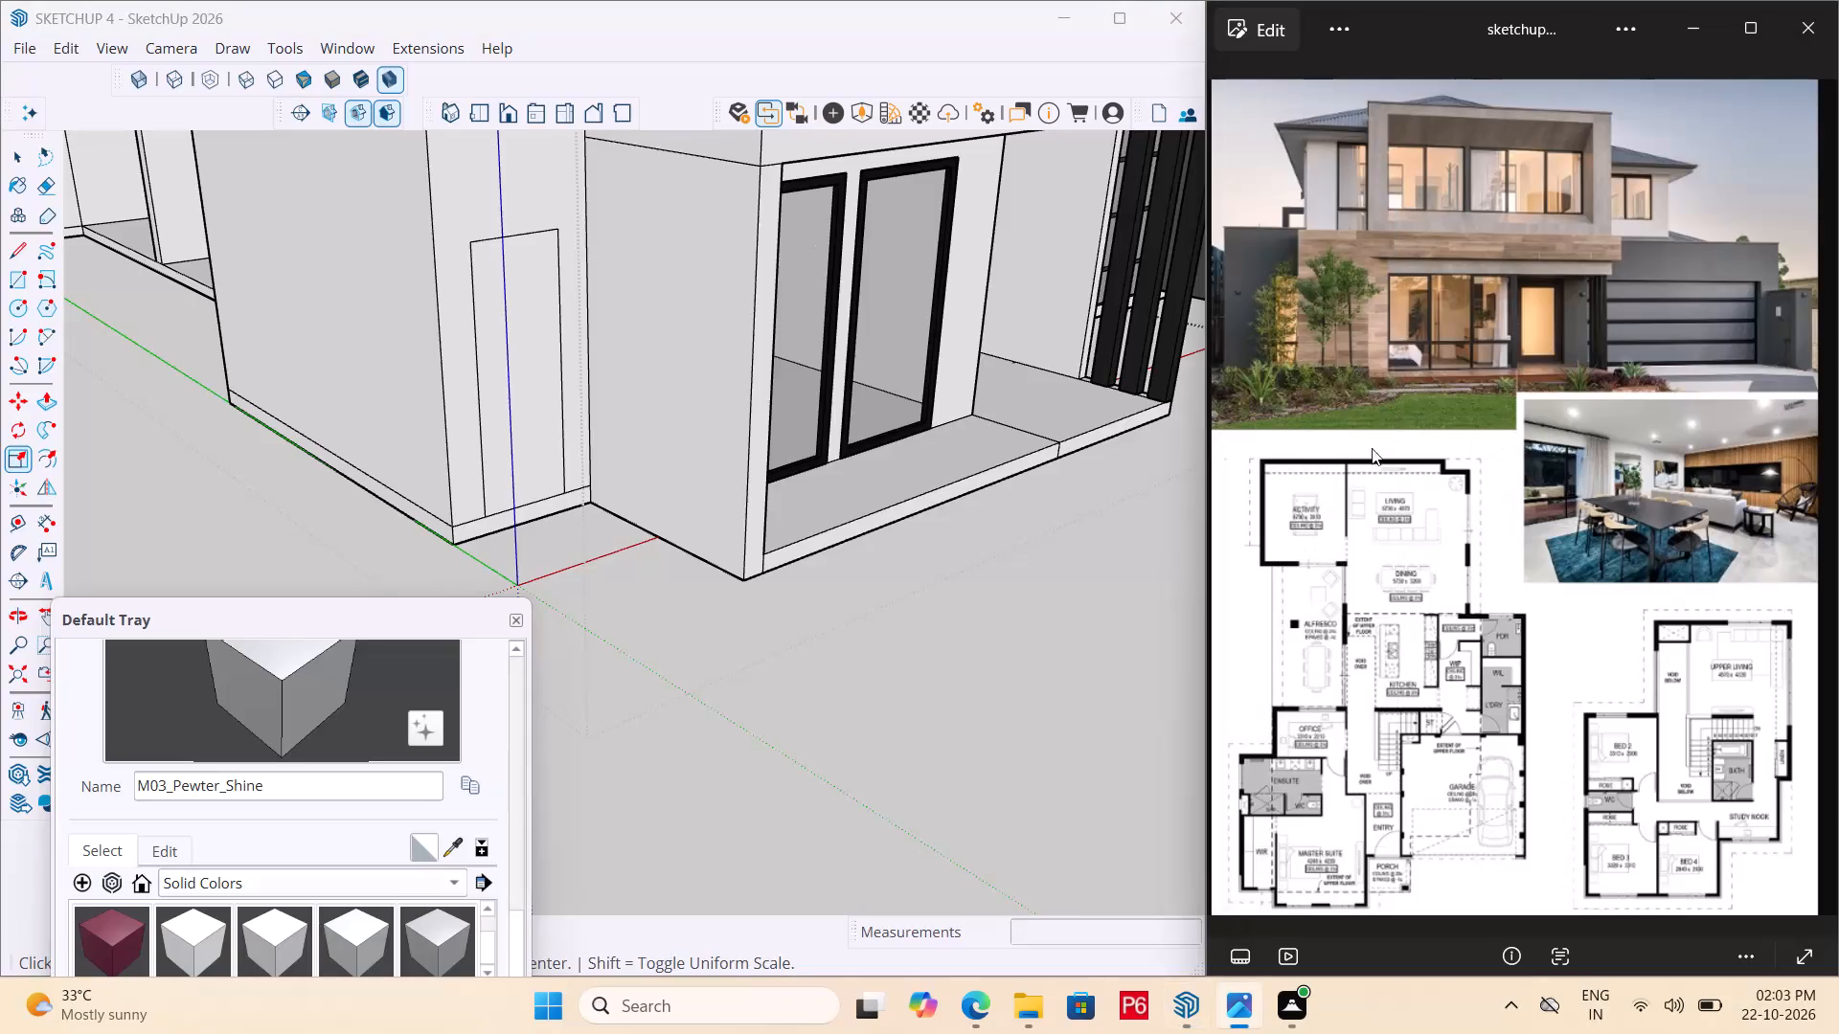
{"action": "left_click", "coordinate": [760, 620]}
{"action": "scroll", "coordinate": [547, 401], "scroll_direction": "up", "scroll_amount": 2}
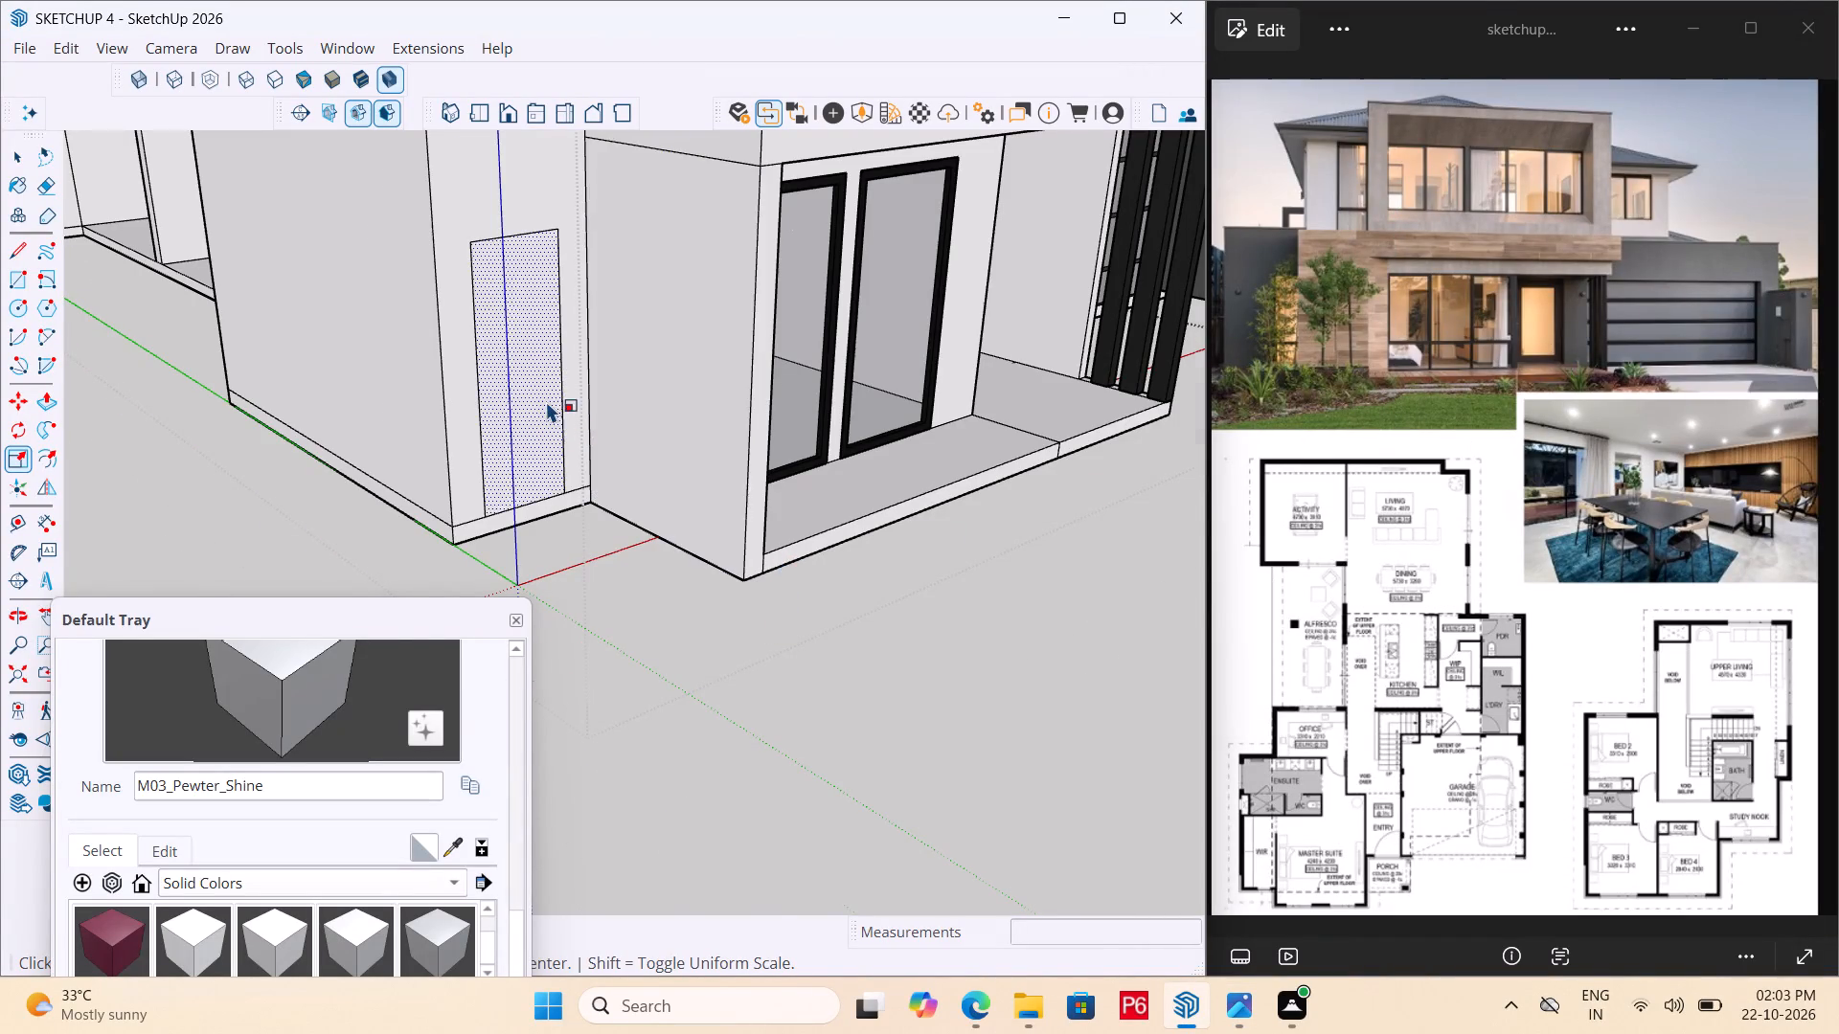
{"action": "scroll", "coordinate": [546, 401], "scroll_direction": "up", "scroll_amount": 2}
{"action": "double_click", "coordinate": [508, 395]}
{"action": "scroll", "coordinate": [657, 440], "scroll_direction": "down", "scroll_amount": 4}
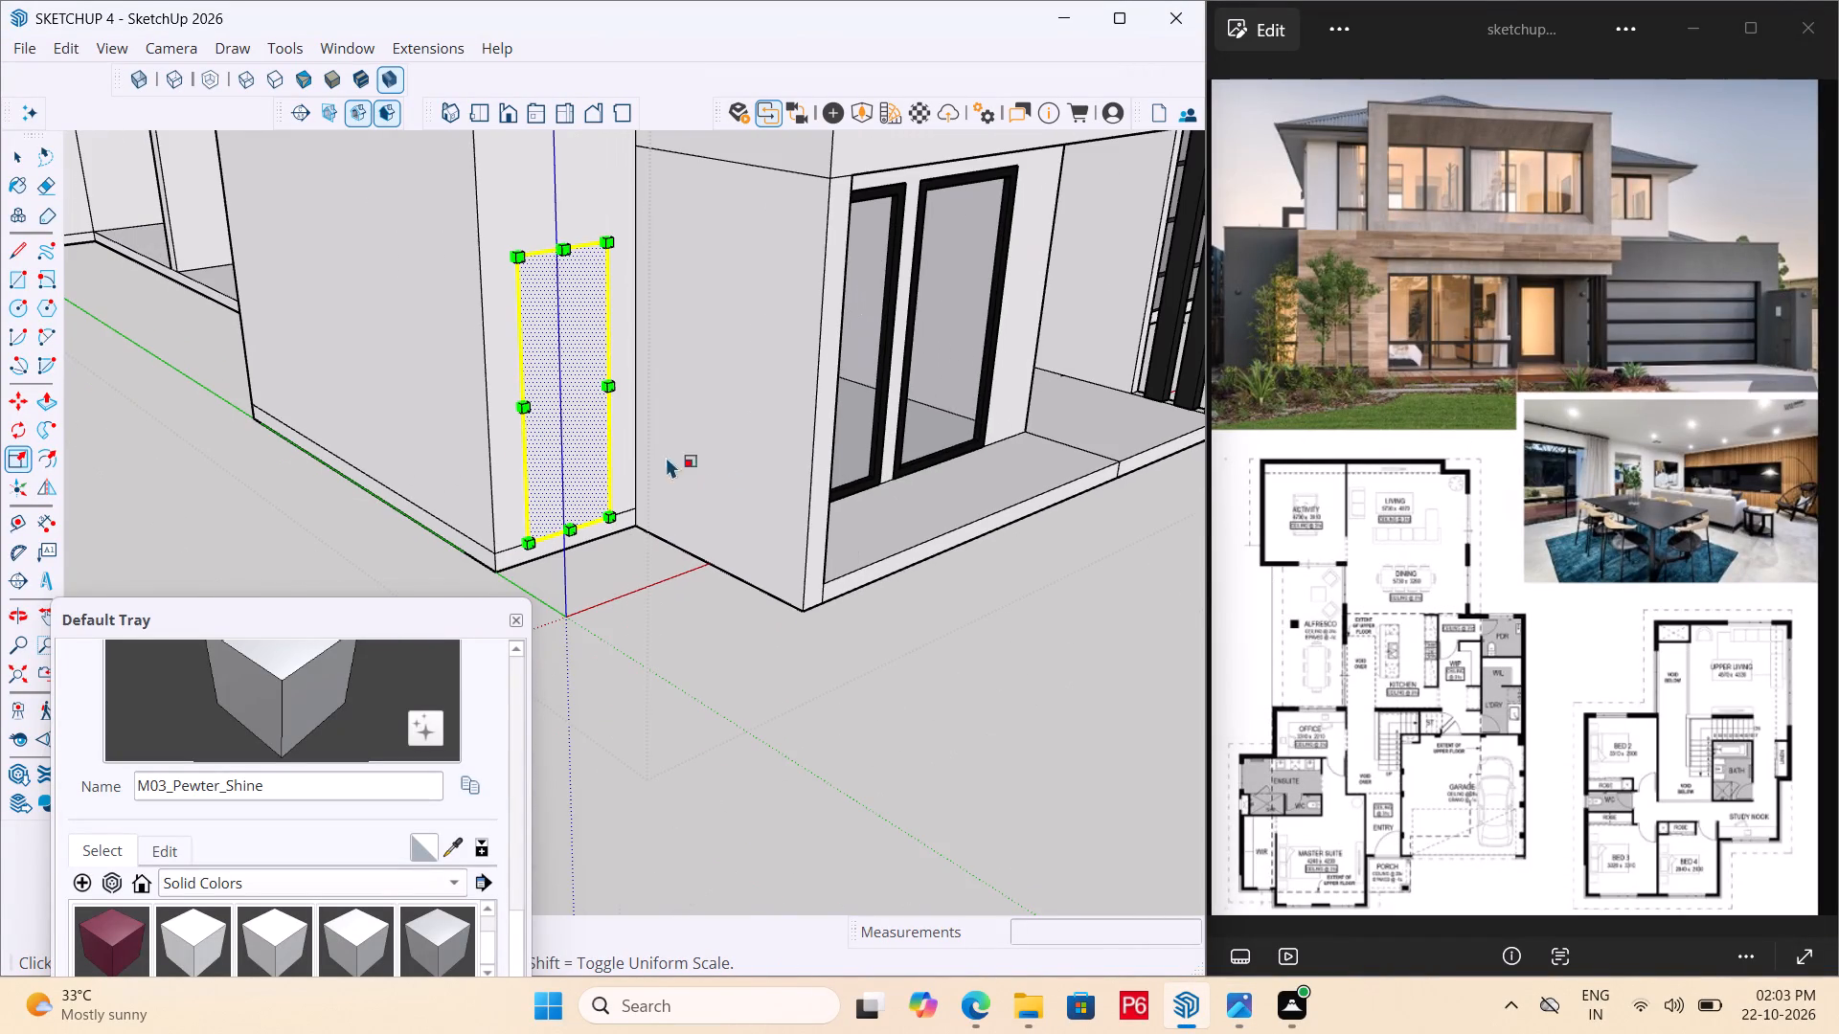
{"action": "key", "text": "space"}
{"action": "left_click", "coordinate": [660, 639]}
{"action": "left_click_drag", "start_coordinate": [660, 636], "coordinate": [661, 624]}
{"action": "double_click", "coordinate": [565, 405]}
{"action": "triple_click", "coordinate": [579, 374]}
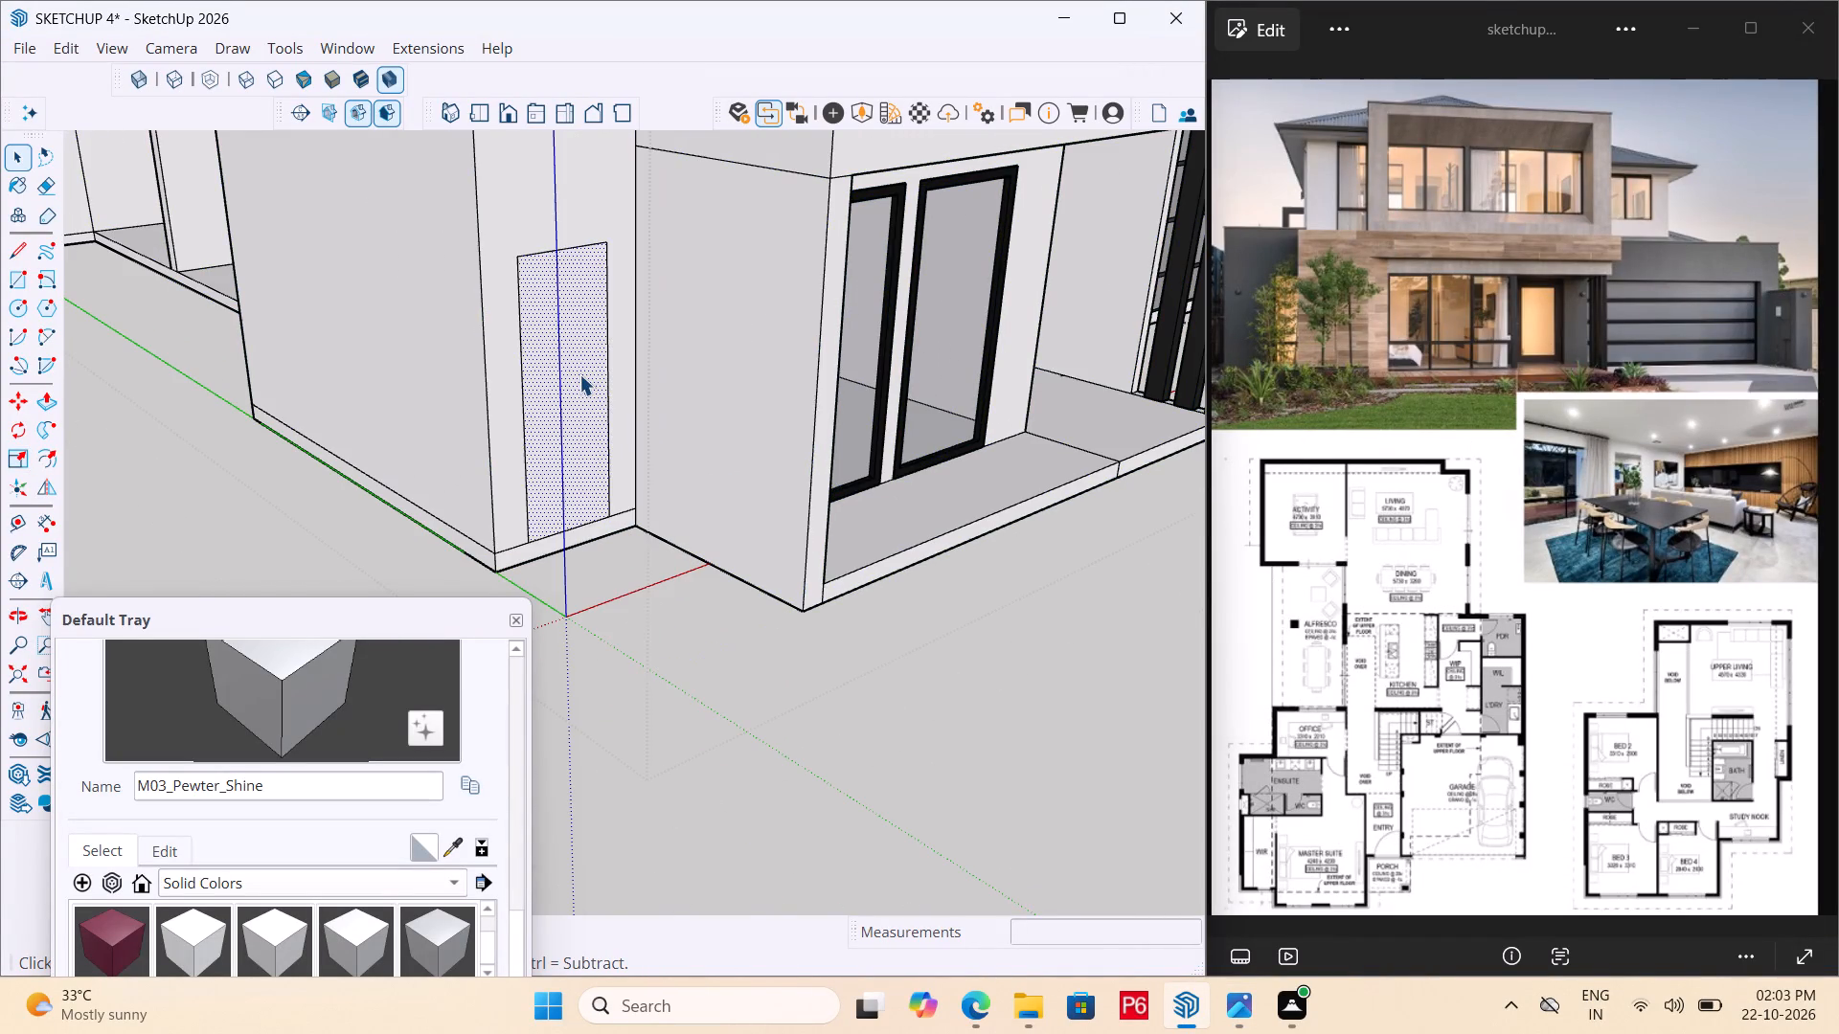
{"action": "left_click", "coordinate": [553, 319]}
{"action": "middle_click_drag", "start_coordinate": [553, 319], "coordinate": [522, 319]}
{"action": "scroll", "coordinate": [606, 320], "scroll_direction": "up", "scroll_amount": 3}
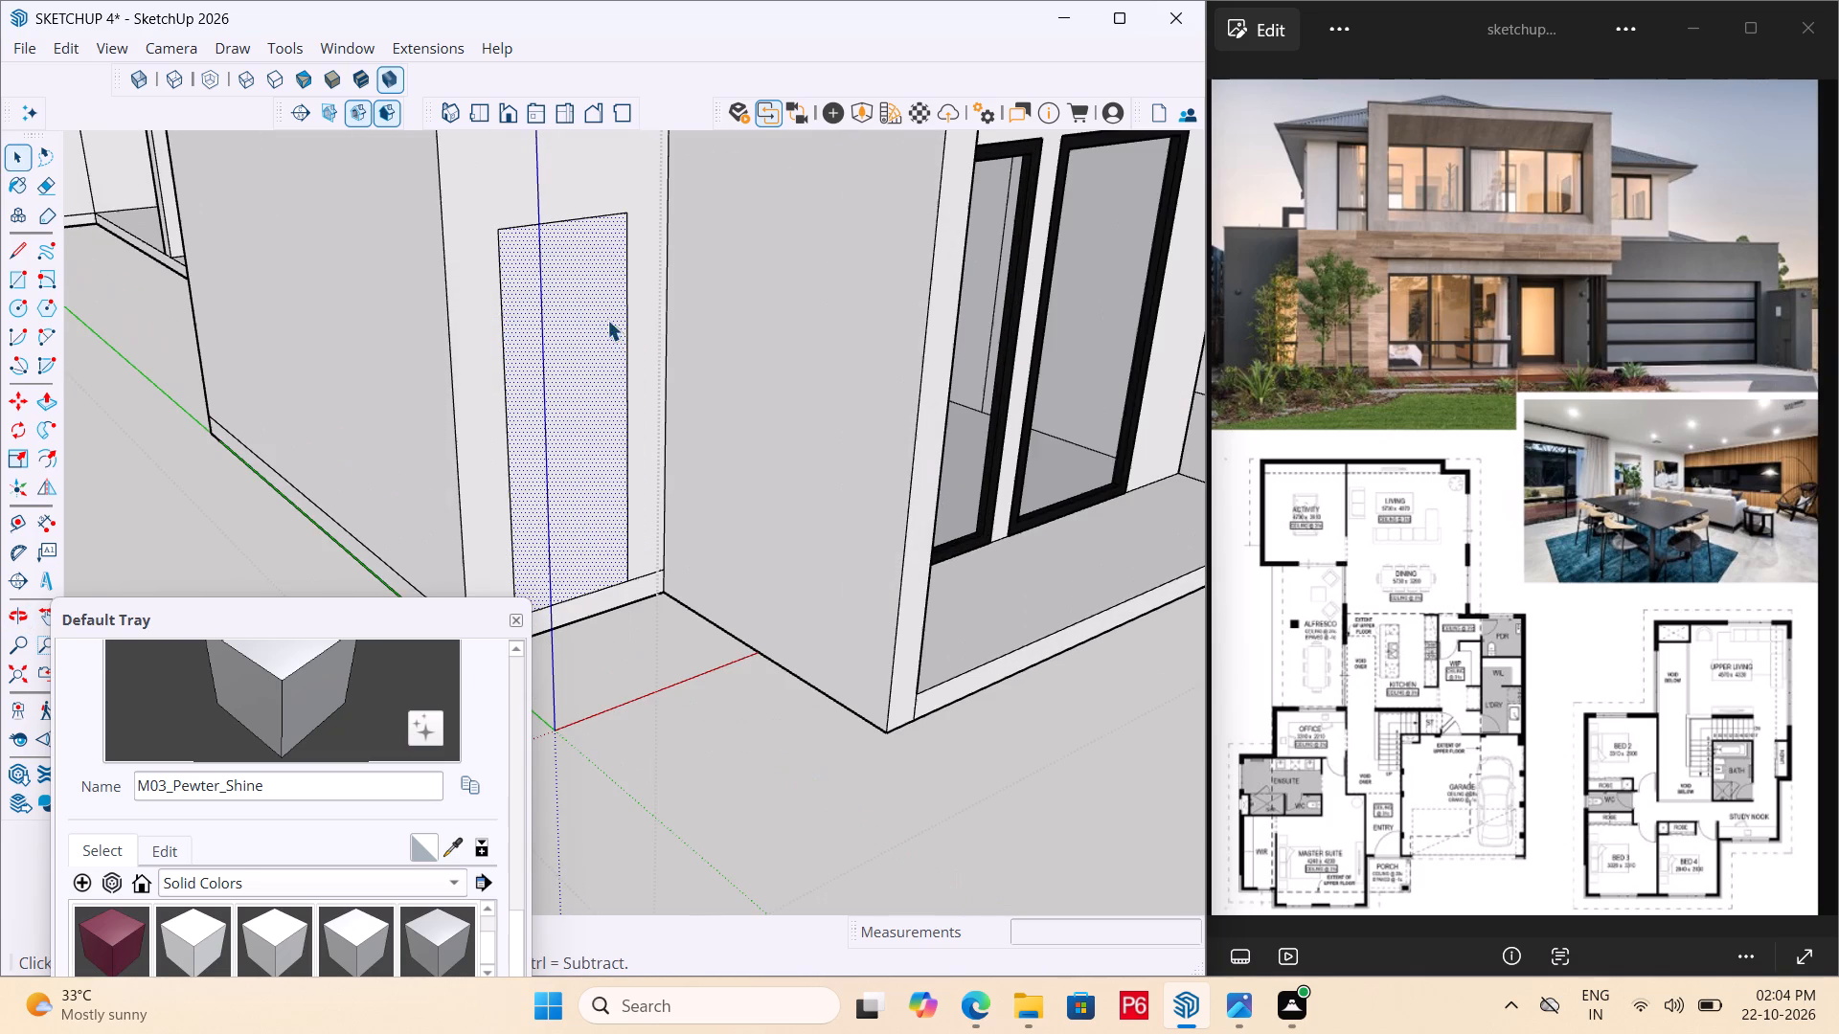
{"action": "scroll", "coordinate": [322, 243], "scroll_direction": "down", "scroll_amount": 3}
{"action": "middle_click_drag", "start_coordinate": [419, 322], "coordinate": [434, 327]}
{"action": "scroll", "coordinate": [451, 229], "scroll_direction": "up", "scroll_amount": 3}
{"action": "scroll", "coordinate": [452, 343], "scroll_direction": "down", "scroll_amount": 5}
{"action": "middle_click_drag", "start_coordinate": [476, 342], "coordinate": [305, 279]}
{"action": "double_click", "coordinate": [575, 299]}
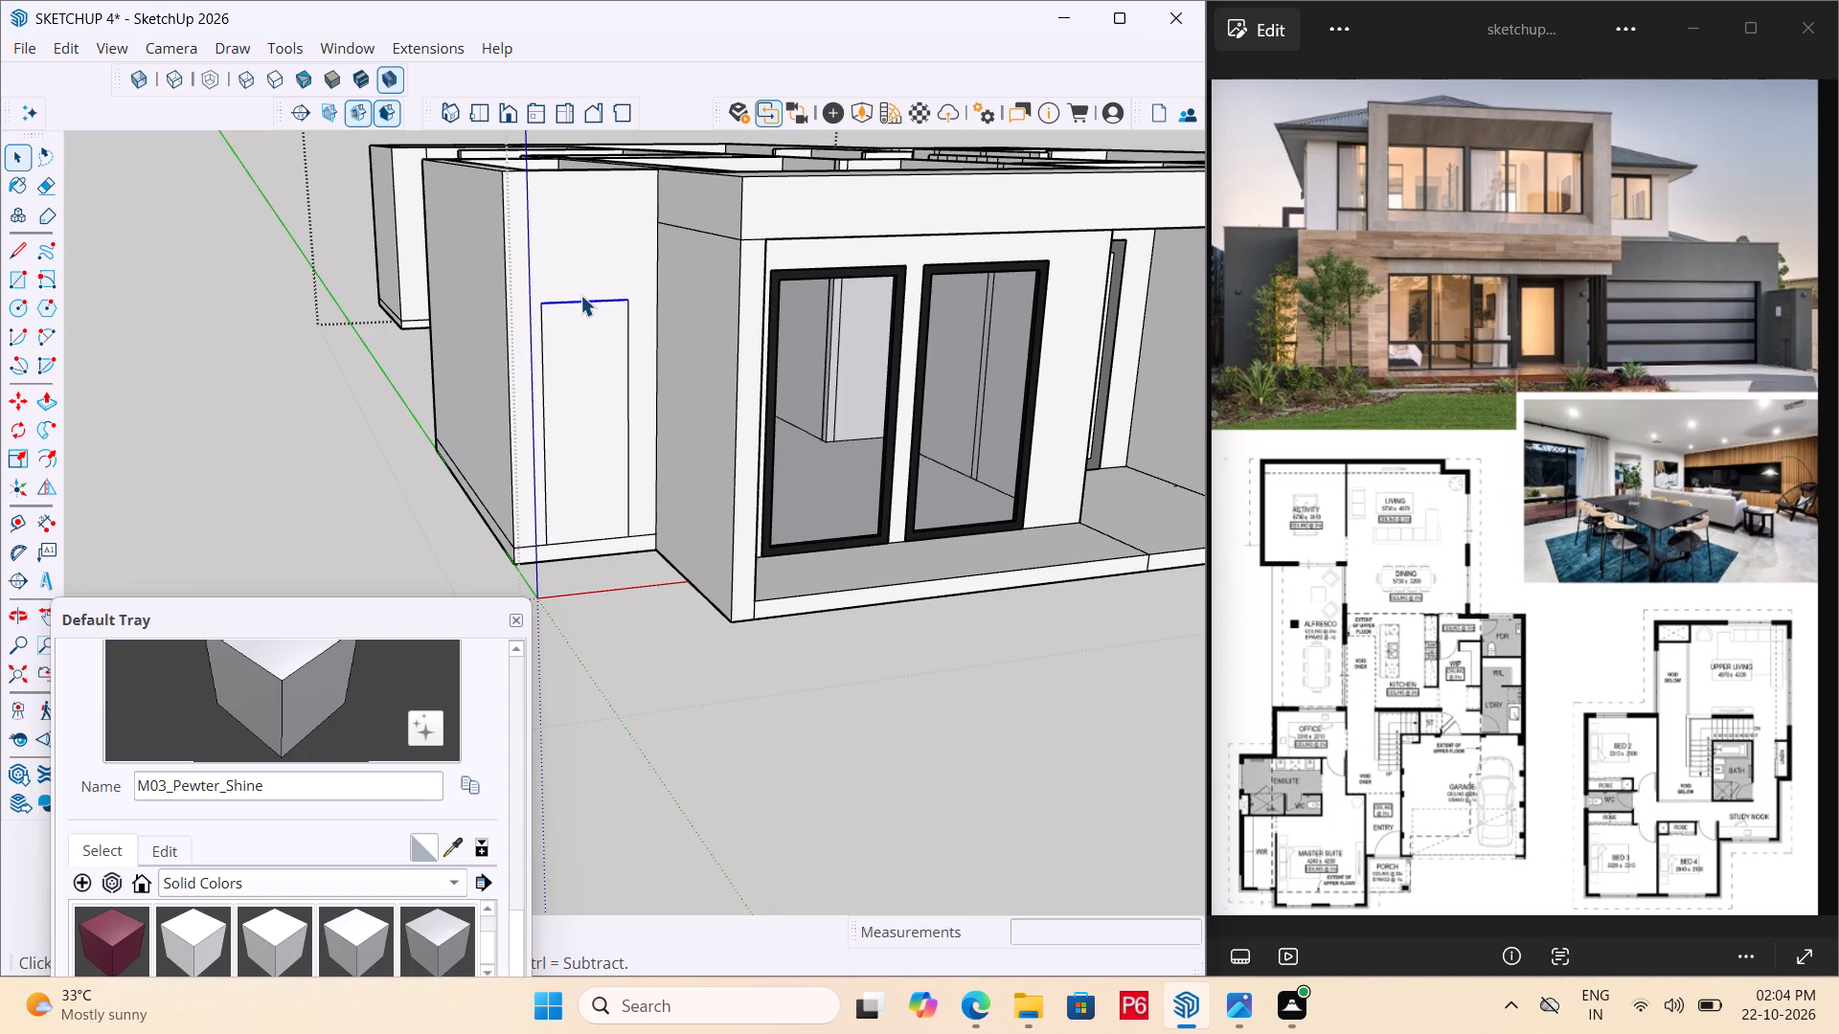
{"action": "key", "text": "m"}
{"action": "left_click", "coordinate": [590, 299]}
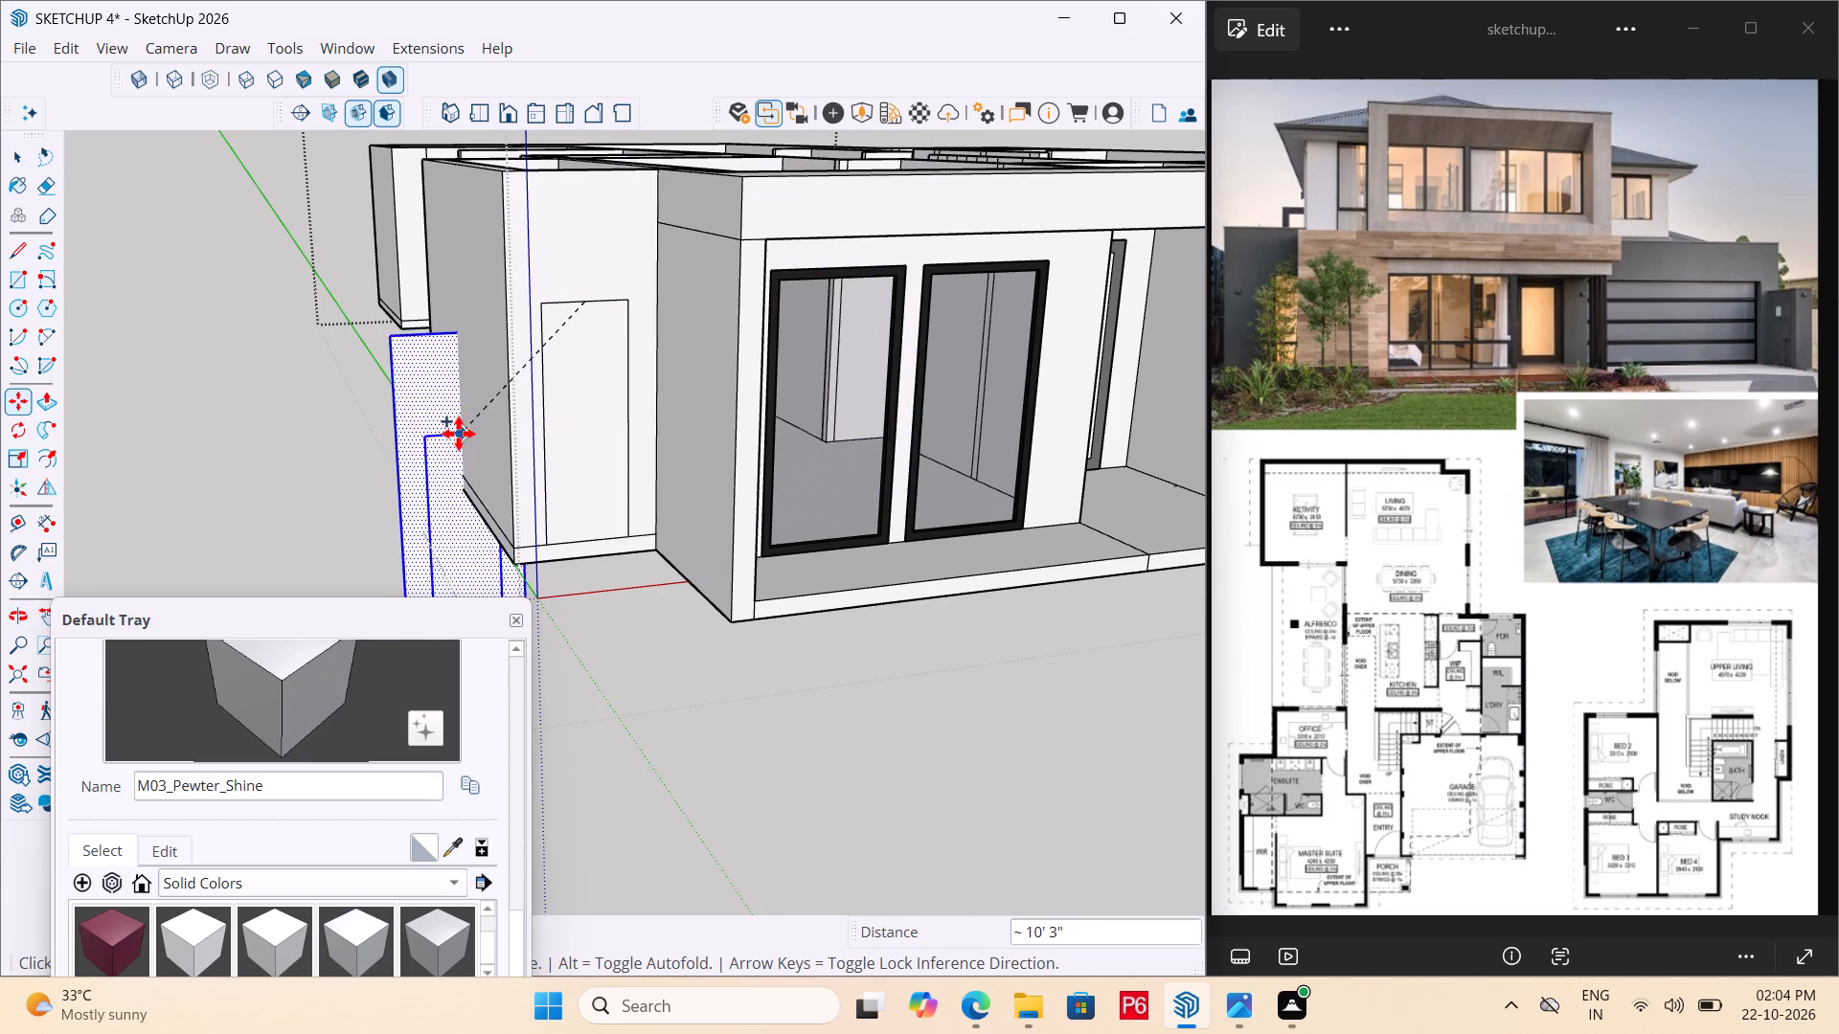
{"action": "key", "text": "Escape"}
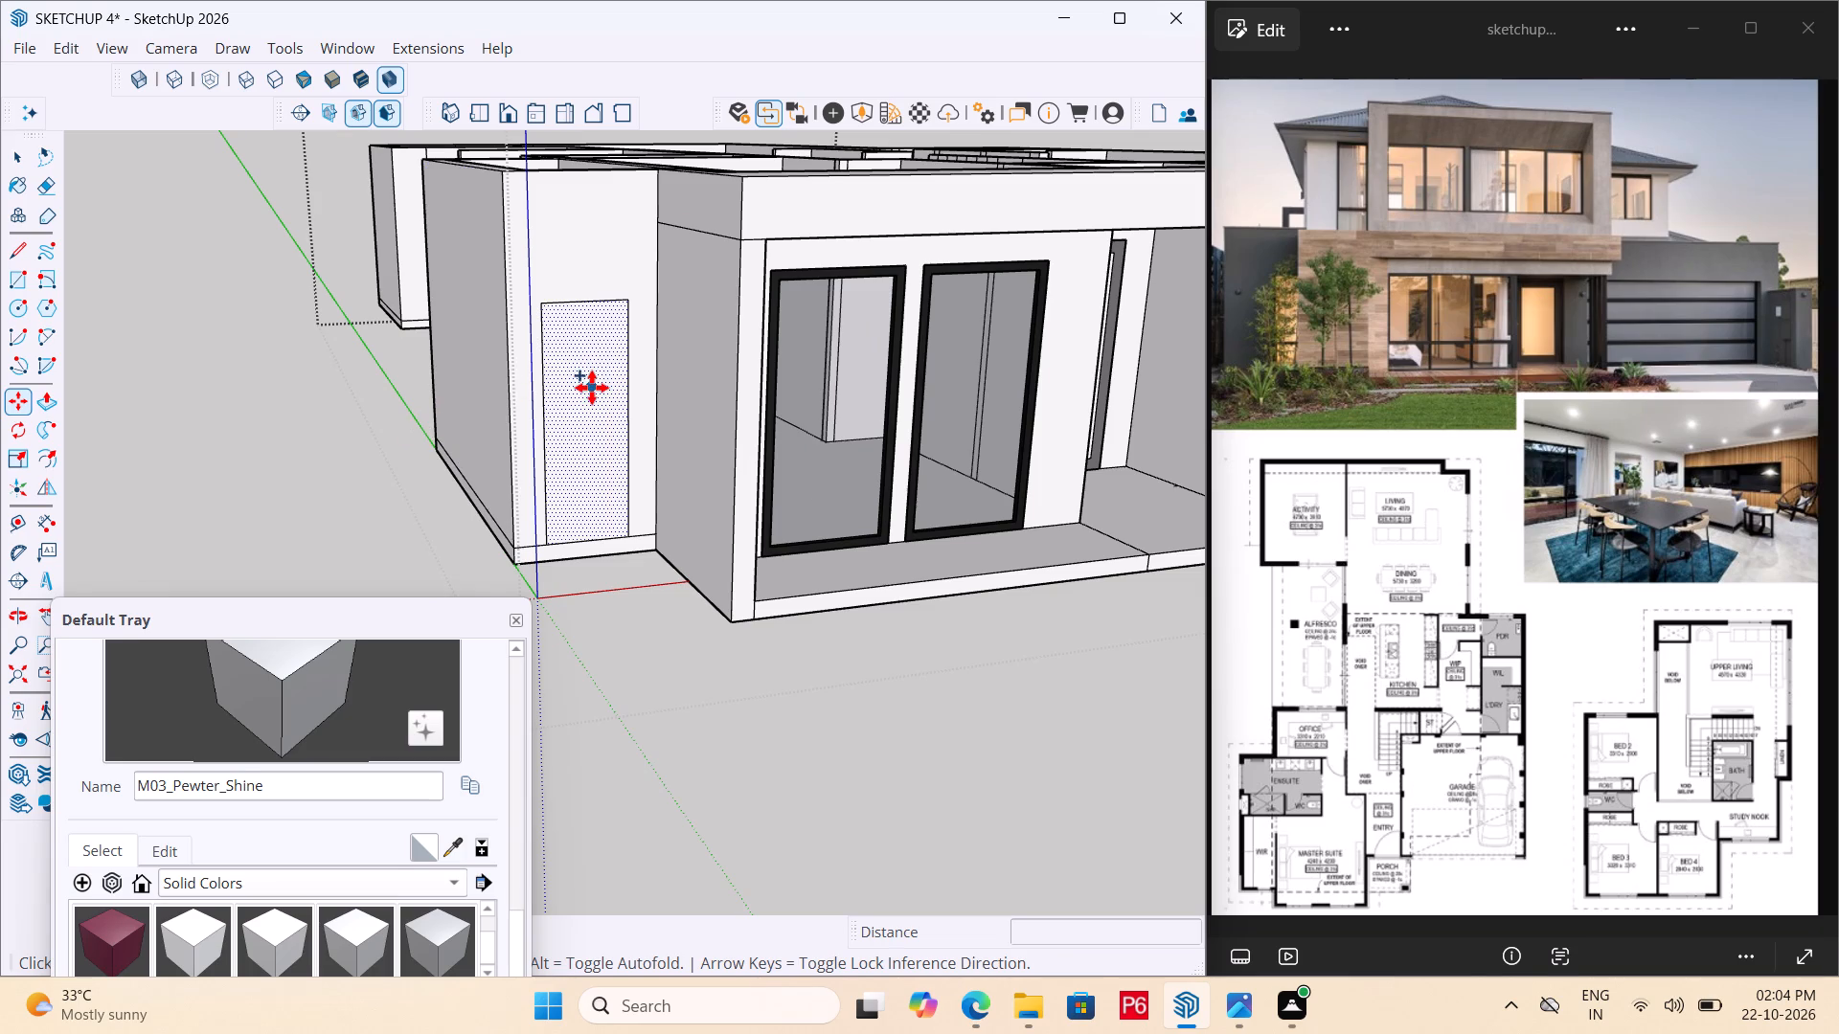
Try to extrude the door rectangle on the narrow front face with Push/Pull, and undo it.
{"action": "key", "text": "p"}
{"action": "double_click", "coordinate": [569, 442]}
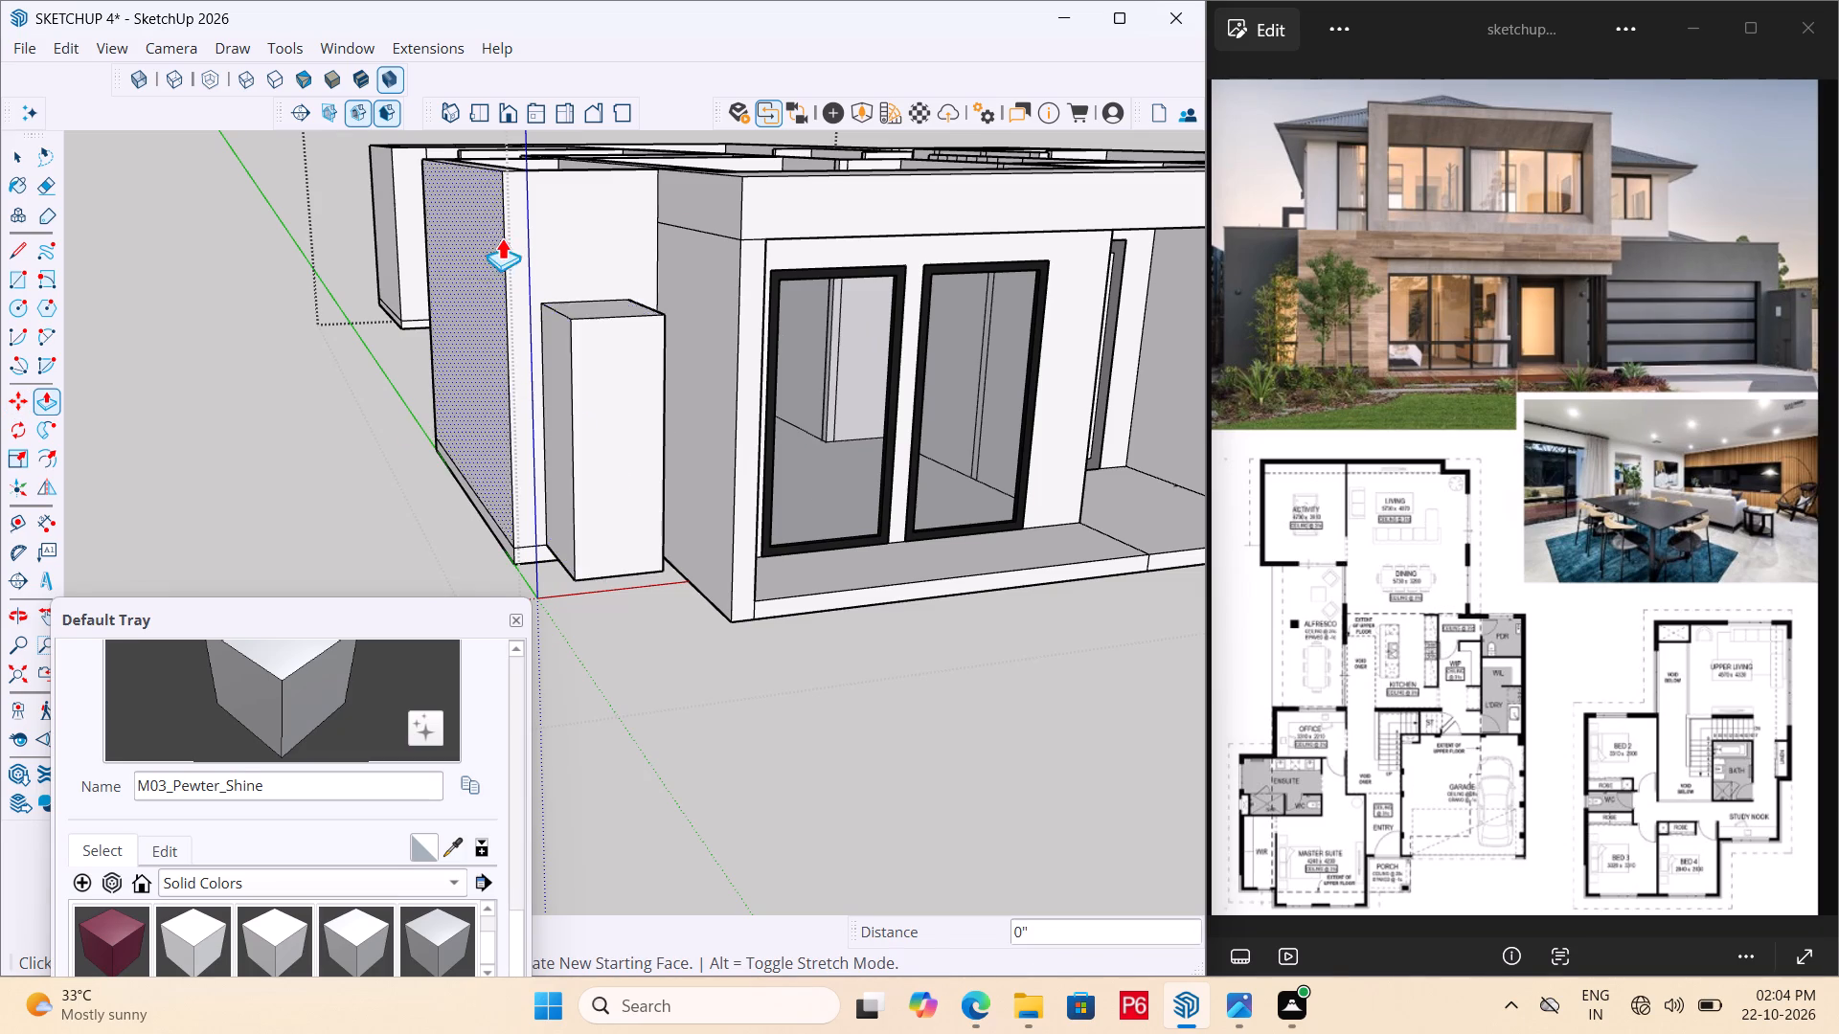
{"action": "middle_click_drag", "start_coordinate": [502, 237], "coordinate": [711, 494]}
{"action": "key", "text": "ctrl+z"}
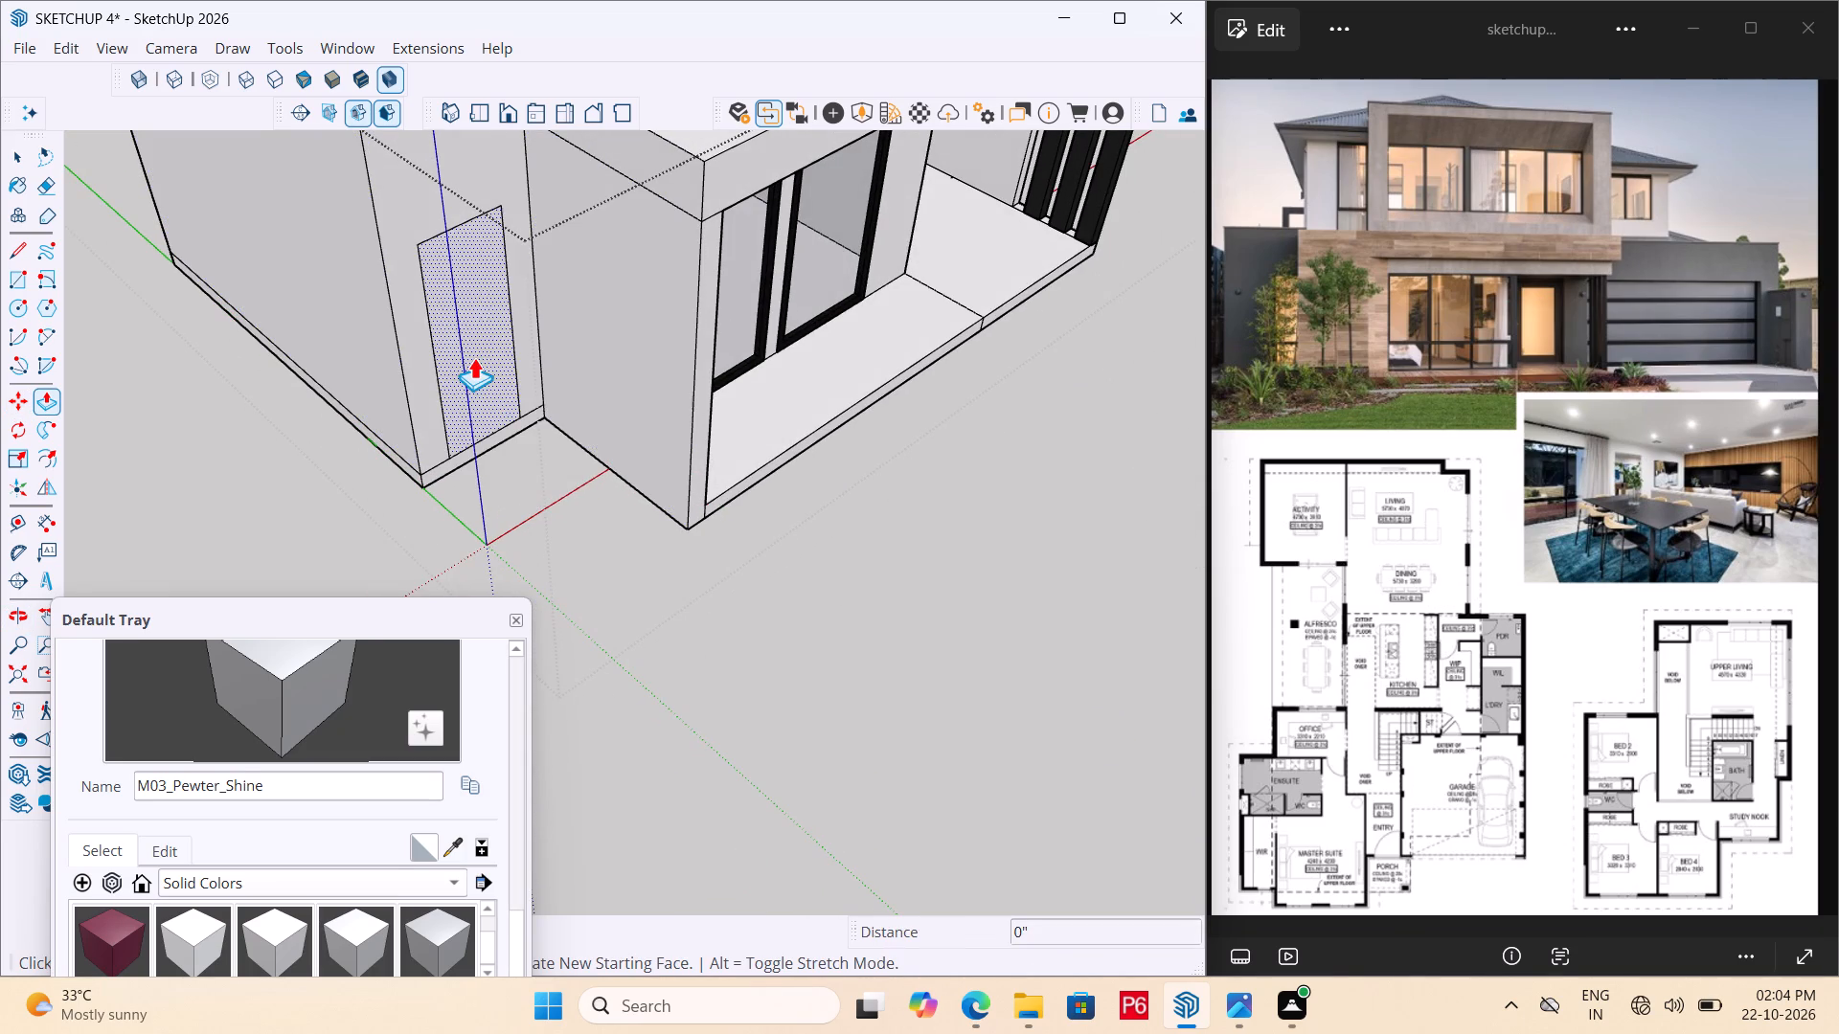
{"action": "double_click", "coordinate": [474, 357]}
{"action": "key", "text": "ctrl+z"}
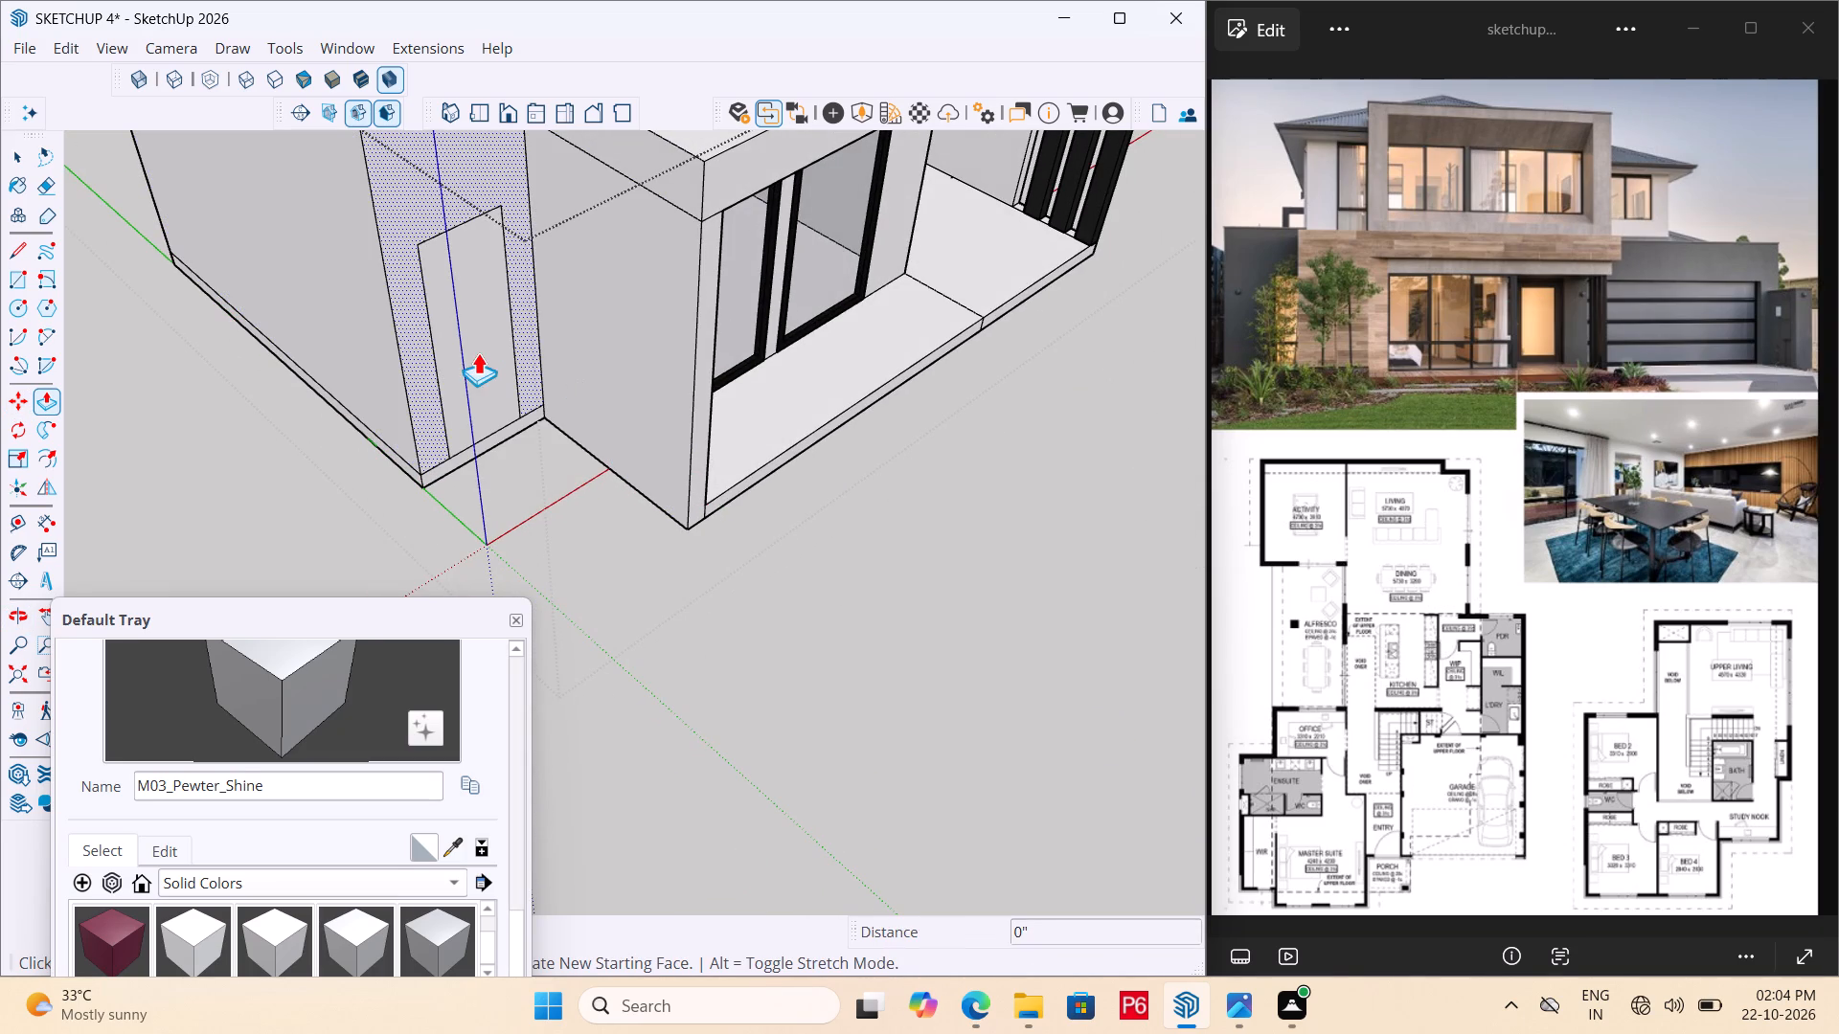
Push/pull the door rectangle back through the narrow front wall to its inner face, cutting an open doorway.
{"action": "double_click", "coordinate": [478, 352]}
{"action": "left_click", "coordinate": [518, 333]}
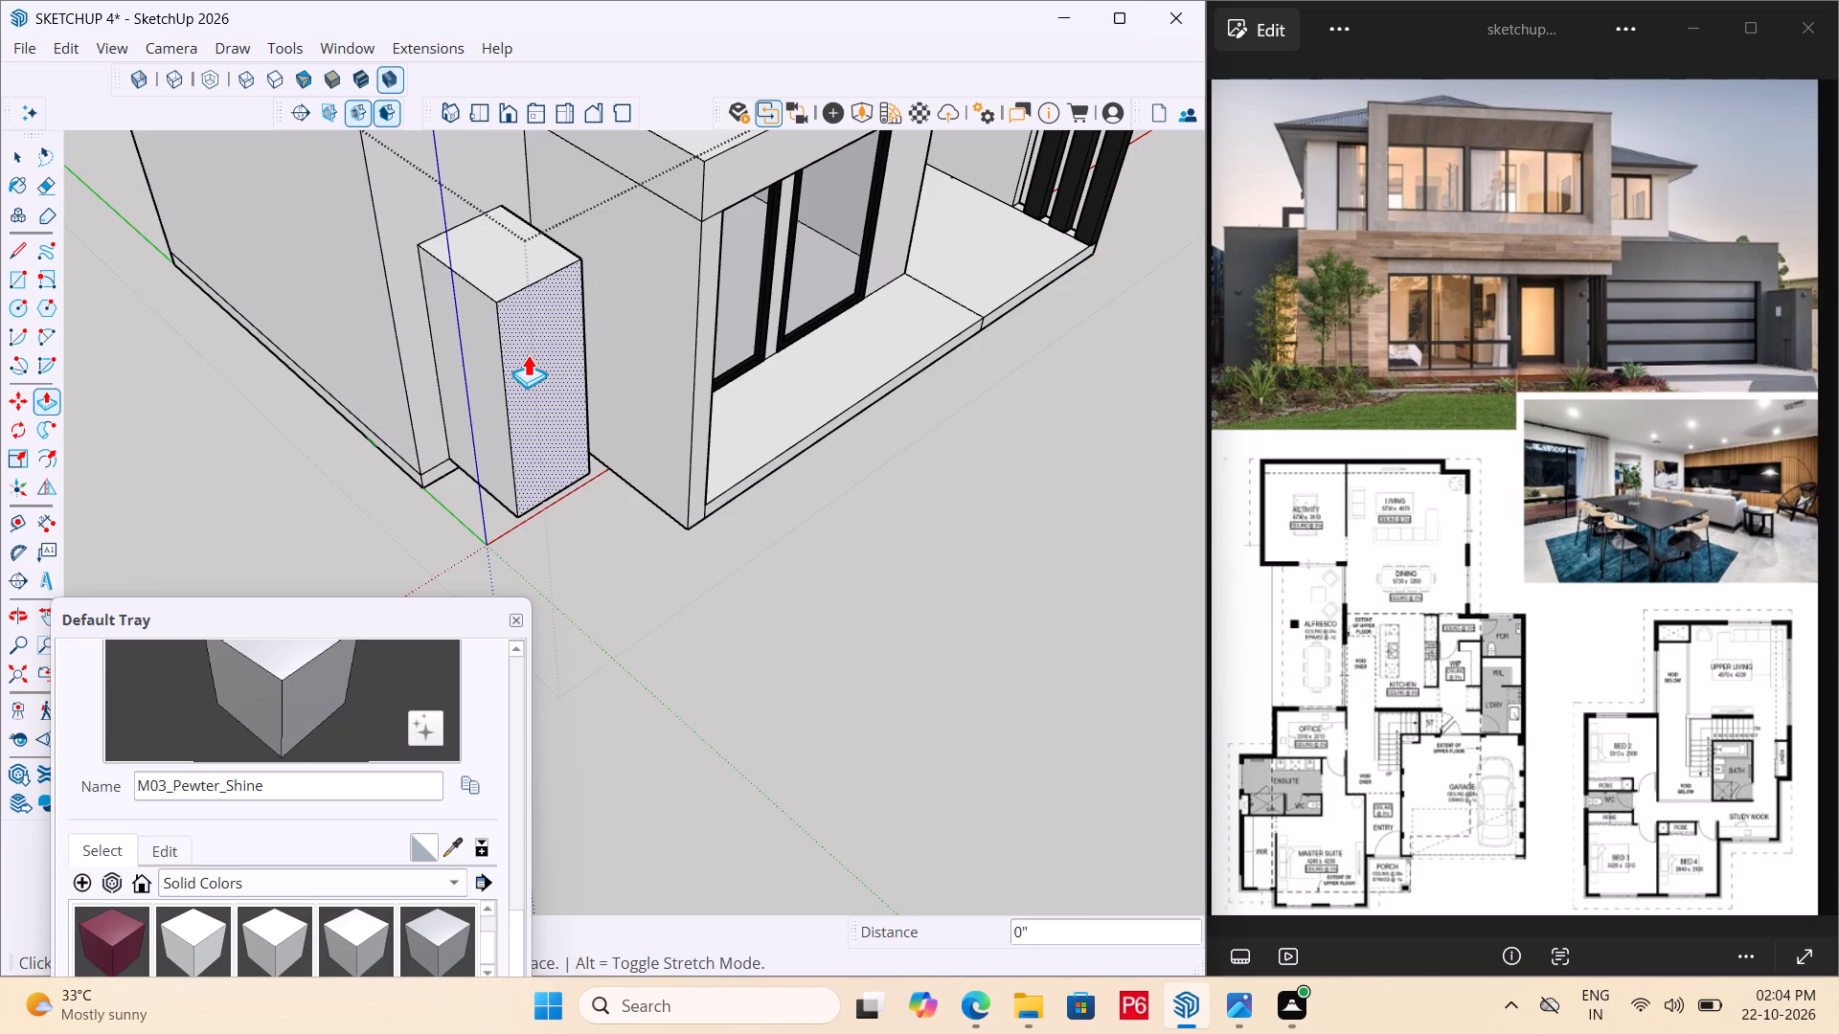
{"action": "left_click", "coordinate": [528, 354]}
{"action": "middle_click_drag", "start_coordinate": [338, 216], "coordinate": [948, 307]}
{"action": "scroll", "coordinate": [970, 360], "scroll_direction": "down", "scroll_amount": 6}
{"action": "scroll", "coordinate": [903, 404], "scroll_direction": "down", "scroll_amount": 4}
{"action": "middle_click_drag", "start_coordinate": [427, 397], "coordinate": [693, 478]}
{"action": "left_click", "coordinate": [581, 432]}
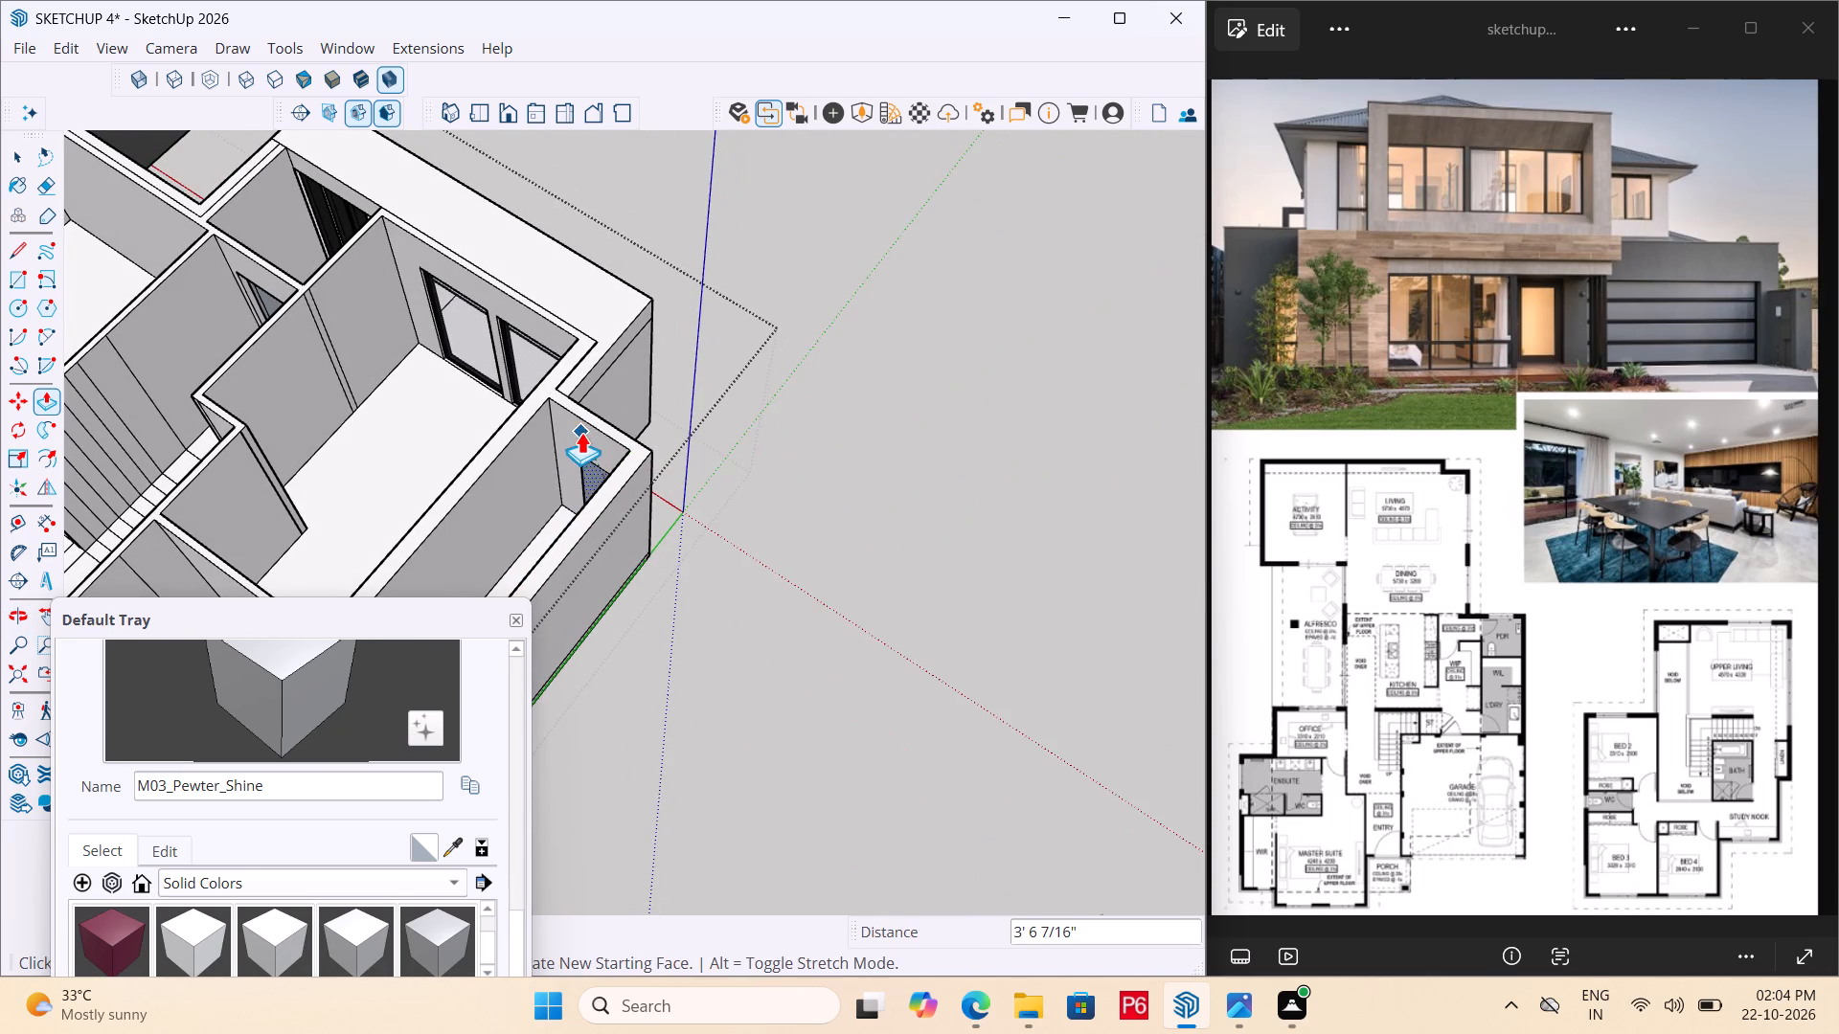
Raise the head of the new doorway by about 1'6 9/16", aligning it with the top of the front window frames.
{"action": "middle_click_drag", "start_coordinate": [725, 424], "coordinate": [31, 311]}
{"action": "scroll", "coordinate": [78, 318], "scroll_direction": "down", "scroll_amount": 6}
{"action": "middle_click_drag", "start_coordinate": [501, 413], "coordinate": [170, 134]}
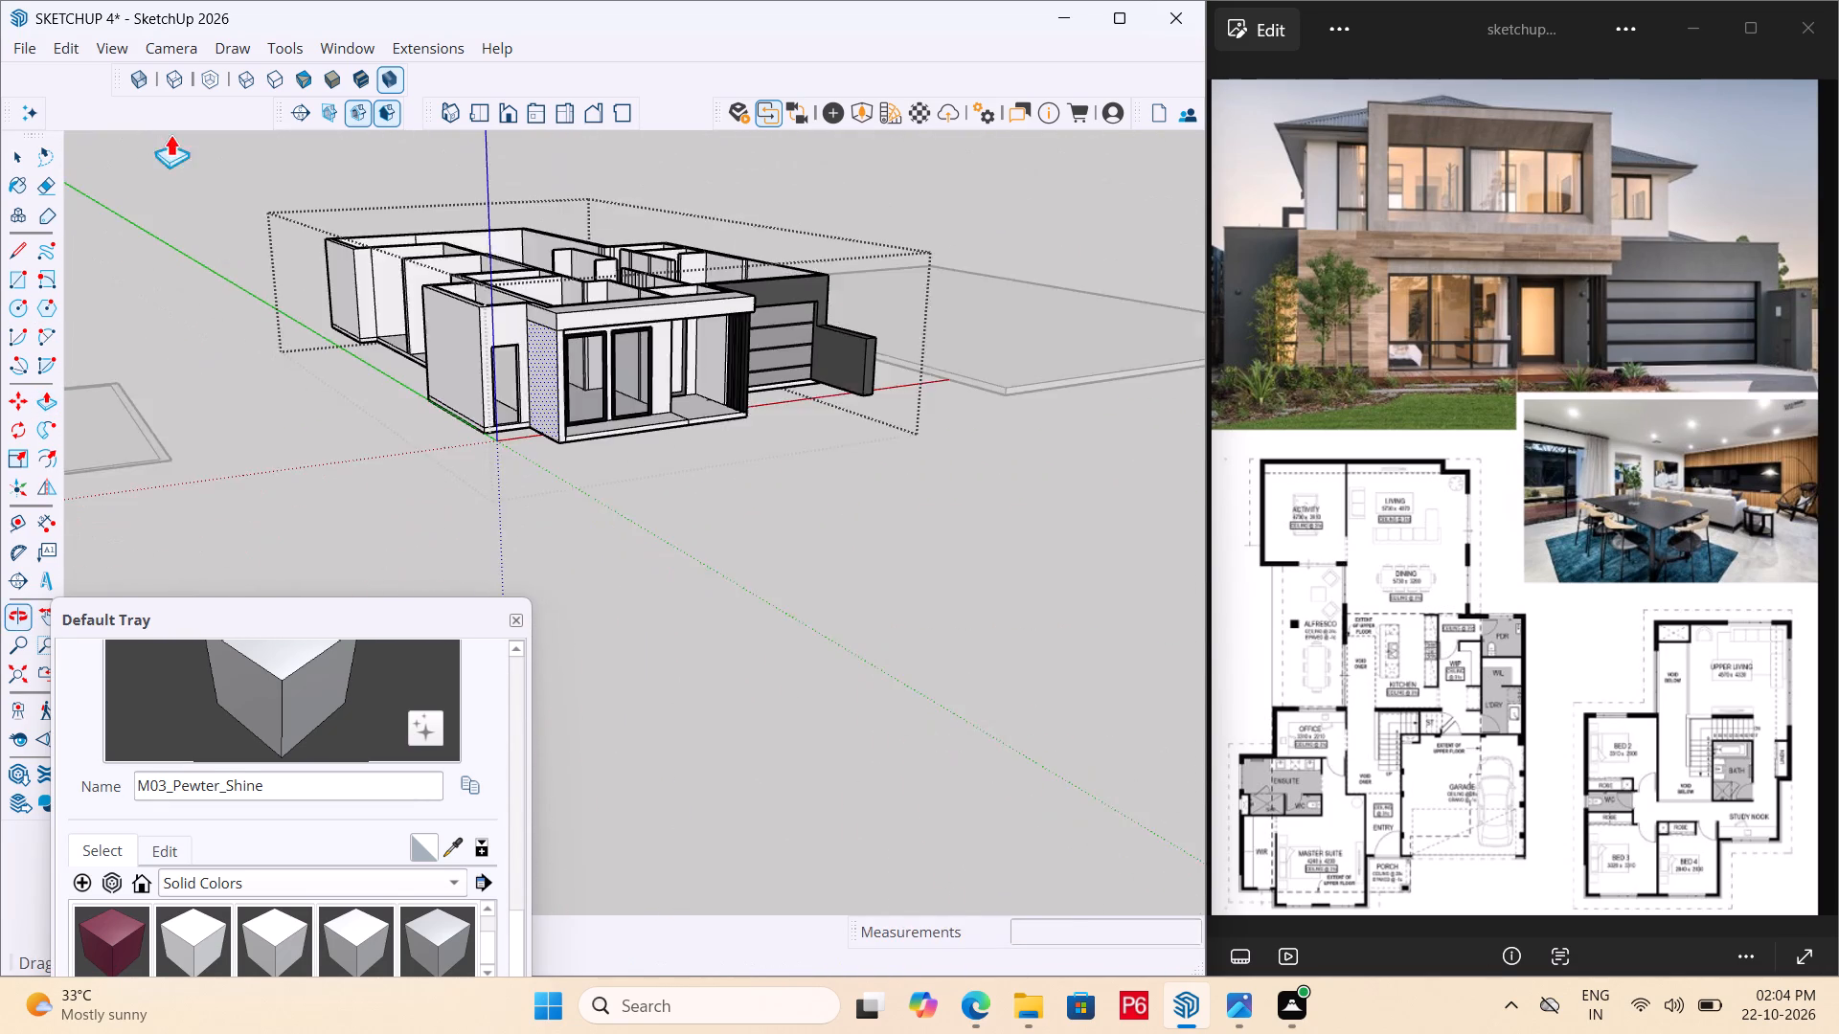
{"action": "middle_click_drag", "start_coordinate": [170, 134], "coordinate": [166, 130]}
{"action": "scroll", "coordinate": [605, 432], "scroll_direction": "up", "scroll_amount": 6}
{"action": "middle_click_drag", "start_coordinate": [541, 367], "coordinate": [477, 108]}
{"action": "scroll", "coordinate": [464, 103], "scroll_direction": "up", "scroll_amount": 5}
{"action": "scroll", "coordinate": [429, 207], "scroll_direction": "up", "scroll_amount": 5}
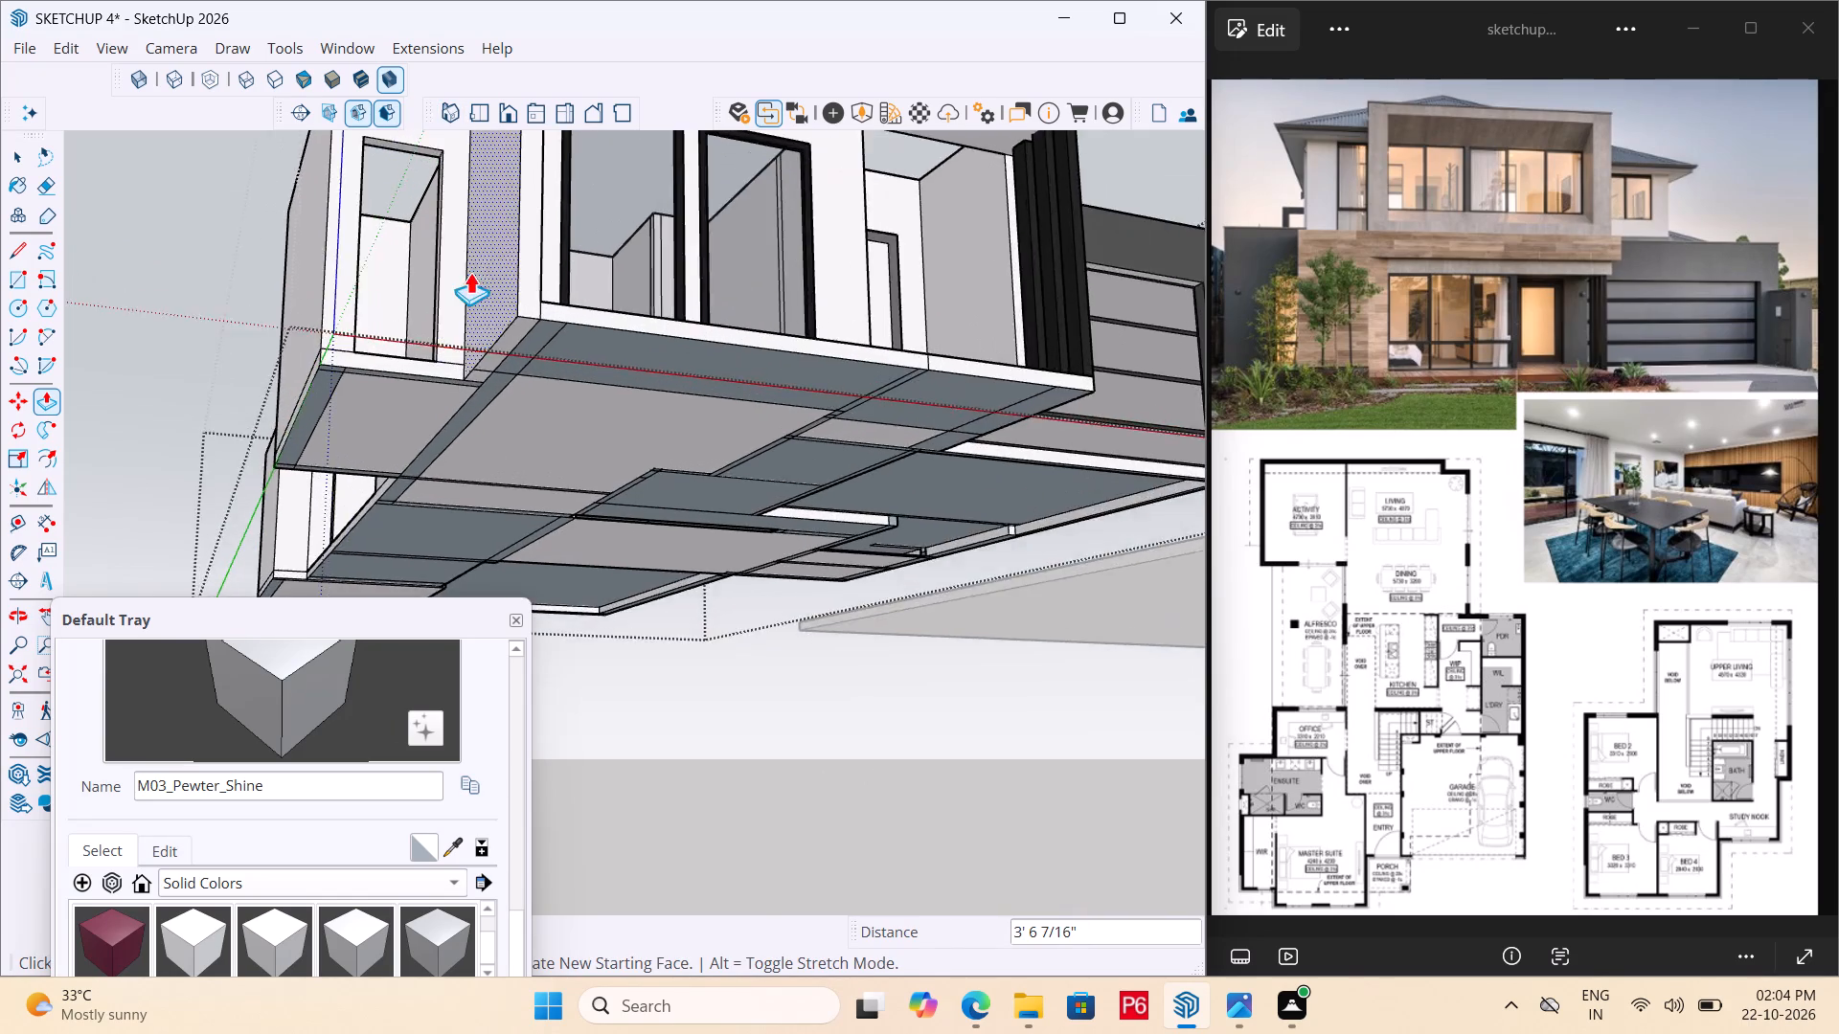
{"action": "scroll", "coordinate": [470, 272], "scroll_direction": "up", "scroll_amount": 3}
{"action": "scroll", "coordinate": [732, 718], "scroll_direction": "down", "scroll_amount": 7}
{"action": "scroll", "coordinate": [612, 499], "scroll_direction": "up", "scroll_amount": 1}
{"action": "middle_click_drag", "start_coordinate": [612, 497], "coordinate": [595, 303]}
{"action": "middle_click_drag", "start_coordinate": [592, 317], "coordinate": [592, 342]}
{"action": "scroll", "coordinate": [592, 342], "scroll_direction": "up", "scroll_amount": 4}
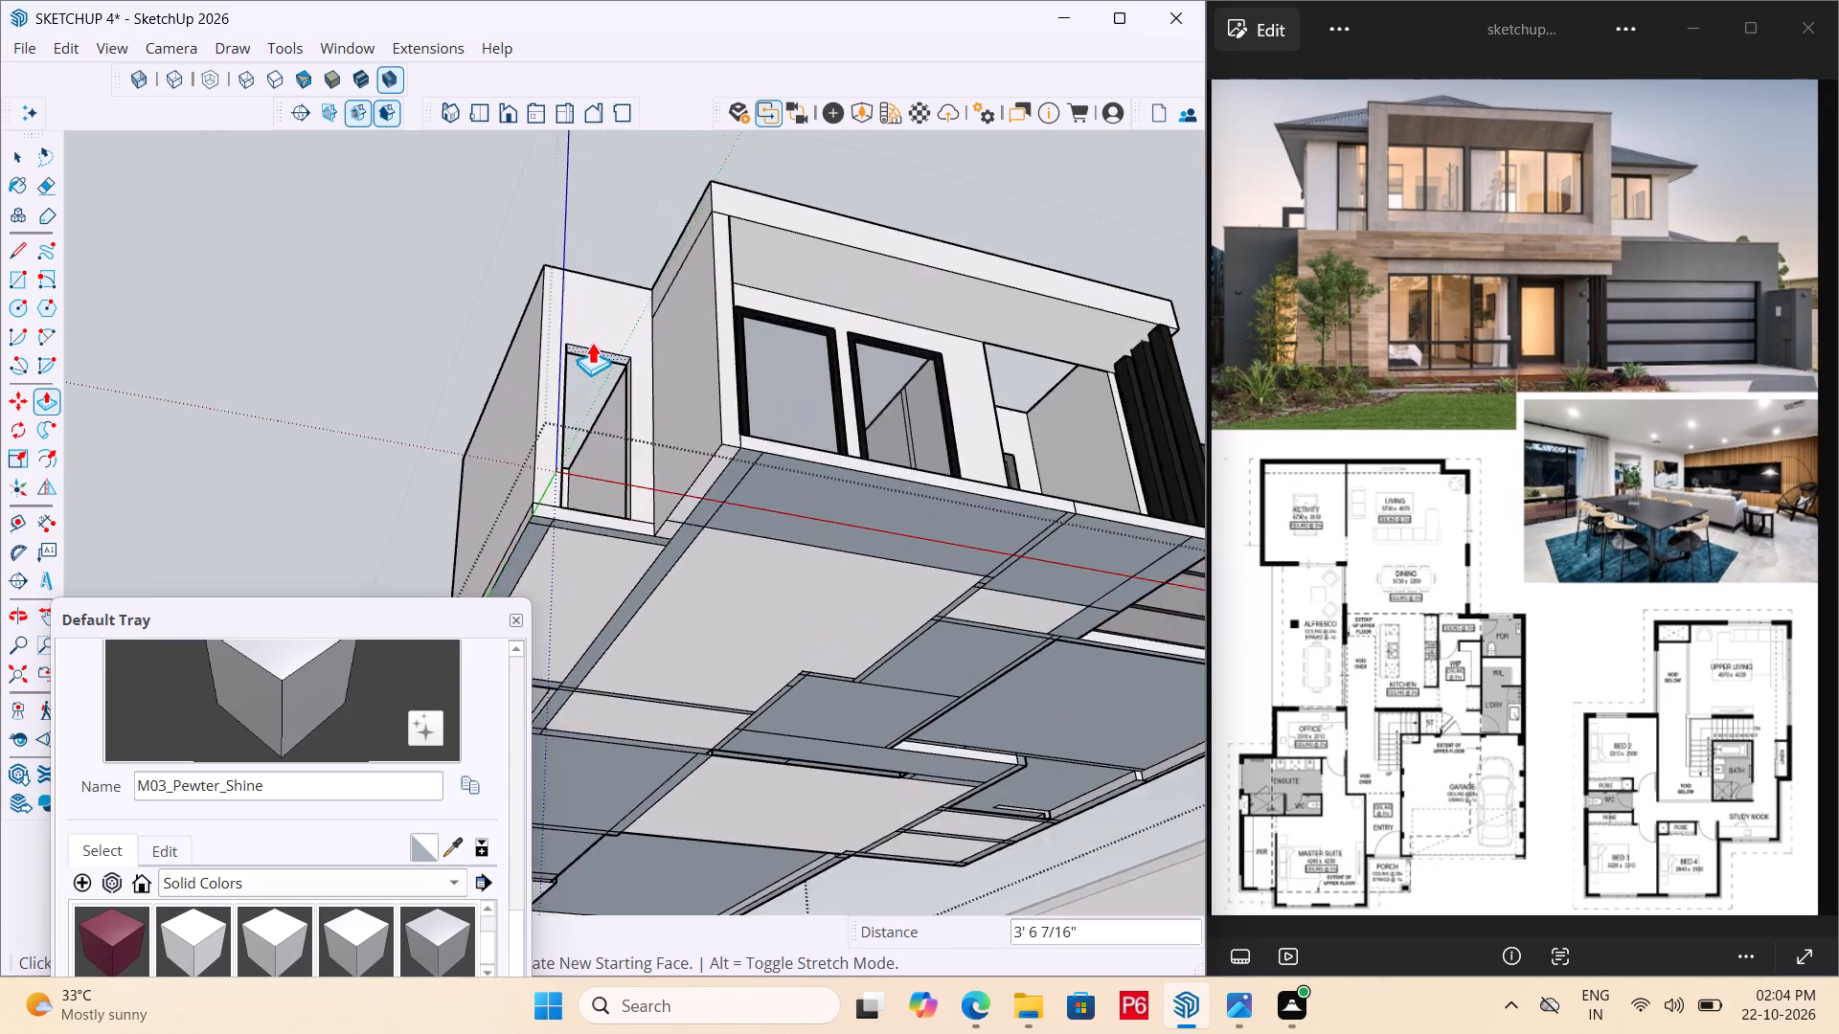
{"action": "scroll", "coordinate": [592, 342], "scroll_direction": "up", "scroll_amount": 6}
{"action": "middle_click_drag", "start_coordinate": [730, 350], "coordinate": [625, 421]}
{"action": "scroll", "coordinate": [769, 321], "scroll_direction": "up", "scroll_amount": 3}
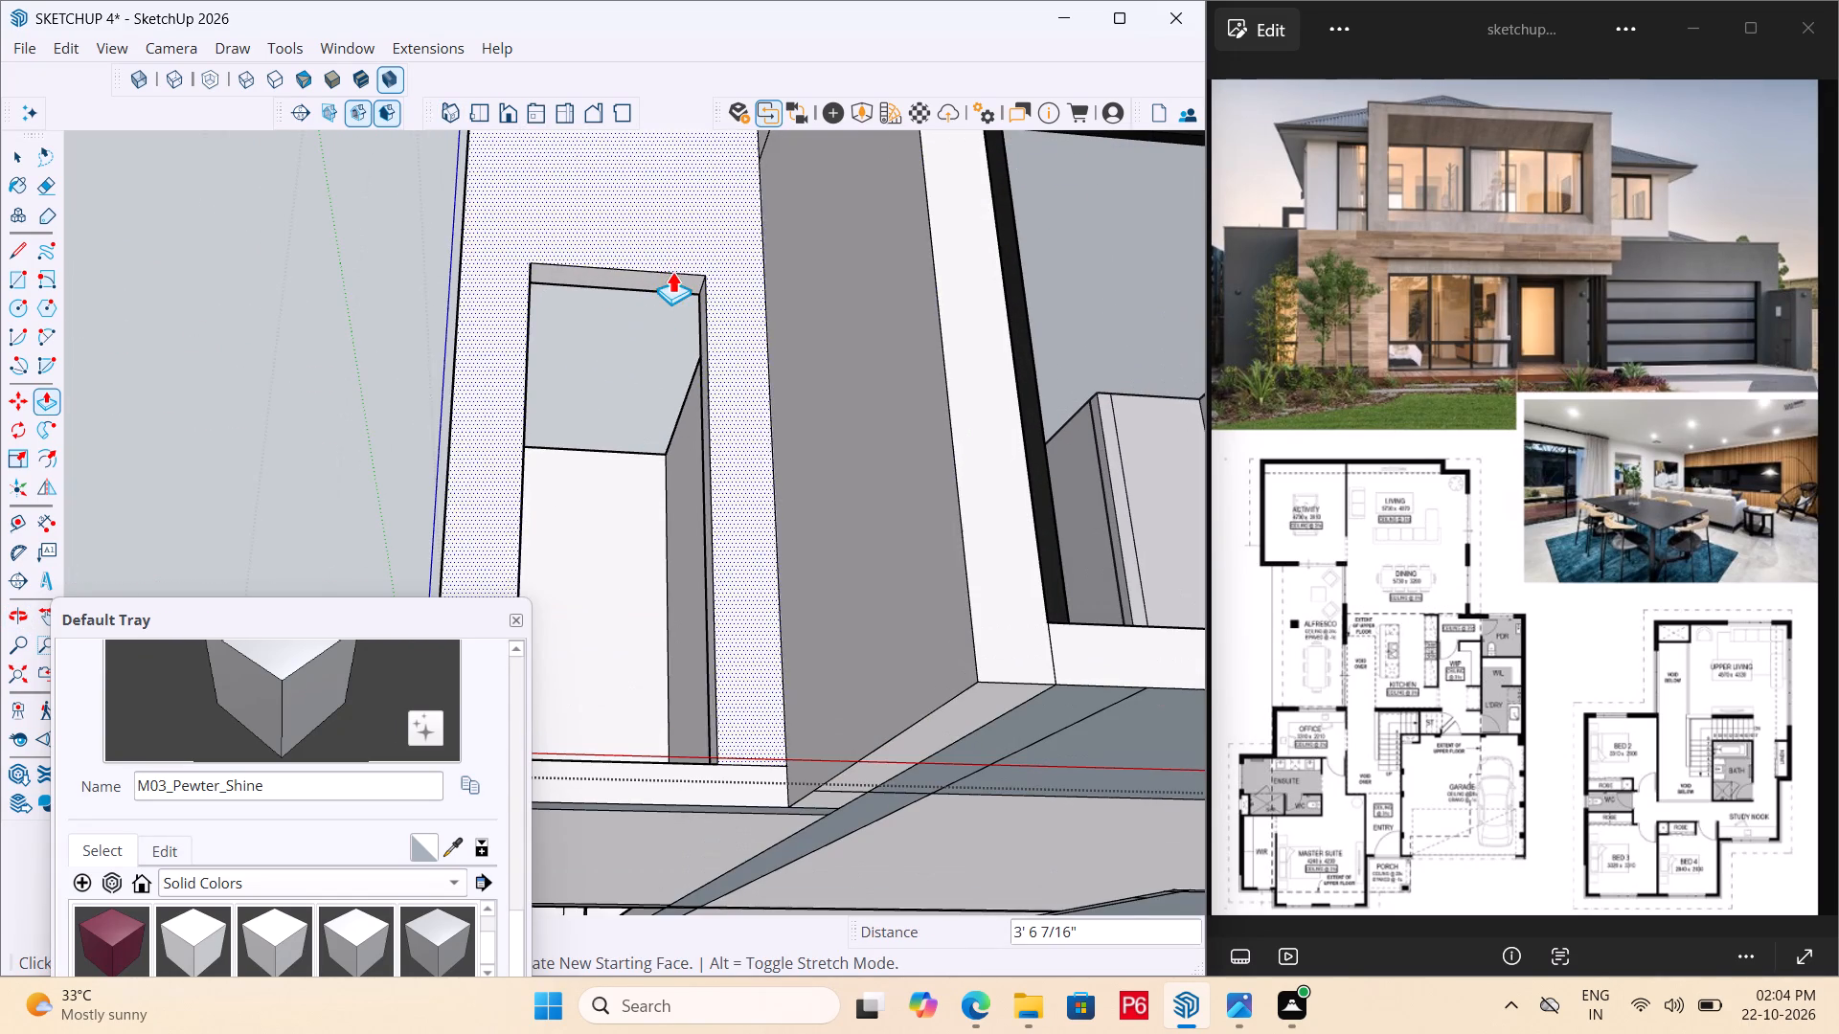
{"action": "left_click", "coordinate": [670, 282]}
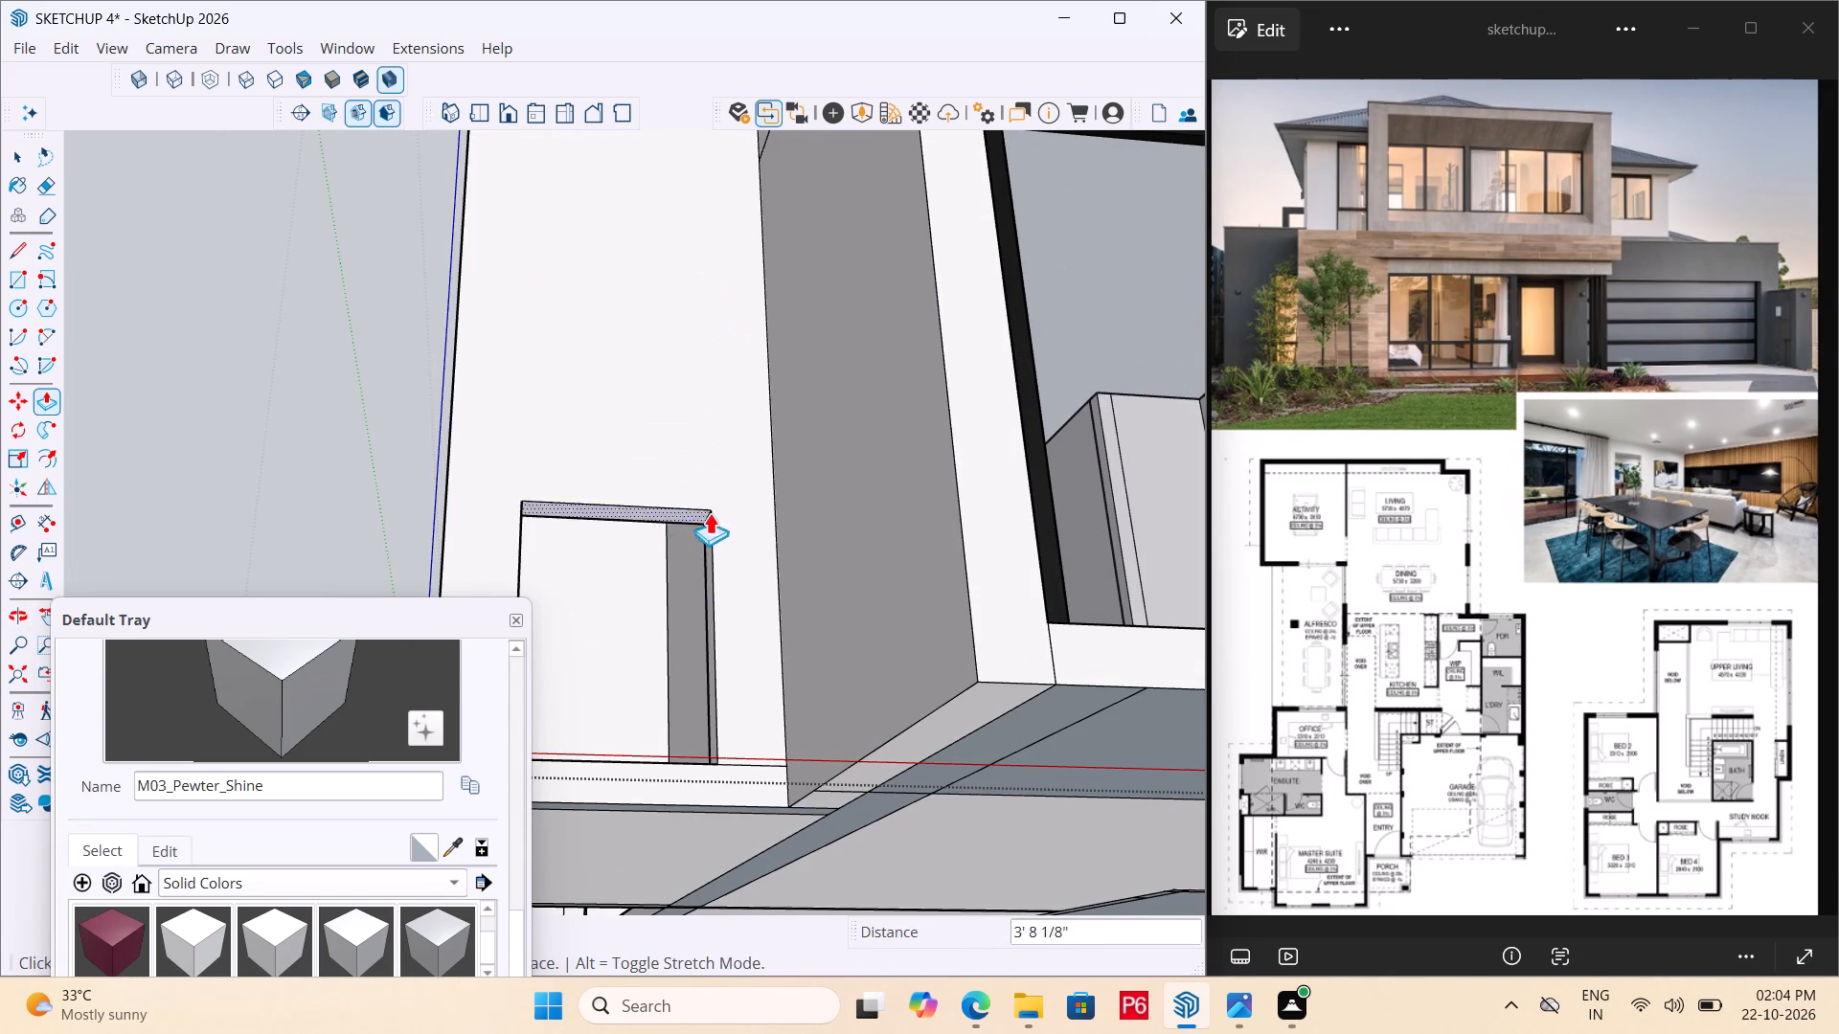
{"action": "scroll", "coordinate": [532, 626], "scroll_direction": "down", "scroll_amount": 6}
{"action": "scroll", "coordinate": [683, 486], "scroll_direction": "down", "scroll_amount": 7}
{"action": "middle_click_drag", "start_coordinate": [872, 289], "coordinate": [874, 290]}
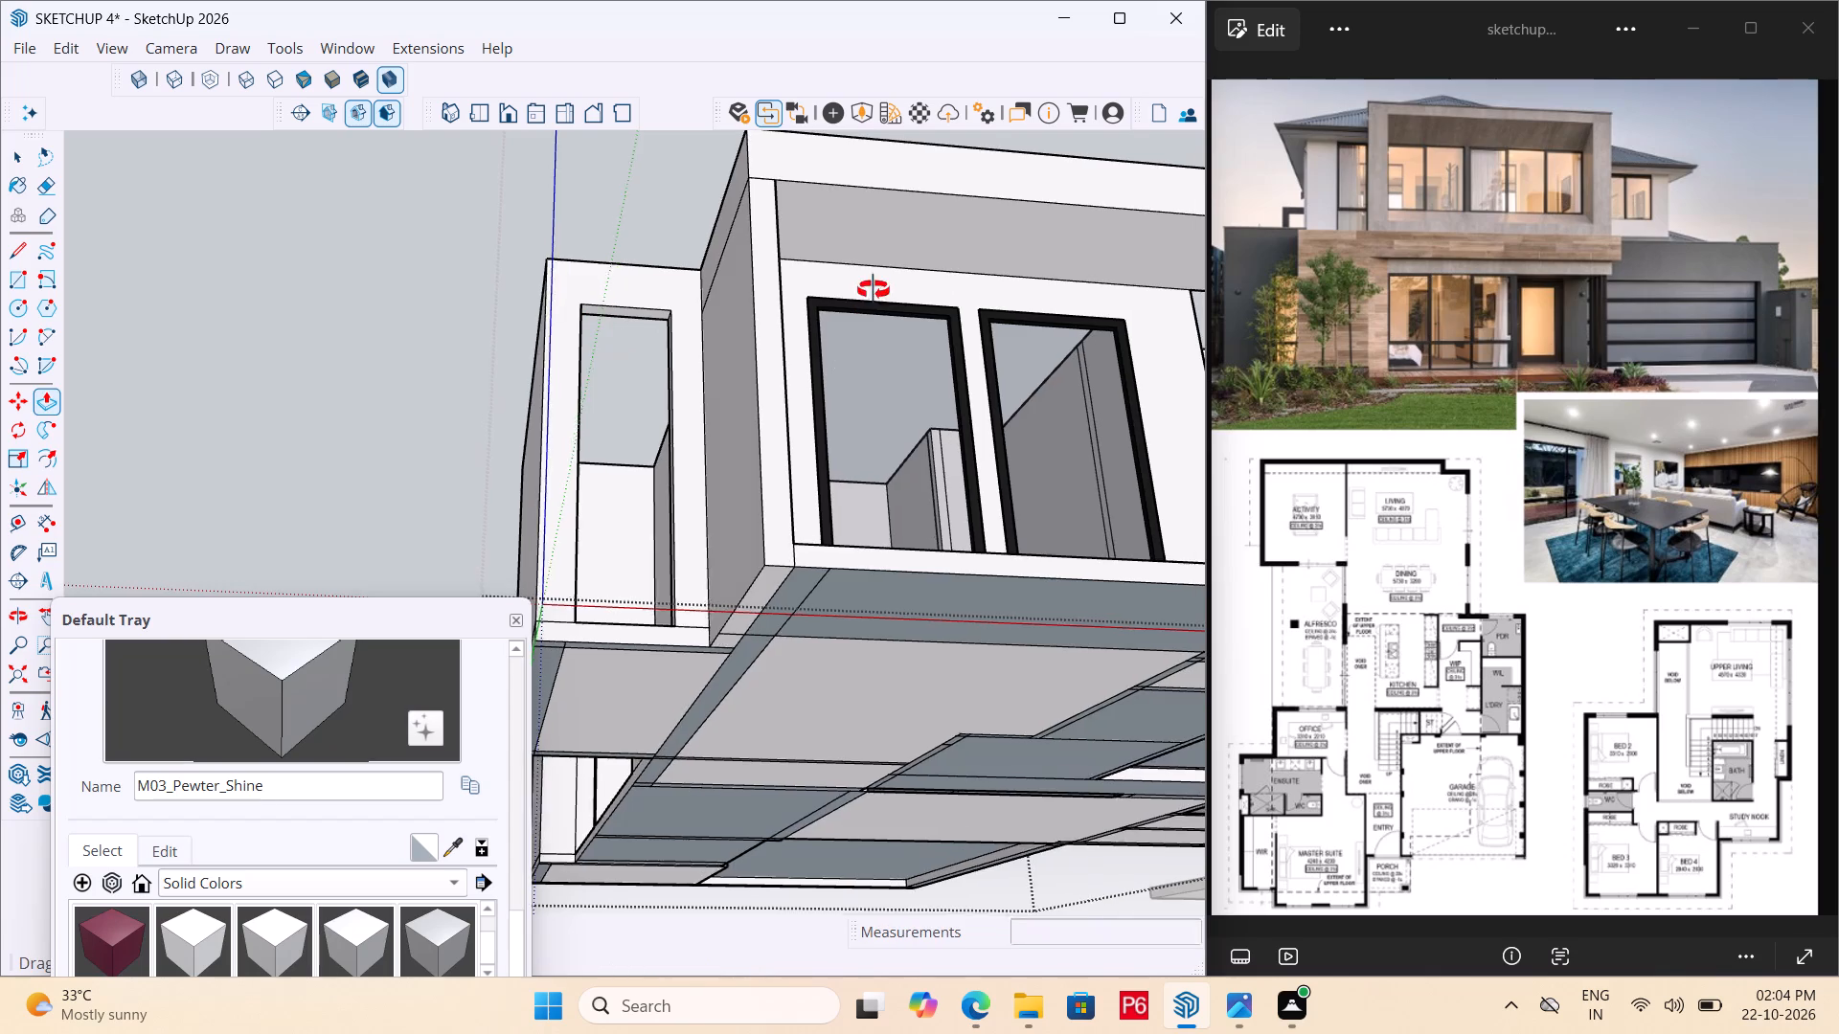
{"action": "middle_click_drag", "start_coordinate": [874, 290], "coordinate": [945, 372]}
{"action": "scroll", "coordinate": [908, 267], "scroll_direction": "up", "scroll_amount": 4}
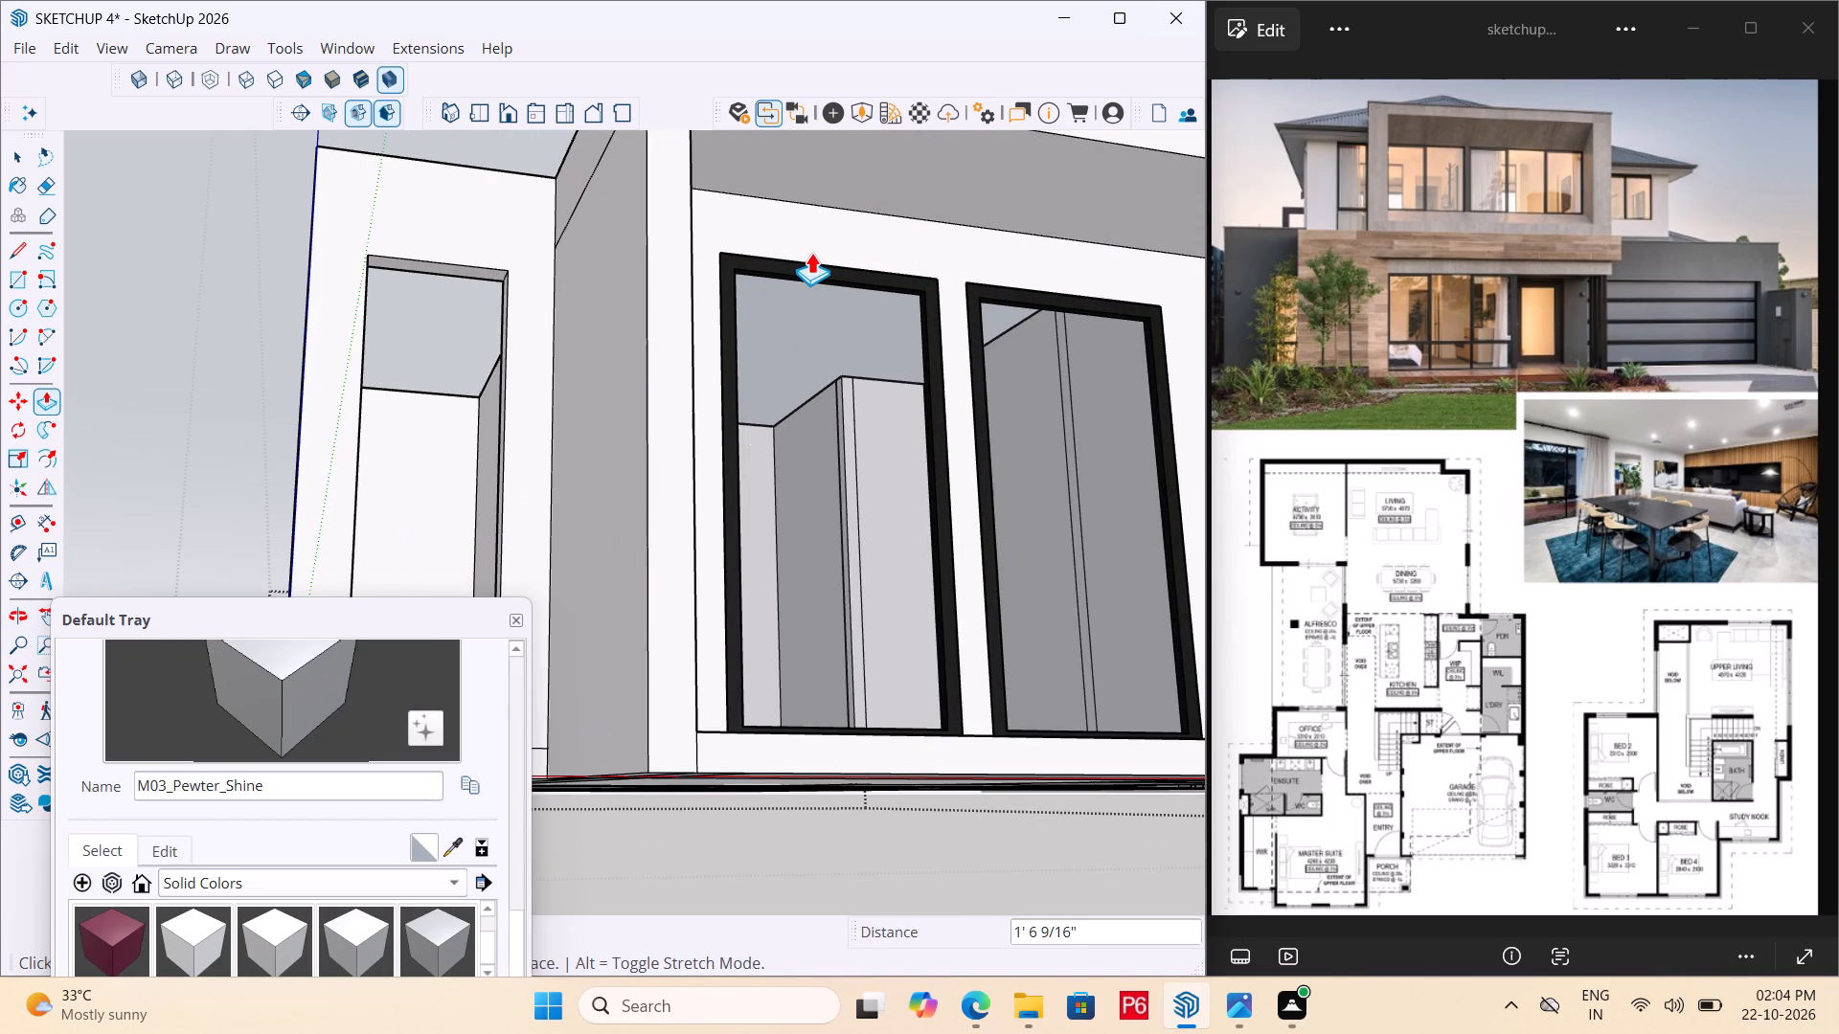
{"action": "left_click", "coordinate": [811, 252]}
Save the model with the finished doorway opening.
{"action": "scroll", "coordinate": [595, 299], "scroll_direction": "down", "scroll_amount": 5}
{"action": "middle_click_drag", "start_coordinate": [653, 342], "coordinate": [780, 612]}
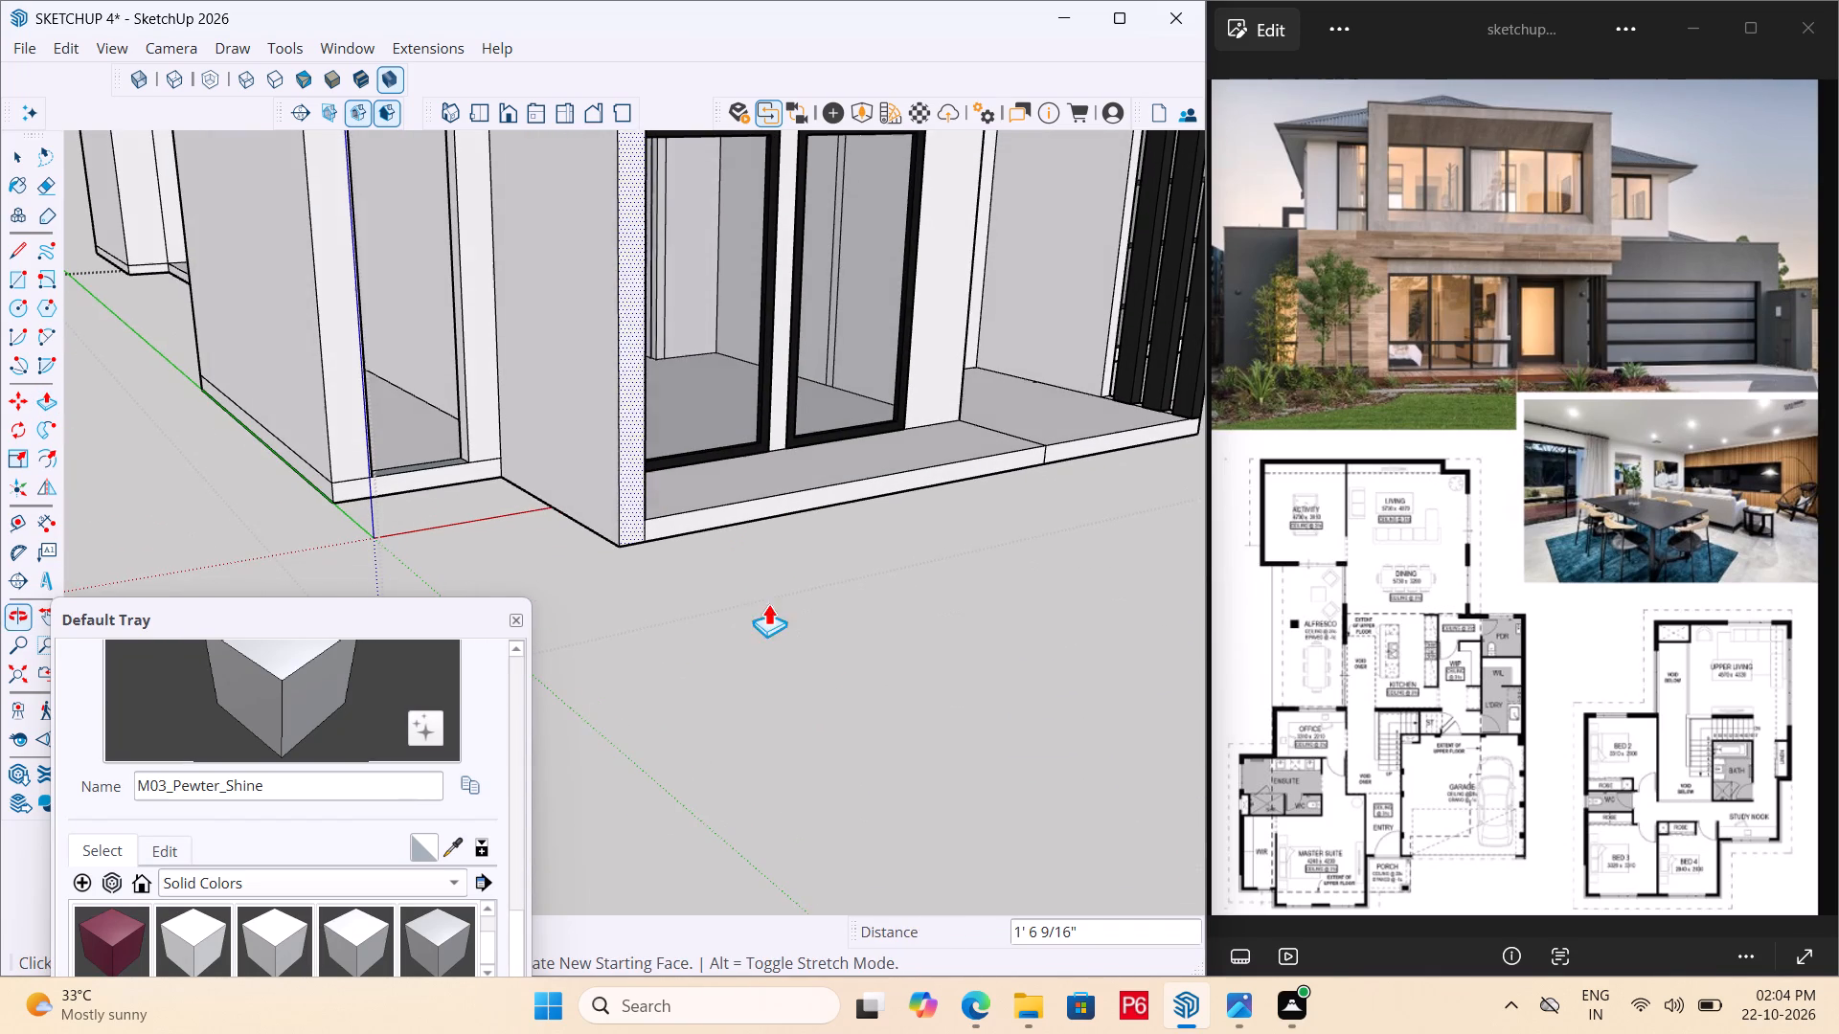
{"action": "key", "text": "ctrl+s"}
{"action": "key", "text": "ctrl+s"}
{"action": "key", "text": "ctrl+s"}
{"action": "key", "text": "ctrl+s"}
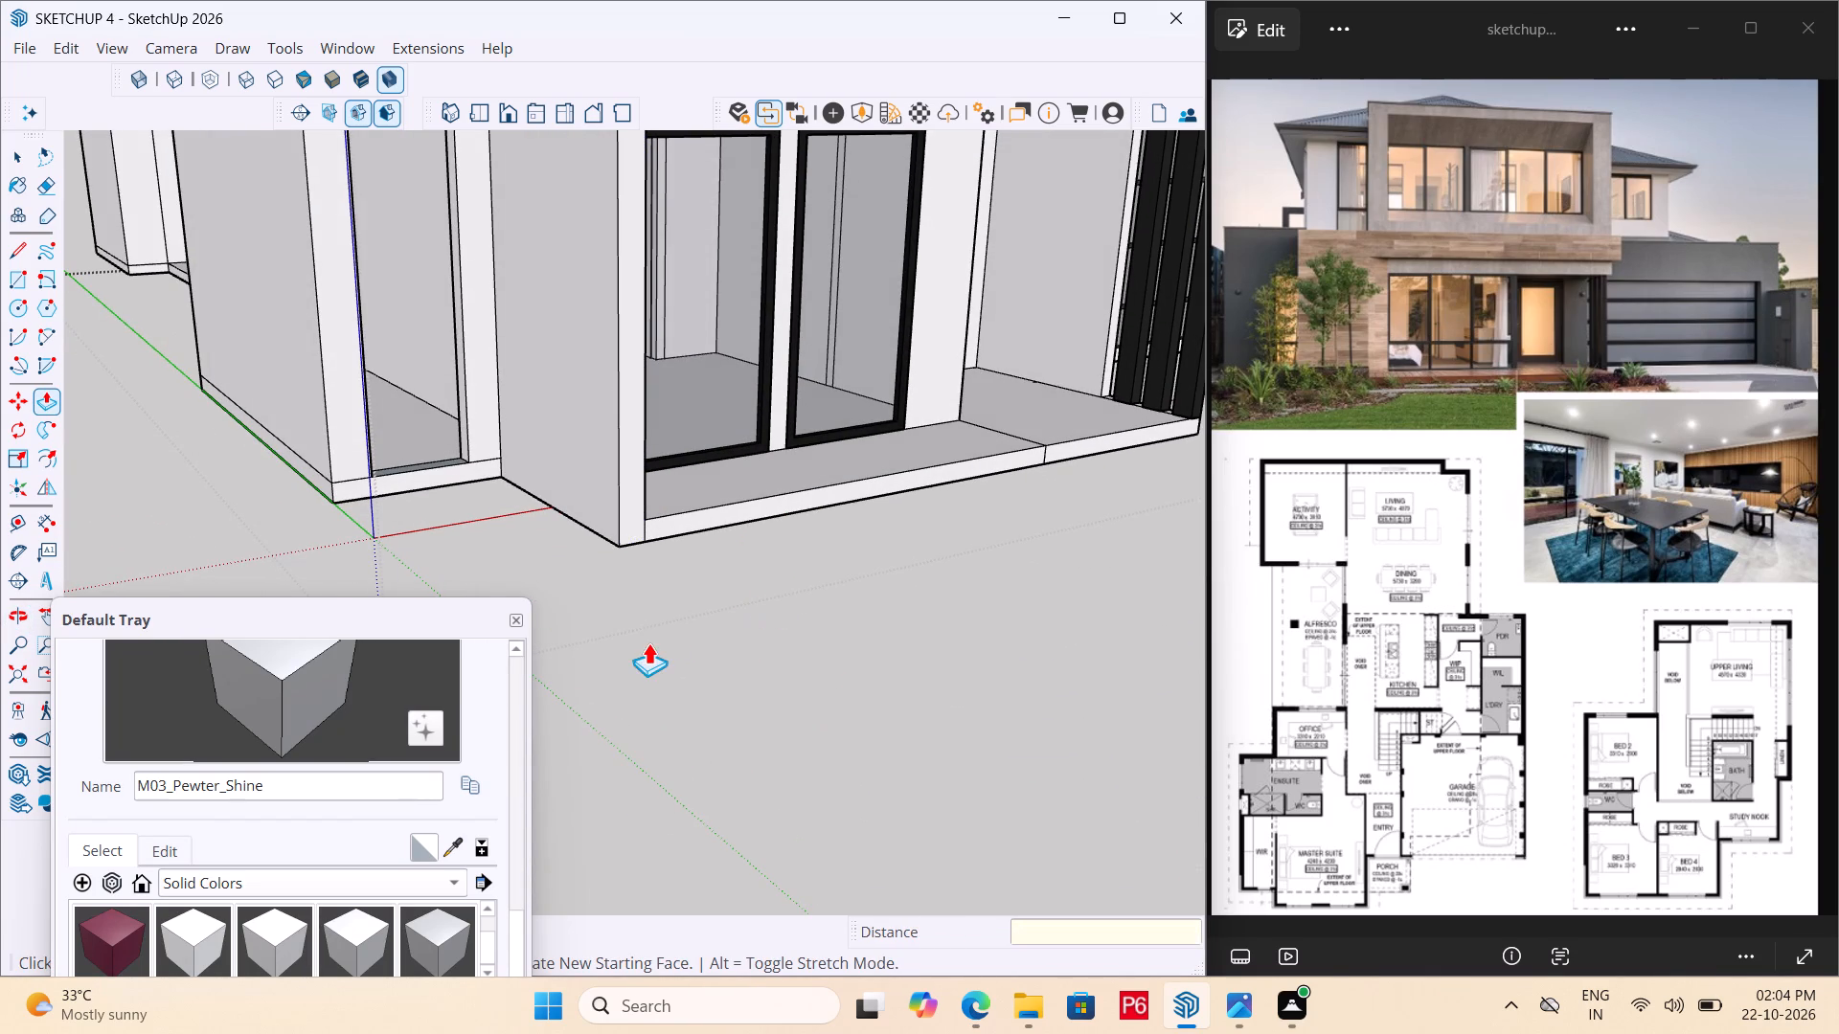
Pull the front edge of the floor slab below the doorway outward to form a shallow projecting landing.
{"action": "scroll", "coordinate": [761, 594], "scroll_direction": "down", "scroll_amount": 5}
{"action": "middle_click_drag", "start_coordinate": [760, 539], "coordinate": [492, 458]}
{"action": "scroll", "coordinate": [763, 360], "scroll_direction": "up", "scroll_amount": 1}
{"action": "middle_click_drag", "start_coordinate": [763, 360], "coordinate": [639, 369]}
{"action": "middle_click_drag", "start_coordinate": [764, 355], "coordinate": [748, 349]}
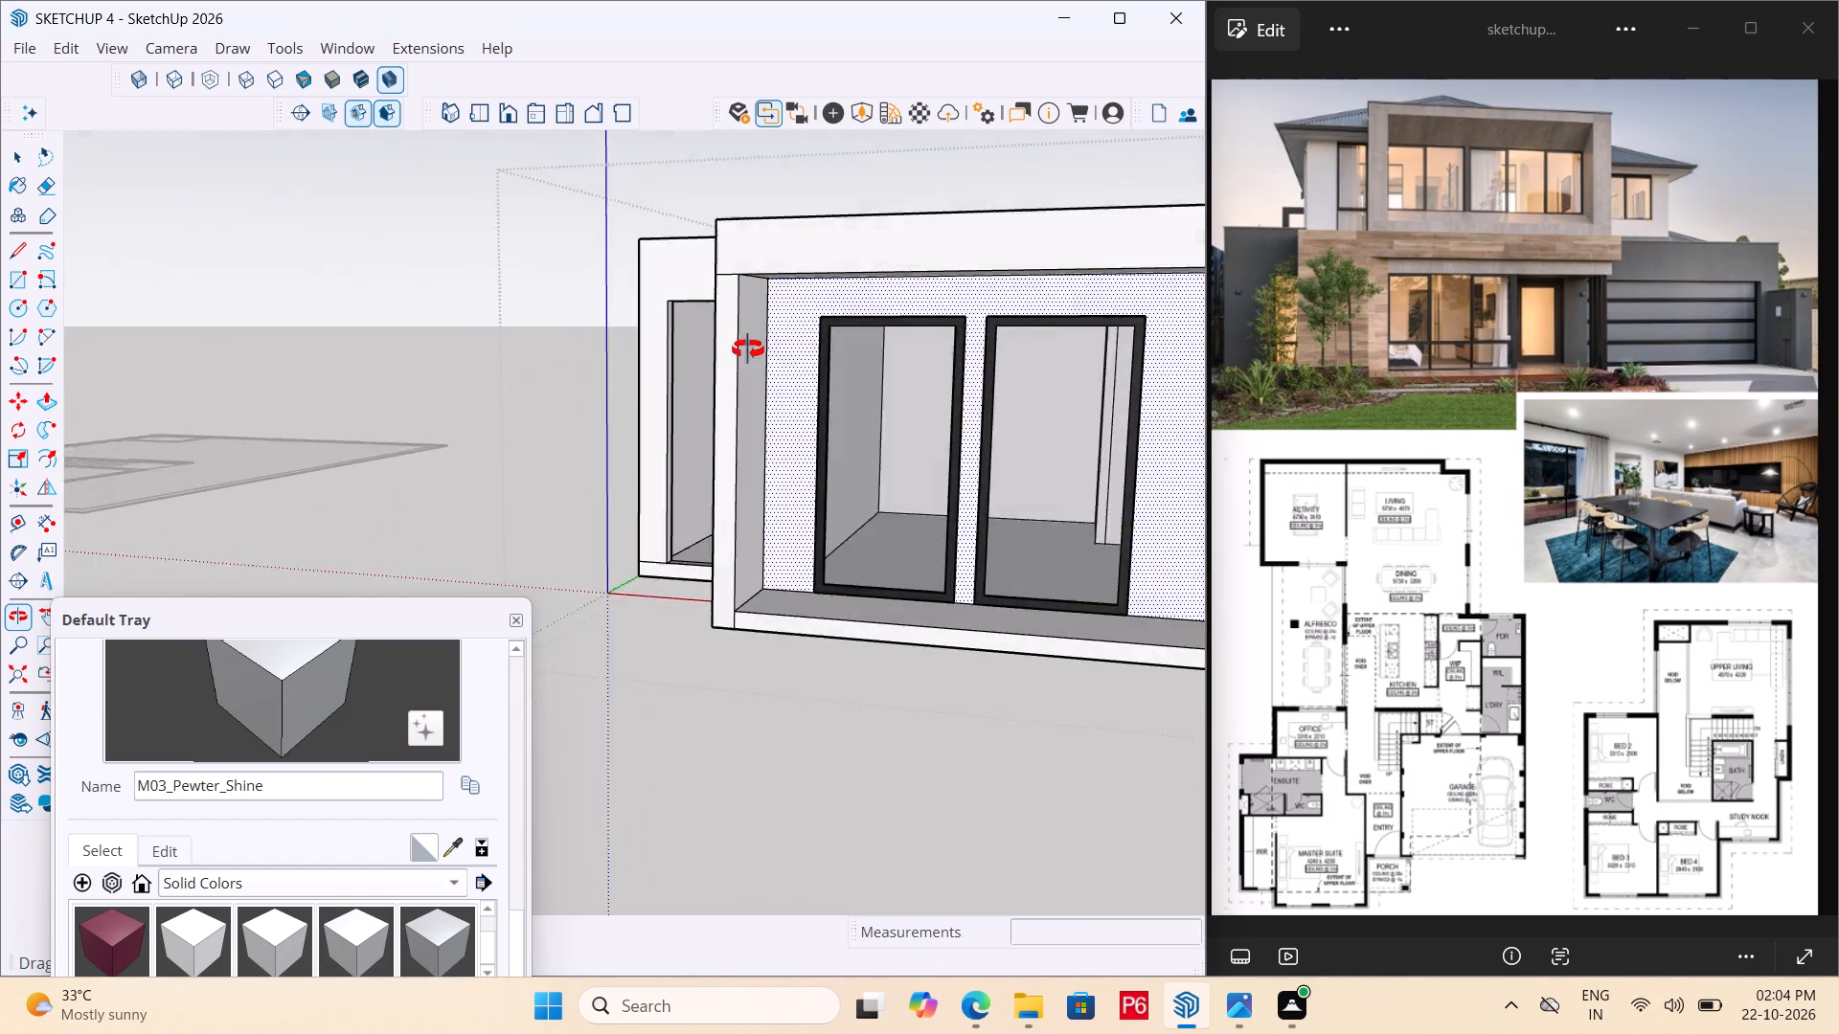
{"action": "middle_click_drag", "start_coordinate": [748, 349], "coordinate": [874, 378]}
{"action": "scroll", "coordinate": [644, 280], "scroll_direction": "up", "scroll_amount": 4}
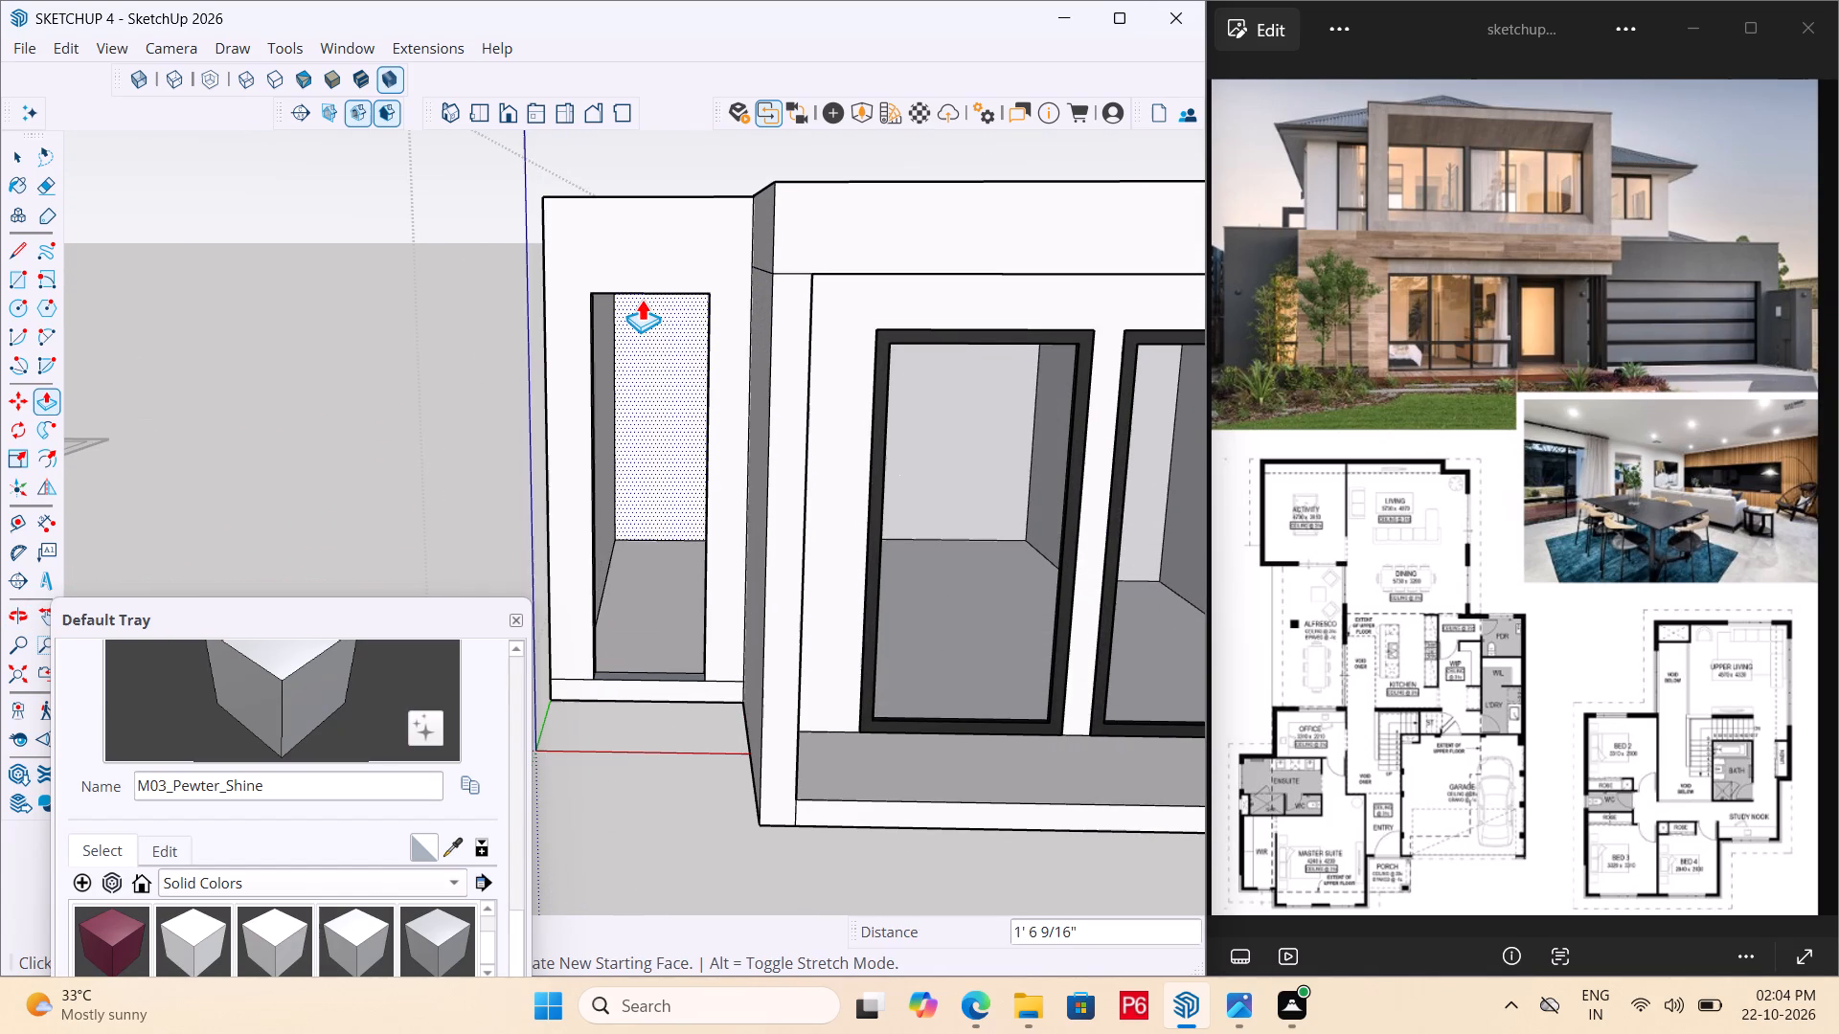
{"action": "left_click", "coordinate": [719, 686]}
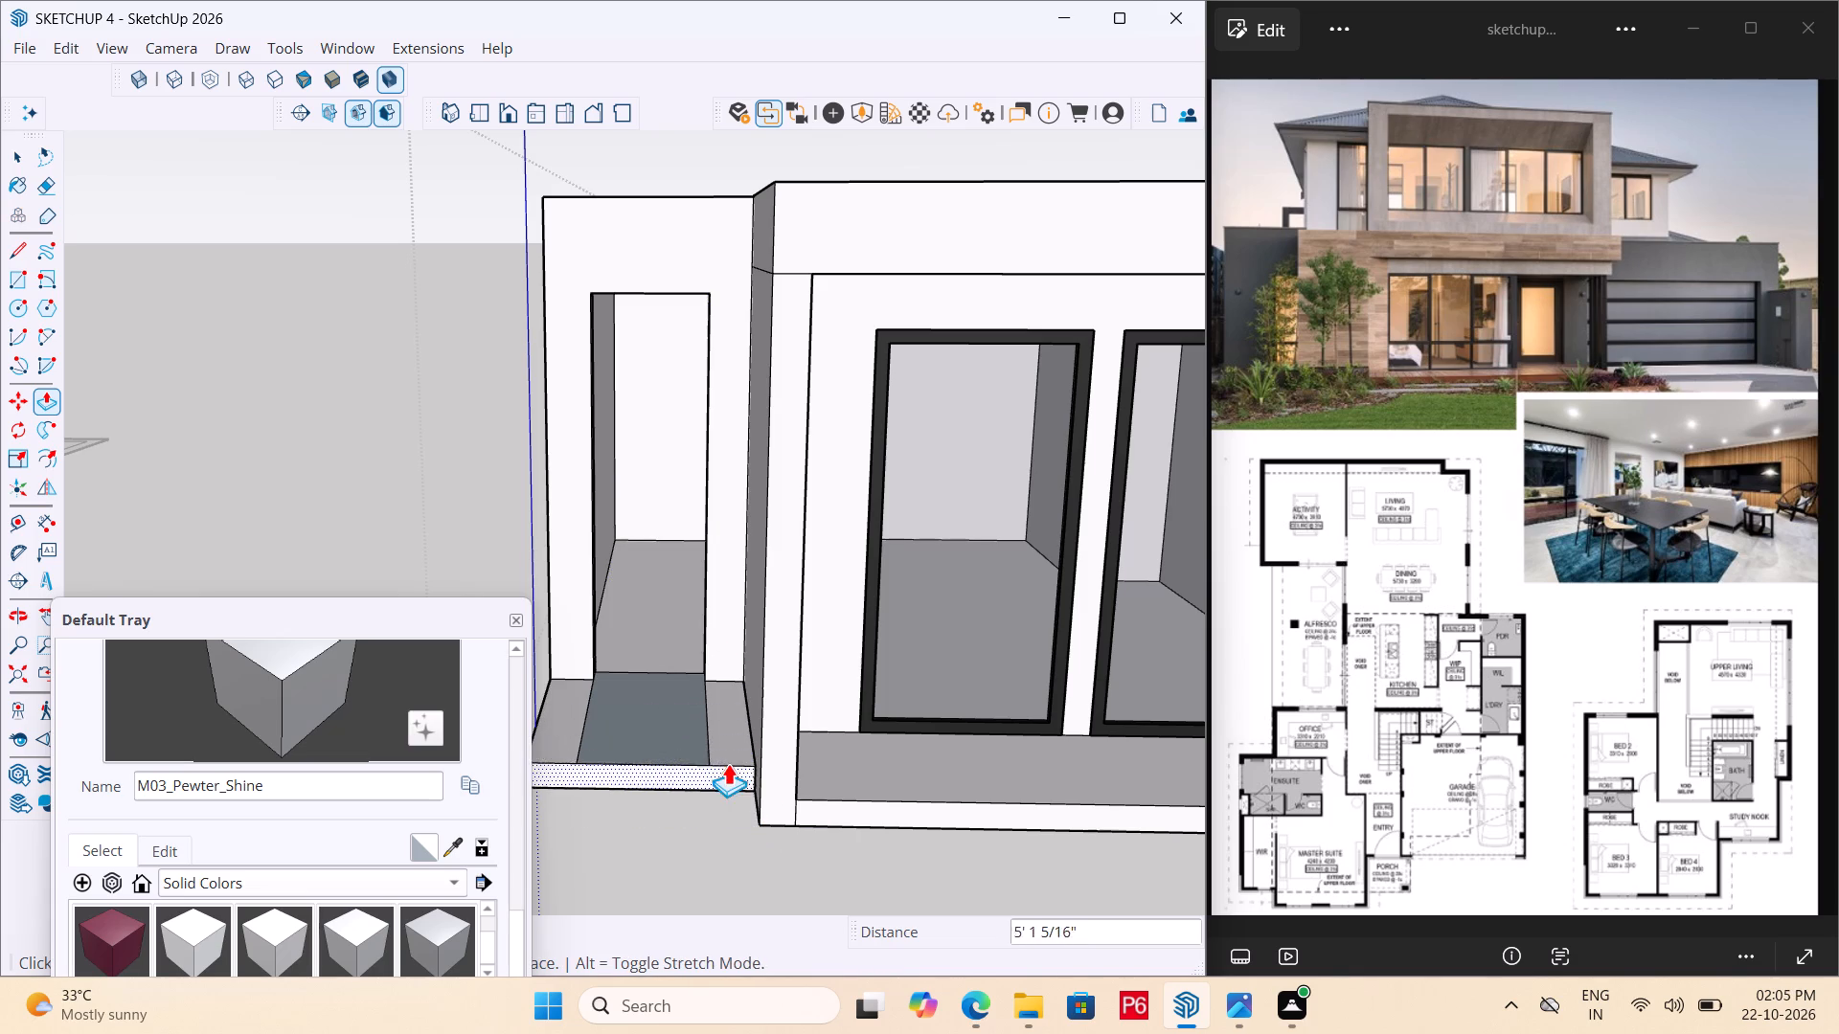
{"action": "left_click", "coordinate": [742, 745]}
Erase the two edges running from the door jambs across the new landing, keeping the threshold edge.
{"action": "middle_click_drag", "start_coordinate": [598, 702], "coordinate": [598, 712]}
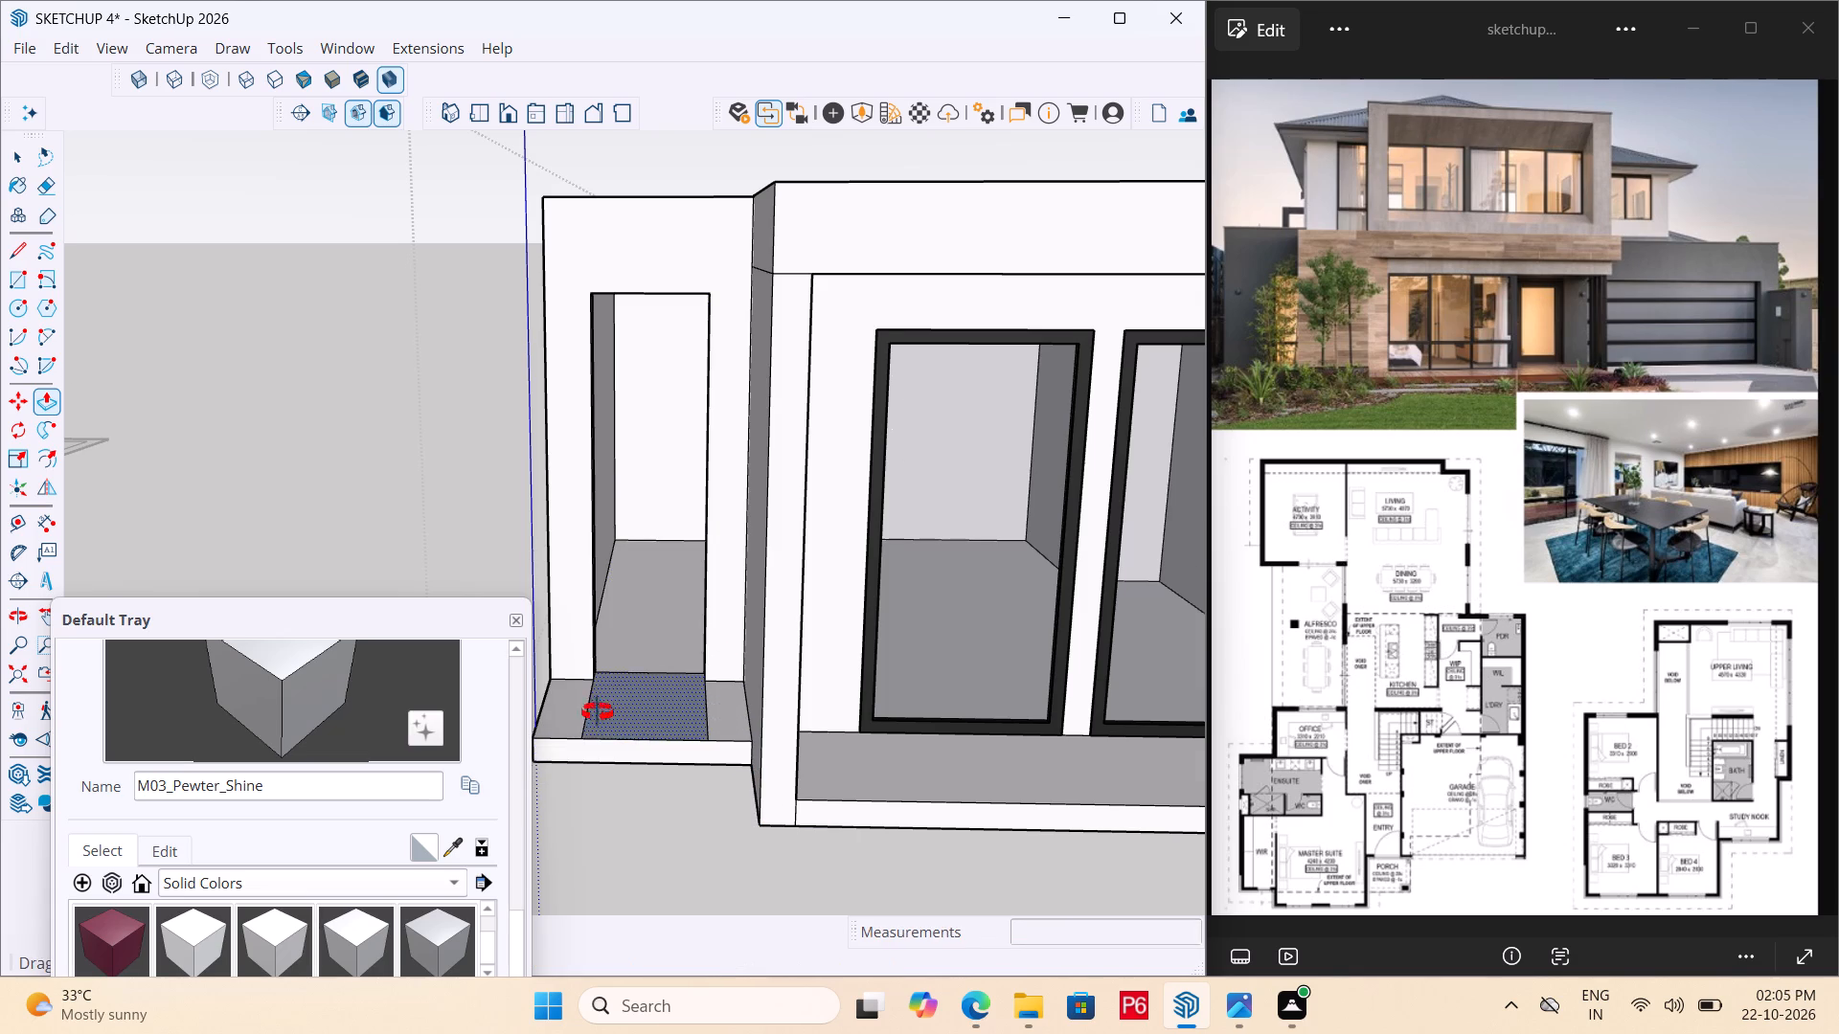
{"action": "middle_click_drag", "start_coordinate": [598, 712], "coordinate": [632, 793]}
{"action": "scroll", "coordinate": [1025, 662], "scroll_direction": "down", "scroll_amount": 4}
{"action": "key", "text": "e"}
{"action": "scroll", "coordinate": [726, 646], "scroll_direction": "up", "scroll_amount": 6}
{"action": "left_click", "coordinate": [684, 671]}
{"action": "left_click_drag", "start_coordinate": [690, 671], "coordinate": [748, 670]}
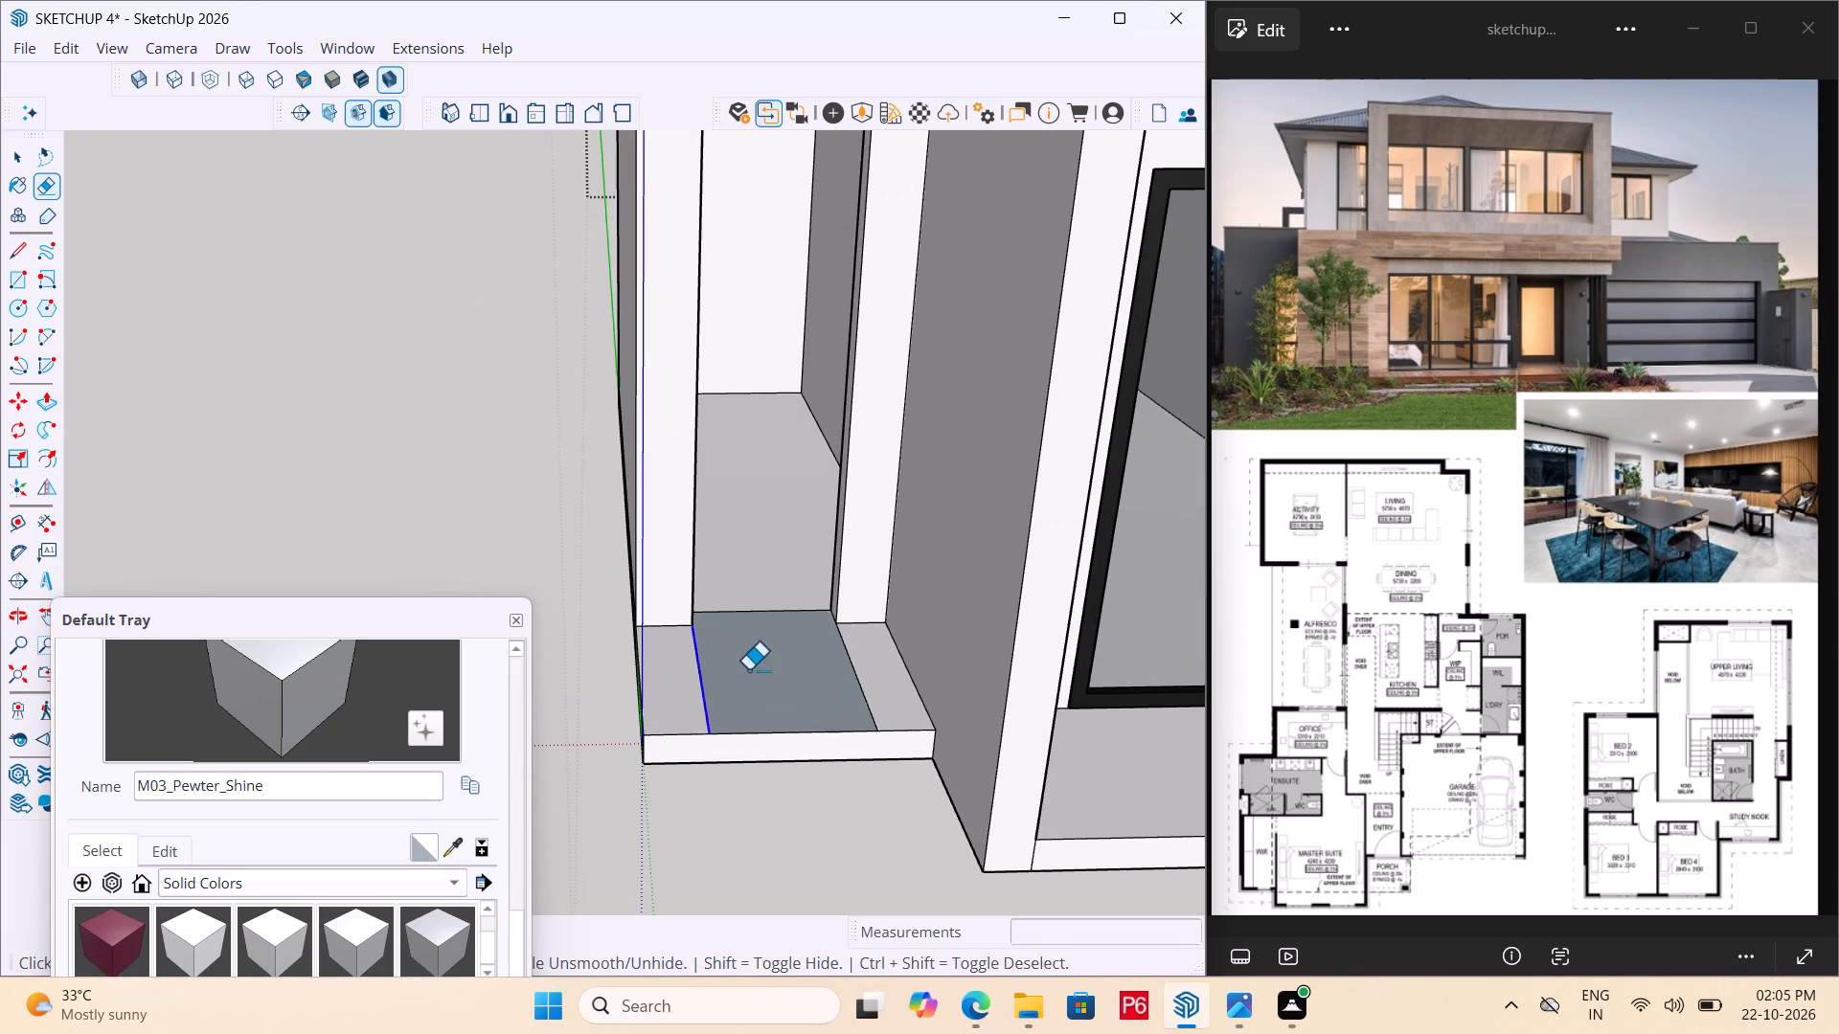
{"action": "left_click_drag", "start_coordinate": [748, 670], "coordinate": [746, 670]}
{"action": "left_click_drag", "start_coordinate": [766, 663], "coordinate": [874, 650]}
{"action": "left_click", "coordinate": [874, 650]}
{"action": "left_click", "coordinate": [773, 612]}
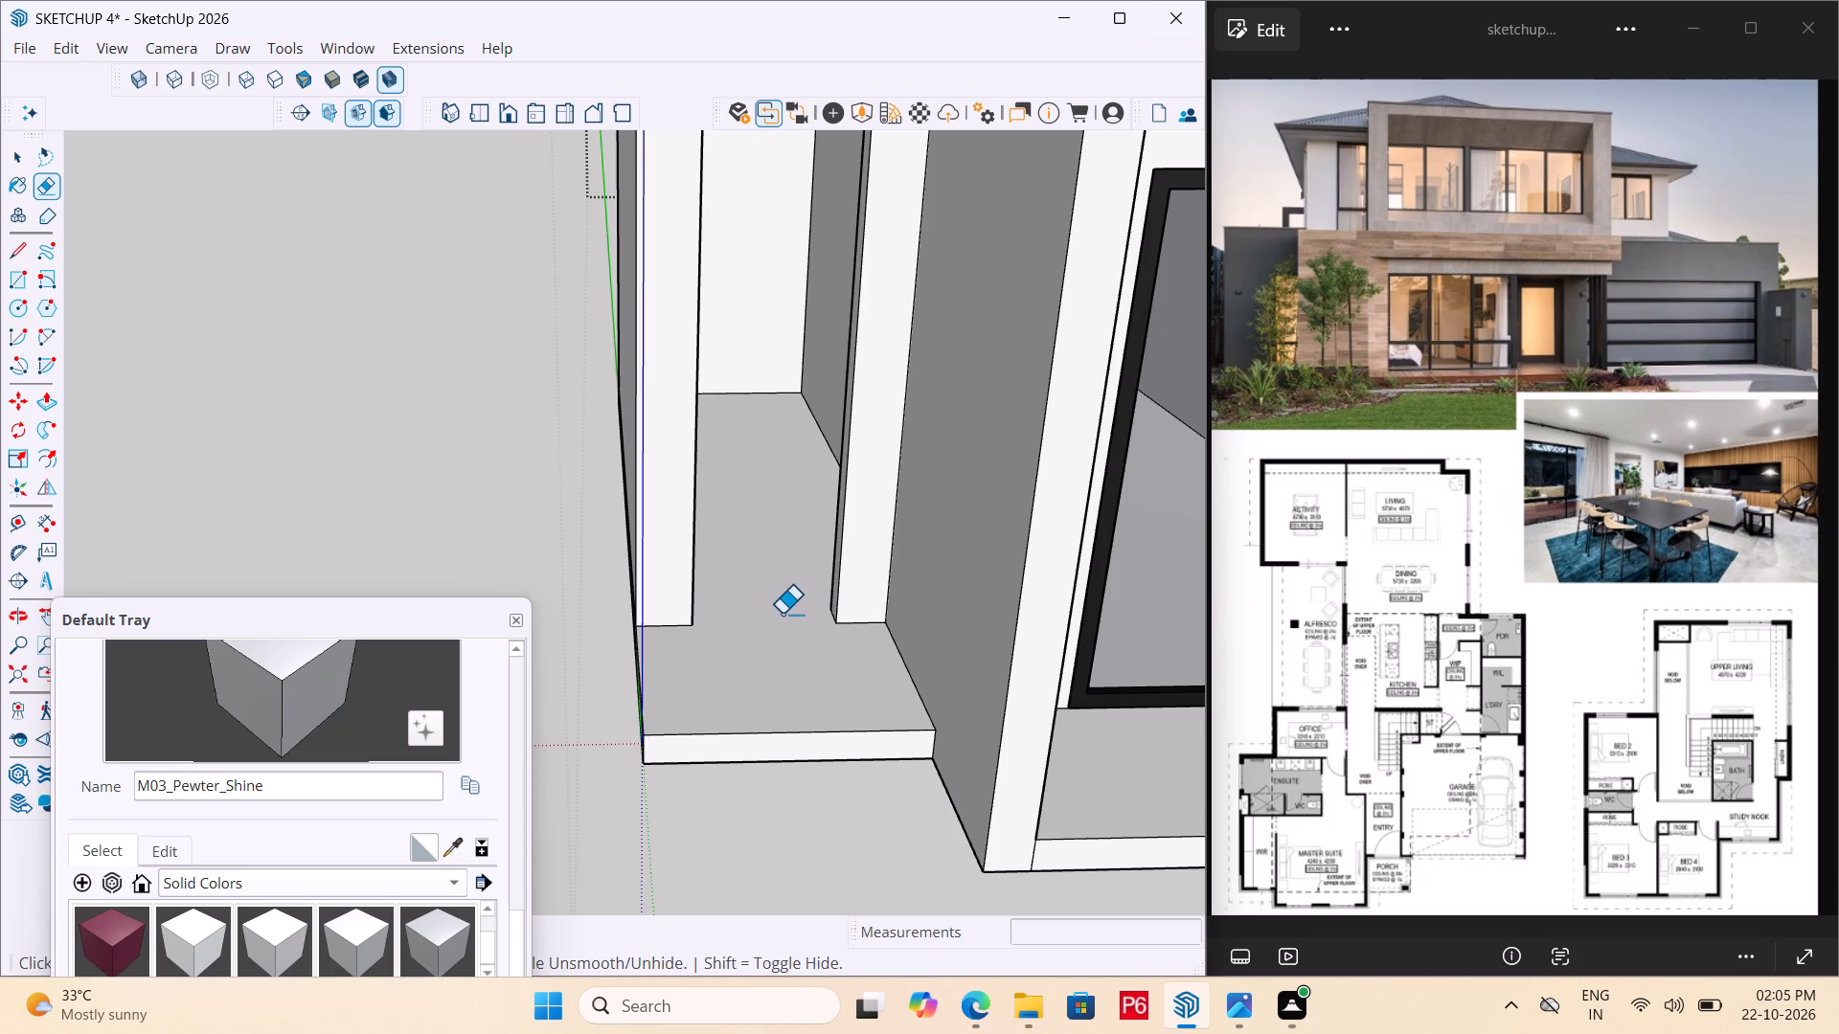
{"action": "key", "text": "ctrl+z"}
Save the model with the new landing.
{"action": "key", "text": "ctrl+s"}
{"action": "key", "text": "ctrl+s"}
{"action": "key", "text": "ctrl+s"}
{"action": "key", "text": "ctrl+s"}
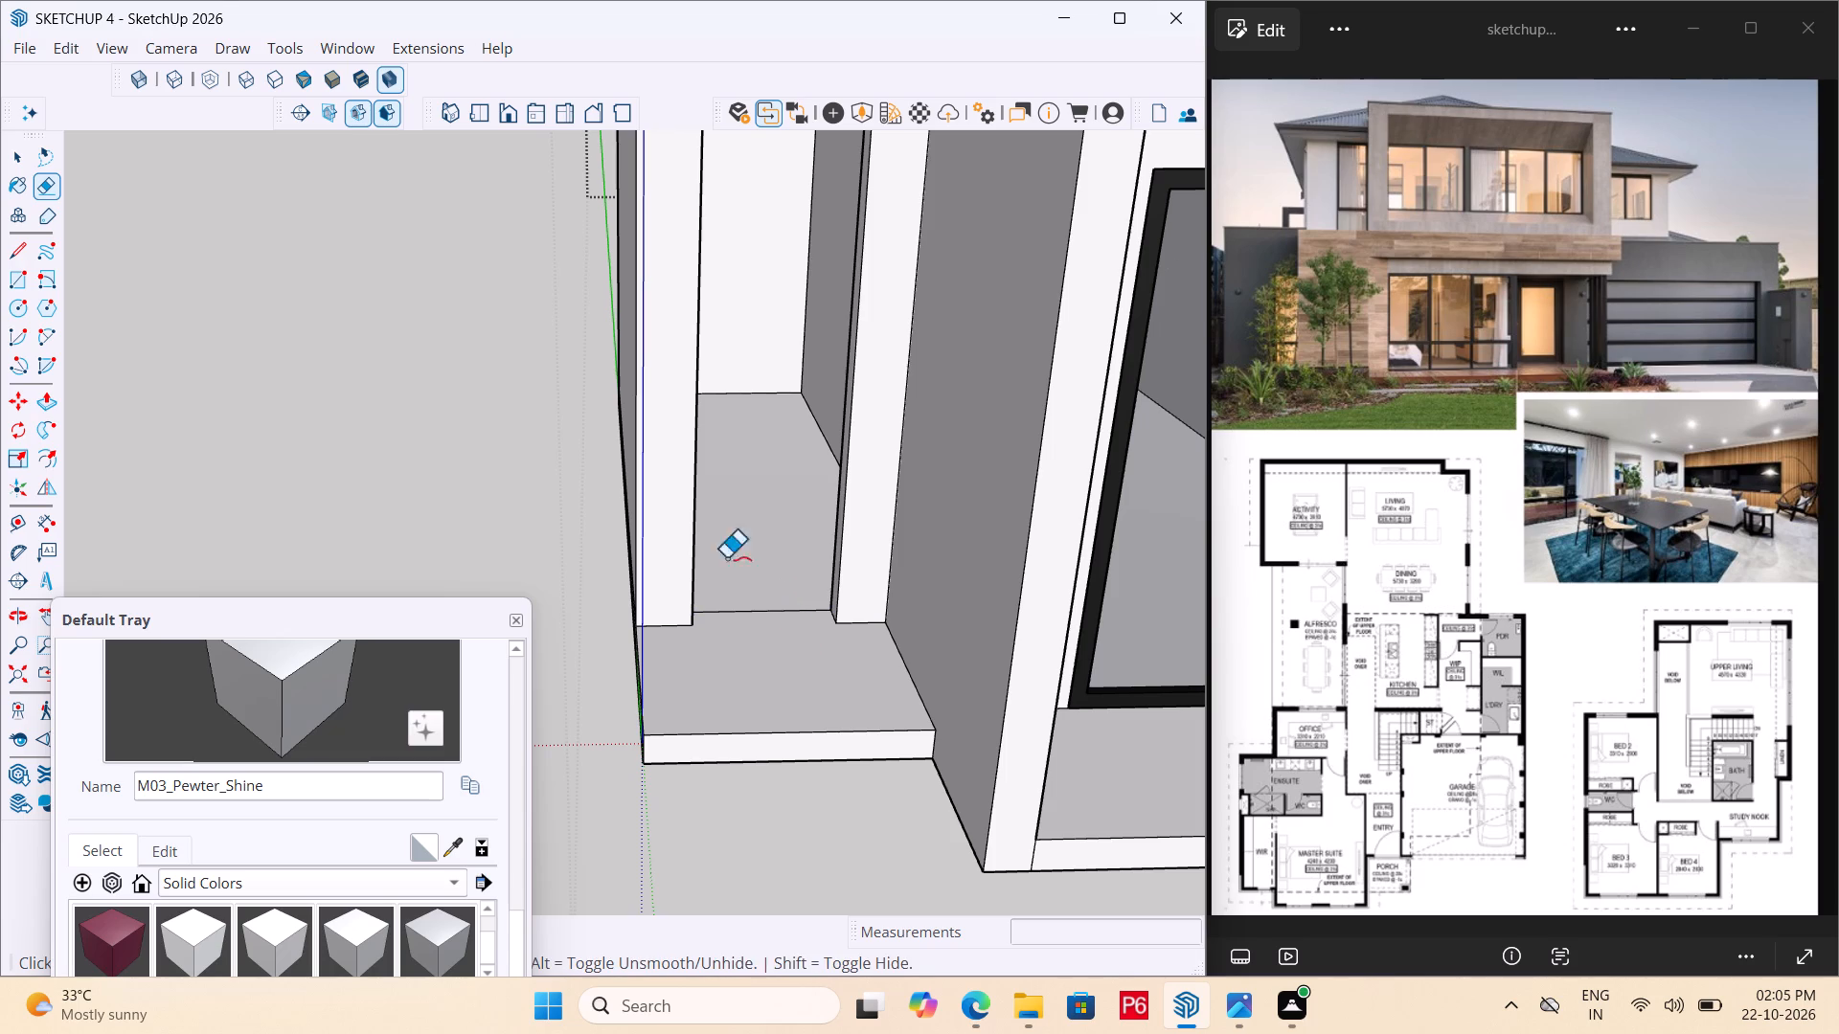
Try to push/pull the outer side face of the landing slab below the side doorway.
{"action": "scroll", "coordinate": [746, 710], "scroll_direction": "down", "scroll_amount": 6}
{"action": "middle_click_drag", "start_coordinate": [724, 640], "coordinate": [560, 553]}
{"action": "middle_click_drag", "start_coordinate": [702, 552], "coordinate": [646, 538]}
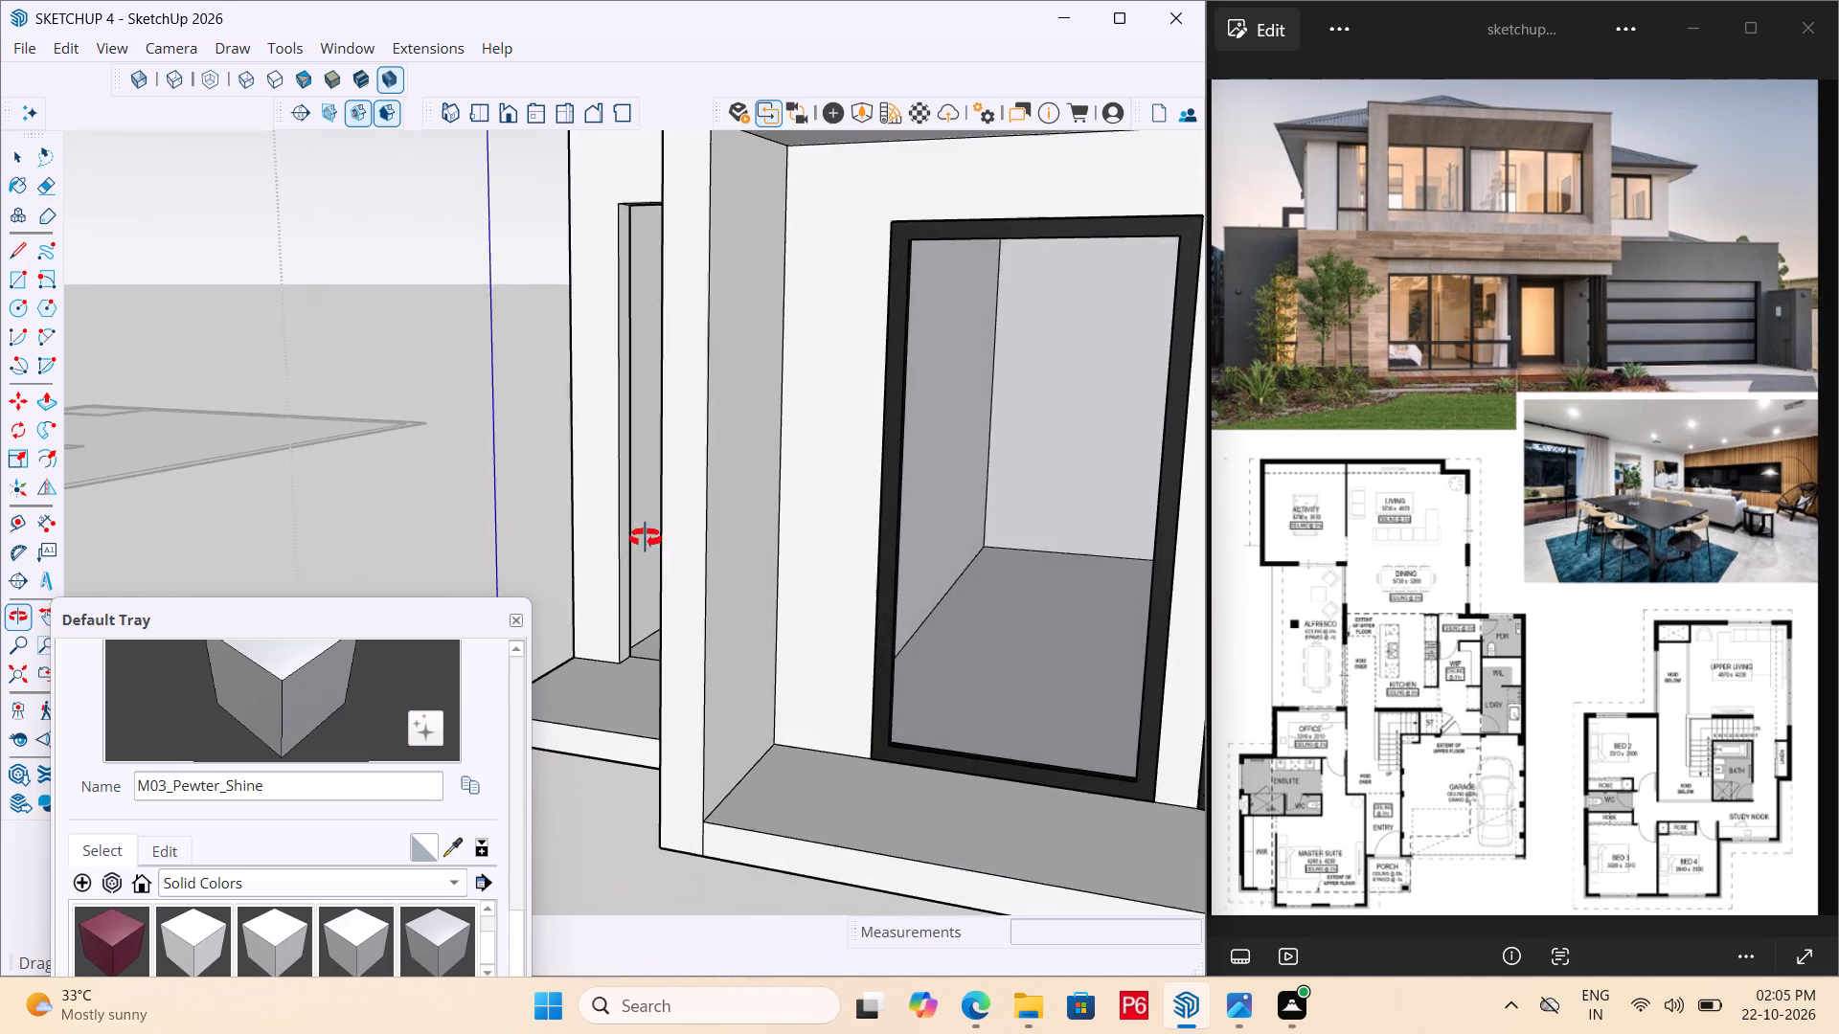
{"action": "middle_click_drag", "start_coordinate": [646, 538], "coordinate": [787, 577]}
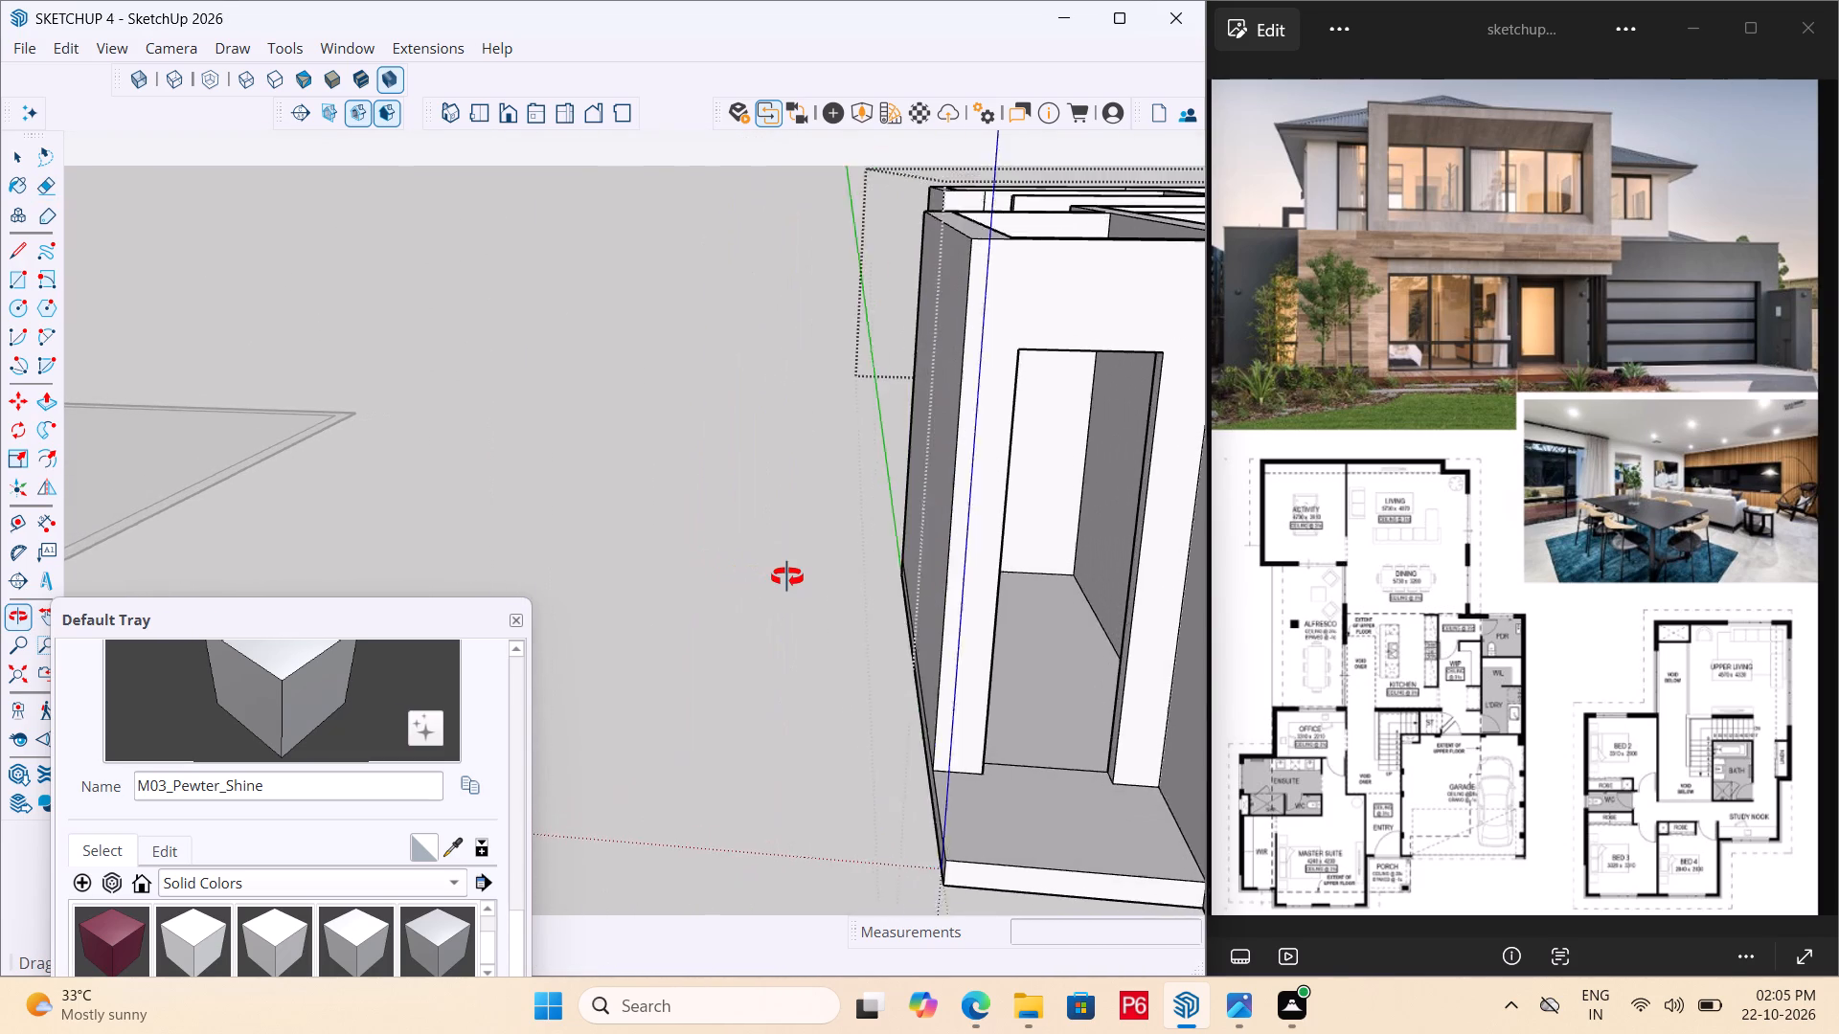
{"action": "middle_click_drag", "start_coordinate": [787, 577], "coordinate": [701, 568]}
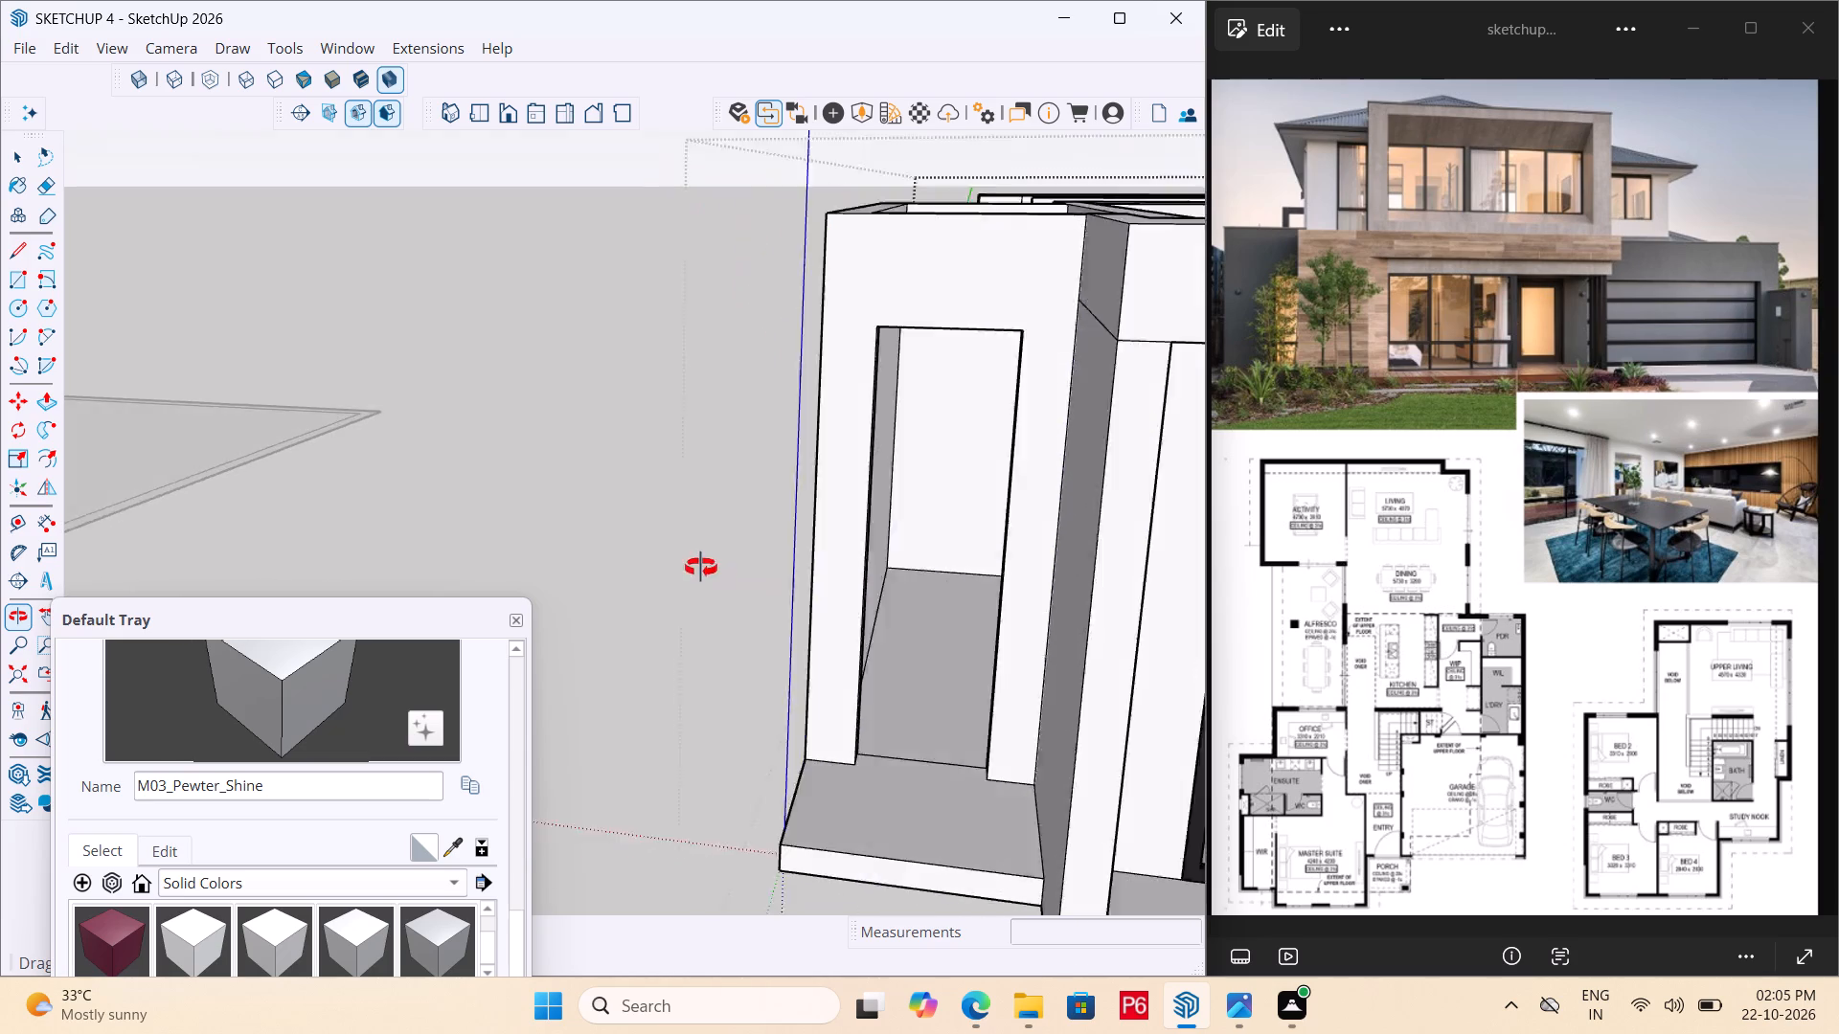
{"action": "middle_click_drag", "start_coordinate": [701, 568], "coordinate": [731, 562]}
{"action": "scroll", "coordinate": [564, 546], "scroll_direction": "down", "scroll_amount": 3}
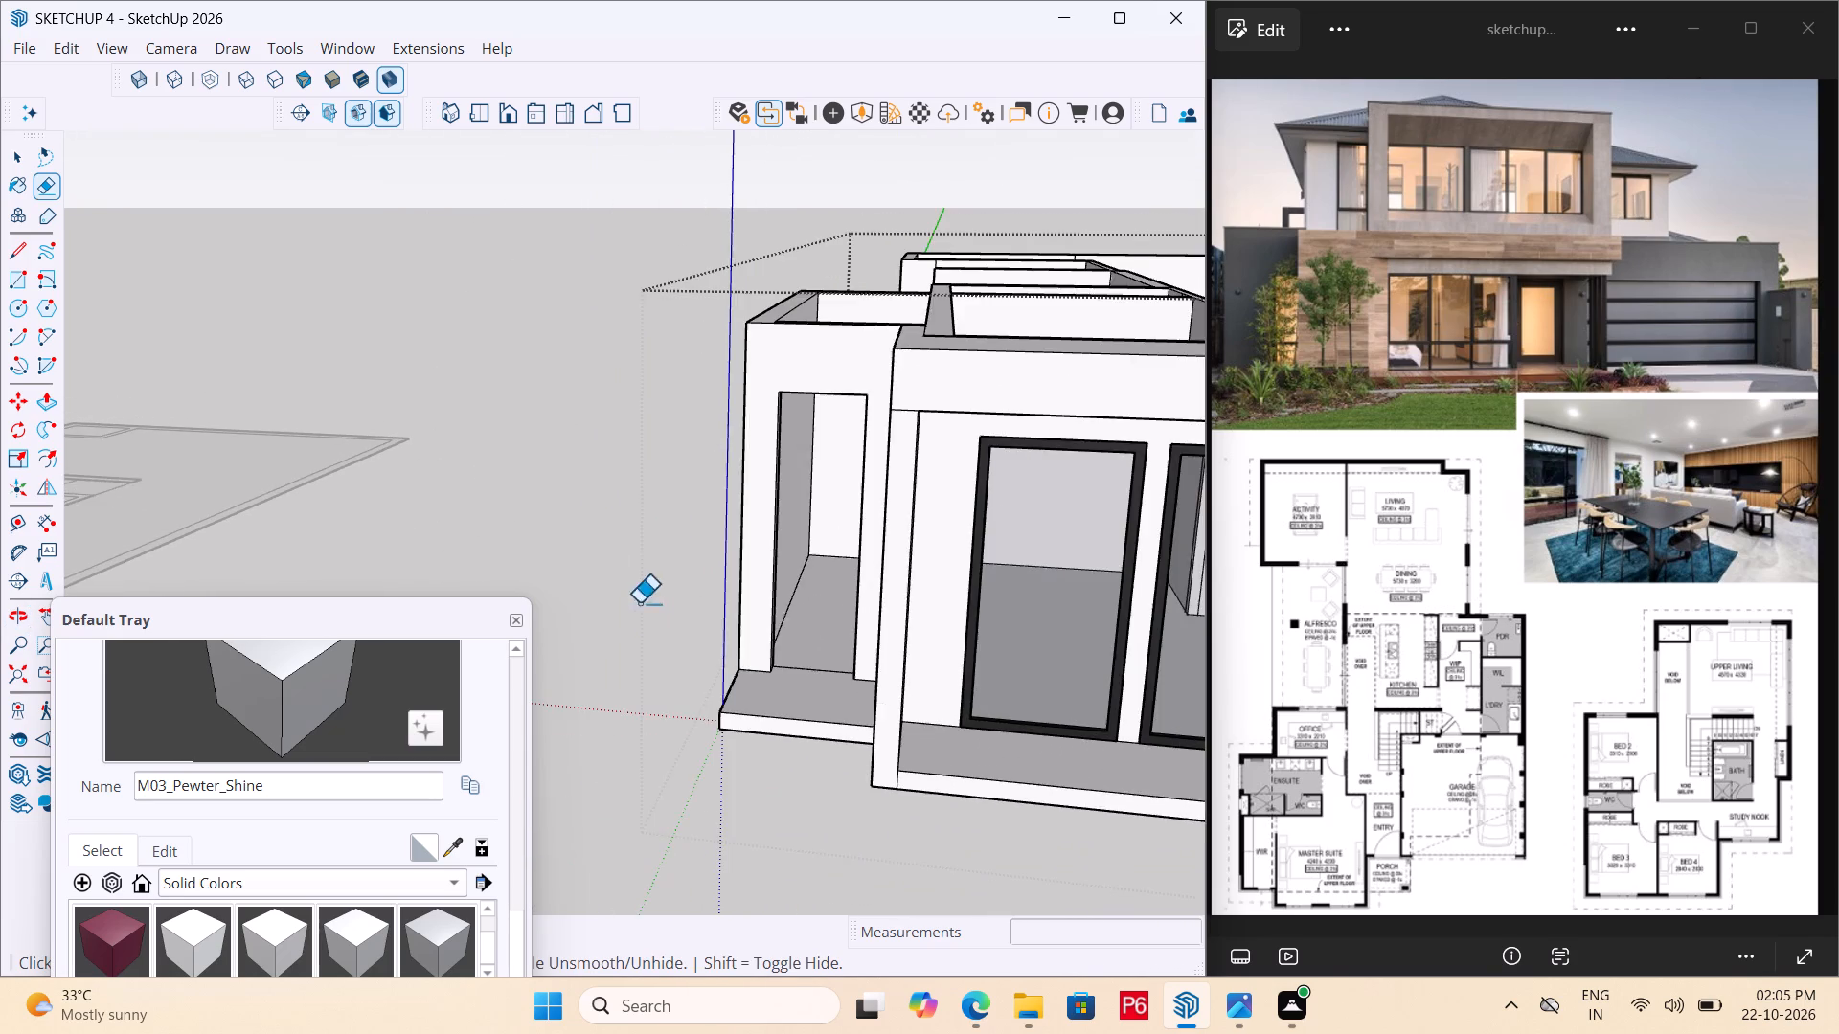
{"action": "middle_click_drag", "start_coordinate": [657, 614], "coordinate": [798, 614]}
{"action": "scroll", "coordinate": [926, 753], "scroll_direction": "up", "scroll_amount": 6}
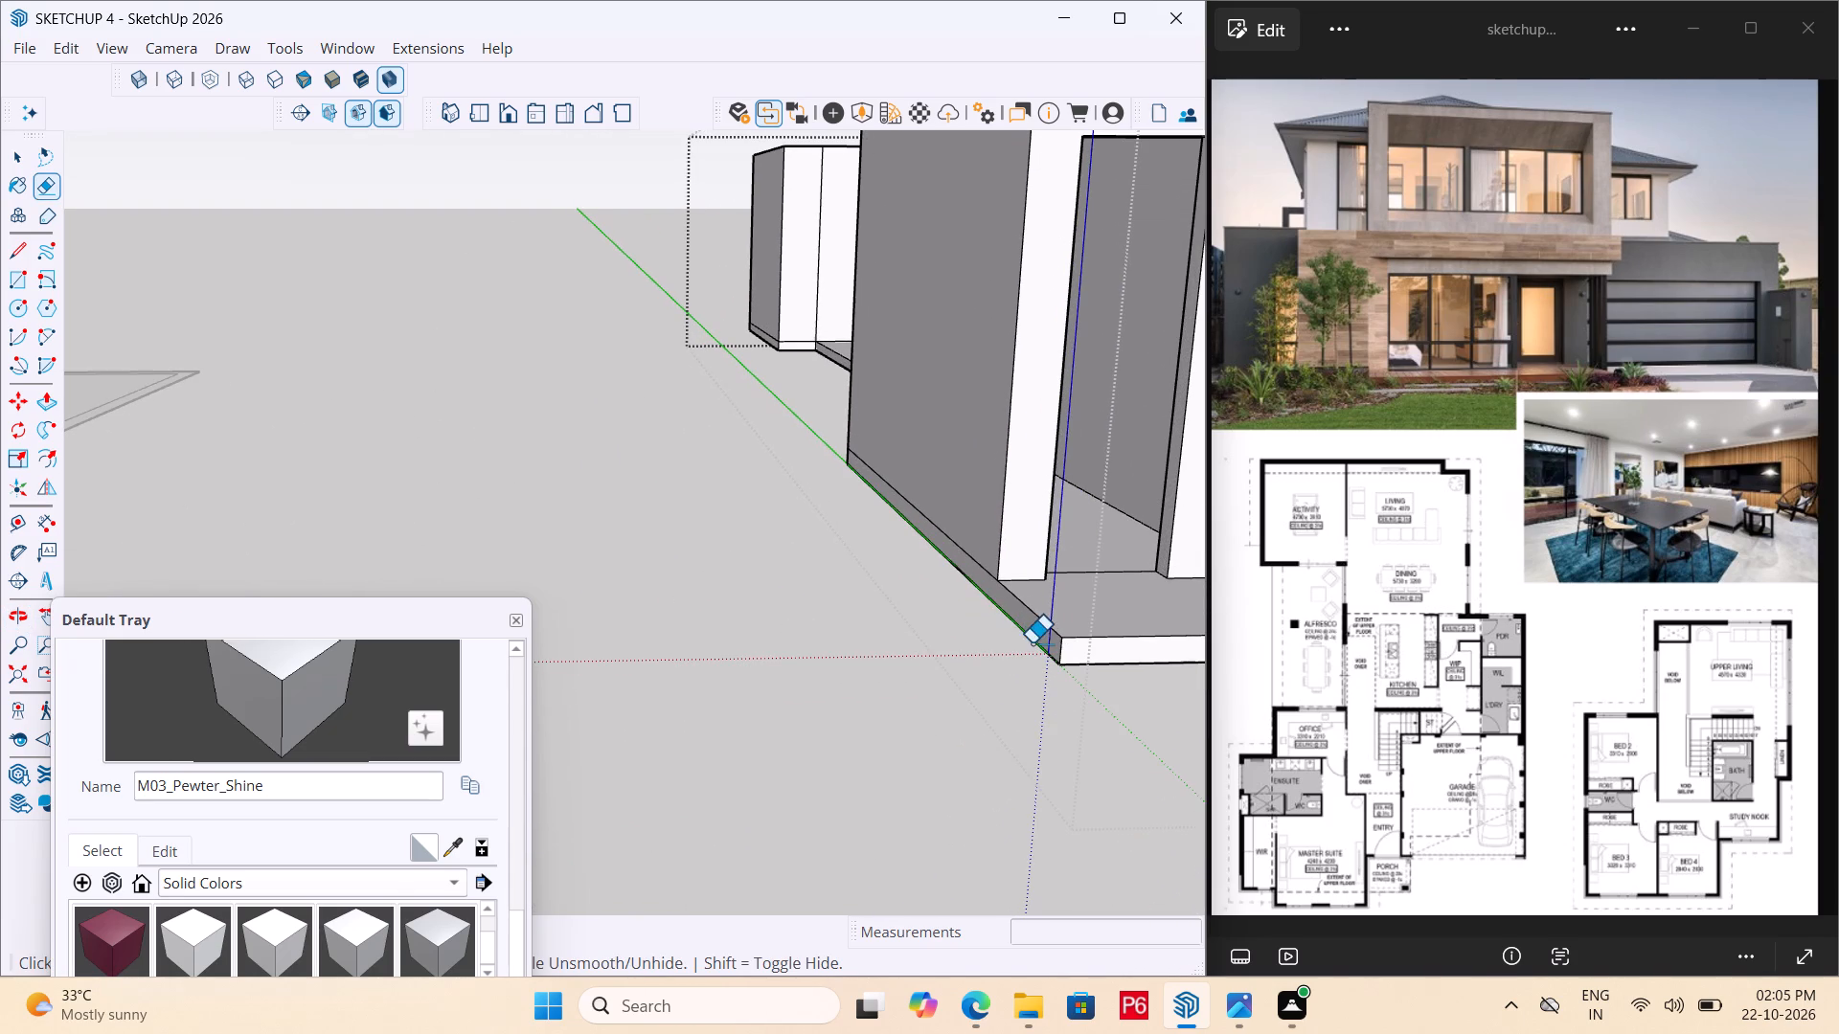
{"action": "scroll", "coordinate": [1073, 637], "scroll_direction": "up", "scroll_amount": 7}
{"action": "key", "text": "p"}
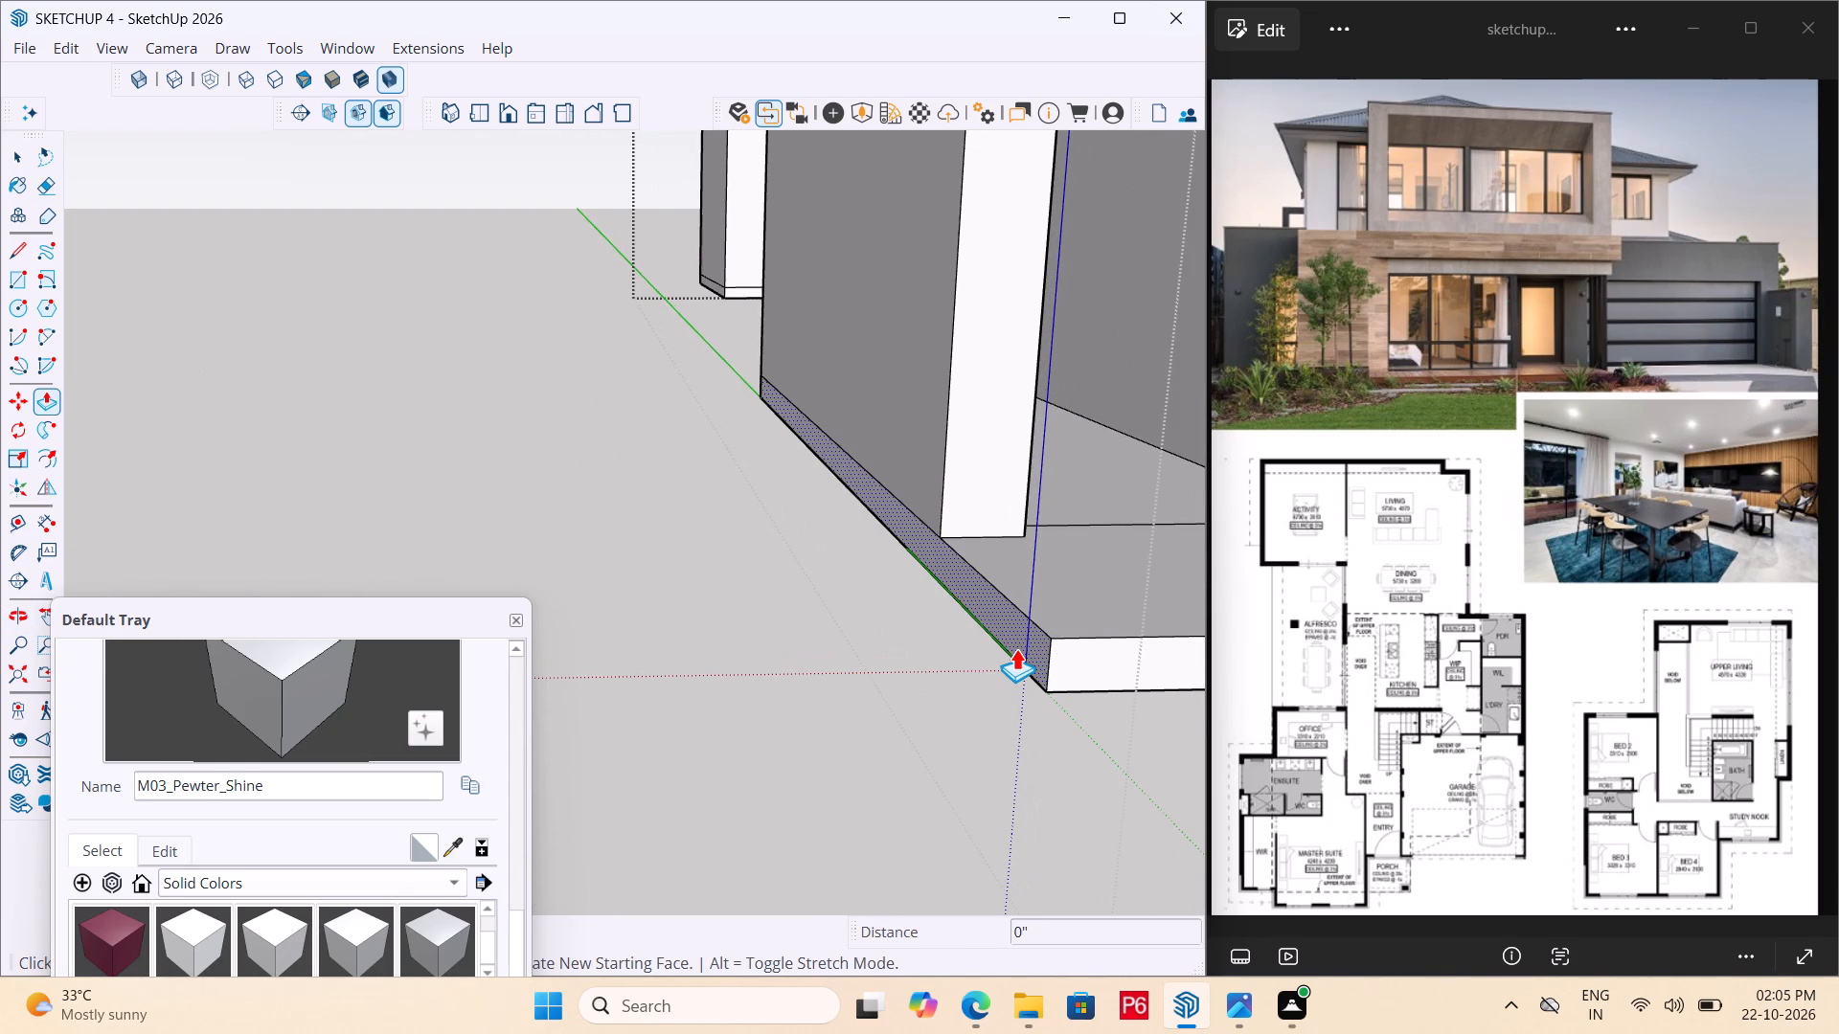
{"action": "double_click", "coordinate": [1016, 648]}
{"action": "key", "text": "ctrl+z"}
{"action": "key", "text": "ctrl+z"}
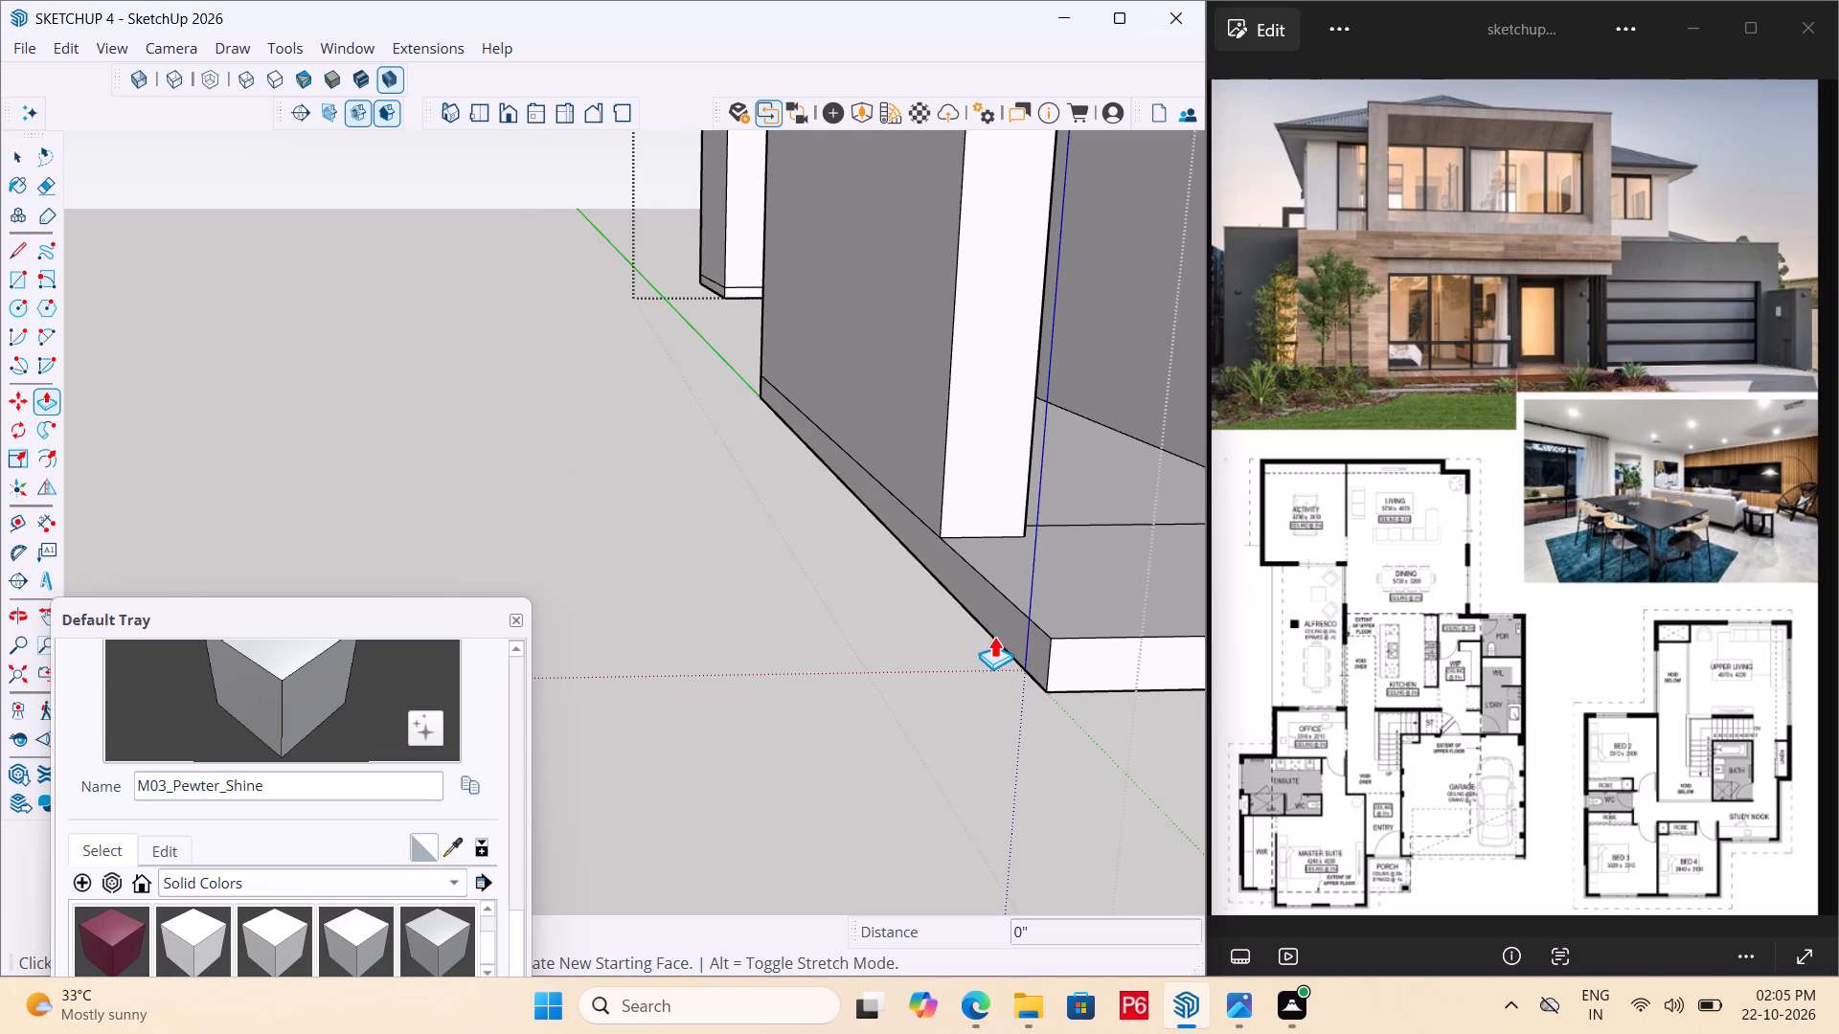
Undo the landing's edge erasures and its extrusion, back to the slab edge flush with the doorway wall.
{"action": "key", "text": "ctrl+z"}
{"action": "key", "text": "ctrl+z"}
{"action": "key", "text": "ctrl+z"}
{"action": "key", "text": "ctrl+z"}
{"action": "key", "text": "ctrl+z"}
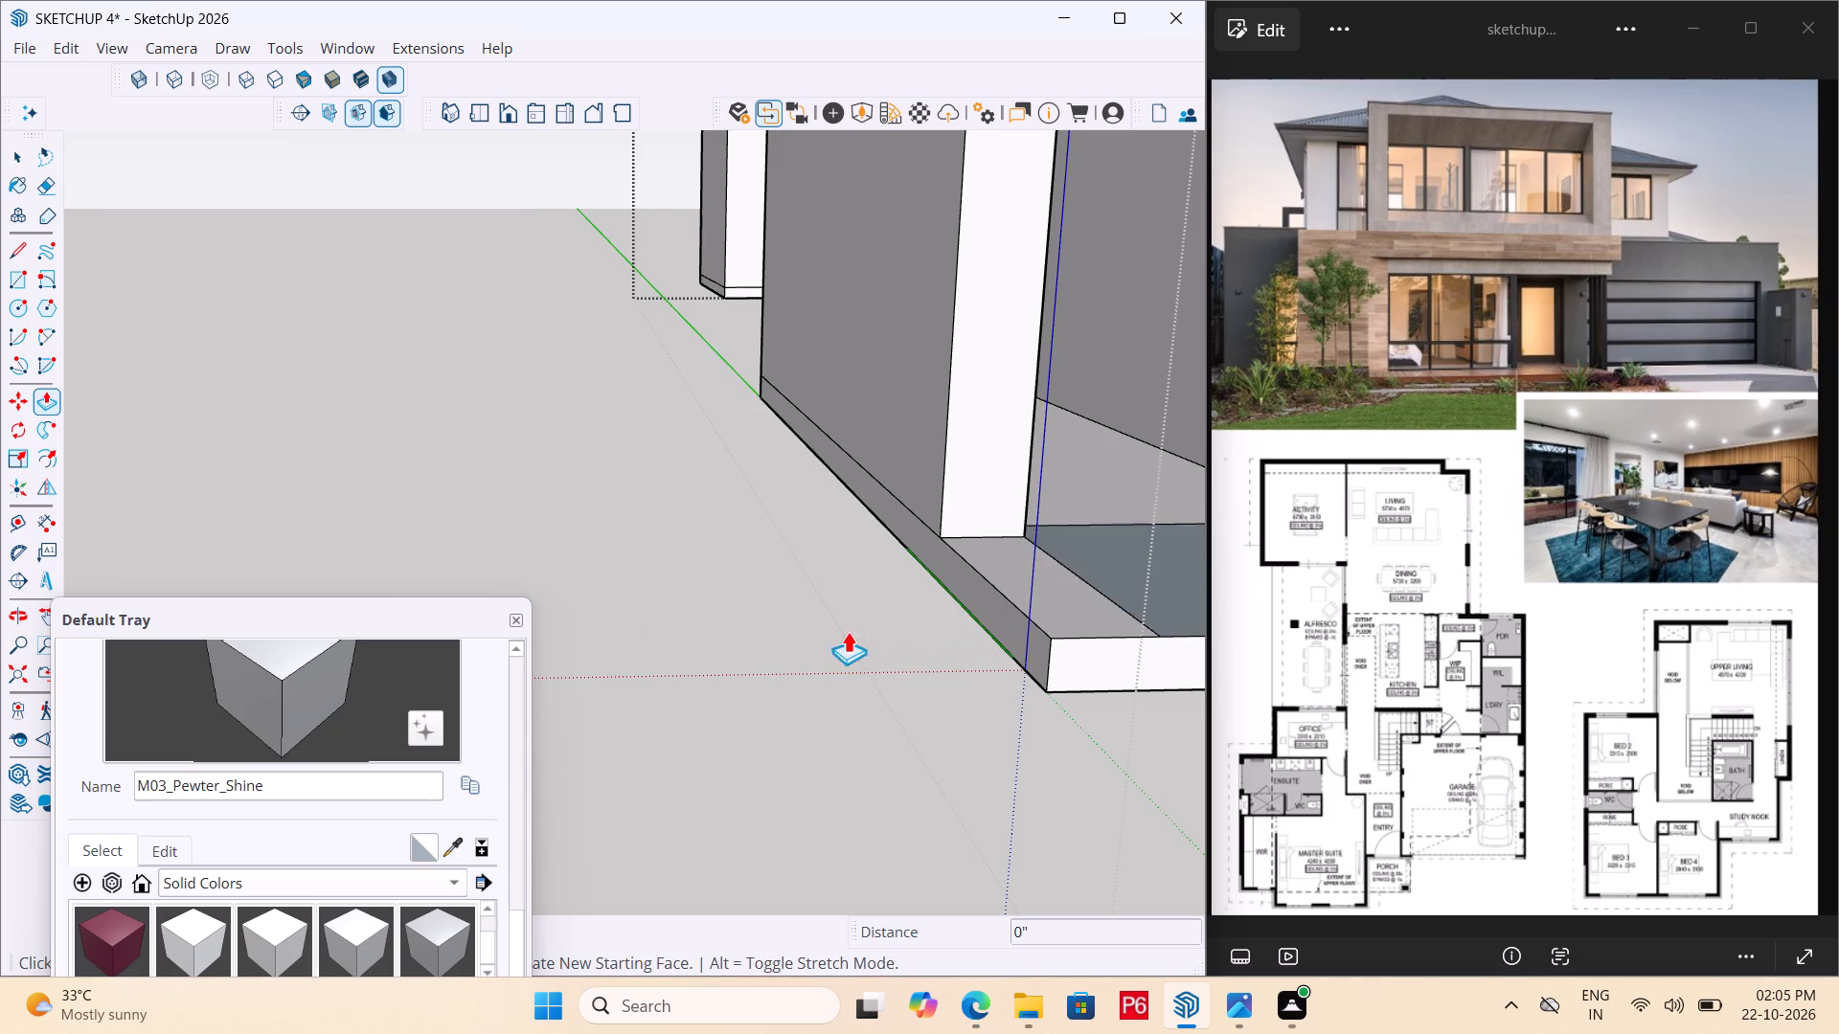
{"action": "key", "text": "ctrl+z"}
Draw a 6" vertical line down the slab's front face from the base of the door jamb nearest the house corner.
{"action": "scroll", "coordinate": [1094, 548], "scroll_direction": "up", "scroll_amount": 3}
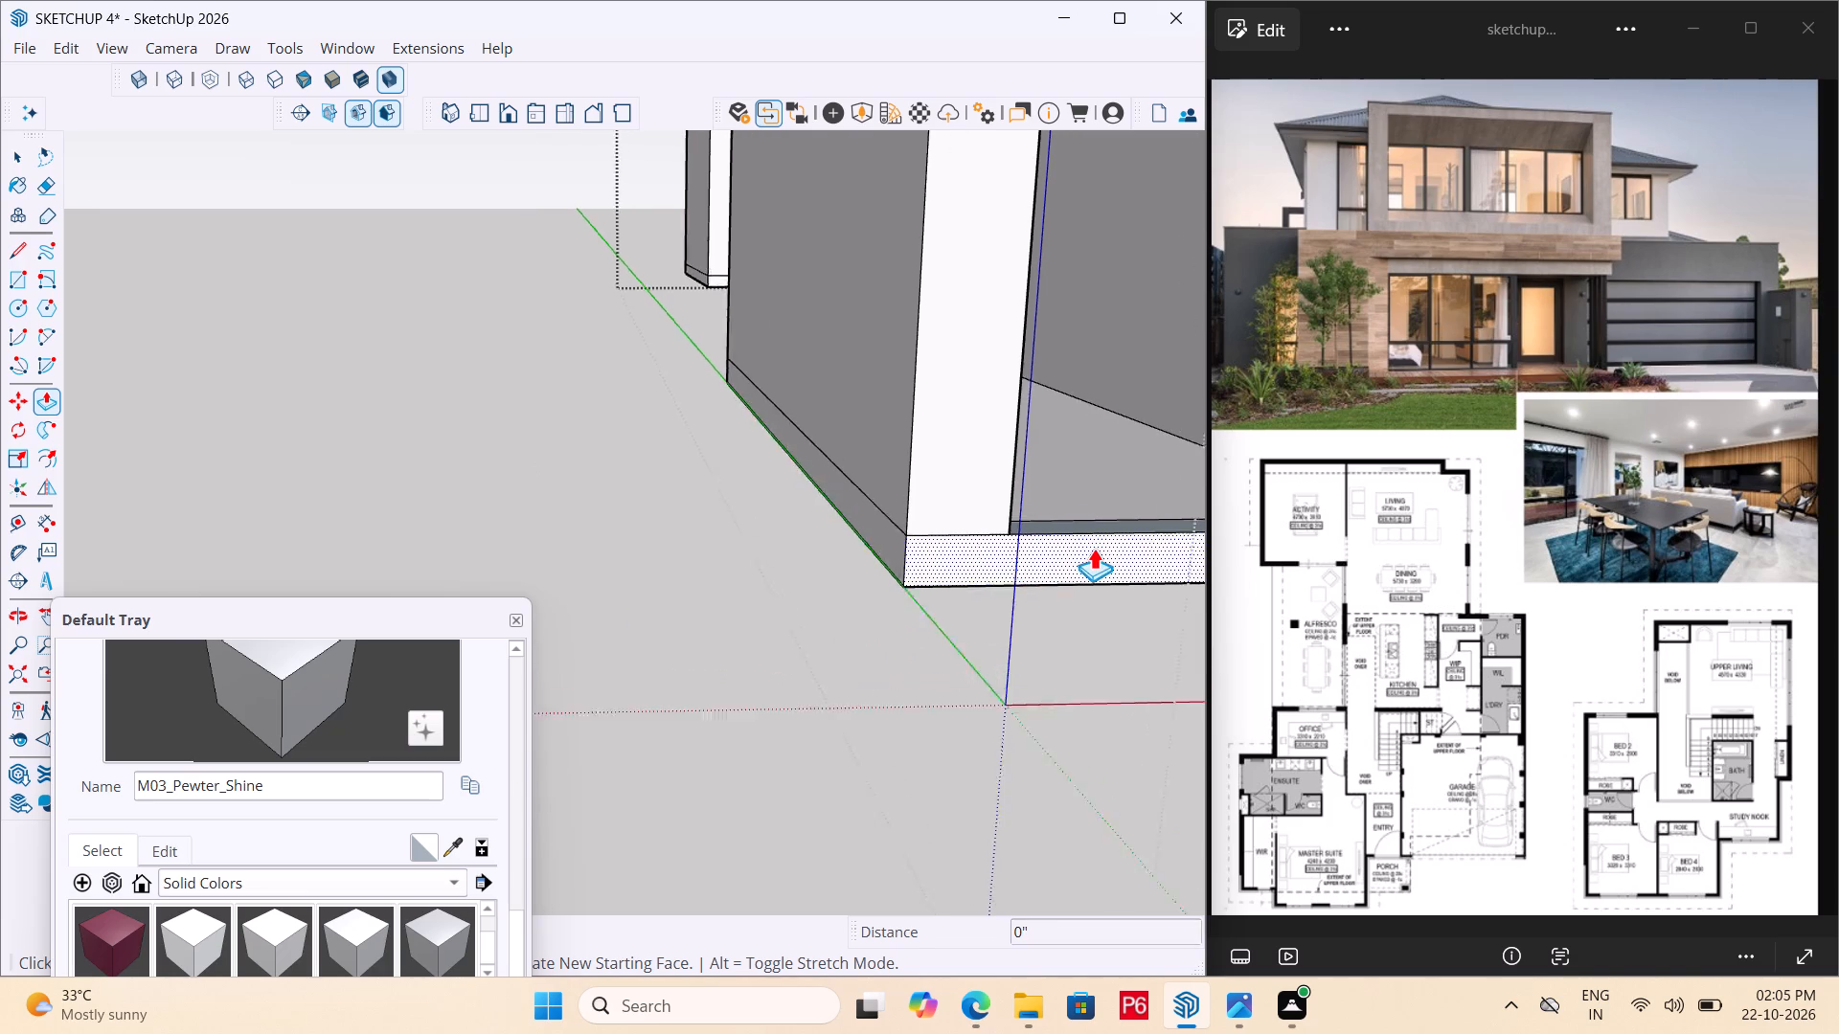
{"action": "scroll", "coordinate": [1094, 548], "scroll_direction": "up", "scroll_amount": 3}
{"action": "key", "text": "l"}
{"action": "left_click", "coordinate": [969, 529]}
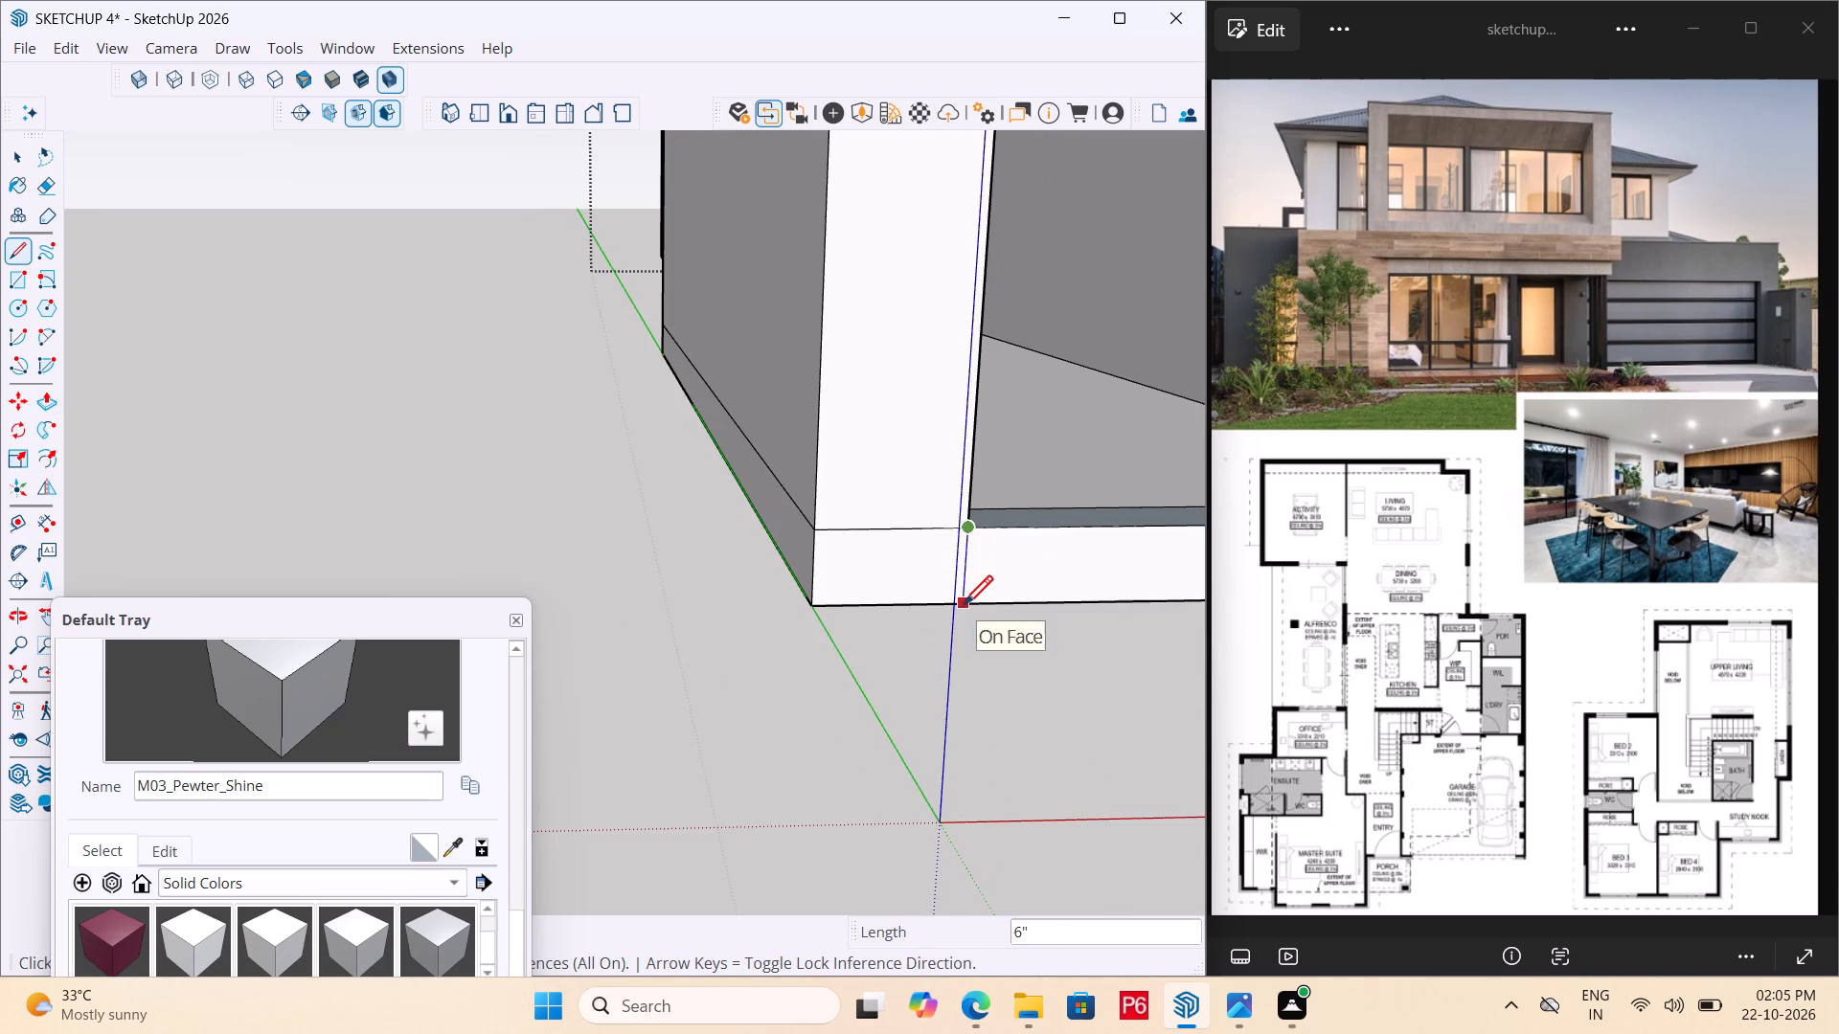
{"action": "left_click", "coordinate": [964, 608]}
{"action": "key", "text": "space"}
Pull the slab face beneath the doorway outward about 1' 7 15/16", plus about 8 1/8" more, to form the landing.
{"action": "key", "text": "p"}
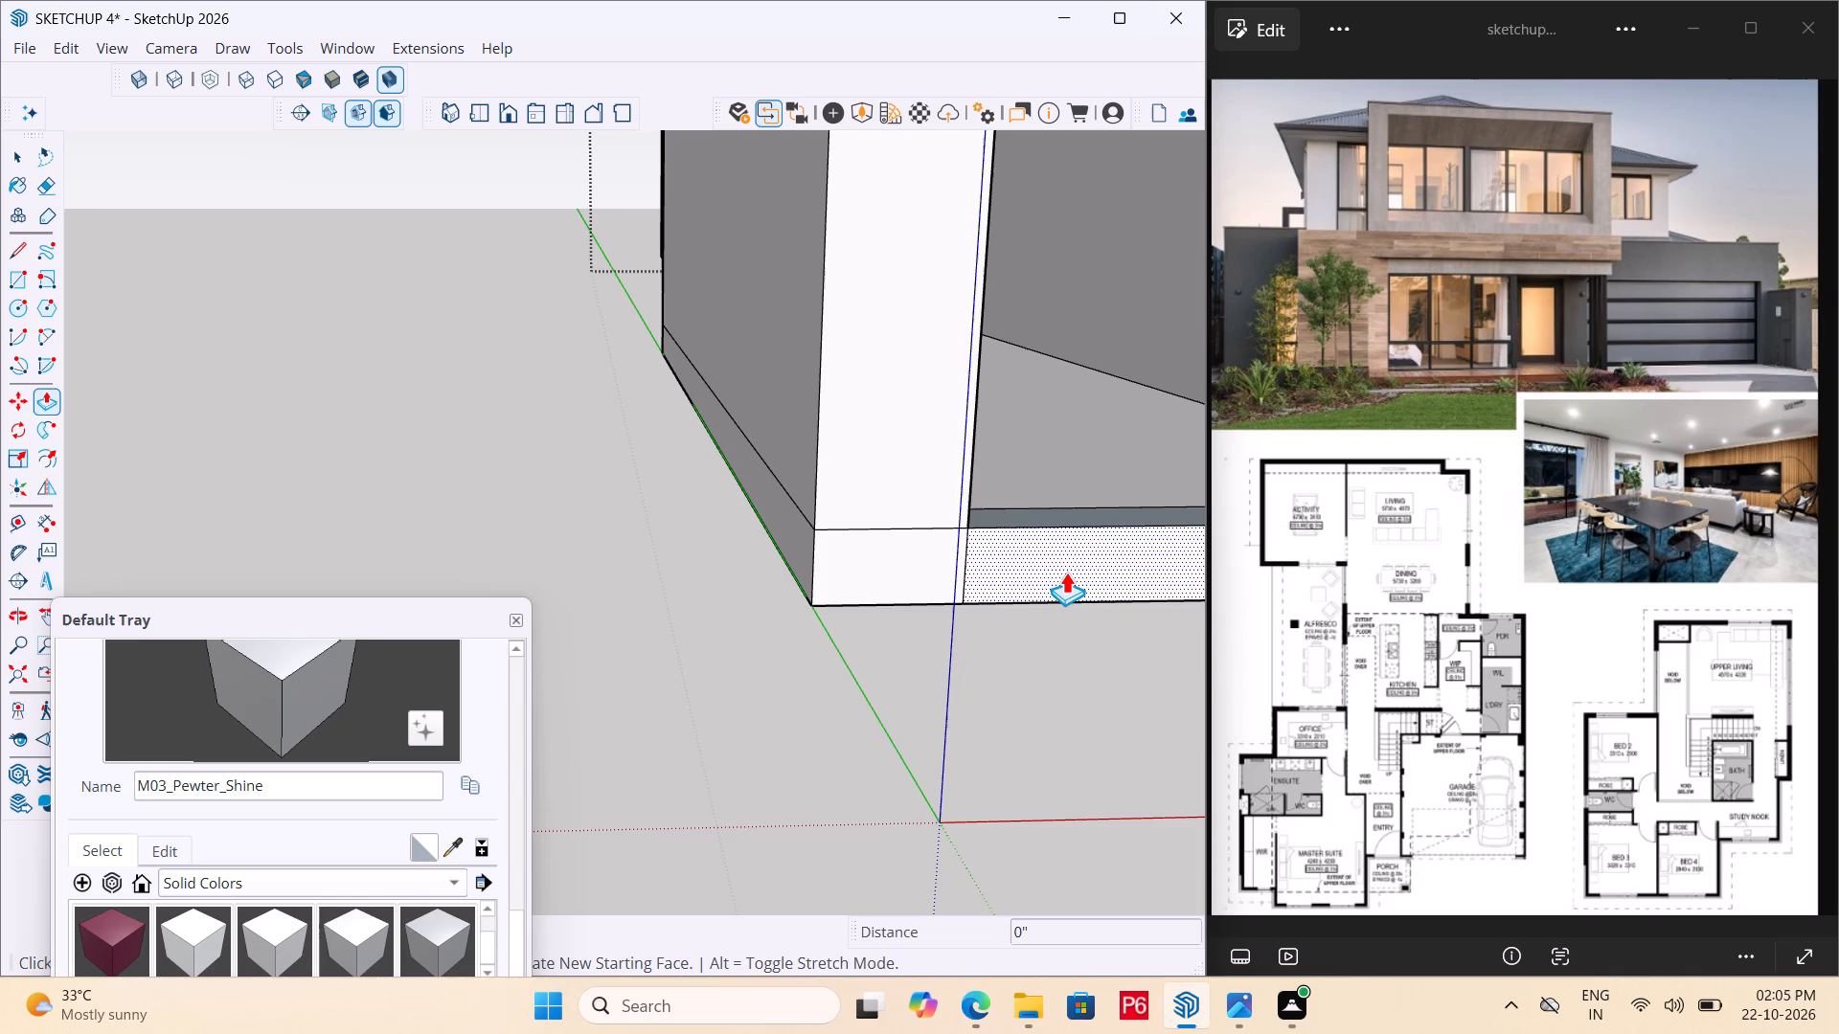
{"action": "left_click", "coordinate": [1066, 572]}
{"action": "scroll", "coordinate": [917, 668], "scroll_direction": "down", "scroll_amount": 9}
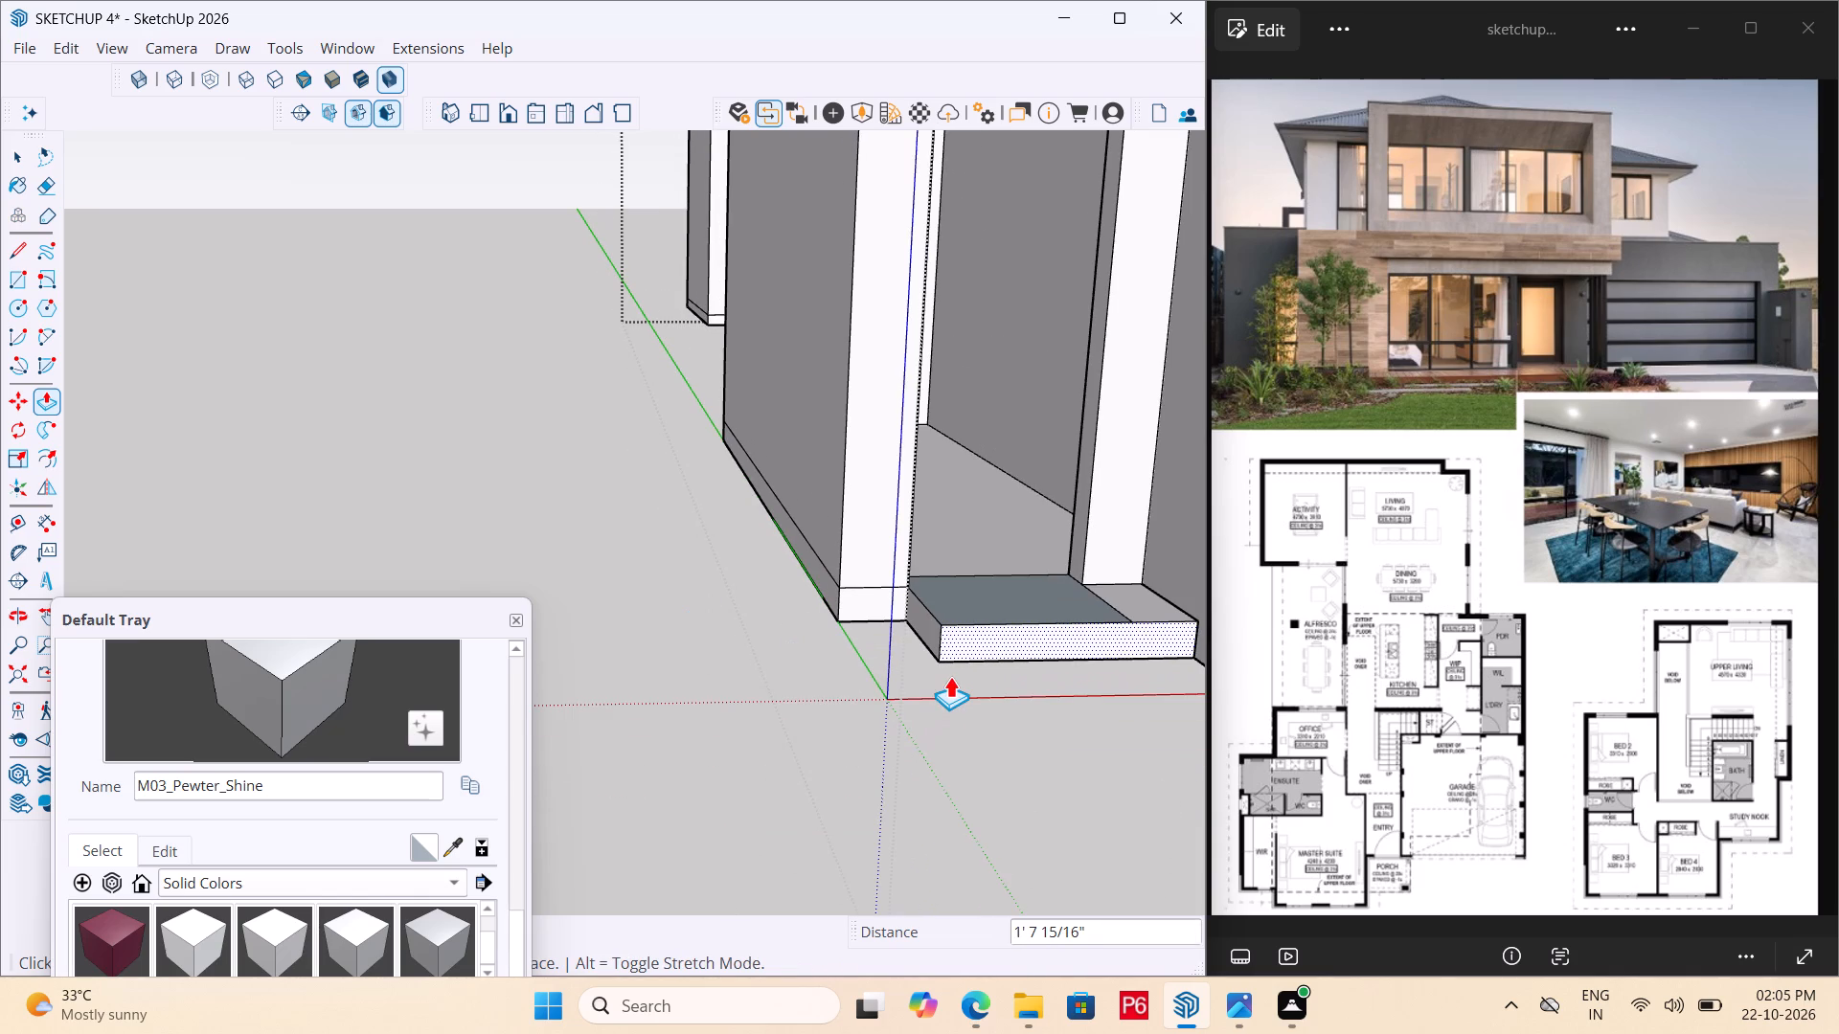
{"action": "double_click", "coordinate": [950, 676]}
{"action": "middle_click_drag", "start_coordinate": [869, 629], "coordinate": [897, 744]}
{"action": "scroll", "coordinate": [763, 428], "scroll_direction": "down", "scroll_amount": 7}
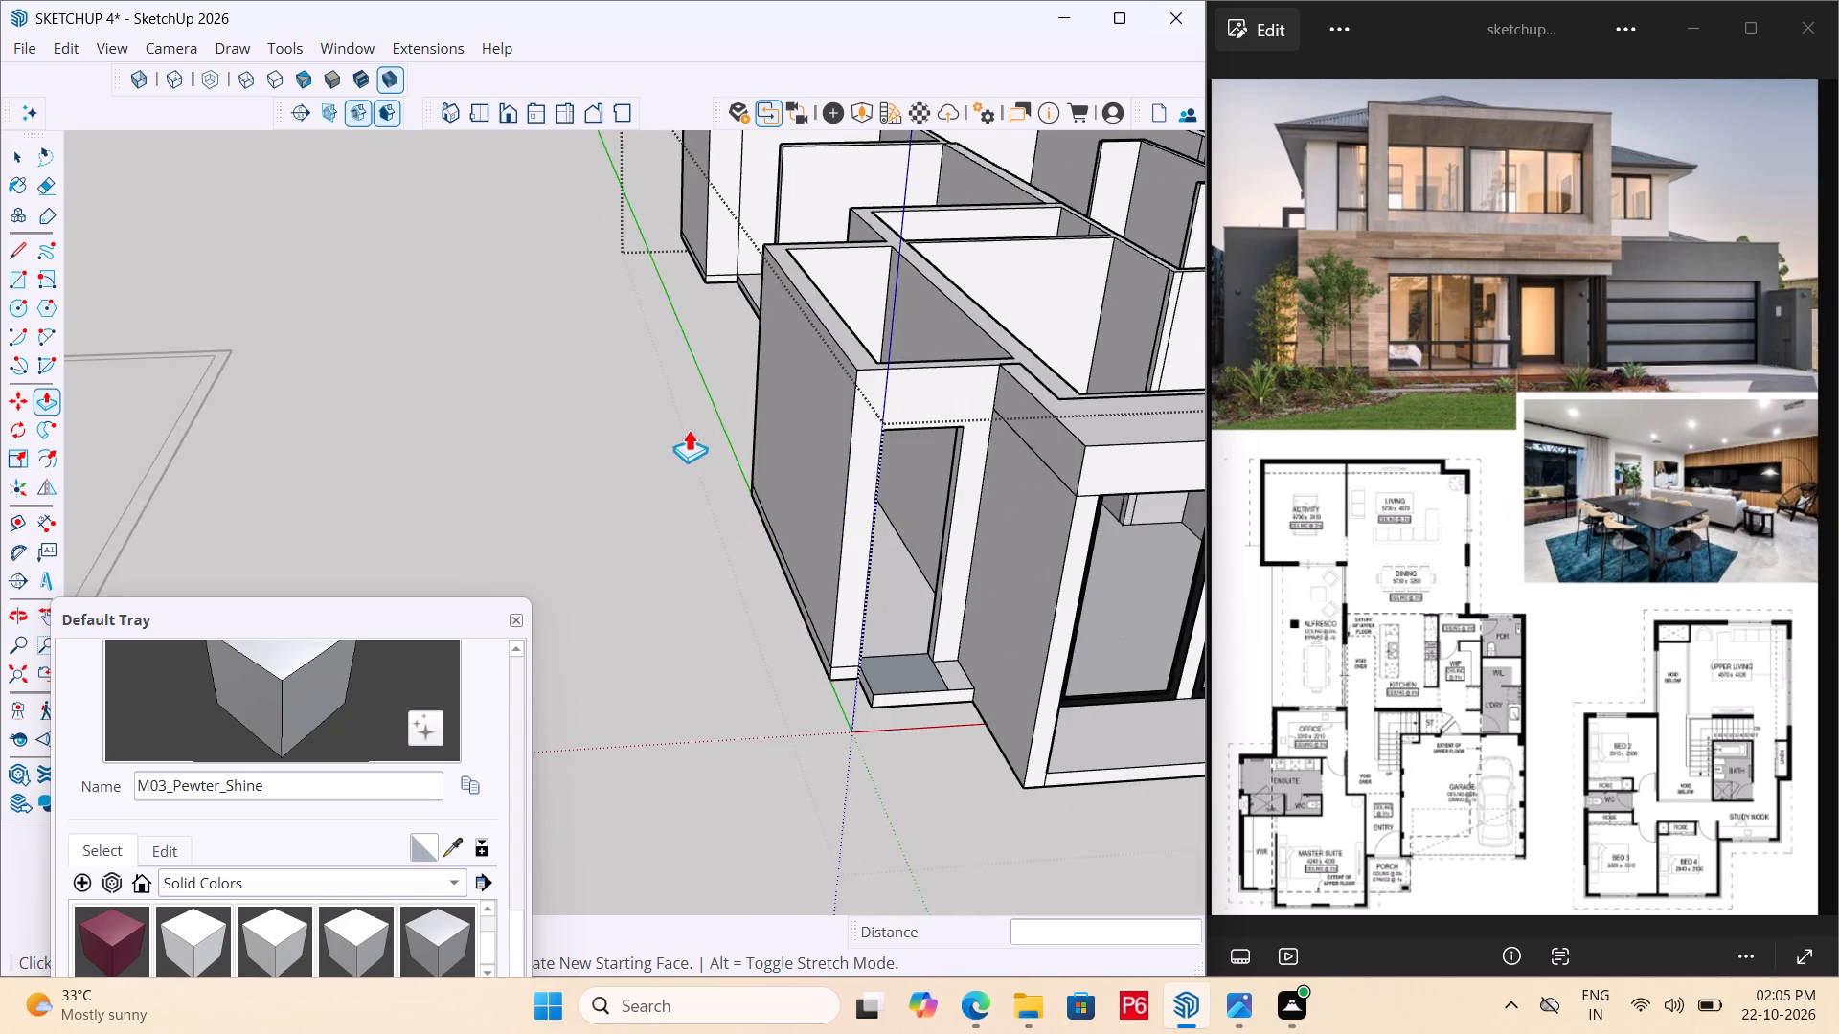
{"action": "scroll", "coordinate": [705, 454], "scroll_direction": "down", "scroll_amount": 2}
{"action": "middle_click_drag", "start_coordinate": [782, 518], "coordinate": [824, 606]}
{"action": "scroll", "coordinate": [863, 734], "scroll_direction": "up", "scroll_amount": 7}
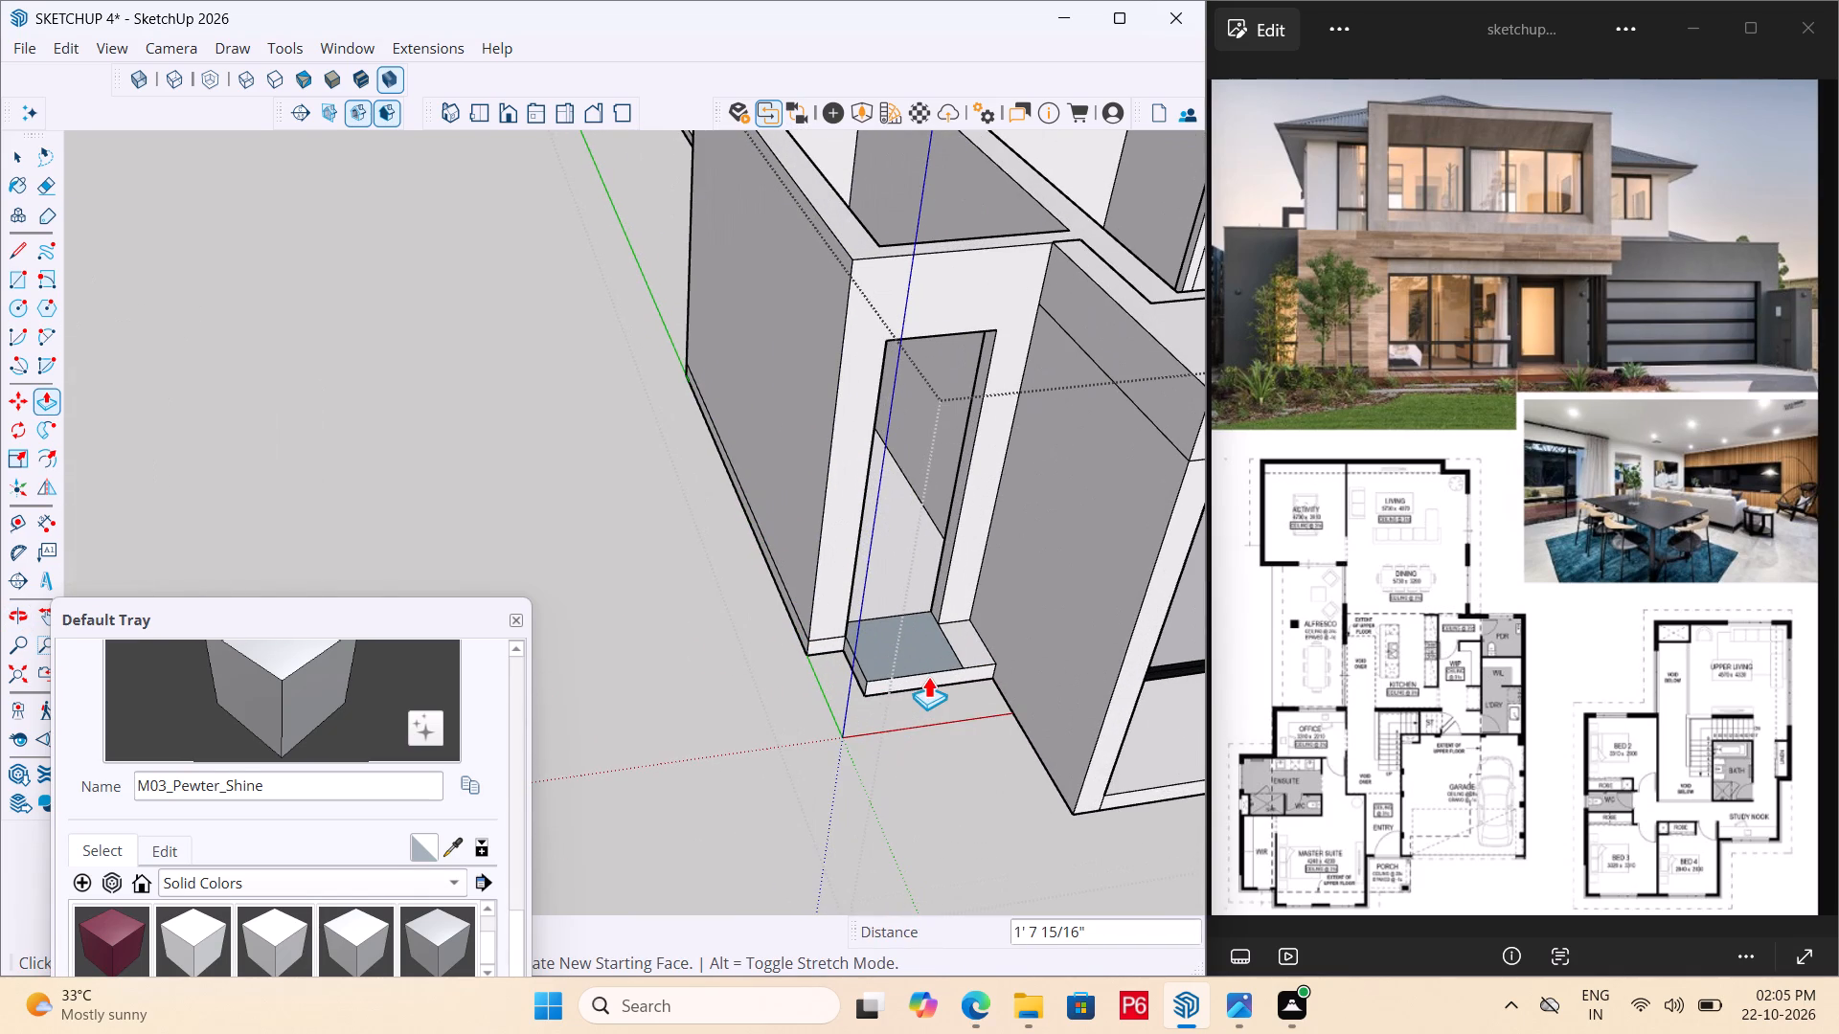
{"action": "left_click", "coordinate": [928, 676]}
{"action": "left_click", "coordinate": [933, 698]}
Erase the edge crossing the landing's top from the inner door jamb, keeping the jamb and wall faces intact.
{"action": "scroll", "coordinate": [865, 665], "scroll_direction": "down", "scroll_amount": 1}
{"action": "middle_click_drag", "start_coordinate": [715, 608], "coordinate": [622, 551]}
{"action": "scroll", "coordinate": [637, 527], "scroll_direction": "down", "scroll_amount": 4}
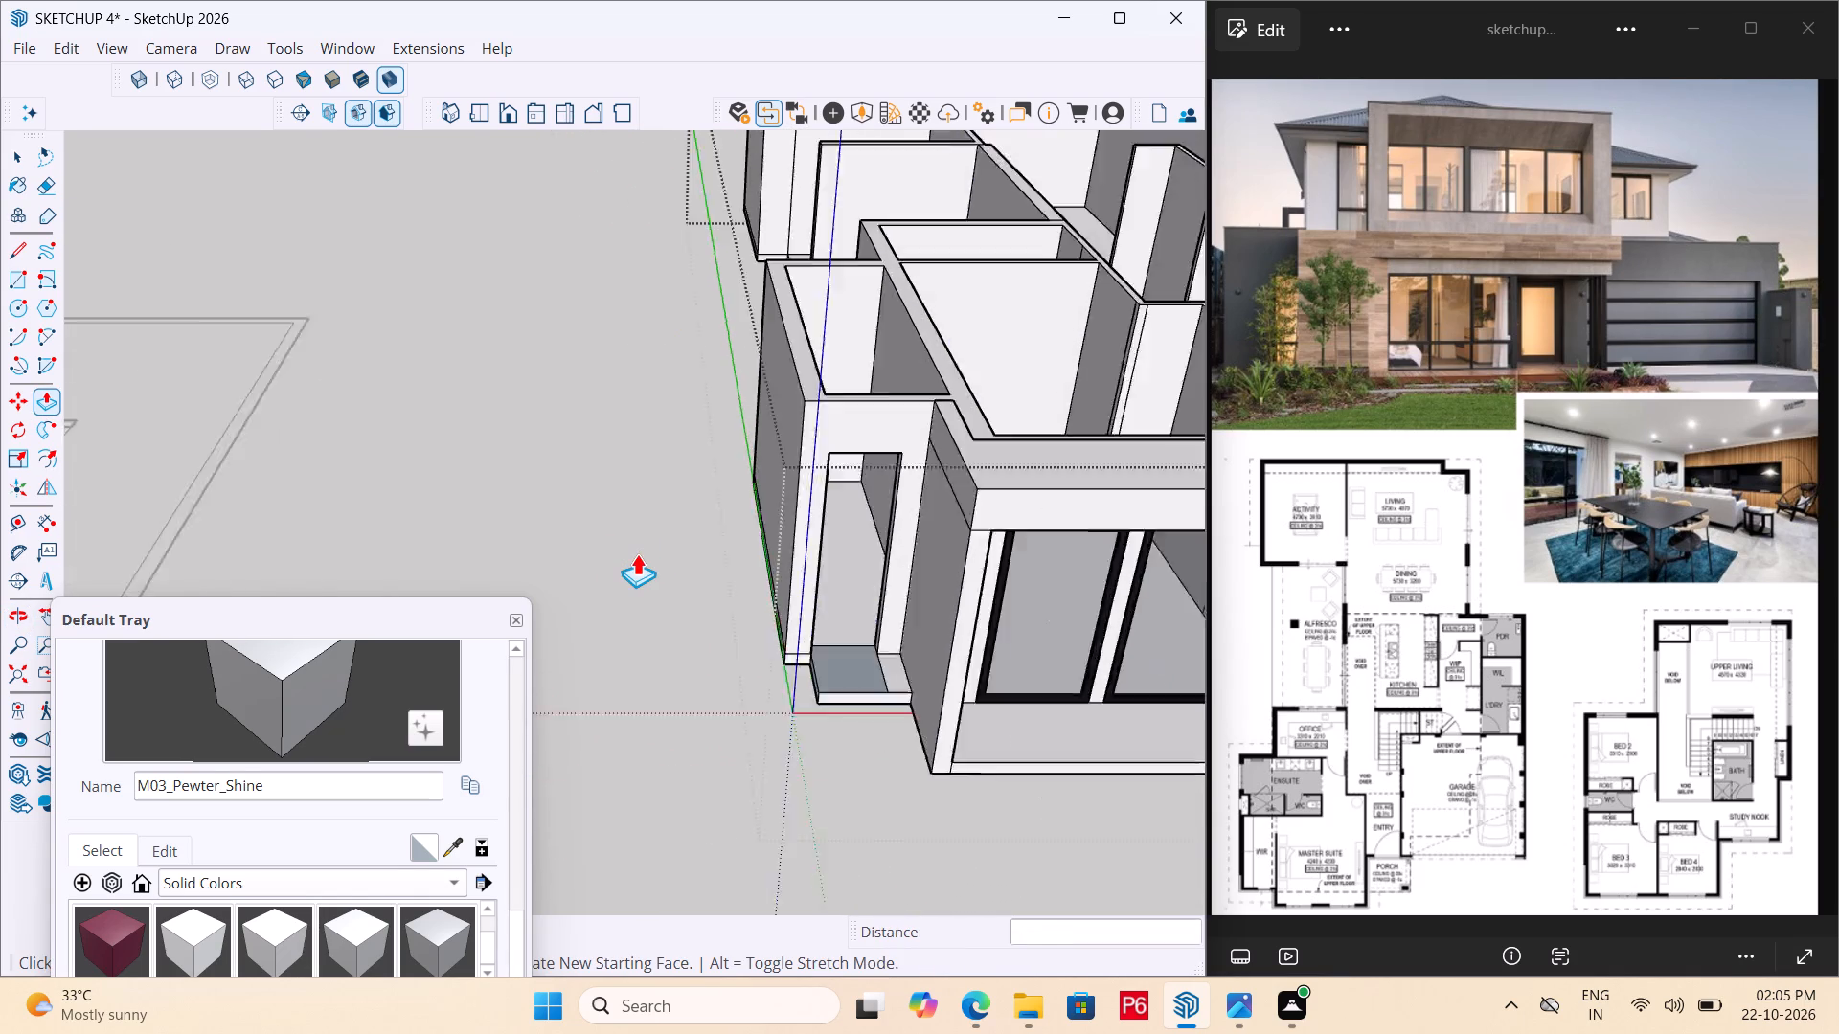
{"action": "scroll", "coordinate": [637, 553], "scroll_direction": "down", "scroll_amount": 6}
{"action": "middle_click_drag", "start_coordinate": [831, 546], "coordinate": [785, 326]}
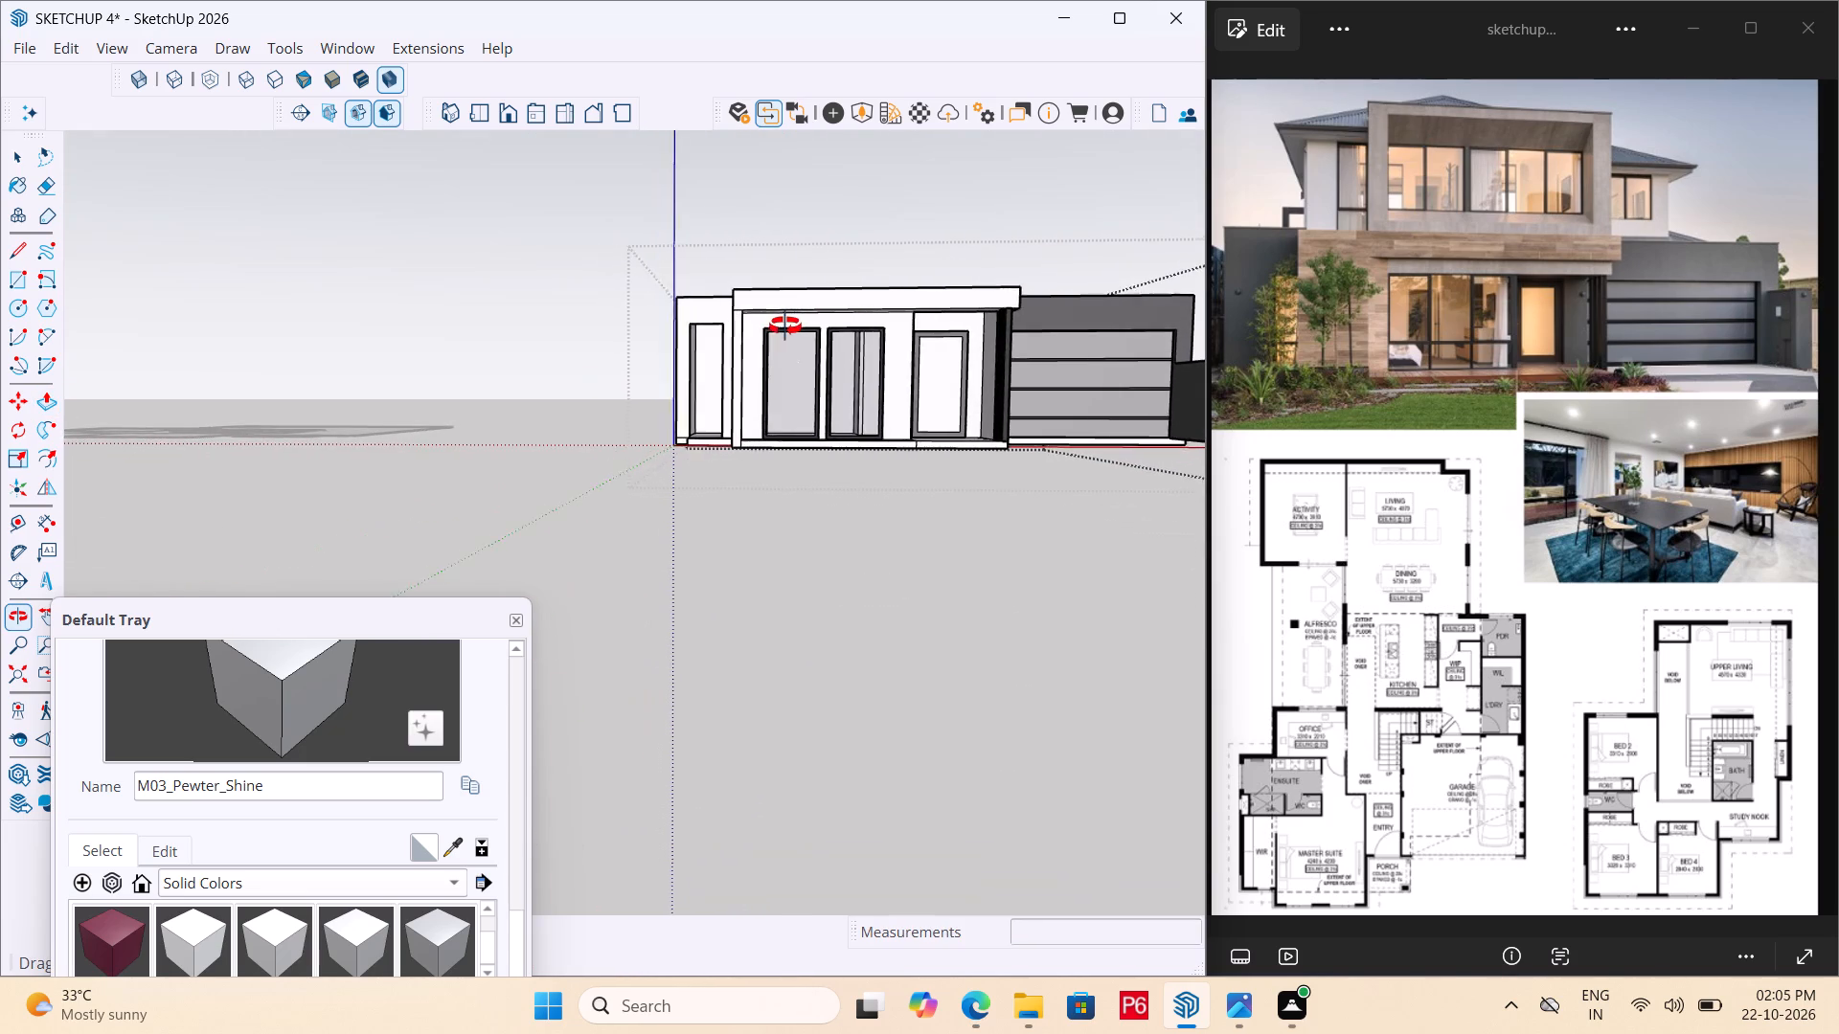
{"action": "middle_click_drag", "start_coordinate": [785, 326], "coordinate": [935, 504]}
{"action": "scroll", "coordinate": [824, 536], "scroll_direction": "up", "scroll_amount": 14}
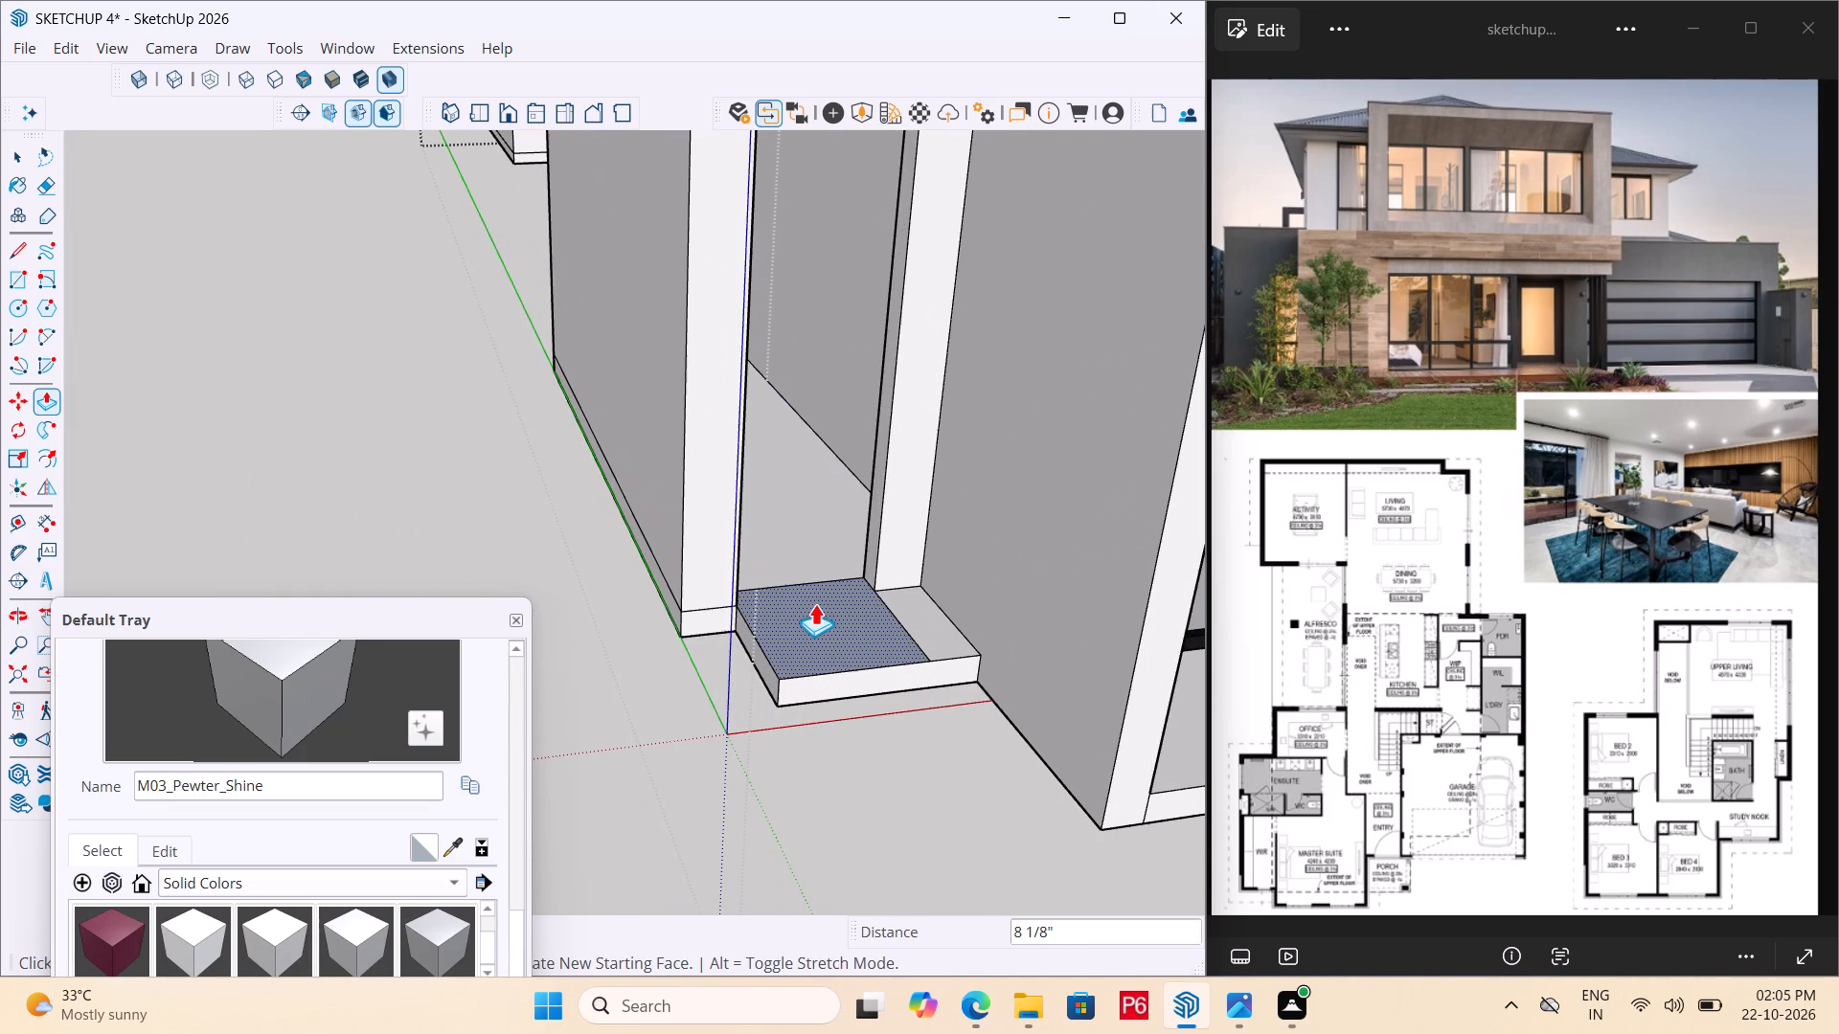
{"action": "key", "text": "e"}
{"action": "left_click", "coordinate": [893, 579]}
{"action": "double_click", "coordinate": [891, 592]}
{"action": "left_click", "coordinate": [892, 602]}
{"action": "key", "text": "ctrl+z"}
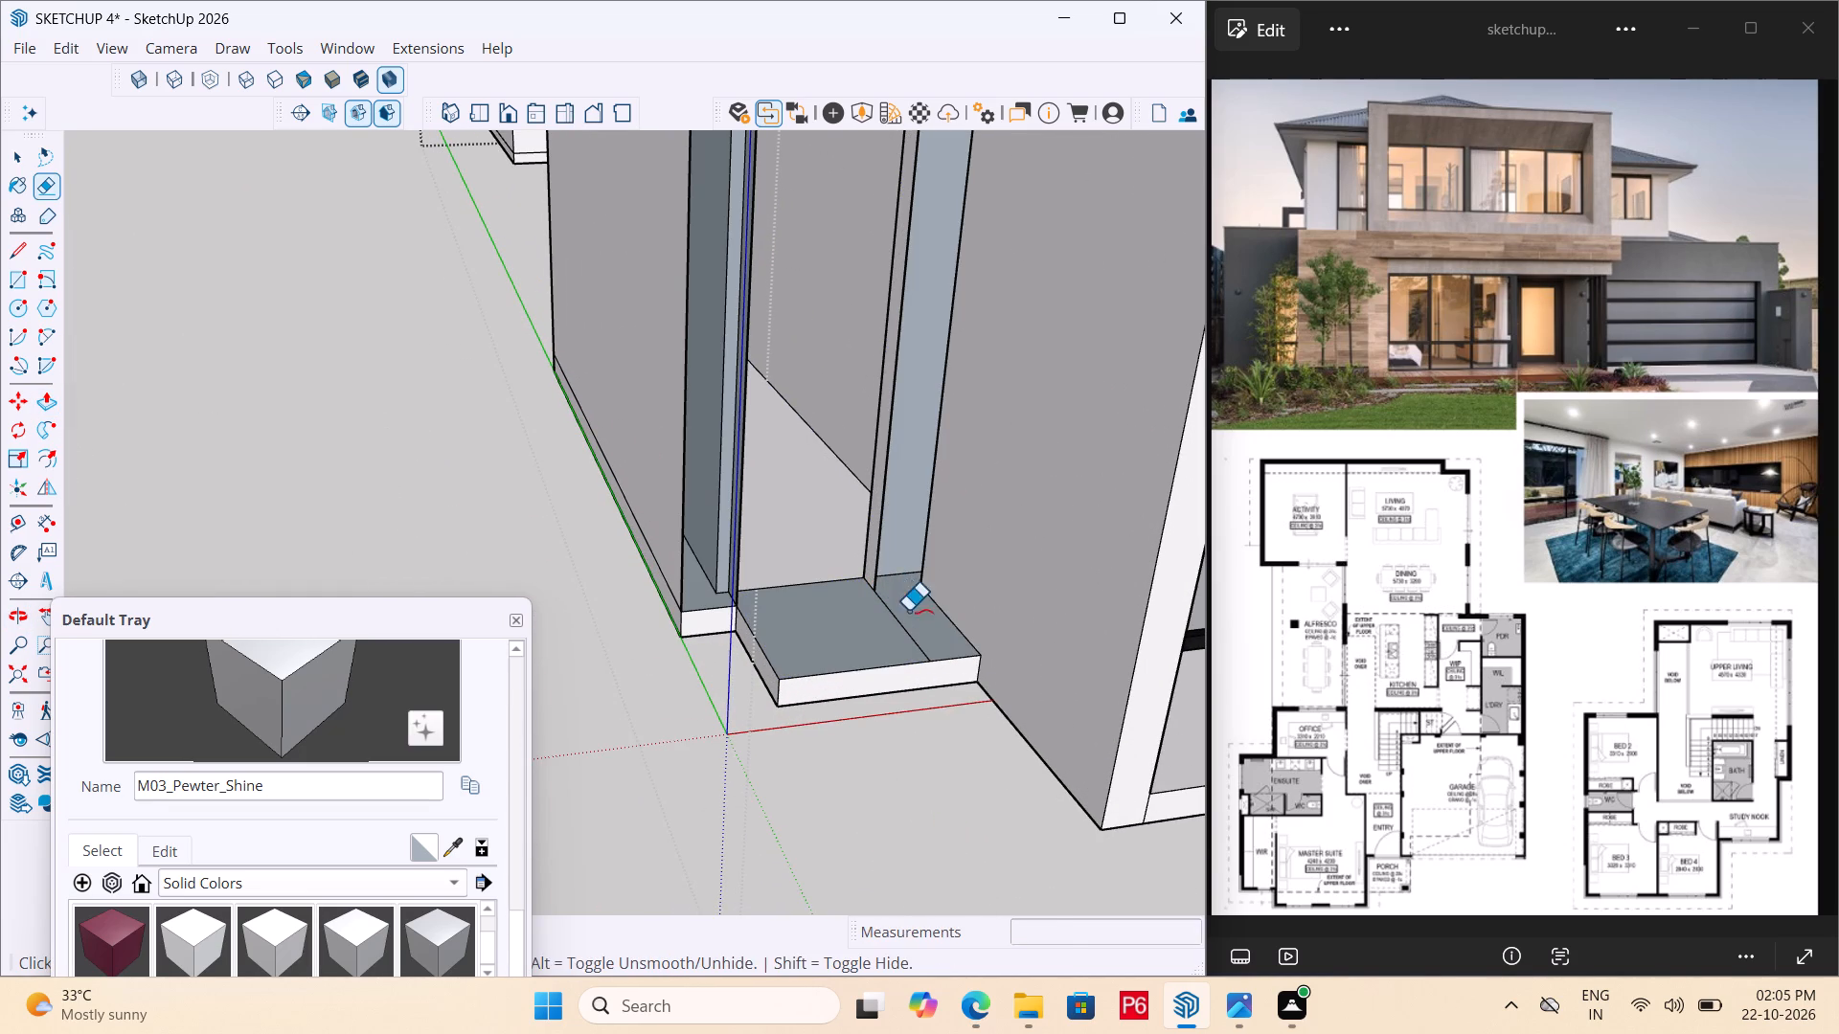
{"action": "double_click", "coordinate": [912, 626]}
{"action": "left_click", "coordinate": [902, 629]}
Inspect the underside of the ground floor slab for its faces and edges.
{"action": "scroll", "coordinate": [829, 652], "scroll_direction": "down", "scroll_amount": 7}
{"action": "middle_click_drag", "start_coordinate": [786, 612], "coordinate": [774, 602]}
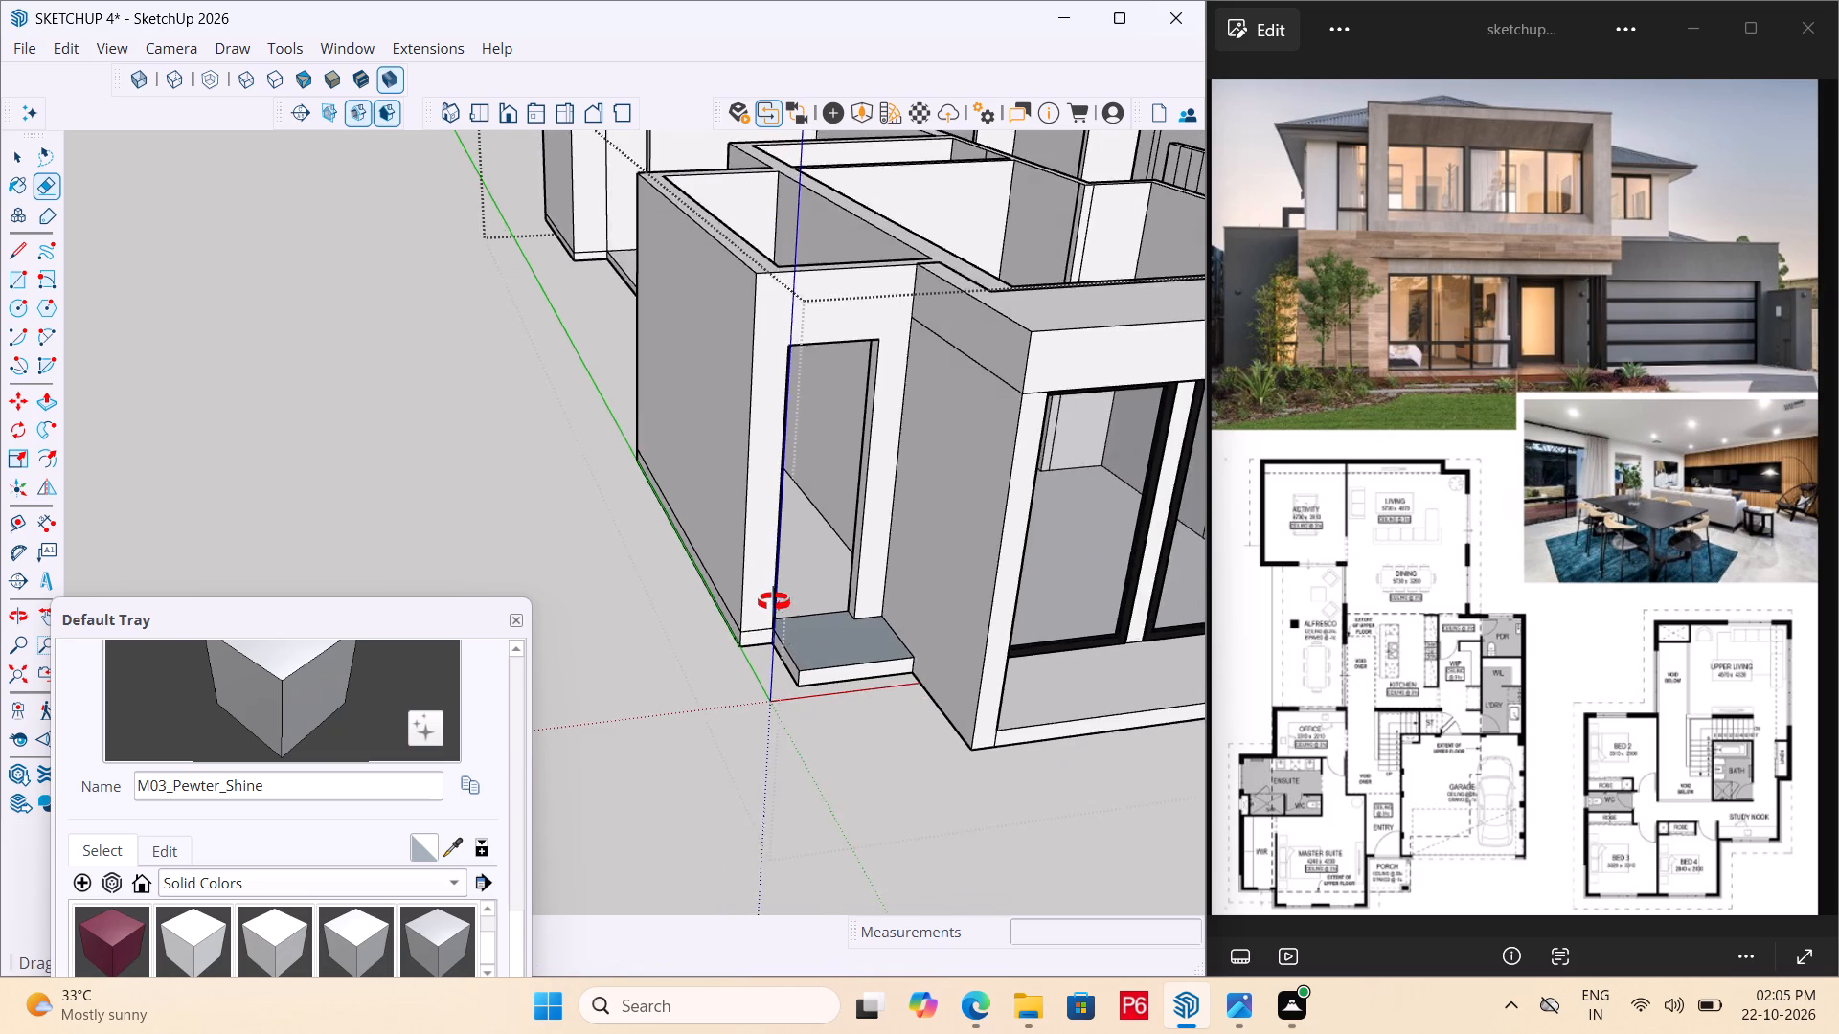
{"action": "middle_click_drag", "start_coordinate": [774, 602], "coordinate": [899, 11]}
{"action": "scroll", "coordinate": [722, 591], "scroll_direction": "down", "scroll_amount": 7}
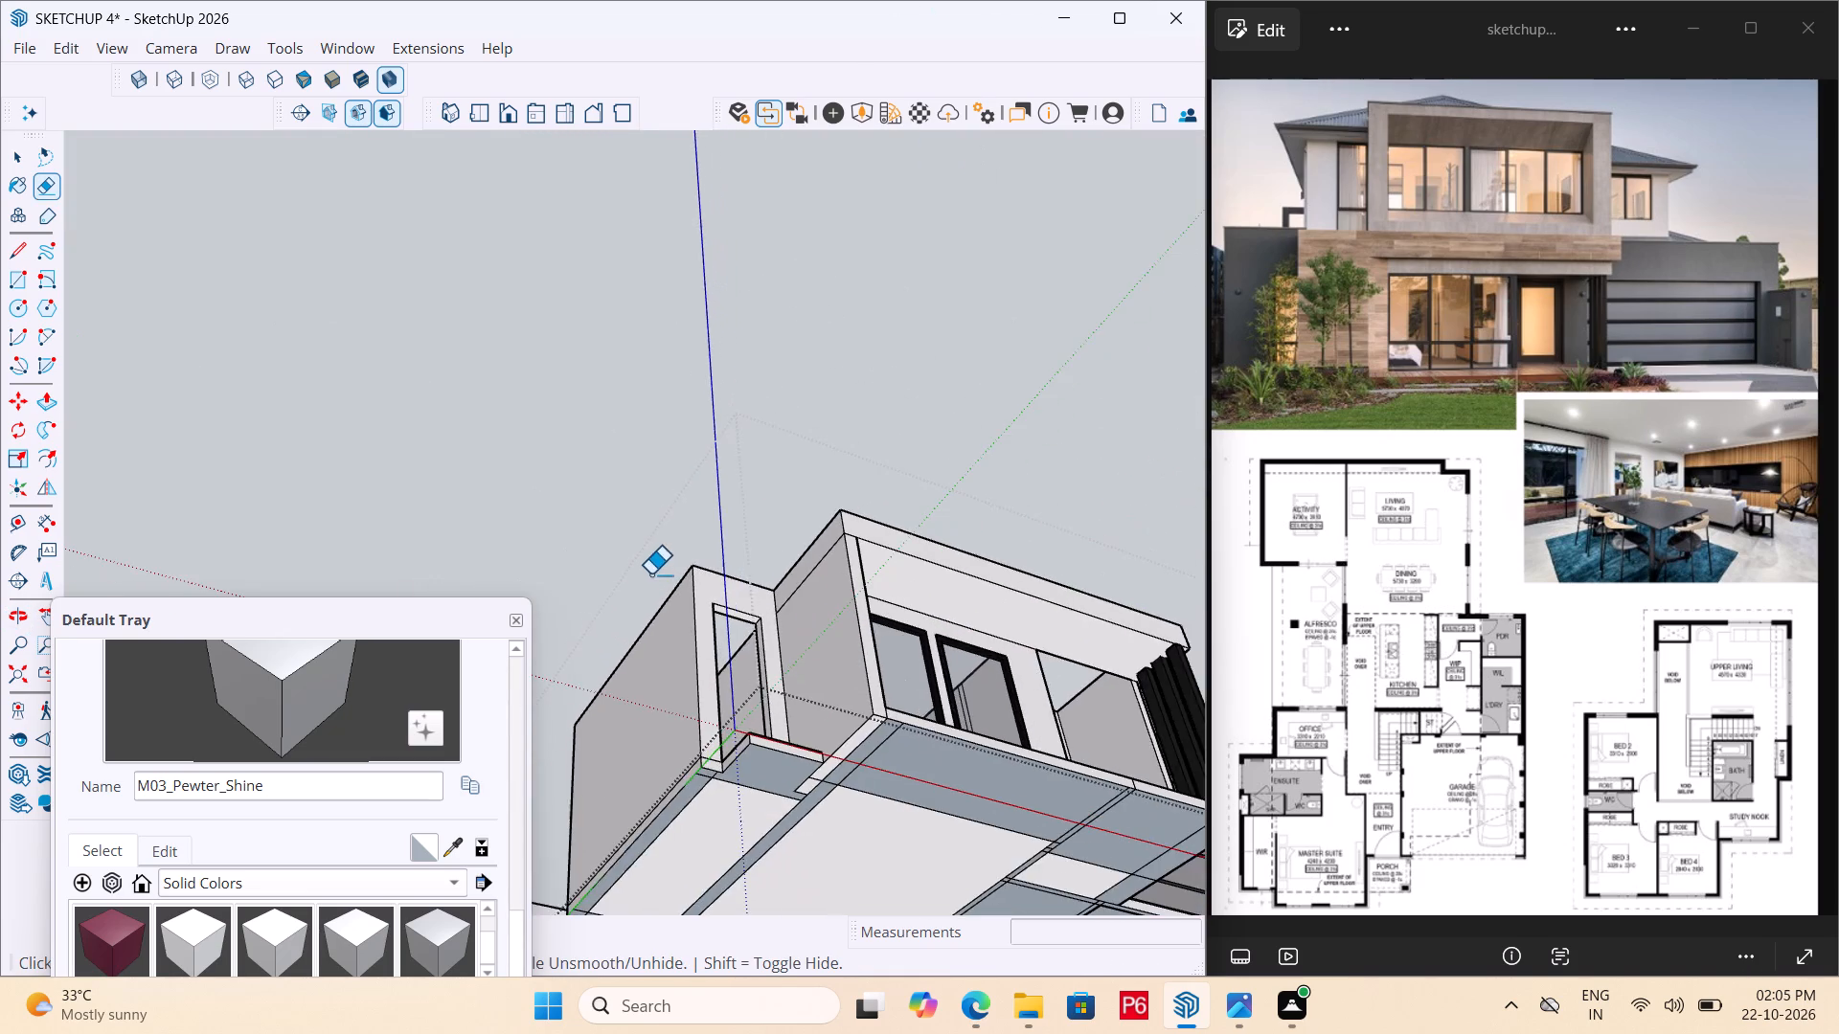
{"action": "scroll", "coordinate": [670, 584], "scroll_direction": "down", "scroll_amount": 6}
{"action": "scroll", "coordinate": [850, 614], "scroll_direction": "down", "scroll_amount": 7}
{"action": "middle_click_drag", "start_coordinate": [829, 751], "coordinate": [813, 777]}
{"action": "scroll", "coordinate": [811, 790], "scroll_direction": "up", "scroll_amount": 6}
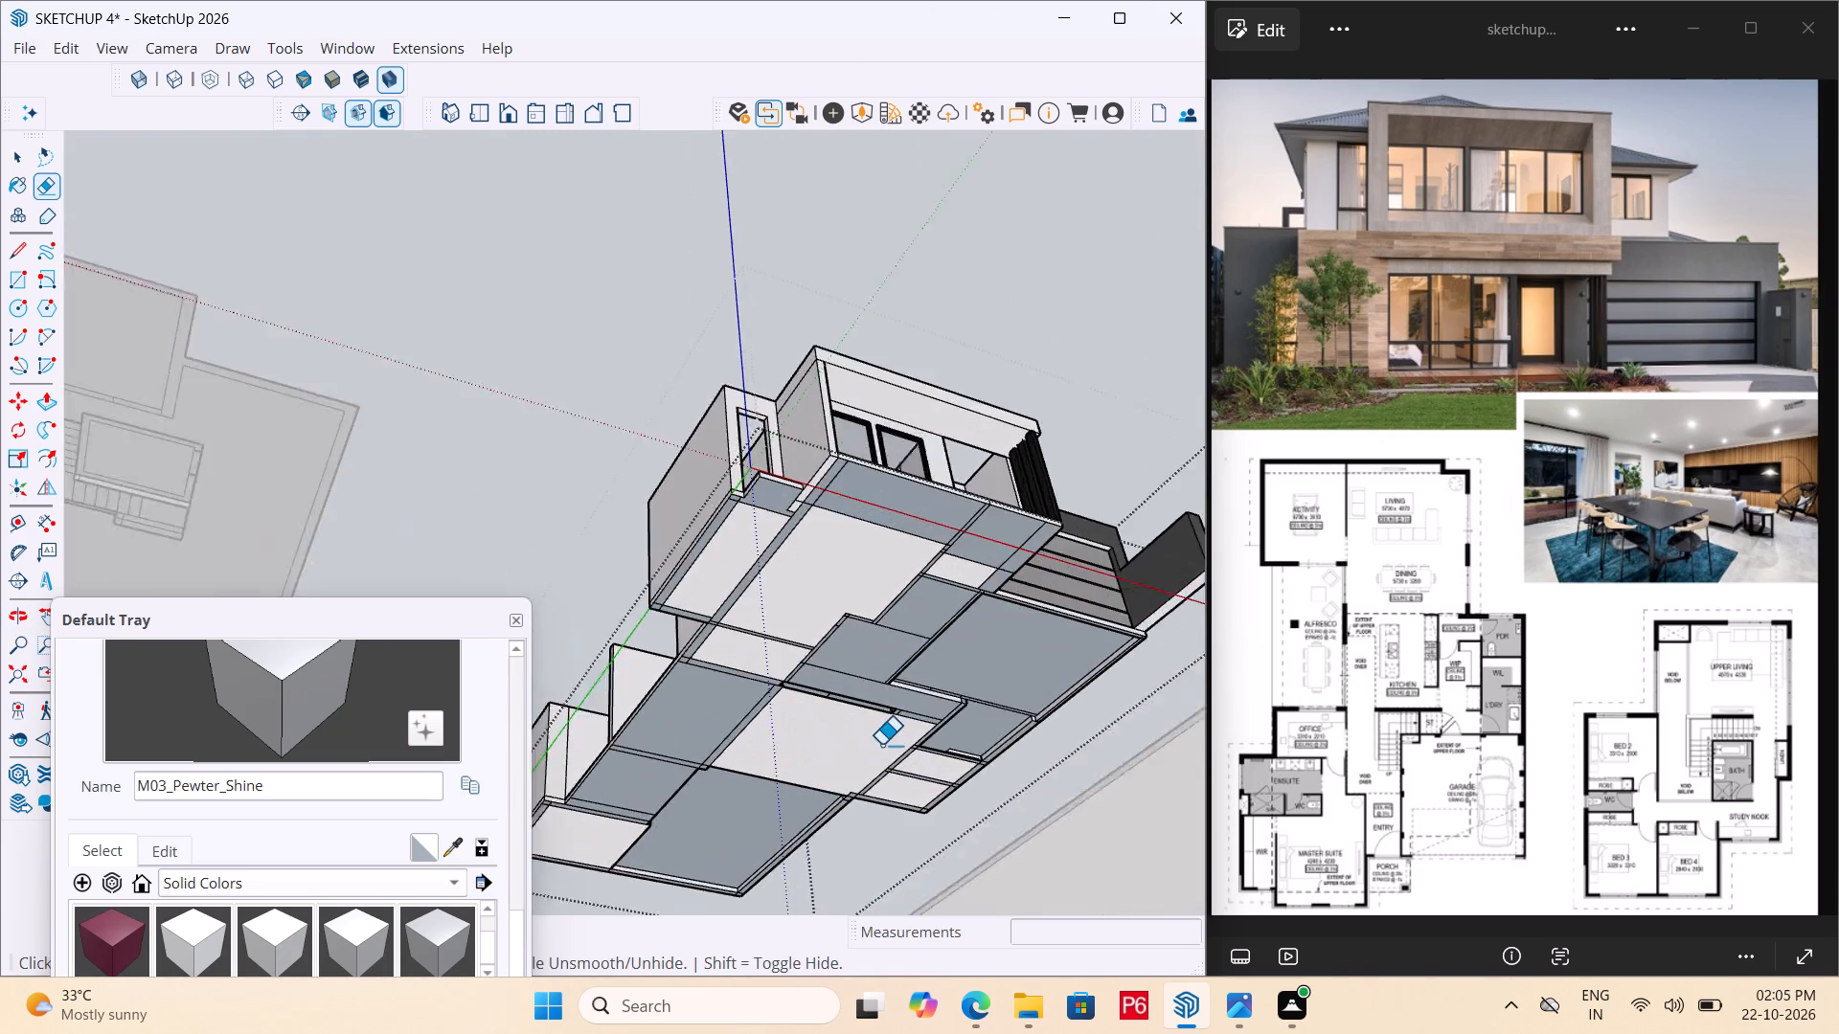
{"action": "scroll", "coordinate": [881, 745], "scroll_direction": "up", "scroll_amount": 13}
{"action": "scroll", "coordinate": [801, 685], "scroll_direction": "down", "scroll_amount": 7}
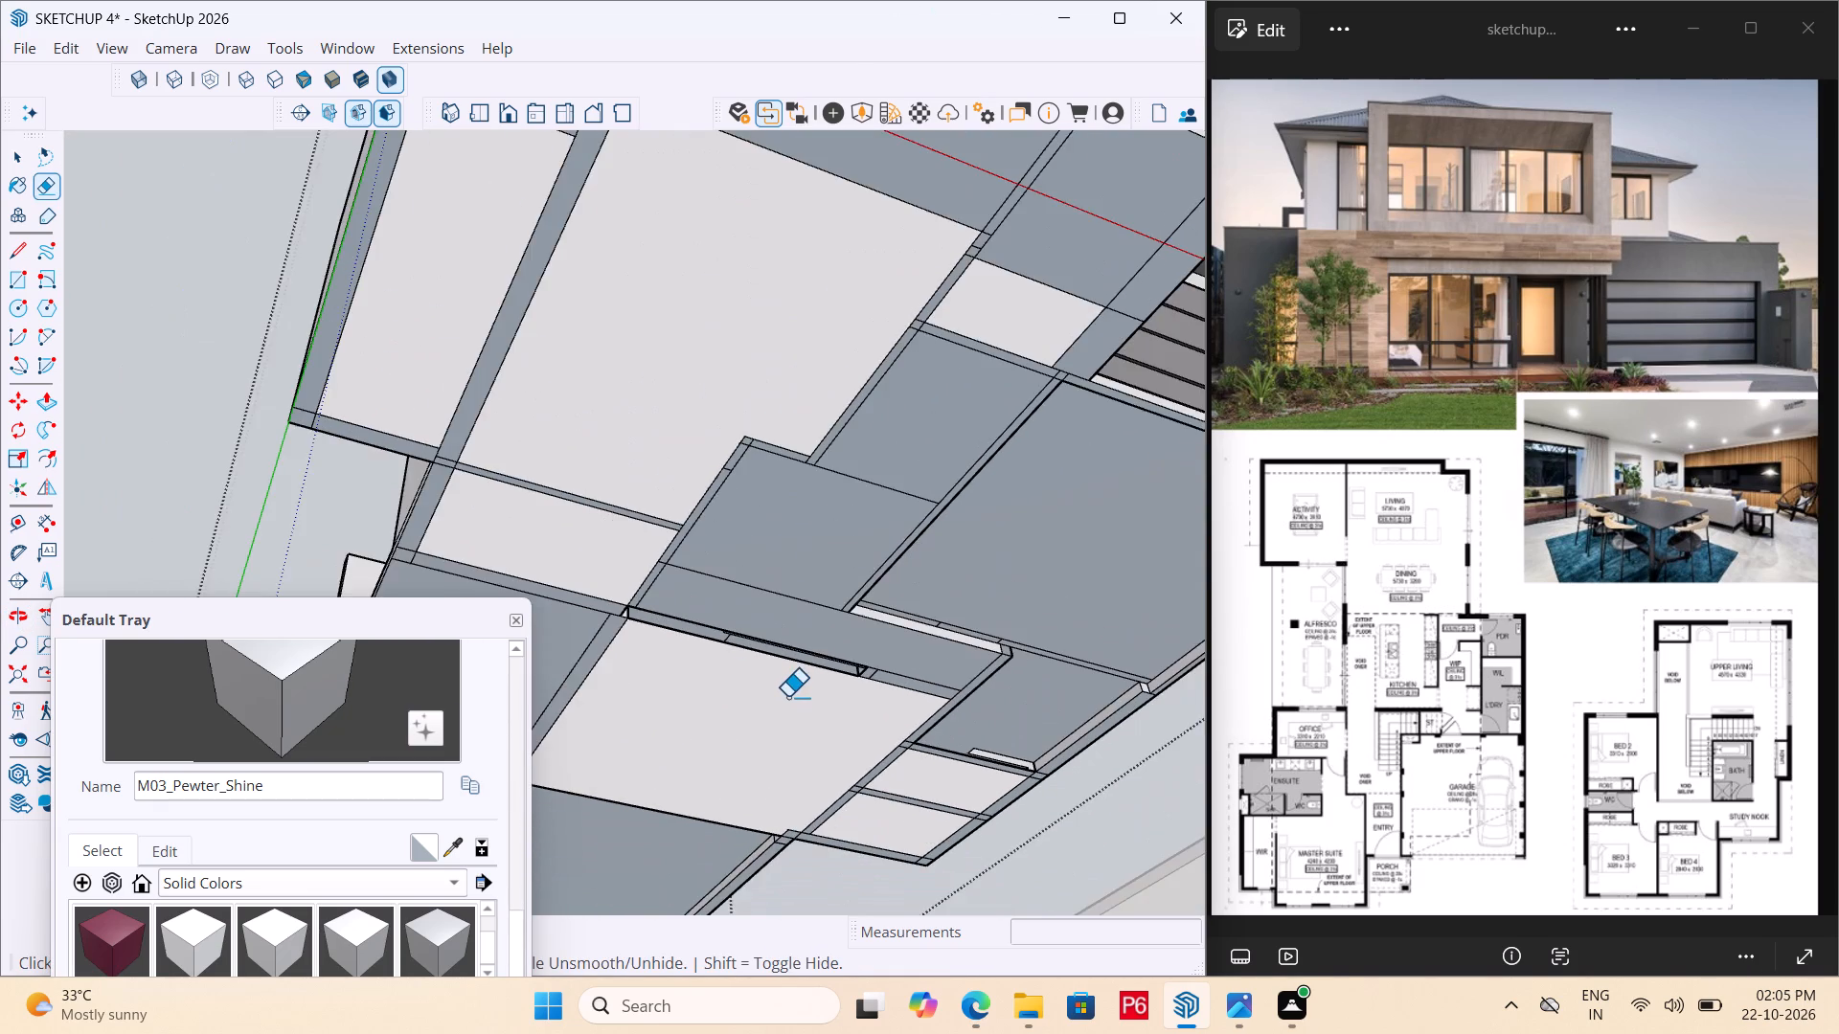
{"action": "scroll", "coordinate": [787, 697], "scroll_direction": "down", "scroll_amount": 5}
Examine the front facade, framed windows and porch slab from several angles.
{"action": "middle_click_drag", "start_coordinate": [952, 546], "coordinate": [897, 956]}
{"action": "middle_click_drag", "start_coordinate": [830, 508], "coordinate": [856, 678]}
{"action": "scroll", "coordinate": [838, 544], "scroll_direction": "down", "scroll_amount": 1}
{"action": "scroll", "coordinate": [941, 536], "scroll_direction": "down", "scroll_amount": 2}
{"action": "middle_click_drag", "start_coordinate": [808, 651], "coordinate": [605, 593]}
{"action": "scroll", "coordinate": [701, 709], "scroll_direction": "up", "scroll_amount": 2}
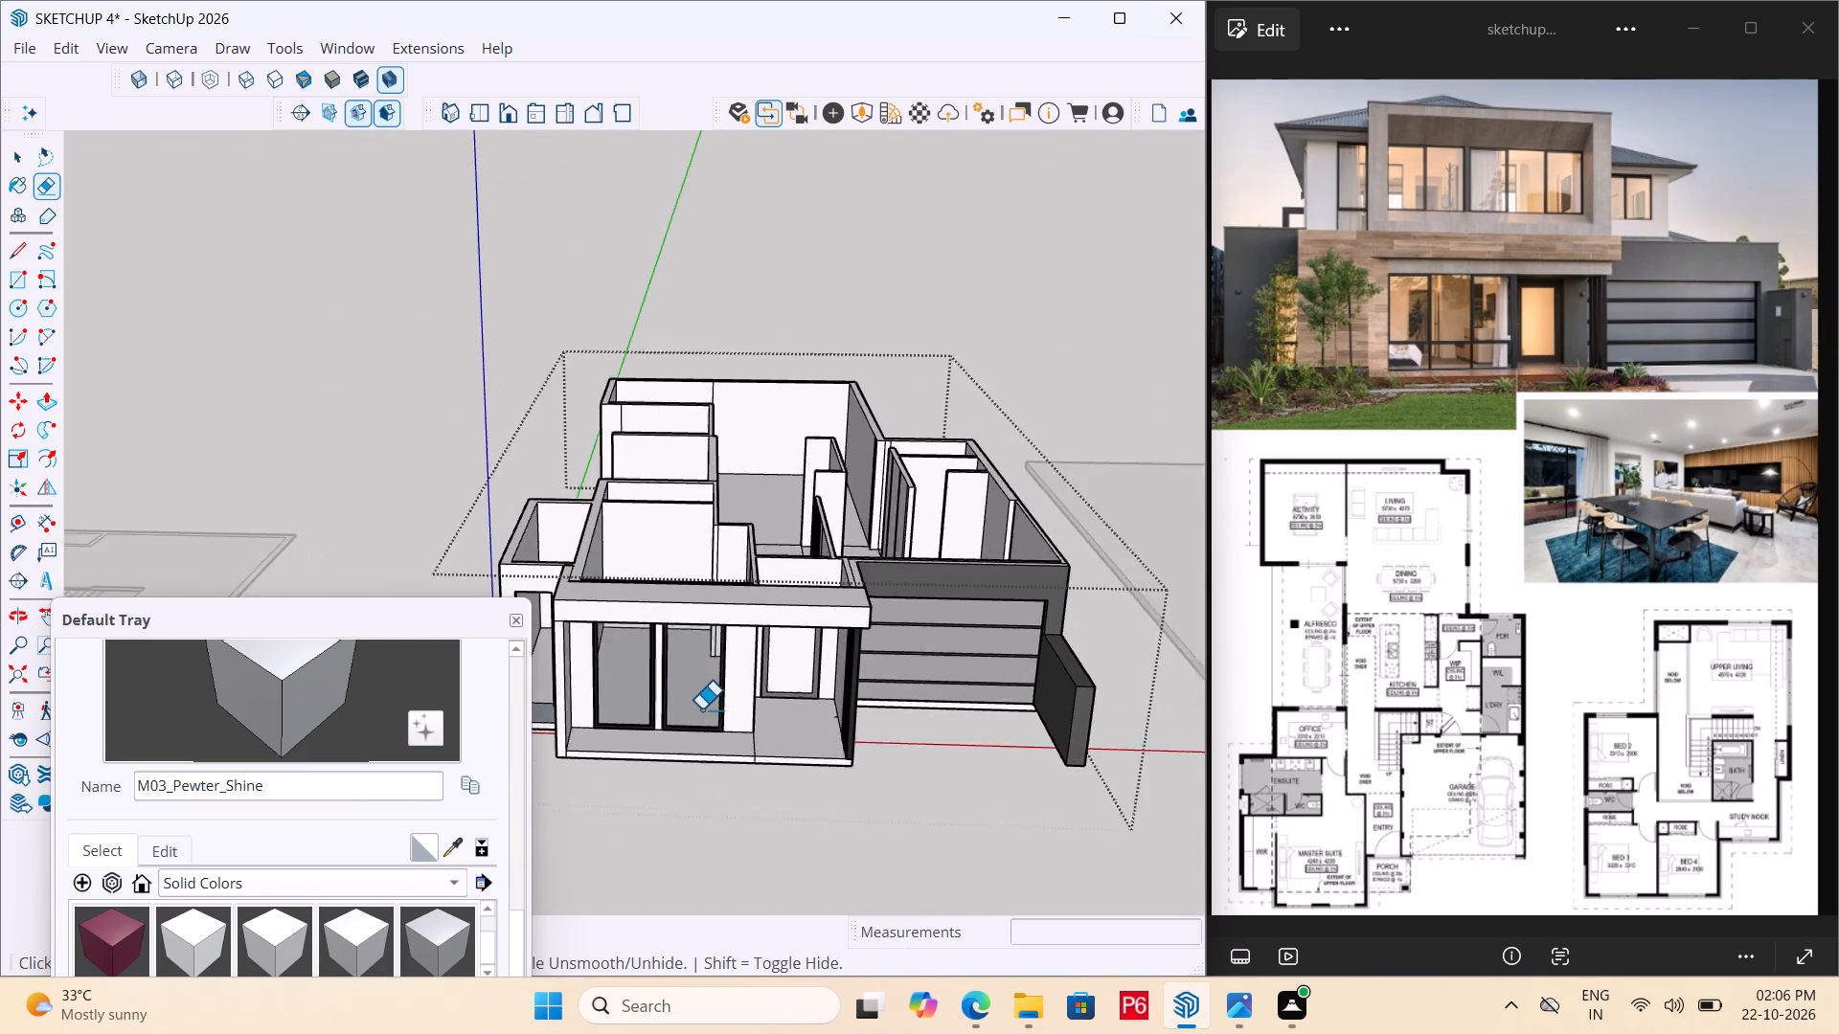
{"action": "scroll", "coordinate": [701, 709], "scroll_direction": "up", "scroll_amount": 3}
{"action": "middle_click_drag", "start_coordinate": [680, 680], "coordinate": [551, 604]}
{"action": "scroll", "coordinate": [873, 459], "scroll_direction": "down", "scroll_amount": 5}
{"action": "middle_click_drag", "start_coordinate": [634, 550], "coordinate": [633, 579]}
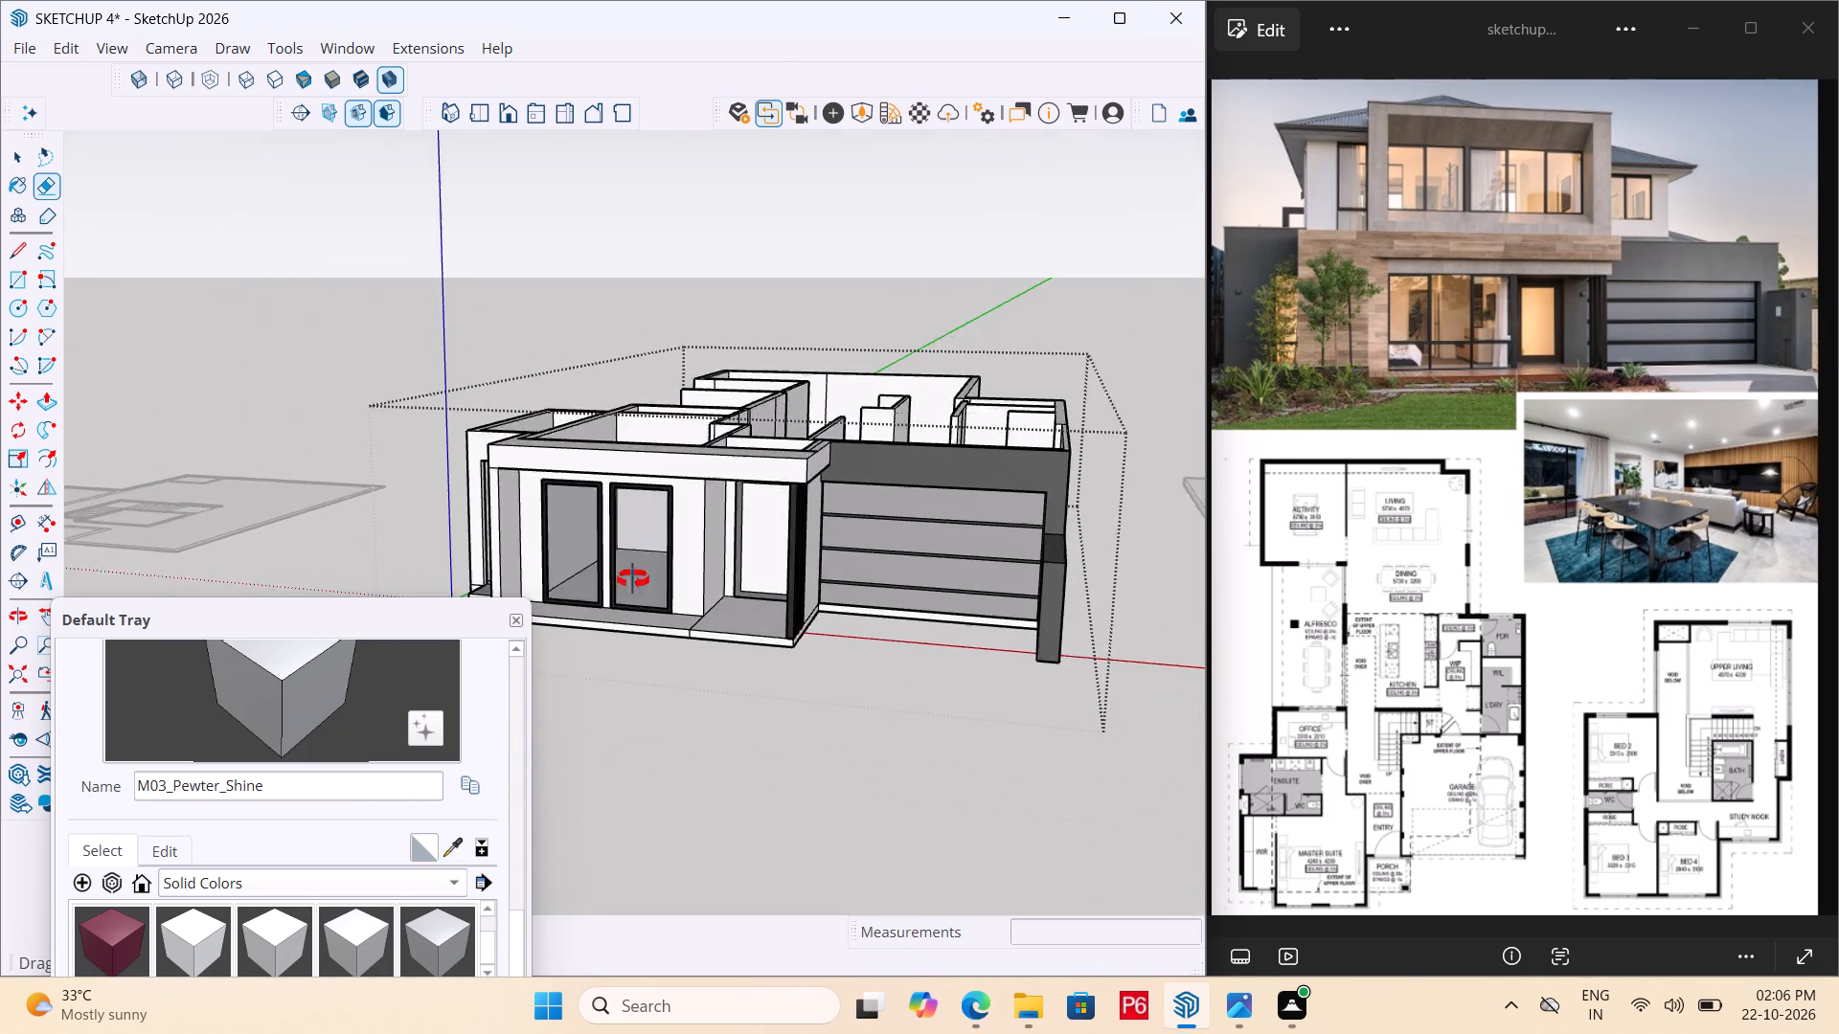
{"action": "middle_click_drag", "start_coordinate": [633, 579], "coordinate": [727, 612]}
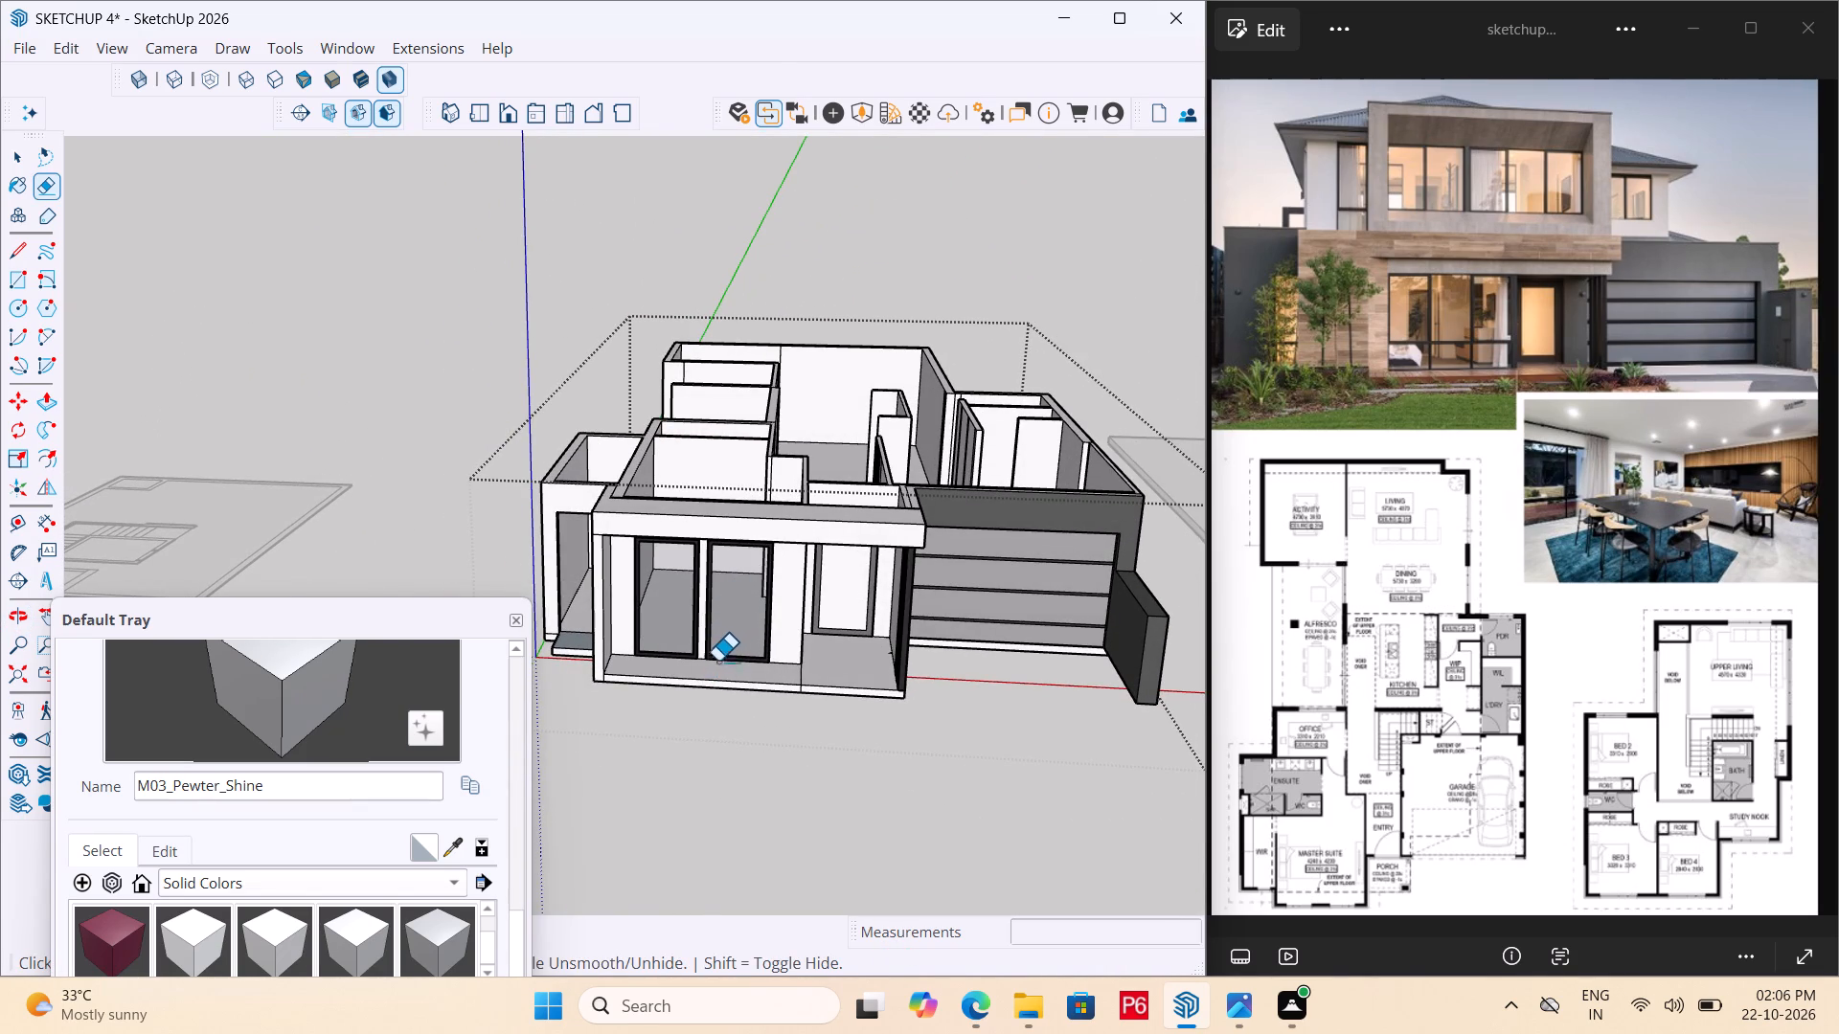
{"action": "scroll", "coordinate": [766, 620], "scroll_direction": "down", "scroll_amount": 2}
{"action": "middle_click_drag", "start_coordinate": [766, 620], "coordinate": [623, 599]}
{"action": "scroll", "coordinate": [590, 629], "scroll_direction": "up", "scroll_amount": 1}
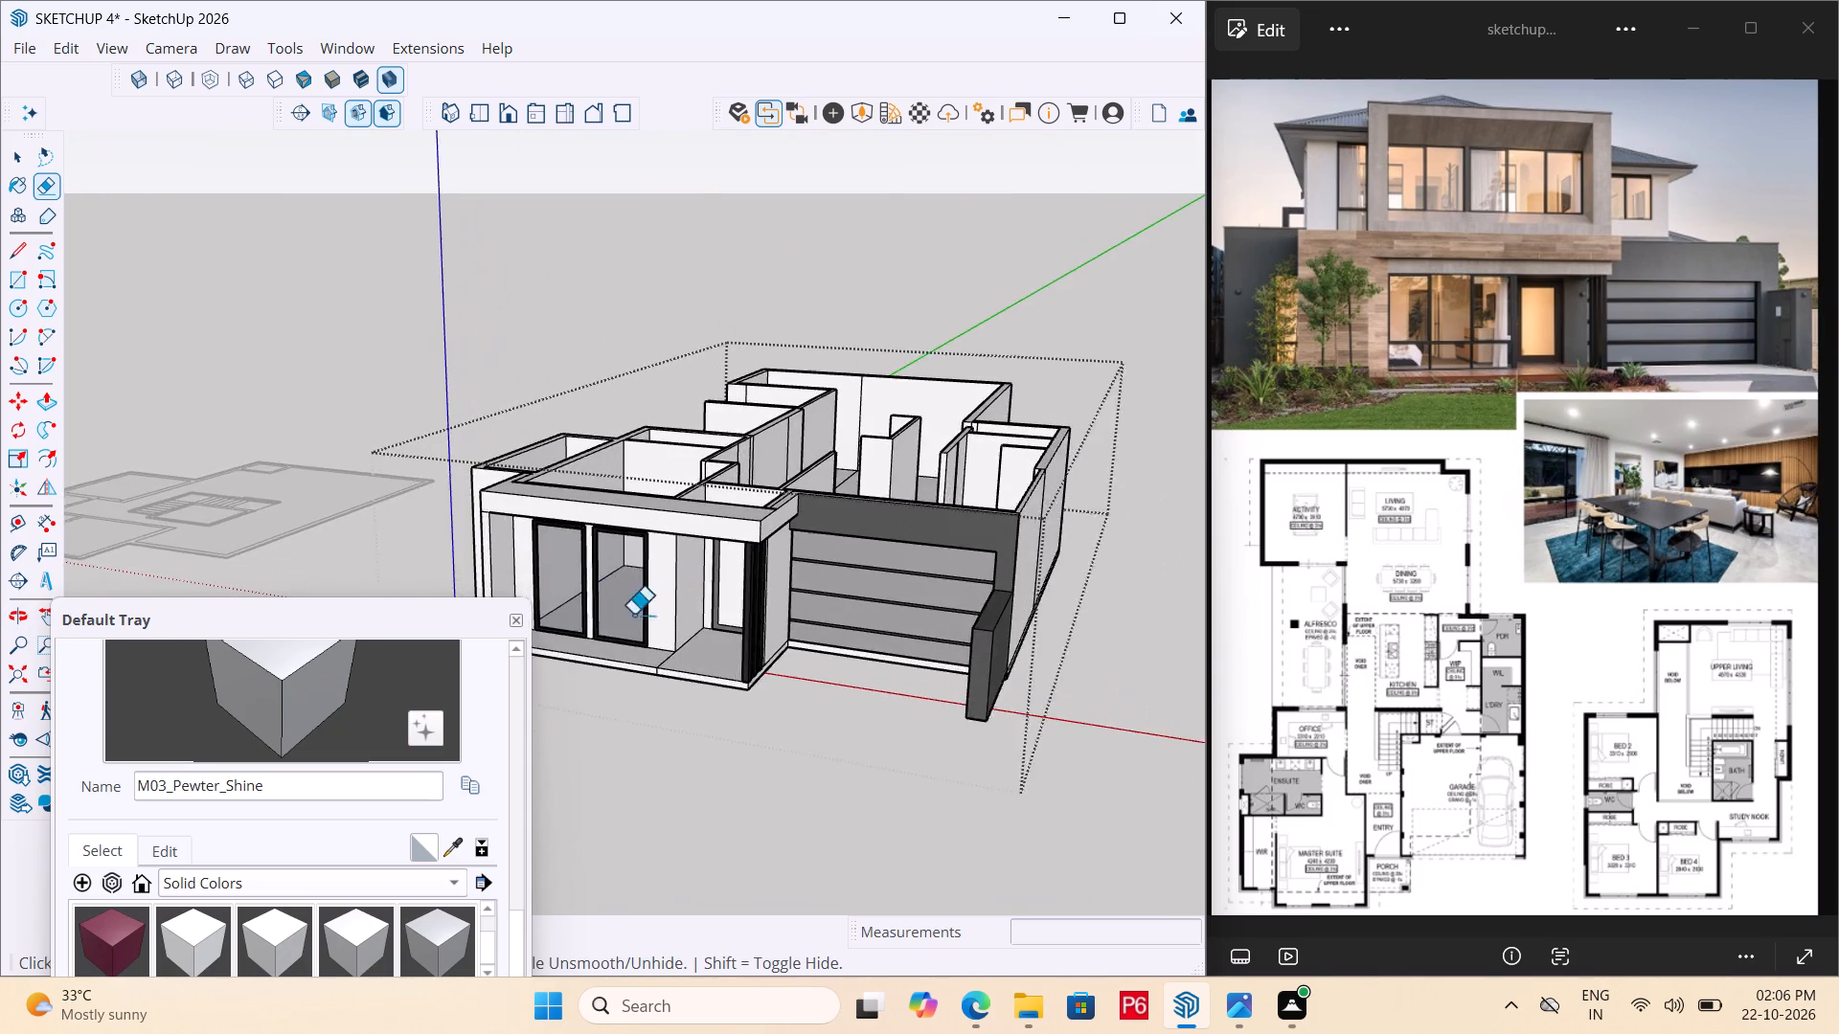
{"action": "scroll", "coordinate": [633, 615], "scroll_direction": "up", "scroll_amount": 1}
{"action": "scroll", "coordinate": [924, 577], "scroll_direction": "down", "scroll_amount": 5}
{"action": "scroll", "coordinate": [739, 635], "scroll_direction": "up", "scroll_amount": 6}
{"action": "middle_click_drag", "start_coordinate": [697, 635], "coordinate": [556, 593]}
{"action": "scroll", "coordinate": [410, 544], "scroll_direction": "up", "scroll_amount": 8}
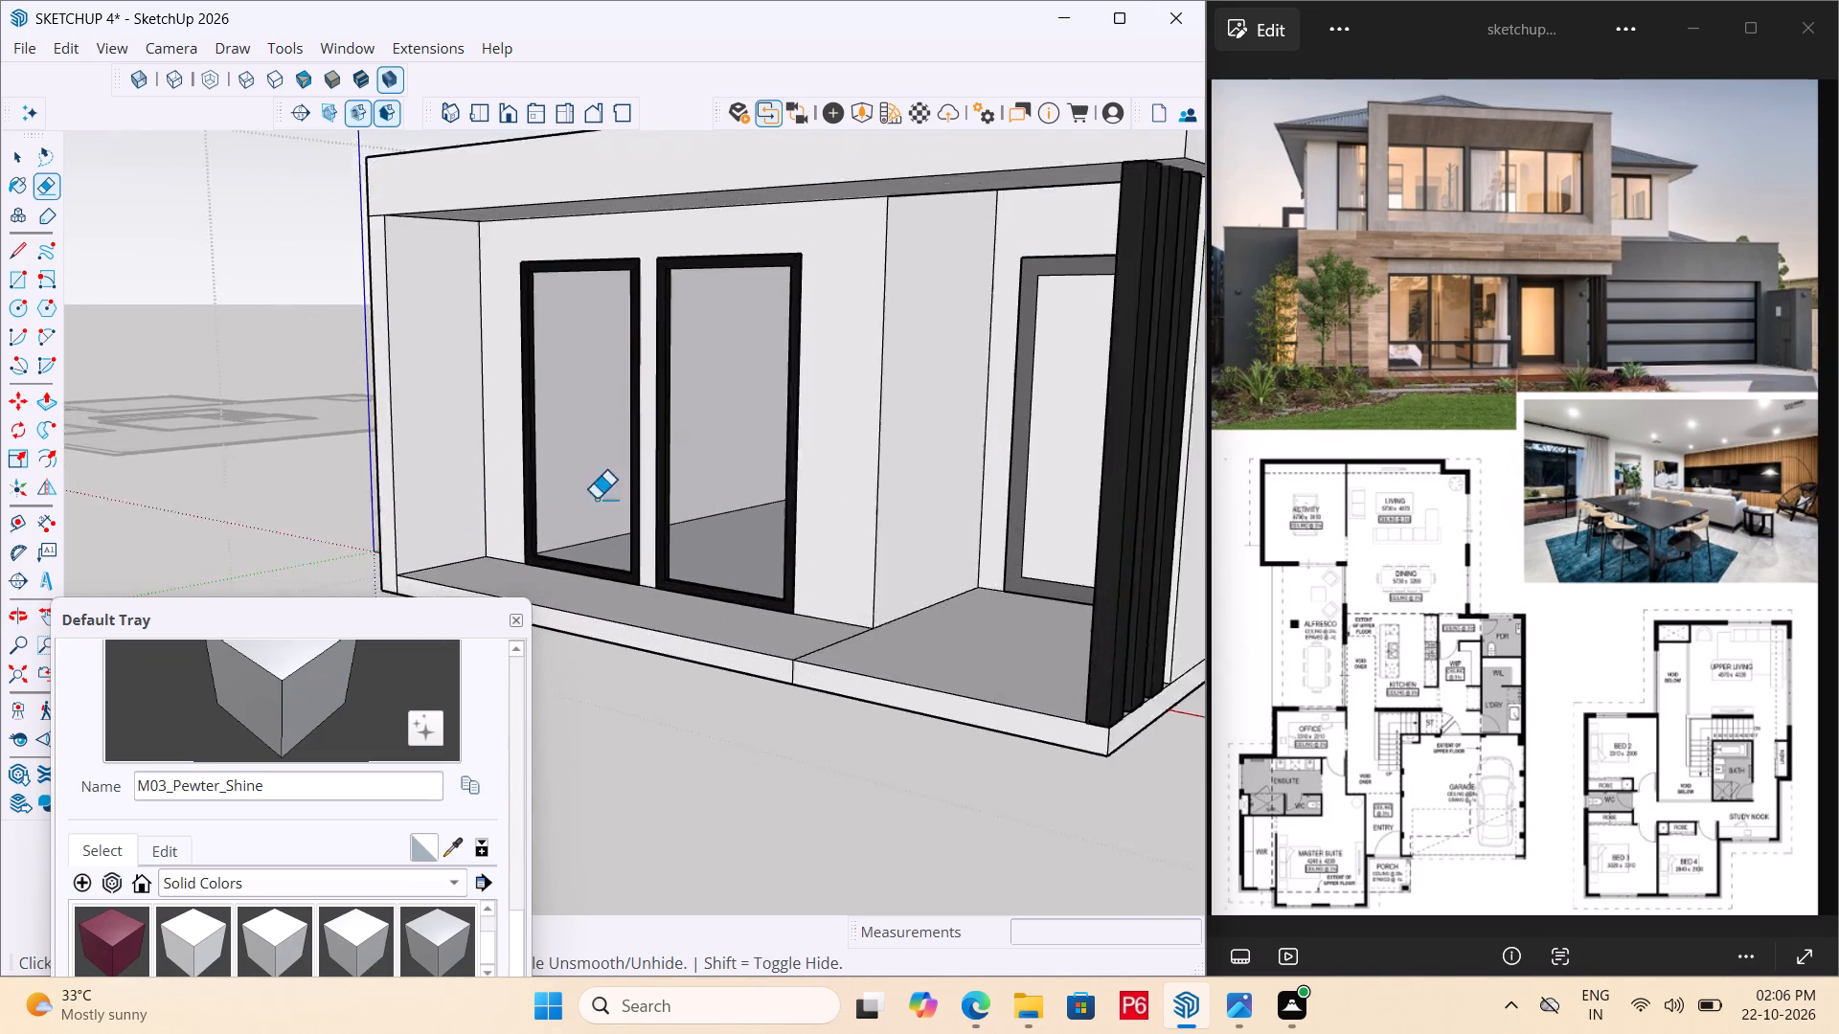
{"action": "scroll", "coordinate": [1058, 261], "scroll_direction": "down", "scroll_amount": 7}
{"action": "scroll", "coordinate": [787, 393], "scroll_direction": "up", "scroll_amount": 6}
{"action": "middle_click_drag", "start_coordinate": [553, 458], "coordinate": [463, 504]}
{"action": "scroll", "coordinate": [489, 498], "scroll_direction": "up", "scroll_amount": 3}
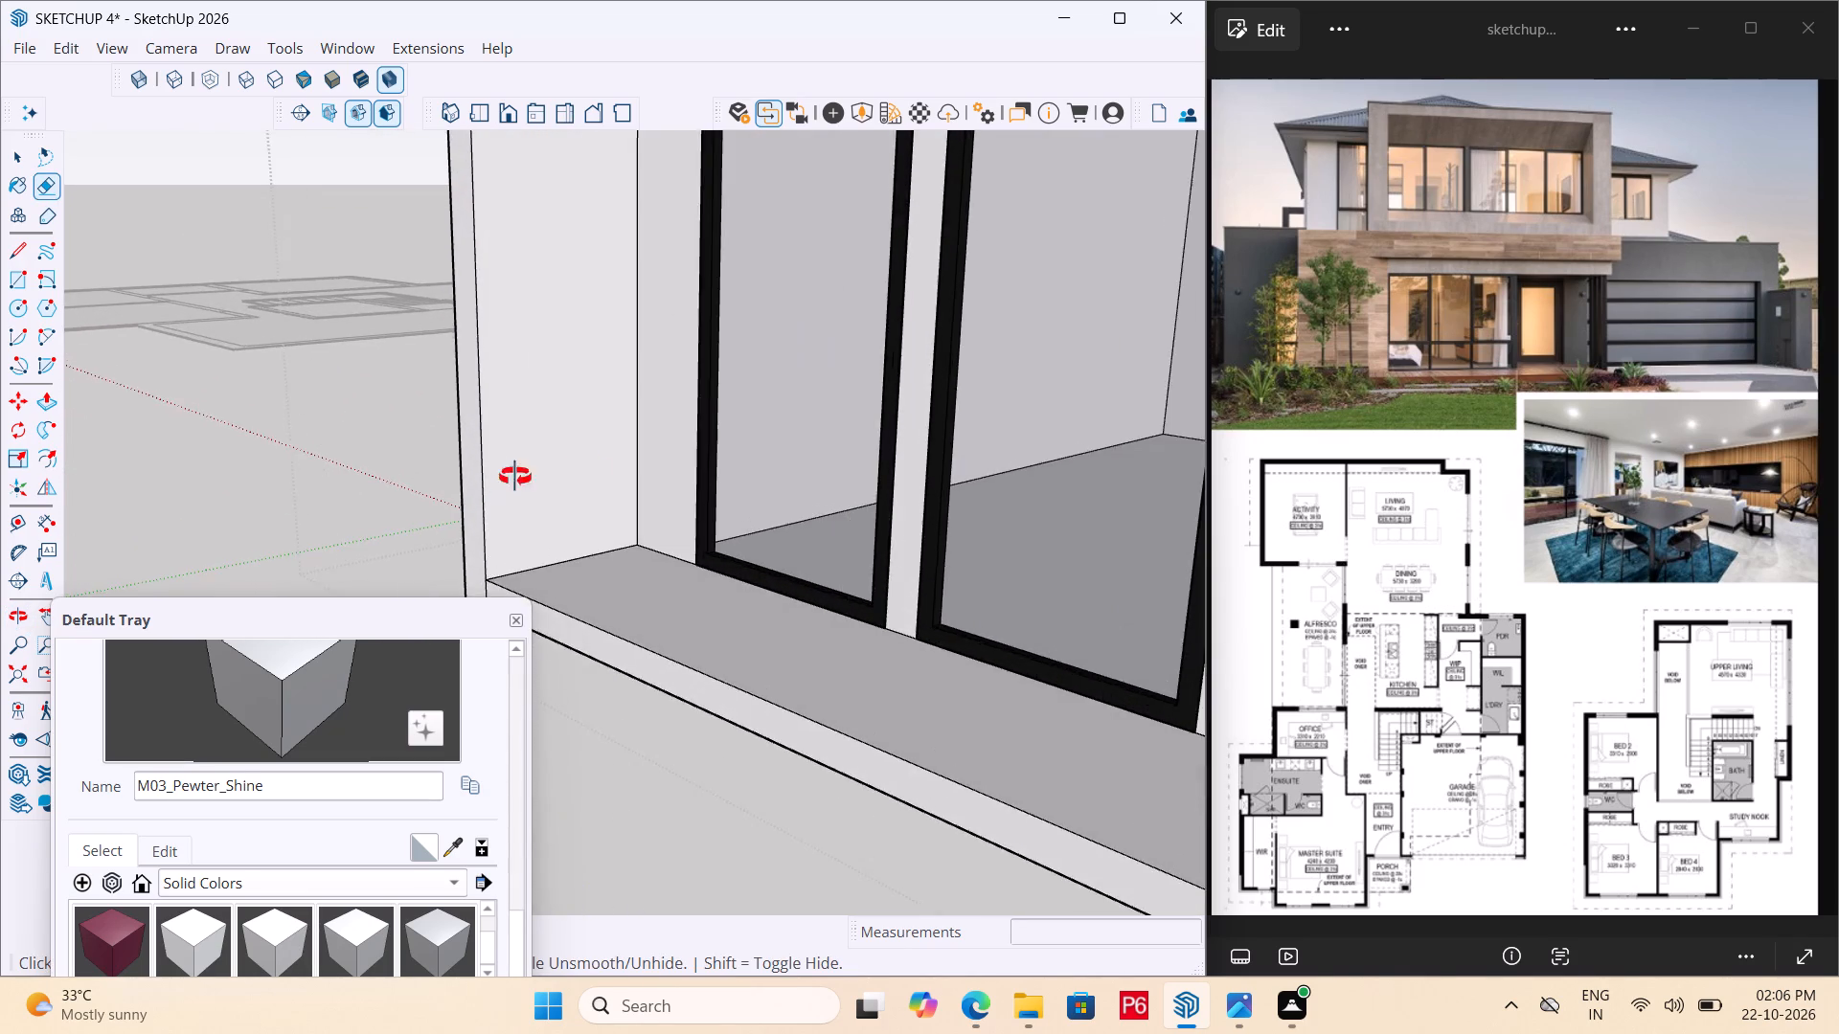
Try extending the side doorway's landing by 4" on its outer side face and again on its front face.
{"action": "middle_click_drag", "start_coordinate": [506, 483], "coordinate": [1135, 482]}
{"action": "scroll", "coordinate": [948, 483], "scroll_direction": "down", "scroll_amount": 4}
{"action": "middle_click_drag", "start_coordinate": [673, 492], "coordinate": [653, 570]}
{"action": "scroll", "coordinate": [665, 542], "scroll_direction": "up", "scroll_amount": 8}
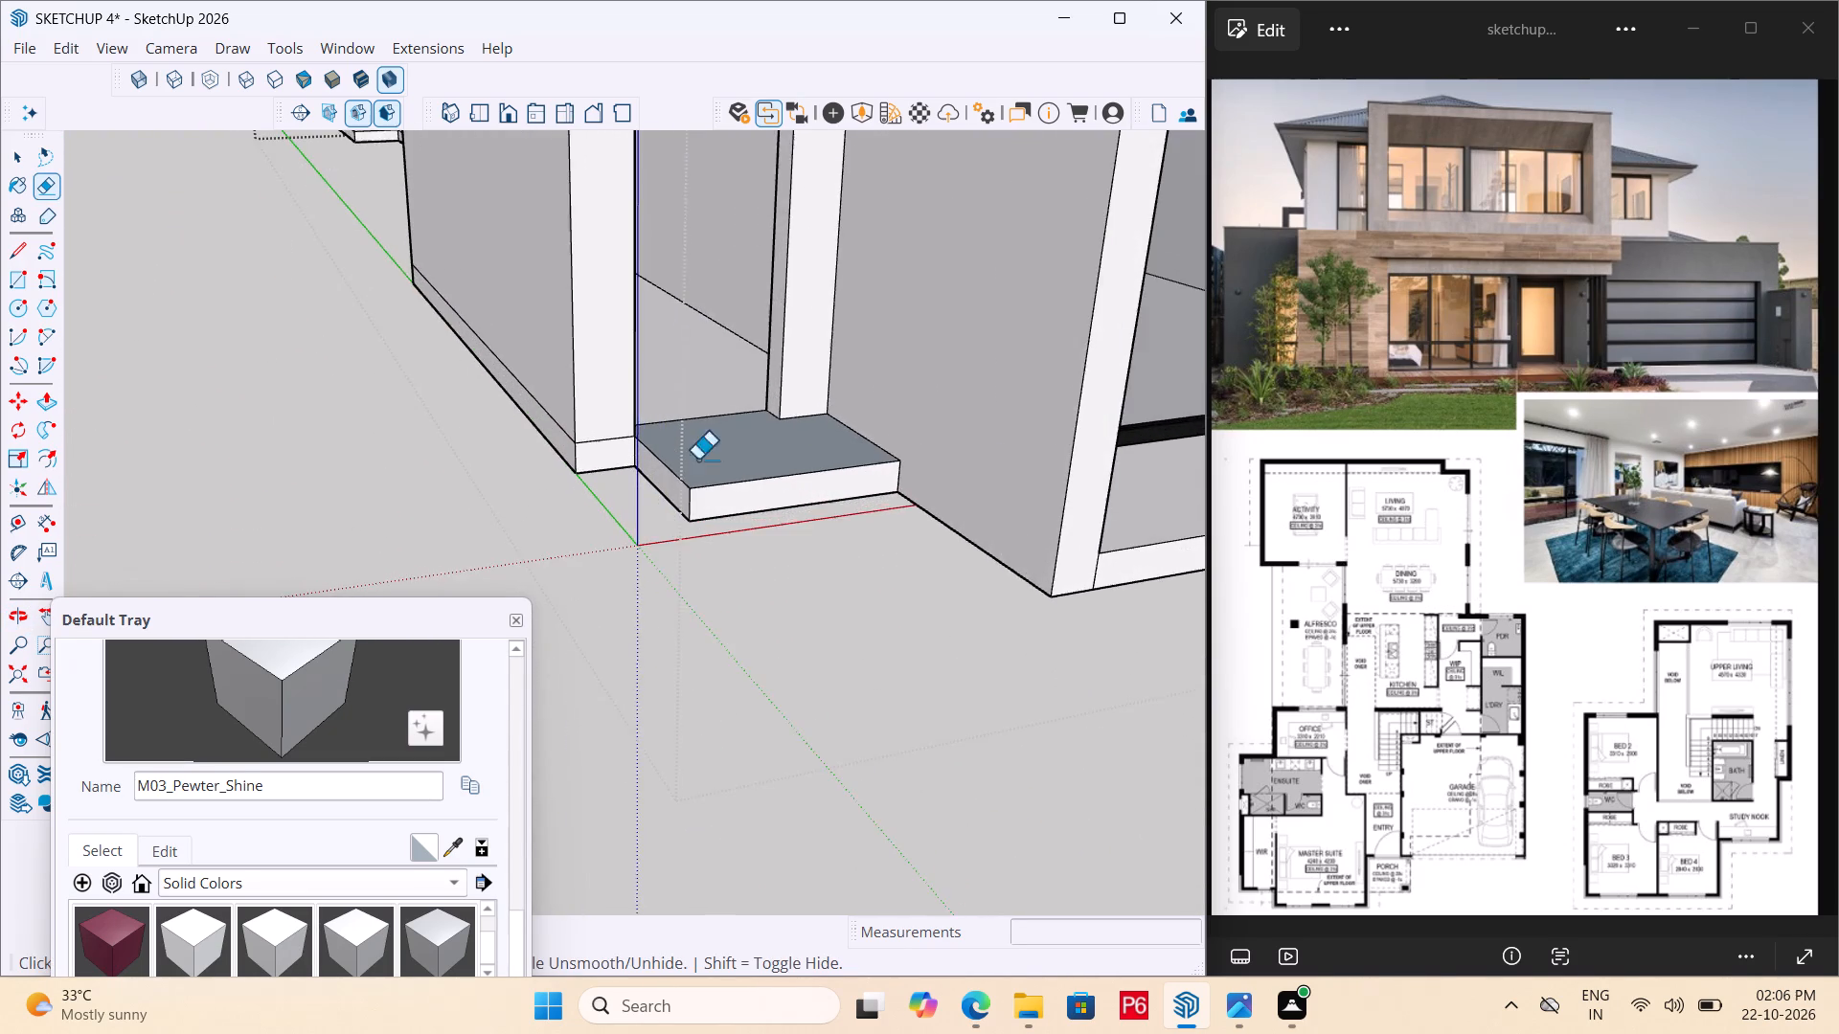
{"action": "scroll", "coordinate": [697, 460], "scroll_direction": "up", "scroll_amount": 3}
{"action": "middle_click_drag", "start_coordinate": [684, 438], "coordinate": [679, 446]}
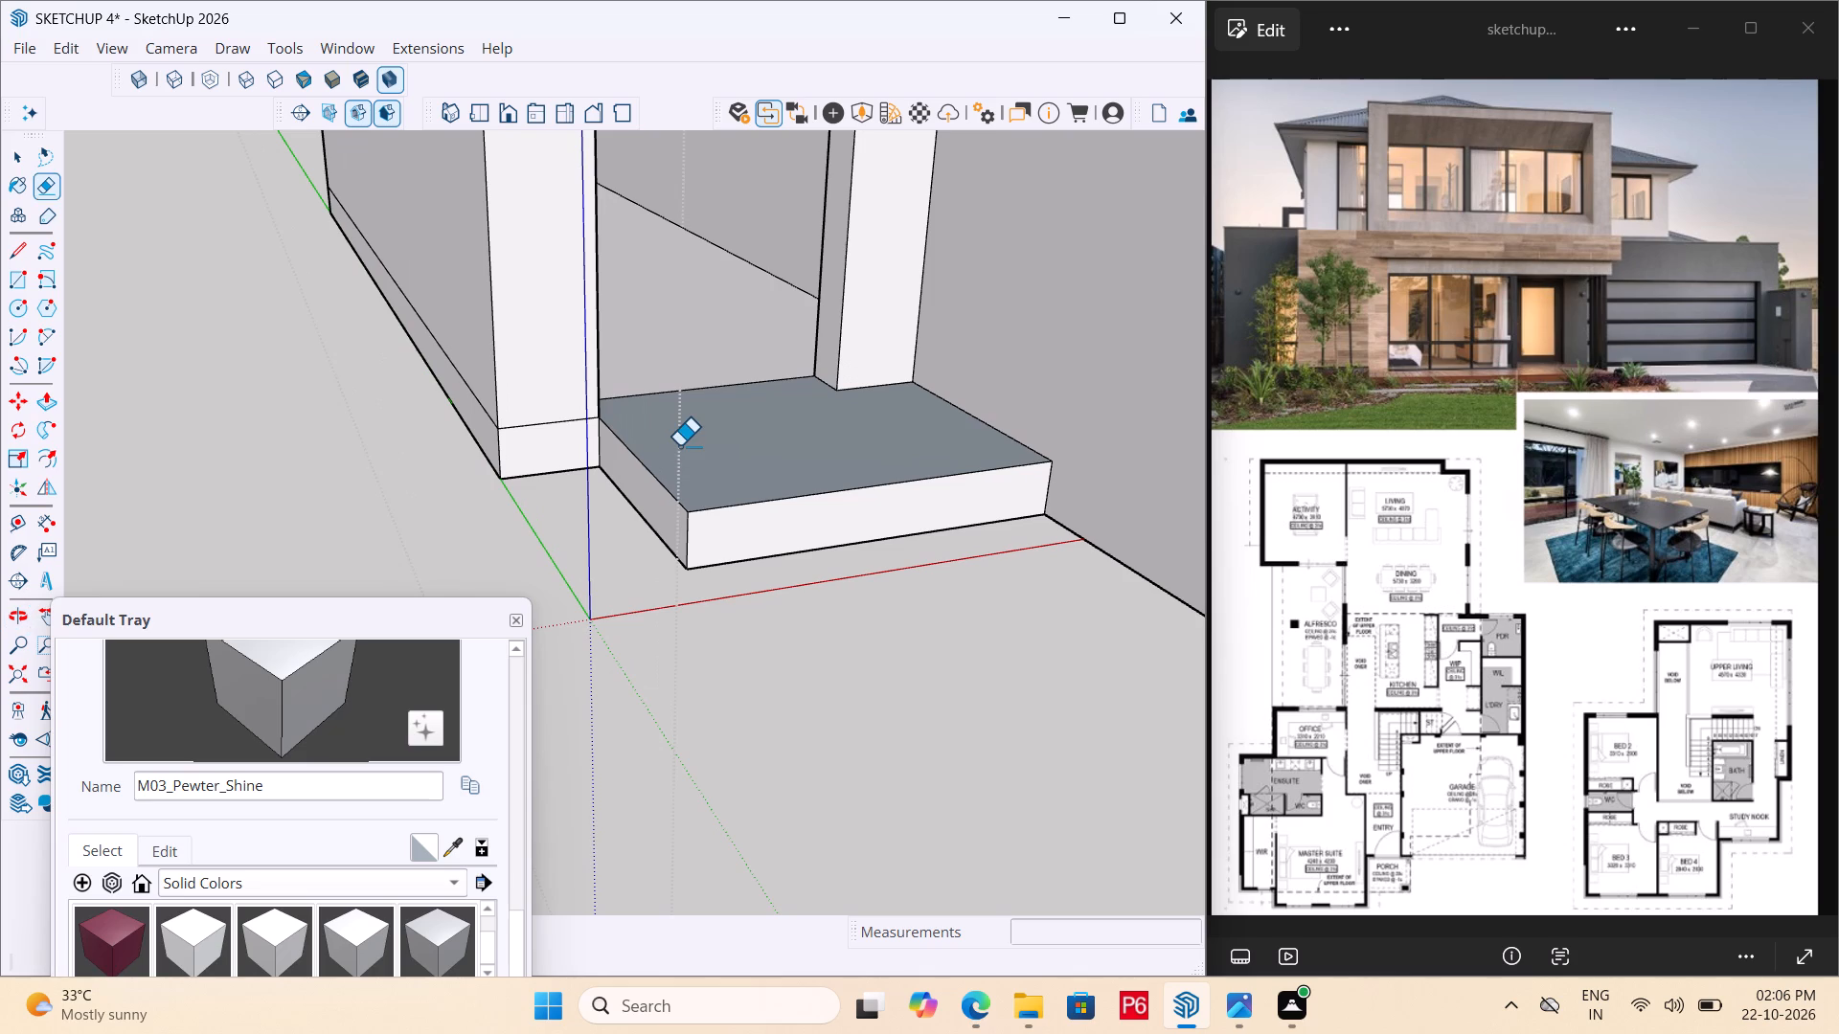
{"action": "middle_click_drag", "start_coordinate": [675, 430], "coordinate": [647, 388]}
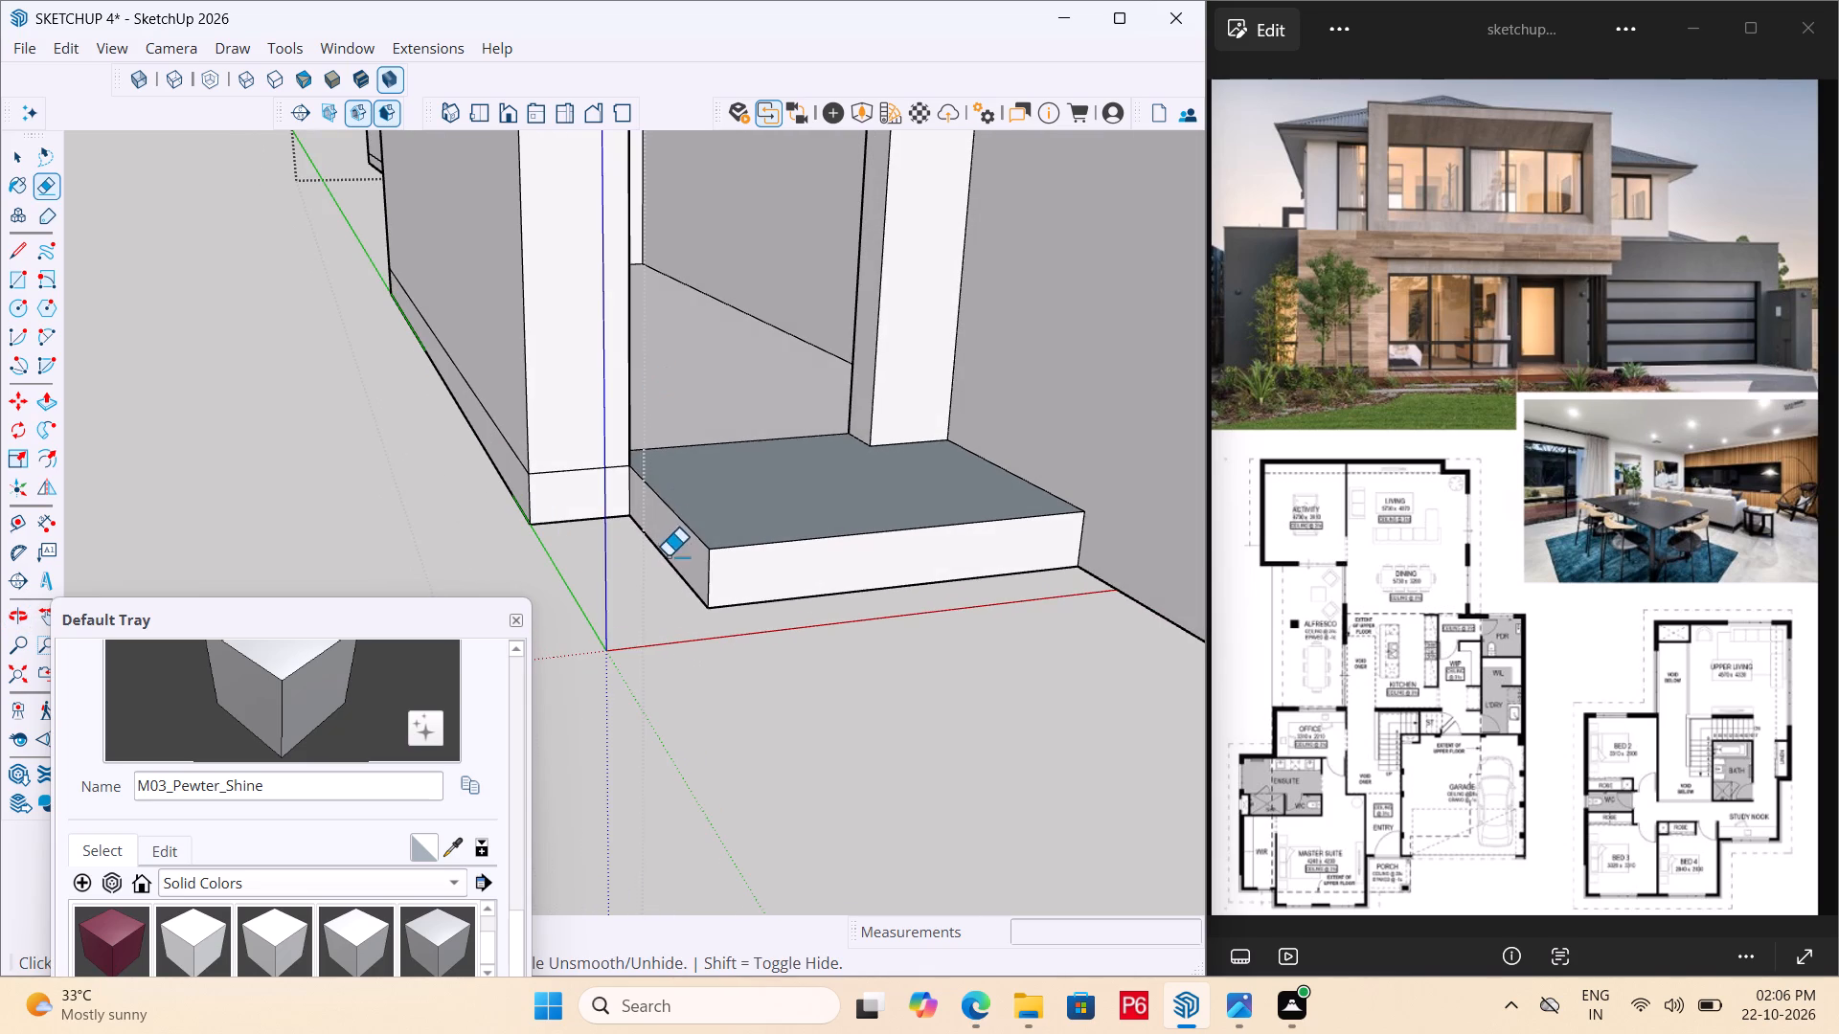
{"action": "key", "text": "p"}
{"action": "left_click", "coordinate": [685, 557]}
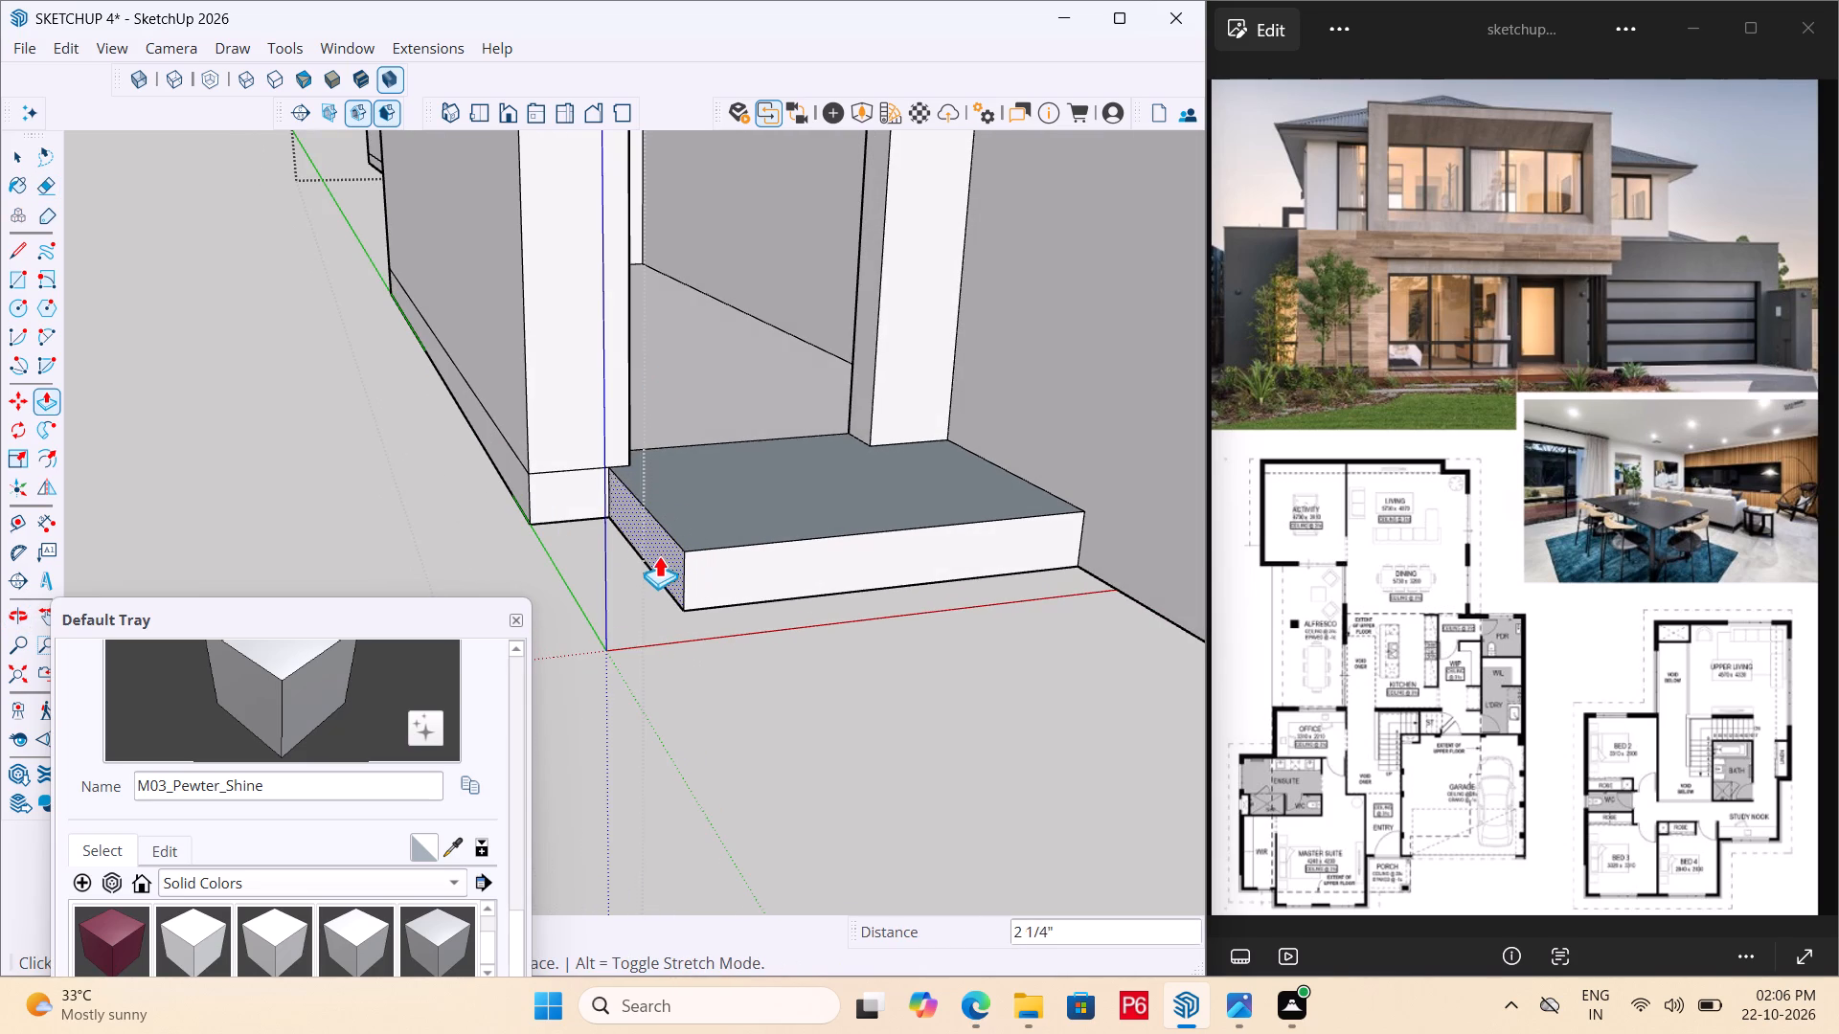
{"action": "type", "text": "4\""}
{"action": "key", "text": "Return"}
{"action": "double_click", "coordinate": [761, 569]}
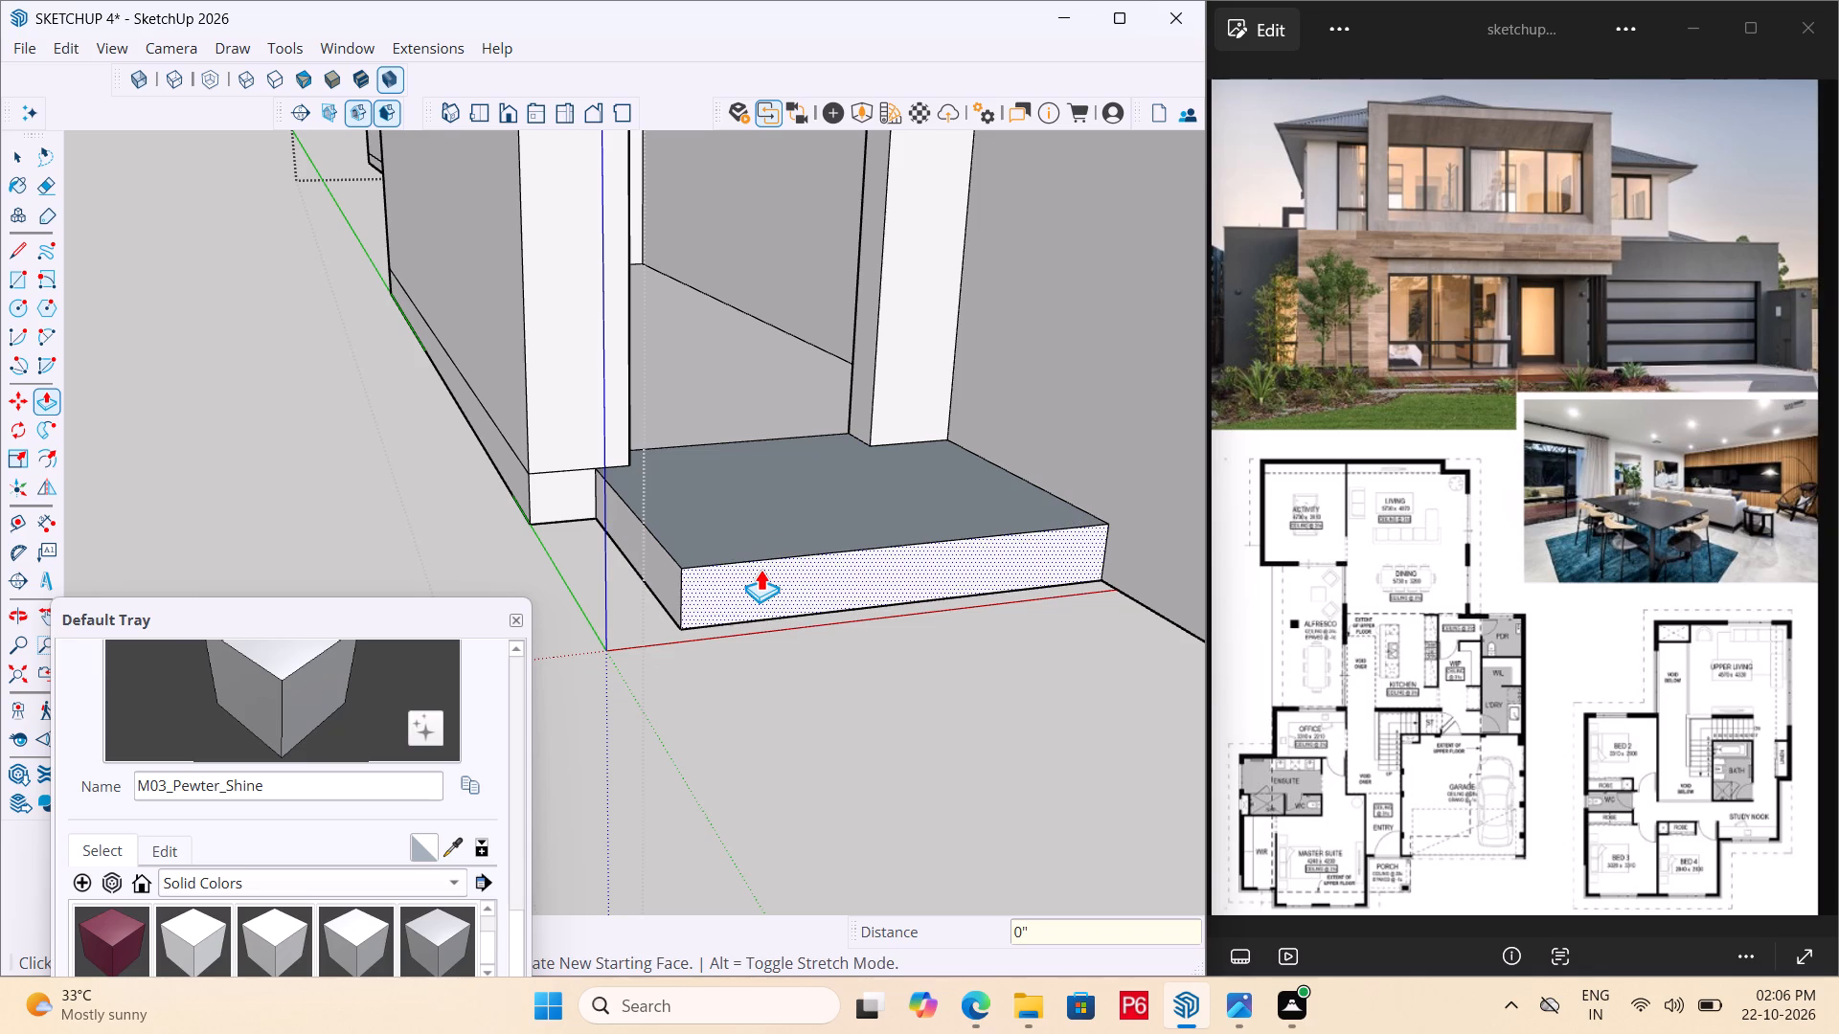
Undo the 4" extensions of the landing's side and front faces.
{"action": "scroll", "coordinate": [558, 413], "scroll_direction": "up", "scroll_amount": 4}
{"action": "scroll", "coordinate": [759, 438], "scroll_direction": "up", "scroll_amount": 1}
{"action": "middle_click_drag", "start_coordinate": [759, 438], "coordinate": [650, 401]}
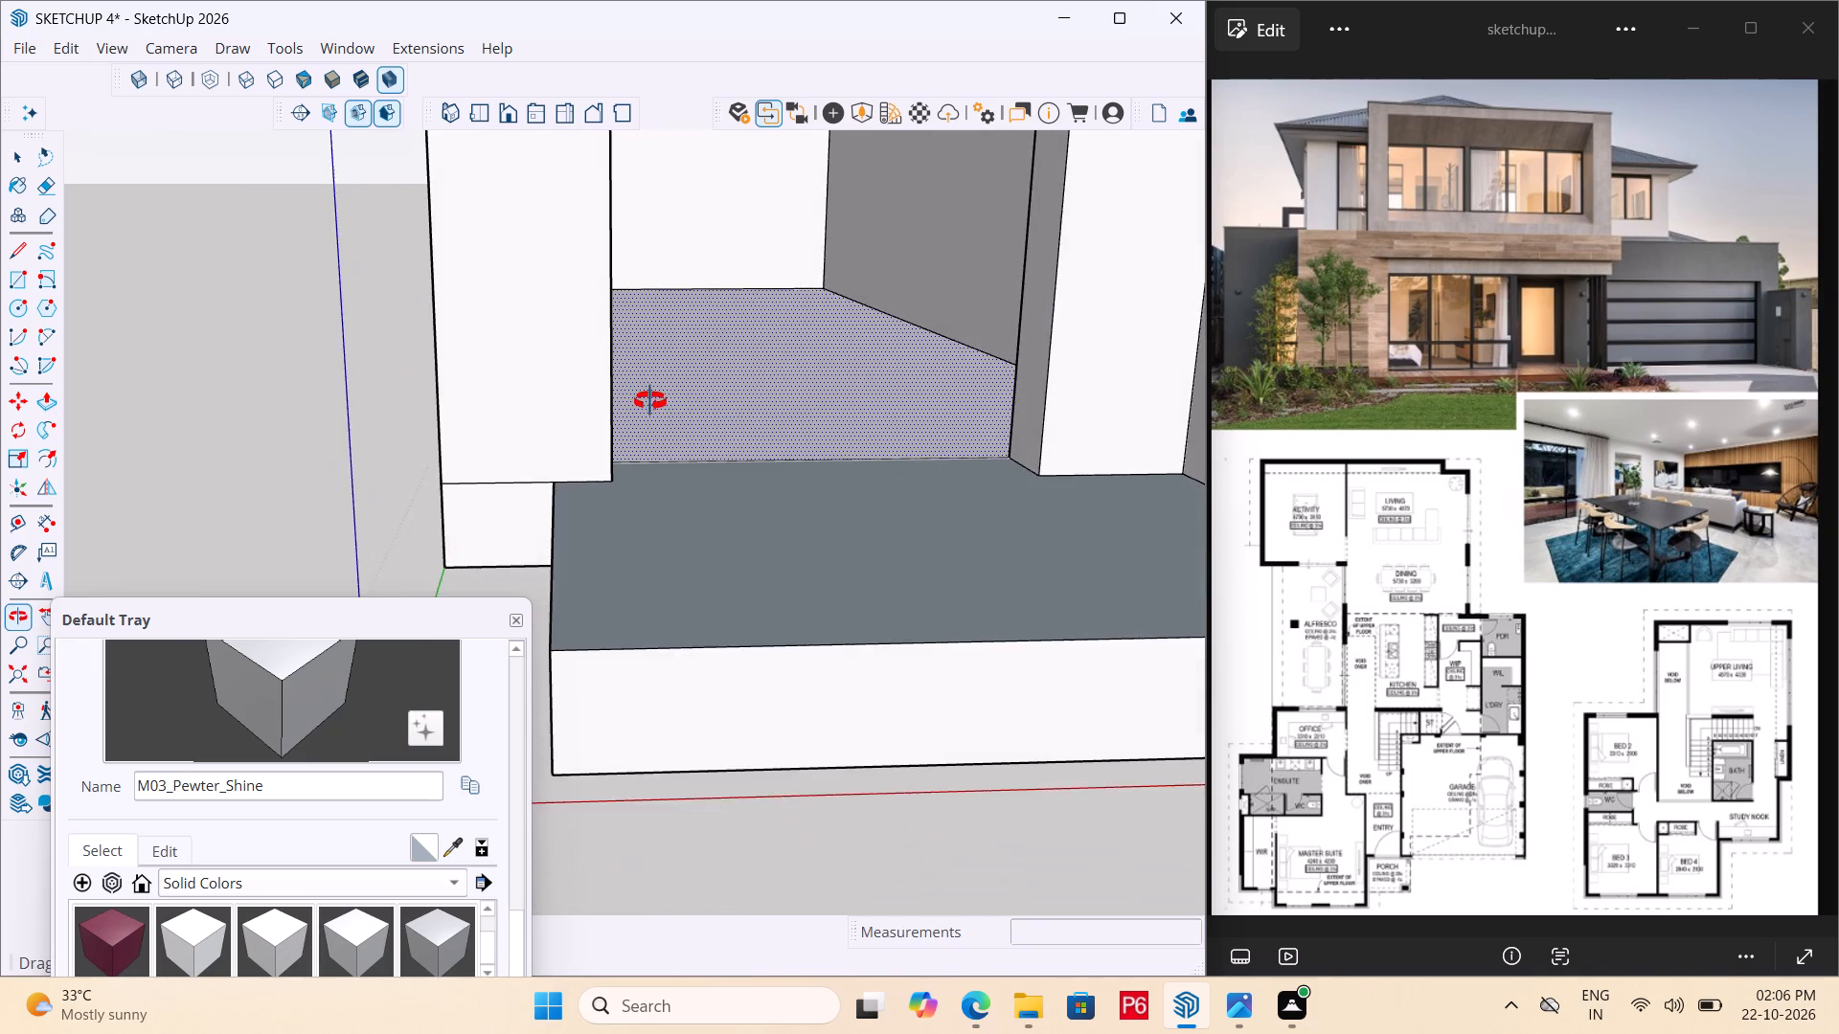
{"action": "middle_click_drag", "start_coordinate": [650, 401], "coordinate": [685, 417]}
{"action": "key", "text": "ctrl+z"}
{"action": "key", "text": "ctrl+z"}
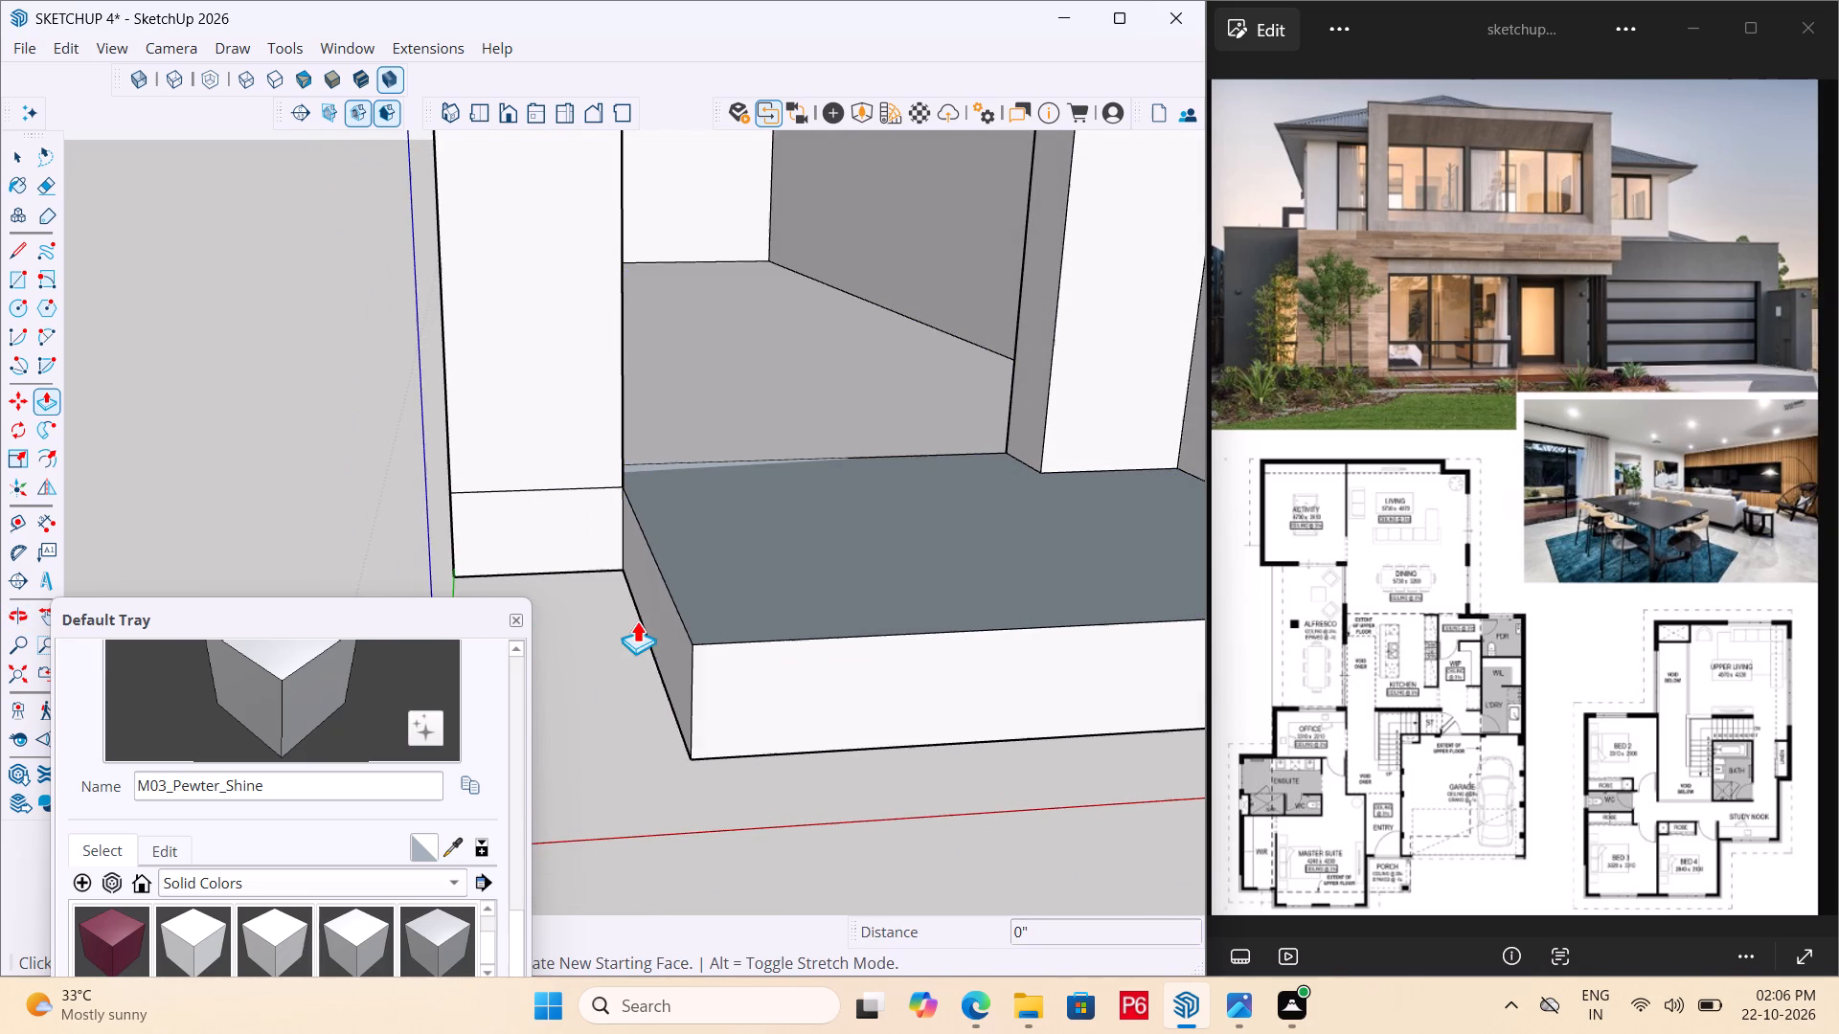
Extend the side doorway landing's outer side face by 2" and repeat the same extension on its front face.
{"action": "double_click", "coordinate": [651, 618]}
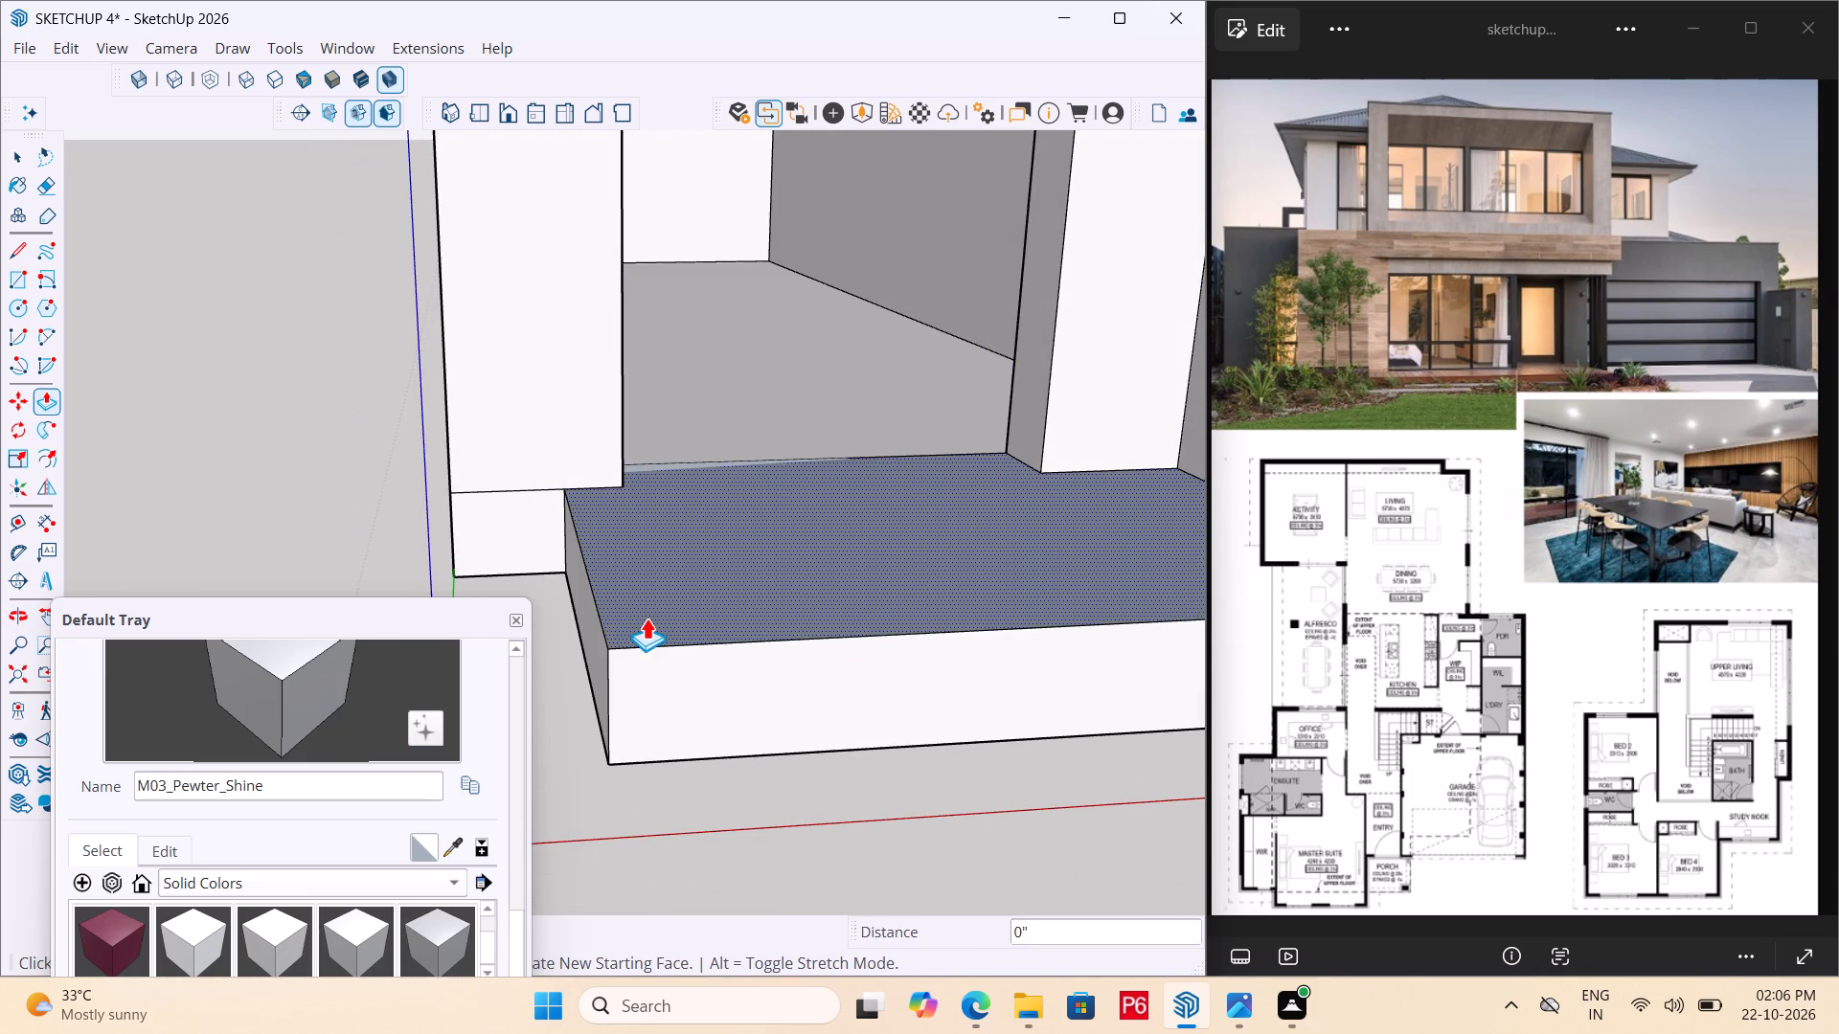
{"action": "key", "text": "ctrl+z"}
{"action": "left_click", "coordinate": [657, 640]}
{"action": "type", "text": "2\""}
{"action": "key", "text": "Return"}
{"action": "double_click", "coordinate": [743, 670]}
{"action": "scroll", "coordinate": [681, 578], "scroll_direction": "down", "scroll_amount": 4}
{"action": "middle_click_drag", "start_coordinate": [619, 561], "coordinate": [612, 573]}
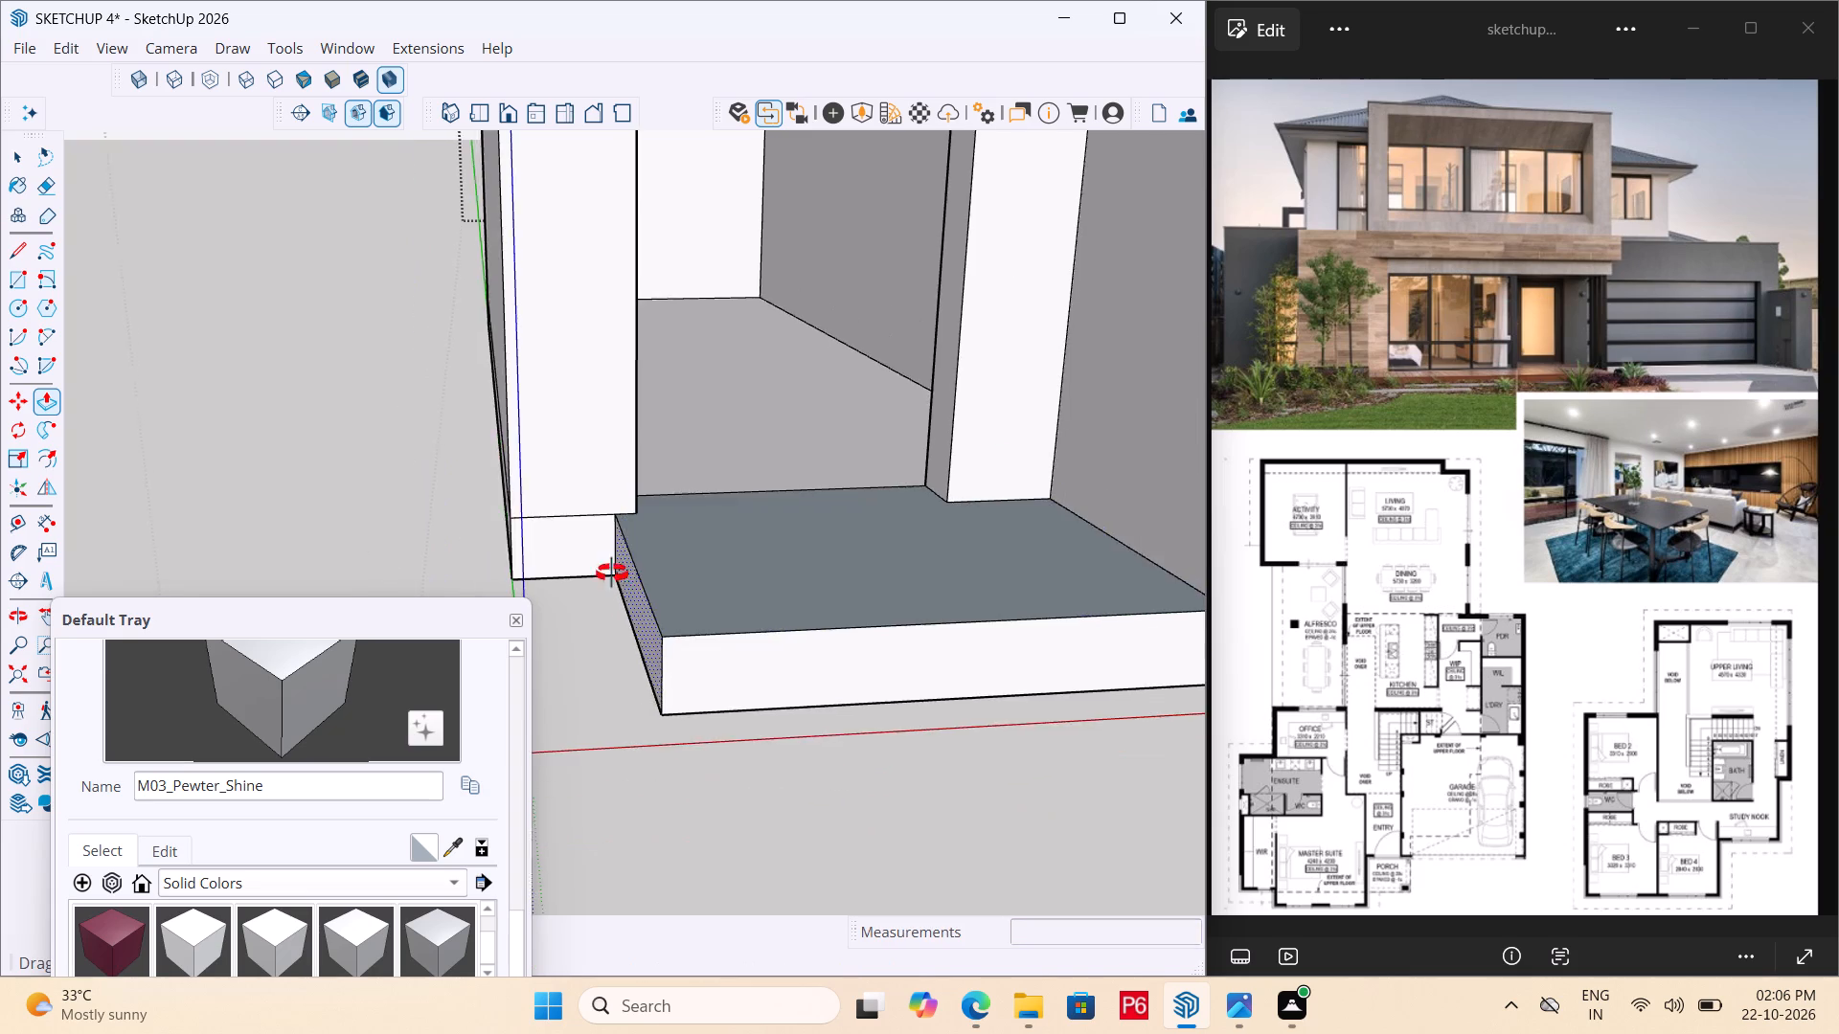
{"action": "middle_click_drag", "start_coordinate": [612, 573], "coordinate": [610, 592]}
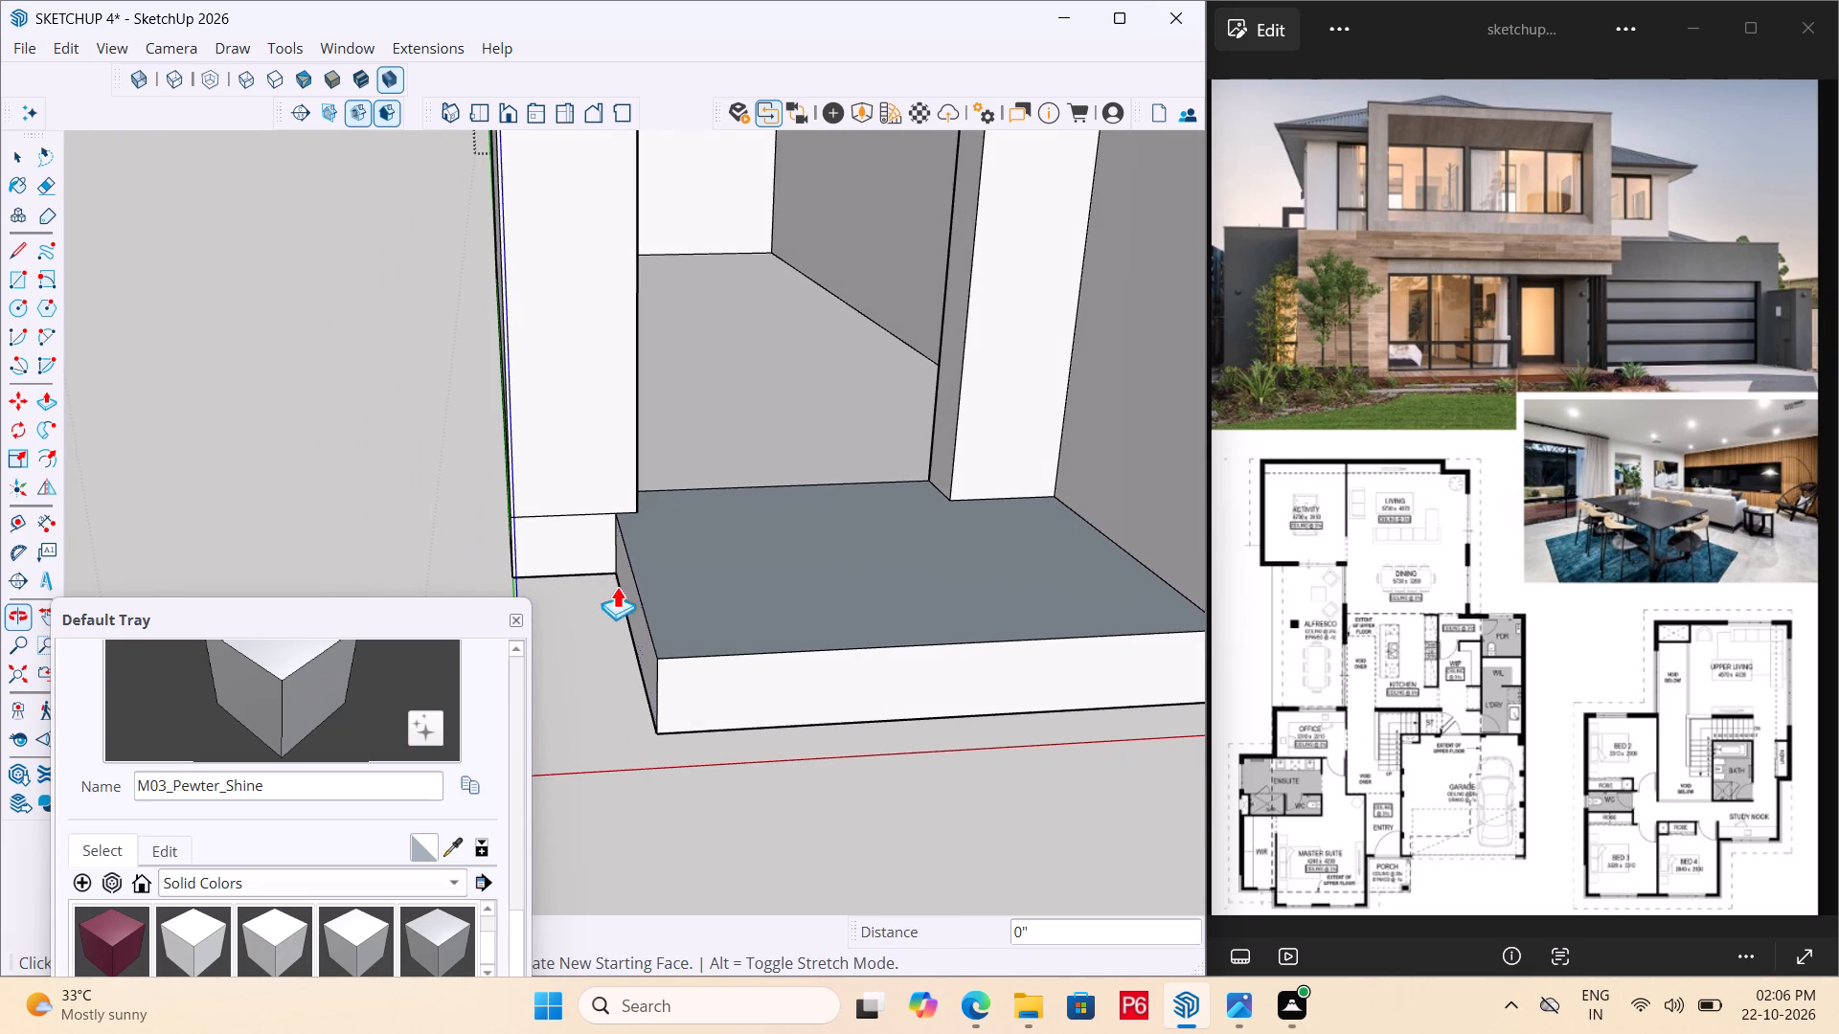
Draw a narrow rectangle on the landing's top along its outer side edge, from the wall corner to the front edge.
{"action": "key", "text": "r"}
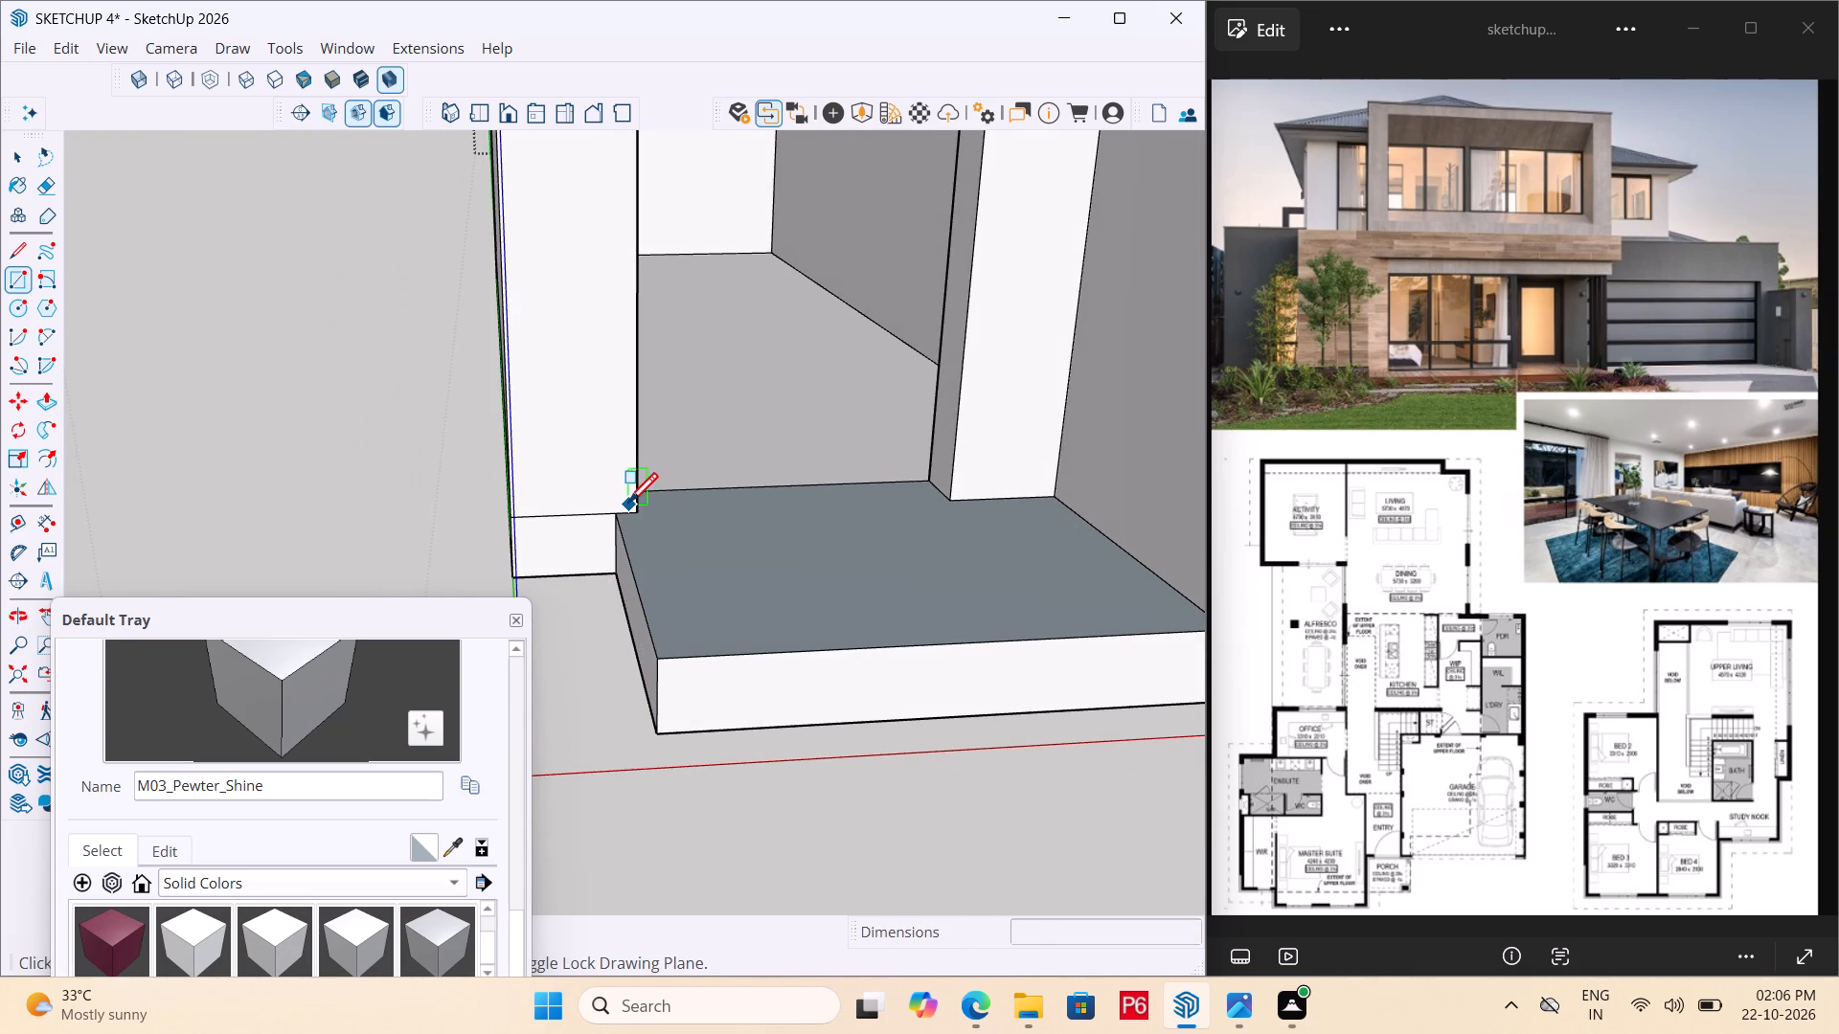
{"action": "left_click", "coordinate": [628, 506]}
{"action": "key", "text": "Escape"}
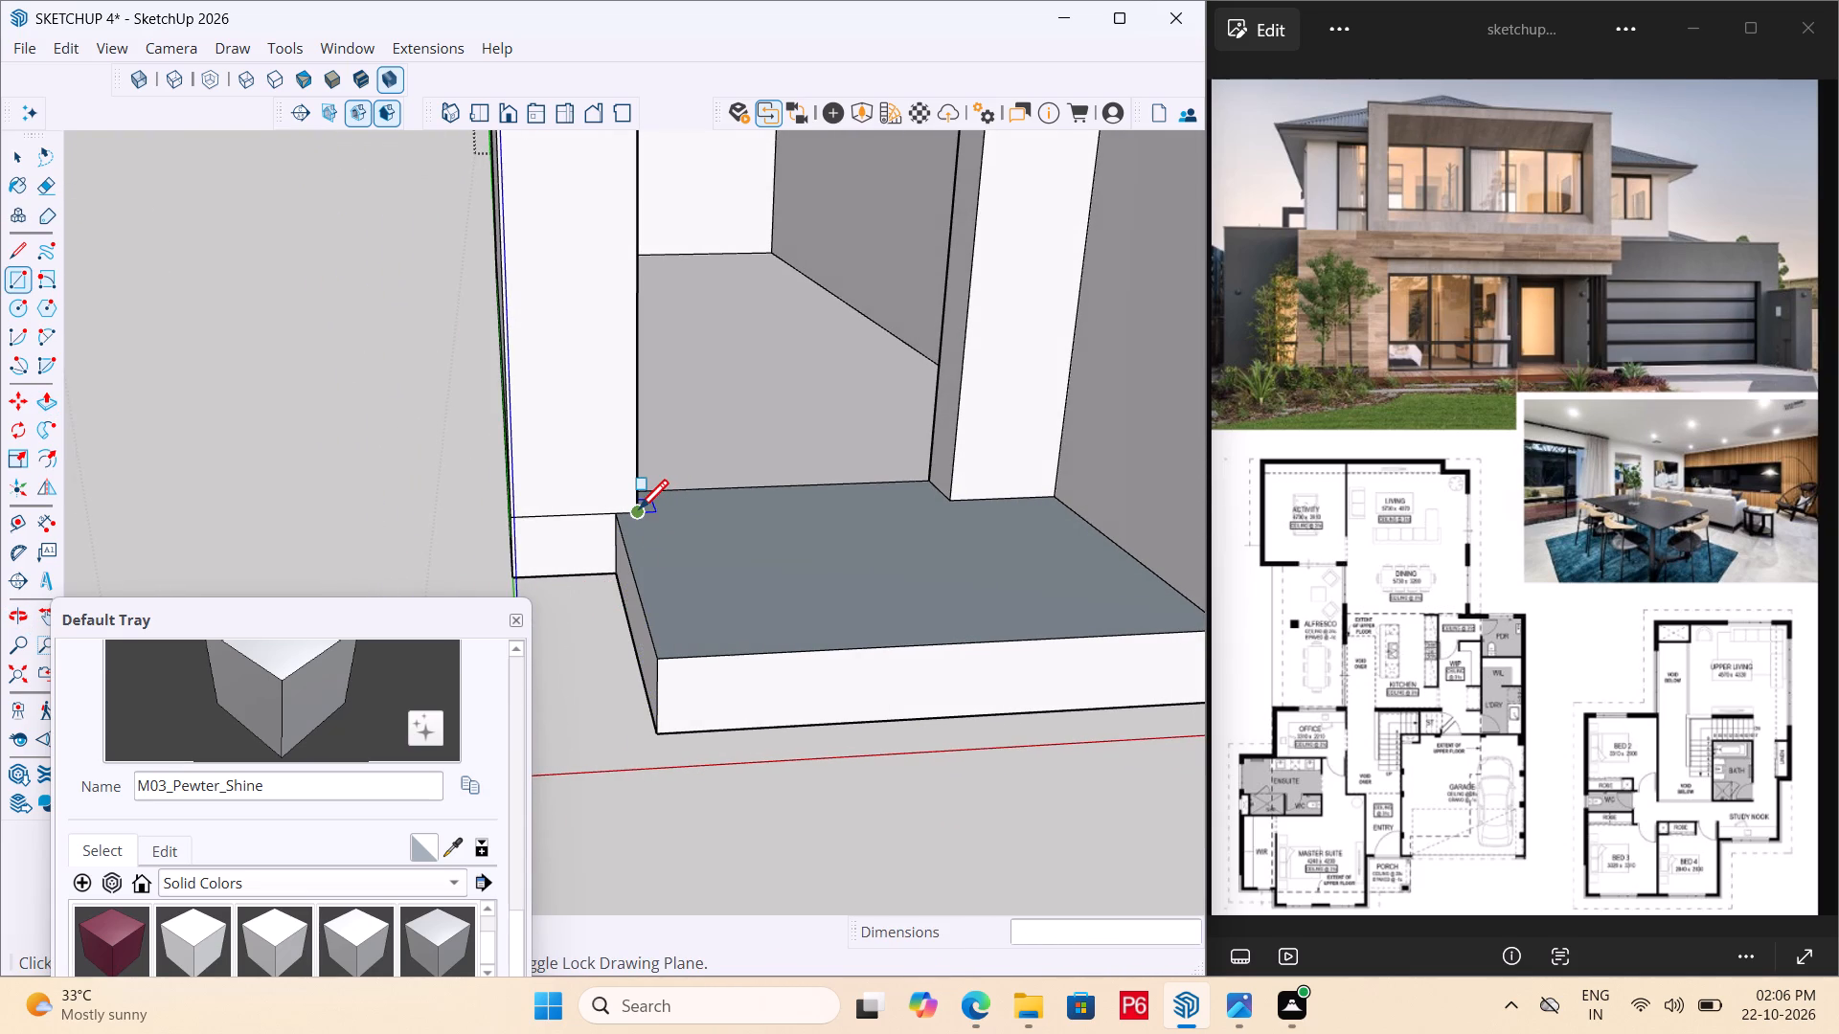
{"action": "key", "text": "r"}
{"action": "left_click", "coordinate": [639, 511]}
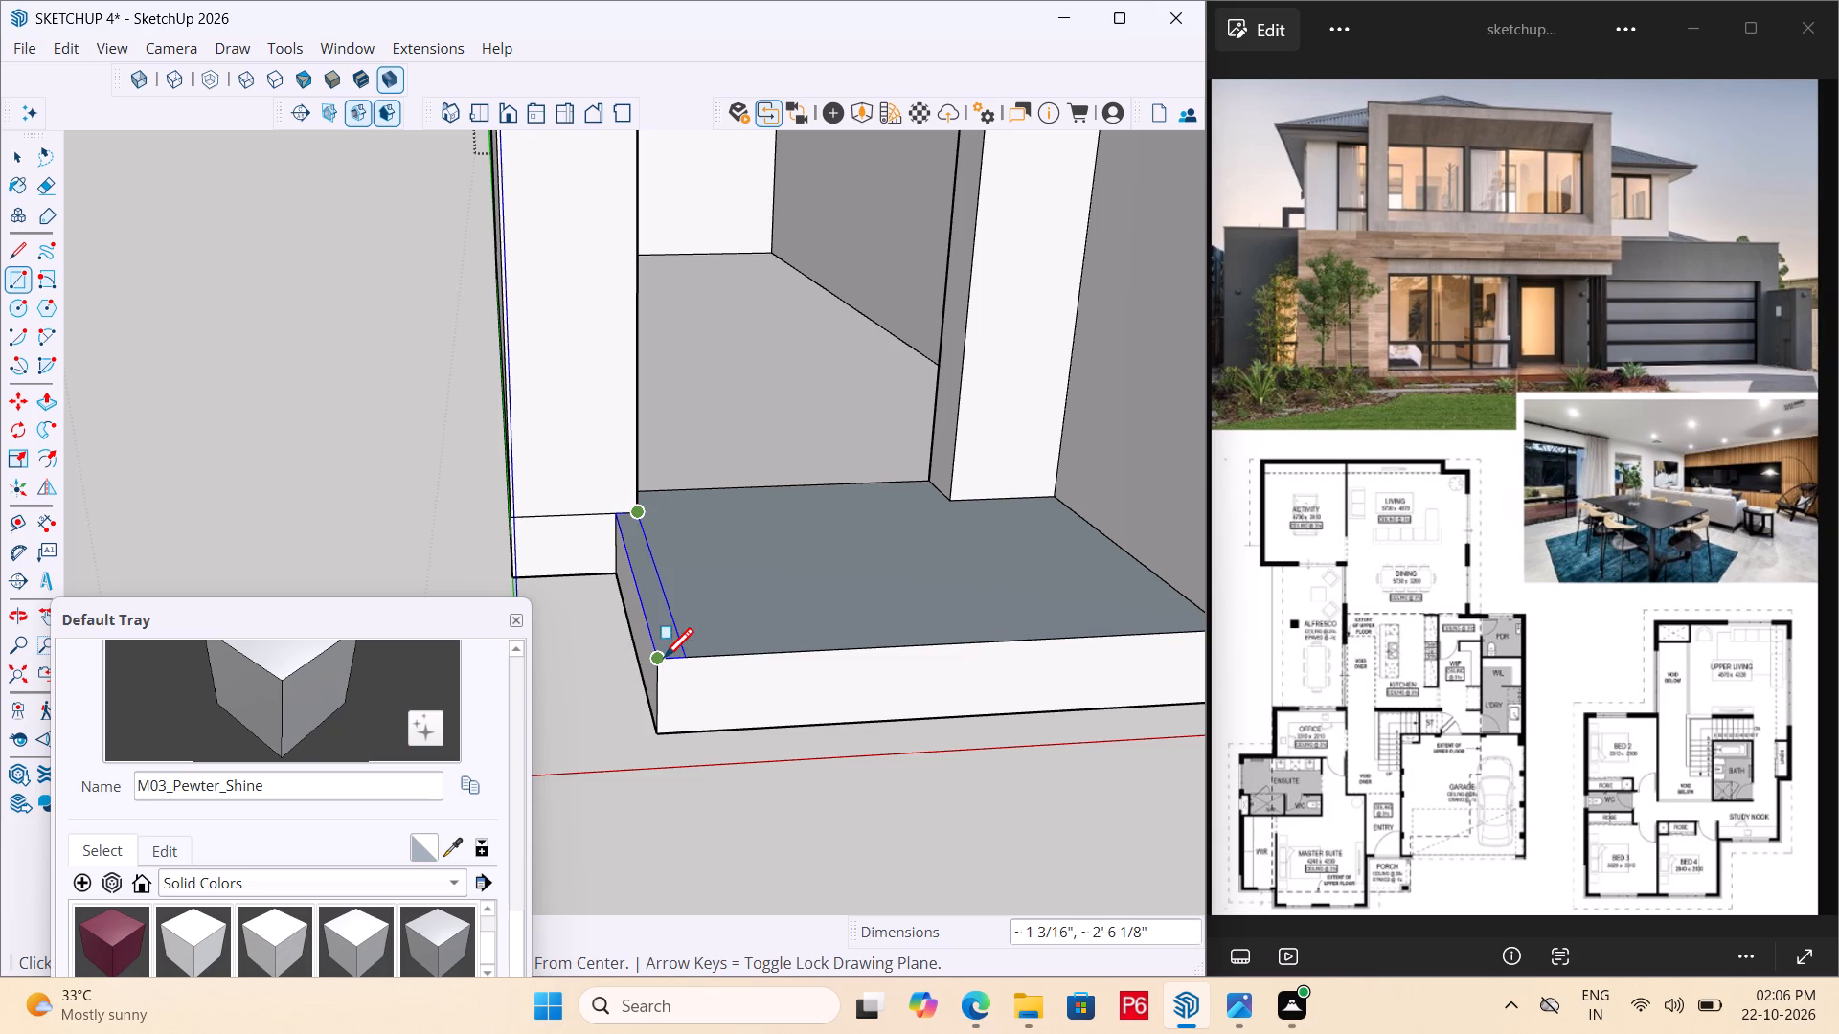
{"action": "double_click", "coordinate": [664, 661]}
{"action": "scroll", "coordinate": [664, 621], "scroll_direction": "down", "scroll_amount": 4}
{"action": "middle_click_drag", "start_coordinate": [672, 635], "coordinate": [833, 787]}
Paint the narrow side strip on the landing's top with the solid colour M09_Shadow_Night.
{"action": "key", "text": "space"}
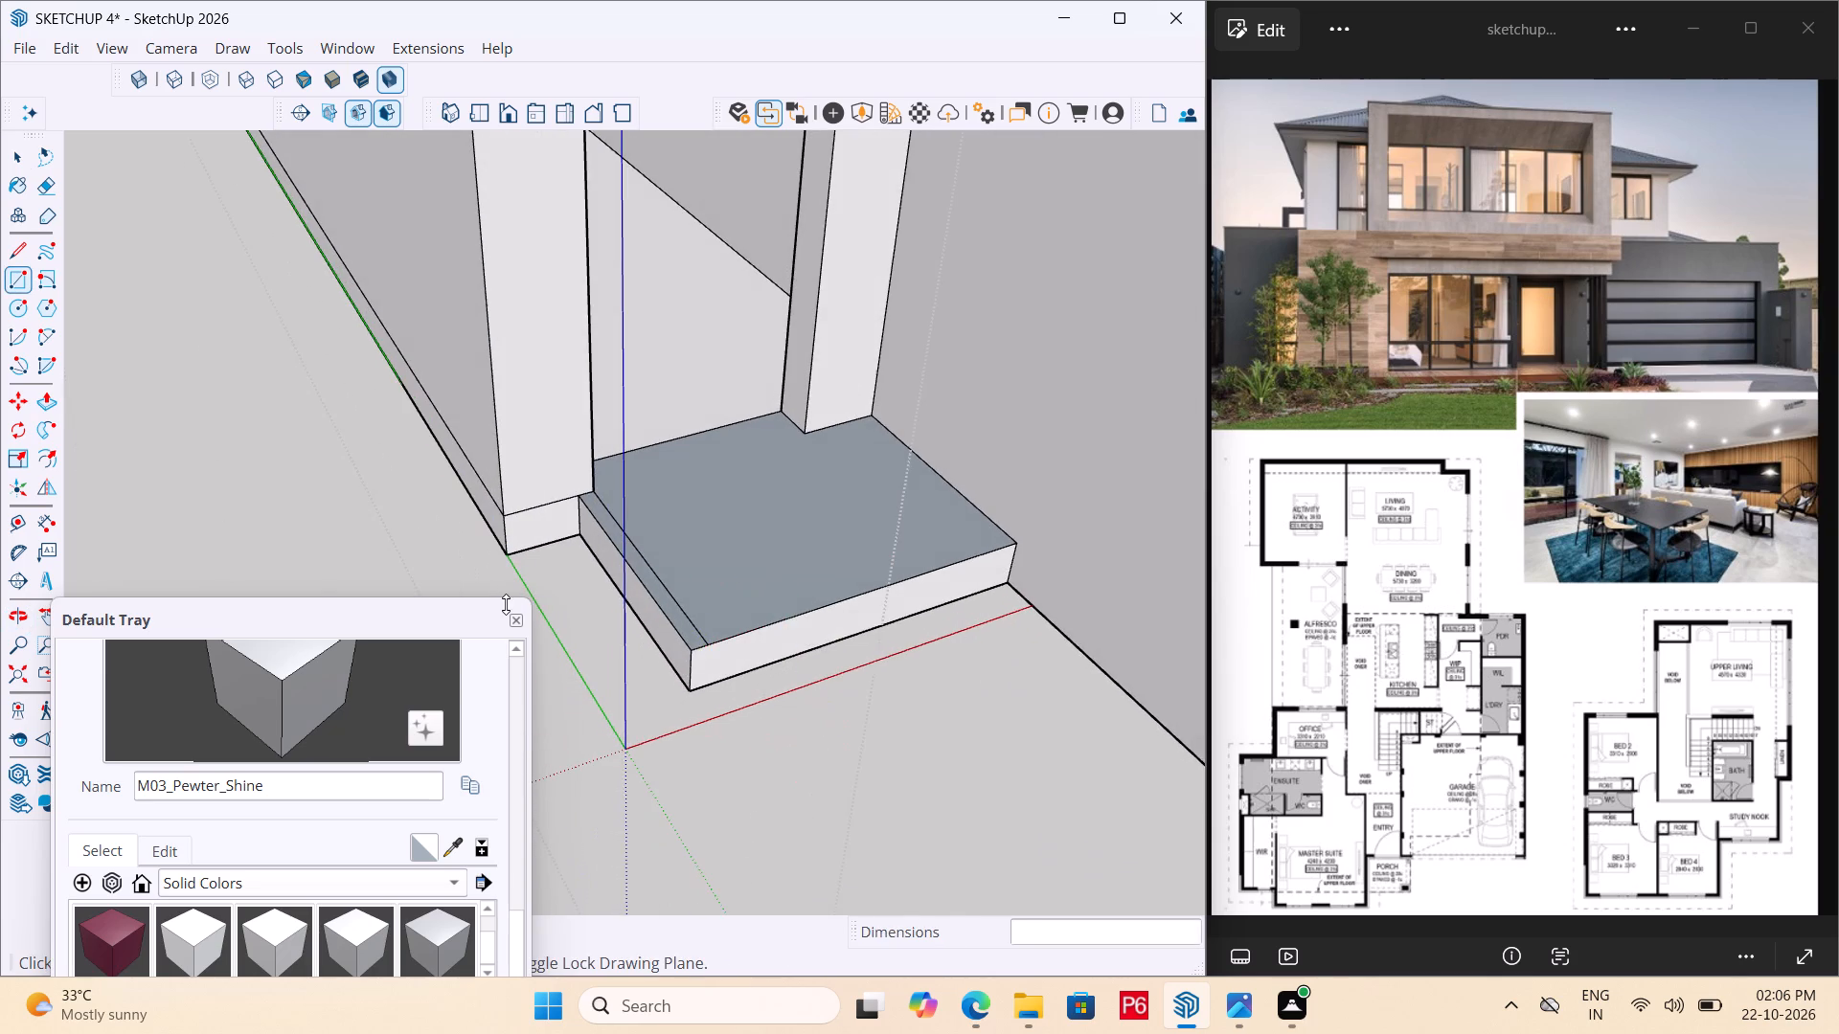
{"action": "scroll", "coordinate": [613, 564], "scroll_direction": "up", "scroll_amount": 6}
{"action": "left_click", "coordinate": [671, 579]}
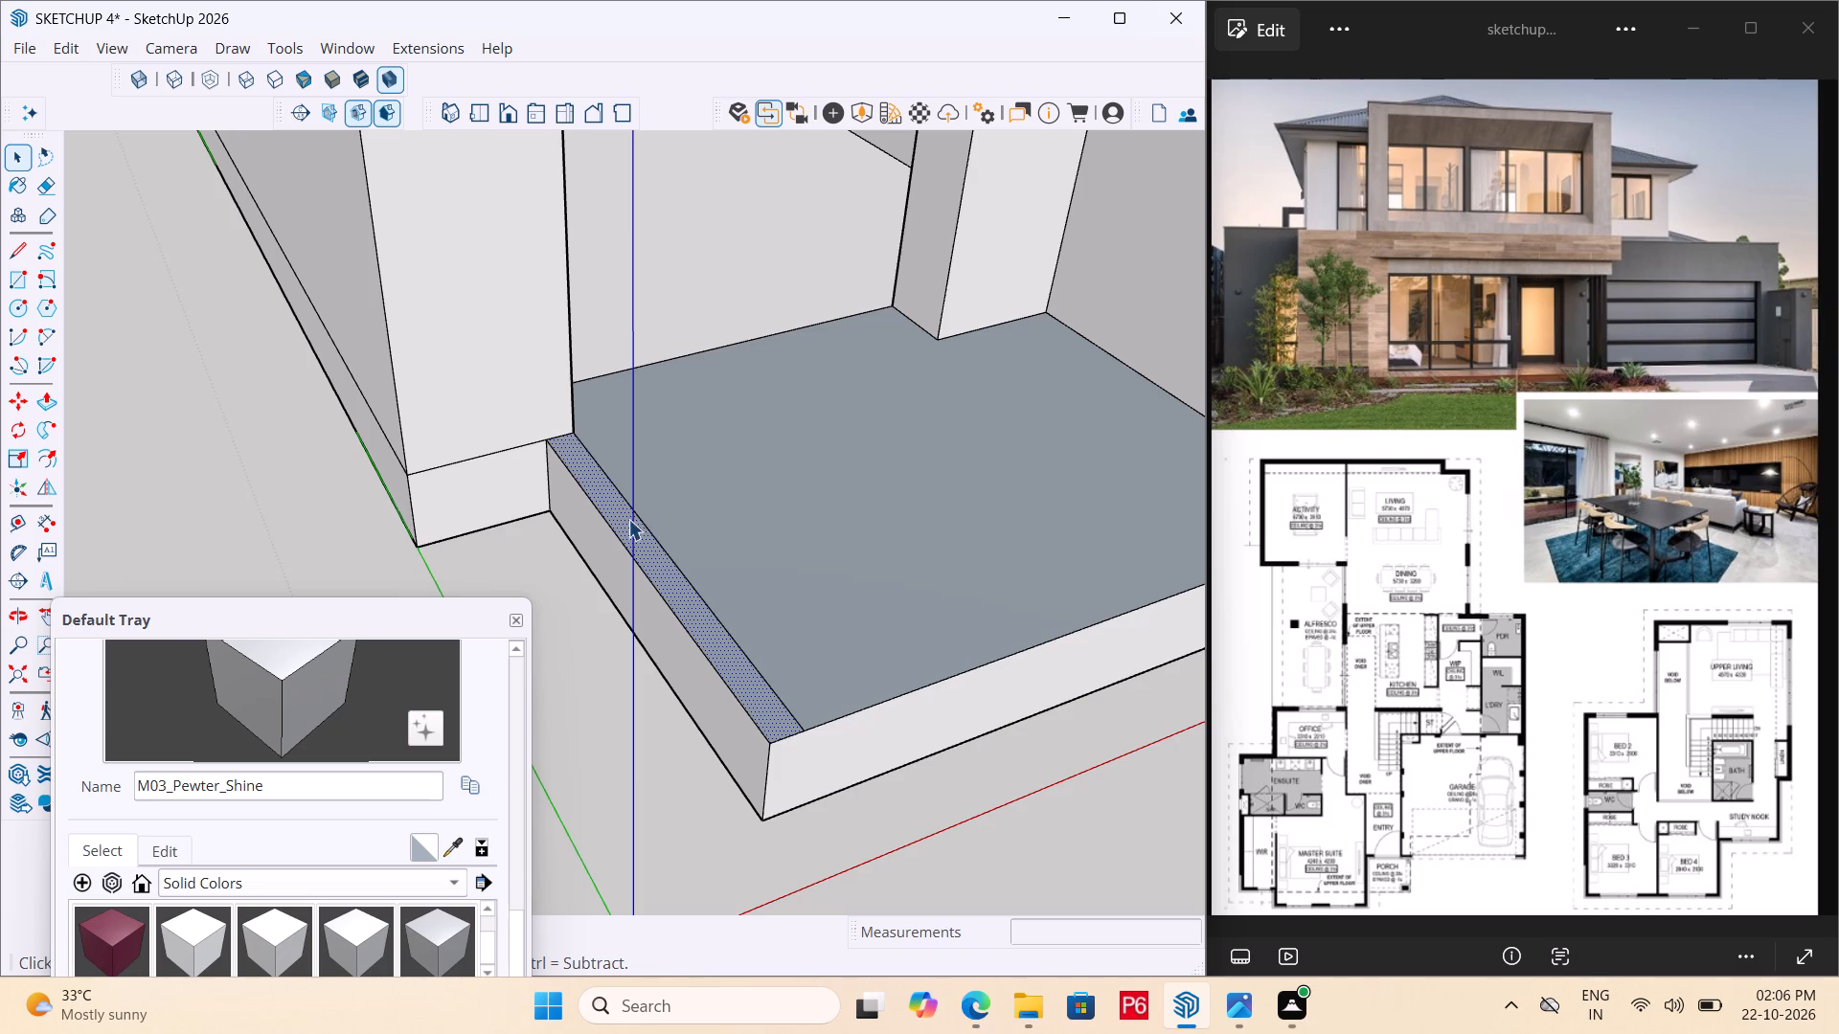
{"action": "scroll", "coordinate": [382, 902], "scroll_direction": "down", "scroll_amount": 3}
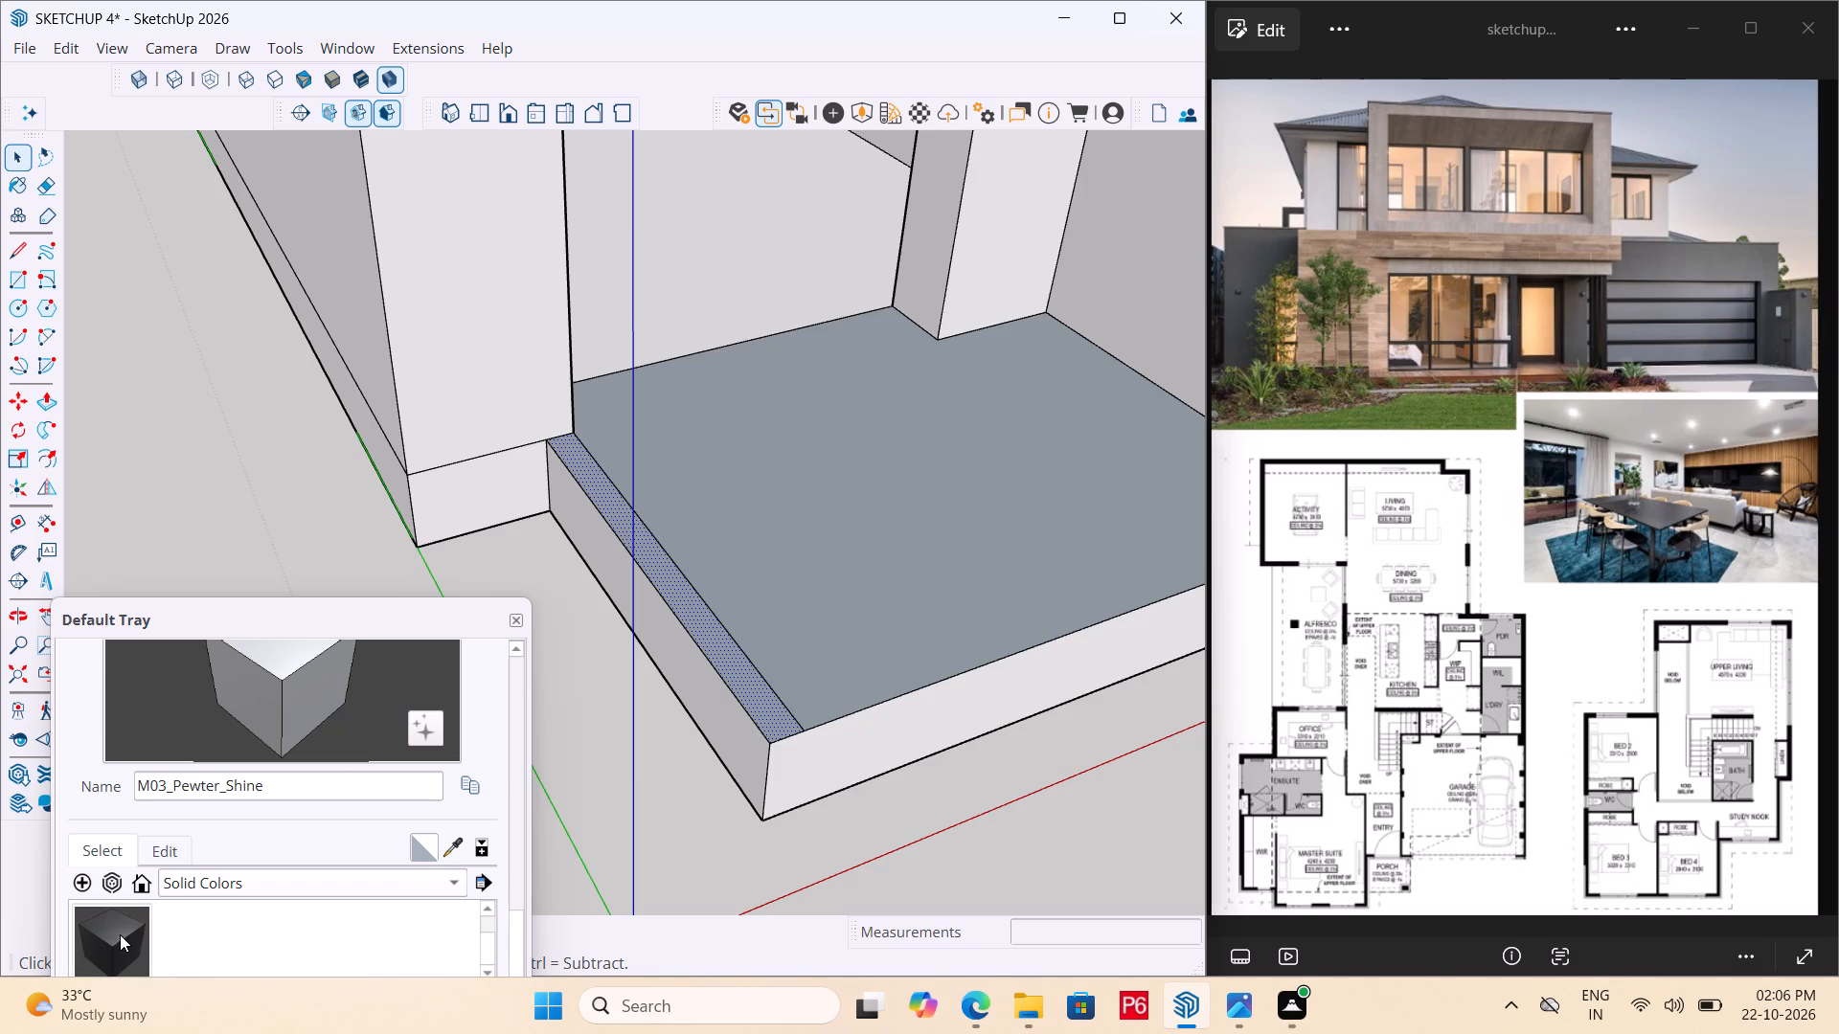
{"action": "left_click", "coordinate": [120, 934]}
{"action": "left_click_drag", "start_coordinate": [120, 934], "coordinate": [123, 923]}
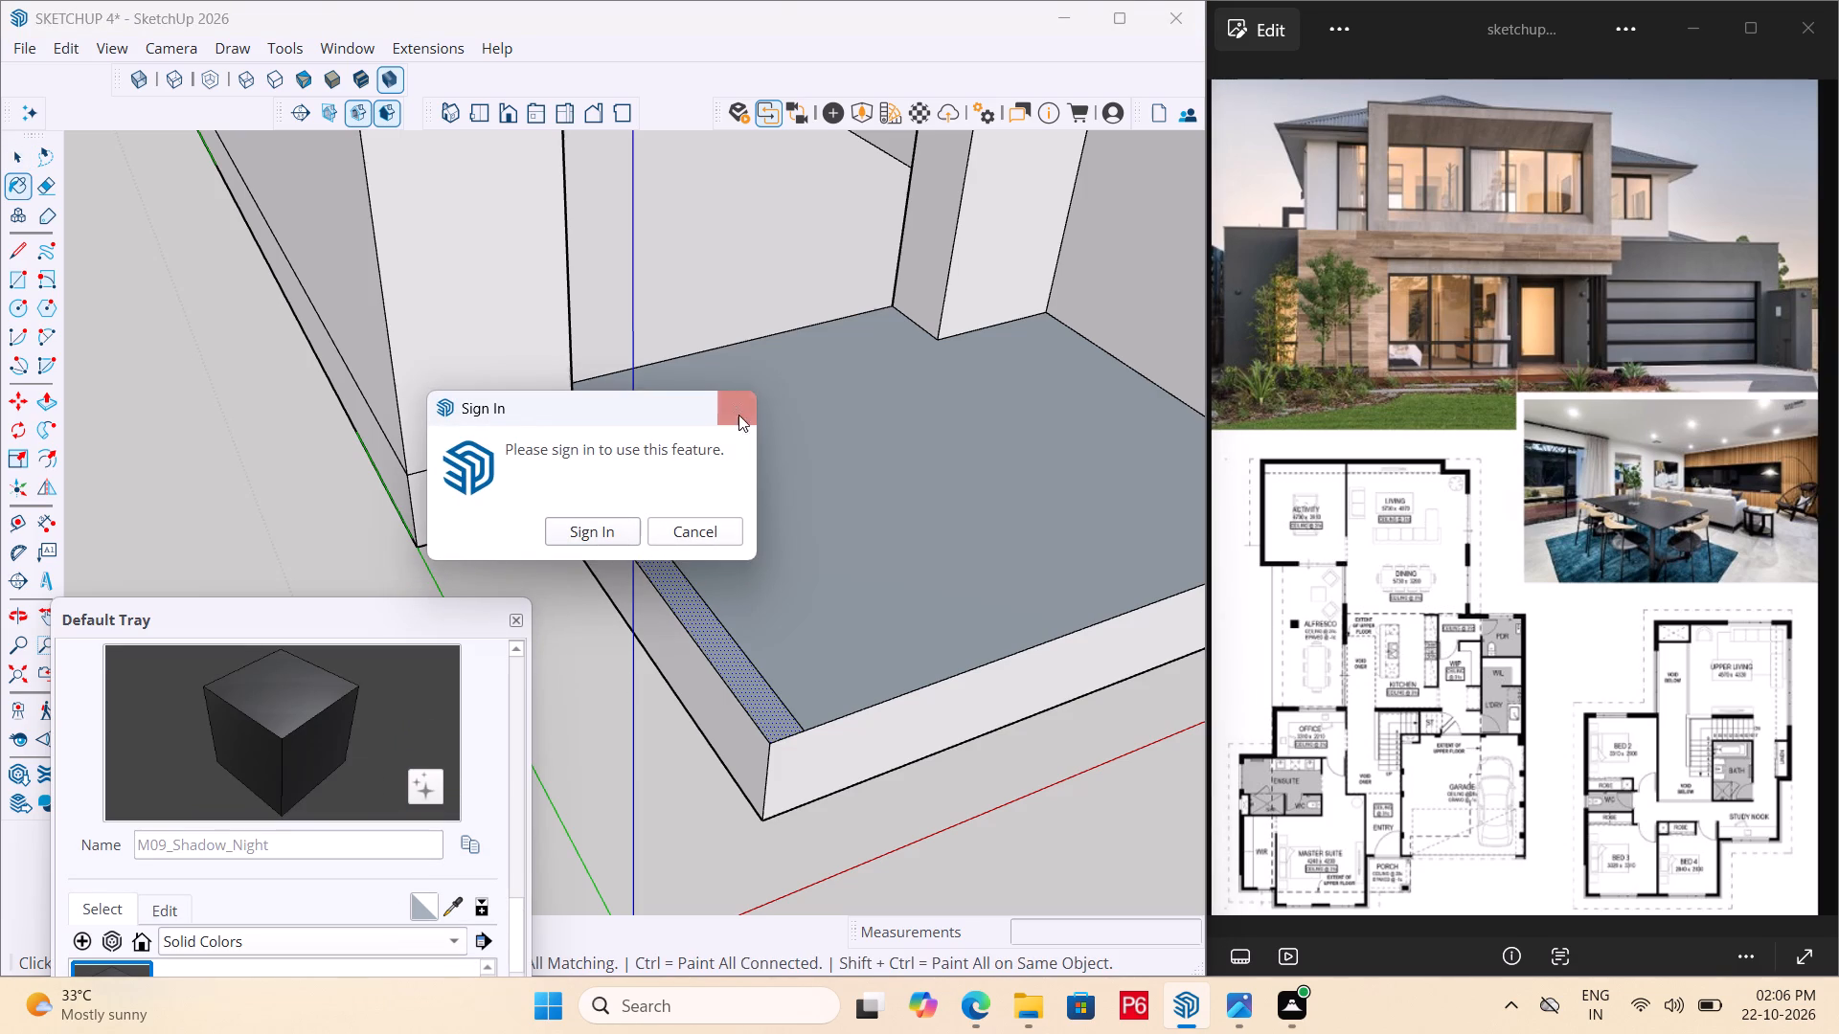
{"action": "left_click", "coordinate": [737, 404]}
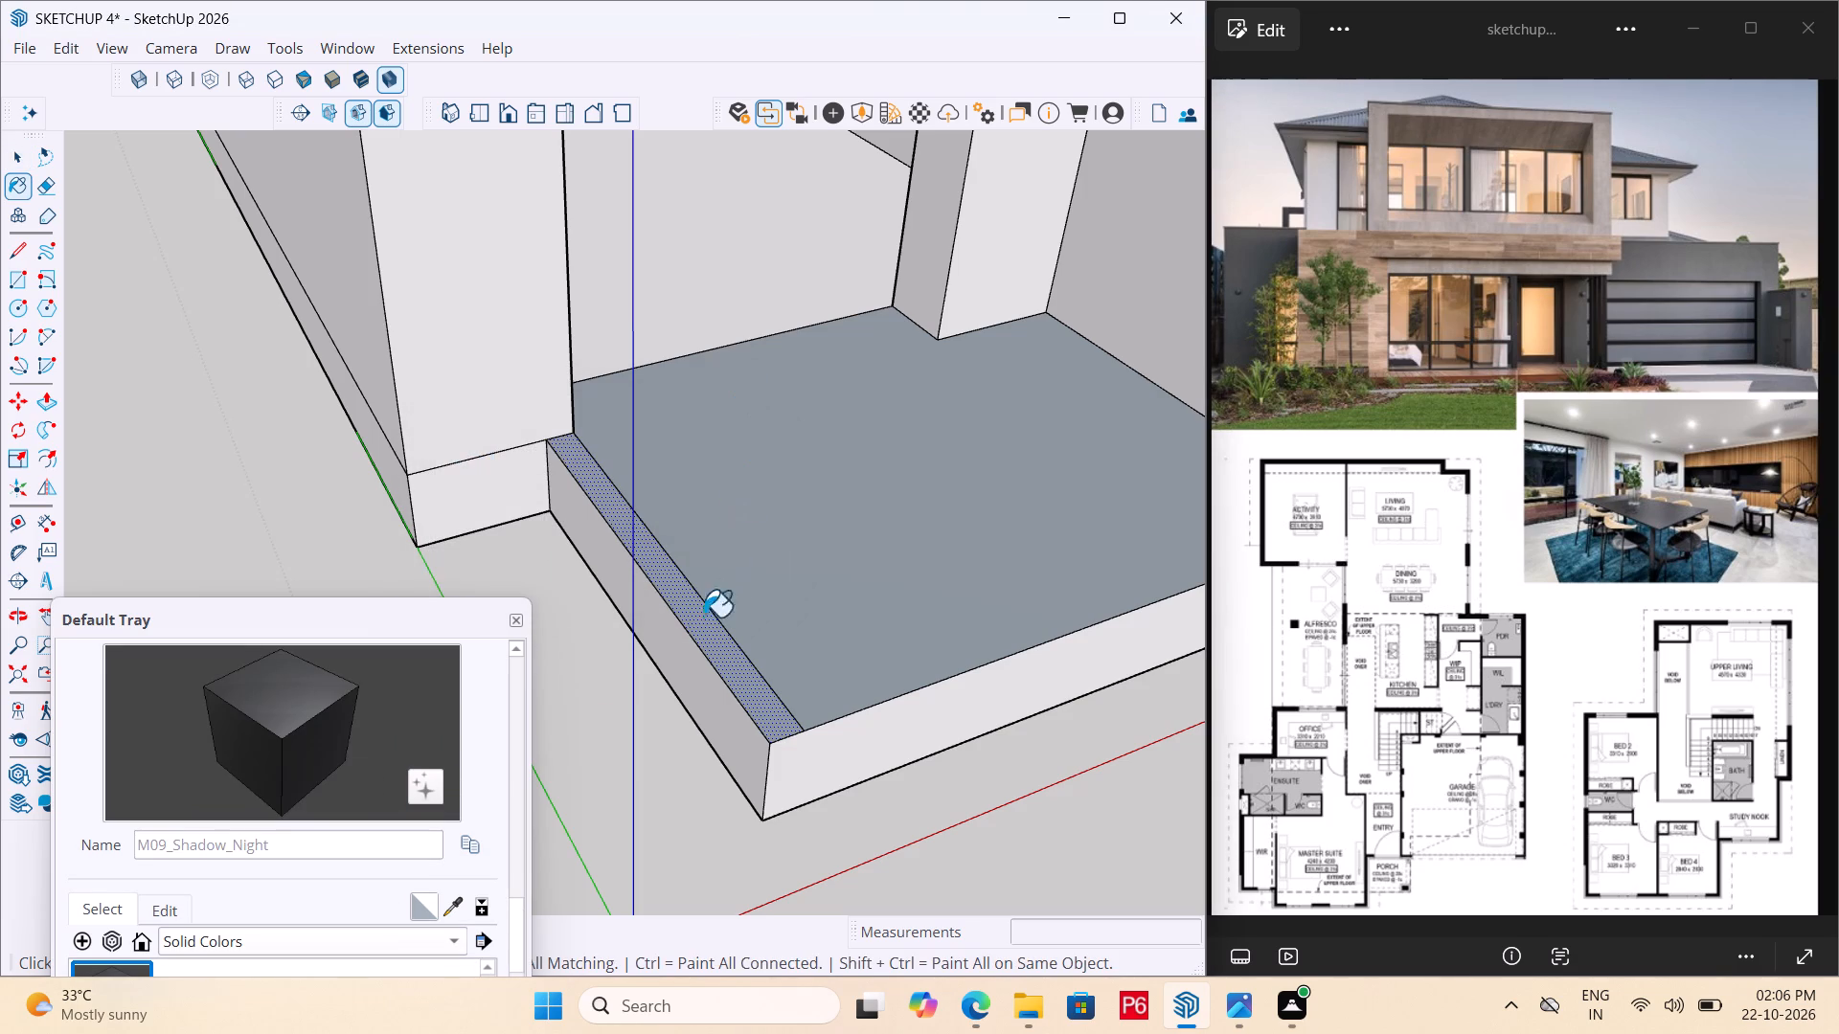
{"action": "double_click", "coordinate": [696, 626]}
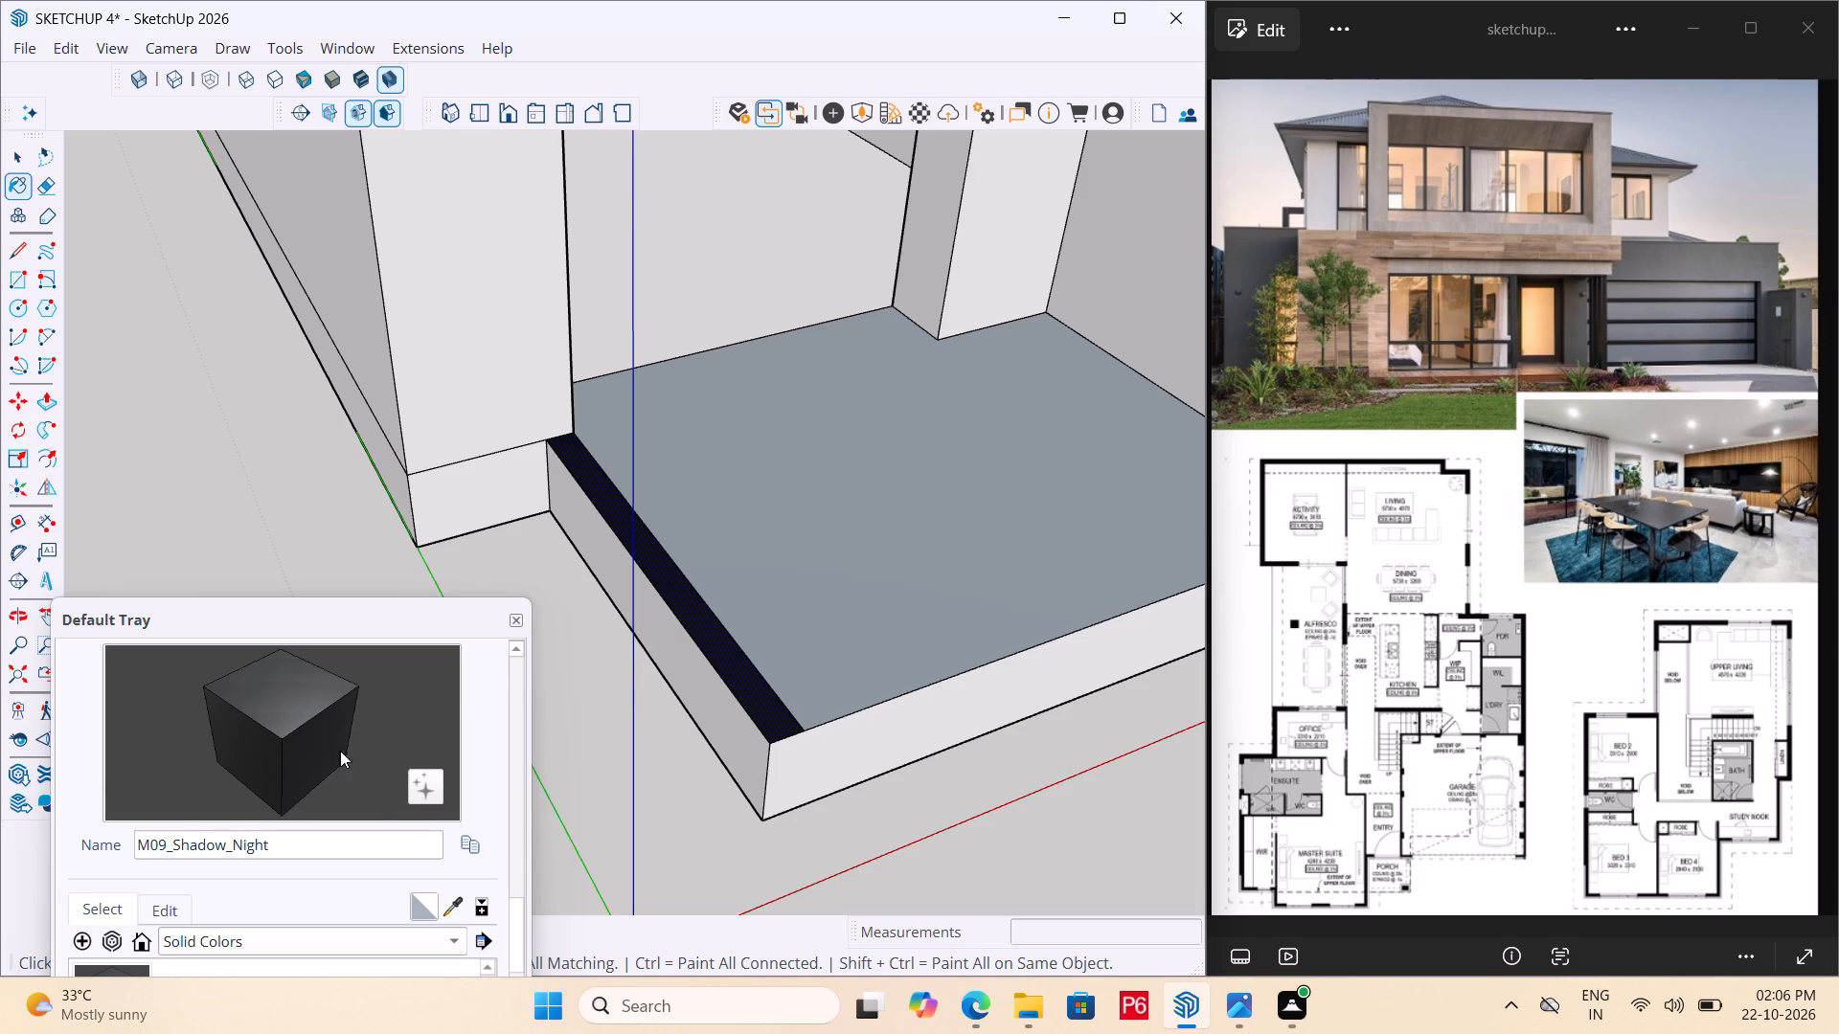
{"action": "scroll", "coordinate": [302, 775], "scroll_direction": "down", "scroll_amount": 2}
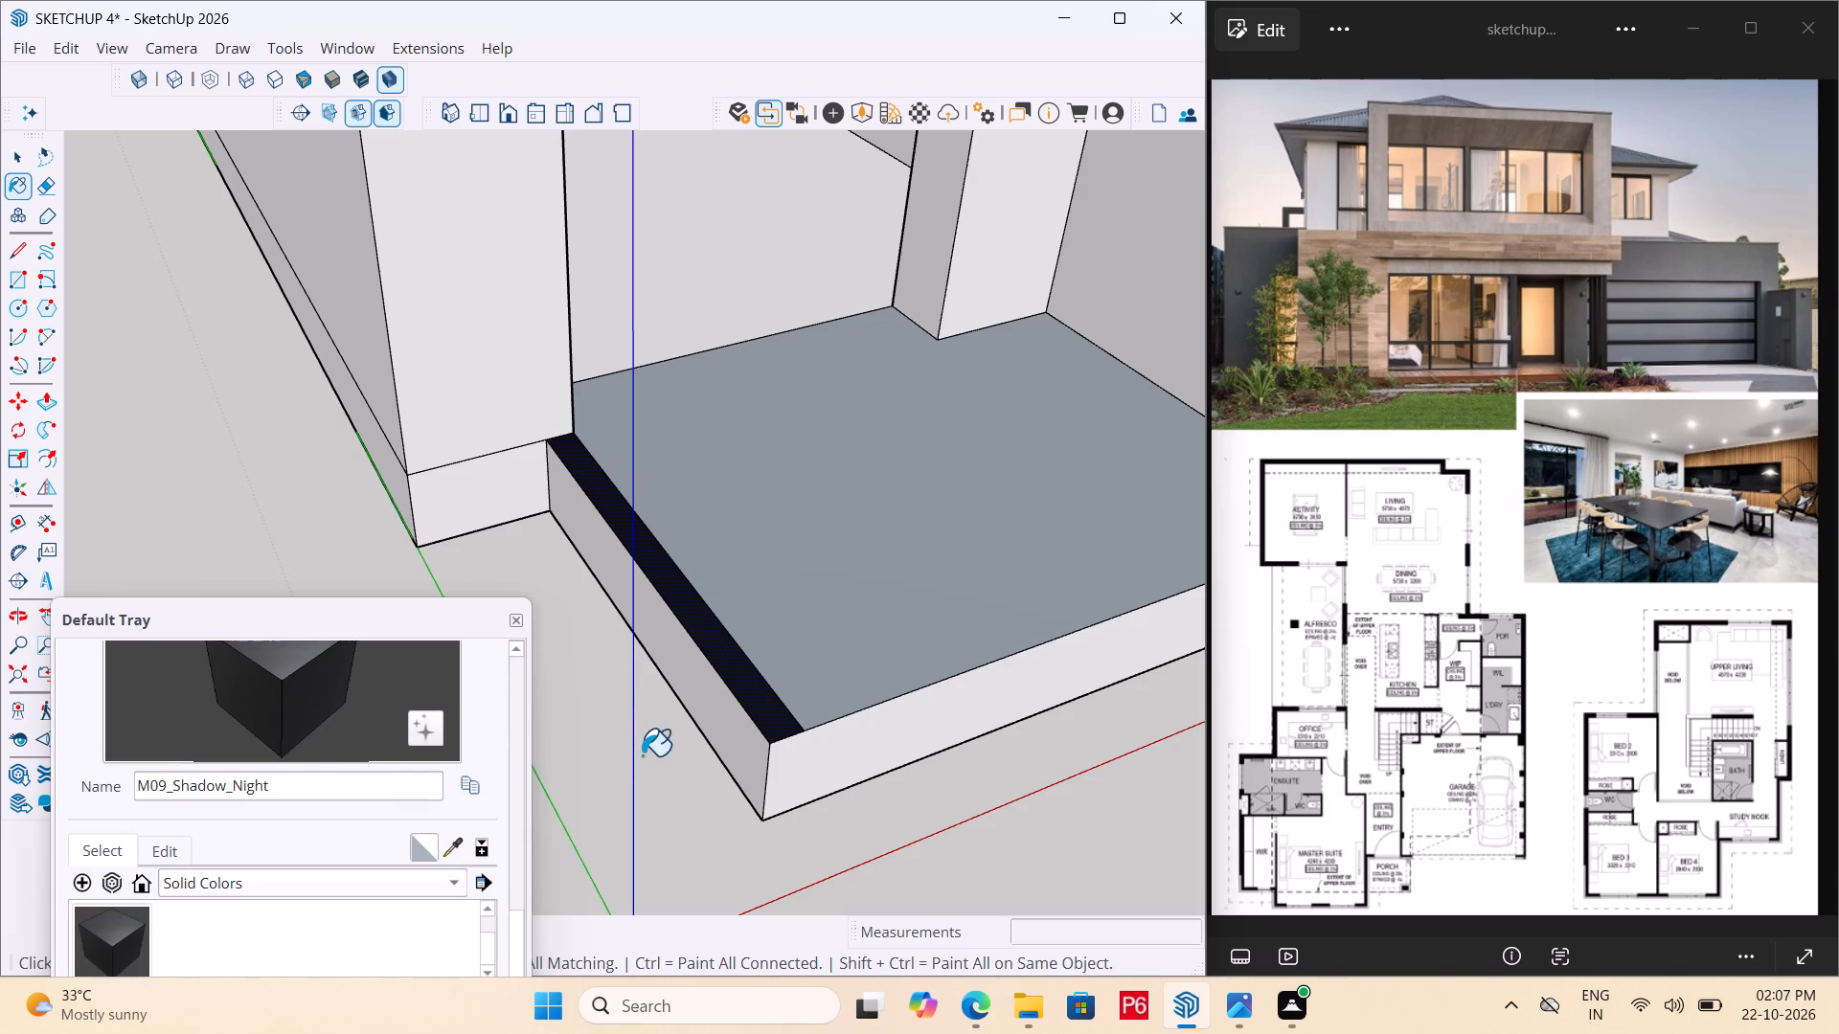
Mark off a 2" strip along the landing's front edge with a guide and a traced line, and erase the leftover guide.
{"action": "scroll", "coordinate": [537, 731], "scroll_direction": "down", "scroll_amount": 2}
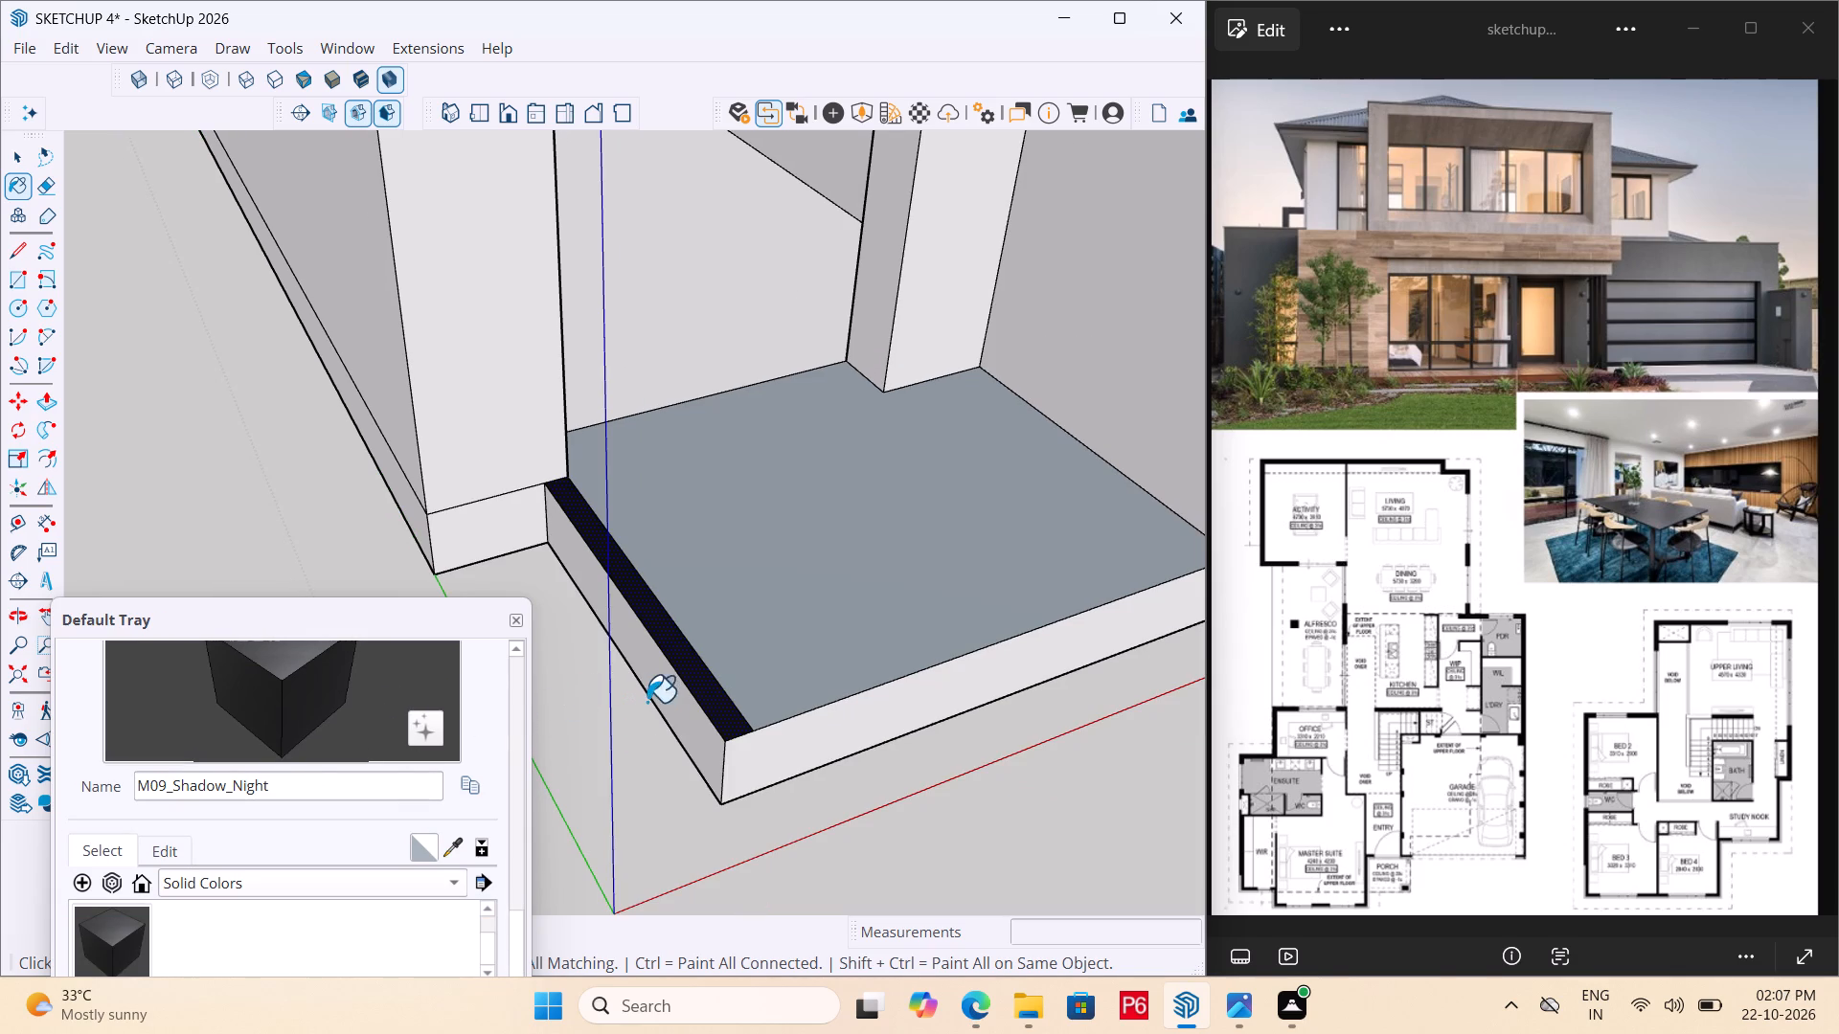
{"action": "scroll", "coordinate": [678, 702], "scroll_direction": "down", "scroll_amount": 1}
{"action": "key", "text": "t"}
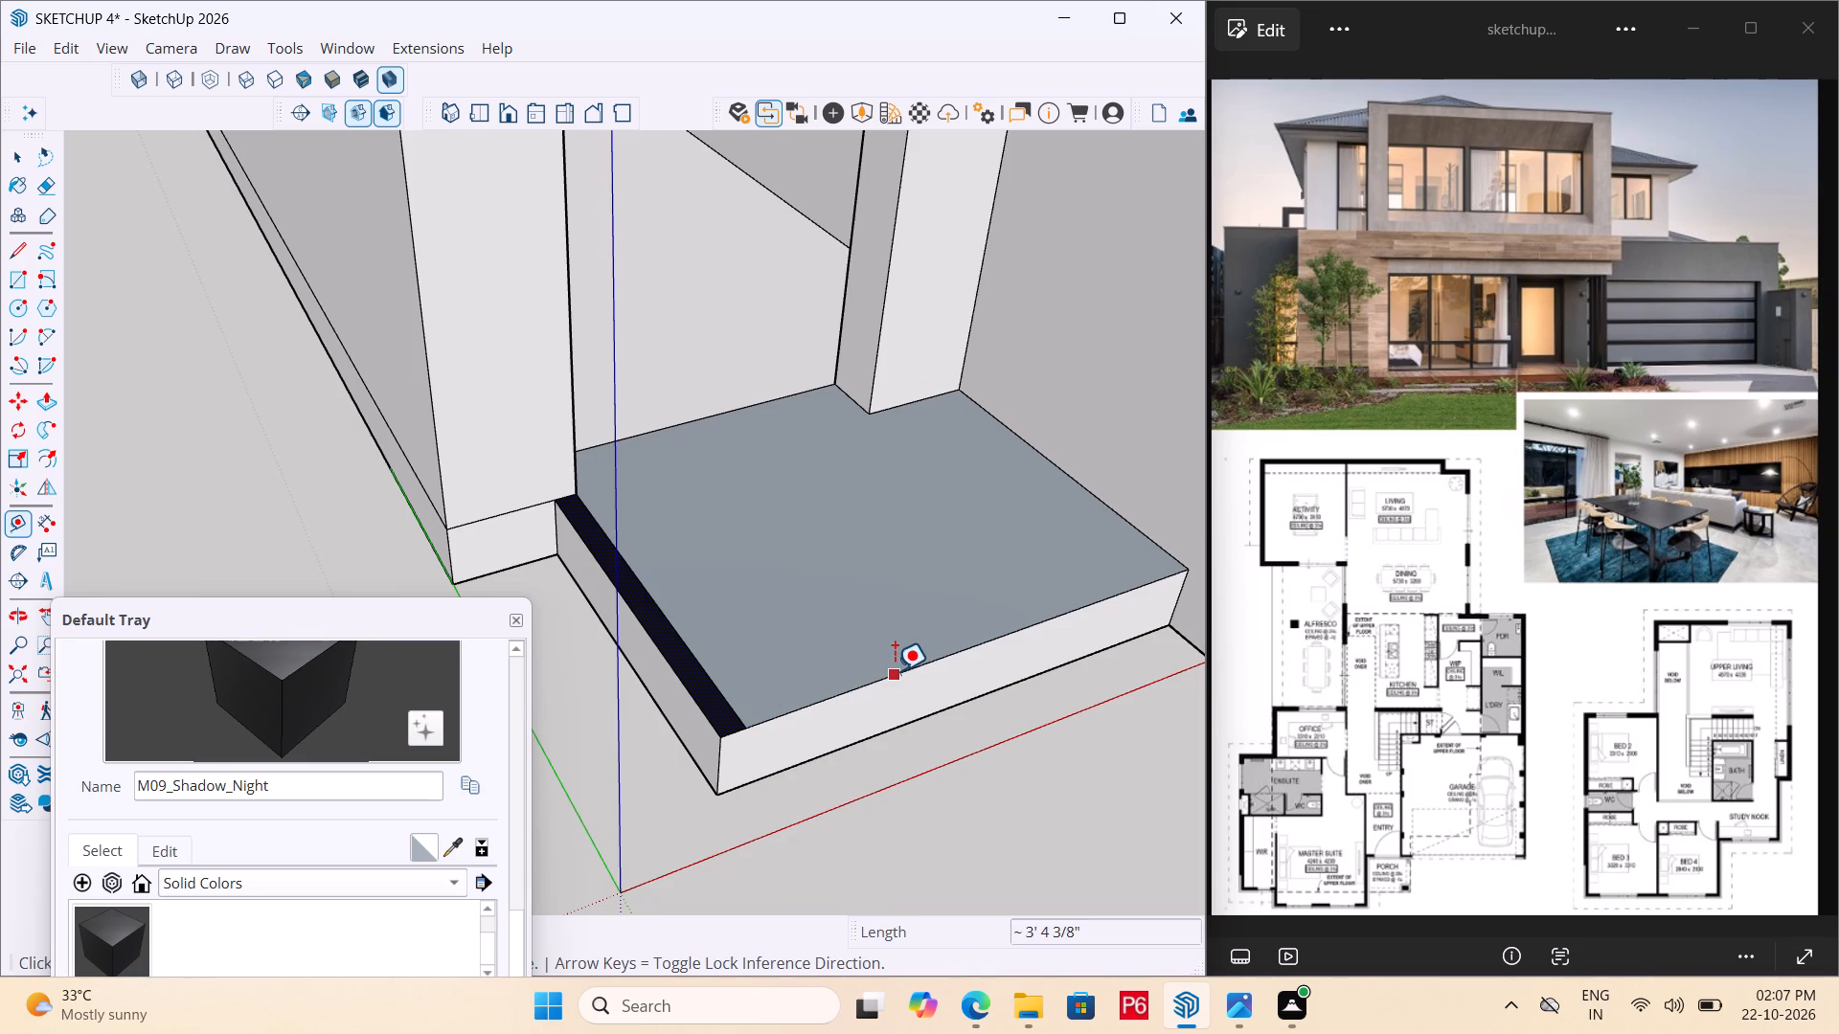
{"action": "left_click", "coordinate": [895, 671]}
{"action": "type", "text": "2\""}
{"action": "key", "text": "Return"}
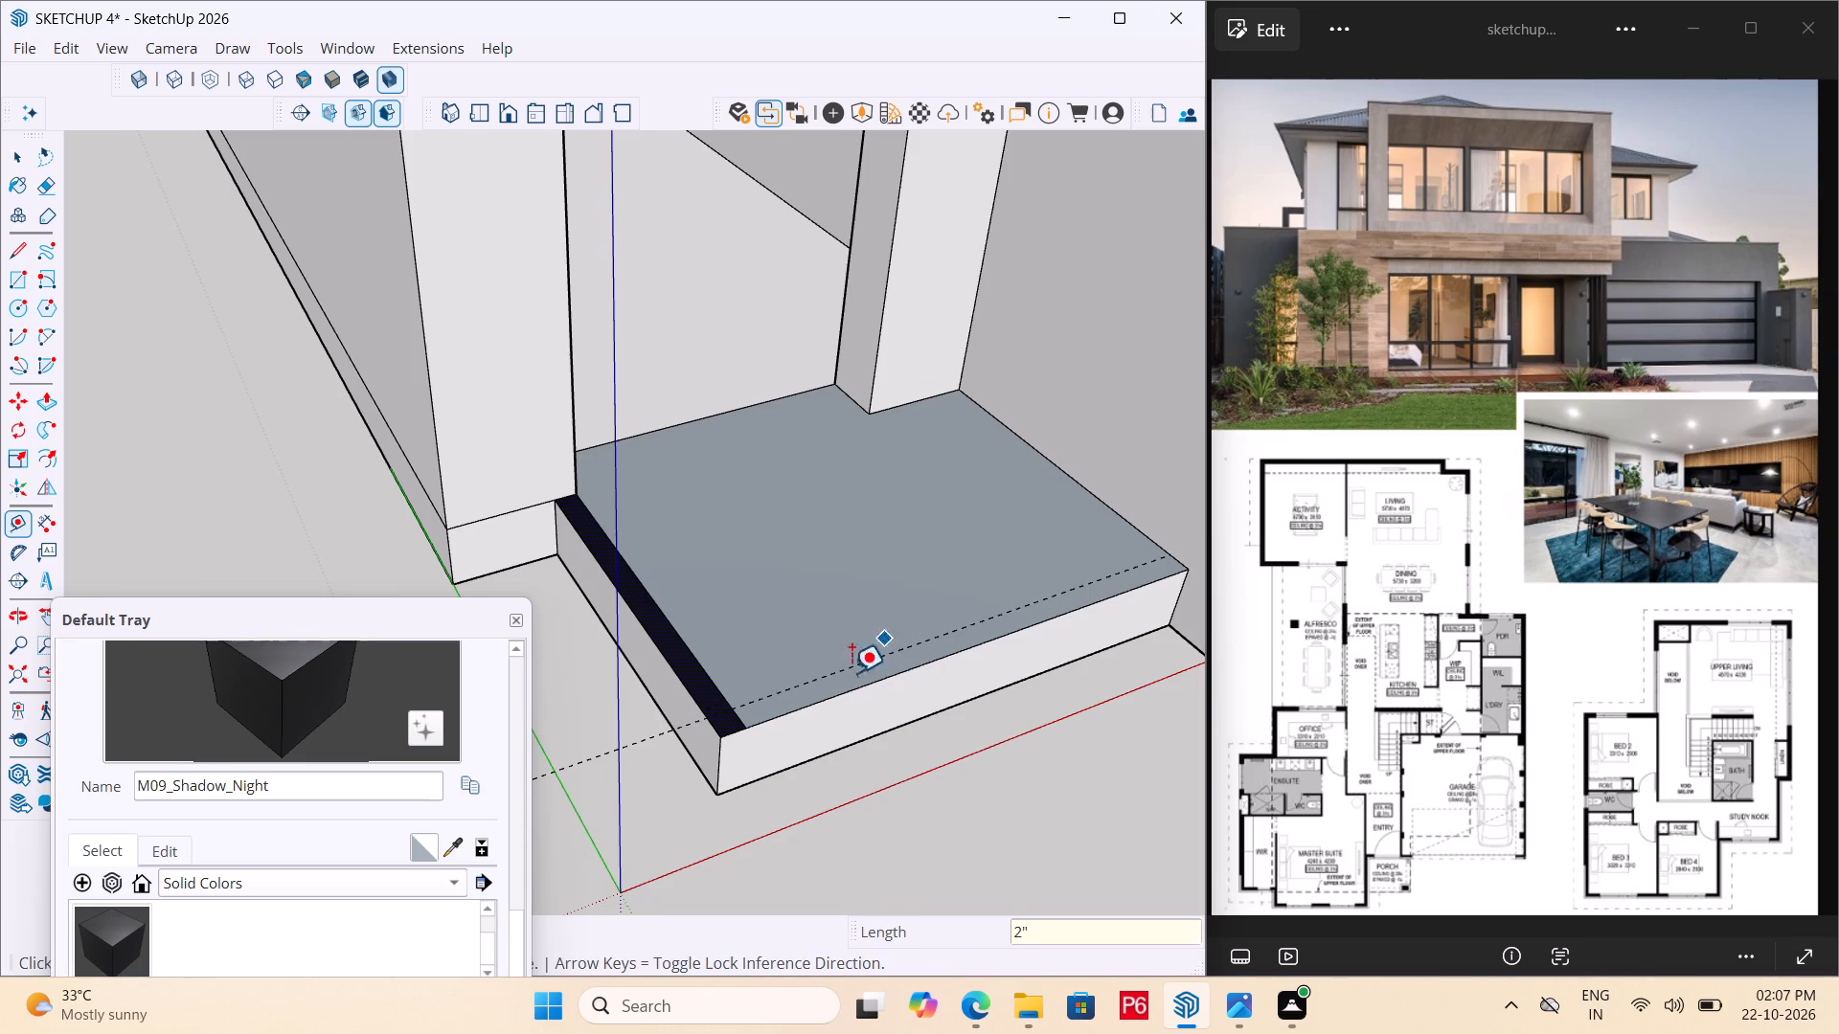
{"action": "key", "text": "l"}
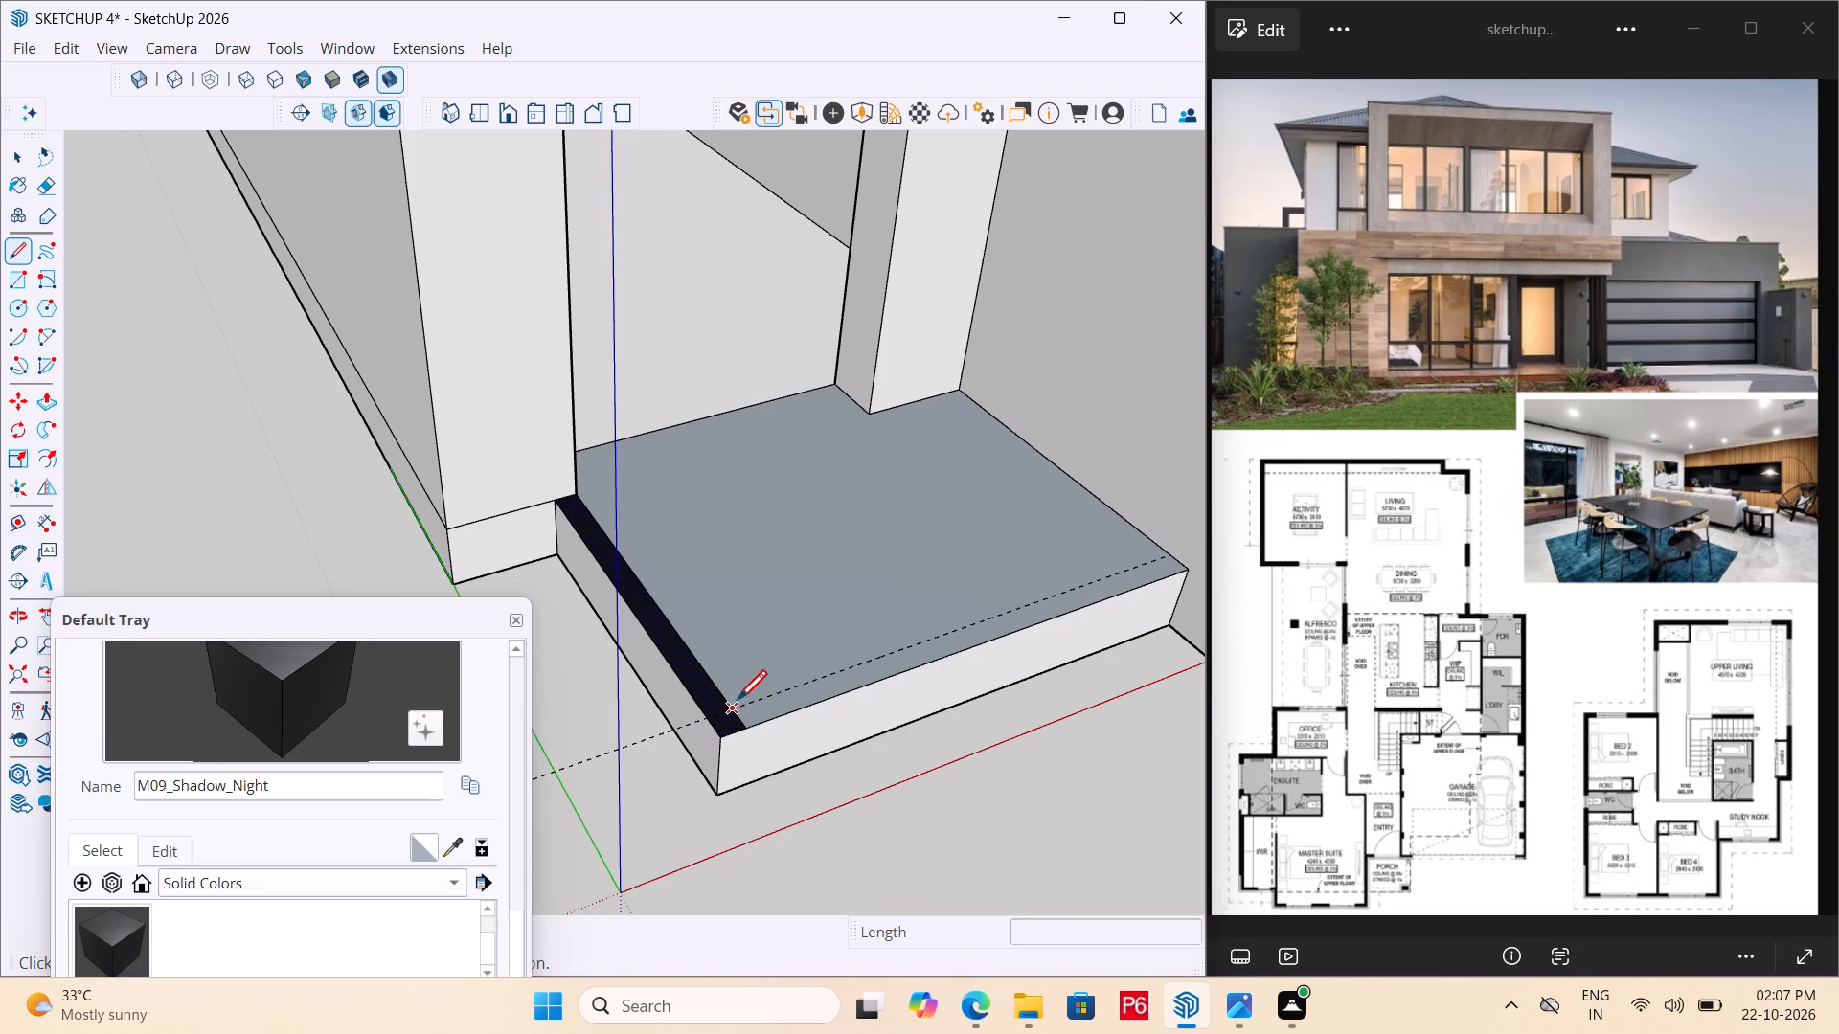
{"action": "left_click_drag", "start_coordinate": [738, 704], "coordinate": [748, 691]}
{"action": "left_click", "coordinate": [1177, 553]}
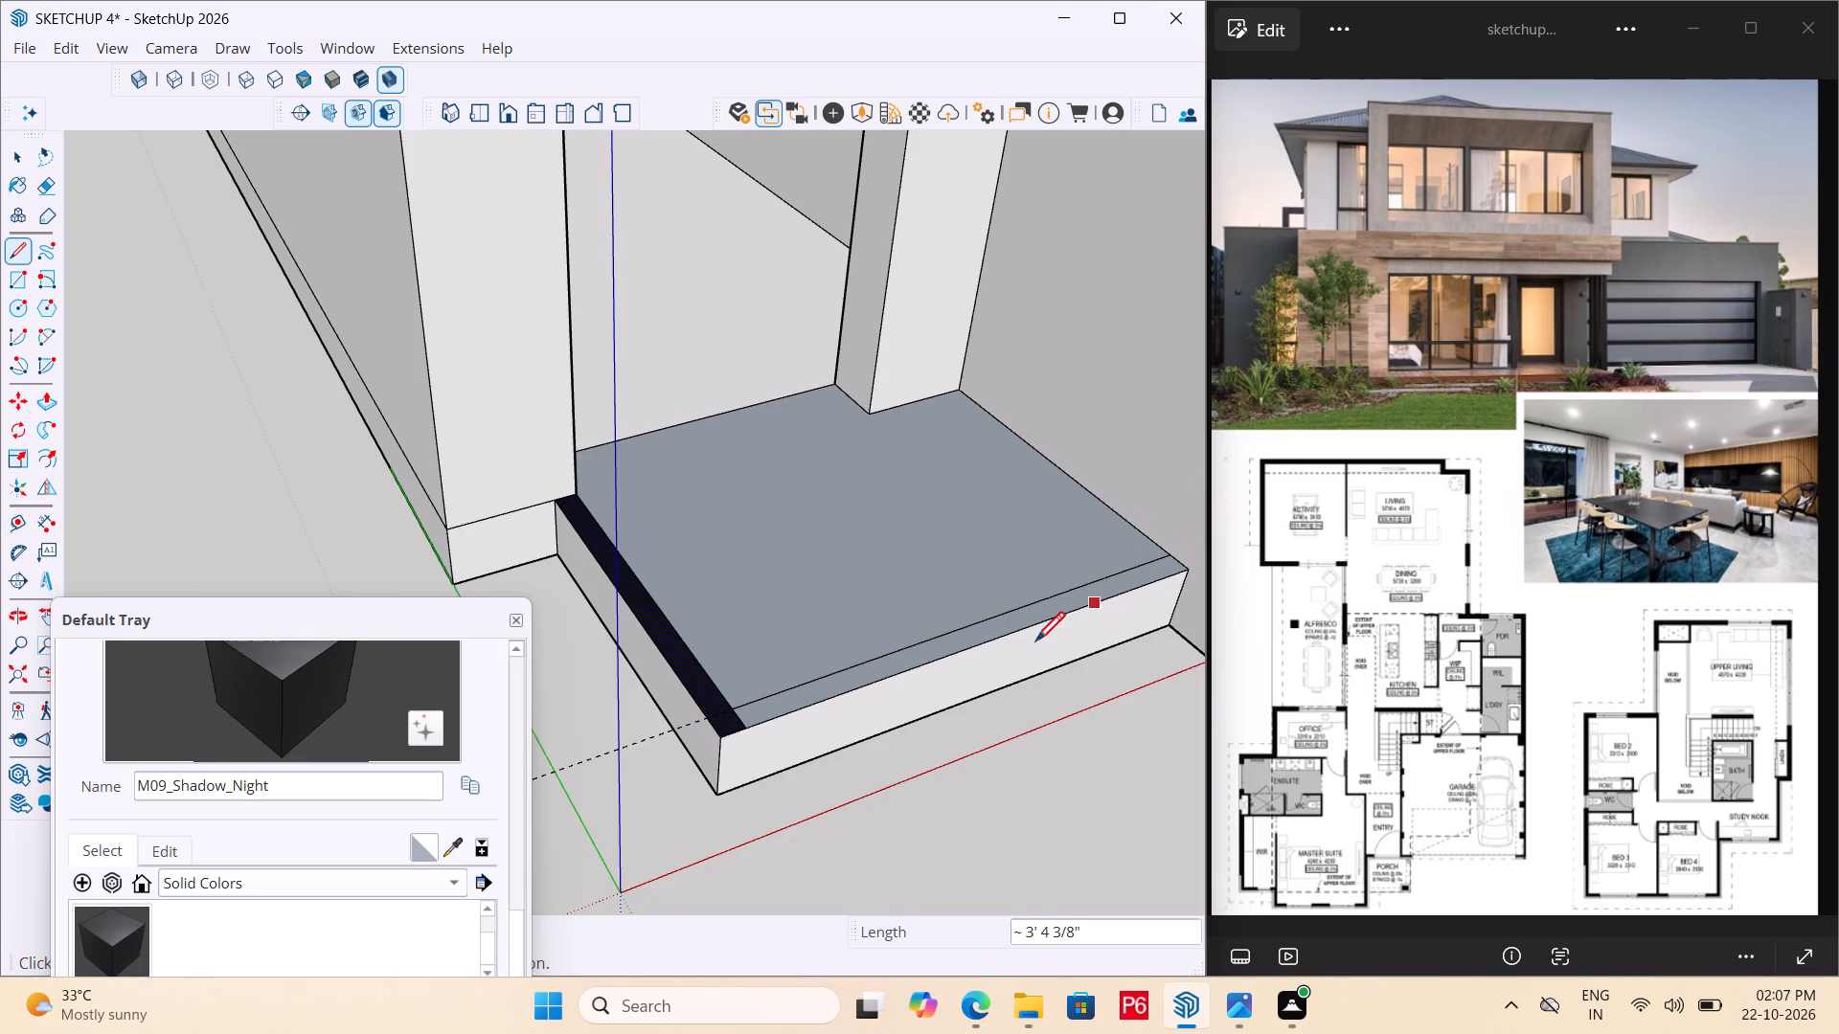
{"action": "key", "text": "space"}
{"action": "key", "text": "e"}
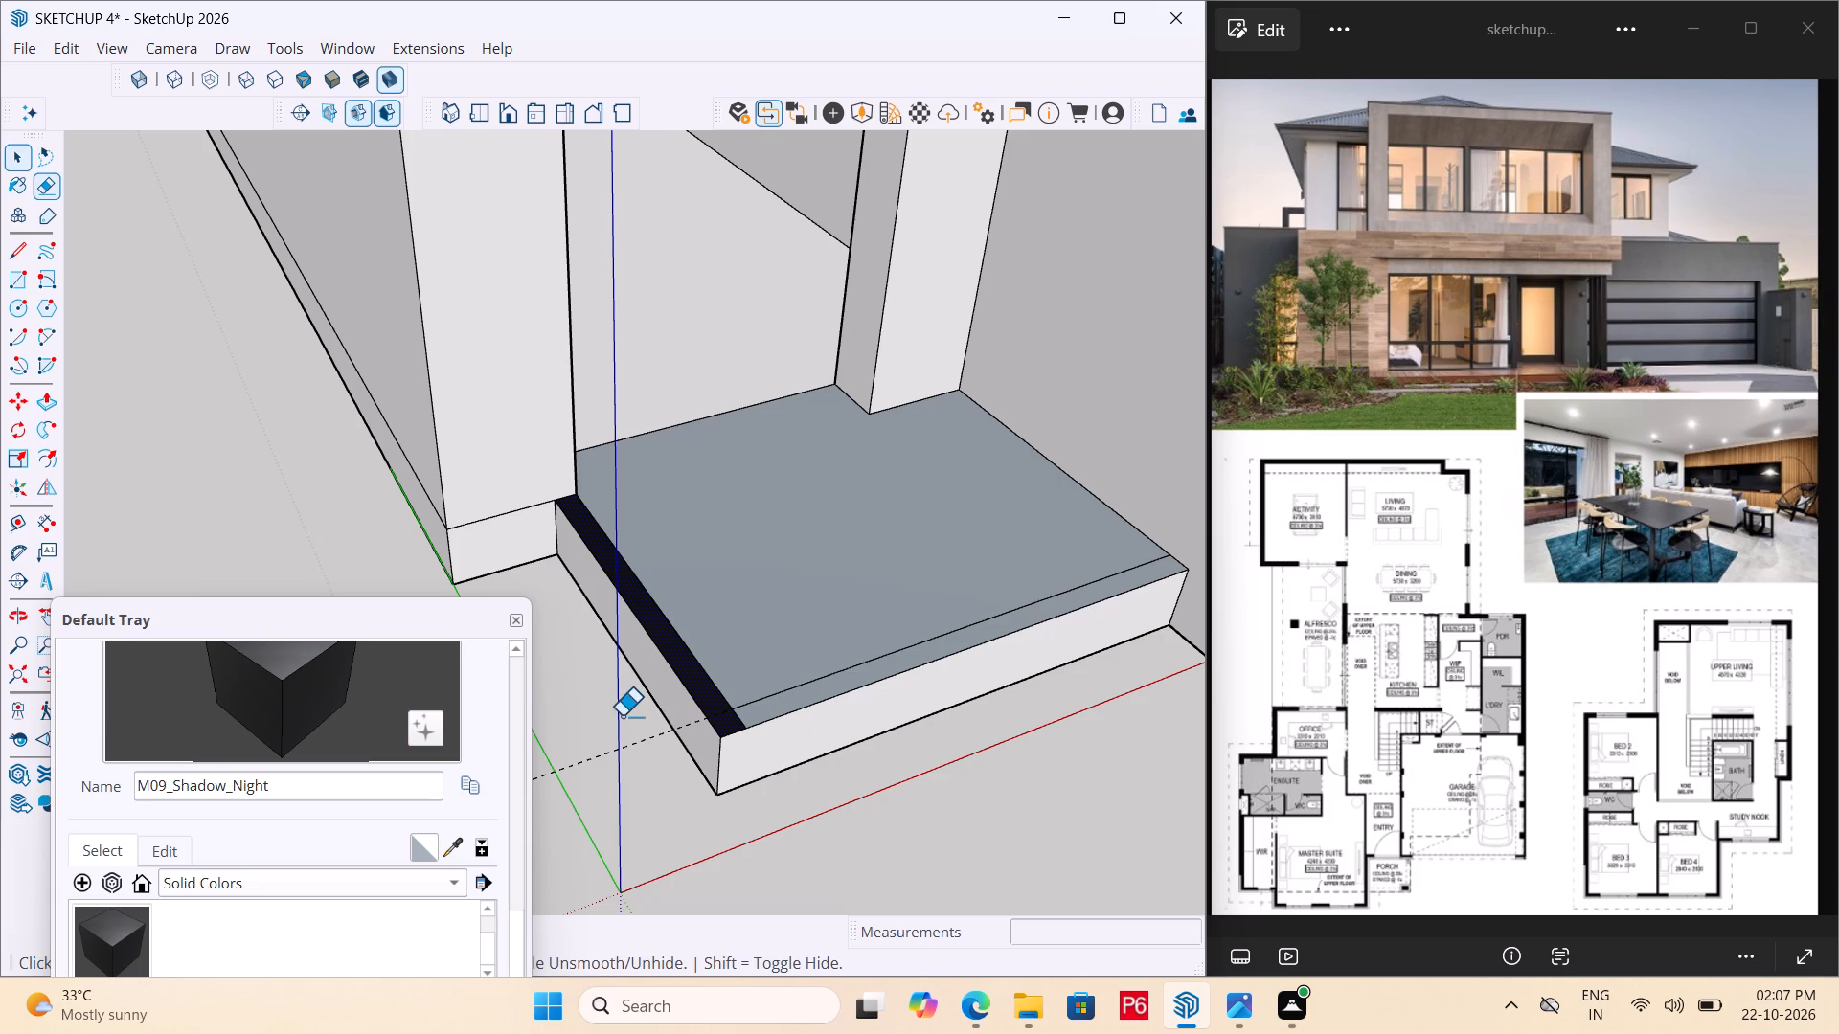
{"action": "left_click", "coordinate": [622, 717]}
{"action": "left_click_drag", "start_coordinate": [624, 723], "coordinate": [640, 756]}
{"action": "left_click", "coordinate": [640, 756]}
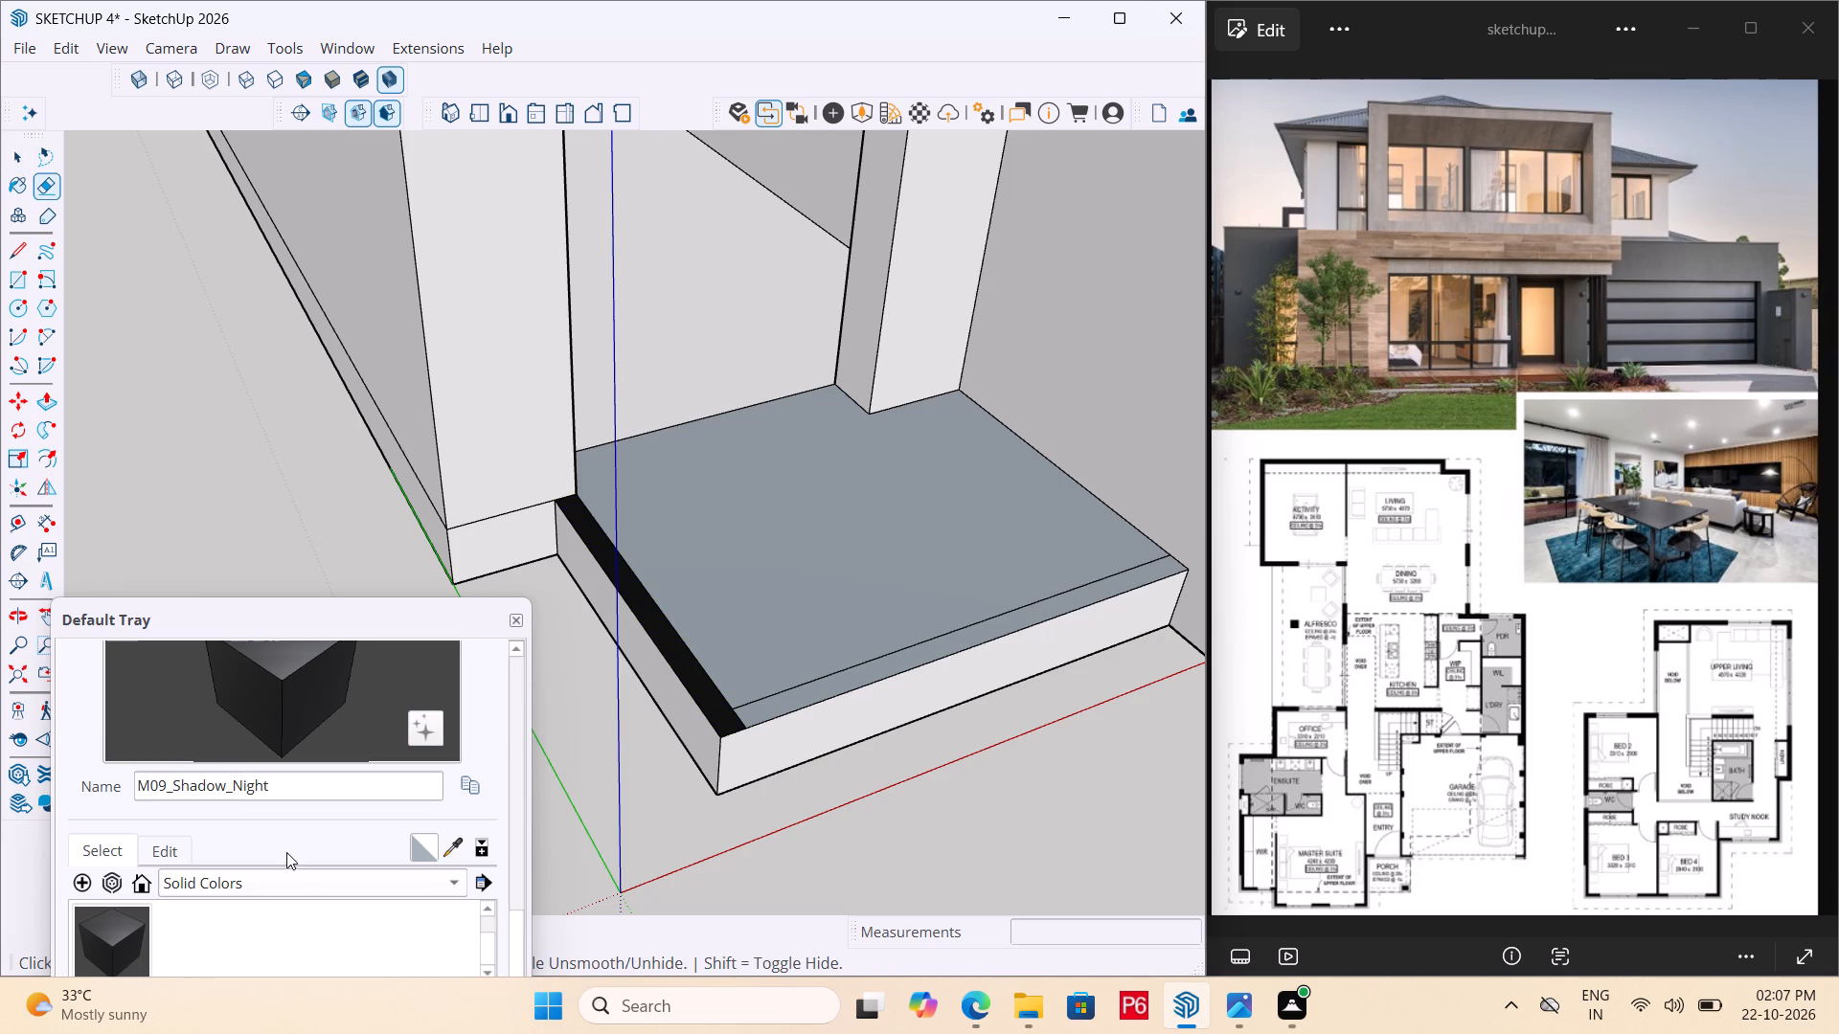
Paint the landing's front edge strip with M09_Shadow_Night.
{"action": "left_click", "coordinate": [113, 931]}
{"action": "left_click", "coordinate": [762, 709]}
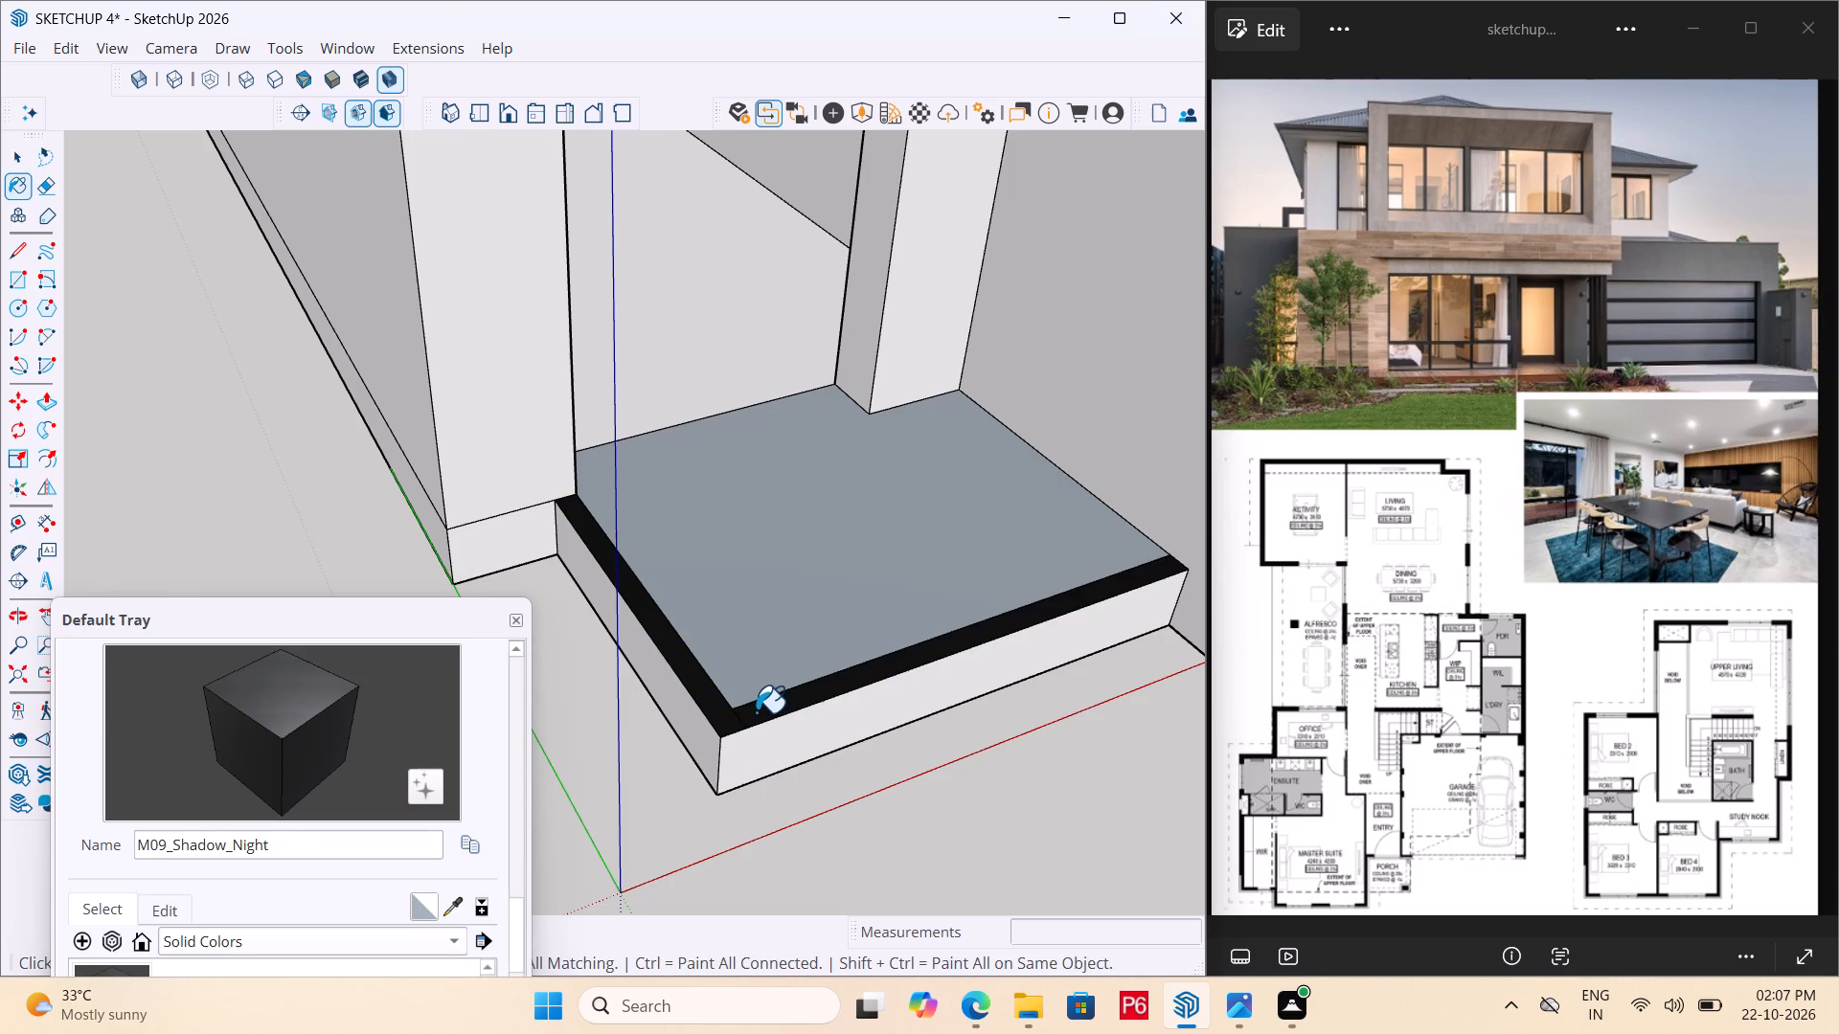
Erase the dividing edge at the corner so the side and front strips merge into one L-shaped border face.
{"action": "key", "text": "p"}
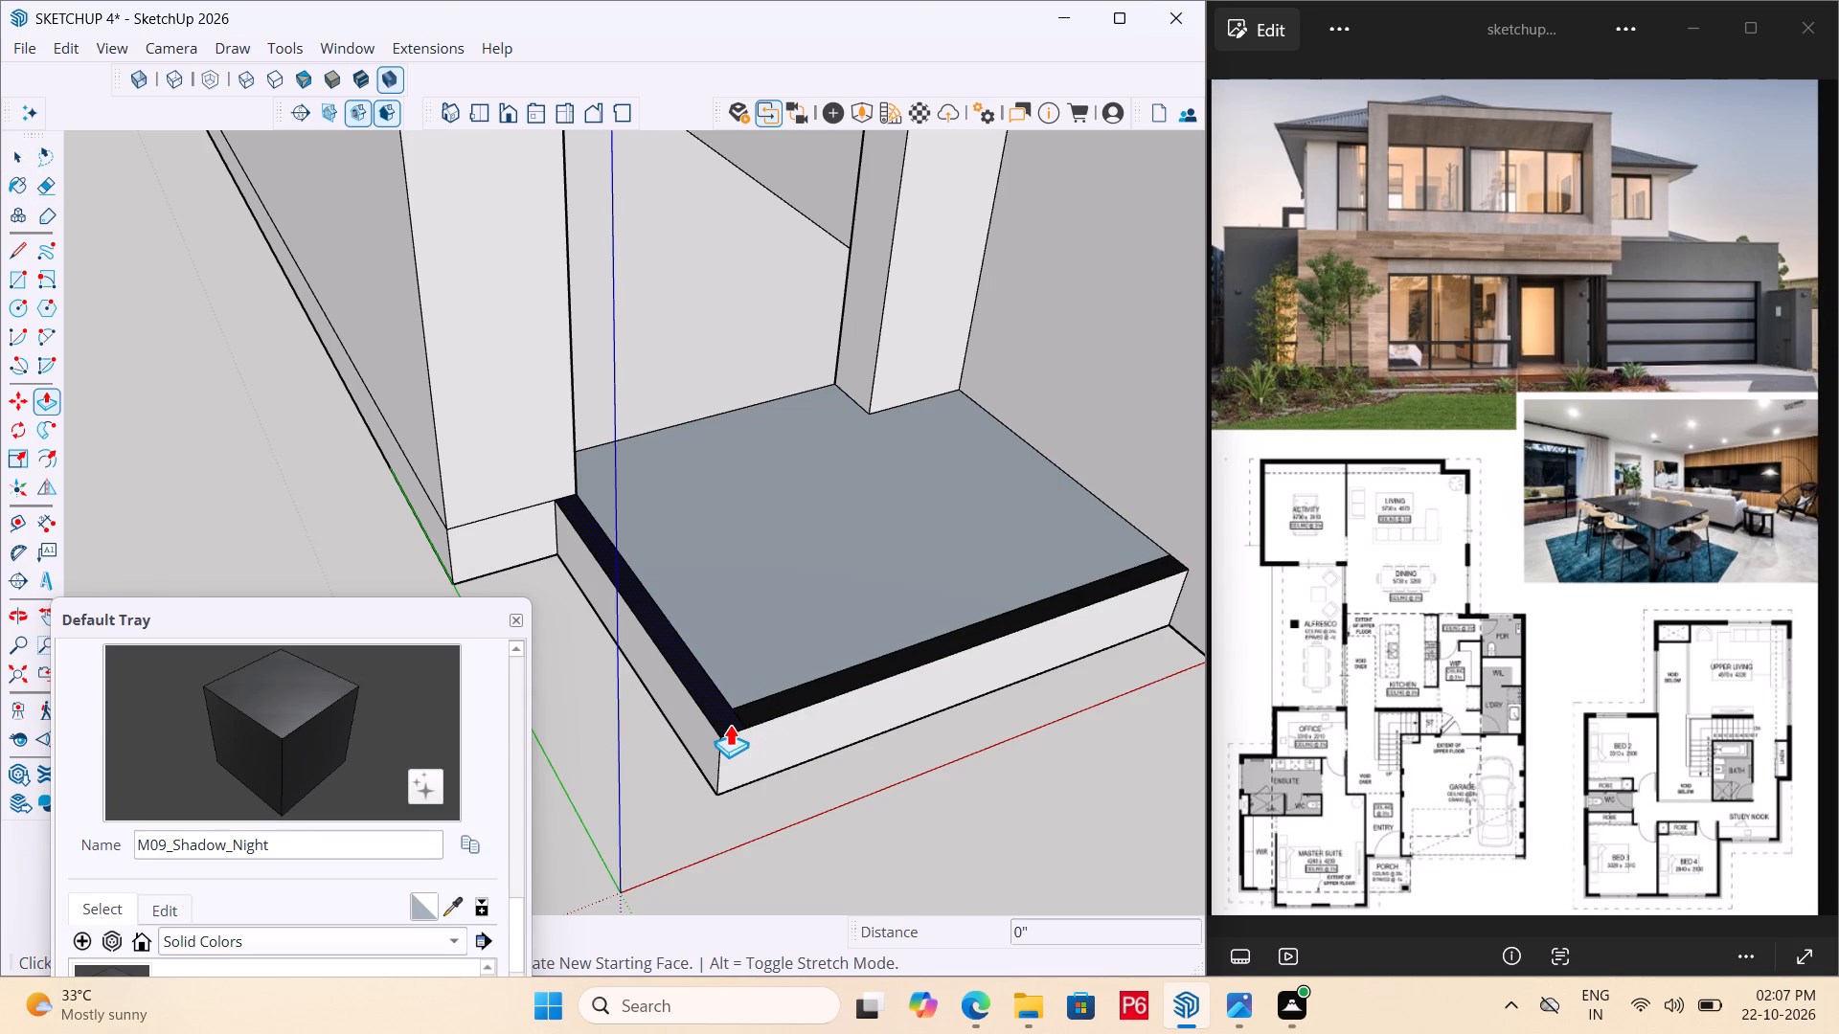
{"action": "scroll", "coordinate": [742, 711], "scroll_direction": "up", "scroll_amount": 6}
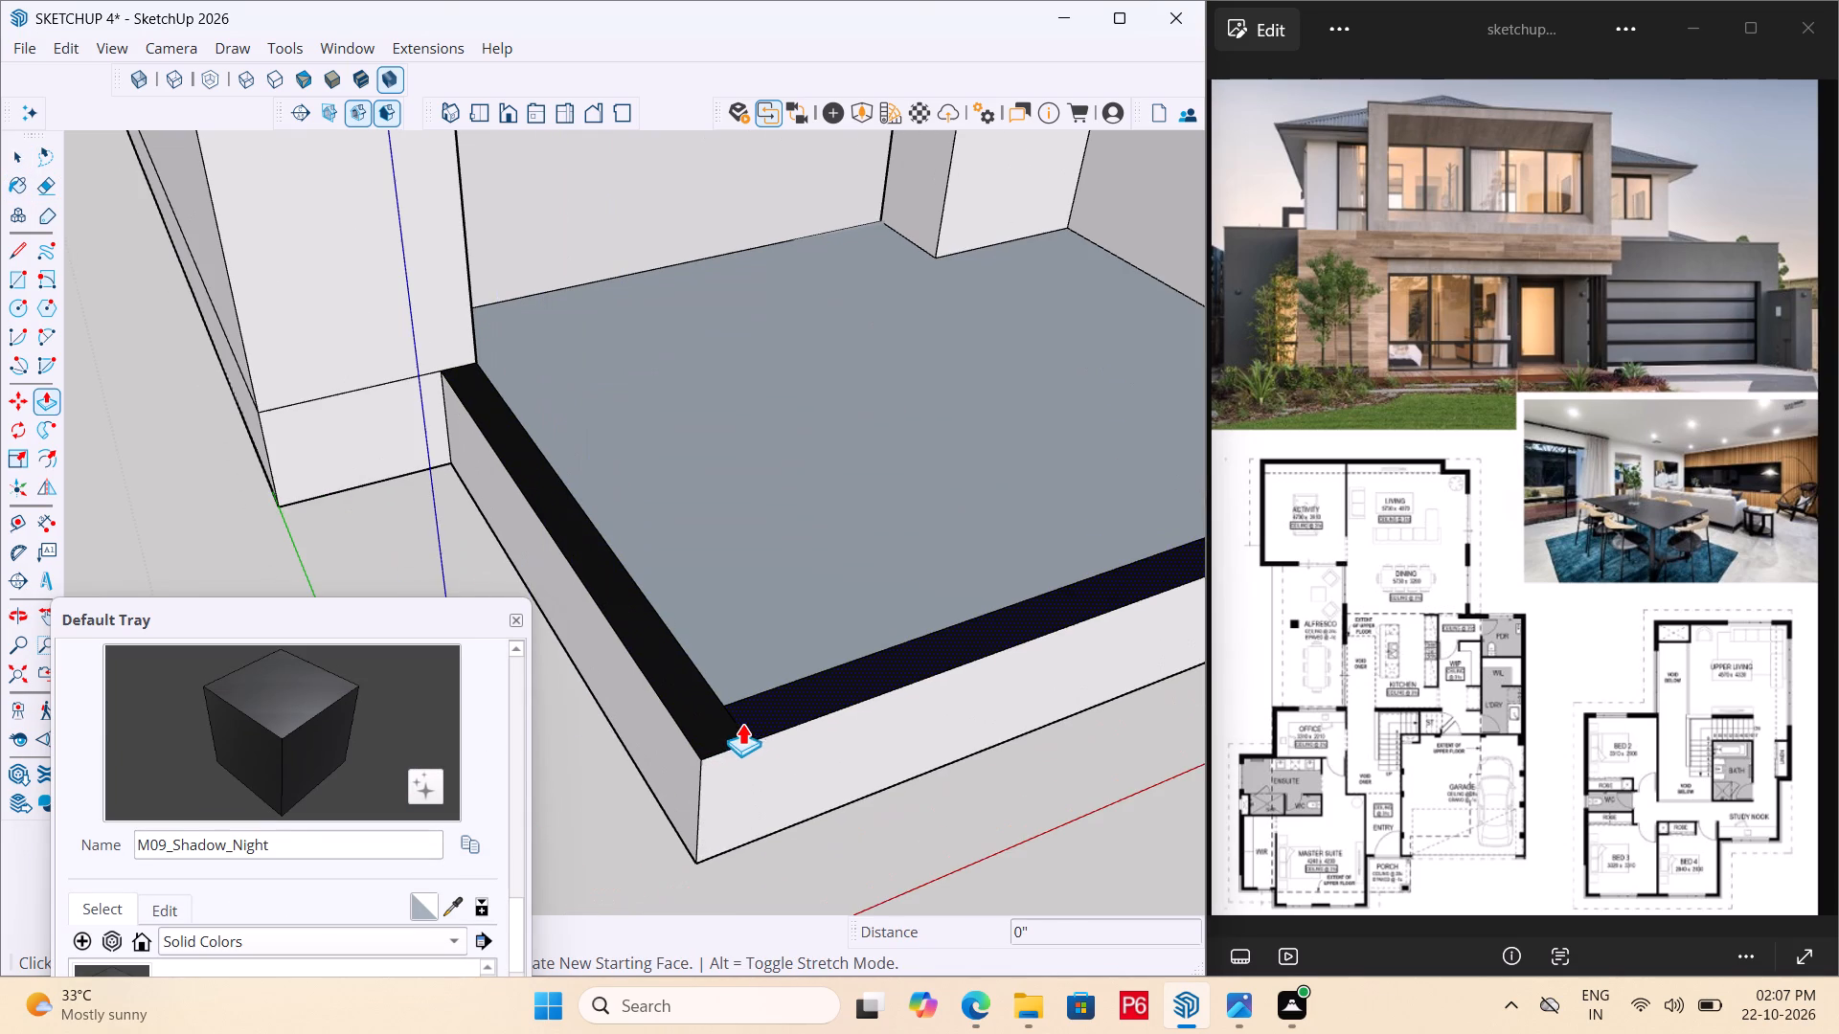
{"action": "key", "text": "e"}
{"action": "left_click", "coordinate": [704, 727]}
{"action": "left_click_drag", "start_coordinate": [715, 722], "coordinate": [730, 718]}
{"action": "double_click", "coordinate": [746, 714]}
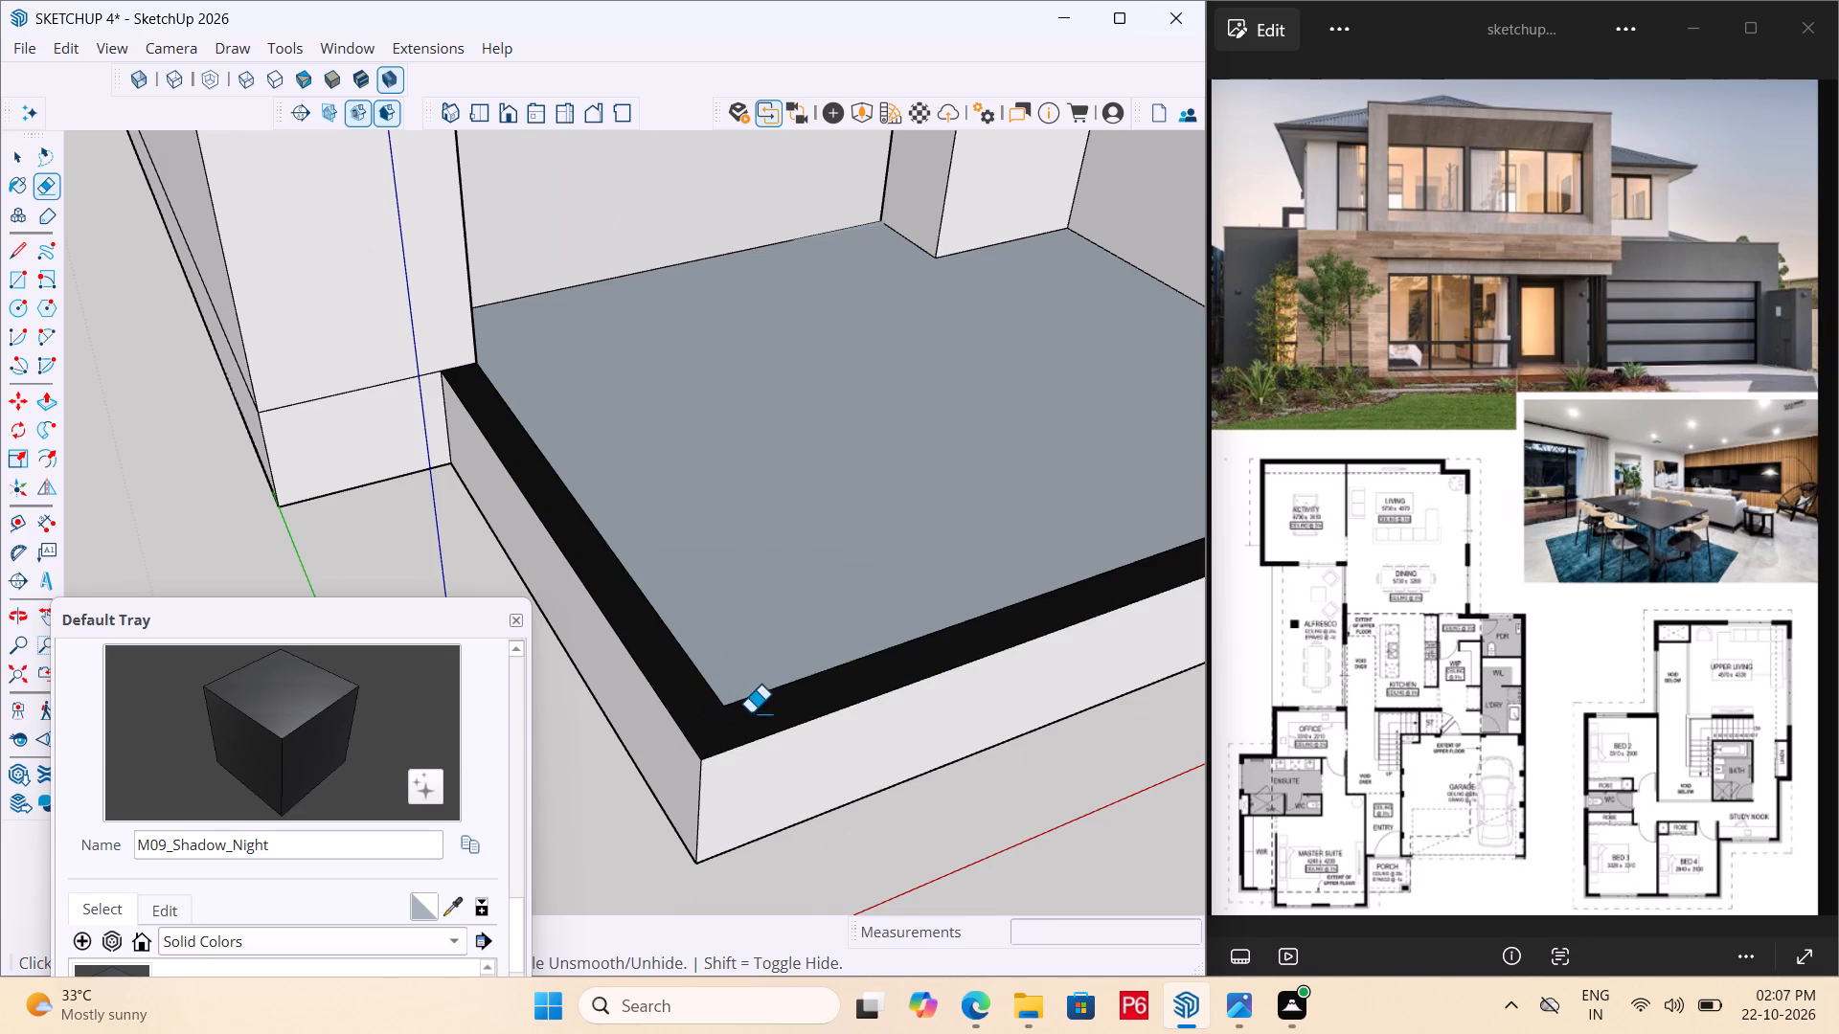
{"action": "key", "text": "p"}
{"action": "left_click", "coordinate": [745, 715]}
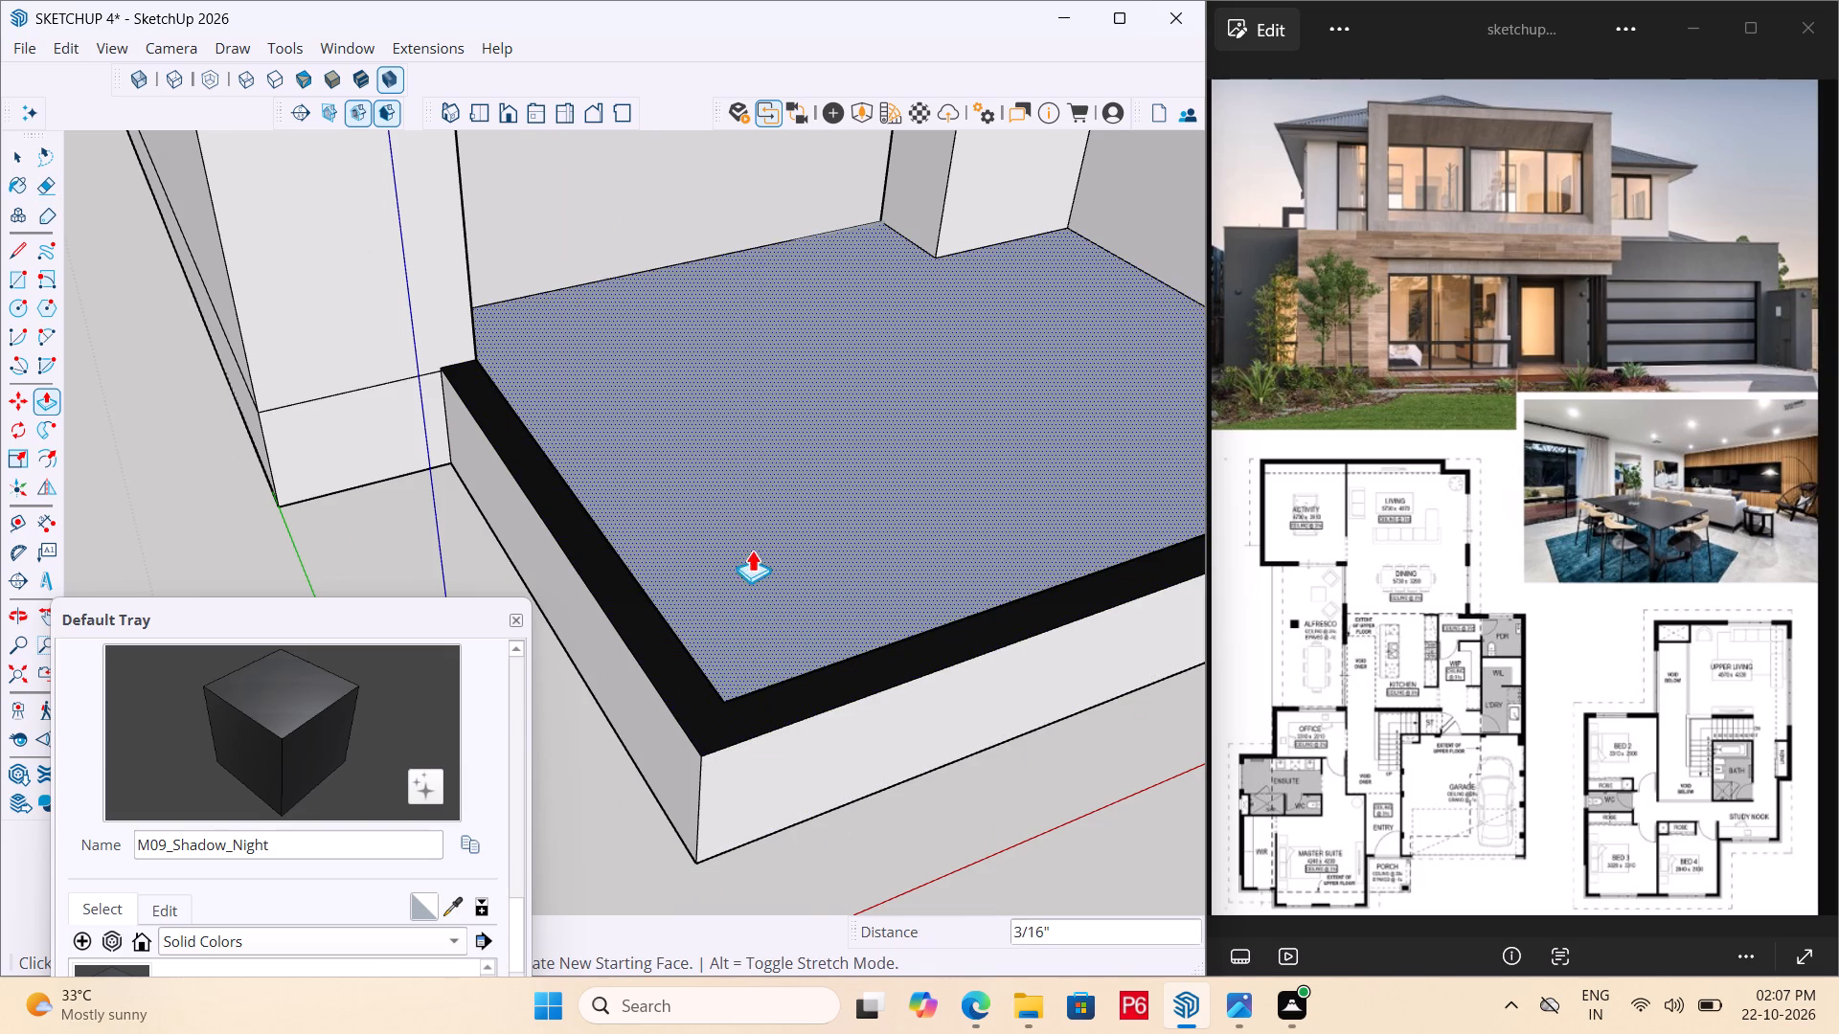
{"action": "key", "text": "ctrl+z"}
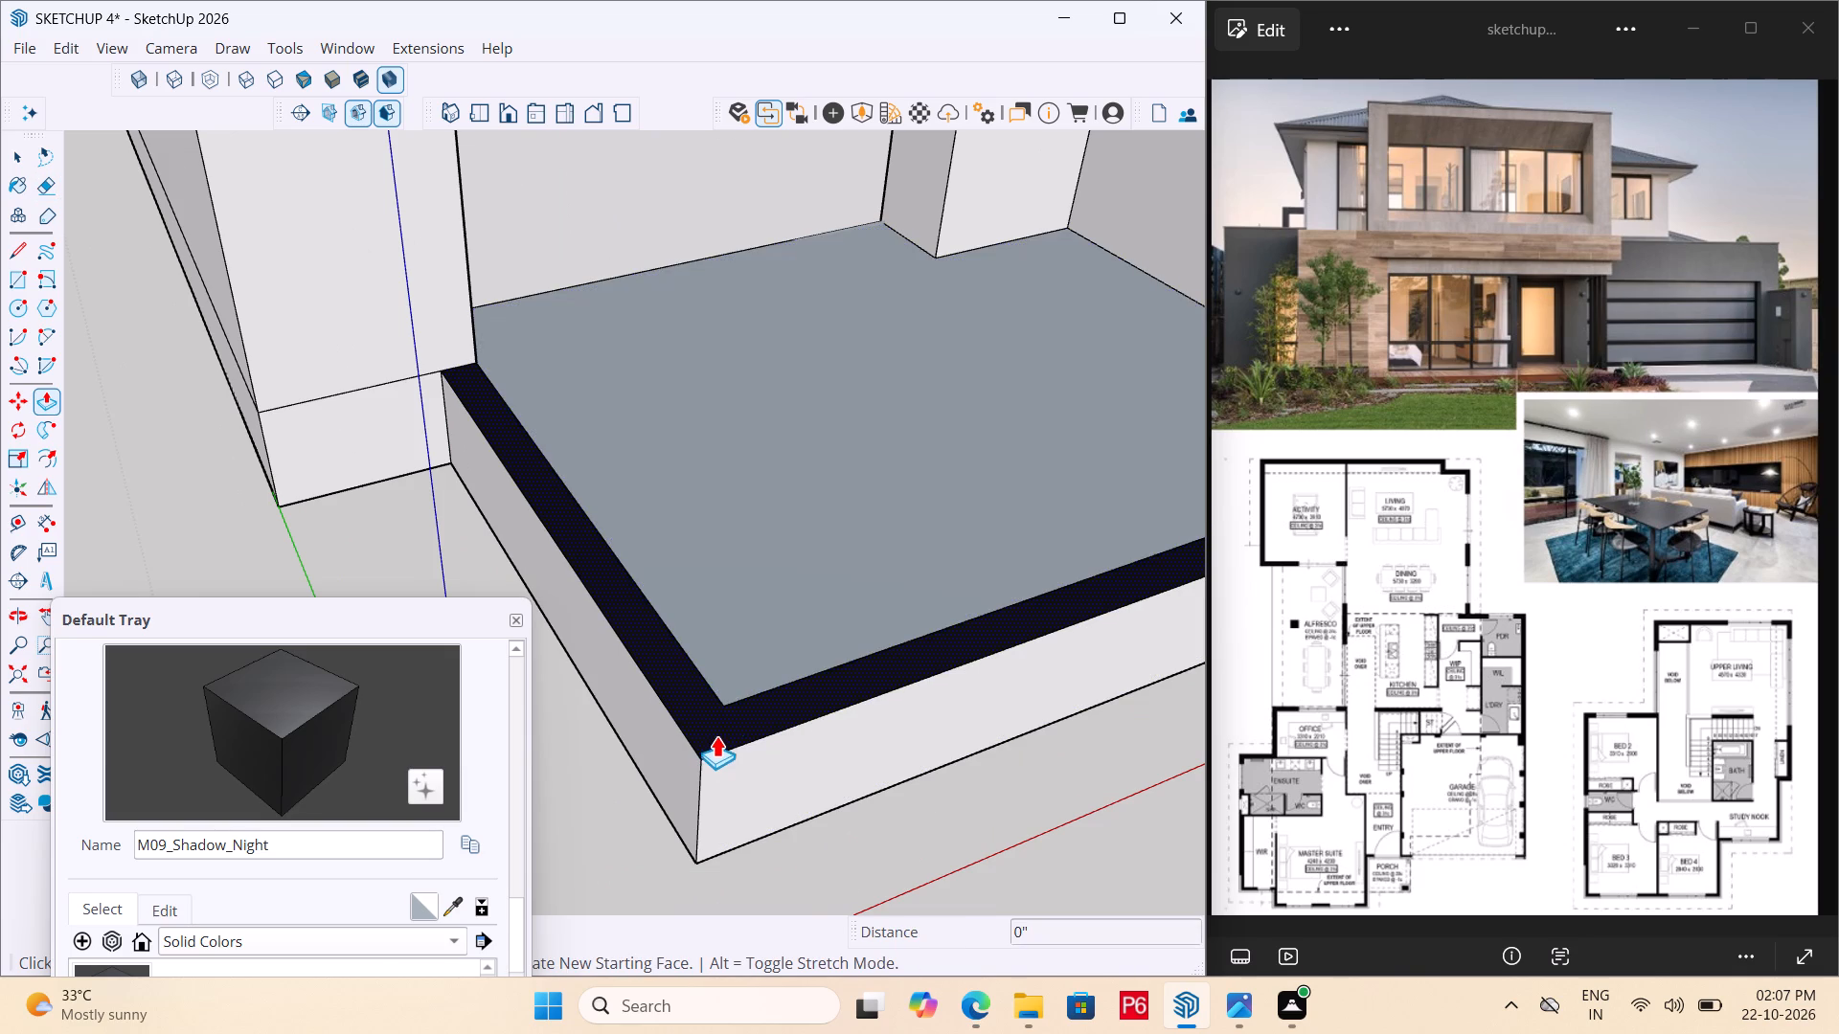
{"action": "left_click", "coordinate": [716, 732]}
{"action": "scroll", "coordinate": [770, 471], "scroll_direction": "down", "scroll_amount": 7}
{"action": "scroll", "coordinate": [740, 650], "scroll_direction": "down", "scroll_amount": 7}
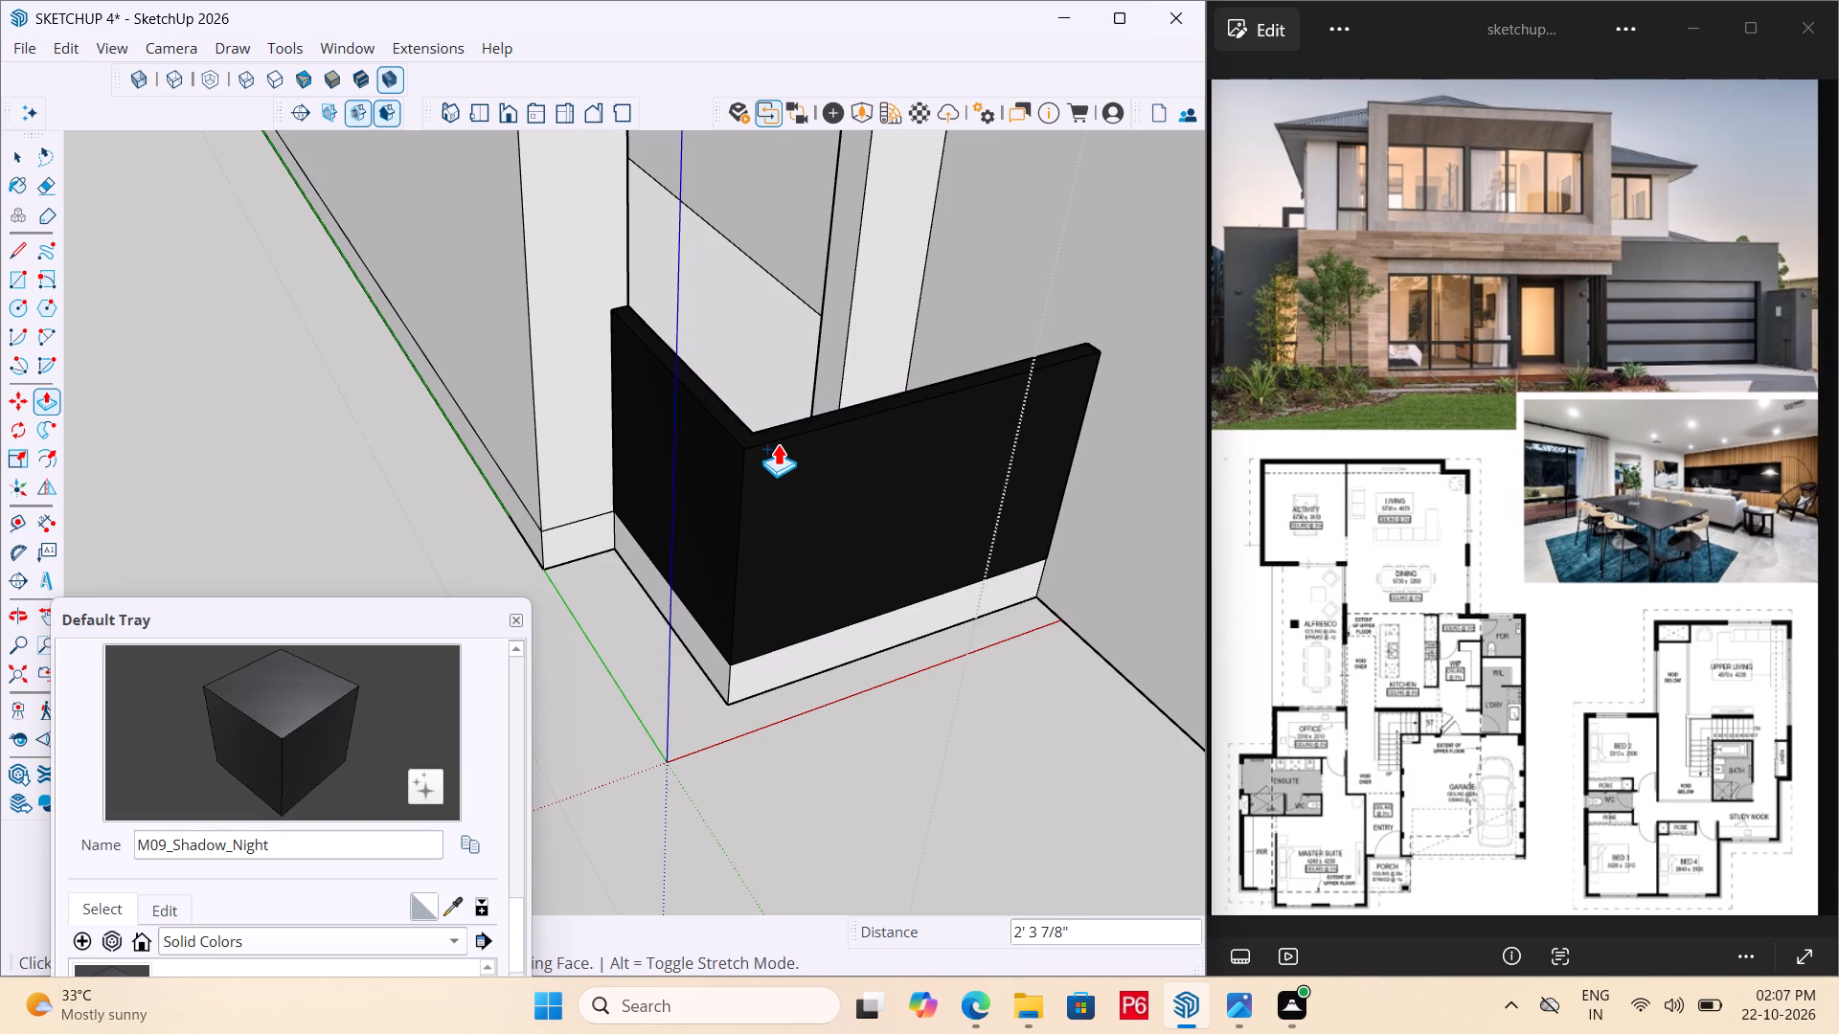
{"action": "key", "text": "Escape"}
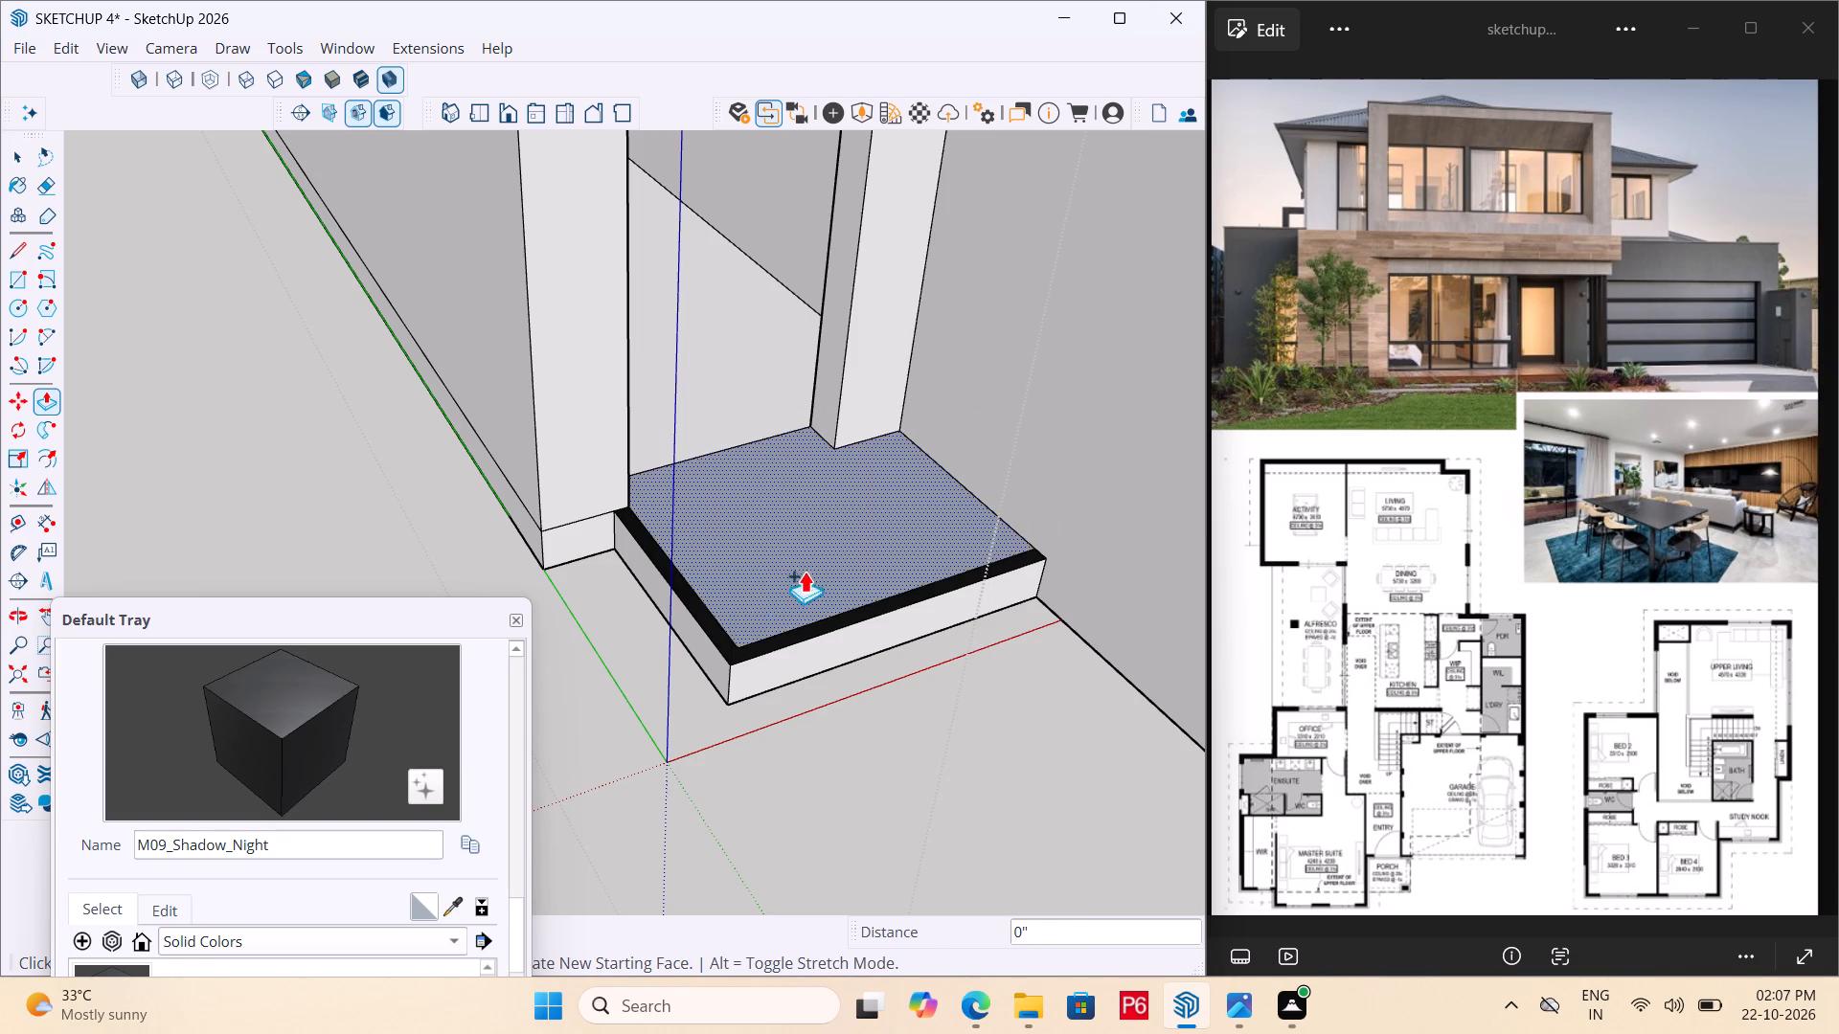
Pick the Glass_Basic_01 material from the Glass collection.
{"action": "middle_click_drag", "start_coordinate": [745, 614], "coordinate": [745, 718]}
{"action": "scroll", "coordinate": [749, 667], "scroll_direction": "up", "scroll_amount": 9}
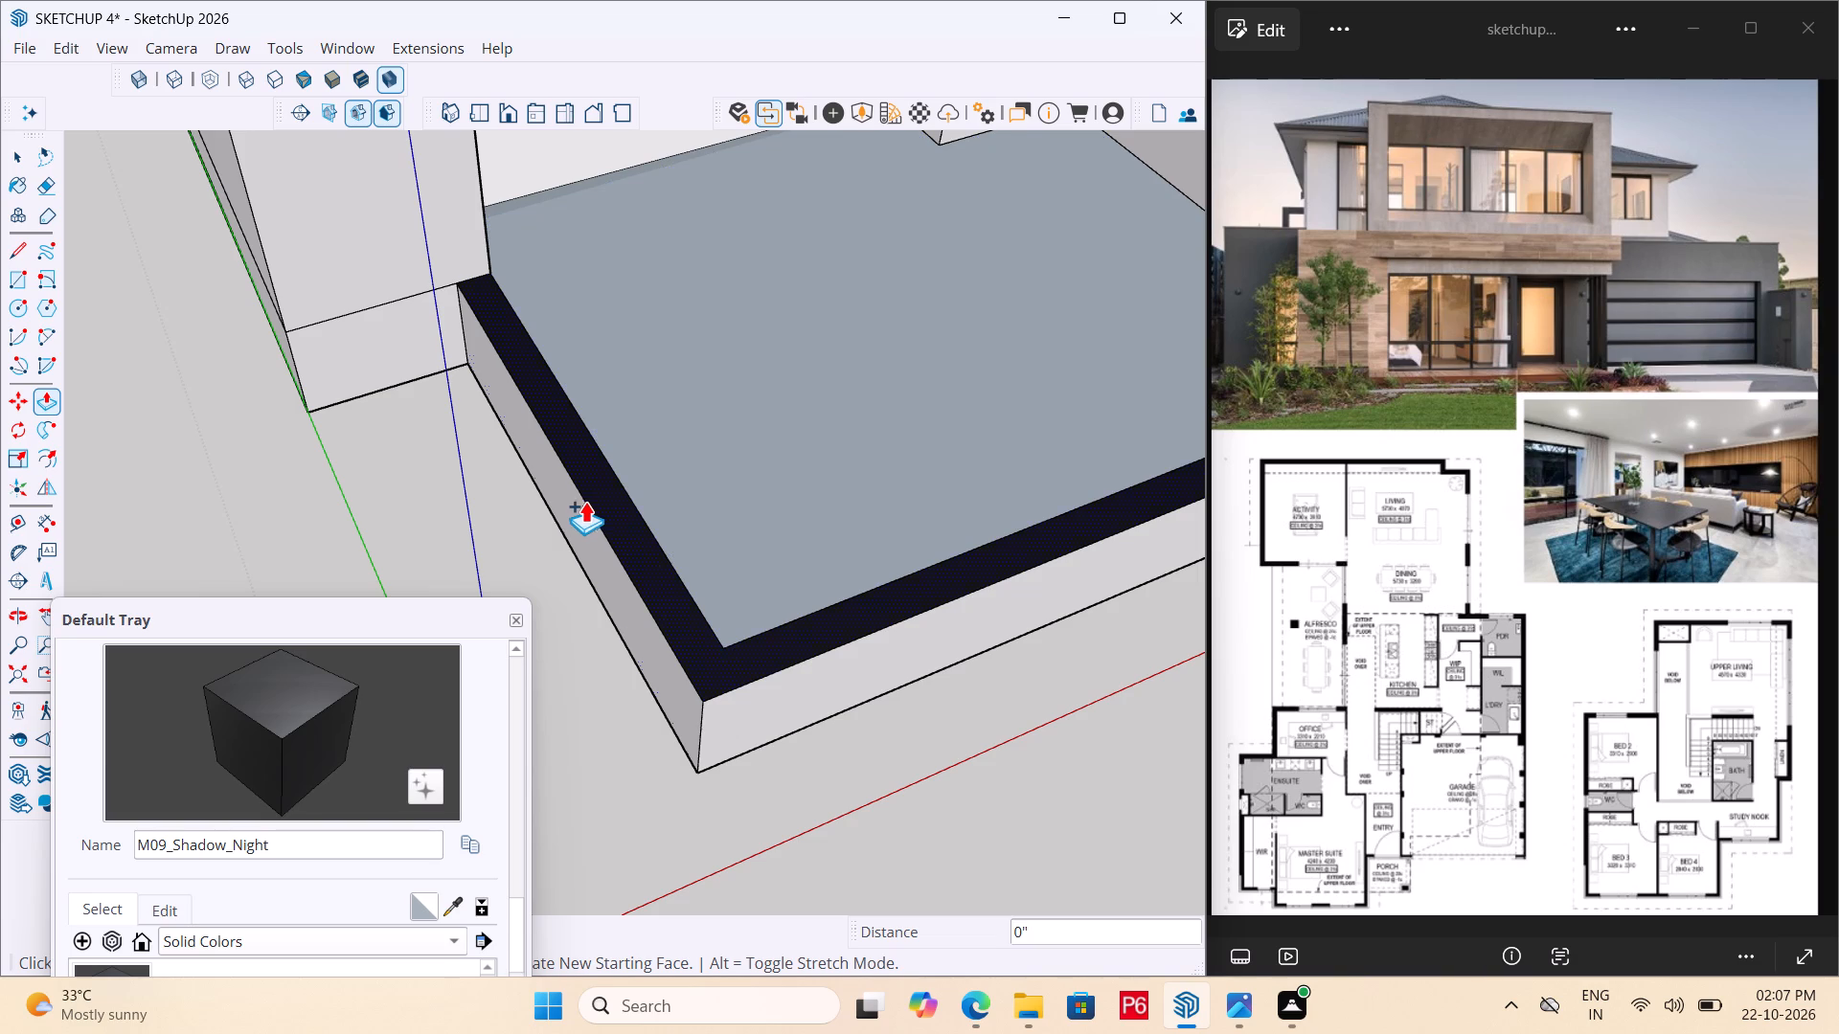
{"action": "scroll", "coordinate": [327, 776], "scroll_direction": "down", "scroll_amount": 3}
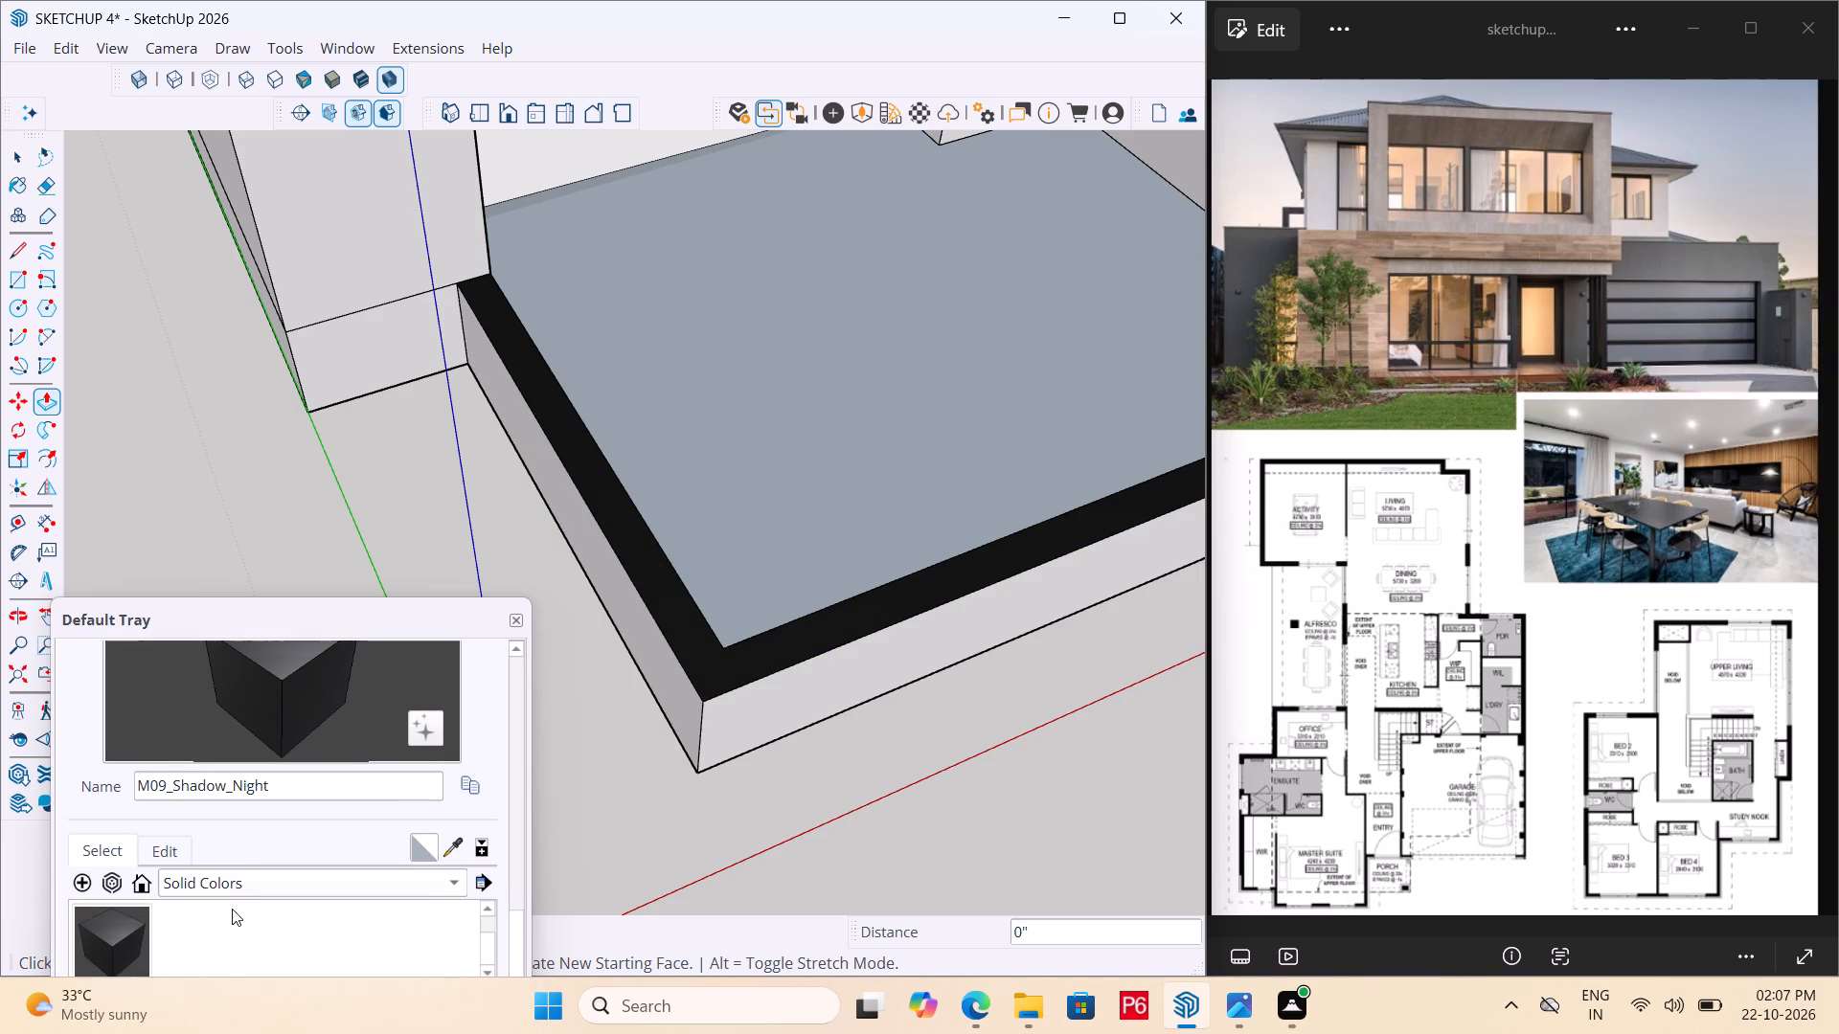
{"action": "double_click", "coordinate": [261, 882]}
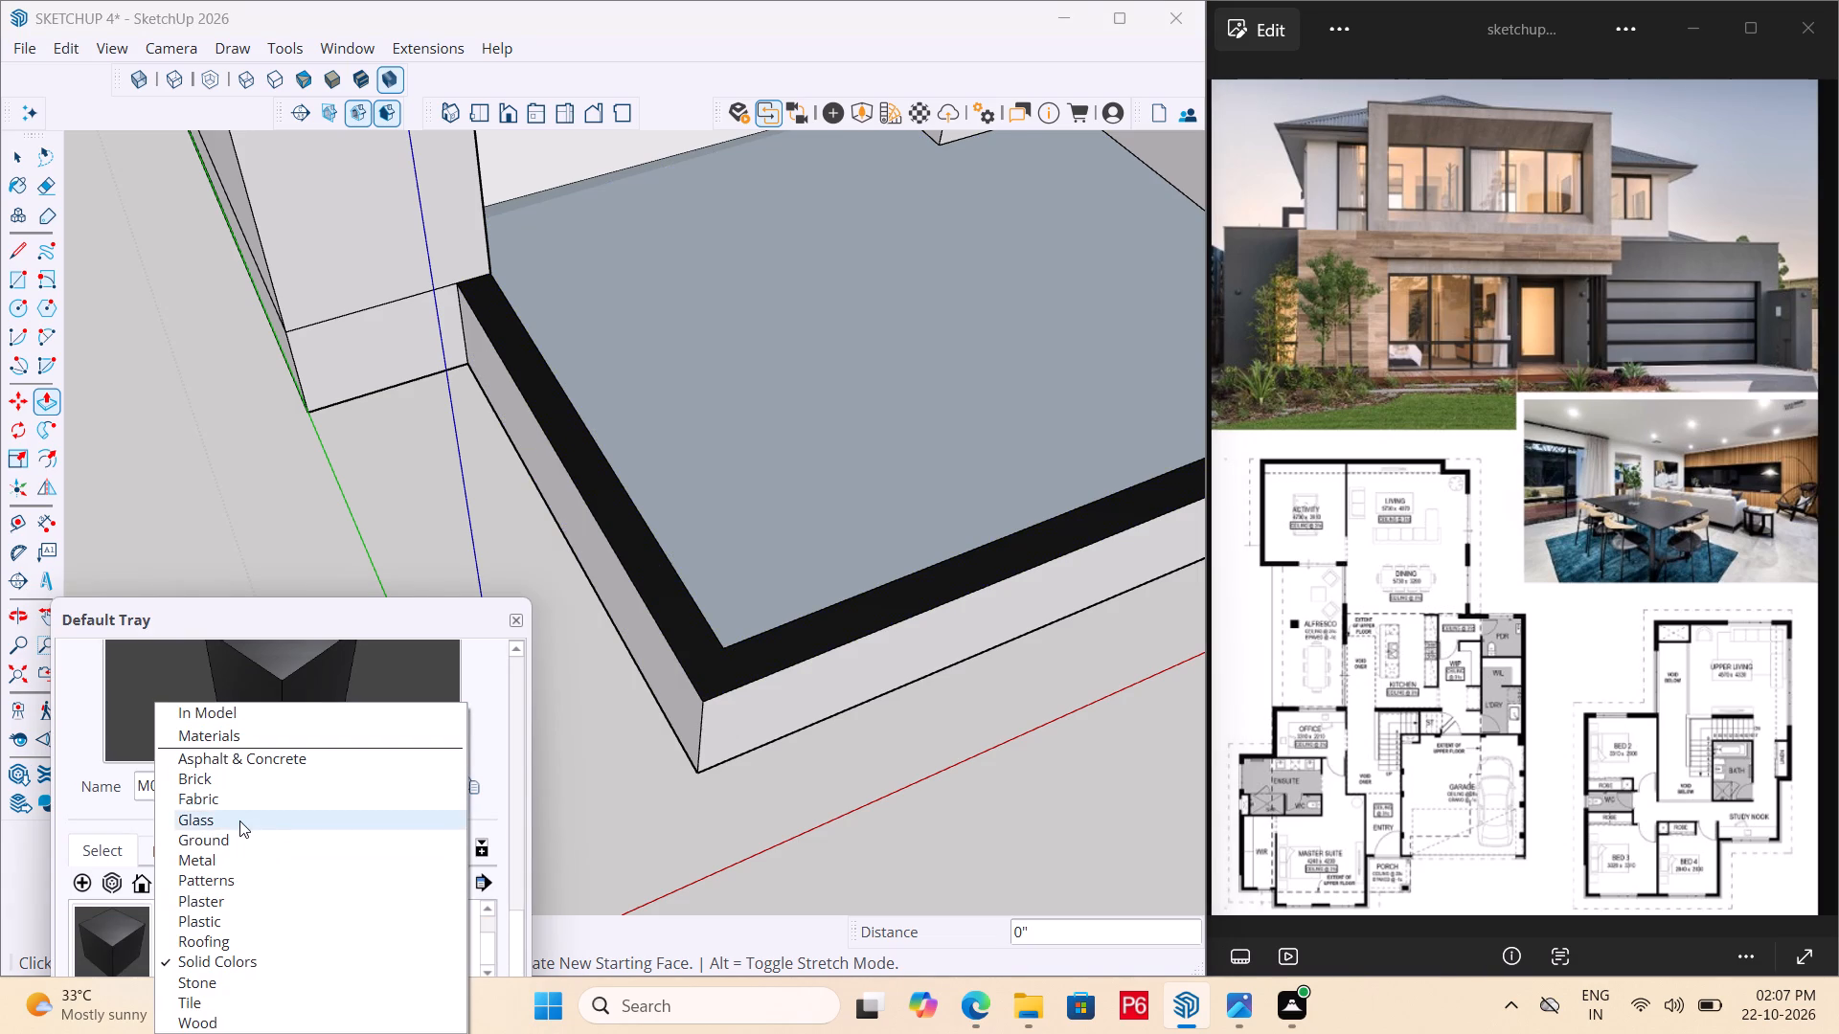
{"action": "left_click", "coordinate": [239, 820]}
{"action": "left_click_drag", "start_coordinate": [128, 938], "coordinate": [137, 932]}
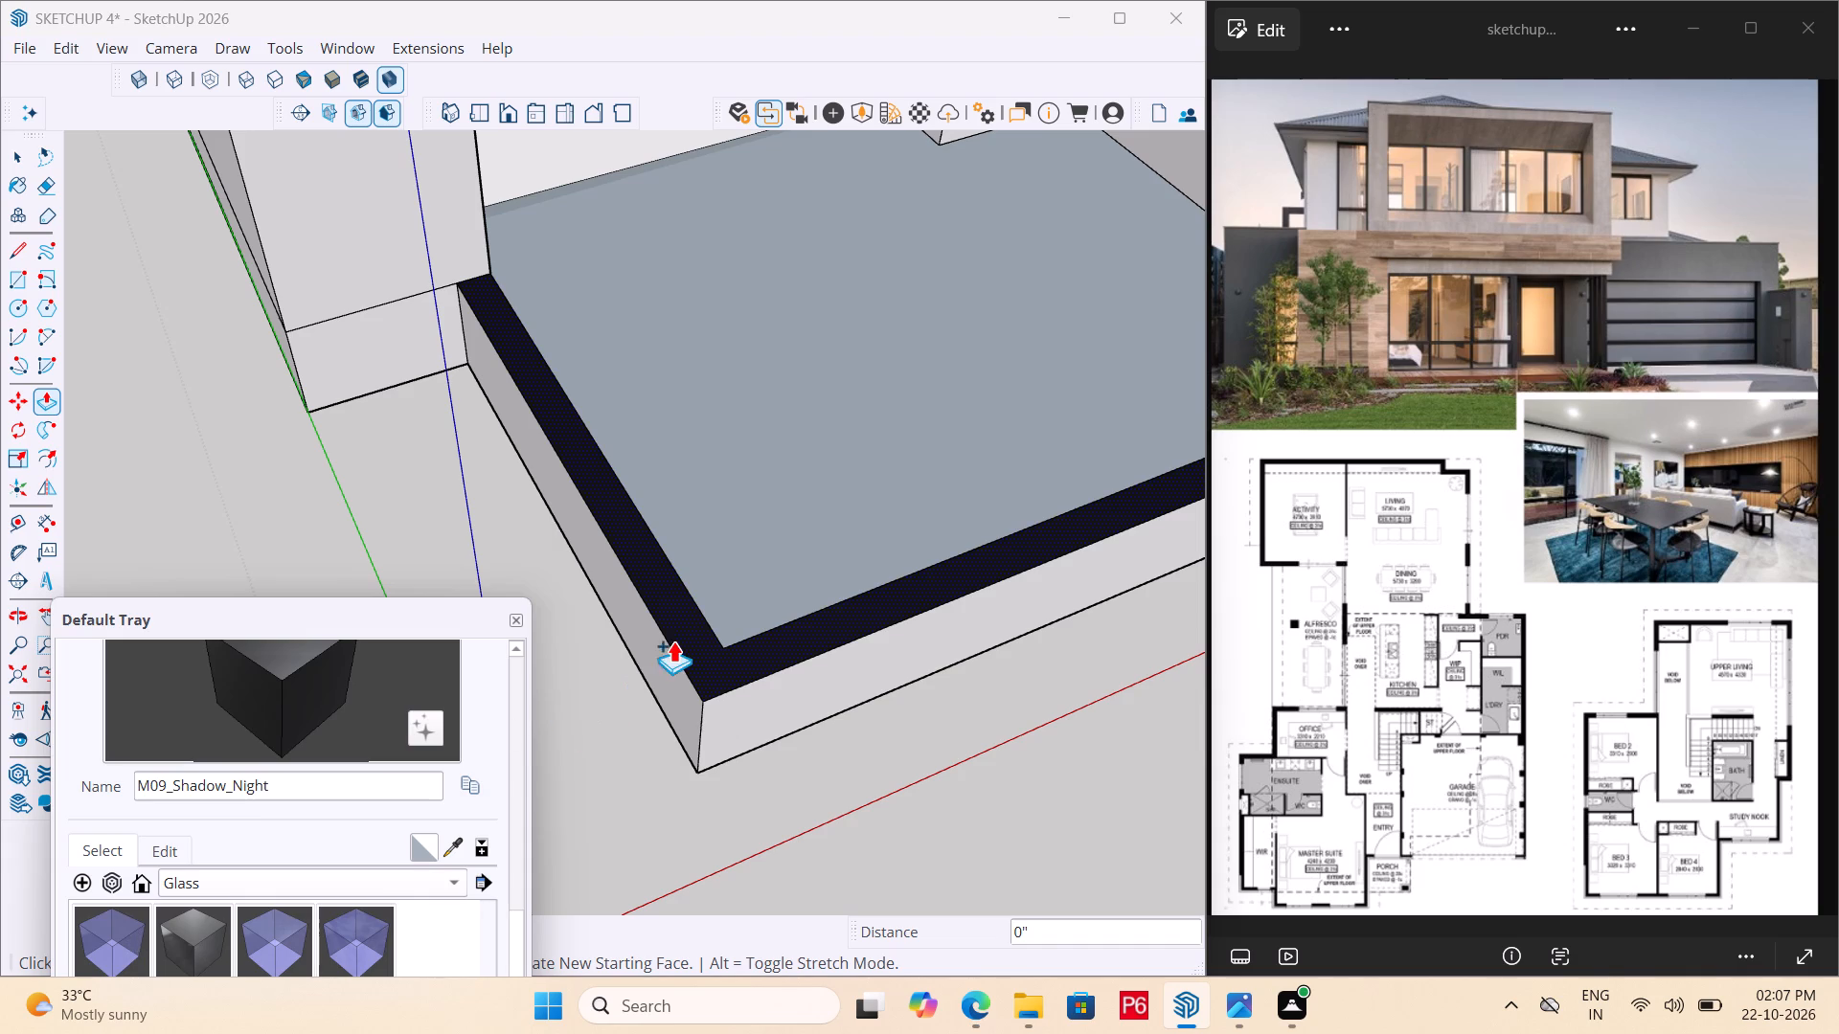
{"action": "left_click", "coordinate": [108, 942]}
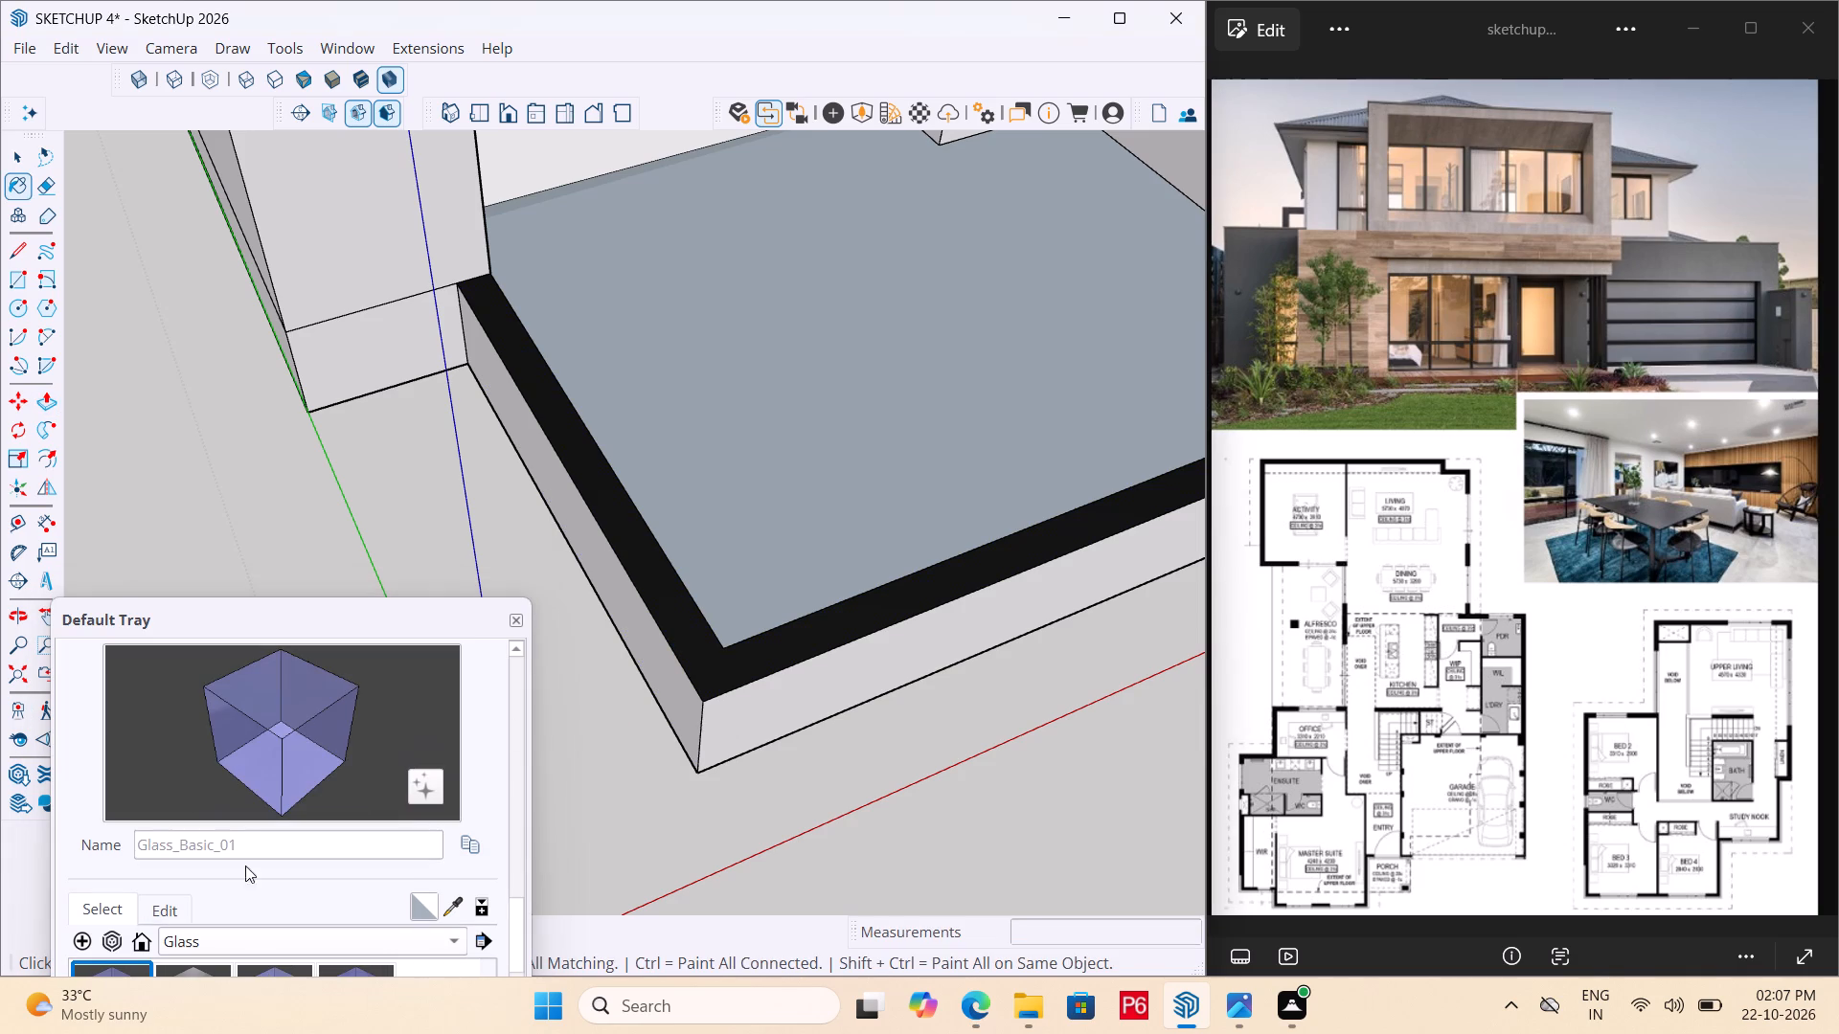
{"action": "key", "text": "Escape"}
Raise the black L-shaped border face on the landing by 1" with Push/Pull.
{"action": "key", "text": "space"}
{"action": "key", "text": "p"}
{"action": "left_click", "coordinate": [734, 667]}
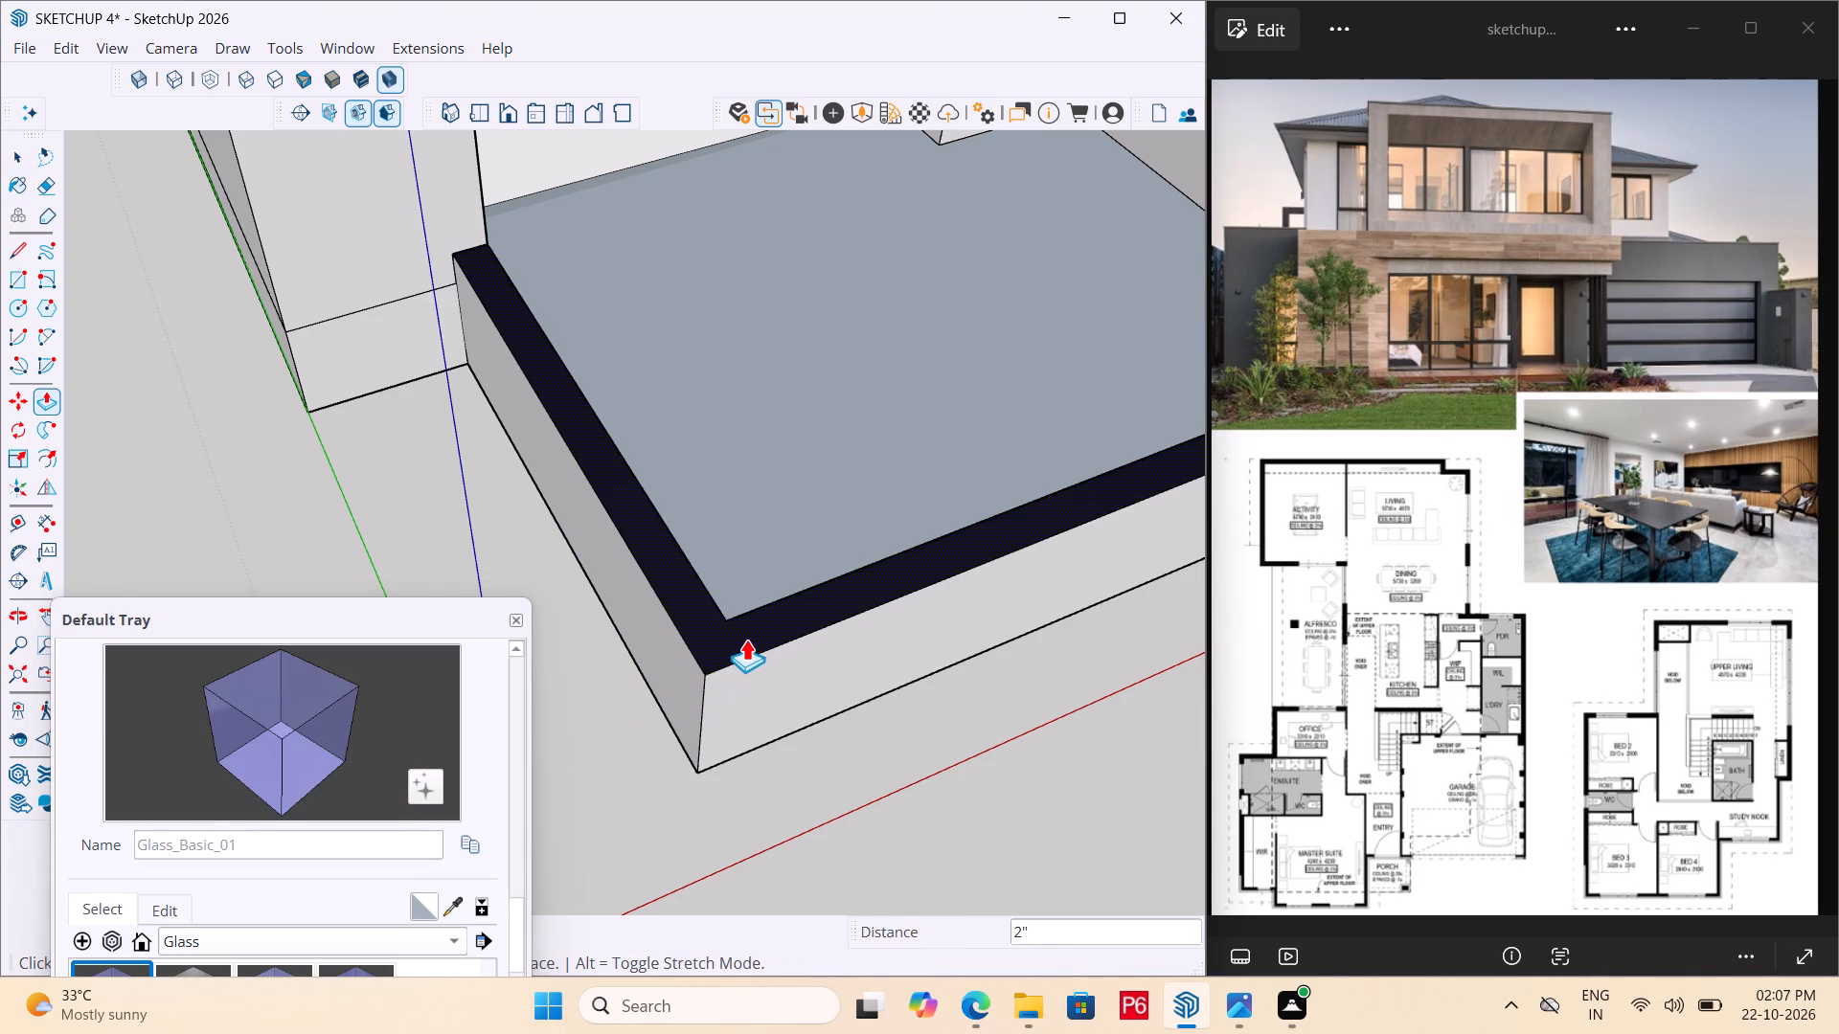
{"action": "type", "text": "1\""}
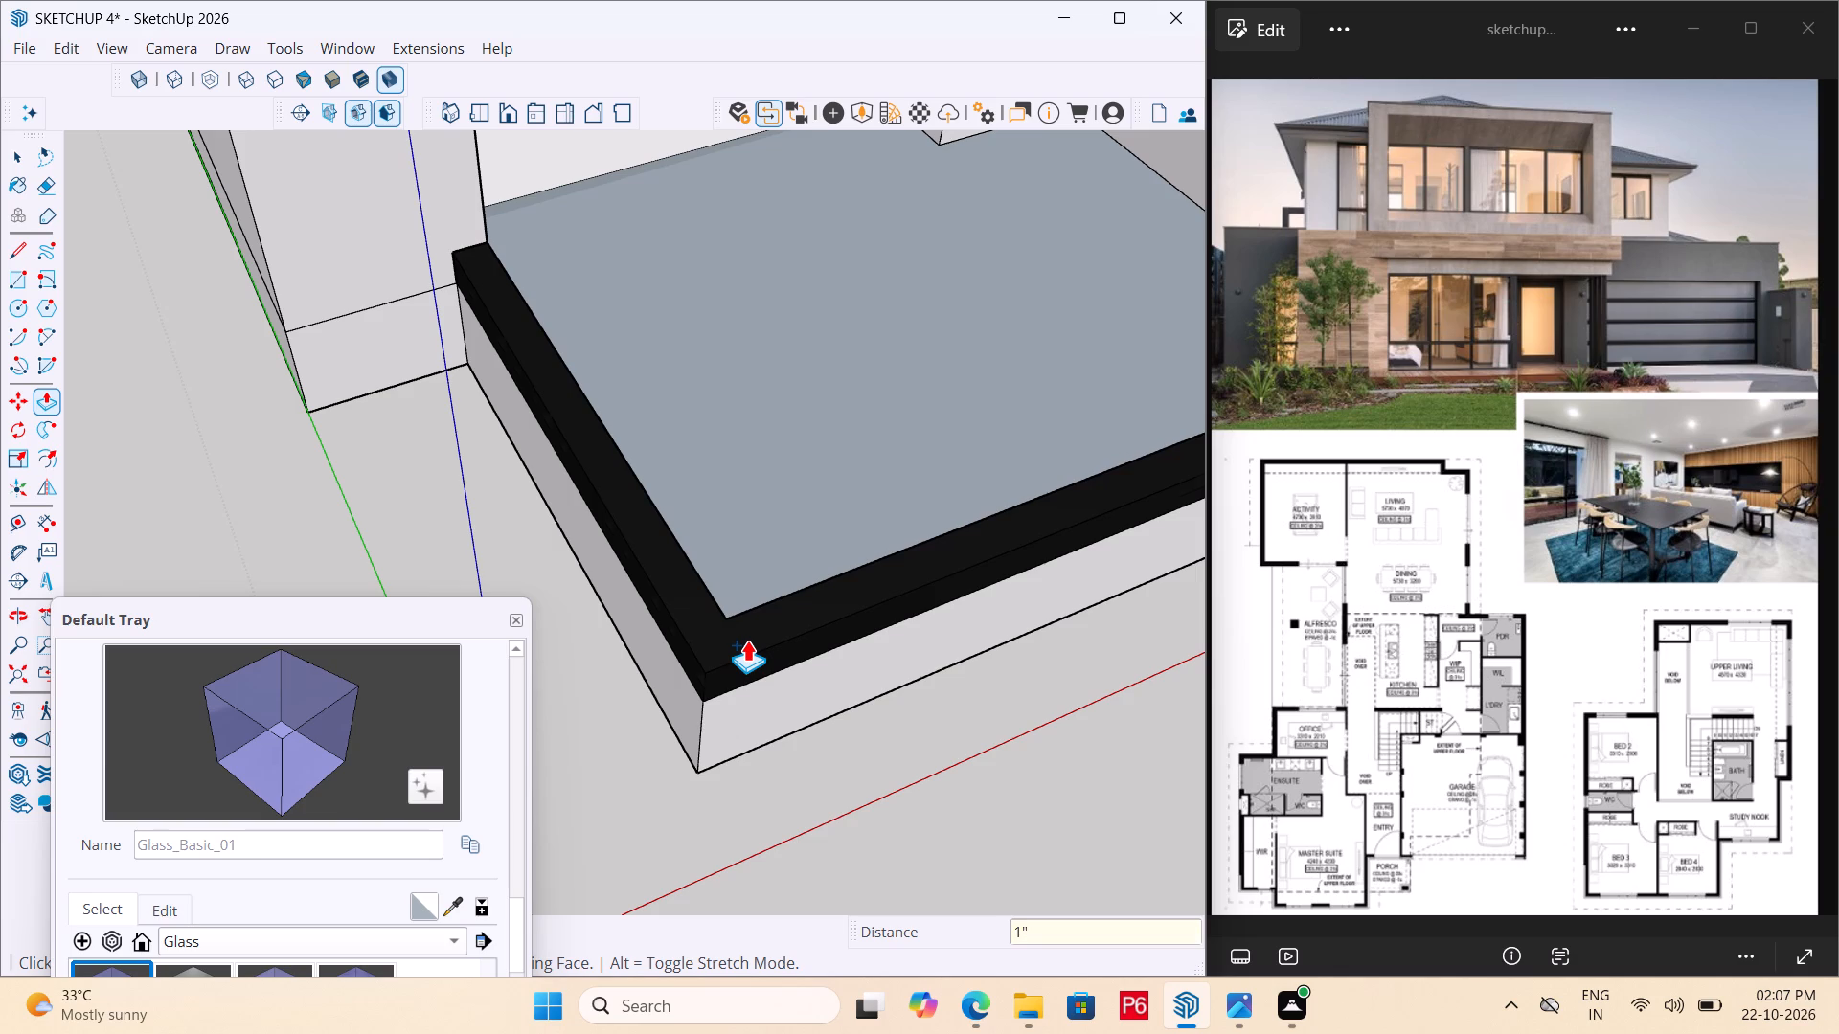
{"action": "key", "text": "Return"}
Paint the top face of the raised L-shaped border with Glass_Basic_01.
{"action": "scroll", "coordinate": [382, 852], "scroll_direction": "down", "scroll_amount": 1}
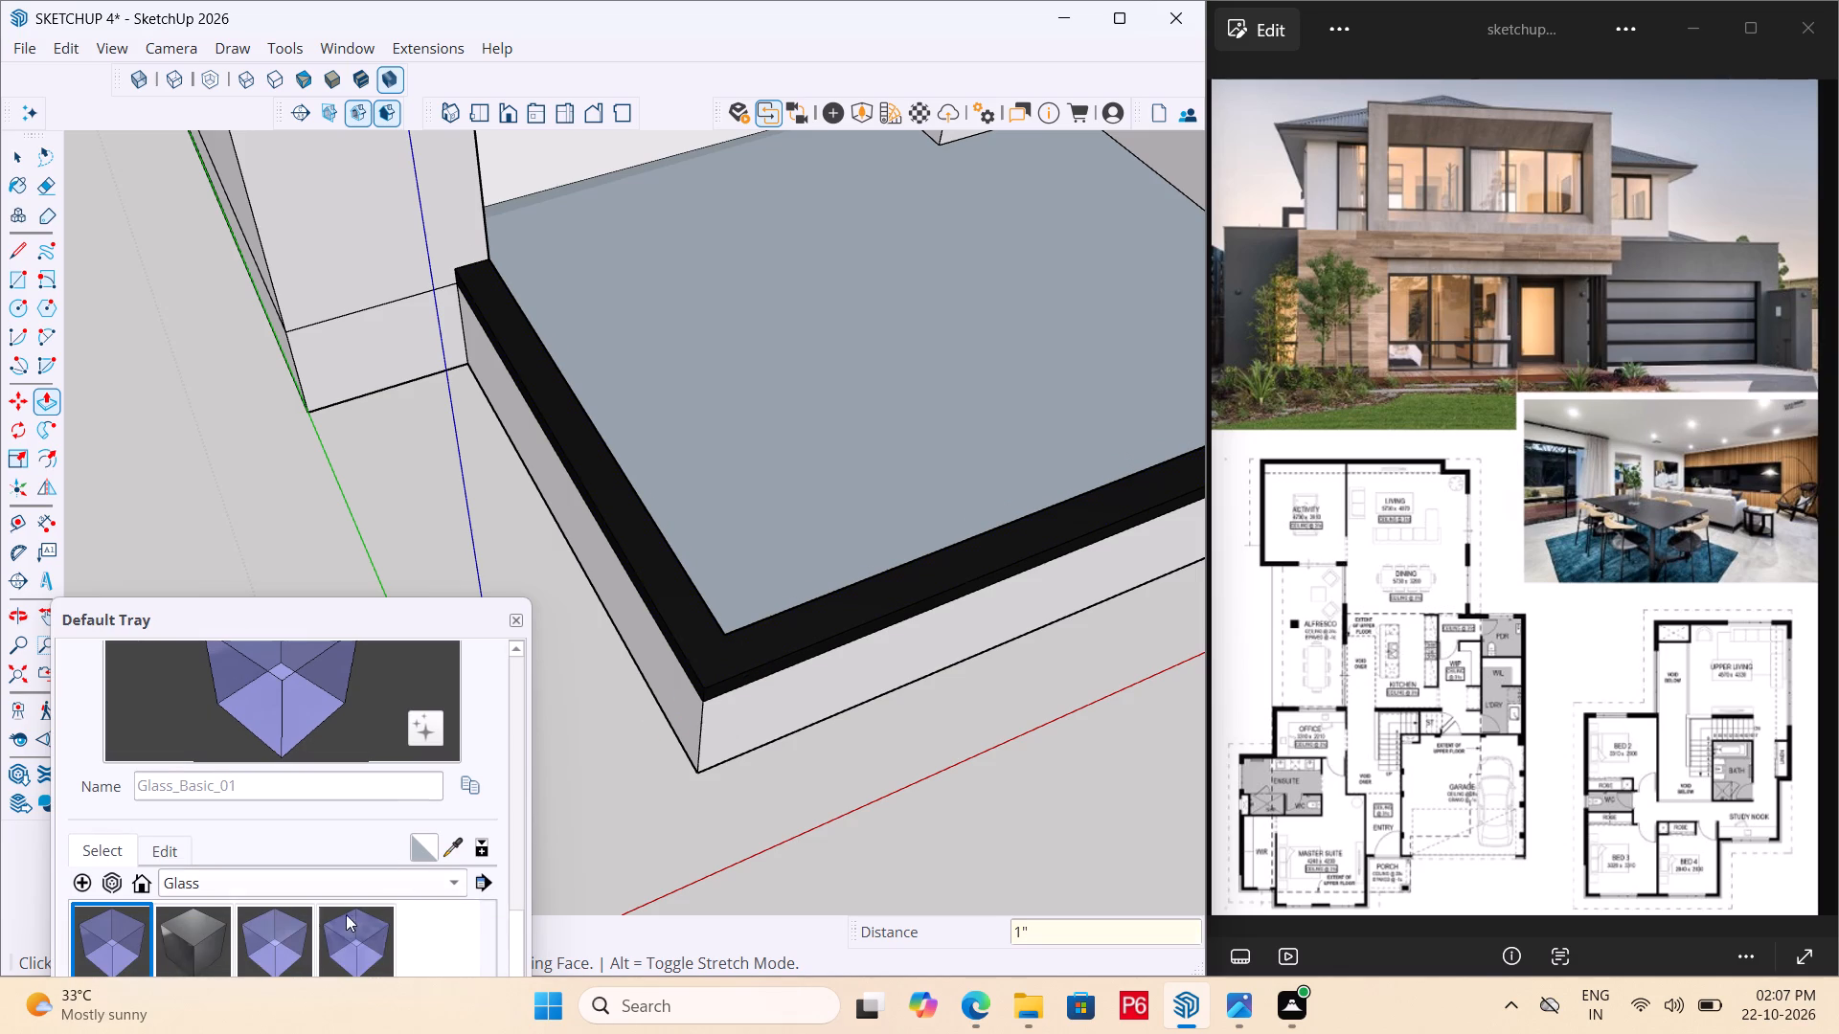
{"action": "double_click", "coordinate": [129, 934]}
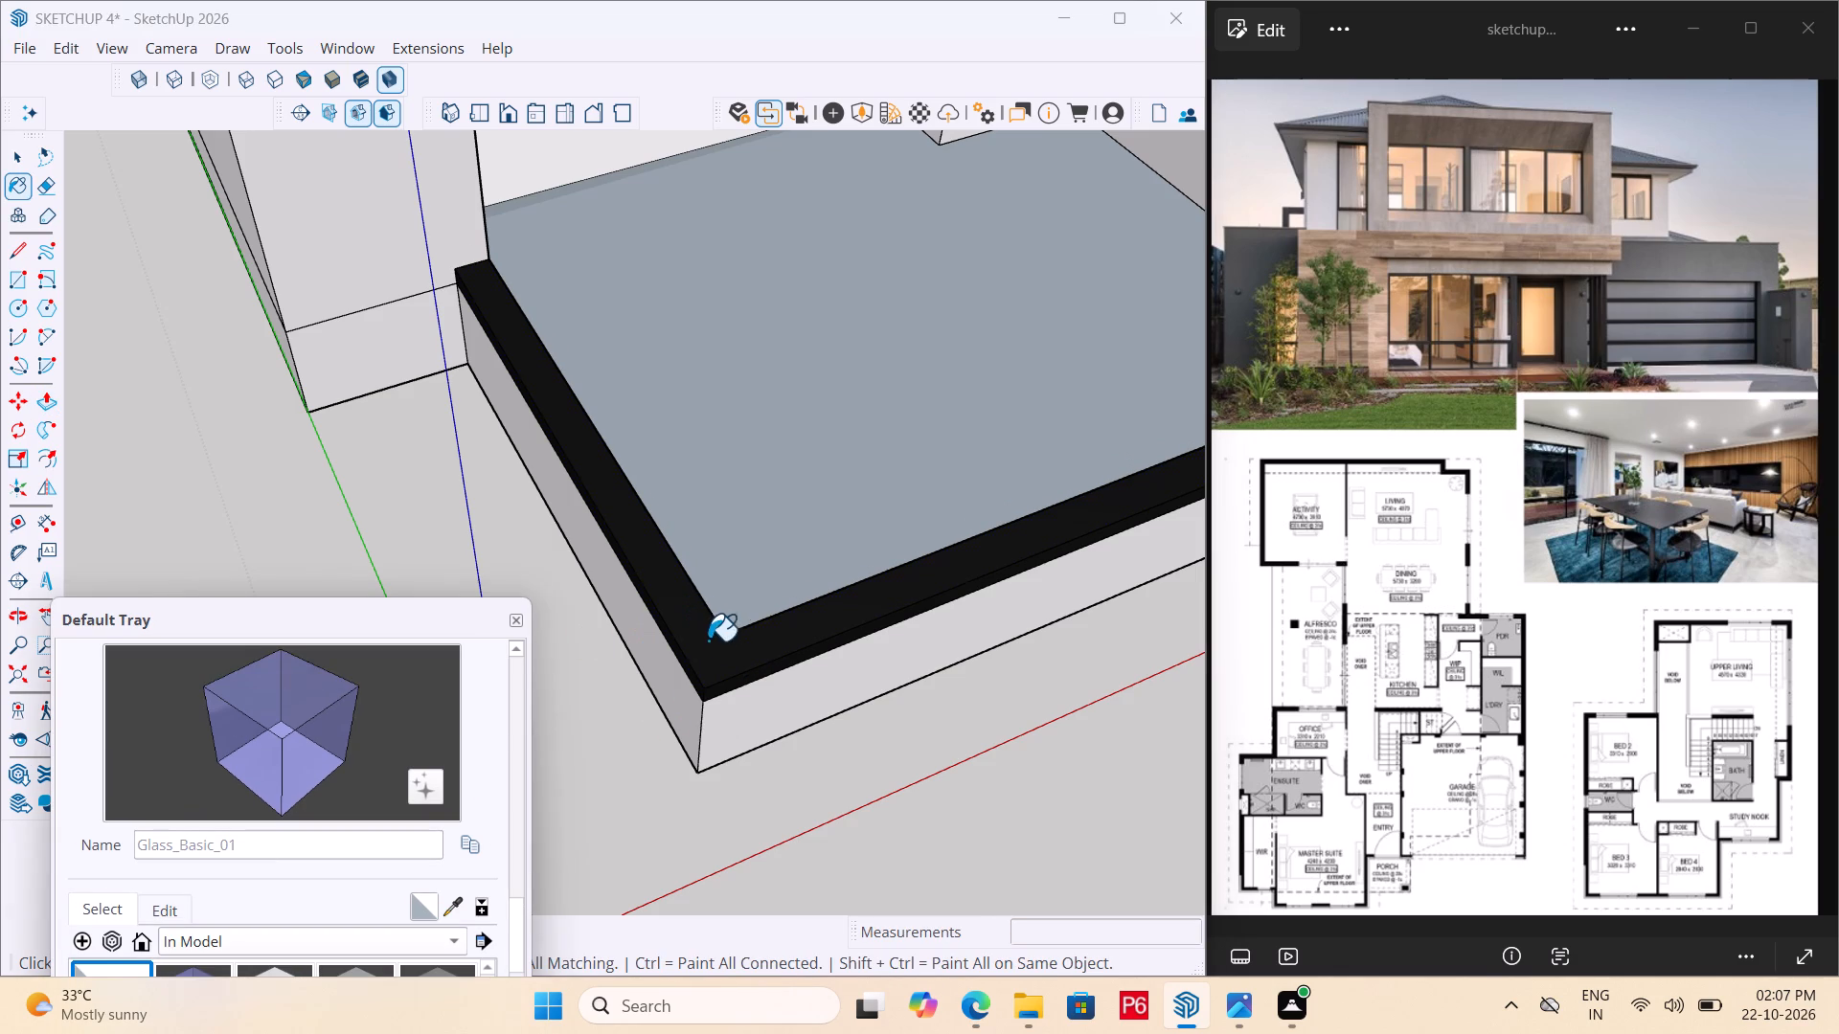
{"action": "double_click", "coordinate": [710, 644]}
Extrude the glass-painted top face of the border upward 2' to form the L-shaped glass balustrade.
{"action": "key", "text": "p"}
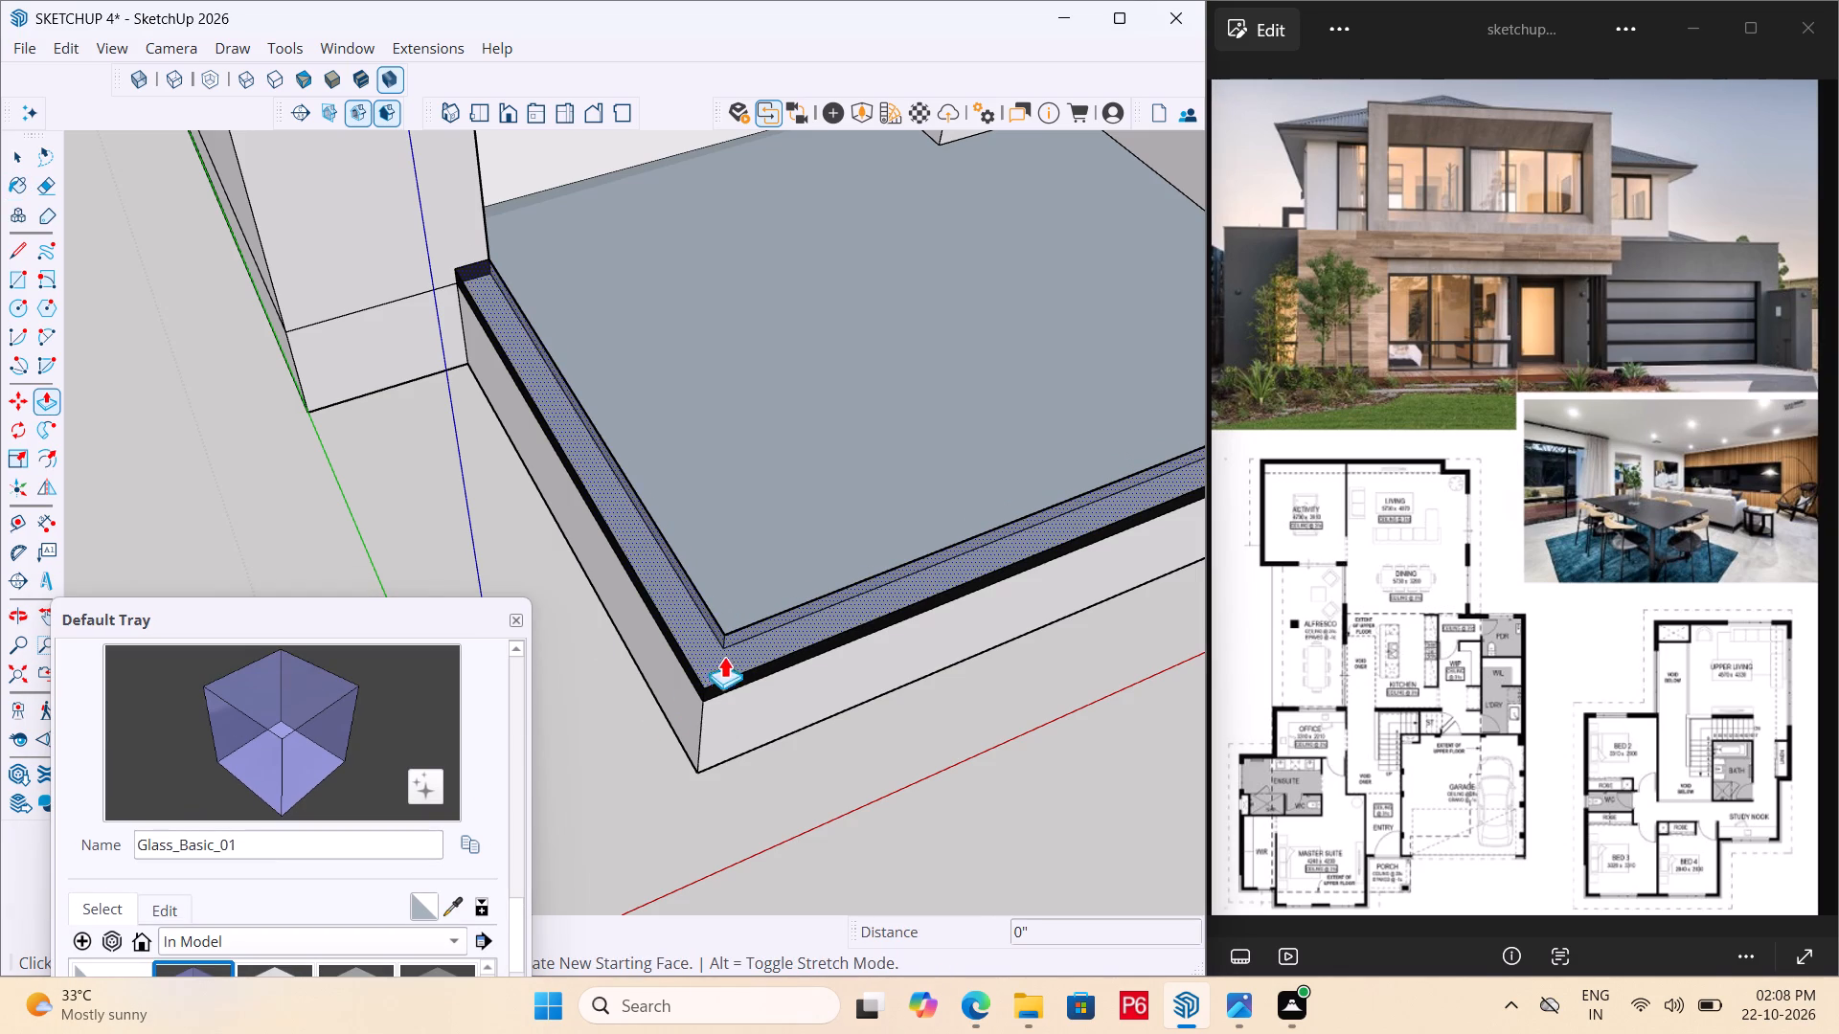
{"action": "left_click", "coordinate": [728, 656]}
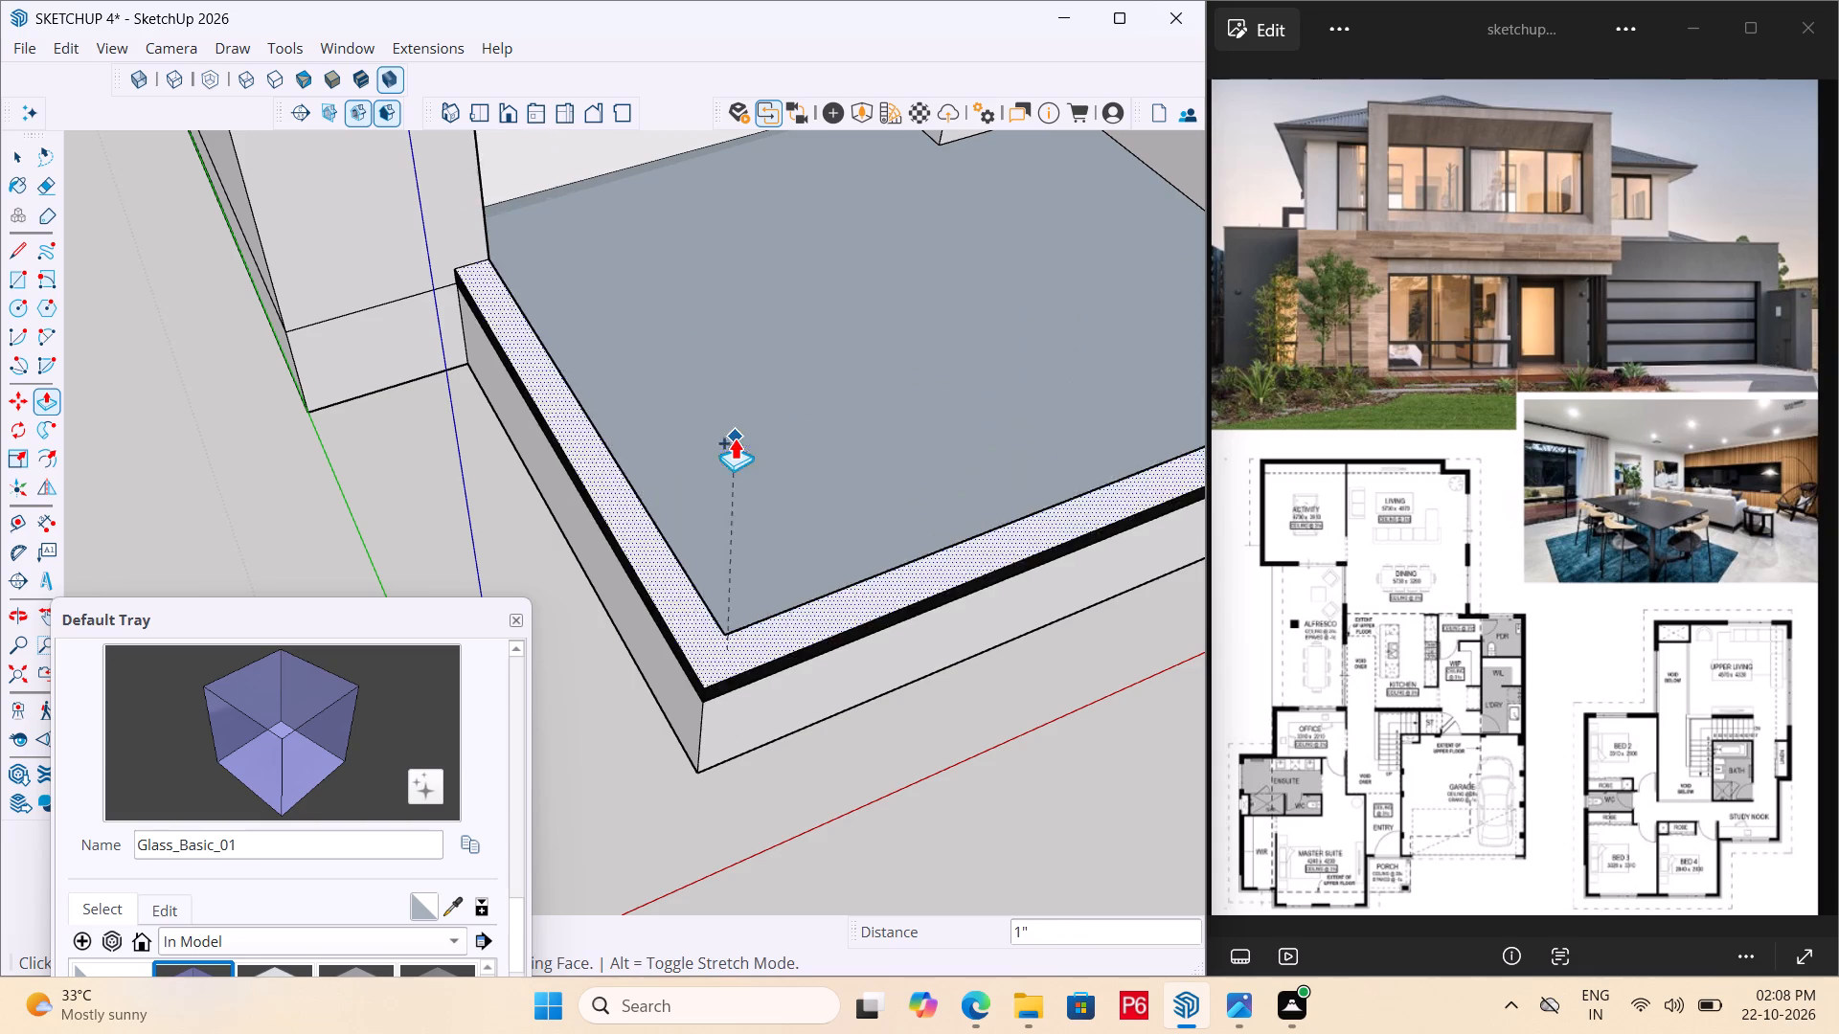
{"action": "scroll", "coordinate": [705, 429], "scroll_direction": "down", "scroll_amount": 11}
{"action": "middle_click_drag", "start_coordinate": [684, 462], "coordinate": [659, 250]}
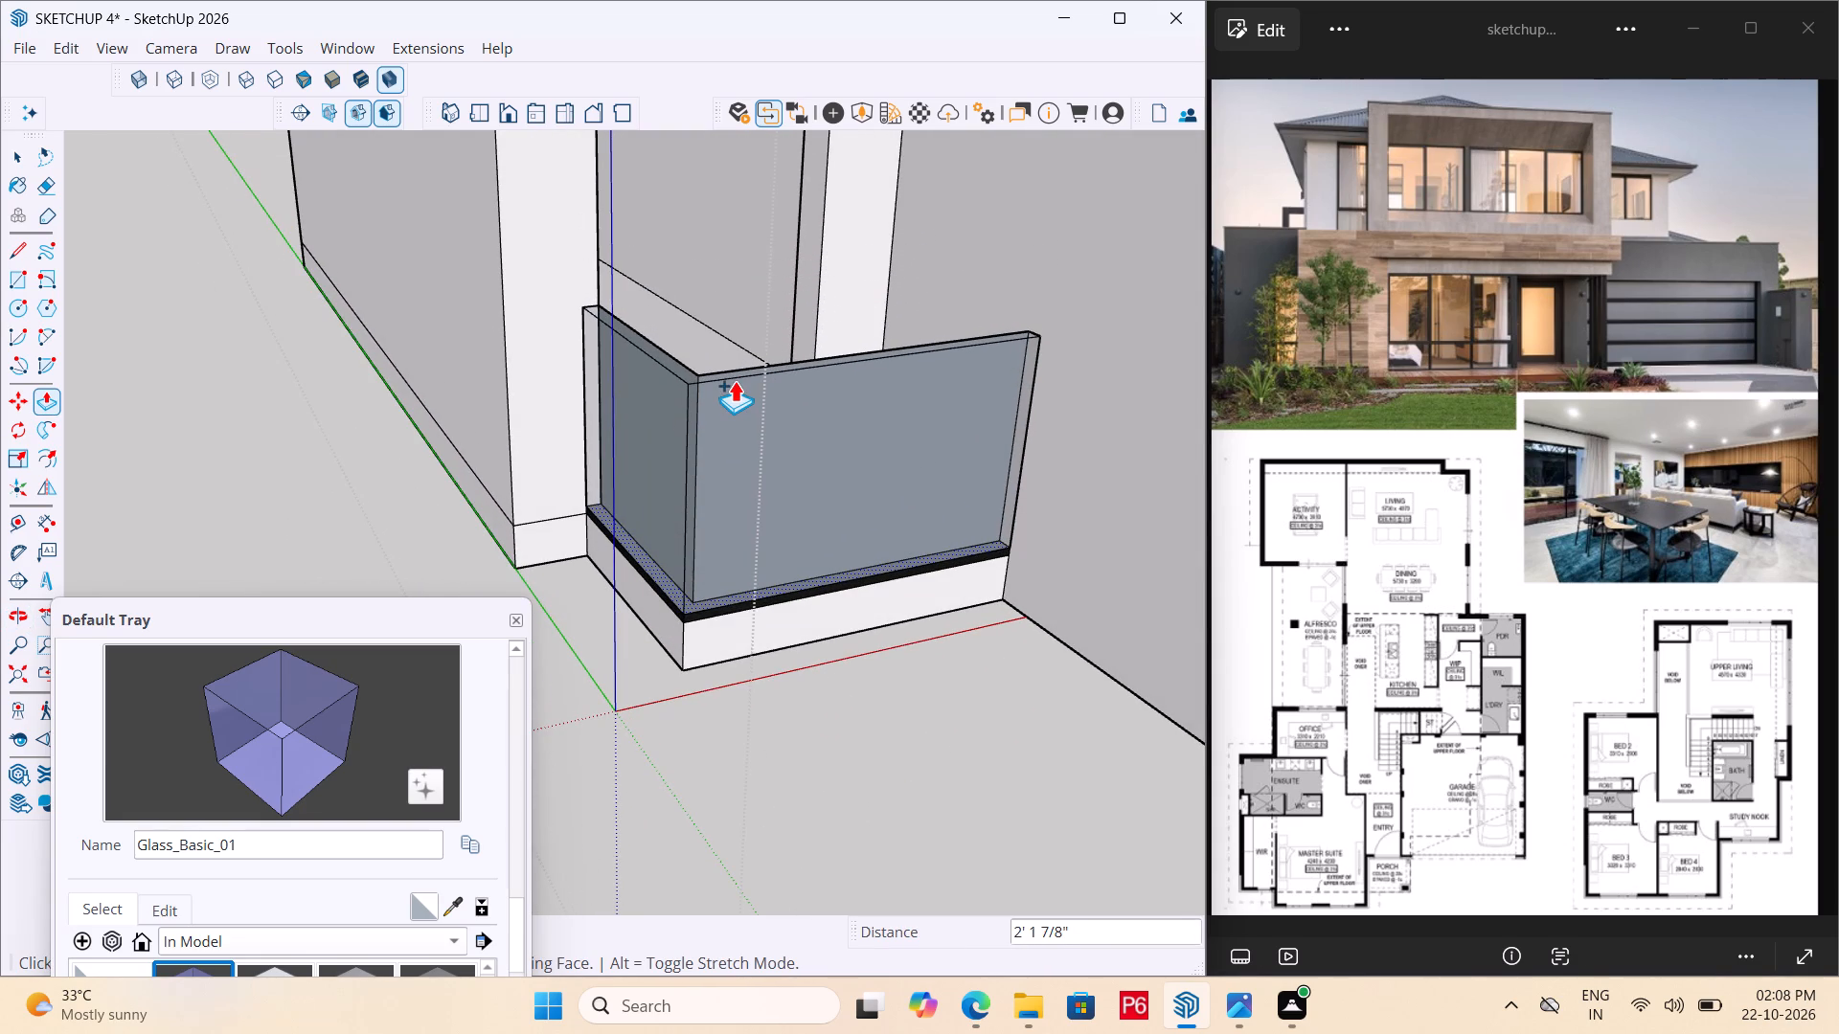
{"action": "type", "text": "2'"}
{"action": "key", "text": "Return"}
Paint the top face of the glass balustrade with M09_Shadow_Night from the Solid Colors collection.
{"action": "middle_click_drag", "start_coordinate": [715, 348], "coordinate": [710, 542]}
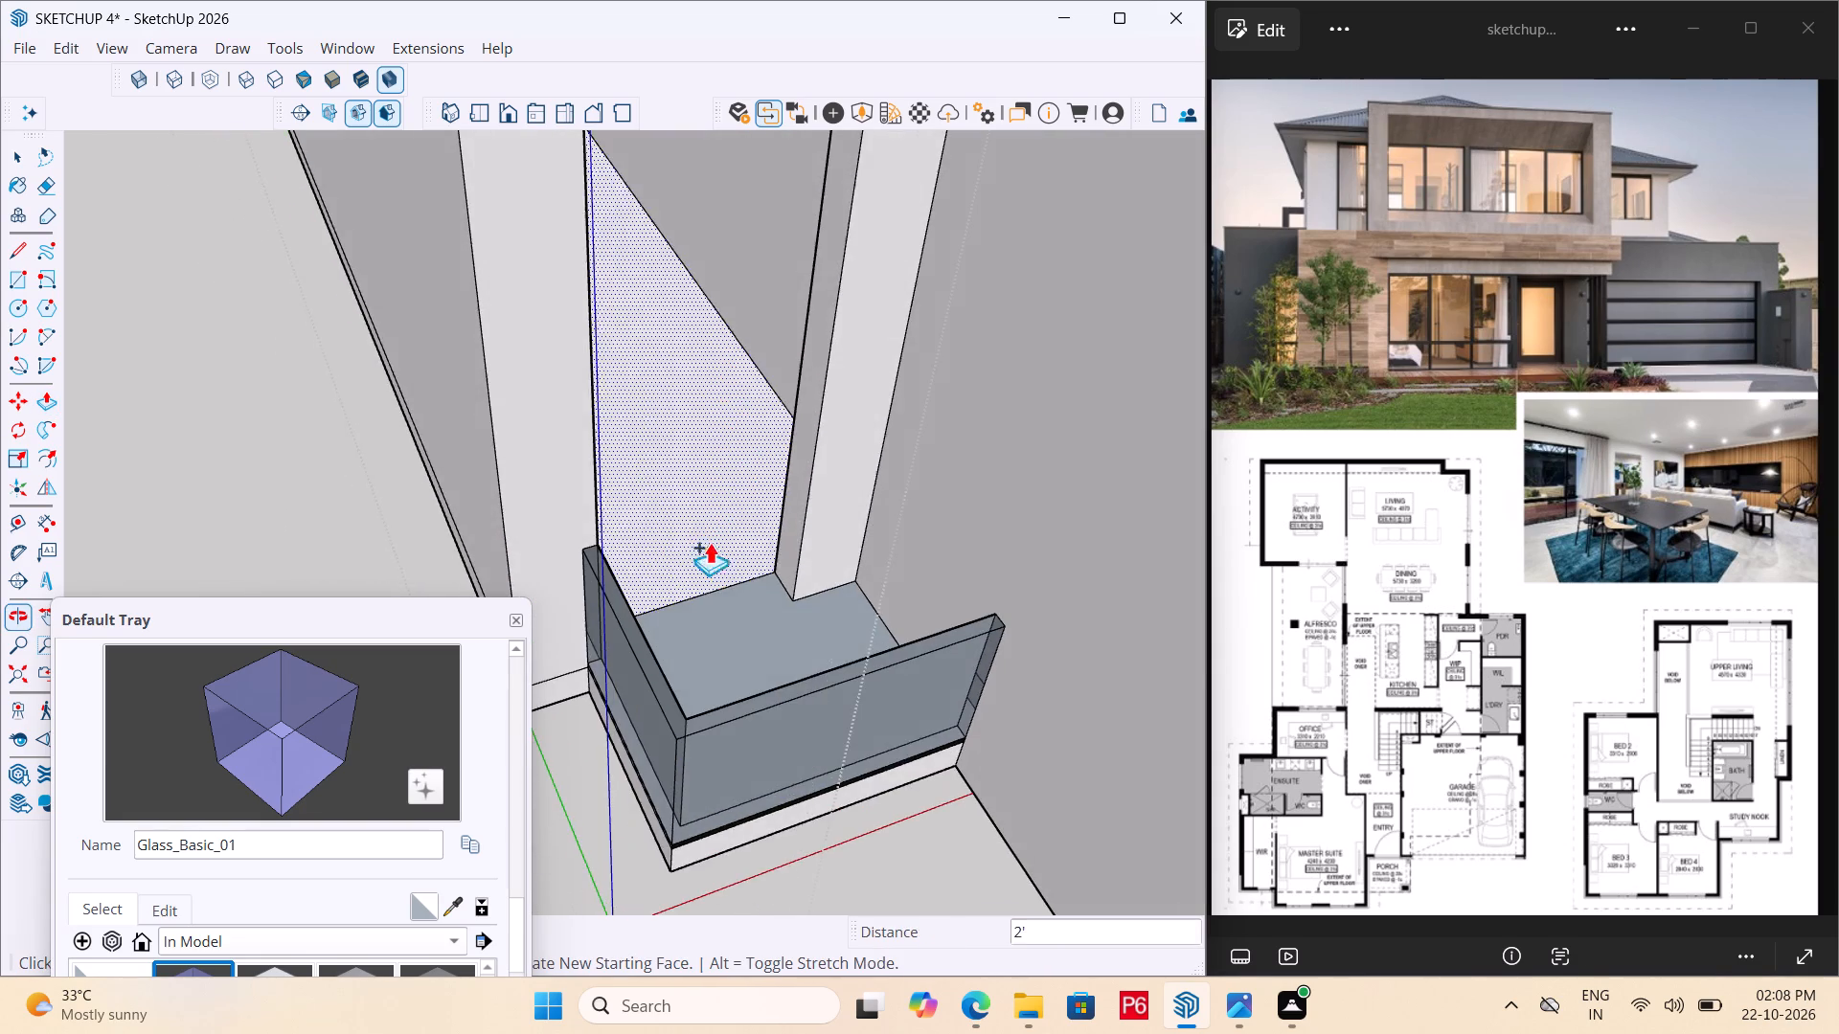
{"action": "middle_click_drag", "start_coordinate": [710, 542], "coordinate": [711, 541]}
{"action": "scroll", "coordinate": [660, 716], "scroll_direction": "up", "scroll_amount": 6}
{"action": "key", "text": "p"}
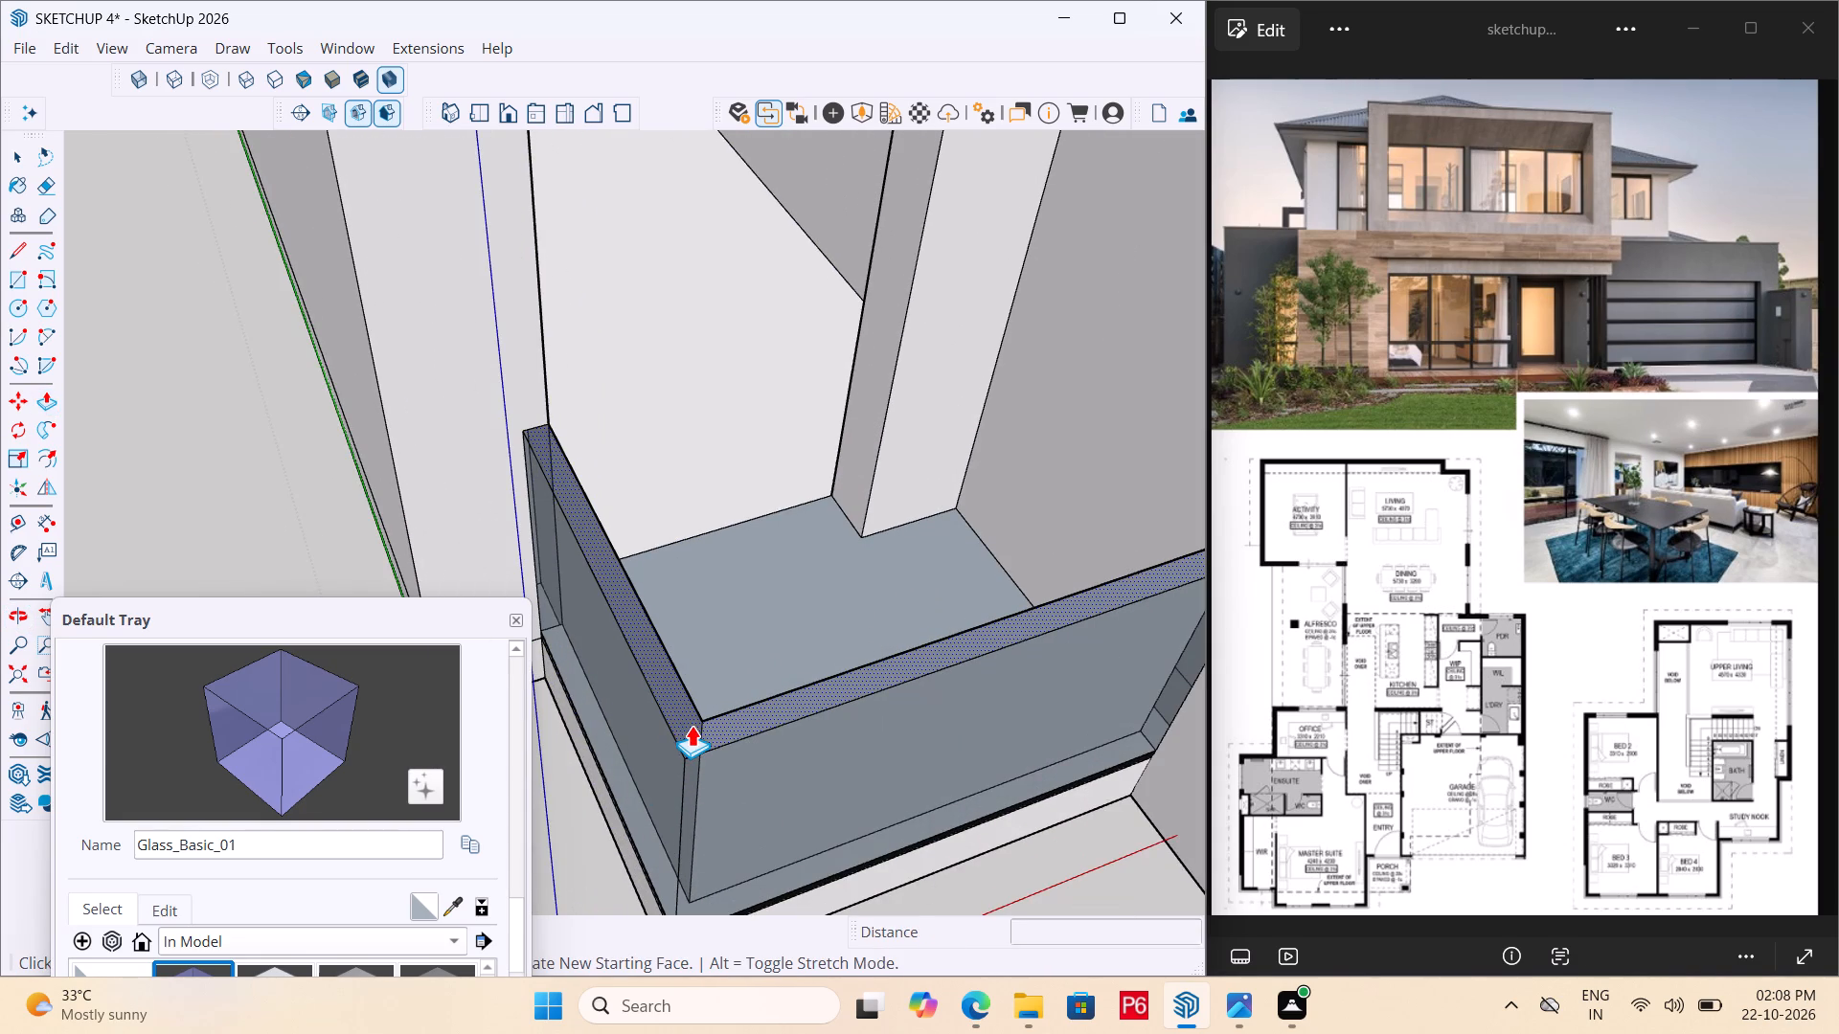
{"action": "key", "text": "b"}
{"action": "scroll", "coordinate": [303, 830], "scroll_direction": "down", "scroll_amount": 2}
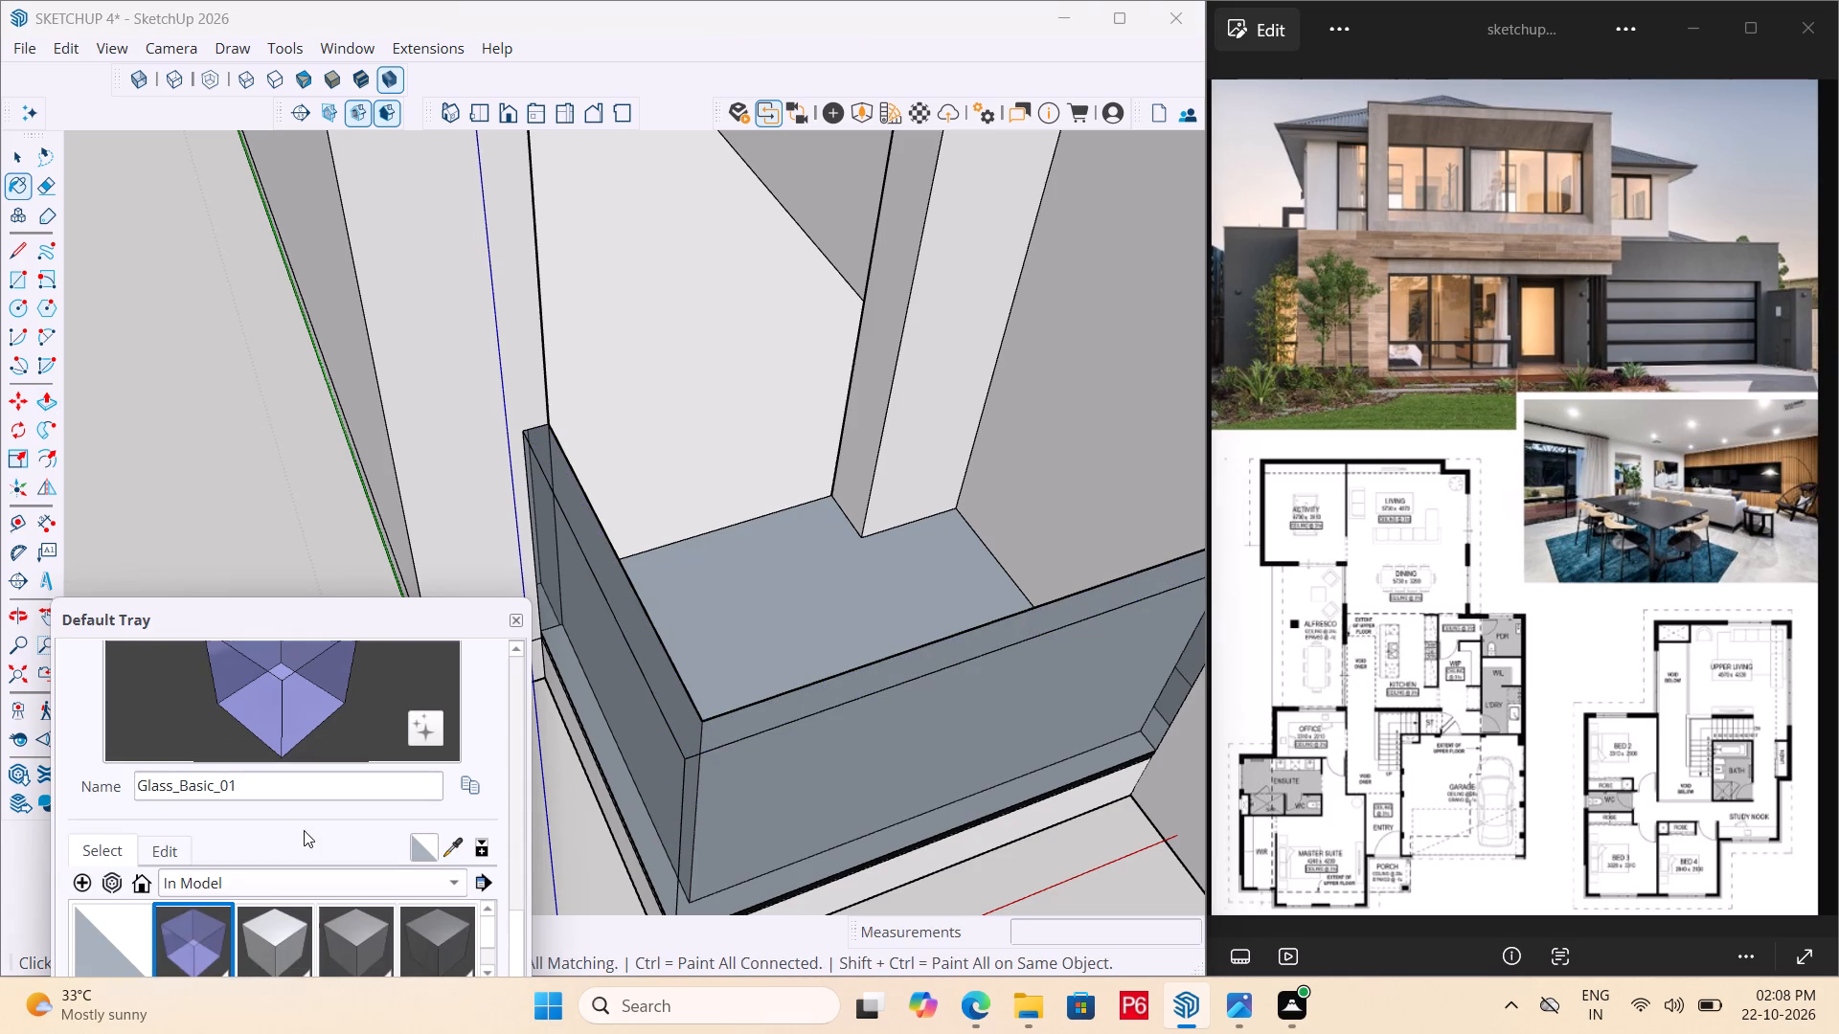
{"action": "scroll", "coordinate": [304, 830], "scroll_direction": "down", "scroll_amount": 1}
{"action": "left_click", "coordinate": [279, 878]}
{"action": "left_click", "coordinate": [235, 961]}
{"action": "scroll", "coordinate": [383, 921], "scroll_direction": "down", "scroll_amount": 17}
{"action": "scroll", "coordinate": [375, 927], "scroll_direction": "down", "scroll_amount": 5}
{"action": "scroll", "coordinate": [210, 928], "scroll_direction": "up", "scroll_amount": 2}
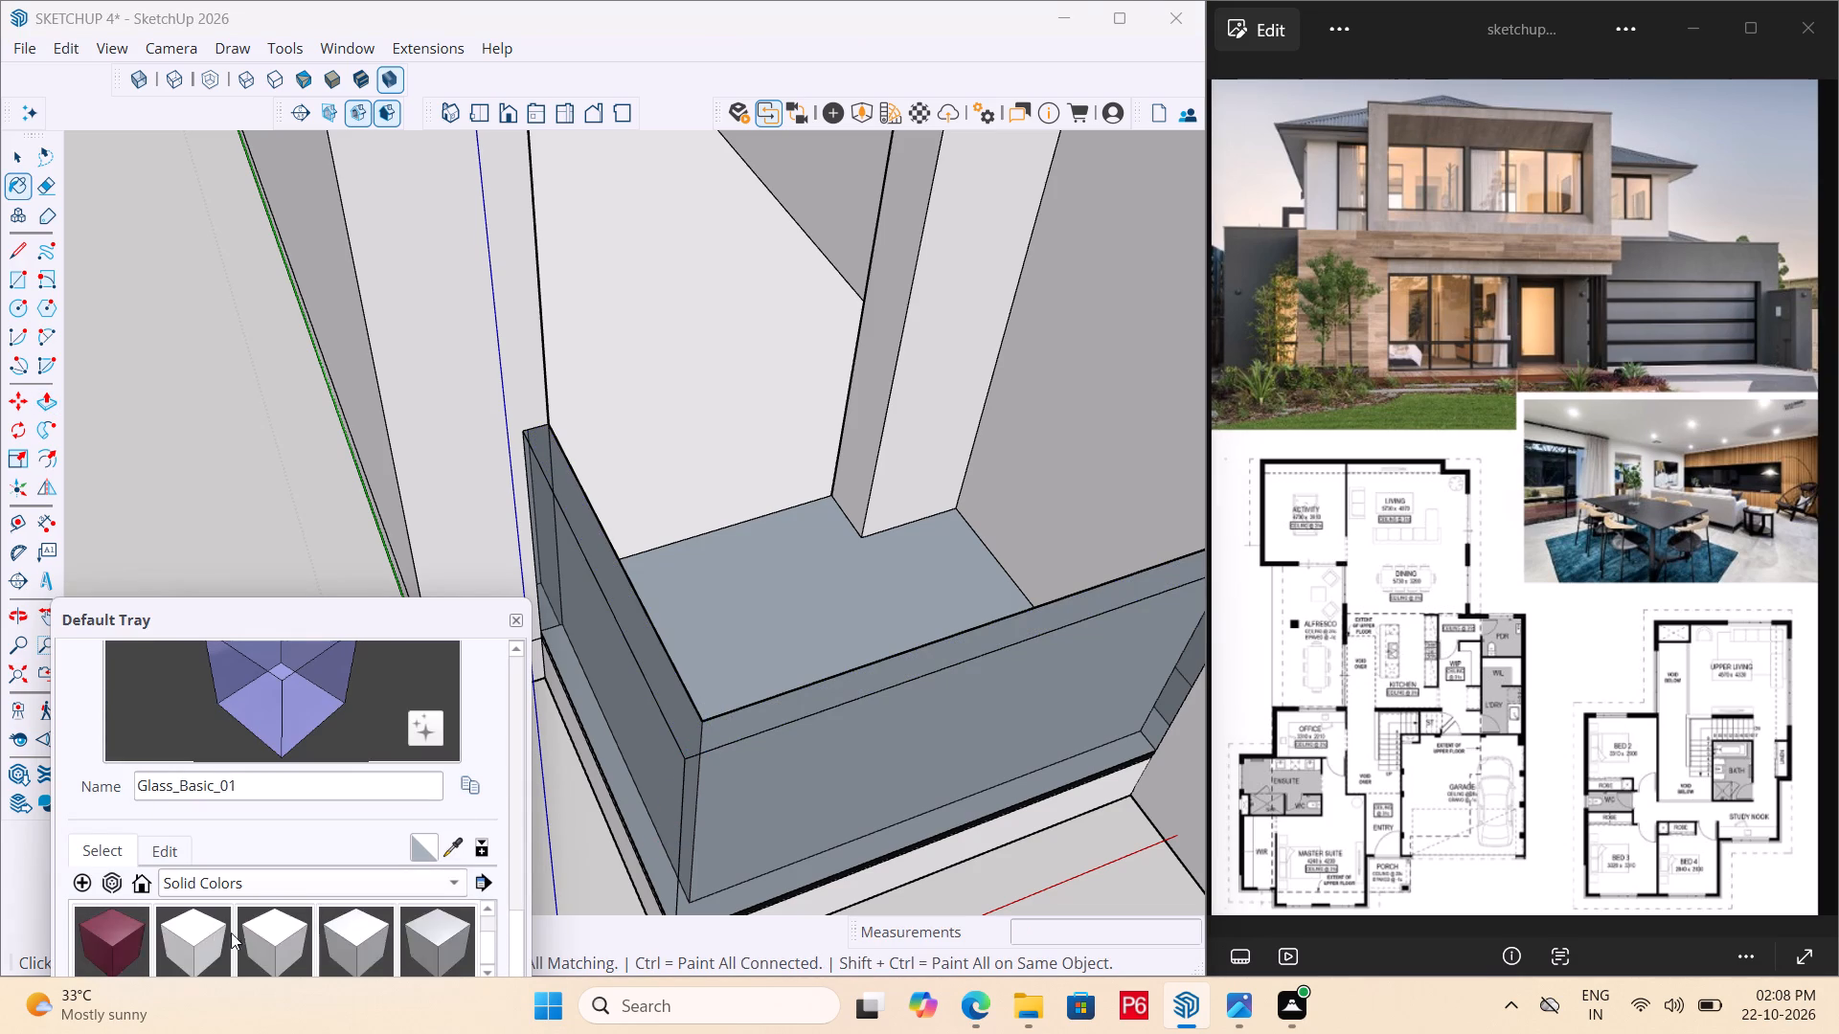
{"action": "scroll", "coordinate": [295, 918], "scroll_direction": "down", "scroll_amount": 3}
{"action": "left_click", "coordinate": [114, 934]}
{"action": "left_click", "coordinate": [729, 732]}
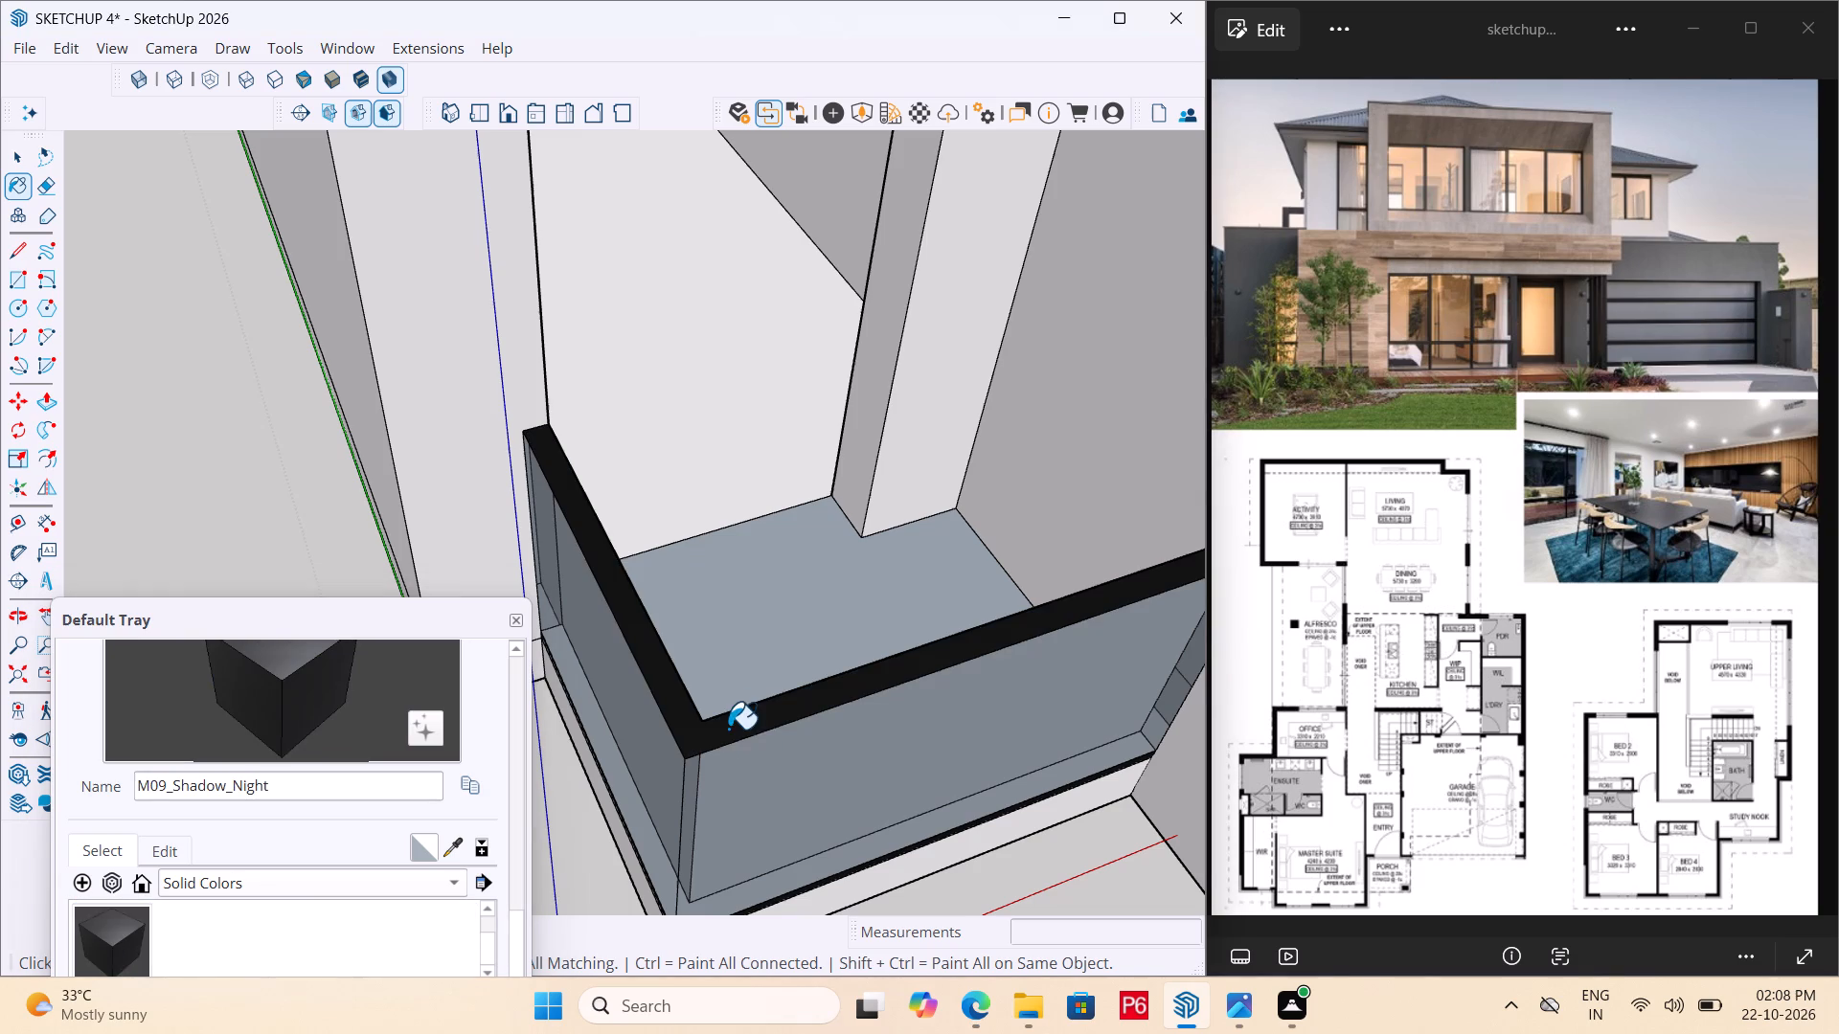
Extrude the balustrade's black top face upward about 1 13/16" to form a handrail cap.
{"action": "scroll", "coordinate": [686, 537], "scroll_direction": "down", "scroll_amount": 3}
{"action": "middle_click_drag", "start_coordinate": [670, 653], "coordinate": [703, 532]}
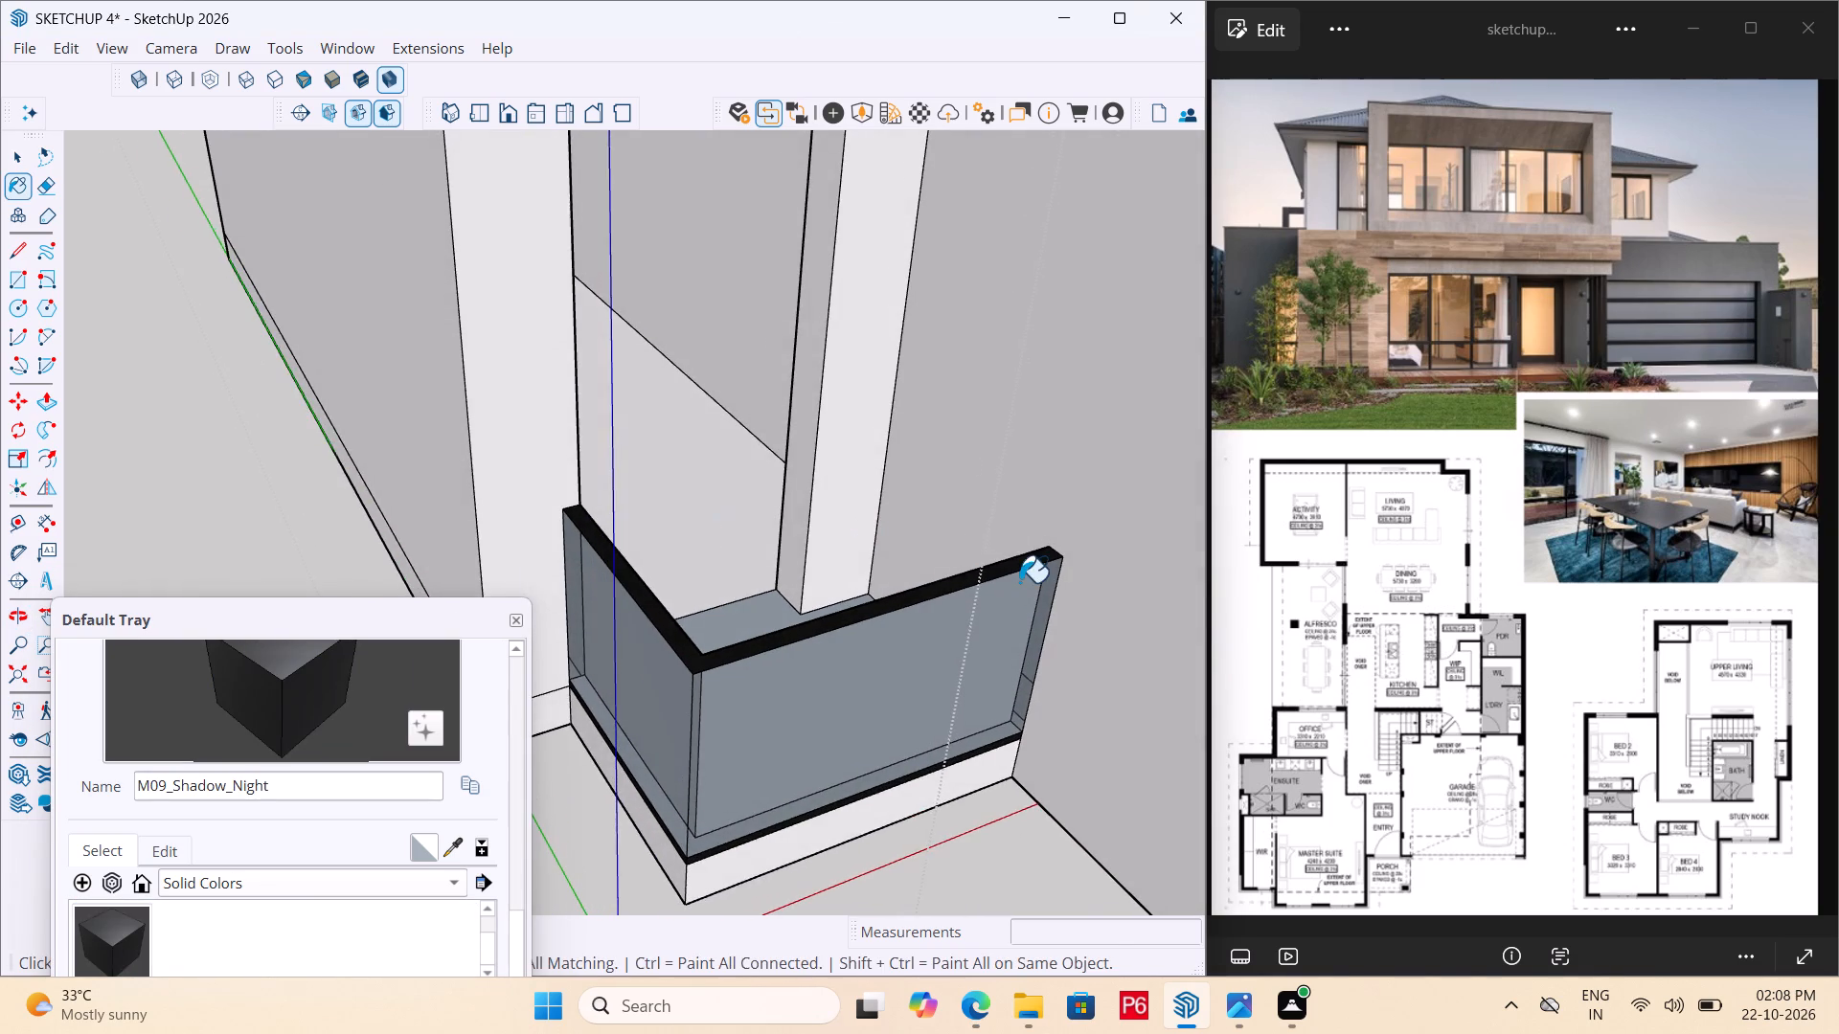
{"action": "scroll", "coordinate": [1019, 582], "scroll_direction": "up", "scroll_amount": 6}
{"action": "middle_click_drag", "start_coordinate": [1046, 659], "coordinate": [993, 435]}
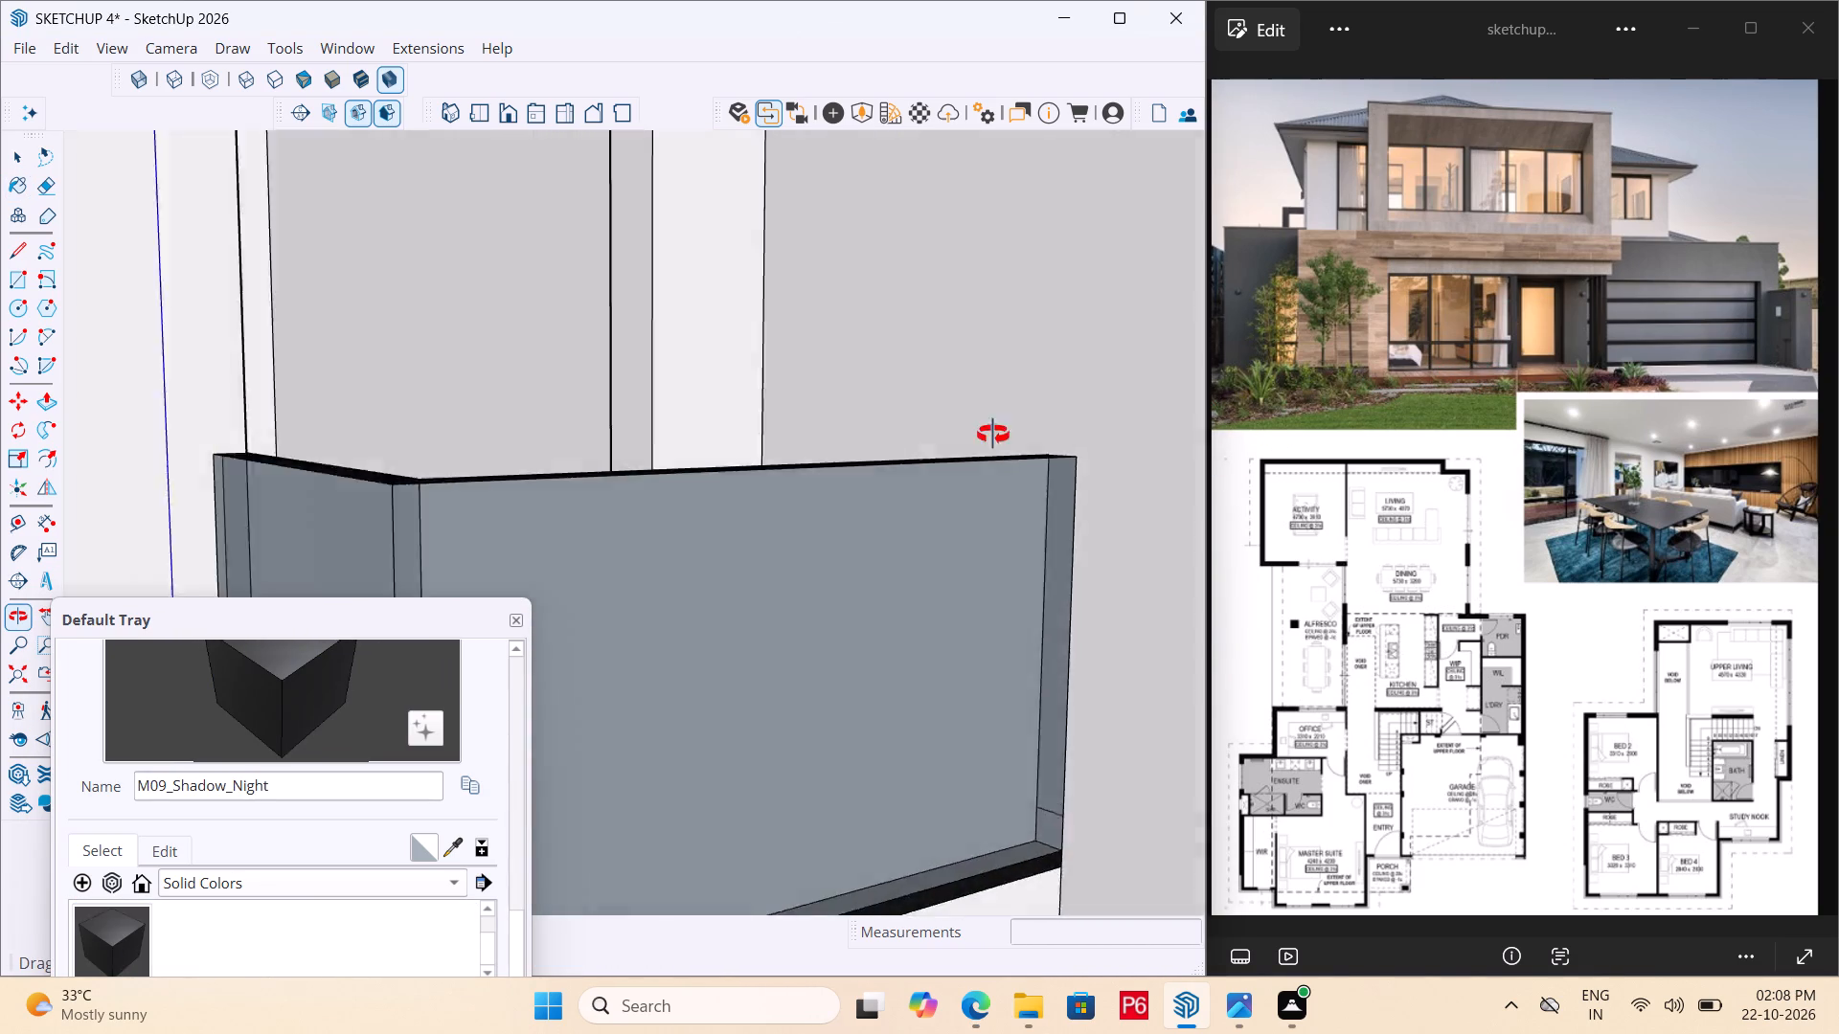
{"action": "middle_click_drag", "start_coordinate": [993, 435], "coordinate": [1210, 492]}
{"action": "scroll", "coordinate": [1046, 486], "scroll_direction": "down", "scroll_amount": 3}
{"action": "middle_click_drag", "start_coordinate": [896, 513], "coordinate": [721, 729]}
{"action": "scroll", "coordinate": [587, 583], "scroll_direction": "up", "scroll_amount": 6}
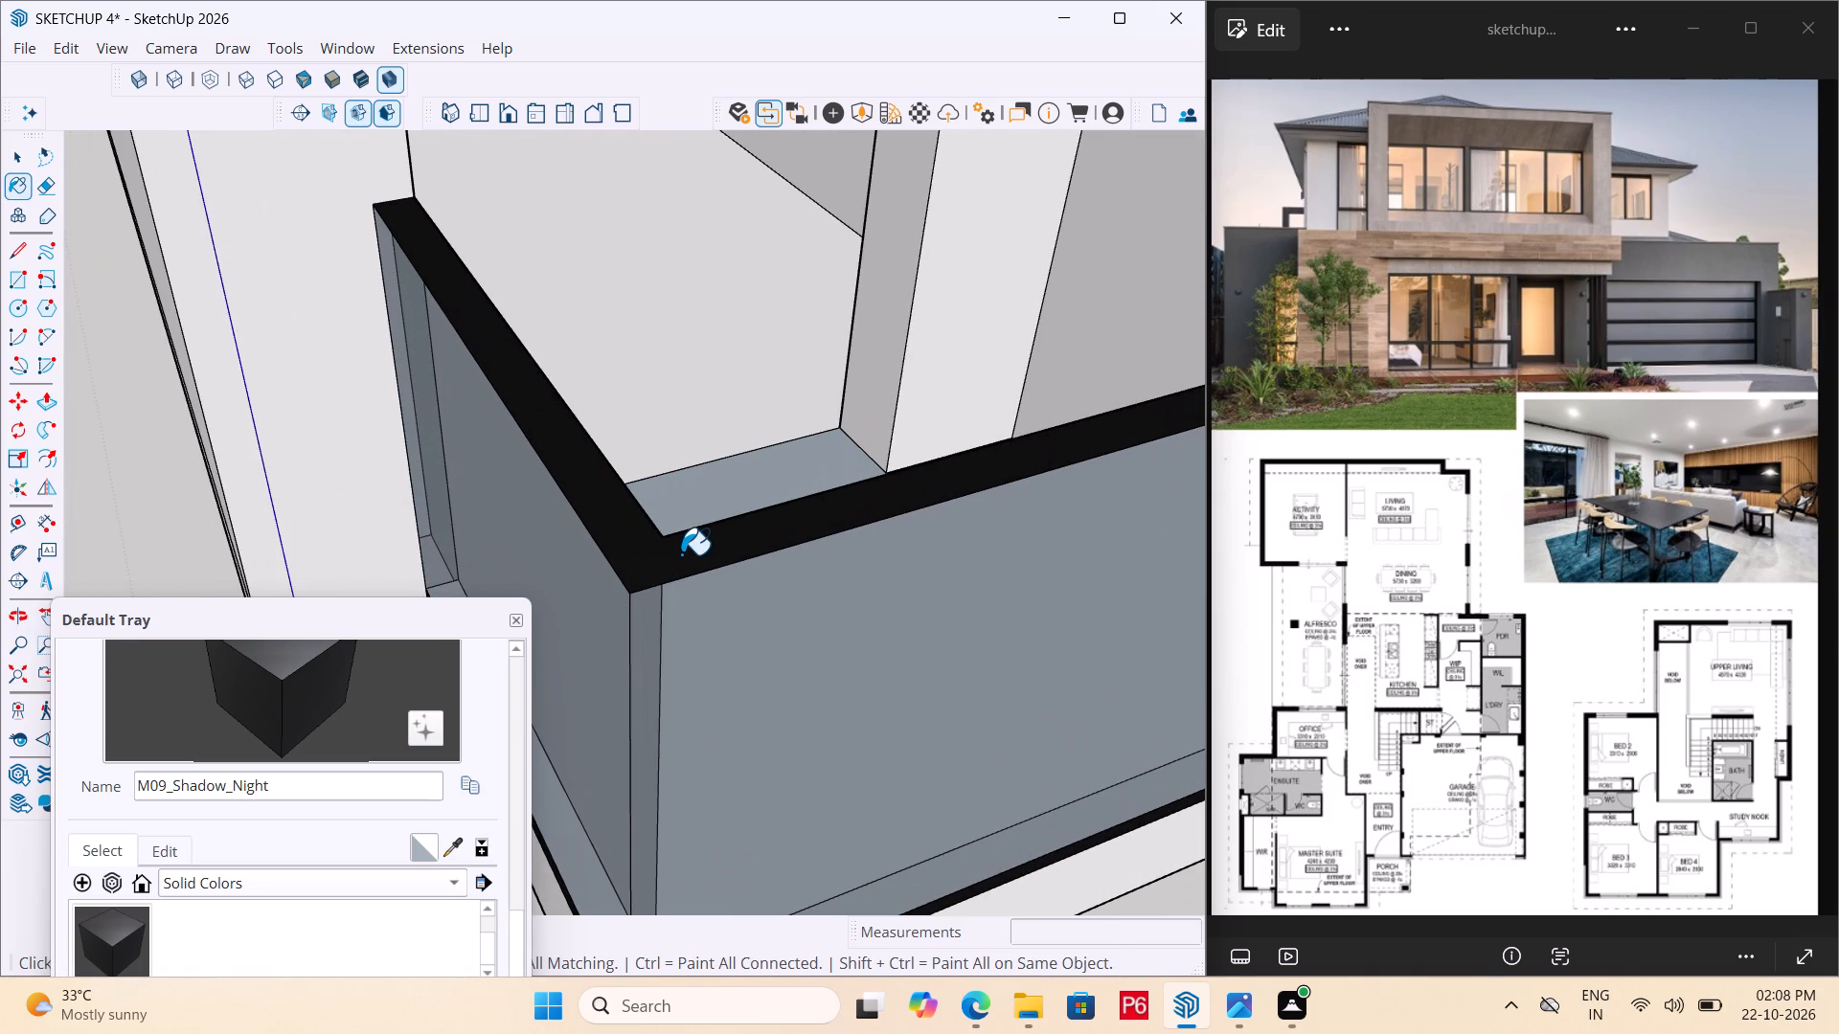
{"action": "key", "text": "p"}
{"action": "left_click", "coordinate": [688, 556]}
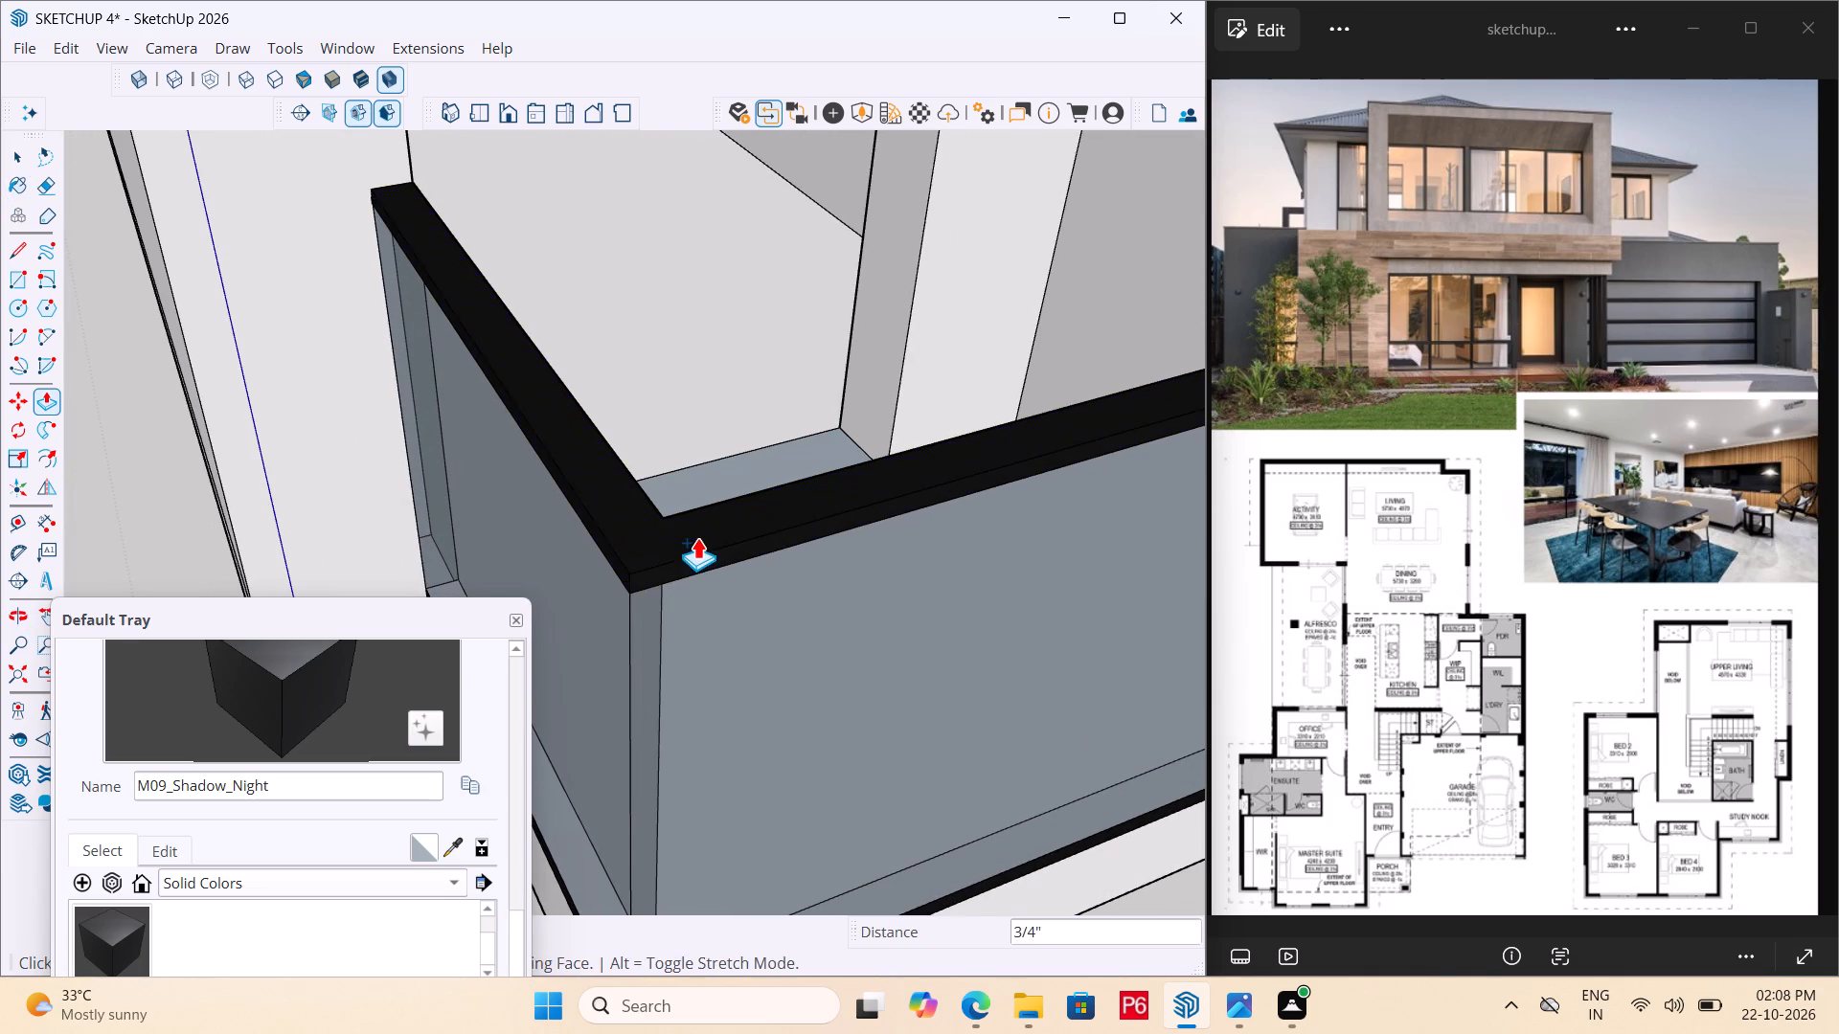
{"action": "middle_click_drag", "start_coordinate": [697, 536], "coordinate": [693, 416]}
{"action": "middle_click_drag", "start_coordinate": [675, 509], "coordinate": [662, 442]}
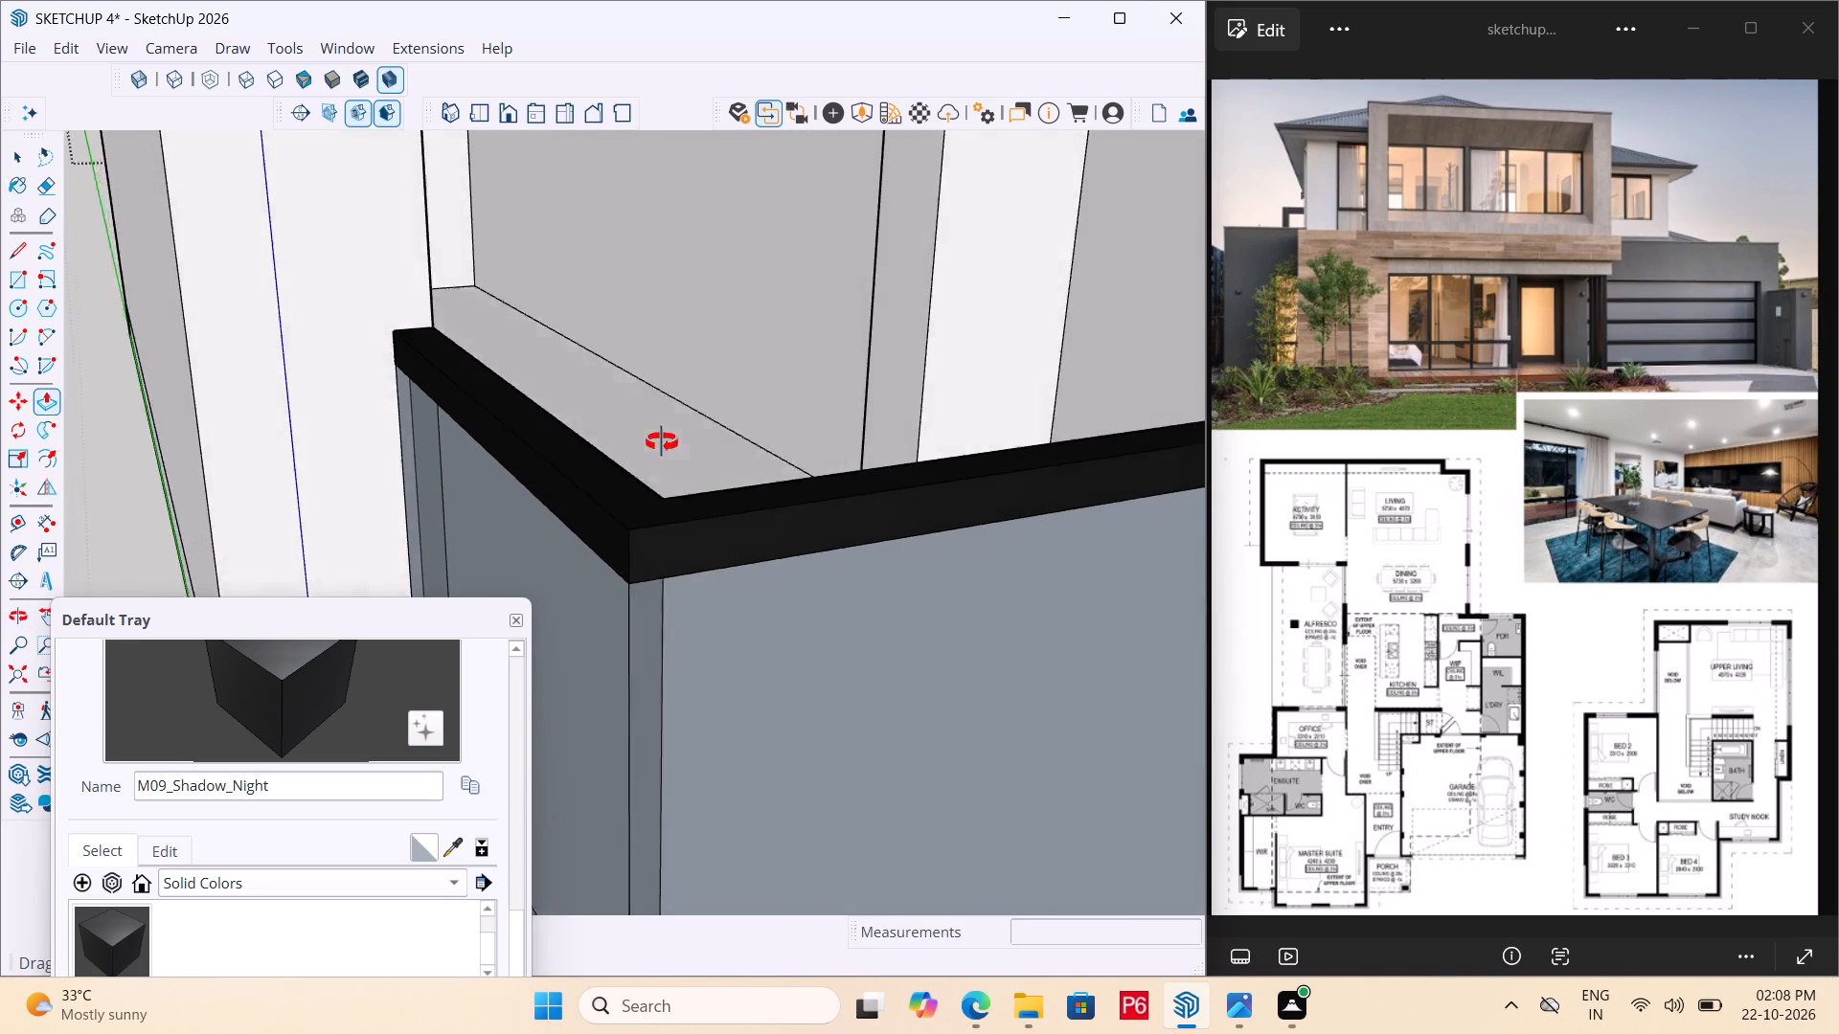
{"action": "middle_click_drag", "start_coordinate": [662, 442], "coordinate": [597, 348]}
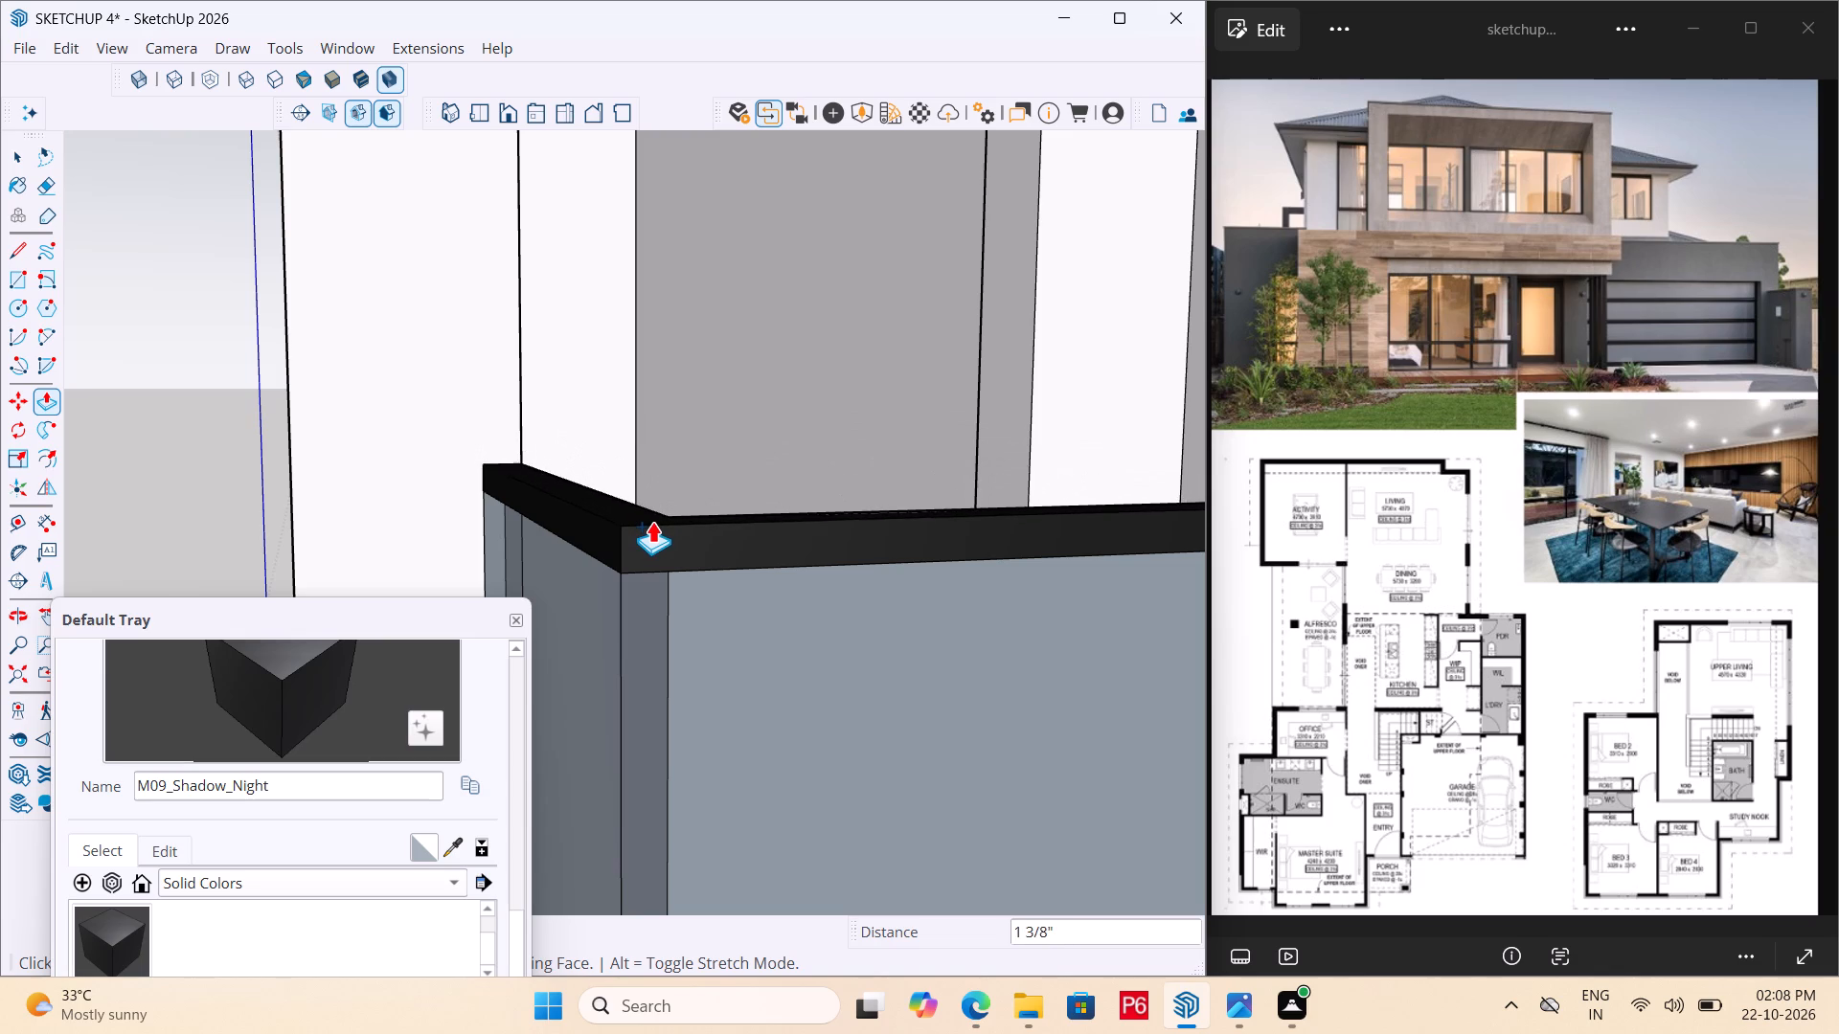
{"action": "left_click", "coordinate": [649, 506]}
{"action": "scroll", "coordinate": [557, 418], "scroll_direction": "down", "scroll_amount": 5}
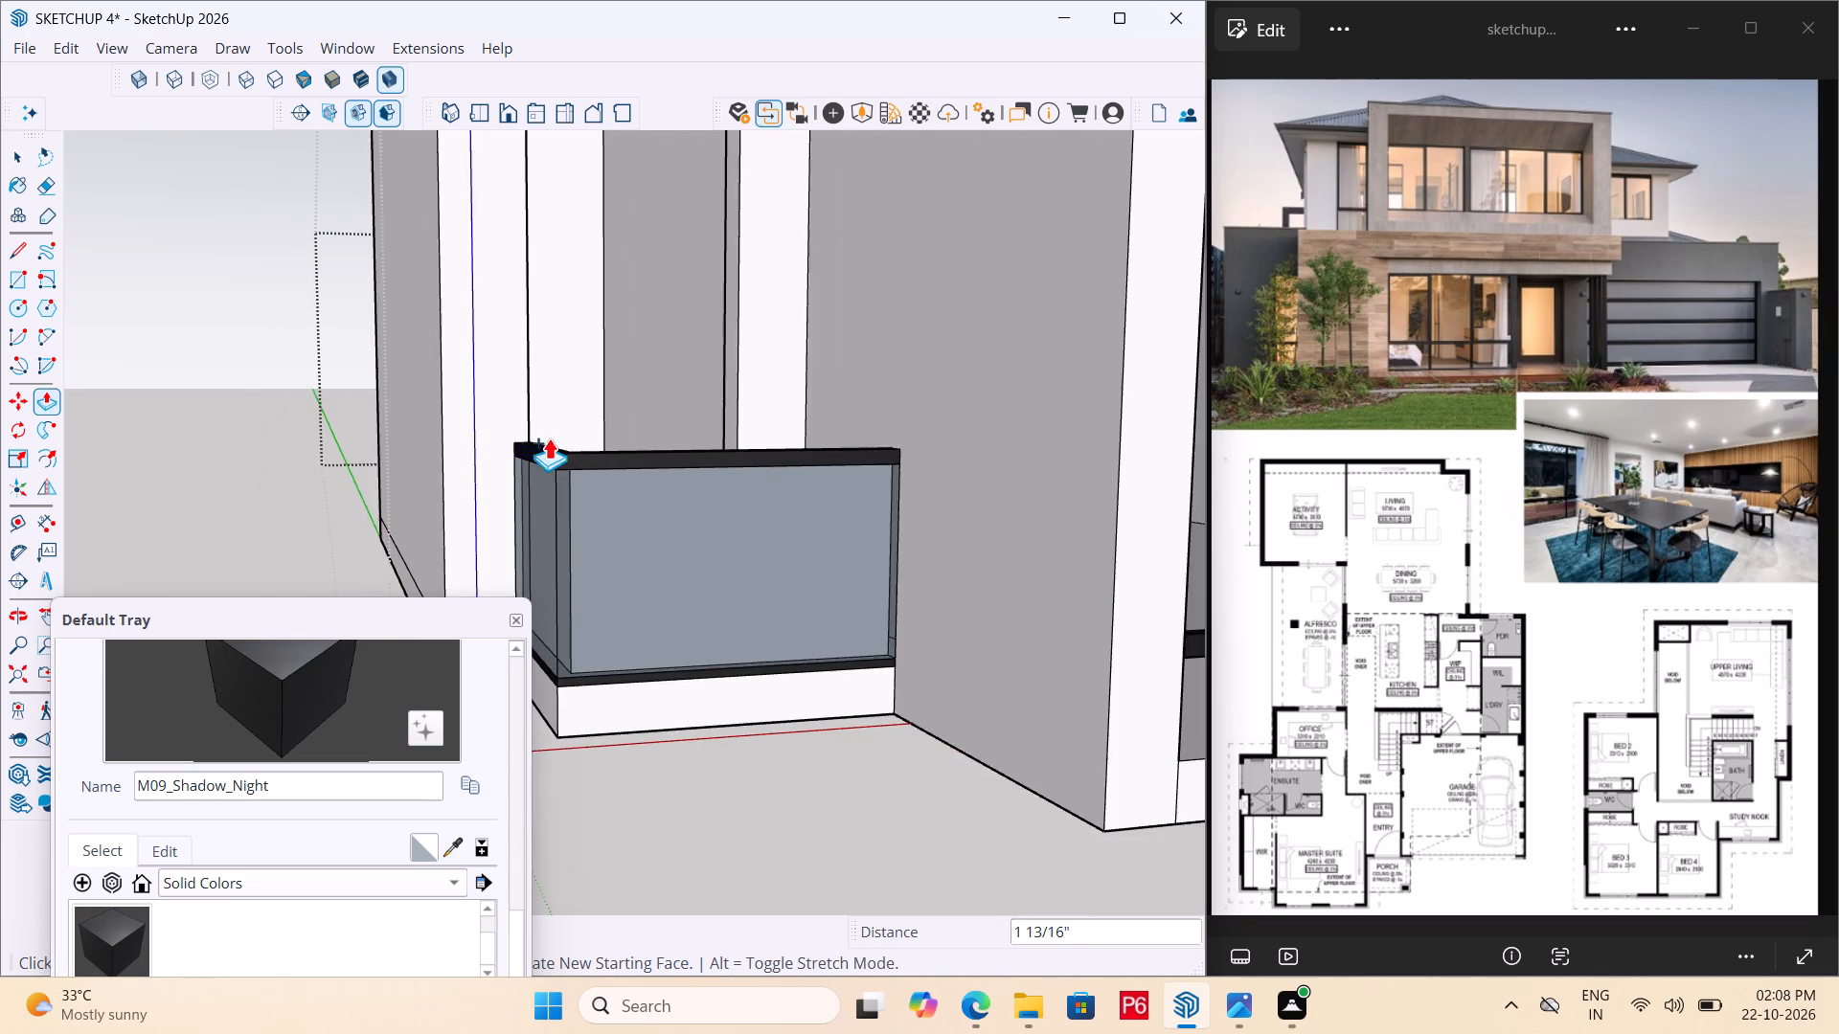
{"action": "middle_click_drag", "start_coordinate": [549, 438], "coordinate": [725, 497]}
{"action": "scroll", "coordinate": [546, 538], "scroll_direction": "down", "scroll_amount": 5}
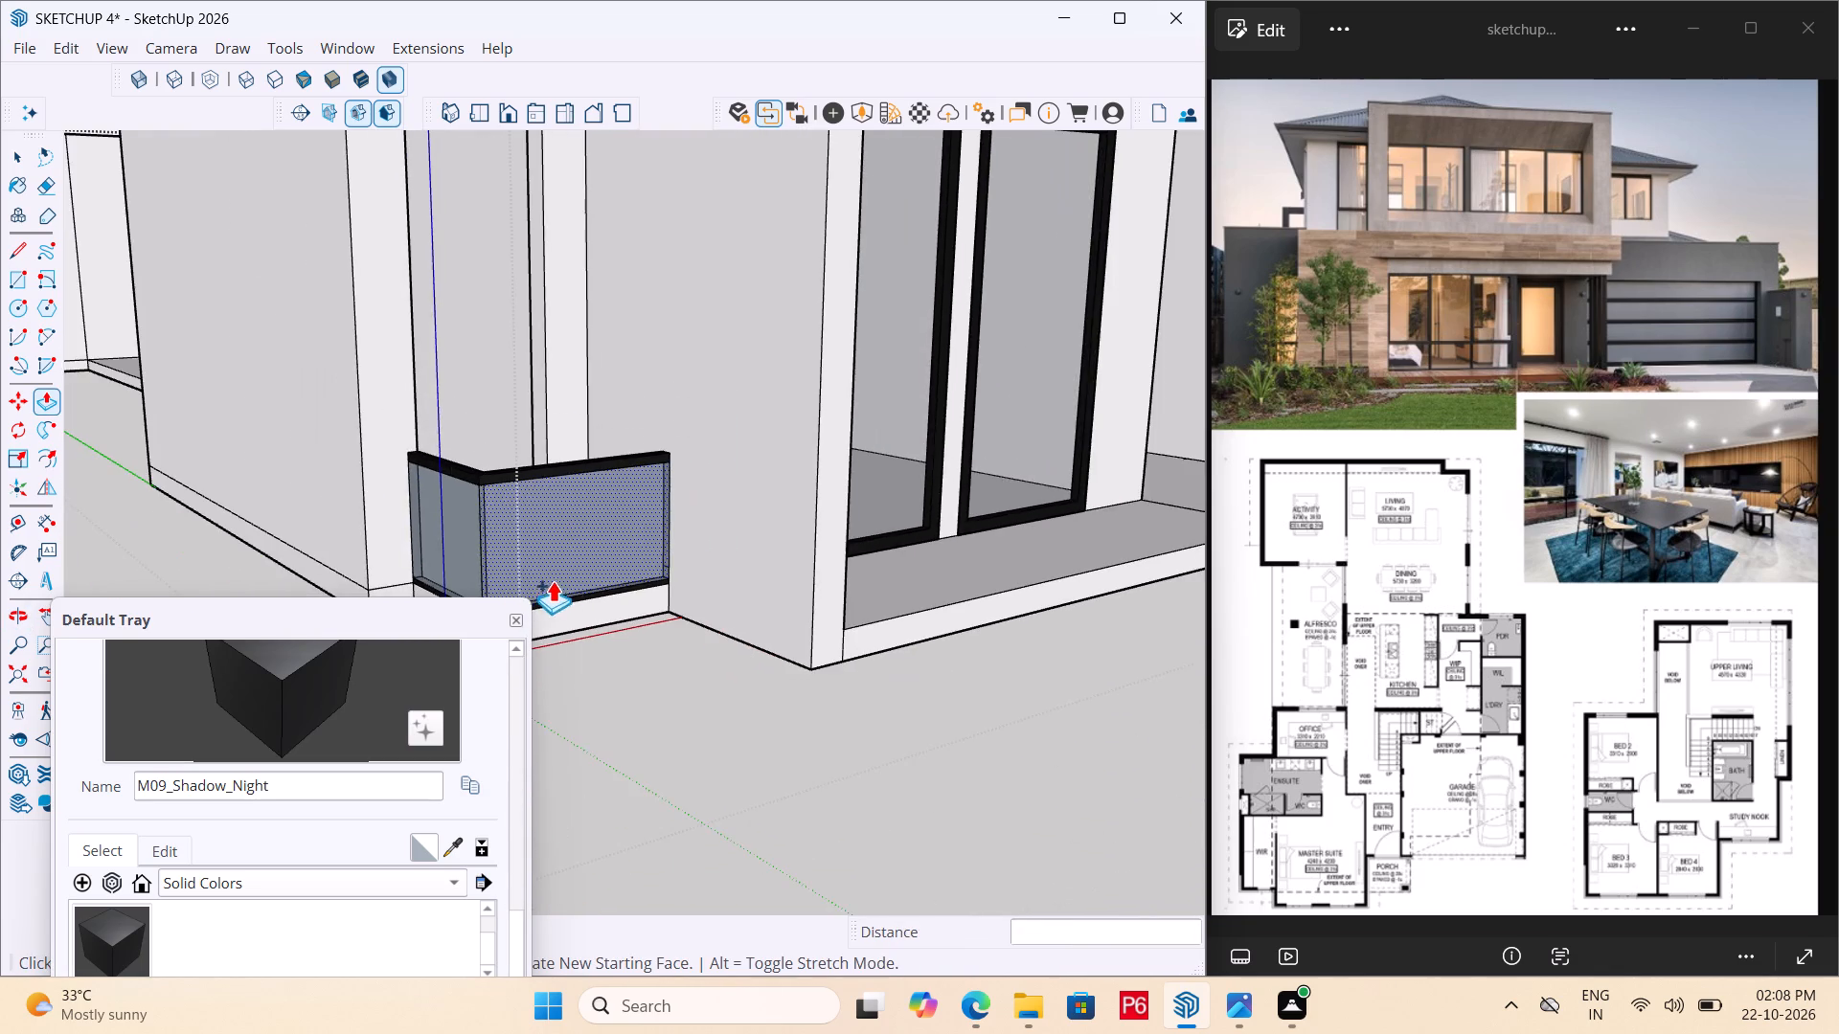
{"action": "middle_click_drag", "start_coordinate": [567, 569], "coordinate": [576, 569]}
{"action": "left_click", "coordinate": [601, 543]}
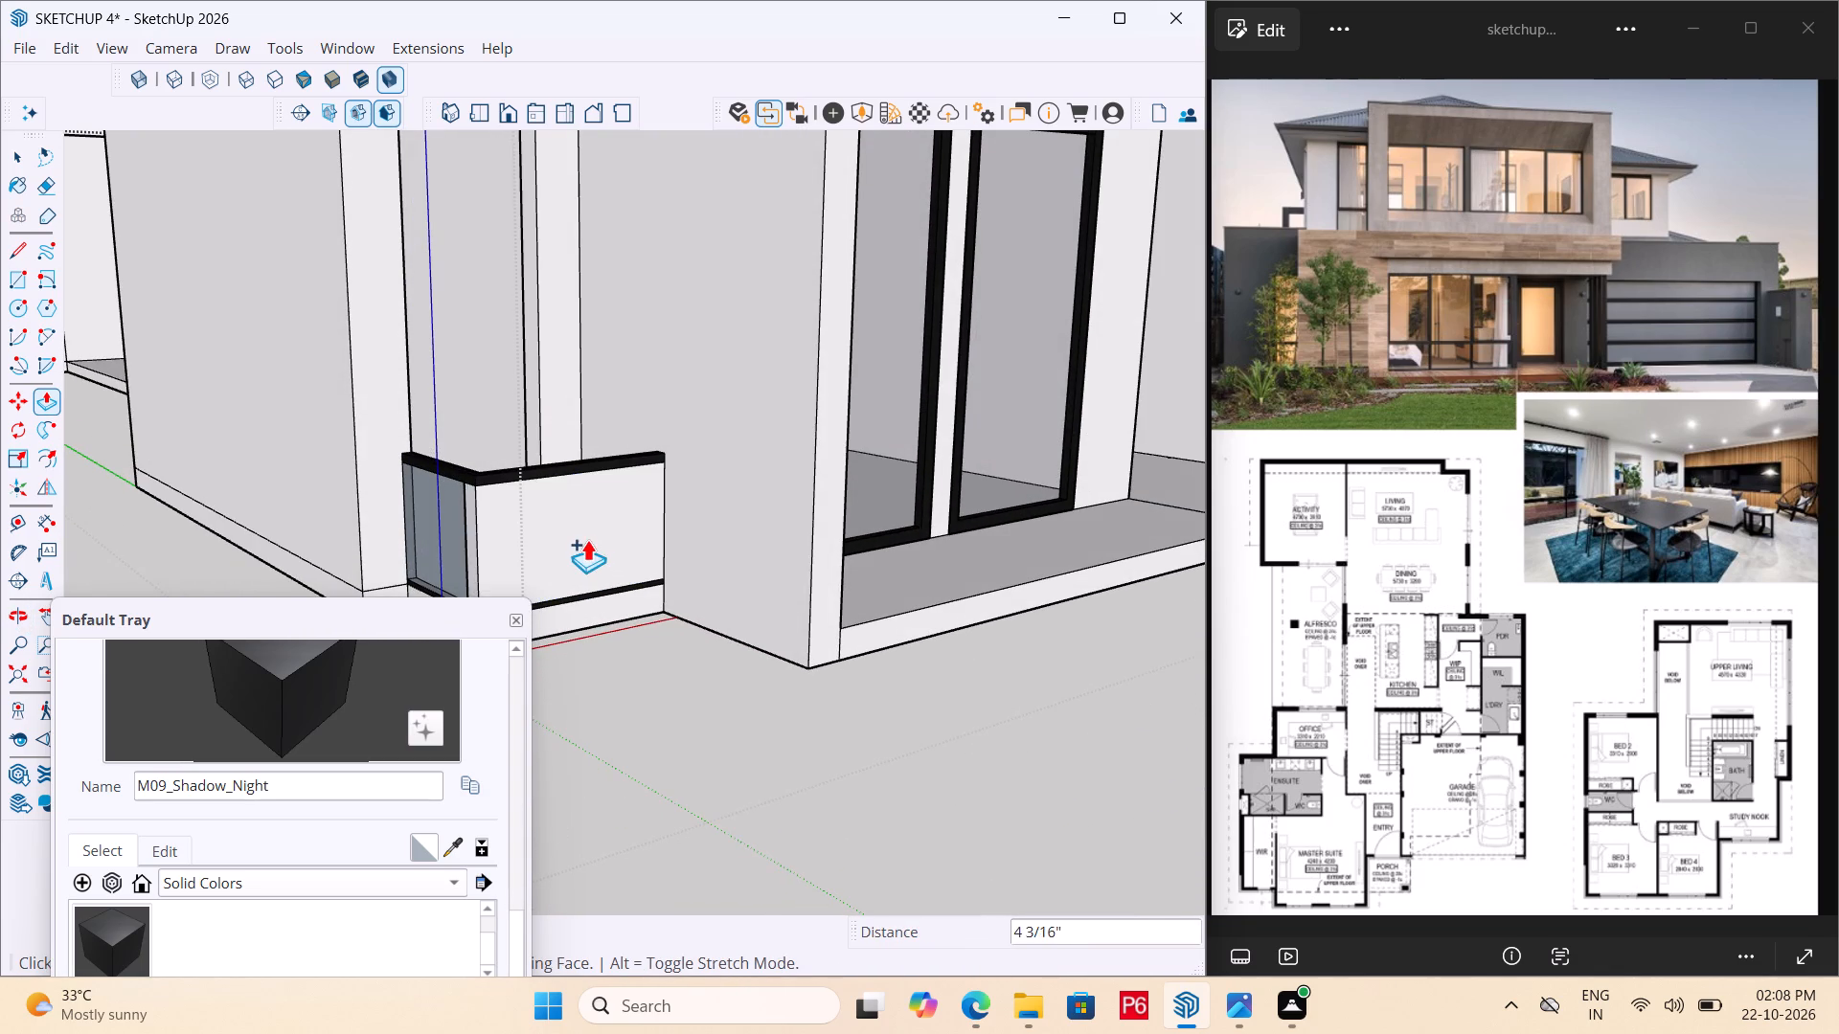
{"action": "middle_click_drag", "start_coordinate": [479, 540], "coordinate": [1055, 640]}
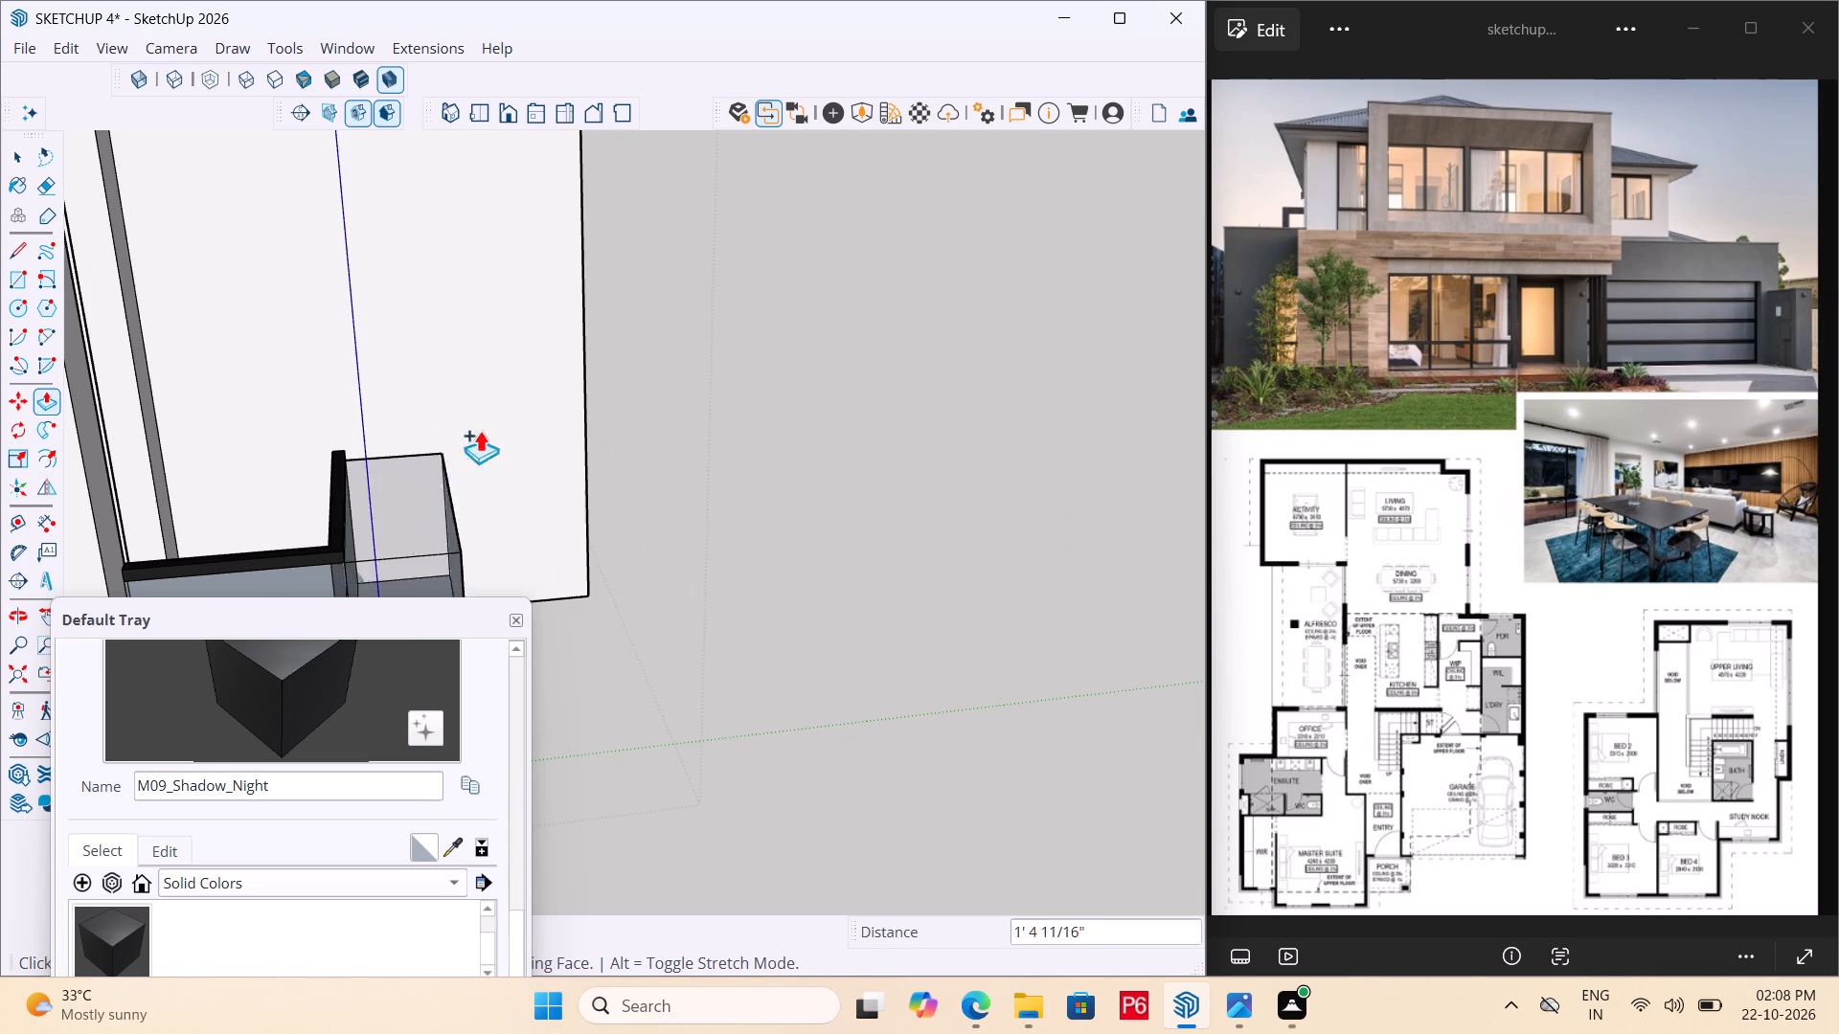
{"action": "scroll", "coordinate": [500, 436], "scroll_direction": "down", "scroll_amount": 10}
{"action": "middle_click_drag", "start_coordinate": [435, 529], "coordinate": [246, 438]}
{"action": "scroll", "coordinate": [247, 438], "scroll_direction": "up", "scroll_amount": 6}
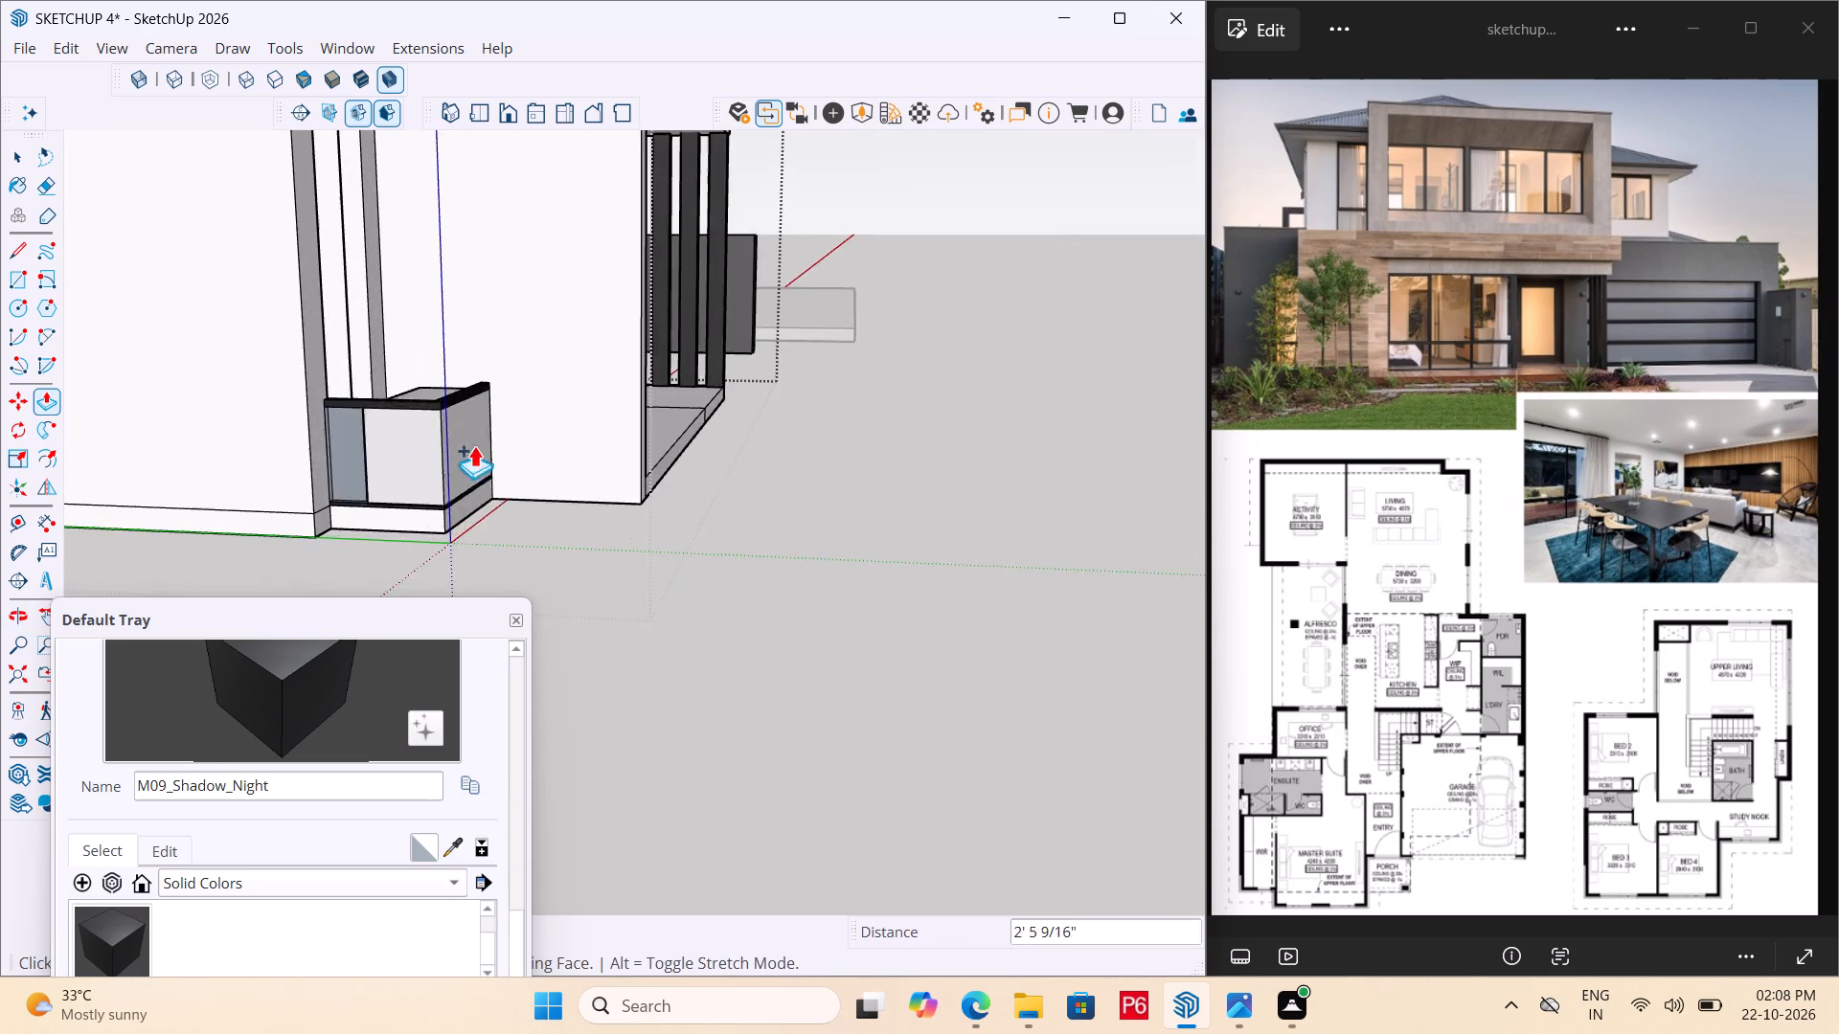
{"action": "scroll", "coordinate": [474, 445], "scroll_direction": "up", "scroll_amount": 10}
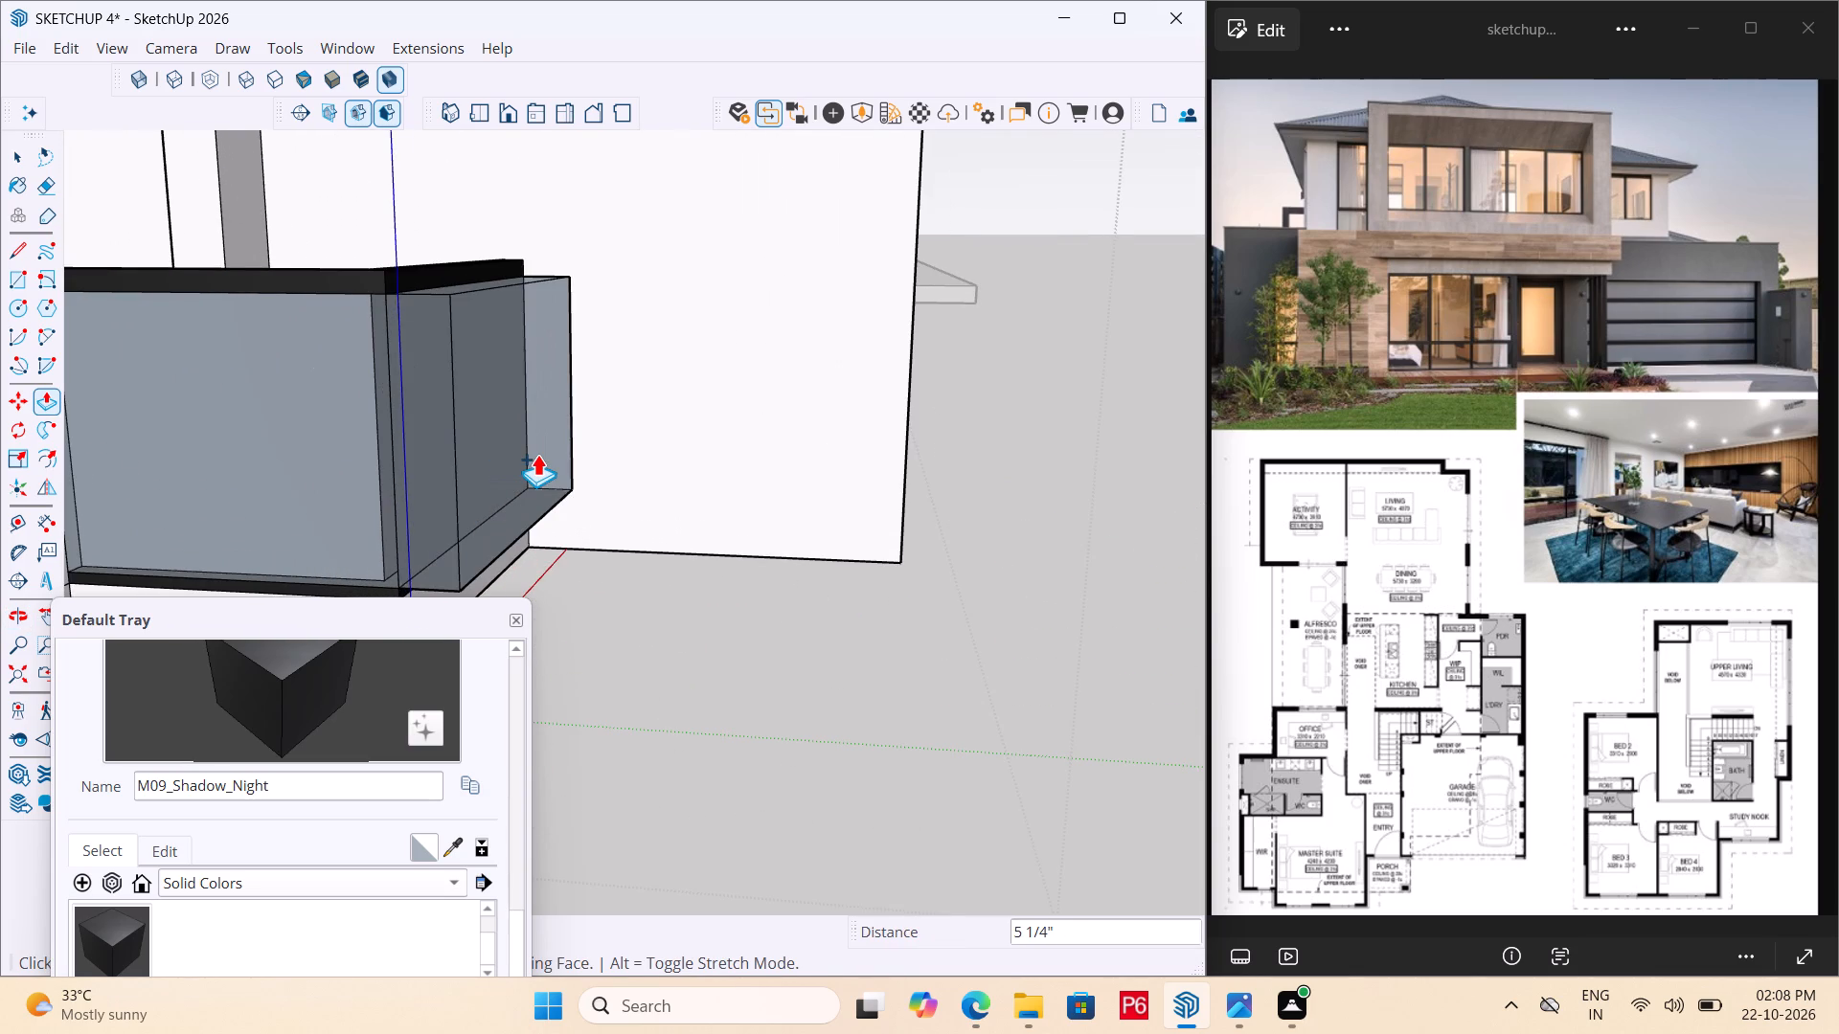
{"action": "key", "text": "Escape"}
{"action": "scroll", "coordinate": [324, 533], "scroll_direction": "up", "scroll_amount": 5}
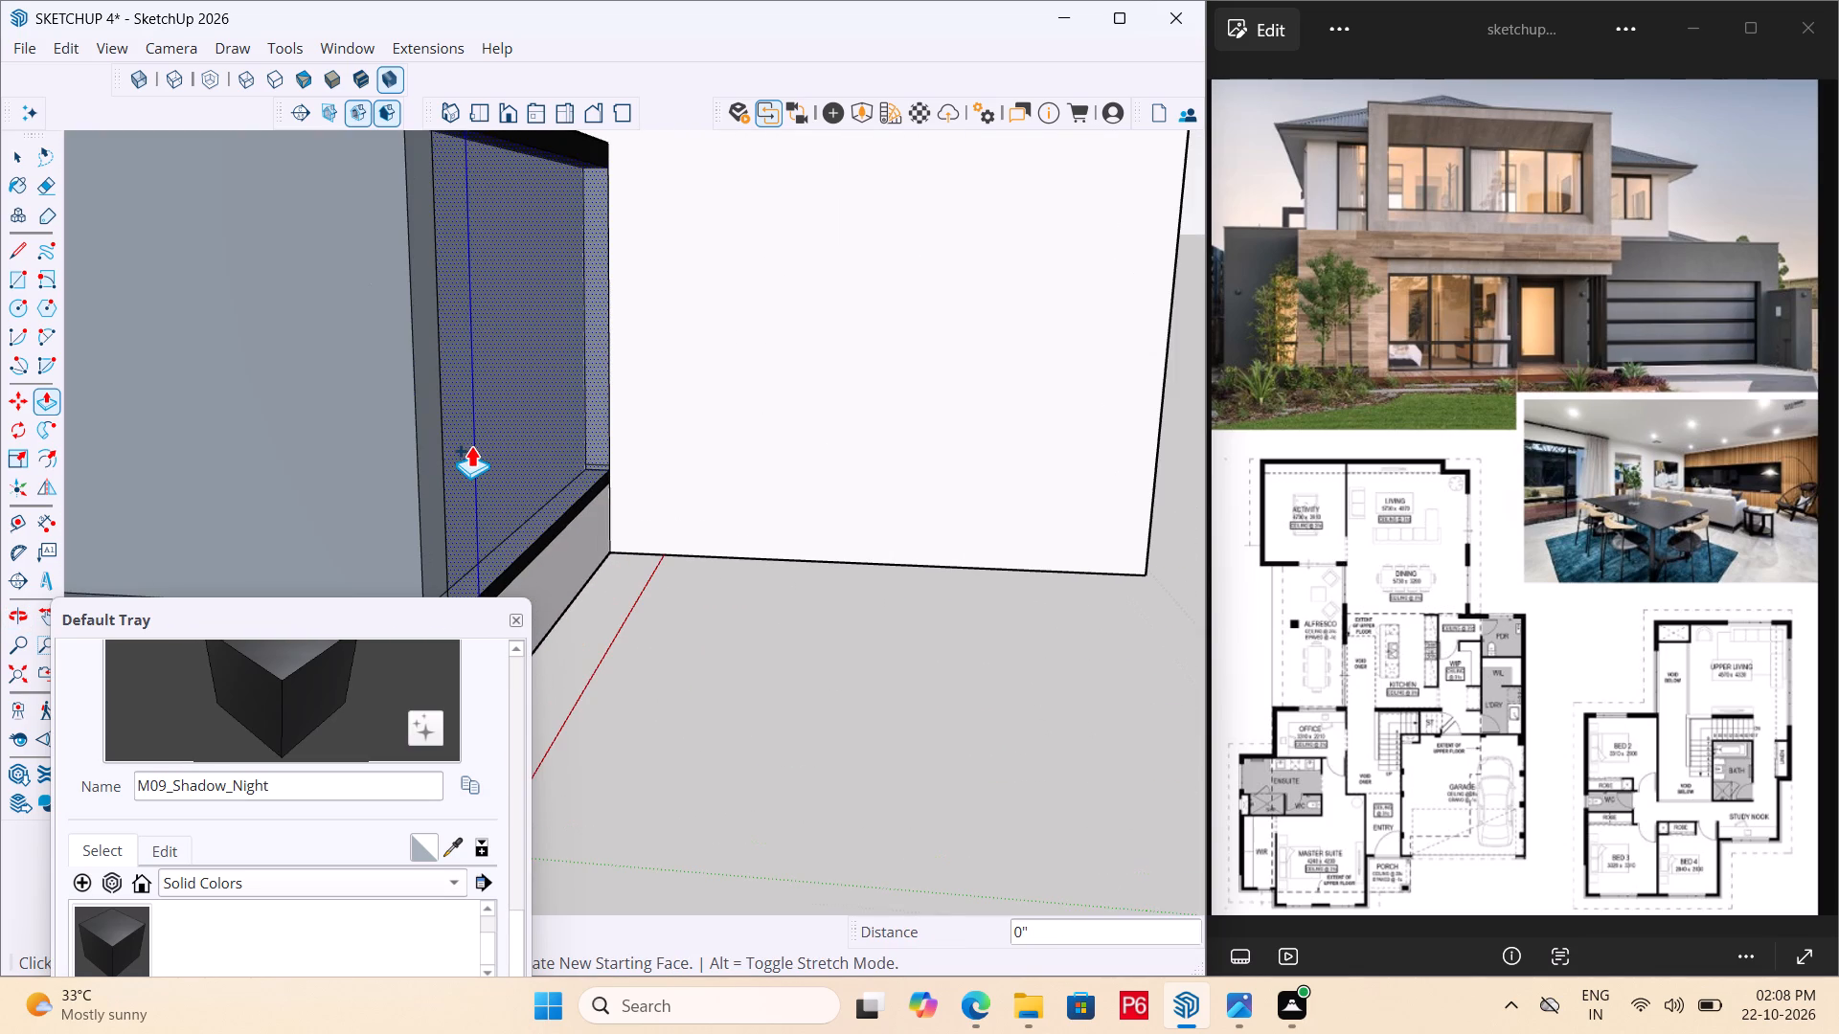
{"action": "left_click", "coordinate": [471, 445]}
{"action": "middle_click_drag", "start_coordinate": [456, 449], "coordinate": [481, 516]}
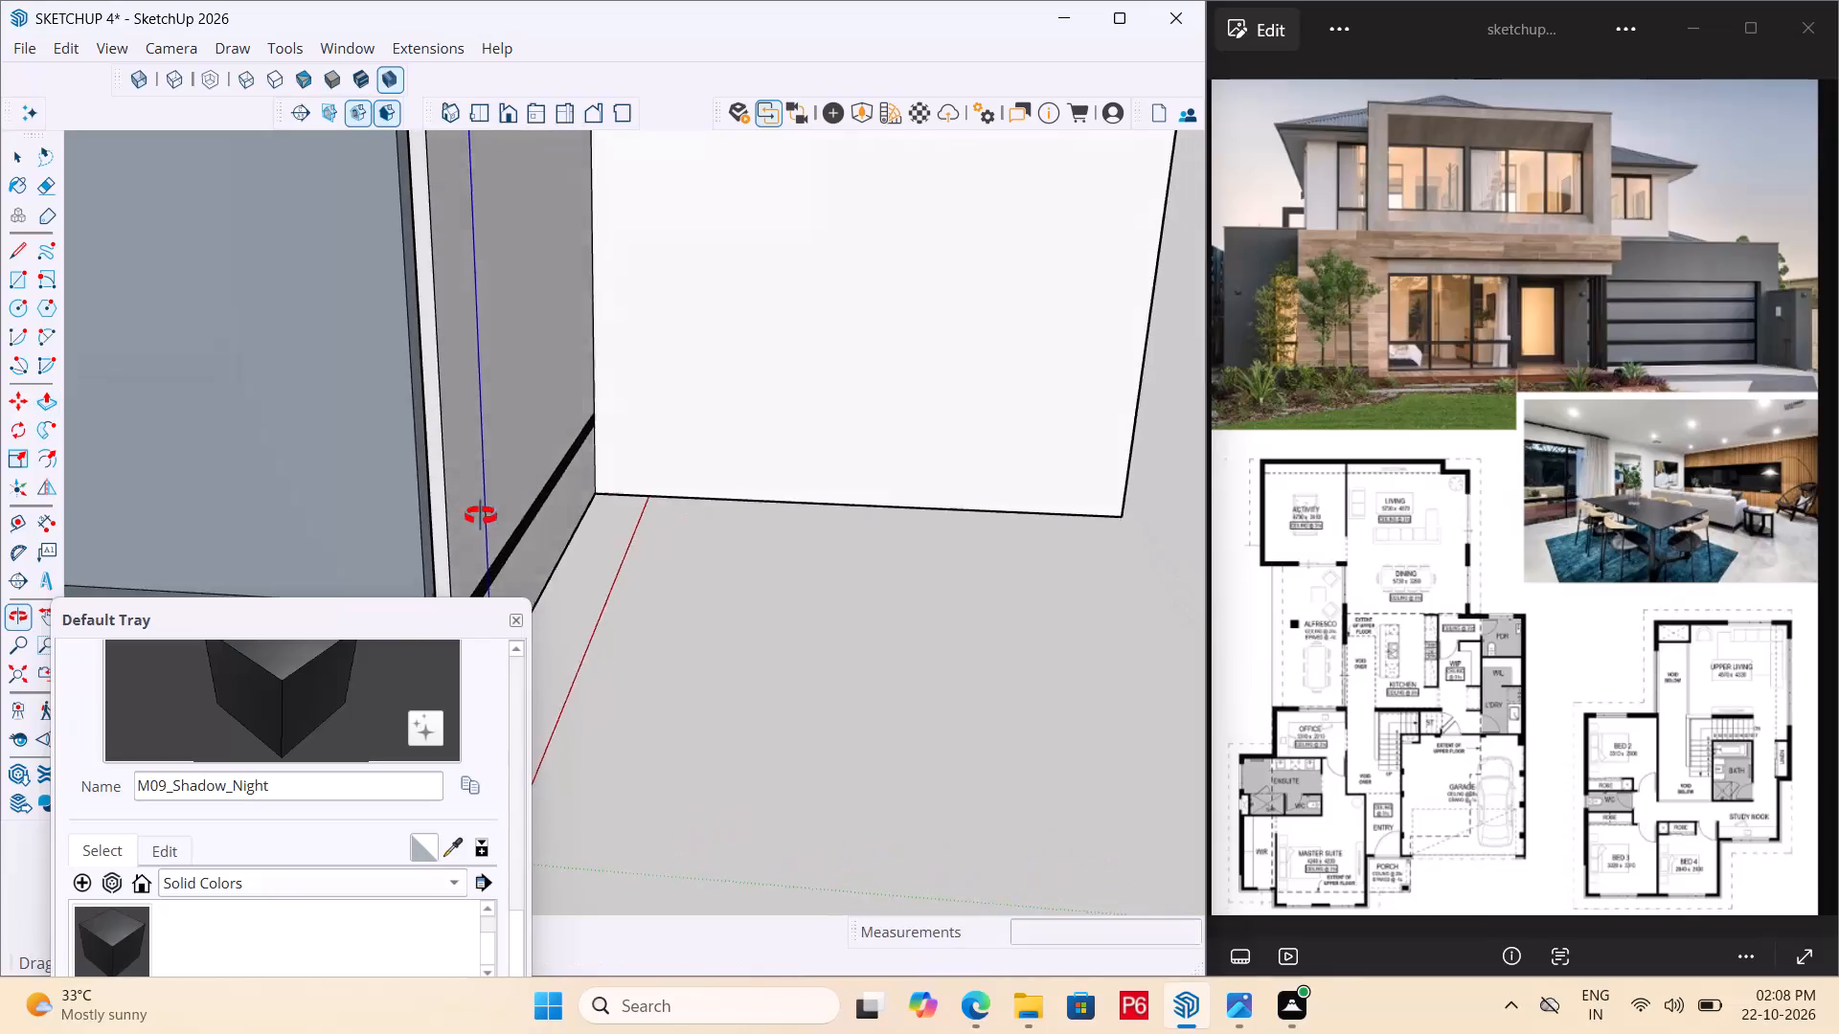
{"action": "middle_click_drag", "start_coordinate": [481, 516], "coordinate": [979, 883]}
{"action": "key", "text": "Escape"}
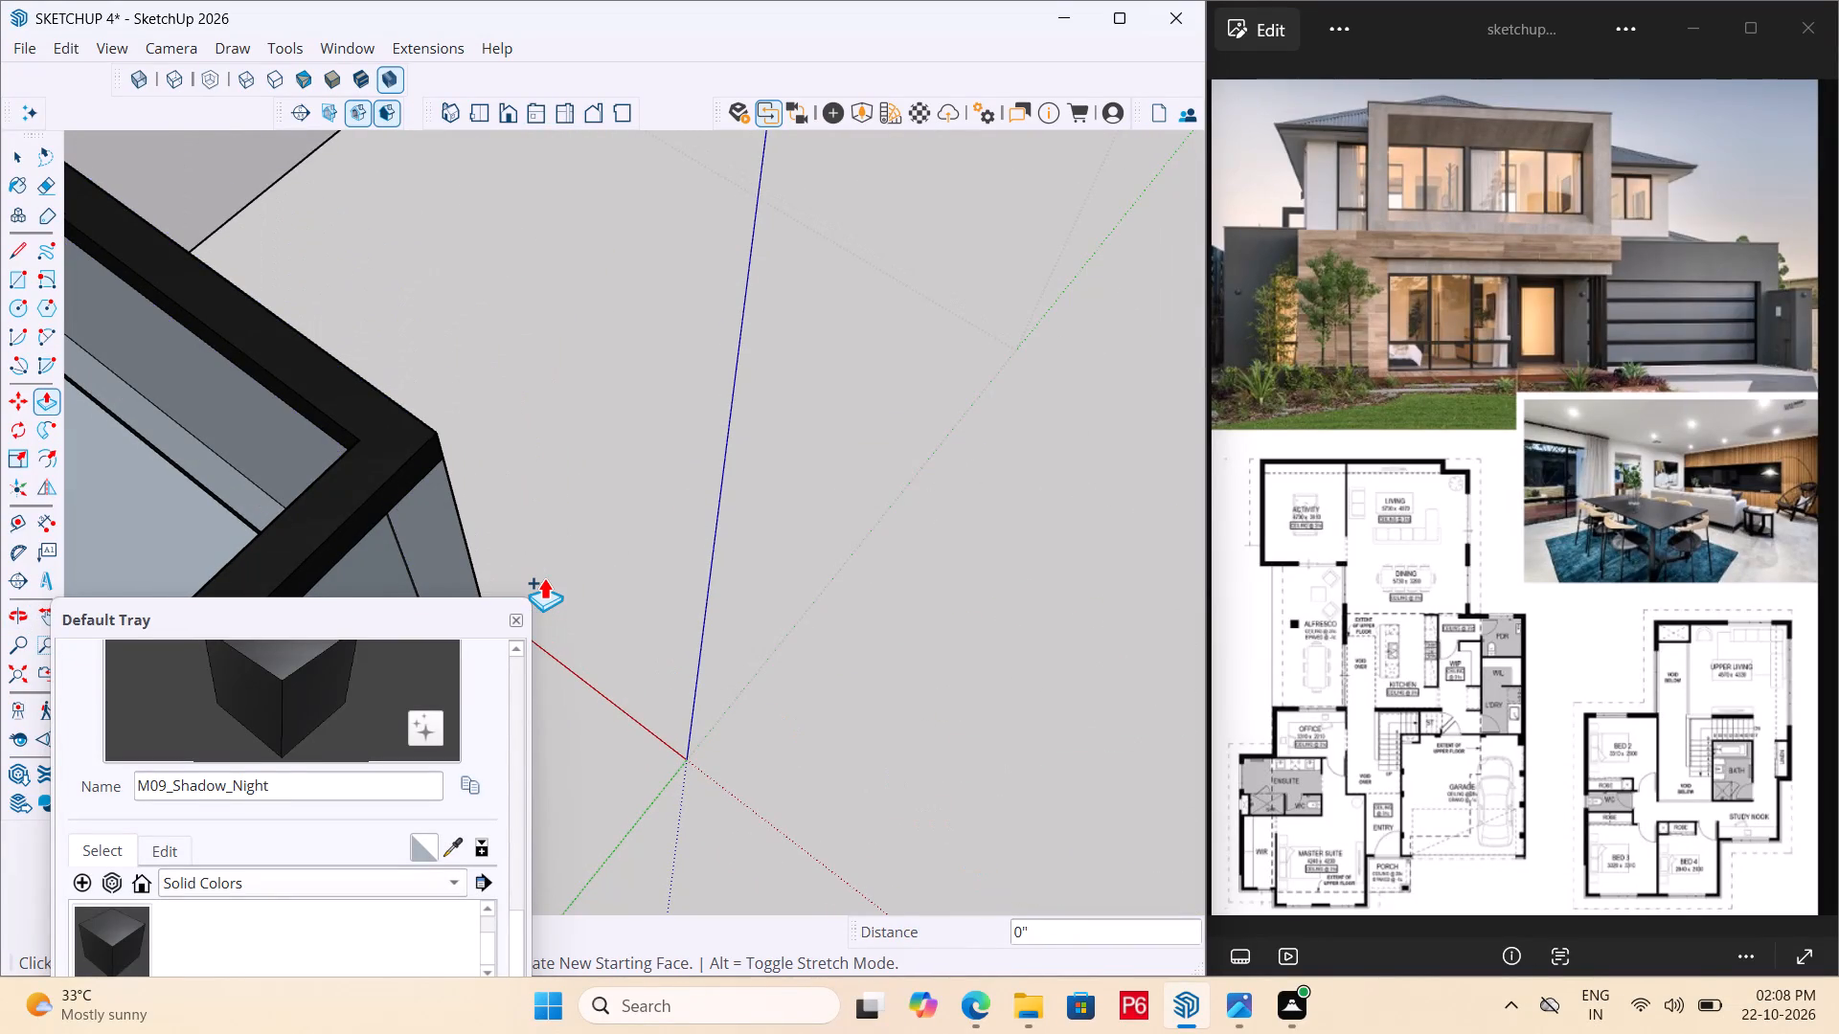
Save the model.
{"action": "key", "text": "ctrl+s"}
{"action": "key", "text": "ctrl+s"}
{"action": "key", "text": "ctrl+s"}
{"action": "key", "text": "ctrl+s"}
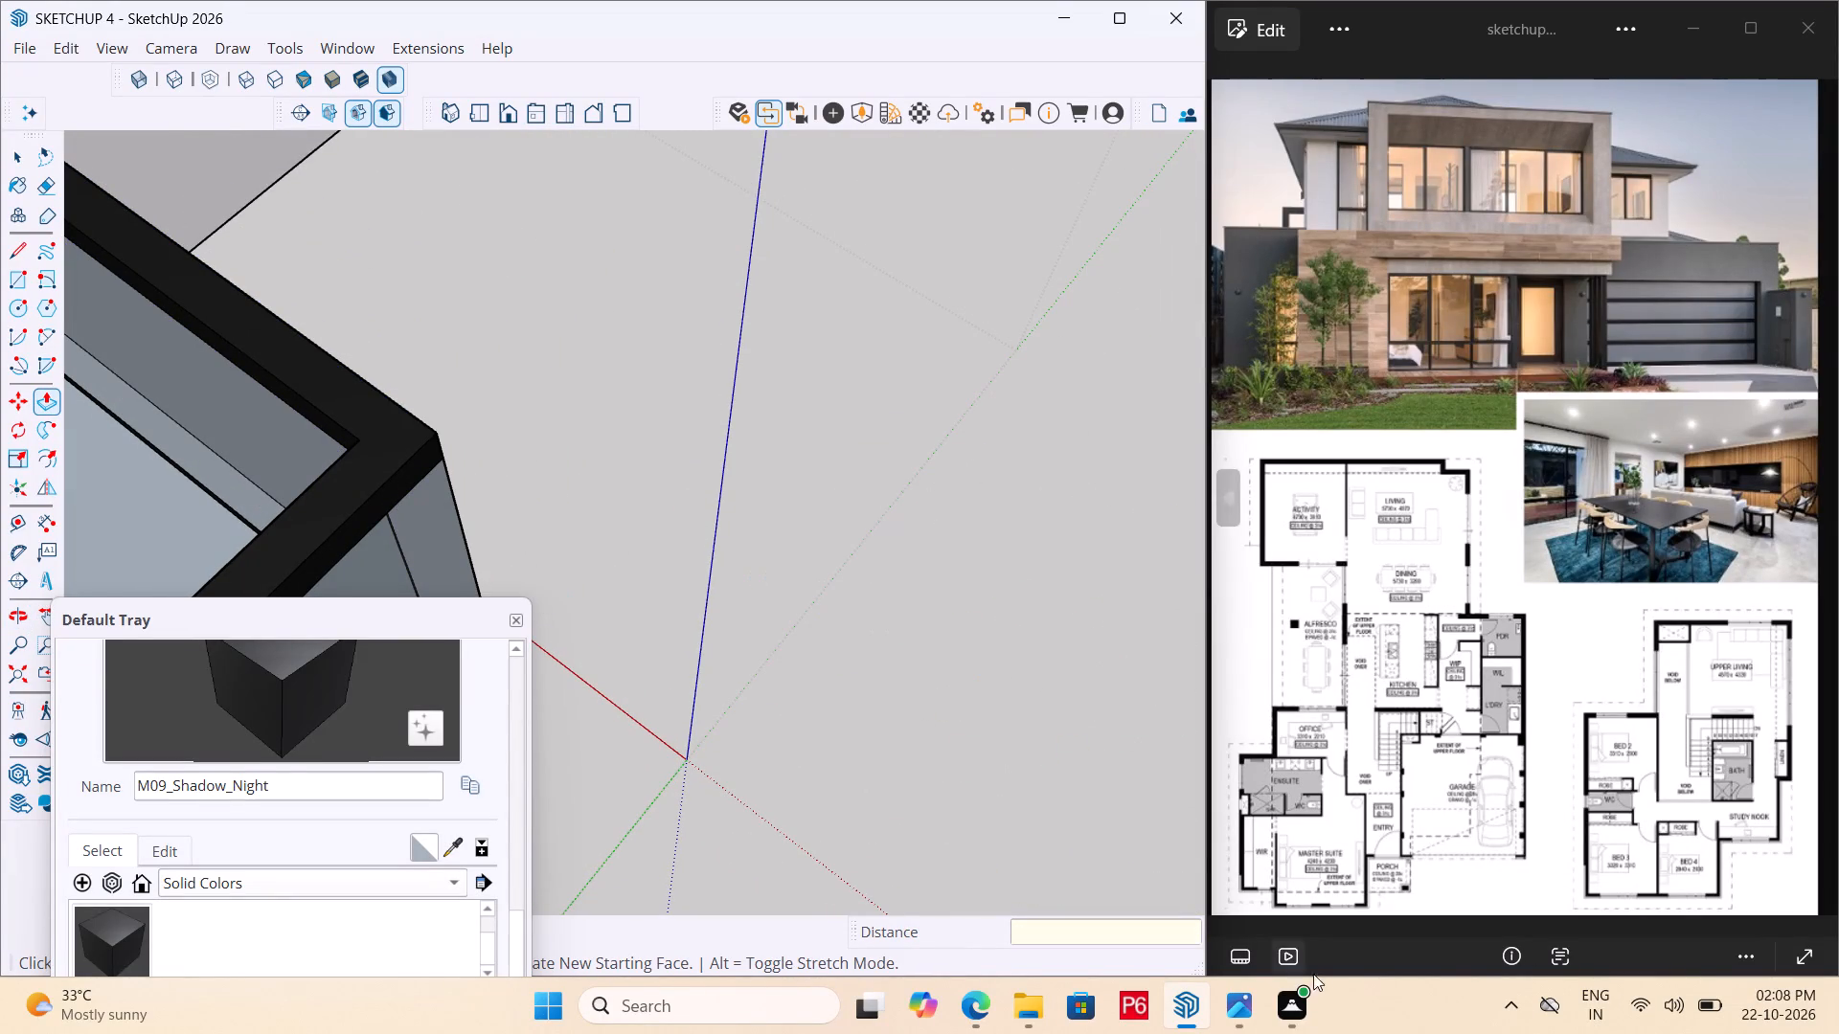
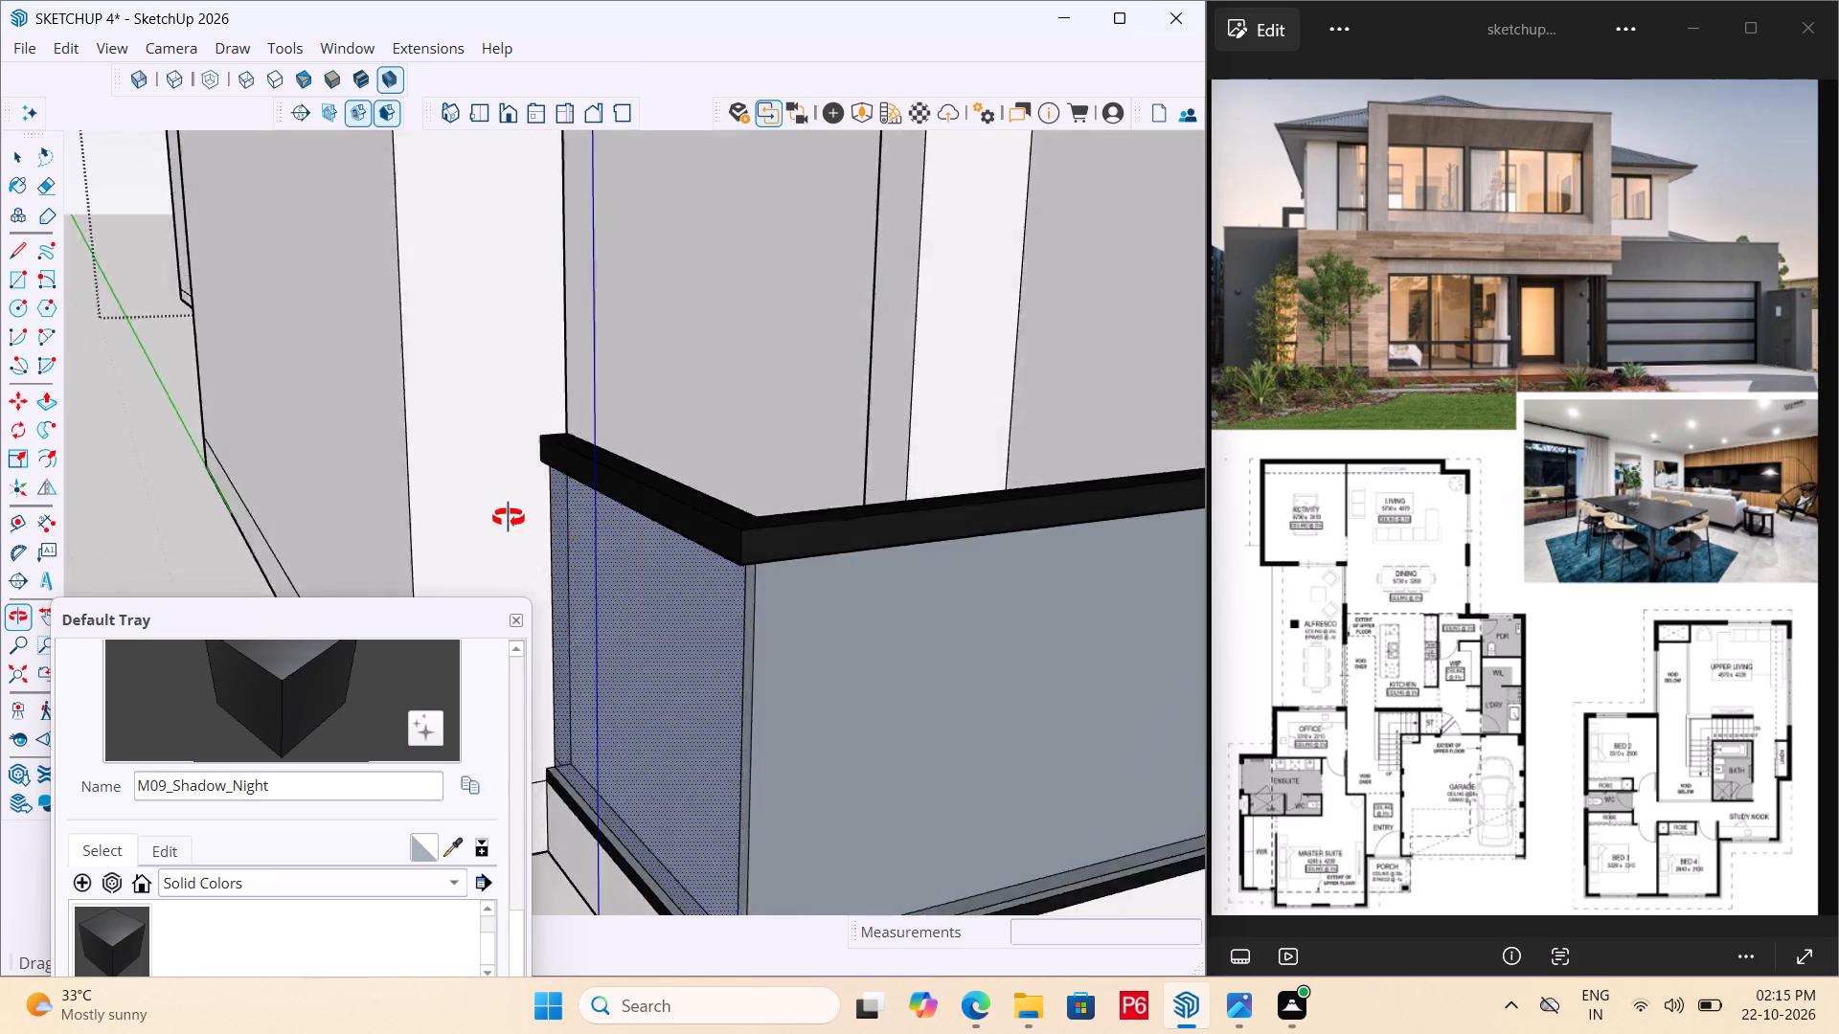
Save the model.
{"action": "middle_click_drag", "start_coordinate": [509, 518], "coordinate": [196, 540]}
{"action": "middle_click_drag", "start_coordinate": [968, 530], "coordinate": [845, 622]}
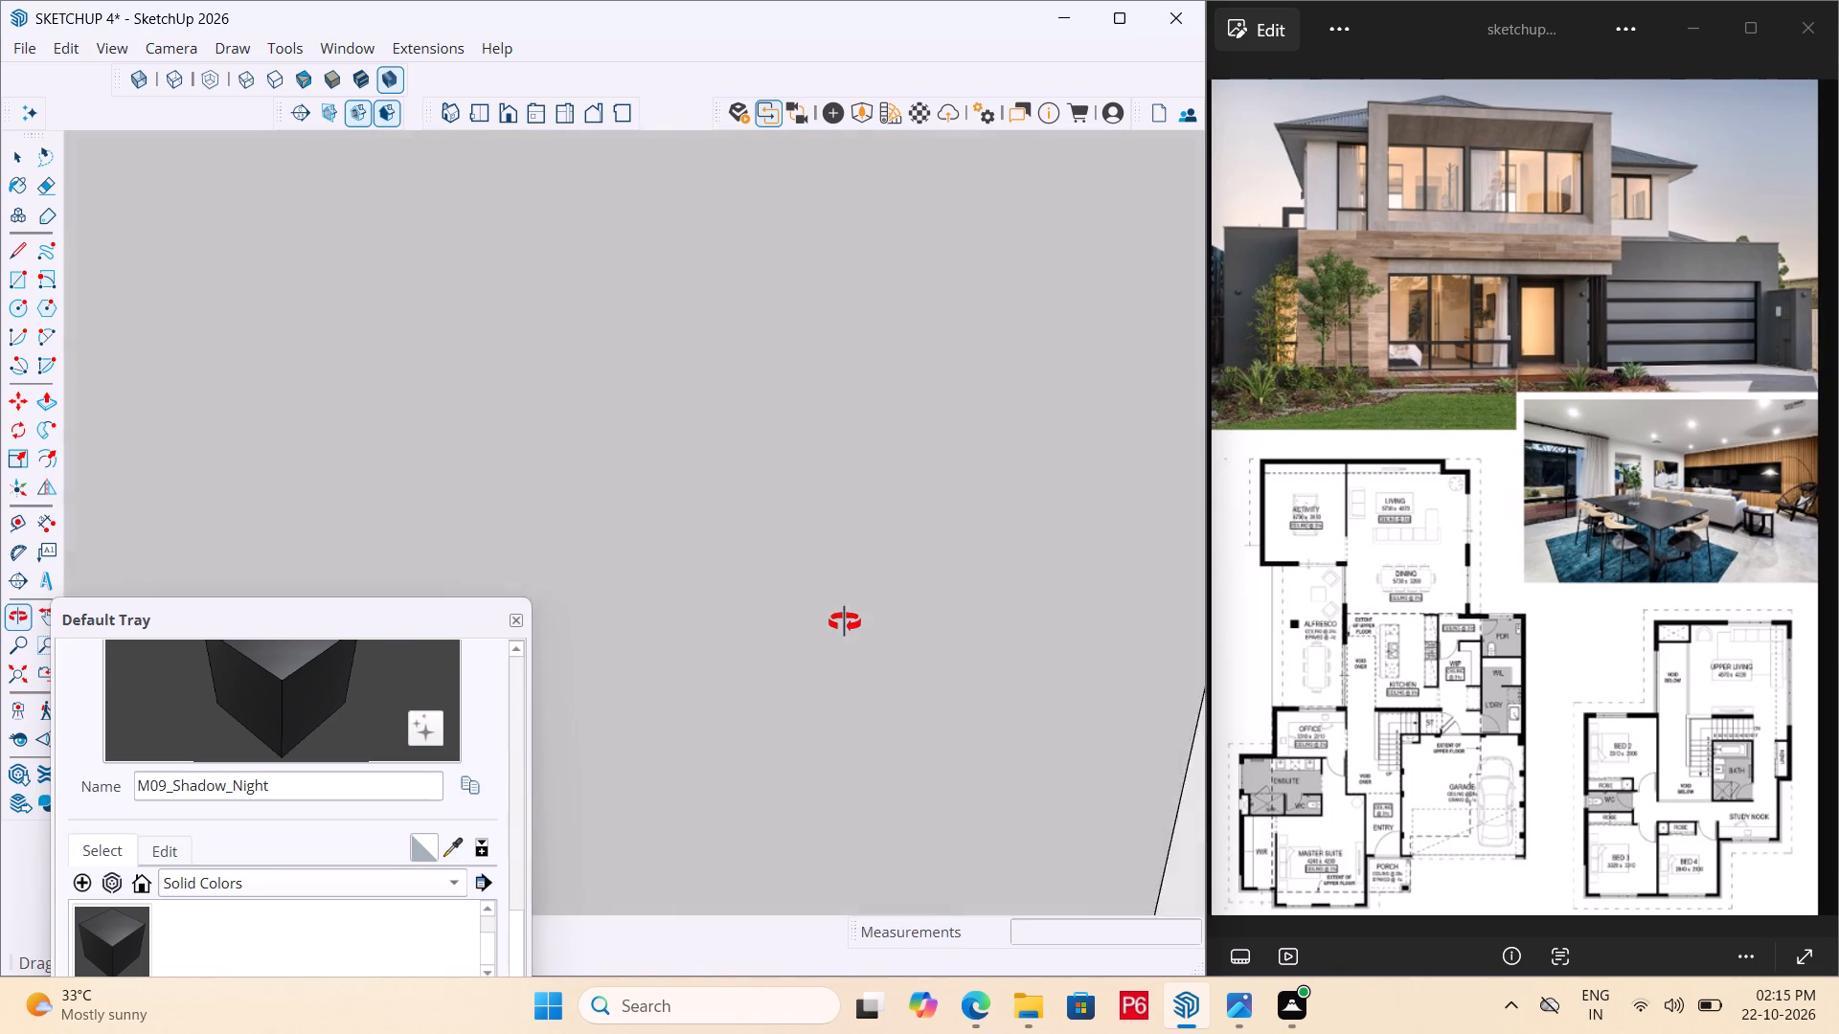
{"action": "middle_click_drag", "start_coordinate": [845, 622], "coordinate": [1129, 593]}
{"action": "scroll", "coordinate": [754, 571], "scroll_direction": "down", "scroll_amount": 10}
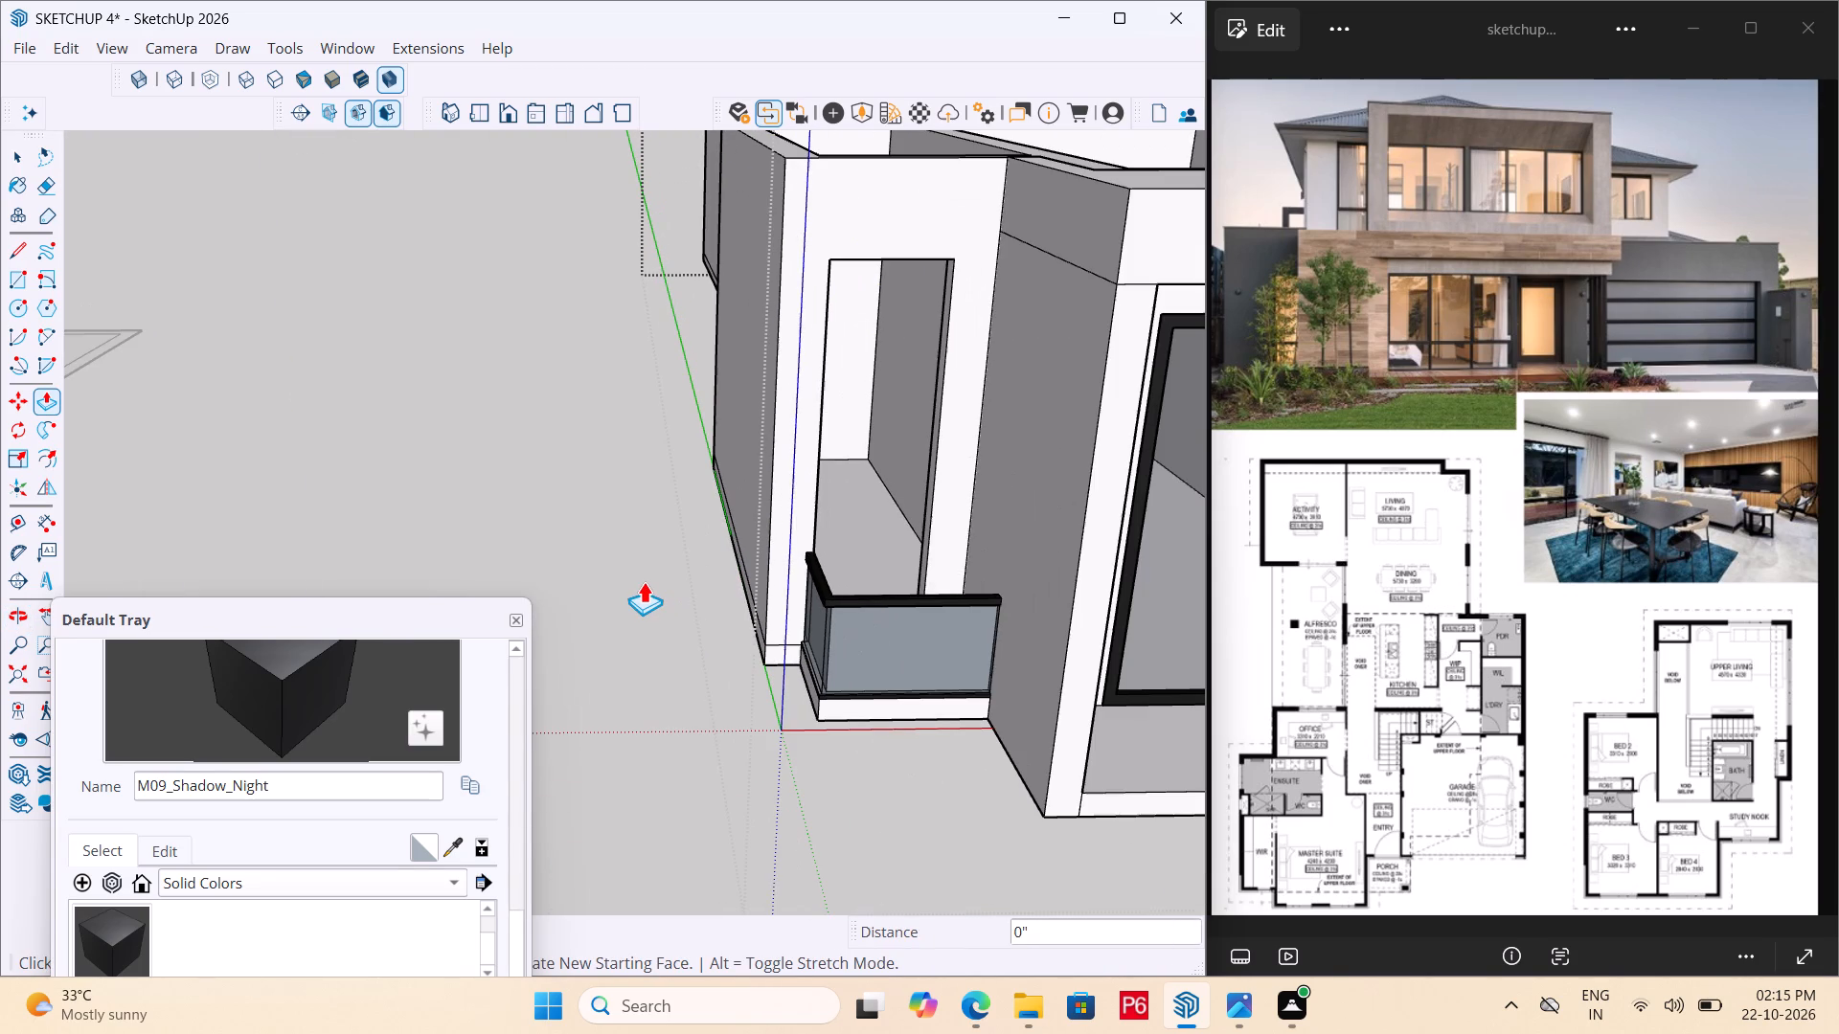
{"action": "key", "text": "ctrl+s"}
{"action": "key", "text": "ctrl+s"}
Push the front frame's side face beside the balustrade outward about 10 3/8", and repeat the offset on the fascia end above it.
{"action": "scroll", "coordinate": [589, 572], "scroll_direction": "down", "scroll_amount": 5}
{"action": "middle_click_drag", "start_coordinate": [772, 642], "coordinate": [809, 511]}
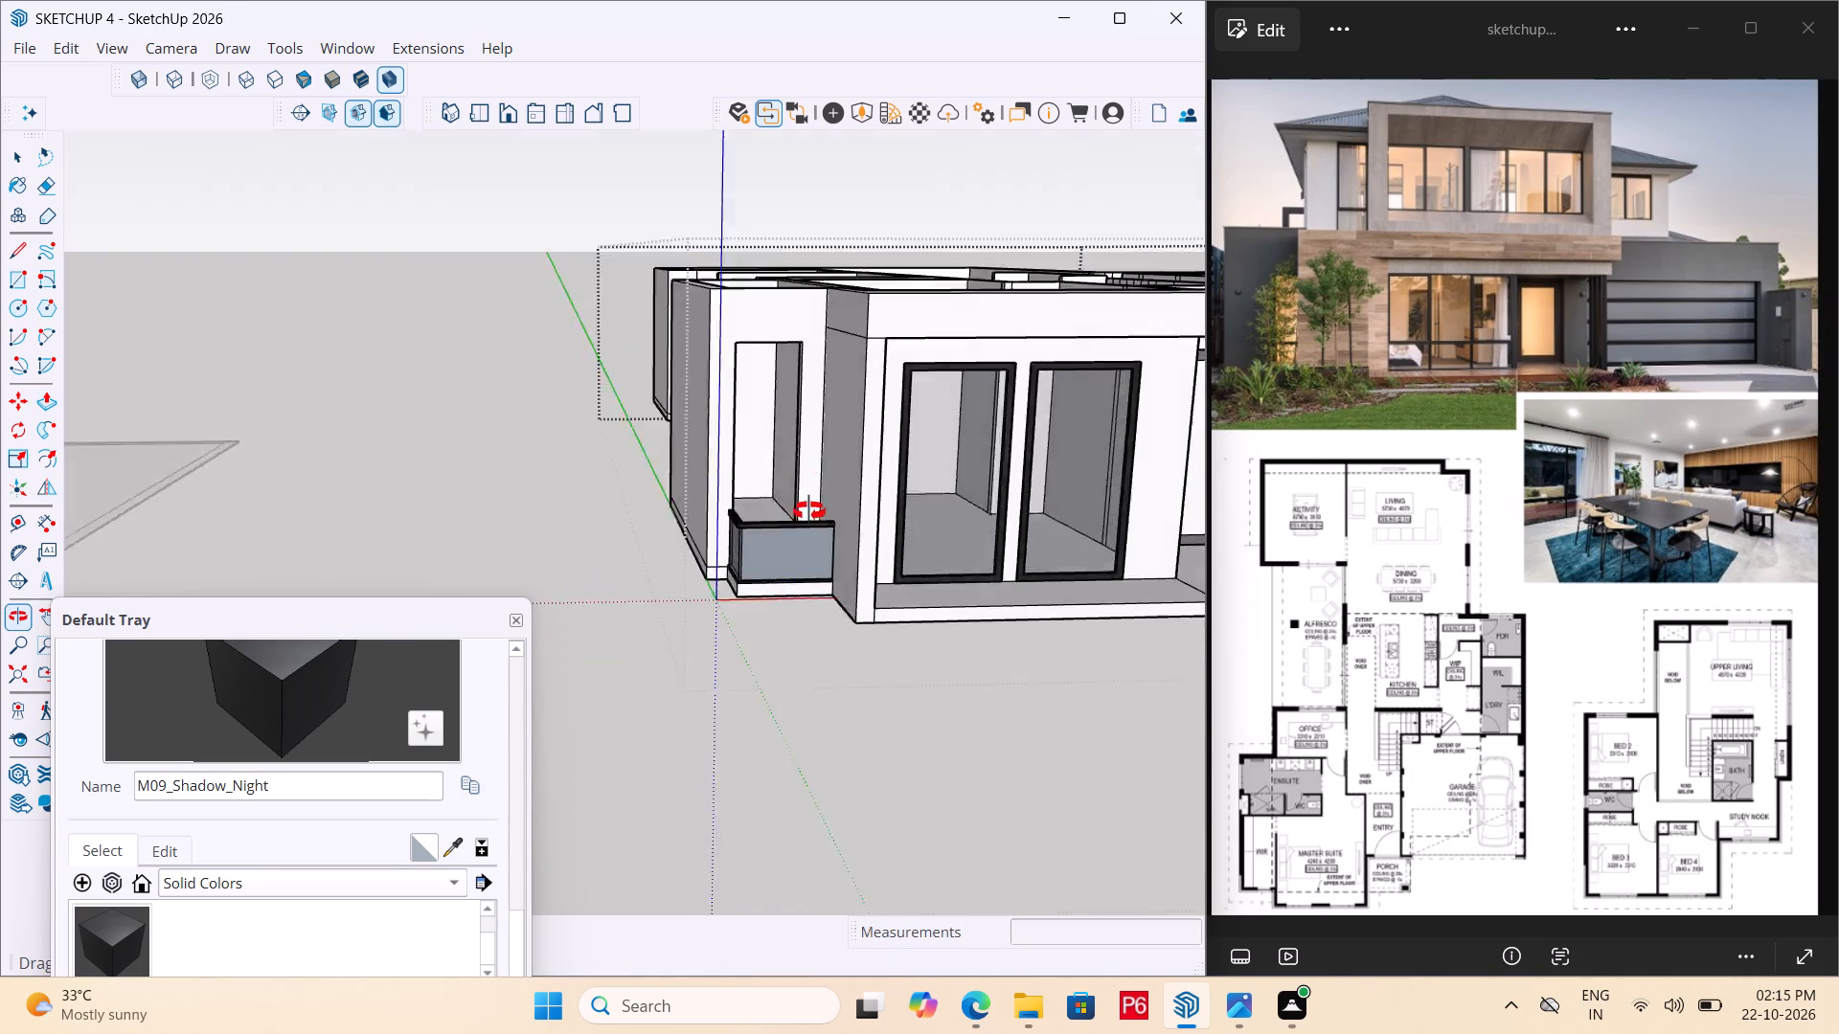
{"action": "middle_click_drag", "start_coordinate": [809, 511], "coordinate": [584, 450]}
{"action": "scroll", "coordinate": [584, 594], "scroll_direction": "down", "scroll_amount": 3}
{"action": "middle_click_drag", "start_coordinate": [602, 611], "coordinate": [775, 630]}
{"action": "scroll", "coordinate": [631, 627], "scroll_direction": "down", "scroll_amount": 3}
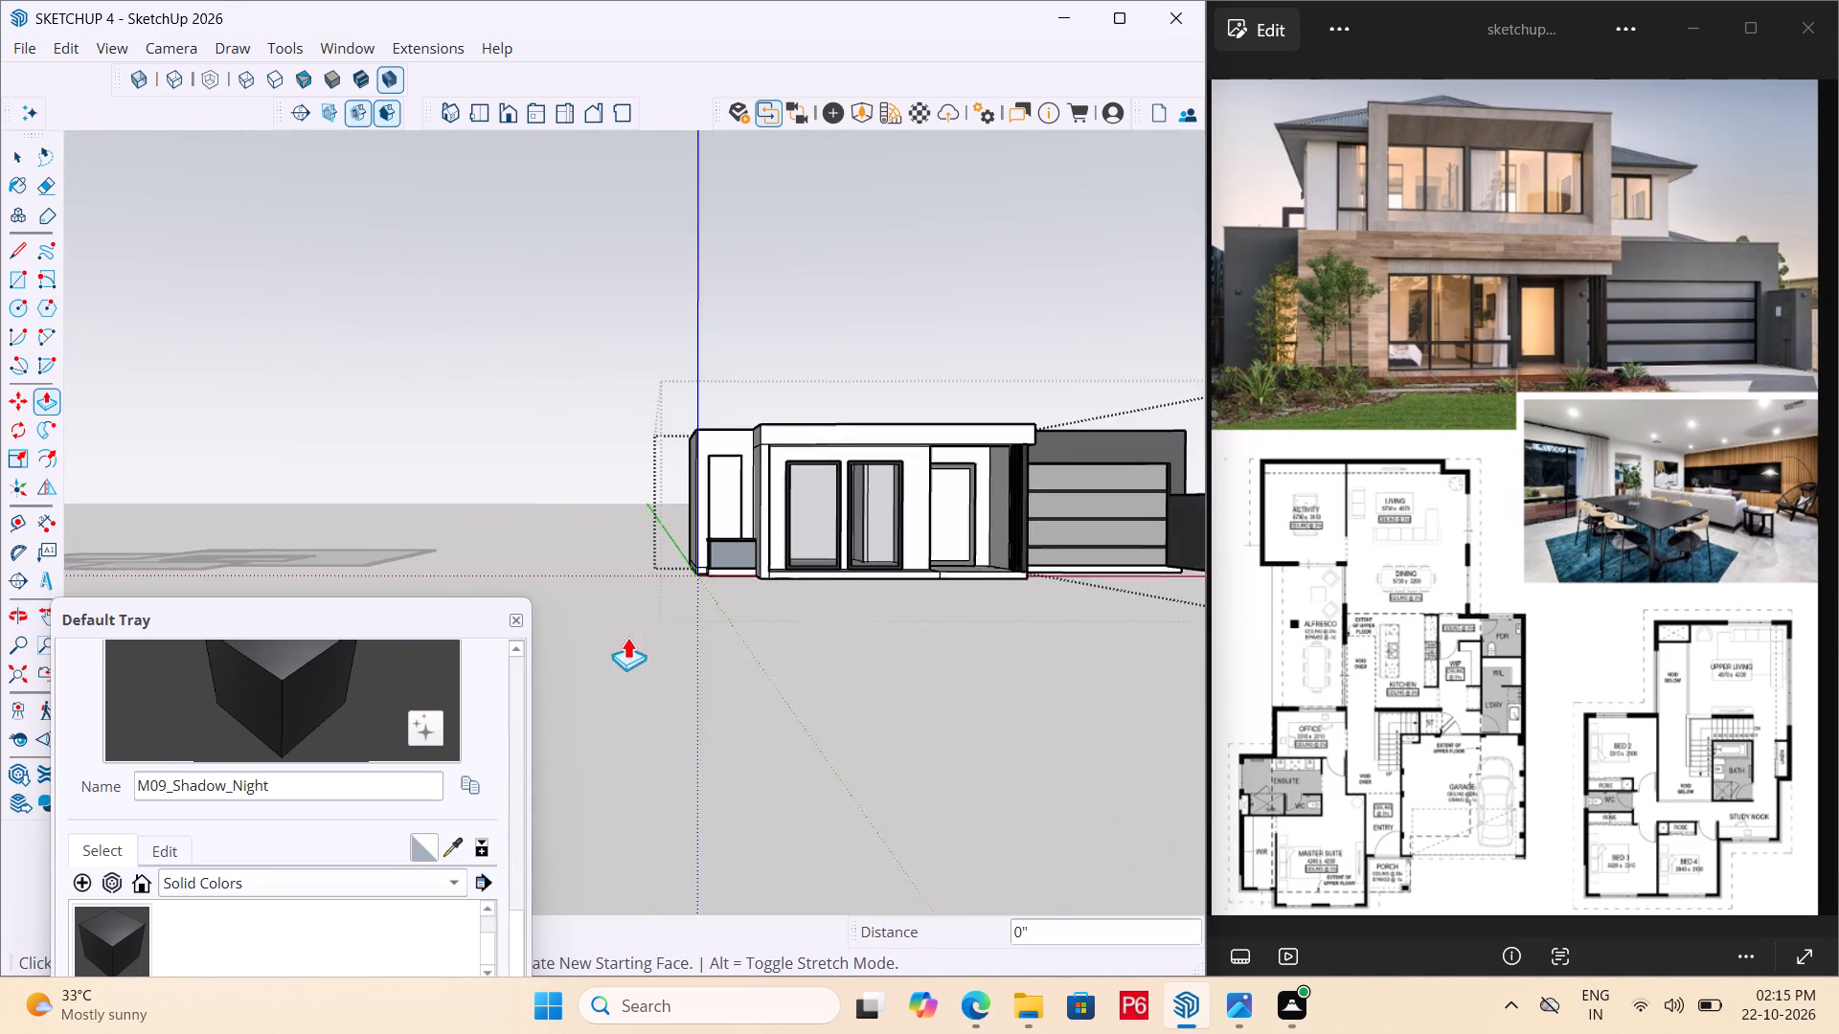
{"action": "scroll", "coordinate": [627, 637], "scroll_direction": "down", "scroll_amount": 2}
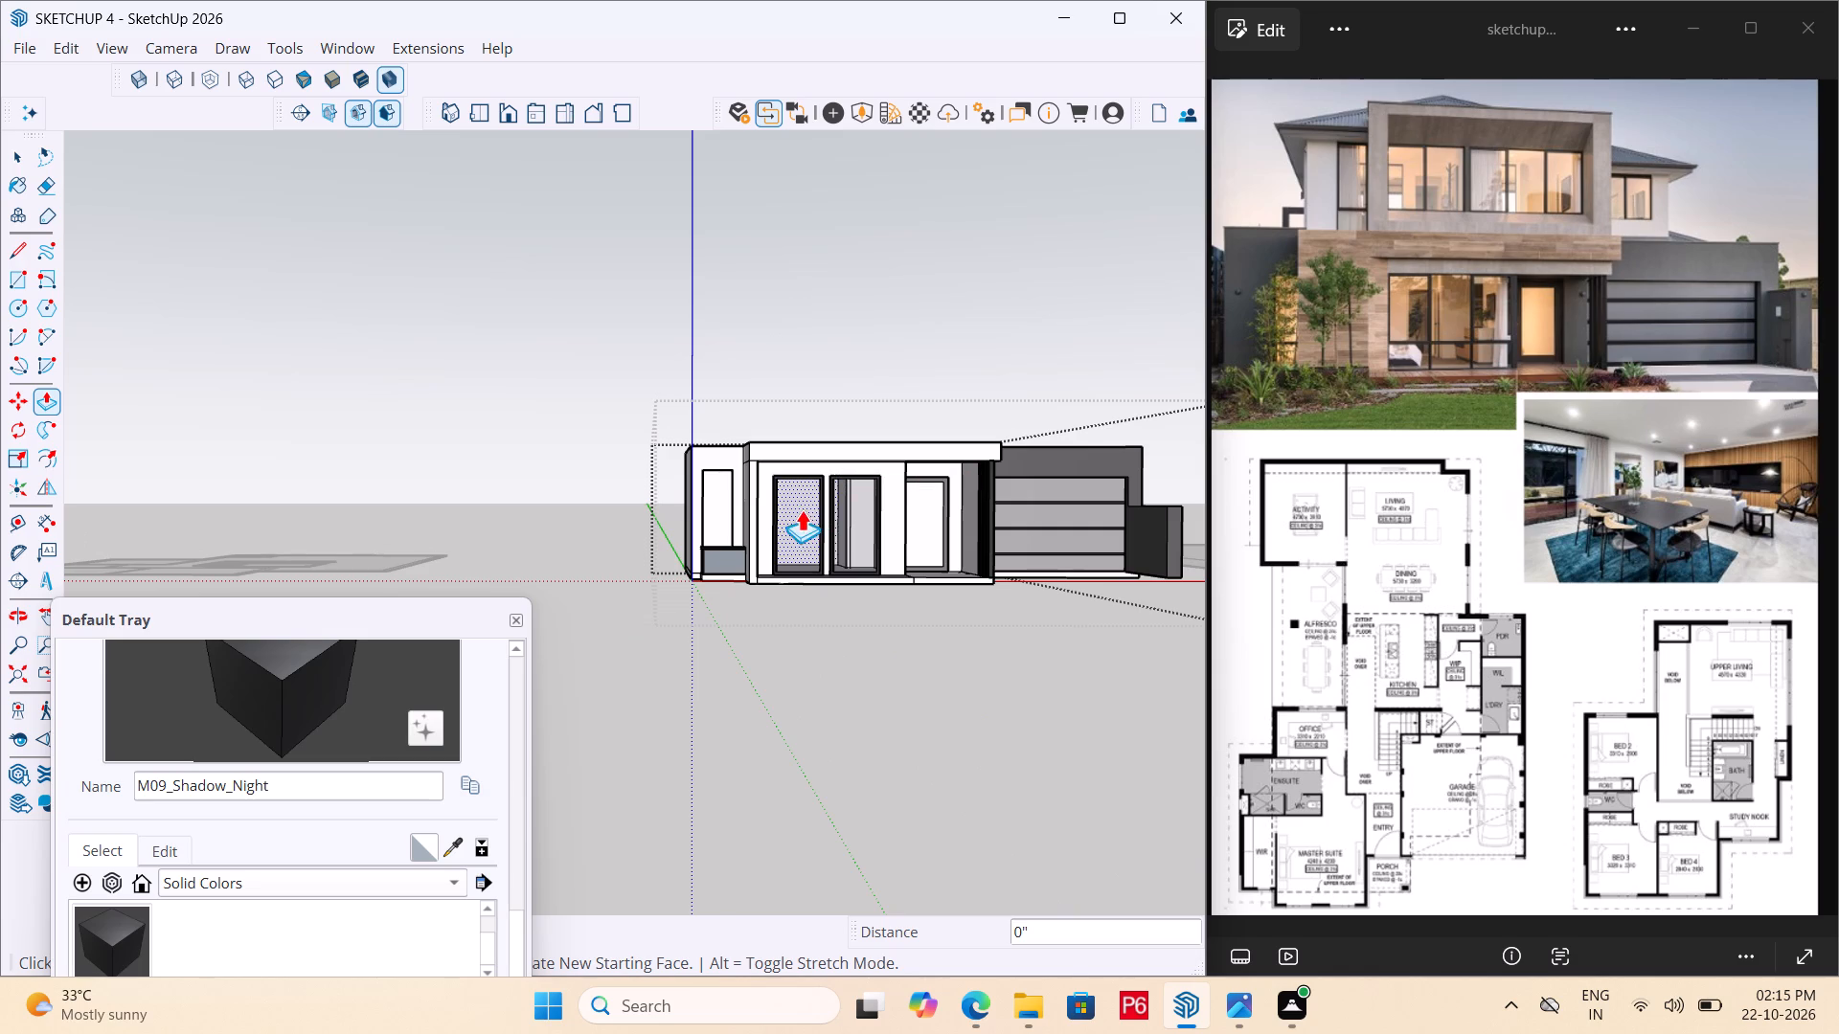
{"action": "scroll", "coordinate": [855, 497], "scroll_direction": "up", "scroll_amount": 5}
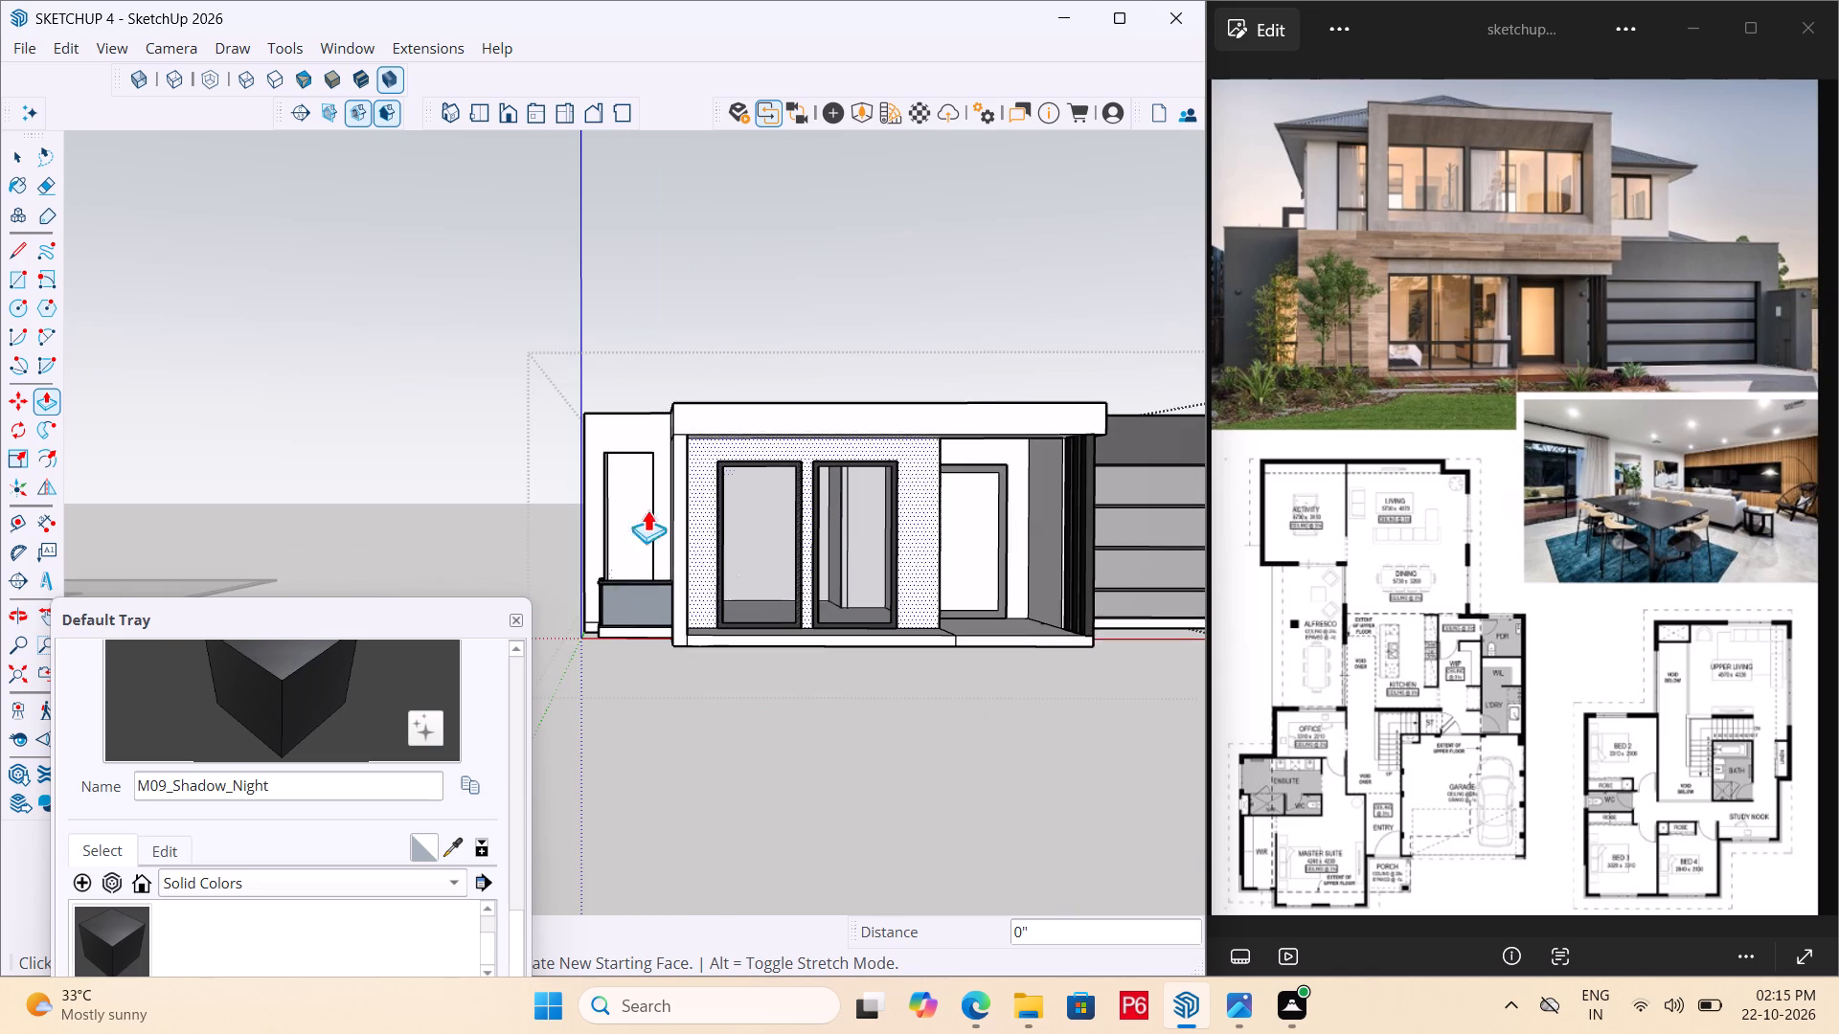
{"action": "middle_click_drag", "start_coordinate": [643, 520], "coordinate": [749, 552]}
{"action": "scroll", "coordinate": [792, 551], "scroll_direction": "up", "scroll_amount": 5}
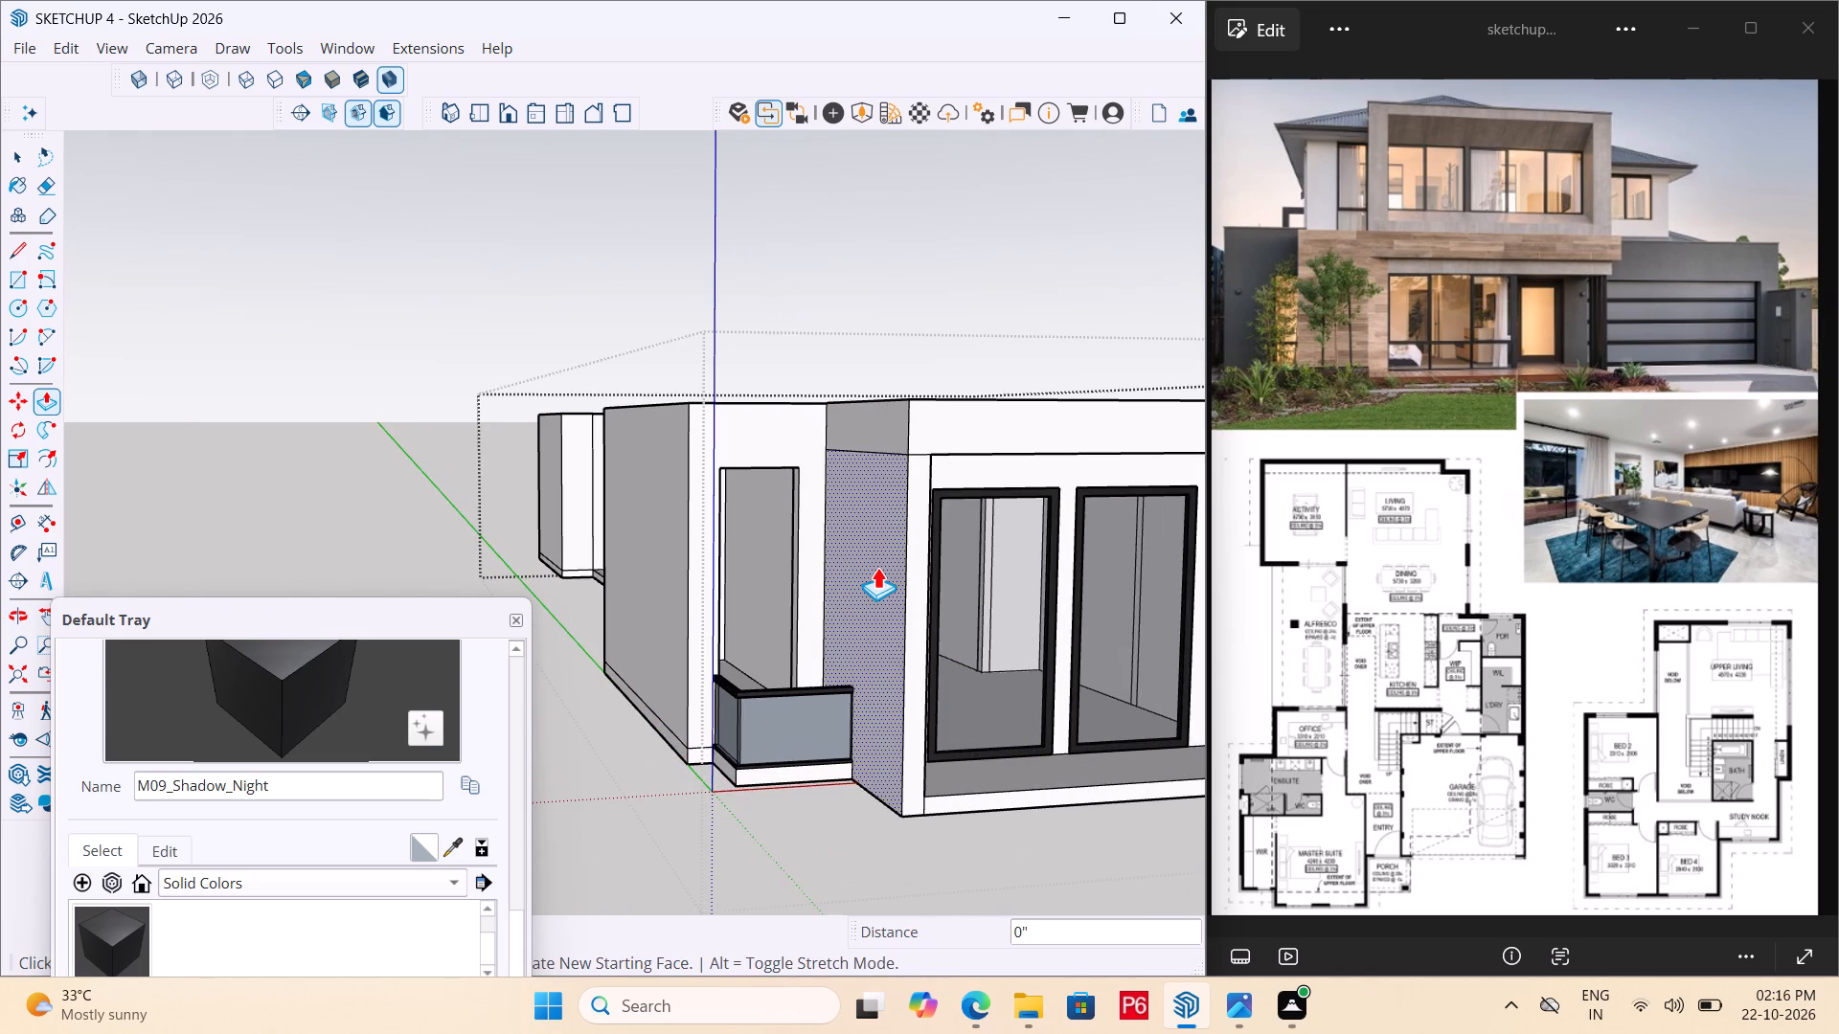
{"action": "left_click", "coordinate": [877, 567]}
{"action": "left_click", "coordinate": [789, 452]}
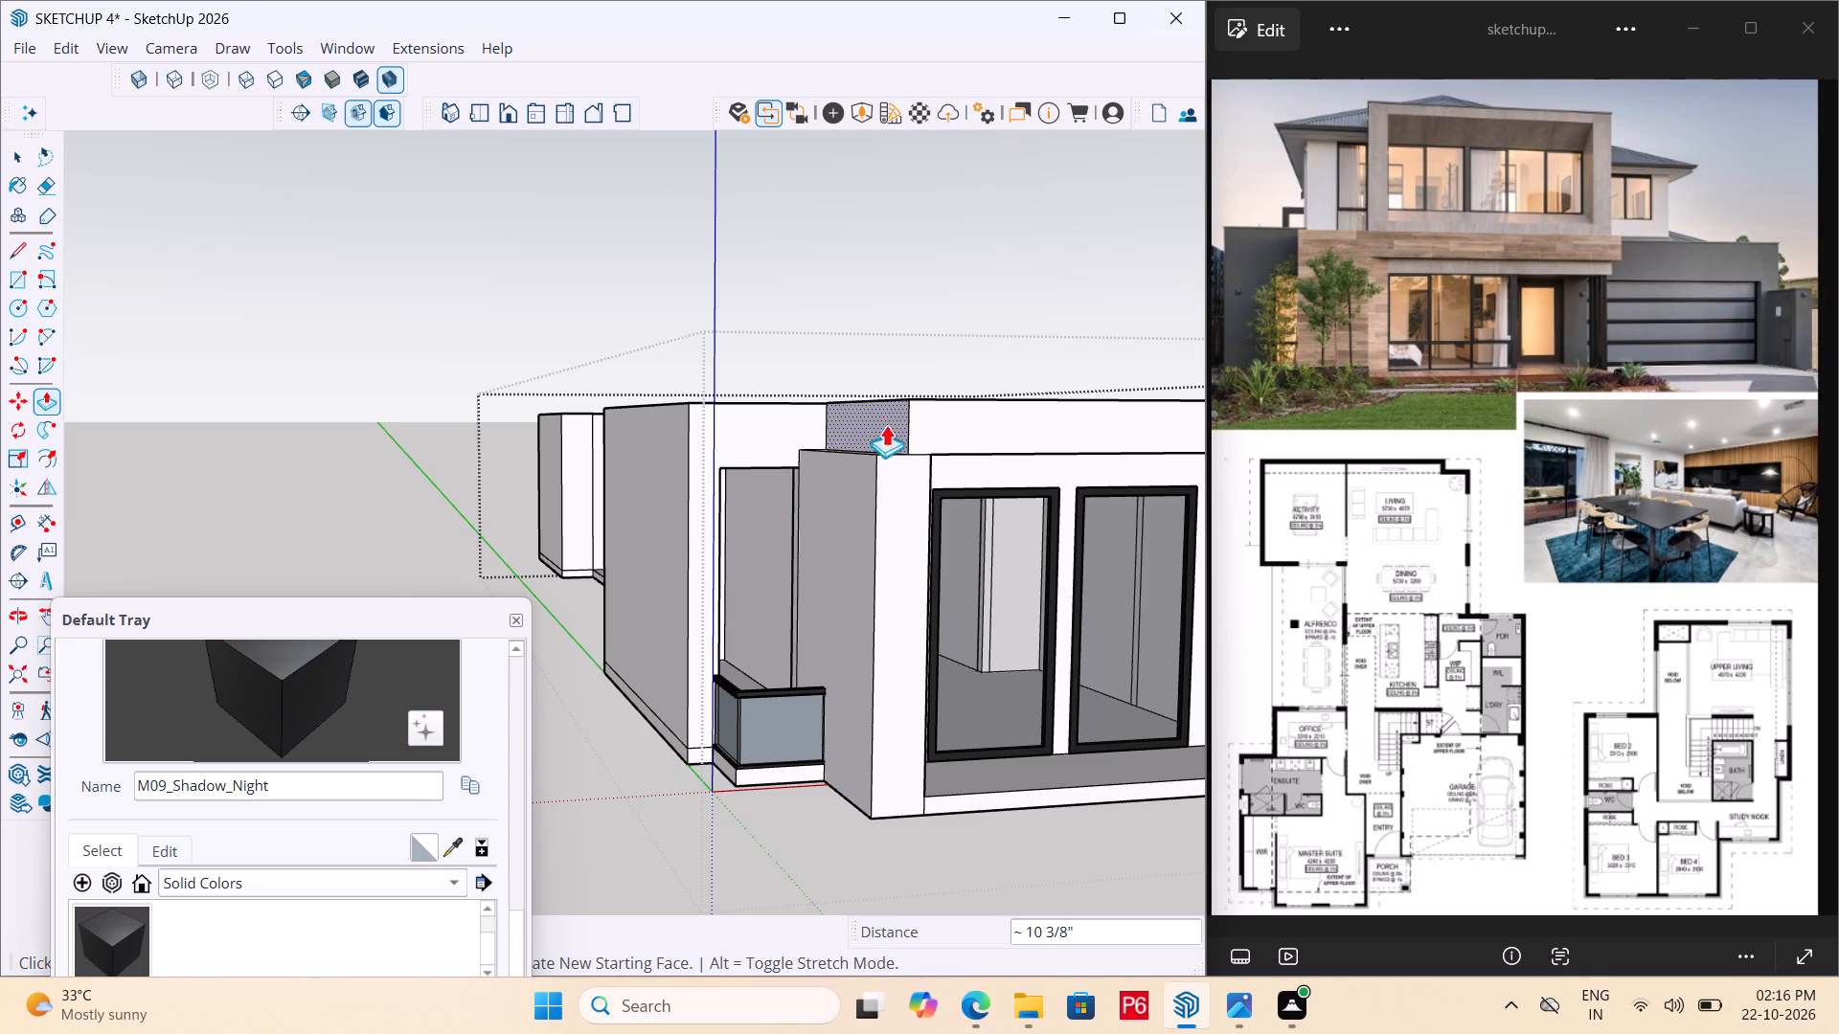
{"action": "double_click", "coordinate": [884, 420]}
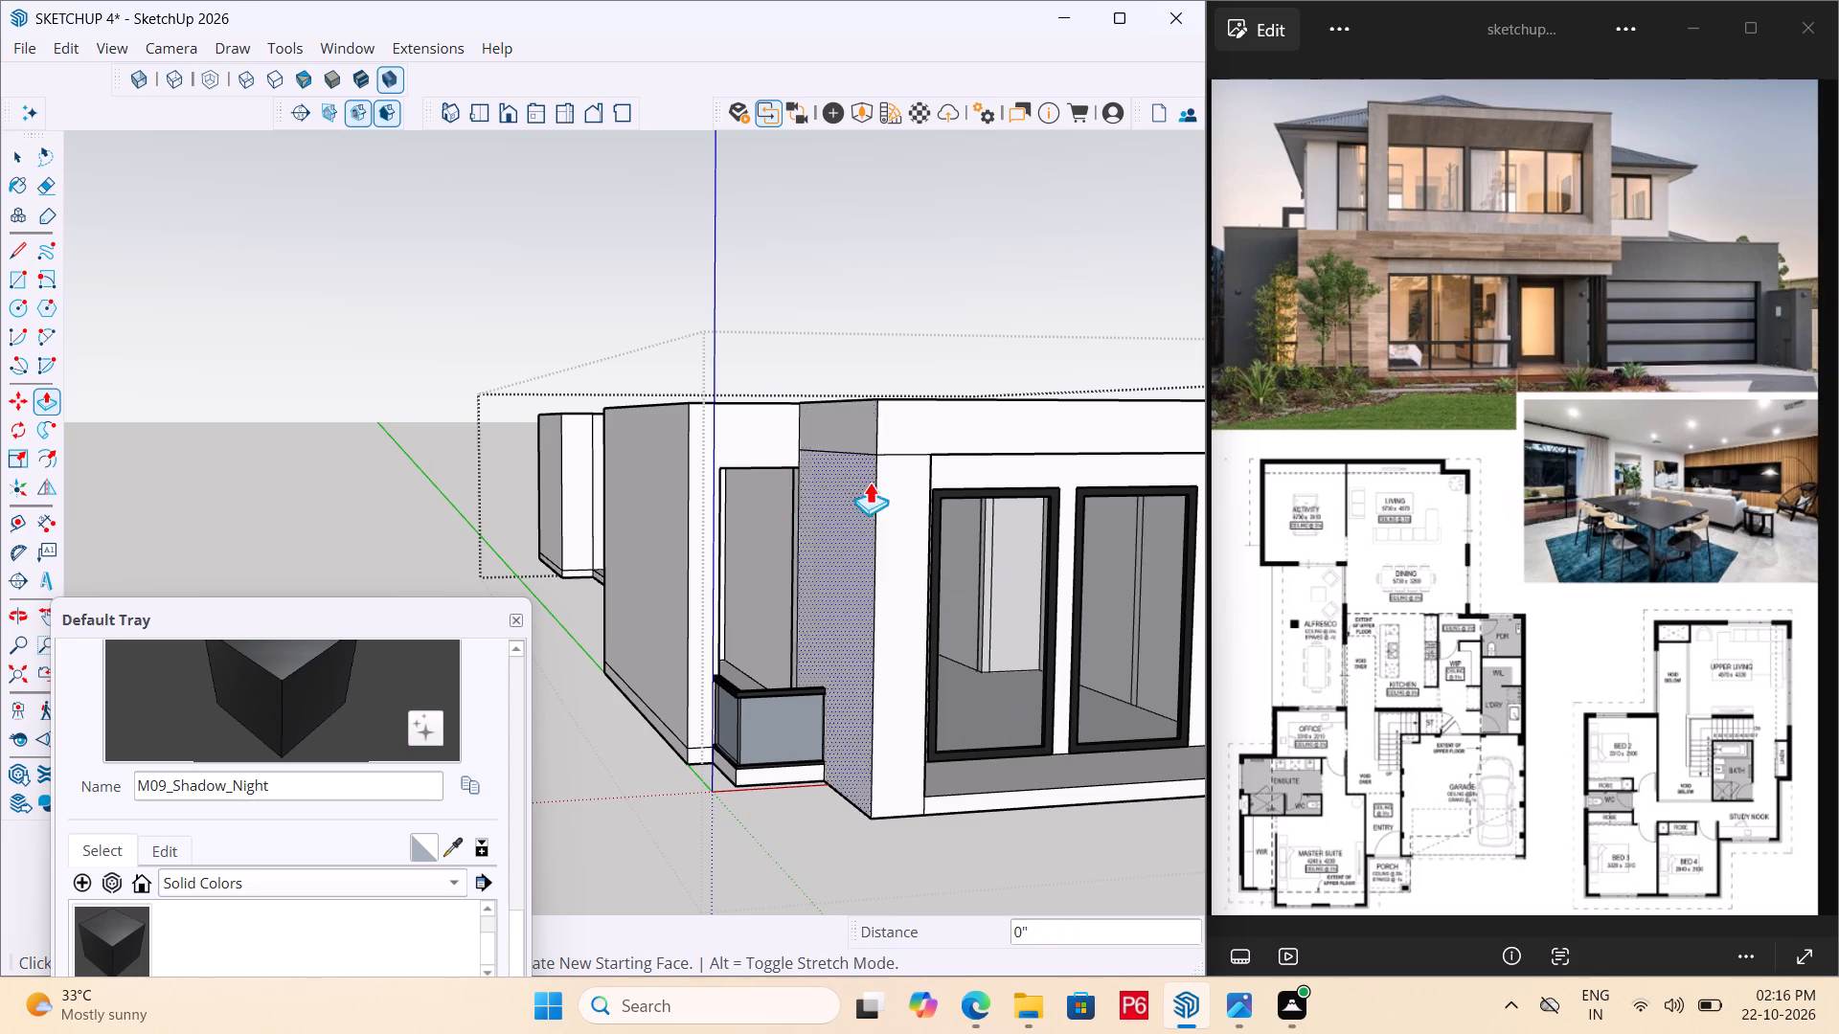
Start the Paint tool and browse the Wood materials collection for a cladding finish for the front facade.
{"action": "middle_click_drag", "start_coordinate": [942, 497], "coordinate": [761, 471]}
{"action": "scroll", "coordinate": [664, 485], "scroll_direction": "down", "scroll_amount": 6}
{"action": "middle_click_drag", "start_coordinate": [862, 529], "coordinate": [933, 519]}
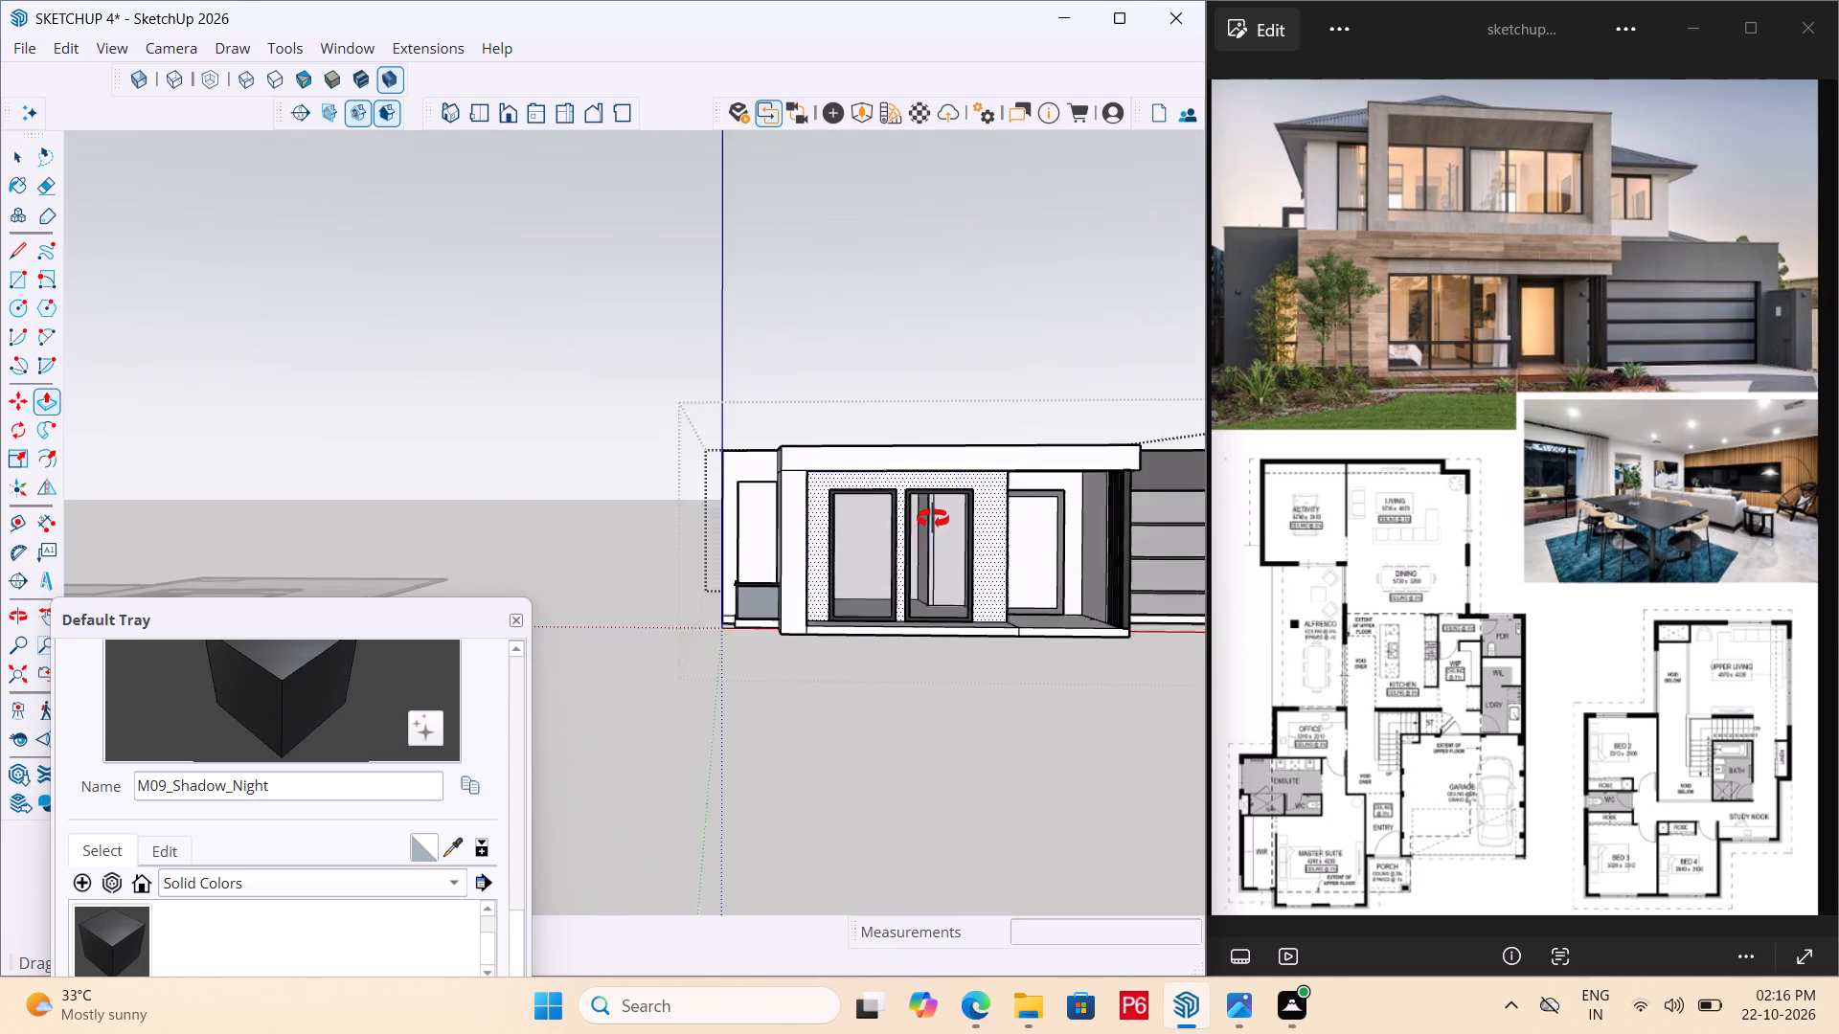
{"action": "middle_click_drag", "start_coordinate": [933, 519], "coordinate": [822, 536]}
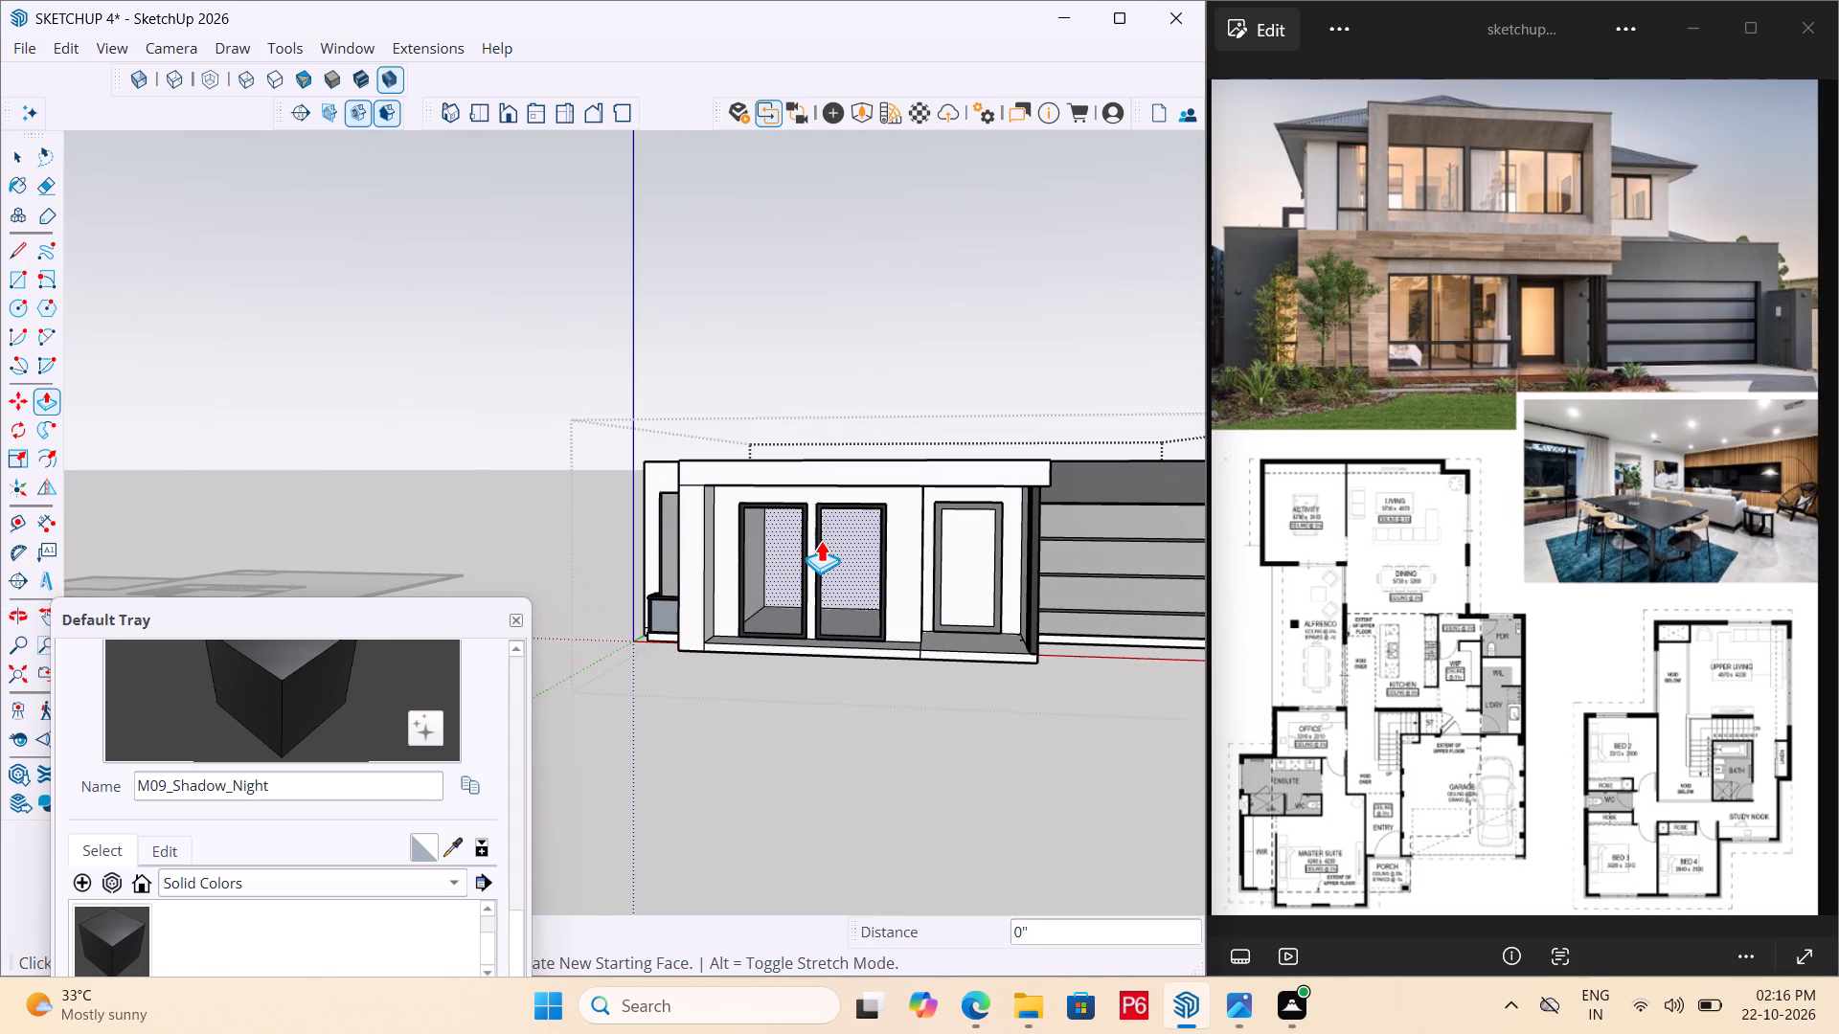
{"action": "key", "text": "b"}
{"action": "scroll", "coordinate": [346, 836], "scroll_direction": "down", "scroll_amount": 3}
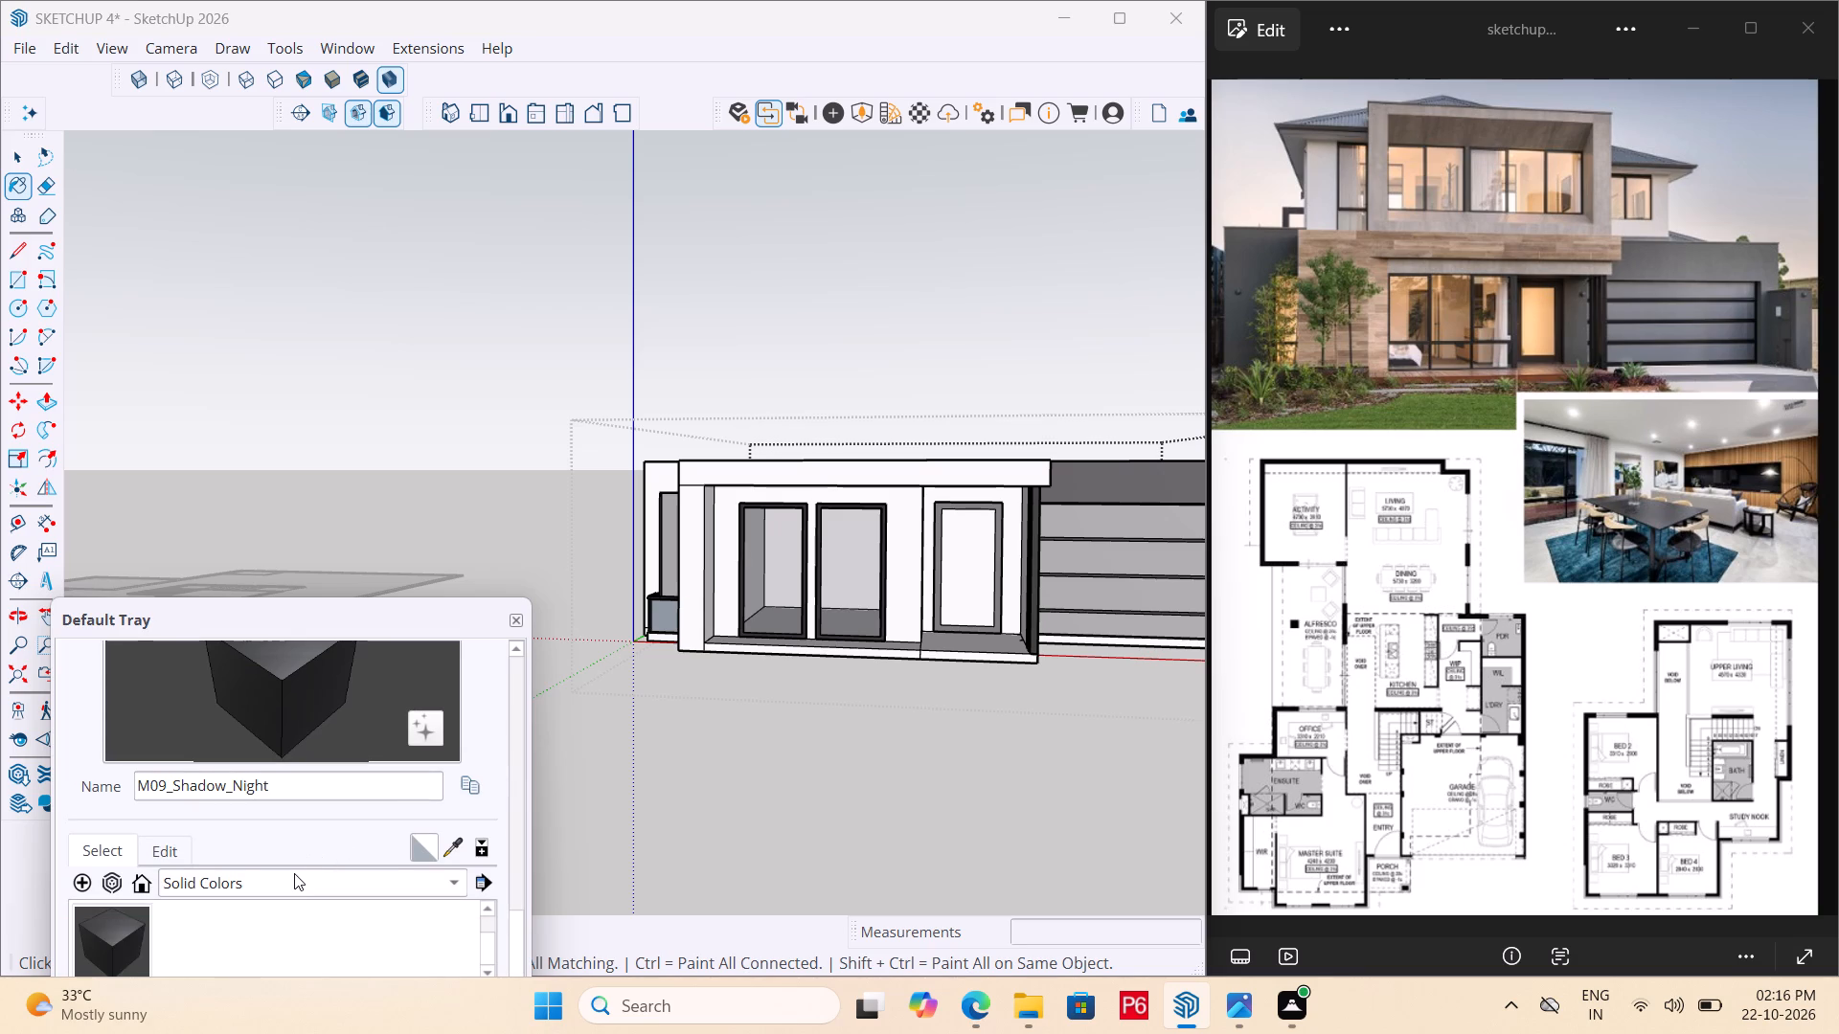
{"action": "left_click", "coordinate": [294, 873]}
{"action": "left_click", "coordinate": [209, 938]}
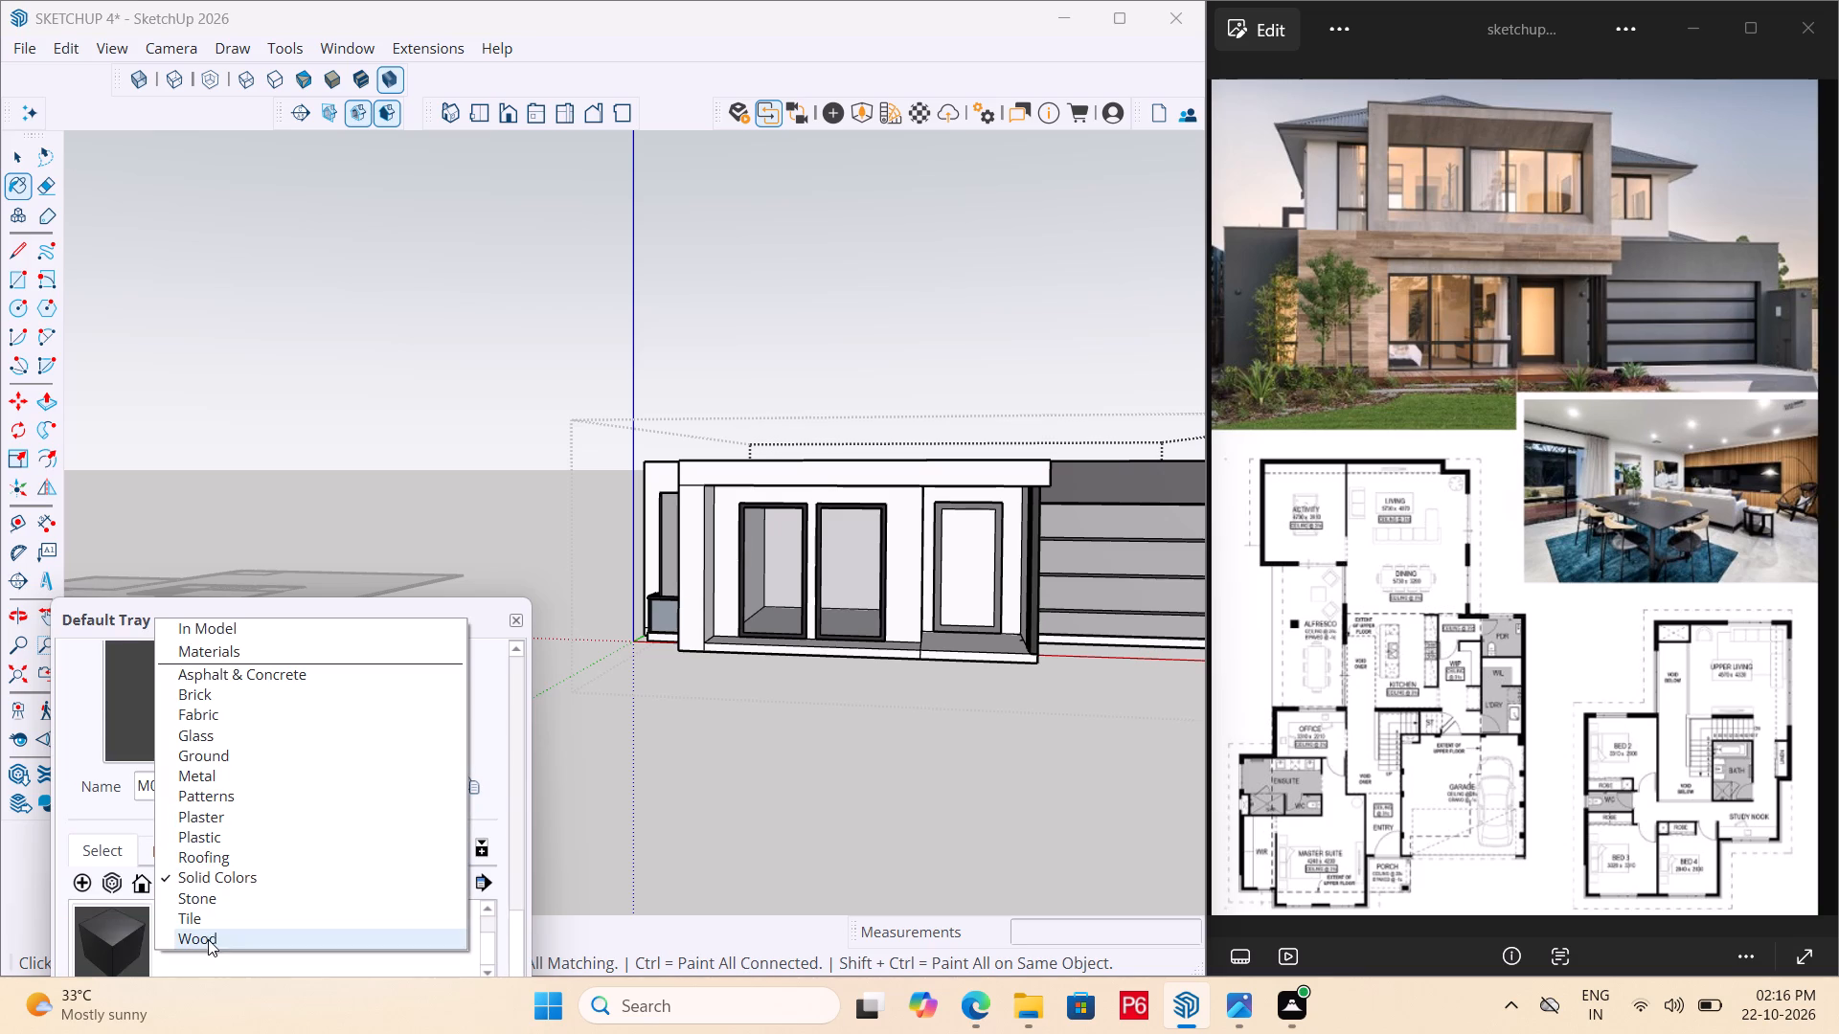
{"action": "scroll", "coordinate": [220, 901], "scroll_direction": "down", "scroll_amount": 5}
{"action": "scroll", "coordinate": [272, 937], "scroll_direction": "up", "scroll_amount": 1}
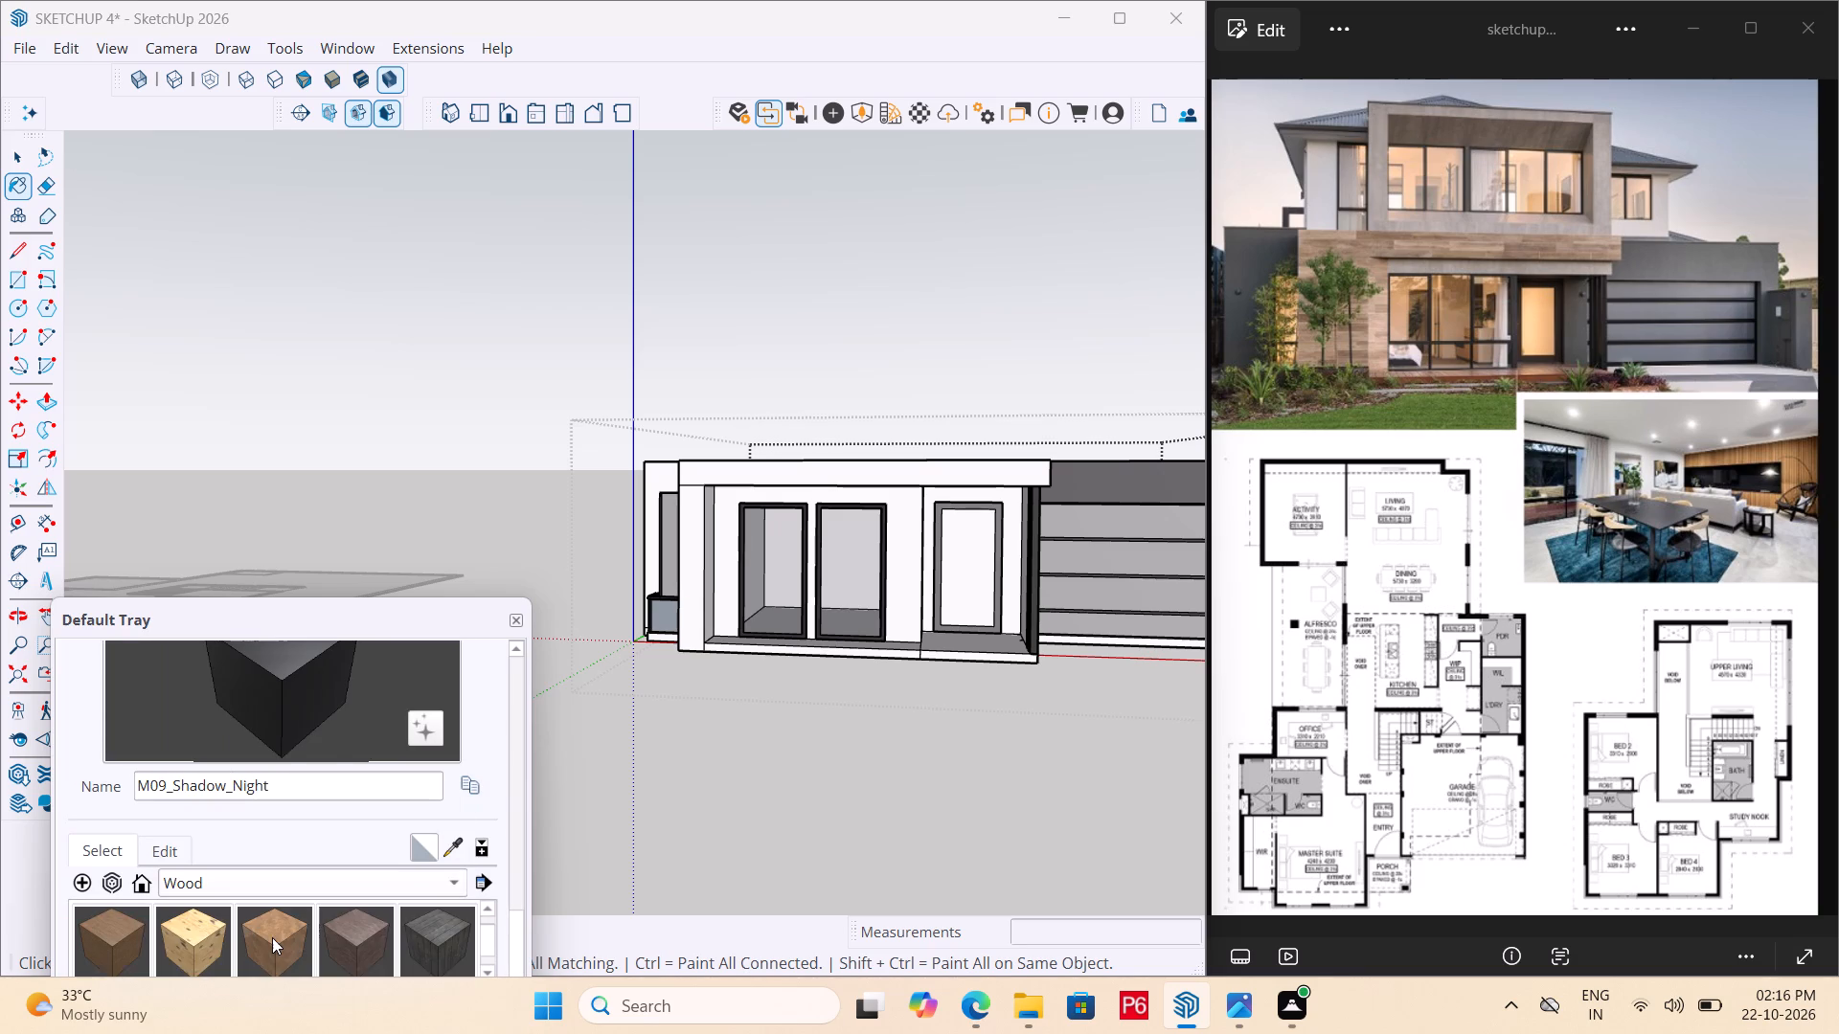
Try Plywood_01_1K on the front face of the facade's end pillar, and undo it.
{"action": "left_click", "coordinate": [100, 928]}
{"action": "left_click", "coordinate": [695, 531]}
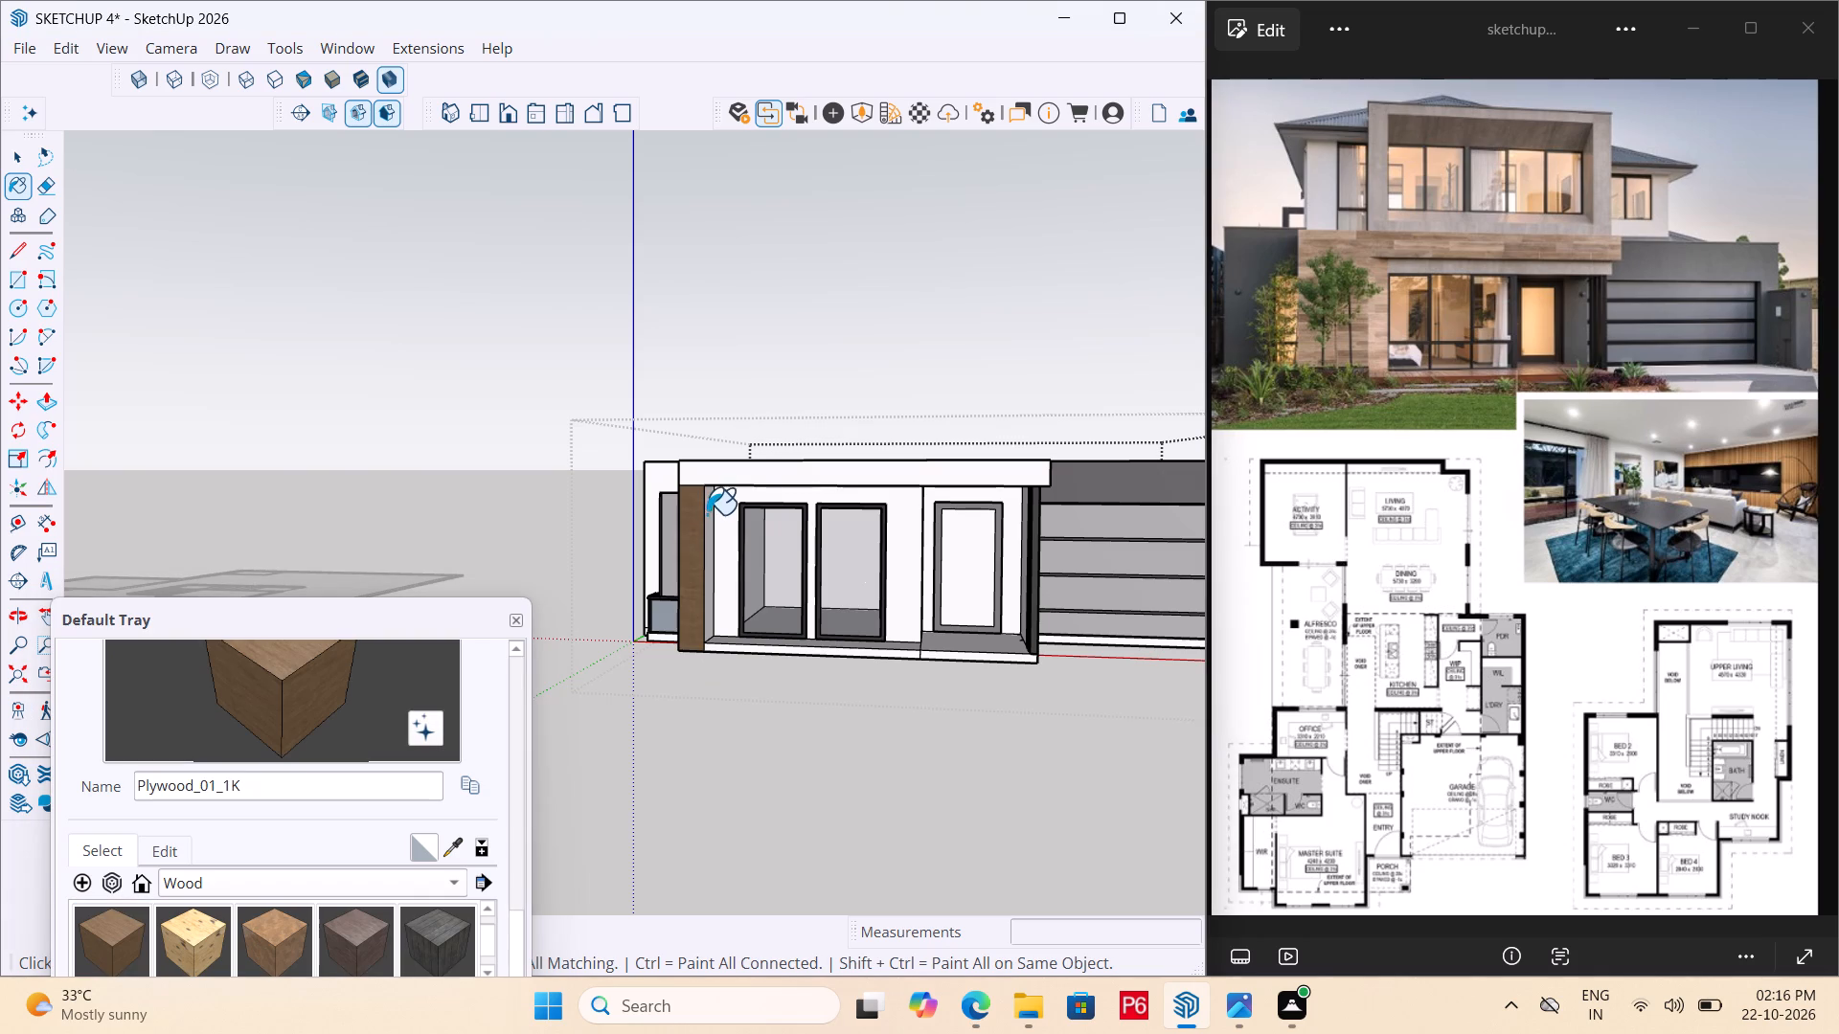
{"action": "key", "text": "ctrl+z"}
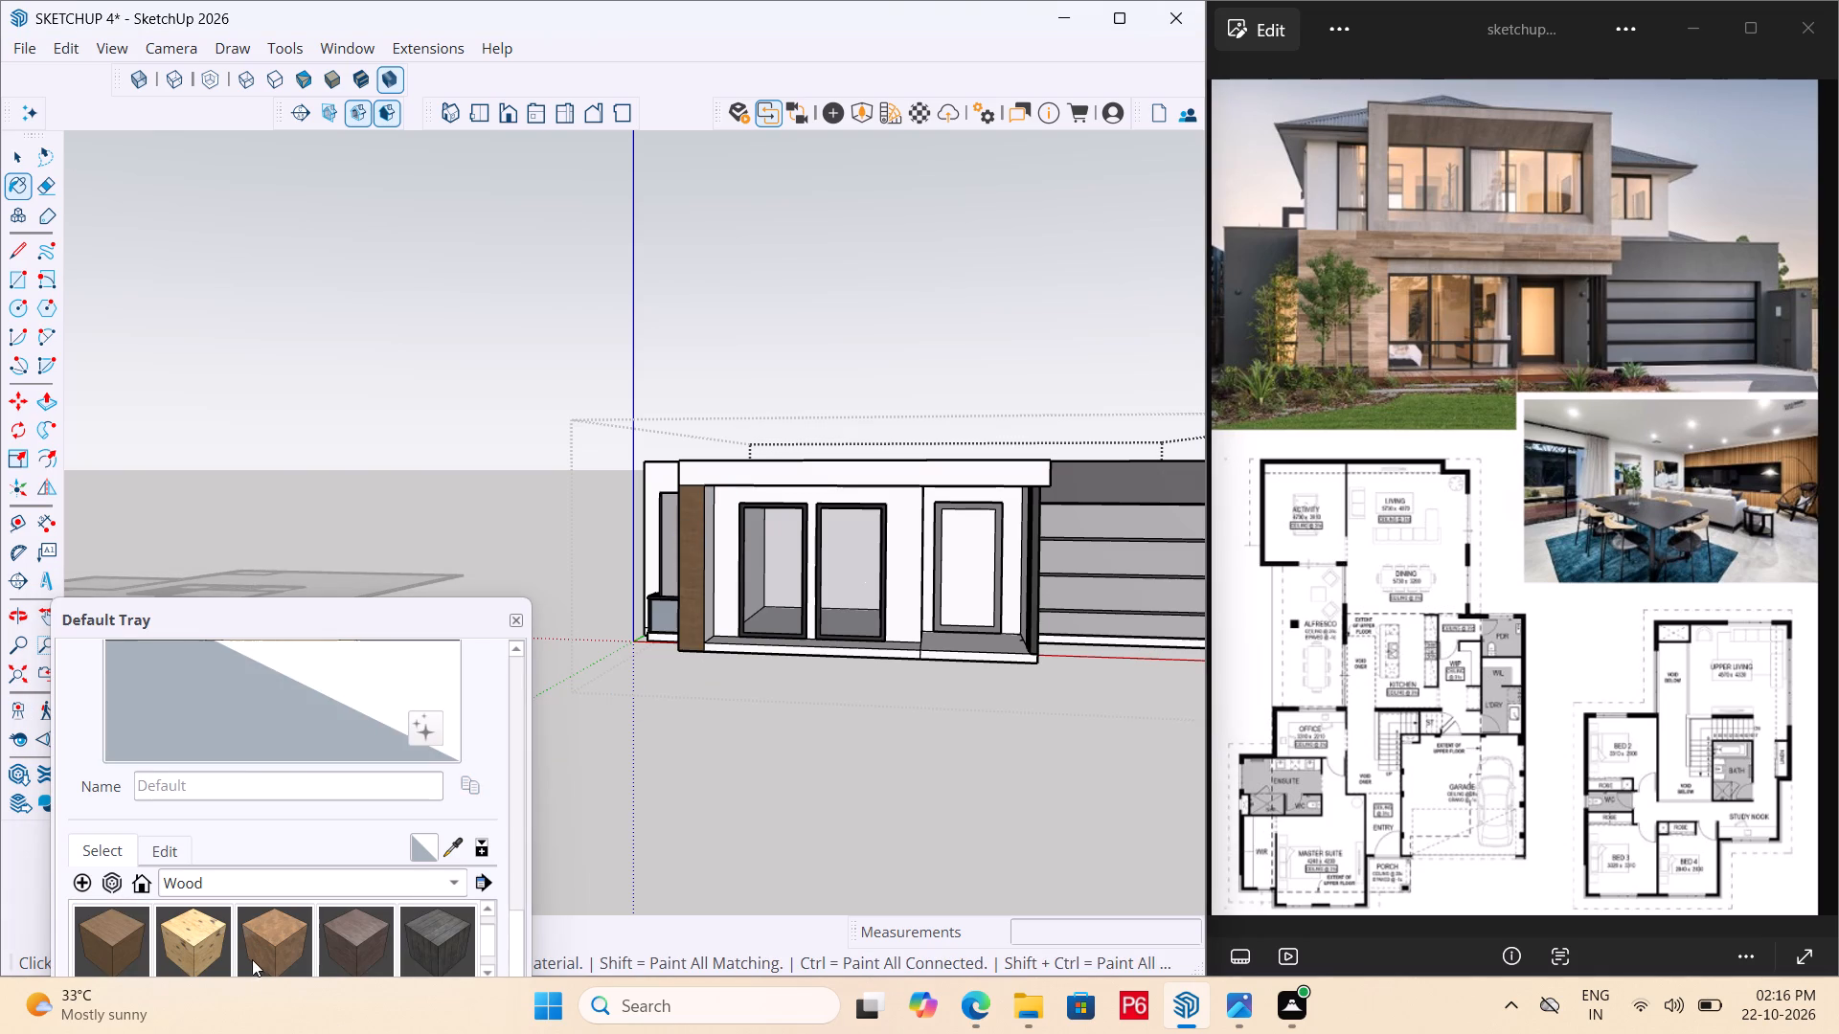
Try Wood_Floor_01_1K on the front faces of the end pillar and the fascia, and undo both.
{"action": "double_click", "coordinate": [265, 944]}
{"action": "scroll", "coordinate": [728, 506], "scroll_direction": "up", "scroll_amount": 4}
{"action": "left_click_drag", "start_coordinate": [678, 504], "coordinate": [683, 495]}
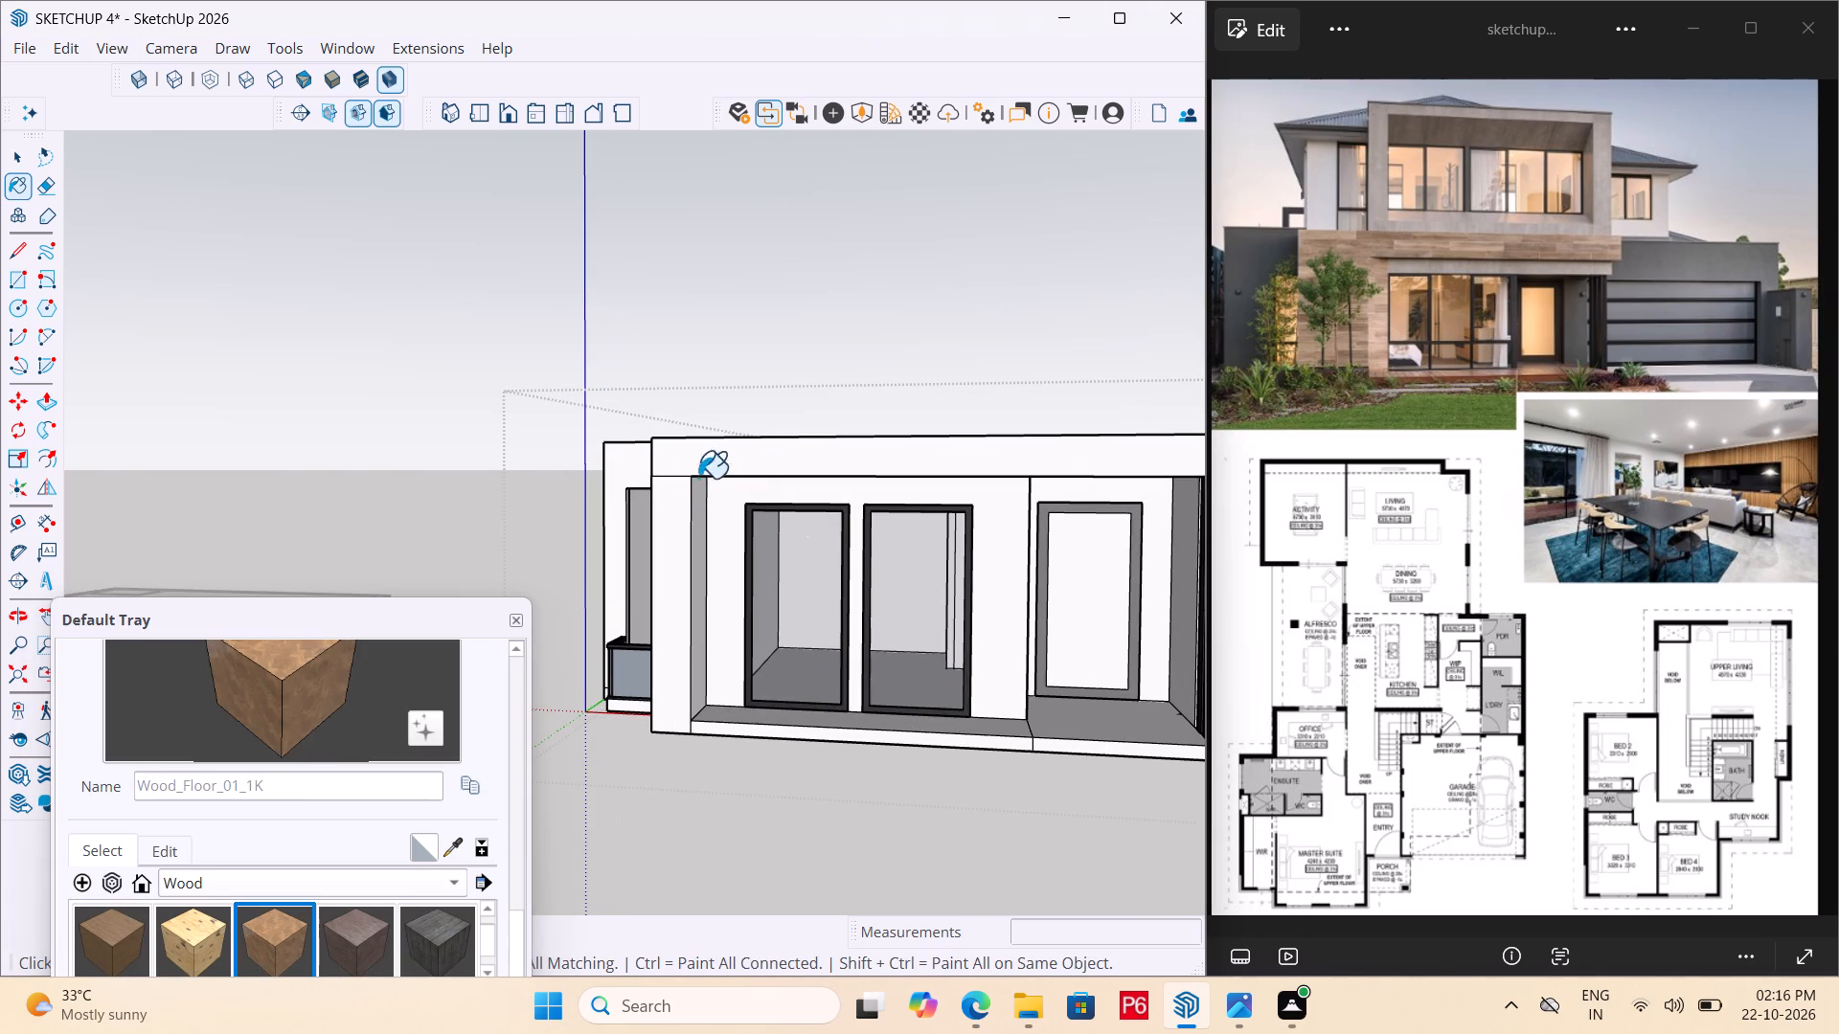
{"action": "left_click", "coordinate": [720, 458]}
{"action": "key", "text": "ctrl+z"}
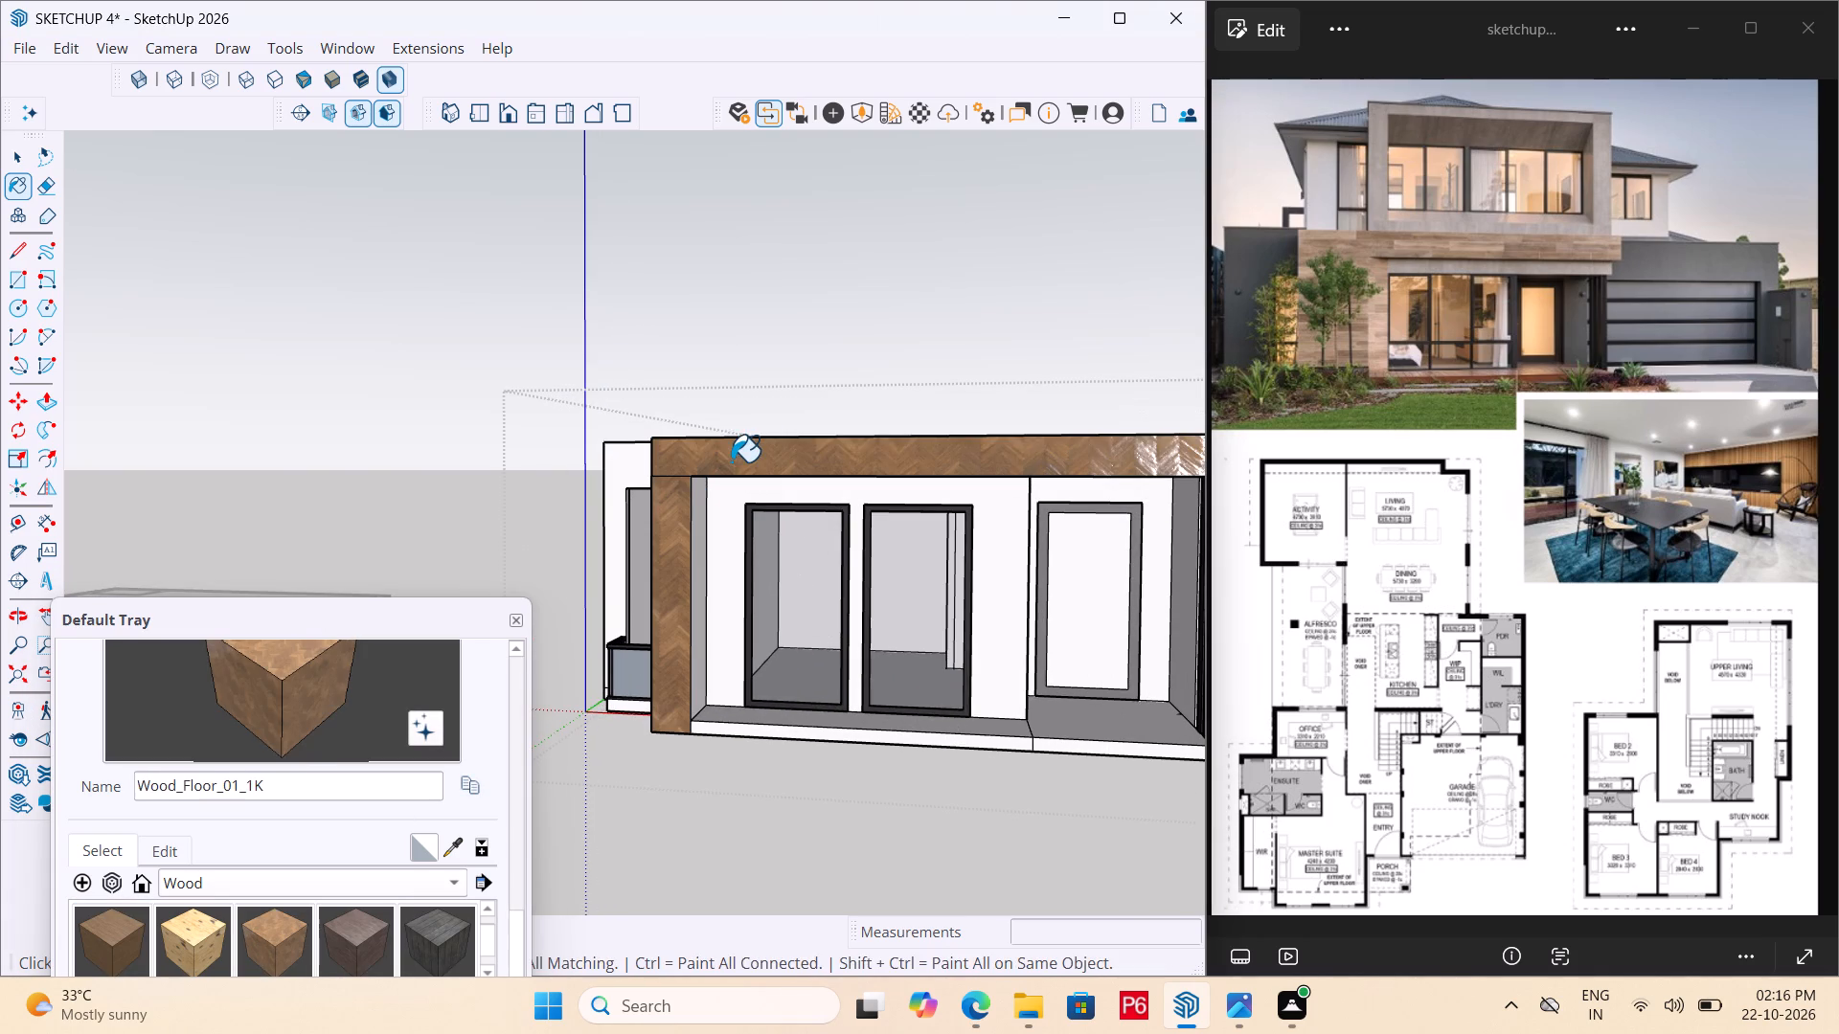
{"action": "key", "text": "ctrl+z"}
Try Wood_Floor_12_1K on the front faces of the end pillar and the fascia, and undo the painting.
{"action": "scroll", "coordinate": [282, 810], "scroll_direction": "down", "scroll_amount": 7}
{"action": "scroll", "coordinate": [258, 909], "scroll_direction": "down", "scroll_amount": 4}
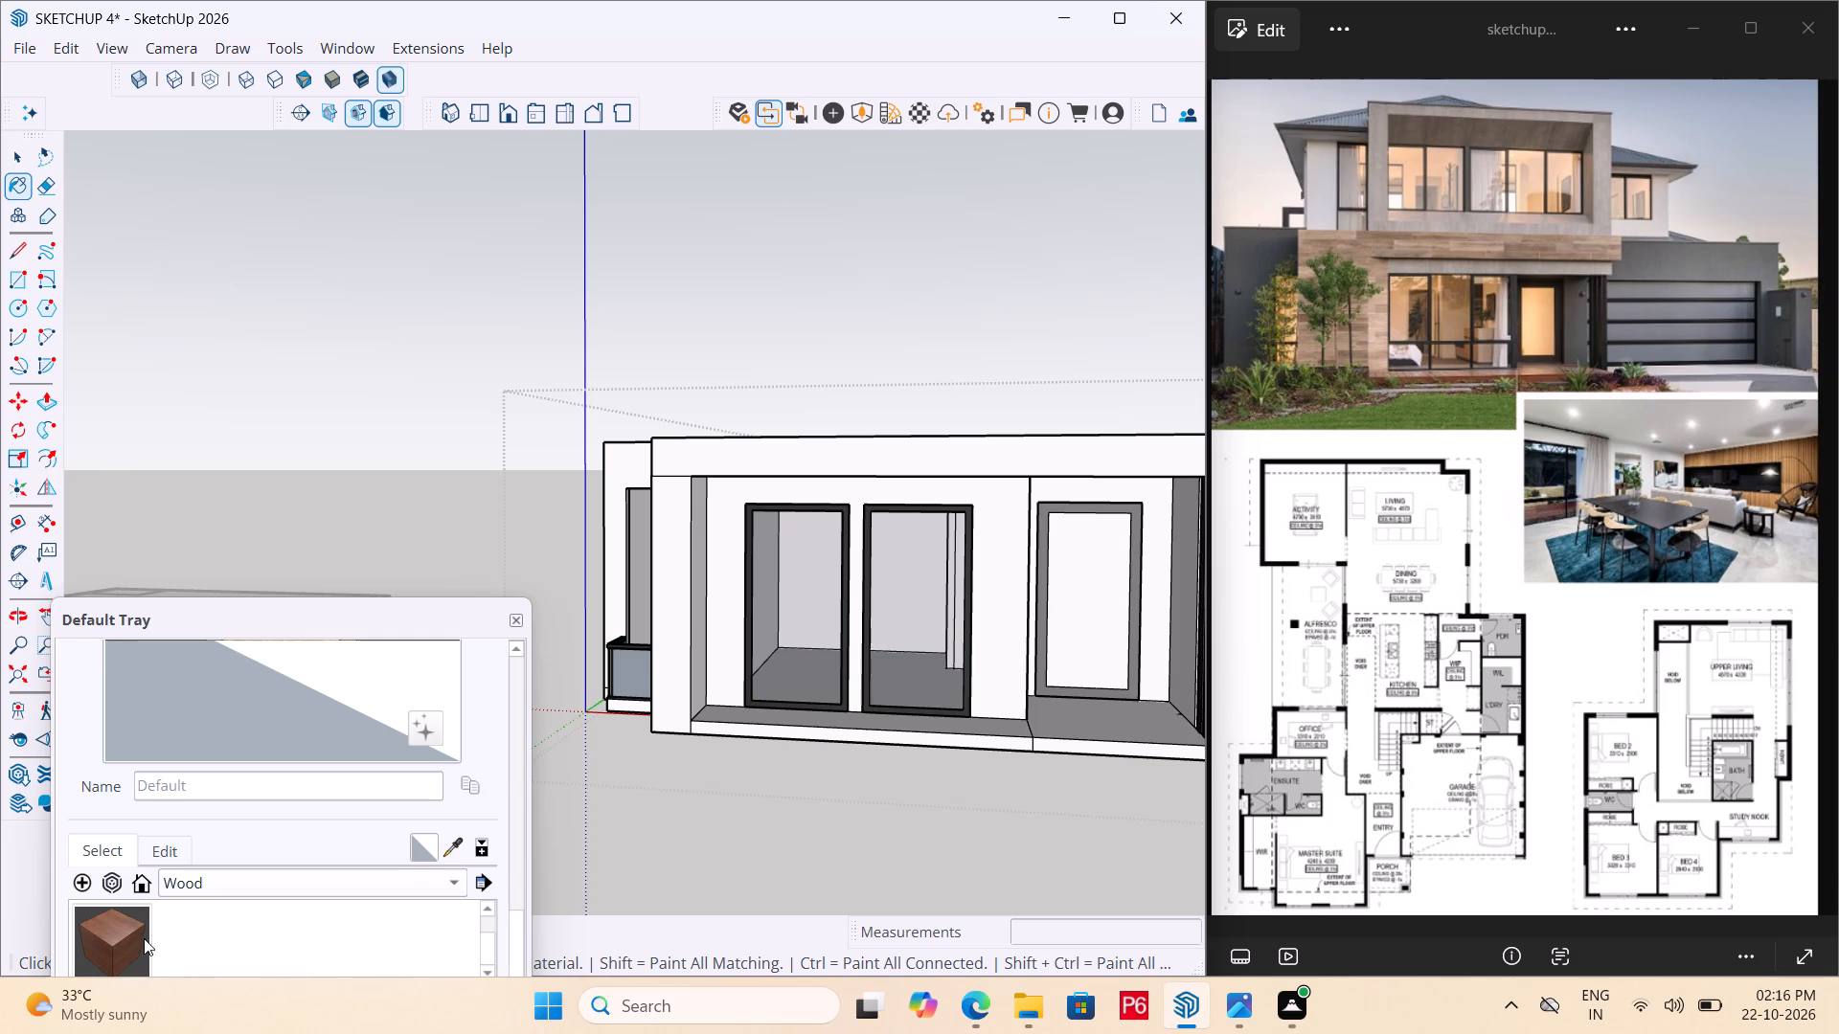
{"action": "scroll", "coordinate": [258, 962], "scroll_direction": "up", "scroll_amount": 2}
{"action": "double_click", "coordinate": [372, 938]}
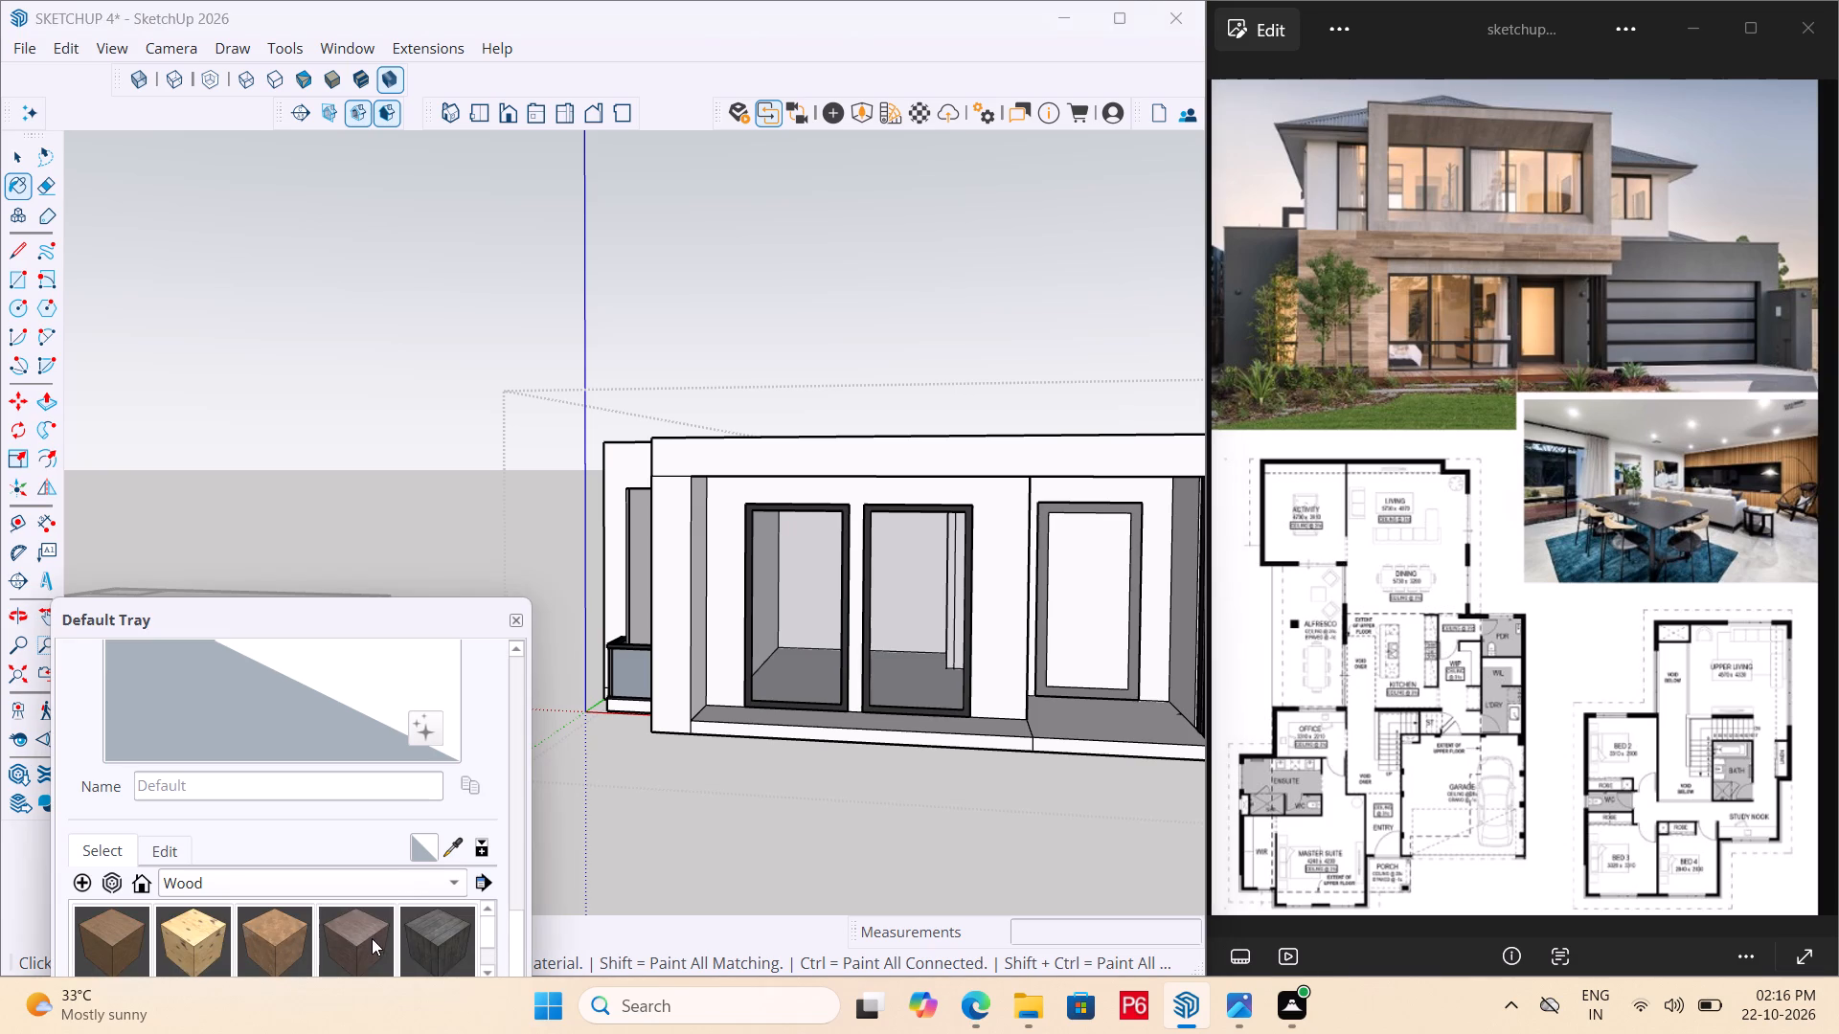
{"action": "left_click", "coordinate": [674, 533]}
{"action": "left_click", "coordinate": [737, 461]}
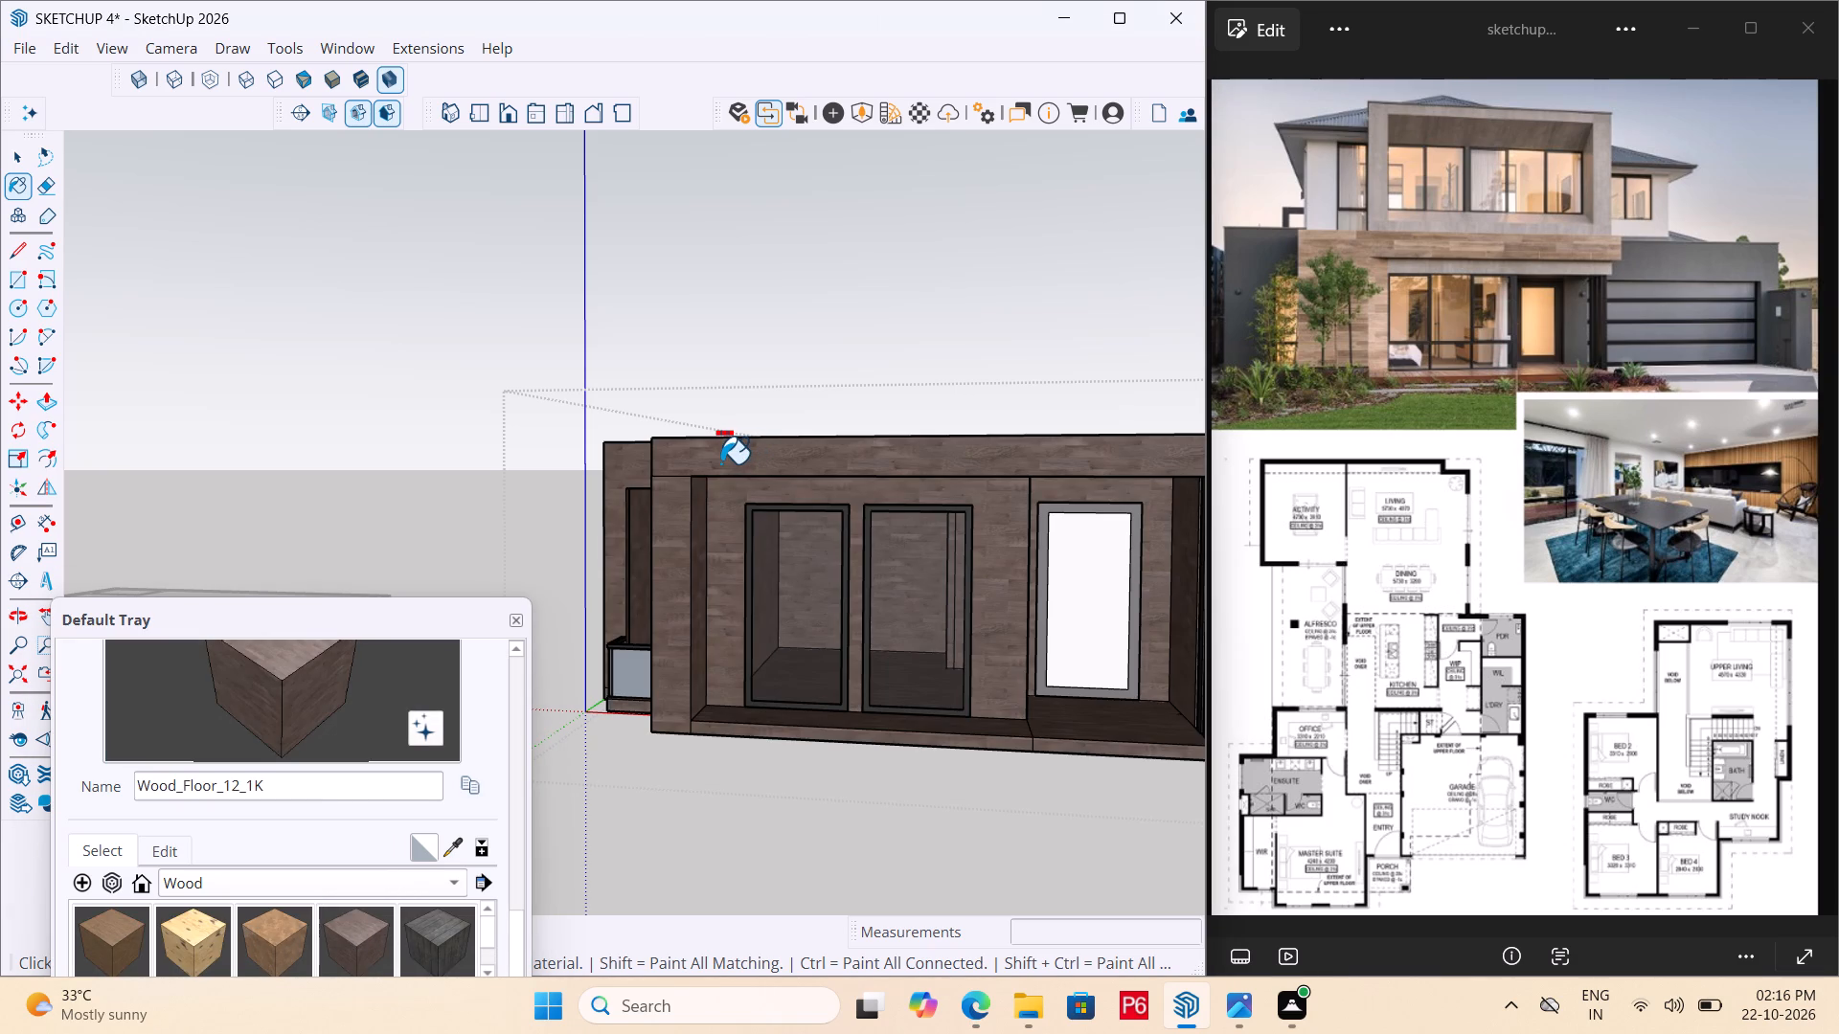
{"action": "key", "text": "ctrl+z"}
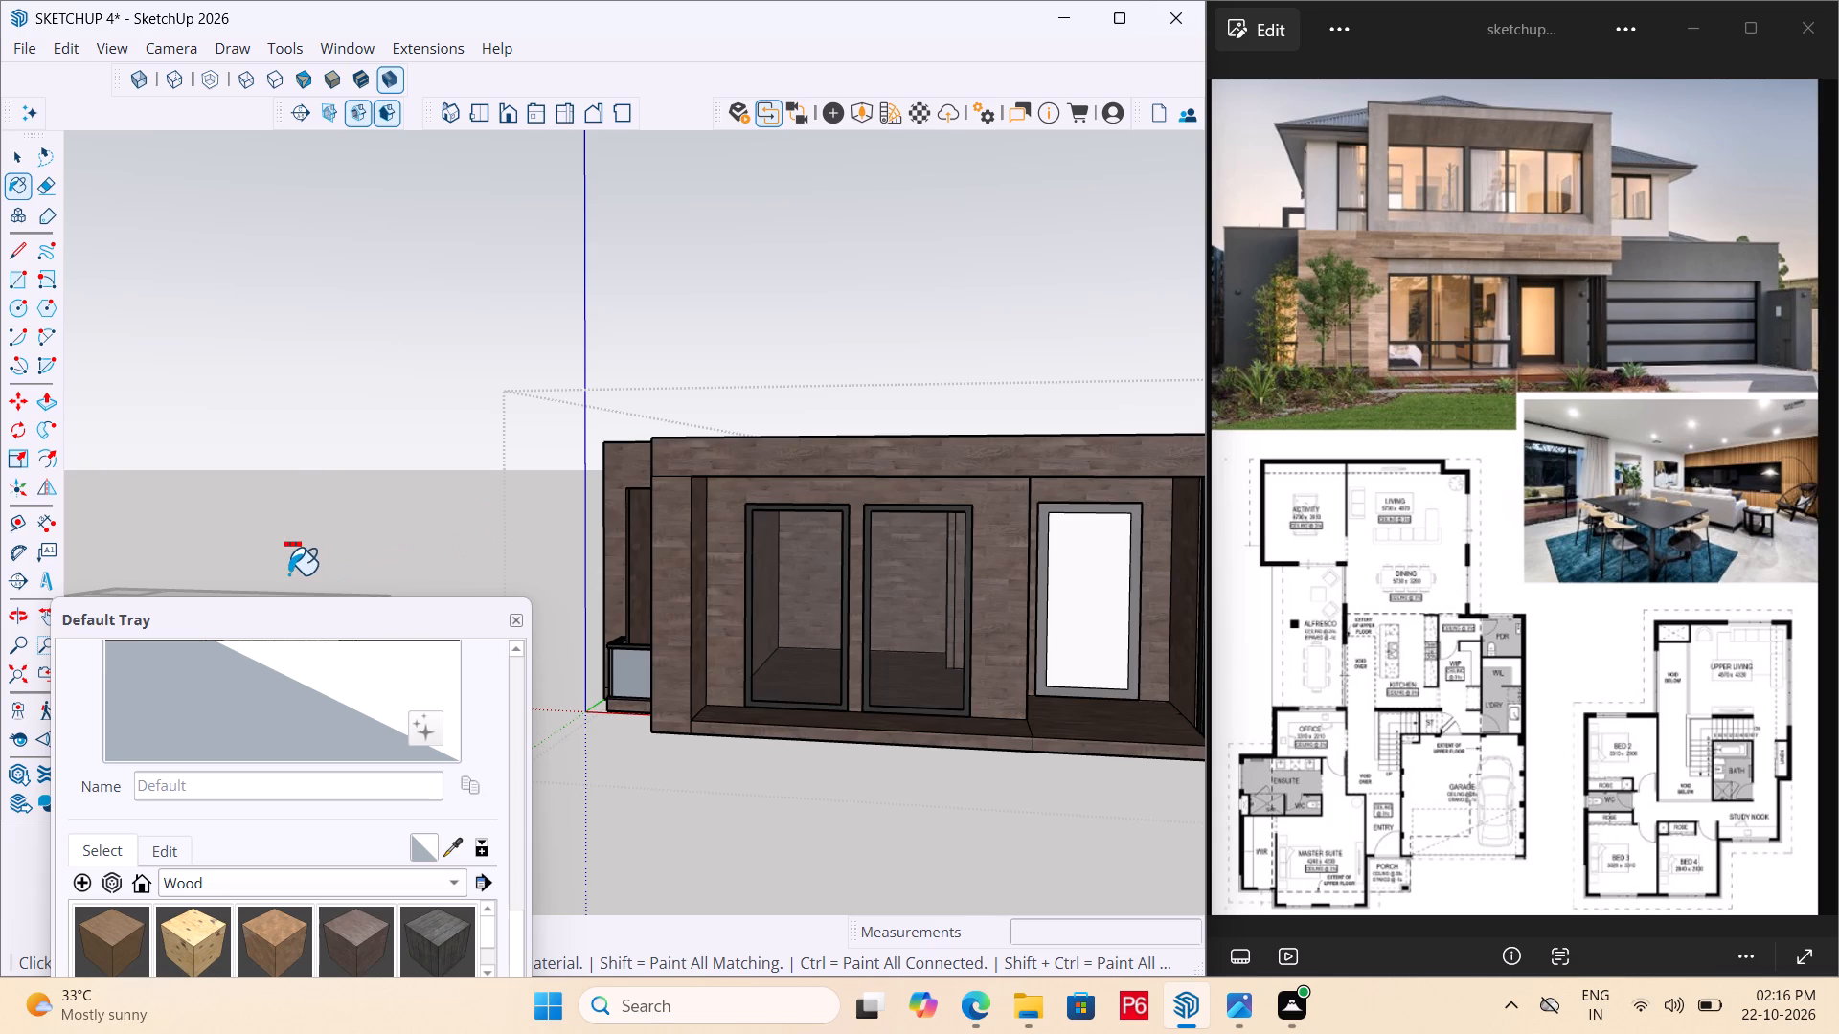
Paint the front faces of the facade's end pillar and the fascia with Plywood_08_1K from the Wood collection.
{"action": "scroll", "coordinate": [350, 637], "scroll_direction": "down", "scroll_amount": 2}
{"action": "double_click", "coordinate": [421, 928]}
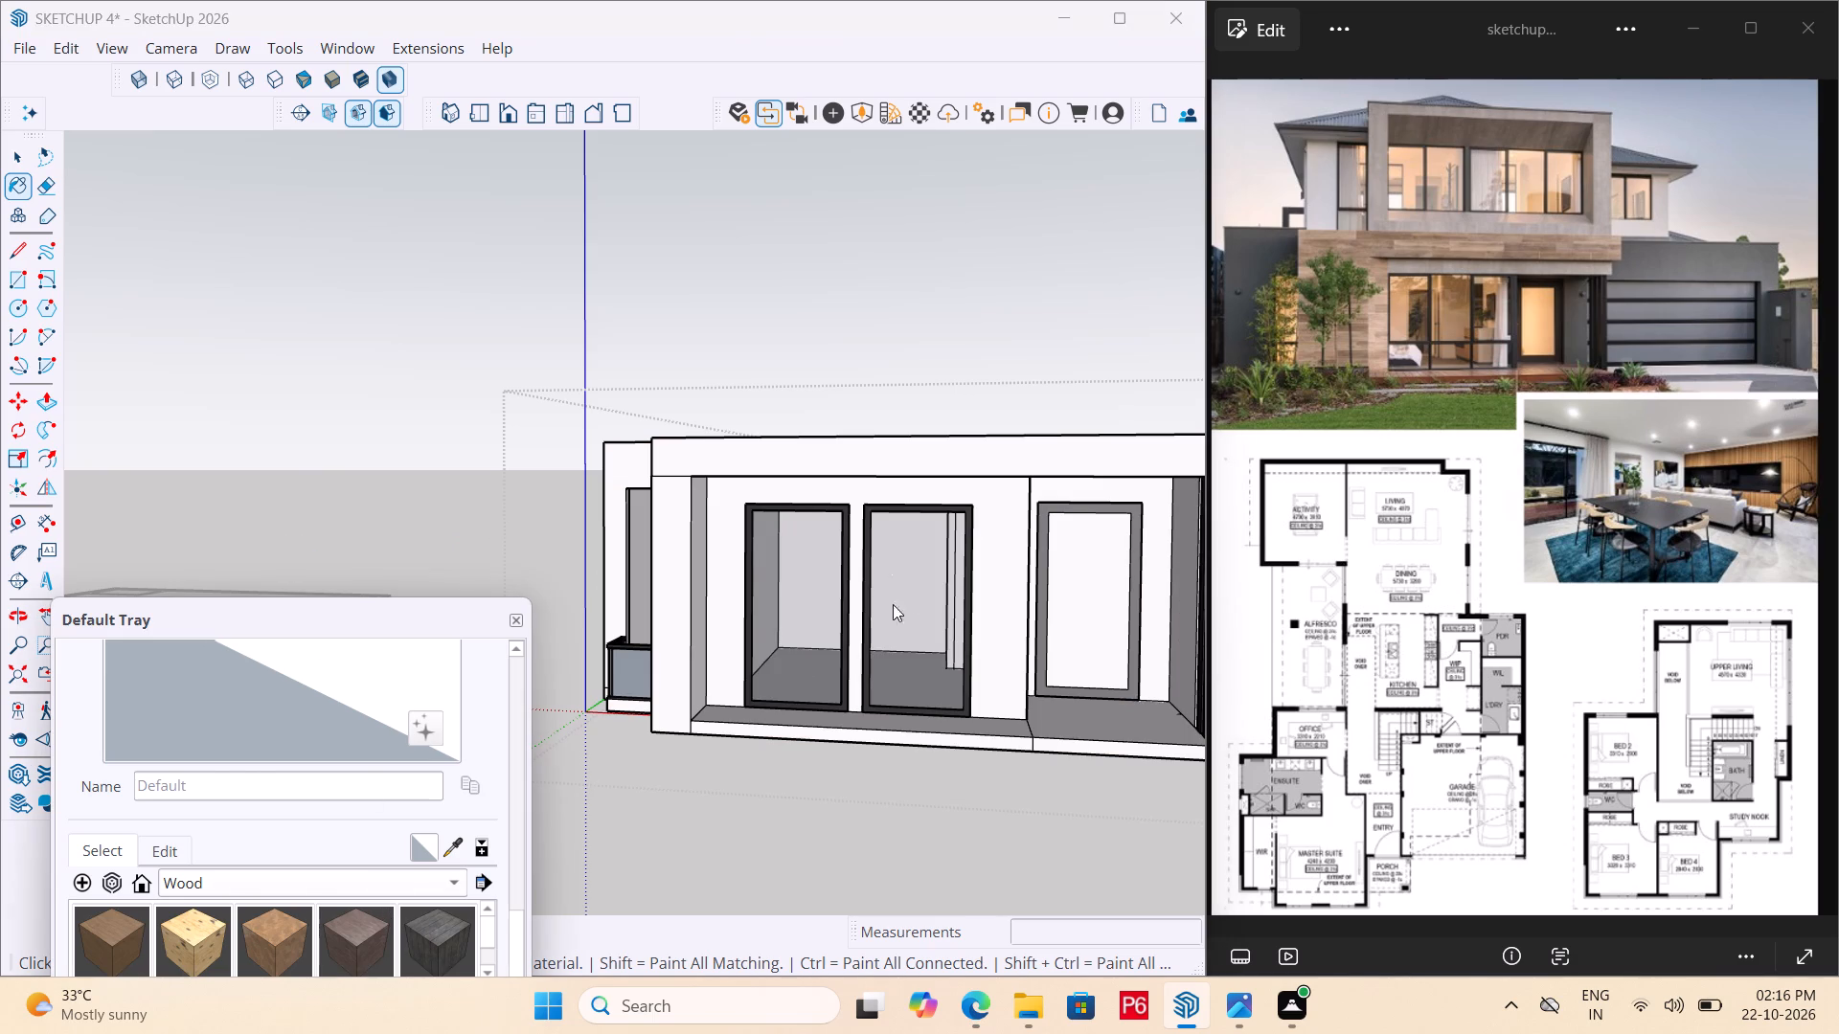
{"action": "key", "text": "space"}
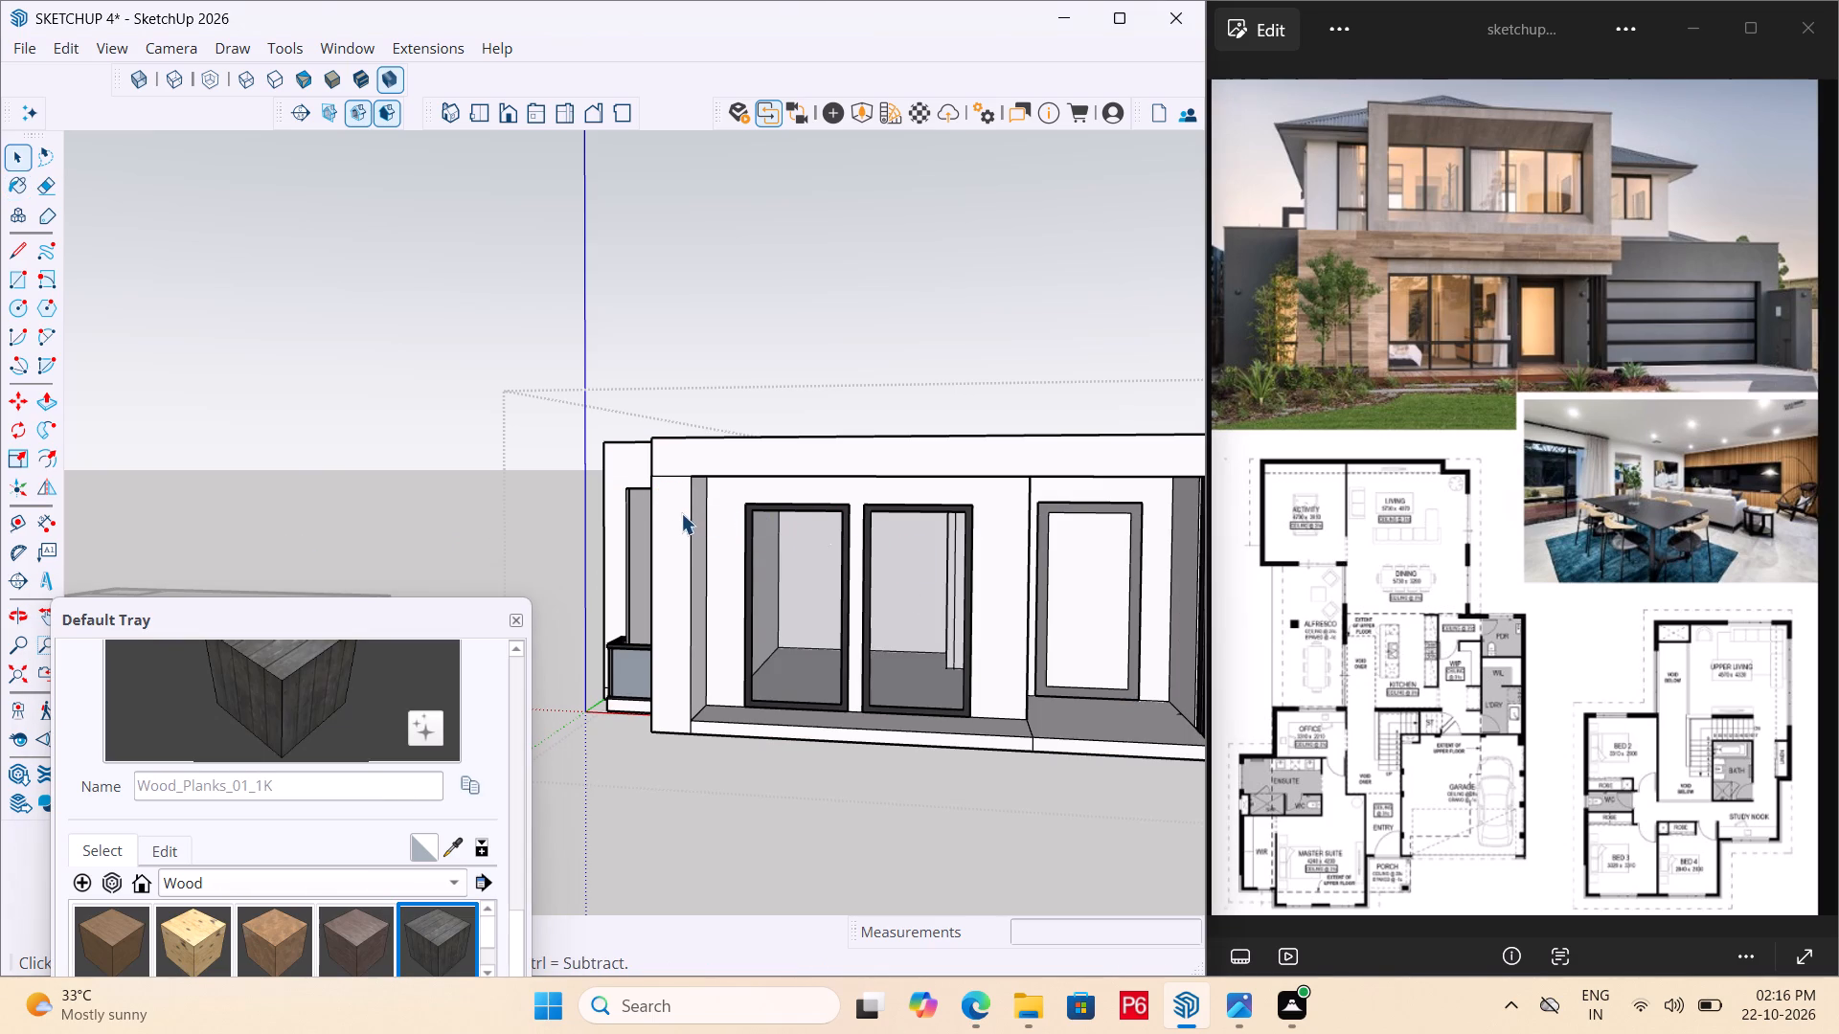
{"action": "left_click", "coordinate": [679, 514]}
{"action": "left_click_drag", "start_coordinate": [183, 938], "coordinate": [194, 923]}
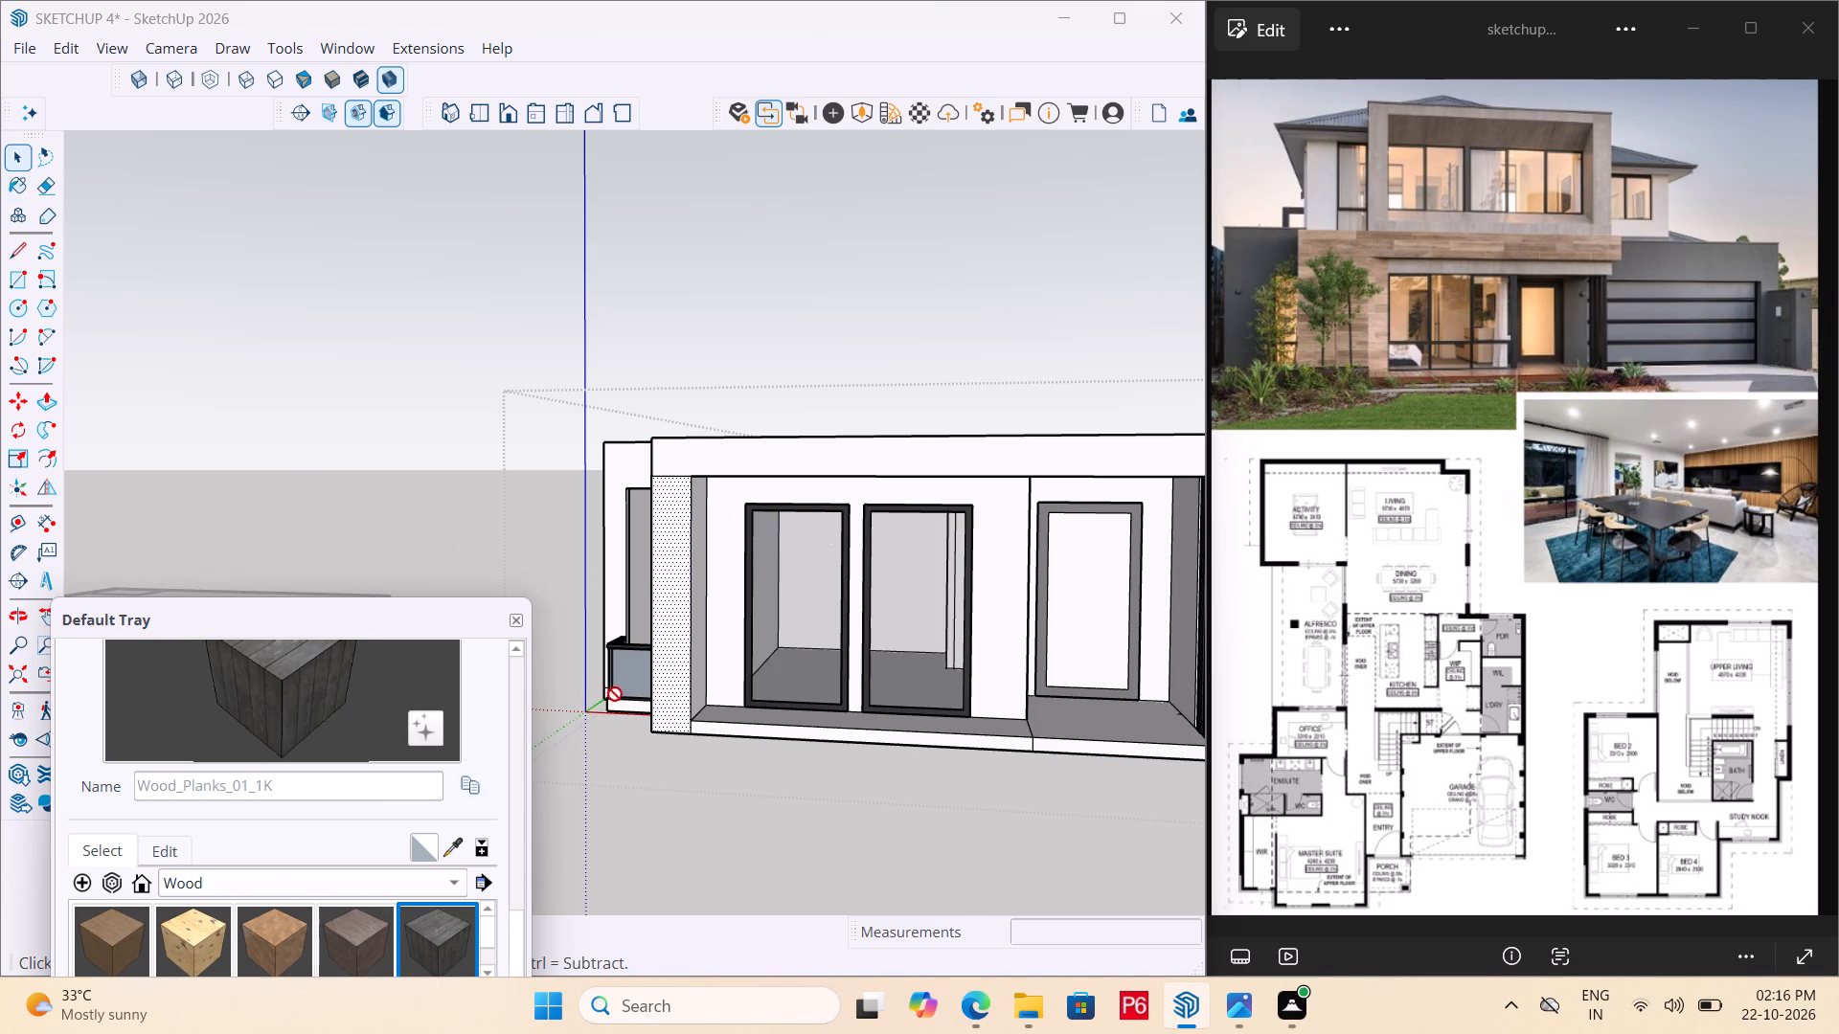
{"action": "left_click", "coordinate": [695, 563]}
{"action": "left_click", "coordinate": [684, 550]}
{"action": "left_click", "coordinate": [181, 940]}
{"action": "left_click", "coordinate": [668, 553]}
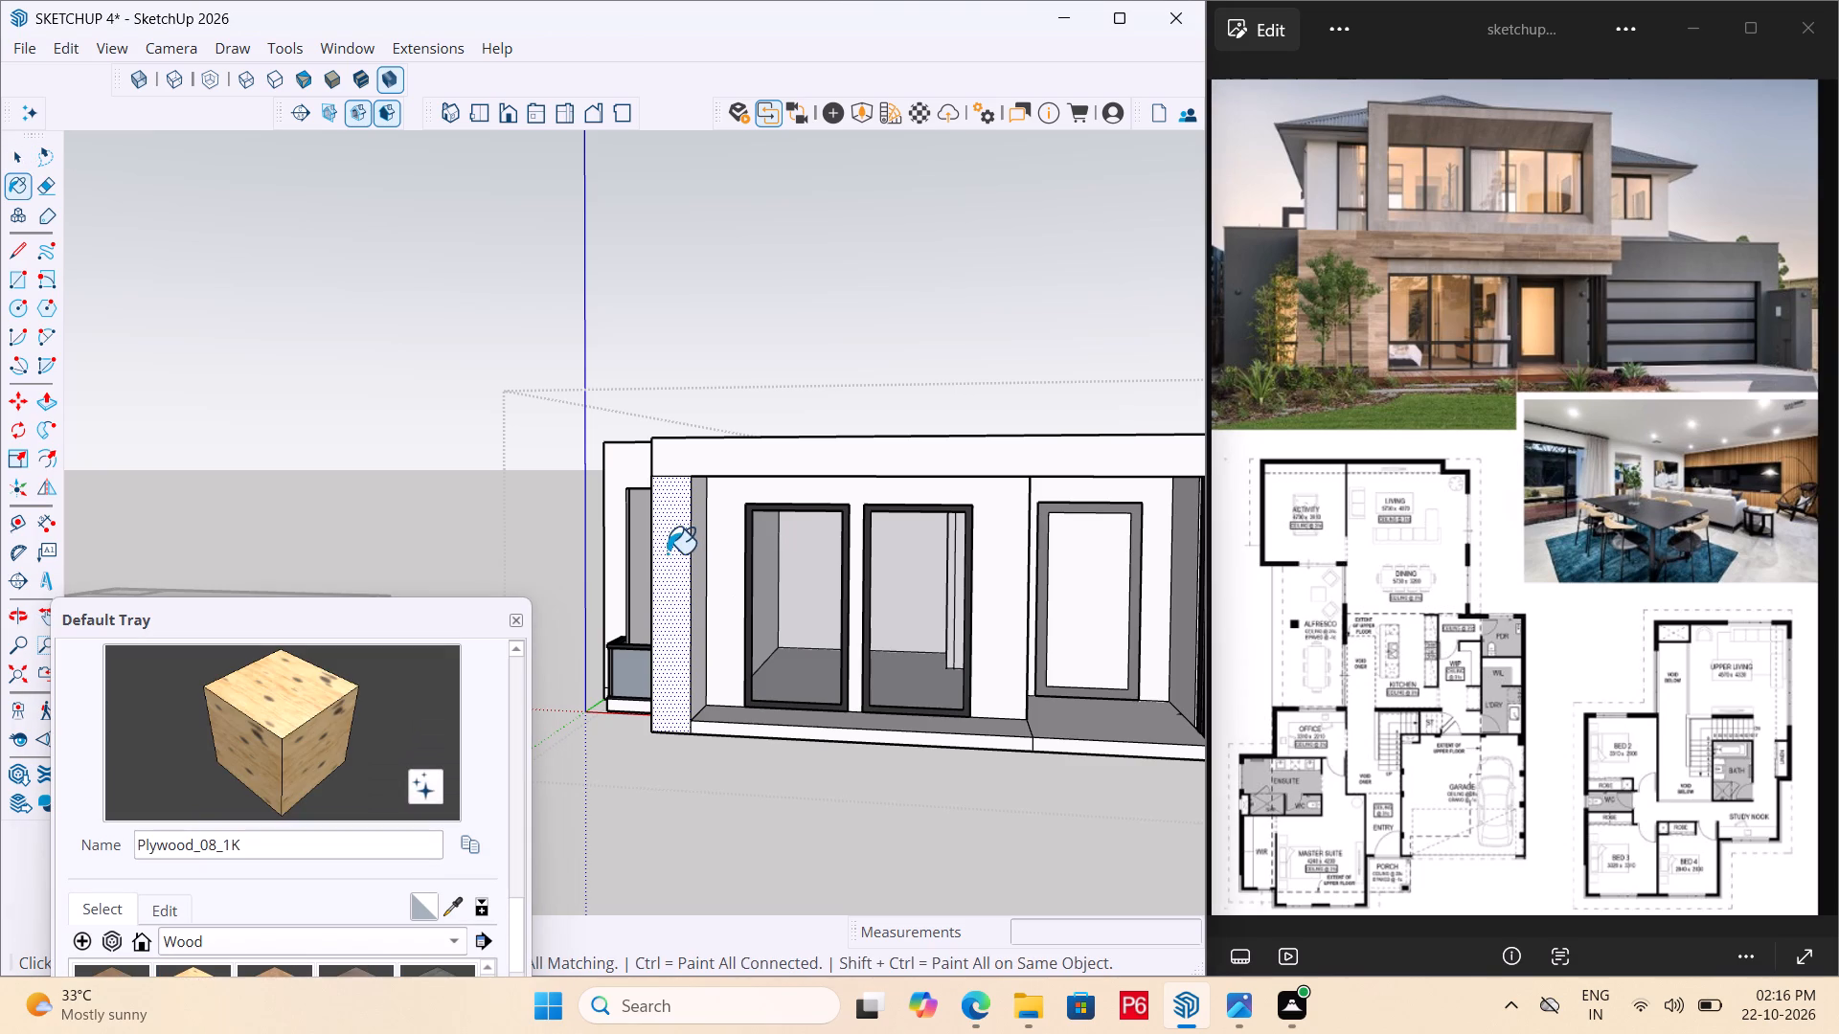
{"action": "left_click", "coordinate": [675, 468]}
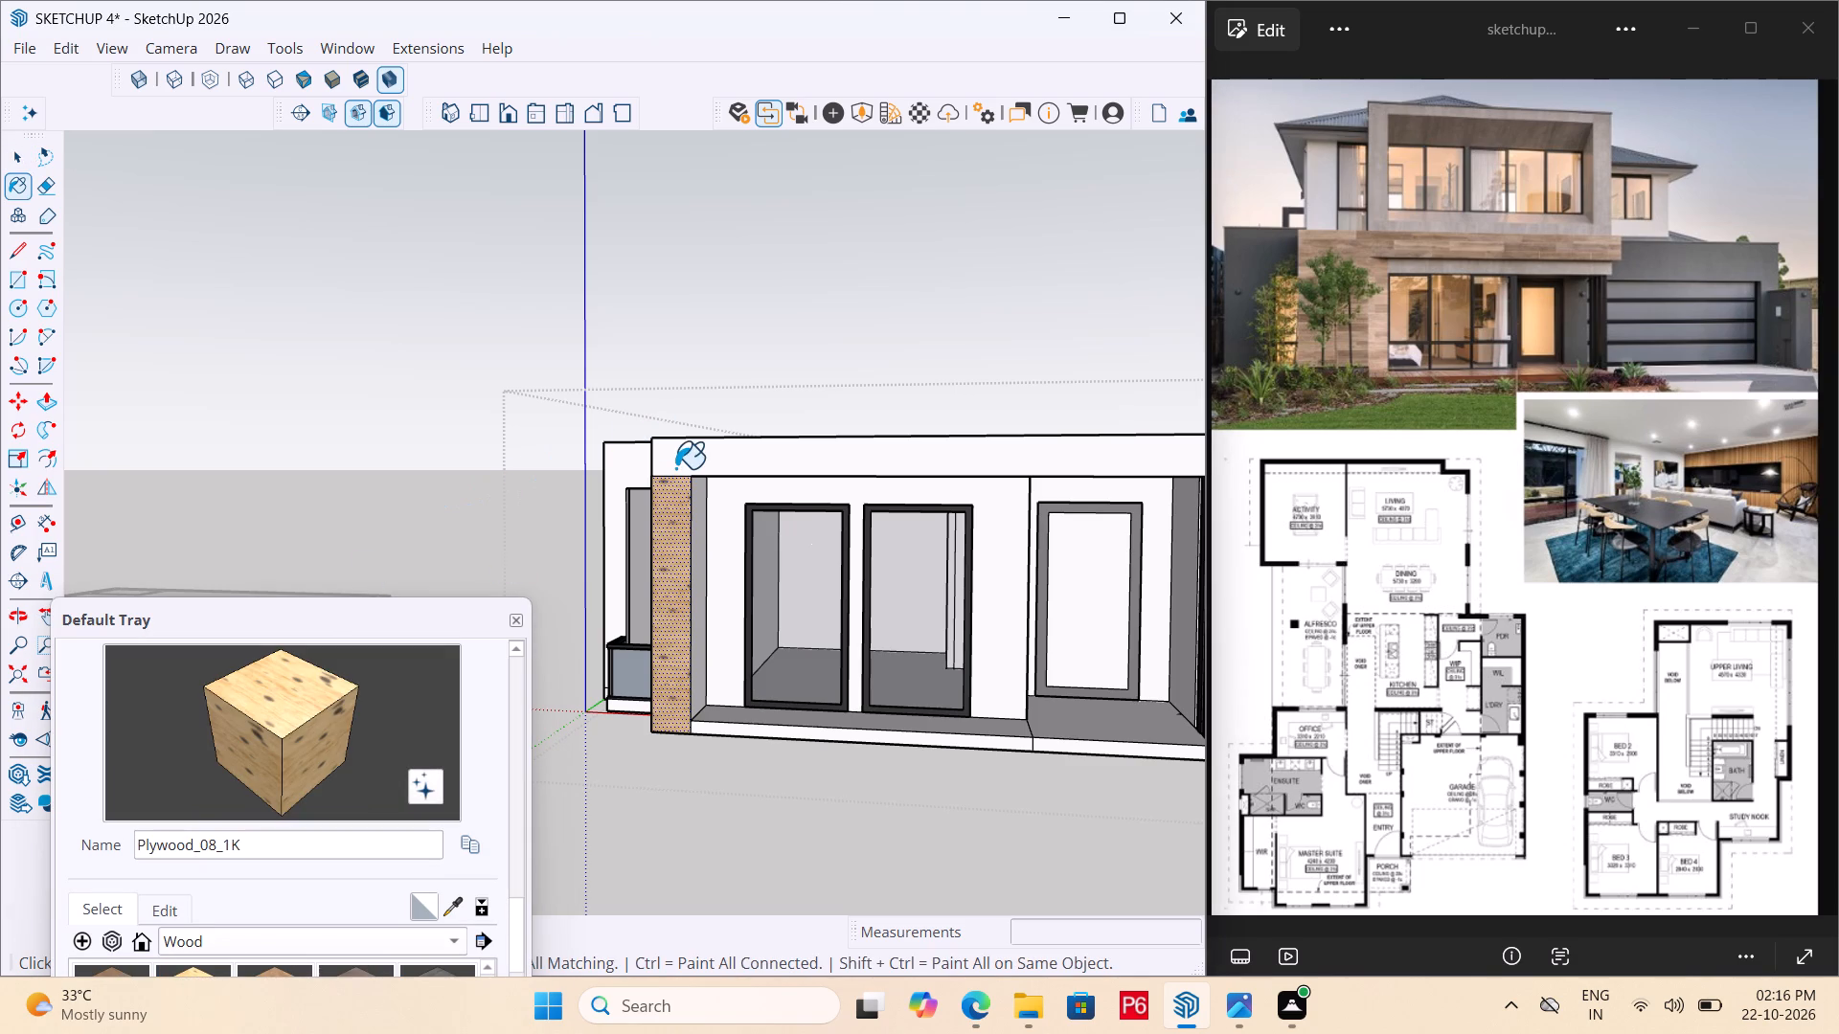
Paint the end pillar's inner side face and the underside of the fascia with Plywood_08_1K.
{"action": "scroll", "coordinate": [576, 506], "scroll_direction": "down", "scroll_amount": 1}
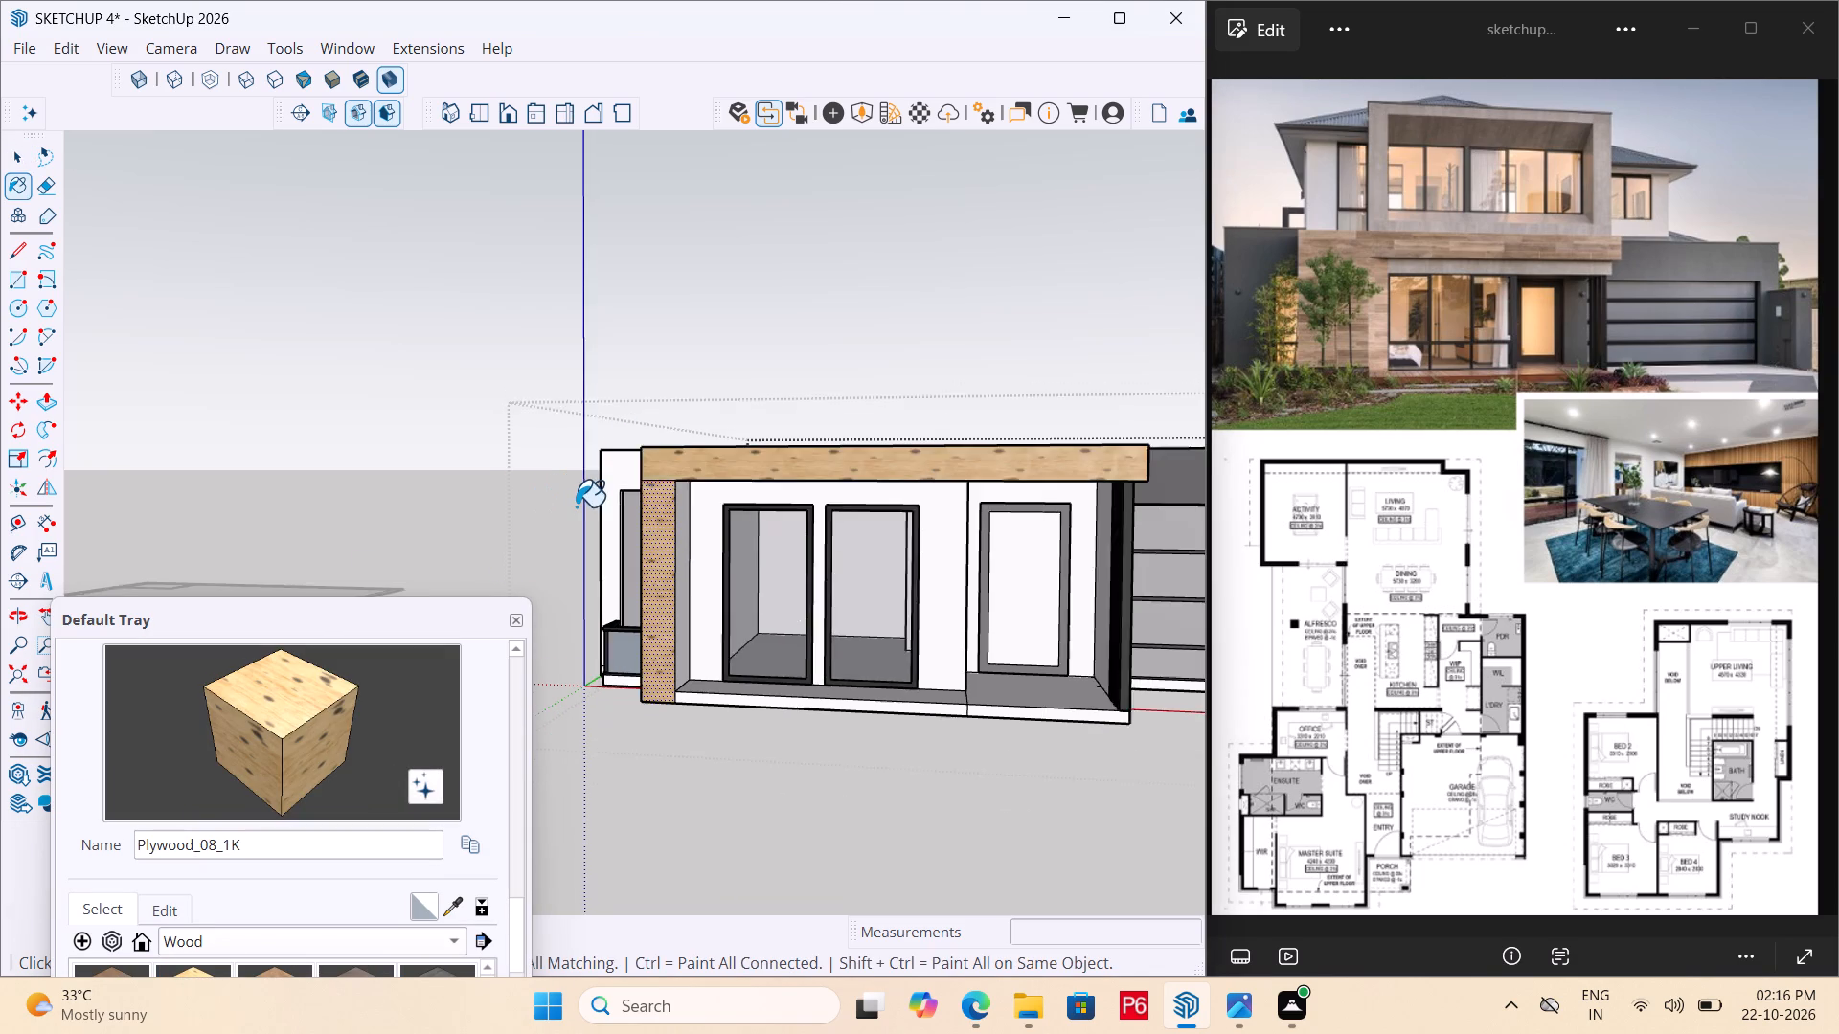
{"action": "scroll", "coordinate": [576, 506], "scroll_direction": "down", "scroll_amount": 1}
{"action": "middle_click_drag", "start_coordinate": [785, 514], "coordinate": [604, 464]}
{"action": "left_click", "coordinate": [416, 464]}
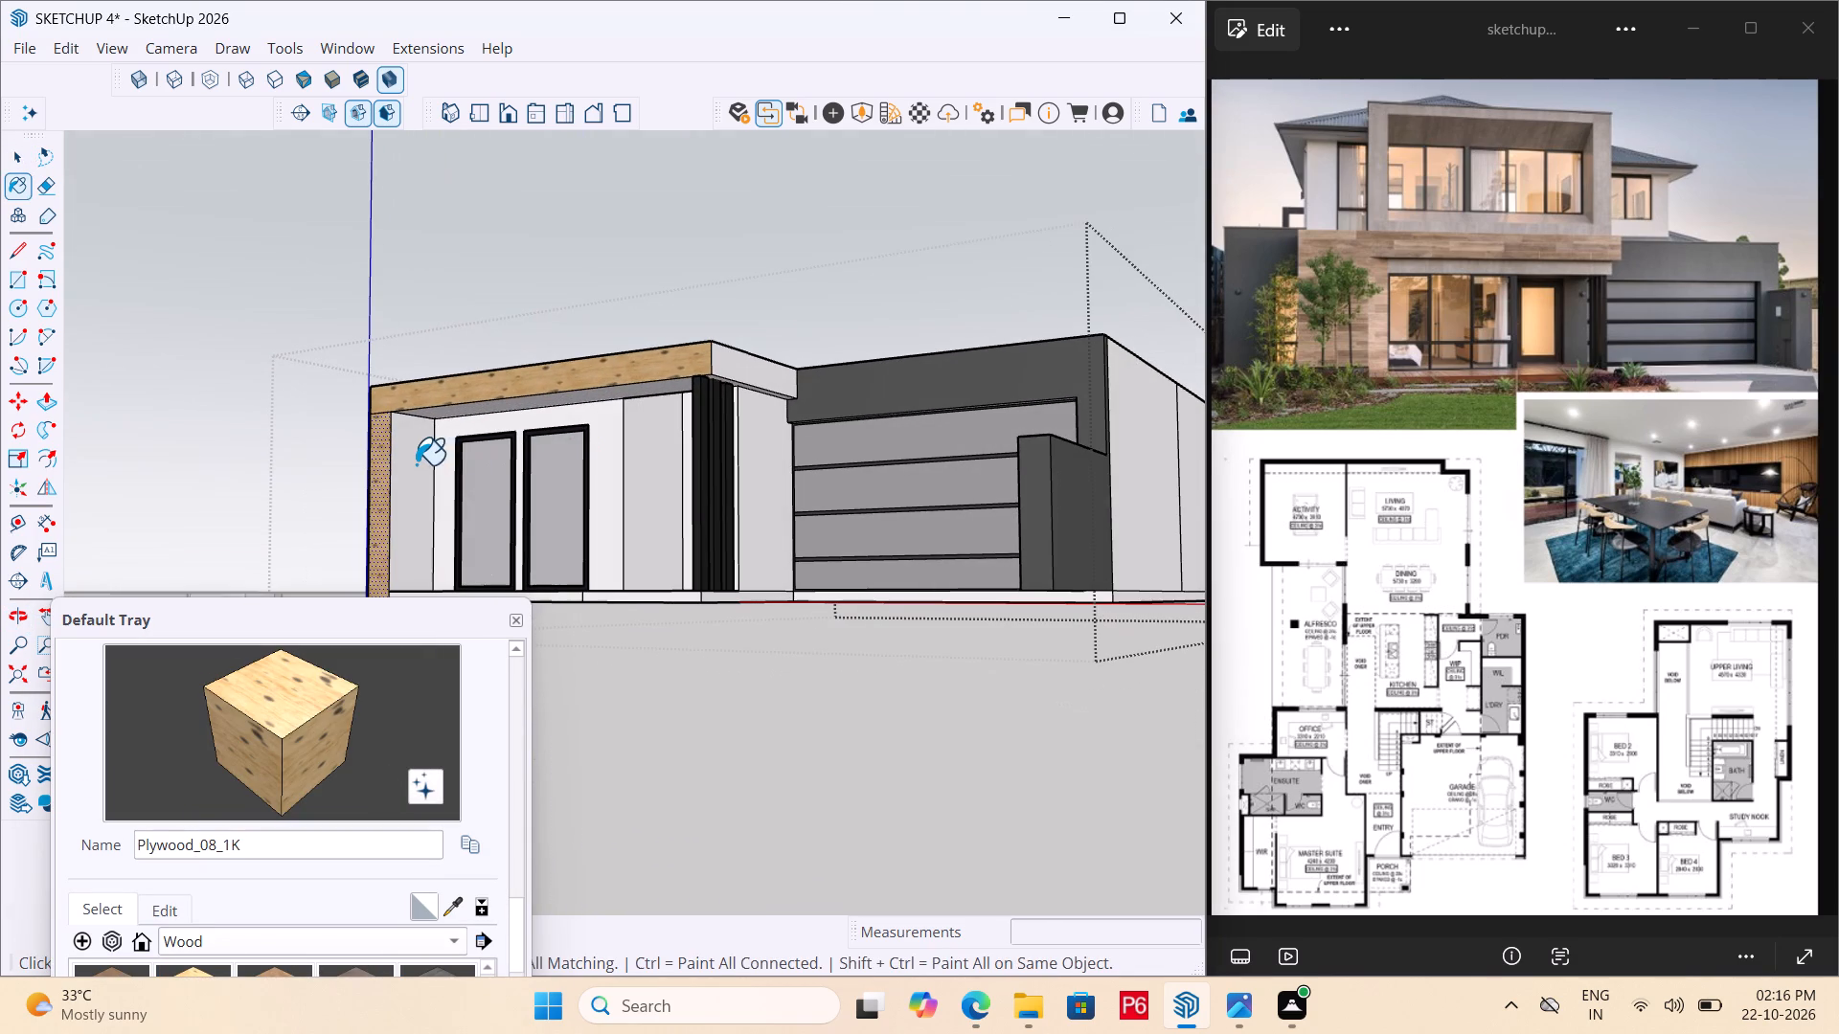
{"action": "middle_click_drag", "start_coordinate": [461, 407], "coordinate": [505, 315]}
{"action": "scroll", "coordinate": [514, 305], "scroll_direction": "up", "scroll_amount": 3}
{"action": "left_click", "coordinate": [594, 323]}
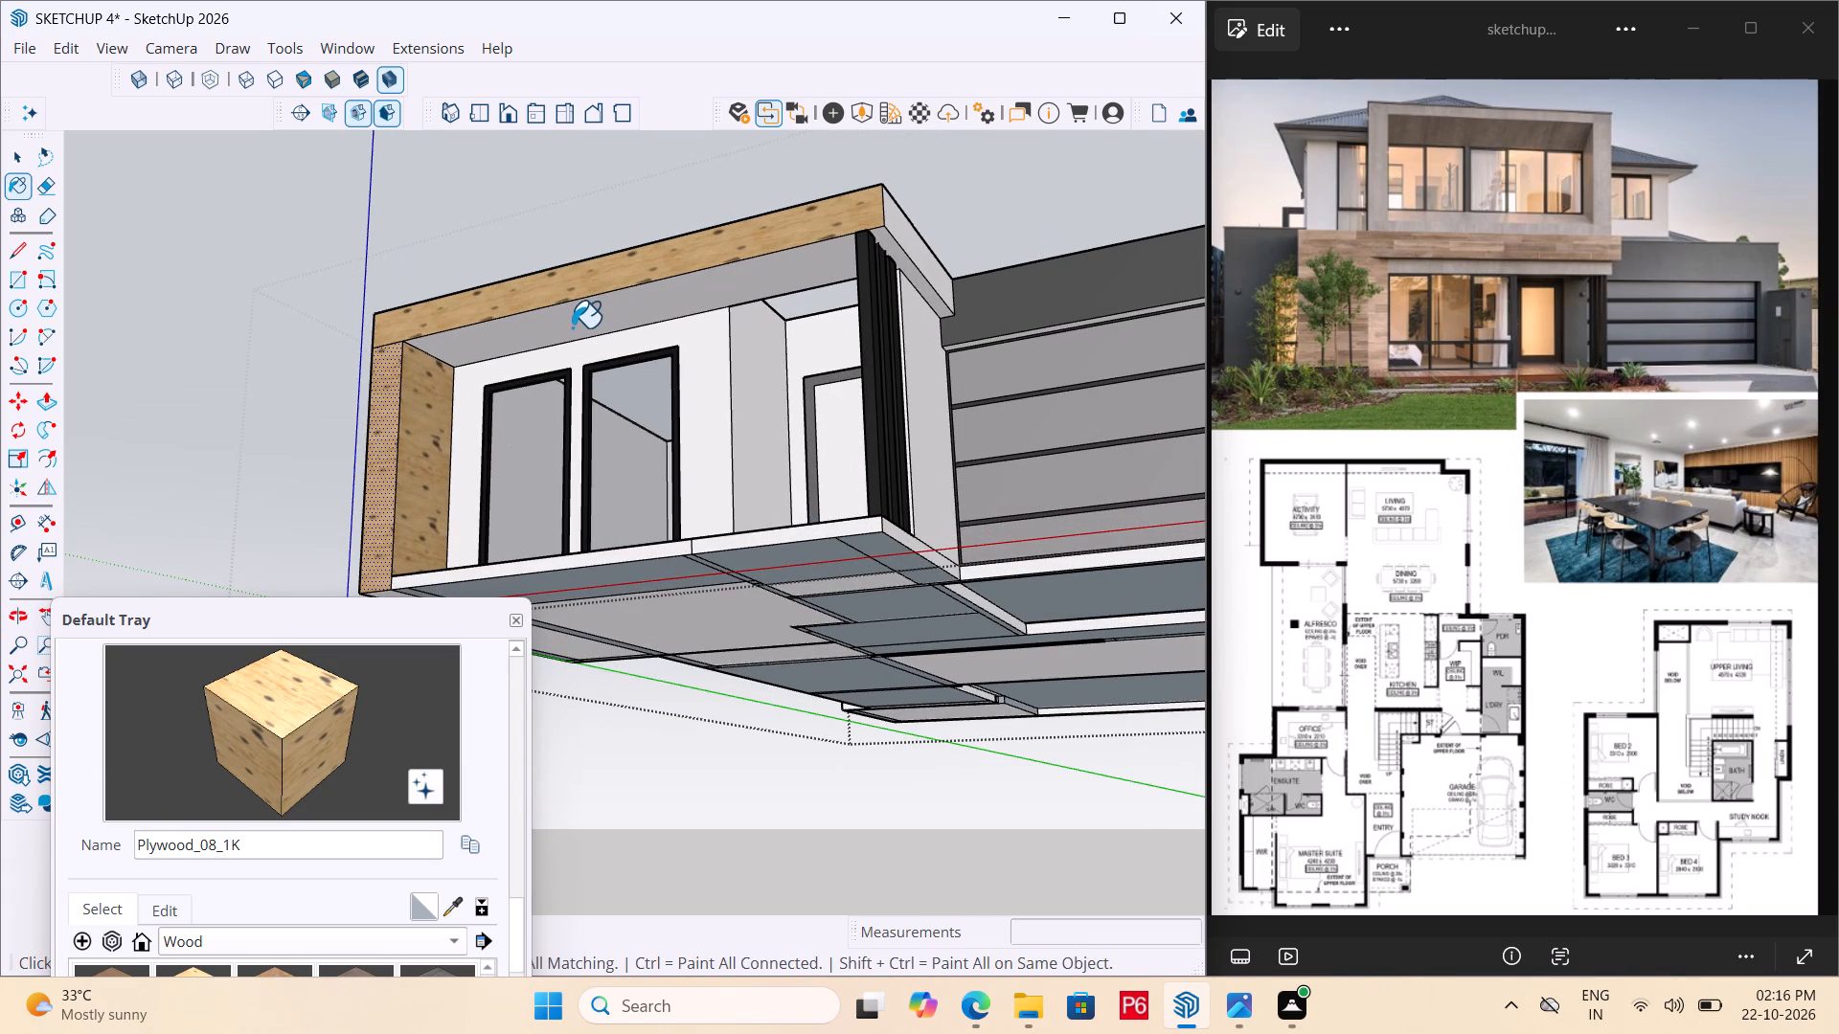
{"action": "middle_click_drag", "start_coordinate": [562, 327], "coordinate": [561, 338]}
{"action": "scroll", "coordinate": [562, 327], "scroll_direction": "down", "scroll_amount": 1}
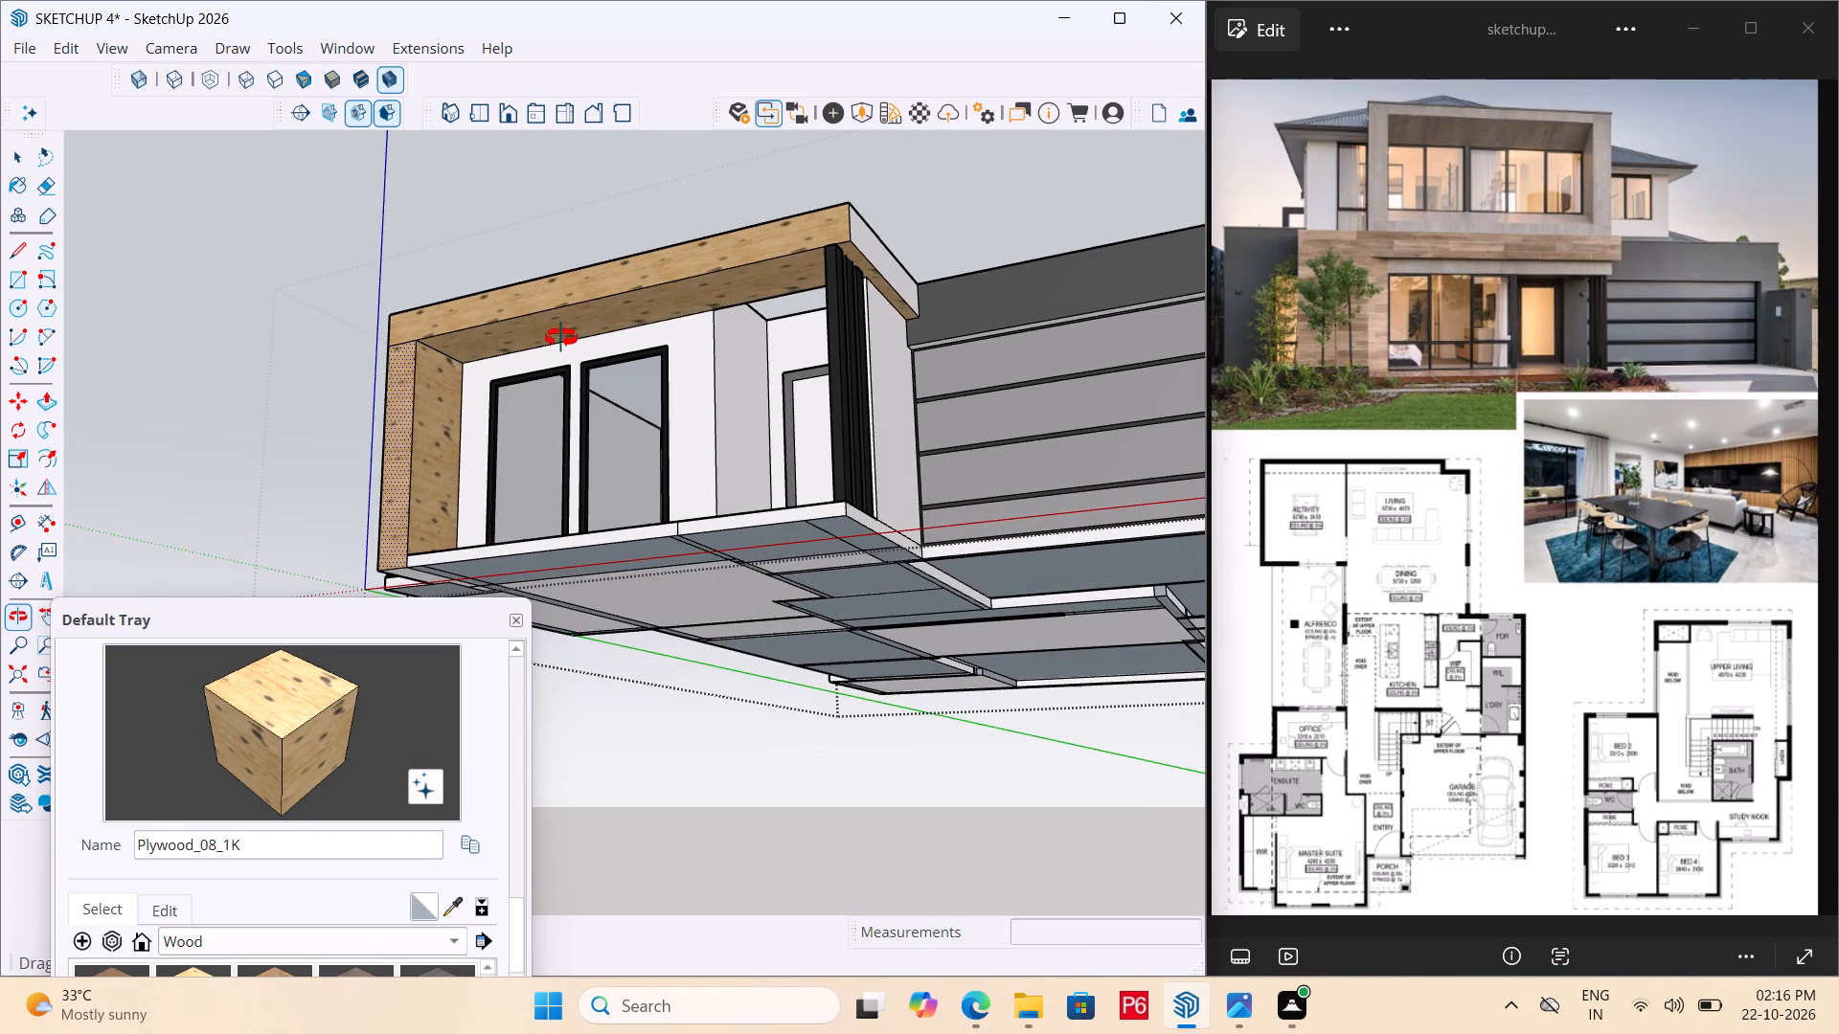
{"action": "middle_click_drag", "start_coordinate": [561, 338], "coordinate": [579, 324]}
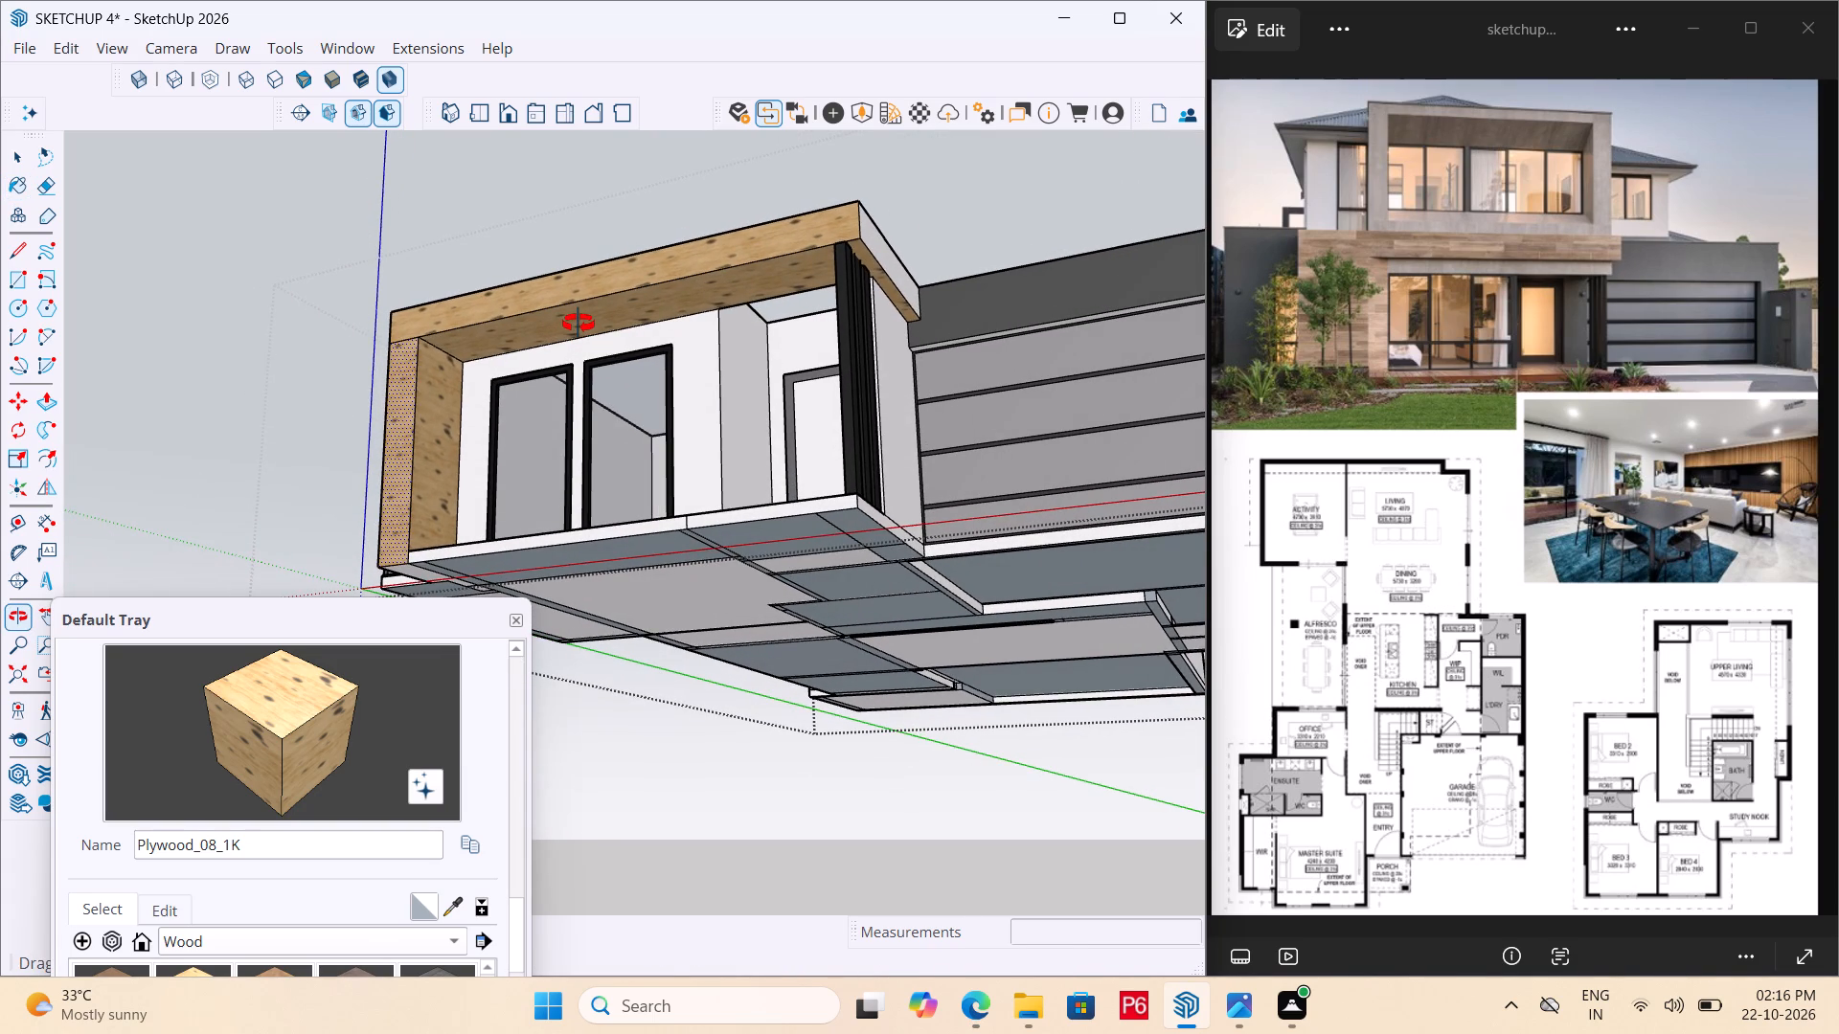
{"action": "middle_click_drag", "start_coordinate": [579, 324], "coordinate": [503, 555]}
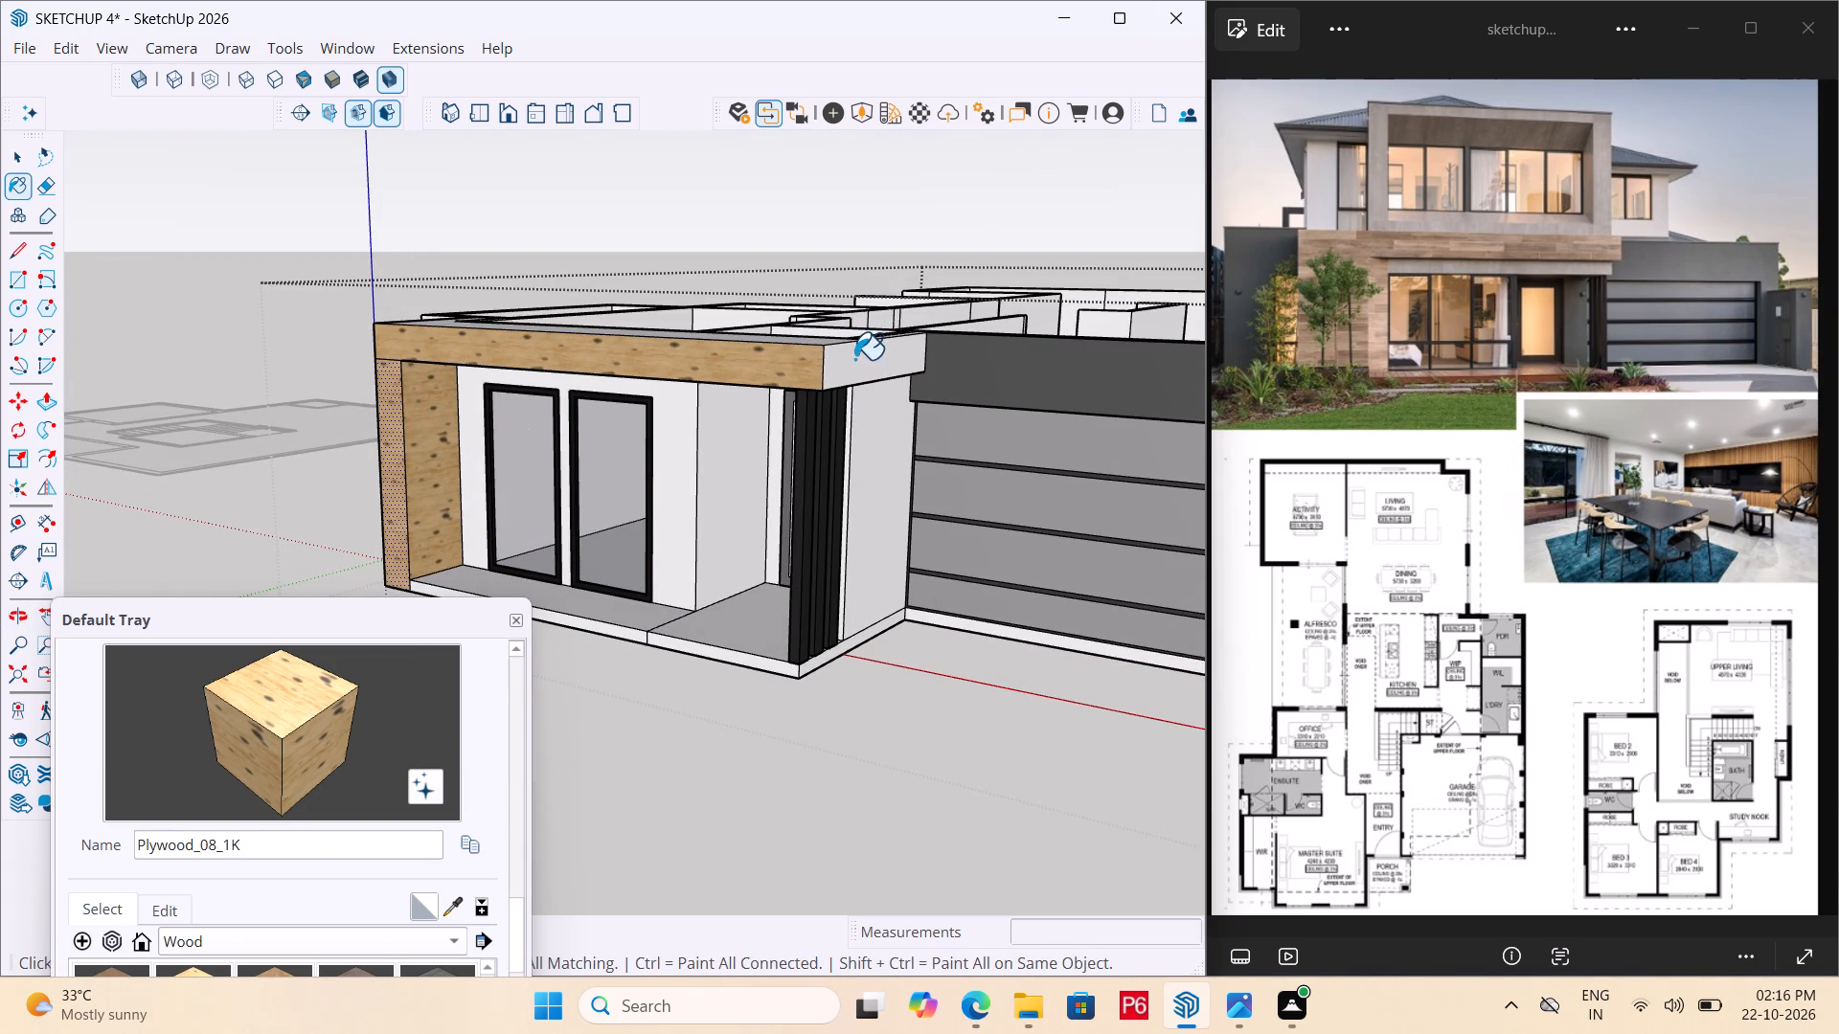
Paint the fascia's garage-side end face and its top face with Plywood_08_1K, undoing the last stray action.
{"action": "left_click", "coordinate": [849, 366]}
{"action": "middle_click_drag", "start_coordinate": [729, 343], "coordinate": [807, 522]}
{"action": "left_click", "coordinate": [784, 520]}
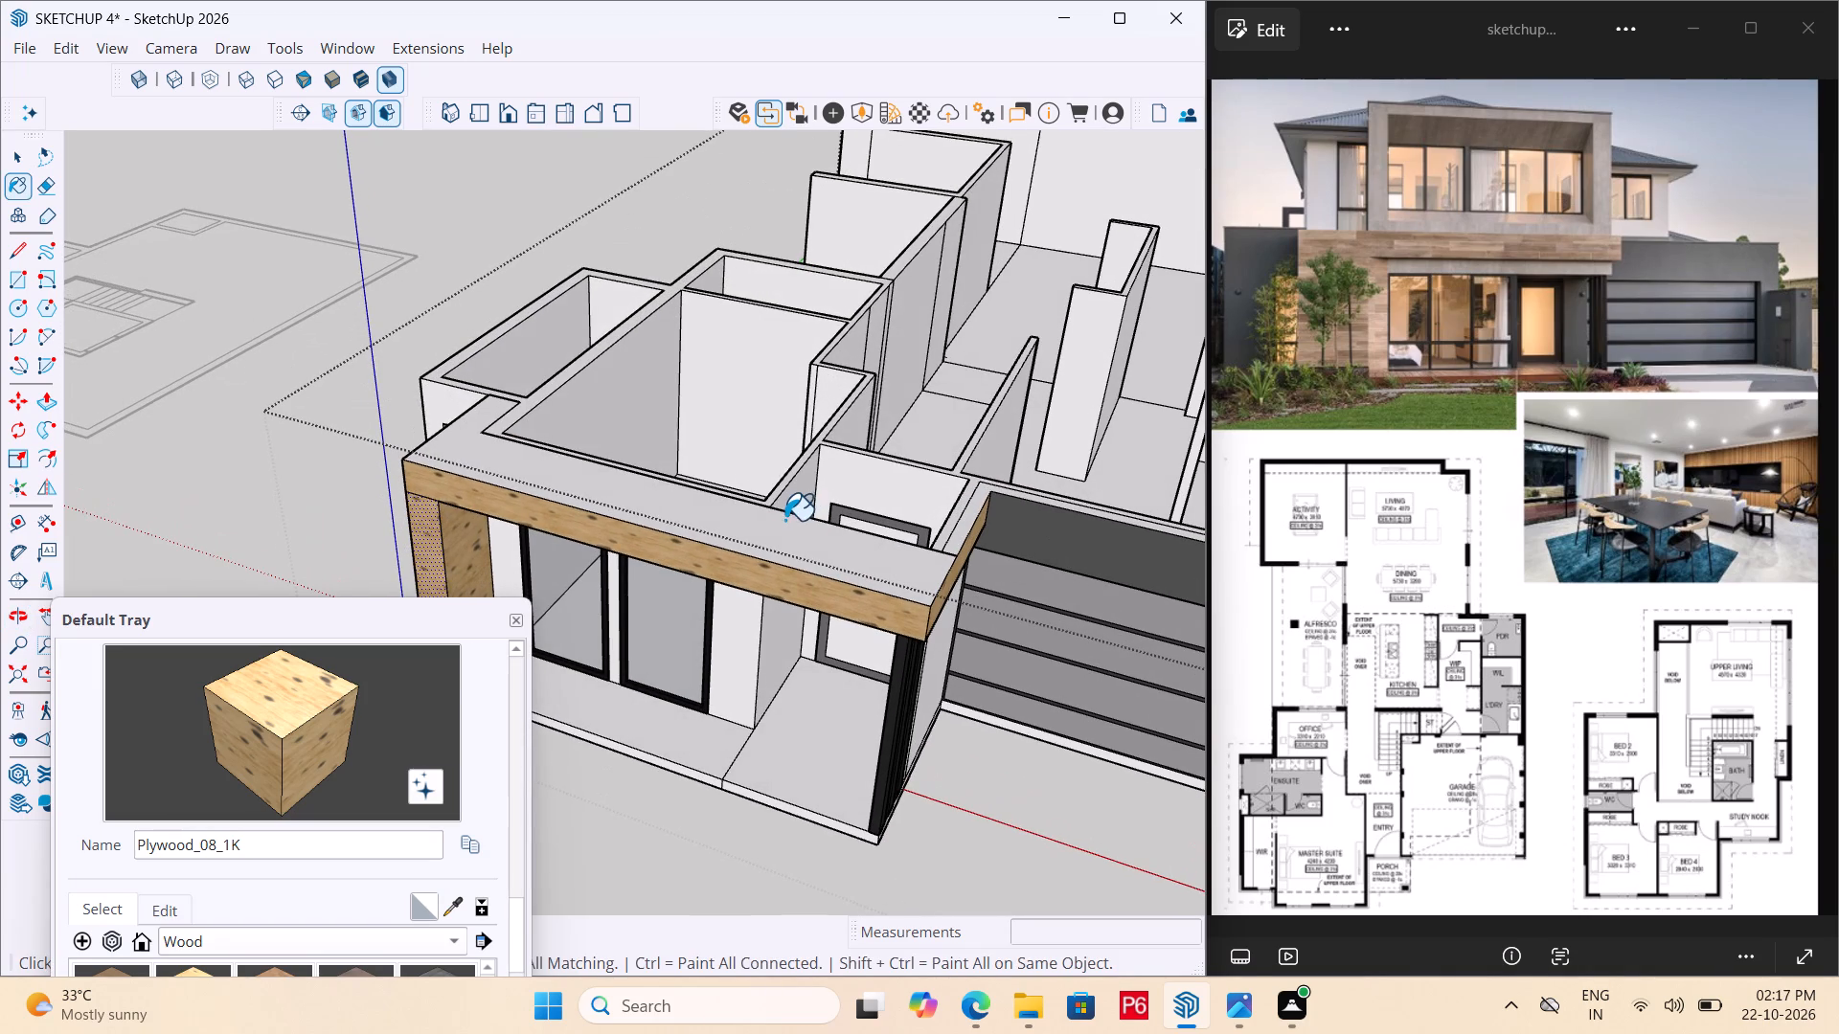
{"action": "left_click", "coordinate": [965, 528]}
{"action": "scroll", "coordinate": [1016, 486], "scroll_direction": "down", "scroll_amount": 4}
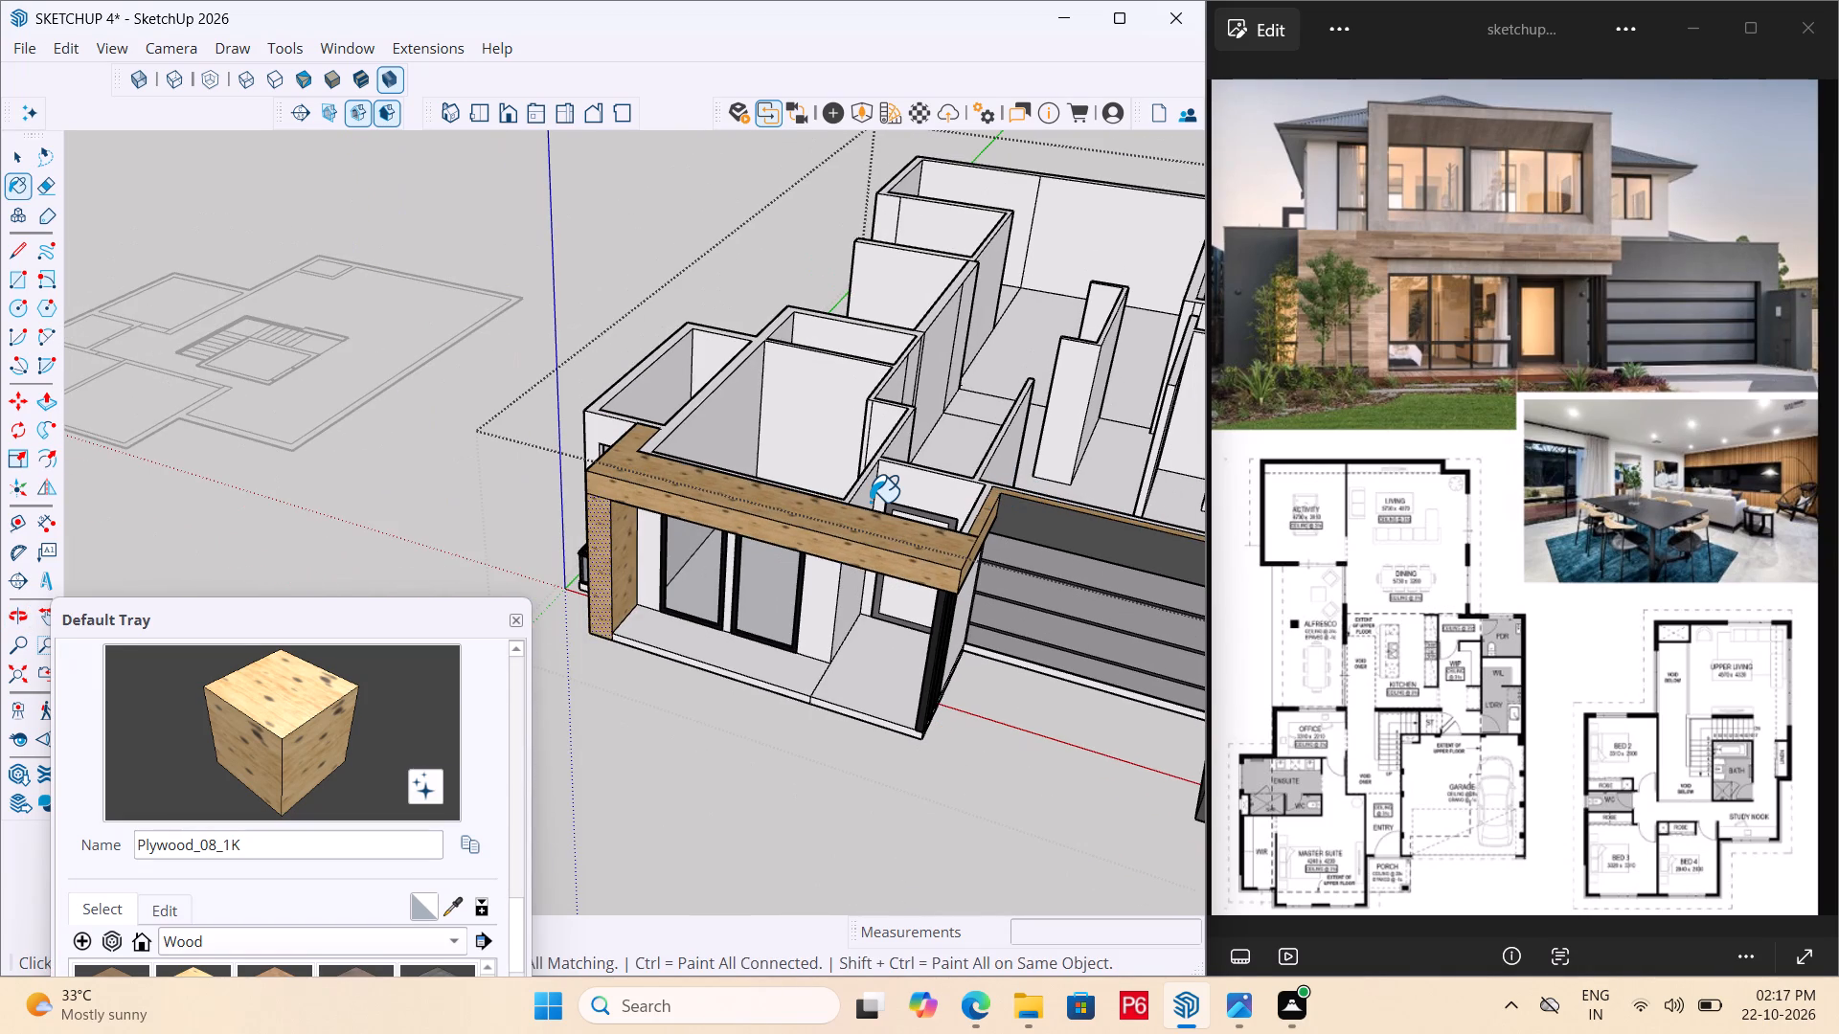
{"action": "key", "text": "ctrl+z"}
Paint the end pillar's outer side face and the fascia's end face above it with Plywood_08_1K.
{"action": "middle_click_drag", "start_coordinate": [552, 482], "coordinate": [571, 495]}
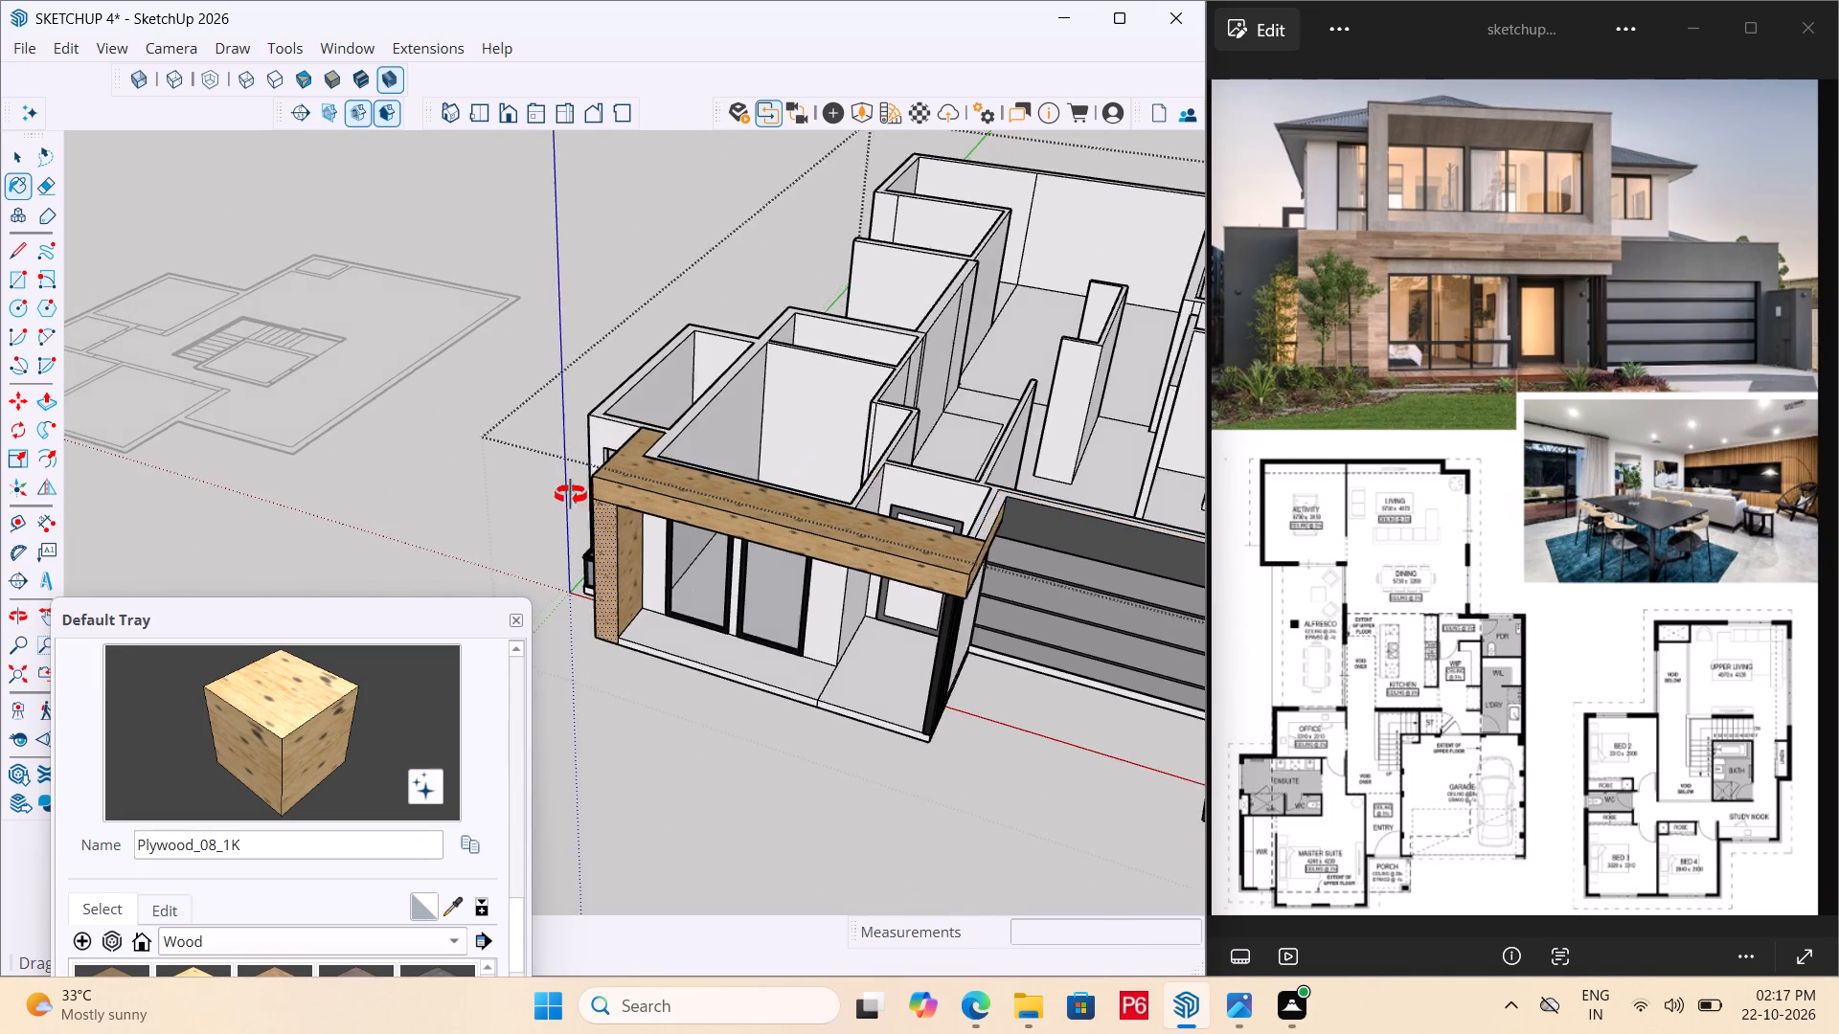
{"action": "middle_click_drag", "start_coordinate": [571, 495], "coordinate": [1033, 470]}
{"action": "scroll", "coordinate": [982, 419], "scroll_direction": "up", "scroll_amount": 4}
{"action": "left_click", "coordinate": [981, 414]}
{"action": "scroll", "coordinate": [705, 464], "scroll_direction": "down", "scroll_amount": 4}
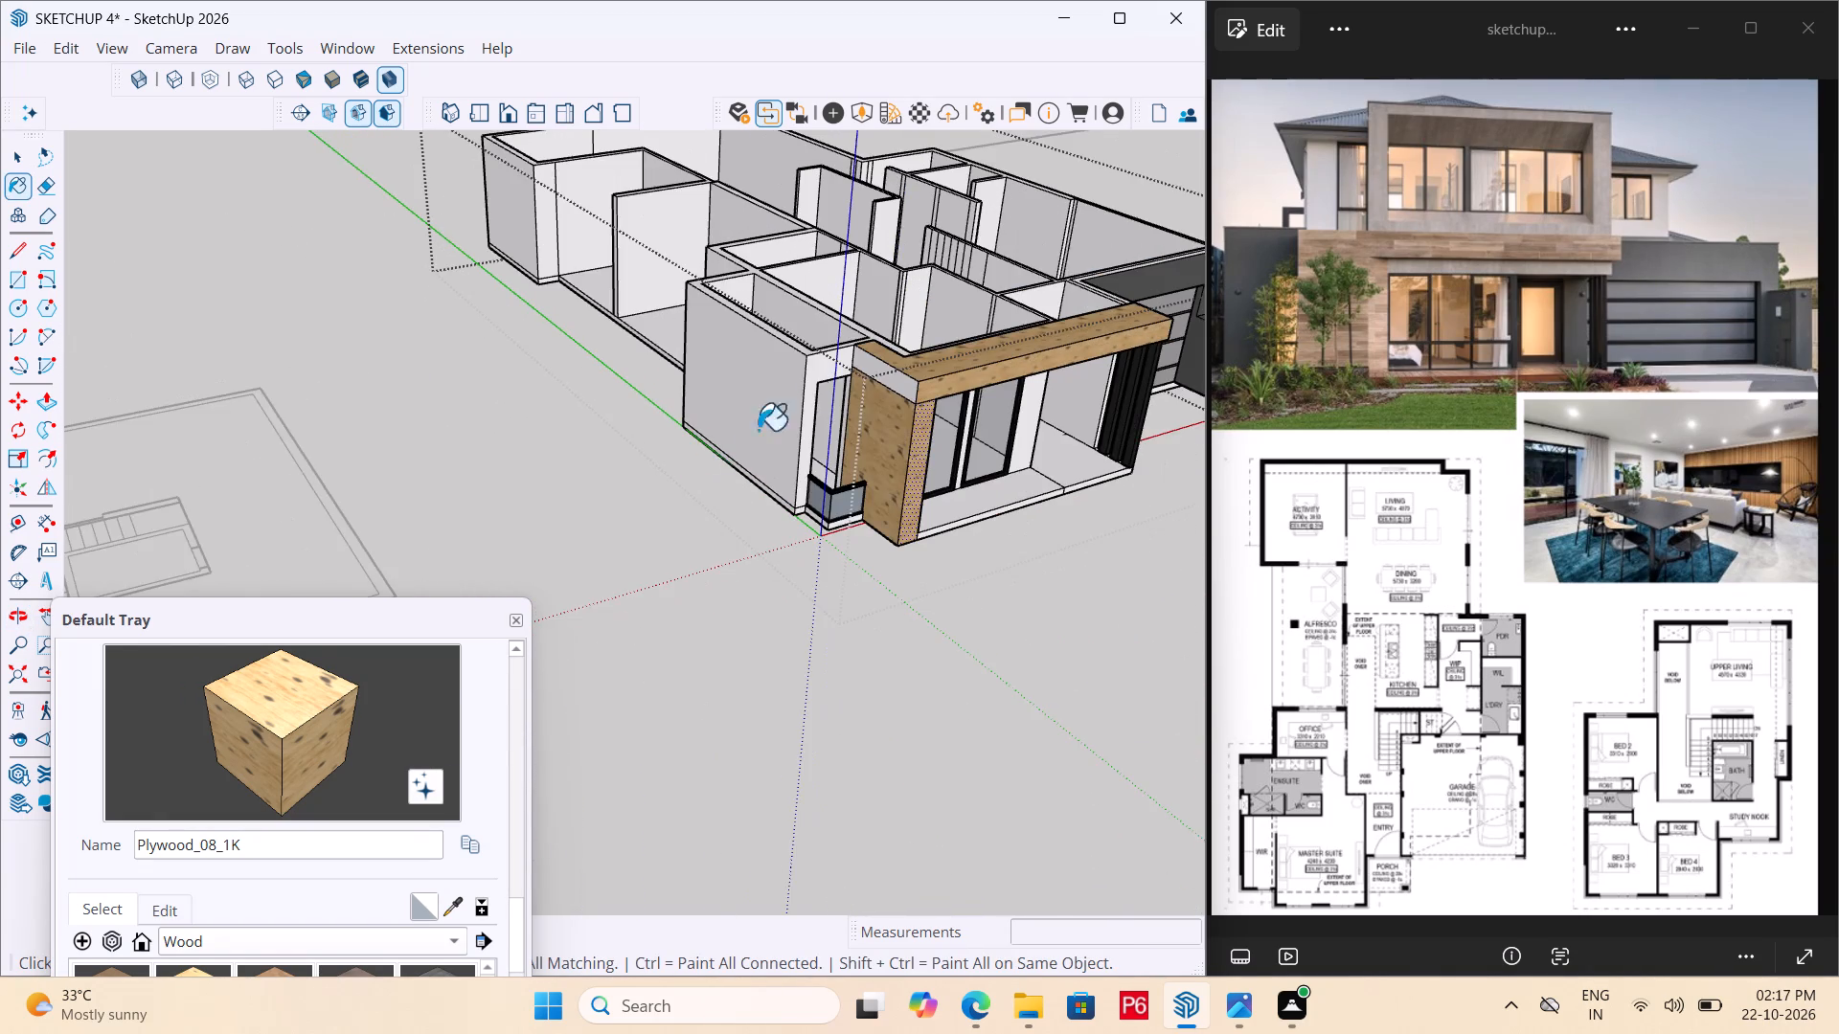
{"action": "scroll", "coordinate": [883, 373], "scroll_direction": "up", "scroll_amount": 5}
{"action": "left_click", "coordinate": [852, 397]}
Save the model.
{"action": "key", "text": "ctrl+s"}
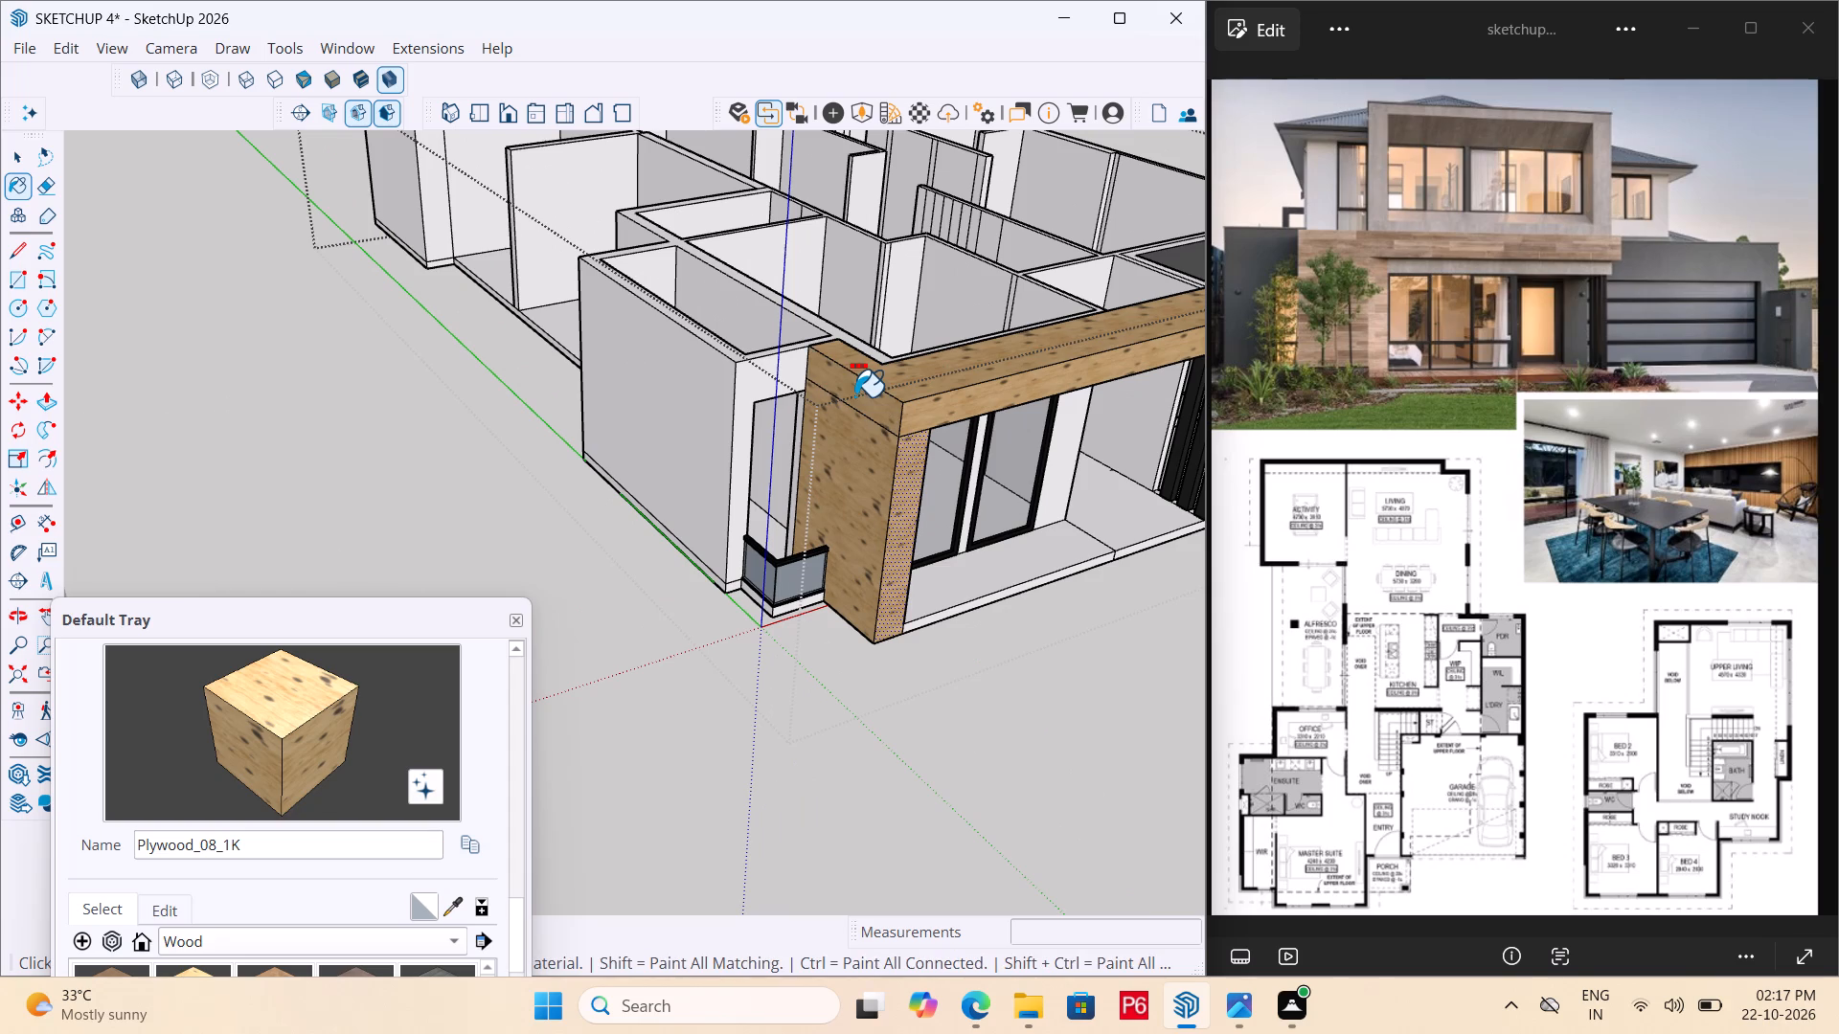
{"action": "key", "text": "ctrl+s"}
{"action": "key", "text": "ctrl+s"}
{"action": "key", "text": "ctrl+s"}
{"action": "key", "text": "ctrl+s"}
{"action": "key", "text": "ctrl+s"}
{"action": "key", "text": "ctrl+s"}
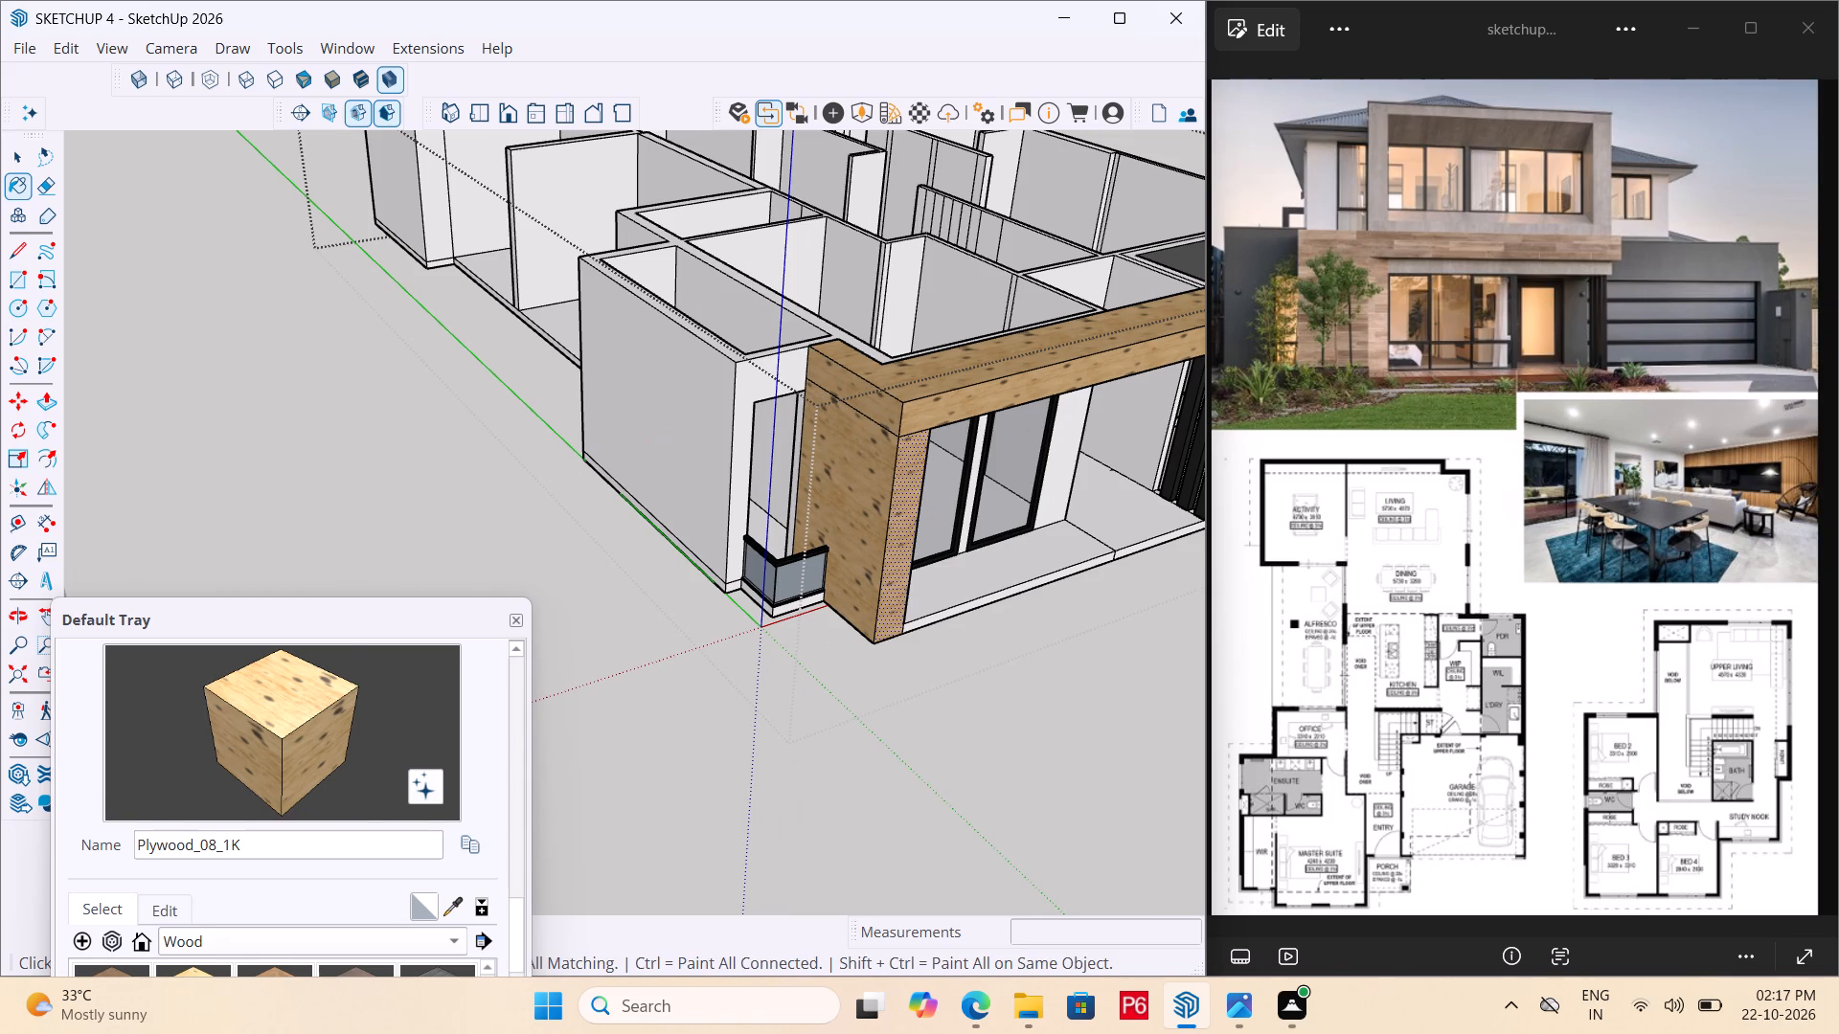
Repaint the end pillar's outer and front faces and the fascia's end, front and top faces with Wood_Floor_01_1K.
{"action": "scroll", "coordinate": [209, 849], "scroll_direction": "down", "scroll_amount": 2}
{"action": "left_click", "coordinate": [255, 929]}
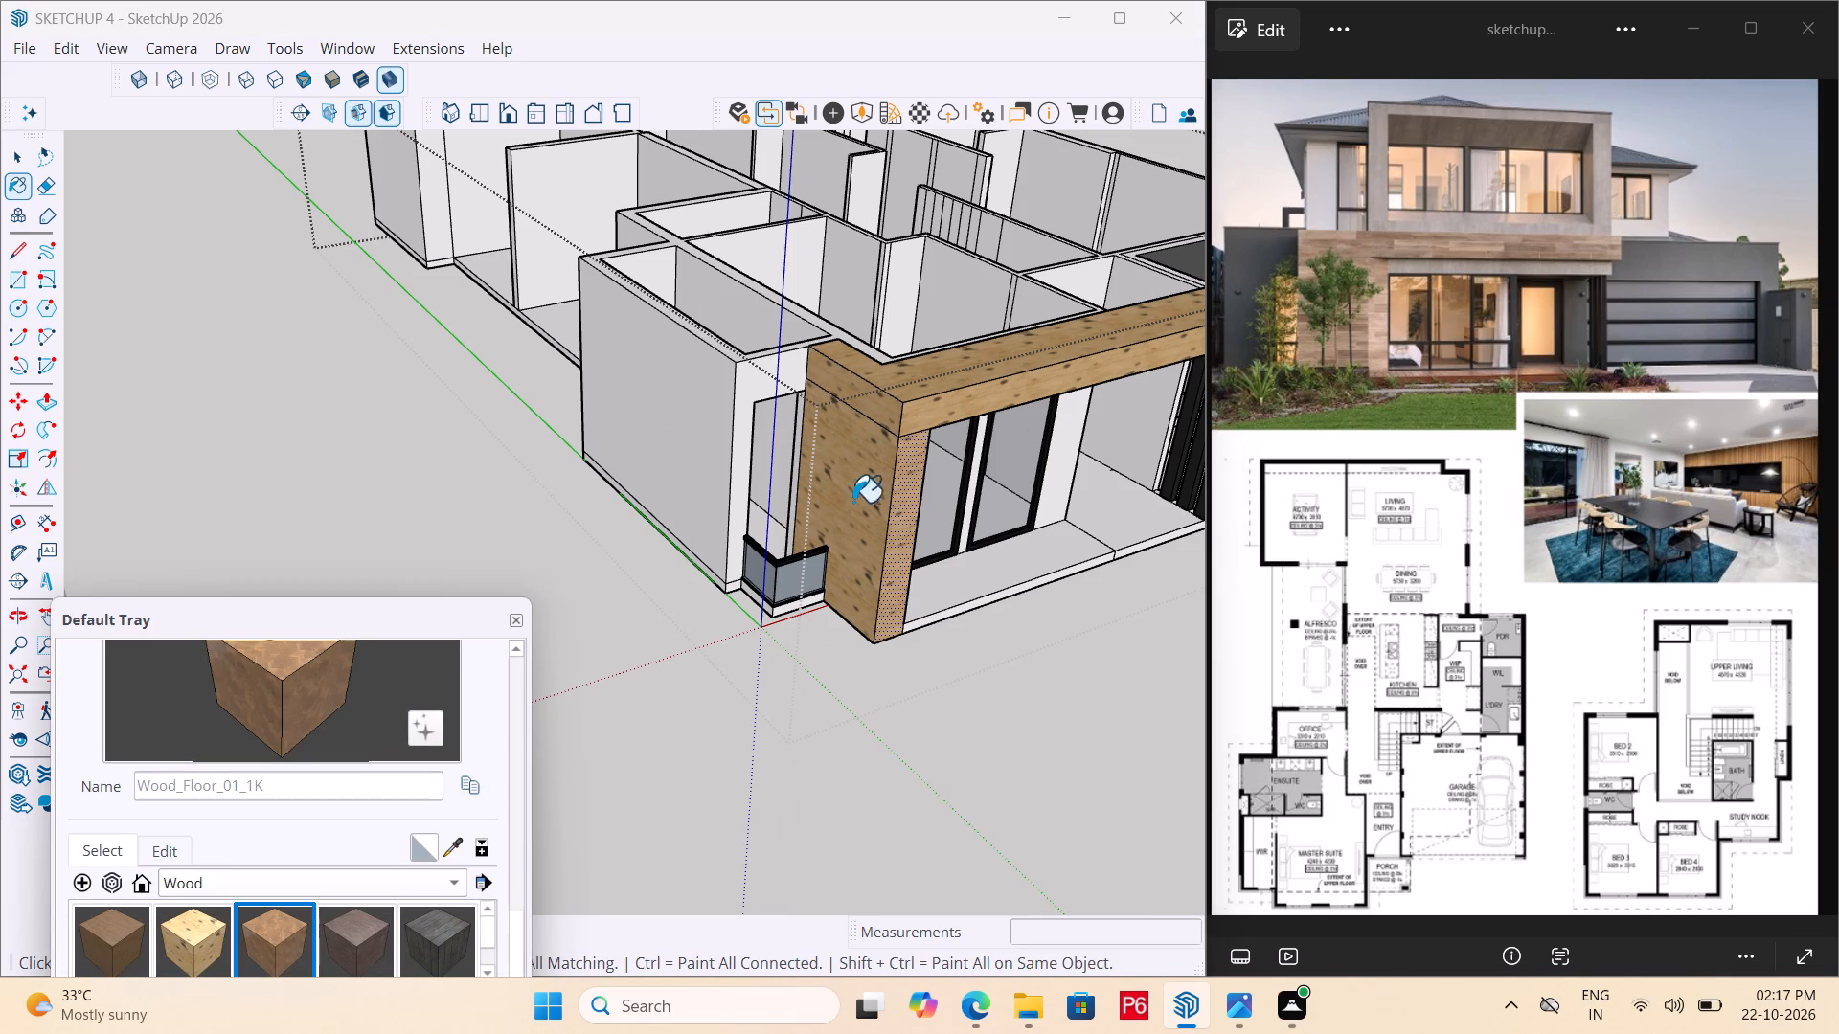
{"action": "left_click", "coordinate": [861, 491]}
{"action": "left_click", "coordinate": [899, 468]}
{"action": "left_click", "coordinate": [915, 416]}
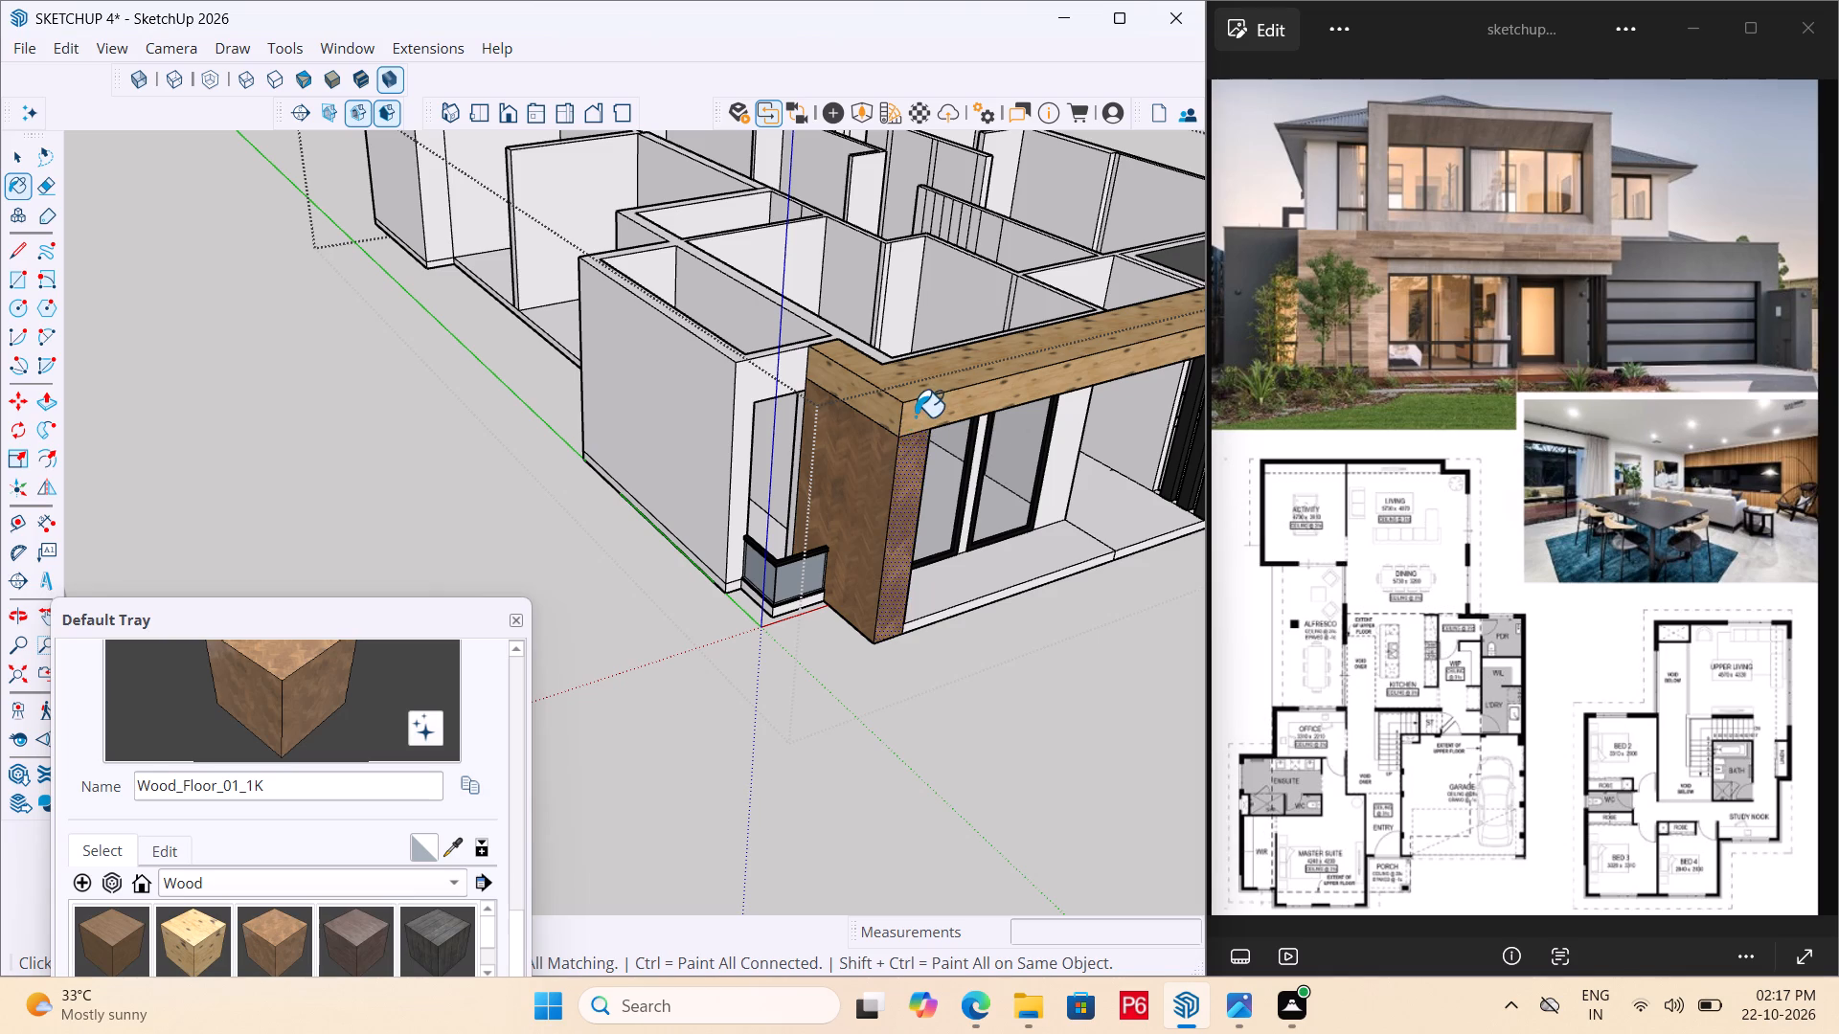
{"action": "left_click_drag", "start_coordinate": [884, 410], "coordinate": [895, 402]}
{"action": "double_click", "coordinate": [927, 367]}
{"action": "scroll", "coordinate": [641, 509], "scroll_direction": "down", "scroll_amount": 5}
Examine the facade's cladding and browse the Wood, Tile, Solid Colors and Roofing material collections for an alternative.
{"action": "middle_click_drag", "start_coordinate": [865, 508], "coordinate": [522, 344]}
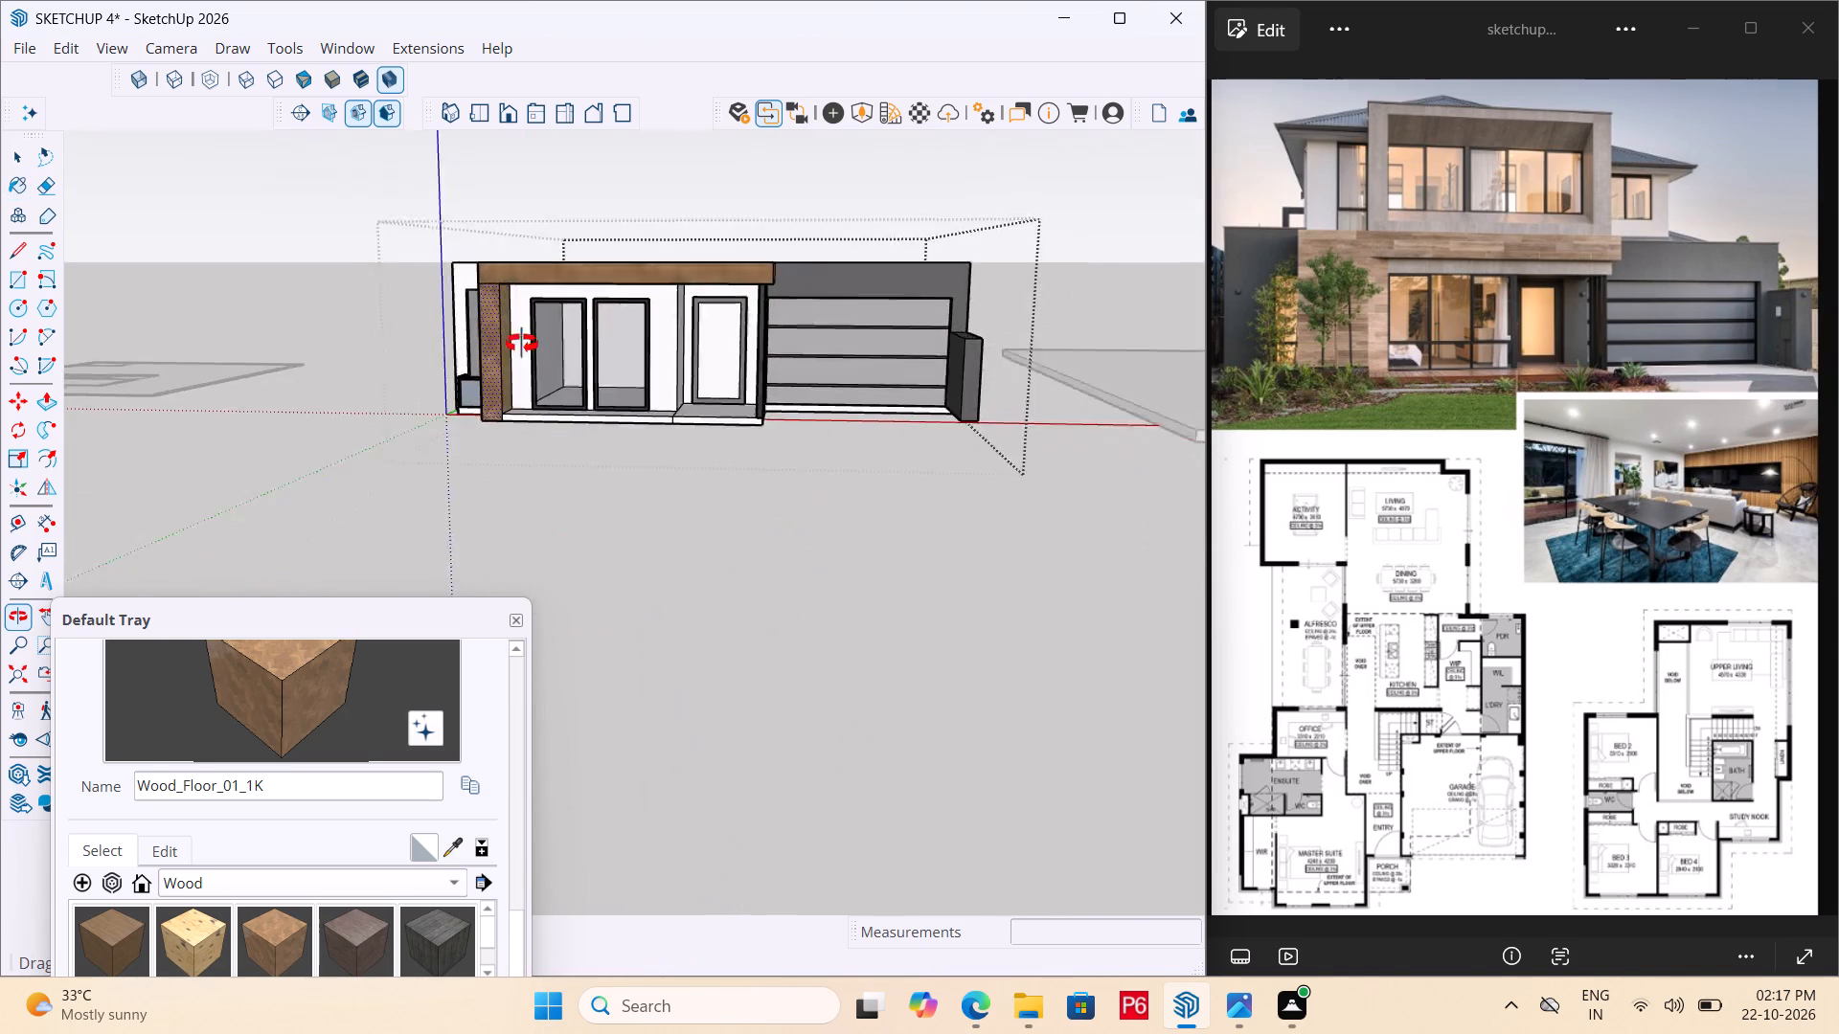
{"action": "middle_click_drag", "start_coordinate": [522, 344], "coordinate": [542, 380]}
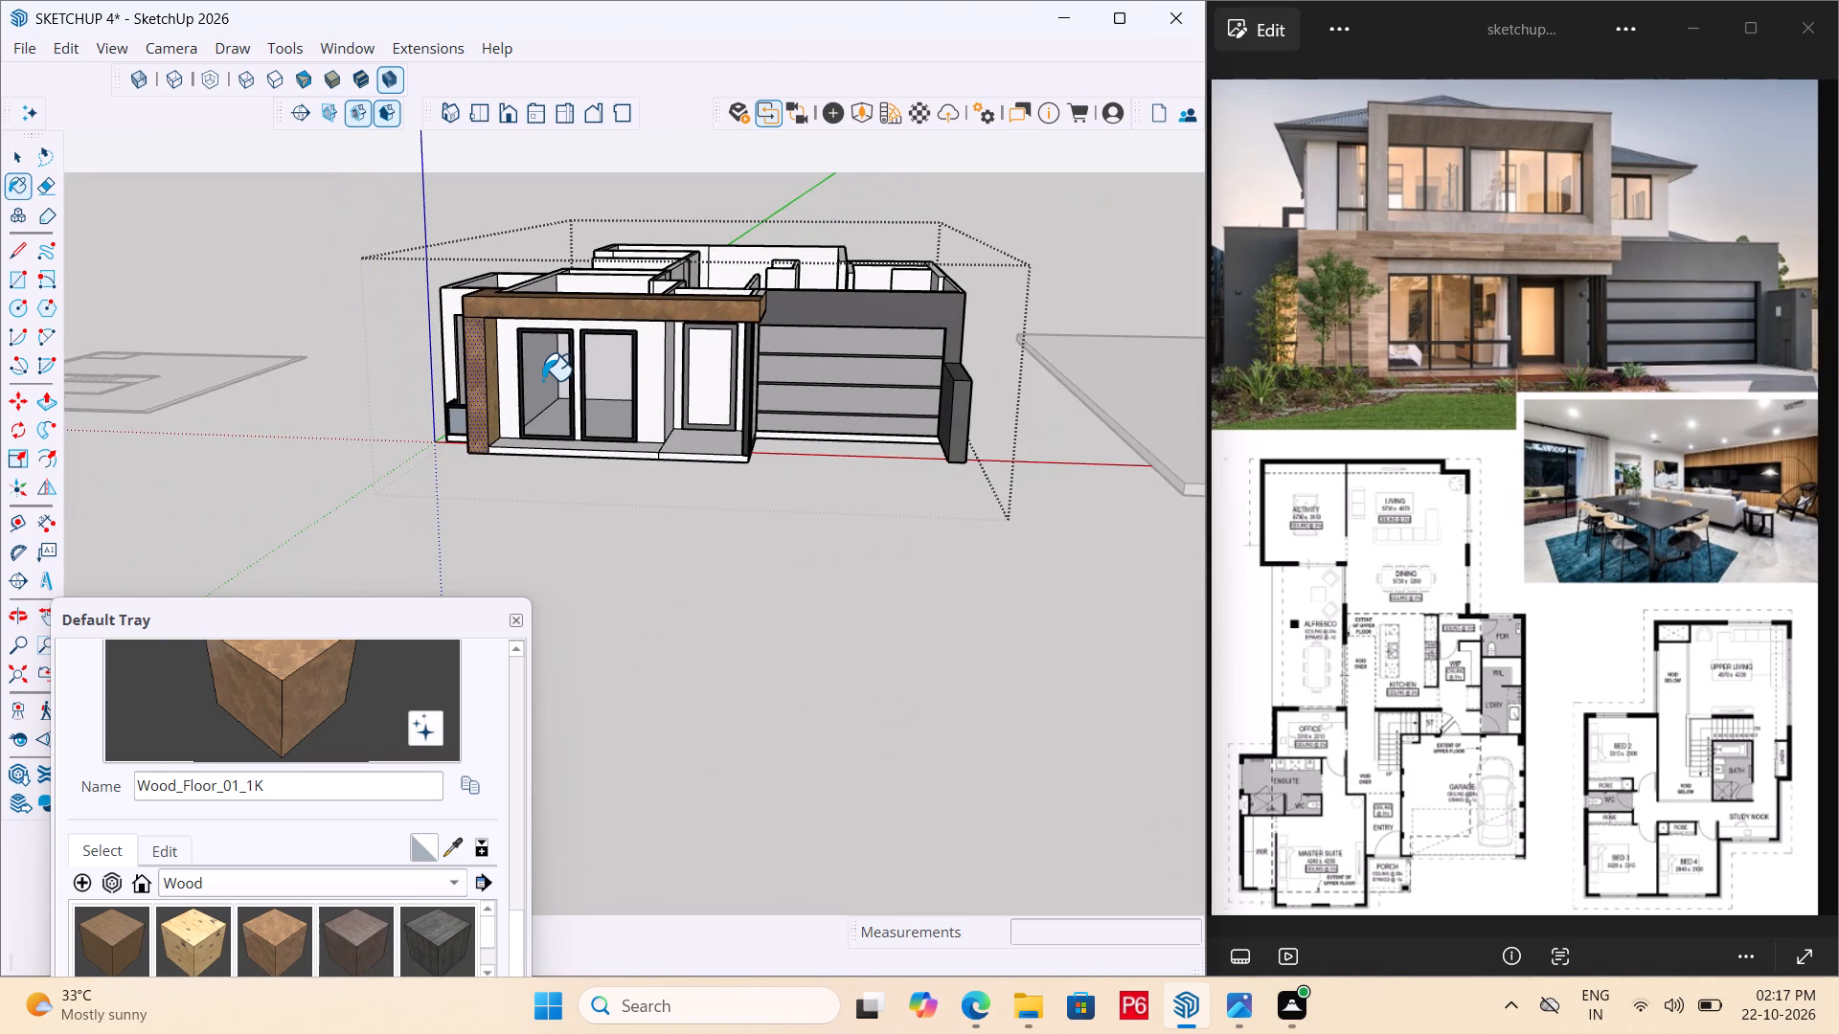
{"action": "scroll", "coordinate": [478, 843], "scroll_direction": "down", "scroll_amount": 2}
{"action": "scroll", "coordinate": [707, 681], "scroll_direction": "down", "scroll_amount": 4}
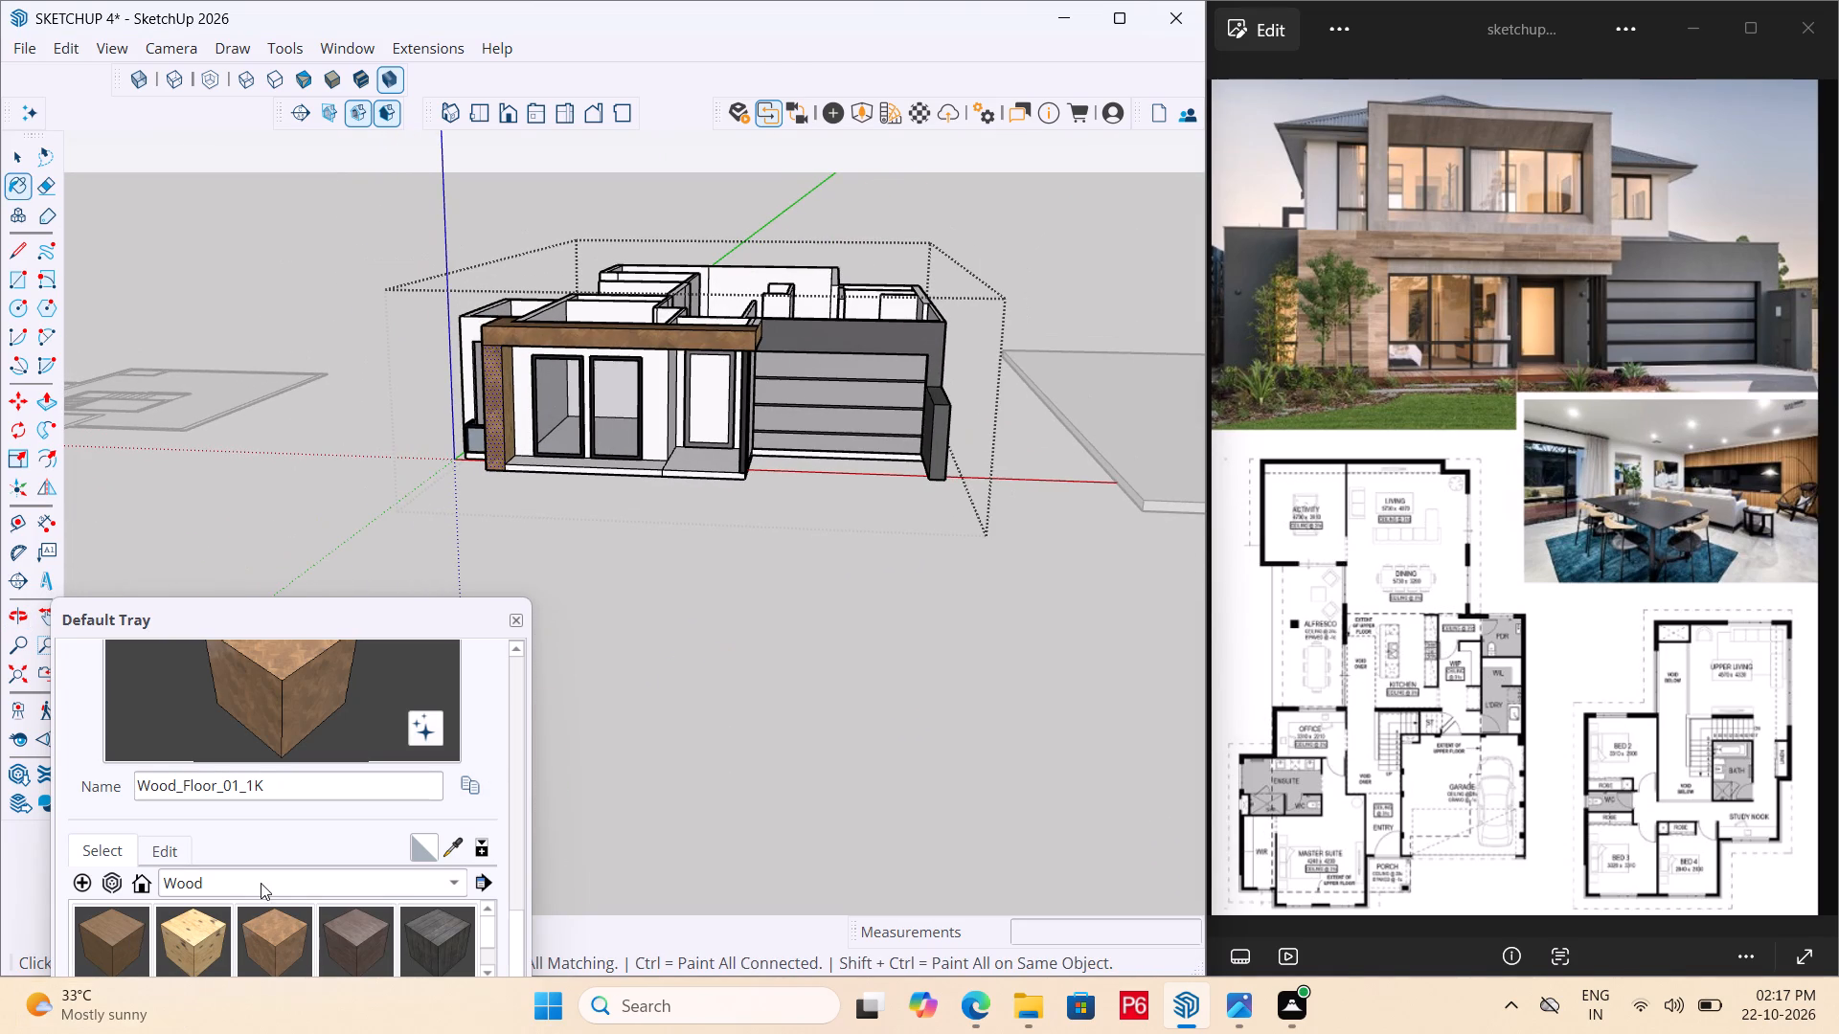
{"action": "scroll", "coordinate": [217, 921], "scroll_direction": "down", "scroll_amount": 4}
{"action": "scroll", "coordinate": [488, 845], "scroll_direction": "down", "scroll_amount": 1}
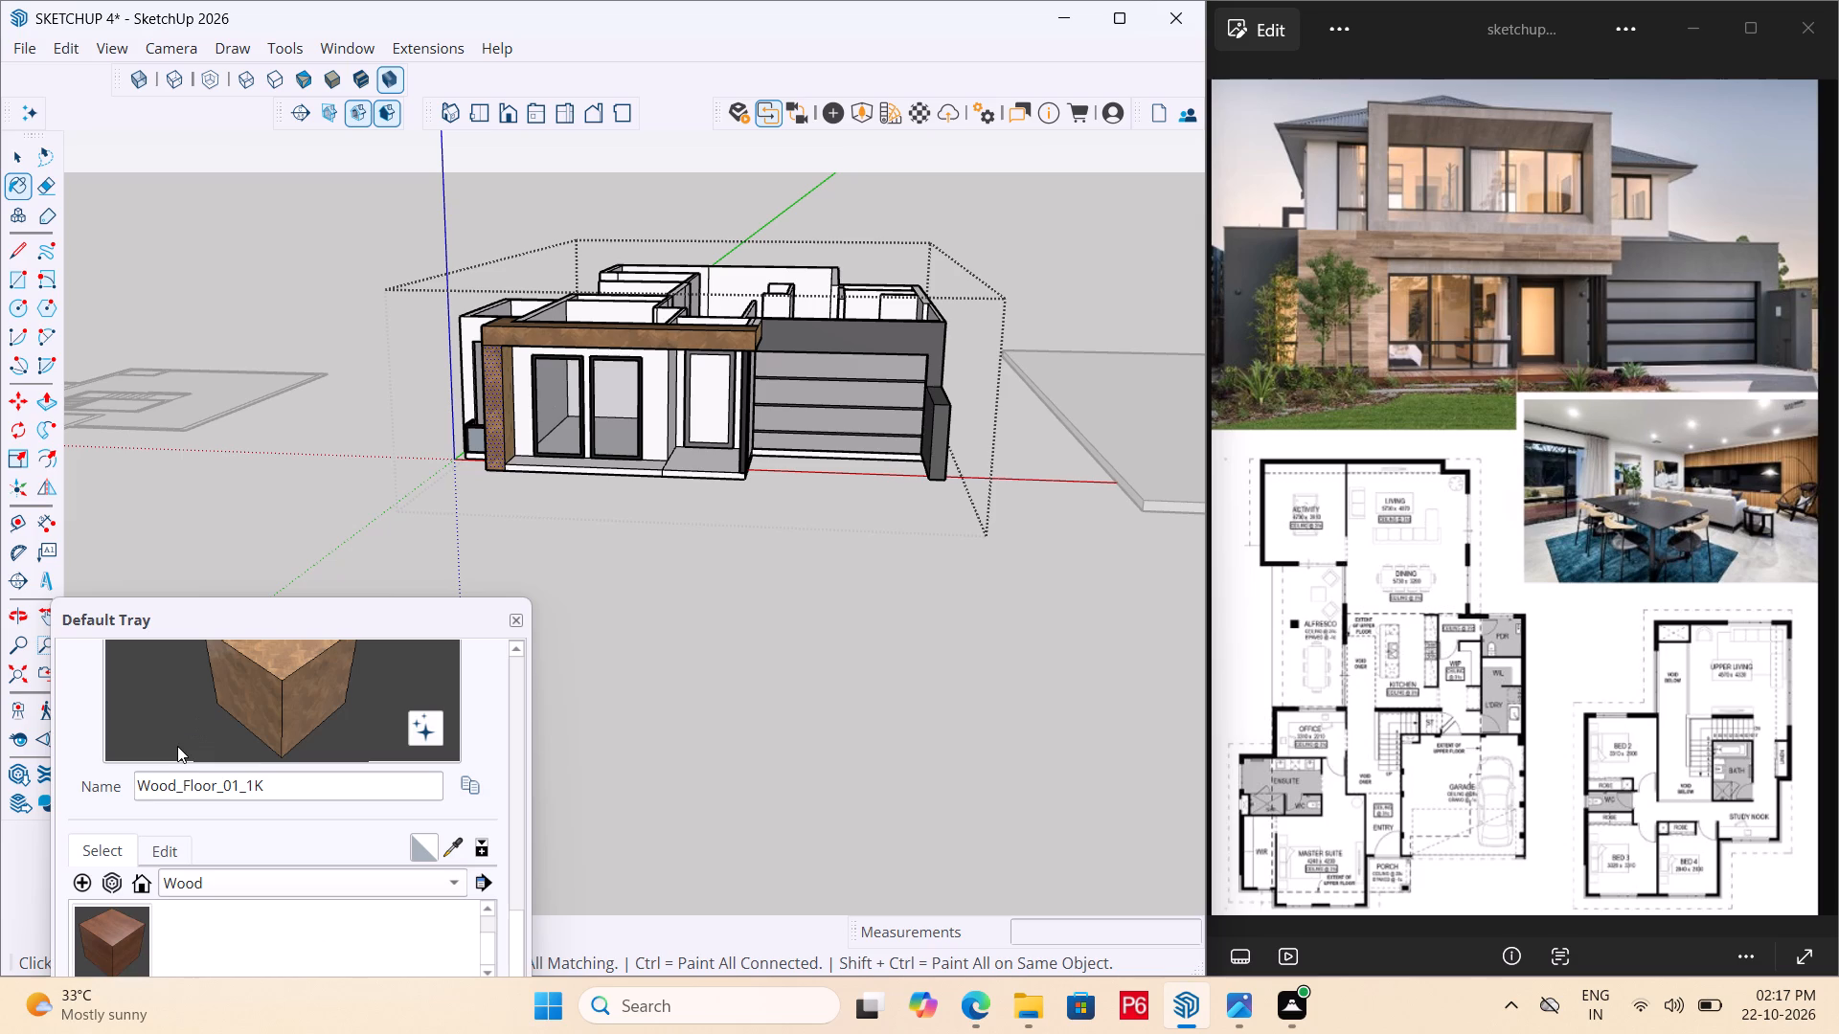
{"action": "left_click", "coordinate": [420, 891]}
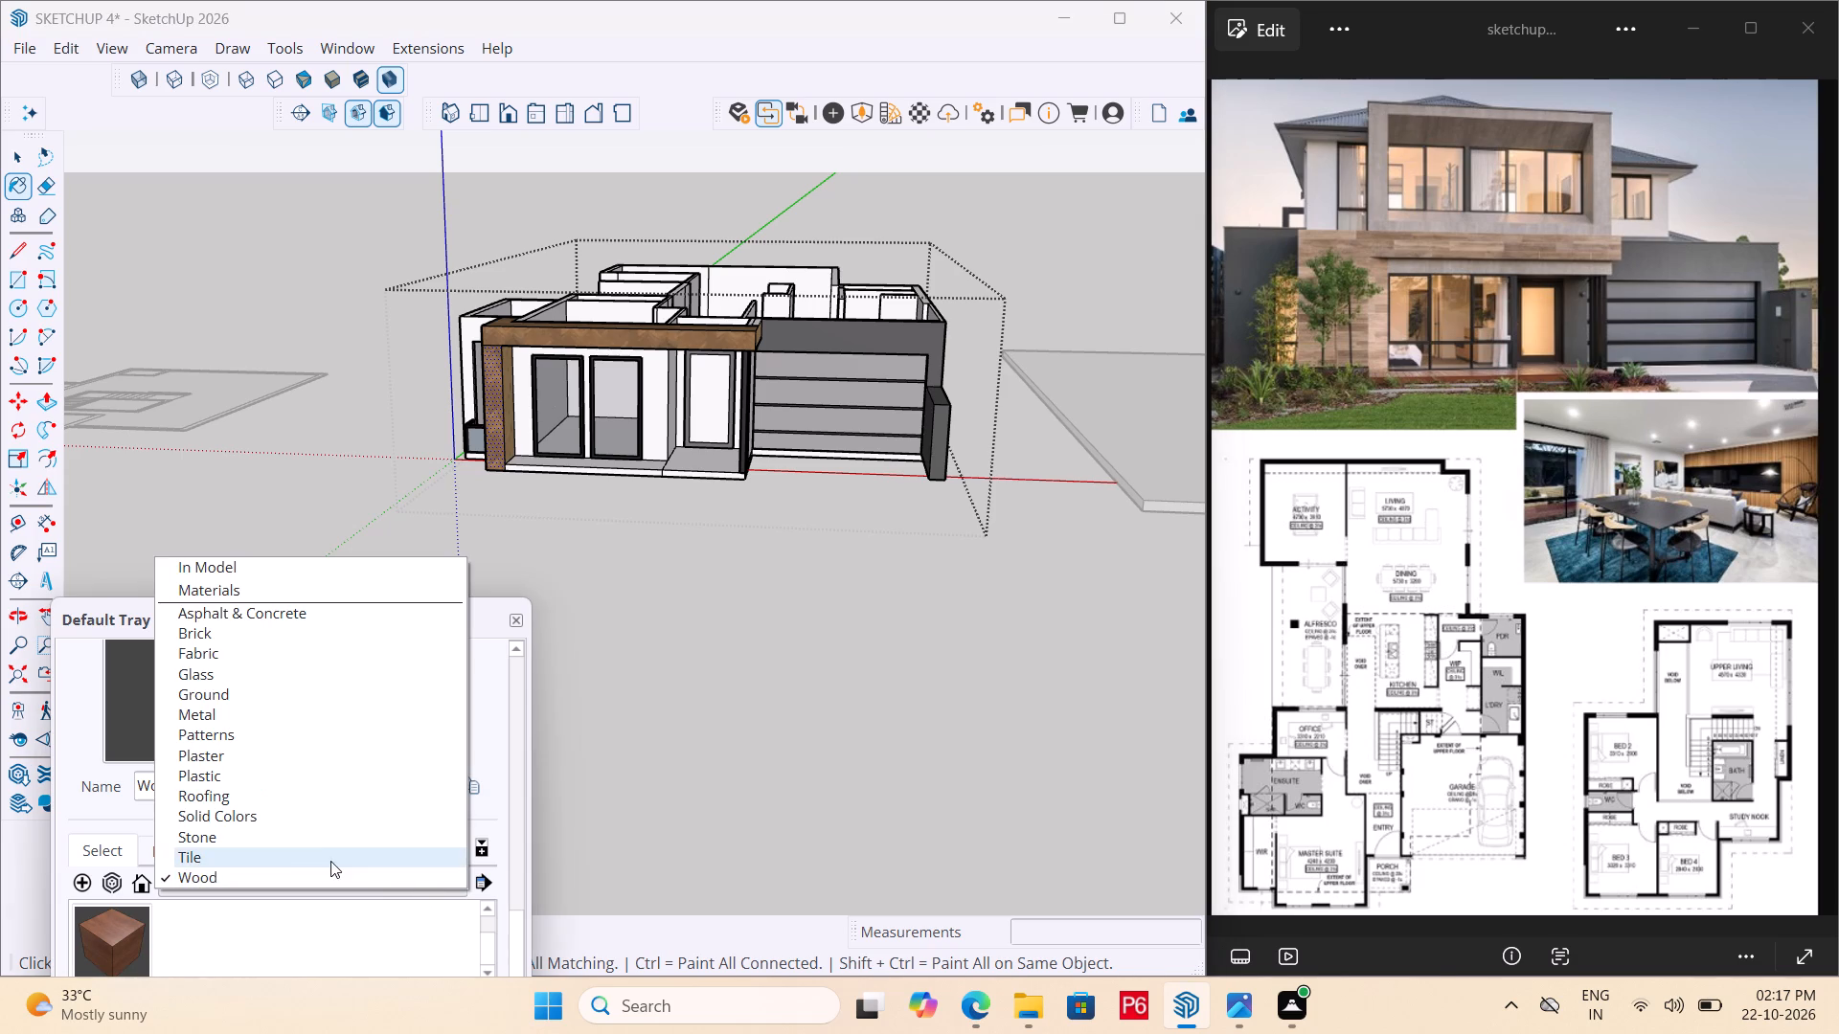
{"action": "left_click", "coordinate": [315, 848]}
{"action": "left_click", "coordinate": [314, 884]}
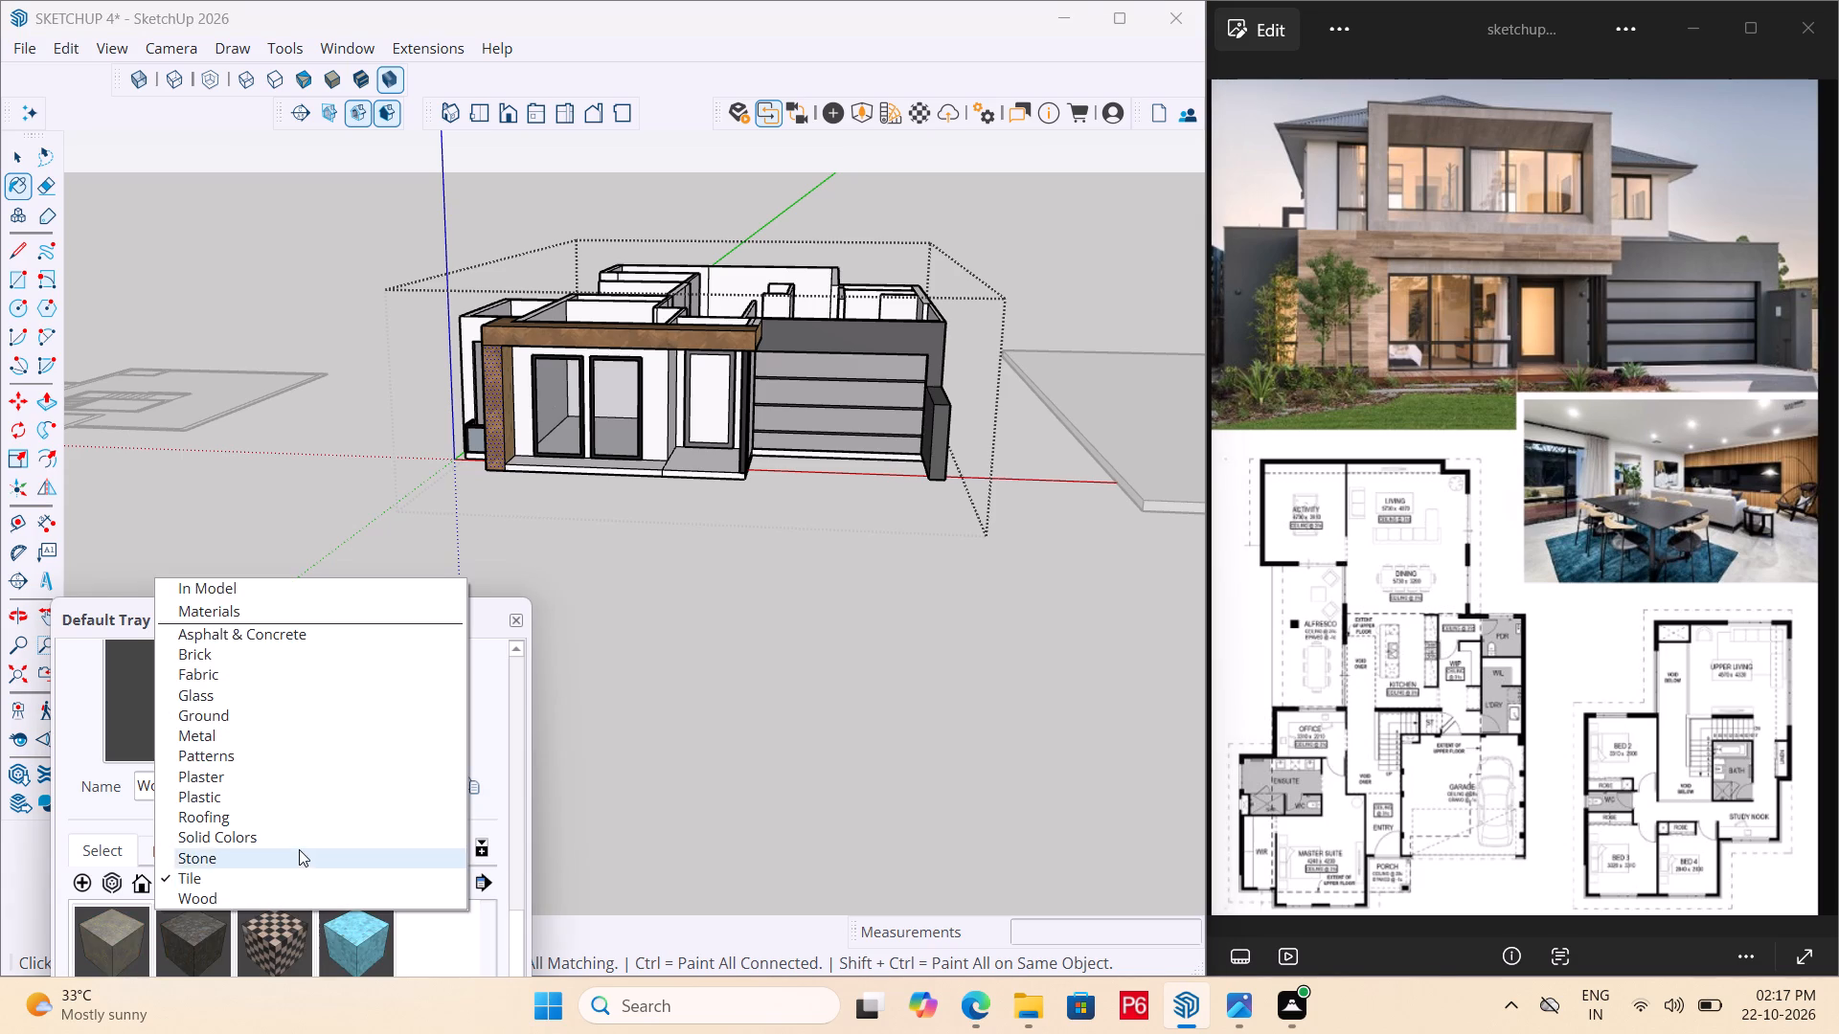
{"action": "left_click", "coordinate": [300, 841]}
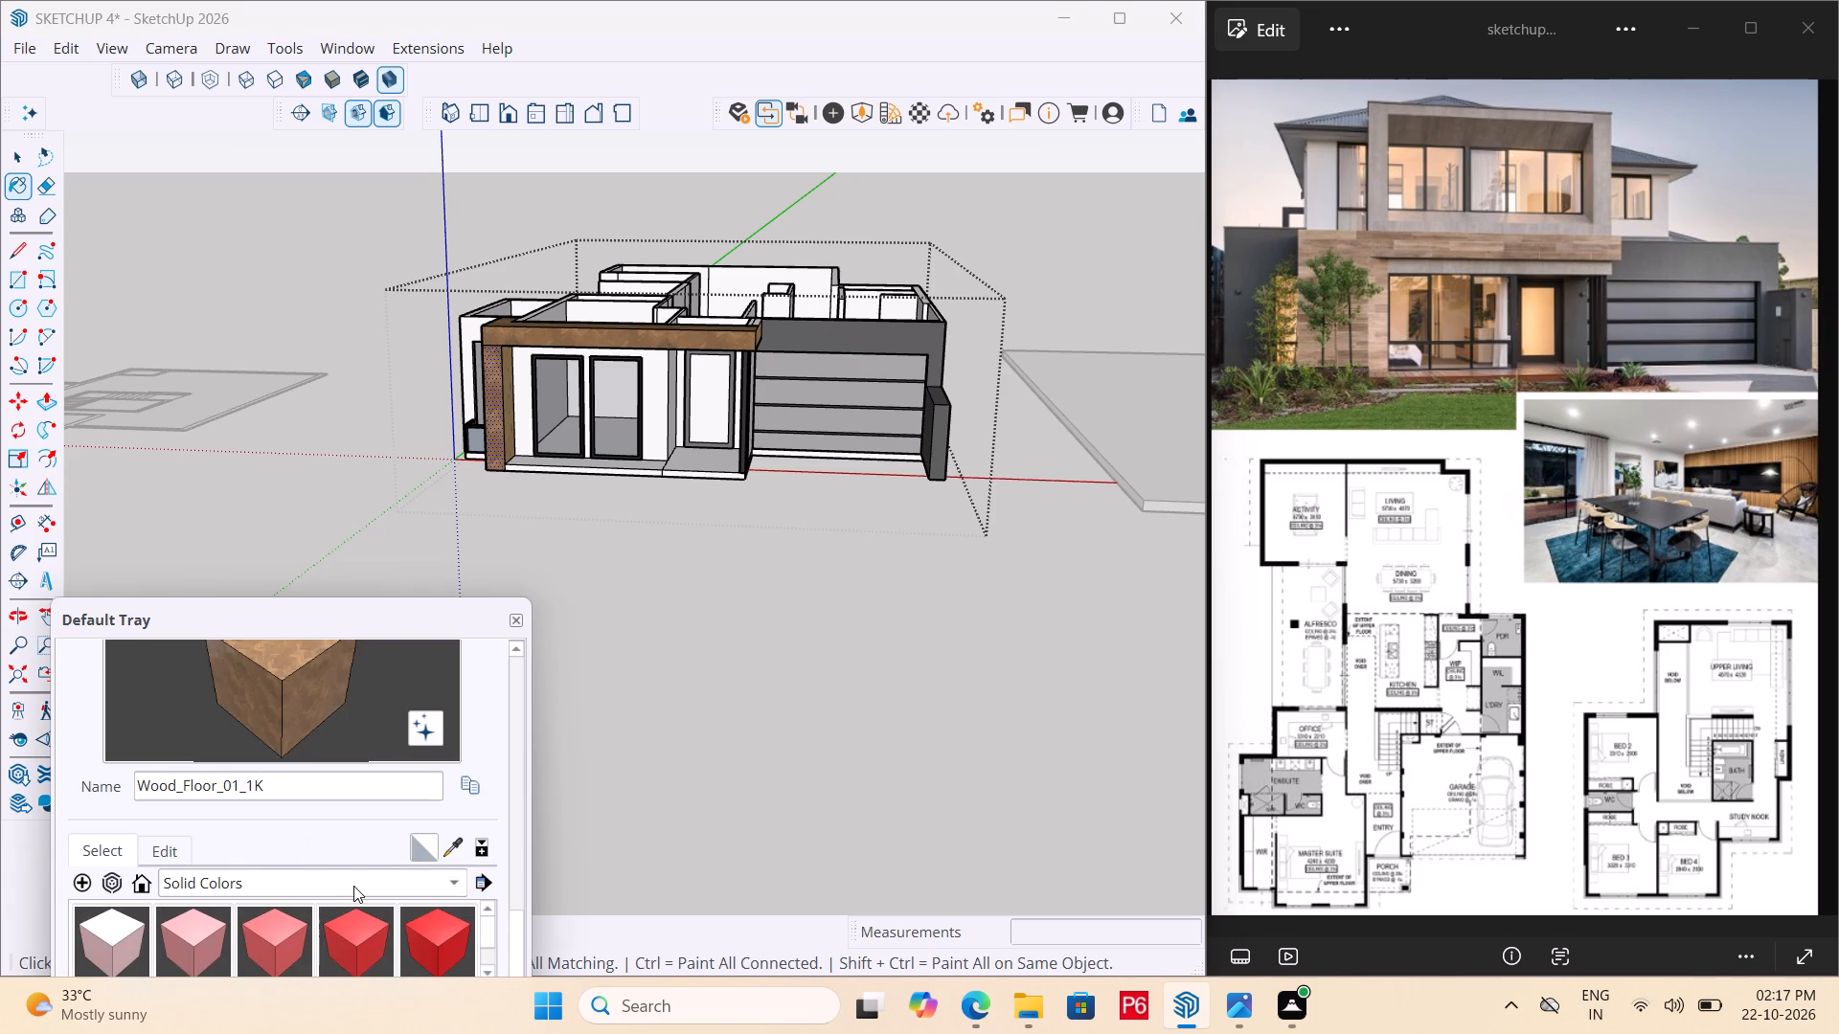
{"action": "left_click", "coordinate": [353, 886]}
{"action": "left_click", "coordinate": [295, 865]}
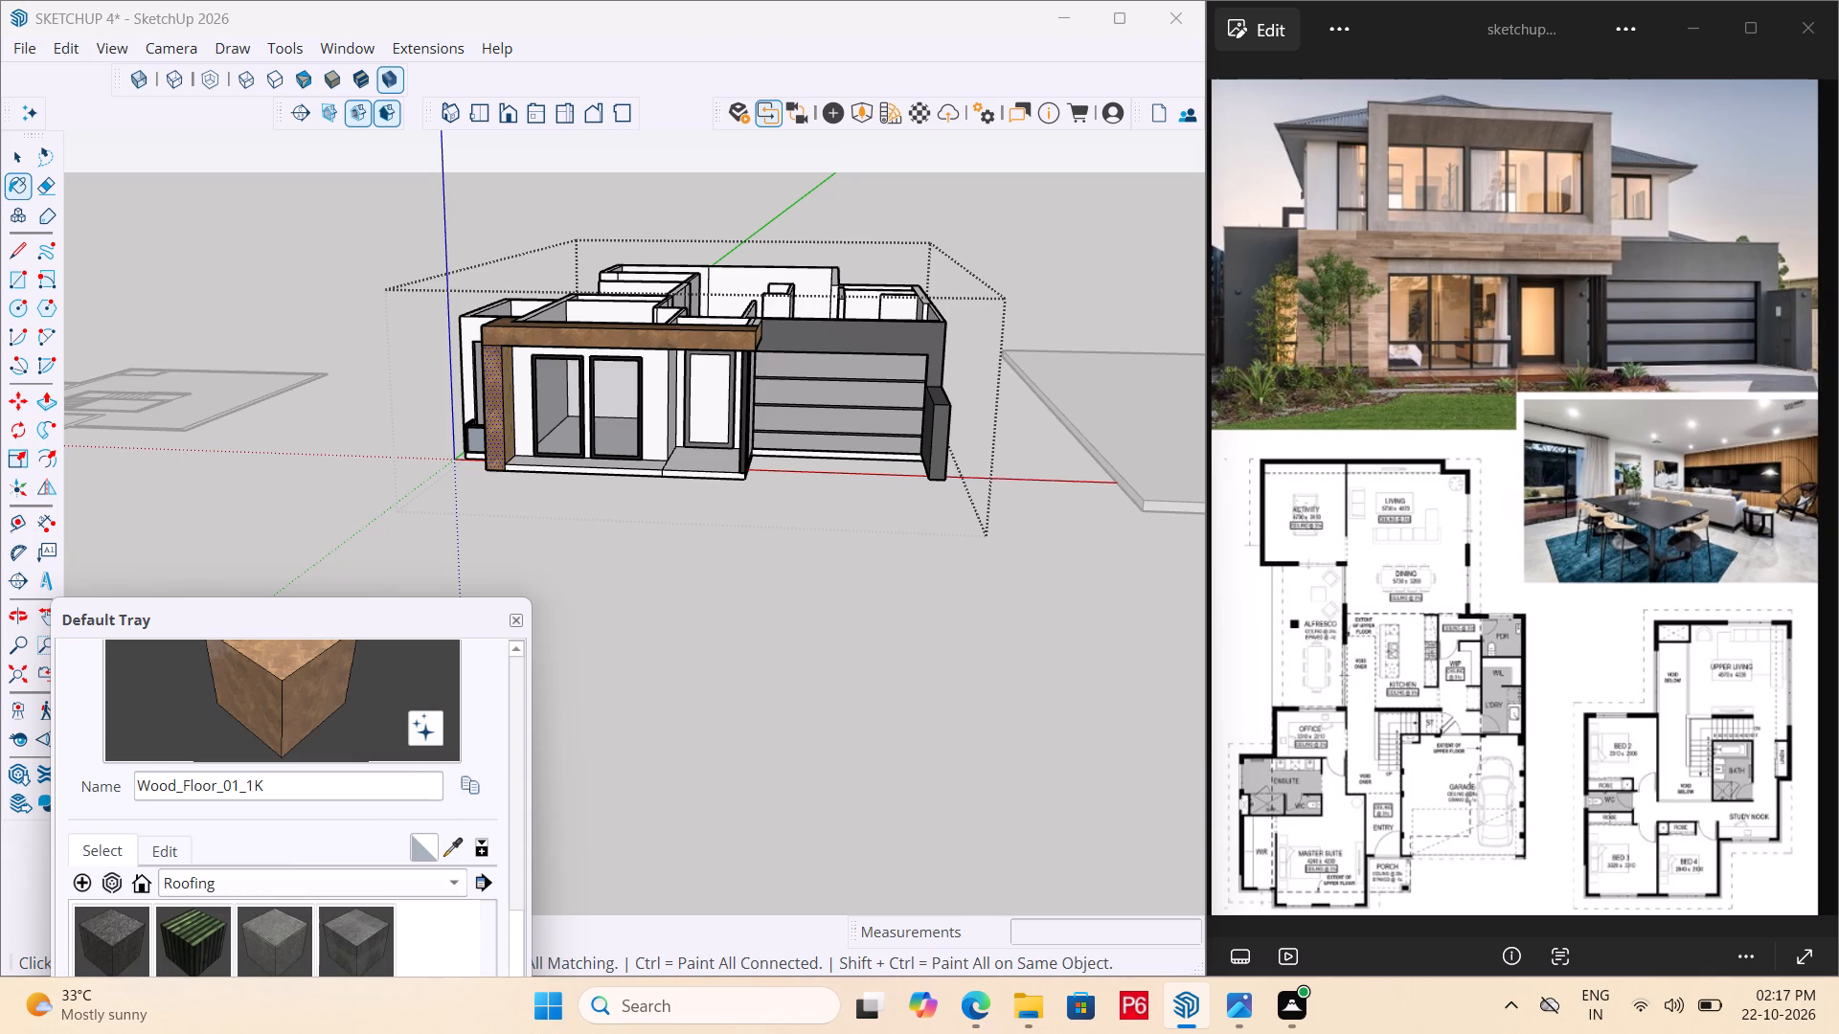
{"action": "left_click", "coordinate": [382, 889]}
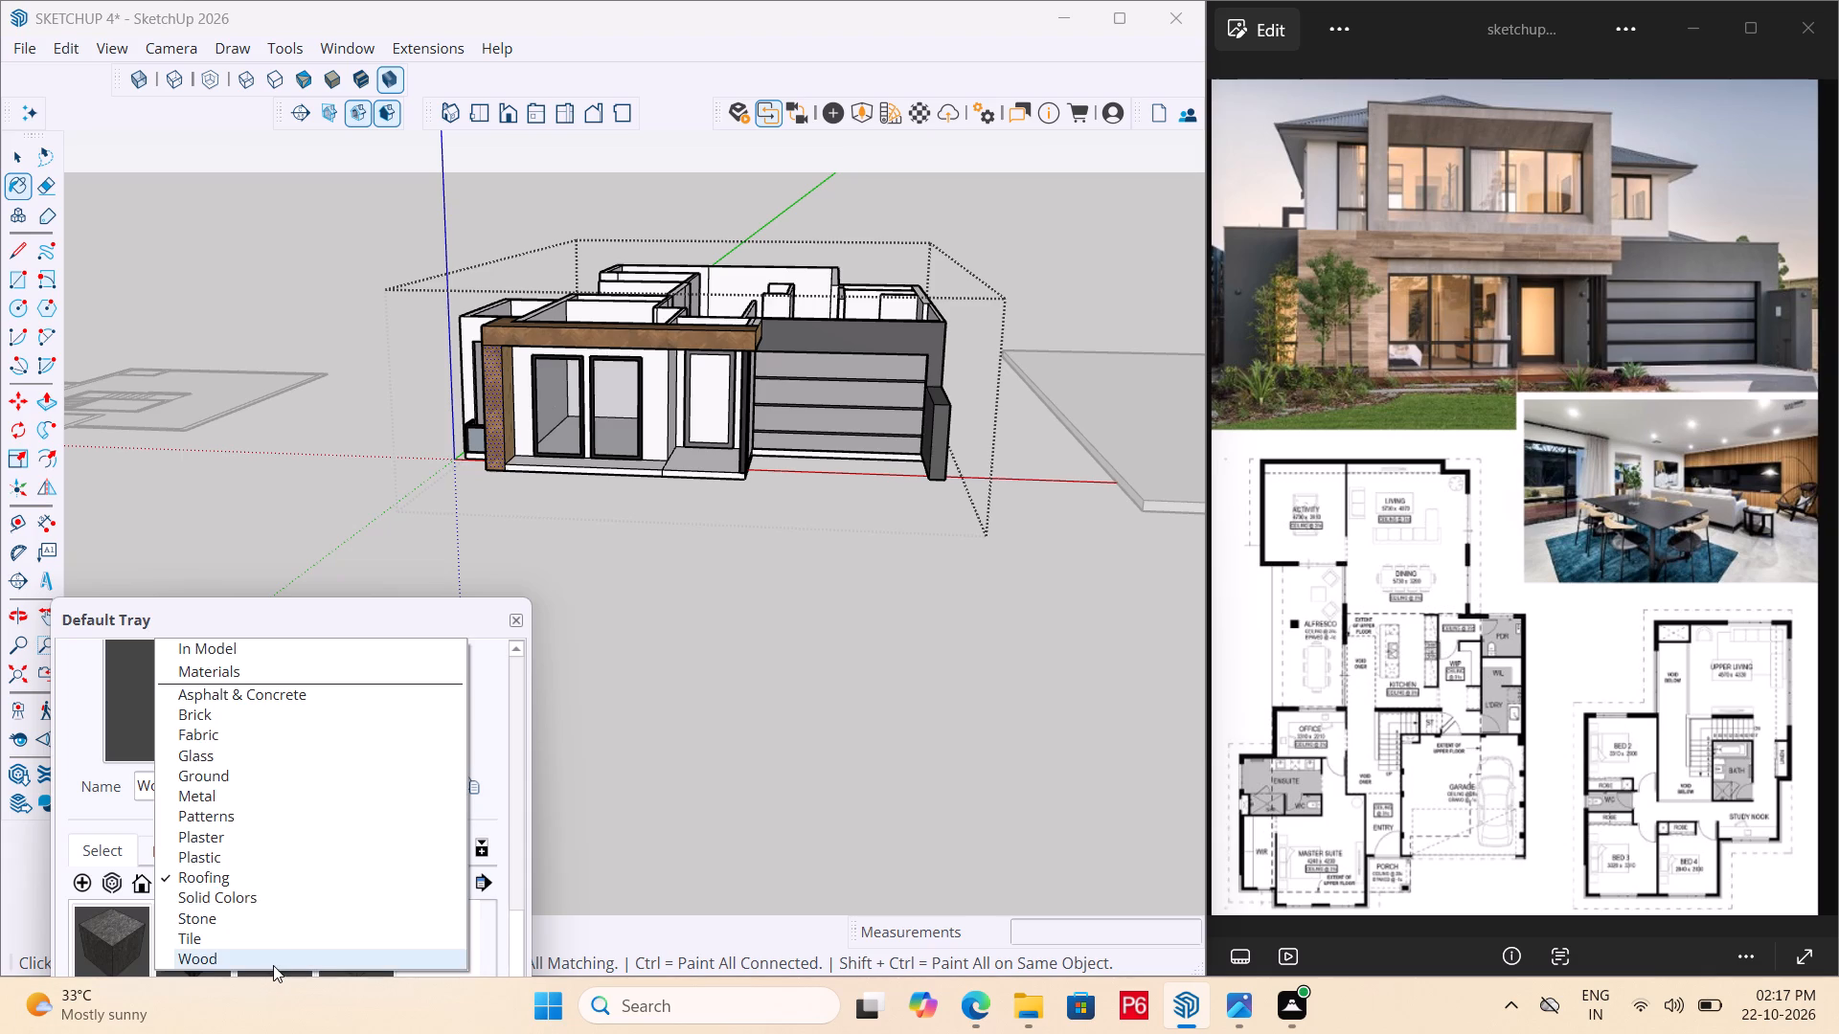
{"action": "left_click", "coordinate": [273, 965]}
{"action": "scroll", "coordinate": [211, 1012], "scroll_direction": "down", "scroll_amount": 1}
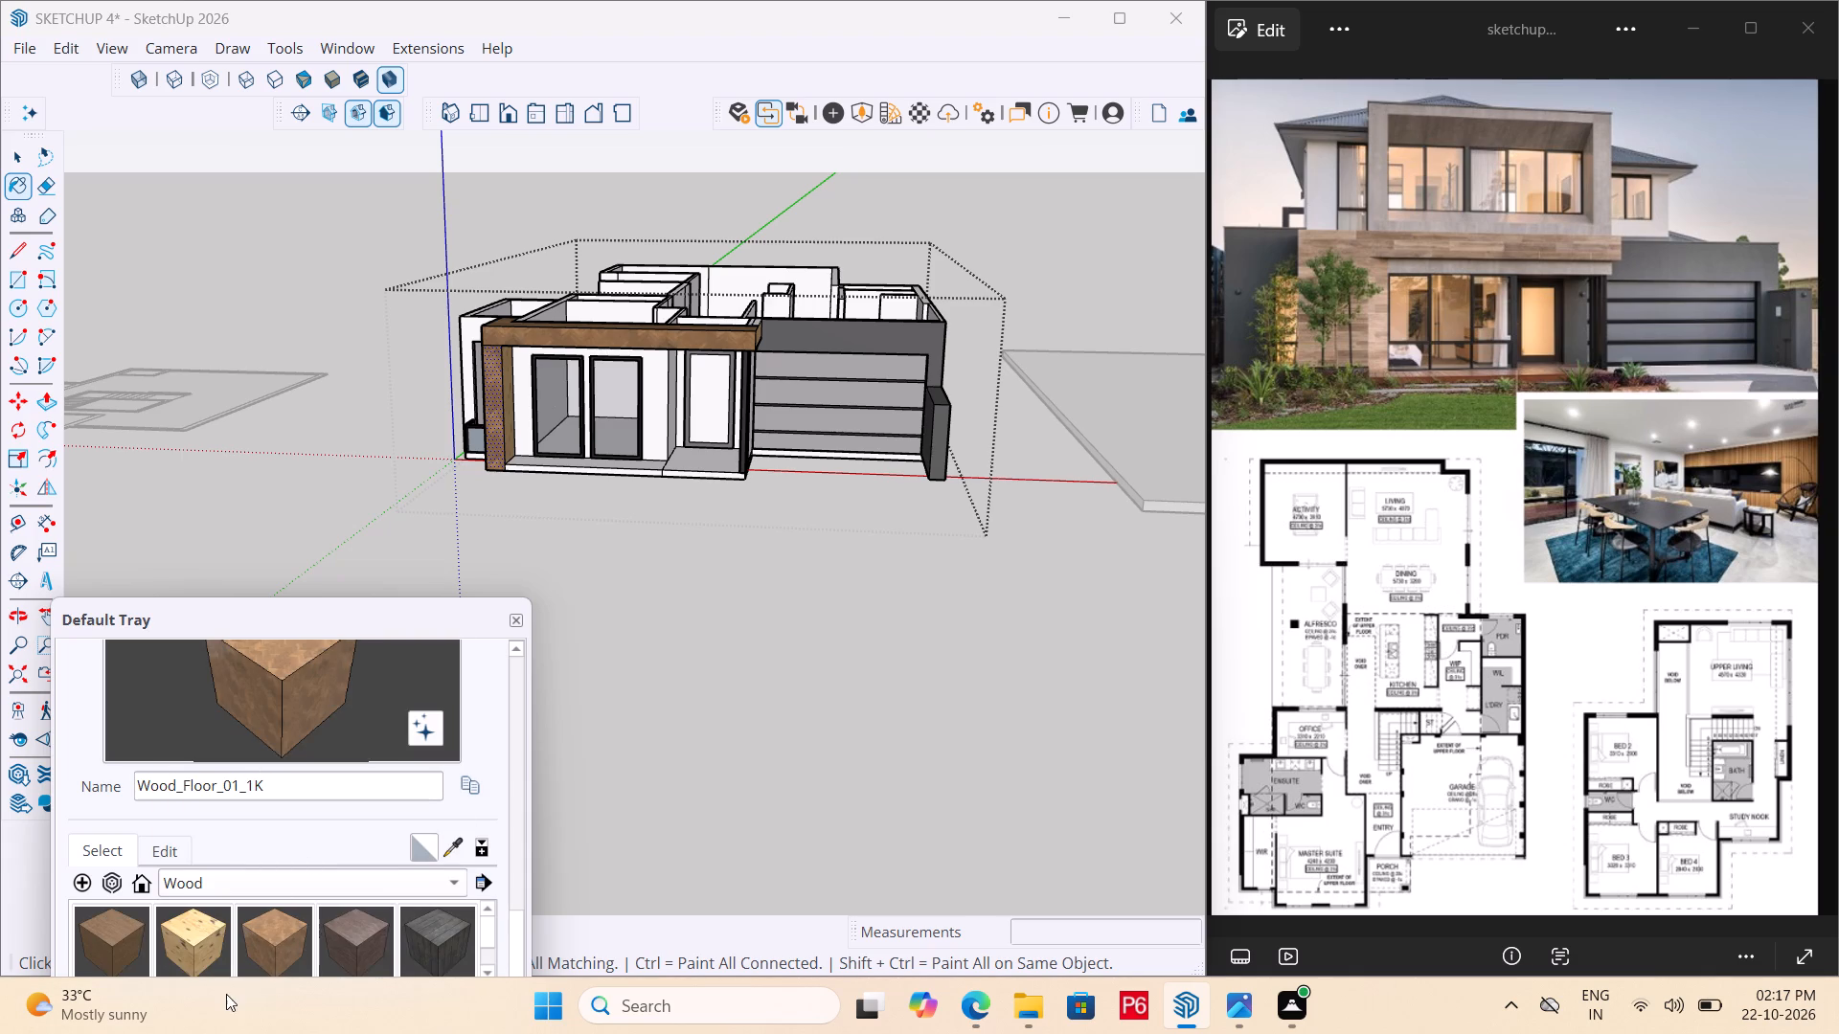
{"action": "scroll", "coordinate": [243, 984], "scroll_direction": "down", "scroll_amount": 4}
{"action": "scroll", "coordinate": [139, 953], "scroll_direction": "up", "scroll_amount": 2}
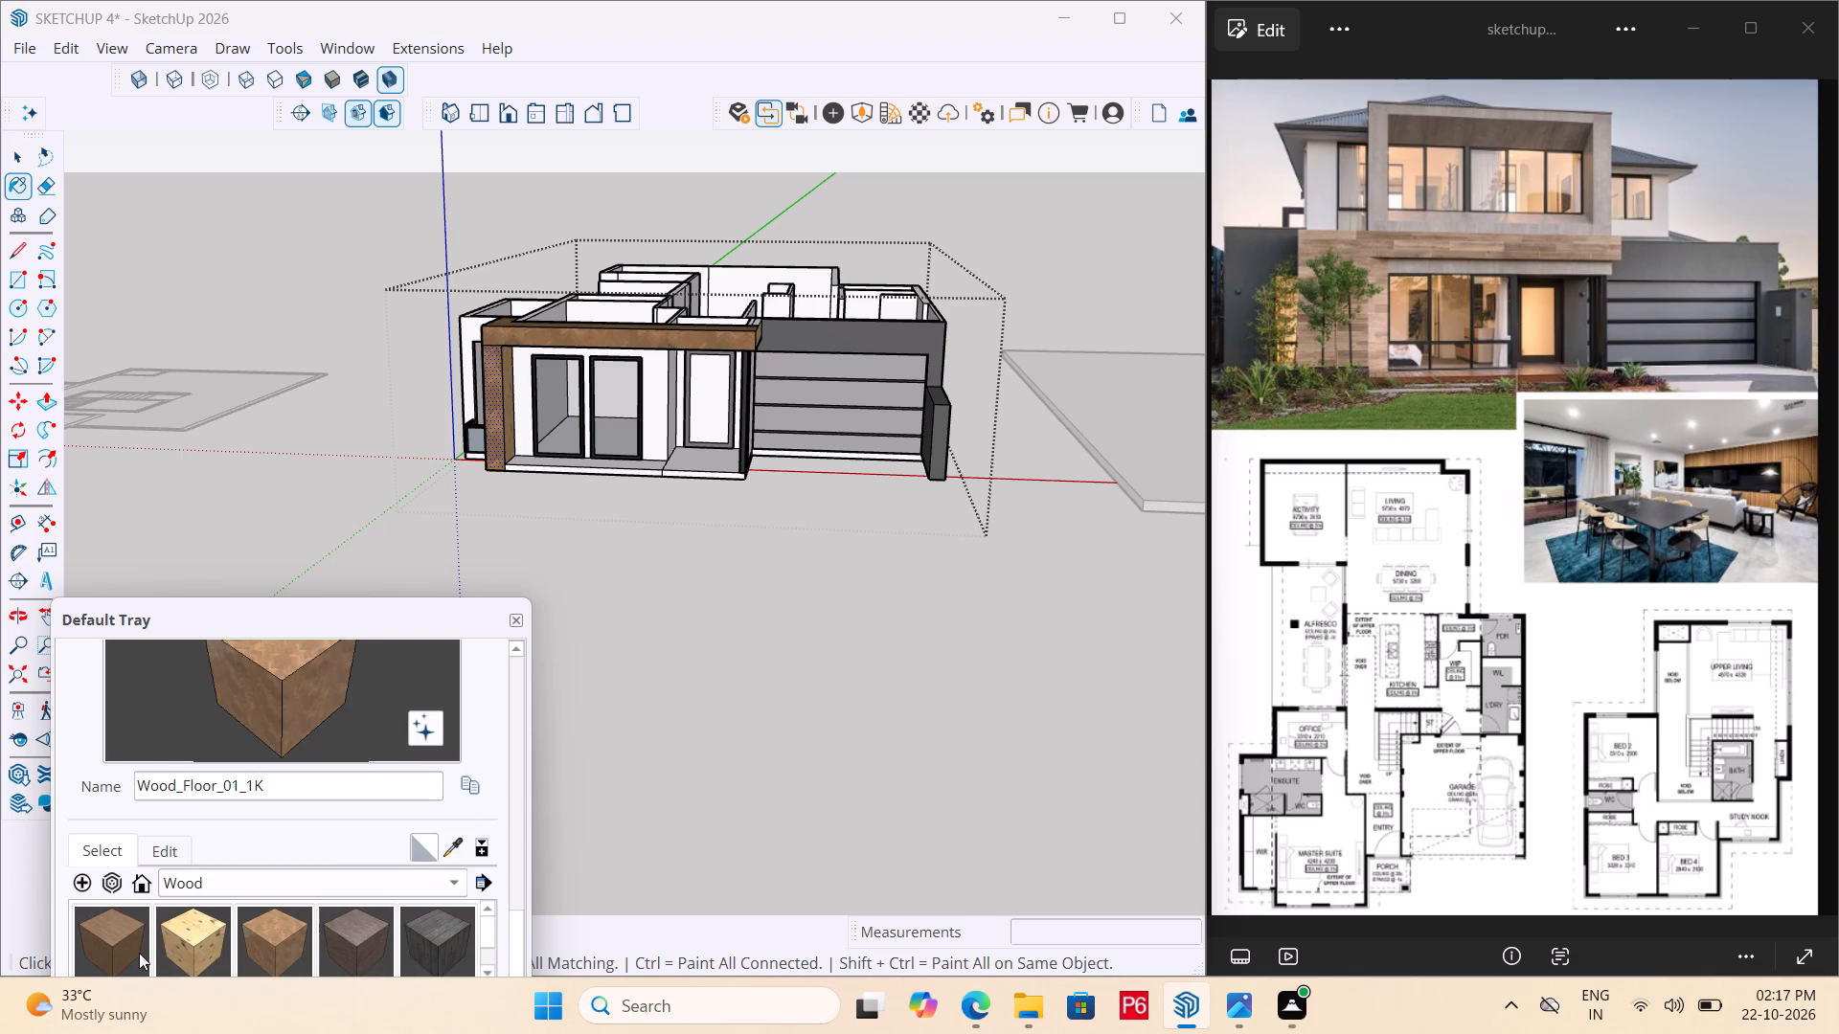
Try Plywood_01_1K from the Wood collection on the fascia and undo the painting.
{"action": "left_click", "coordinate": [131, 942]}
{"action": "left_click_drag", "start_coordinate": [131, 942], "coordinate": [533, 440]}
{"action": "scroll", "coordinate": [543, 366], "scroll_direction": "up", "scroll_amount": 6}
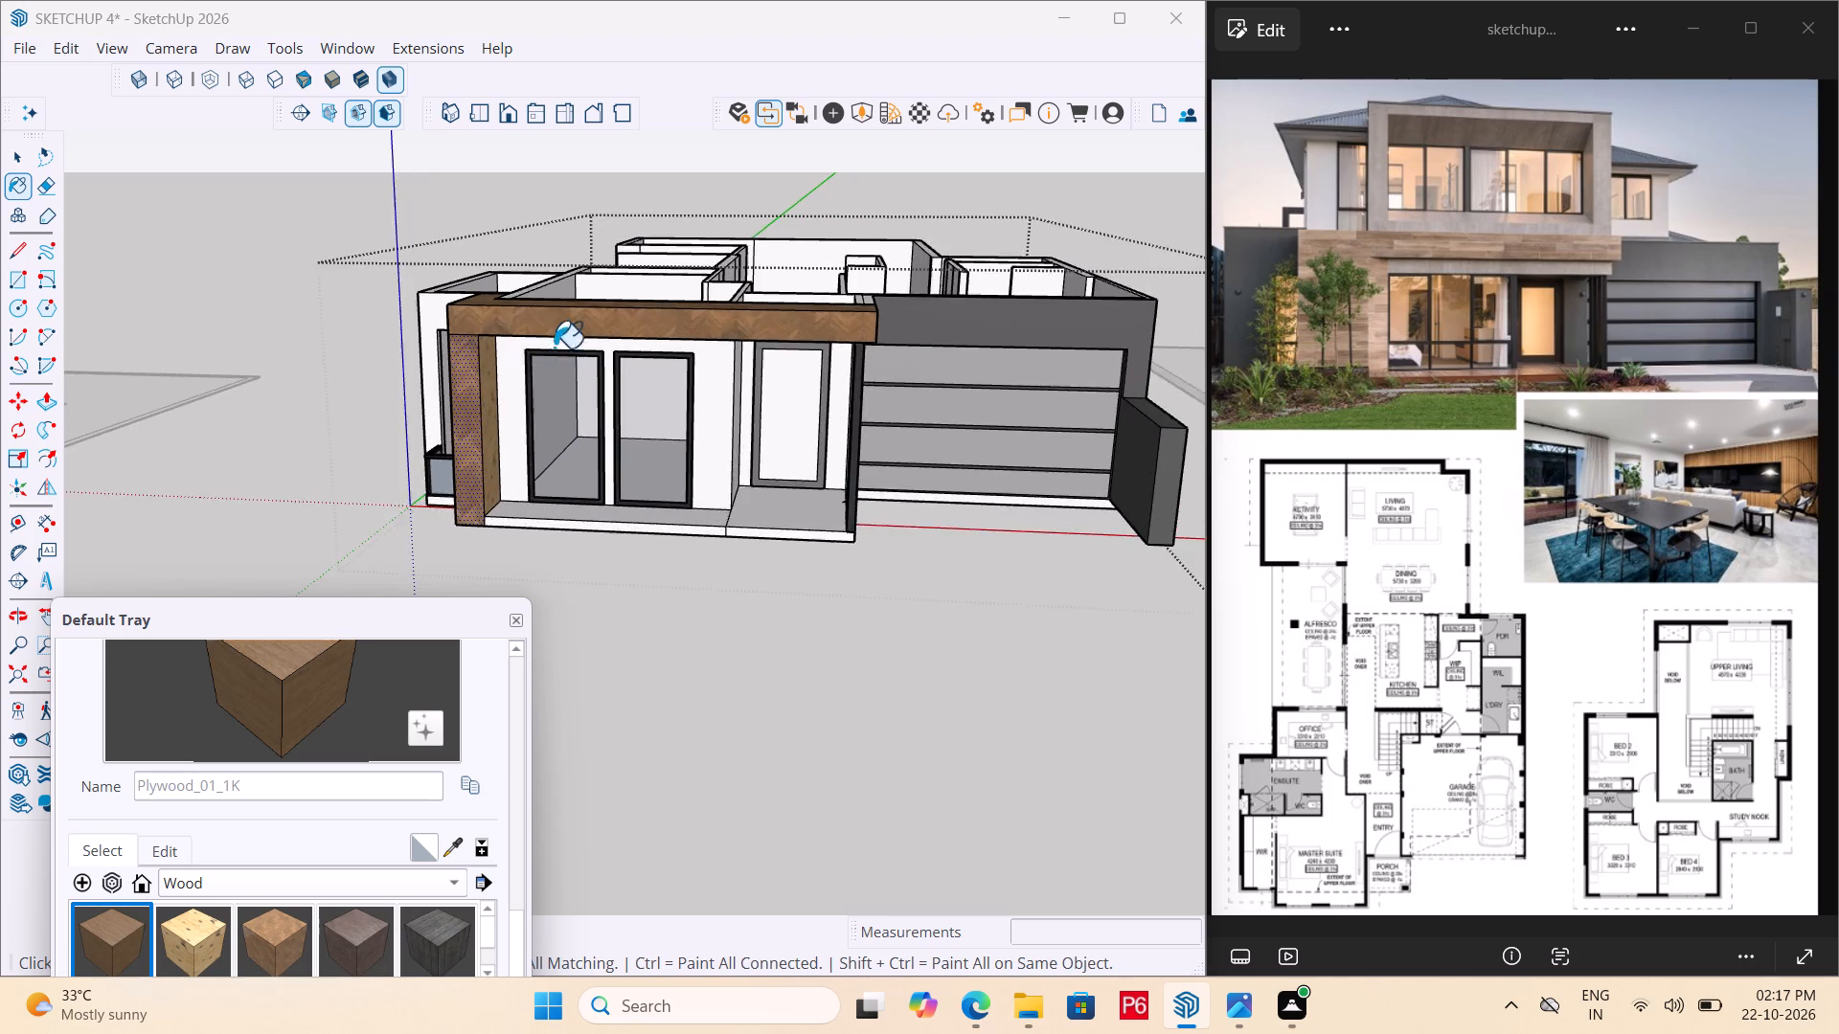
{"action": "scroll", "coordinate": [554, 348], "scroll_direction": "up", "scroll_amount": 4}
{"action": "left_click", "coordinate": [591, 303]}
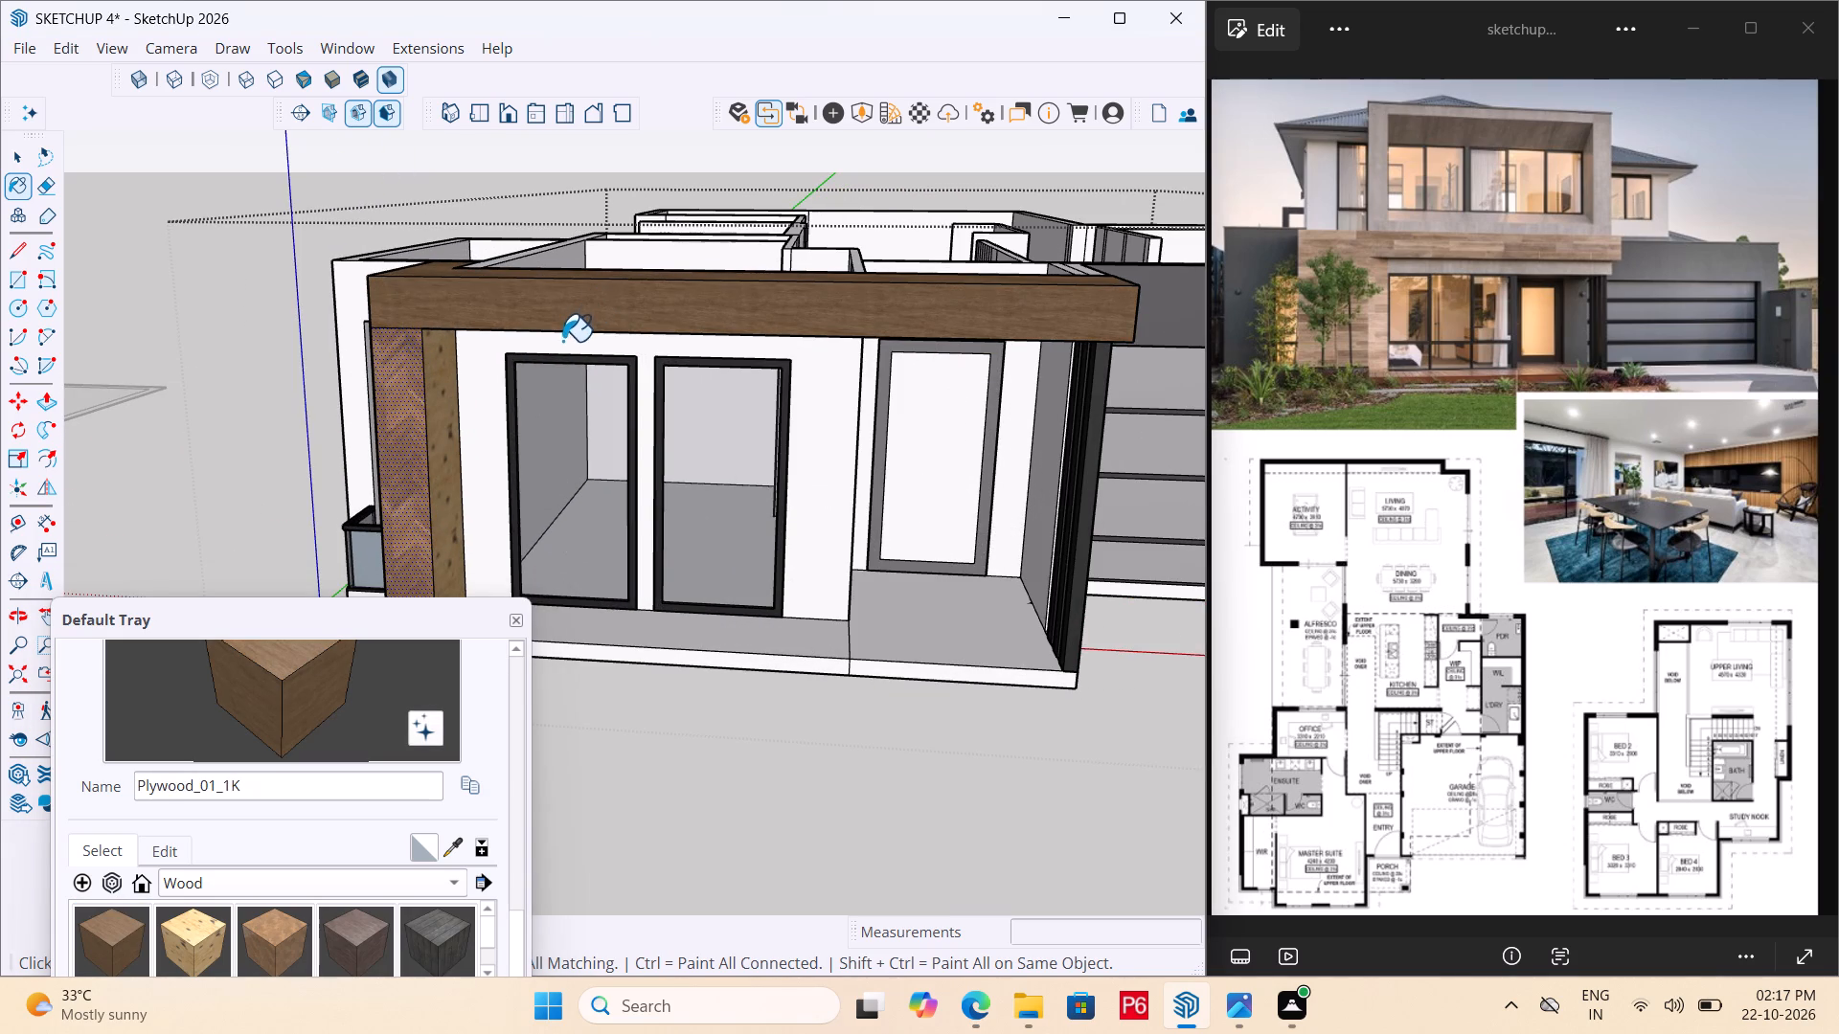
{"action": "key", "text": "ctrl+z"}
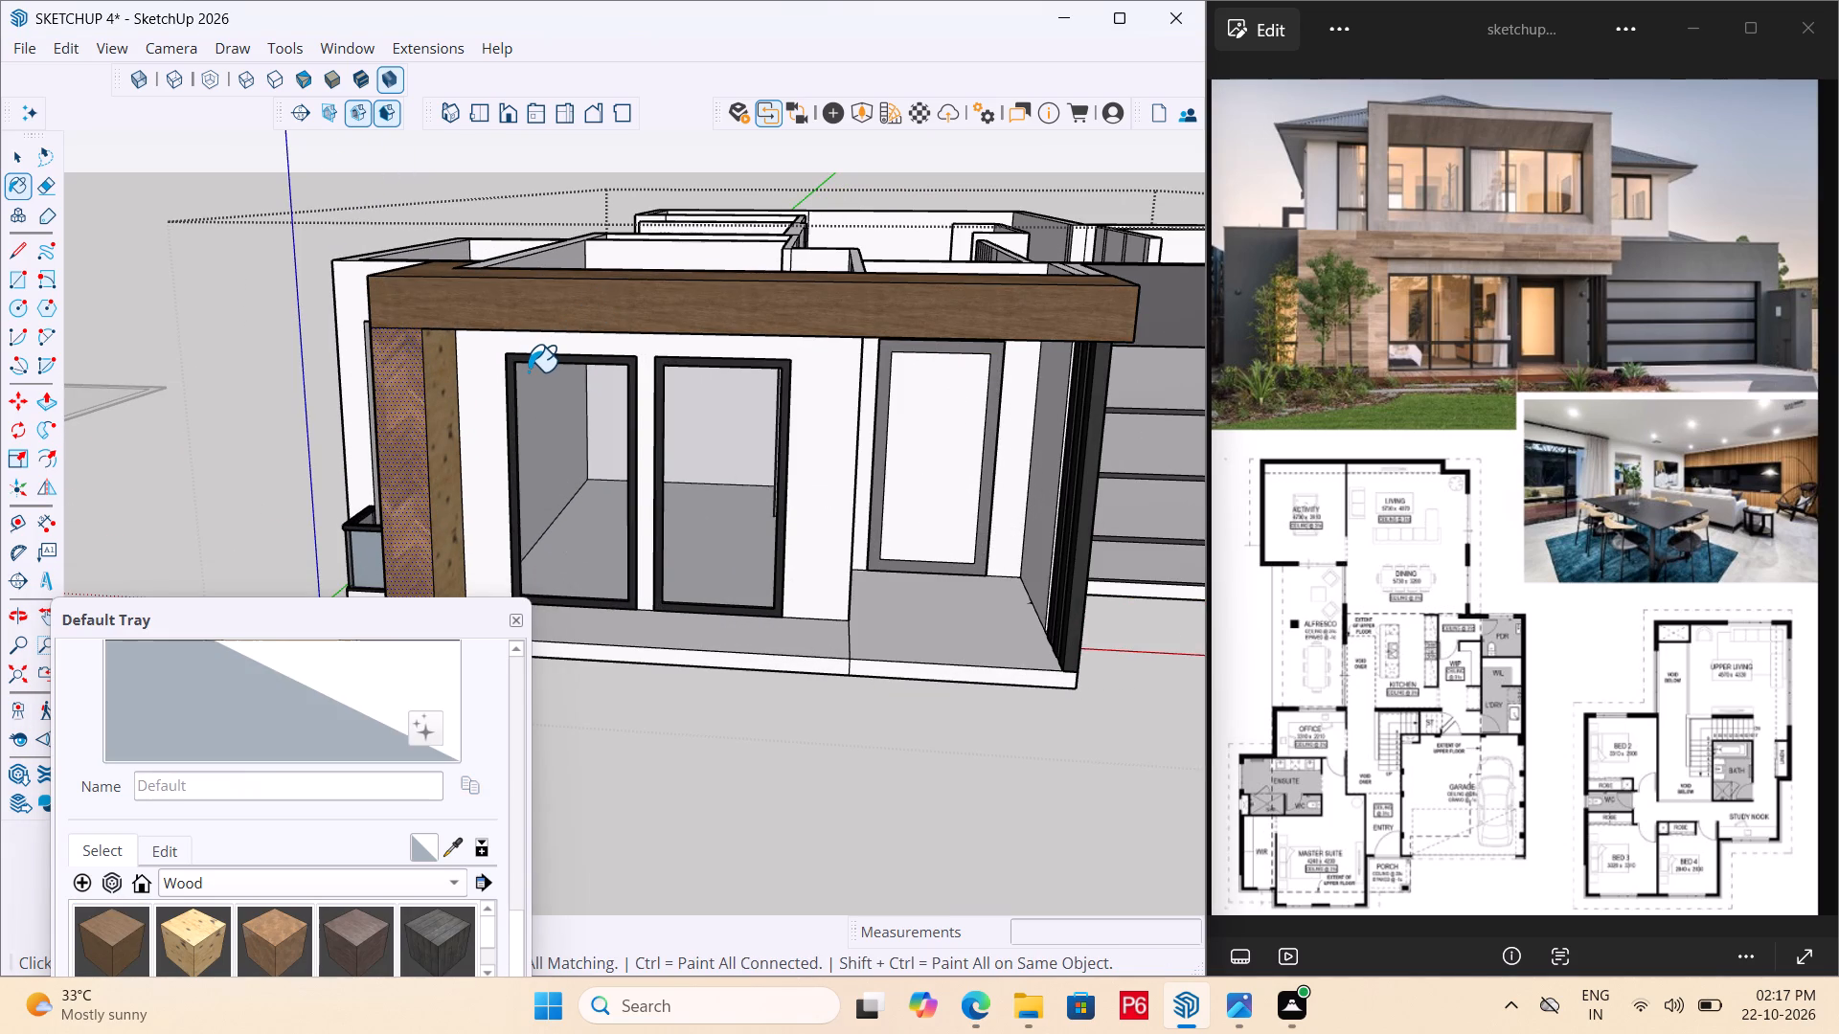
Sample Wood_Floor_01_1K from the end pillar's front face and paint the pillar's inner side face with it.
{"action": "scroll", "coordinate": [555, 260], "scroll_direction": "down", "scroll_amount": 2}
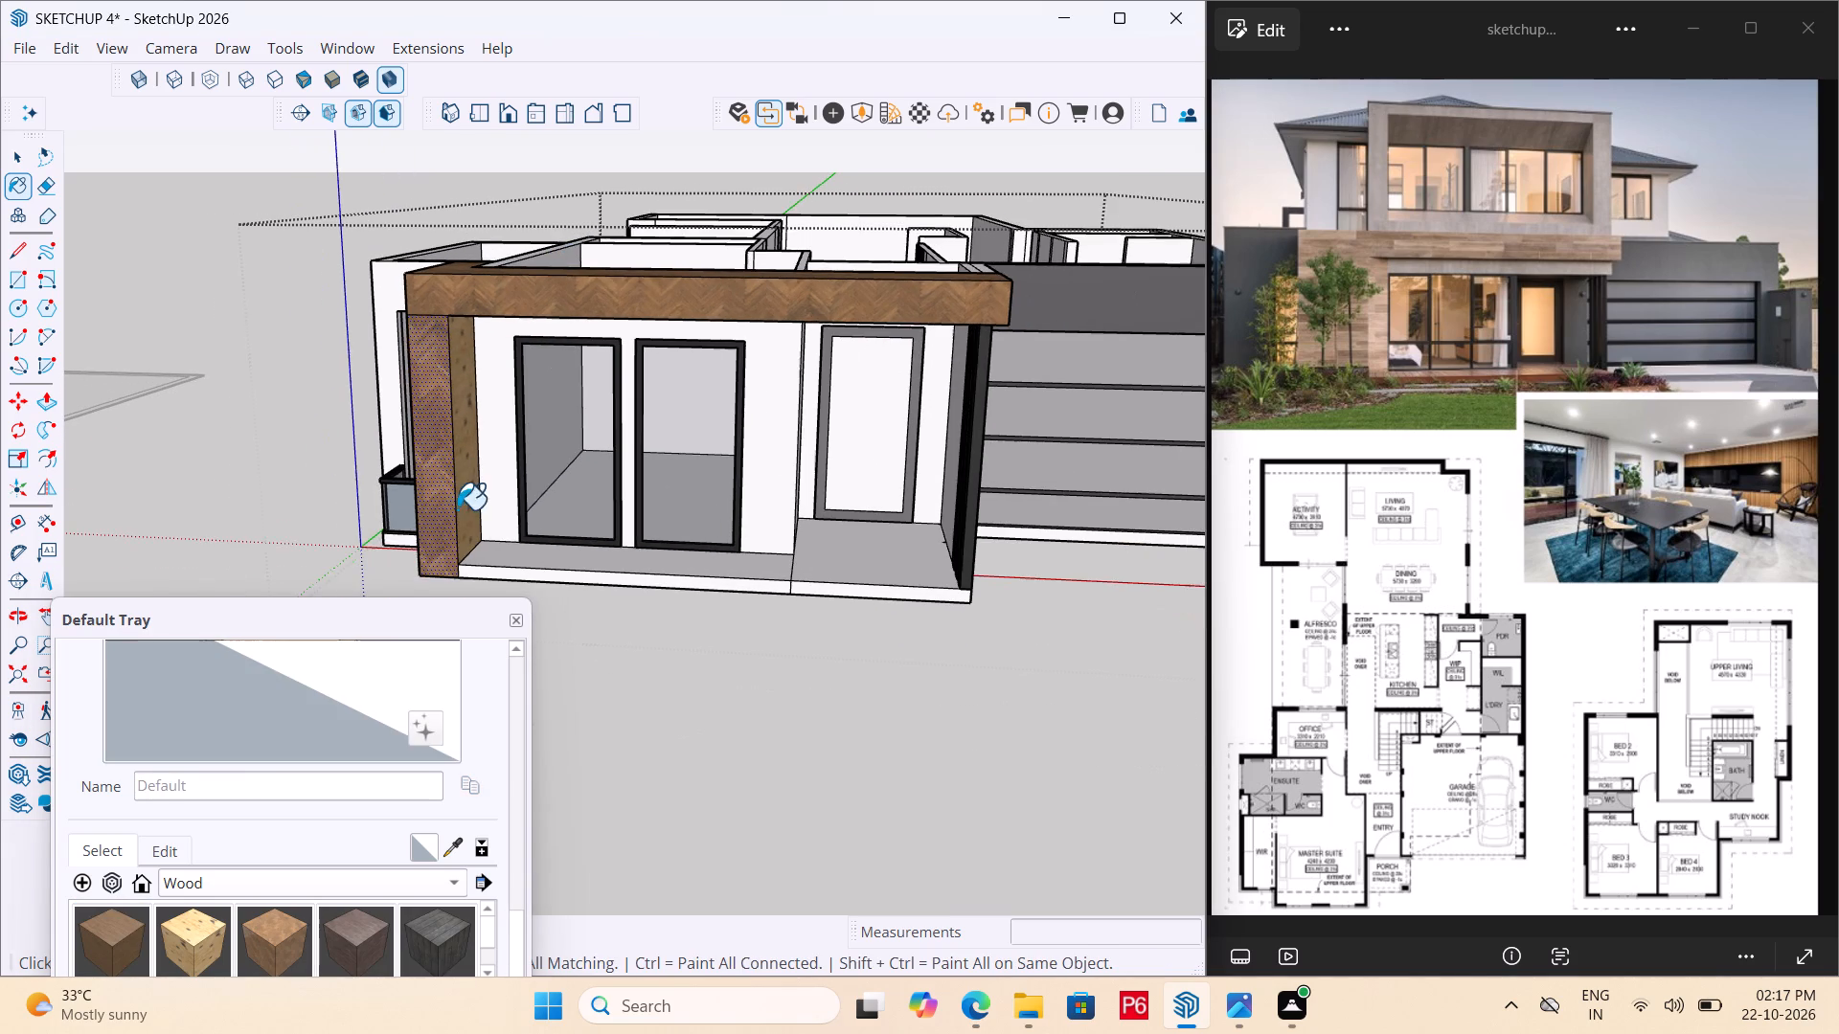
{"action": "middle_click_drag", "start_coordinate": [269, 459], "coordinate": [202, 442]}
{"action": "scroll", "coordinate": [233, 409], "scroll_direction": "up", "scroll_amount": 3}
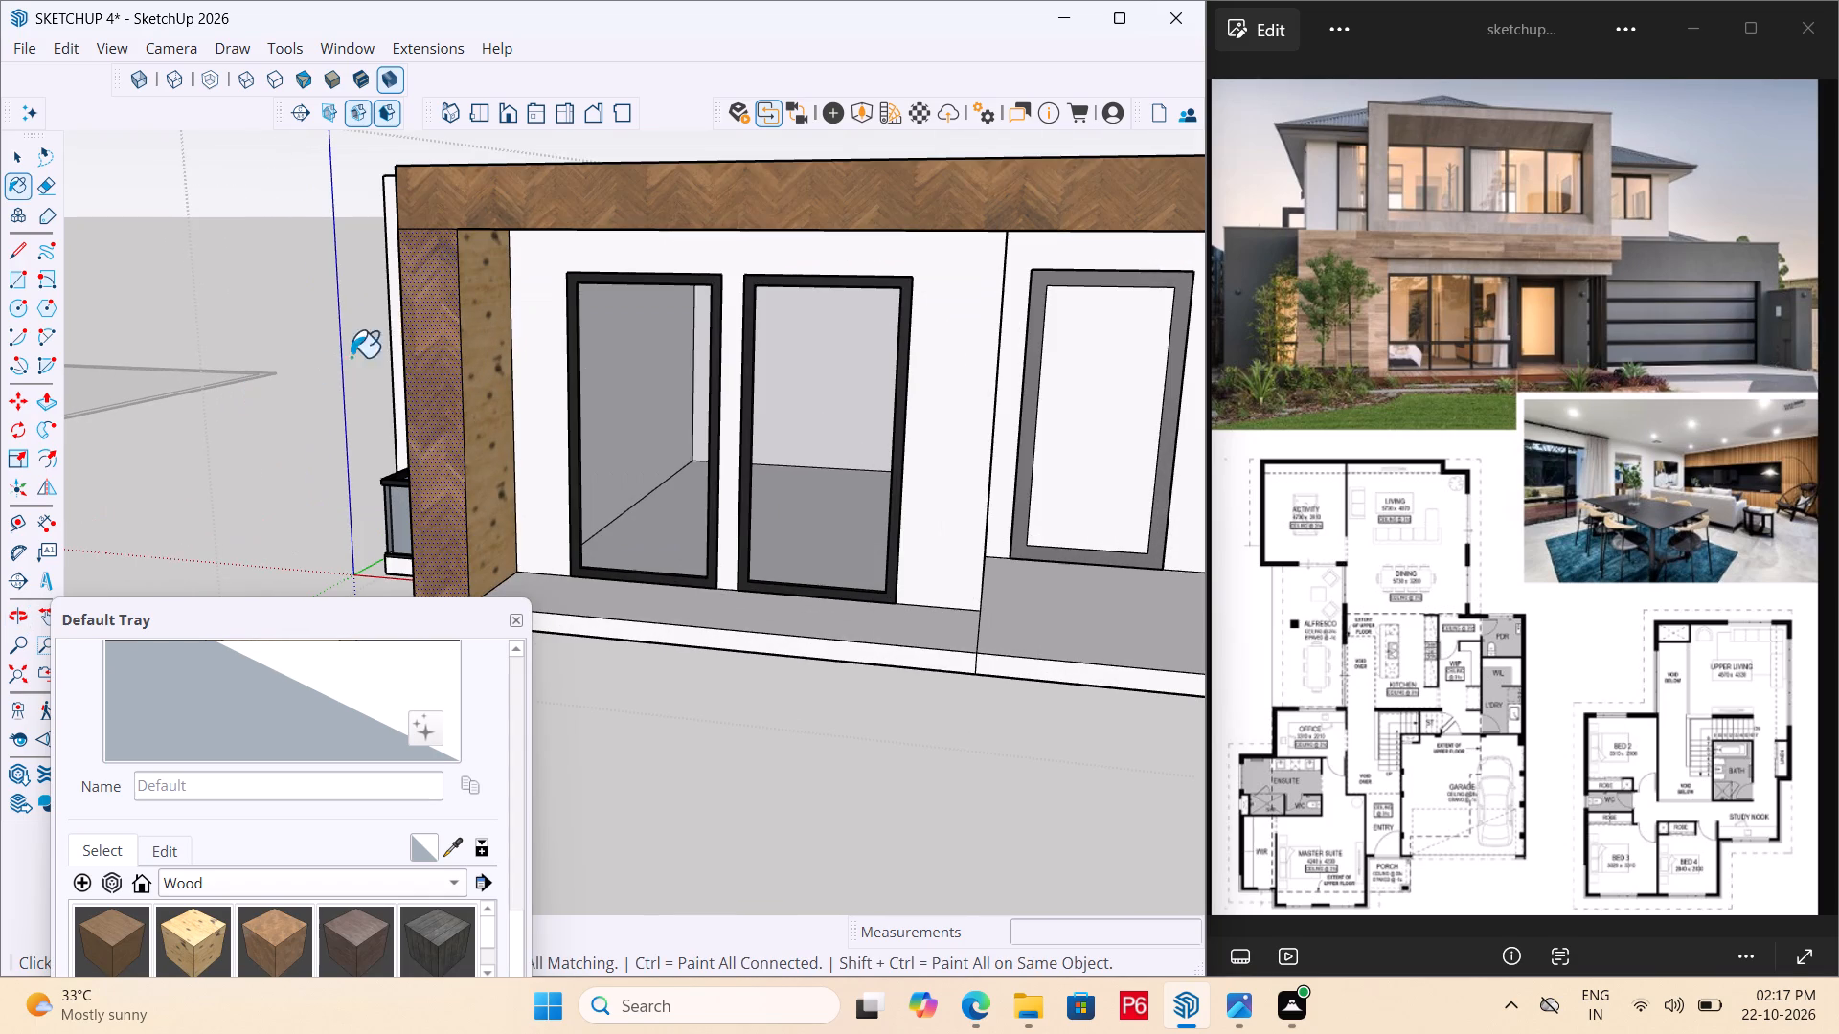
{"action": "left_click", "coordinate": [455, 840]}
{"action": "left_click_drag", "start_coordinate": [455, 840], "coordinate": [454, 827]}
{"action": "left_click", "coordinate": [443, 342]}
{"action": "left_click", "coordinate": [485, 310]}
{"action": "scroll", "coordinate": [370, 408], "scroll_direction": "down", "scroll_amount": 2}
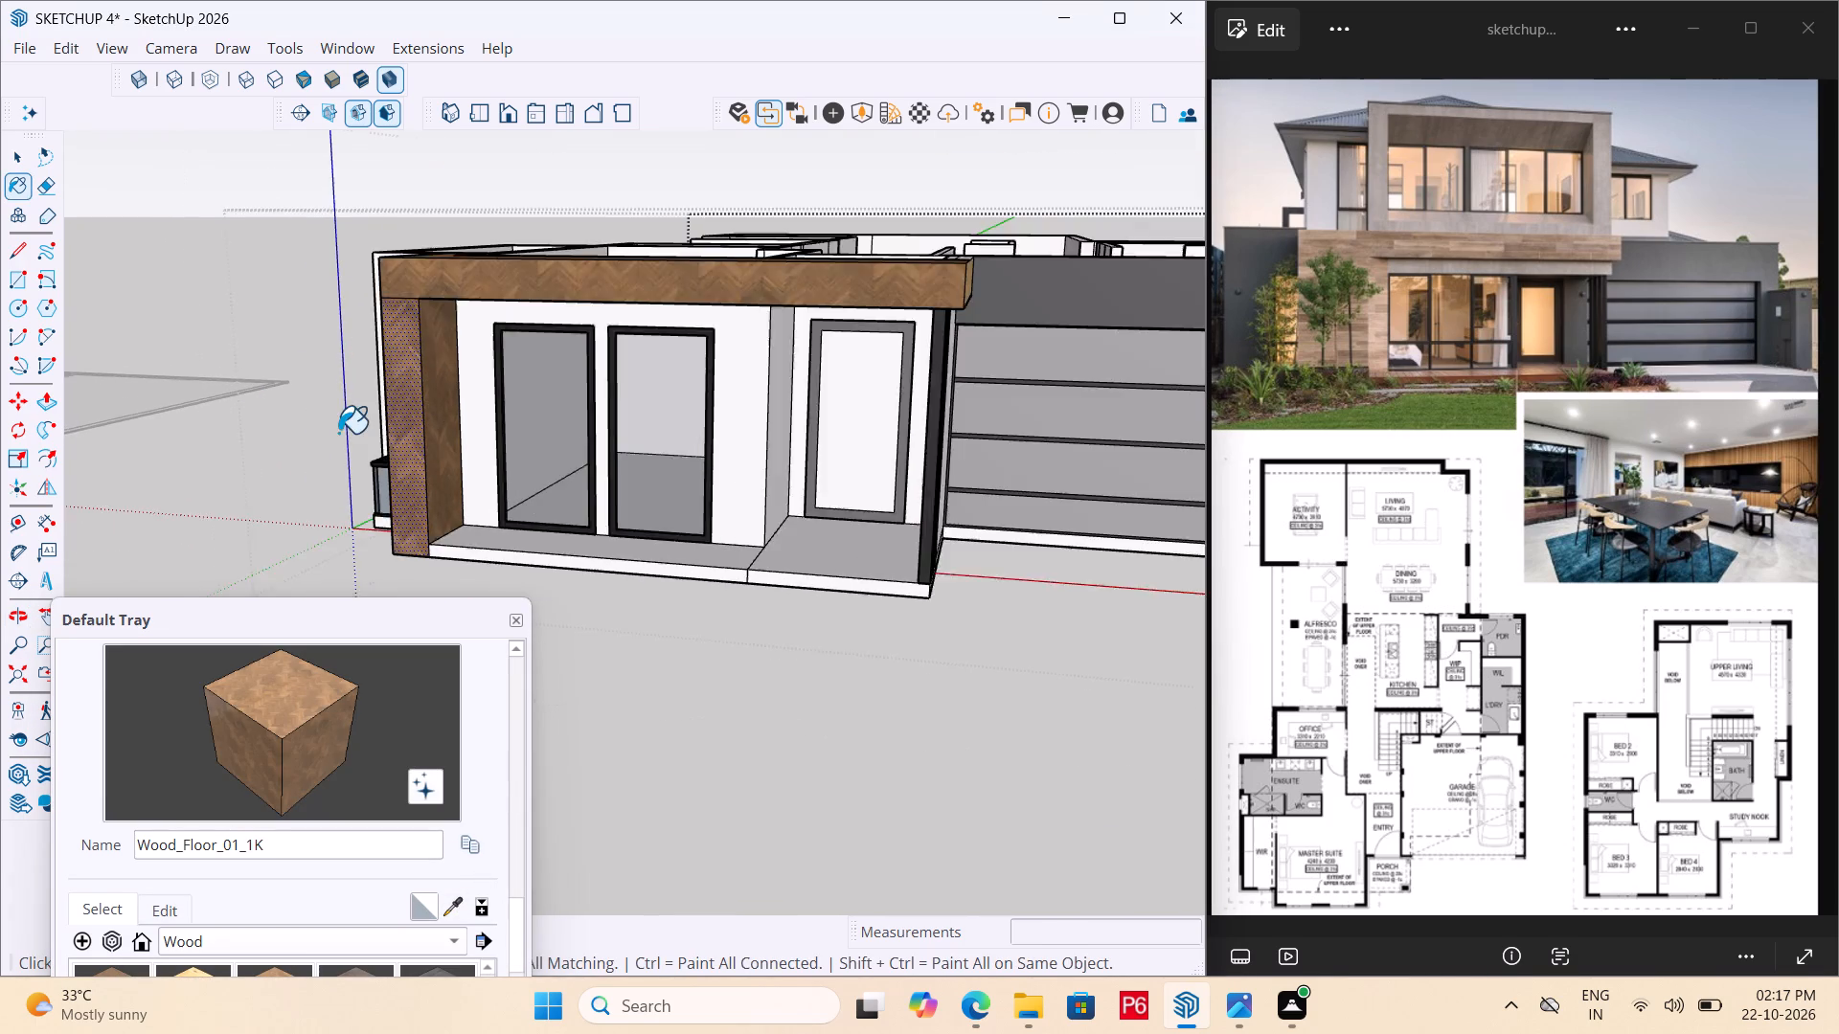
Paint the recessed front wall around the two tall window openings with Wood_Floor_01_1K.
{"action": "scroll", "coordinate": [338, 433], "scroll_direction": "down", "scroll_amount": 2}
{"action": "middle_click_drag", "start_coordinate": [333, 438], "coordinate": [839, 424]}
{"action": "middle_click_drag", "start_coordinate": [935, 427], "coordinate": [932, 438]}
{"action": "scroll", "coordinate": [1367, 293], "scroll_direction": "up", "scroll_amount": 5}
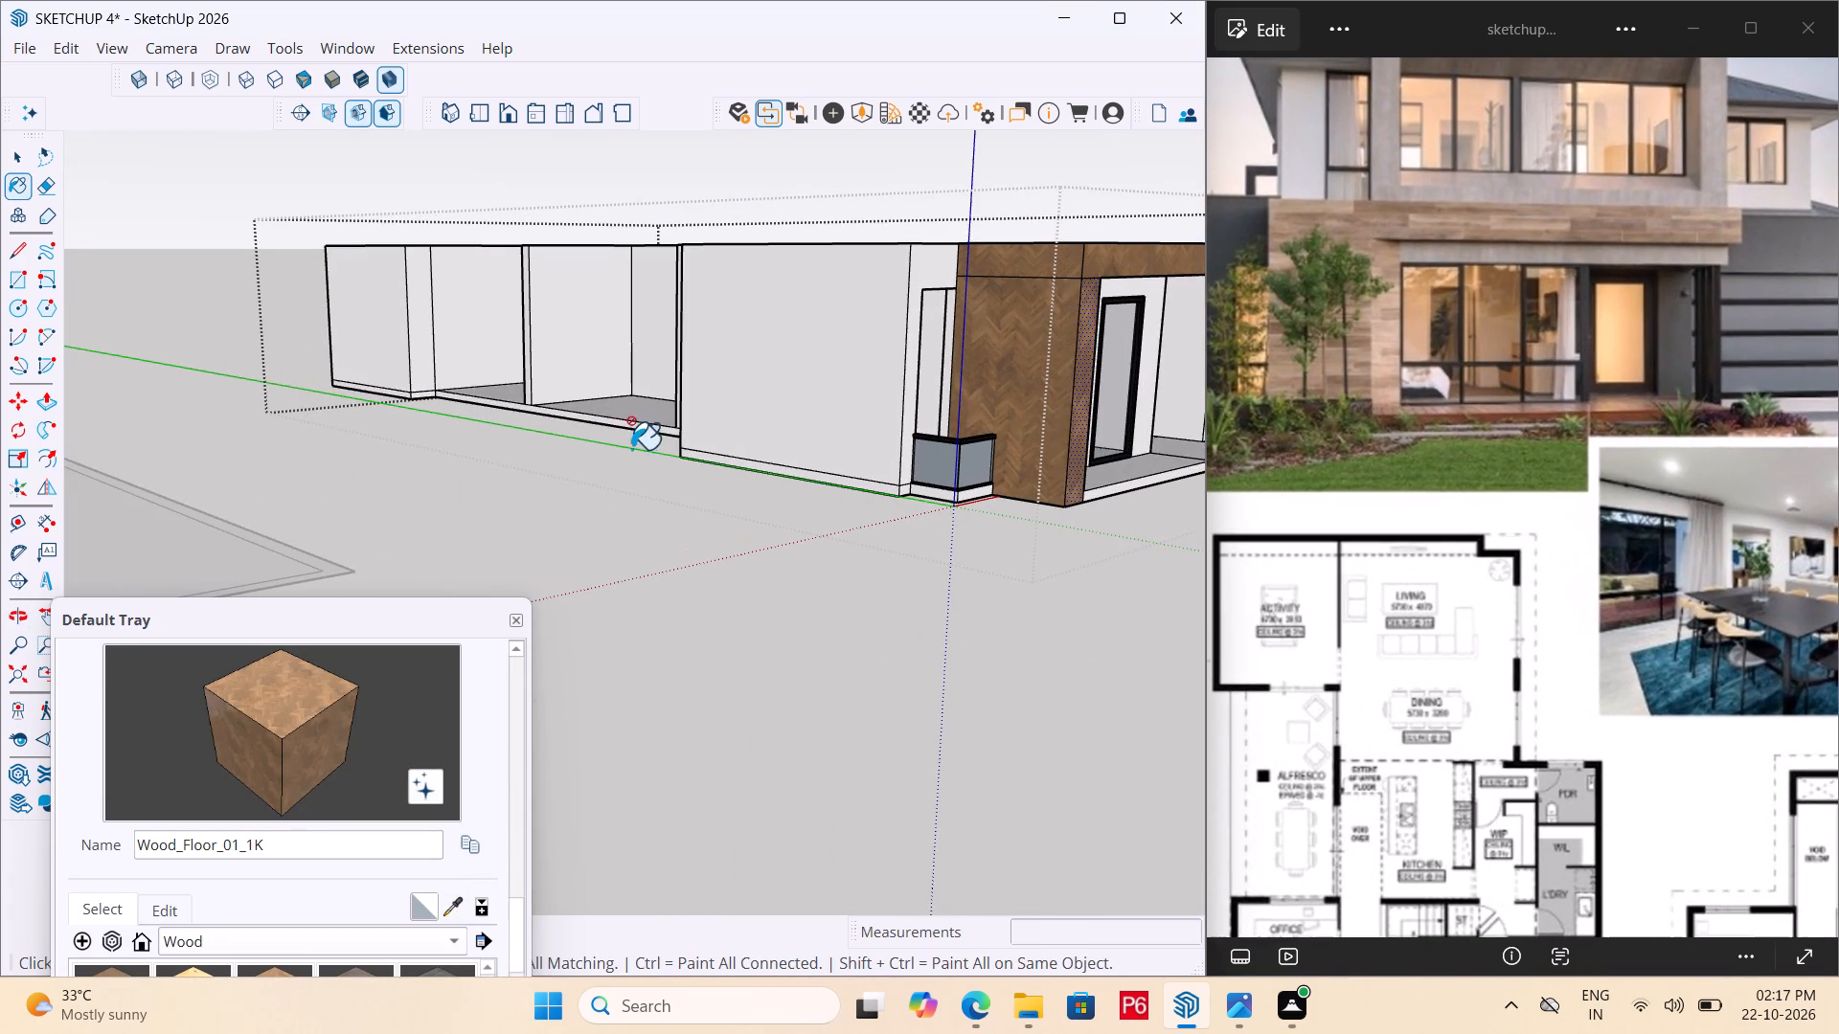
{"action": "scroll", "coordinate": [373, 529], "scroll_direction": "down", "scroll_amount": 5}
{"action": "middle_click_drag", "start_coordinate": [968, 468], "coordinate": [697, 426]}
{"action": "scroll", "coordinate": [783, 260], "scroll_direction": "up", "scroll_amount": 3}
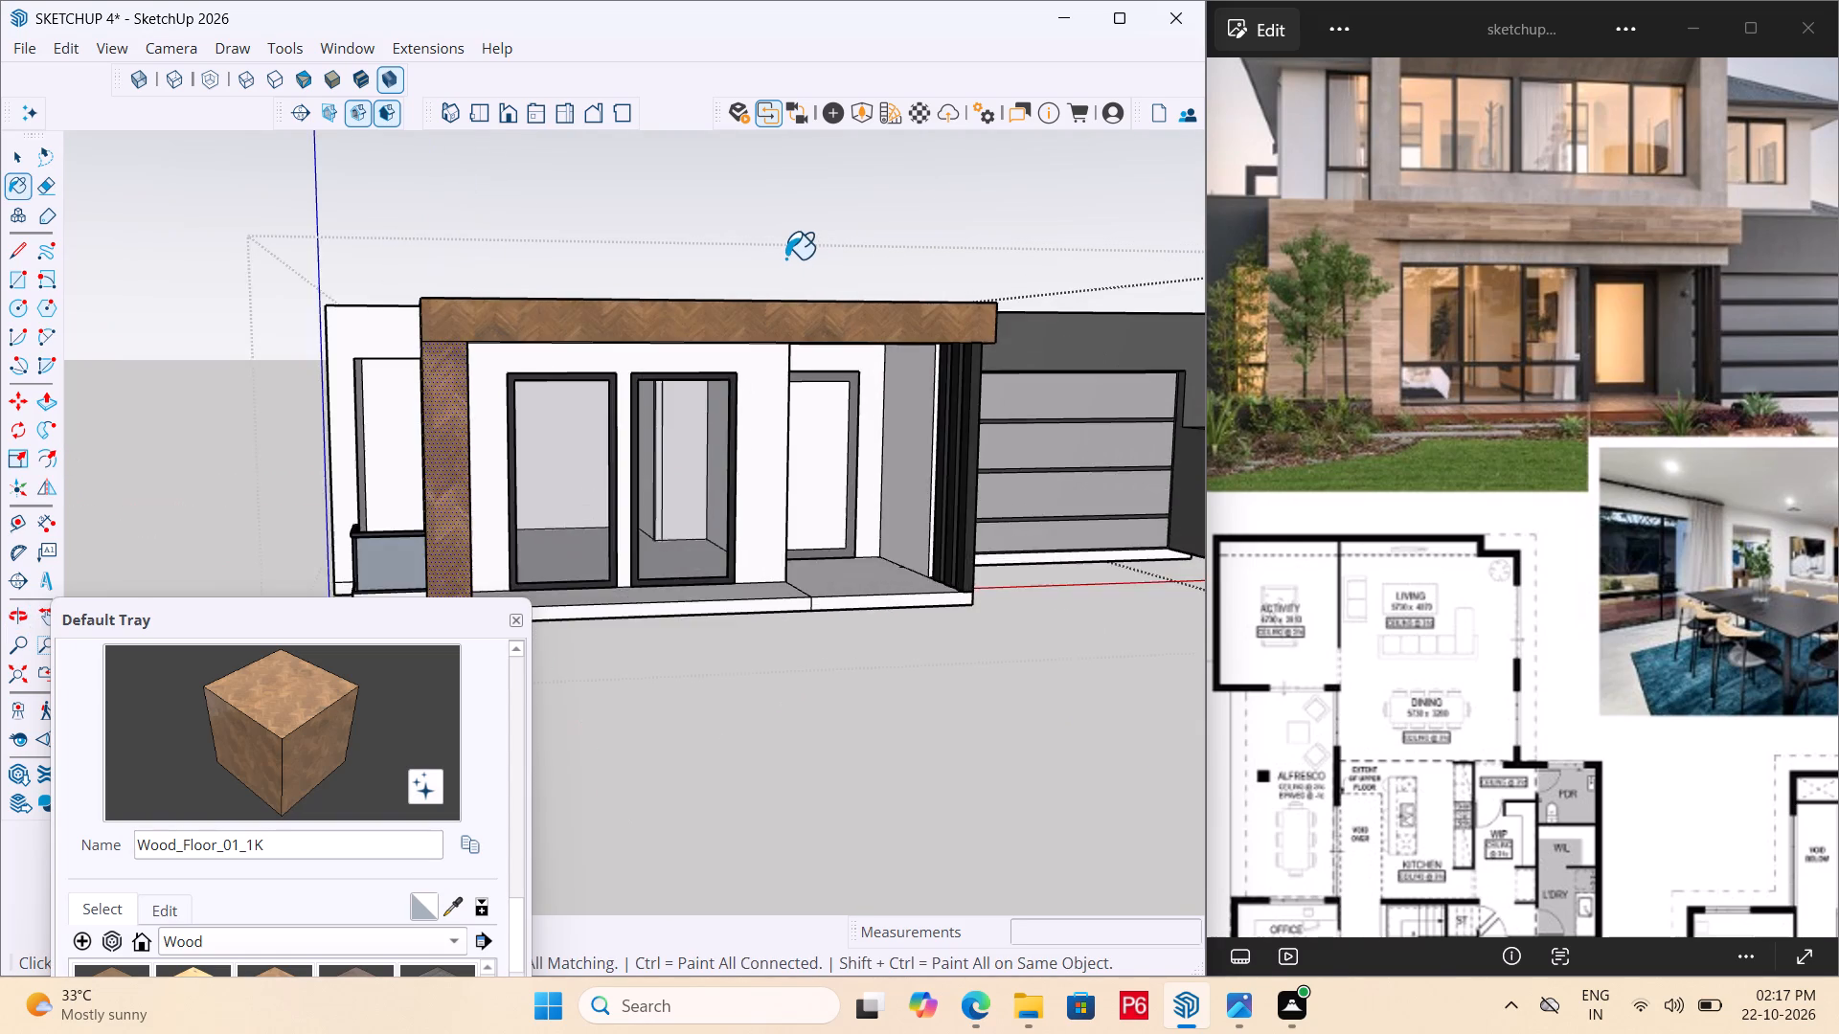
{"action": "scroll", "coordinate": [785, 258], "scroll_direction": "up", "scroll_amount": 2}
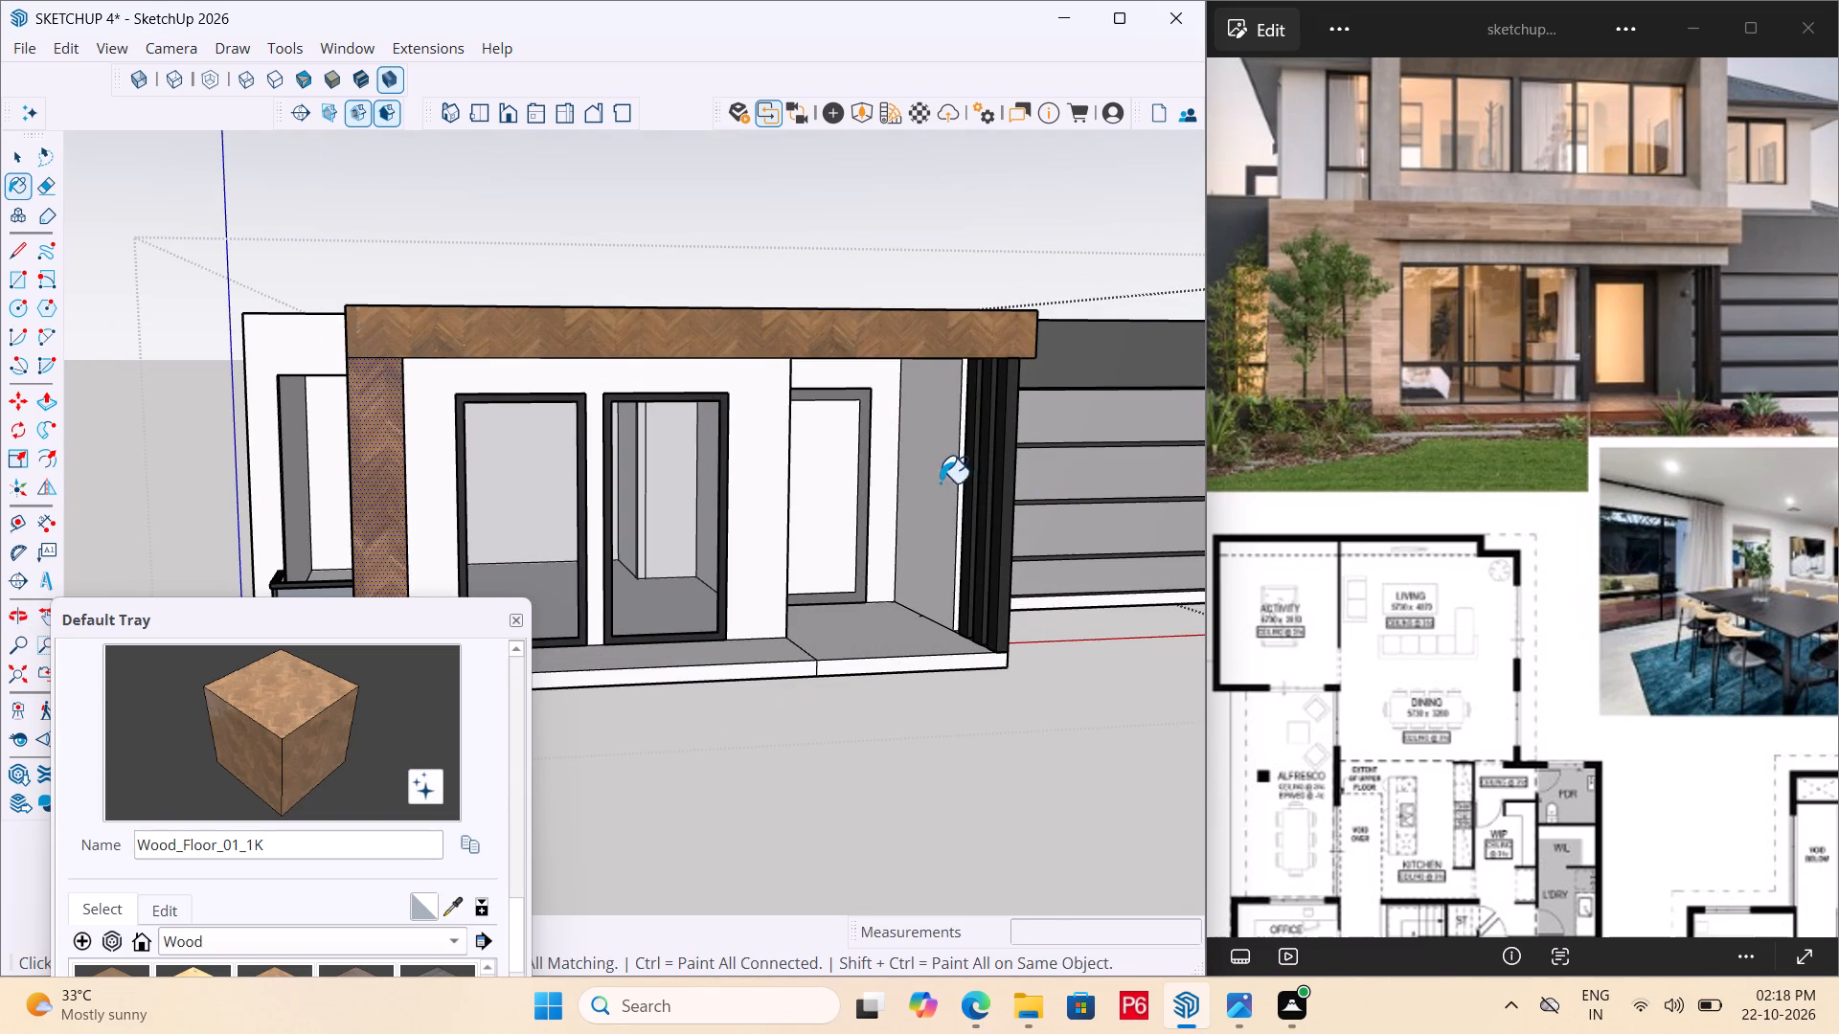
{"action": "middle_click_drag", "start_coordinate": [854, 443], "coordinate": [528, 334]}
{"action": "scroll", "coordinate": [534, 547], "scroll_direction": "up", "scroll_amount": 4}
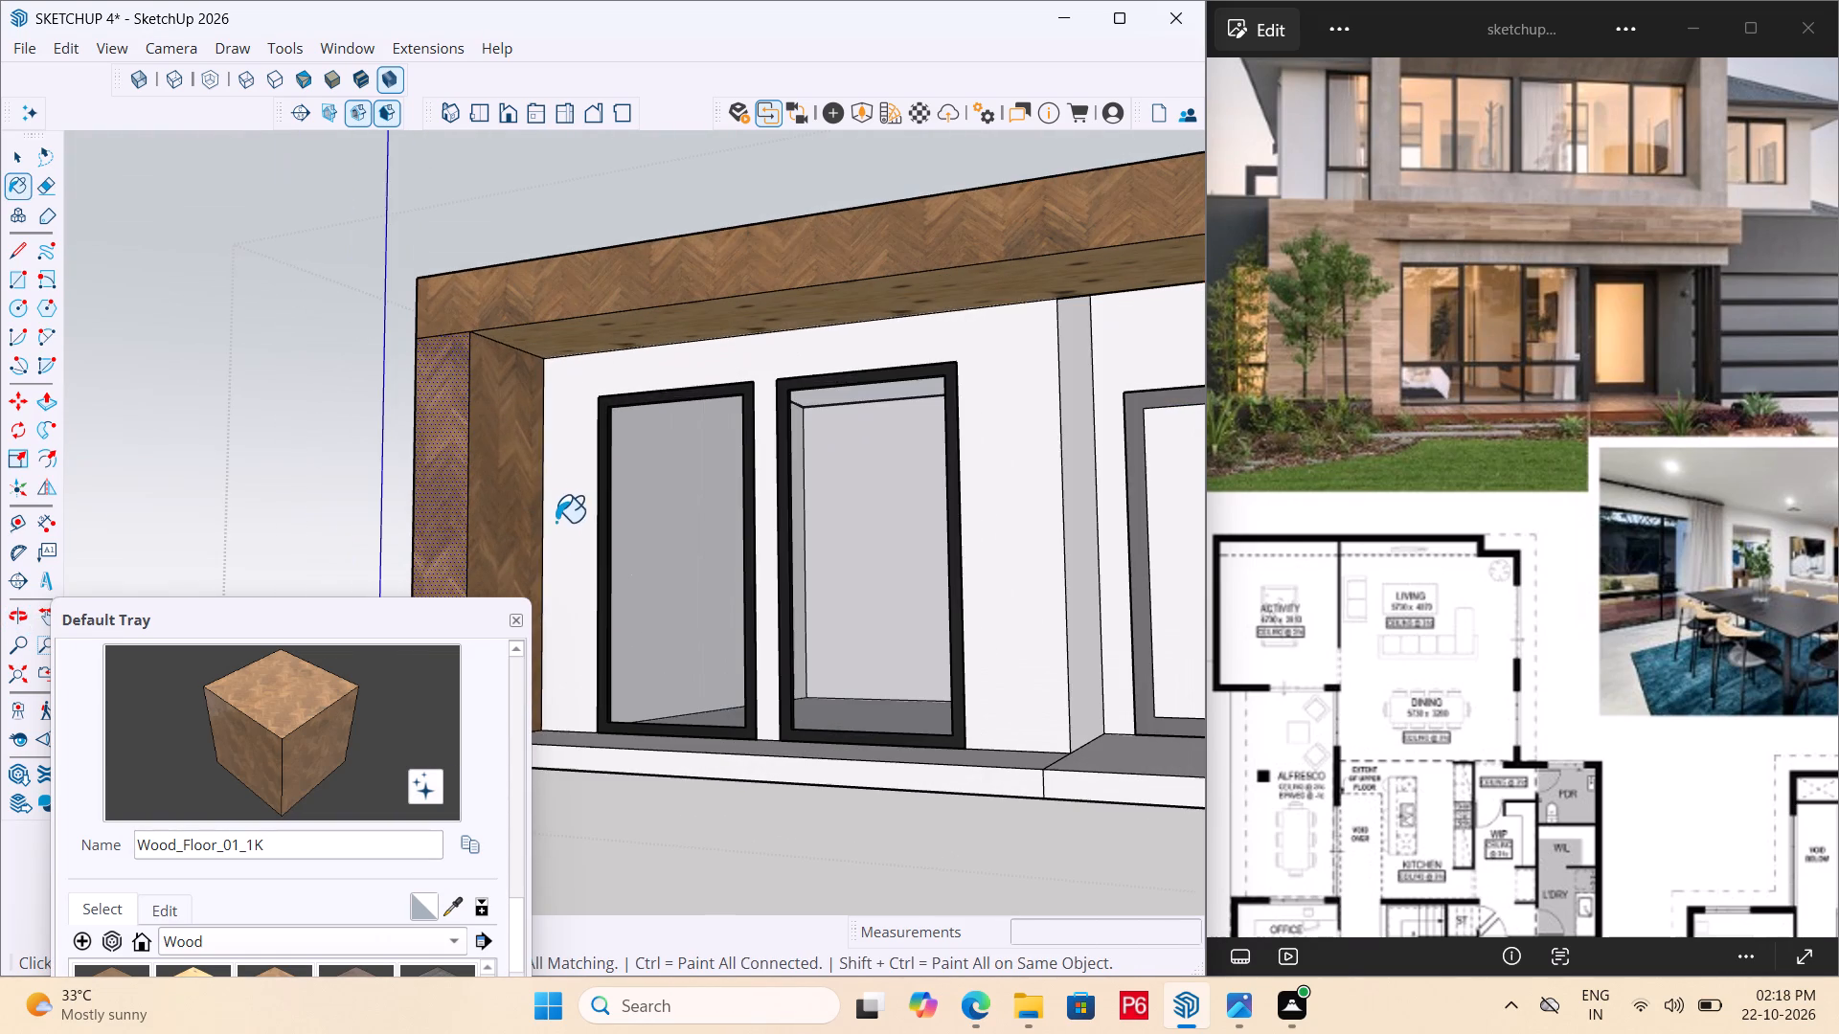
{"action": "left_click", "coordinate": [567, 500]}
Examine the clad facade, porch recess and fascia from several angles against the reference photo.
{"action": "scroll", "coordinate": [546, 491], "scroll_direction": "down", "scroll_amount": 4}
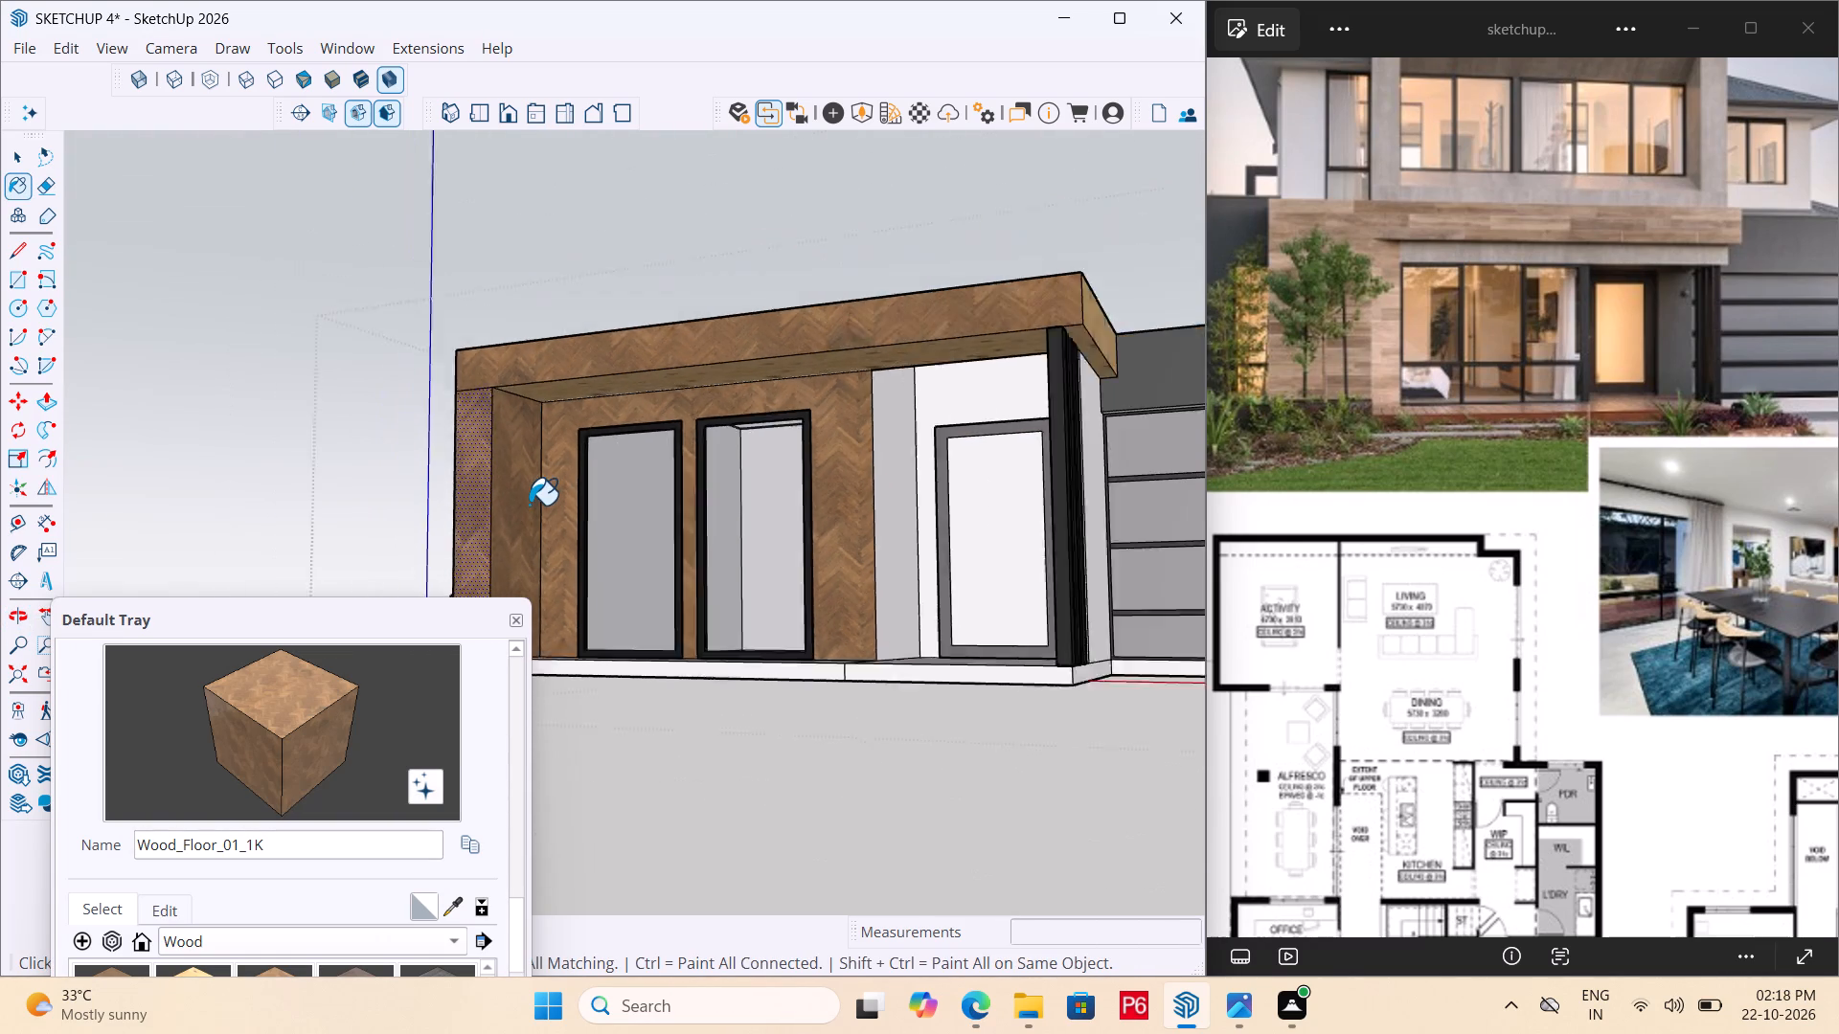
{"action": "scroll", "coordinate": [529, 505], "scroll_direction": "down", "scroll_amount": 2}
{"action": "middle_click_drag", "start_coordinate": [536, 509], "coordinate": [615, 566]}
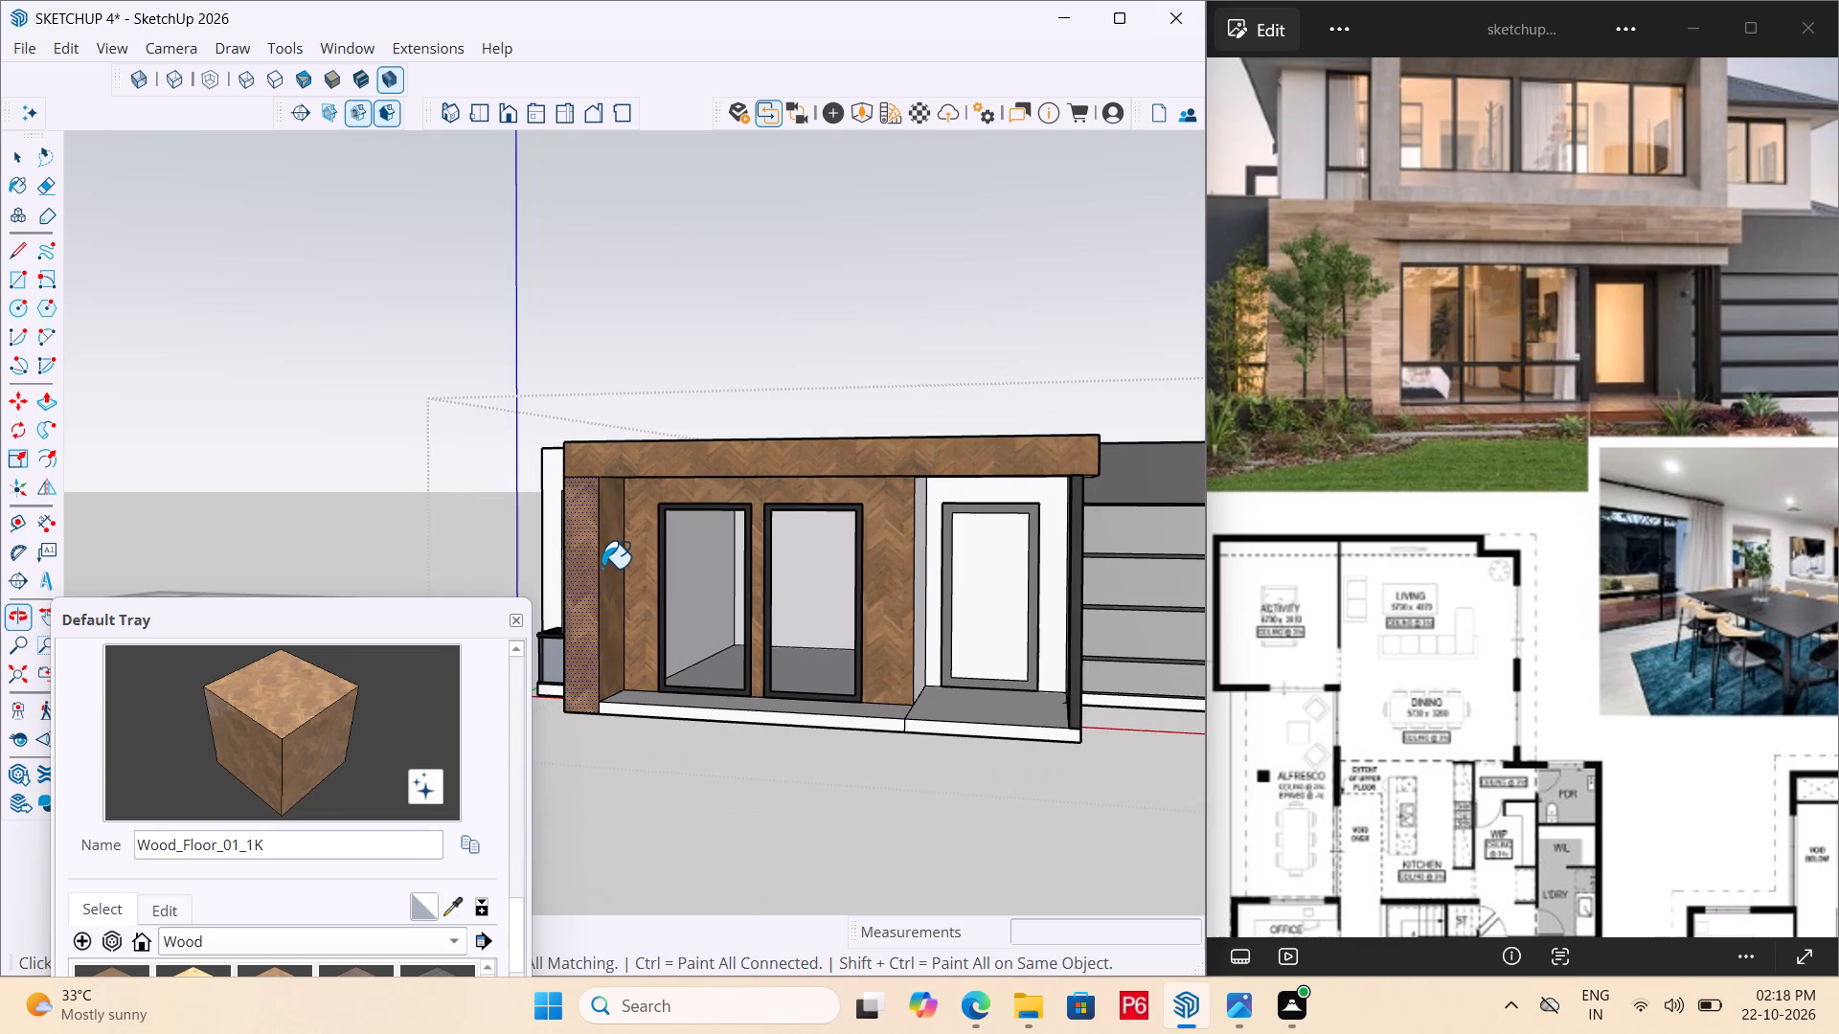
{"action": "scroll", "coordinate": [599, 571], "scroll_direction": "down", "scroll_amount": 4}
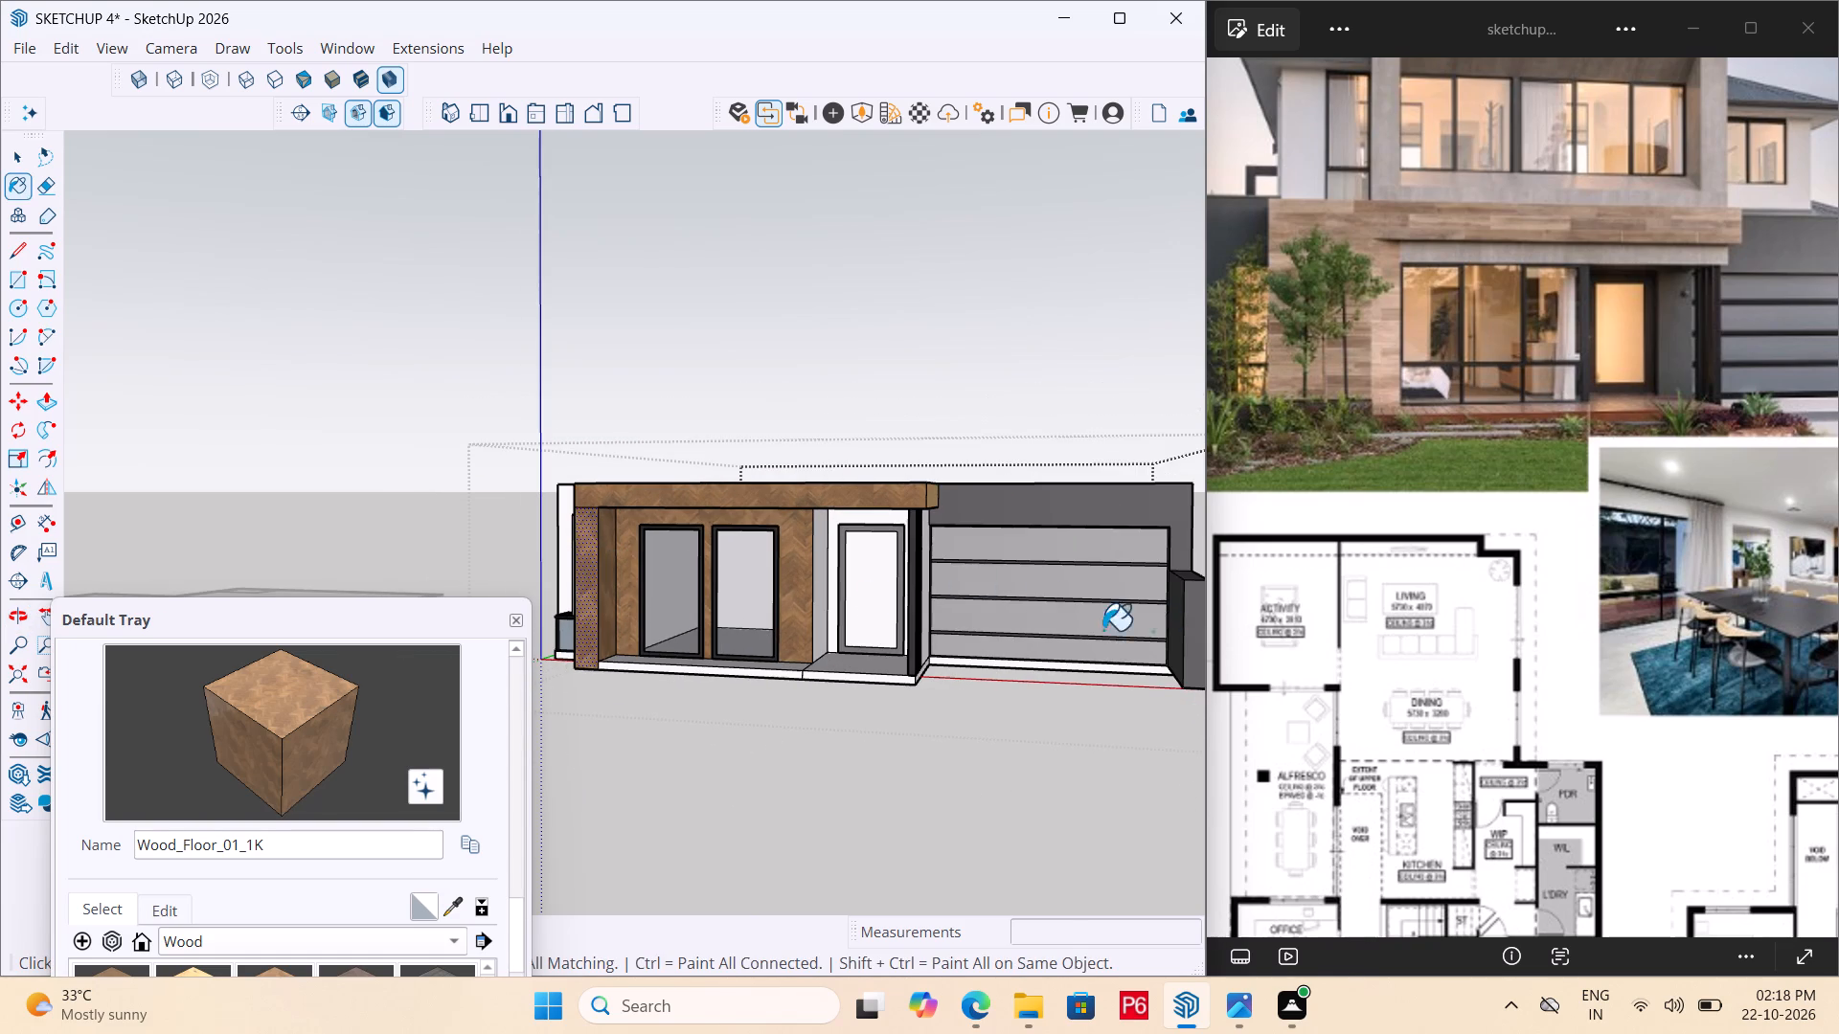
{"action": "scroll", "coordinate": [807, 611], "scroll_direction": "up", "scroll_amount": 4}
{"action": "middle_click_drag", "start_coordinate": [808, 611], "coordinate": [838, 615]}
{"action": "middle_click_drag", "start_coordinate": [948, 575], "coordinate": [984, 527]}
{"action": "scroll", "coordinate": [948, 575], "scroll_direction": "up", "scroll_amount": 4}
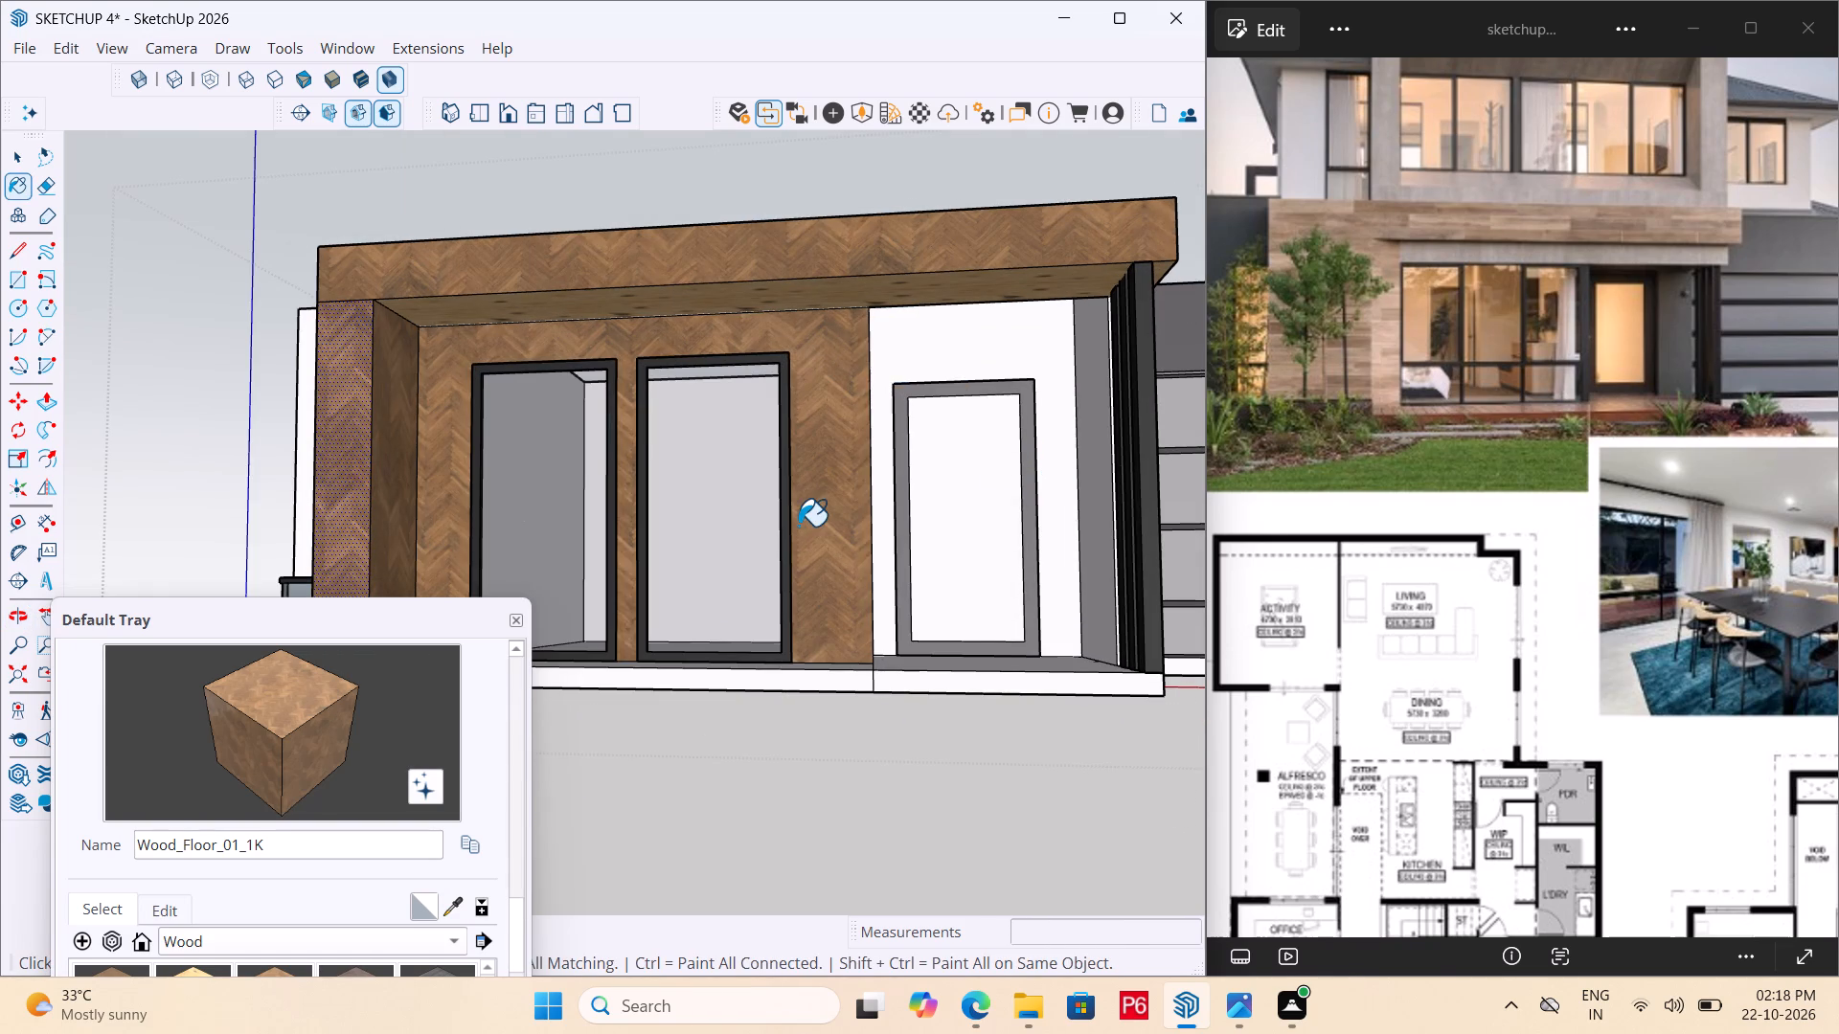
{"action": "middle_click_drag", "start_coordinate": [1291, 504], "coordinate": [1270, 504]}
{"action": "middle_click_drag", "start_coordinate": [927, 488], "coordinate": [949, 526]}
{"action": "middle_click_drag", "start_coordinate": [954, 531], "coordinate": [1105, 685]}
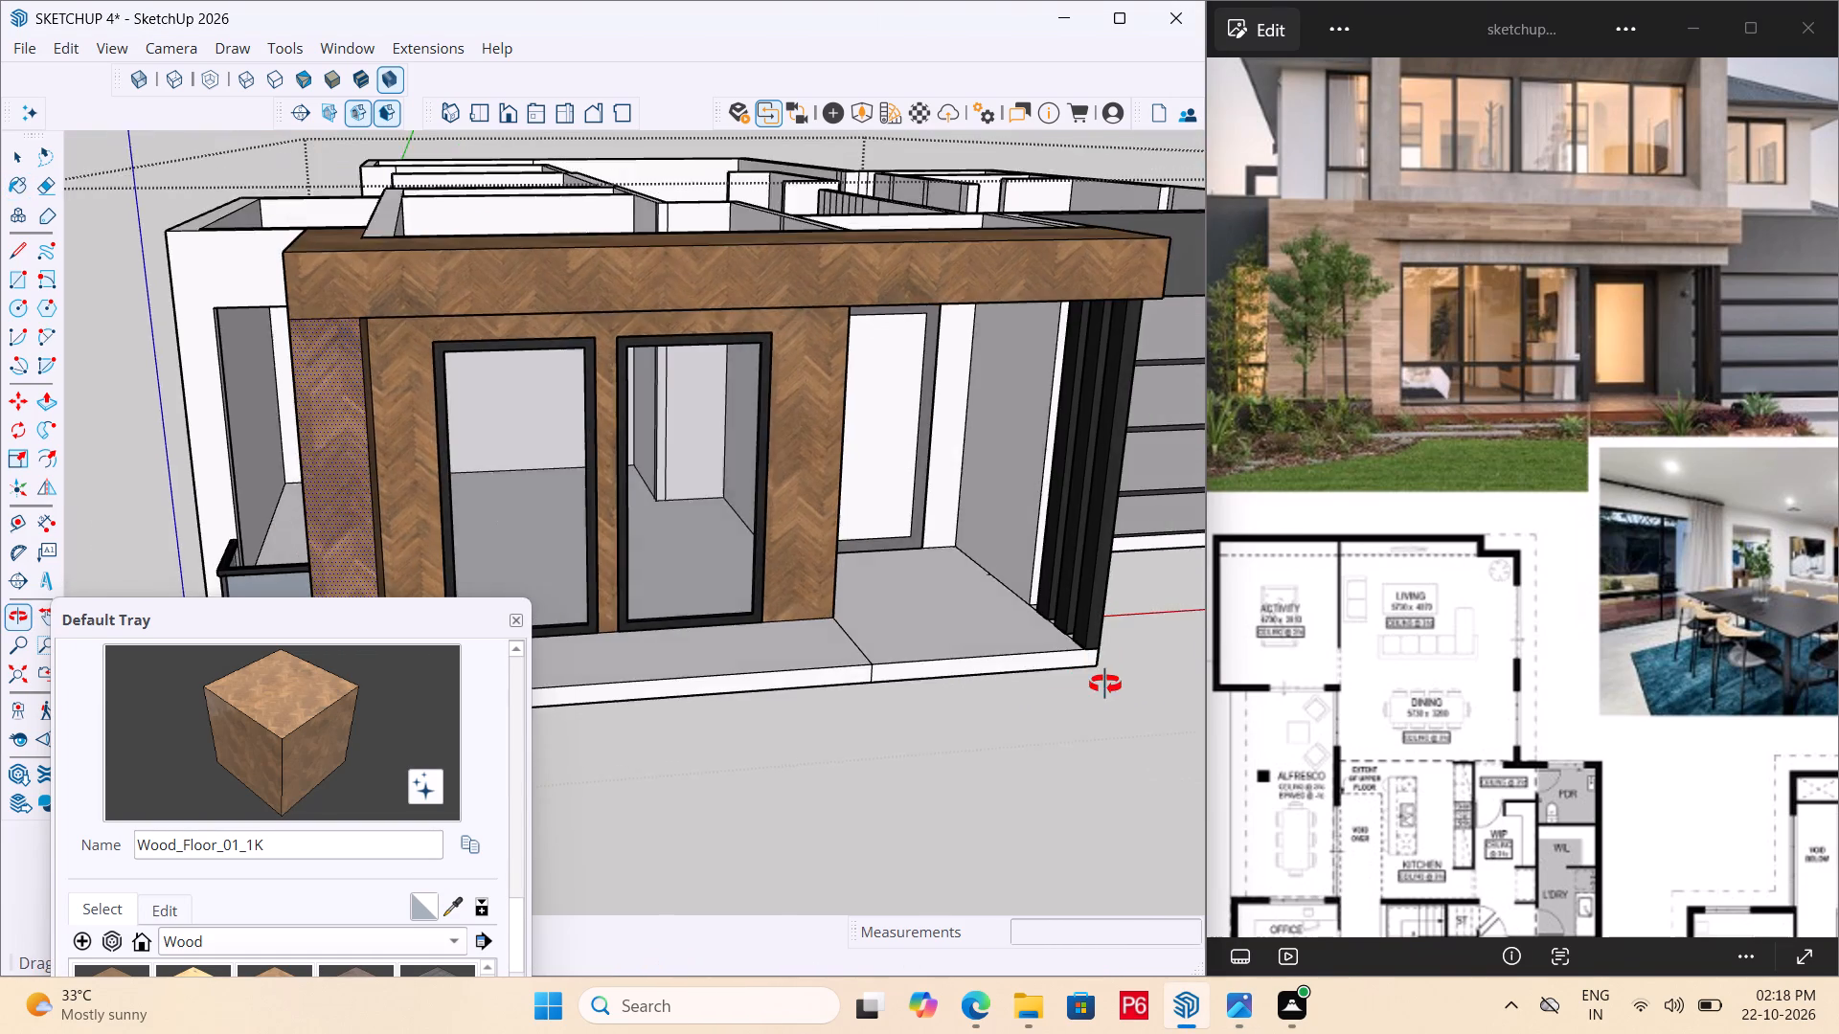
{"action": "middle_click_drag", "start_coordinate": [1105, 685], "coordinate": [848, 588]}
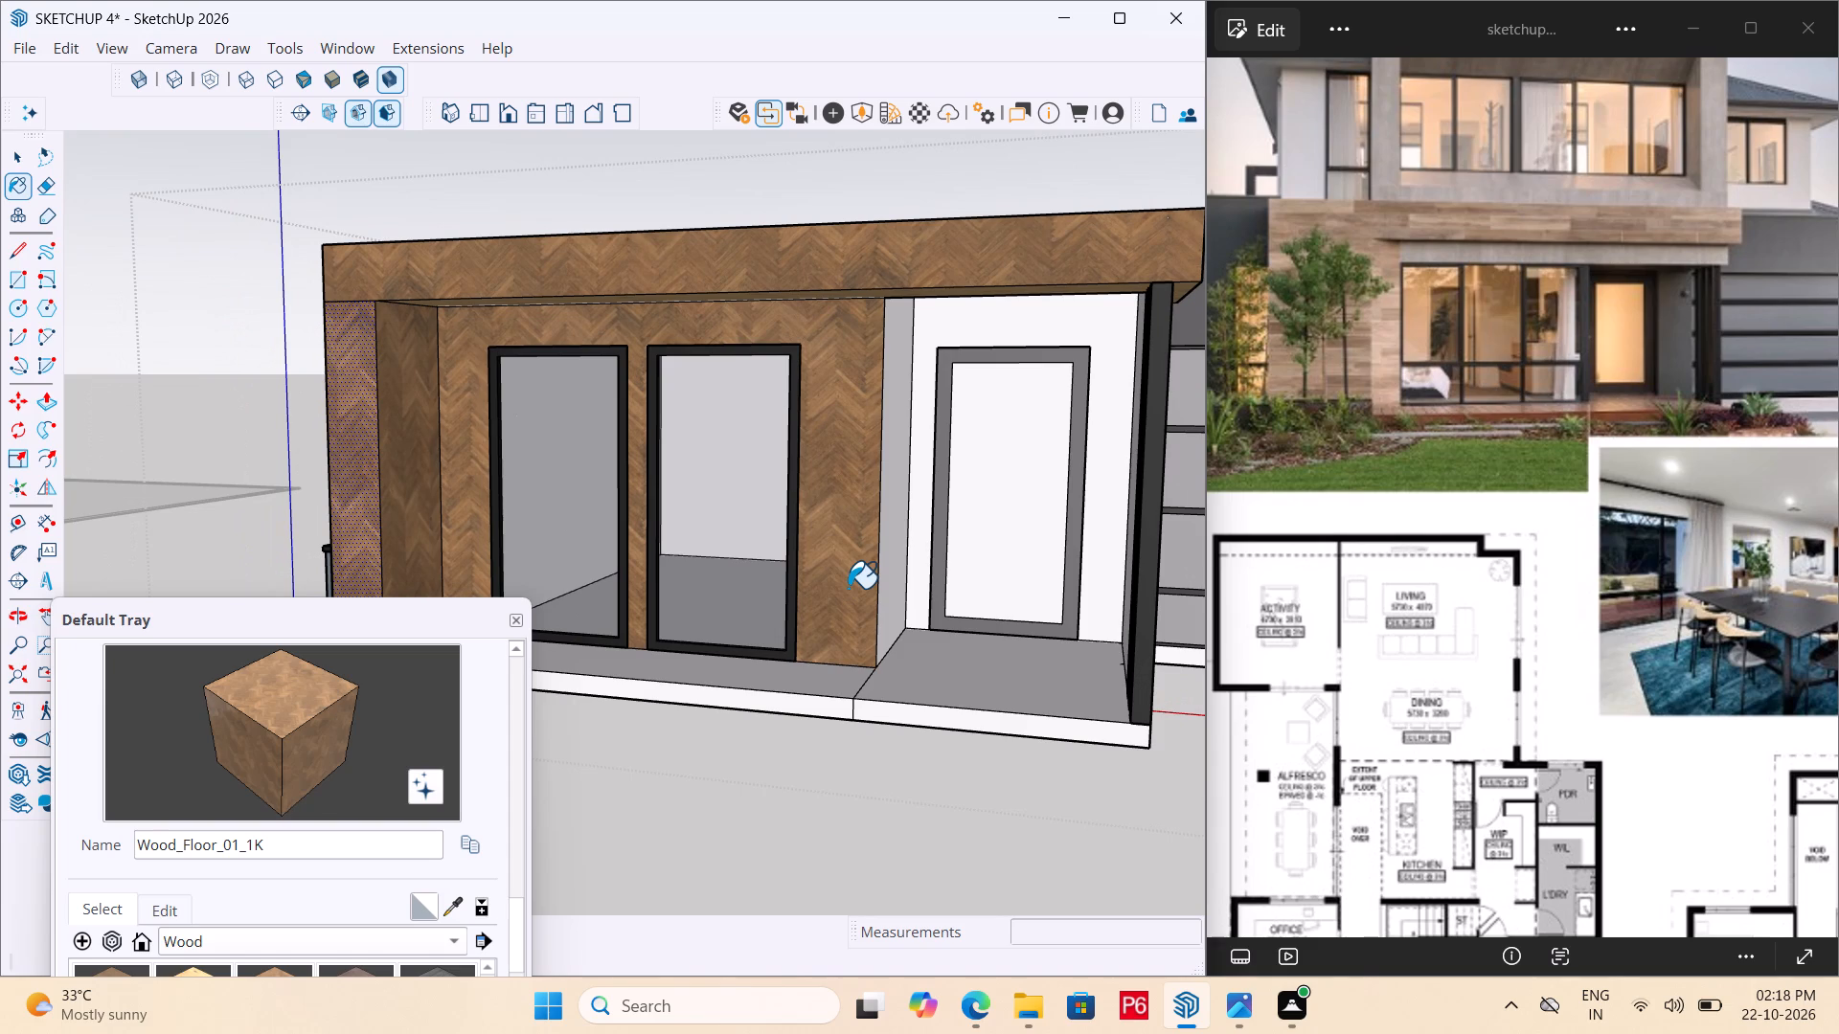
Paint the porch recess wall around the entry door with M04_Stone_Frost from the Solid Colors collection.
{"action": "key", "text": "b"}
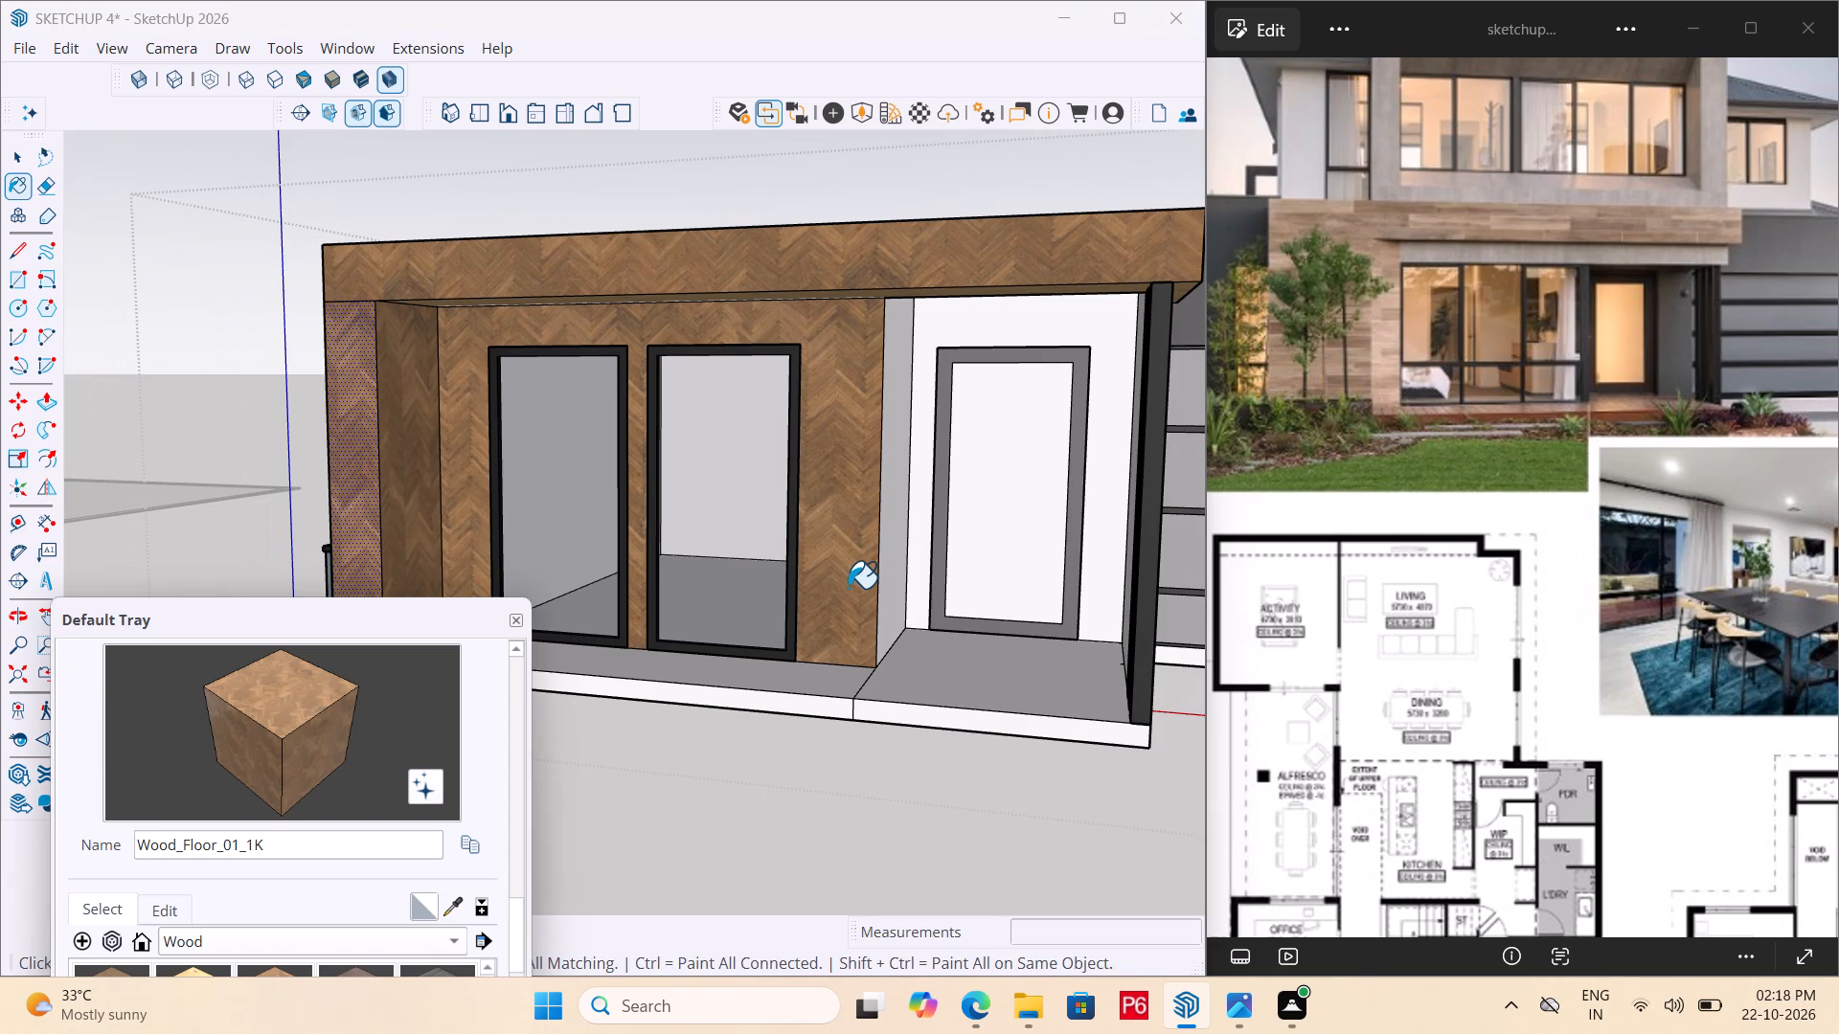
{"action": "scroll", "coordinate": [122, 853], "scroll_direction": "down", "scroll_amount": 5}
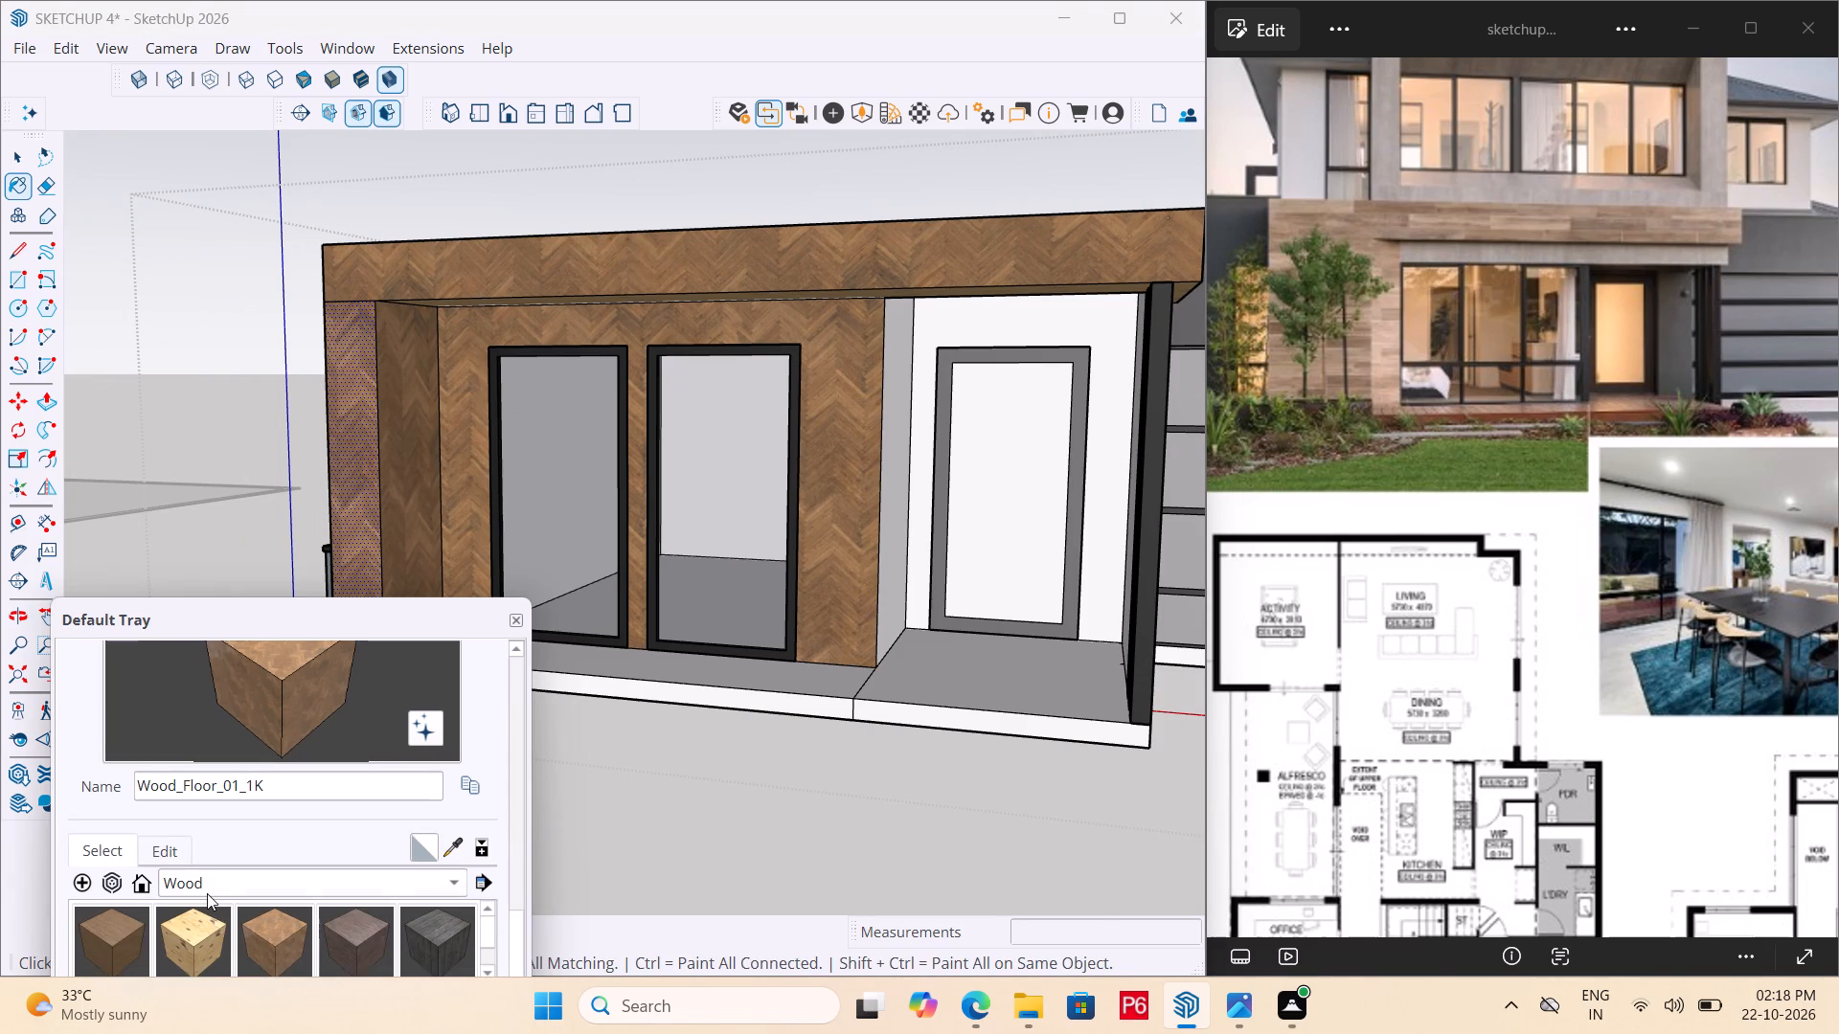
{"action": "left_click_drag", "start_coordinate": [212, 900], "coordinate": [217, 891]}
{"action": "left_click", "coordinate": [218, 890]}
{"action": "left_click", "coordinate": [250, 821]}
{"action": "scroll", "coordinate": [250, 821], "scroll_direction": "down", "scroll_amount": 6}
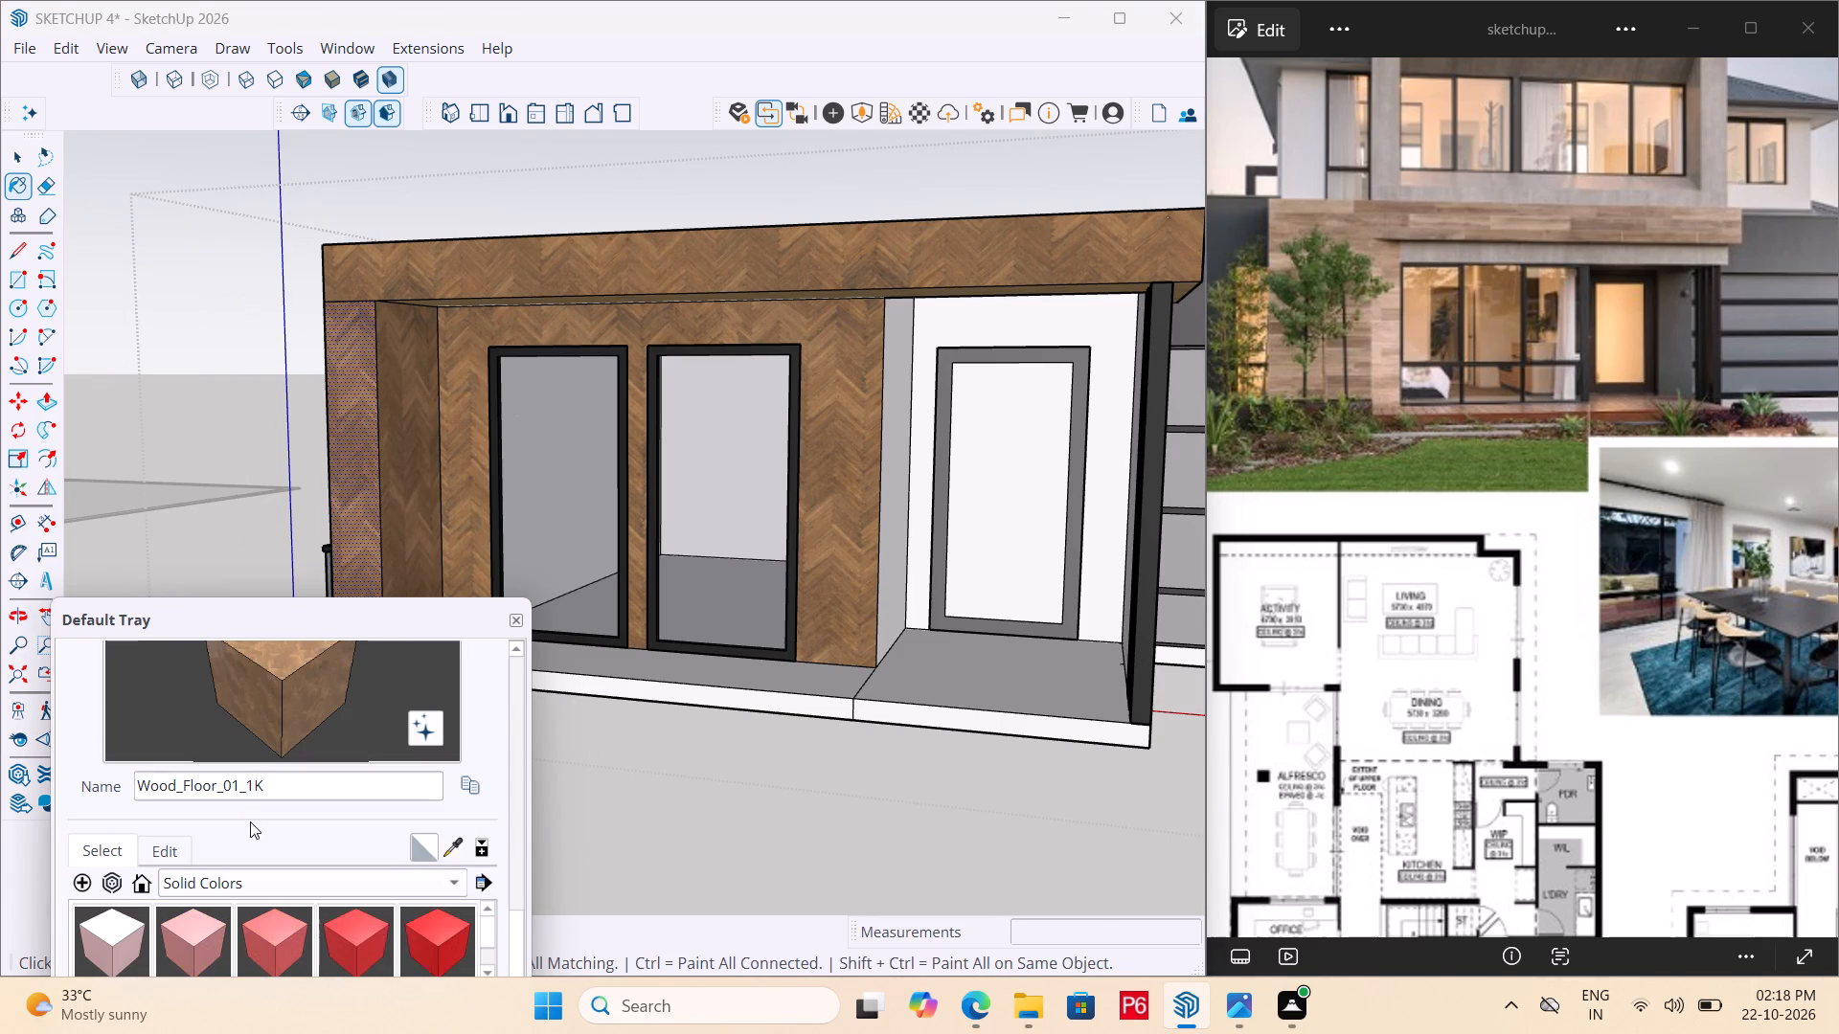
{"action": "scroll", "coordinate": [306, 847], "scroll_direction": "down", "scroll_amount": 5}
{"action": "scroll", "coordinate": [402, 921], "scroll_direction": "down", "scroll_amount": 11}
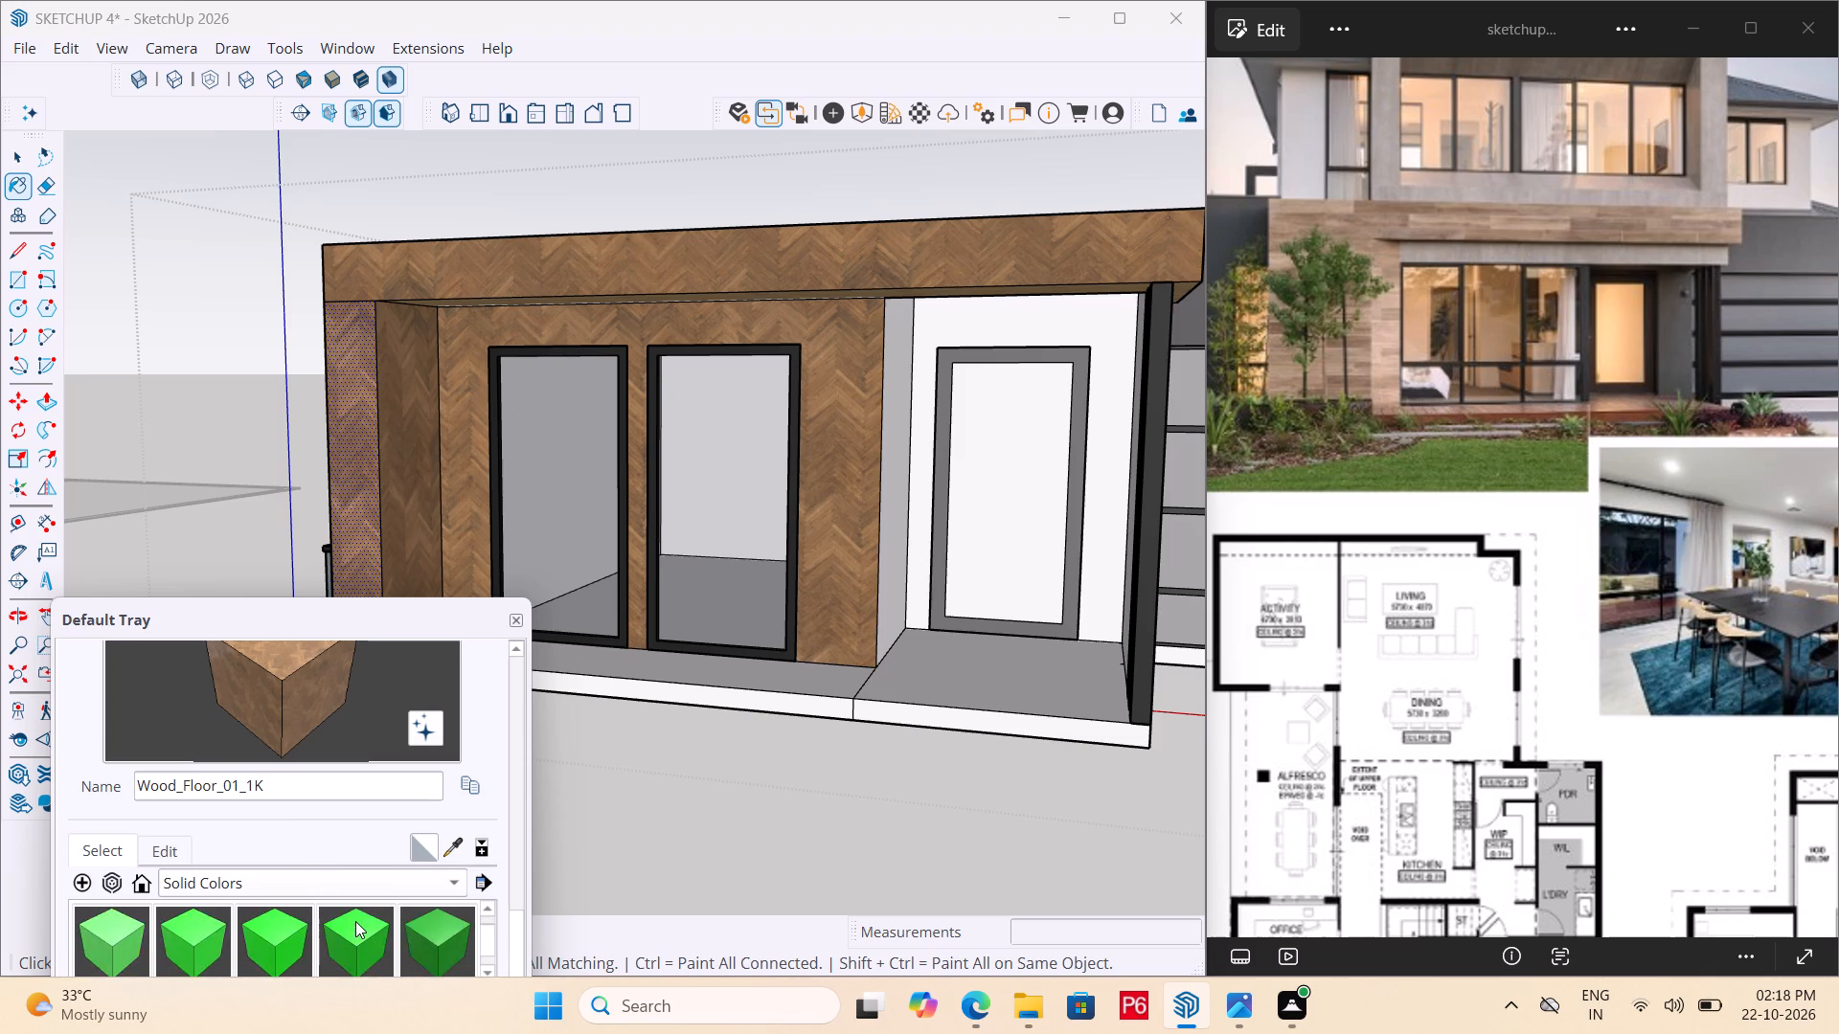
{"action": "scroll", "coordinate": [355, 921], "scroll_direction": "down", "scroll_amount": 12}
{"action": "scroll", "coordinate": [329, 928], "scroll_direction": "up", "scroll_amount": 1}
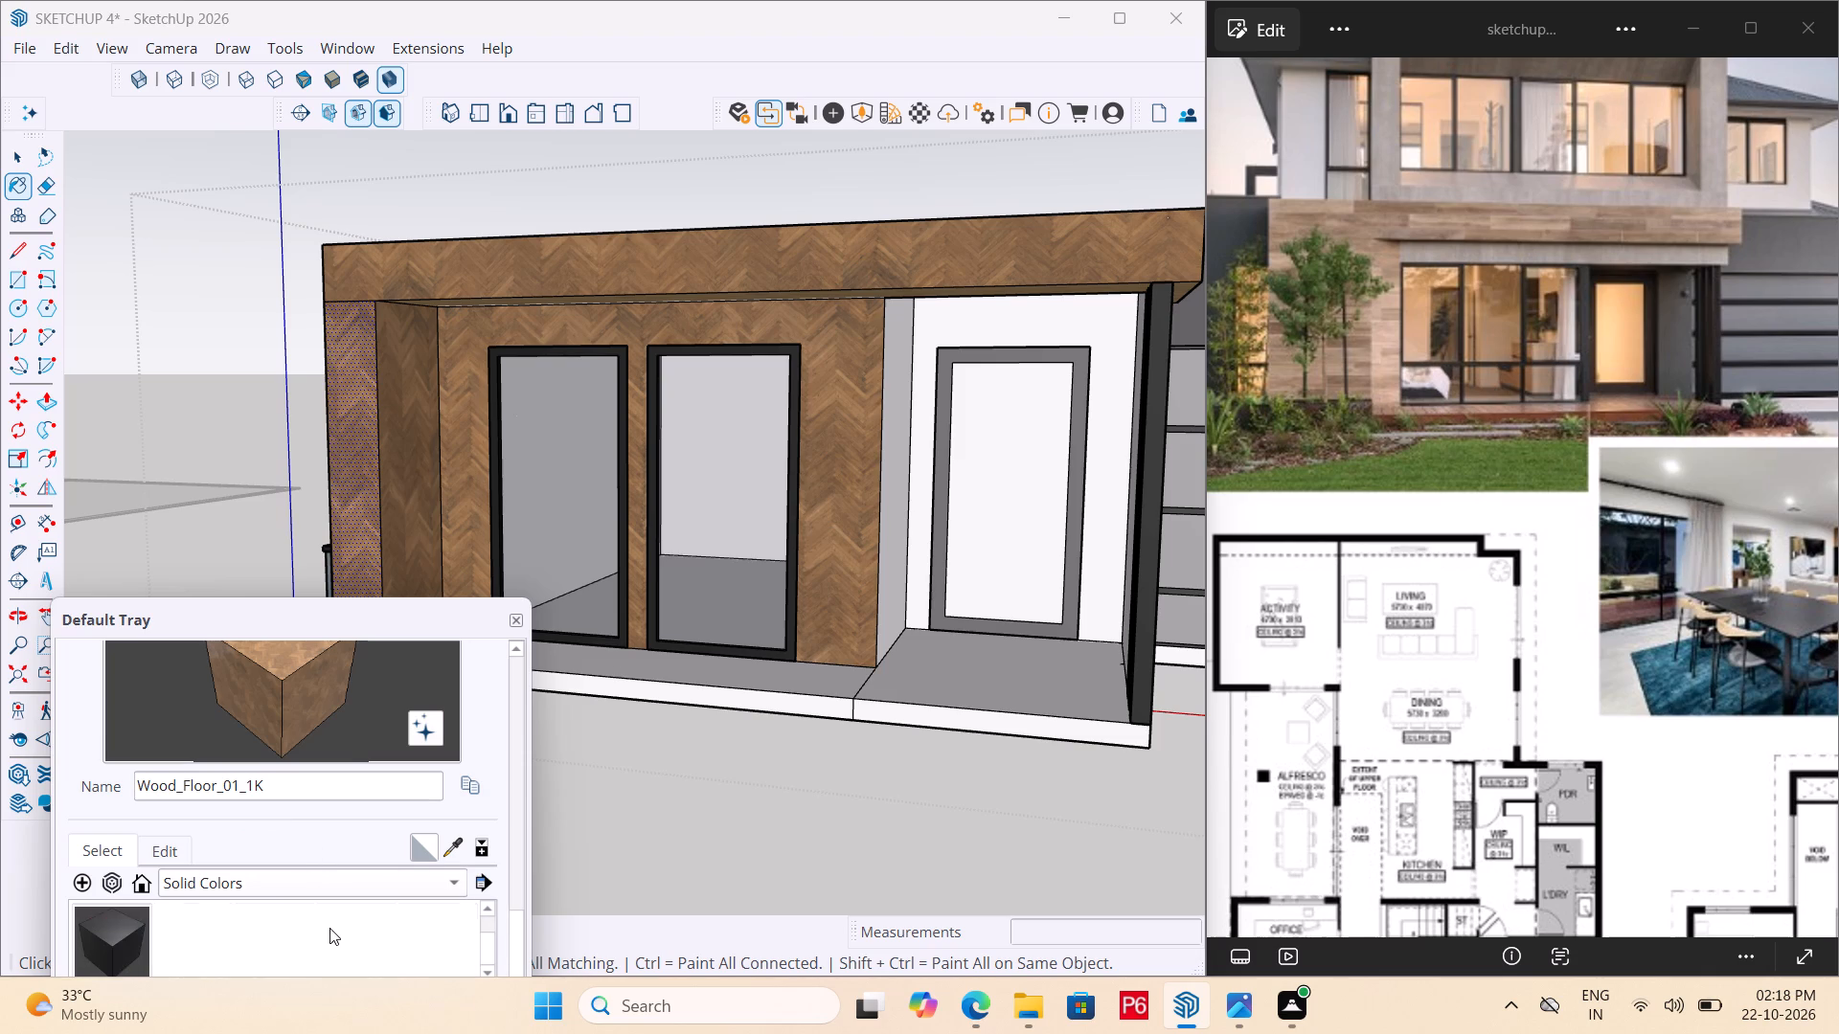
{"action": "left_click", "coordinate": [111, 923]}
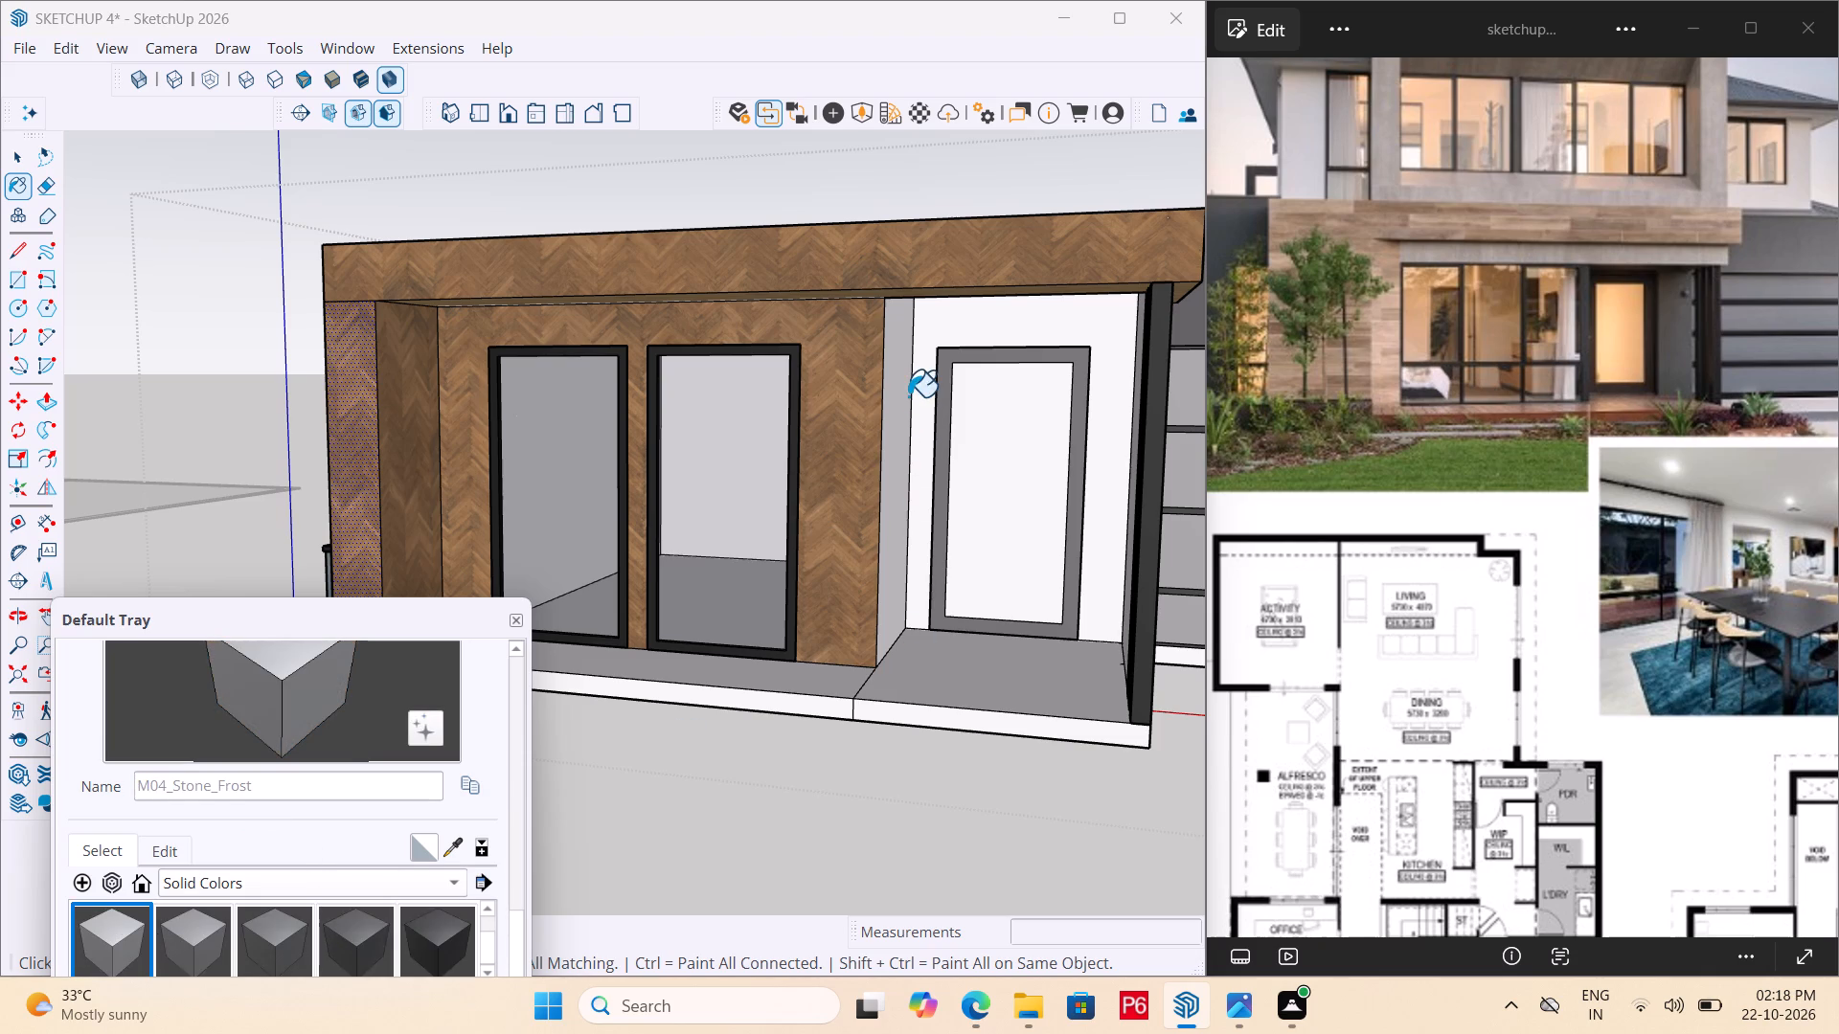
{"action": "left_click_drag", "start_coordinate": [908, 396], "coordinate": [914, 388]}
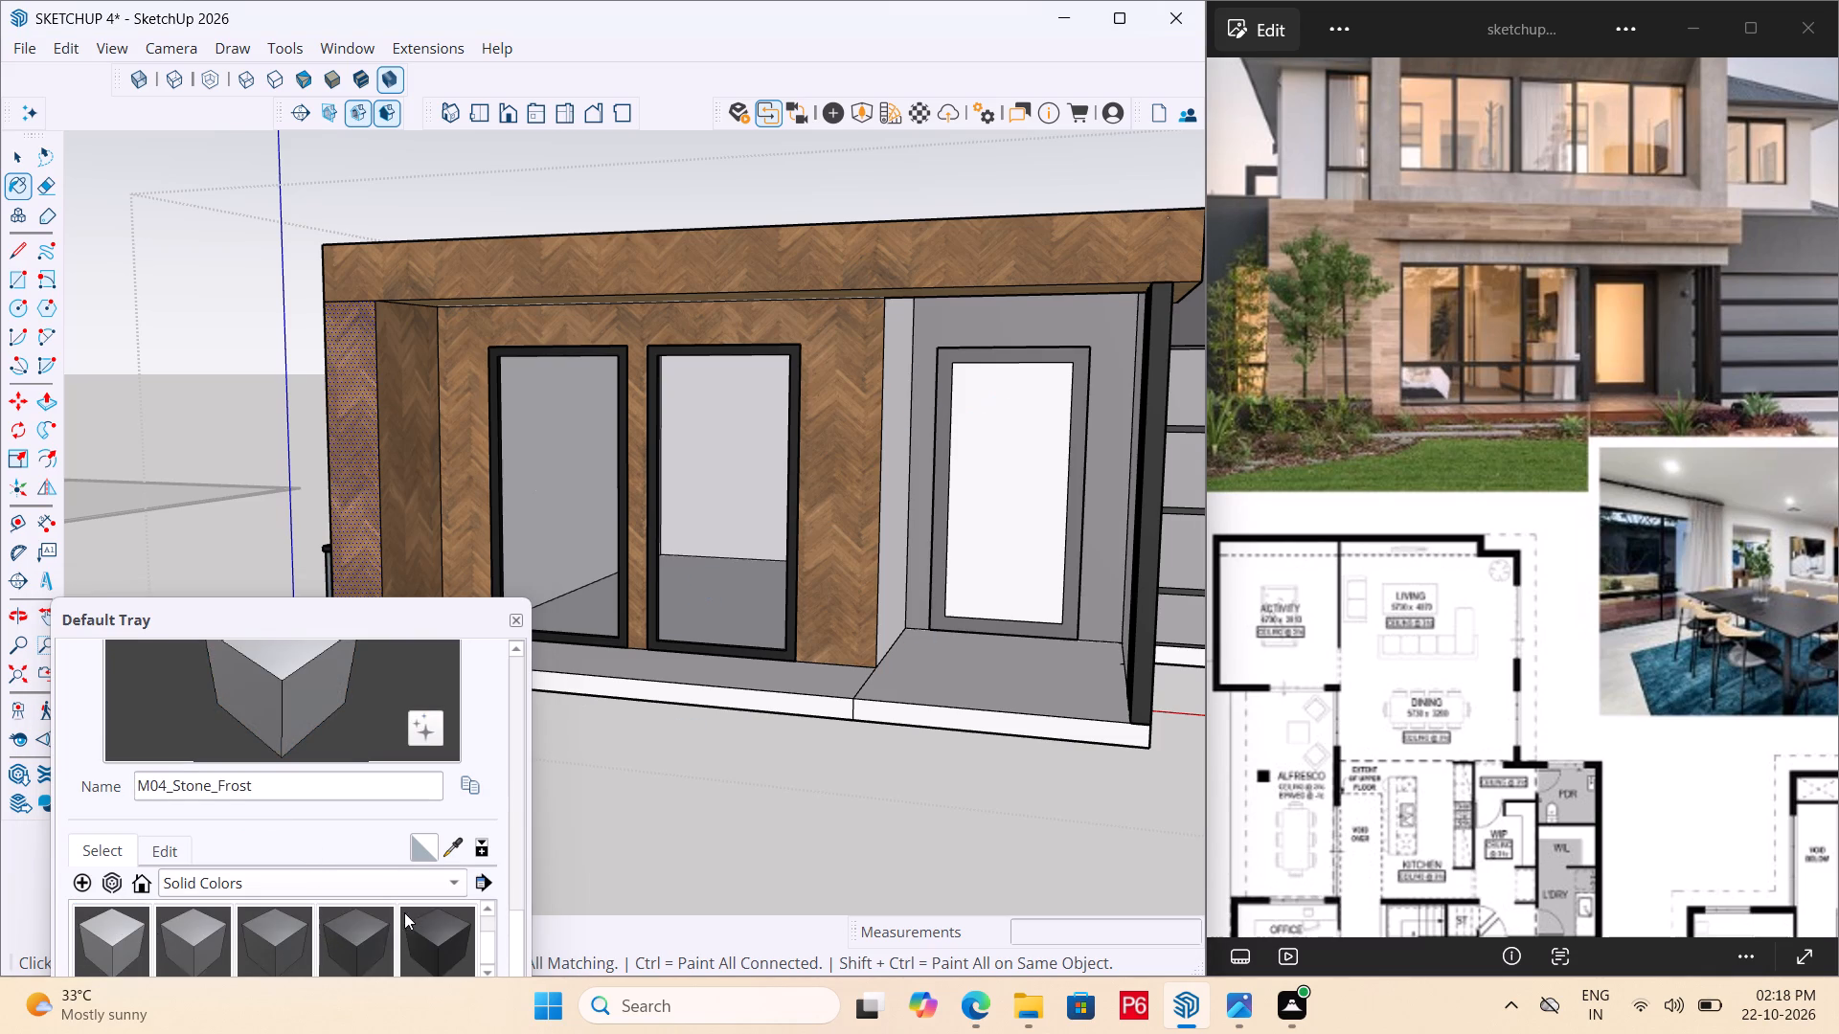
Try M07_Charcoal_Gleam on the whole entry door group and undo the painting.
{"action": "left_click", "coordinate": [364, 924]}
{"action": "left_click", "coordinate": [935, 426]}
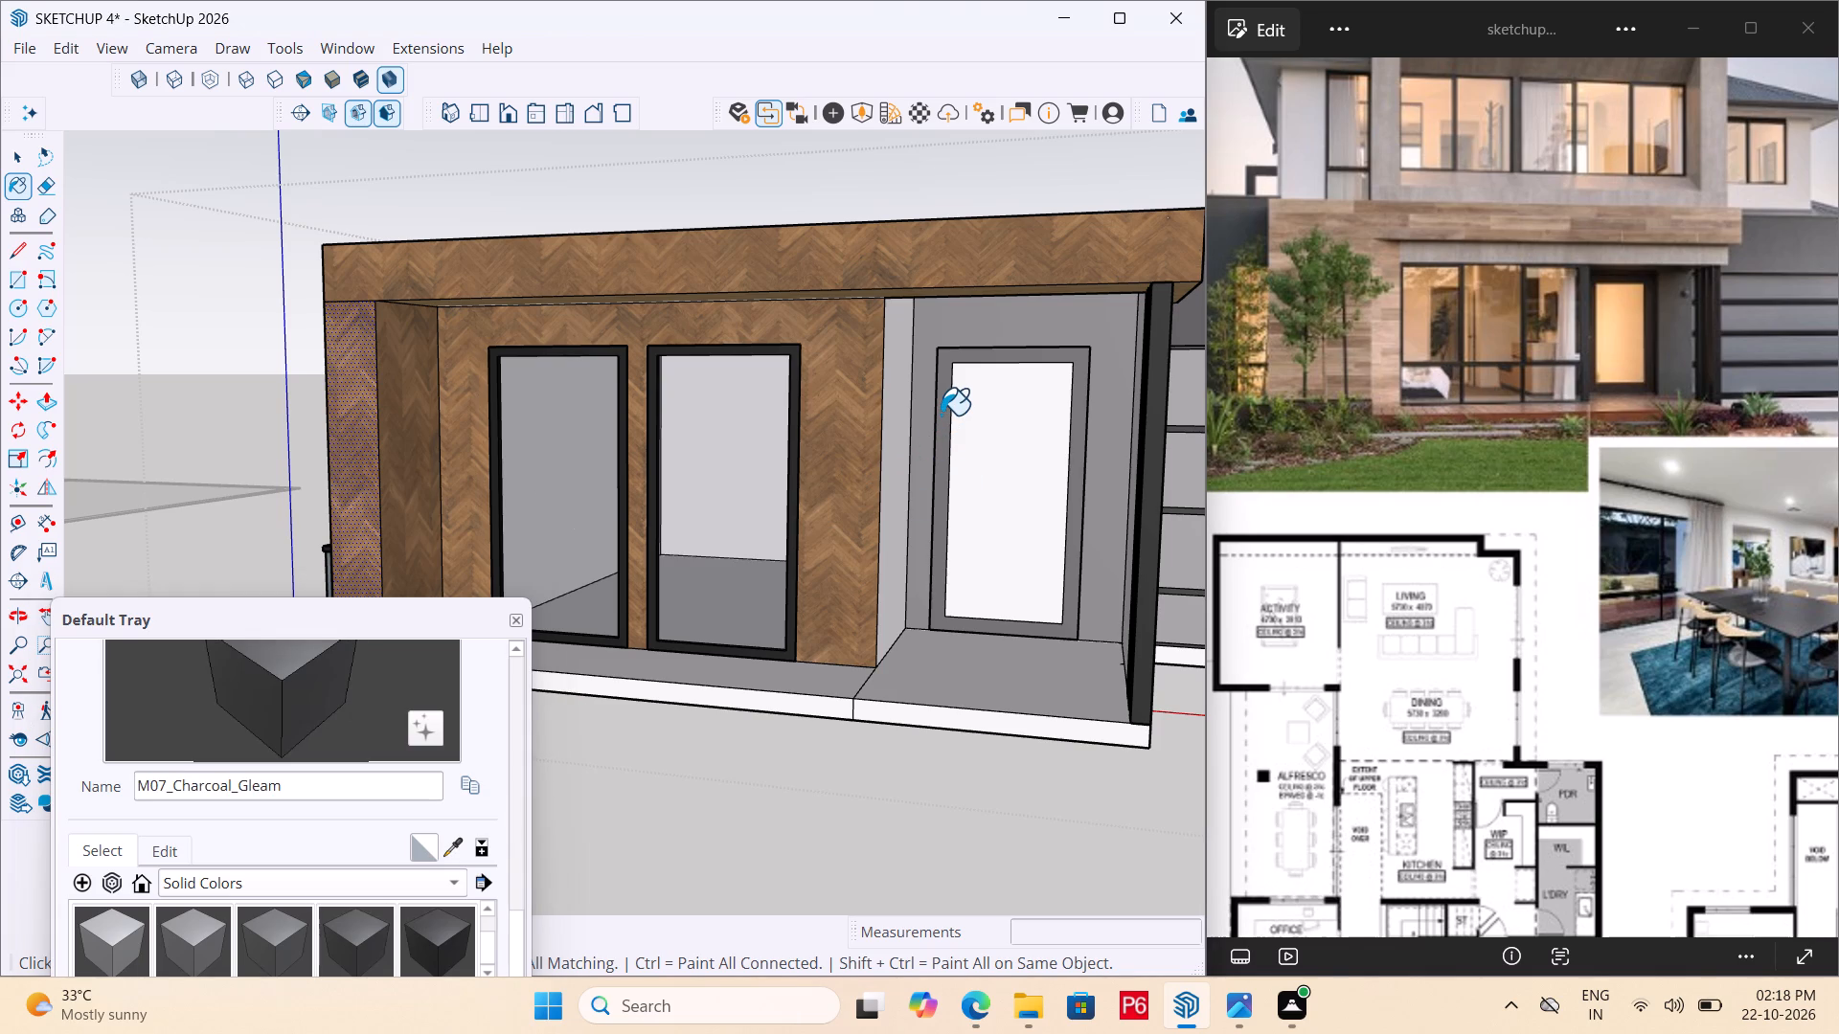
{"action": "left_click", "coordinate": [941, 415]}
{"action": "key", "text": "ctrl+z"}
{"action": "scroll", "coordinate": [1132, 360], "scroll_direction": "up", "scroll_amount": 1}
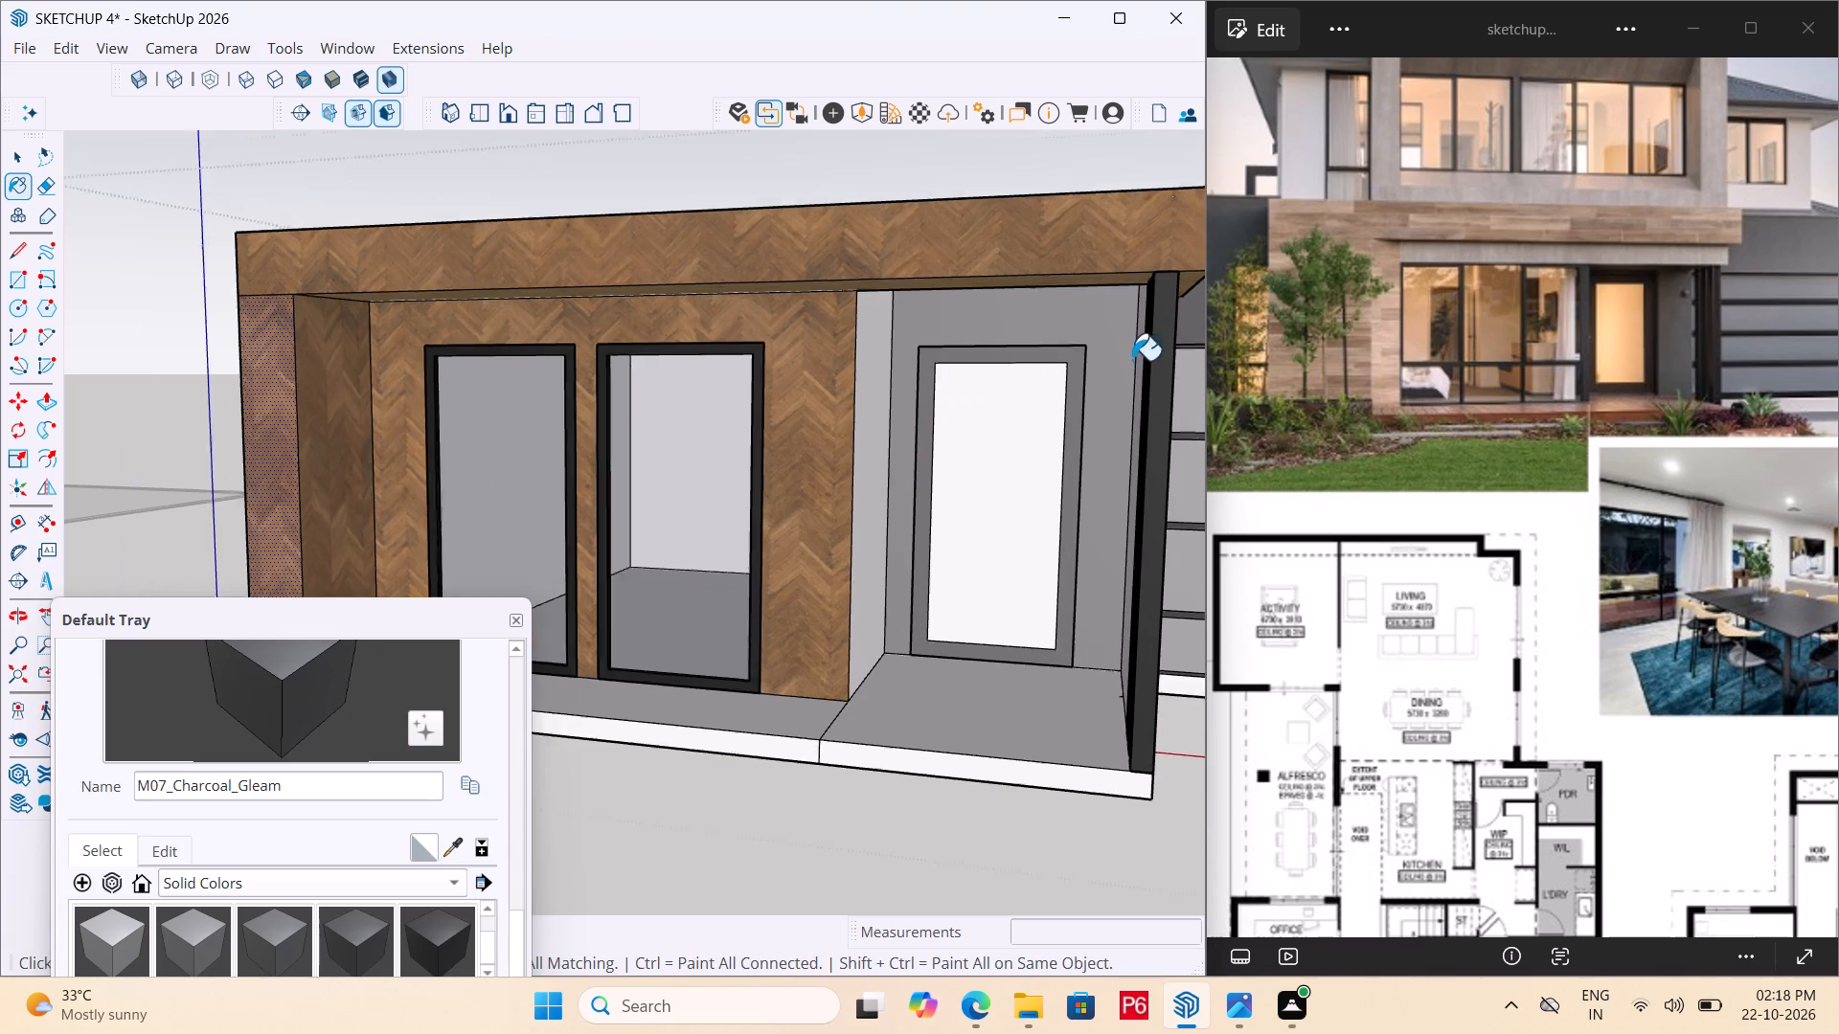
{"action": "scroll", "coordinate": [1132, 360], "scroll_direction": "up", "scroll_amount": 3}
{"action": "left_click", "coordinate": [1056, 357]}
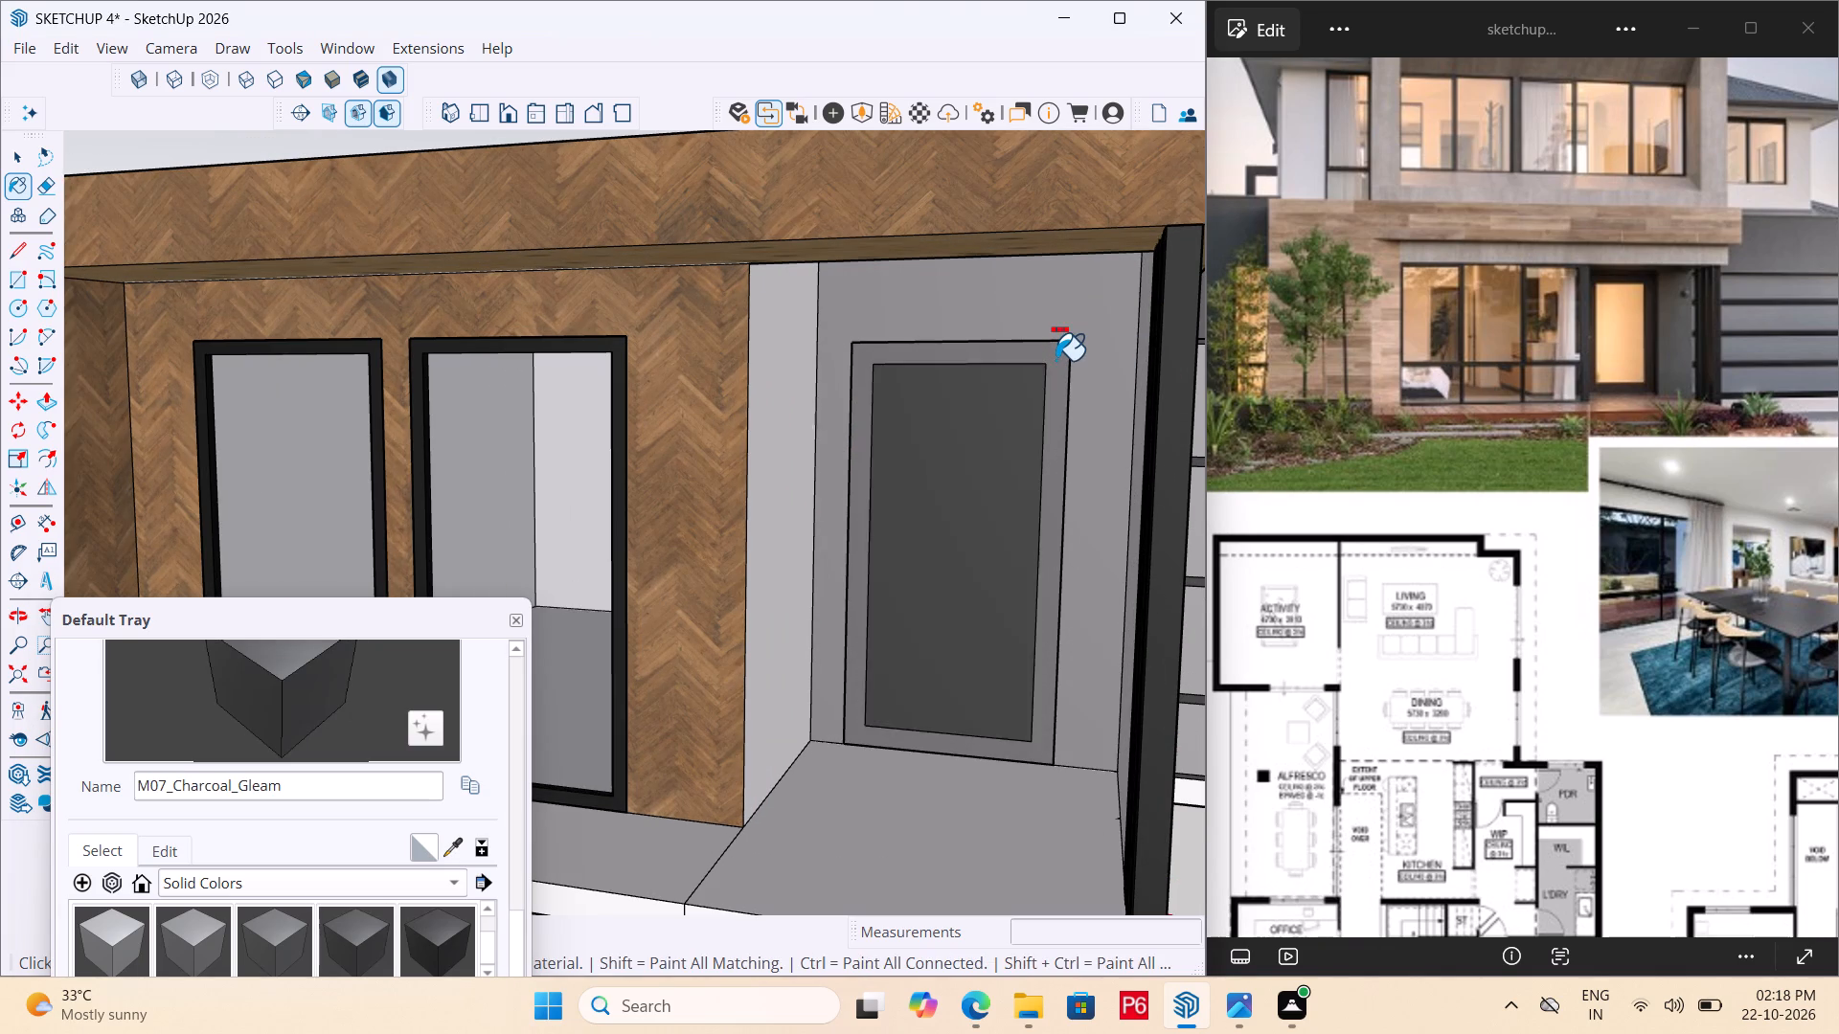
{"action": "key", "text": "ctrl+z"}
Open the entry door group for editing and select its frame face.
{"action": "key", "text": "space"}
{"action": "left_click", "coordinate": [1051, 369]}
{"action": "double_click", "coordinate": [1056, 367]}
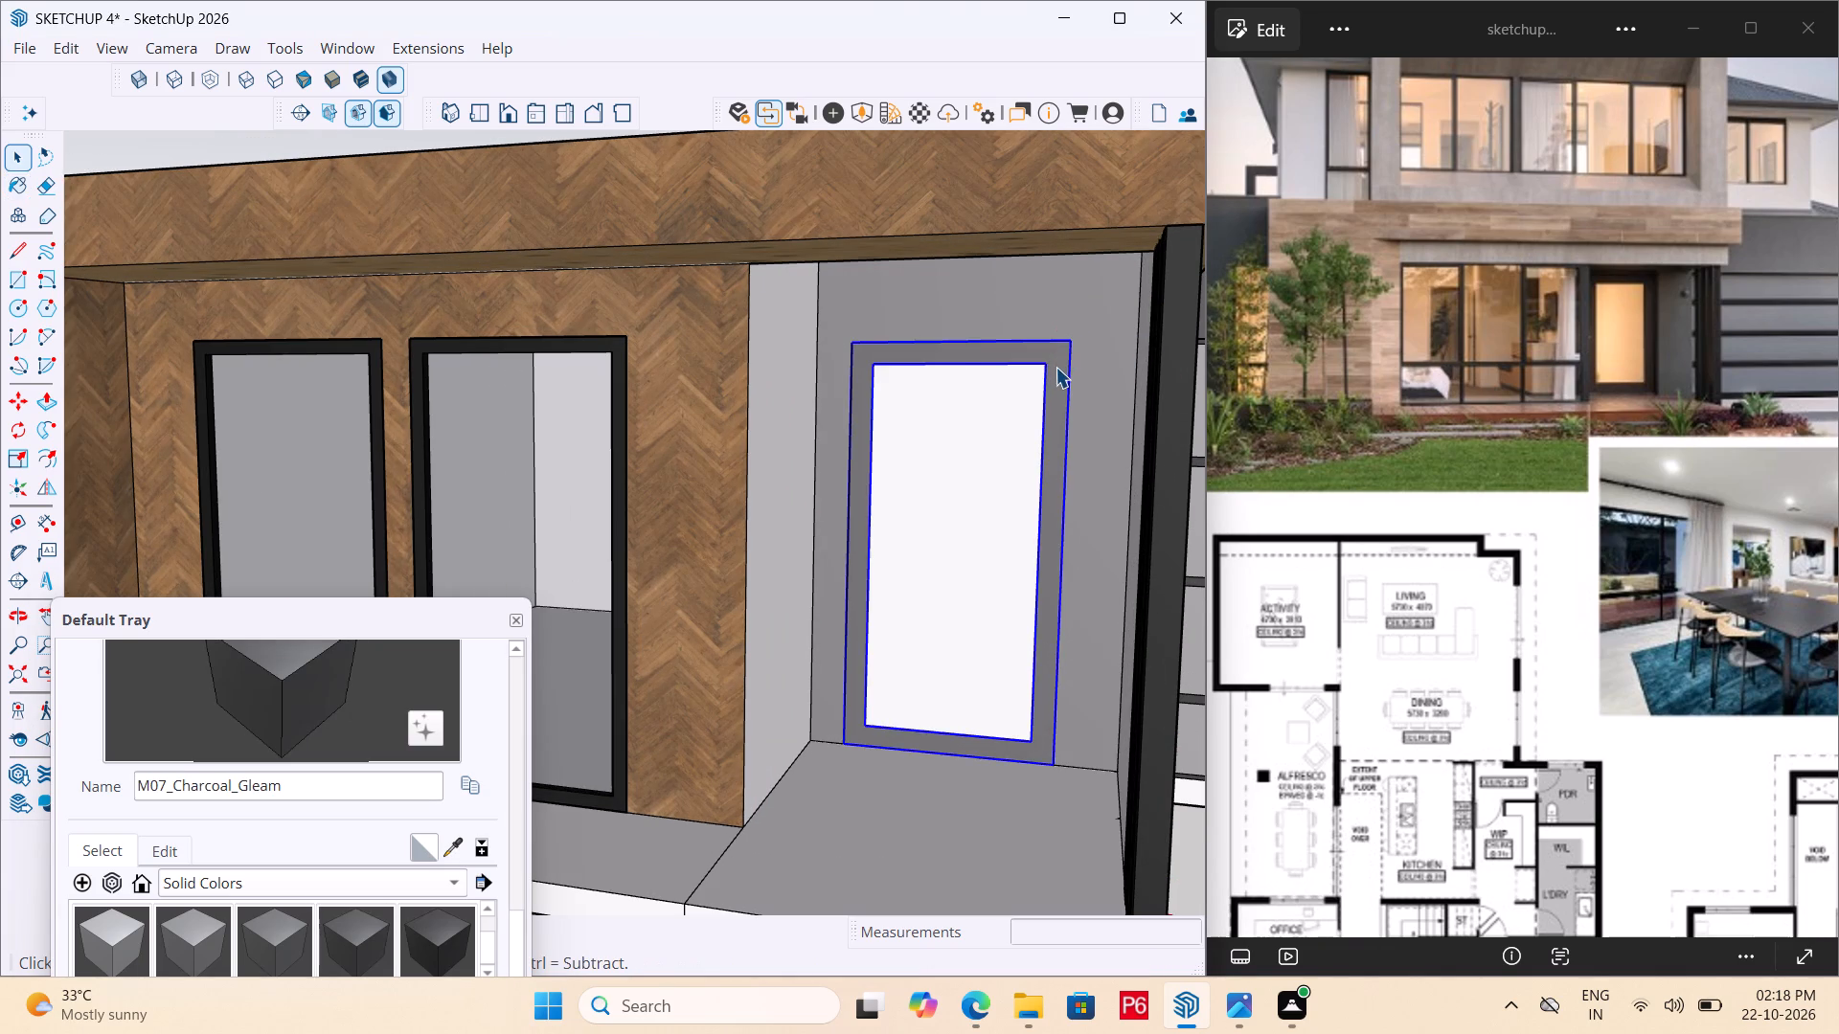
{"action": "left_click", "coordinate": [1056, 359]}
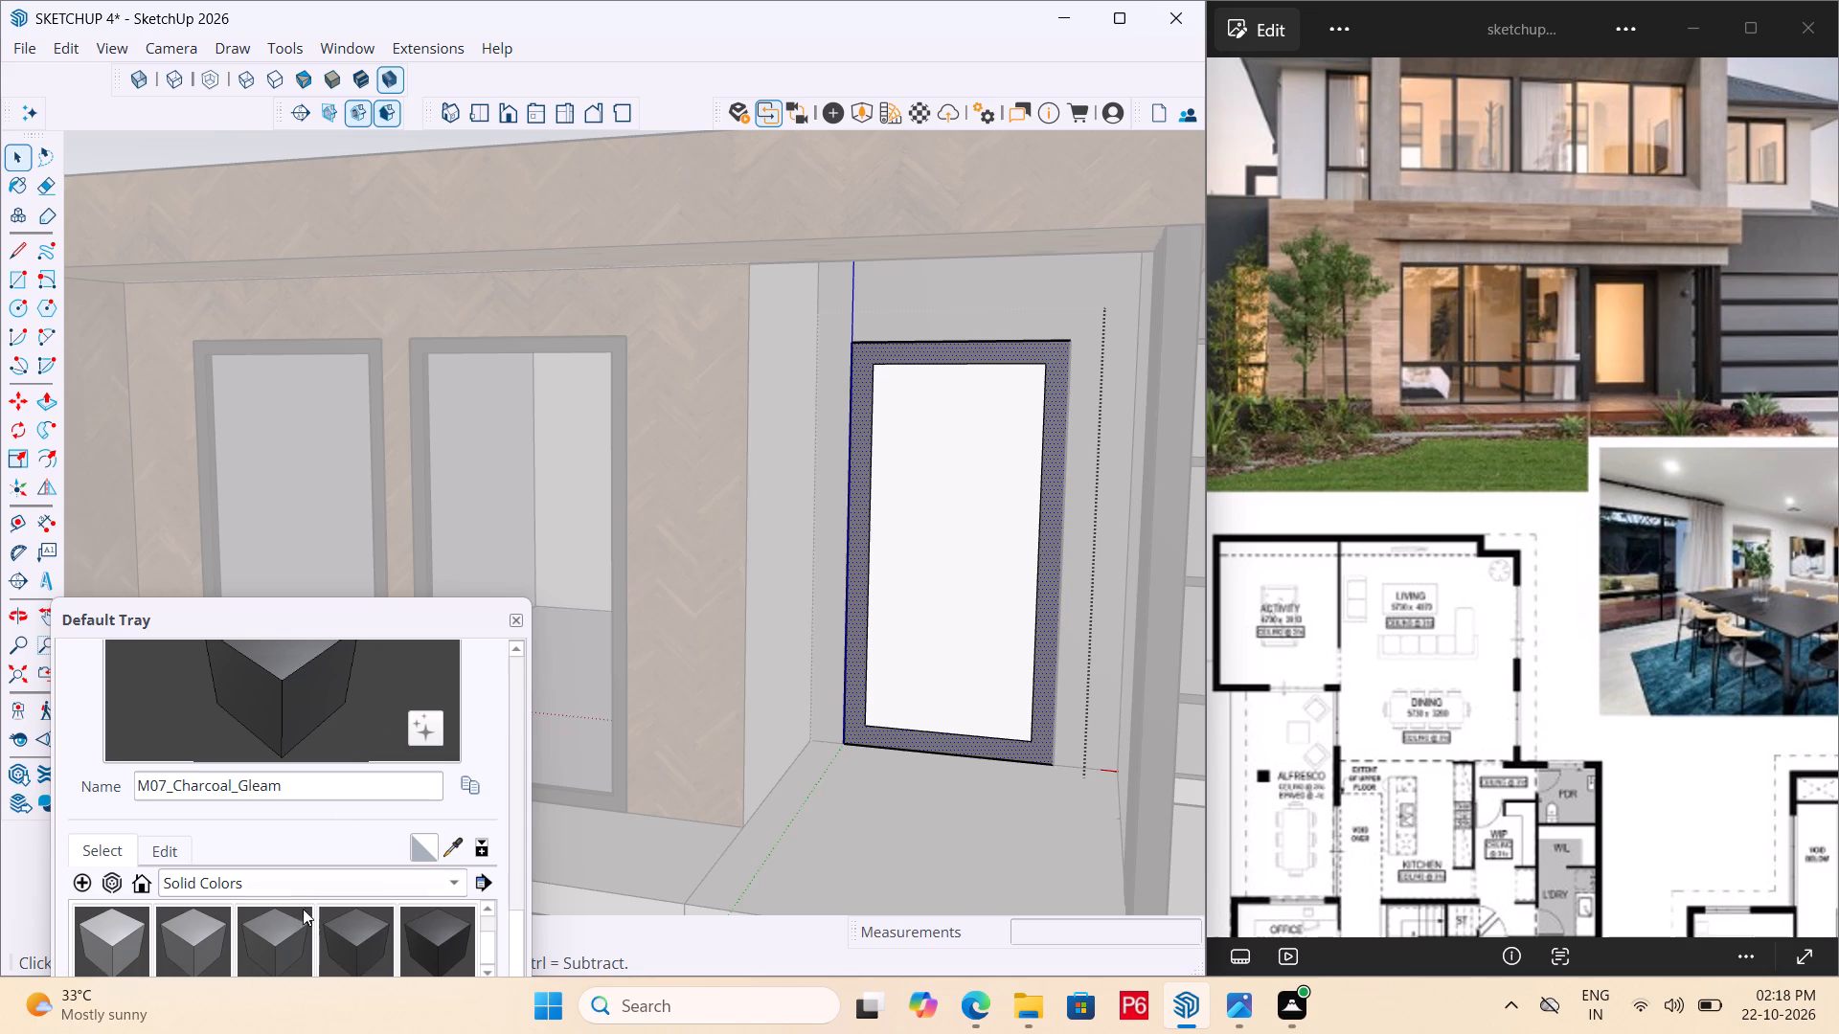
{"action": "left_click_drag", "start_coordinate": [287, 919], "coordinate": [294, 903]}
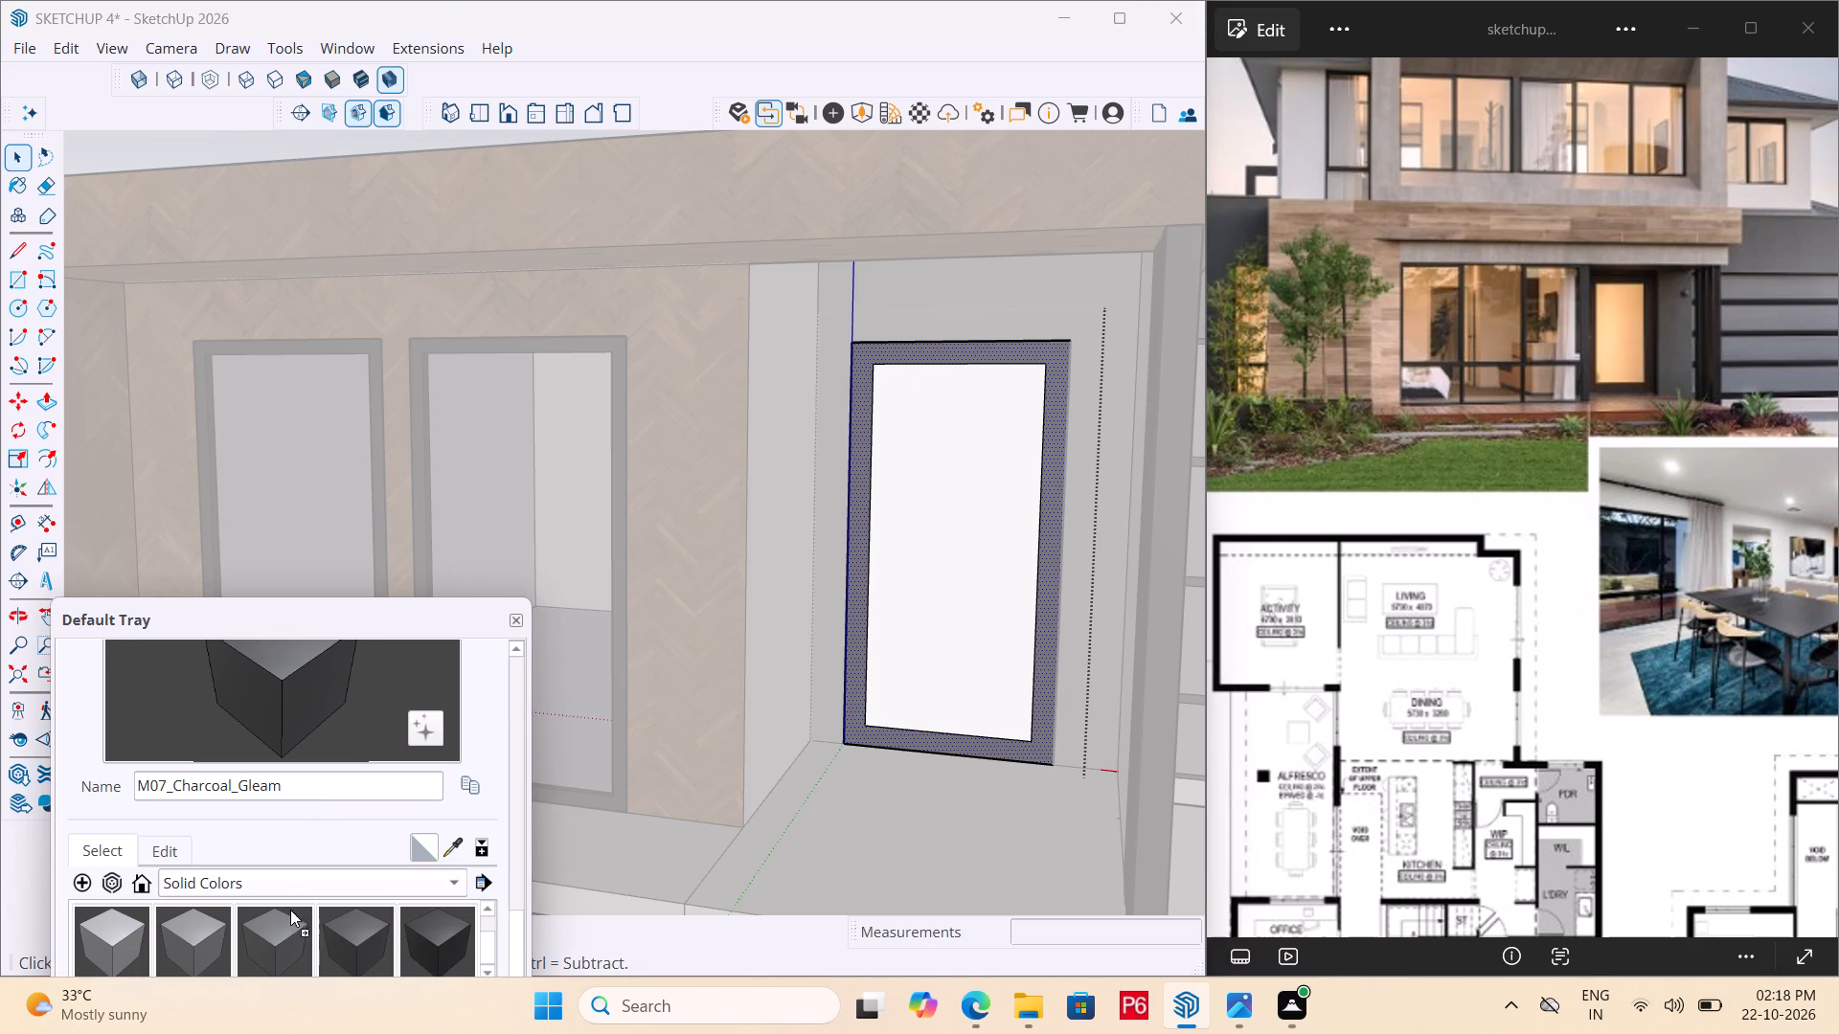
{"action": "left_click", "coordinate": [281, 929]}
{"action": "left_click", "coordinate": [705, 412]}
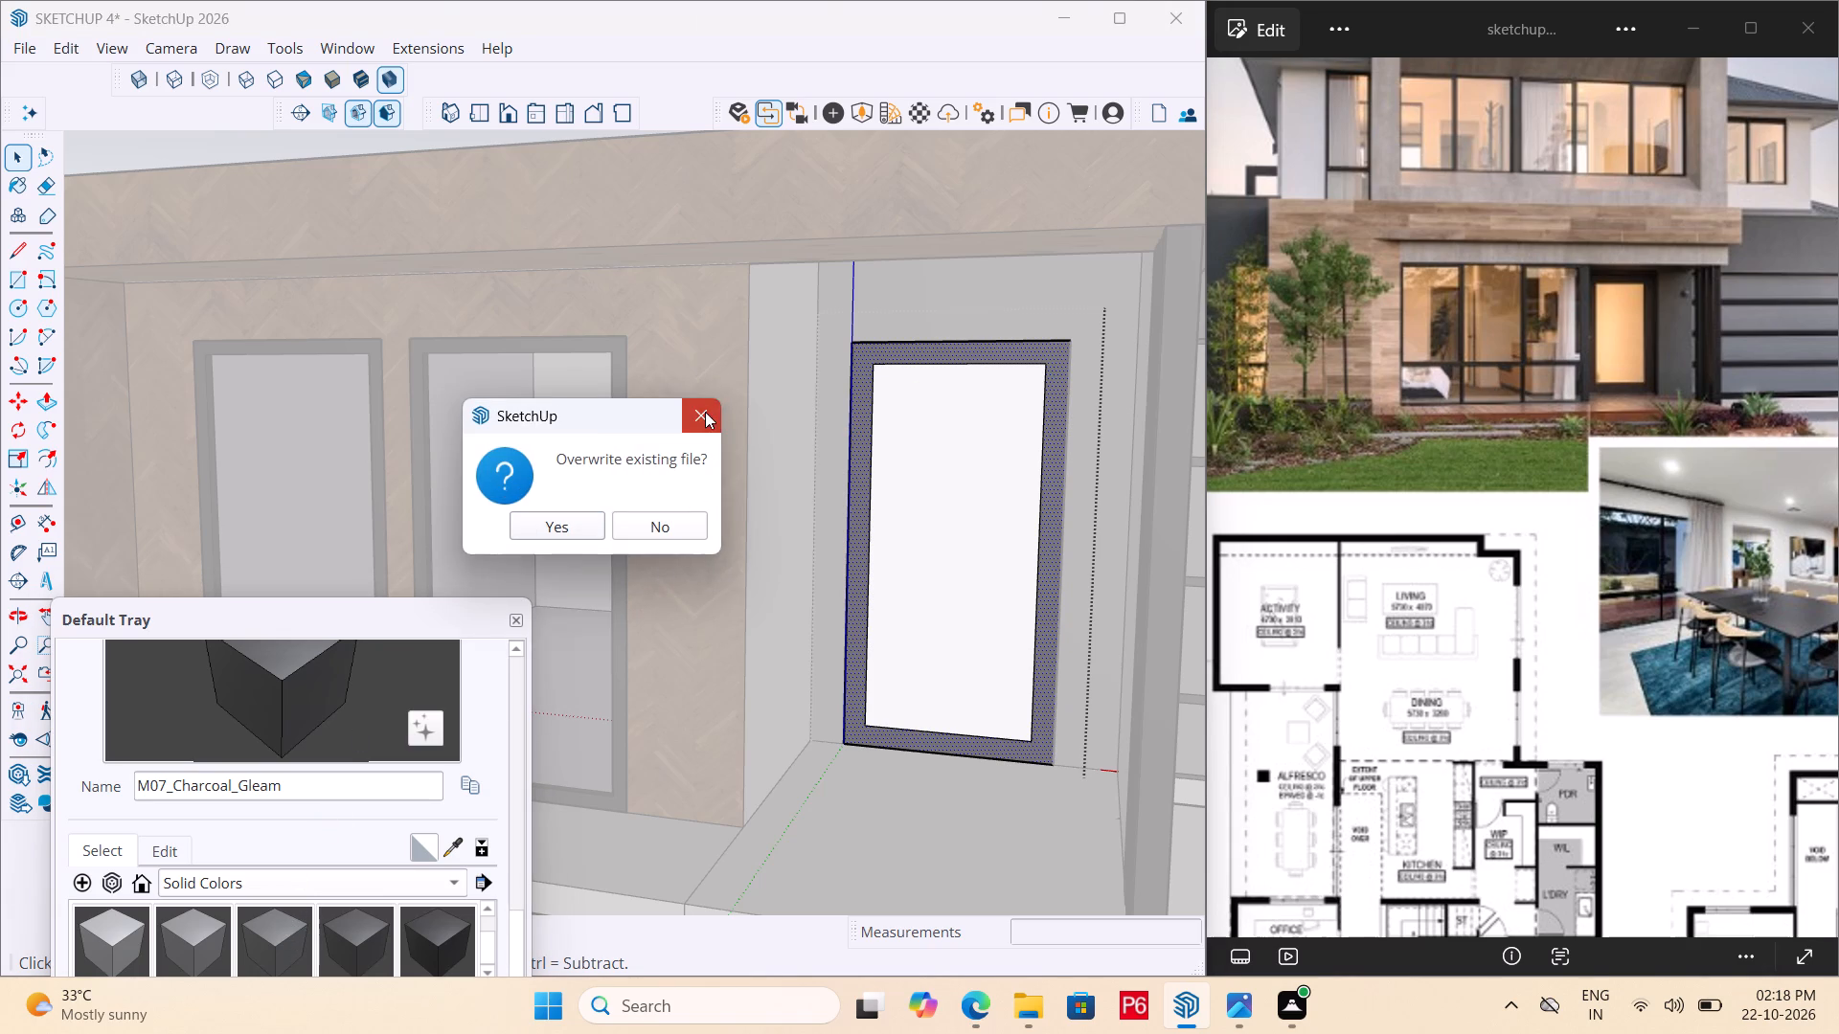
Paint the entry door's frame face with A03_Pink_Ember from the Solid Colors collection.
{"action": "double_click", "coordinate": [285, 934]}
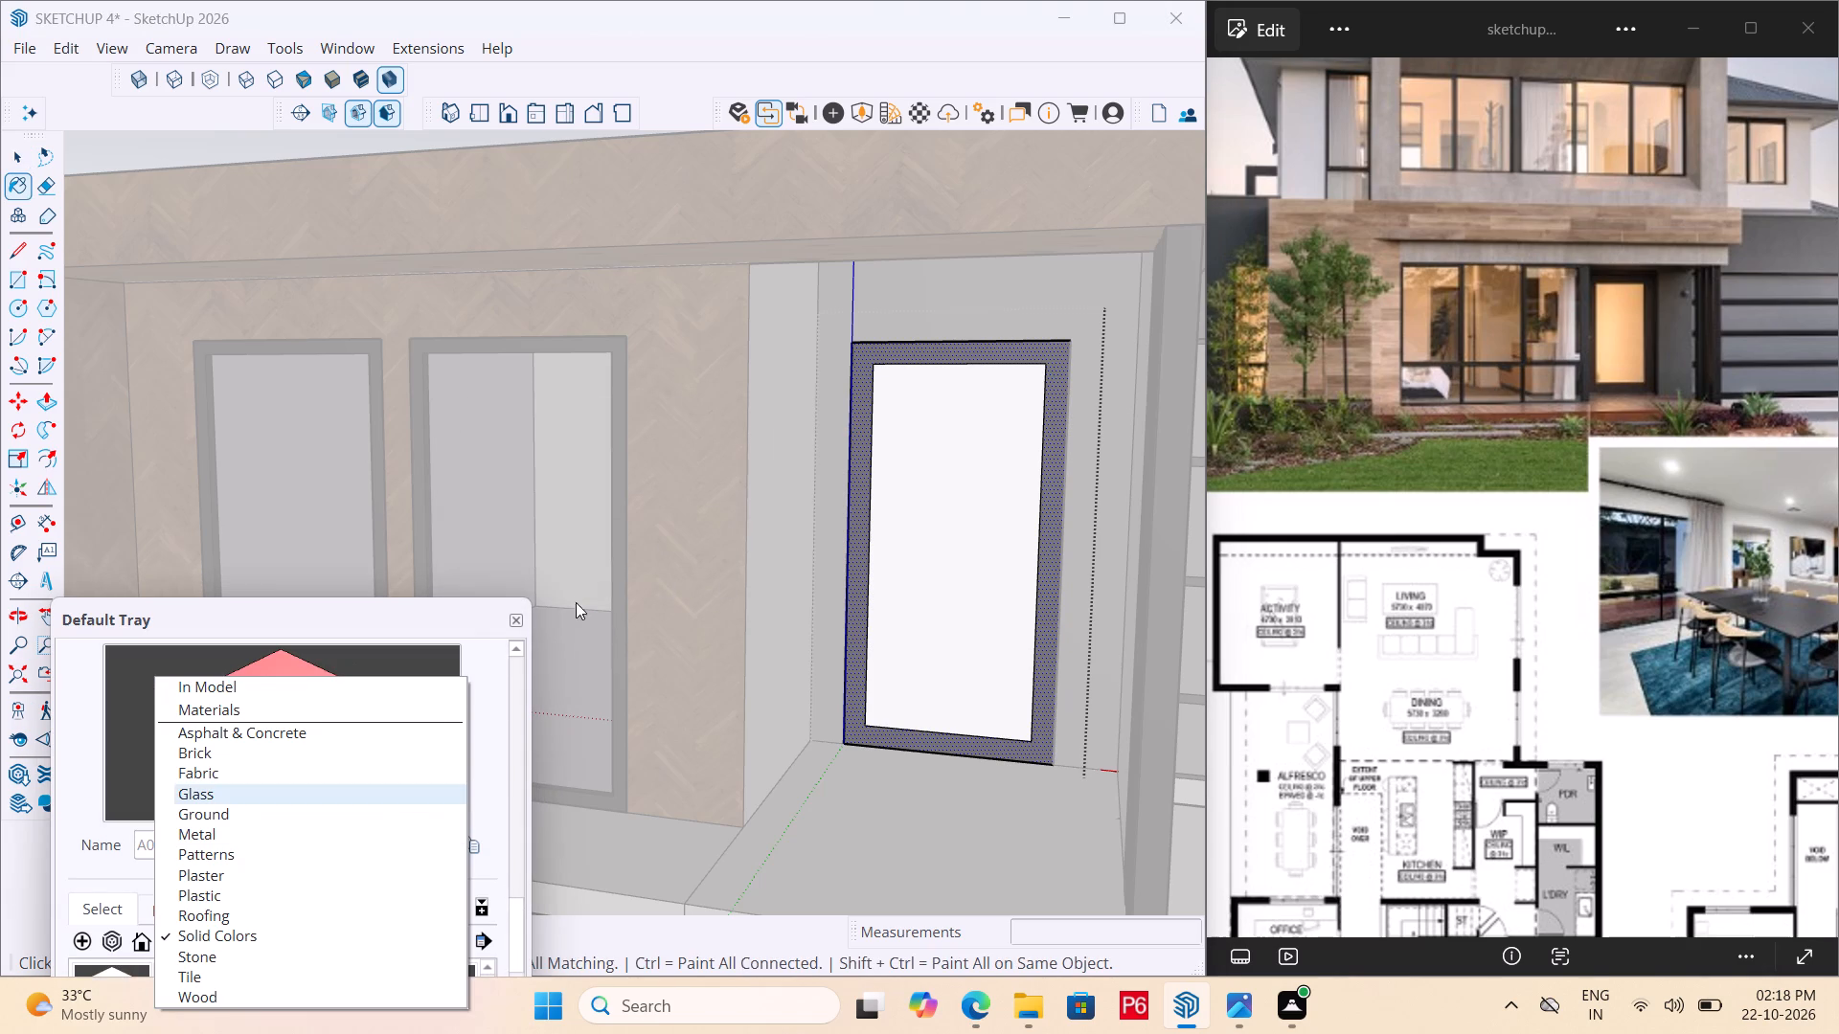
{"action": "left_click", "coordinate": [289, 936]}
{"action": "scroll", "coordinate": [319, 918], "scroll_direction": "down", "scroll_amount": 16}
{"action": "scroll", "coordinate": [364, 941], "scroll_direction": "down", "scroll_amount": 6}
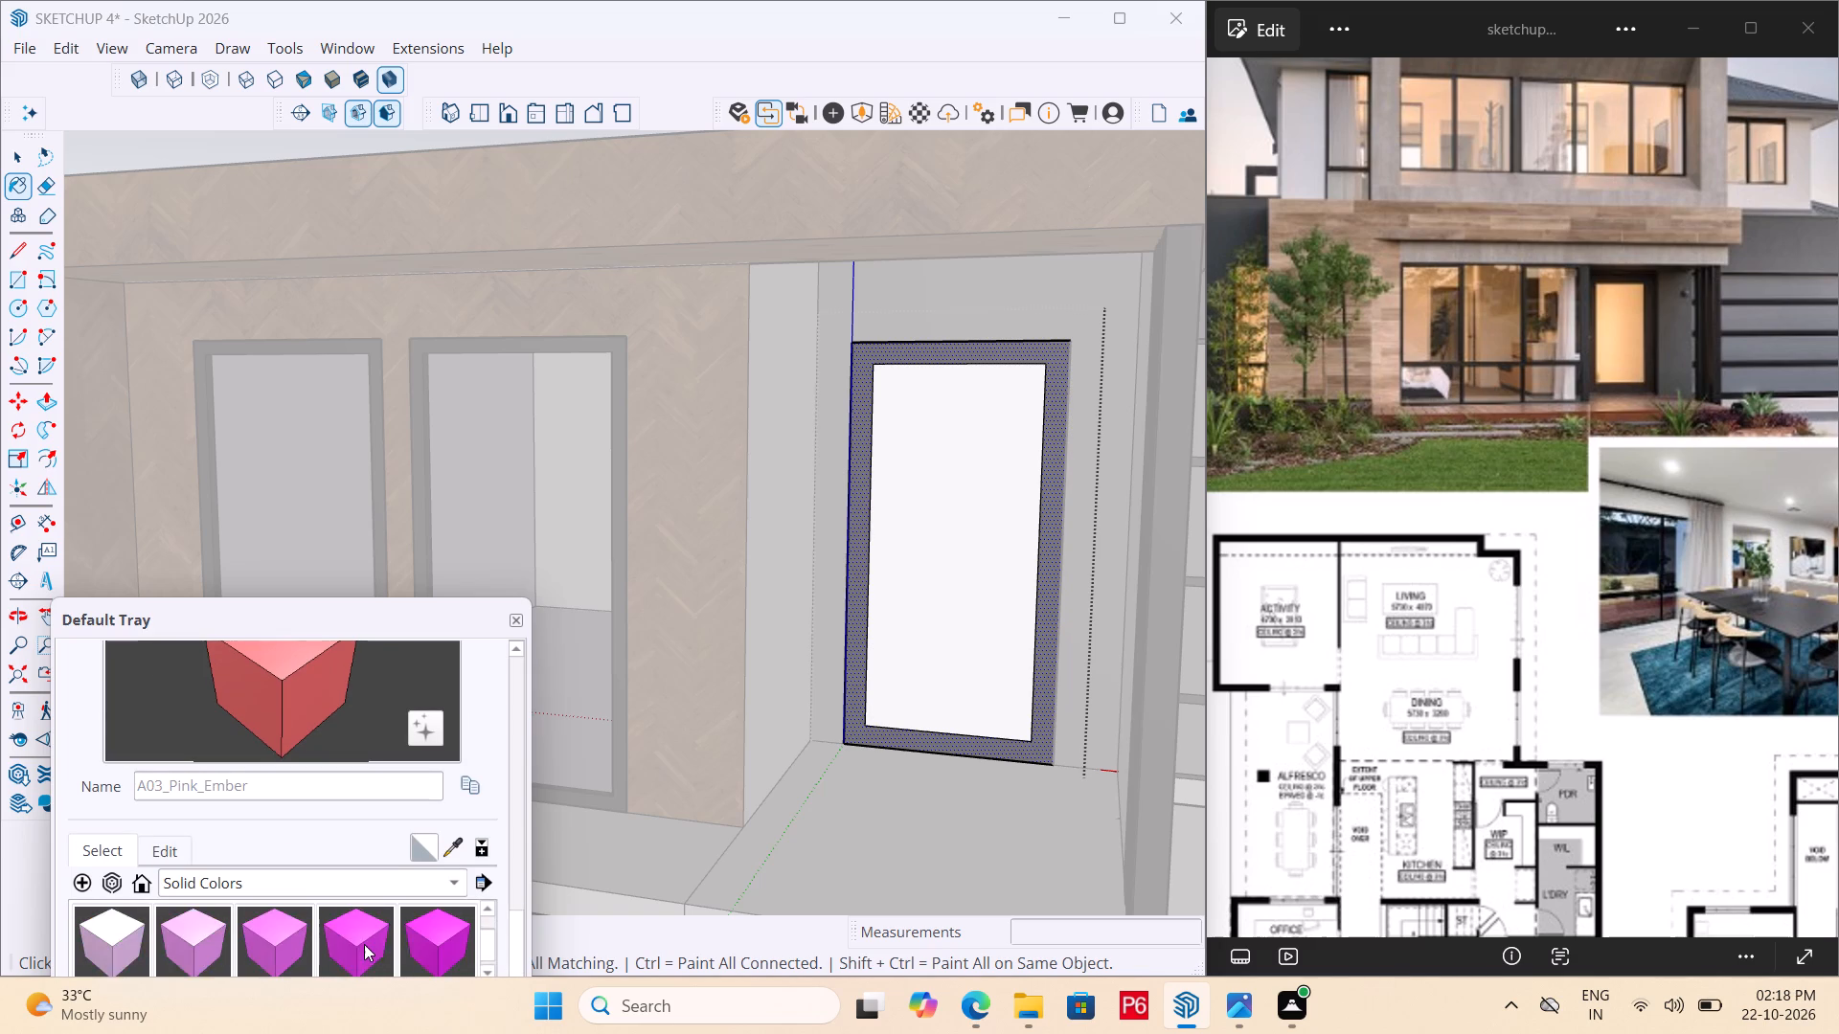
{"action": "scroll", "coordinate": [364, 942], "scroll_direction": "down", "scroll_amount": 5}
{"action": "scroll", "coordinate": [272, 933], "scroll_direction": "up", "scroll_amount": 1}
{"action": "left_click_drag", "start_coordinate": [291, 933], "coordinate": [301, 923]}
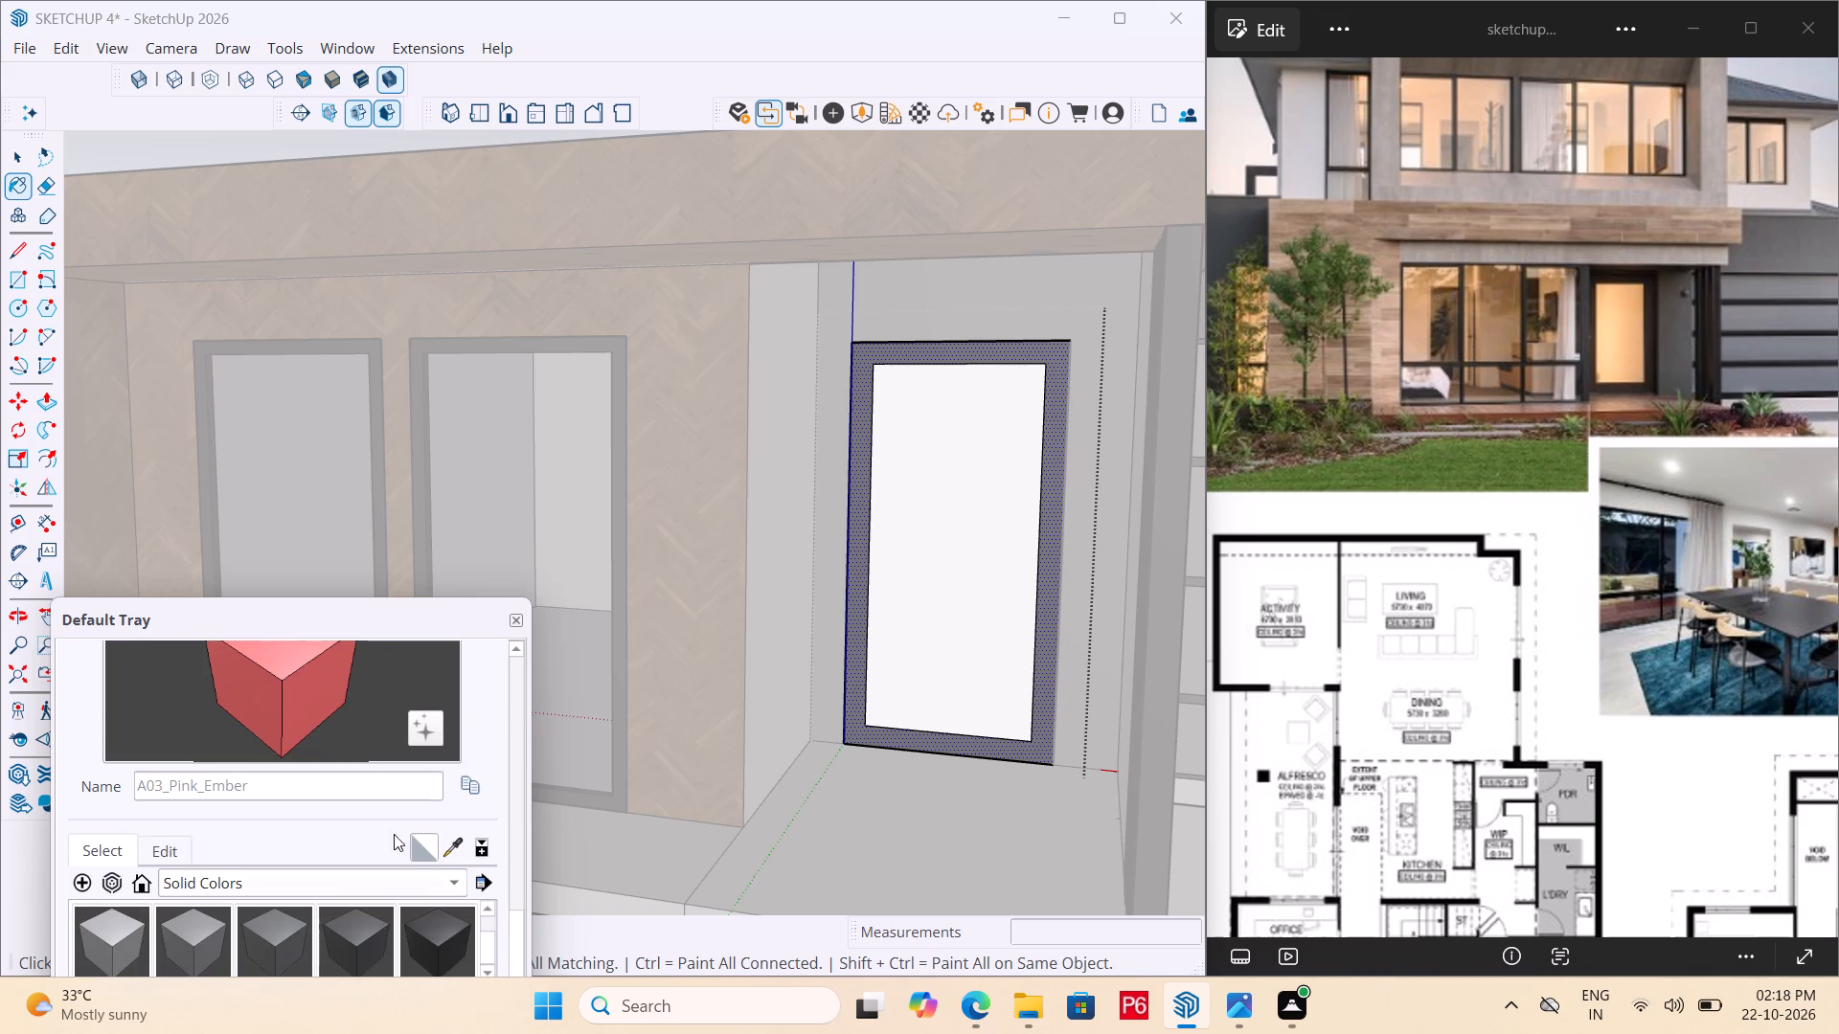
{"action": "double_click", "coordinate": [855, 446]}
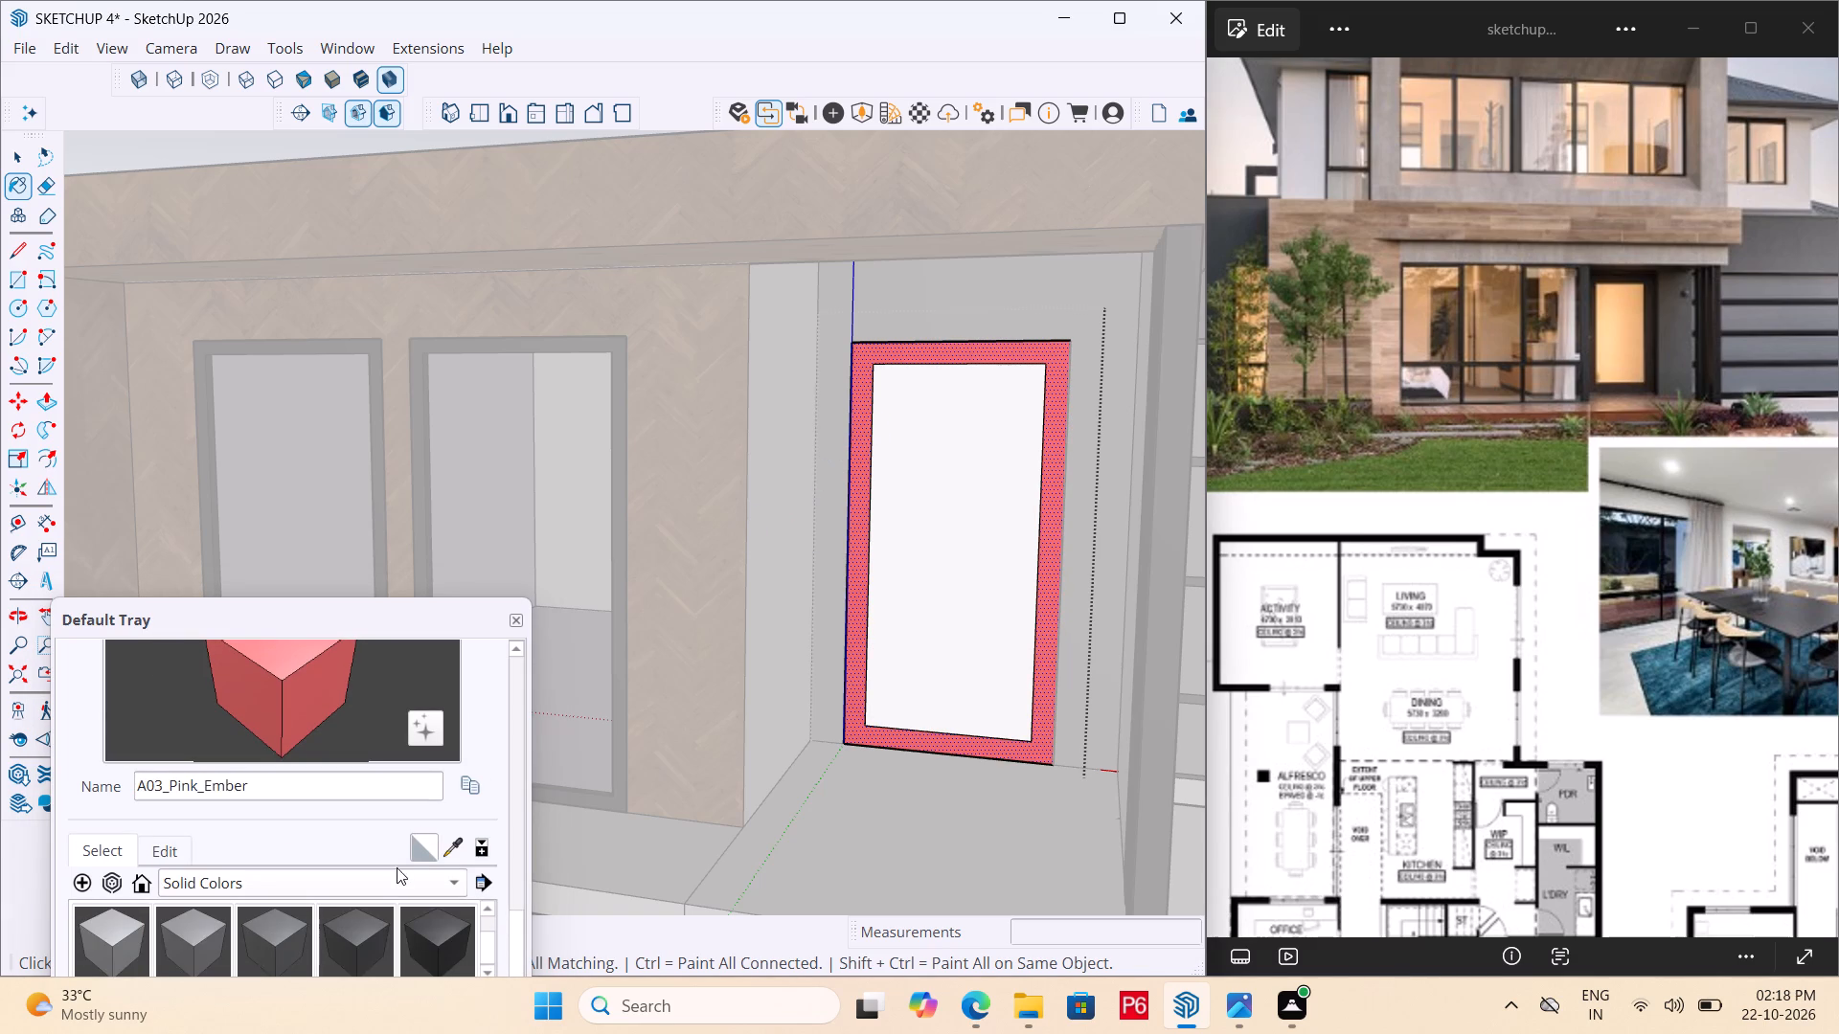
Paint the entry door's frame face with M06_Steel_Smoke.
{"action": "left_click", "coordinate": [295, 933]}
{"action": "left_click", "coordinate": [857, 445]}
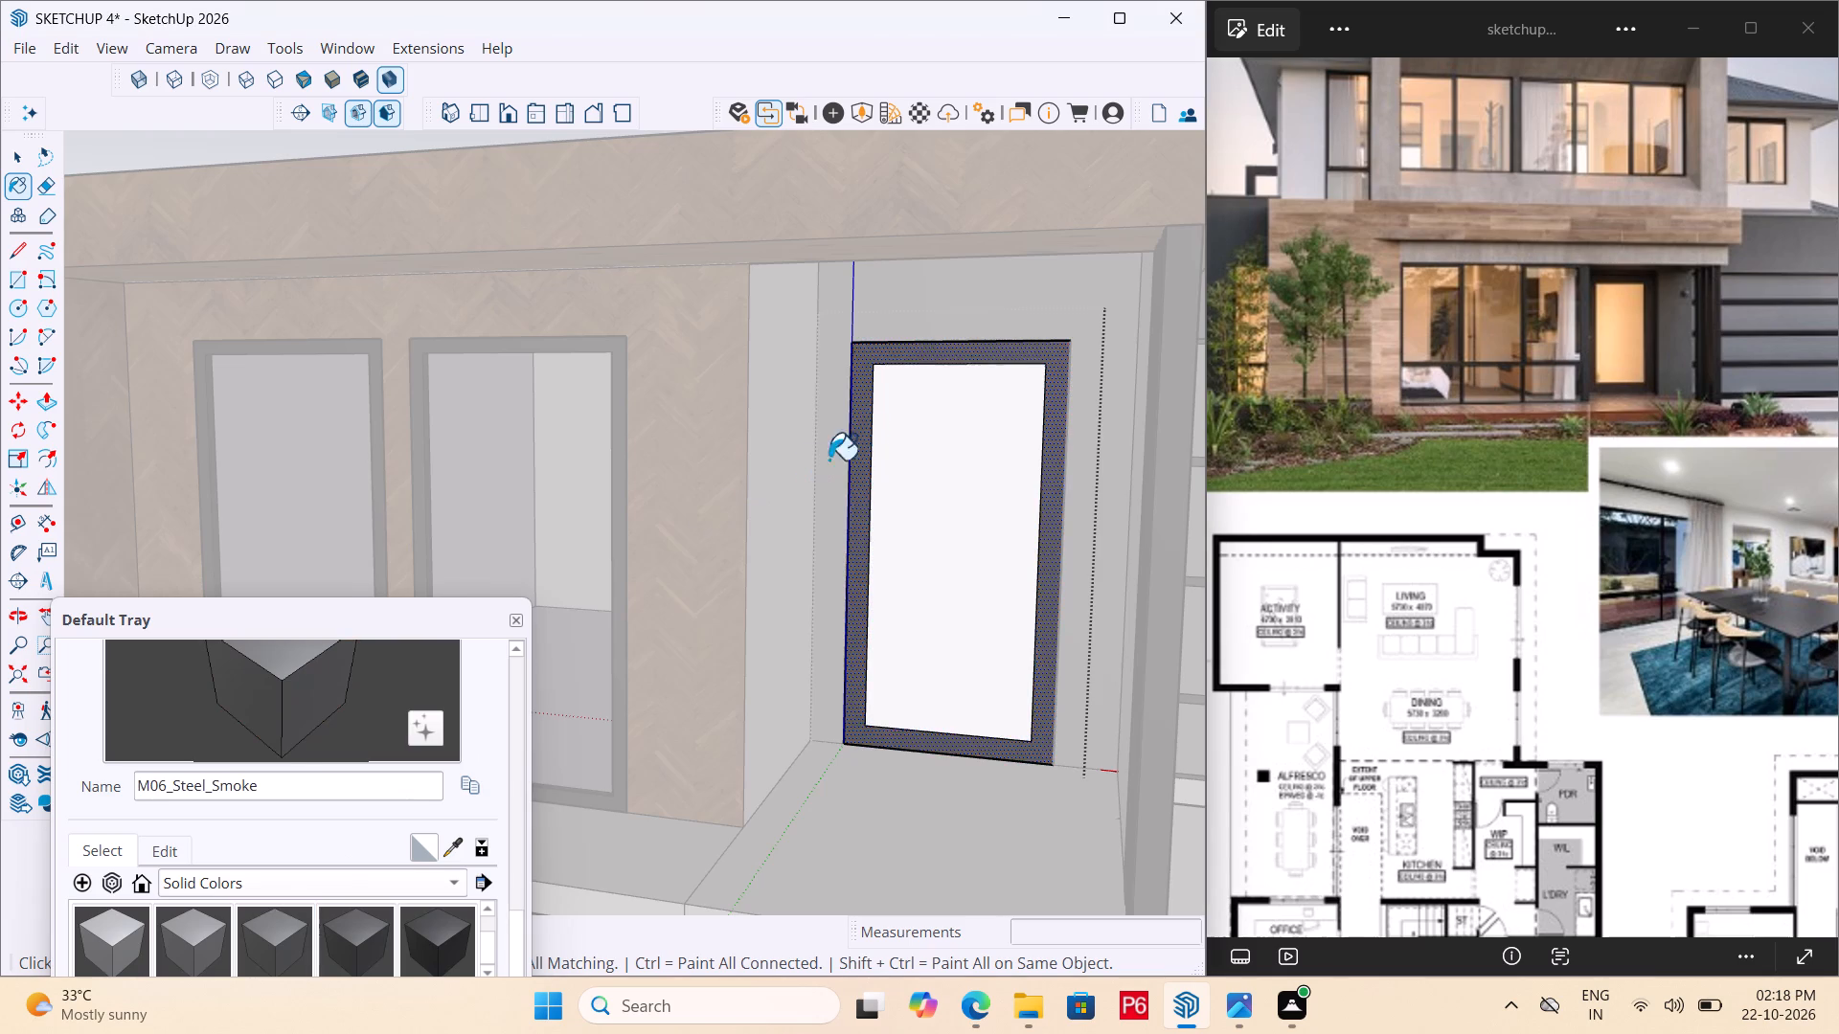
Paint the entry door's frame face with M07_Charcoal_Gleam and close the door group.
{"action": "scroll", "coordinate": [647, 554], "scroll_direction": "down", "scroll_amount": 5}
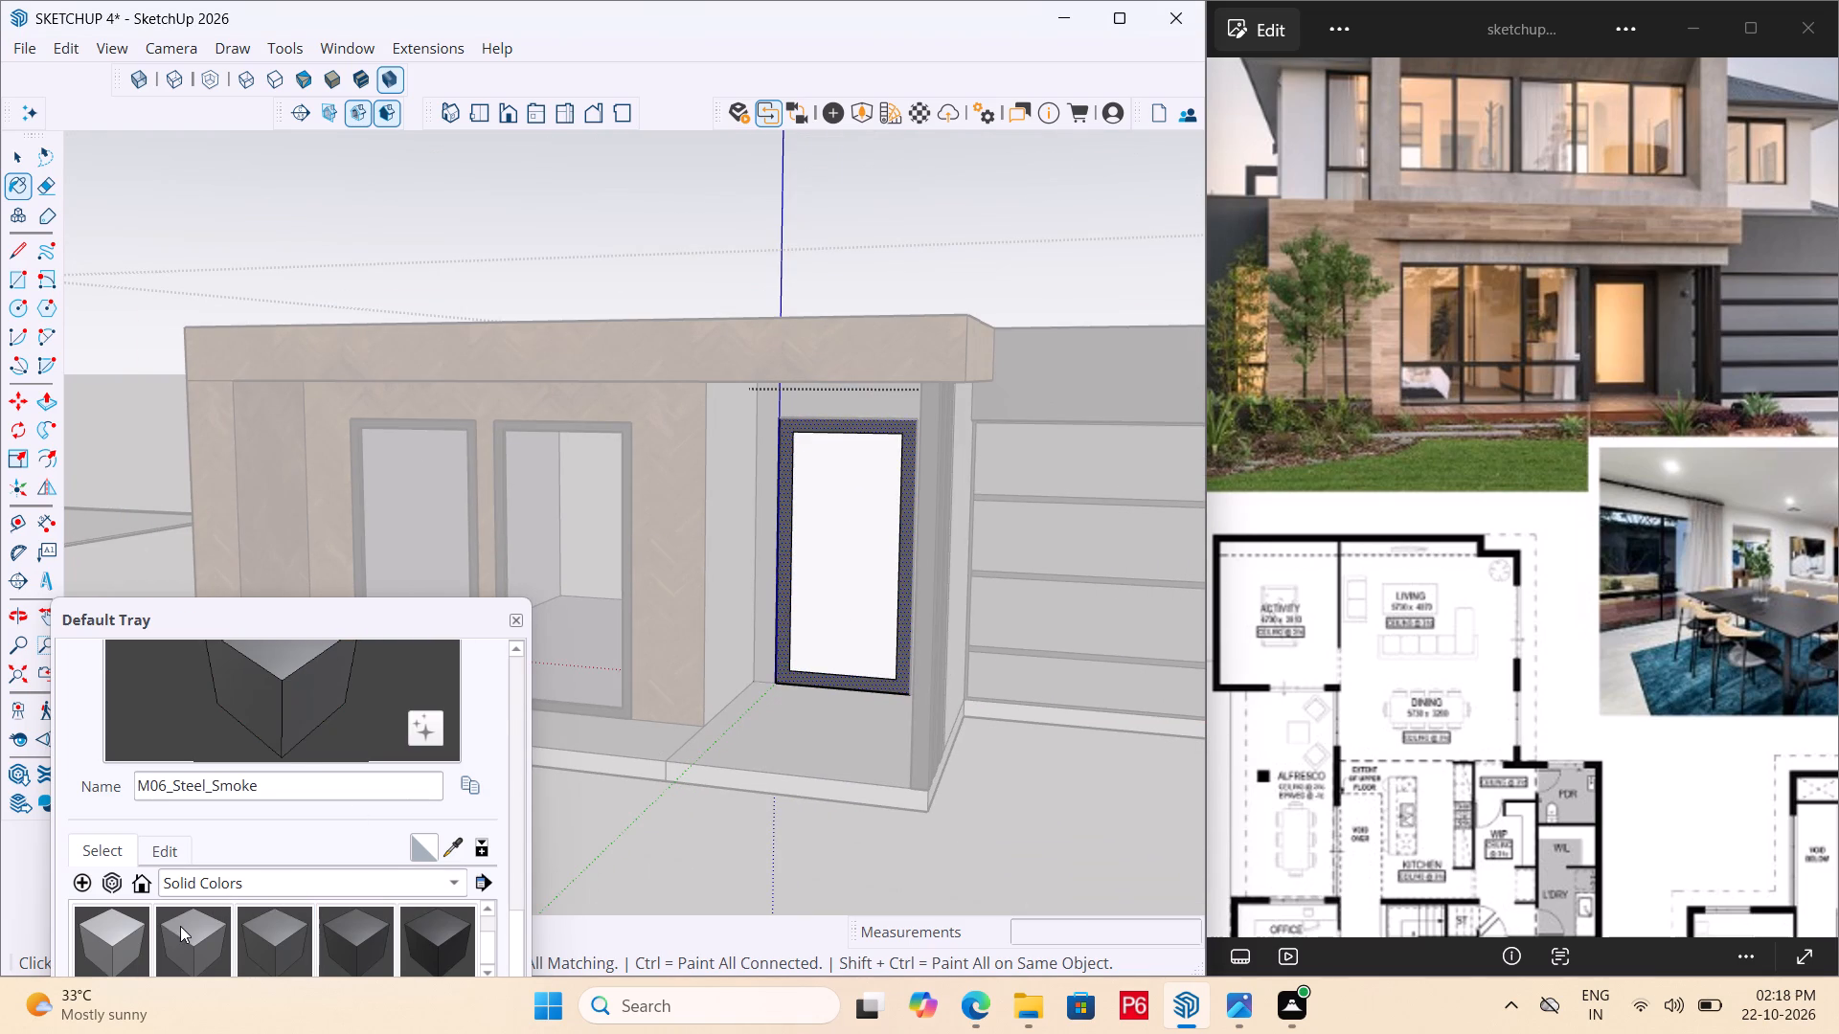
{"action": "left_click", "coordinate": [180, 926]}
{"action": "left_click", "coordinate": [384, 934]}
{"action": "left_click", "coordinate": [373, 932]}
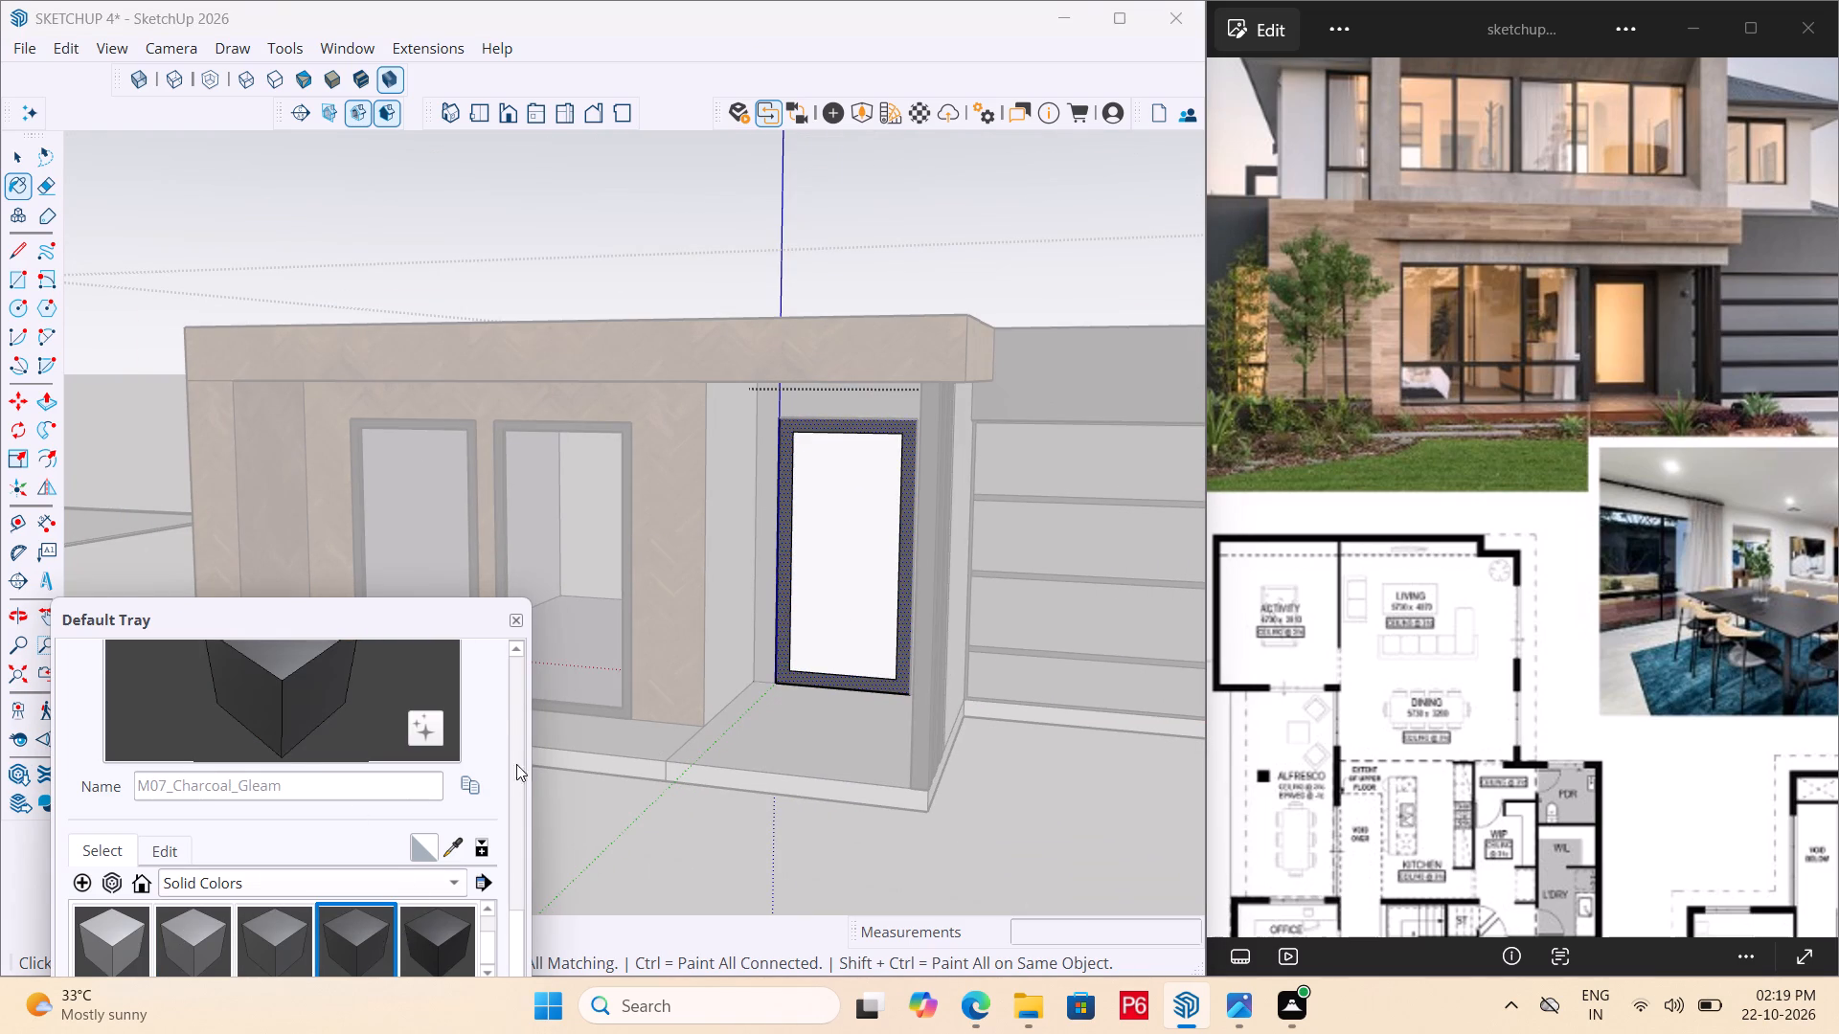
{"action": "left_click", "coordinate": [791, 473]}
{"action": "scroll", "coordinate": [790, 470], "scroll_direction": "down", "scroll_amount": 2}
{"action": "triple_click", "coordinate": [790, 470]}
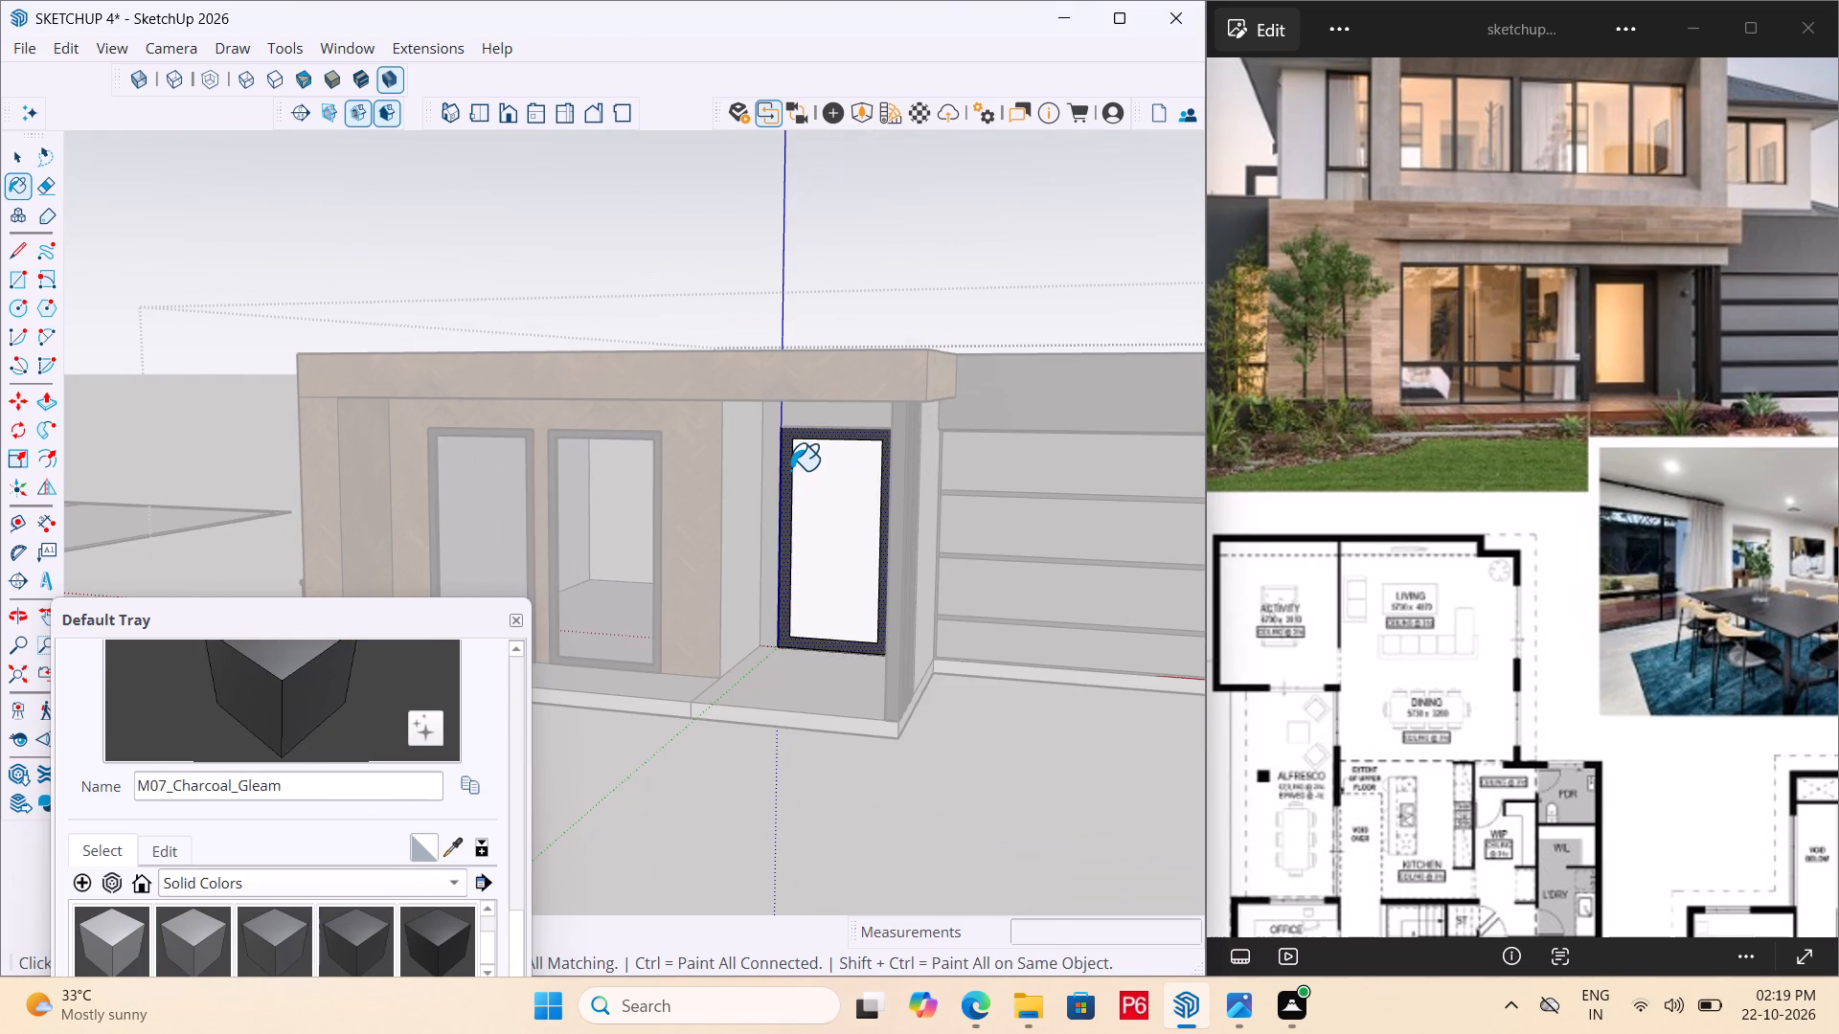
{"action": "key", "text": "space"}
{"action": "triple_click", "coordinate": [674, 794]}
Examine the painted porch, the fascia underside and the facade from several angles, including from below.
{"action": "middle_click_drag", "start_coordinate": [734, 644], "coordinate": [936, 591]}
{"action": "scroll", "coordinate": [734, 644], "scroll_direction": "down", "scroll_amount": 1}
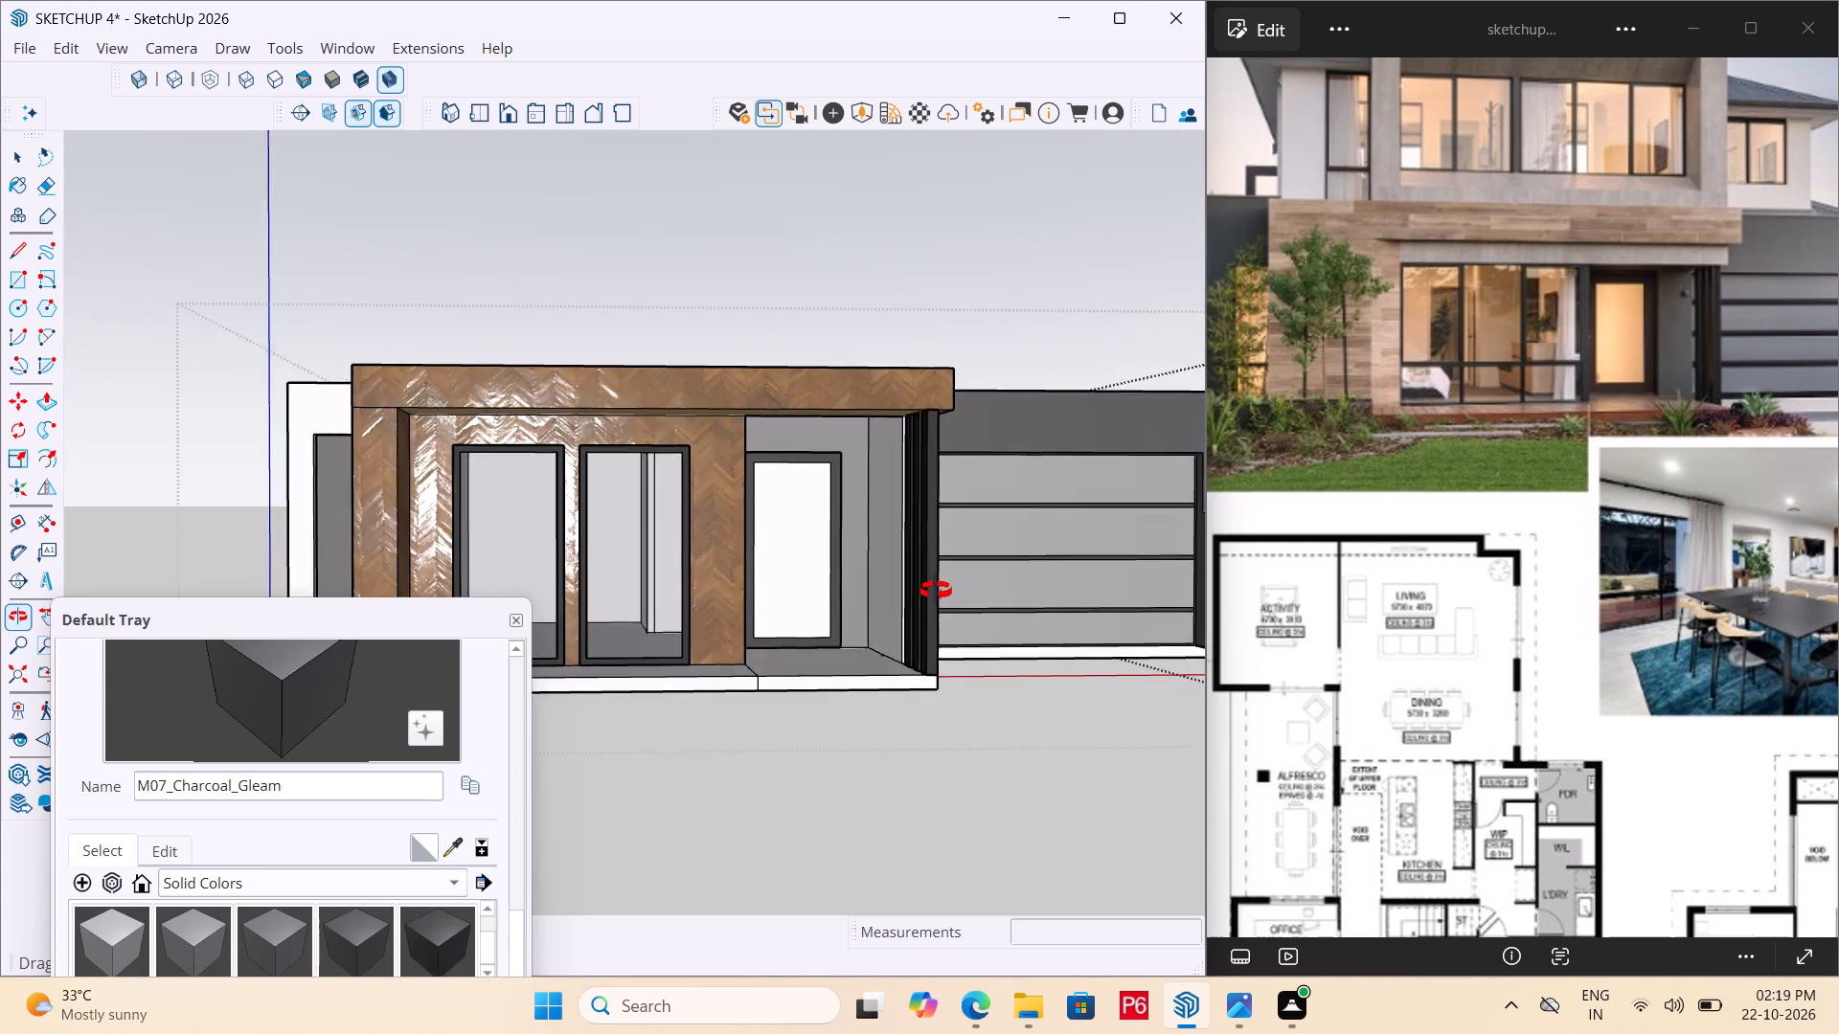
{"action": "middle_click_drag", "start_coordinate": [936, 591], "coordinate": [761, 498]}
{"action": "scroll", "coordinate": [759, 453], "scroll_direction": "up", "scroll_amount": 1}
{"action": "middle_click_drag", "start_coordinate": [782, 403], "coordinate": [806, 216]}
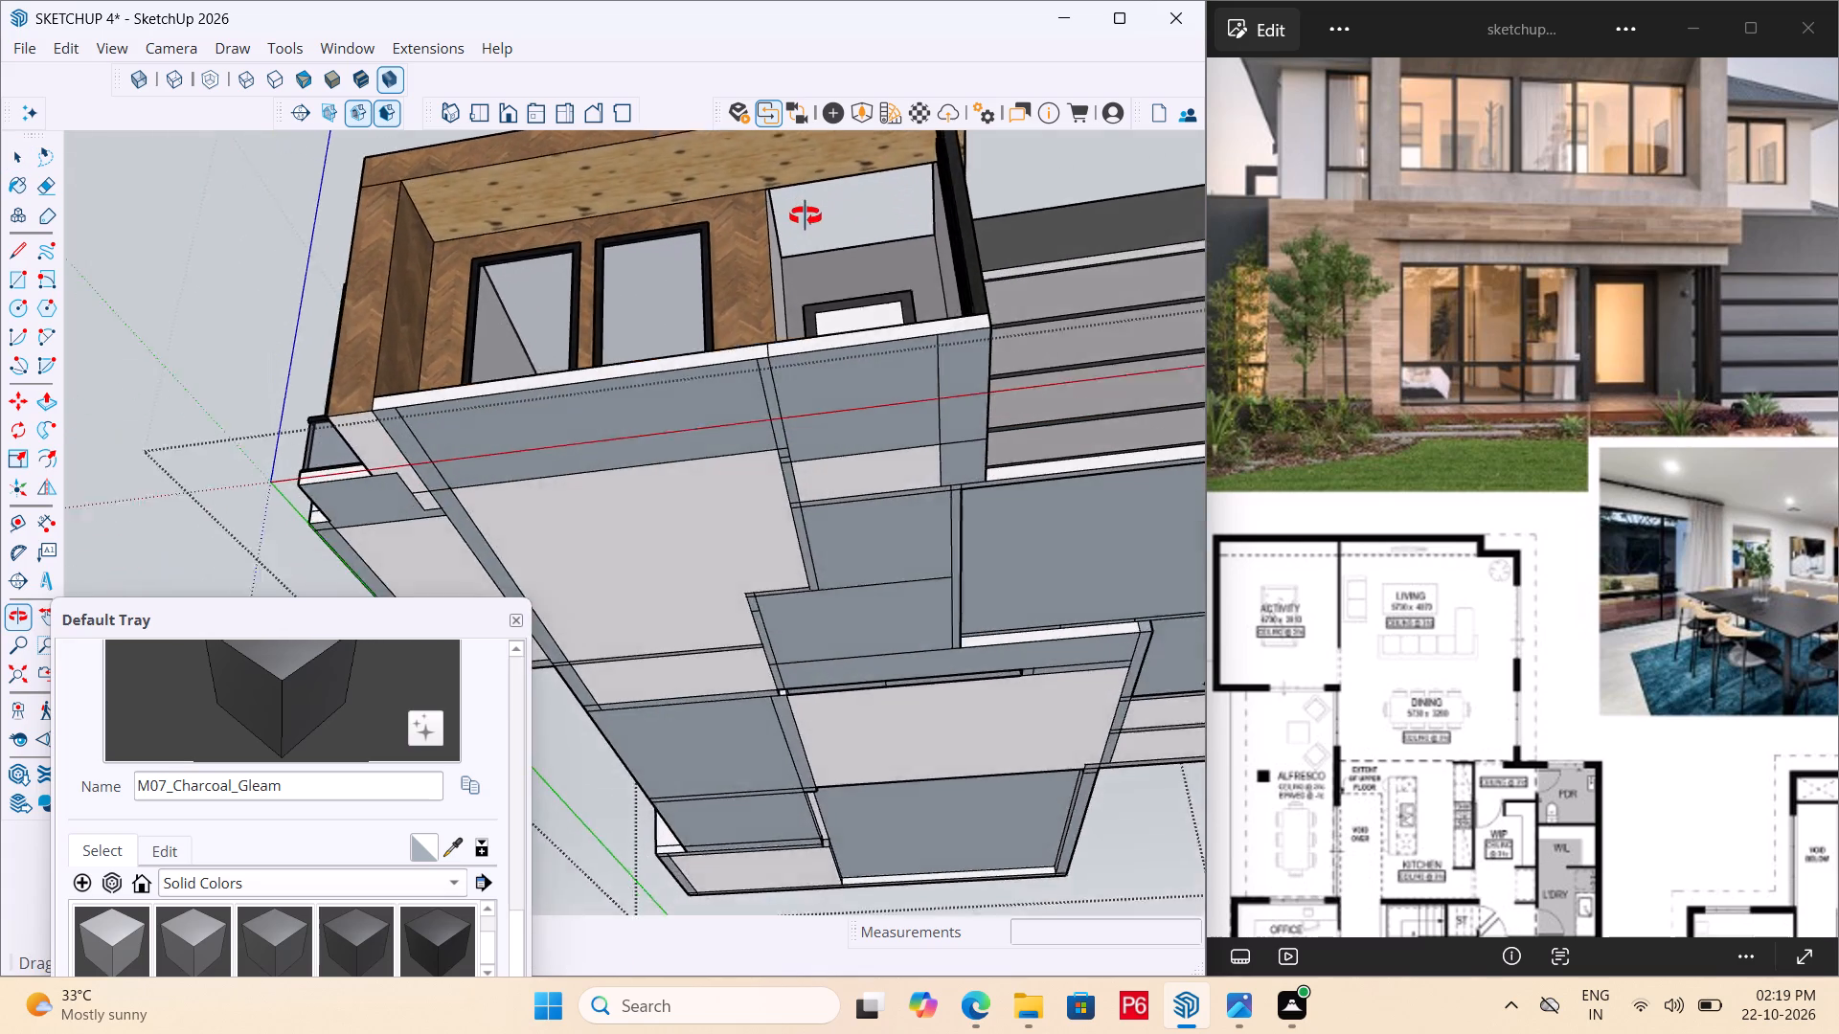
{"action": "middle_click_drag", "start_coordinate": [806, 216], "coordinate": [780, 300]}
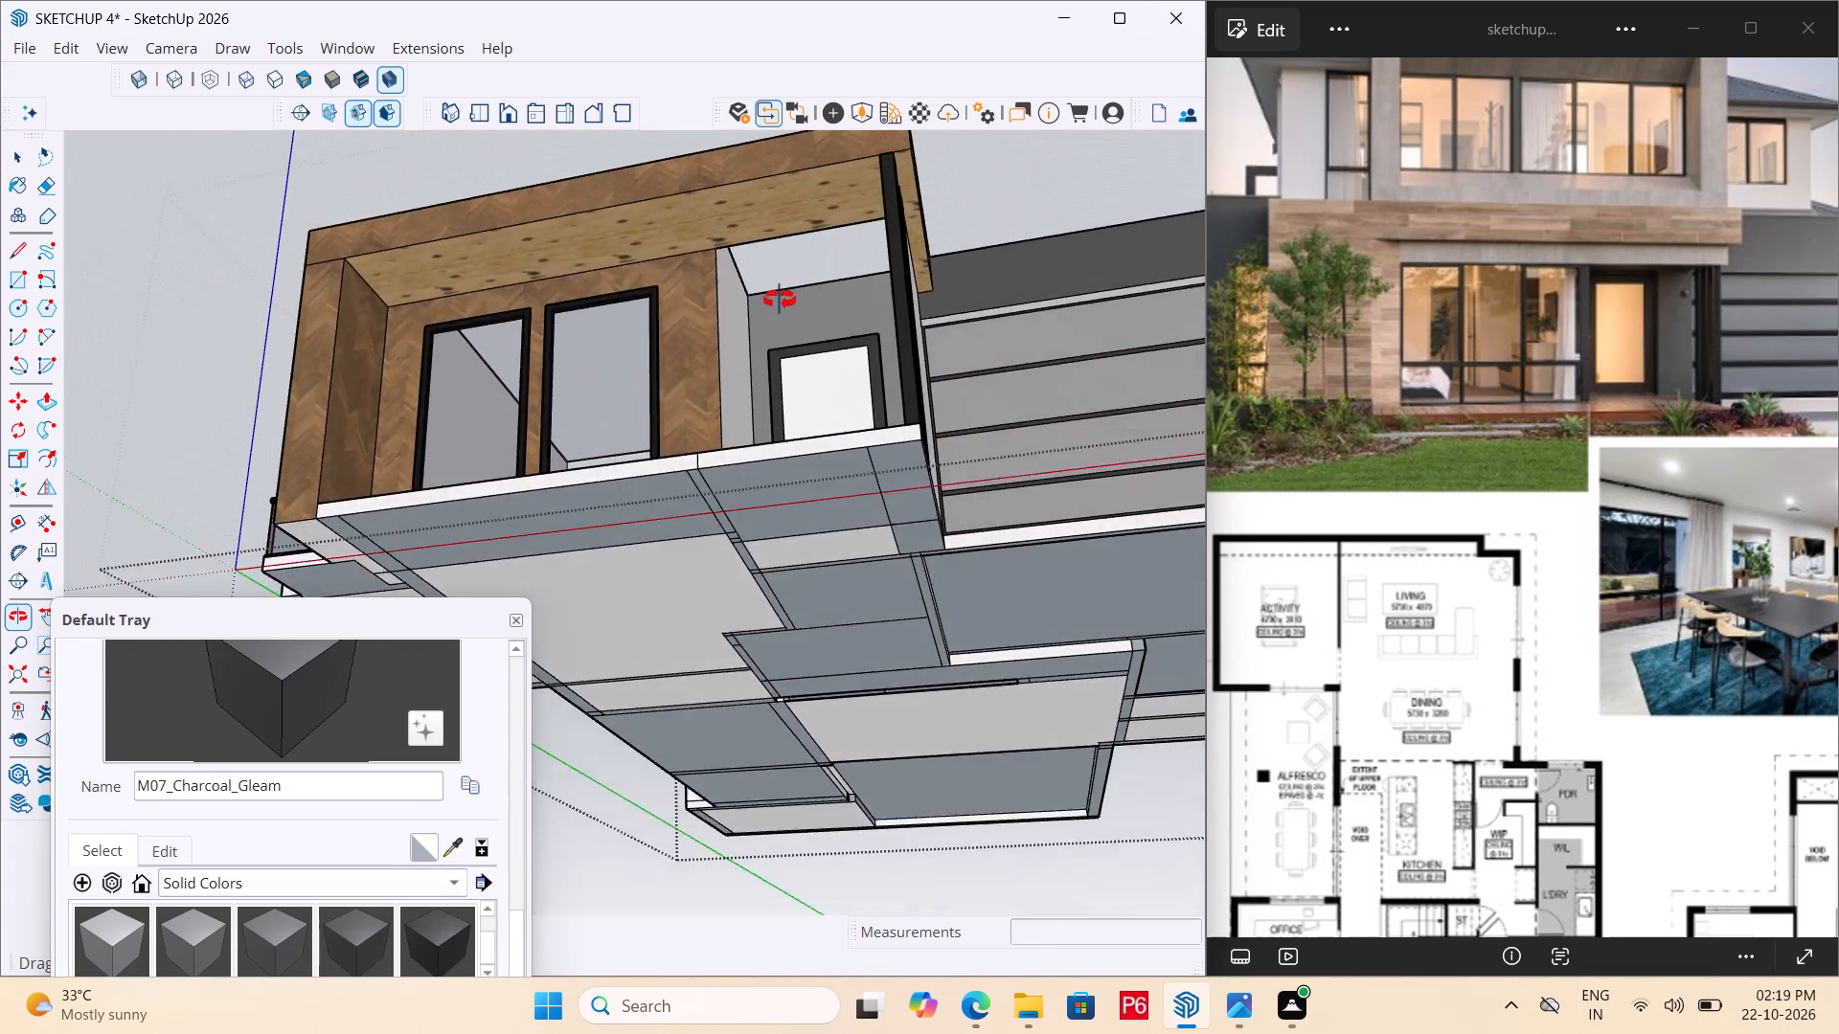
{"action": "middle_click_drag", "start_coordinate": [780, 300], "coordinate": [802, 431]}
{"action": "scroll", "coordinate": [574, 483], "scroll_direction": "up", "scroll_amount": 1}
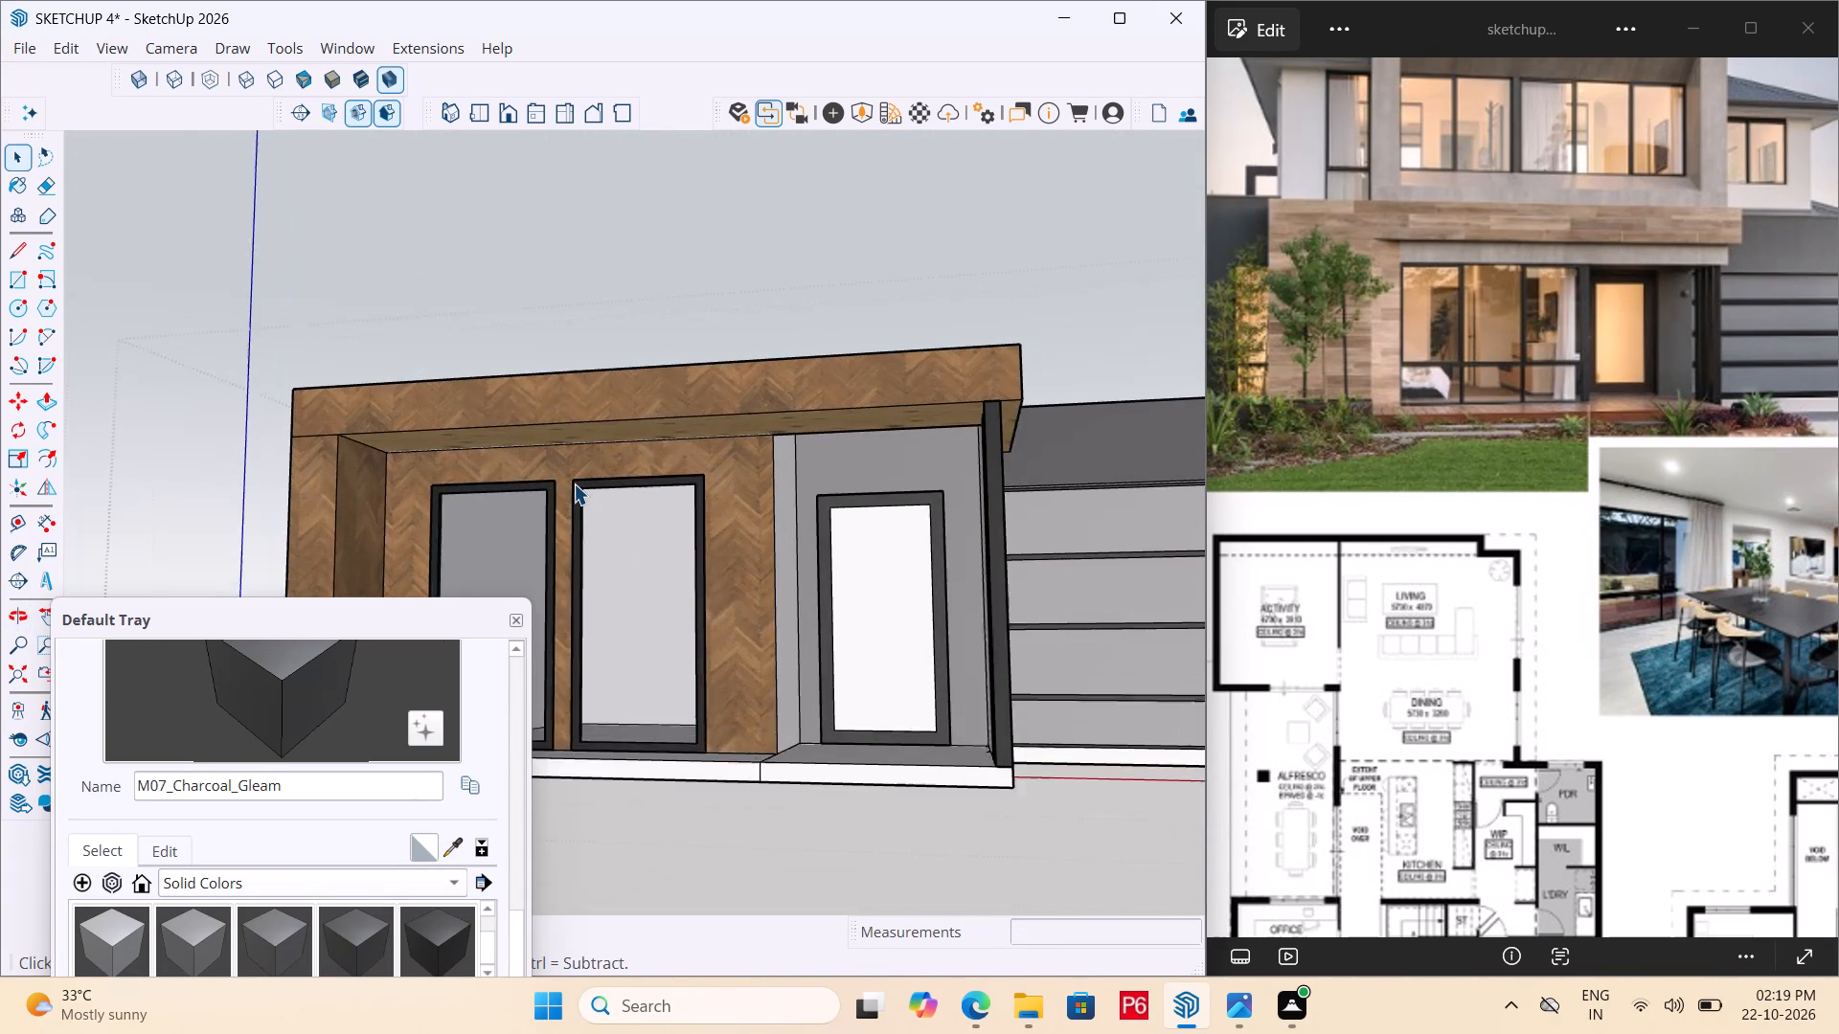
{"action": "scroll", "coordinate": [574, 483], "scroll_direction": "up", "scroll_amount": 1}
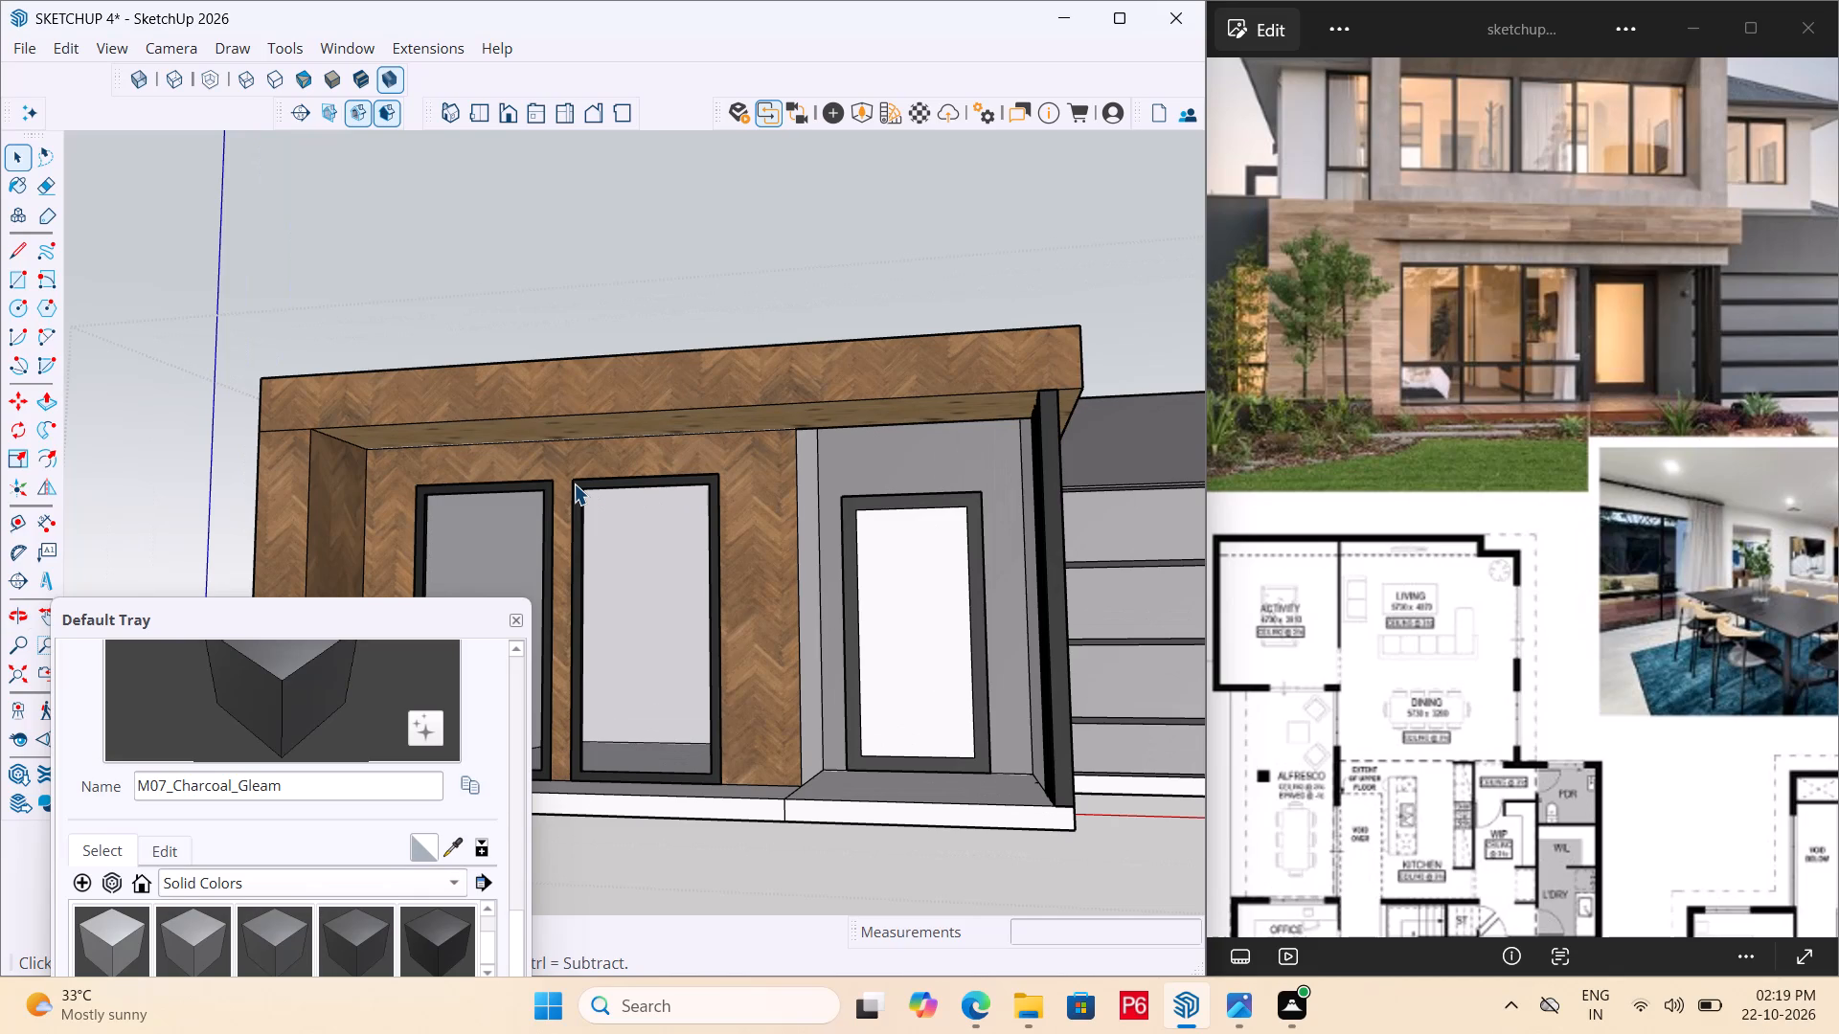
Select the clad recessed wall and place a guide 1' 1 1/8" below its top edge, level with the tall windows' heads.
{"action": "key", "text": "r"}
{"action": "scroll", "coordinate": [506, 438], "scroll_direction": "up", "scroll_amount": 2}
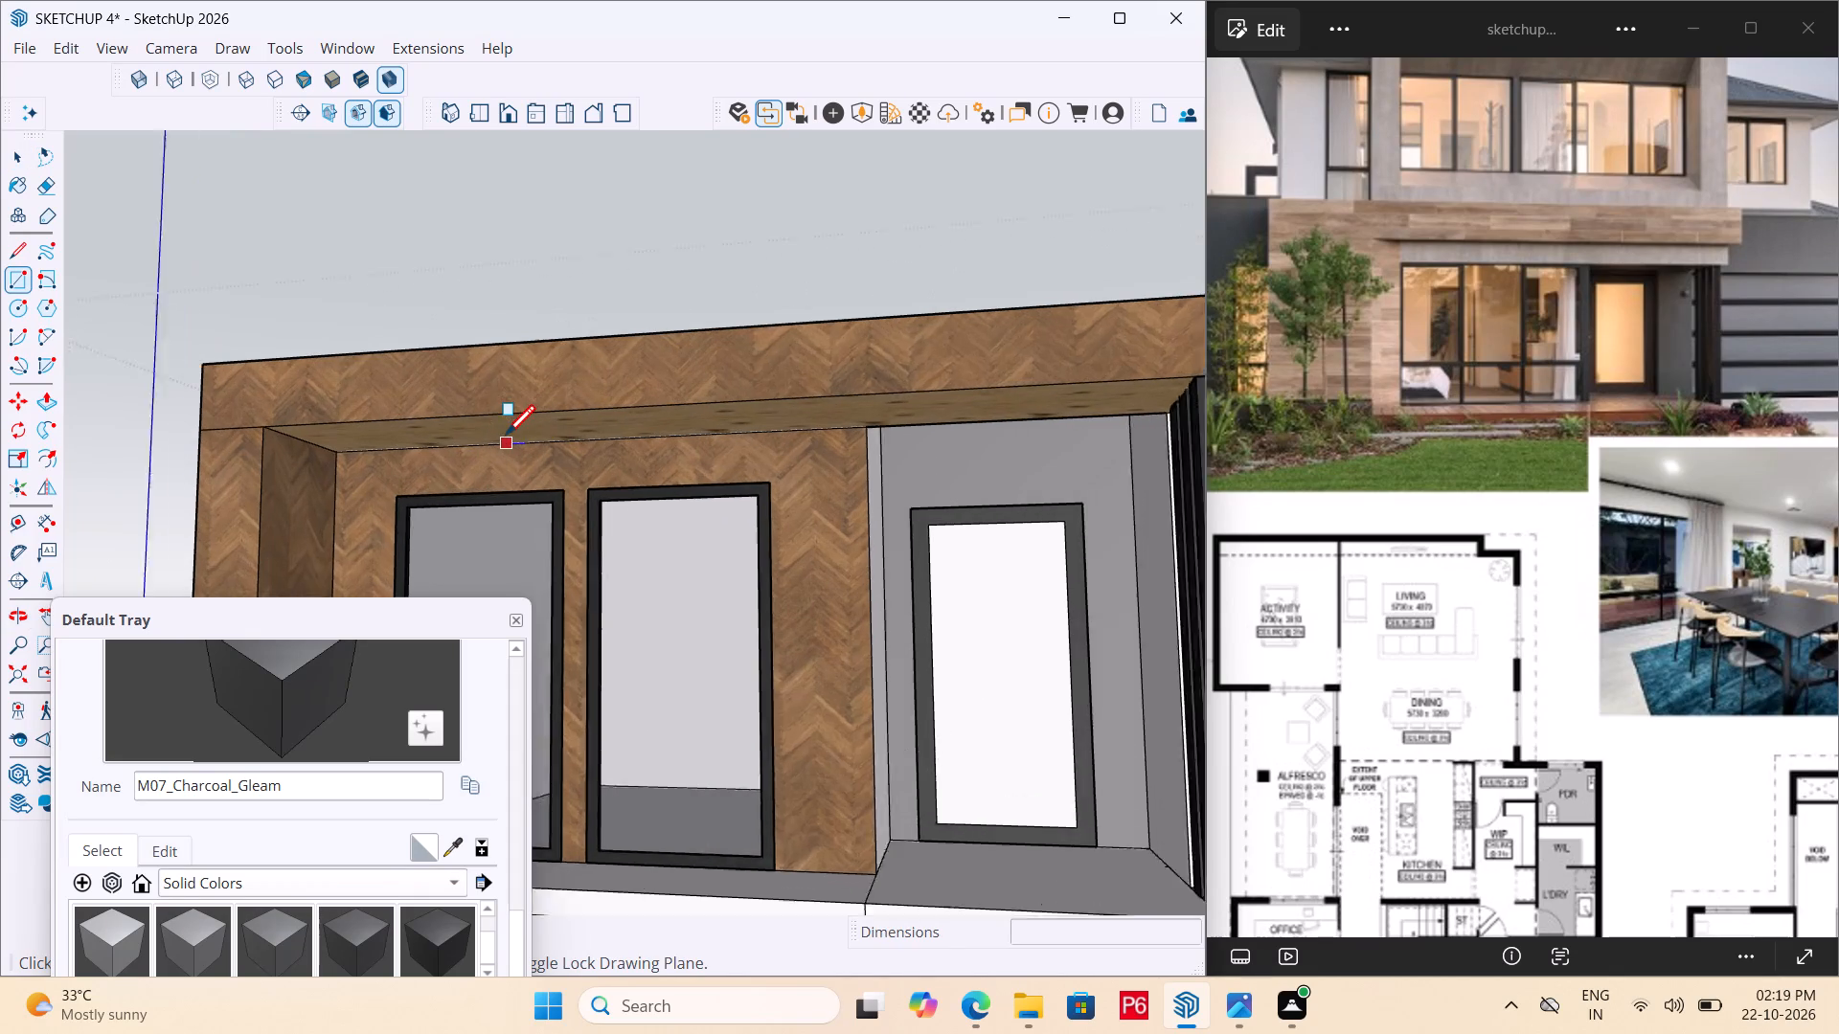
{"action": "scroll", "coordinate": [506, 438], "scroll_direction": "up", "scroll_amount": 2}
{"action": "key", "text": "space"}
{"action": "left_click", "coordinate": [522, 446]}
{"action": "double_click", "coordinate": [542, 469]}
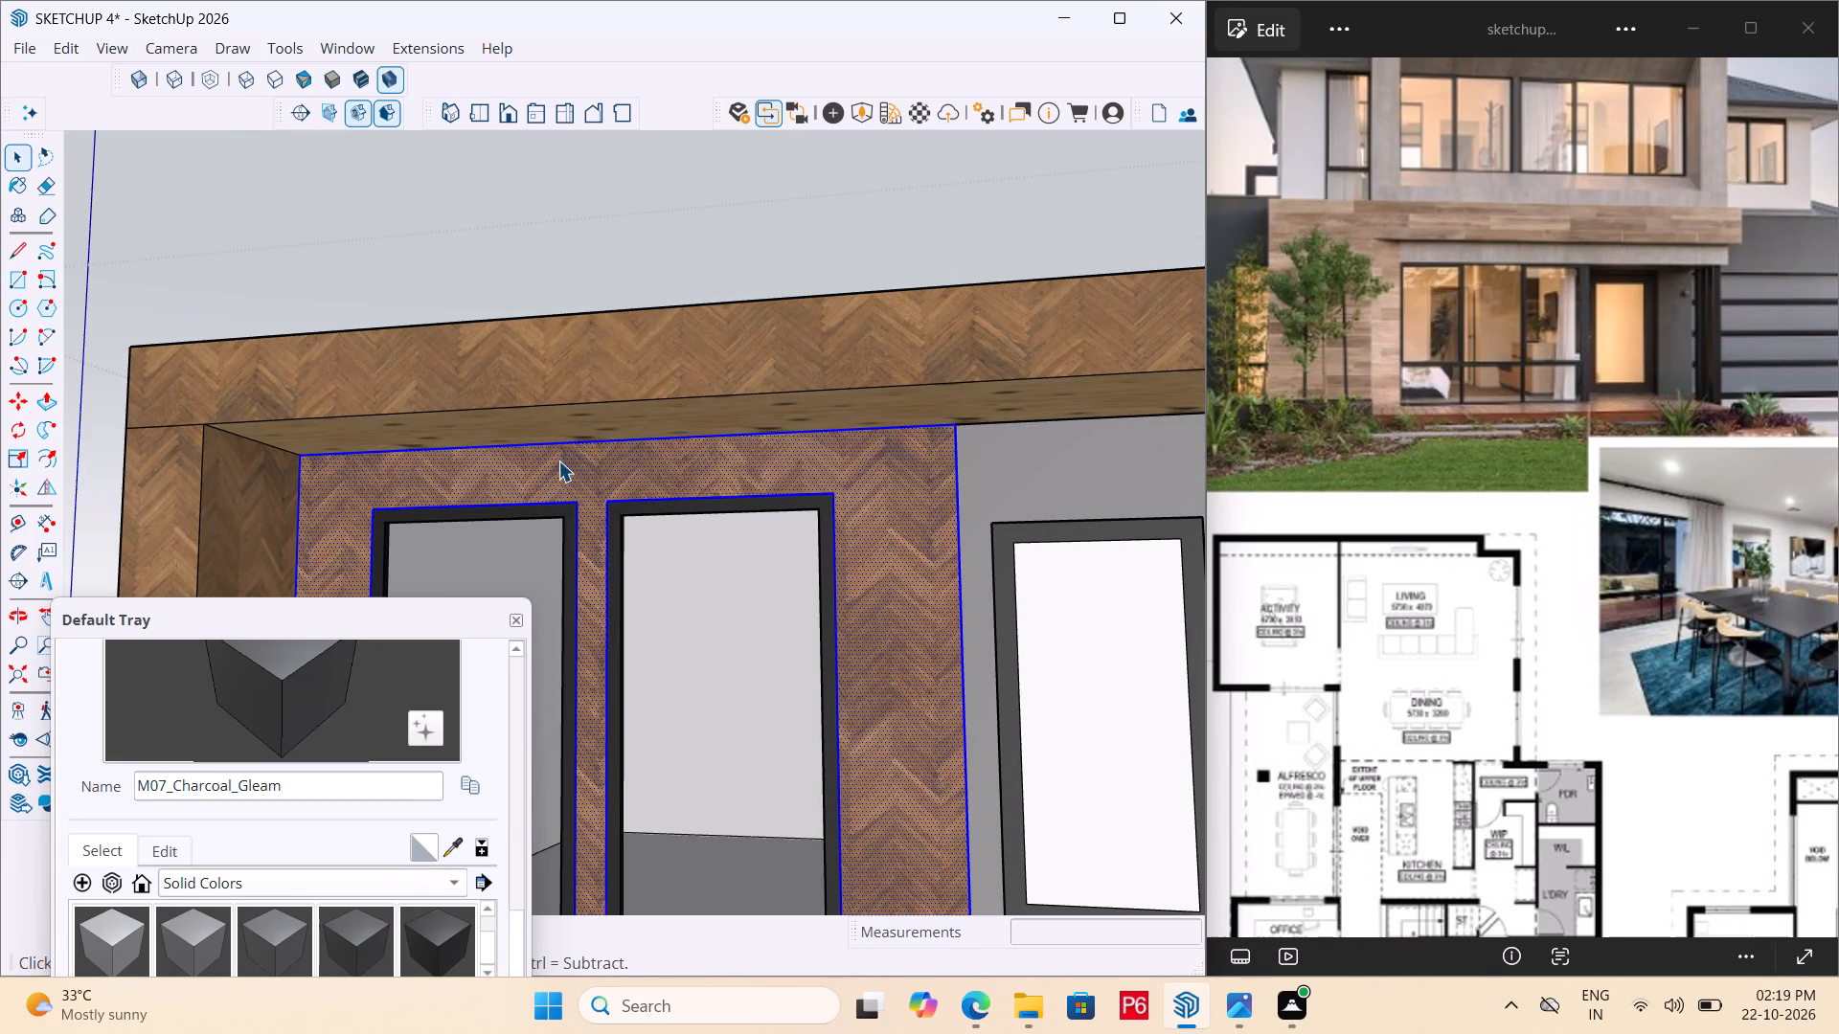
{"action": "left_click", "coordinate": [558, 461]}
{"action": "key", "text": "t"}
{"action": "left_click", "coordinate": [618, 440]}
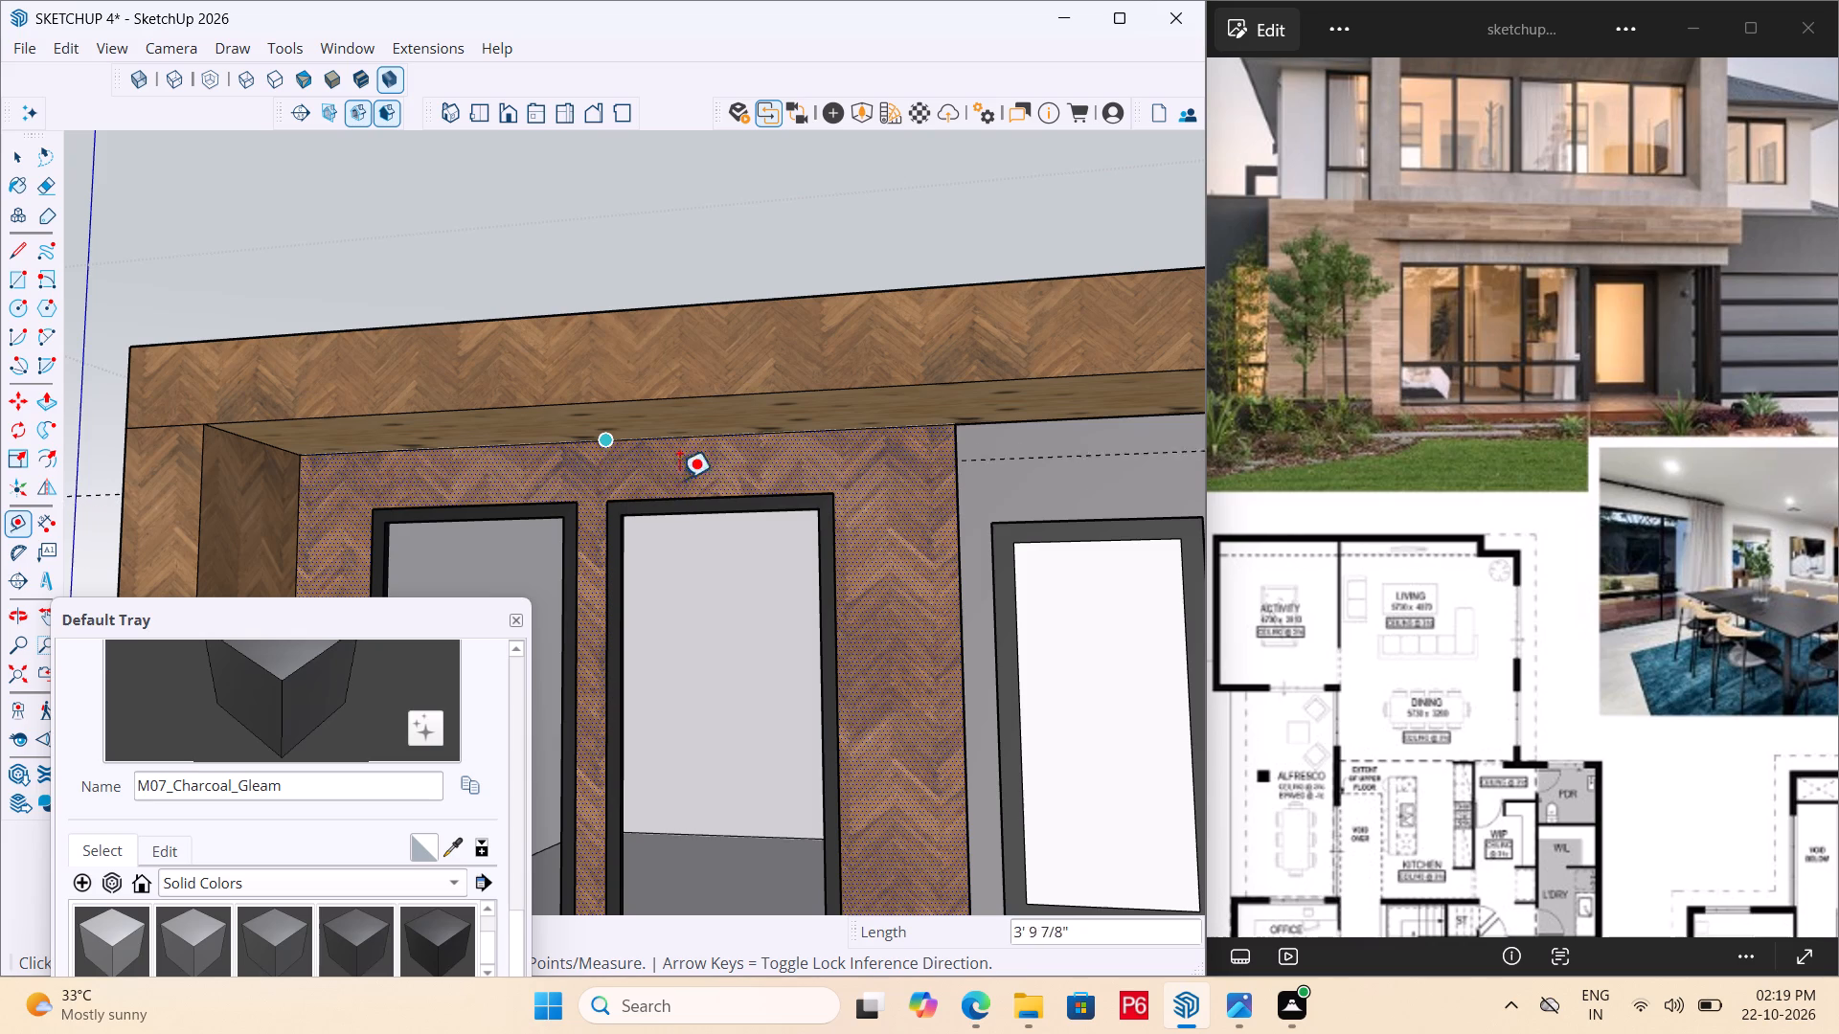
{"action": "left_click", "coordinate": [734, 491]}
{"action": "key", "text": "space"}
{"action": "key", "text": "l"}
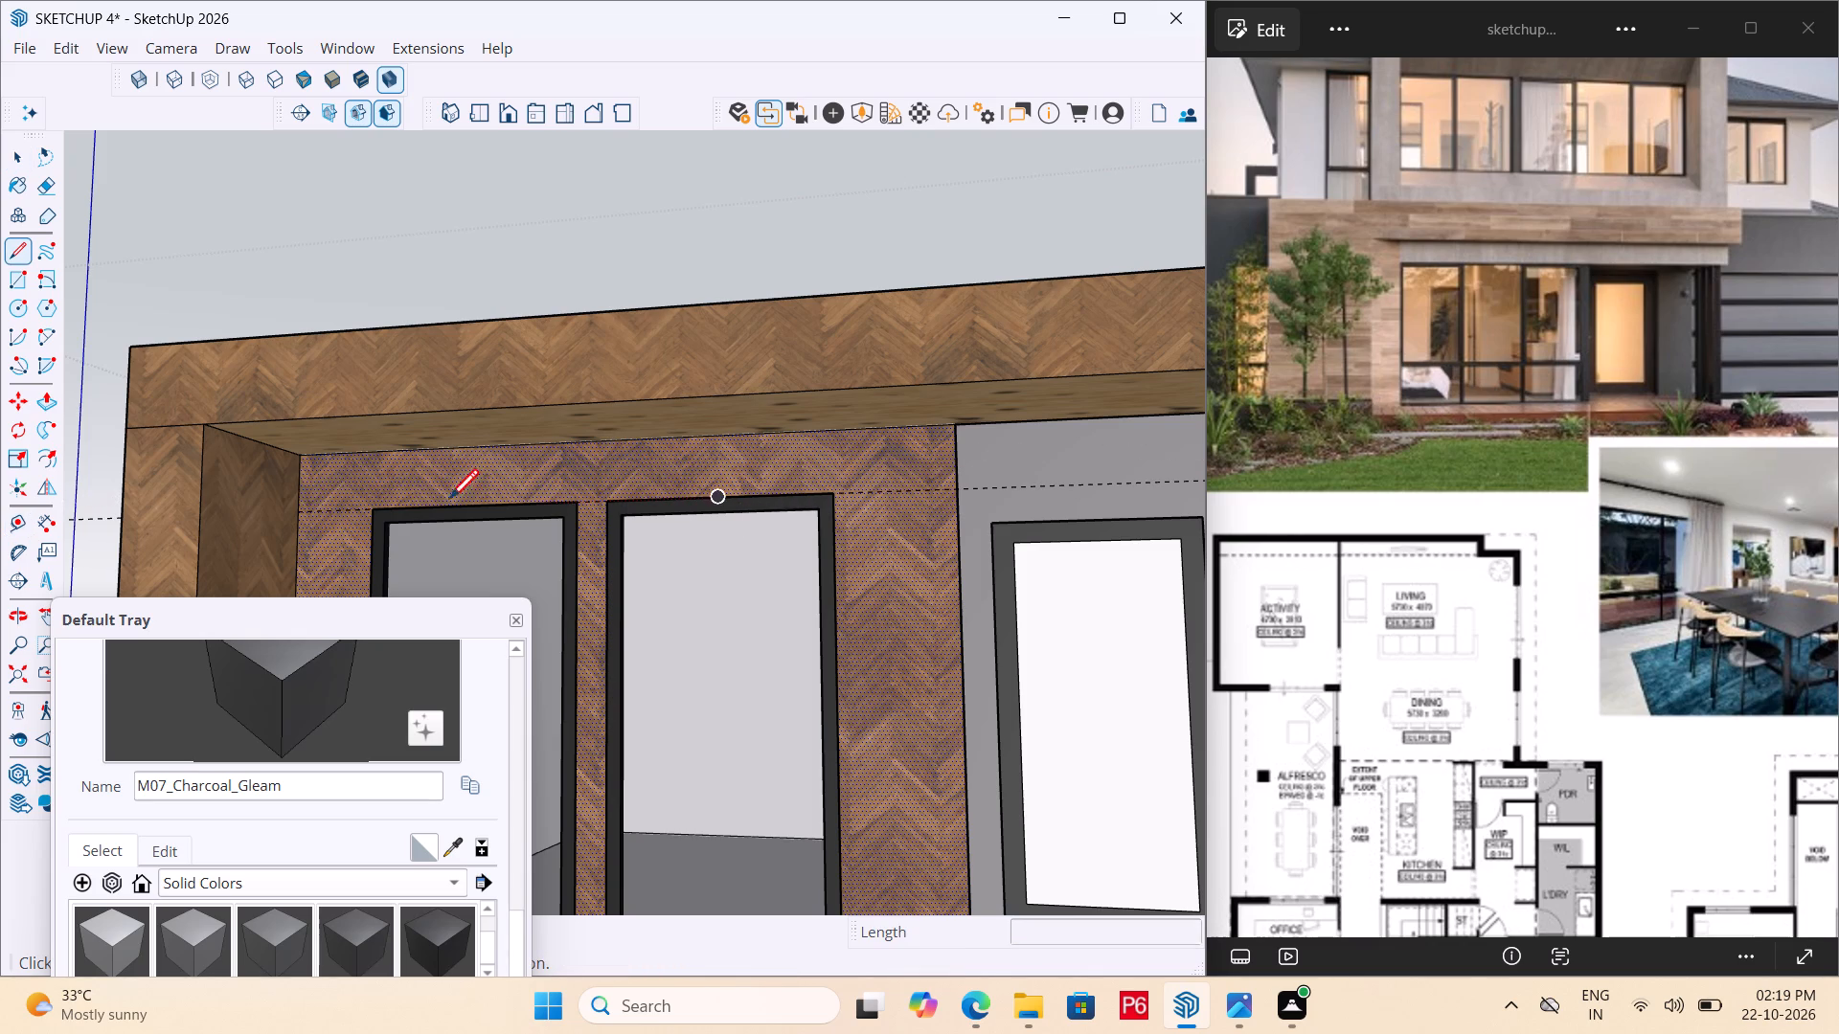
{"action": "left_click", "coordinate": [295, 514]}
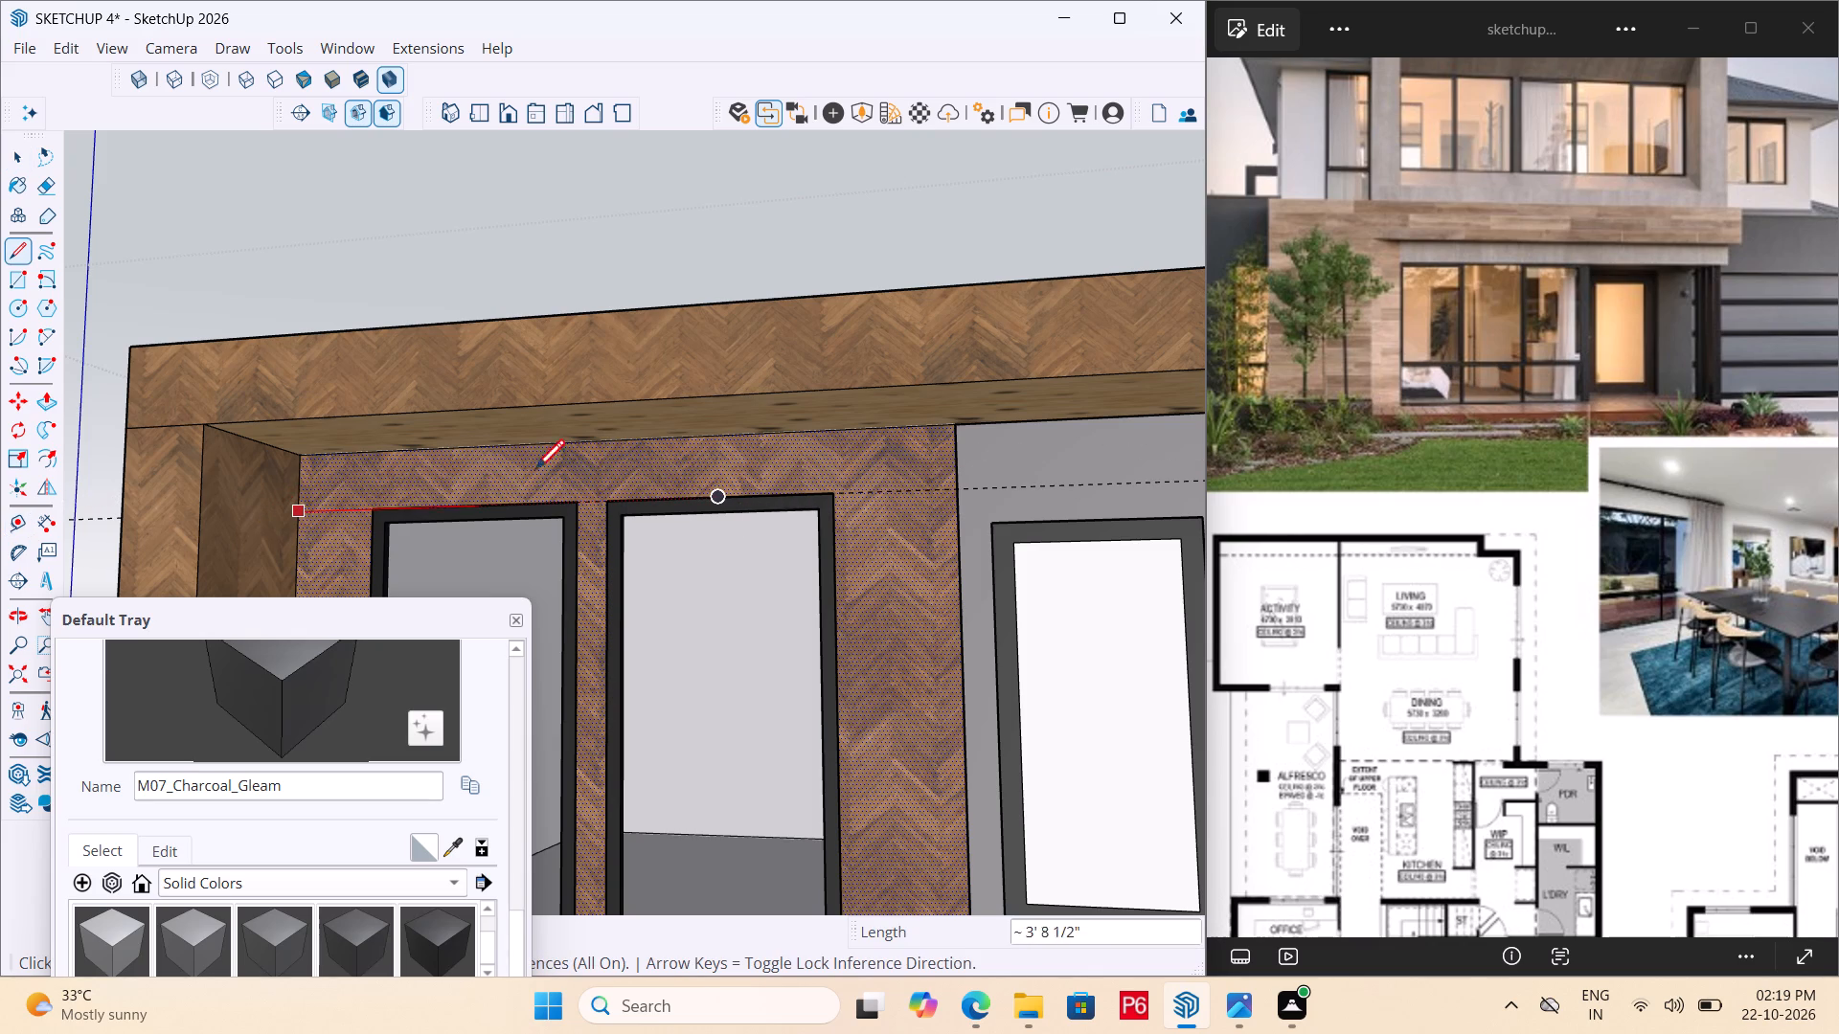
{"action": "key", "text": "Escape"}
Draw a 1' 1 1/8" high rectangle across the clad recessed wall's full width, from the guide to the soffit.
{"action": "key", "text": "r"}
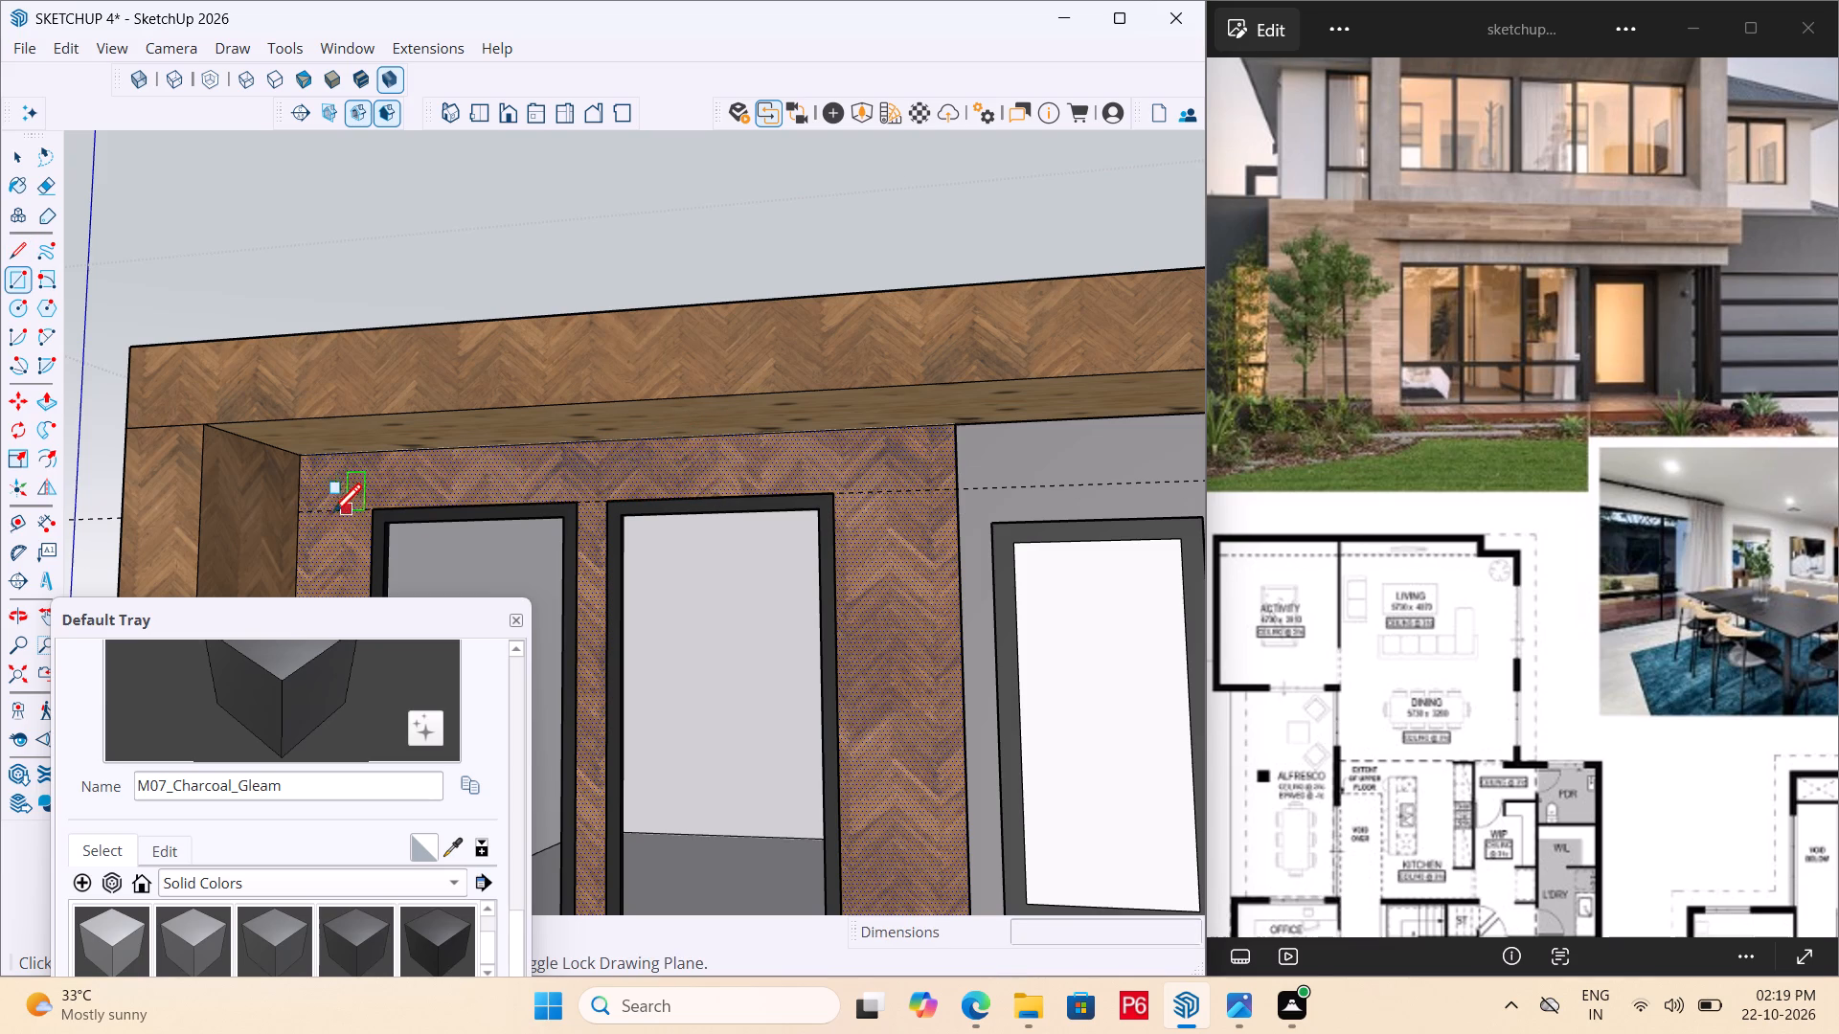
{"action": "left_click", "coordinate": [305, 510]}
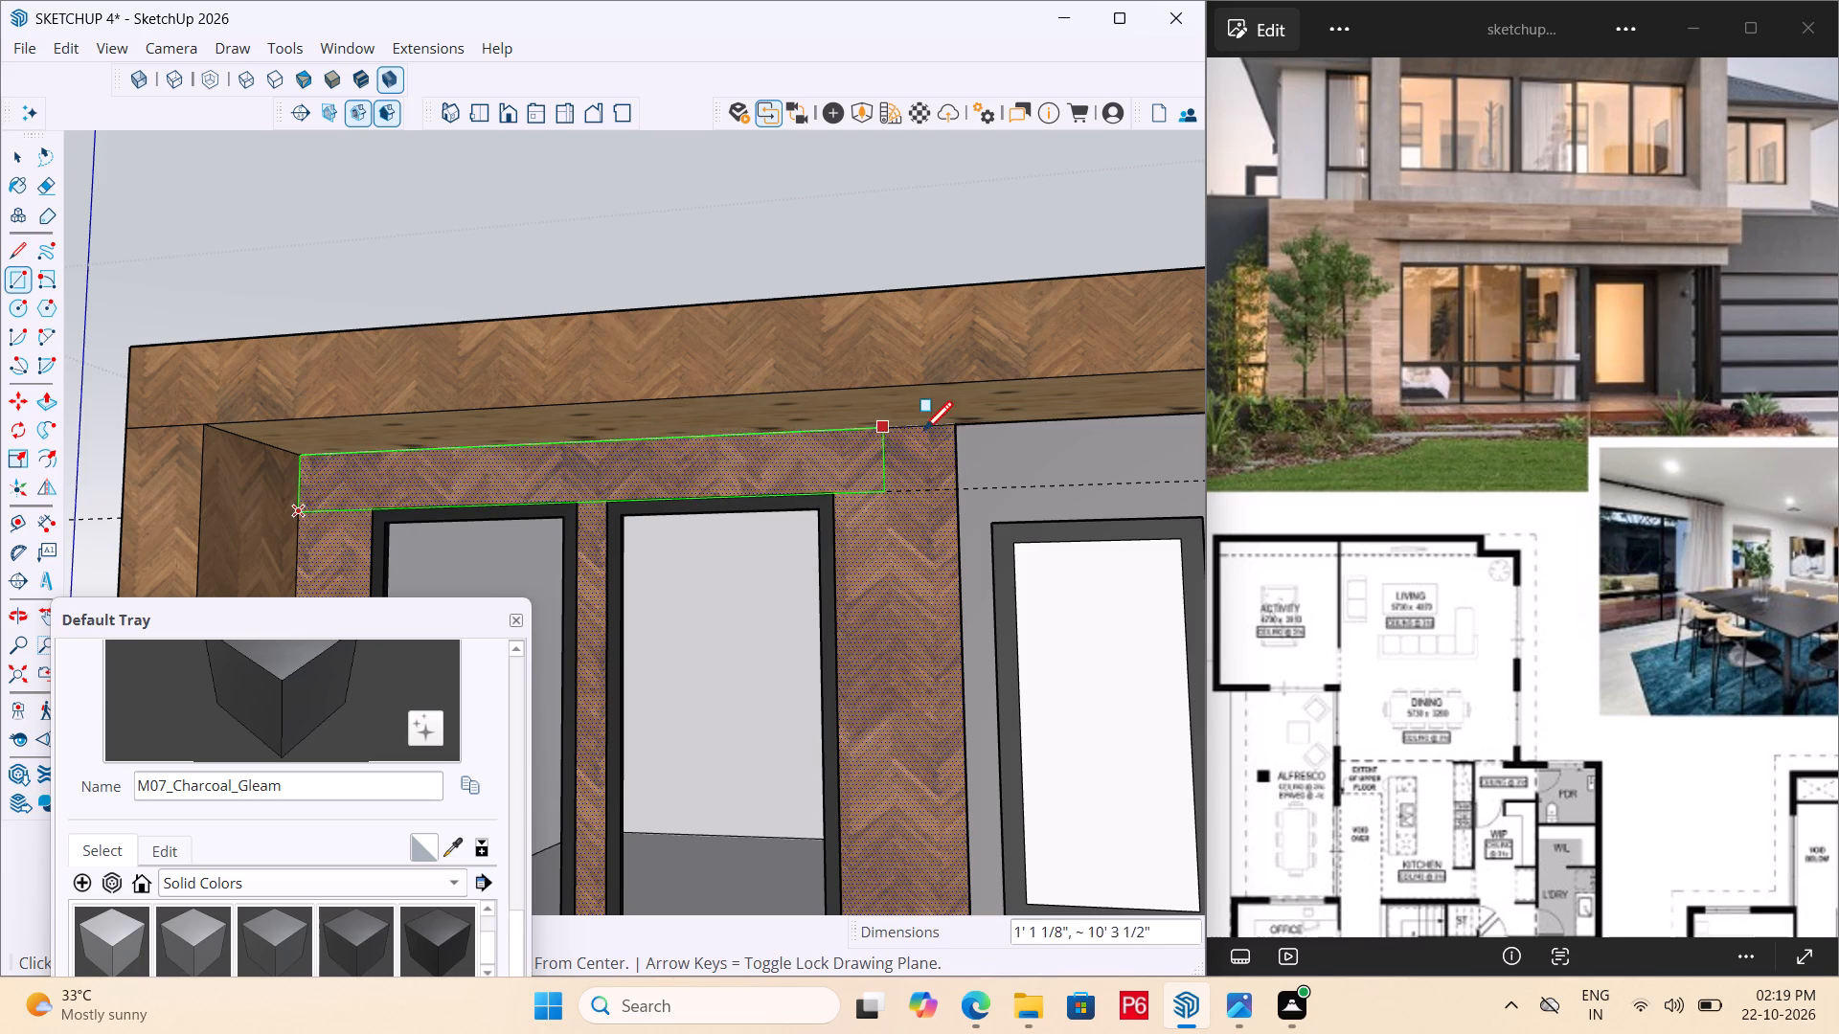
{"action": "left_click", "coordinate": [950, 428]}
{"action": "right_click", "coordinate": [881, 464]}
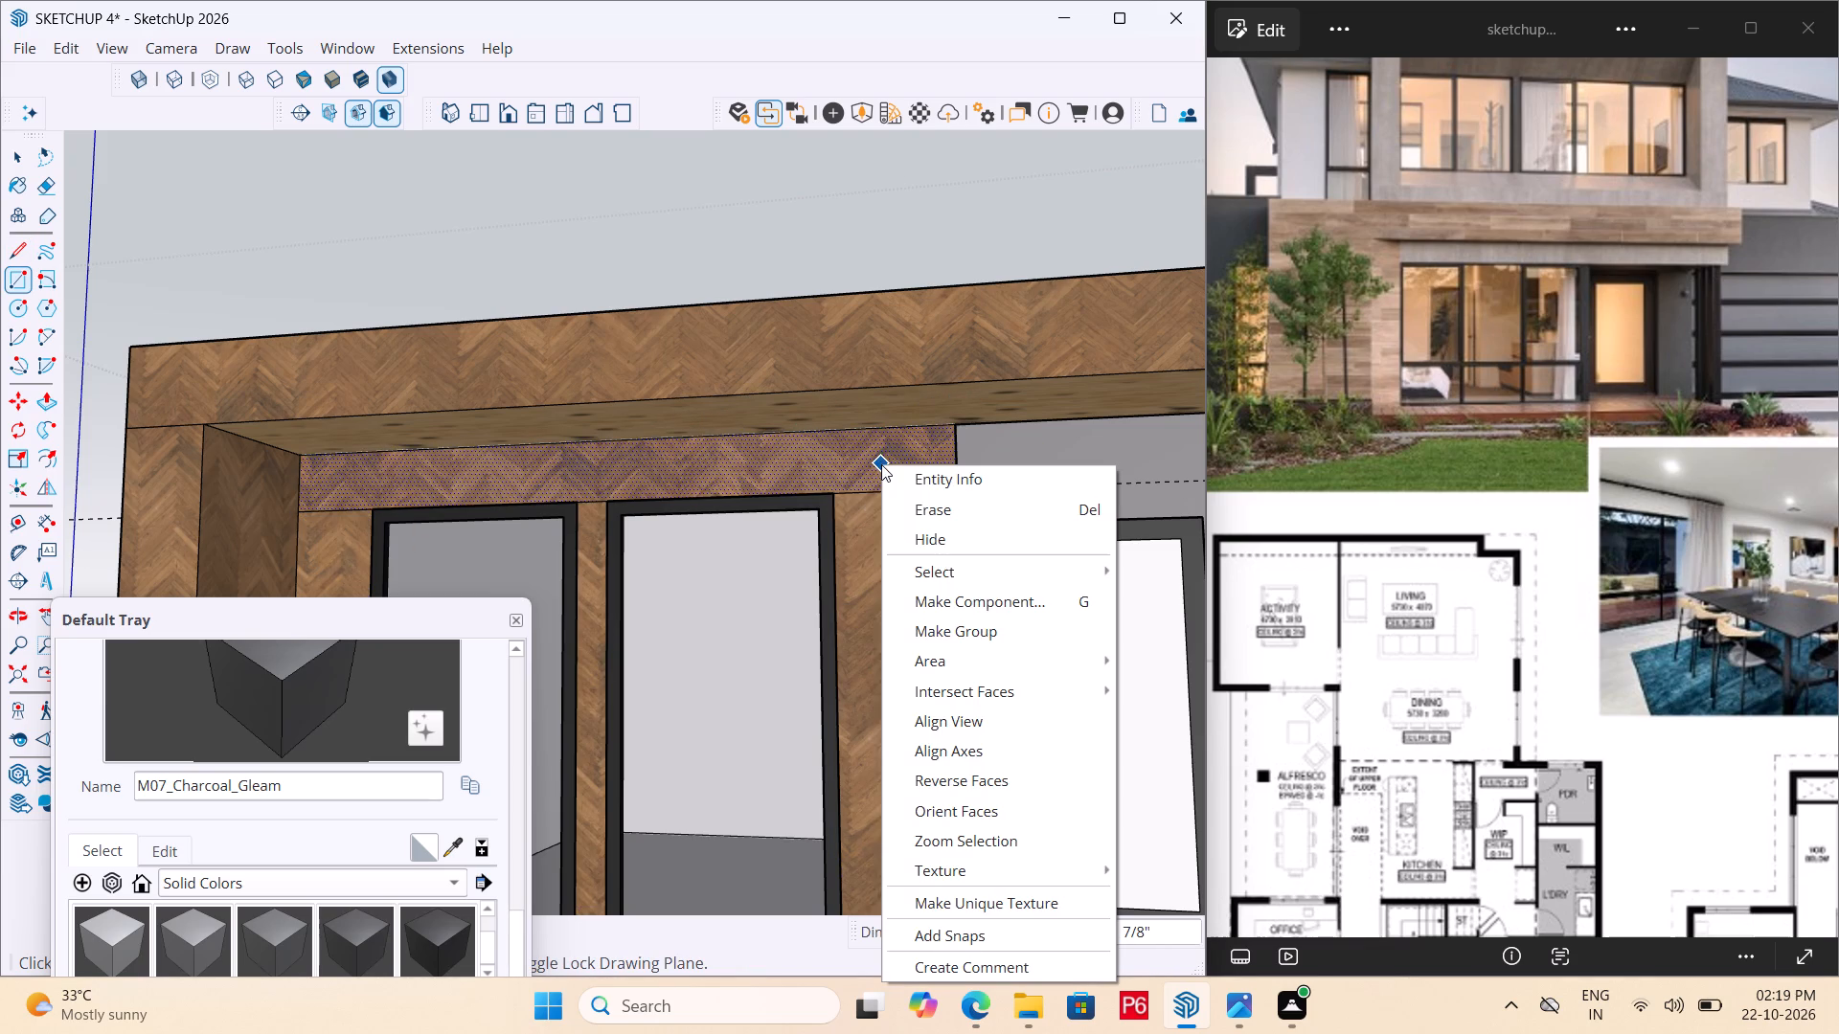
{"action": "left_click", "coordinate": [838, 466]}
{"action": "left_click", "coordinate": [839, 466]}
Make the strip above the tall windows a group, with its edges, and open it for editing.
{"action": "key", "text": "space"}
{"action": "left_click", "coordinate": [841, 464]}
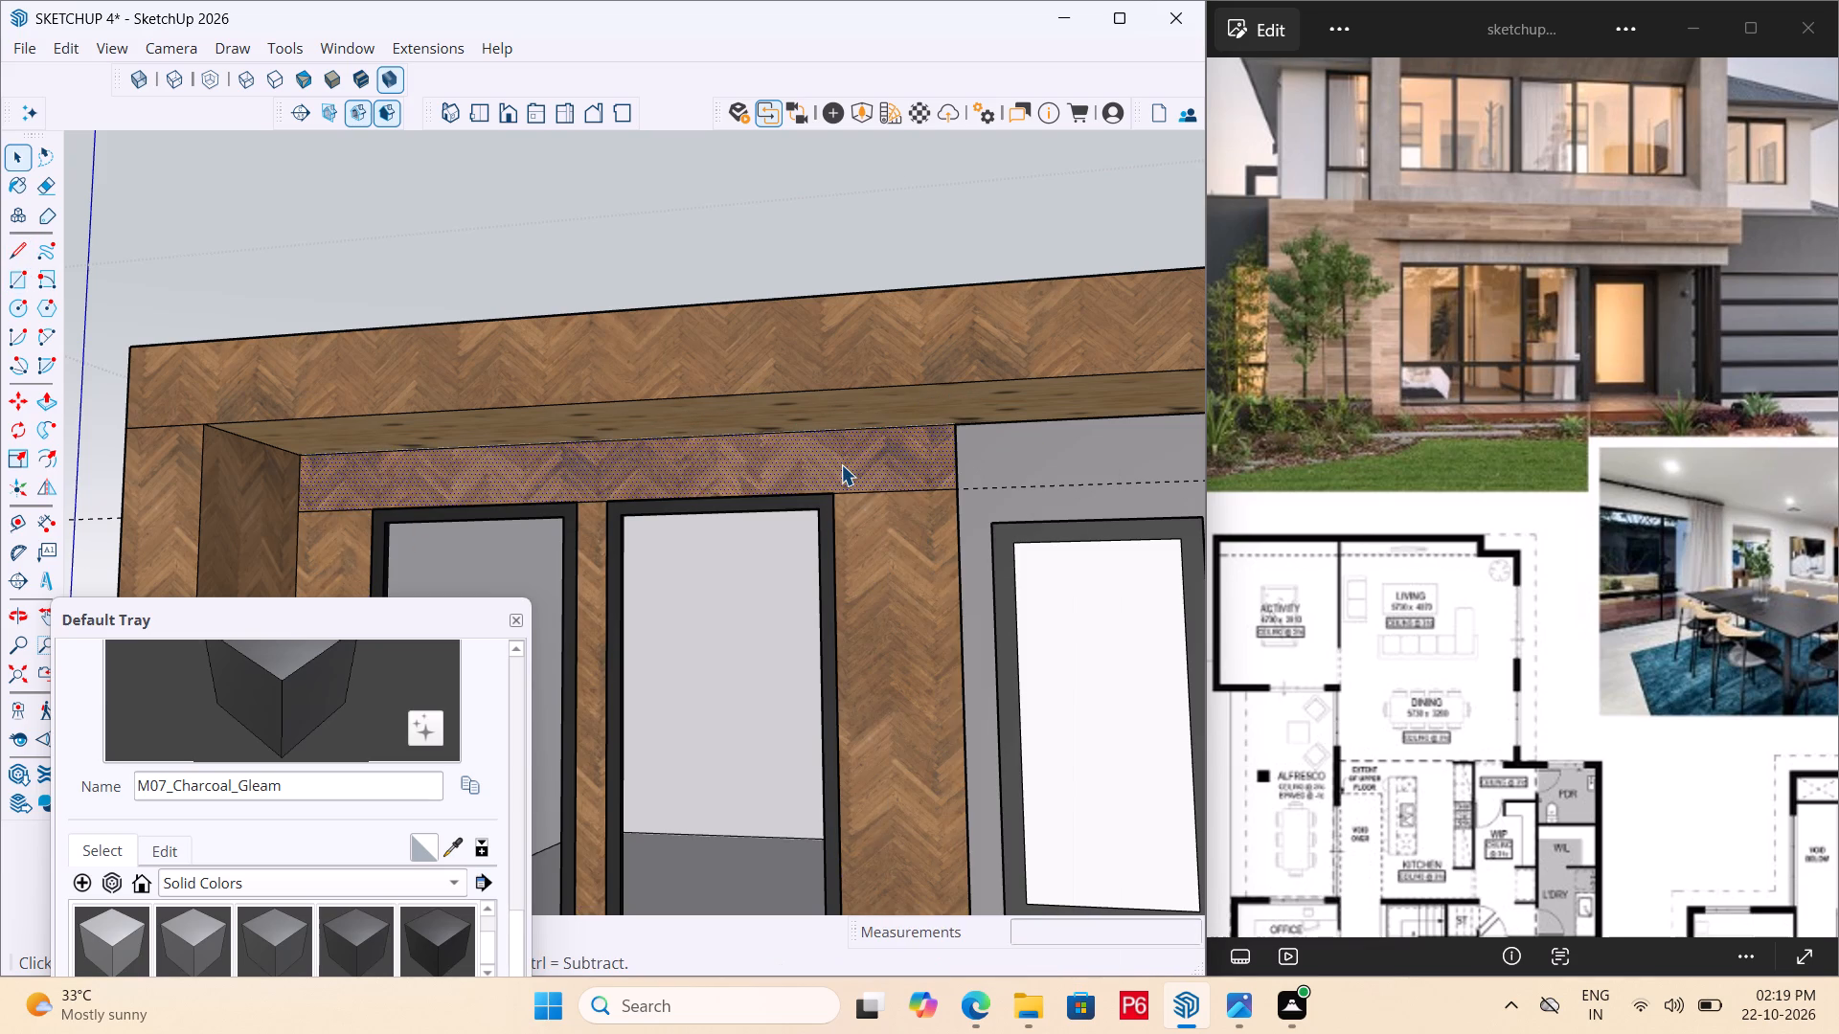
{"action": "double_click", "coordinate": [841, 464]}
{"action": "left_click", "coordinate": [841, 464]}
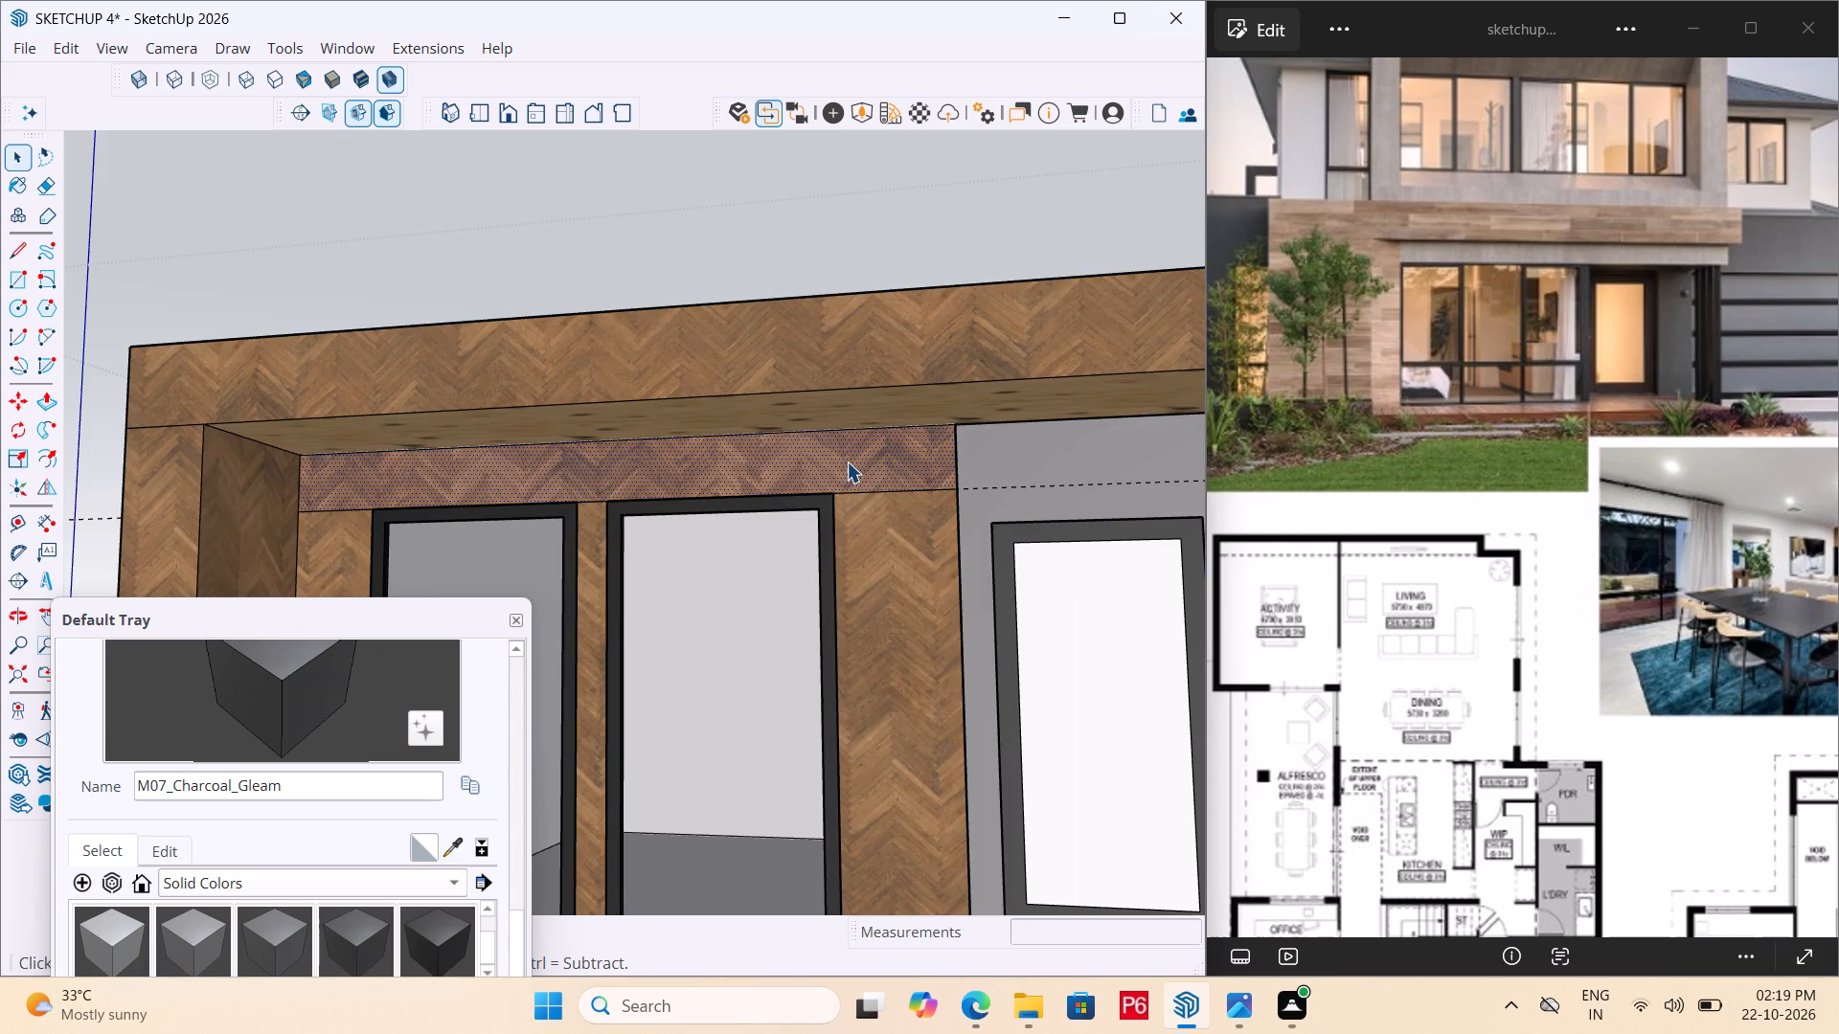
{"action": "double_click", "coordinate": [847, 461]}
{"action": "right_click", "coordinate": [847, 461]}
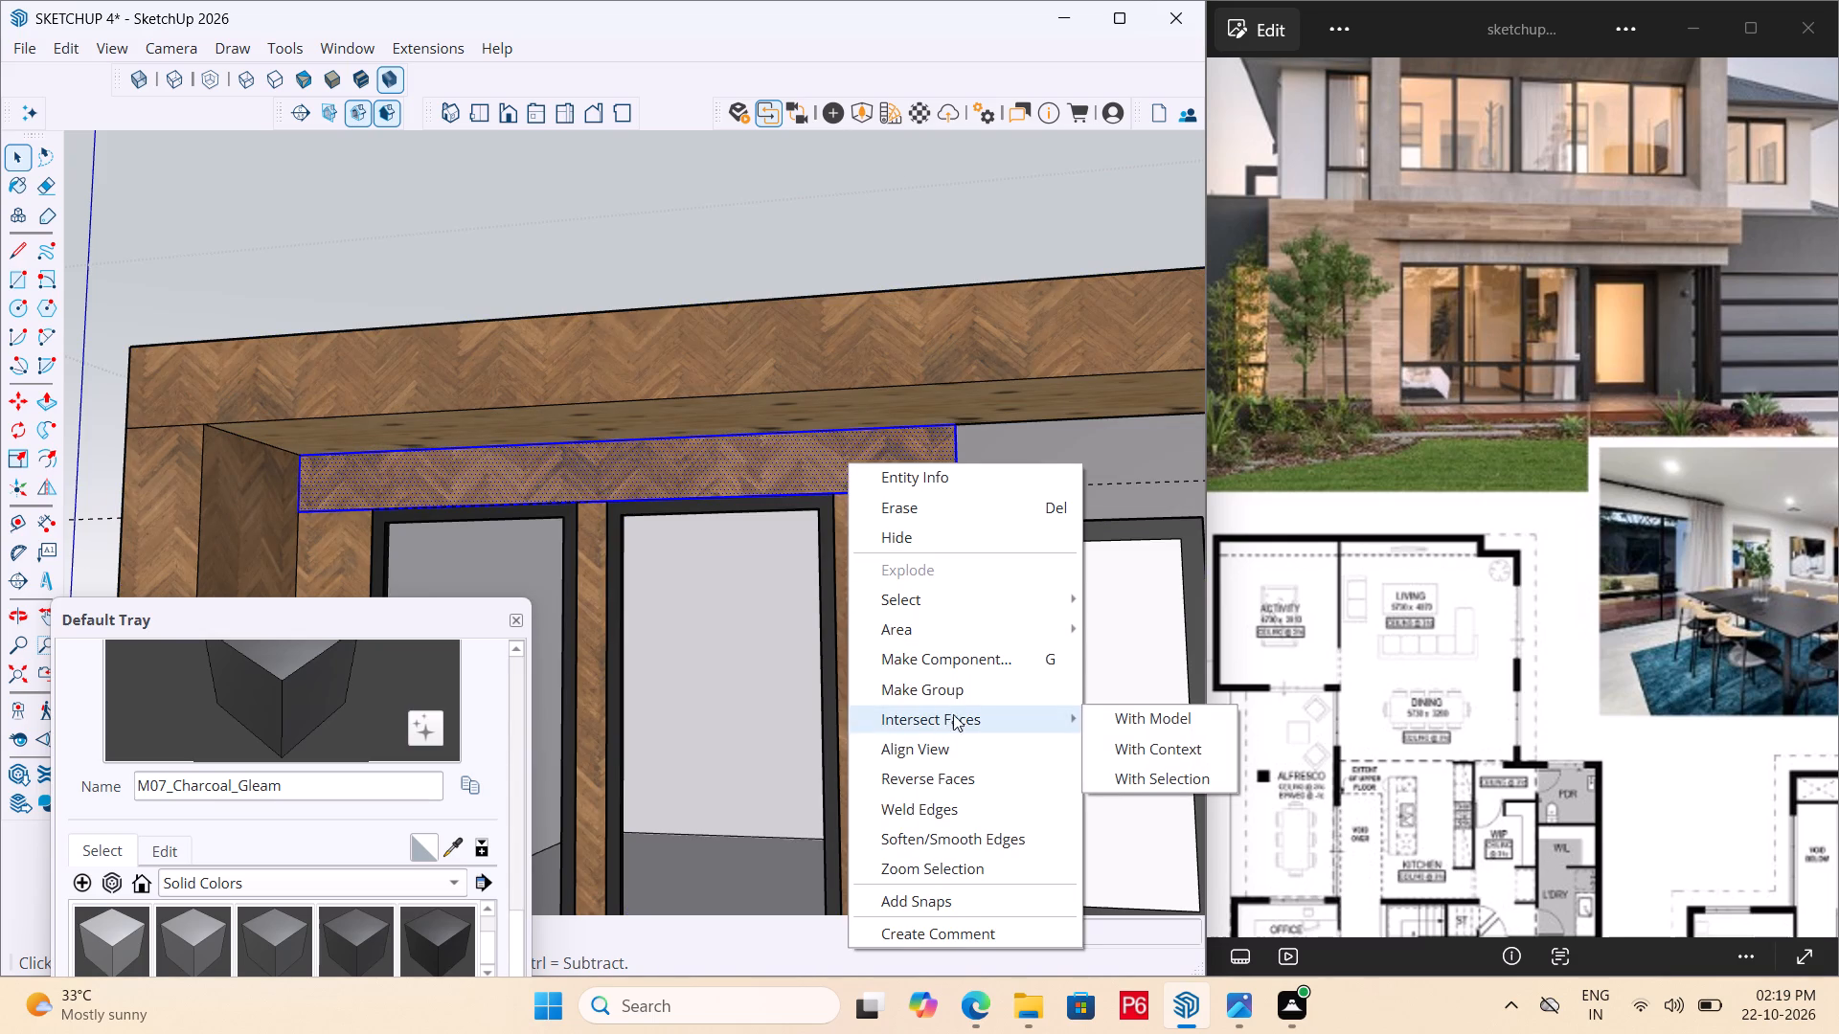
{"action": "left_click", "coordinate": [968, 690]}
{"action": "left_click", "coordinate": [870, 473]}
{"action": "double_click", "coordinate": [878, 461]}
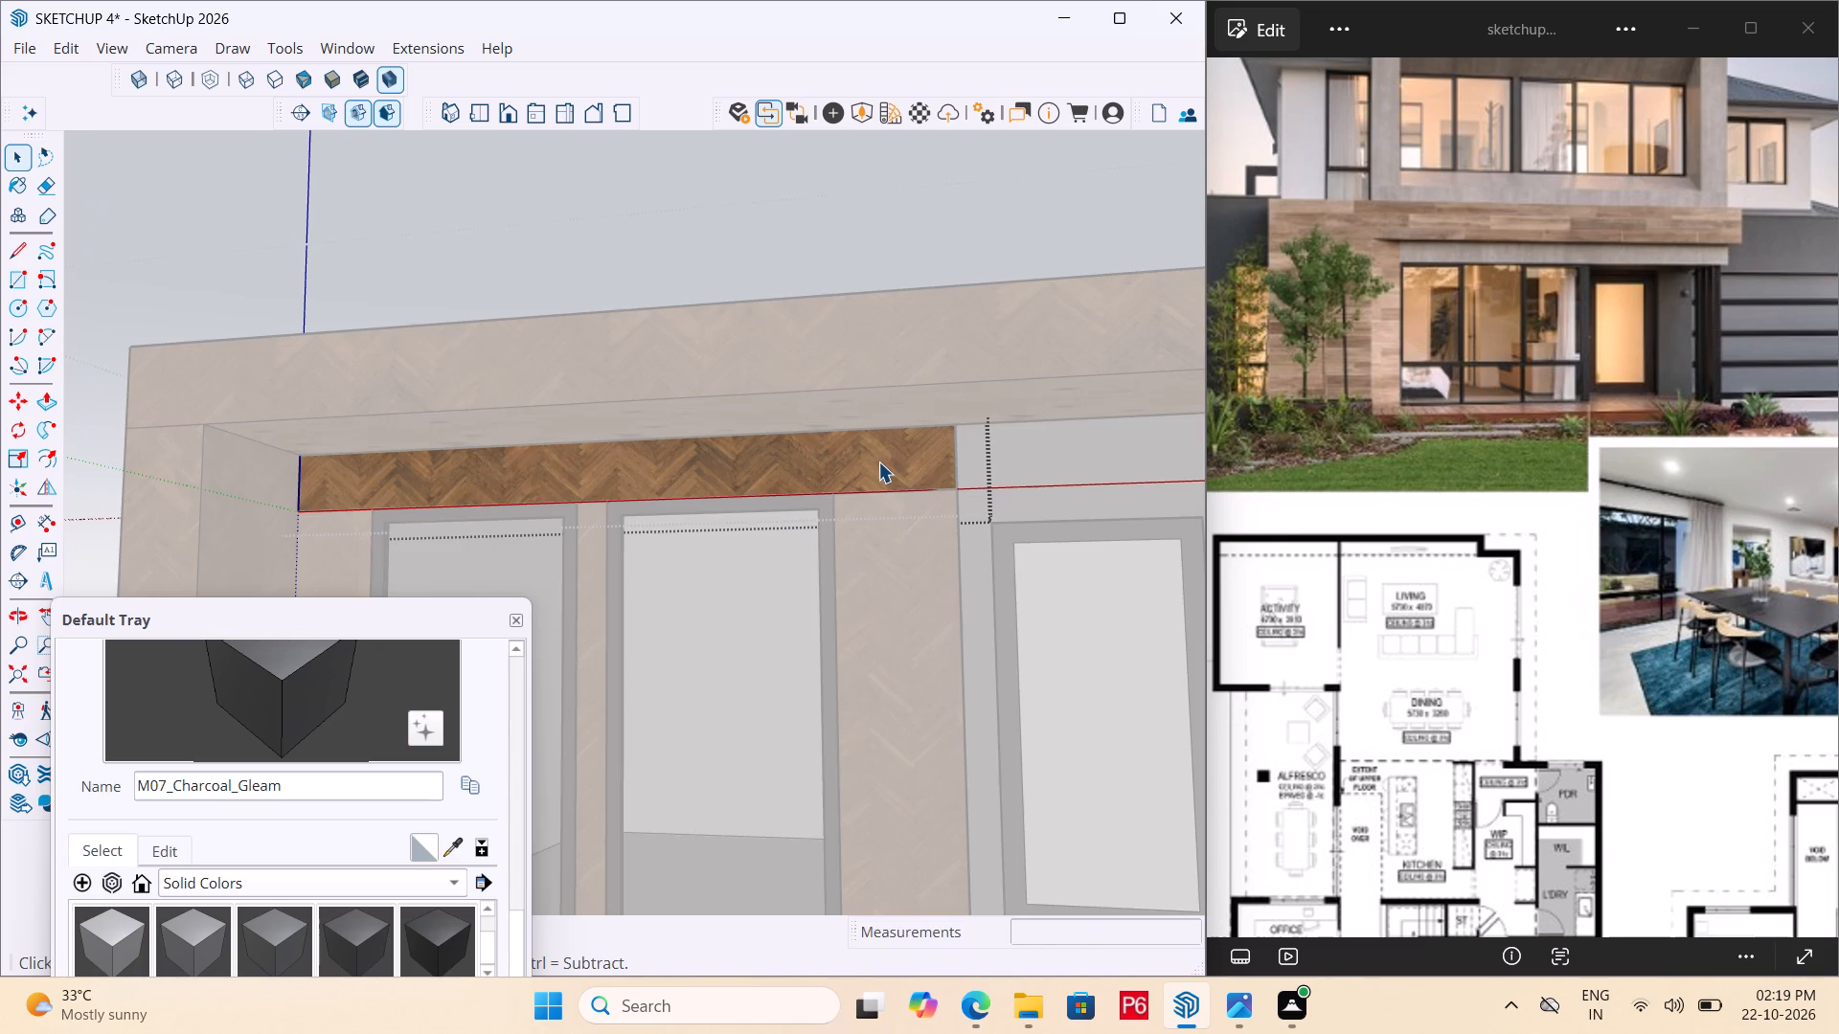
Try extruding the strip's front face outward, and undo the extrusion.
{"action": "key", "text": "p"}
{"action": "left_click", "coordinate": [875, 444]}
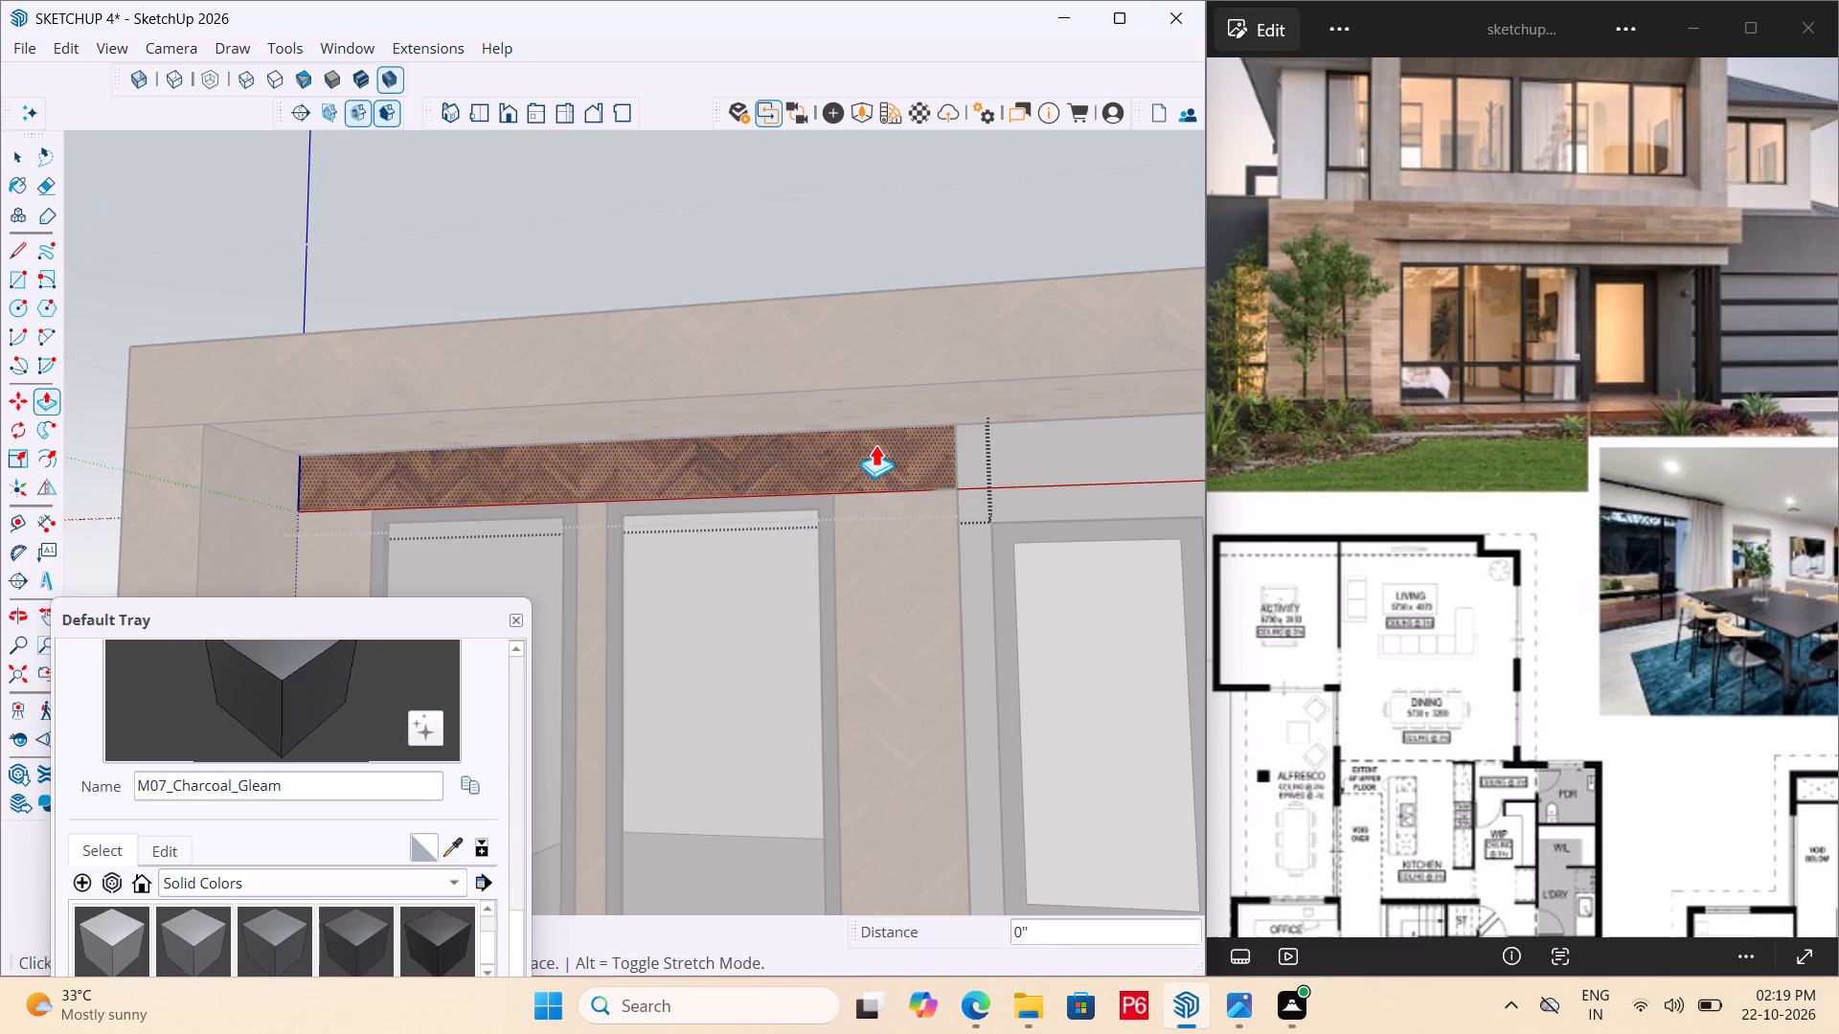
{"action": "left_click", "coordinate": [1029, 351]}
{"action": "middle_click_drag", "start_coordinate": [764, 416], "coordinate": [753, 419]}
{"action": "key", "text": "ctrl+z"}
Paint the strip above the windows with Marble_01_1K from the Stone materials.
{"action": "key", "text": "b"}
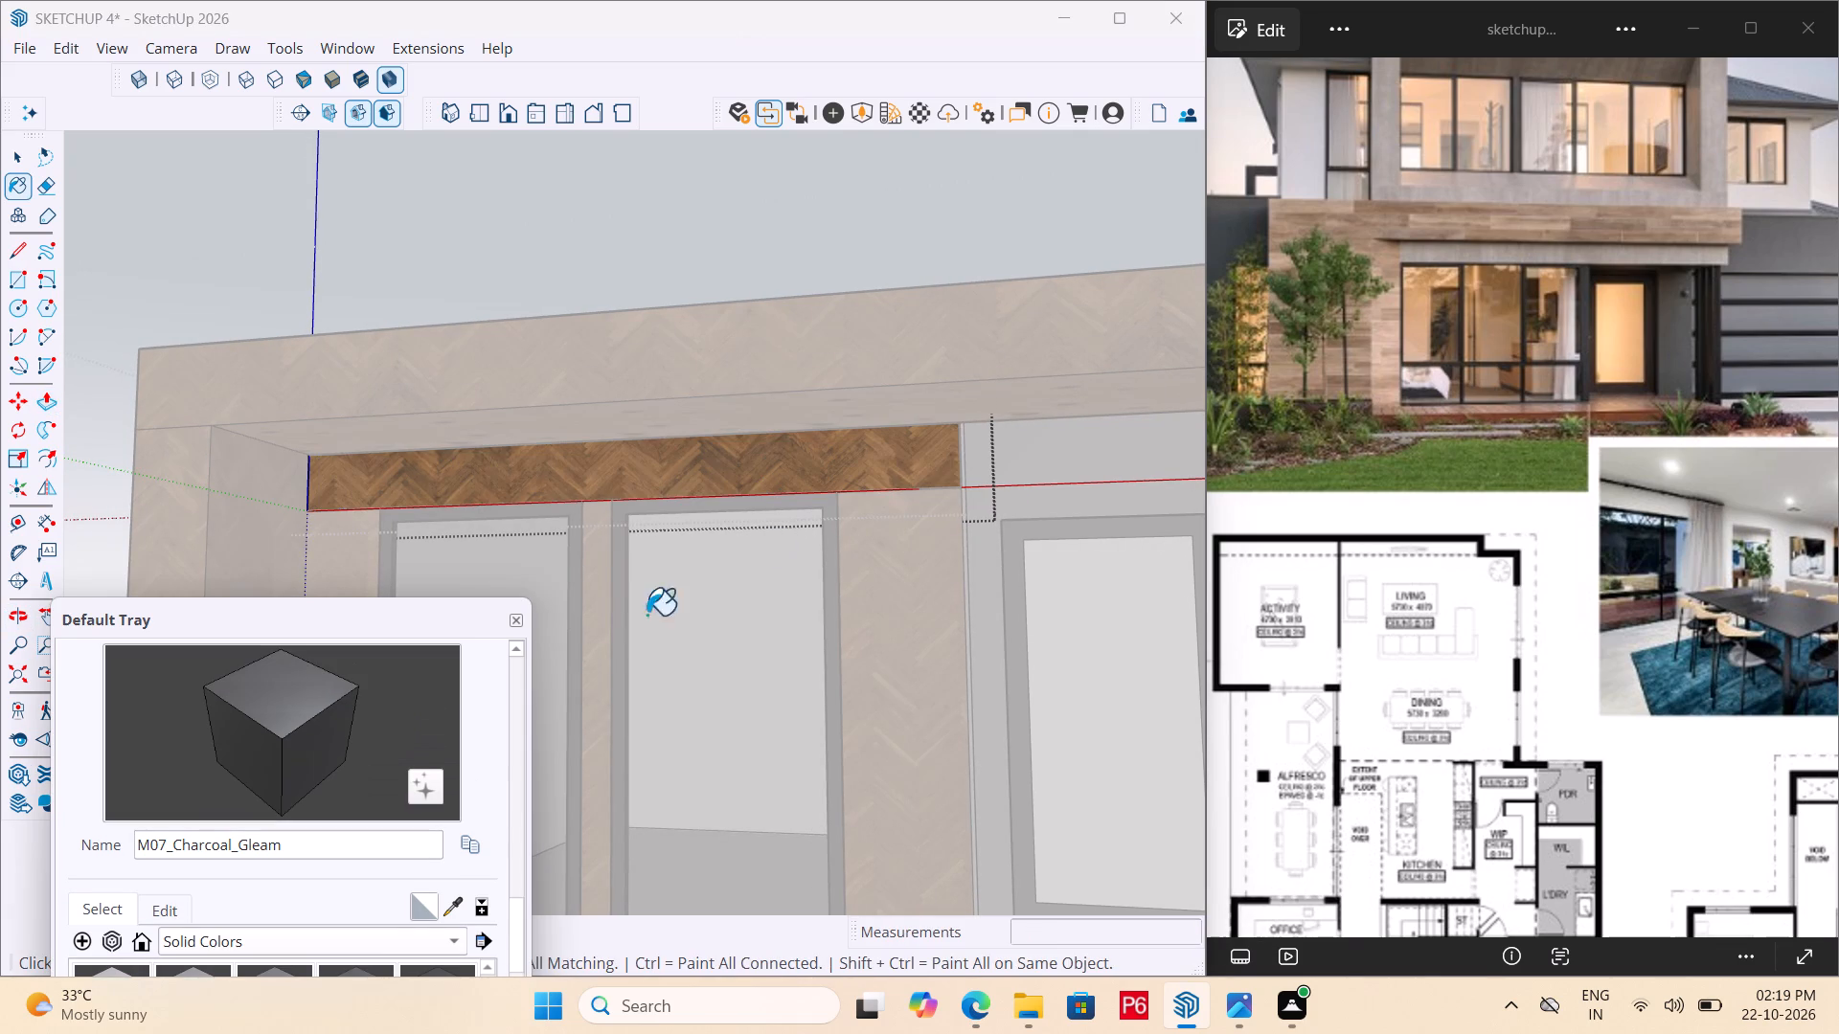
{"action": "scroll", "coordinate": [313, 831], "scroll_direction": "down", "scroll_amount": 1}
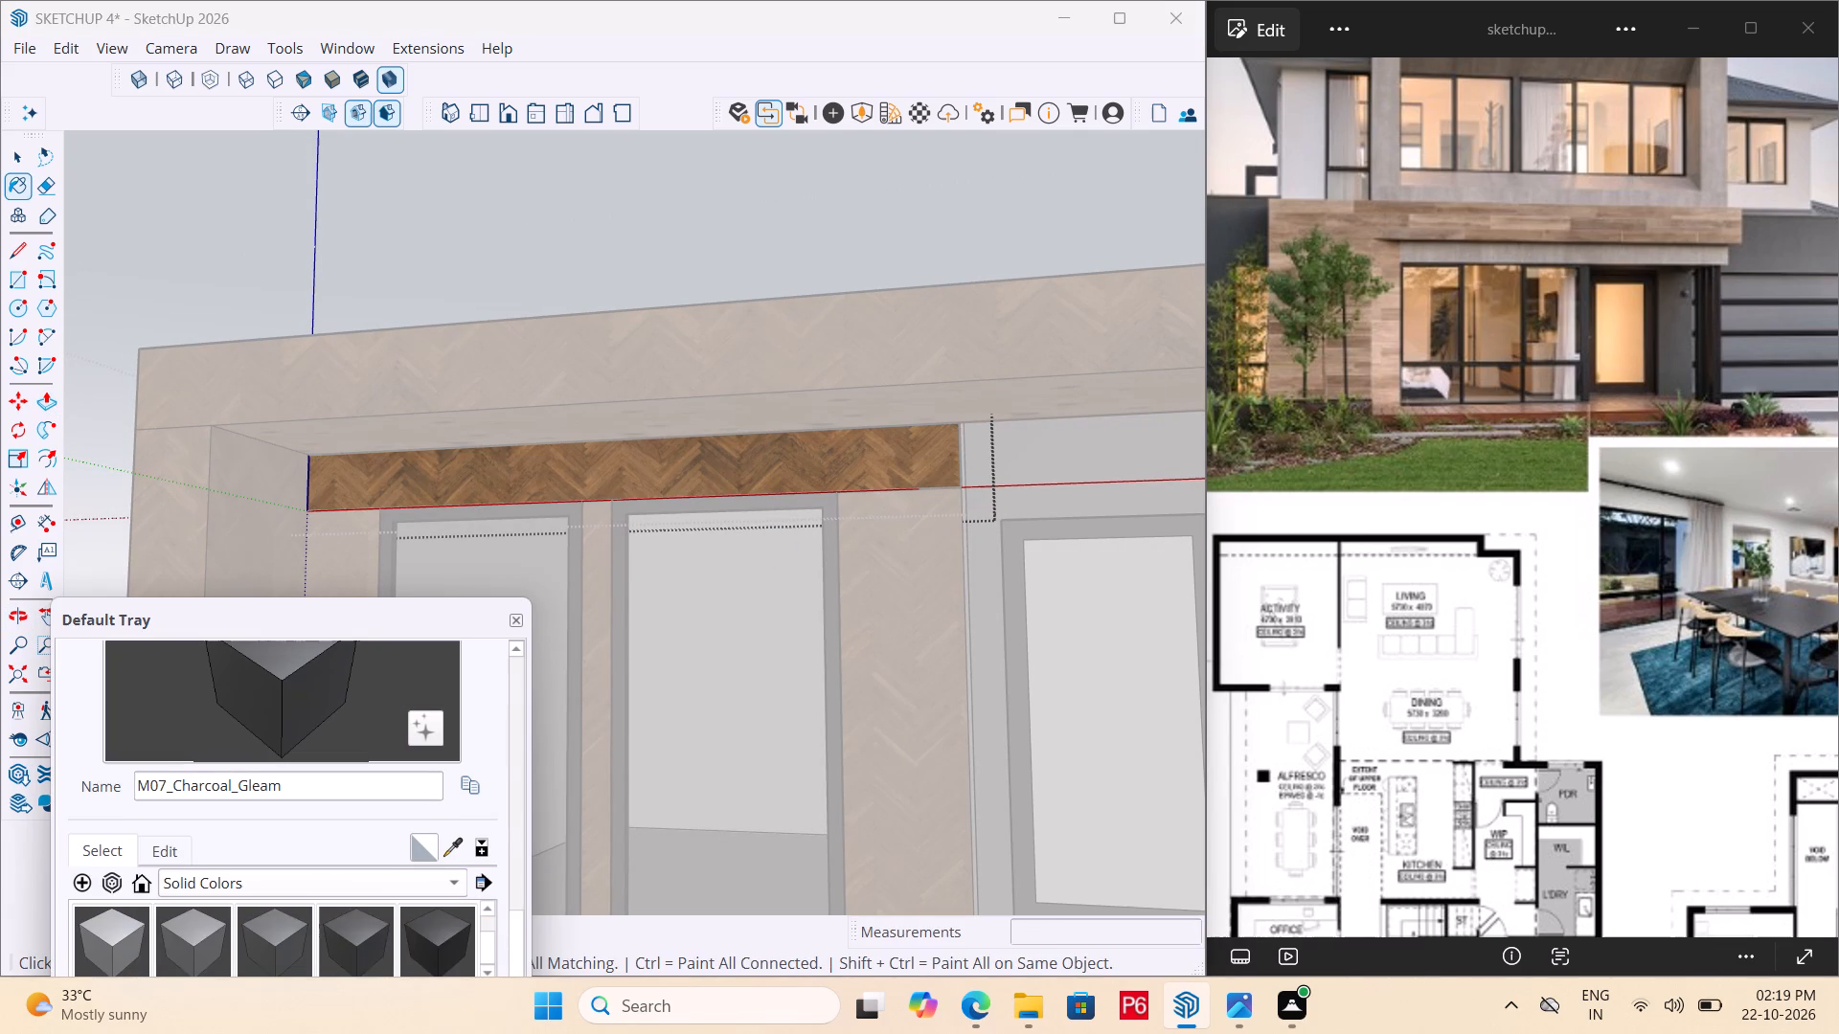
{"action": "scroll", "coordinate": [313, 831], "scroll_direction": "down", "scroll_amount": 7}
{"action": "left_click", "coordinate": [352, 890]}
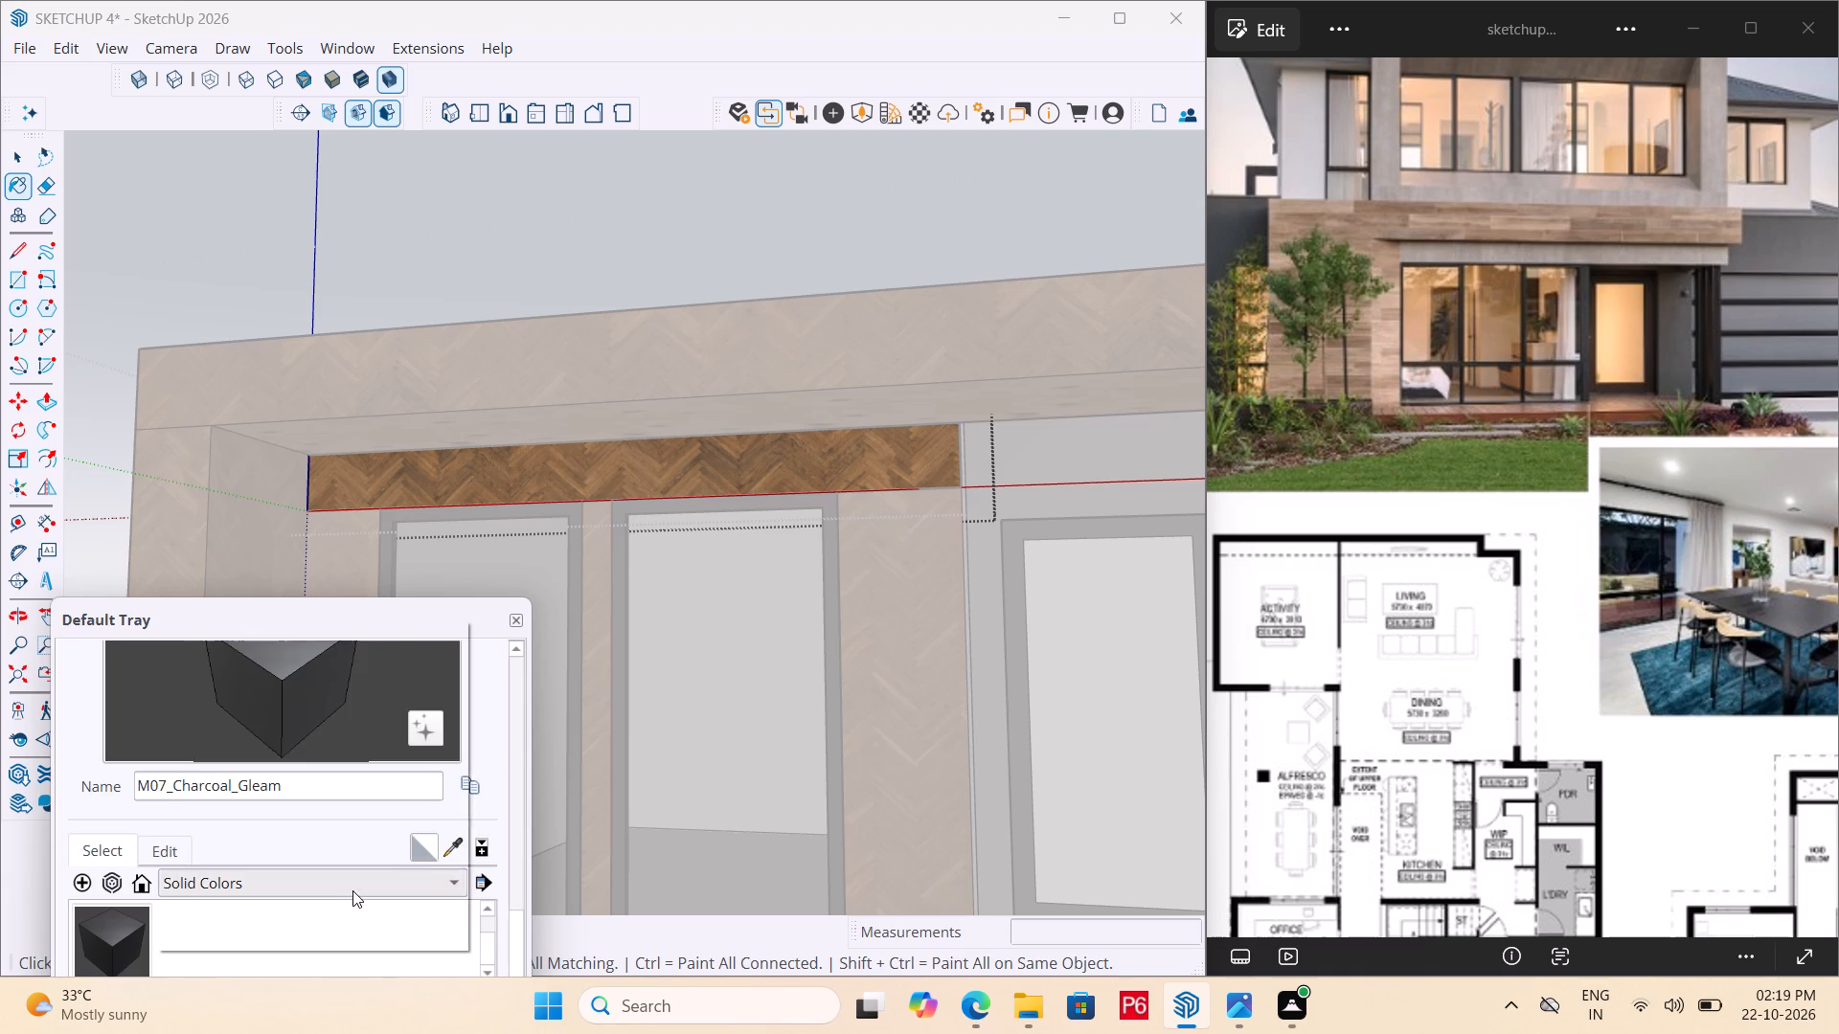
{"action": "left_click", "coordinate": [317, 886]}
{"action": "scroll", "coordinate": [329, 860], "scroll_direction": "down", "scroll_amount": 4}
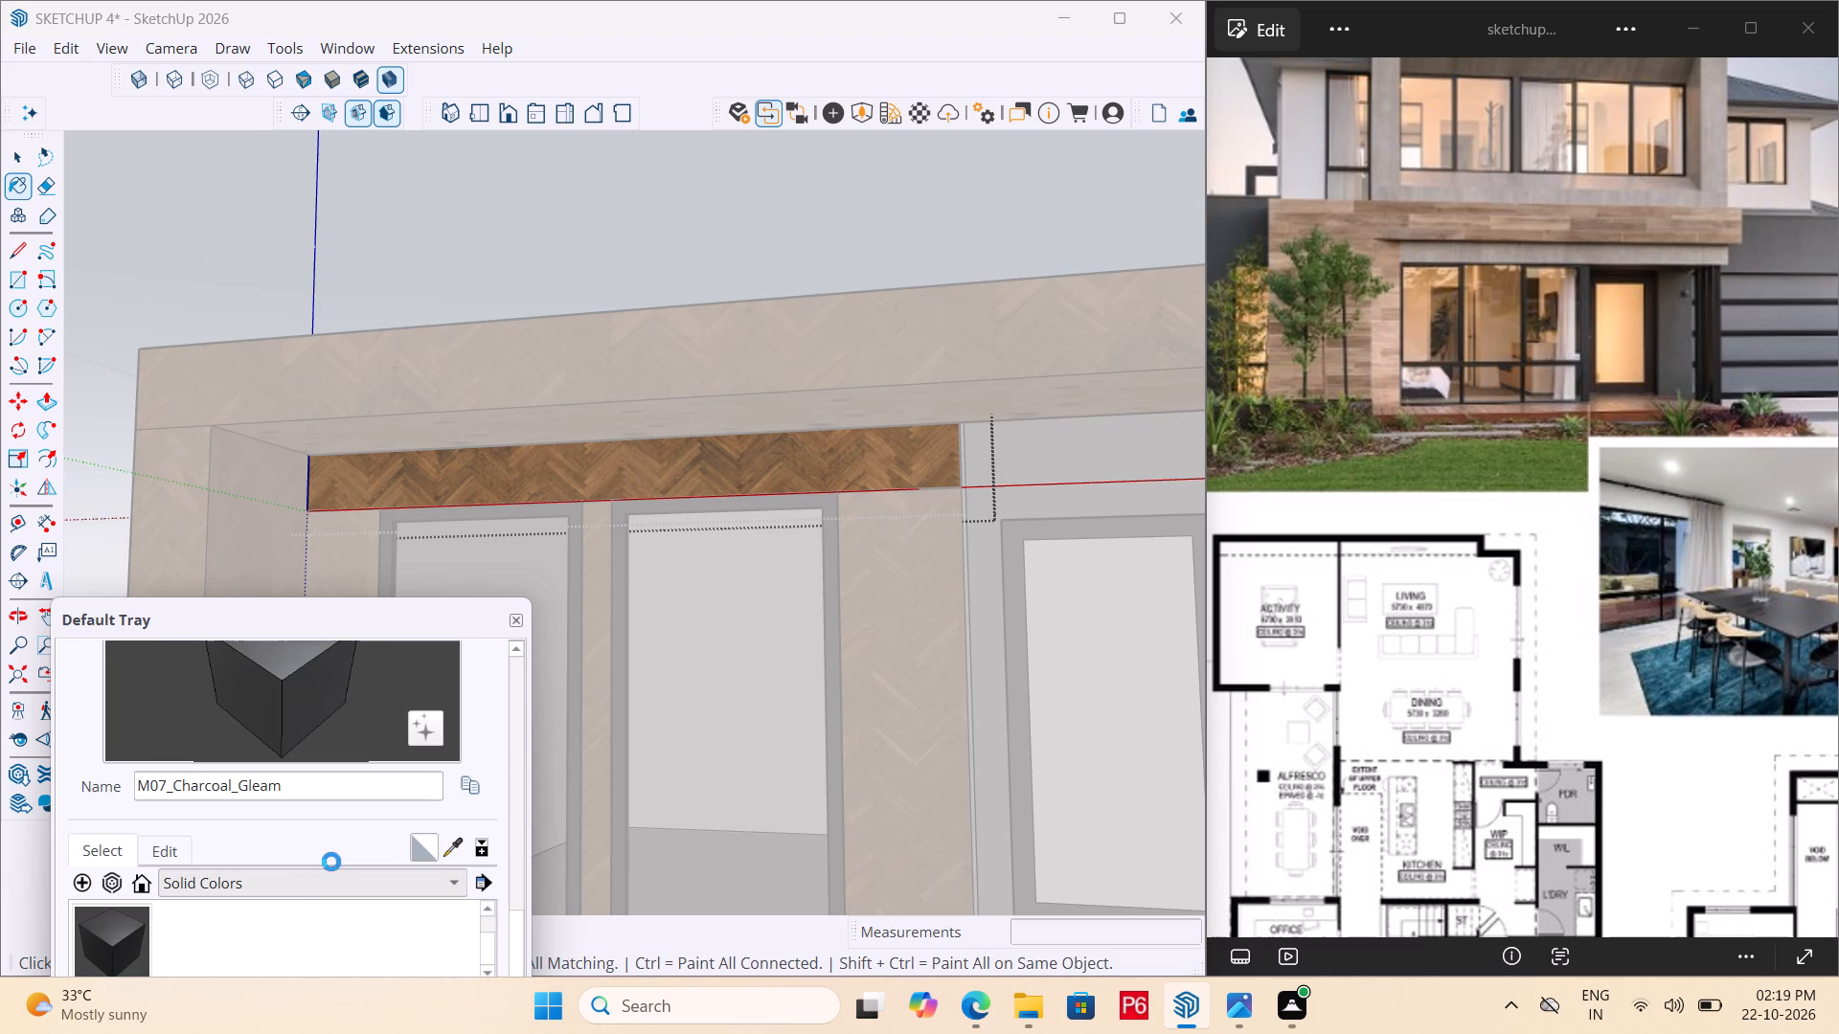
{"action": "scroll", "coordinate": [338, 870], "scroll_direction": "down", "scroll_amount": 2}
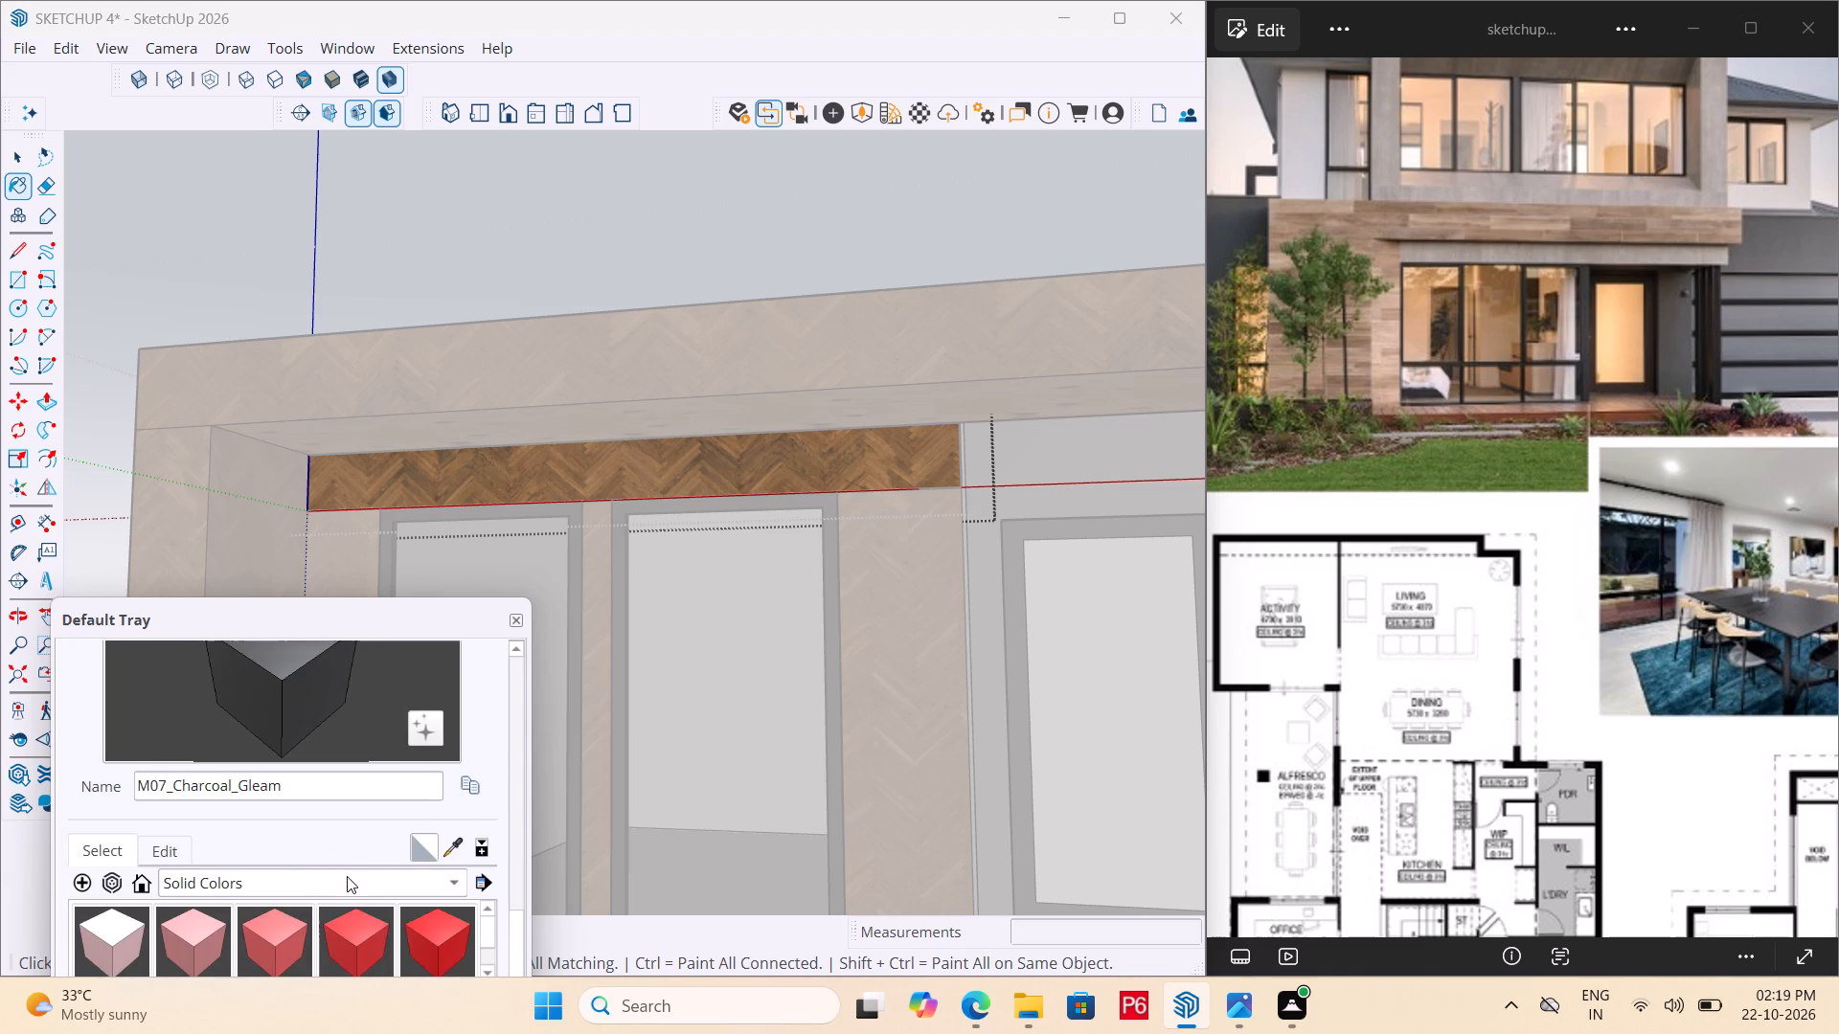
{"action": "scroll", "coordinate": [347, 876], "scroll_direction": "down", "scroll_amount": 7}
{"action": "left_click", "coordinate": [322, 893]}
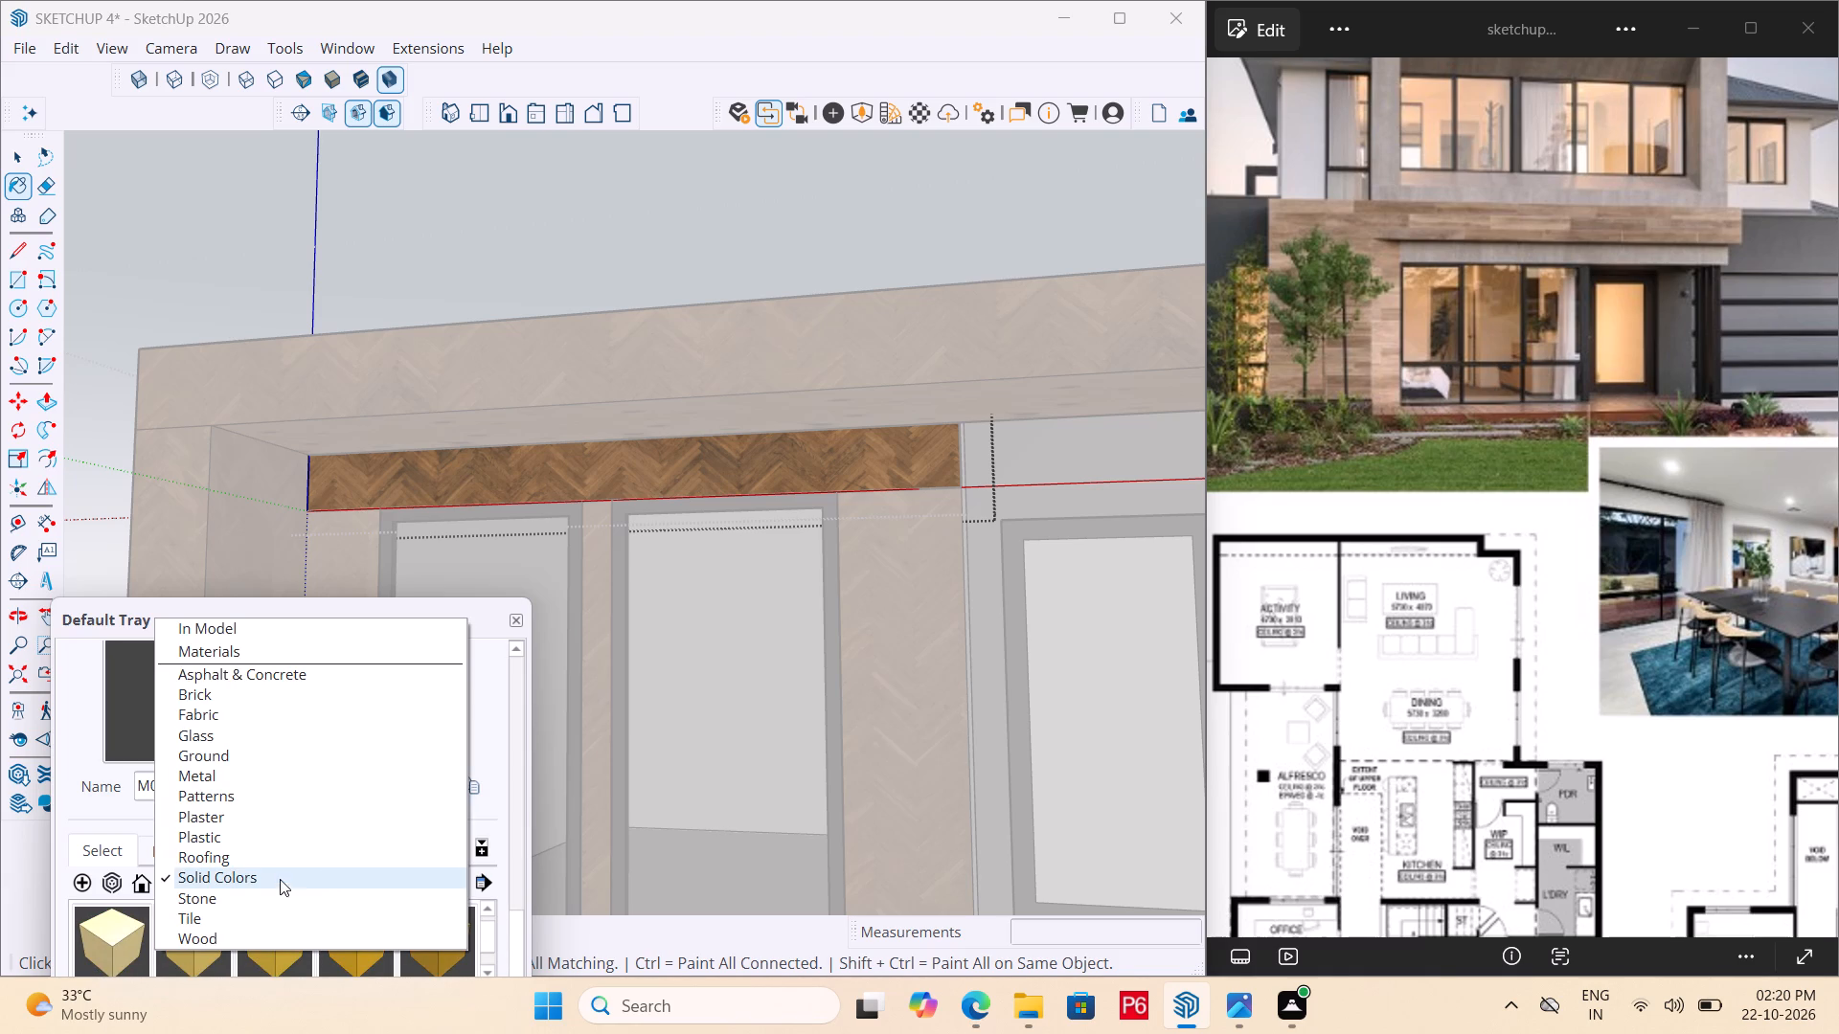
{"action": "left_click", "coordinate": [236, 895]}
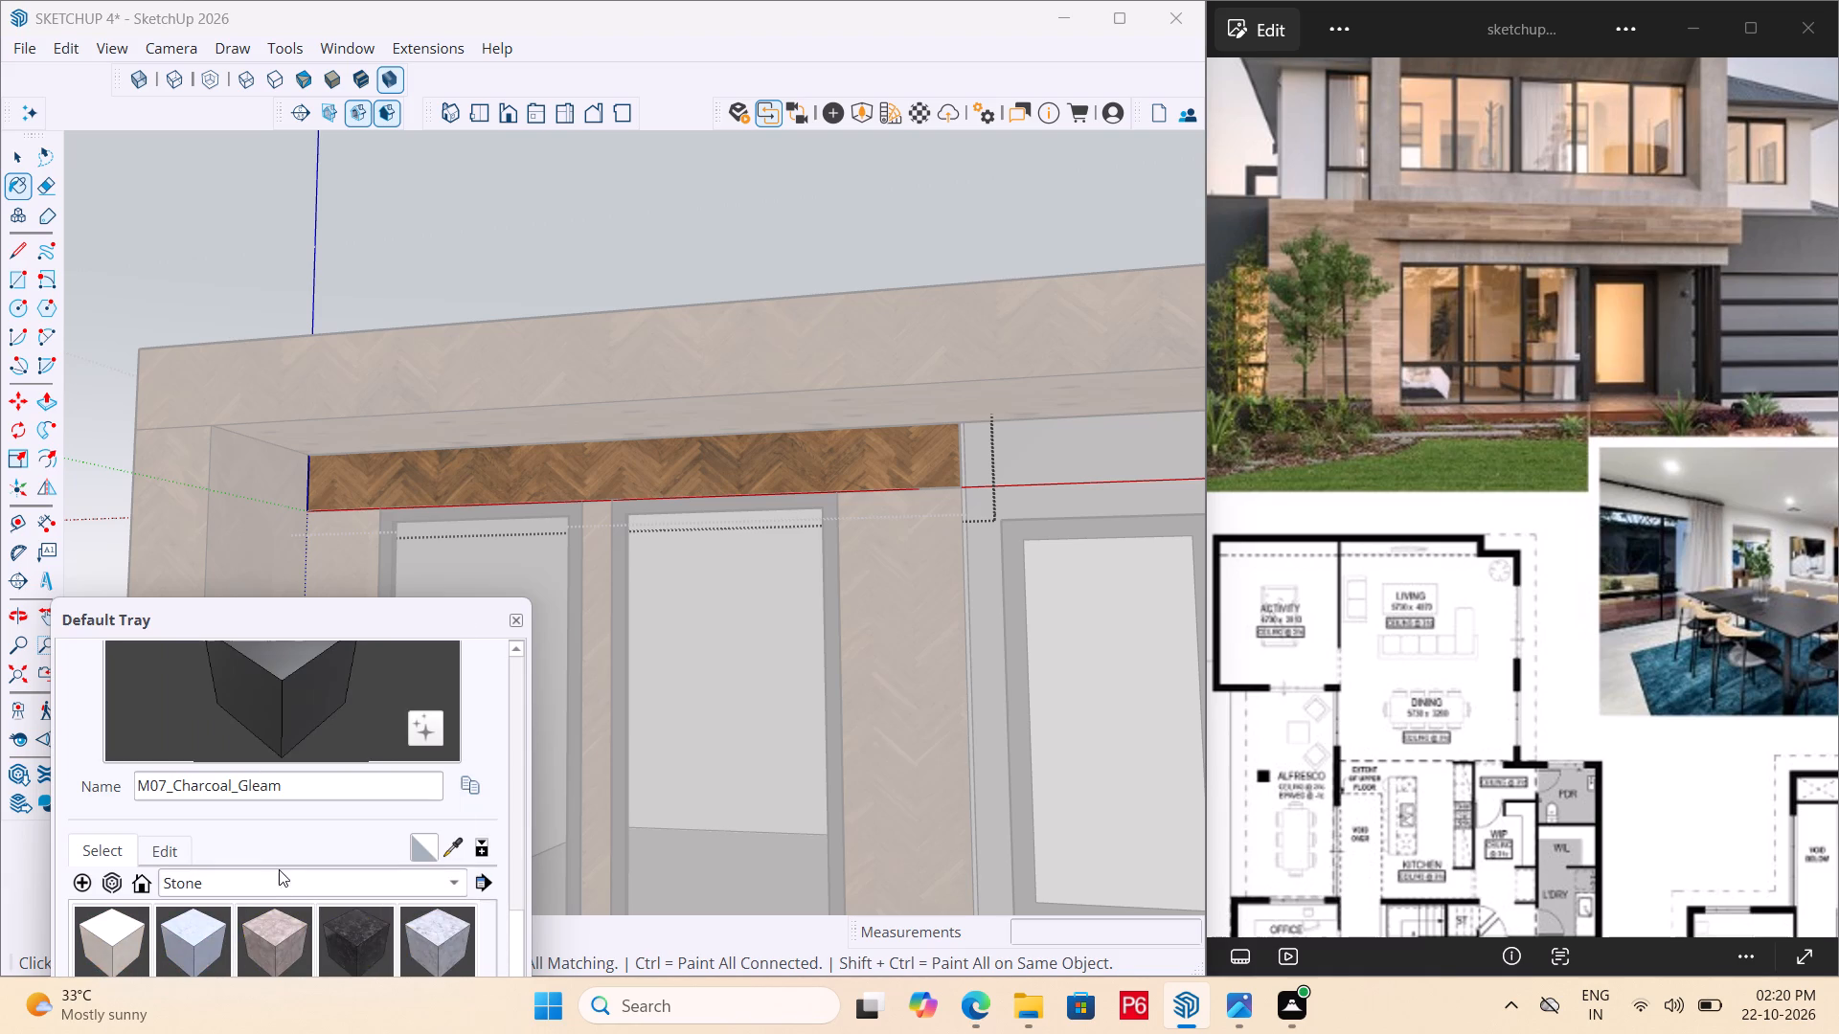
{"action": "left_click", "coordinate": [123, 933]}
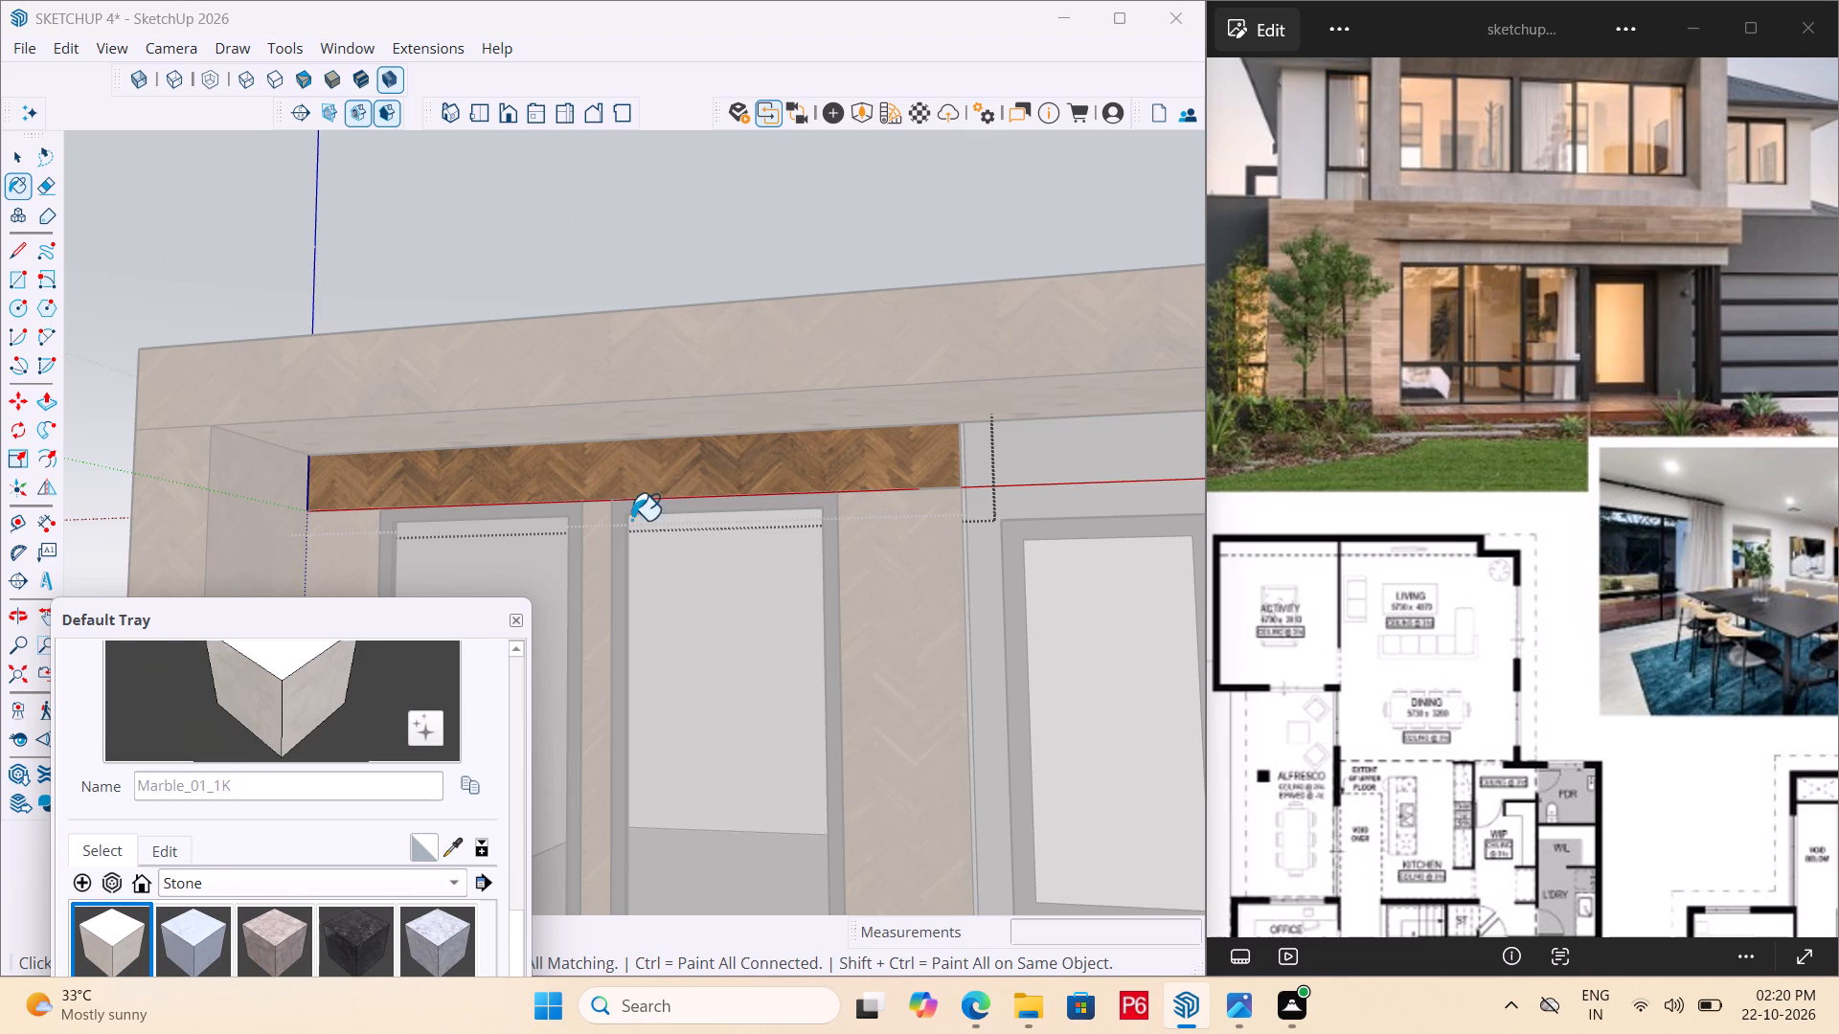
{"action": "left_click", "coordinate": [660, 487]}
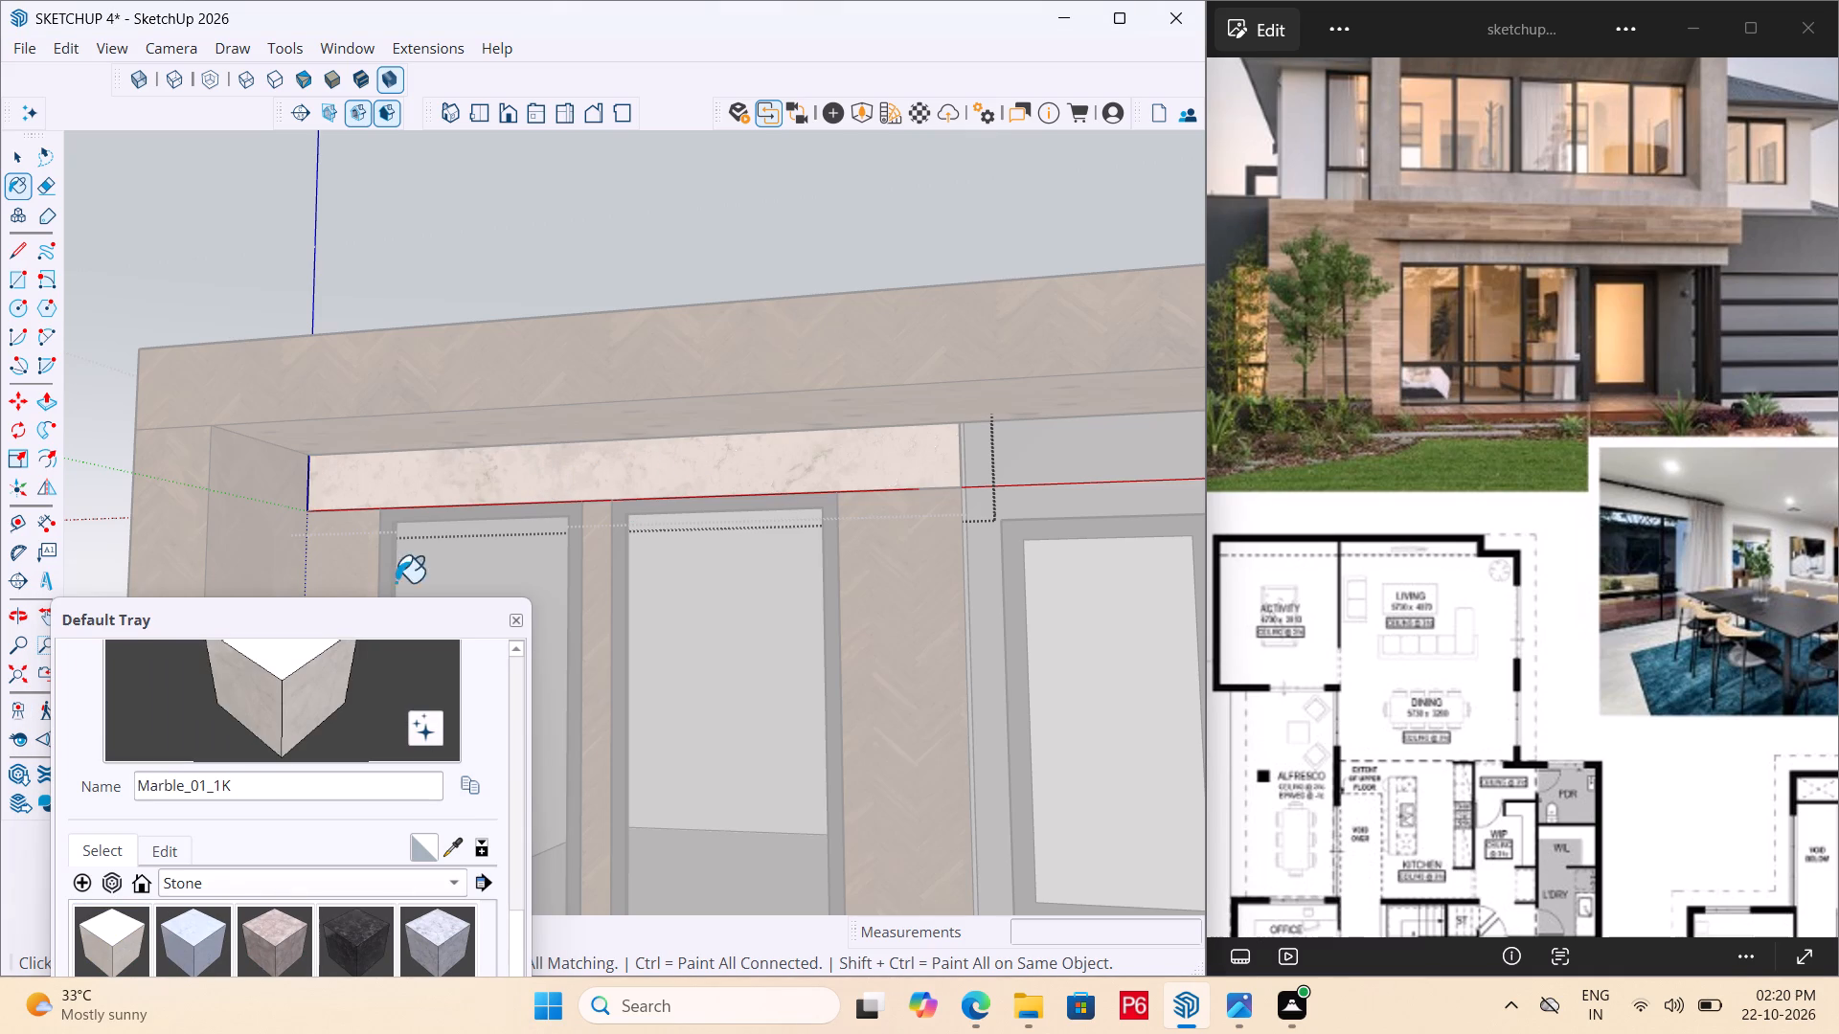
Extrude the marble strip forward about 3' 2" to form a beam beneath the wood fascia.
{"action": "left_click_drag", "start_coordinate": [395, 618], "coordinate": [316, 726]}
{"action": "scroll", "coordinate": [530, 459], "scroll_direction": "down", "scroll_amount": 2}
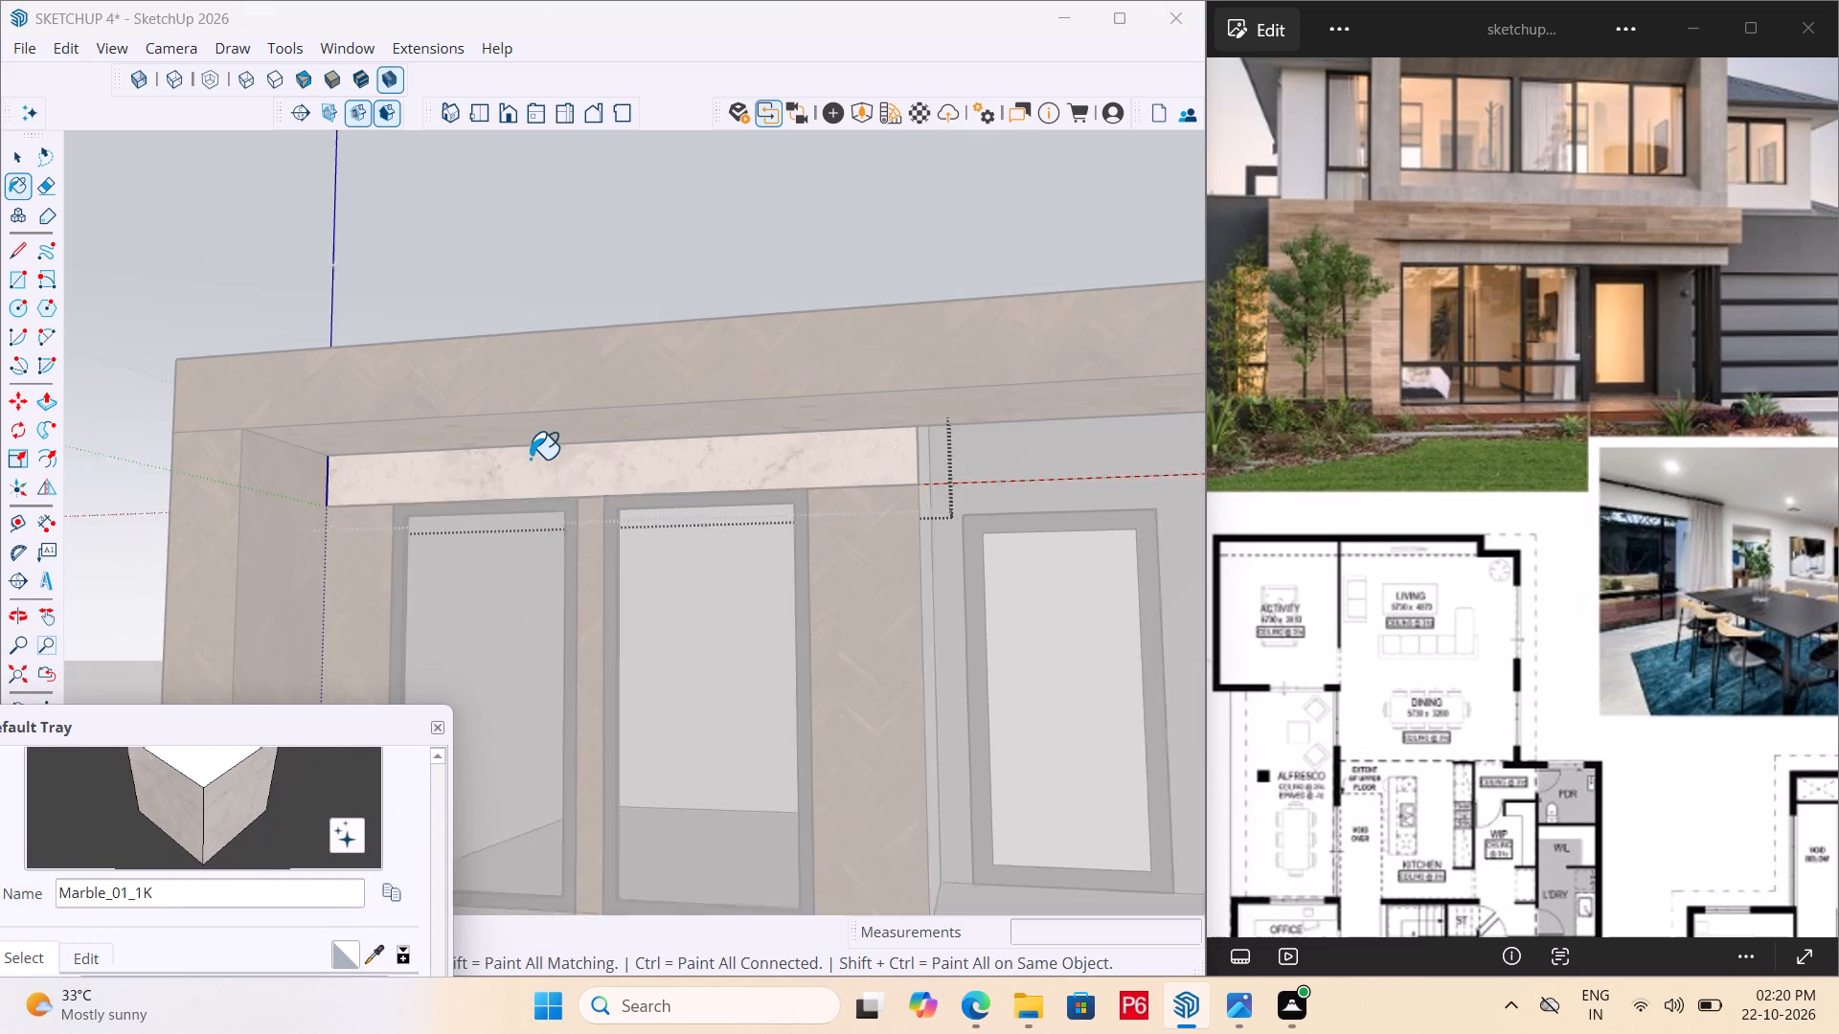
{"action": "scroll", "coordinate": [530, 459], "scroll_direction": "down", "scroll_amount": 4}
{"action": "key", "text": "p"}
{"action": "left_click", "coordinate": [654, 452]}
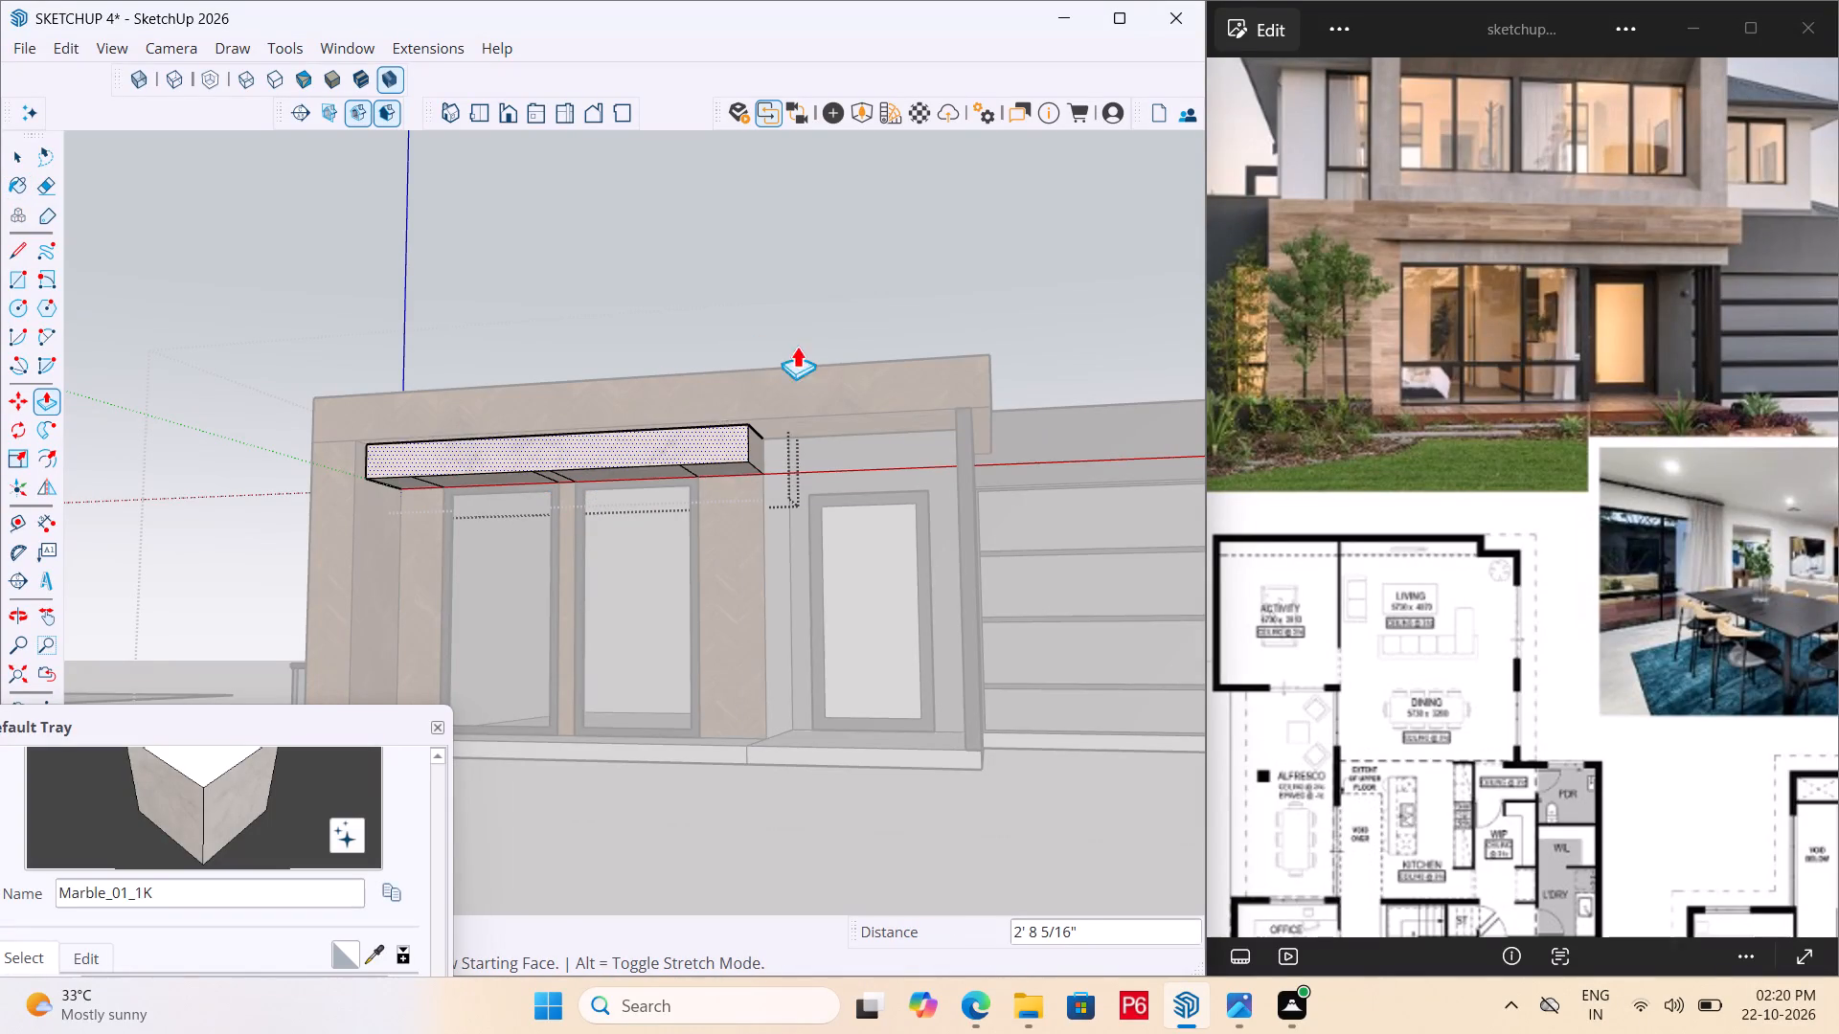
{"action": "left_click", "coordinate": [808, 373]}
Erase the leftover seam lines crossing the marble beam's underside.
{"action": "middle_click_drag", "start_coordinate": [663, 419], "coordinate": [530, 223]}
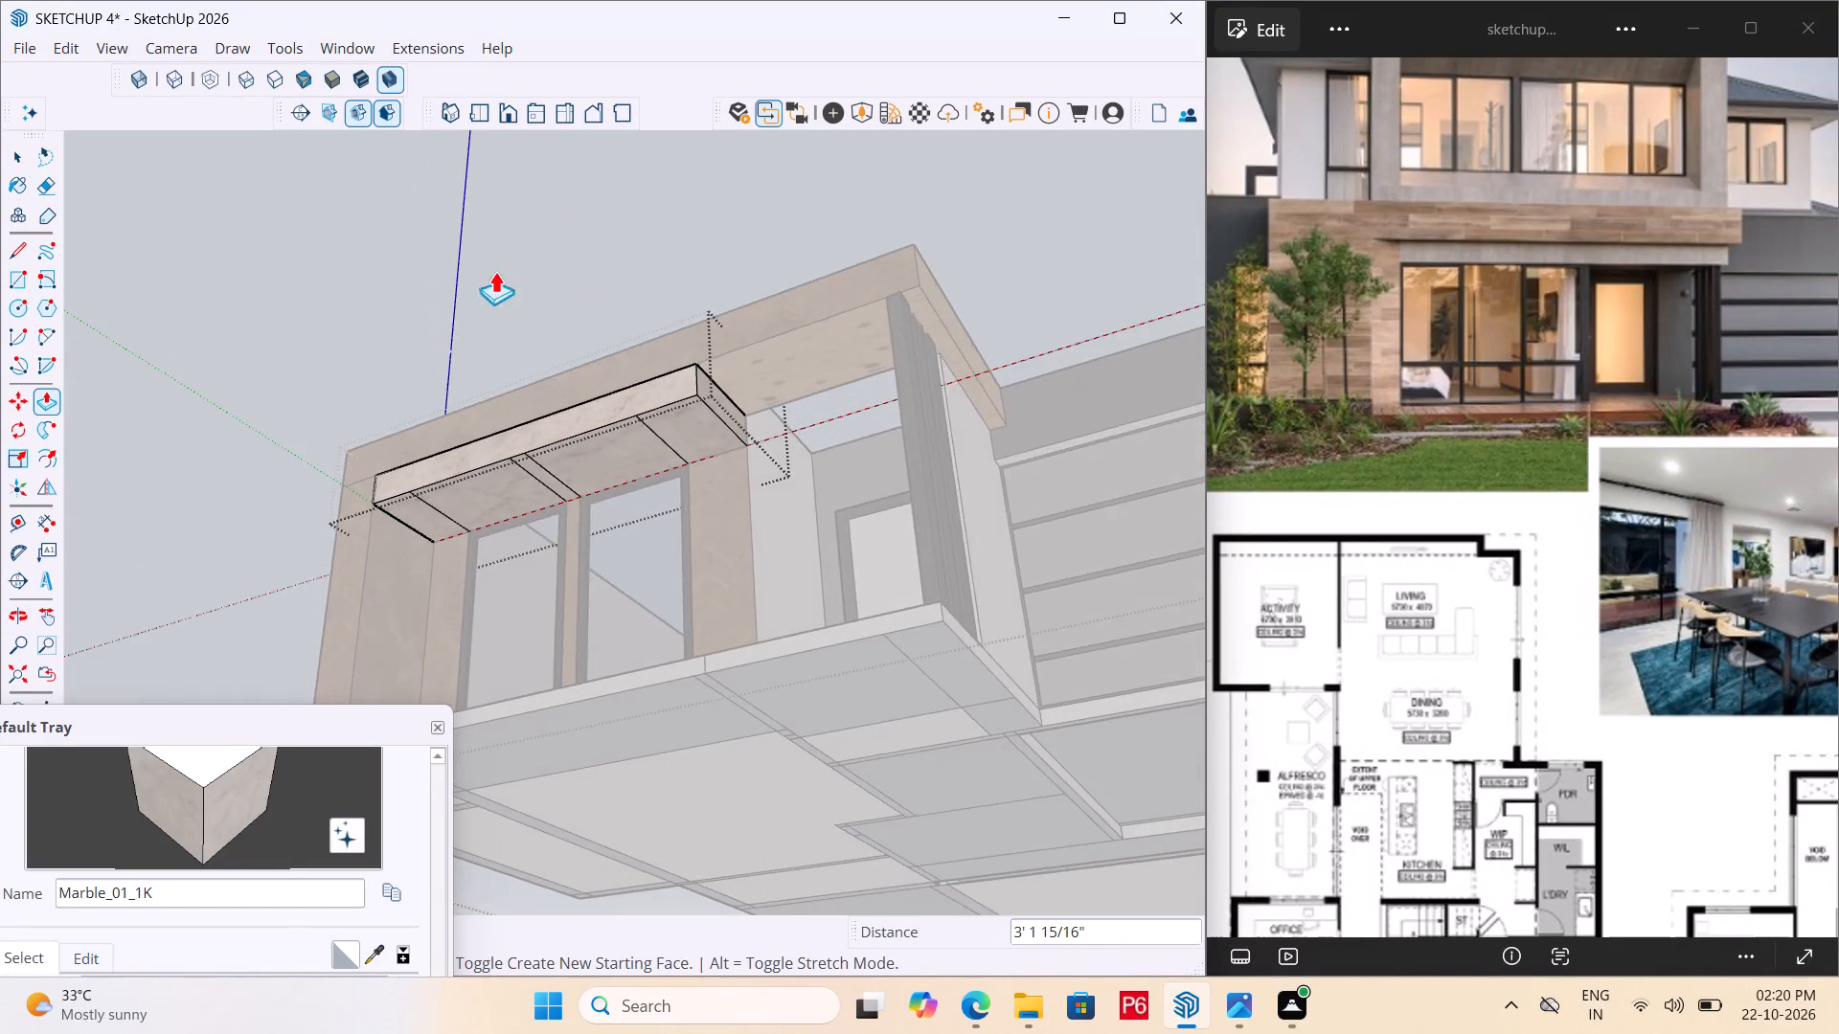
{"action": "scroll", "coordinate": [497, 751], "scroll_direction": "up", "scroll_amount": 5}
{"action": "scroll", "coordinate": [576, 555], "scroll_direction": "up", "scroll_amount": 4}
{"action": "key", "text": "e"}
{"action": "left_click", "coordinate": [359, 310]}
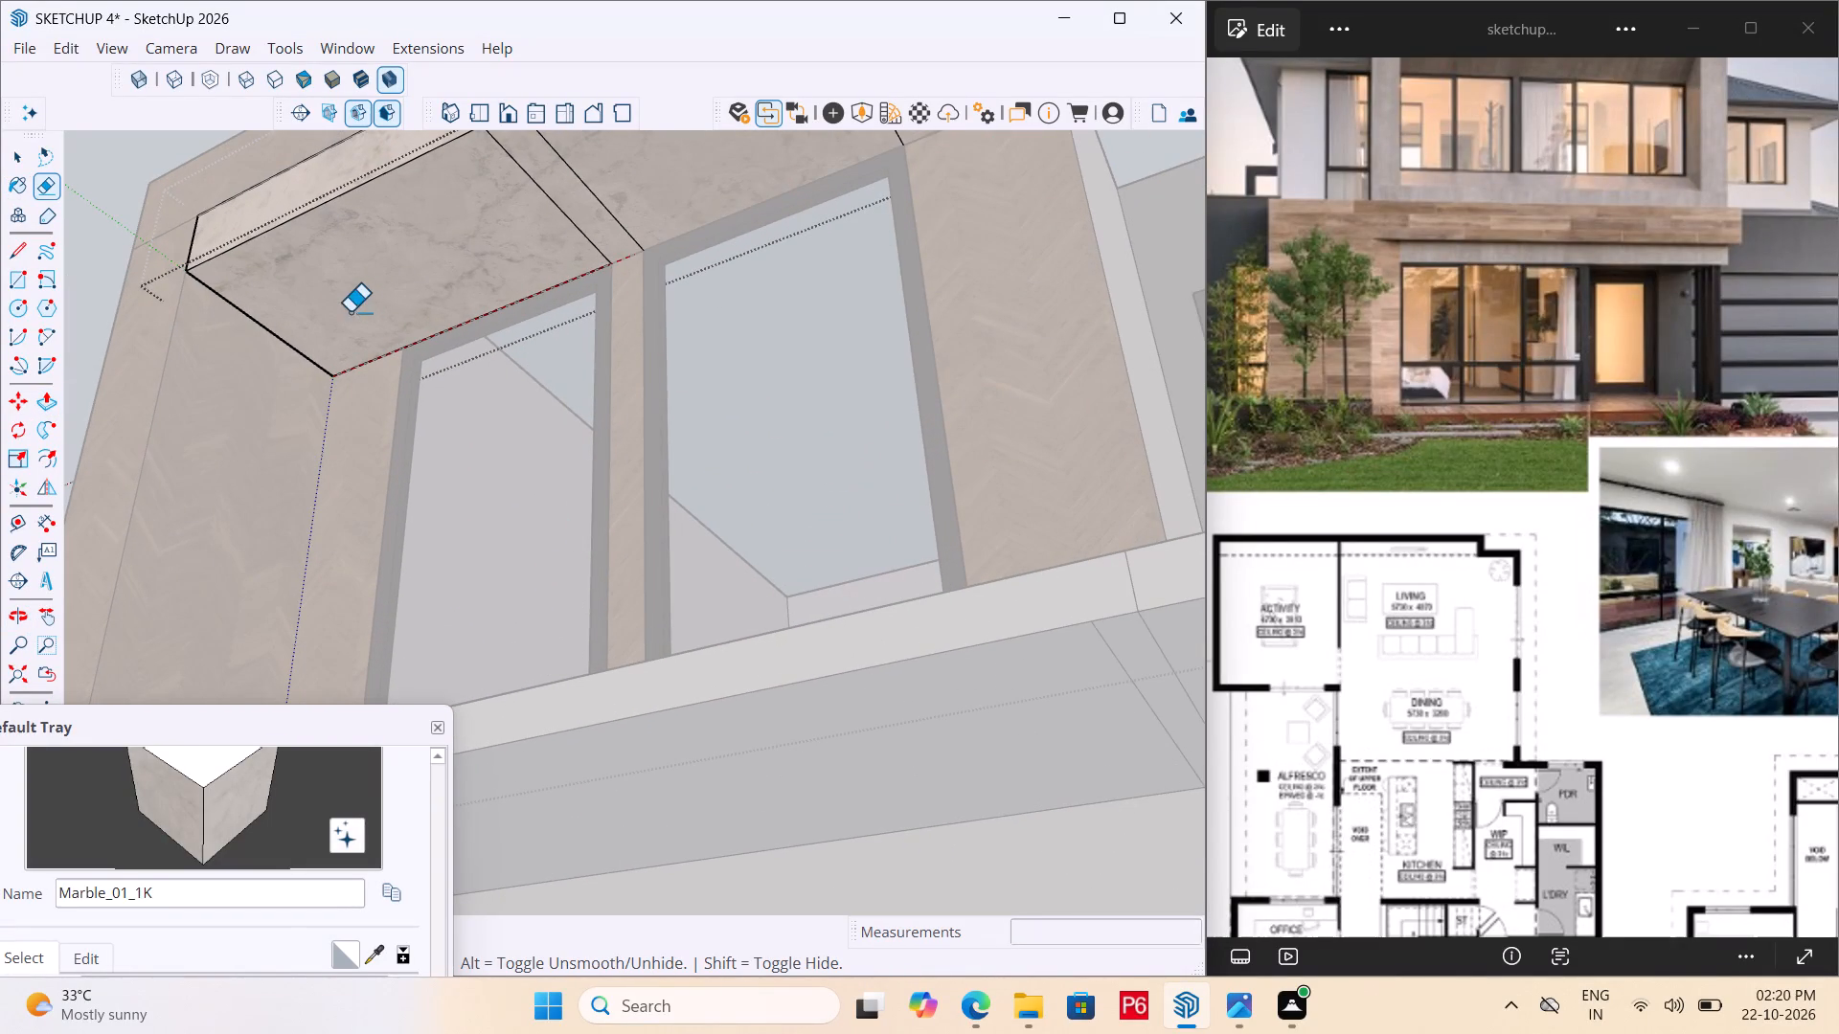
{"action": "left_click", "coordinate": [350, 312]}
{"action": "double_click", "coordinate": [602, 211]}
{"action": "left_click_drag", "start_coordinate": [591, 214], "coordinate": [571, 223]}
{"action": "left_click", "coordinate": [583, 214]}
{"action": "left_click_drag", "start_coordinate": [585, 213], "coordinate": [607, 199]}
{"action": "left_click", "coordinate": [608, 198]}
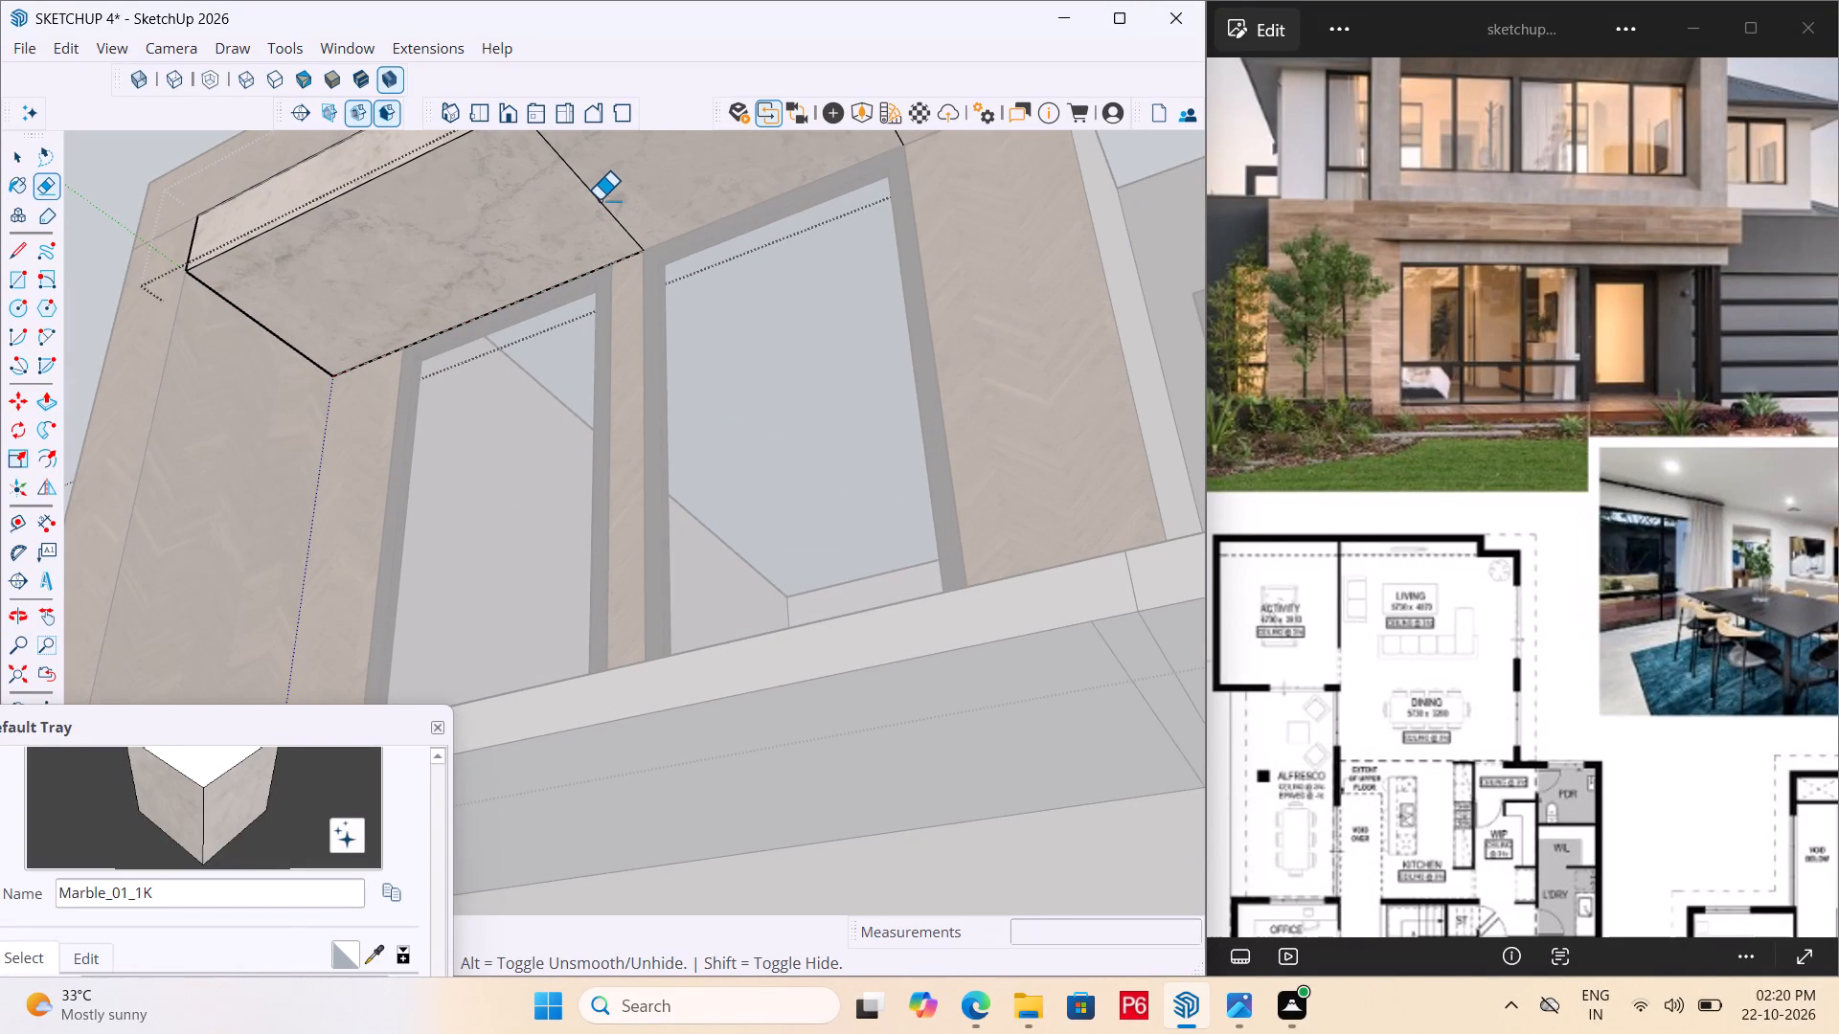
{"action": "double_click", "coordinate": [598, 200]}
{"action": "scroll", "coordinate": [464, 222], "scroll_direction": "down", "scroll_amount": 4}
{"action": "middle_click_drag", "start_coordinate": [802, 46], "coordinate": [768, 199]}
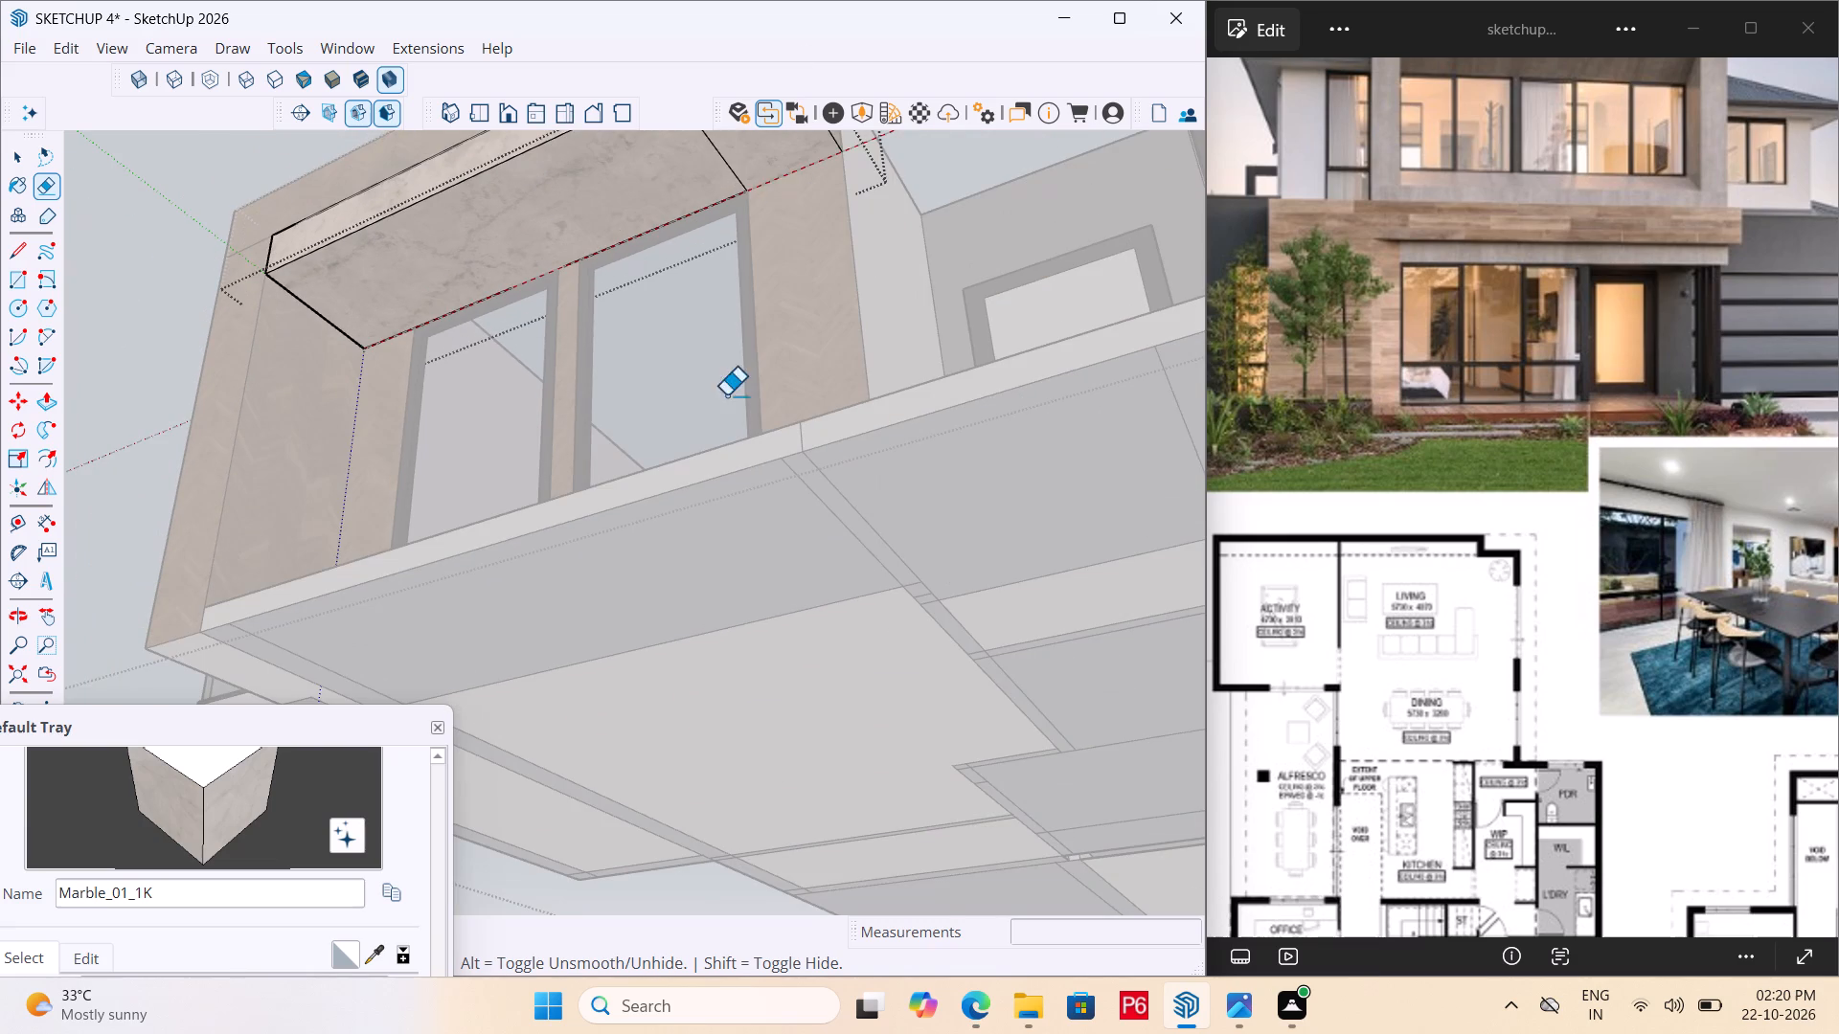
{"action": "scroll", "coordinate": [724, 426], "scroll_direction": "down", "scroll_amount": 6}
{"action": "scroll", "coordinate": [726, 261], "scroll_direction": "up", "scroll_amount": 10}
{"action": "left_click", "coordinate": [691, 276]}
{"action": "left_click", "coordinate": [682, 278]}
{"action": "double_click", "coordinate": [665, 282]}
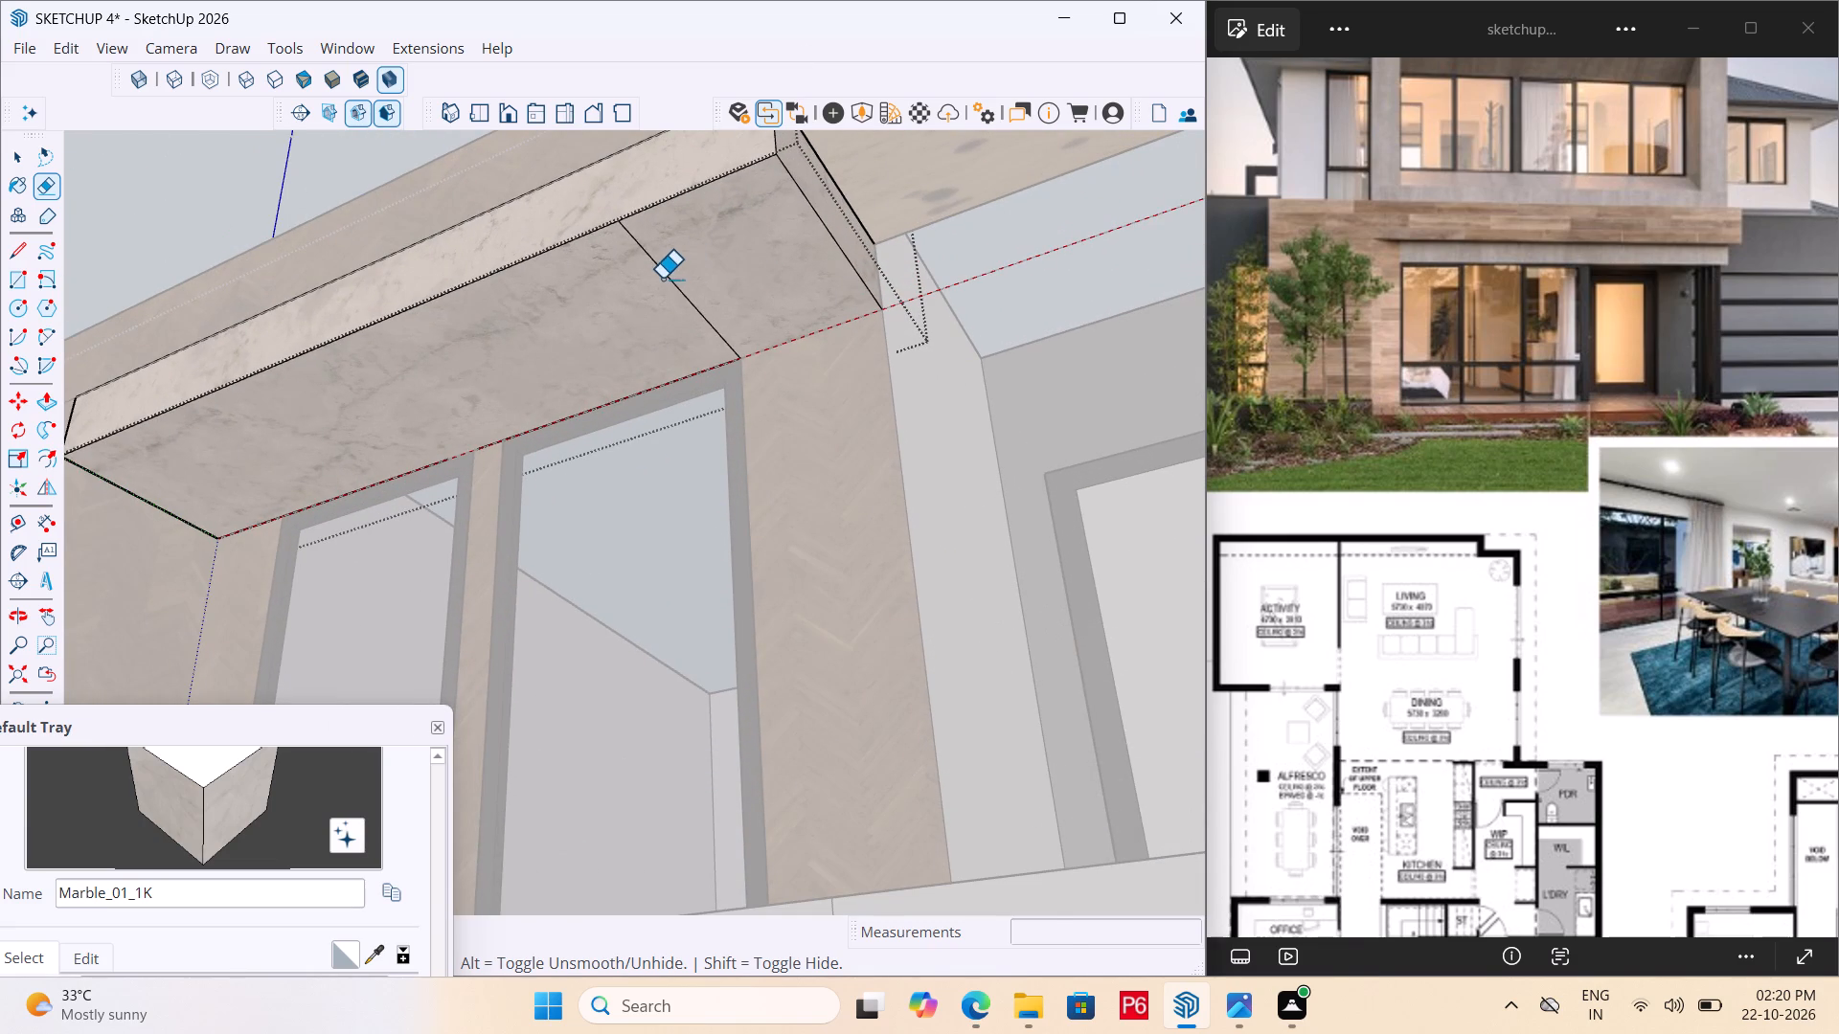
{"action": "left_click", "coordinate": [668, 275]}
{"action": "left_click", "coordinate": [655, 279]}
Save the model and close the marble beam's group.
{"action": "key", "text": "ctrl+s"}
{"action": "key", "text": "ctrl+s"}
{"action": "scroll", "coordinate": [660, 303], "scroll_direction": "down", "scroll_amount": 3}
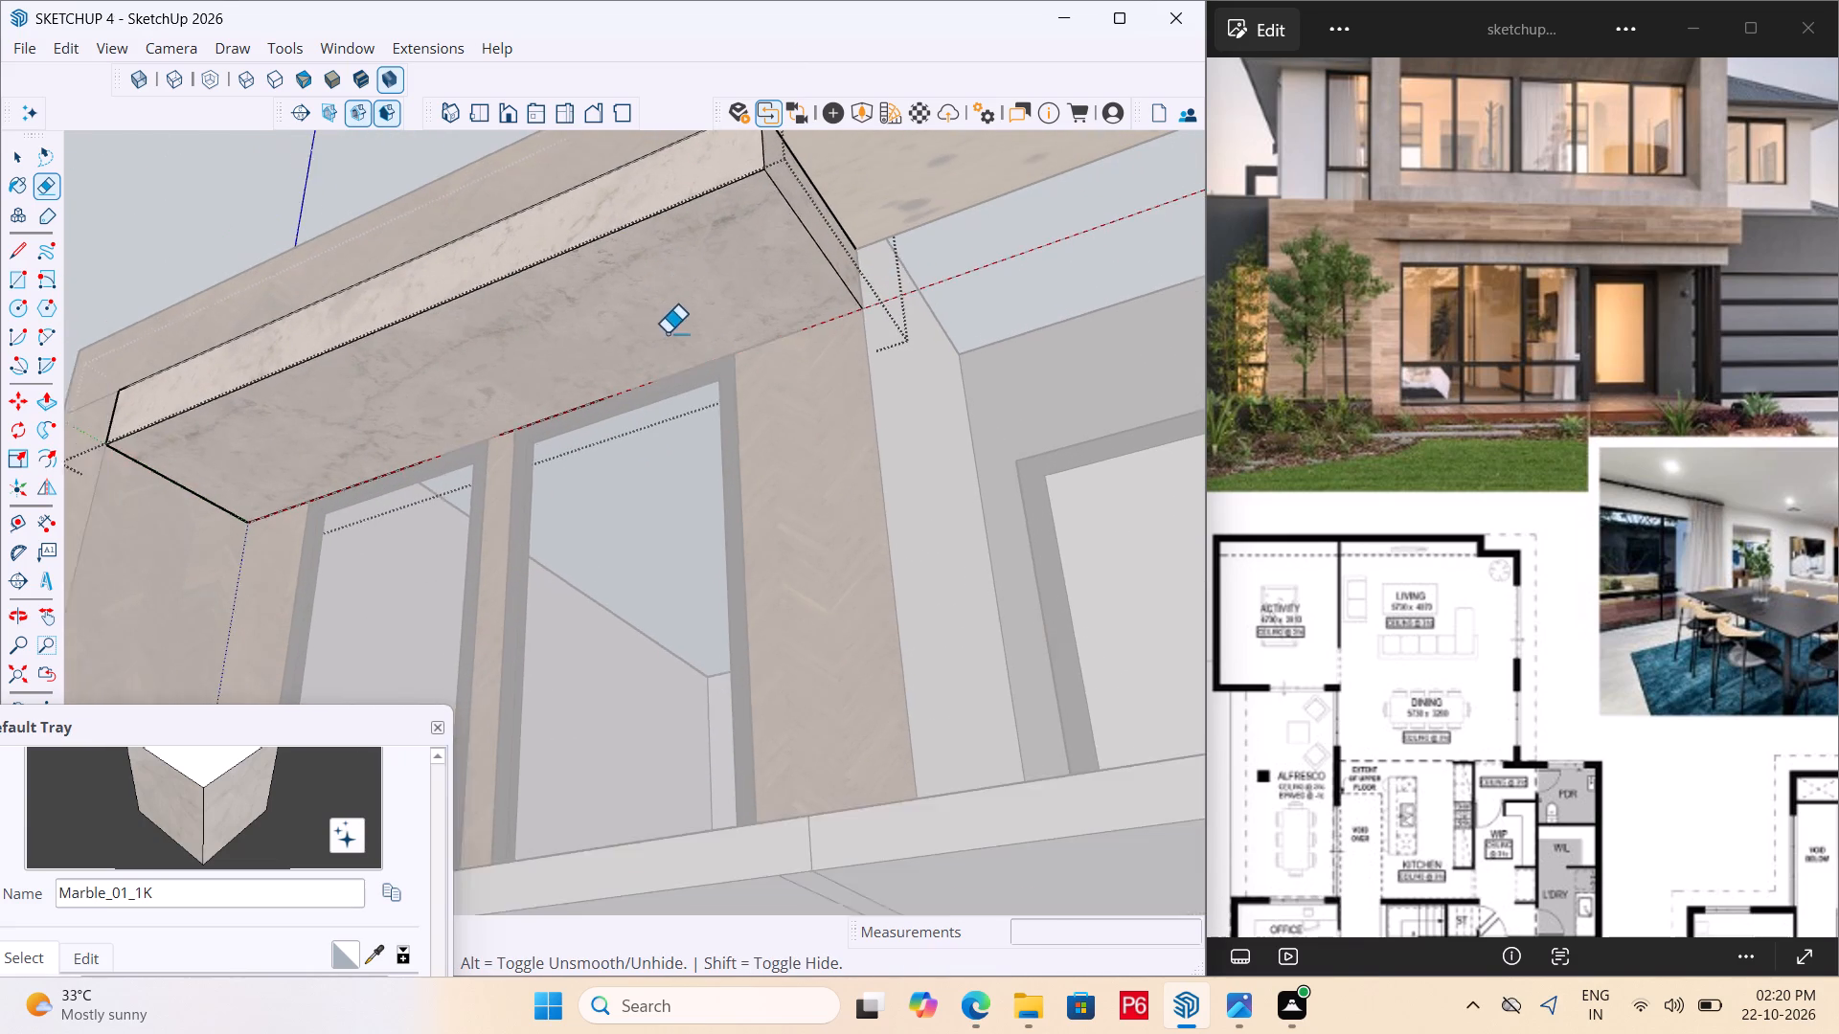
{"action": "scroll", "coordinate": [667, 333], "scroll_direction": "down", "scroll_amount": 3}
{"action": "middle_click_drag", "start_coordinate": [678, 402], "coordinate": [740, 615]}
{"action": "key", "text": "space"}
{"action": "left_click", "coordinate": [687, 191]}
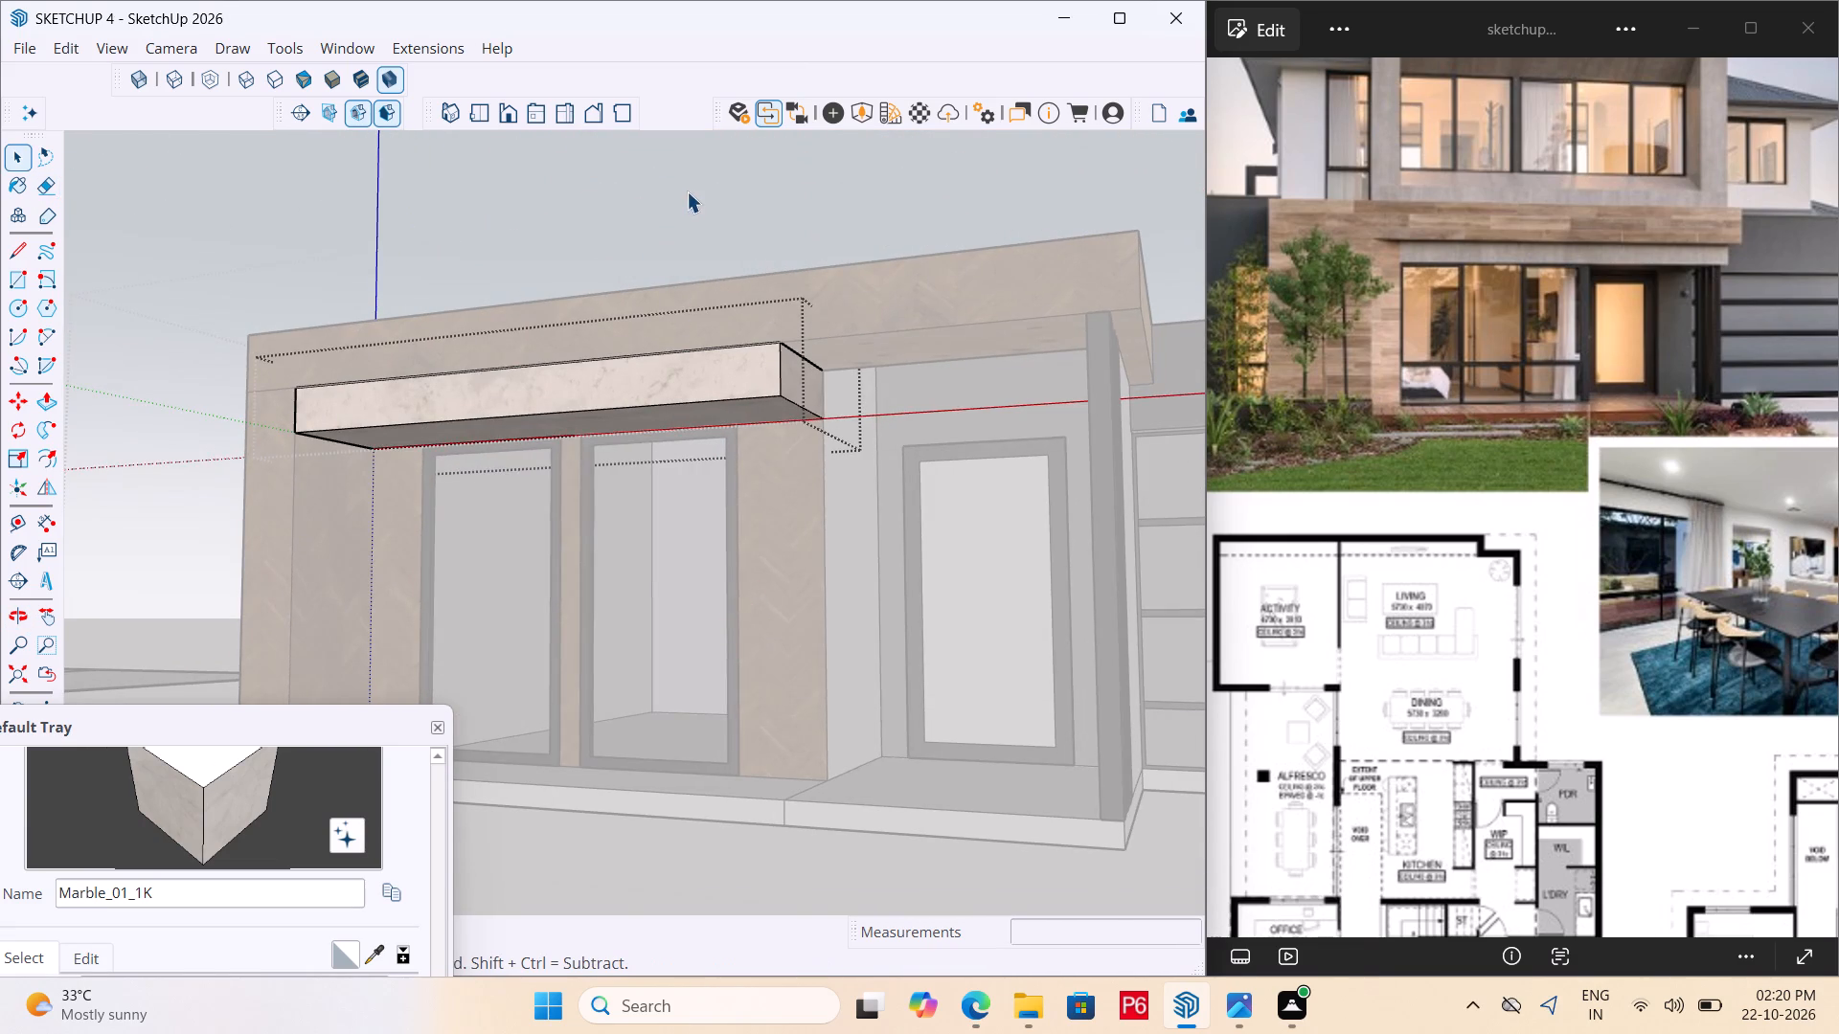
Extend the marble beam's end face about 6' 9" past the slatted post, roughly to the fascia's end, and close the group.
{"action": "scroll", "coordinate": [828, 381], "scroll_direction": "up", "scroll_amount": 1}
{"action": "middle_click_drag", "start_coordinate": [698, 377], "coordinate": [448, 464]}
{"action": "scroll", "coordinate": [680, 445], "scroll_direction": "up", "scroll_amount": 1}
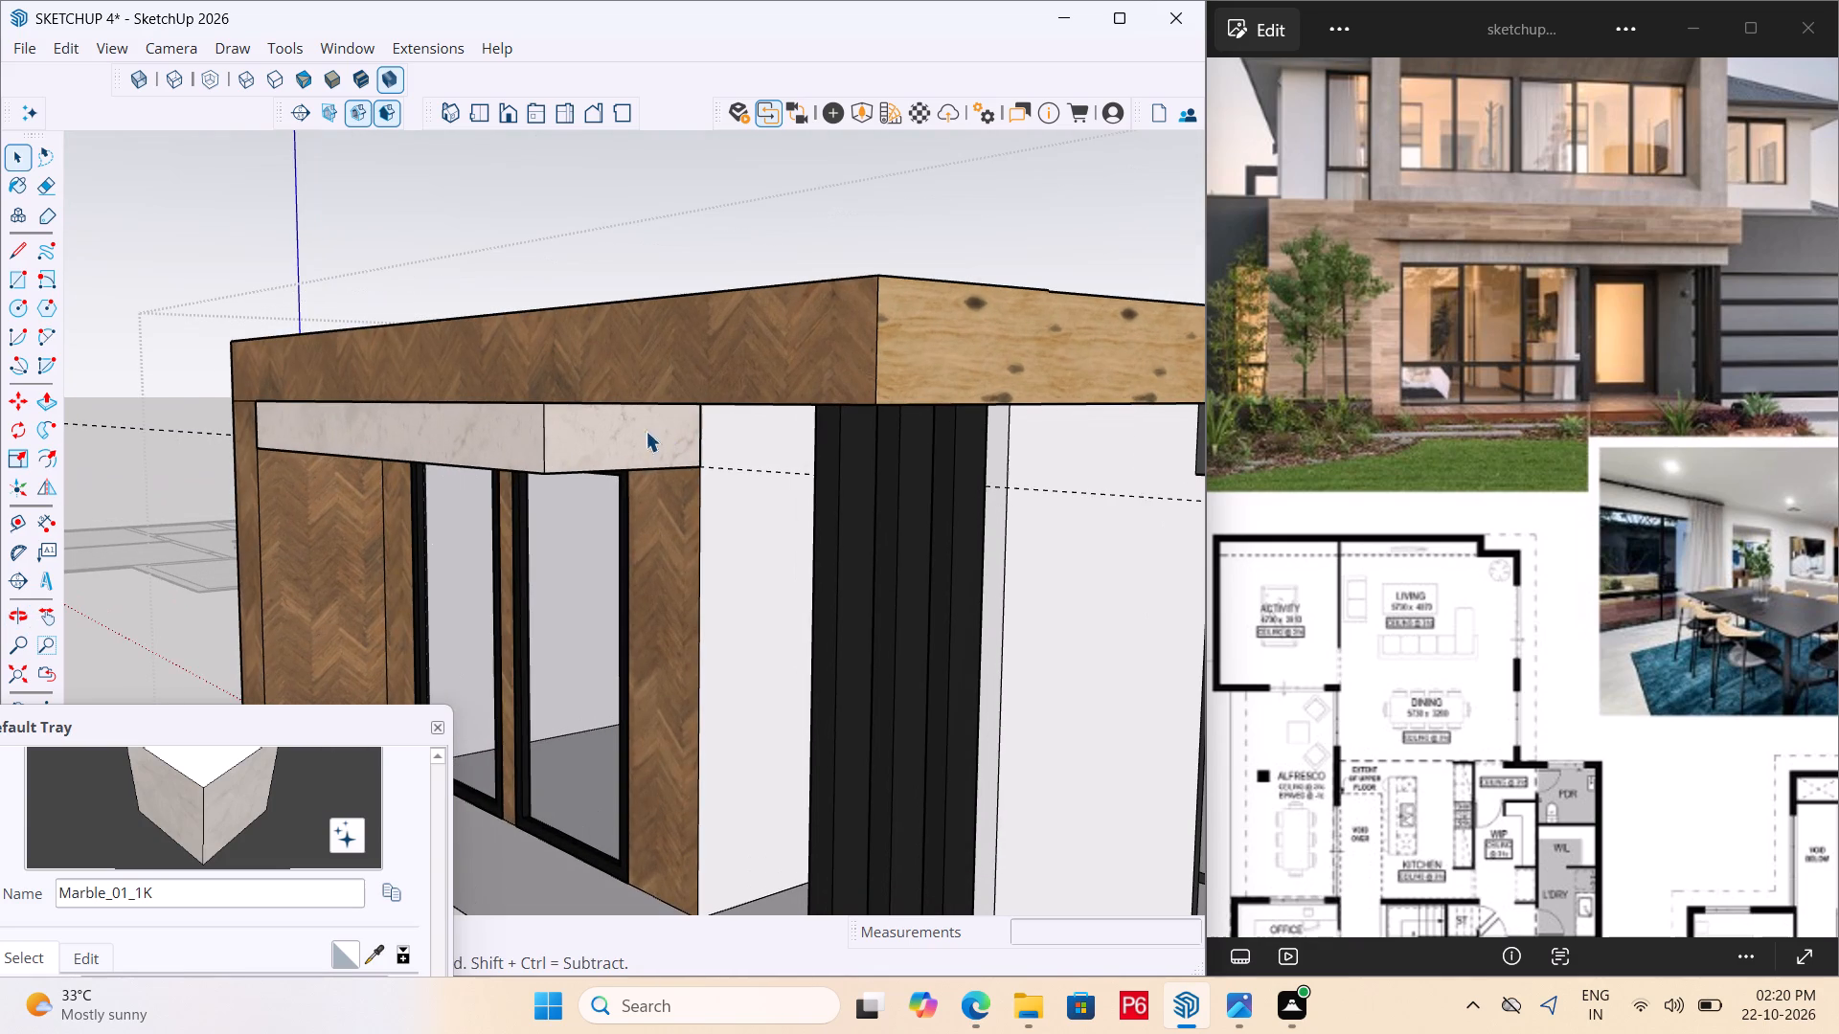
{"action": "left_click", "coordinate": [634, 431]}
{"action": "triple_click", "coordinate": [633, 429]}
{"action": "double_click", "coordinate": [615, 428]}
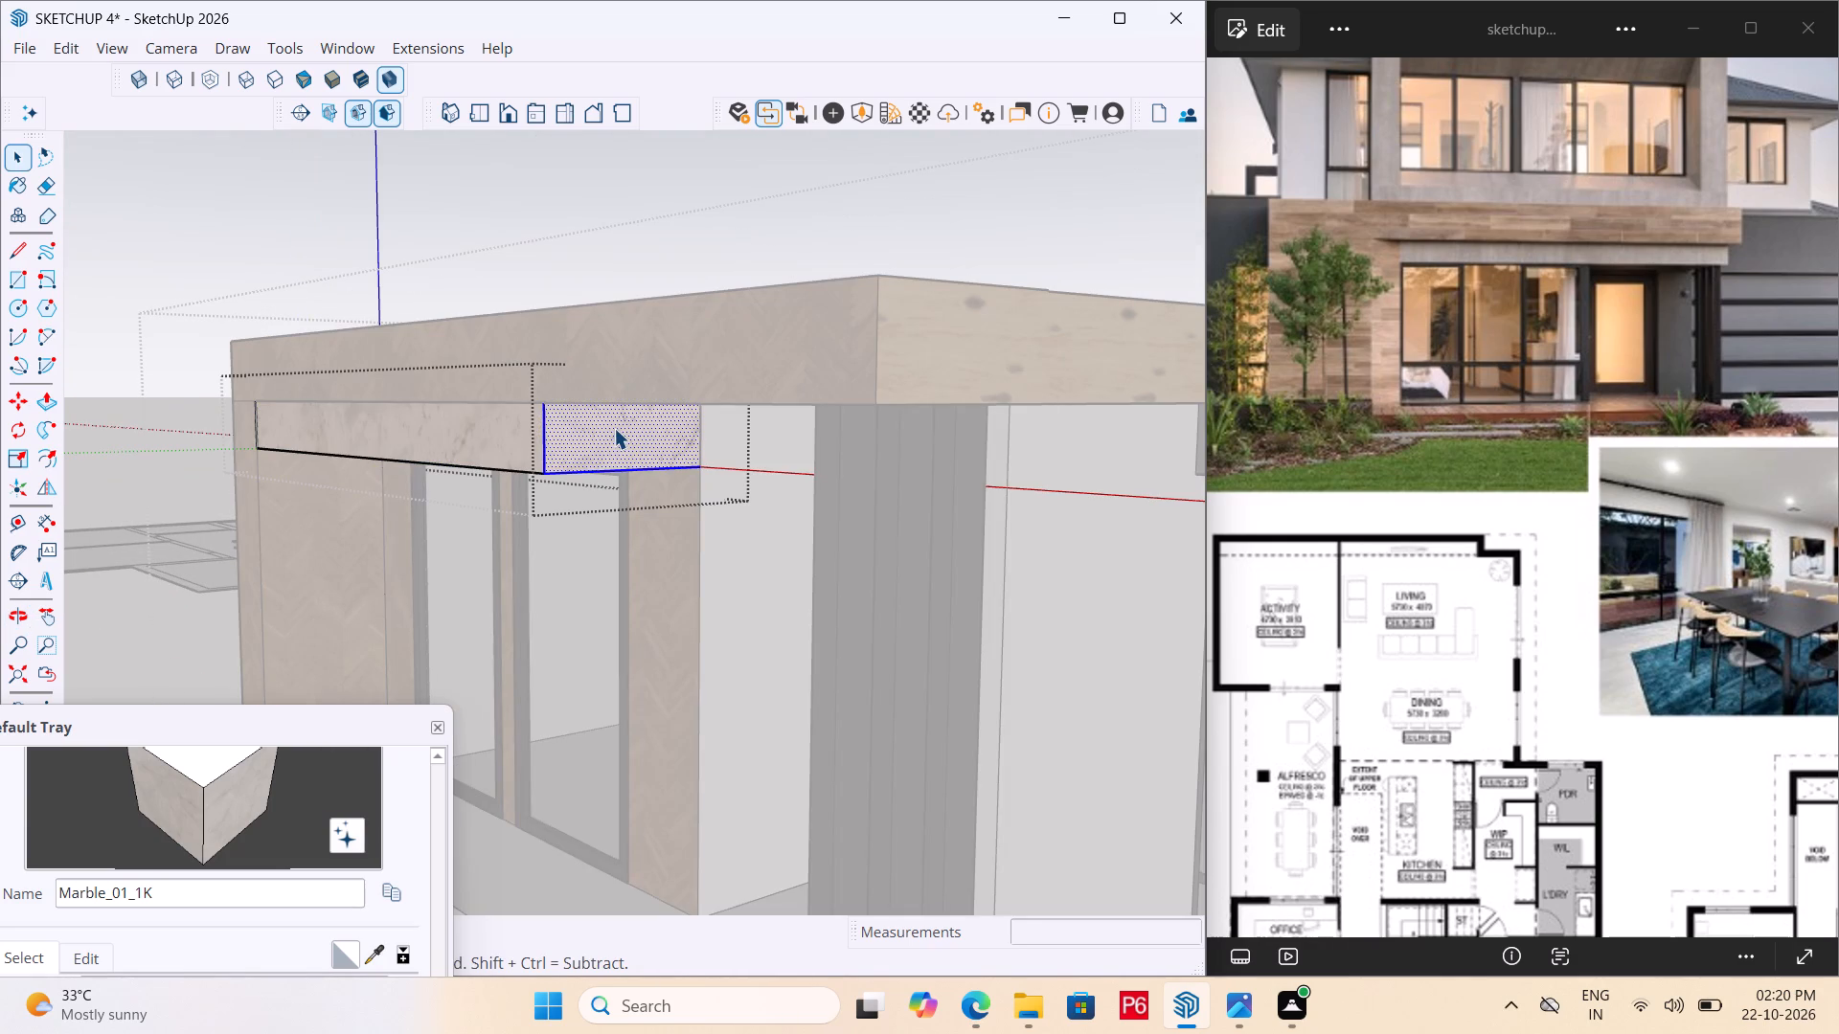
{"action": "key", "text": "p"}
{"action": "left_click", "coordinate": [614, 428]}
{"action": "middle_click_drag", "start_coordinate": [836, 544], "coordinate": [1070, 458]}
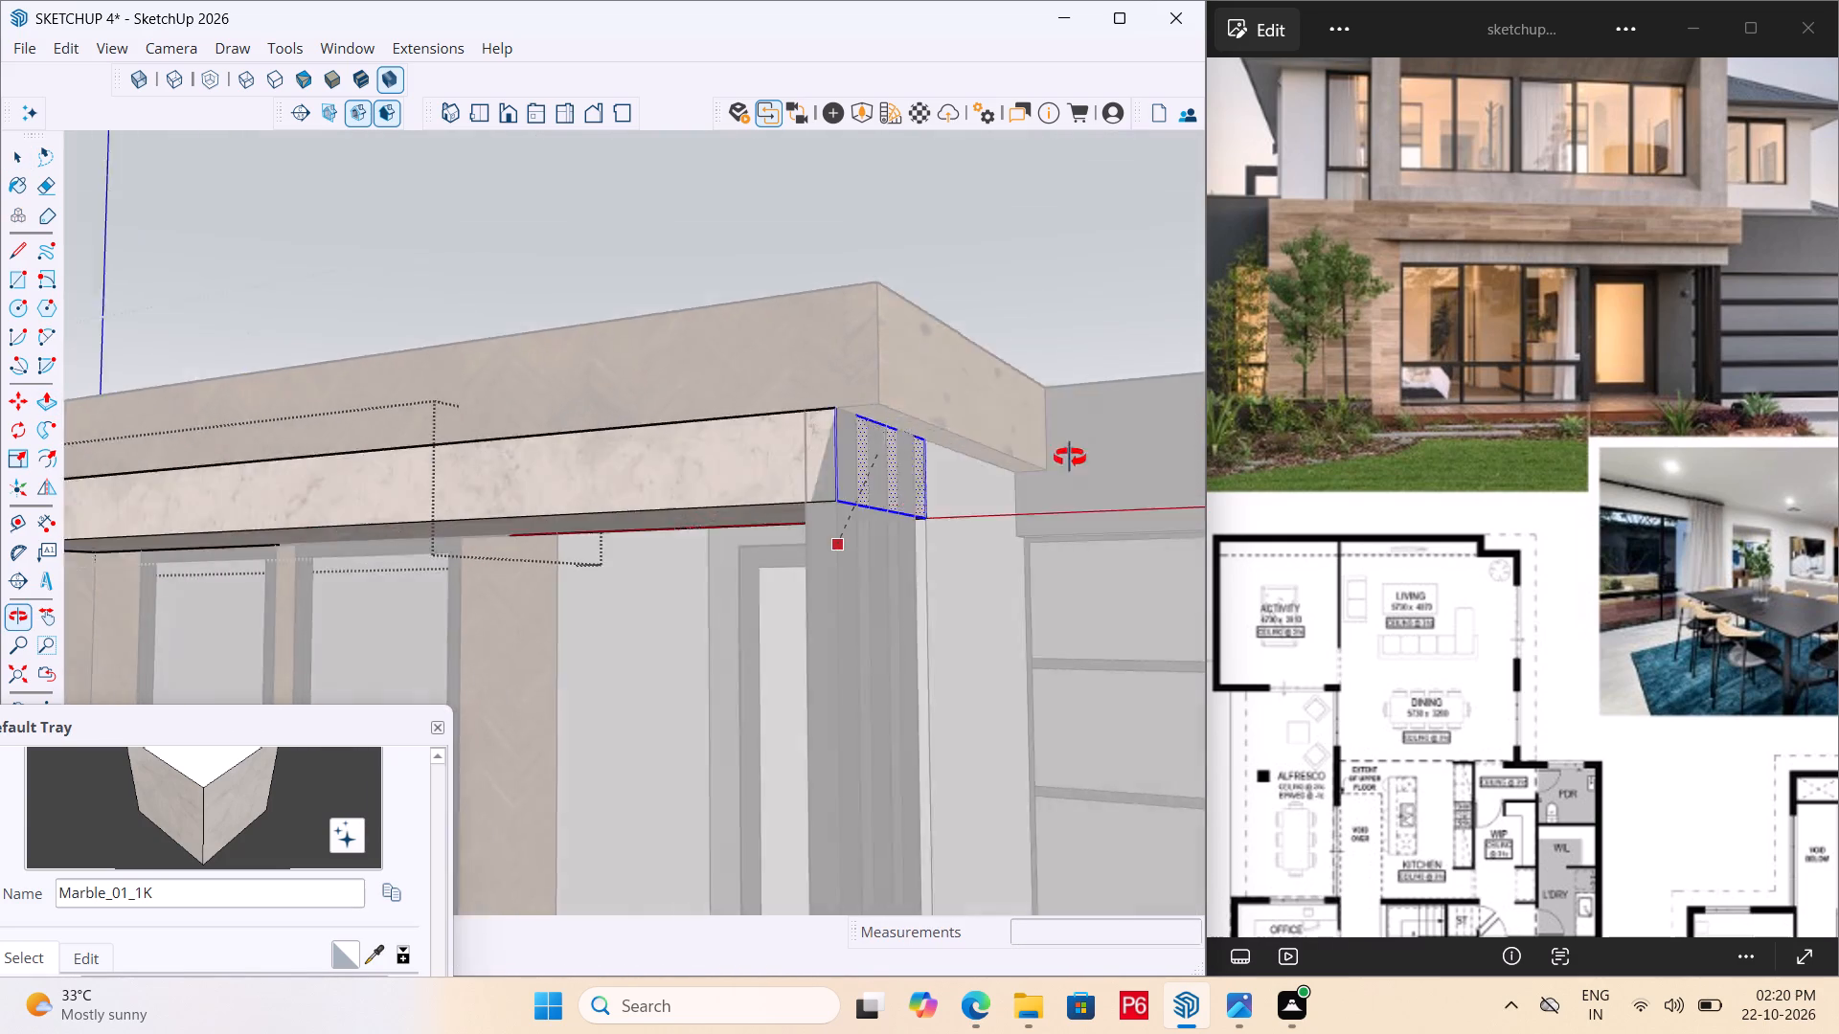
{"action": "middle_click_drag", "start_coordinate": [1070, 458], "coordinate": [1303, 515]}
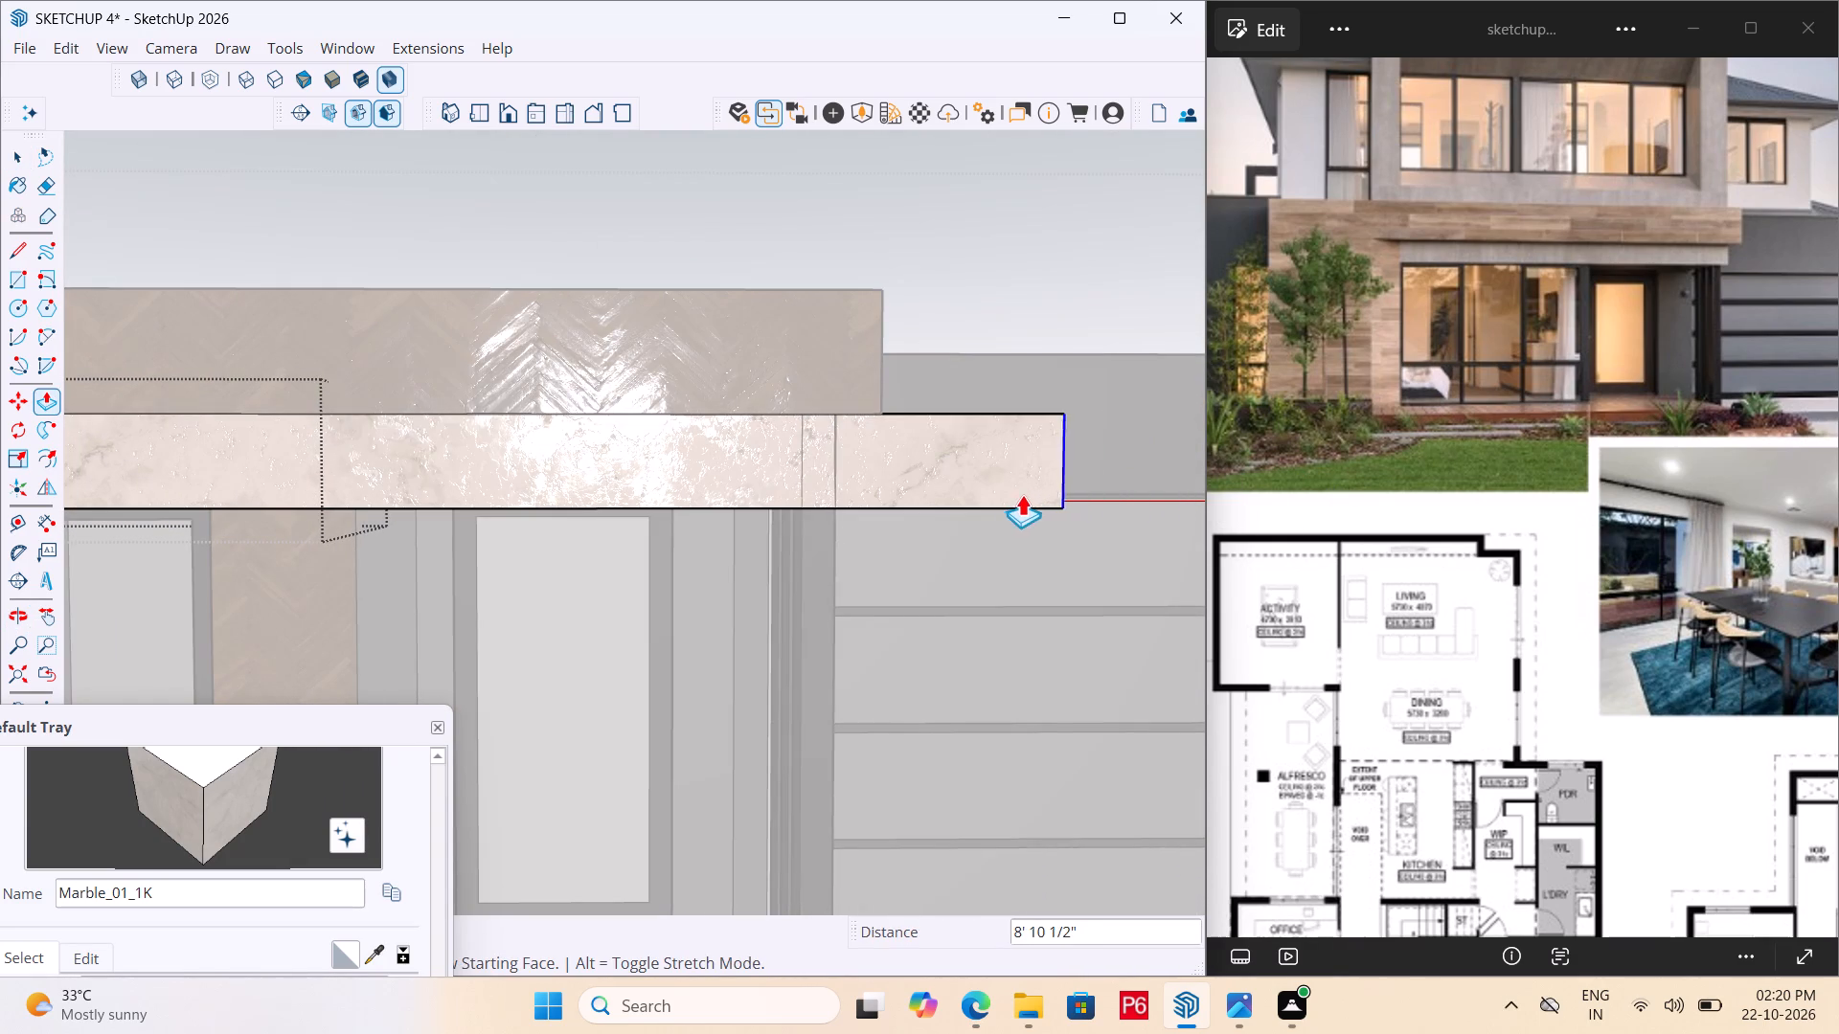
{"action": "middle_click_drag", "start_coordinate": [856, 397], "coordinate": [806, 381]}
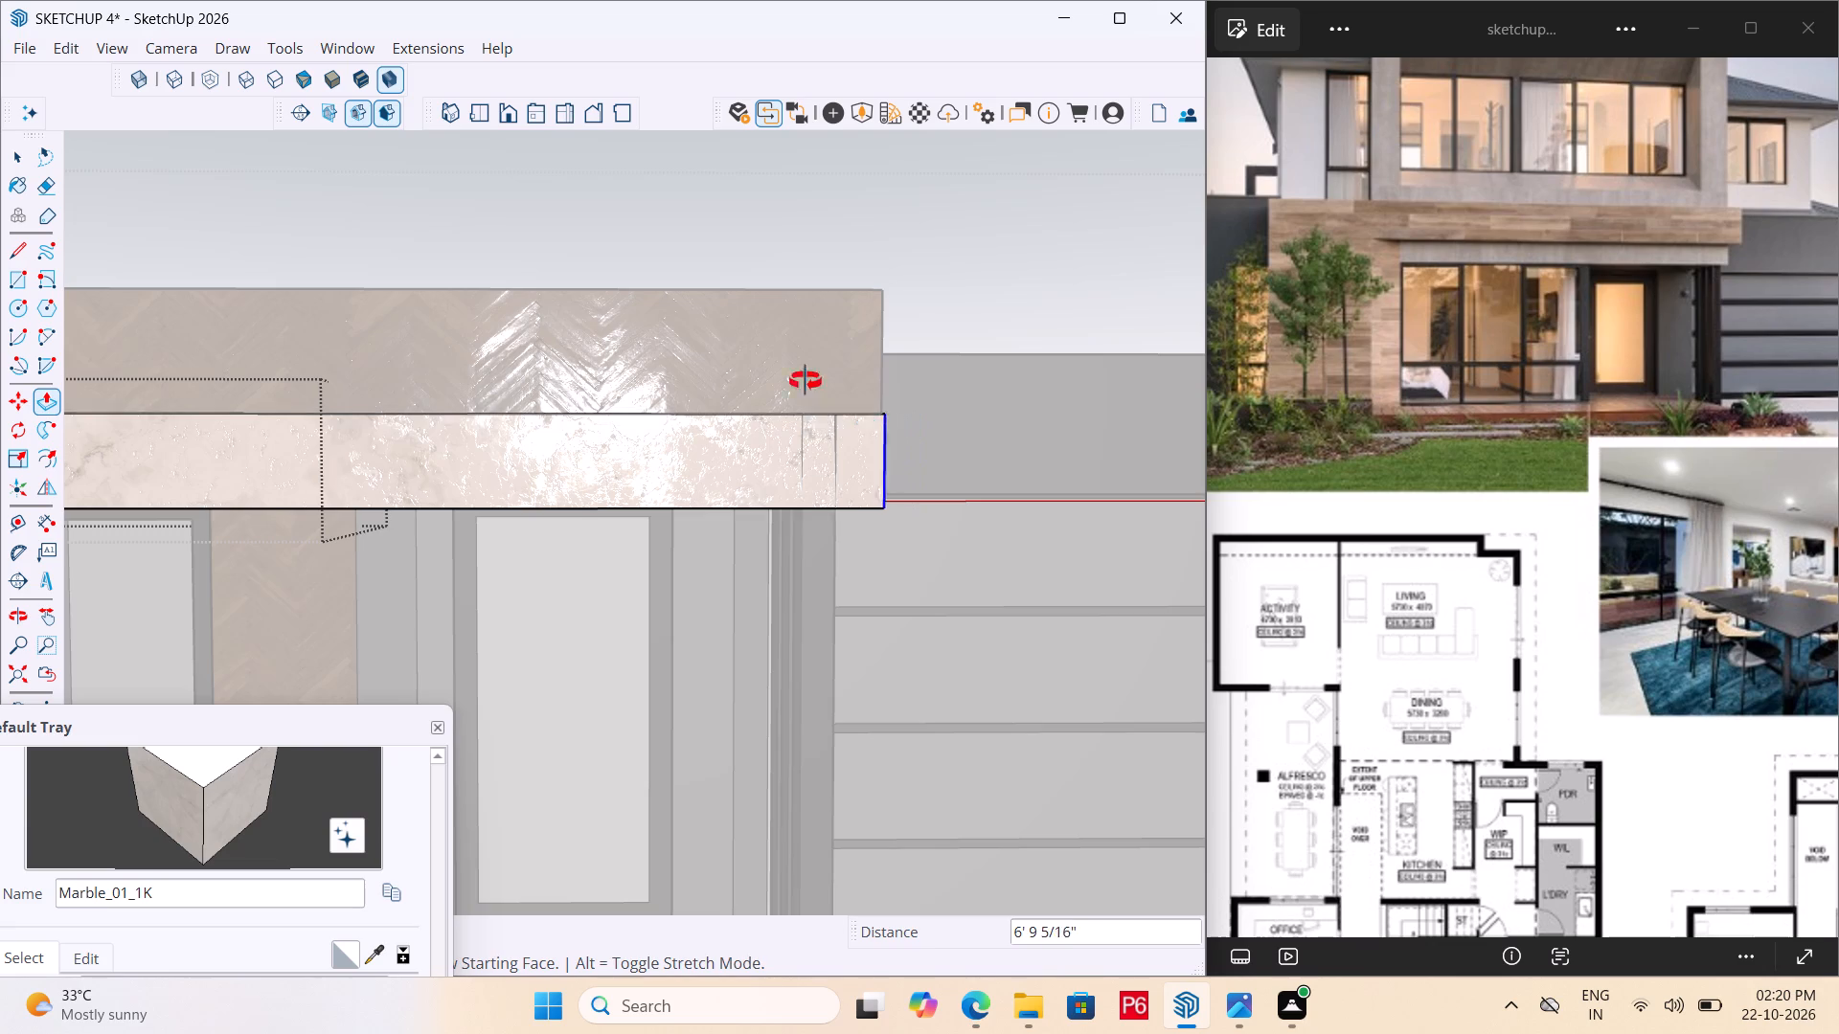
{"action": "middle_click_drag", "start_coordinate": [806, 381], "coordinate": [325, 388]}
{"action": "left_click", "coordinate": [973, 353]}
{"action": "scroll", "coordinate": [860, 327], "scroll_direction": "down", "scroll_amount": 6}
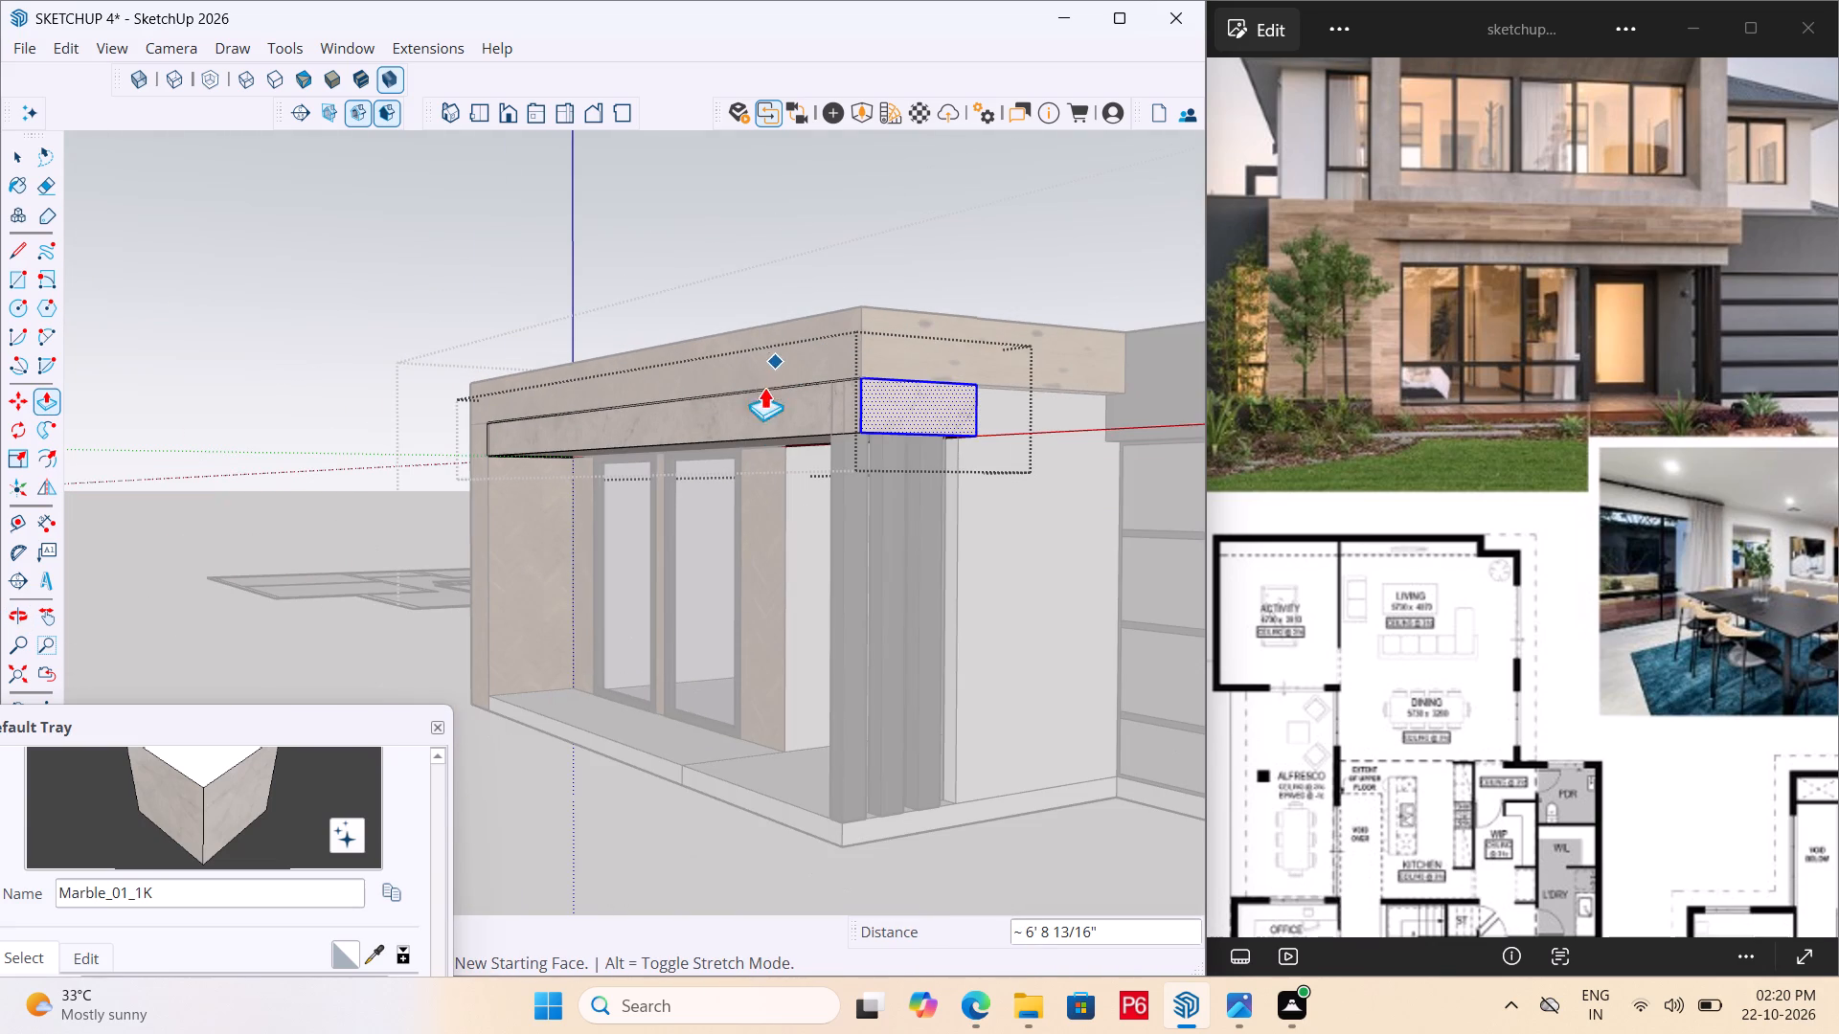
{"action": "key", "text": "space"}
{"action": "left_click", "coordinate": [400, 448]}
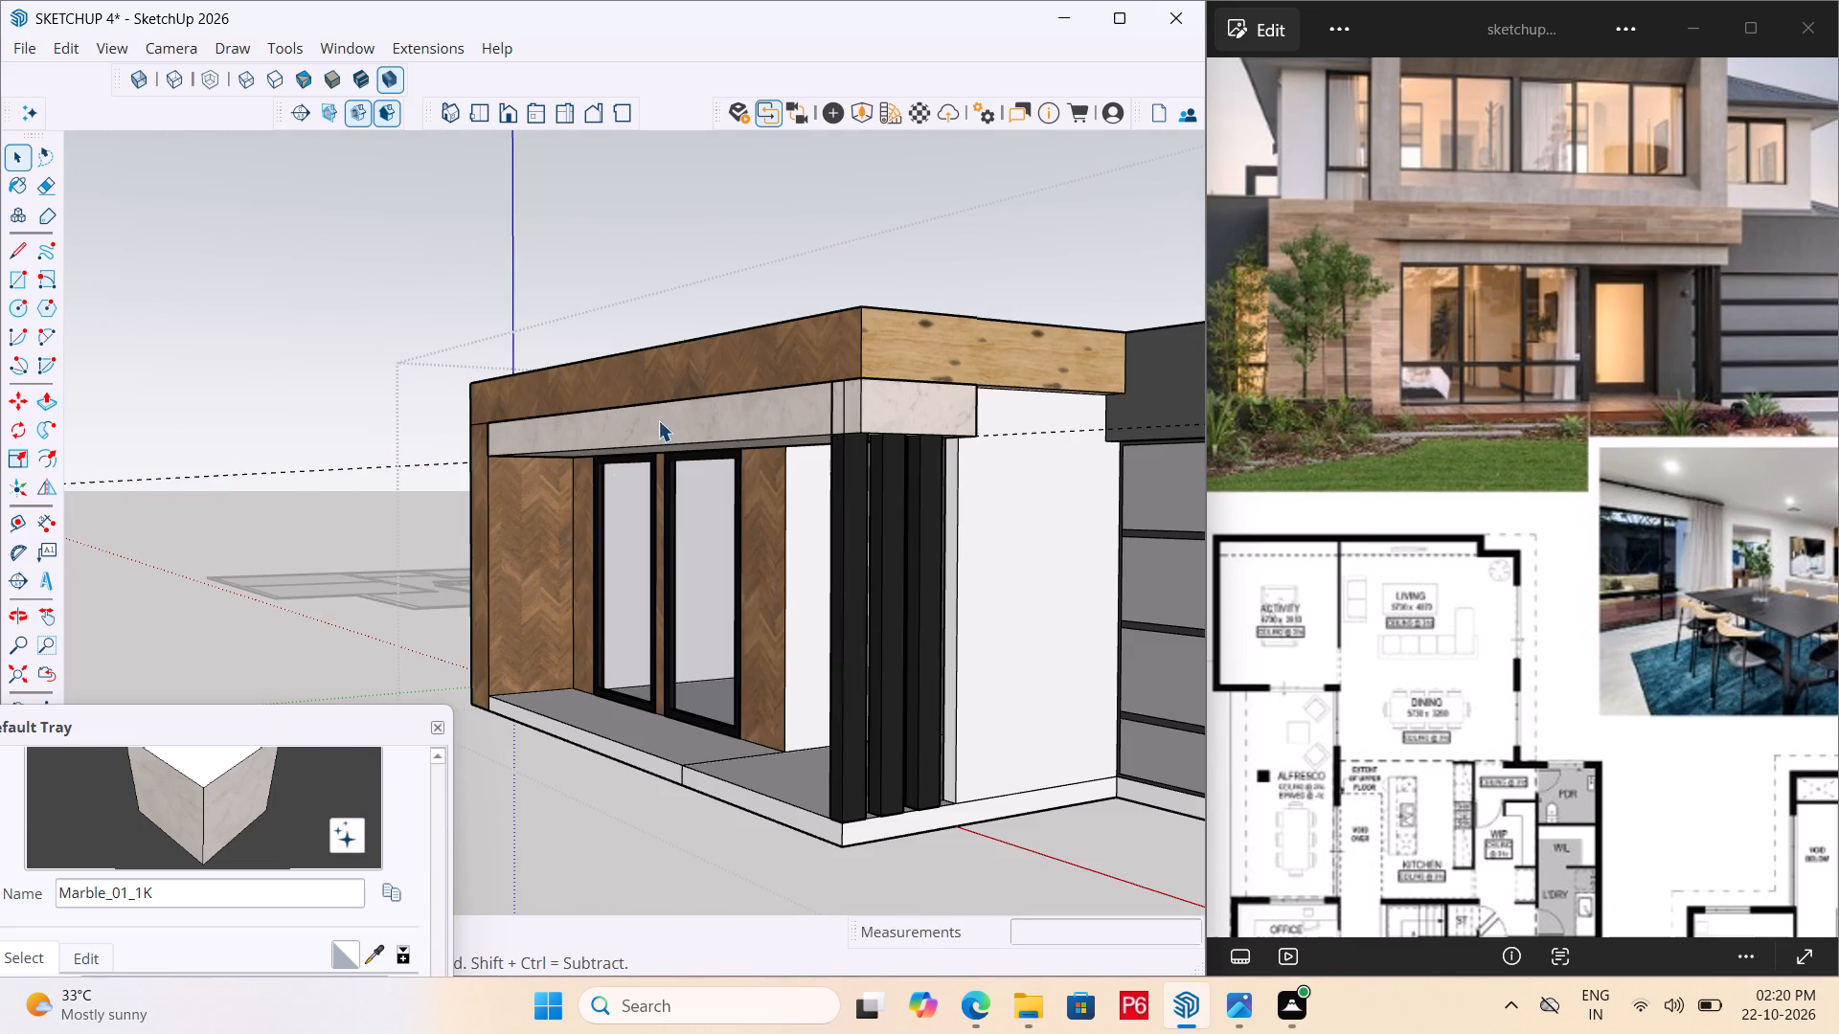
{"action": "middle_click_drag", "start_coordinate": [822, 431], "coordinate": [1027, 444]}
{"action": "middle_click_drag", "start_coordinate": [1018, 441], "coordinate": [888, 442]}
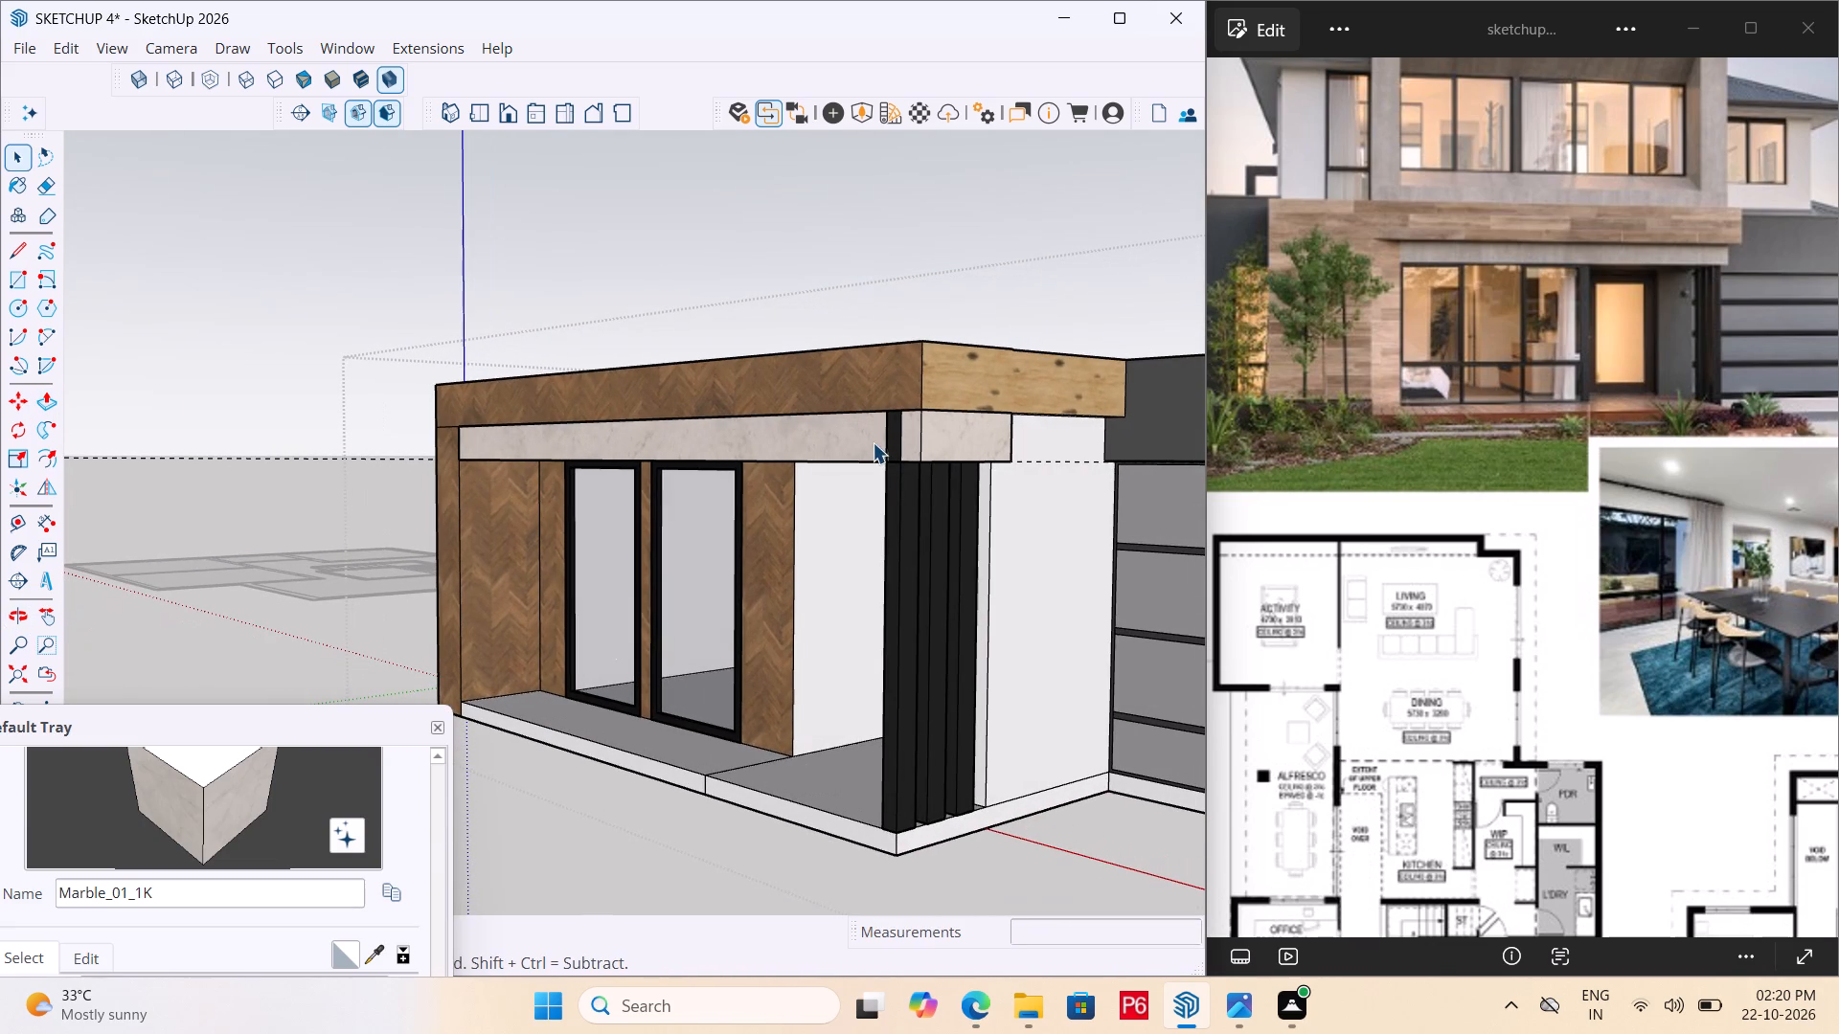
Examine the porch front, the slatted post and the whole house model from several angles, out to the separate upper-floor plan.
{"action": "left_click", "coordinate": [920, 562]}
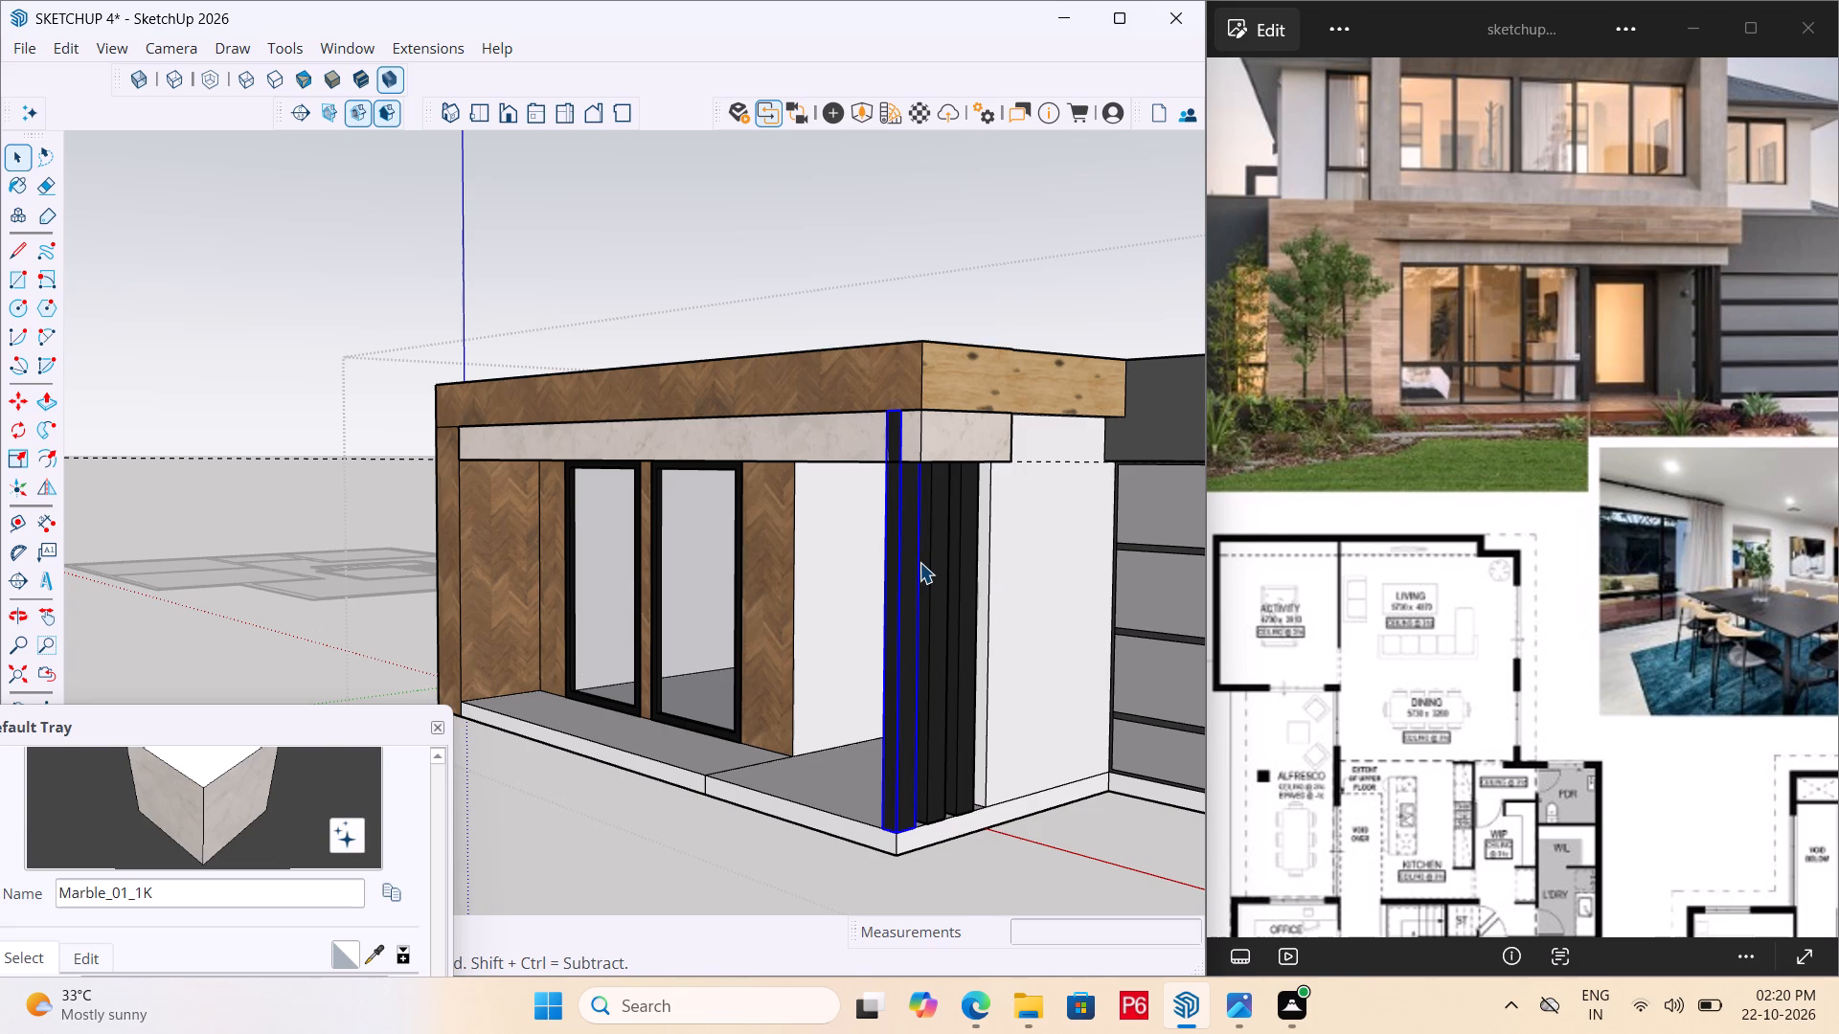
{"action": "scroll", "coordinate": [869, 510], "scroll_direction": "down", "scroll_amount": 3}
{"action": "middle_click_drag", "start_coordinate": [857, 515], "coordinate": [1128, 479]}
{"action": "key", "text": "space"}
{"action": "left_click", "coordinate": [925, 674]}
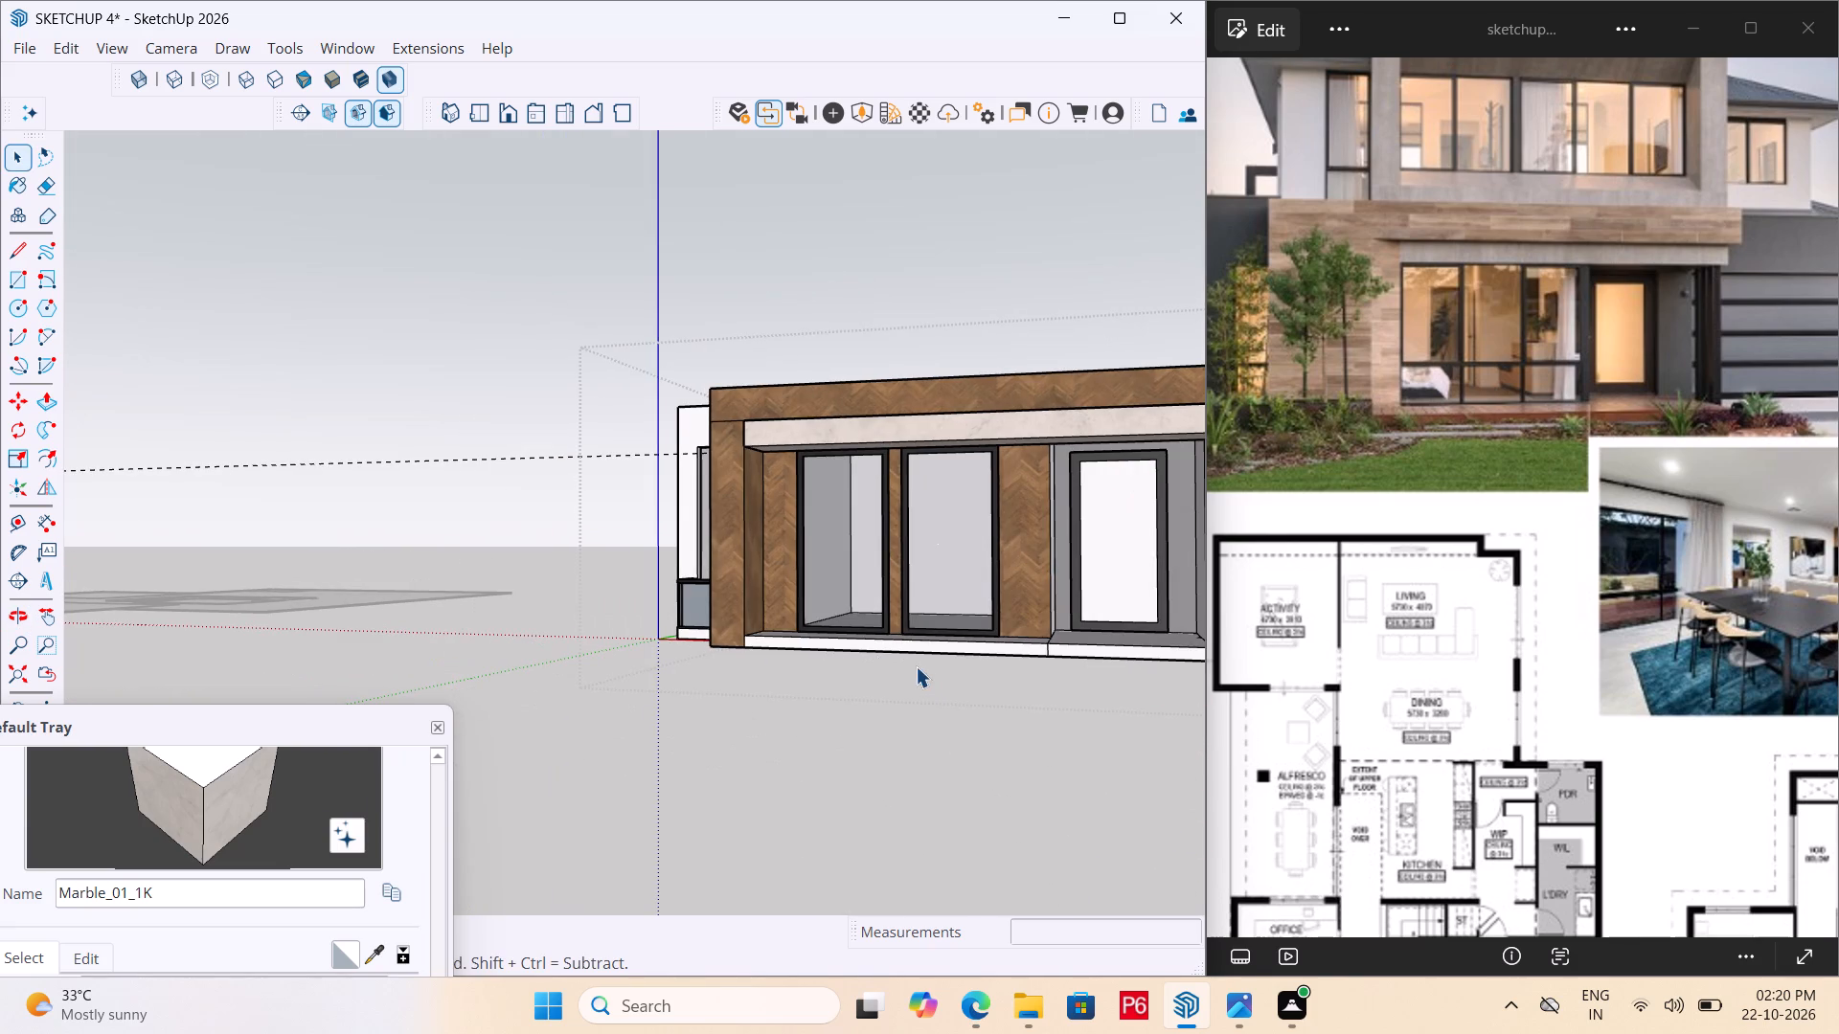
{"action": "scroll", "coordinate": [378, 553], "scroll_direction": "down", "scroll_amount": 3}
{"action": "middle_click_drag", "start_coordinate": [711, 474], "coordinate": [713, 506]}
{"action": "scroll", "coordinate": [821, 426], "scroll_direction": "up", "scroll_amount": 1}
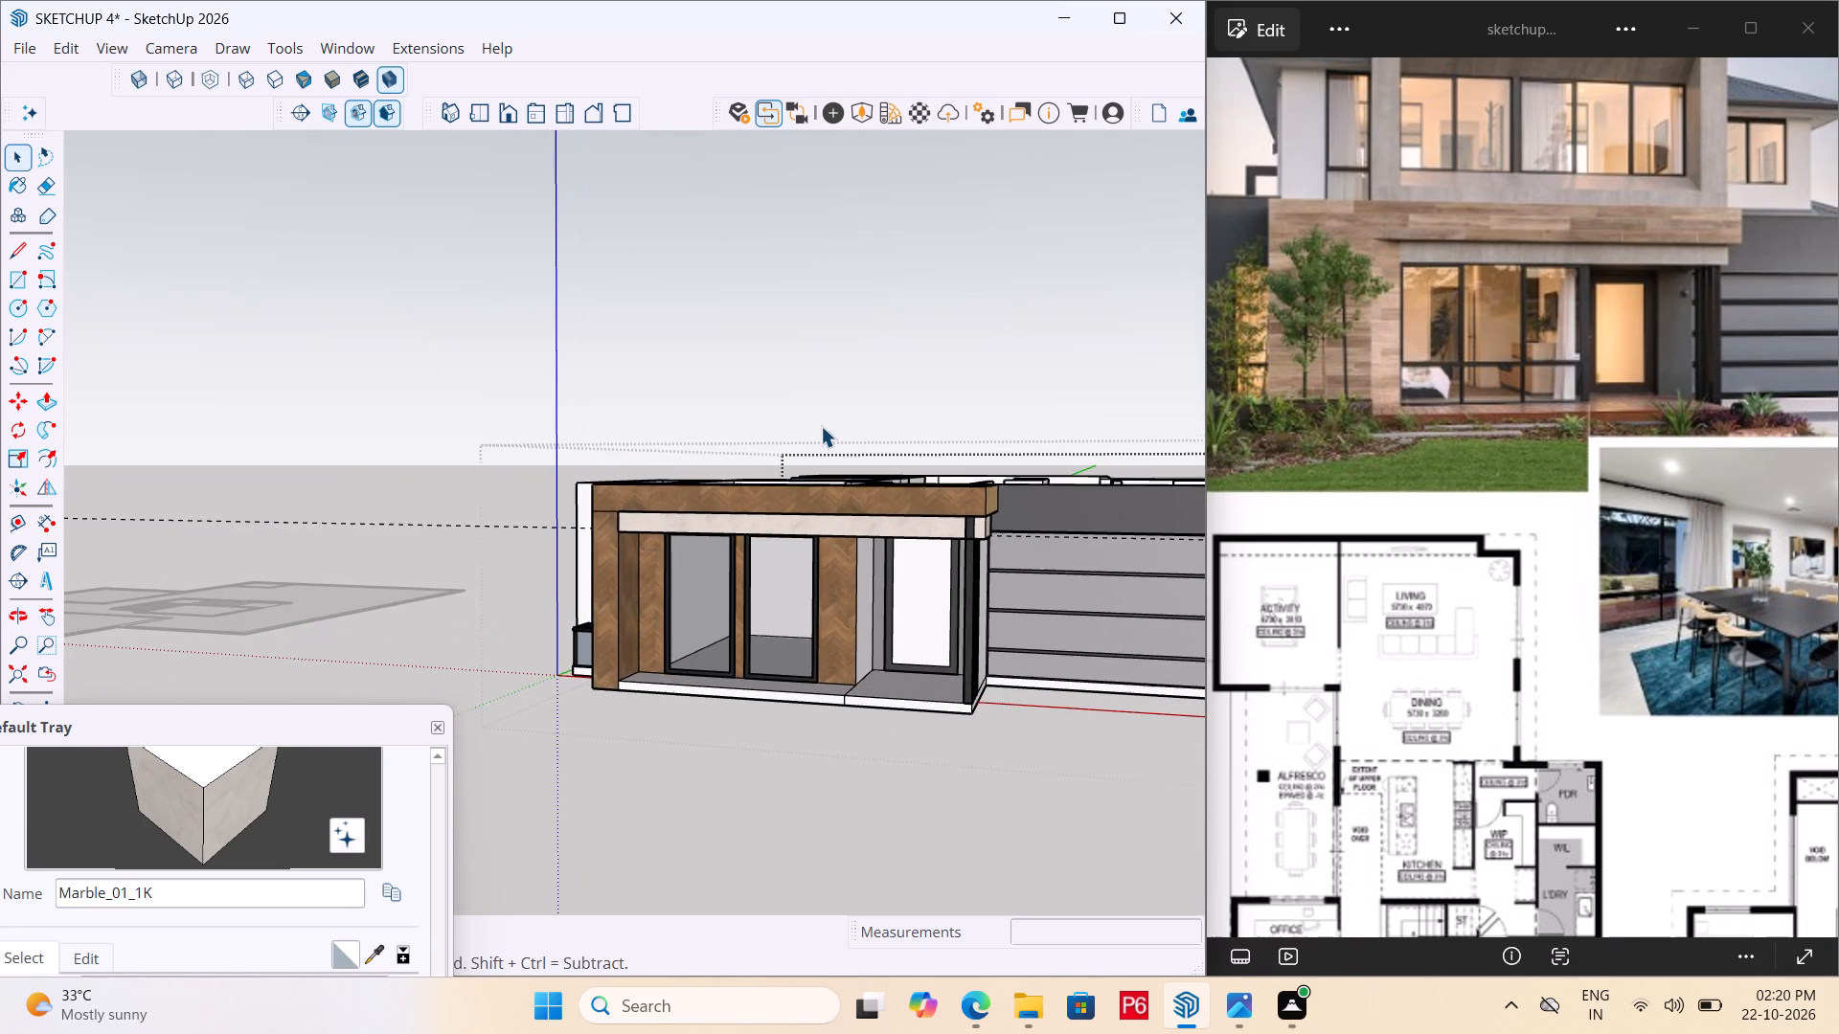
{"action": "scroll", "coordinate": [821, 426], "scroll_direction": "up", "scroll_amount": 1}
{"action": "middle_click_drag", "start_coordinate": [744, 348], "coordinate": [719, 399]}
{"action": "middle_click_drag", "start_coordinate": [719, 400], "coordinate": [713, 422]}
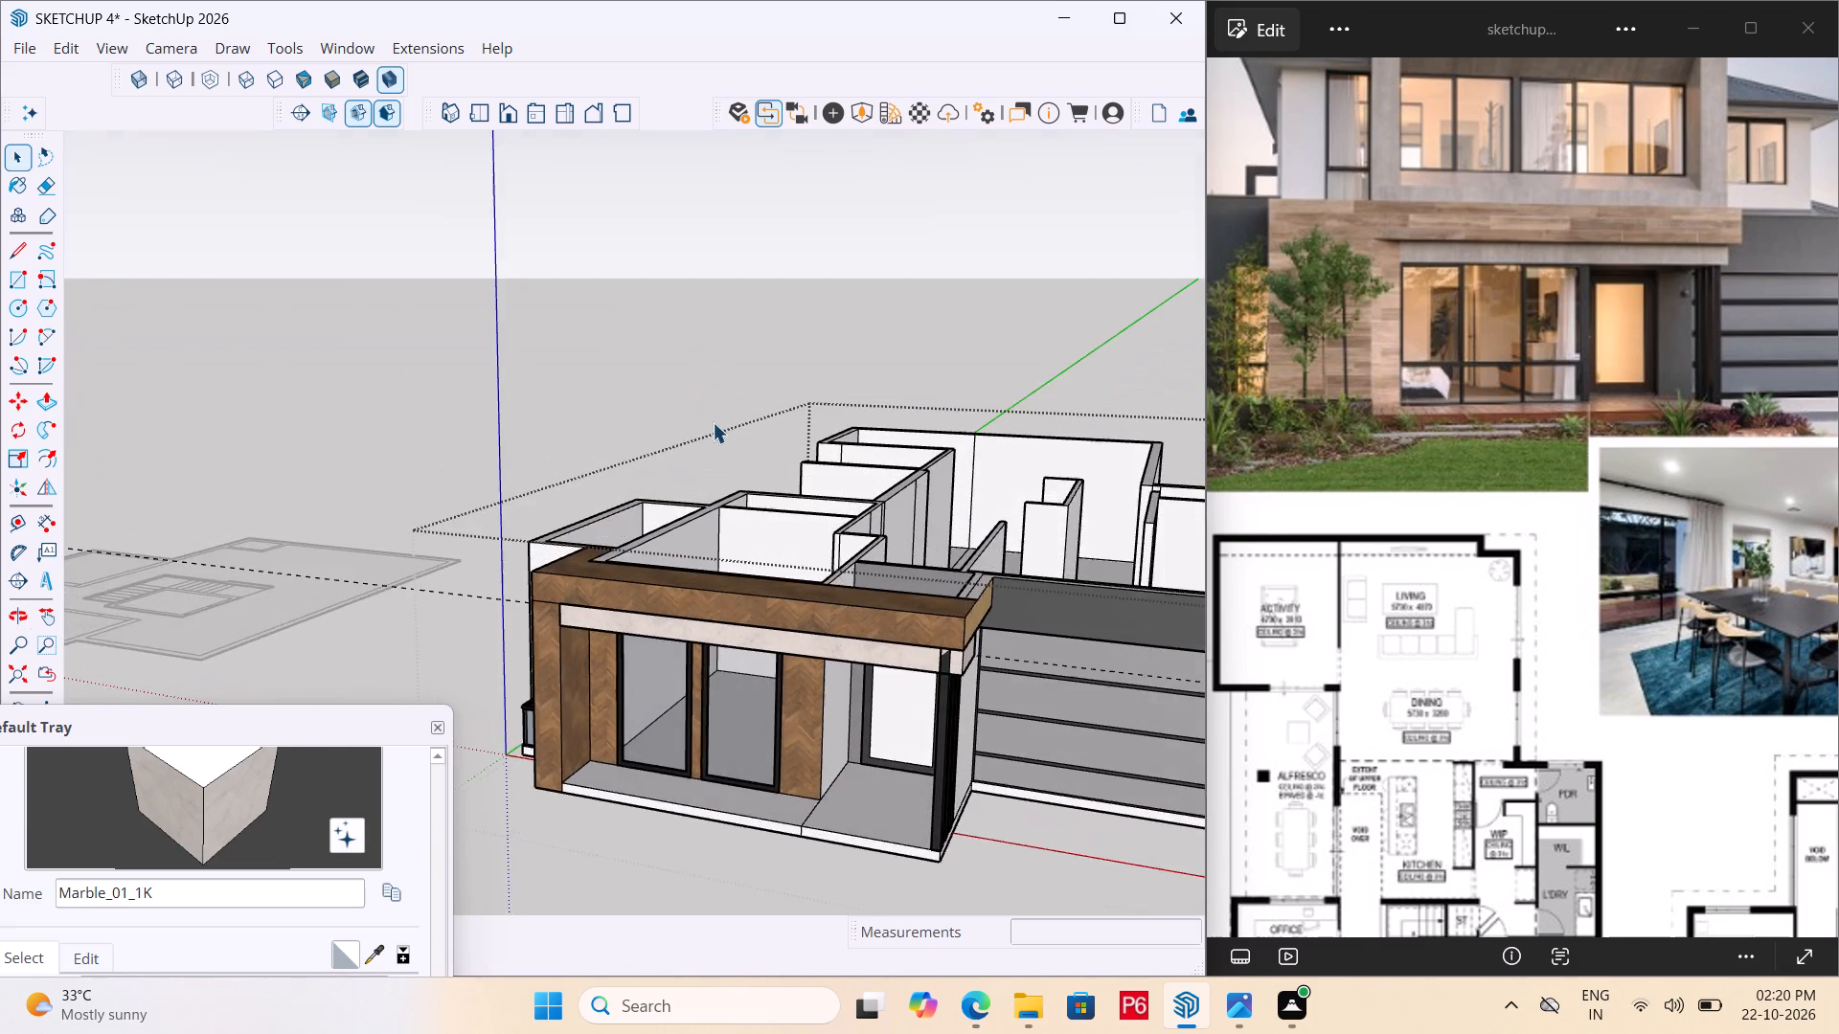
{"action": "scroll", "coordinate": [641, 578], "scroll_direction": "down", "scroll_amount": 2}
{"action": "middle_click_drag", "start_coordinate": [655, 528], "coordinate": [663, 491]}
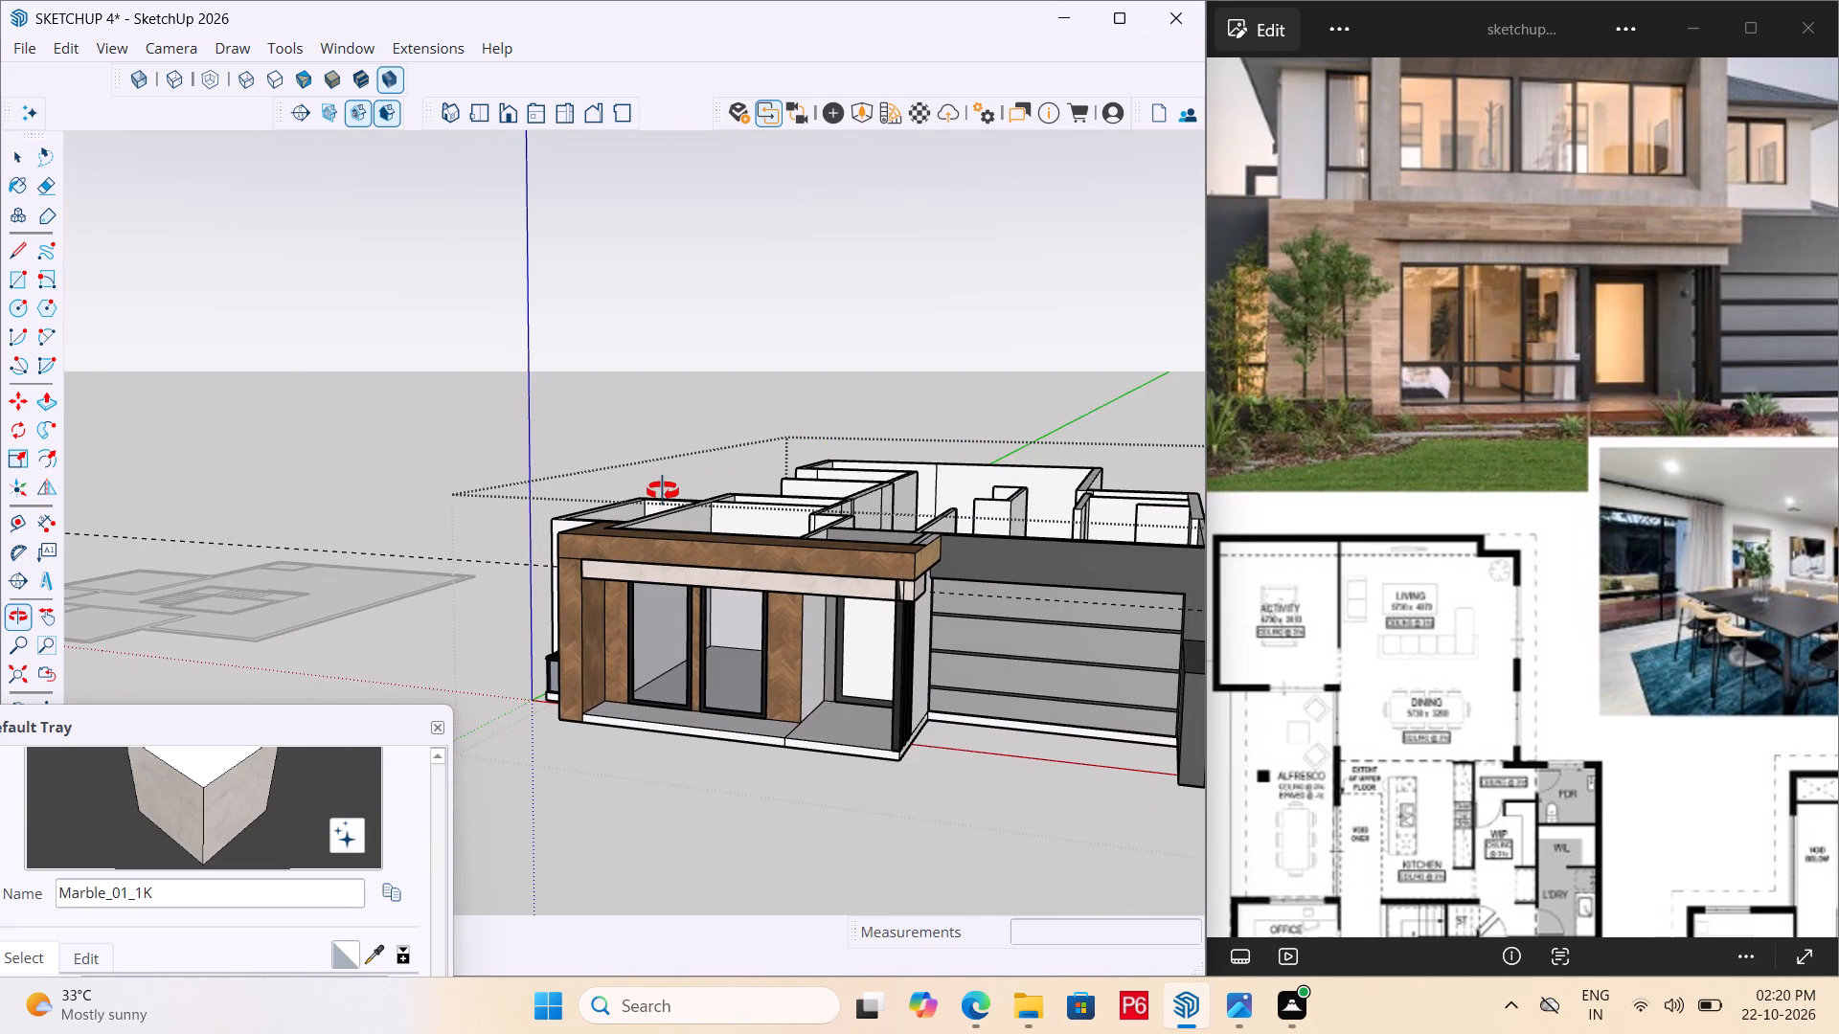
{"action": "middle_click_drag", "start_coordinate": [663, 491], "coordinate": [663, 492]}
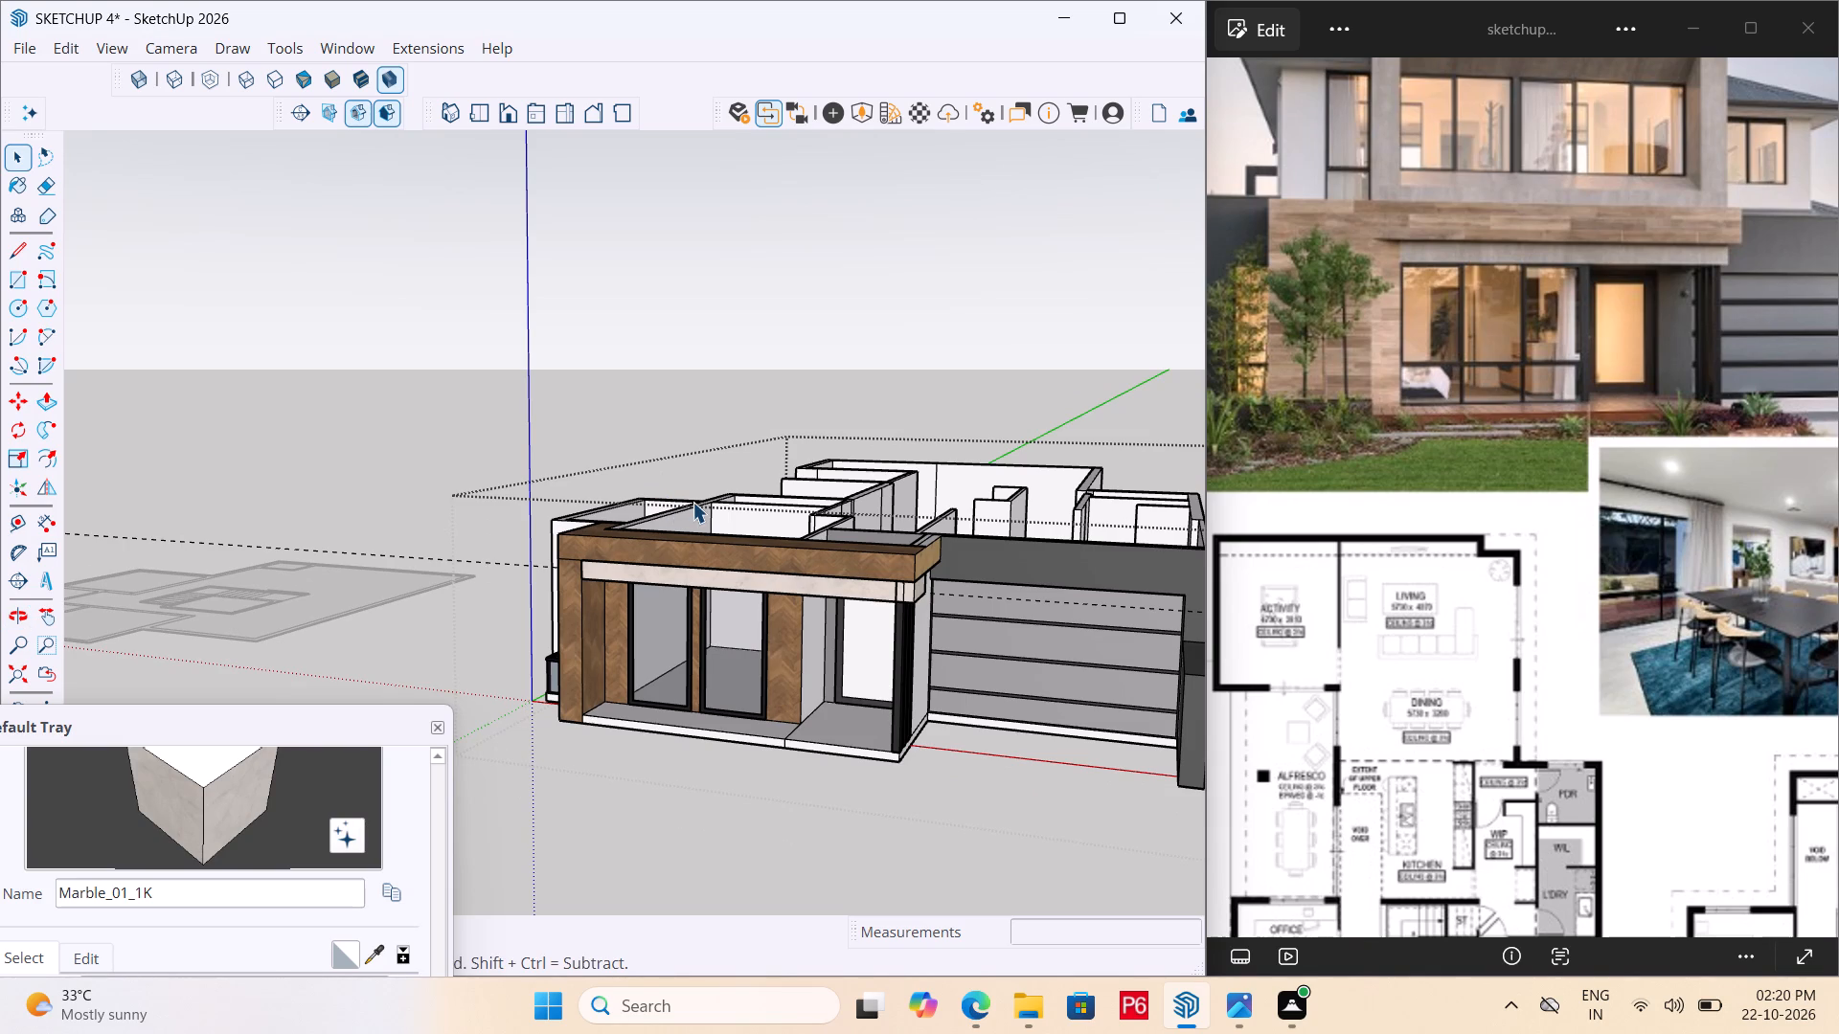
{"action": "middle_click_drag", "start_coordinate": [692, 498], "coordinate": [691, 514]}
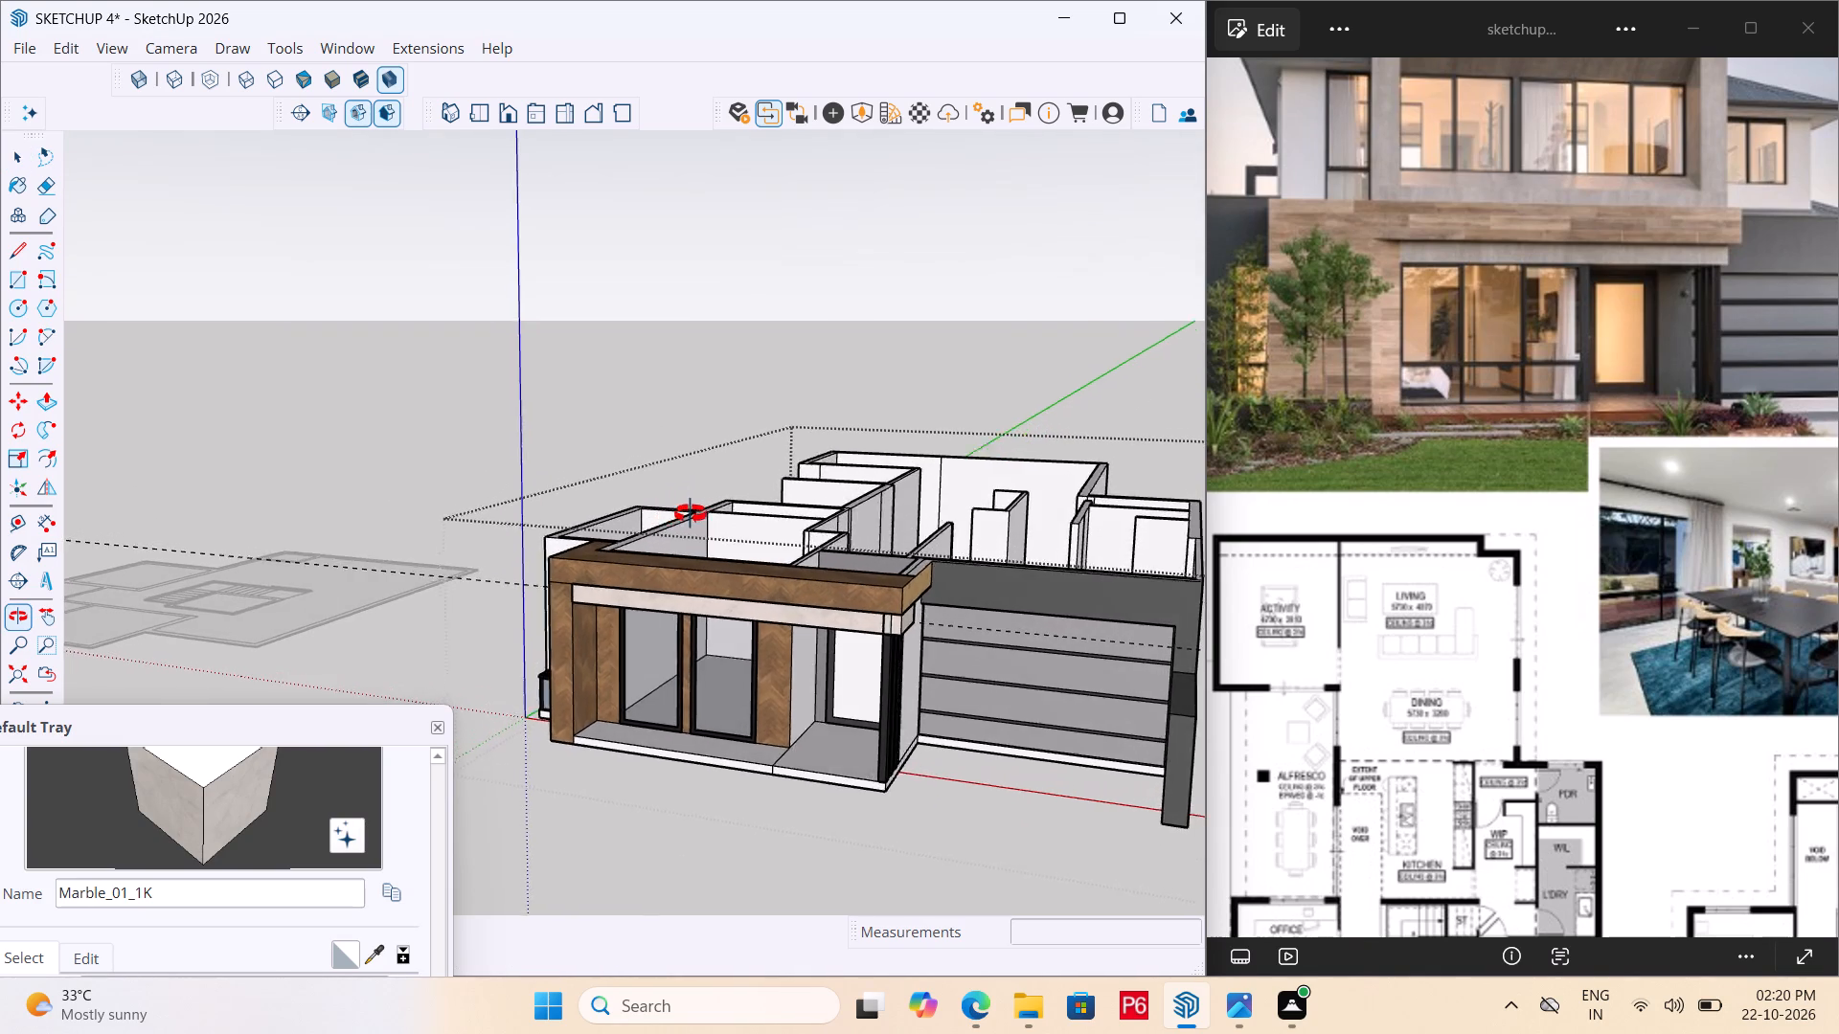
{"action": "middle_click_drag", "start_coordinate": [691, 514], "coordinate": [782, 490]}
{"action": "scroll", "coordinate": [643, 508], "scroll_direction": "down", "scroll_amount": 7}
{"action": "middle_click_drag", "start_coordinate": [402, 573], "coordinate": [422, 759]}
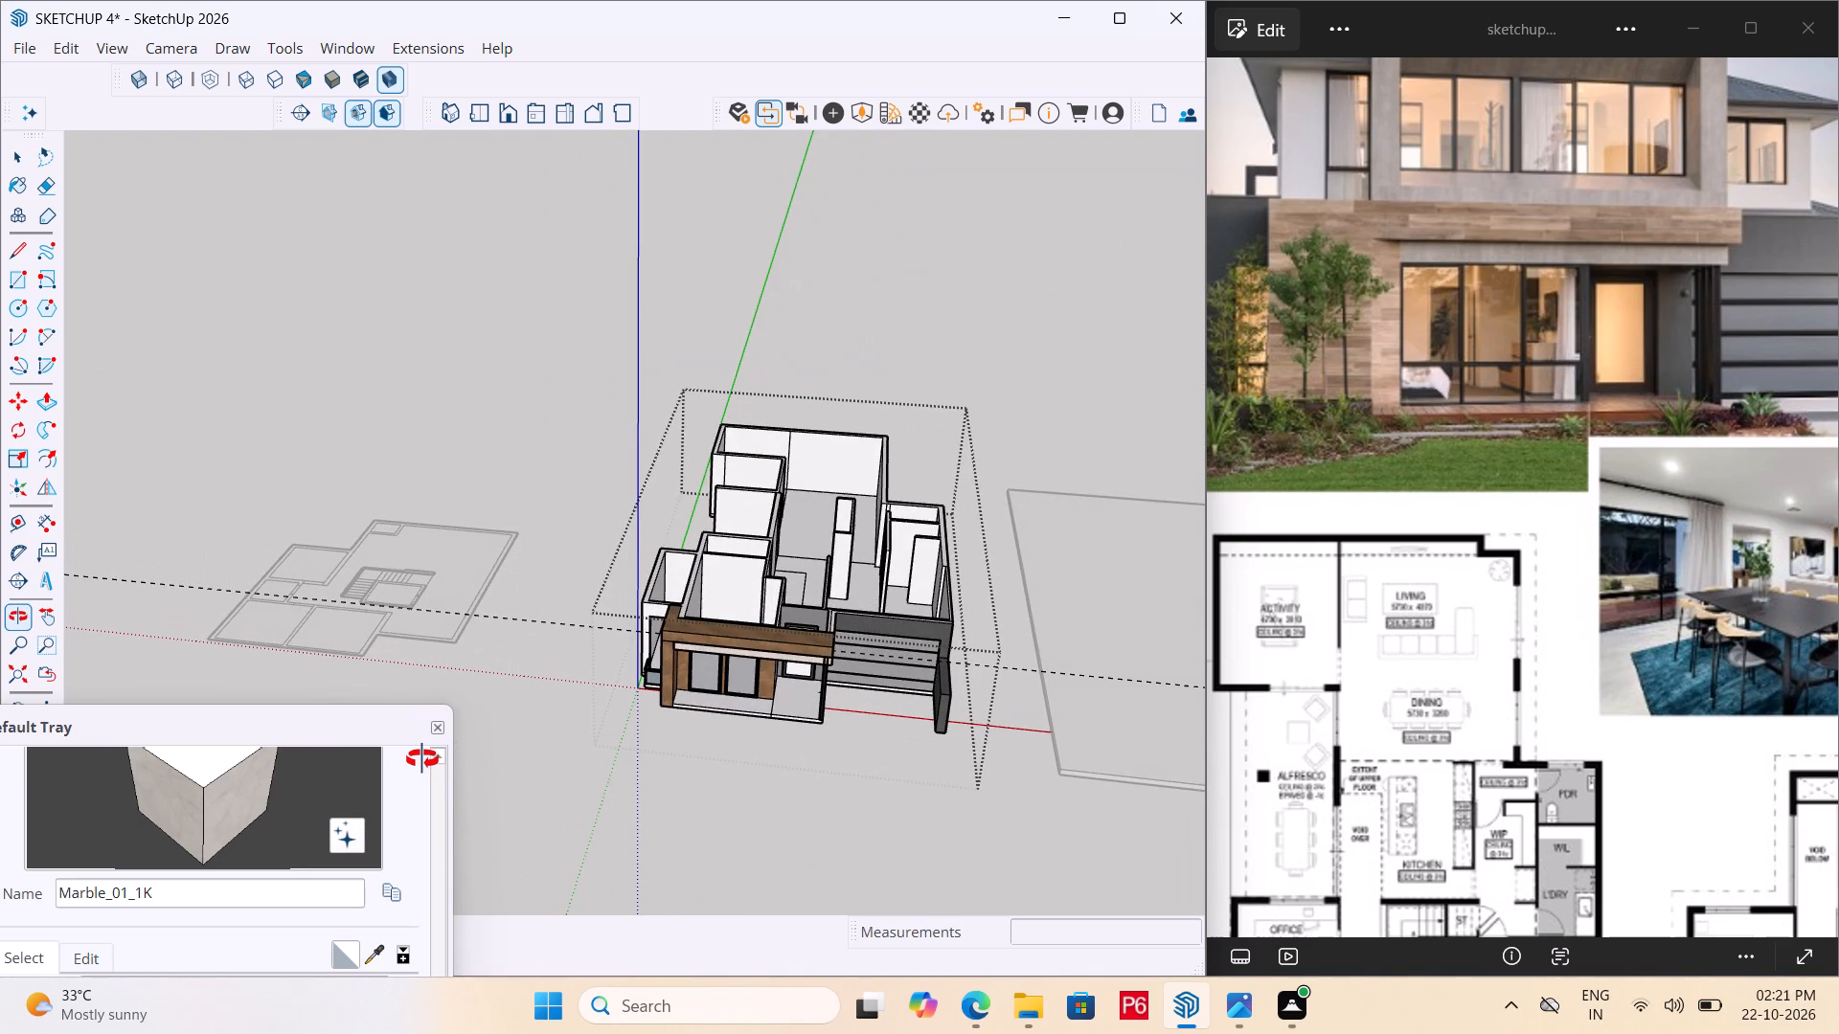
{"action": "middle_click_drag", "start_coordinate": [422, 759], "coordinate": [420, 750]}
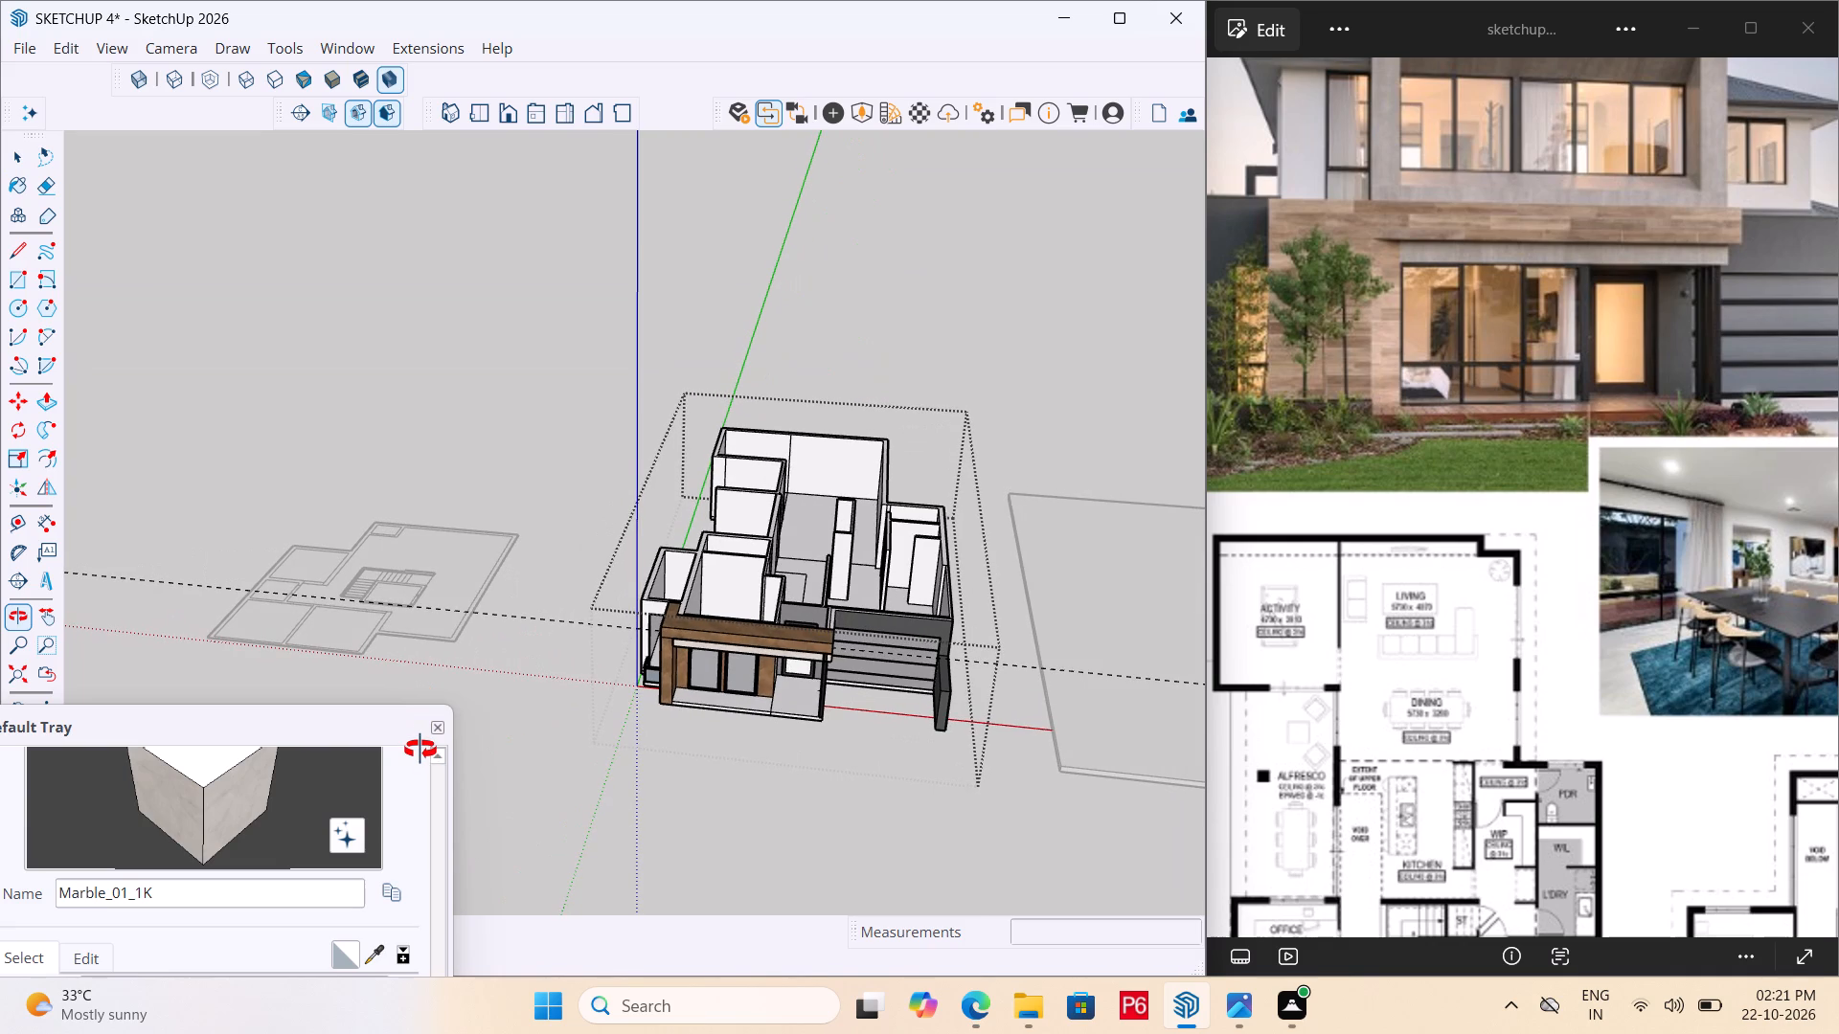
{"action": "middle_click_drag", "start_coordinate": [420, 750], "coordinate": [420, 730]}
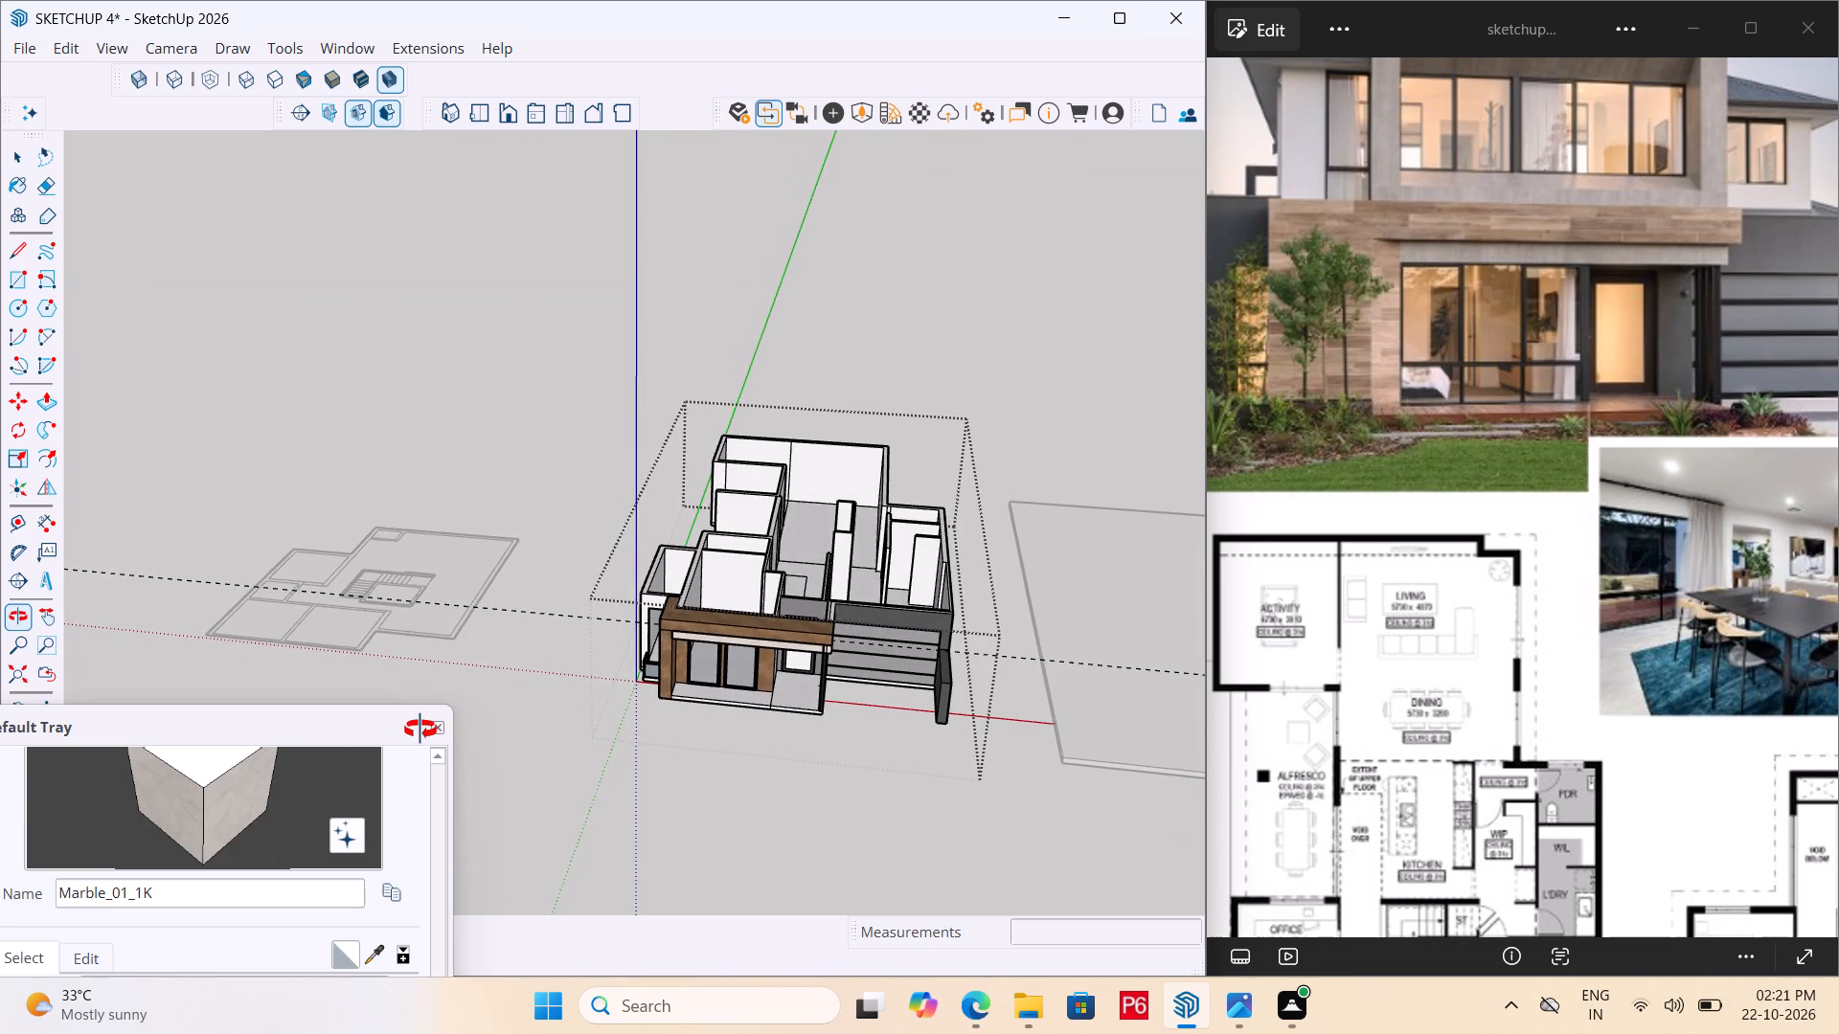
{"action": "middle_click_drag", "start_coordinate": [420, 730], "coordinate": [417, 905]}
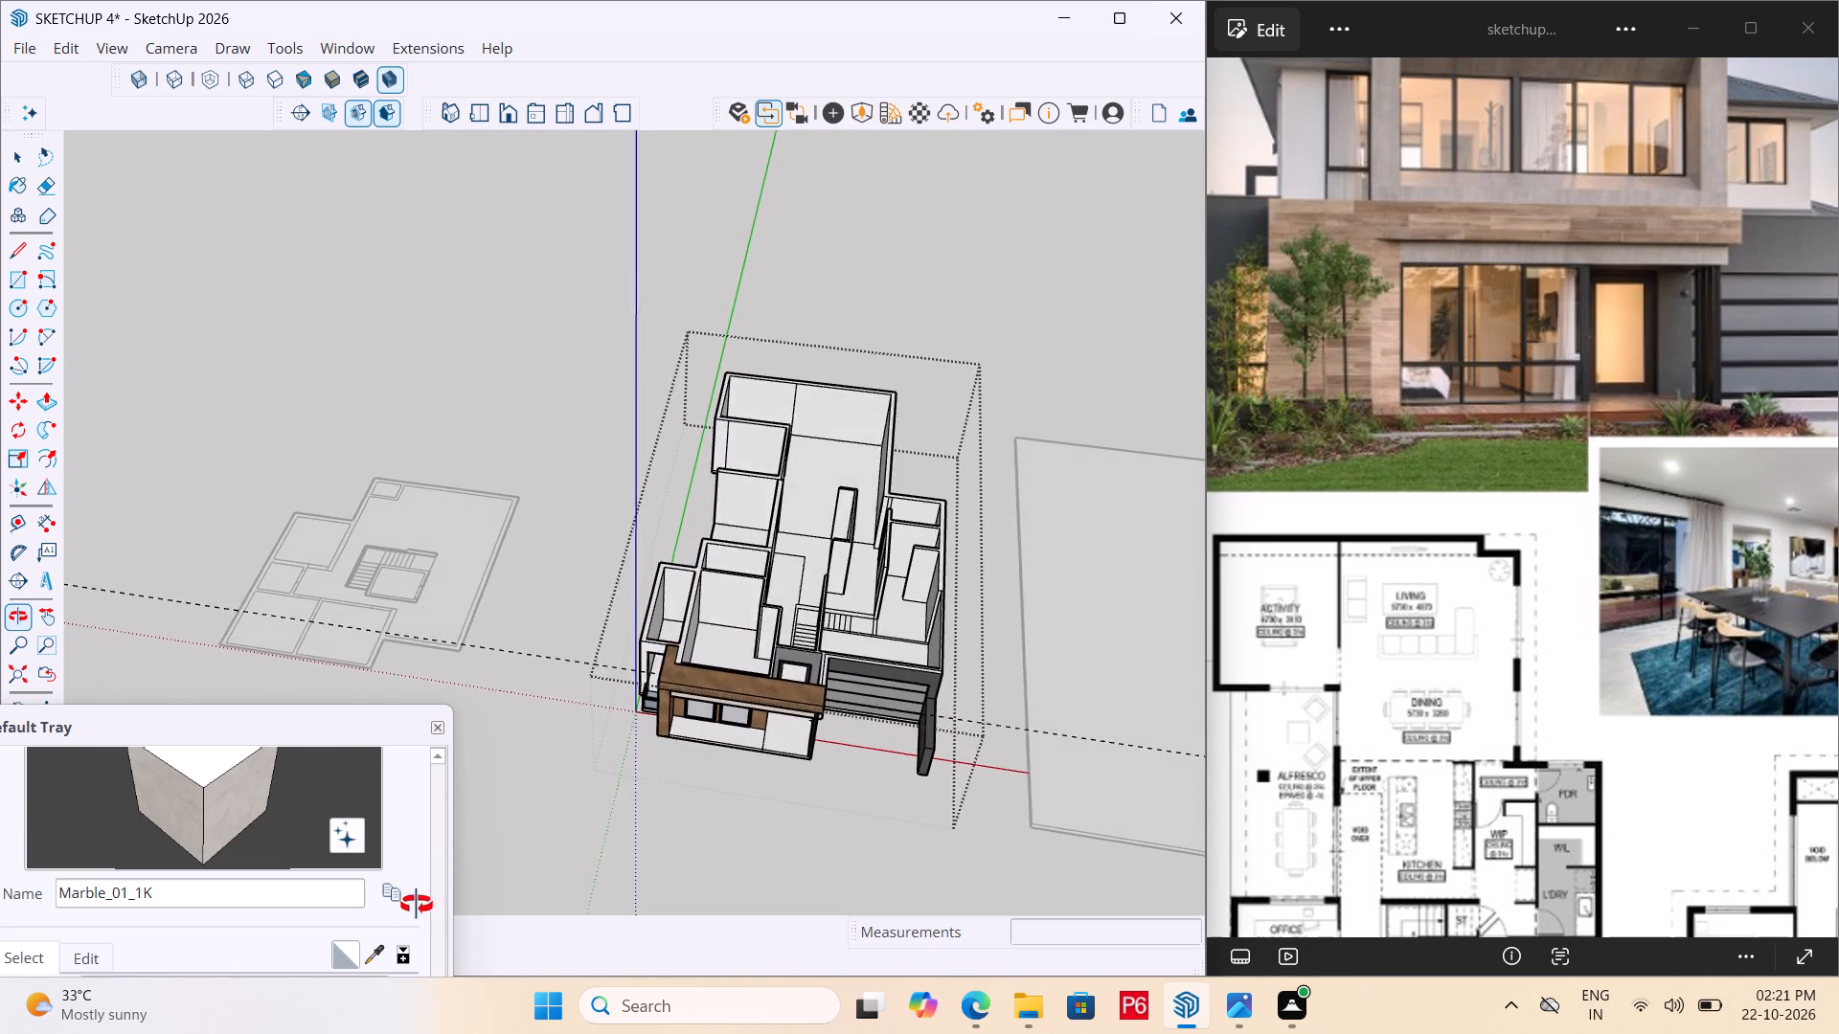
{"action": "middle_click_drag", "start_coordinate": [417, 905], "coordinate": [427, 884]}
{"action": "scroll", "coordinate": [692, 618], "scroll_direction": "down", "scroll_amount": 4}
Open the upper-floor plan group beside the house and extrude its connected wall outline up 6".
{"action": "left_click", "coordinate": [579, 578]}
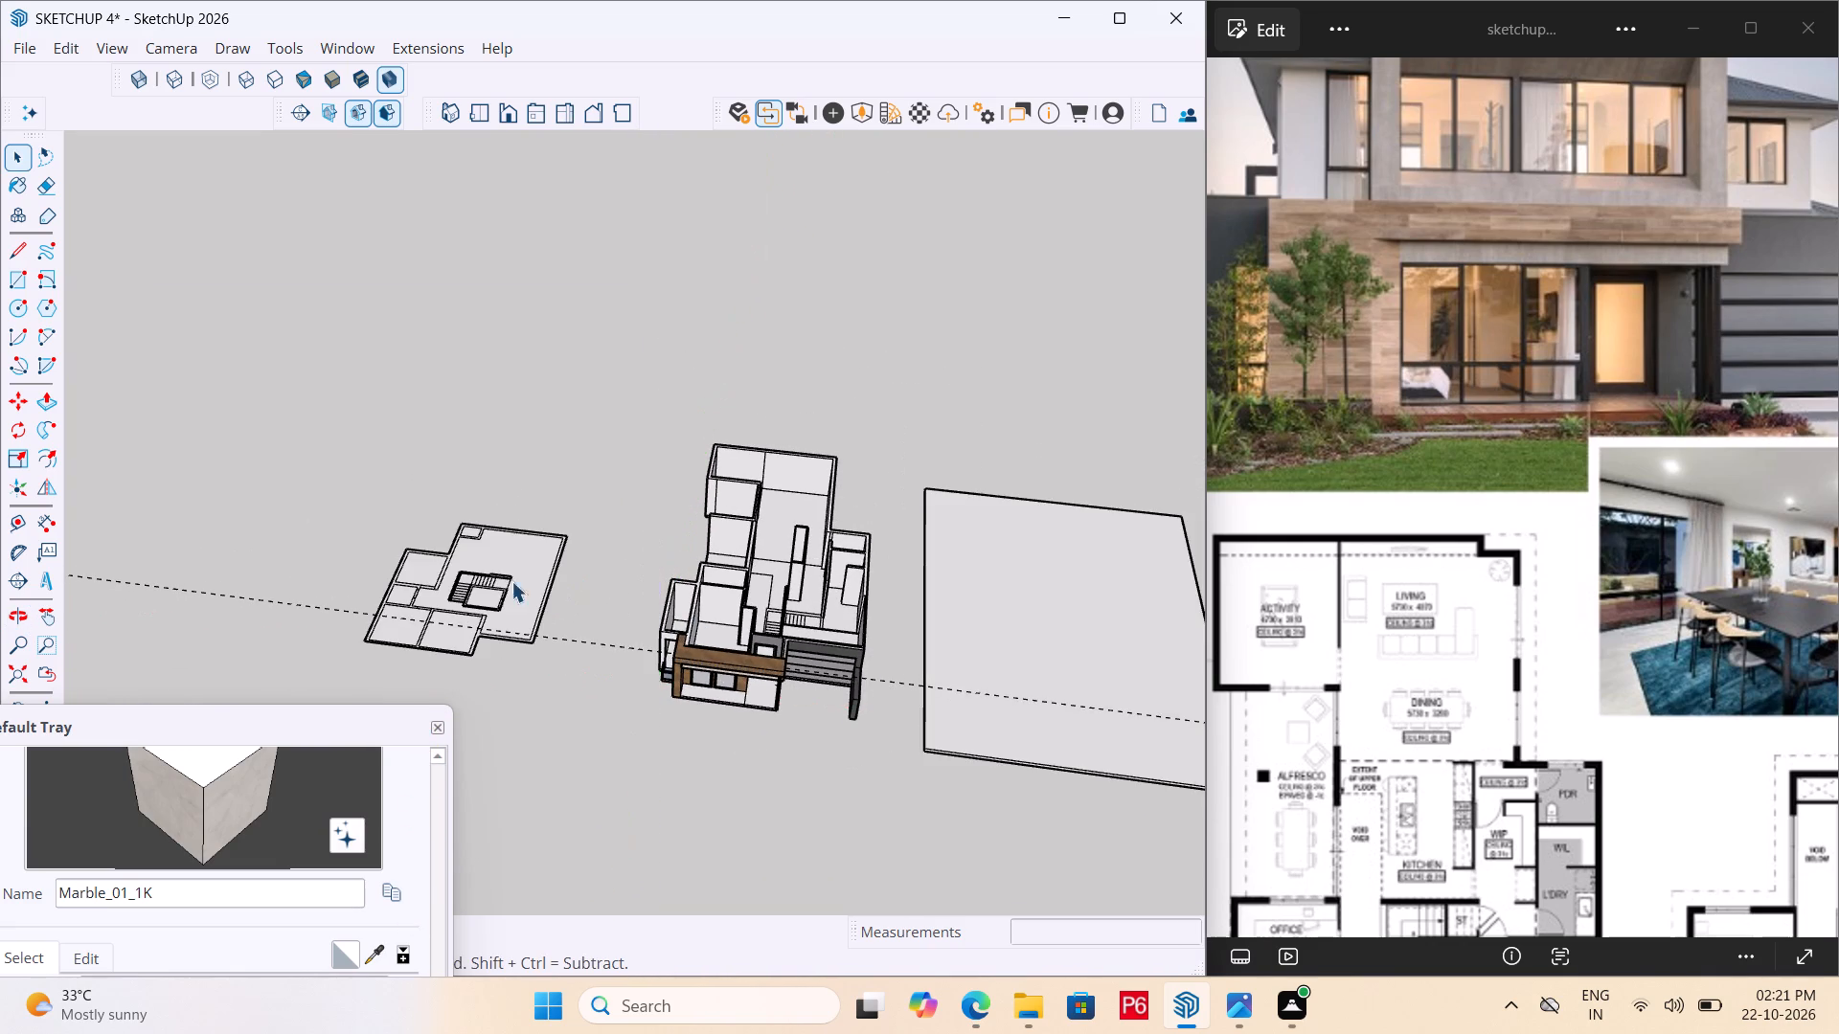
{"action": "double_click", "coordinate": [487, 581]}
{"action": "double_click", "coordinate": [409, 601]}
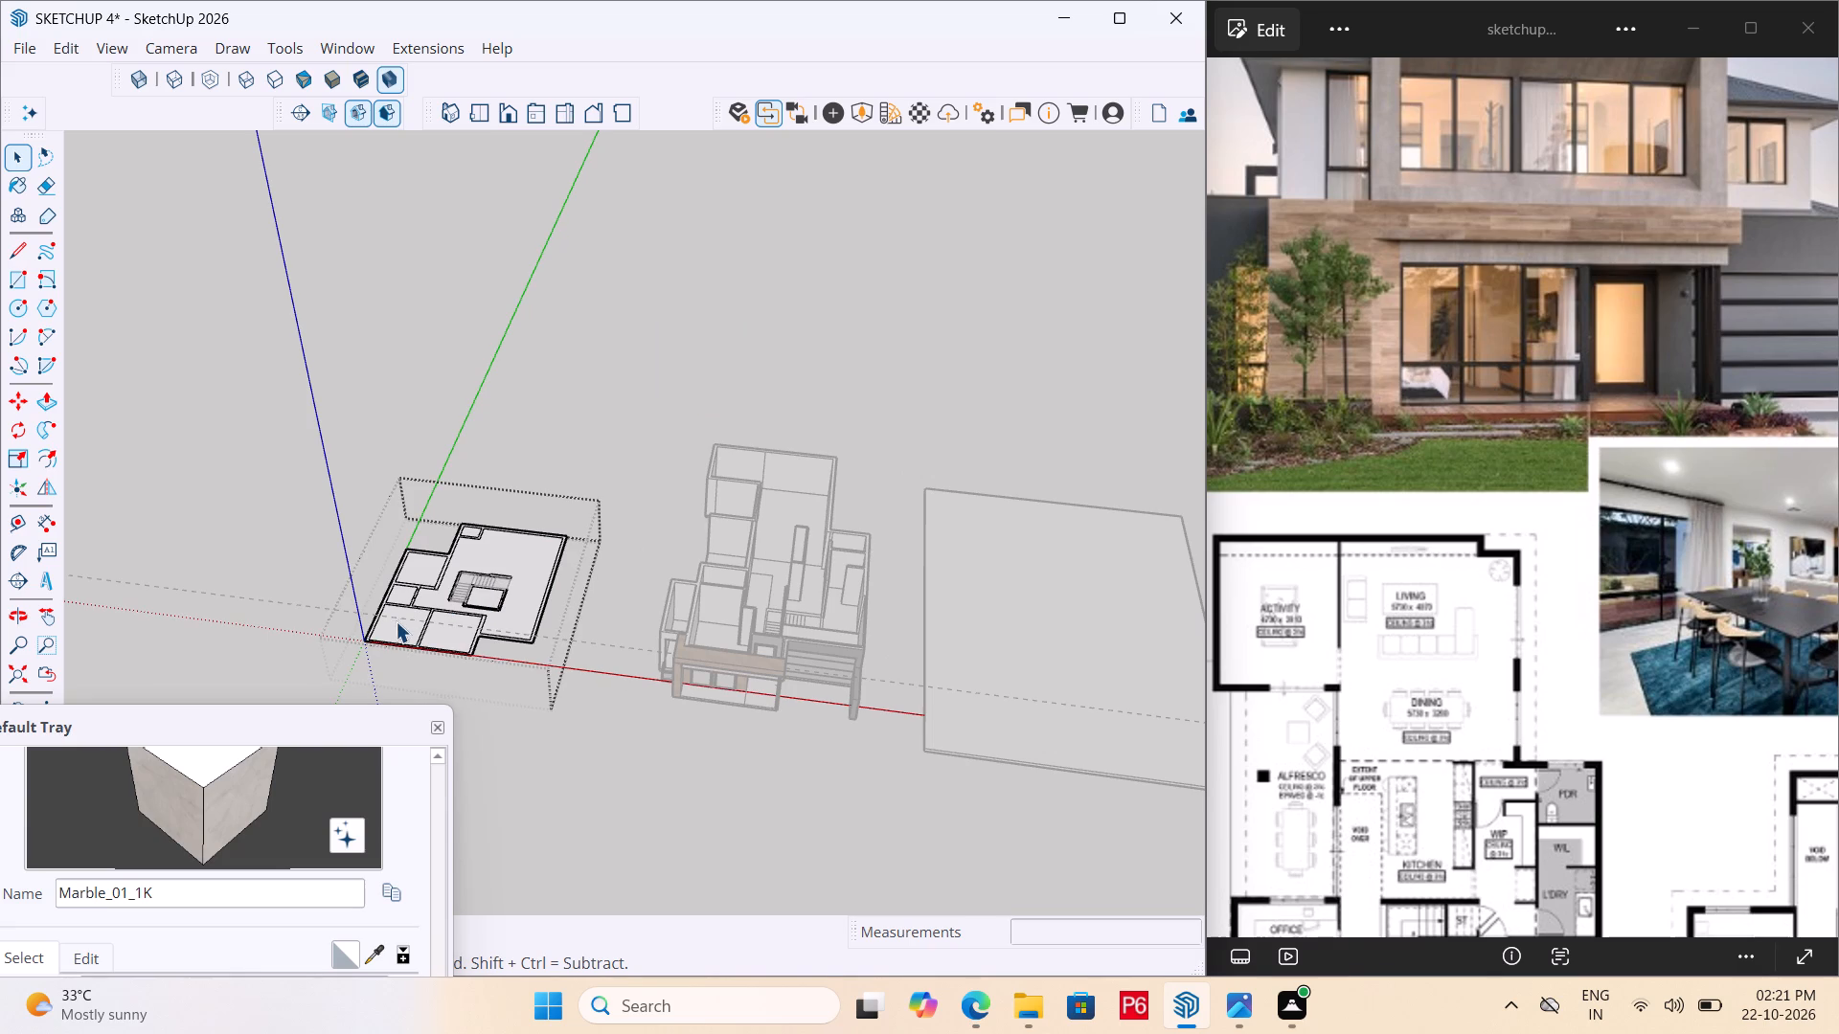
{"action": "double_click", "coordinate": [396, 621]}
{"action": "scroll", "coordinate": [392, 624], "scroll_direction": "up", "scroll_amount": 18}
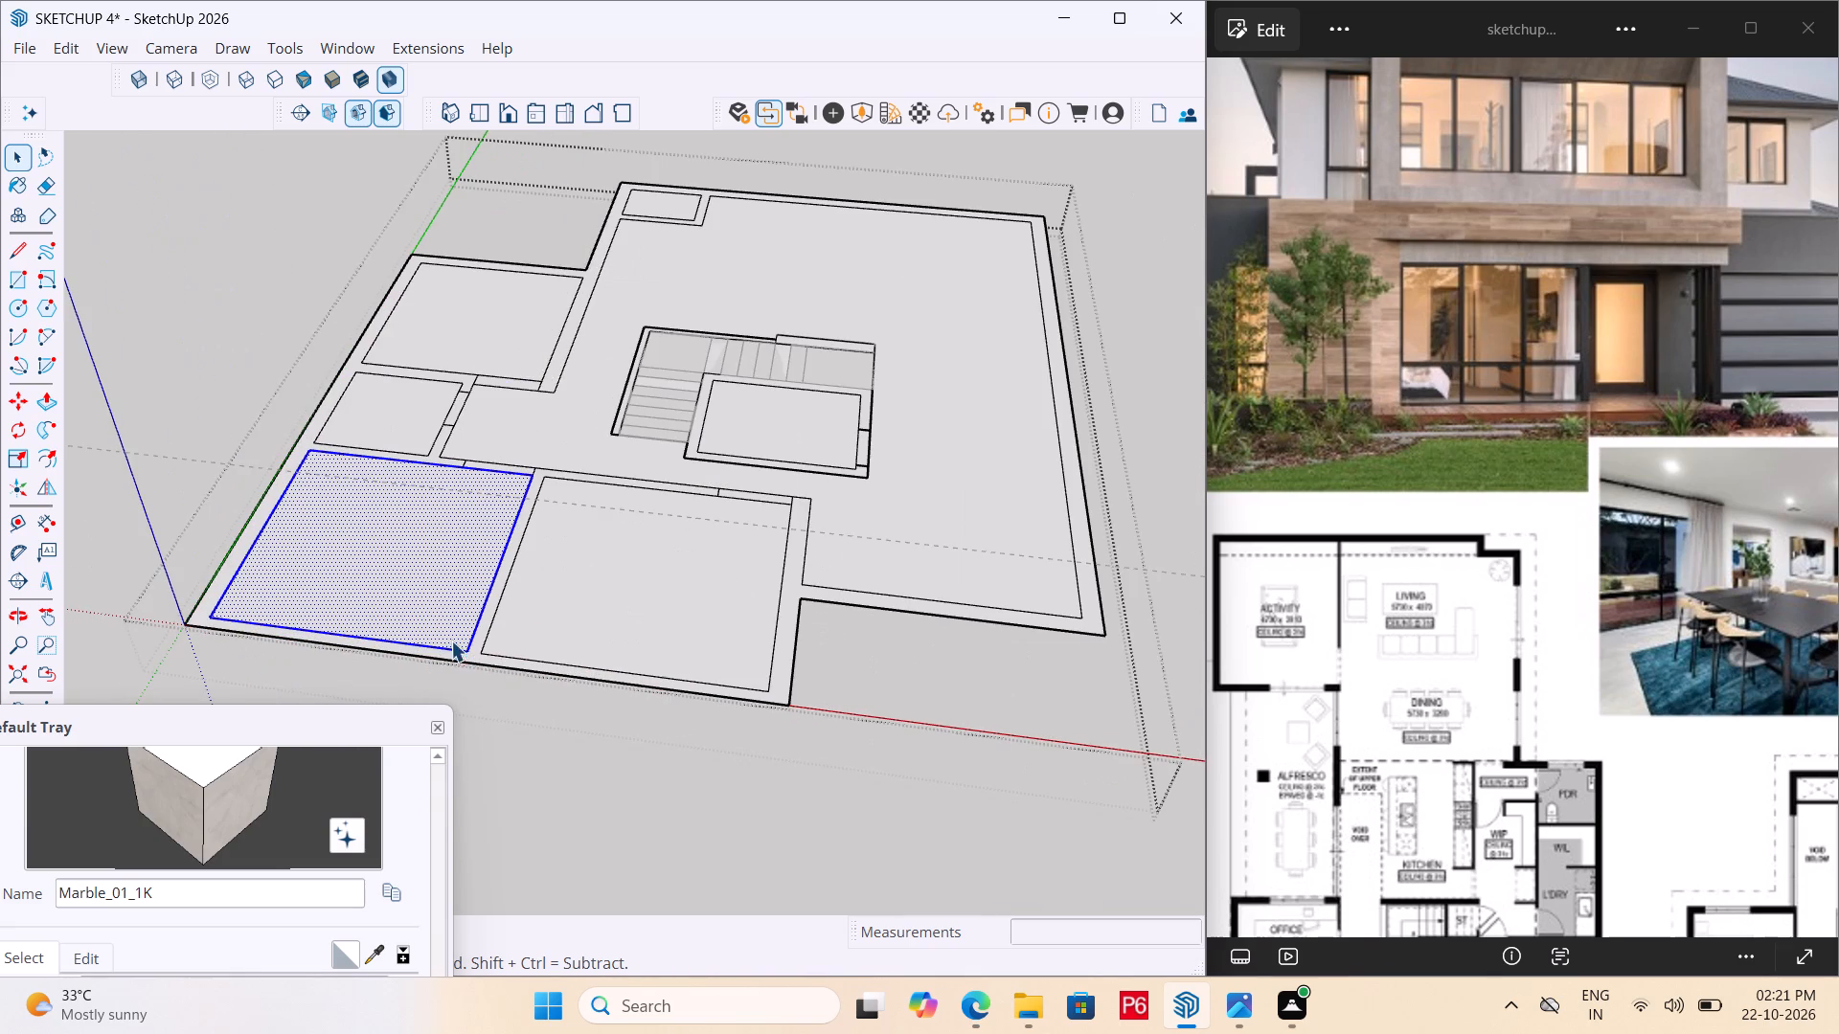
{"action": "left_click", "coordinate": [470, 653]}
{"action": "double_click", "coordinate": [471, 655]}
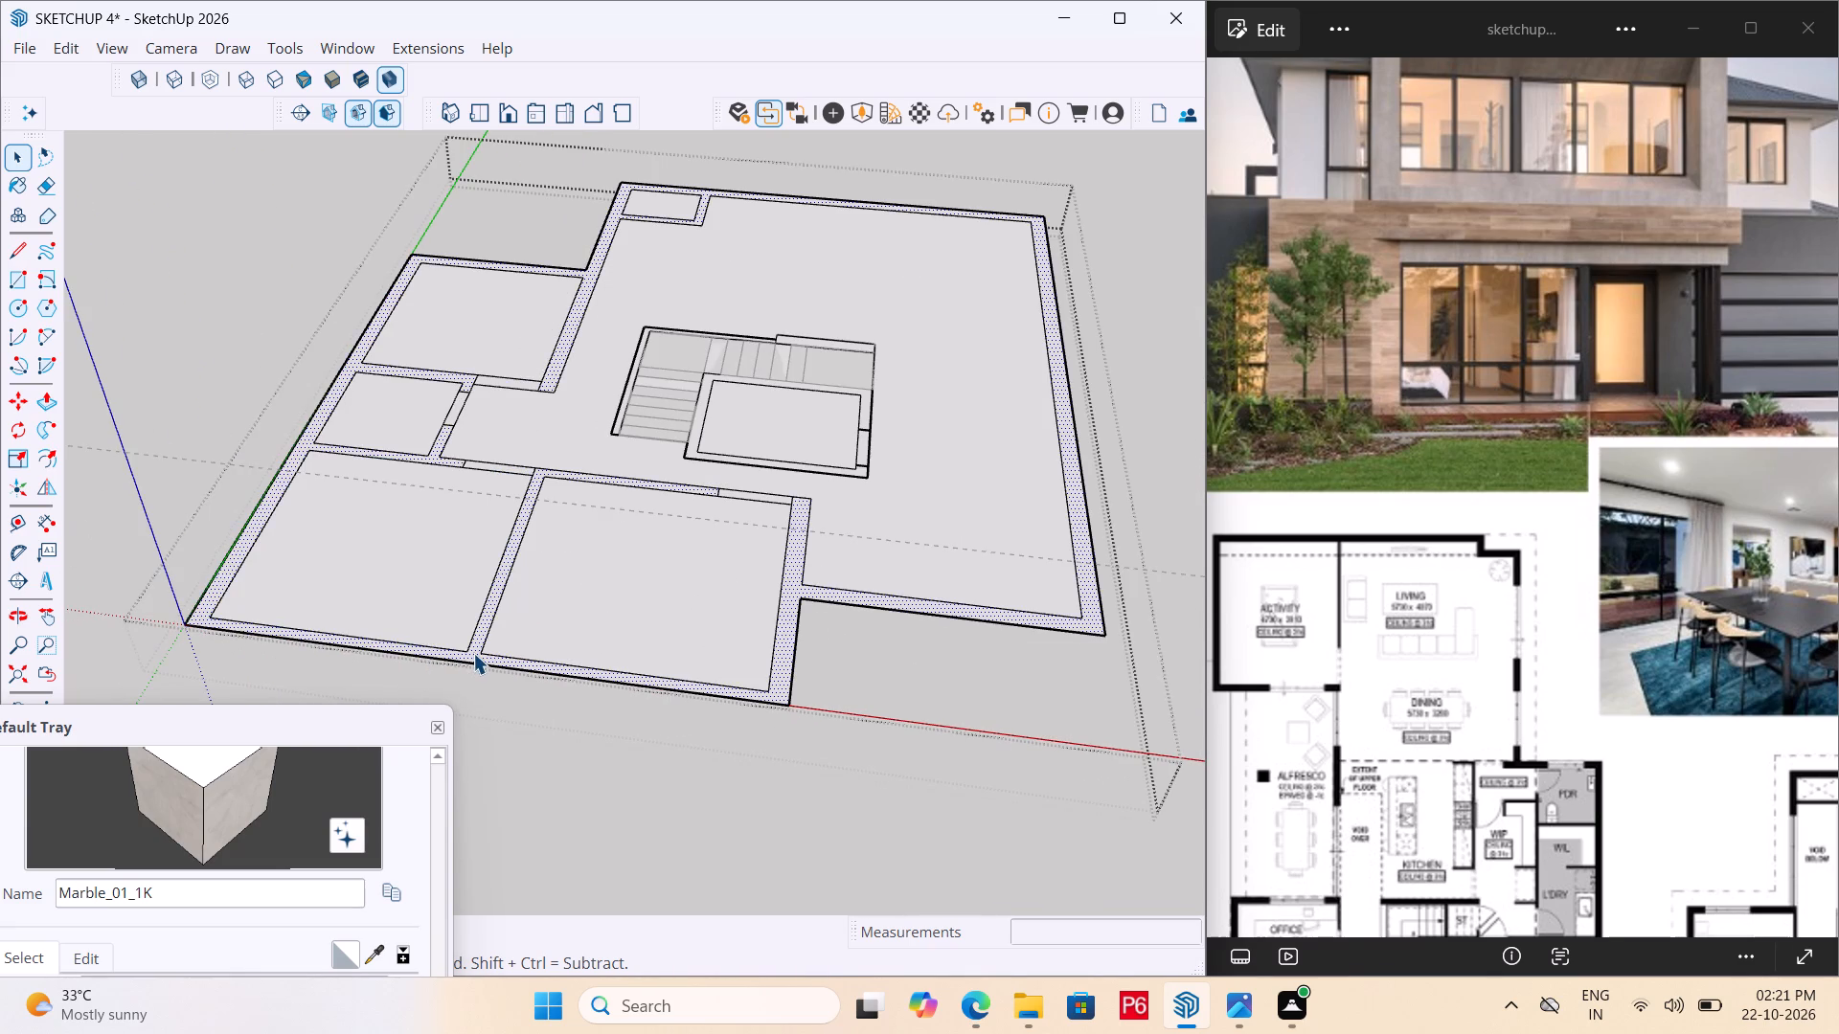
{"action": "scroll", "coordinate": [473, 653], "scroll_direction": "up", "scroll_amount": 5}
{"action": "key", "text": "p"}
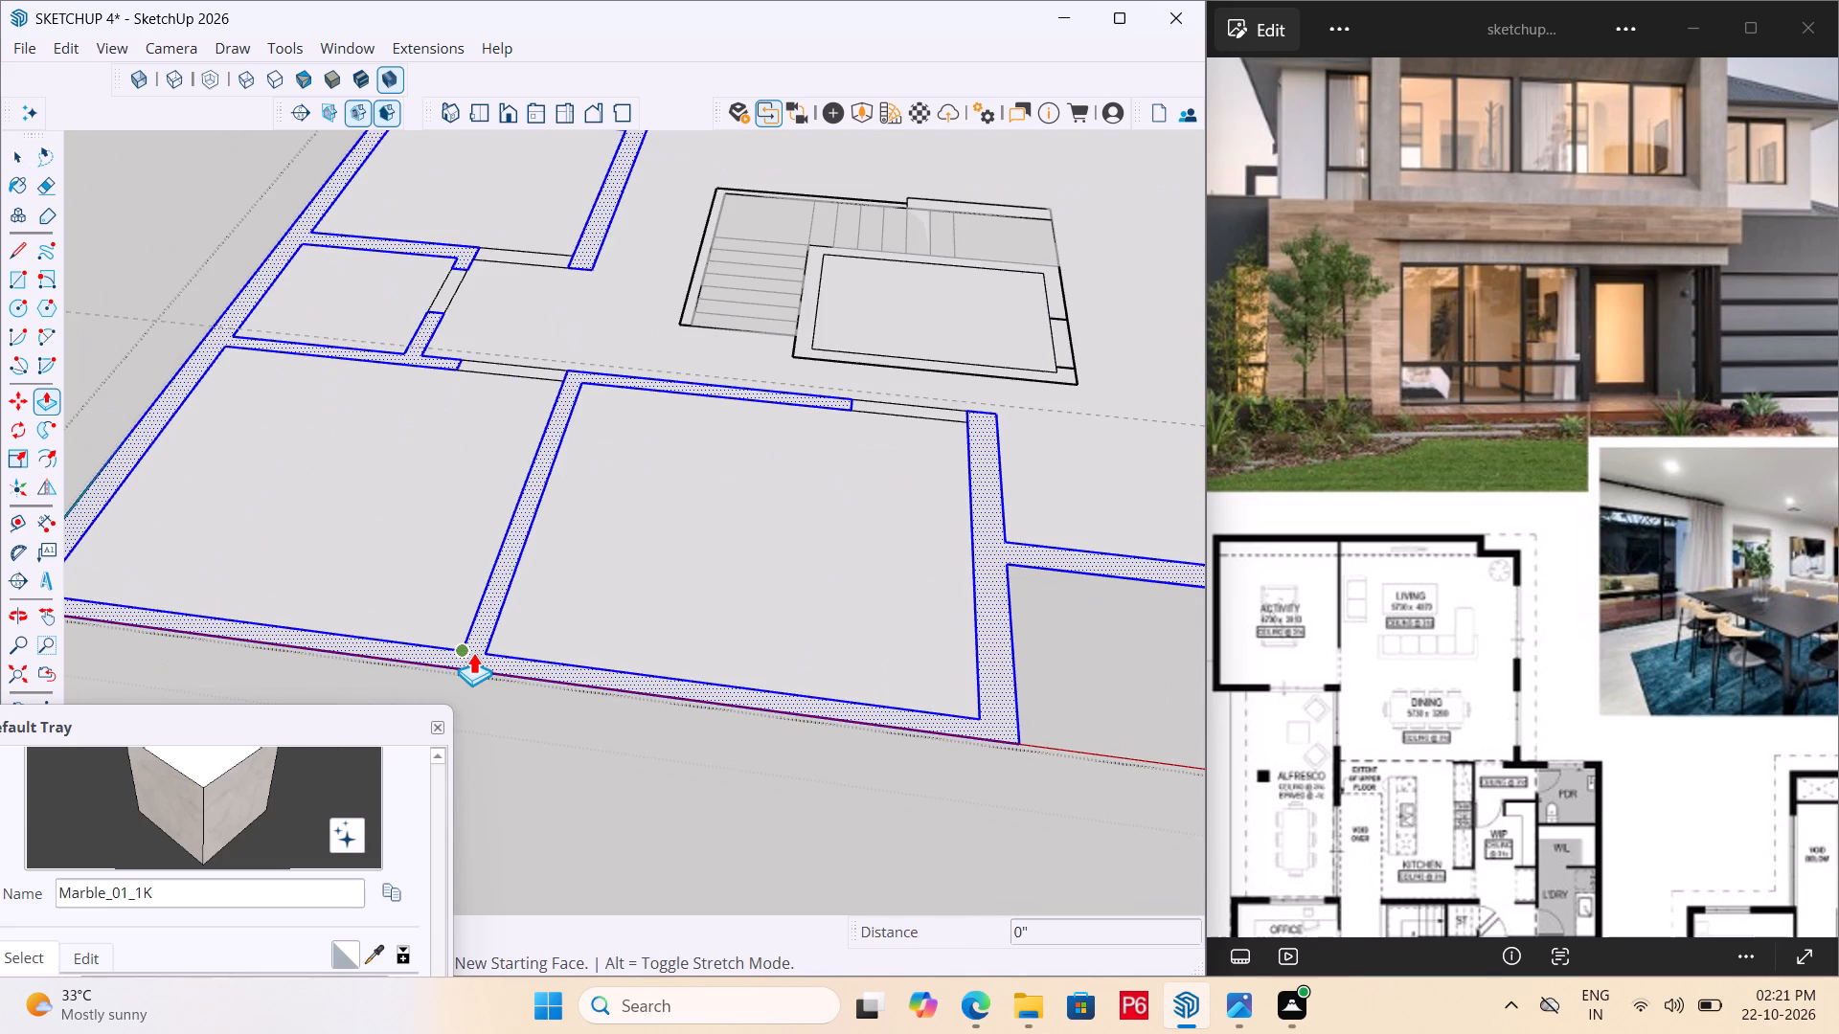
{"action": "key", "text": "Escape"}
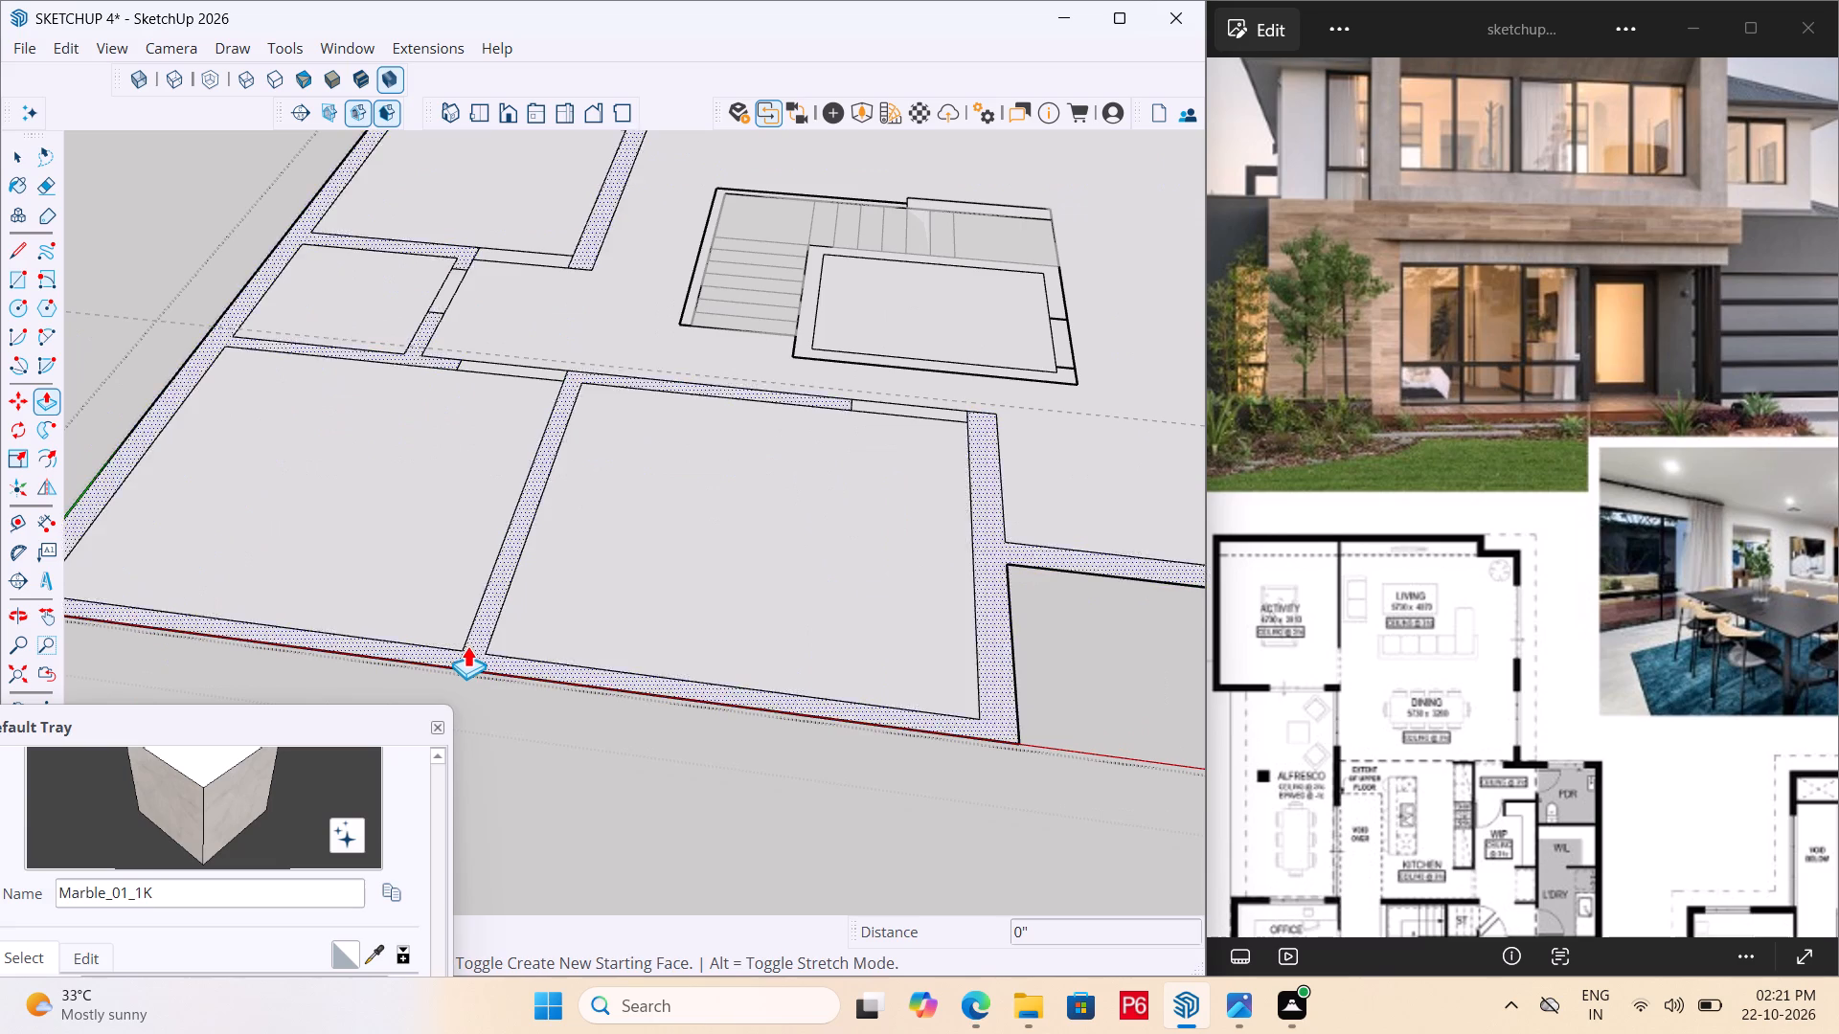
{"action": "scroll", "coordinate": [459, 637], "scroll_direction": "down", "scroll_amount": 4}
{"action": "scroll", "coordinate": [507, 666], "scroll_direction": "up", "scroll_amount": 4}
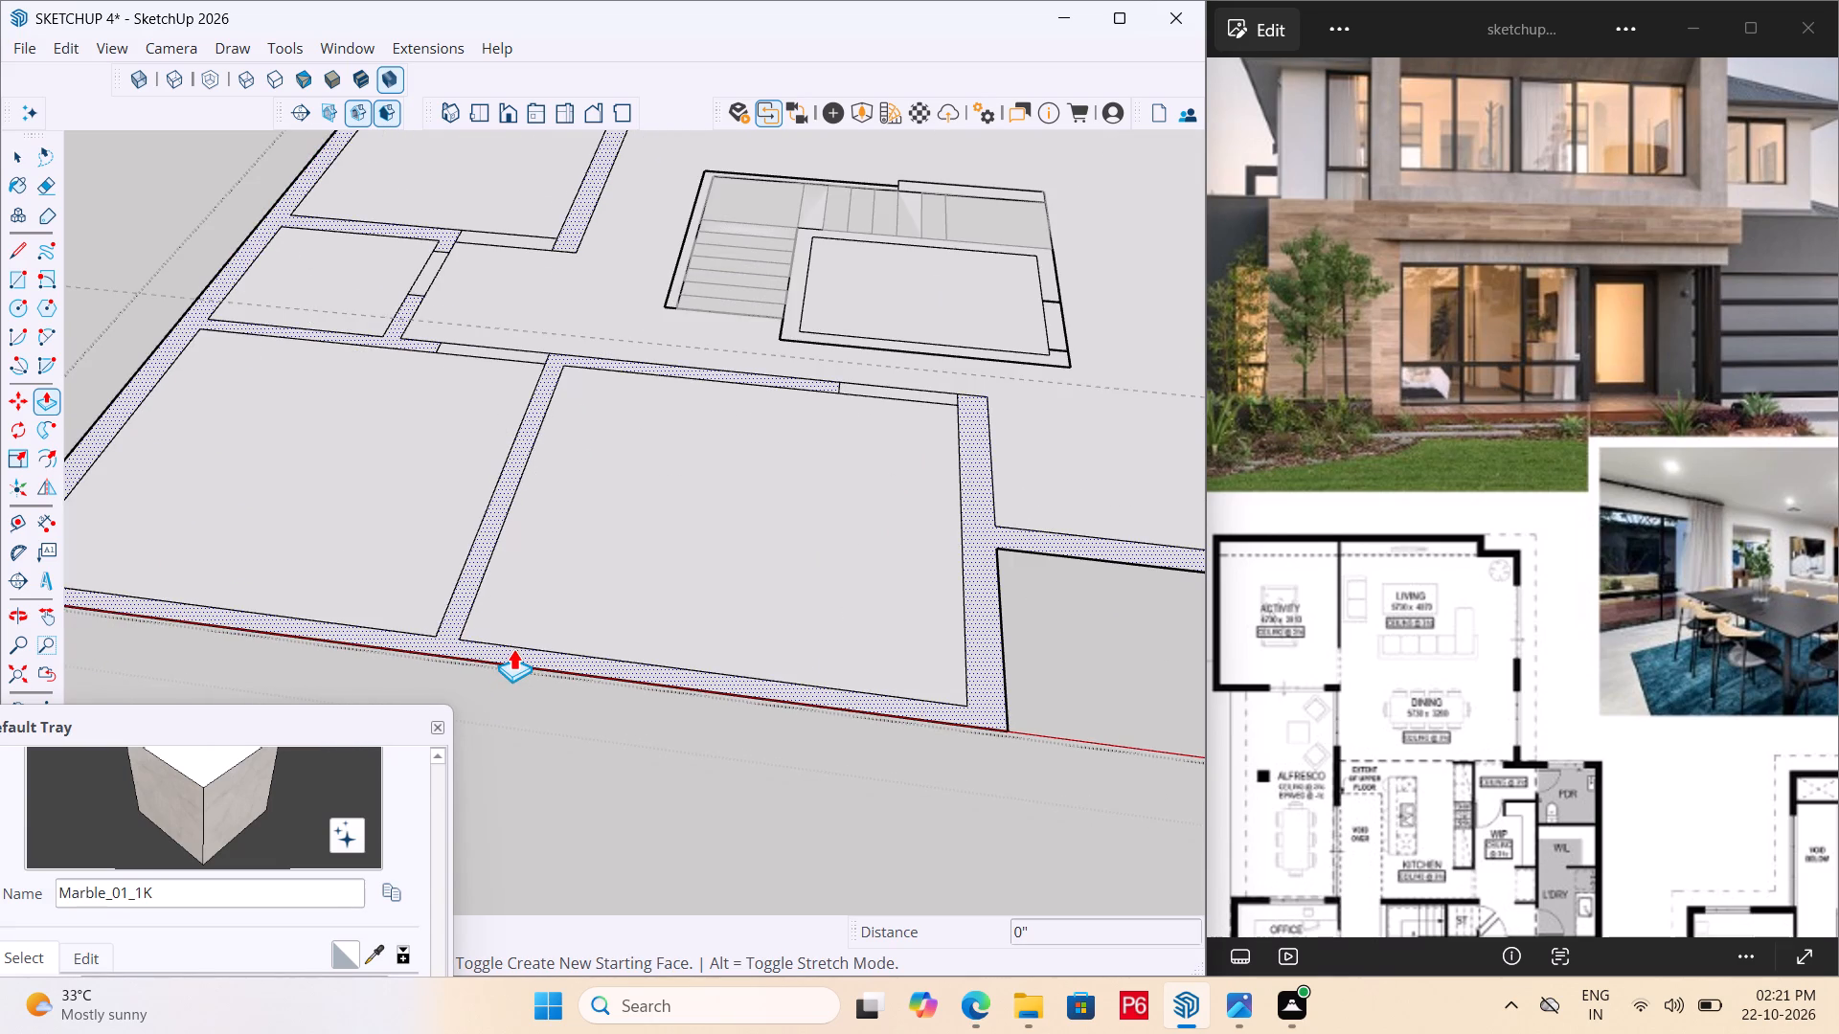
{"action": "left_click", "coordinate": [513, 648]}
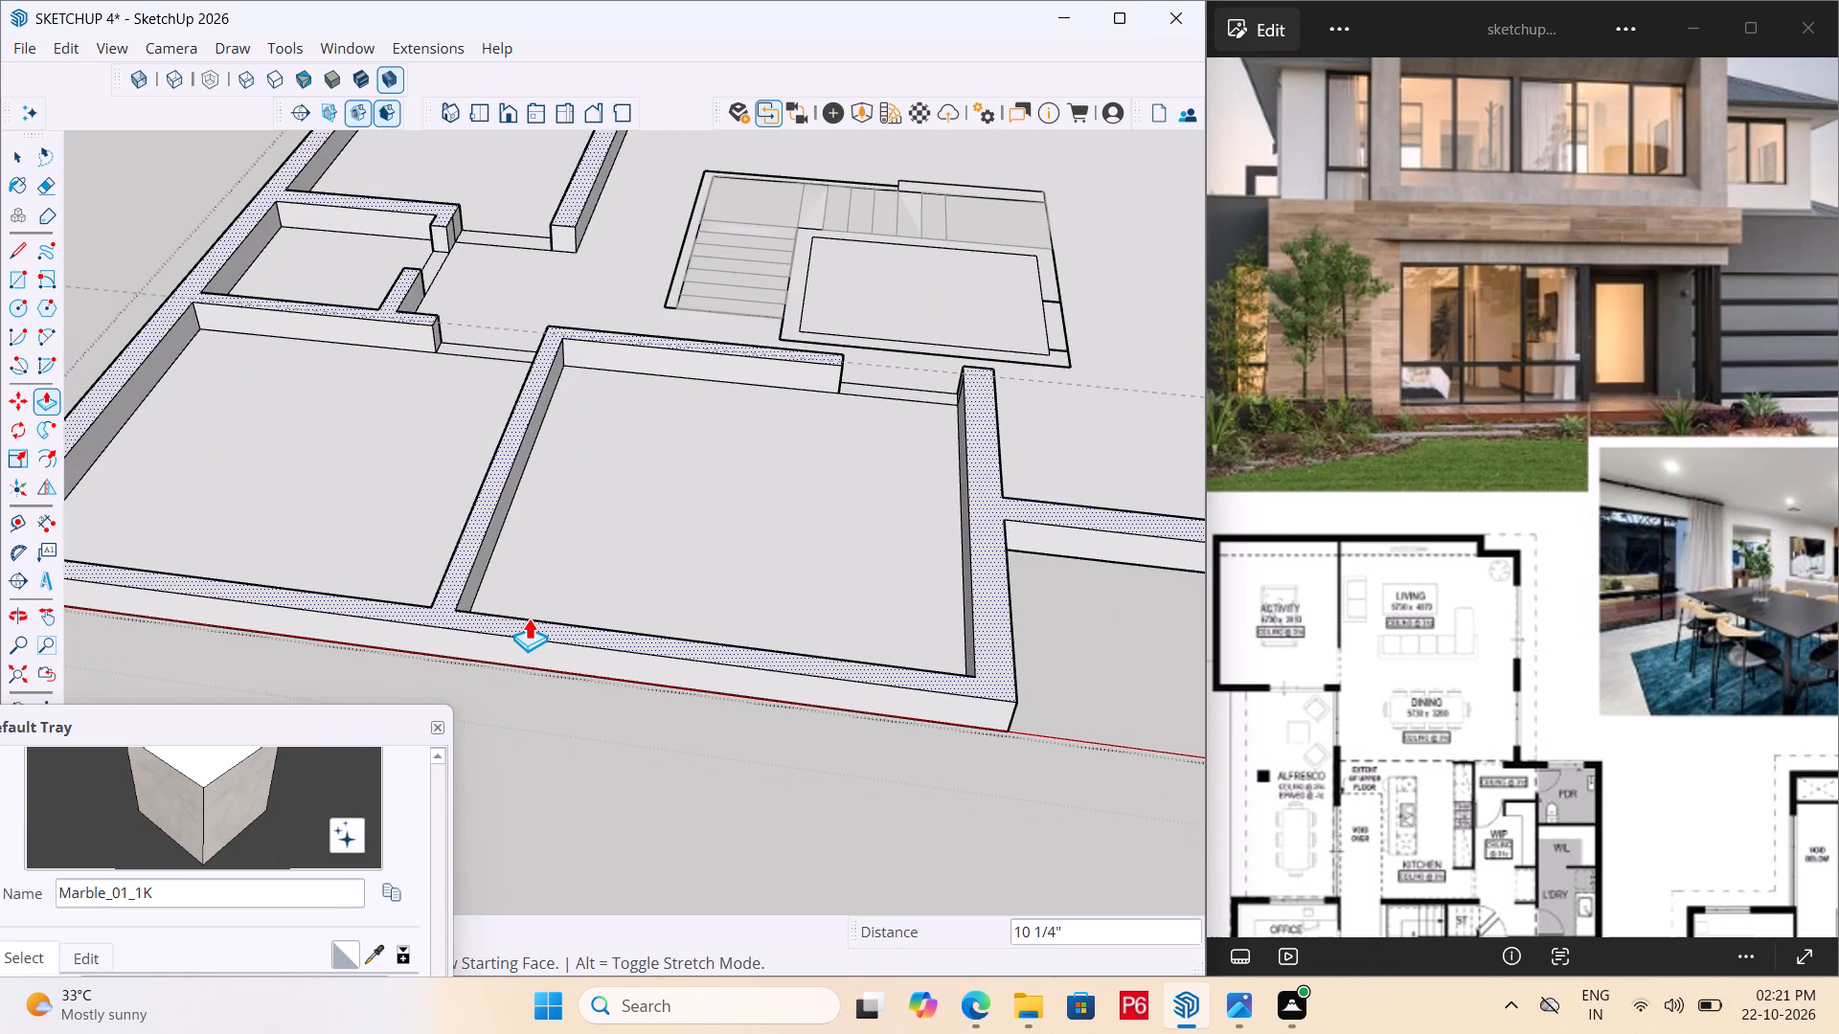
{"action": "key", "text": "6"}
{"action": "key", "text": "shift+quotedbl"}
{"action": "key", "text": "Return"}
Raise the floor faces of the two front rooms in the upper-floor plan flush with the 6" wall tops.
{"action": "left_click", "coordinate": [417, 558]}
{"action": "double_click", "coordinate": [555, 547]}
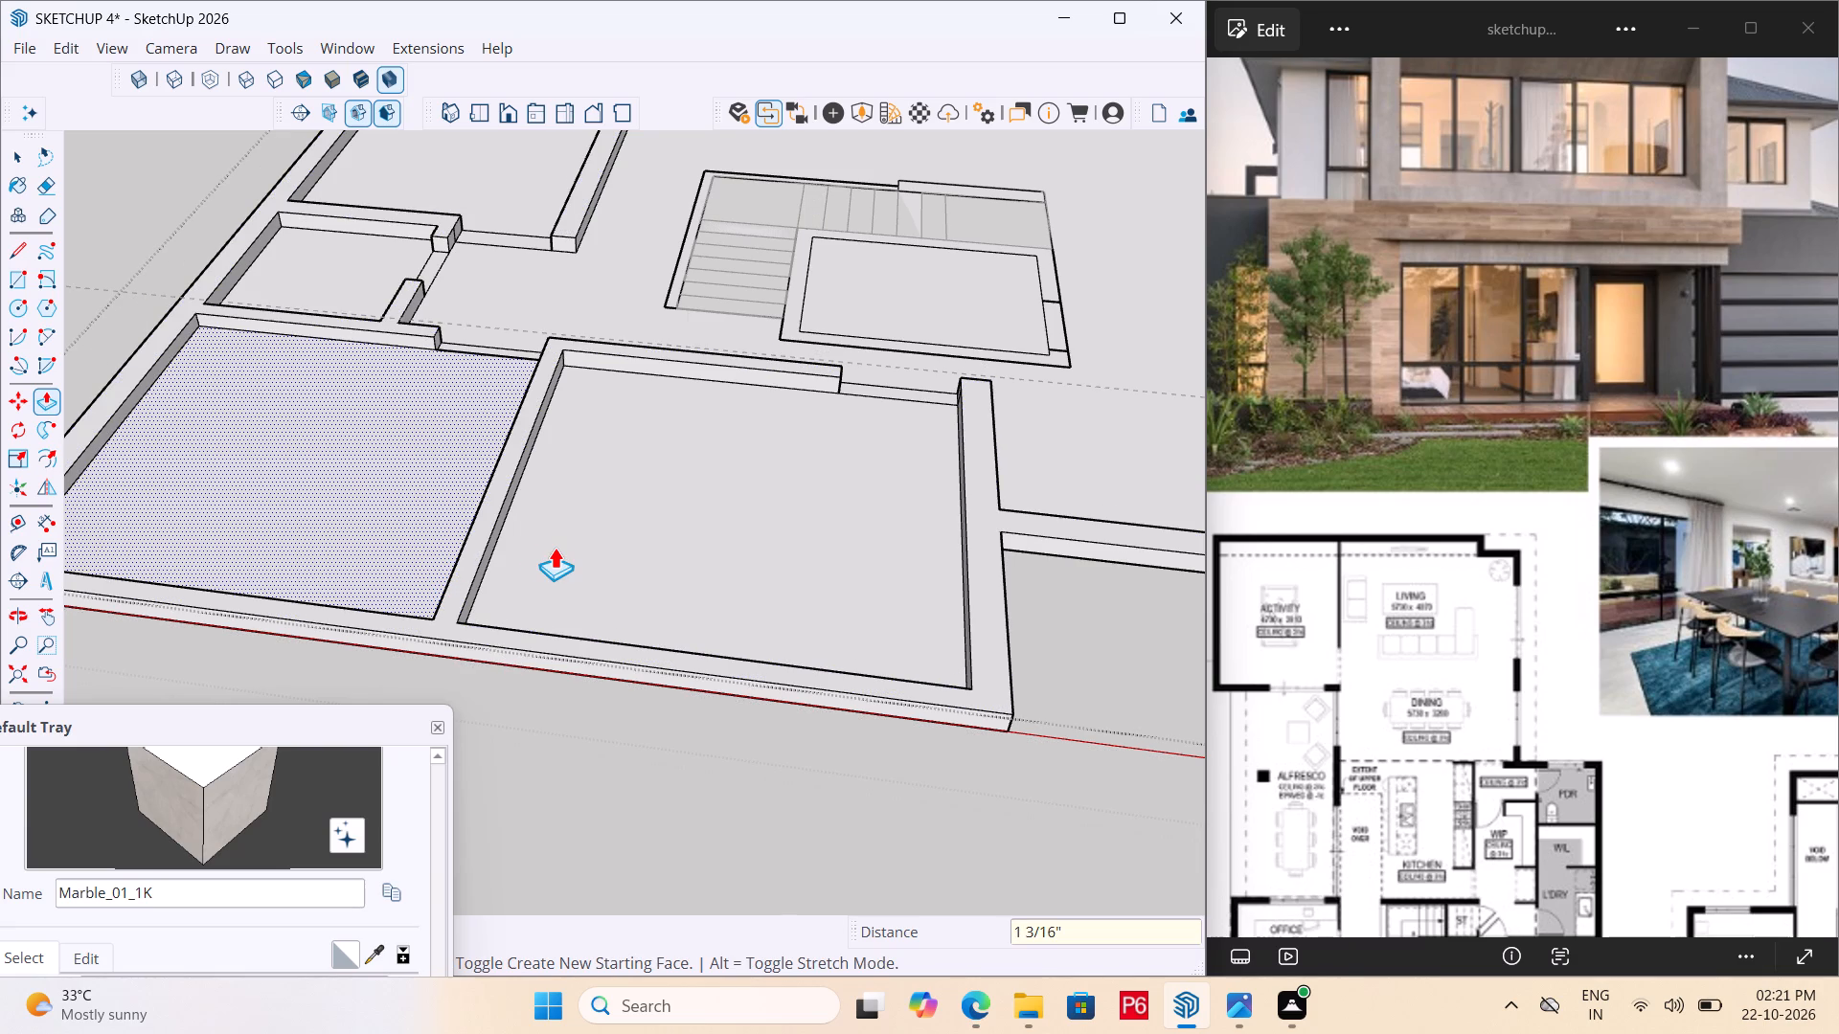
{"action": "left_click", "coordinate": [443, 468]}
{"action": "double_click", "coordinate": [511, 453]}
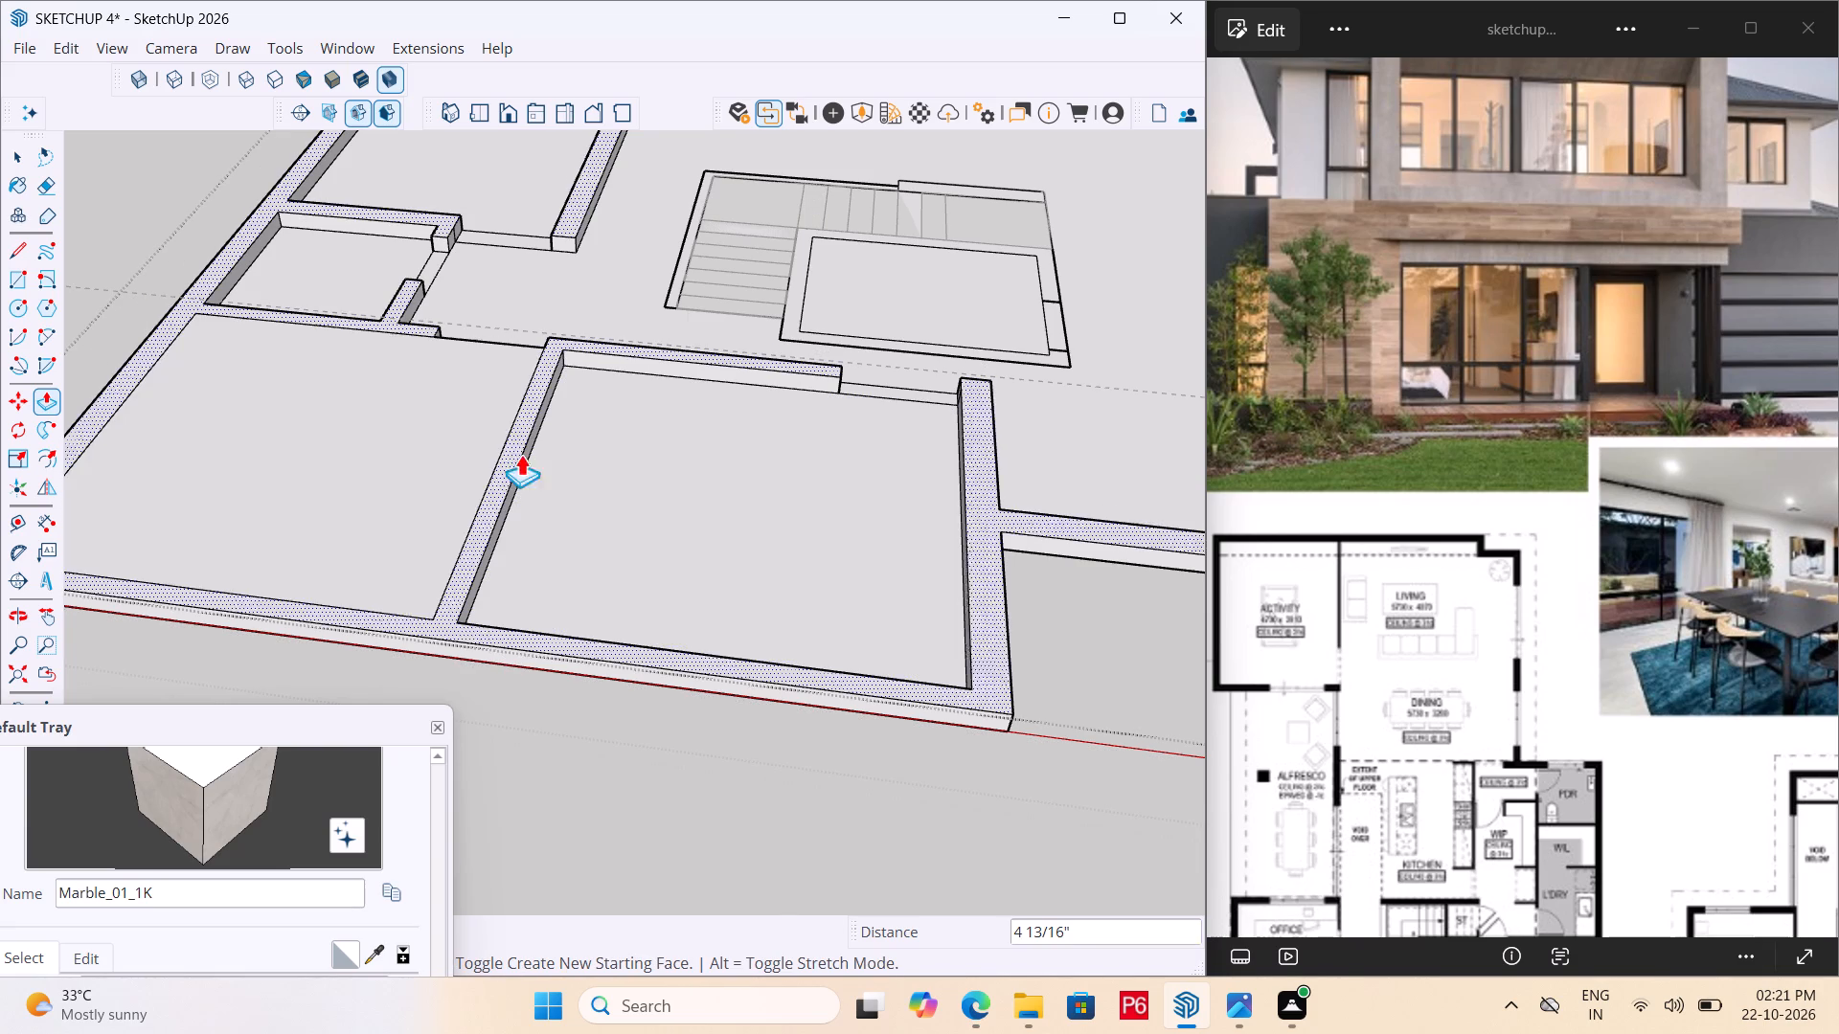
{"action": "double_click", "coordinate": [592, 457]}
{"action": "scroll", "coordinate": [411, 579], "scroll_direction": "down", "scroll_amount": 1}
{"action": "left_click", "coordinate": [612, 526]}
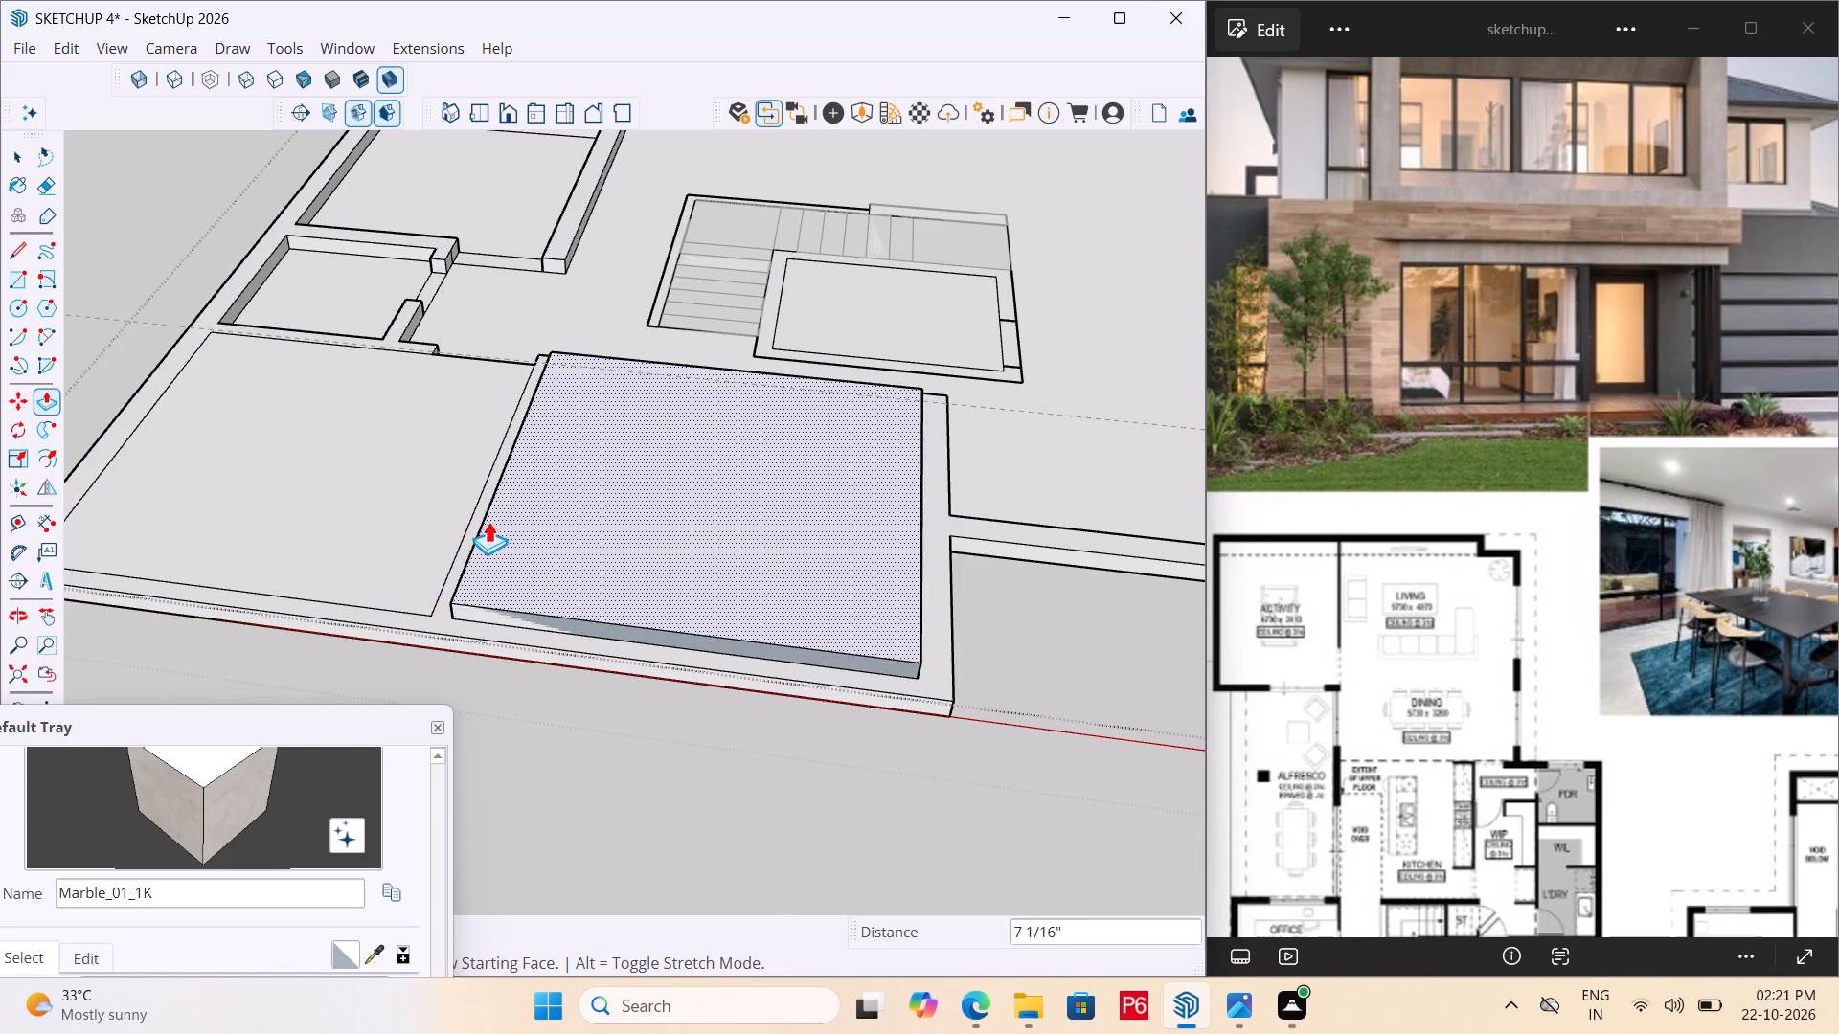
{"action": "left_click", "coordinate": [578, 638]}
{"action": "scroll", "coordinate": [424, 703], "scroll_direction": "down", "scroll_amount": 5}
{"action": "scroll", "coordinate": [821, 574], "scroll_direction": "down", "scroll_amount": 3}
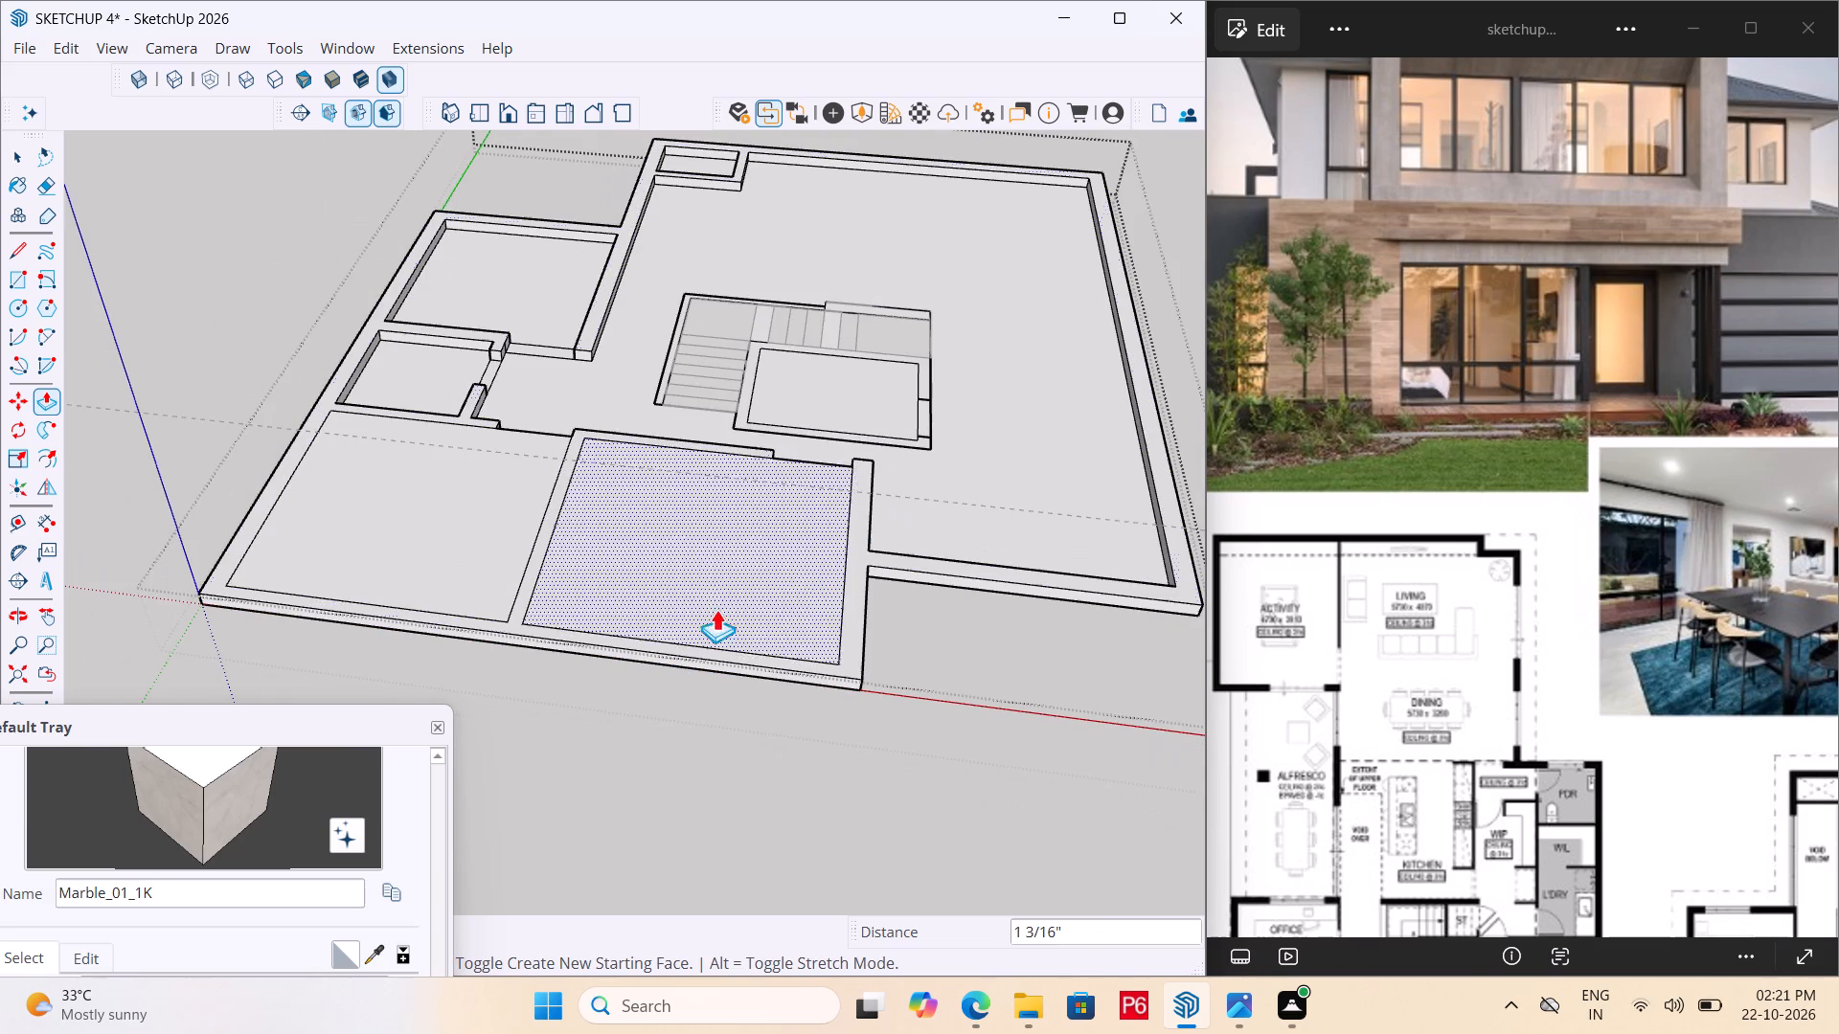
Raise the large open floor area around the staircase level with the 6" wall tops.
{"action": "double_click", "coordinate": [949, 503]}
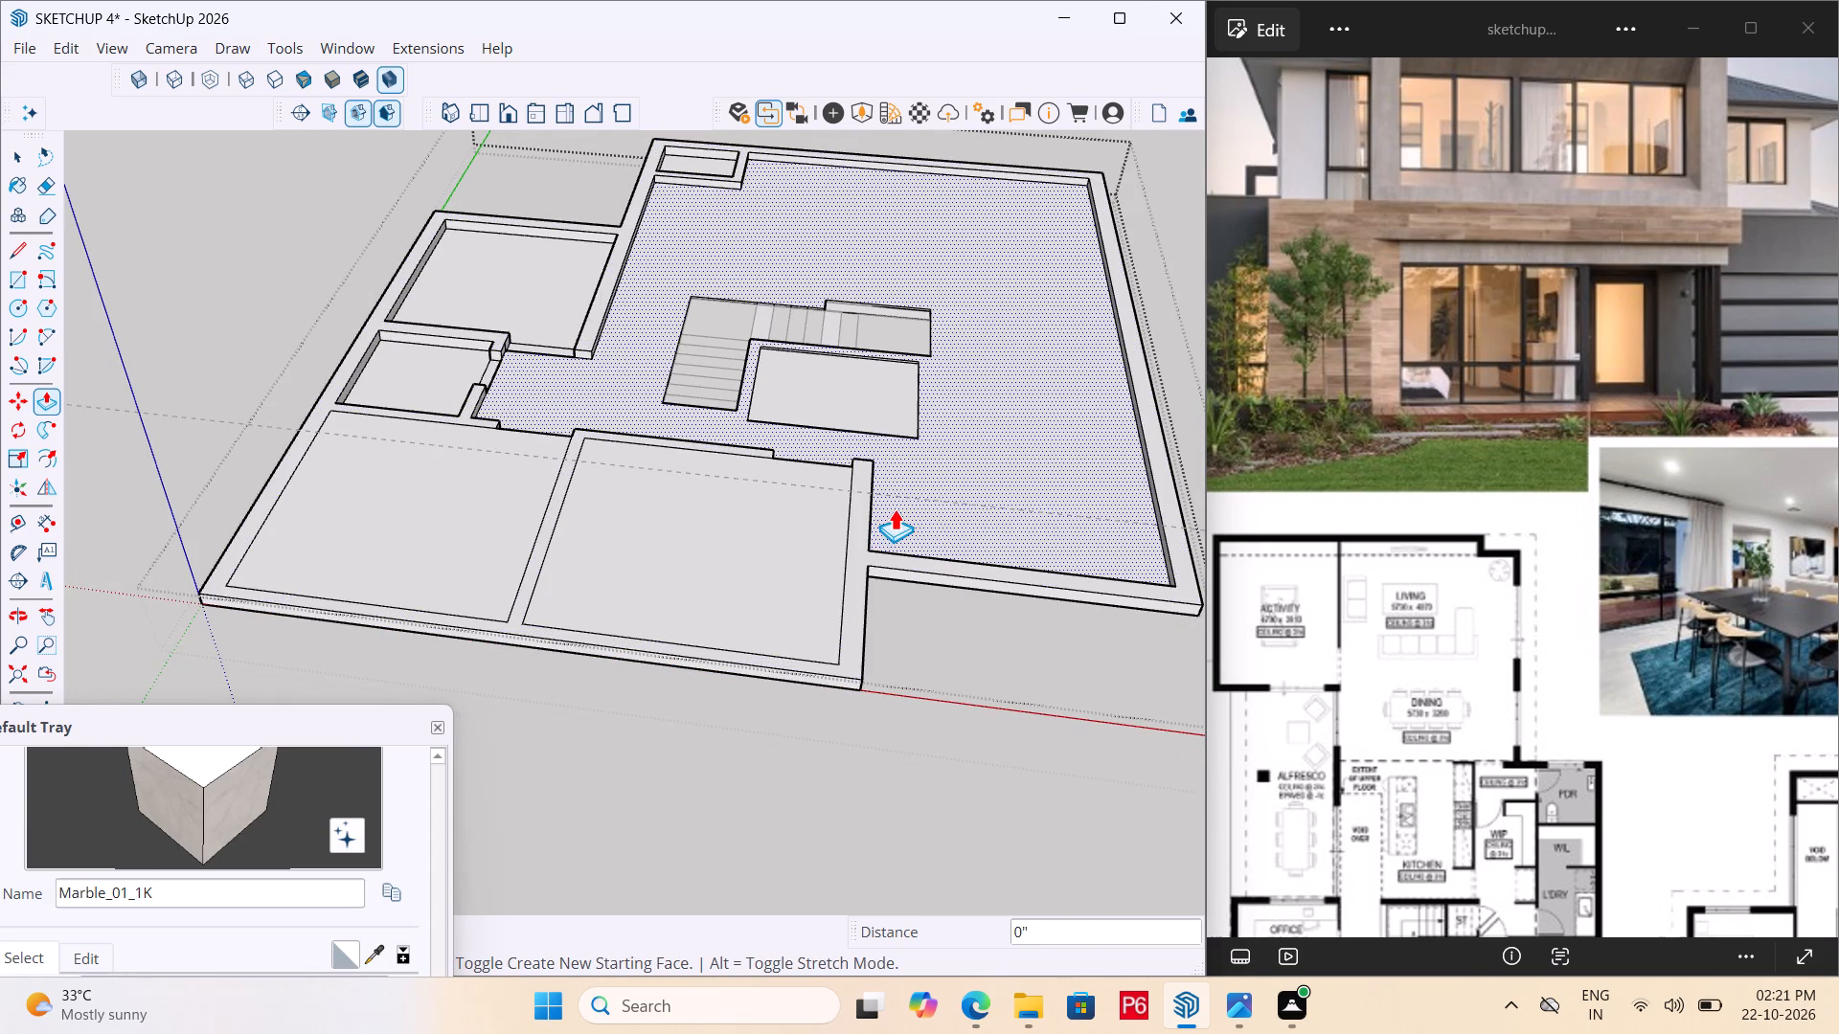
{"action": "left_click", "coordinate": [930, 503]}
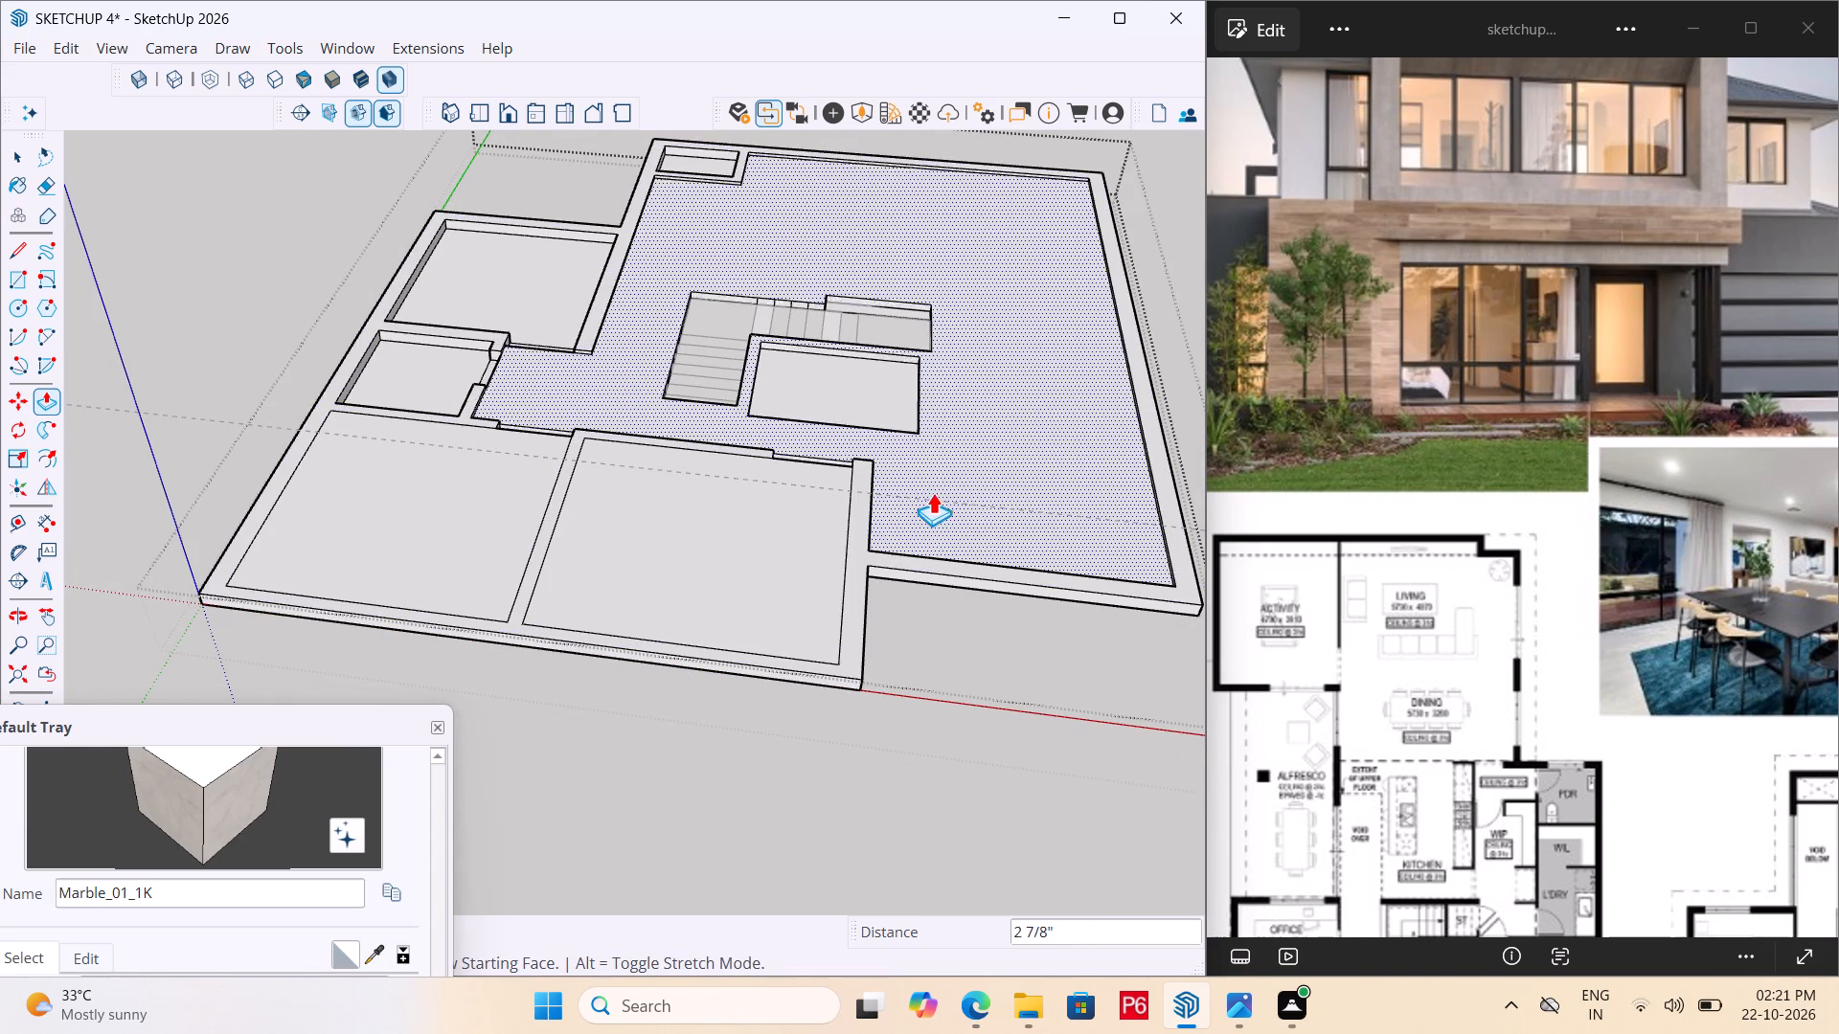
{"action": "double_click", "coordinate": [1040, 567]}
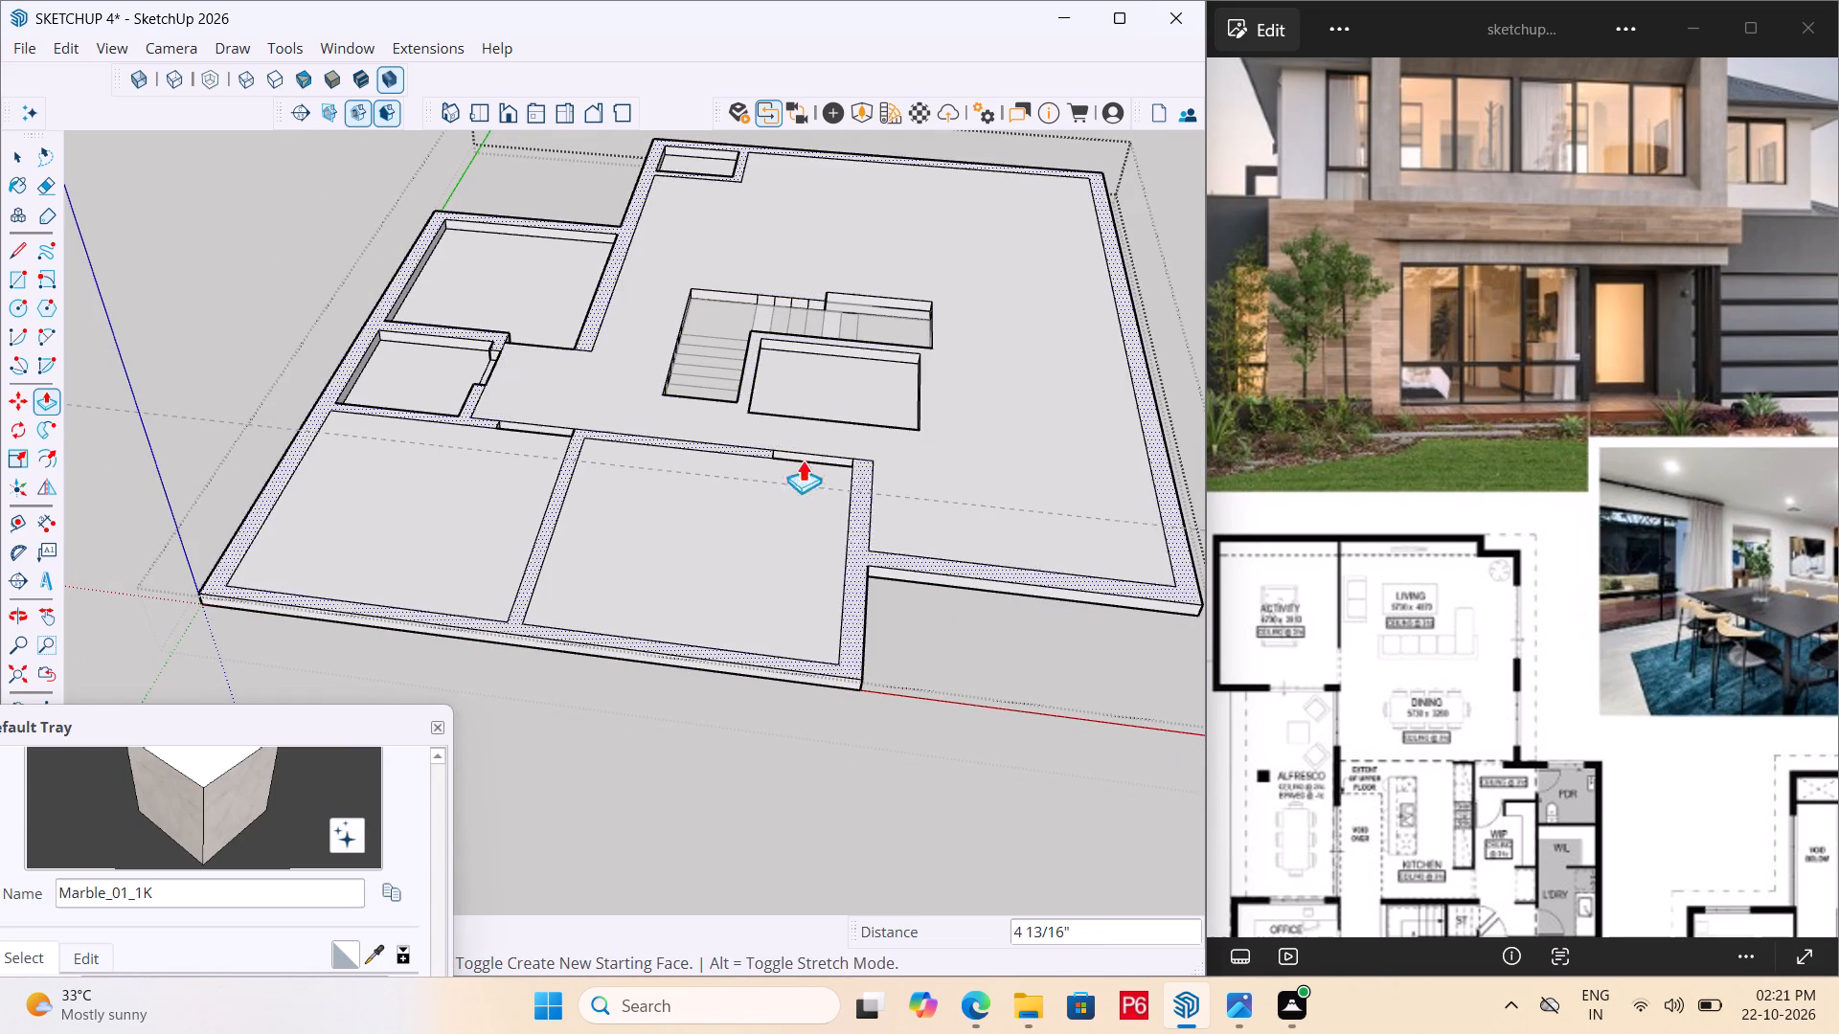
Raise the floor faces of the two smaller side rooms behind the front rooms flush with the wall tops.
{"action": "scroll", "coordinate": [532, 211], "scroll_direction": "up", "scroll_amount": 5}
{"action": "double_click", "coordinate": [537, 285]}
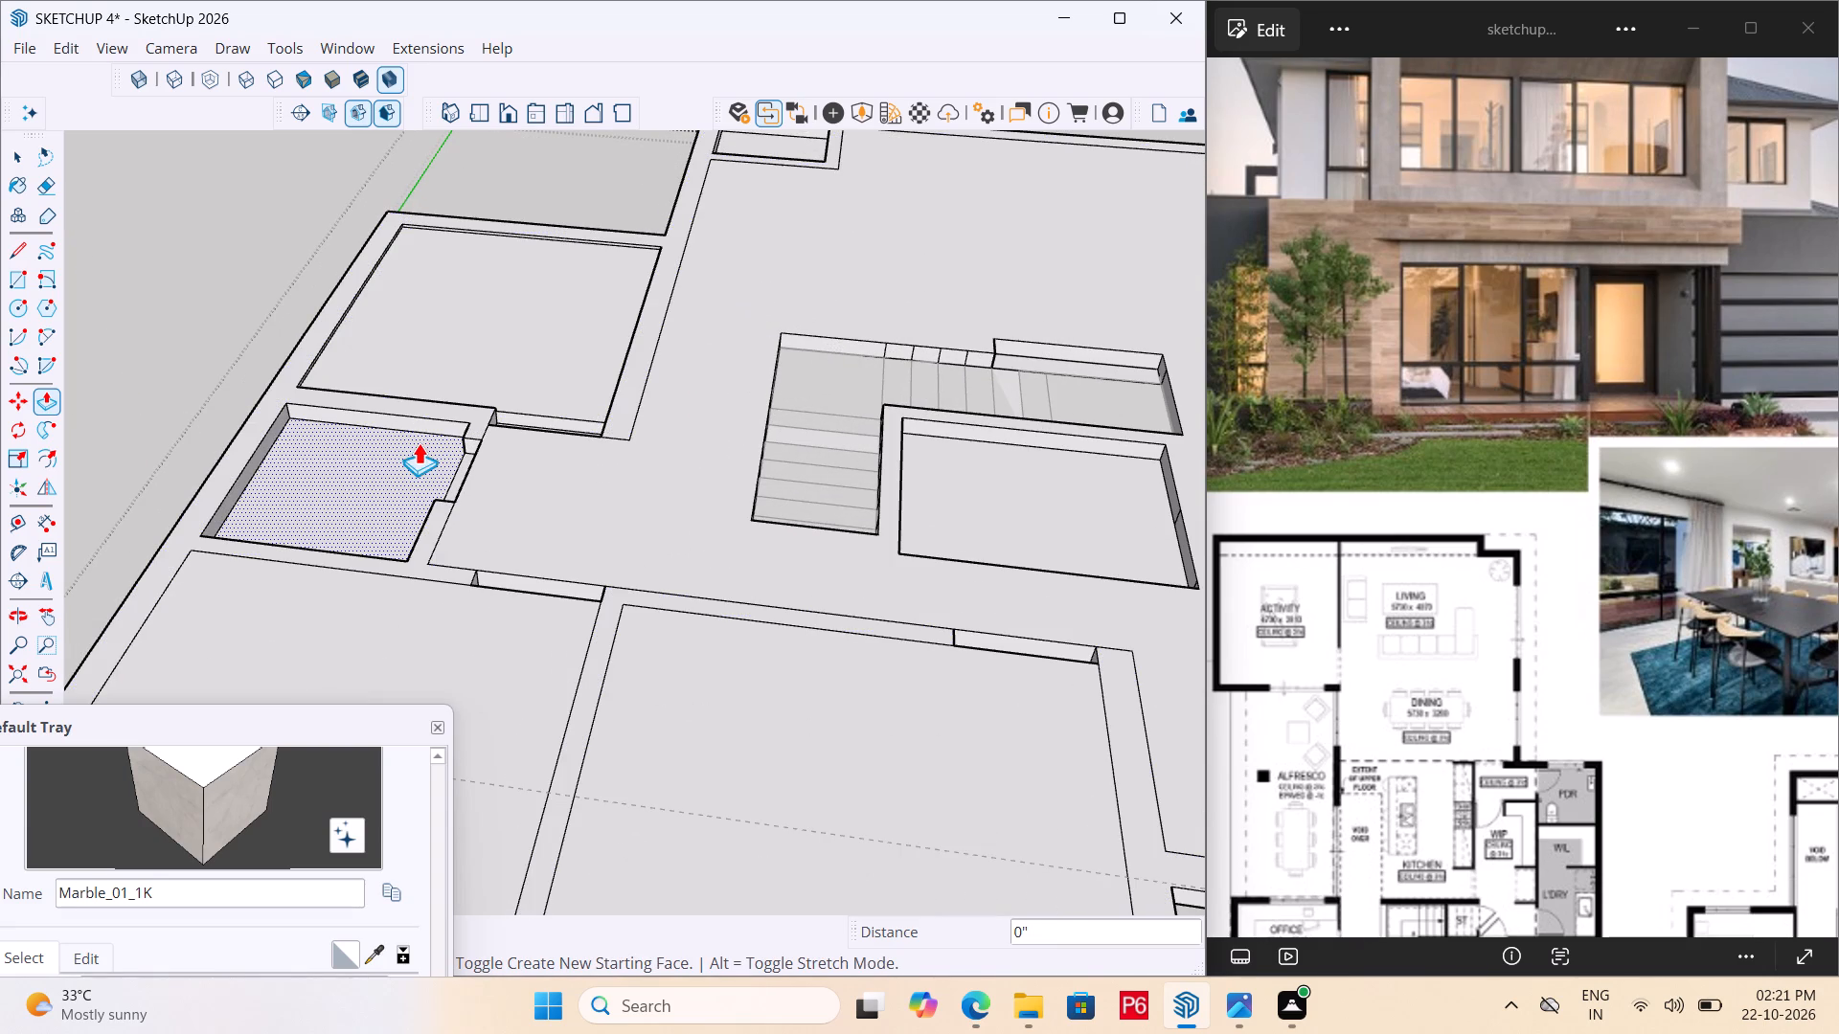
{"action": "double_click", "coordinate": [419, 442]}
{"action": "scroll", "coordinate": [388, 456], "scroll_direction": "up", "scroll_amount": 6}
{"action": "left_click", "coordinate": [401, 451]}
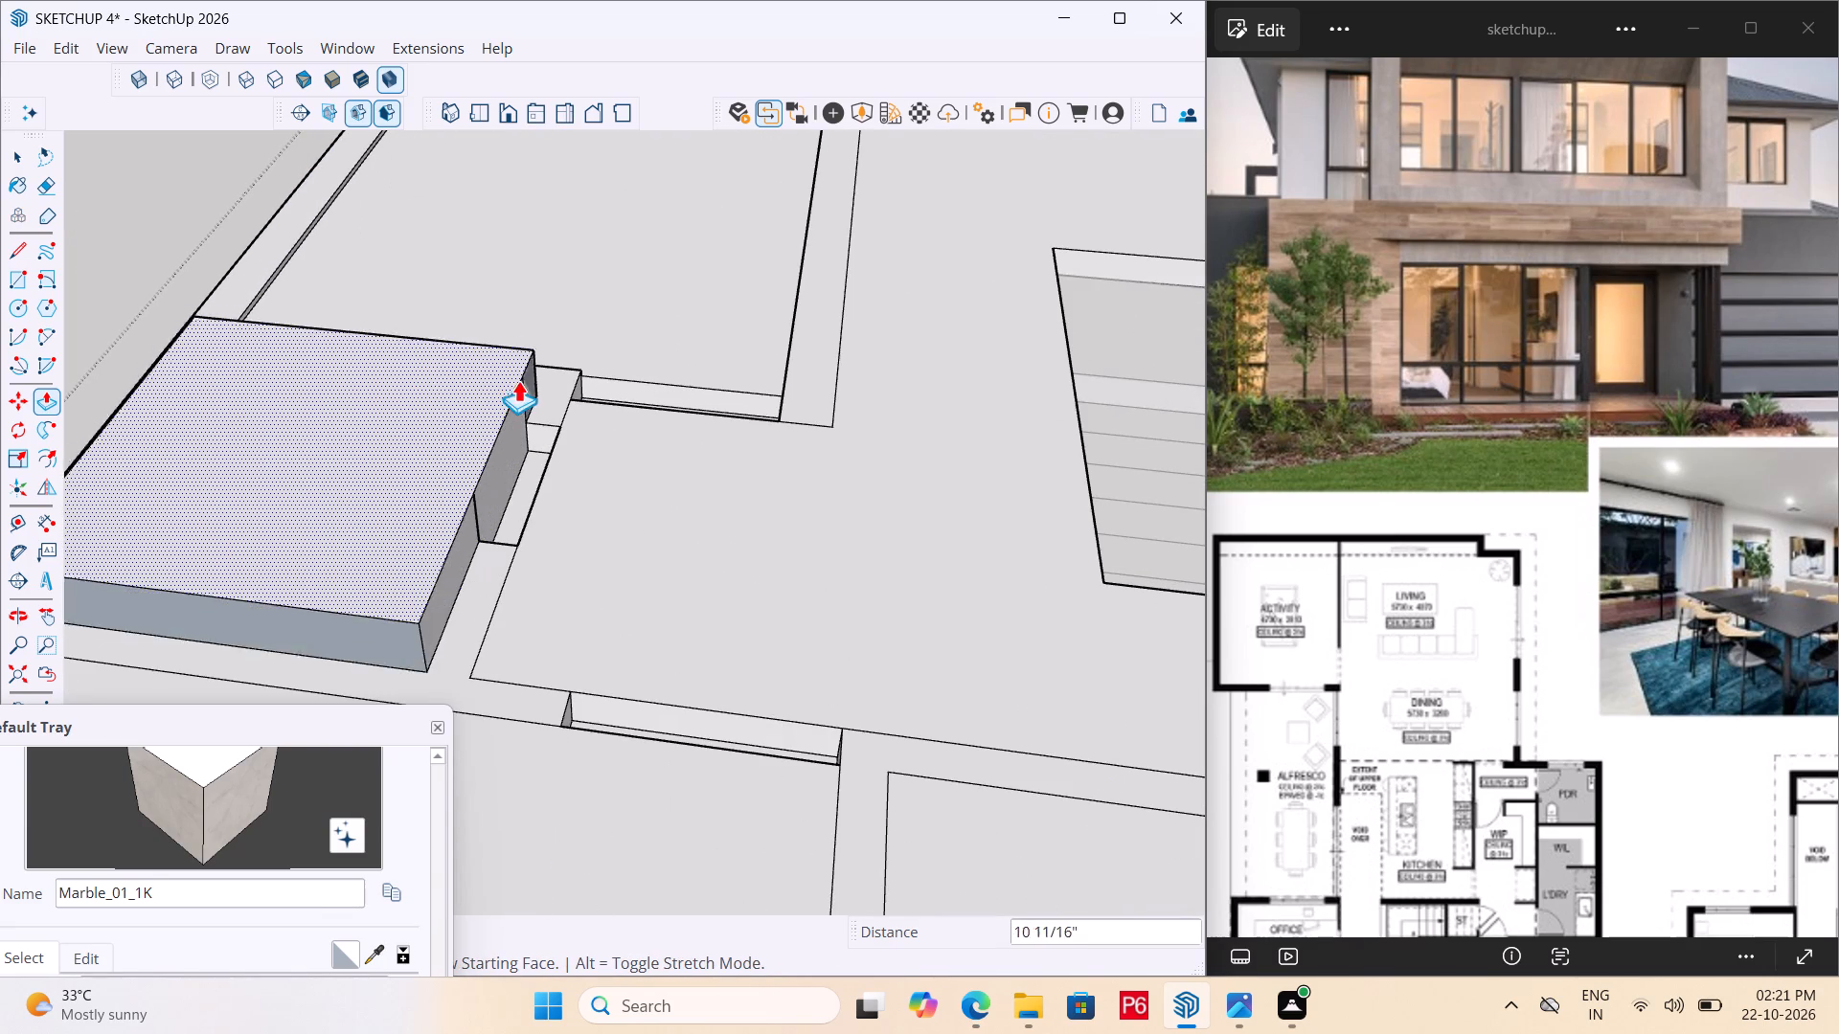
{"action": "double_click", "coordinate": [542, 405]}
{"action": "left_click", "coordinate": [679, 315]}
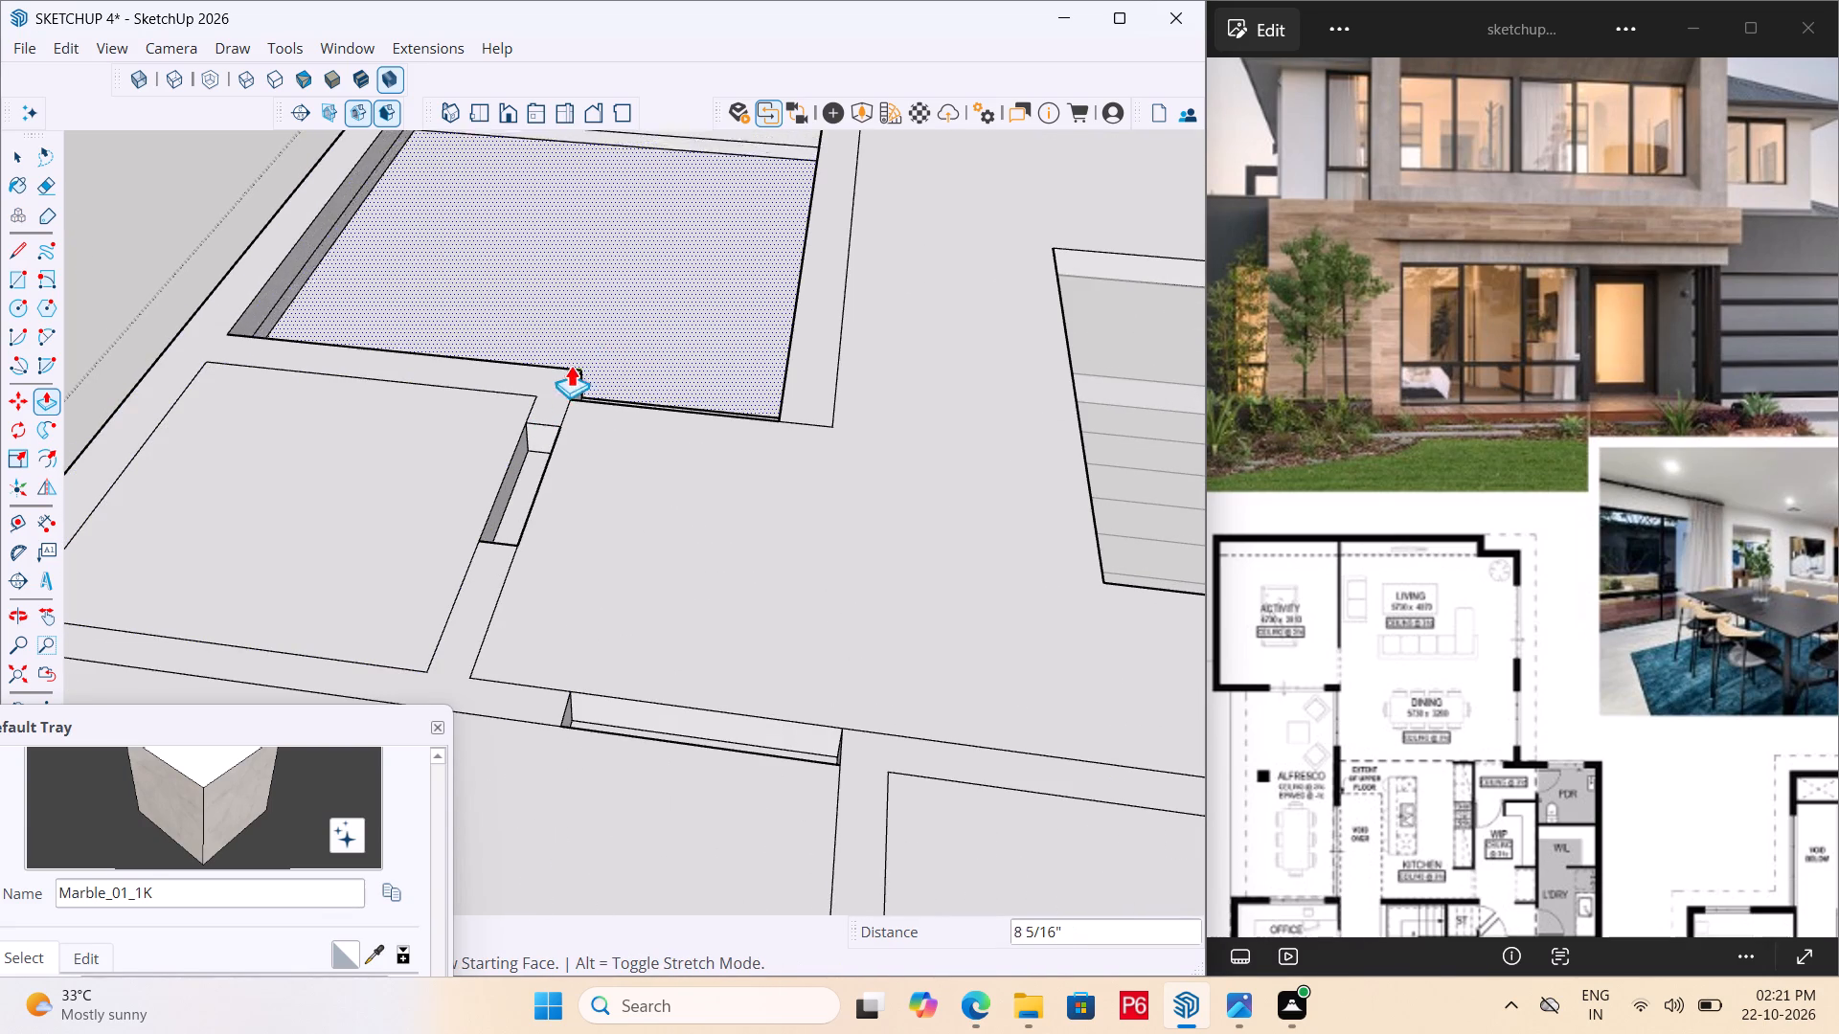
{"action": "left_click", "coordinate": [562, 371]}
Raise the doorway gaps of the two side rooms and the adjoining front room by 6", level with the surrounding slab.
{"action": "scroll", "coordinate": [435, 467], "scroll_direction": "down", "scroll_amount": 5}
{"action": "scroll", "coordinate": [451, 483], "scroll_direction": "up", "scroll_amount": 6}
{"action": "middle_click_drag", "start_coordinate": [493, 491], "coordinate": [530, 586]}
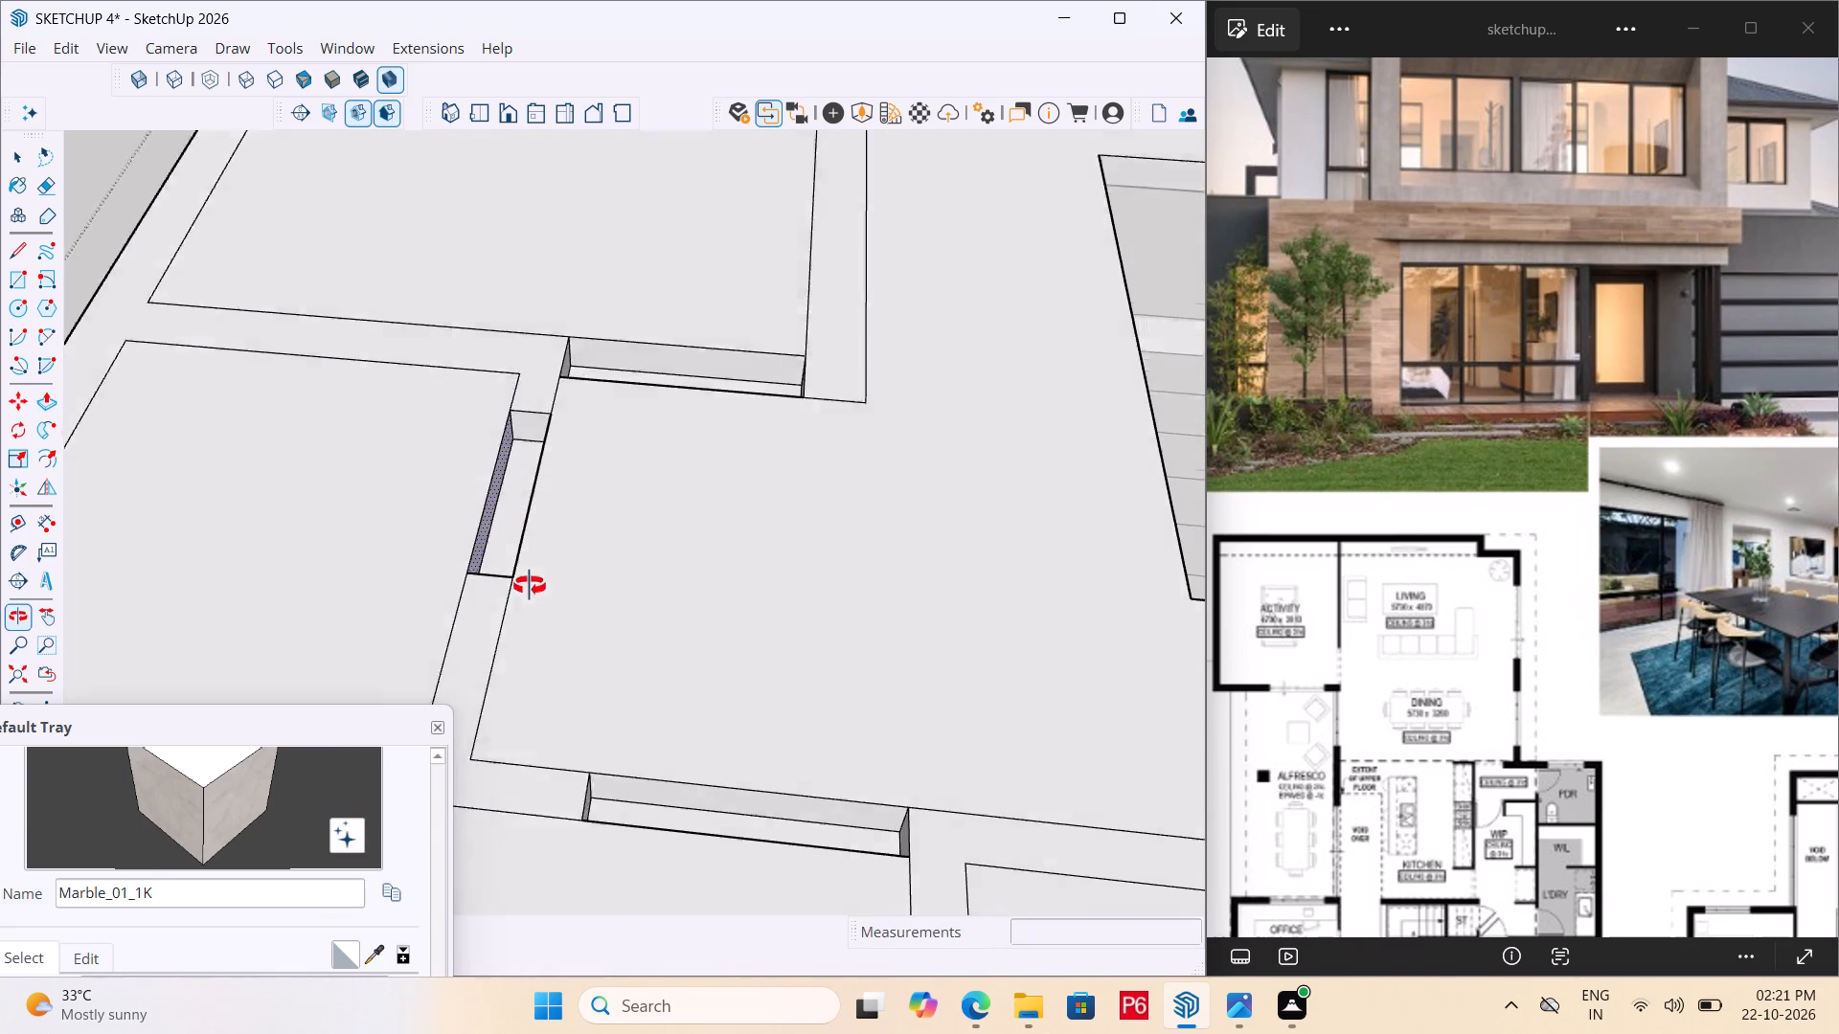
{"action": "middle_click_drag", "start_coordinate": [530, 586], "coordinate": [534, 593]}
{"action": "left_click", "coordinate": [520, 526]}
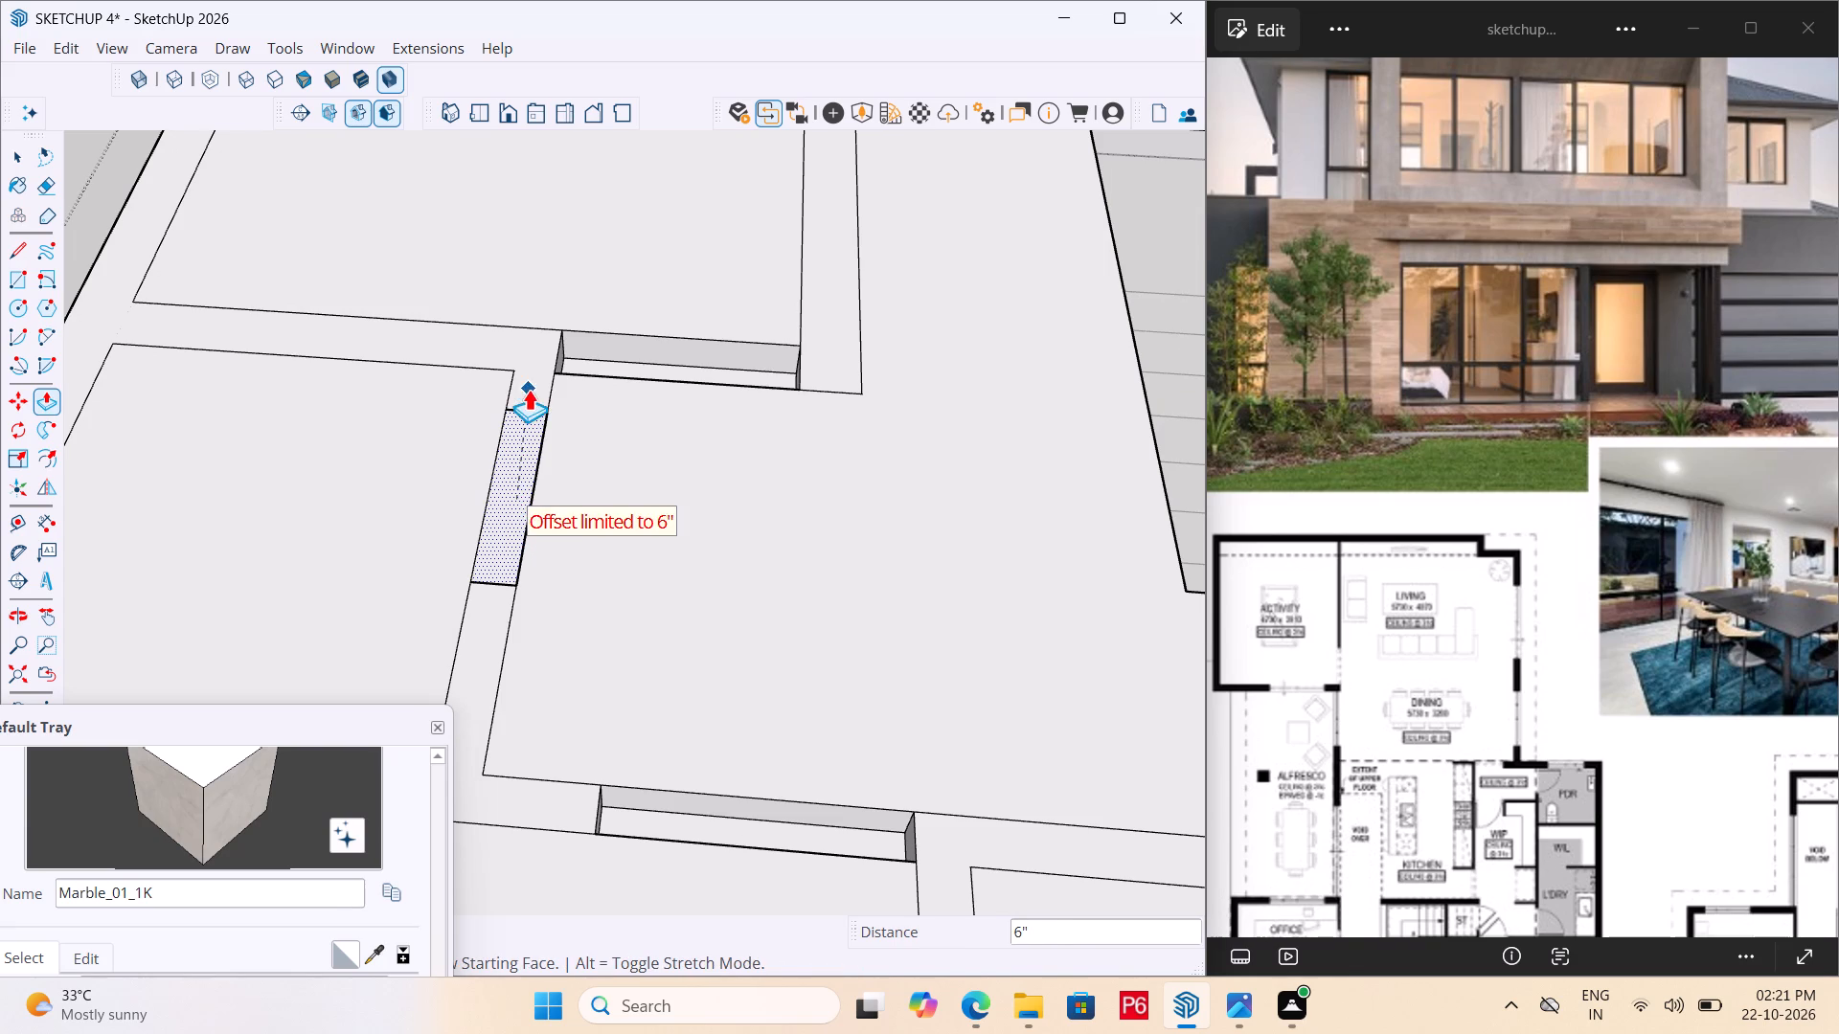
{"action": "double_click", "coordinate": [529, 389]}
{"action": "middle_click_drag", "start_coordinate": [707, 366], "coordinate": [713, 426]}
{"action": "scroll", "coordinate": [743, 375], "scroll_direction": "up", "scroll_amount": 1}
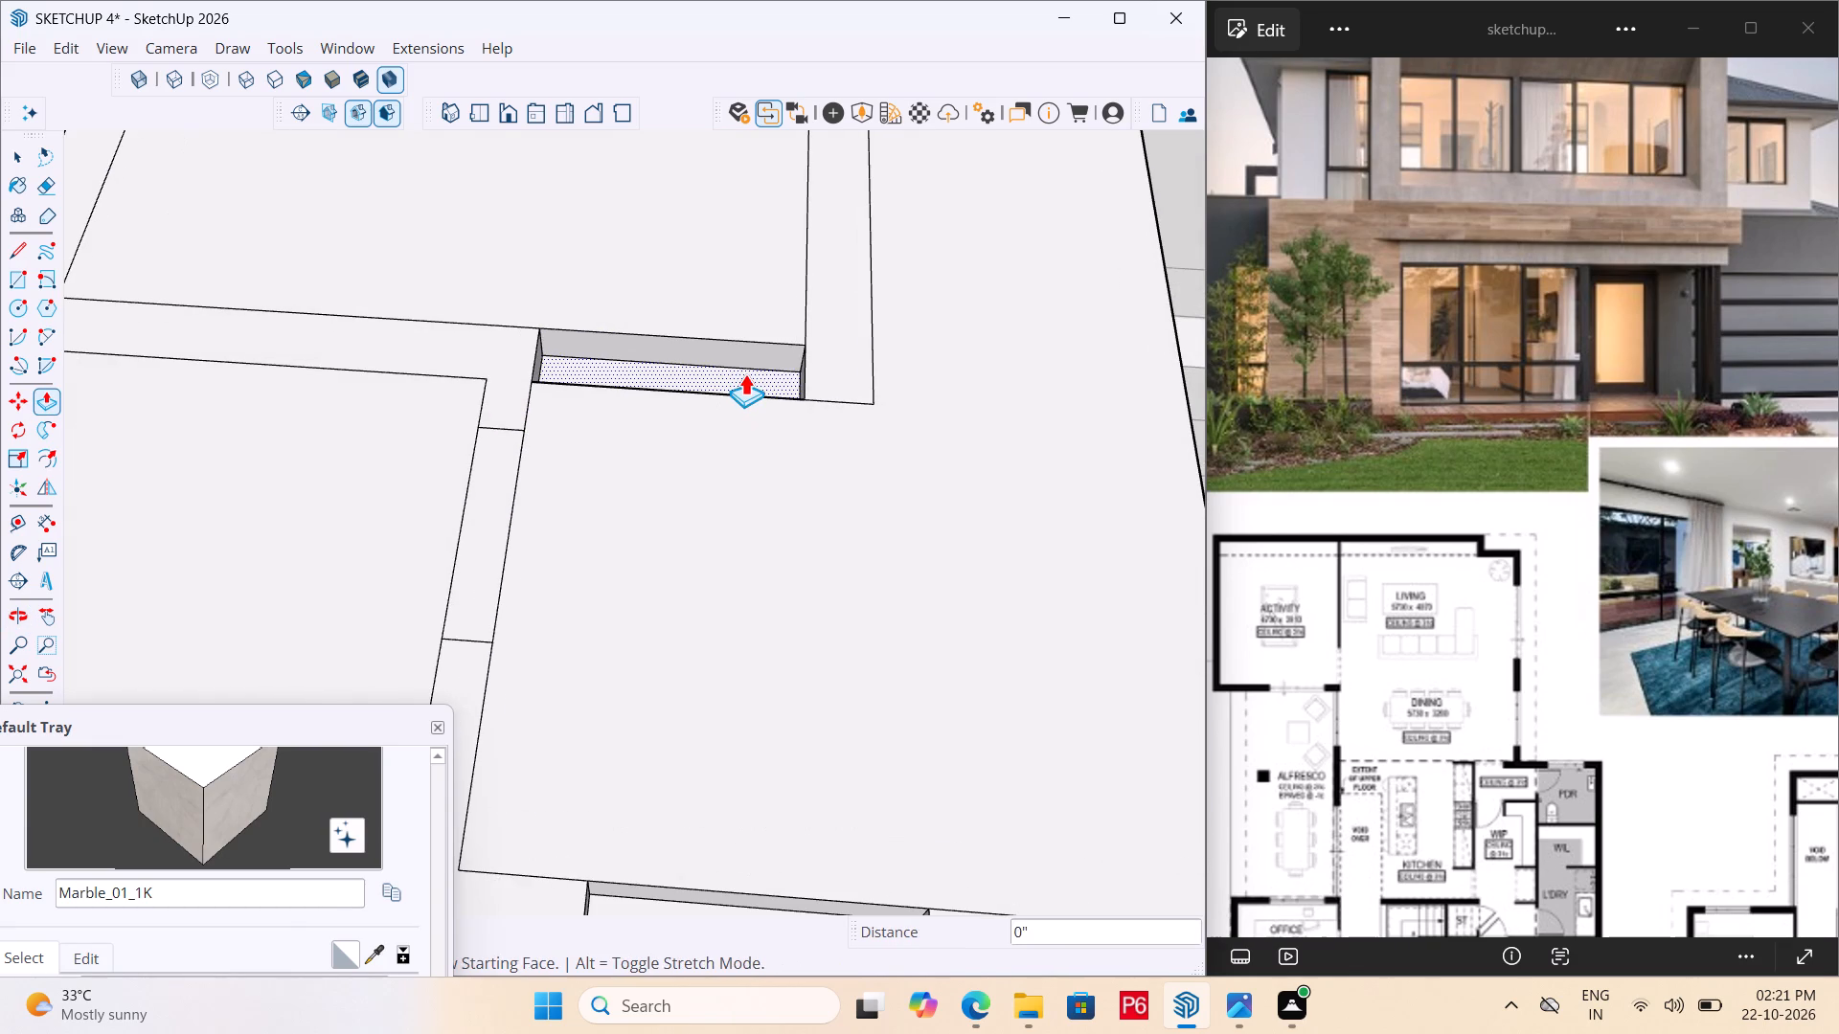
{"action": "left_click", "coordinate": [745, 373]}
{"action": "left_click", "coordinate": [757, 303]}
{"action": "scroll", "coordinate": [672, 248], "scroll_direction": "down", "scroll_amount": 5}
{"action": "scroll", "coordinate": [692, 563], "scroll_direction": "up", "scroll_amount": 4}
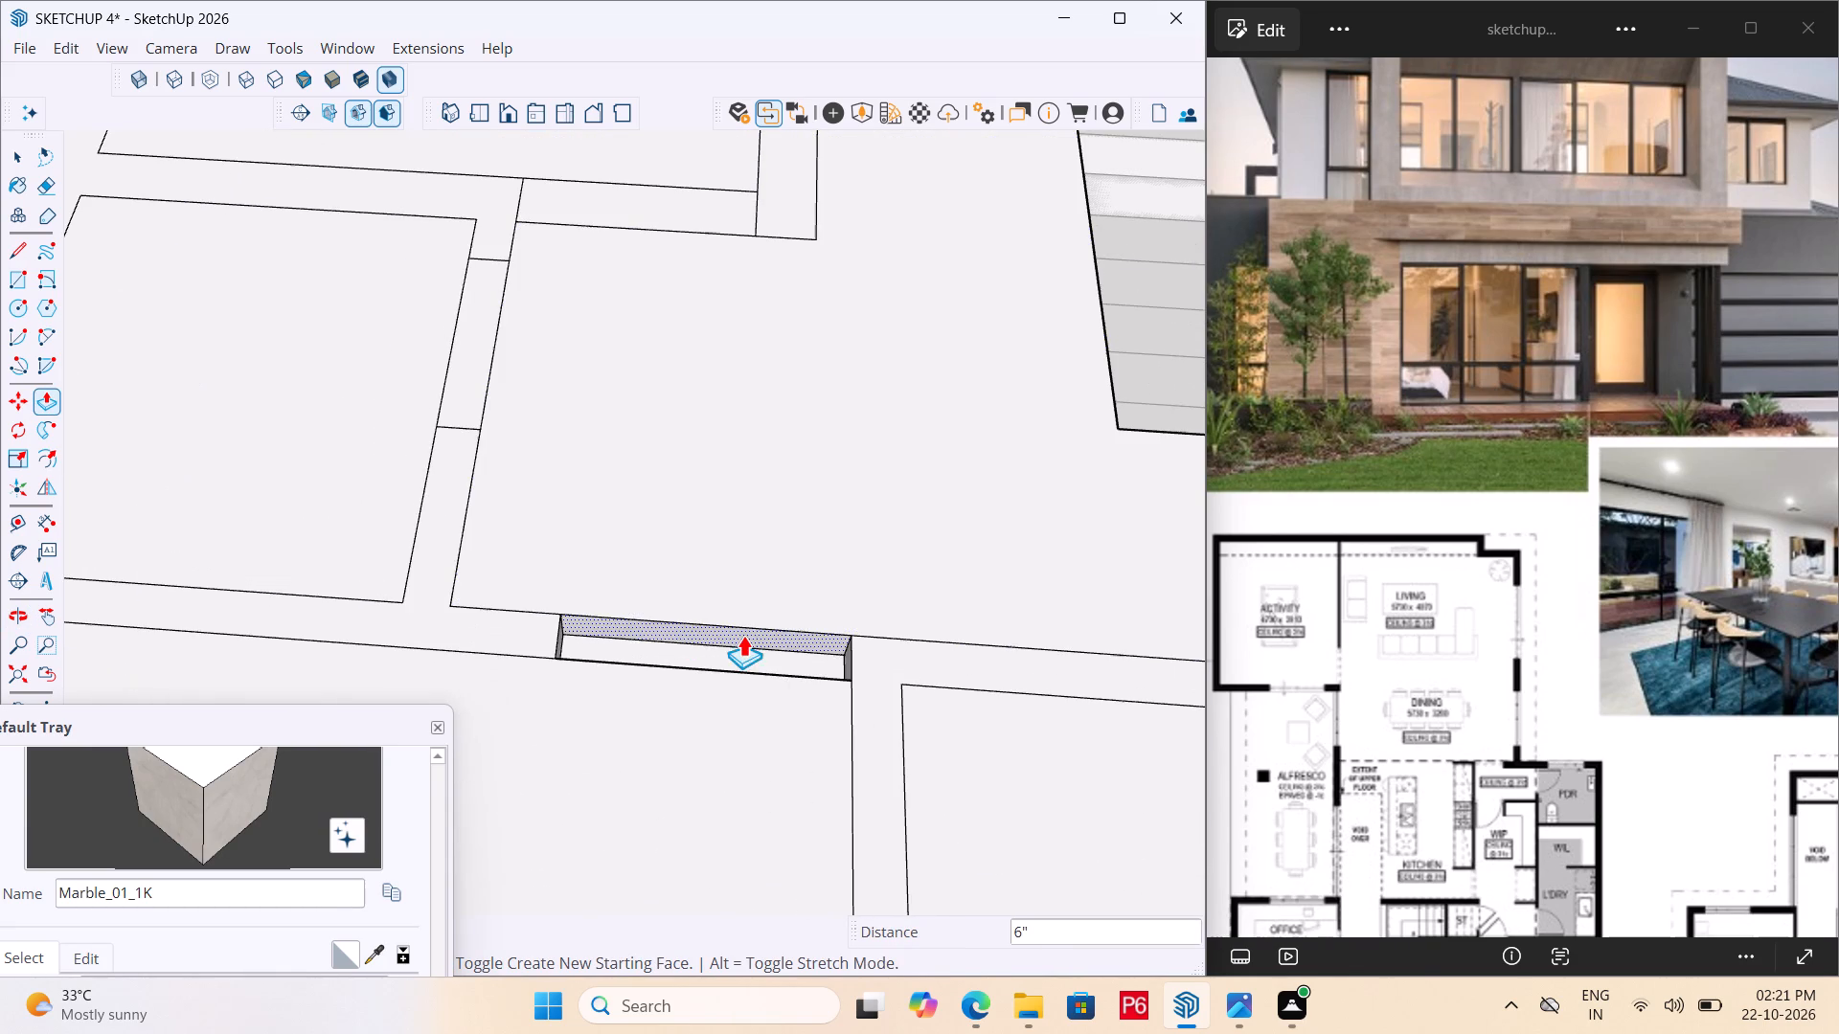
{"action": "left_click", "coordinate": [746, 650]}
{"action": "left_click", "coordinate": [545, 638]}
{"action": "scroll", "coordinate": [484, 586], "scroll_direction": "down", "scroll_amount": 6}
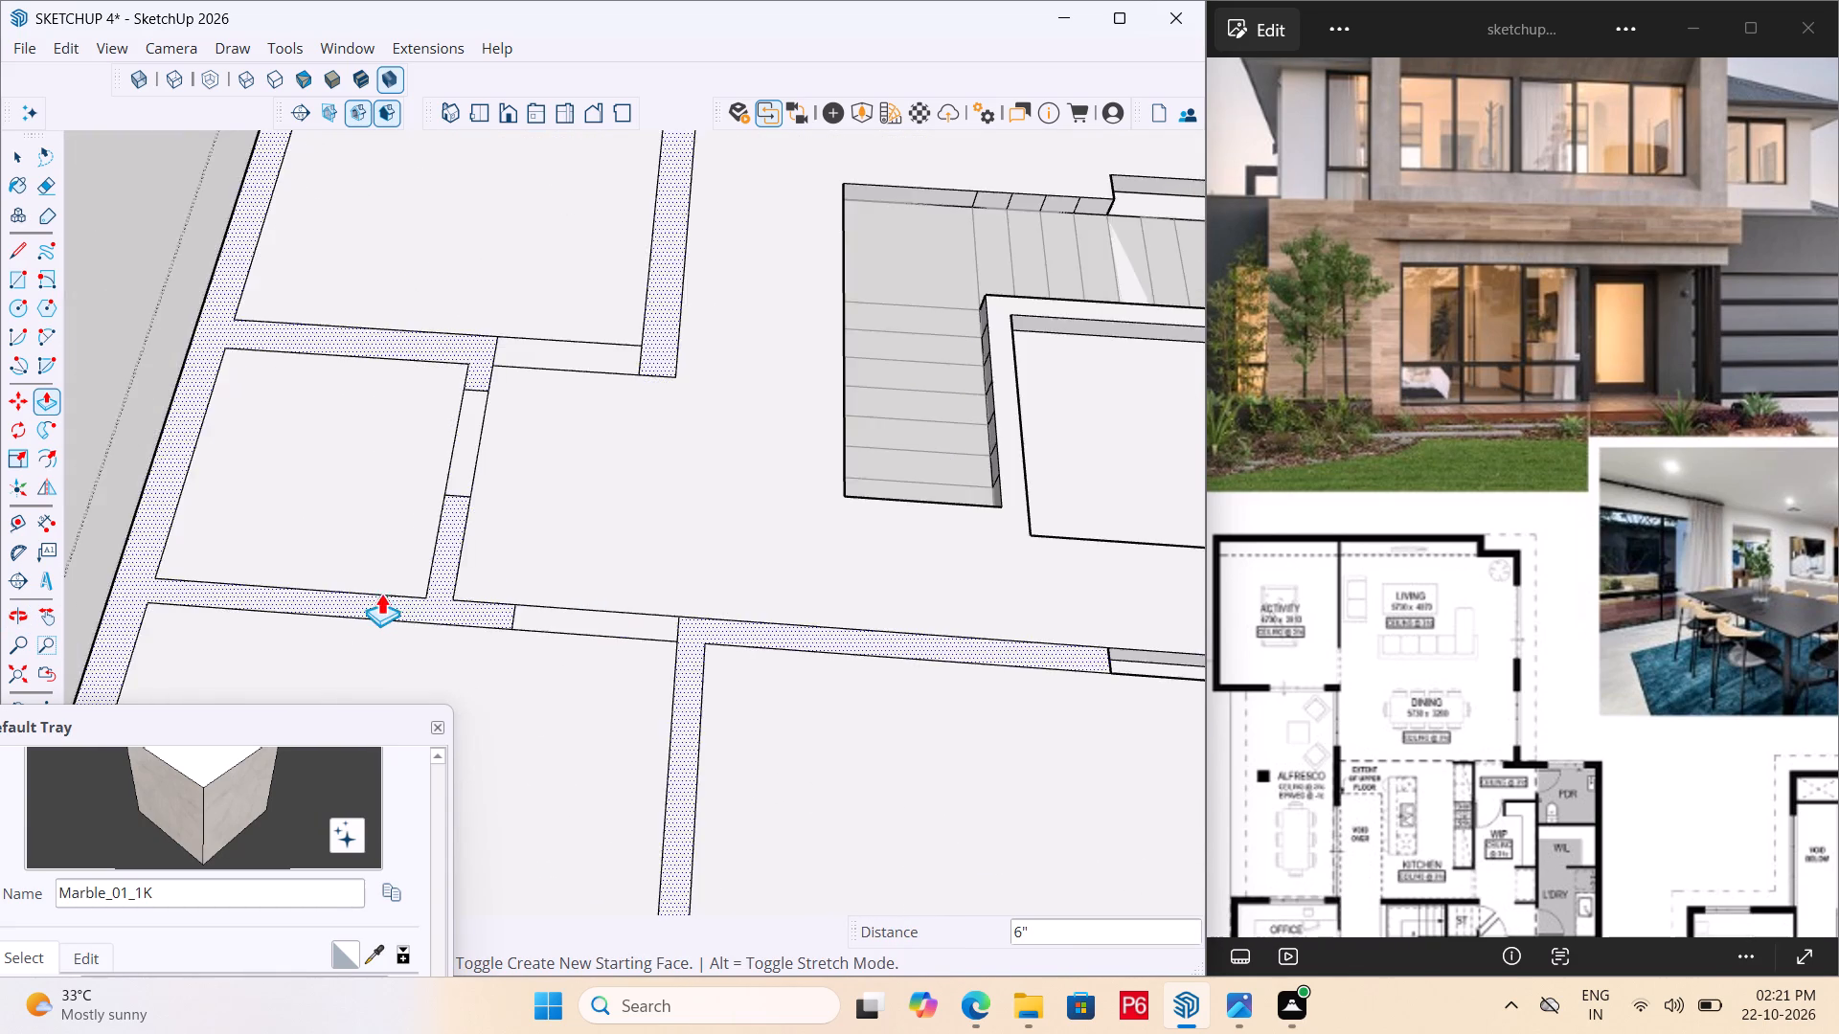
Raise the floor face of the small room in the rear corner of the plan flush with the wall tops.
{"action": "scroll", "coordinate": [380, 592], "scroll_direction": "down", "scroll_amount": 5}
{"action": "scroll", "coordinate": [836, 332], "scroll_direction": "up", "scroll_amount": 1}
{"action": "scroll", "coordinate": [534, 509], "scroll_direction": "down", "scroll_amount": 5}
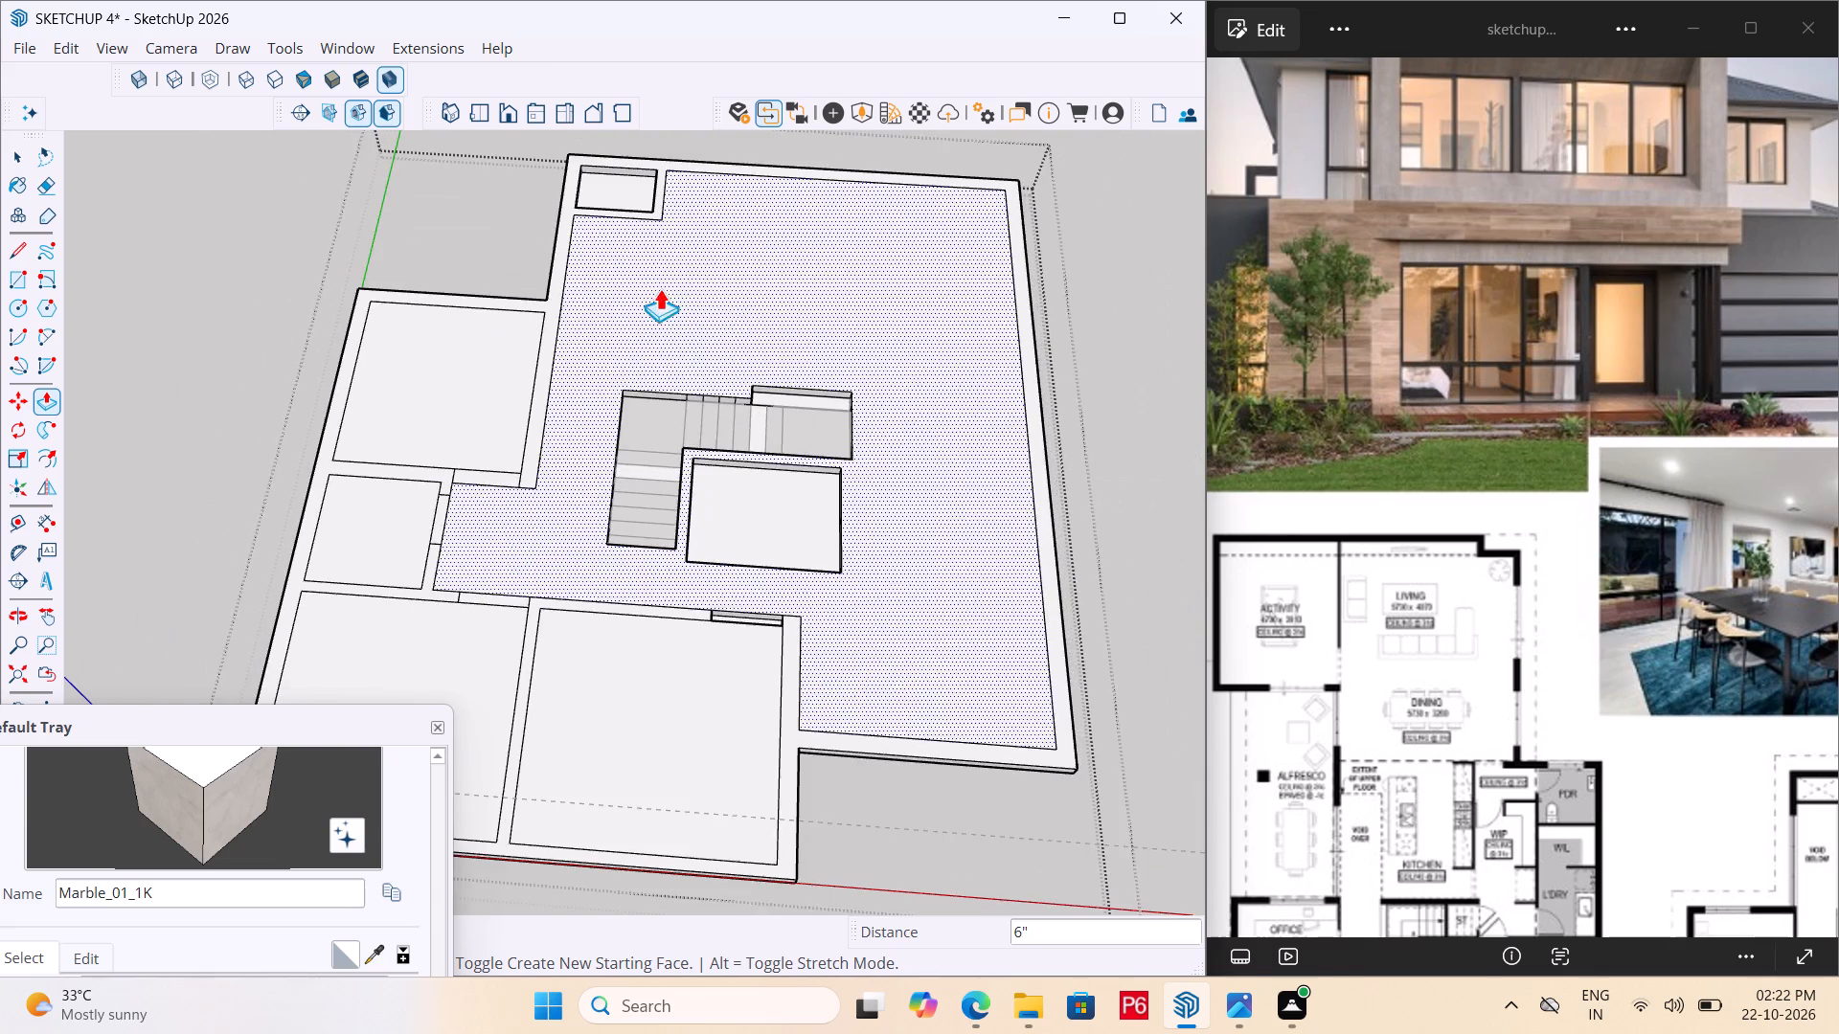
{"action": "scroll", "coordinate": [623, 195], "scroll_direction": "up", "scroll_amount": 4}
{"action": "left_click", "coordinate": [623, 191]}
{"action": "double_click", "coordinate": [542, 240]}
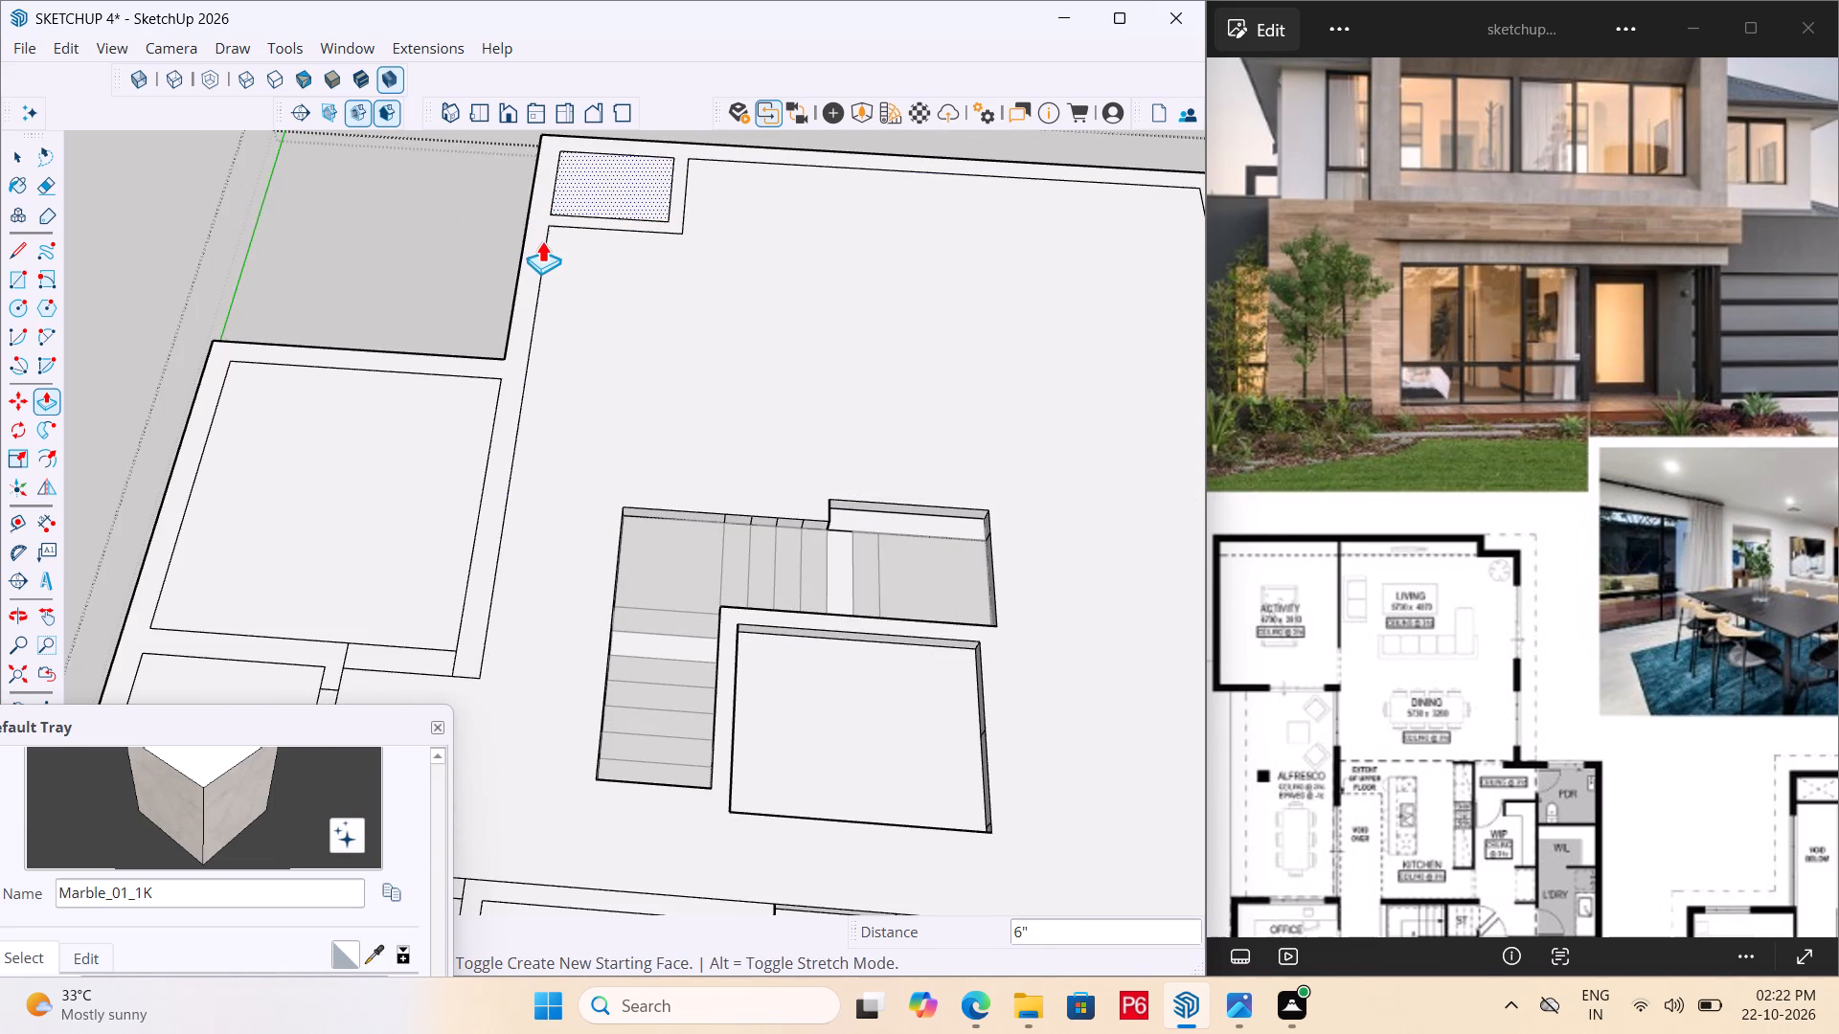
Raise the stair's corner landing, its far-end area and all treads between them by 6", level with the surrounding slab.
{"action": "scroll", "coordinate": [864, 506], "scroll_direction": "up", "scroll_amount": 3}
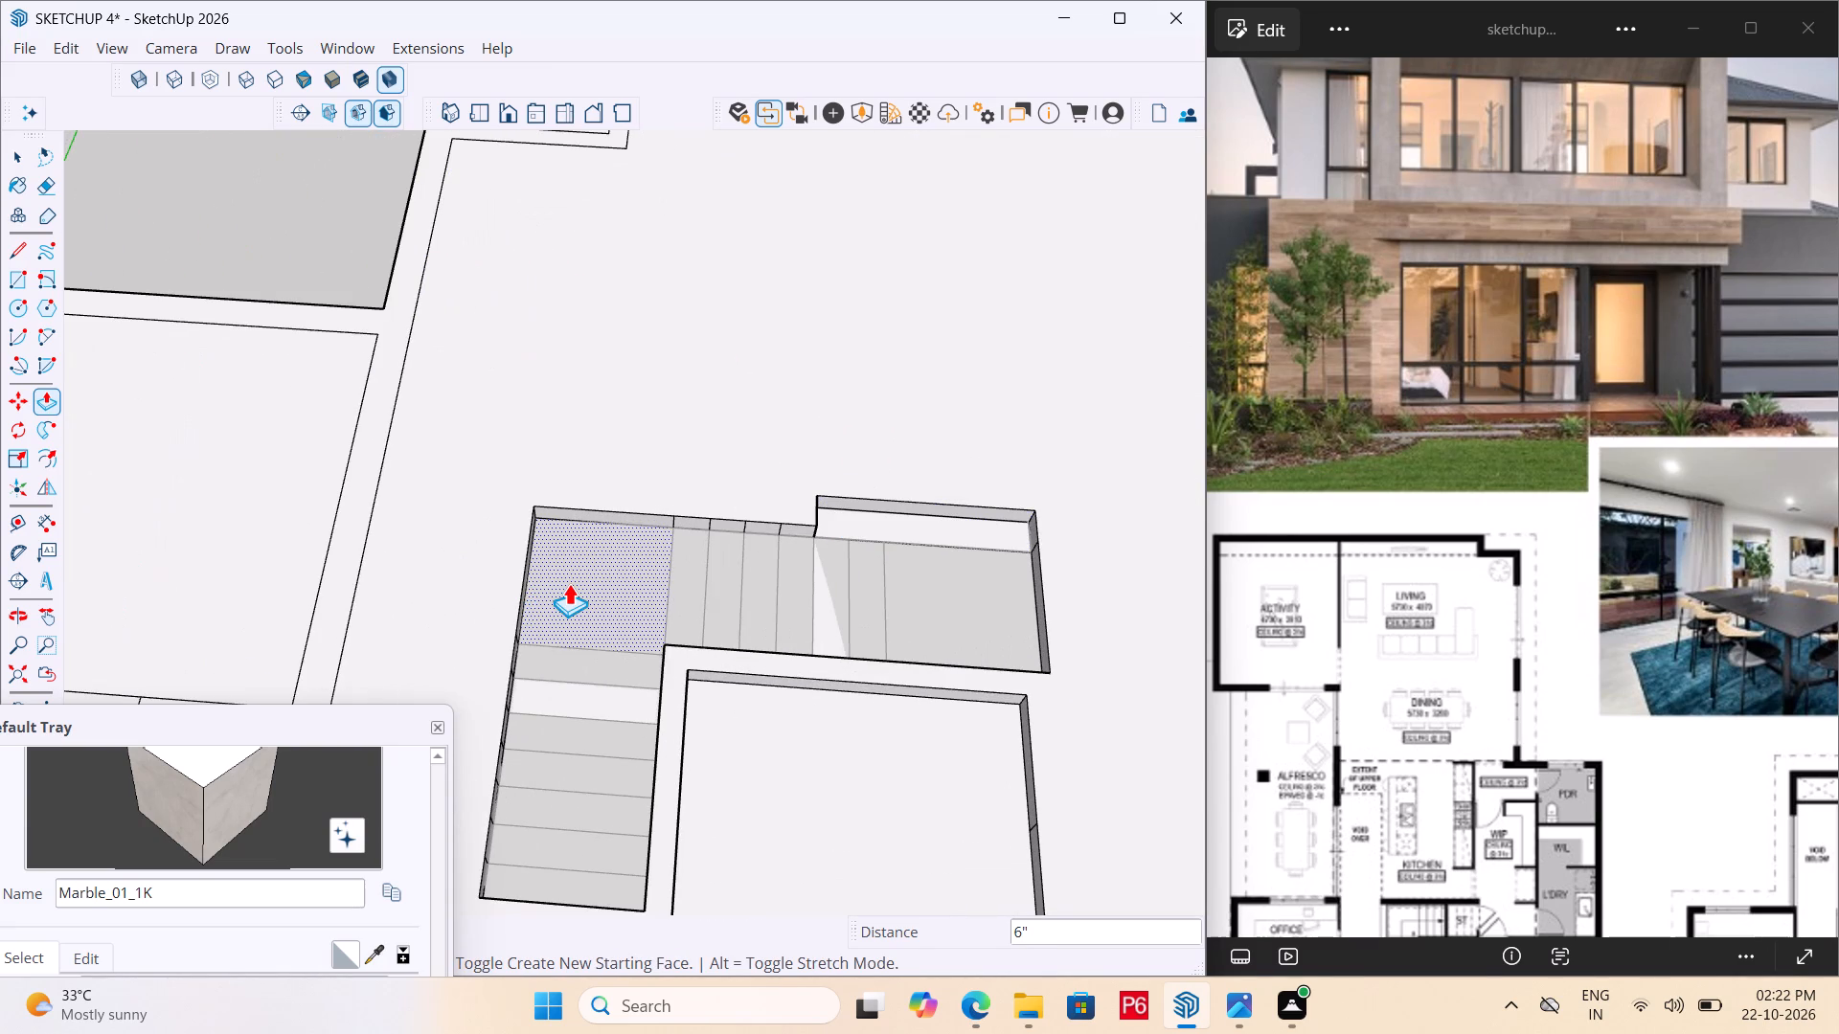
{"action": "left_click", "coordinate": [569, 583]}
{"action": "left_click", "coordinate": [477, 527]}
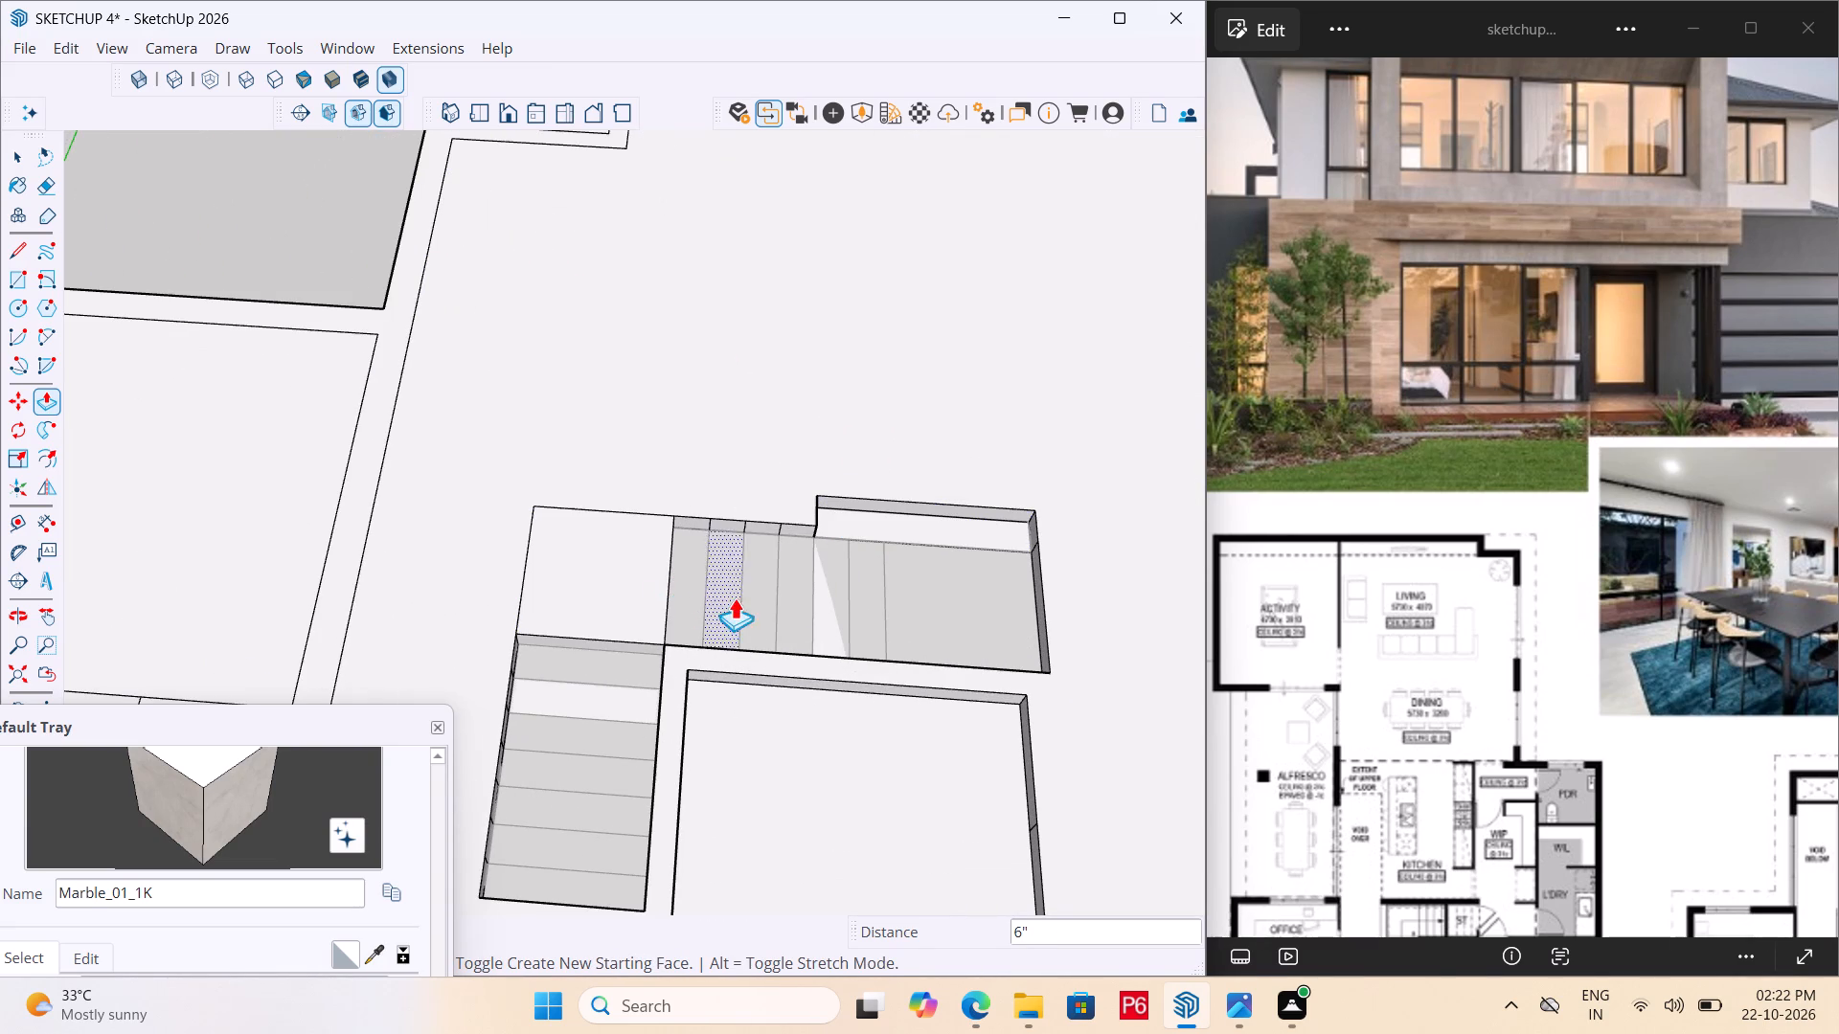
{"action": "double_click", "coordinate": [974, 598]}
{"action": "double_click", "coordinate": [861, 519]}
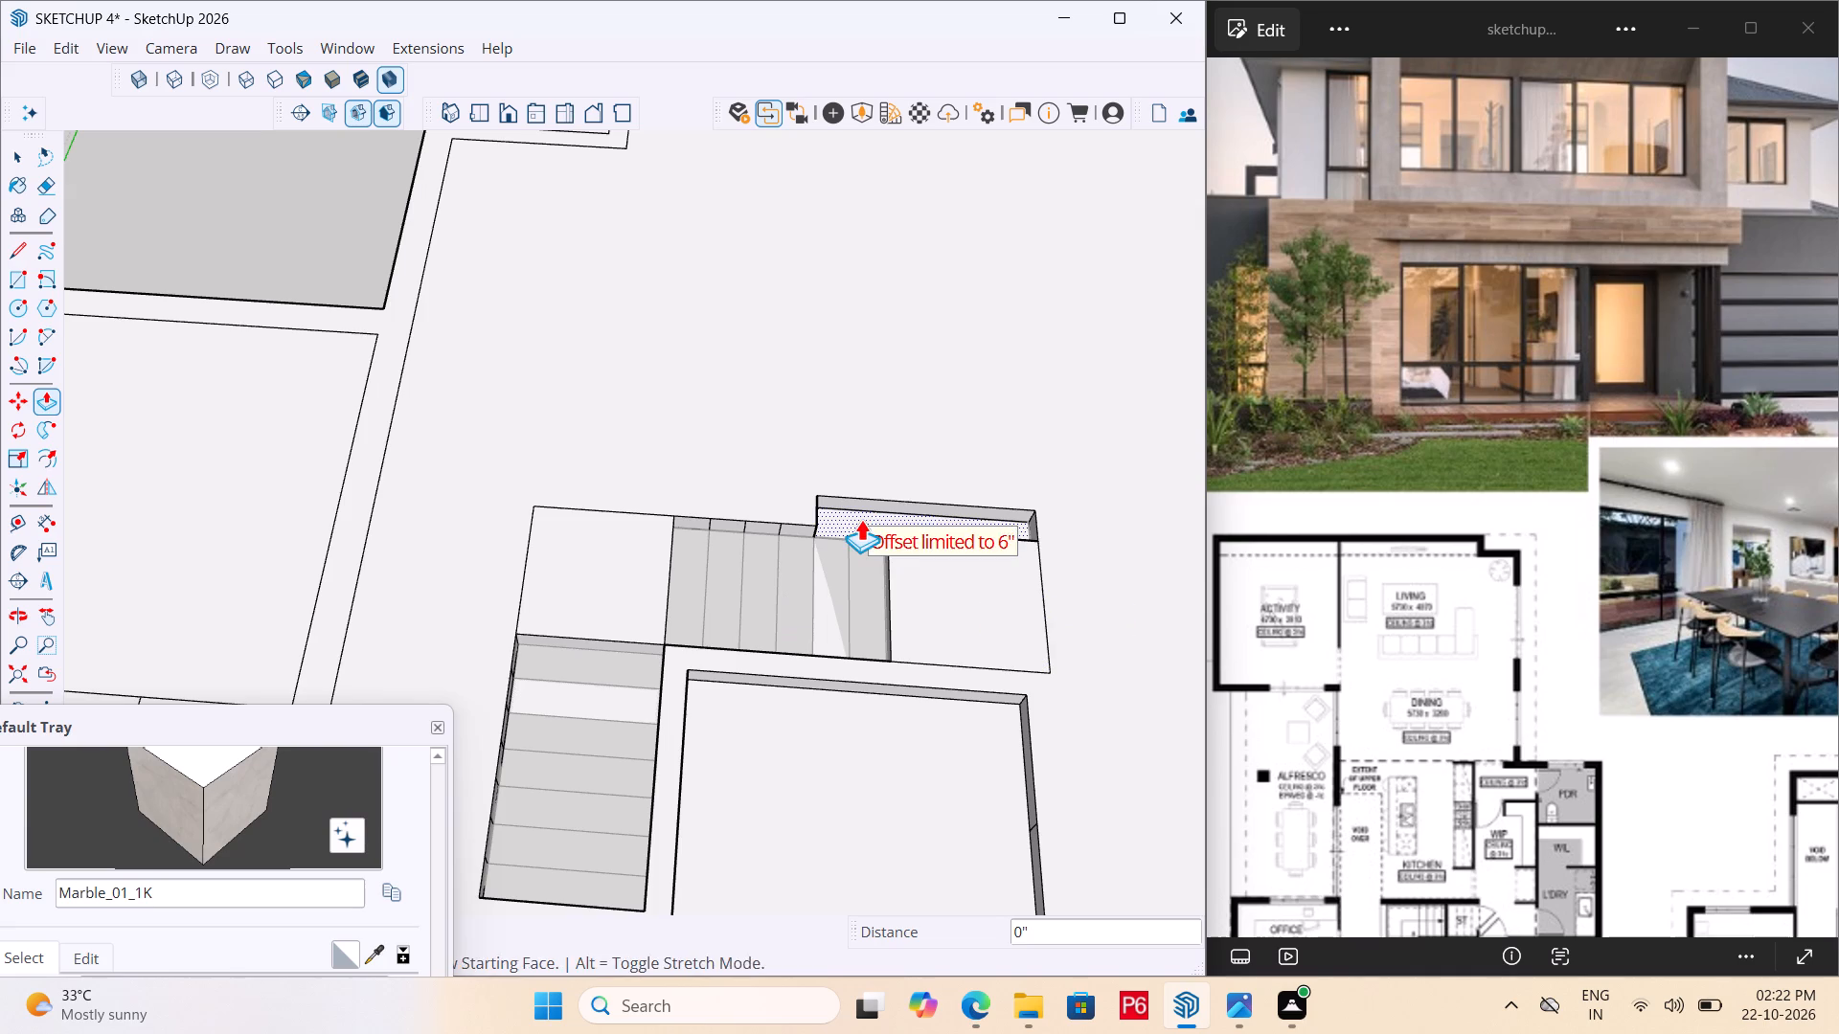
{"action": "double_click", "coordinate": [880, 592]}
{"action": "double_click", "coordinate": [831, 602]}
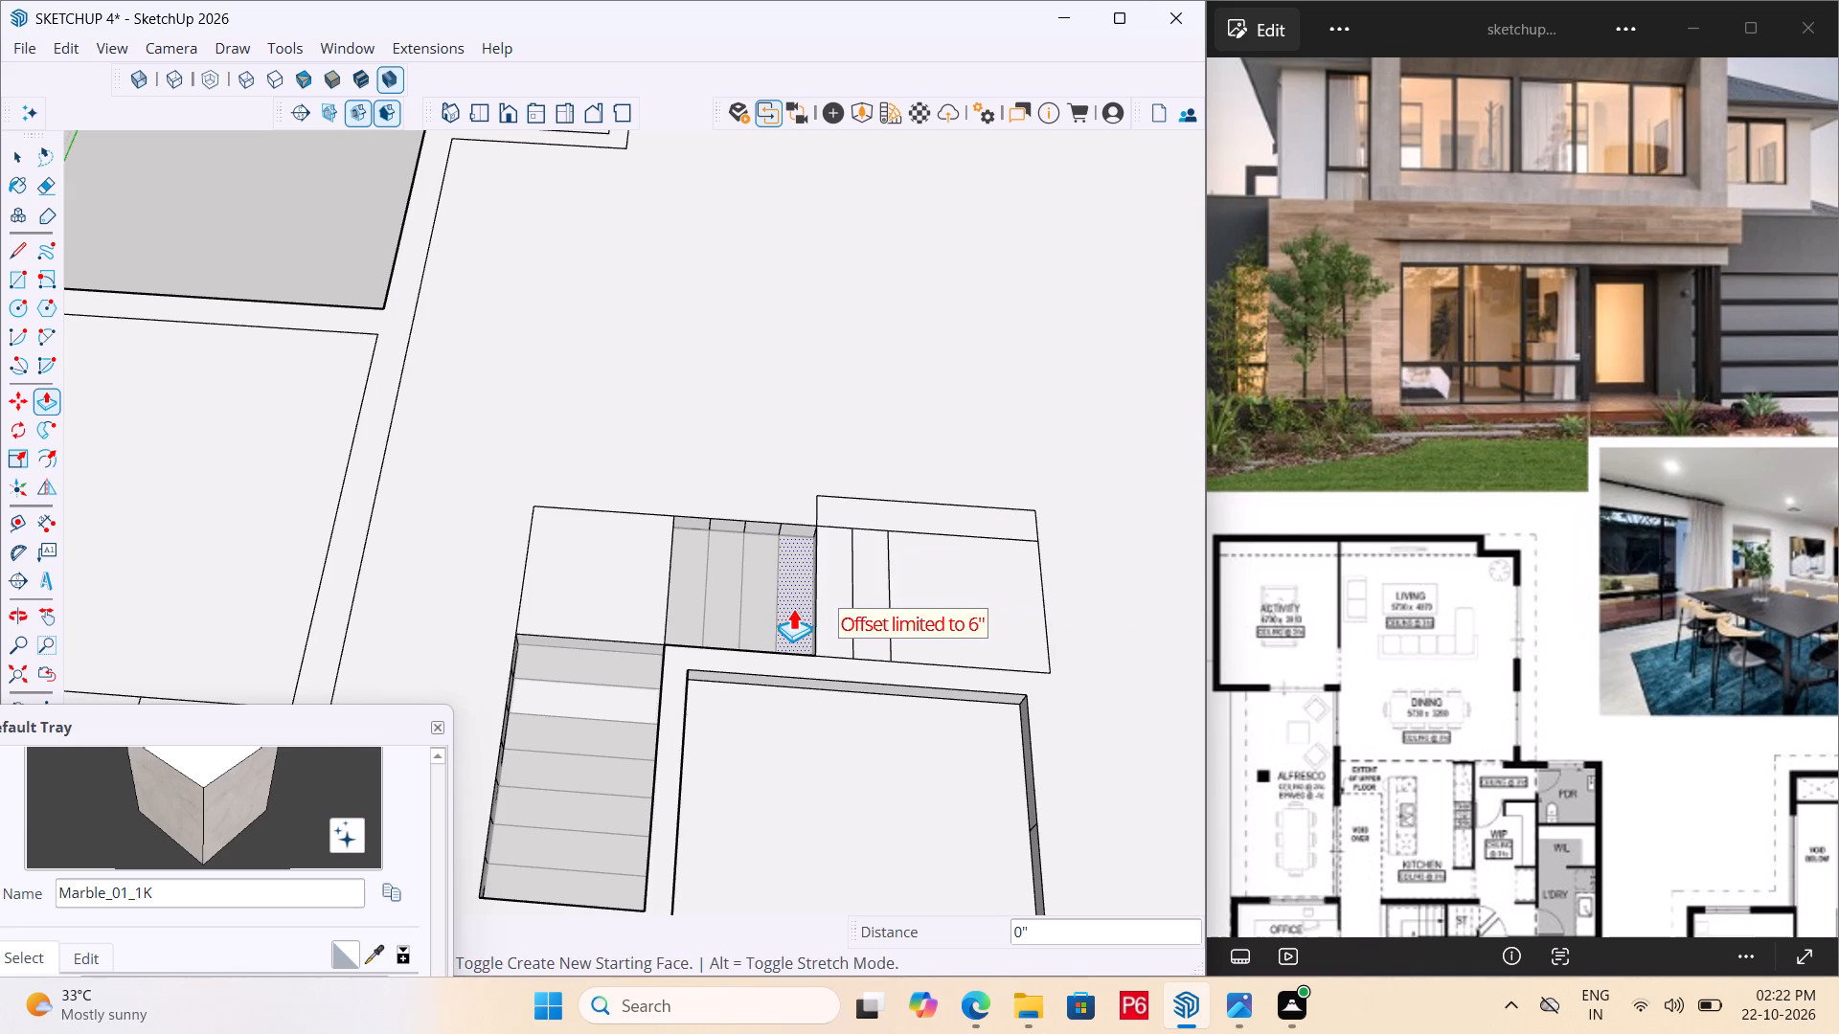
{"action": "double_click", "coordinate": [793, 608]}
{"action": "double_click", "coordinate": [757, 608]}
{"action": "double_click", "coordinate": [728, 606]}
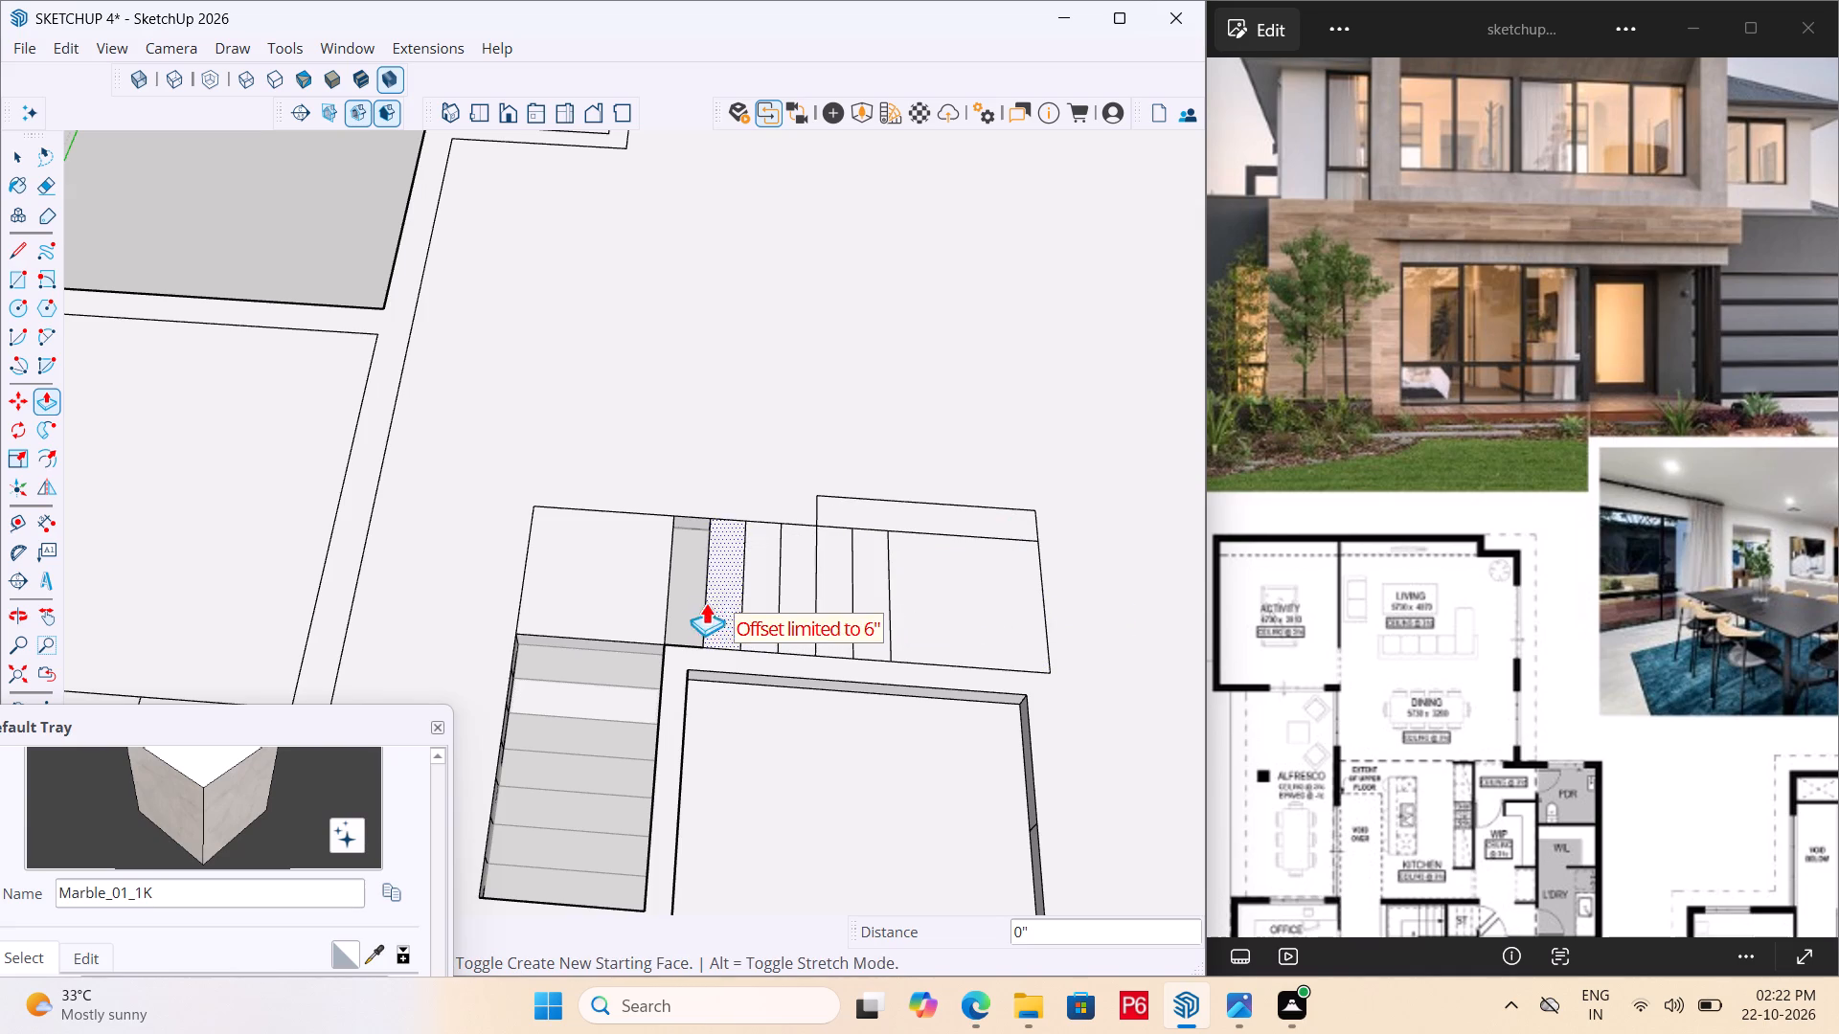
{"action": "double_click", "coordinate": [686, 600]}
Raise the first five treads of the other stair flight, starting from the corner landing, level with the slab.
{"action": "scroll", "coordinate": [724, 458], "scroll_direction": "down", "scroll_amount": 2}
{"action": "double_click", "coordinate": [629, 639]}
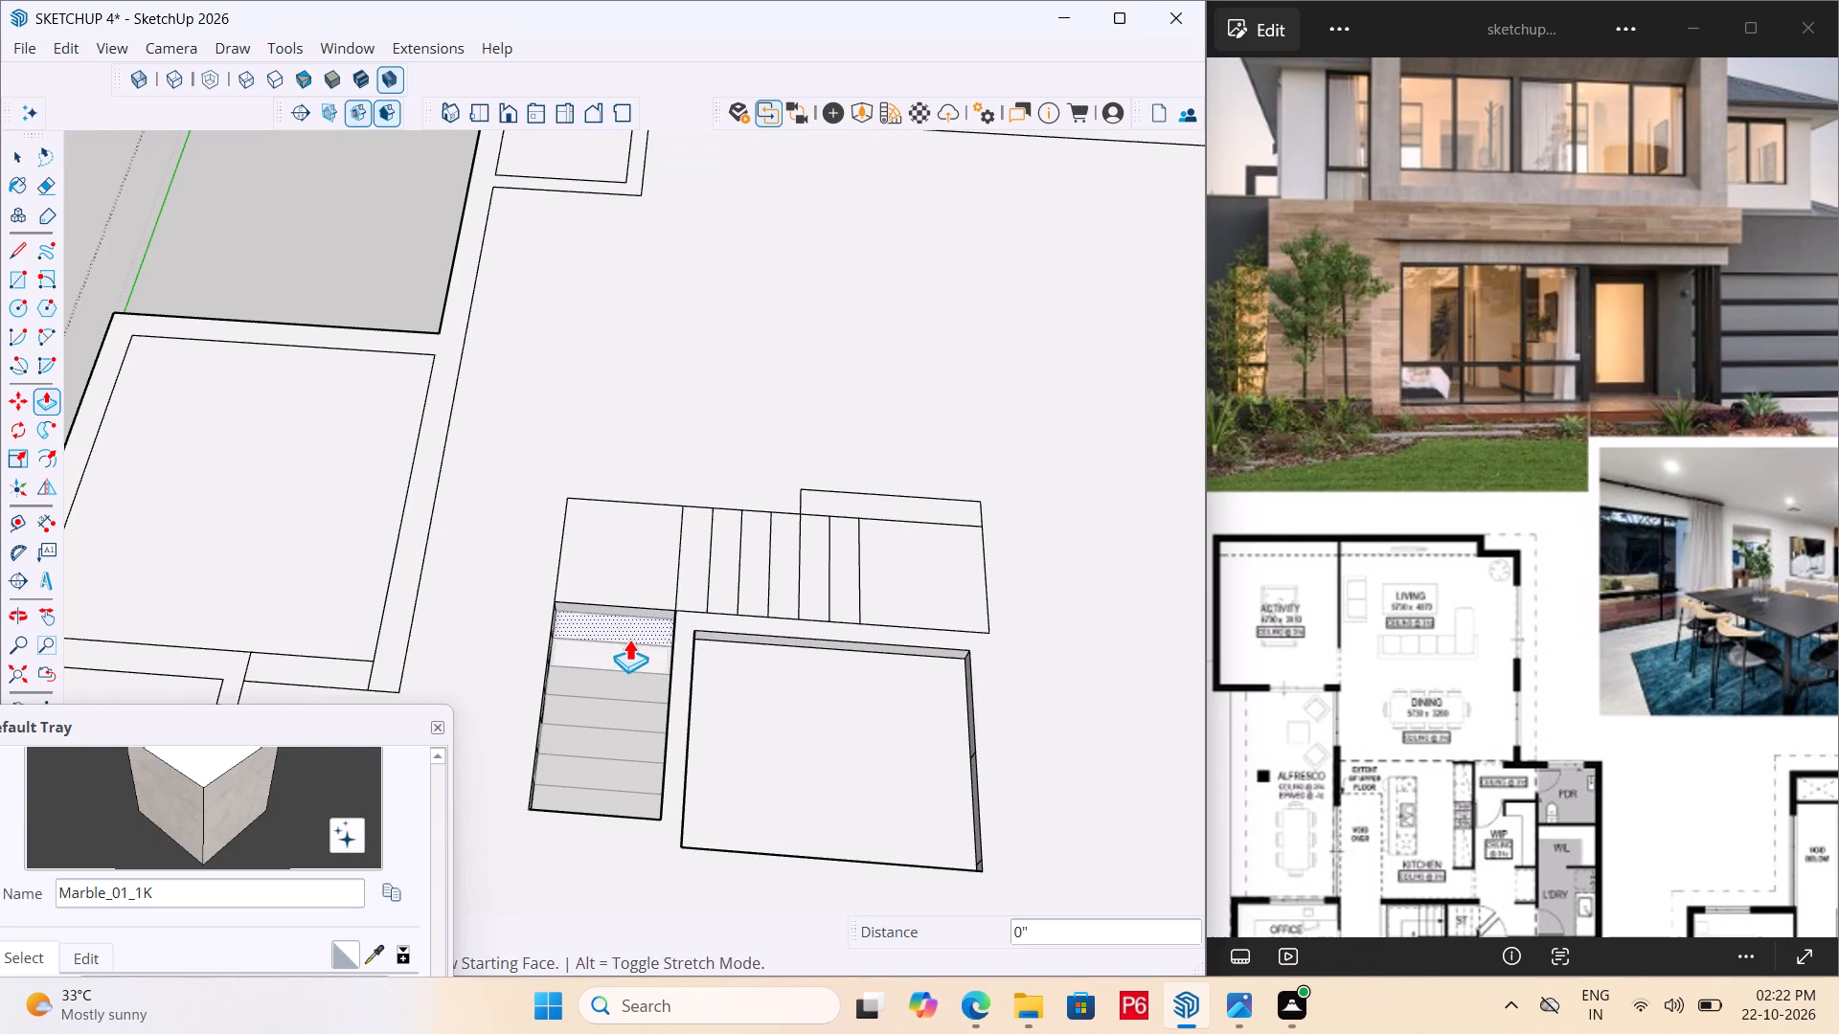
{"action": "scroll", "coordinate": [611, 662], "scroll_direction": "up", "scroll_amount": 5}
{"action": "double_click", "coordinate": [627, 643]}
{"action": "scroll", "coordinate": [629, 512], "scroll_direction": "up", "scroll_amount": 1}
{"action": "scroll", "coordinate": [629, 506], "scroll_direction": "down", "scroll_amount": 4}
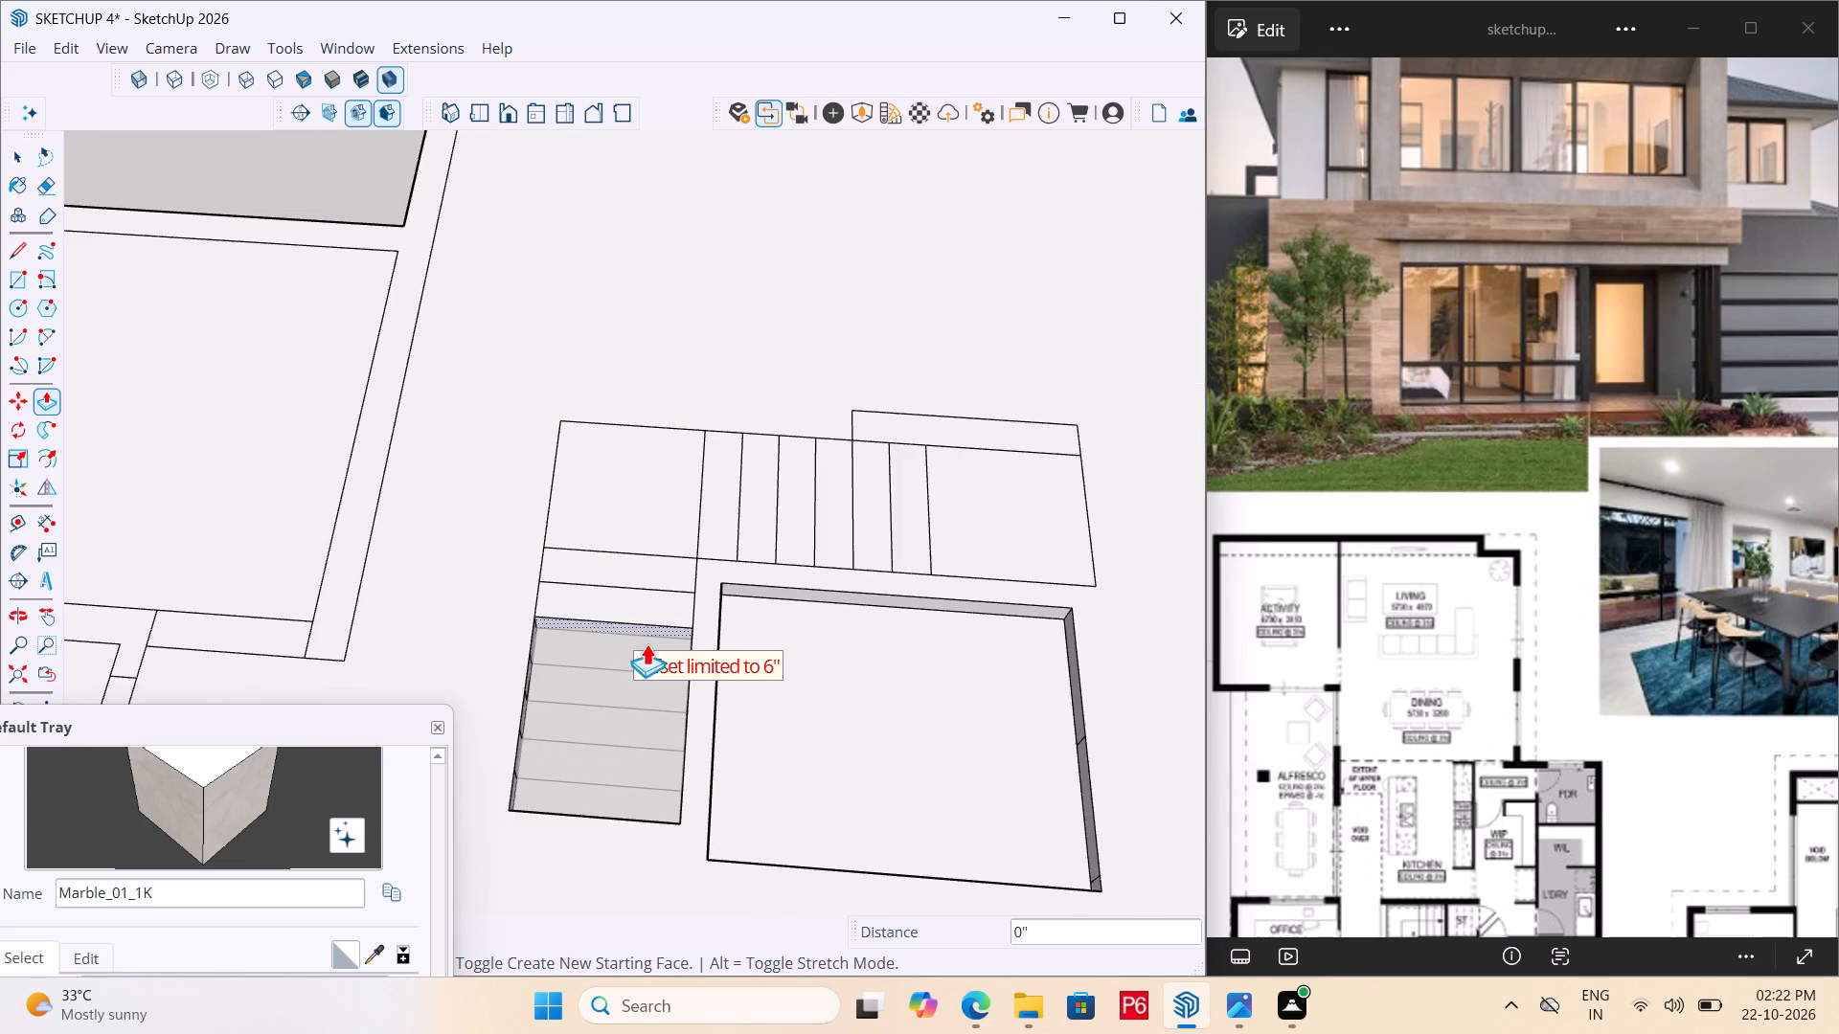
{"action": "scroll", "coordinate": [647, 643], "scroll_direction": "up", "scroll_amount": 3}
{"action": "double_click", "coordinate": [604, 645]}
{"action": "double_click", "coordinate": [583, 686]}
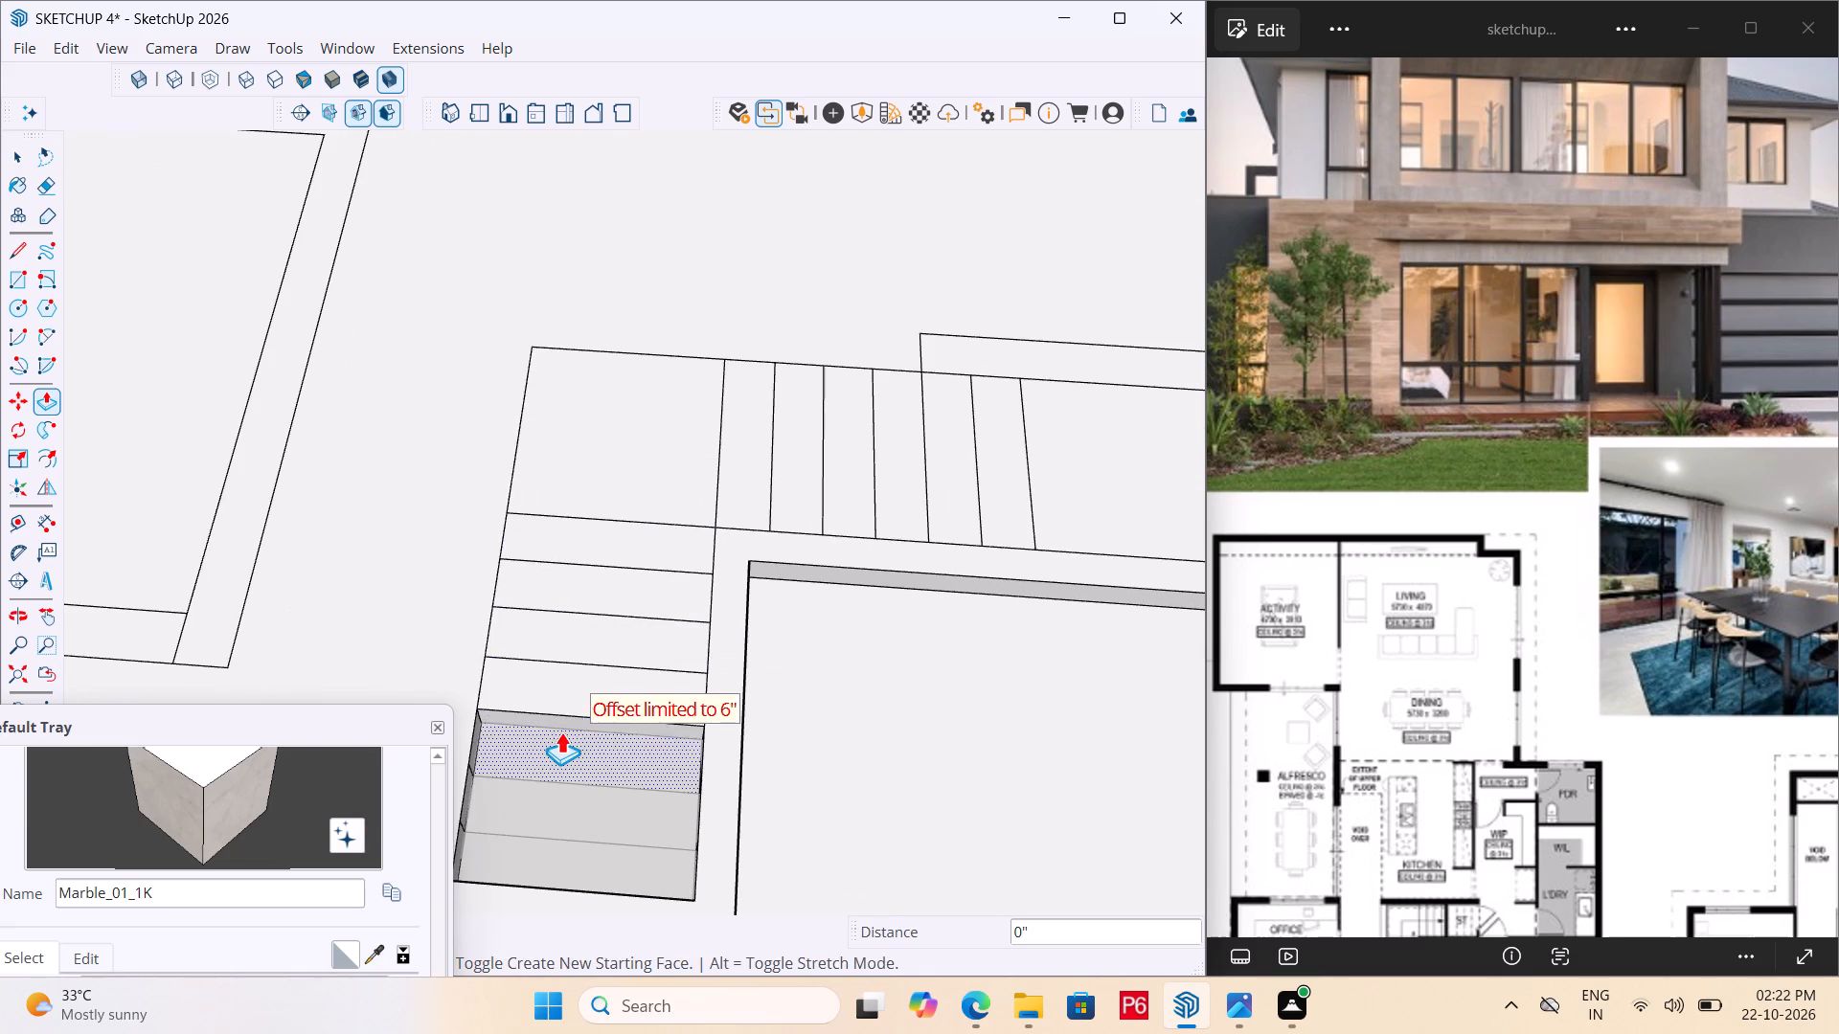
{"action": "double_click", "coordinate": [561, 731]}
Raise the last two treads of that stair flight flush with the surrounding slab.
{"action": "triple_click", "coordinate": [537, 793]}
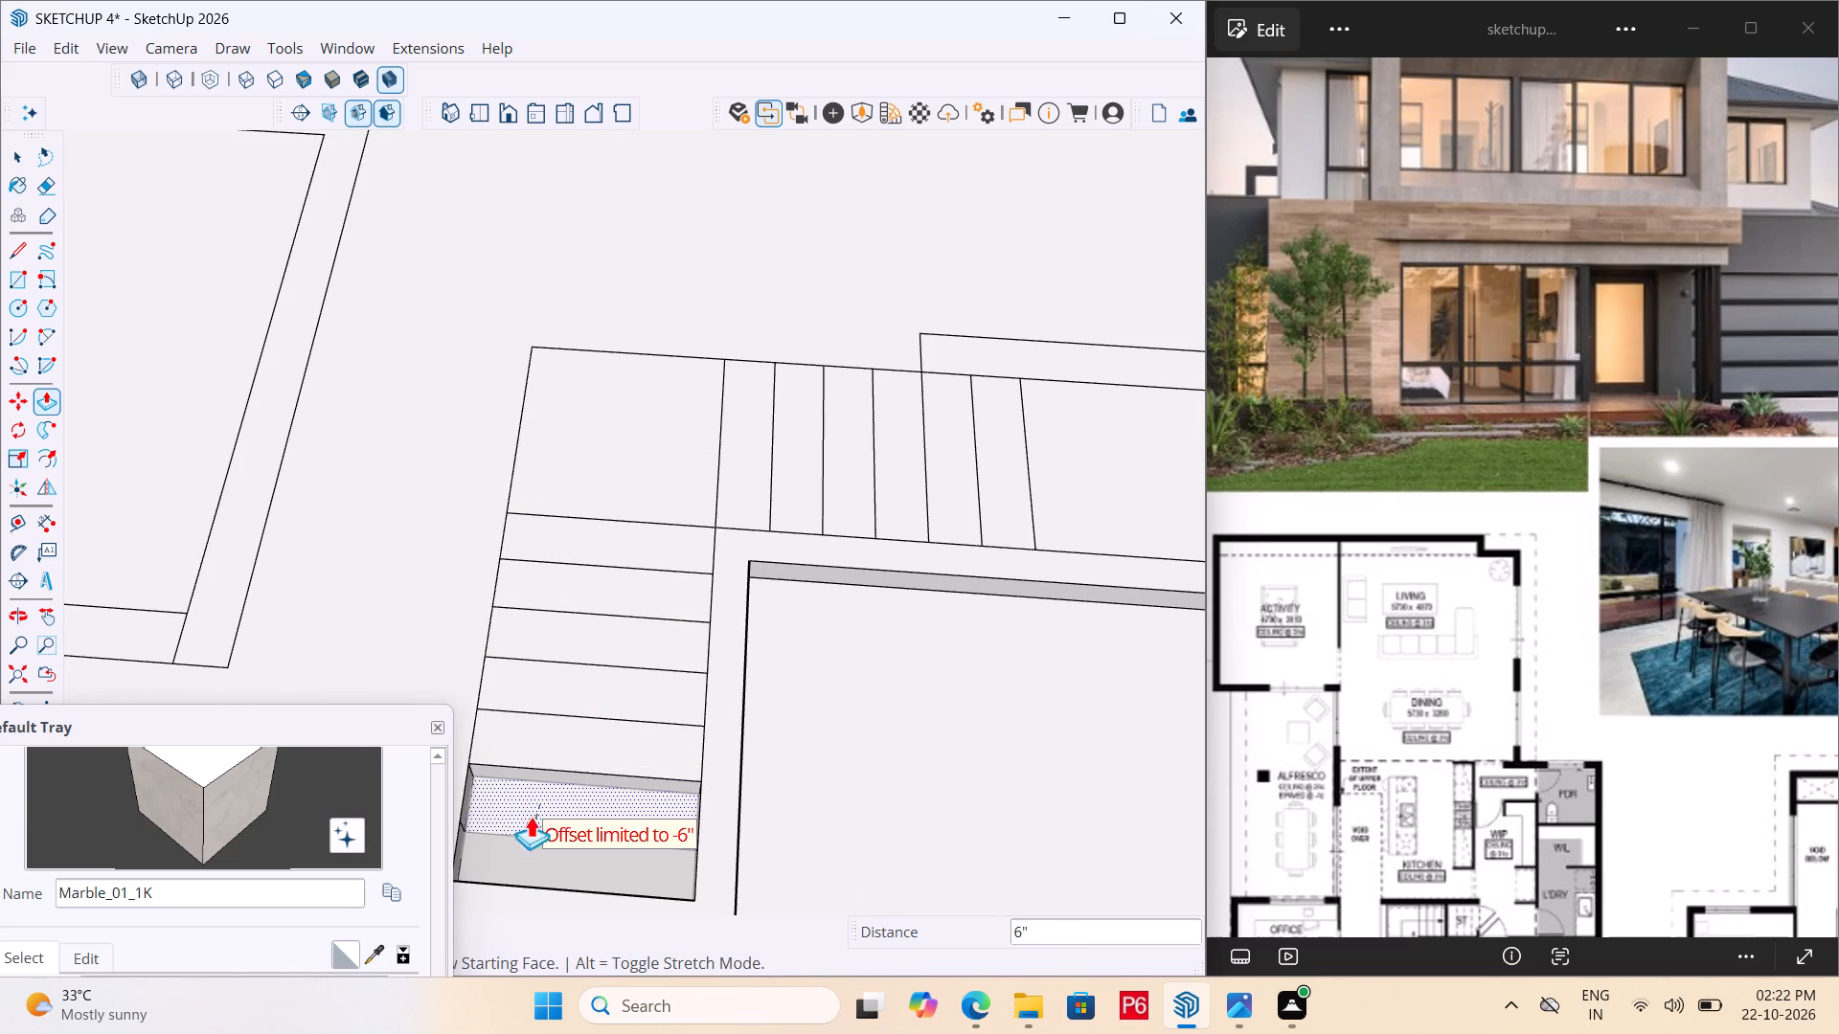
{"action": "left_click", "coordinate": [590, 738]}
{"action": "key", "text": "ctrl+z"}
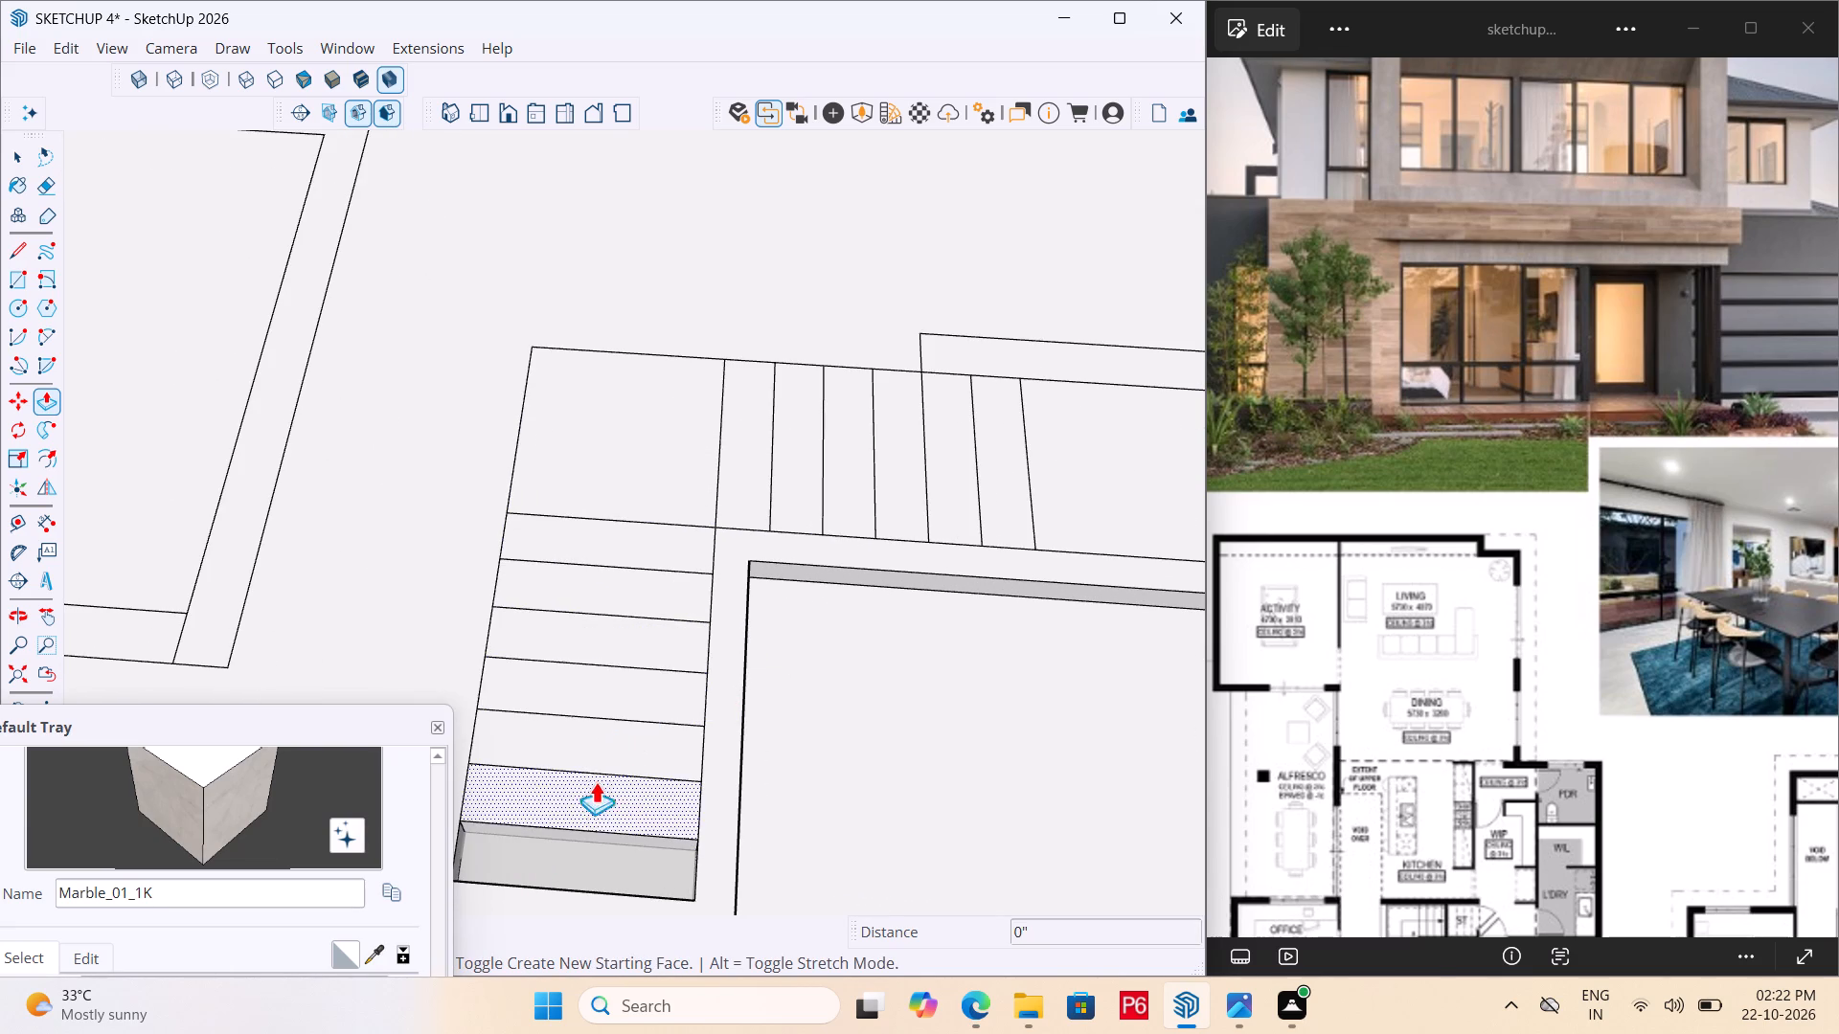
{"action": "double_click", "coordinate": [599, 850]}
{"action": "scroll", "coordinate": [715, 643], "scroll_direction": "down", "scroll_amount": 2}
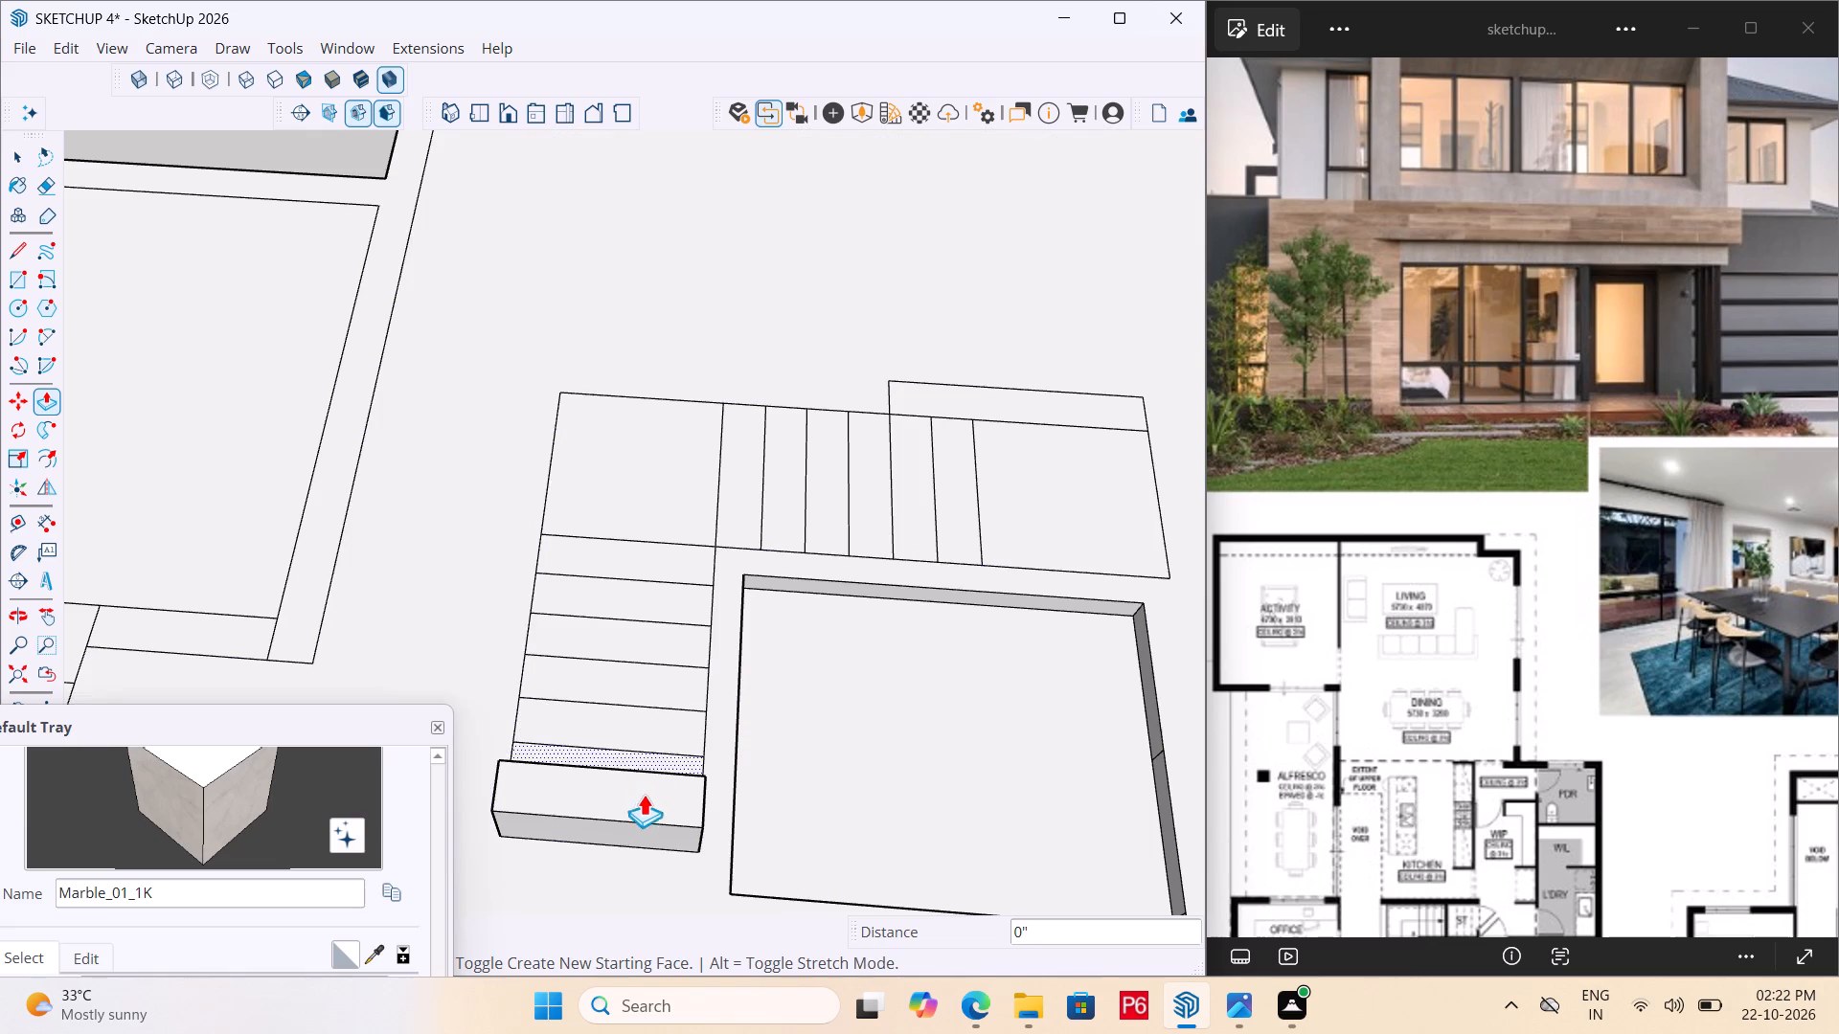
{"action": "left_click", "coordinate": [641, 803]}
{"action": "left_click_drag", "start_coordinate": [571, 885], "coordinate": [571, 868]}
Raise the recessed rectangular area enclosed by the stairs by 6", level with the slab.
{"action": "scroll", "coordinate": [560, 565], "scroll_direction": "down", "scroll_amount": 5}
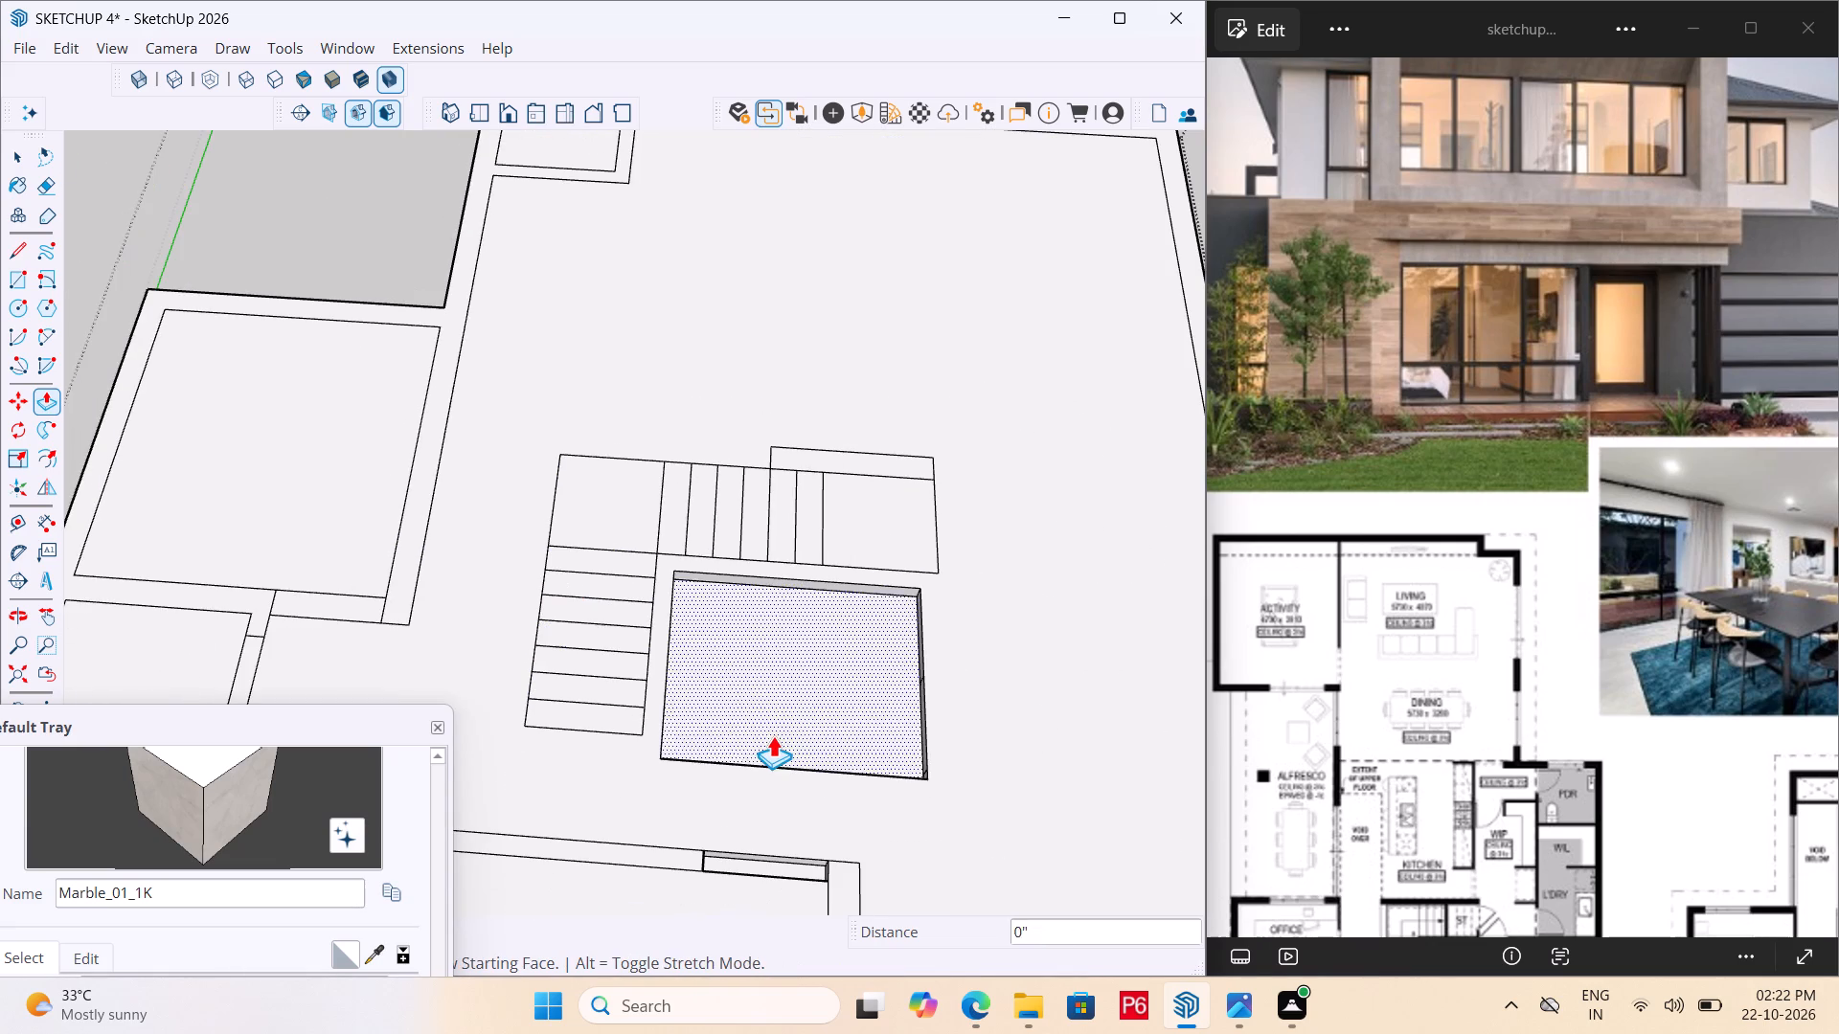
{"action": "left_click", "coordinate": [773, 735]}
{"action": "left_click_drag", "start_coordinate": [566, 782], "coordinate": [579, 754]}
Raise the remaining doorway gap in the rear wall of the front room near the stairs by 6", level with the slab.
{"action": "scroll", "coordinate": [760, 516], "scroll_direction": "down", "scroll_amount": 4}
{"action": "scroll", "coordinate": [782, 824], "scroll_direction": "up", "scroll_amount": 5}
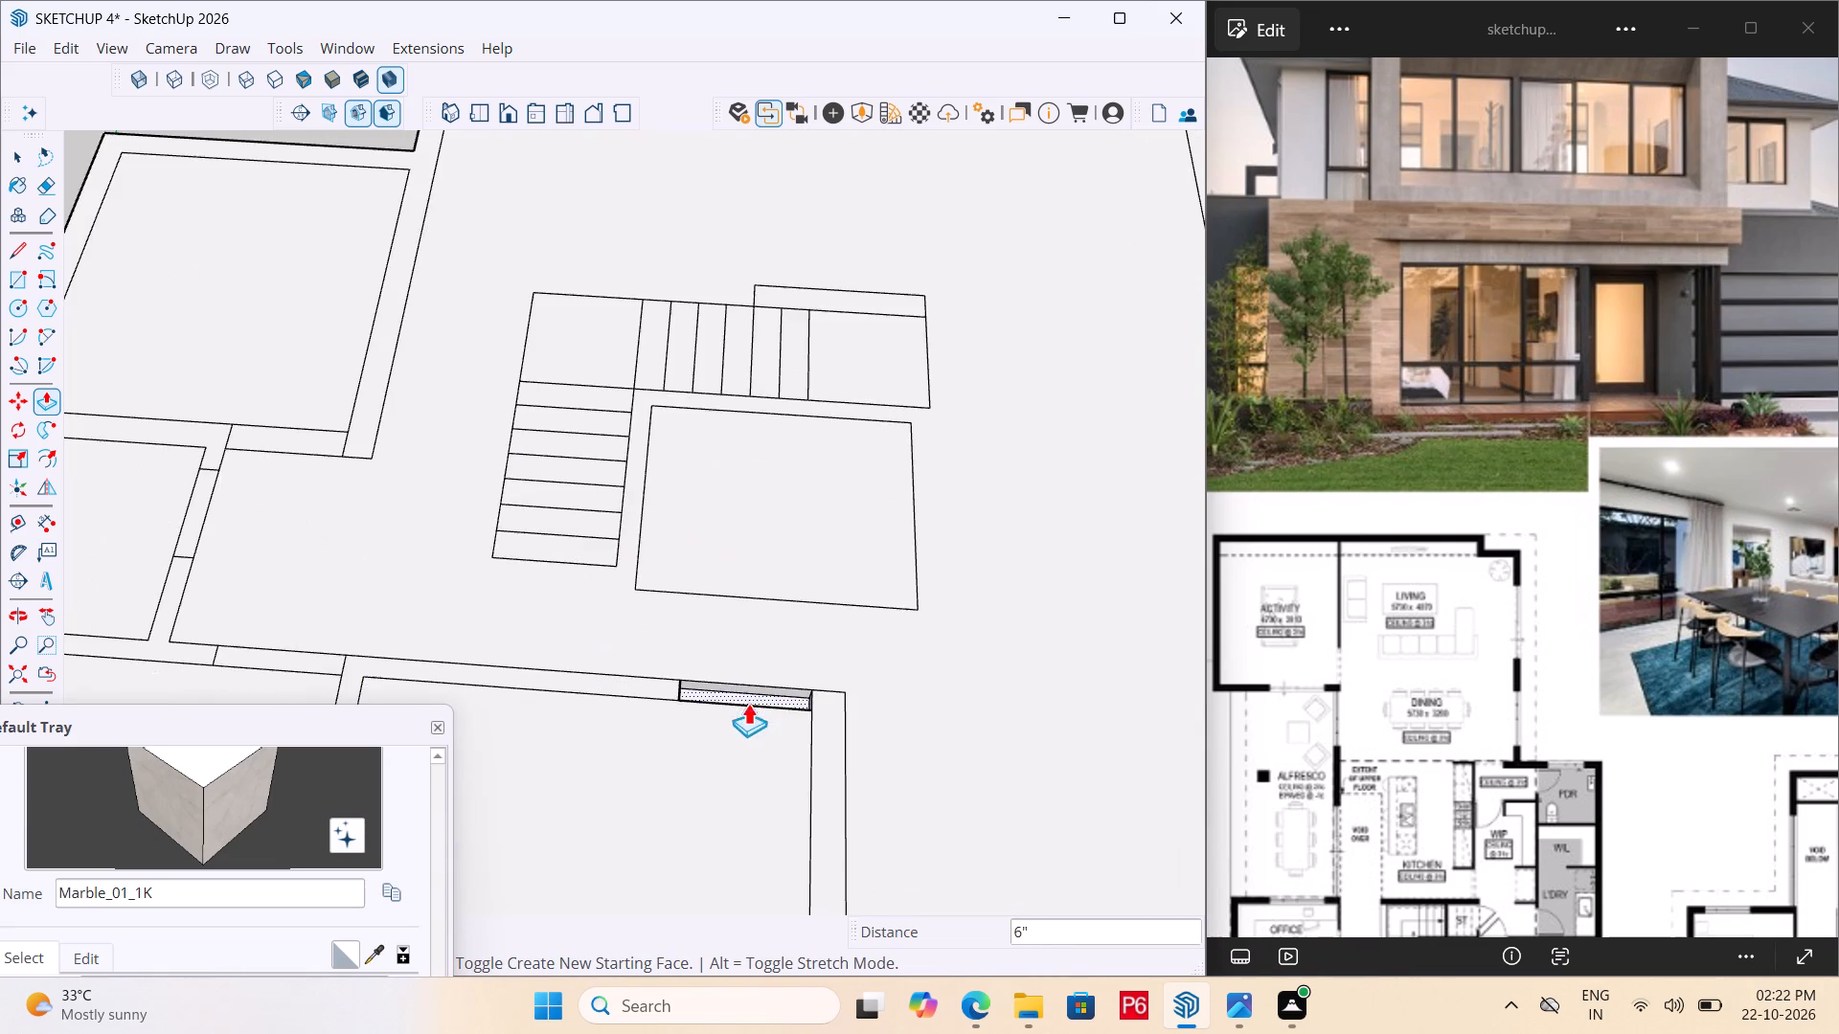
{"action": "scroll", "coordinate": [775, 701], "scroll_direction": "up", "scroll_amount": 5}
{"action": "left_click", "coordinate": [790, 694]}
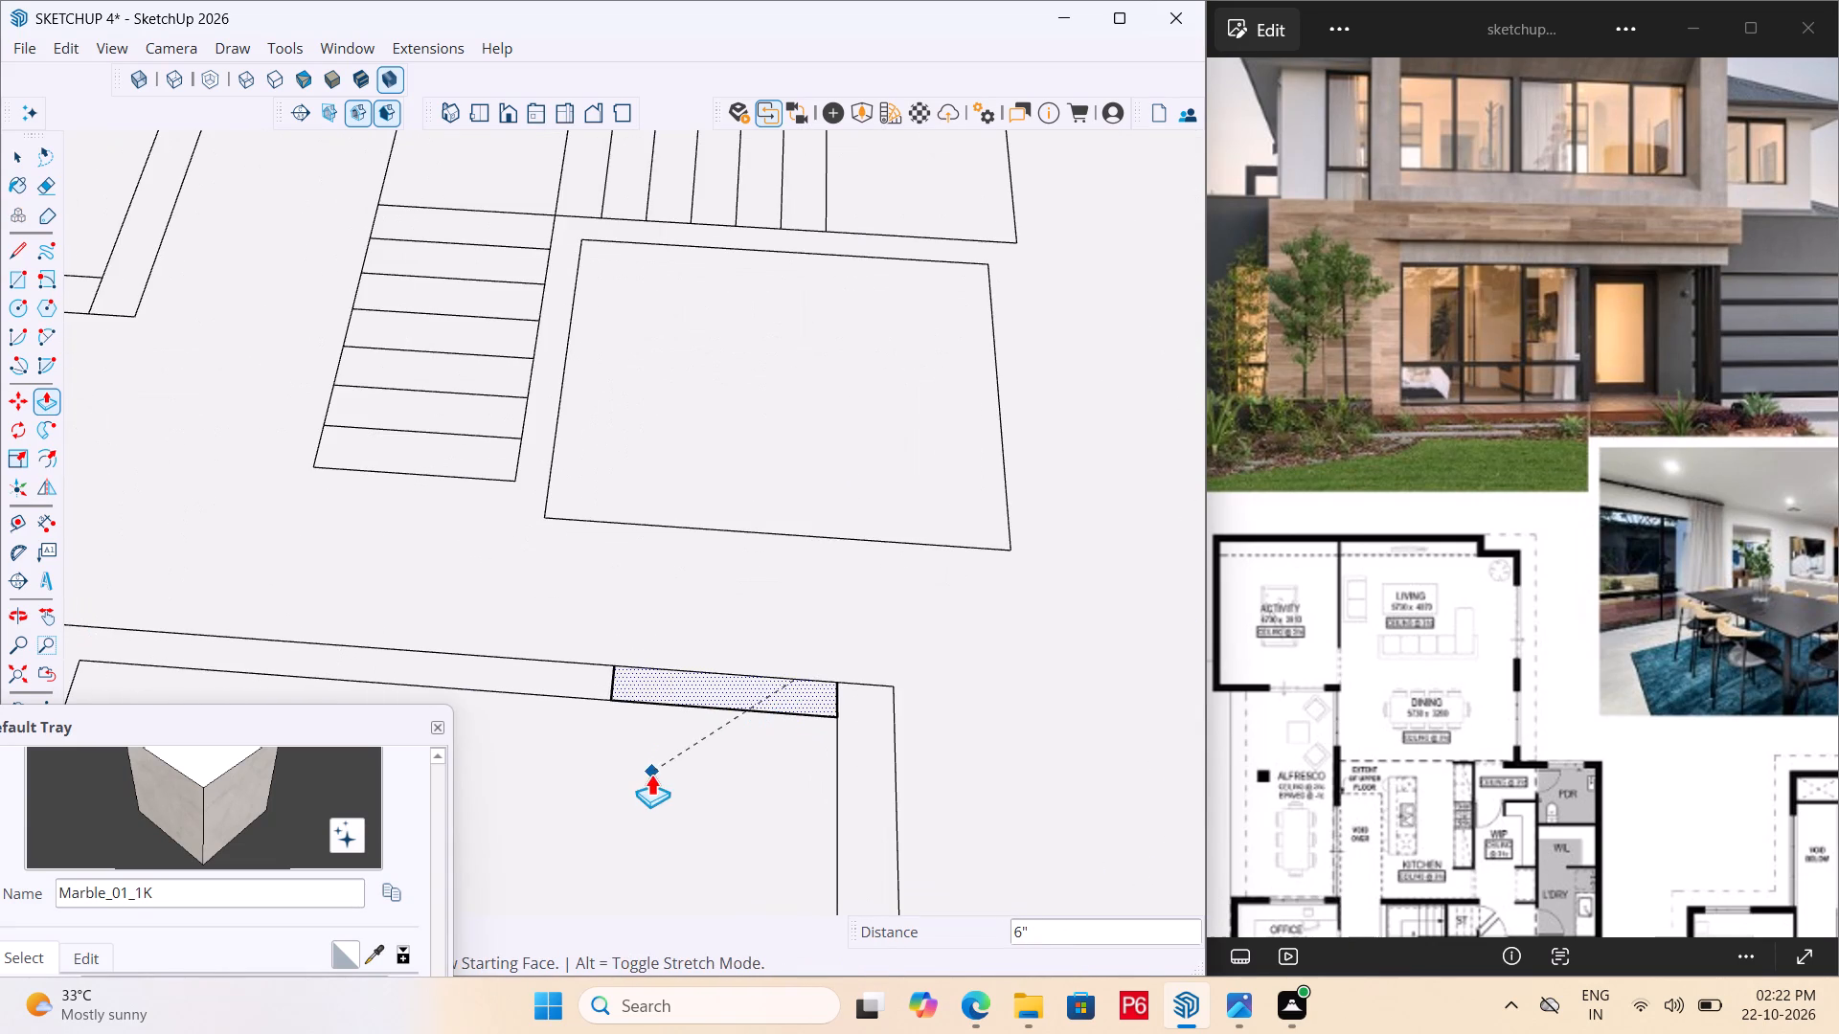
{"action": "left_click_drag", "start_coordinate": [651, 774], "coordinate": [664, 709]}
Save the model with the completed upper-floor slab.
{"action": "scroll", "coordinate": [678, 581], "scroll_direction": "down", "scroll_amount": 7}
{"action": "scroll", "coordinate": [637, 451], "scroll_direction": "down", "scroll_amount": 5}
{"action": "scroll", "coordinate": [759, 536], "scroll_direction": "down", "scroll_amount": 4}
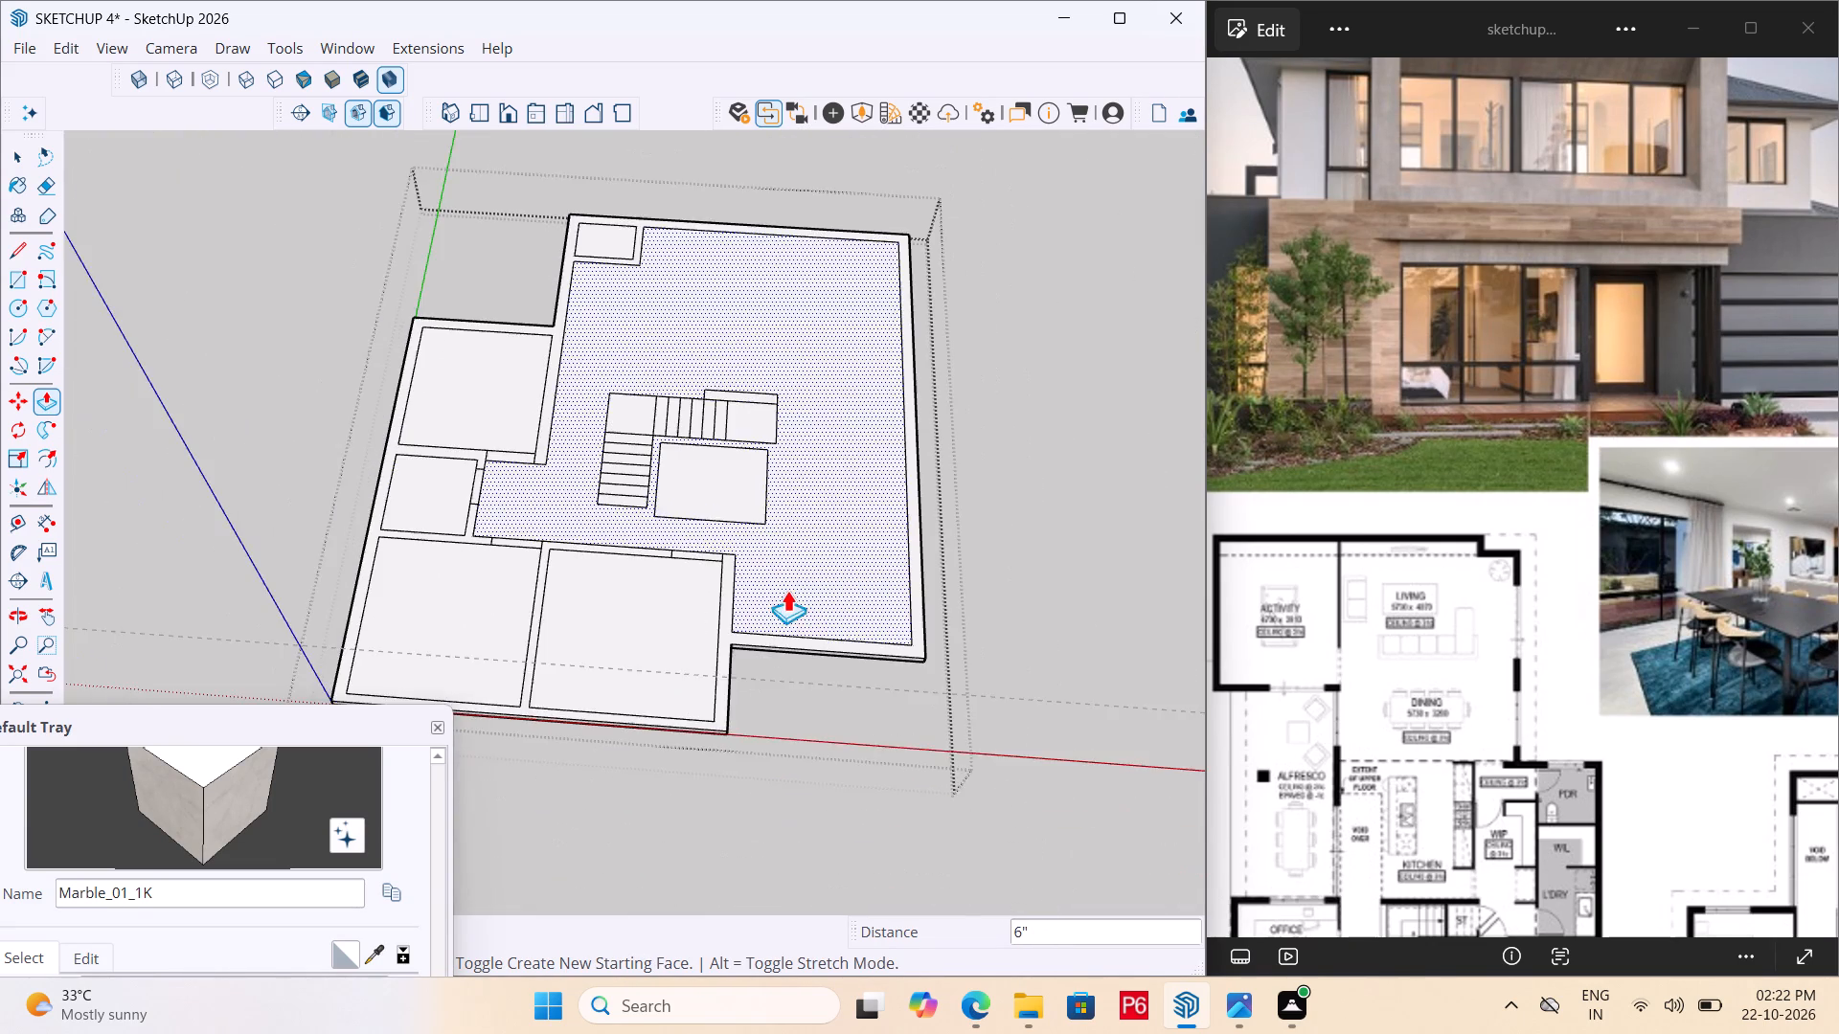
{"action": "middle_click_drag", "start_coordinate": [682, 573], "coordinate": [569, 556]}
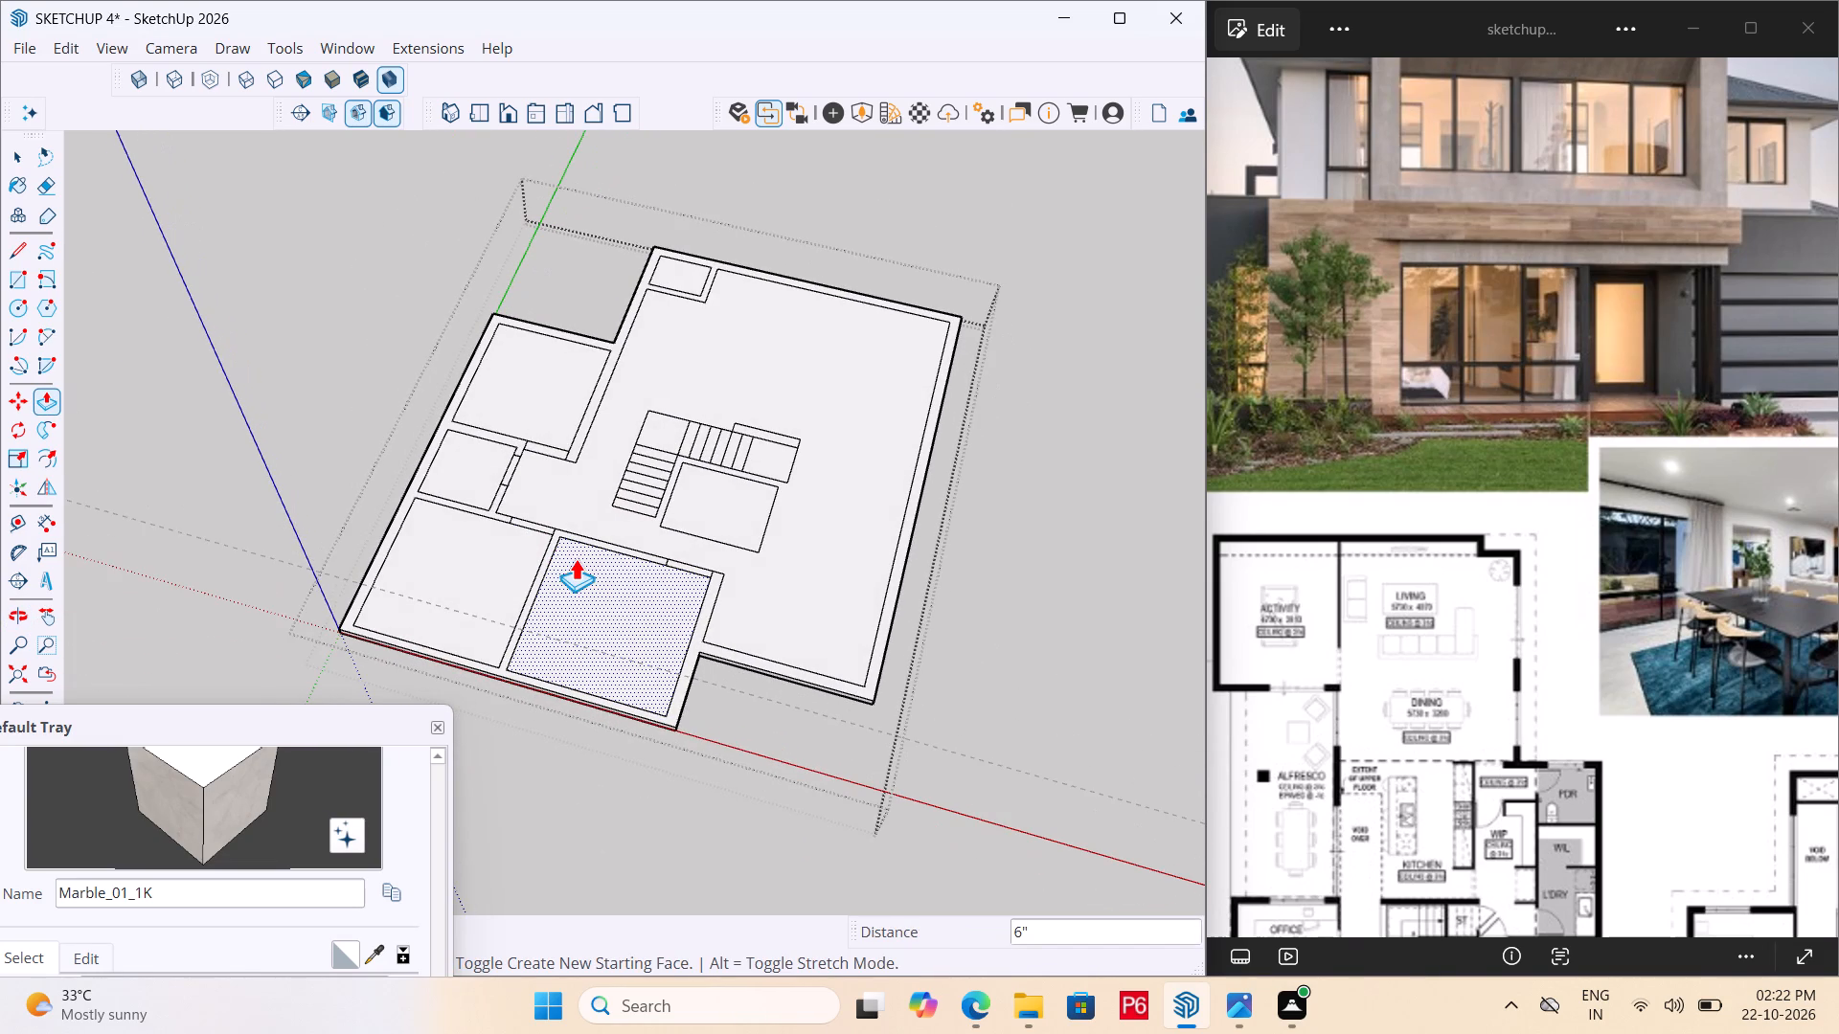
{"action": "key", "text": "ctrl+s"}
{"action": "key", "text": "ctrl+s"}
{"action": "key", "text": "ctrl+s"}
{"action": "key", "text": "ctrl+s"}
{"action": "key", "text": "ctrl+s"}
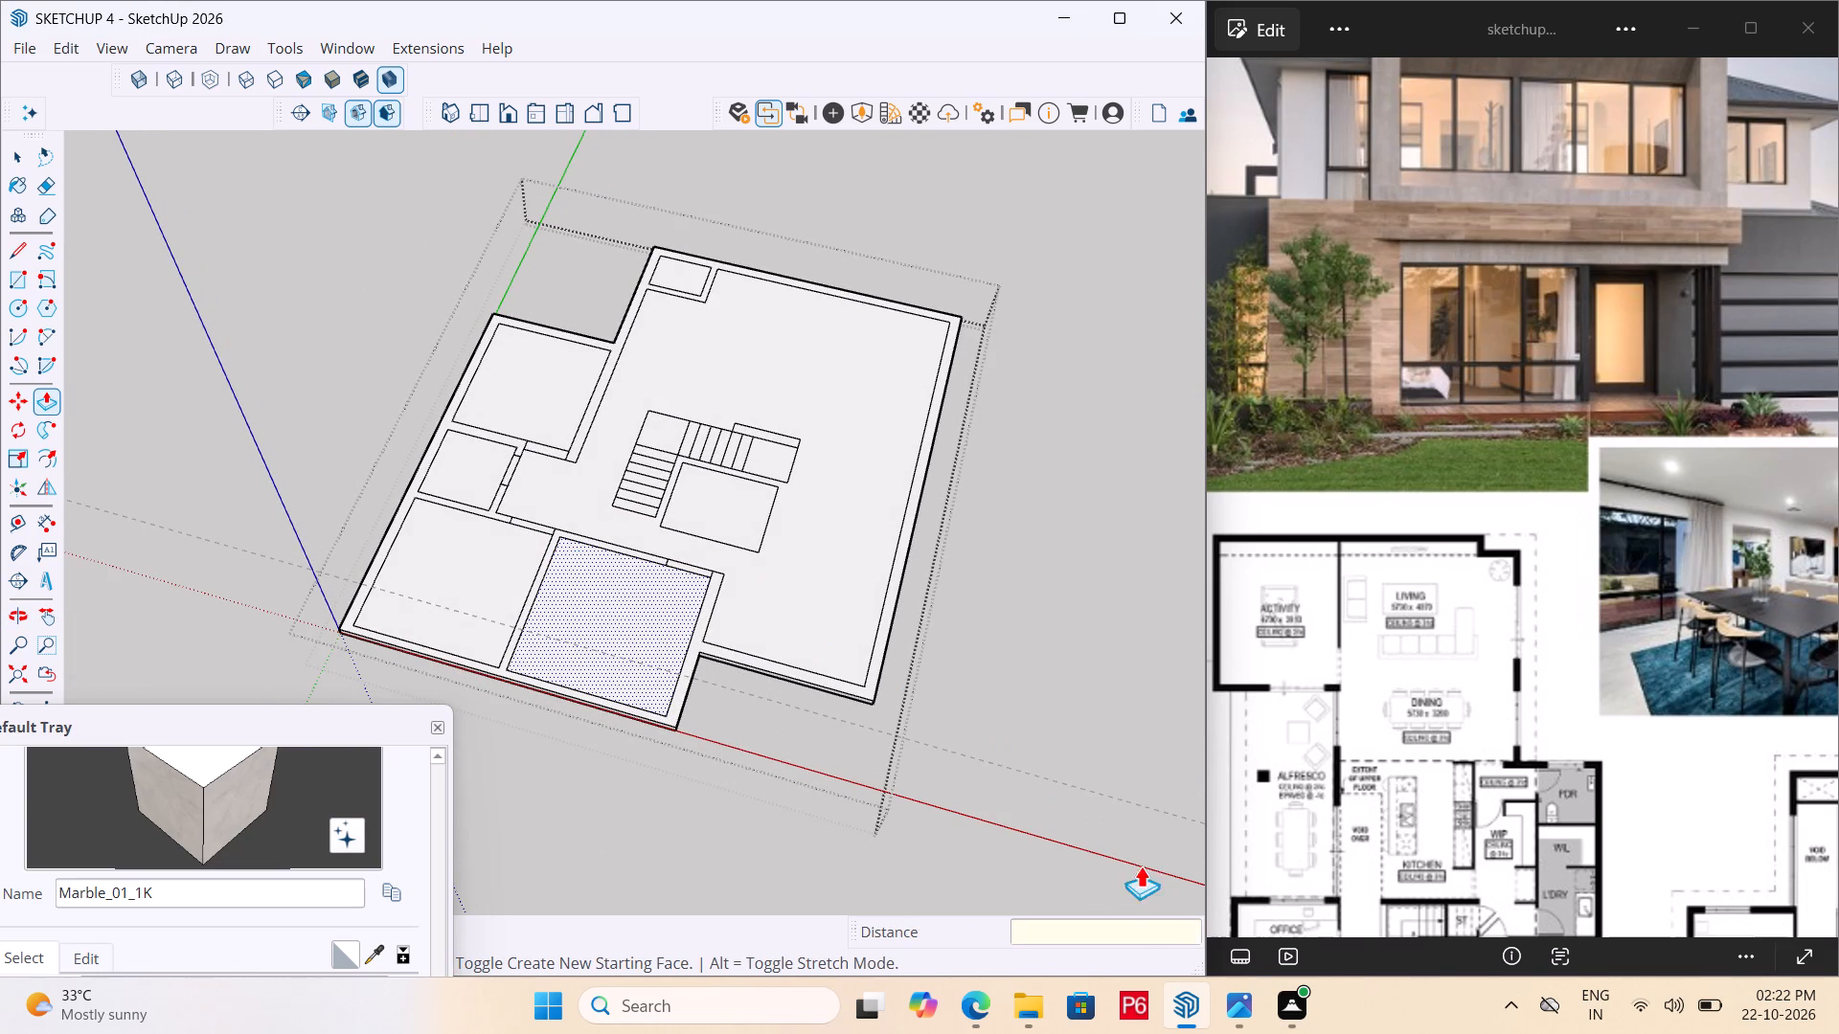
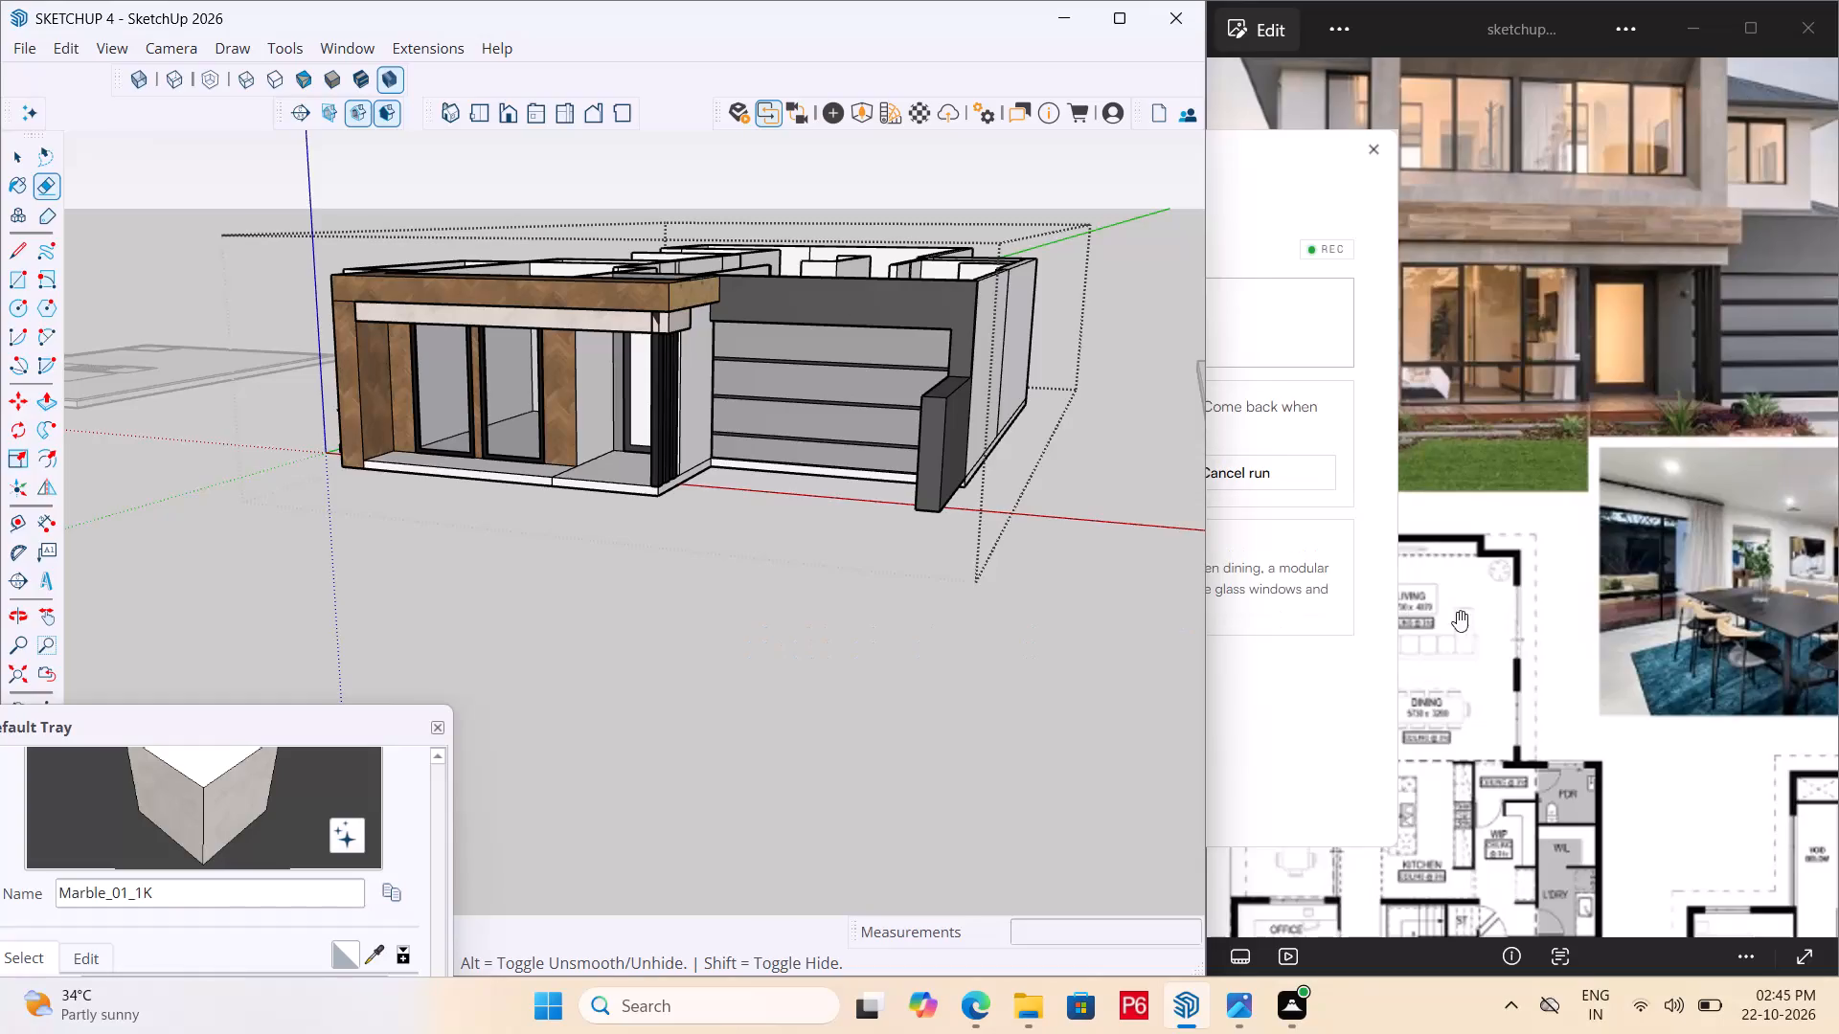
Examine the ground-floor front facade and entry porch from several angles against the reference photo.
{"action": "left_click", "coordinate": [1590, 607]}
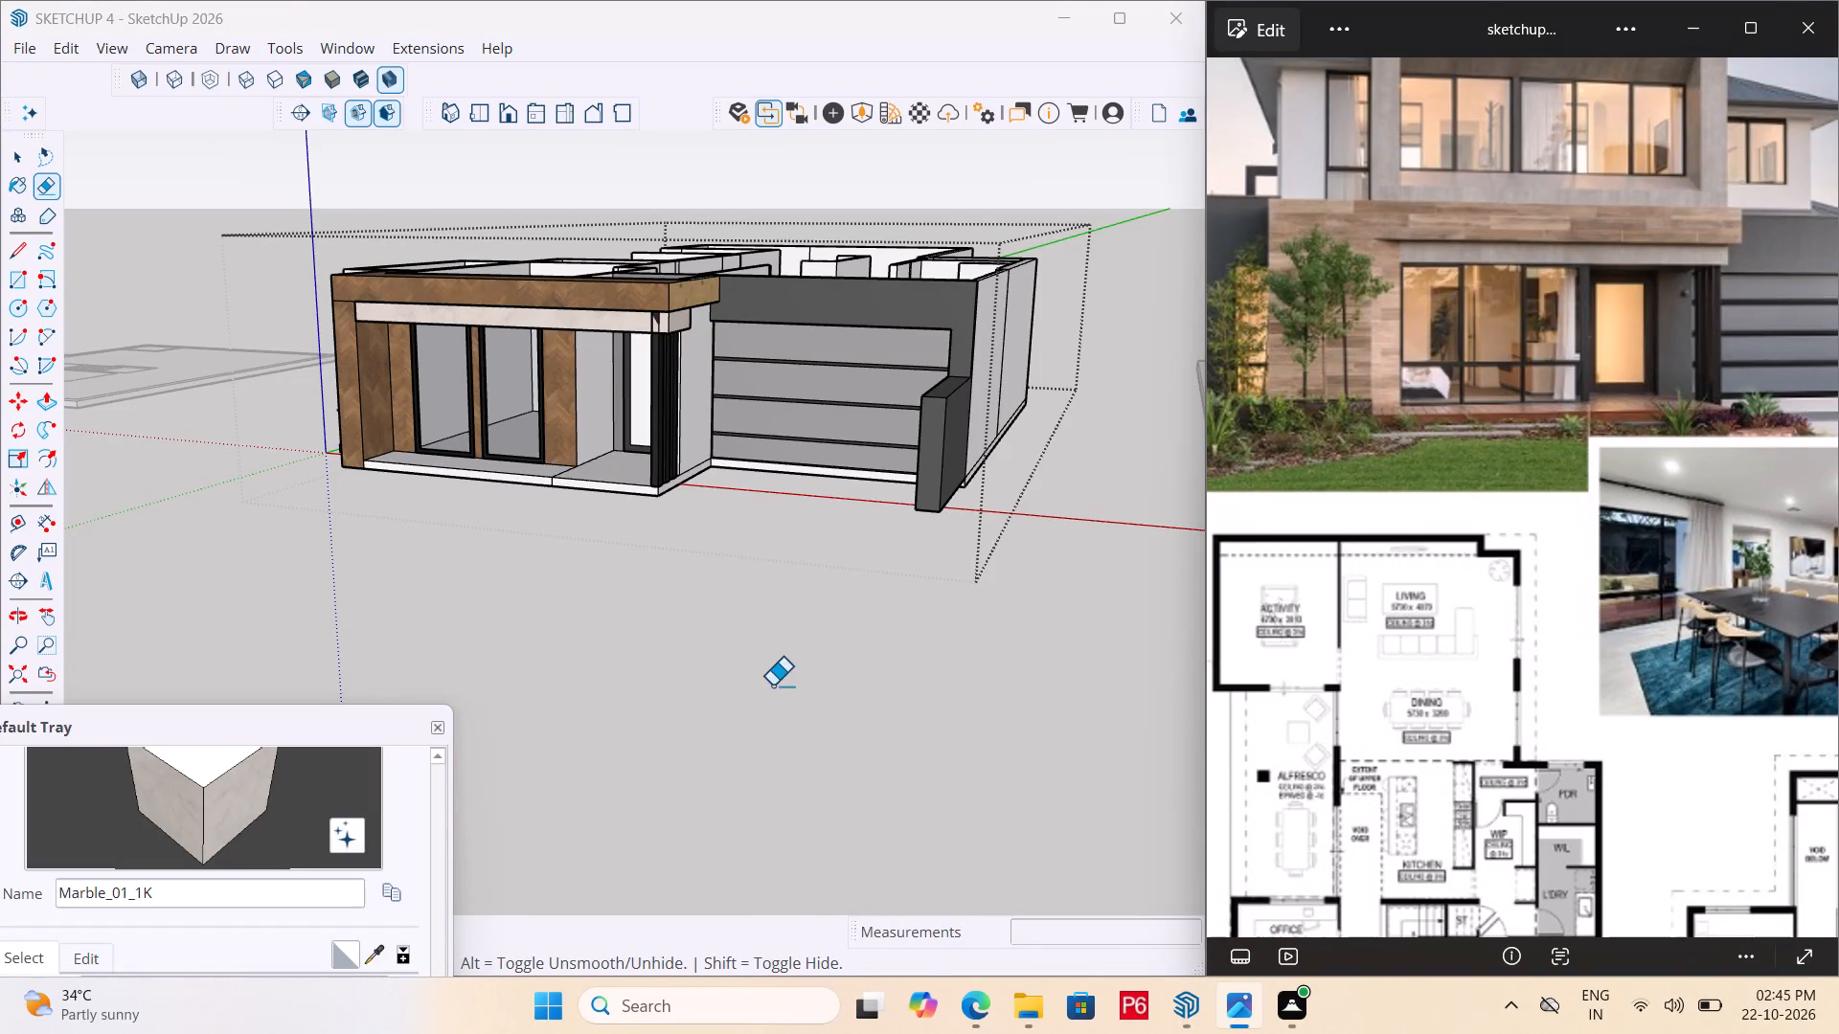
{"action": "left_click", "coordinate": [743, 691]}
{"action": "scroll", "coordinate": [638, 611], "scroll_direction": "down", "scroll_amount": 4}
{"action": "middle_click_drag", "start_coordinate": [639, 622], "coordinate": [687, 669]}
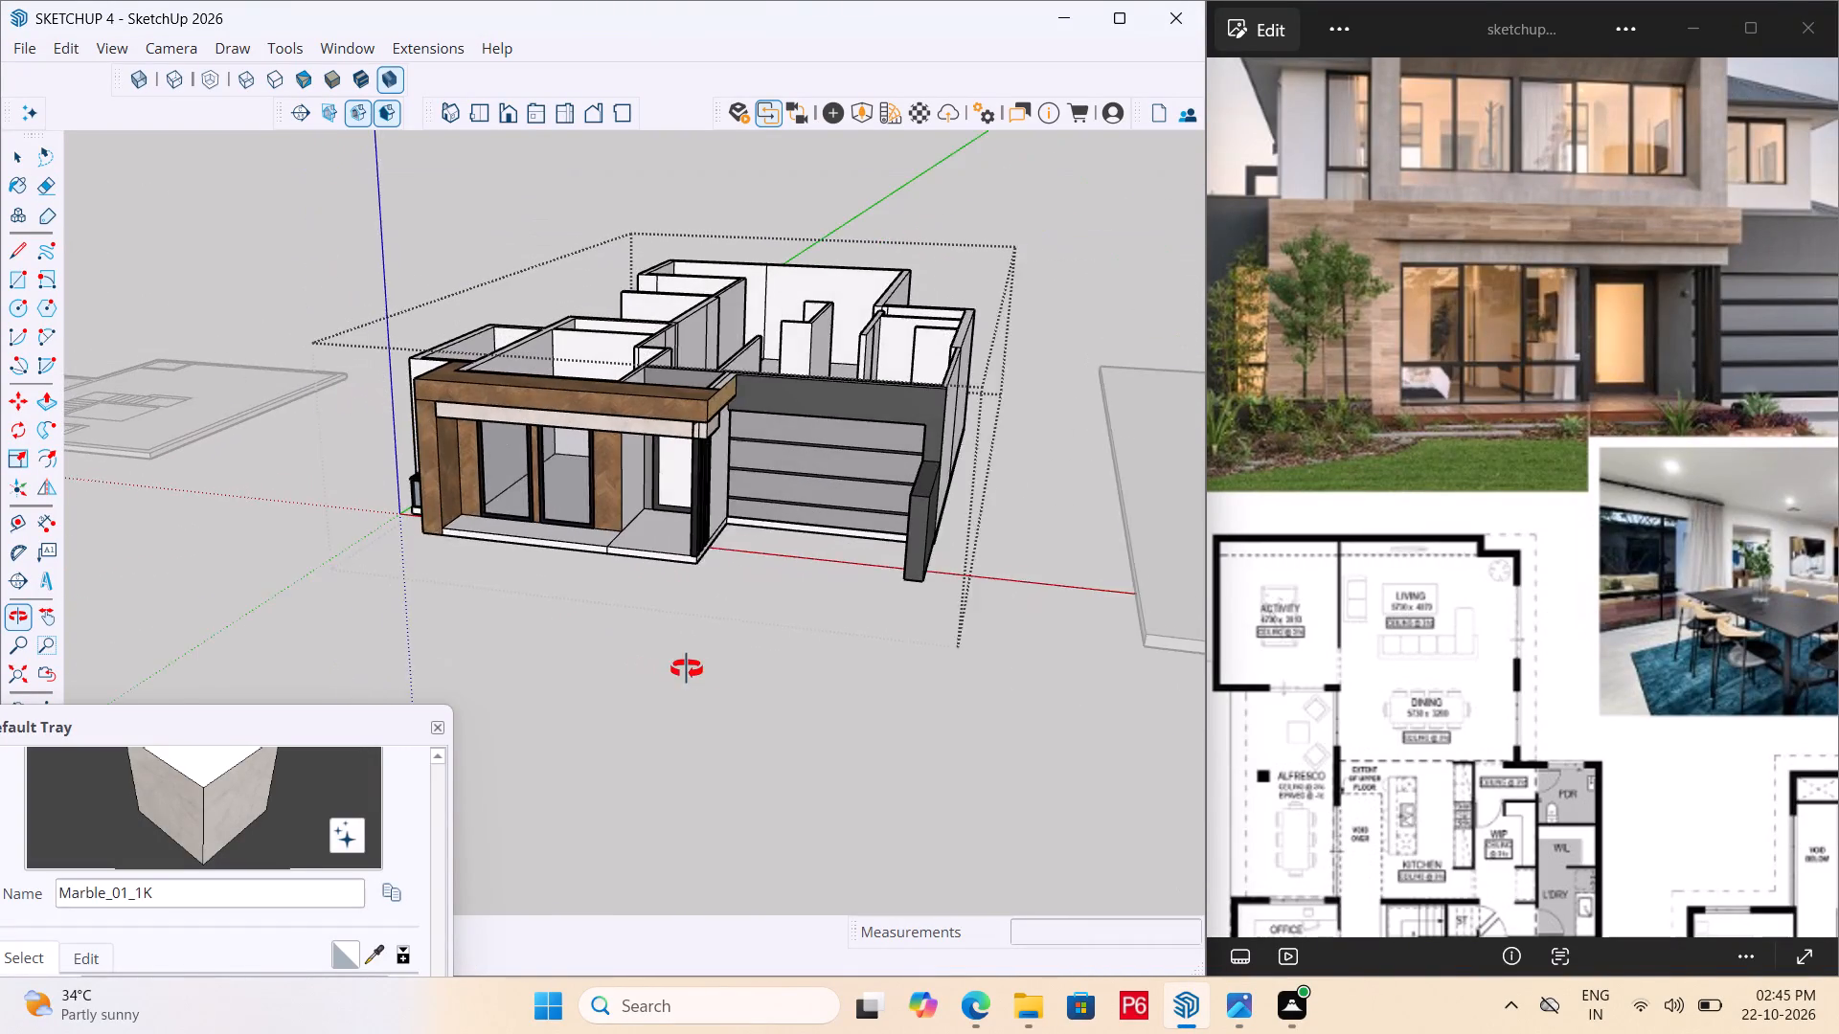
{"action": "middle_click_drag", "start_coordinate": [687, 669], "coordinate": [717, 664]}
{"action": "middle_click_drag", "start_coordinate": [762, 600], "coordinate": [966, 578]}
{"action": "scroll", "coordinate": [1137, 446], "scroll_direction": "up", "scroll_amount": 4}
{"action": "middle_click_drag", "start_coordinate": [797, 591], "coordinate": [917, 583]}
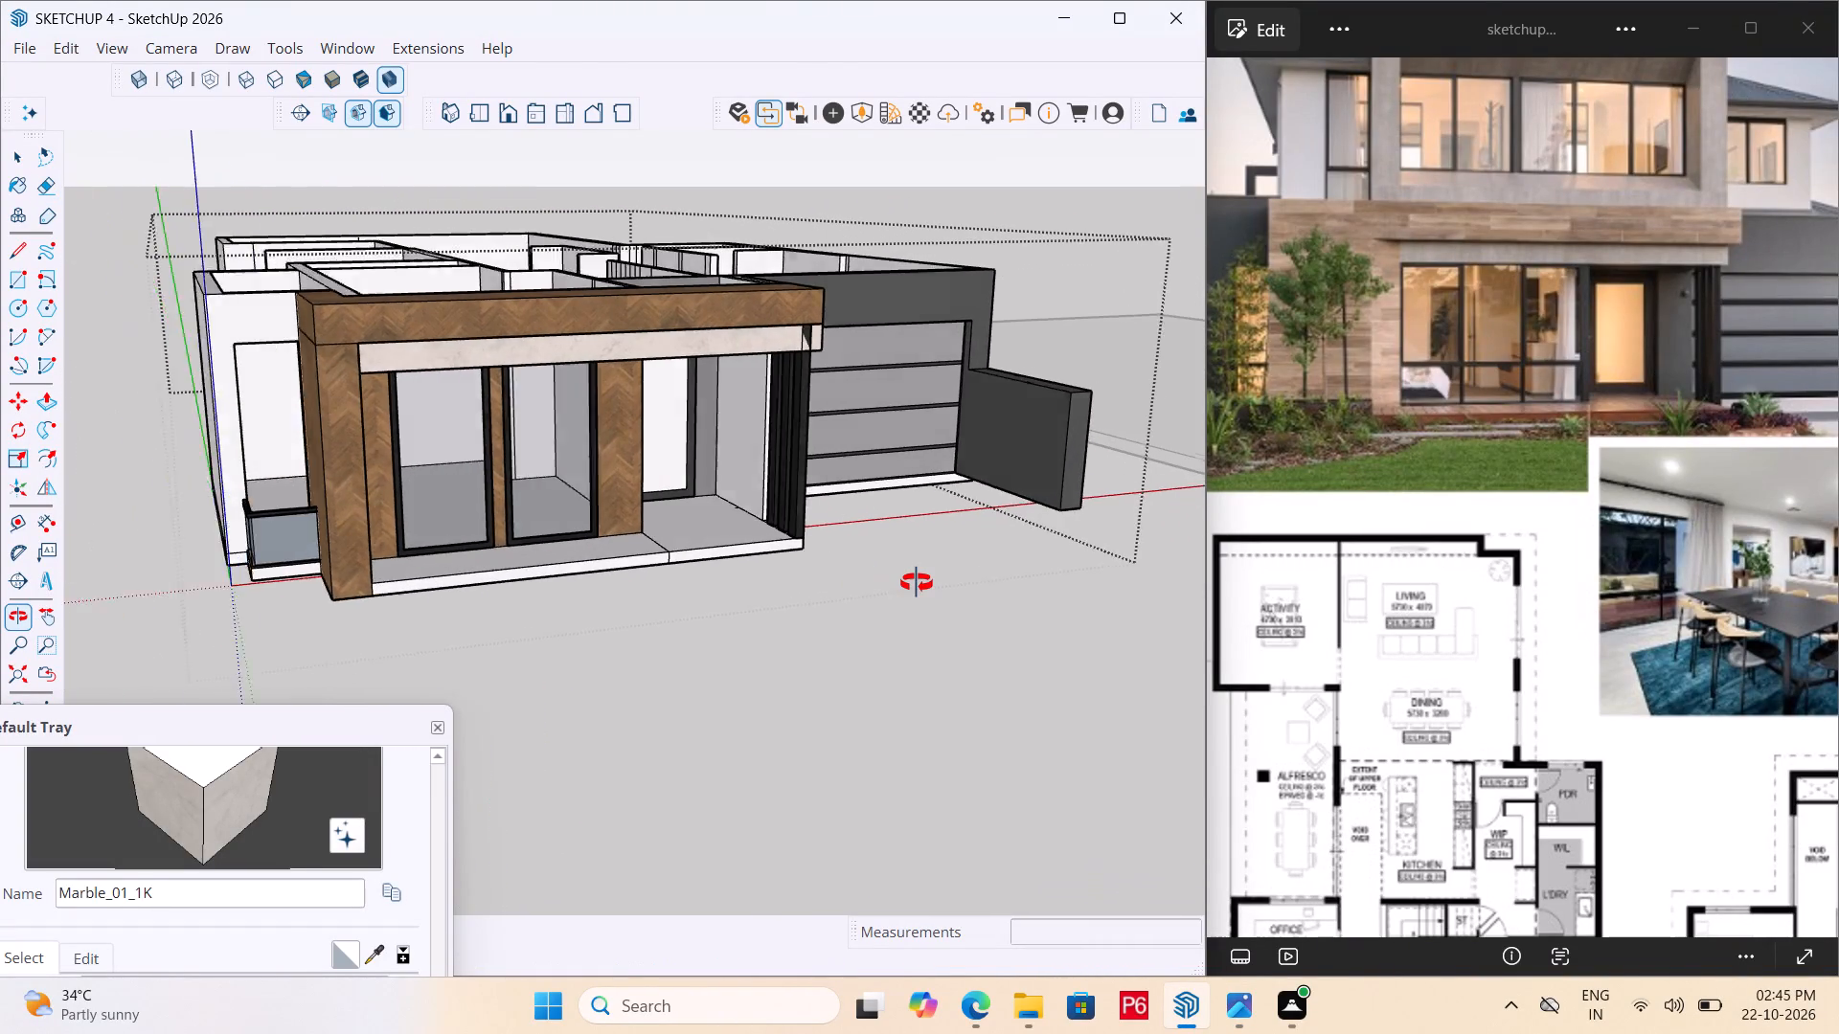
{"action": "middle_click_drag", "start_coordinate": [917, 583], "coordinate": [923, 583]}
{"action": "scroll", "coordinate": [789, 465], "scroll_direction": "up", "scroll_amount": 2}
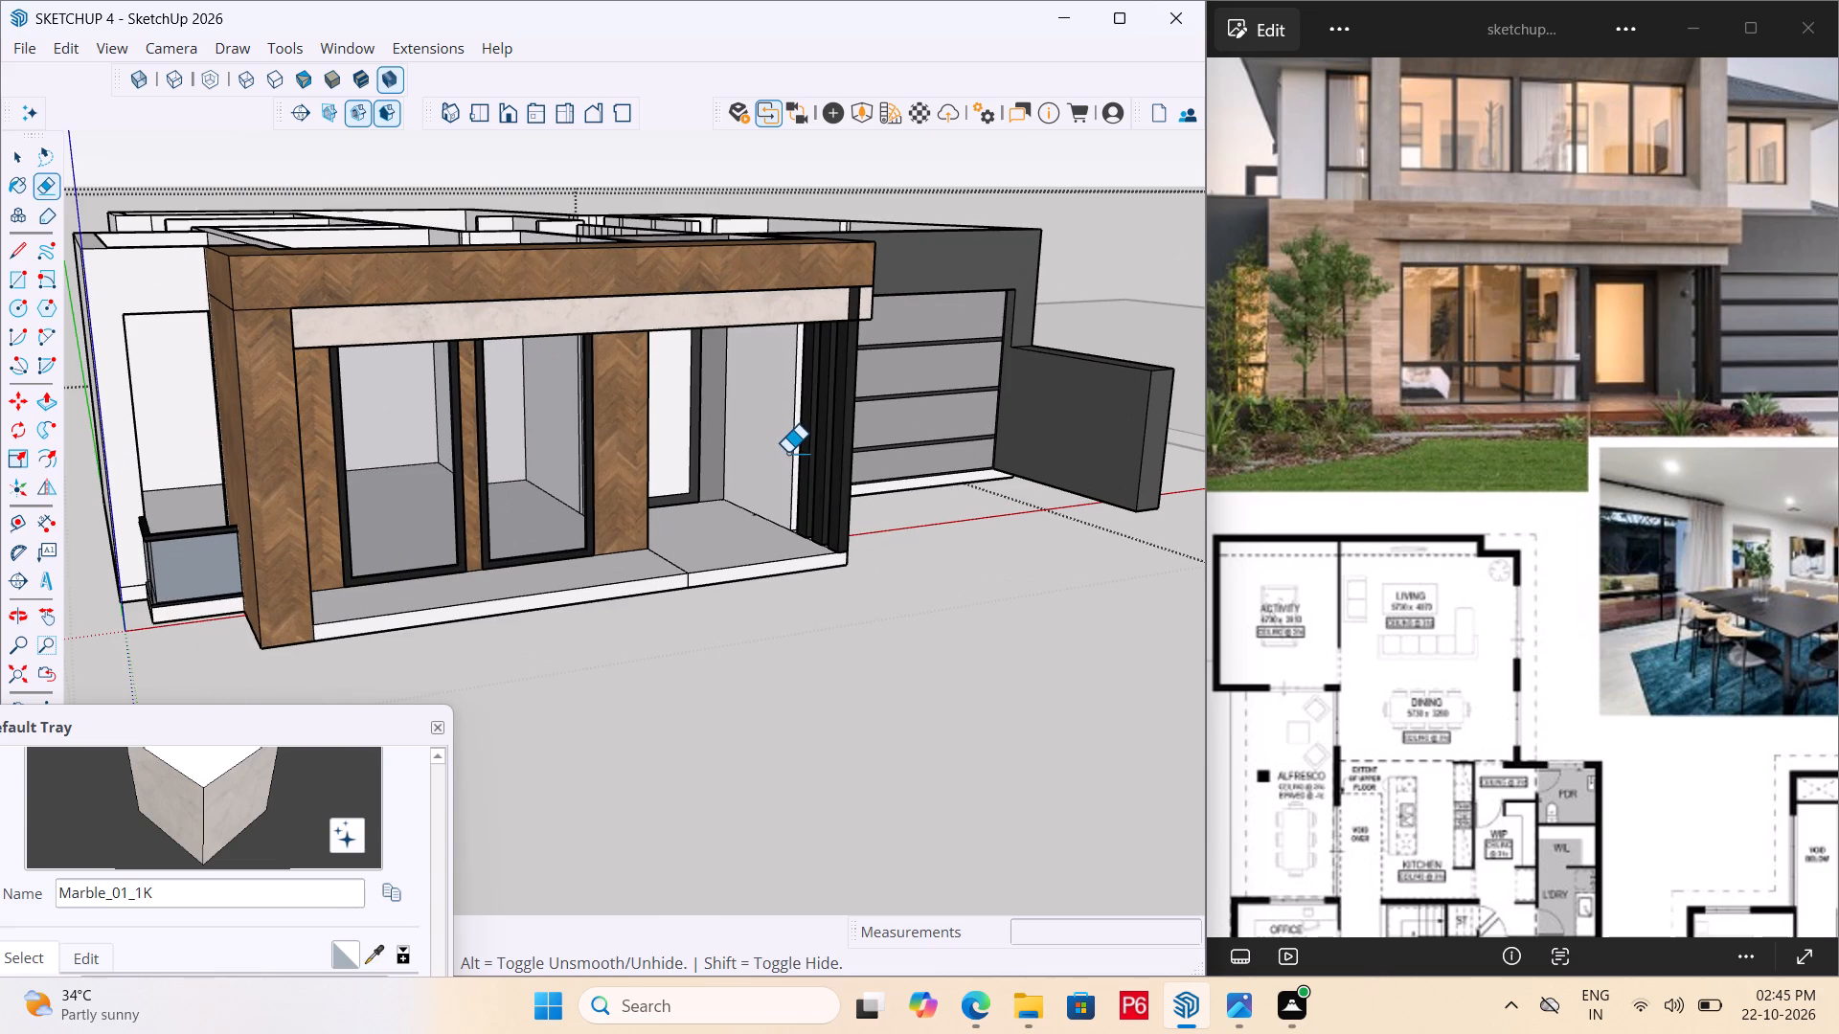
{"action": "scroll", "coordinate": [789, 455], "scroll_direction": "down", "scroll_amount": 3}
{"action": "middle_click_drag", "start_coordinate": [789, 455], "coordinate": [637, 534]}
{"action": "middle_click_drag", "start_coordinate": [709, 437], "coordinate": [344, 294]}
{"action": "left_click", "coordinate": [745, 700]}
Lower the top of the black corner post at the entry porch flush with the underside of the marble beam.
{"action": "key", "text": "space"}
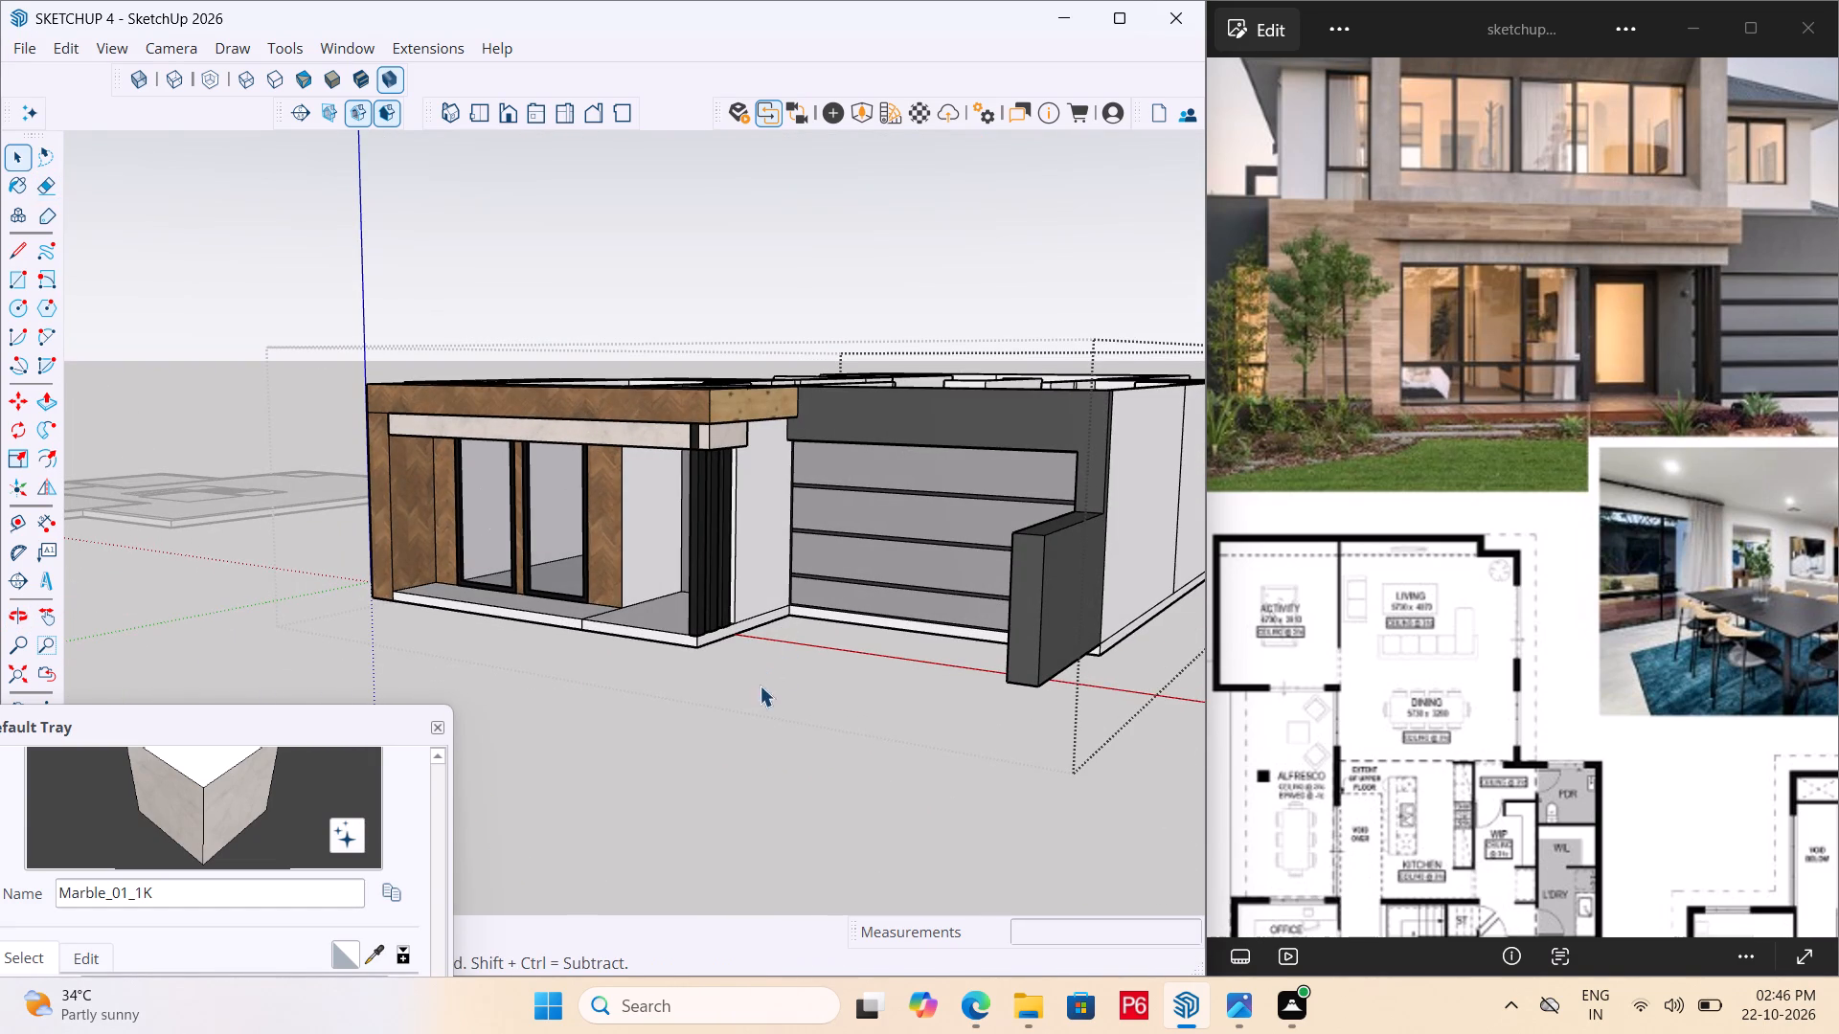
{"action": "left_click", "coordinate": [707, 568]}
{"action": "scroll", "coordinate": [720, 472], "scroll_direction": "up", "scroll_amount": 6}
{"action": "double_click", "coordinate": [682, 458]}
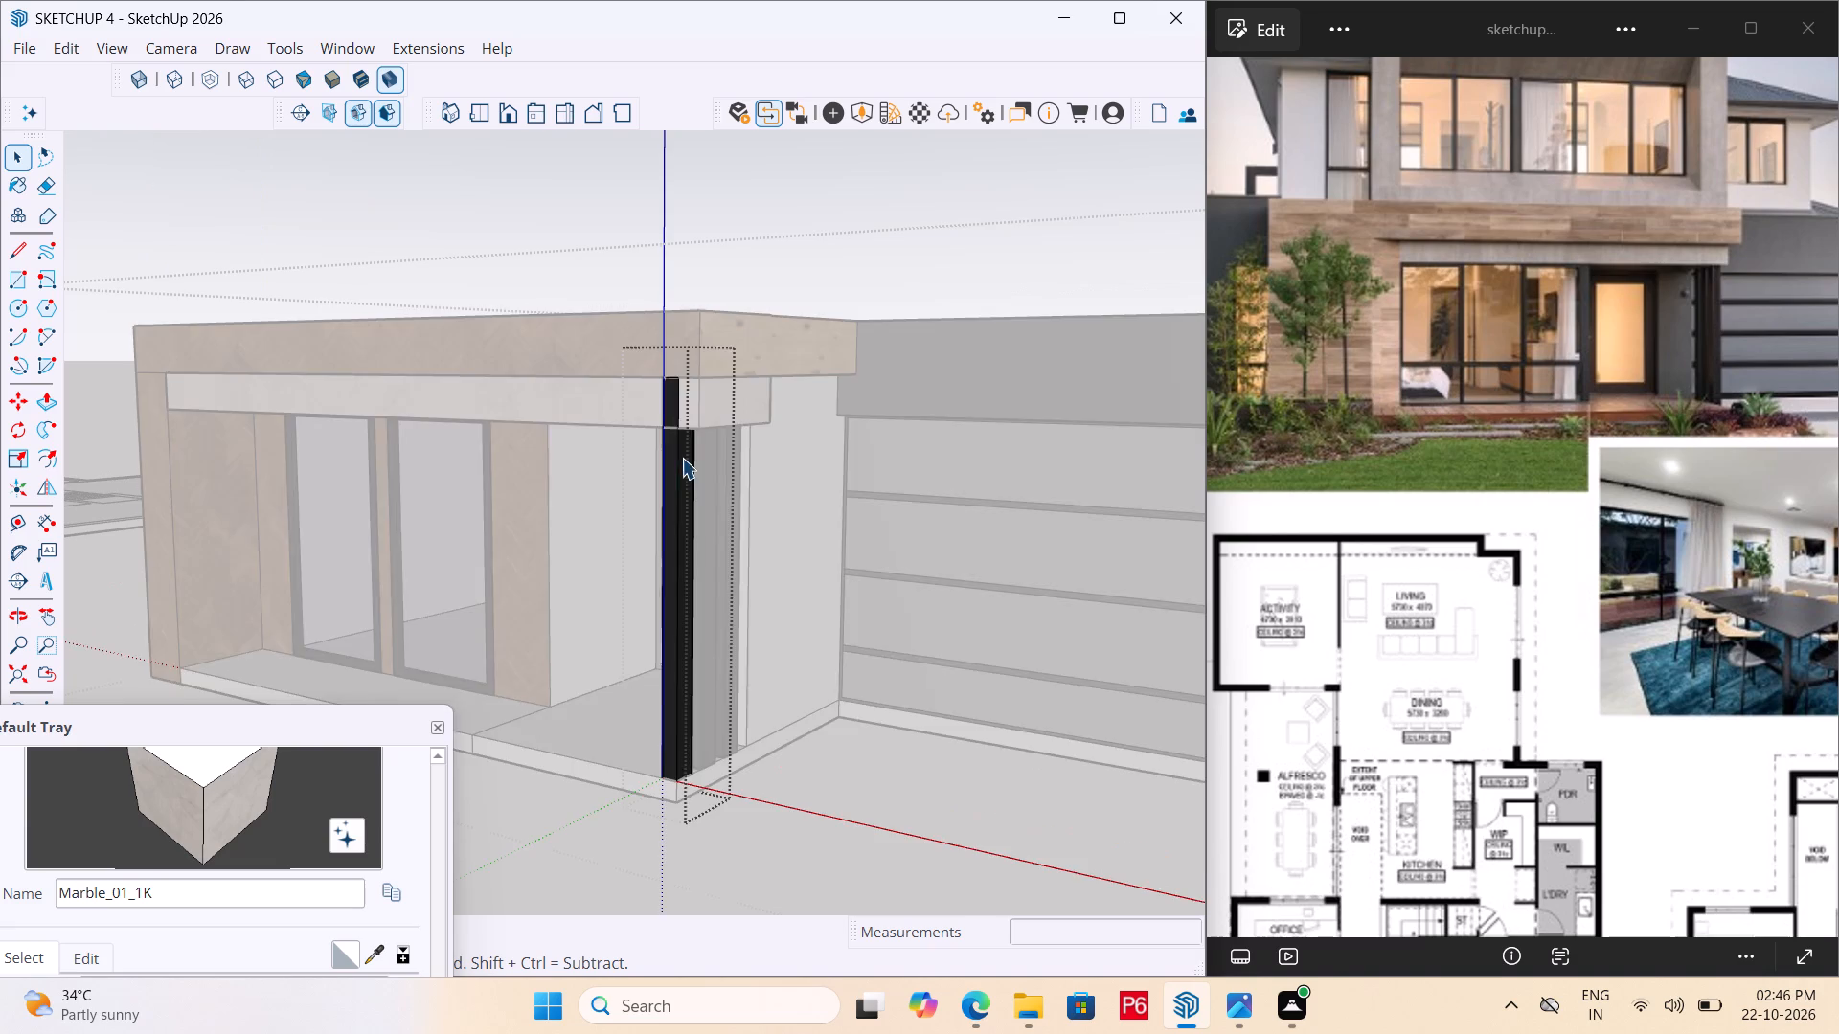
{"action": "scroll", "coordinate": [702, 390], "scroll_direction": "up", "scroll_amount": 4}
{"action": "middle_click_drag", "start_coordinate": [699, 389], "coordinate": [760, 602]}
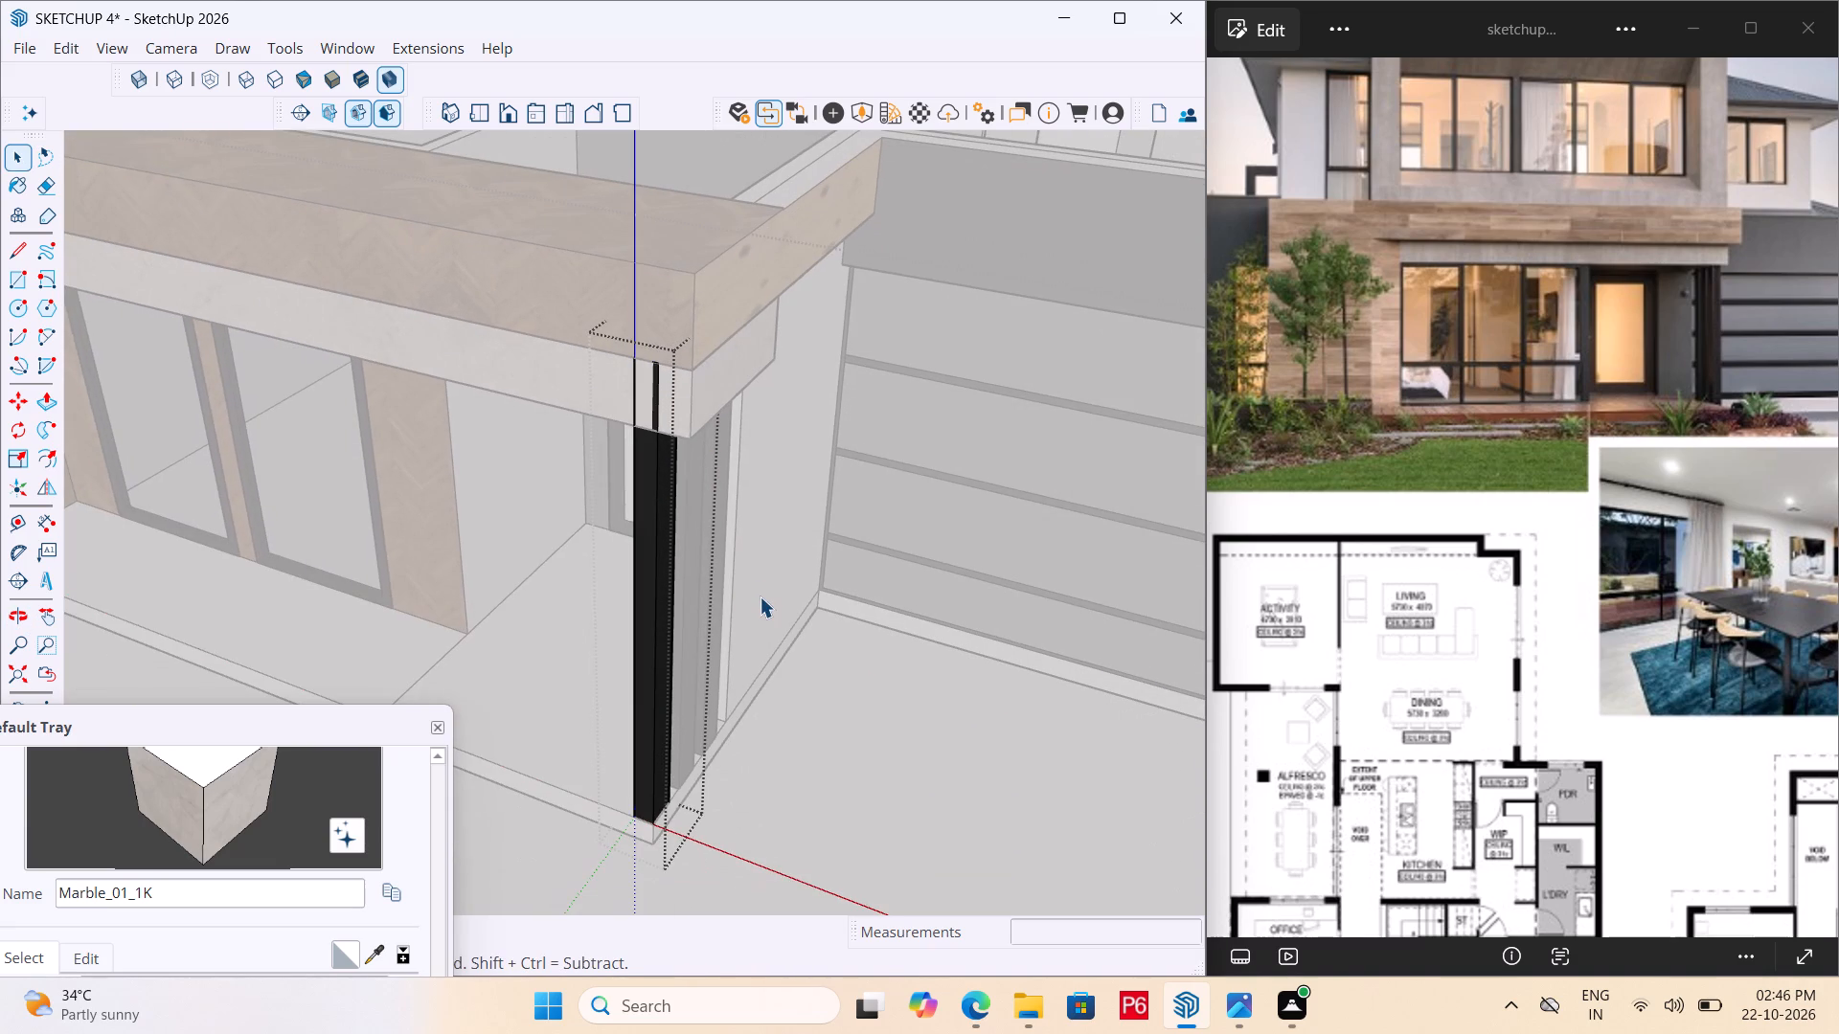
{"action": "key", "text": "p"}
{"action": "scroll", "coordinate": [664, 326], "scroll_direction": "up", "scroll_amount": 6}
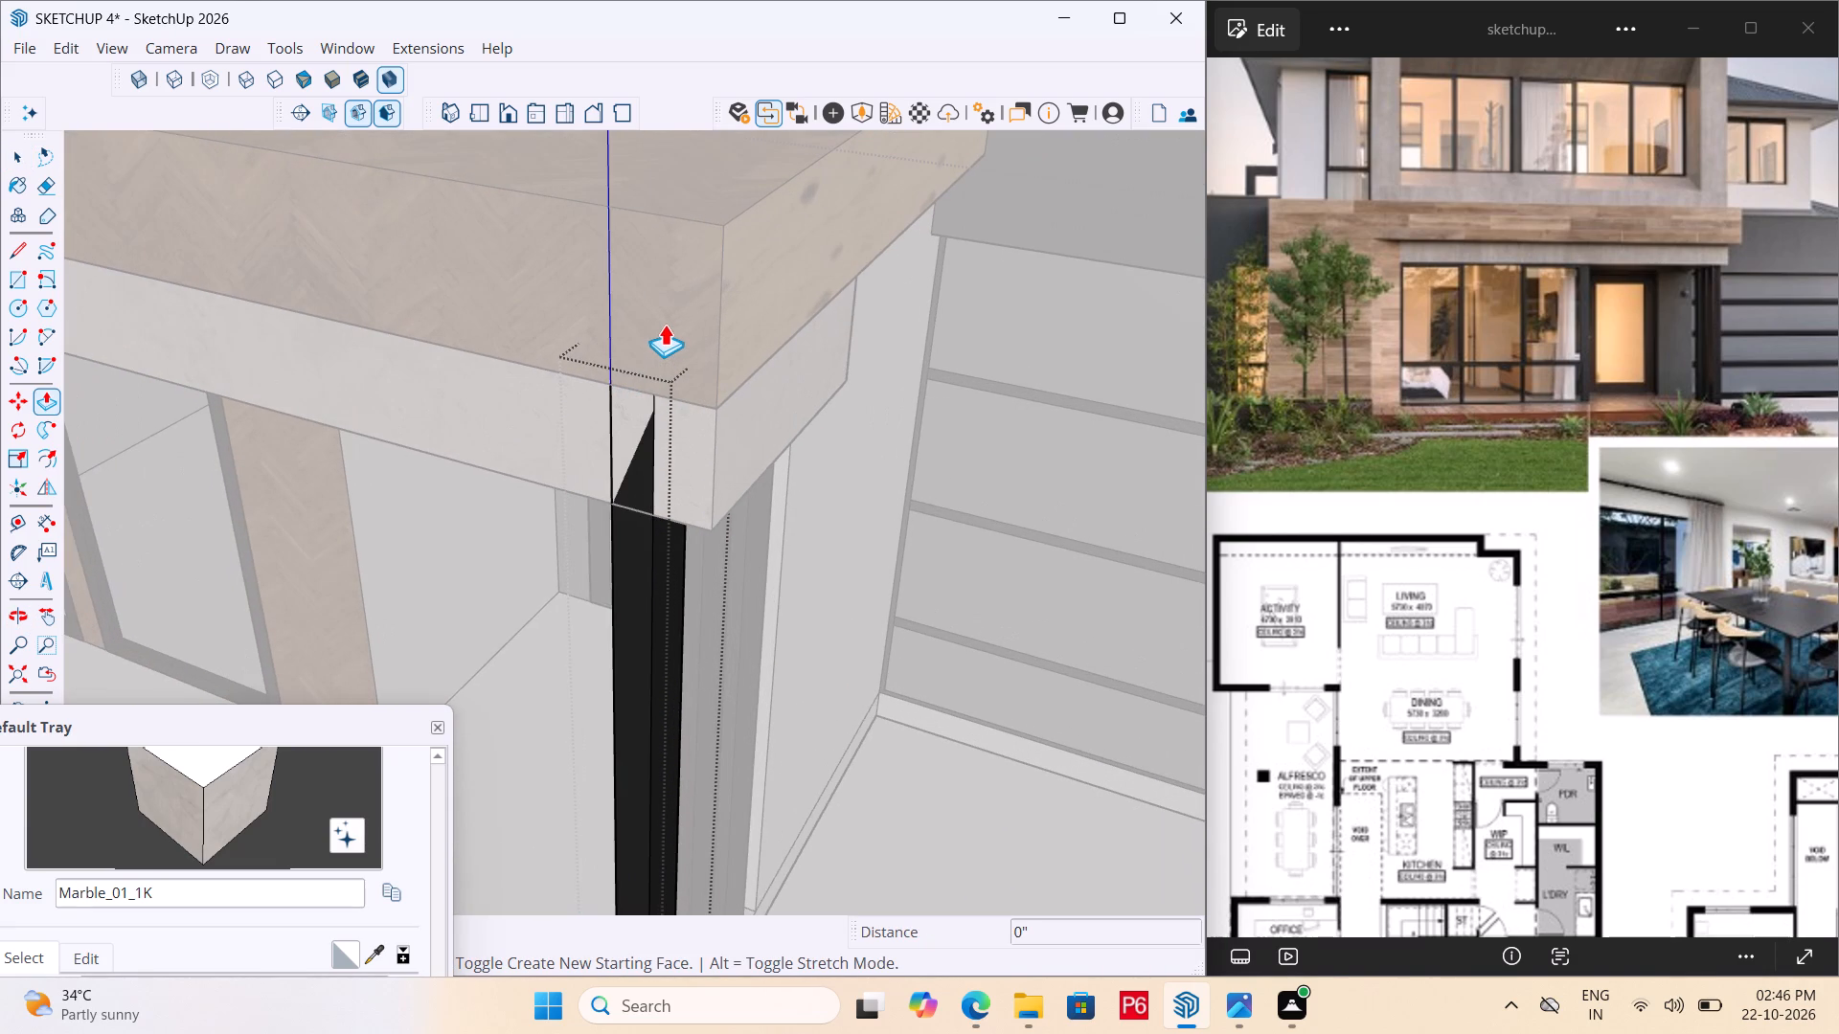
{"action": "scroll", "coordinate": [652, 404], "scroll_direction": "up", "scroll_amount": 6}
{"action": "scroll", "coordinate": [717, 350], "scroll_direction": "down", "scroll_amount": 3}
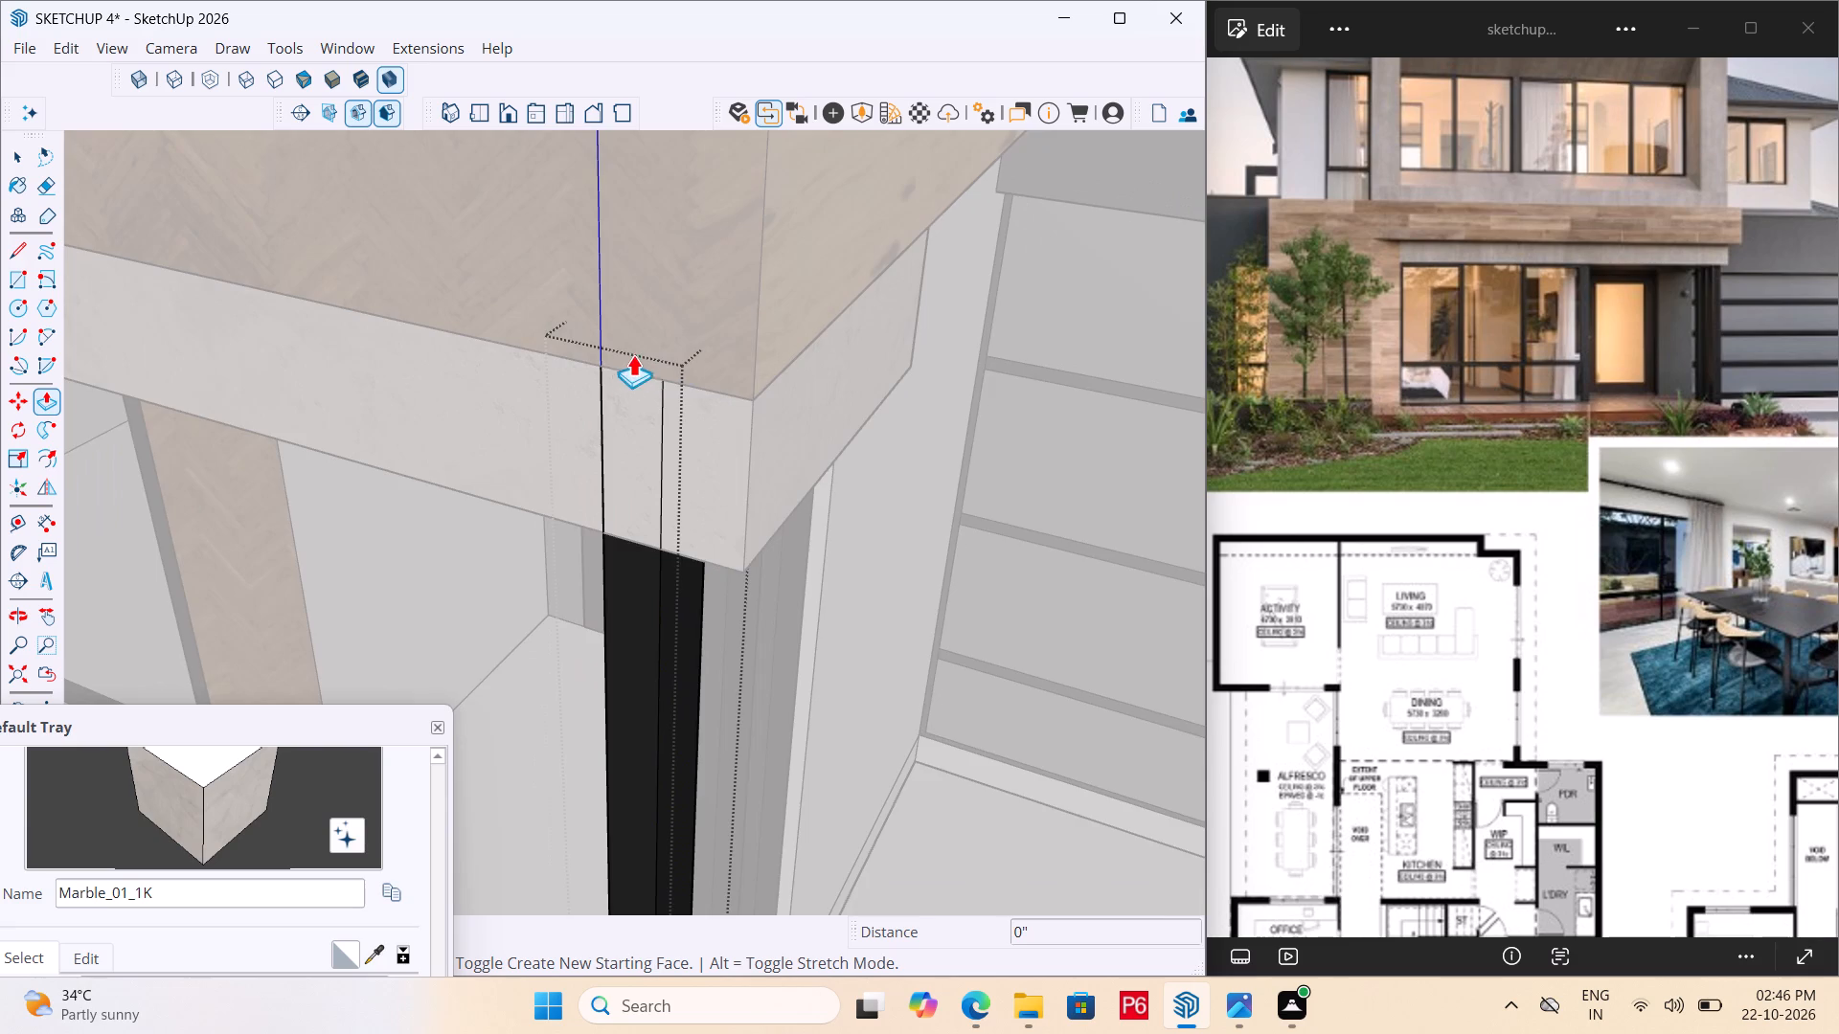
{"action": "scroll", "coordinate": [643, 338], "scroll_direction": "up", "scroll_amount": 18}
{"action": "left_click", "coordinate": [625, 479]}
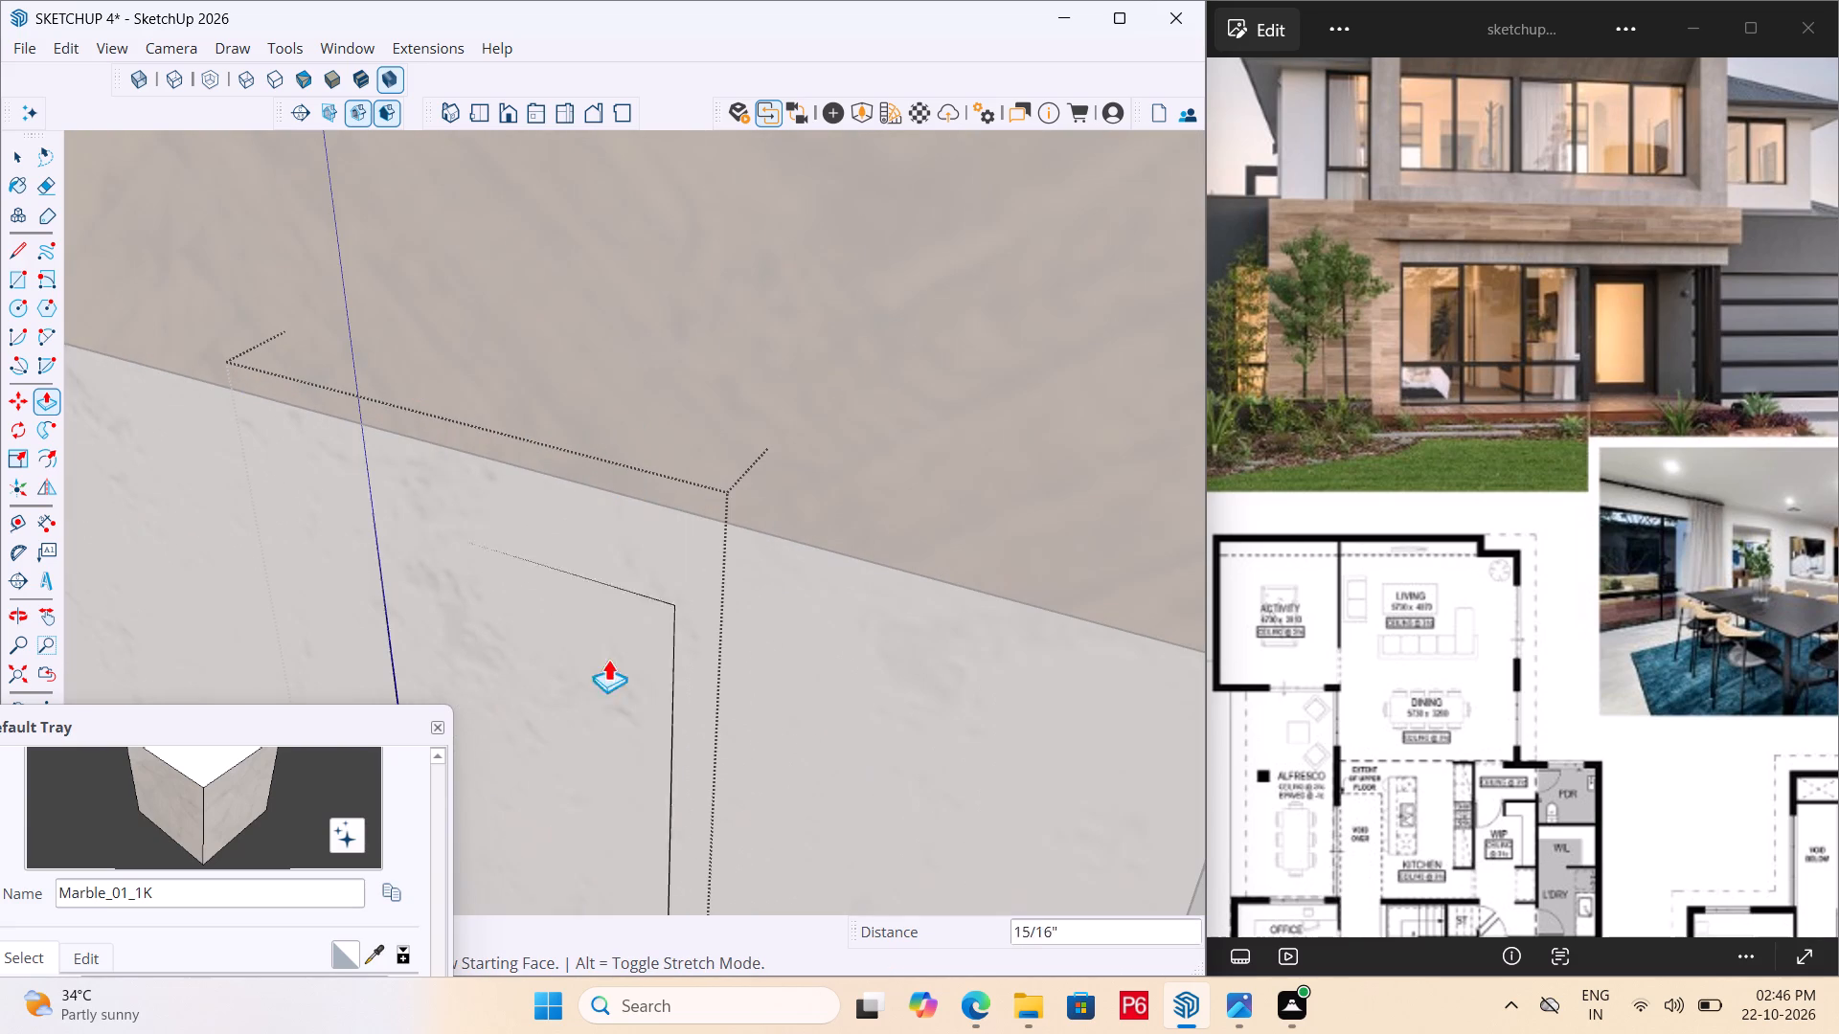
{"action": "scroll", "coordinate": [663, 560], "scroll_direction": "down", "scroll_amount": 14}
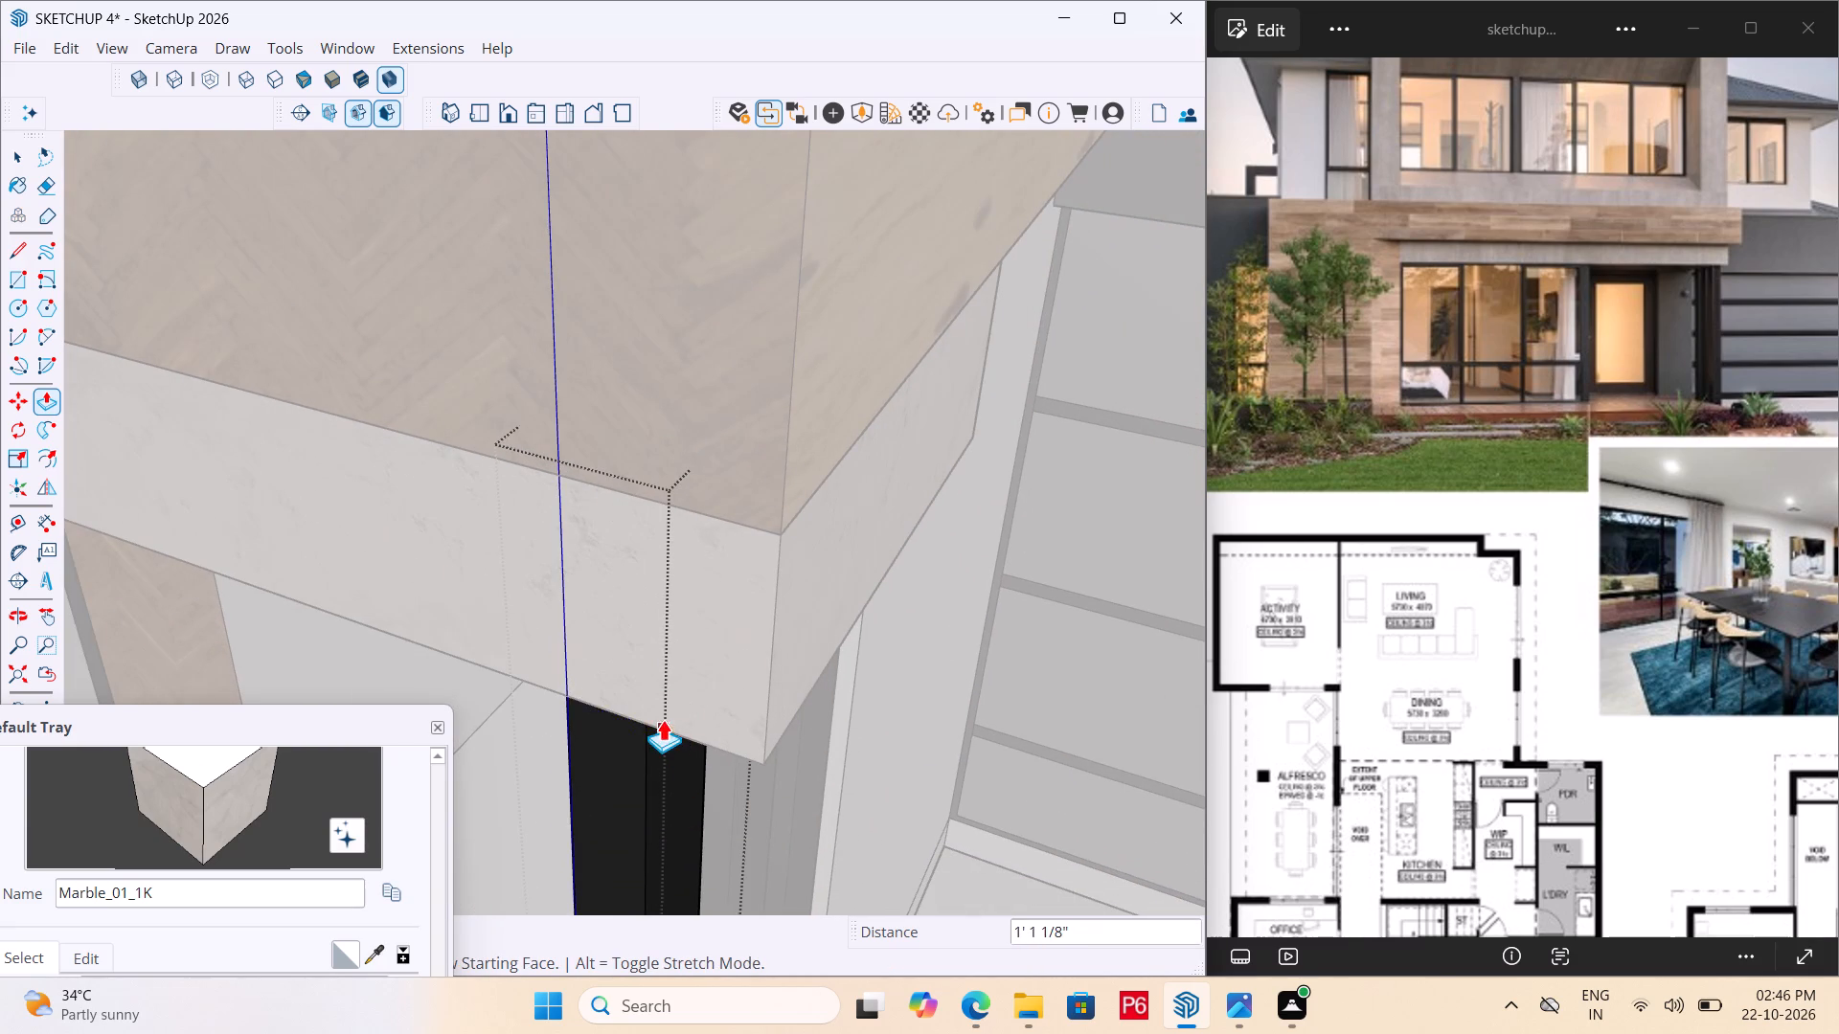
{"action": "left_click", "coordinate": [737, 755]}
{"action": "middle_click_drag", "start_coordinate": [741, 683], "coordinate": [627, 464]}
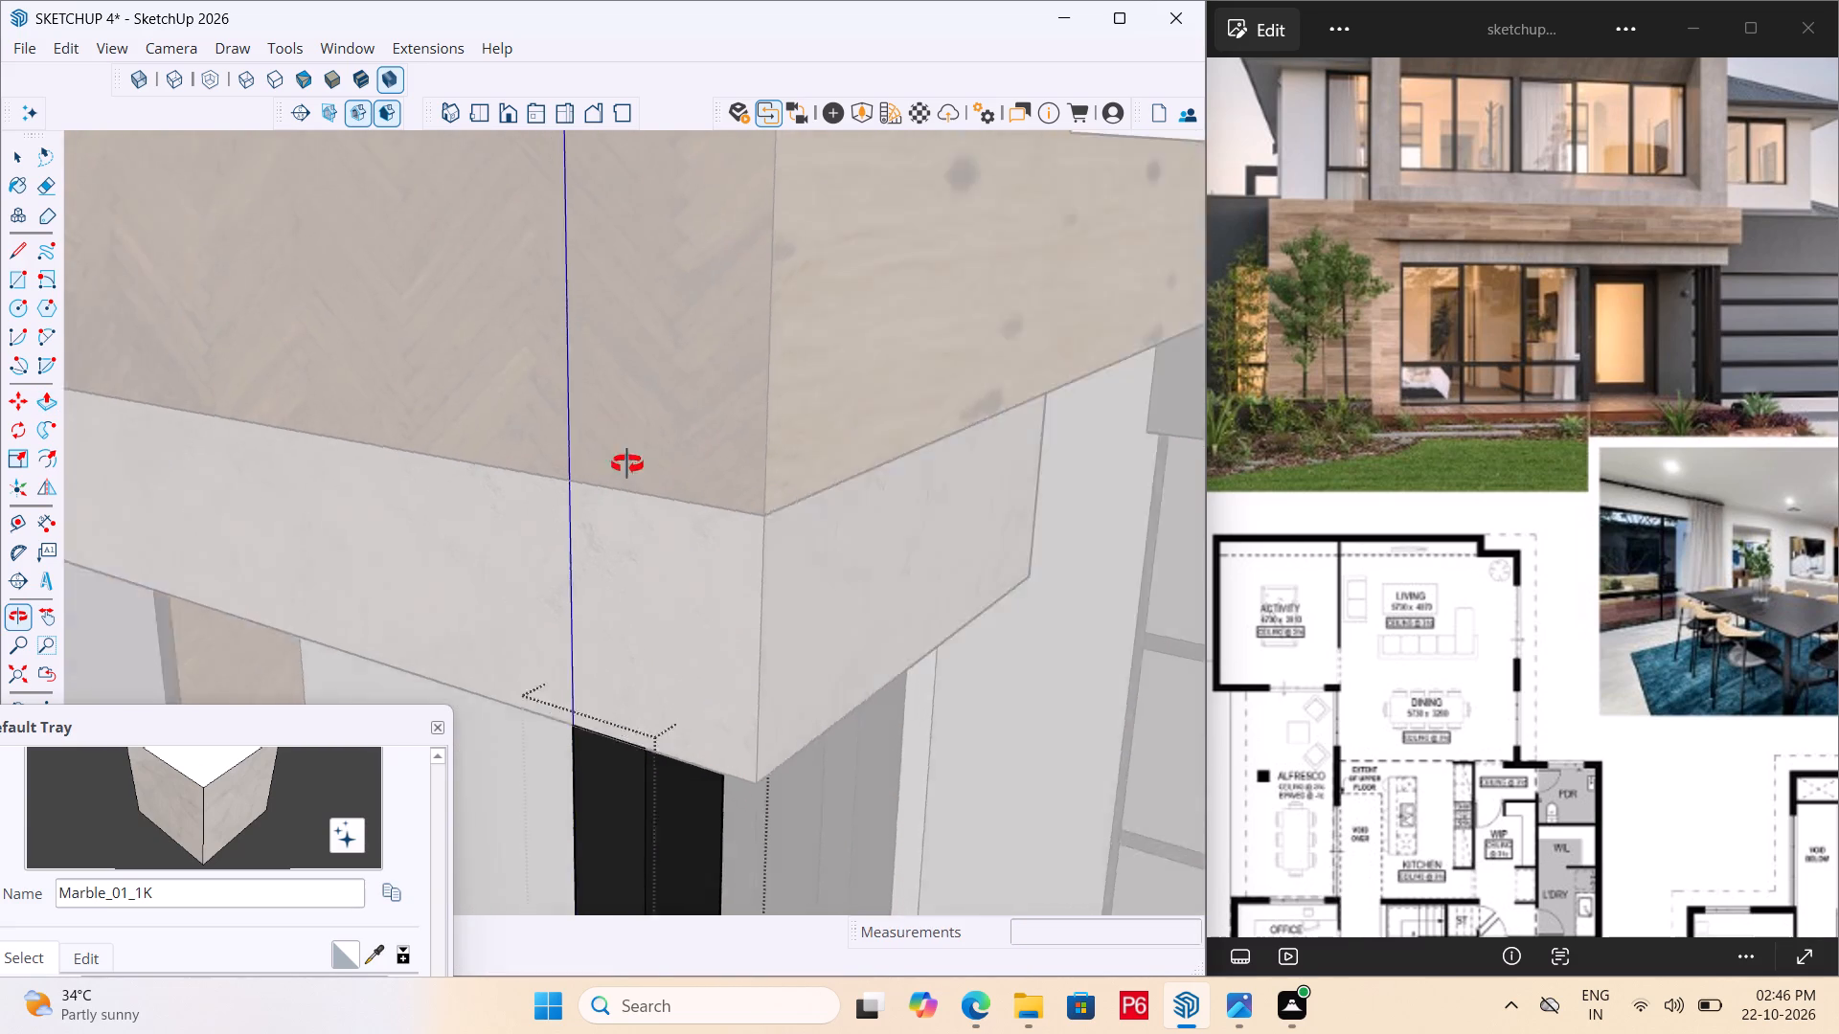
{"action": "middle_click_drag", "start_coordinate": [627, 464], "coordinate": [533, 214]}
{"action": "scroll", "coordinate": [638, 488], "scroll_direction": "down", "scroll_amount": 6}
{"action": "scroll", "coordinate": [747, 604], "scroll_direction": "down", "scroll_amount": 13}
{"action": "key", "text": "space"}
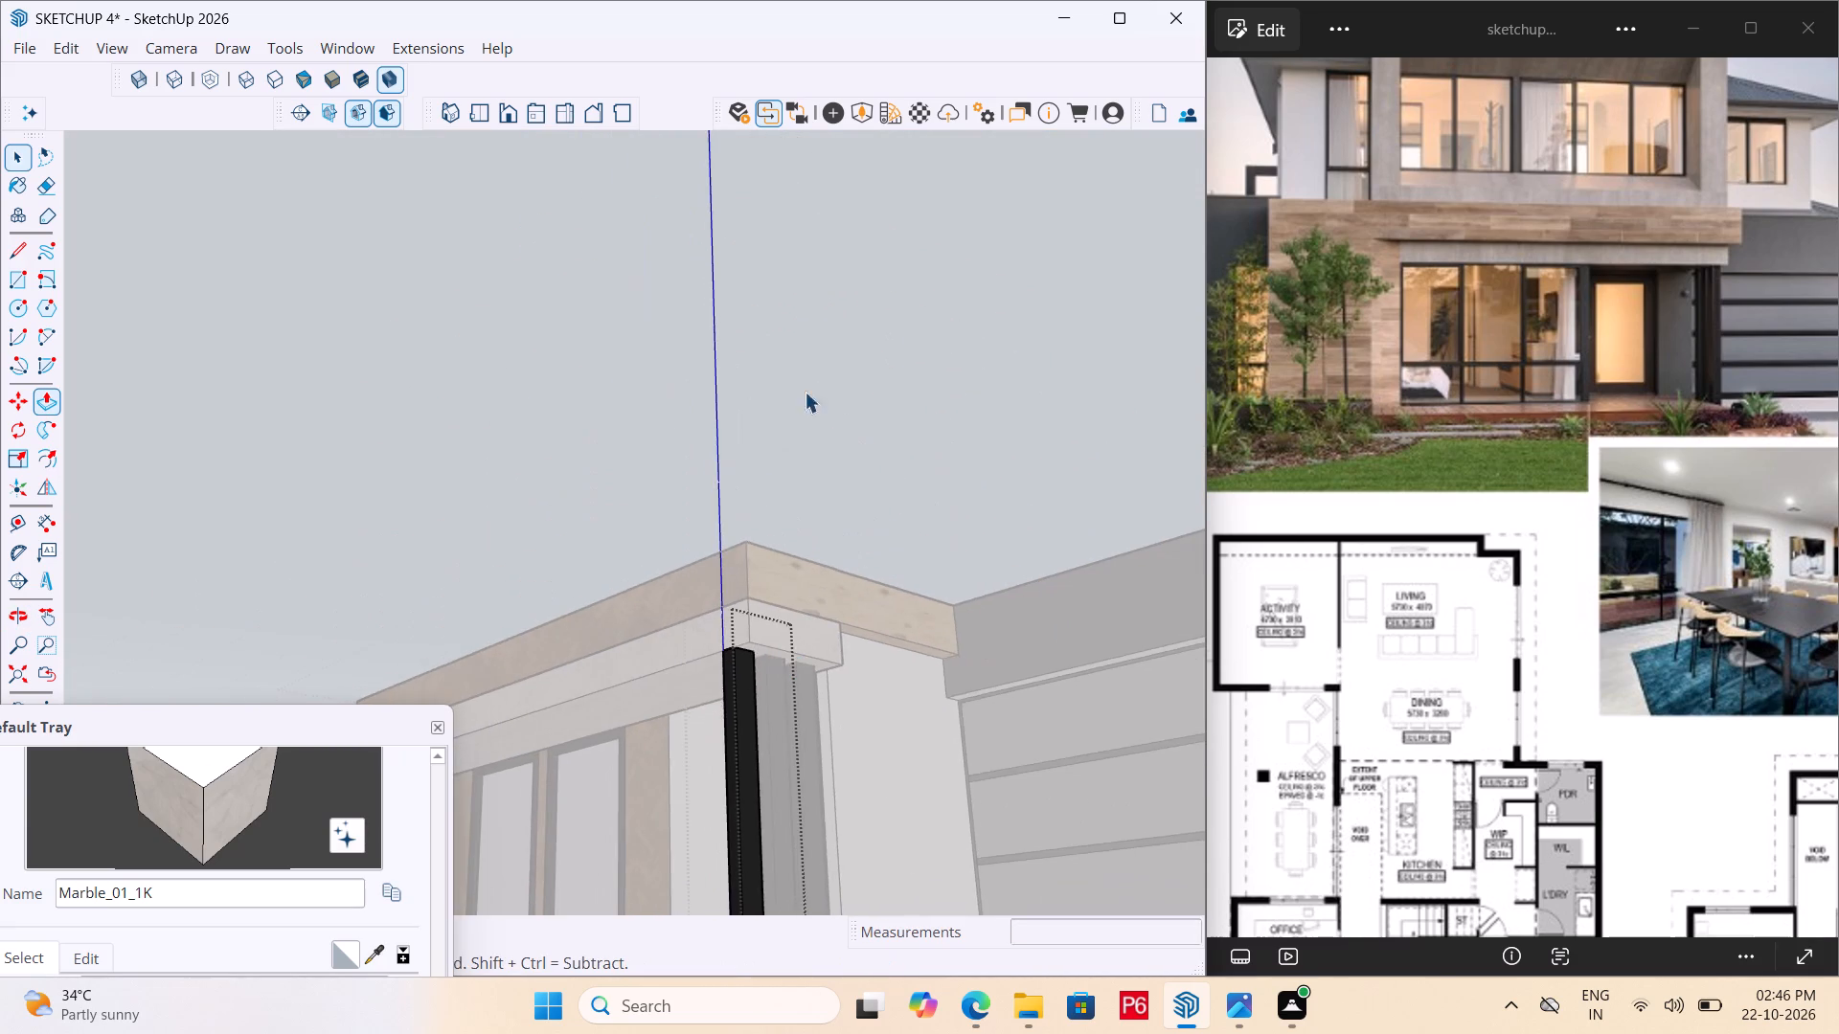
{"action": "left_click", "coordinate": [837, 384]}
Save the model with the shortened porch post.
{"action": "scroll", "coordinate": [683, 519], "scroll_direction": "down", "scroll_amount": 2}
{"action": "middle_click_drag", "start_coordinate": [683, 519], "coordinate": [806, 733]}
{"action": "scroll", "coordinate": [791, 460], "scroll_direction": "down", "scroll_amount": 6}
{"action": "key", "text": "ctrl+s"}
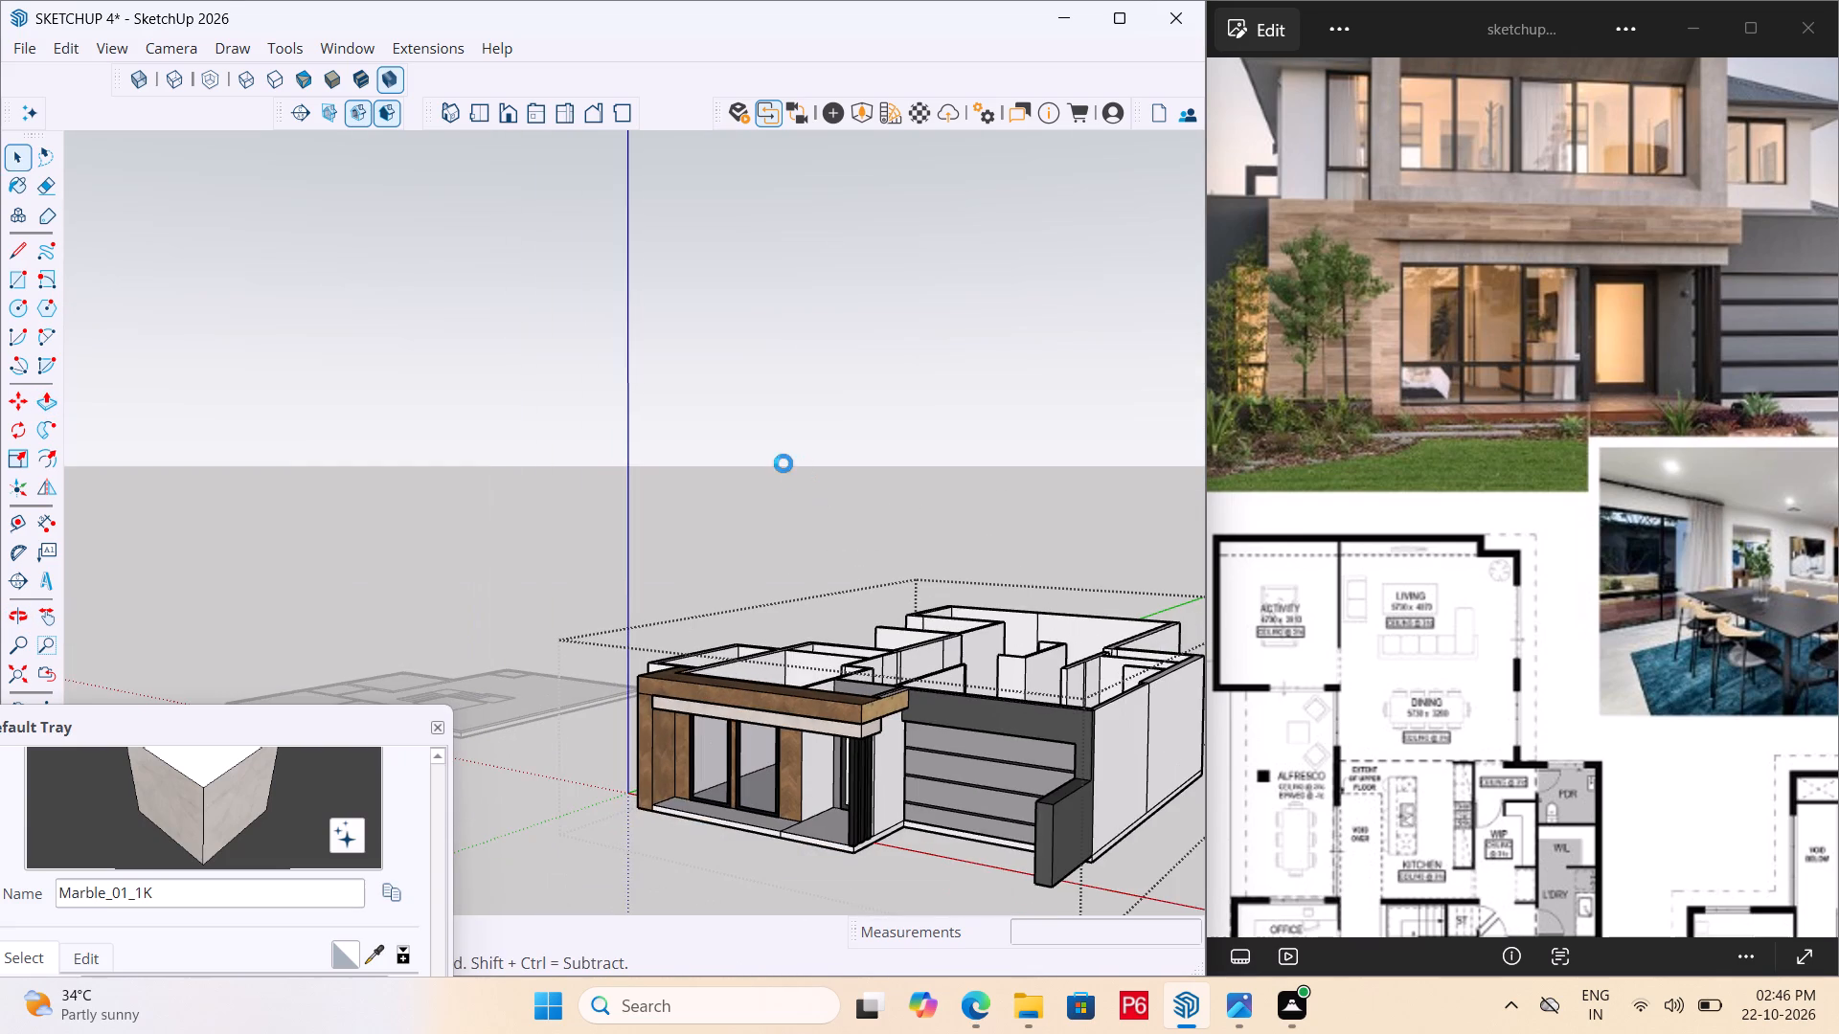
{"action": "key", "text": "ctrl+s"}
{"action": "key", "text": "ctrl+s"}
Inspect the open-topped ground floor and its wall layout from the front and from above.
{"action": "scroll", "coordinate": [741, 627], "scroll_direction": "down", "scroll_amount": 3}
{"action": "middle_click_drag", "start_coordinate": [741, 627], "coordinate": [707, 664]}
{"action": "scroll", "coordinate": [814, 791], "scroll_direction": "up", "scroll_amount": 1}
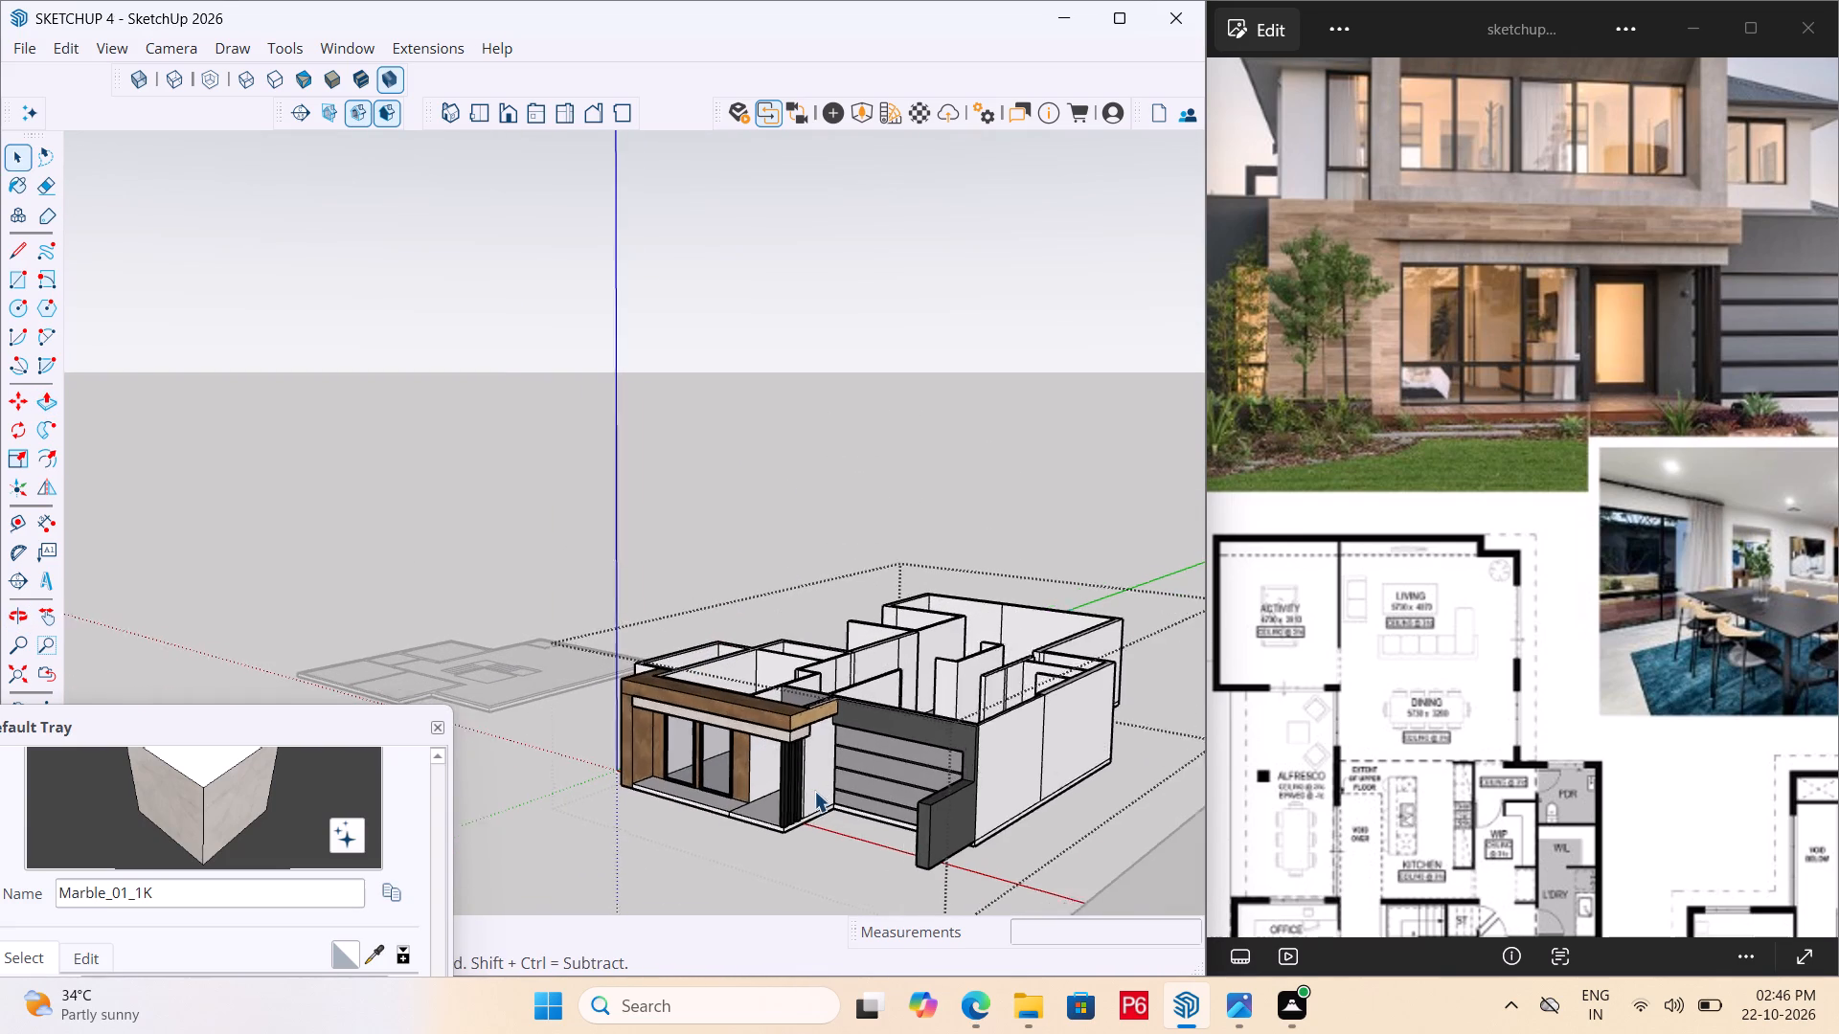
{"action": "scroll", "coordinate": [814, 791], "scroll_direction": "up", "scroll_amount": 7}
{"action": "scroll", "coordinate": [644, 631], "scroll_direction": "down", "scroll_amount": 10}
{"action": "middle_click_drag", "start_coordinate": [641, 645], "coordinate": [664, 645]}
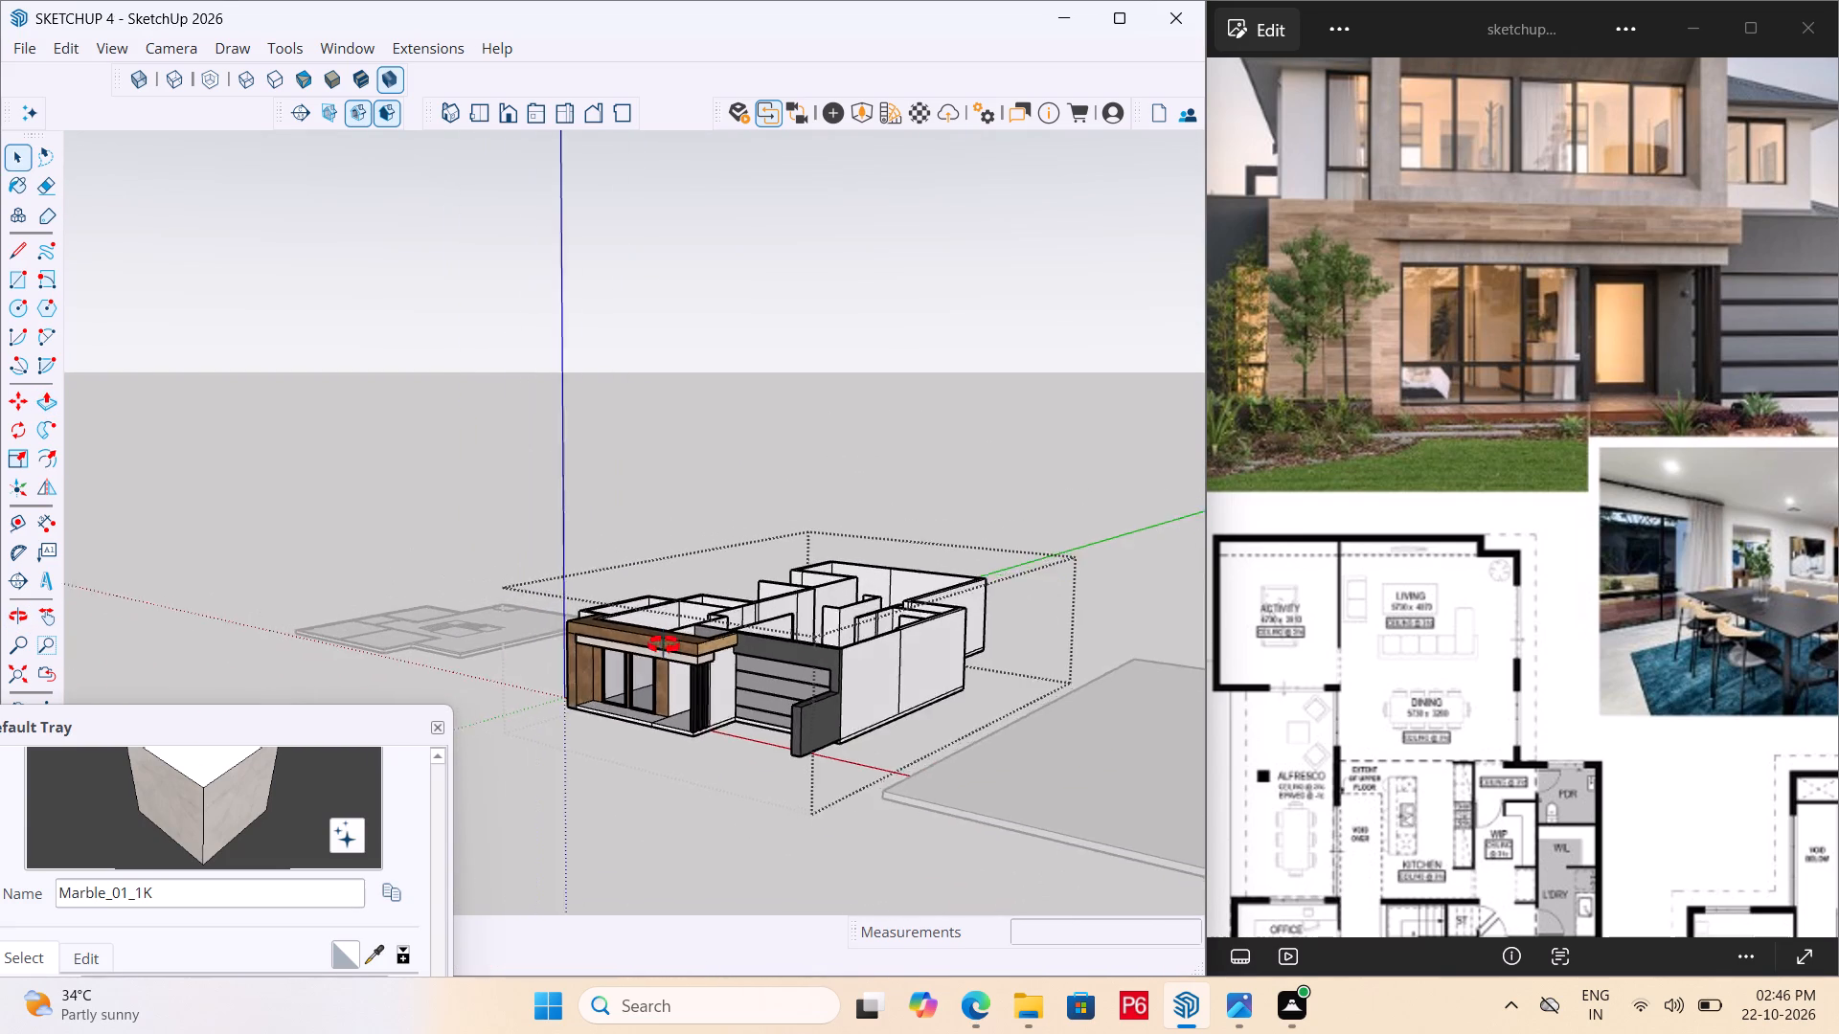
{"action": "middle_click_drag", "start_coordinate": [664, 645], "coordinate": [798, 652]}
{"action": "scroll", "coordinate": [535, 752], "scroll_direction": "down", "scroll_amount": 4}
{"action": "scroll", "coordinate": [631, 663], "scroll_direction": "down", "scroll_amount": 1}
{"action": "middle_click_drag", "start_coordinate": [631, 663], "coordinate": [804, 755]}
{"action": "middle_click_drag", "start_coordinate": [796, 763], "coordinate": [692, 811]}
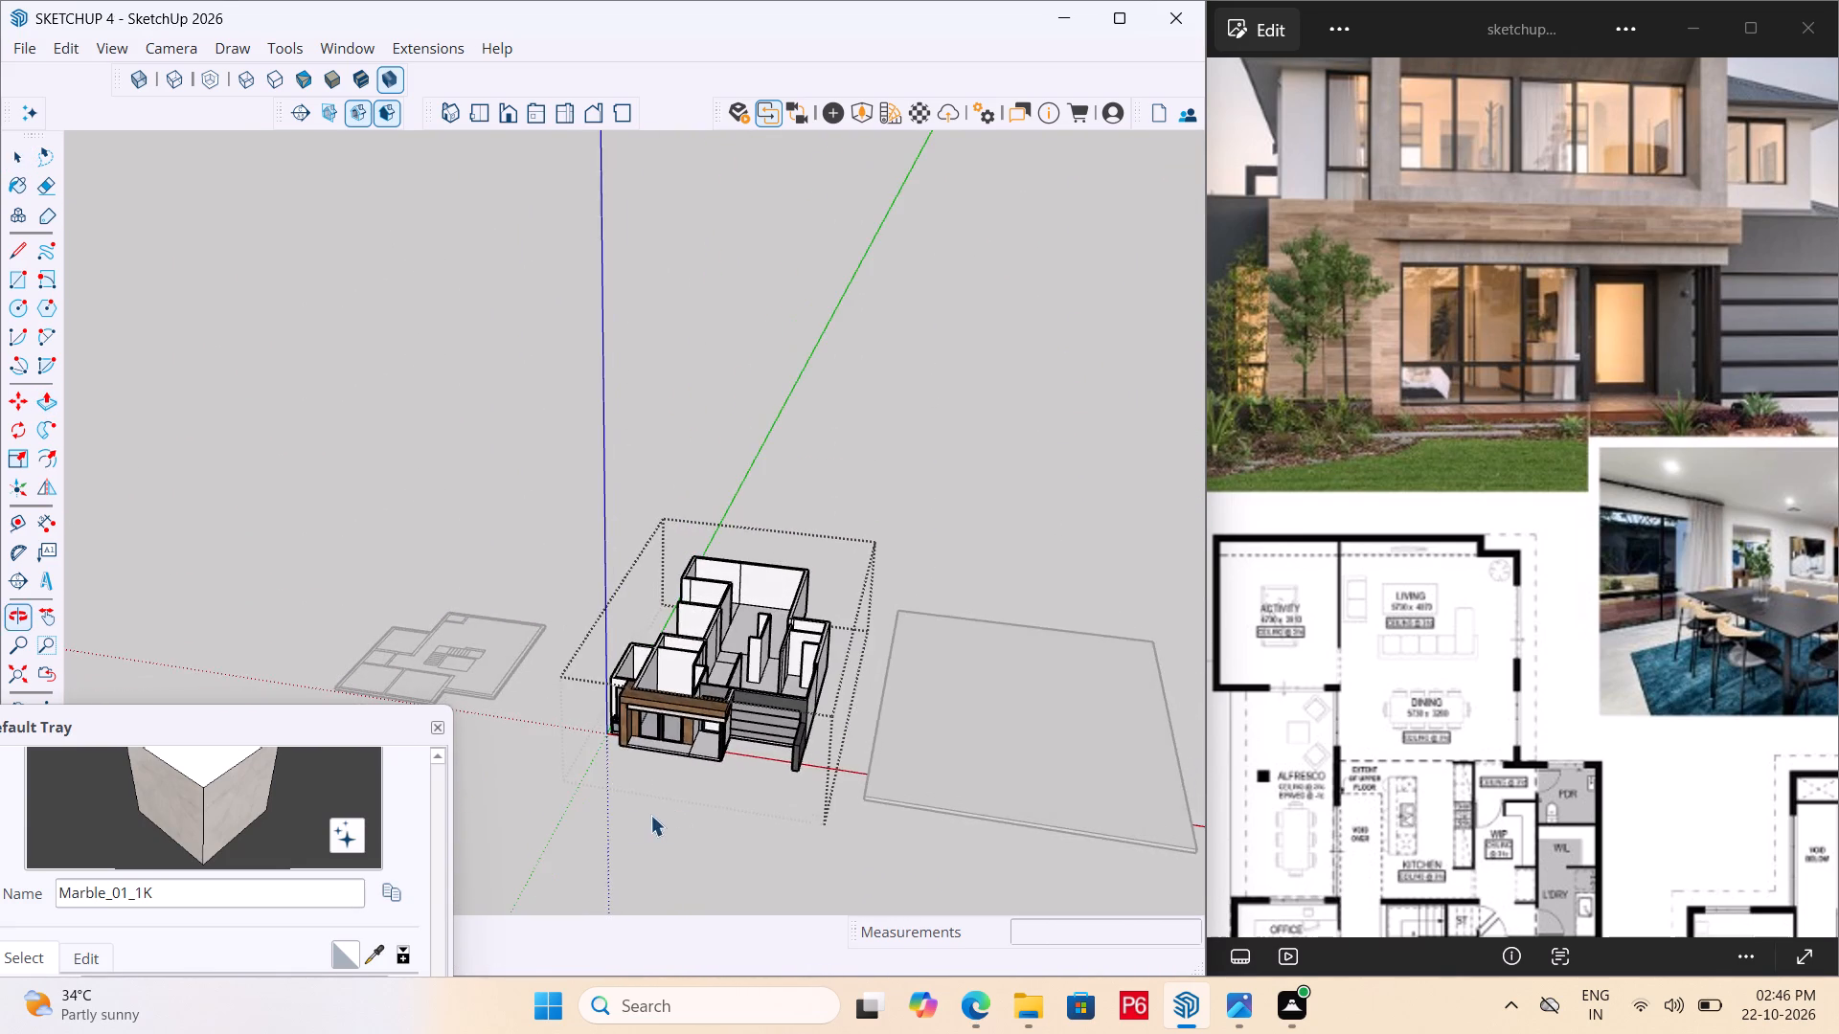
{"action": "scroll", "coordinate": [710, 666], "scroll_direction": "up", "scroll_amount": 6}
{"action": "middle_click_drag", "start_coordinate": [800, 690], "coordinate": [658, 751]}
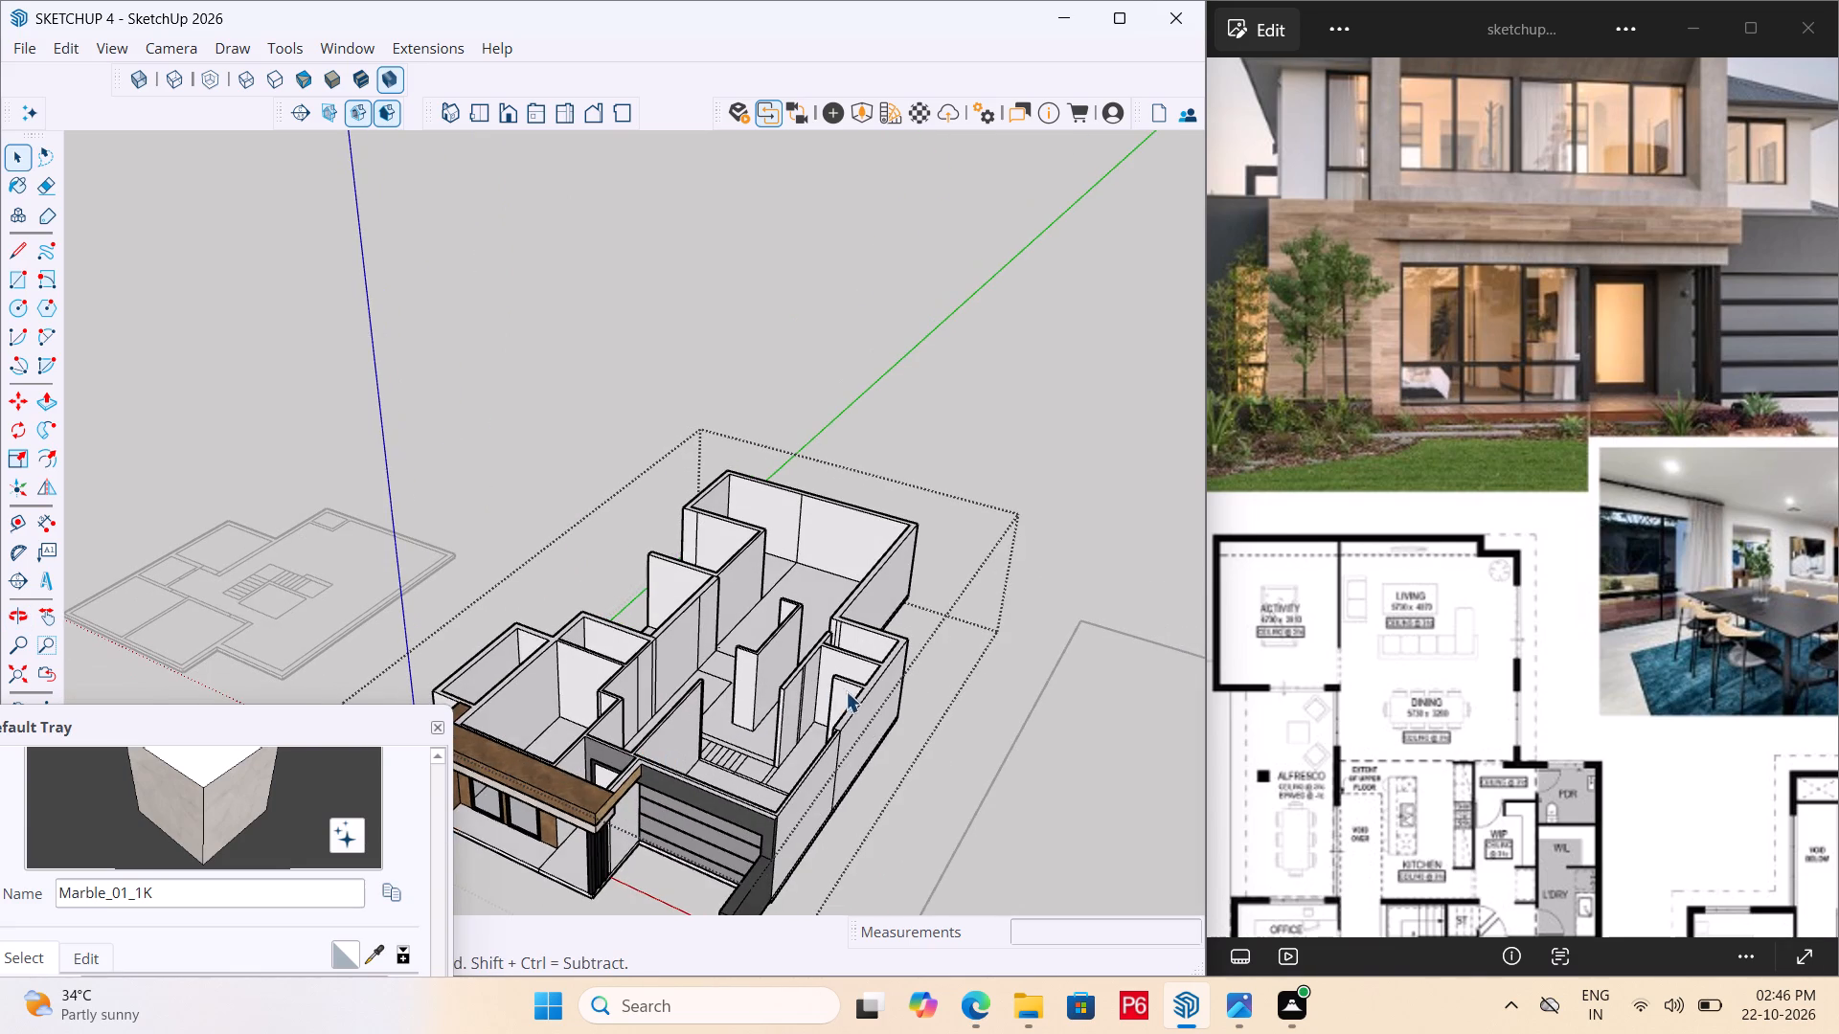
{"action": "scroll", "coordinate": [851, 702], "scroll_direction": "down", "scroll_amount": 6}
{"action": "middle_click_drag", "start_coordinate": [761, 704], "coordinate": [866, 755]}
{"action": "scroll", "coordinate": [745, 753], "scroll_direction": "up", "scroll_amount": 6}
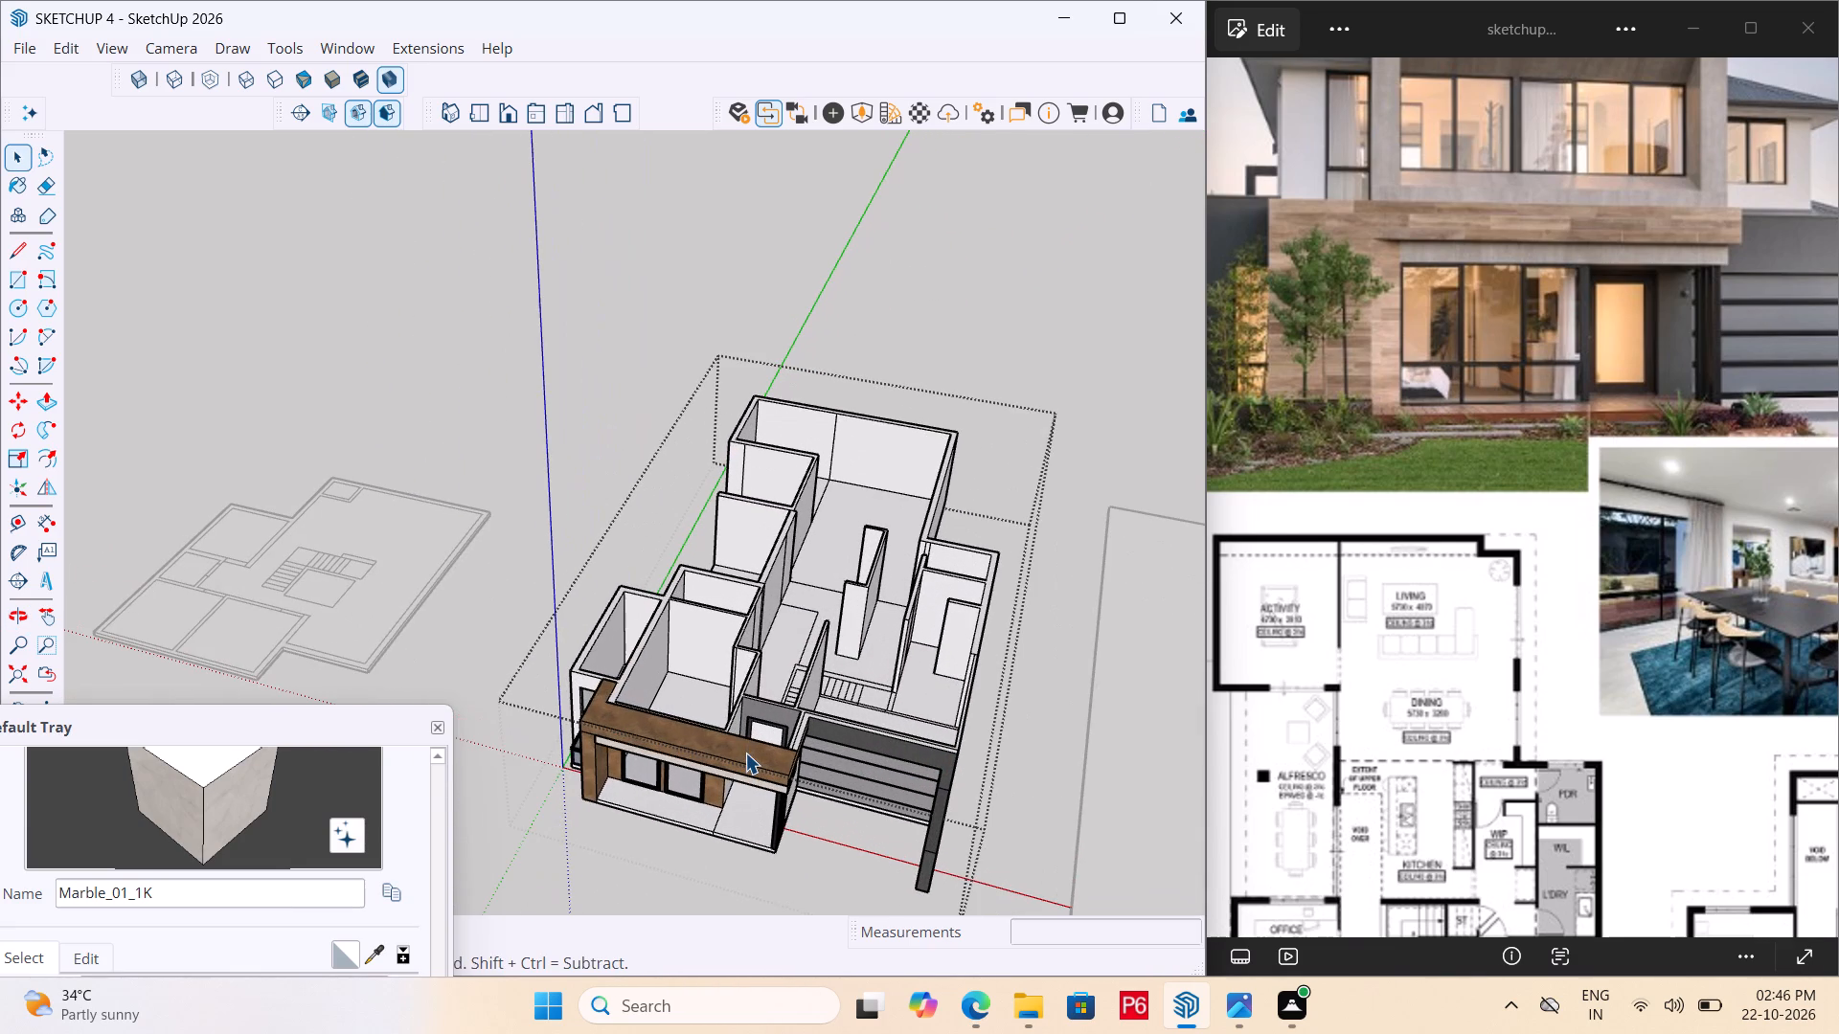
Draw a rectangle about 55' 10" by 35' on the ground-floor wall tops, from the rear outer corner to the opposite front corner above the garage.
{"action": "key", "text": "r"}
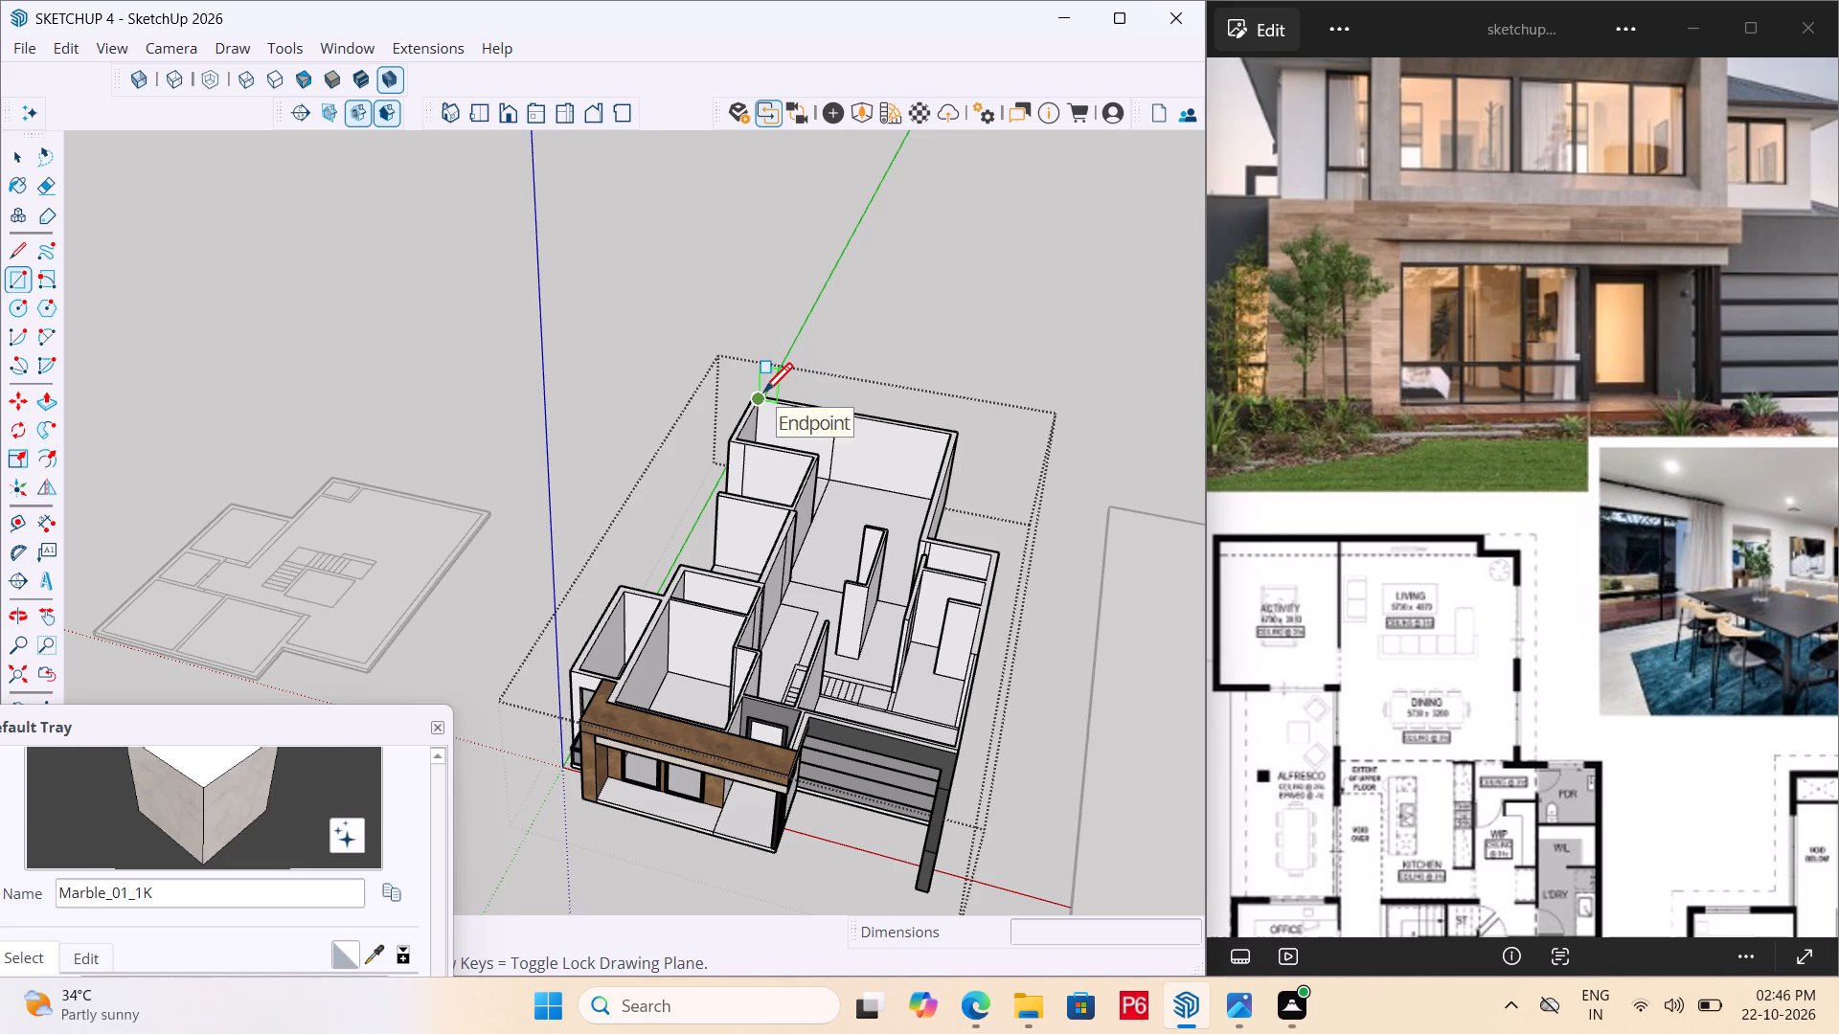
{"action": "scroll", "coordinate": [761, 401], "scroll_direction": "up", "scroll_amount": 13}
{"action": "key", "text": "space"}
{"action": "triple_click", "coordinate": [873, 293]}
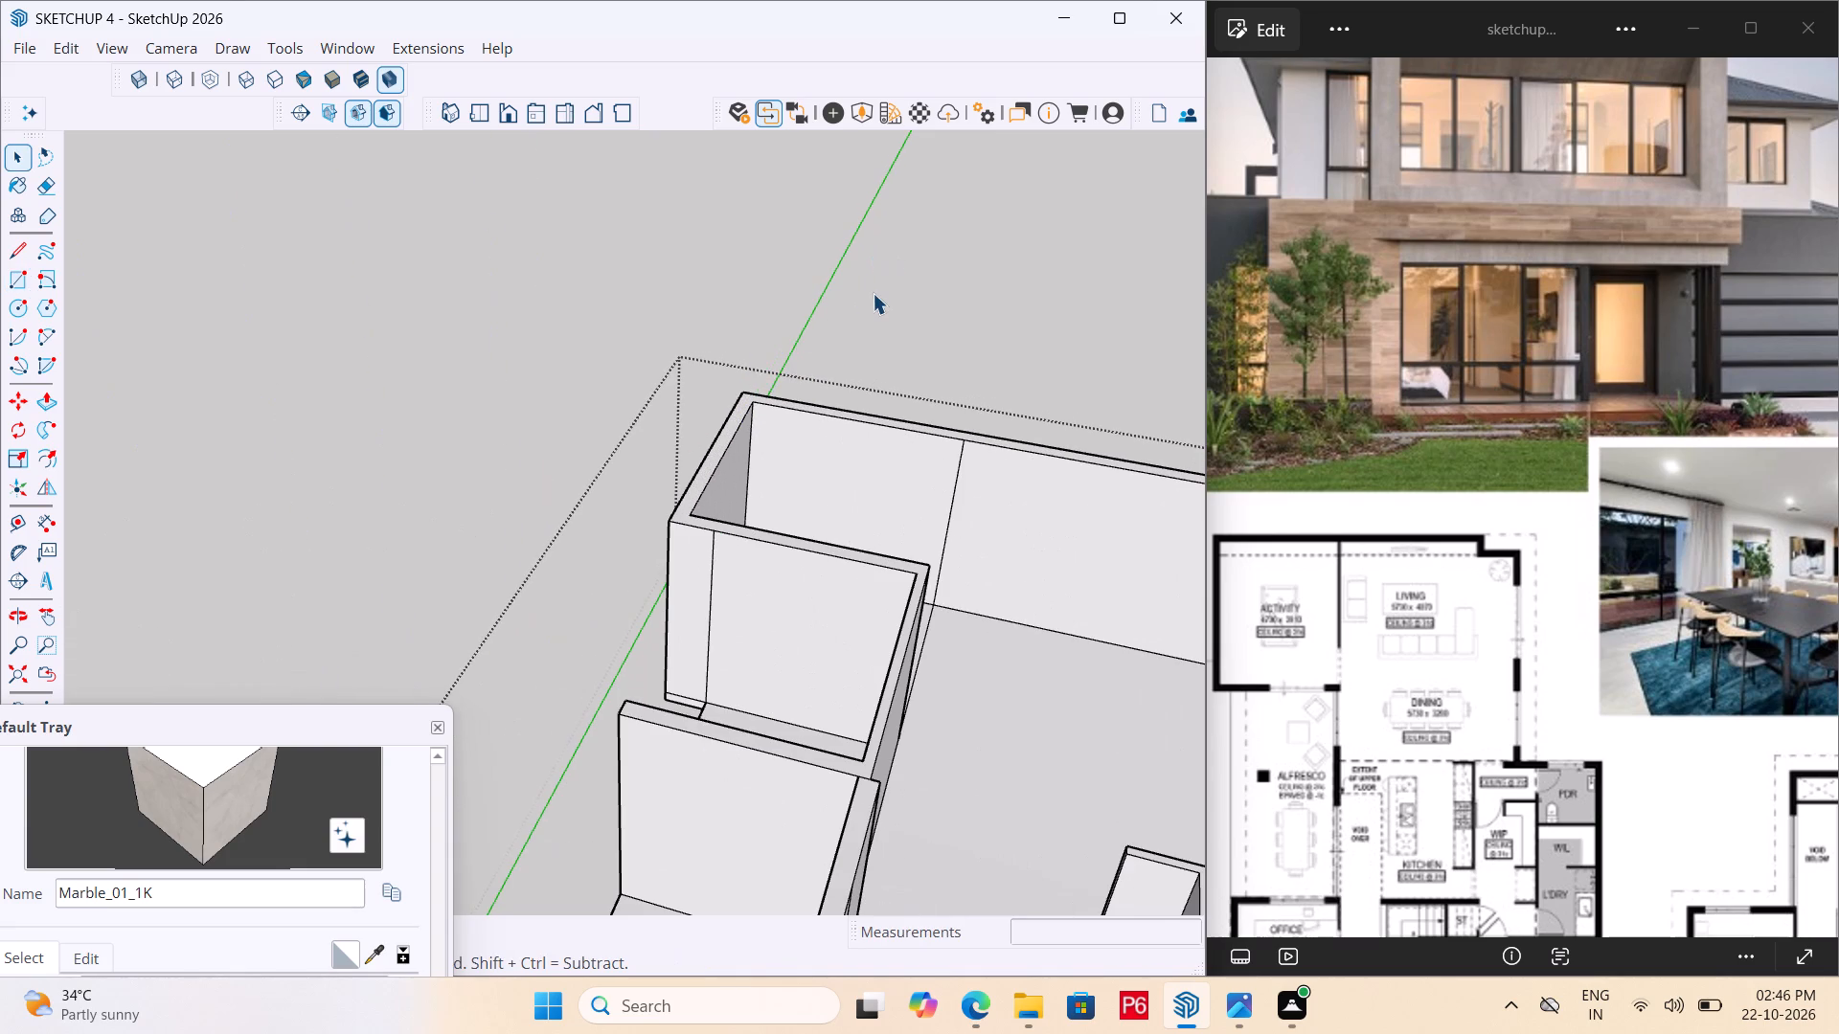
{"action": "left_click", "coordinate": [873, 293]}
{"action": "key", "text": "r"}
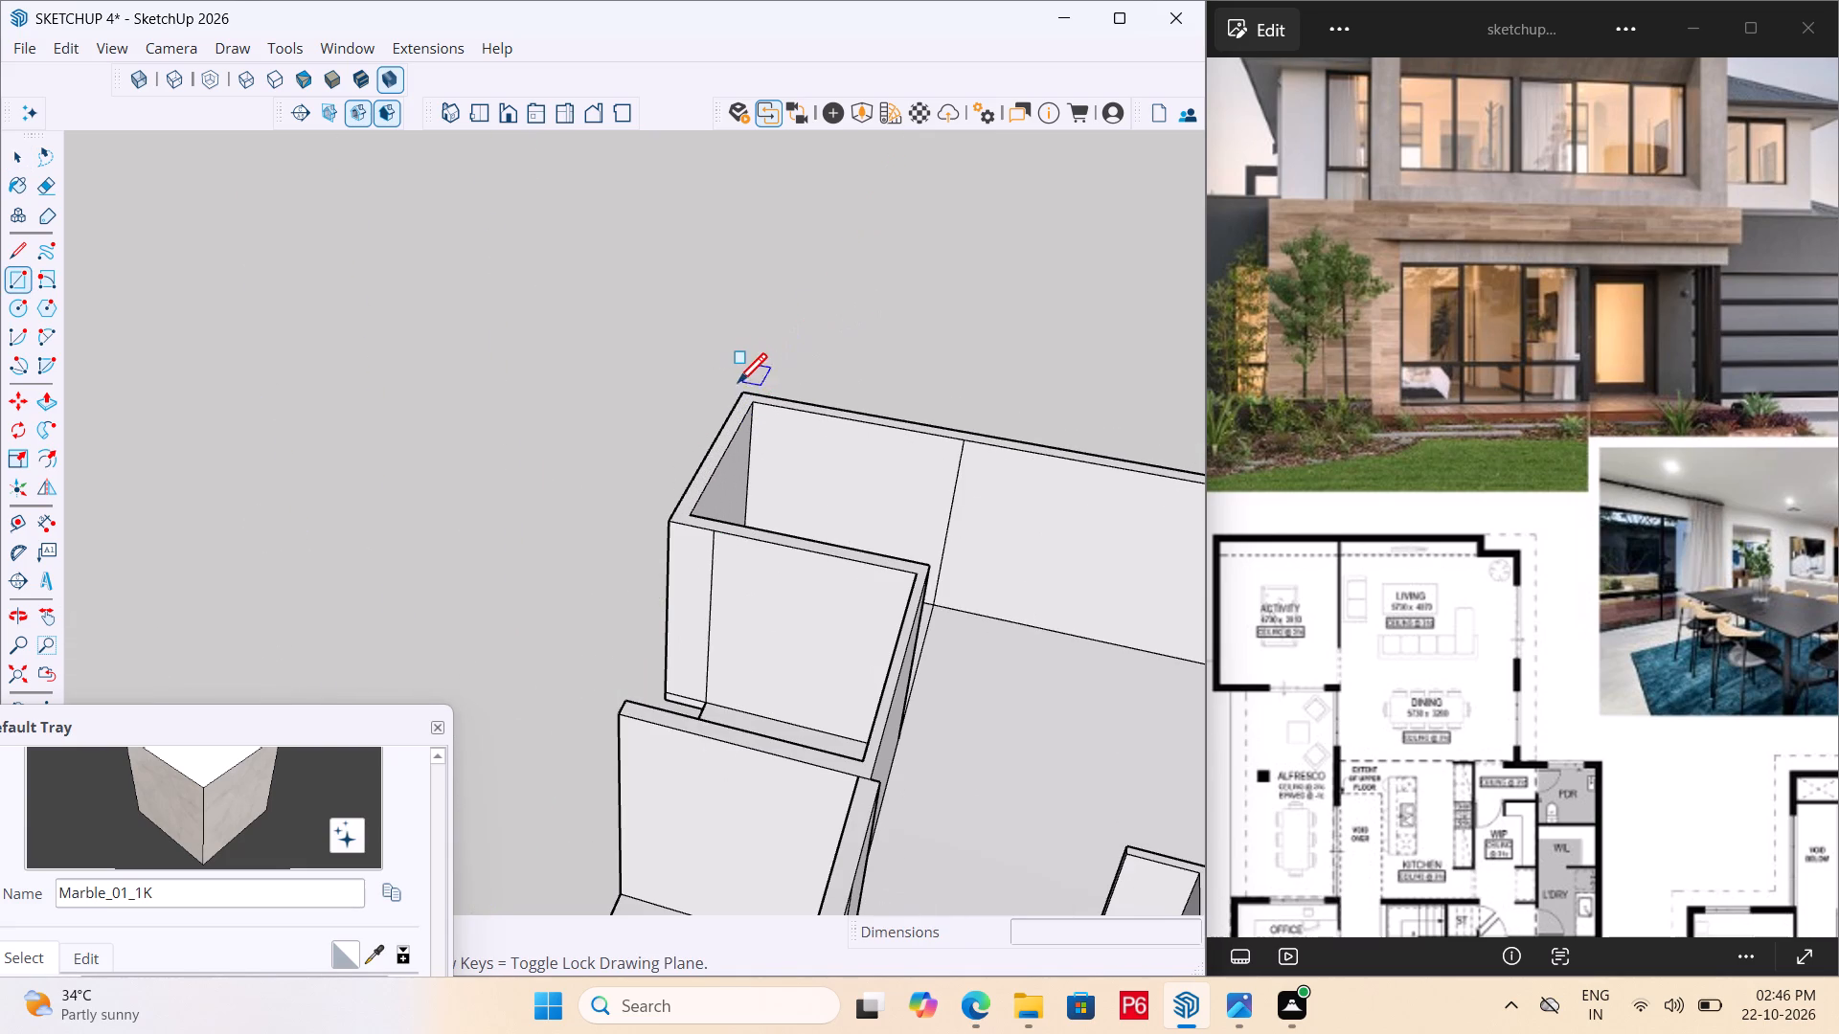
{"action": "left_click", "coordinate": [741, 393]}
{"action": "scroll", "coordinate": [744, 604], "scroll_direction": "down", "scroll_amount": 20}
{"action": "scroll", "coordinate": [744, 604], "scroll_direction": "down", "scroll_amount": 1}
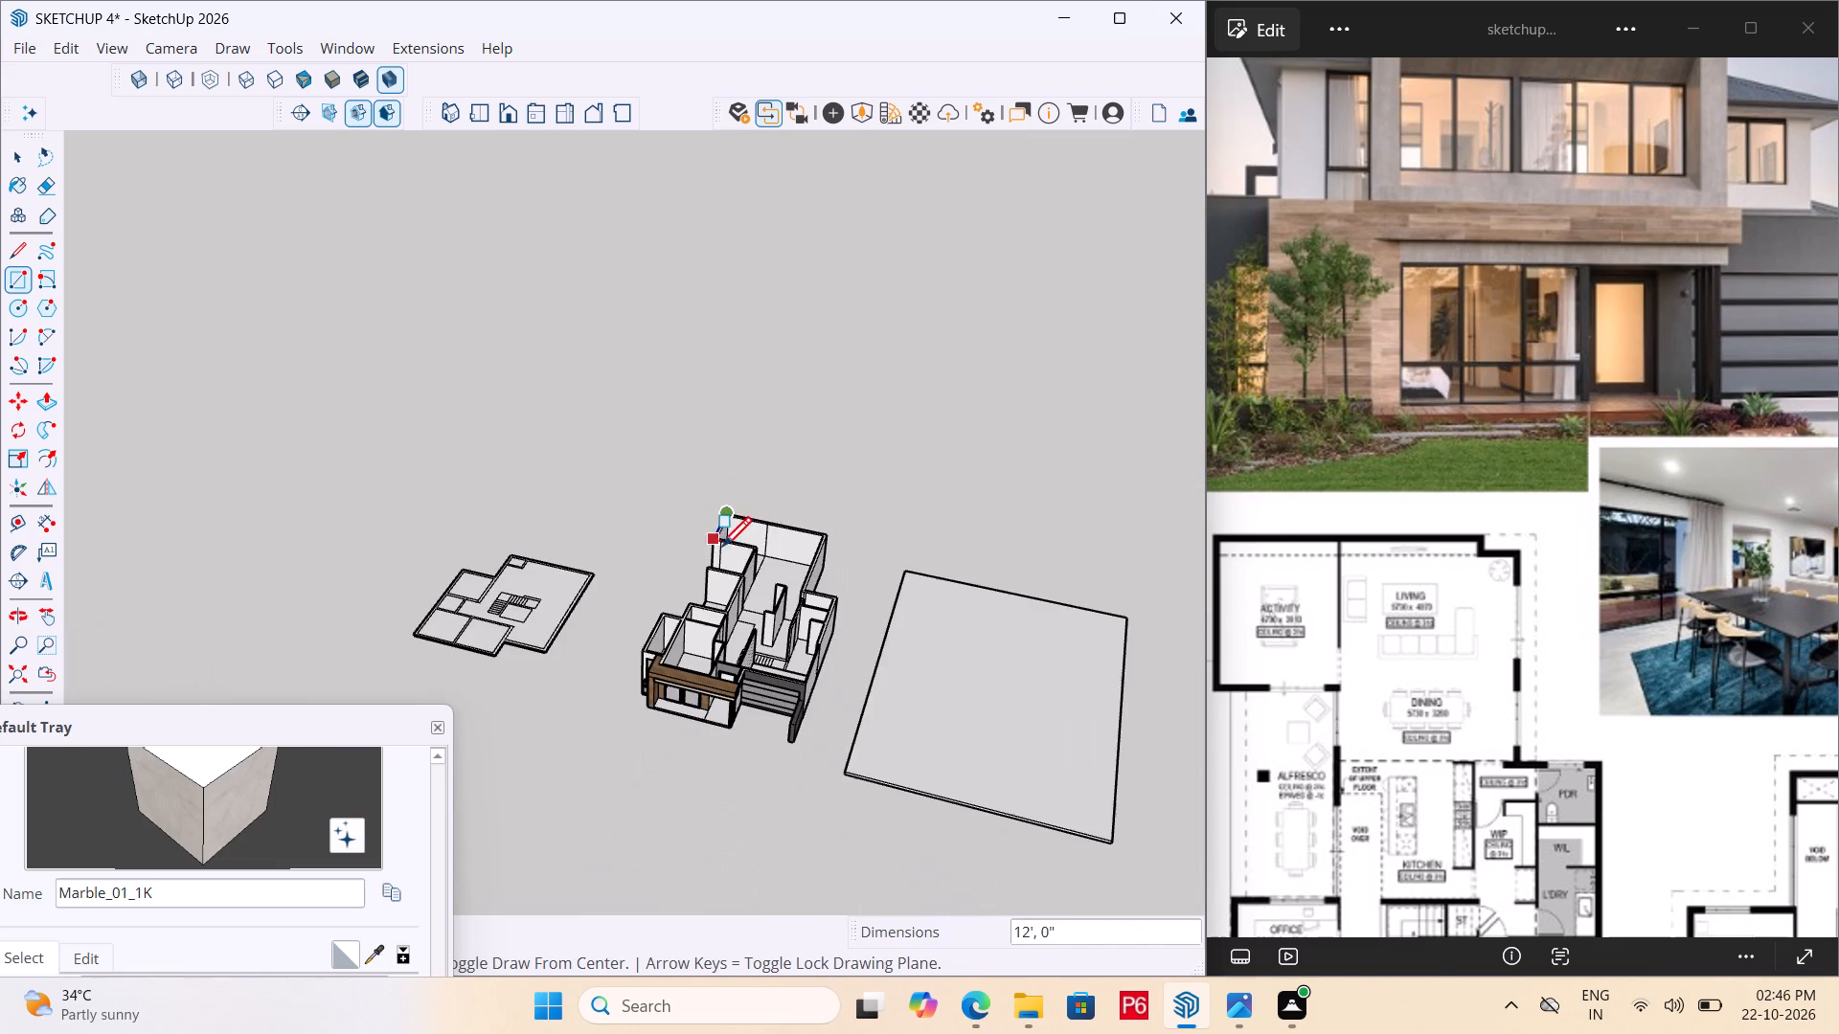
{"action": "scroll", "coordinate": [785, 748], "scroll_direction": "up", "scroll_amount": 14}
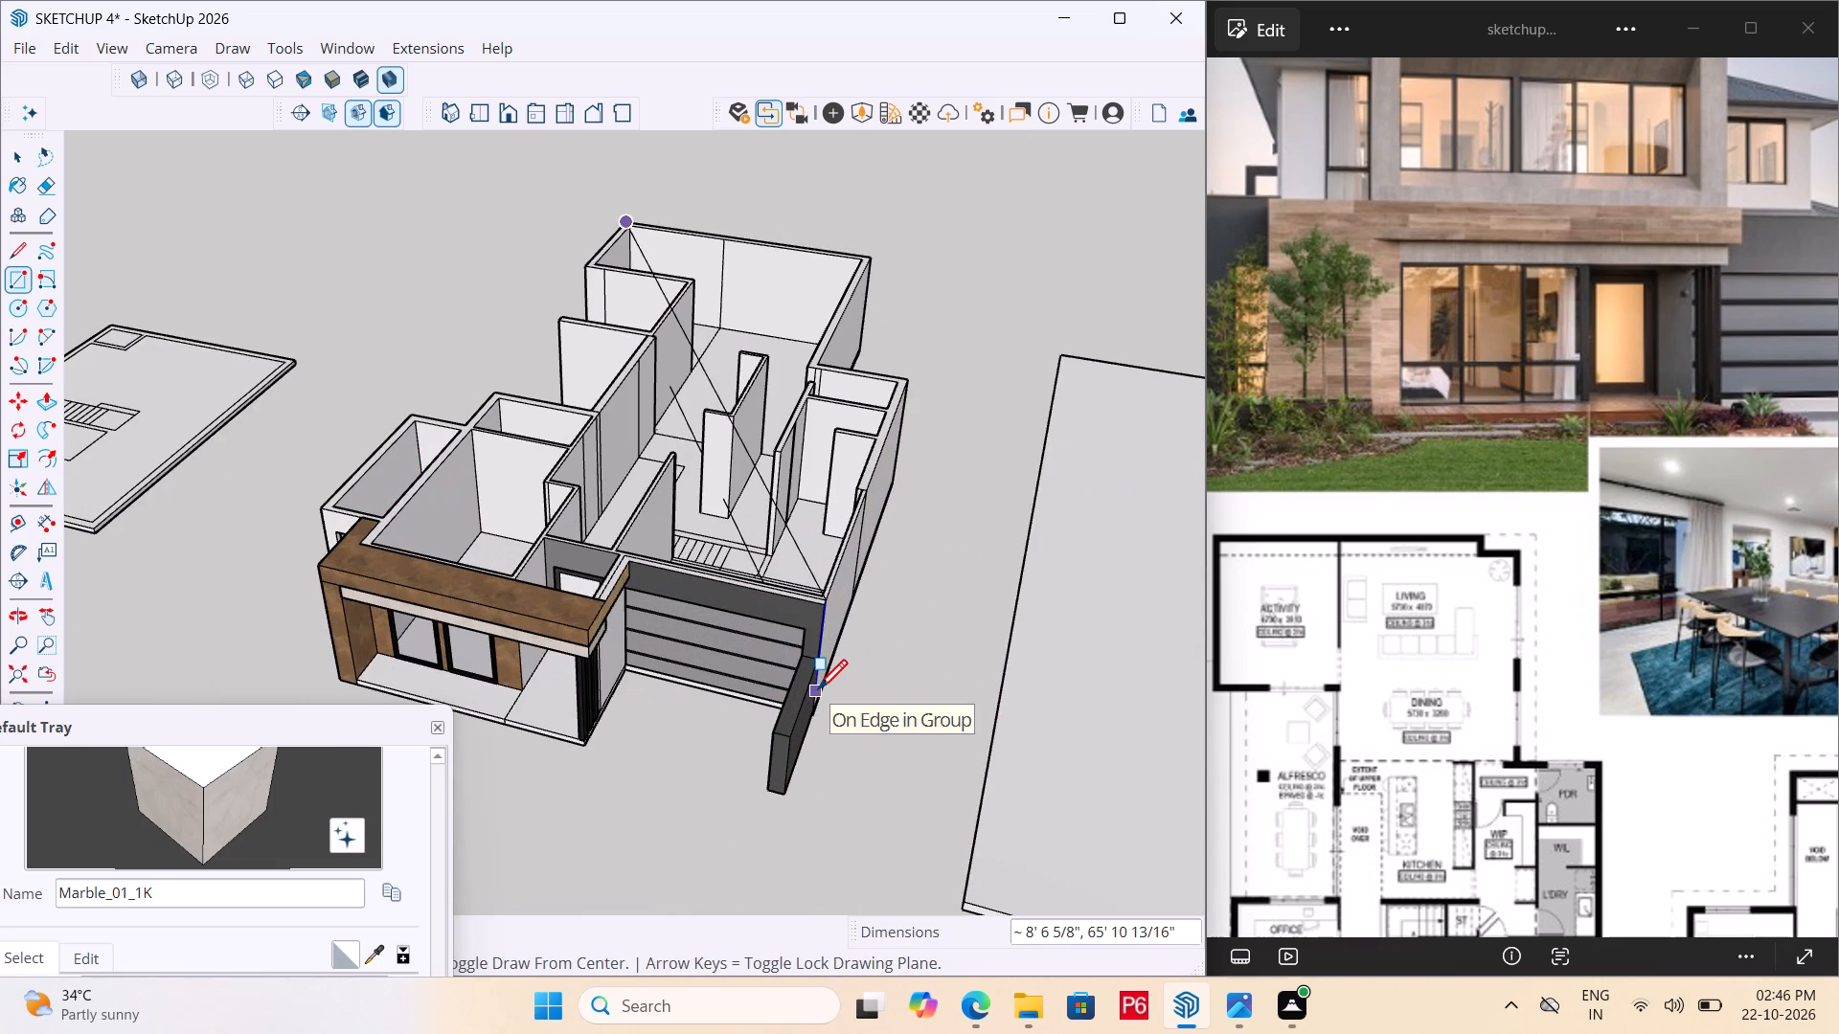
{"action": "scroll", "coordinate": [806, 601], "scroll_direction": "up", "scroll_amount": 6}
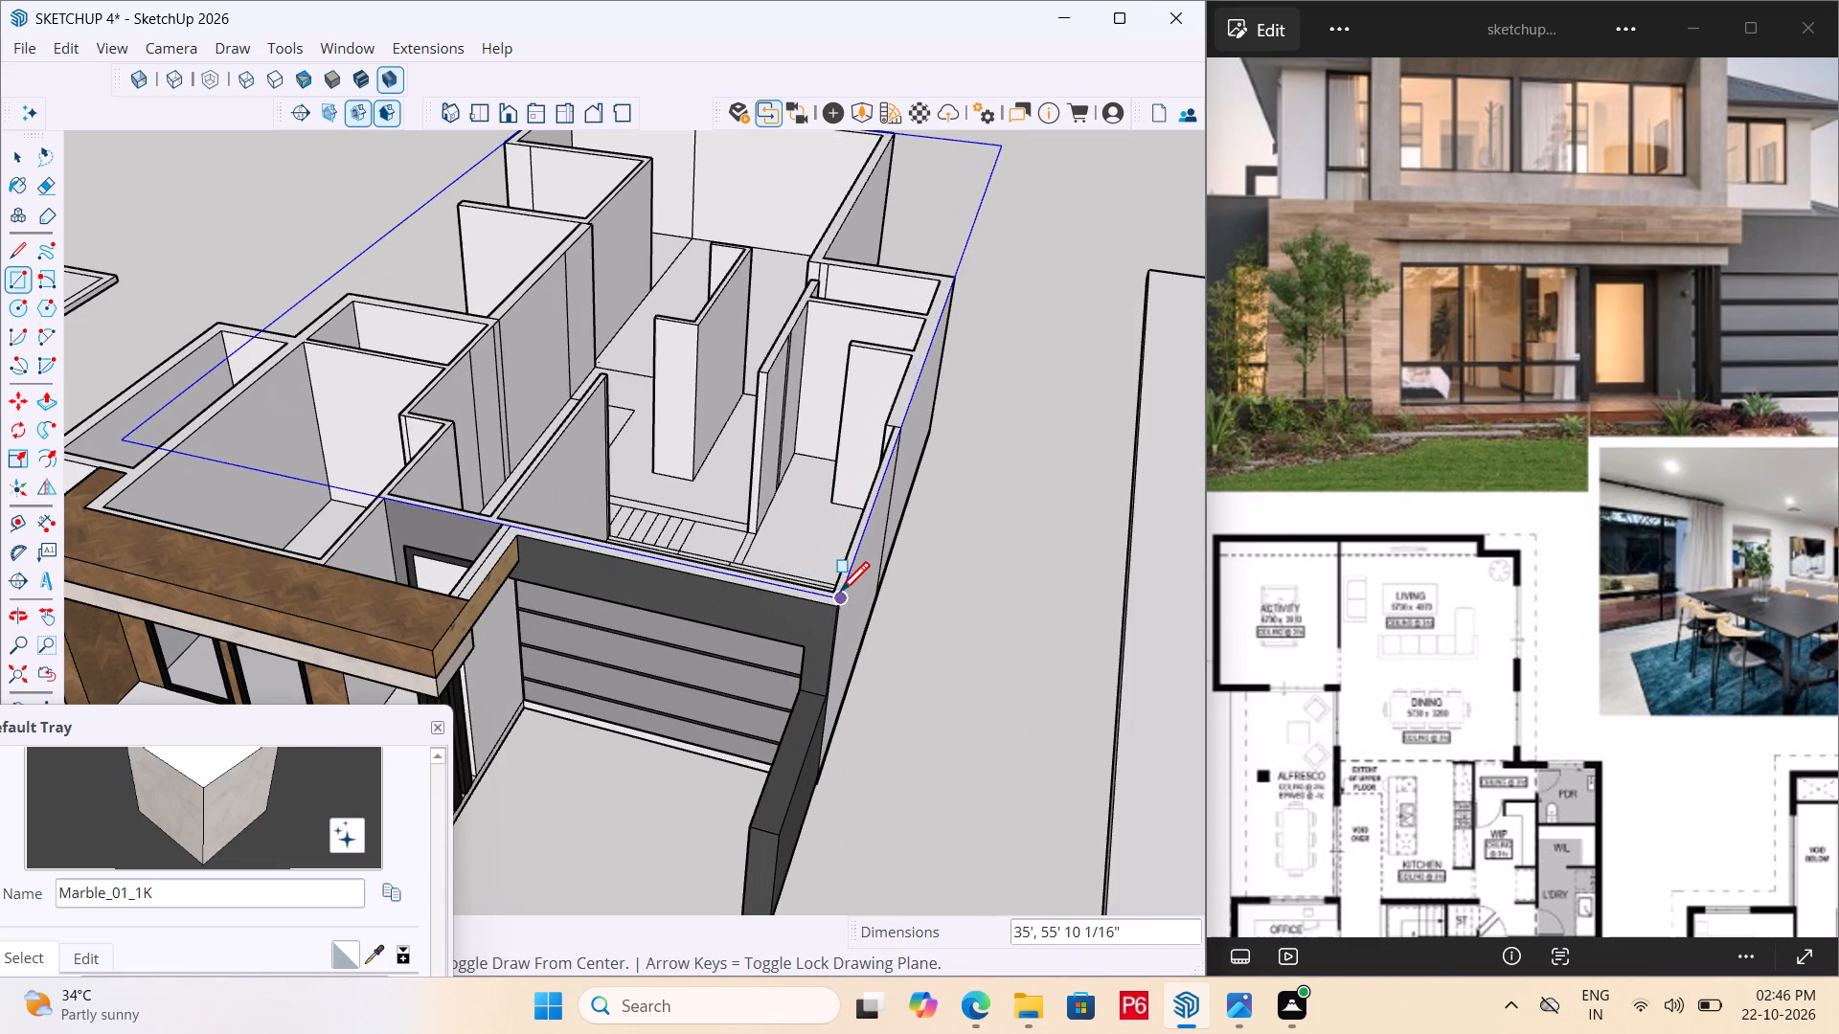
{"action": "scroll", "coordinate": [850, 548], "scroll_direction": "up", "scroll_amount": 17}
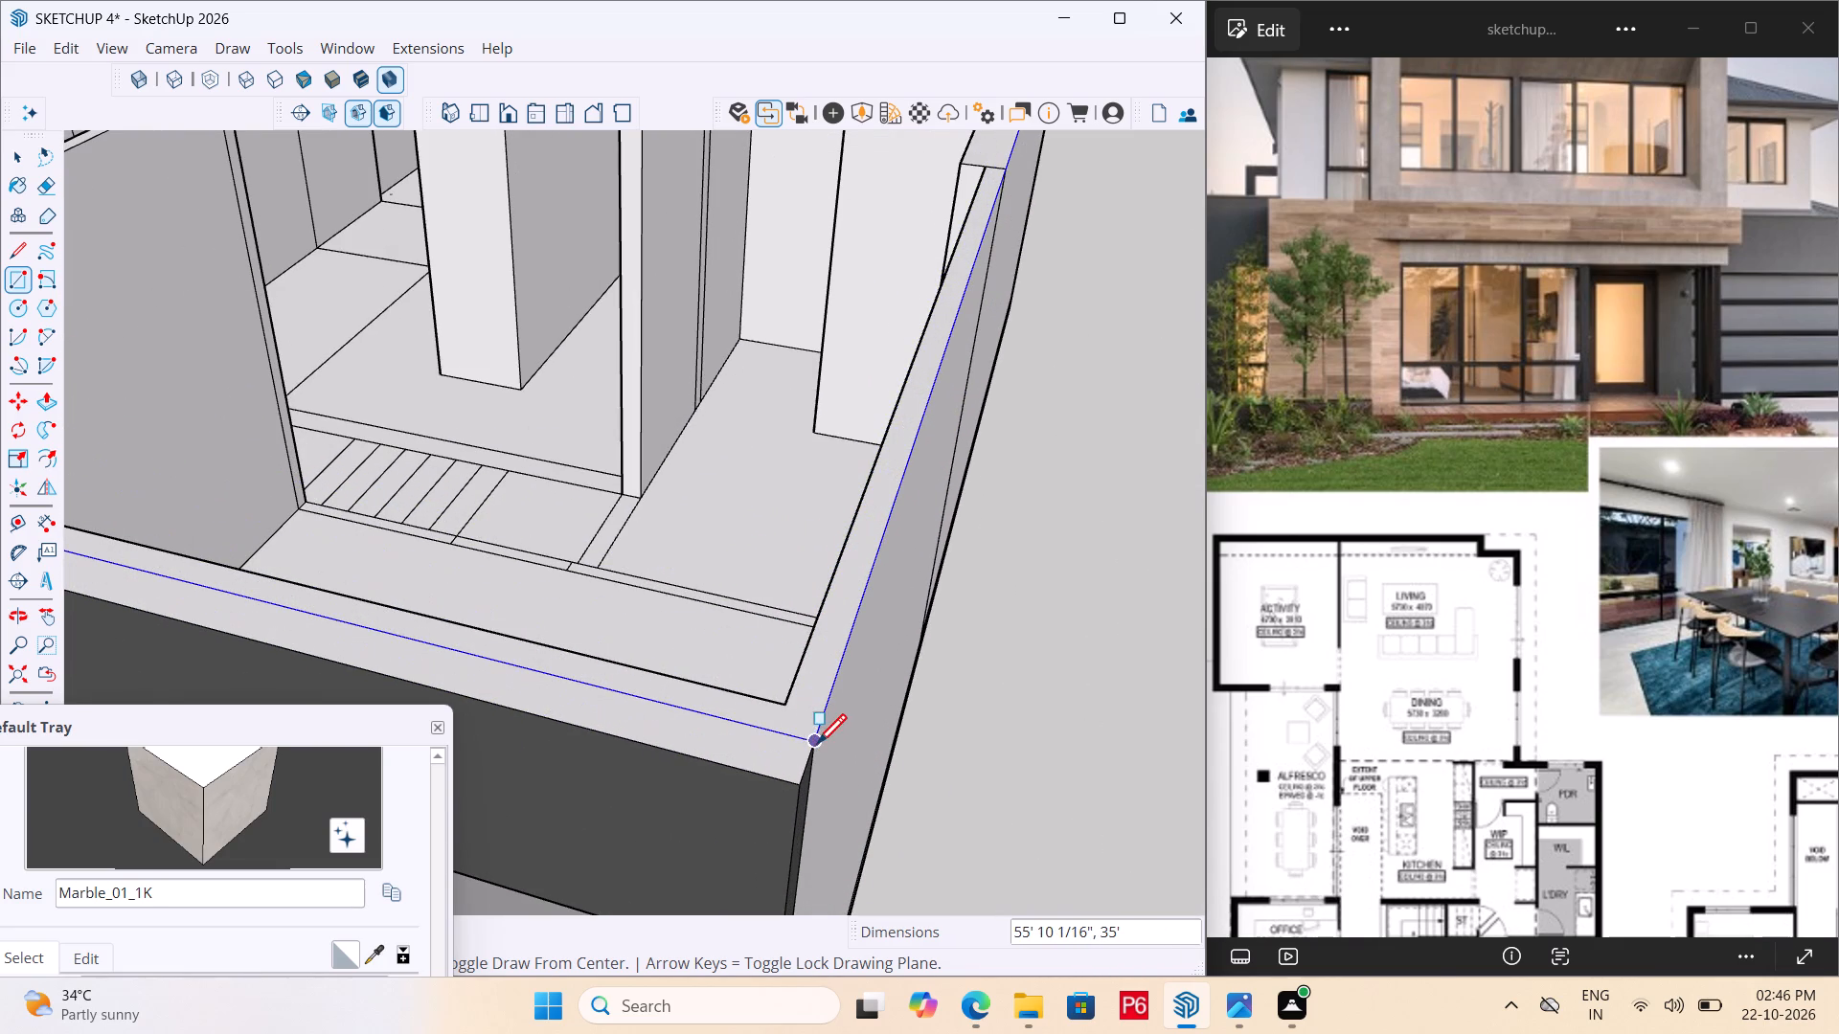
{"action": "left_click", "coordinate": [817, 747]}
Group the new rectangular face over the ground-floor walls together with its edges.
{"action": "scroll", "coordinate": [830, 603], "scroll_direction": "down", "scroll_amount": 7}
{"action": "key", "text": "space"}
{"action": "left_click", "coordinate": [722, 422]}
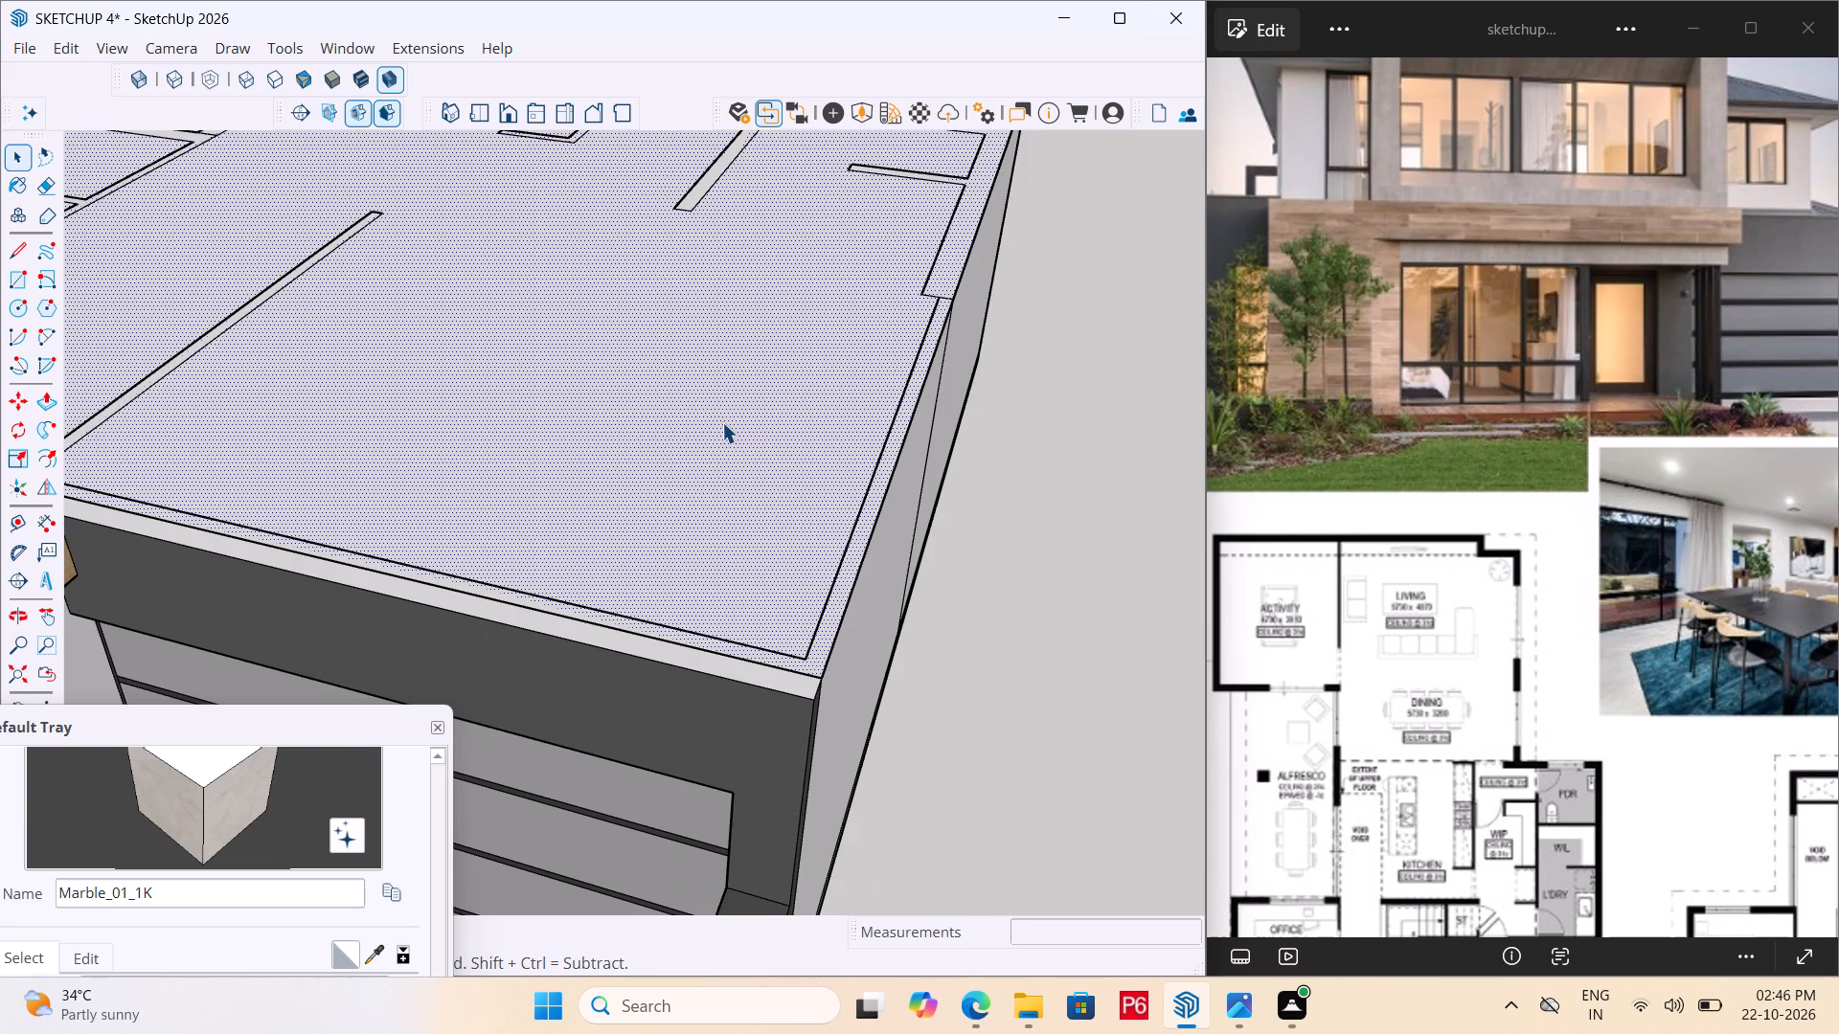
{"action": "triple_click", "coordinate": [722, 422]}
{"action": "right_click", "coordinate": [722, 422]}
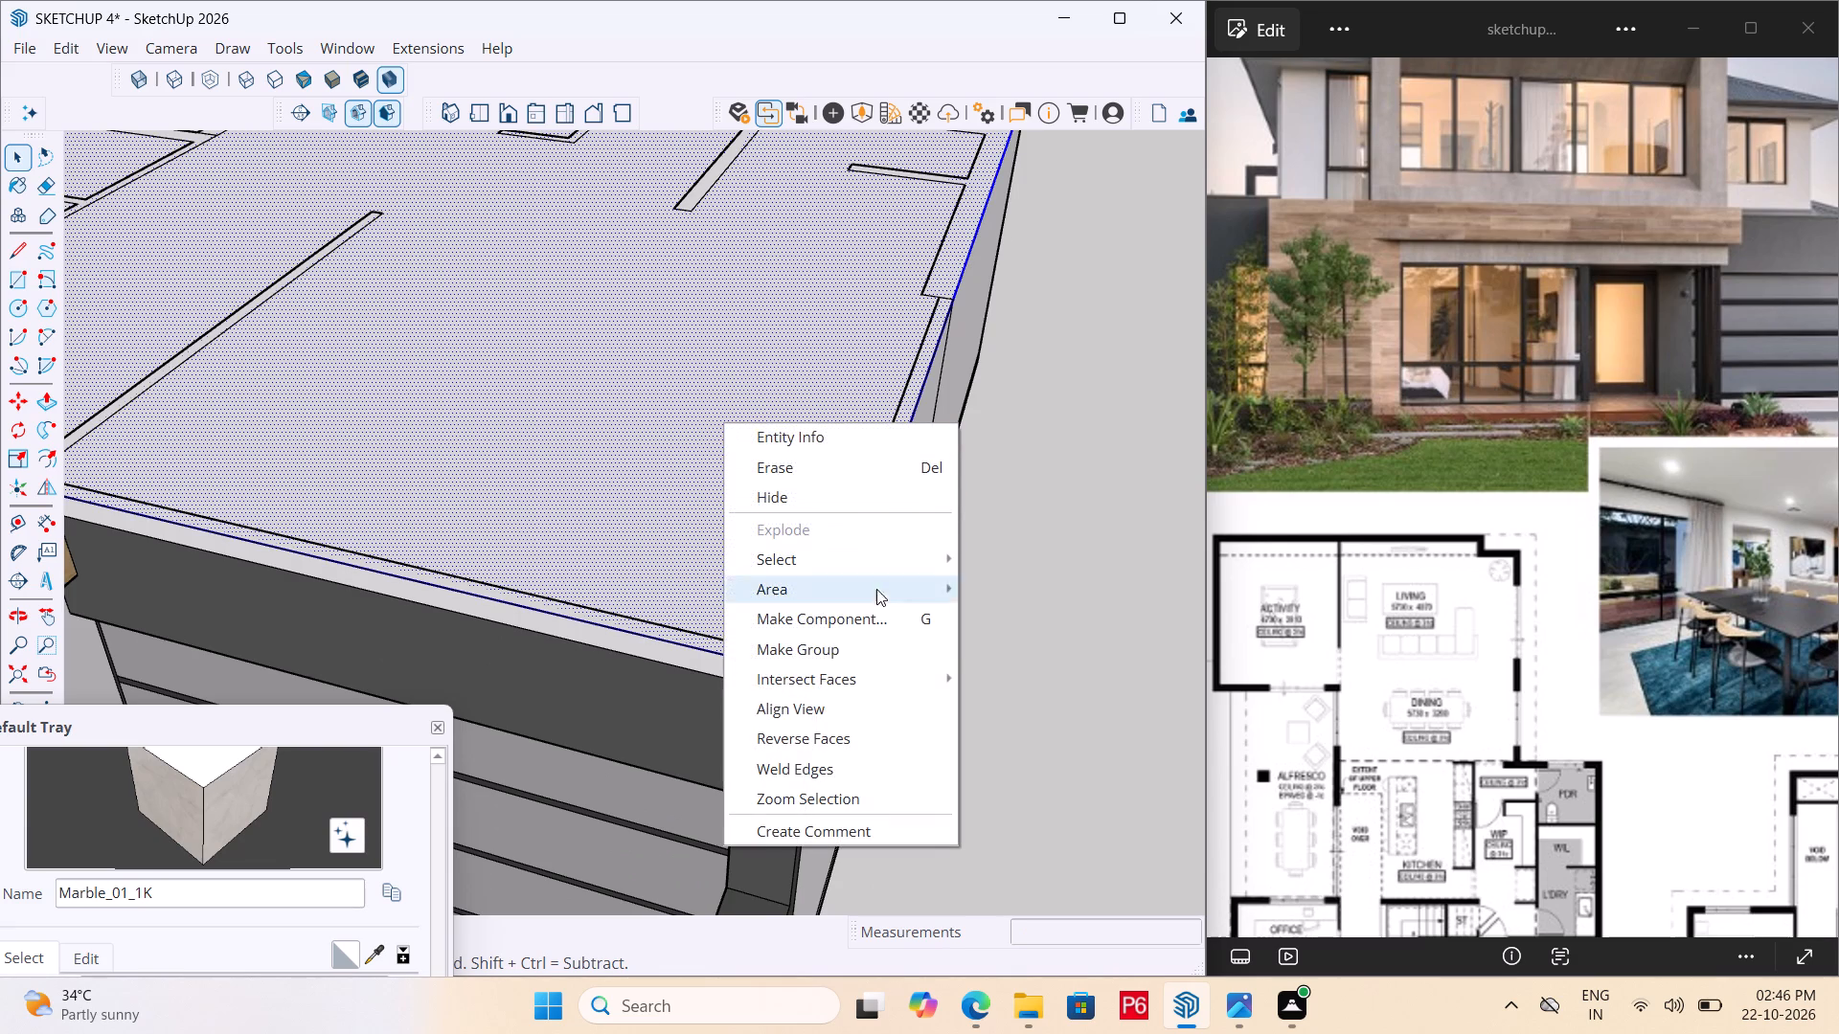
{"action": "double_click", "coordinate": [890, 652]}
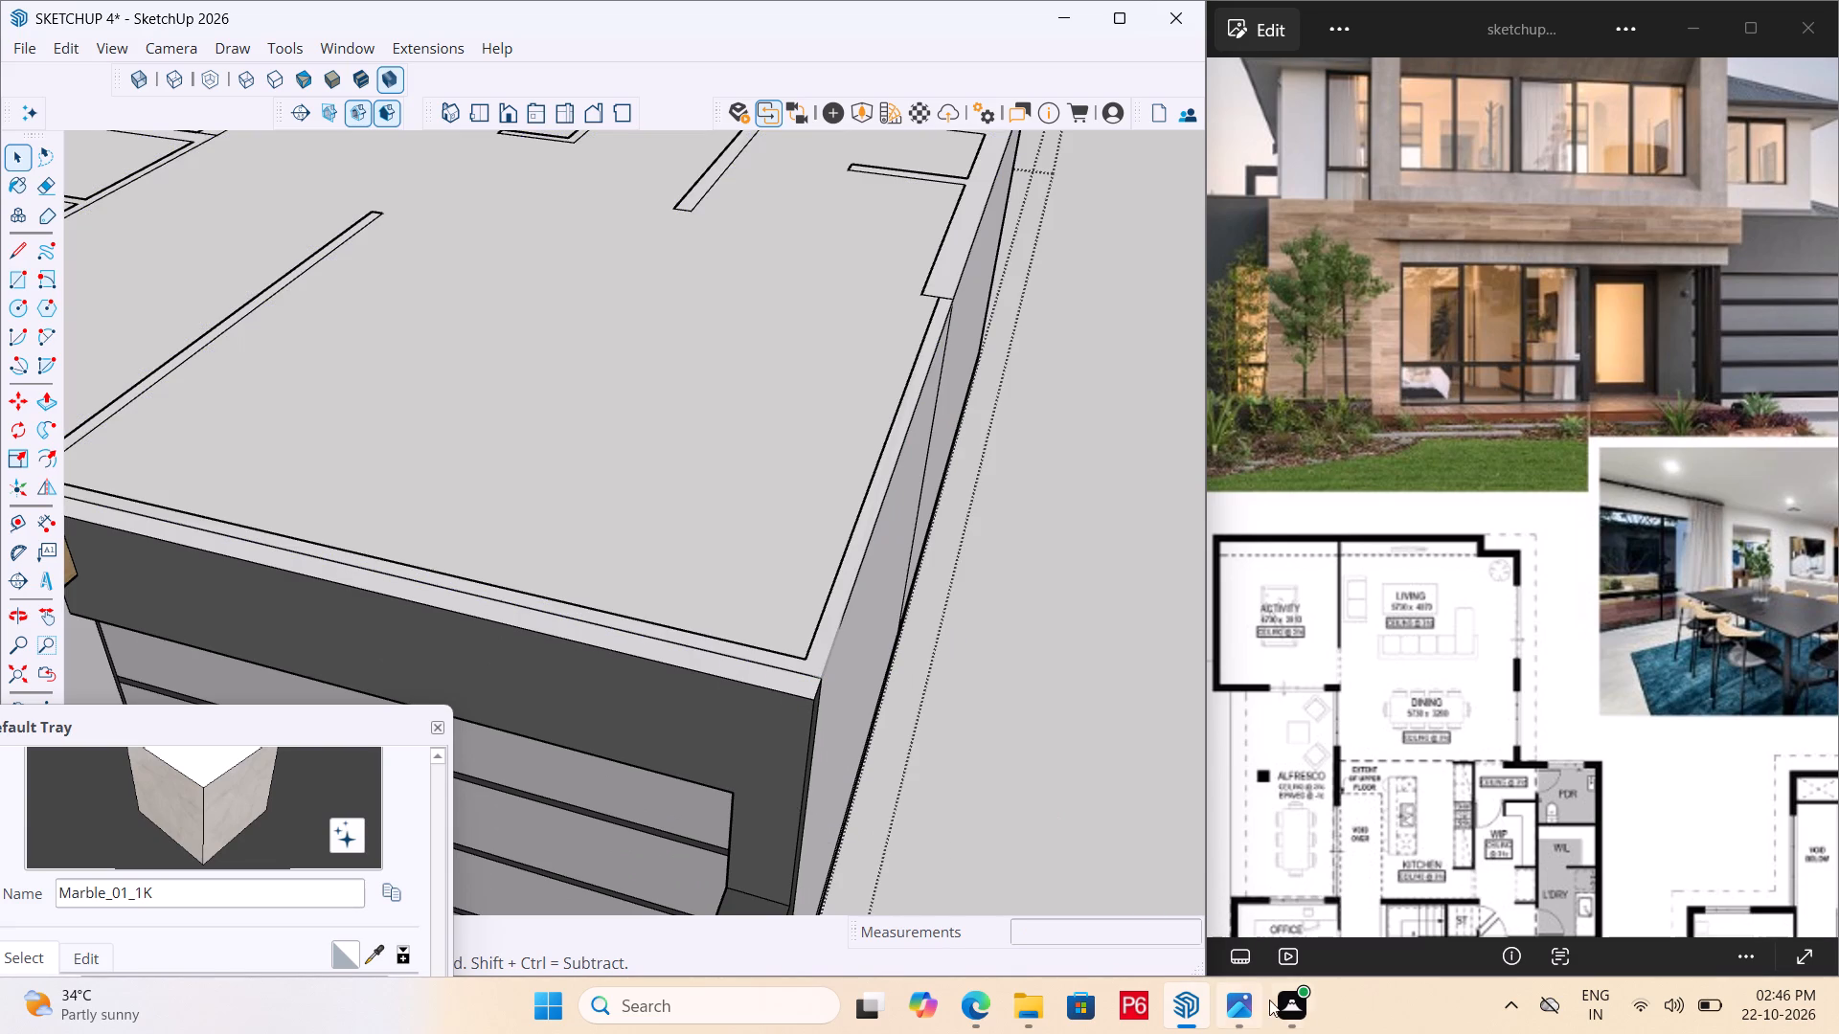
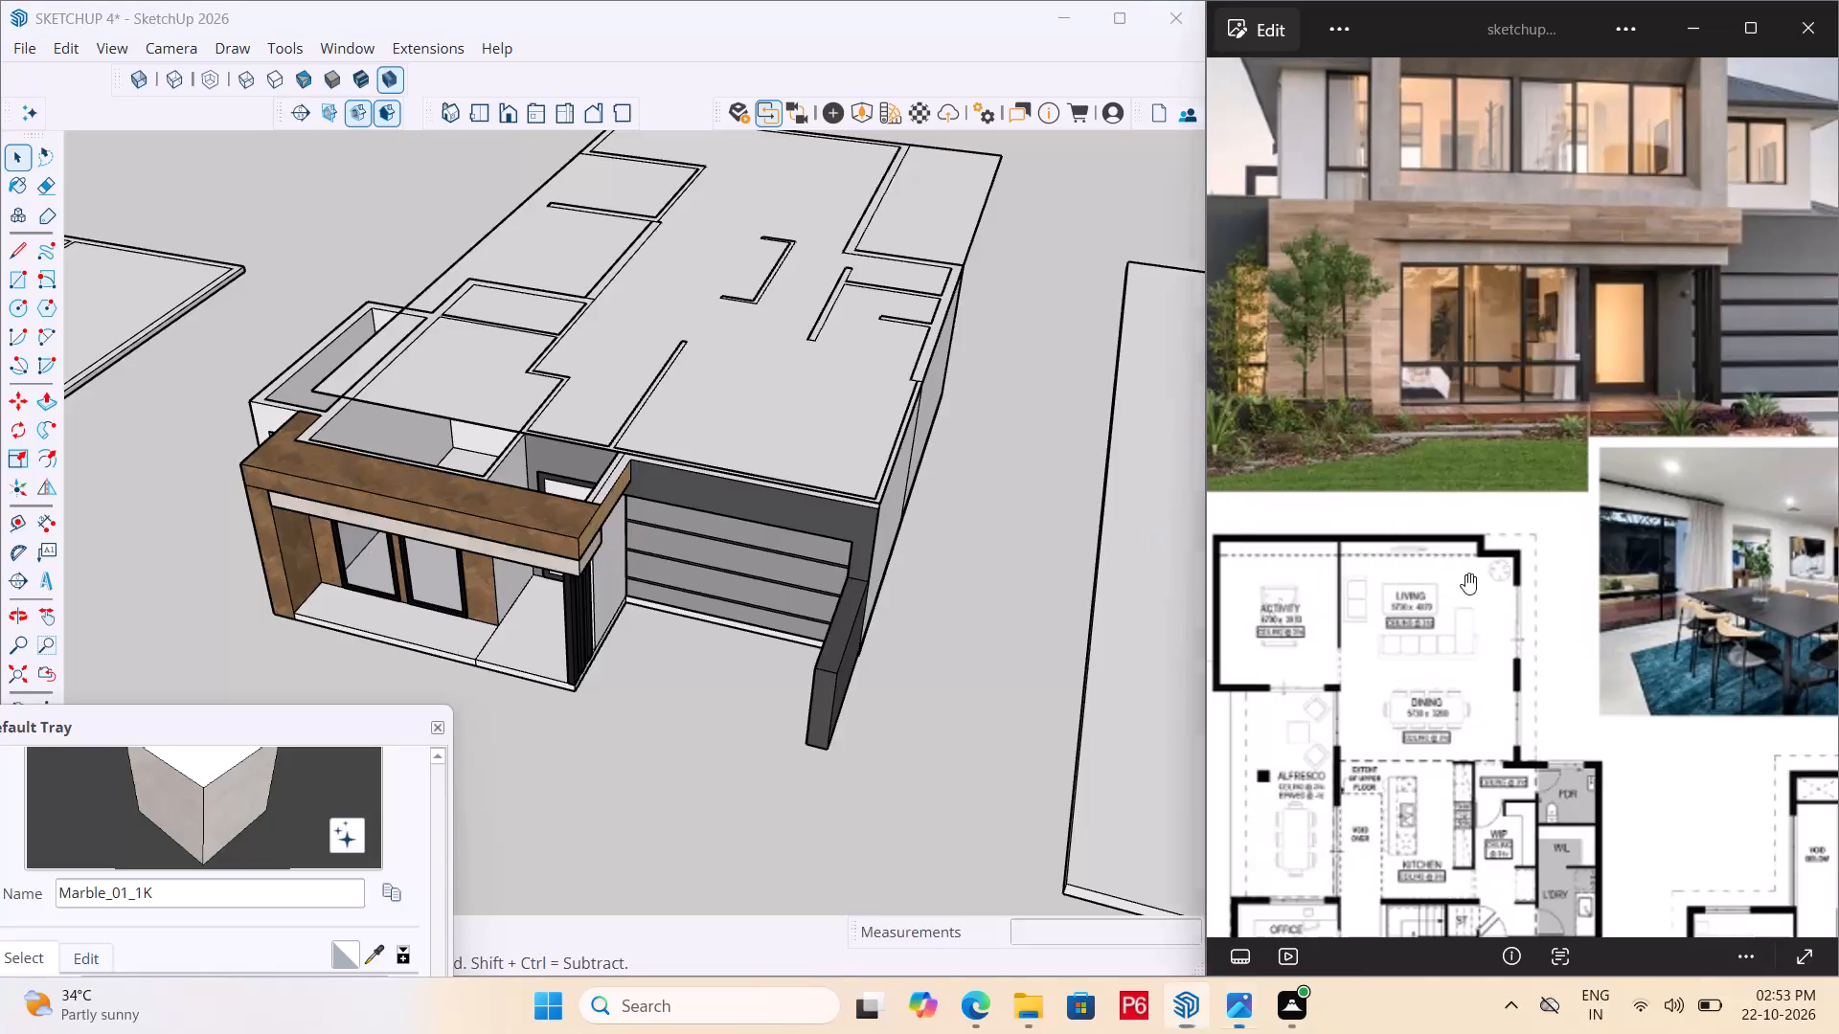
Save the model with the grouped ceiling face in place.
{"action": "left_click", "coordinate": [932, 663]}
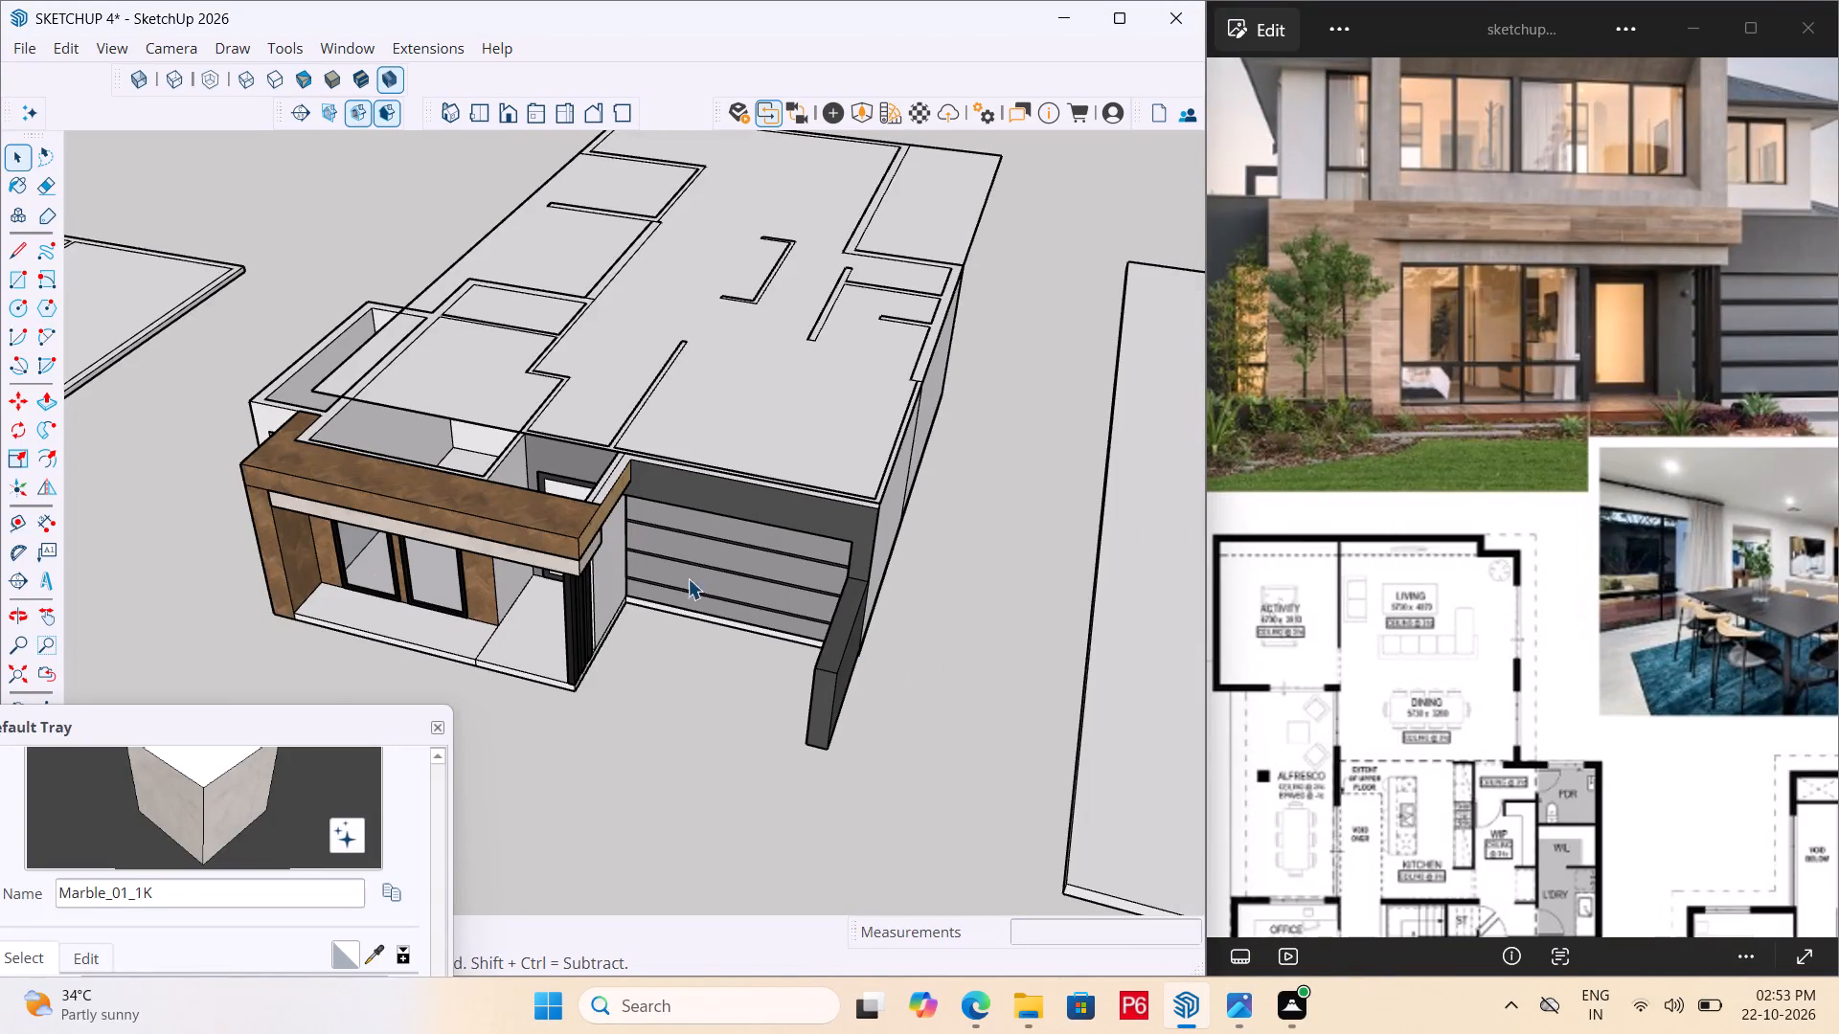
{"action": "scroll", "coordinate": [635, 593], "scroll_direction": "down", "scroll_amount": 4}
{"action": "middle_click_drag", "start_coordinate": [600, 618], "coordinate": [647, 508]}
{"action": "key", "text": "ctrl+s"}
{"action": "key", "text": "ctrl+s"}
{"action": "key", "text": "ctrl+s"}
{"action": "key", "text": "ctrl+s"}
{"action": "key", "text": "ctrl+s"}
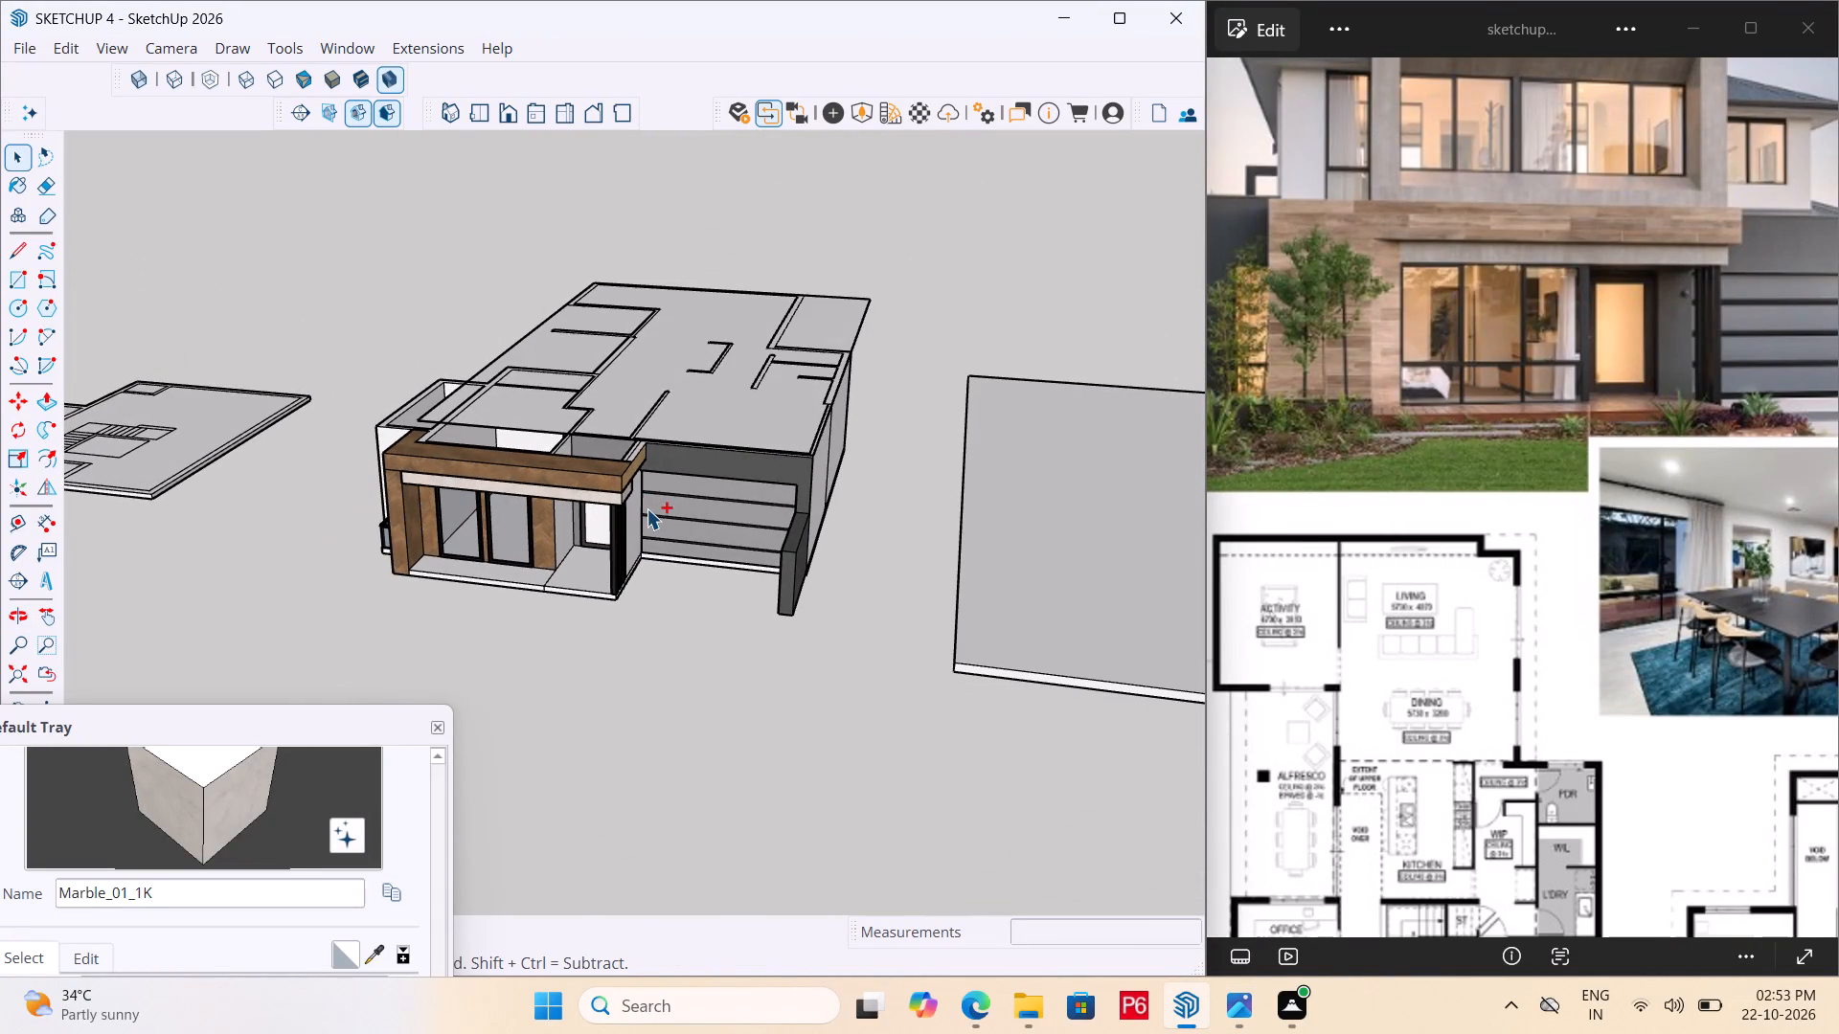
Open the ceiling group over the ground-floor walls, extrude its face upward 6" into a slab, and exit the group.
{"action": "middle_click_drag", "start_coordinate": [614, 498], "coordinate": [690, 514]}
{"action": "scroll", "coordinate": [602, 515], "scroll_direction": "up", "scroll_amount": 3}
{"action": "middle_click_drag", "start_coordinate": [722, 470], "coordinate": [662, 751]}
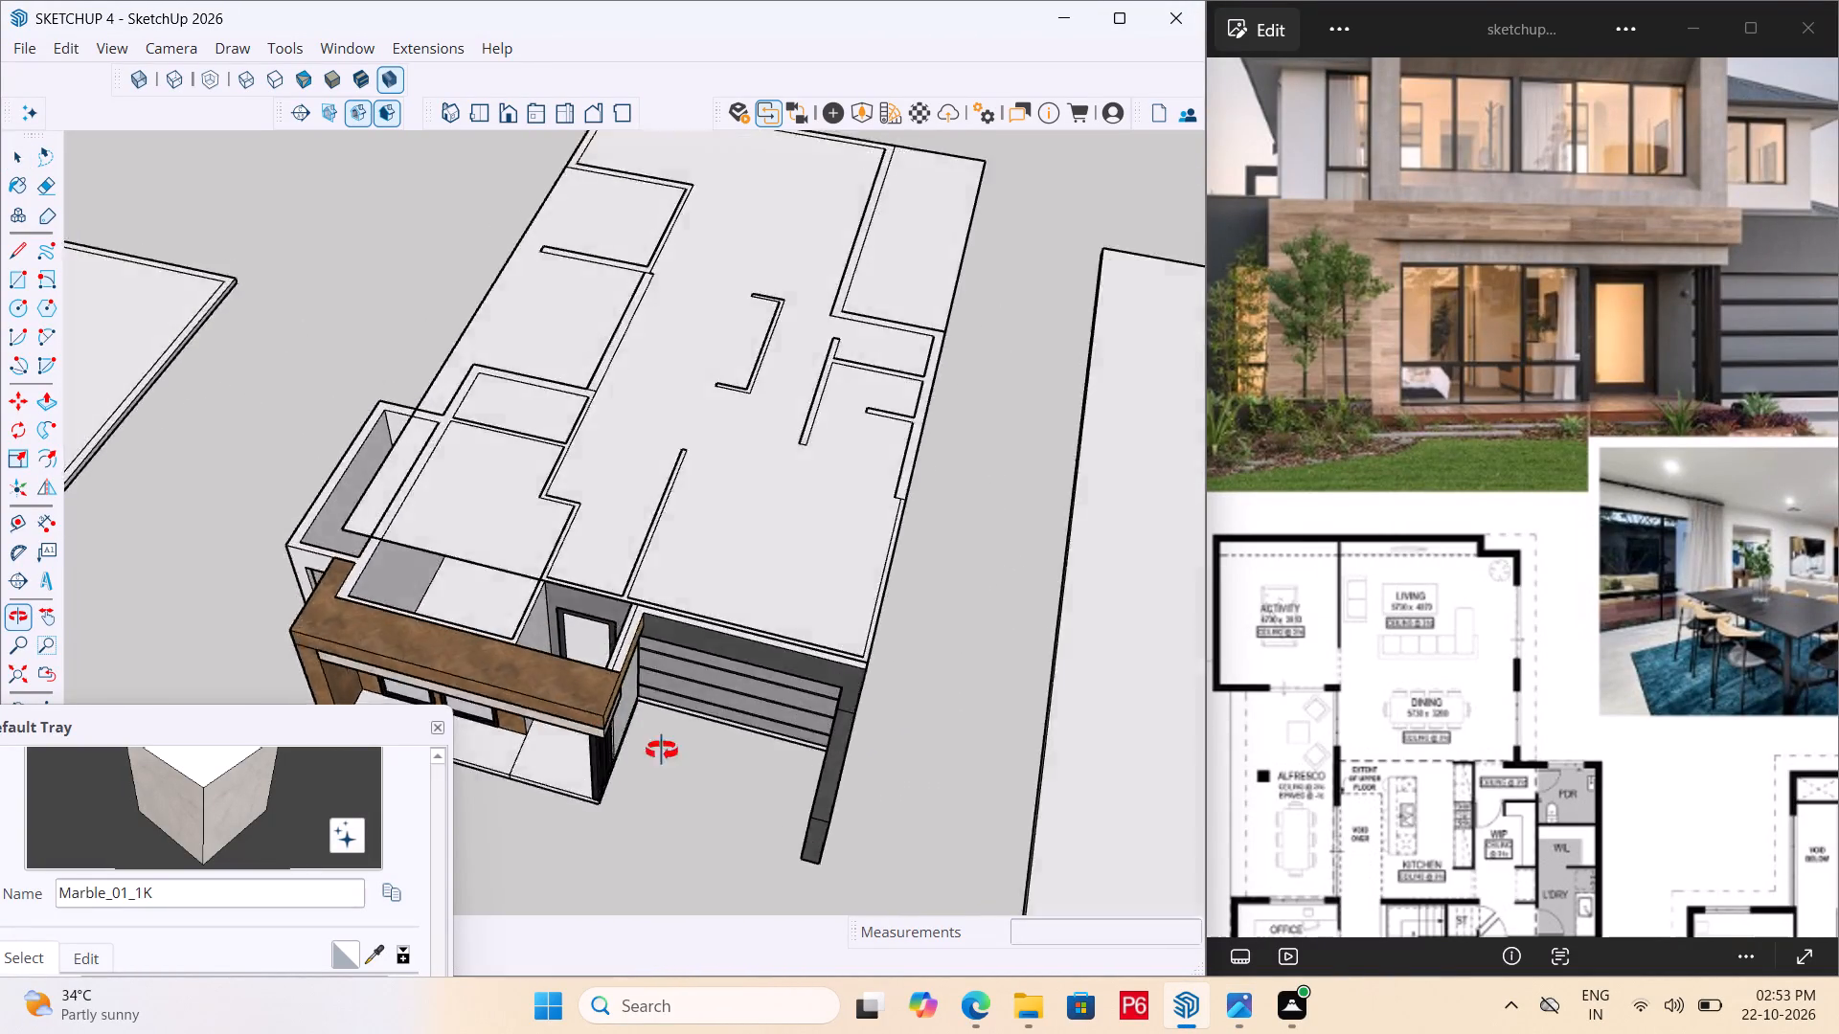
{"action": "middle_click_drag", "start_coordinate": [662, 751], "coordinate": [708, 656]}
{"action": "scroll", "coordinate": [583, 562], "scroll_direction": "up", "scroll_amount": 4}
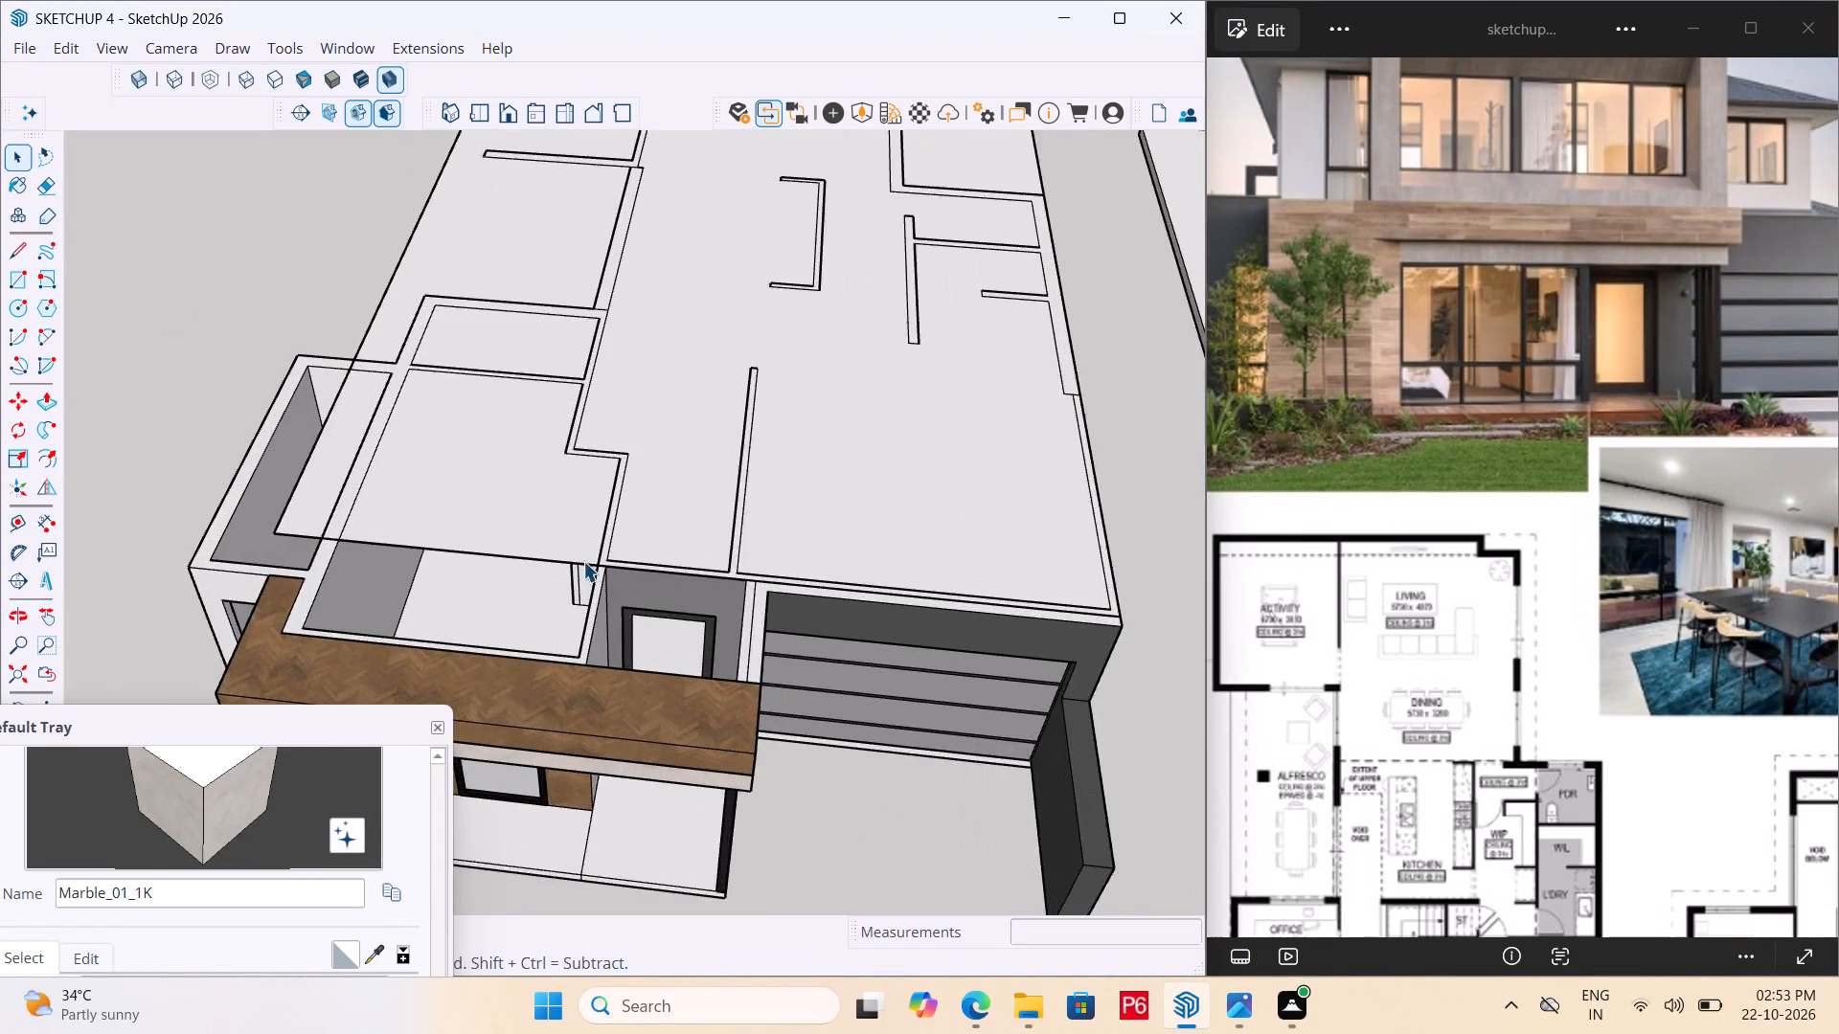
{"action": "scroll", "coordinate": [596, 564], "scroll_direction": "up", "scroll_amount": 2}
{"action": "middle_click_drag", "start_coordinate": [596, 564], "coordinate": [720, 443]}
{"action": "scroll", "coordinate": [877, 534], "scroll_direction": "up", "scroll_amount": 5}
{"action": "middle_click", "coordinate": [877, 534]}
{"action": "middle_click_drag", "start_coordinate": [843, 541], "coordinate": [676, 445]}
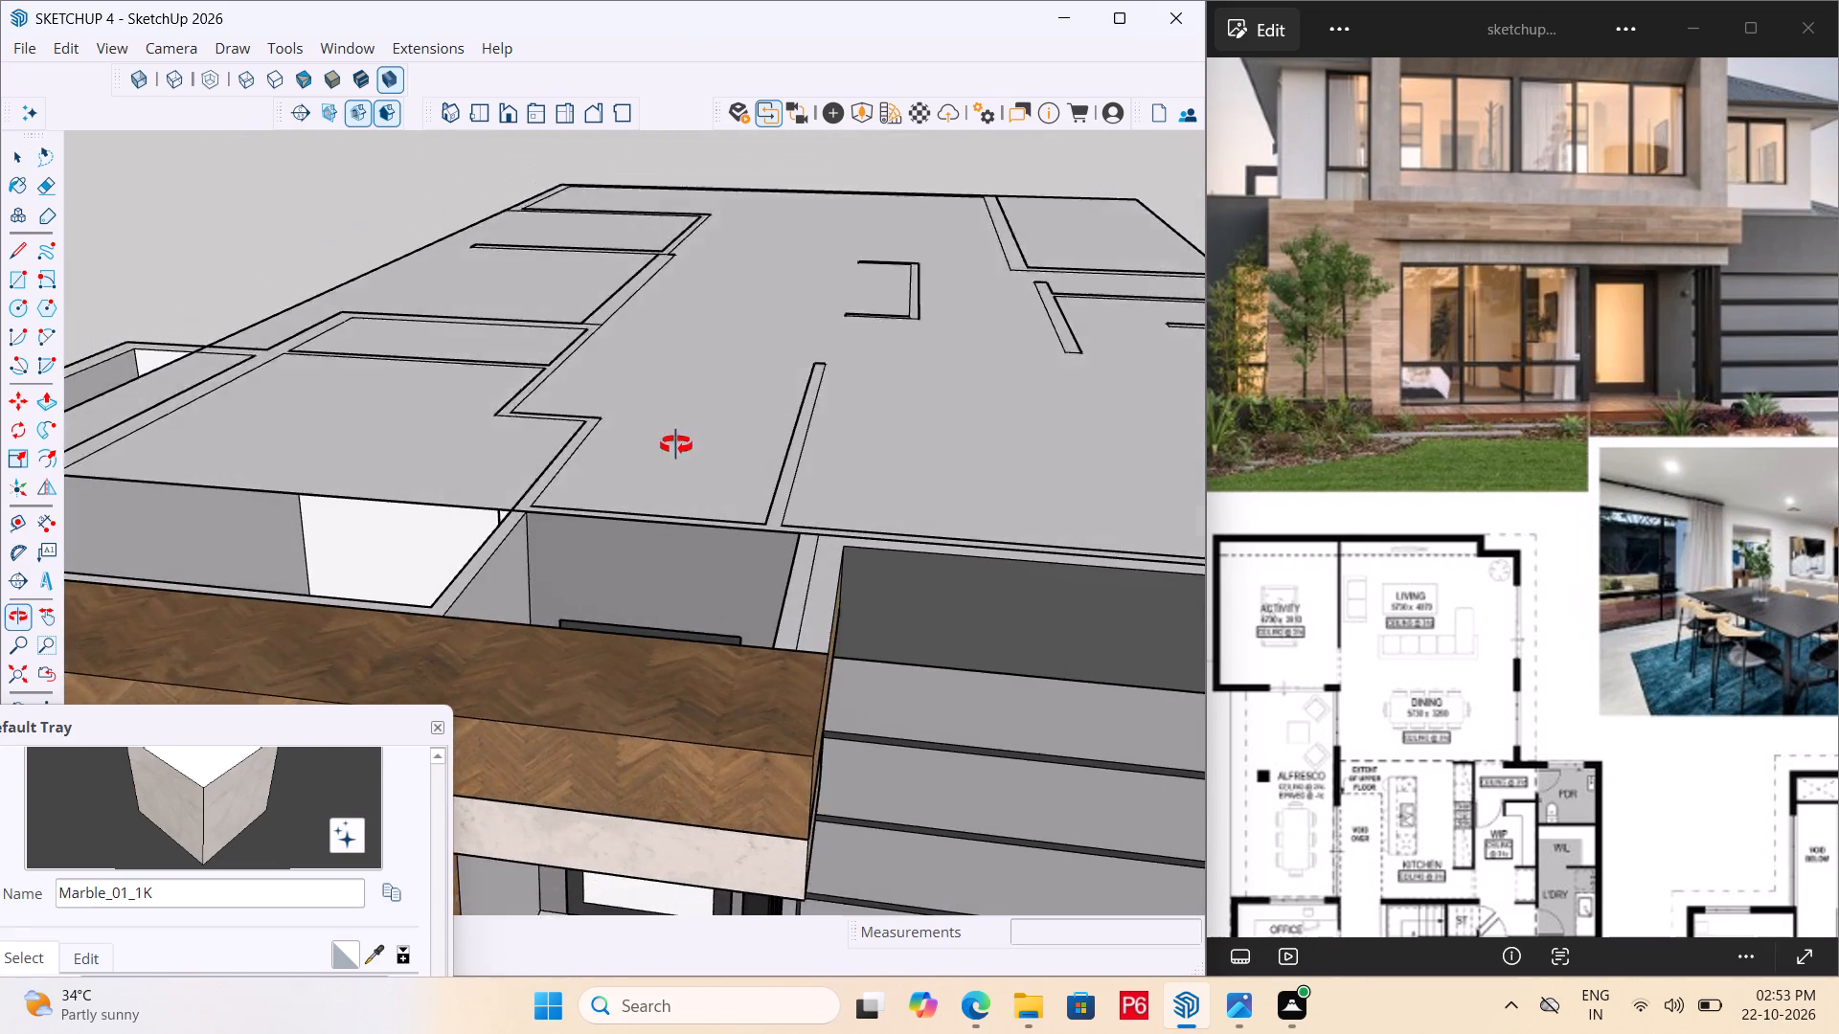
{"action": "middle_click_drag", "start_coordinate": [676, 445], "coordinate": [675, 441]}
{"action": "scroll", "coordinate": [702, 468], "scroll_direction": "up", "scroll_amount": 4}
{"action": "scroll", "coordinate": [632, 484], "scroll_direction": "down", "scroll_amount": 6}
{"action": "scroll", "coordinate": [513, 559], "scroll_direction": "down", "scroll_amount": 5}
{"action": "middle_click_drag", "start_coordinate": [707, 478], "coordinate": [621, 606]}
{"action": "double_click", "coordinate": [657, 596]}
{"action": "double_click", "coordinate": [731, 557]}
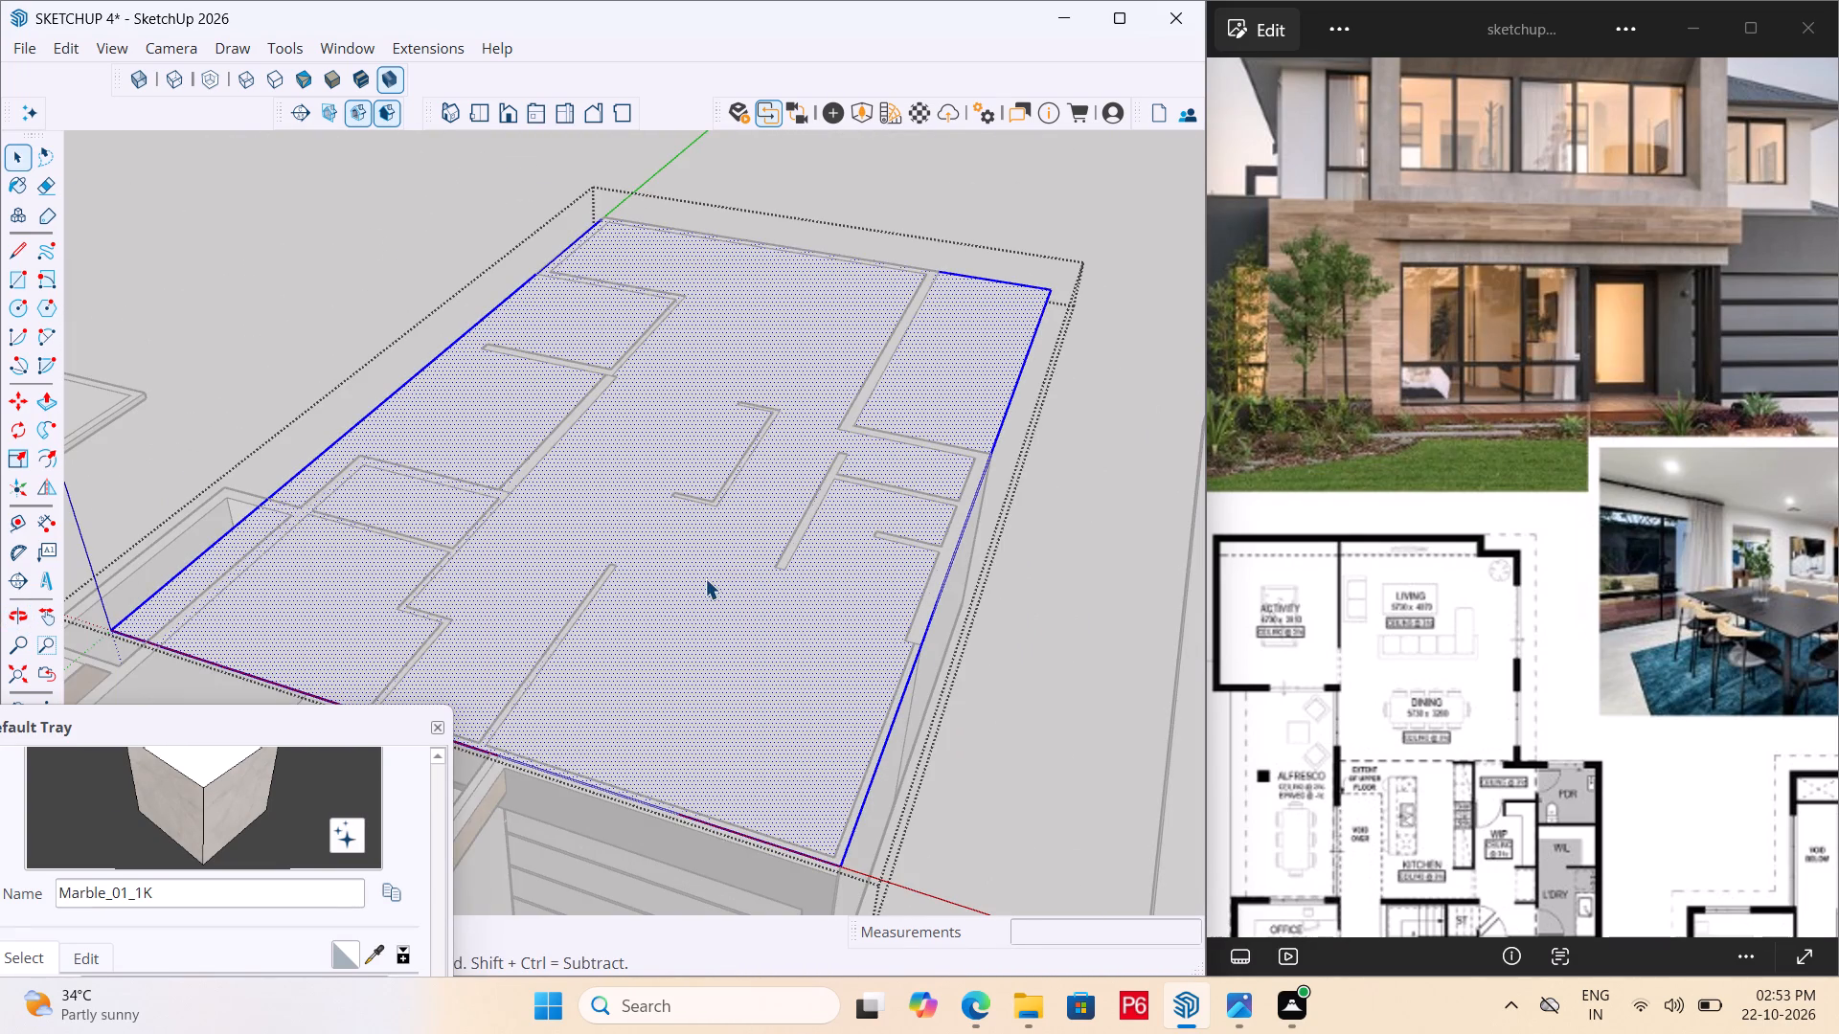
{"action": "key", "text": "p"}
{"action": "left_click", "coordinate": [705, 652]}
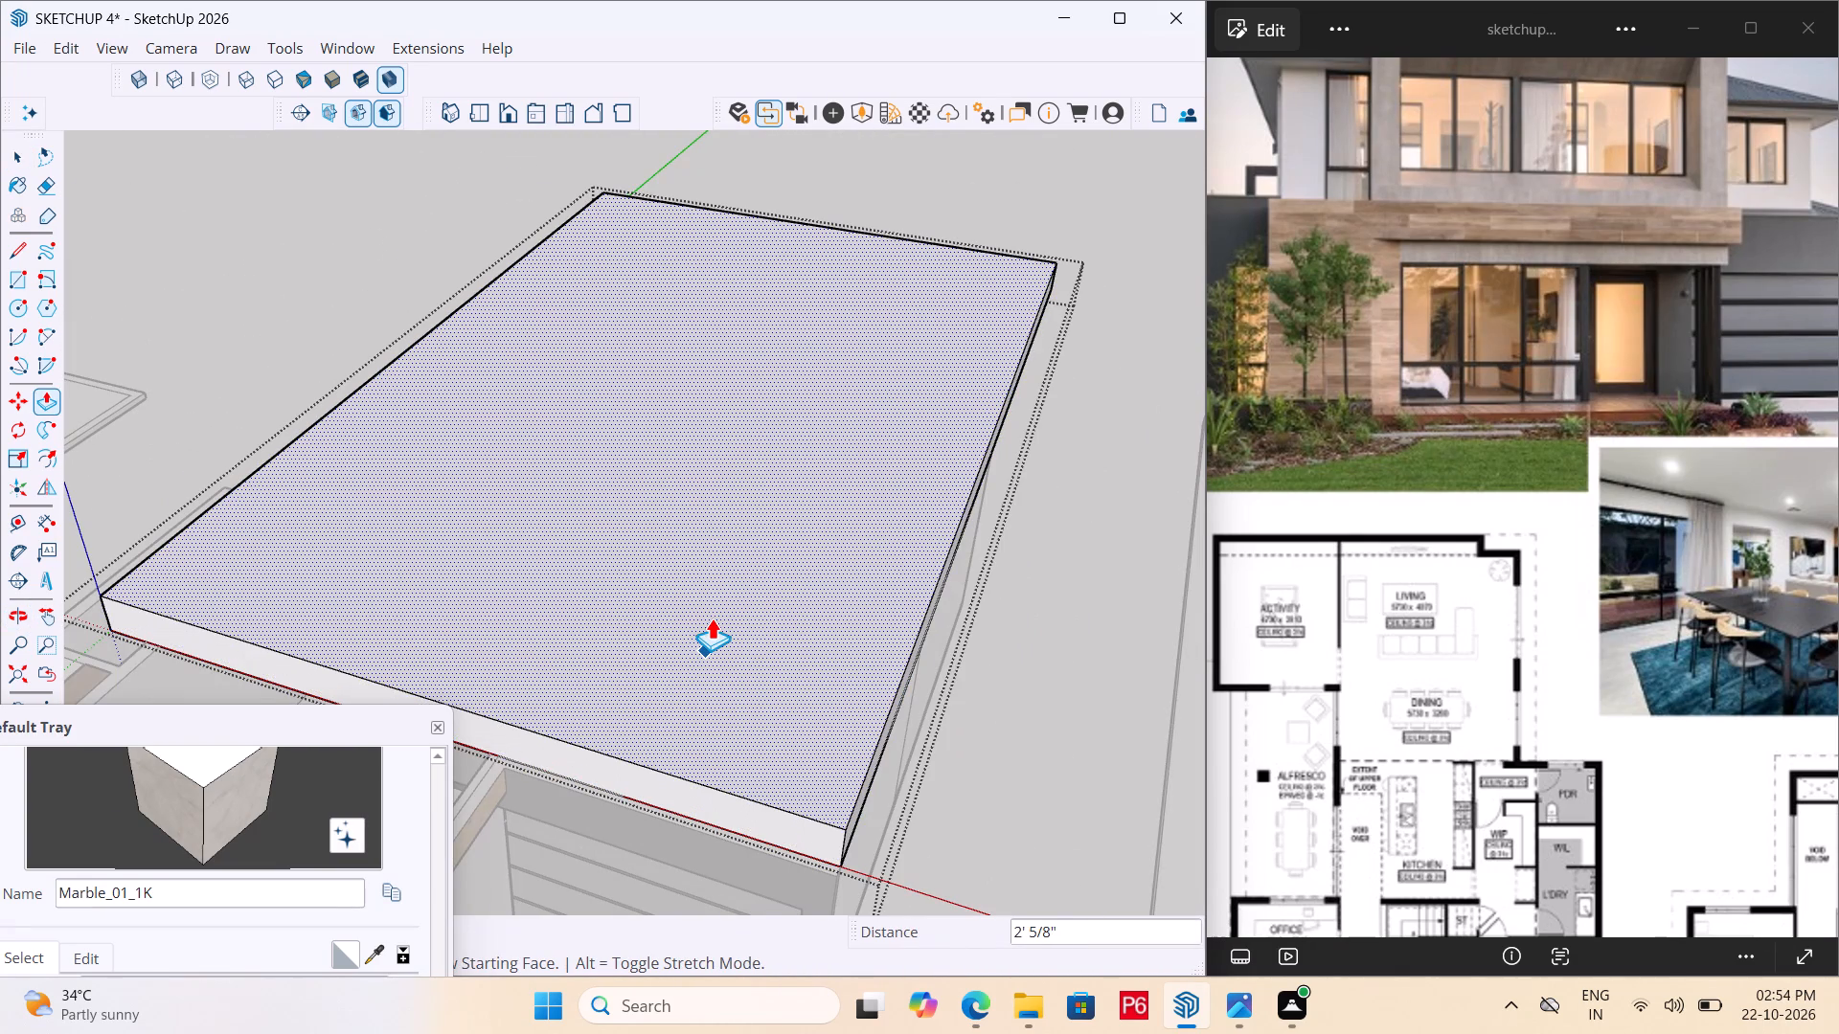
{"action": "type", "text": "6\""}
{"action": "key", "text": "Return"}
{"action": "key", "text": "space"}
{"action": "left_click", "coordinate": [1011, 622]}
Inside the slab group, draw a 6" line from the porch-garage wall corner to the slab, continuing vertically to split its front edge face.
{"action": "middle_click_drag", "start_coordinate": [688, 795], "coordinate": [769, 606]}
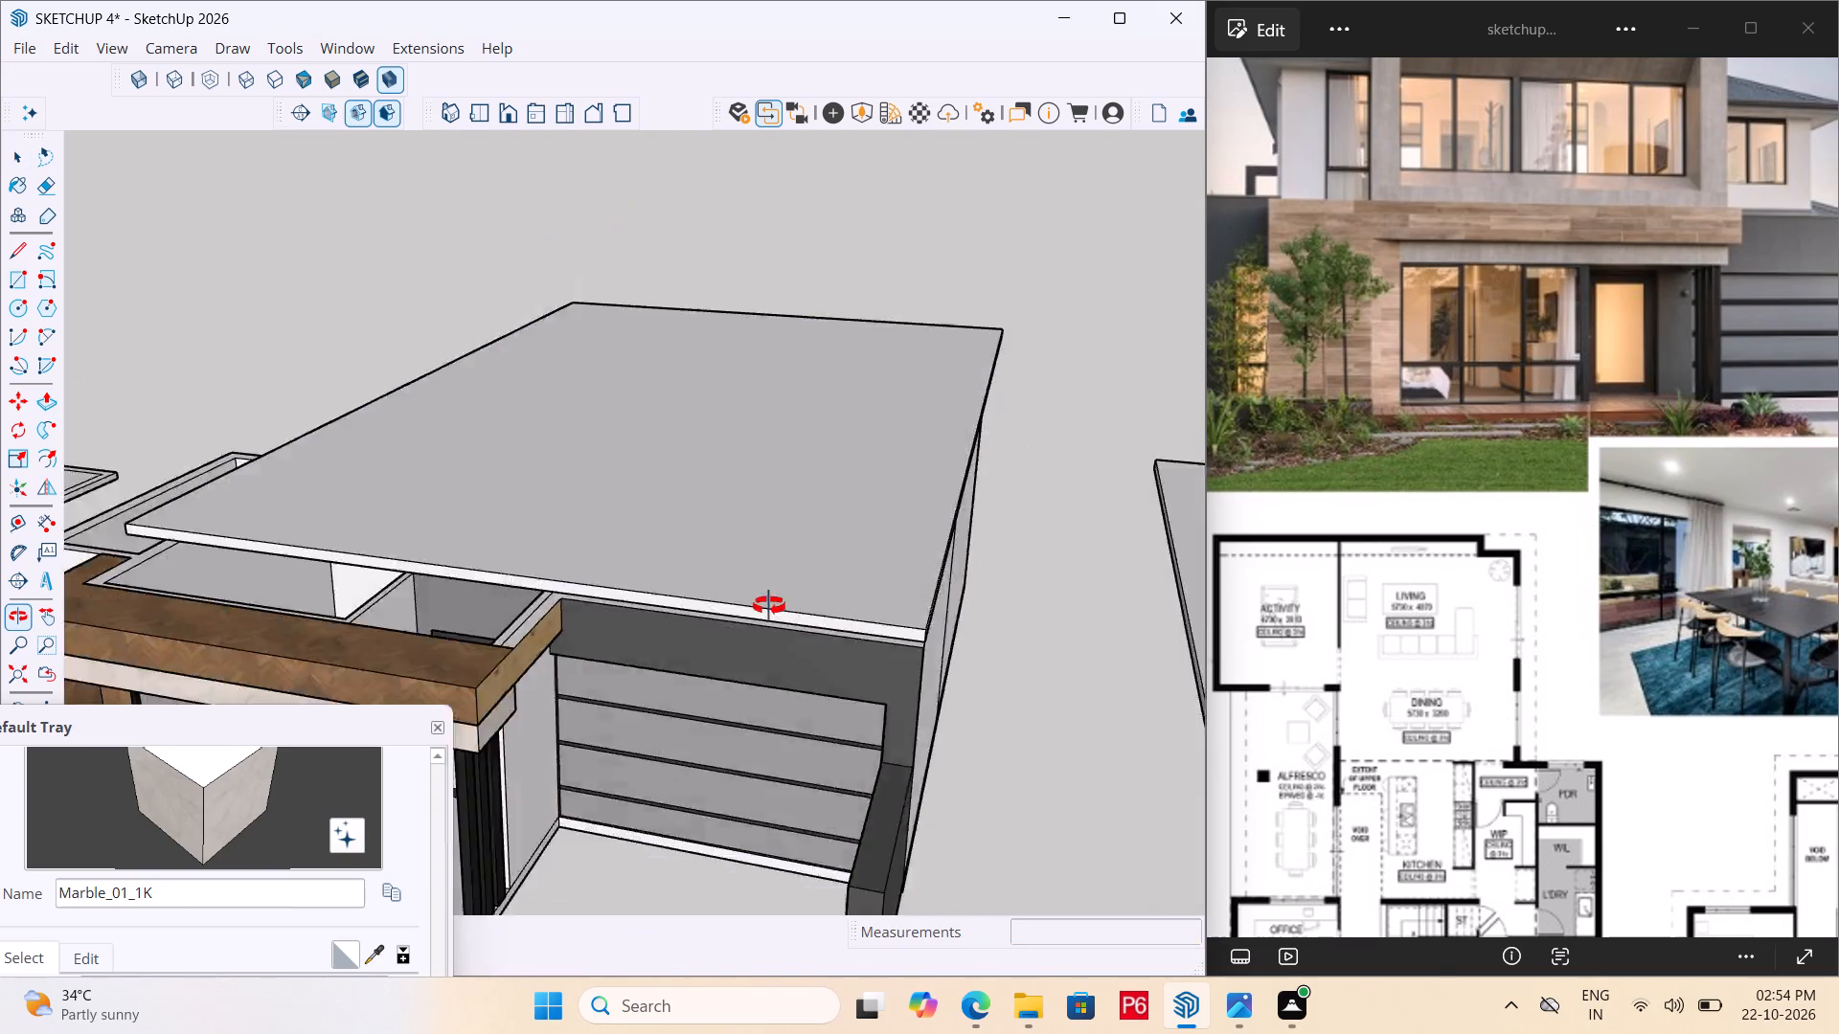
{"action": "middle_click_drag", "start_coordinate": [769, 606], "coordinate": [885, 634]}
{"action": "scroll", "coordinate": [842, 535], "scroll_direction": "up", "scroll_amount": 9}
{"action": "middle_click", "coordinate": [842, 535]}
{"action": "key", "text": "semicolon"}
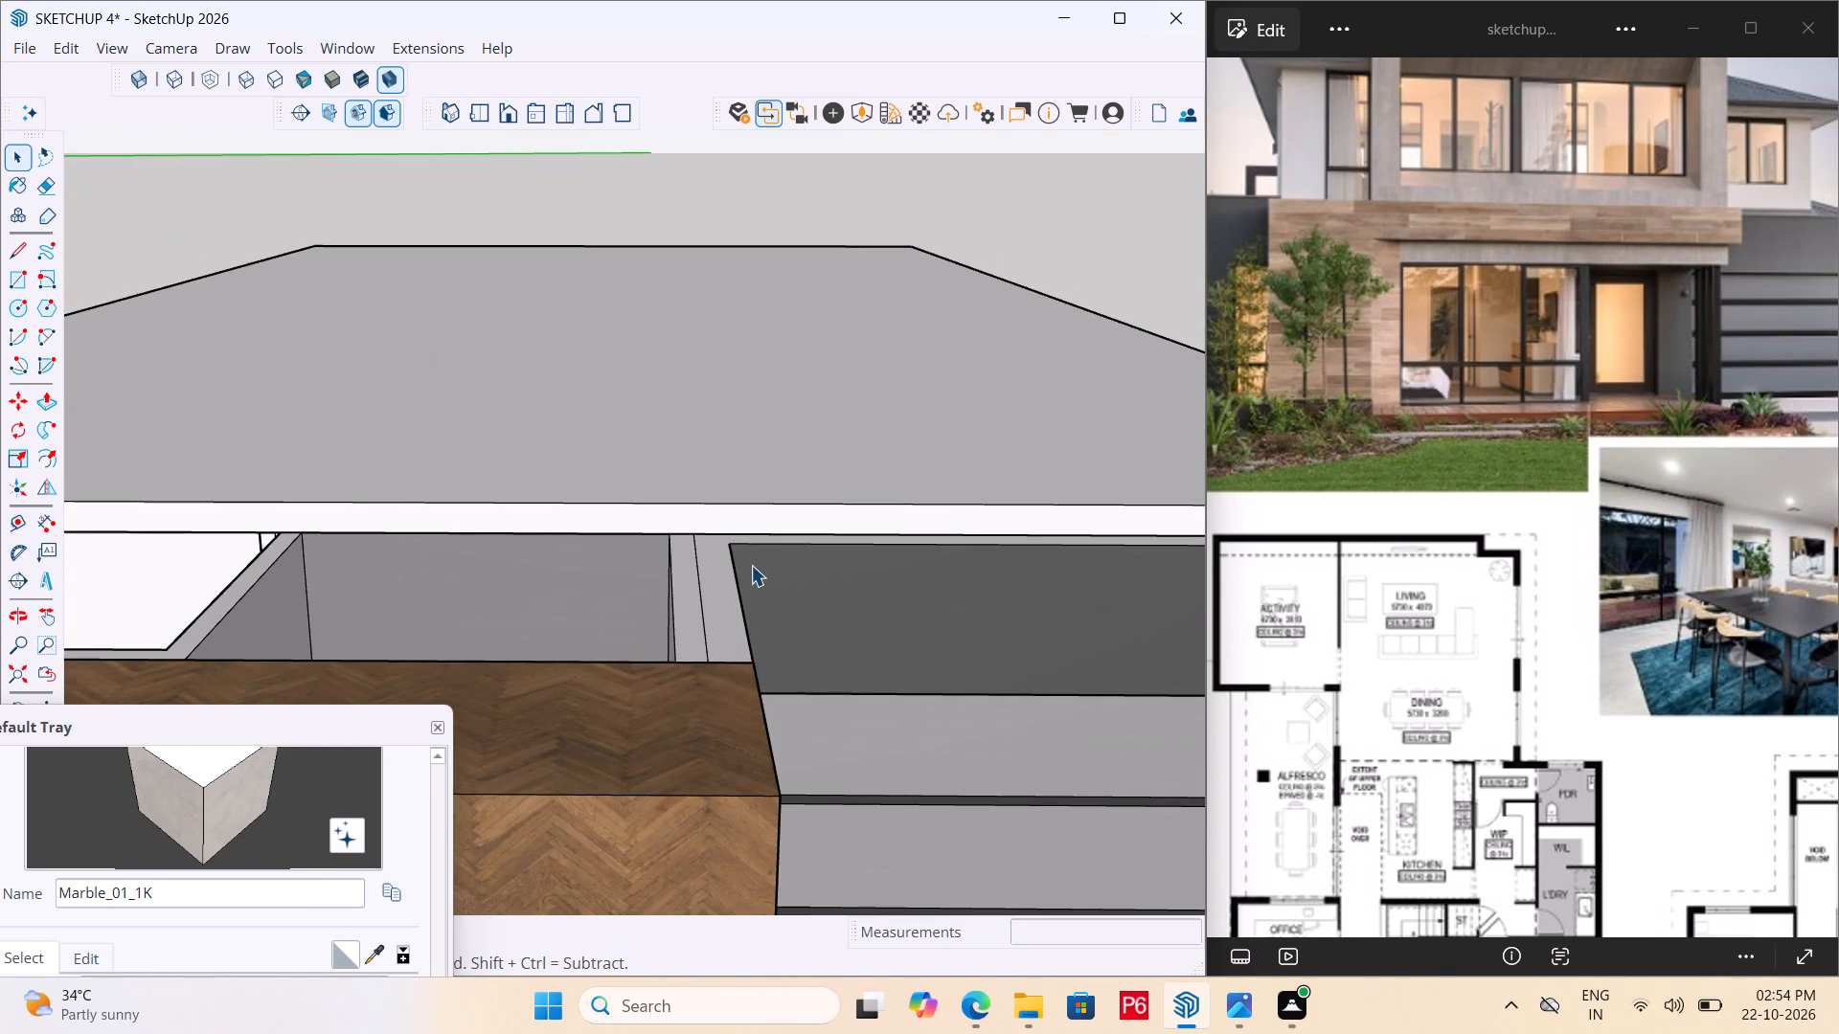
{"action": "scroll", "coordinate": [738, 546], "scroll_direction": "up", "scroll_amount": 6}
{"action": "key", "text": "l"}
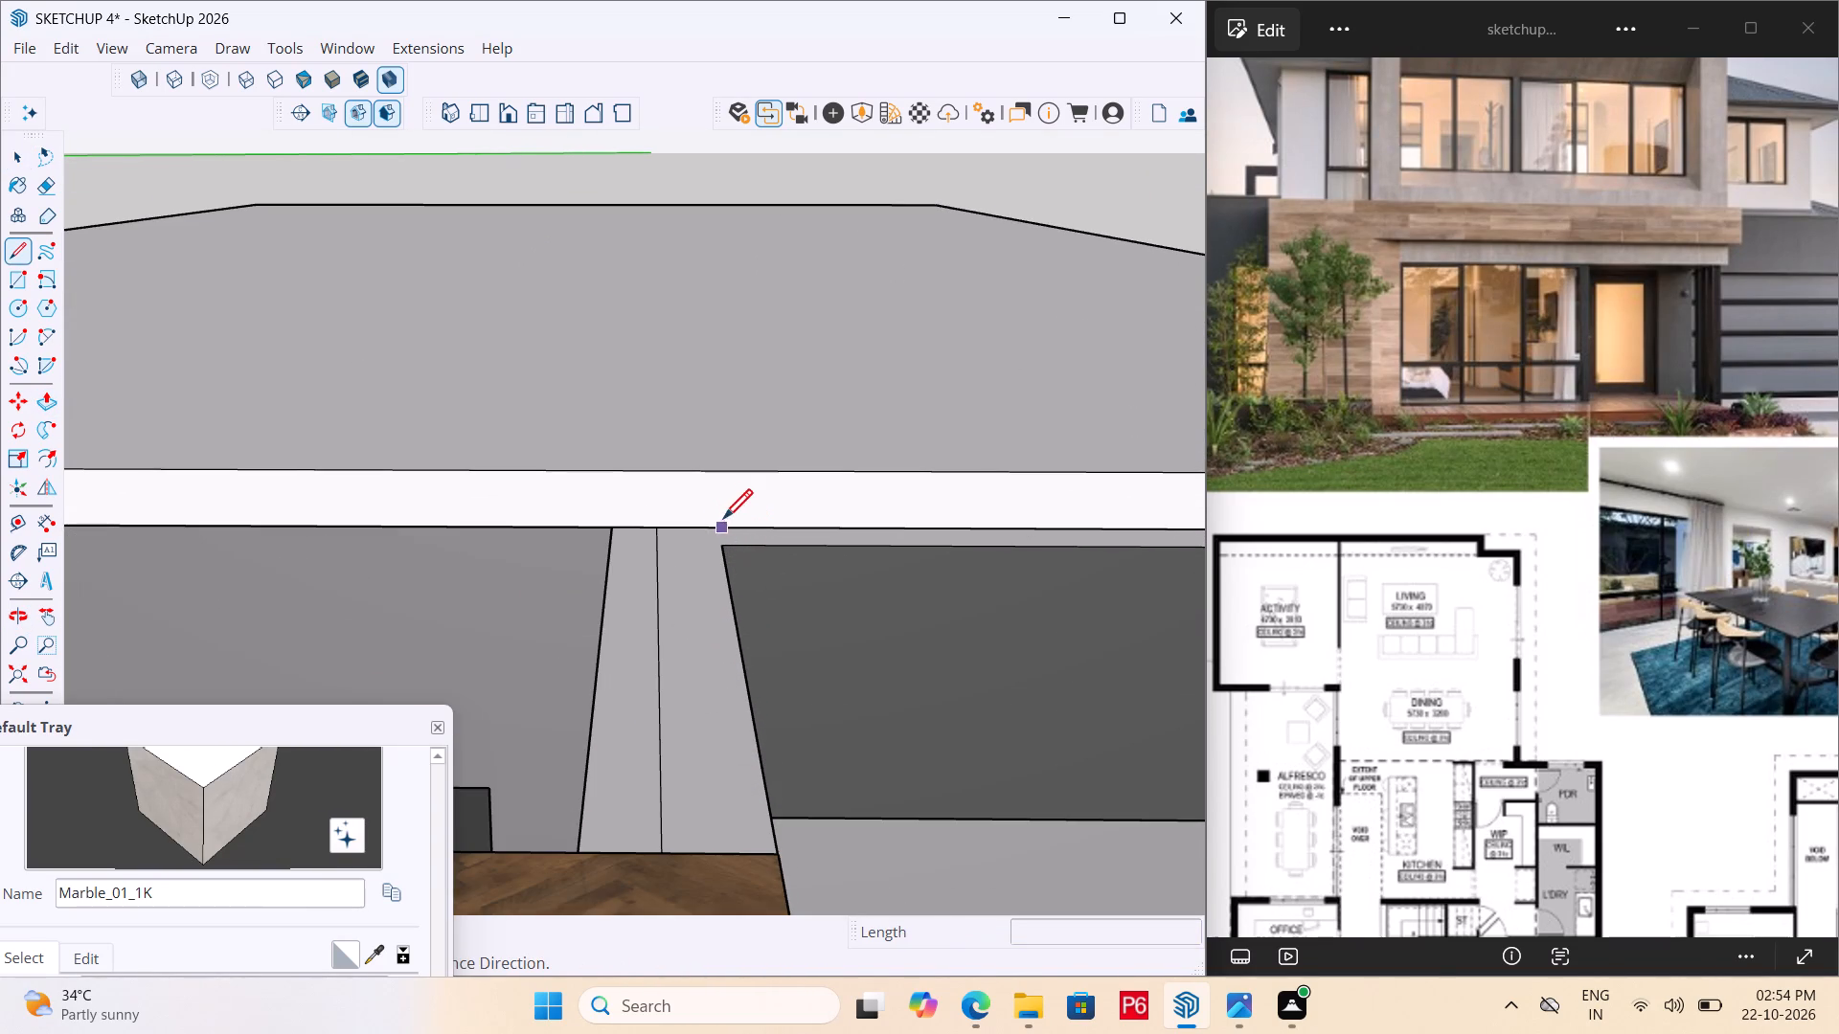
{"action": "key", "text": "space"}
{"action": "left_click", "coordinate": [733, 503]}
{"action": "triple_click", "coordinate": [733, 501]}
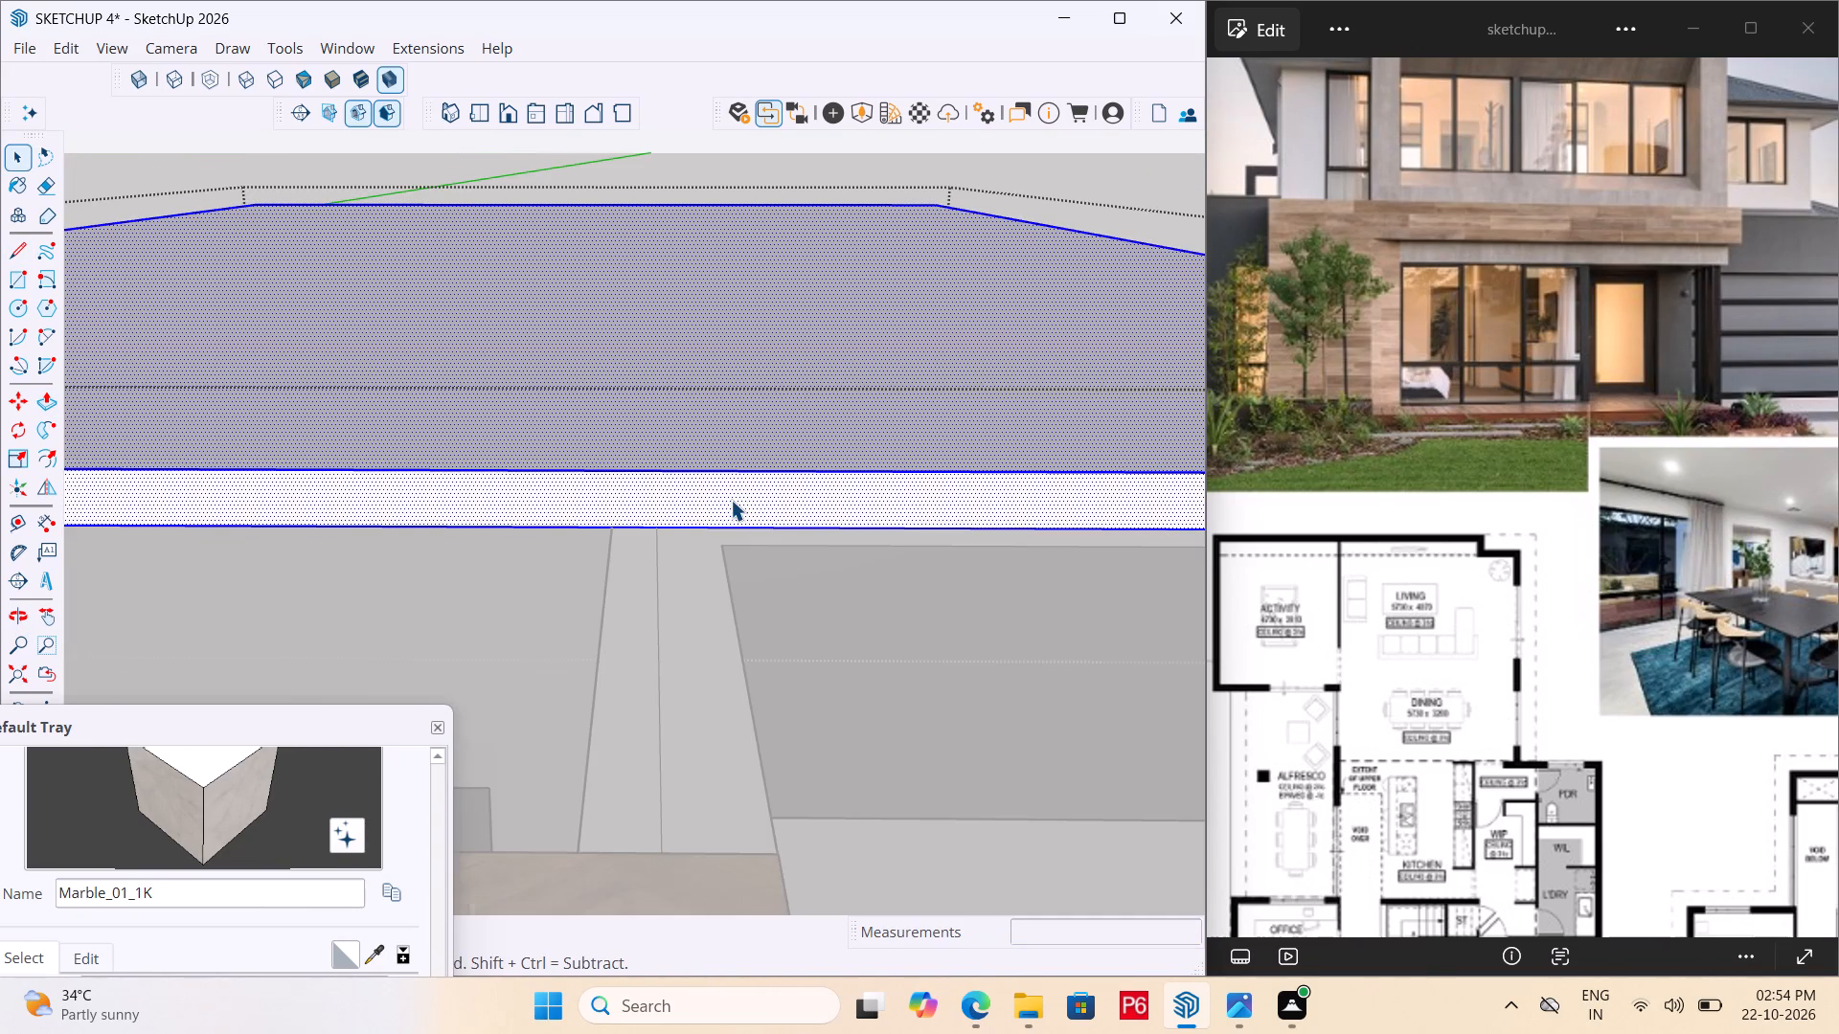
{"action": "scroll", "coordinate": [731, 500], "scroll_direction": "up", "scroll_amount": 5}
{"action": "middle_click_drag", "start_coordinate": [729, 501], "coordinate": [621, 546]}
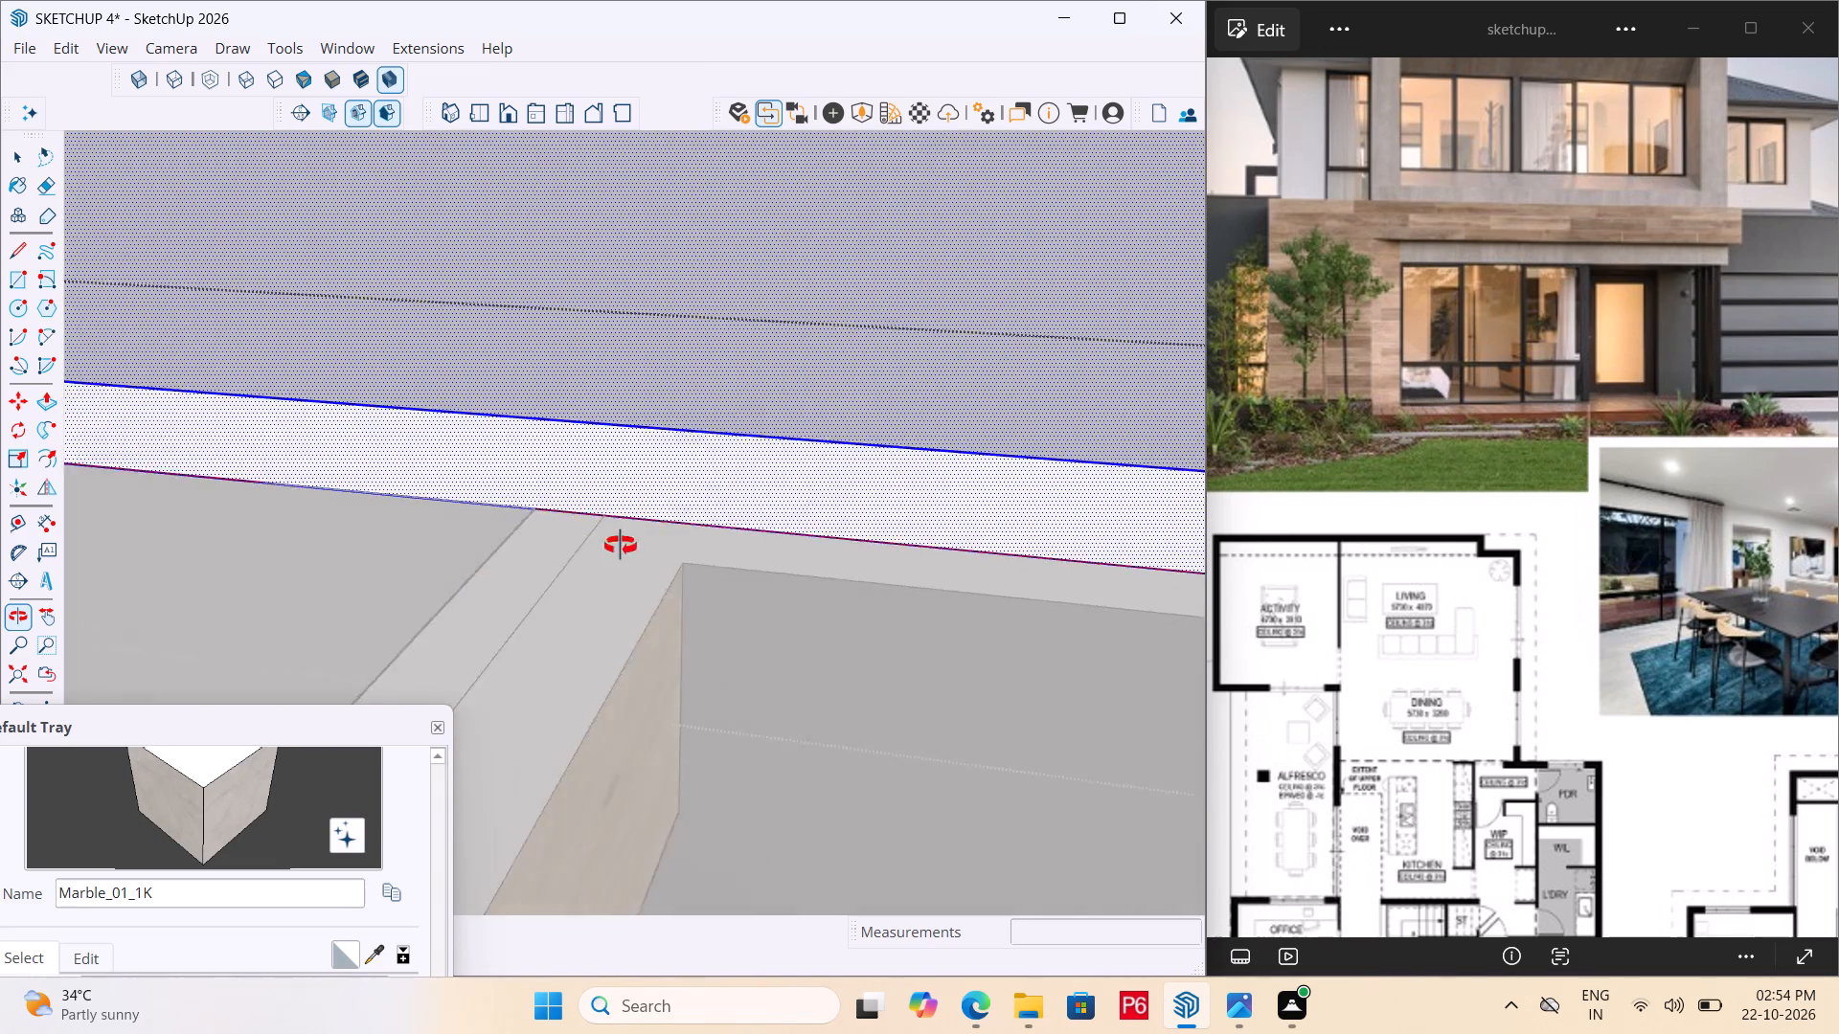
{"action": "middle_click_drag", "start_coordinate": [621, 546], "coordinate": [729, 543]}
{"action": "key", "text": "l"}
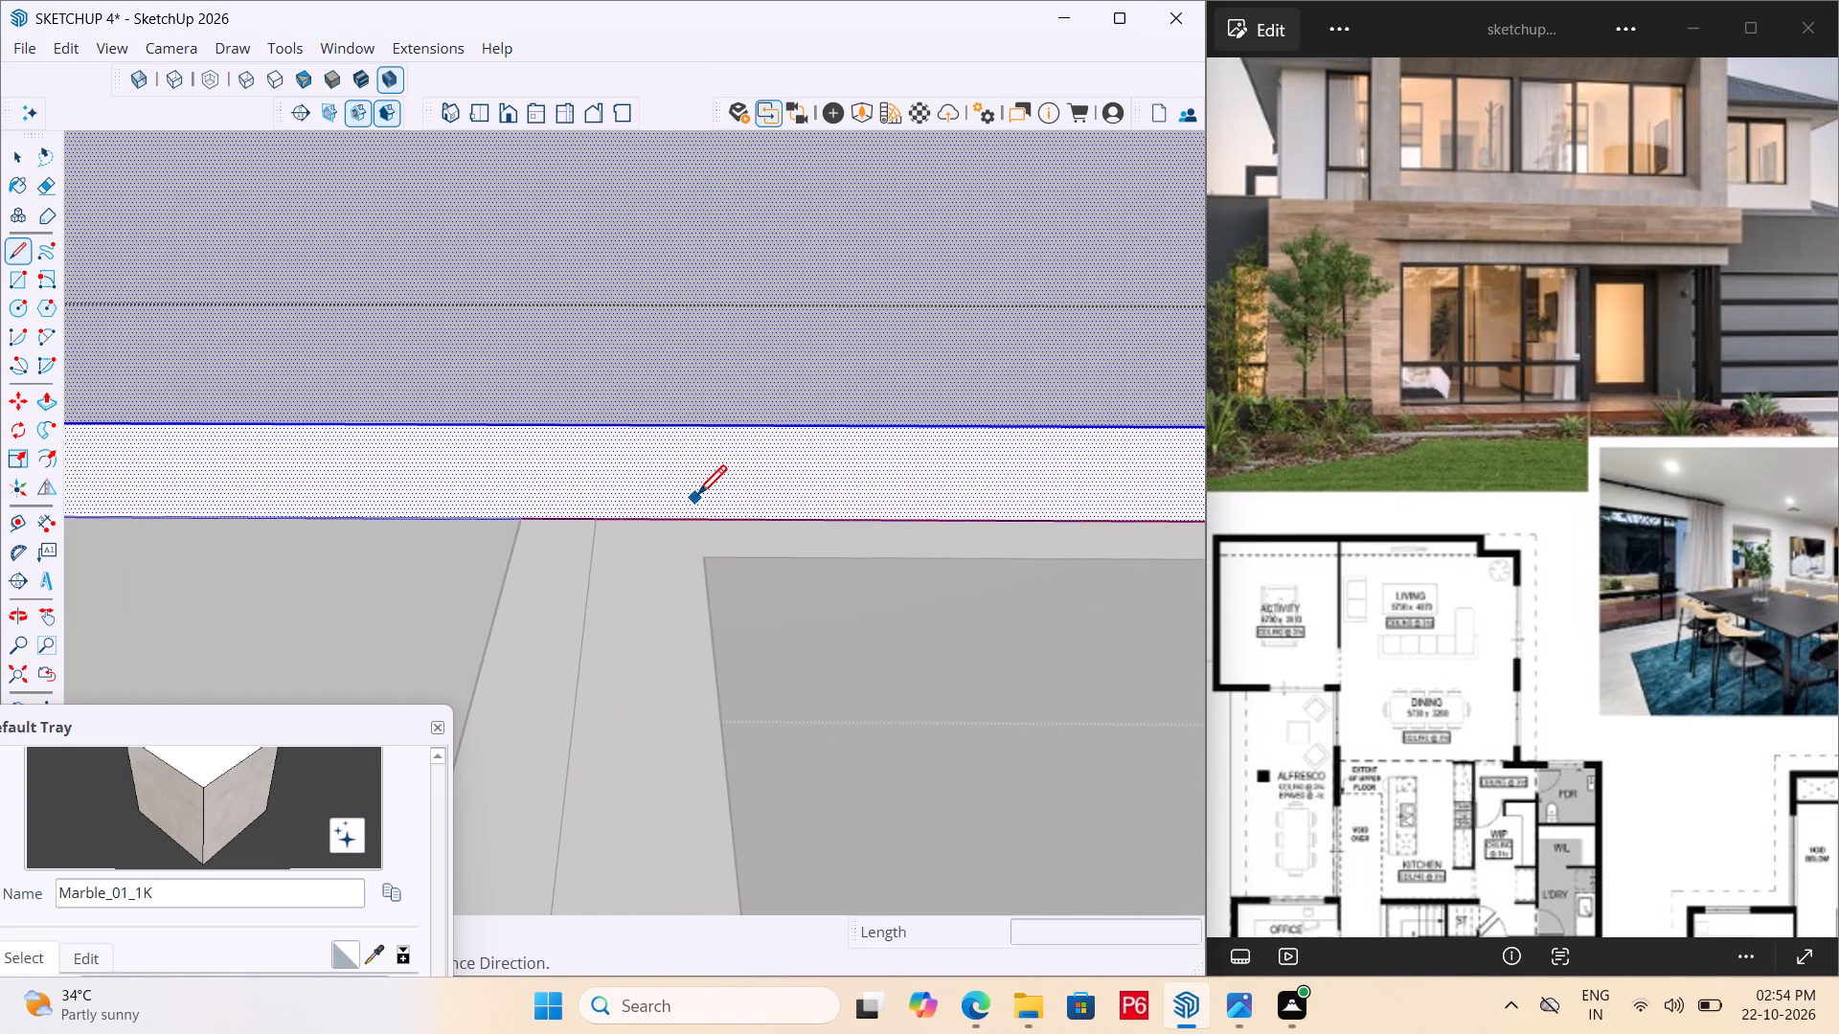
{"action": "scroll", "coordinate": [700, 491], "scroll_direction": "down", "scroll_amount": 5}
{"action": "scroll", "coordinate": [559, 506], "scroll_direction": "down", "scroll_amount": 5}
{"action": "scroll", "coordinate": [651, 497], "scroll_direction": "down", "scroll_amount": 3}
{"action": "middle_click_drag", "start_coordinate": [653, 498], "coordinate": [536, 503]}
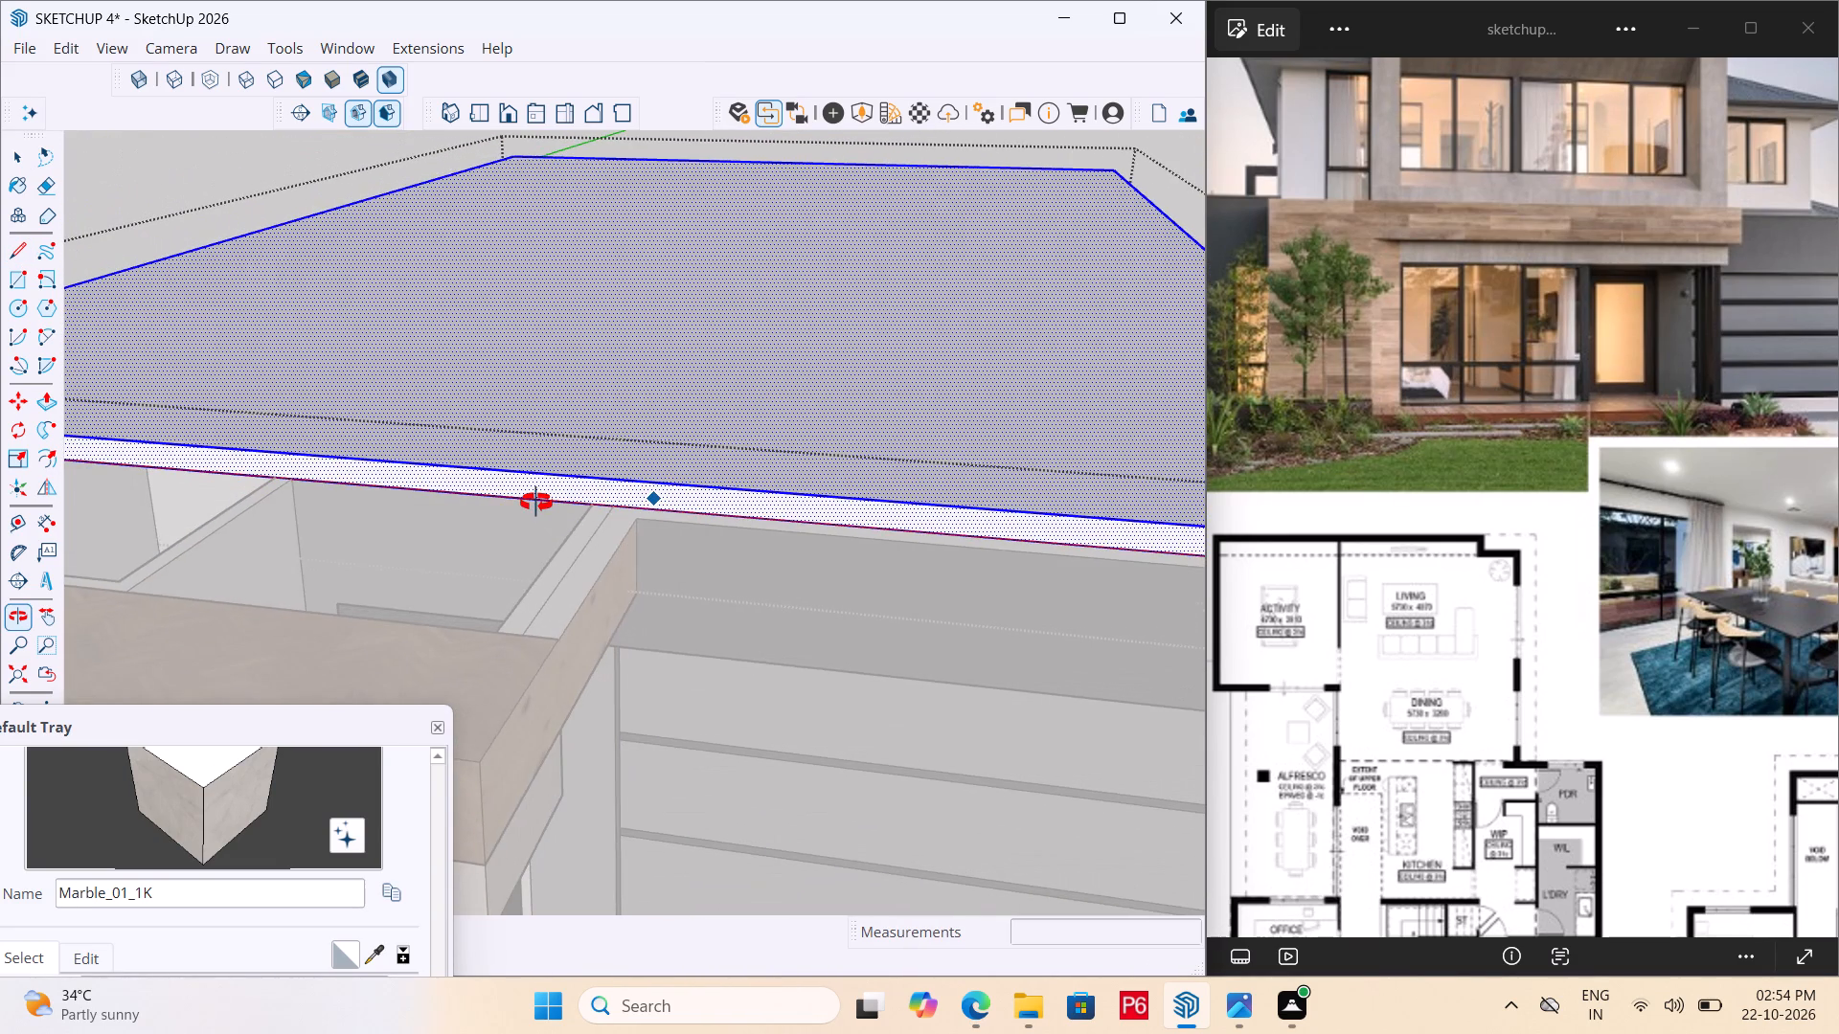
{"action": "middle_click_drag", "start_coordinate": [536, 503], "coordinate": [523, 480]}
{"action": "scroll", "coordinate": [514, 480], "scroll_direction": "down", "scroll_amount": 1}
{"action": "scroll", "coordinate": [690, 502], "scroll_direction": "down", "scroll_amount": 5}
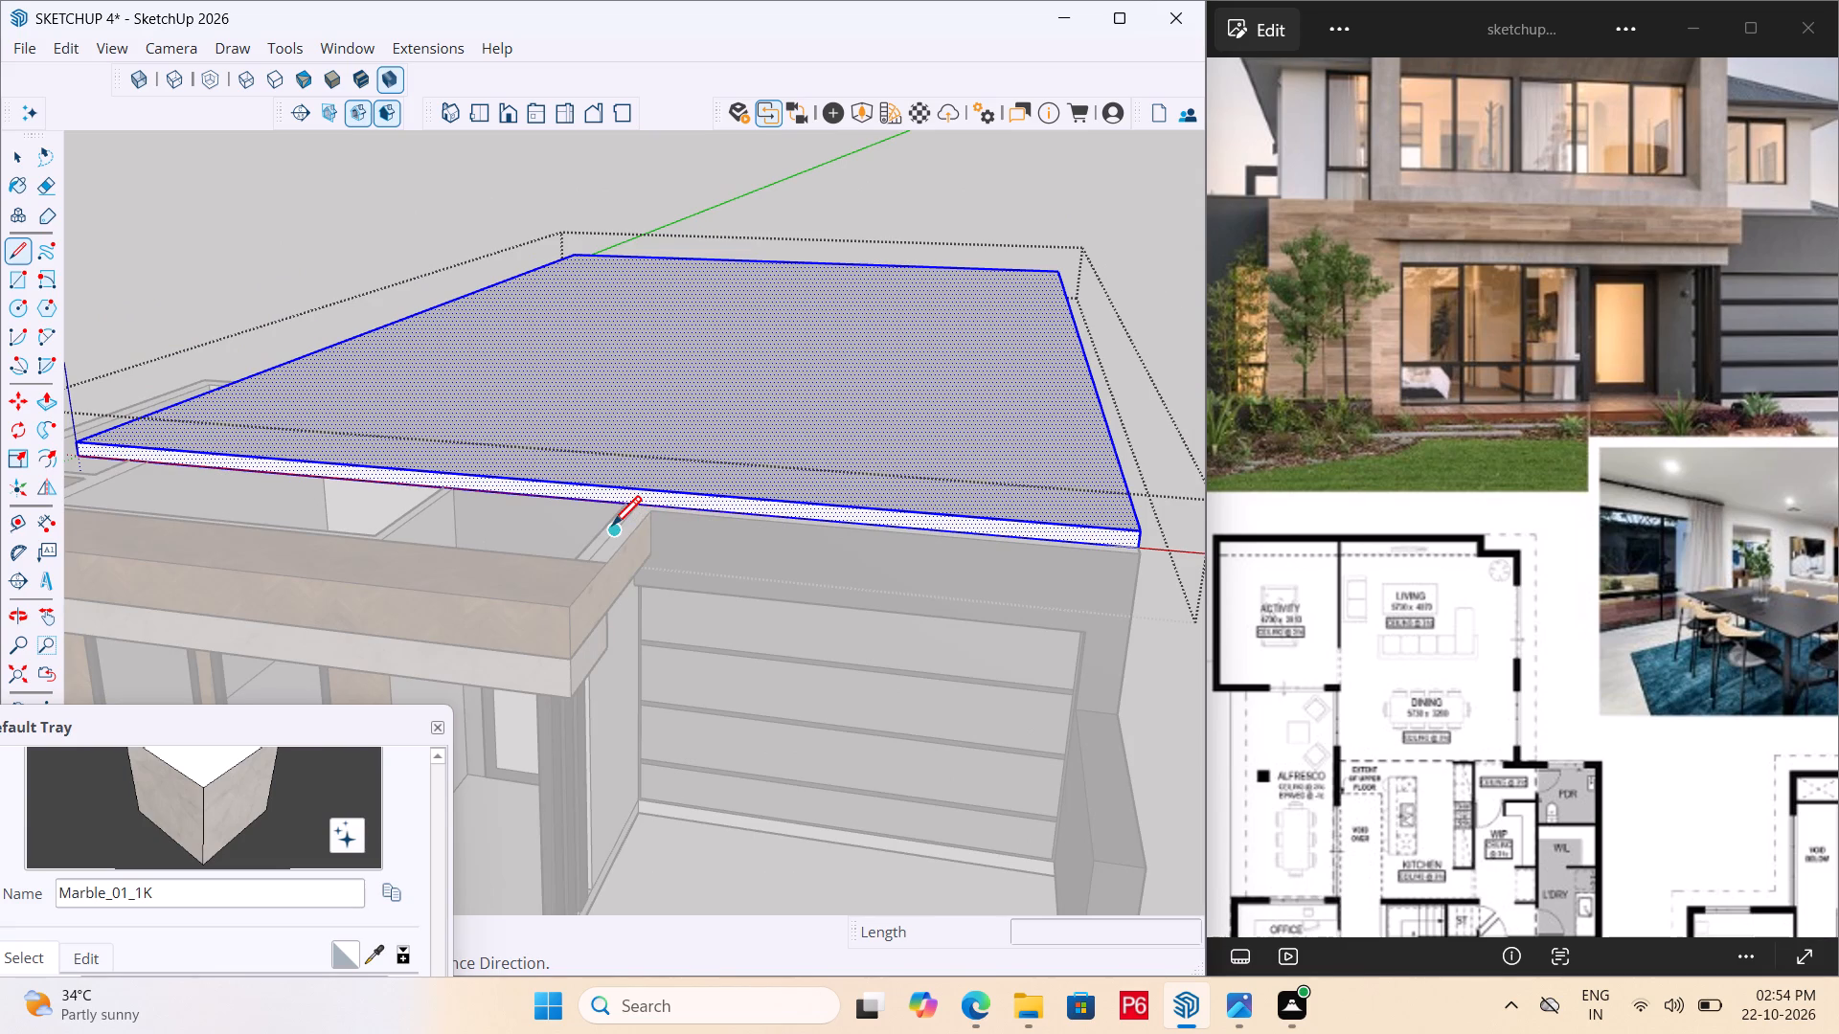
{"action": "middle_click_drag", "start_coordinate": [631, 567], "coordinate": [706, 615]}
{"action": "scroll", "coordinate": [624, 483], "scroll_direction": "up", "scroll_amount": 3}
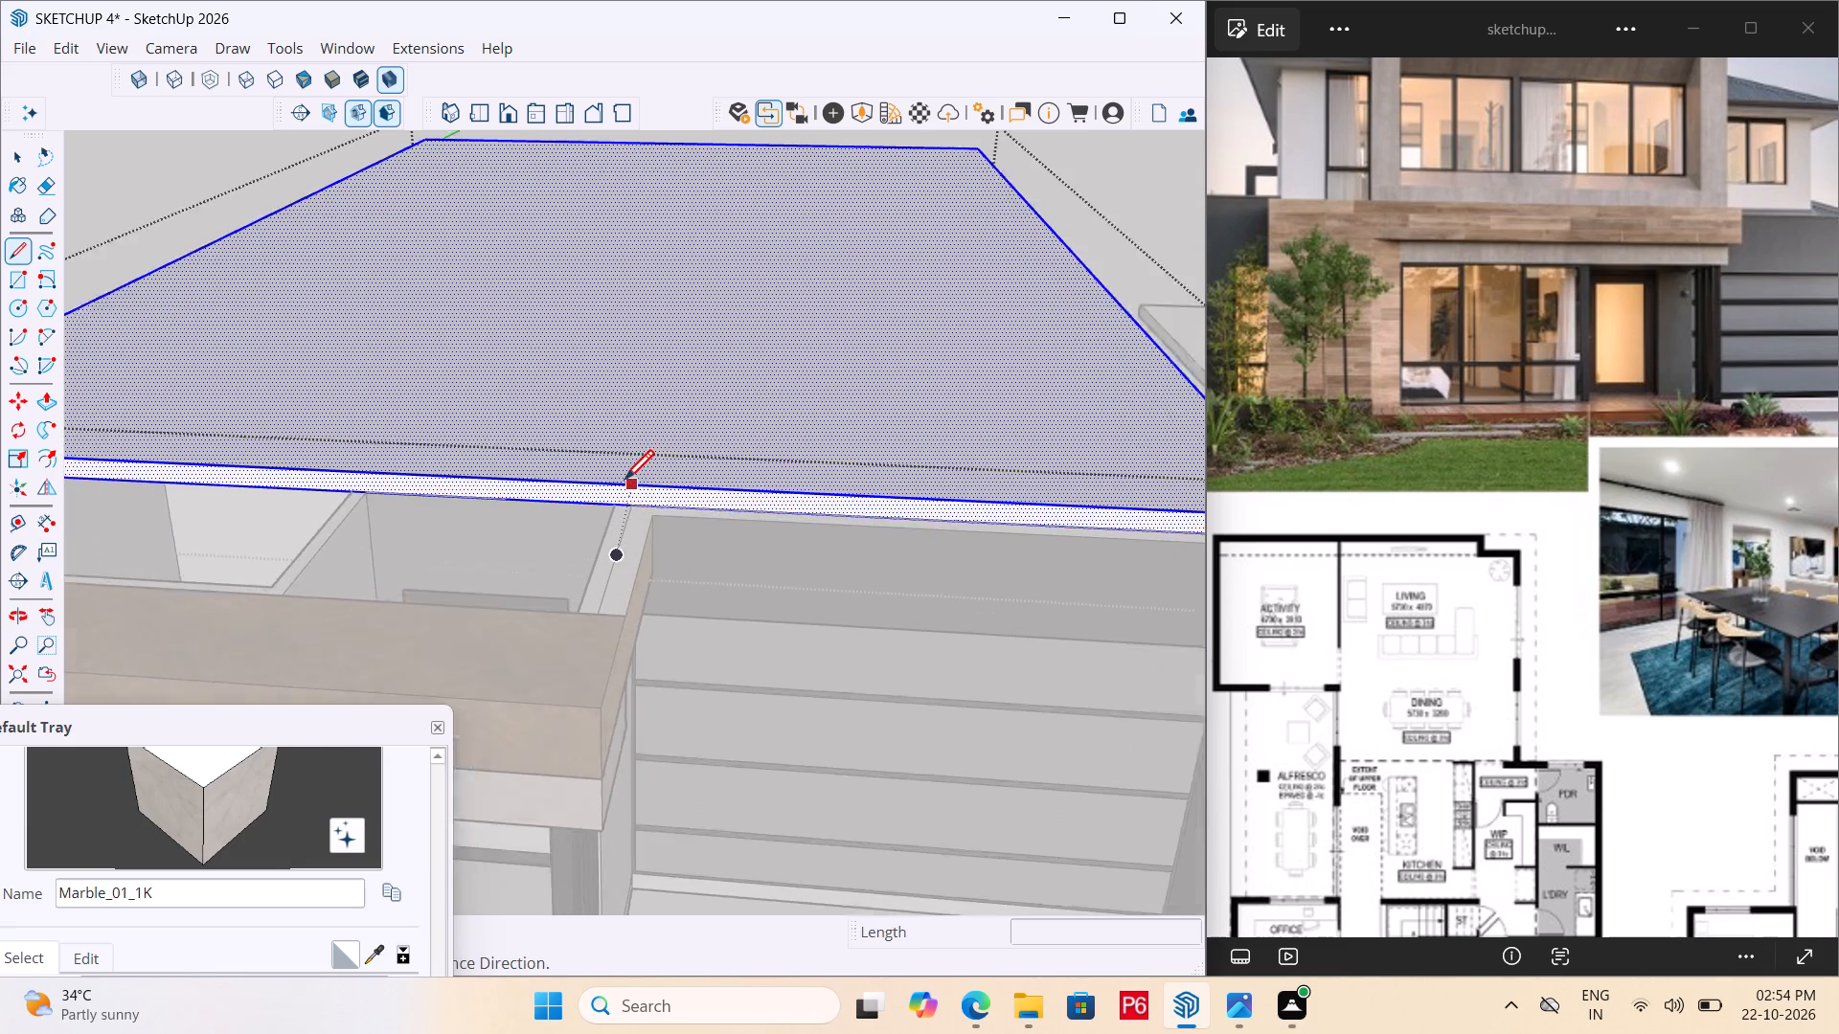
{"action": "scroll", "coordinate": [624, 483], "scroll_direction": "up", "scroll_amount": 2}
{"action": "scroll", "coordinate": [769, 553], "scroll_direction": "down", "scroll_amount": 4}
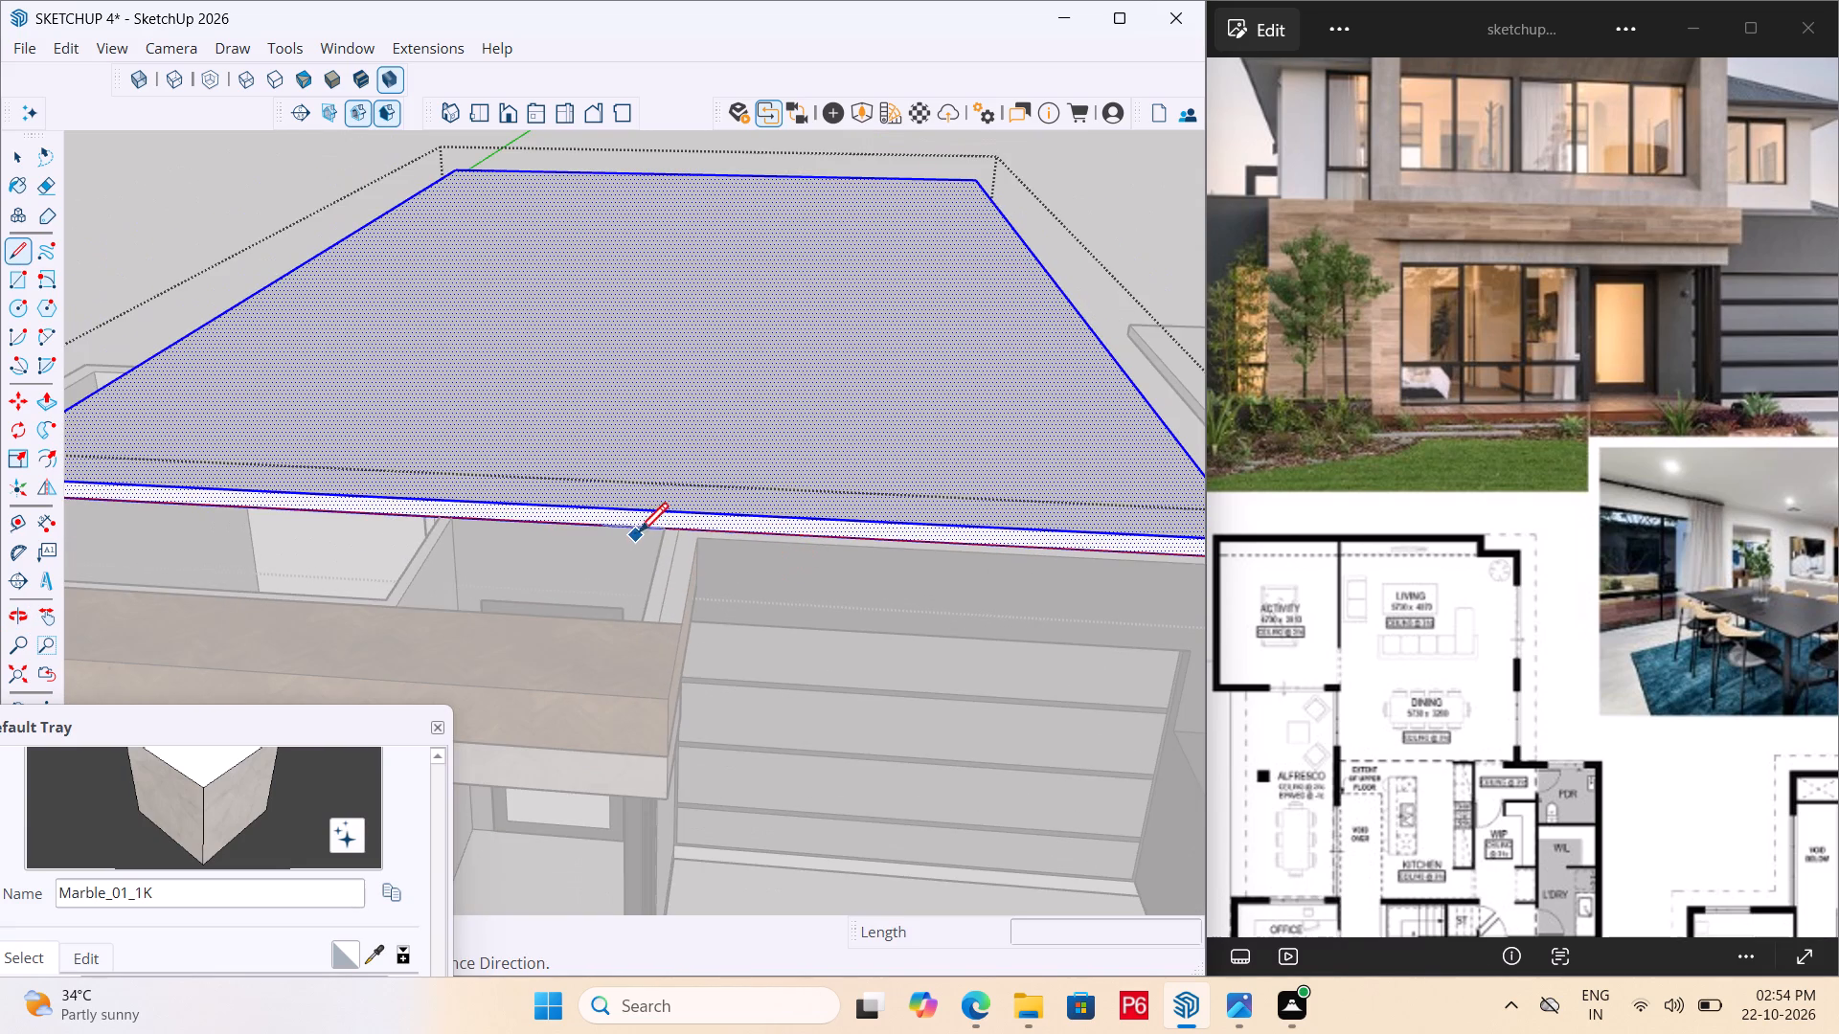
{"action": "scroll", "coordinate": [680, 536], "scroll_direction": "up", "scroll_amount": 10}
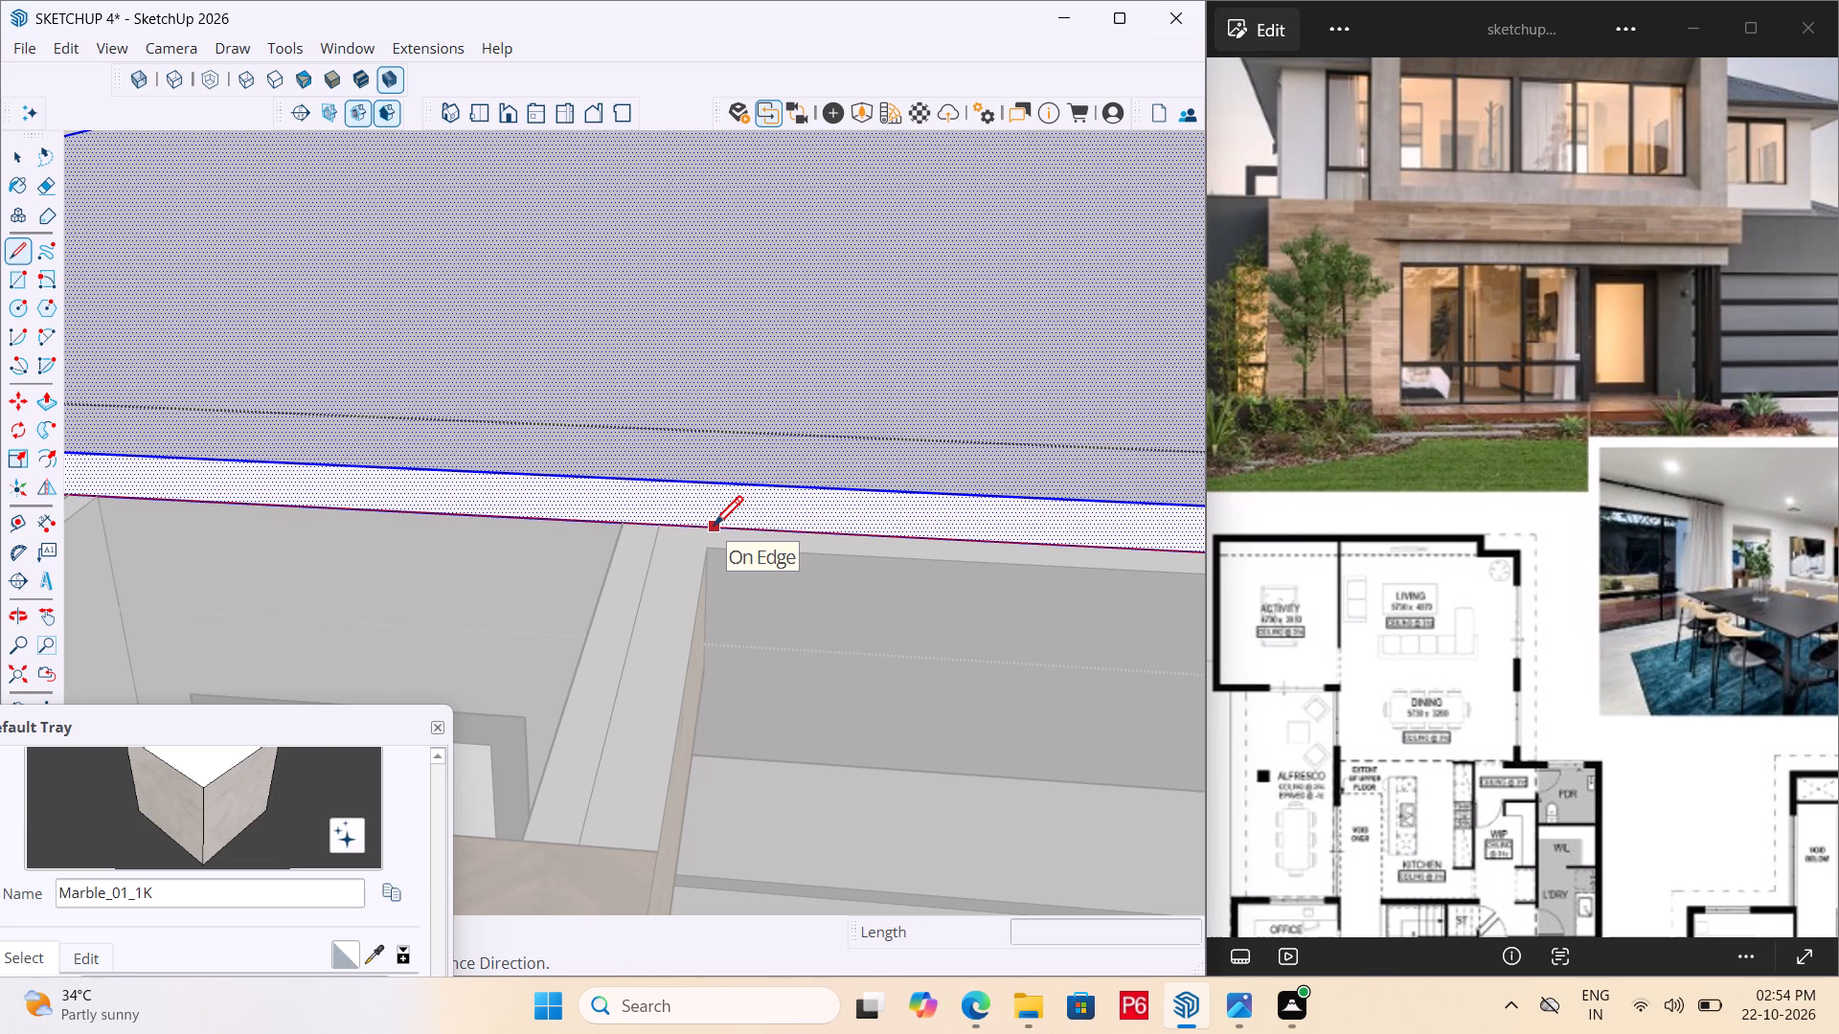
{"action": "scroll", "coordinate": [675, 466], "scroll_direction": "down", "scroll_amount": 5}
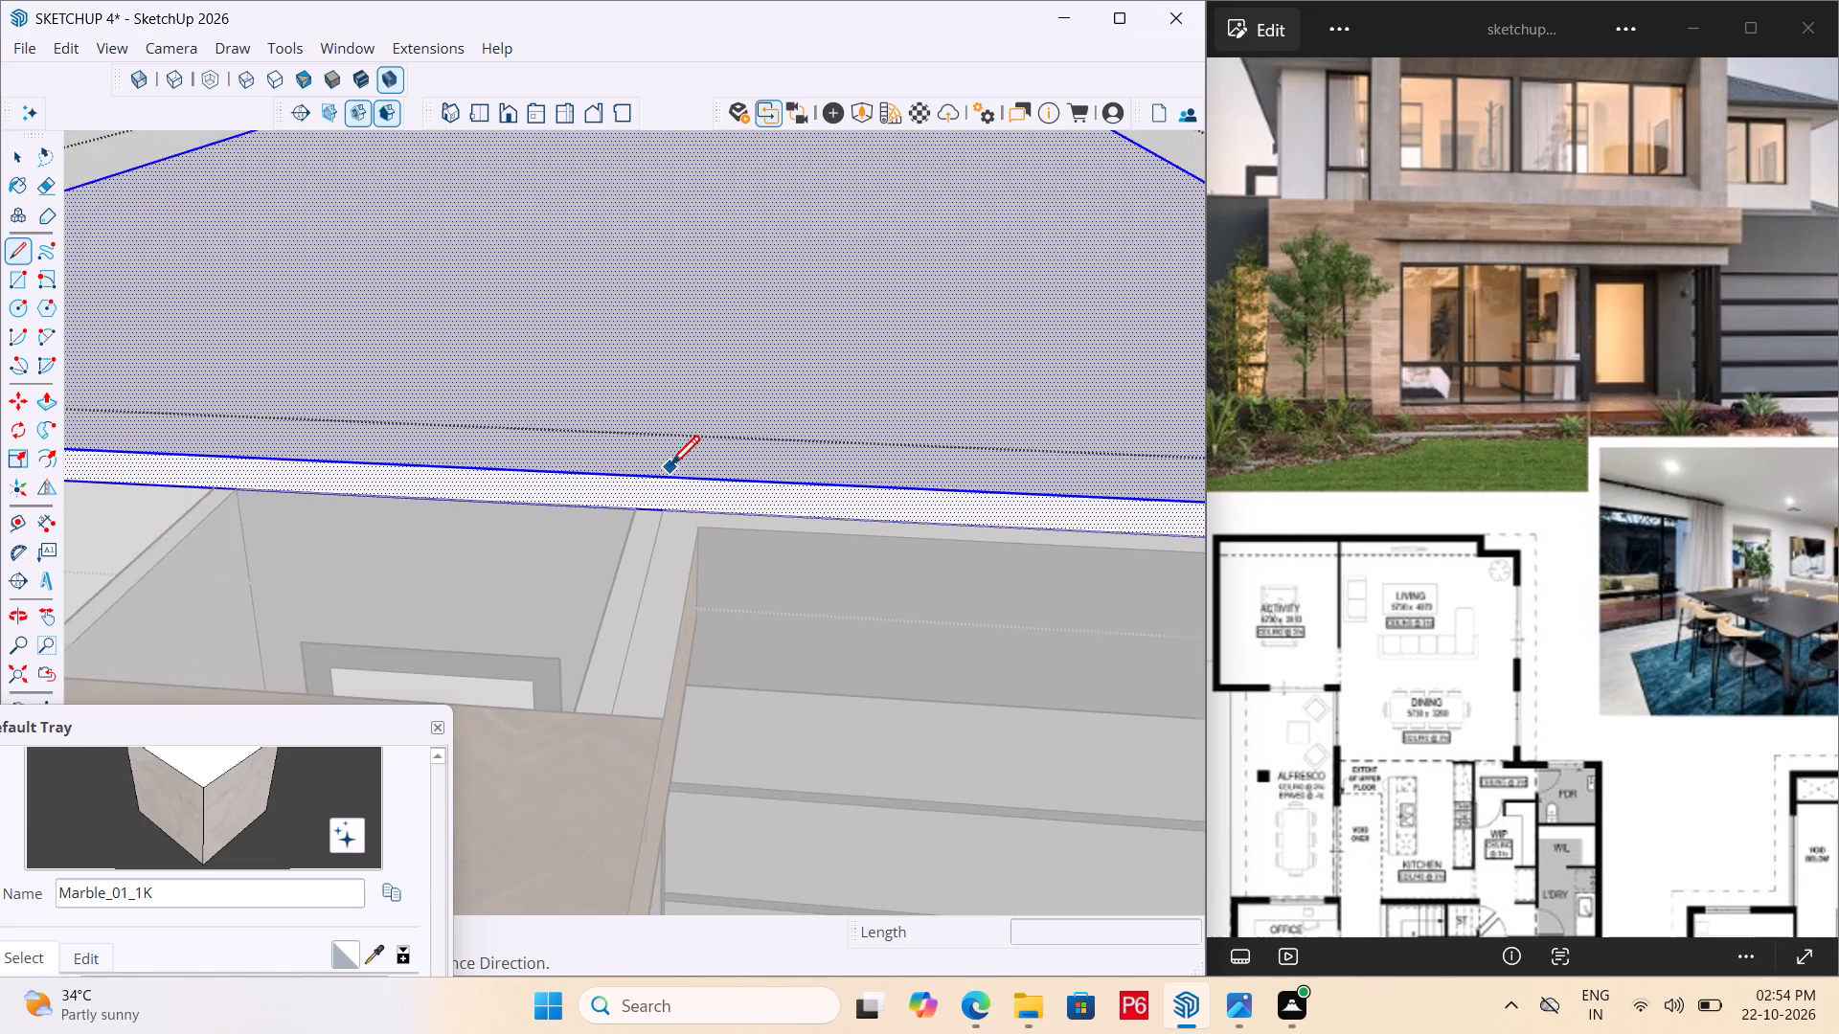
{"action": "scroll", "coordinate": [675, 481], "scroll_direction": "down", "scroll_amount": 4}
{"action": "scroll", "coordinate": [692, 493], "scroll_direction": "up", "scroll_amount": 12}
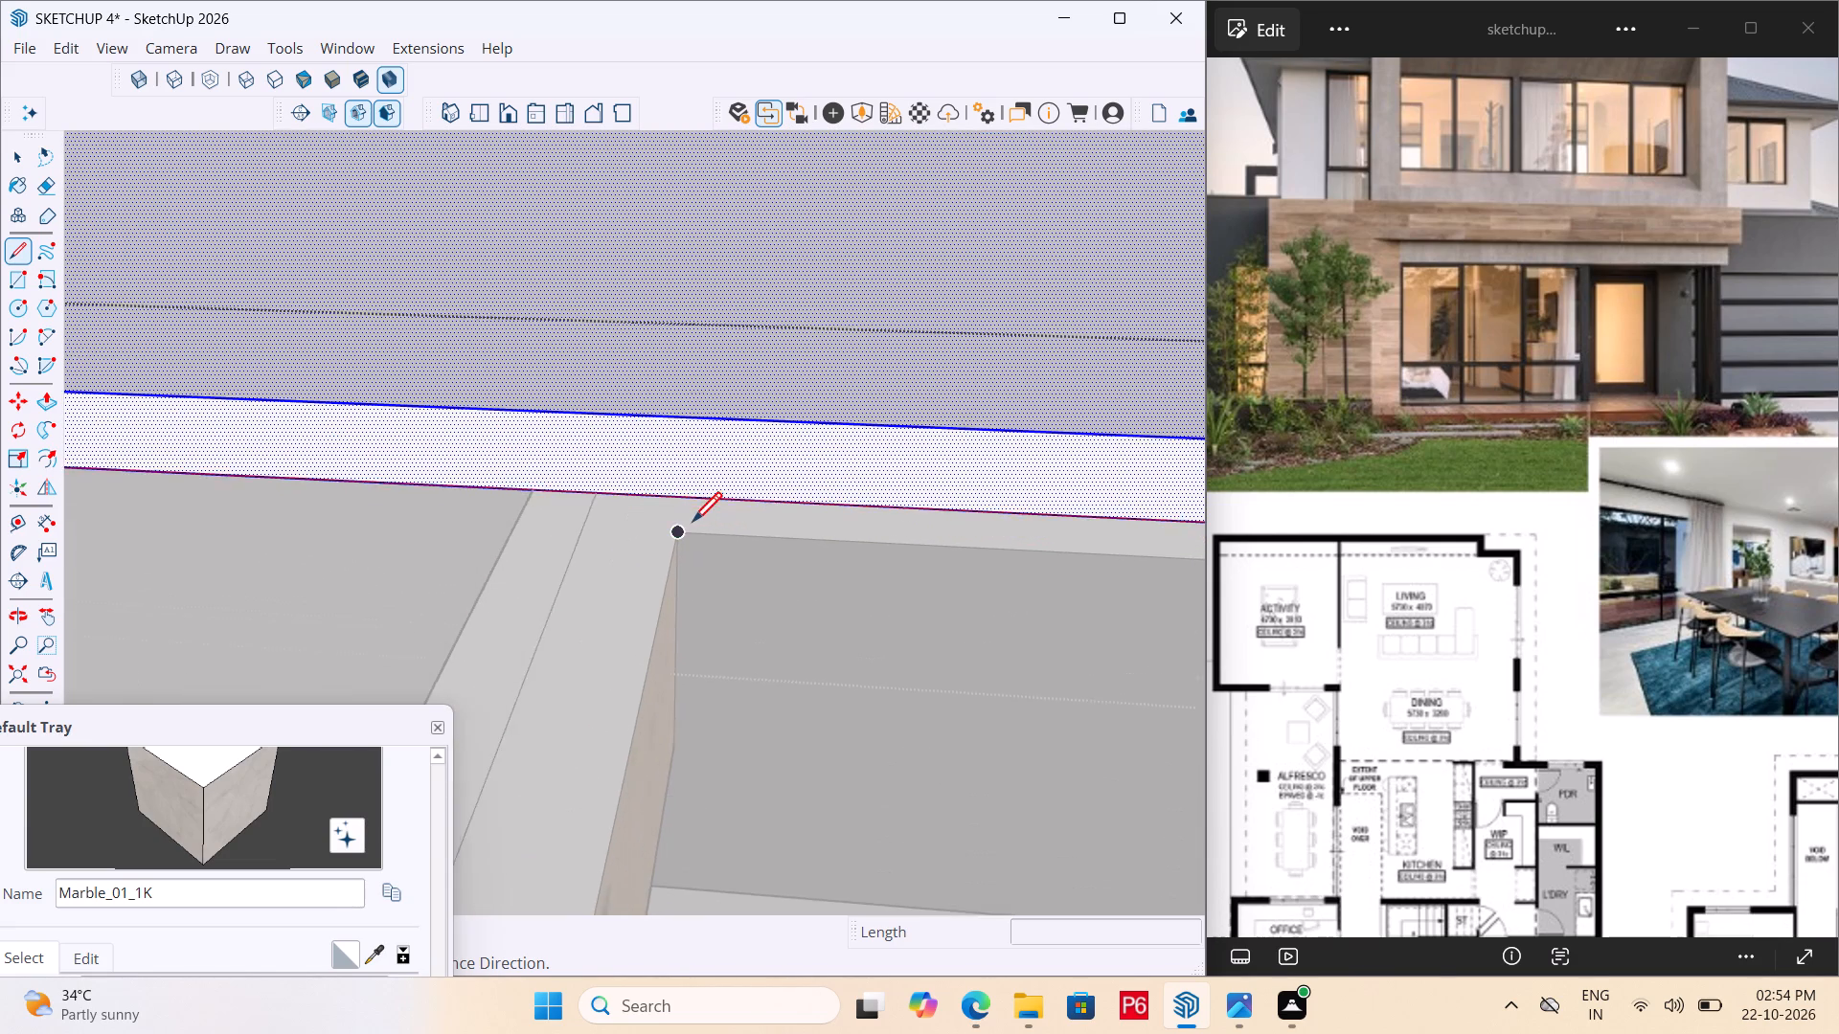
{"action": "scroll", "coordinate": [692, 525], "scroll_direction": "up", "scroll_amount": 5}
{"action": "left_click_drag", "start_coordinate": [671, 537], "coordinate": [681, 500]}
{"action": "double_click", "coordinate": [691, 483]}
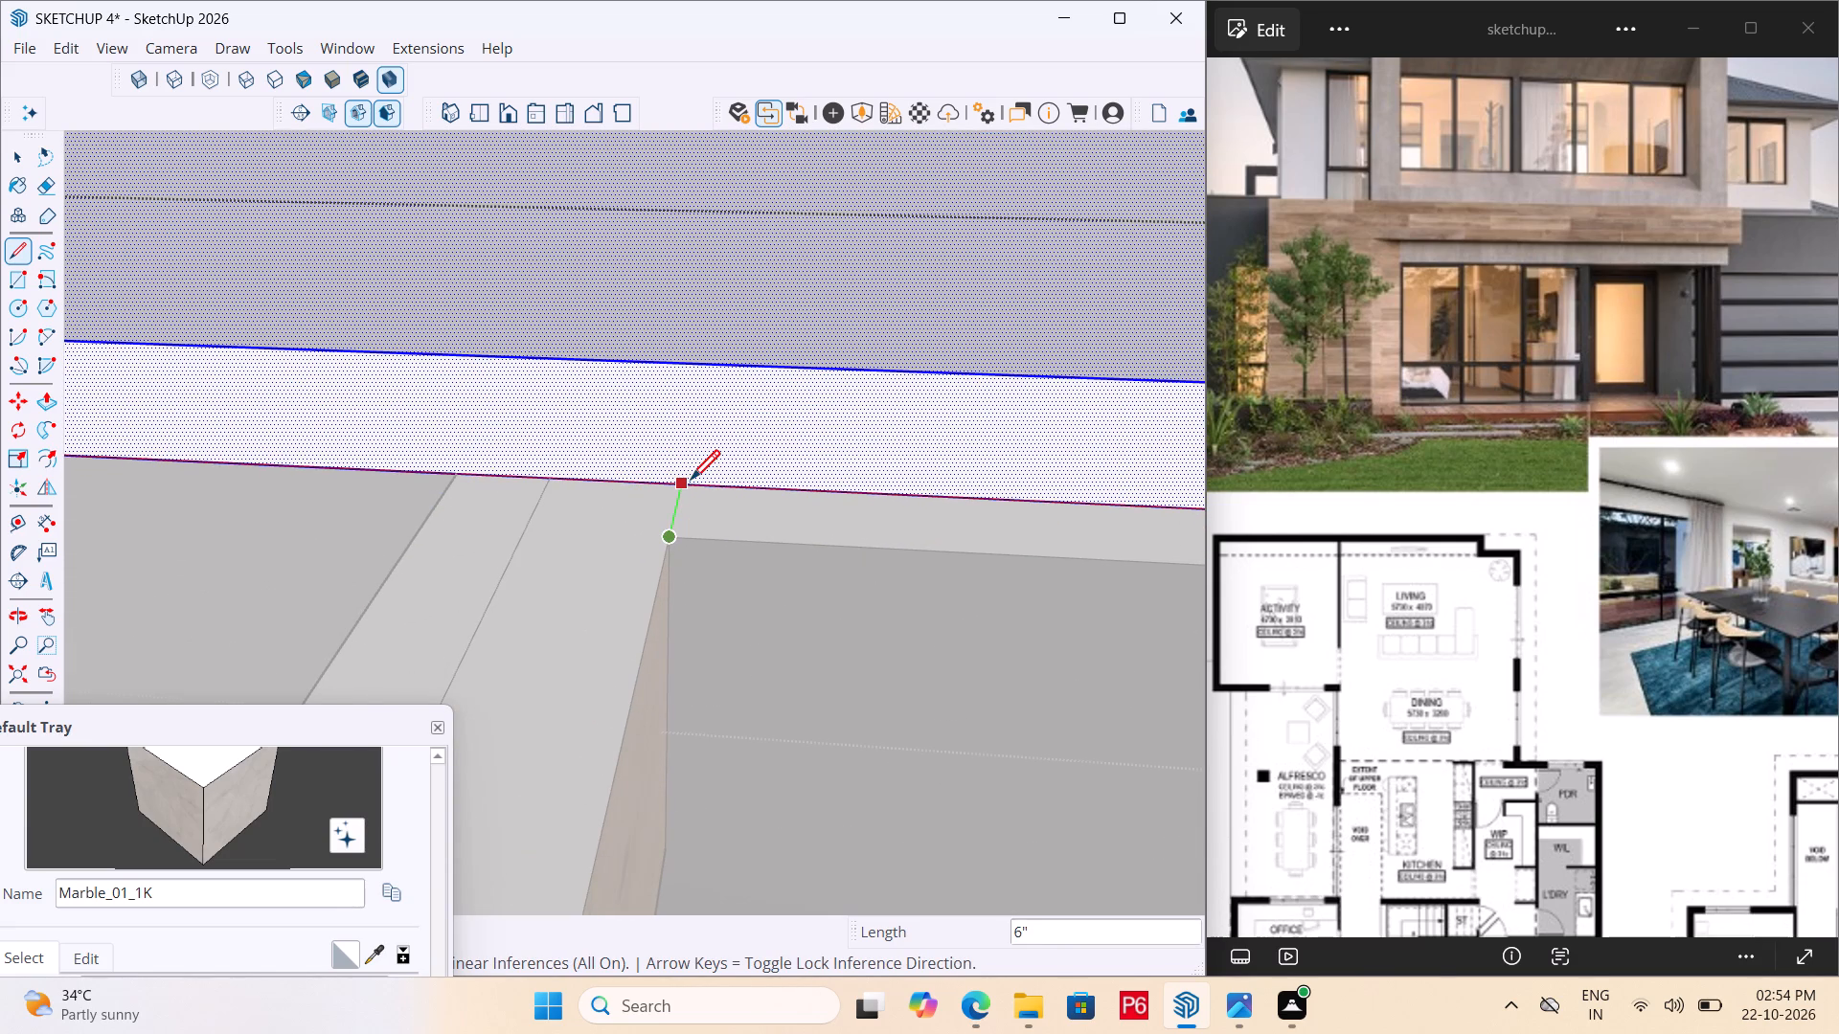
{"action": "left_click", "coordinate": [680, 367]}
{"action": "key", "text": "space"}
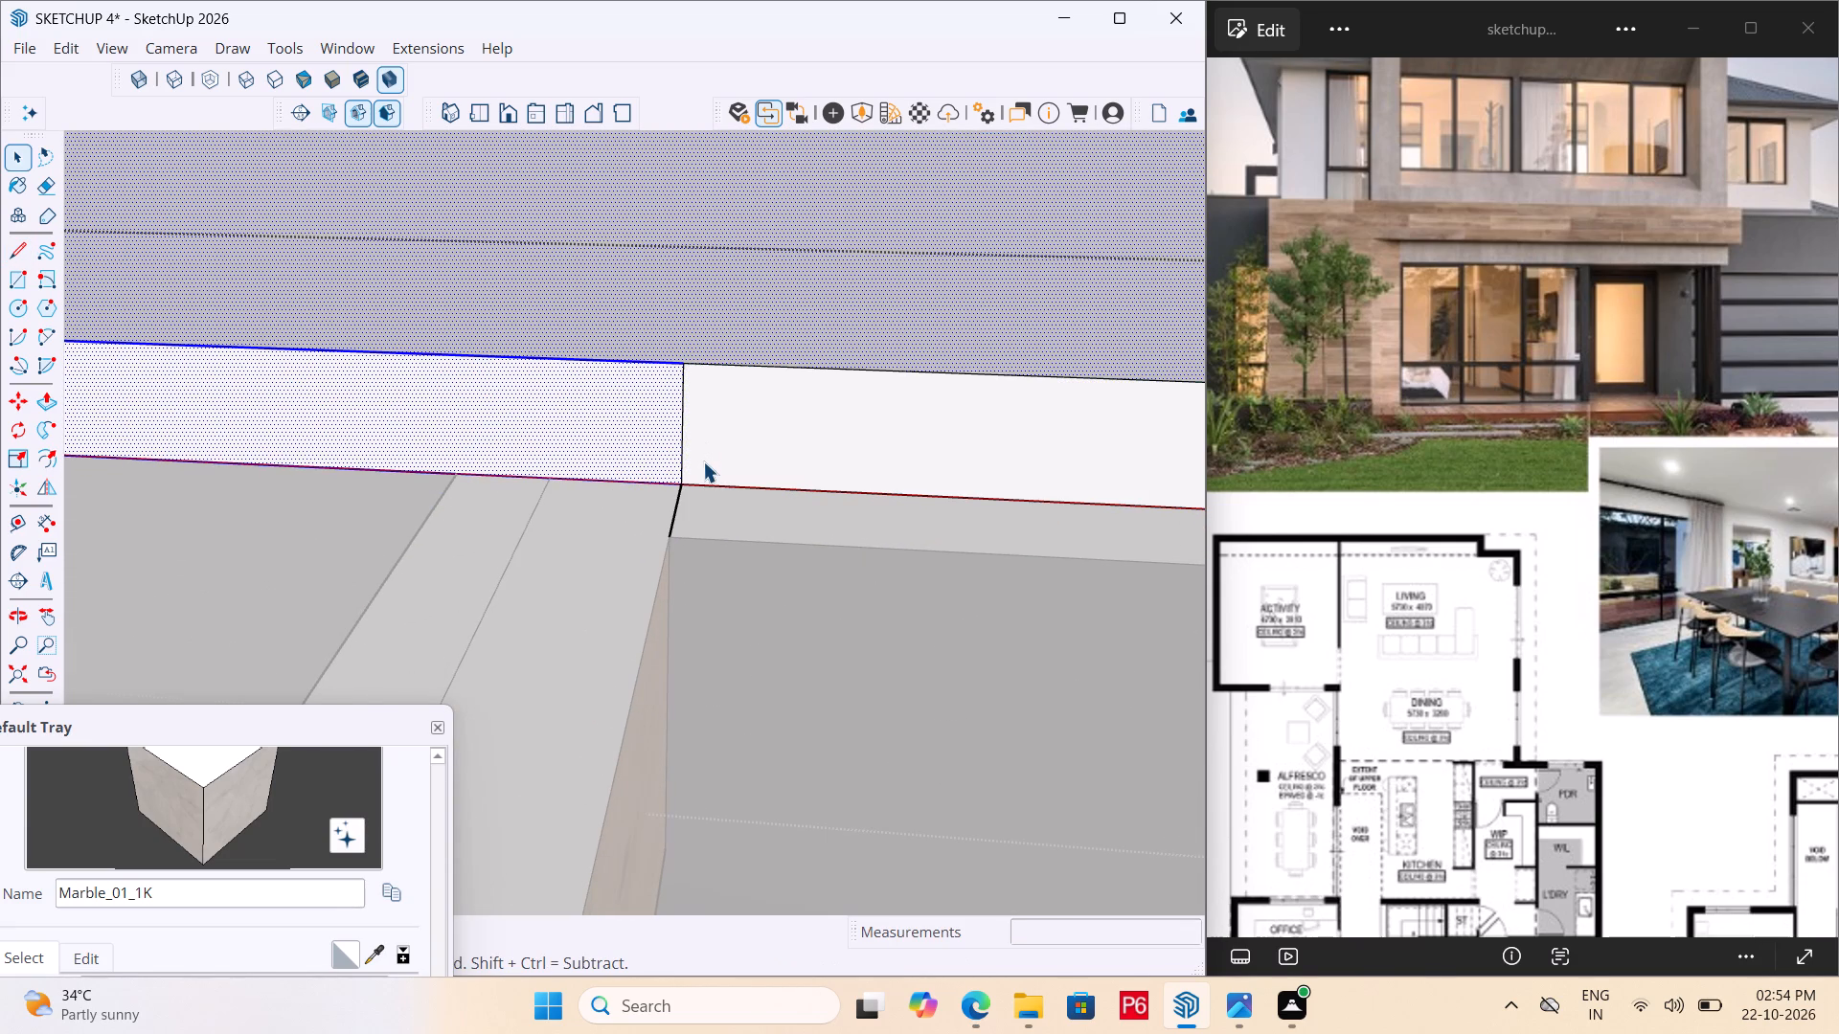
Erase the short 6" helper line between the wall corner and the slab's front edge.
{"action": "key", "text": "e"}
{"action": "left_click_drag", "start_coordinate": [678, 518], "coordinate": [662, 505]}
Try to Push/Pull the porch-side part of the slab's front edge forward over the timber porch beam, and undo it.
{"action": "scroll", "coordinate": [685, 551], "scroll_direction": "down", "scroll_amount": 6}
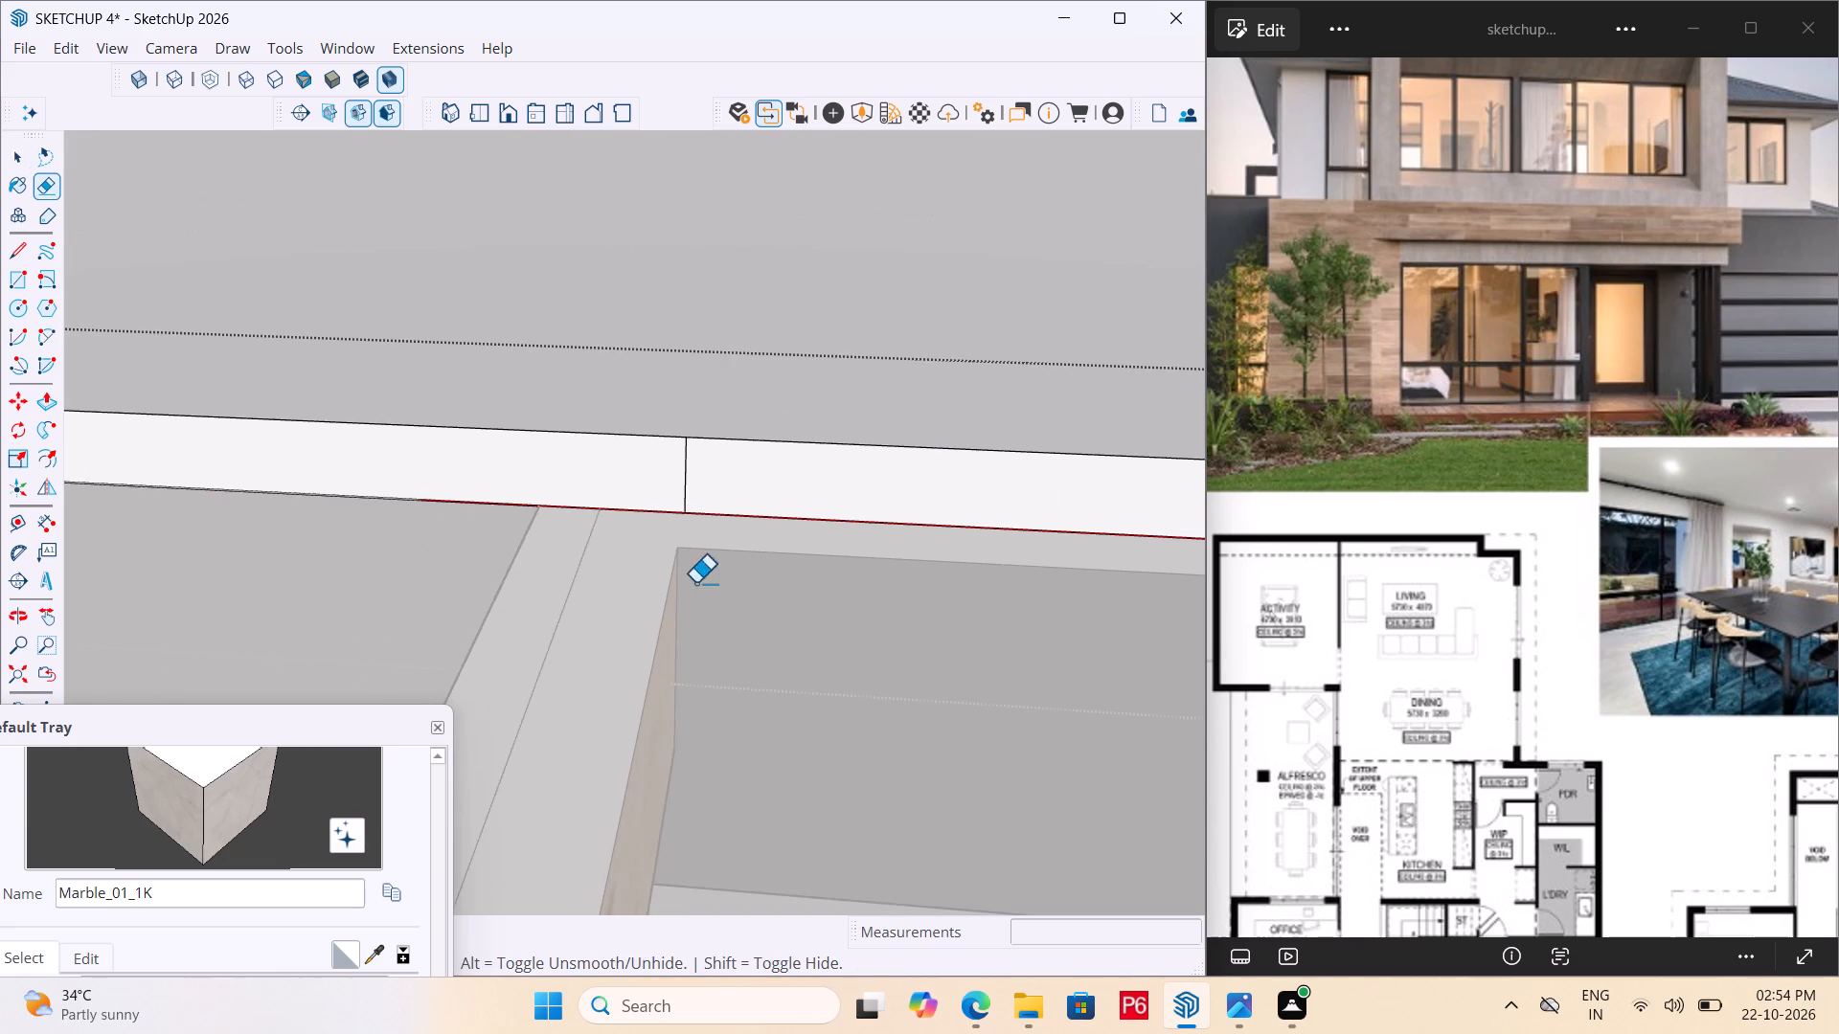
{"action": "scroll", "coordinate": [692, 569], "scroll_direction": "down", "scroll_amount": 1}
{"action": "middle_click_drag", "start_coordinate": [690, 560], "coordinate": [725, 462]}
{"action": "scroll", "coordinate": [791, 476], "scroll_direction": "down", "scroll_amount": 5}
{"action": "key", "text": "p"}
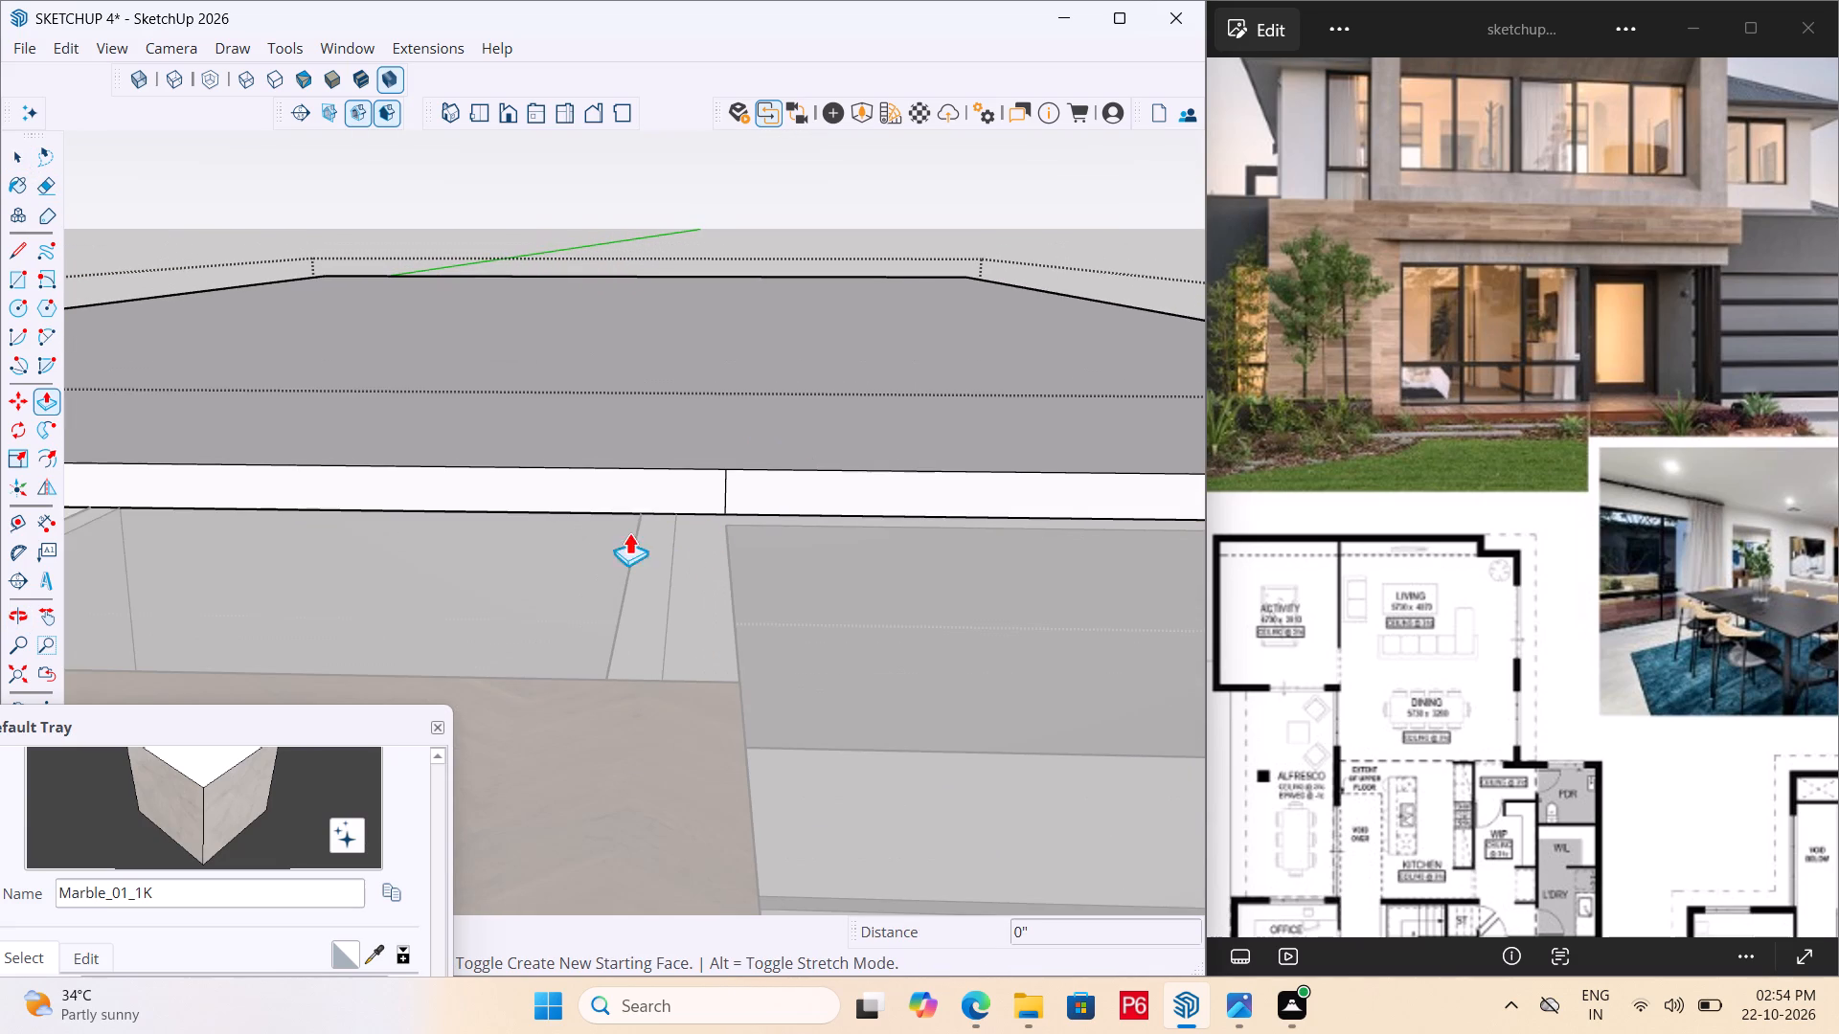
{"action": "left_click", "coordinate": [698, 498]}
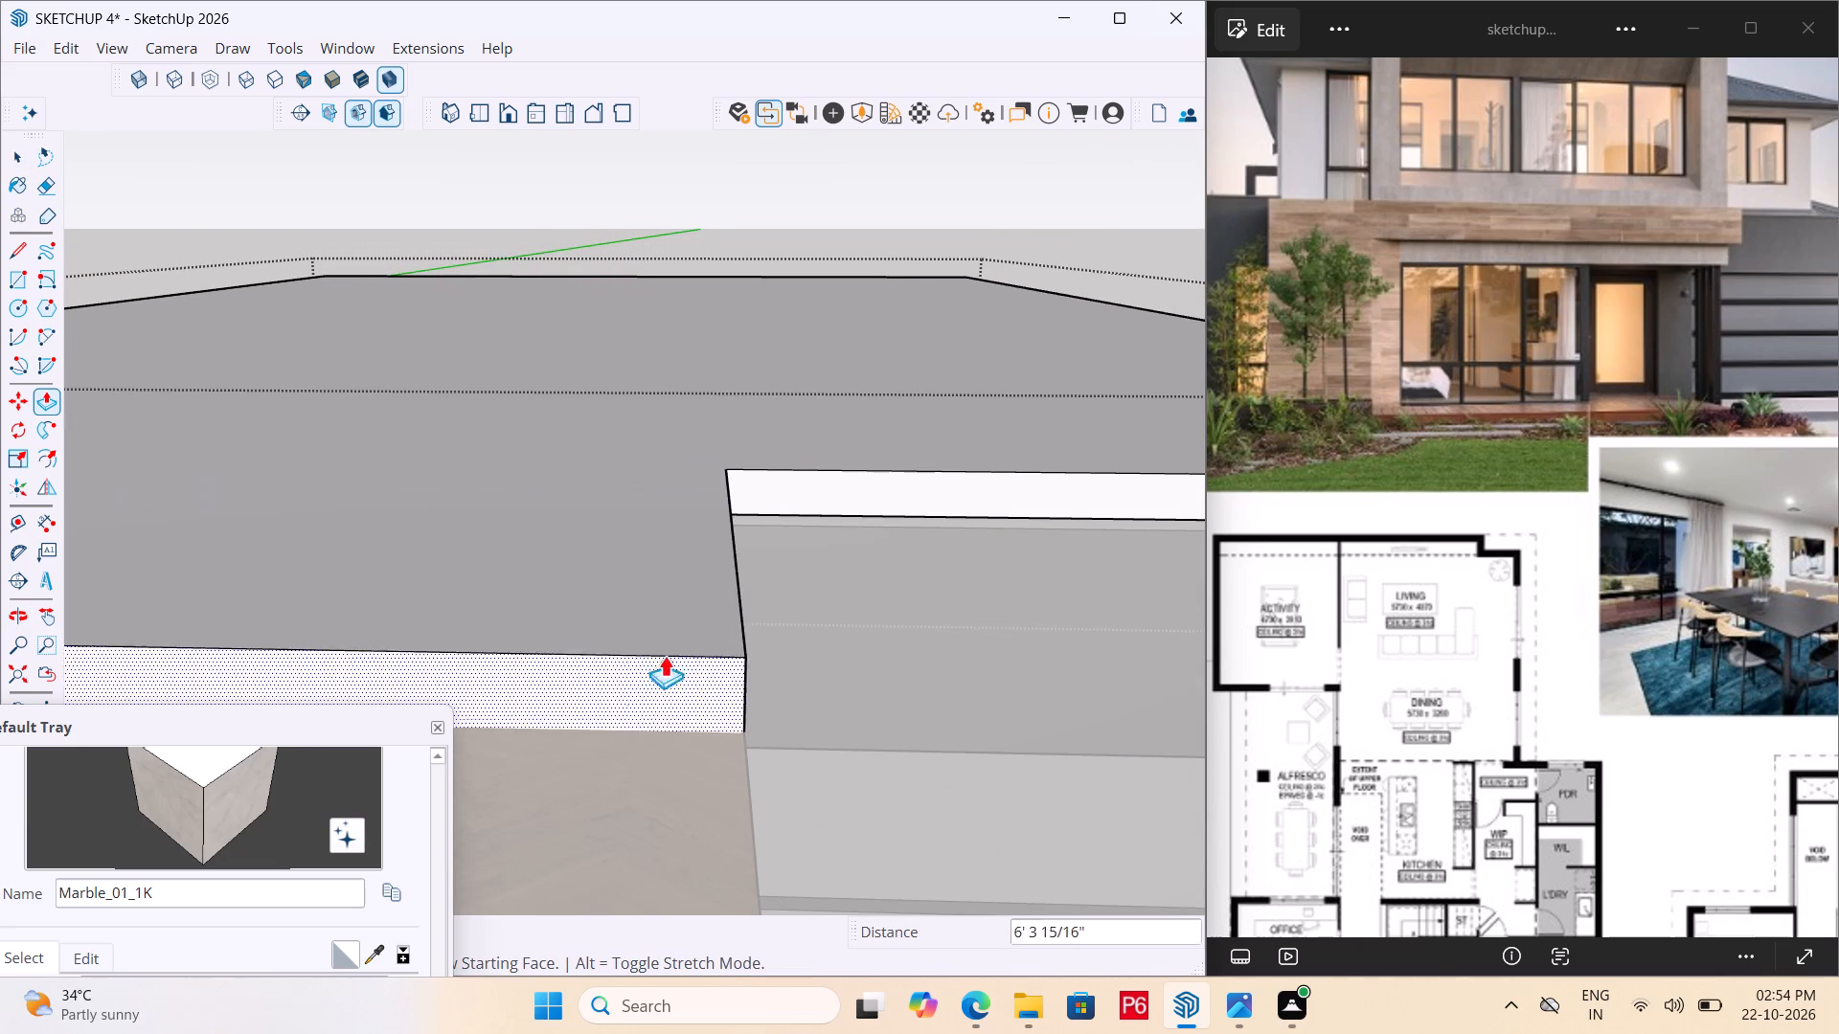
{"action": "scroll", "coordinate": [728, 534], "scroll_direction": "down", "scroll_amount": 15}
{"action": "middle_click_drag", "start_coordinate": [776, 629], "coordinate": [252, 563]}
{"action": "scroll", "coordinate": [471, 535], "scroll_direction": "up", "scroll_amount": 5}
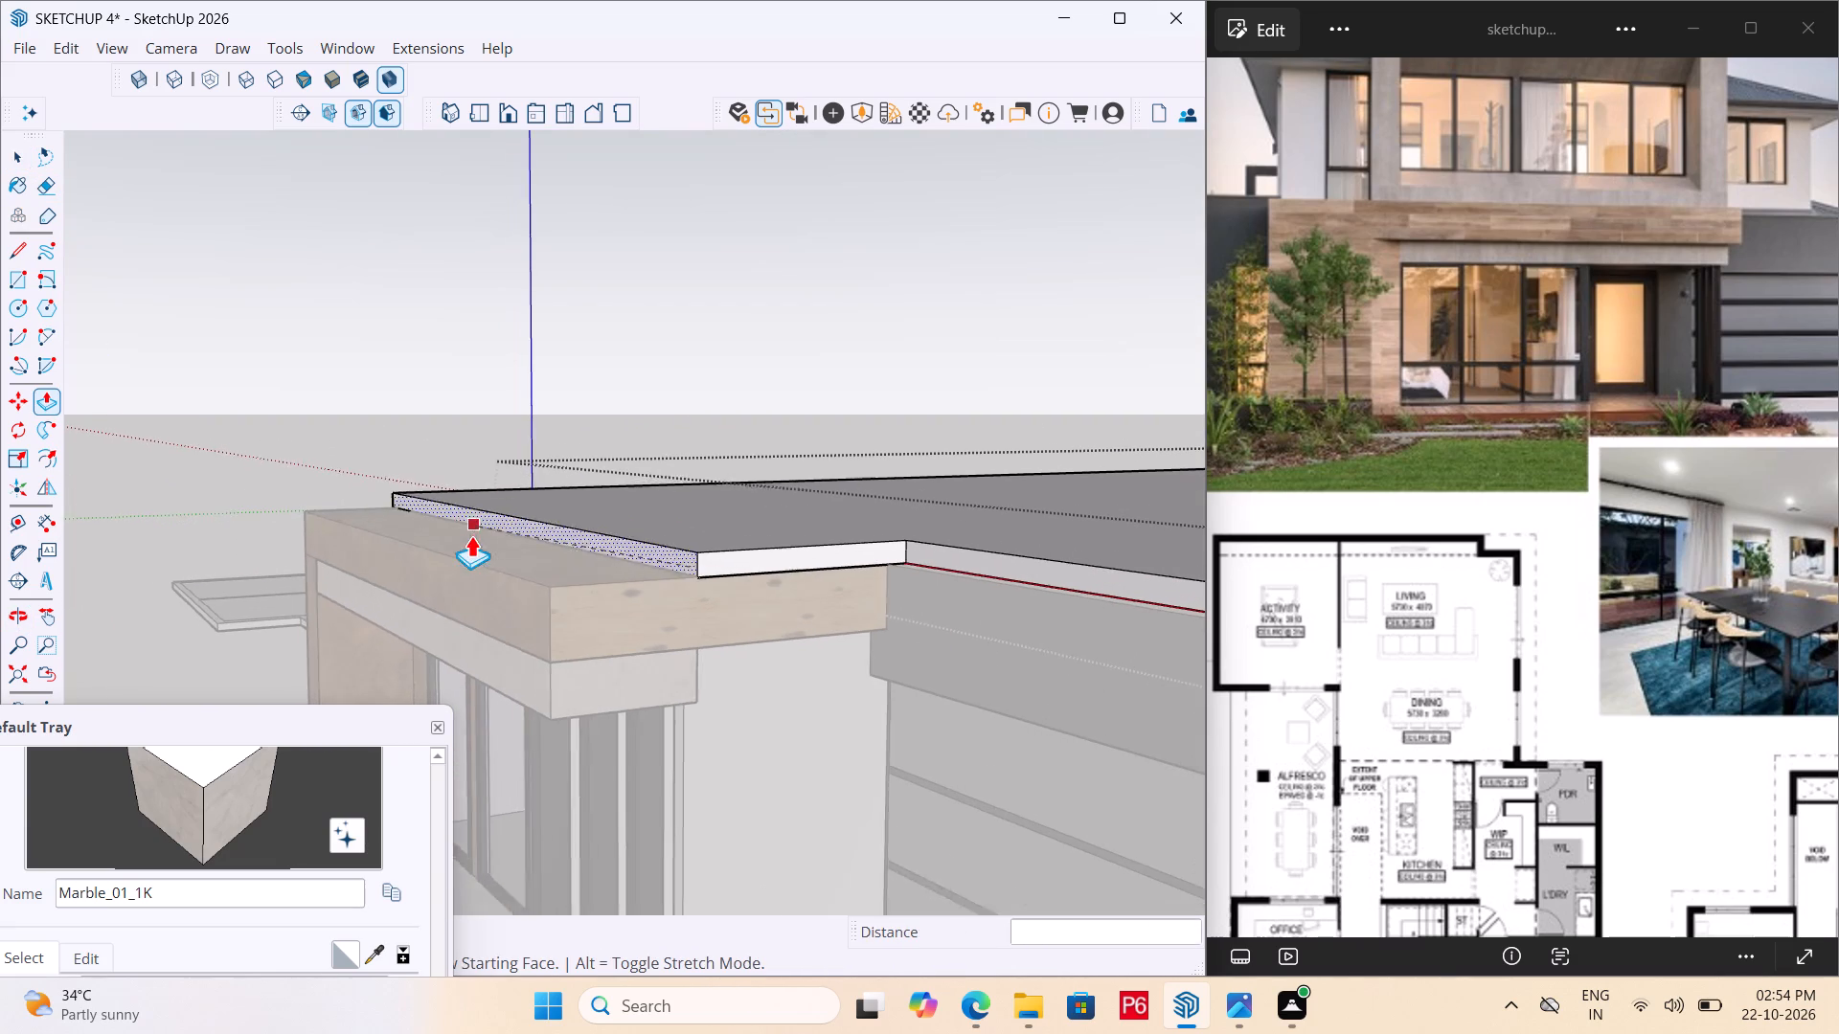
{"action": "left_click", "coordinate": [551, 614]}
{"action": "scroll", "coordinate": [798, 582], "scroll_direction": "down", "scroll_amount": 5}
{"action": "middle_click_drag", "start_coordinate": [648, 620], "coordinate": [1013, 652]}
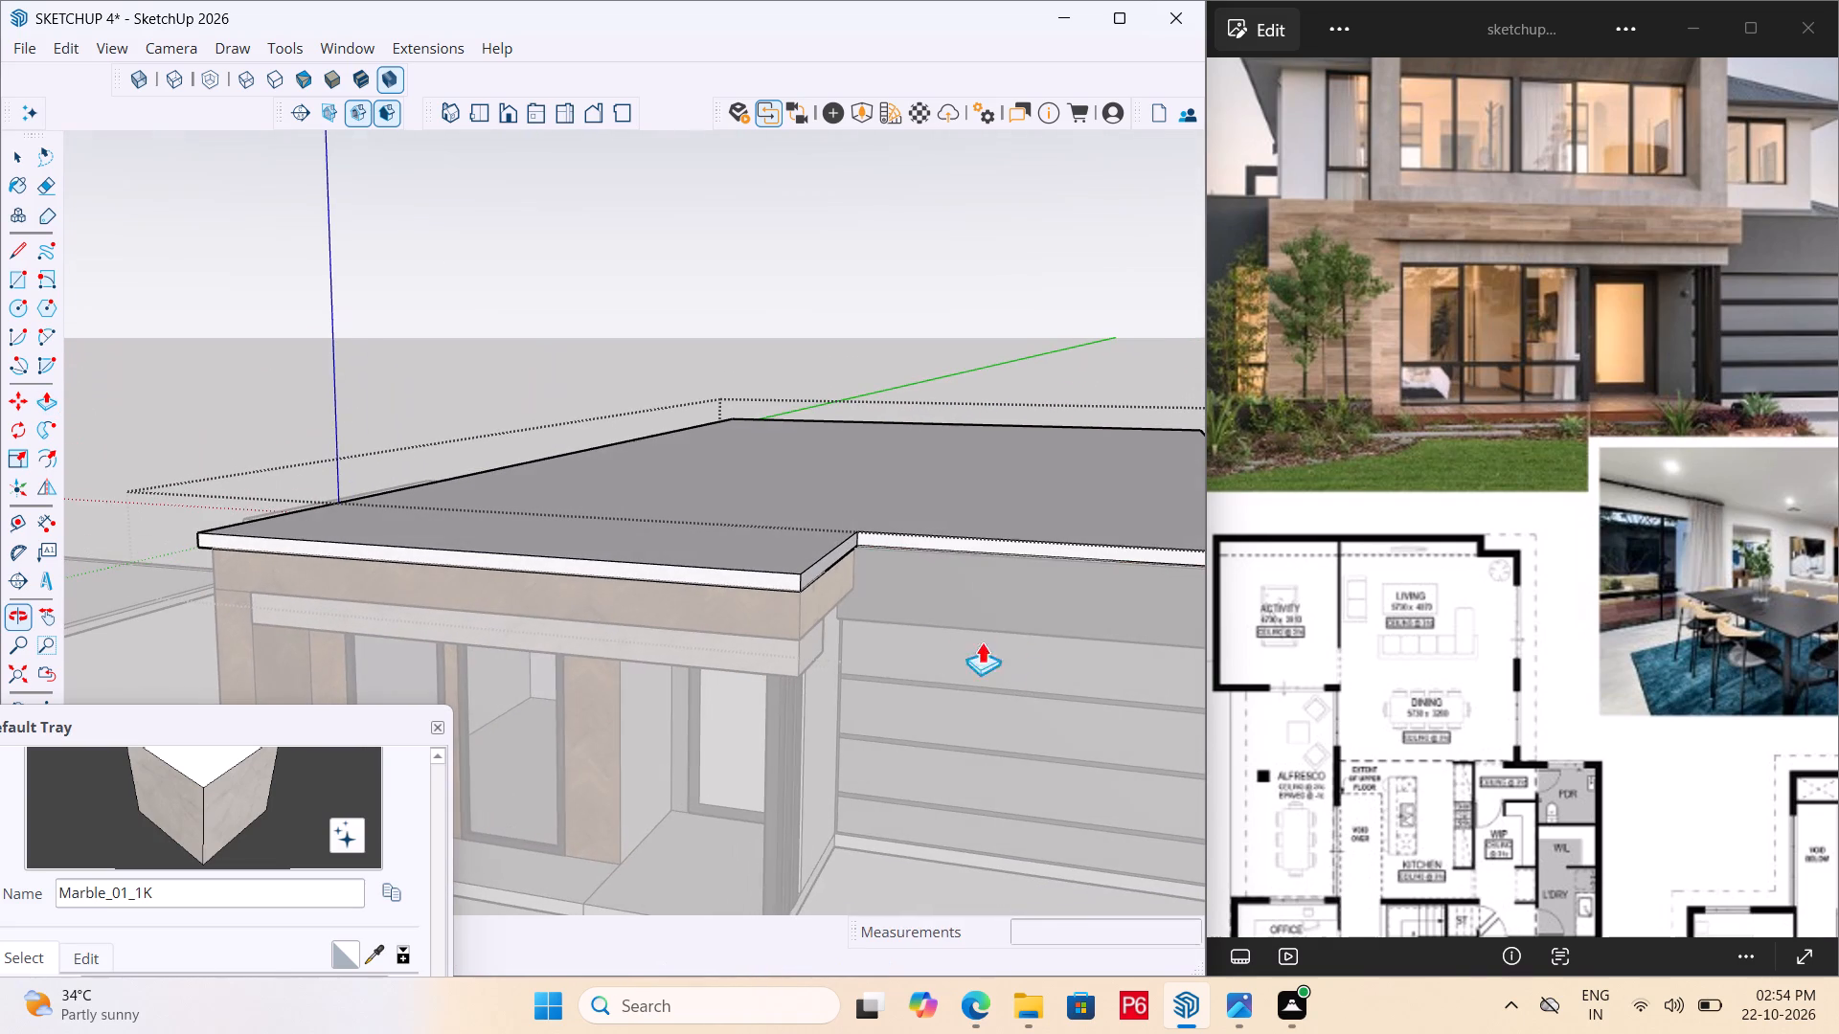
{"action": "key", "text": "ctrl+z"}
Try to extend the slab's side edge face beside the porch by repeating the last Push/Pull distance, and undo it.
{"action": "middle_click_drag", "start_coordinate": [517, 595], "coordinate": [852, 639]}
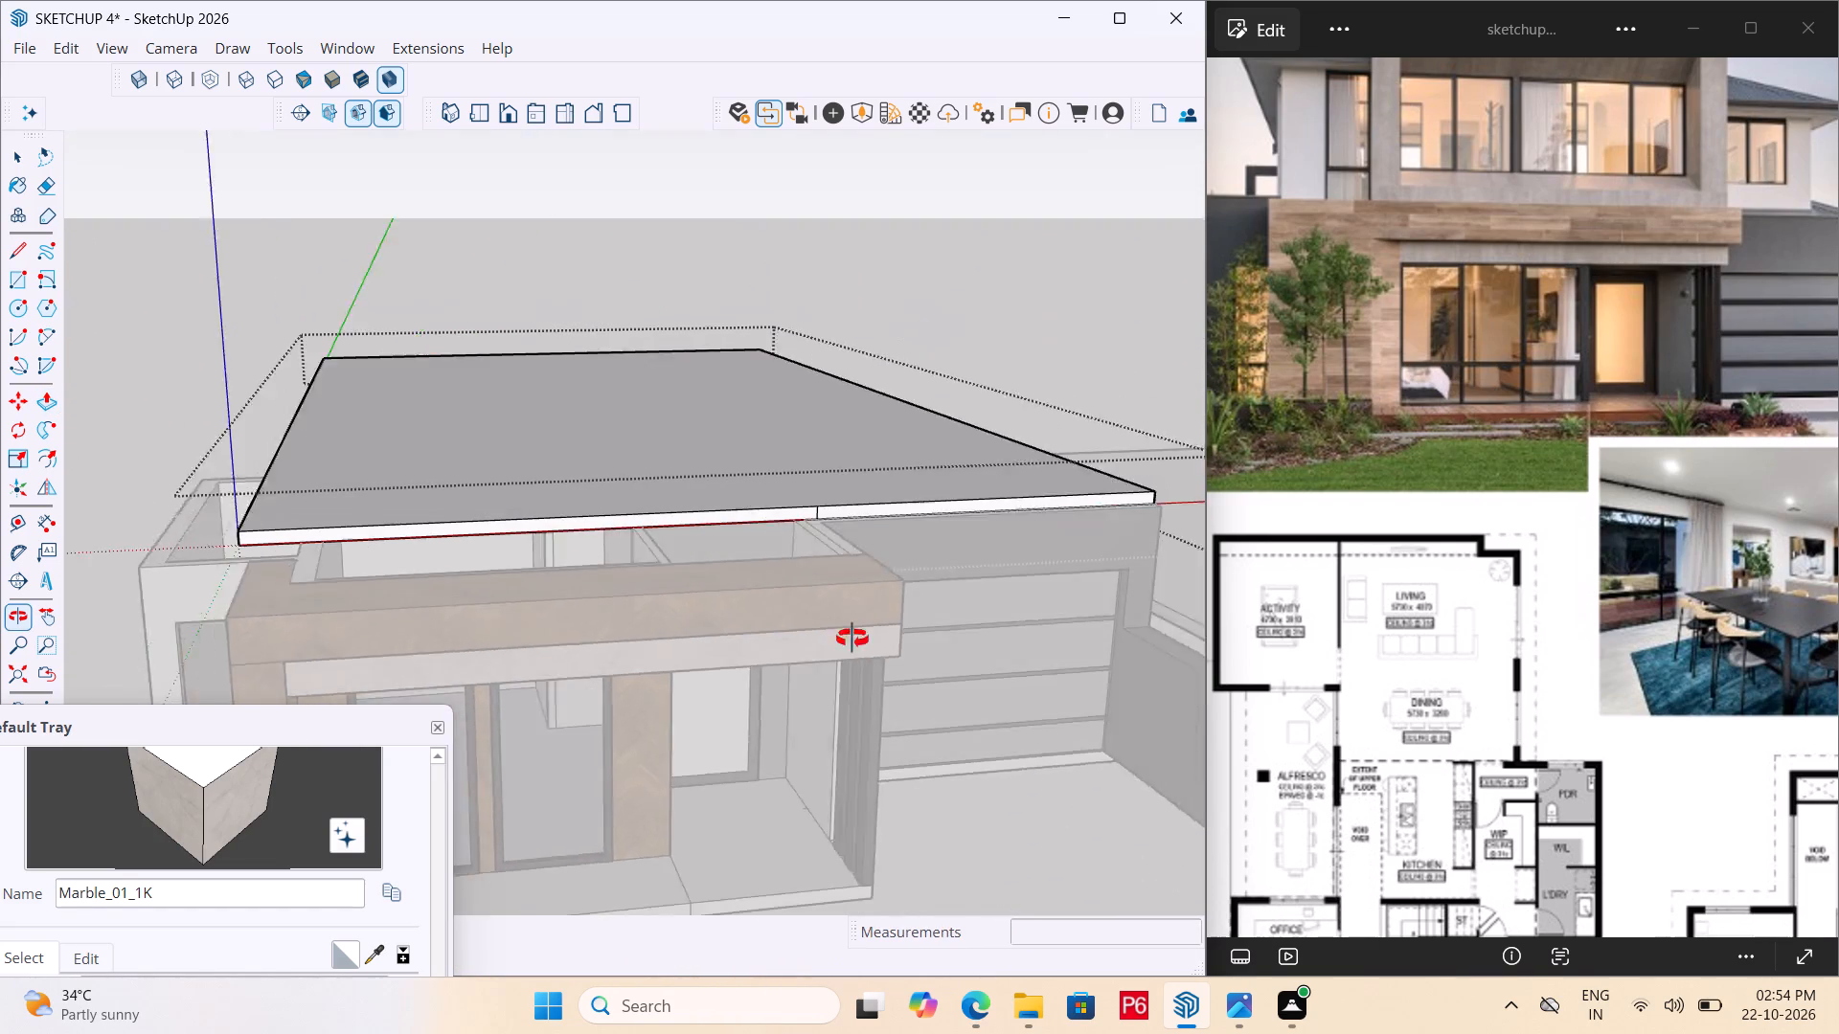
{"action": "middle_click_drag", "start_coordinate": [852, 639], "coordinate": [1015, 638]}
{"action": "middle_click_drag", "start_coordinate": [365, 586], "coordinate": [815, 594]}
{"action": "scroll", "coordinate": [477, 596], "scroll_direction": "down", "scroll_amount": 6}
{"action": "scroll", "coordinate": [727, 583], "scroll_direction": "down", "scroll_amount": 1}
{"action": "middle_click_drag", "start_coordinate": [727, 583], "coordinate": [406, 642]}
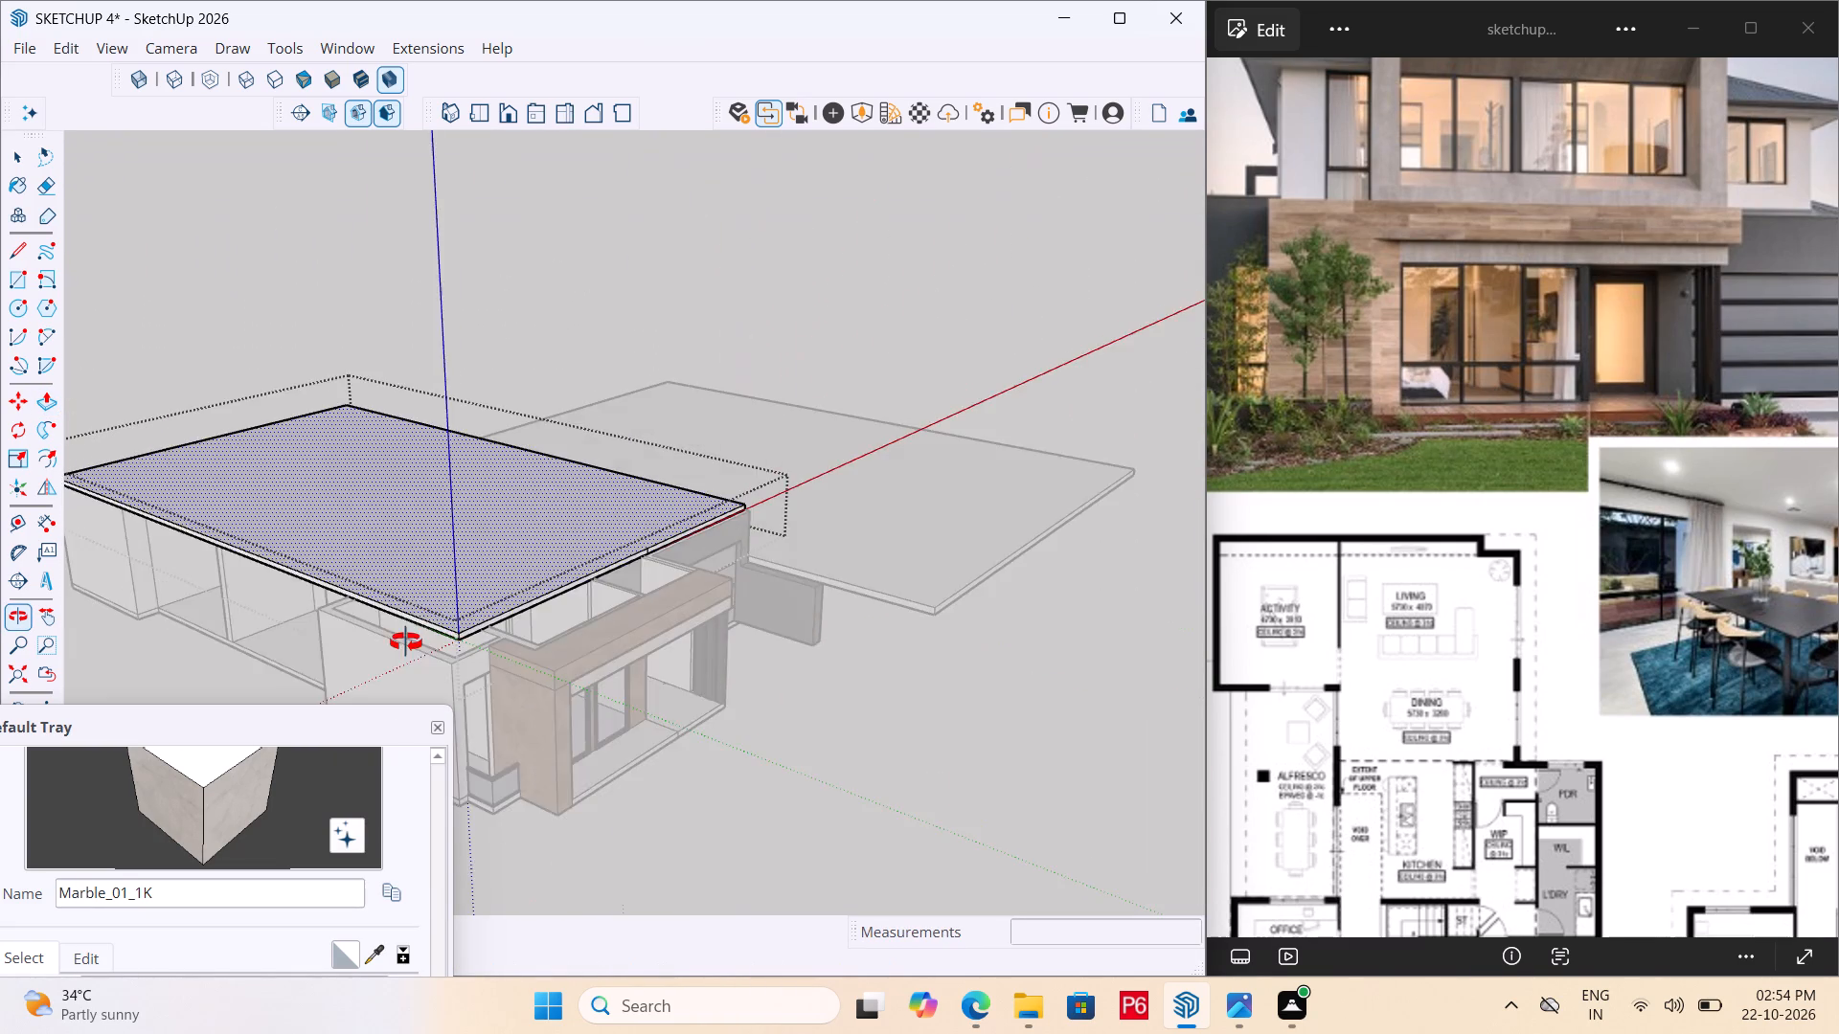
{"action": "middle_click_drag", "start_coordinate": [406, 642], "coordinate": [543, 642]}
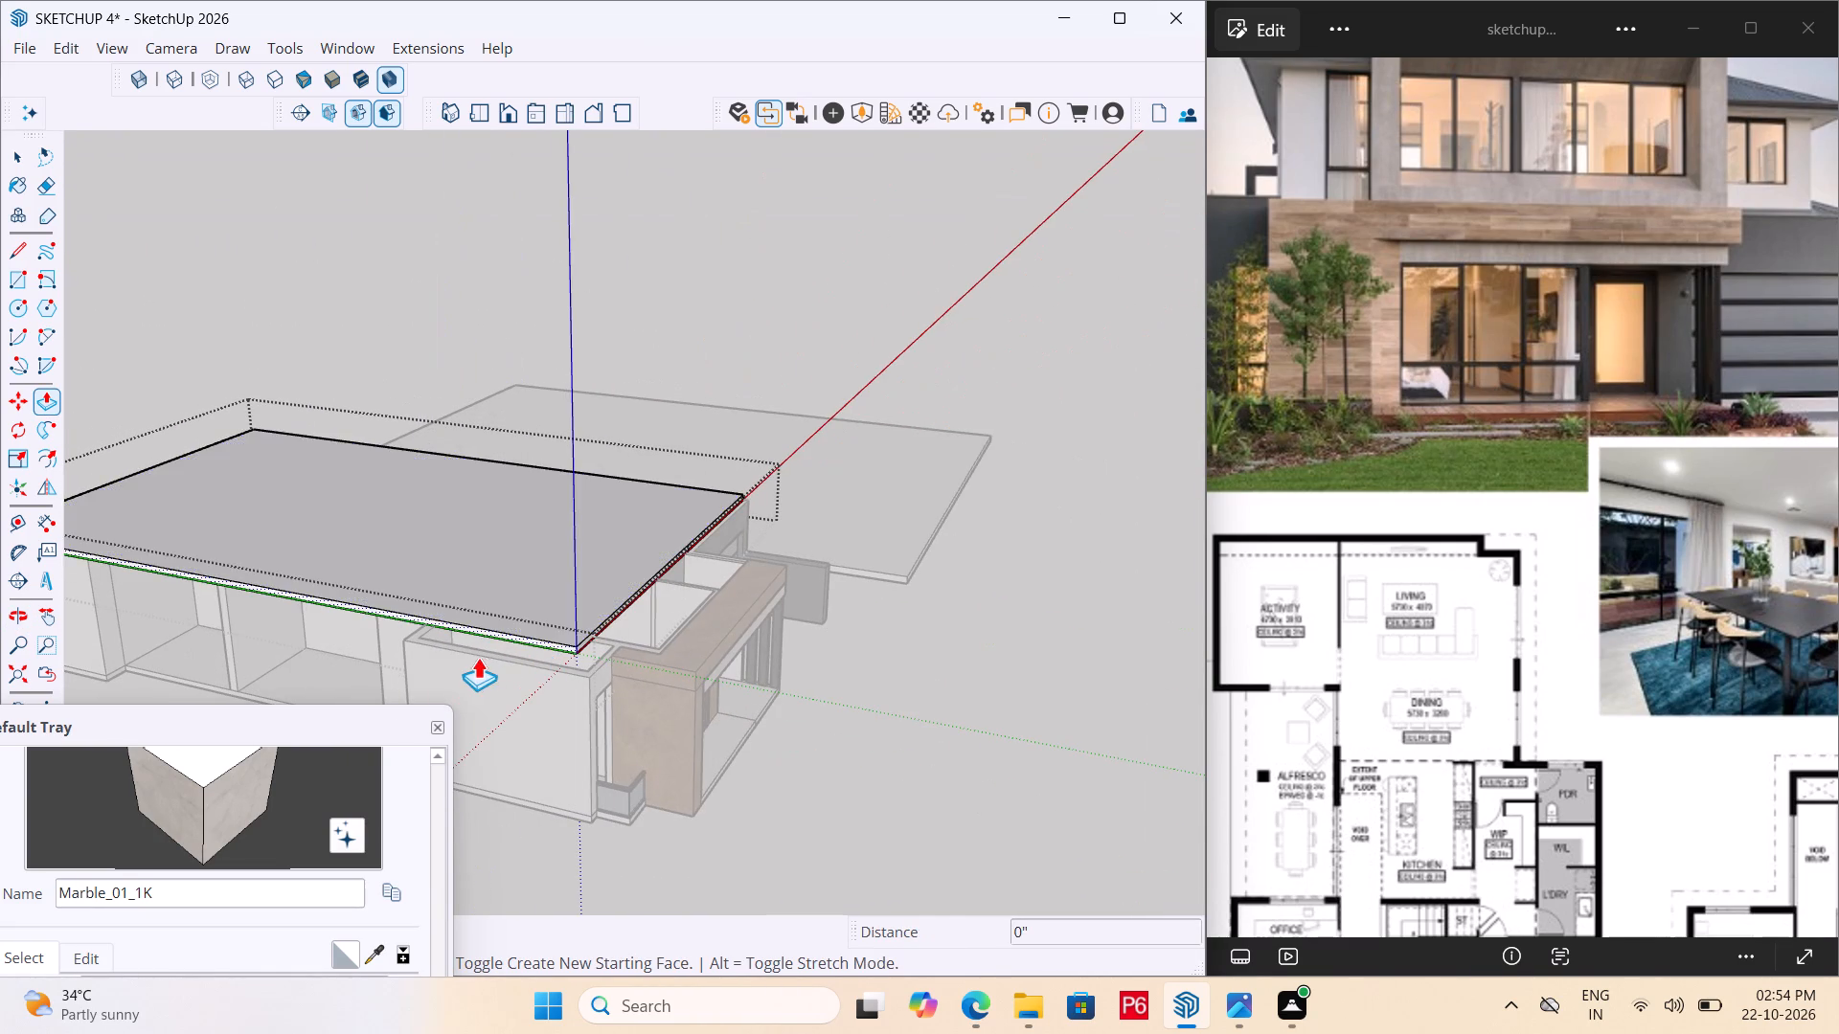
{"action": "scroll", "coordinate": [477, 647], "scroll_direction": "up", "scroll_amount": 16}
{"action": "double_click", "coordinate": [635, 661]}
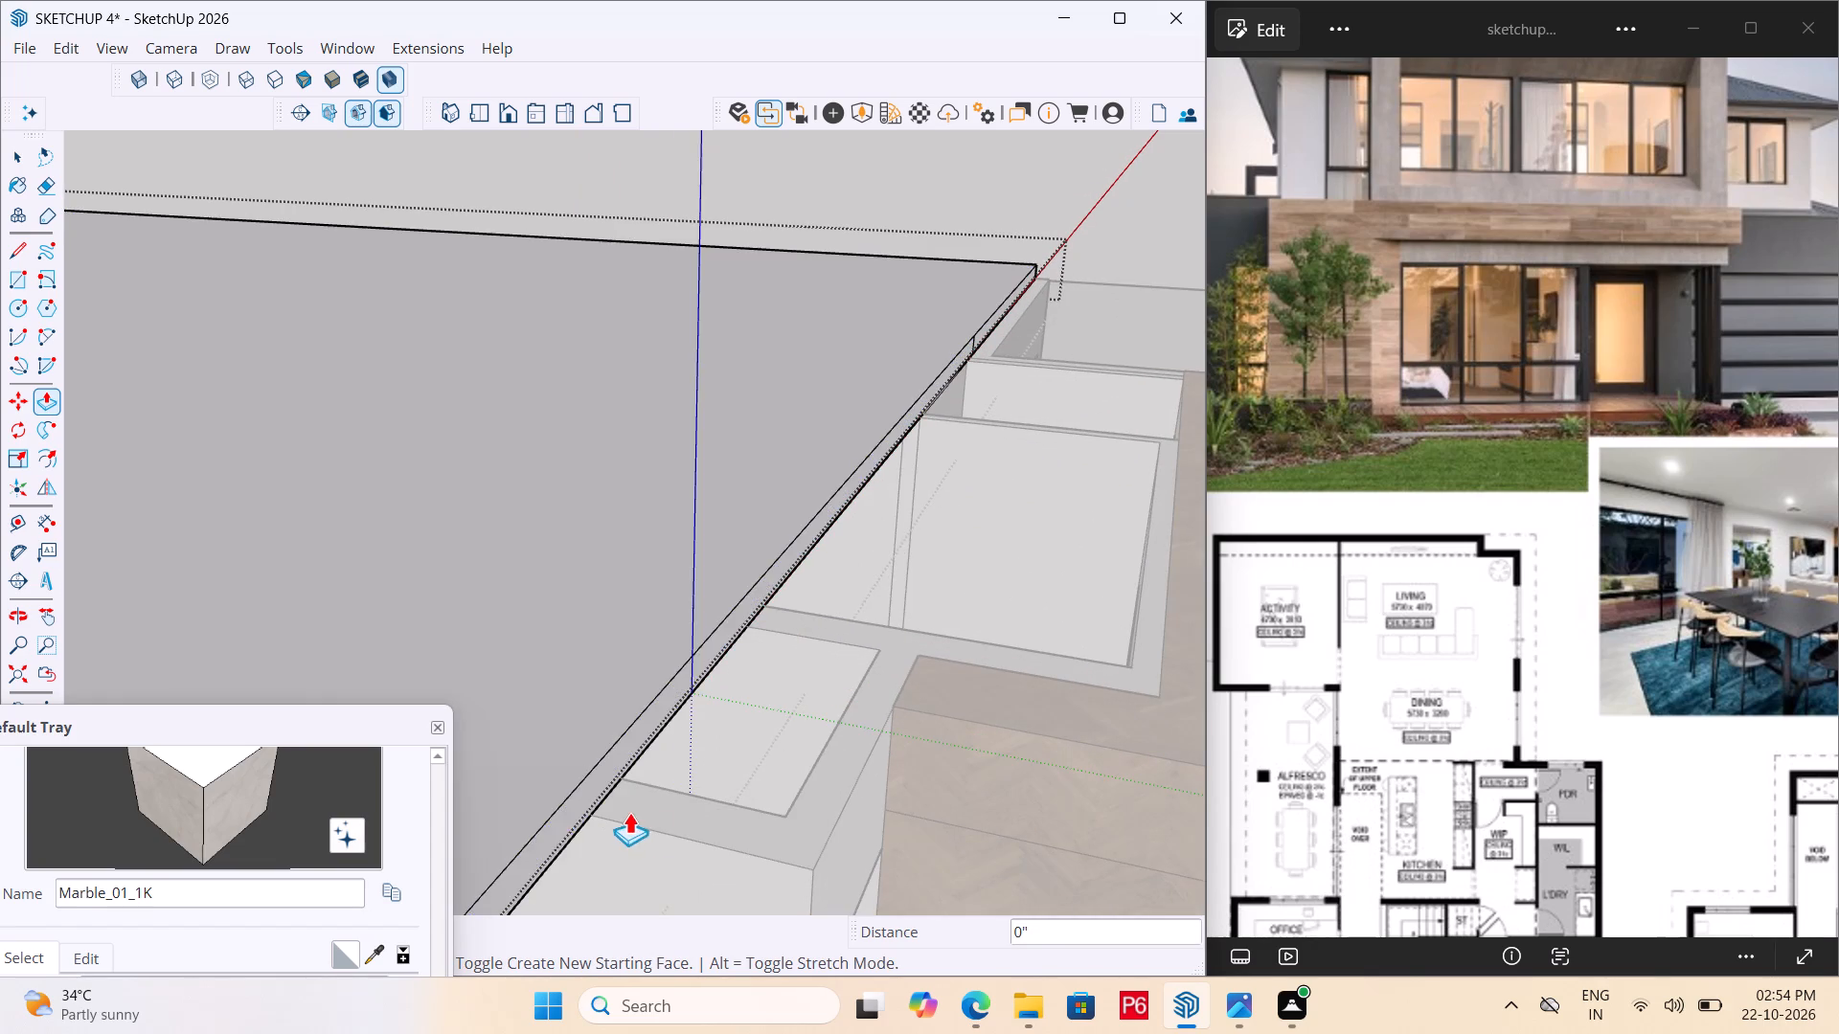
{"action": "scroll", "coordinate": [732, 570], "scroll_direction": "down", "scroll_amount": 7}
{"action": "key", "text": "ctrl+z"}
Push/Pull the slab's side edge face beside the porch outward about 2' 10" to the outer face of the projecting side wall.
{"action": "scroll", "coordinate": [775, 489], "scroll_direction": "down", "scroll_amount": 5}
{"action": "scroll", "coordinate": [732, 574], "scroll_direction": "up", "scroll_amount": 2}
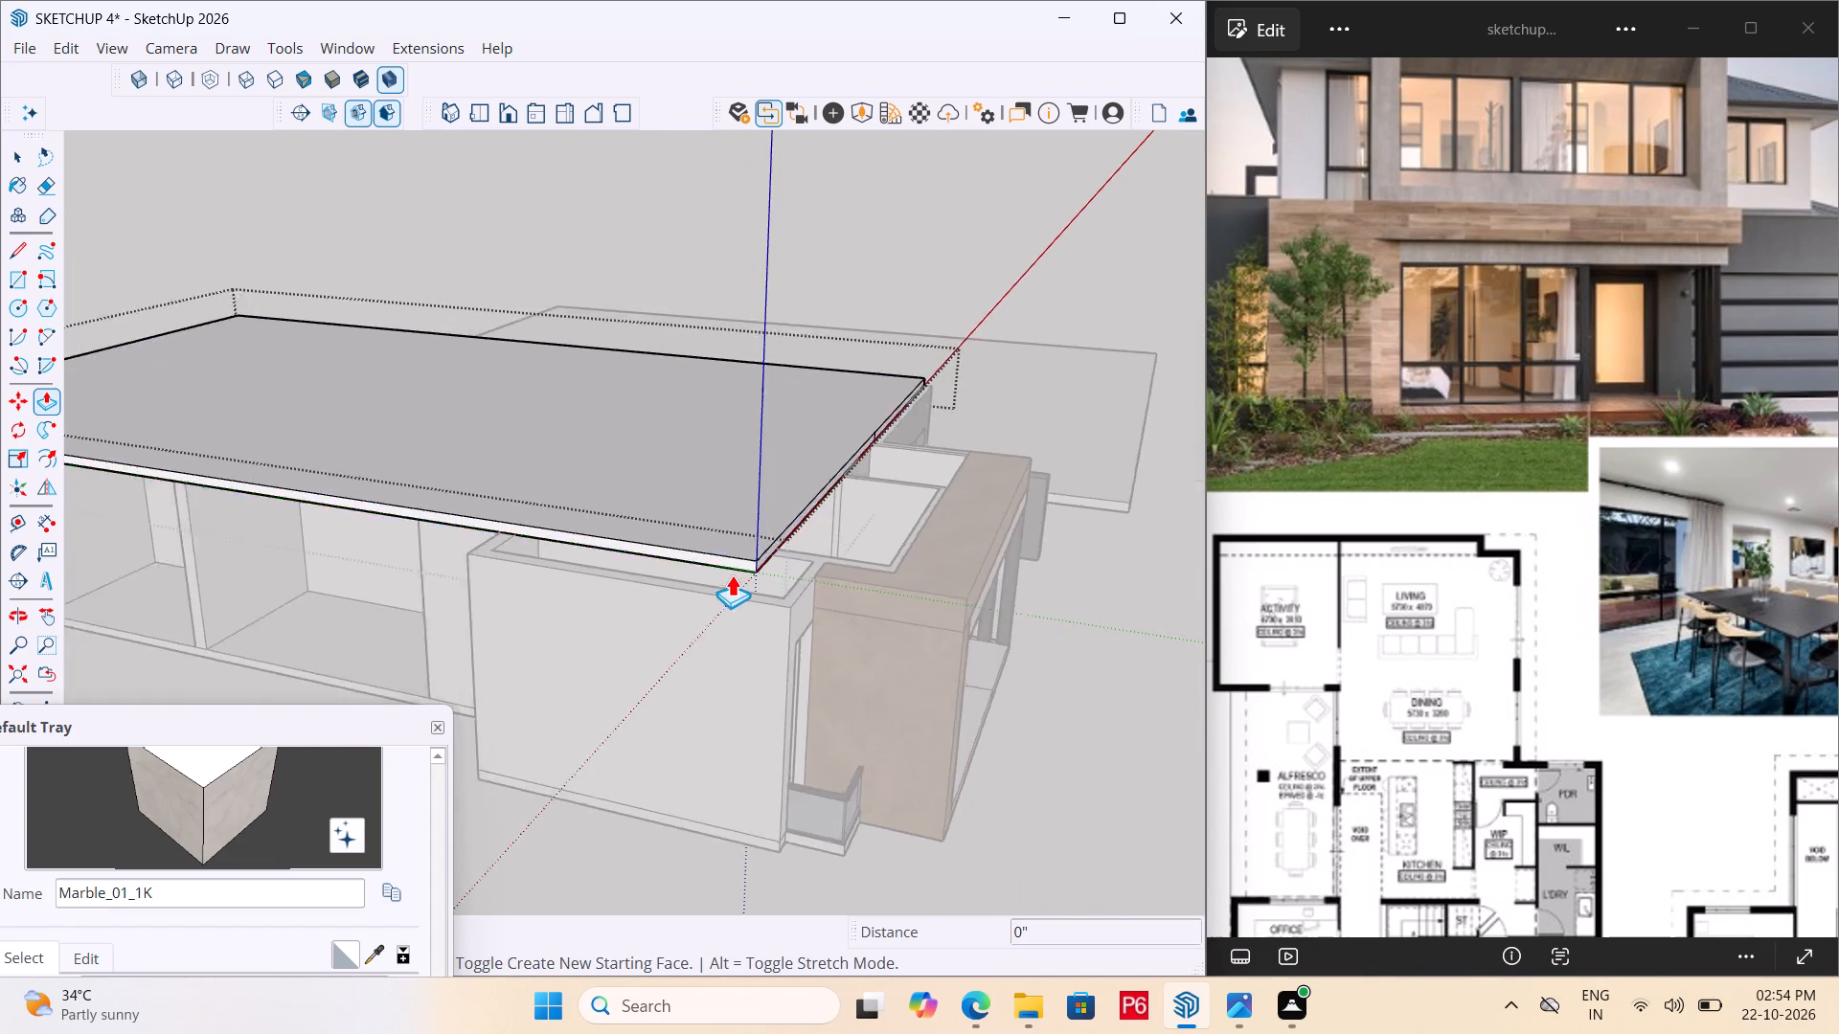
{"action": "scroll", "coordinate": [732, 574], "scroll_direction": "up", "scroll_amount": 4}
{"action": "left_click", "coordinate": [743, 553]}
{"action": "left_click_drag", "start_coordinate": [804, 687], "coordinate": [799, 671]}
Push/Pull the slab's porch-side front edge face forward about 2' 4" to the outer corner of the projecting side wall.
{"action": "scroll", "coordinate": [720, 510], "scroll_direction": "down", "scroll_amount": 2}
{"action": "middle_click_drag", "start_coordinate": [720, 510], "coordinate": [462, 521]}
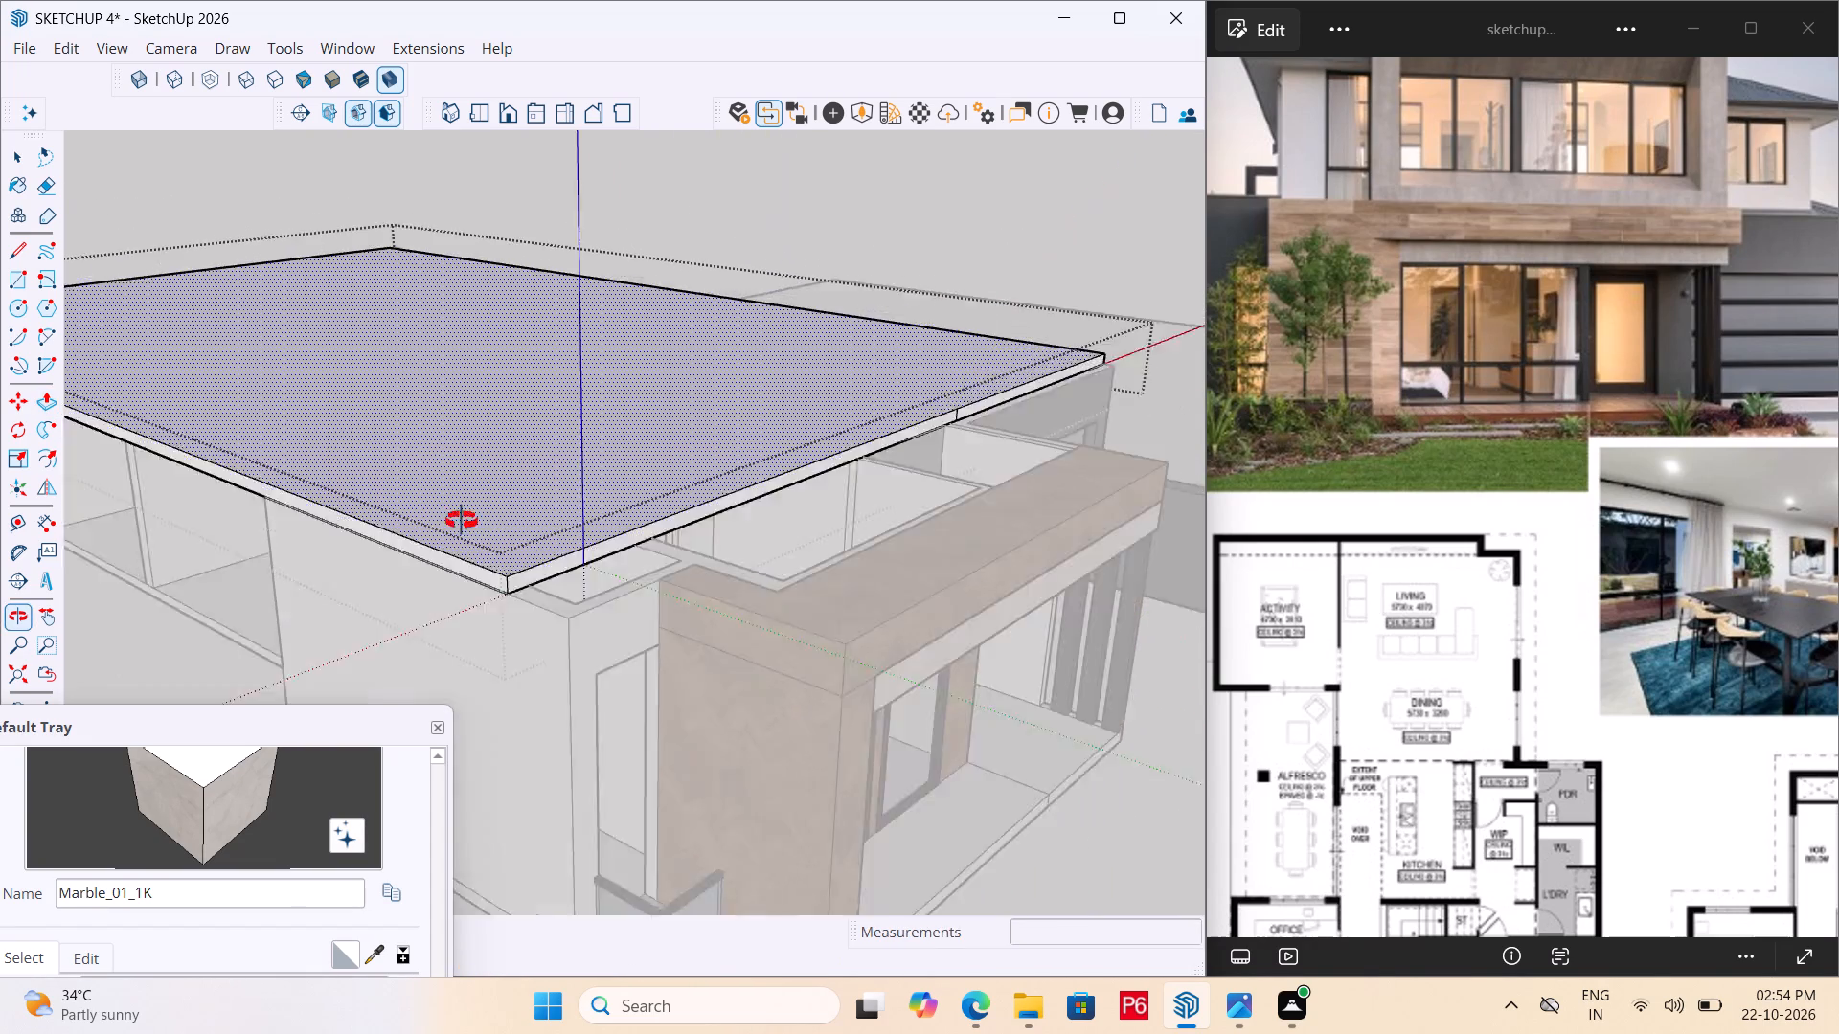
{"action": "middle_click_drag", "start_coordinate": [462, 521], "coordinate": [275, 521]}
{"action": "scroll", "coordinate": [488, 539], "scroll_direction": "up", "scroll_amount": 4}
{"action": "middle_click_drag", "start_coordinate": [510, 542], "coordinate": [816, 541]}
{"action": "scroll", "coordinate": [758, 555], "scroll_direction": "up", "scroll_amount": 6}
{"action": "scroll", "coordinate": [627, 541], "scroll_direction": "down", "scroll_amount": 7}
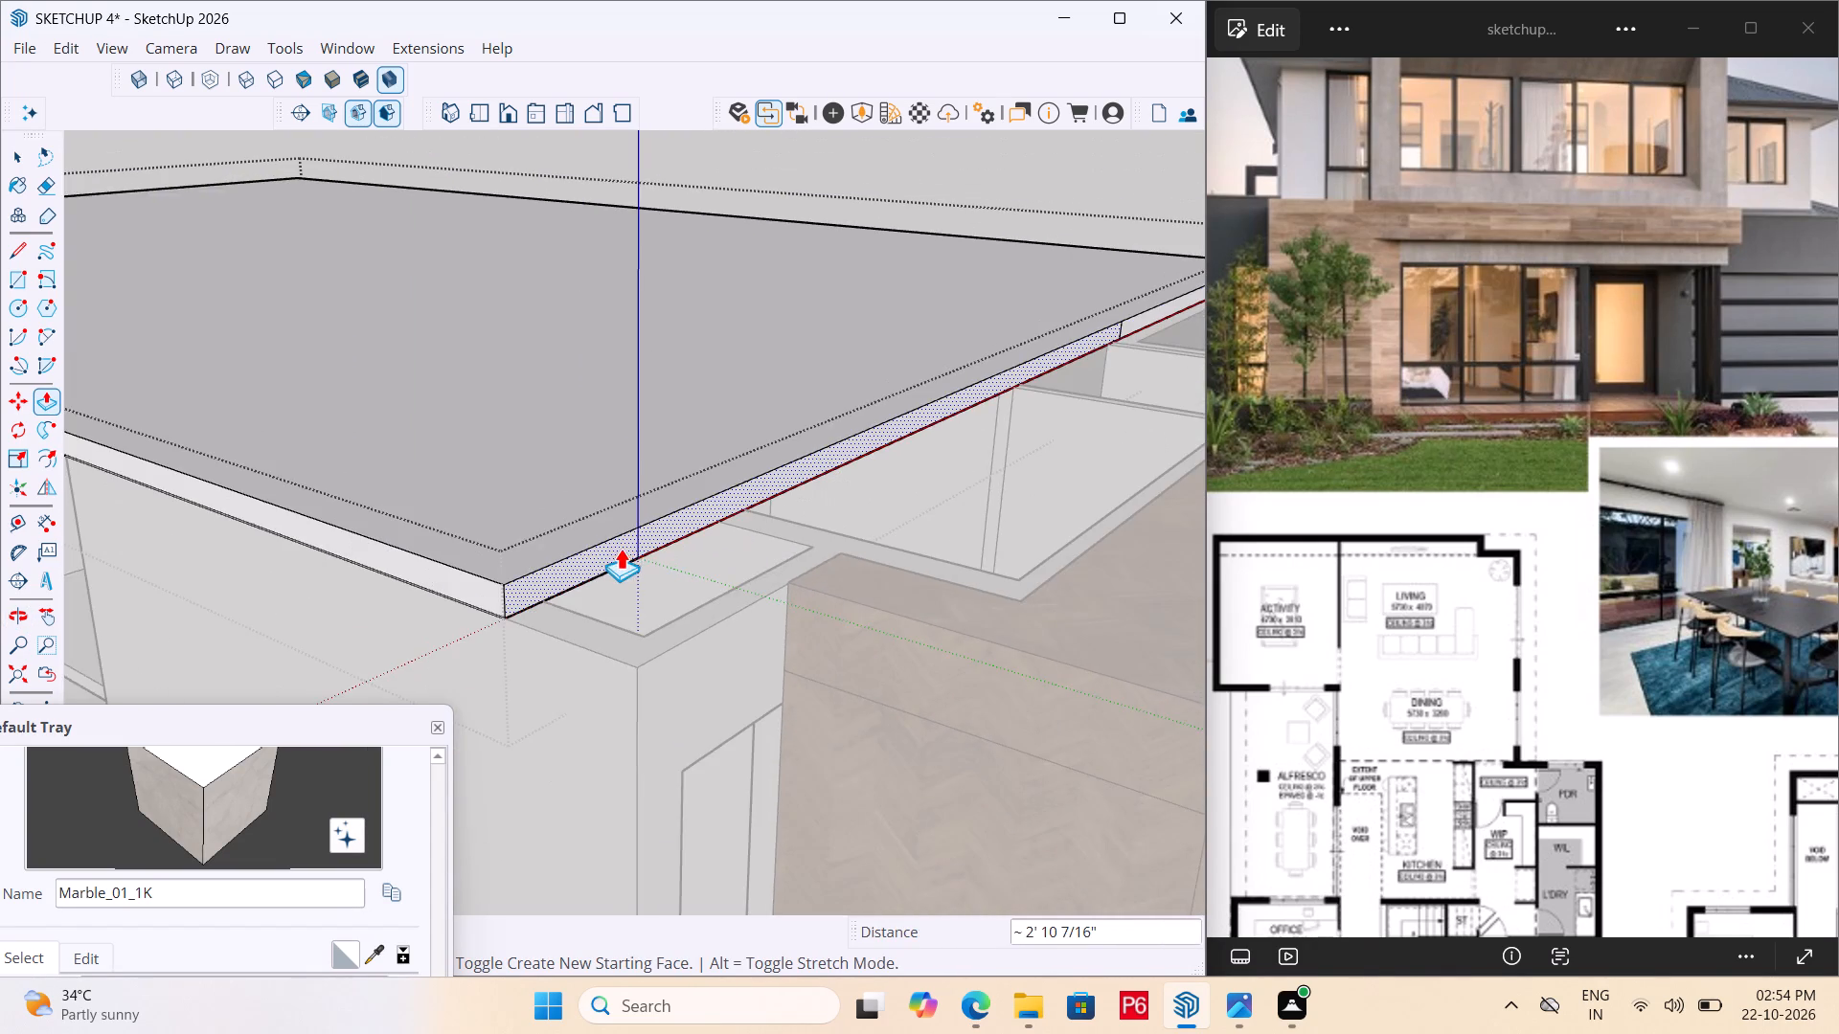
{"action": "scroll", "coordinate": [614, 536], "scroll_direction": "down", "scroll_amount": 5}
{"action": "middle_click_drag", "start_coordinate": [704, 593], "coordinate": [638, 646]}
{"action": "scroll", "coordinate": [632, 618], "scroll_direction": "up", "scroll_amount": 5}
{"action": "left_click", "coordinate": [565, 504]}
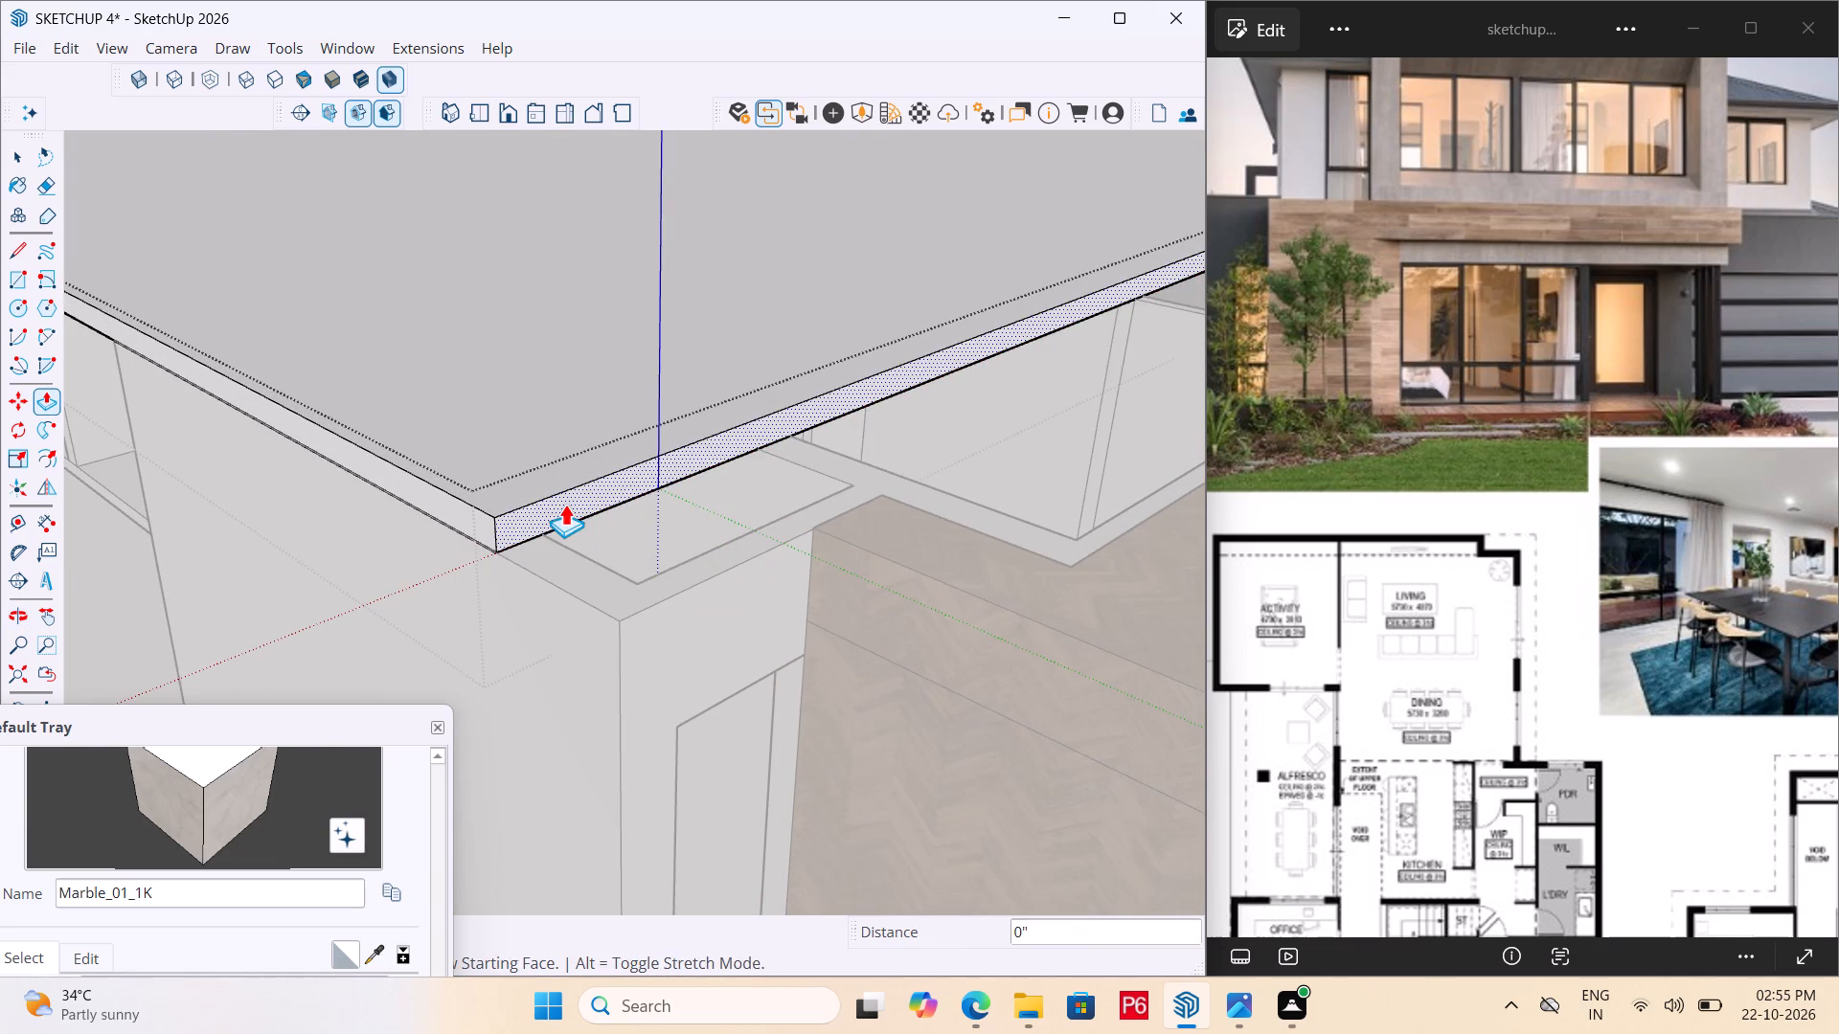
{"action": "left_click_drag", "start_coordinate": [650, 645], "coordinate": [644, 617]}
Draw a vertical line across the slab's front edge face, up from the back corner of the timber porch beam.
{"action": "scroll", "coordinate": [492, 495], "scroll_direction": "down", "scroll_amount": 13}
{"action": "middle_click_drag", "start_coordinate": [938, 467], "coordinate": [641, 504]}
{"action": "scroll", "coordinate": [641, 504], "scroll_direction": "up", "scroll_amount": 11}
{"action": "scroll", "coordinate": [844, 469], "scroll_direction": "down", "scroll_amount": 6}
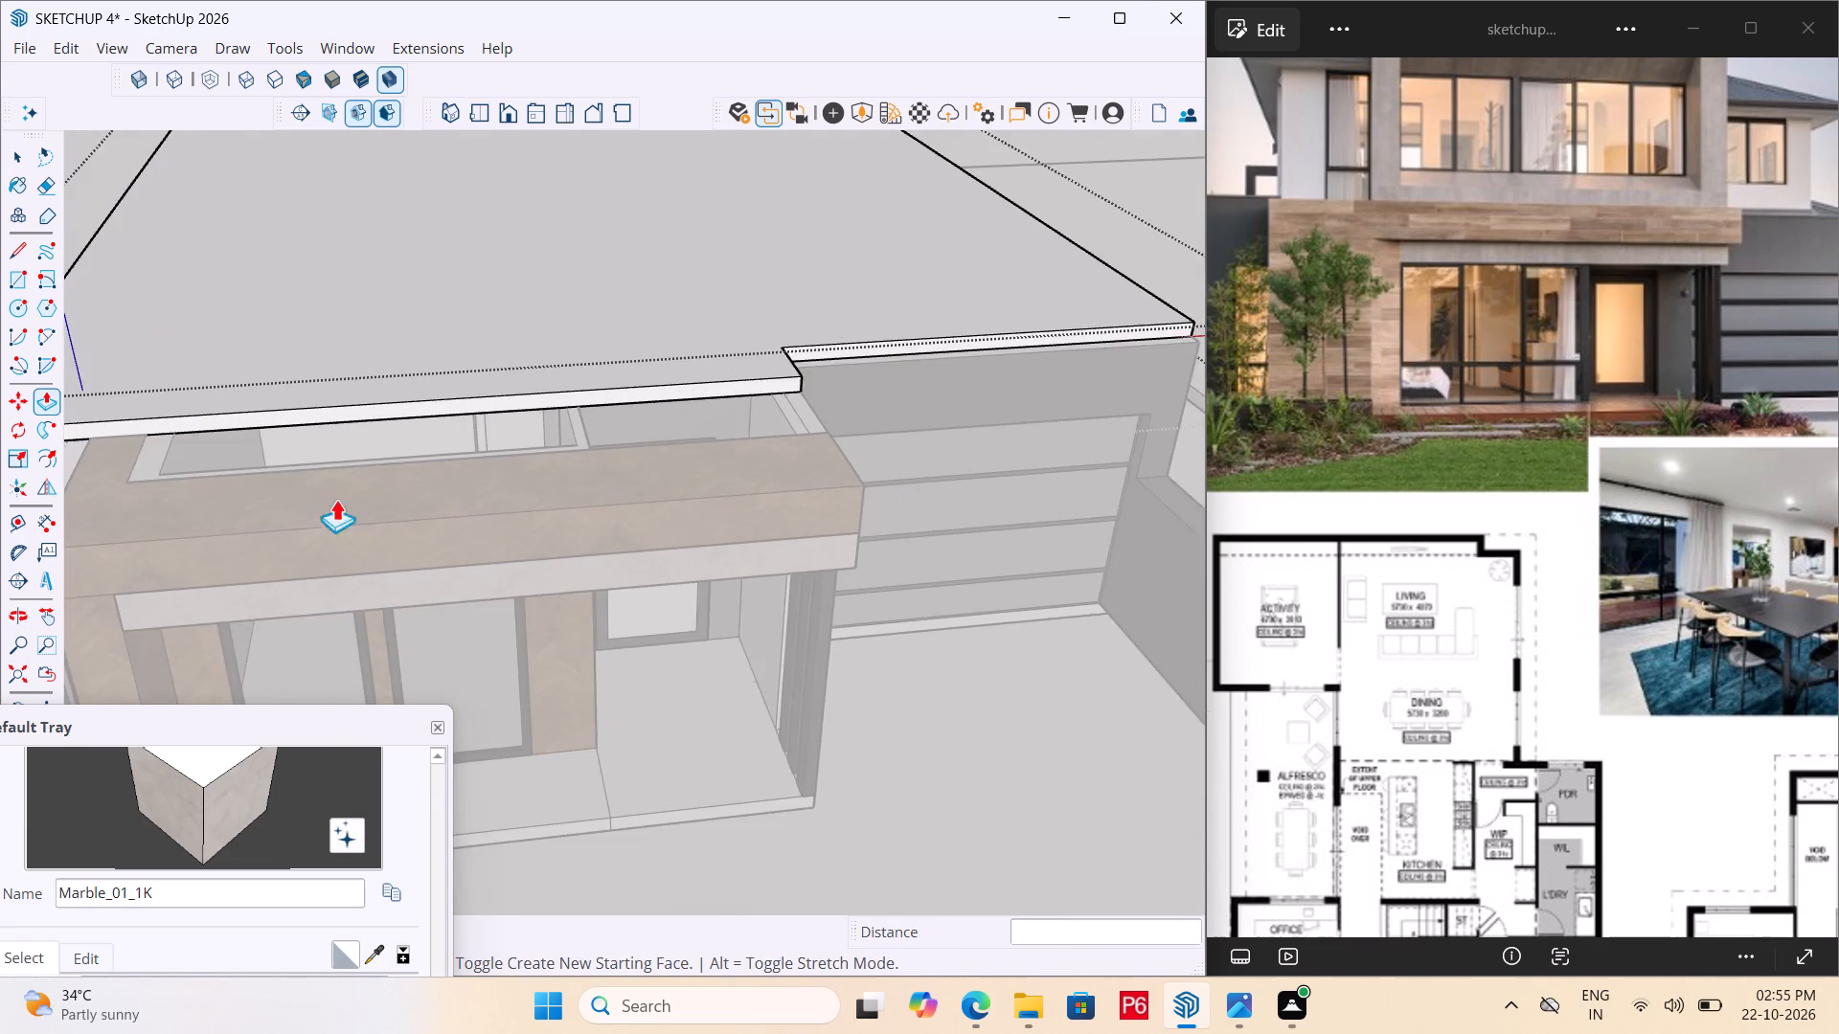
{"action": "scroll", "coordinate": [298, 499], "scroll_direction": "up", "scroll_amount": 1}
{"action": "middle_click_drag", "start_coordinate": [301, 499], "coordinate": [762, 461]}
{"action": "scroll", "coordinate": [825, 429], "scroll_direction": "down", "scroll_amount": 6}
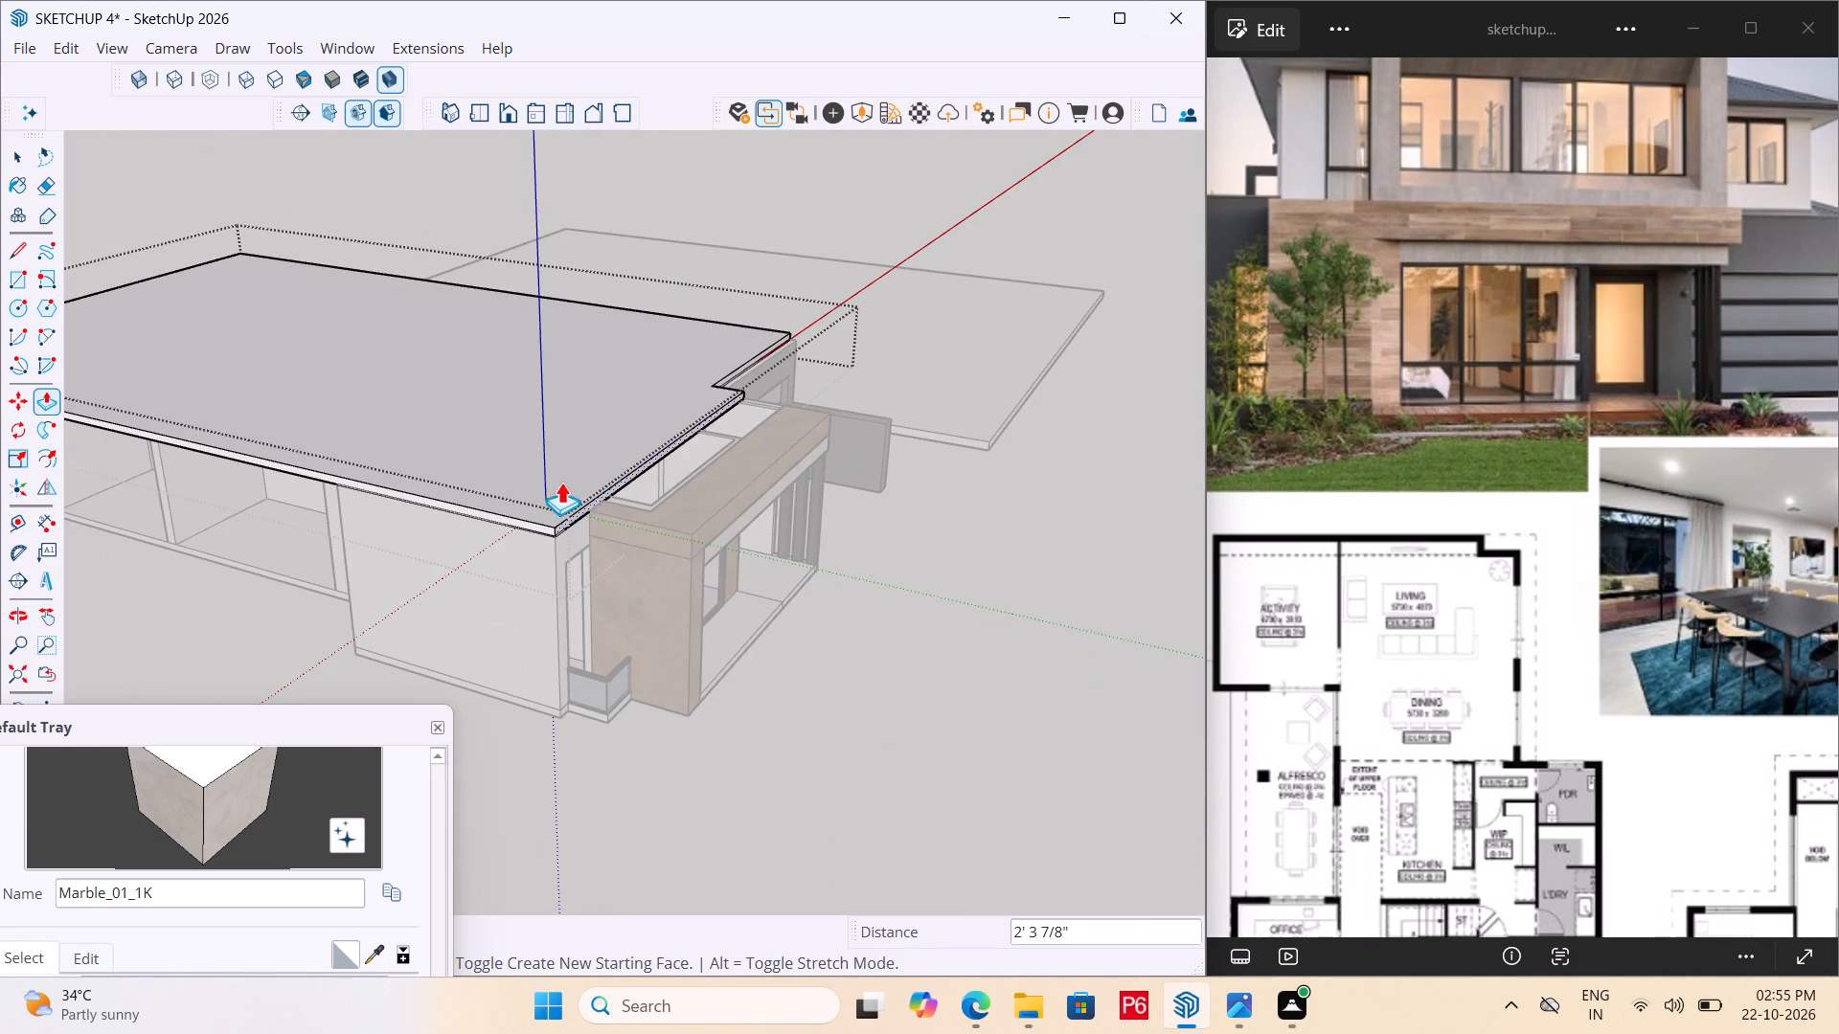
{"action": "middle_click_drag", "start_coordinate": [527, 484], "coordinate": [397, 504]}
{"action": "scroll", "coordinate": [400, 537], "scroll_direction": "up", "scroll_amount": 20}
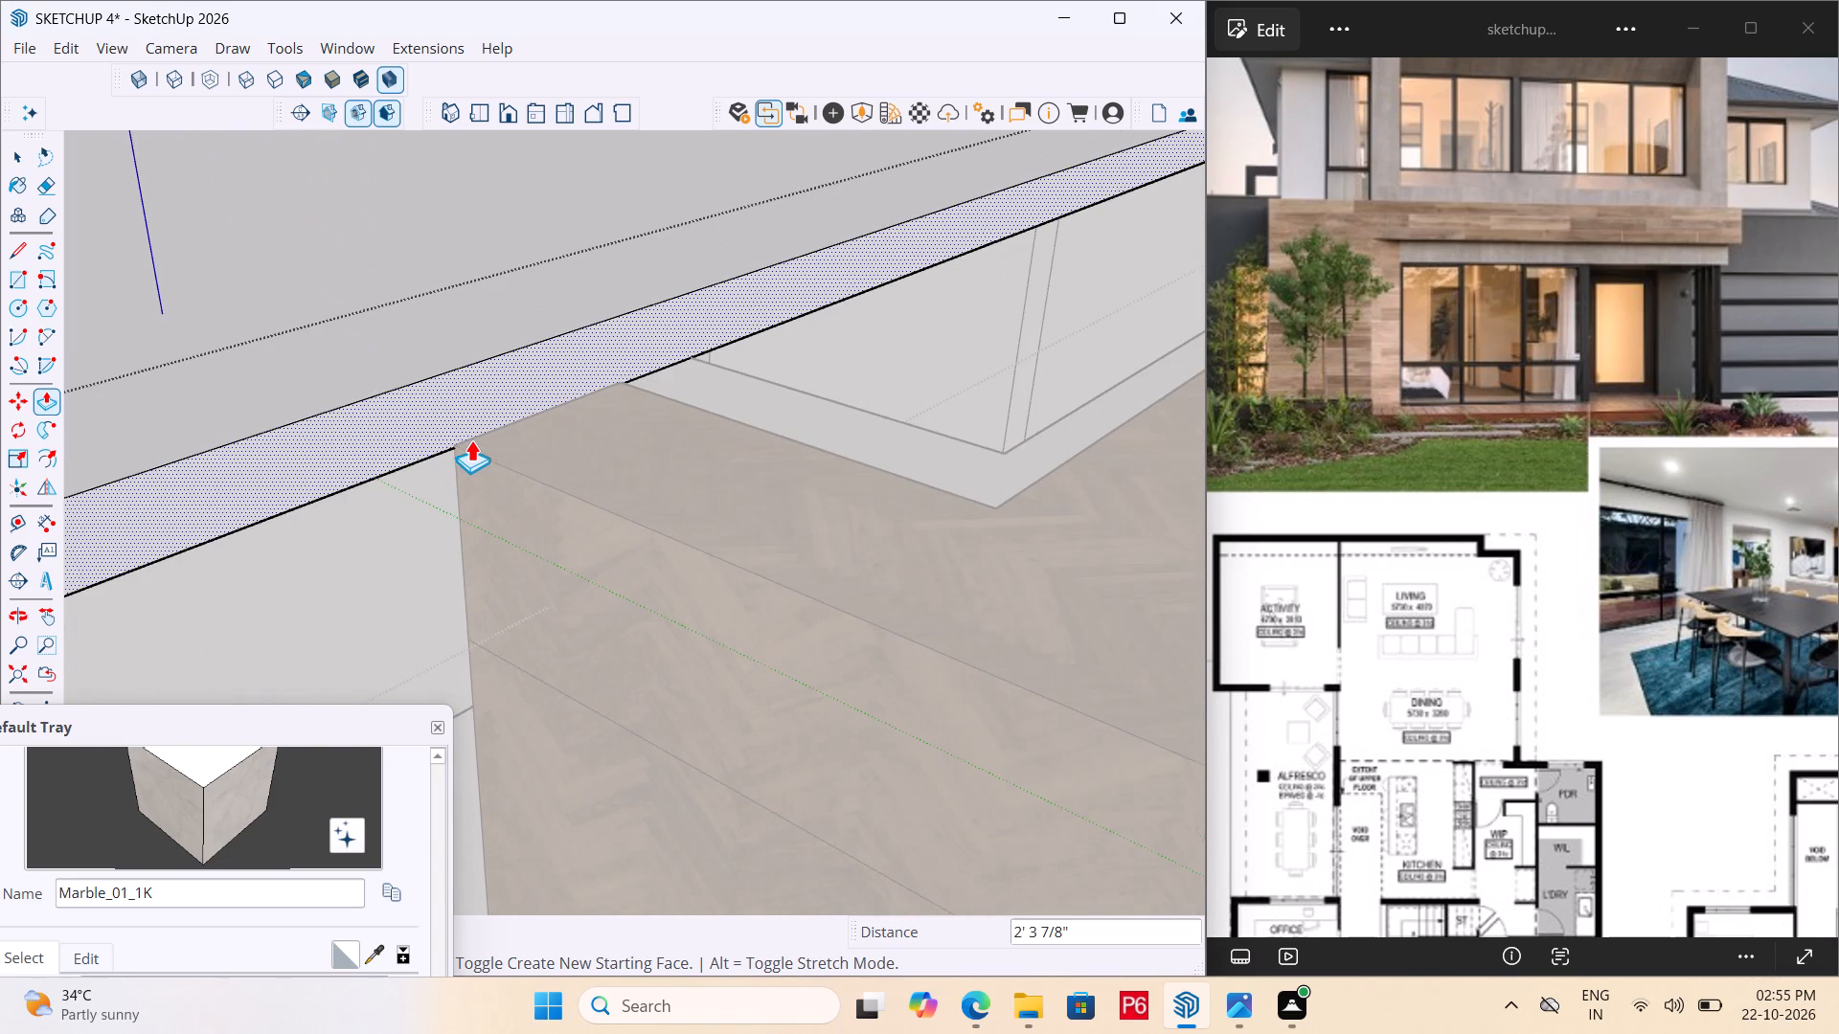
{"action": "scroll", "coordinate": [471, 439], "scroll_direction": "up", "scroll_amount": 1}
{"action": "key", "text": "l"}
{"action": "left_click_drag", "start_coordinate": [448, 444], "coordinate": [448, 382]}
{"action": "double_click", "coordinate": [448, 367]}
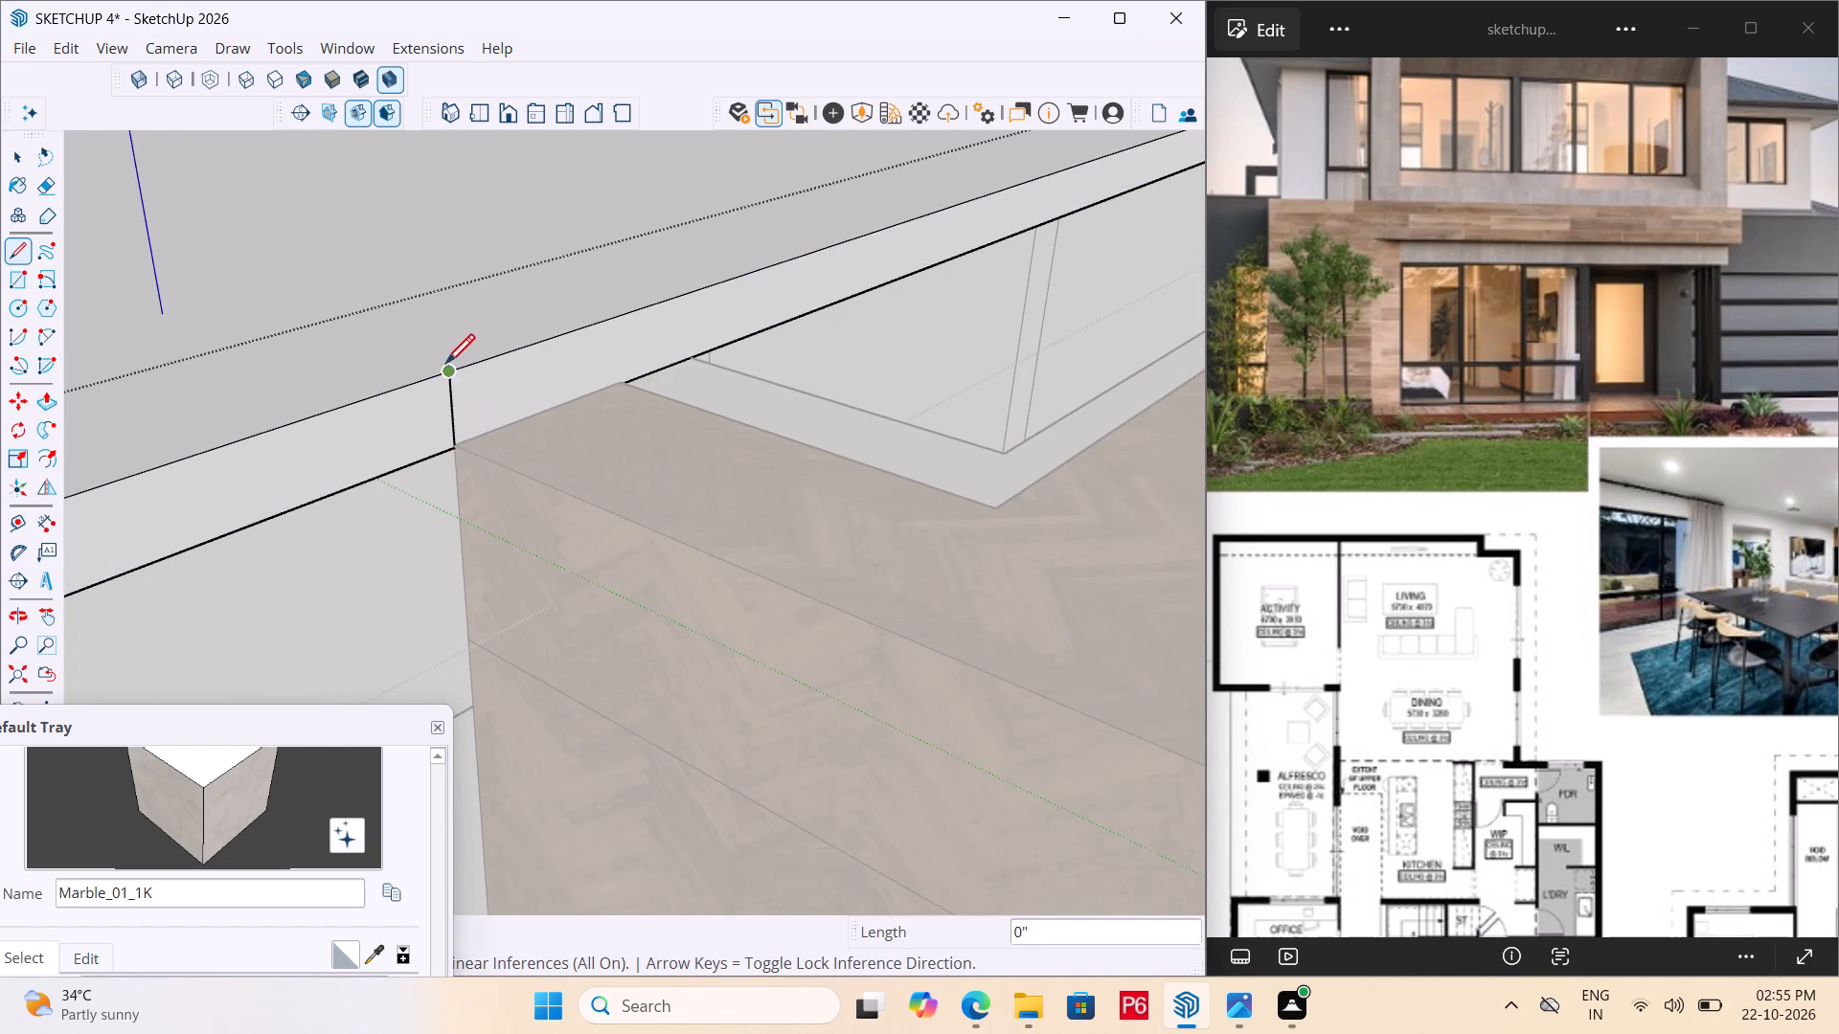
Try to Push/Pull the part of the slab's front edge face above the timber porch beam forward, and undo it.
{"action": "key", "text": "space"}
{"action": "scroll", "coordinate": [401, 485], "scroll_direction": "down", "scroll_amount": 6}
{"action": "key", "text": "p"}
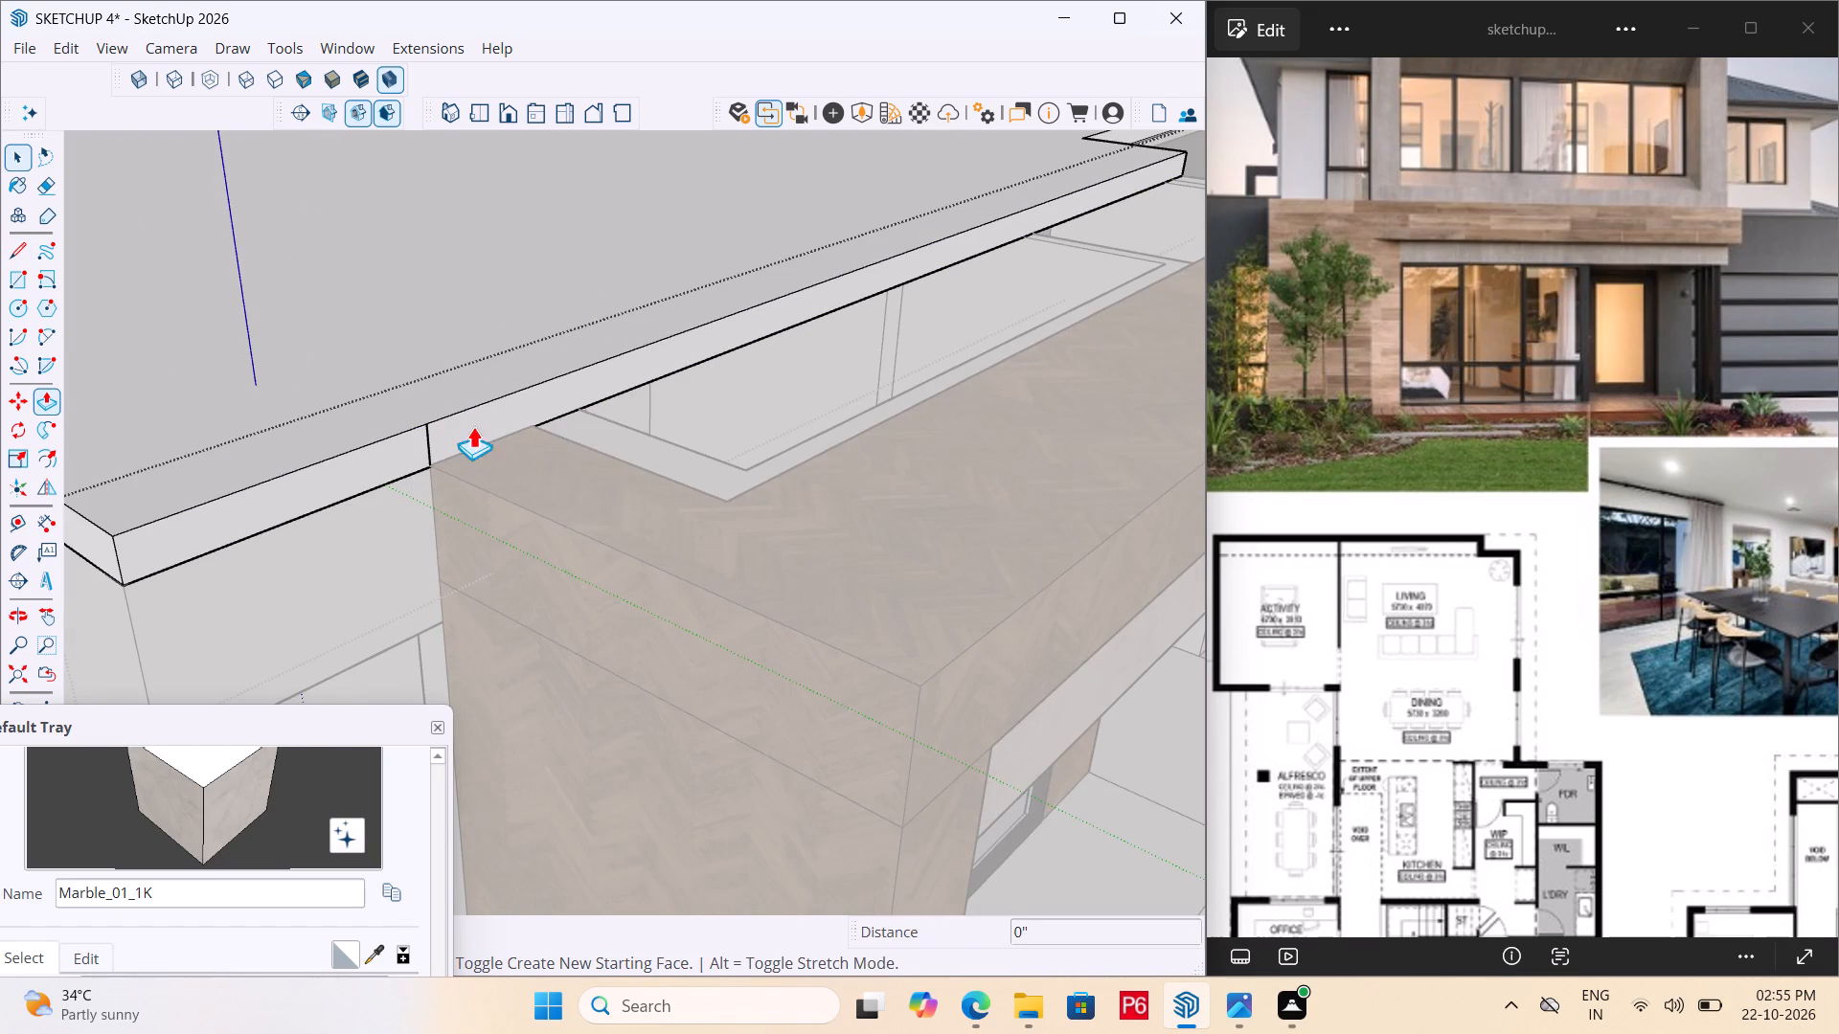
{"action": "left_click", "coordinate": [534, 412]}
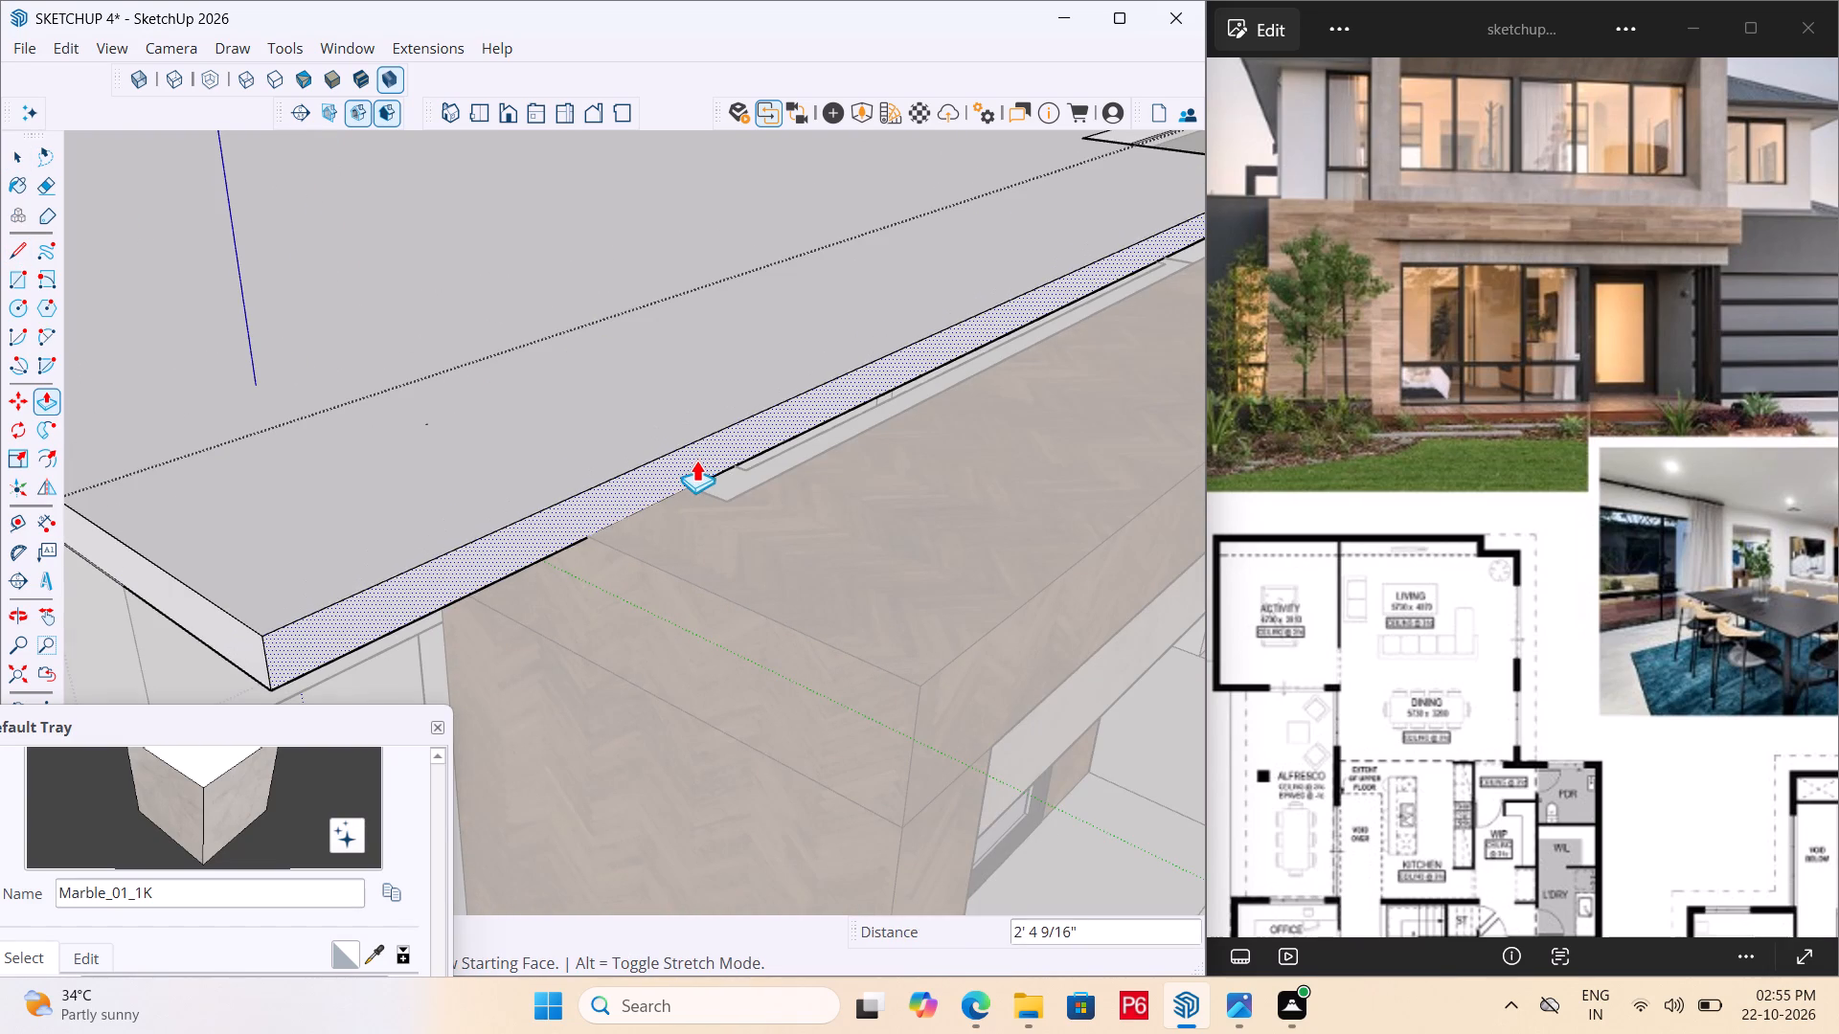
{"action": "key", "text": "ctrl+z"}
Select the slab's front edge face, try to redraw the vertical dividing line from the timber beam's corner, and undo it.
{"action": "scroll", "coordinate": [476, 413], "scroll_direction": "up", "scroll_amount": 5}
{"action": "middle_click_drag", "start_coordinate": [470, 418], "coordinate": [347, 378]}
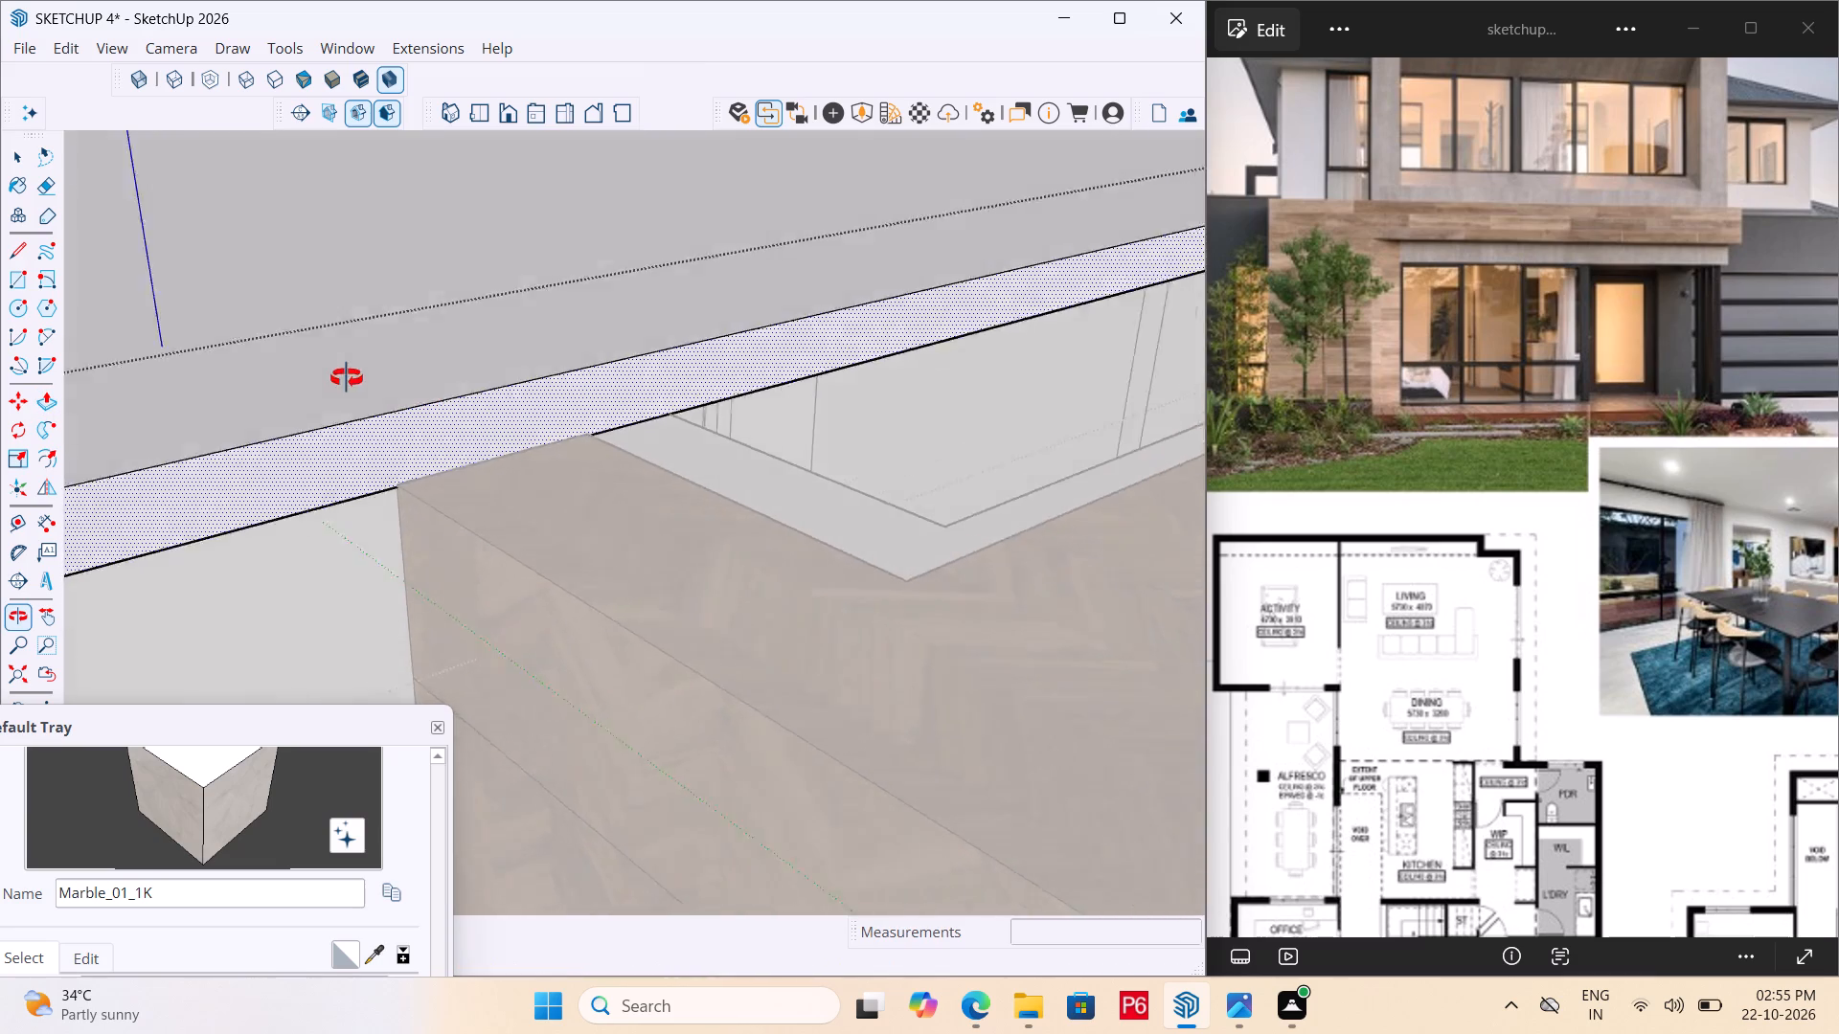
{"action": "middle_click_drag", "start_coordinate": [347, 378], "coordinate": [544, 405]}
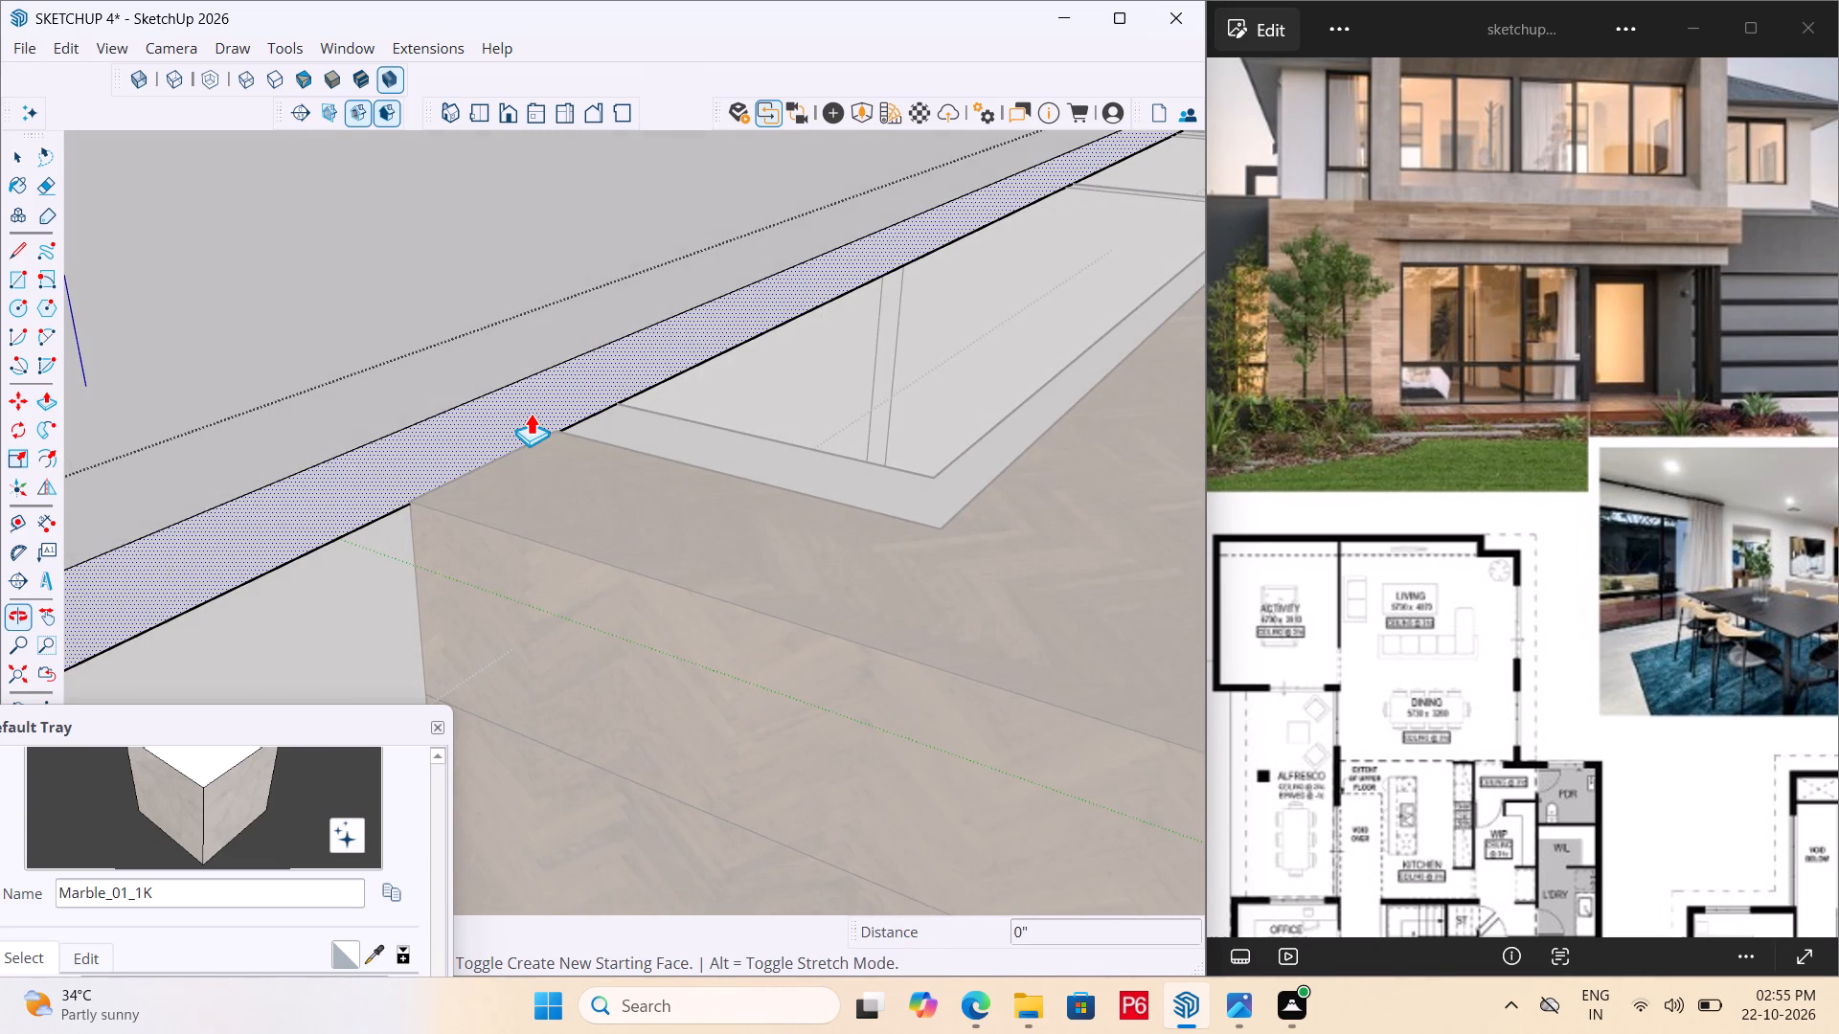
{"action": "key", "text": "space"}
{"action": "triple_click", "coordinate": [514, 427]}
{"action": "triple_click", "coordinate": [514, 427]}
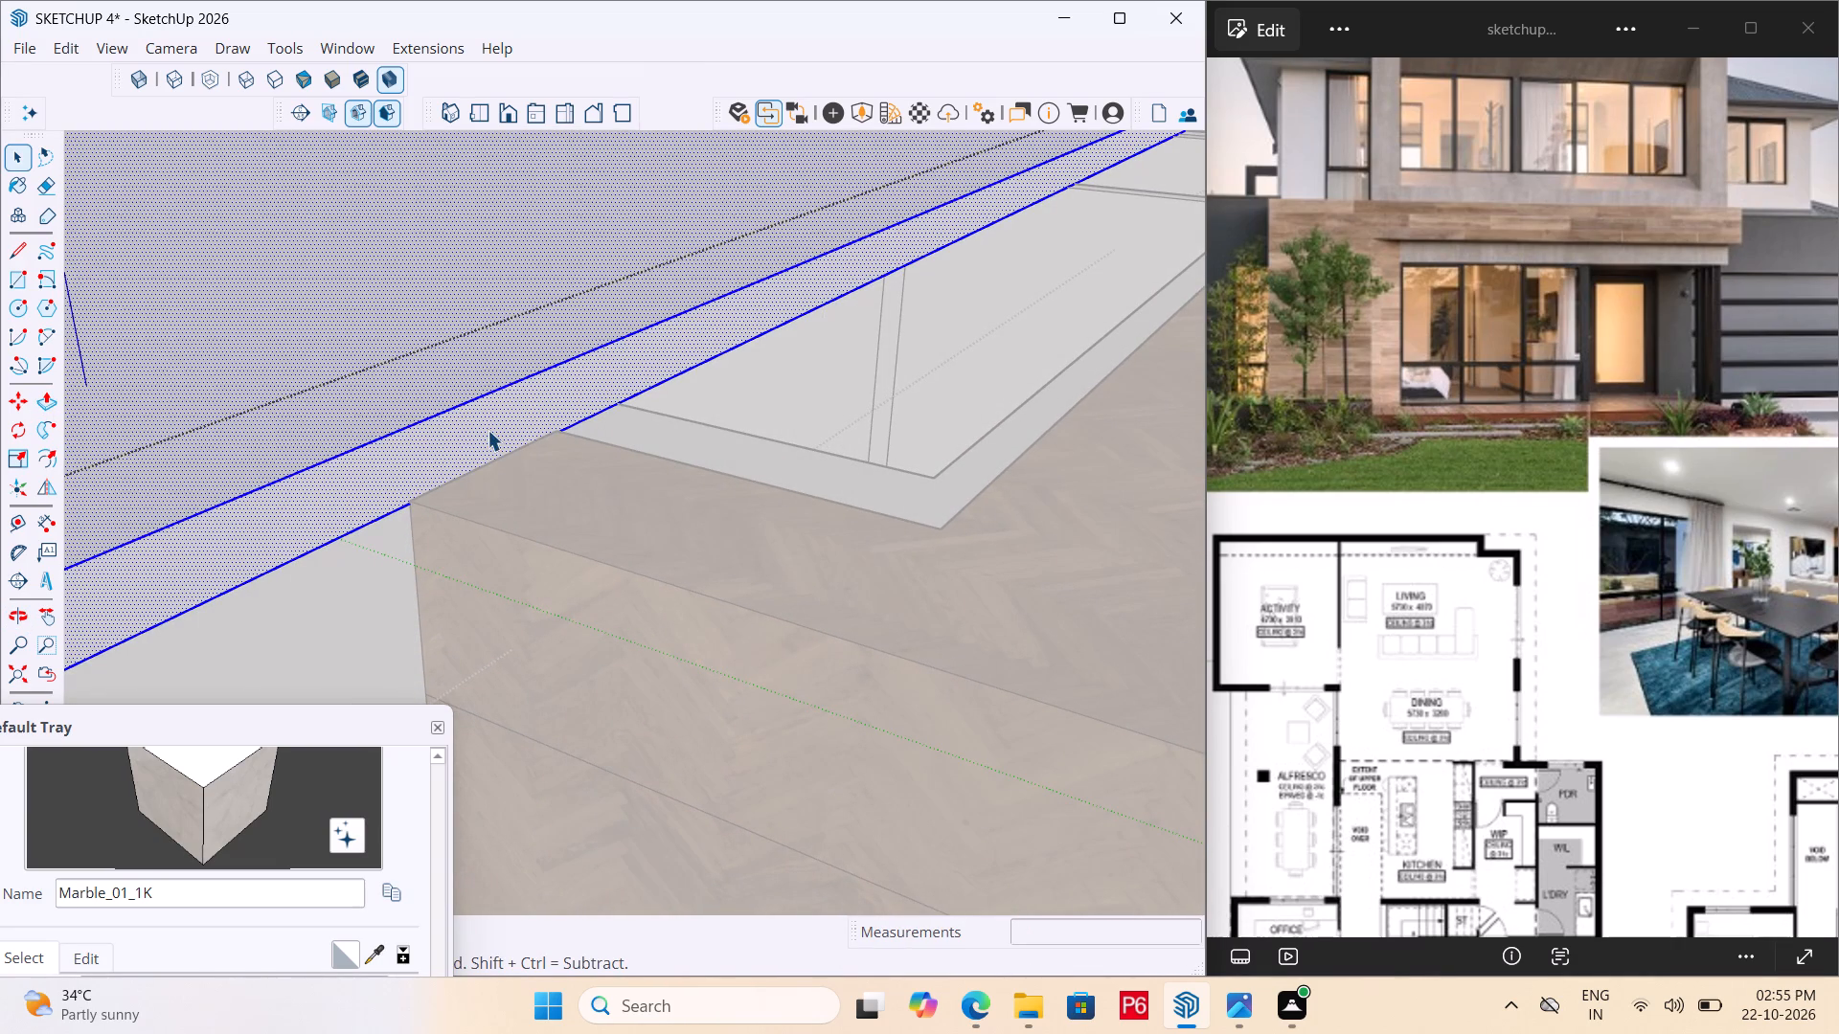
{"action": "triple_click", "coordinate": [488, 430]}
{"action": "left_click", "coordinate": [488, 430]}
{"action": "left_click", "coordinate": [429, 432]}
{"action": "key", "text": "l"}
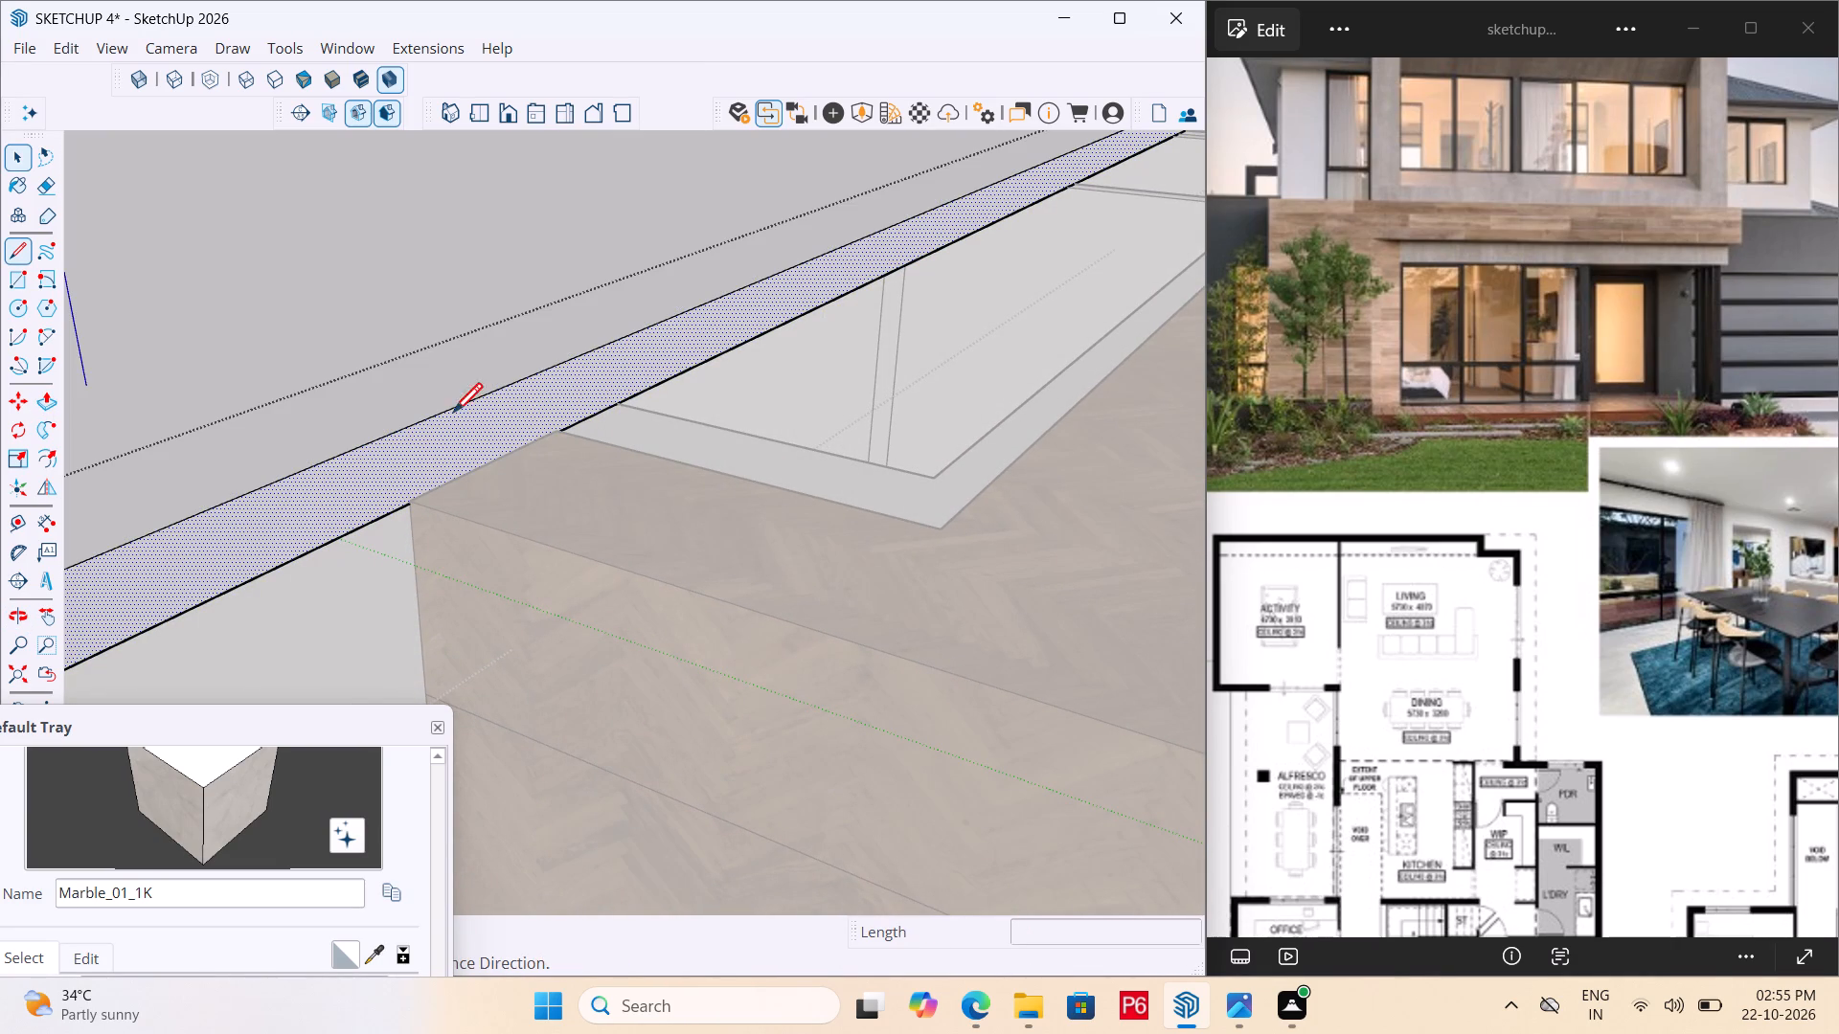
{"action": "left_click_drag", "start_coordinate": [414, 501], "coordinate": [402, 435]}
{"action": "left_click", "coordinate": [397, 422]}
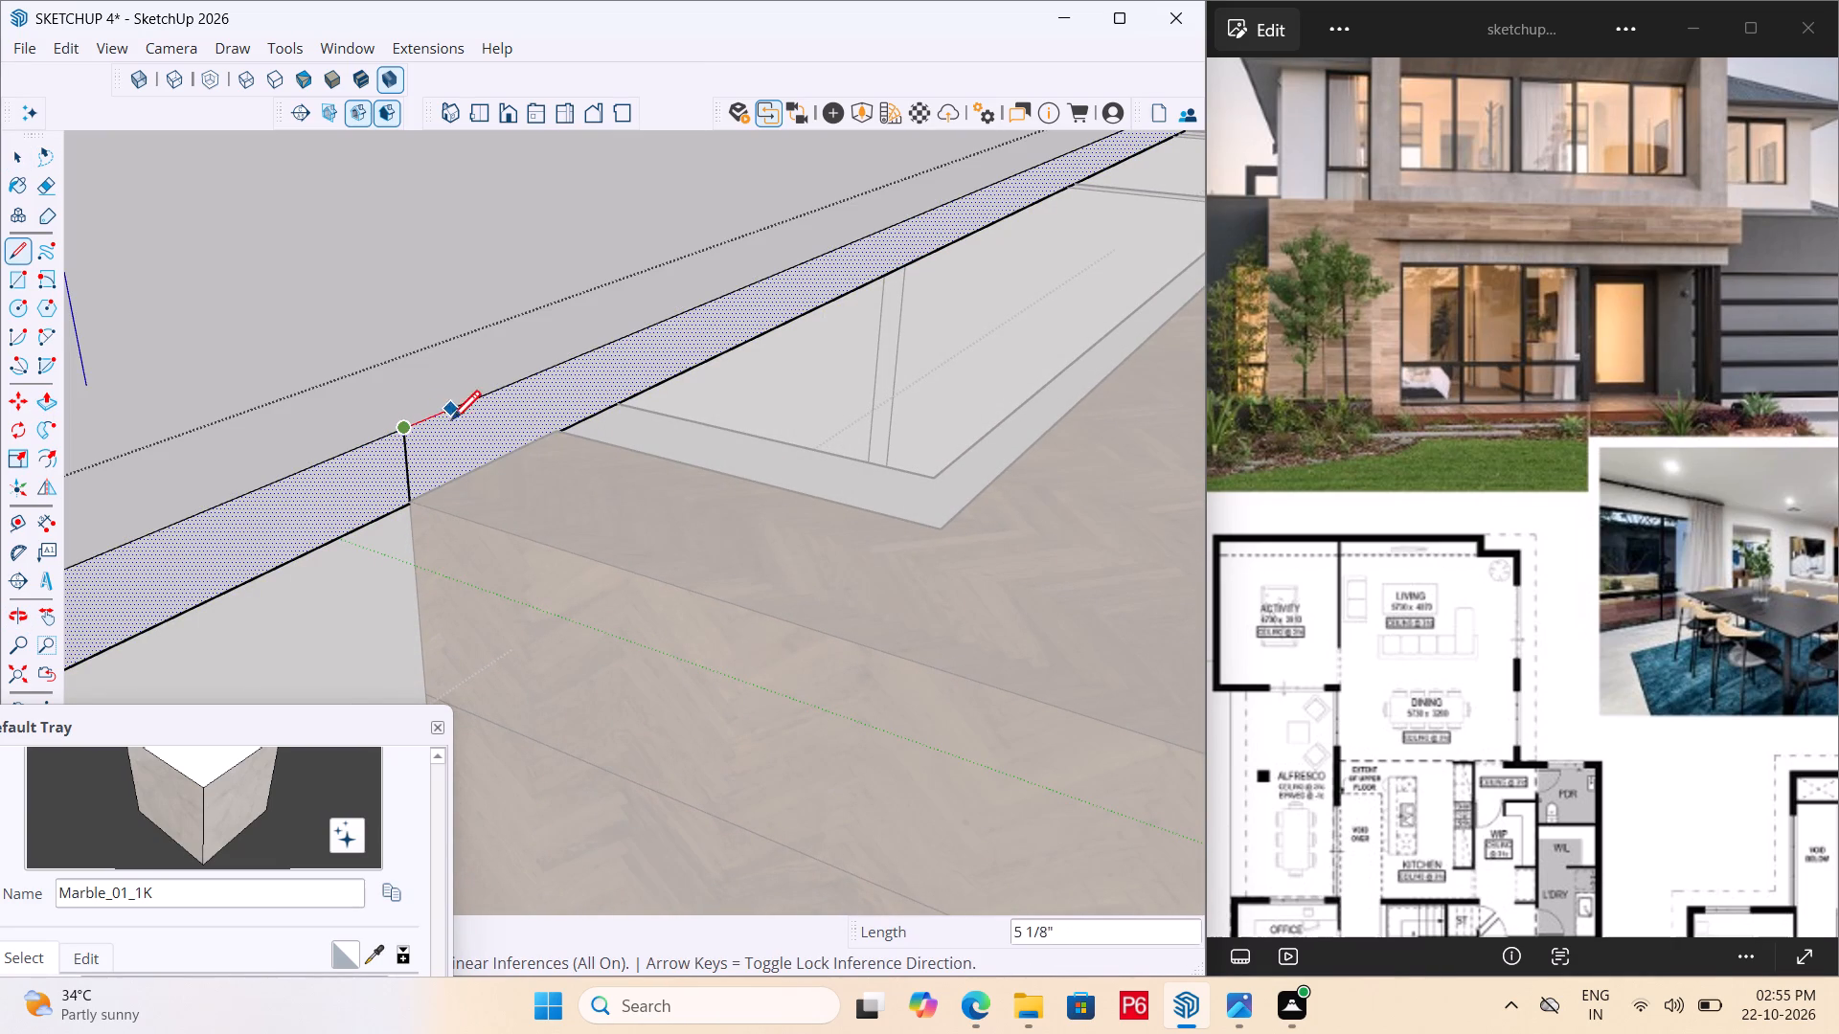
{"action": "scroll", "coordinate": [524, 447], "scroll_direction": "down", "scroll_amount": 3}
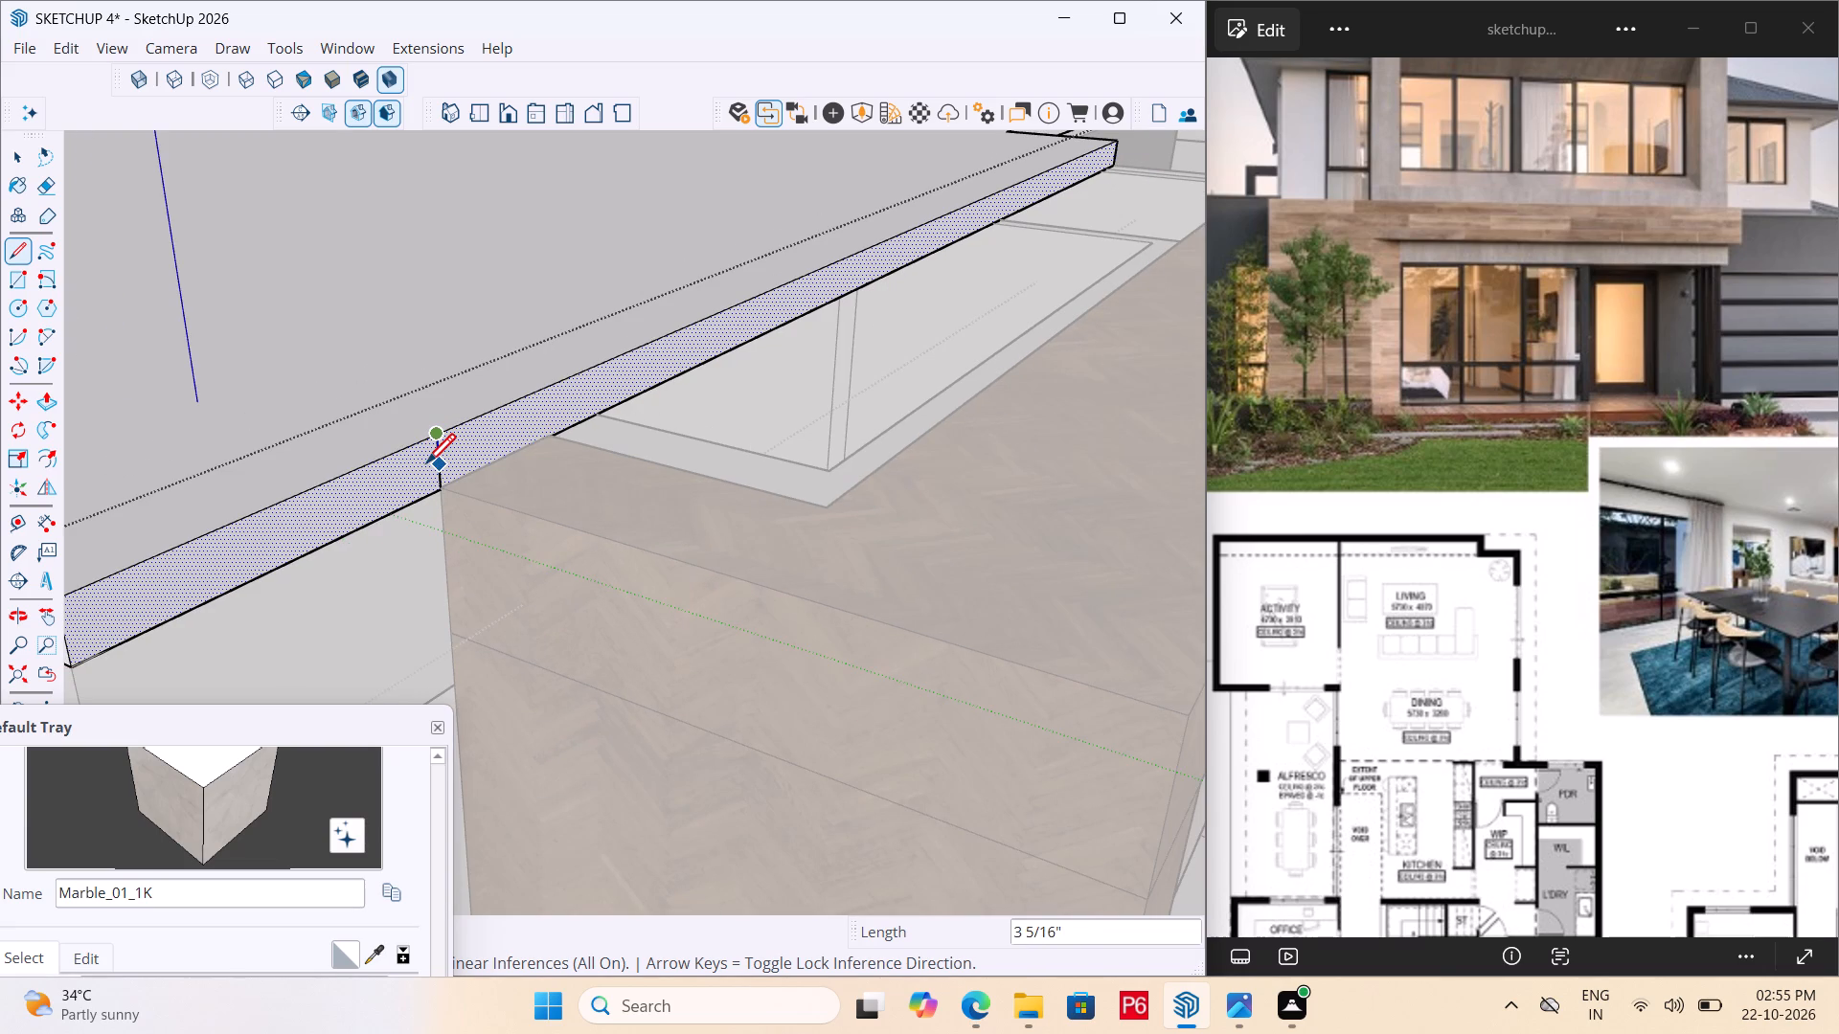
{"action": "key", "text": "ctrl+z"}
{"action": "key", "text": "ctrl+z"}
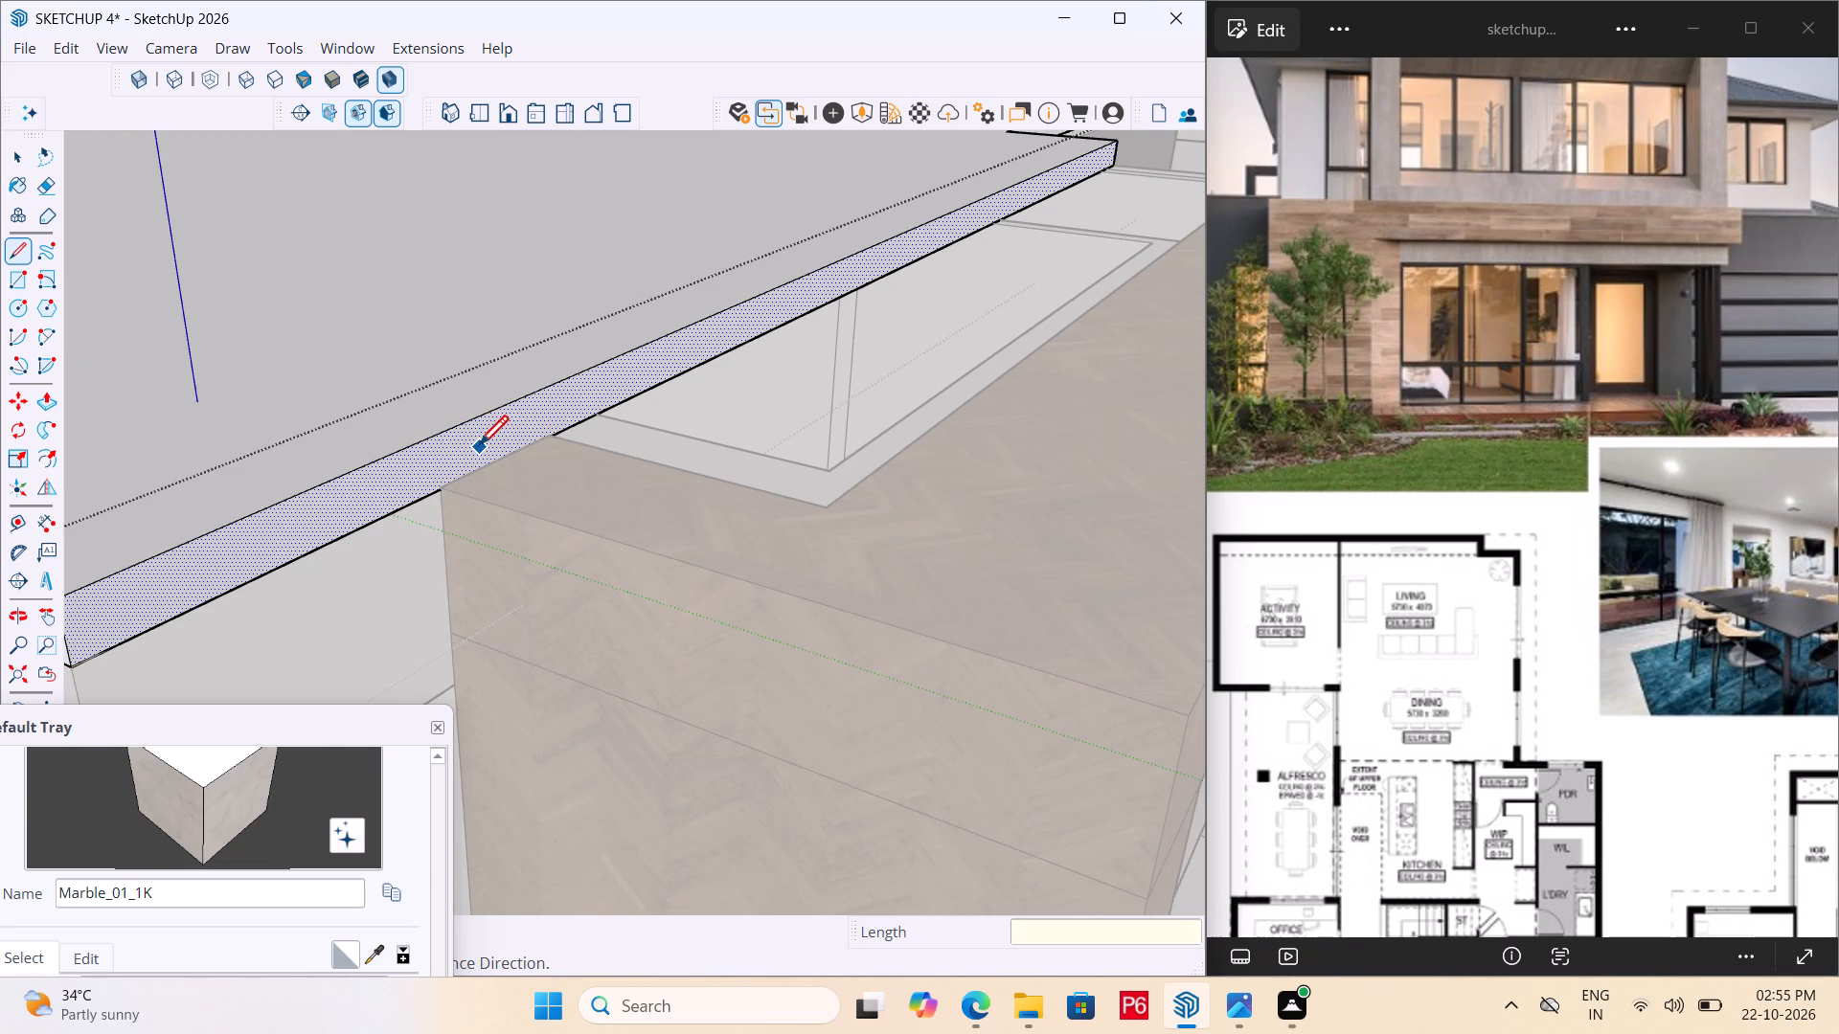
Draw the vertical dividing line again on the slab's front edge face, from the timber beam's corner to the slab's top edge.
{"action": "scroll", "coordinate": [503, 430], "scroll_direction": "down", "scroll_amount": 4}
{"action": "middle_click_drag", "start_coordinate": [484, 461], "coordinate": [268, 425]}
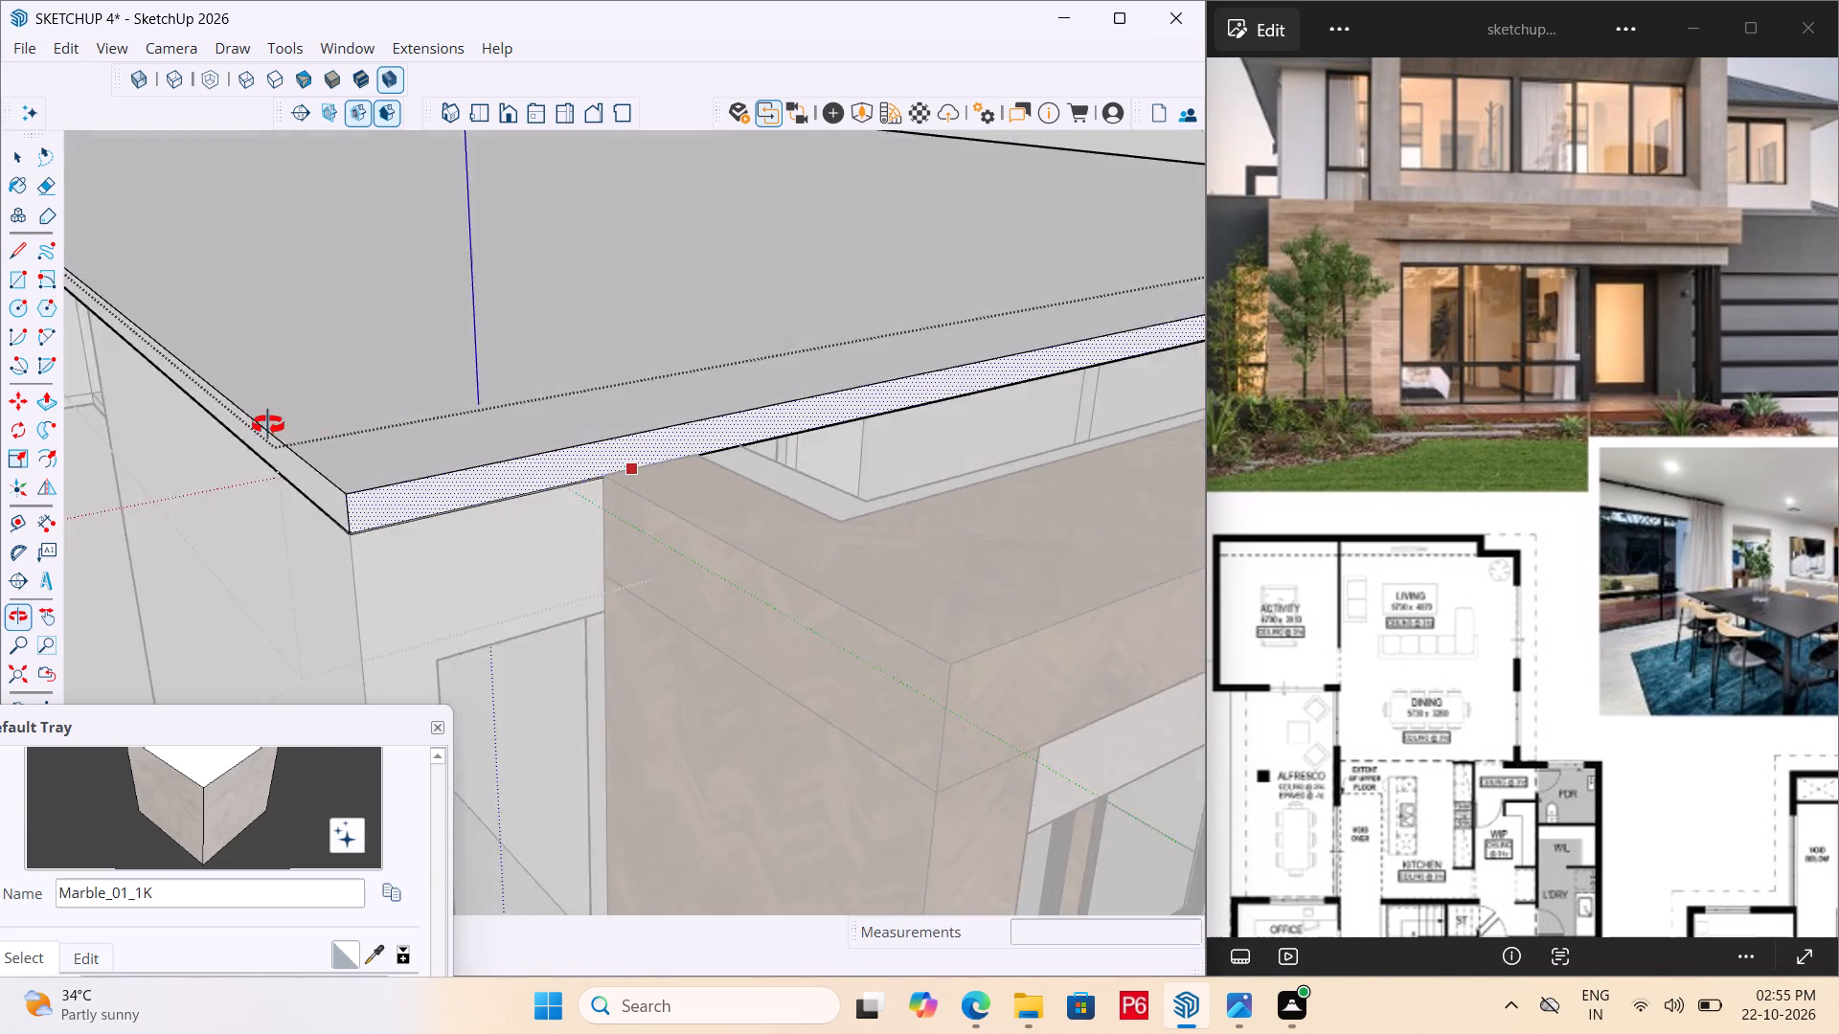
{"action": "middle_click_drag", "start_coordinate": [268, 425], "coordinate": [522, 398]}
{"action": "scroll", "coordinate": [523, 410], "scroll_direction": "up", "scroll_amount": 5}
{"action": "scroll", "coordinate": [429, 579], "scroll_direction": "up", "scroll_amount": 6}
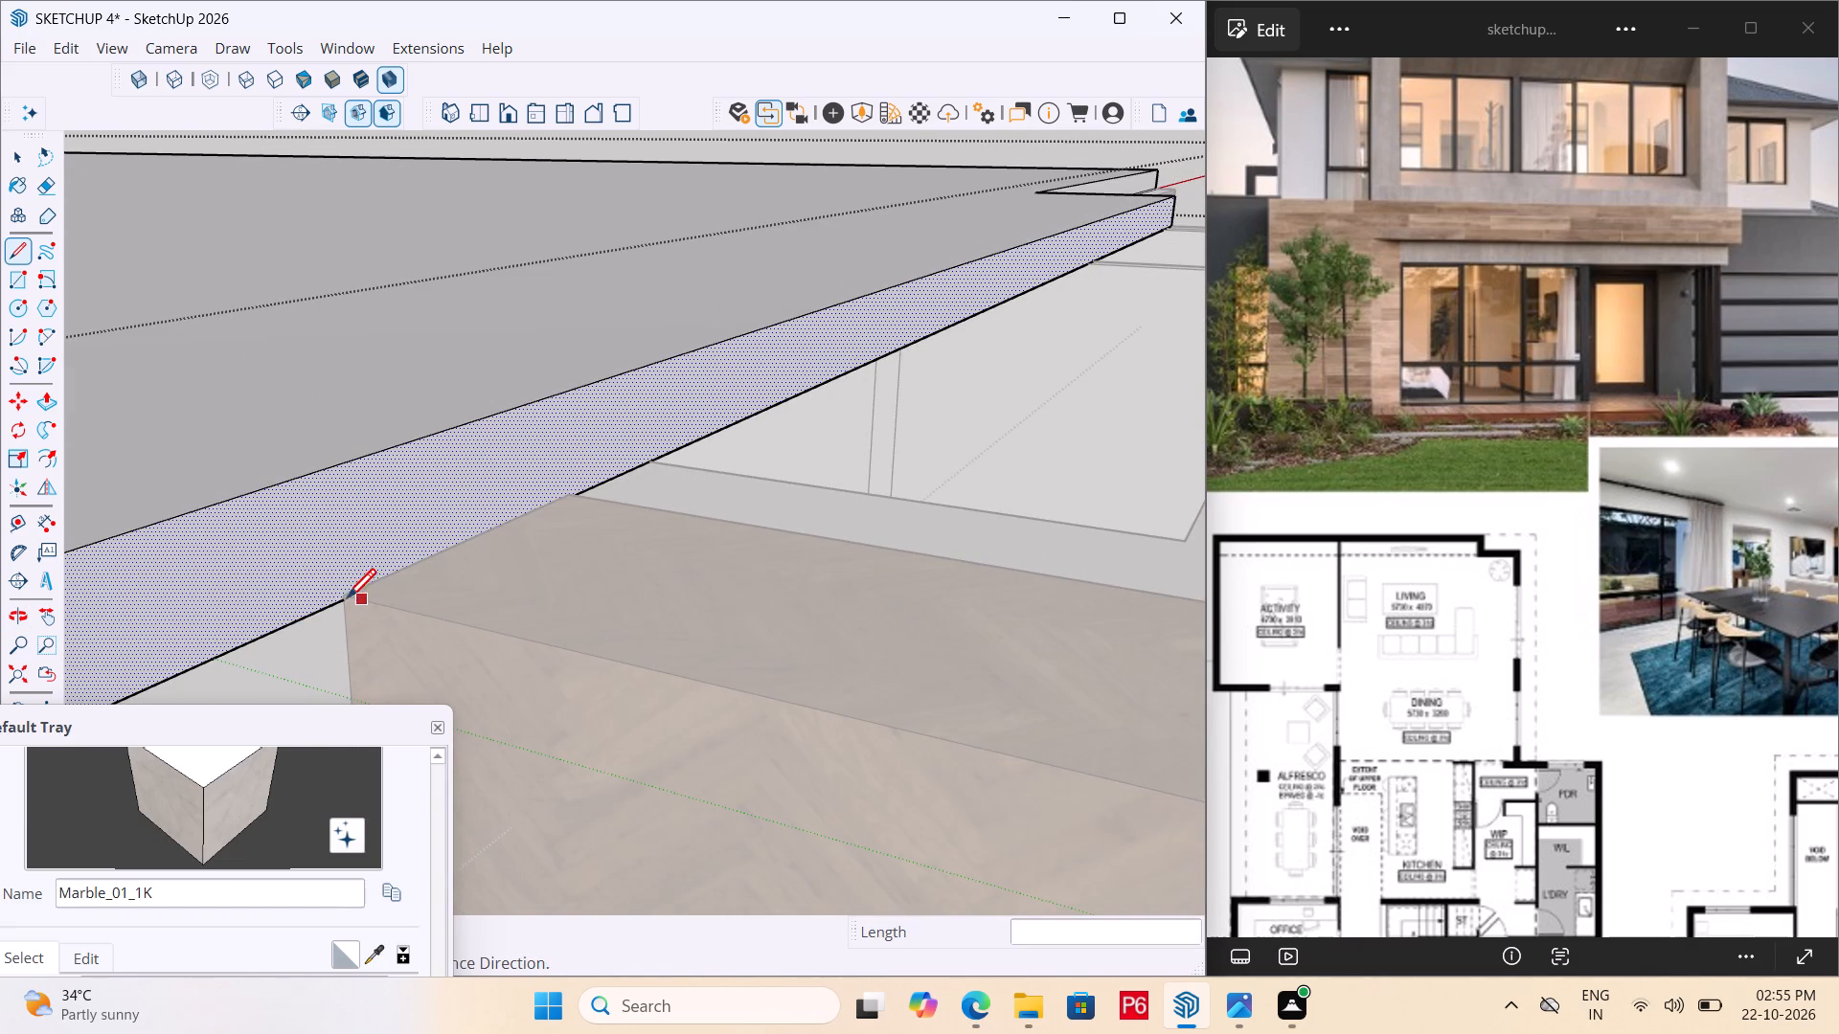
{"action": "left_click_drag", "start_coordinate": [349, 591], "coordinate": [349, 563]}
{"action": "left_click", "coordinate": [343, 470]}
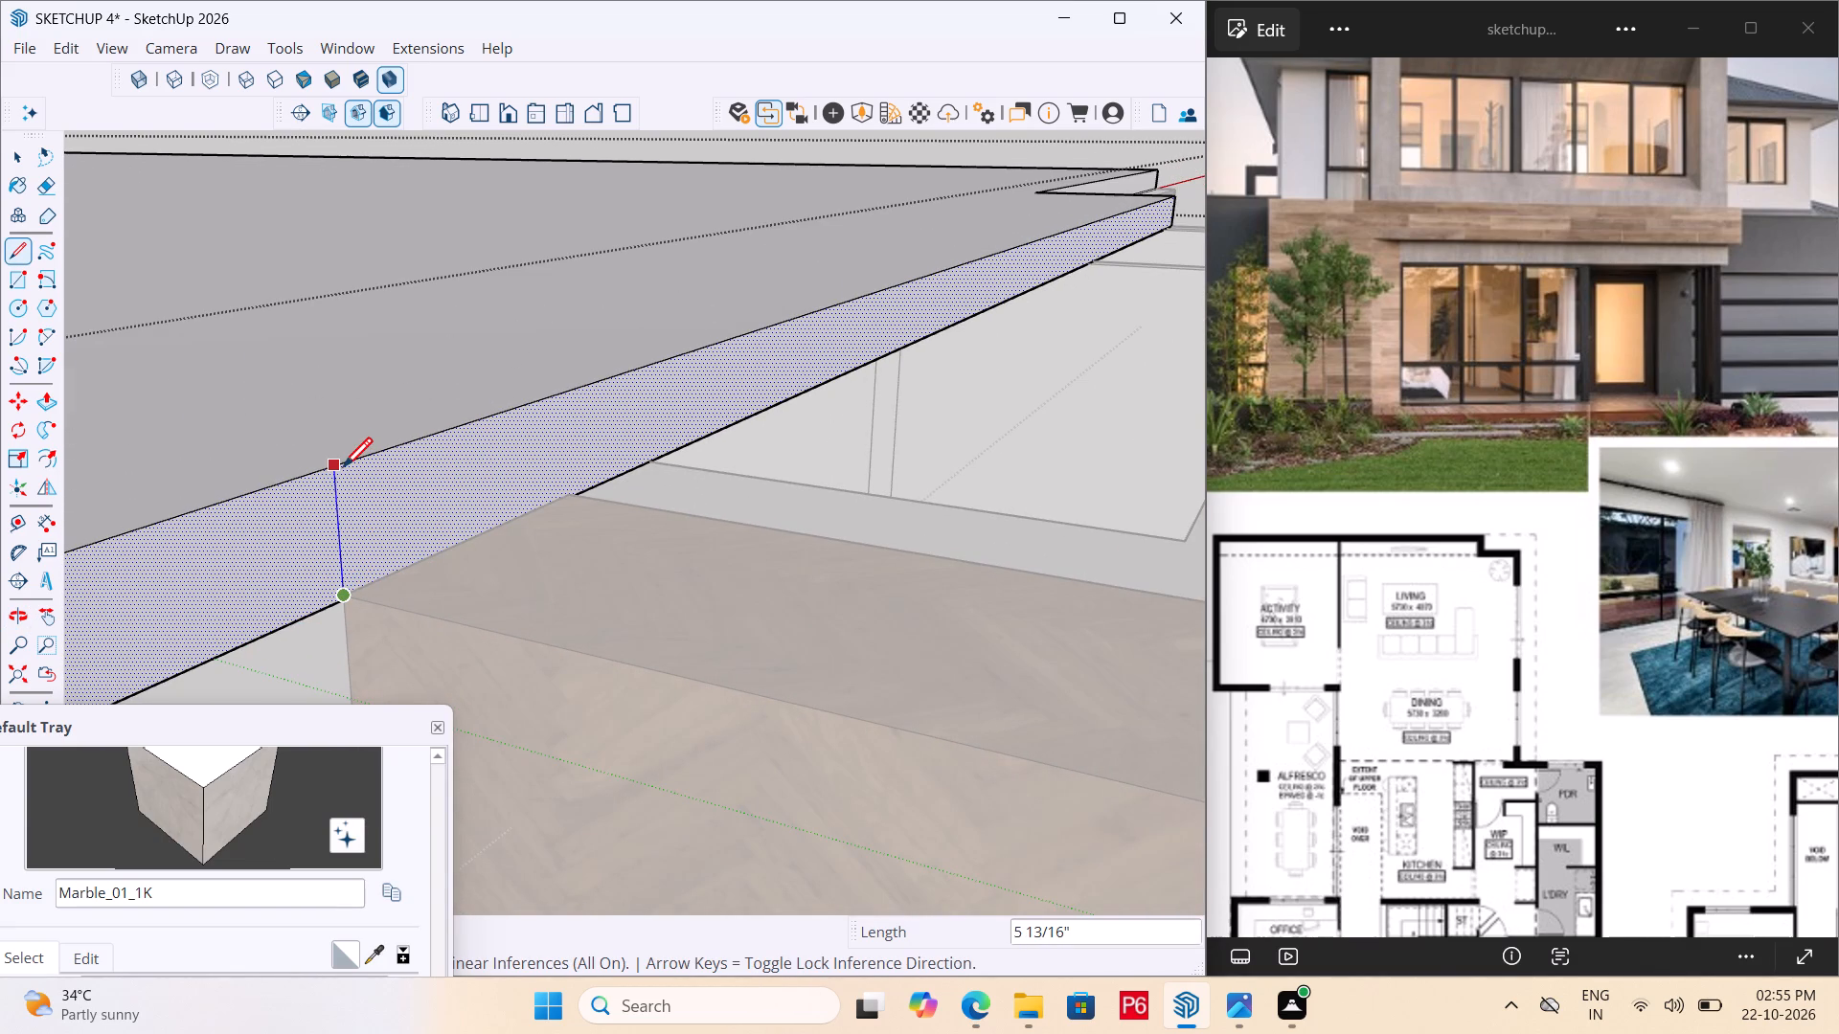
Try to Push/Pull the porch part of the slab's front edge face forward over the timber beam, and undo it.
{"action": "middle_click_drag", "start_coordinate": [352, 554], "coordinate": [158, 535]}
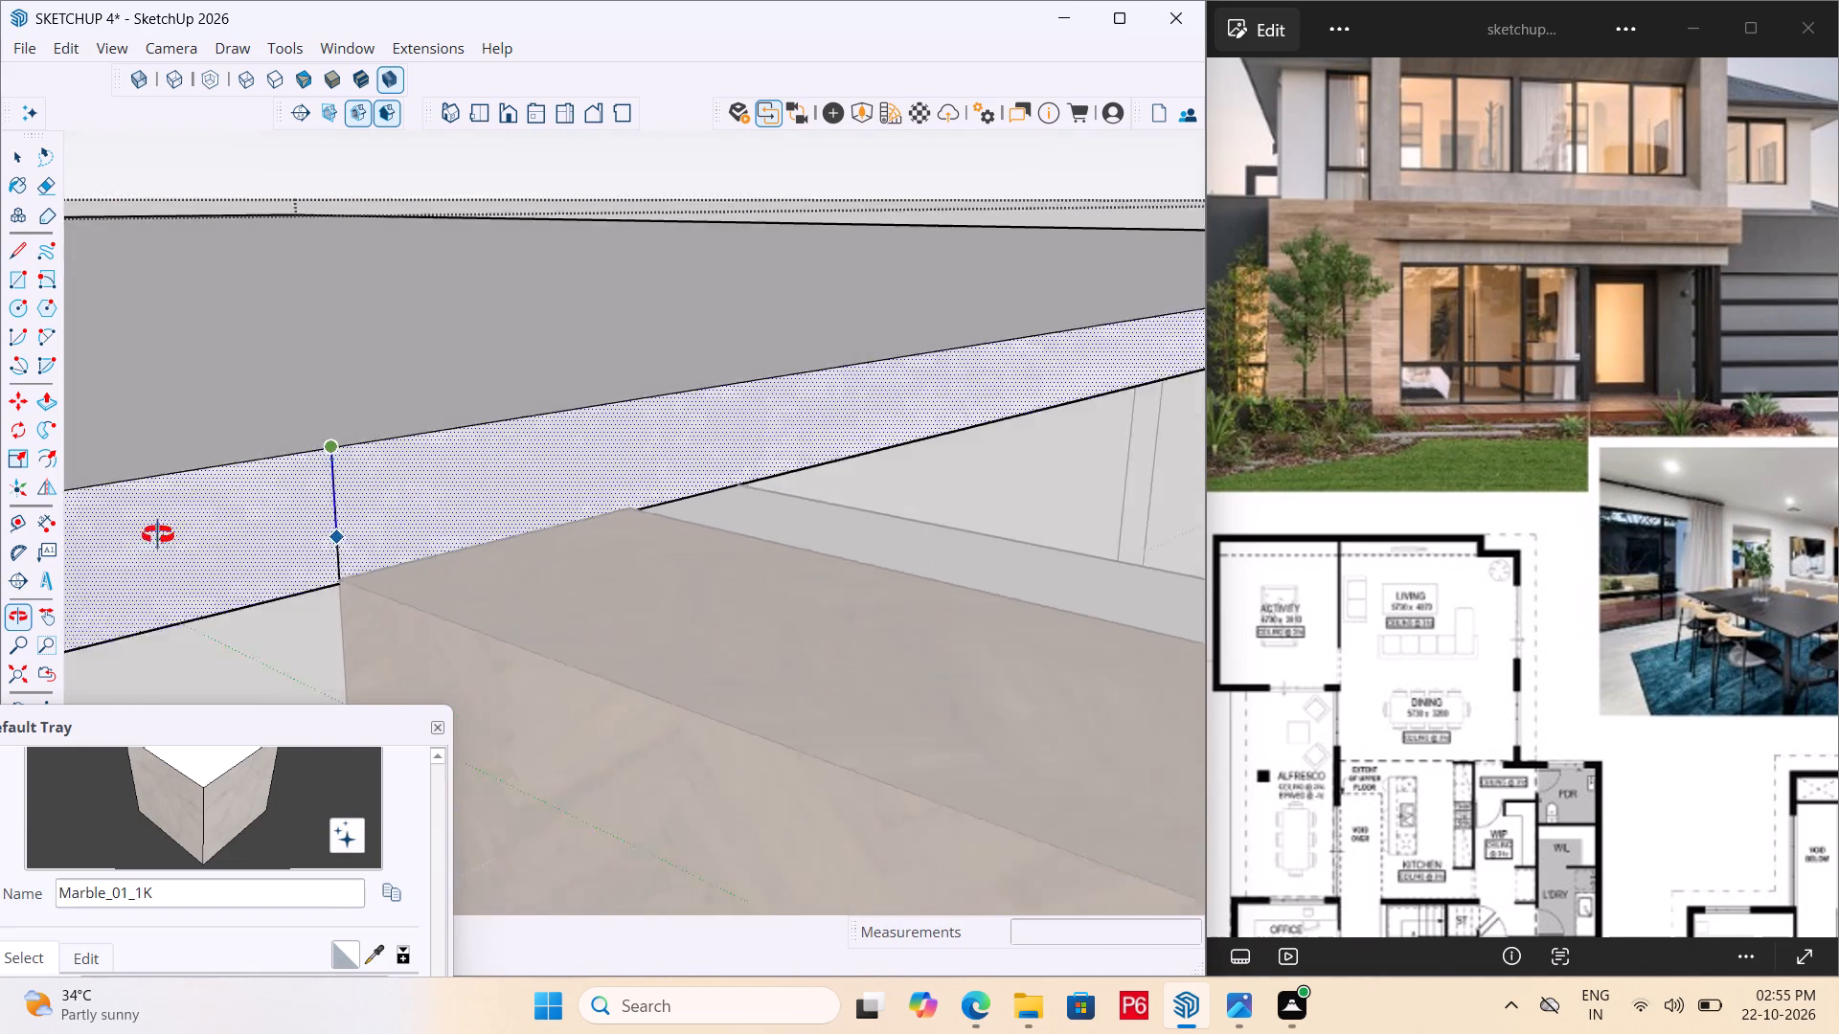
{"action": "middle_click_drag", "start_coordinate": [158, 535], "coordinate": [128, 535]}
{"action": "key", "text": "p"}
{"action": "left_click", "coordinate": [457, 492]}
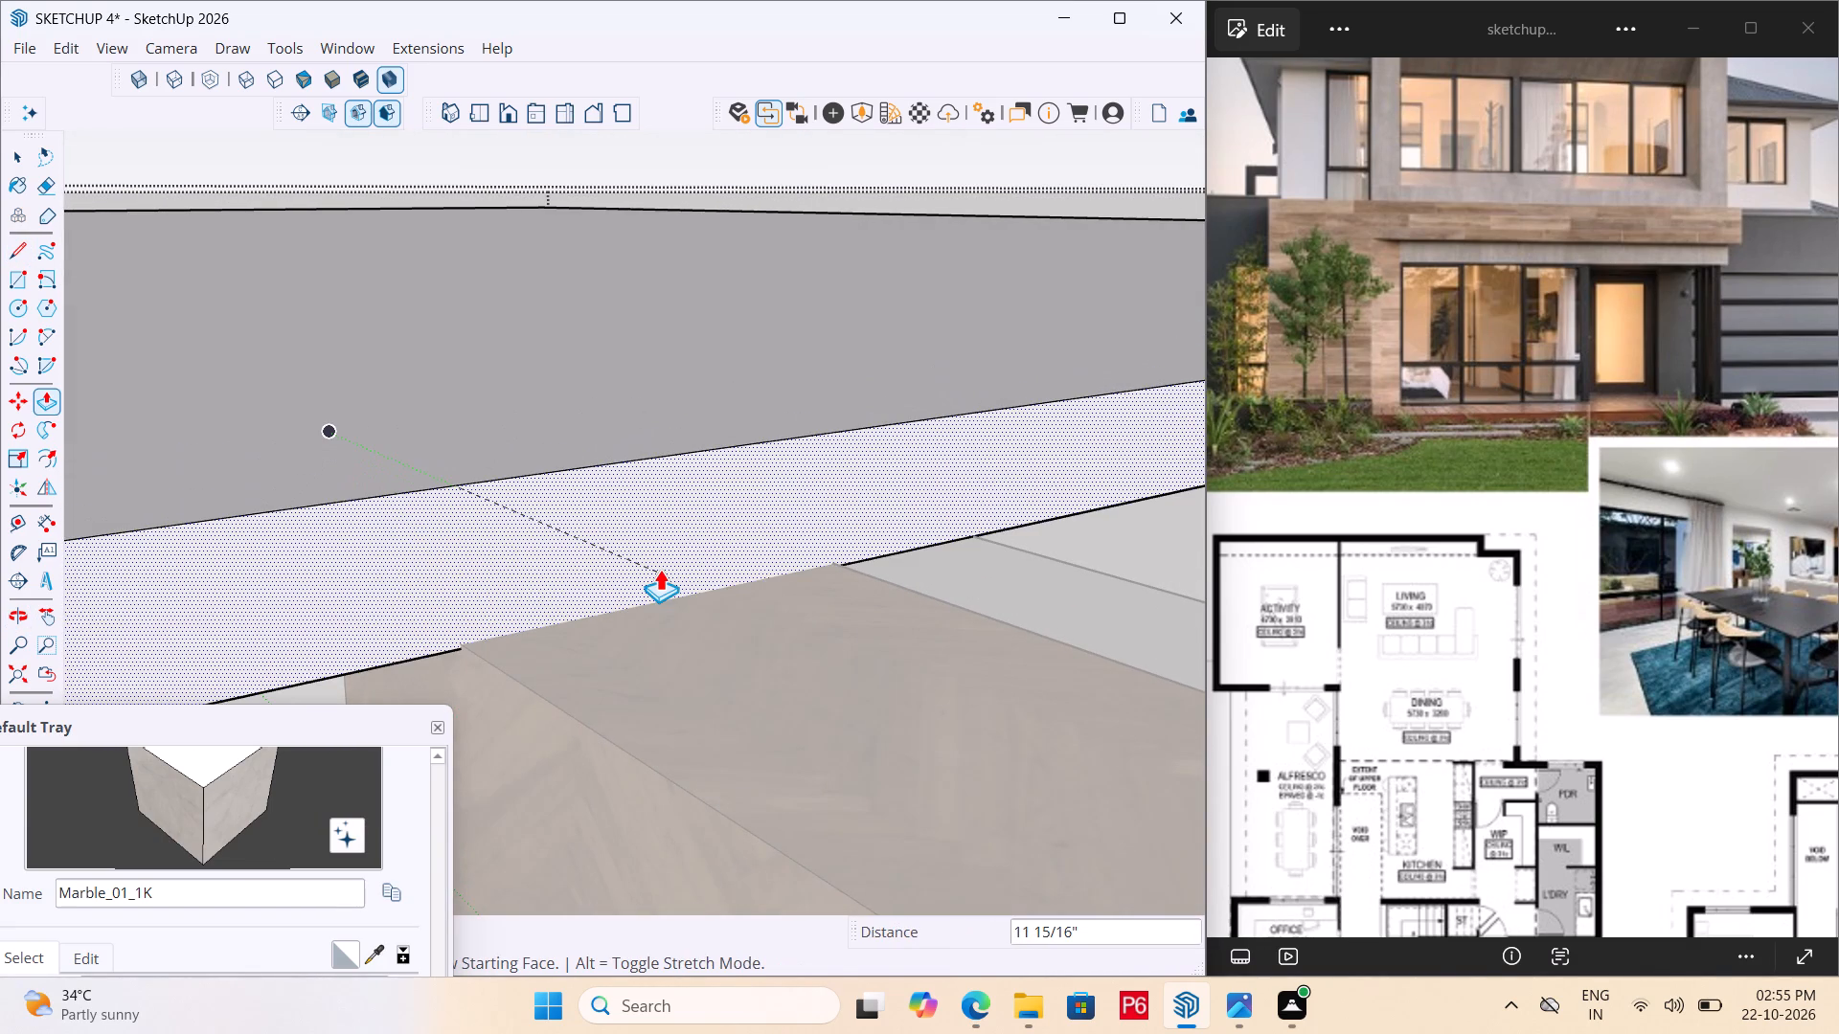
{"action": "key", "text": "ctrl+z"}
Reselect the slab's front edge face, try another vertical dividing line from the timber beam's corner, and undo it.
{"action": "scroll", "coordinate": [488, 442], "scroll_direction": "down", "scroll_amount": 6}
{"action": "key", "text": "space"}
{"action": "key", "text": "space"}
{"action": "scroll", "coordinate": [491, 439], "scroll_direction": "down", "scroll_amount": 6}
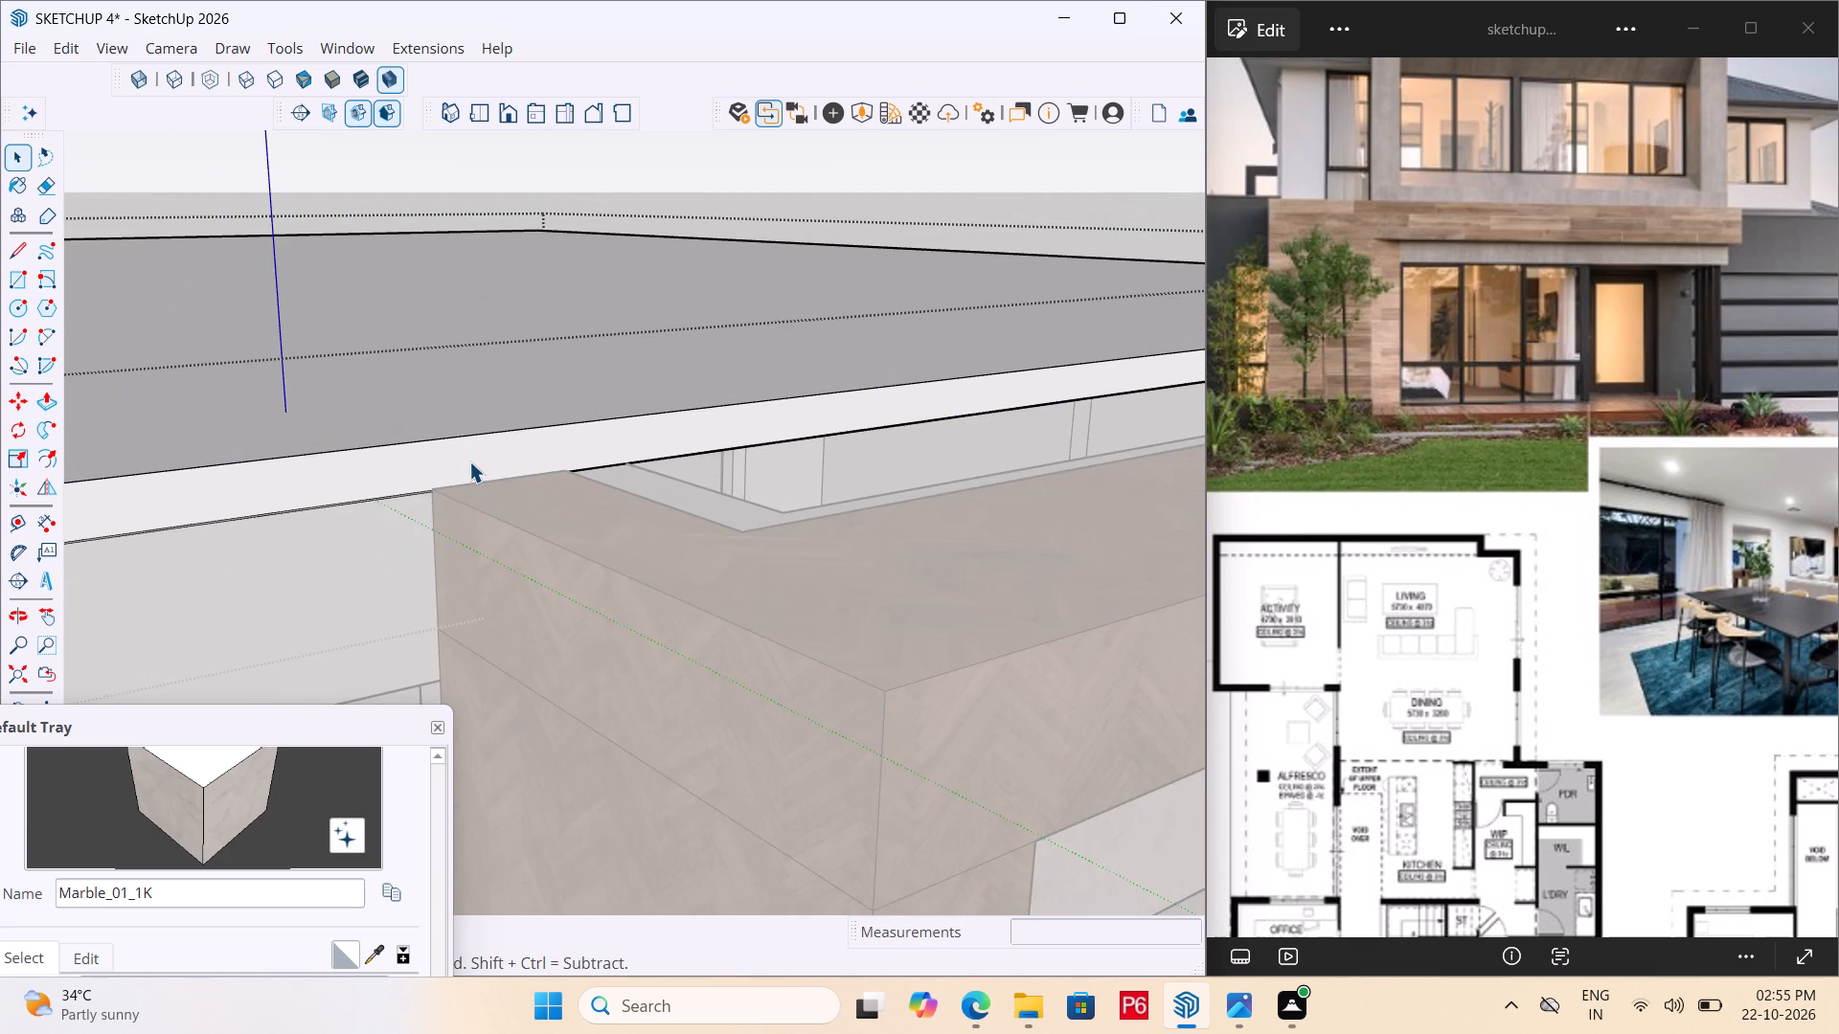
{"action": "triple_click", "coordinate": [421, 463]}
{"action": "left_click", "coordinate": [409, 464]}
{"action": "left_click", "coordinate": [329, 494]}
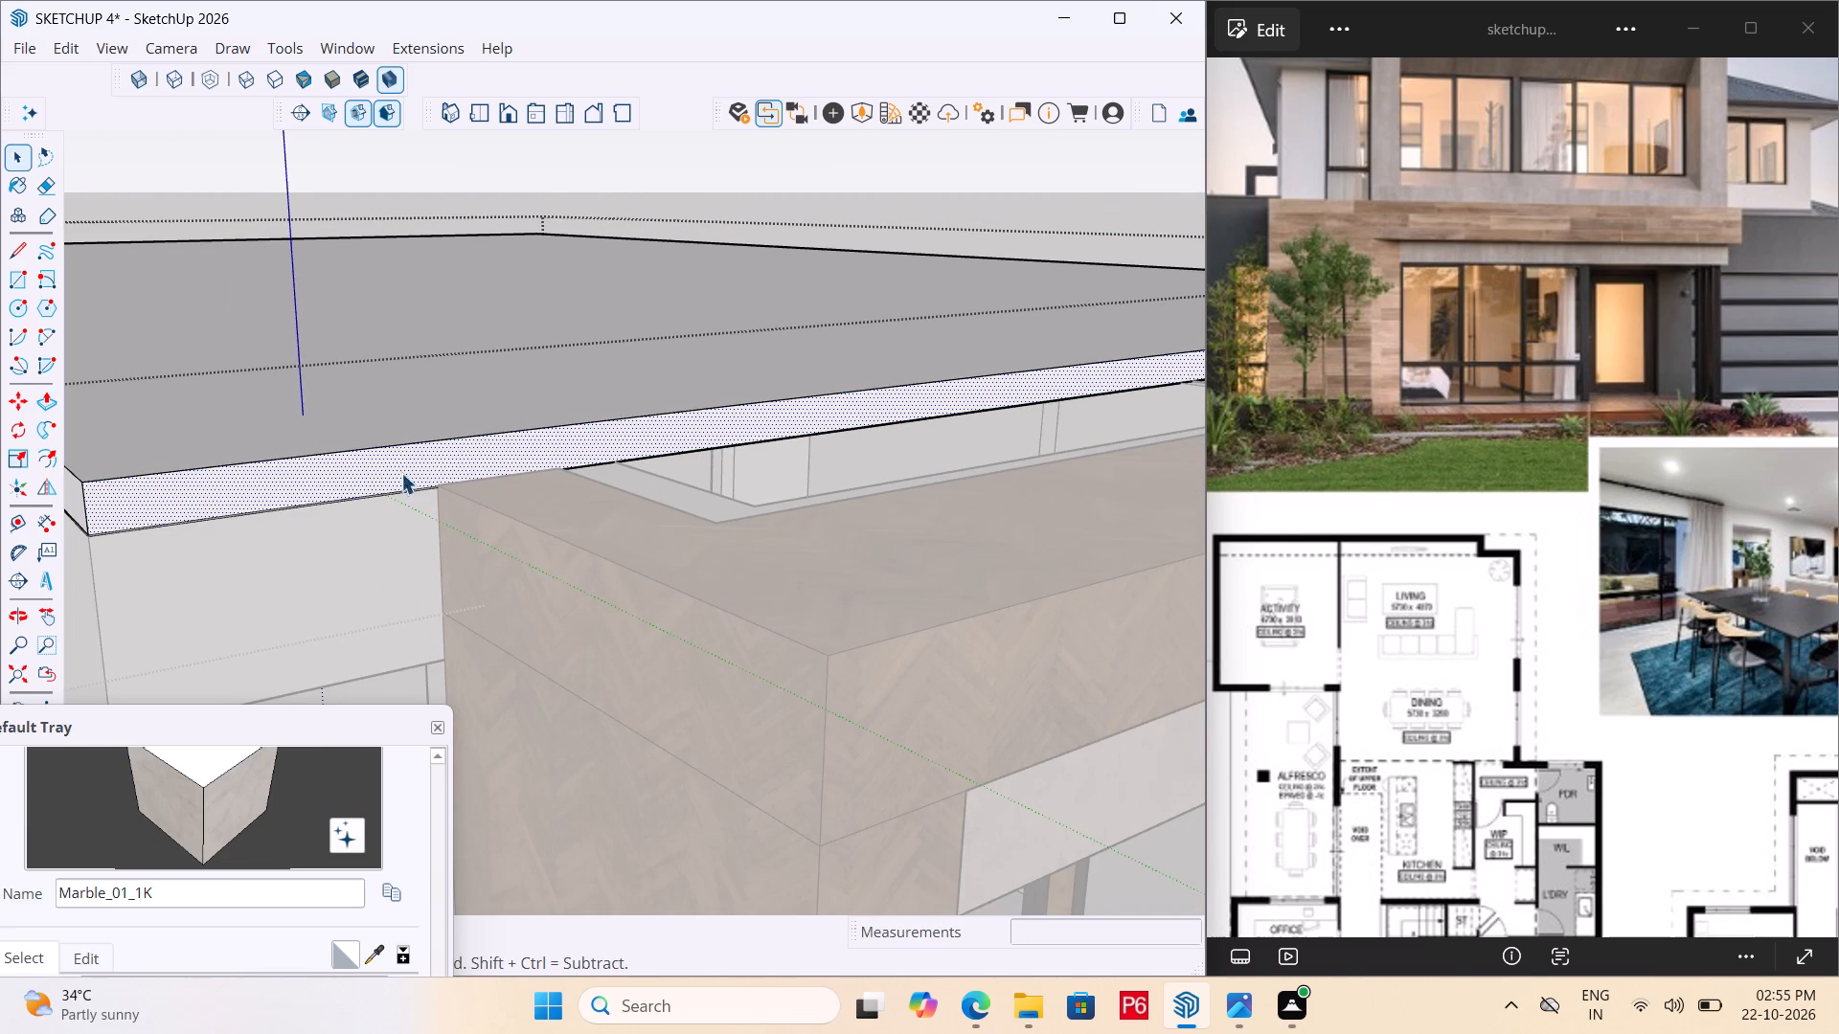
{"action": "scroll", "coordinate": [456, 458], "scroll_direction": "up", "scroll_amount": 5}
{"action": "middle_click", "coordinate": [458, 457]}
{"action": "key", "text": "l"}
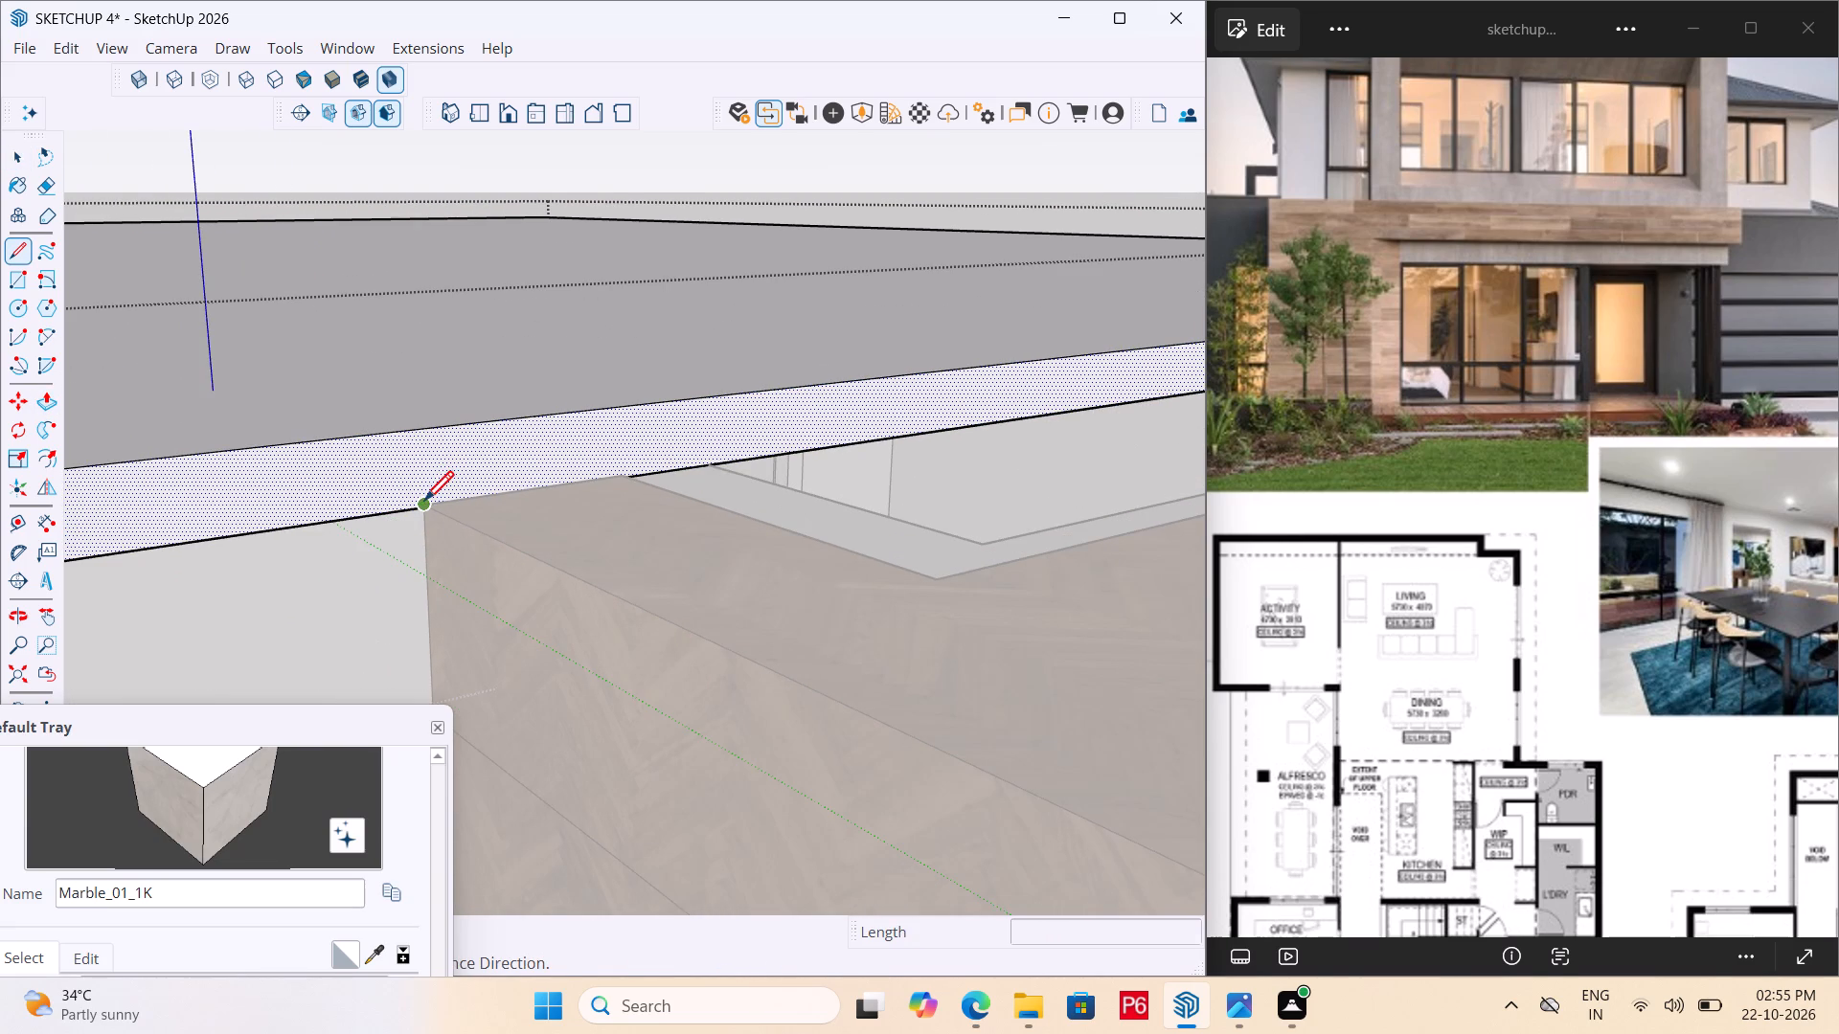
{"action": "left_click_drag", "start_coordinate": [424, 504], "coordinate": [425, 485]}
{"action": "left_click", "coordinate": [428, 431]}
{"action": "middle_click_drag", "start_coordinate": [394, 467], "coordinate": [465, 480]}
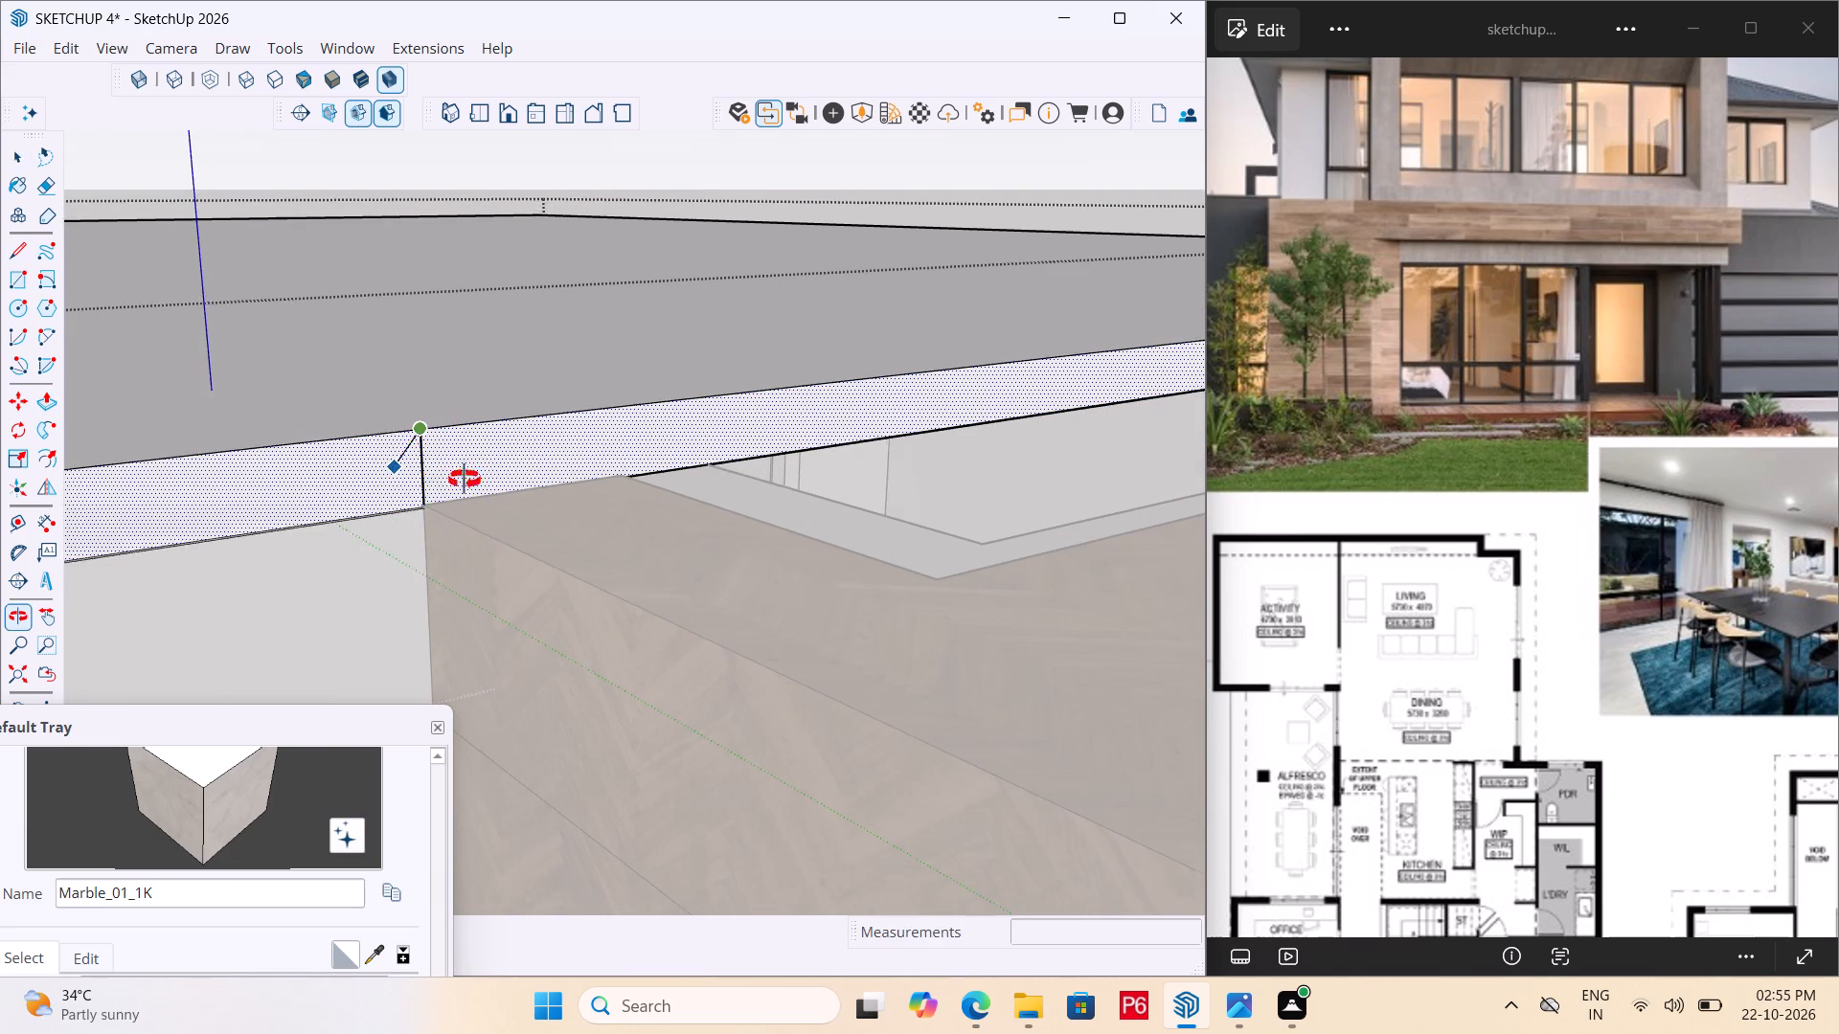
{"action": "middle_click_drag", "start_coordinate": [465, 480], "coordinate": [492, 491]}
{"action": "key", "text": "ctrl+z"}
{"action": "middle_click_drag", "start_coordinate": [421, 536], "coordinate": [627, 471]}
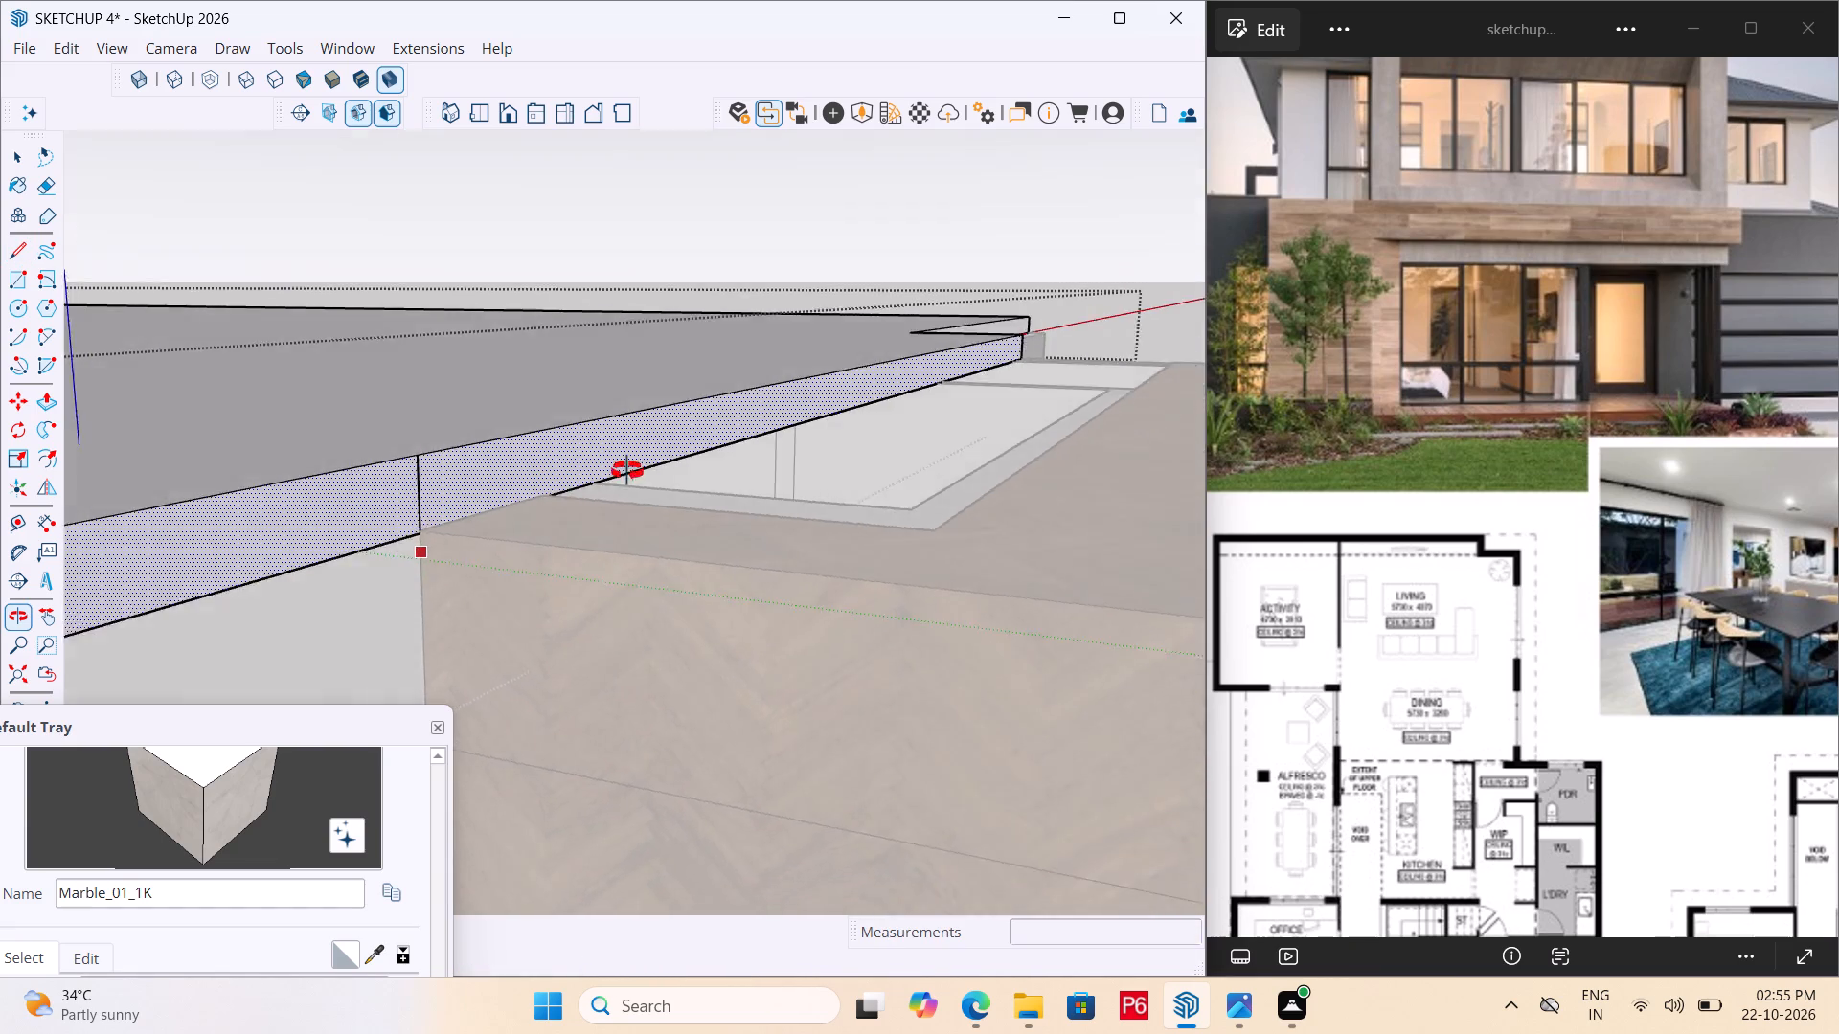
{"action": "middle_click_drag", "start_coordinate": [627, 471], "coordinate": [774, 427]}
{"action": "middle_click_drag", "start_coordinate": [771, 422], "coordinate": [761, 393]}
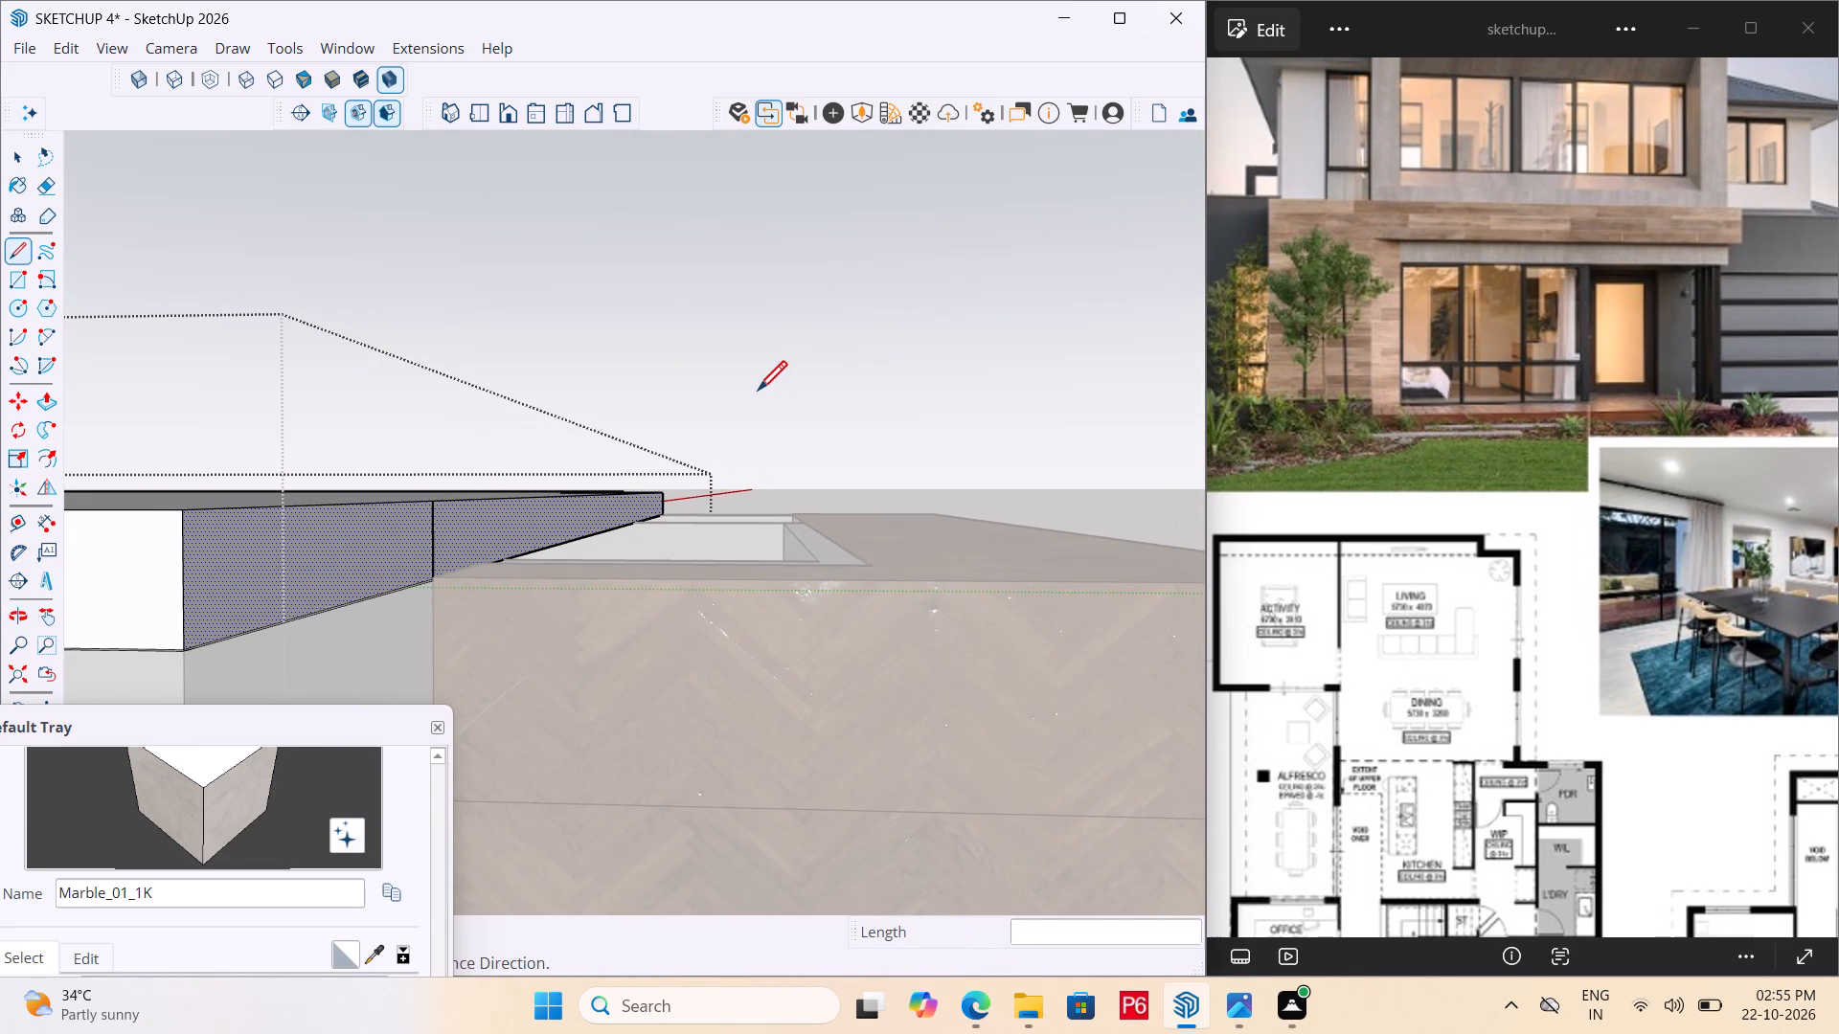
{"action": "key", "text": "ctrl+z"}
Split the slab's front edge face with a 6" vertical line from the side wall and timber beam junction to the top edge.
{"action": "scroll", "coordinate": [422, 581], "scroll_direction": "up", "scroll_amount": 14}
{"action": "middle_click", "coordinate": [421, 576]}
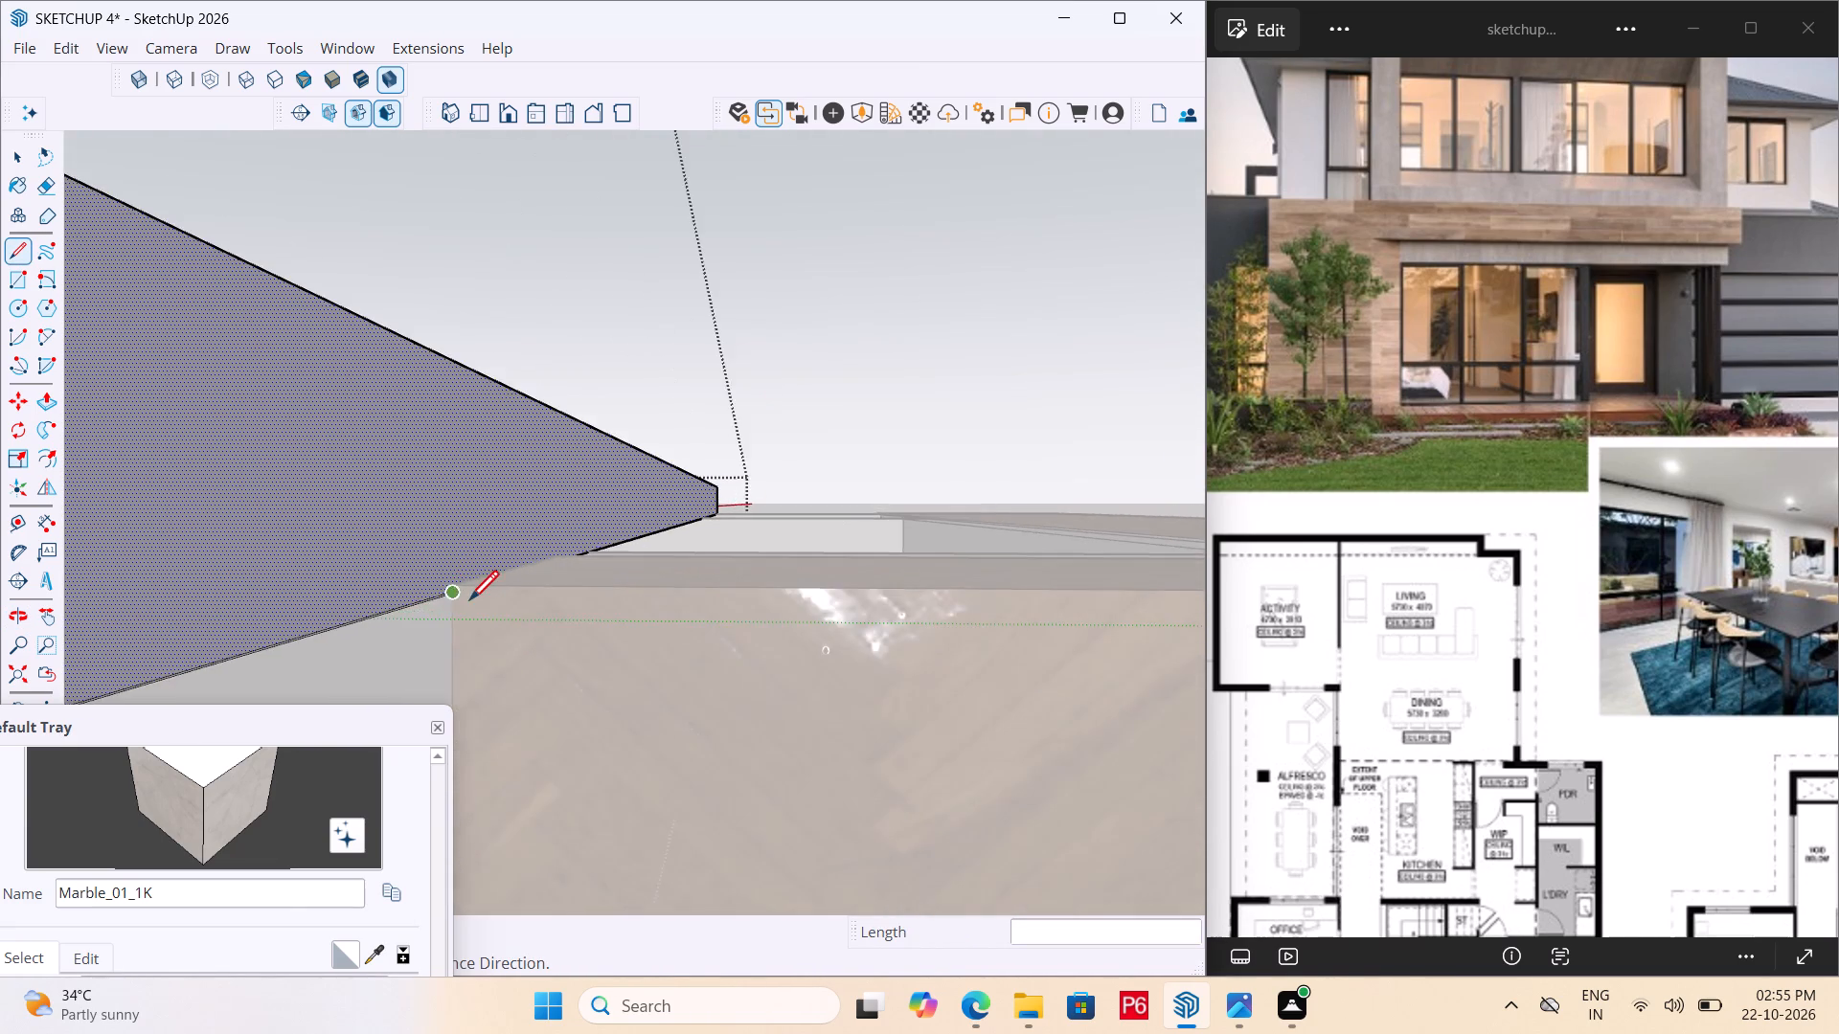
{"action": "scroll", "coordinate": [469, 603], "scroll_direction": "up", "scroll_amount": 11}
{"action": "double_click", "coordinate": [391, 561]}
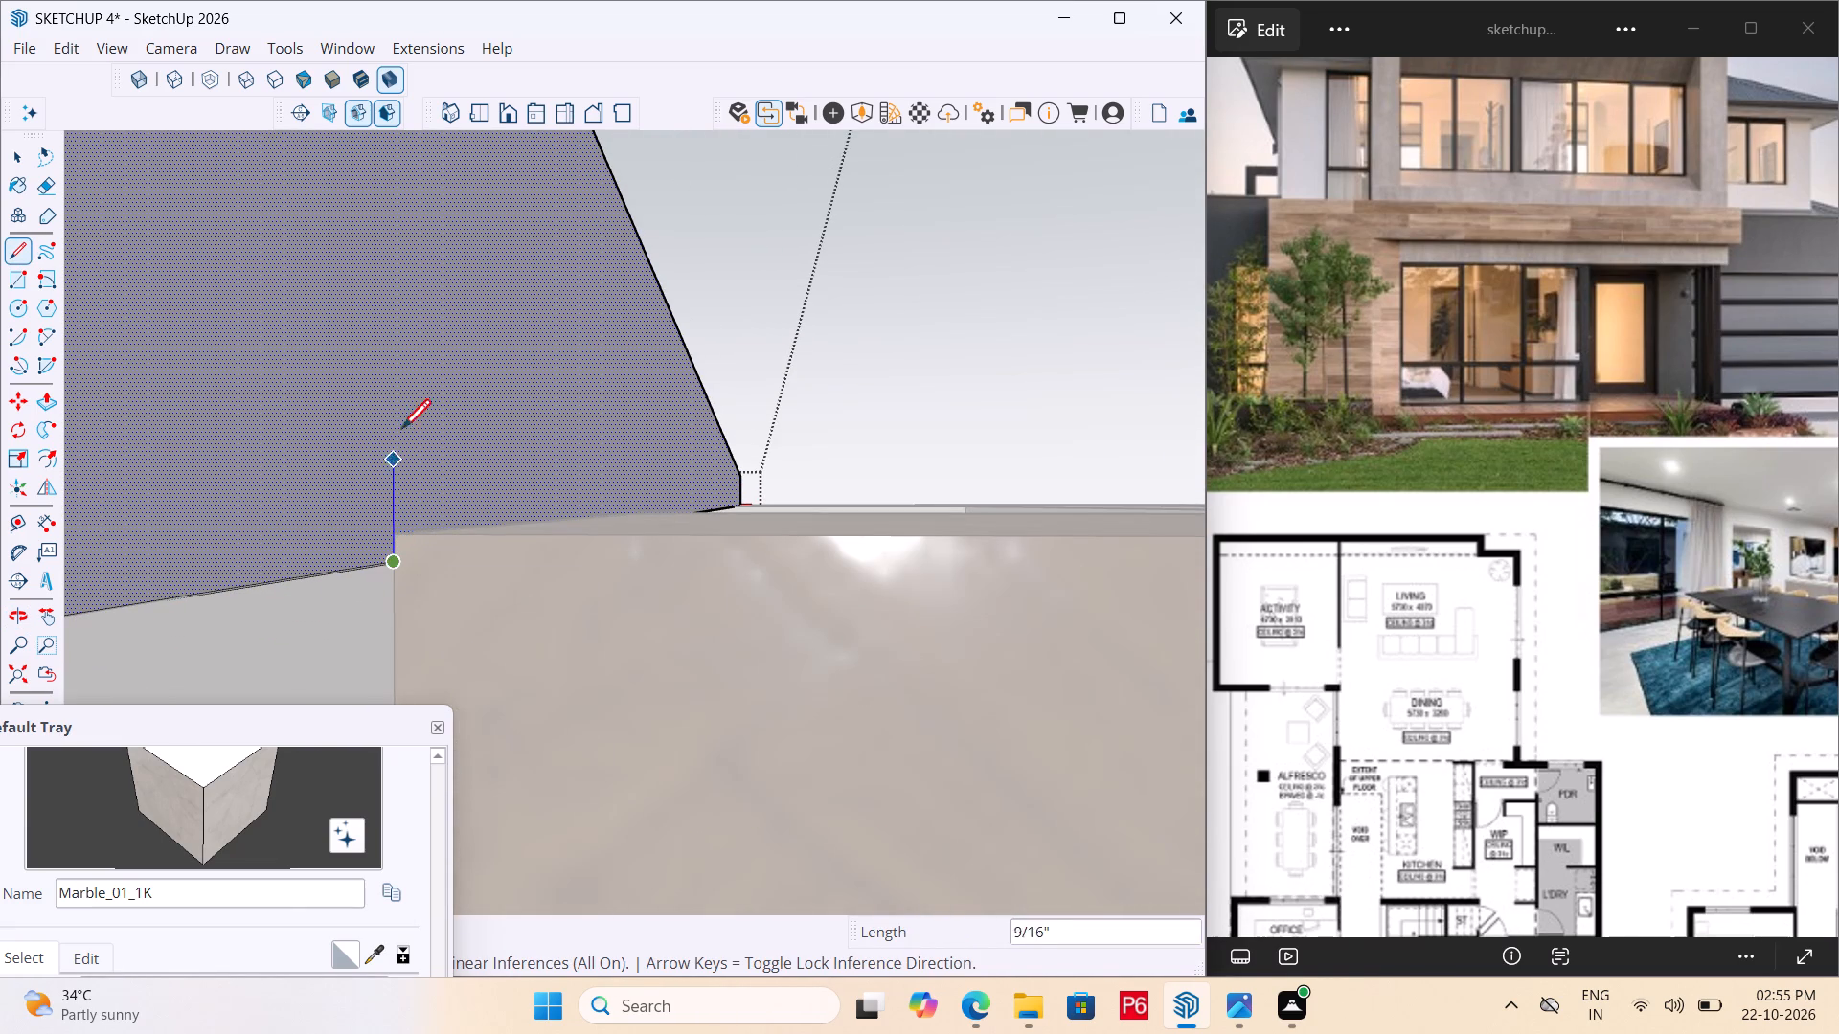
{"action": "scroll", "coordinate": [374, 486], "scroll_direction": "down", "scroll_amount": 6}
{"action": "scroll", "coordinate": [474, 565], "scroll_direction": "down", "scroll_amount": 7}
{"action": "middle_click_drag", "start_coordinate": [500, 544], "coordinate": [306, 699]}
{"action": "scroll", "coordinate": [498, 664], "scroll_direction": "down", "scroll_amount": 7}
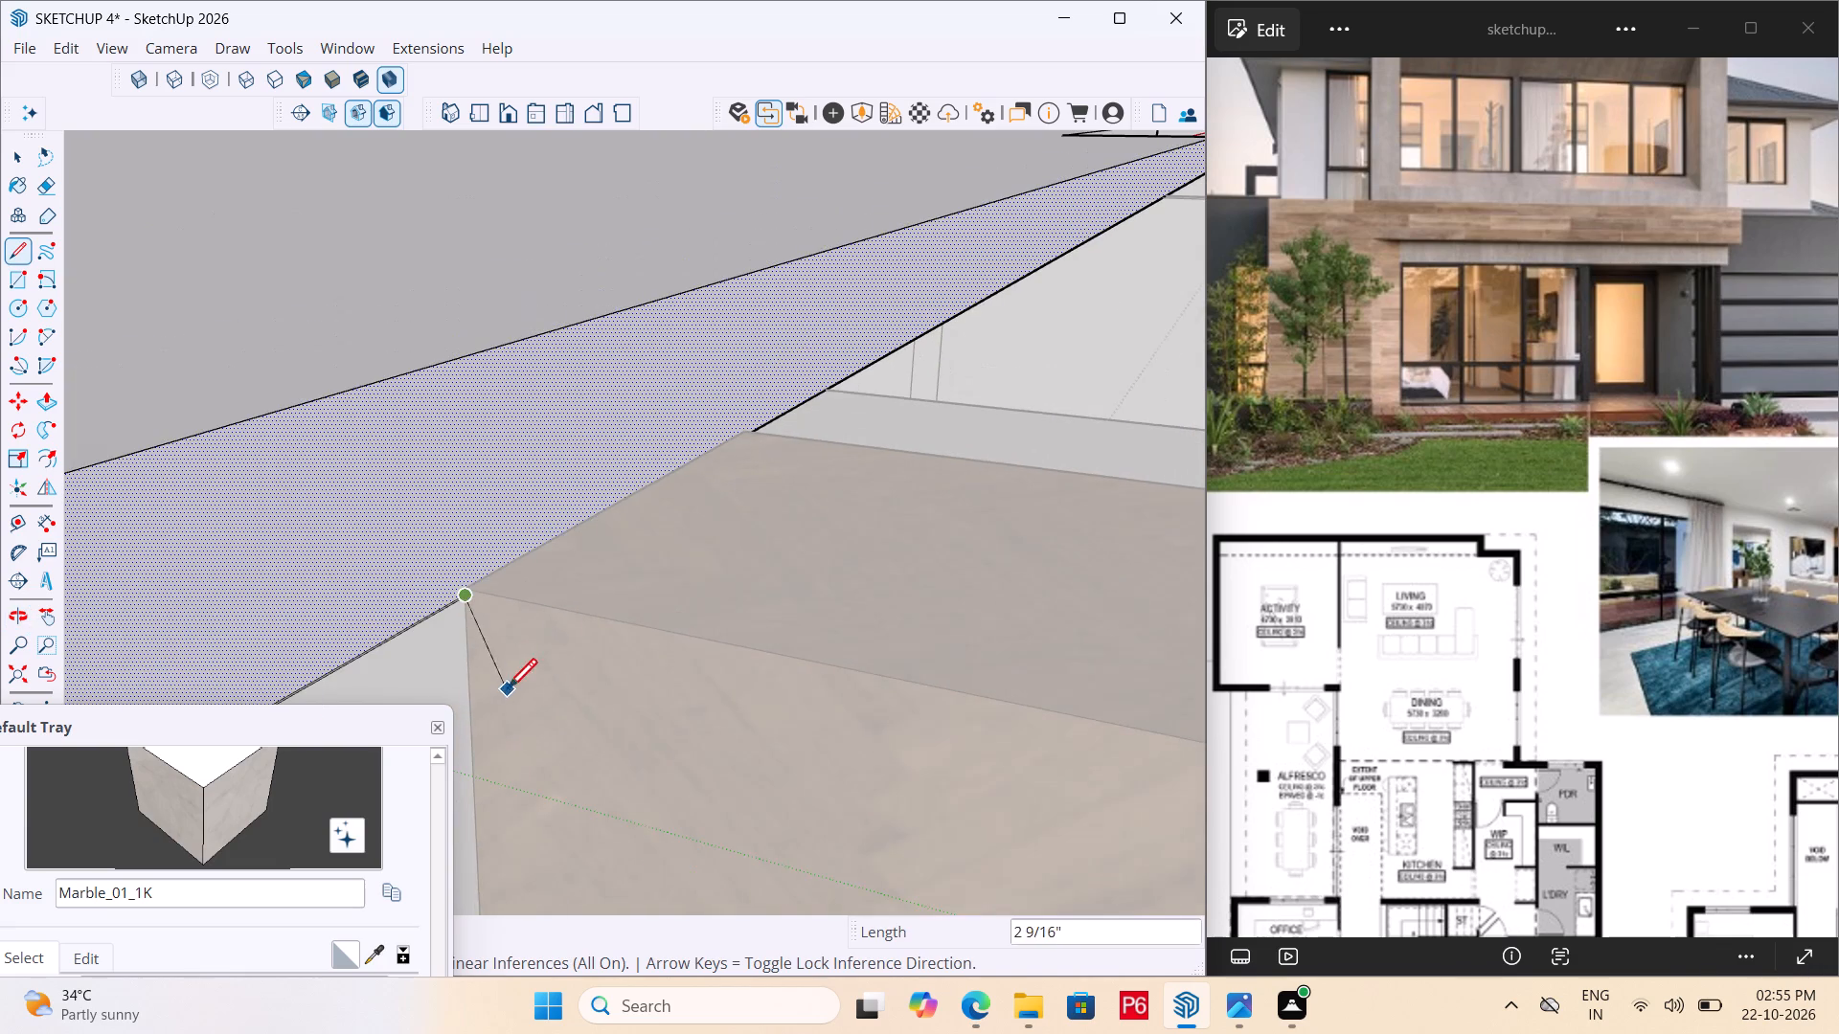
{"action": "left_click", "coordinate": [452, 364]}
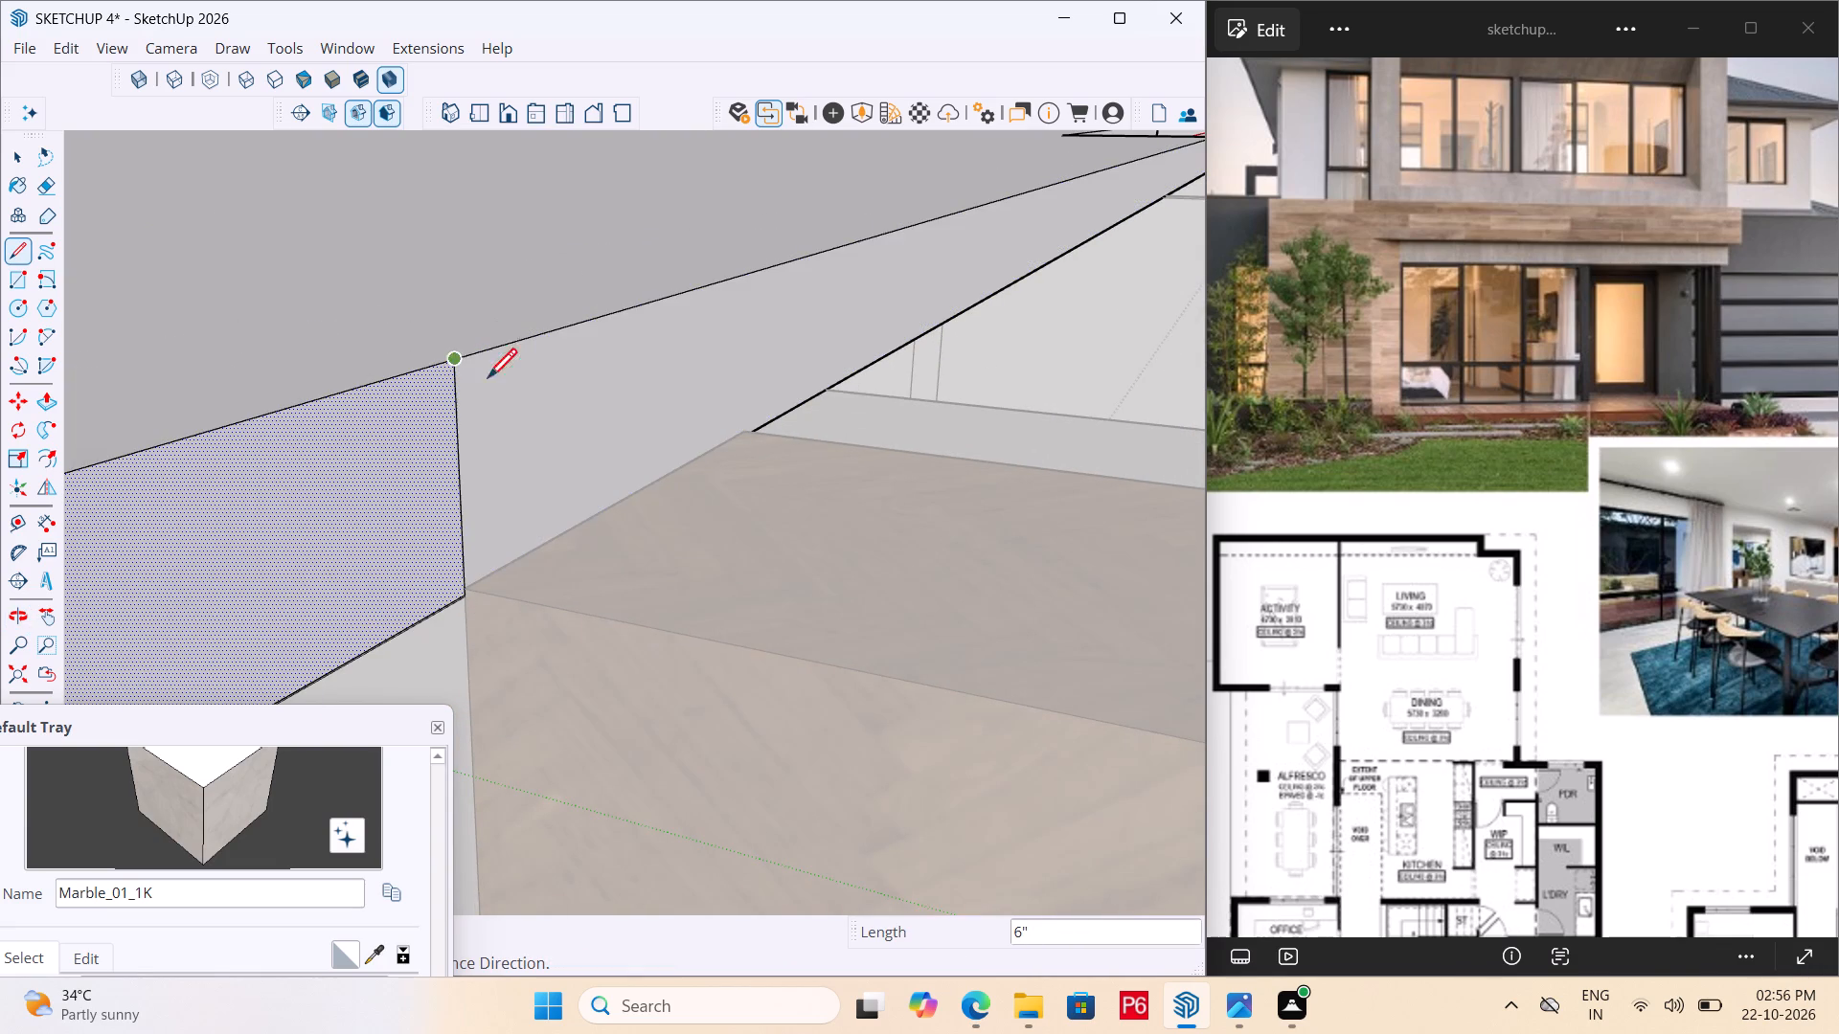
Push/Pull the porch part of the slab's front edge forward over the timber beam to the beam's outer front face.
{"action": "scroll", "coordinate": [345, 538], "scroll_direction": "down", "scroll_amount": 7}
{"action": "key", "text": "p"}
{"action": "key", "text": "space"}
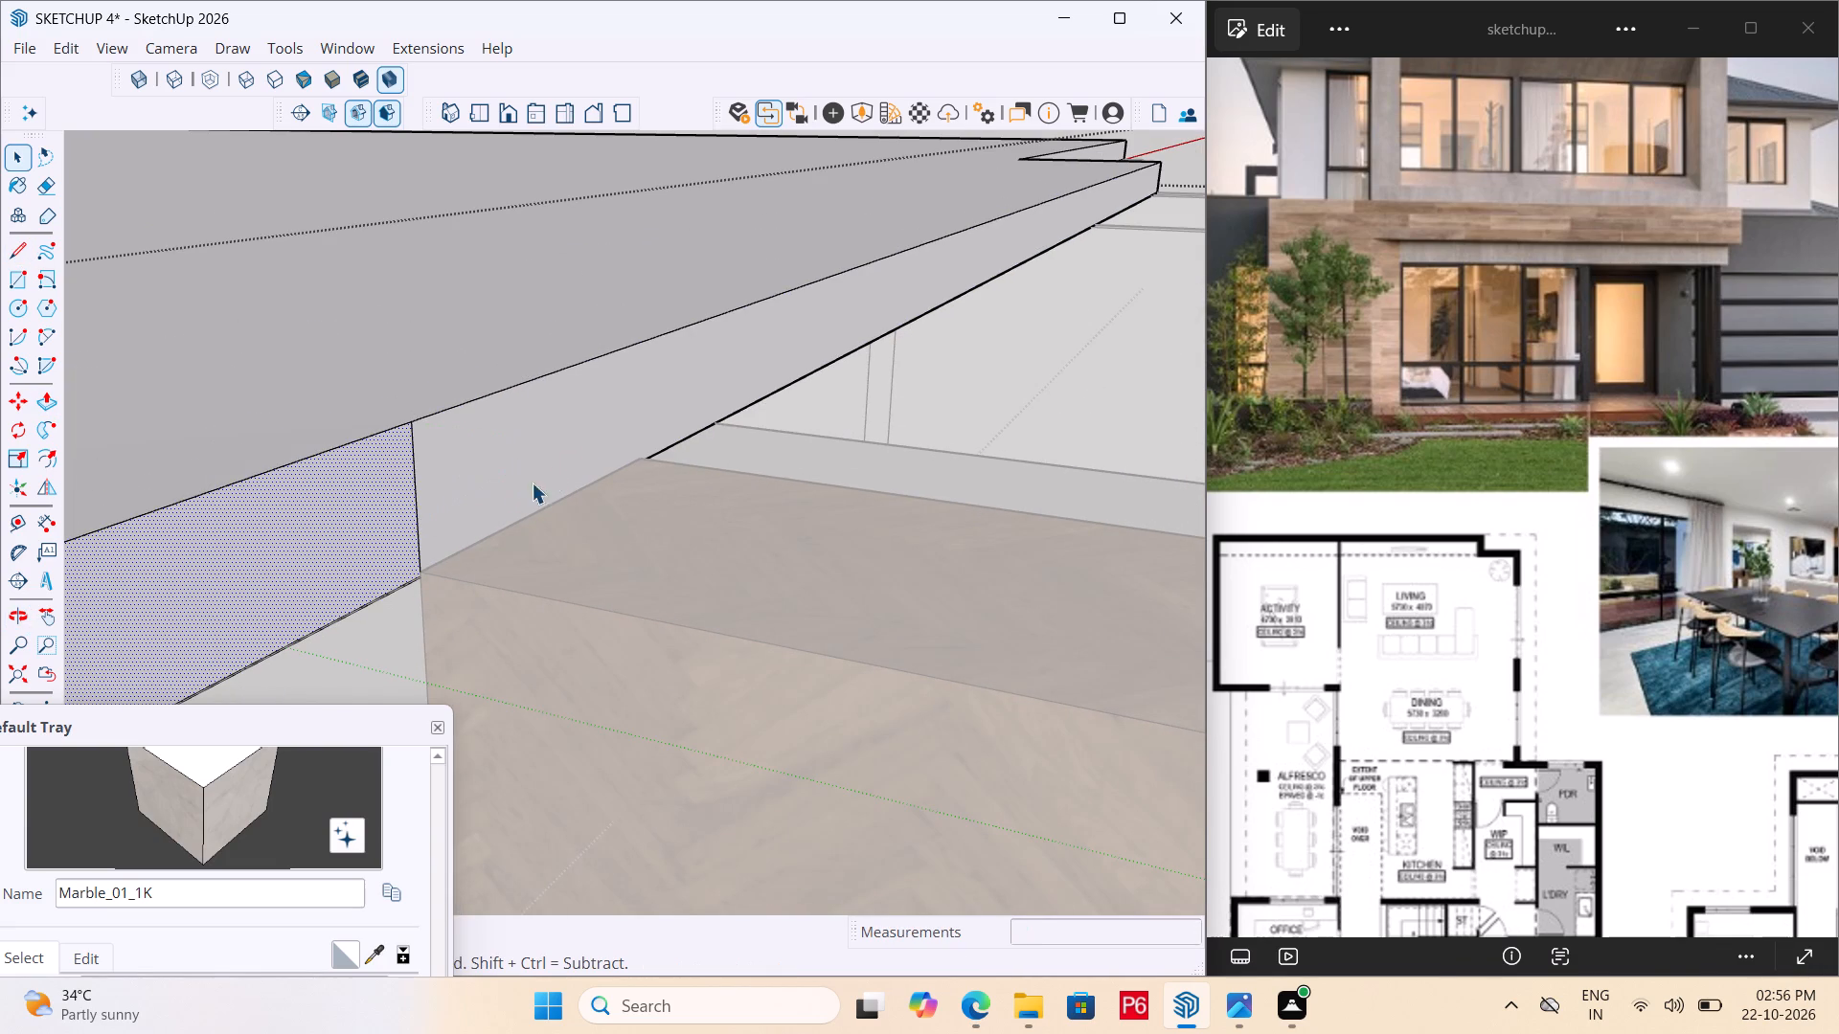
{"action": "left_click", "coordinate": [554, 465]}
{"action": "key", "text": "p"}
{"action": "left_click", "coordinate": [559, 435]}
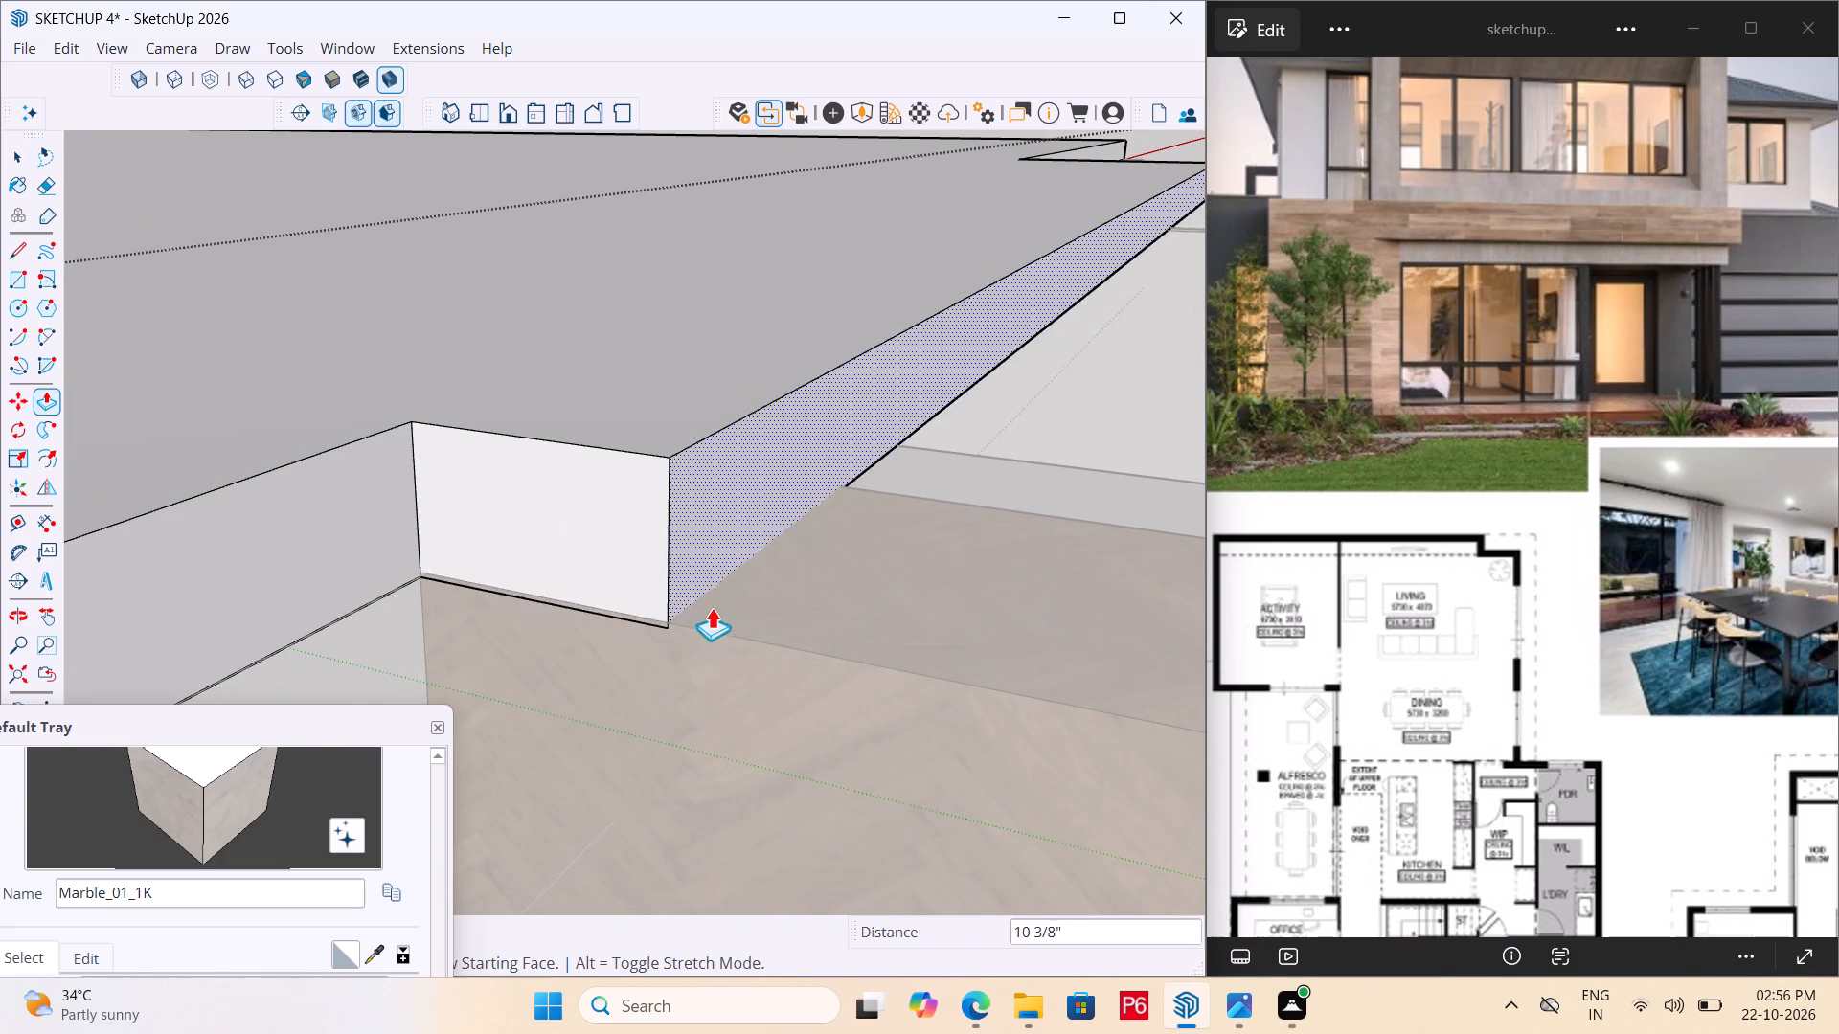
{"action": "scroll", "coordinate": [648, 583], "scroll_direction": "down", "scroll_amount": 20}
{"action": "scroll", "coordinate": [648, 583], "scroll_direction": "down", "scroll_amount": 2}
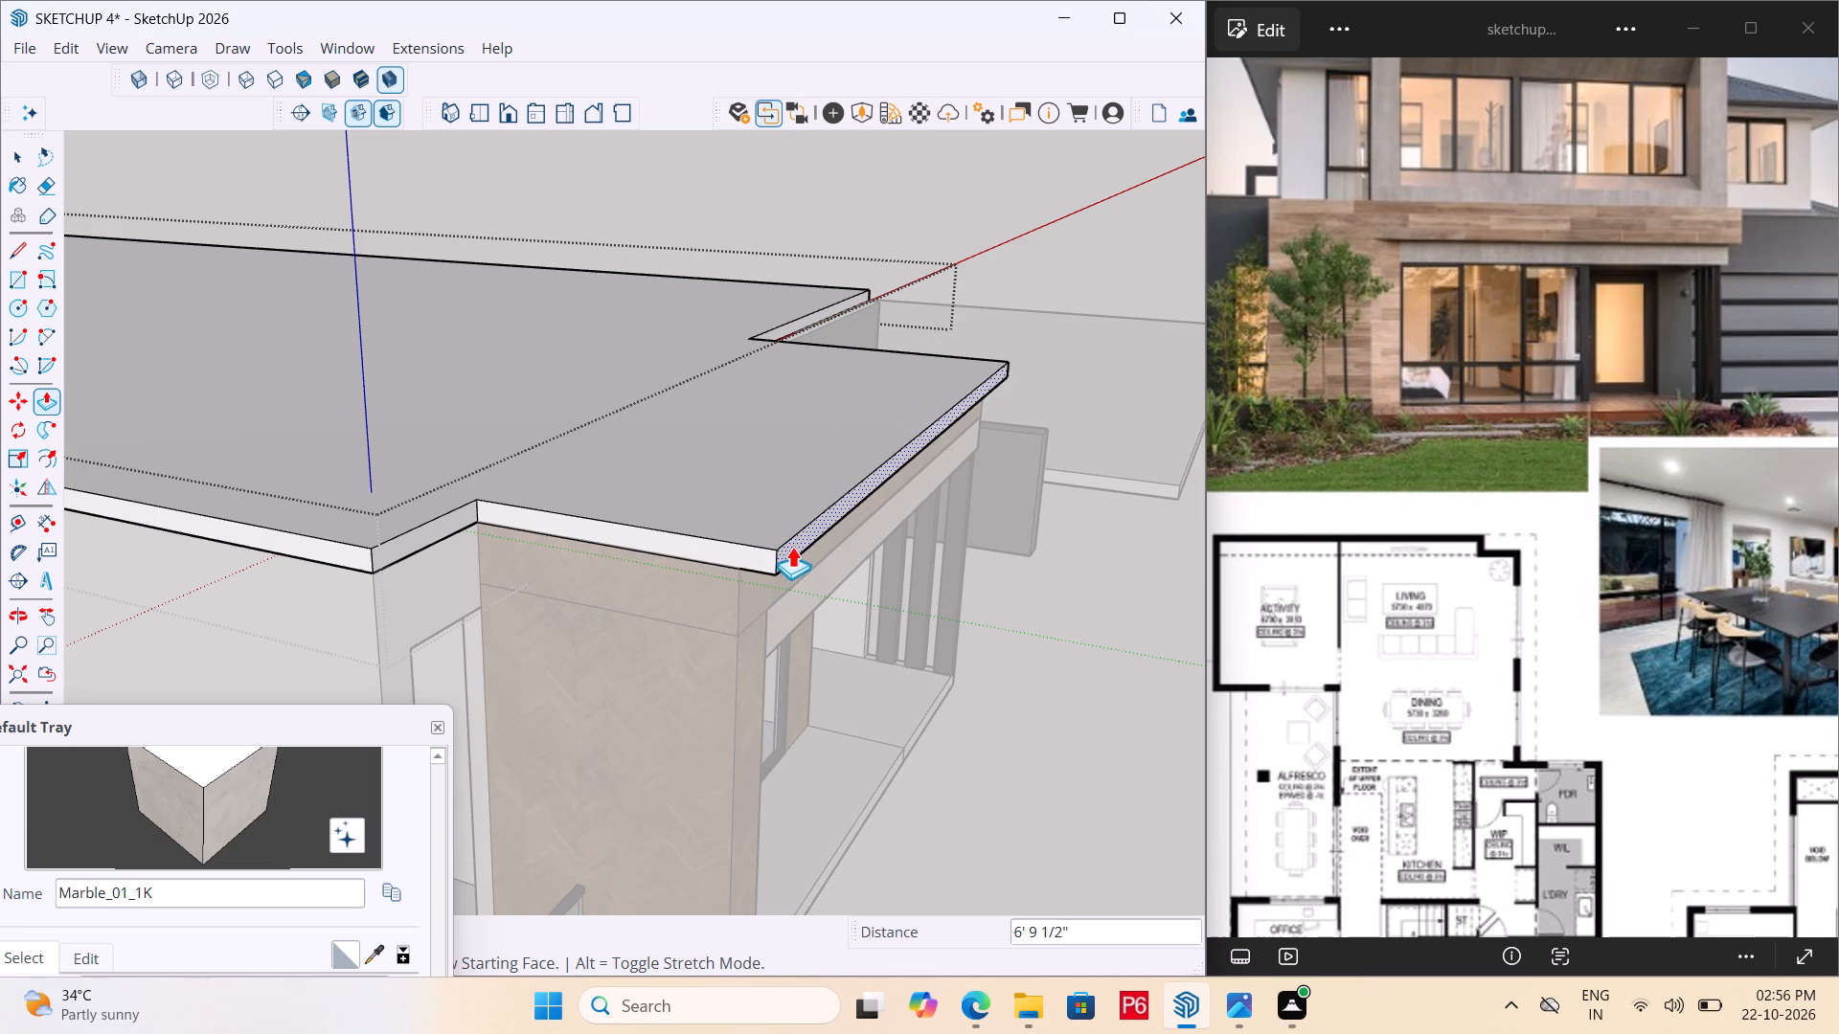
{"action": "left_click", "coordinate": [746, 592]}
{"action": "scroll", "coordinate": [666, 438], "scroll_direction": "down", "scroll_amount": 7}
{"action": "key", "text": "space"}
{"action": "left_click_drag", "start_coordinate": [1058, 678], "coordinate": [1054, 667]}
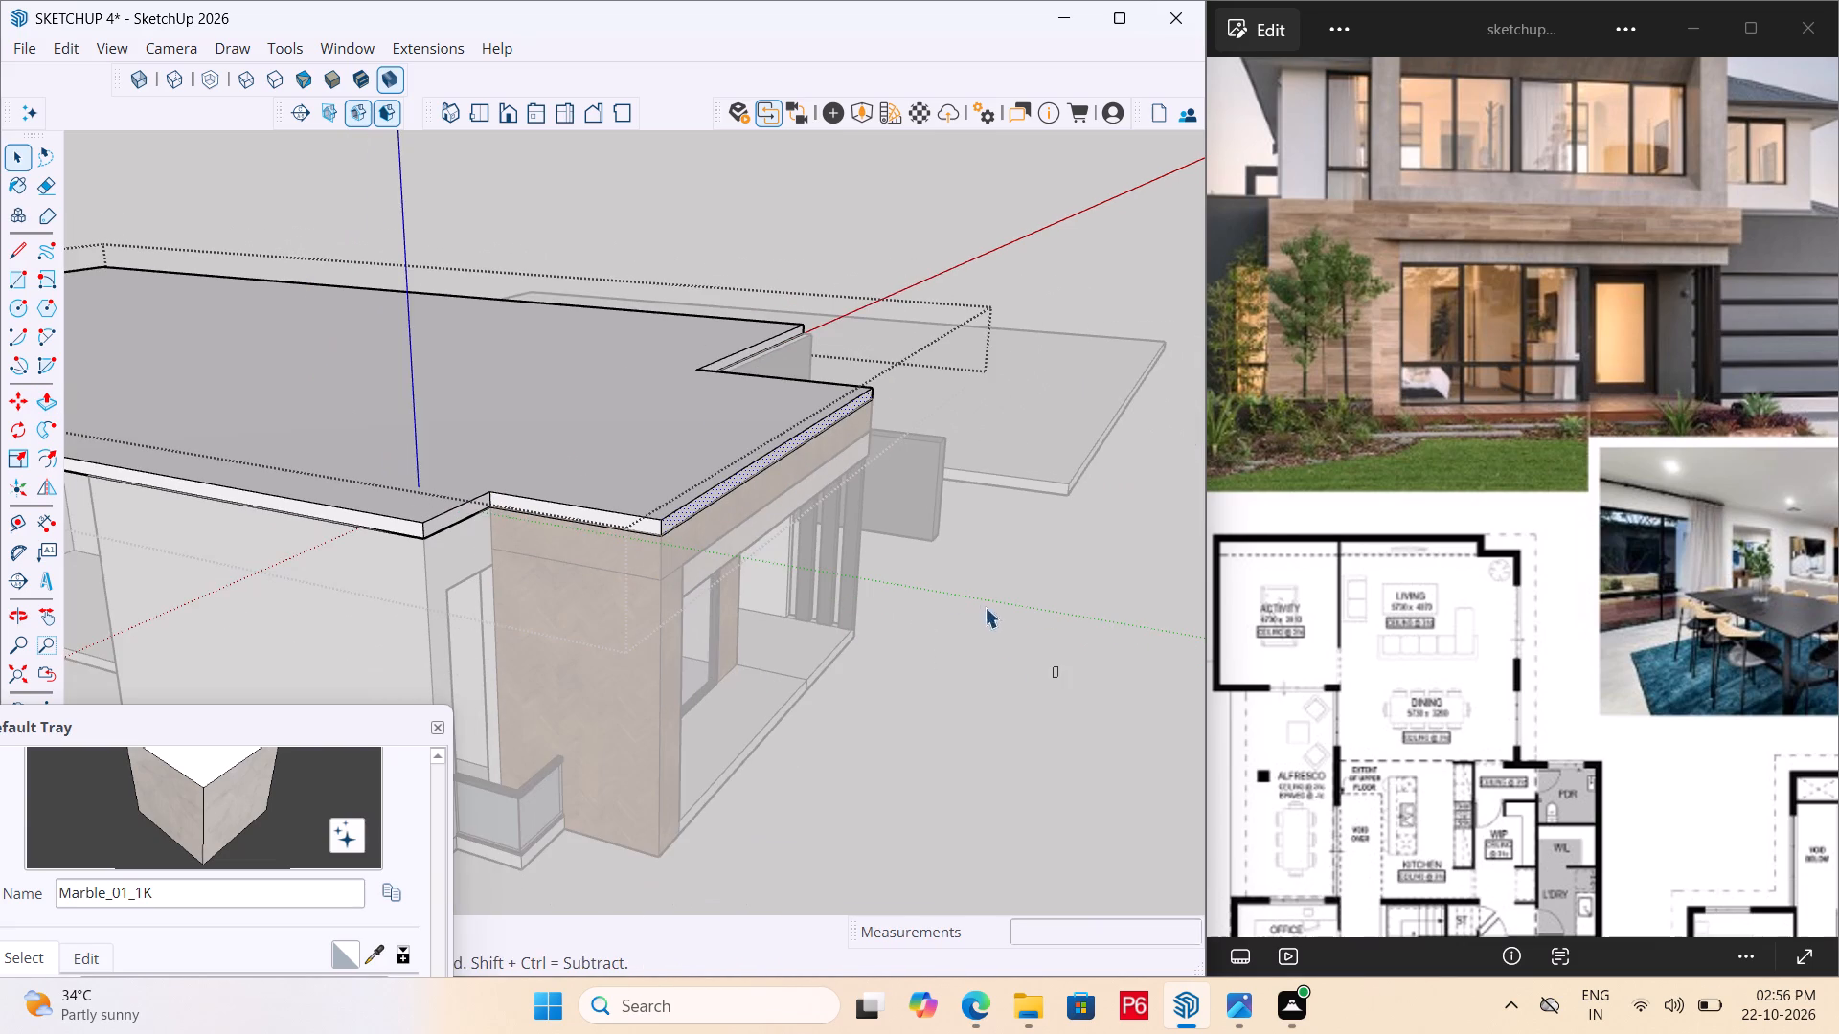
Leave the slab's editing context and save the model.
{"action": "middle_click_drag", "start_coordinate": [960, 592], "coordinate": [837, 549]}
{"action": "scroll", "coordinate": [926, 568], "scroll_direction": "down", "scroll_amount": 1}
{"action": "double_click", "coordinate": [1028, 704]}
{"action": "middle_click_drag", "start_coordinate": [724, 563], "coordinate": [466, 534]}
{"action": "scroll", "coordinate": [703, 564], "scroll_direction": "down", "scroll_amount": 1}
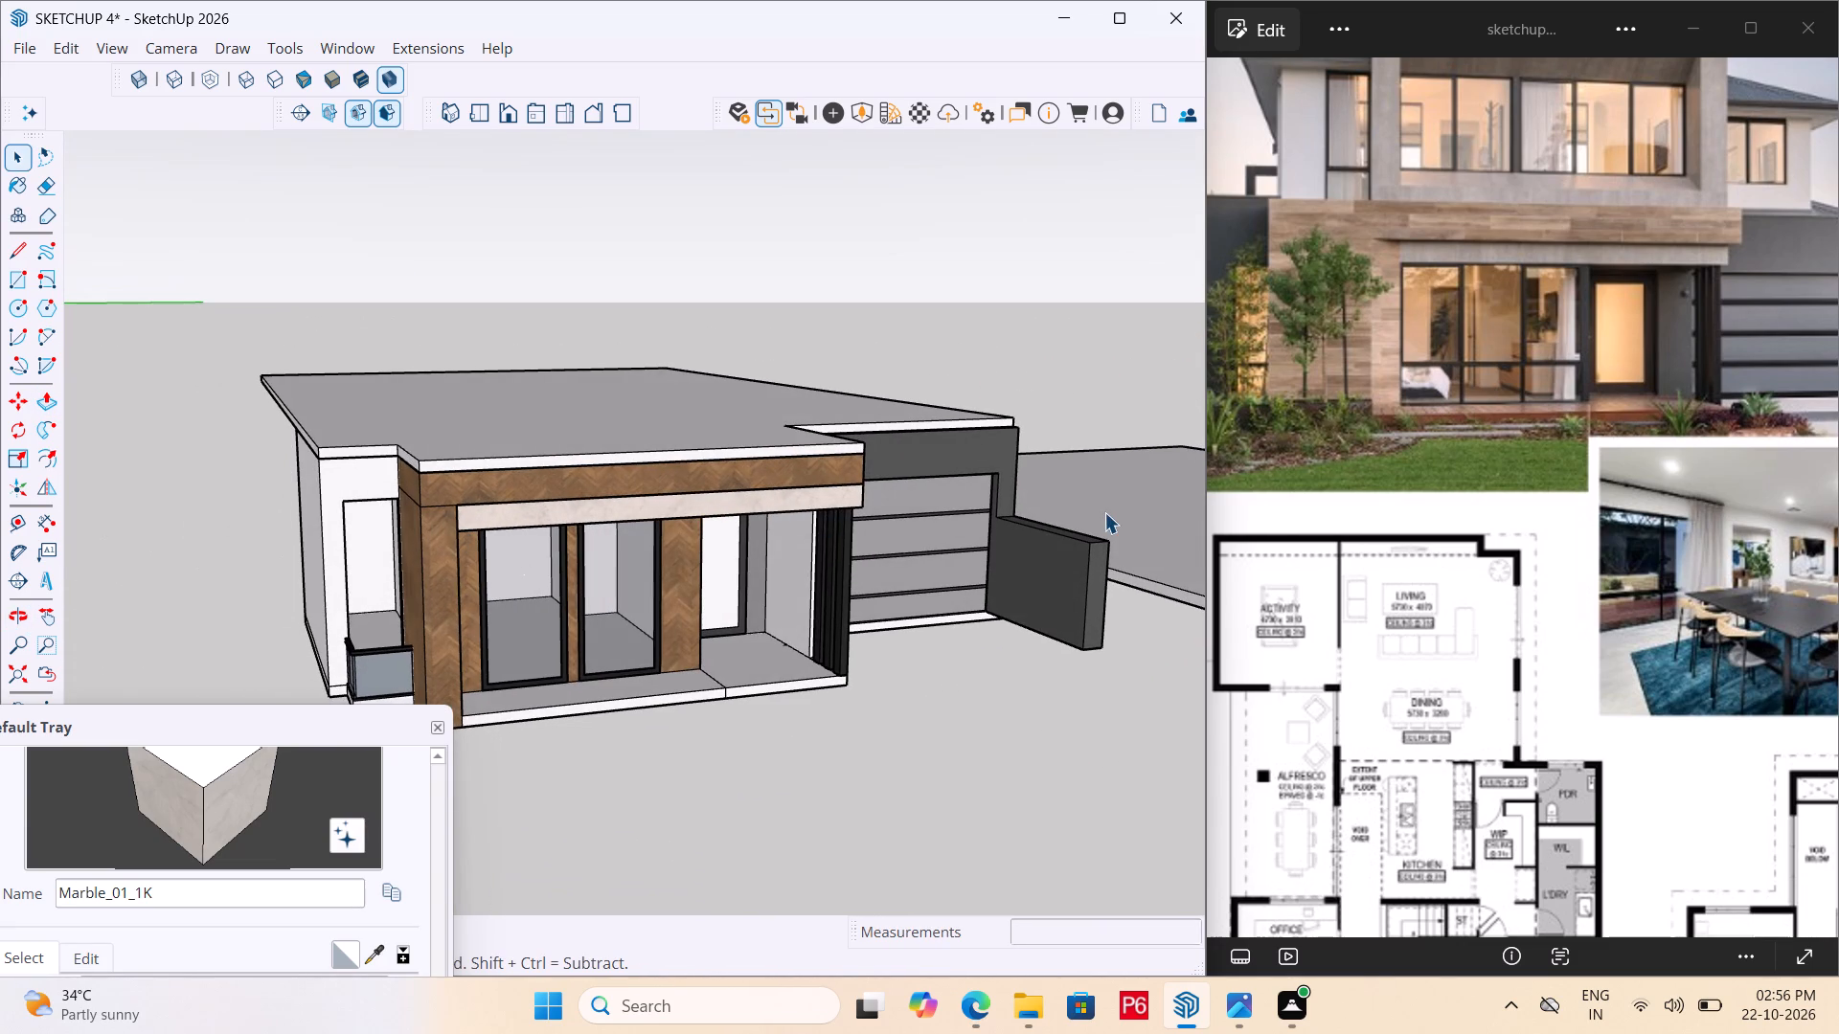
{"action": "key", "text": "ctrl+s"}
{"action": "key", "text": "ctrl+s"}
{"action": "key", "text": "ctrl+s"}
{"action": "key", "text": "ctrl+s"}
{"action": "key", "text": "ctrl+s"}
{"action": "key", "text": "ctrl+s"}
{"action": "key", "text": "ctrl+s"}
{"action": "key", "text": "ctrl+s"}
{"action": "key", "text": "ctrl+s"}
{"action": "key", "text": "ctrl+s"}
{"action": "key", "text": "ctrl+s"}
Examine the ground floor's porch, garage front and extended roof slab from several angles.
{"action": "scroll", "coordinate": [899, 579], "scroll_direction": "down", "scroll_amount": 3}
{"action": "middle_click_drag", "start_coordinate": [915, 567], "coordinate": [994, 594]}
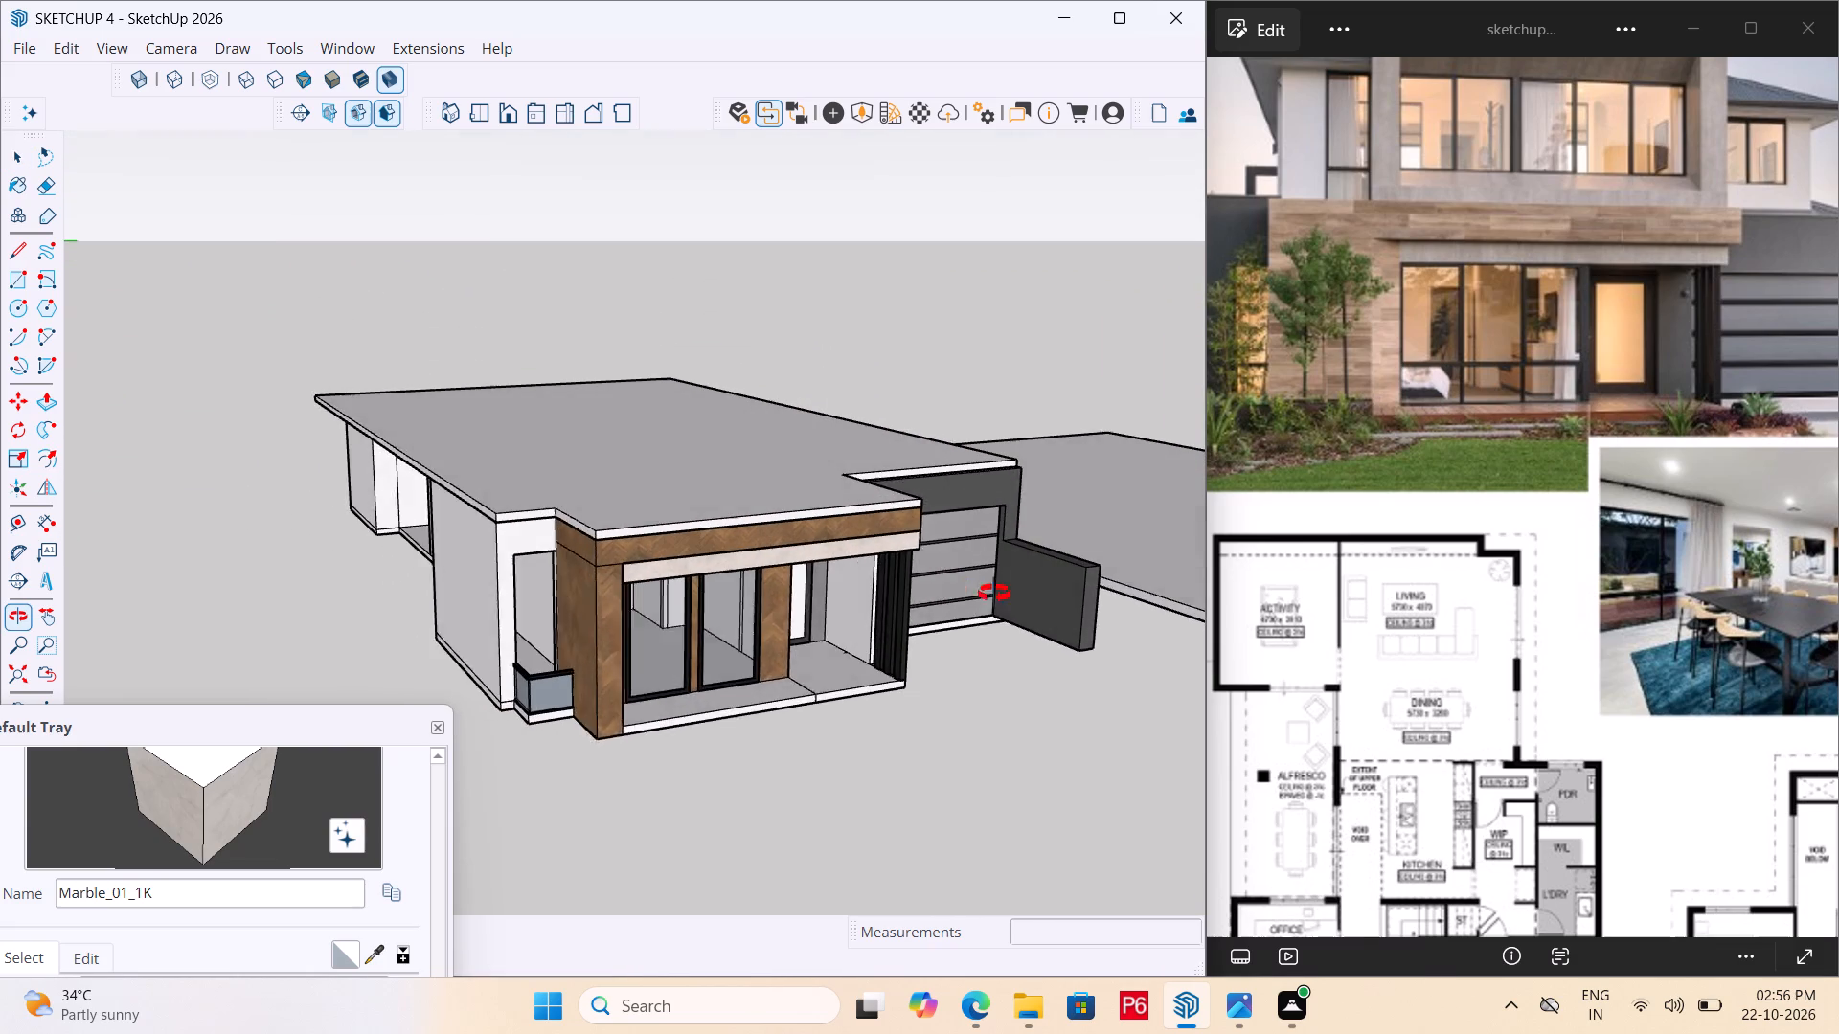
{"action": "middle_click_drag", "start_coordinate": [994, 594], "coordinate": [1001, 595]}
{"action": "middle_click_drag", "start_coordinate": [794, 691], "coordinate": [683, 662]}
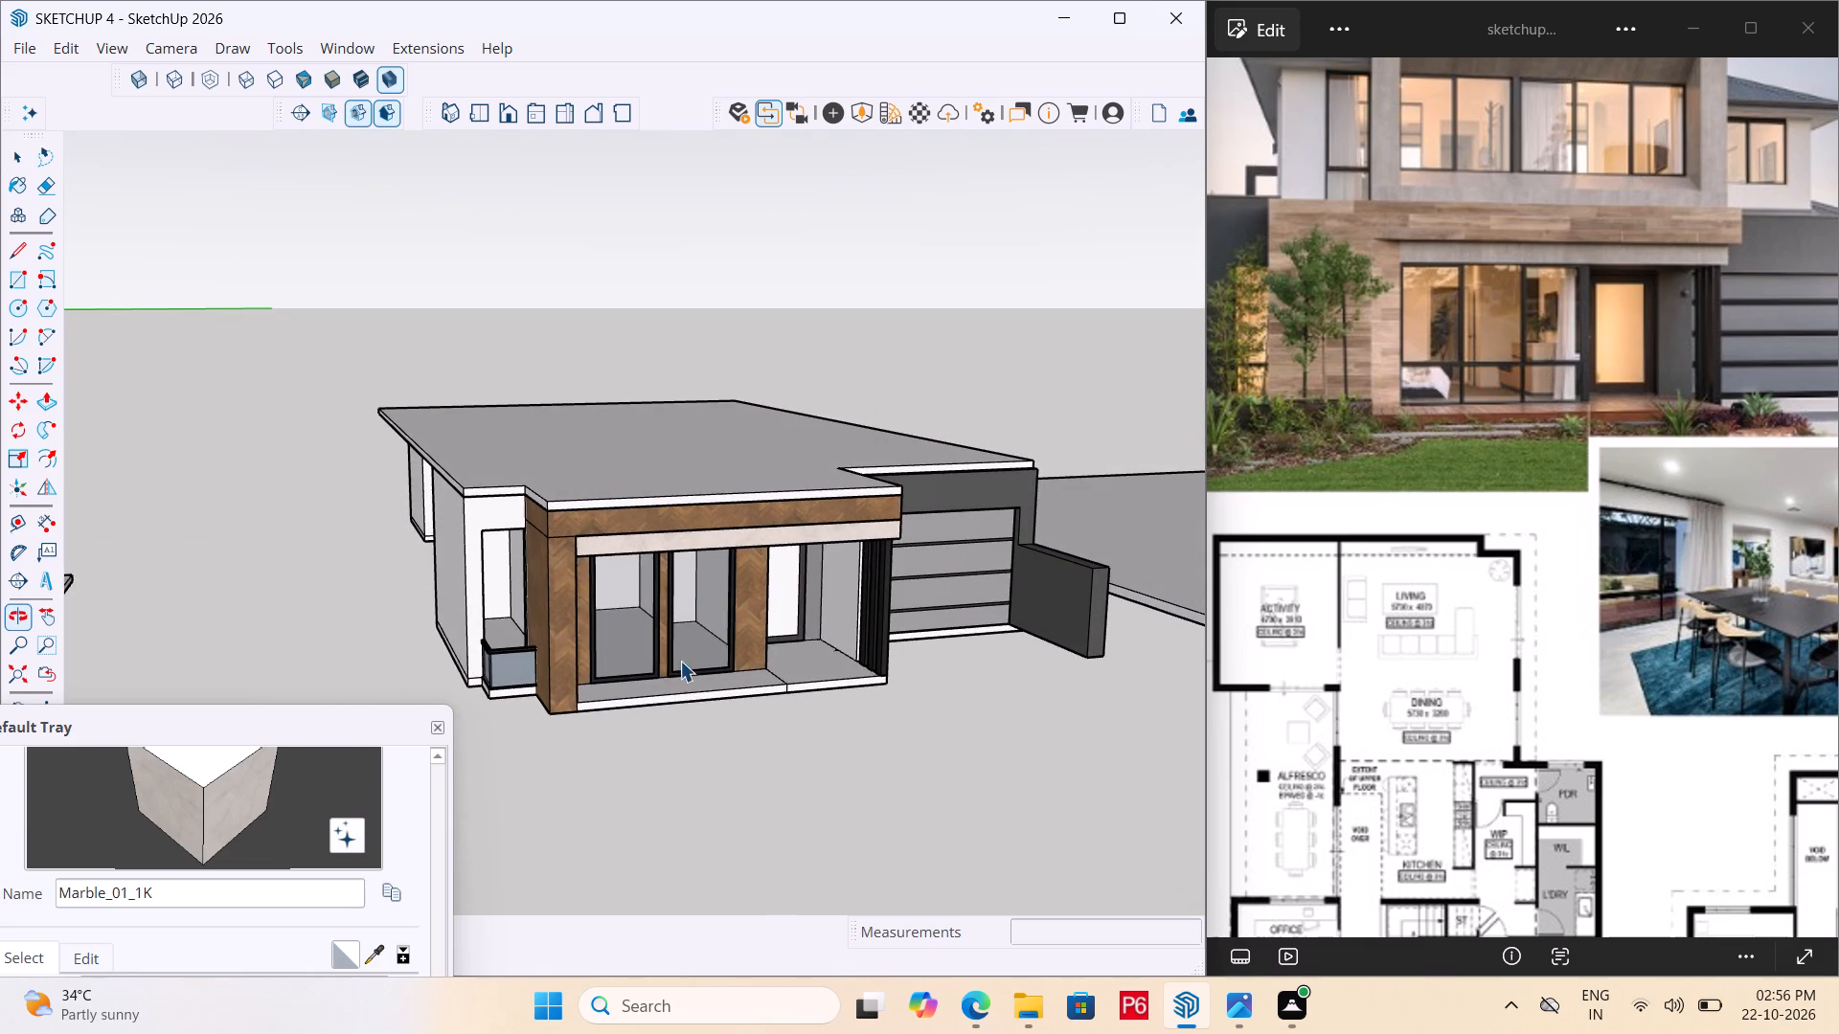
{"action": "scroll", "coordinate": [636, 672], "scroll_direction": "up", "scroll_amount": 4}
{"action": "middle_click_drag", "start_coordinate": [649, 706], "coordinate": [420, 692]}
{"action": "scroll", "coordinate": [453, 690], "scroll_direction": "up", "scroll_amount": 1}
{"action": "scroll", "coordinate": [483, 650], "scroll_direction": "down", "scroll_amount": 6}
{"action": "middle_click_drag", "start_coordinate": [664, 671], "coordinate": [507, 725]}
{"action": "scroll", "coordinate": [558, 722], "scroll_direction": "up", "scroll_amount": 1}
{"action": "scroll", "coordinate": [998, 489], "scroll_direction": "down", "scroll_amount": 4}
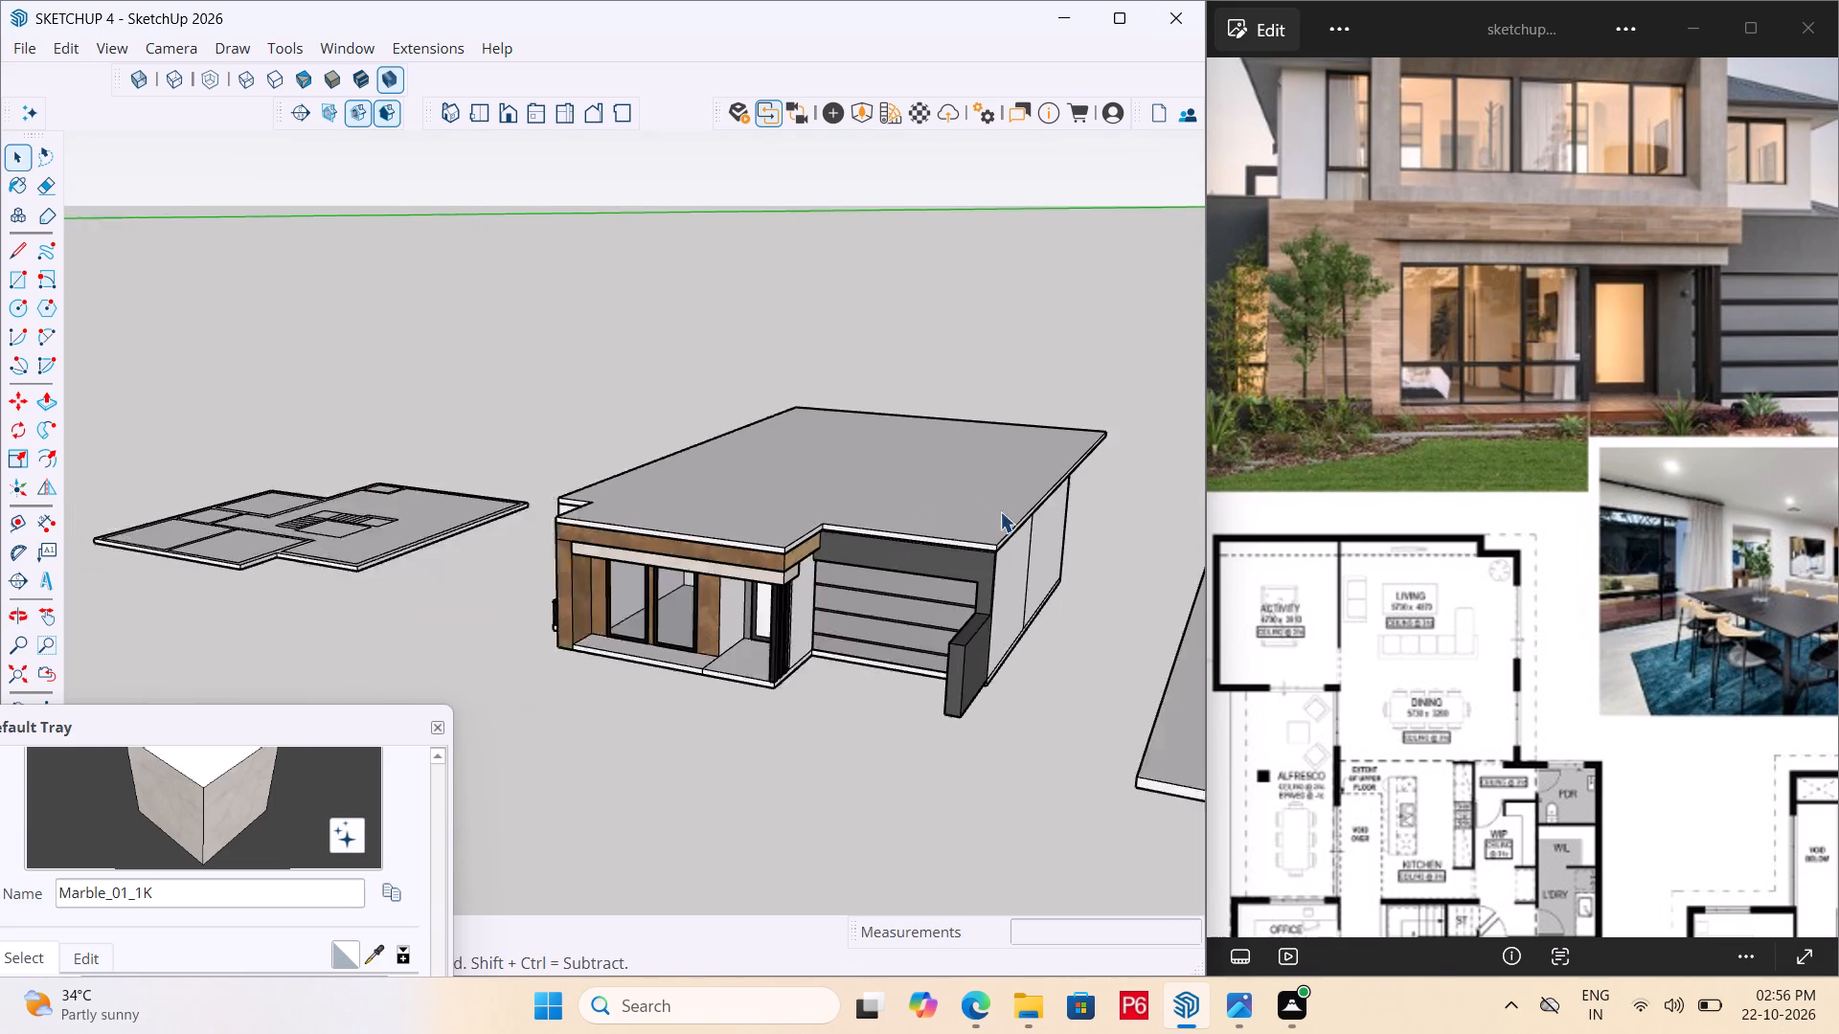
{"action": "scroll", "coordinate": [1000, 511], "scroll_direction": "down", "scroll_amount": 1}
{"action": "scroll", "coordinate": [662, 694], "scroll_direction": "up", "scroll_amount": 6}
Draw a thin rectangle about 12' 1 7/8" long along the porch floor's front edge, from the timber pier to the floor's dividing line.
{"action": "middle_click_drag", "start_coordinate": [647, 699], "coordinate": [577, 824]}
{"action": "scroll", "coordinate": [647, 699], "scroll_direction": "down", "scroll_amount": 1}
{"action": "scroll", "coordinate": [577, 825], "scroll_direction": "up", "scroll_amount": 6}
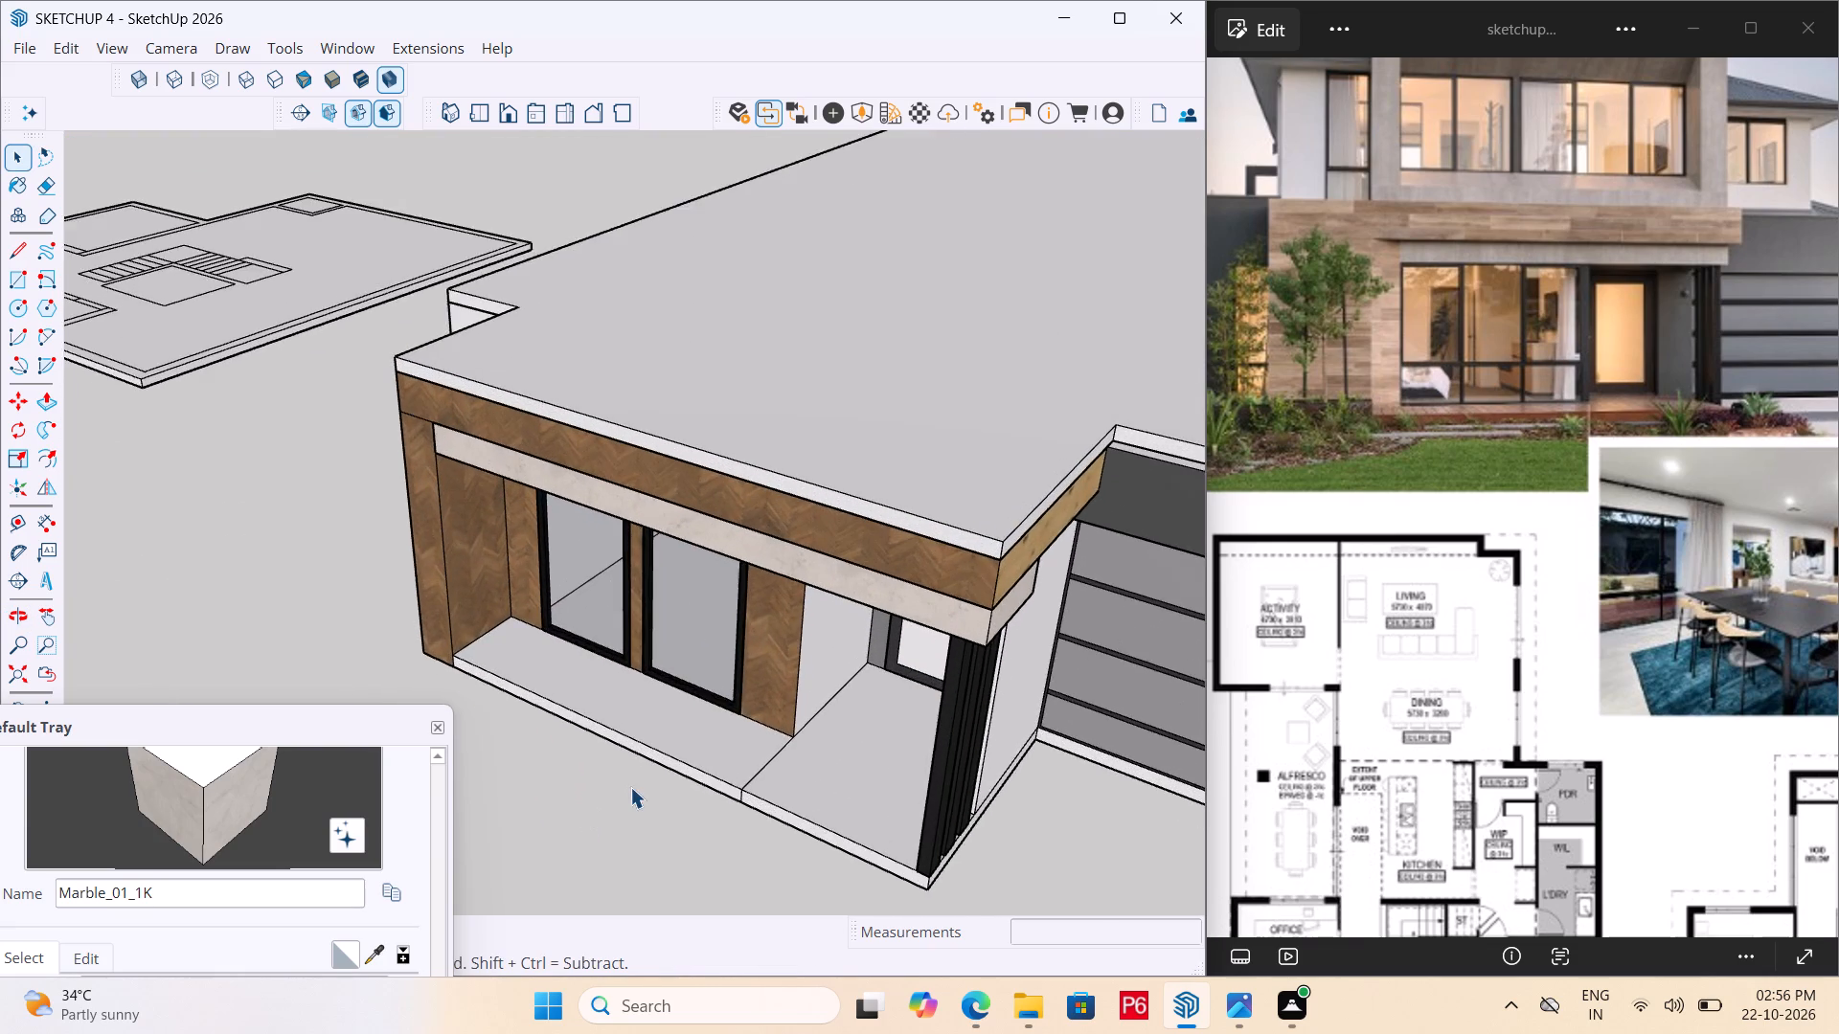
{"action": "scroll", "coordinate": [620, 779], "scroll_direction": "up", "scroll_amount": 4}
{"action": "scroll", "coordinate": [491, 632], "scroll_direction": "up", "scroll_amount": 1}
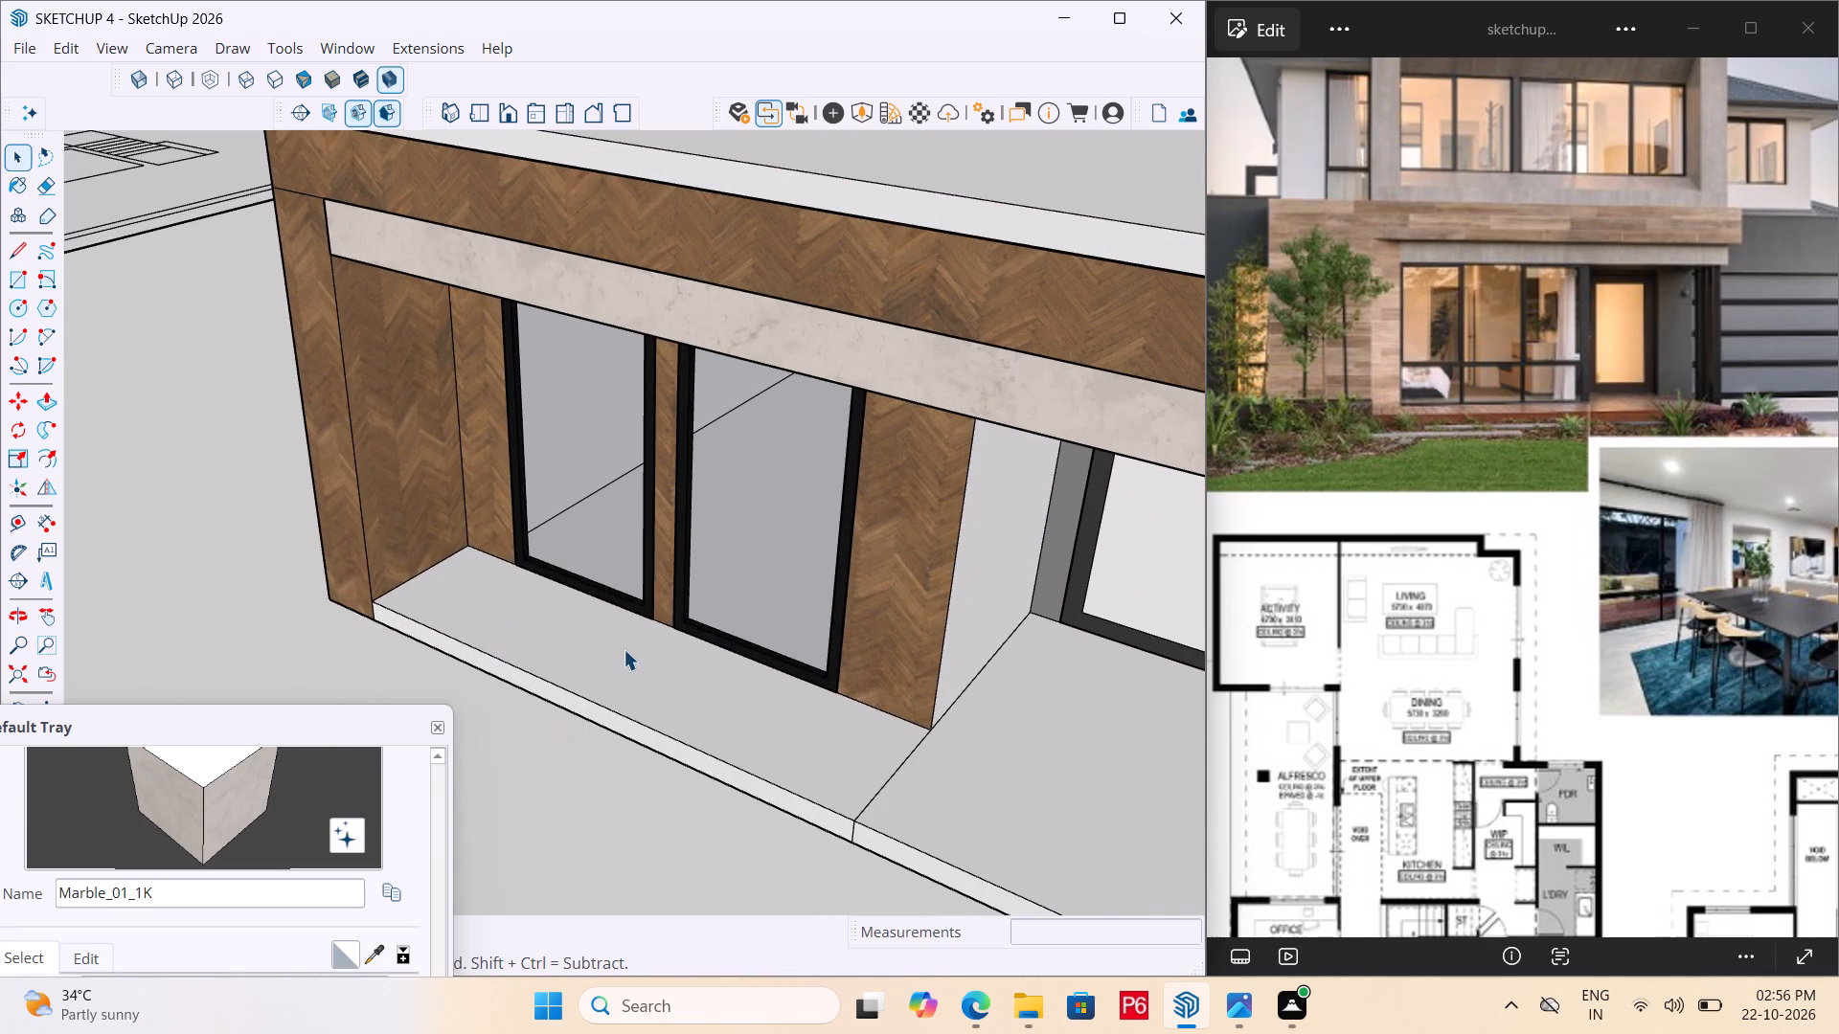
{"action": "key", "text": "r"}
{"action": "scroll", "coordinate": [258, 569], "scroll_direction": "up", "scroll_amount": 11}
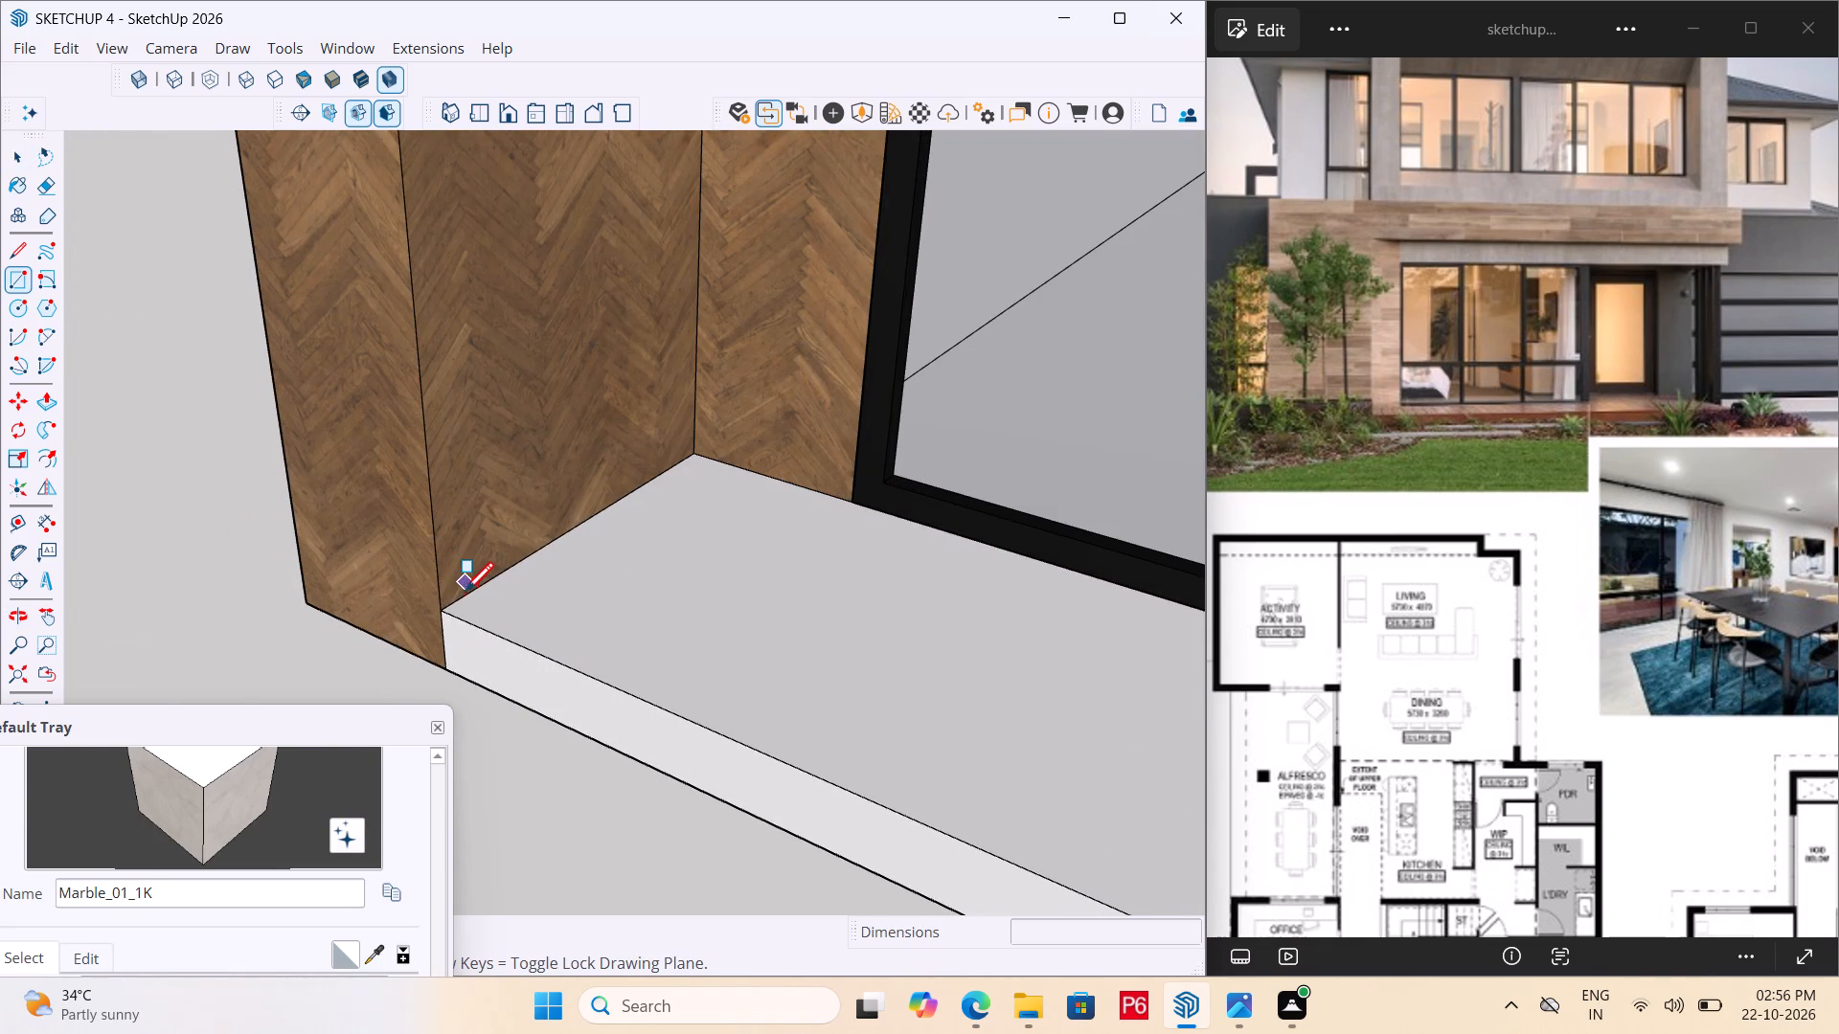
{"action": "left_click", "coordinate": [461, 599]}
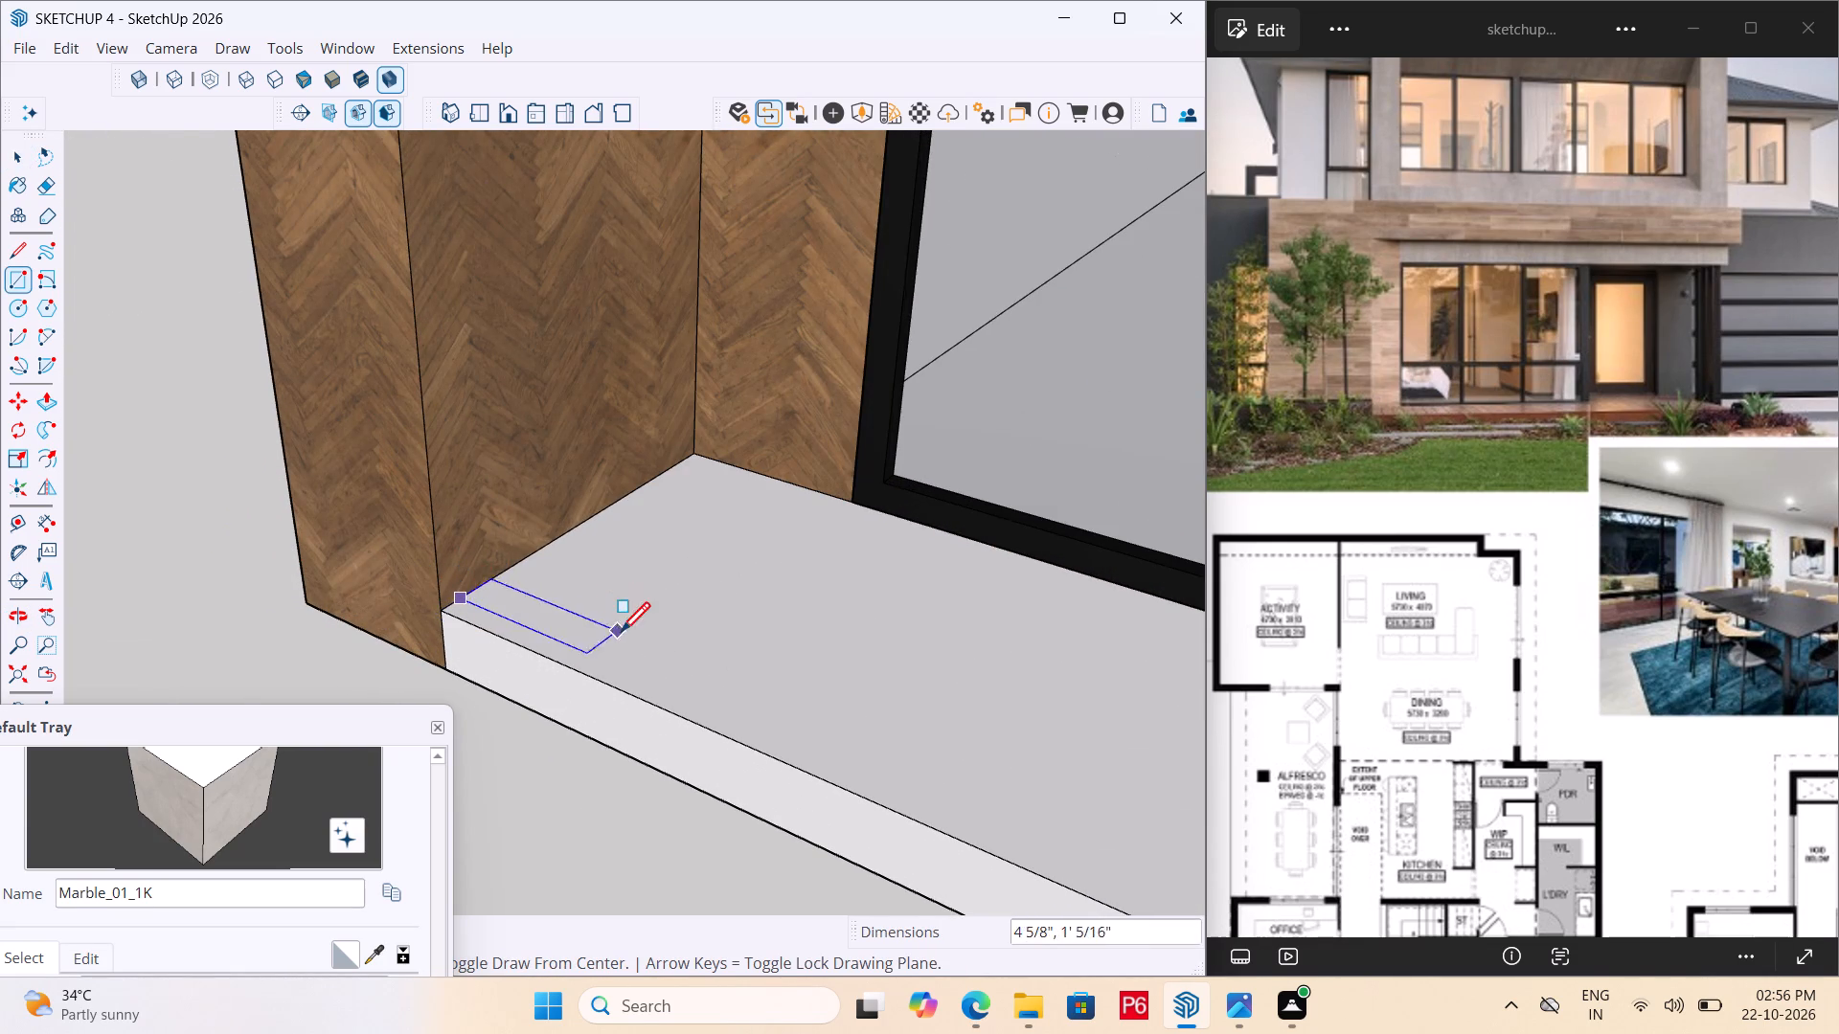
{"action": "scroll", "coordinate": [320, 531], "scroll_direction": "down", "scroll_amount": 14}
{"action": "scroll", "coordinate": [696, 696], "scroll_direction": "up", "scroll_amount": 12}
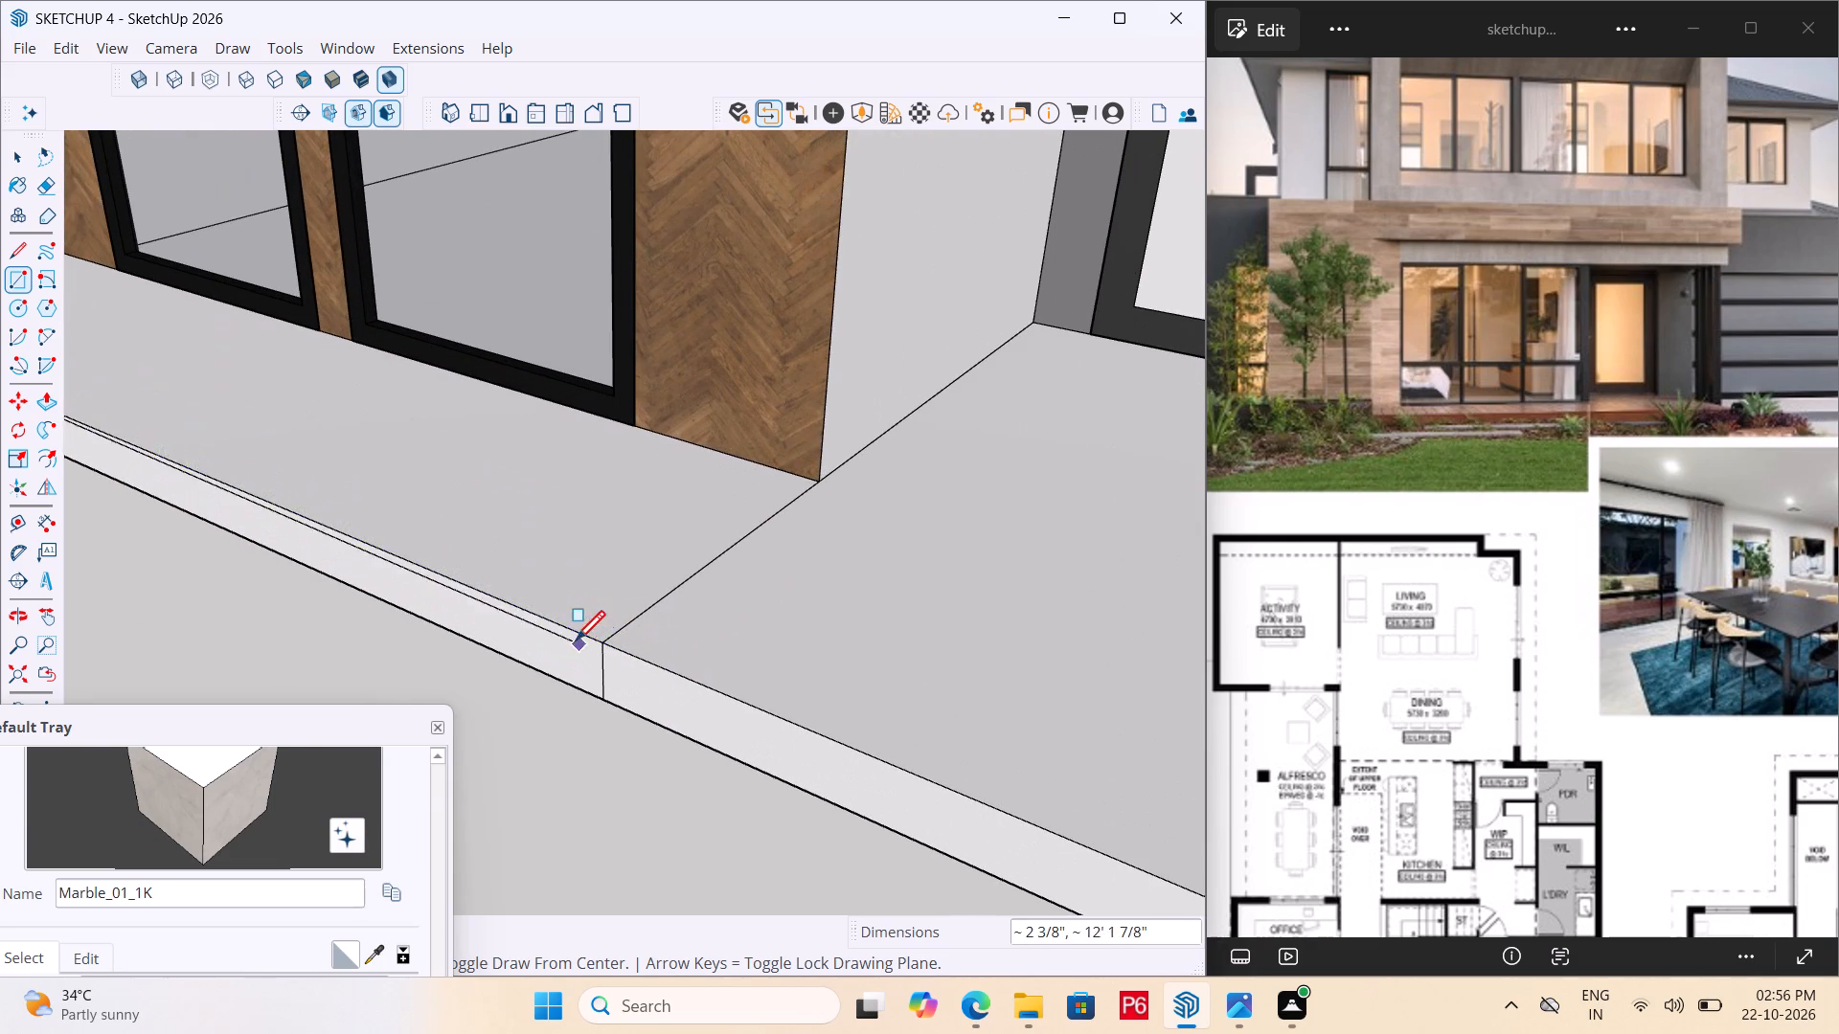
{"action": "double_click", "coordinate": [600, 642]}
Make the thin rectangle along the porch floor's front edge a group.
{"action": "key", "text": "space"}
{"action": "left_click", "coordinate": [593, 624]}
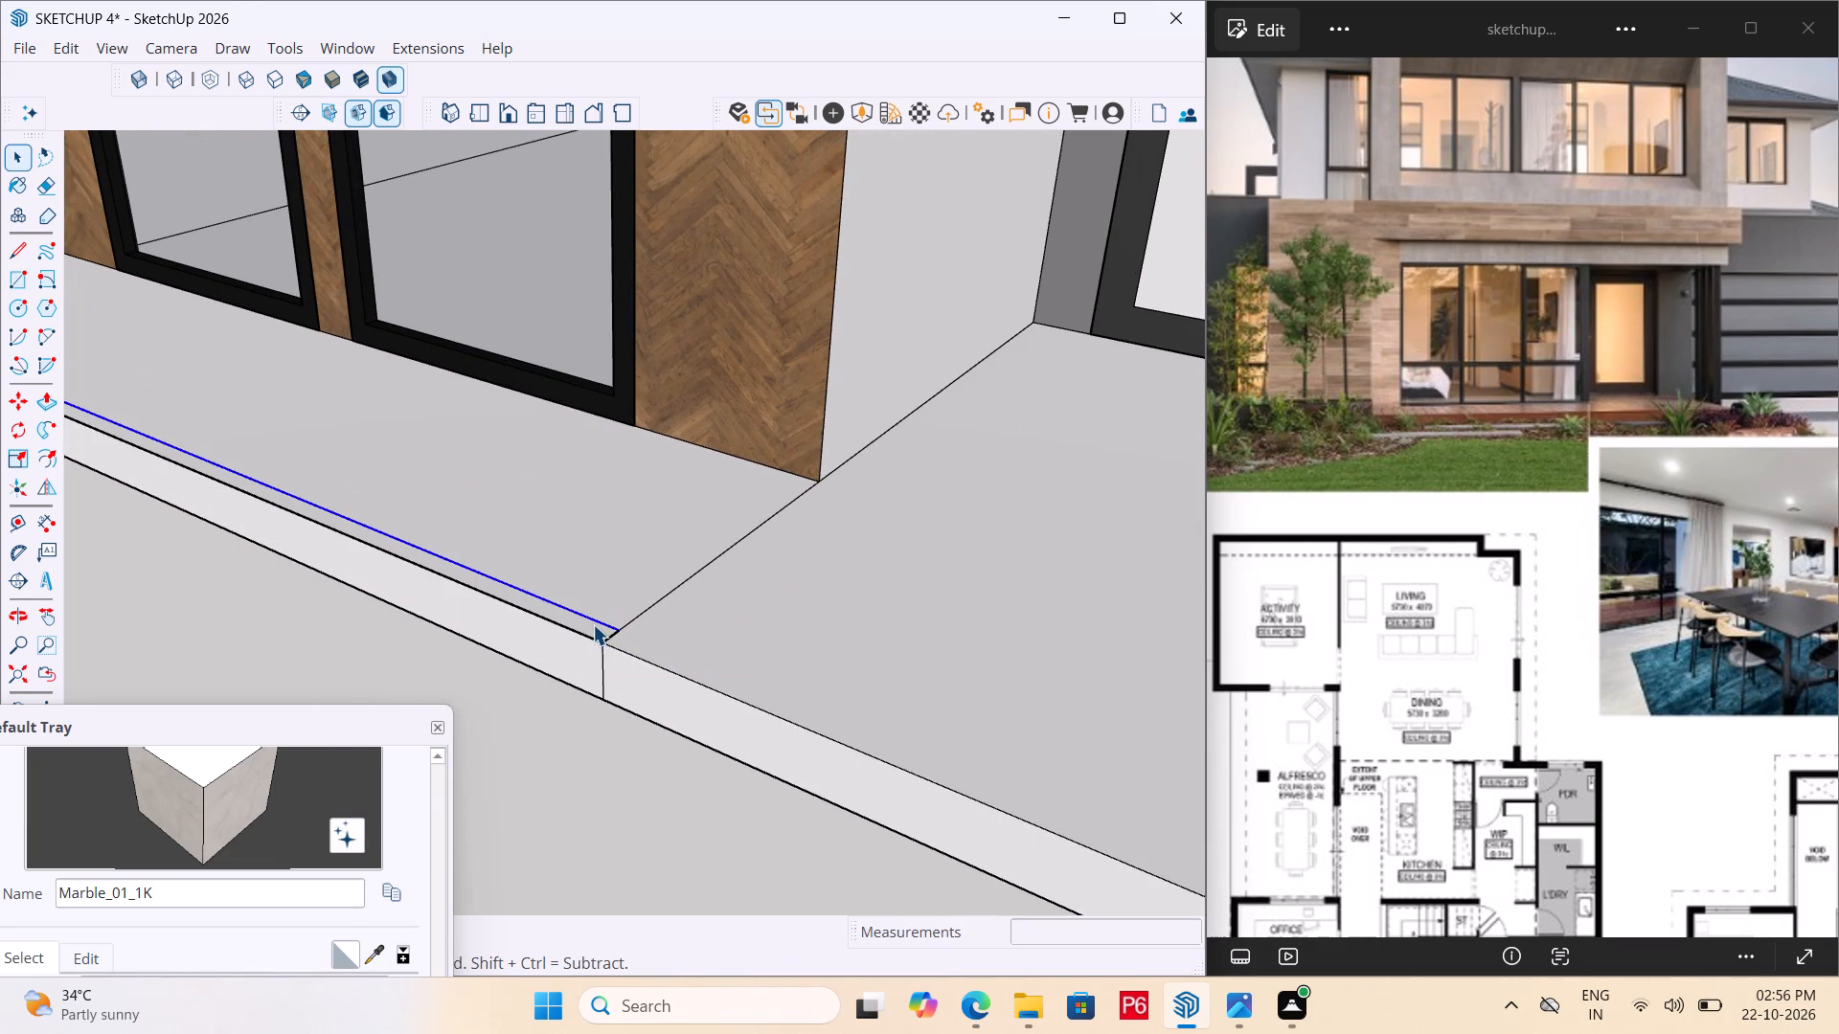
{"action": "double_click", "coordinate": [593, 624]}
{"action": "right_click", "coordinate": [593, 624]}
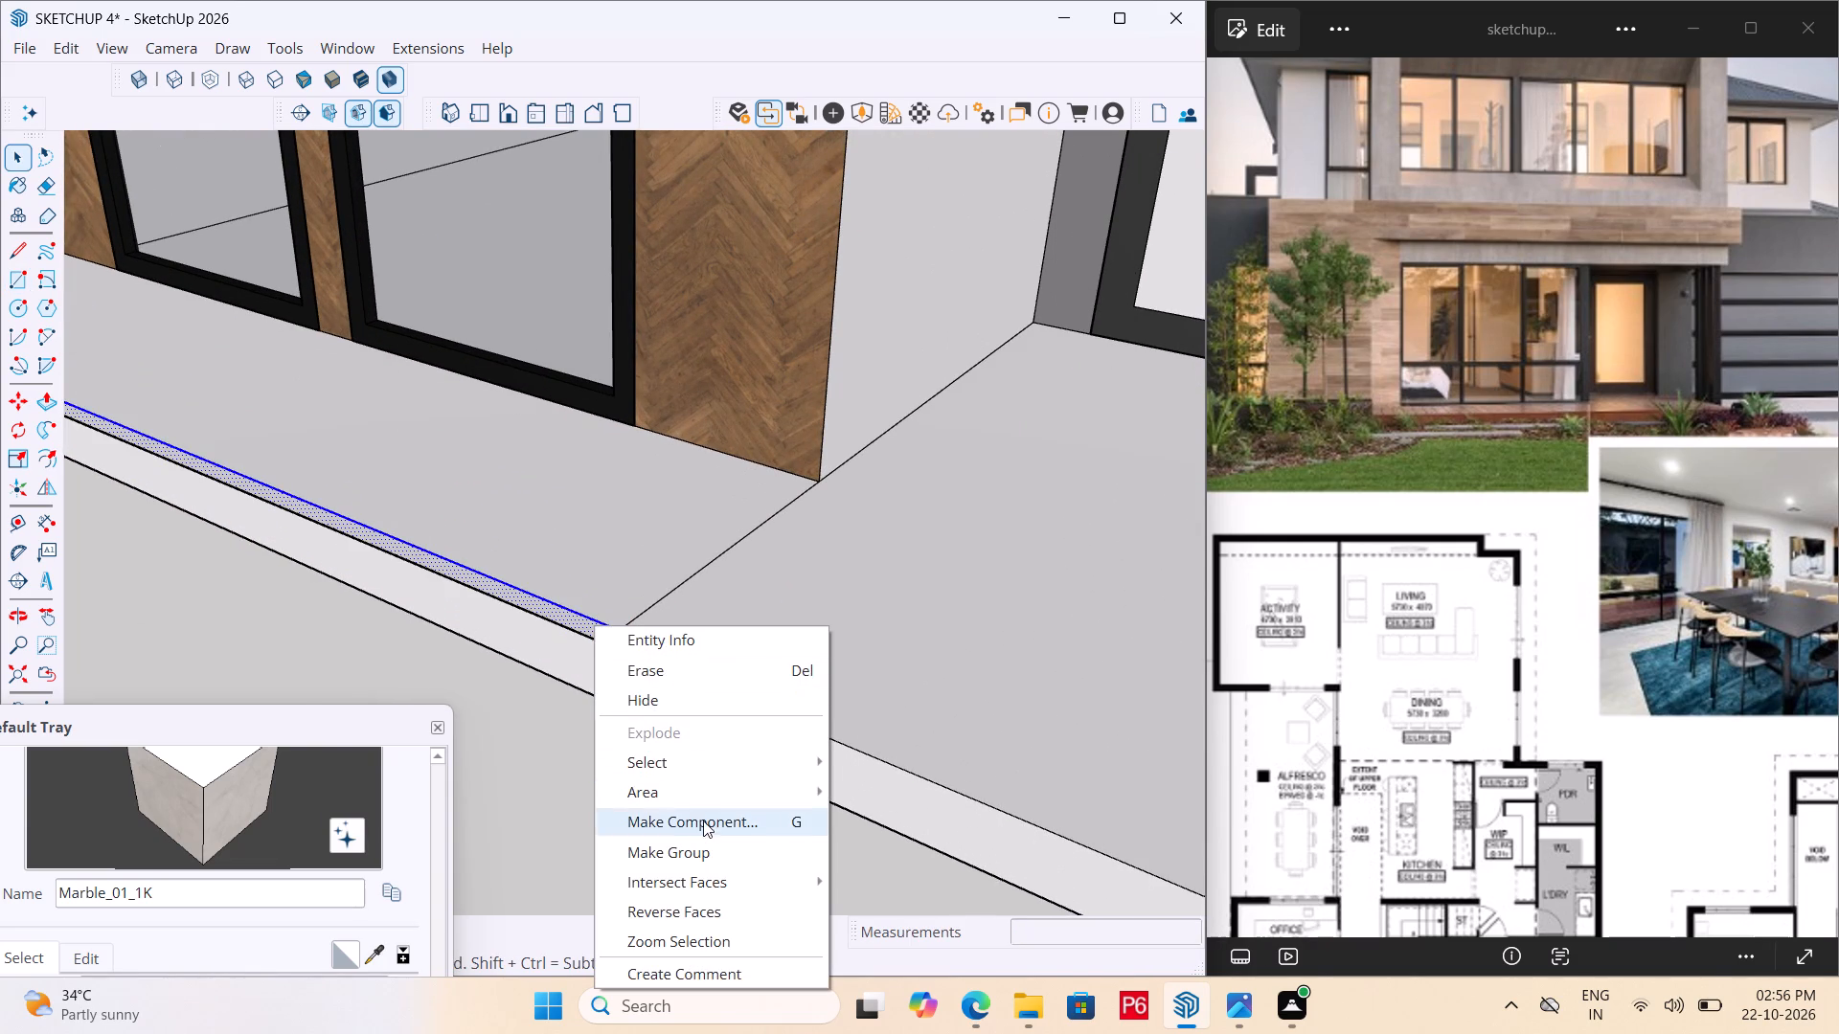
{"action": "left_click", "coordinate": [703, 843]}
{"action": "scroll", "coordinate": [695, 641], "scroll_direction": "down", "scroll_amount": 5}
{"action": "scroll", "coordinate": [821, 793], "scroll_direction": "down", "scroll_amount": 6}
{"action": "scroll", "coordinate": [536, 697], "scroll_direction": "up", "scroll_amount": 1}
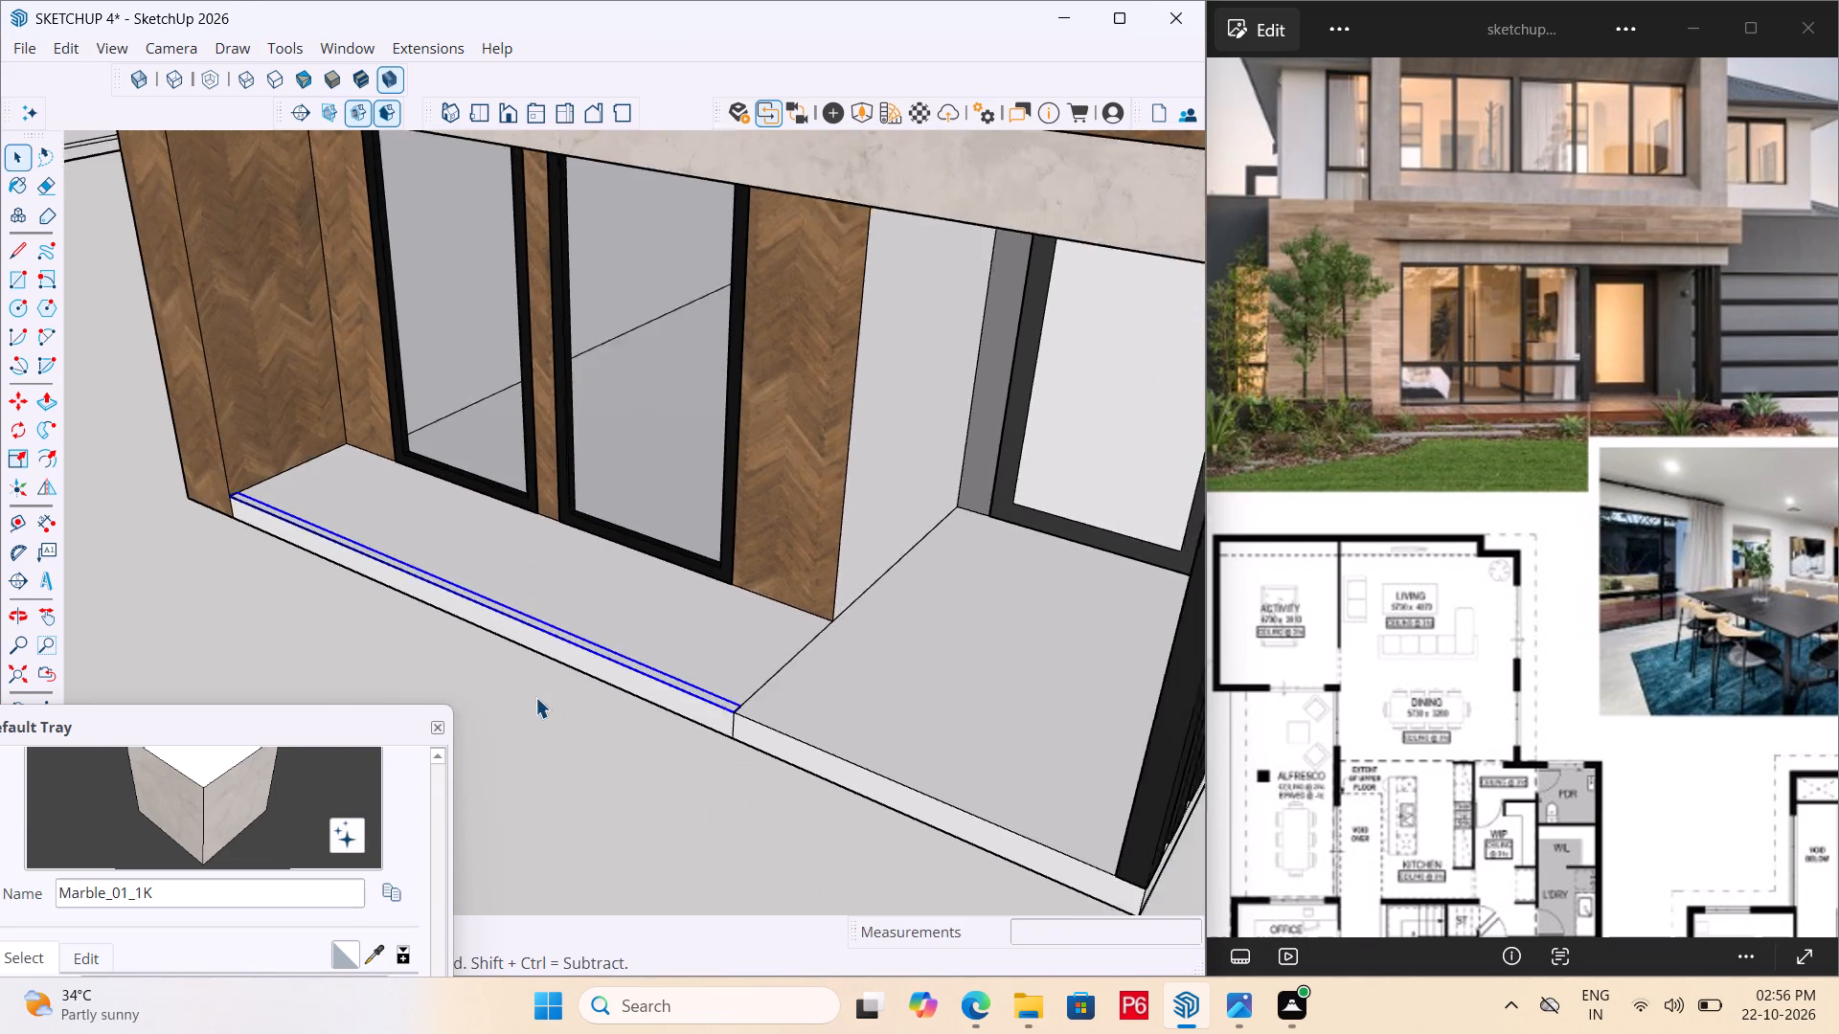
{"action": "scroll", "coordinate": [535, 697], "scroll_direction": "up", "scroll_amount": 5}
{"action": "middle_click", "coordinate": [662, 653]}
{"action": "scroll", "coordinate": [607, 613], "scroll_direction": "up", "scroll_amount": 5}
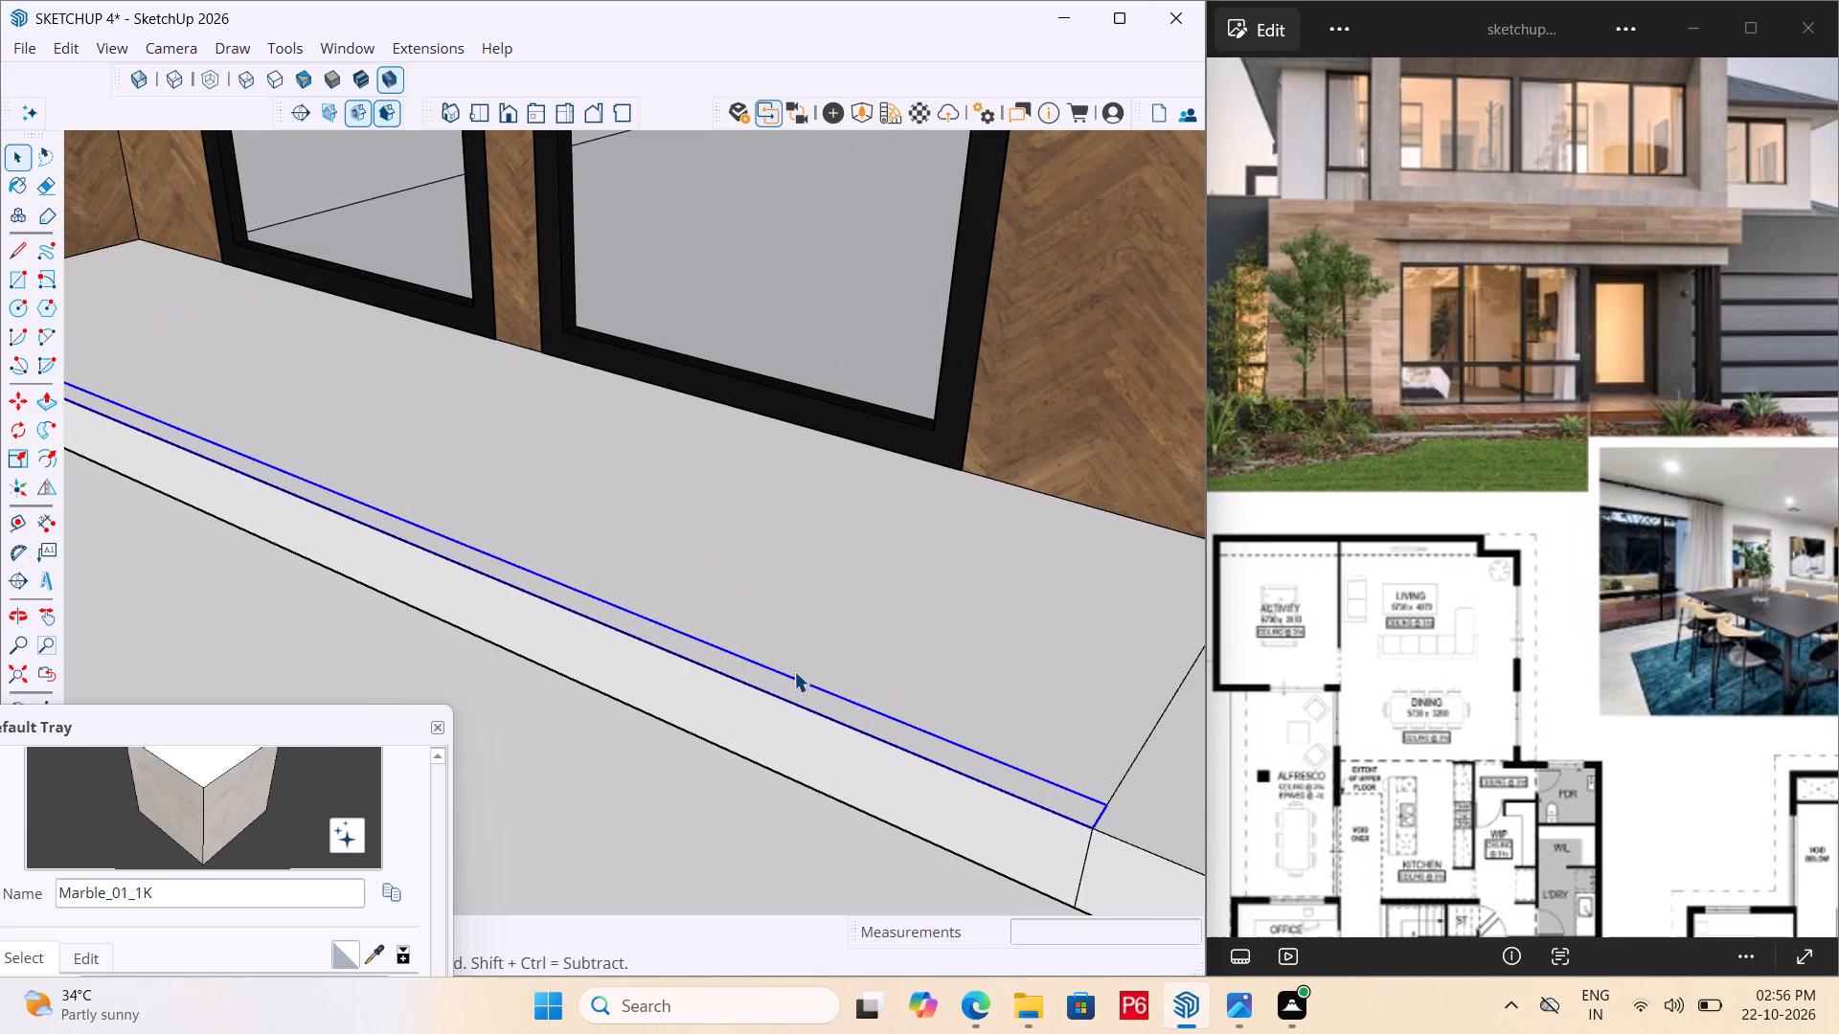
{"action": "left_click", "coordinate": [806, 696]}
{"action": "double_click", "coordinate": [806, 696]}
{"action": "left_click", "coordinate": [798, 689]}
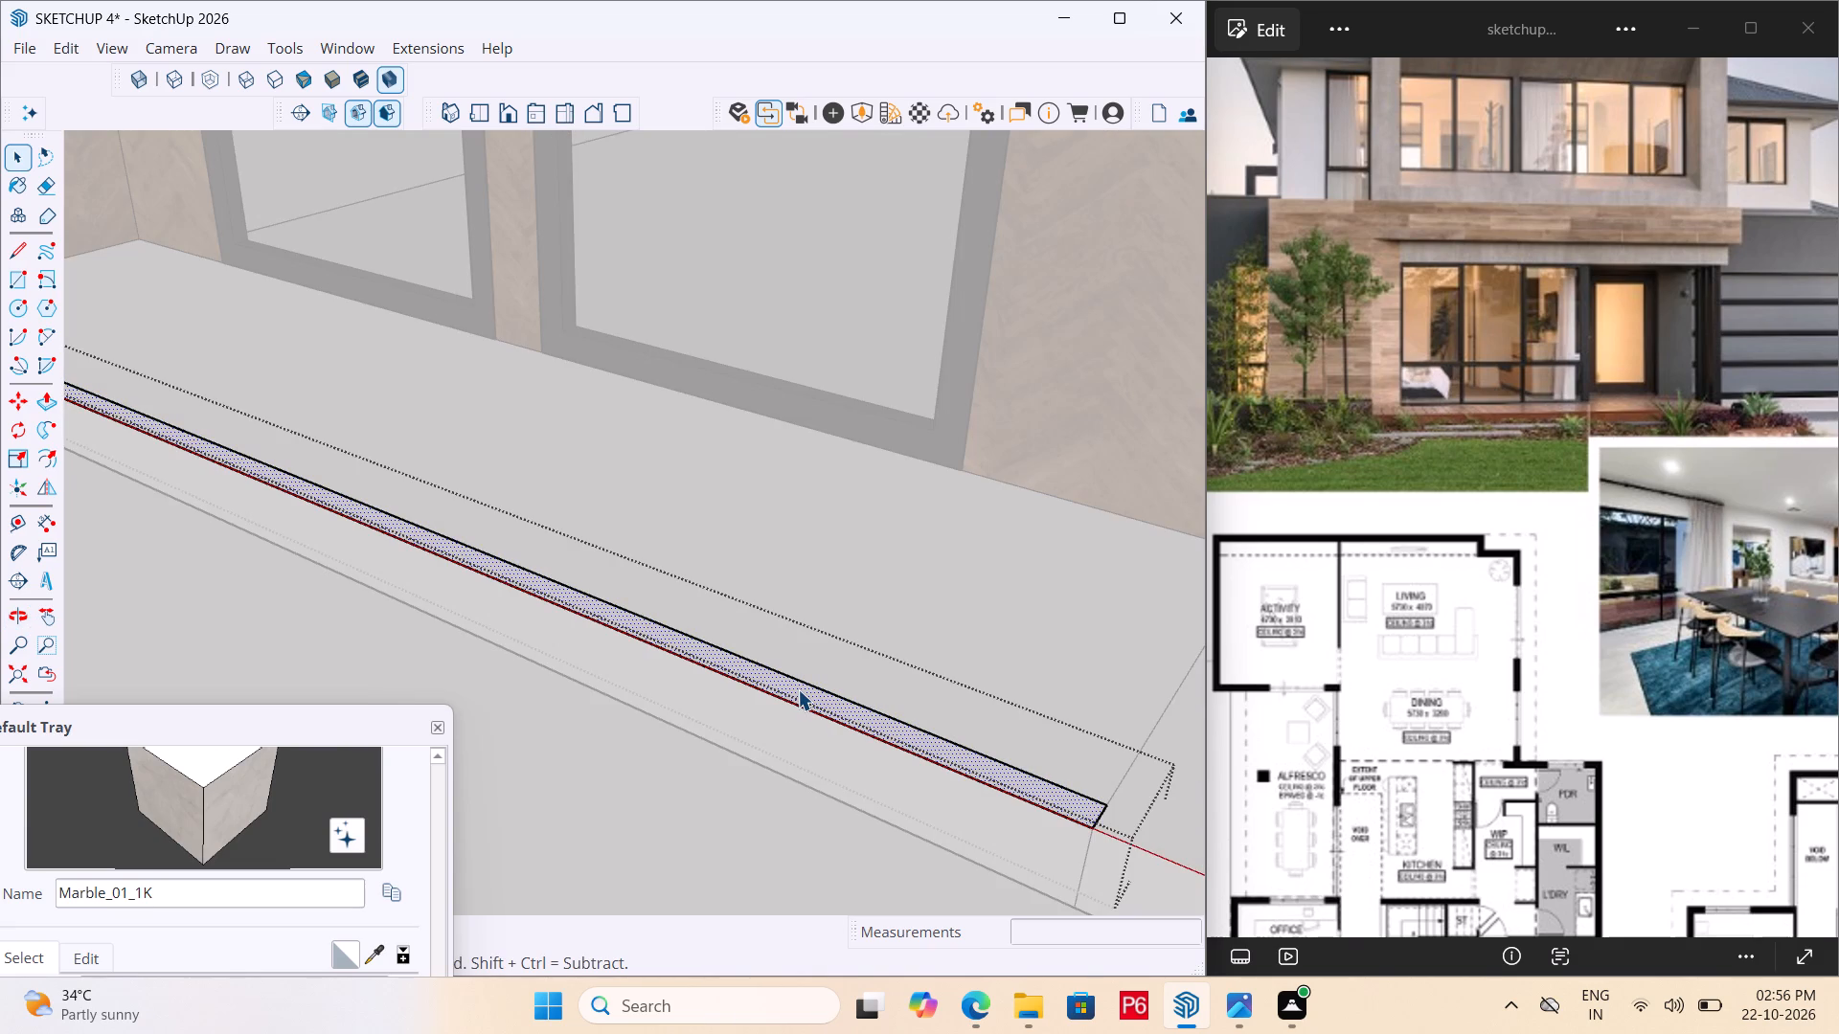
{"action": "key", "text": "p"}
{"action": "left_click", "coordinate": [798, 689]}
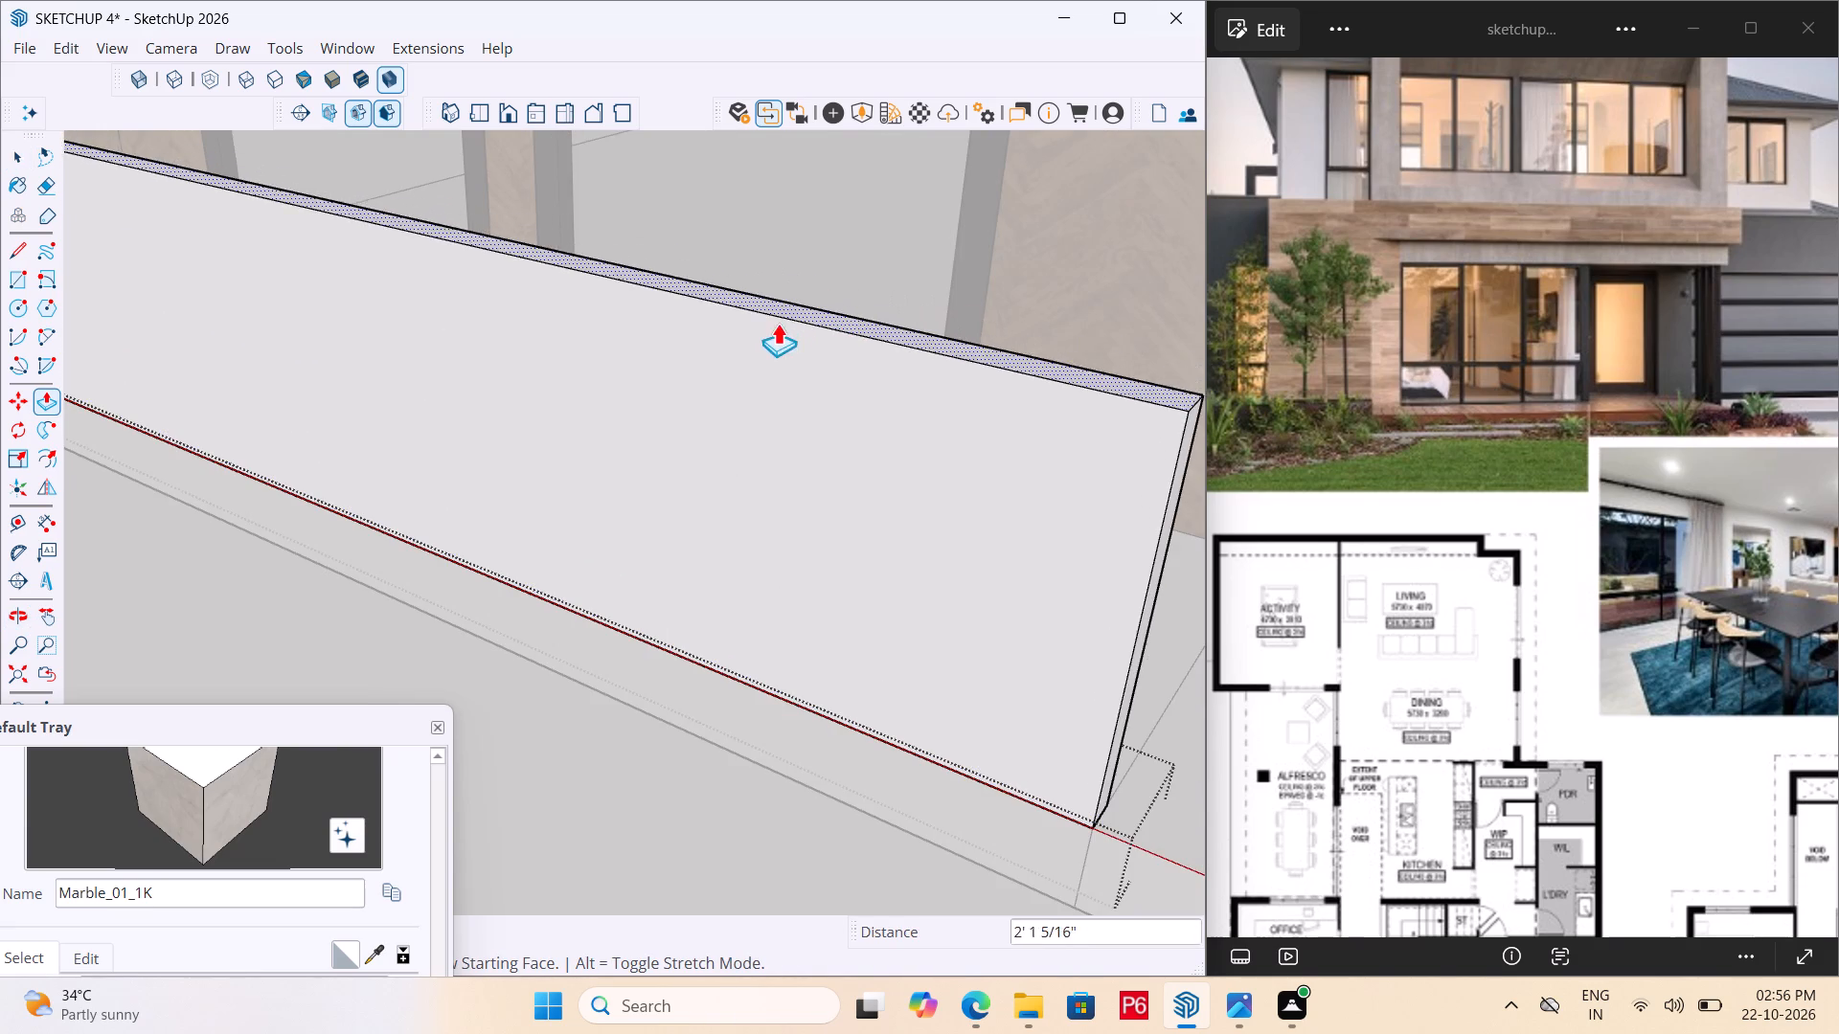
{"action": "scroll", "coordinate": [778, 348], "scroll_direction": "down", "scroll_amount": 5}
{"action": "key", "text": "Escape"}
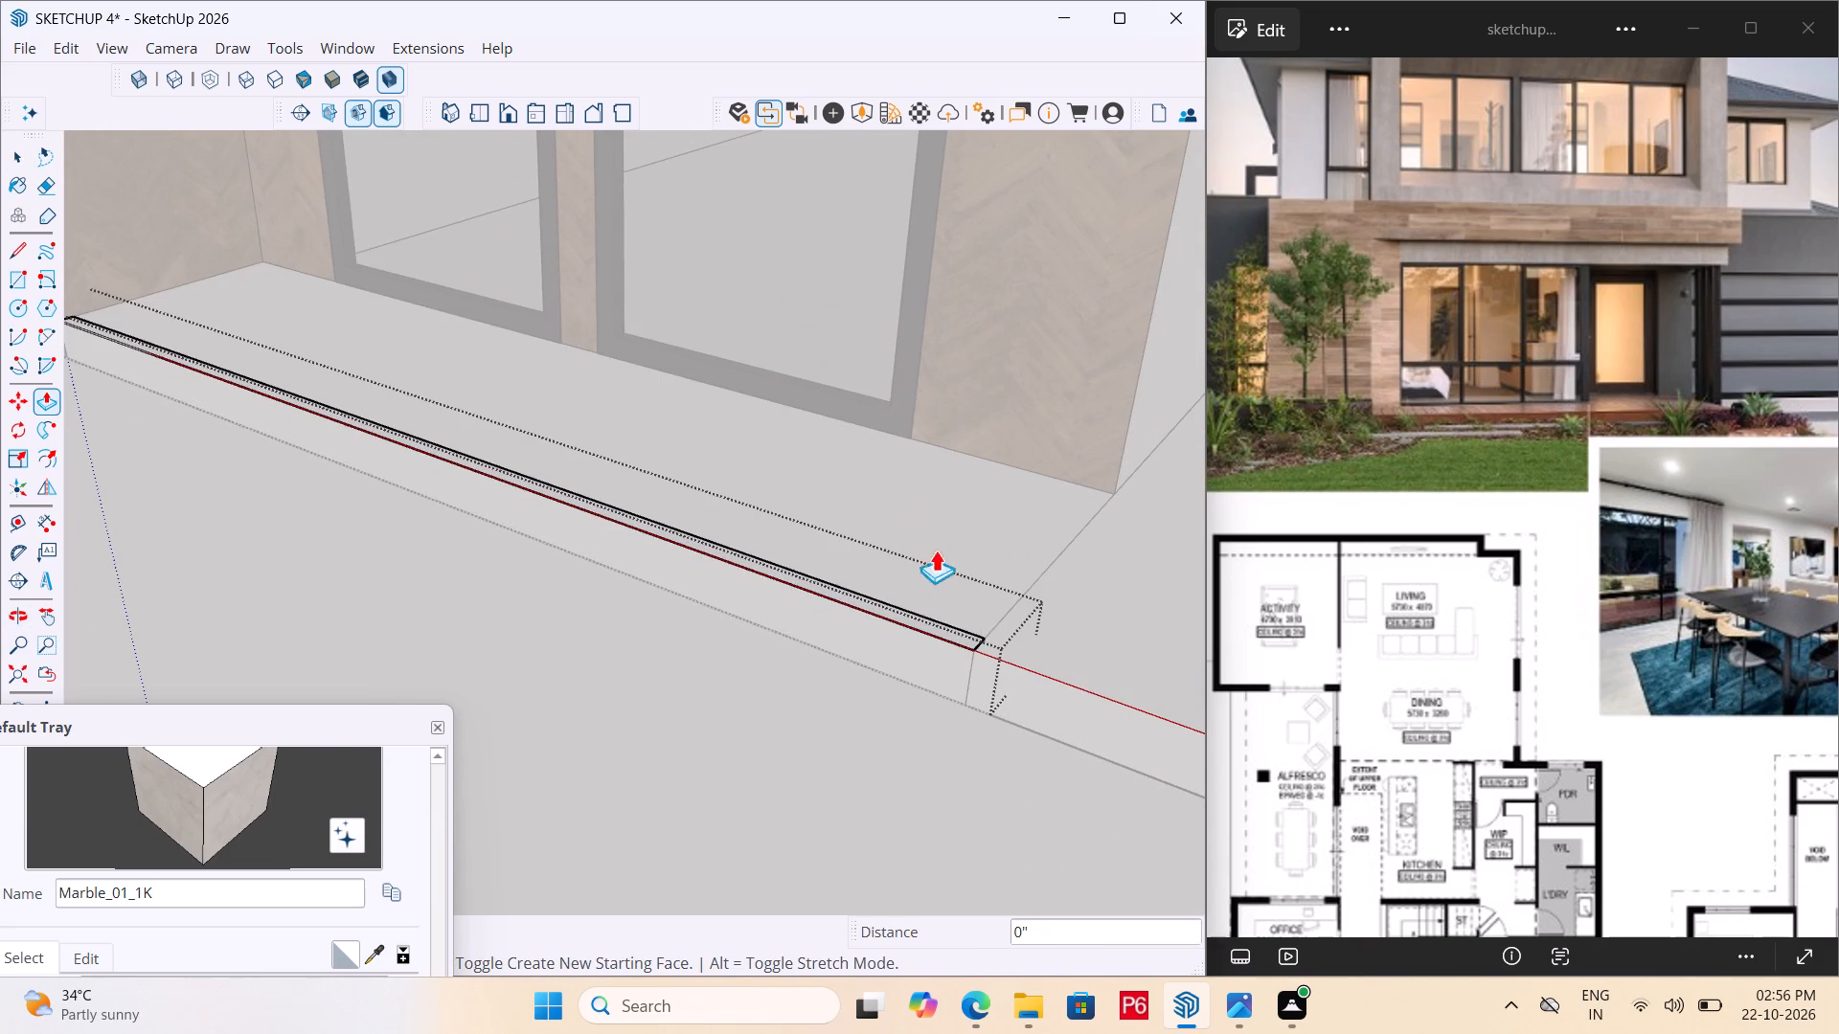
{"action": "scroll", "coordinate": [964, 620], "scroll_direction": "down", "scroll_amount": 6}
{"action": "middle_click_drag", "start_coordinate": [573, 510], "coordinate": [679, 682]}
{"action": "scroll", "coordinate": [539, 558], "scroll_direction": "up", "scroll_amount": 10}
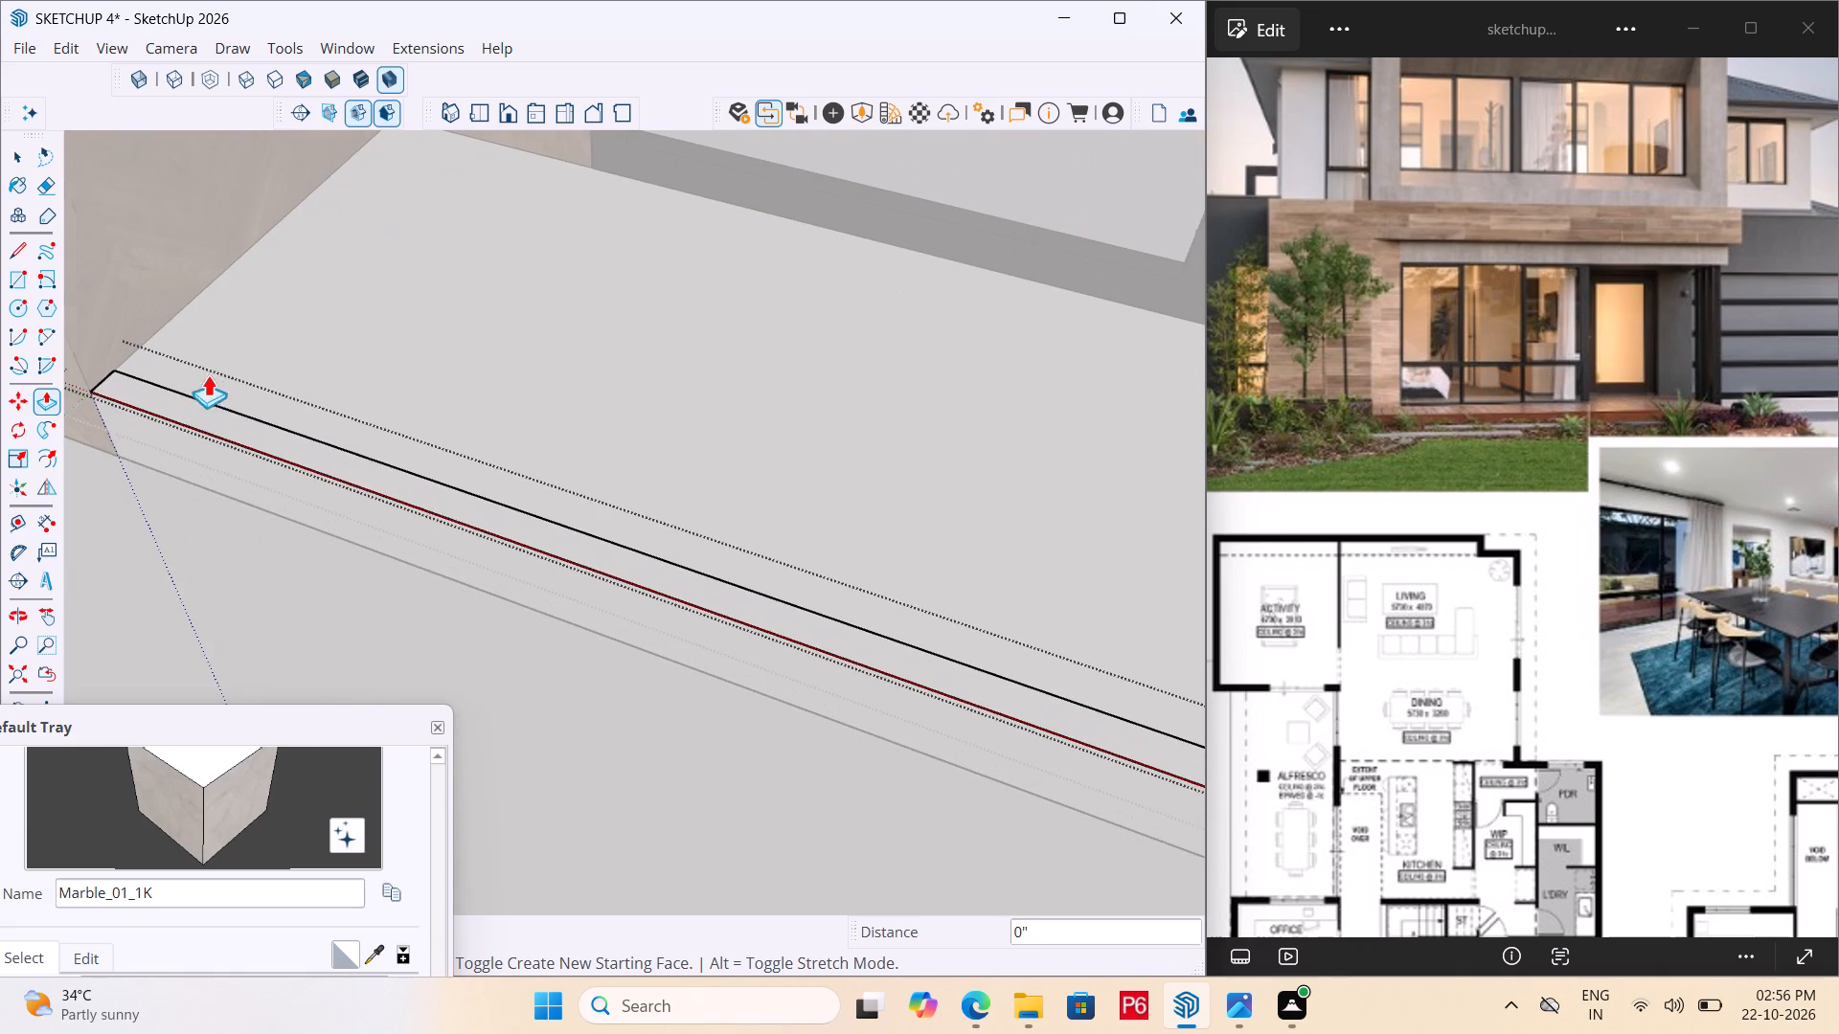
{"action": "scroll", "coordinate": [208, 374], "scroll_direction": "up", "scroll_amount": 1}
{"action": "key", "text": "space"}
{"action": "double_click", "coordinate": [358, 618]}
Draw a narrower rectangle about 12' 1 7/8" long down the middle of the grouped strip, running its full length.
{"action": "scroll", "coordinate": [133, 356], "scroll_direction": "up", "scroll_amount": 7}
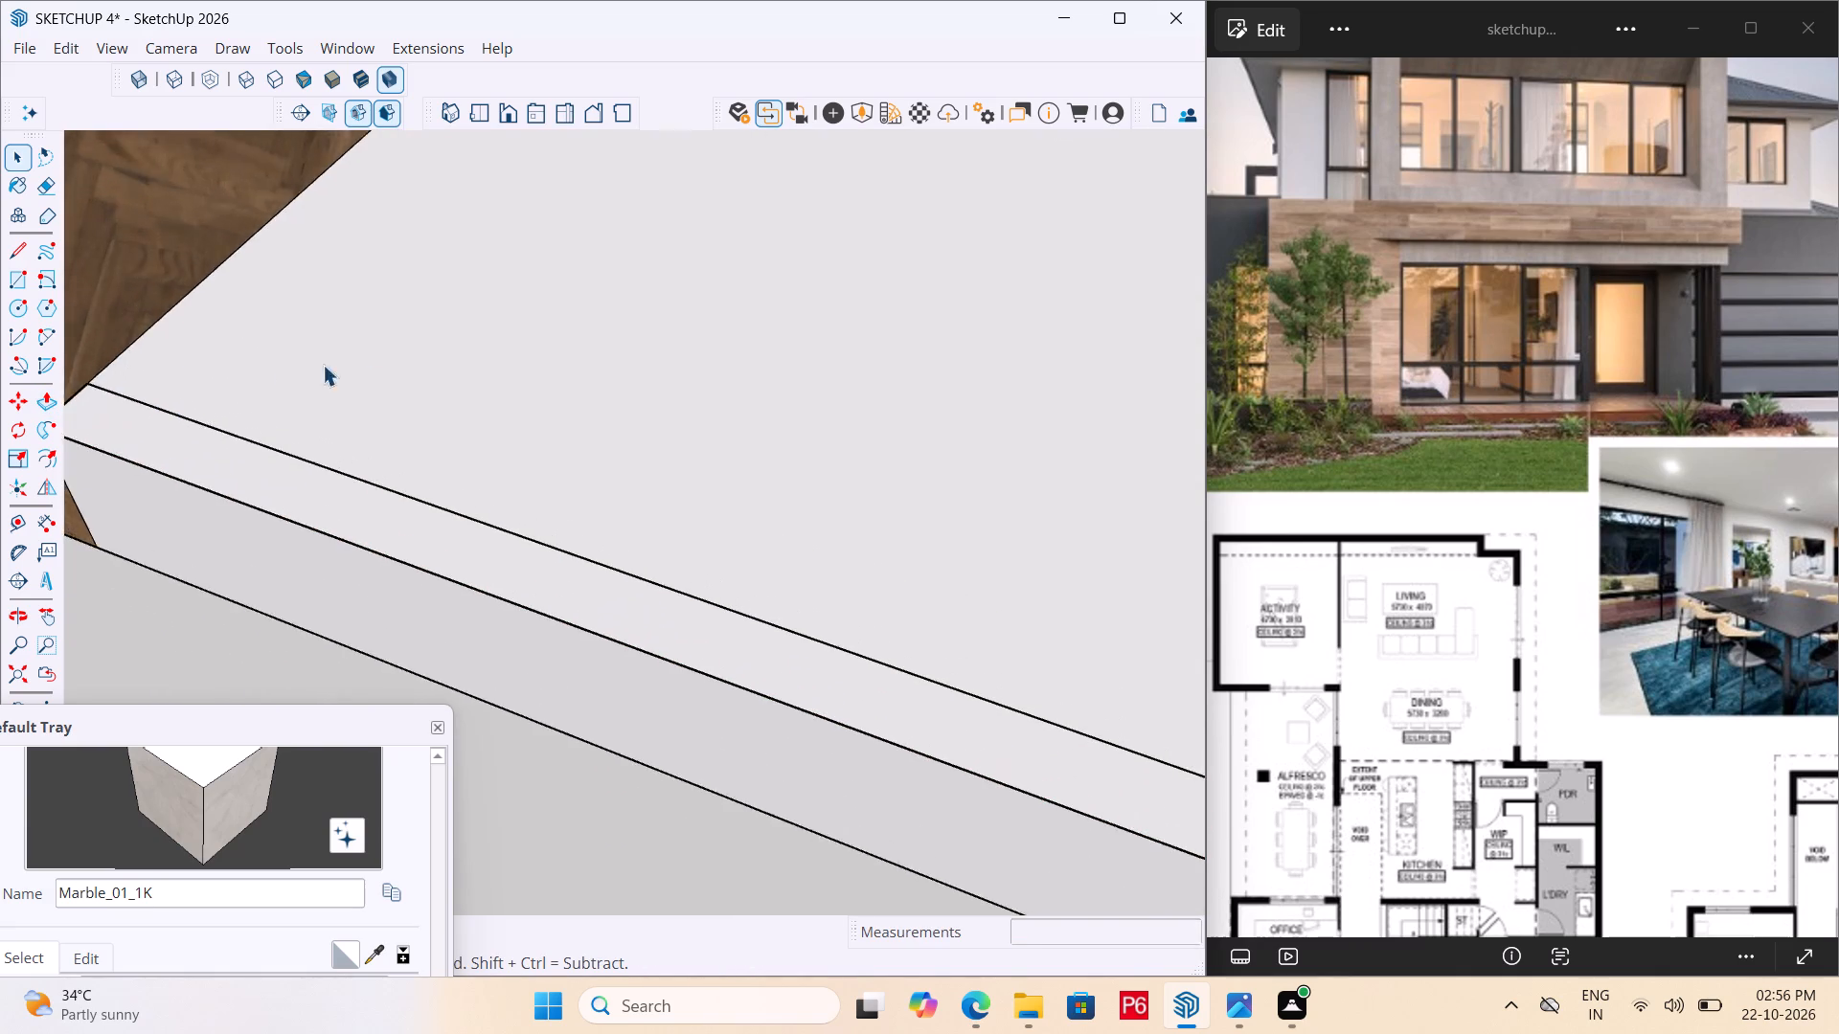
{"action": "scroll", "coordinate": [619, 430], "scroll_direction": "down", "scroll_amount": 7}
{"action": "key", "text": "r"}
{"action": "scroll", "coordinate": [476, 471], "scroll_direction": "up", "scroll_amount": 12}
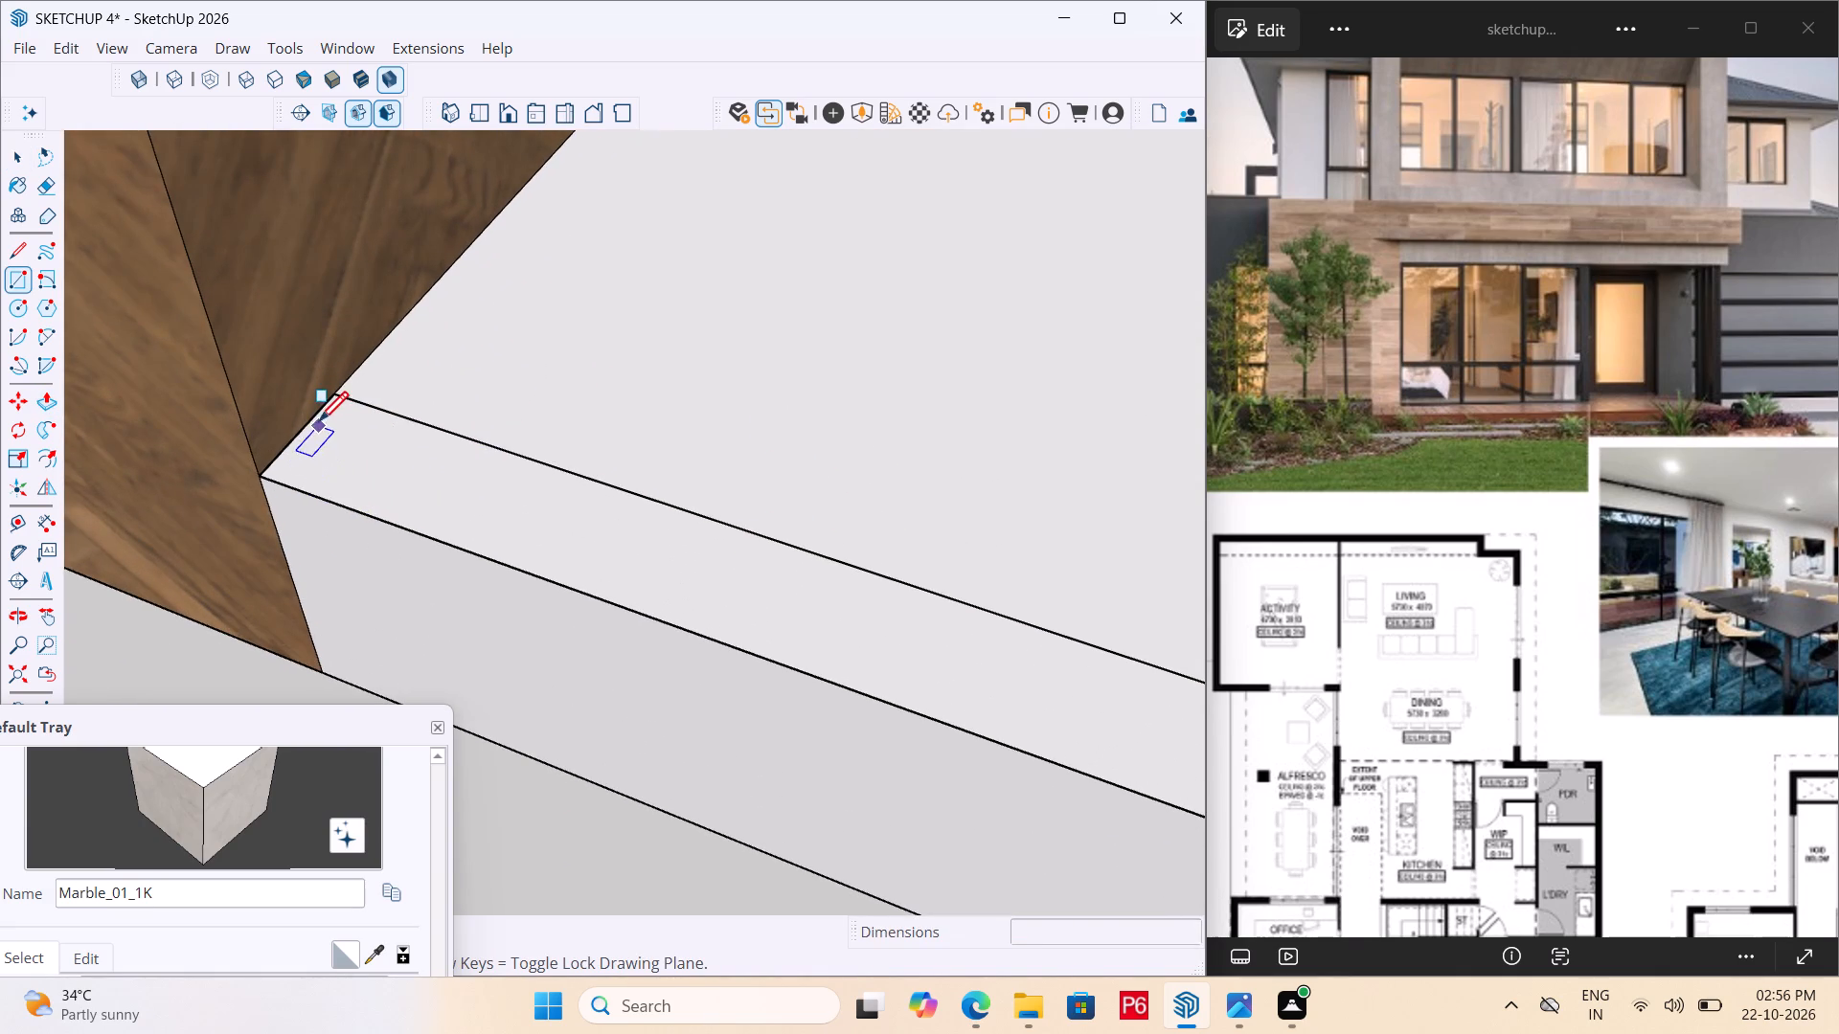
{"action": "left_click", "coordinate": [312, 423]}
{"action": "scroll", "coordinate": [445, 512], "scroll_direction": "down", "scroll_amount": 20}
{"action": "scroll", "coordinate": [445, 512], "scroll_direction": "down", "scroll_amount": 4}
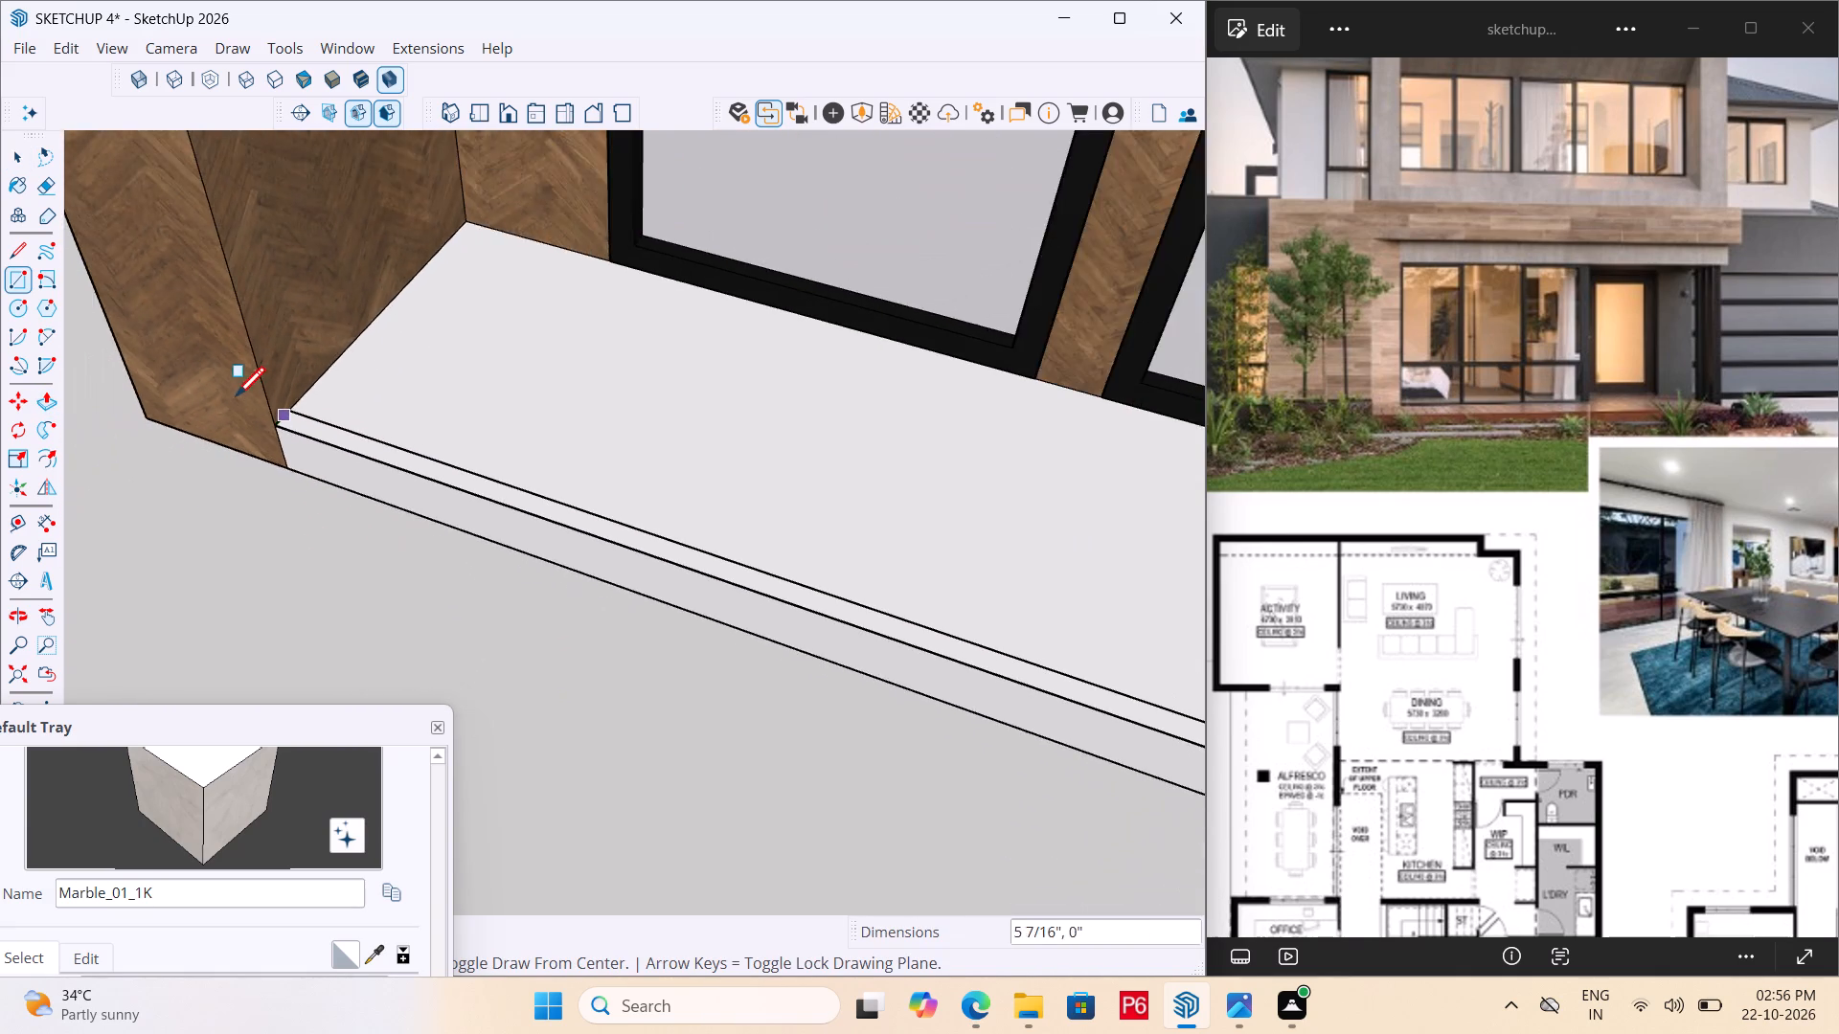
{"action": "scroll", "coordinate": [236, 399], "scroll_direction": "down", "scroll_amount": 8}
{"action": "scroll", "coordinate": [1004, 682], "scroll_direction": "up", "scroll_amount": 19}
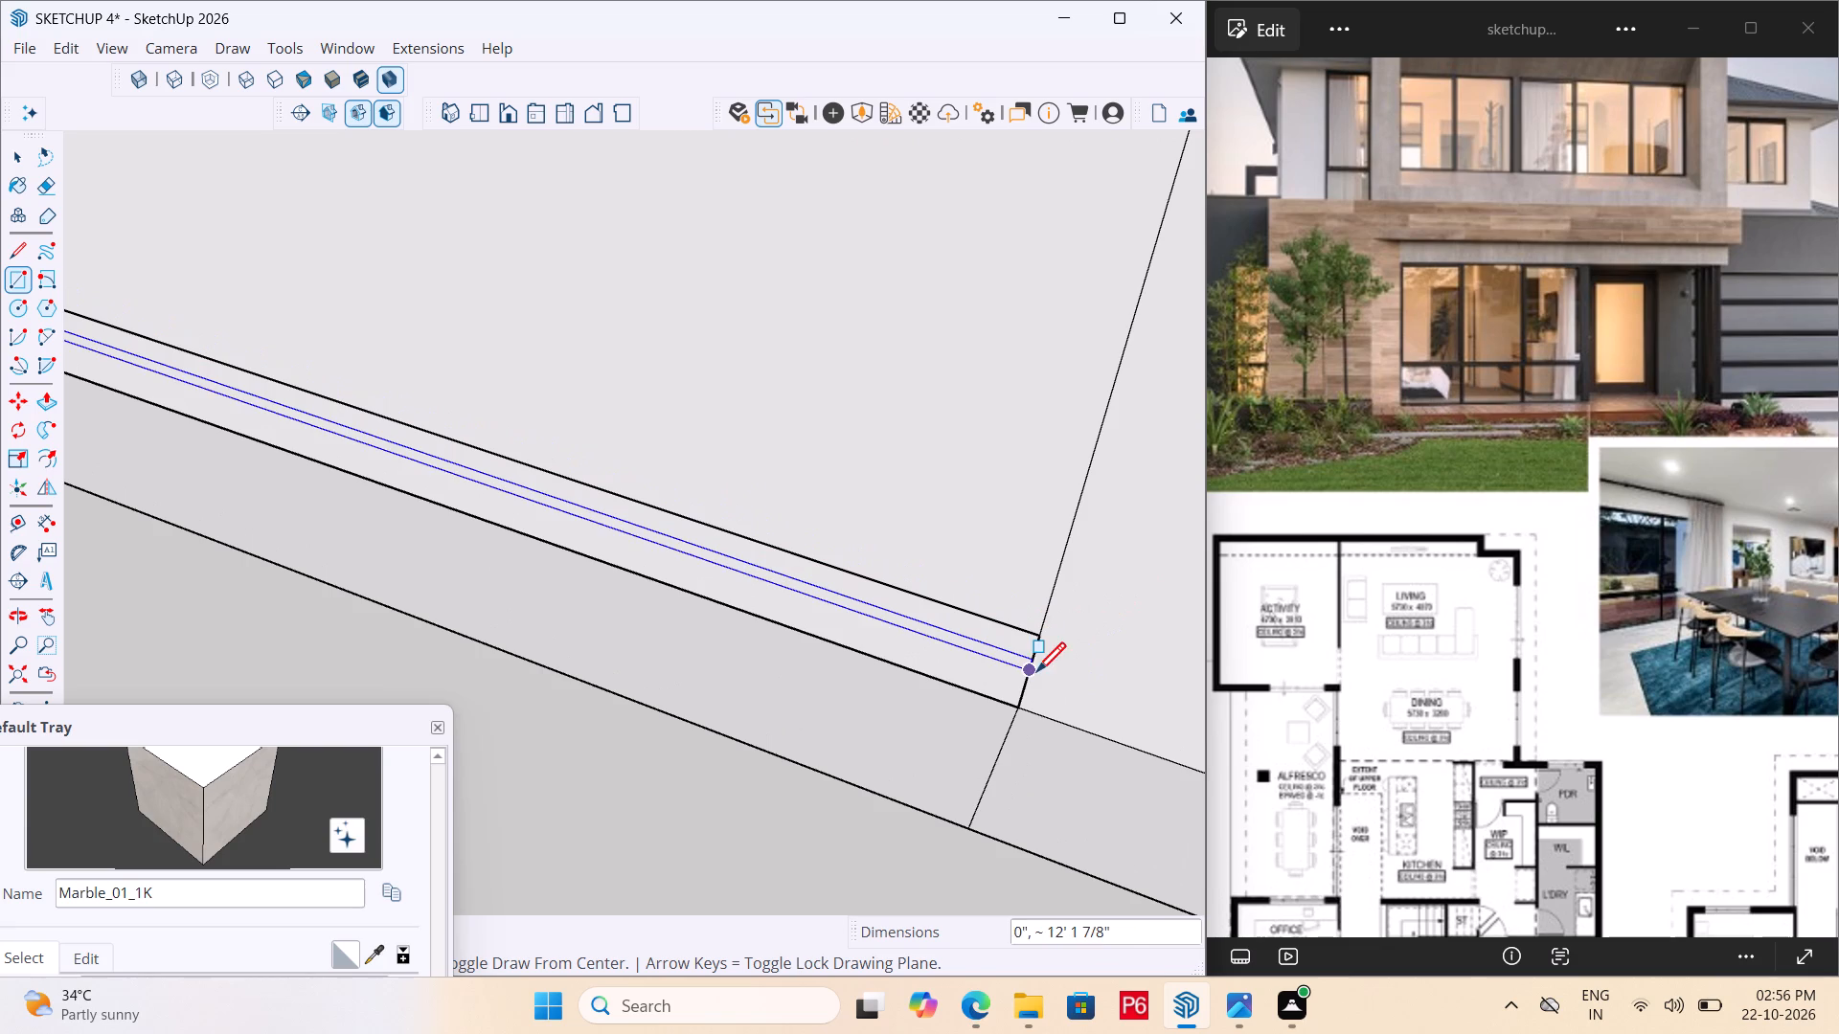
{"action": "left_click", "coordinate": [1031, 686]}
Make the narrow rectangle in the middle of the strip its own group.
{"action": "key", "text": "space"}
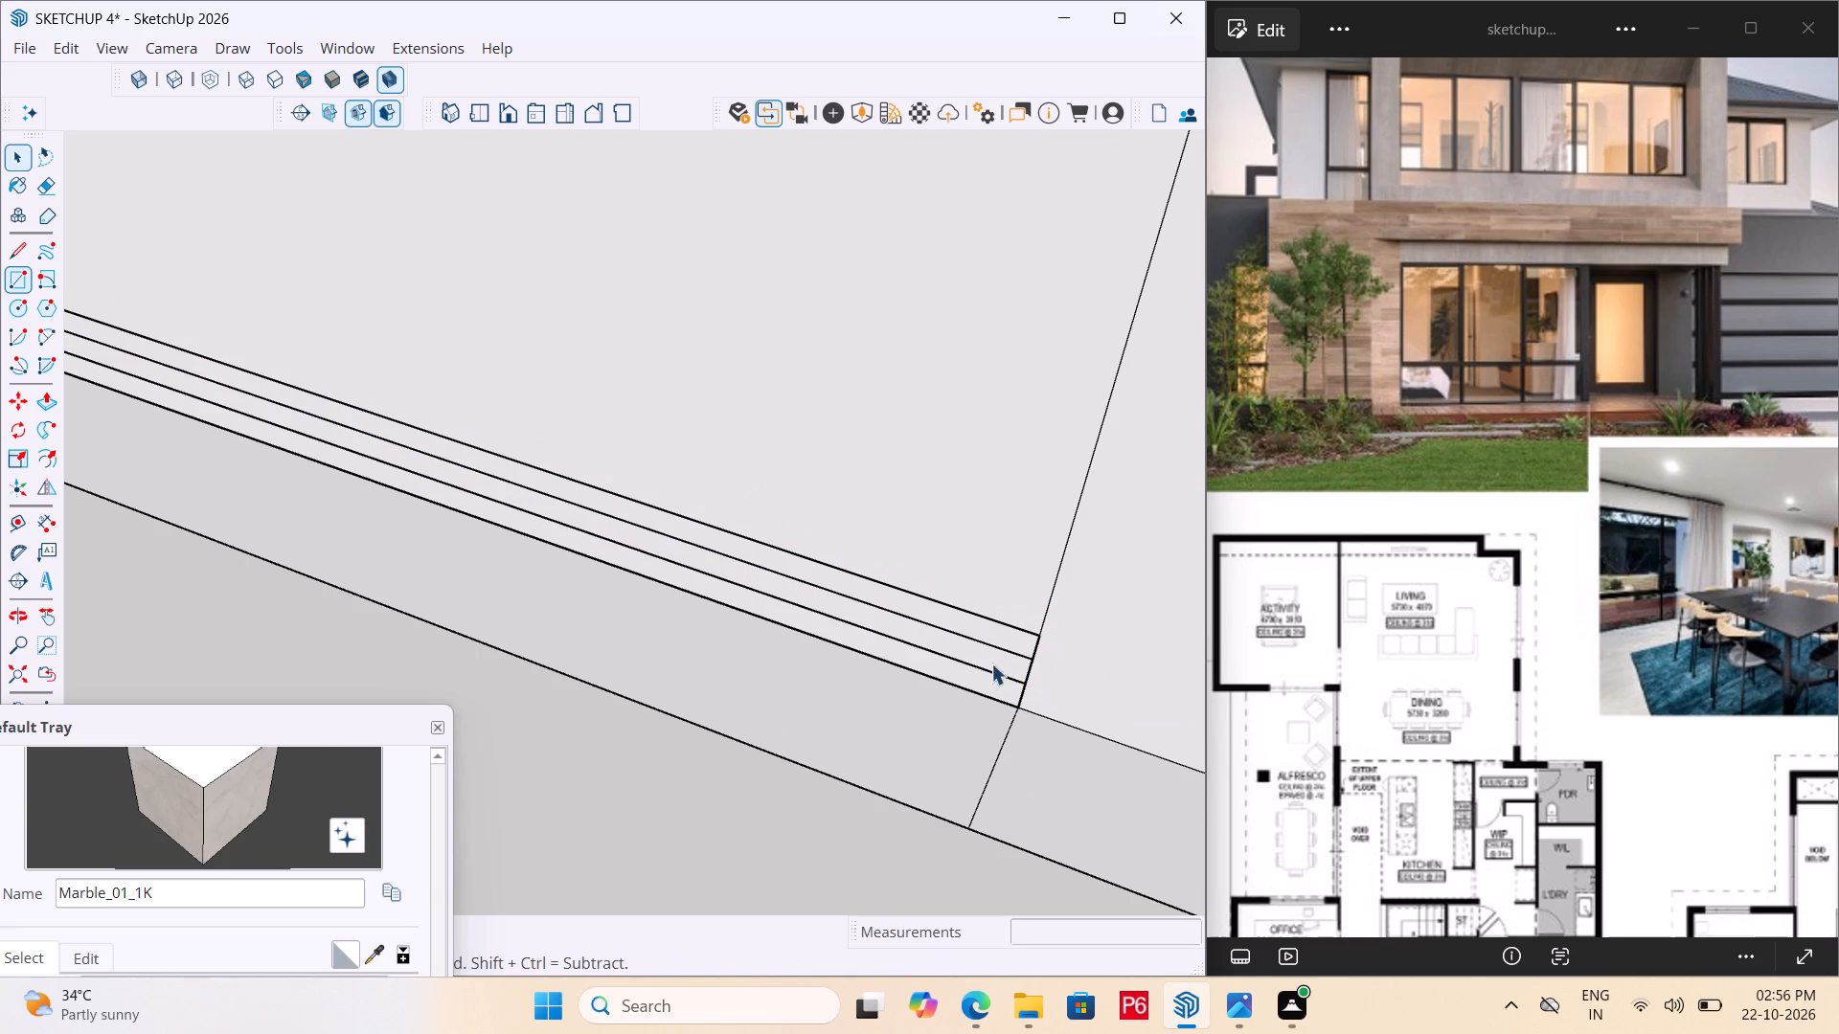
{"action": "left_click", "coordinate": [990, 662]}
{"action": "double_click", "coordinate": [990, 662]}
{"action": "left_click", "coordinate": [986, 654]}
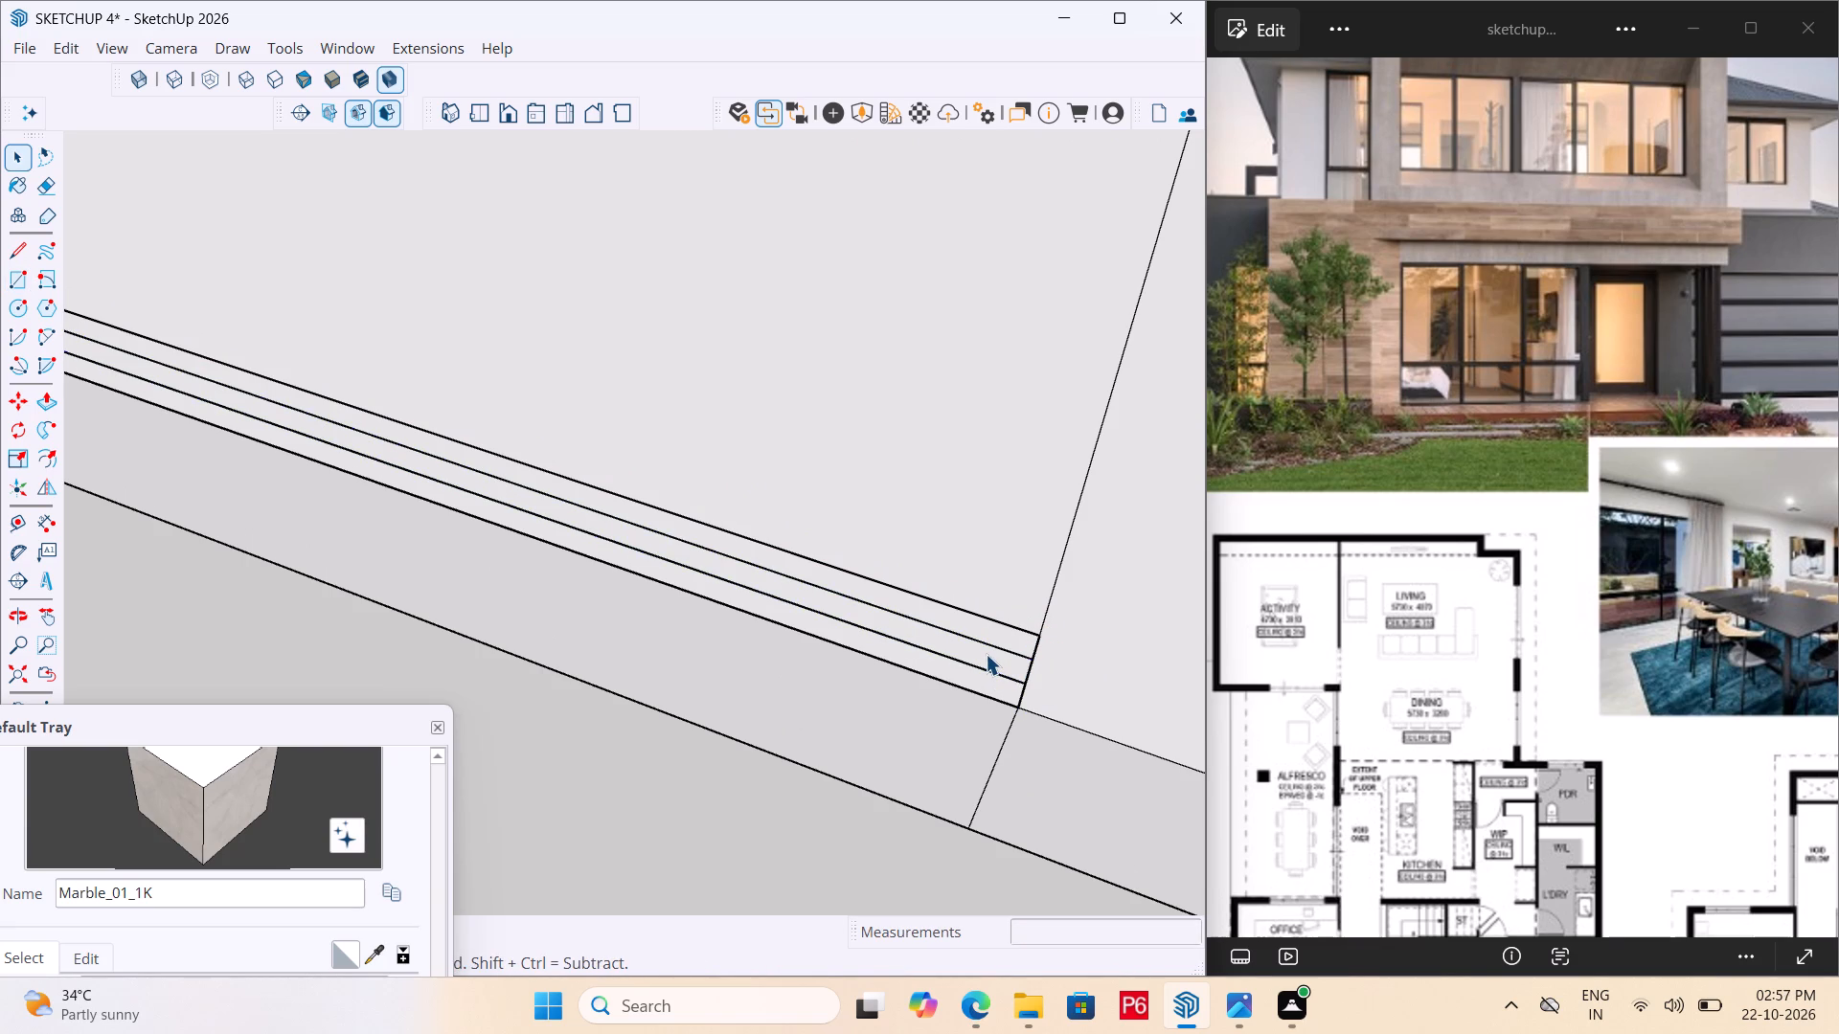
{"action": "left_click", "coordinate": [986, 654]}
{"action": "left_click", "coordinate": [986, 654]}
{"action": "double_click", "coordinate": [986, 654]}
{"action": "right_click", "coordinate": [986, 654]}
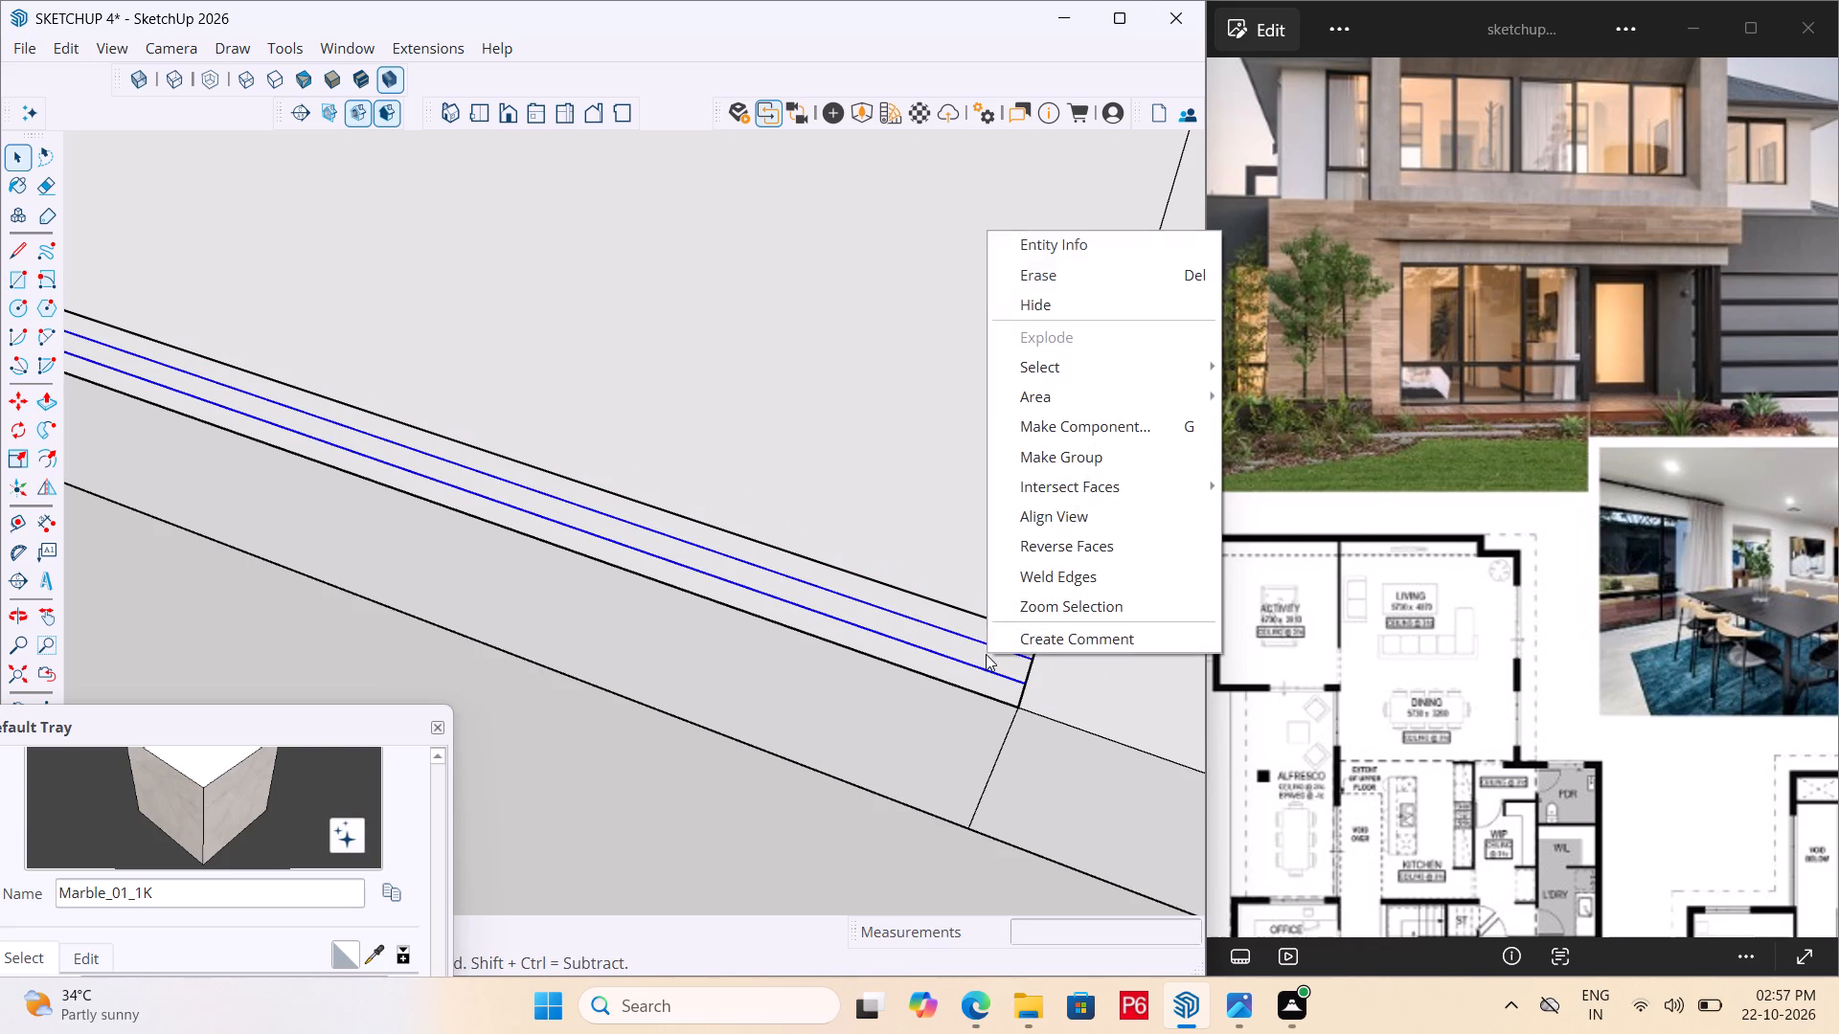
{"action": "double_click", "coordinate": [1137, 462]}
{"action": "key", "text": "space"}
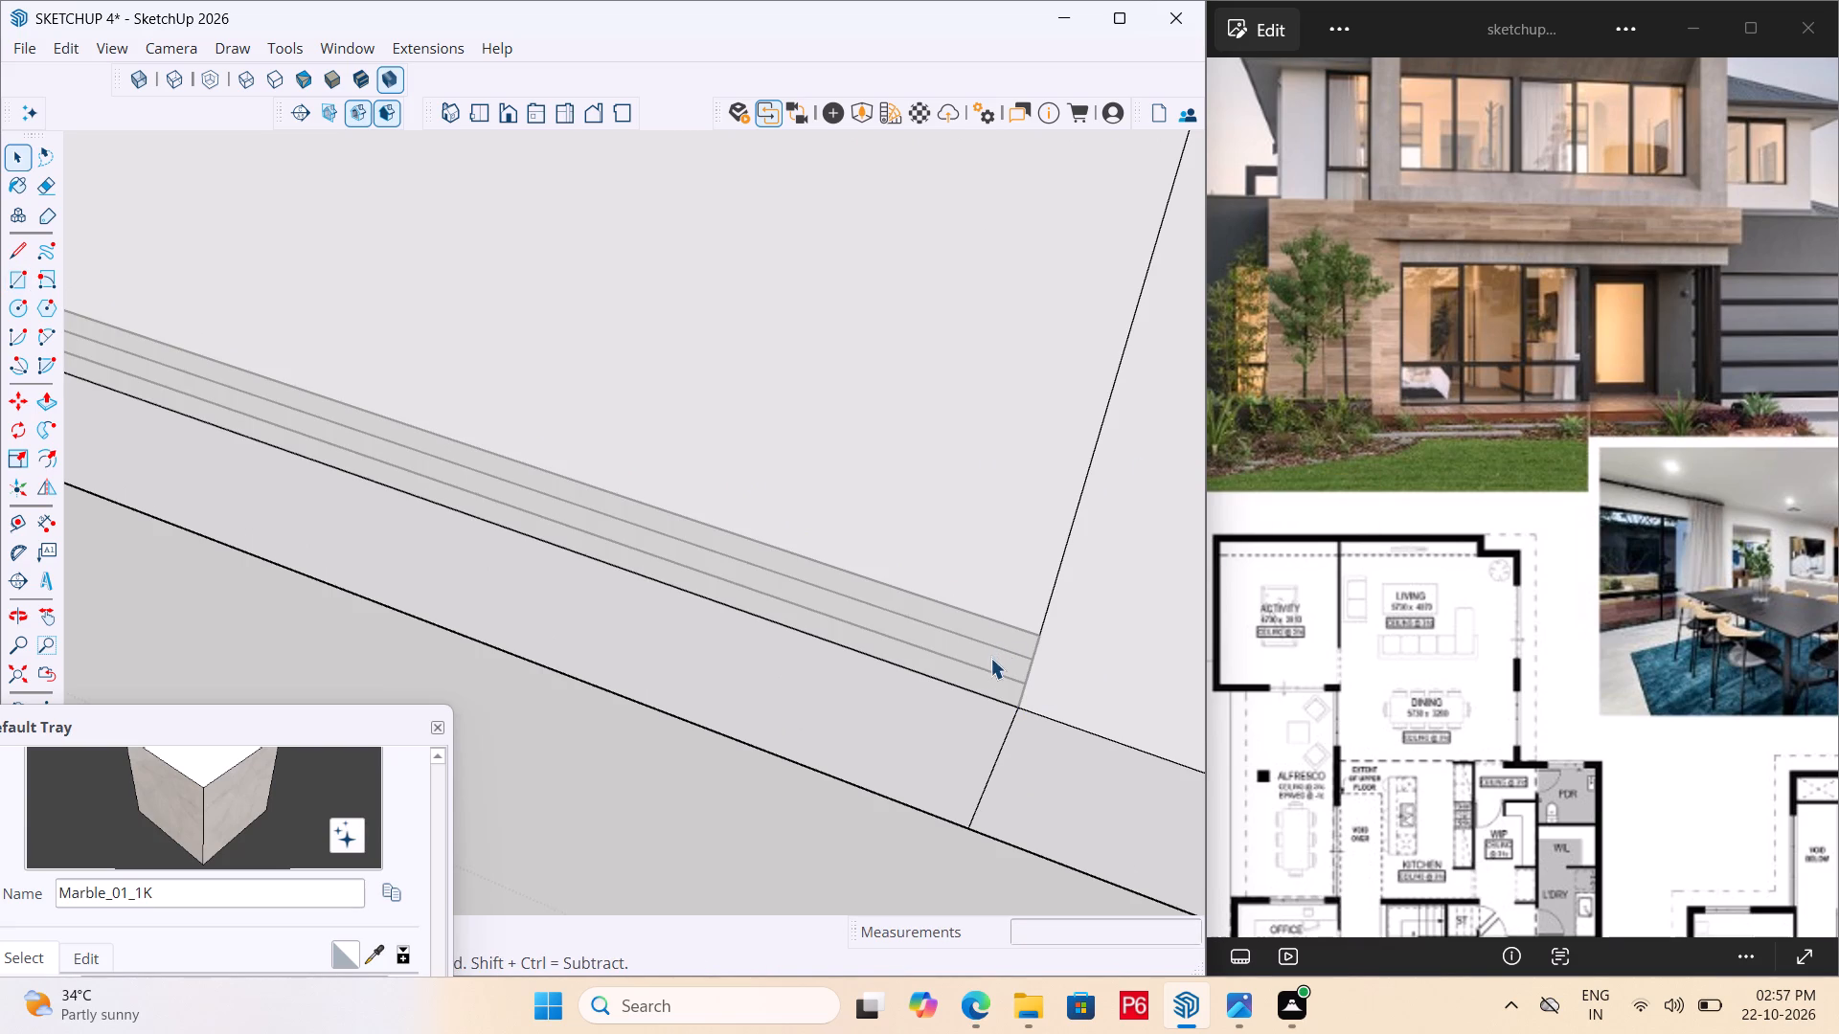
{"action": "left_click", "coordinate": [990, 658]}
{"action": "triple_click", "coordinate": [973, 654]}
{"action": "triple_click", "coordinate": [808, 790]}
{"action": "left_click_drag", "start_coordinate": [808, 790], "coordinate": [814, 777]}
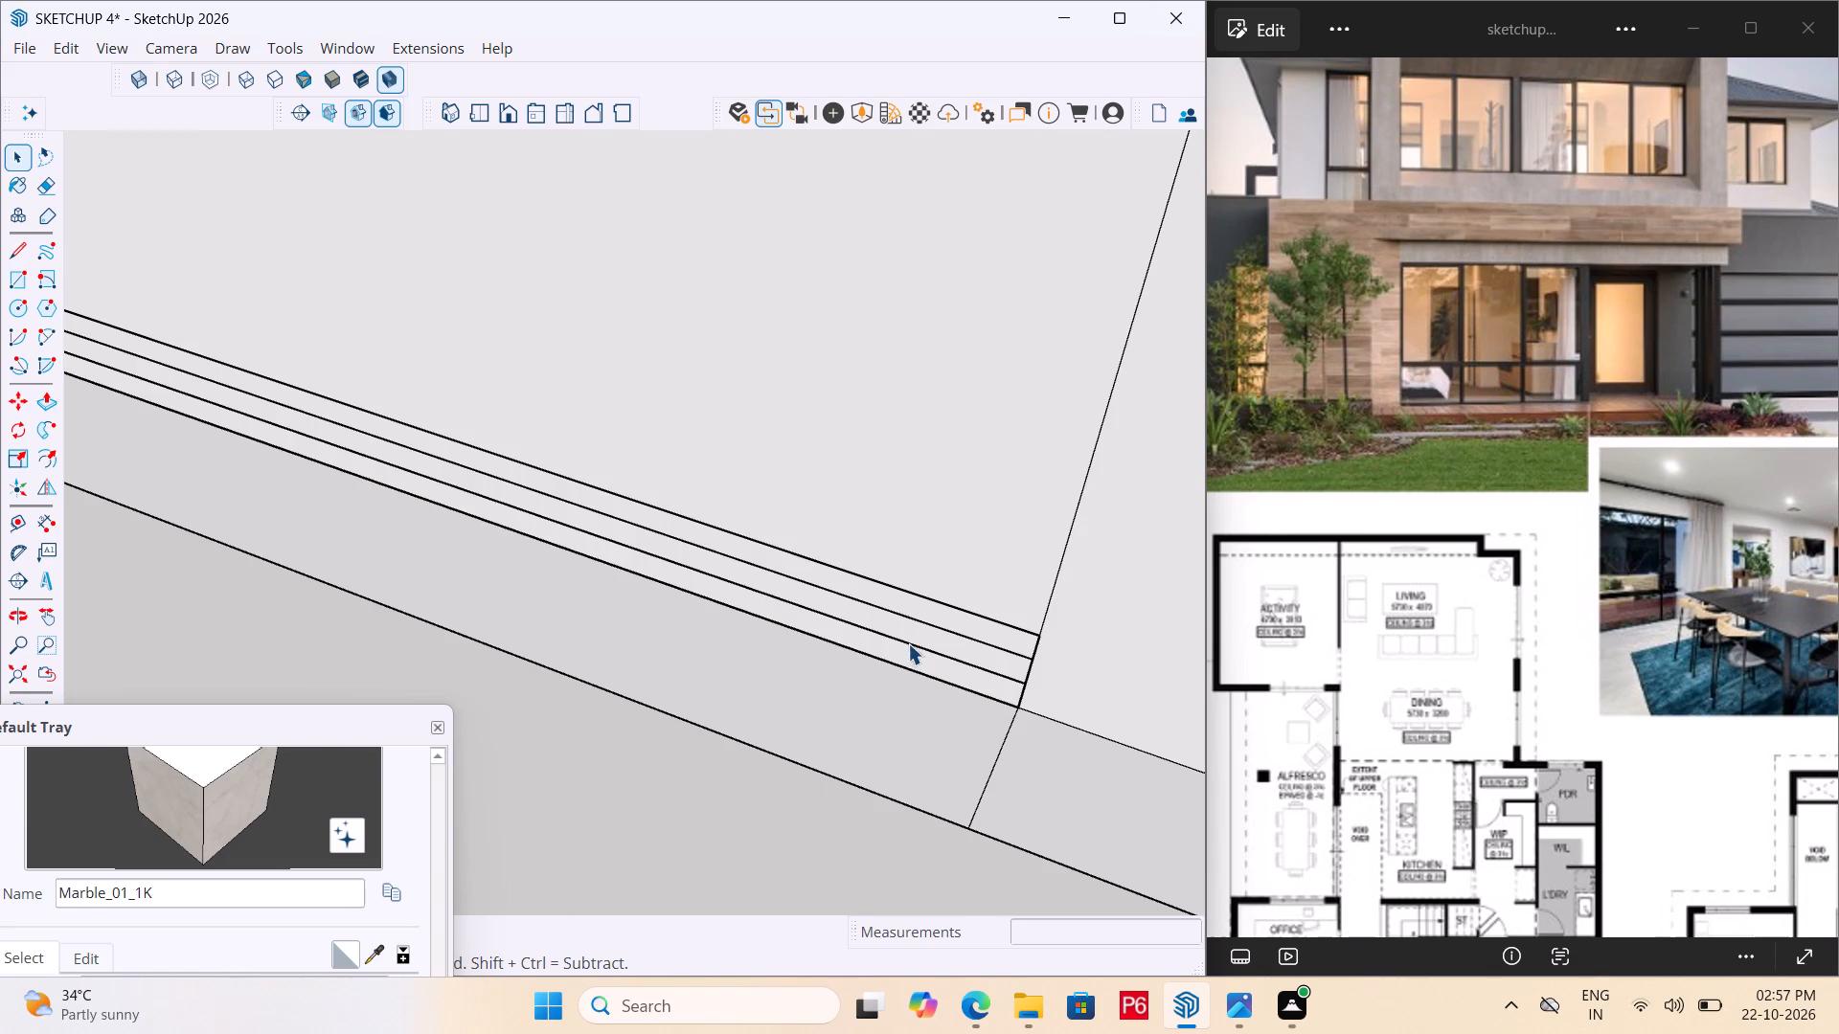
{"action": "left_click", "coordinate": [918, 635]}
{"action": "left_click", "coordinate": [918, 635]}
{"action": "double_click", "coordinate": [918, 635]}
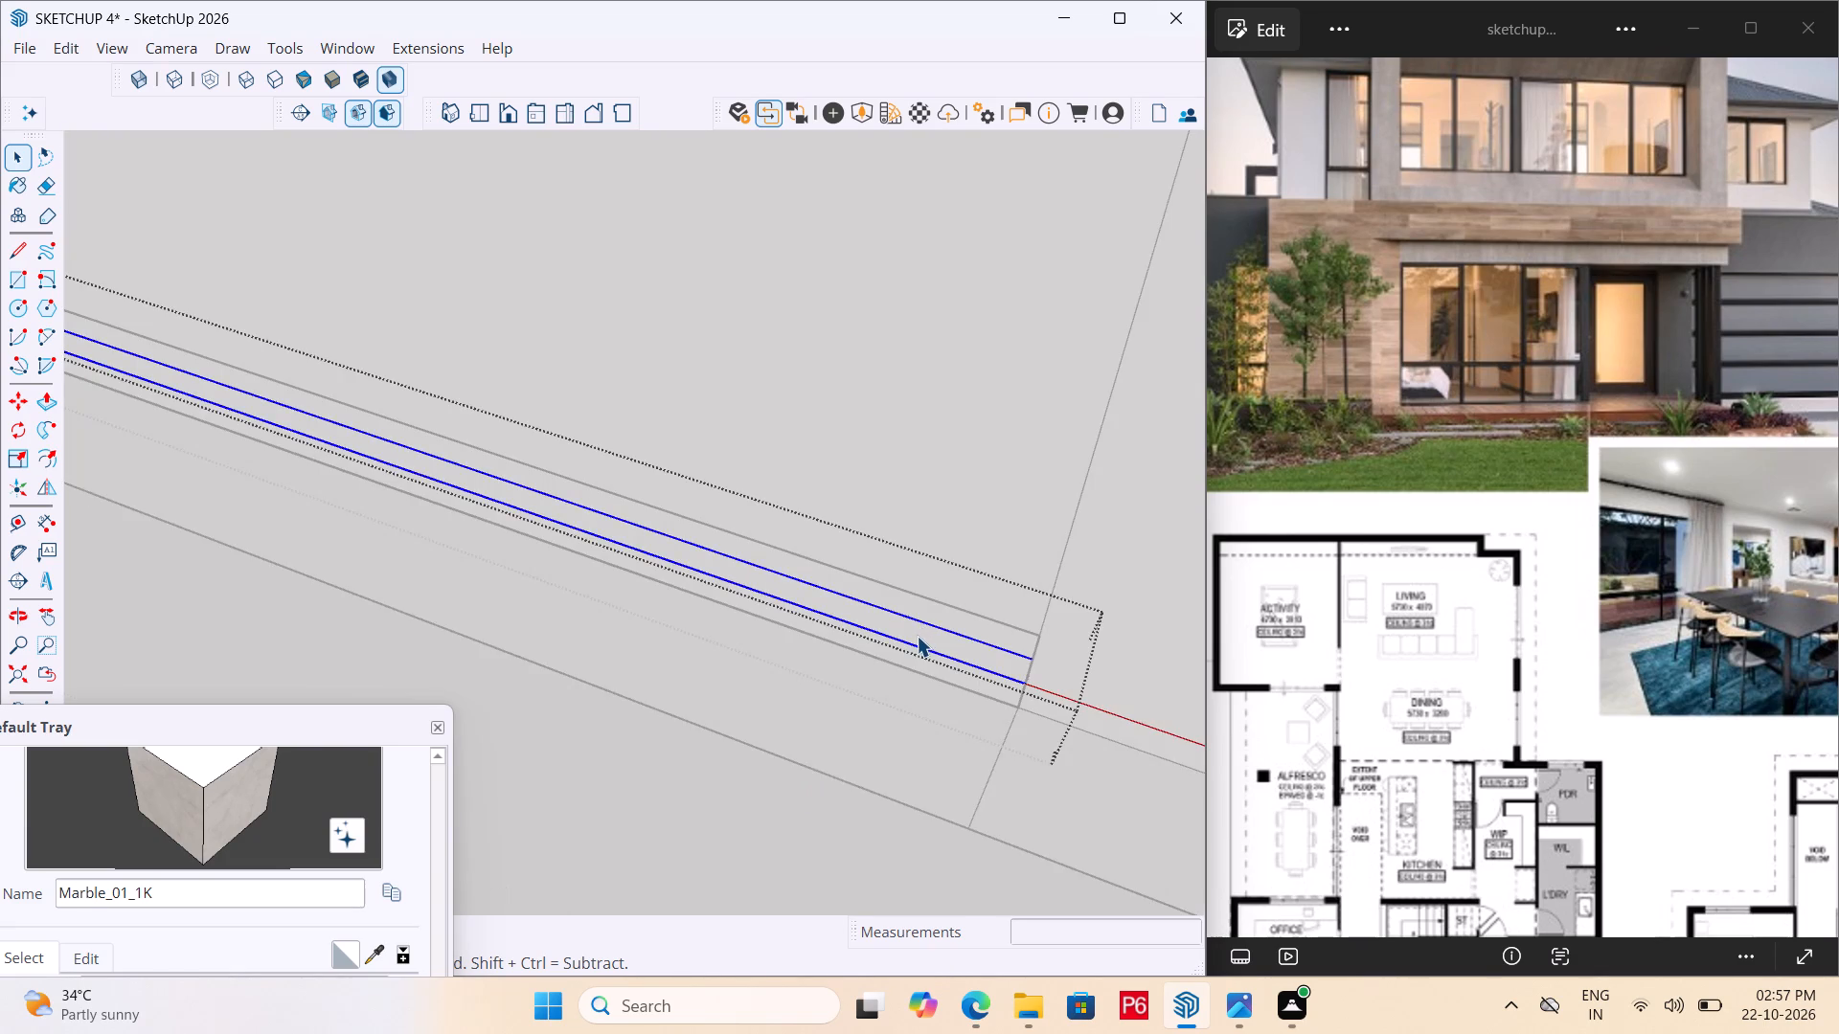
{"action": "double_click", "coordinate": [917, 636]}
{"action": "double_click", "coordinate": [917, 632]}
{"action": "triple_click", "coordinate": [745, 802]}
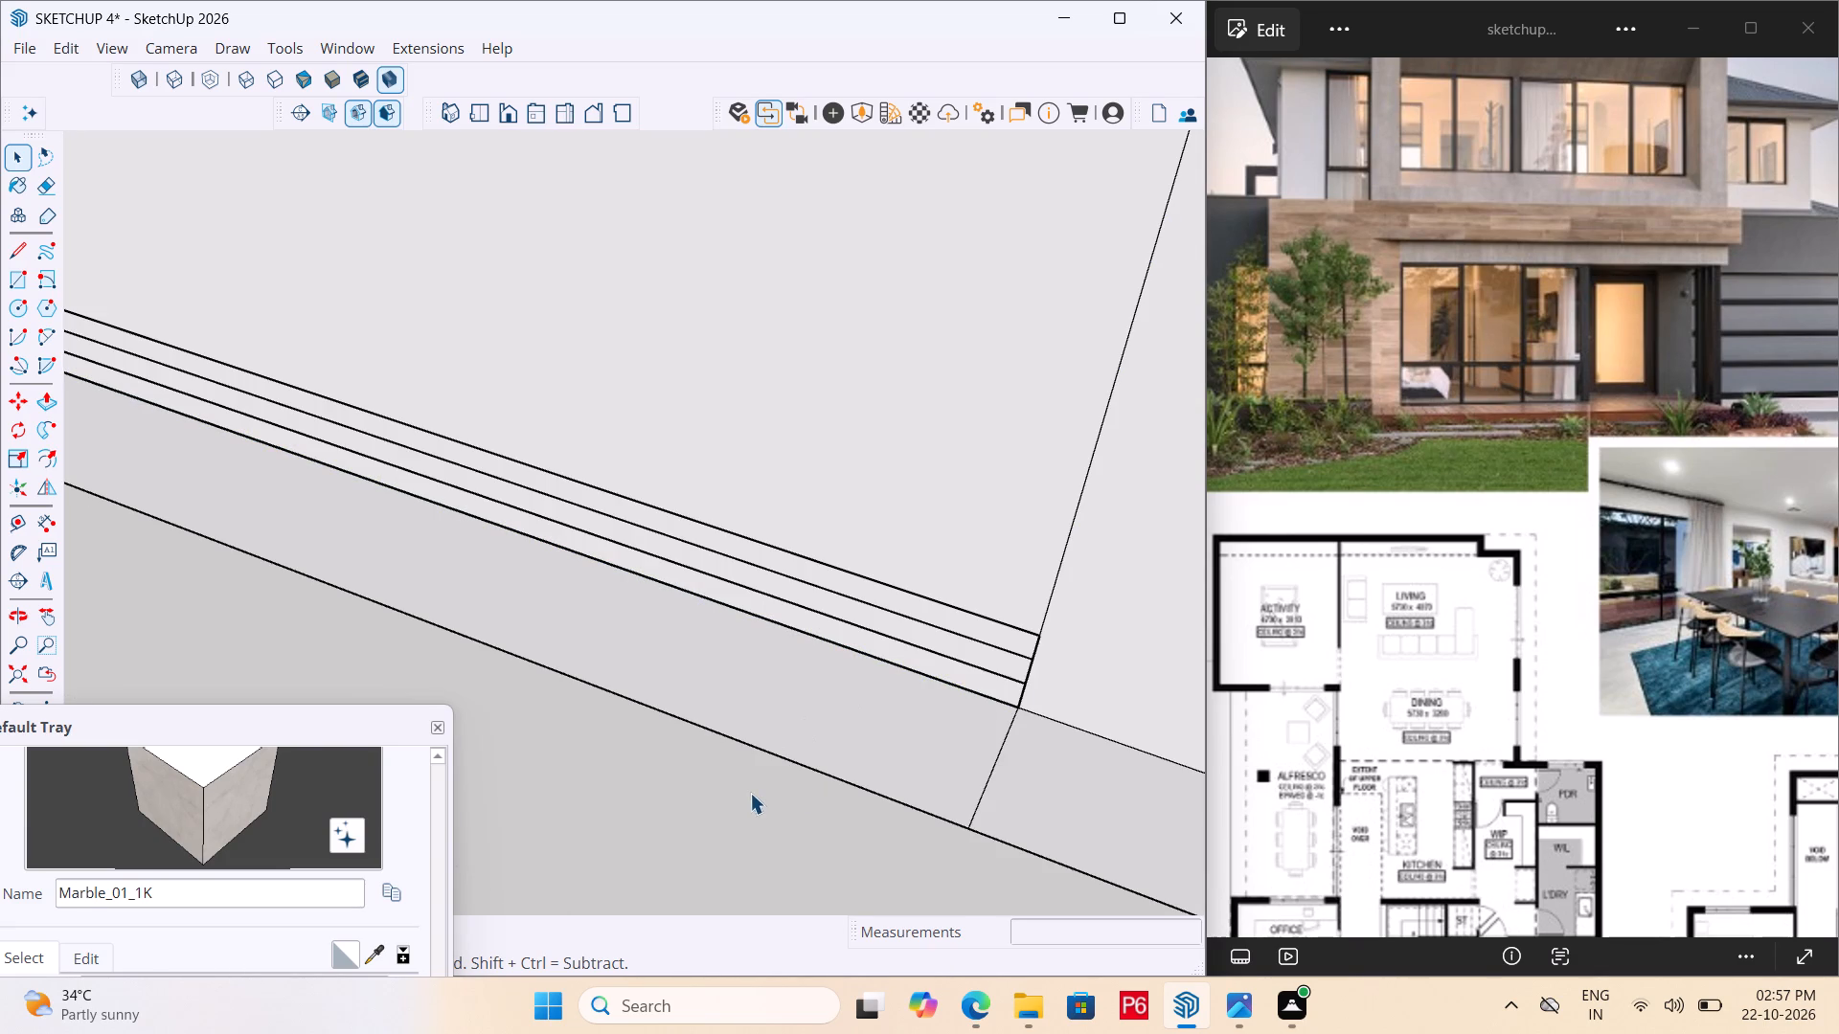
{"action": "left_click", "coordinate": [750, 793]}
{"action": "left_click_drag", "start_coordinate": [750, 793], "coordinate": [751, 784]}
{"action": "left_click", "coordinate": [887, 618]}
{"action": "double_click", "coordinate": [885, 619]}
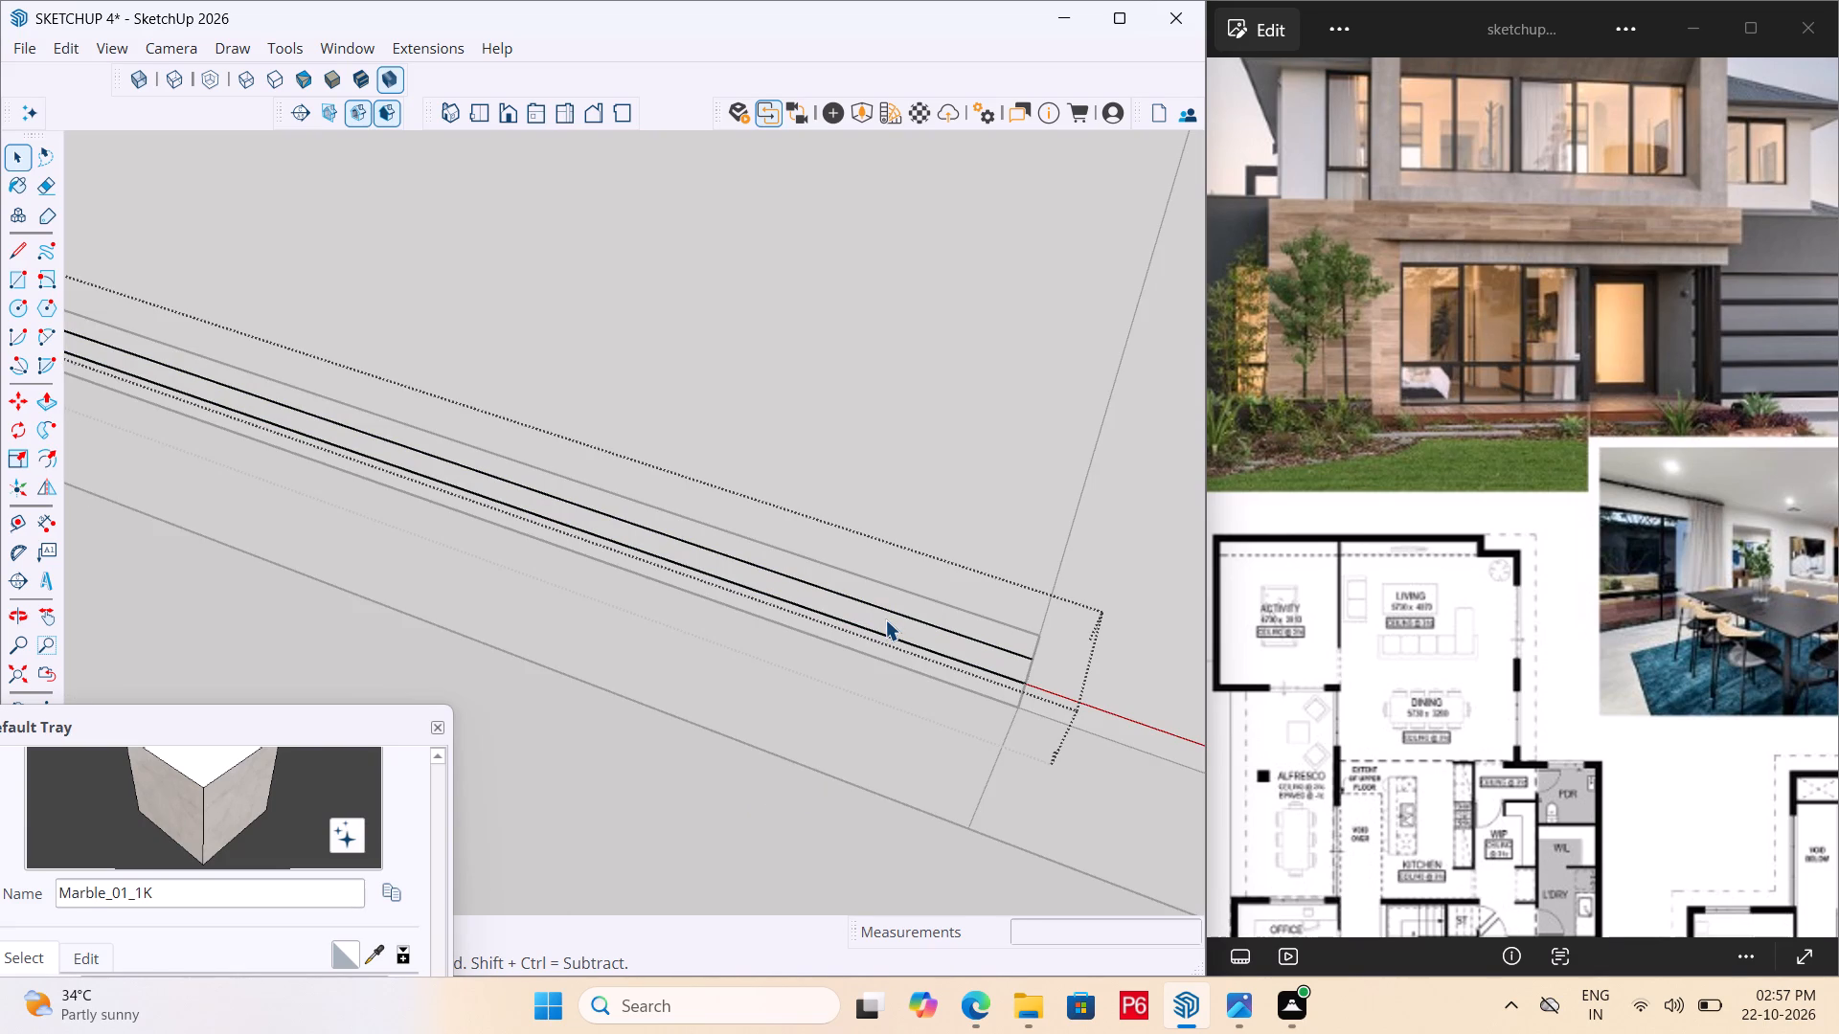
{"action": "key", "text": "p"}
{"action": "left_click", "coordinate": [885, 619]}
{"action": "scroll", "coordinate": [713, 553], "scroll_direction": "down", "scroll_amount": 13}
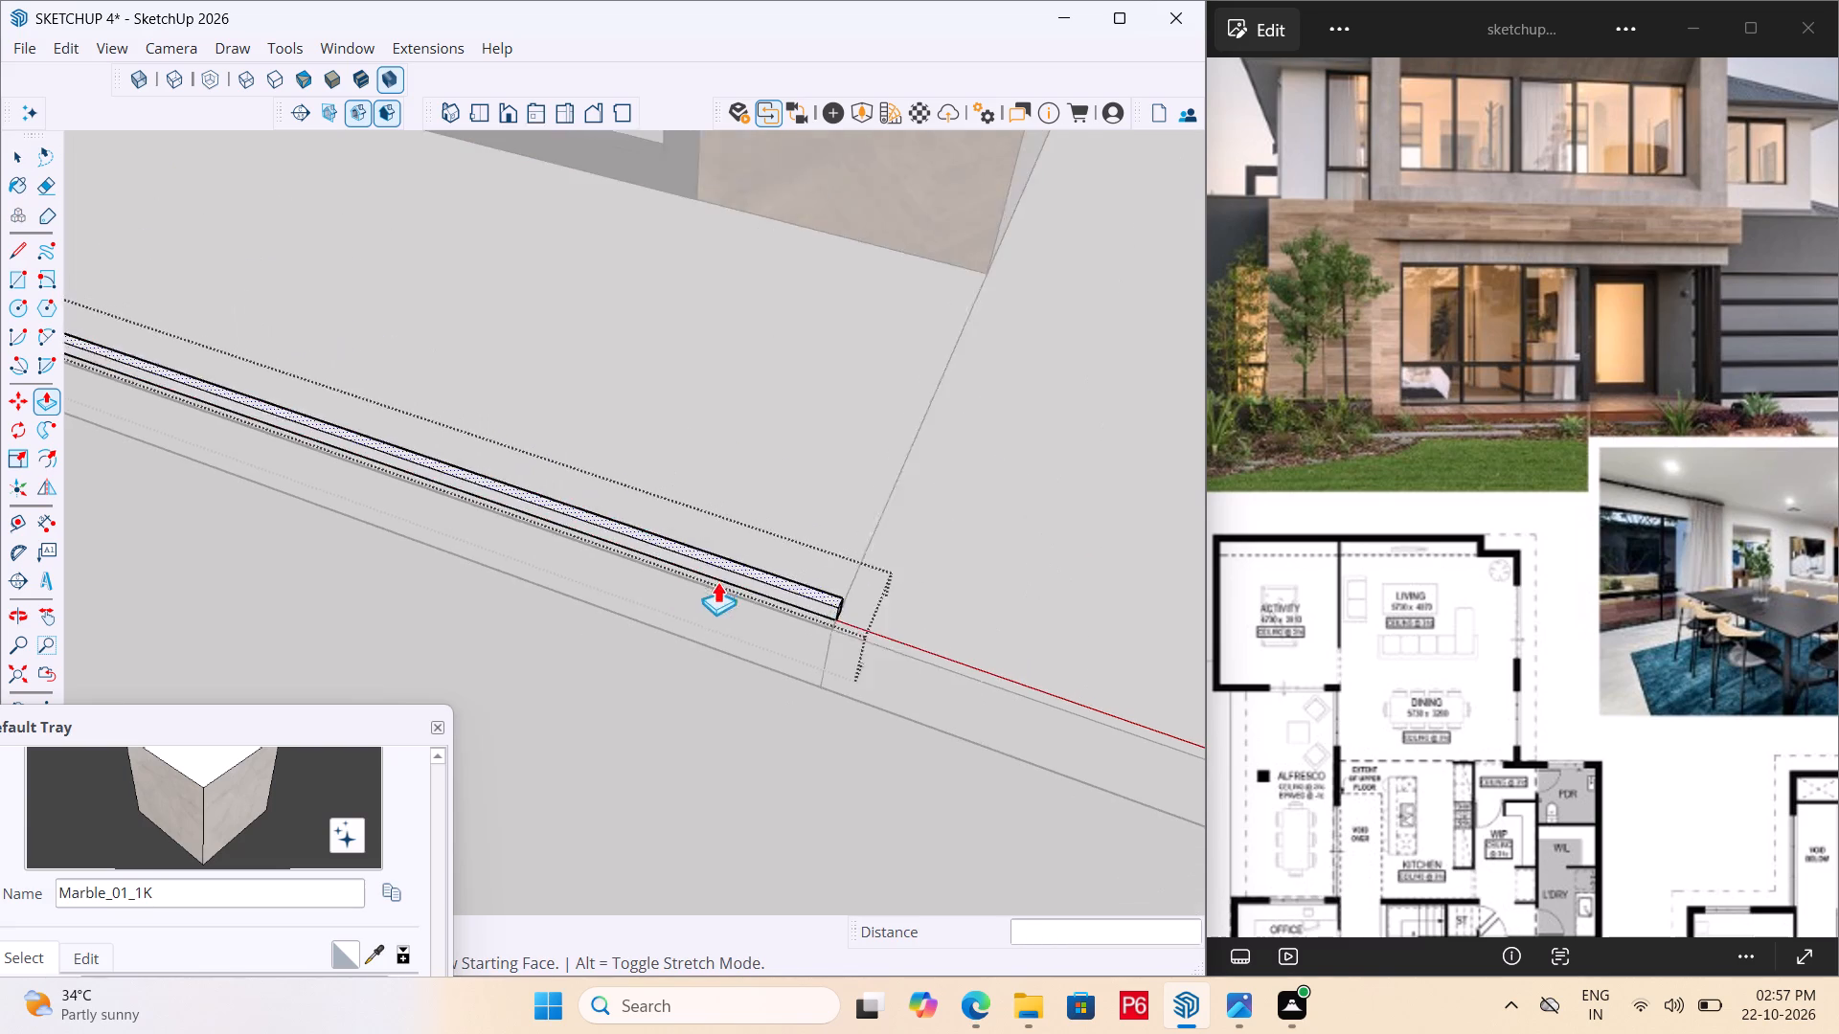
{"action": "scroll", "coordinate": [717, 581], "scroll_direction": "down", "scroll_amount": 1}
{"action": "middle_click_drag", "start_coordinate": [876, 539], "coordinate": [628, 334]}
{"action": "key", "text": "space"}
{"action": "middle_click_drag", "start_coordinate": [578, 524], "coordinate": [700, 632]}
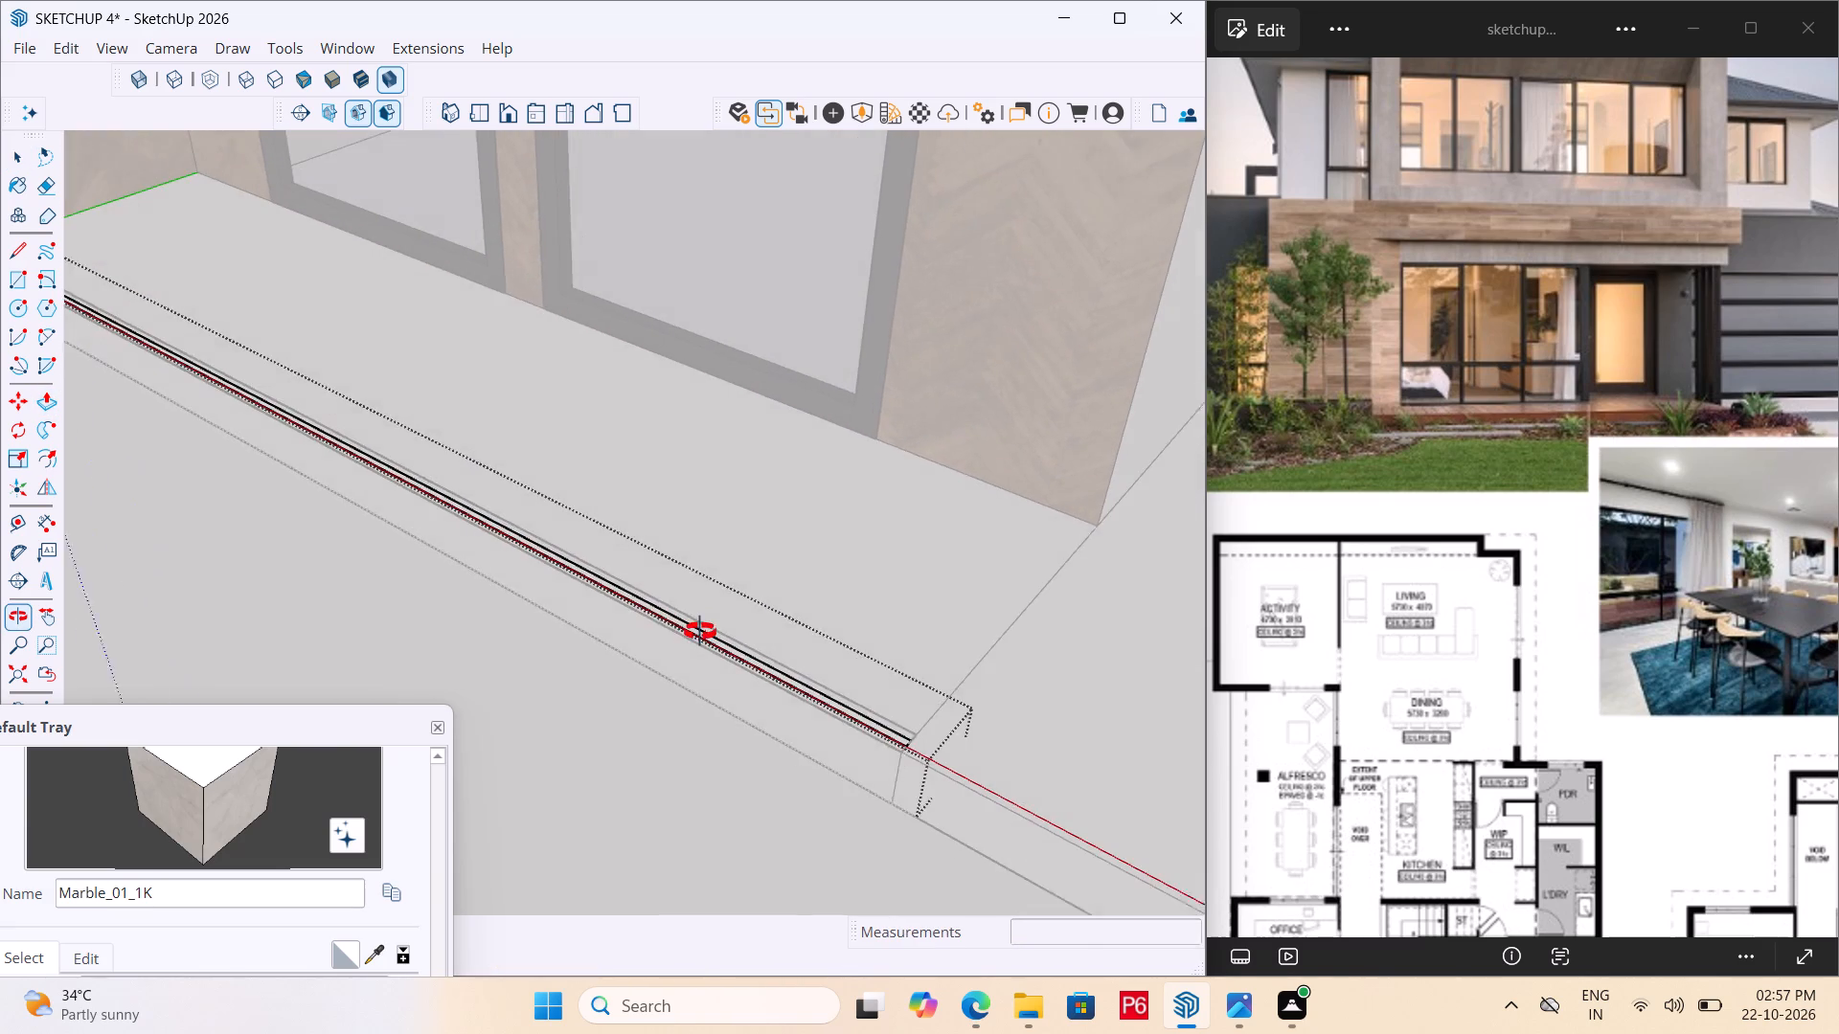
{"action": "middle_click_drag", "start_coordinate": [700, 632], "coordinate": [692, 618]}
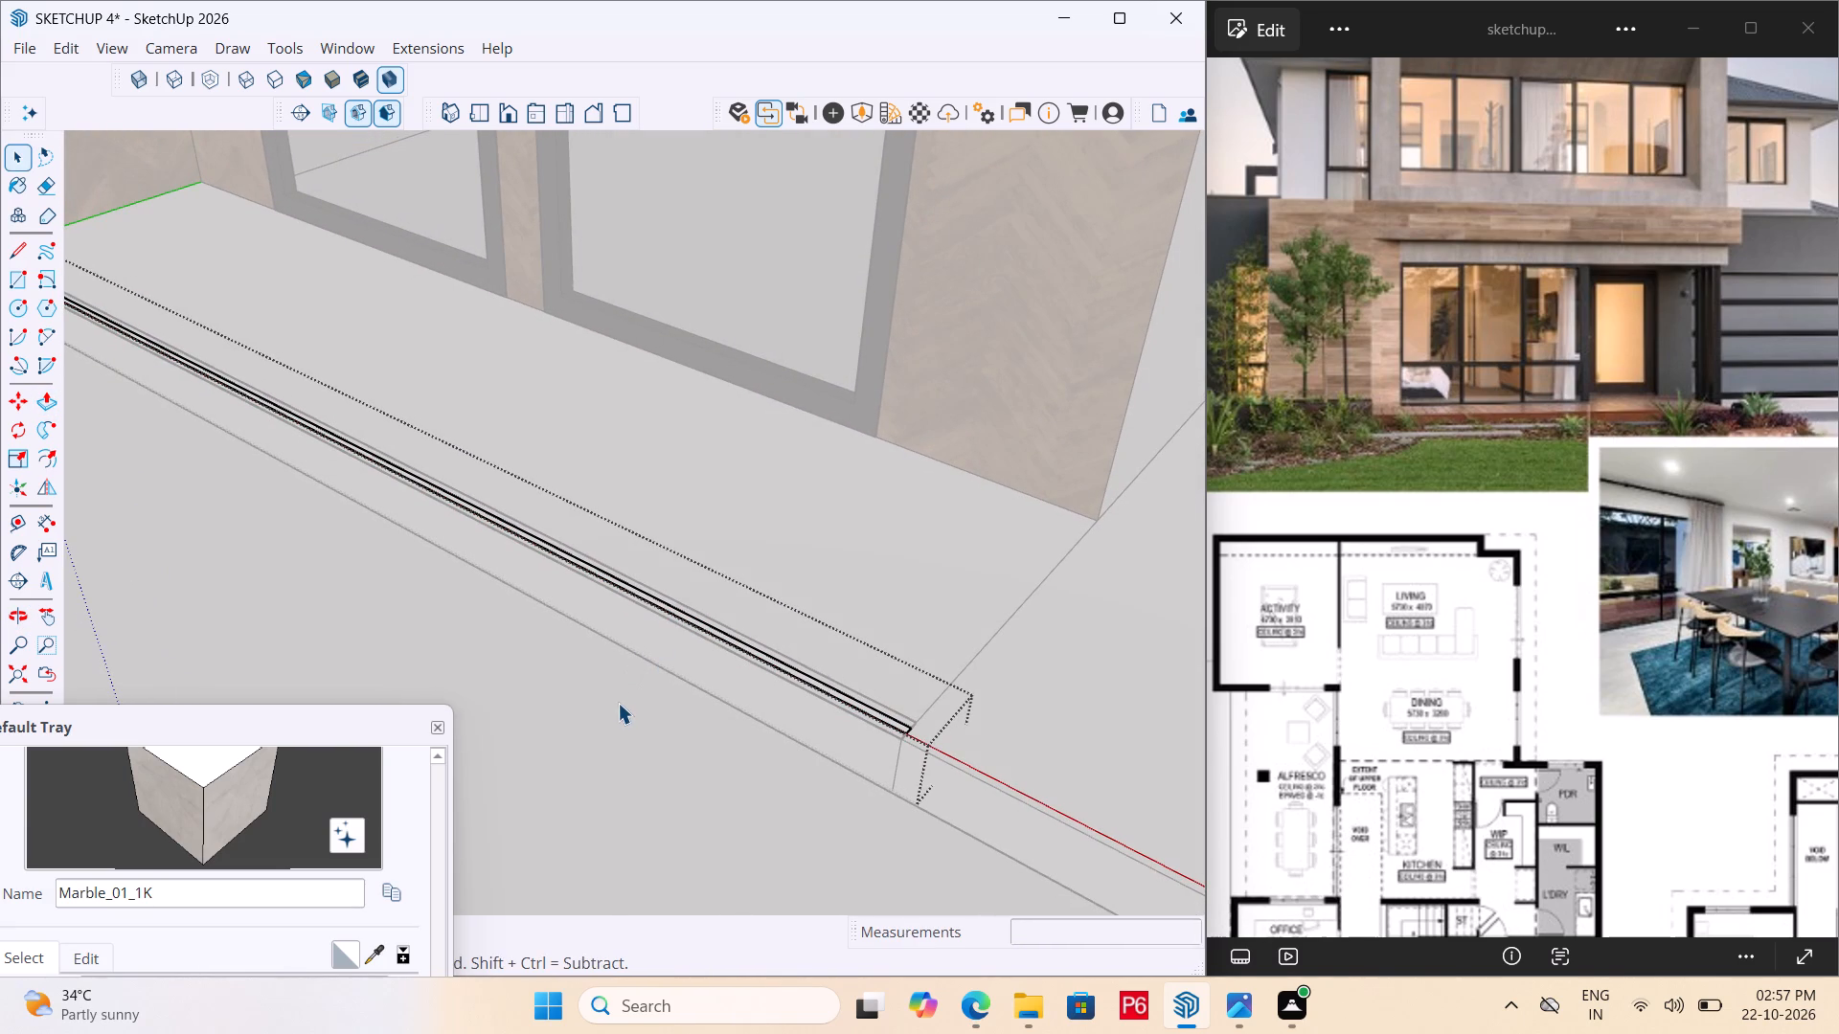
Undo the recent strip modelling along the porch floor's front edge.
{"action": "key", "text": "ctrl+z"}
{"action": "key", "text": "ctrl+z"}
{"action": "key", "text": "ctrl+z"}
{"action": "key", "text": "ctrl+z"}
{"action": "key", "text": "ctrl+z"}
{"action": "key", "text": "ctrl+z"}
{"action": "key", "text": "ctrl+z"}
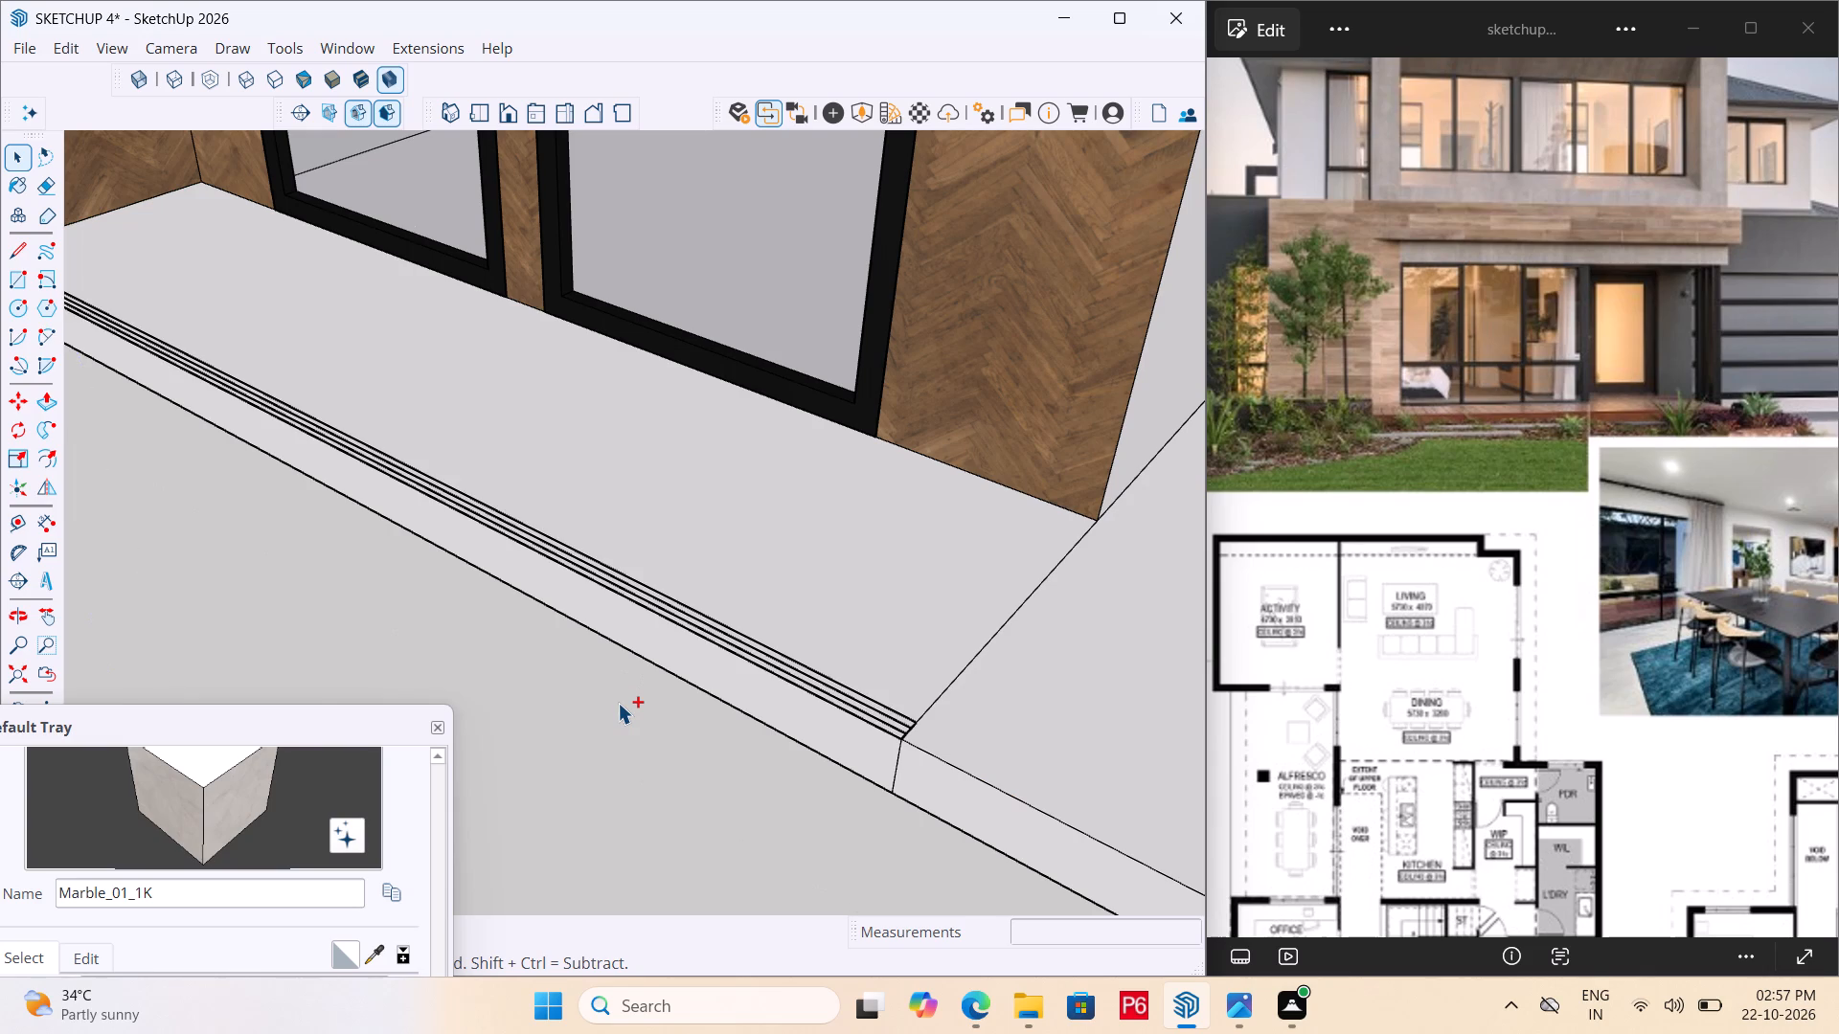
{"action": "key", "text": "ctrl+z"}
Open the entry door's group for editing and select the inner panel face within its dark frame.
{"action": "middle_click_drag", "start_coordinate": [866, 645], "coordinate": [940, 708]}
{"action": "scroll", "coordinate": [767, 656], "scroll_direction": "down", "scroll_amount": 20}
{"action": "scroll", "coordinate": [767, 656], "scroll_direction": "down", "scroll_amount": 3}
{"action": "middle_click_drag", "start_coordinate": [768, 721], "coordinate": [757, 479]}
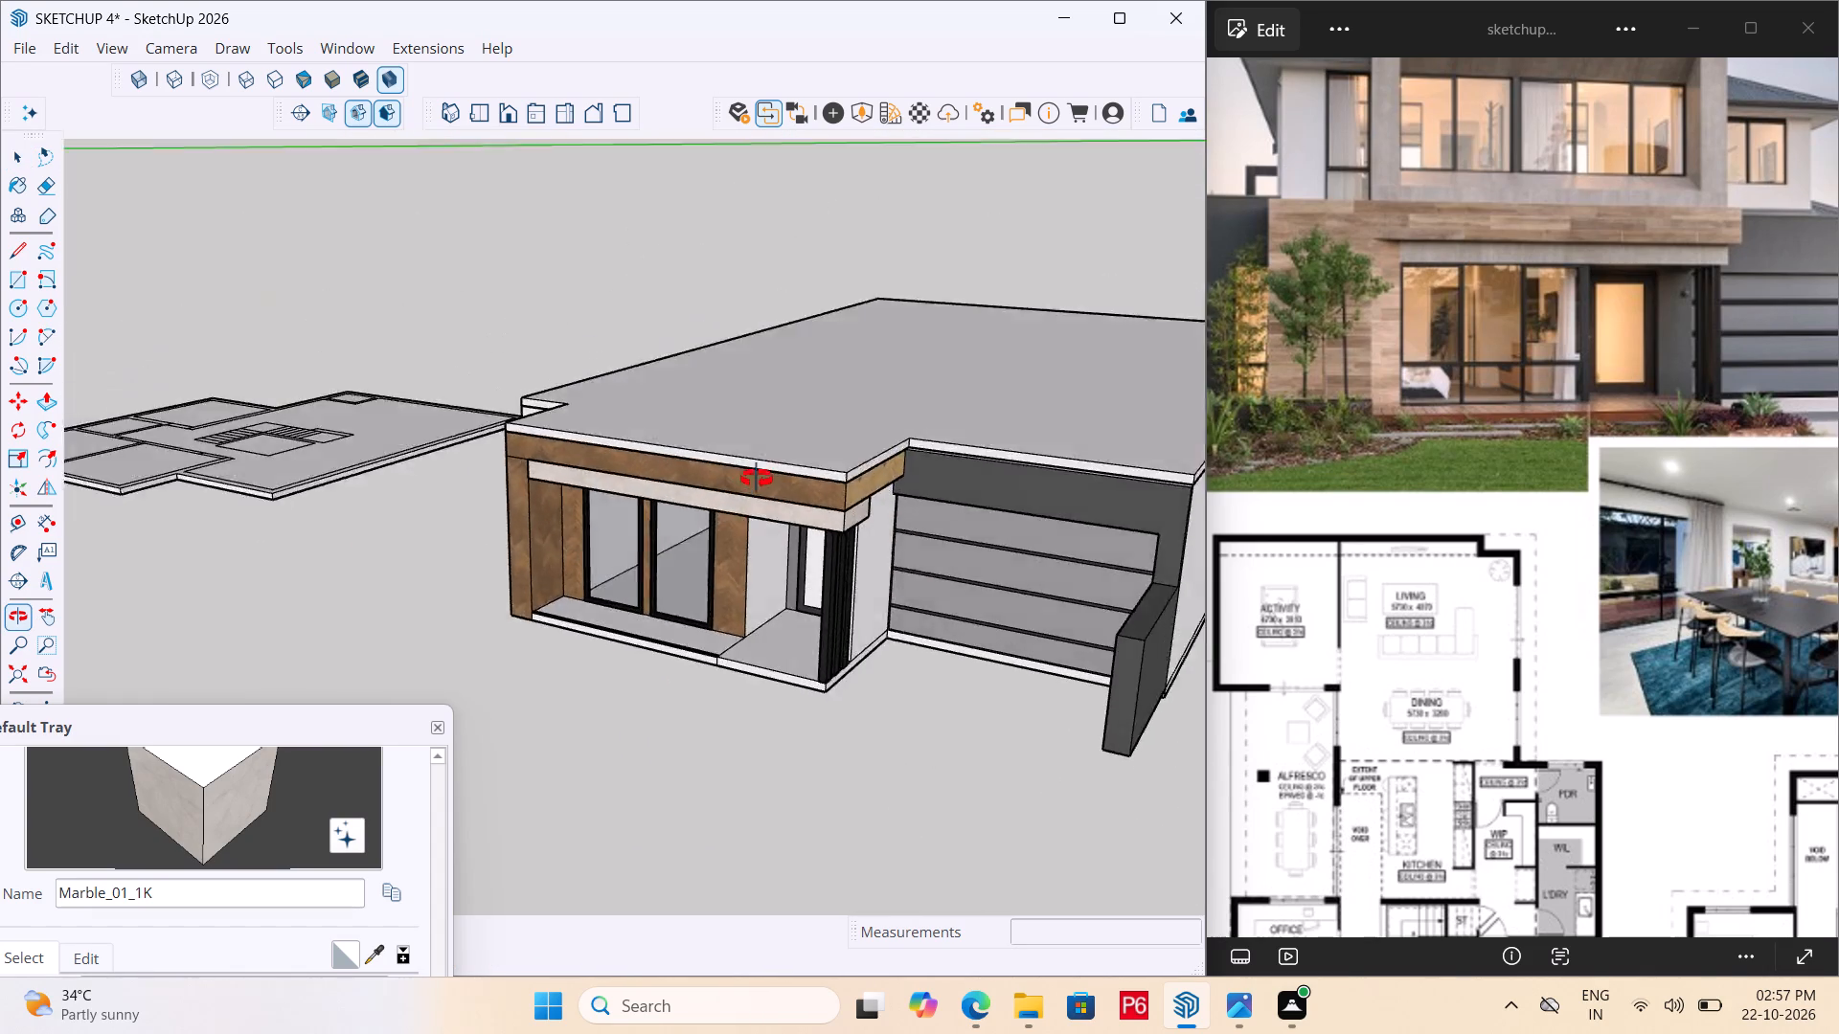
{"action": "middle_click_drag", "start_coordinate": [757, 479], "coordinate": [756, 417]}
{"action": "middle_click_drag", "start_coordinate": [738, 408], "coordinate": [910, 430]}
{"action": "middle_click_drag", "start_coordinate": [945, 414], "coordinate": [981, 322]}
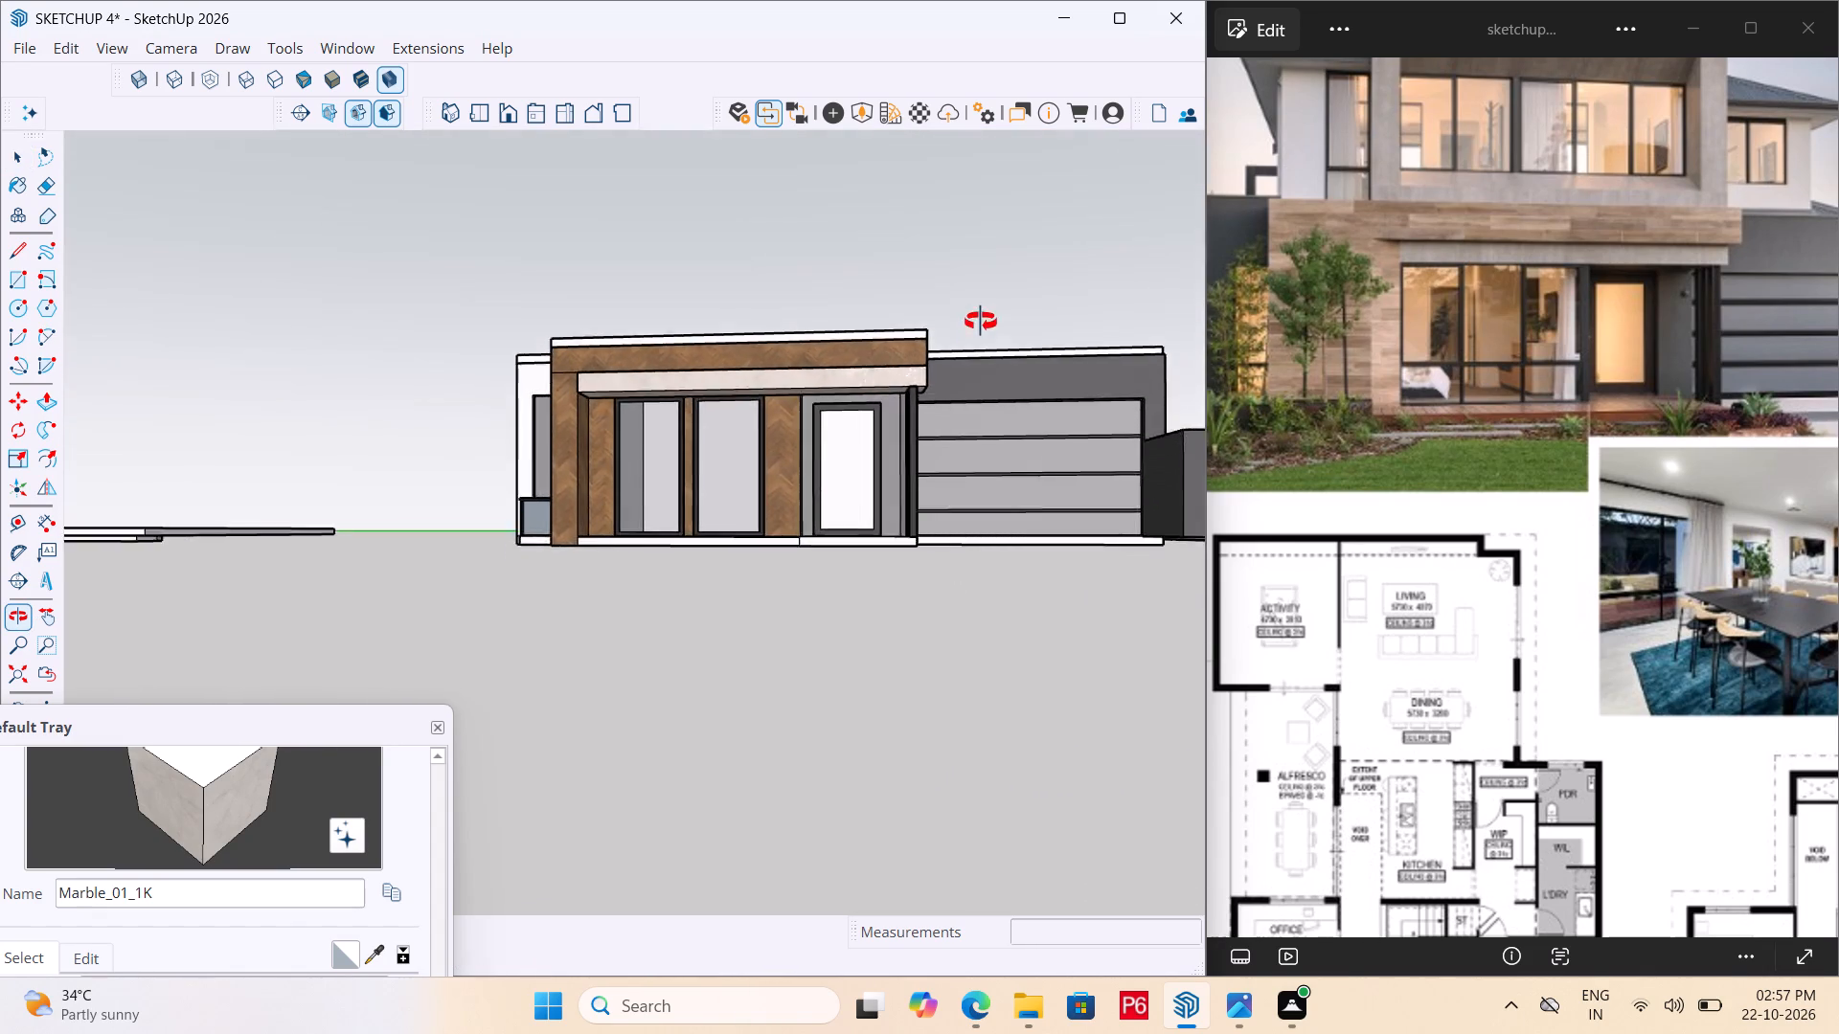
{"action": "middle_click_drag", "start_coordinate": [981, 322], "coordinate": [932, 422]}
{"action": "scroll", "coordinate": [932, 422], "scroll_direction": "up", "scroll_amount": 6}
{"action": "middle_click_drag", "start_coordinate": [753, 651], "coordinate": [817, 549]}
{"action": "key", "text": "space"}
{"action": "scroll", "coordinate": [817, 548], "scroll_direction": "up", "scroll_amount": 1}
{"action": "double_click", "coordinate": [727, 591]}
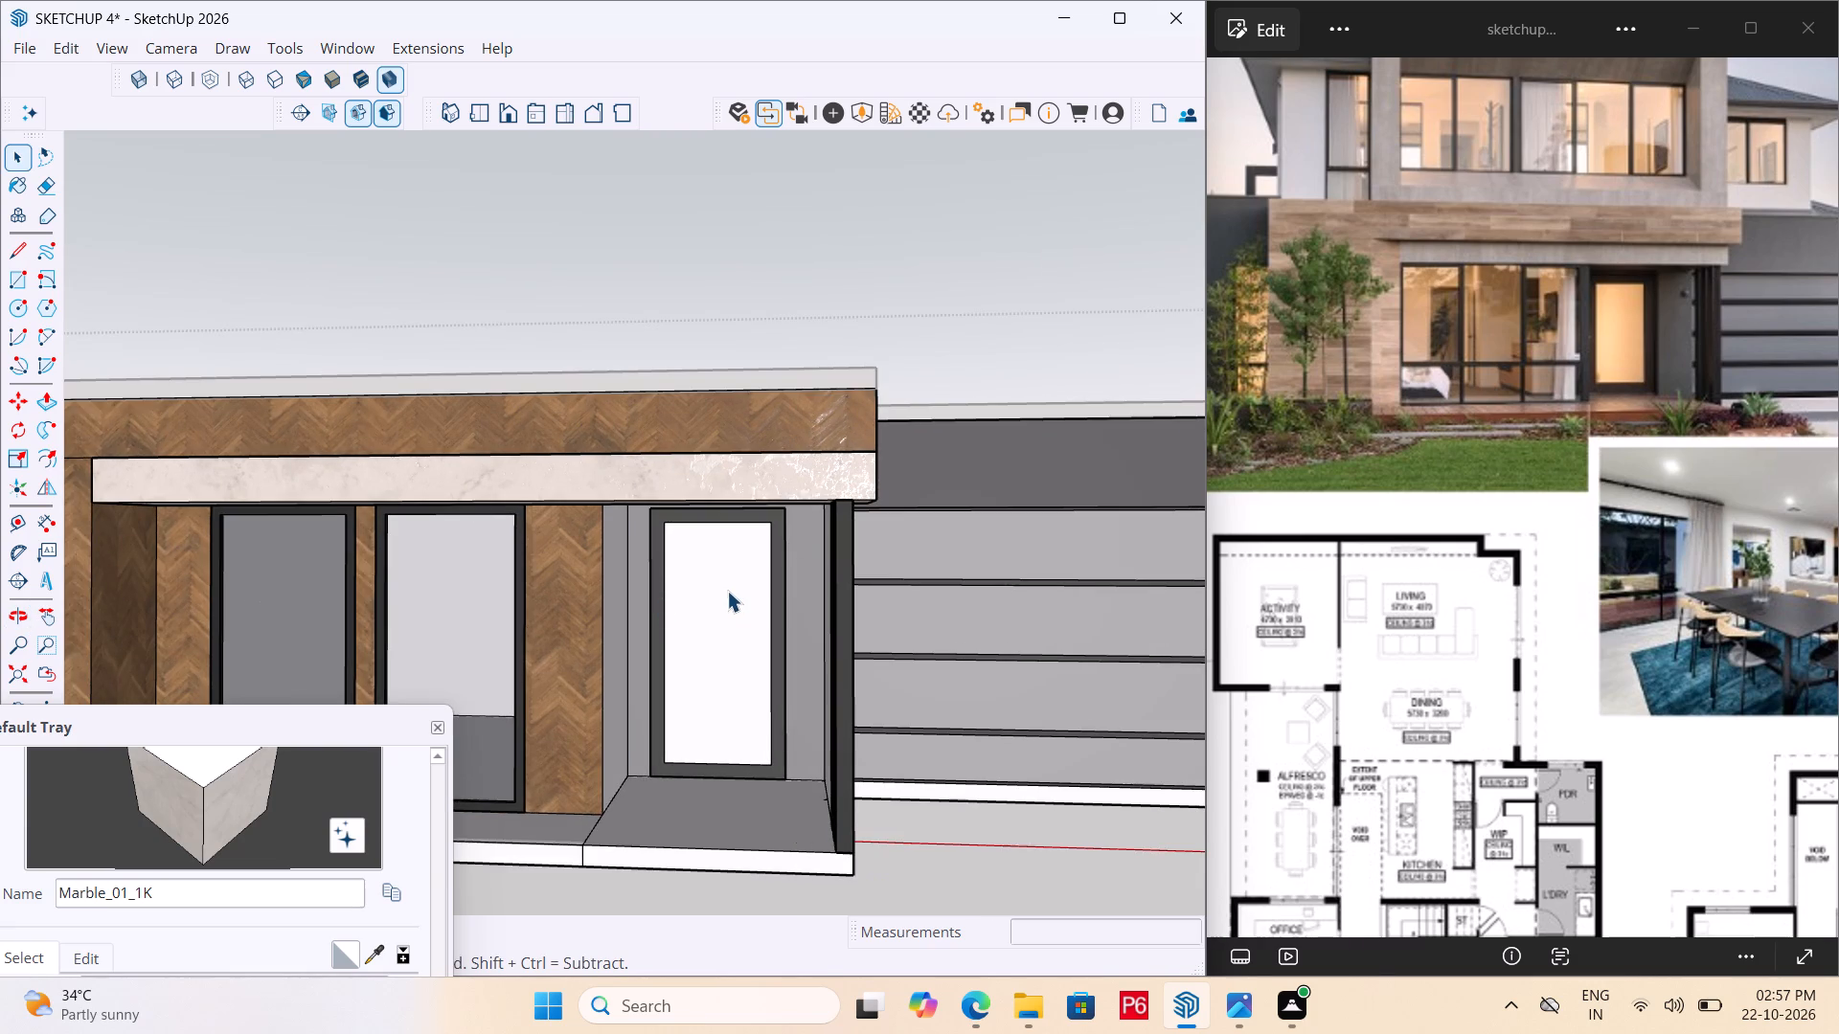
{"action": "triple_click", "coordinate": [727, 591]}
{"action": "double_click", "coordinate": [712, 550]}
{"action": "double_click", "coordinate": [693, 575]}
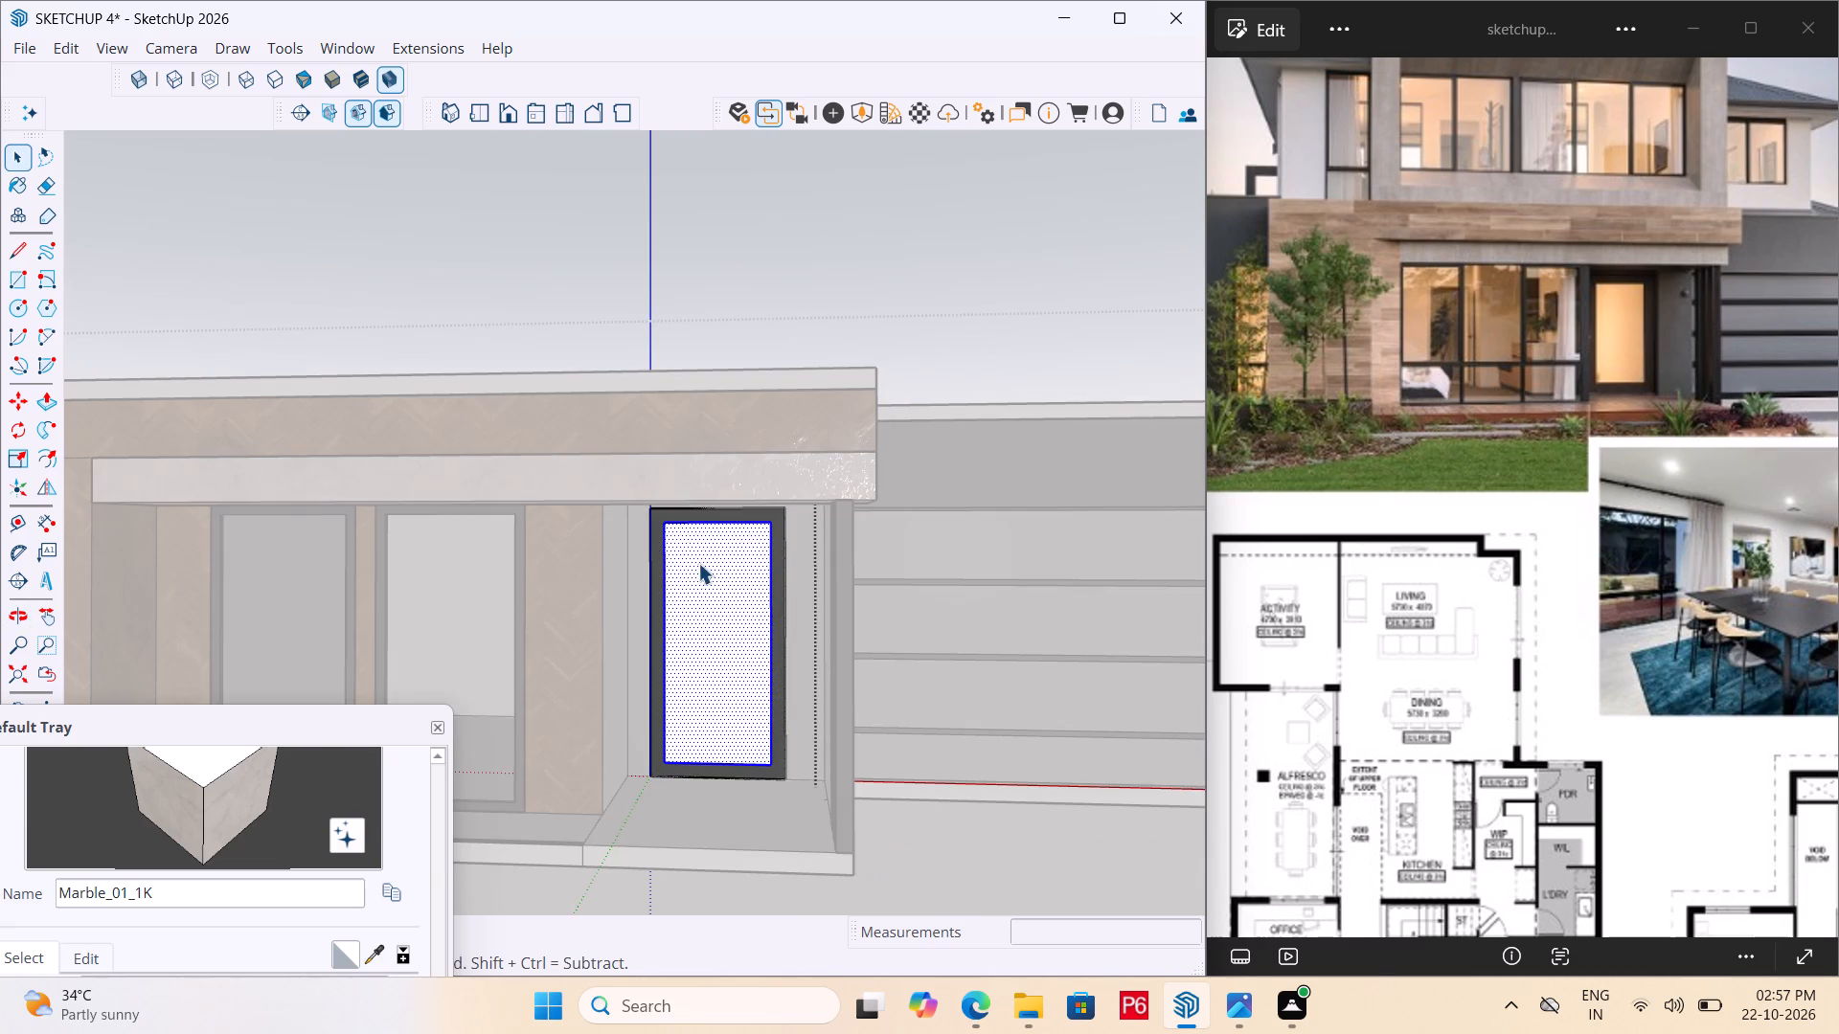
{"action": "triple_click", "coordinate": [699, 562]}
{"action": "triple_click", "coordinate": [699, 562]}
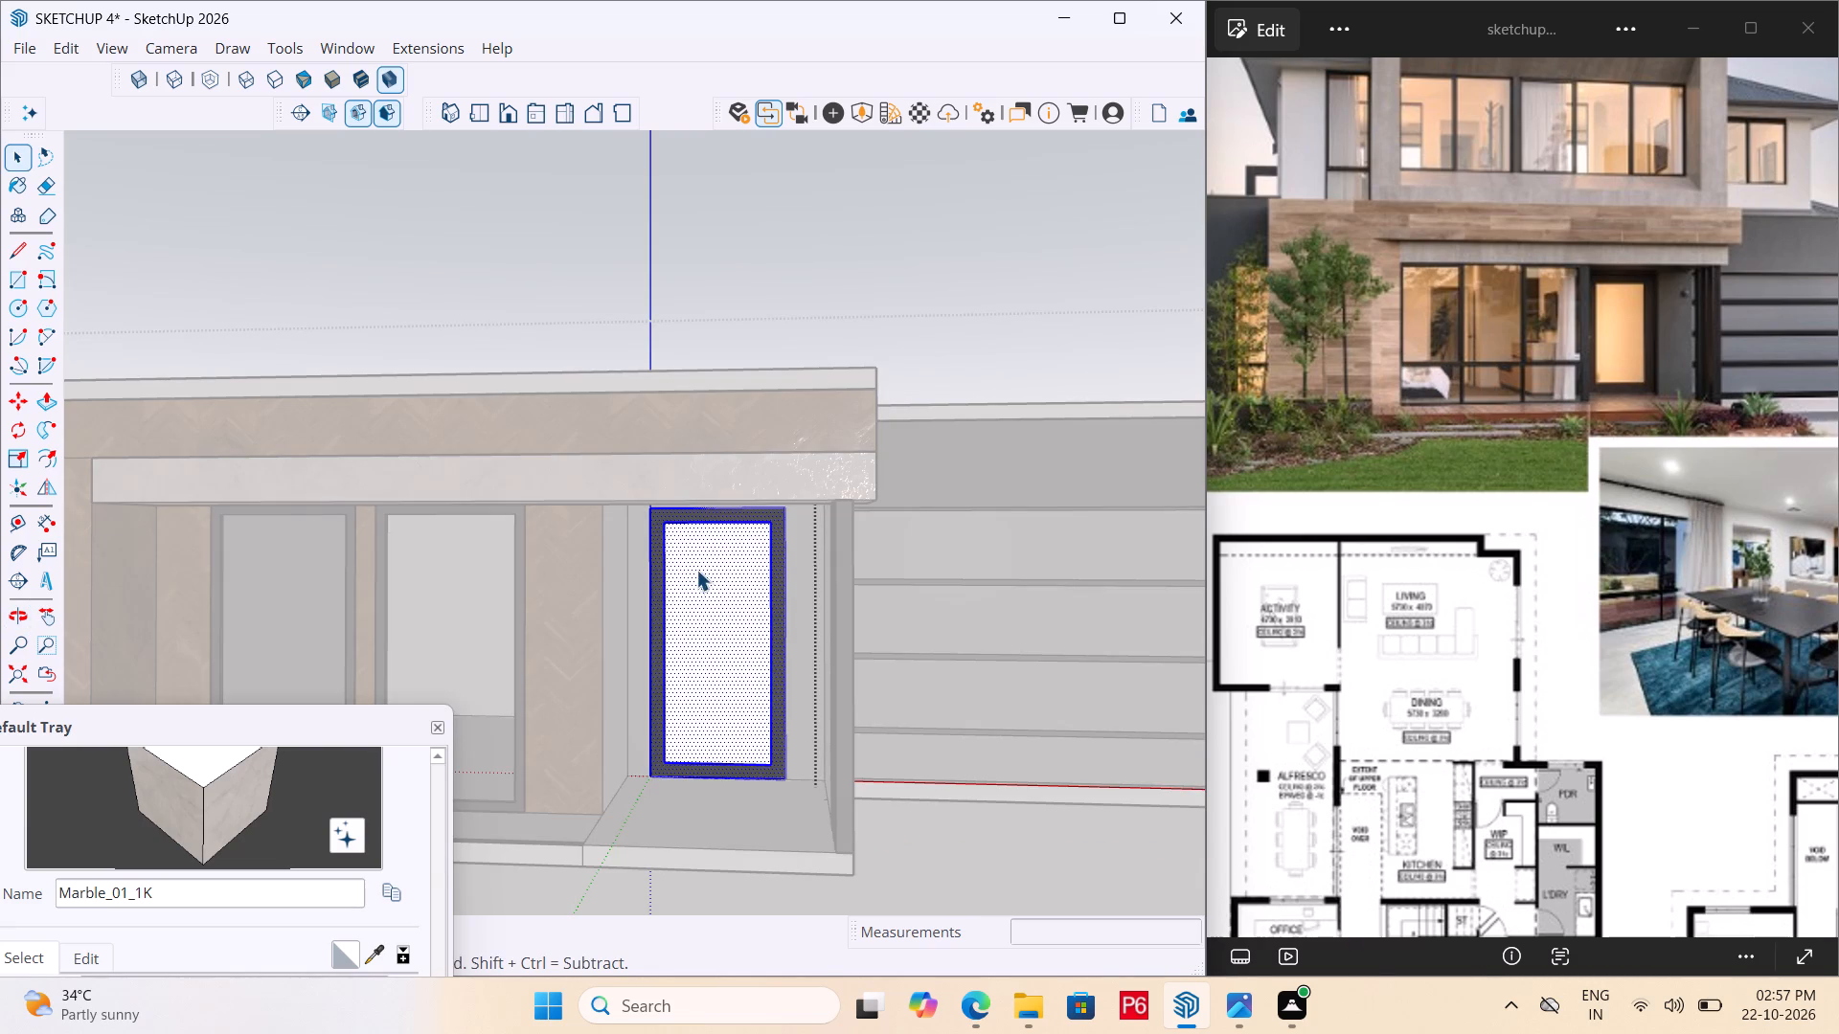
{"action": "triple_click", "coordinate": [701, 596]}
{"action": "triple_click", "coordinate": [714, 594]}
{"action": "triple_click", "coordinate": [743, 542]}
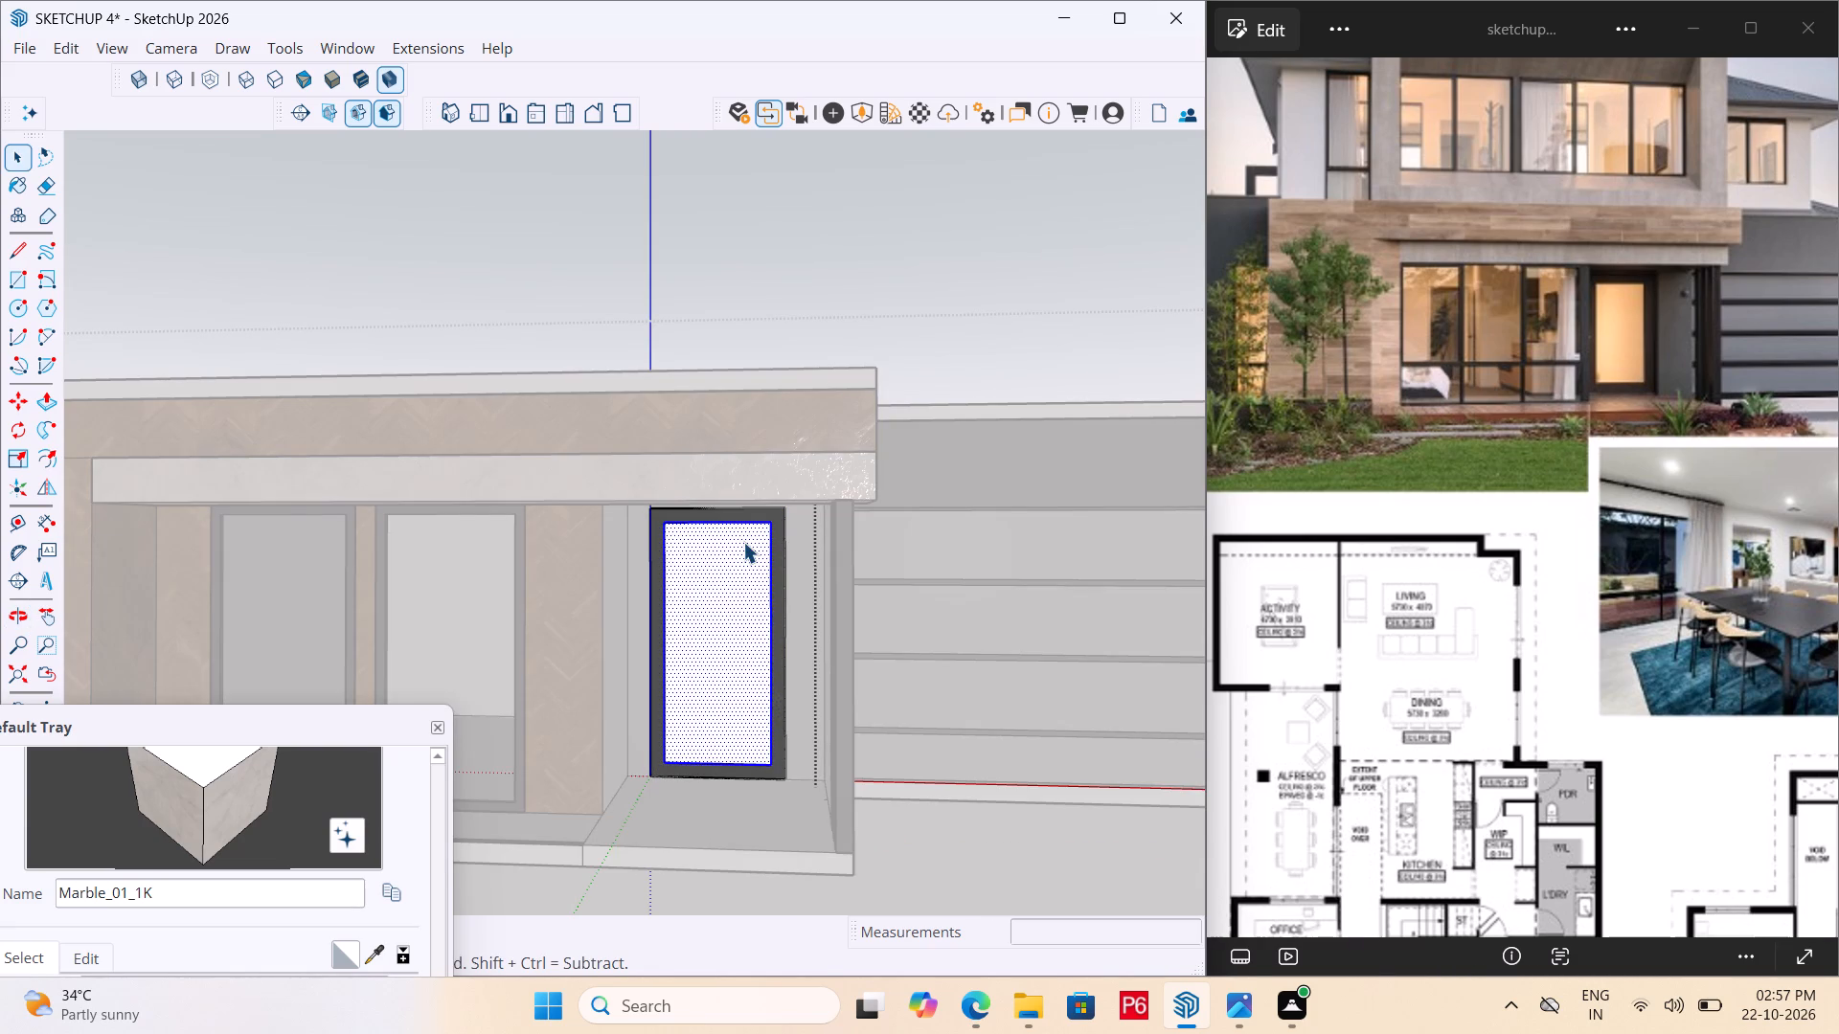
{"action": "scroll", "coordinate": [752, 538], "scroll_direction": "up", "scroll_amount": 6}
{"action": "left_click", "coordinate": [787, 519]}
{"action": "double_click", "coordinate": [738, 550]}
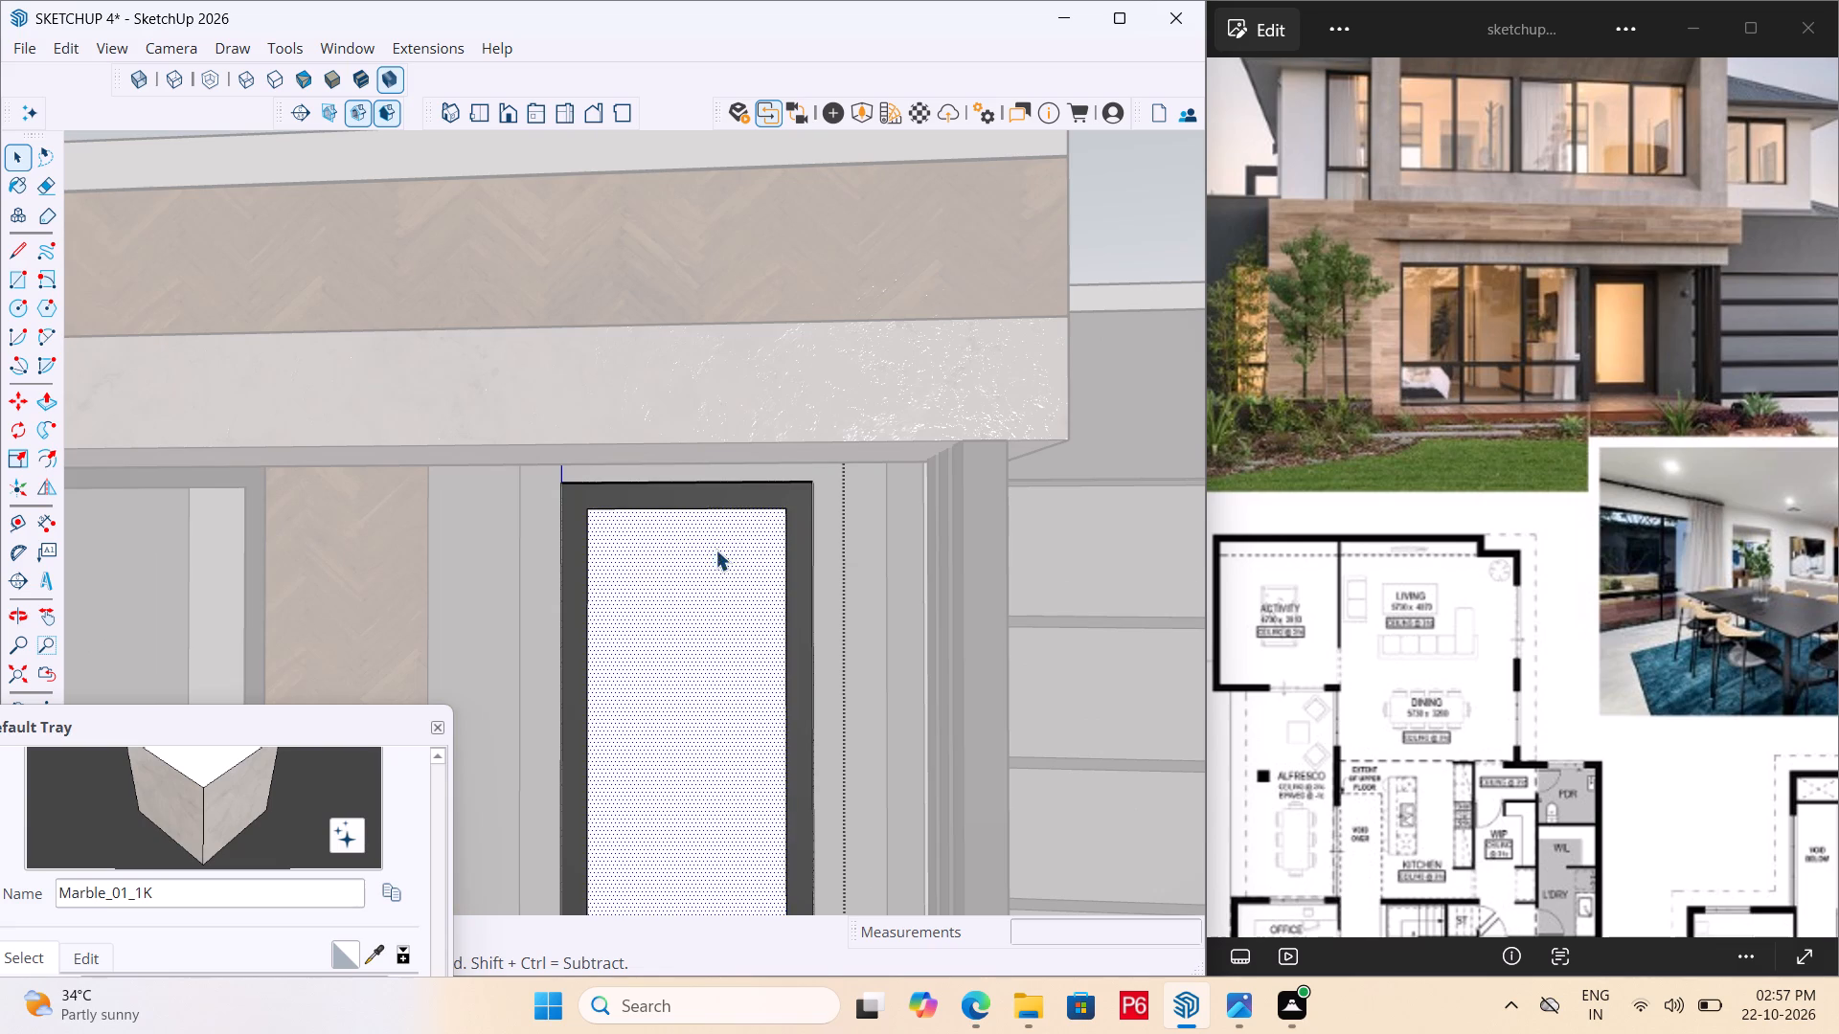
Switch the material library to the Glass collection for the selected door panel.
{"action": "scroll", "coordinate": [248, 927], "scroll_direction": "down", "scroll_amount": 5}
{"action": "scroll", "coordinate": [286, 848], "scroll_direction": "down", "scroll_amount": 2}
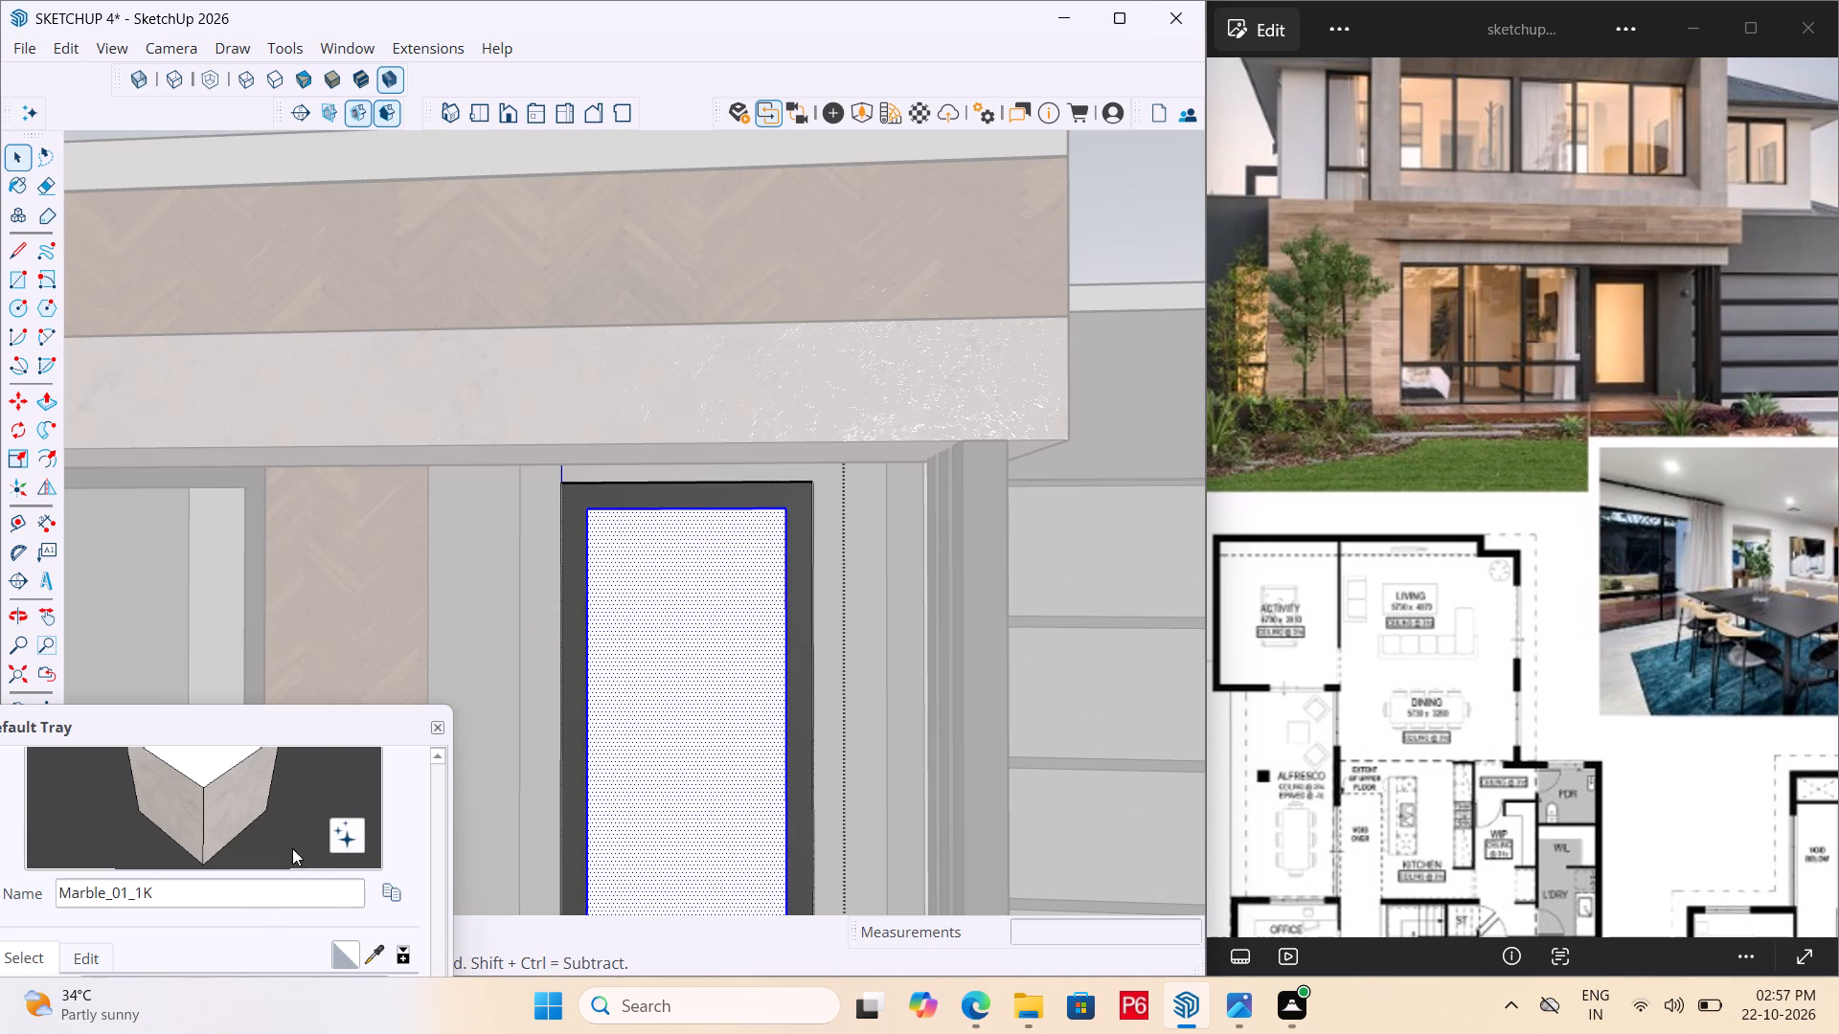
{"action": "scroll", "coordinate": [292, 848], "scroll_direction": "down", "scroll_amount": 4}
{"action": "left_click_drag", "start_coordinate": [392, 734], "coordinate": [388, 586]}
{"action": "left_click_drag", "start_coordinate": [388, 581], "coordinate": [388, 557]}
{"action": "scroll", "coordinate": [268, 868], "scroll_direction": "down", "scroll_amount": 2}
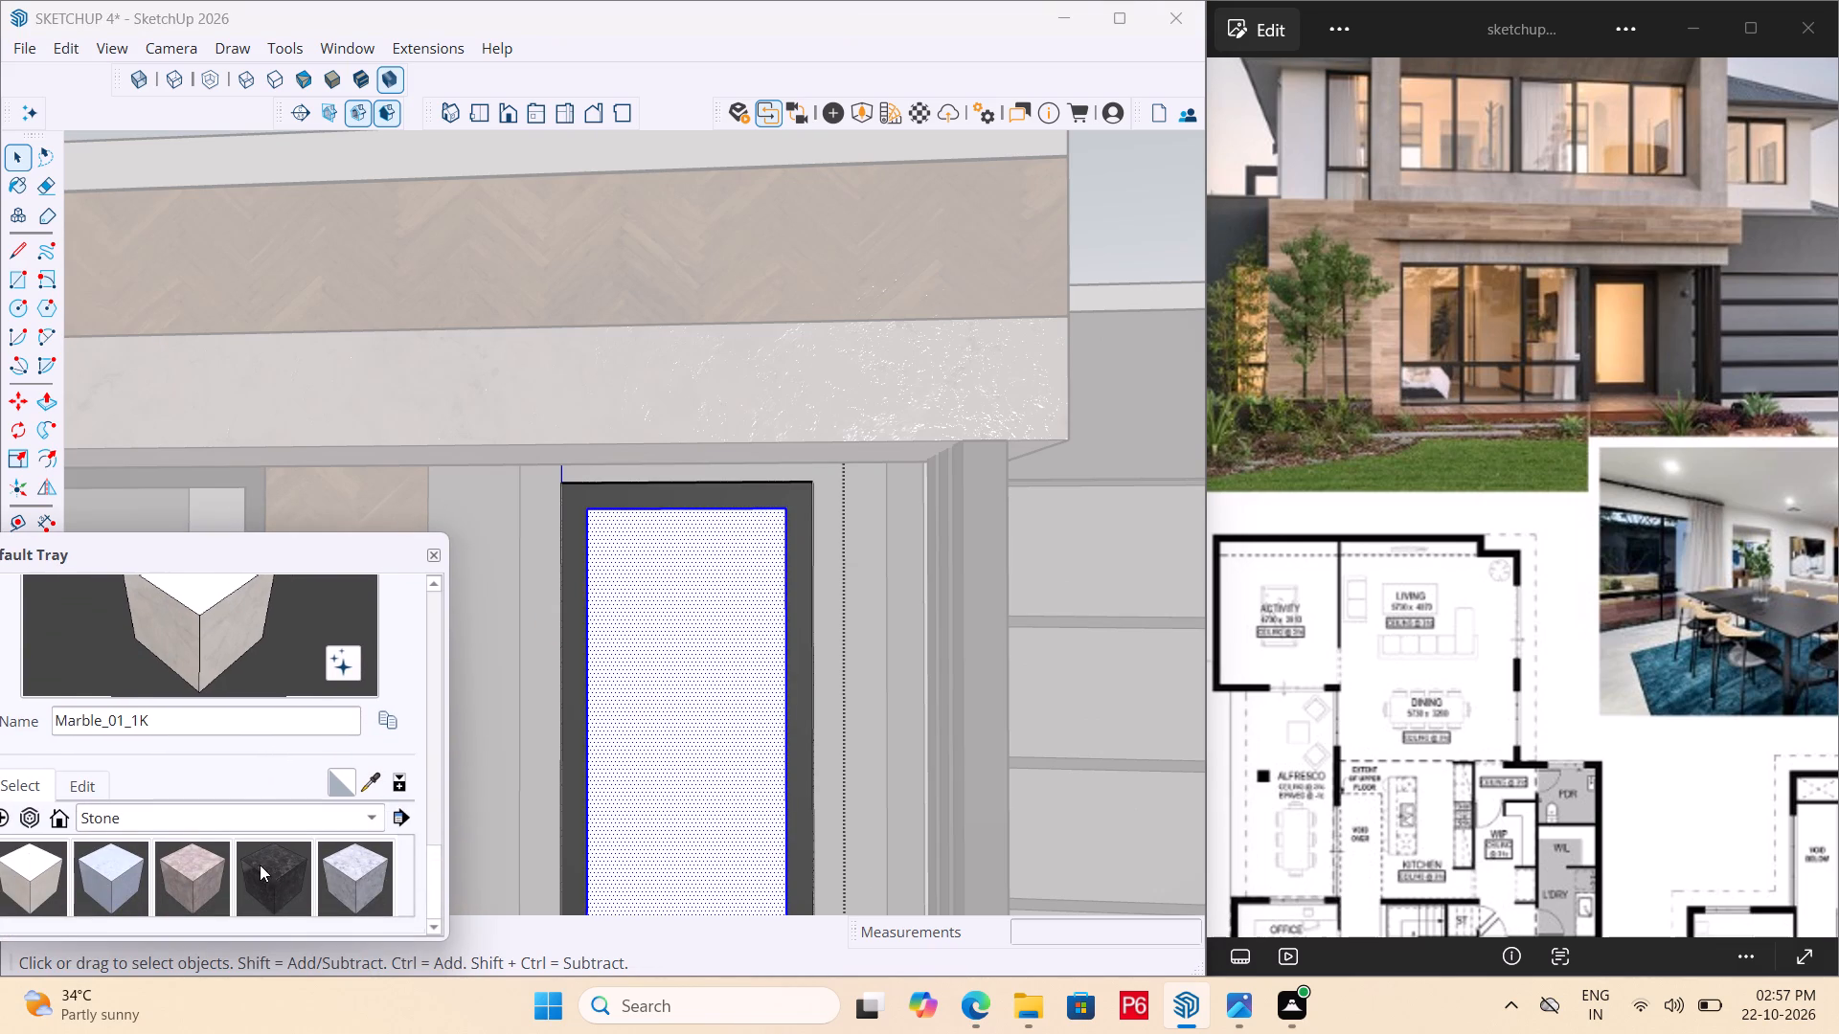
{"action": "left_click", "coordinate": [227, 817]}
{"action": "left_click", "coordinate": [257, 647]}
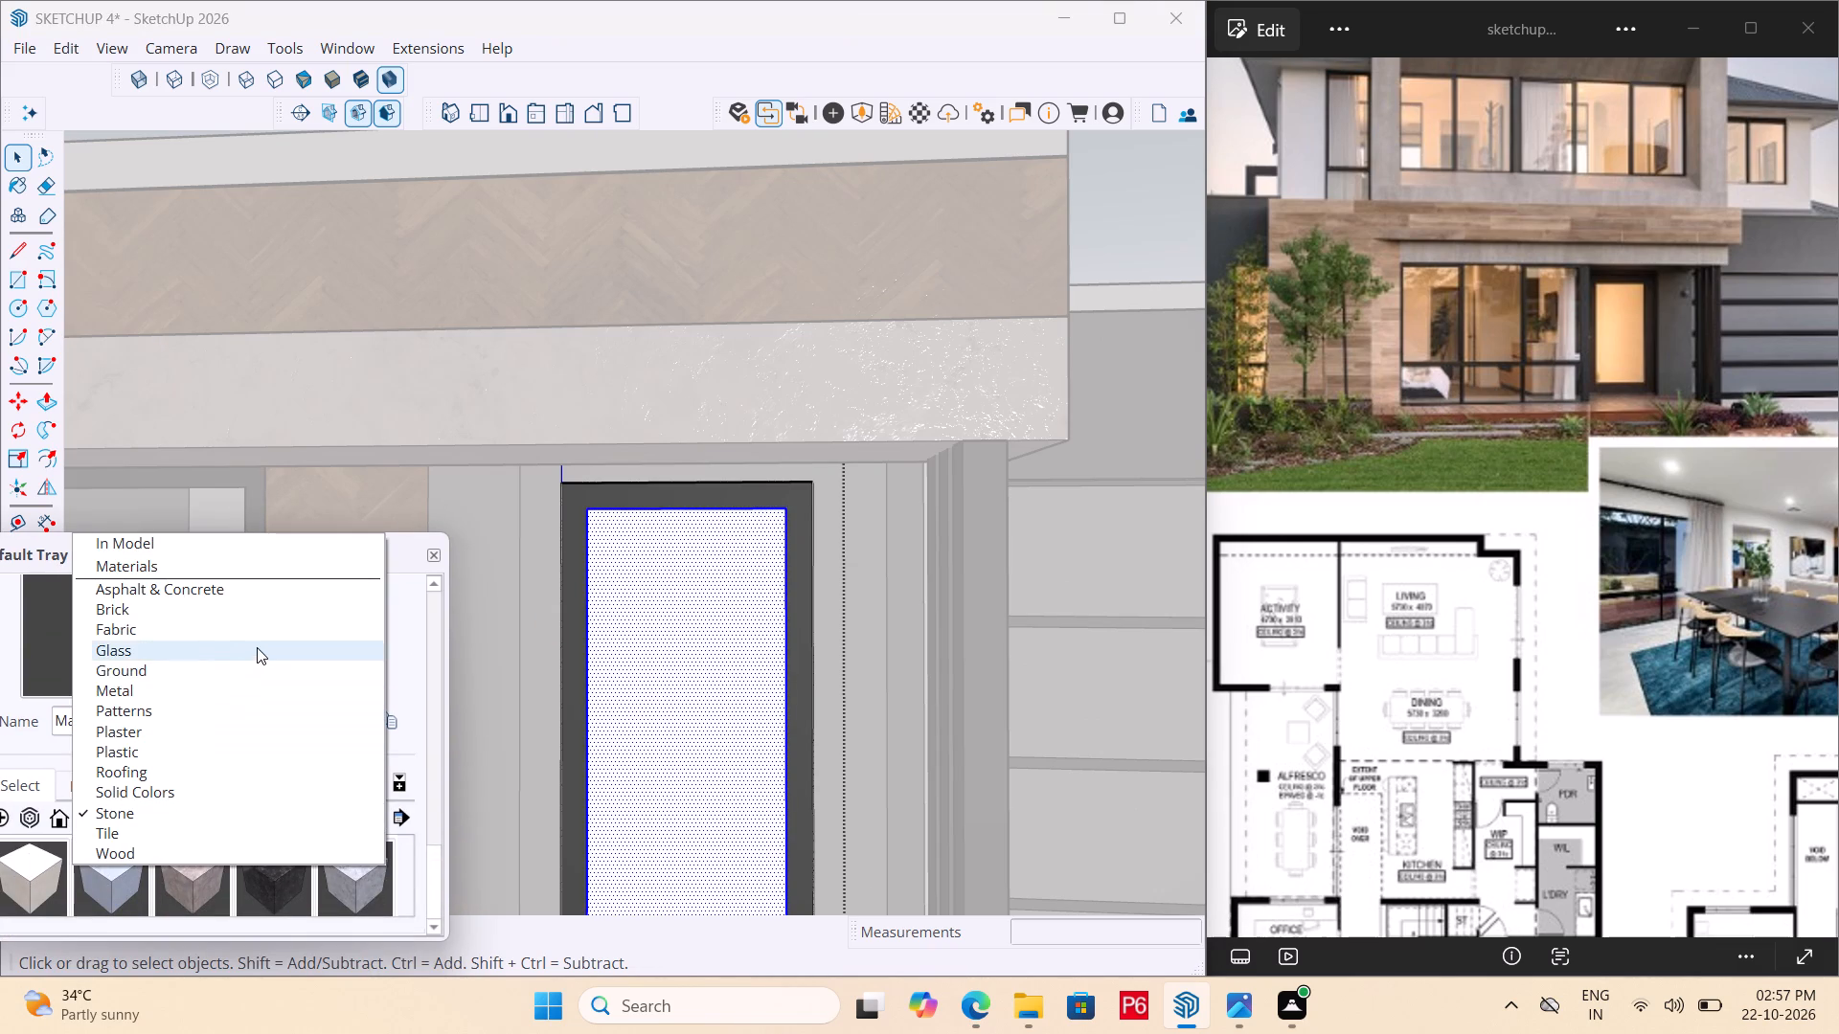
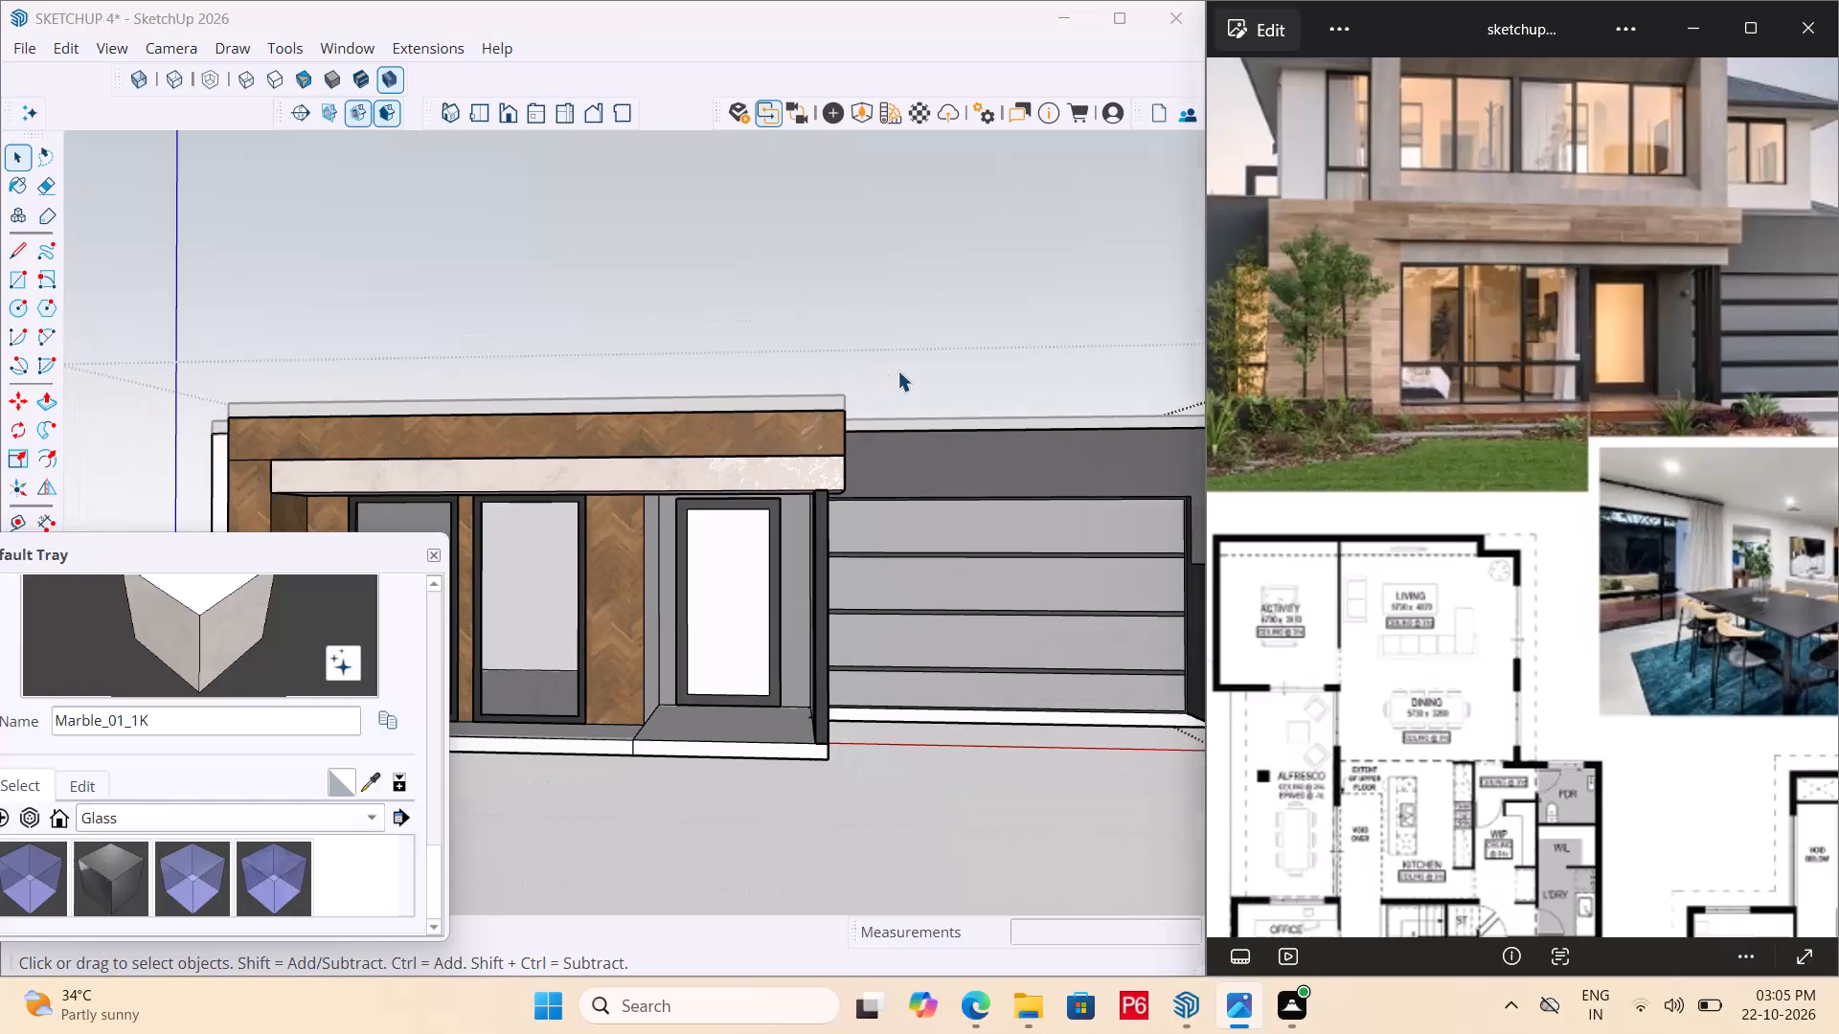
Close the group being edited and examine the house's front facade, porch and garage recess from several angles.
{"action": "left_click", "coordinate": [897, 371]}
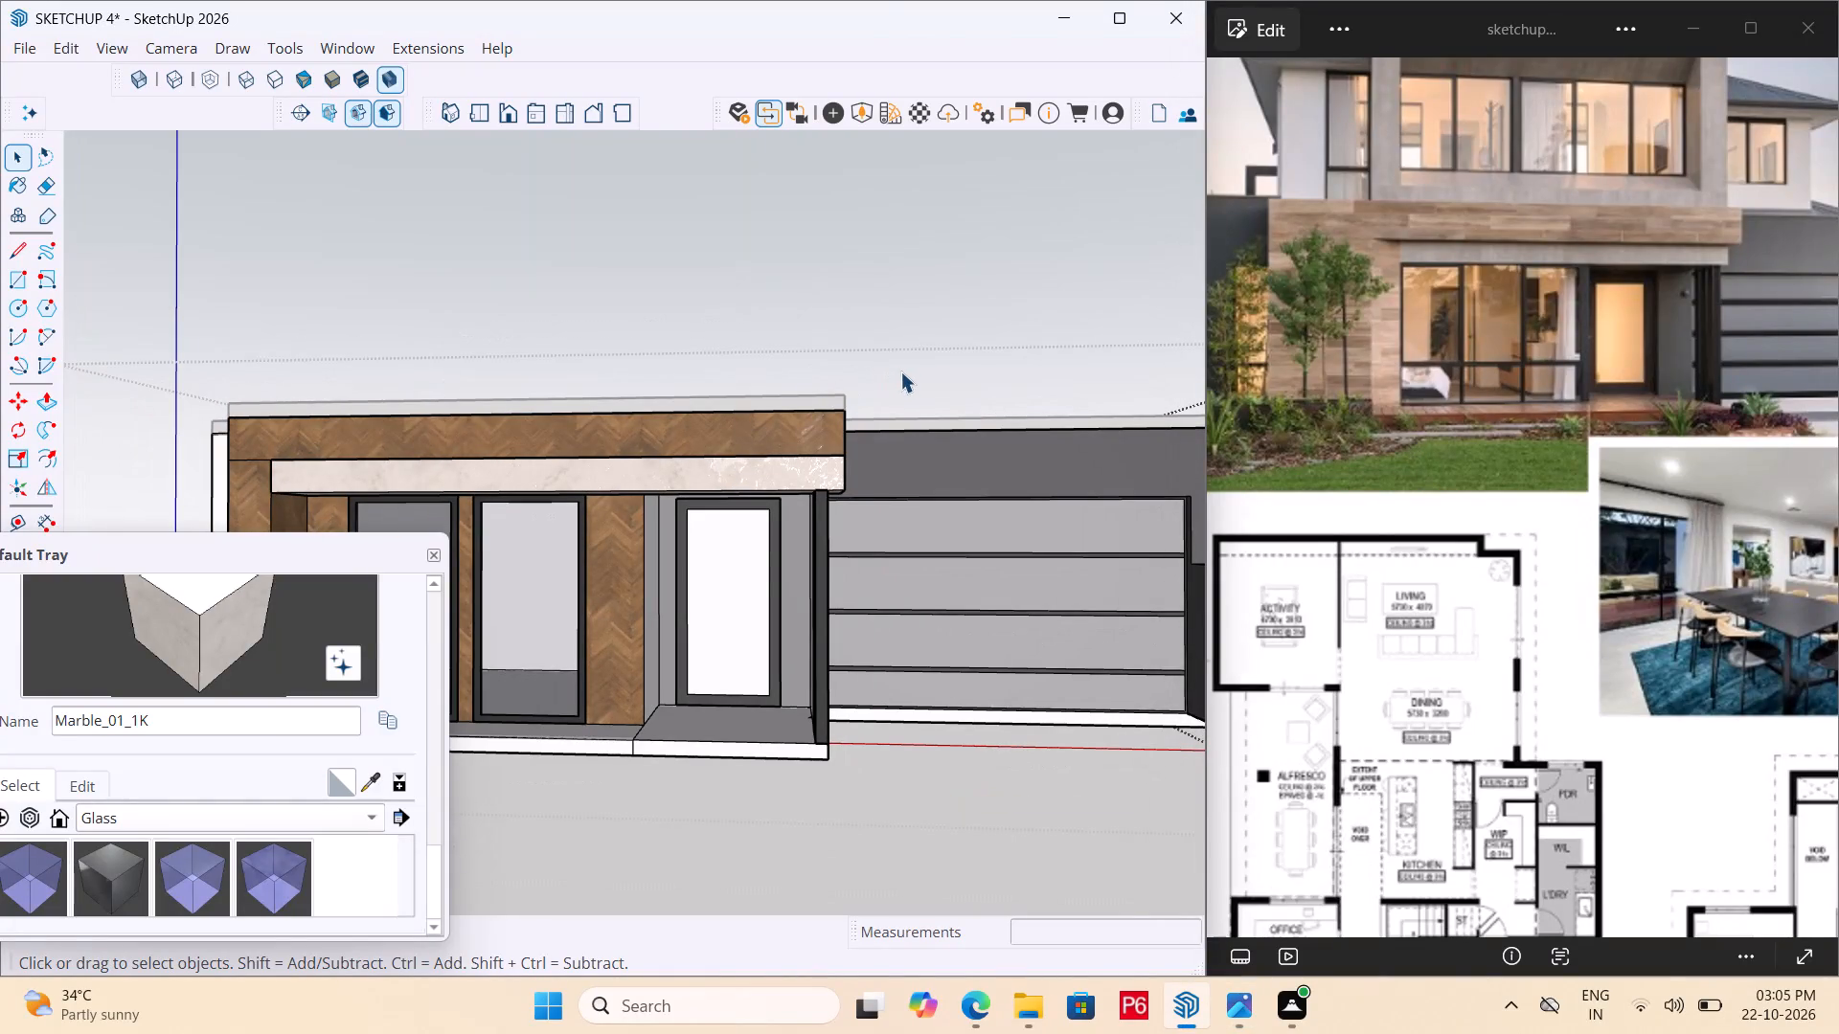
{"action": "middle_click_drag", "start_coordinate": [733, 581], "coordinate": [537, 713]}
{"action": "scroll", "coordinate": [733, 581], "scroll_direction": "down", "scroll_amount": 1}
{"action": "scroll", "coordinate": [558, 680], "scroll_direction": "up", "scroll_amount": 1}
{"action": "scroll", "coordinate": [894, 491], "scroll_direction": "down", "scroll_amount": 3}
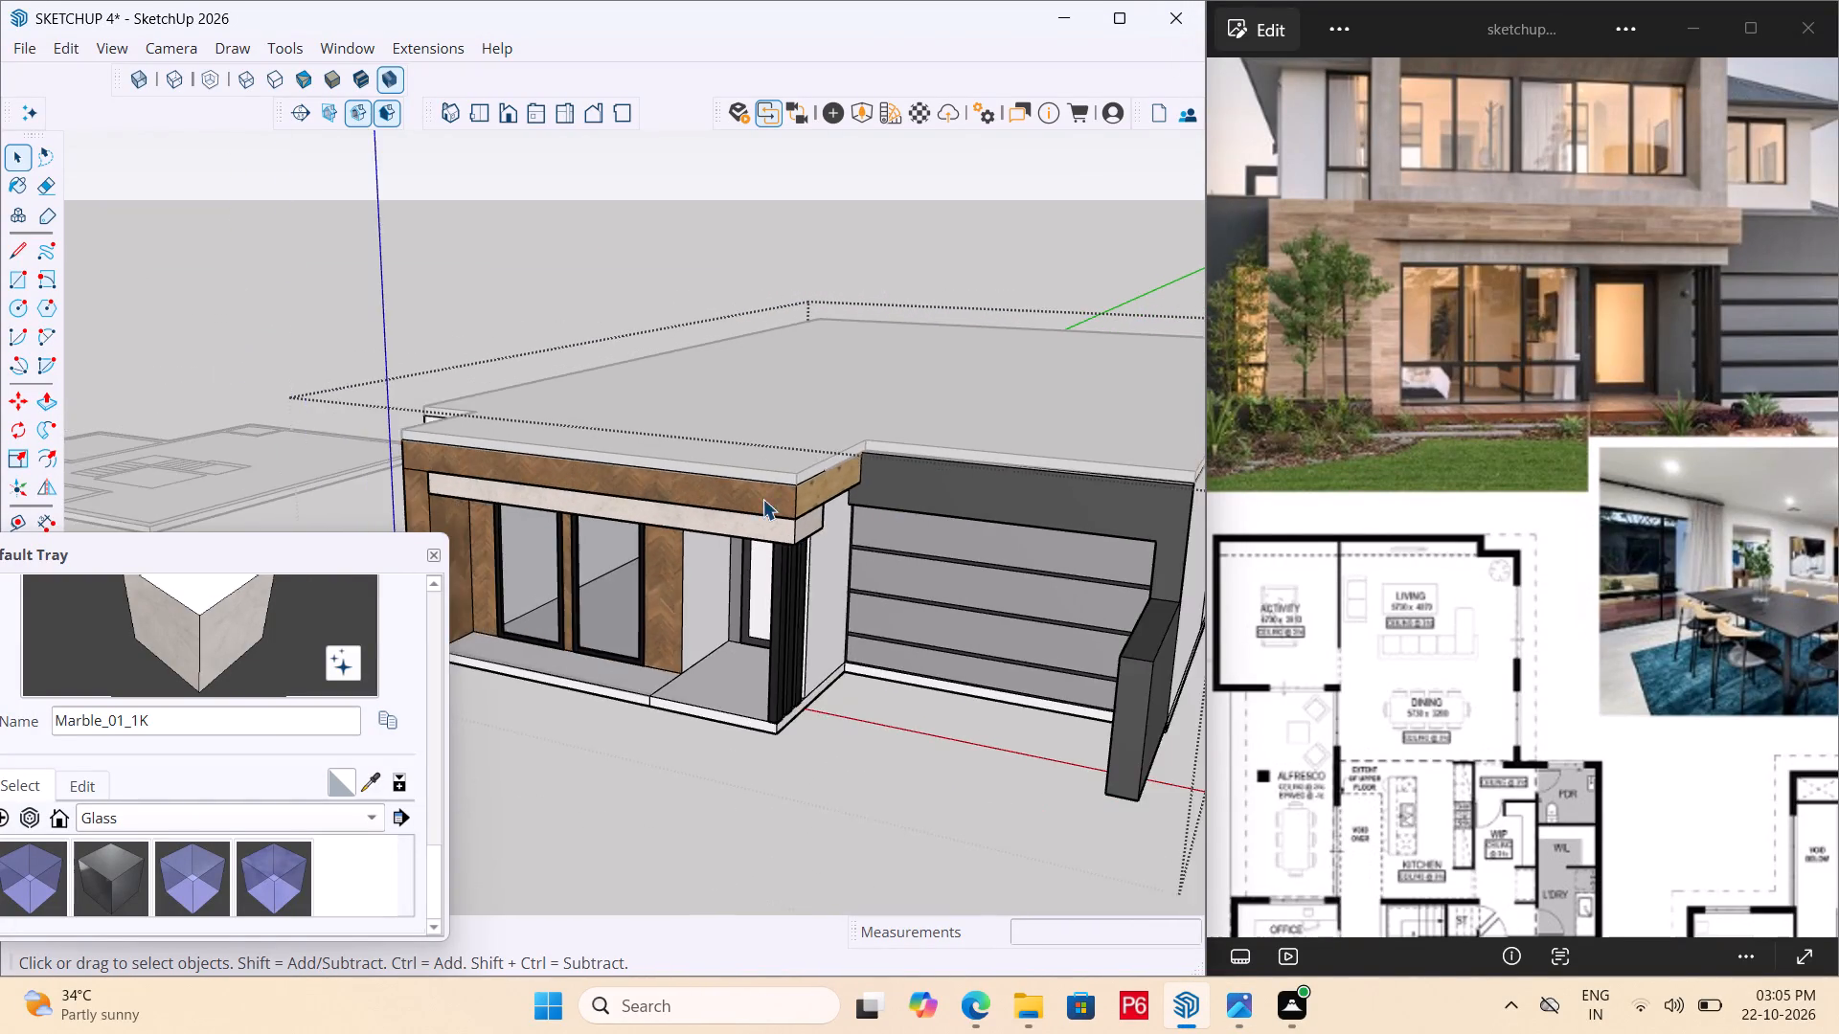
{"action": "scroll", "coordinate": [762, 499], "scroll_direction": "down", "scroll_amount": 2}
{"action": "middle_click_drag", "start_coordinate": [762, 499], "coordinate": [863, 617]}
{"action": "scroll", "coordinate": [602, 699], "scroll_direction": "up", "scroll_amount": 1}
{"action": "middle_click", "coordinate": [863, 617]}
{"action": "middle_click", "coordinate": [863, 617]}
{"action": "scroll", "coordinate": [682, 510], "scroll_direction": "down", "scroll_amount": 4}
{"action": "middle_click_drag", "start_coordinate": [427, 446], "coordinate": [750, 361]}
{"action": "scroll", "coordinate": [575, 393], "scroll_direction": "up", "scroll_amount": 2}
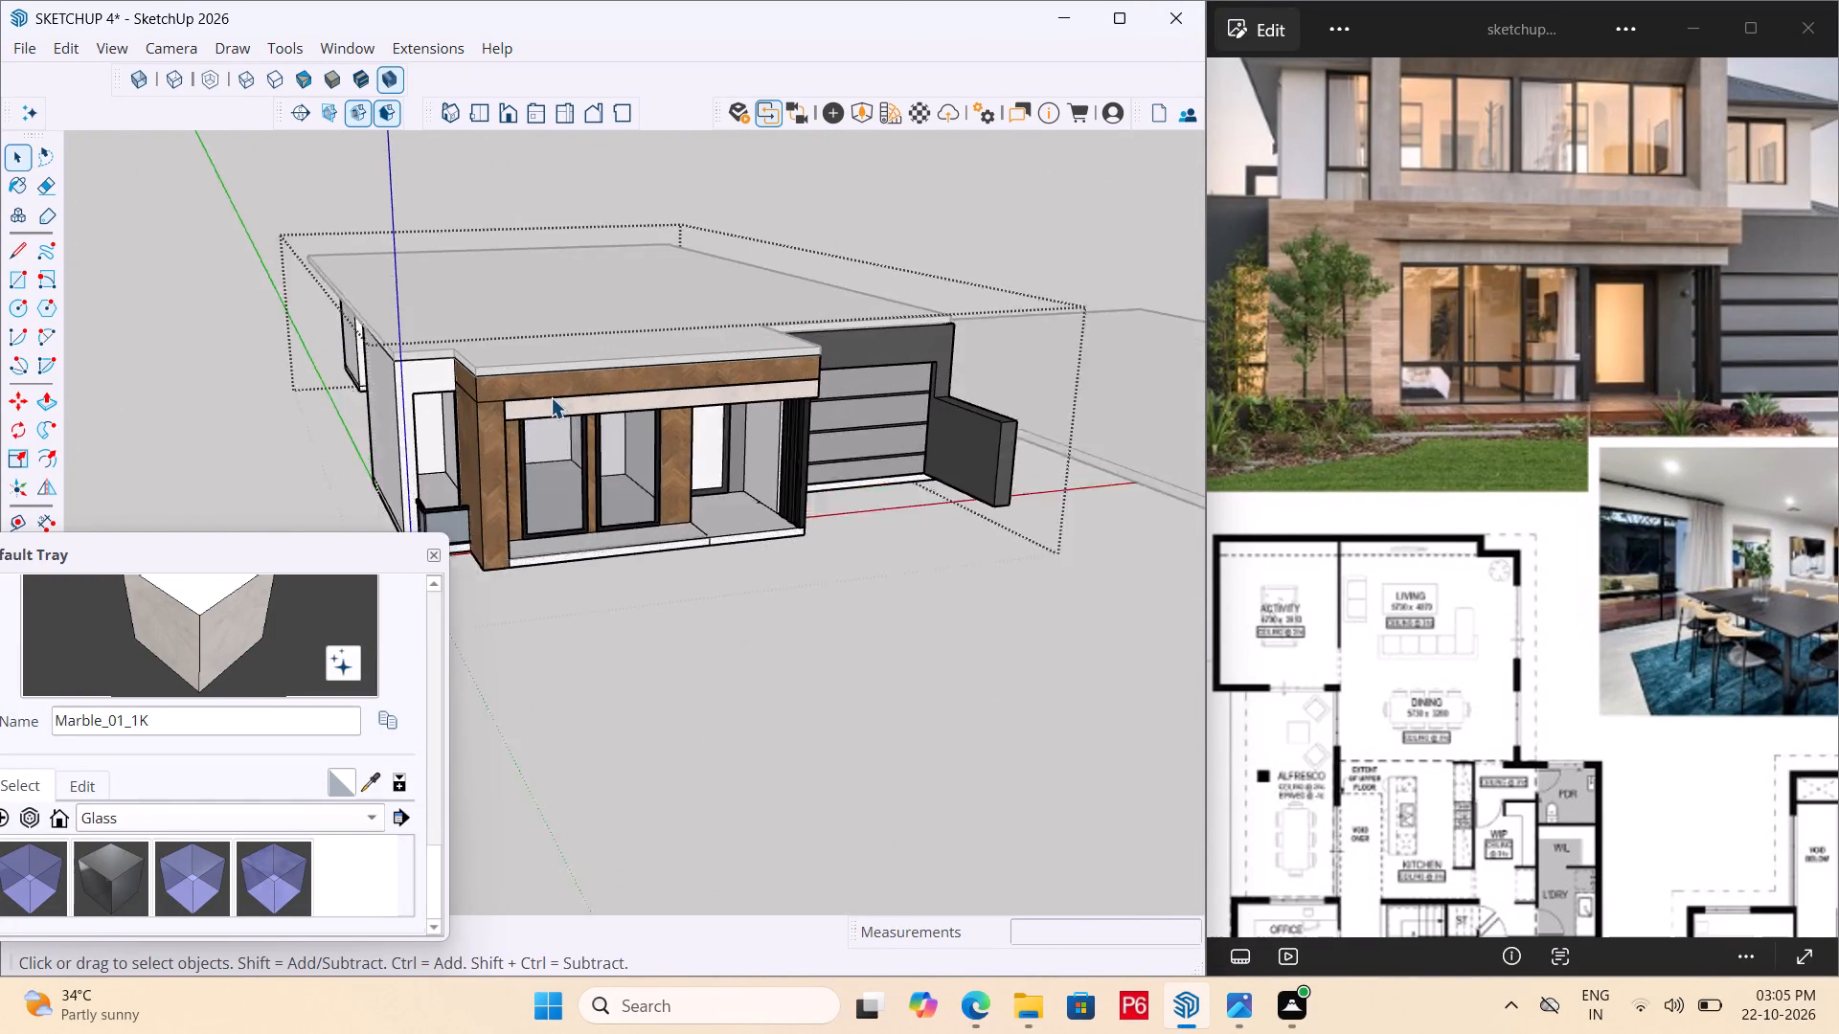
{"action": "scroll", "coordinate": [551, 397], "scroll_direction": "up", "scroll_amount": 10}
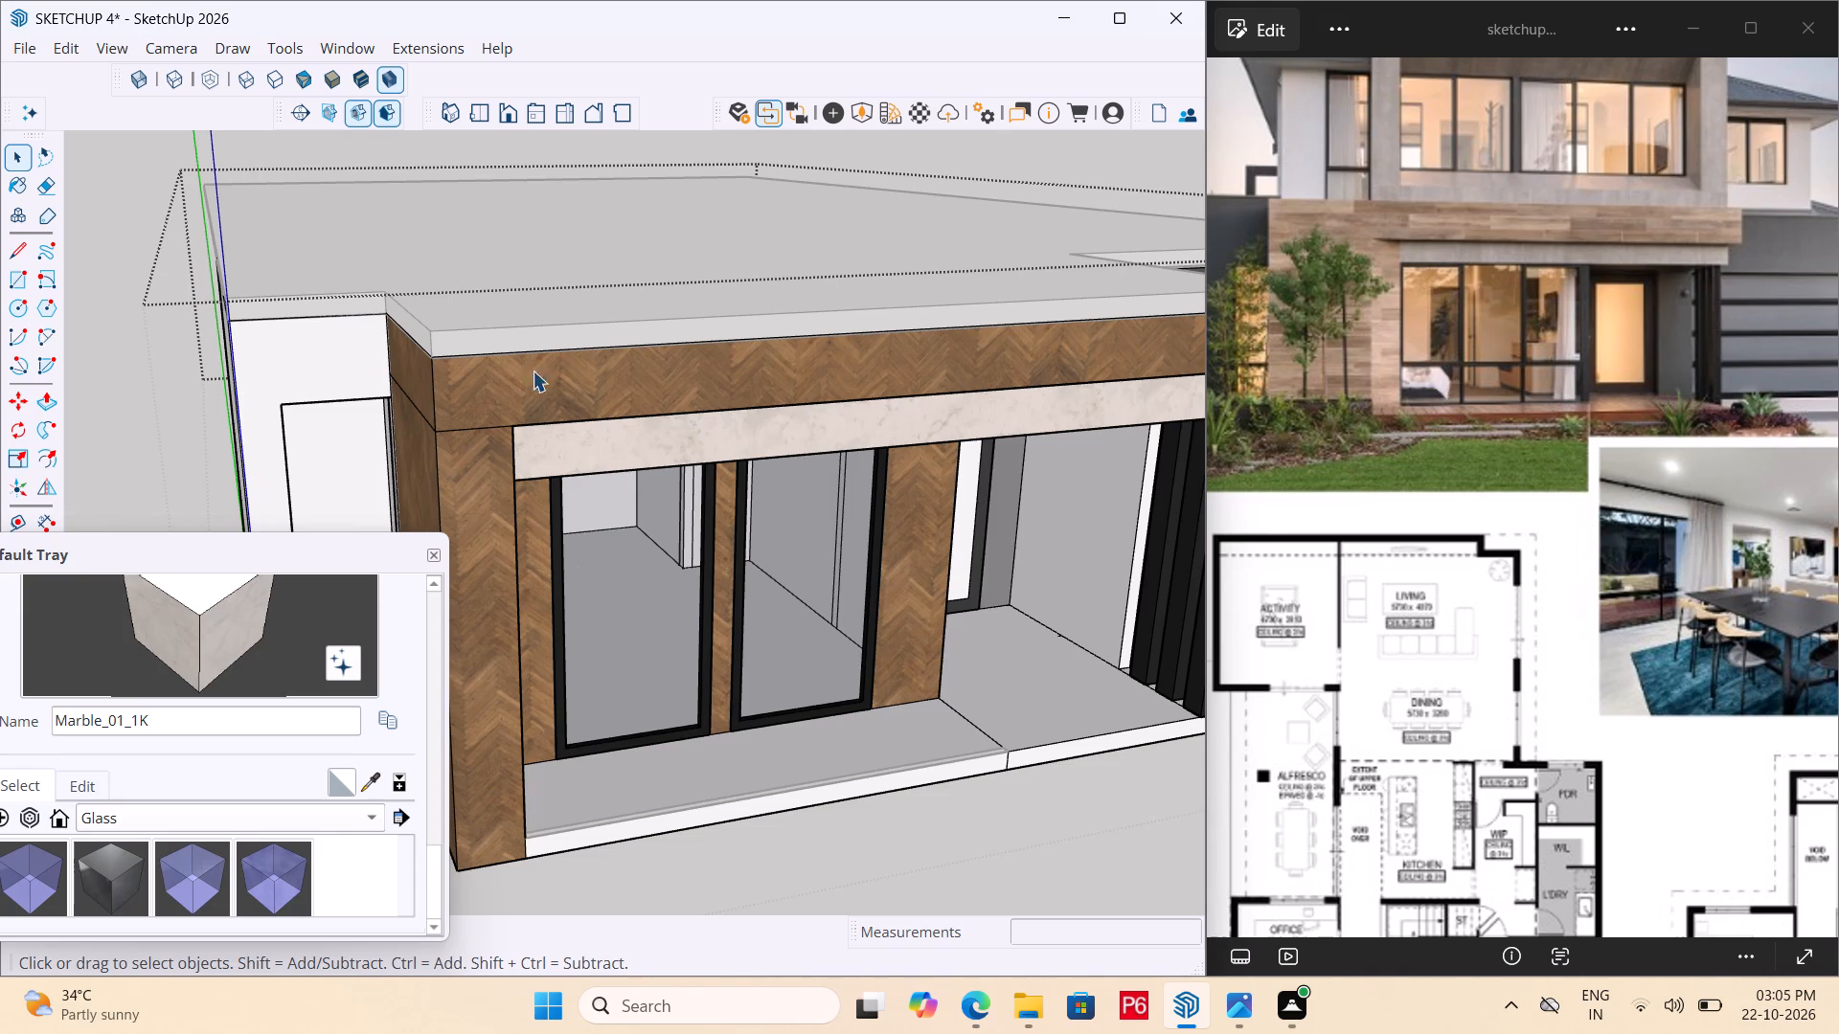
{"action": "scroll", "coordinate": [640, 418], "scroll_direction": "down", "scroll_amount": 5}
{"action": "middle_click_drag", "start_coordinate": [567, 401], "coordinate": [556, 322]}
{"action": "scroll", "coordinate": [556, 322], "scroll_direction": "up", "scroll_amount": 5}
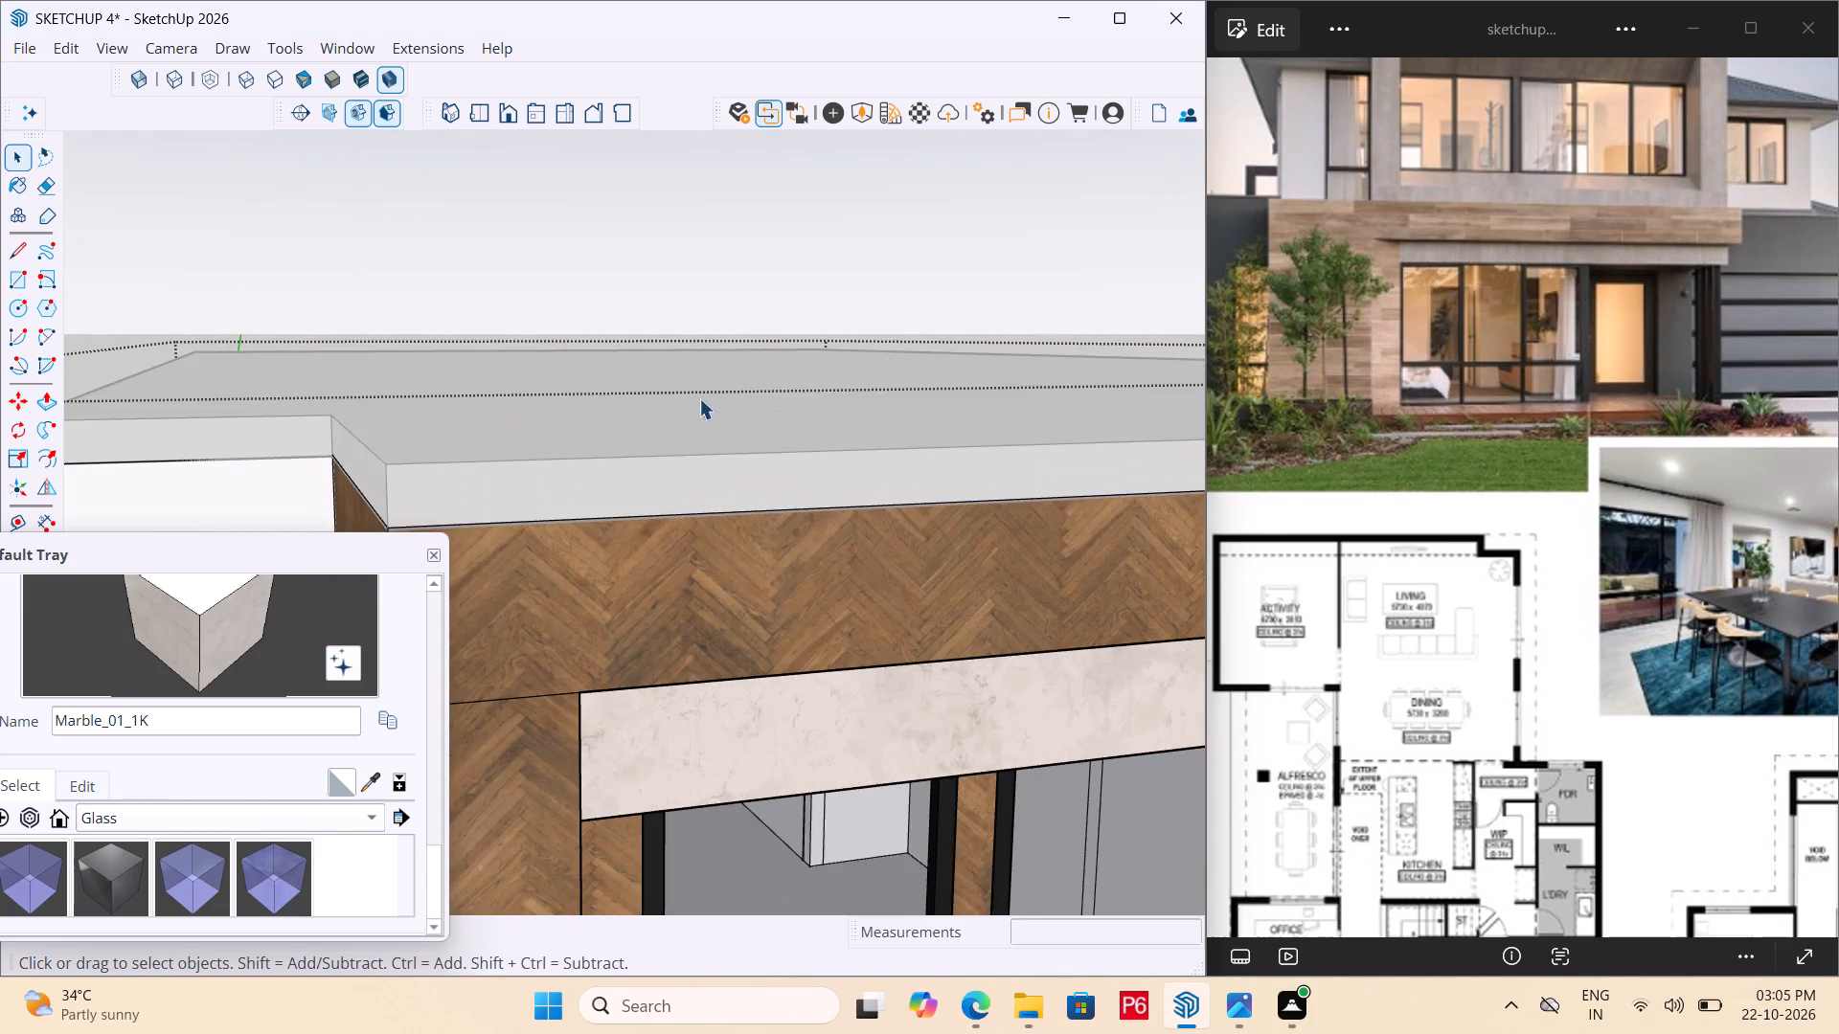
{"action": "scroll", "coordinate": [702, 403], "scroll_direction": "down", "scroll_amount": 6}
{"action": "middle_click_drag", "start_coordinate": [624, 479], "coordinate": [572, 580]}
{"action": "scroll", "coordinate": [528, 525], "scroll_direction": "down", "scroll_amount": 5}
{"action": "key", "text": "space"}
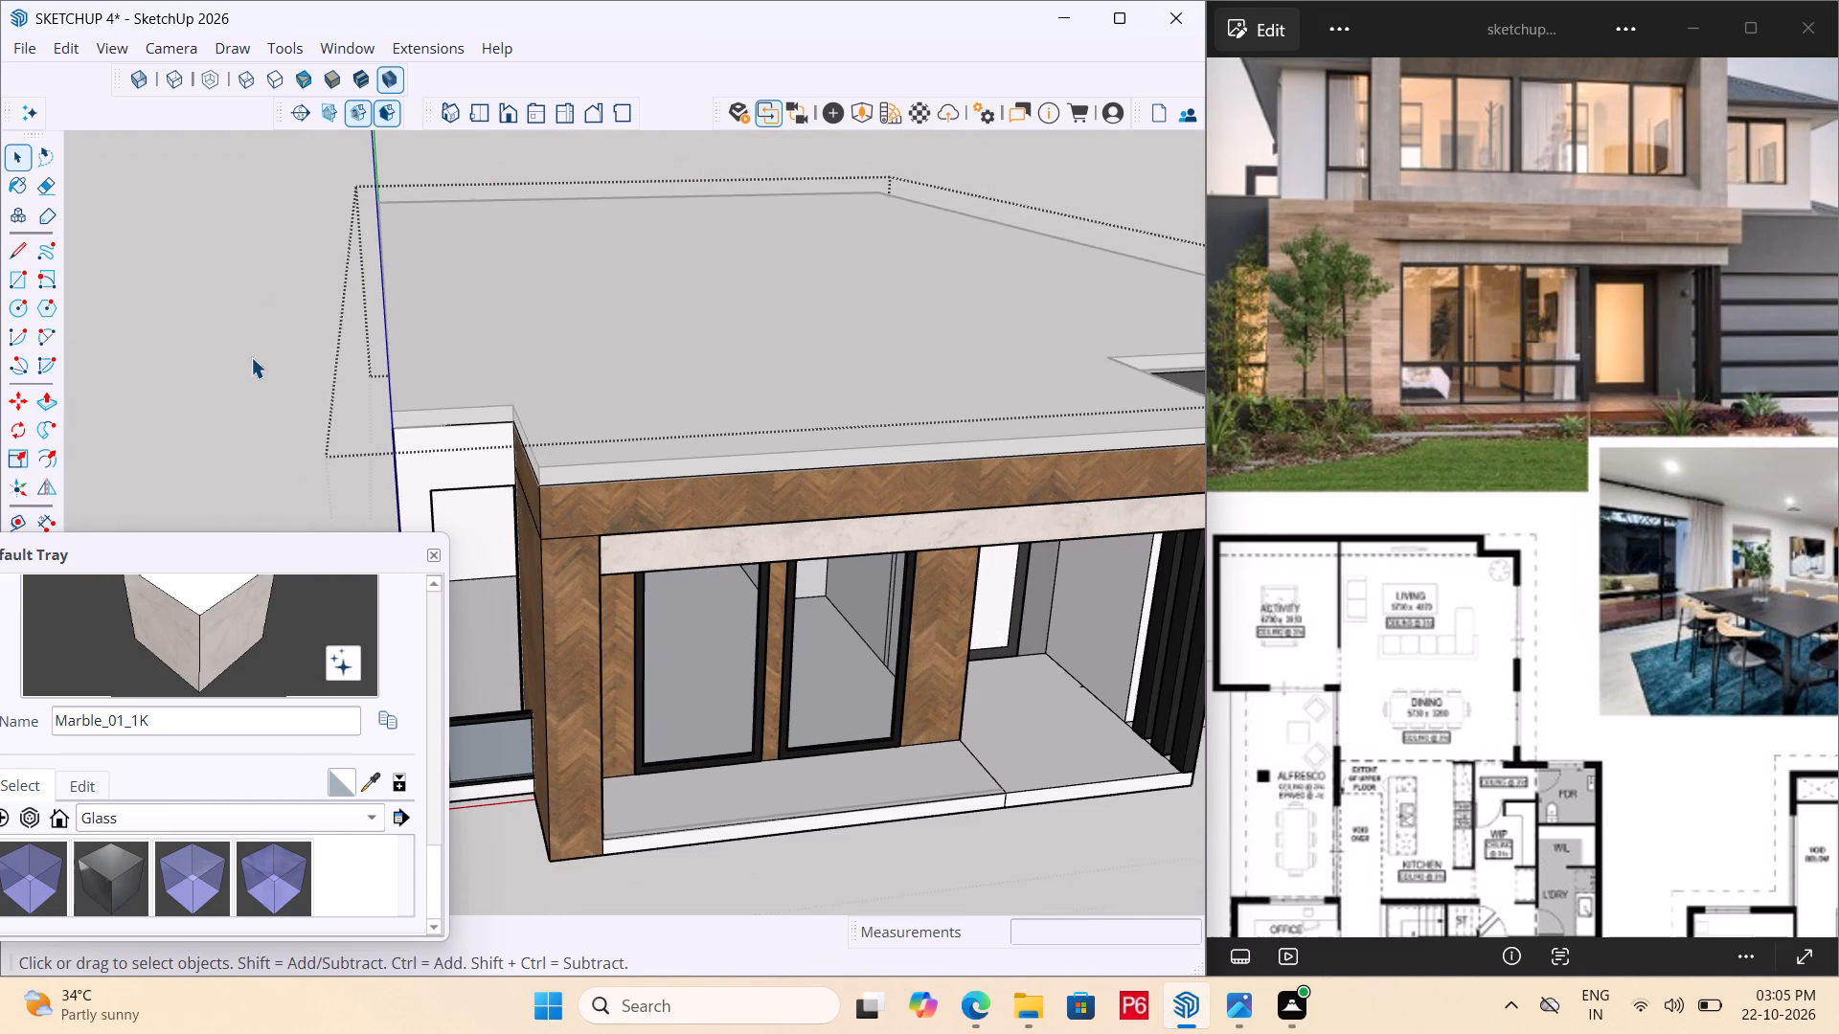
{"action": "left_click", "coordinate": [251, 357]}
{"action": "scroll", "coordinate": [538, 338], "scroll_direction": "down", "scroll_amount": 6}
{"action": "middle_click_drag", "start_coordinate": [651, 379], "coordinate": [352, 217]}
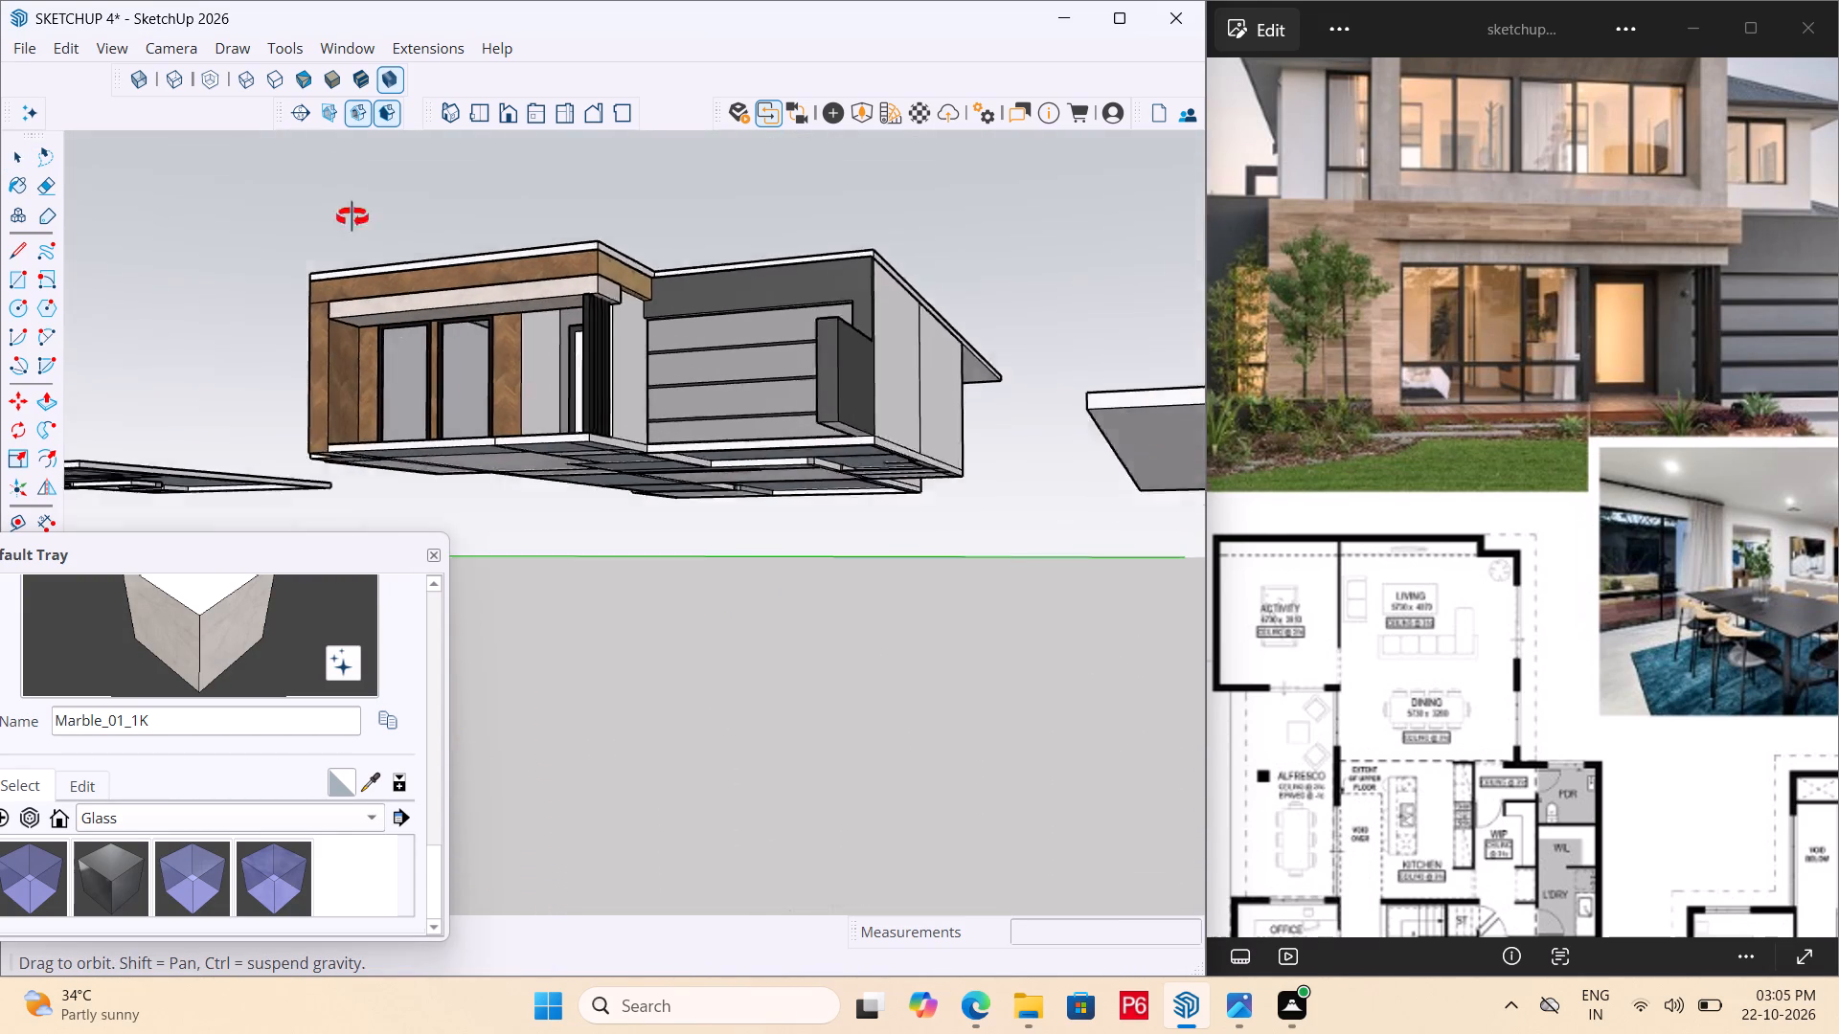
{"action": "middle_click_drag", "start_coordinate": [352, 217], "coordinate": [492, 389]}
{"action": "scroll", "coordinate": [852, 426], "scroll_direction": "down", "scroll_amount": 3}
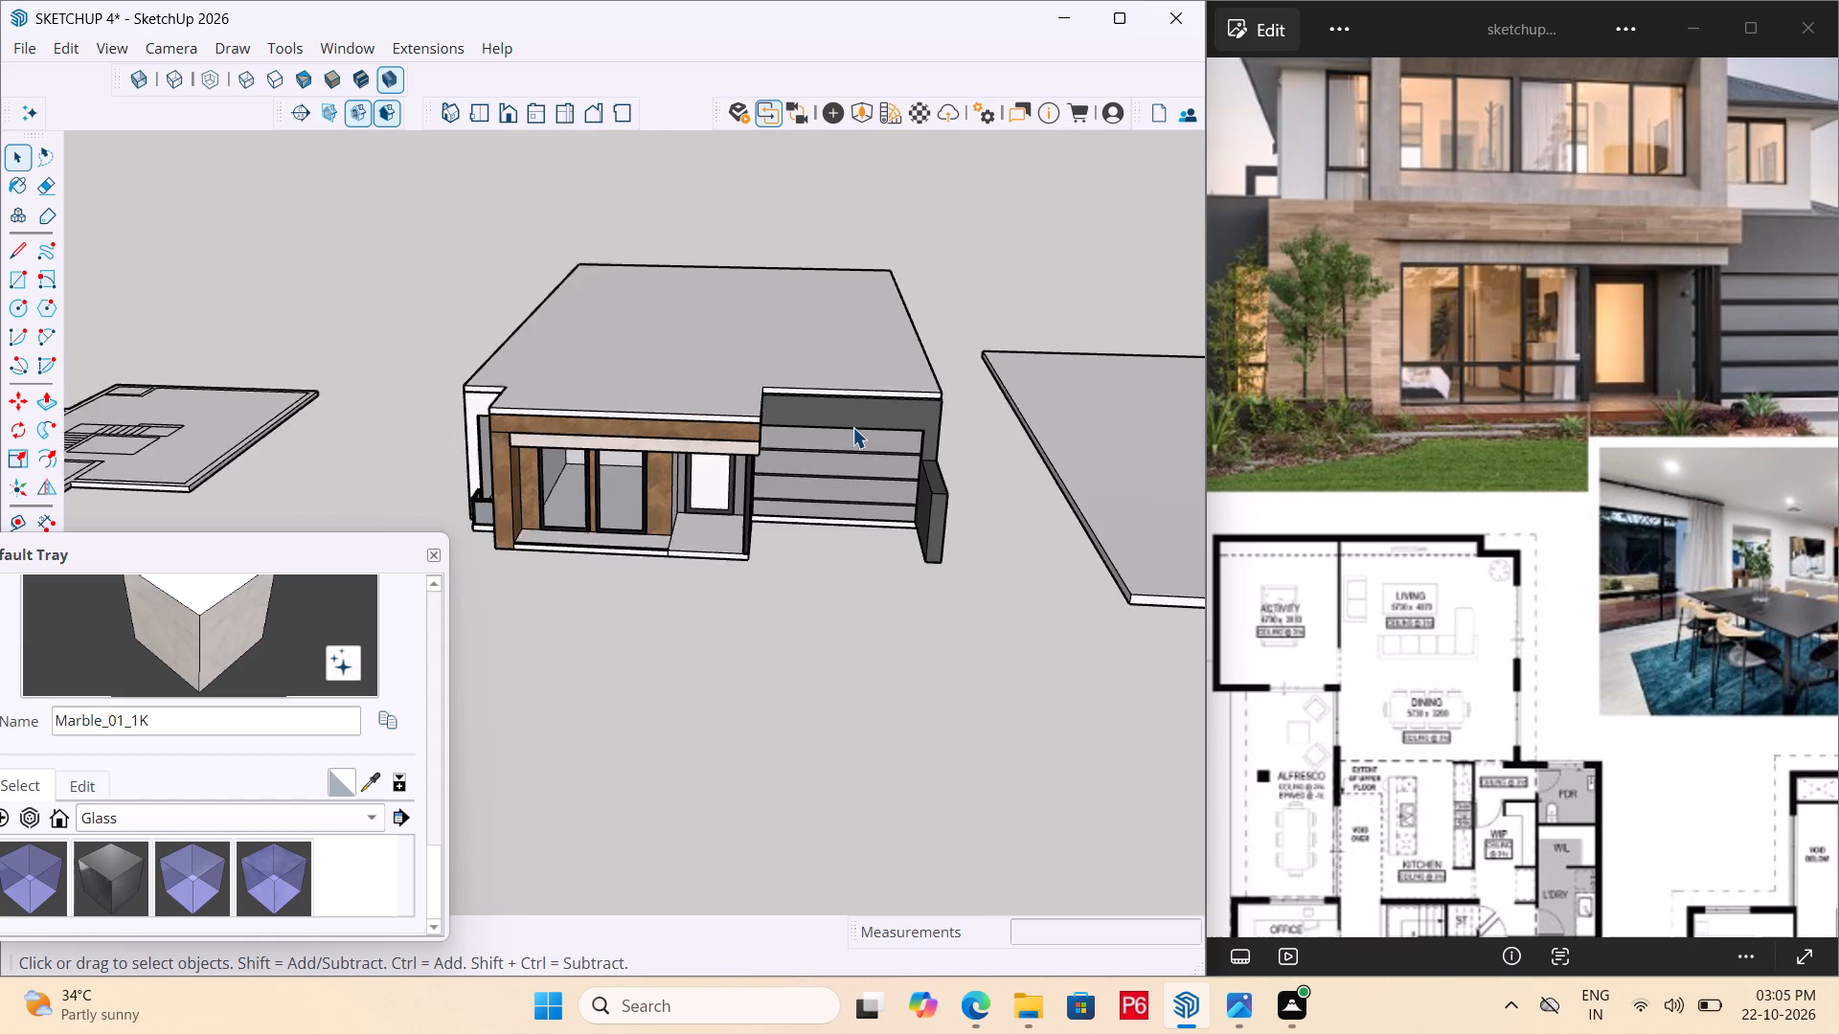
{"action": "scroll", "coordinate": [852, 427], "scroll_direction": "down", "scroll_amount": 1}
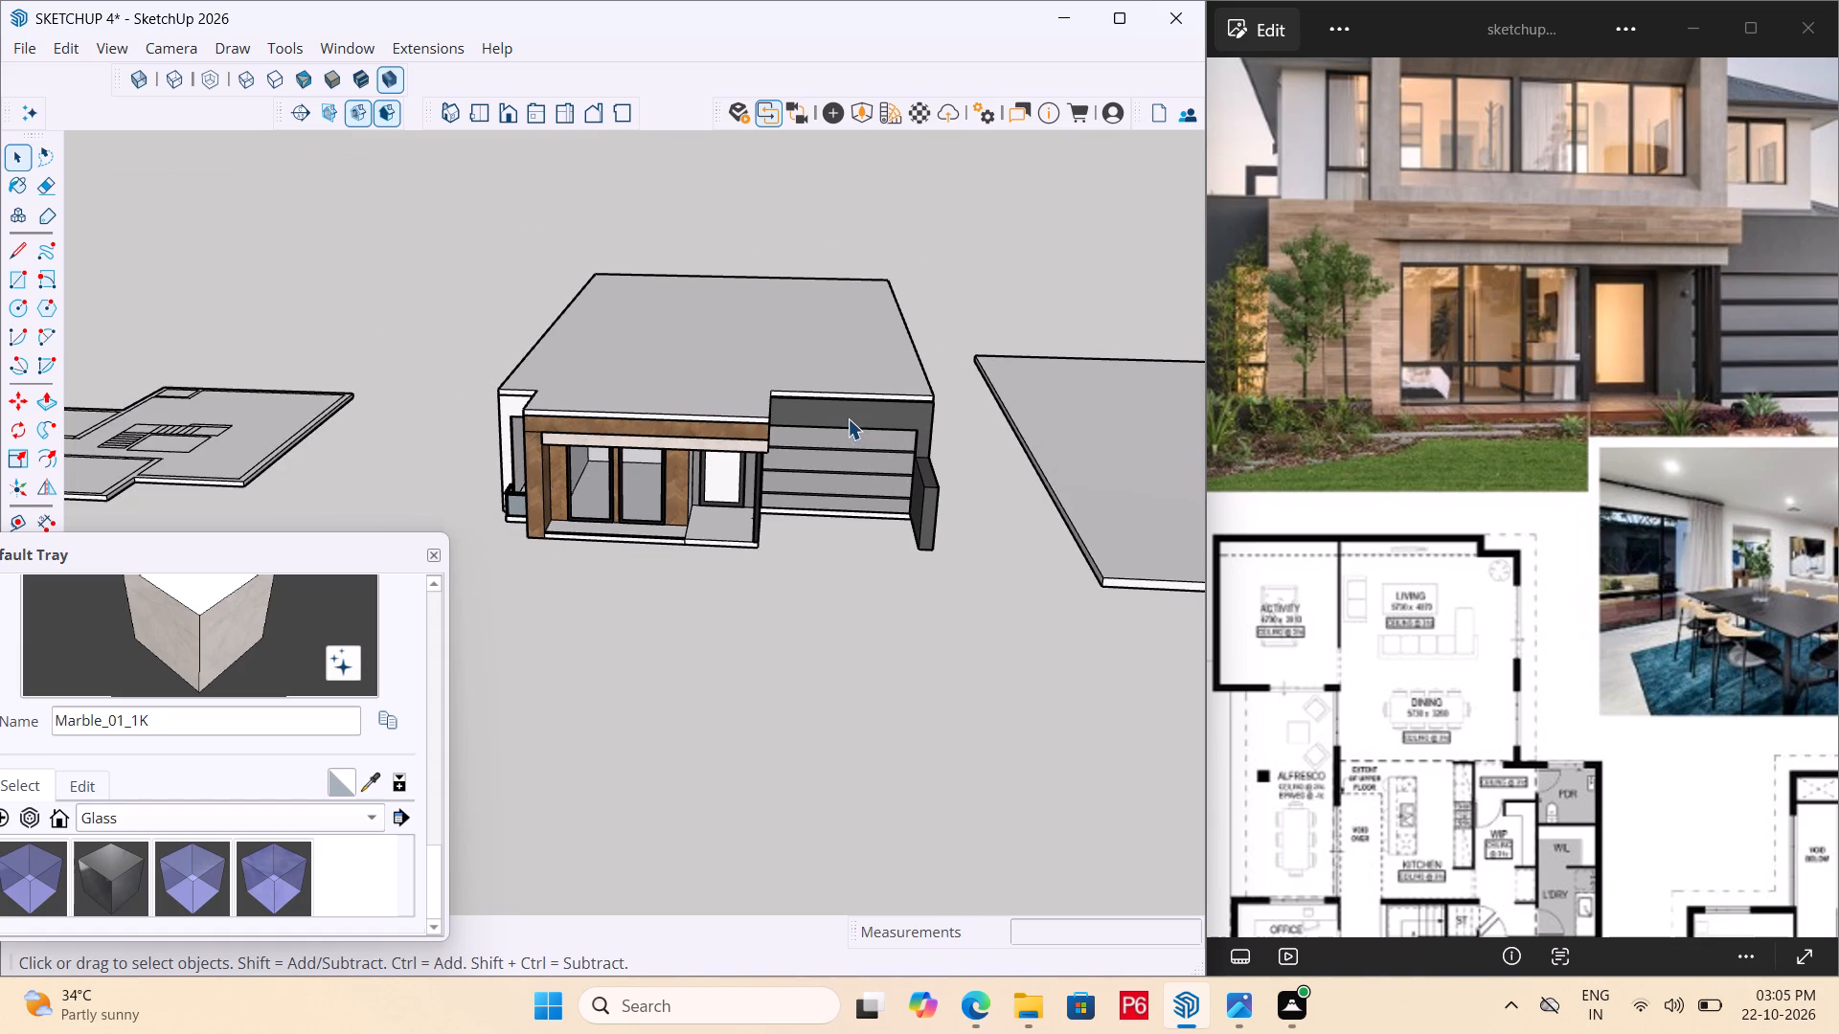
{"action": "middle_click_drag", "start_coordinate": [781, 494], "coordinate": [730, 502]}
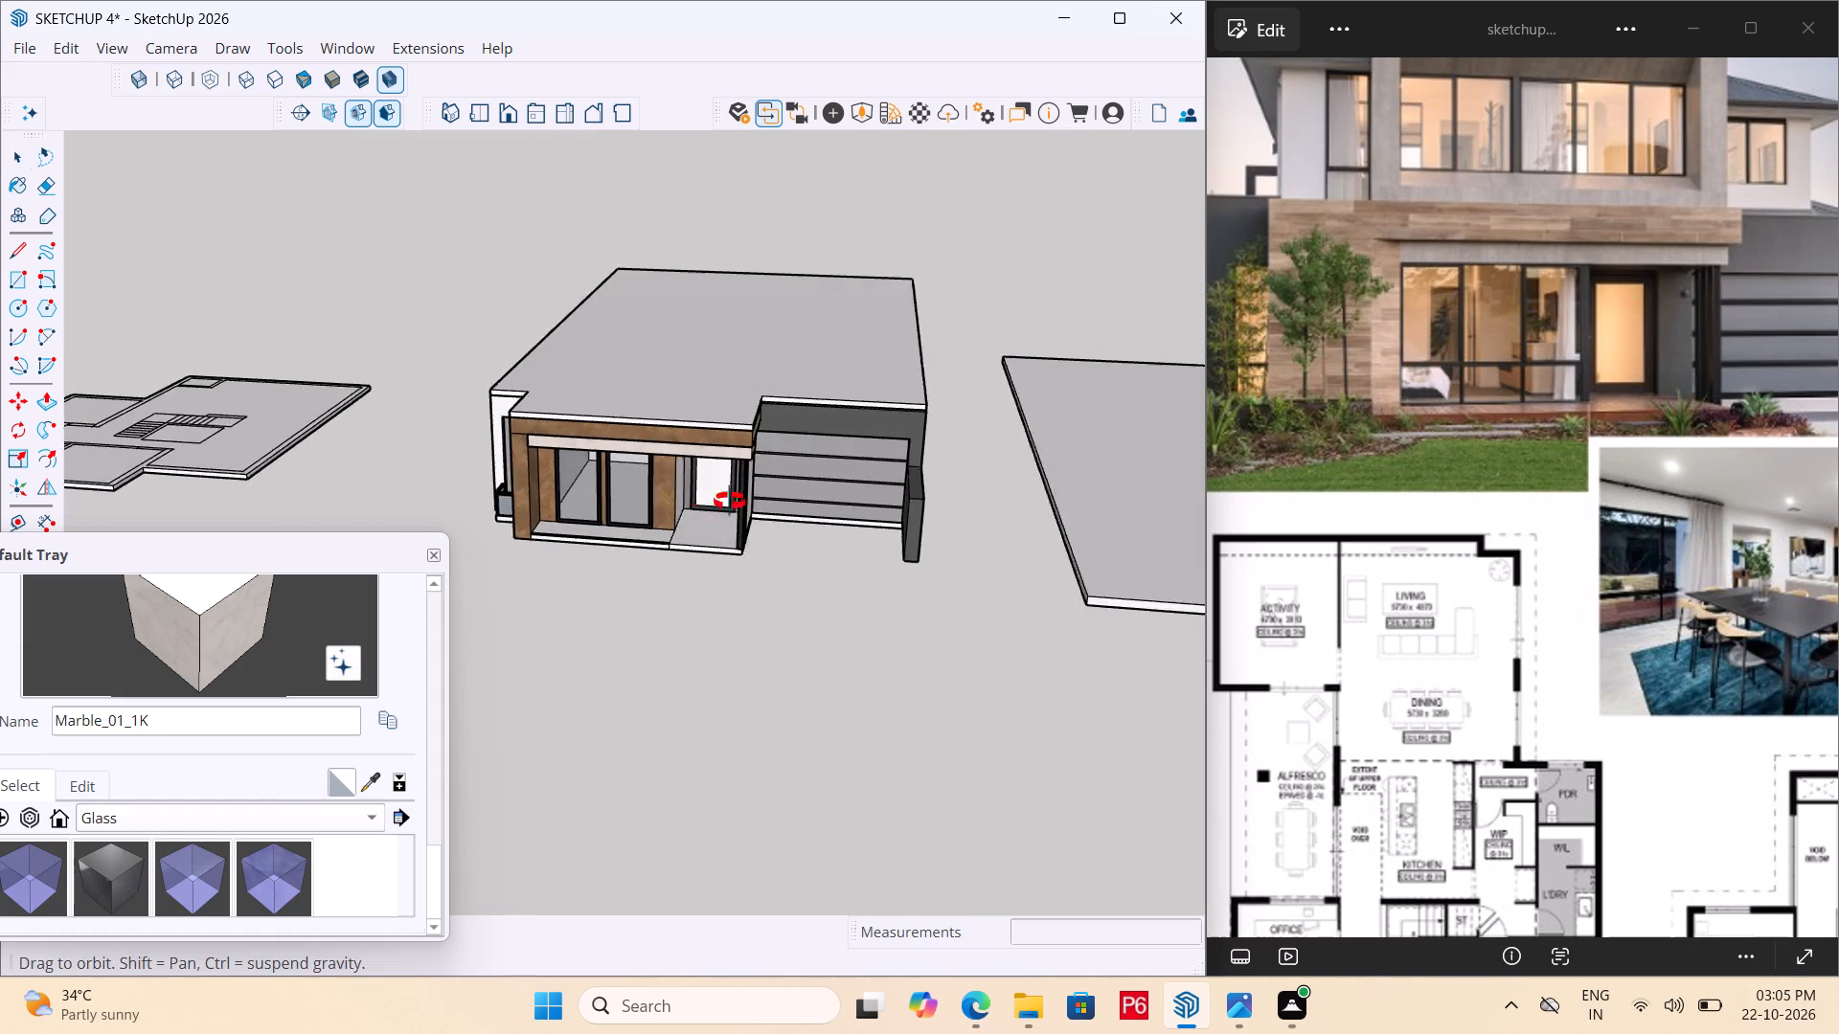
{"action": "middle_click_drag", "start_coordinate": [730, 502], "coordinate": [621, 502]}
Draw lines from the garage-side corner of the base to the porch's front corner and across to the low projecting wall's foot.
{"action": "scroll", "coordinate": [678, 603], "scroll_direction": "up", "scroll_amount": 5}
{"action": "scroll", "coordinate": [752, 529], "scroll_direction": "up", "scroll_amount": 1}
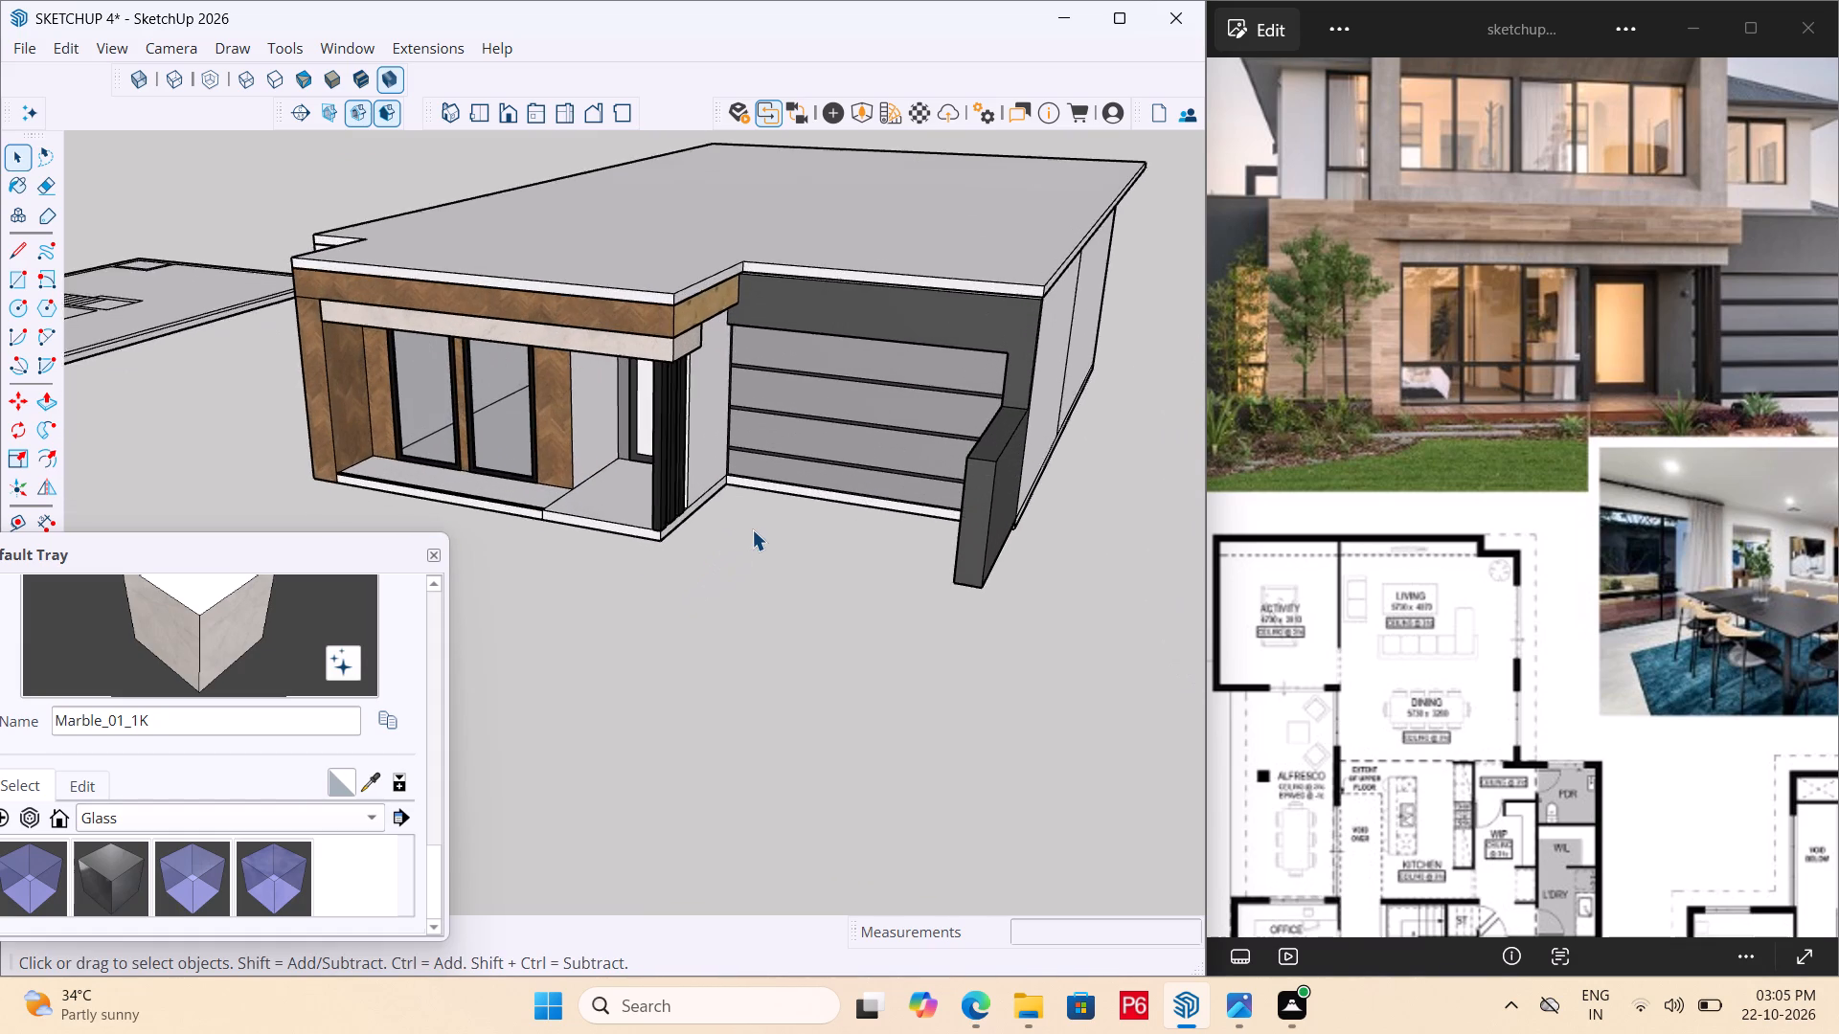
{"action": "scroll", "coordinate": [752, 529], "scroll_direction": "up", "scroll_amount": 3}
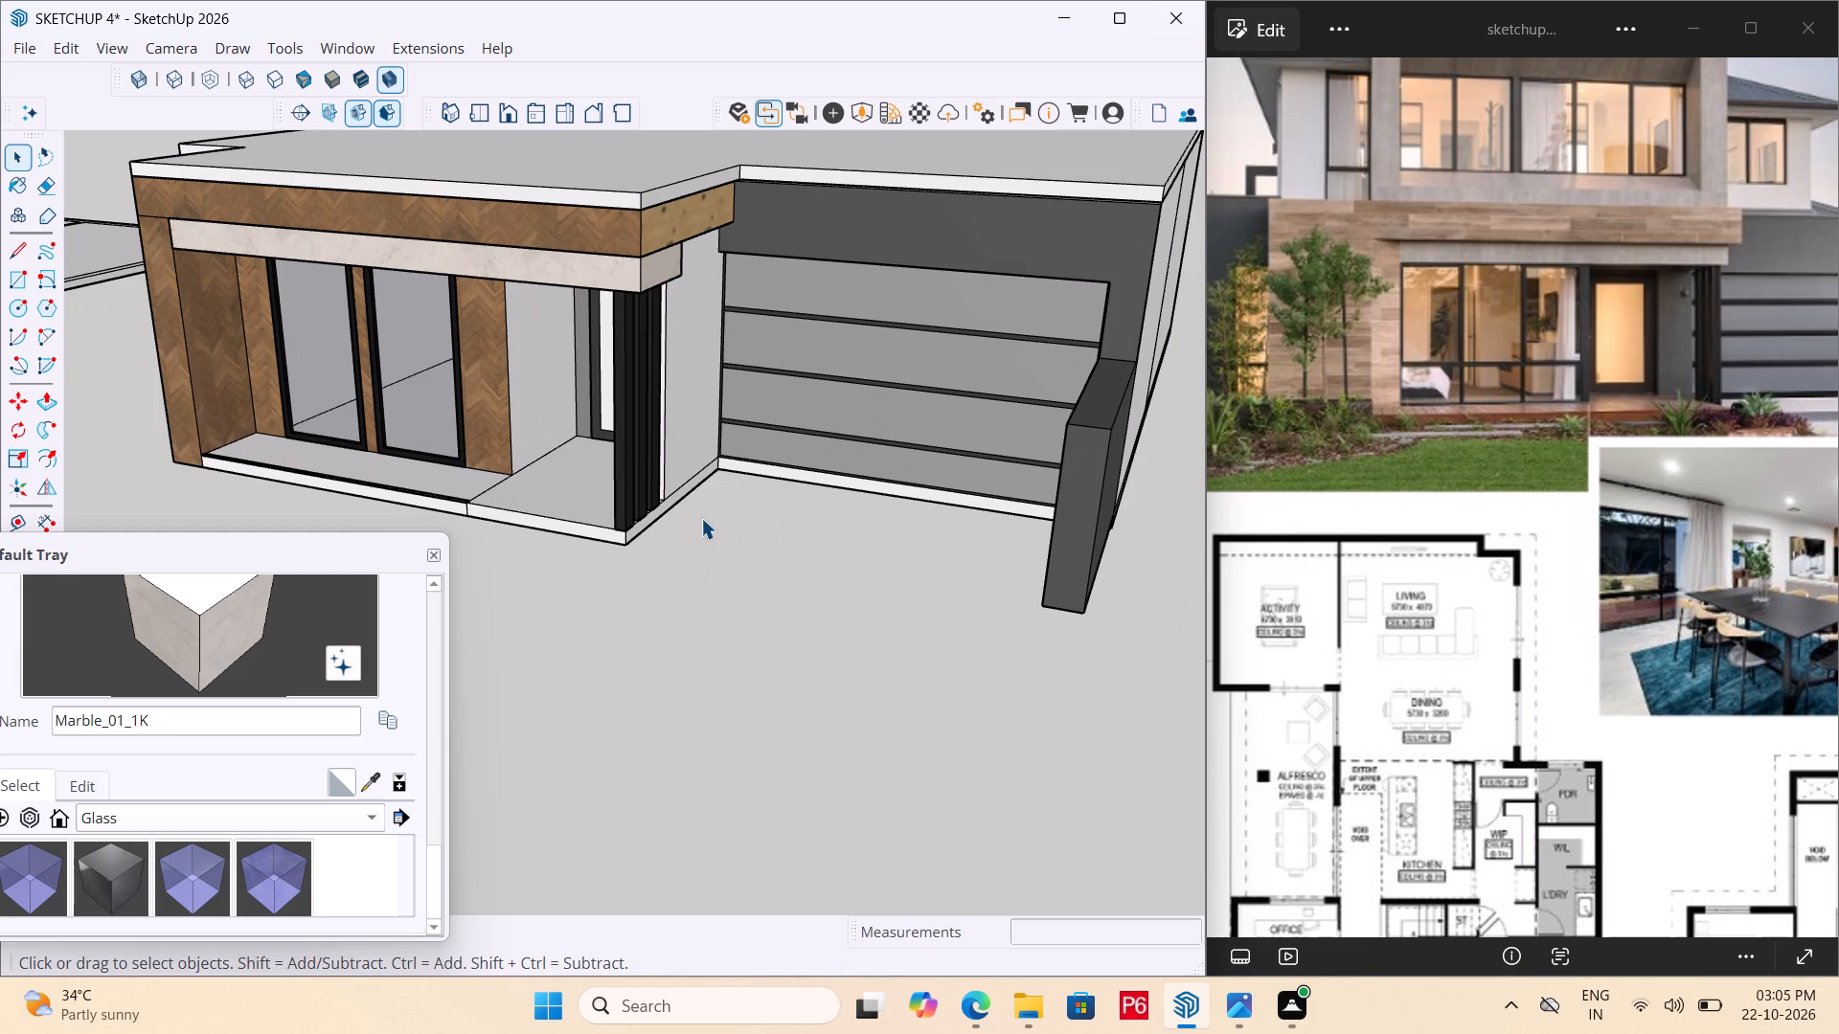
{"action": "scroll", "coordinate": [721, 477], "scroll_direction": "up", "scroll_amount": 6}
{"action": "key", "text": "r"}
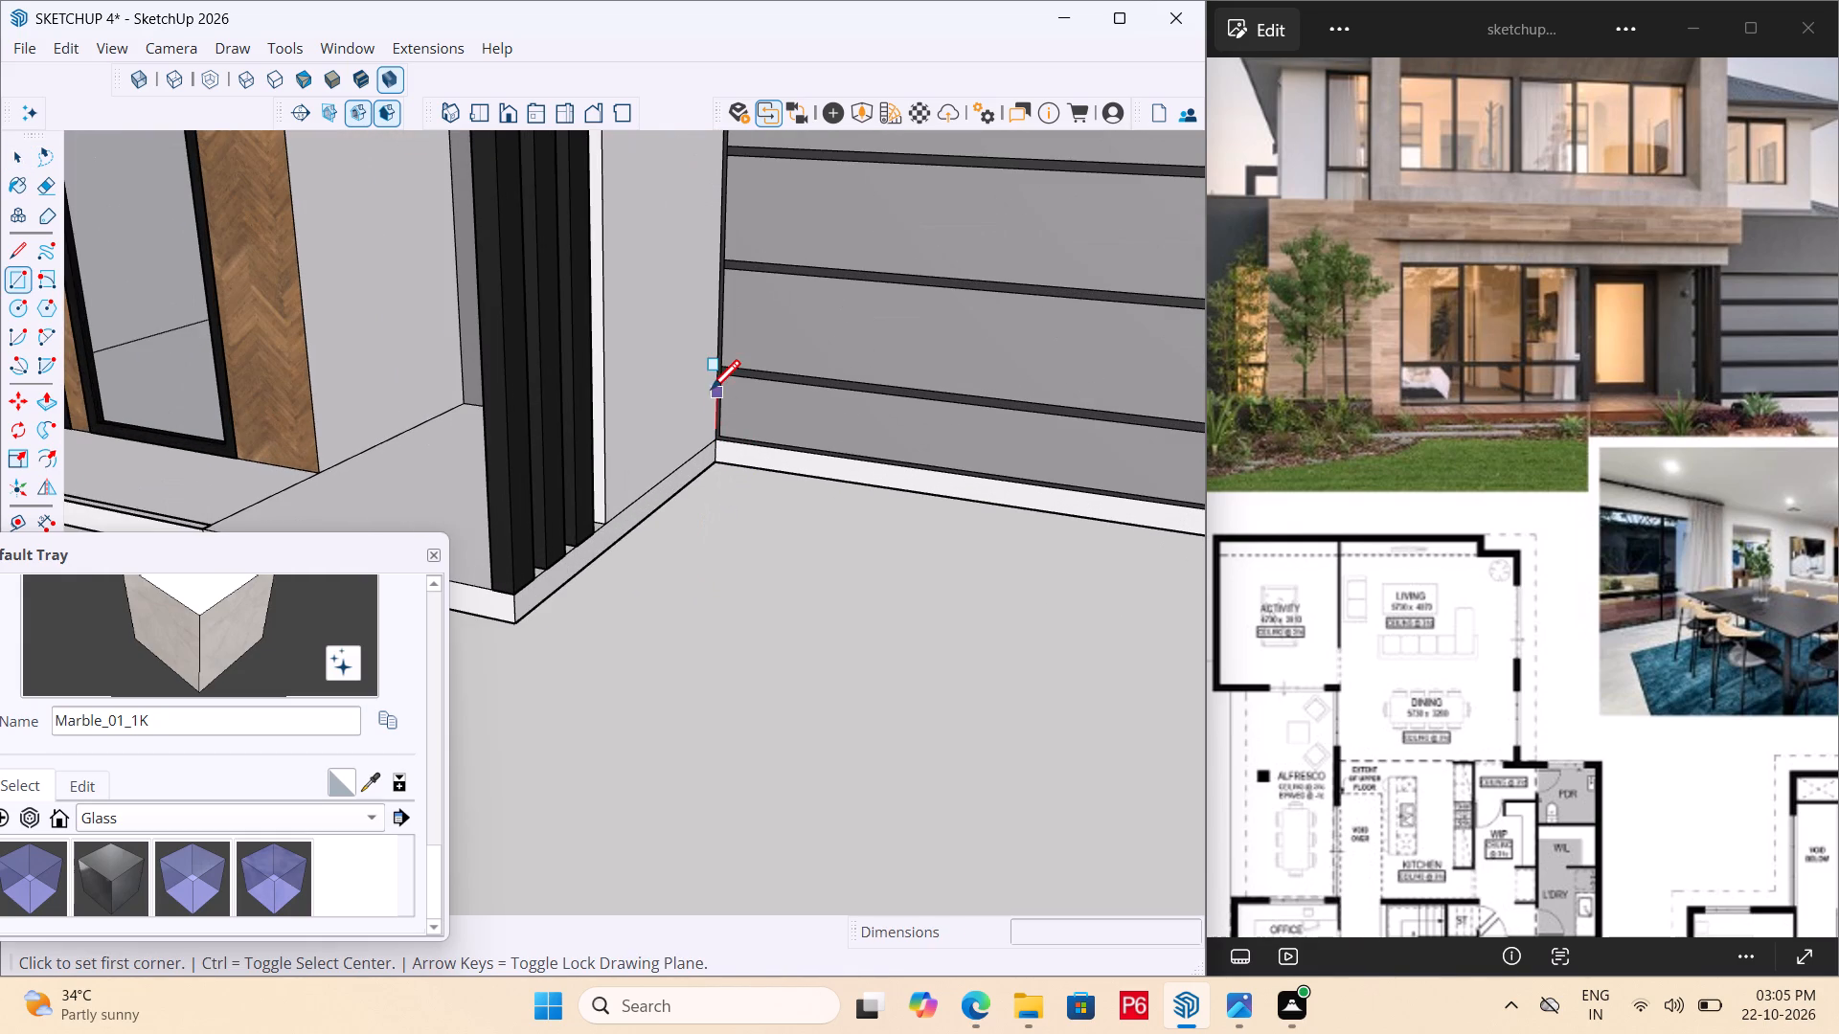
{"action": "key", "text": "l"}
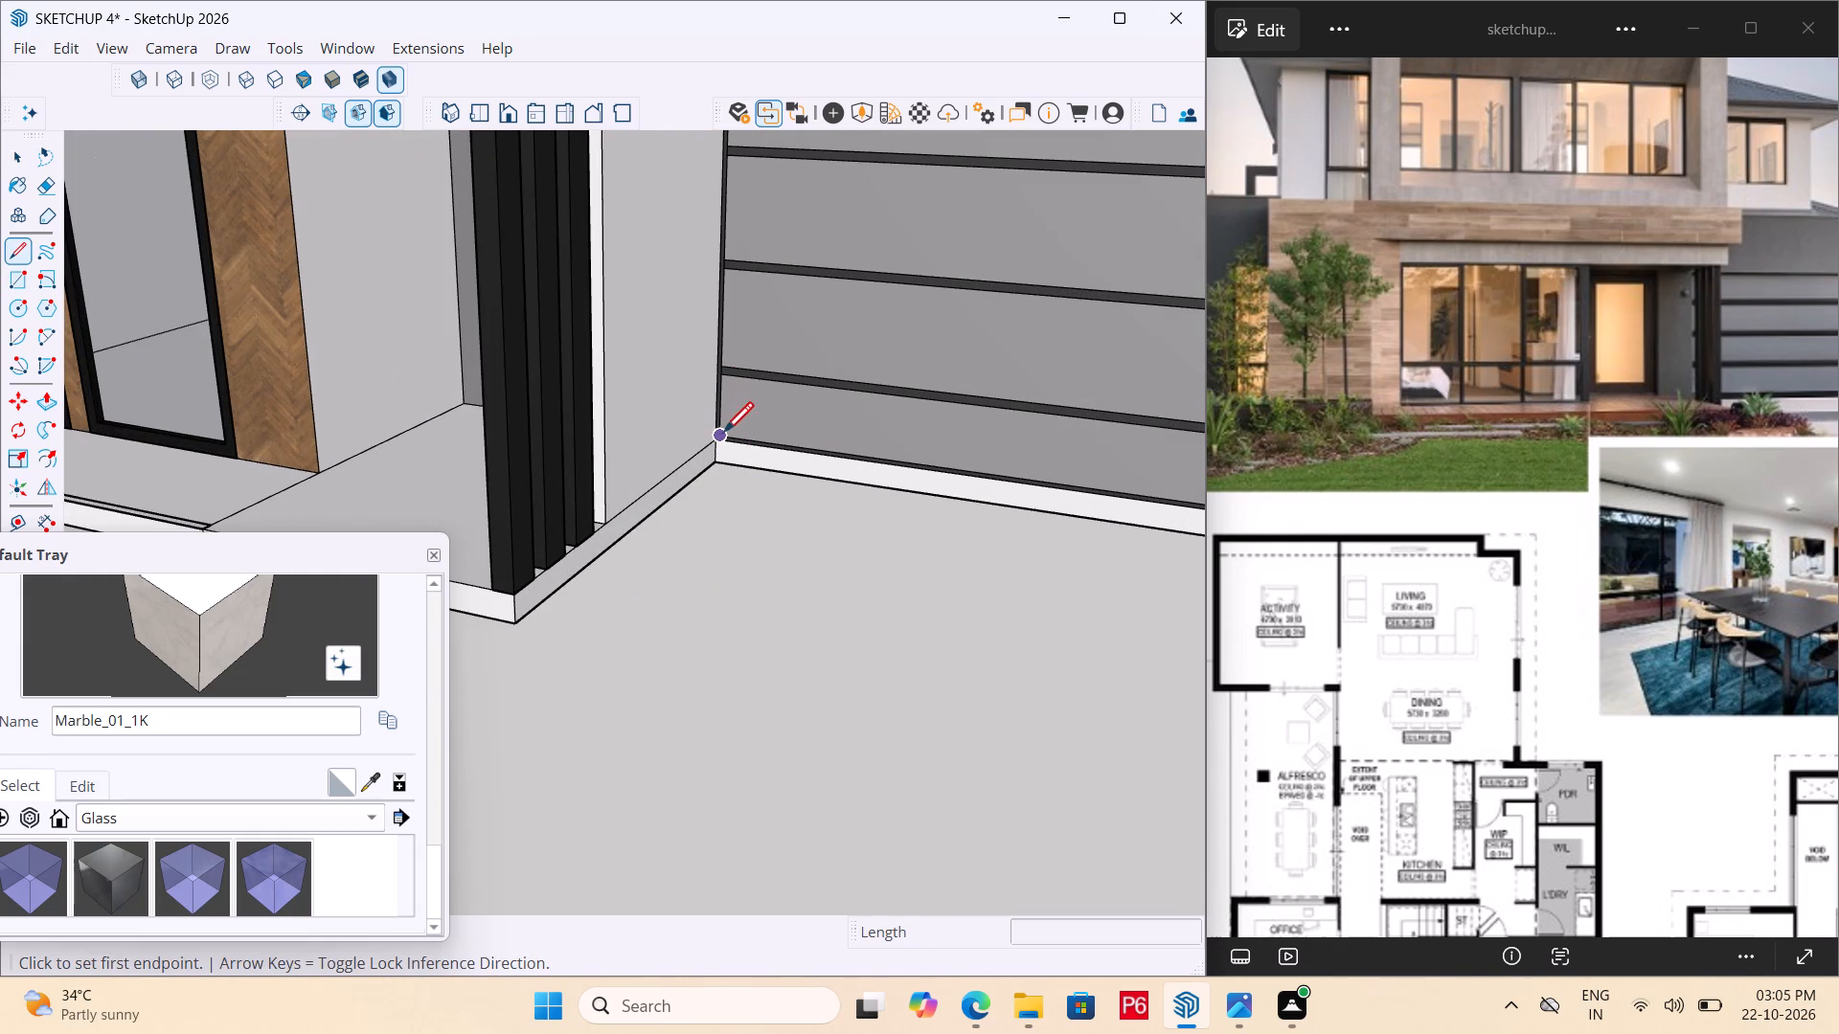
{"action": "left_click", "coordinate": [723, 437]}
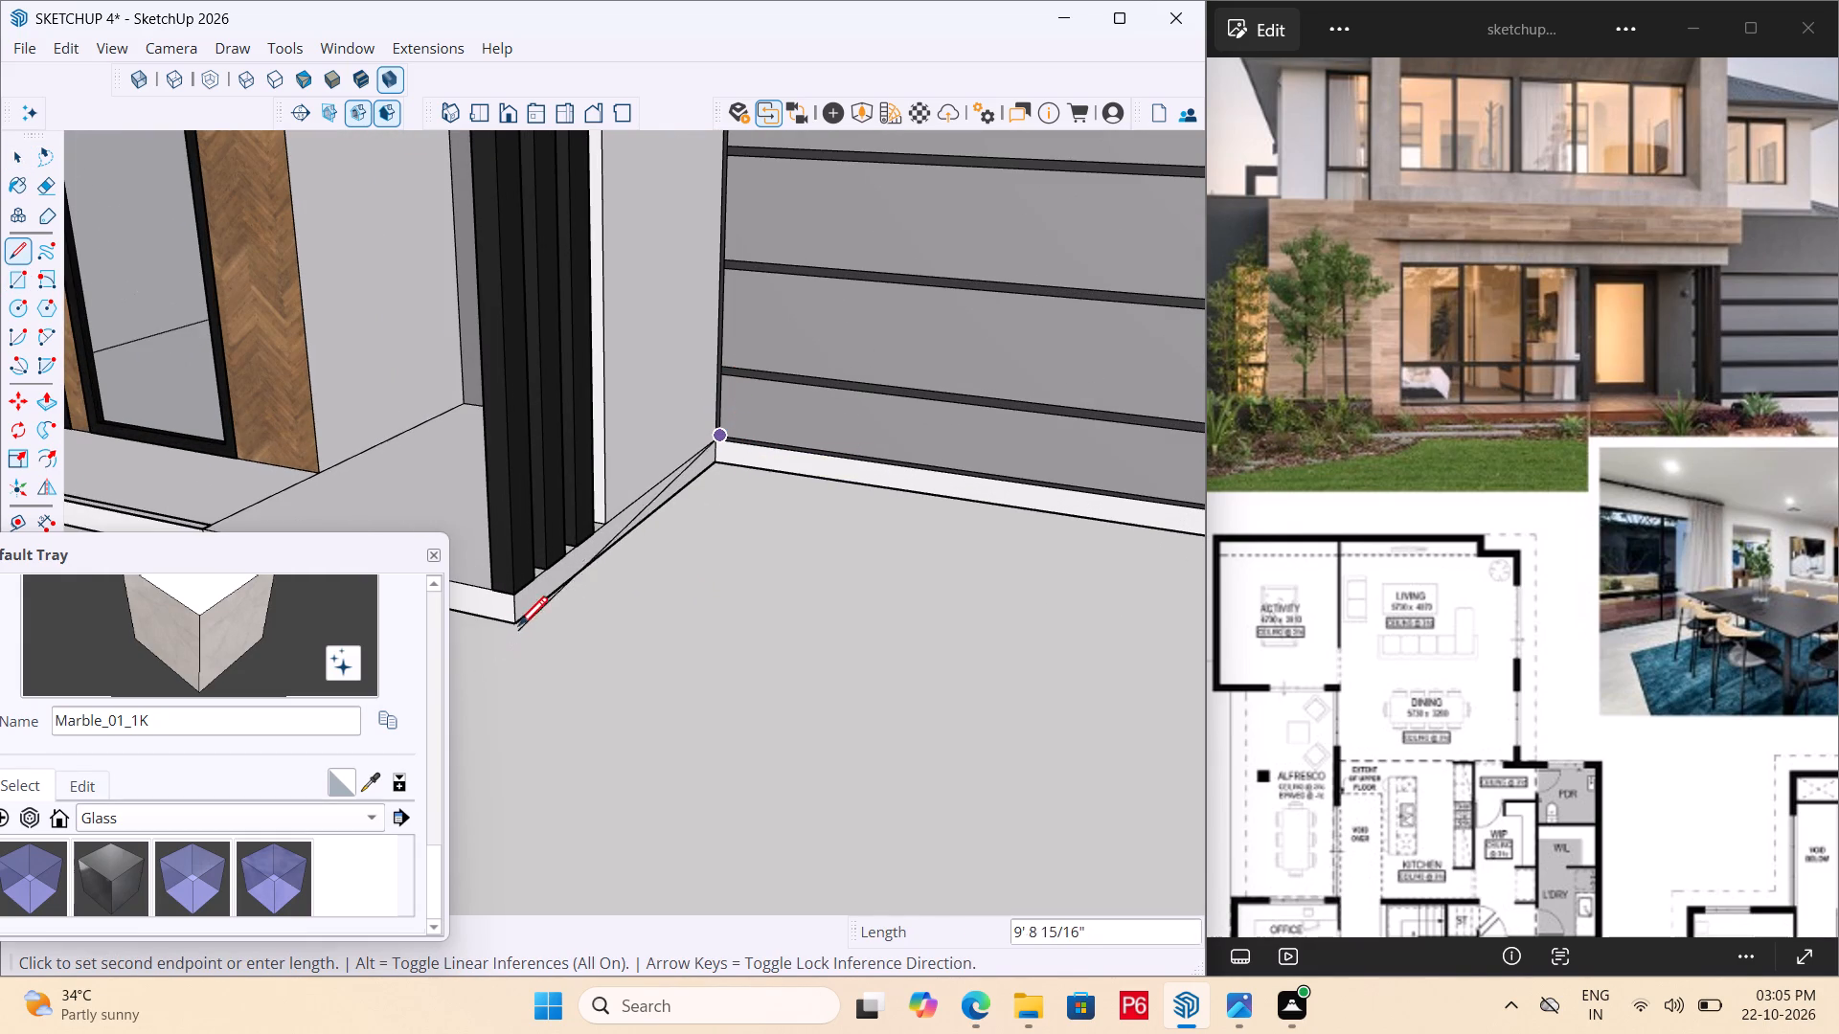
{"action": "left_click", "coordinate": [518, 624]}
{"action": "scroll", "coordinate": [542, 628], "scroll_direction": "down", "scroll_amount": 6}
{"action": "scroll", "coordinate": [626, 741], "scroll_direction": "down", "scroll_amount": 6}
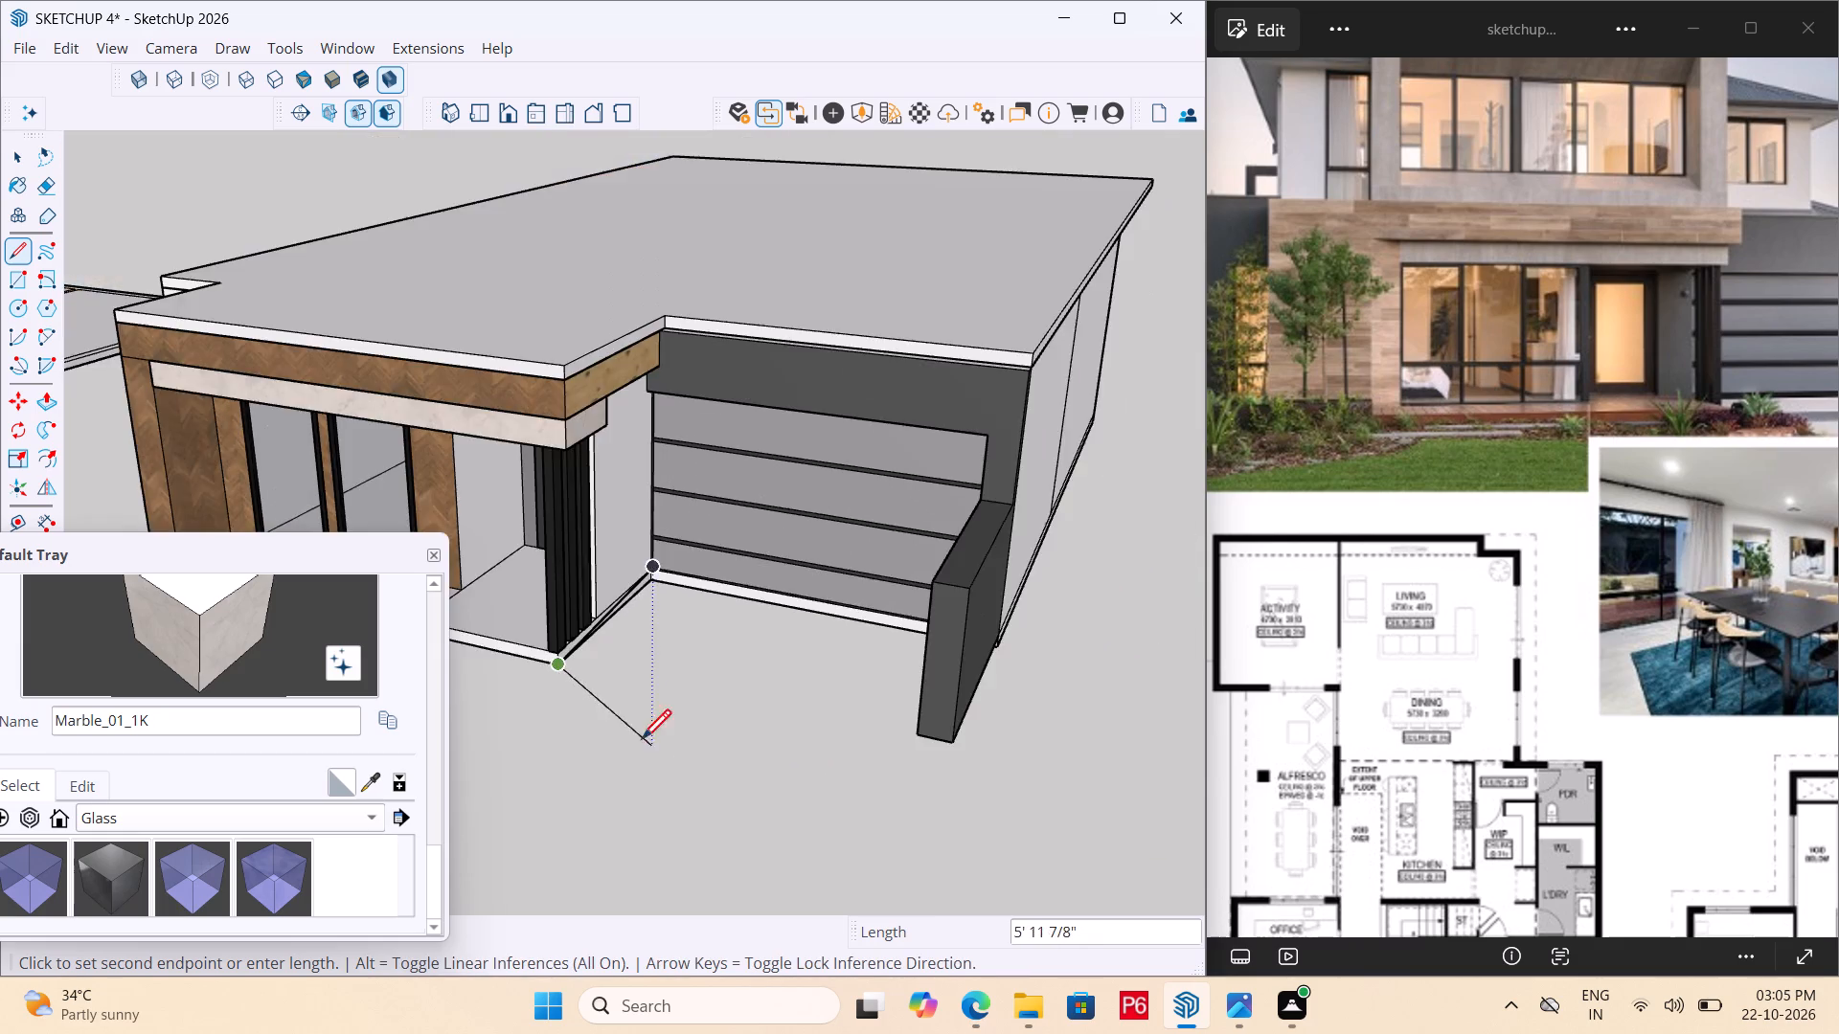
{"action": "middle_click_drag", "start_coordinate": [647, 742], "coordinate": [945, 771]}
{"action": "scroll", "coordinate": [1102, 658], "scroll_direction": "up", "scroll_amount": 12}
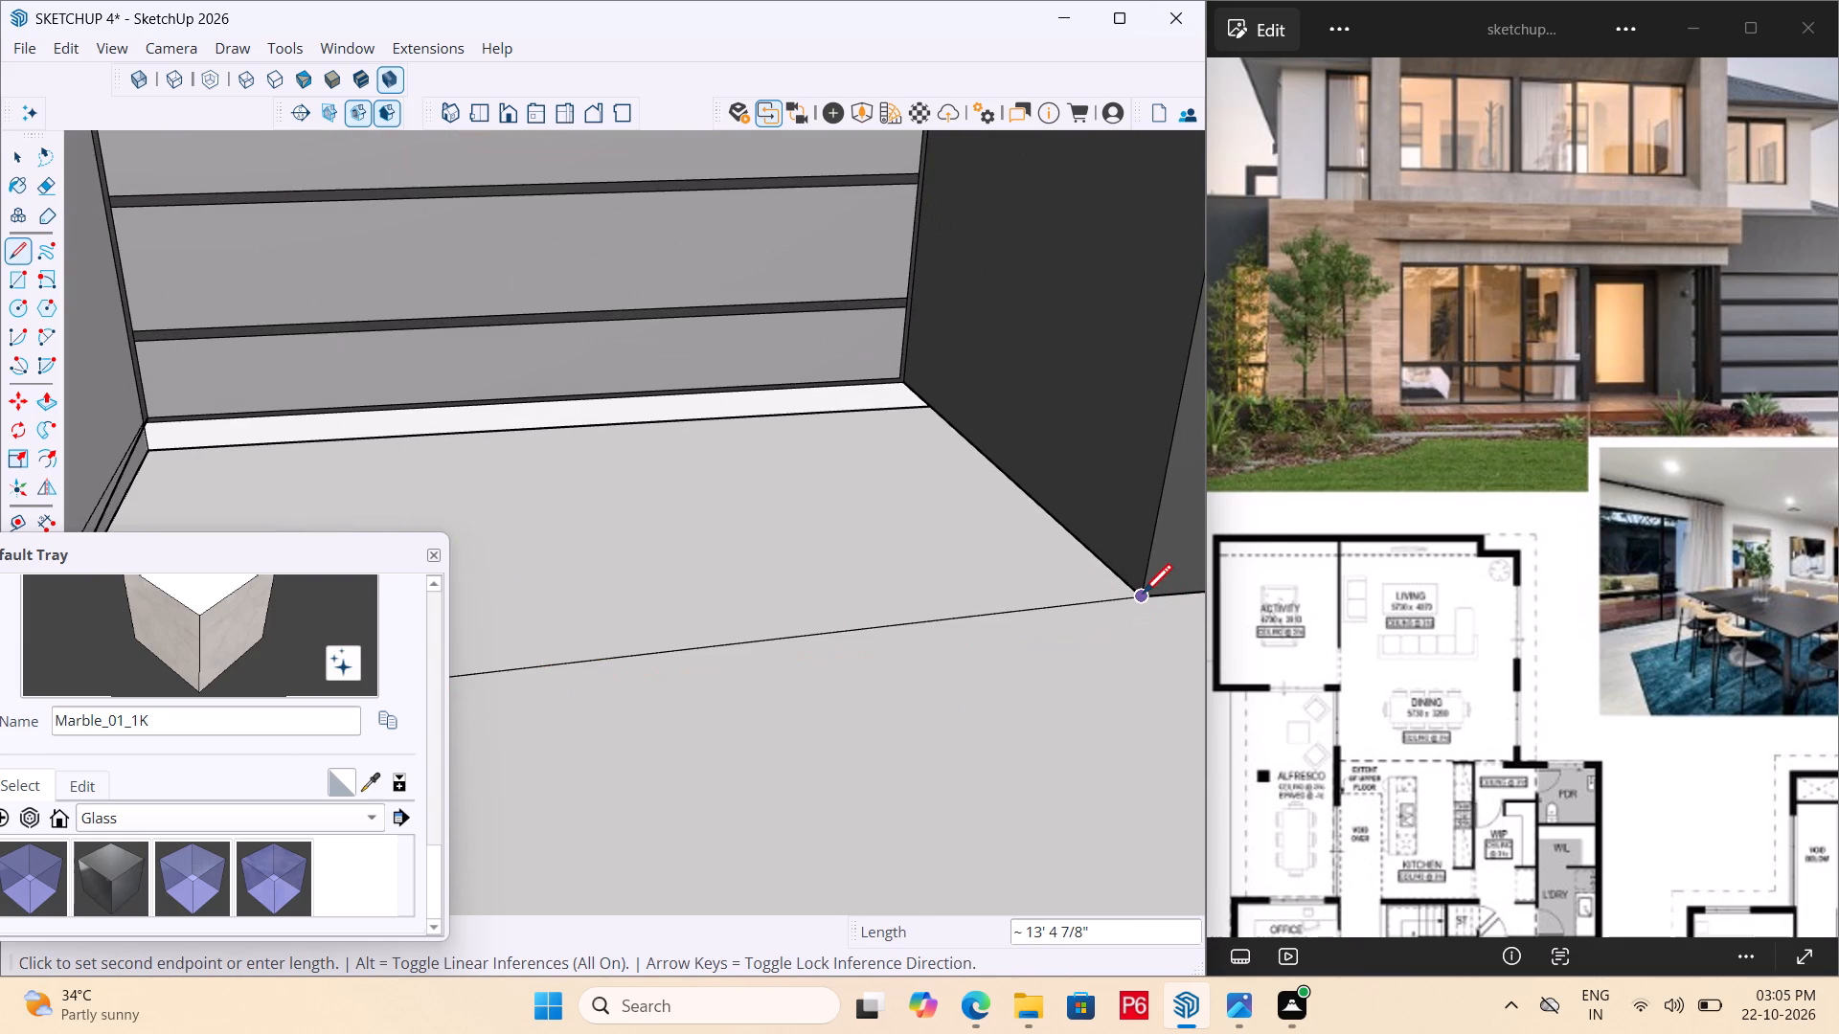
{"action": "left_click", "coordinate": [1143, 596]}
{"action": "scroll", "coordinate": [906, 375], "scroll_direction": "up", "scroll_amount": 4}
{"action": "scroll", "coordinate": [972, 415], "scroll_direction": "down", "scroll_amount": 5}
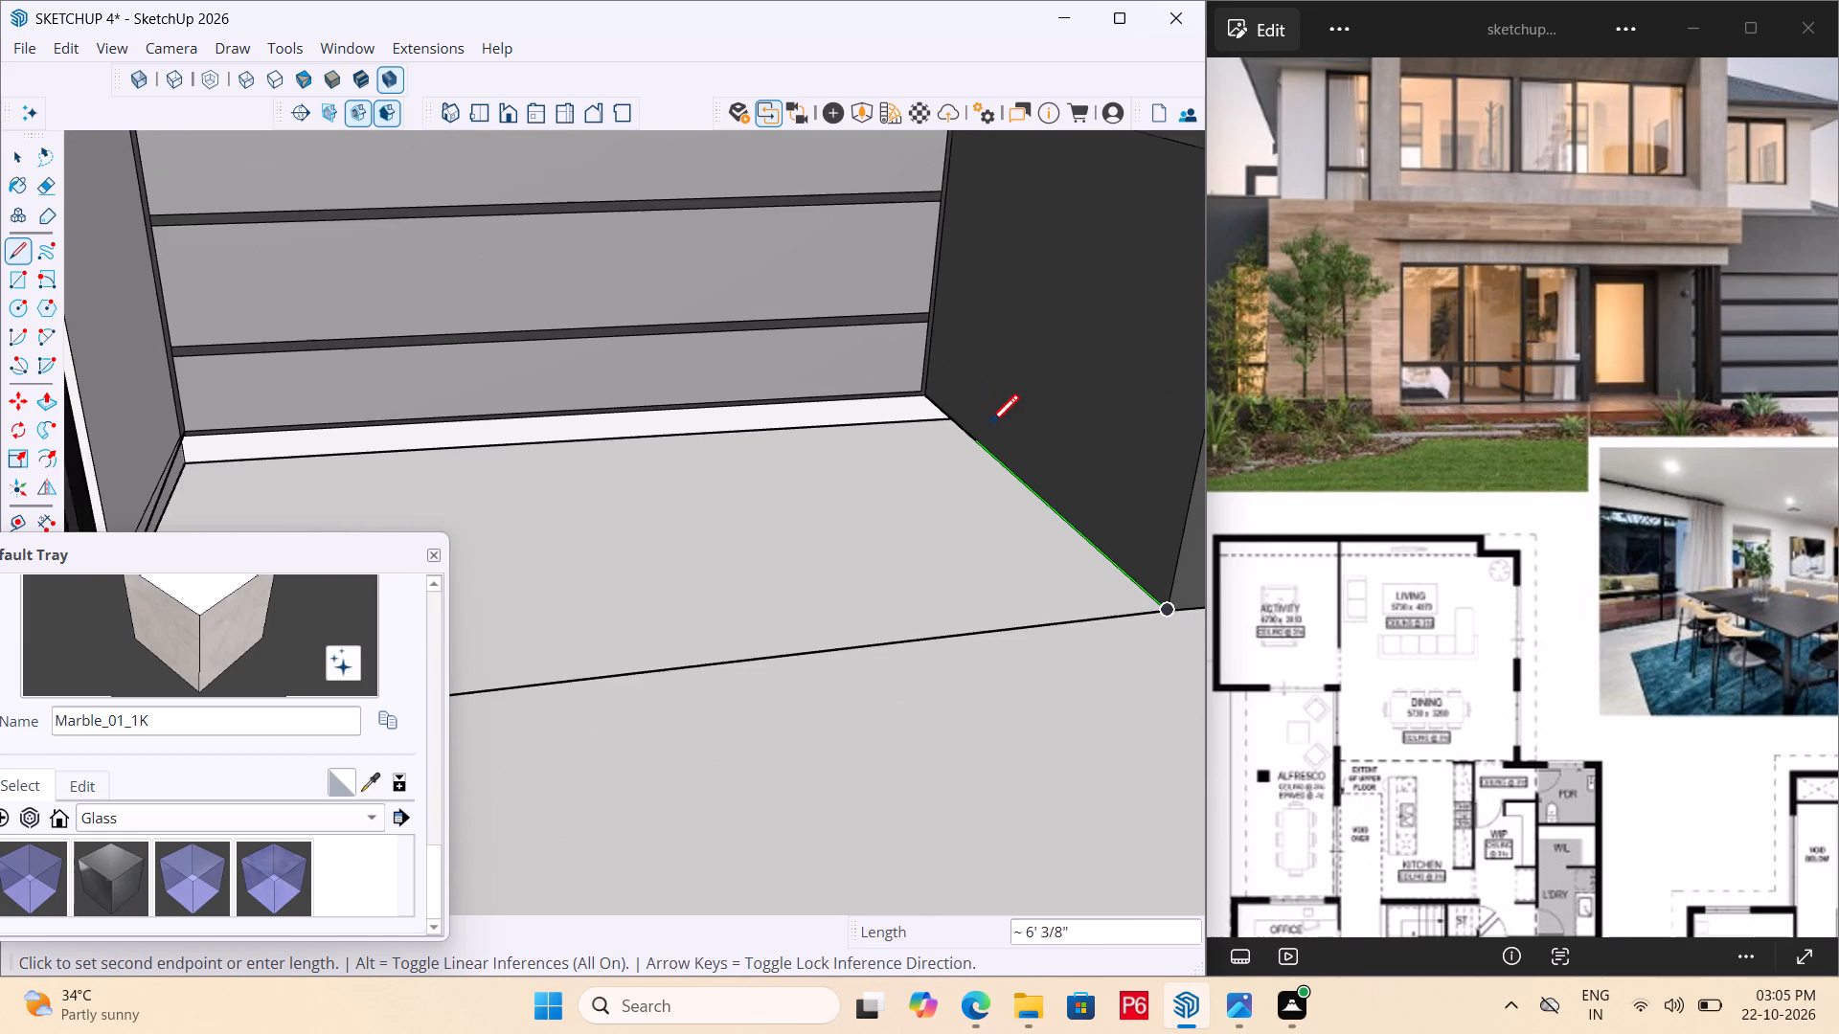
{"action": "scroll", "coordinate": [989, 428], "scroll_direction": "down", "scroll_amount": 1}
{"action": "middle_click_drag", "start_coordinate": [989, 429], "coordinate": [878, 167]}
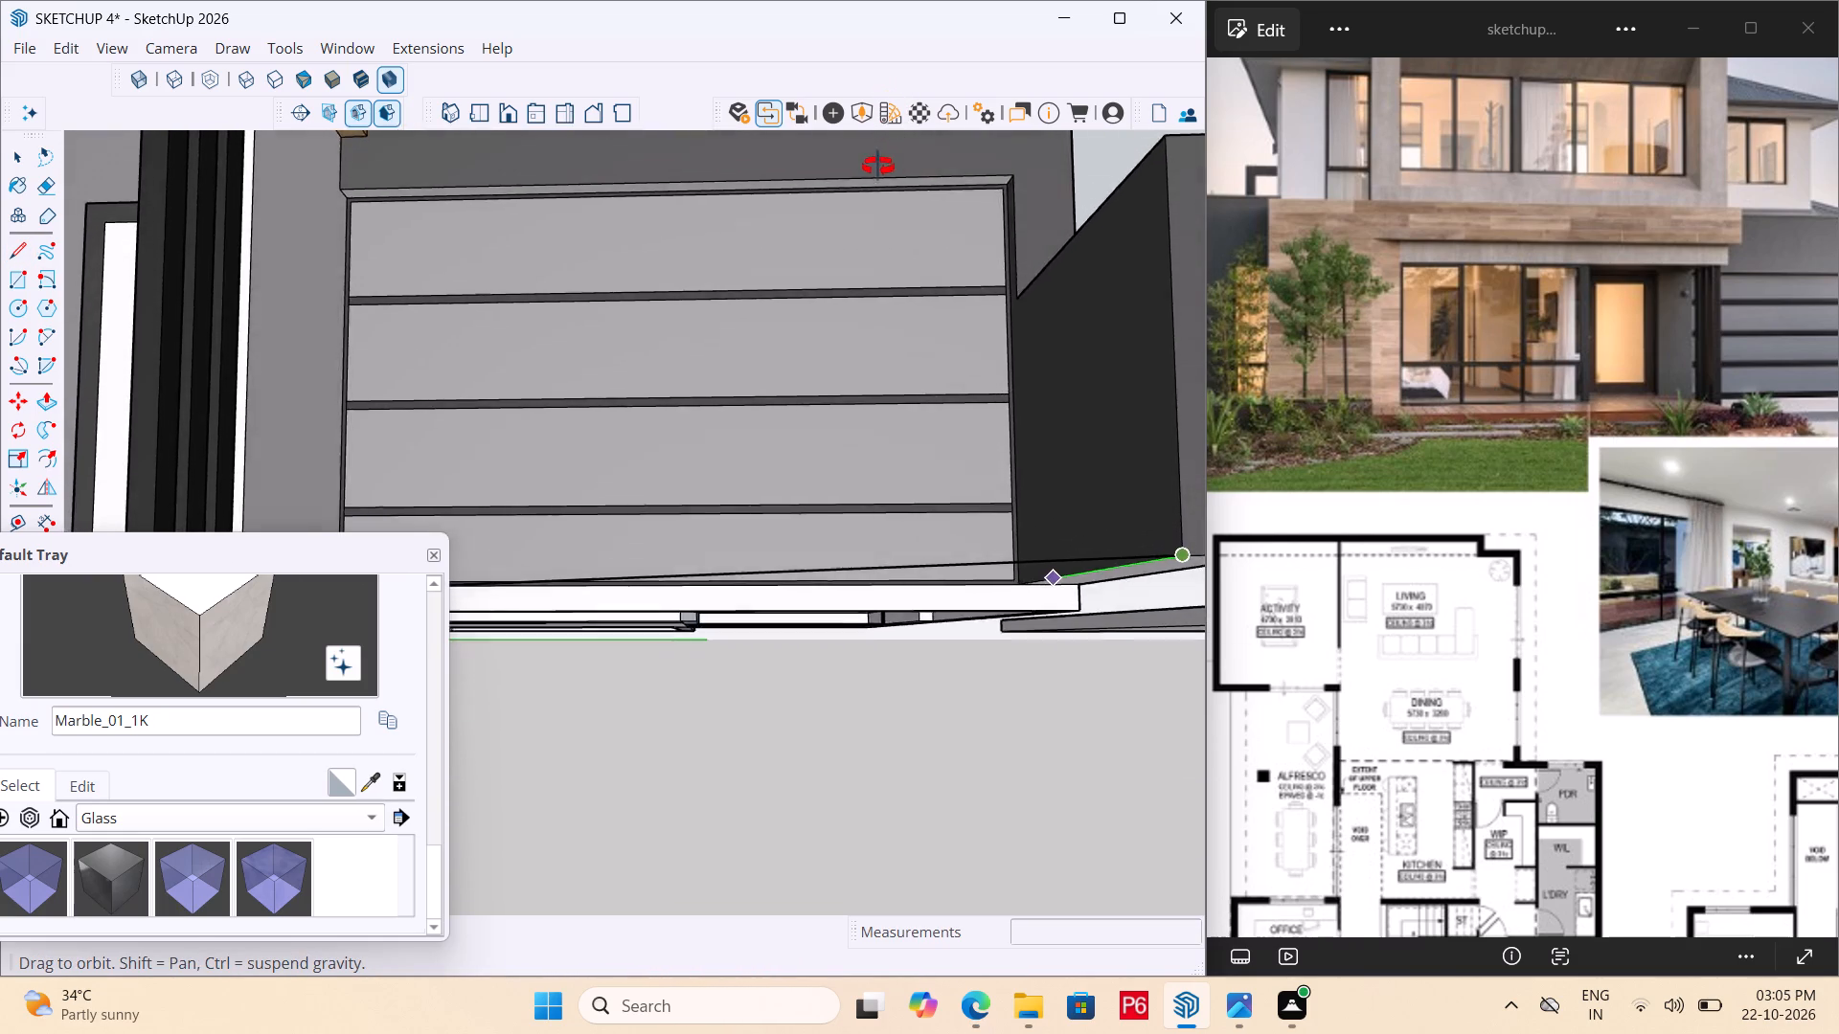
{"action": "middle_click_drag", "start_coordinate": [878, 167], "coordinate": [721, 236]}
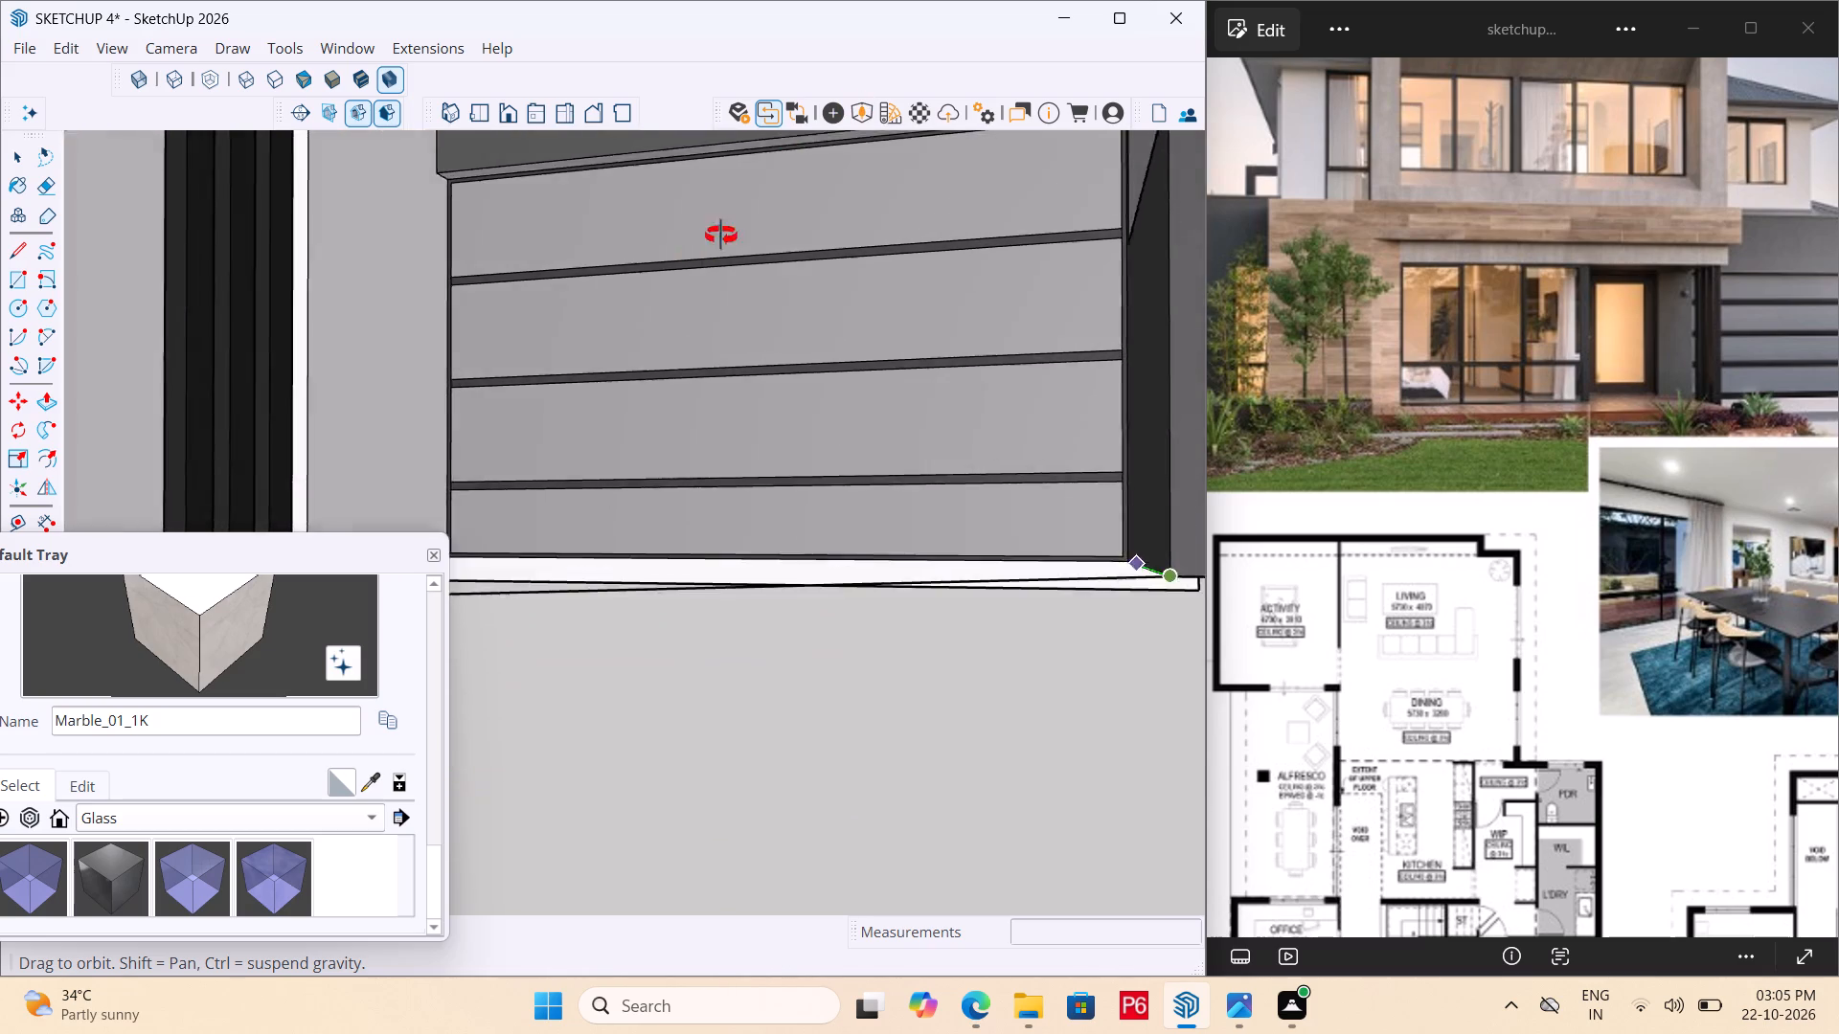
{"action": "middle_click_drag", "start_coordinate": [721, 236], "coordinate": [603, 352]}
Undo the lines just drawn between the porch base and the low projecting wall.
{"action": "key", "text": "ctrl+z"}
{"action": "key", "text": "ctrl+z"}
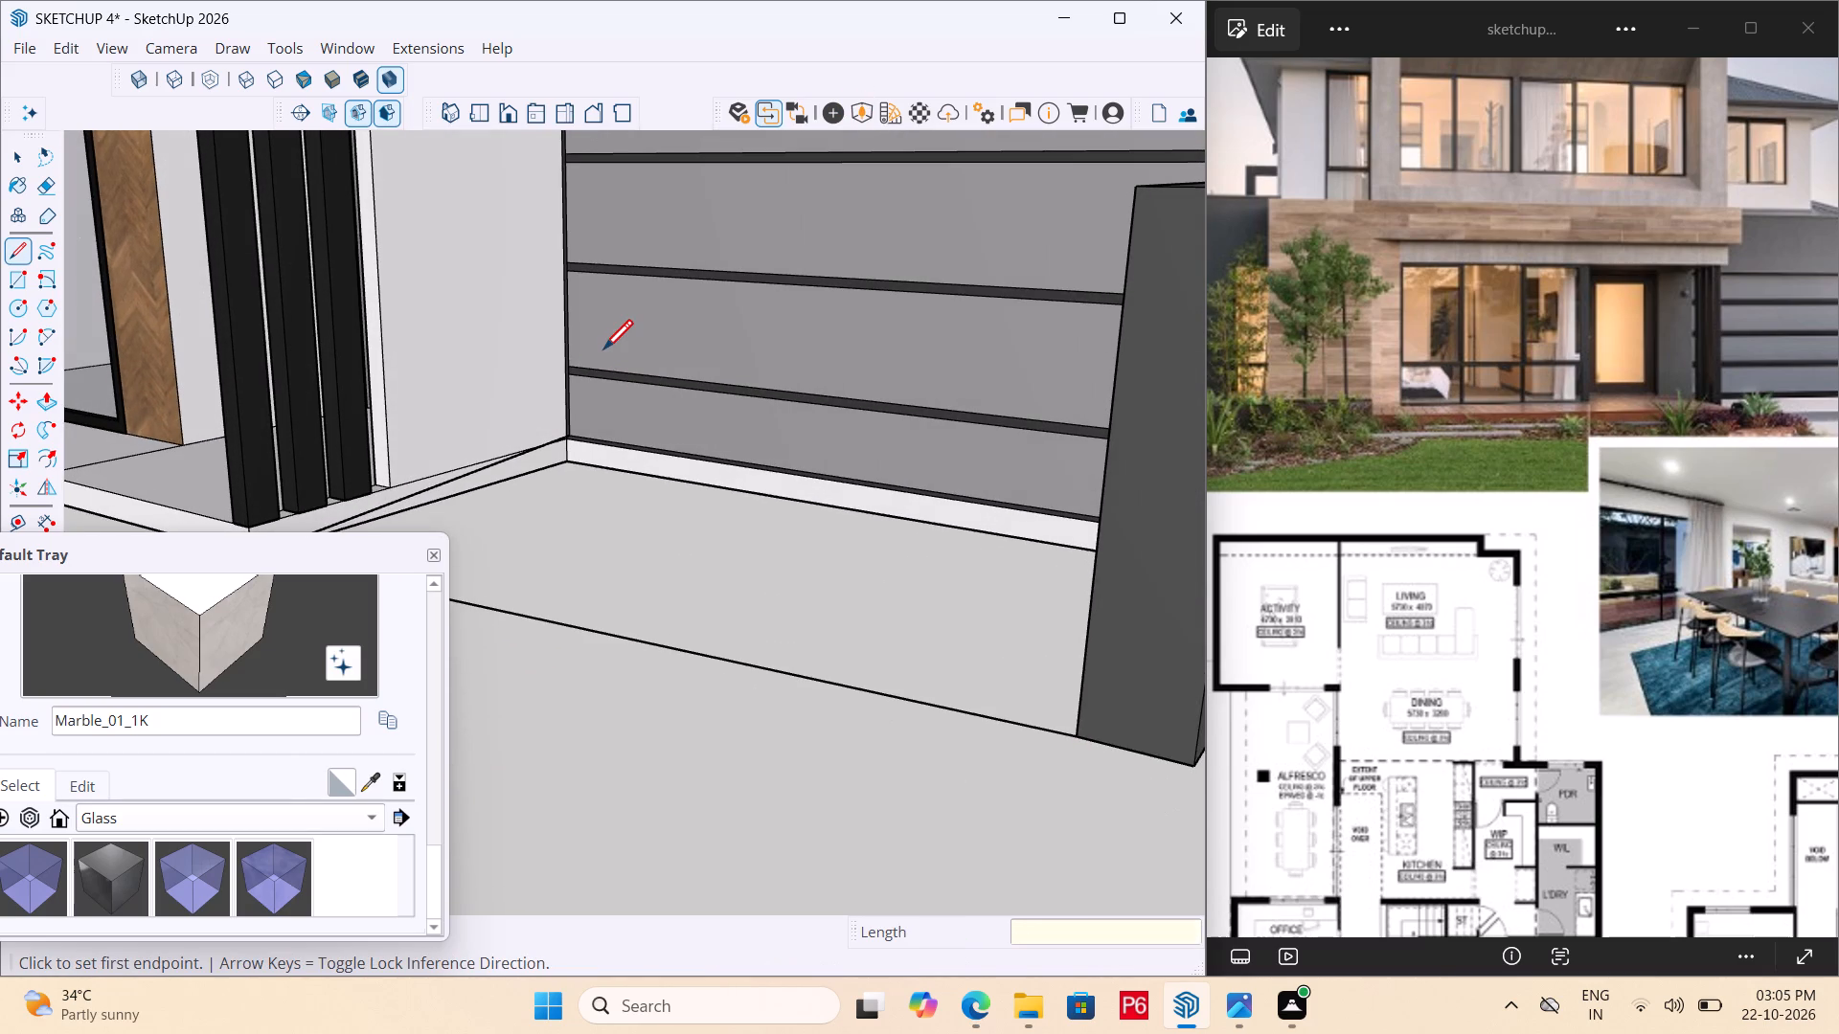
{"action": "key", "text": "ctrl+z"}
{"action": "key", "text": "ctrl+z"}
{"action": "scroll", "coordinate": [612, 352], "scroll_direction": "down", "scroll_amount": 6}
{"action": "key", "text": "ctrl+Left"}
Open the low projecting wall's group and push/pull its bottom face down 6" to the level of the porch base's underside.
{"action": "key", "text": "space"}
{"action": "key", "text": "space"}
{"action": "double_click", "coordinate": [809, 453]}
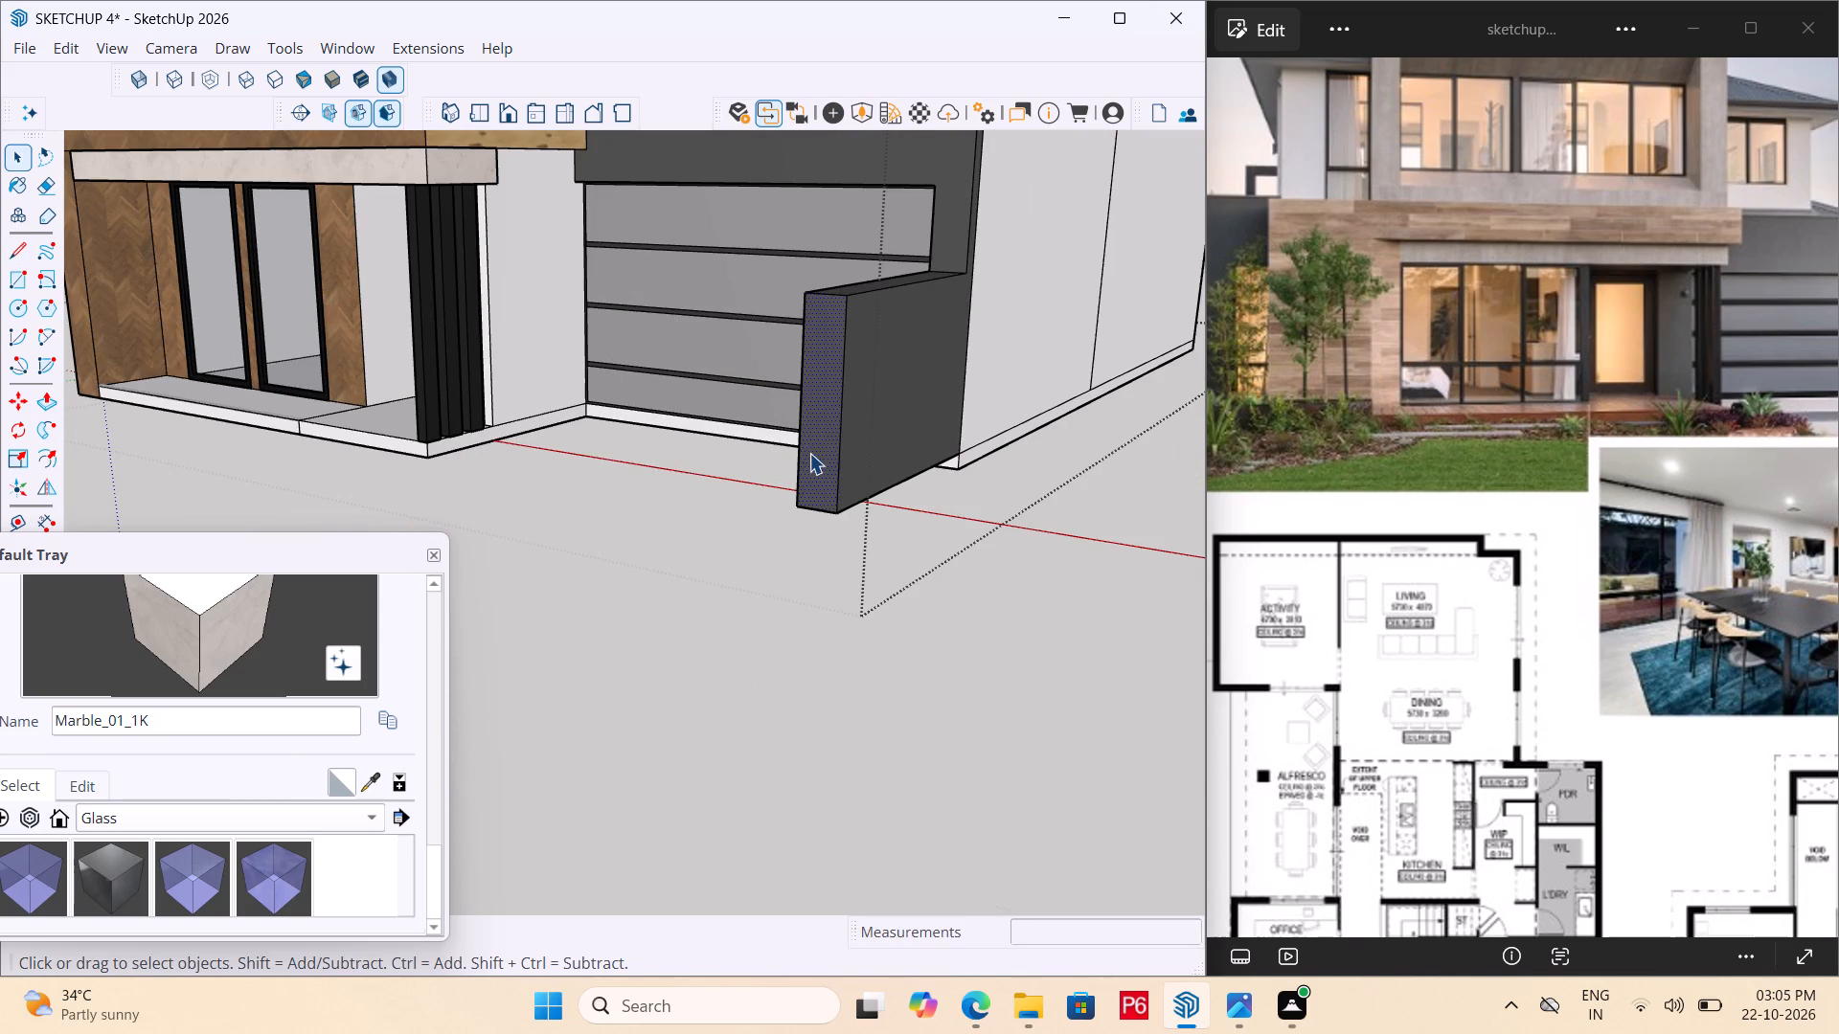
{"action": "left_click", "coordinate": [822, 425]}
{"action": "middle_click_drag", "start_coordinate": [855, 552], "coordinate": [876, 330]}
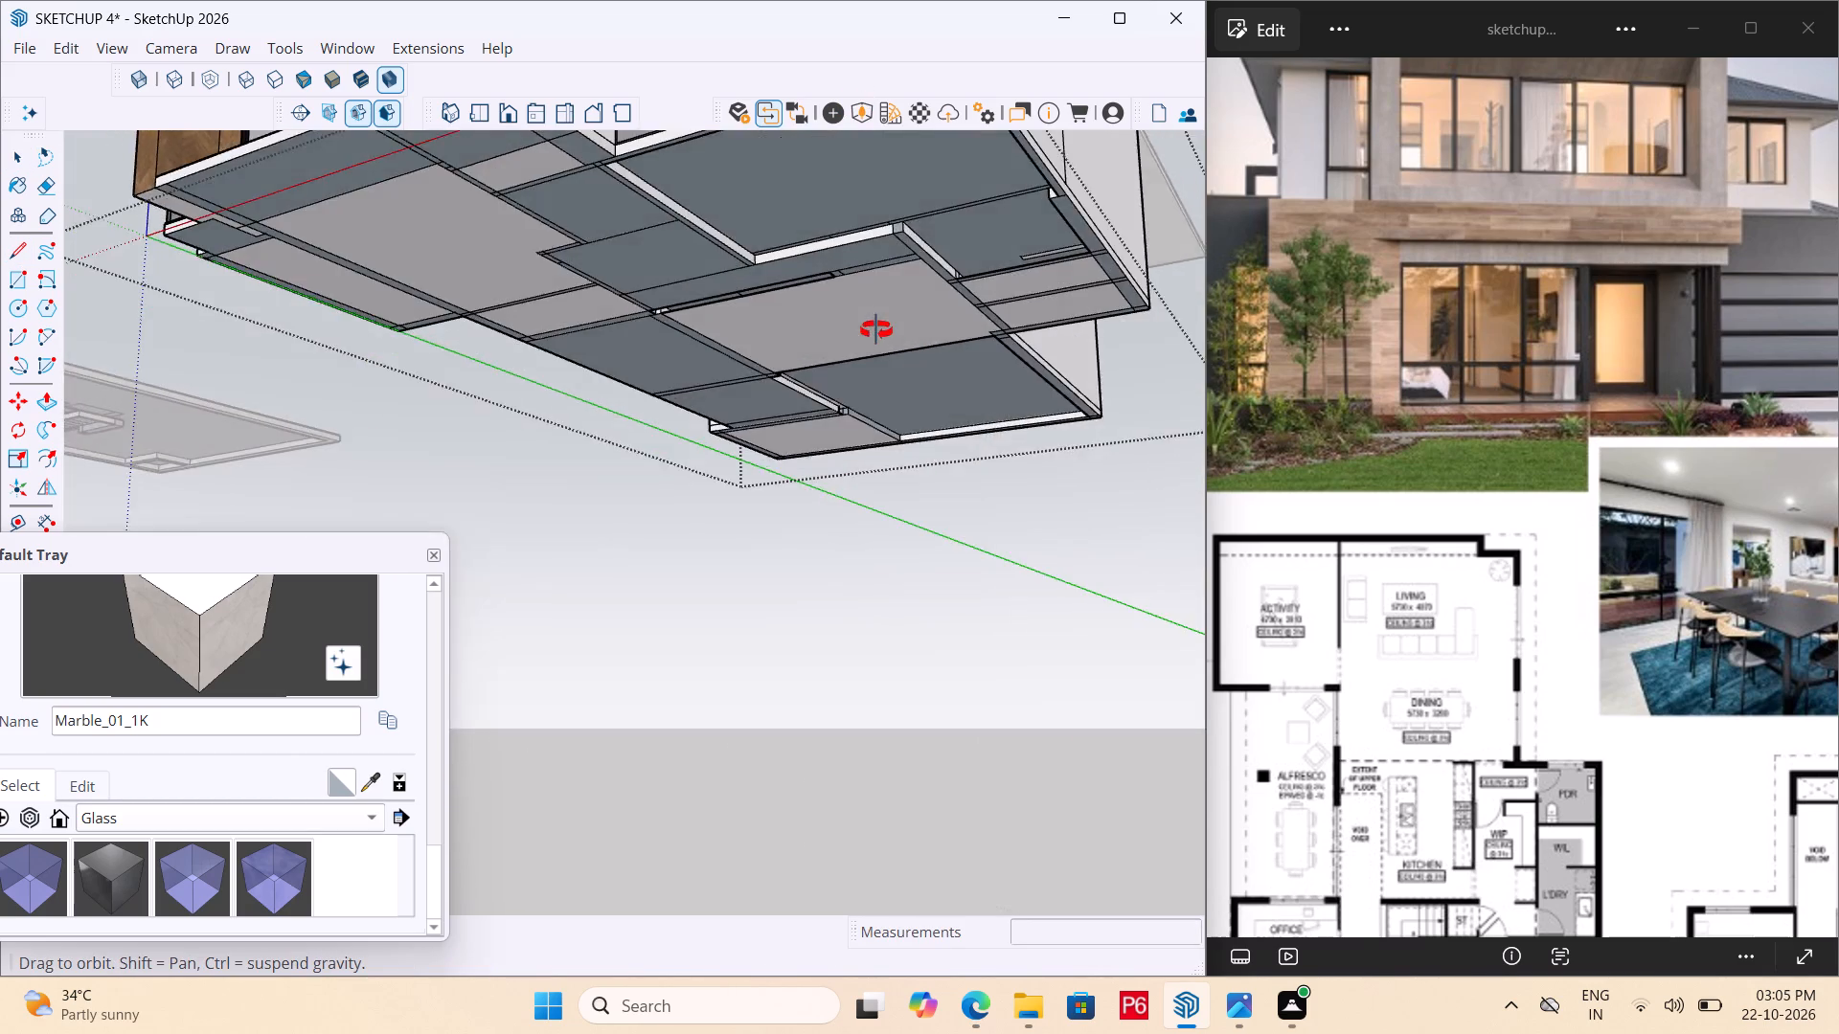
{"action": "middle_click_drag", "start_coordinate": [876, 330], "coordinate": [864, 408]}
{"action": "scroll", "coordinate": [837, 592], "scroll_direction": "down", "scroll_amount": 5}
{"action": "middle_click_drag", "start_coordinate": [833, 424], "coordinate": [852, 288]}
{"action": "scroll", "coordinate": [857, 269], "scroll_direction": "up", "scroll_amount": 3}
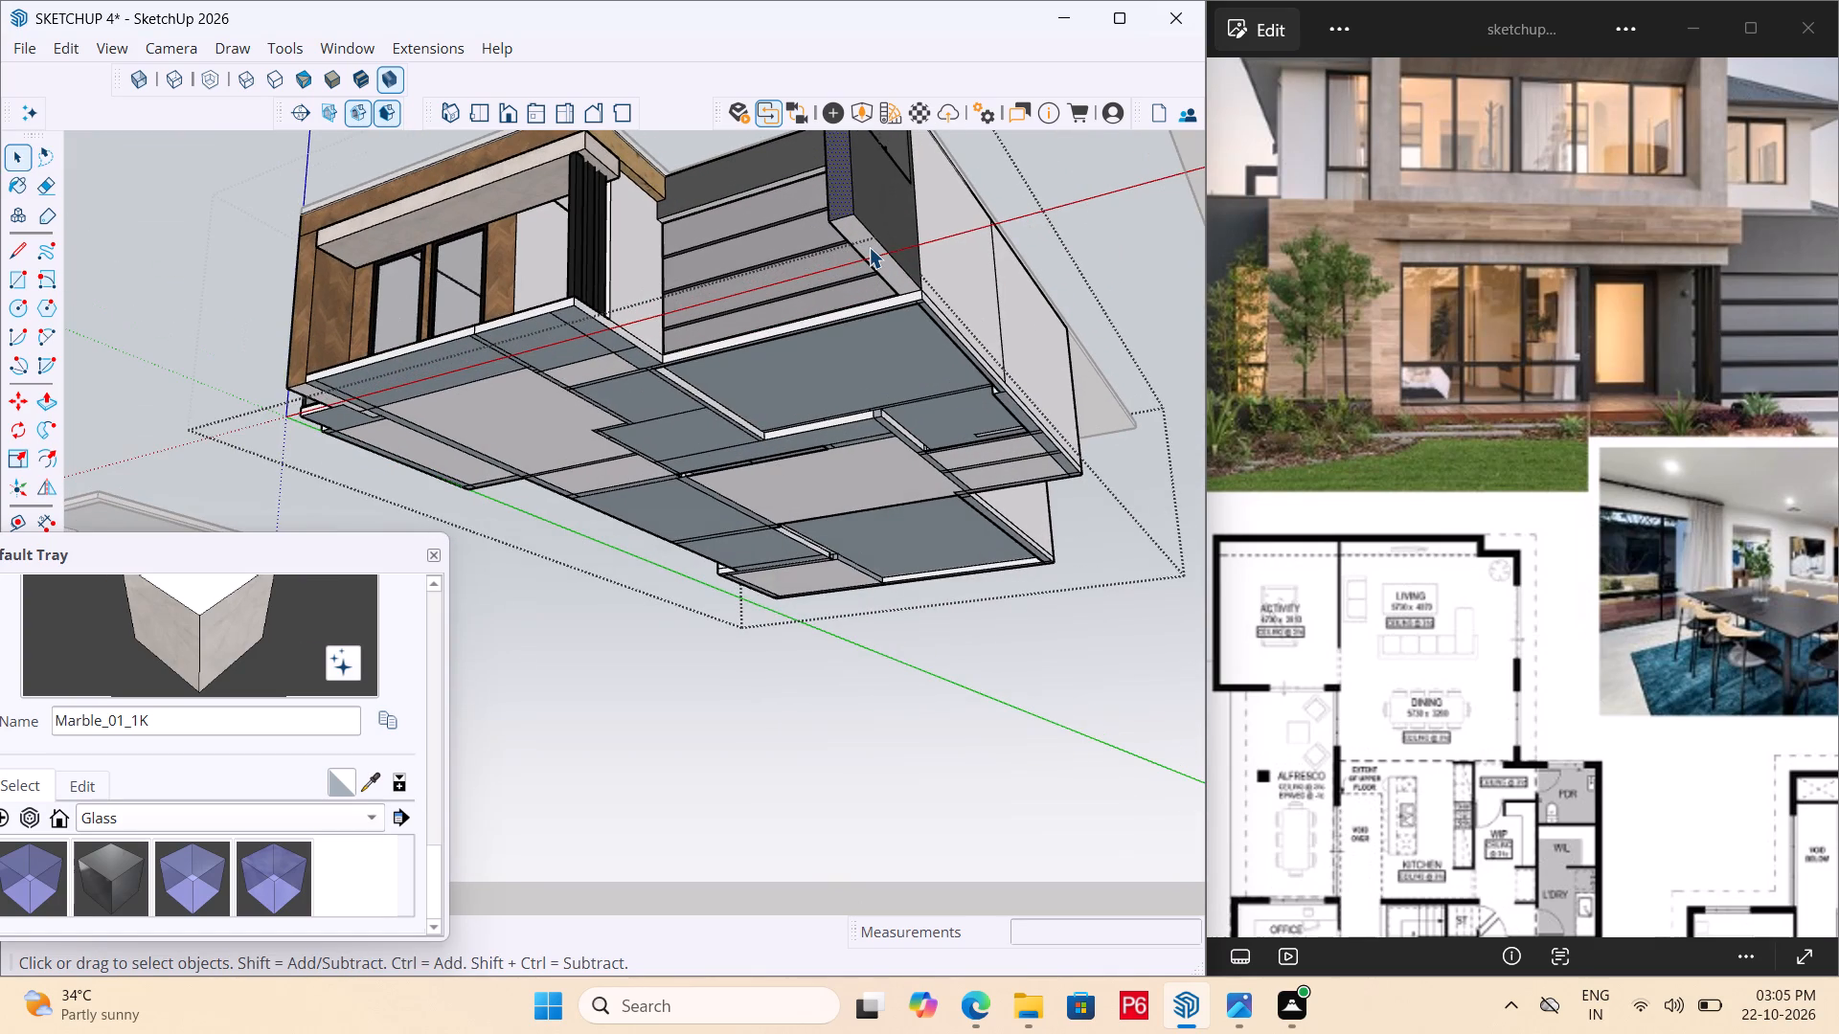
{"action": "left_click", "coordinate": [869, 247]}
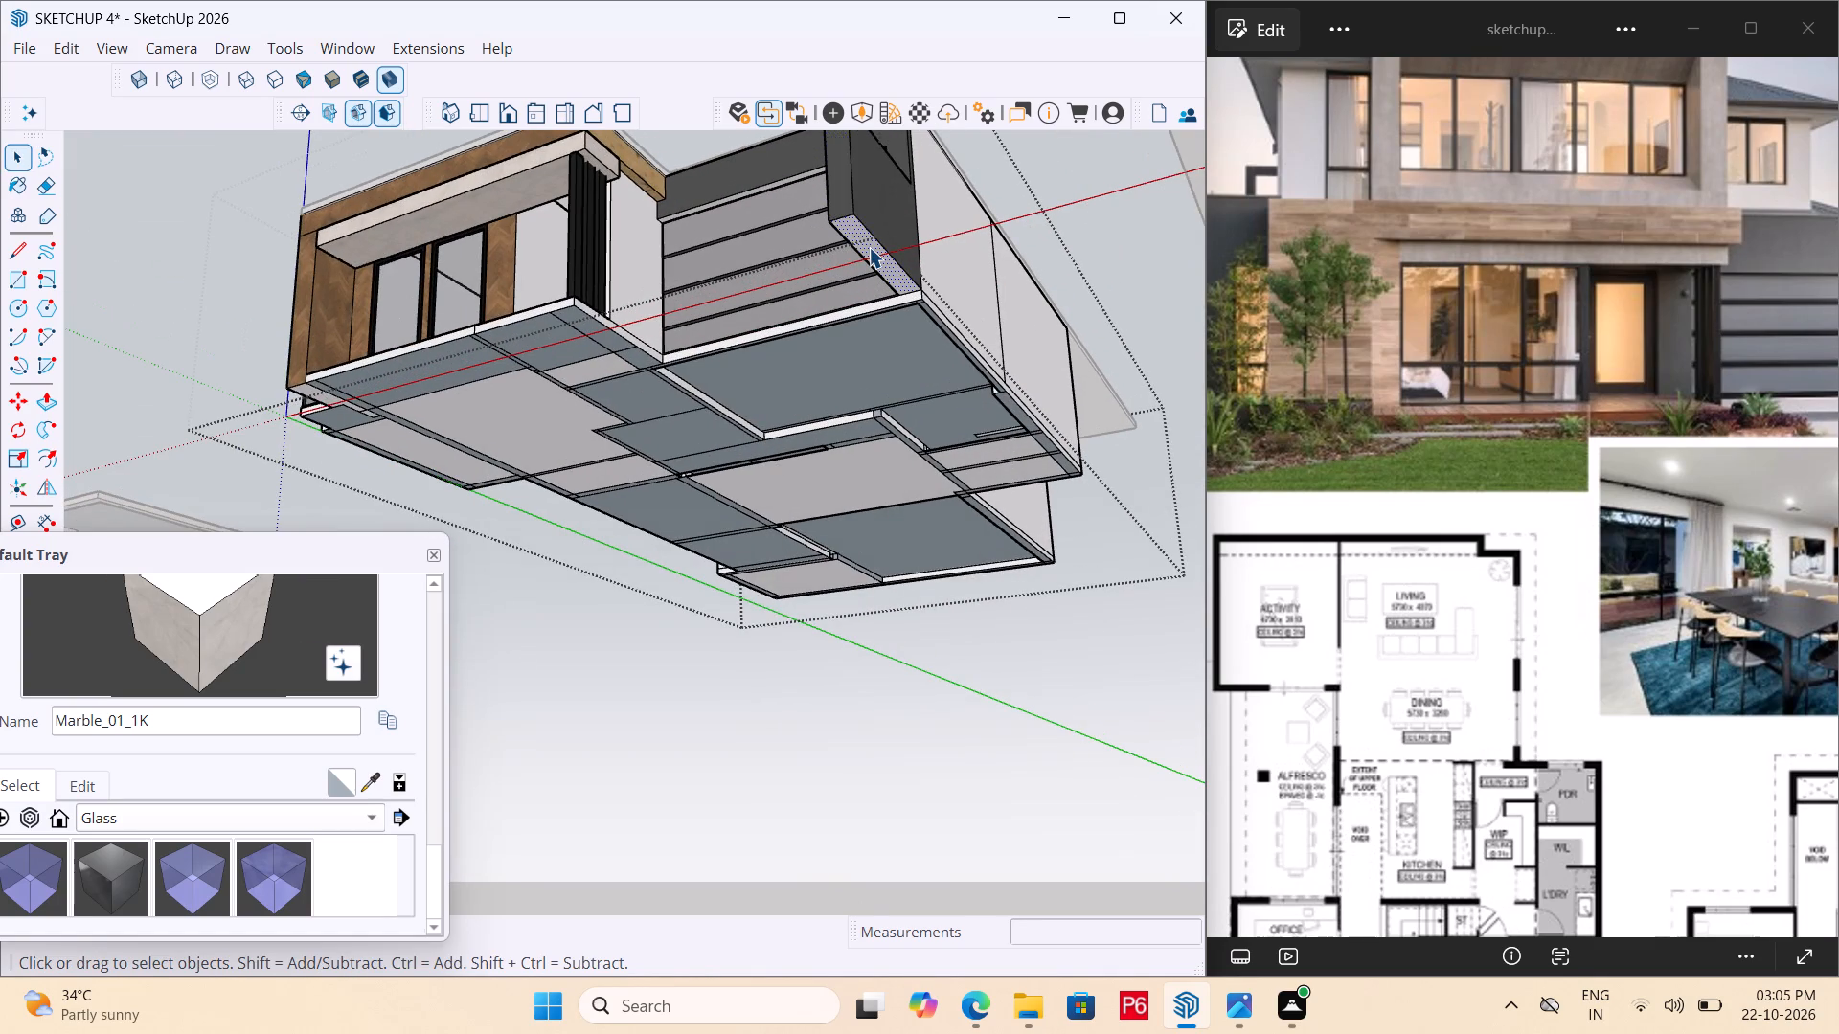
{"action": "key", "text": "p"}
{"action": "left_click", "coordinate": [869, 257]}
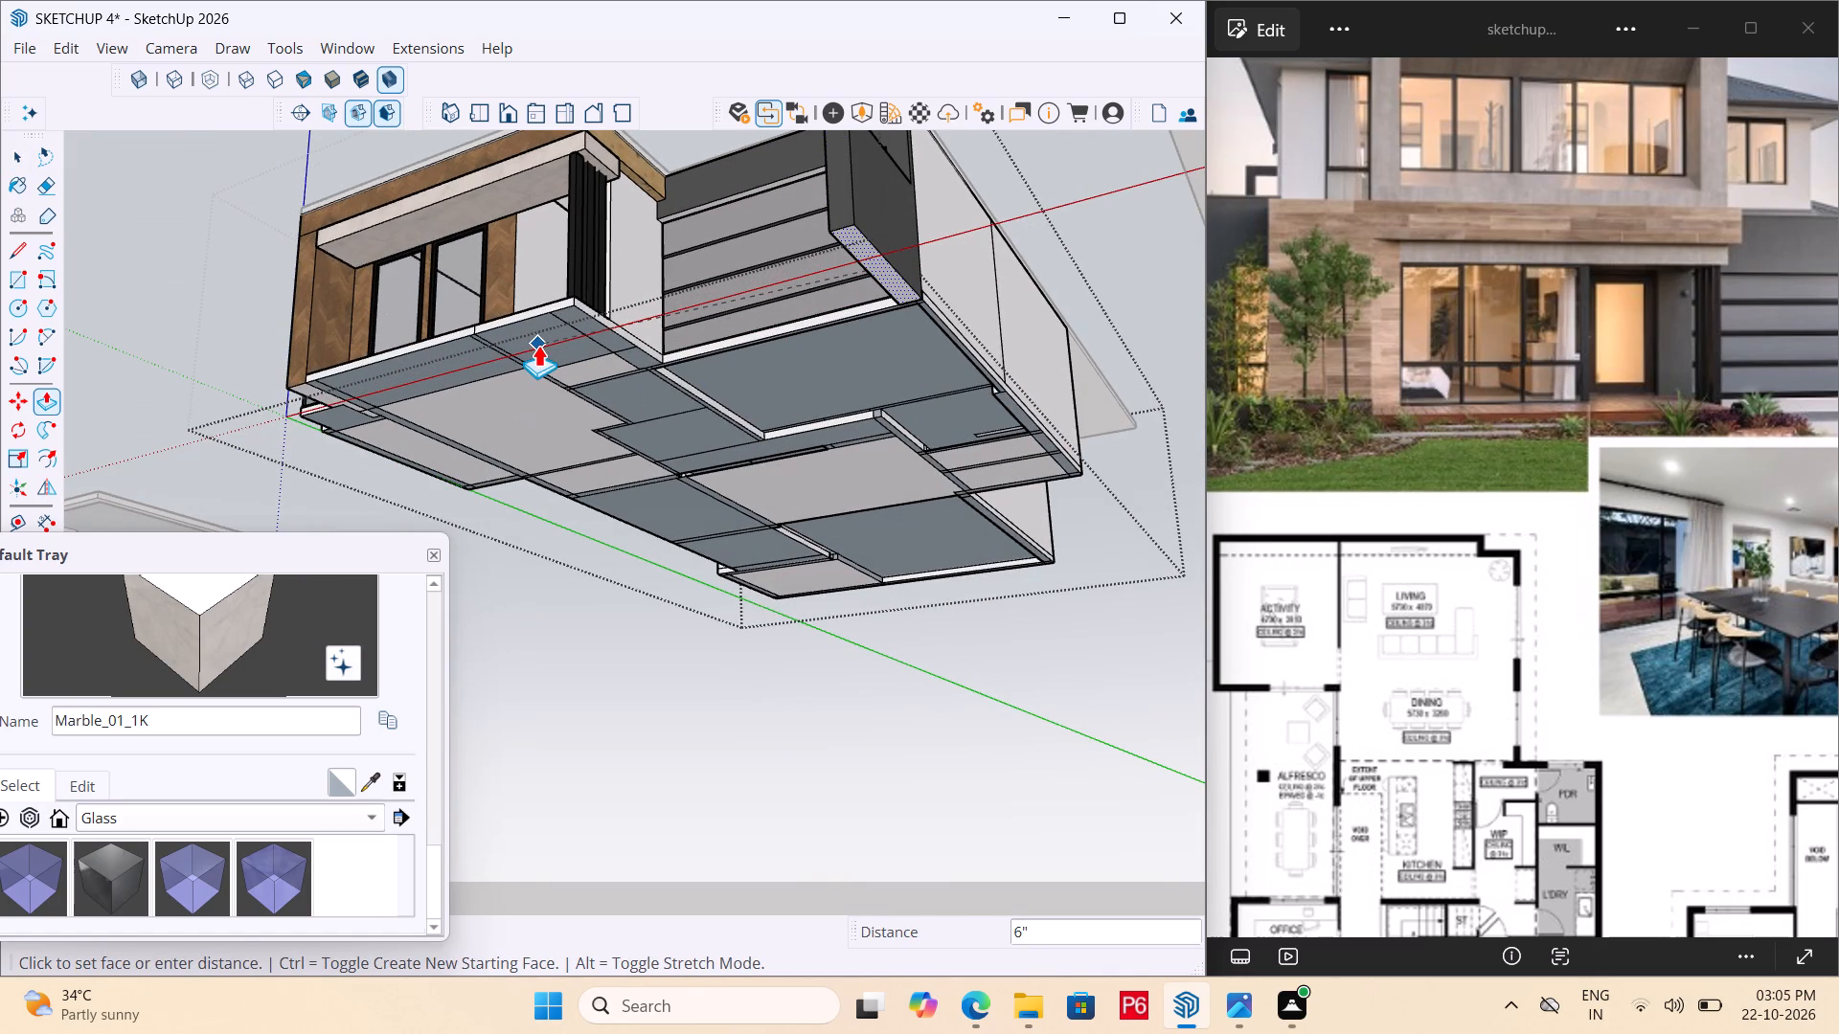
{"action": "left_click", "coordinate": [538, 345]}
Draw a line about 8' 5" long from the base's inner corner beside the garage to the porch base's lower front corner.
{"action": "middle_click_drag", "start_coordinate": [709, 255], "coordinate": [887, 628]}
{"action": "middle_click_drag", "start_coordinate": [960, 666], "coordinate": [804, 536]}
{"action": "scroll", "coordinate": [766, 671], "scroll_direction": "up", "scroll_amount": 10}
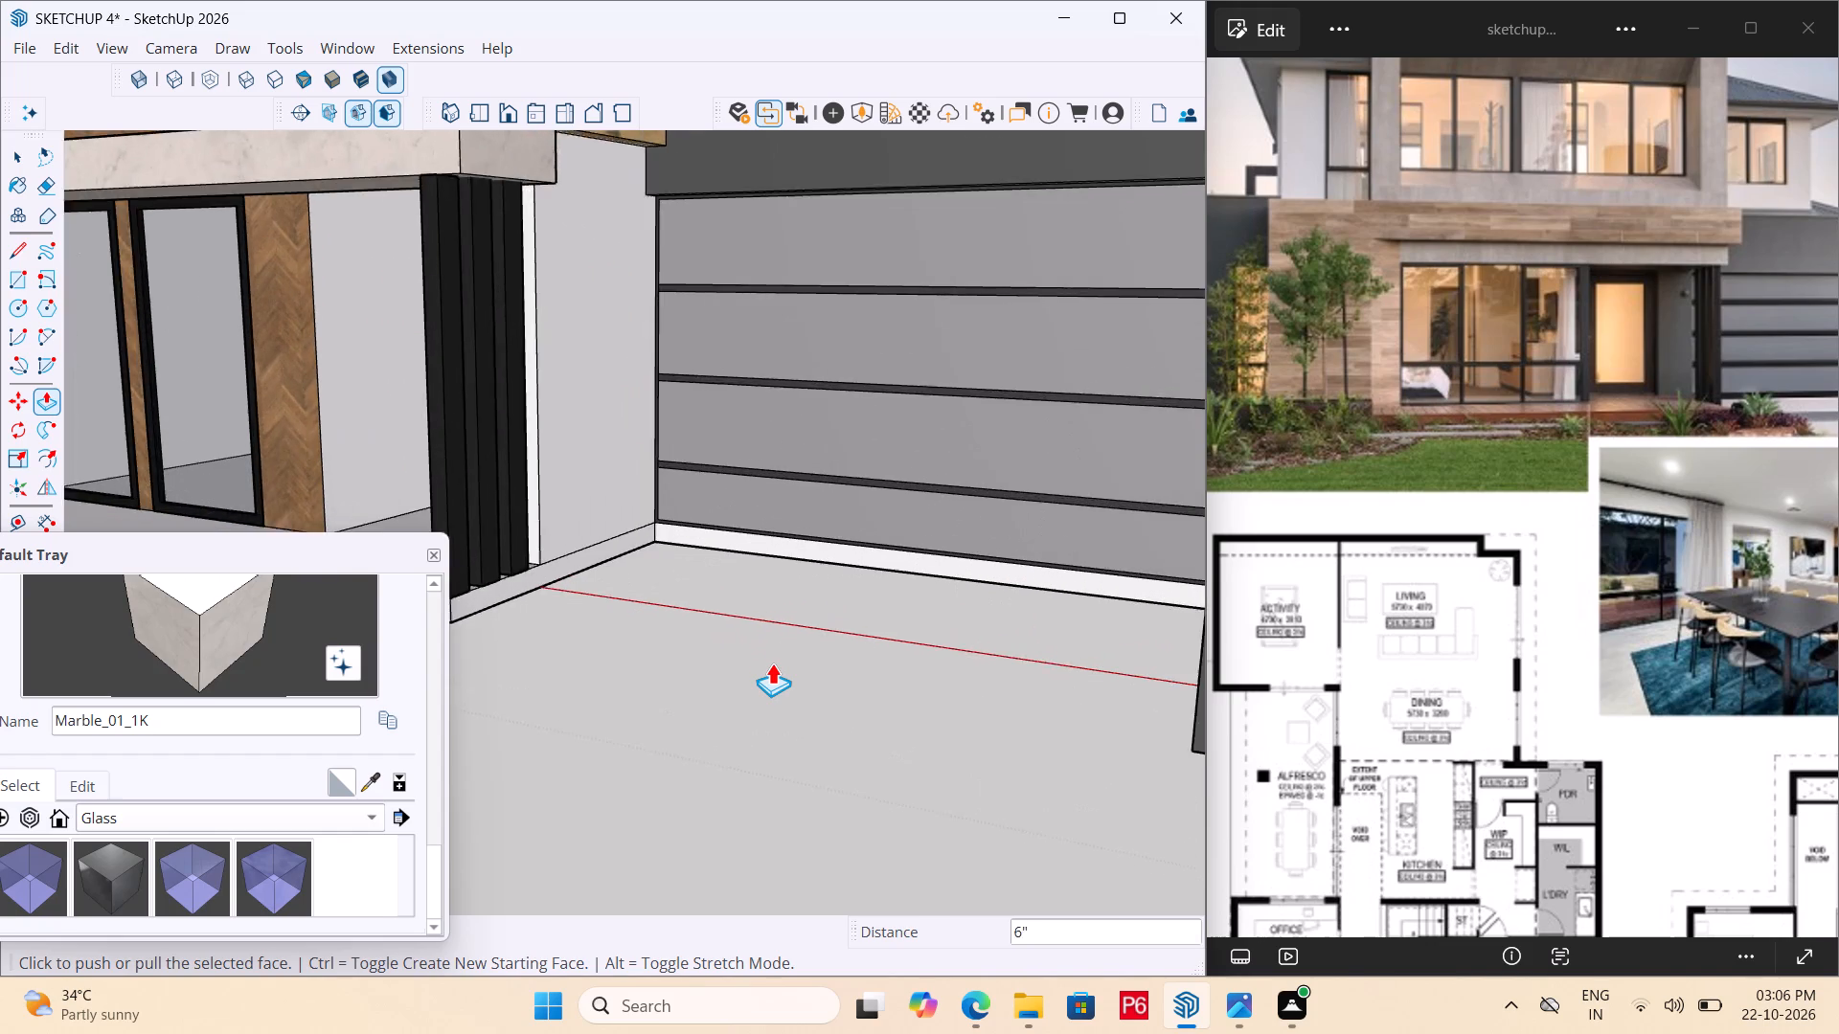
{"action": "key", "text": "l"}
{"action": "scroll", "coordinate": [704, 563], "scroll_direction": "up", "scroll_amount": 5}
{"action": "double_click", "coordinate": [618, 484]}
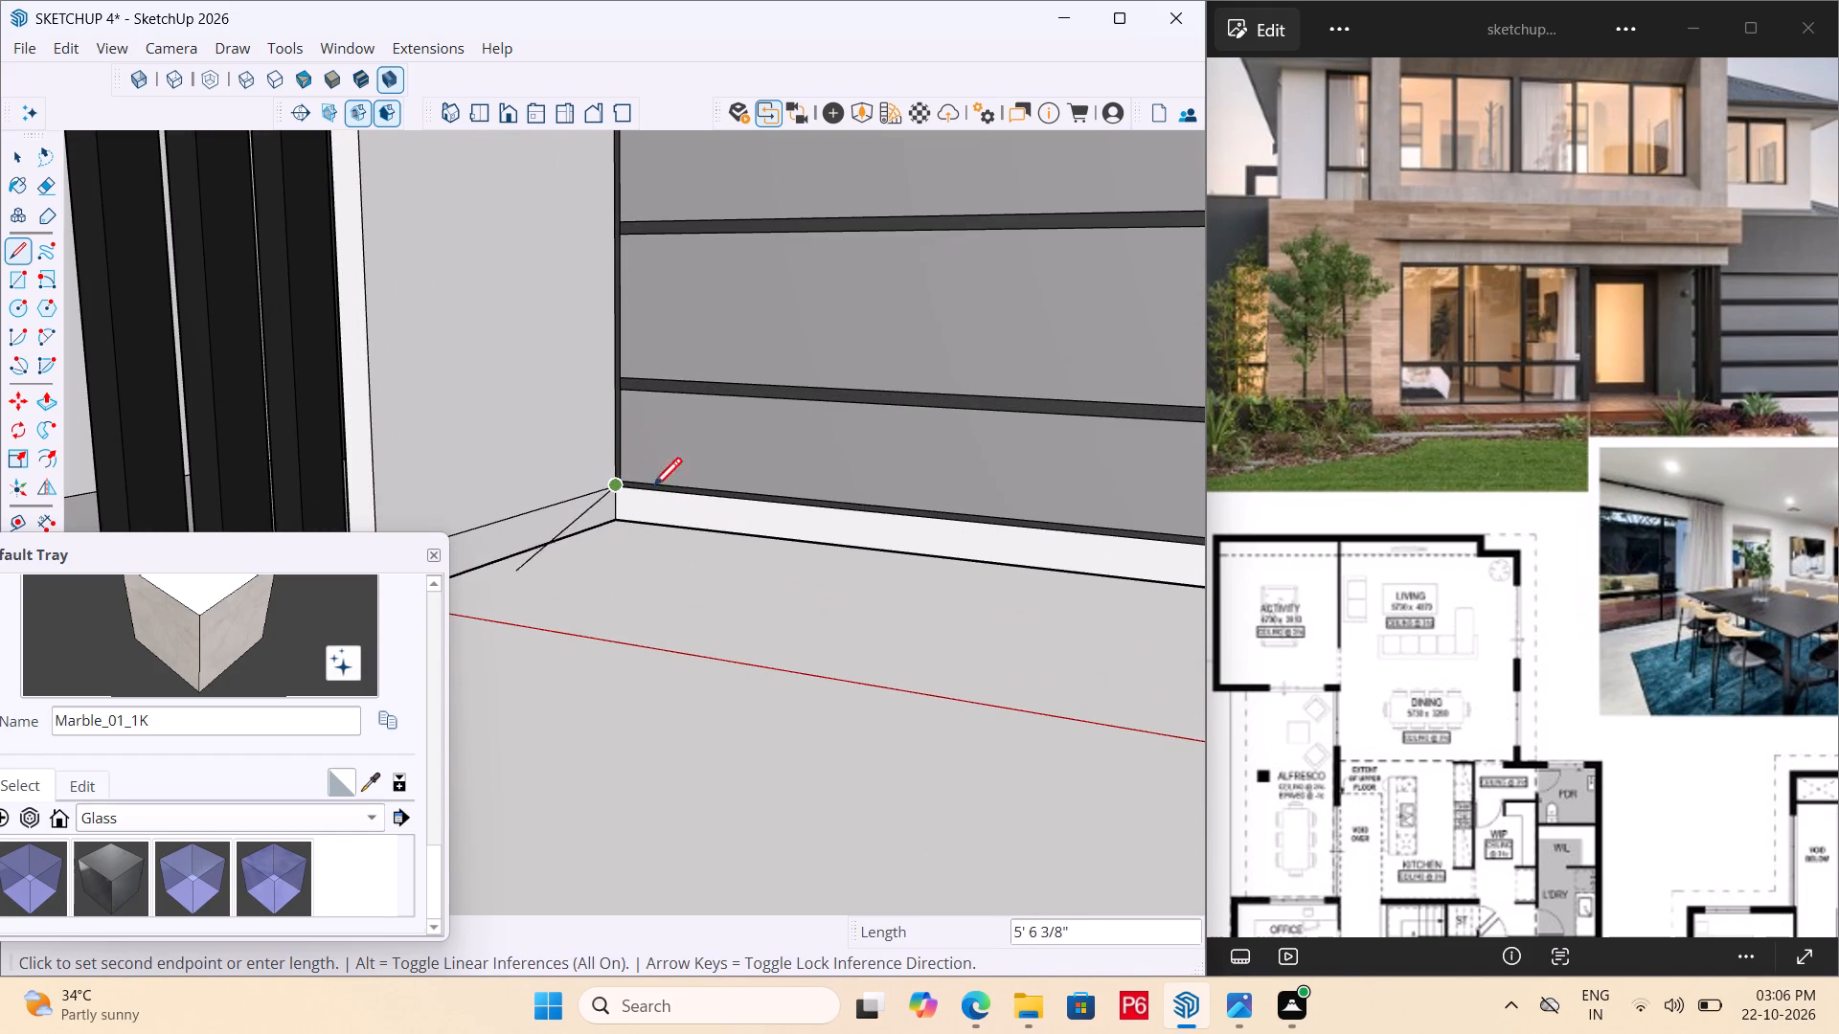
{"action": "scroll", "coordinate": [797, 410], "scroll_direction": "down", "scroll_amount": 10}
{"action": "middle_click_drag", "start_coordinate": [792, 419], "coordinate": [596, 441]}
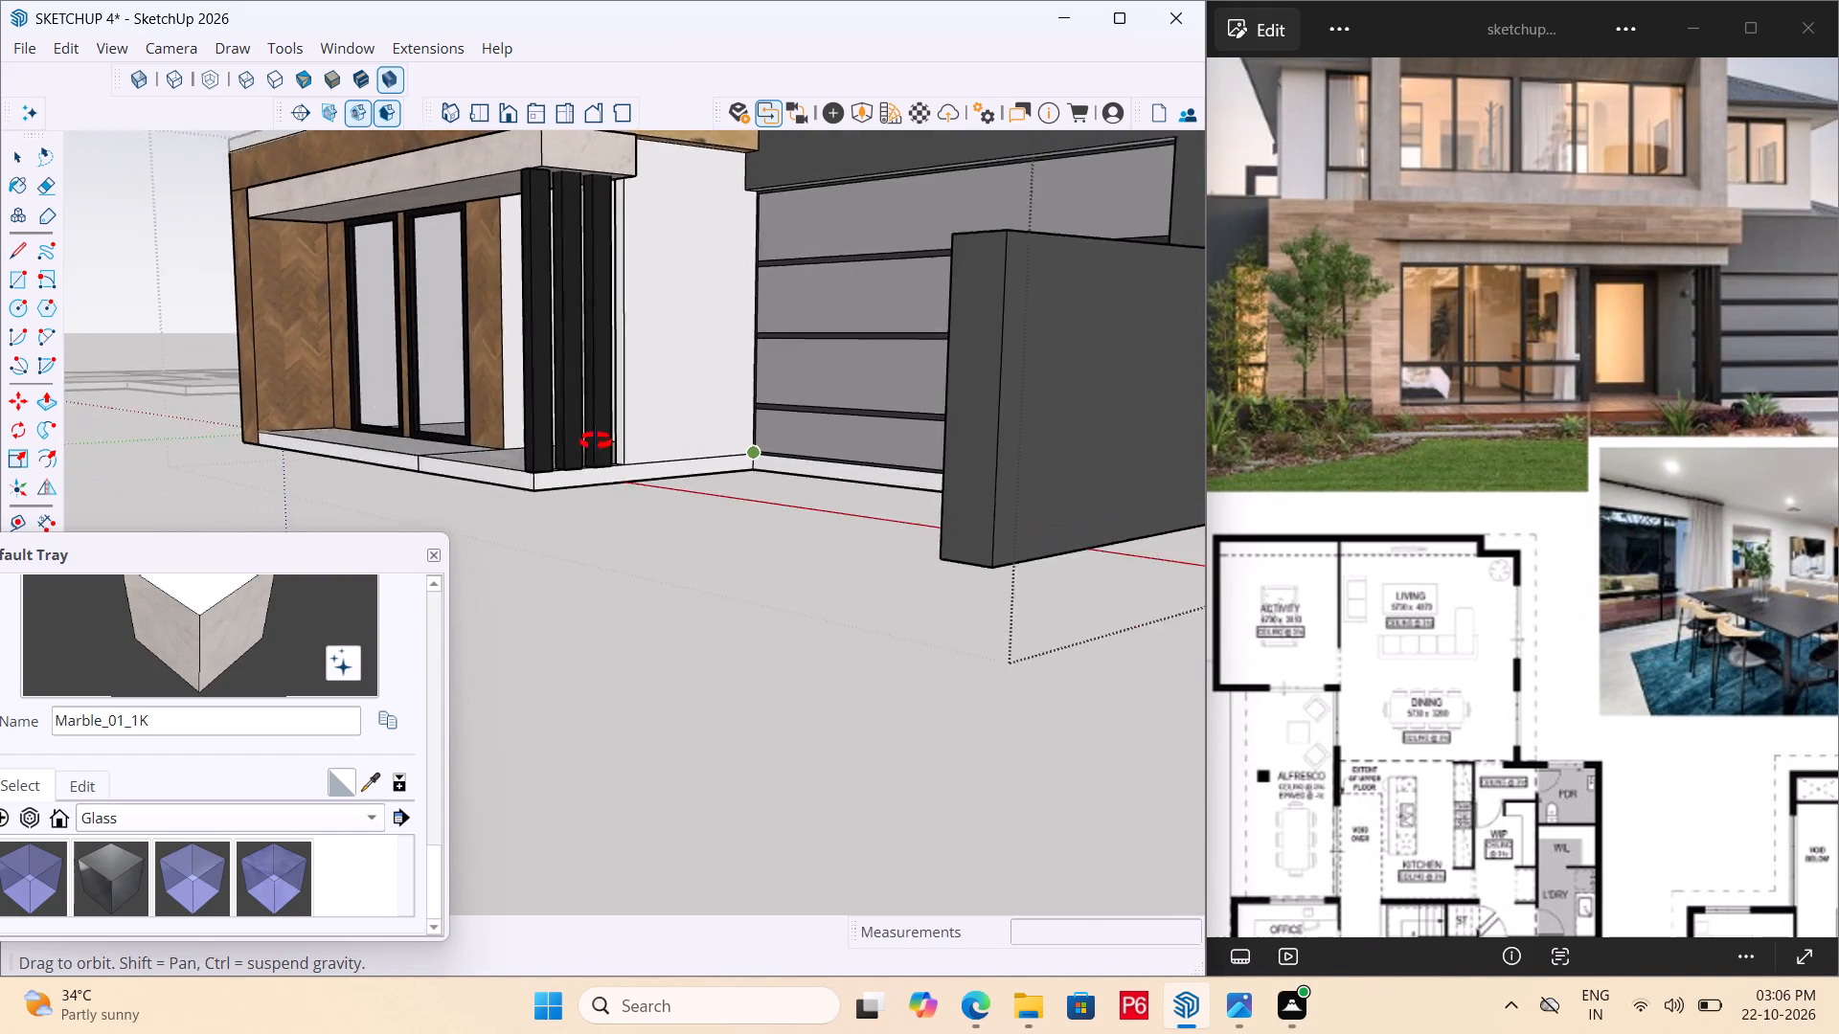
{"action": "middle_click_drag", "start_coordinate": [596, 441], "coordinate": [591, 458]}
{"action": "scroll", "coordinate": [547, 486], "scroll_direction": "up", "scroll_amount": 11}
{"action": "left_click", "coordinate": [524, 508]}
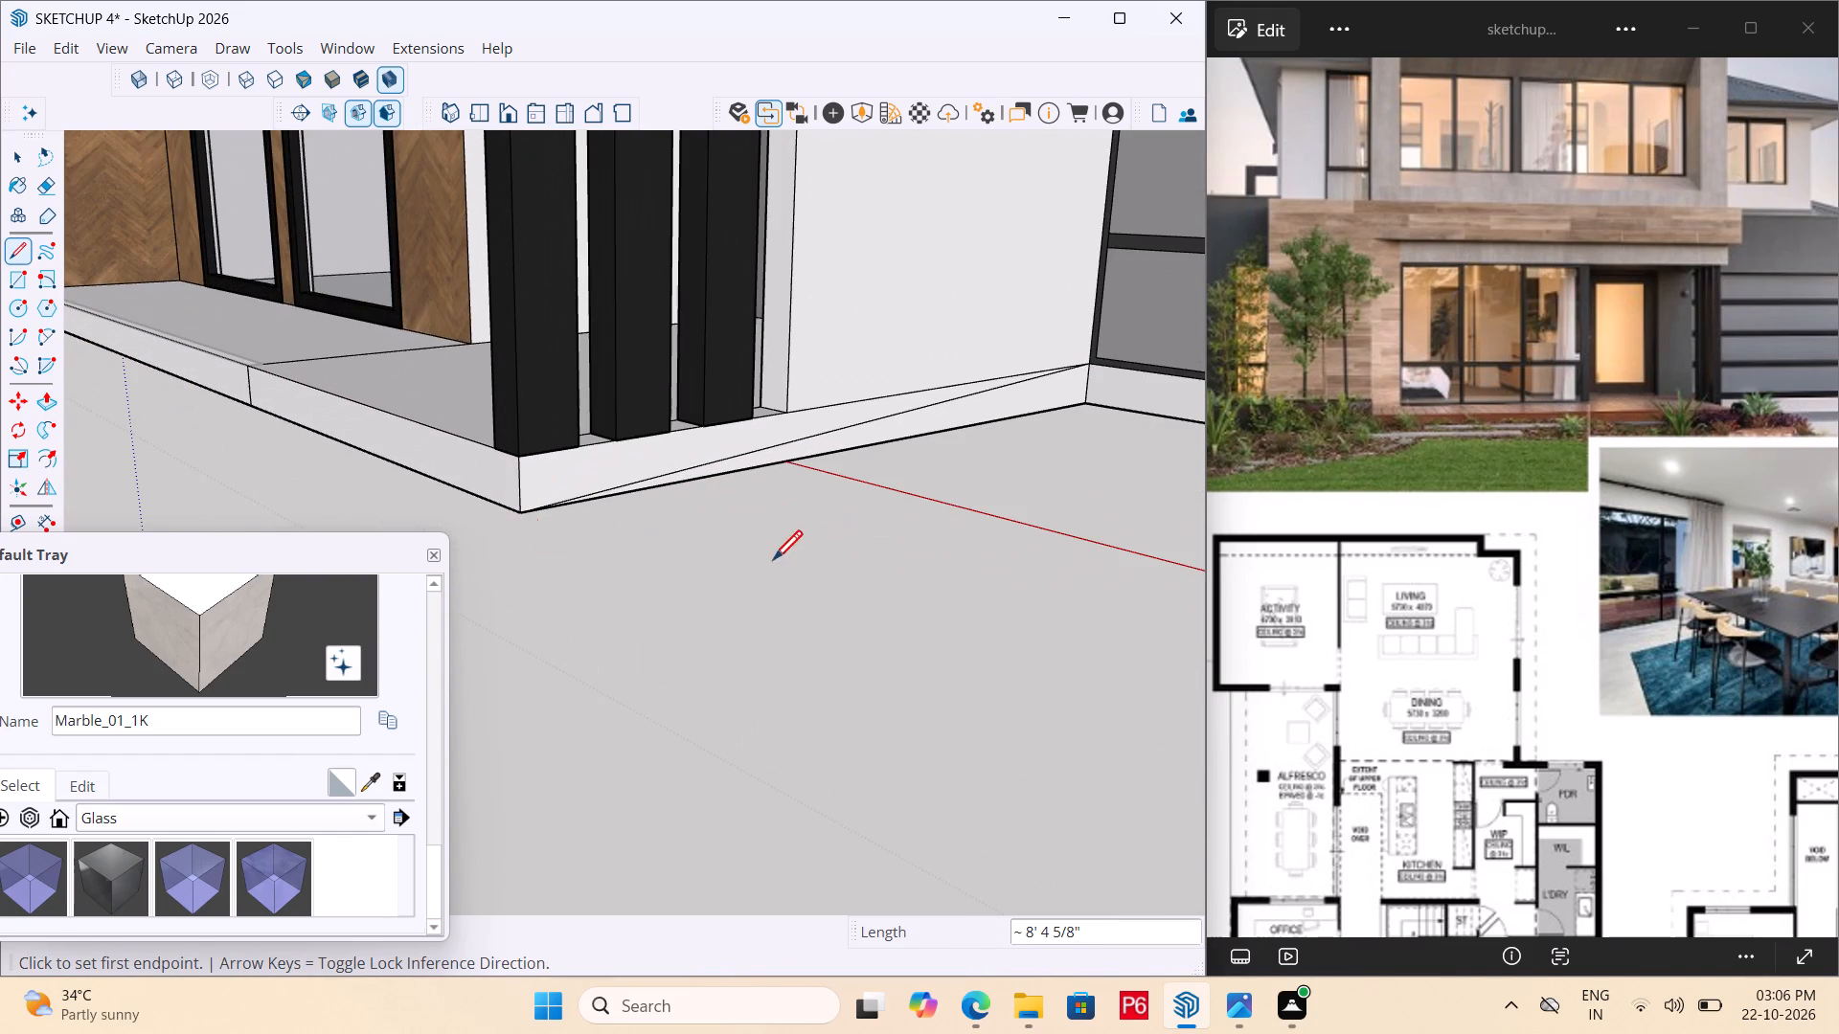
Draw a line about 13' 5" long from the porch base's lower front corner to the projecting wall's front foot, closing the driveway face.
{"action": "scroll", "coordinate": [650, 543], "scroll_direction": "down", "scroll_amount": 8}
{"action": "scroll", "coordinate": [518, 498], "scroll_direction": "down", "scroll_amount": 7}
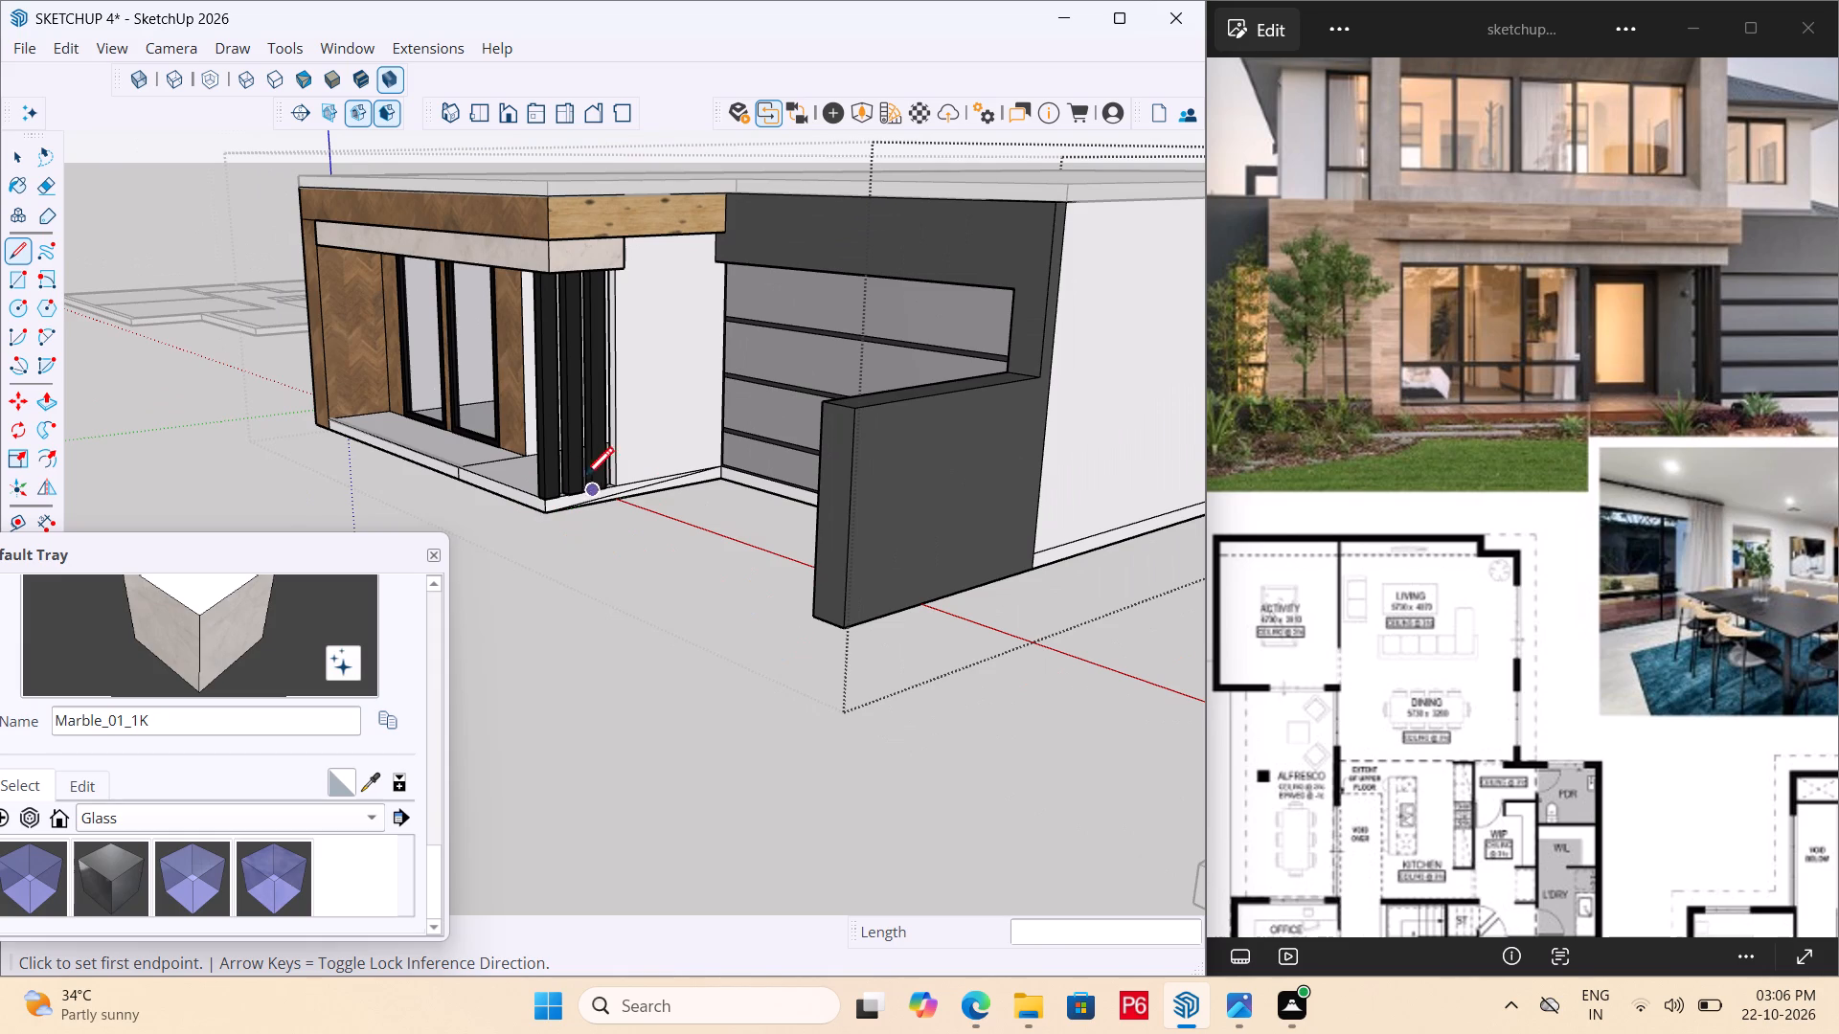
{"action": "double_click", "coordinate": [544, 517]}
{"action": "middle_click_drag", "start_coordinate": [769, 668], "coordinate": [1182, 757]}
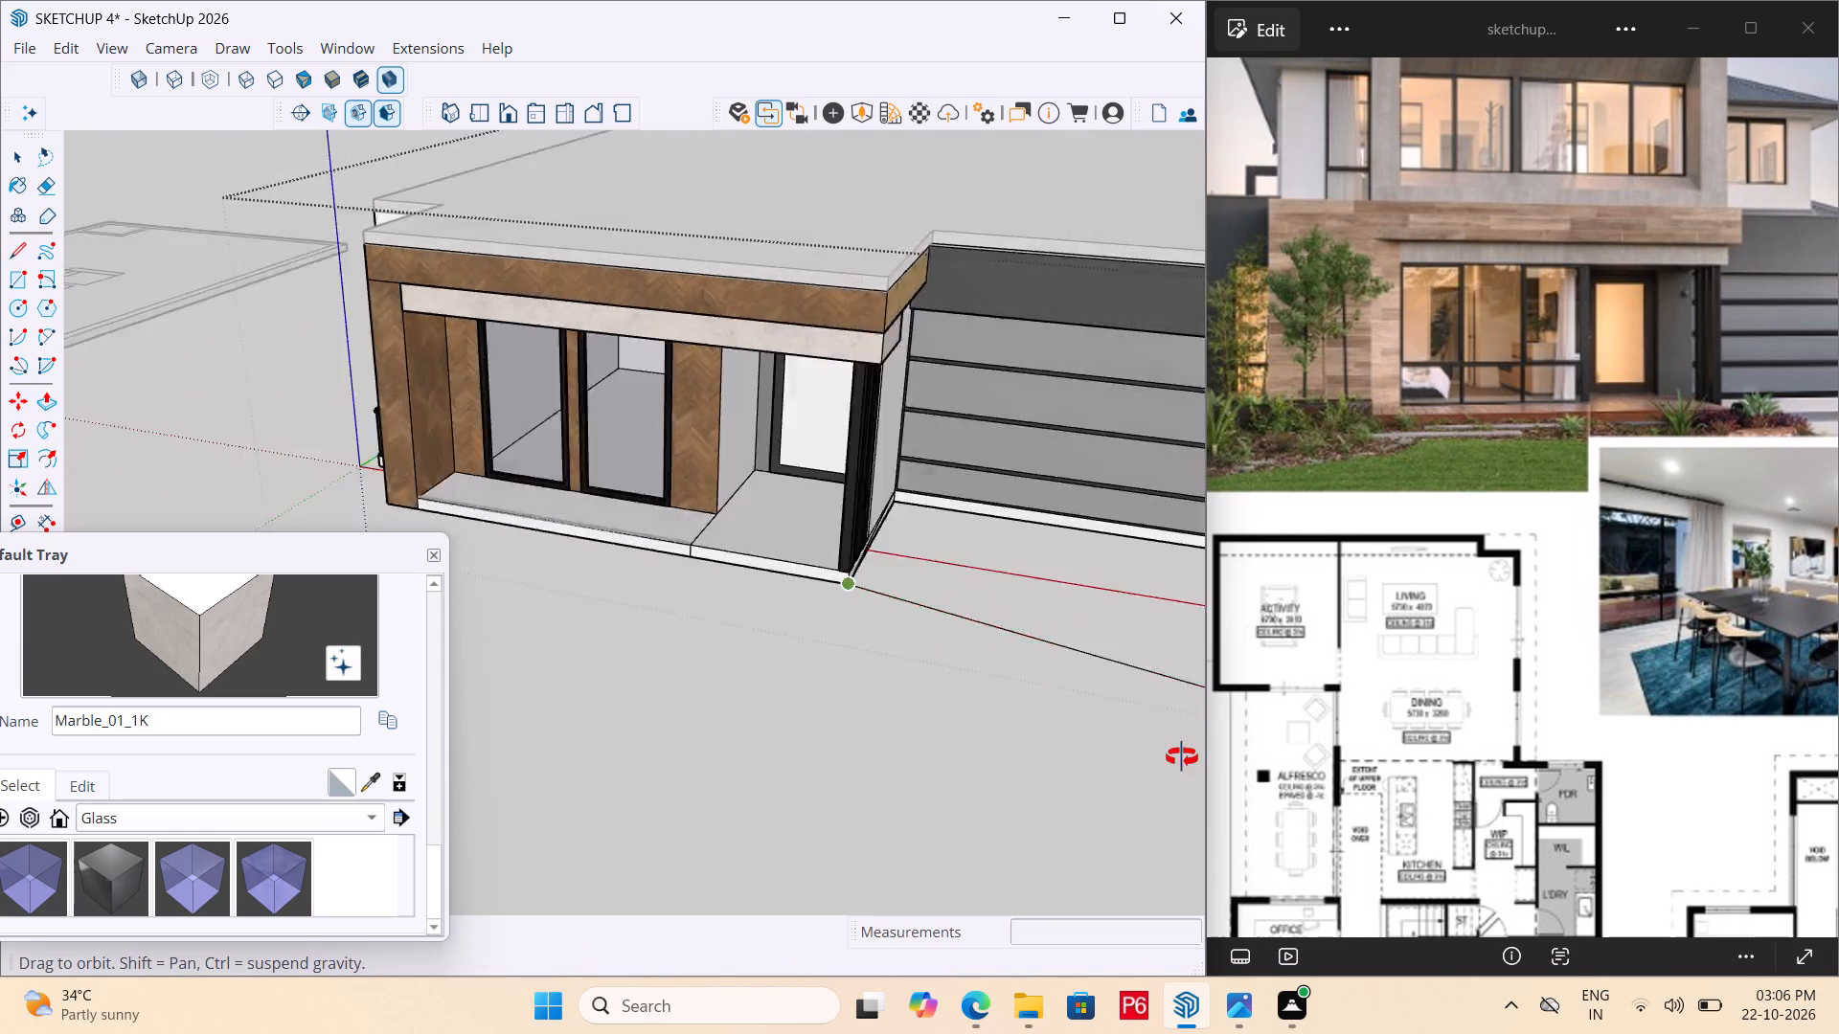
{"action": "middle_click_drag", "start_coordinate": [1182, 757], "coordinate": [1465, 755]}
{"action": "scroll", "coordinate": [779, 670], "scroll_direction": "down", "scroll_amount": 6}
{"action": "scroll", "coordinate": [1140, 471], "scroll_direction": "up", "scroll_amount": 12}
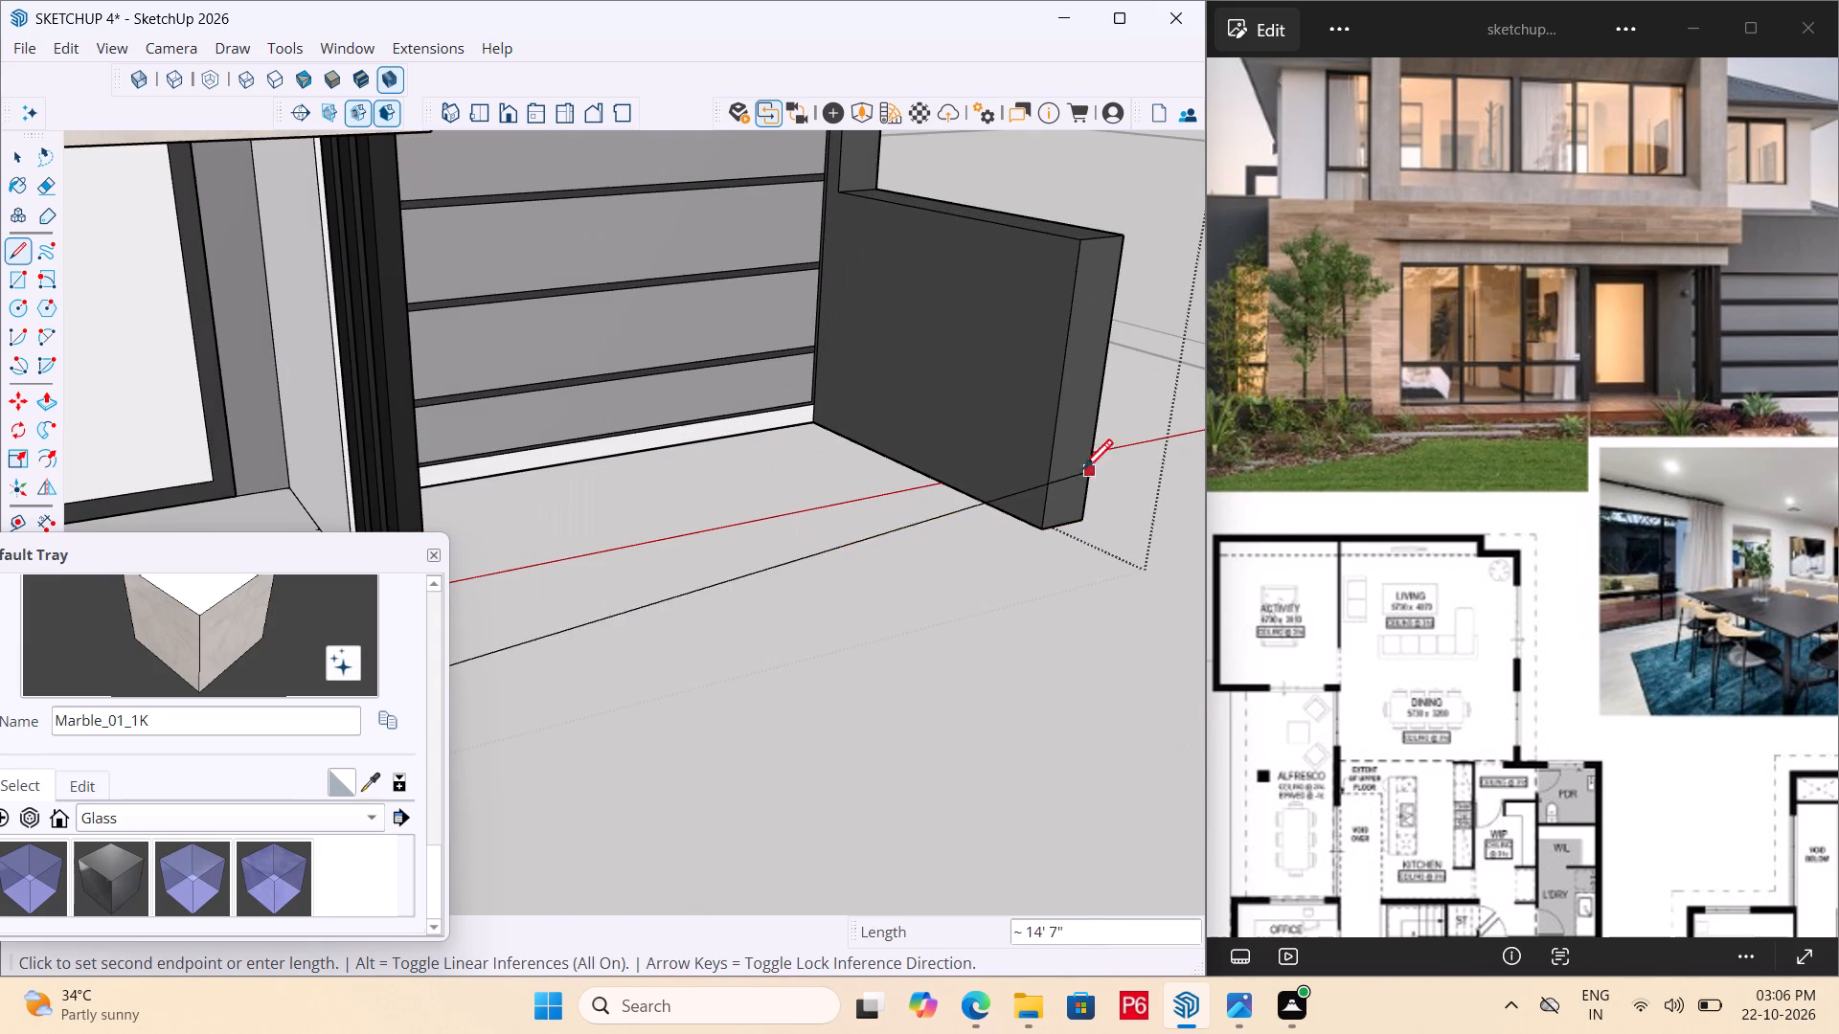
{"action": "left_click", "coordinate": [1044, 528]}
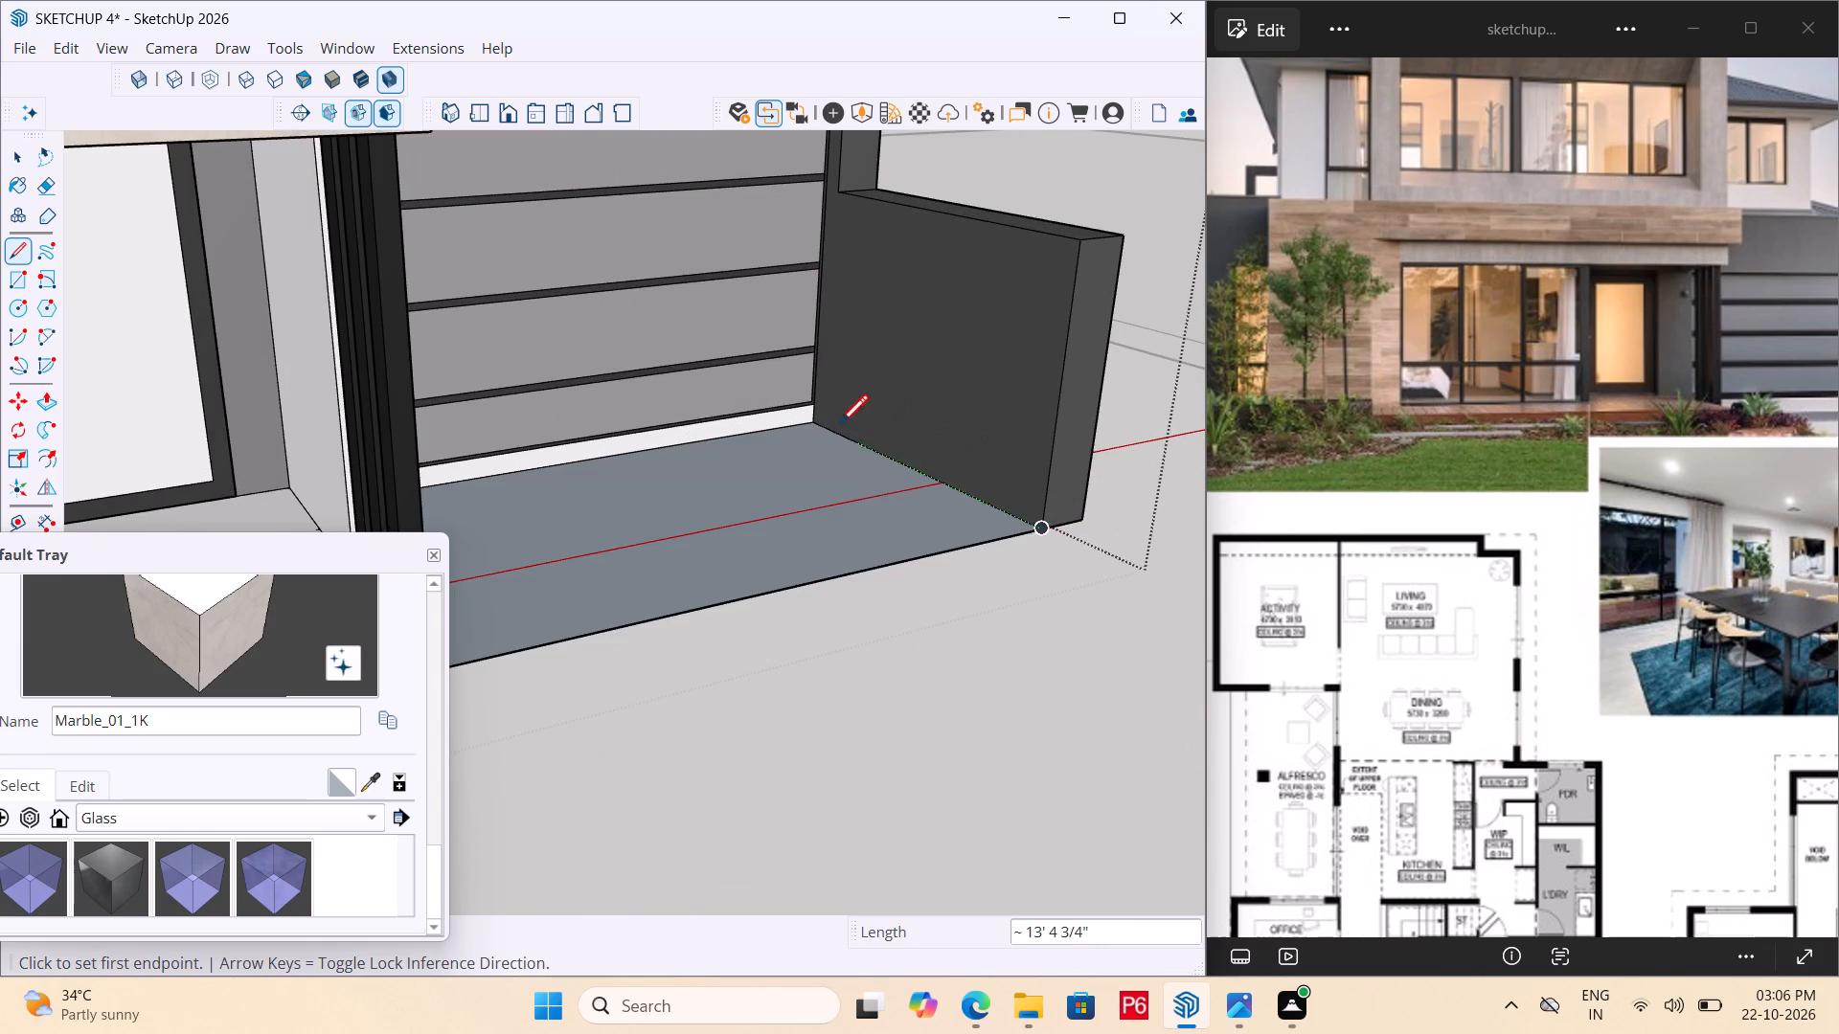
{"action": "scroll", "coordinate": [810, 415], "scroll_direction": "up", "scroll_amount": 17}
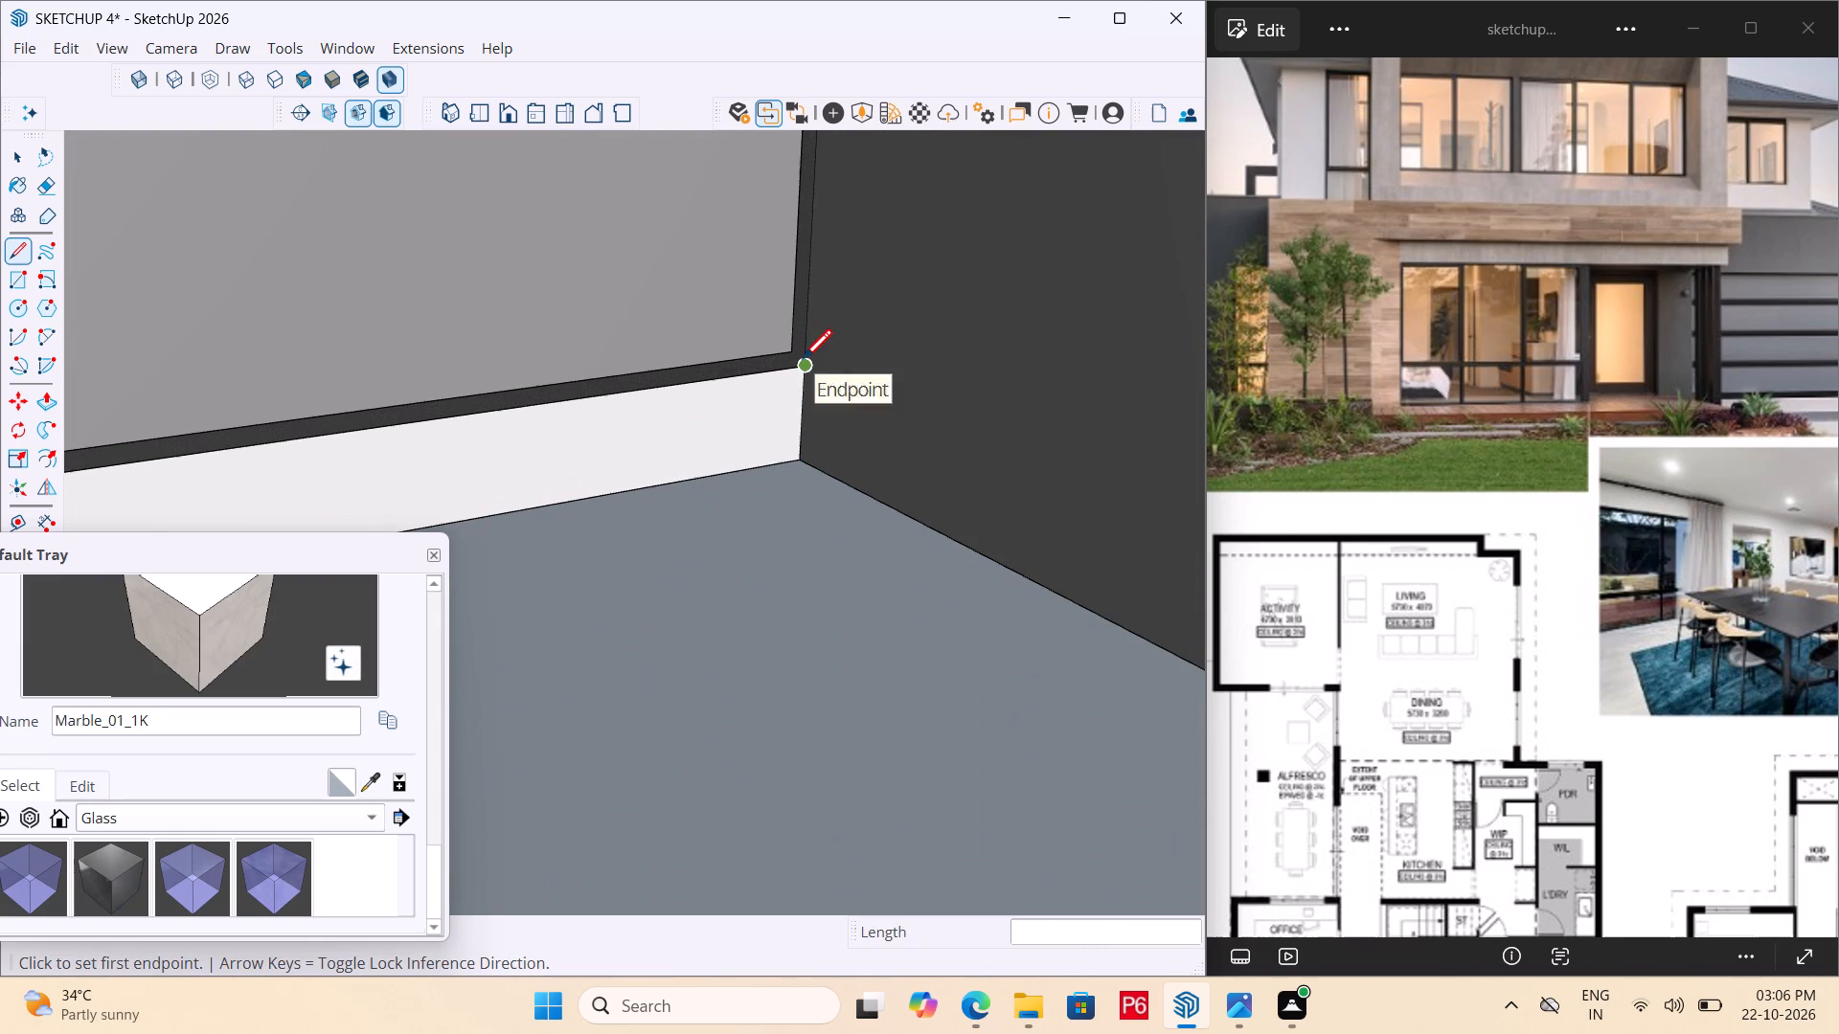
Draw a line about 8' 5" long from the base's upper corner beside the garage to the projecting wall's front foot, closing the sloped driveway face.
{"action": "left_click_drag", "start_coordinate": [803, 362], "coordinate": [816, 363]}
{"action": "scroll", "coordinate": [770, 445], "scroll_direction": "down", "scroll_amount": 7}
{"action": "scroll", "coordinate": [732, 419], "scroll_direction": "down", "scroll_amount": 14}
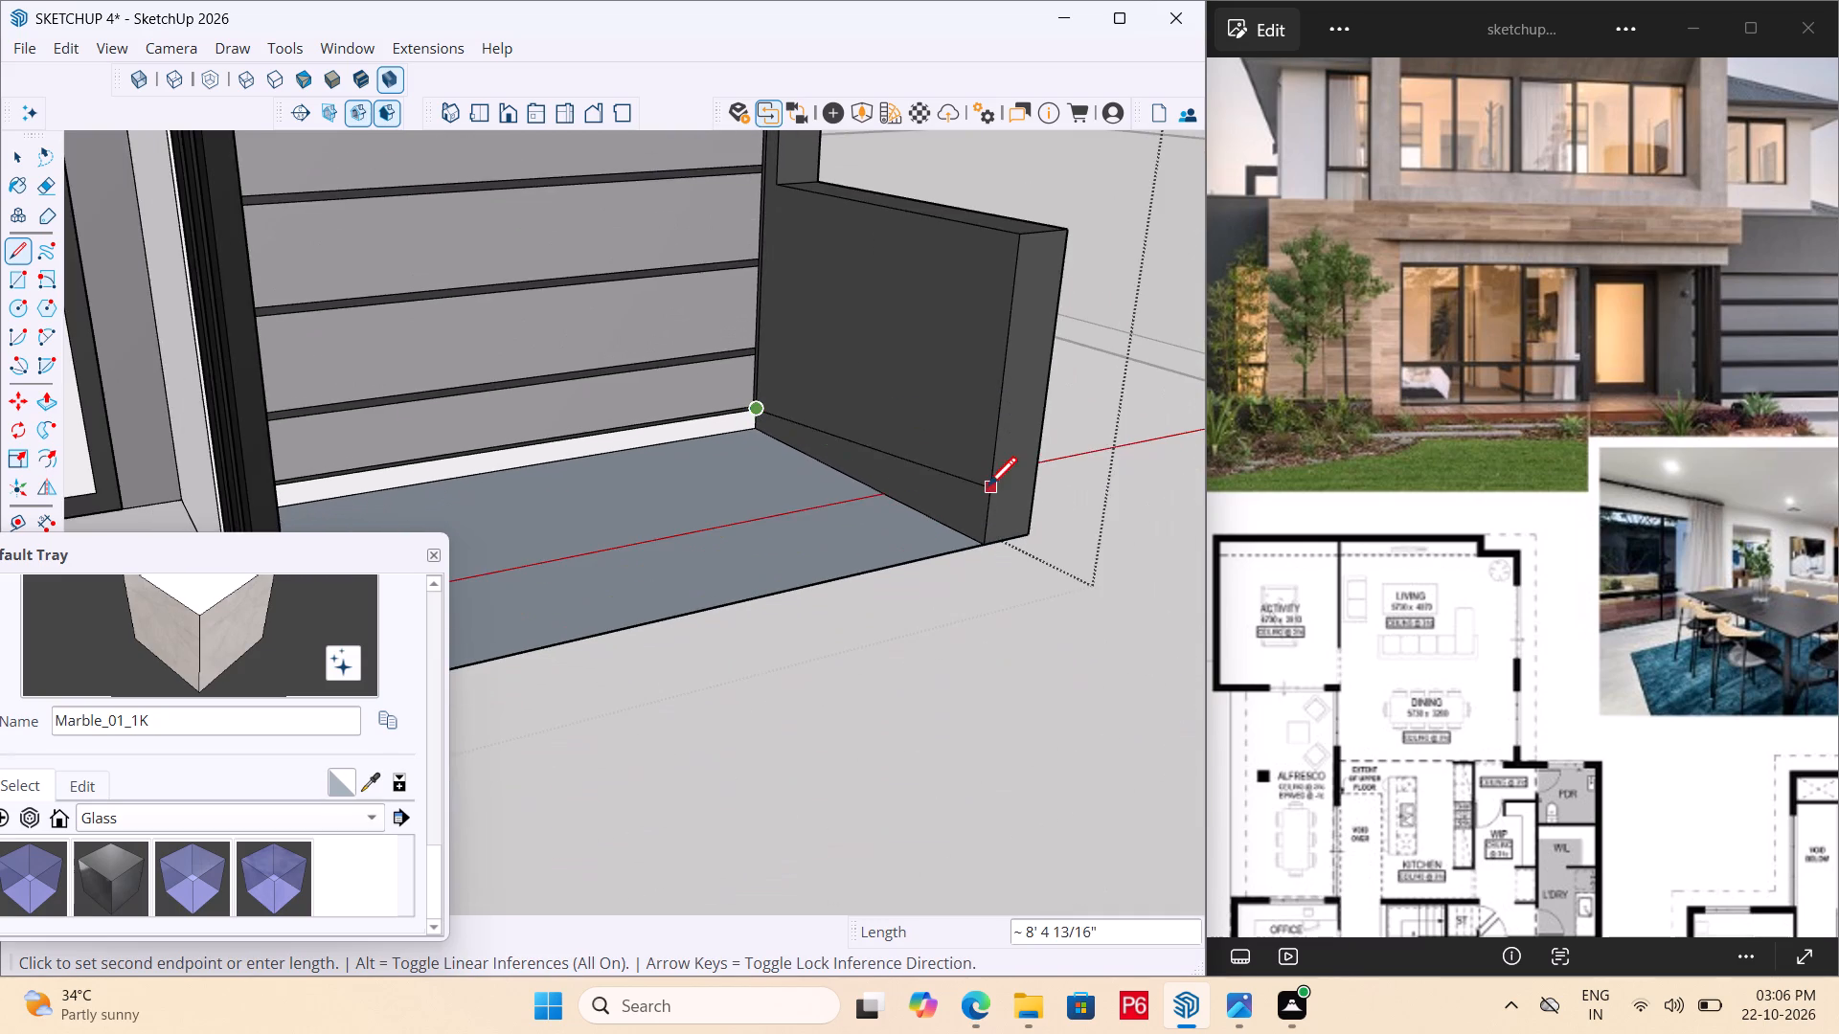
{"action": "scroll", "coordinate": [987, 535], "scroll_direction": "up", "scroll_amount": 5}
{"action": "double_click", "coordinate": [982, 545]}
{"action": "scroll", "coordinate": [1098, 582], "scroll_direction": "down", "scroll_amount": 8}
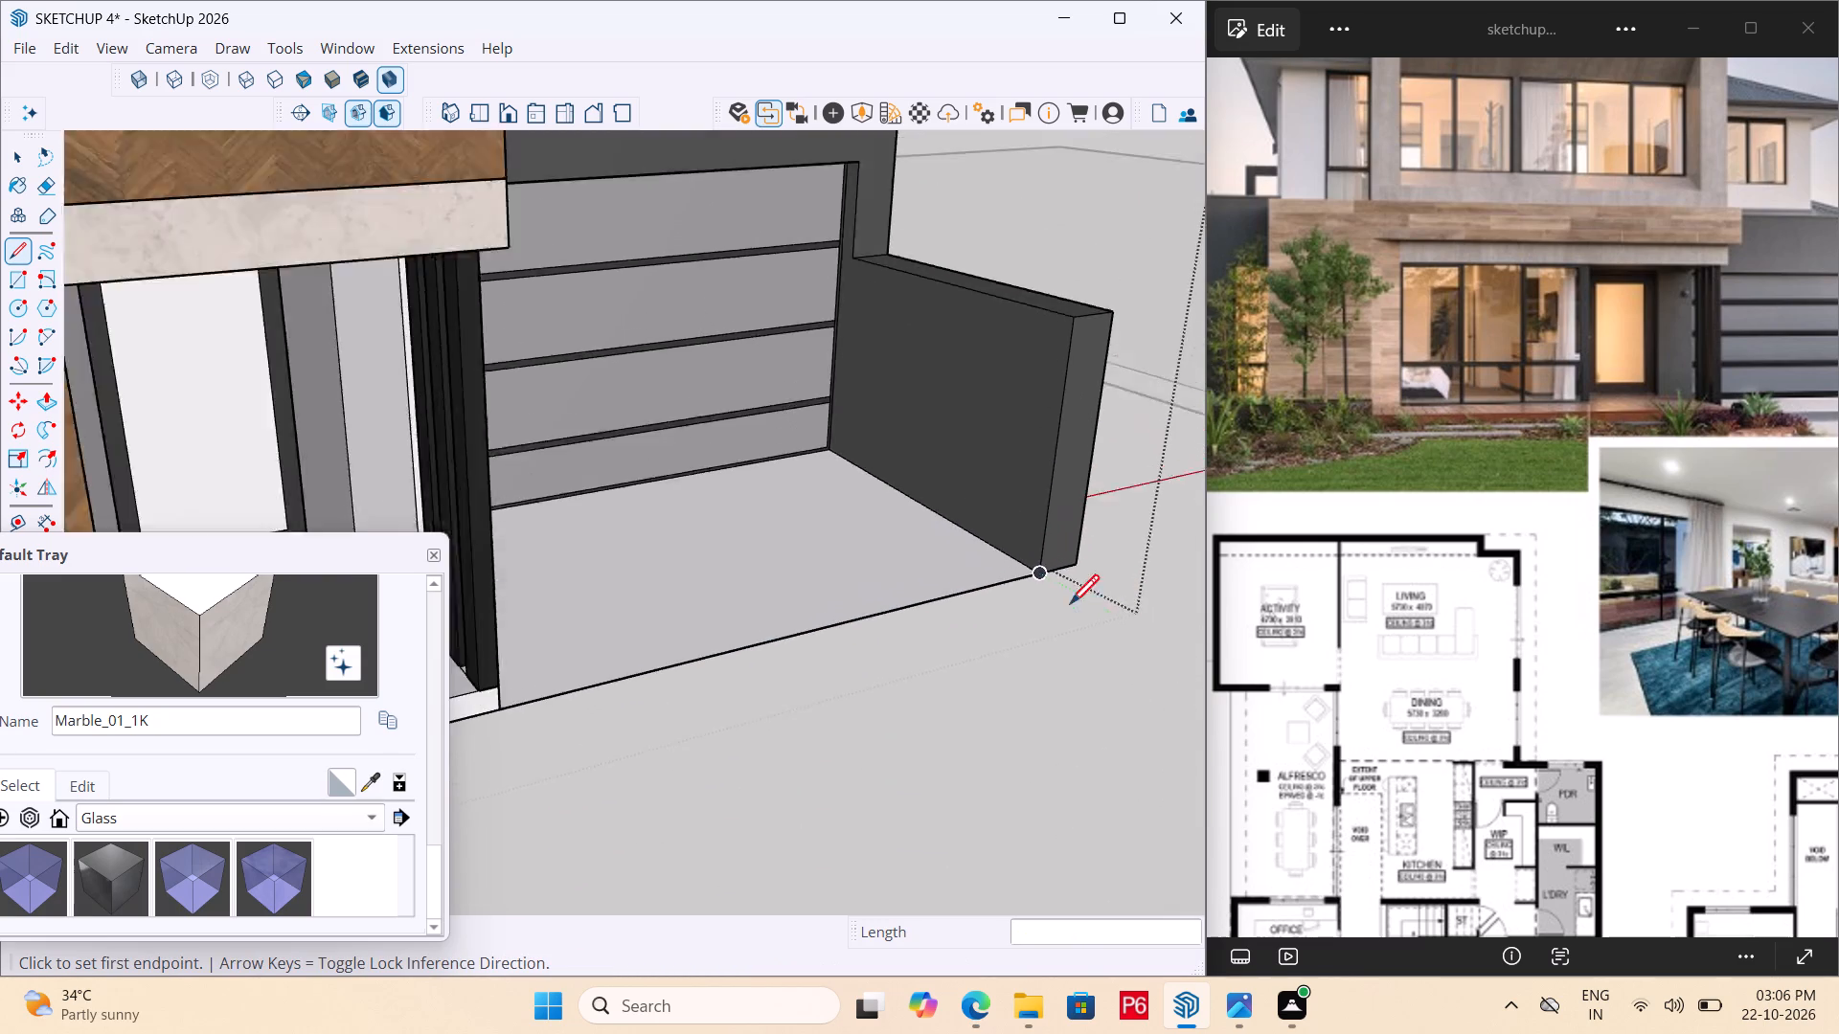
{"action": "scroll", "coordinate": [1070, 607], "scroll_direction": "down", "scroll_amount": 5}
{"action": "middle_click_drag", "start_coordinate": [964, 596], "coordinate": [684, 574]}
Save the model.
{"action": "key", "text": "ctrl+s"}
{"action": "key", "text": "ctrl+s"}
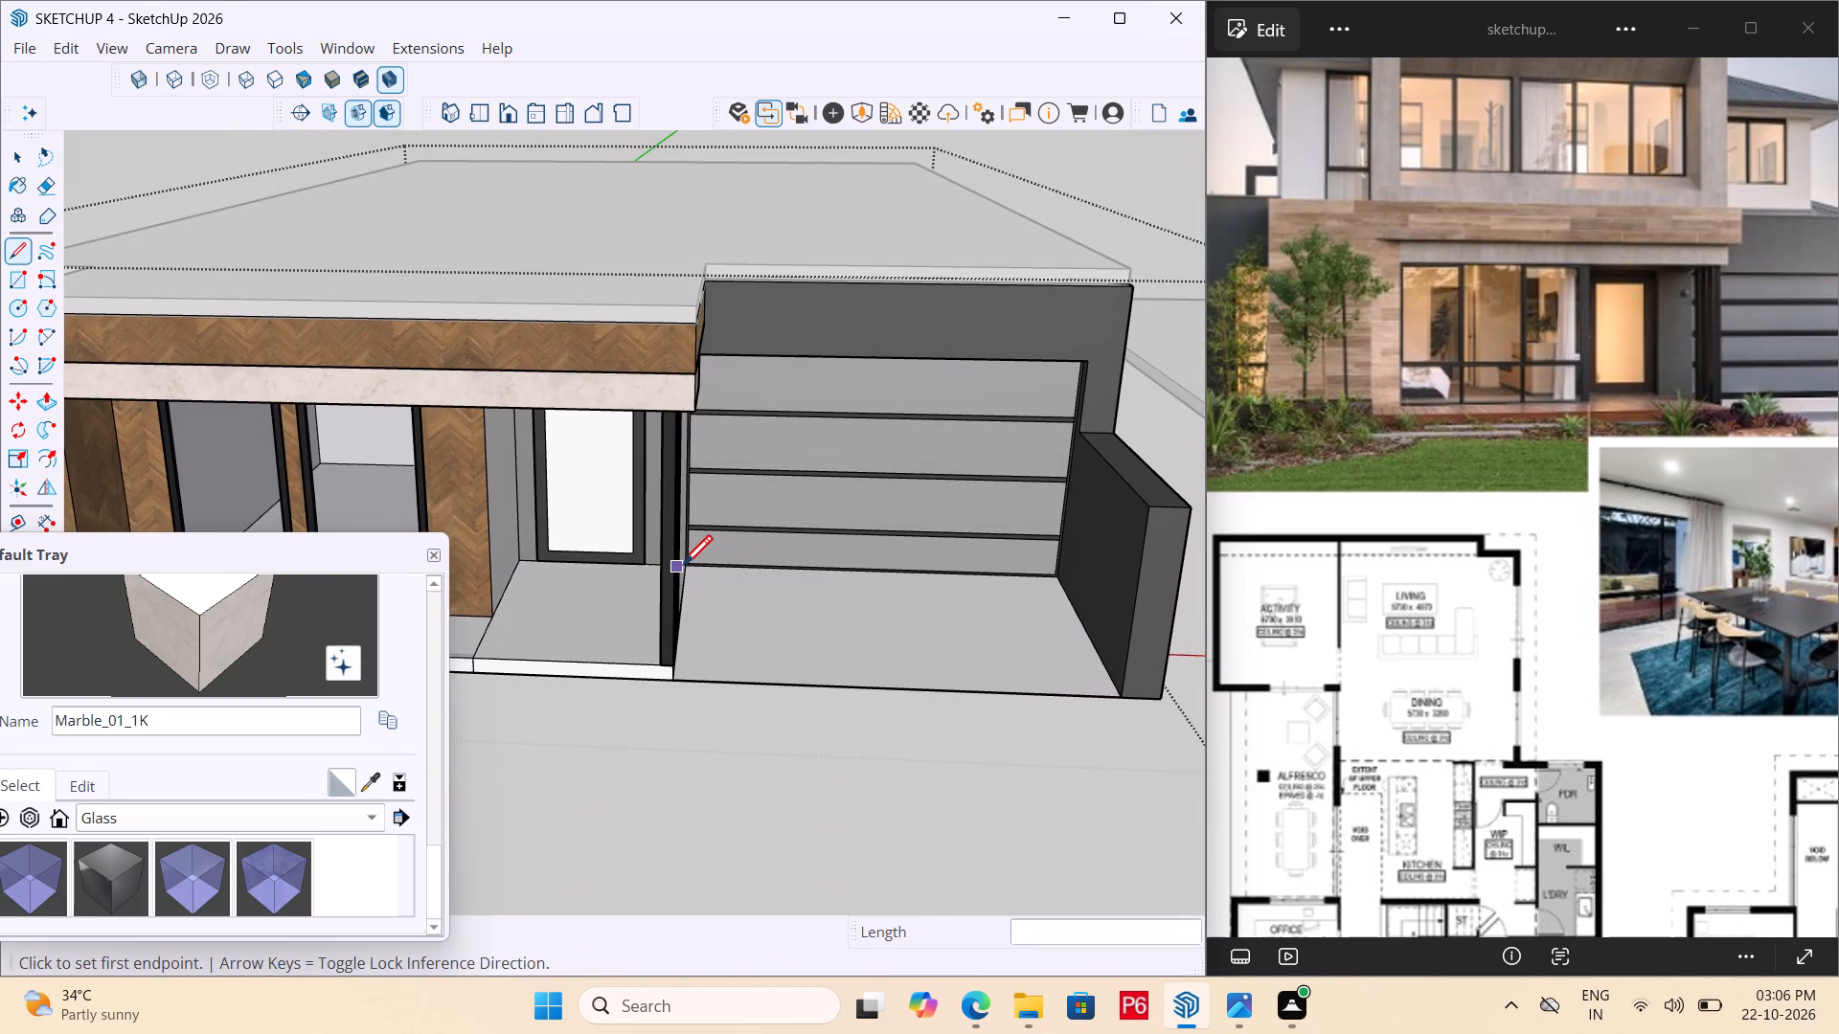
{"action": "key", "text": "ctrl+s"}
{"action": "key", "text": "ctrl+s"}
Select the driveway face in front of the garage with its bounding edges and make it a group.
{"action": "key", "text": "space"}
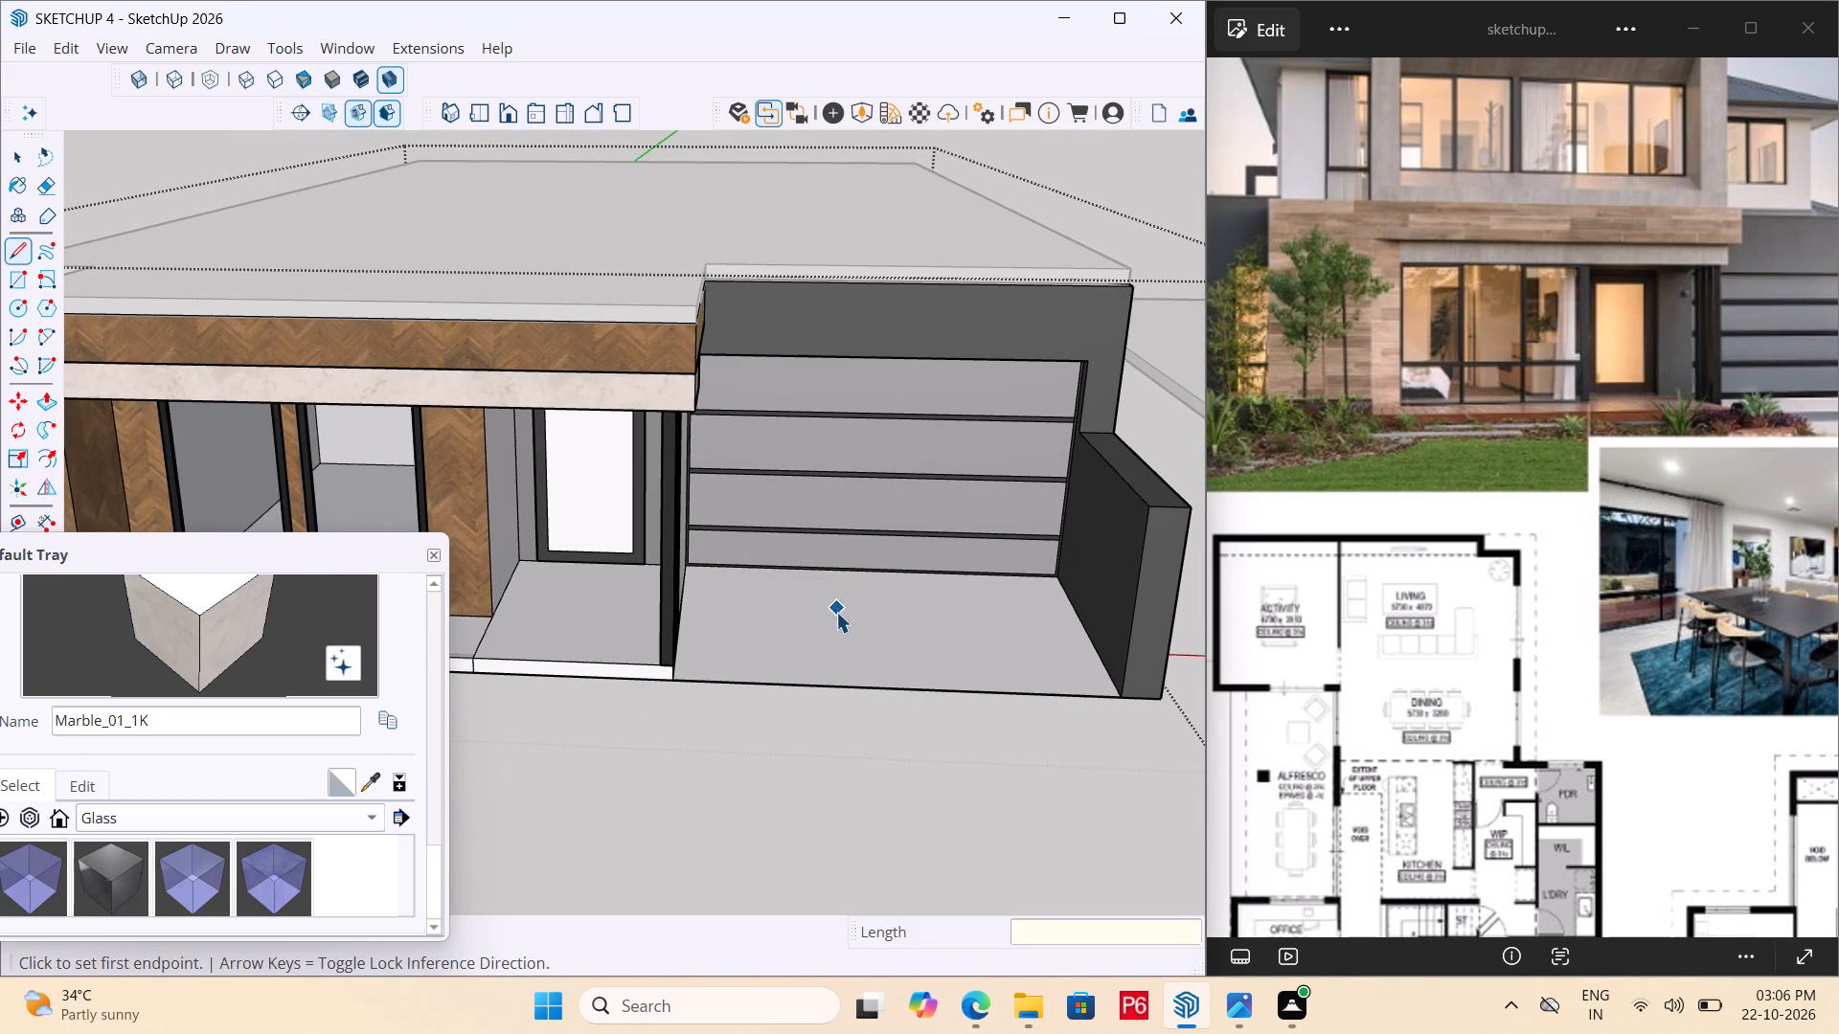
{"action": "double_click", "coordinate": [836, 617]}
{"action": "double_click", "coordinate": [825, 614]}
{"action": "right_click", "coordinate": [825, 614]}
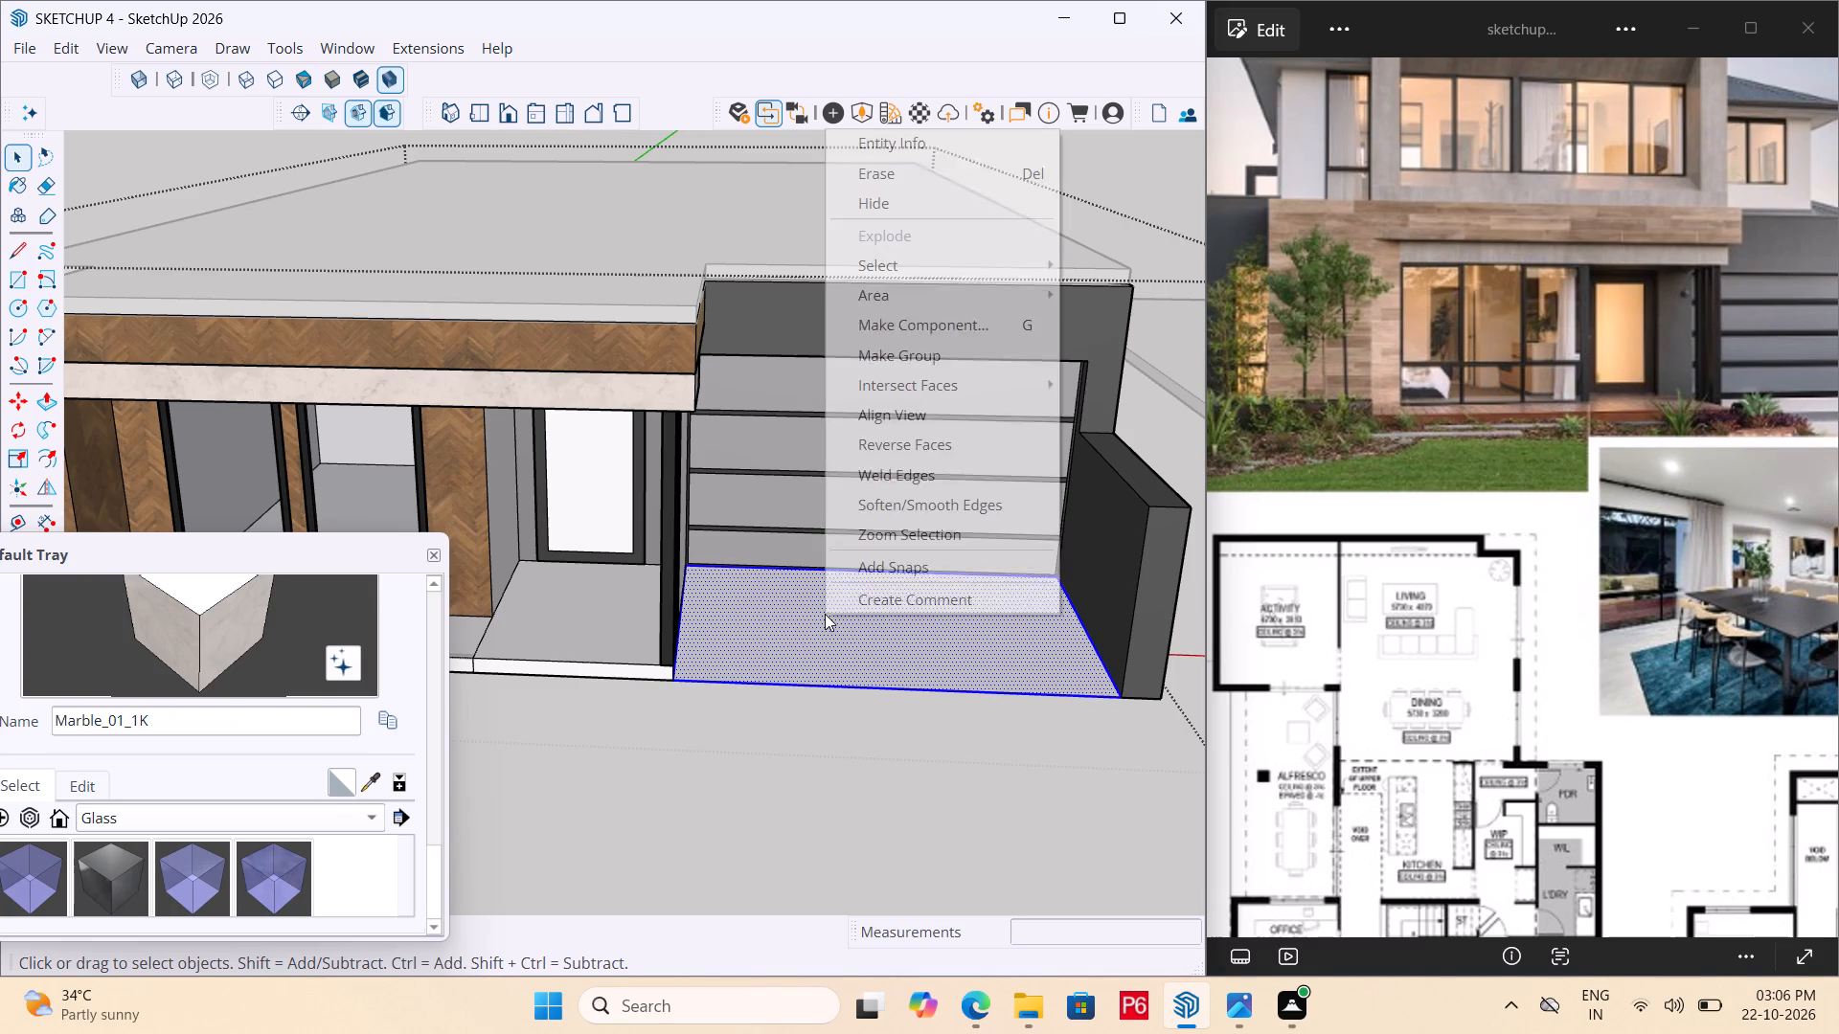
{"action": "left_click", "coordinate": [955, 356]}
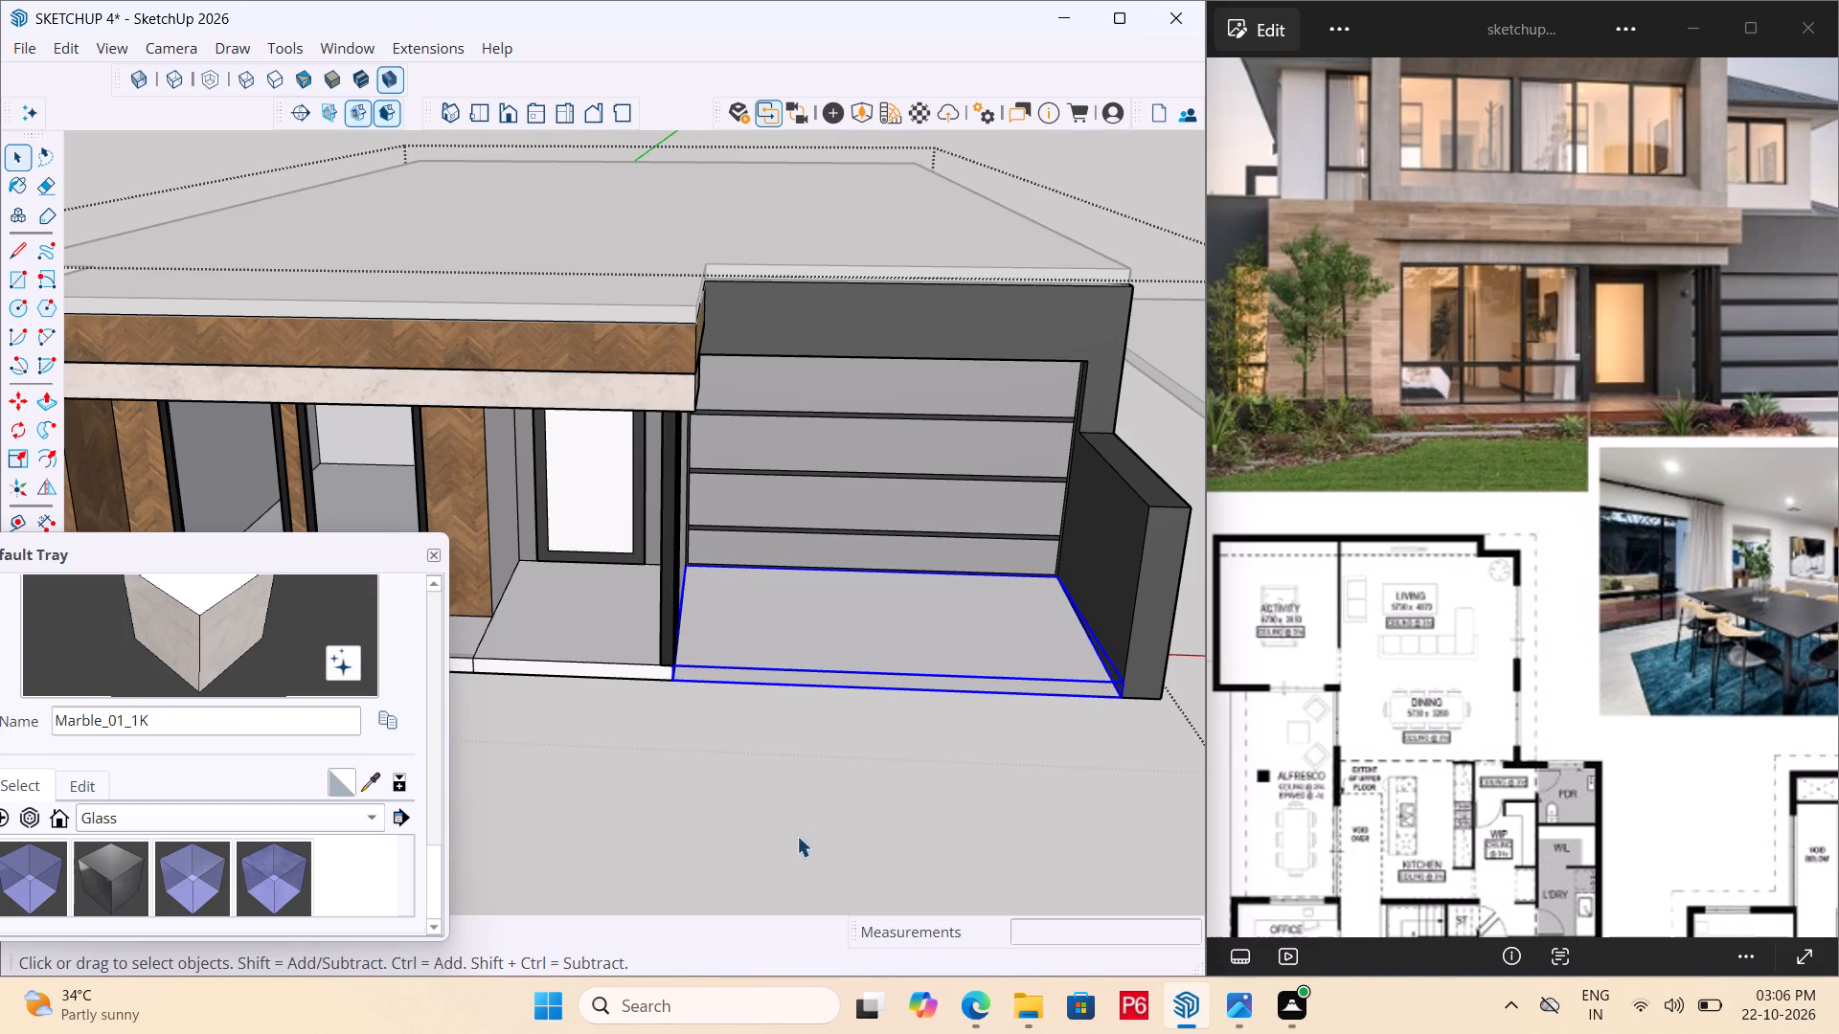
{"action": "left_click", "coordinate": [806, 799]}
Open the house group and examine the driveway group in front of the garage from low and high angles.
{"action": "scroll", "coordinate": [633, 621], "scroll_direction": "down", "scroll_amount": 3}
{"action": "middle_click_drag", "start_coordinate": [788, 622], "coordinate": [602, 519]}
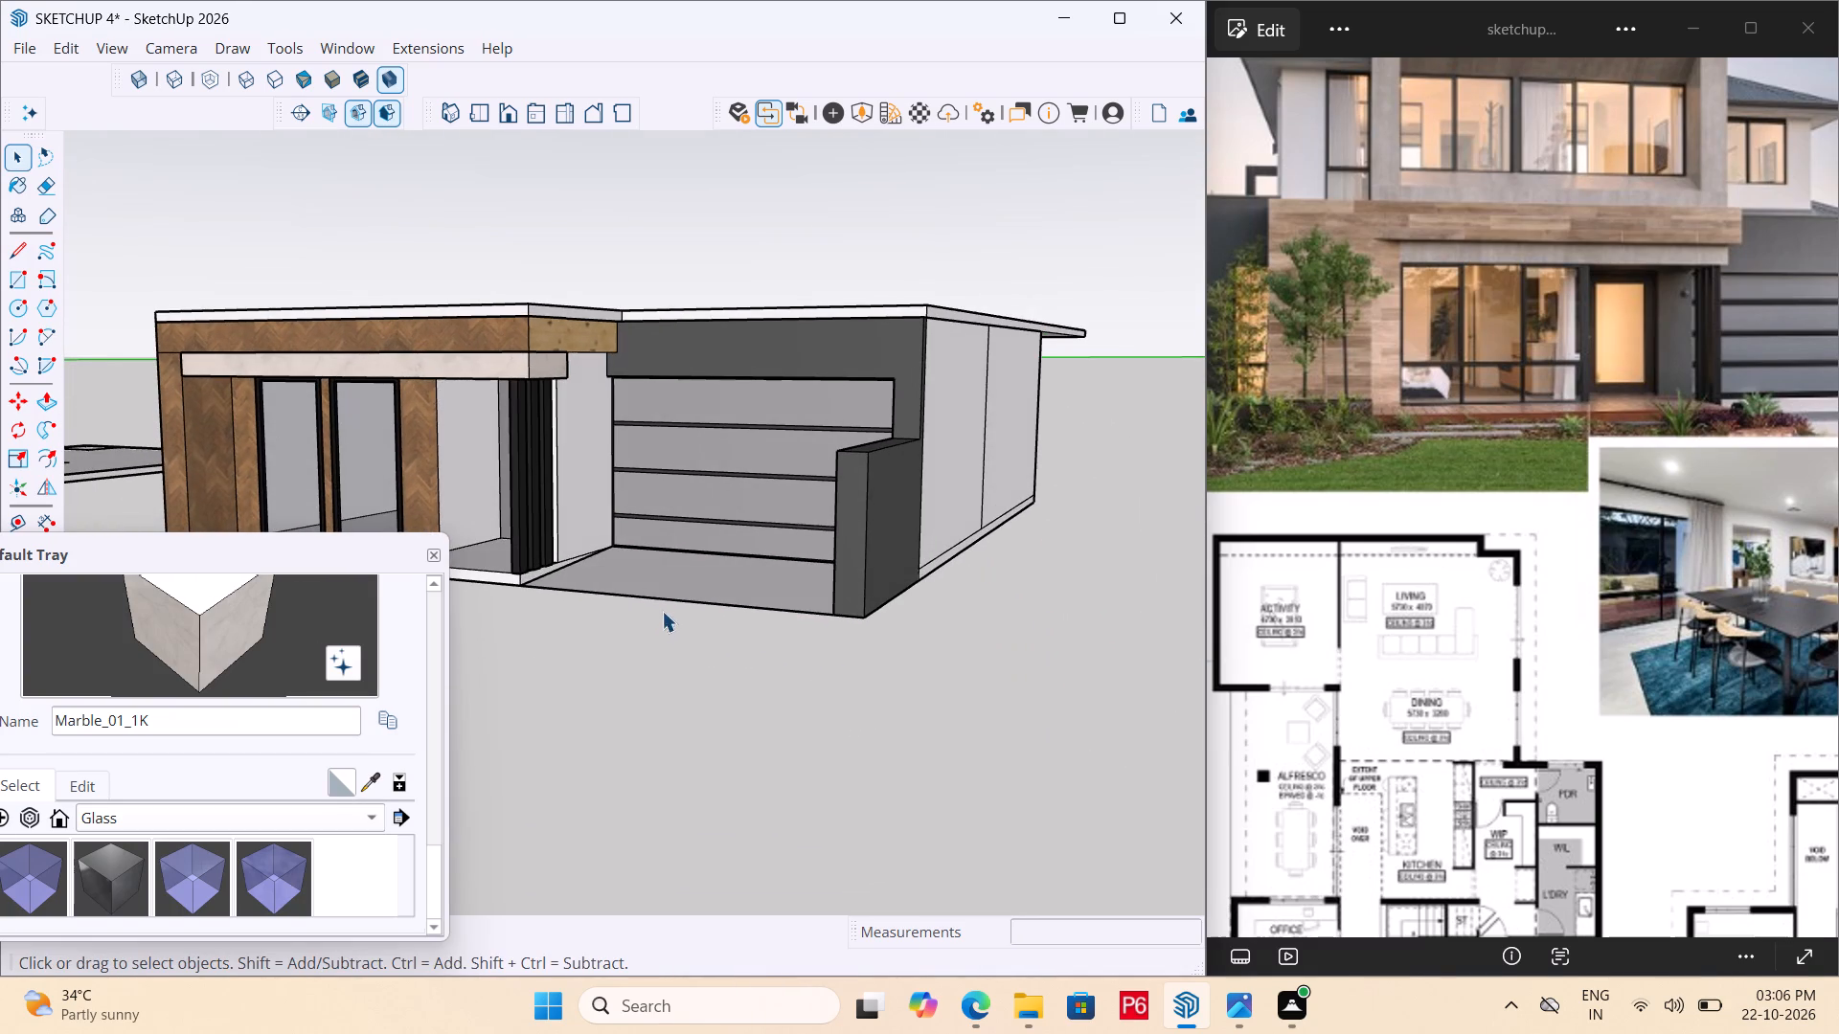
{"action": "left_click", "coordinate": [674, 591]}
{"action": "middle_click_drag", "start_coordinate": [837, 631], "coordinate": [862, 695]}
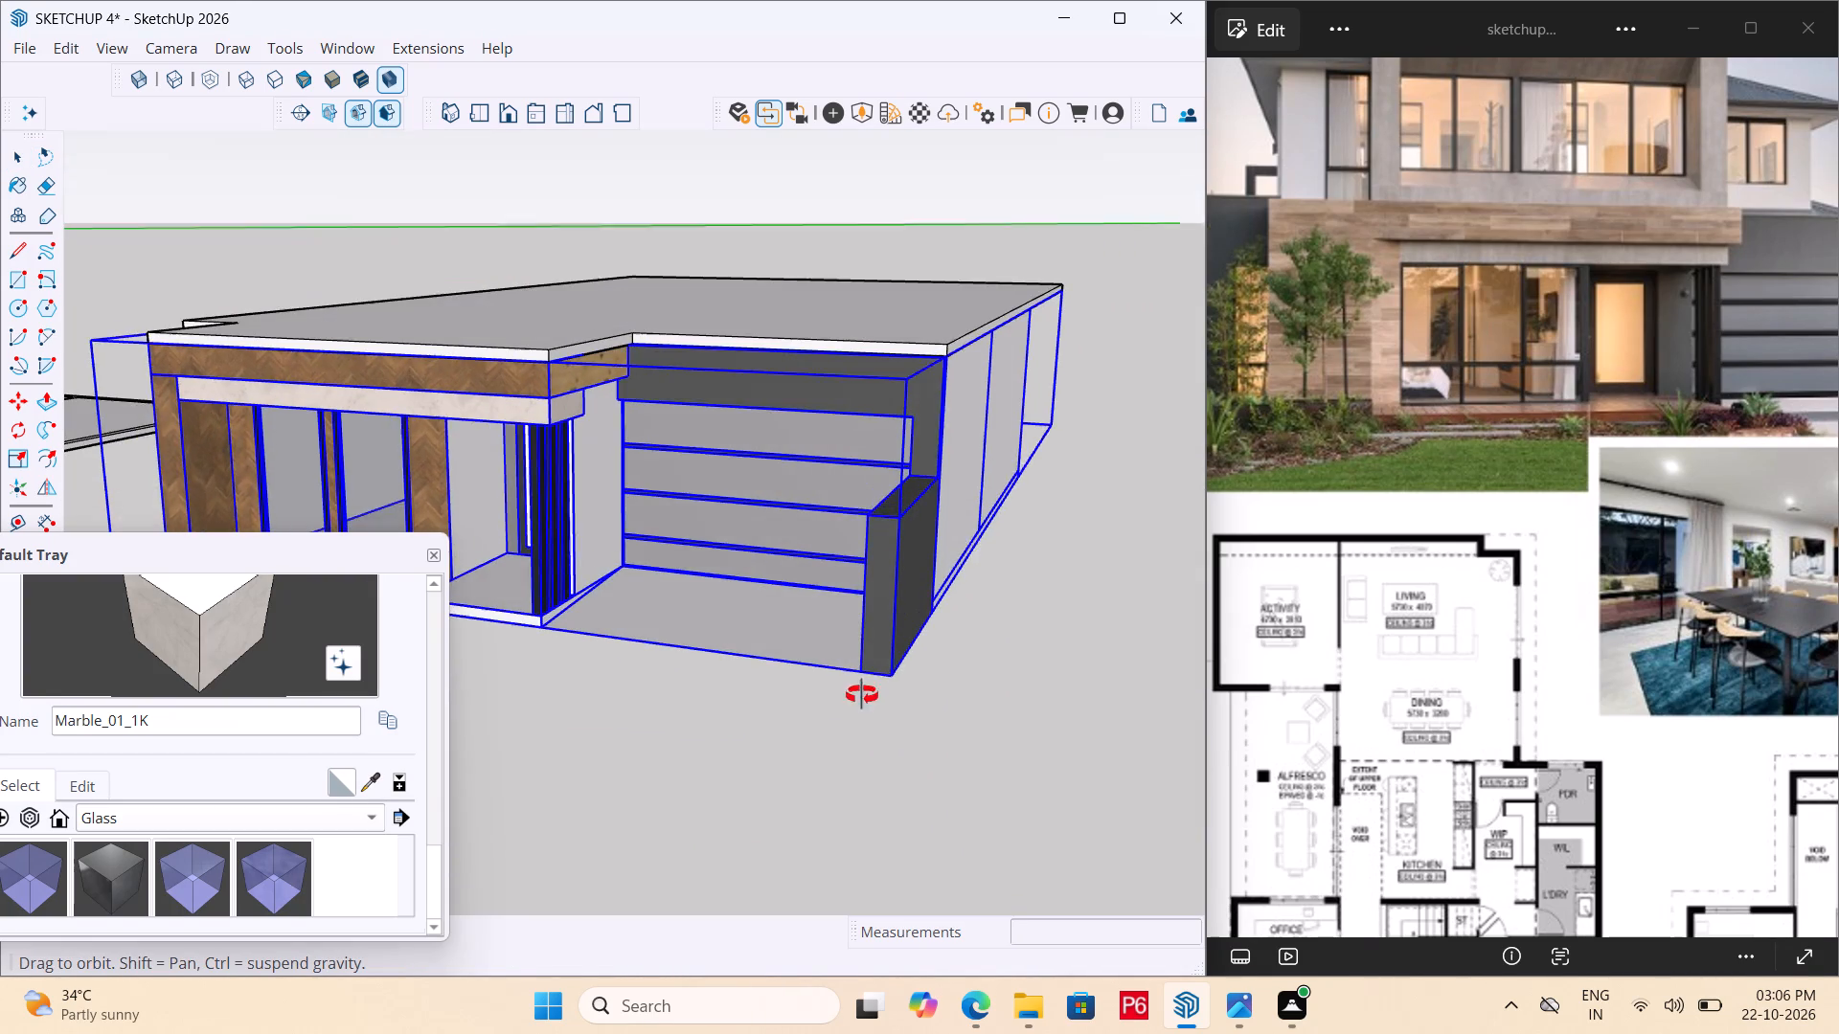
{"action": "middle_click_drag", "start_coordinate": [862, 695], "coordinate": [862, 696]}
{"action": "key", "text": "space"}
{"action": "double_click", "coordinate": [753, 652]}
{"action": "left_click", "coordinate": [671, 610]}
{"action": "middle_click_drag", "start_coordinate": [768, 678], "coordinate": [765, 485]}
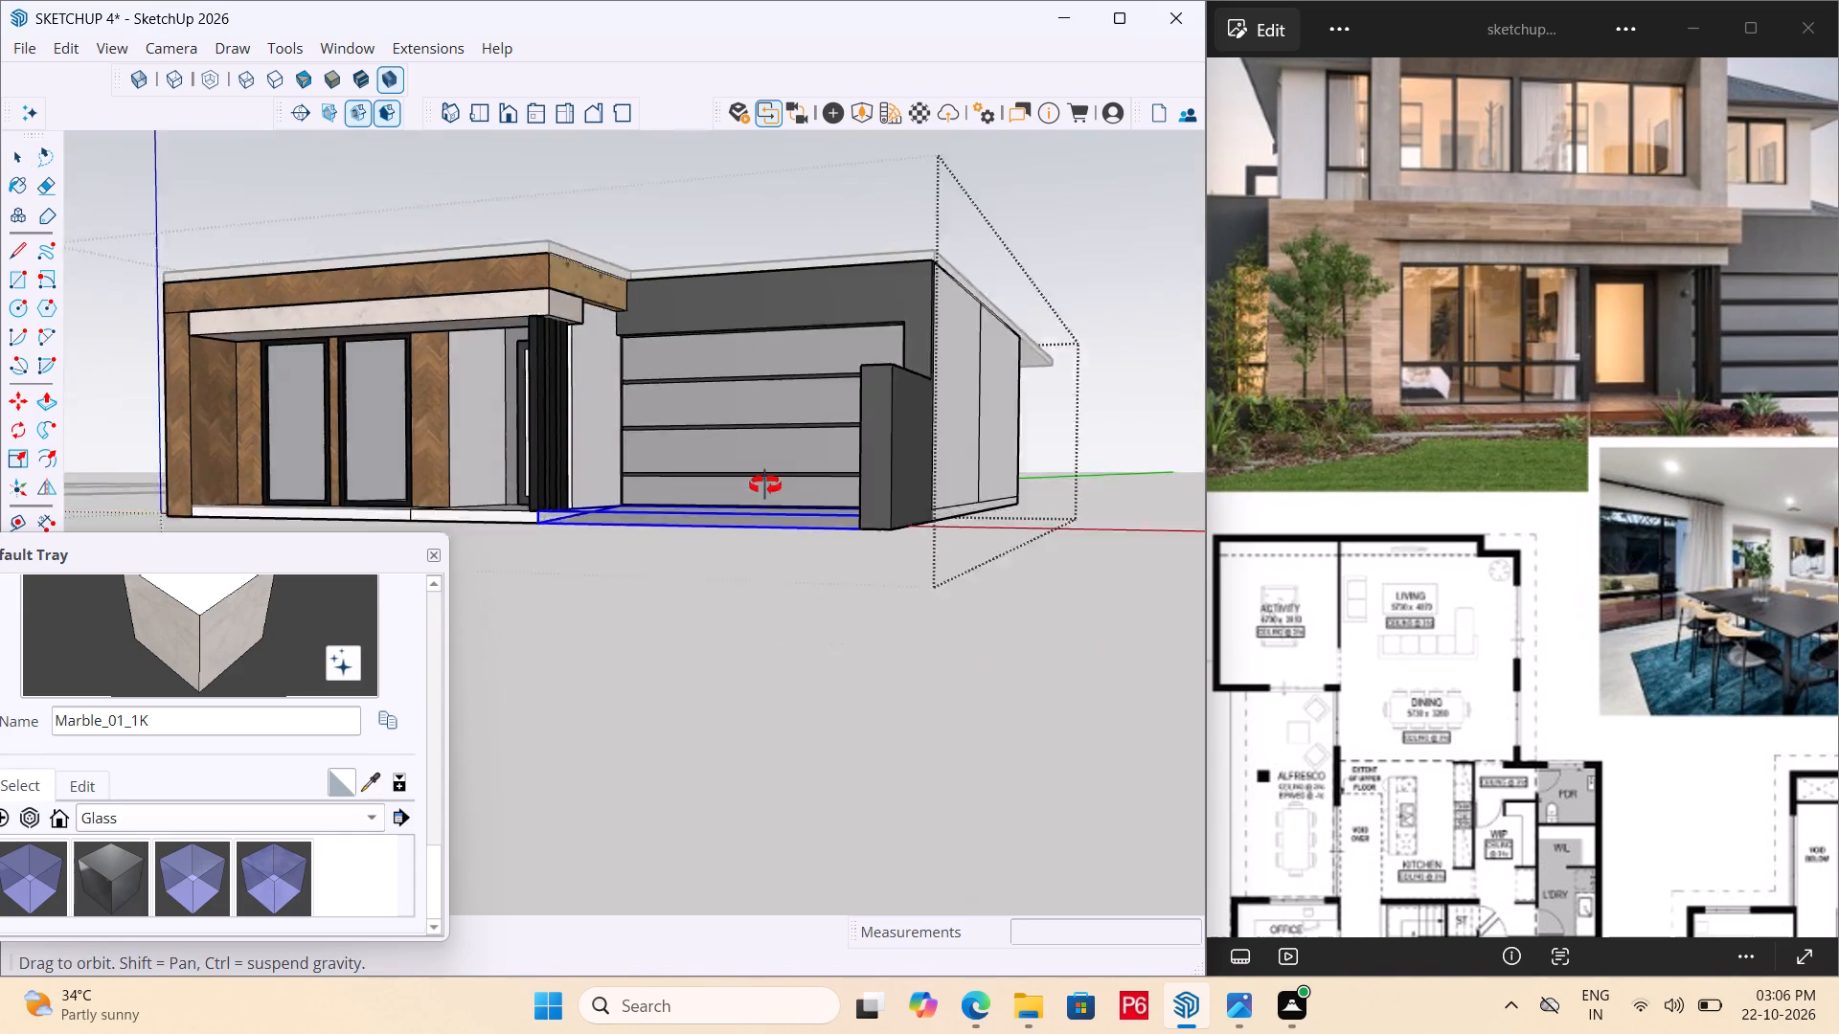
{"action": "middle_click_drag", "start_coordinate": [765, 485], "coordinate": [780, 734]}
{"action": "key", "text": "space"}
{"action": "double_click", "coordinate": [1024, 657]}
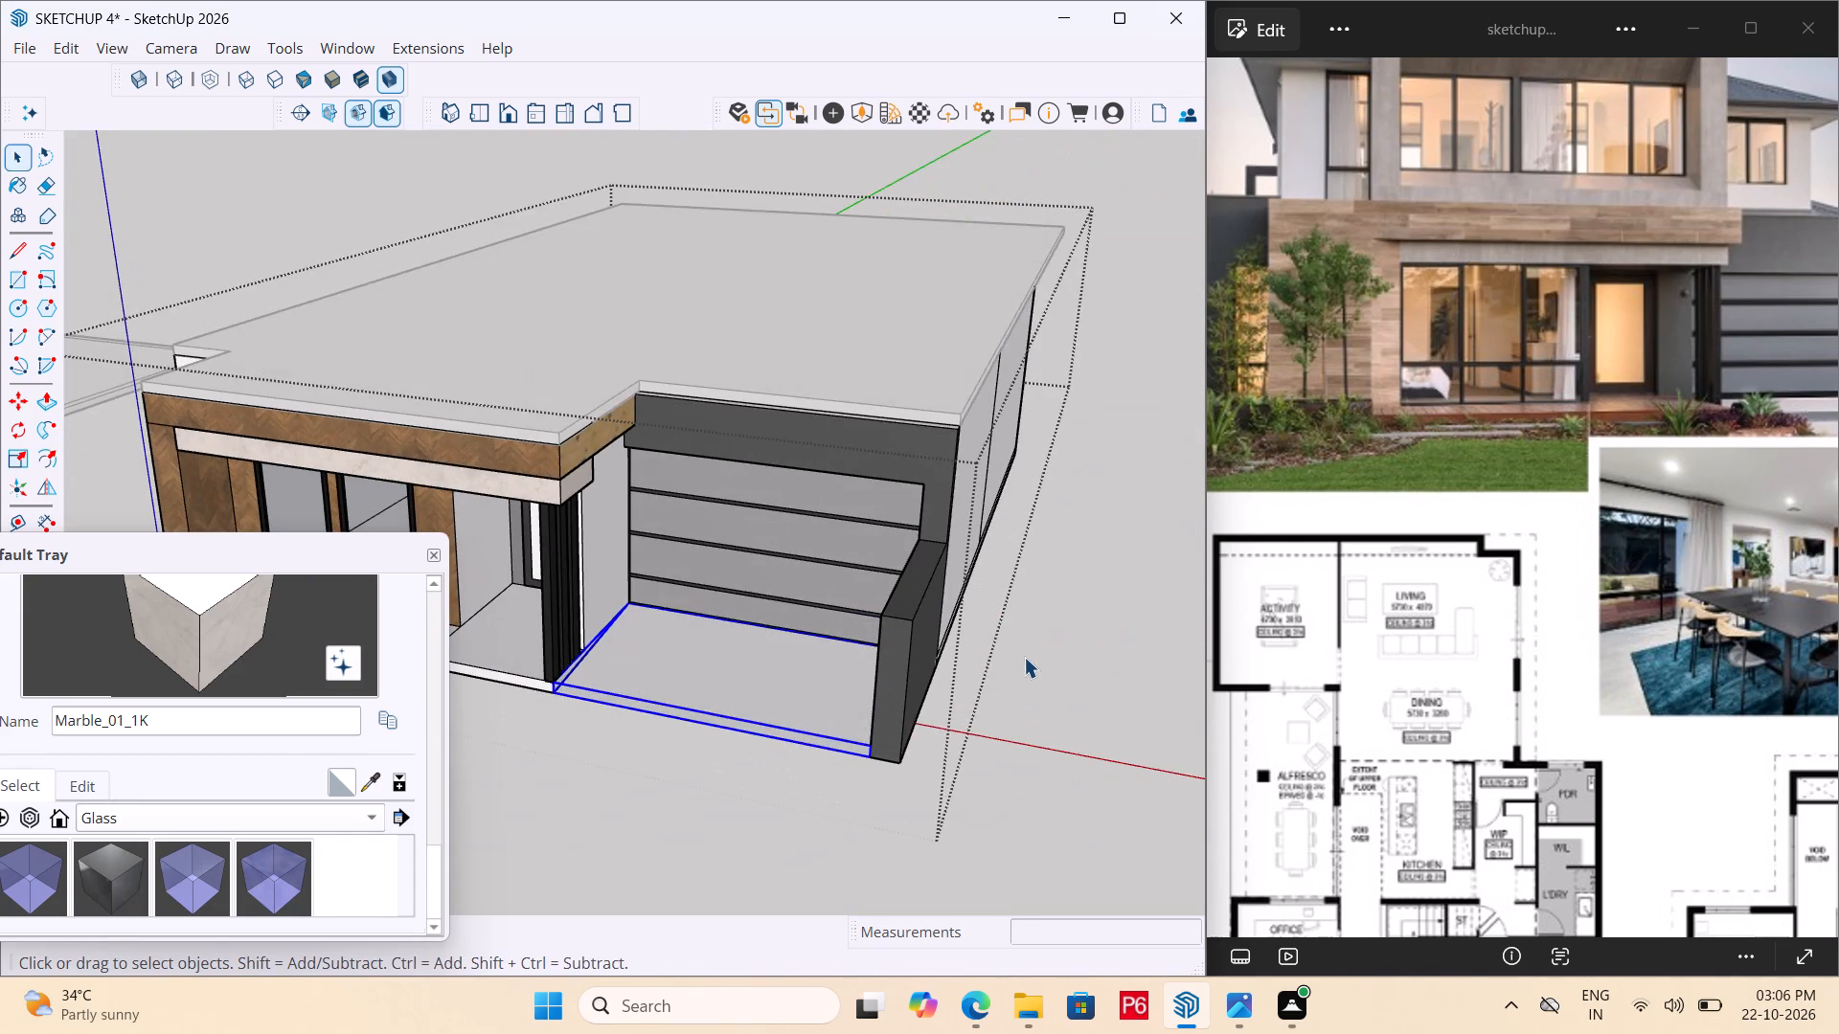
Save the model with the grouped driveway.
{"action": "key", "text": "ctrl+s"}
{"action": "key", "text": "ctrl+s"}
{"action": "key", "text": "ctrl+s"}
{"action": "key", "text": "ctrl+s"}
{"action": "key", "text": "ctrl+s"}
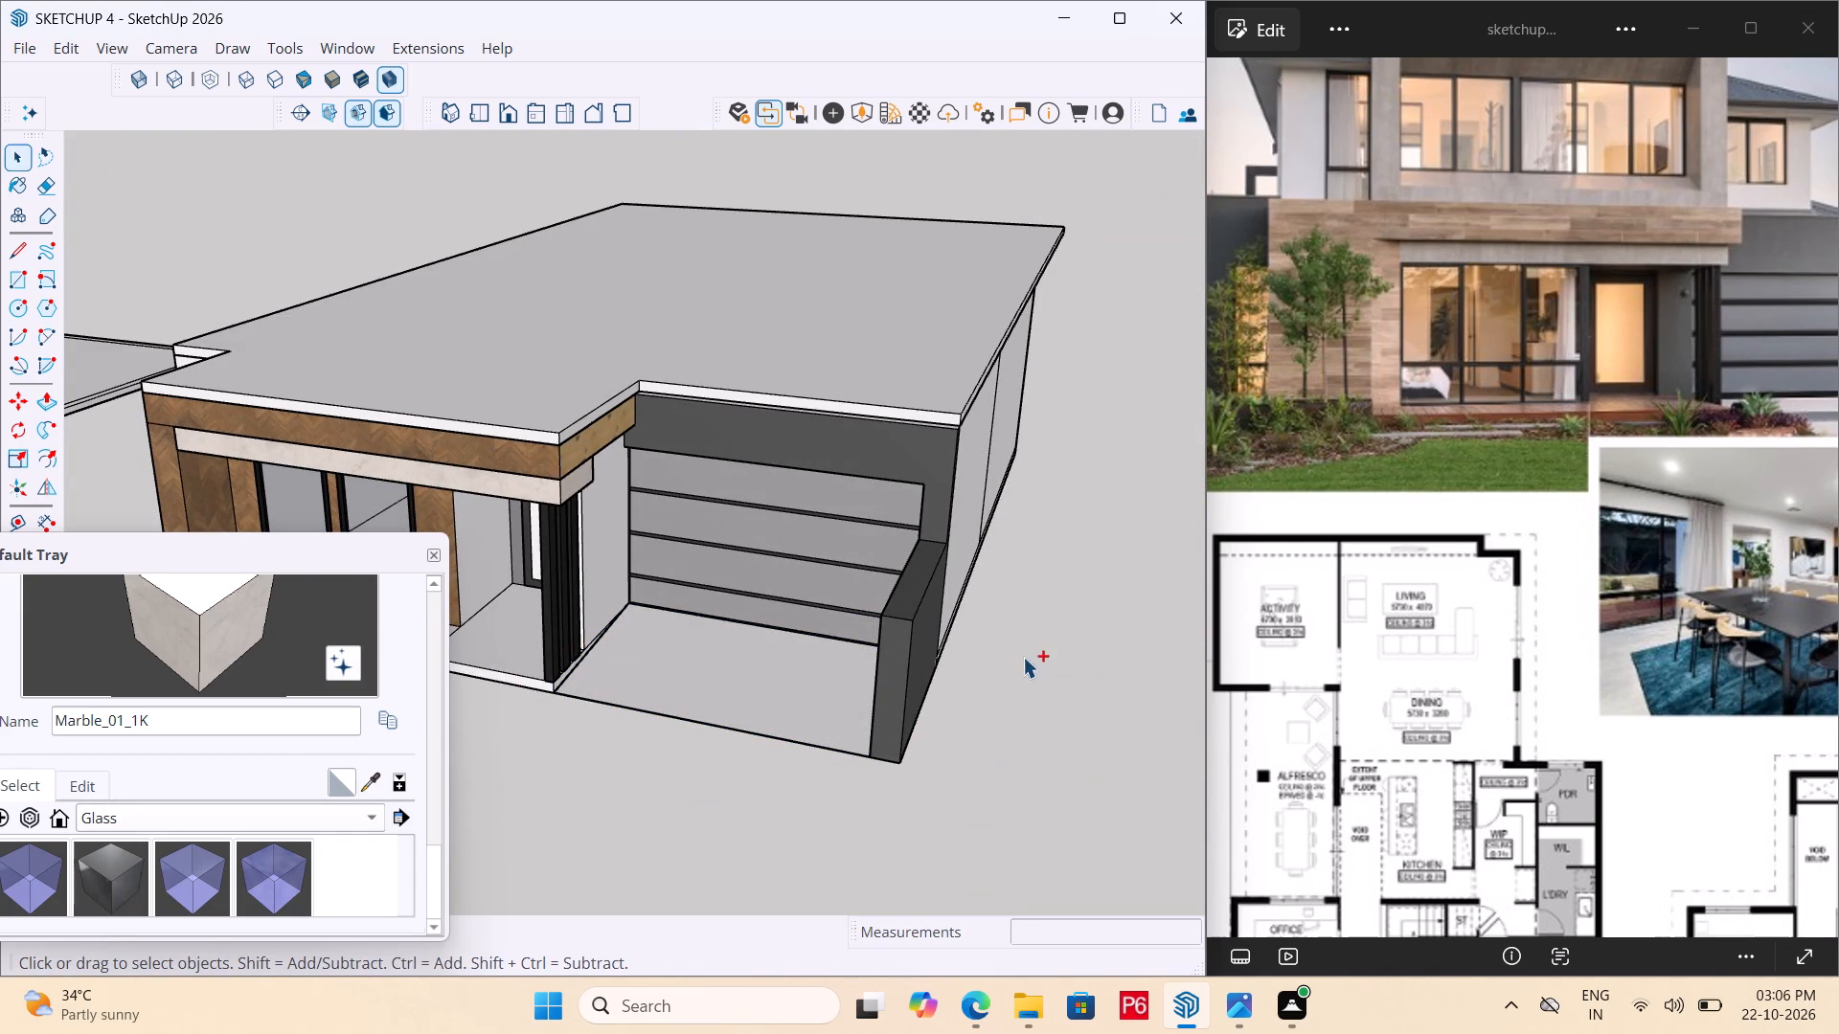
{"action": "key", "text": "ctrl+s"}
{"action": "key", "text": "ctrl+s"}
{"action": "key", "text": "ctrl+s"}
Open the roof slab's group and draw a vertical line across its side edge face, directly above the corner where the garage-side wall steps back.
{"action": "scroll", "coordinate": [903, 639], "scroll_direction": "down", "scroll_amount": 5}
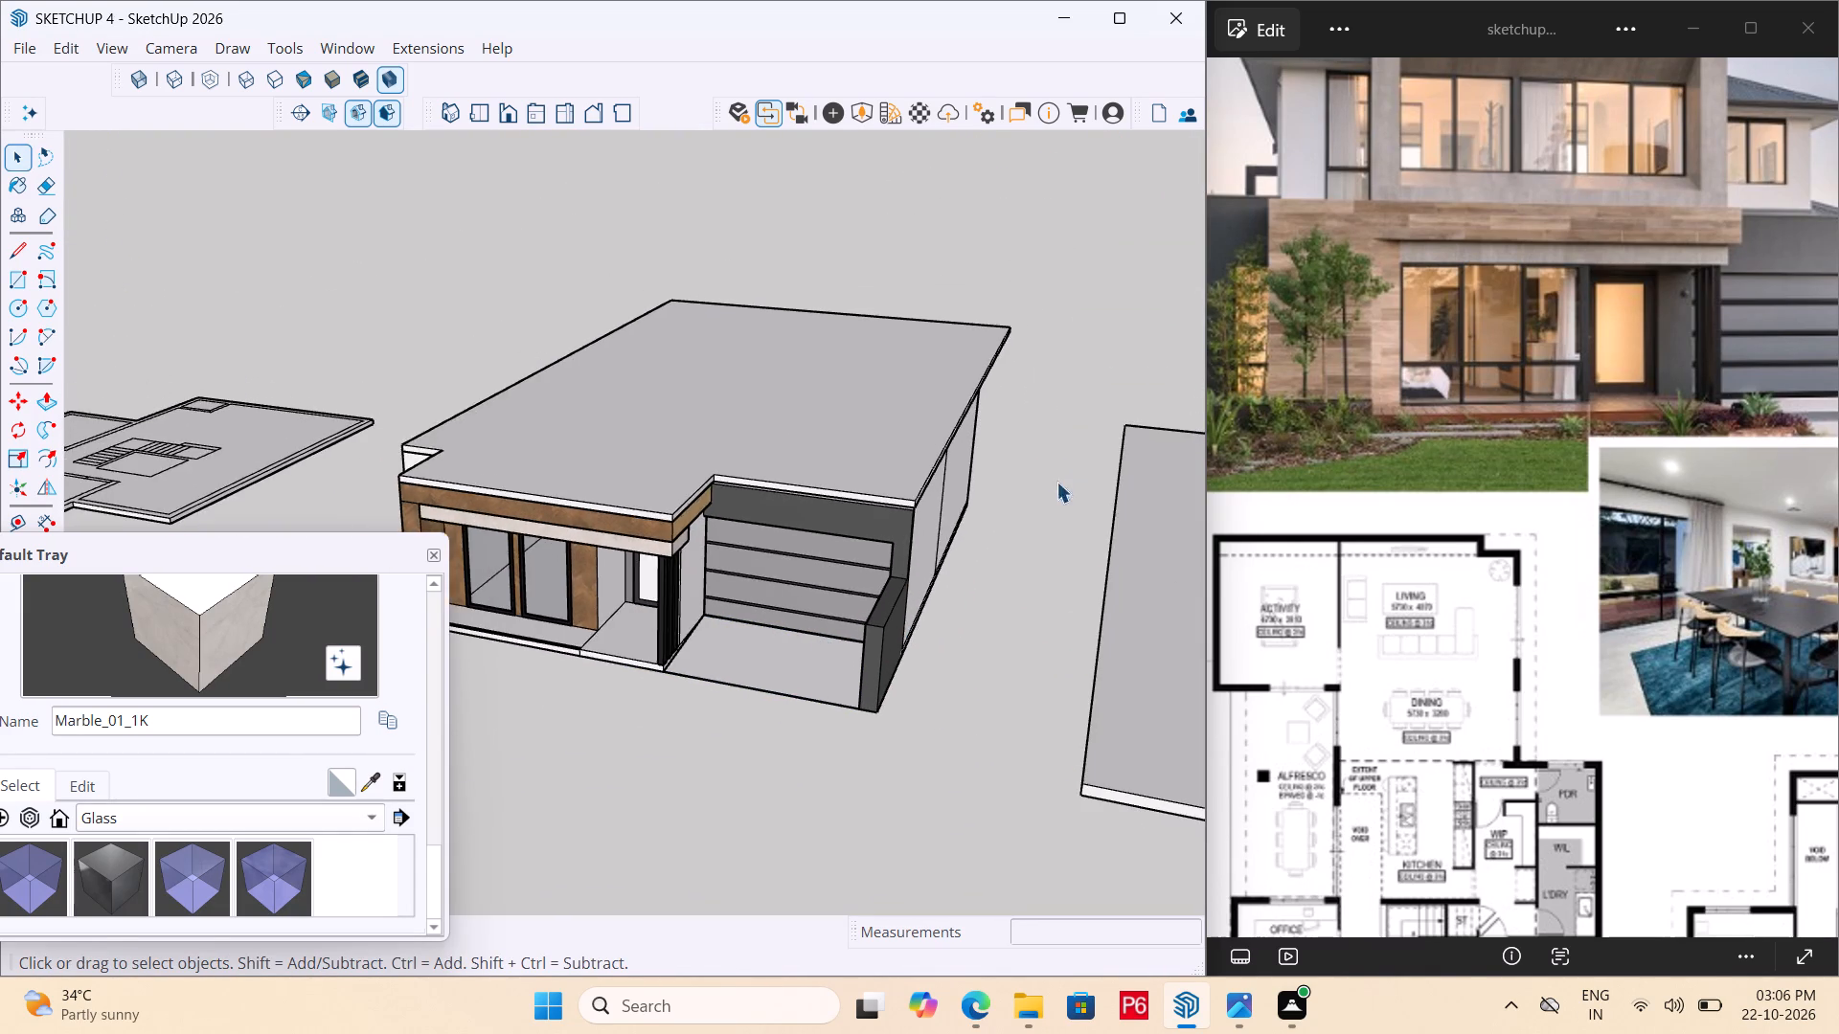
{"action": "middle_click_drag", "start_coordinate": [1056, 482], "coordinate": [880, 323]}
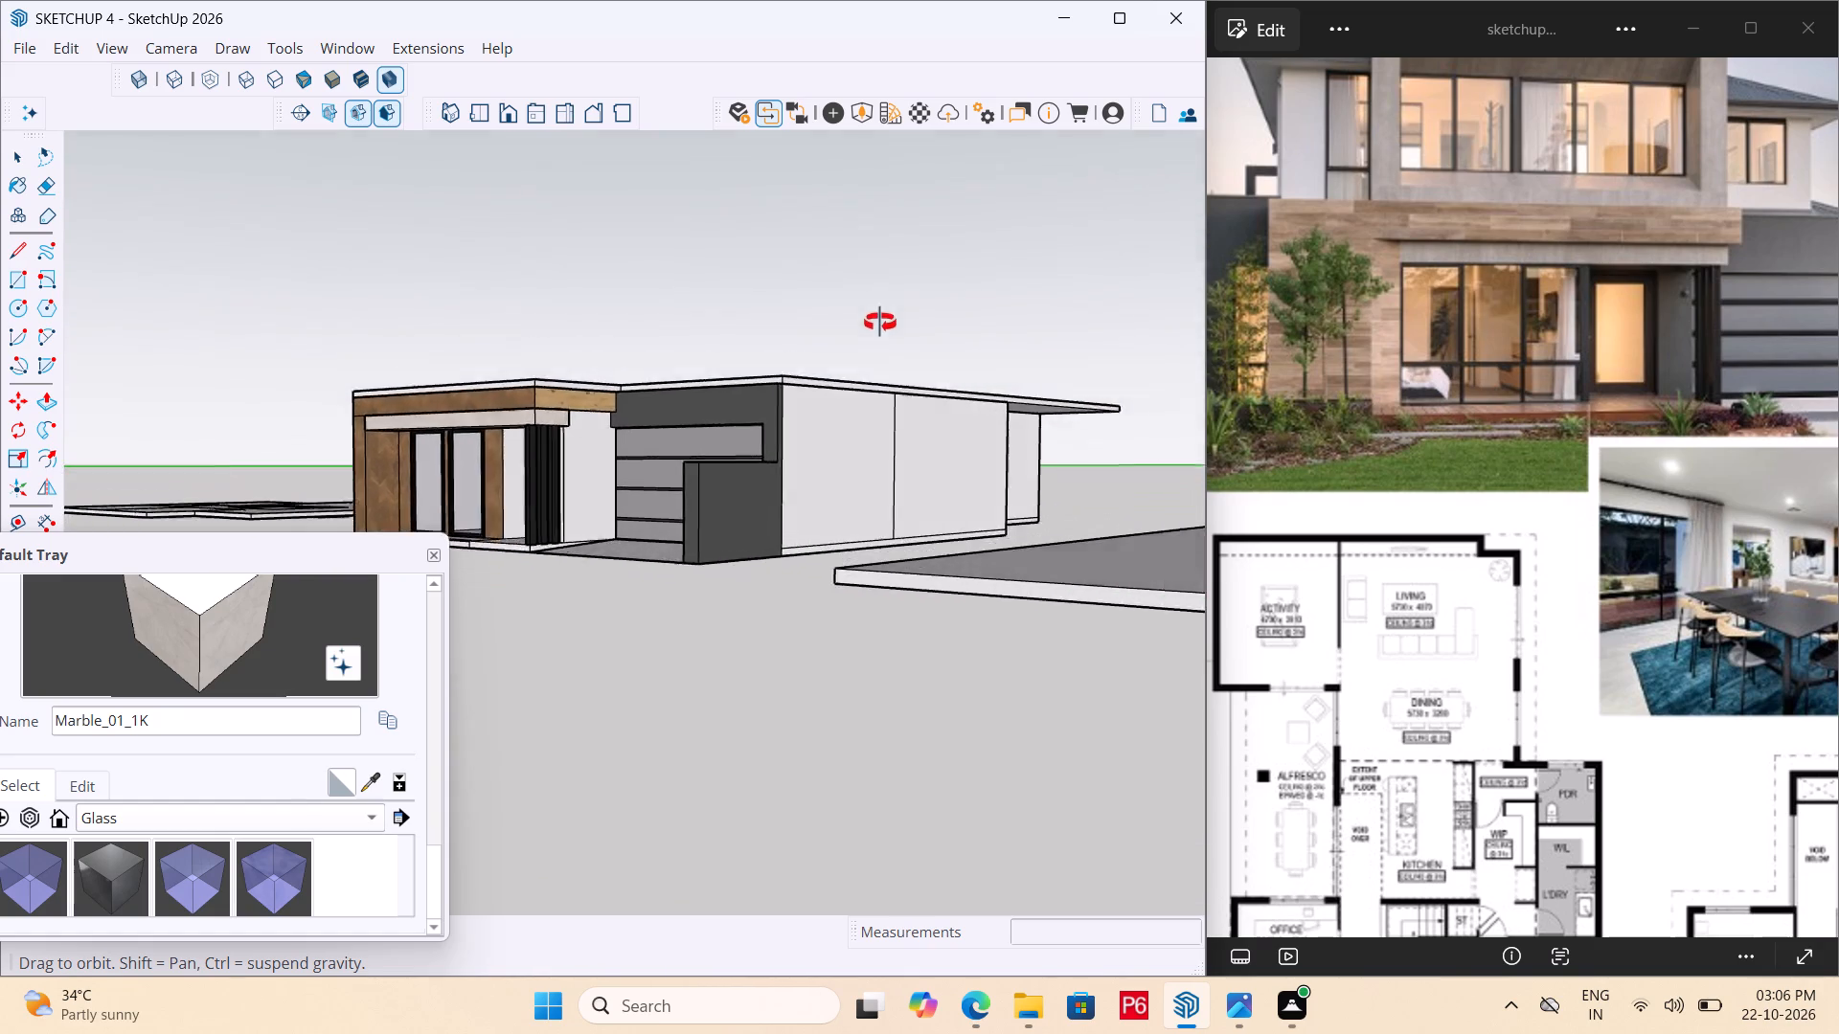
{"action": "middle_click_drag", "start_coordinate": [880, 323], "coordinate": [577, 438]}
{"action": "middle_click_drag", "start_coordinate": [1008, 531], "coordinate": [603, 461]}
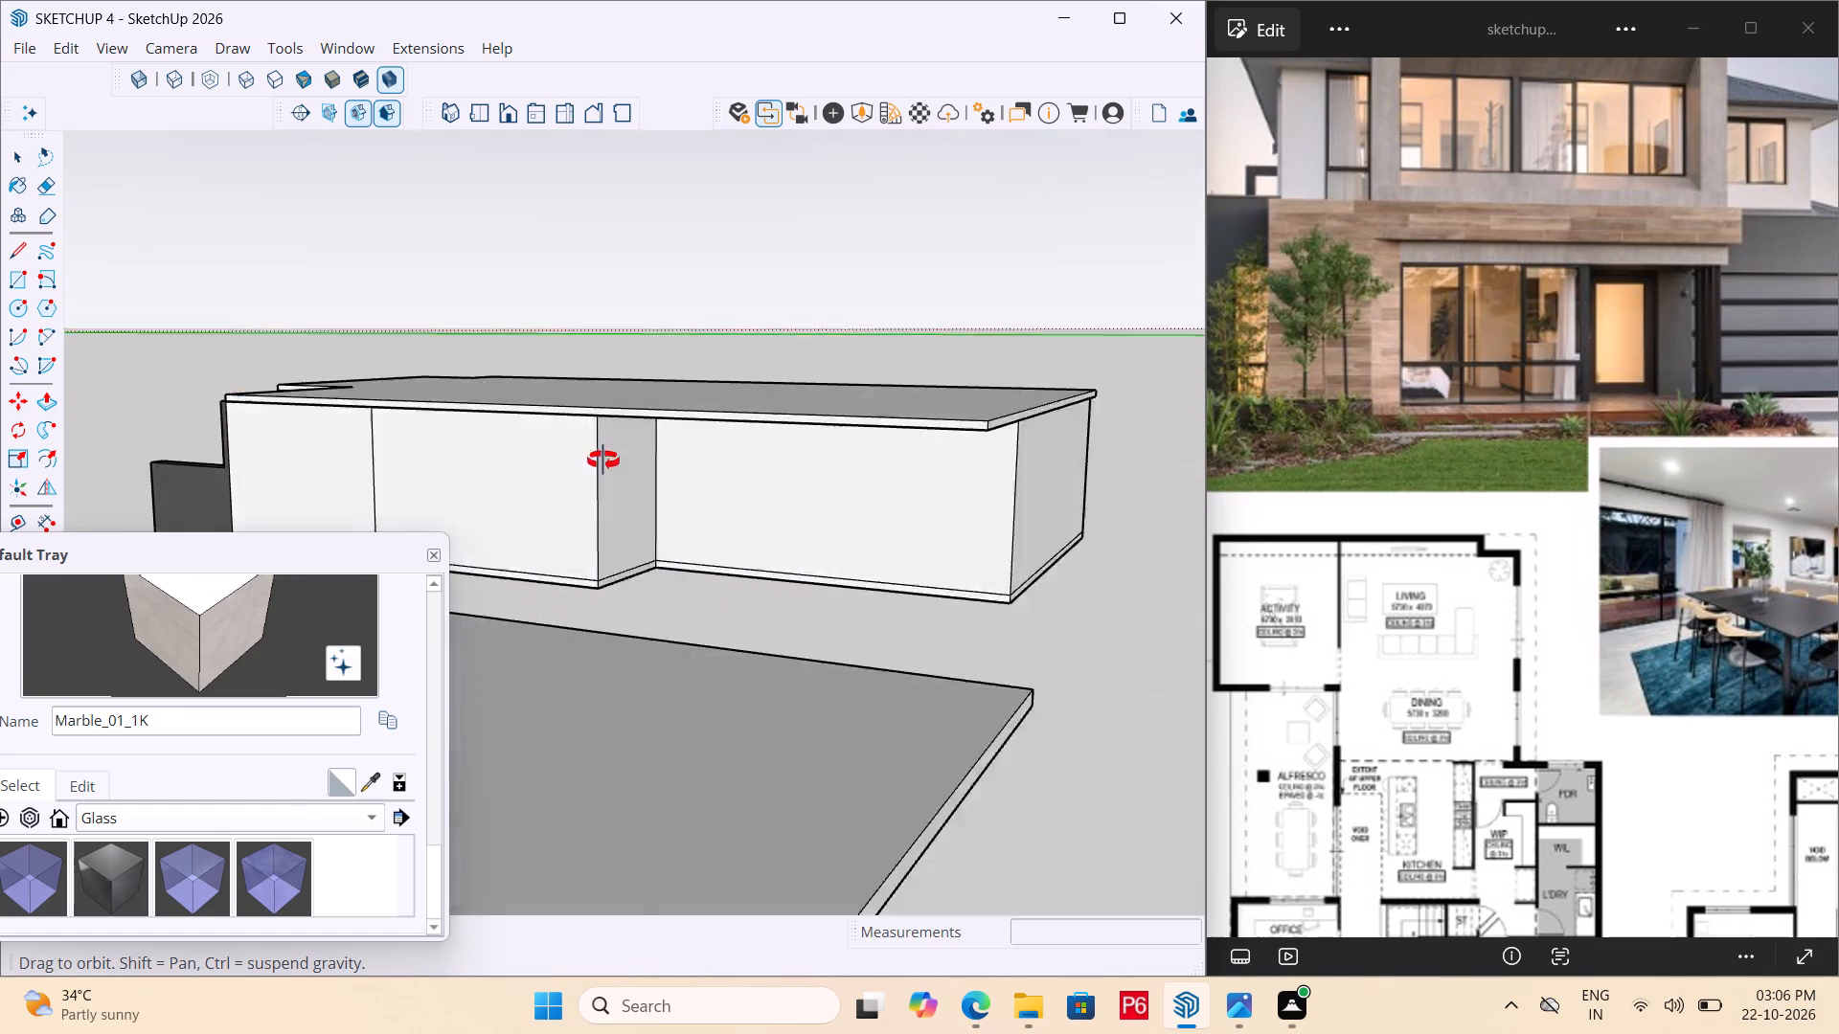
{"action": "middle_click_drag", "start_coordinate": [603, 461], "coordinate": [1072, 500]}
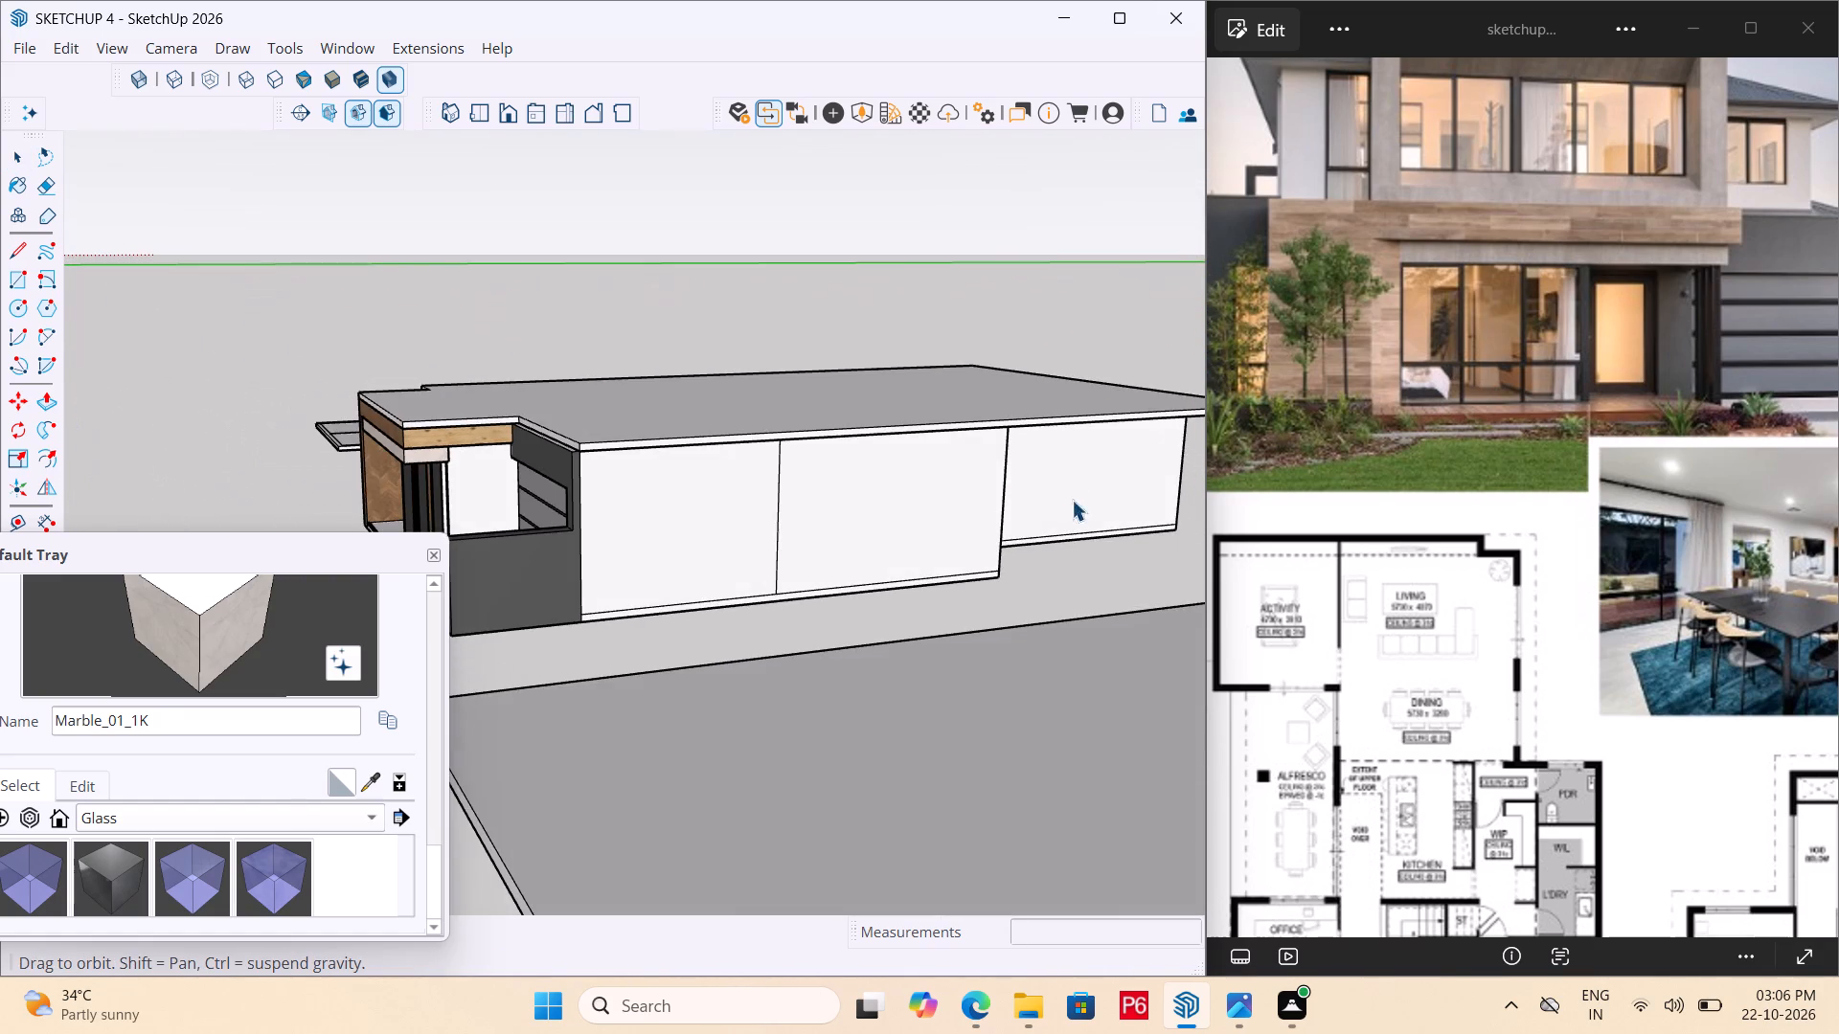
{"action": "scroll", "coordinate": [702, 466], "scroll_direction": "down", "scroll_amount": 6}
{"action": "middle_click_drag", "start_coordinate": [701, 496], "coordinate": [450, 547]}
{"action": "scroll", "coordinate": [980, 512], "scroll_direction": "up", "scroll_amount": 7}
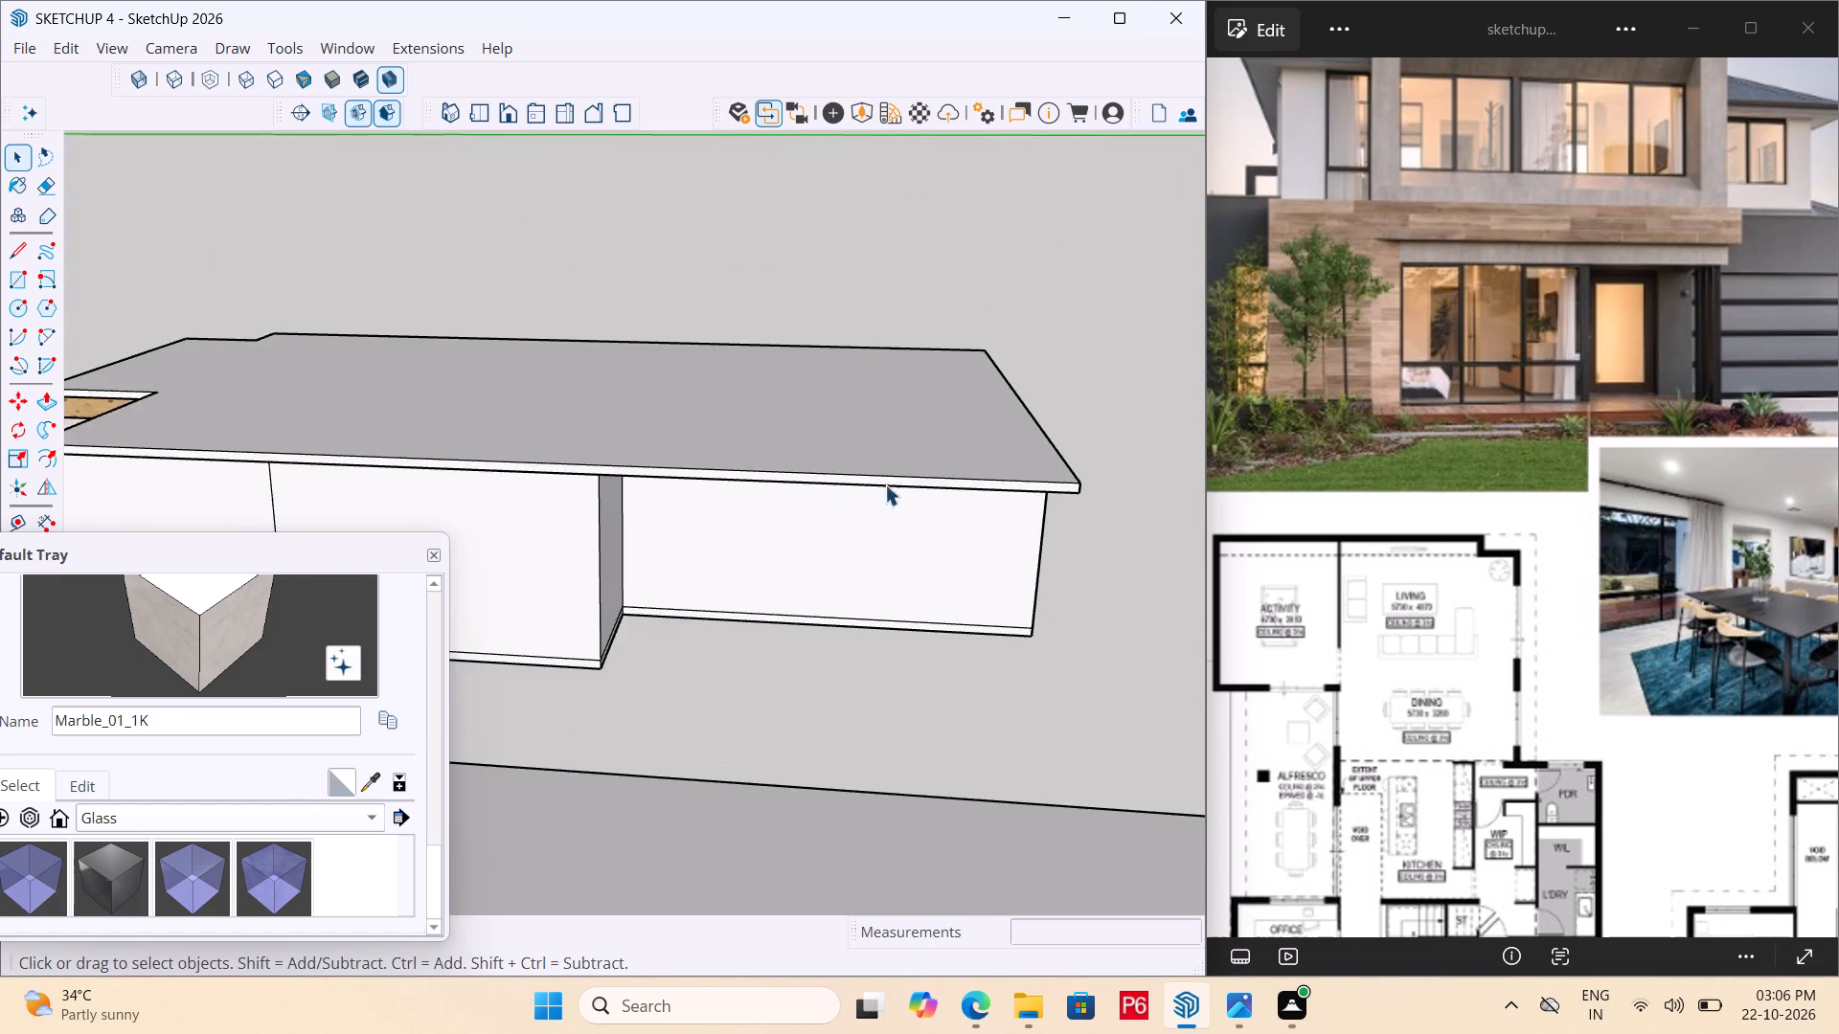
{"action": "middle_click_drag", "start_coordinate": [794, 474], "coordinate": [726, 369]}
{"action": "scroll", "coordinate": [574, 353], "scroll_direction": "up", "scroll_amount": 10}
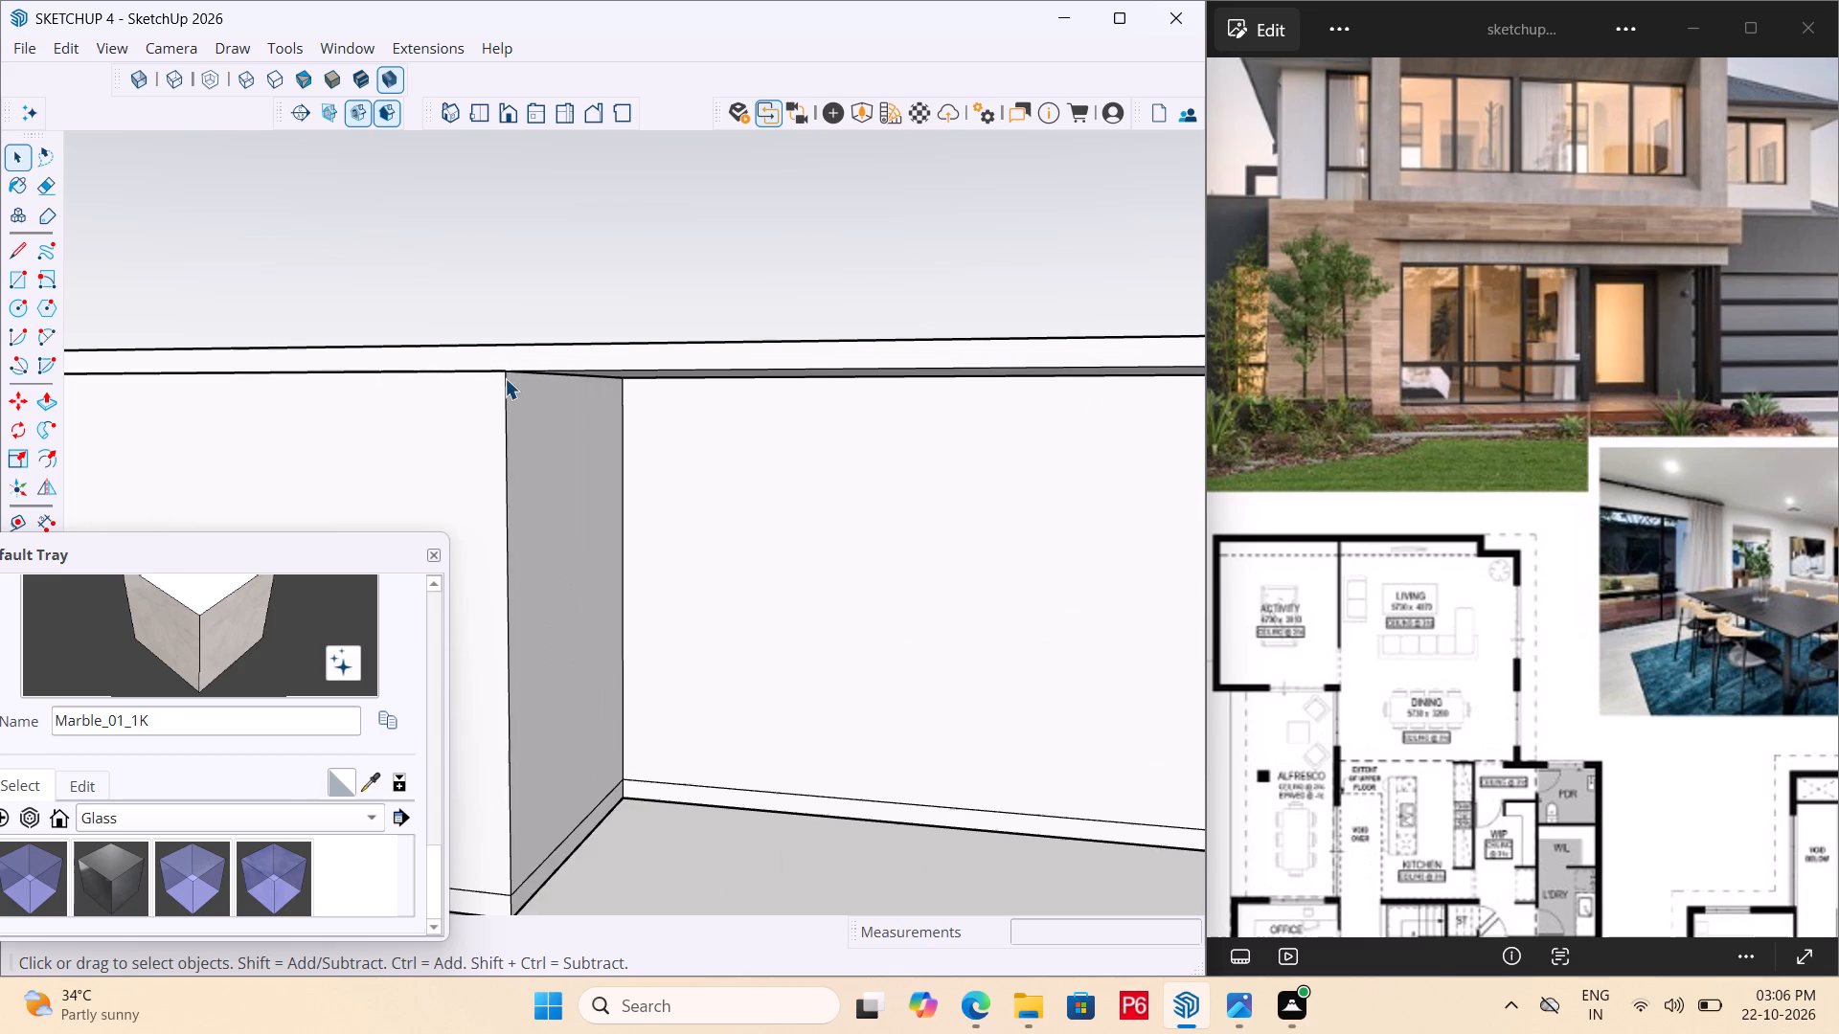
{"action": "scroll", "coordinate": [504, 371], "scroll_direction": "up", "scroll_amount": 6}
{"action": "left_click", "coordinate": [513, 360]}
{"action": "left_click", "coordinate": [515, 351]}
{"action": "left_click", "coordinate": [512, 348]}
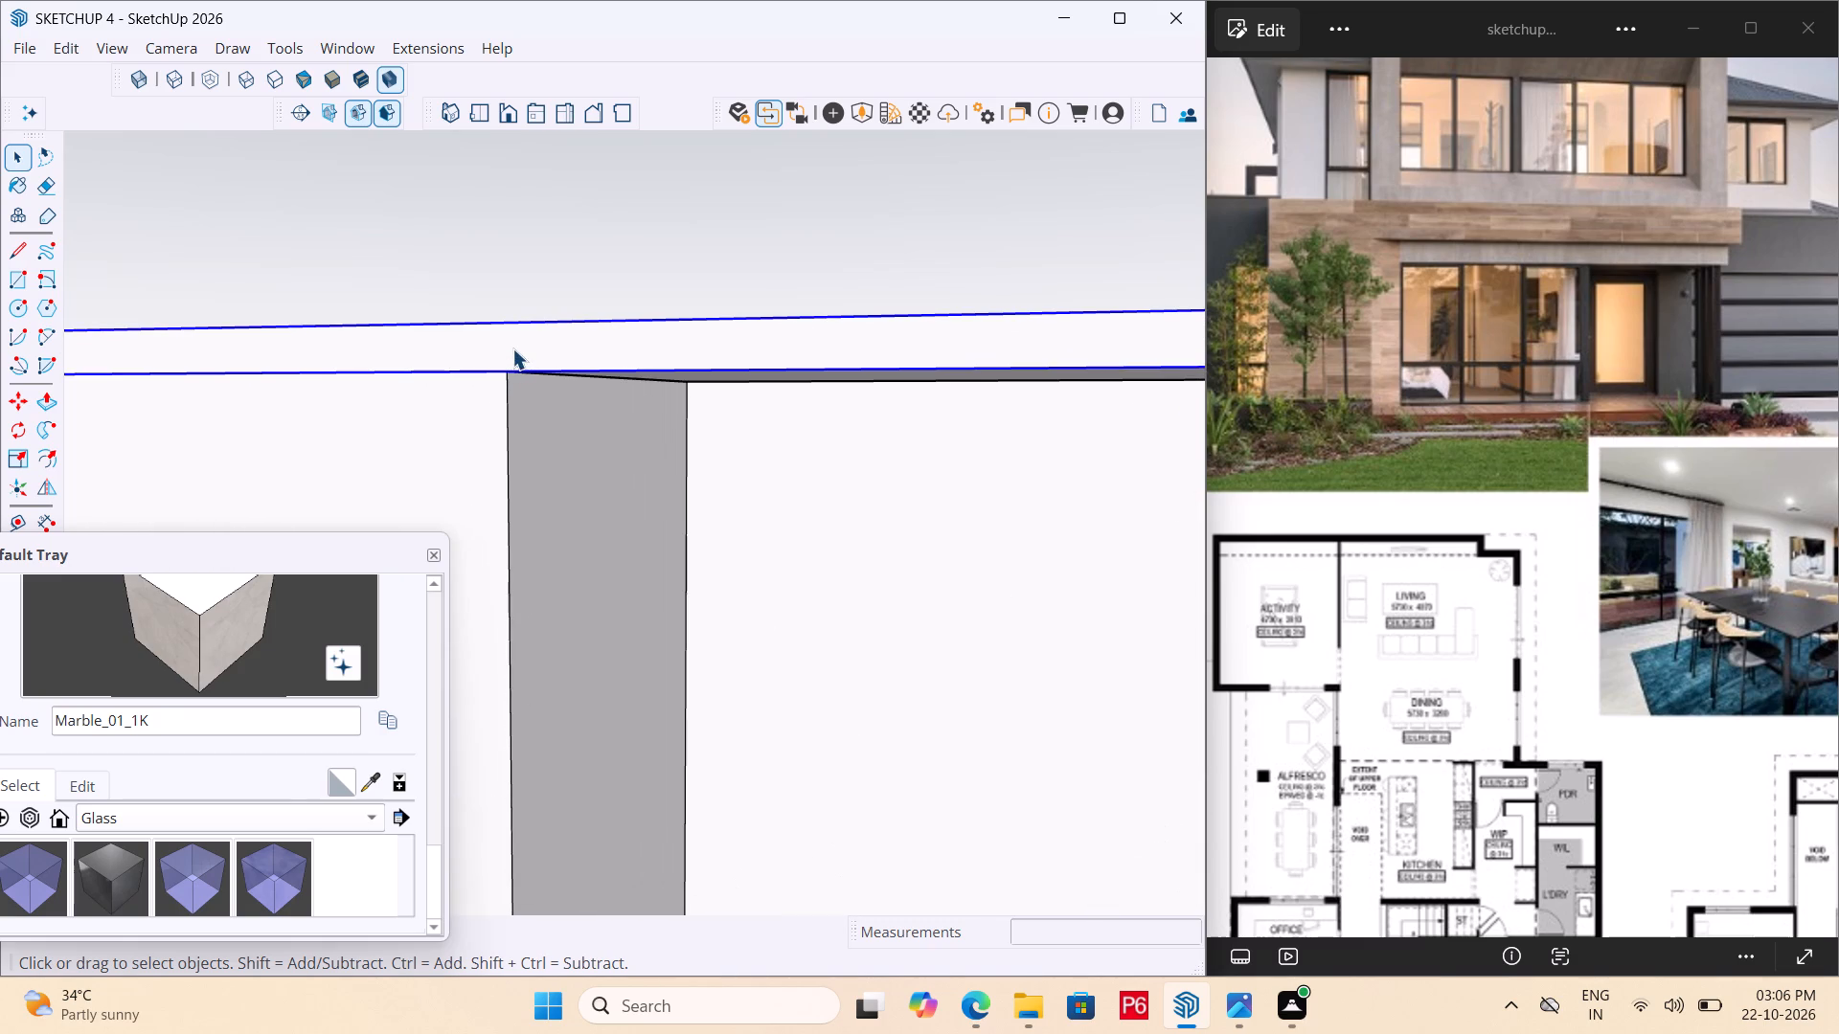
{"action": "double_click", "coordinate": [511, 347]}
{"action": "key", "text": "l"}
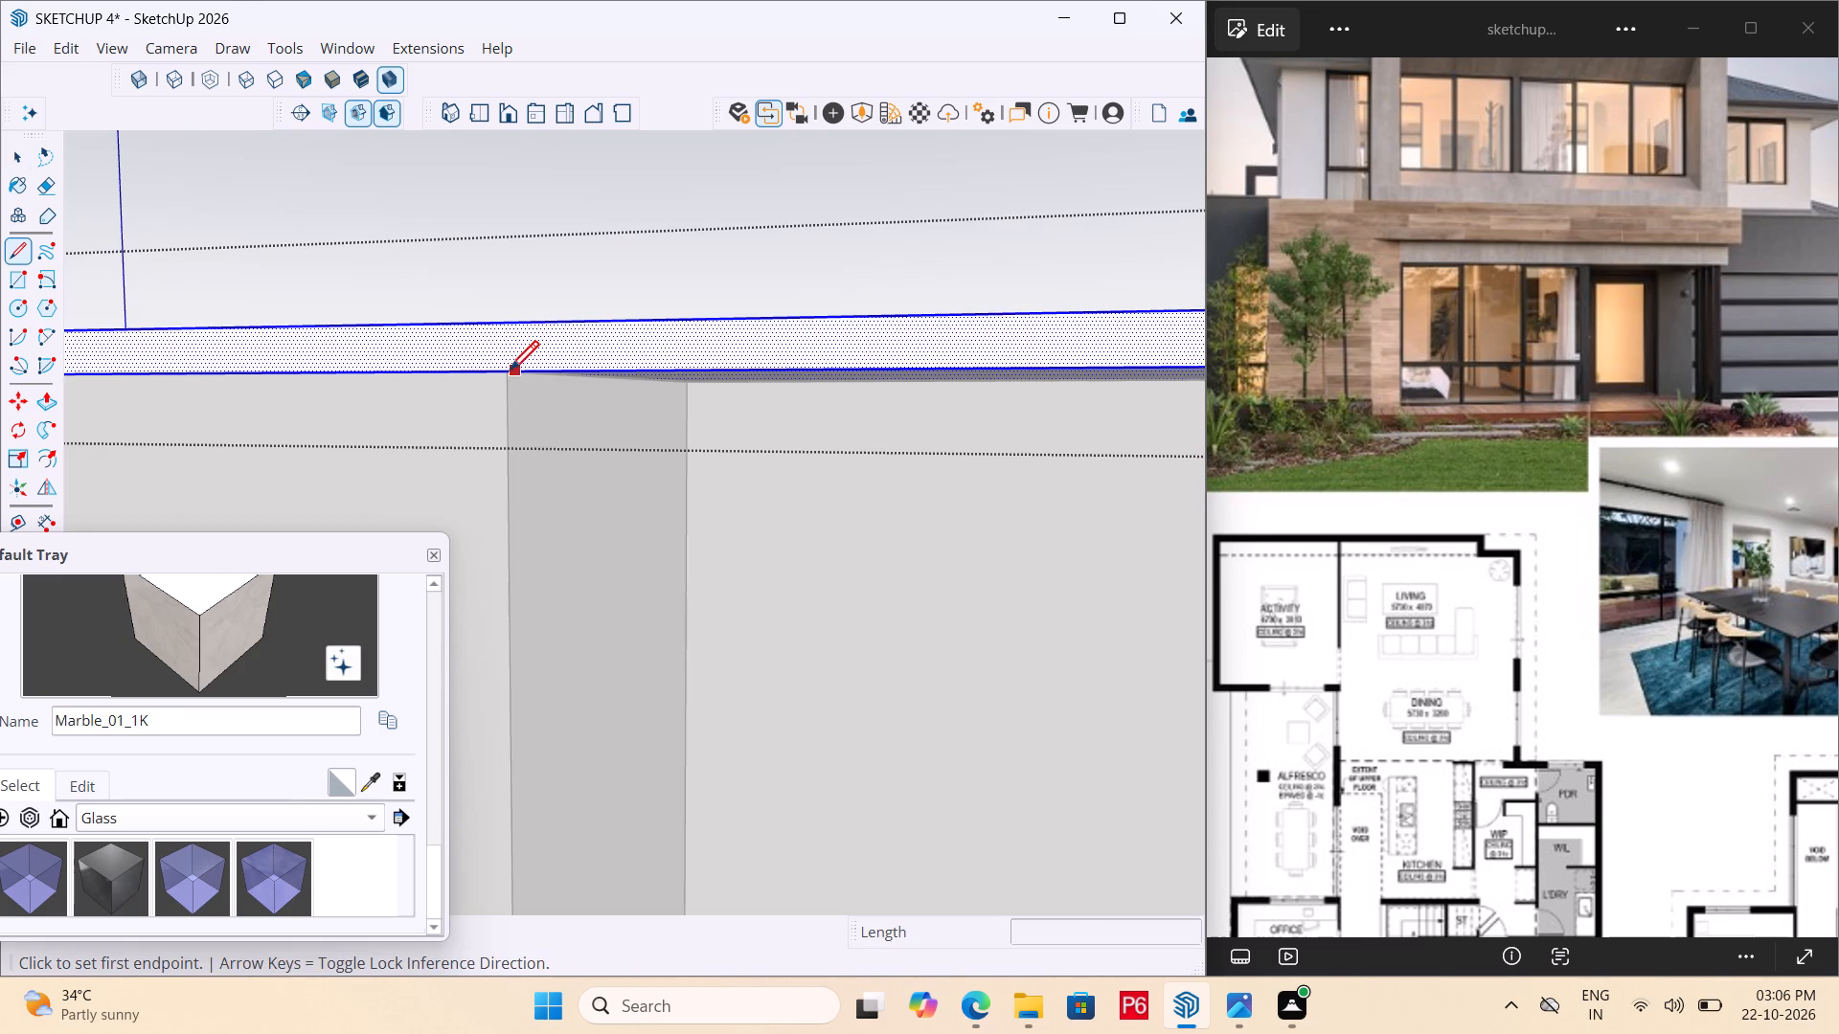
{"action": "left_click_drag", "start_coordinate": [510, 373], "coordinate": [513, 359]}
{"action": "left_click", "coordinate": [513, 323]}
{"action": "key", "text": "space"}
Push/pull the rear part of the roof slab's edge face inward 8' 6" to the recessed wall, and close the roof group.
{"action": "key", "text": "p"}
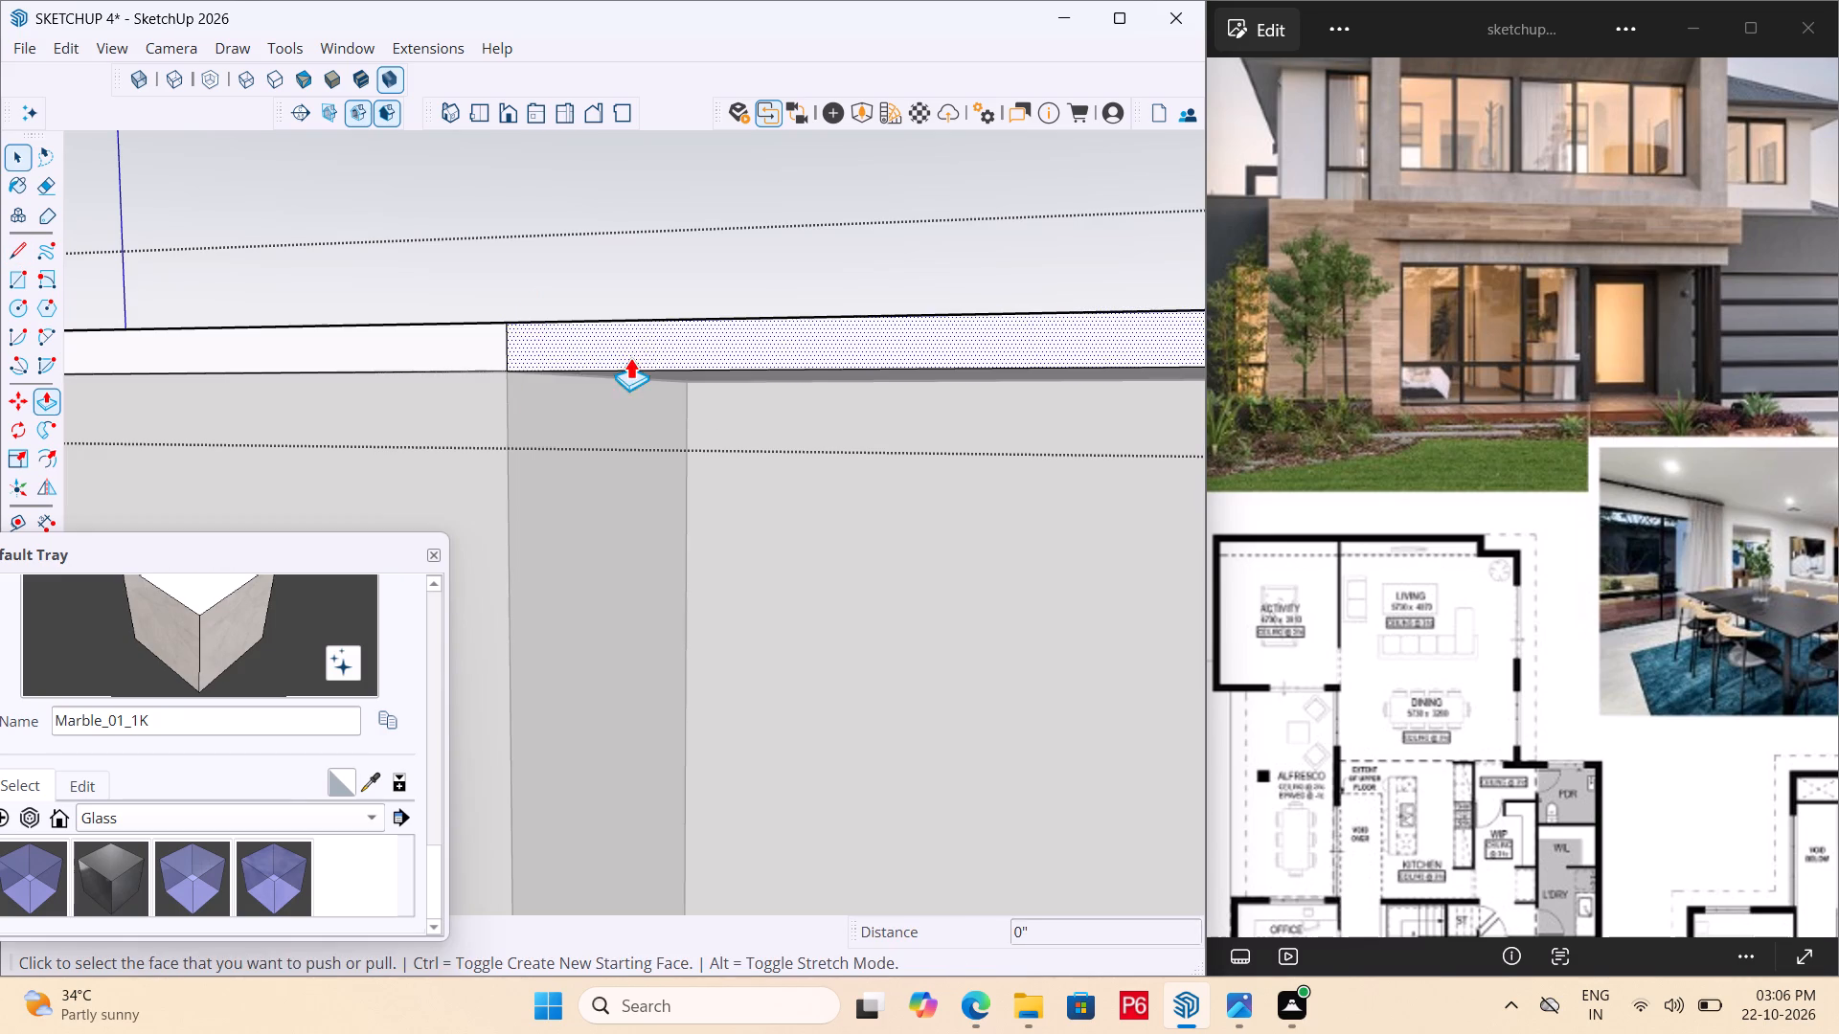
{"action": "double_click", "coordinate": [647, 352]}
{"action": "left_click", "coordinate": [700, 352]}
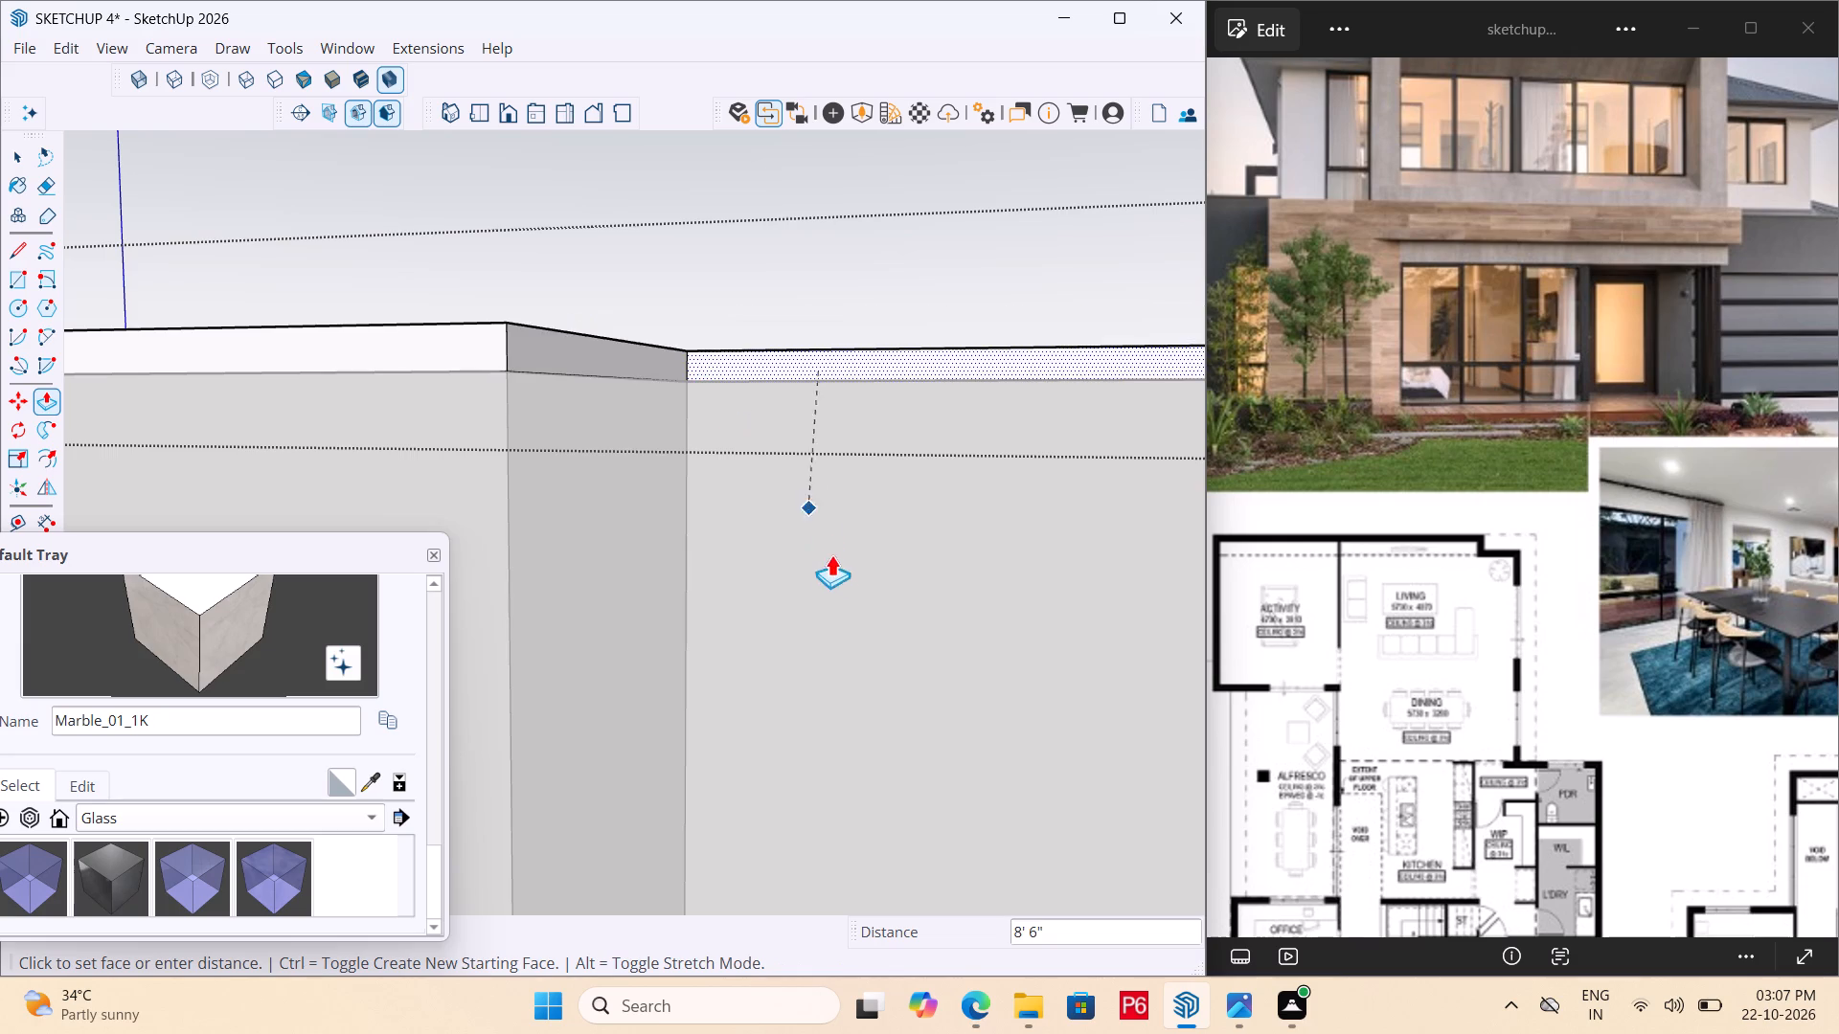
{"action": "scroll", "coordinate": [776, 551], "scroll_direction": "down", "scroll_amount": 13}
{"action": "left_click_drag", "start_coordinate": [955, 612], "coordinate": [945, 596]}
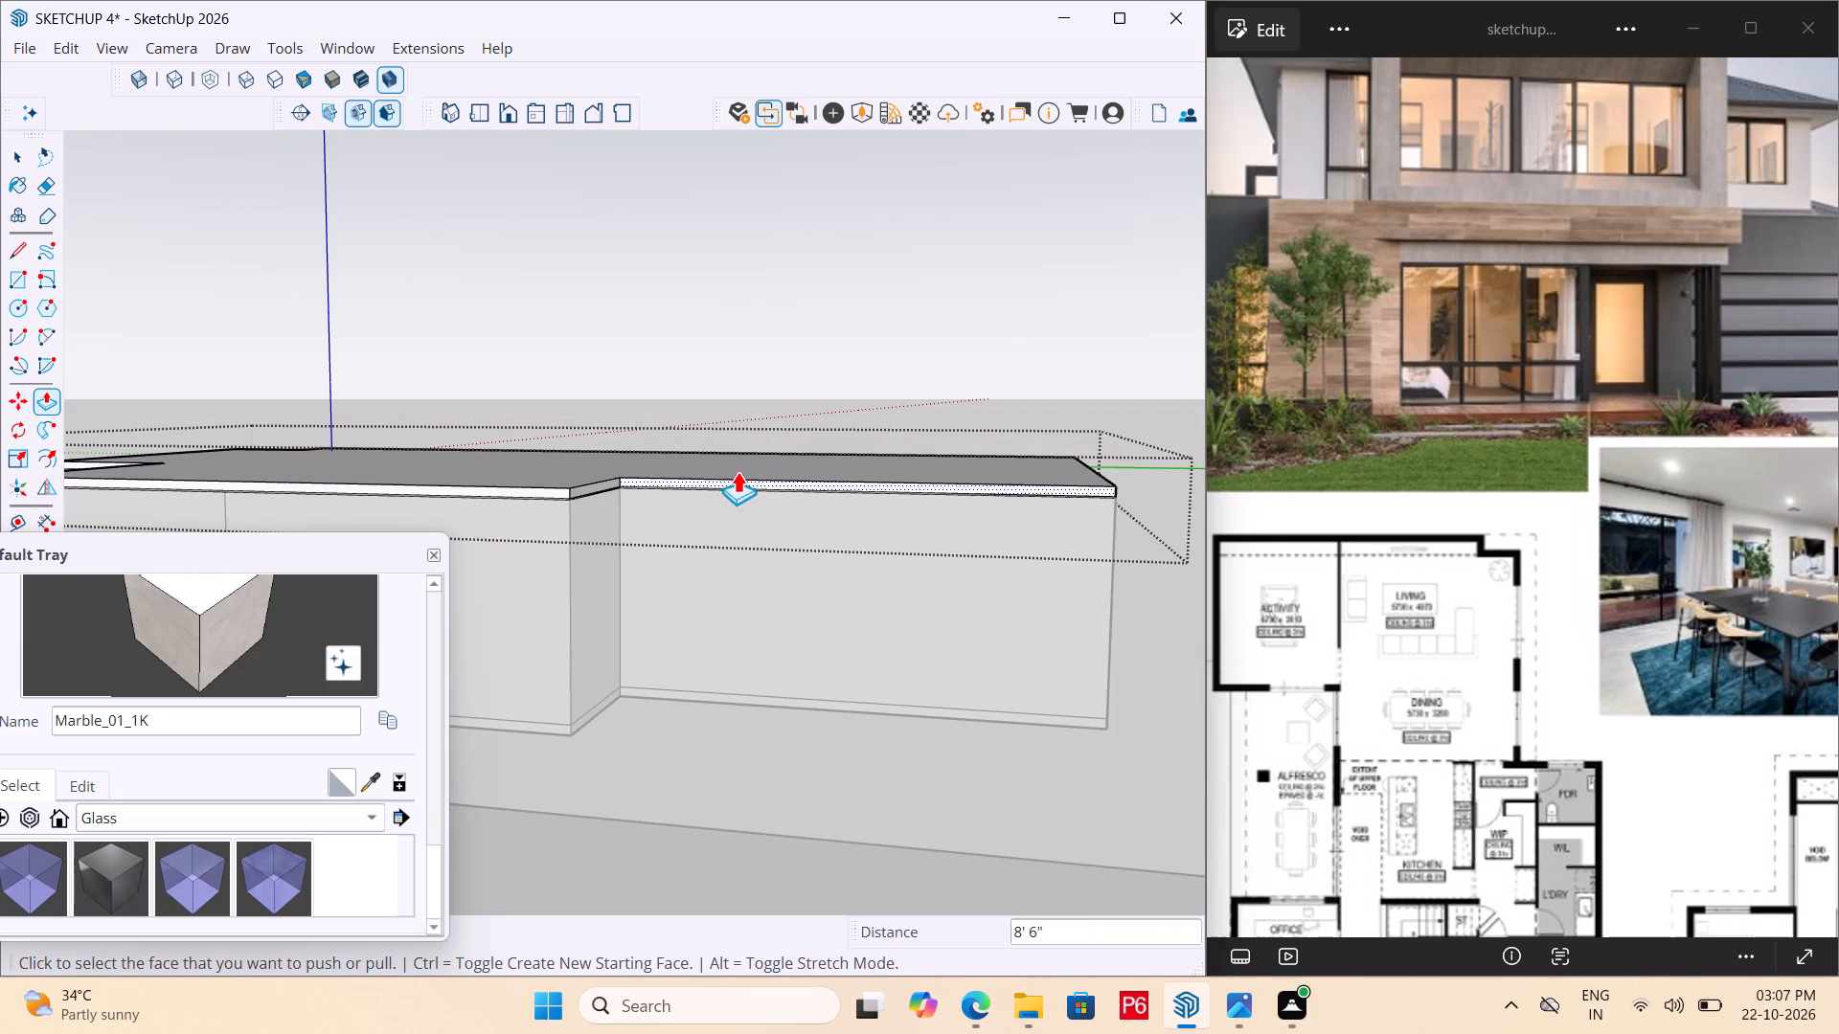
{"action": "scroll", "coordinate": [576, 484], "scroll_direction": "down", "scroll_amount": 3}
{"action": "middle_click_drag", "start_coordinate": [575, 490], "coordinate": [1260, 661]}
{"action": "key", "text": "space"}
{"action": "left_click", "coordinate": [1090, 498]}
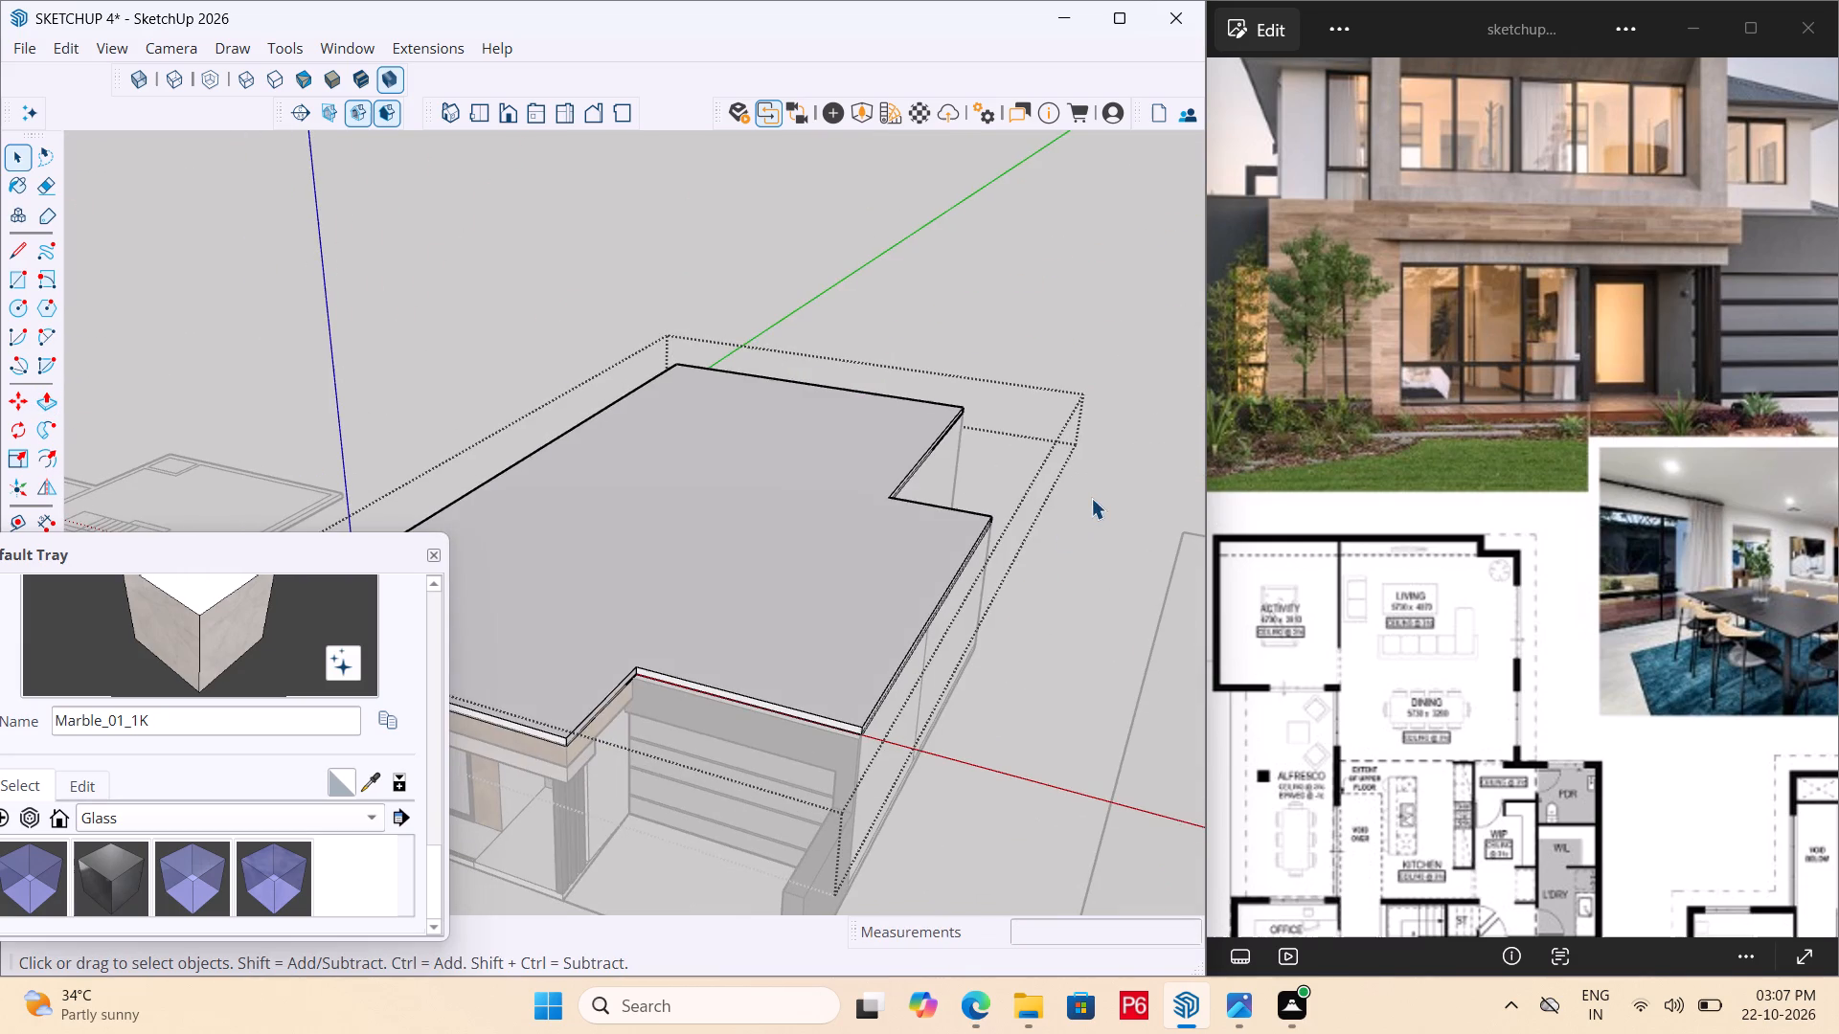
Examine the roof outline, walls and floor base around the house from the front, sides and rear.
{"action": "scroll", "coordinate": [1103, 468], "scroll_direction": "down", "scroll_amount": 6}
{"action": "middle_click_drag", "start_coordinate": [767, 506], "coordinate": [962, 529]}
{"action": "left_click_drag", "start_coordinate": [817, 754], "coordinate": [818, 737]}
{"action": "middle_click_drag", "start_coordinate": [765, 616], "coordinate": [776, 608]}
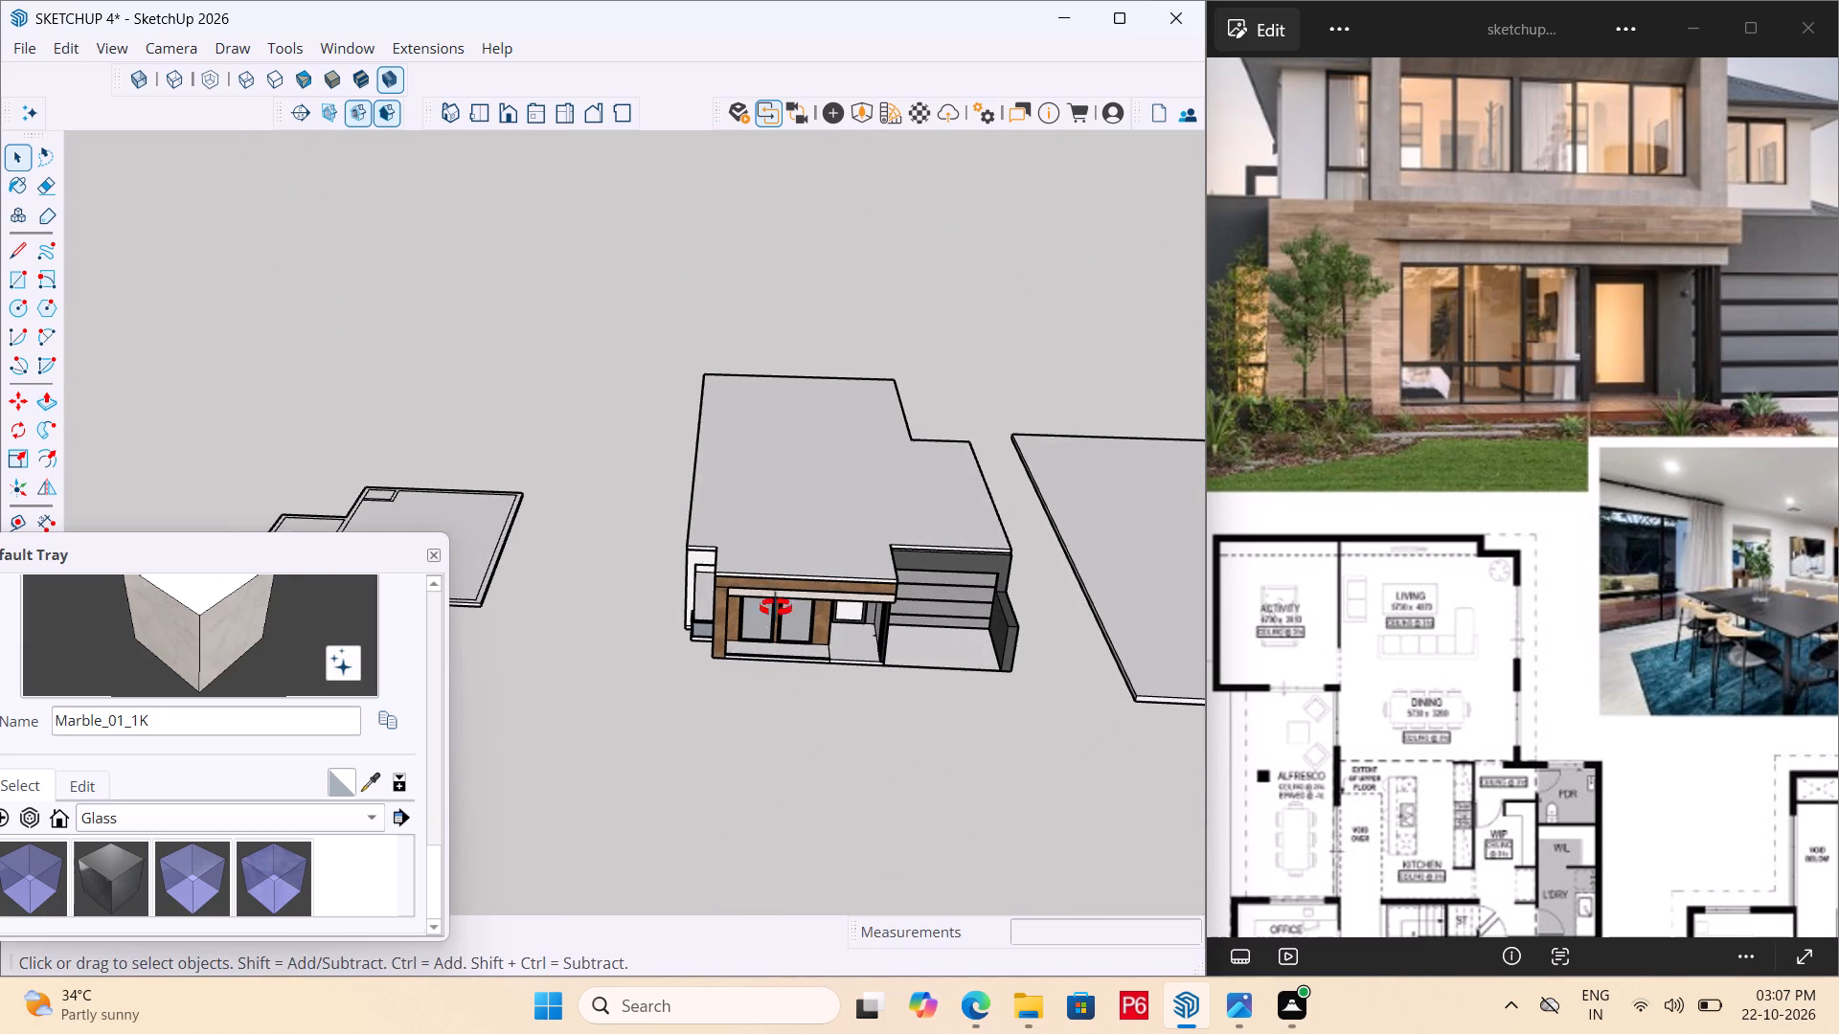
{"action": "middle_click_drag", "start_coordinate": [776, 608], "coordinate": [1003, 488]}
{"action": "scroll", "coordinate": [906, 640], "scroll_direction": "down", "scroll_amount": 4}
{"action": "middle_click_drag", "start_coordinate": [749, 604], "coordinate": [1059, 447]}
{"action": "scroll", "coordinate": [863, 463], "scroll_direction": "up", "scroll_amount": 11}
{"action": "scroll", "coordinate": [865, 584], "scroll_direction": "up", "scroll_amount": 5}
{"action": "middle_click_drag", "start_coordinate": [773, 584], "coordinate": [1309, 567]}
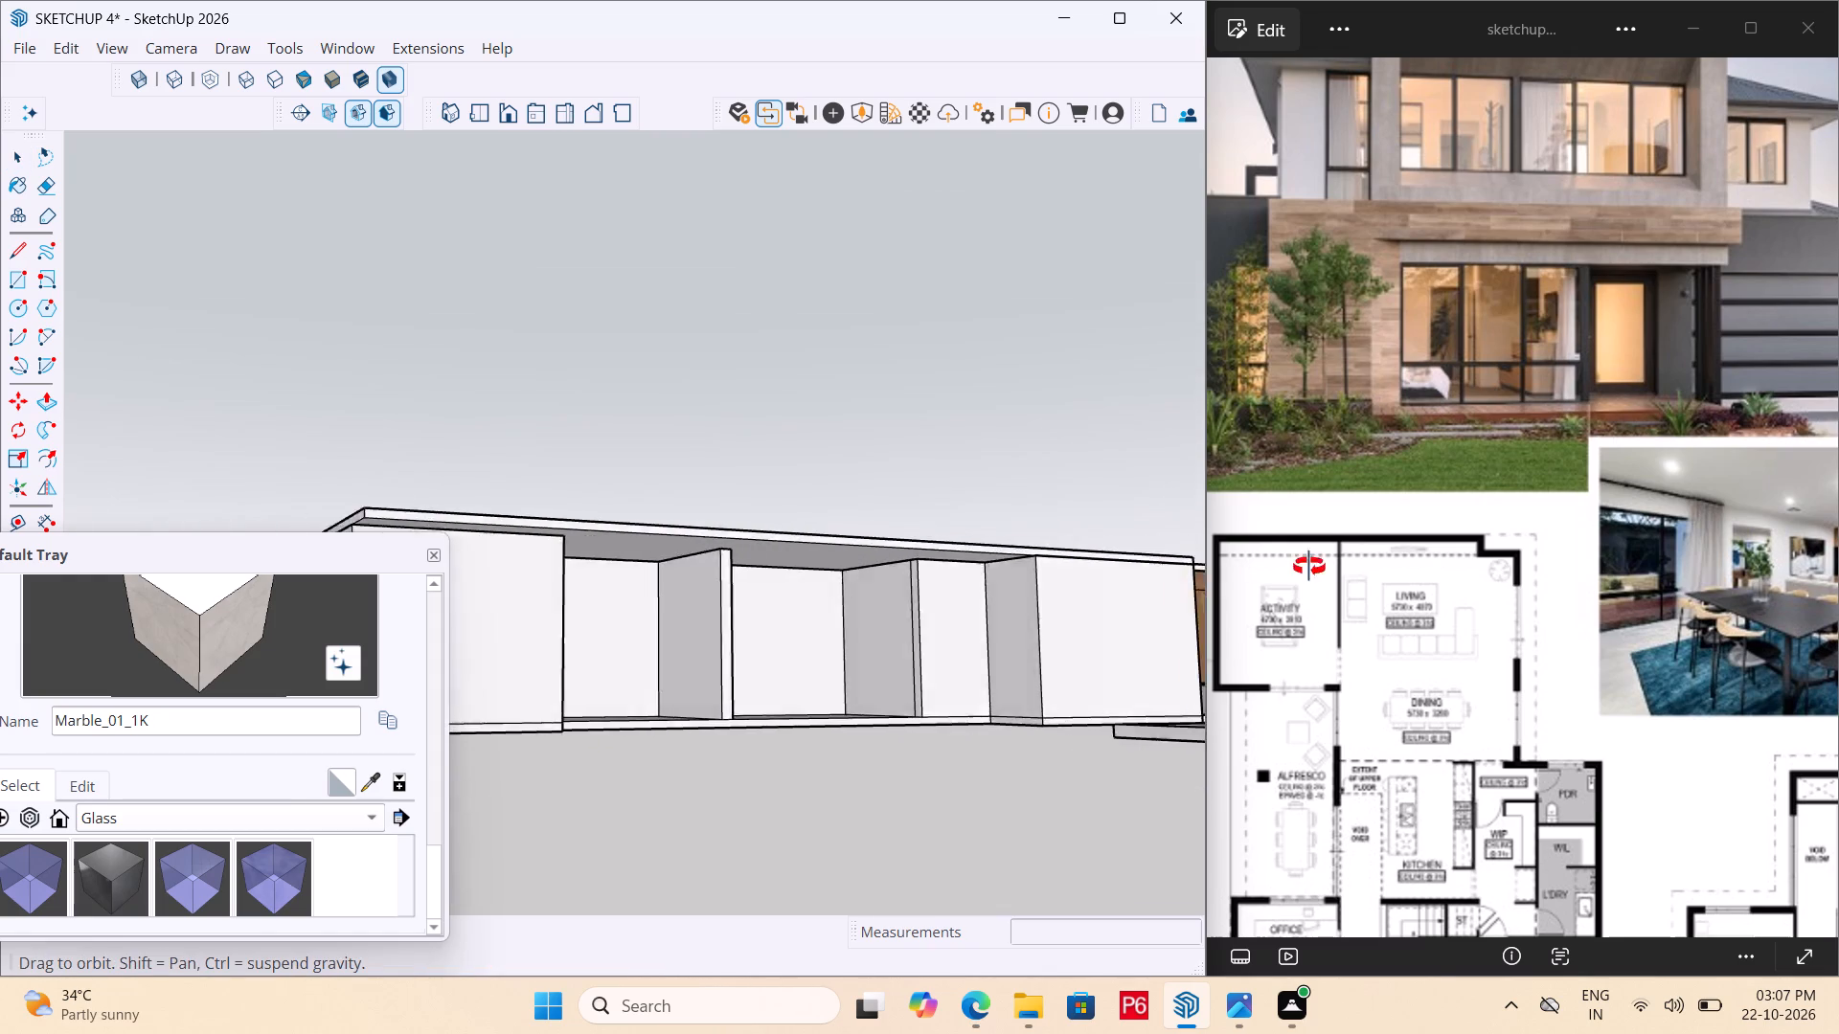
{"action": "middle_click_drag", "start_coordinate": [1309, 567], "coordinate": [1406, 645]}
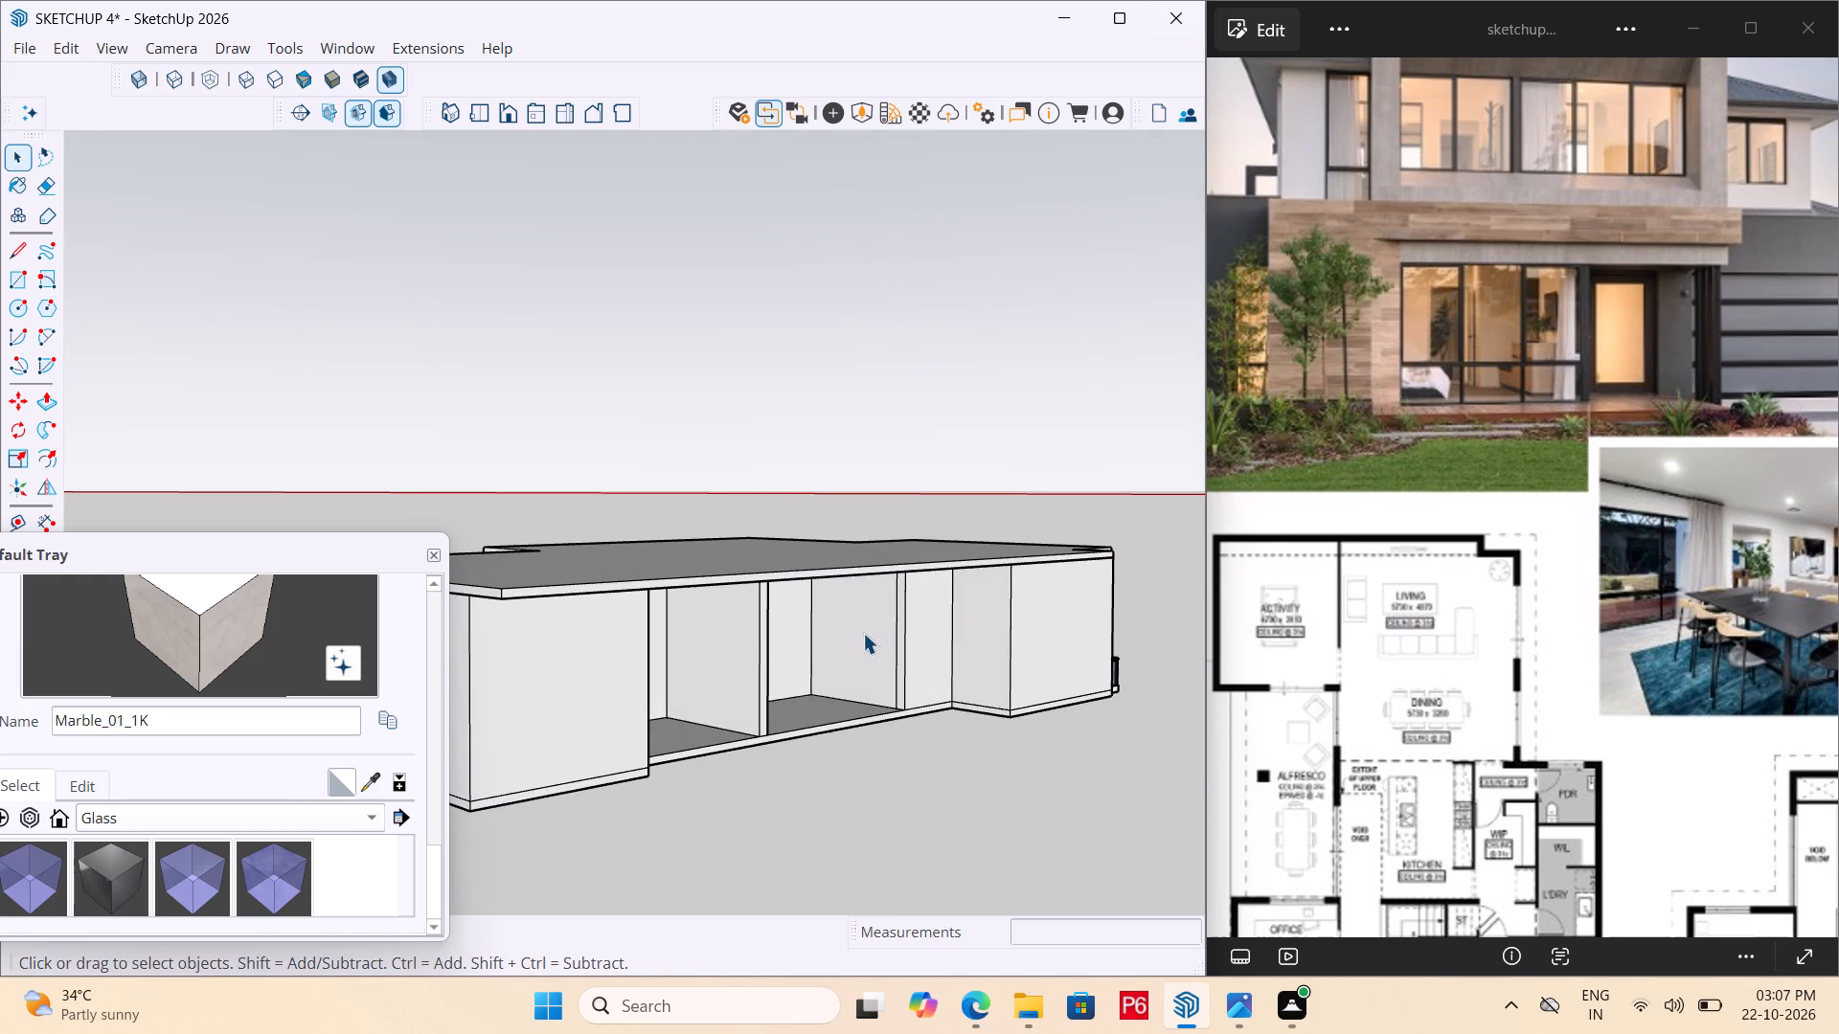
{"action": "scroll", "coordinate": [875, 636], "scroll_direction": "down", "scroll_amount": 7}
{"action": "middle_click_drag", "start_coordinate": [995, 626], "coordinate": [266, 626]}
{"action": "scroll", "coordinate": [929, 608], "scroll_direction": "down", "scroll_amount": 5}
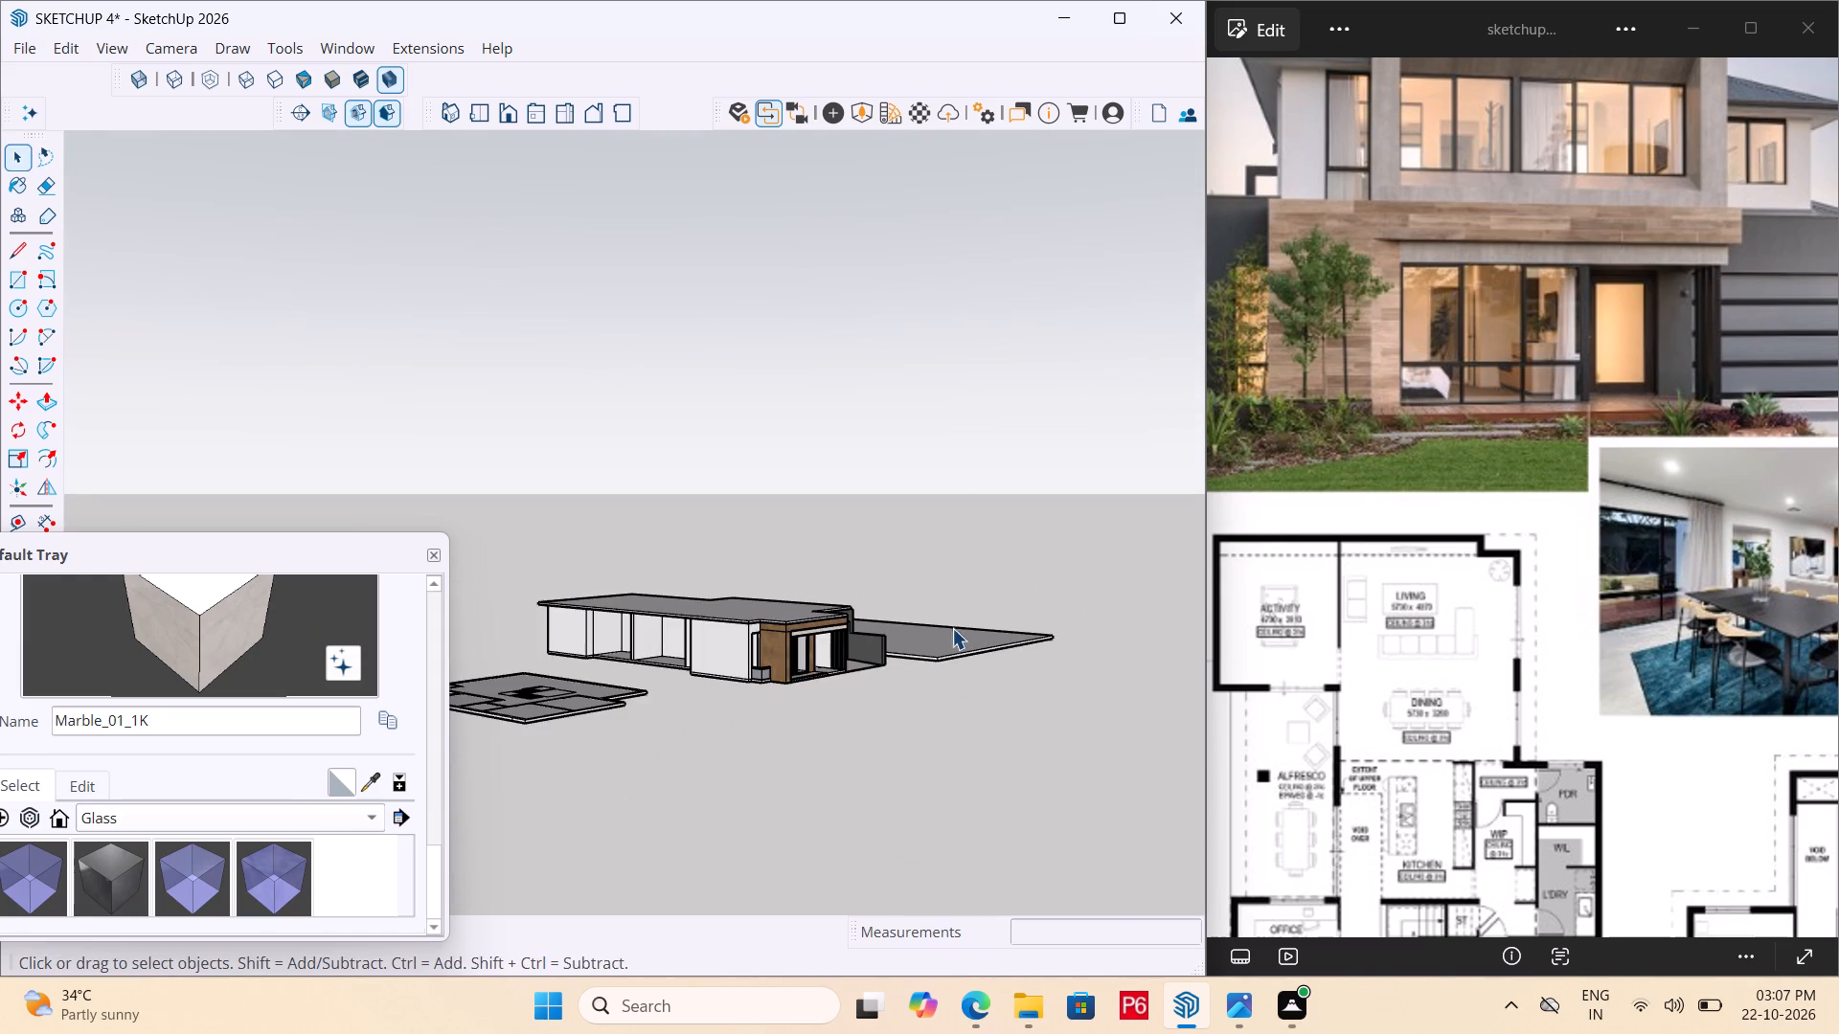
{"action": "middle_click_drag", "start_coordinate": [665, 631], "coordinate": [466, 637]}
{"action": "middle_click", "coordinate": [487, 627]}
{"action": "scroll", "coordinate": [491, 627], "scroll_direction": "up", "scroll_amount": 6}
{"action": "scroll", "coordinate": [592, 603], "scroll_direction": "up", "scroll_amount": 6}
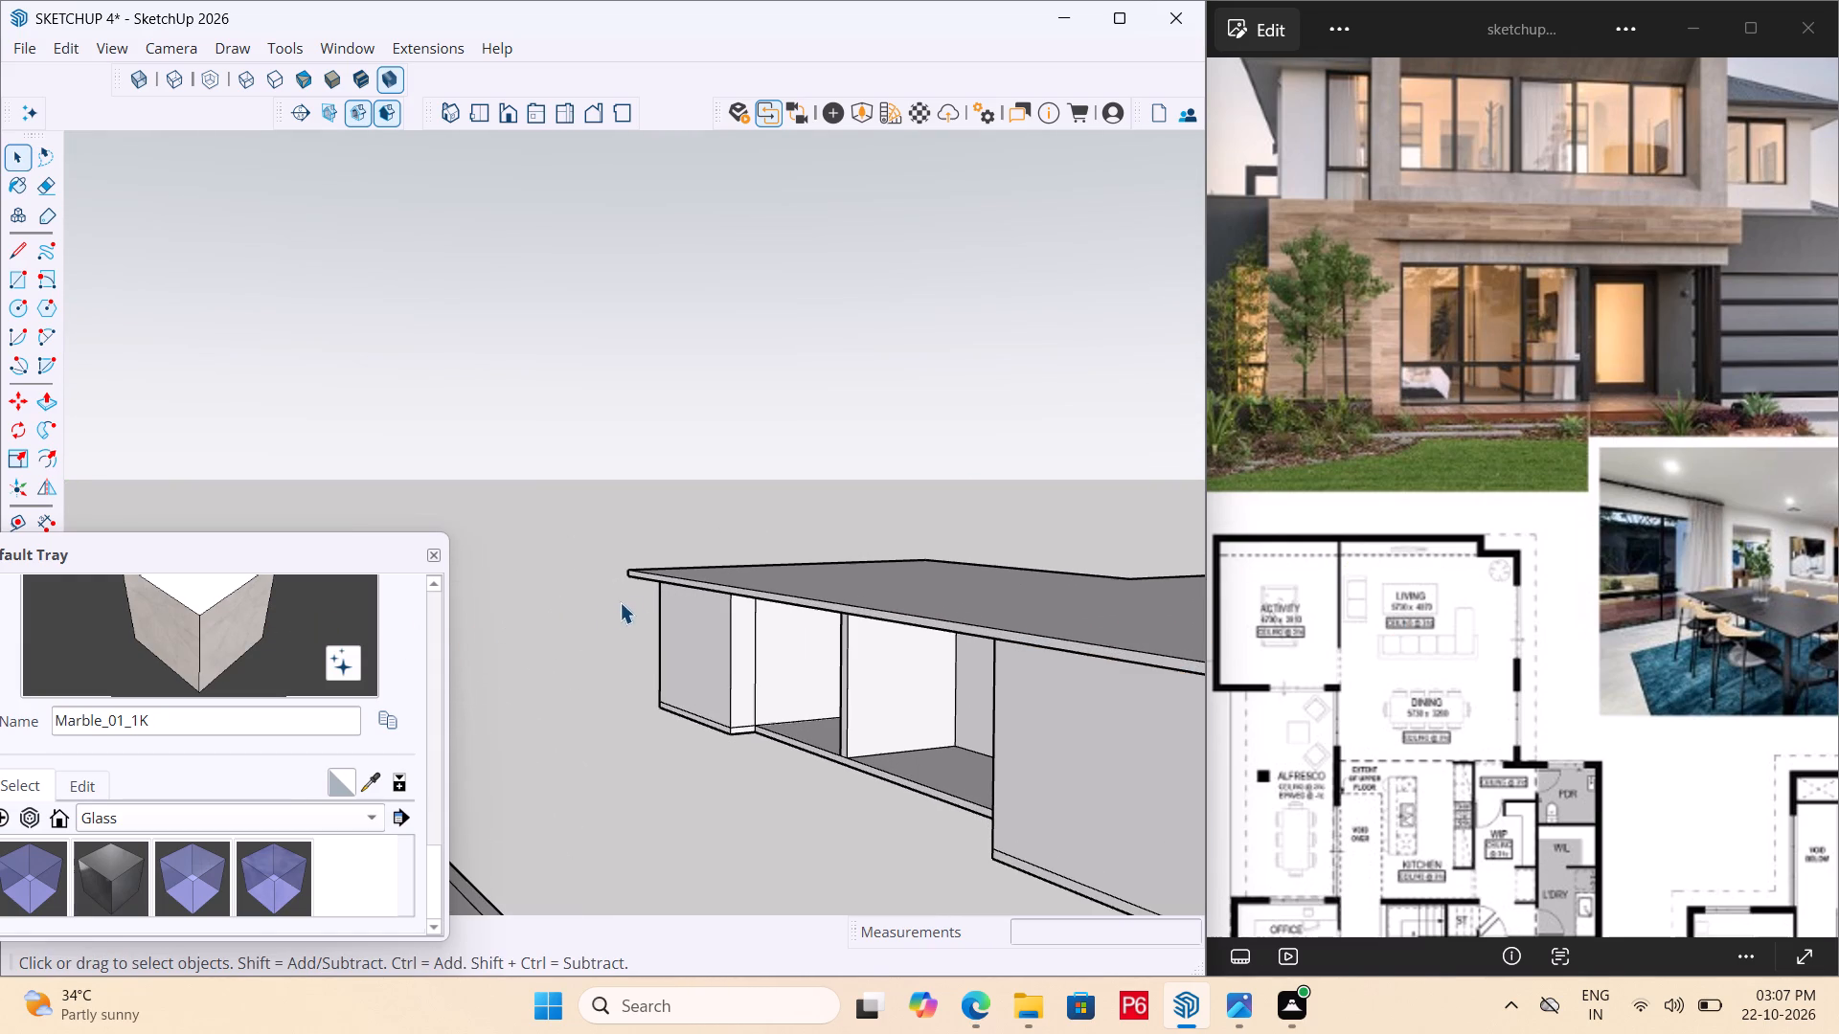
{"action": "scroll", "coordinate": [738, 584], "scroll_direction": "down", "scroll_amount": 7}
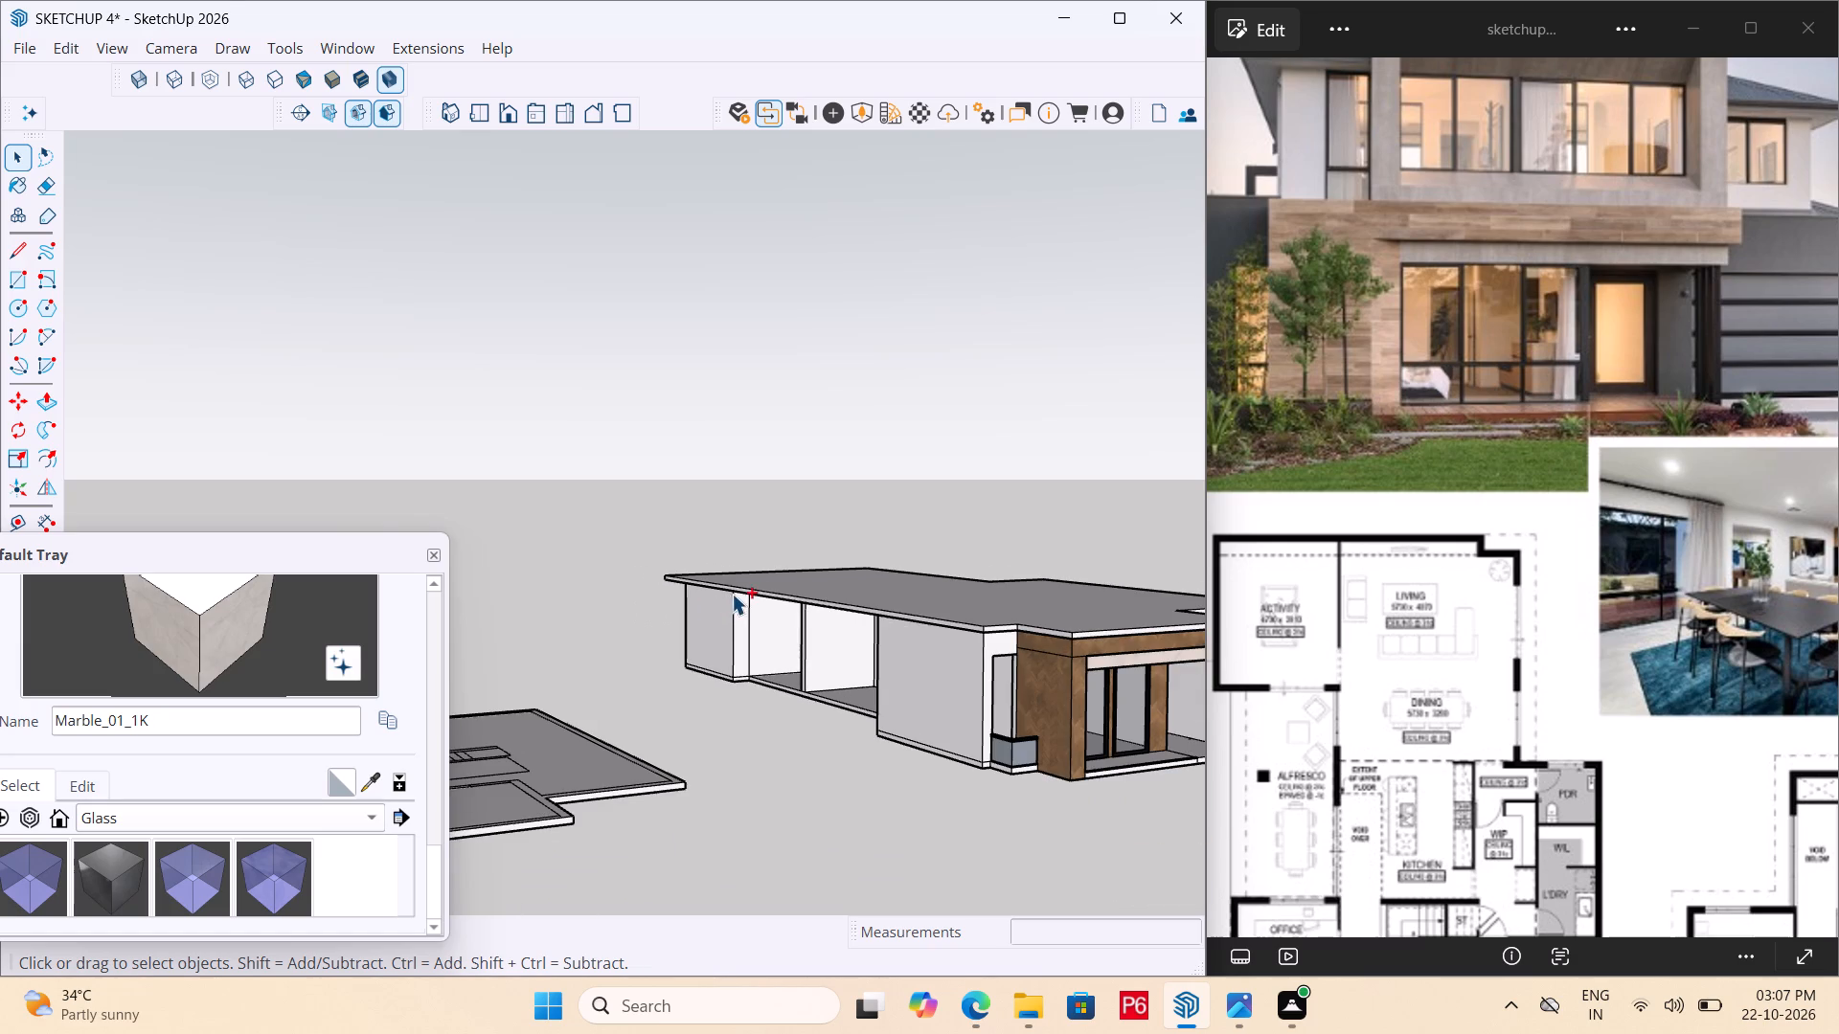
Save the model with the reshaped roof slab.
{"action": "key", "text": "ctrl+s"}
{"action": "key", "text": "ctrl+s"}
{"action": "key", "text": "ctrl+s"}
Open the house walls' group and push/pull the floor base's edge face below the open side bays outward, flush with the adjoining solid wall's bottom corner.
{"action": "middle_click_drag", "start_coordinate": [739, 623], "coordinate": [800, 730]}
{"action": "scroll", "coordinate": [746, 639], "scroll_direction": "down", "scroll_amount": 1}
{"action": "scroll", "coordinate": [800, 729], "scroll_direction": "up", "scroll_amount": 10}
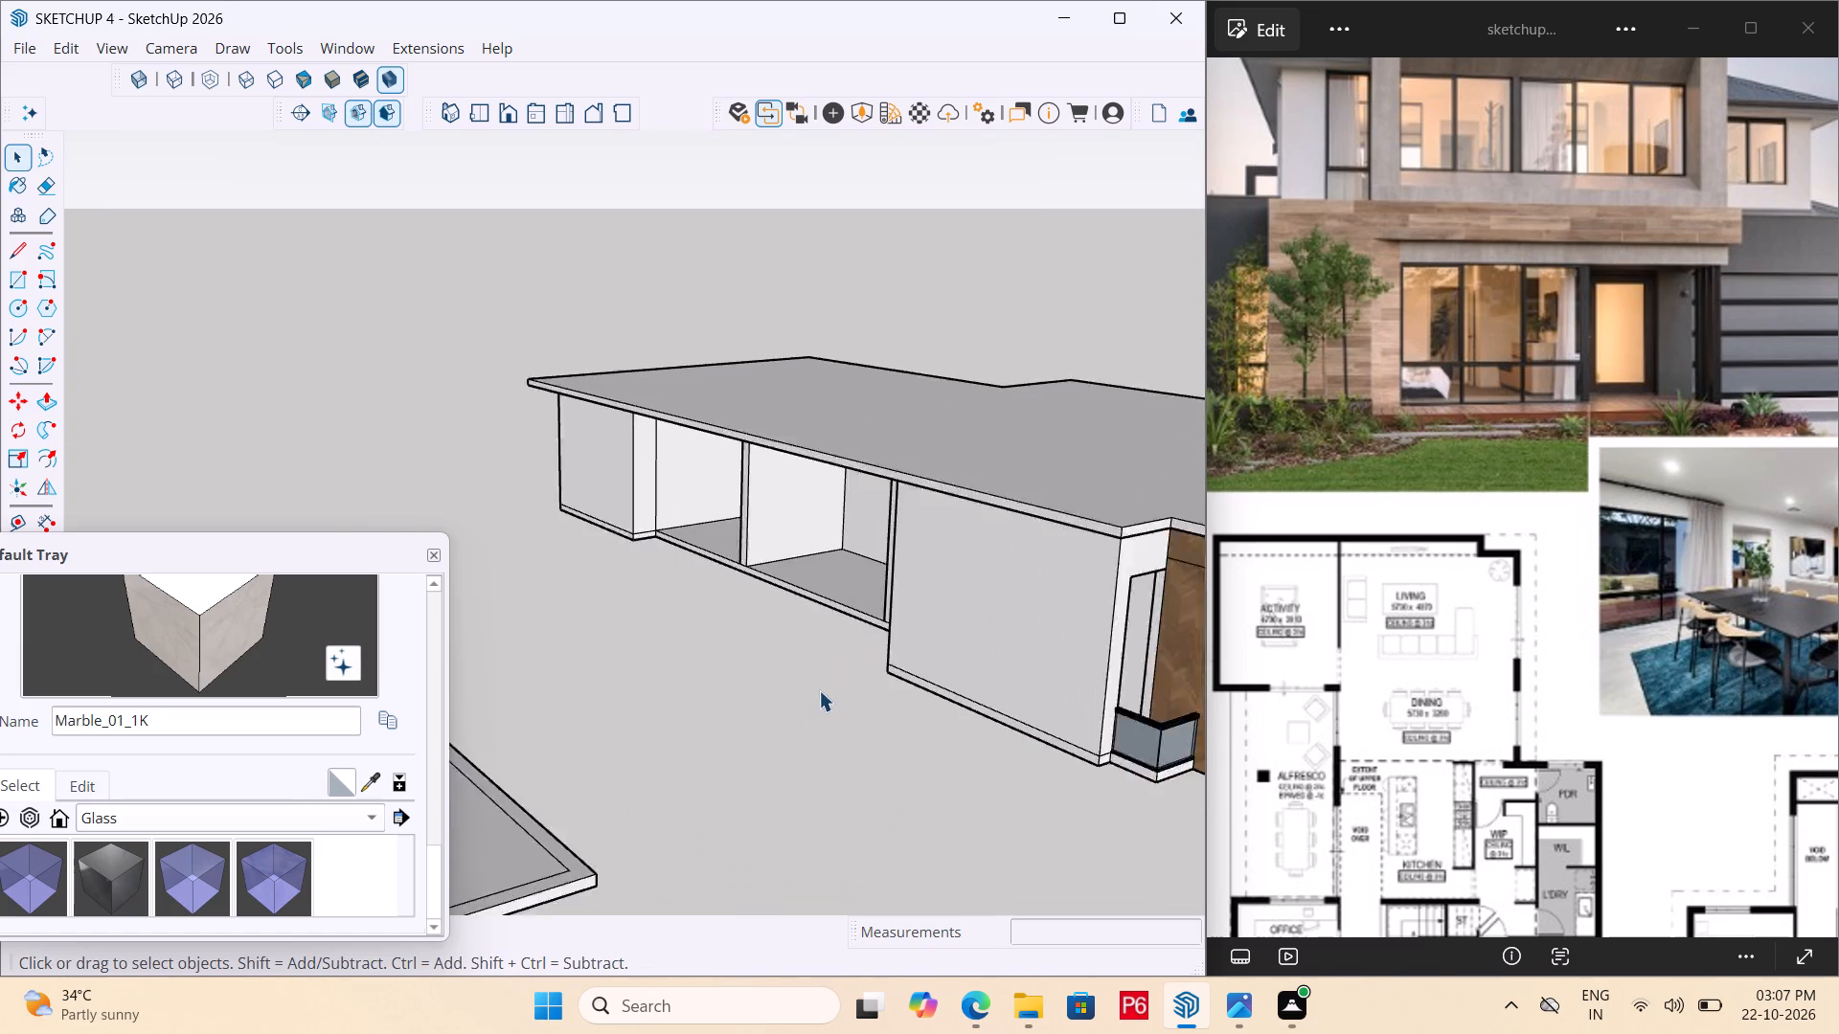
{"action": "scroll", "coordinate": [819, 690], "scroll_direction": "up", "scroll_amount": 2}
{"action": "double_click", "coordinate": [862, 591]}
{"action": "double_click", "coordinate": [862, 591]}
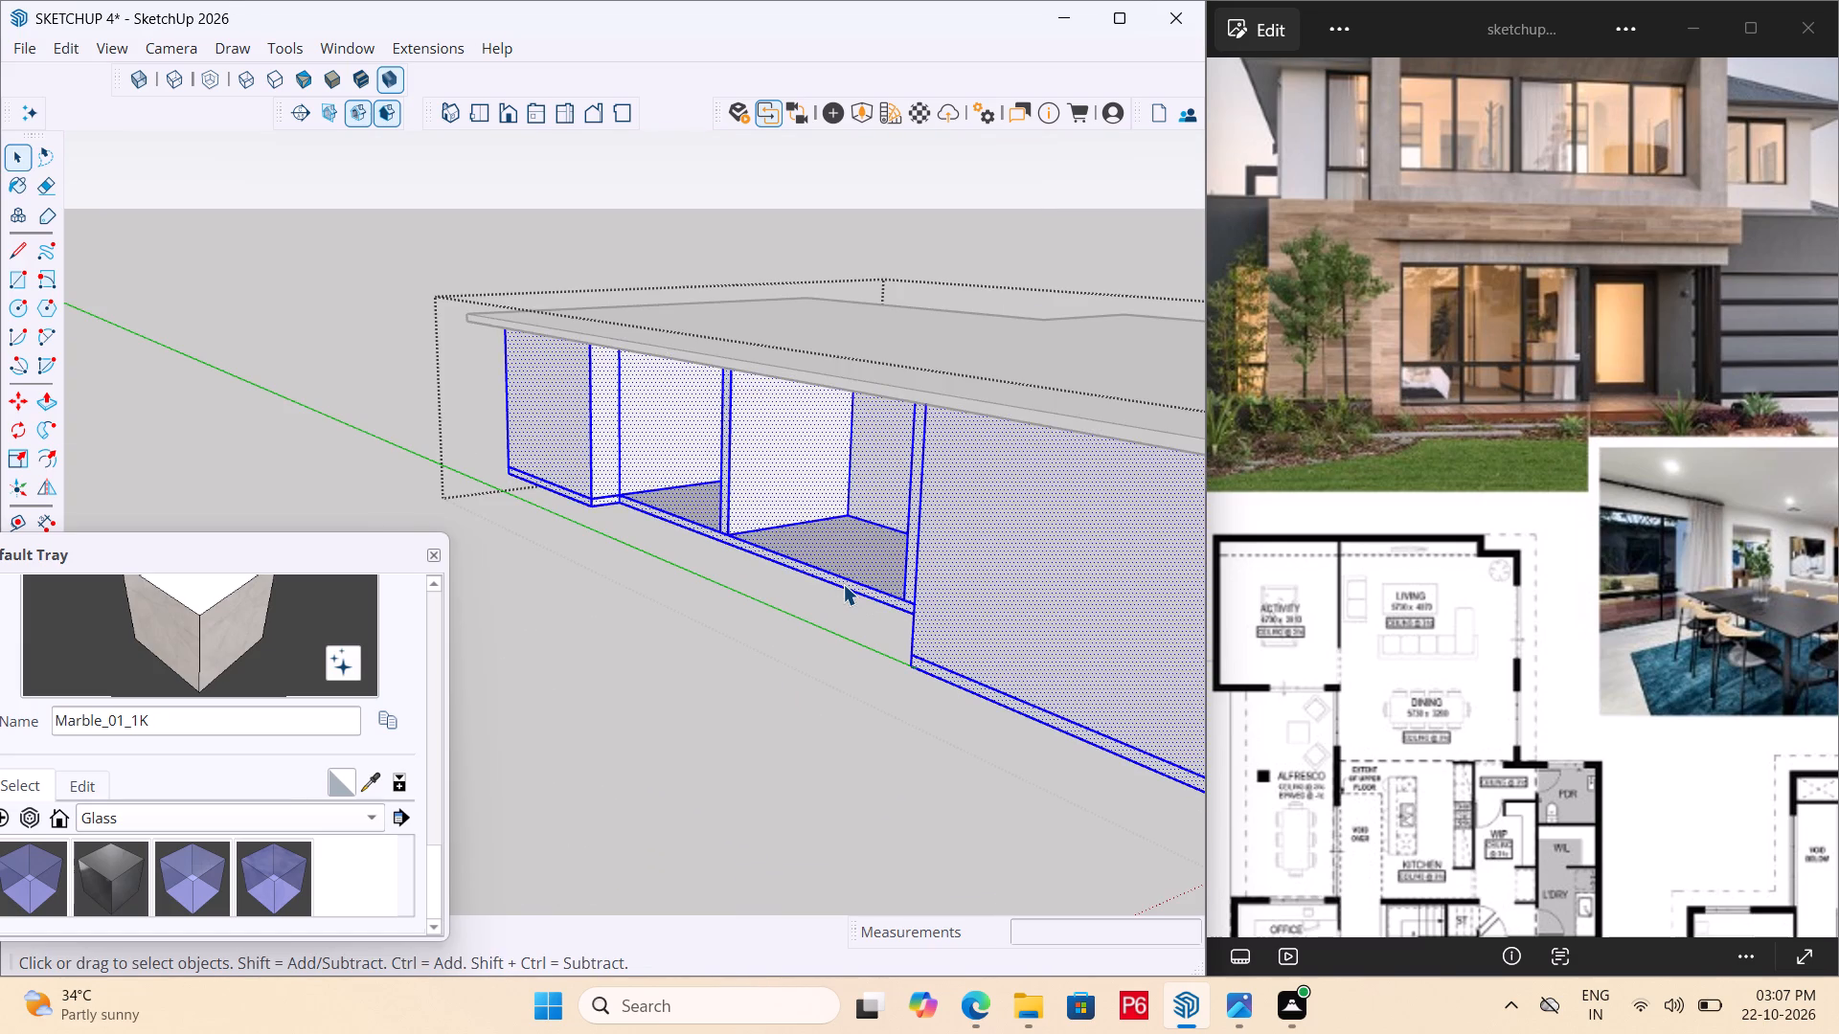
{"action": "double_click", "coordinate": [843, 584]}
{"action": "scroll", "coordinate": [842, 584], "scroll_direction": "up", "scroll_amount": 5}
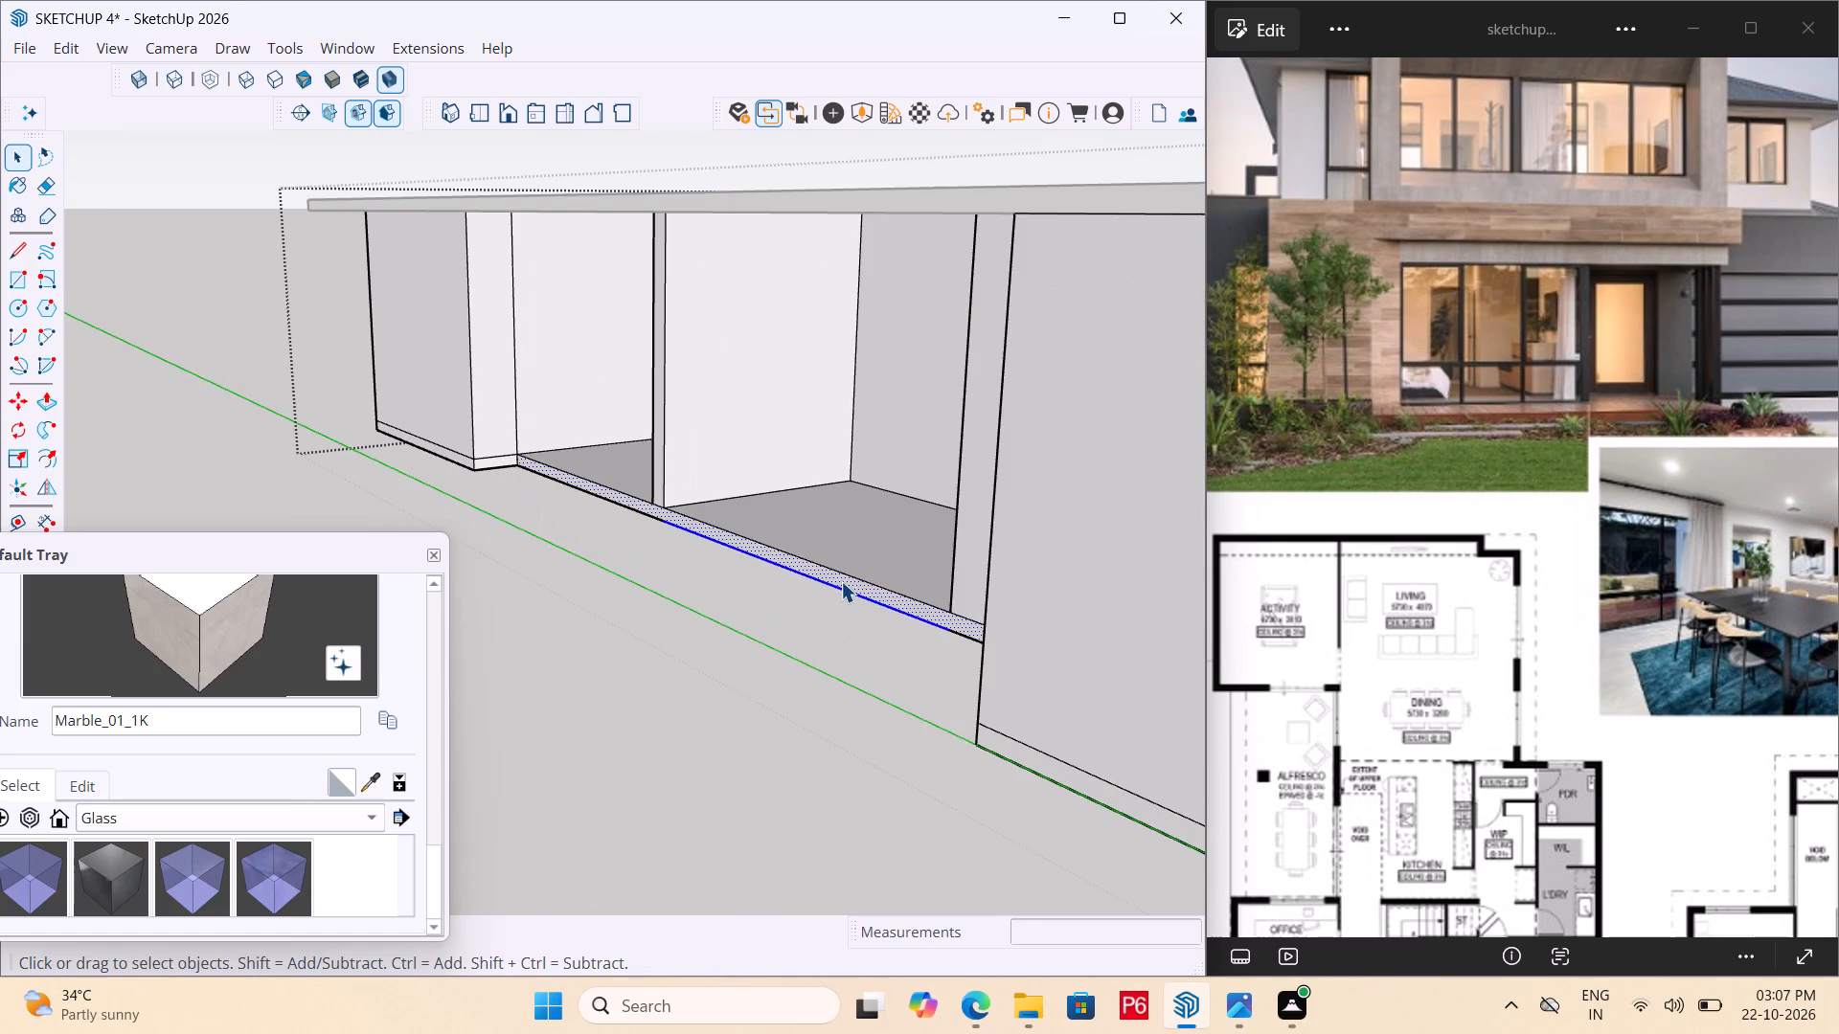
{"action": "key", "text": "p"}
{"action": "left_click", "coordinate": [841, 581]}
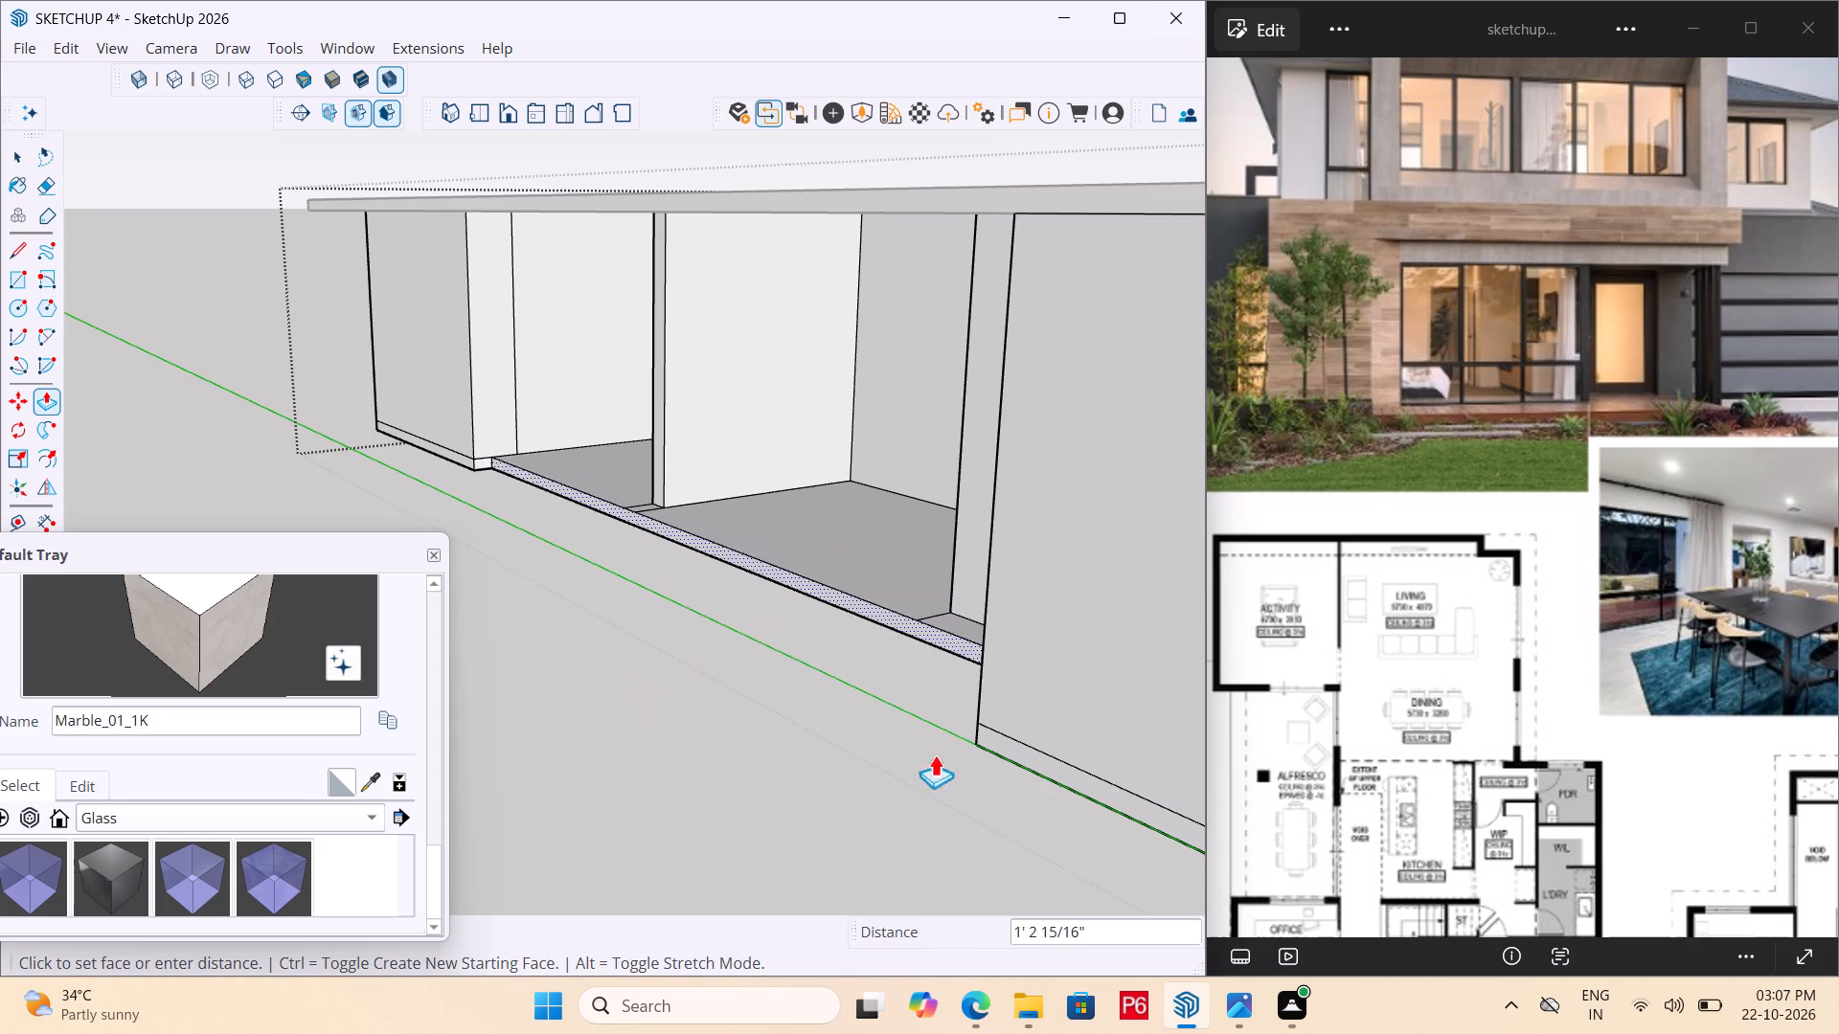
{"action": "left_click", "coordinate": [984, 741]}
{"action": "scroll", "coordinate": [884, 583], "scroll_direction": "down", "scroll_amount": 6}
{"action": "middle_click_drag", "start_coordinate": [765, 615], "coordinate": [1292, 659]}
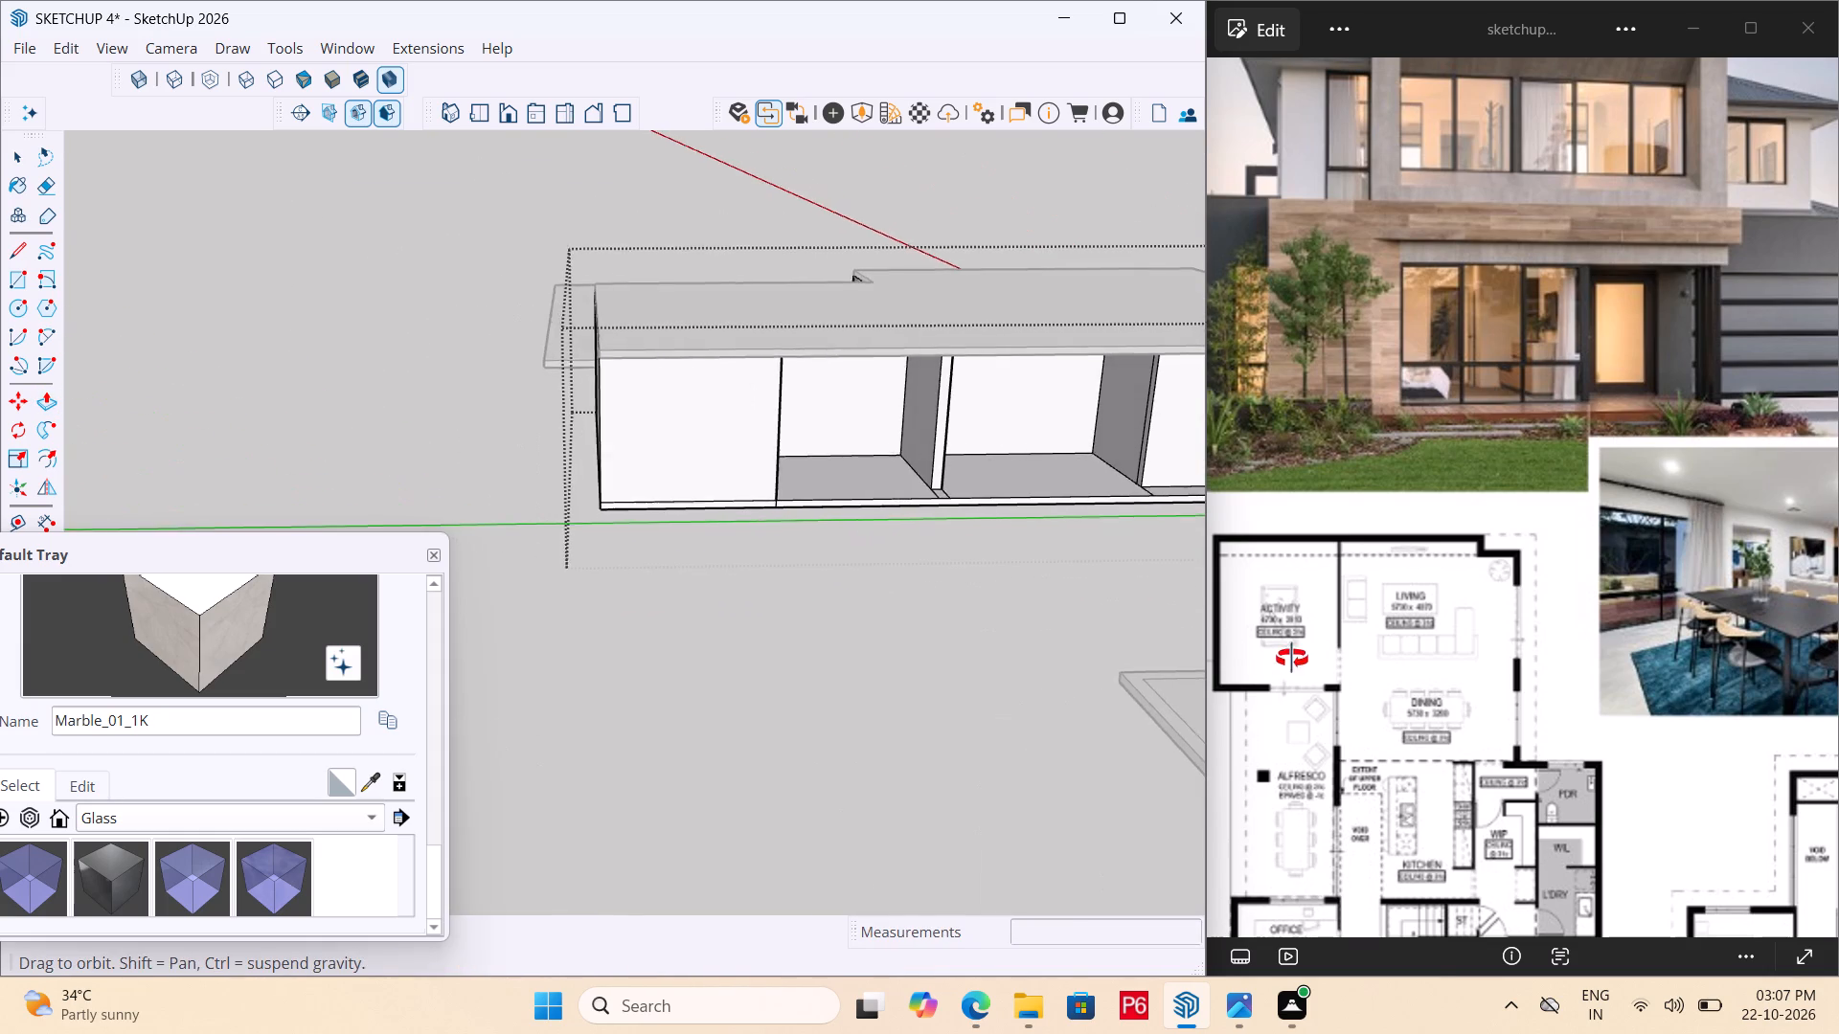
{"action": "middle_click_drag", "start_coordinate": [1292, 659], "coordinate": [1290, 658]}
{"action": "scroll", "coordinate": [557, 571], "scroll_direction": "down", "scroll_amount": 6}
{"action": "scroll", "coordinate": [998, 562], "scroll_direction": "up", "scroll_amount": 5}
{"action": "middle_click_drag", "start_coordinate": [950, 542], "coordinate": [1056, 594]}
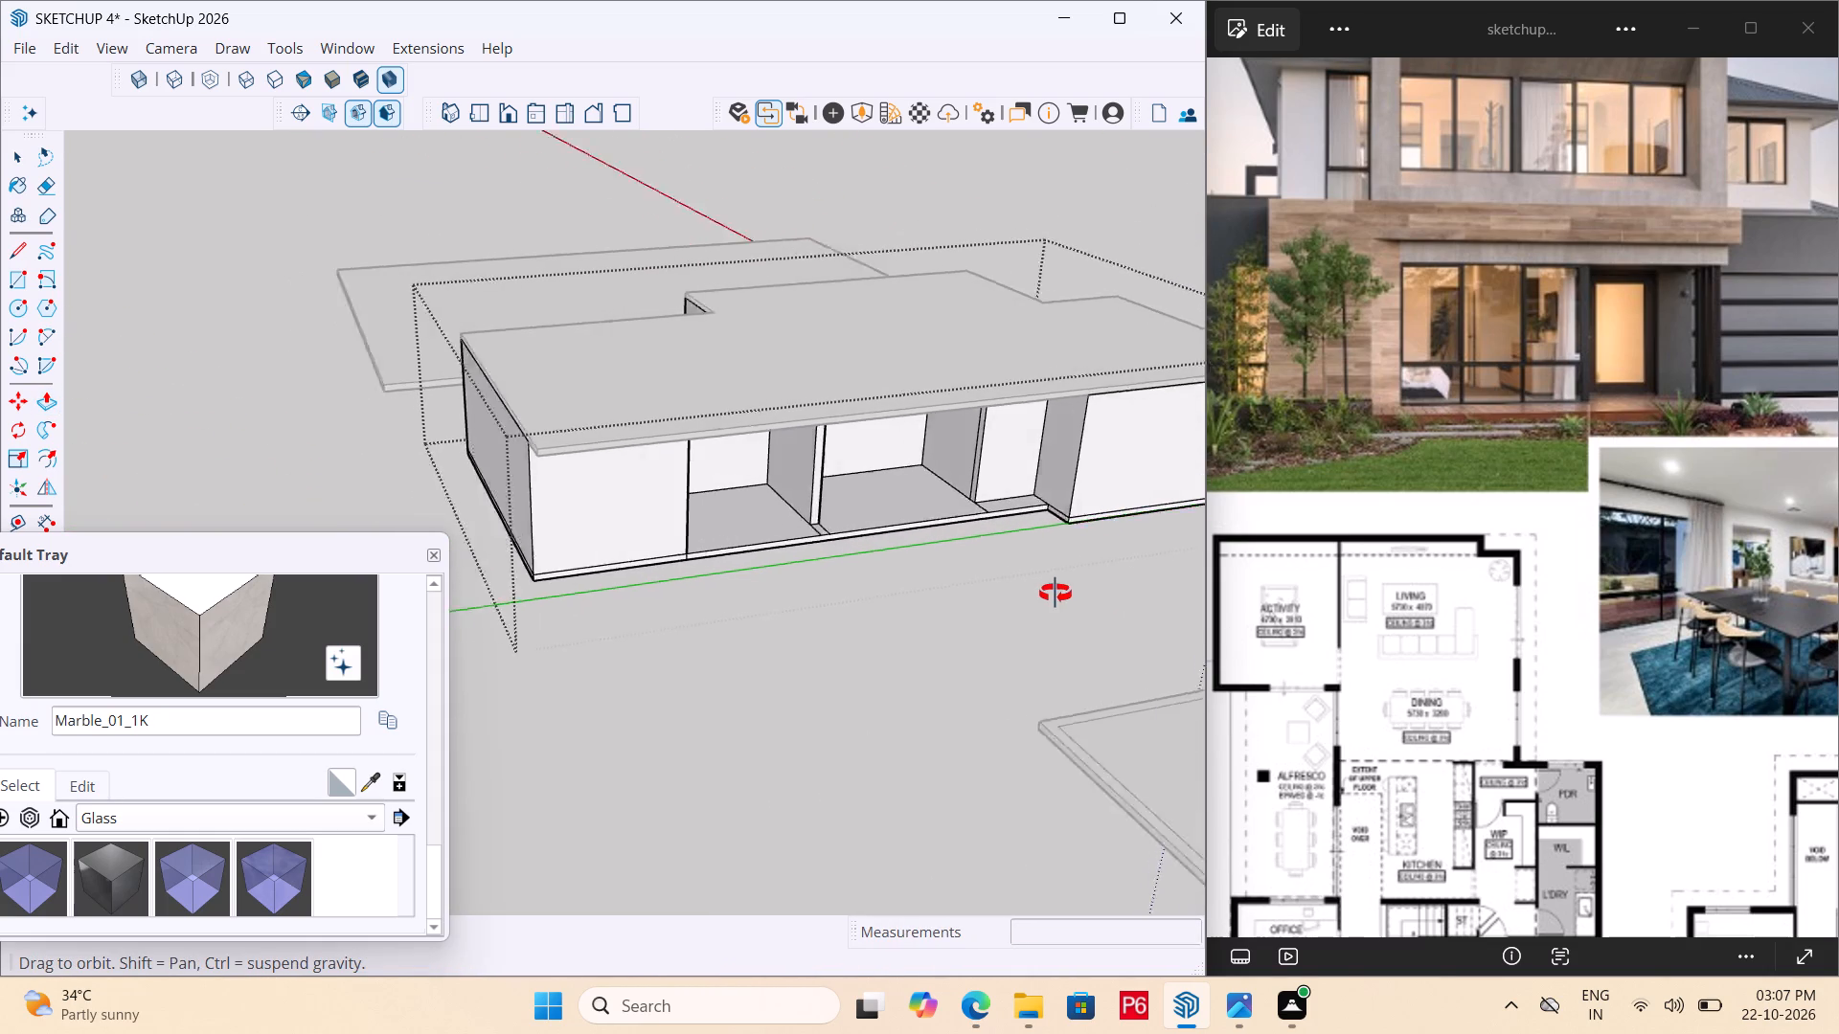
Push/pull the floor base's edge face below the open side bays outward about 2' 10 7/16", up to the front solid wall's bottom corner.
{"action": "middle_click_drag", "start_coordinate": [1056, 594], "coordinate": [1045, 592]}
{"action": "scroll", "coordinate": [1024, 567], "scroll_direction": "up", "scroll_amount": 11}
{"action": "left_click", "coordinate": [890, 503]}
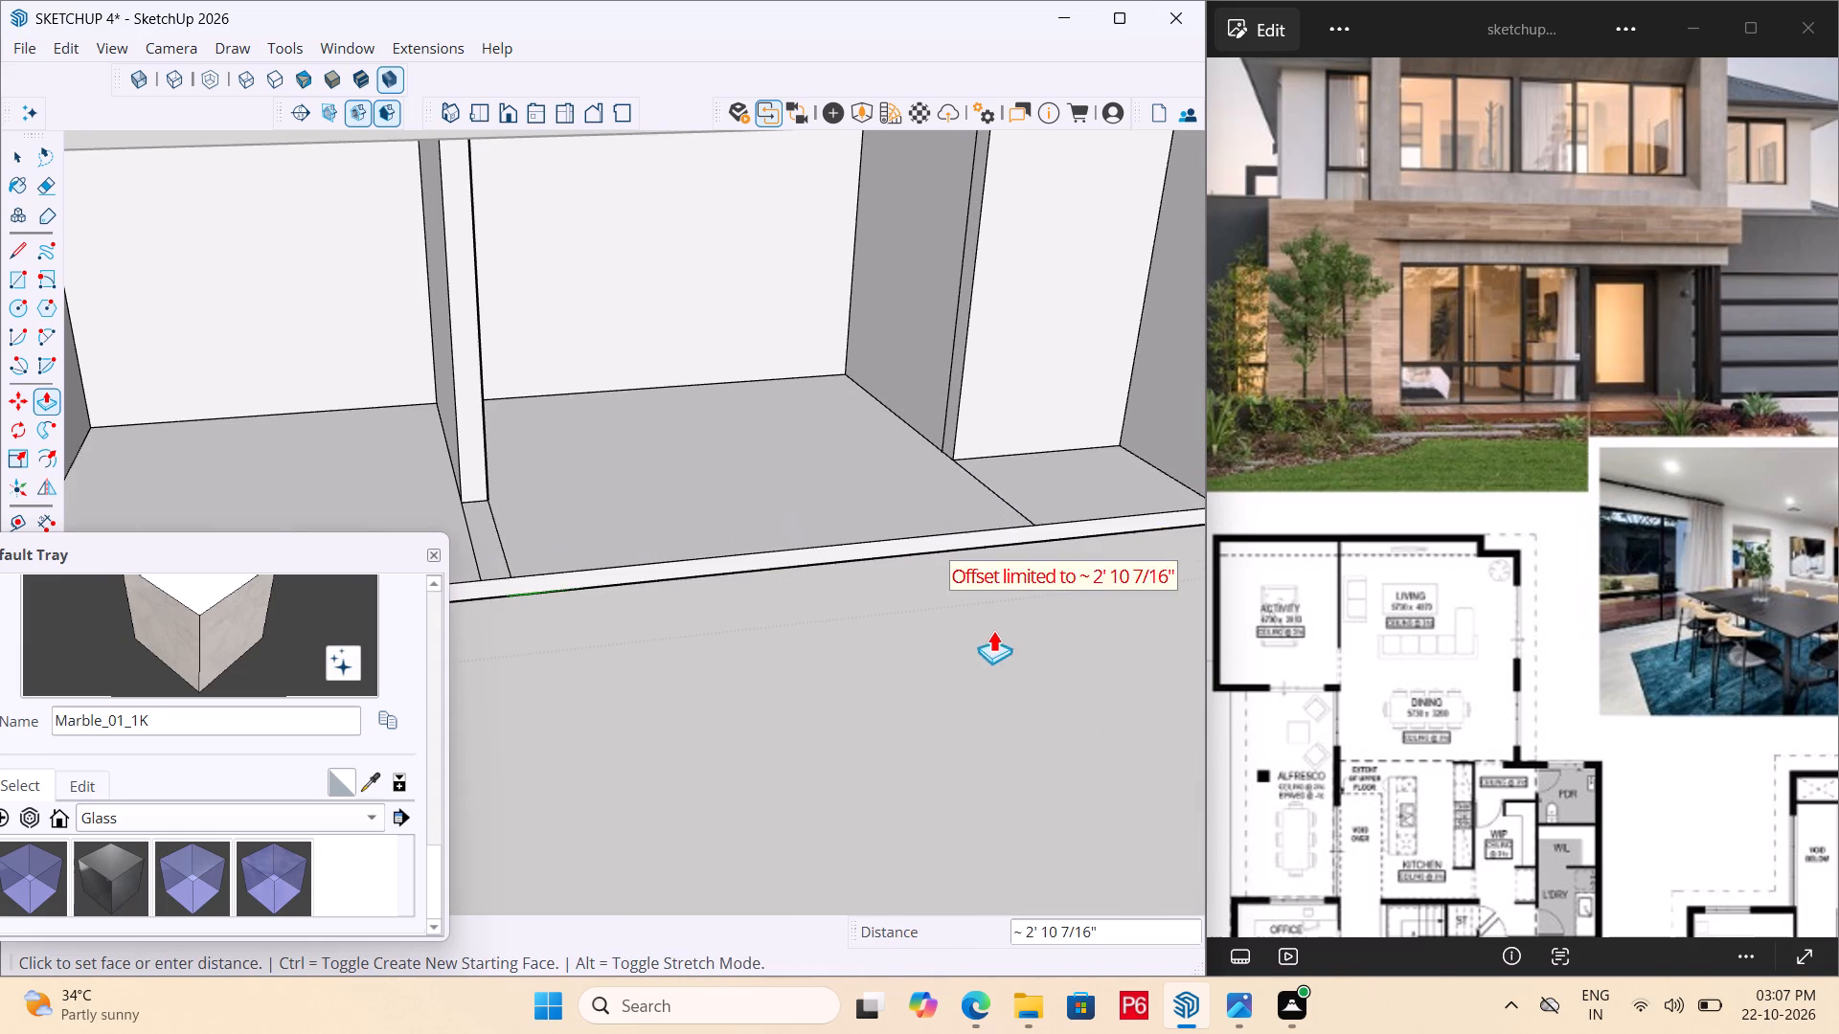
{"action": "scroll", "coordinate": [864, 579], "scroll_direction": "down", "scroll_amount": 8}
{"action": "left_click", "coordinate": [1069, 528]}
{"action": "scroll", "coordinate": [1069, 528], "scroll_direction": "down", "scroll_amount": 6}
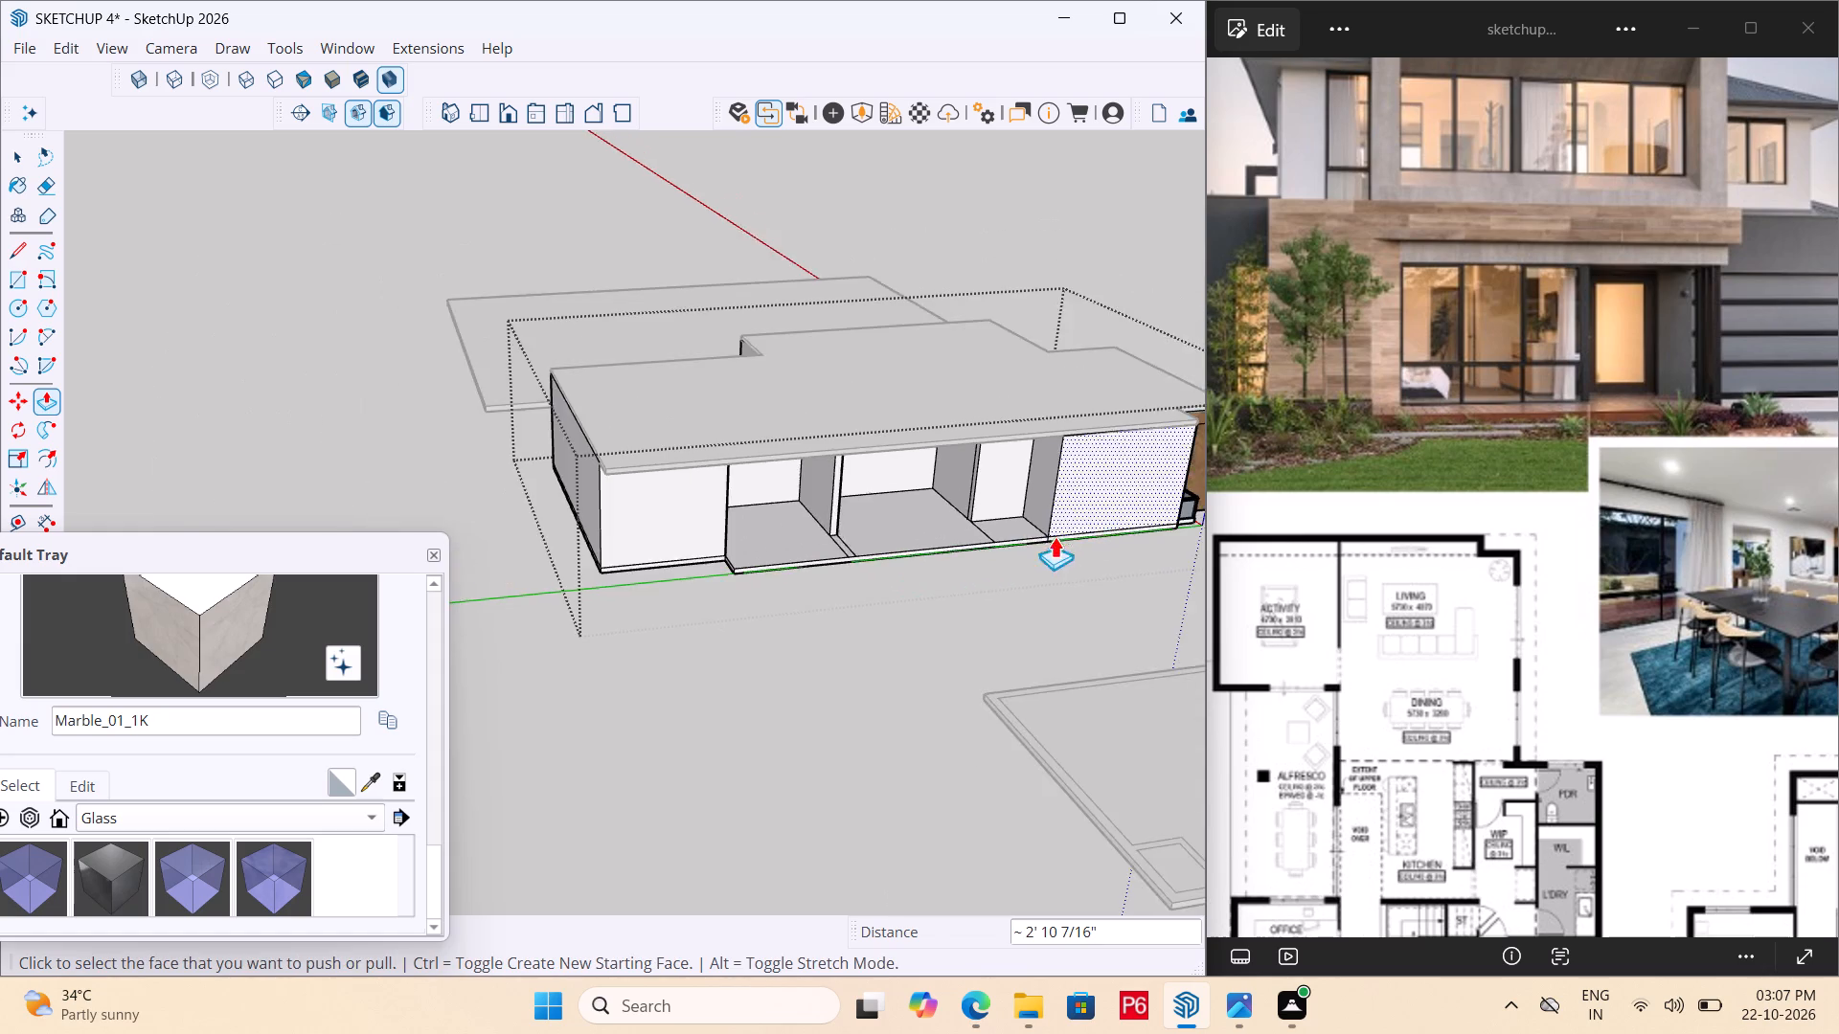
{"action": "middle_click_drag", "start_coordinate": [1013, 548], "coordinate": [588, 513]}
{"action": "scroll", "coordinate": [438, 506], "scroll_direction": "up", "scroll_amount": 2}
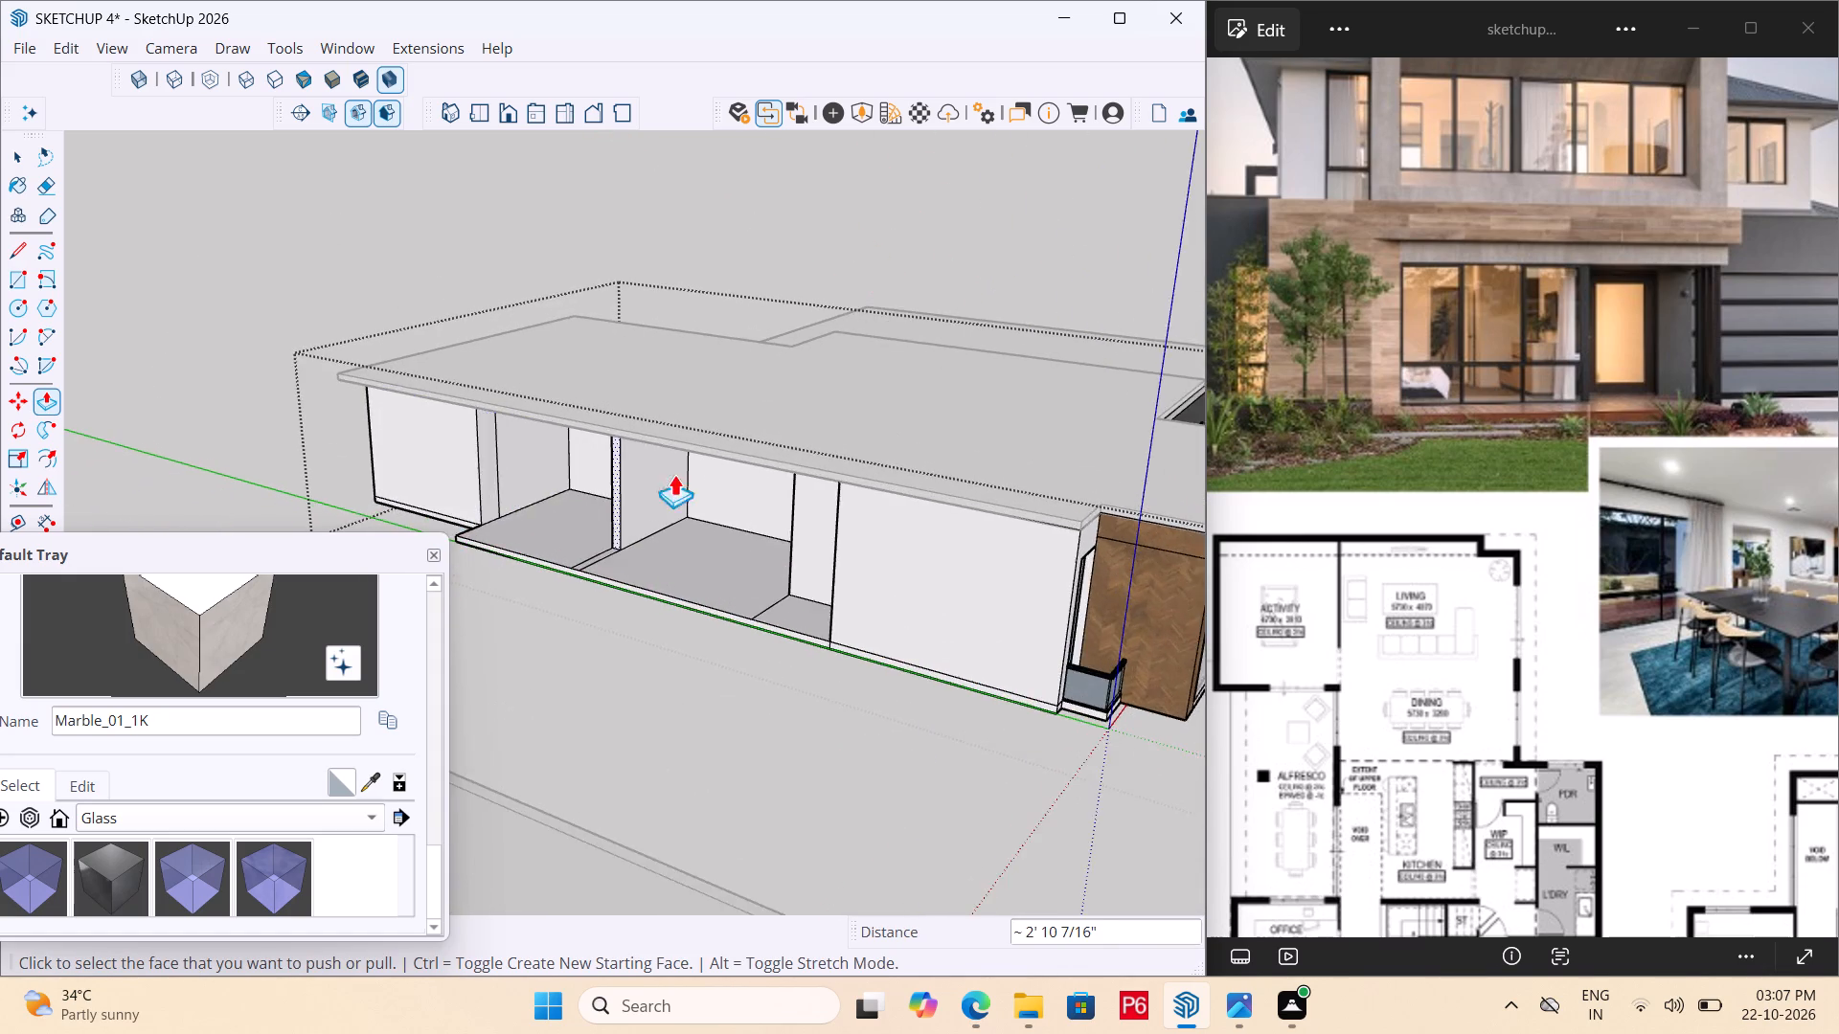
{"action": "scroll", "coordinate": [715, 486], "scroll_direction": "down", "scroll_amount": 8}
{"action": "middle_click_drag", "start_coordinate": [860, 541], "coordinate": [691, 509]}
Save the model with the extended floor base and close the house walls' group.
{"action": "key", "text": "ctrl+s"}
{"action": "key", "text": "ctrl+s"}
{"action": "key", "text": "space"}
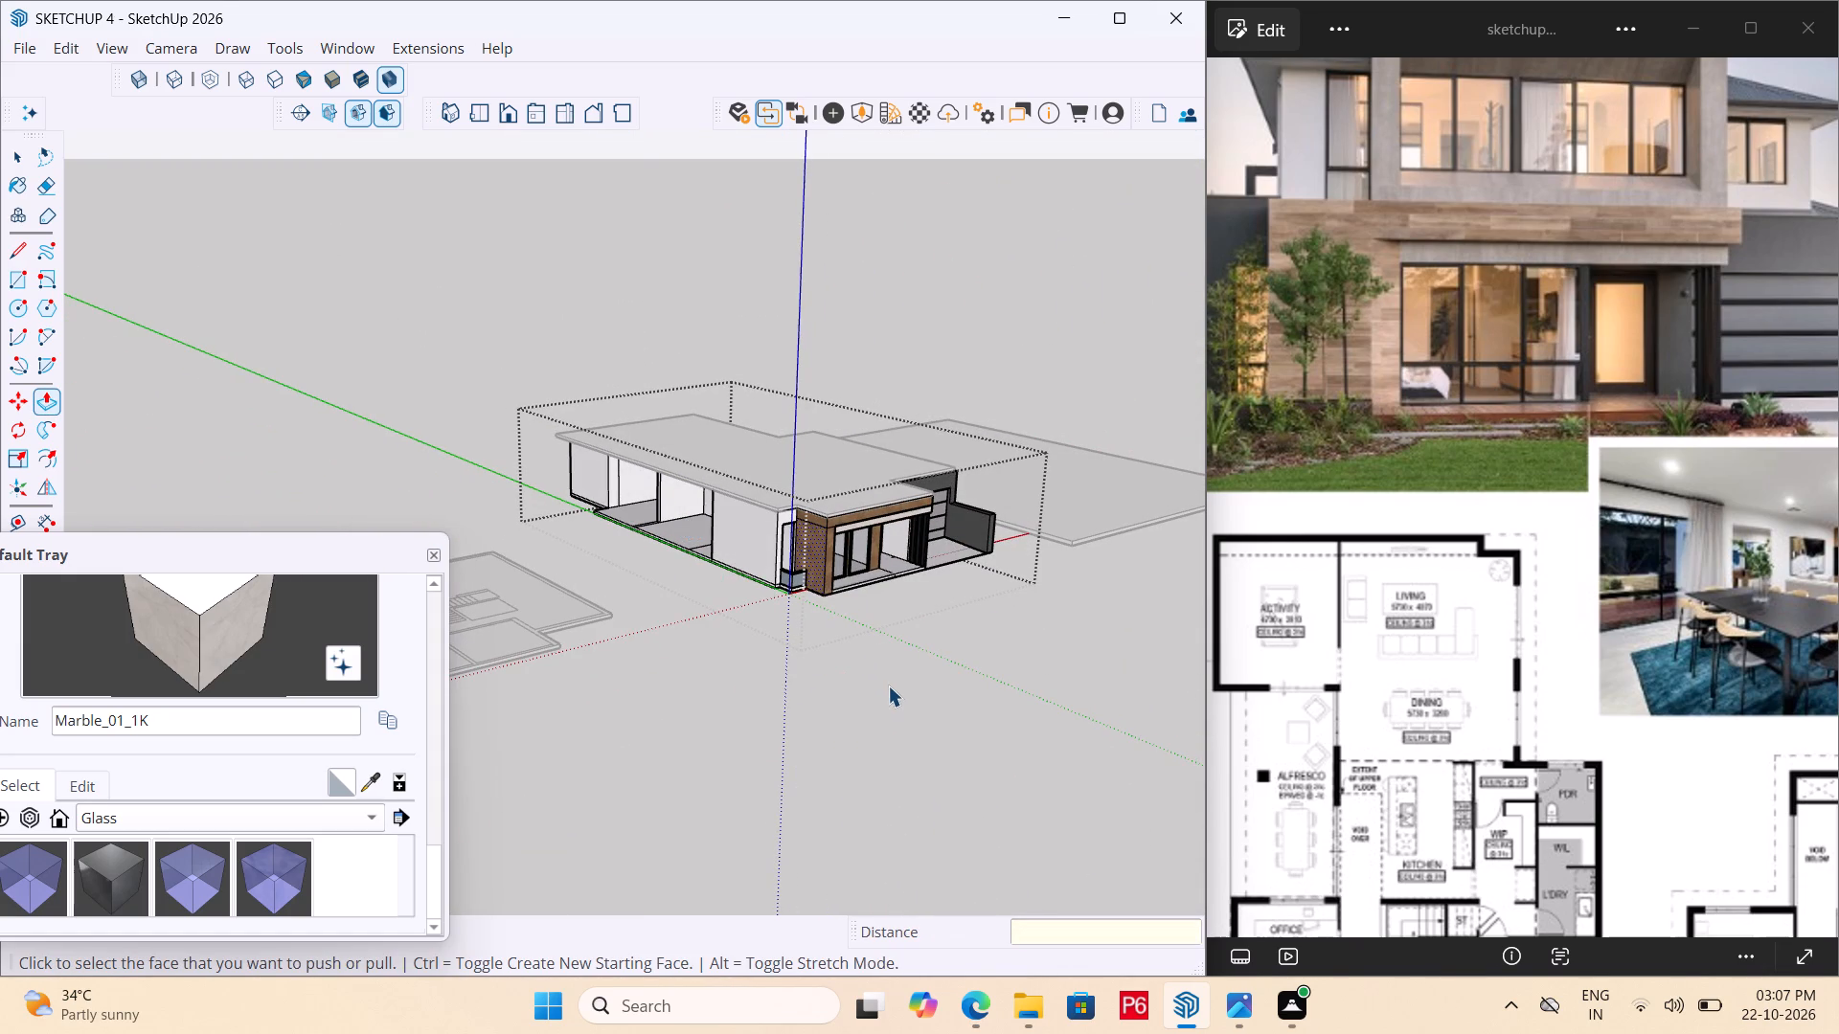
{"action": "left_click", "coordinate": [889, 683]}
Open the group of the smaller floor plan with the staircase, lying on the ground beside the house.
{"action": "scroll", "coordinate": [921, 573], "scroll_direction": "down", "scroll_amount": 6}
{"action": "scroll", "coordinate": [632, 591], "scroll_direction": "up", "scroll_amount": 6}
{"action": "scroll", "coordinate": [604, 609], "scroll_direction": "down", "scroll_amount": 2}
{"action": "middle_click_drag", "start_coordinate": [584, 656], "coordinate": [541, 816]}
{"action": "scroll", "coordinate": [541, 816], "scroll_direction": "down", "scroll_amount": 1}
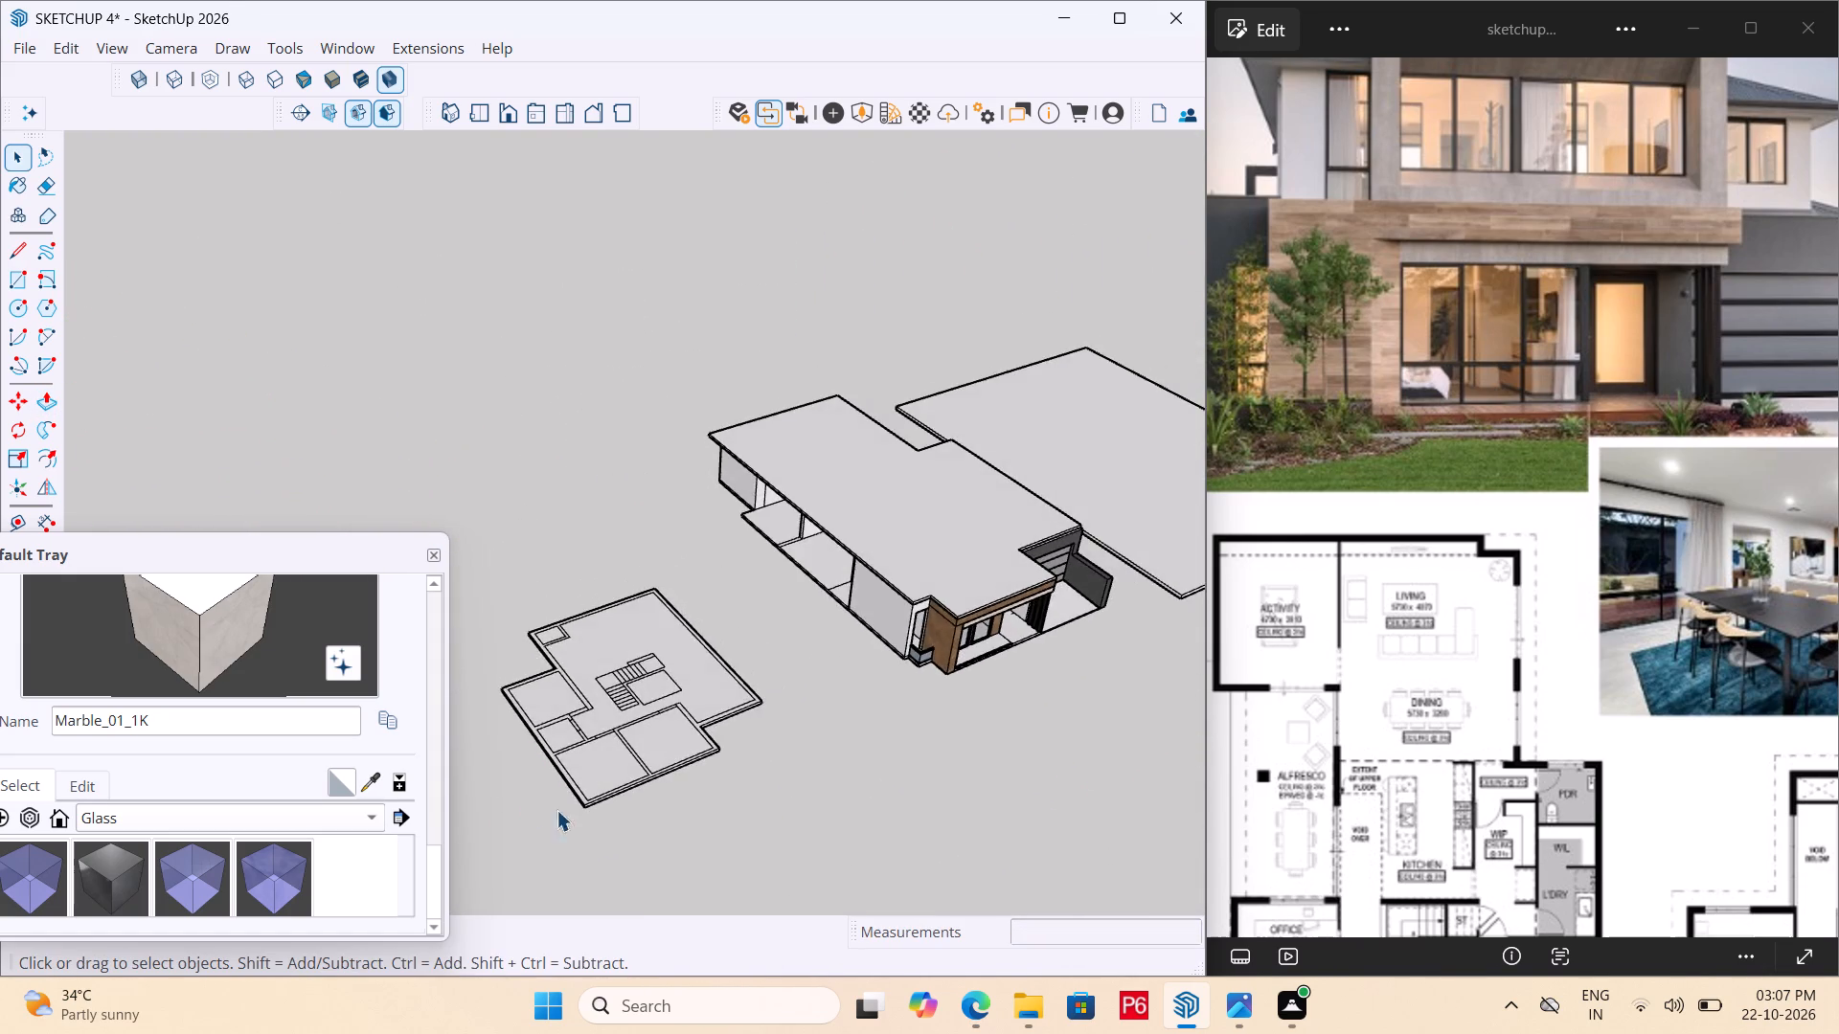
{"action": "scroll", "coordinate": [1094, 498], "scroll_direction": "down", "scroll_amount": 6}
{"action": "middle_click_drag", "start_coordinate": [944, 573], "coordinate": [911, 543]}
{"action": "scroll", "coordinate": [911, 546], "scroll_direction": "up", "scroll_amount": 1}
{"action": "scroll", "coordinate": [839, 600], "scroll_direction": "up", "scroll_amount": 6}
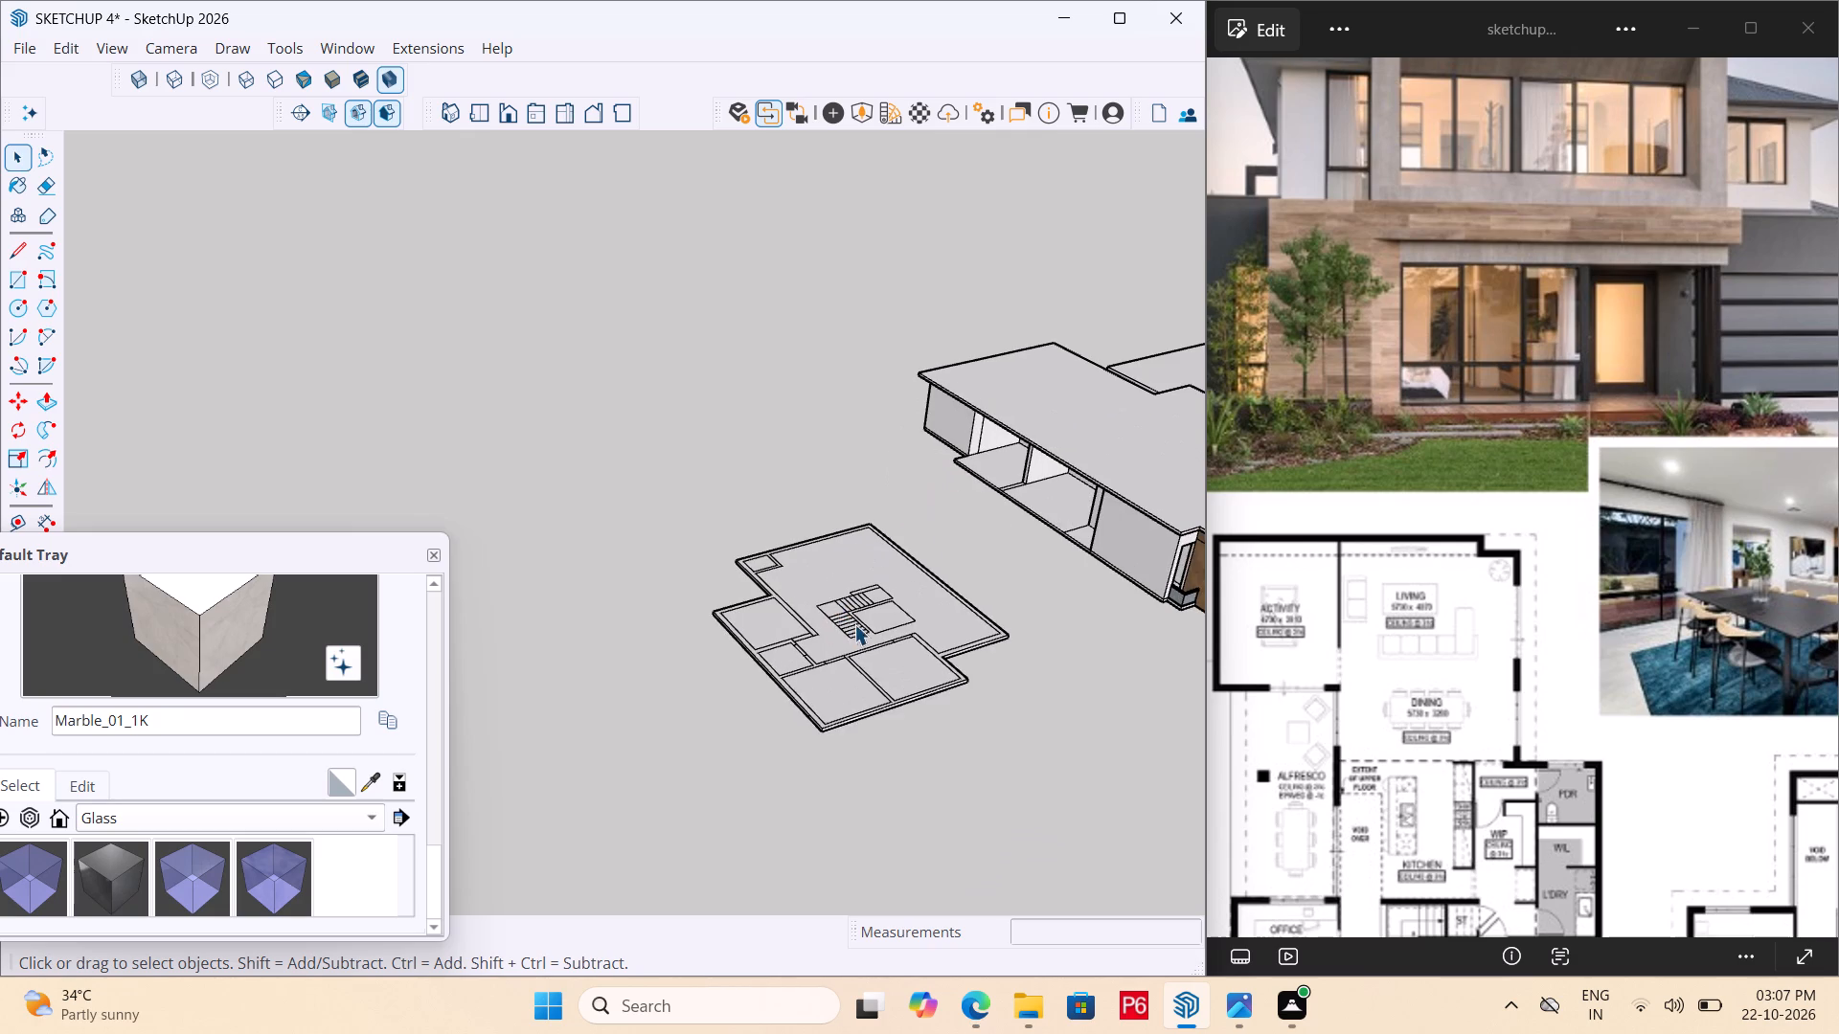
{"action": "left_click", "coordinate": [856, 623]}
{"action": "double_click", "coordinate": [851, 611]}
{"action": "left_click", "coordinate": [830, 597]}
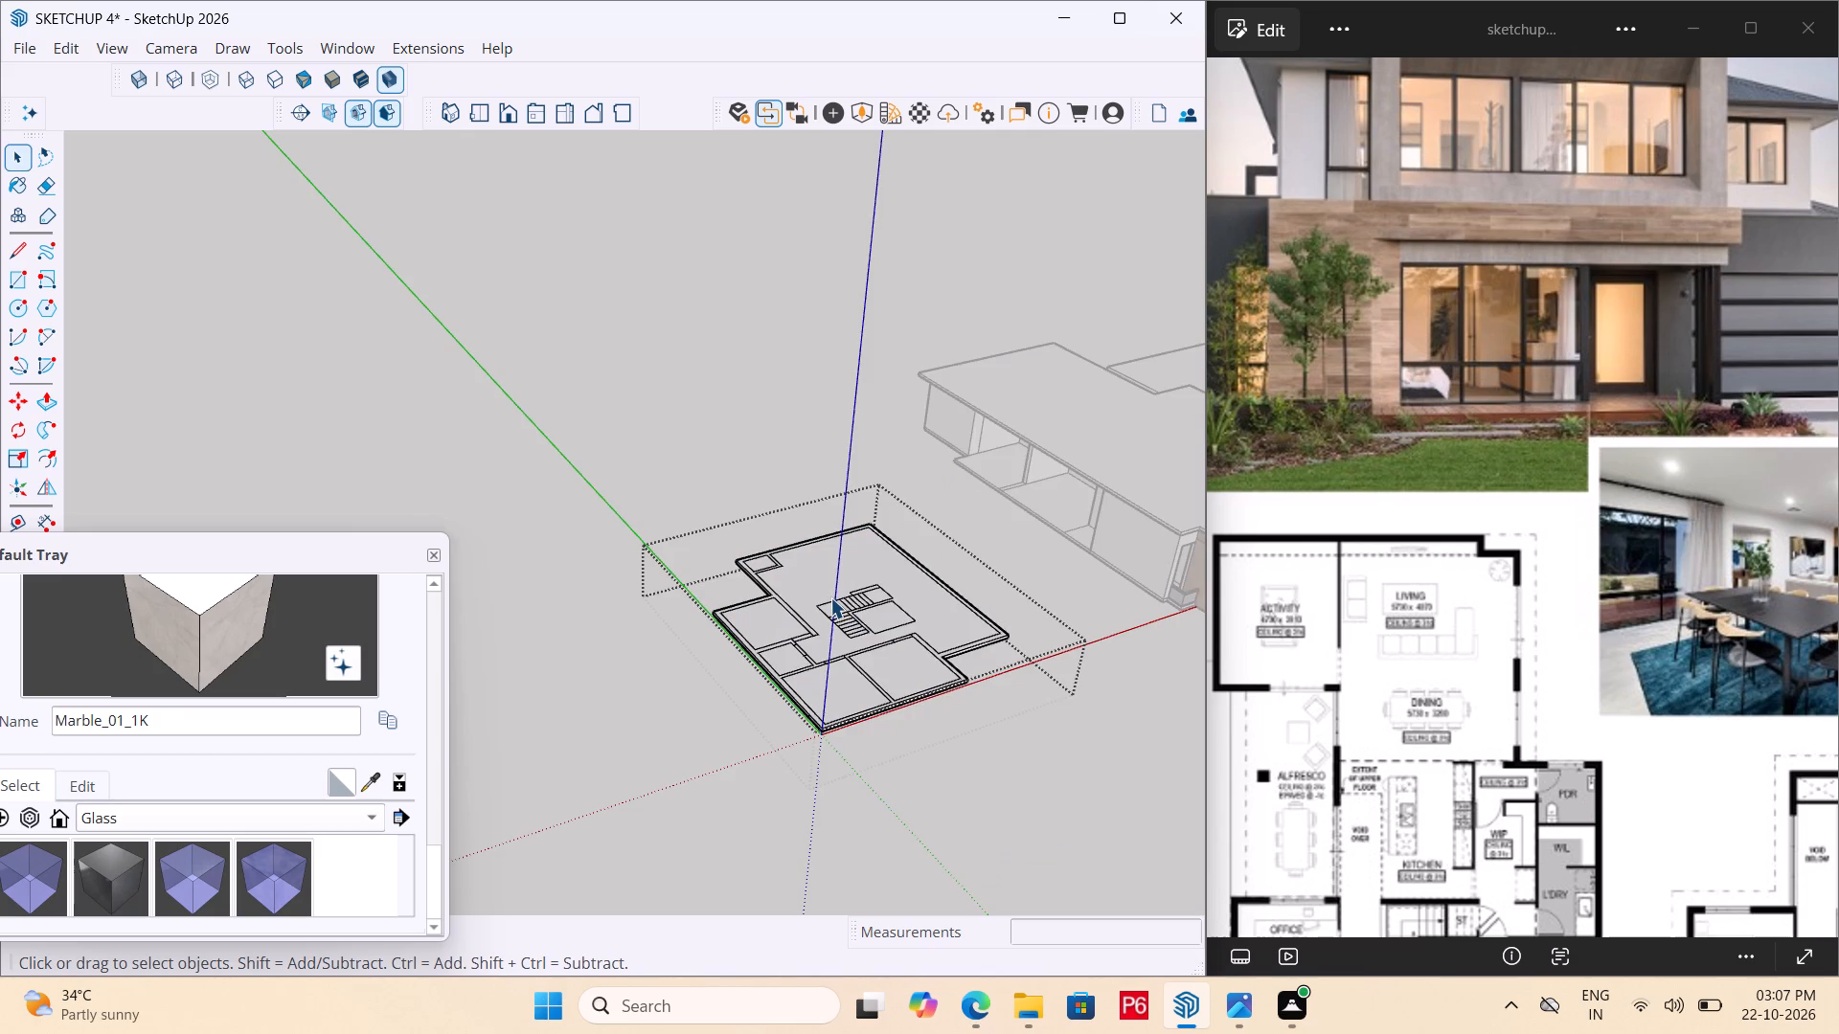
{"action": "triple_click", "coordinate": [829, 597]}
{"action": "double_click", "coordinate": [829, 596]}
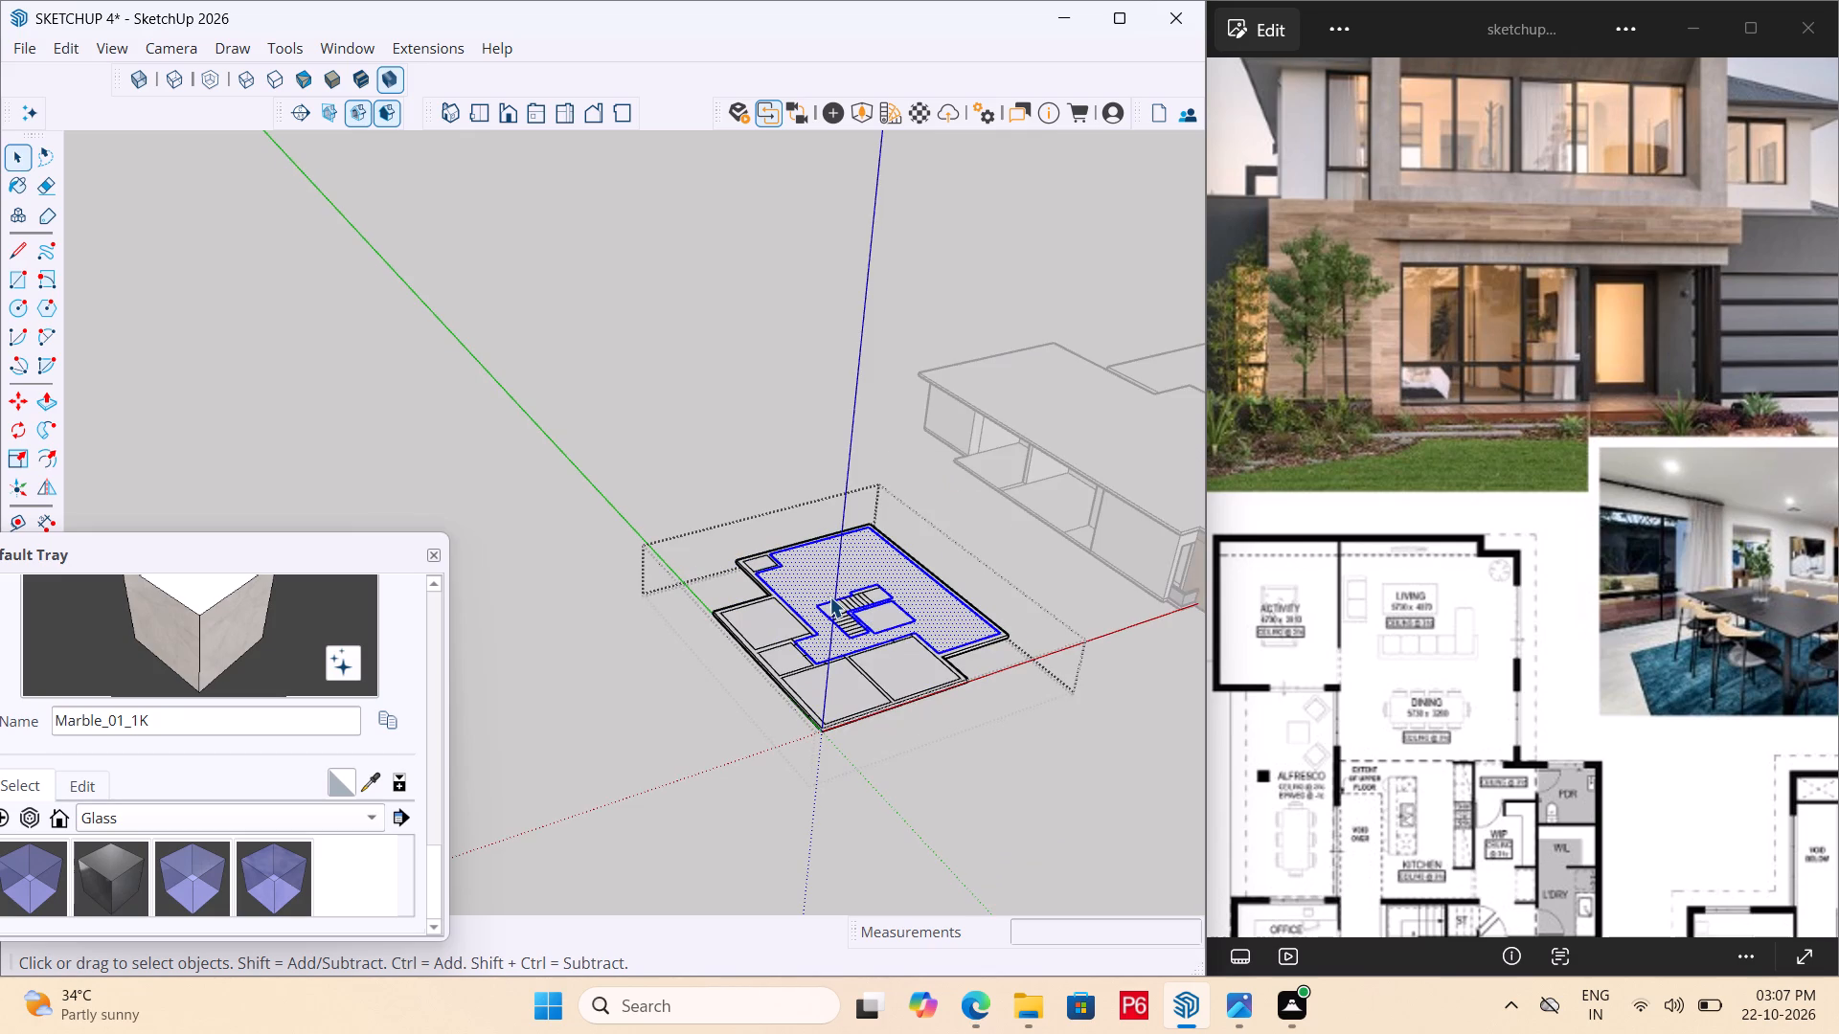
{"action": "left_click", "coordinate": [903, 596]}
Trace a 3' by 9" rectangle over the stair plan's tread farthest from the corner landing, in the flight behind the void.
{"action": "scroll", "coordinate": [1044, 597], "scroll_direction": "up", "scroll_amount": 18}
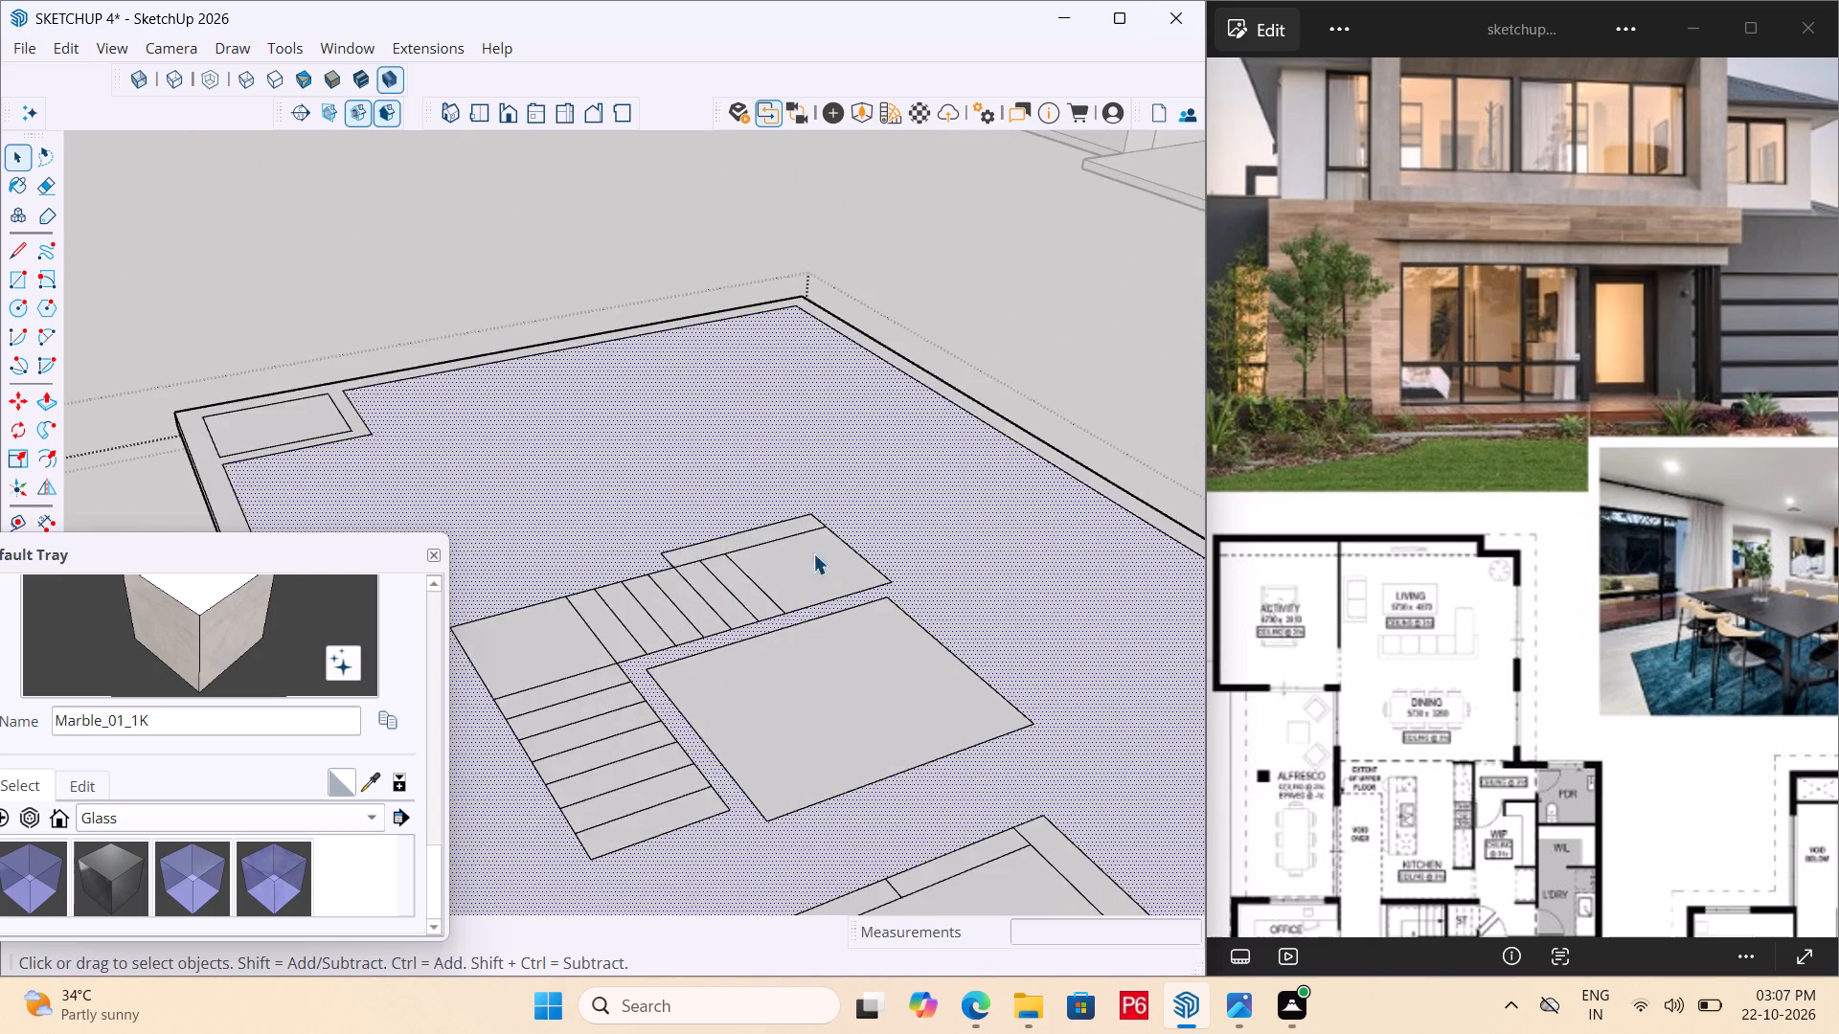
{"action": "scroll", "coordinate": [911, 548], "scroll_direction": "down", "scroll_amount": 4}
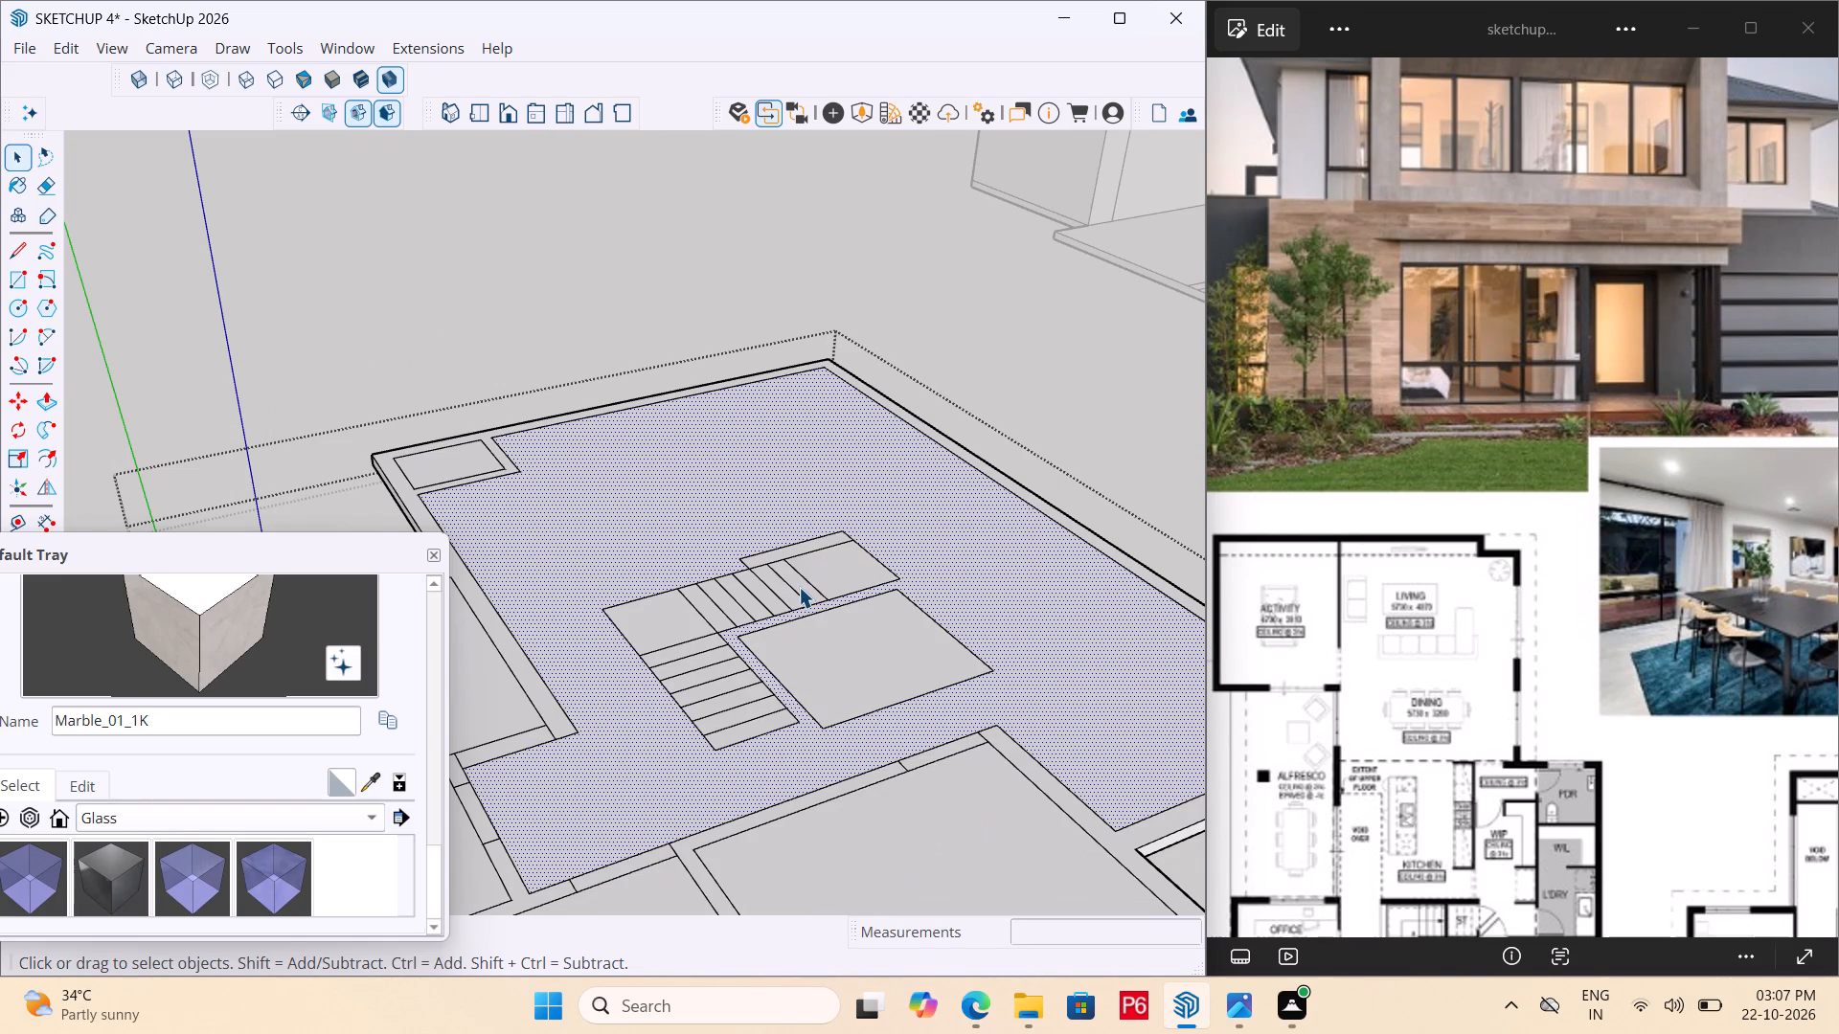
{"action": "middle_click_drag", "start_coordinate": [799, 587], "coordinate": [701, 578]}
{"action": "scroll", "coordinate": [1022, 593], "scroll_direction": "down", "scroll_amount": 6}
{"action": "middle_click_drag", "start_coordinate": [672, 658], "coordinate": [382, 679]}
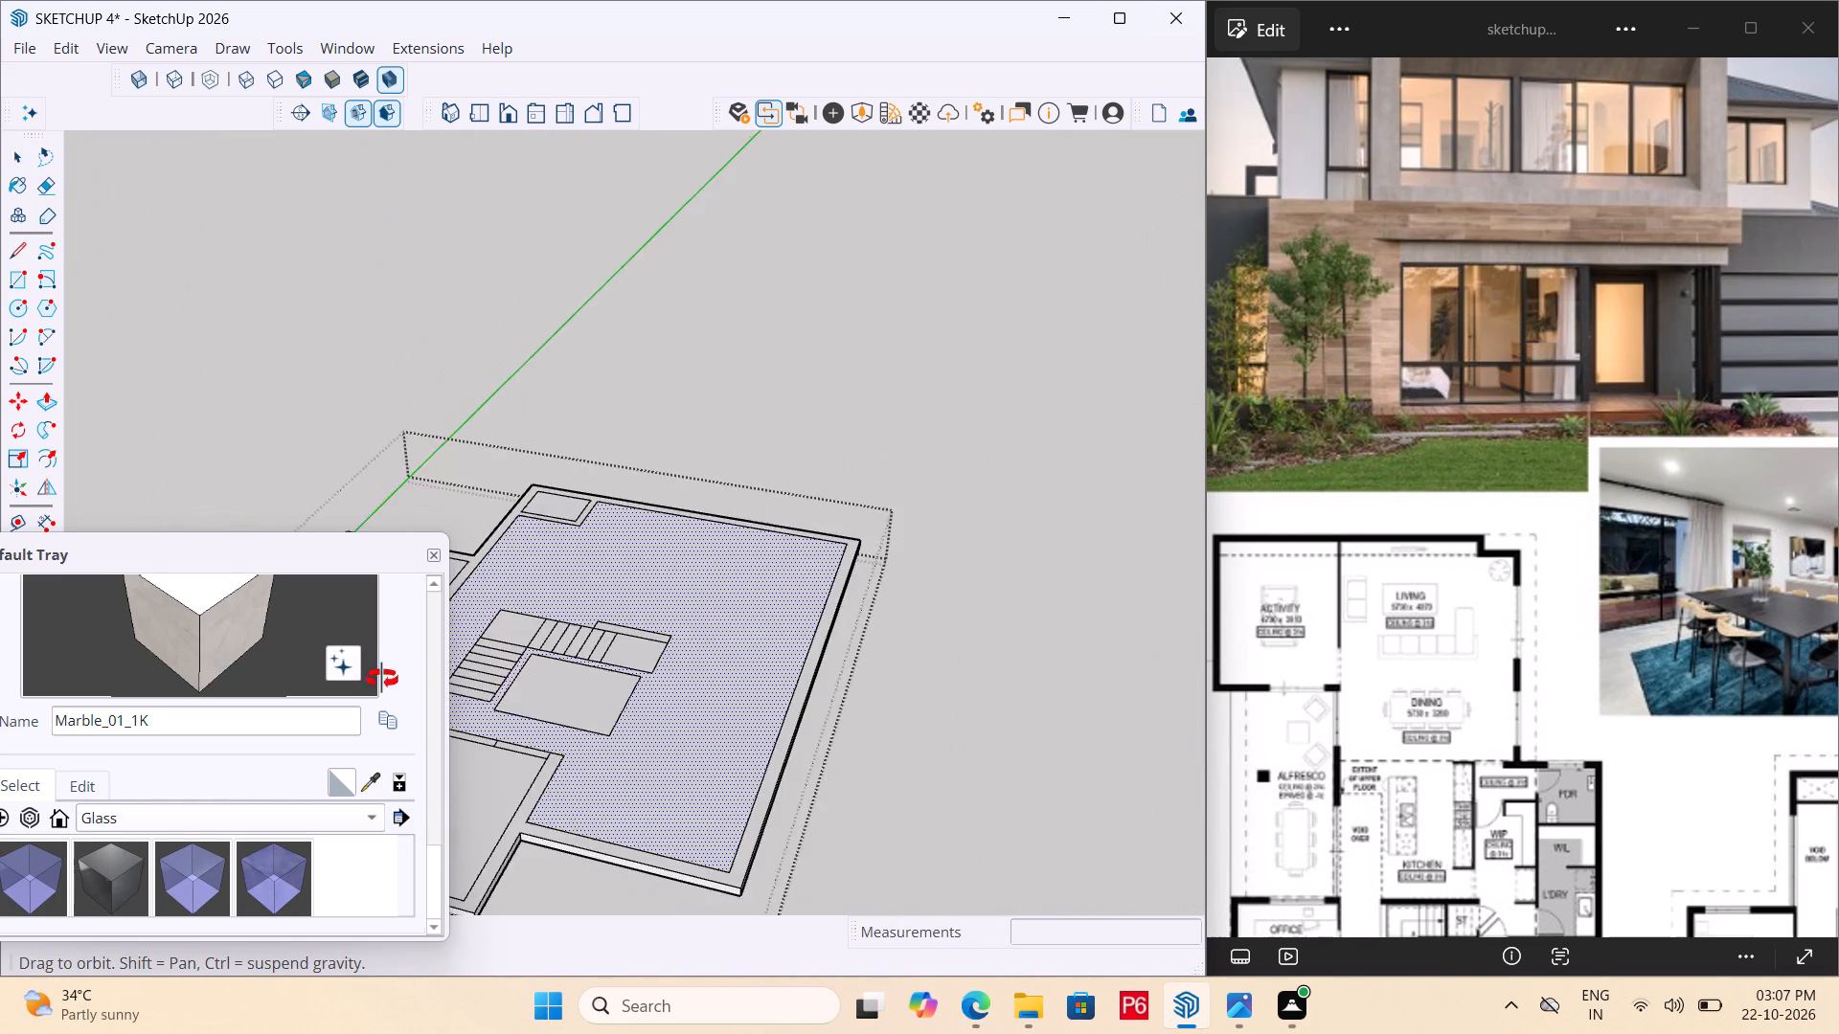
{"action": "middle_click_drag", "start_coordinate": [382, 679], "coordinate": [383, 685]}
{"action": "scroll", "coordinate": [393, 687], "scroll_direction": "up", "scroll_amount": 6}
{"action": "scroll", "coordinate": [1106, 583], "scroll_direction": "down", "scroll_amount": 8}
{"action": "scroll", "coordinate": [879, 657], "scroll_direction": "up", "scroll_amount": 6}
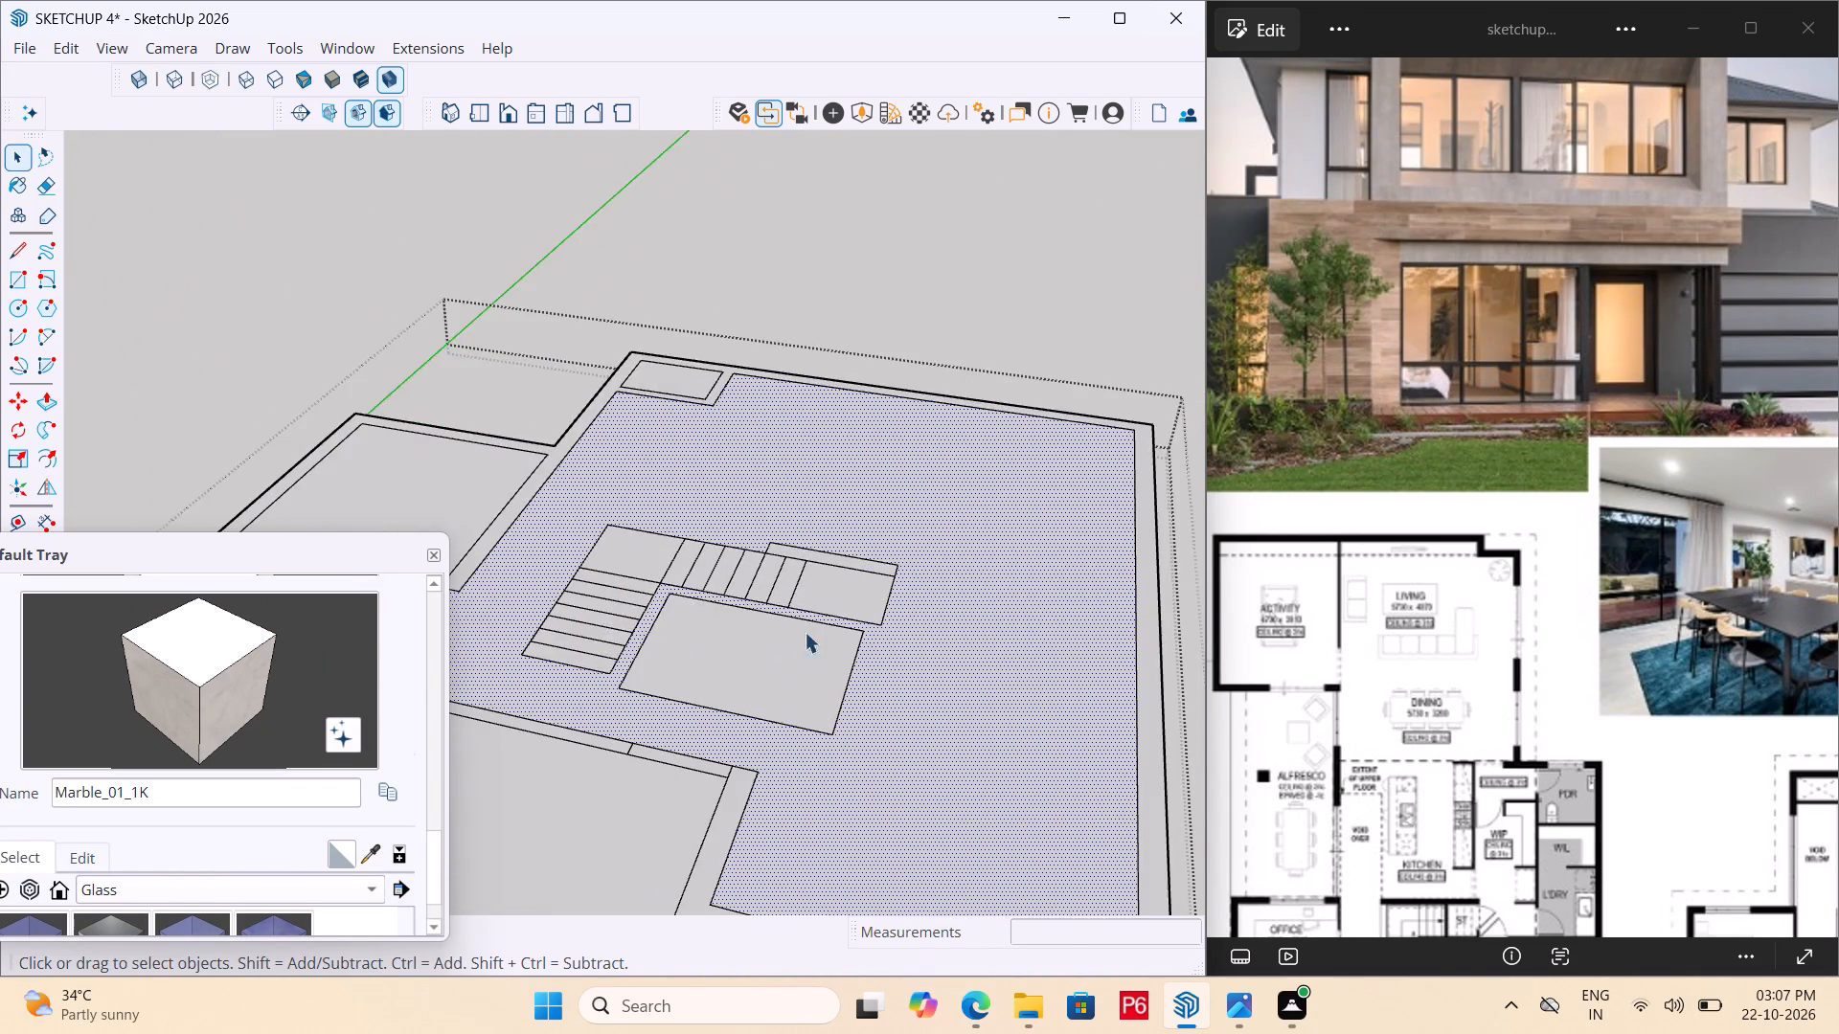
{"action": "scroll", "coordinate": [840, 632], "scroll_direction": "down", "scroll_amount": 6}
{"action": "scroll", "coordinate": [738, 629], "scroll_direction": "up", "scroll_amount": 11}
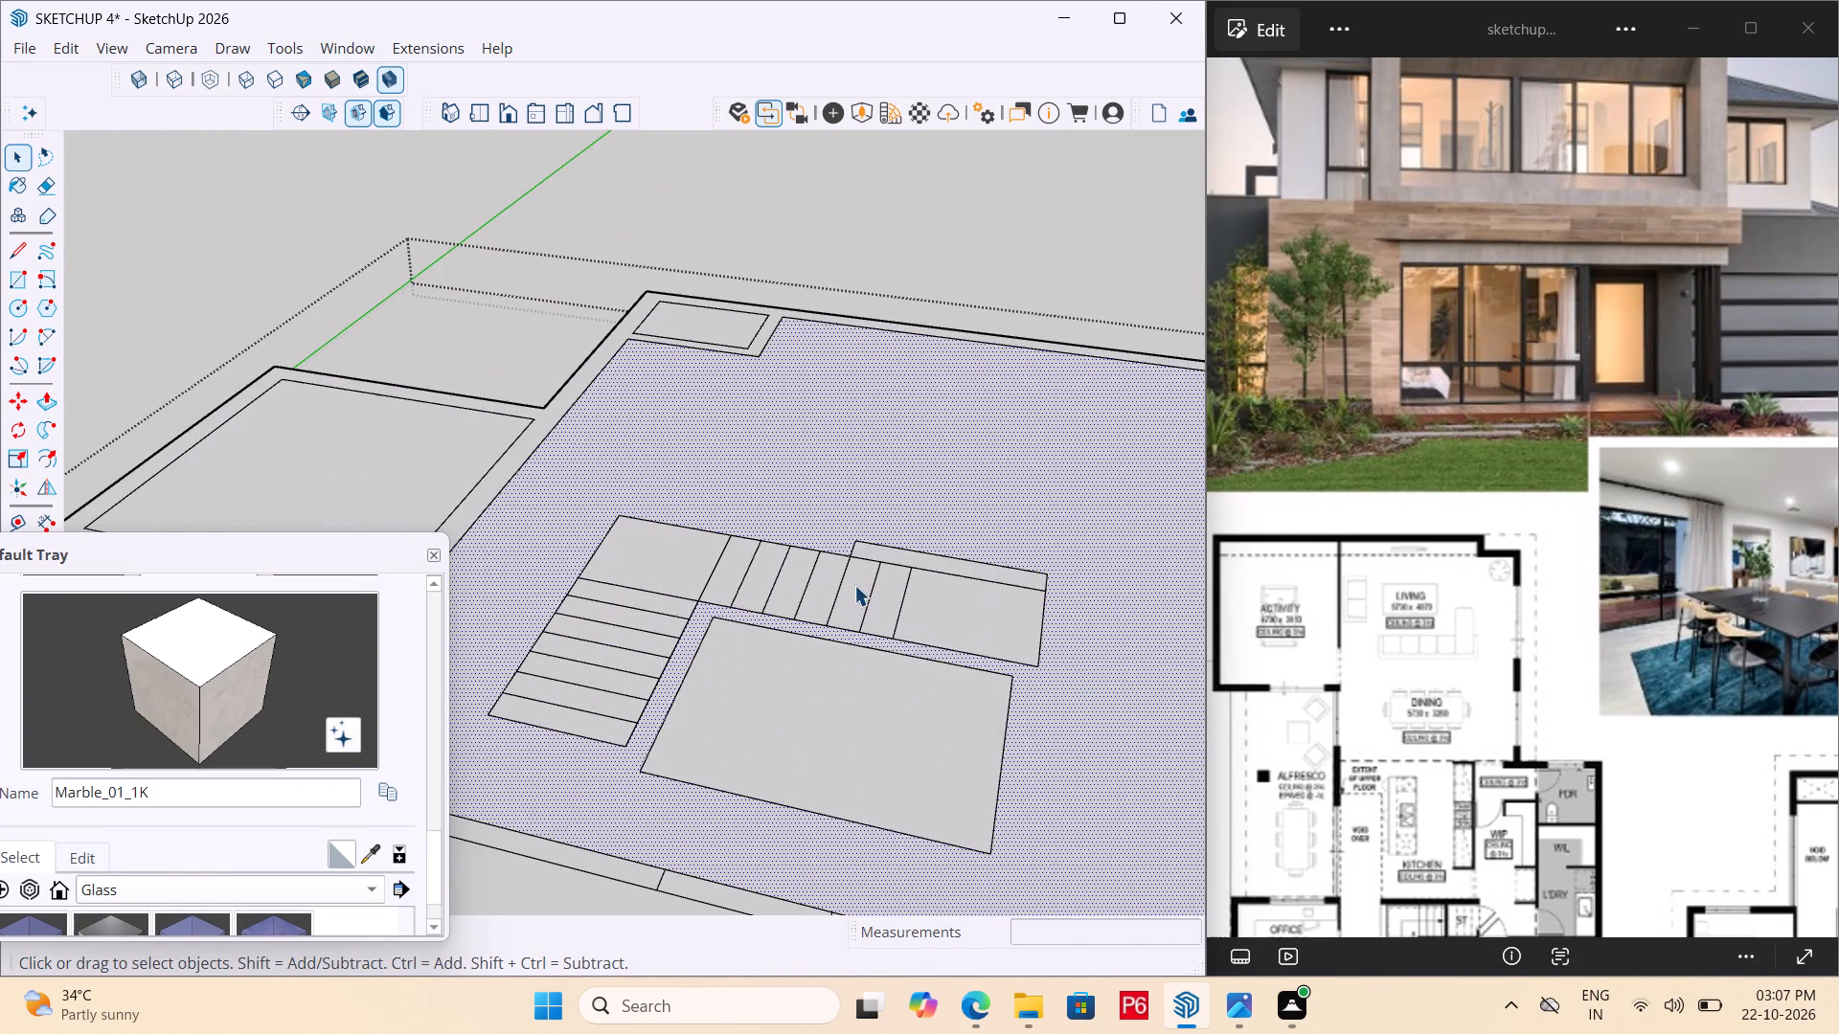
{"action": "scroll", "coordinate": [843, 592], "scroll_direction": "up", "scroll_amount": 4}
{"action": "left_click", "coordinate": [905, 593]}
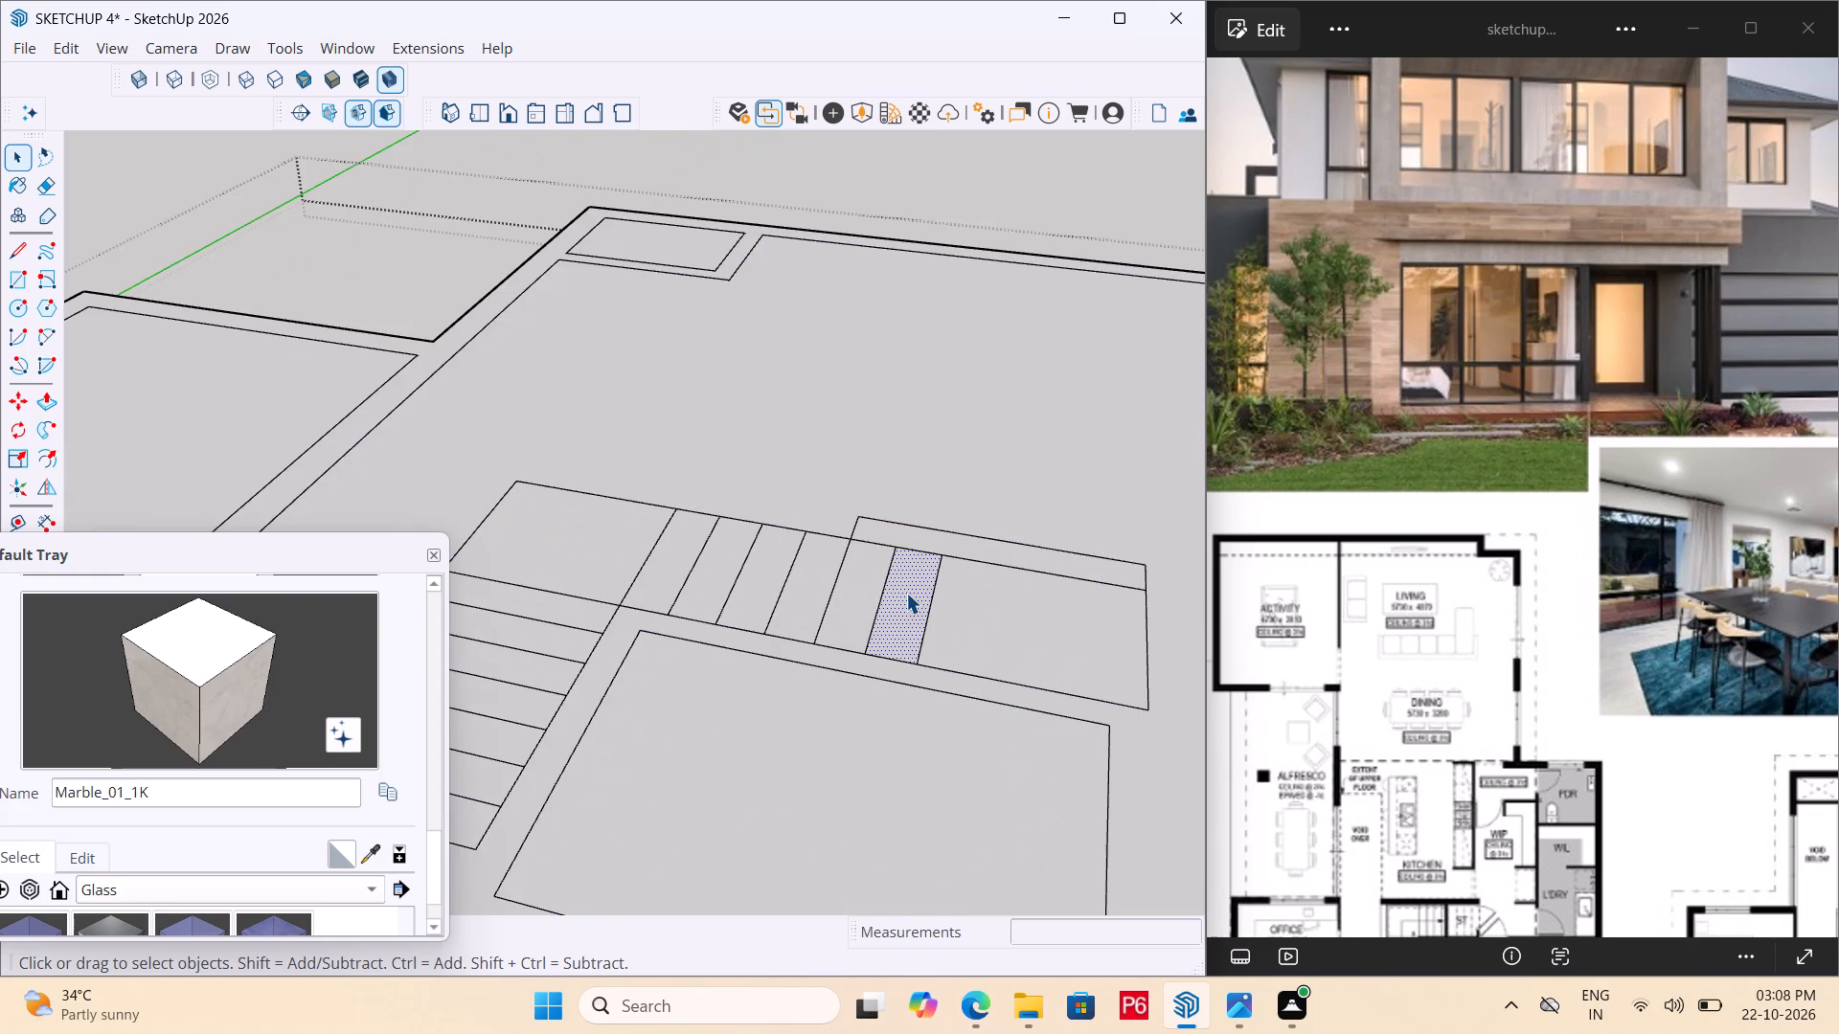
{"action": "key", "text": "r"}
{"action": "left_click_drag", "start_coordinate": [867, 654], "coordinate": [888, 628]}
{"action": "double_click", "coordinate": [949, 552]}
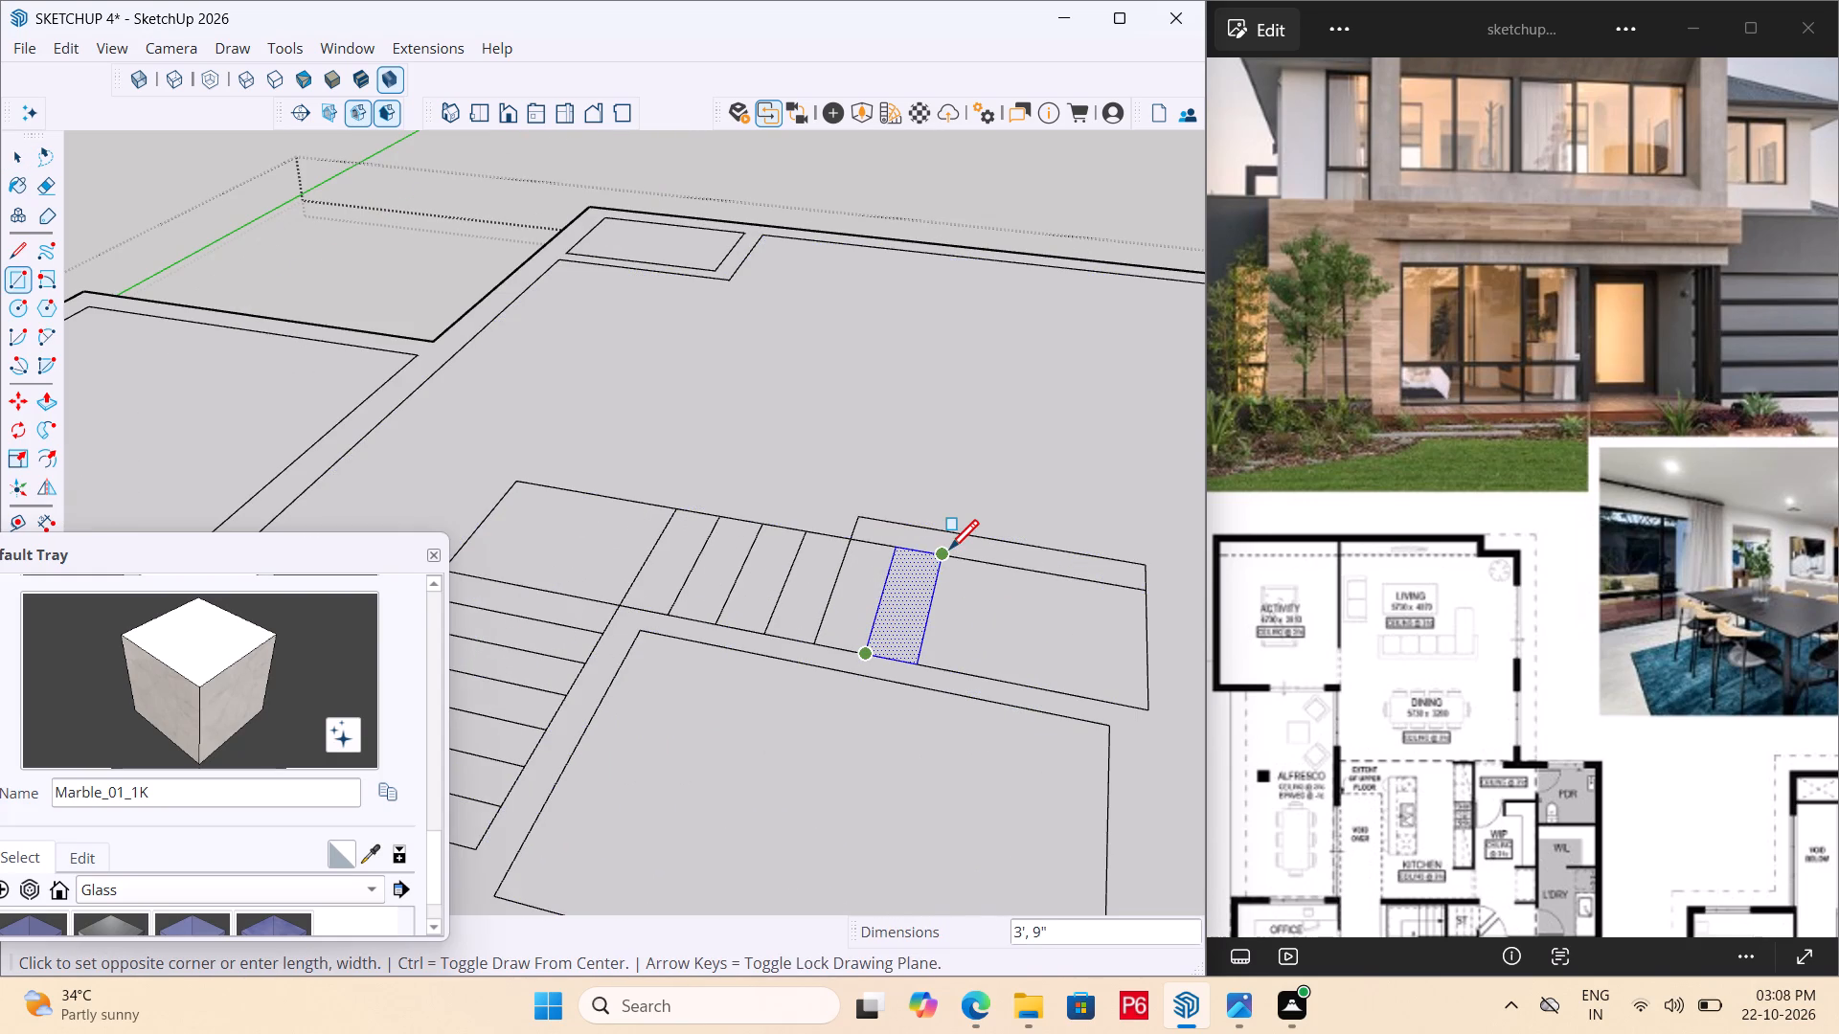
Make that traced tread's face and its edges a group.
{"action": "key", "text": "space"}
{"action": "triple_click", "coordinate": [908, 600]}
{"action": "double_click", "coordinate": [908, 600]}
{"action": "left_click", "coordinate": [907, 576]}
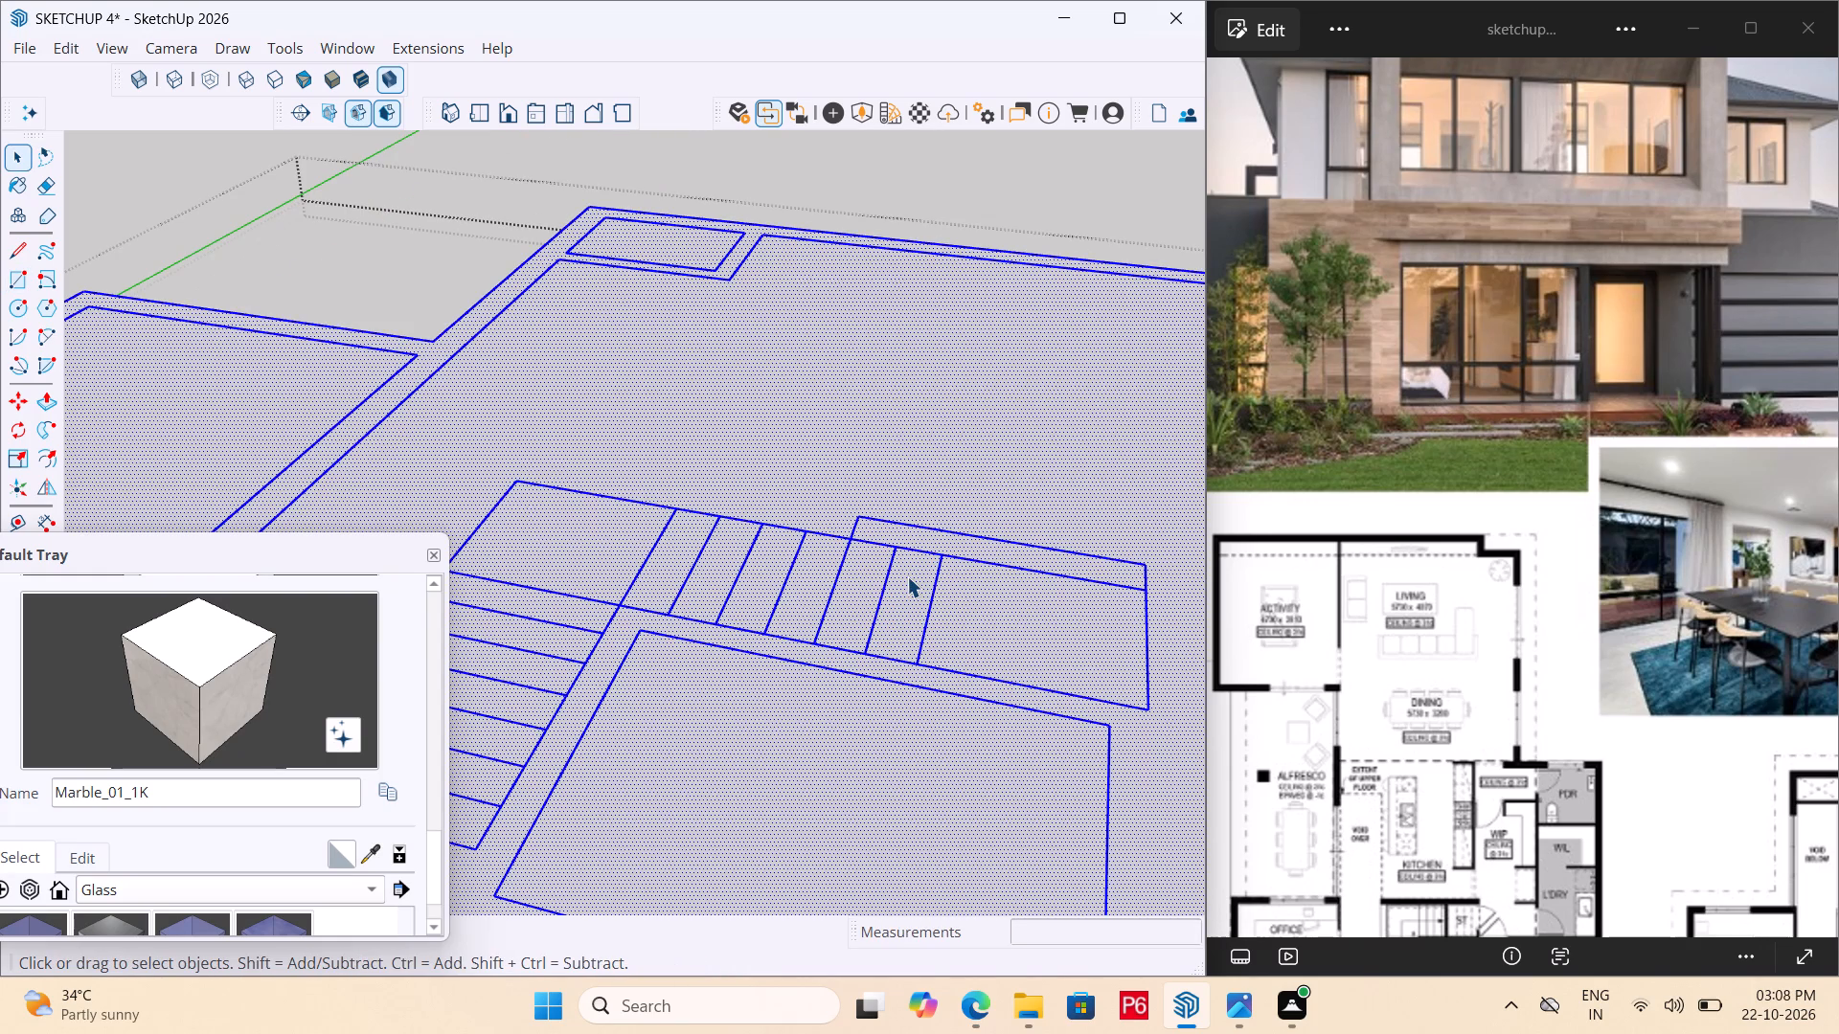
{"action": "double_click", "coordinate": [907, 576]}
{"action": "right_click", "coordinate": [907, 576]}
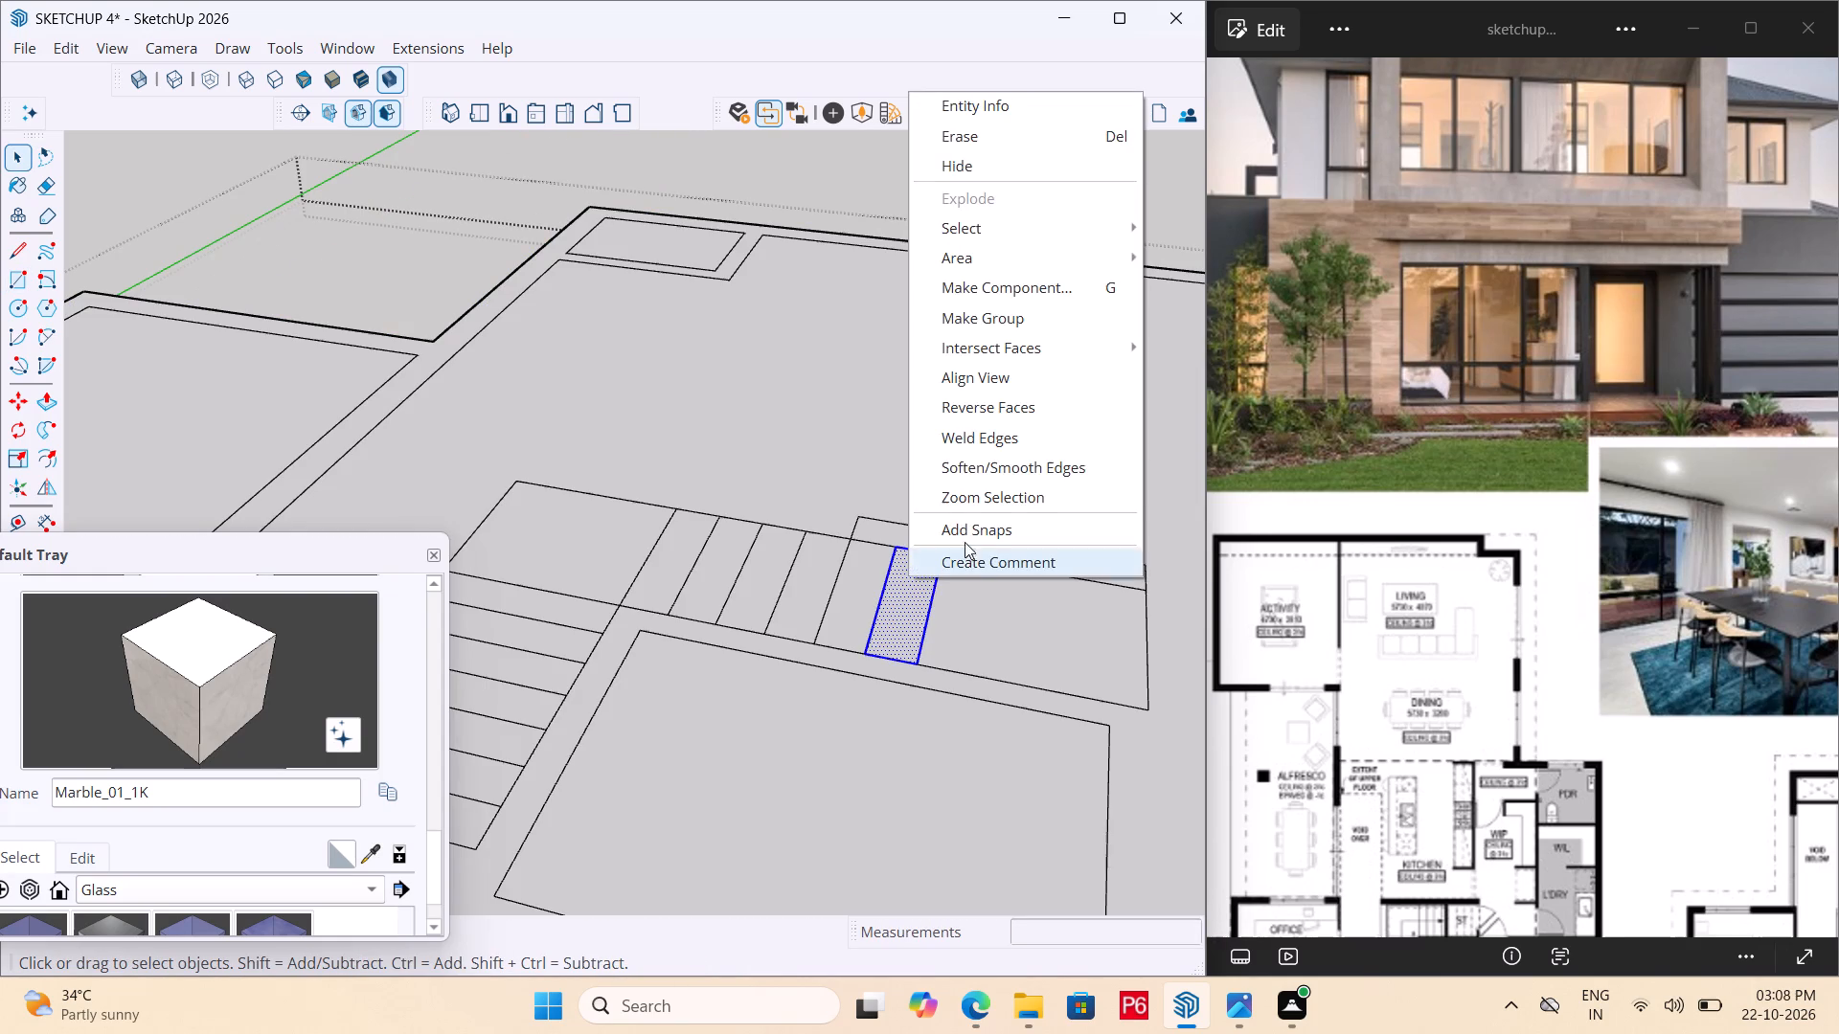
{"action": "left_click", "coordinate": [1038, 325]}
Push/pull the grouped tread face up 9" to form the first stair step, and close its group.
{"action": "double_click", "coordinate": [908, 601]}
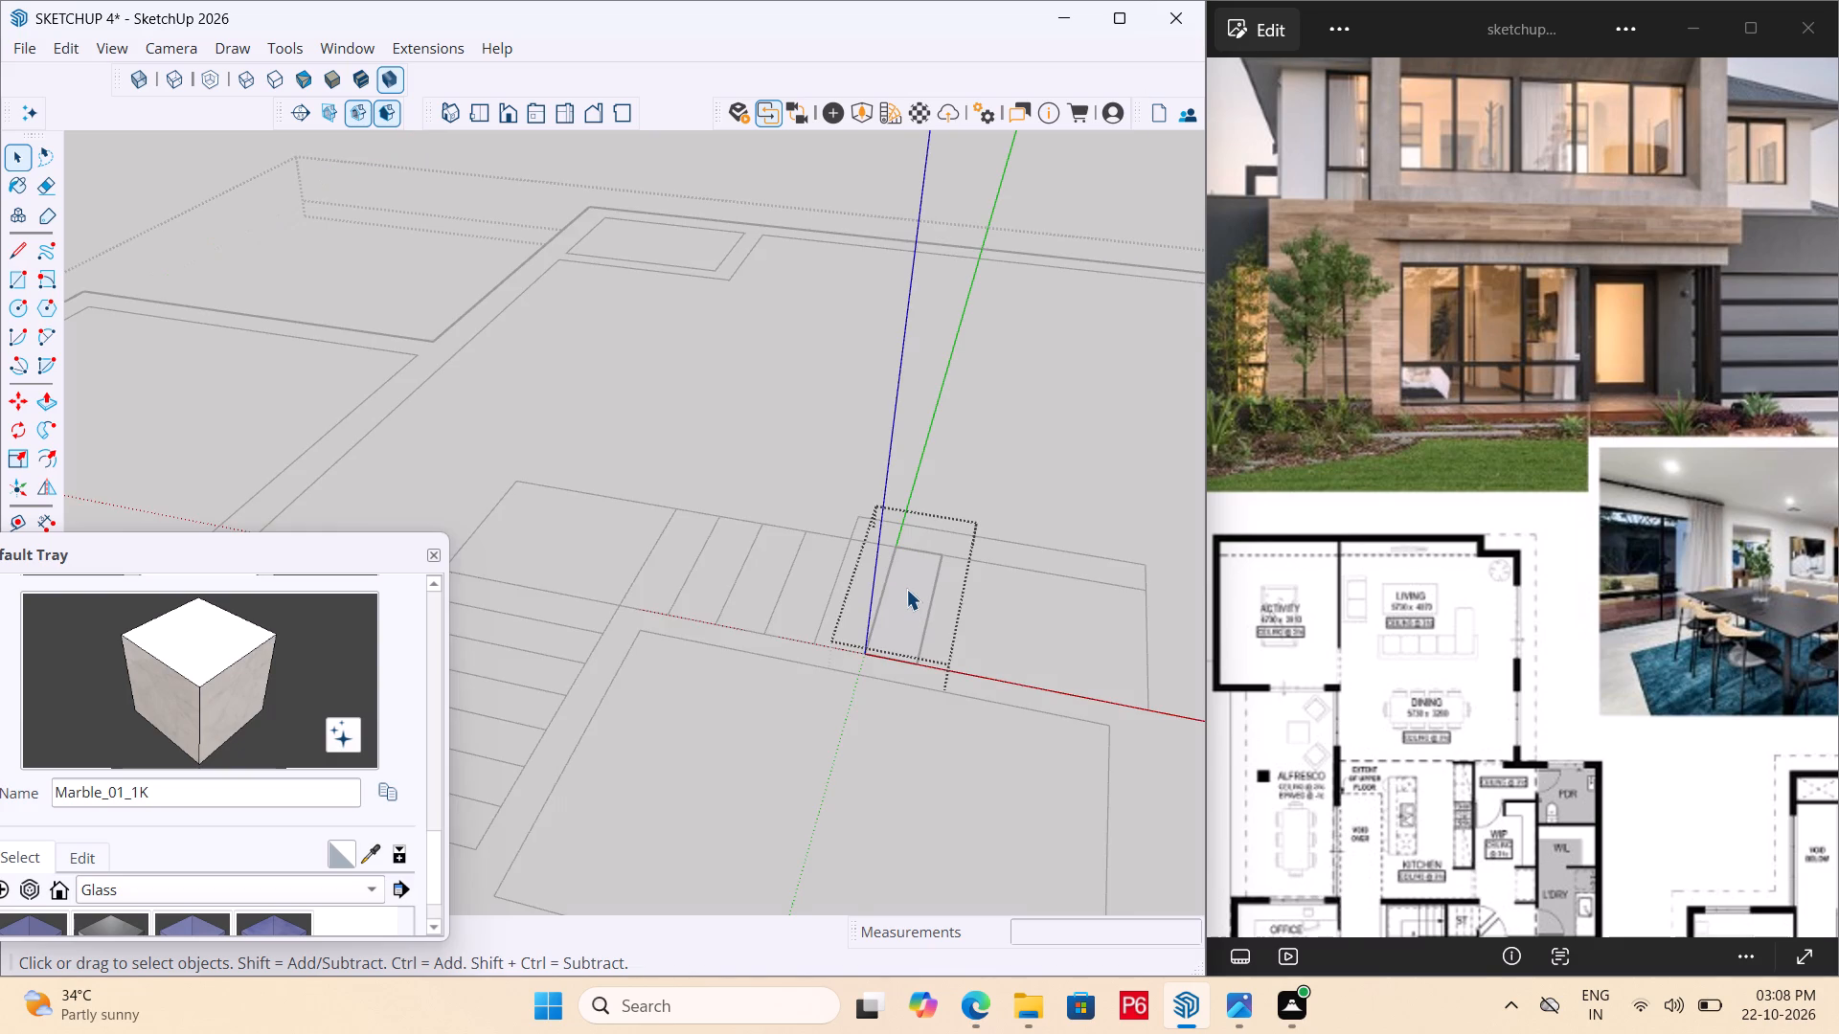
{"action": "left_click", "coordinate": [906, 589]}
{"action": "key", "text": "p"}
{"action": "left_click", "coordinate": [906, 589]}
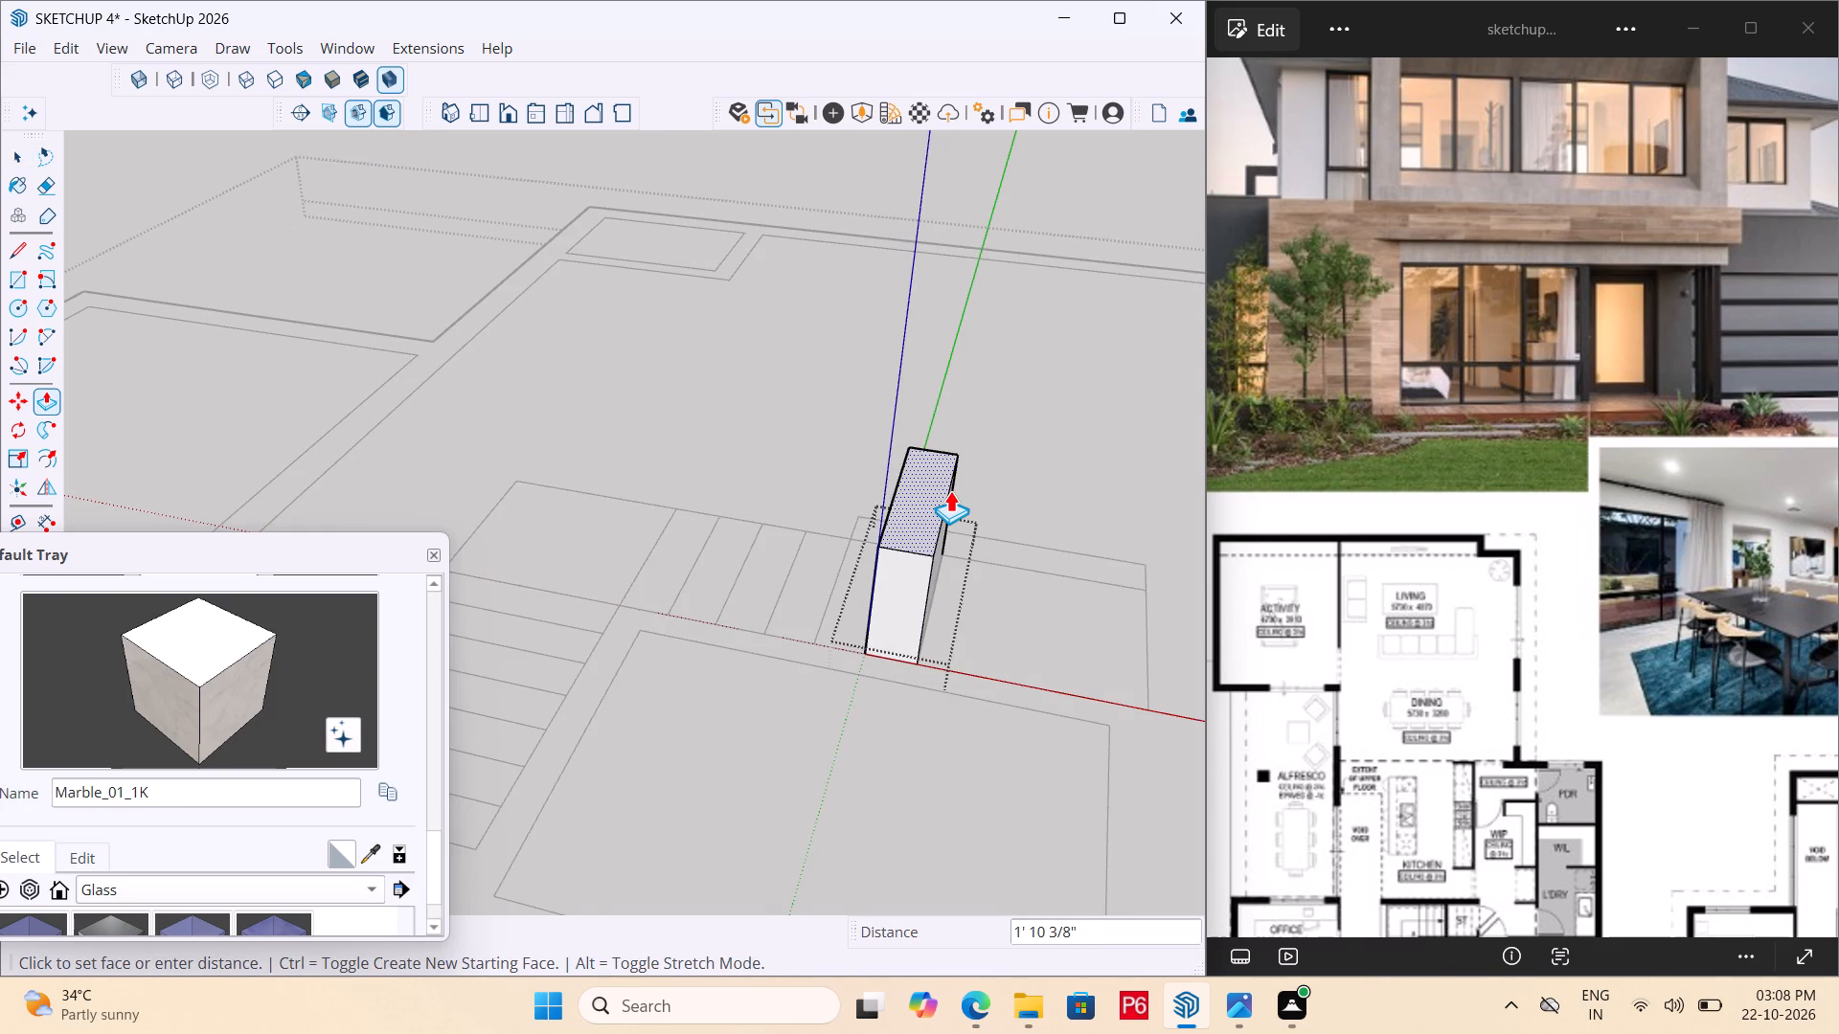
{"action": "type", "text": "9\""}
{"action": "key", "text": "Return"}
{"action": "scroll", "coordinate": [756, 508], "scroll_direction": "down", "scroll_amount": 5}
{"action": "key", "text": "space"}
{"action": "middle_click_drag", "start_coordinate": [807, 535], "coordinate": [820, 540]}
{"action": "left_click", "coordinate": [901, 724]}
Copy the step block three times toward the landing, setting each copy's lower corner on the previous block's opposite upper corner.
{"action": "left_click", "coordinate": [842, 585]}
{"action": "scroll", "coordinate": [830, 597], "scroll_direction": "up", "scroll_amount": 2}
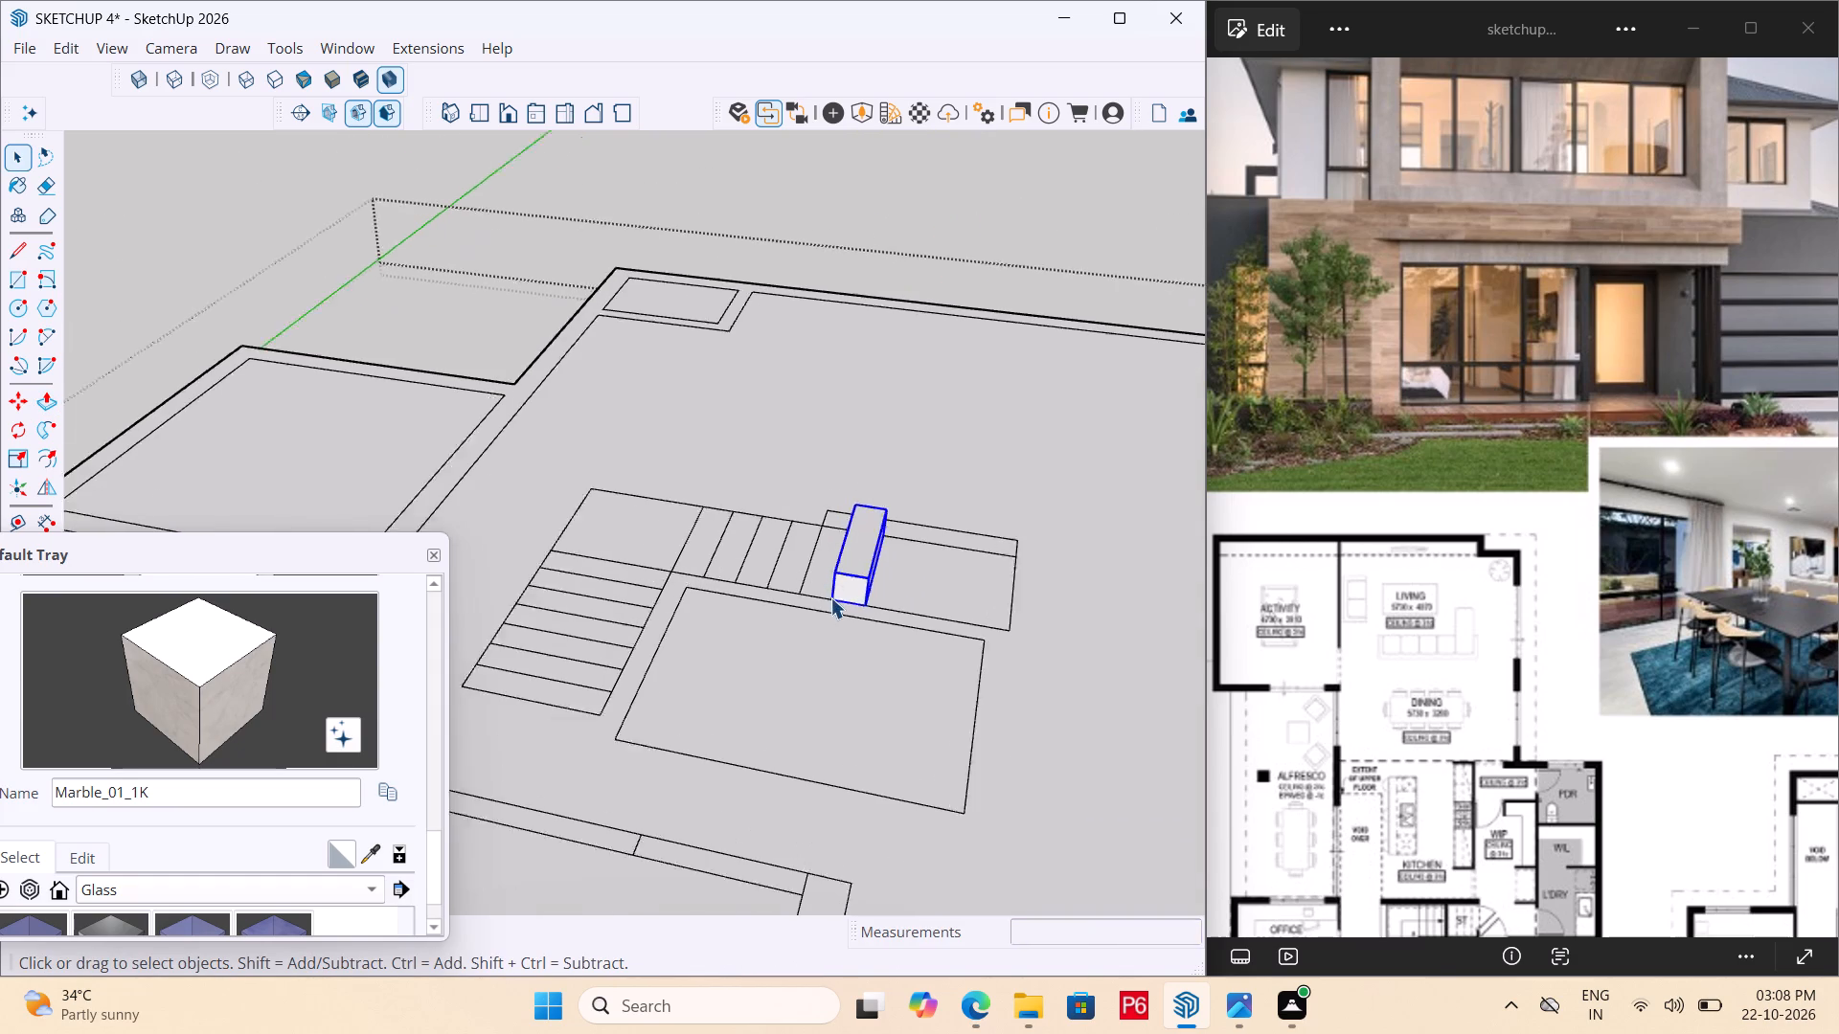
{"action": "scroll", "coordinate": [830, 597], "scroll_direction": "up", "scroll_amount": 4}
{"action": "key", "text": "m"}
{"action": "left_click", "coordinate": [894, 611]}
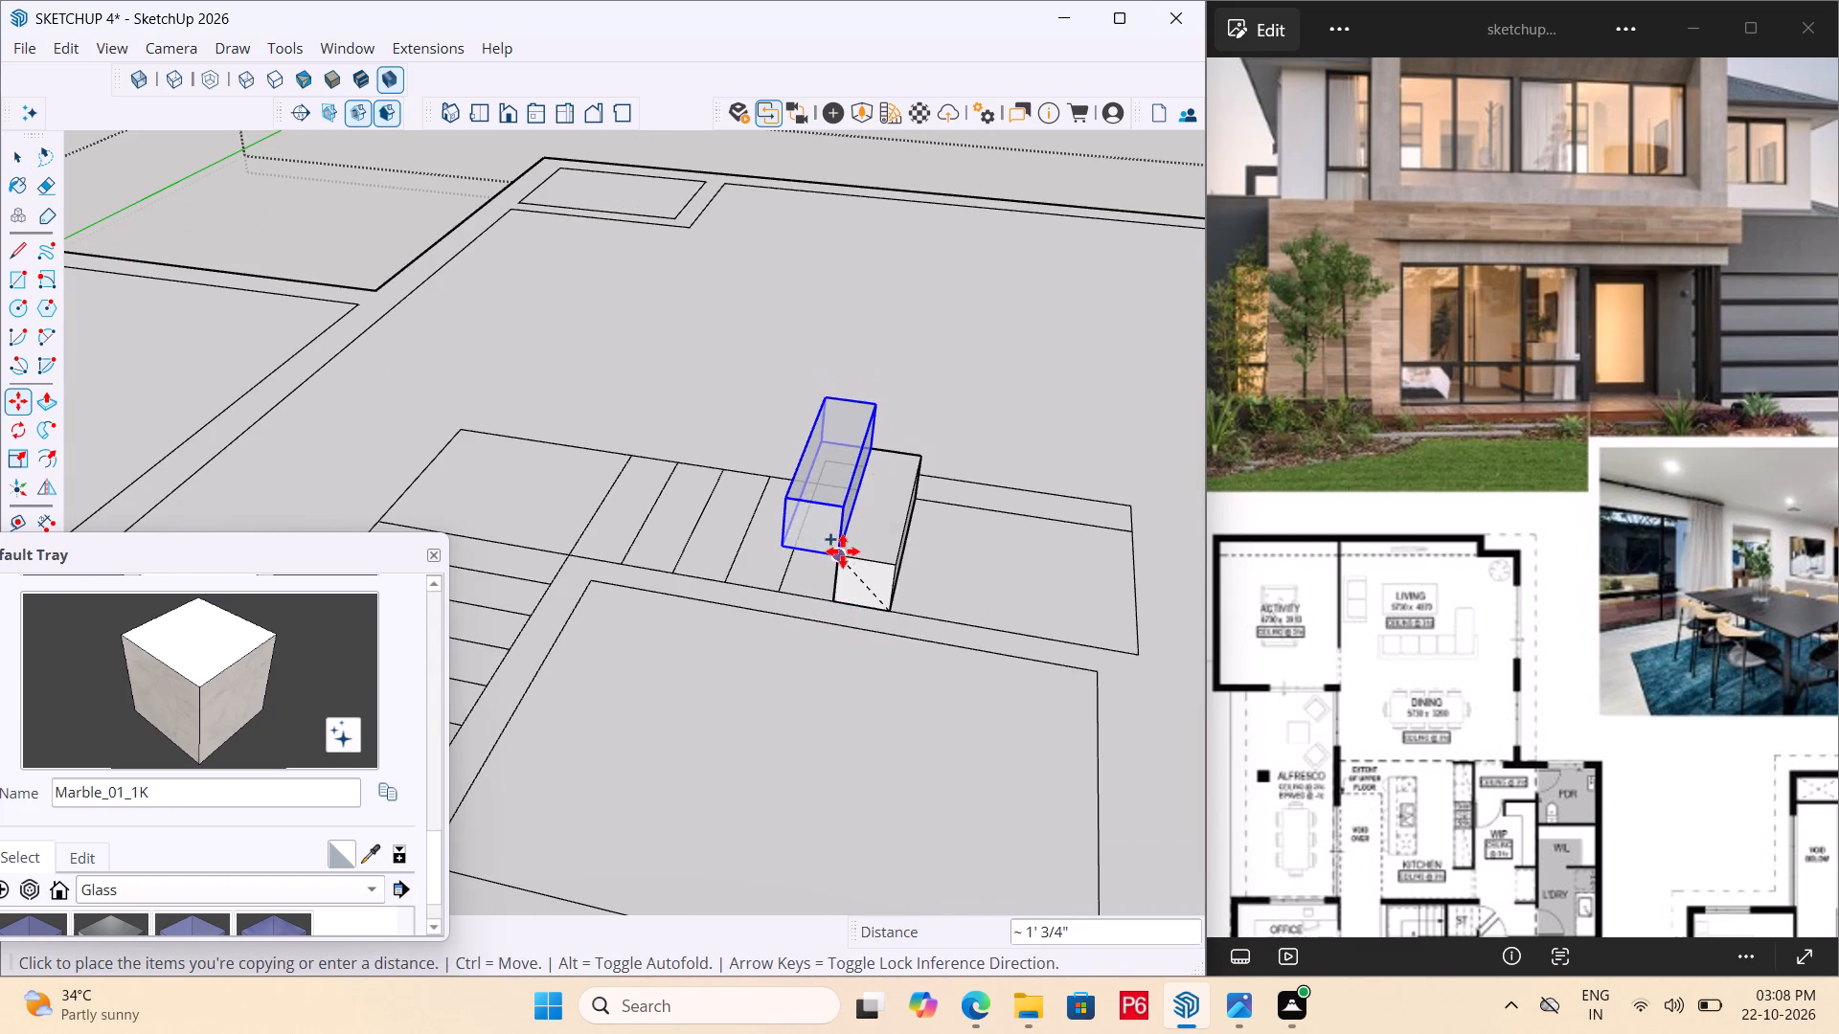
{"action": "left_click", "coordinate": [844, 554]}
{"action": "left_click", "coordinate": [843, 557], "text": "ctrl"}
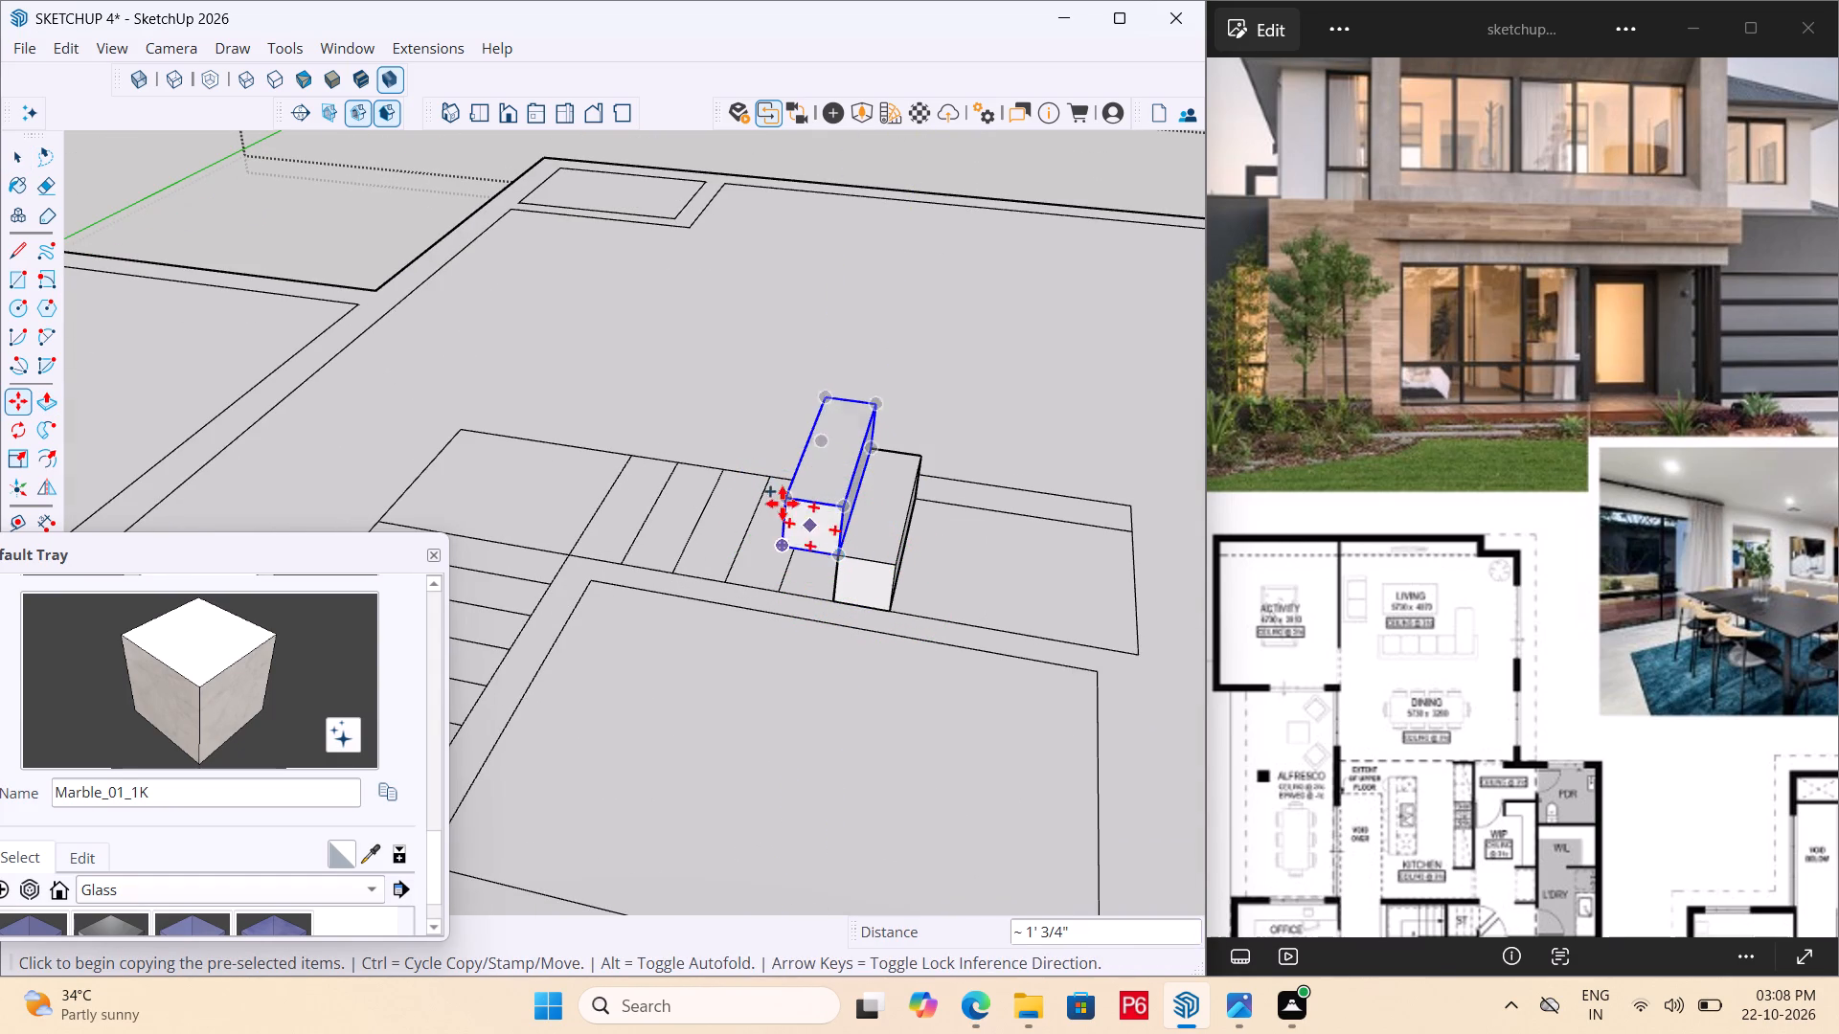
{"action": "left_click", "coordinate": [840, 561]}
{"action": "left_click", "coordinate": [785, 502]}
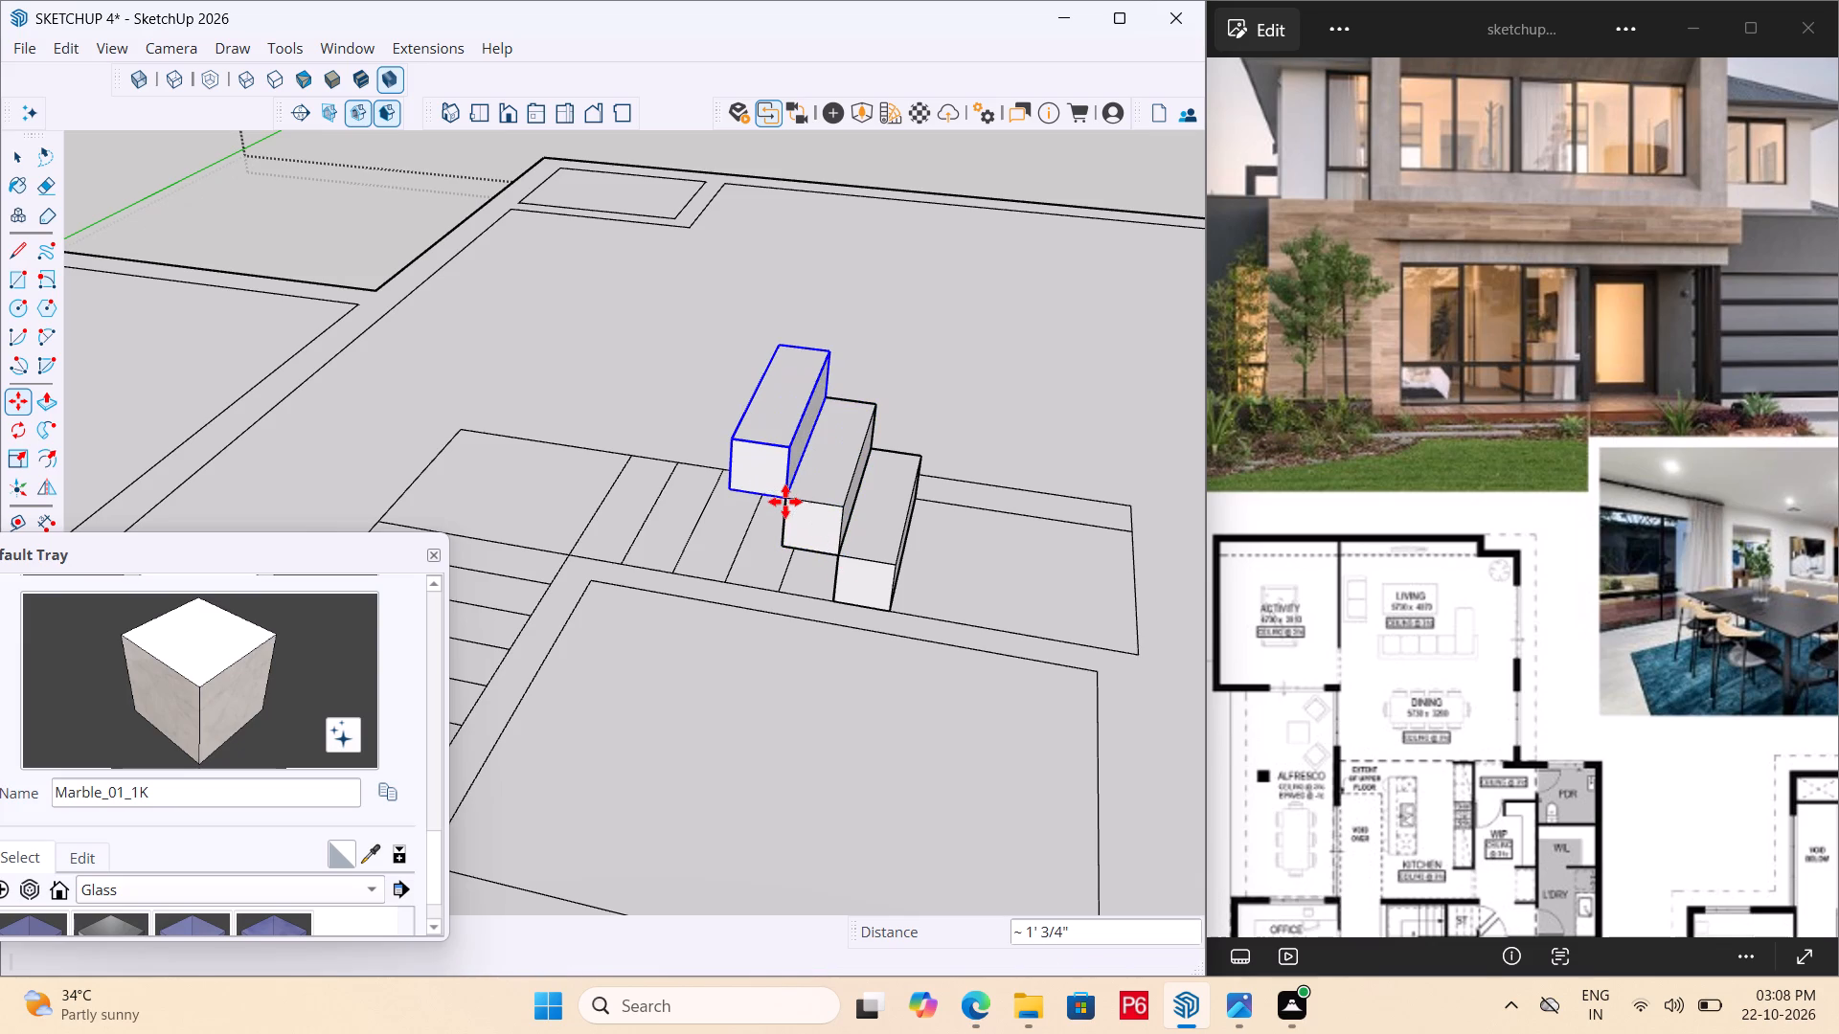
{"action": "left_click", "coordinate": [787, 501]}
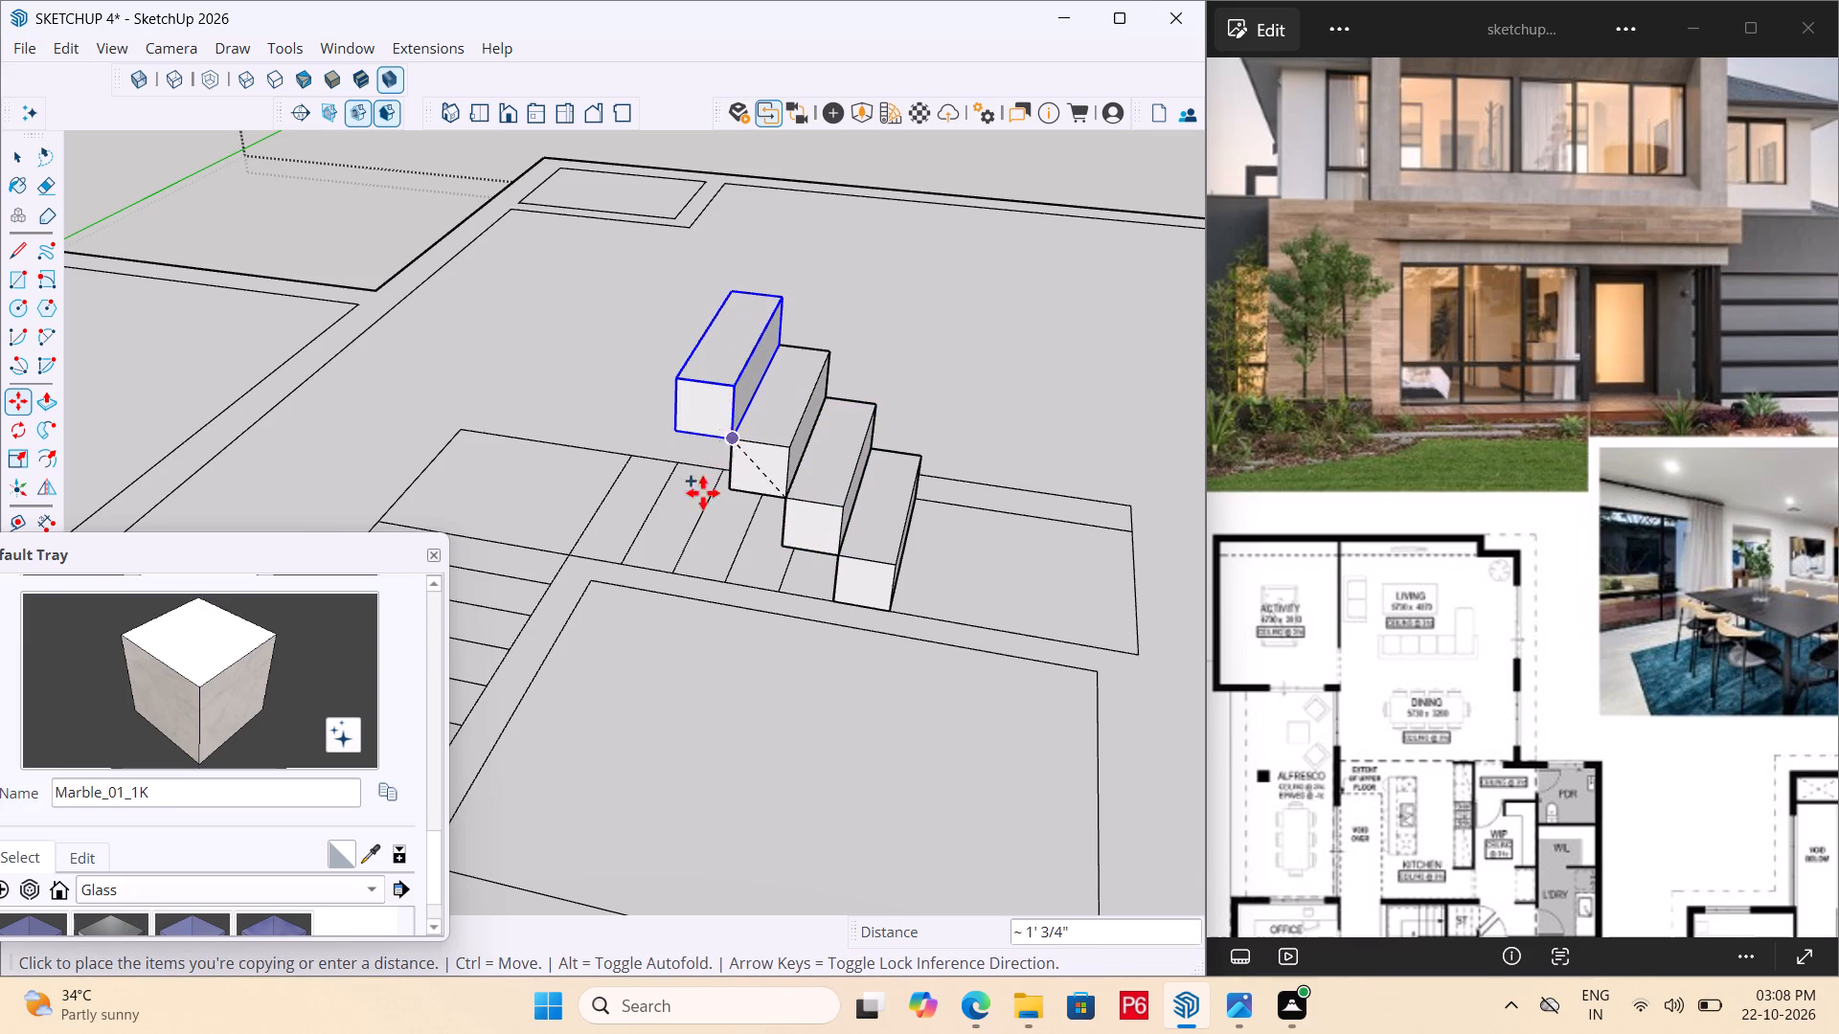
{"action": "middle_click_drag", "start_coordinate": [685, 505], "coordinate": [807, 463]}
{"action": "left_click", "coordinate": [1021, 284]}
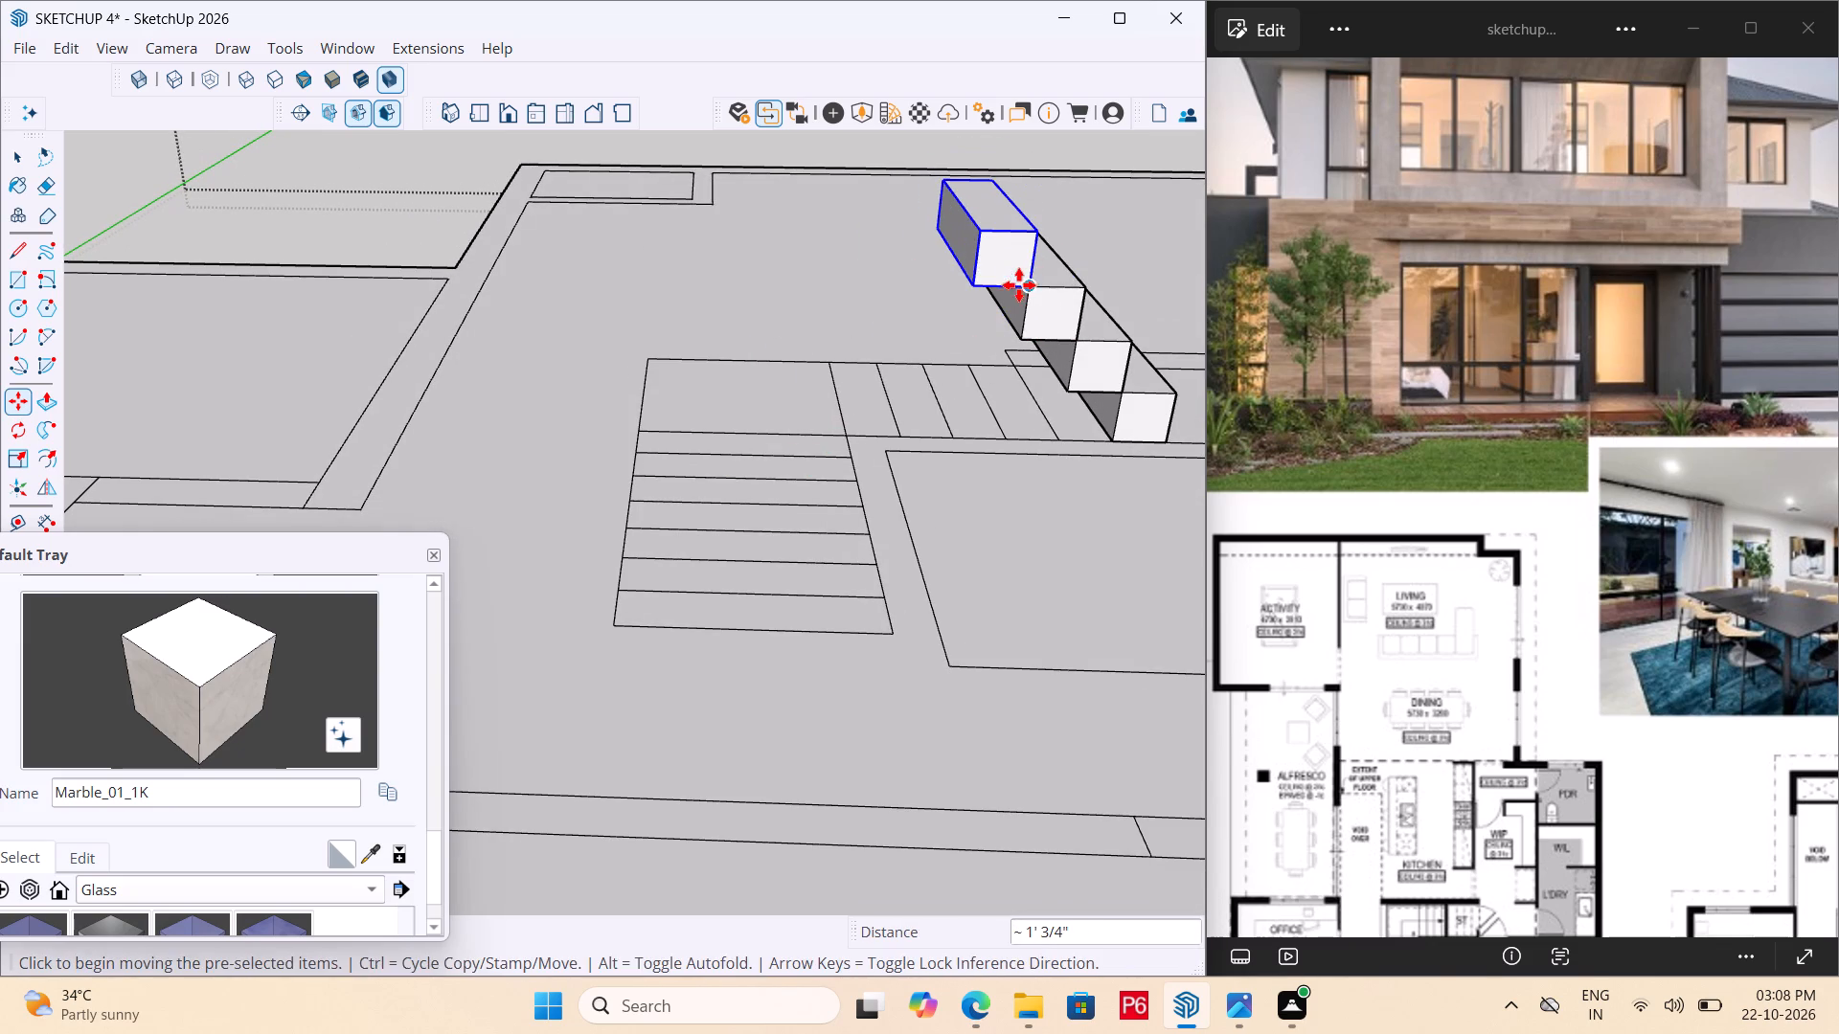
Add three more step copies in the same way, each one tread over and one riser up, ending above the landing.
{"action": "middle_click_drag", "start_coordinate": [1056, 349], "coordinate": [885, 416]}
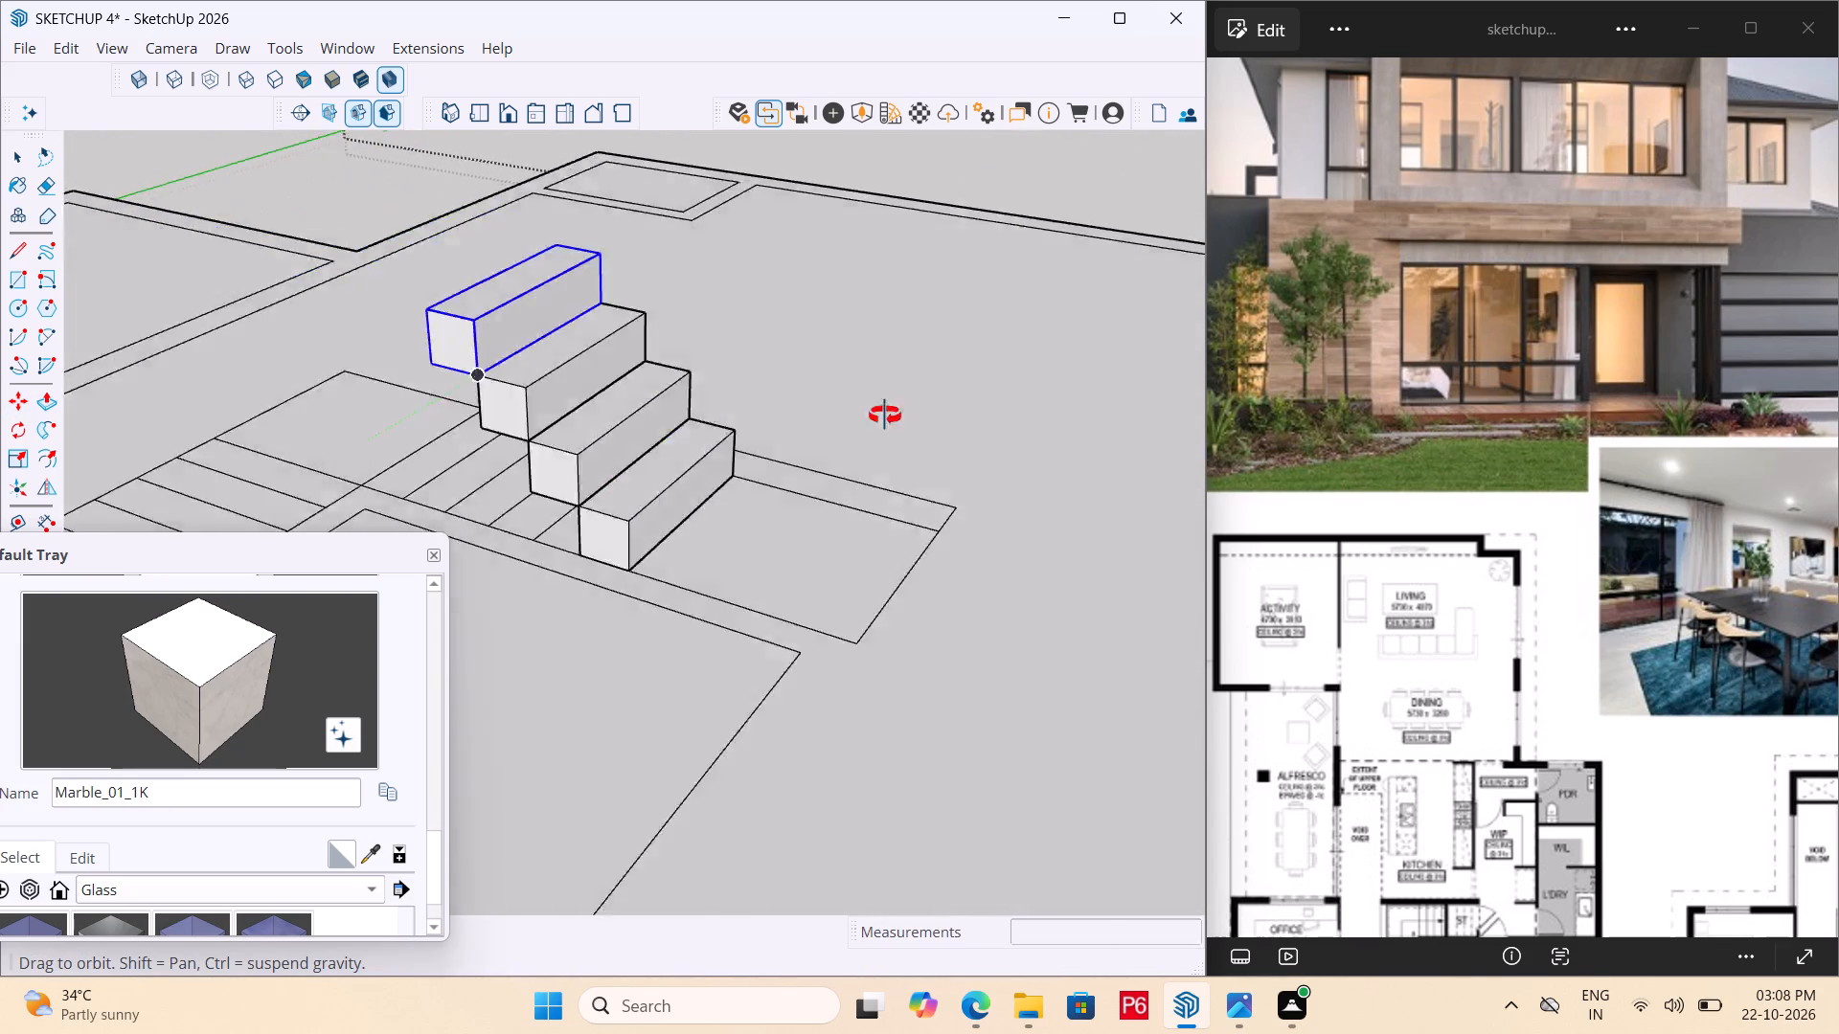
{"action": "middle_click_drag", "start_coordinate": [885, 416], "coordinate": [1019, 438]}
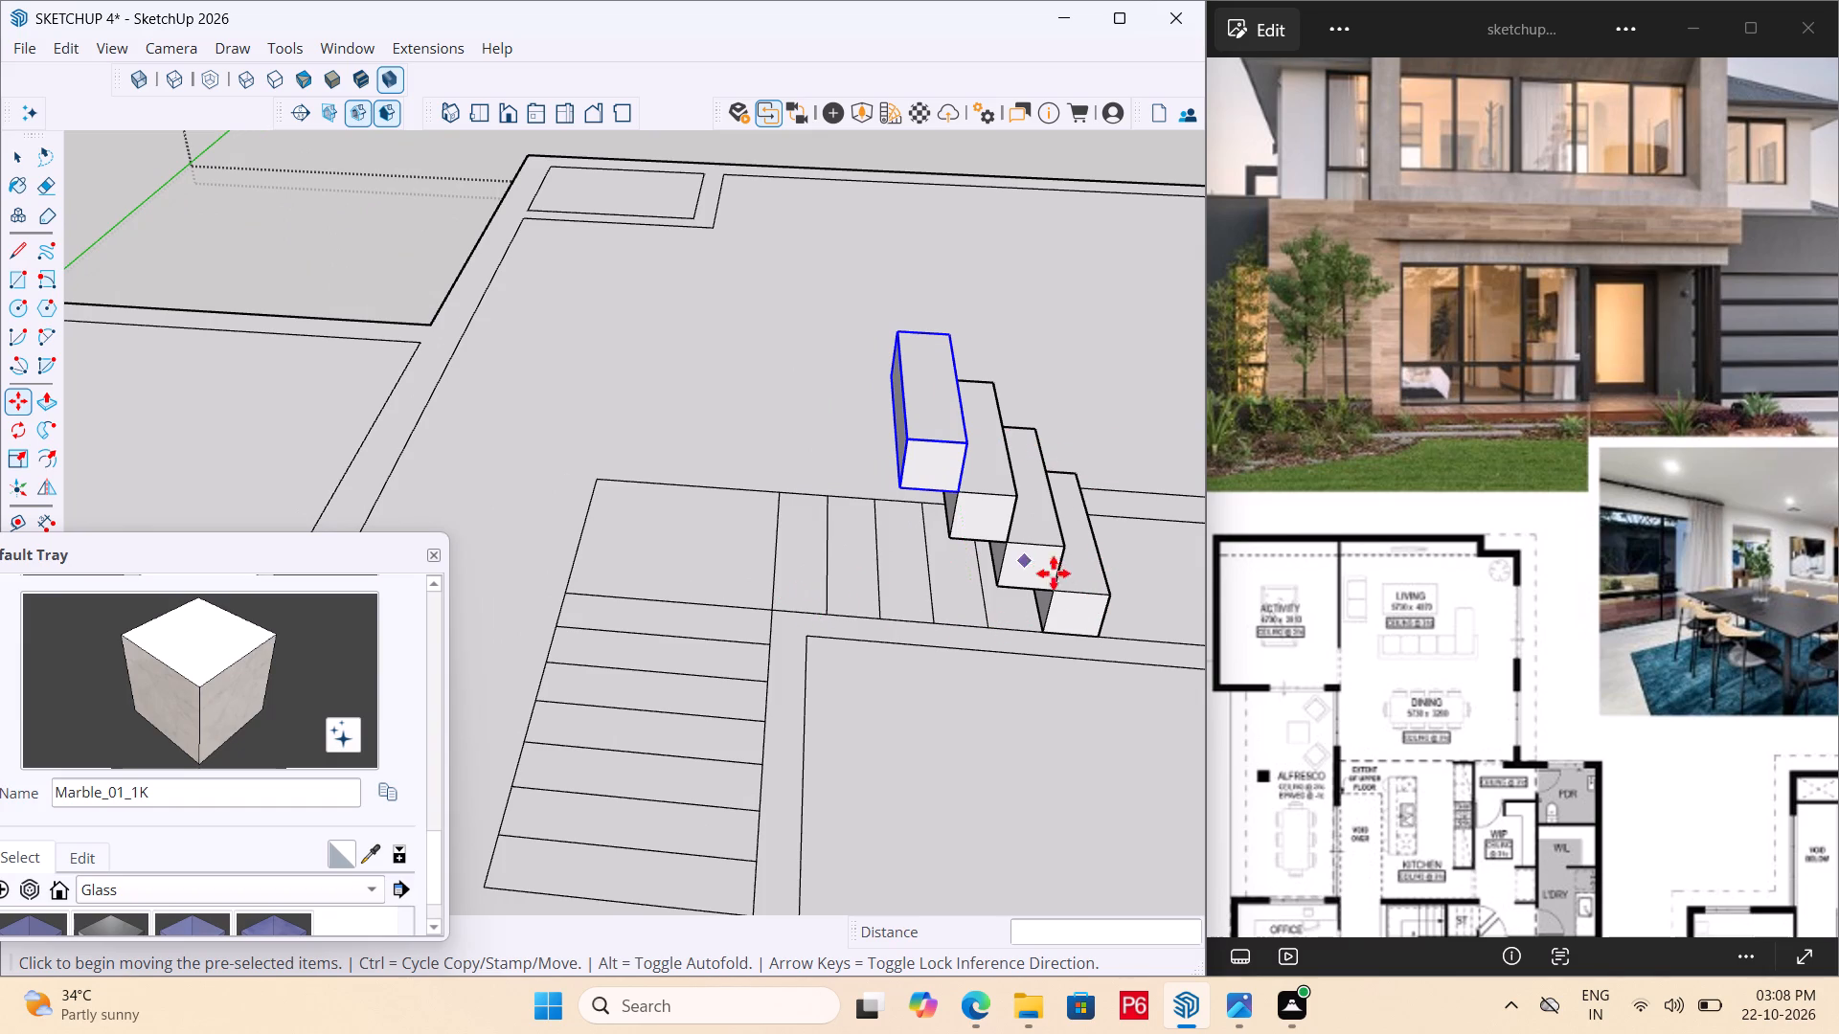
{"action": "left_click", "coordinate": [959, 491]}
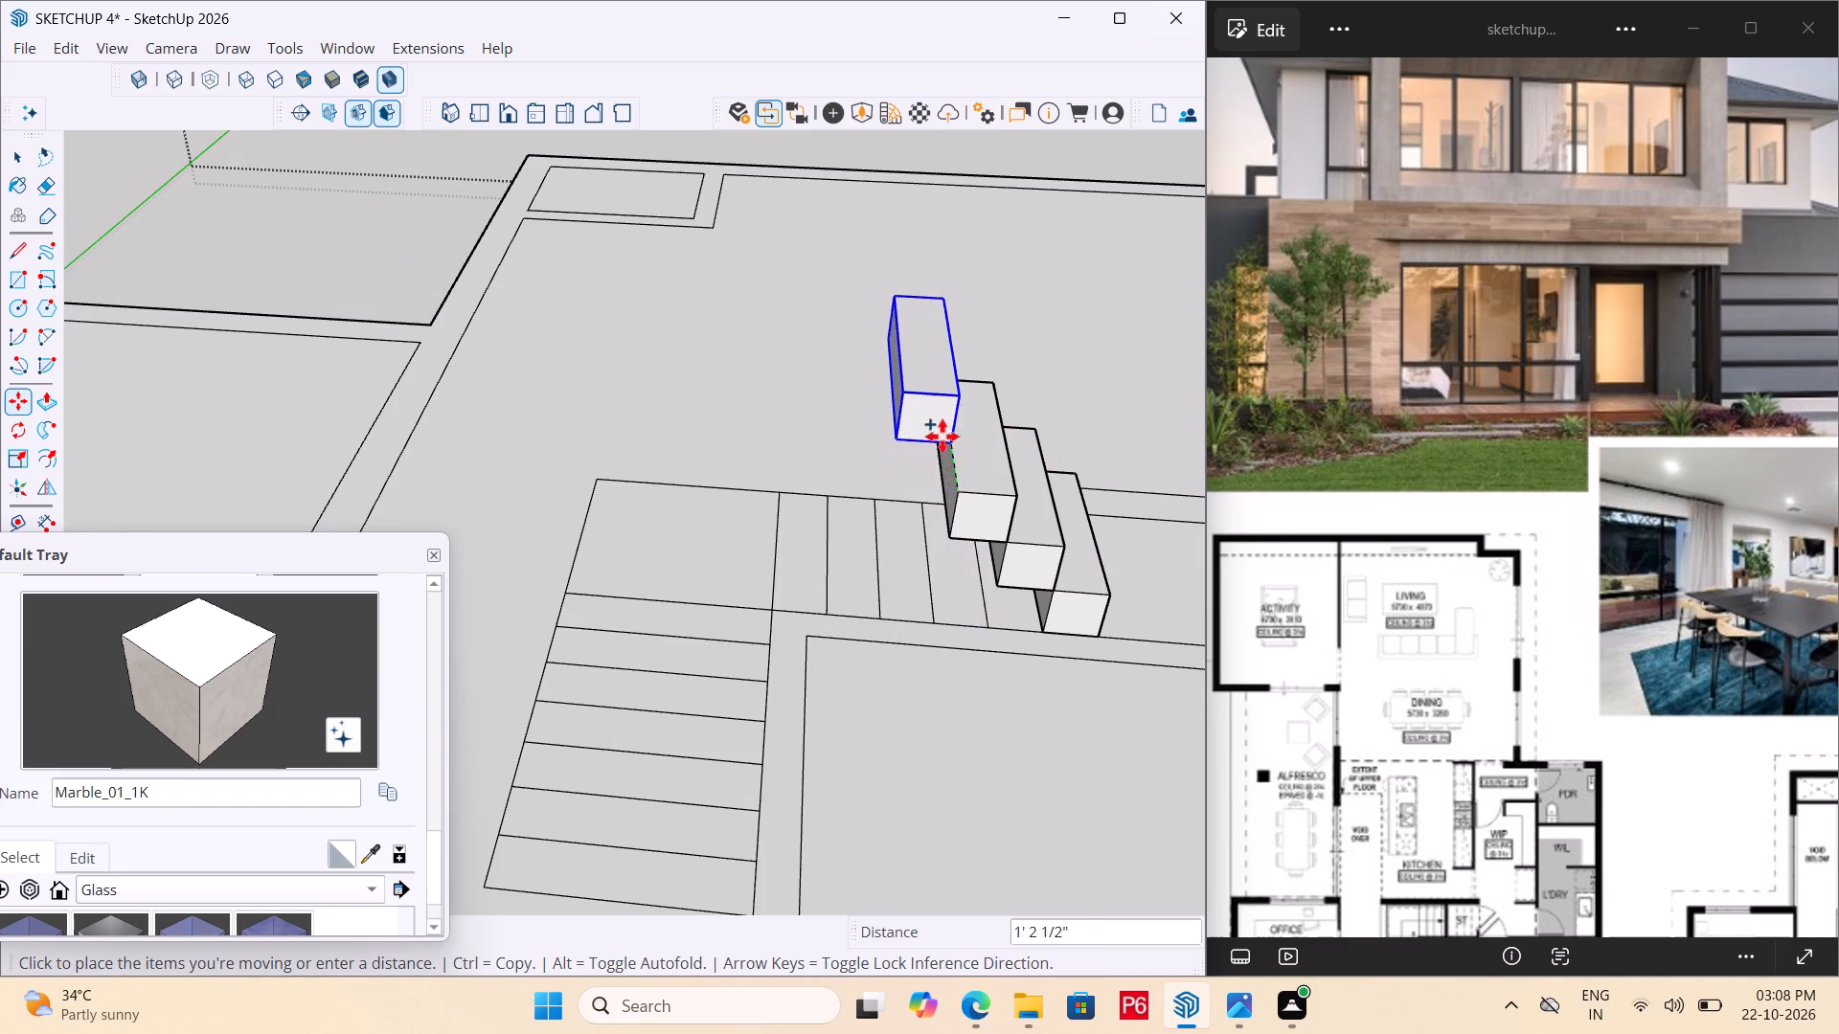
{"action": "left_click", "coordinate": [909, 437]}
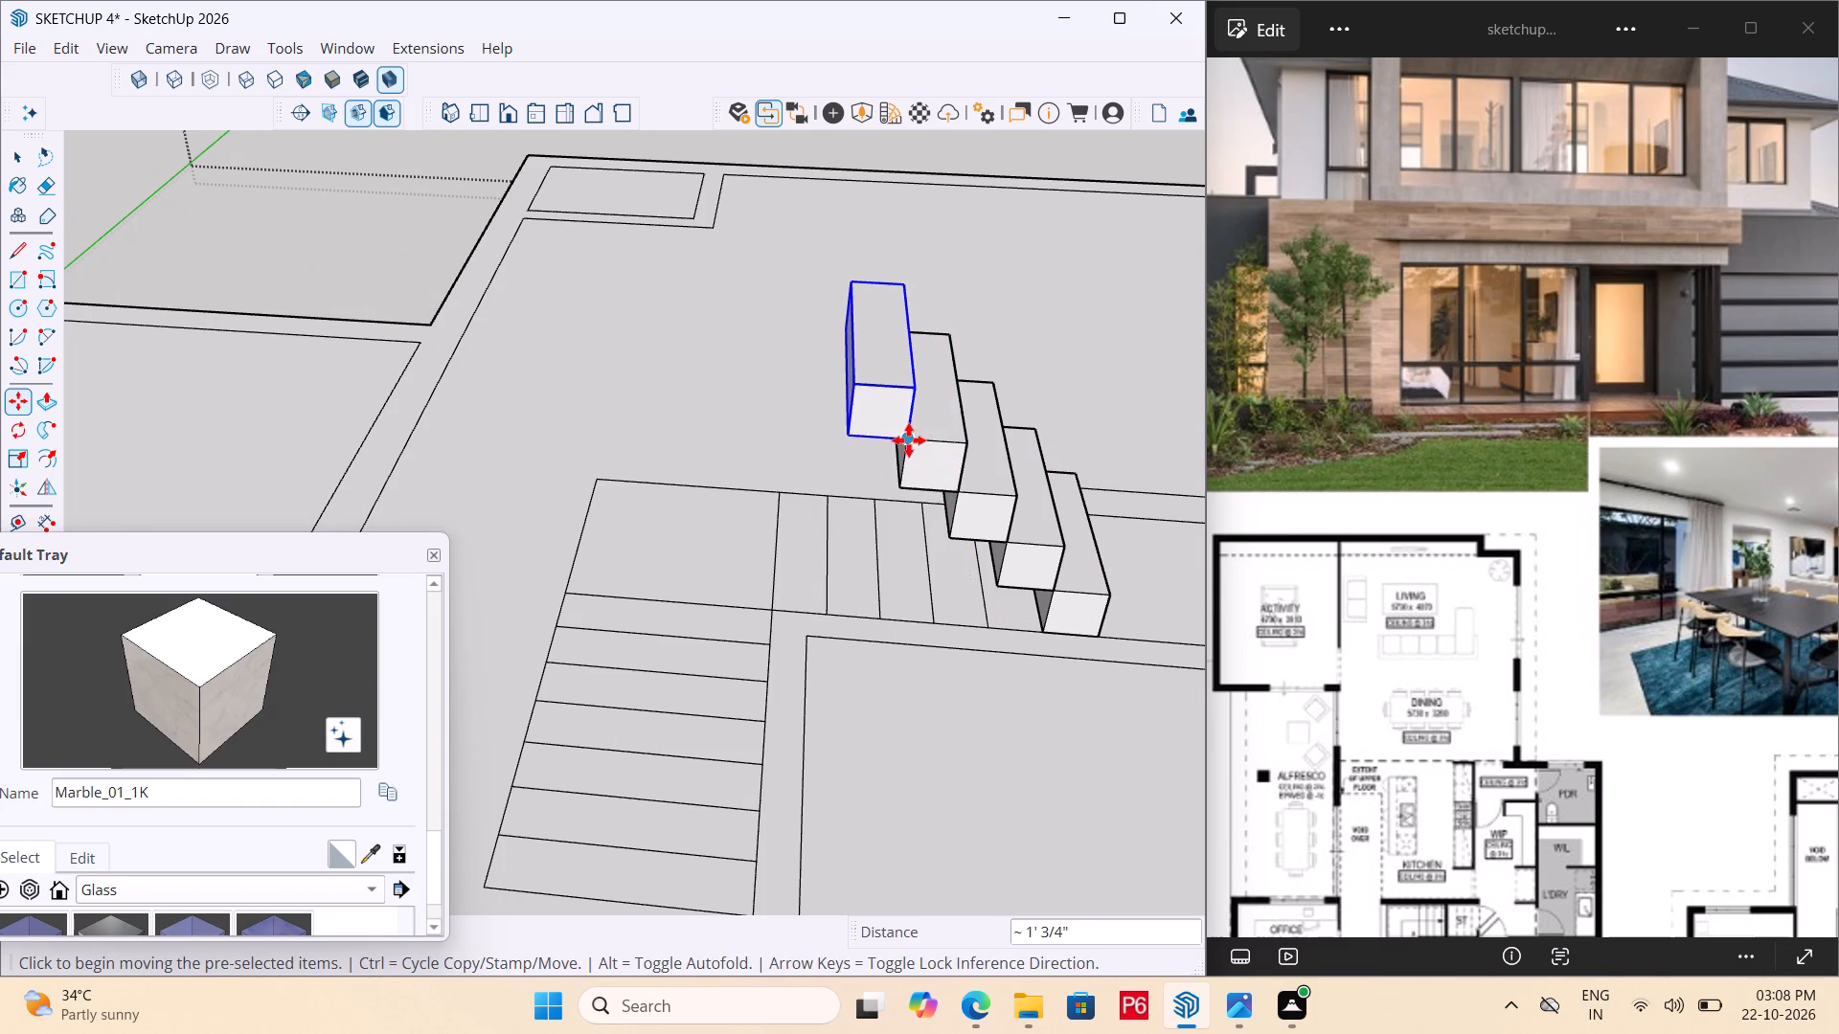
{"action": "left_click", "coordinate": [909, 440]}
{"action": "left_click", "coordinate": [856, 391]}
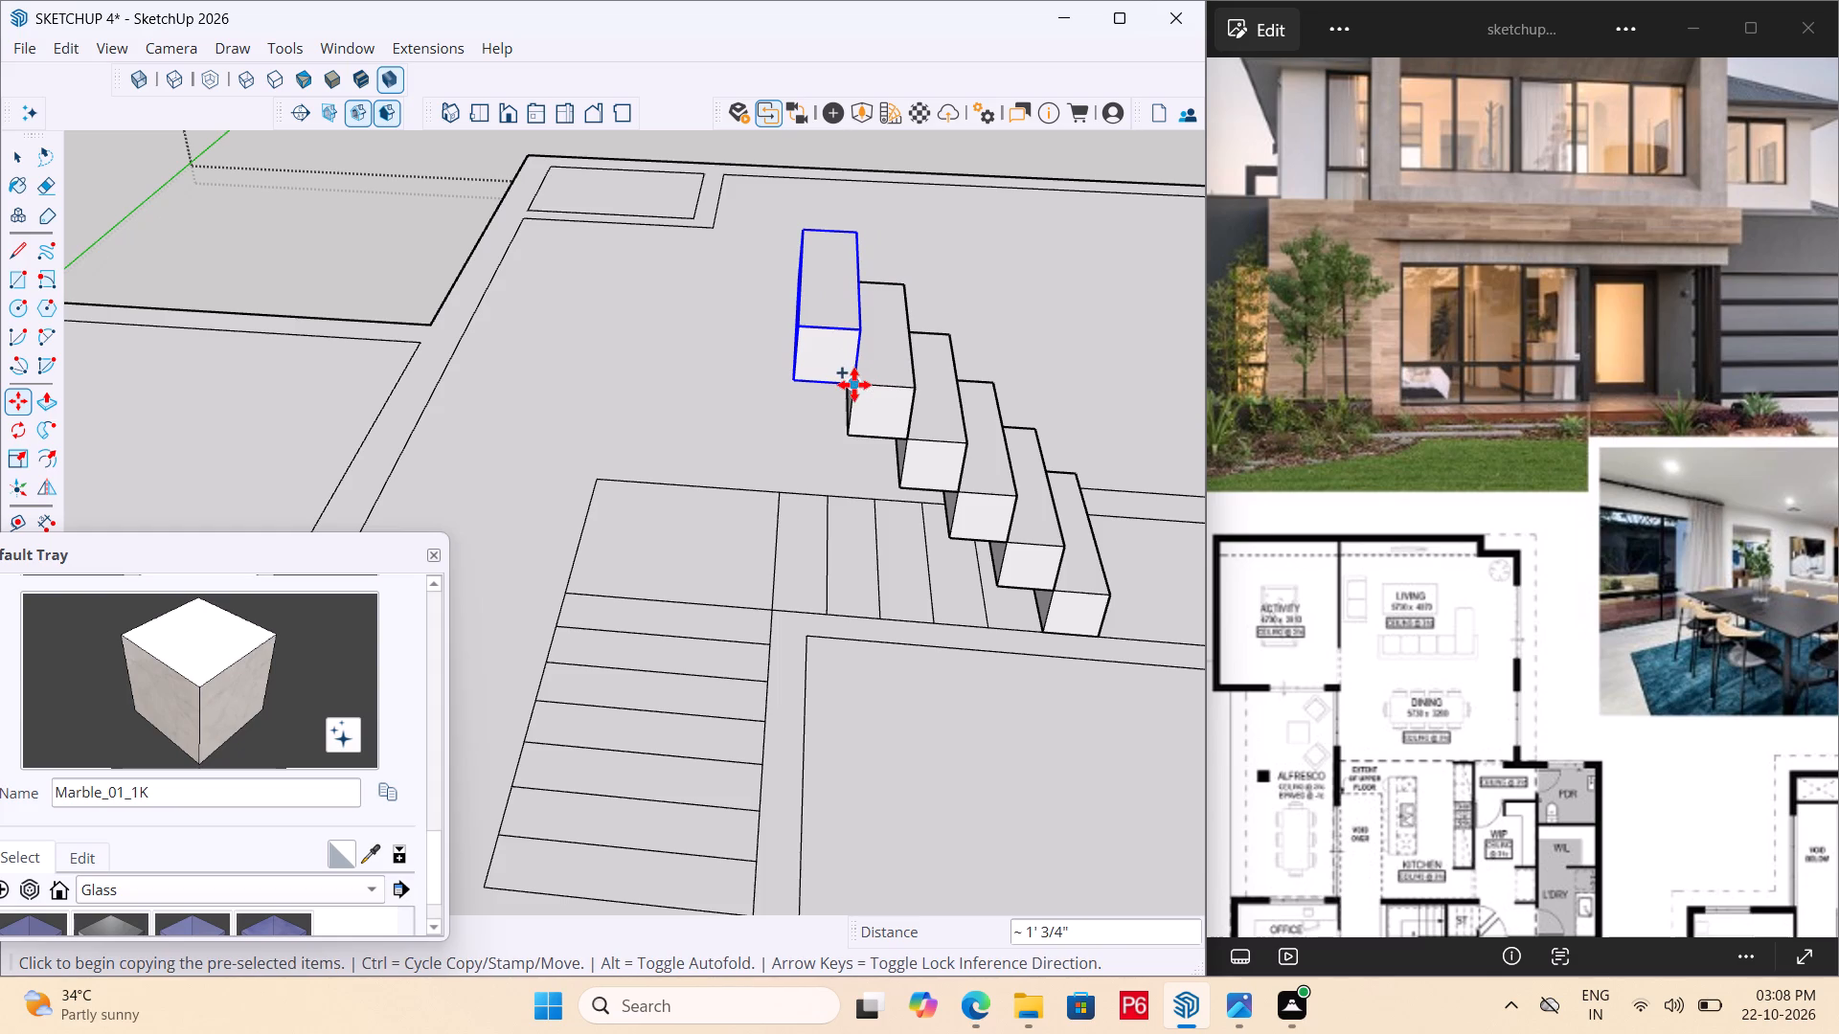
{"action": "double_click", "coordinate": [854, 385]}
{"action": "left_click", "coordinate": [799, 327]}
Open the topmost block's group and push/pull its long outer side face outward to the landing outline's far edge, forming the landing.
{"action": "scroll", "coordinate": [847, 457], "scroll_direction": "down", "scroll_amount": 3}
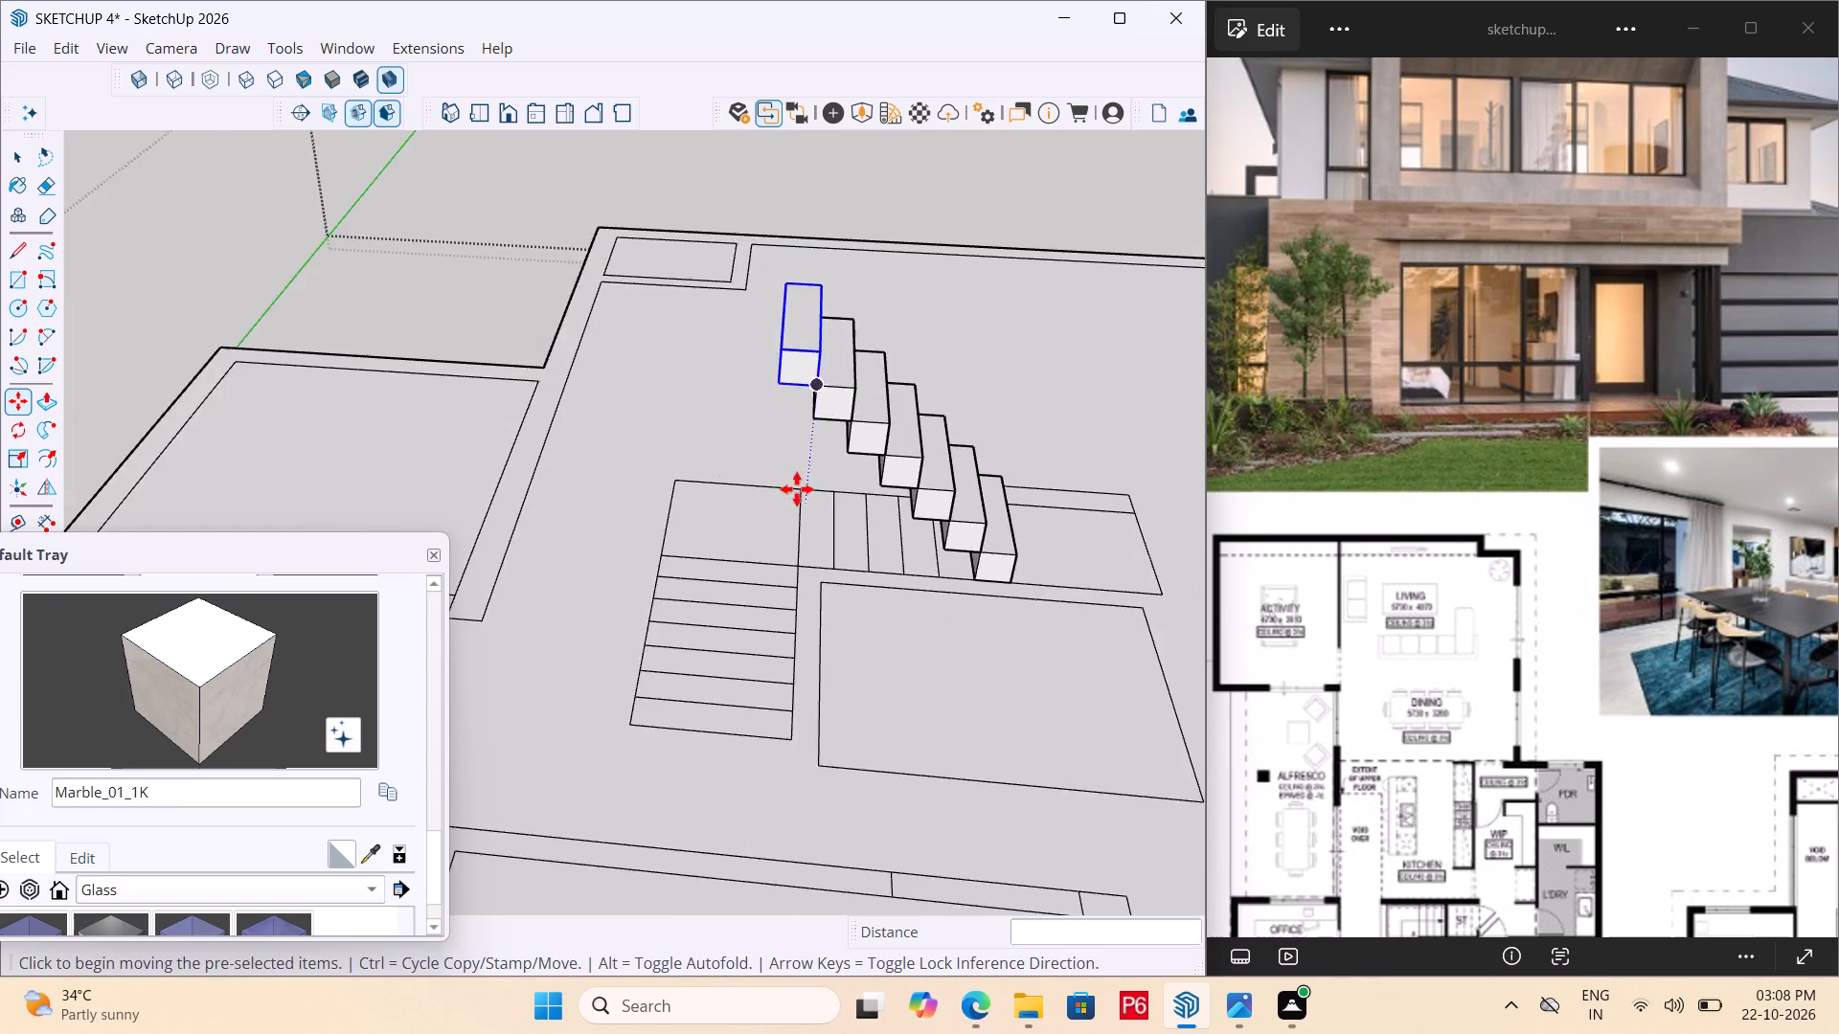
{"action": "scroll", "coordinate": [797, 489], "scroll_direction": "down", "scroll_amount": 5}
{"action": "middle_click_drag", "start_coordinate": [746, 471], "coordinate": [1125, 495]}
{"action": "scroll", "coordinate": [1081, 308], "scroll_direction": "up", "scroll_amount": 6}
{"action": "key", "text": "space"}
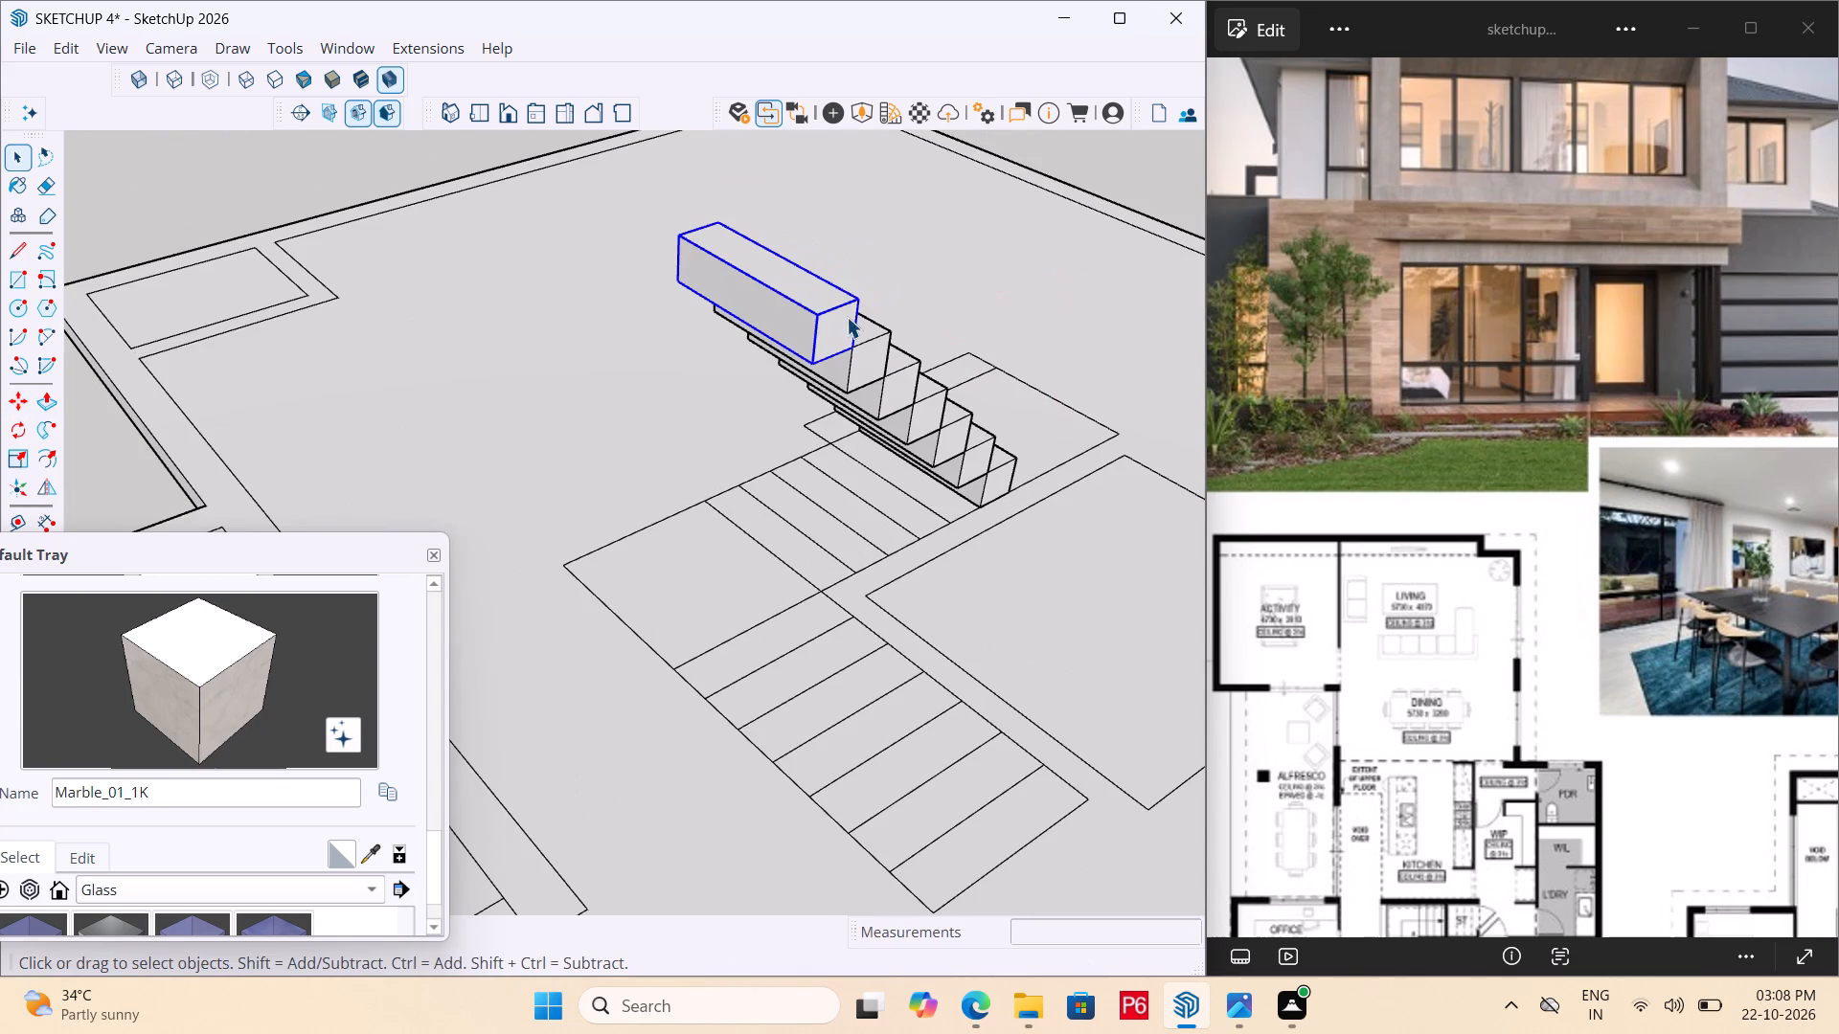
{"action": "double_click", "coordinate": [779, 326]}
{"action": "left_click", "coordinate": [752, 303]}
{"action": "key", "text": "p"}
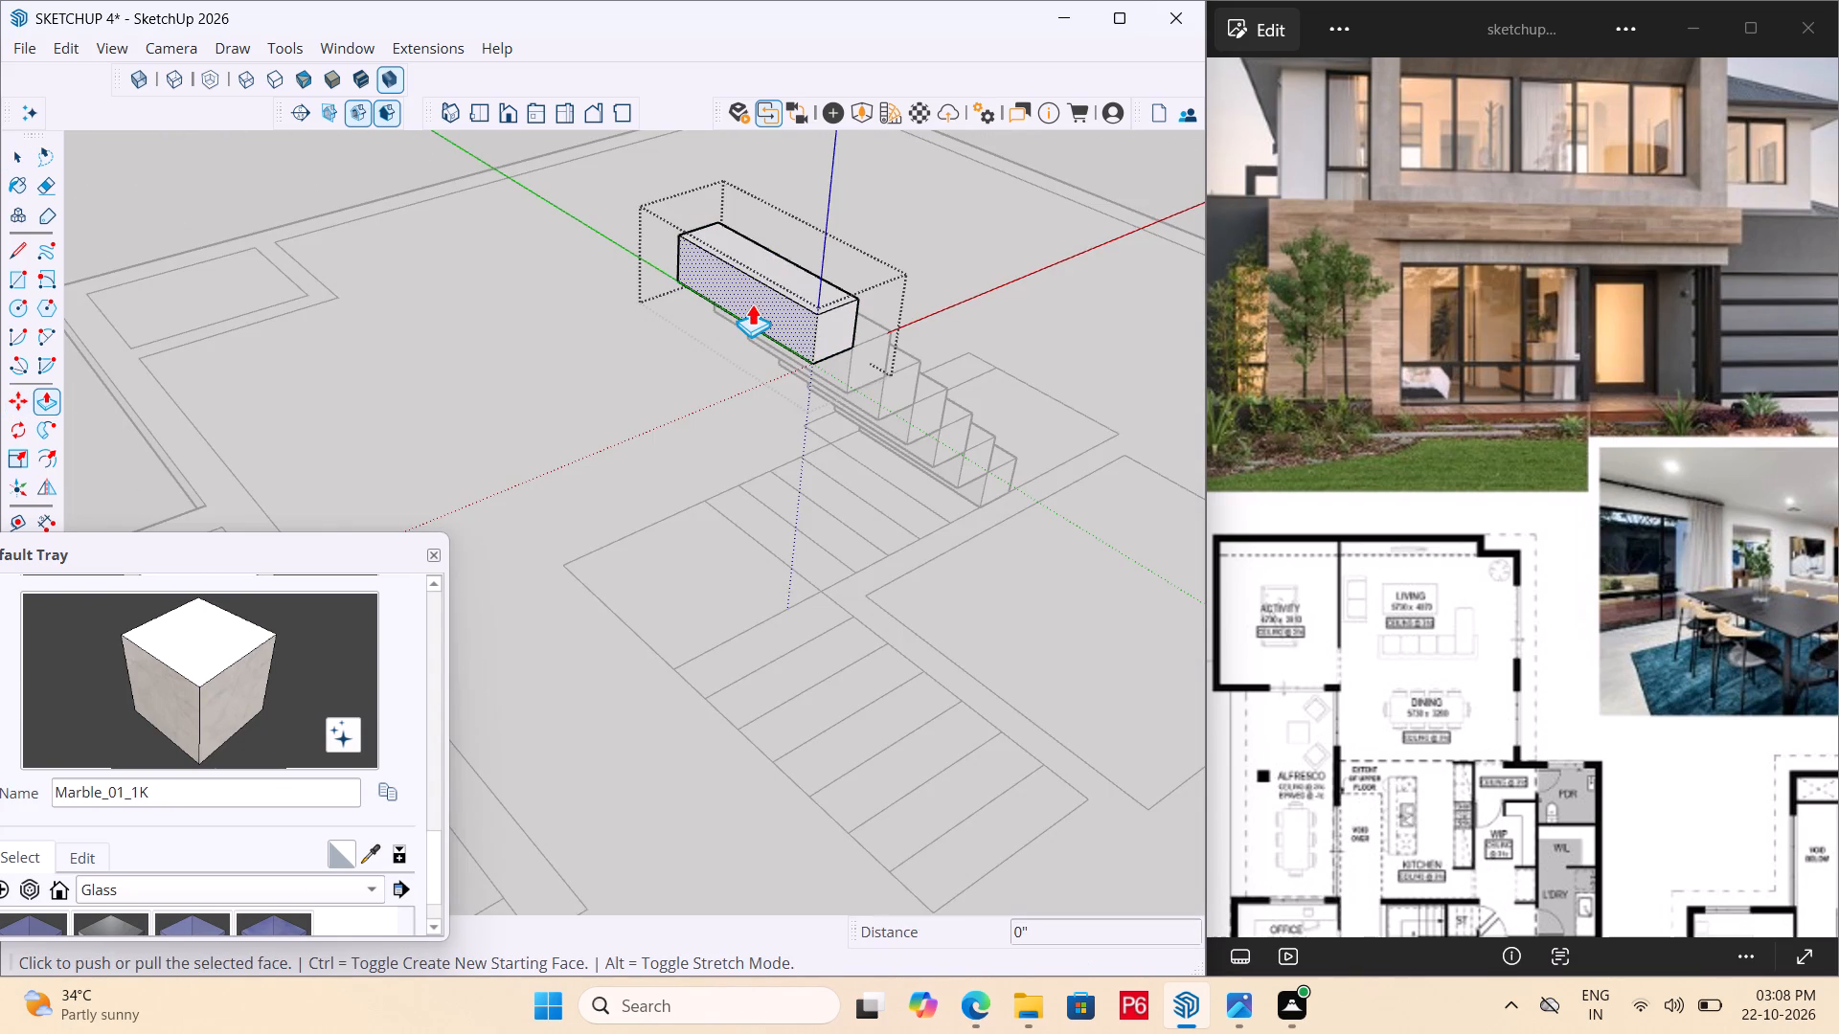
{"action": "left_click", "coordinate": [777, 306]}
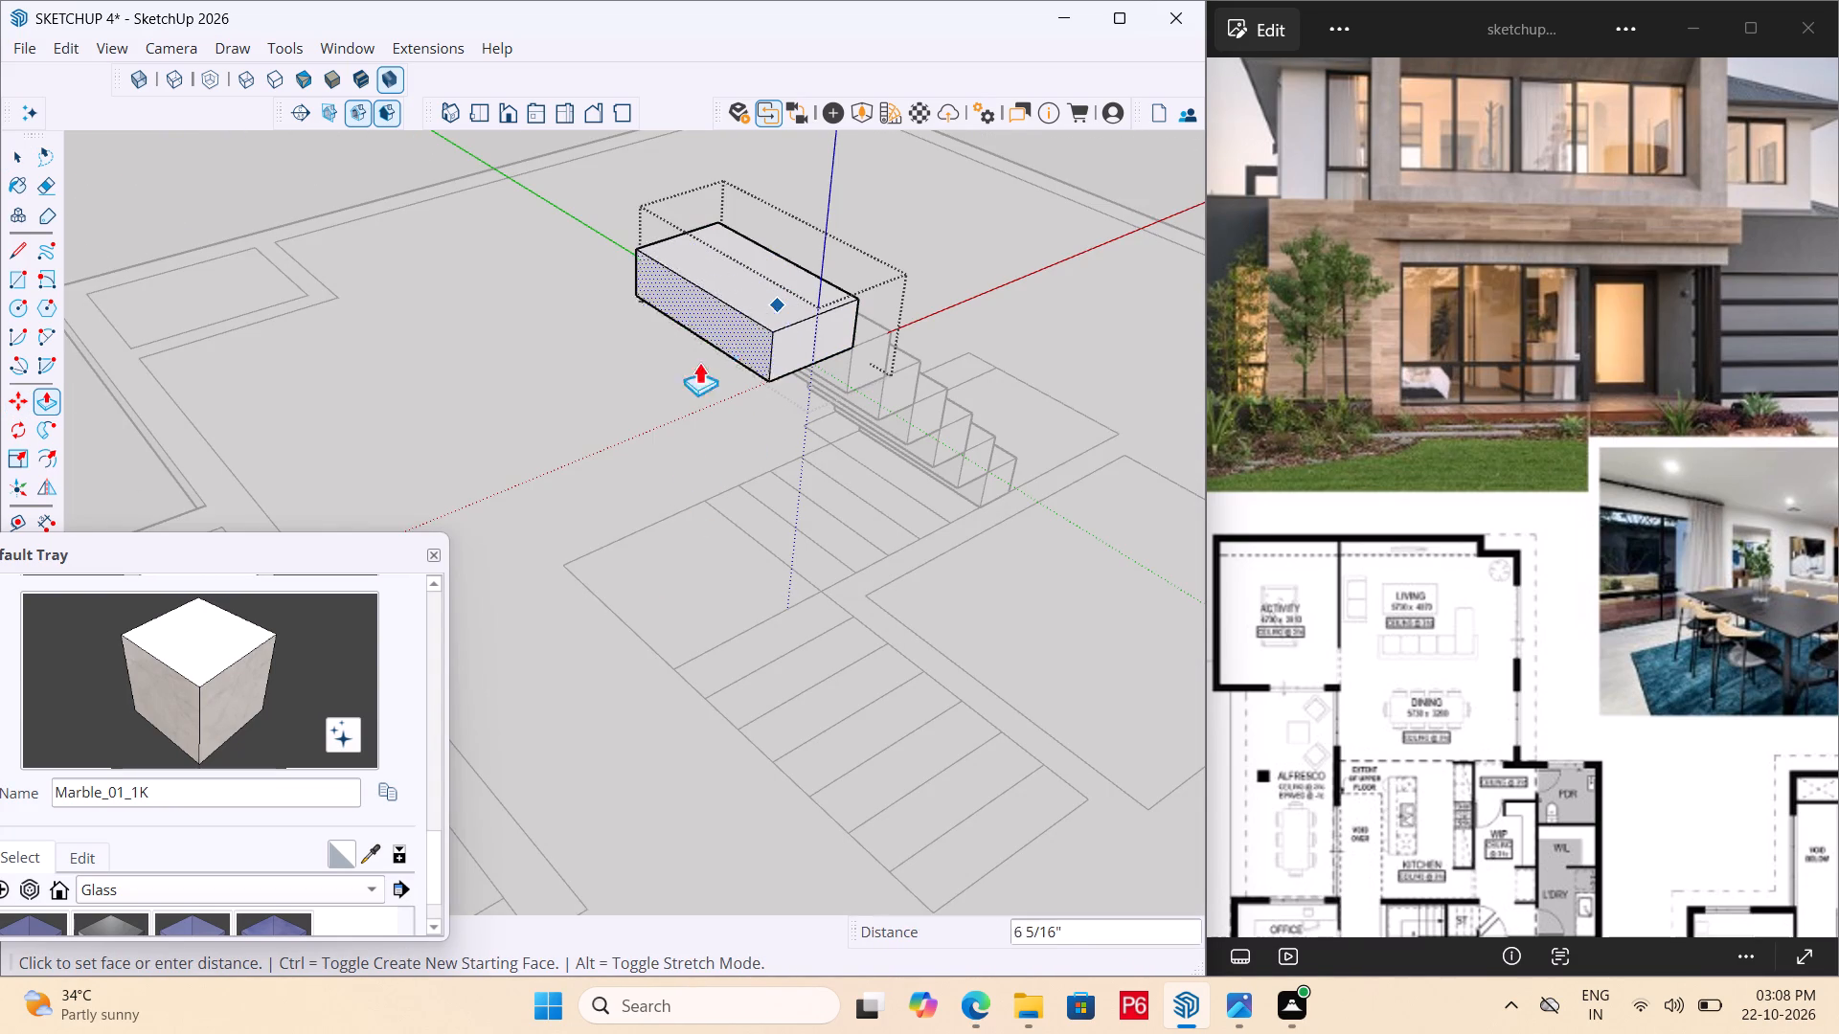
{"action": "left_click", "coordinate": [640, 628]}
{"action": "scroll", "coordinate": [599, 497], "scroll_direction": "down", "scroll_amount": 4}
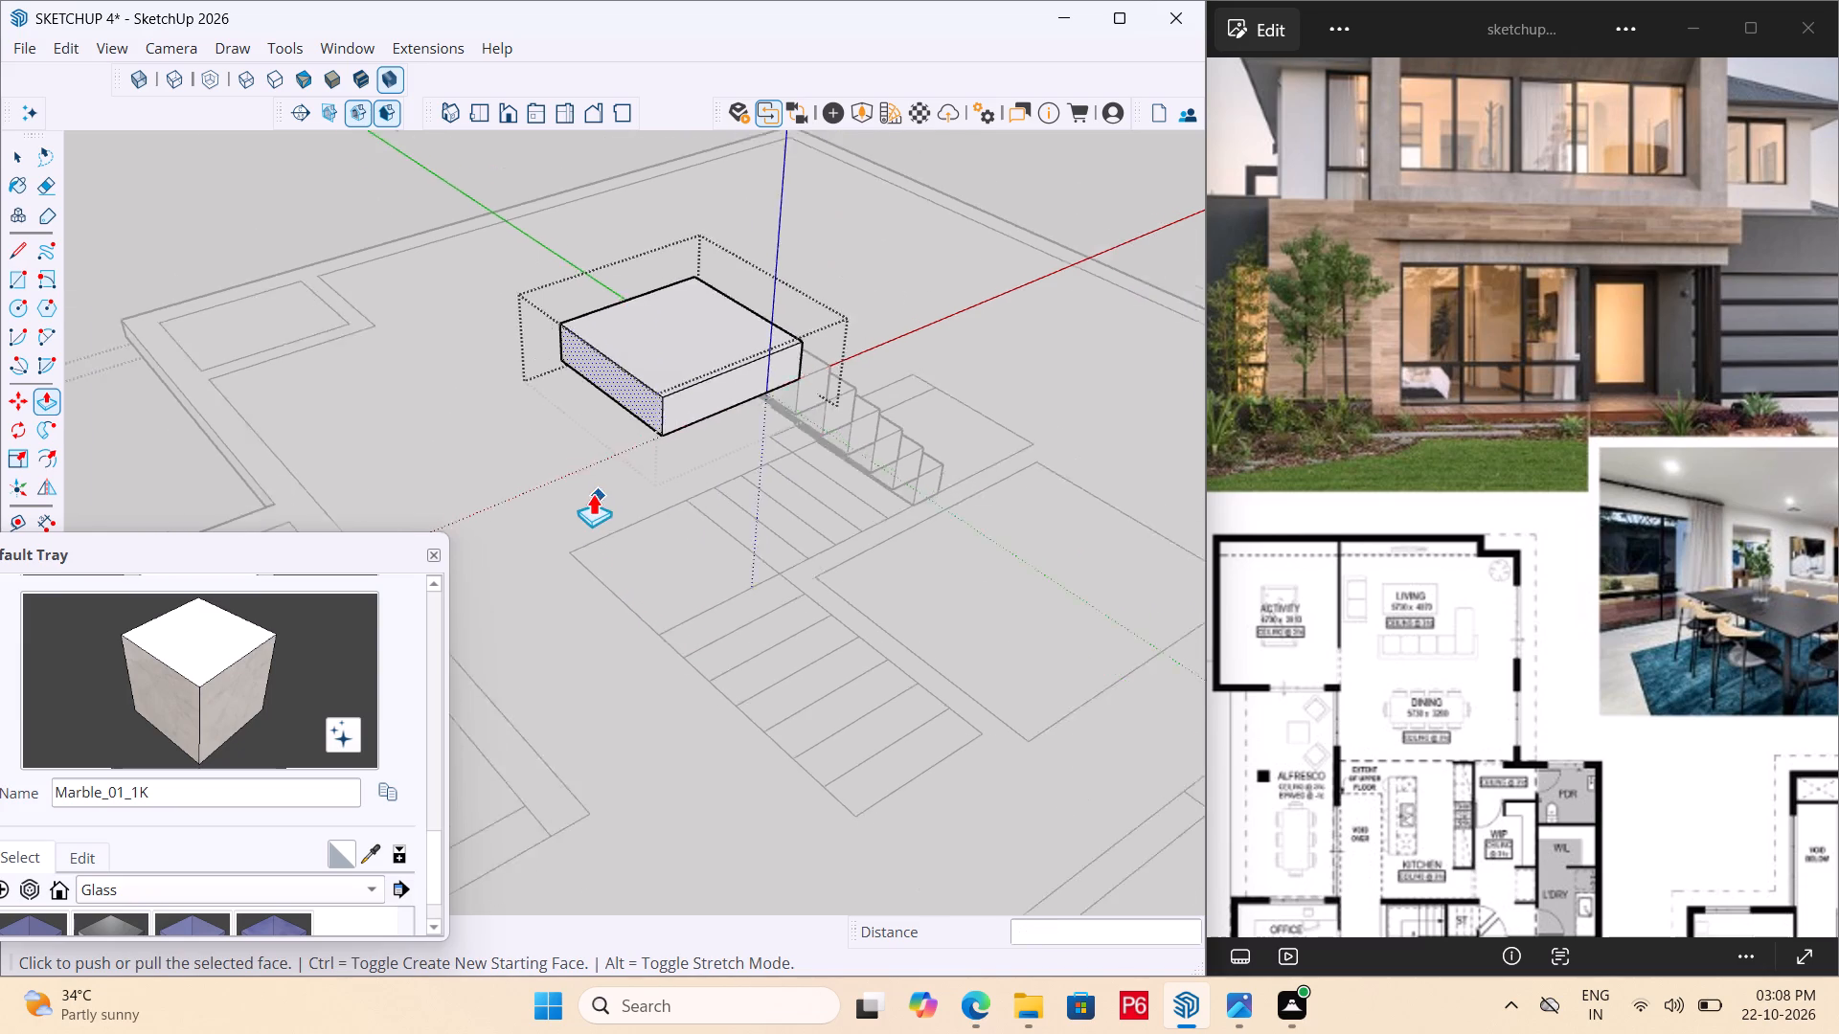
Close the landing's group and copy the lowest step block about 4' 6 3/4" away onto the open floor rectangle beside the stair.
{"action": "scroll", "coordinate": [593, 493], "scroll_direction": "down", "scroll_amount": 2}
{"action": "middle_click_drag", "start_coordinate": [688, 502], "coordinate": [644, 467]}
{"action": "key", "text": "space"}
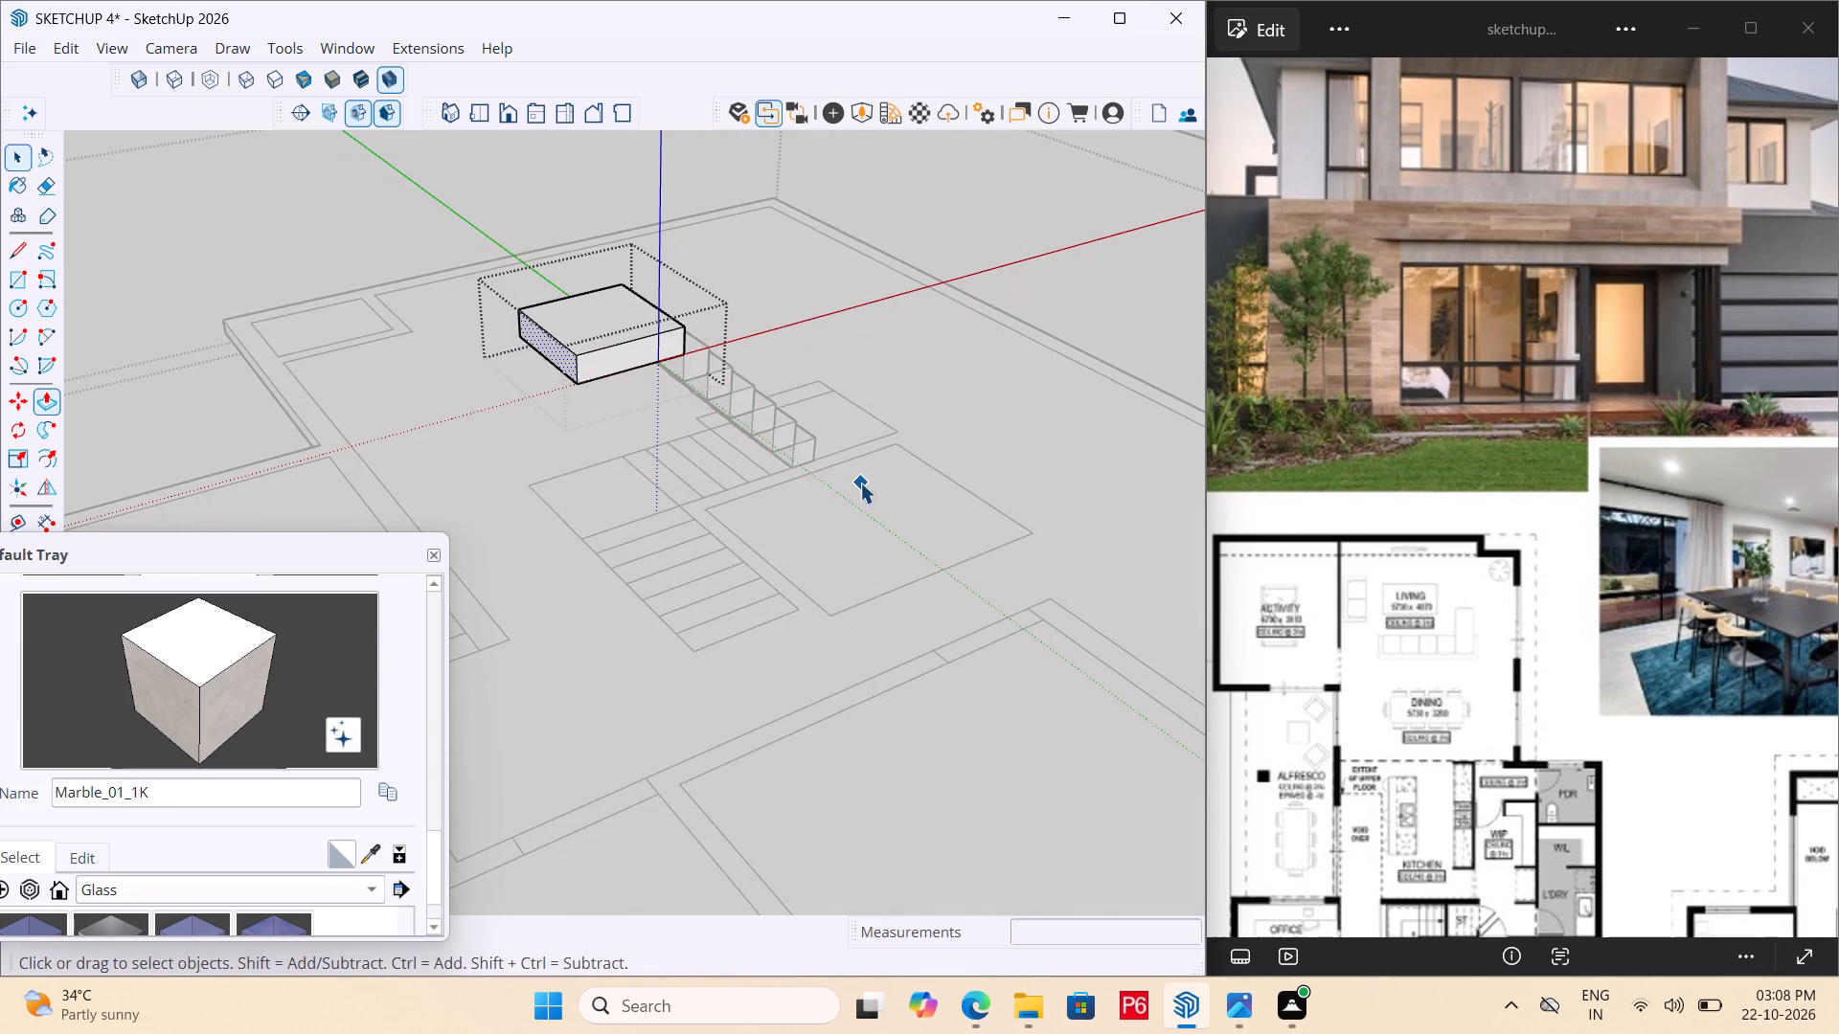
{"action": "middle_click_drag", "start_coordinate": [860, 483], "coordinate": [687, 473]}
{"action": "key", "text": "space"}
{"action": "left_click", "coordinate": [656, 441]}
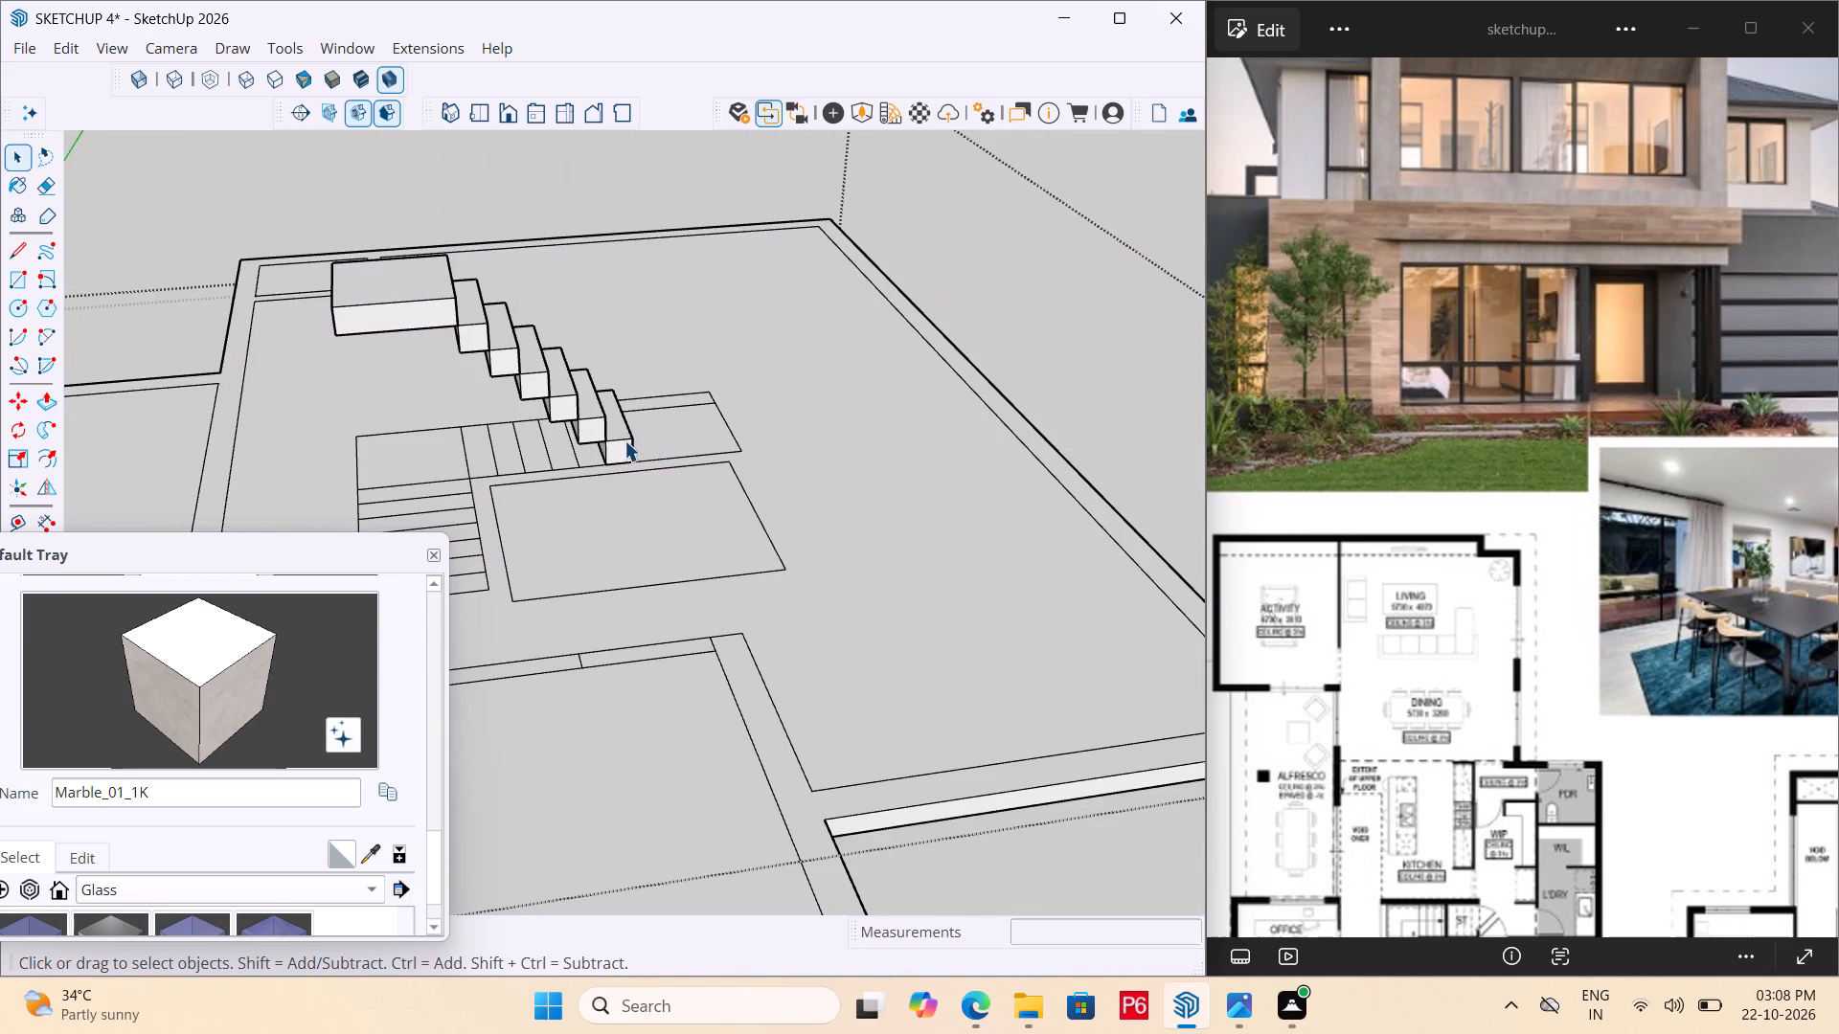
{"action": "left_click", "coordinate": [624, 440]}
{"action": "key", "text": "m"}
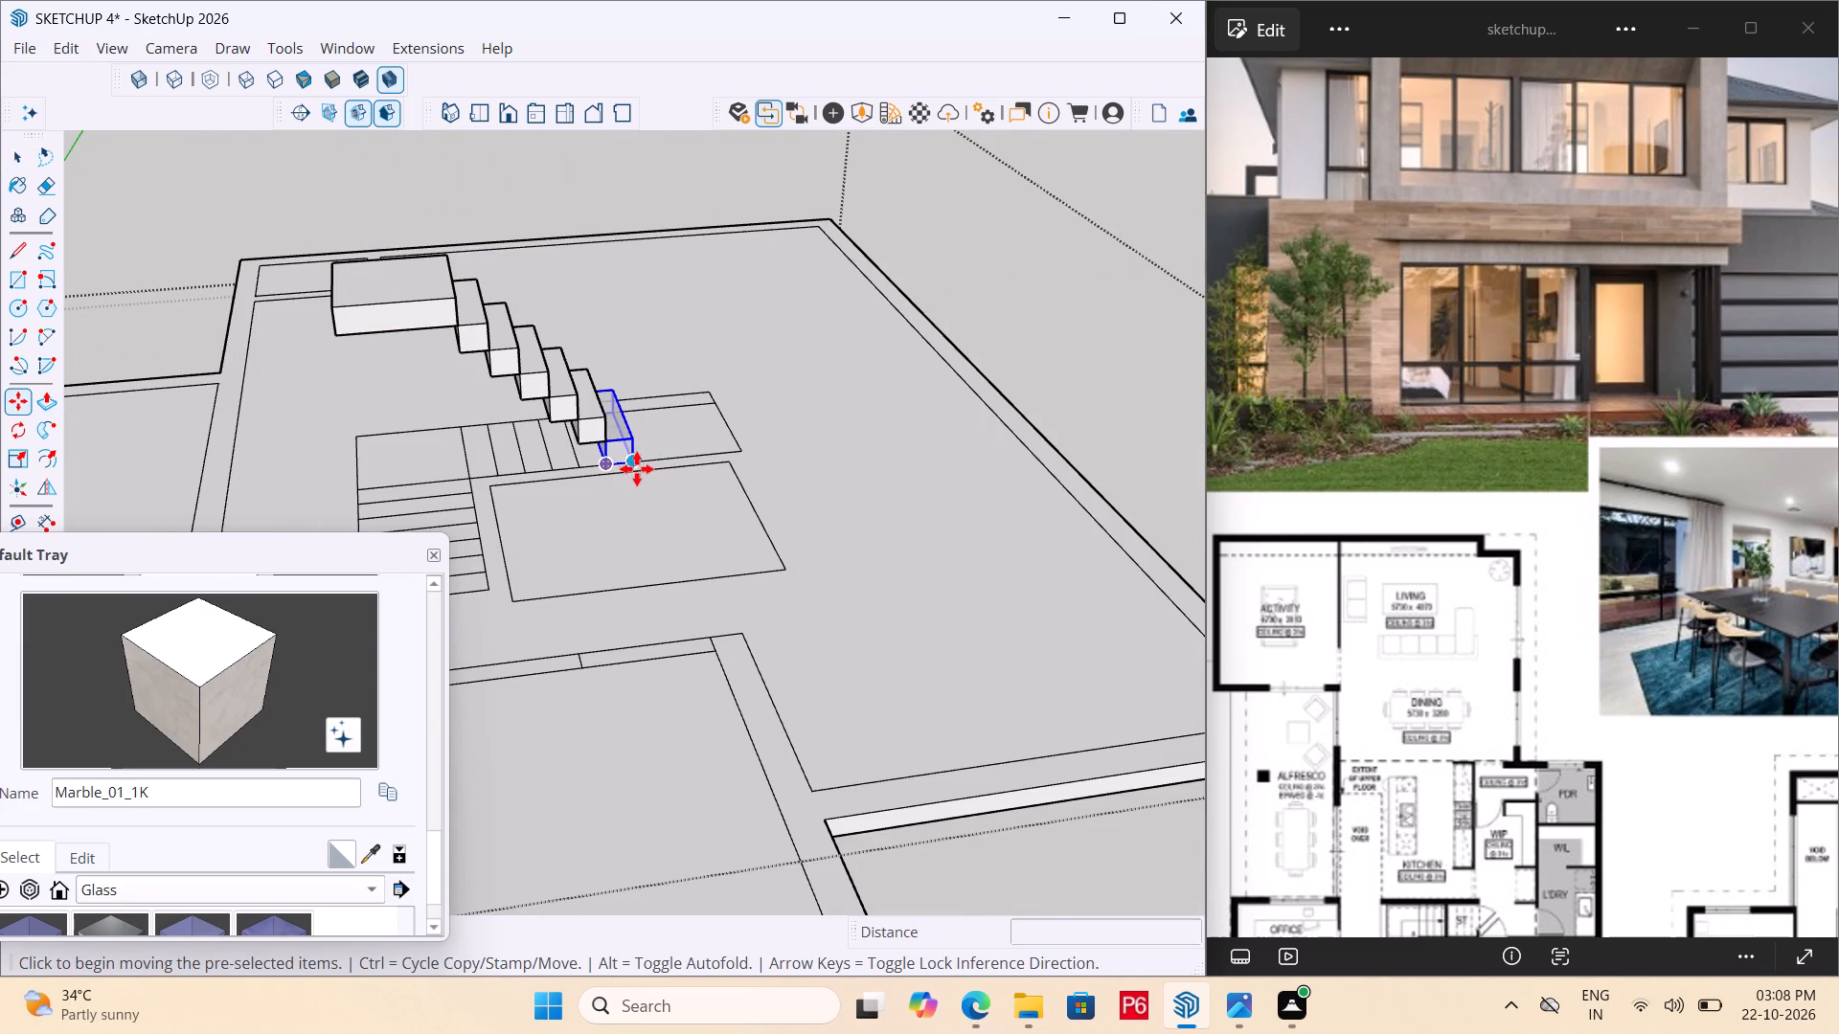
{"action": "left_click", "coordinate": [637, 469]}
{"action": "left_click", "coordinate": [615, 554]}
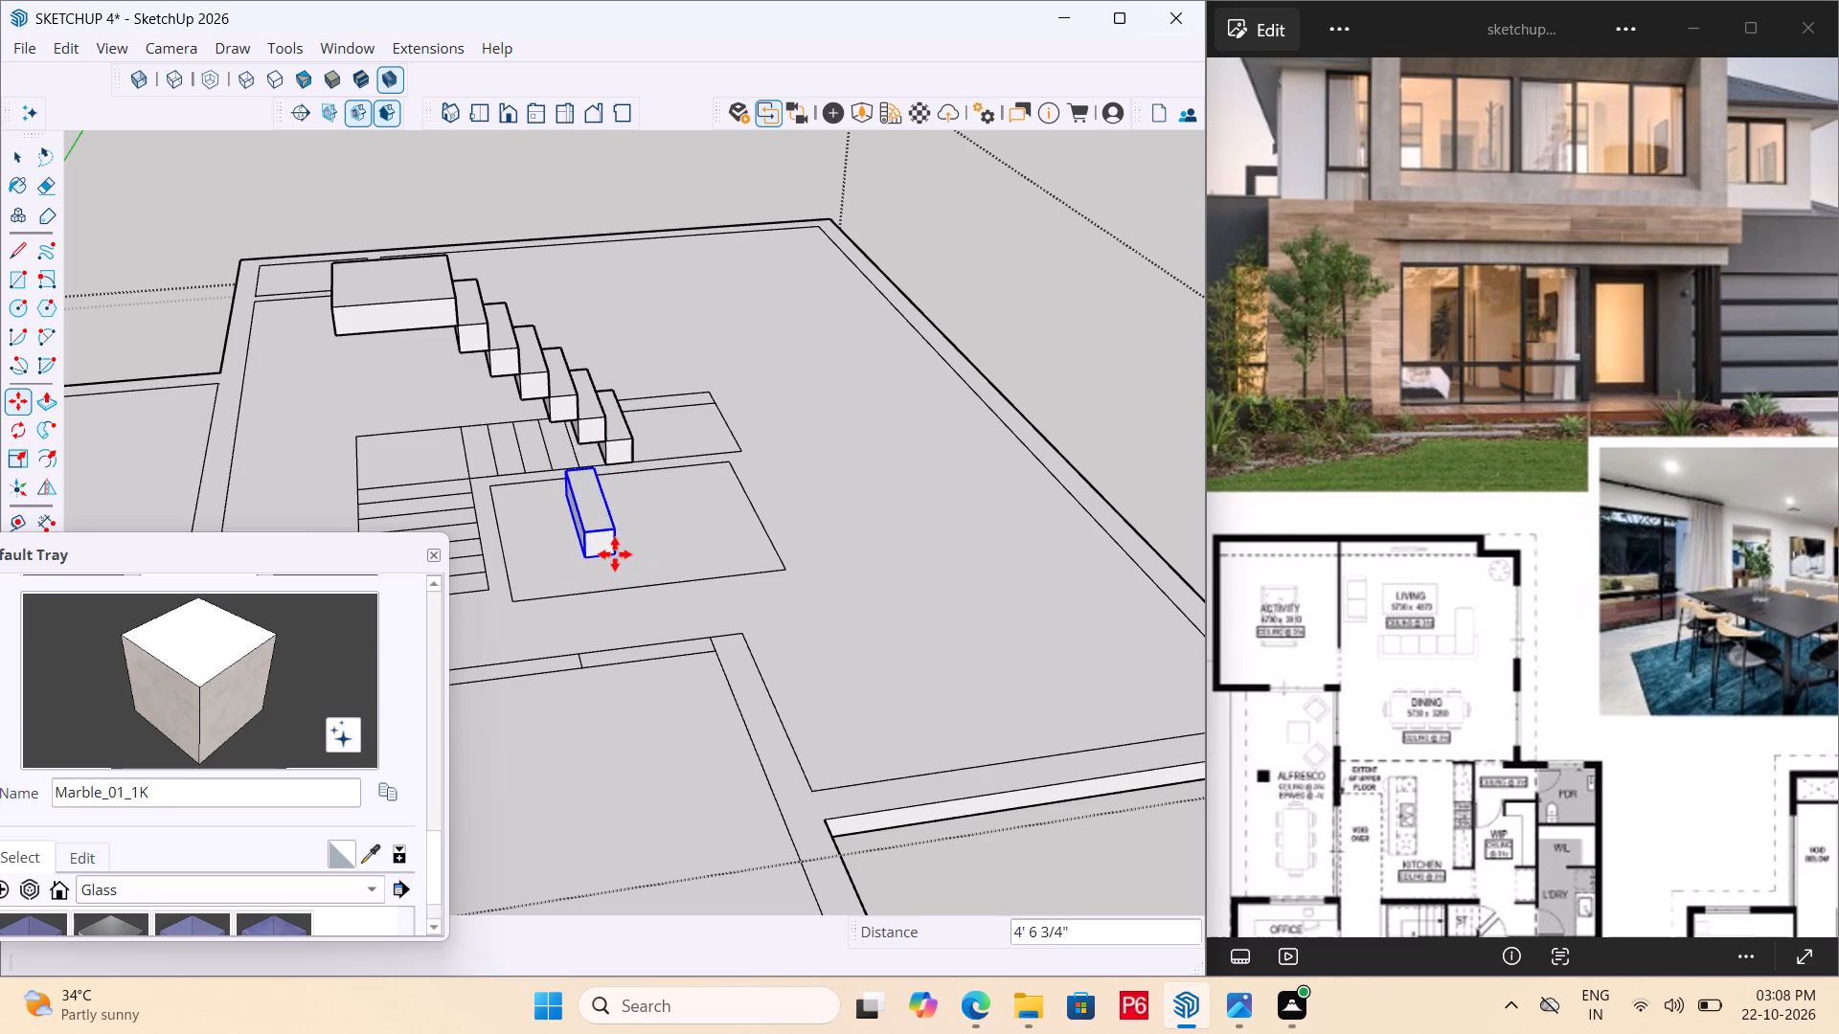
{"action": "key", "text": "space"}
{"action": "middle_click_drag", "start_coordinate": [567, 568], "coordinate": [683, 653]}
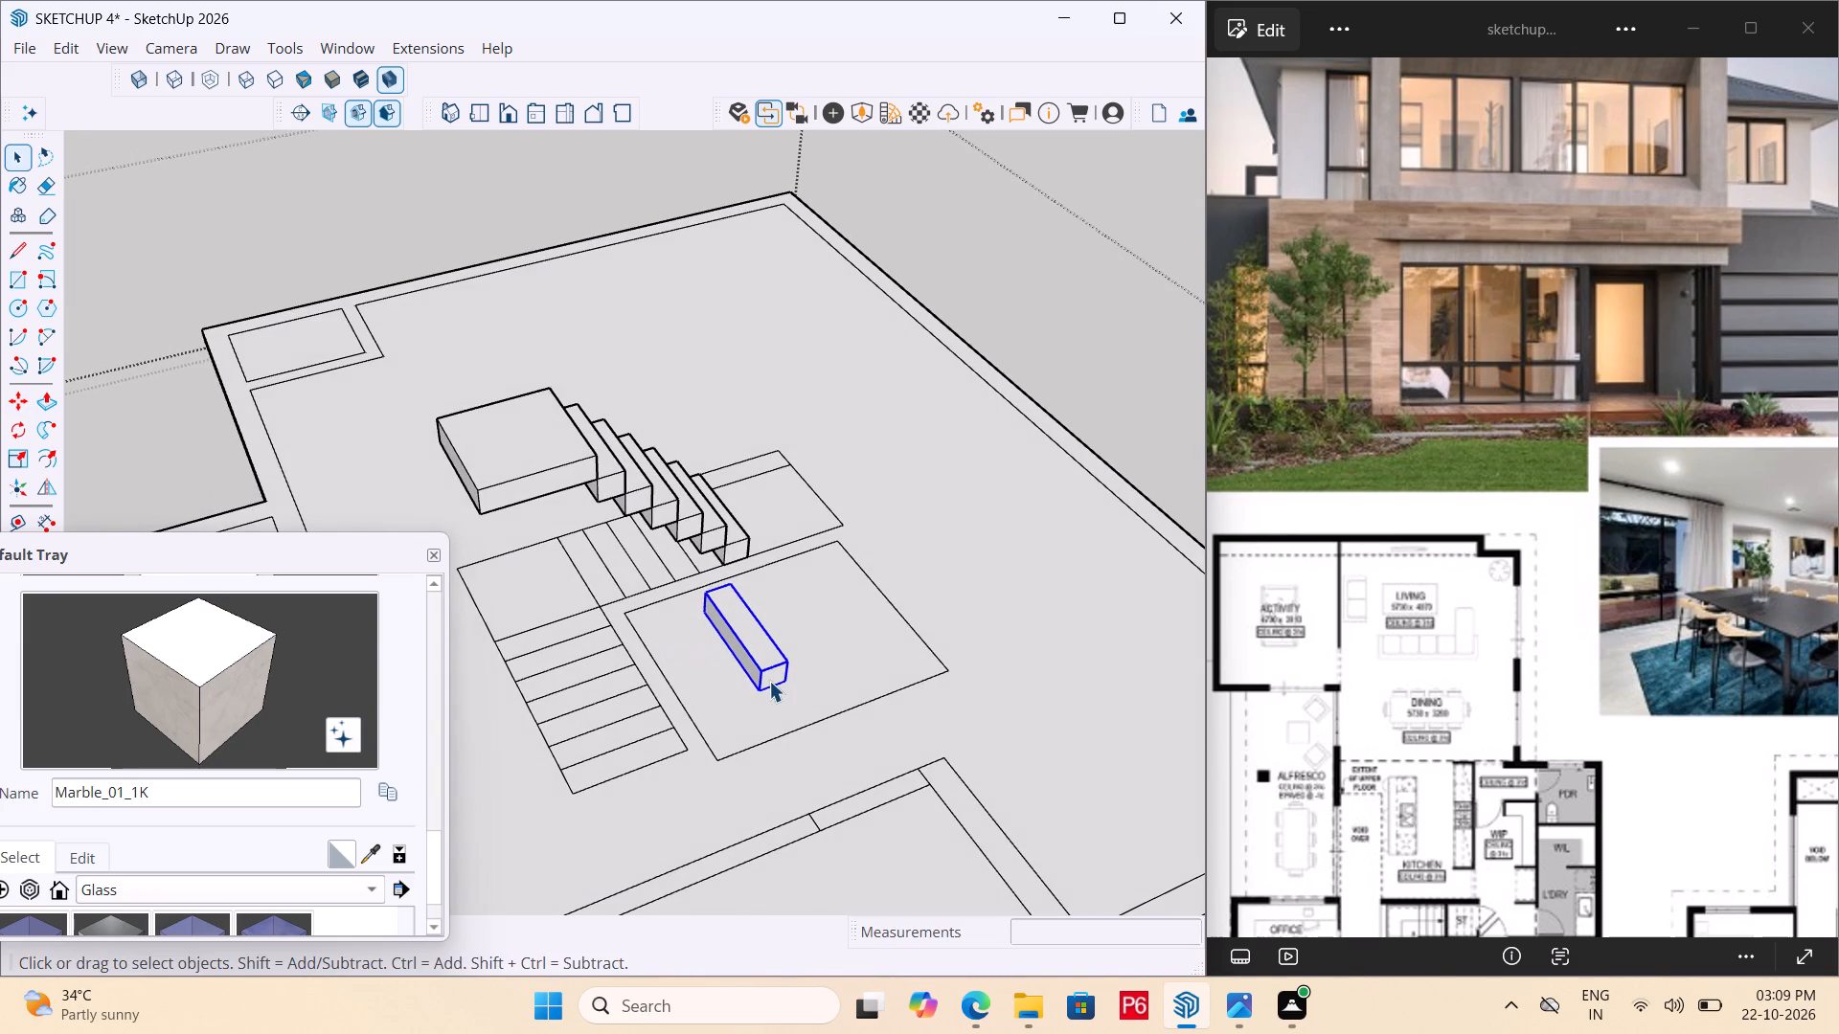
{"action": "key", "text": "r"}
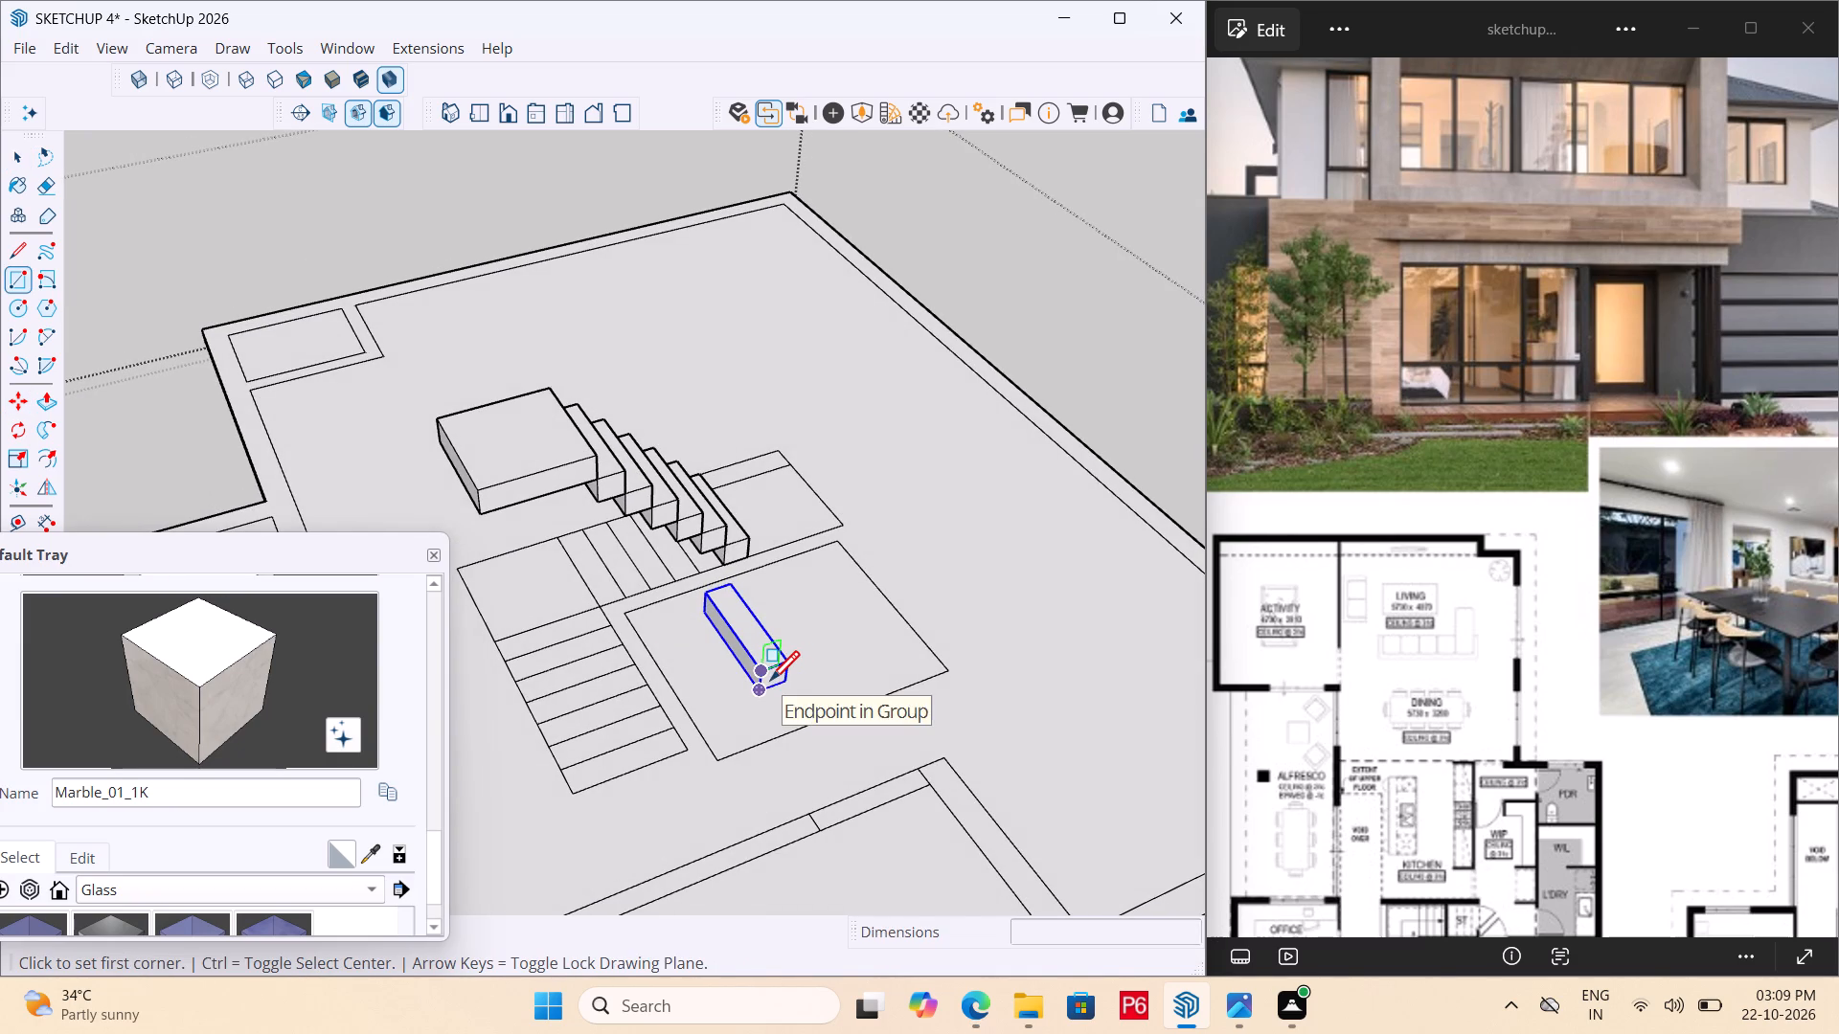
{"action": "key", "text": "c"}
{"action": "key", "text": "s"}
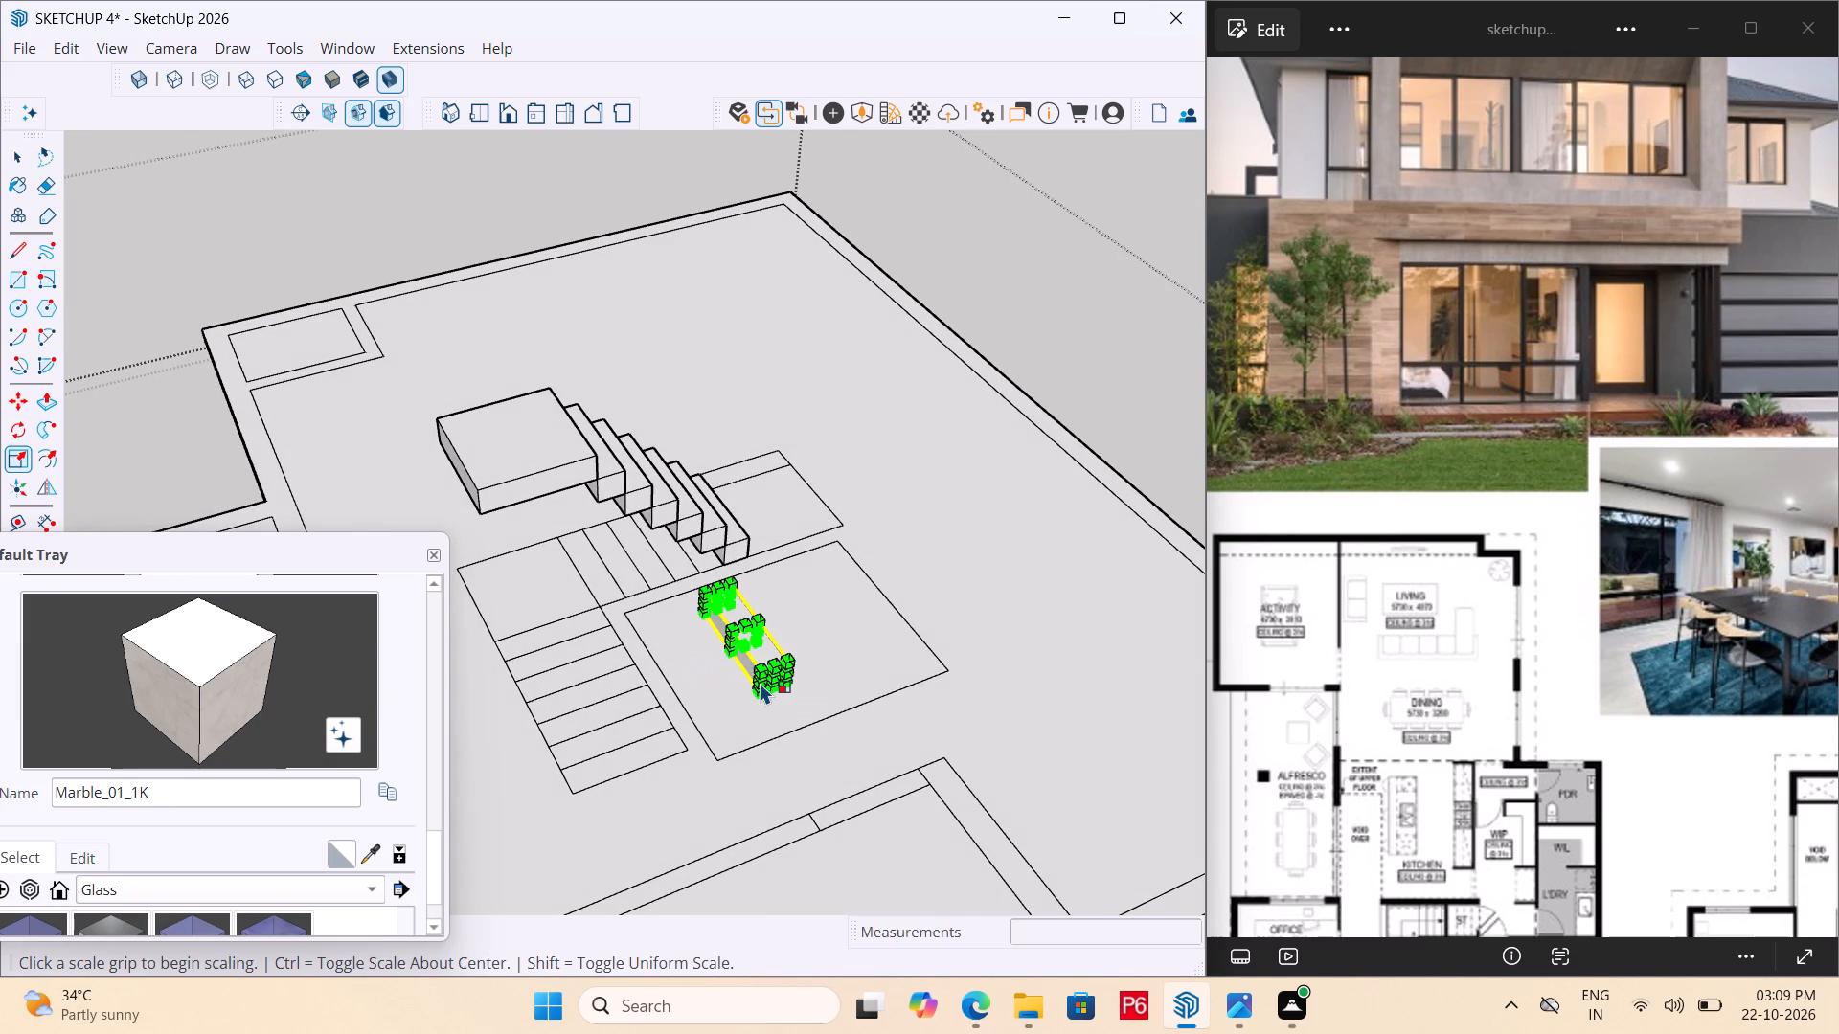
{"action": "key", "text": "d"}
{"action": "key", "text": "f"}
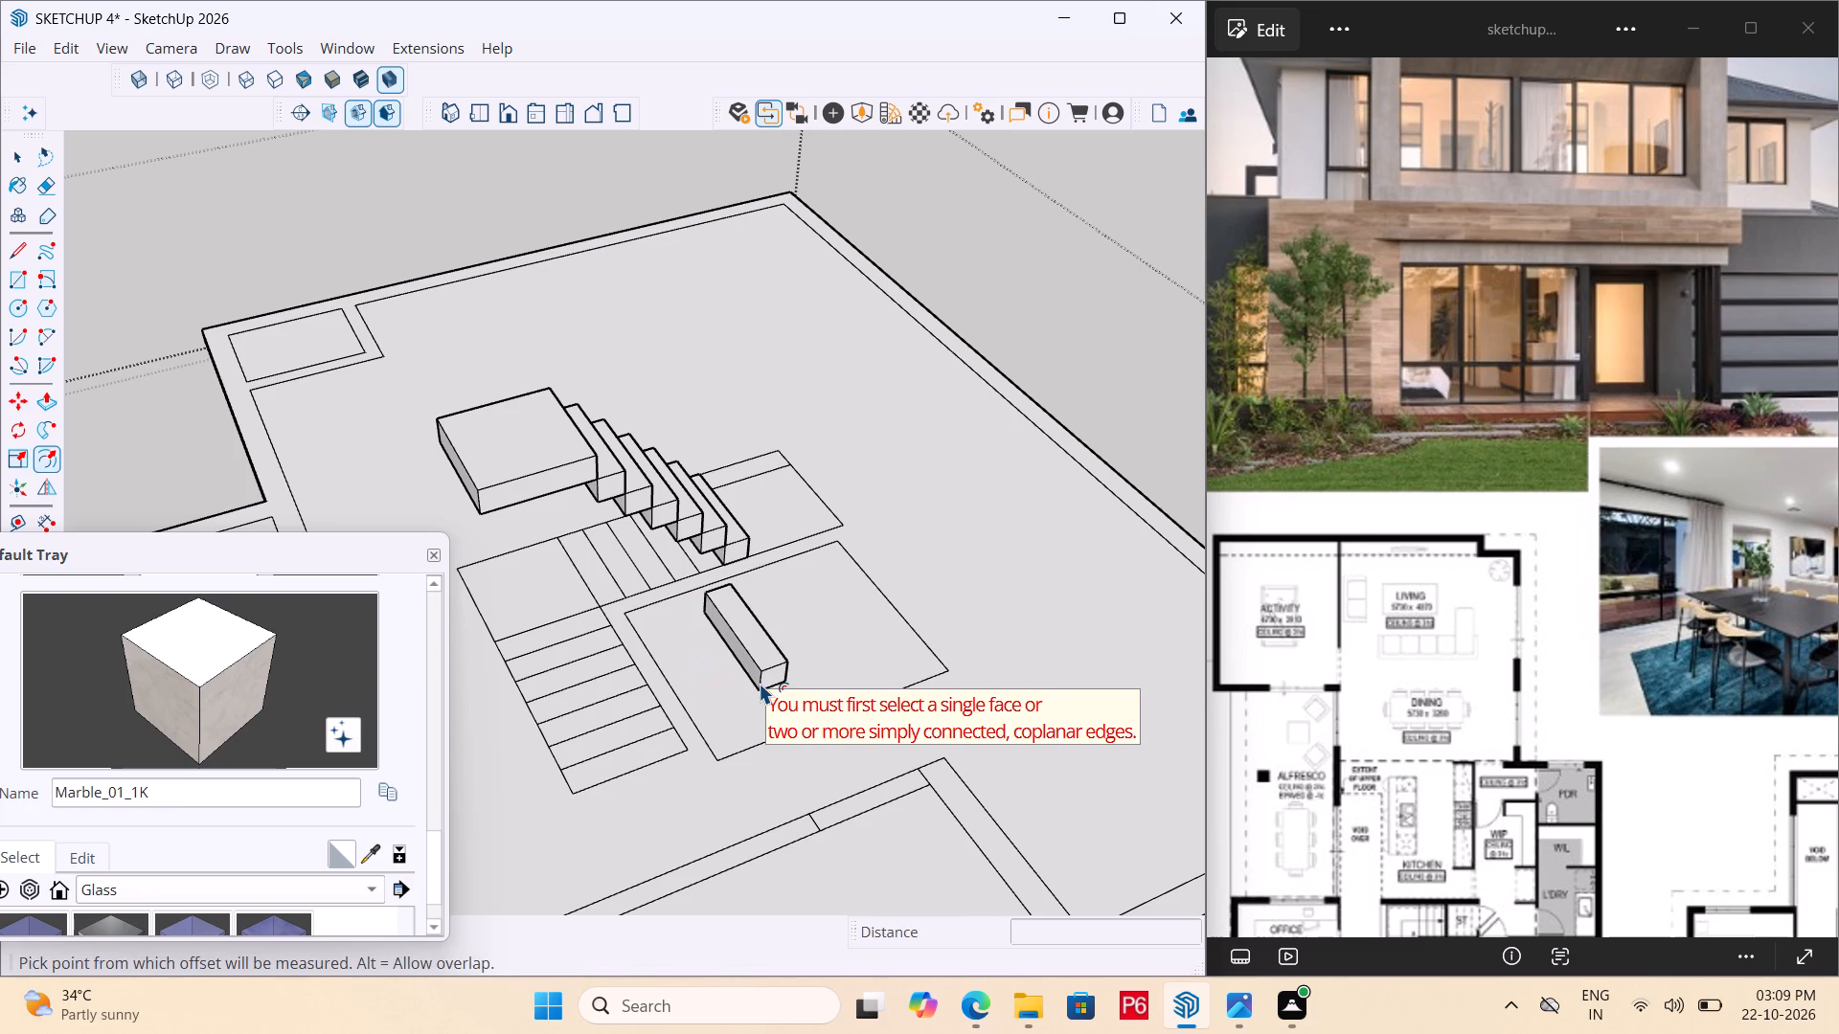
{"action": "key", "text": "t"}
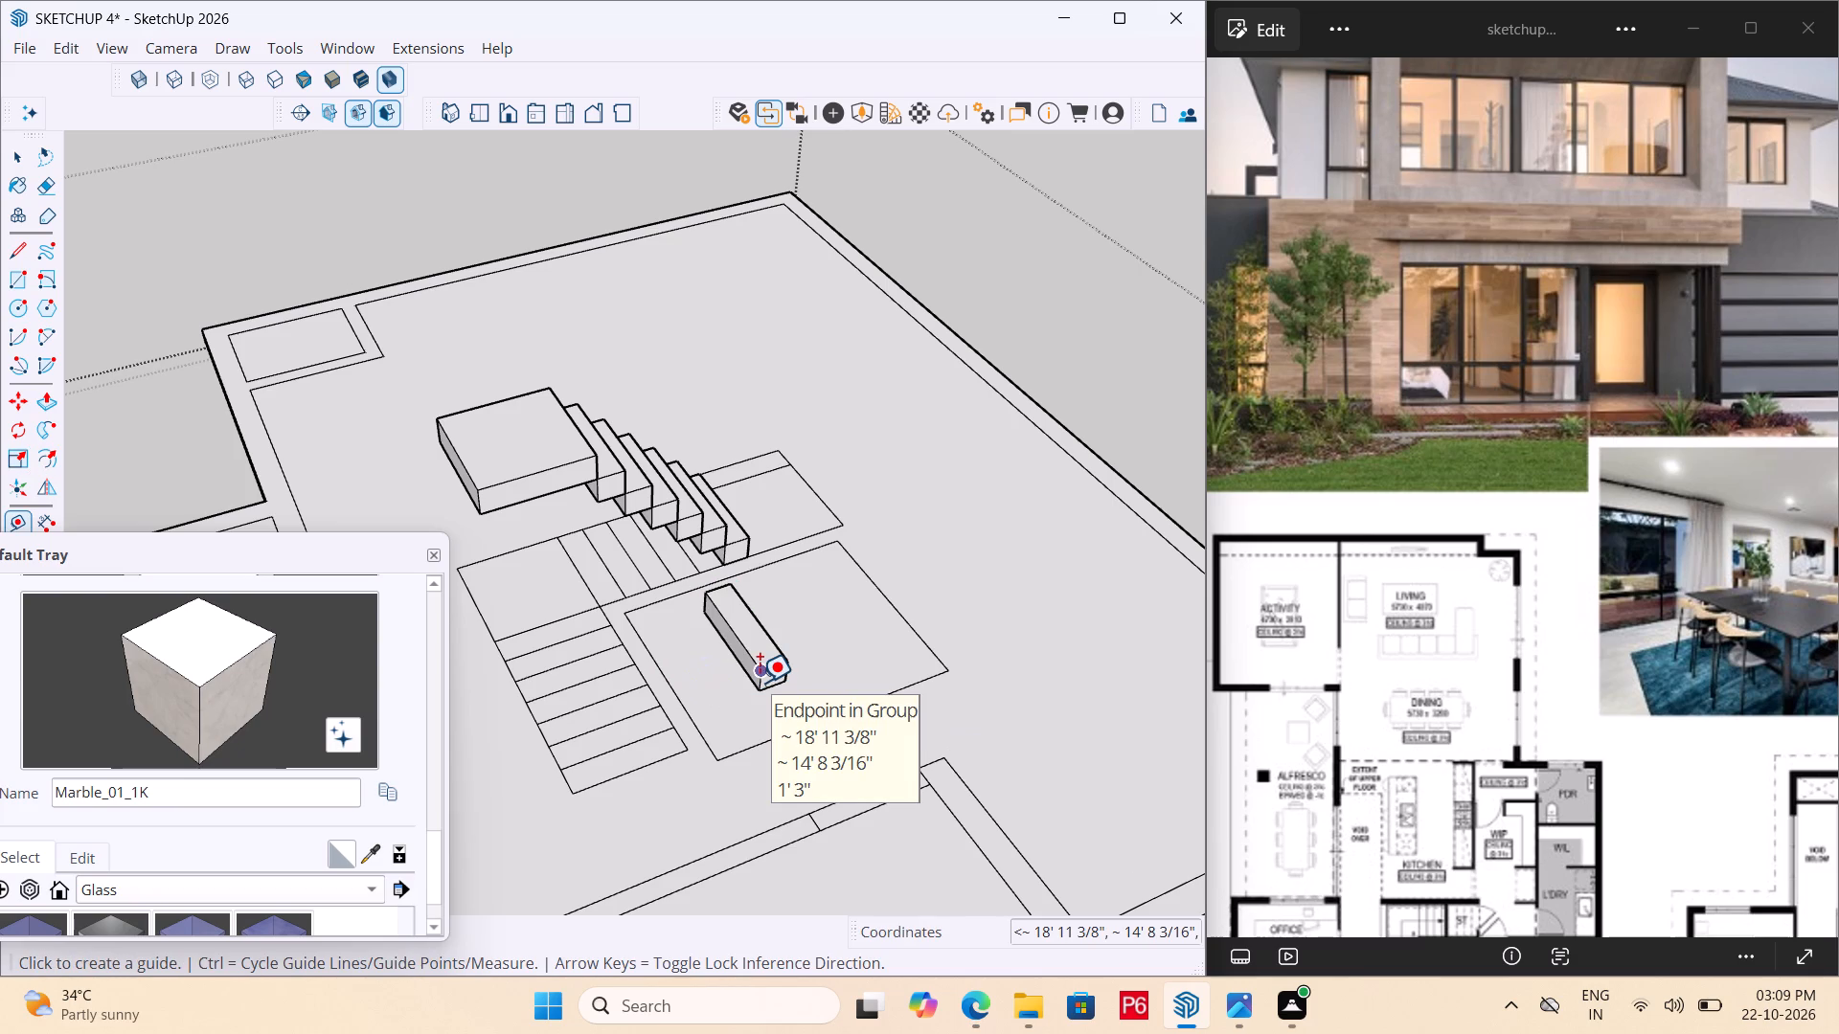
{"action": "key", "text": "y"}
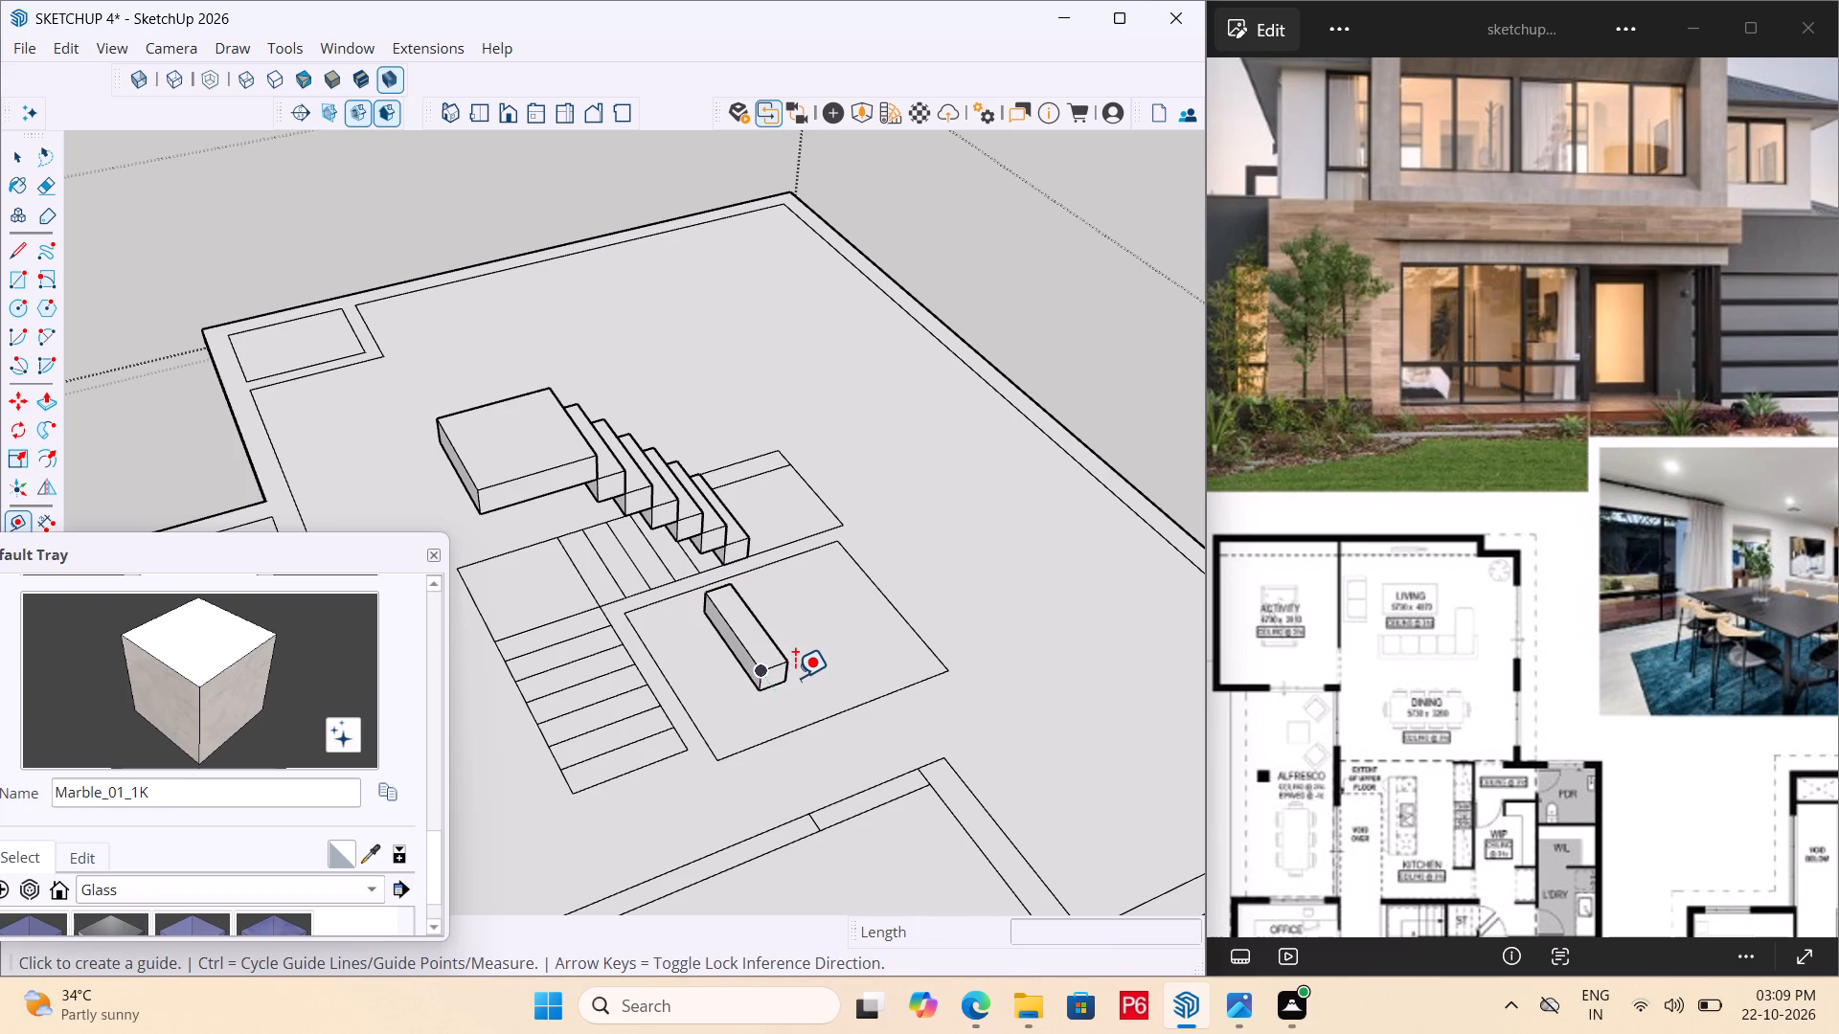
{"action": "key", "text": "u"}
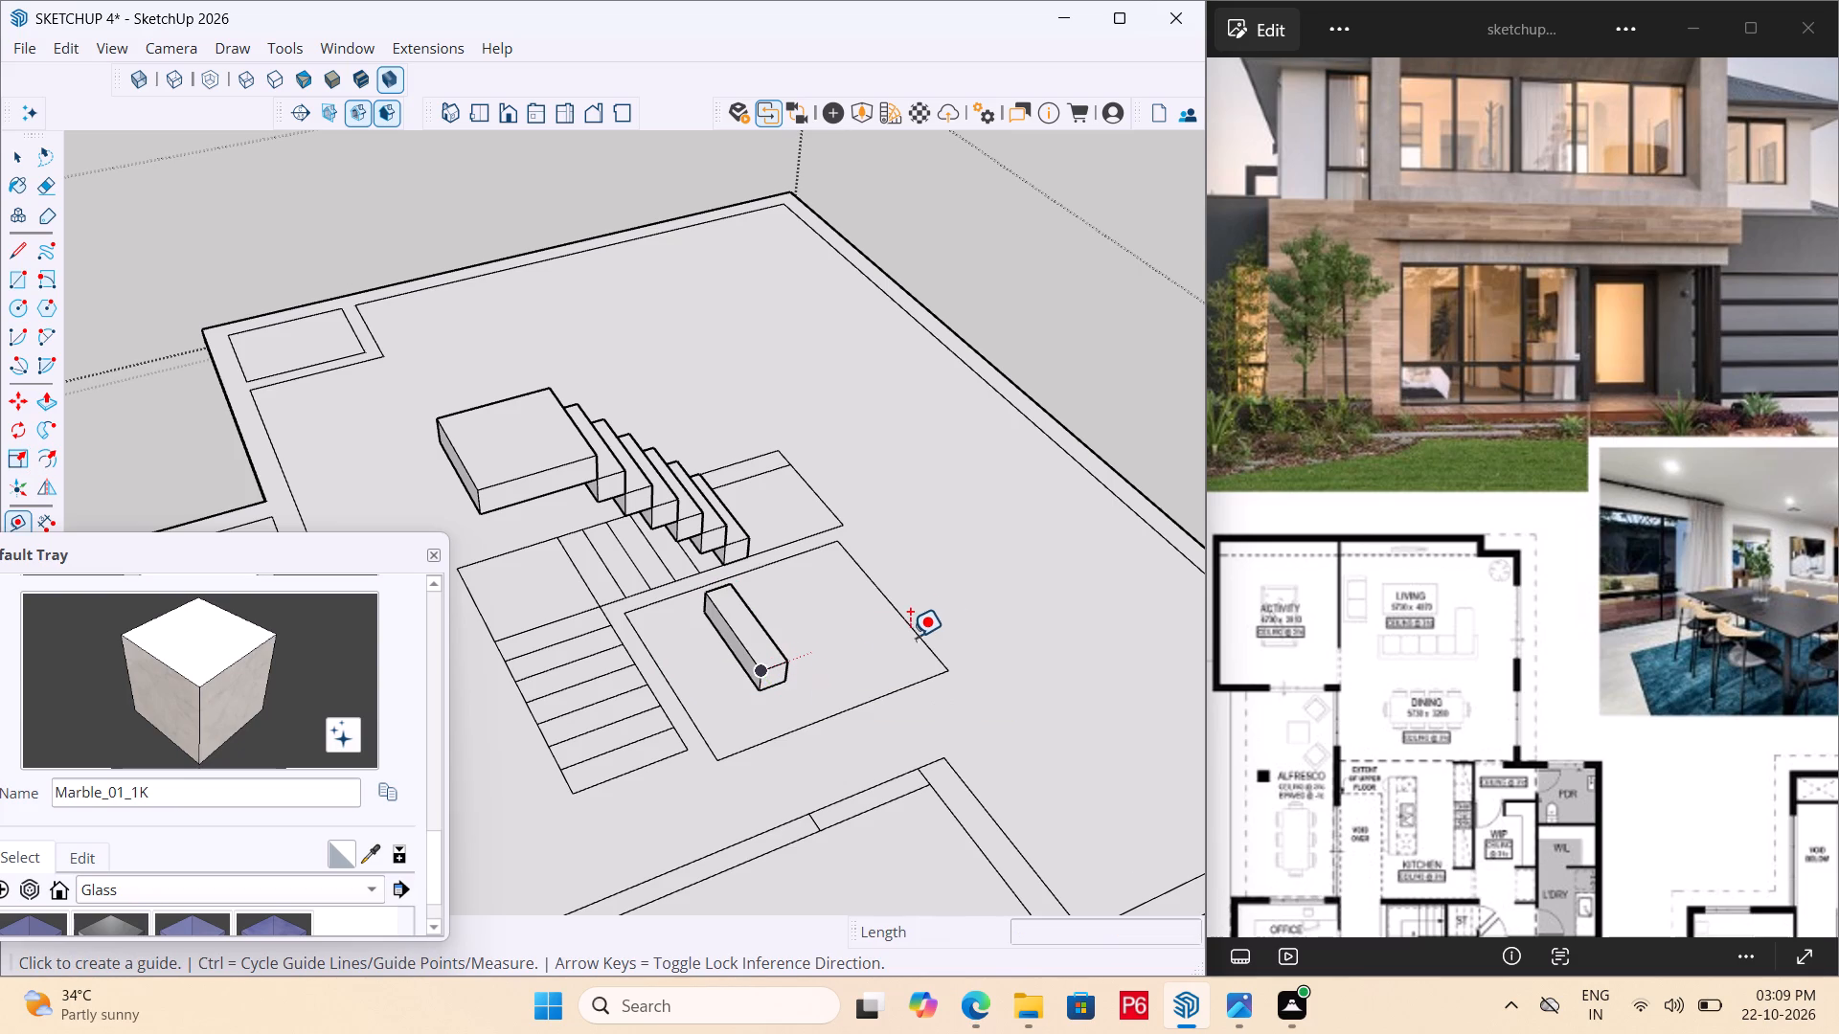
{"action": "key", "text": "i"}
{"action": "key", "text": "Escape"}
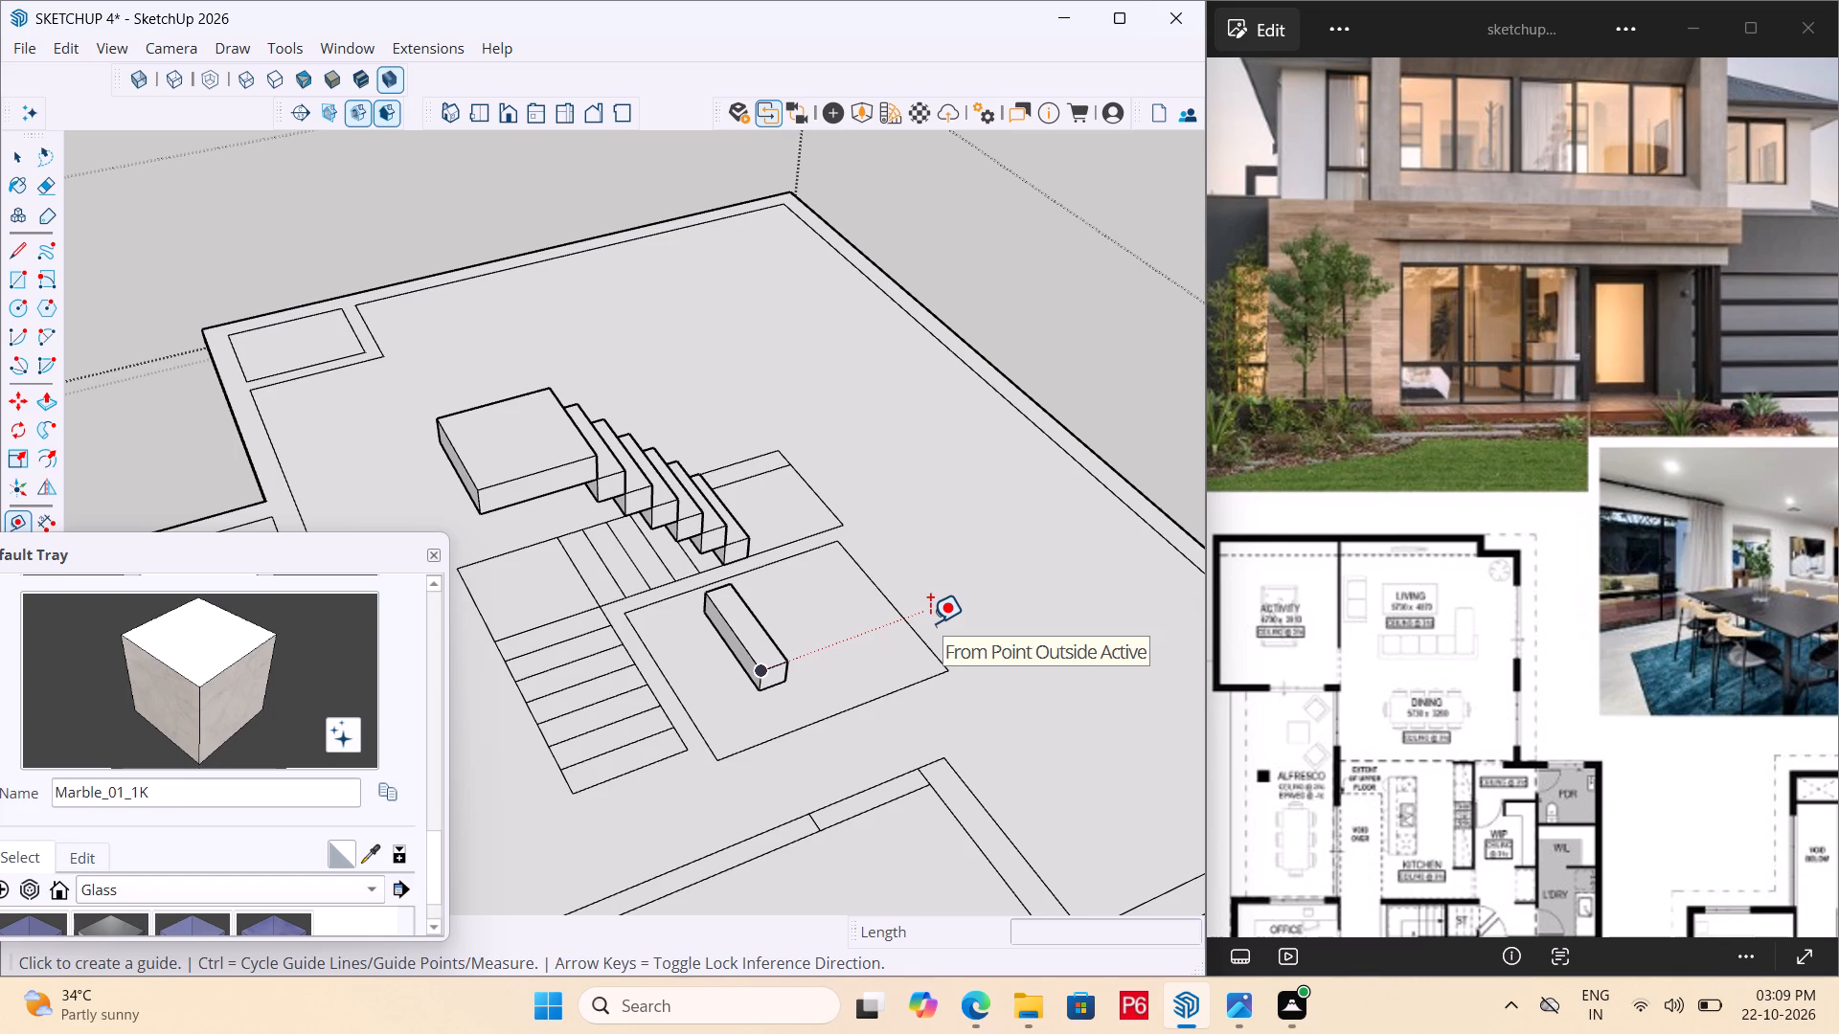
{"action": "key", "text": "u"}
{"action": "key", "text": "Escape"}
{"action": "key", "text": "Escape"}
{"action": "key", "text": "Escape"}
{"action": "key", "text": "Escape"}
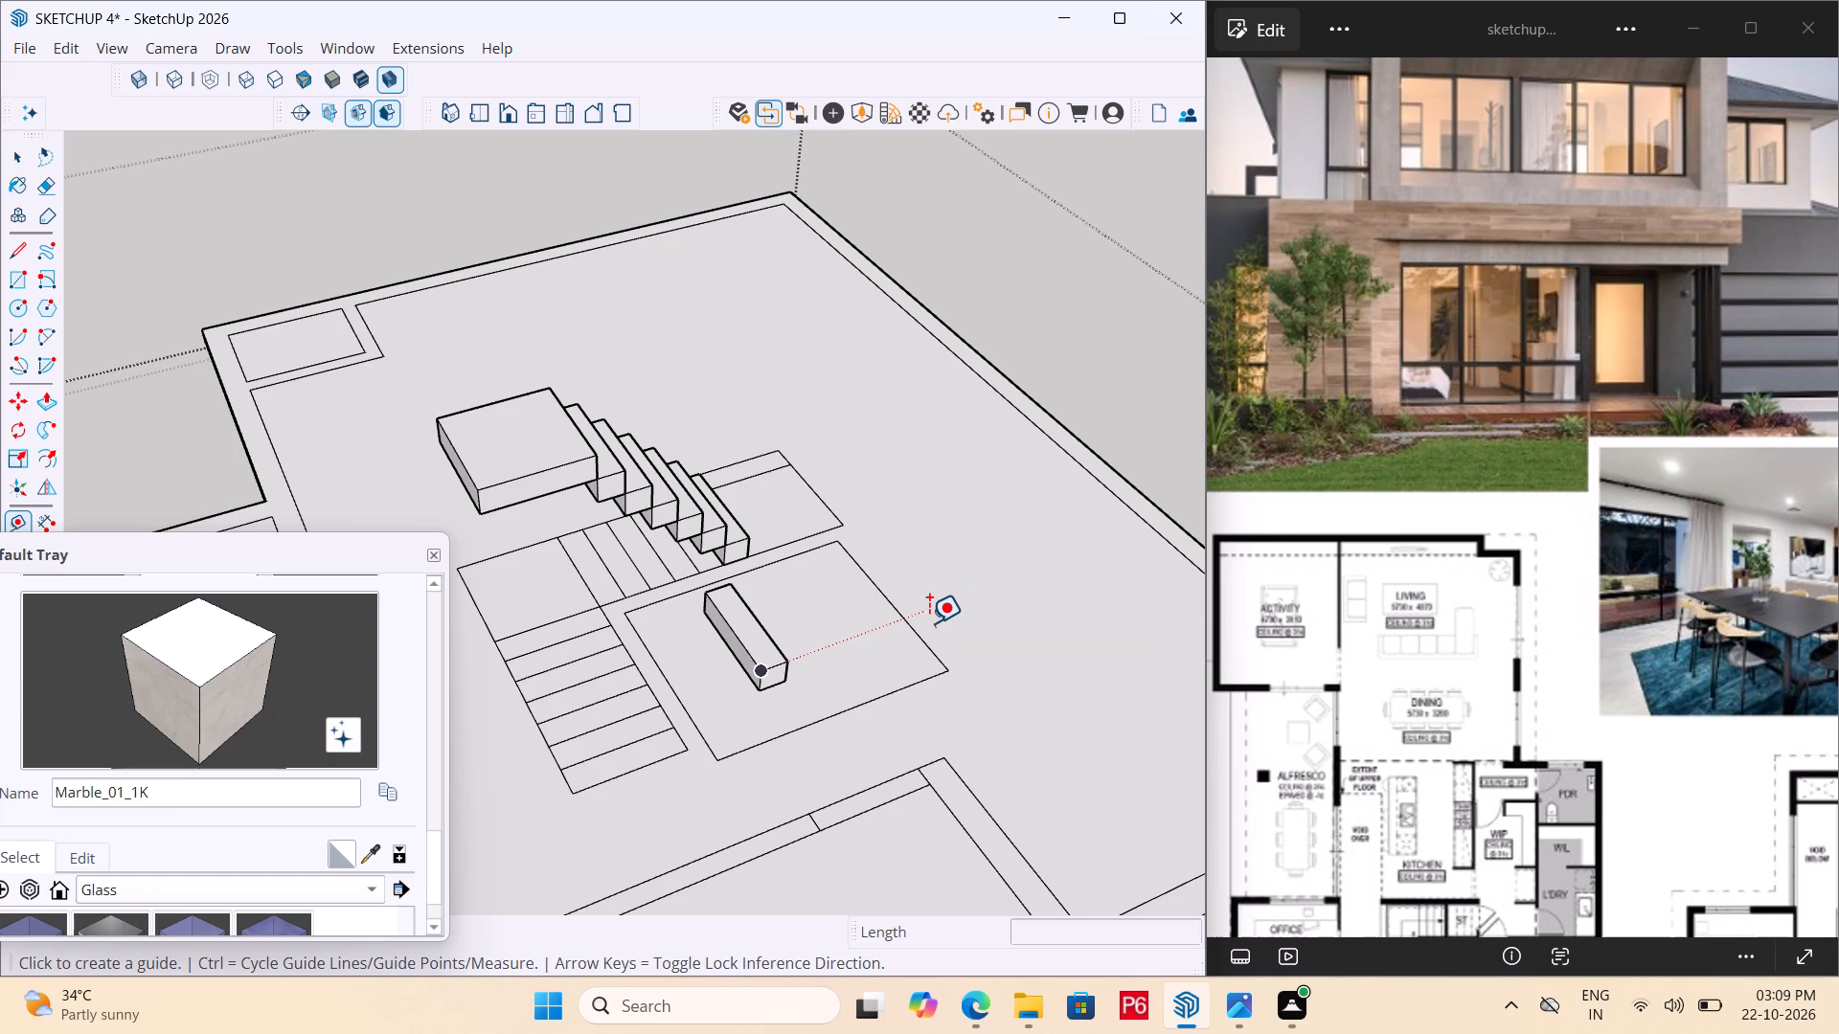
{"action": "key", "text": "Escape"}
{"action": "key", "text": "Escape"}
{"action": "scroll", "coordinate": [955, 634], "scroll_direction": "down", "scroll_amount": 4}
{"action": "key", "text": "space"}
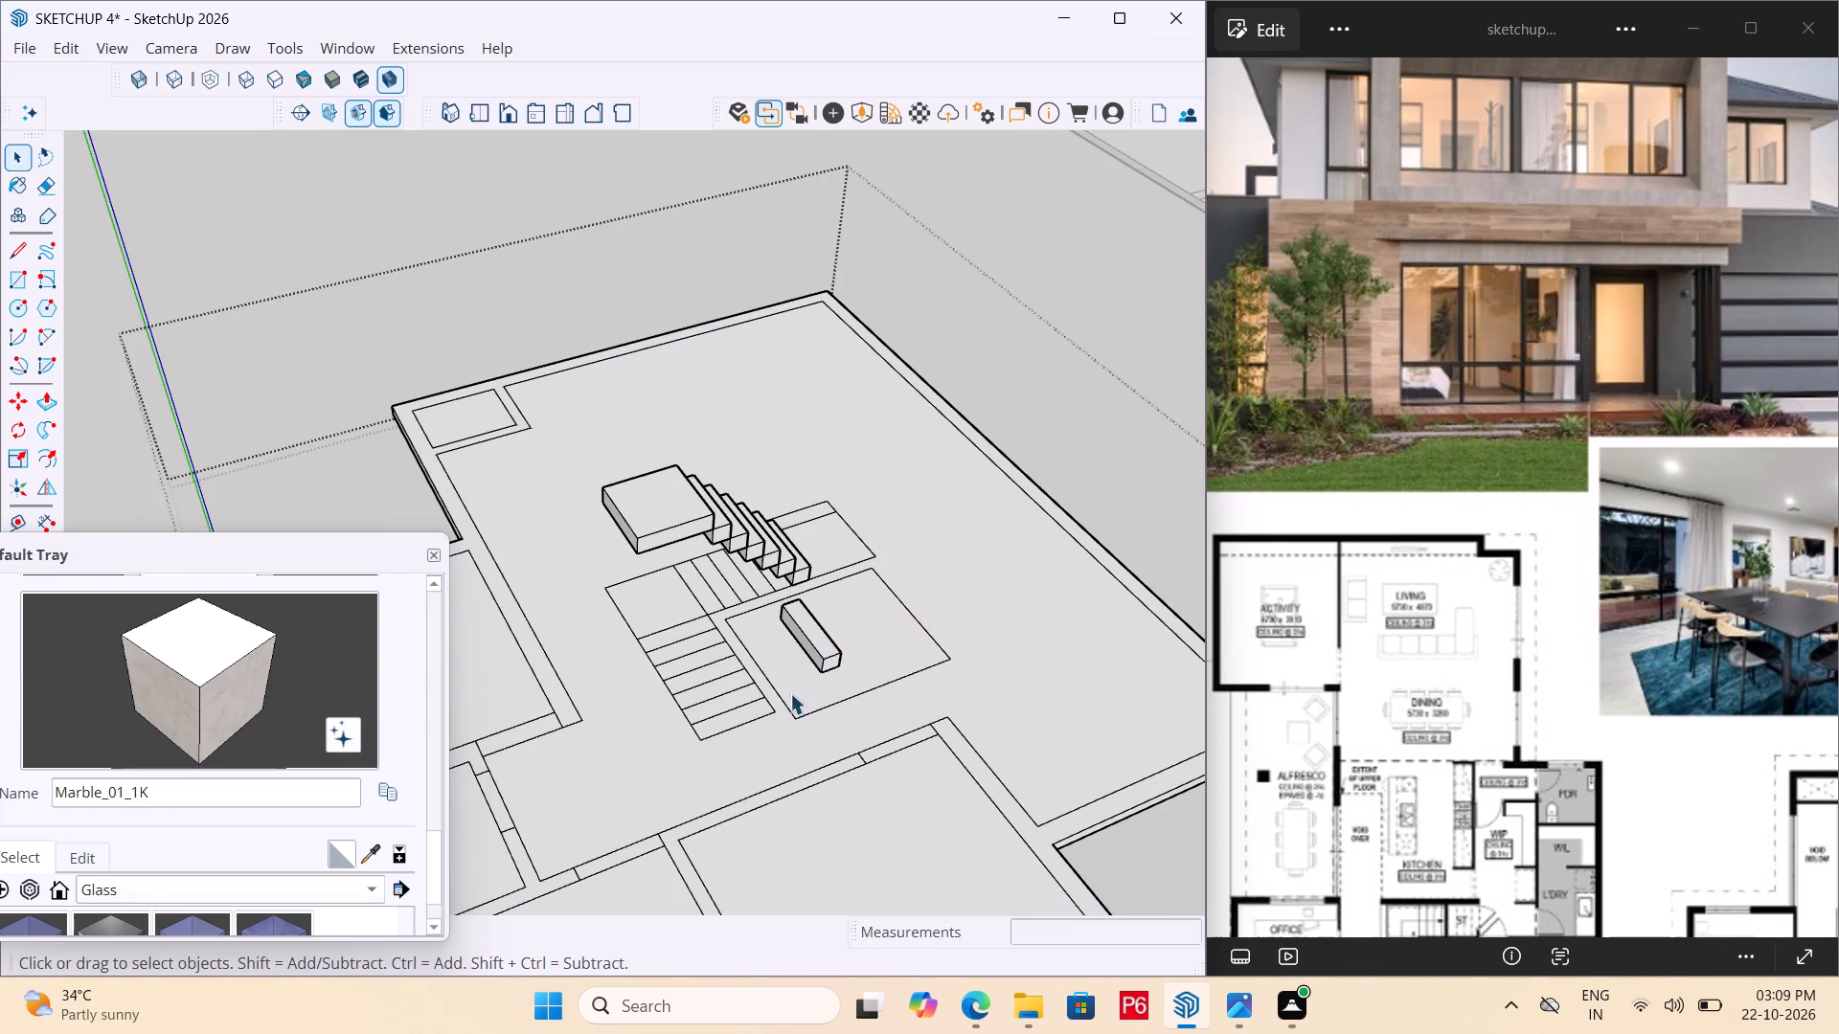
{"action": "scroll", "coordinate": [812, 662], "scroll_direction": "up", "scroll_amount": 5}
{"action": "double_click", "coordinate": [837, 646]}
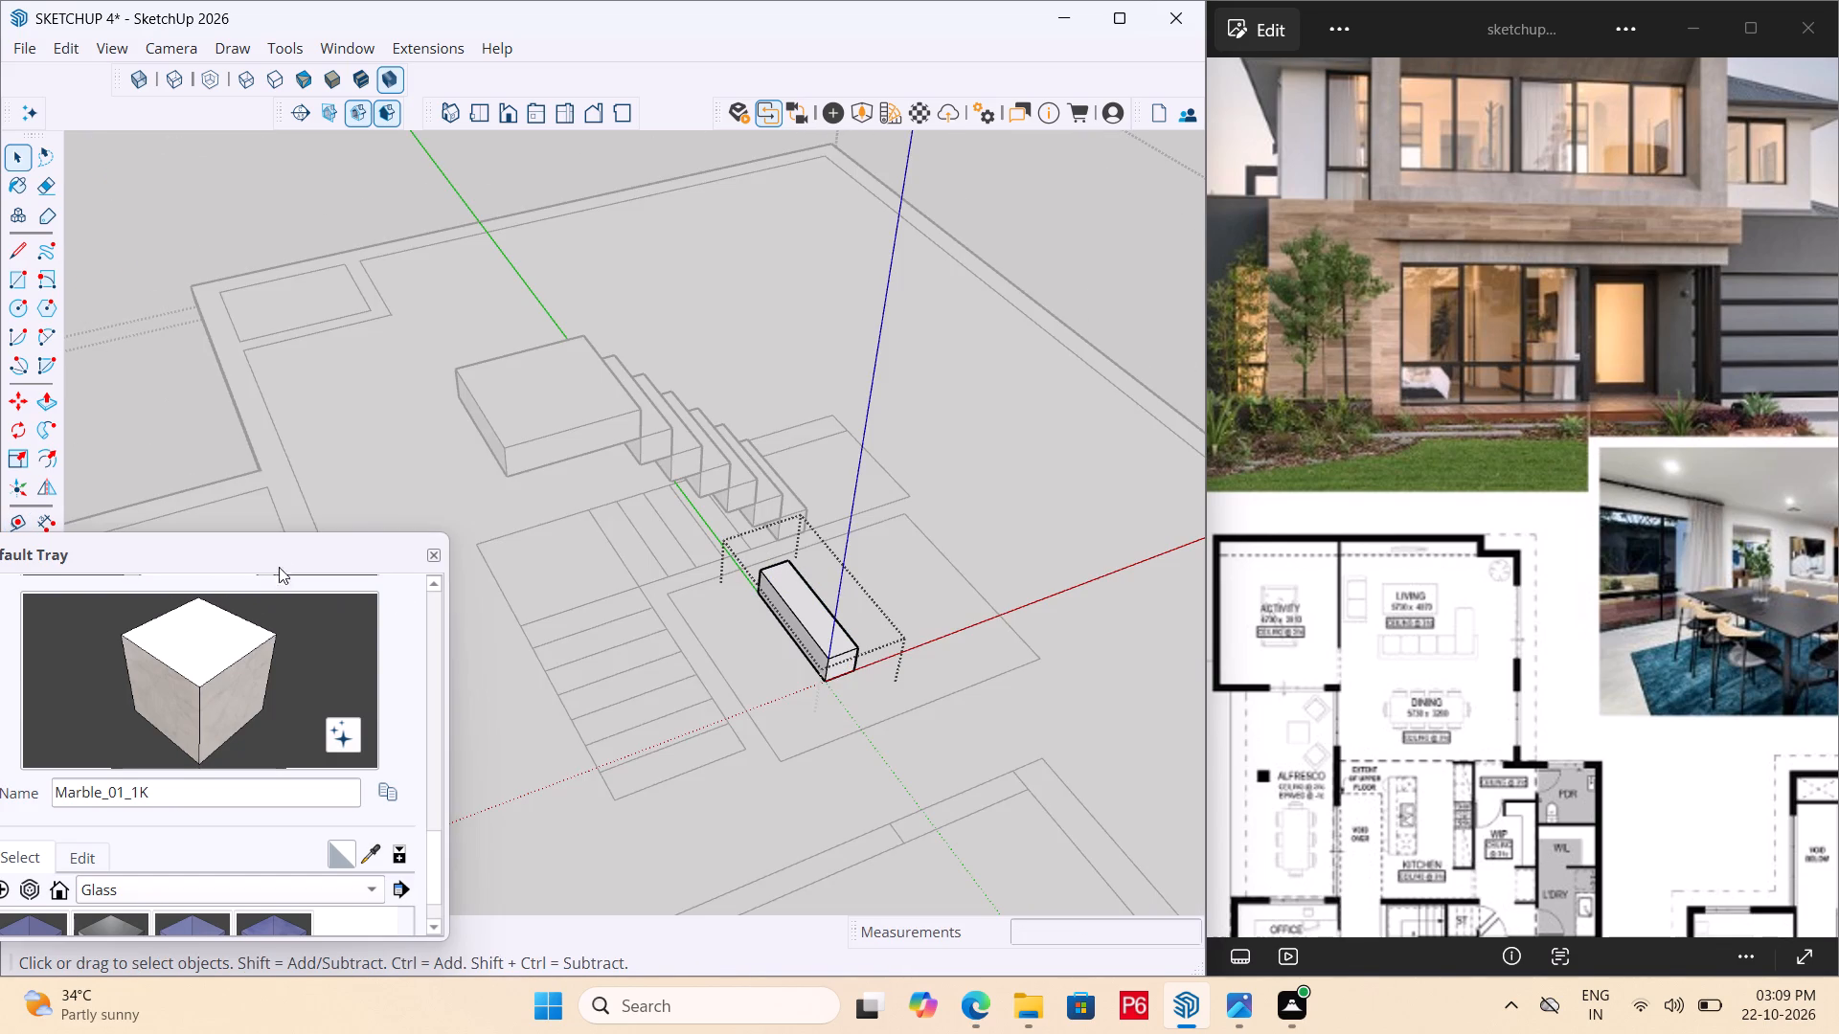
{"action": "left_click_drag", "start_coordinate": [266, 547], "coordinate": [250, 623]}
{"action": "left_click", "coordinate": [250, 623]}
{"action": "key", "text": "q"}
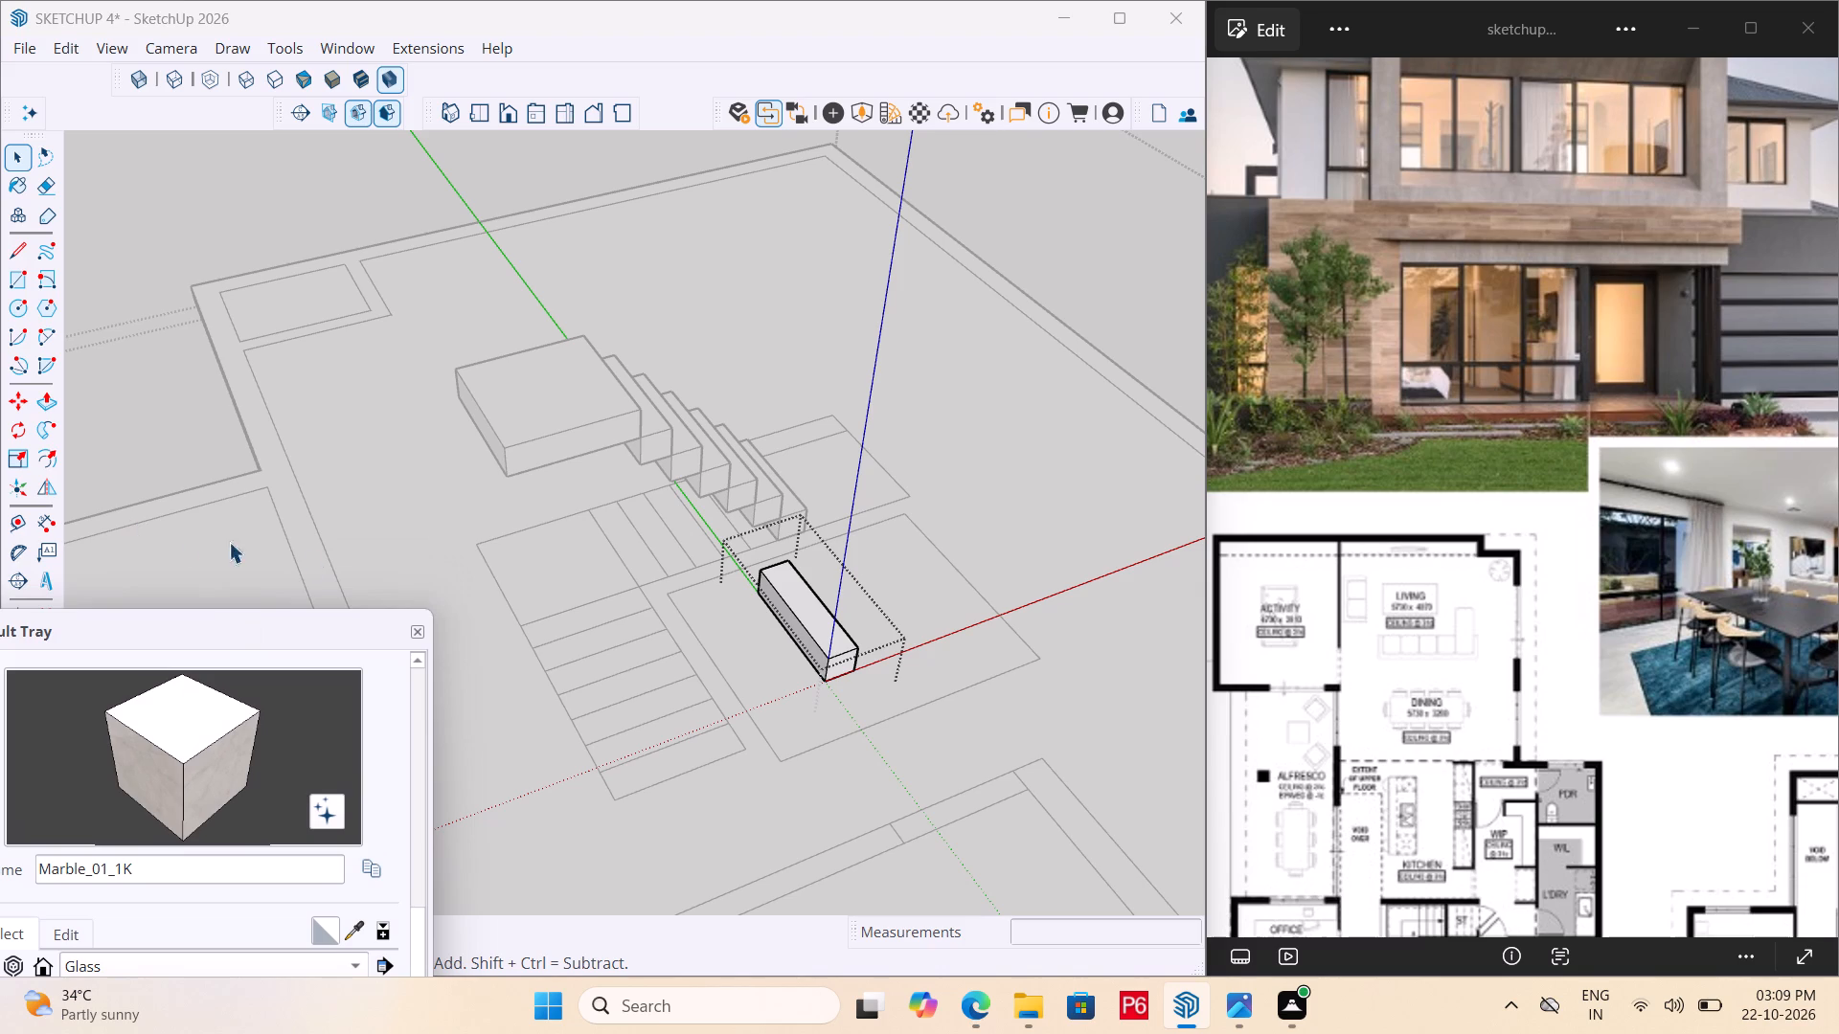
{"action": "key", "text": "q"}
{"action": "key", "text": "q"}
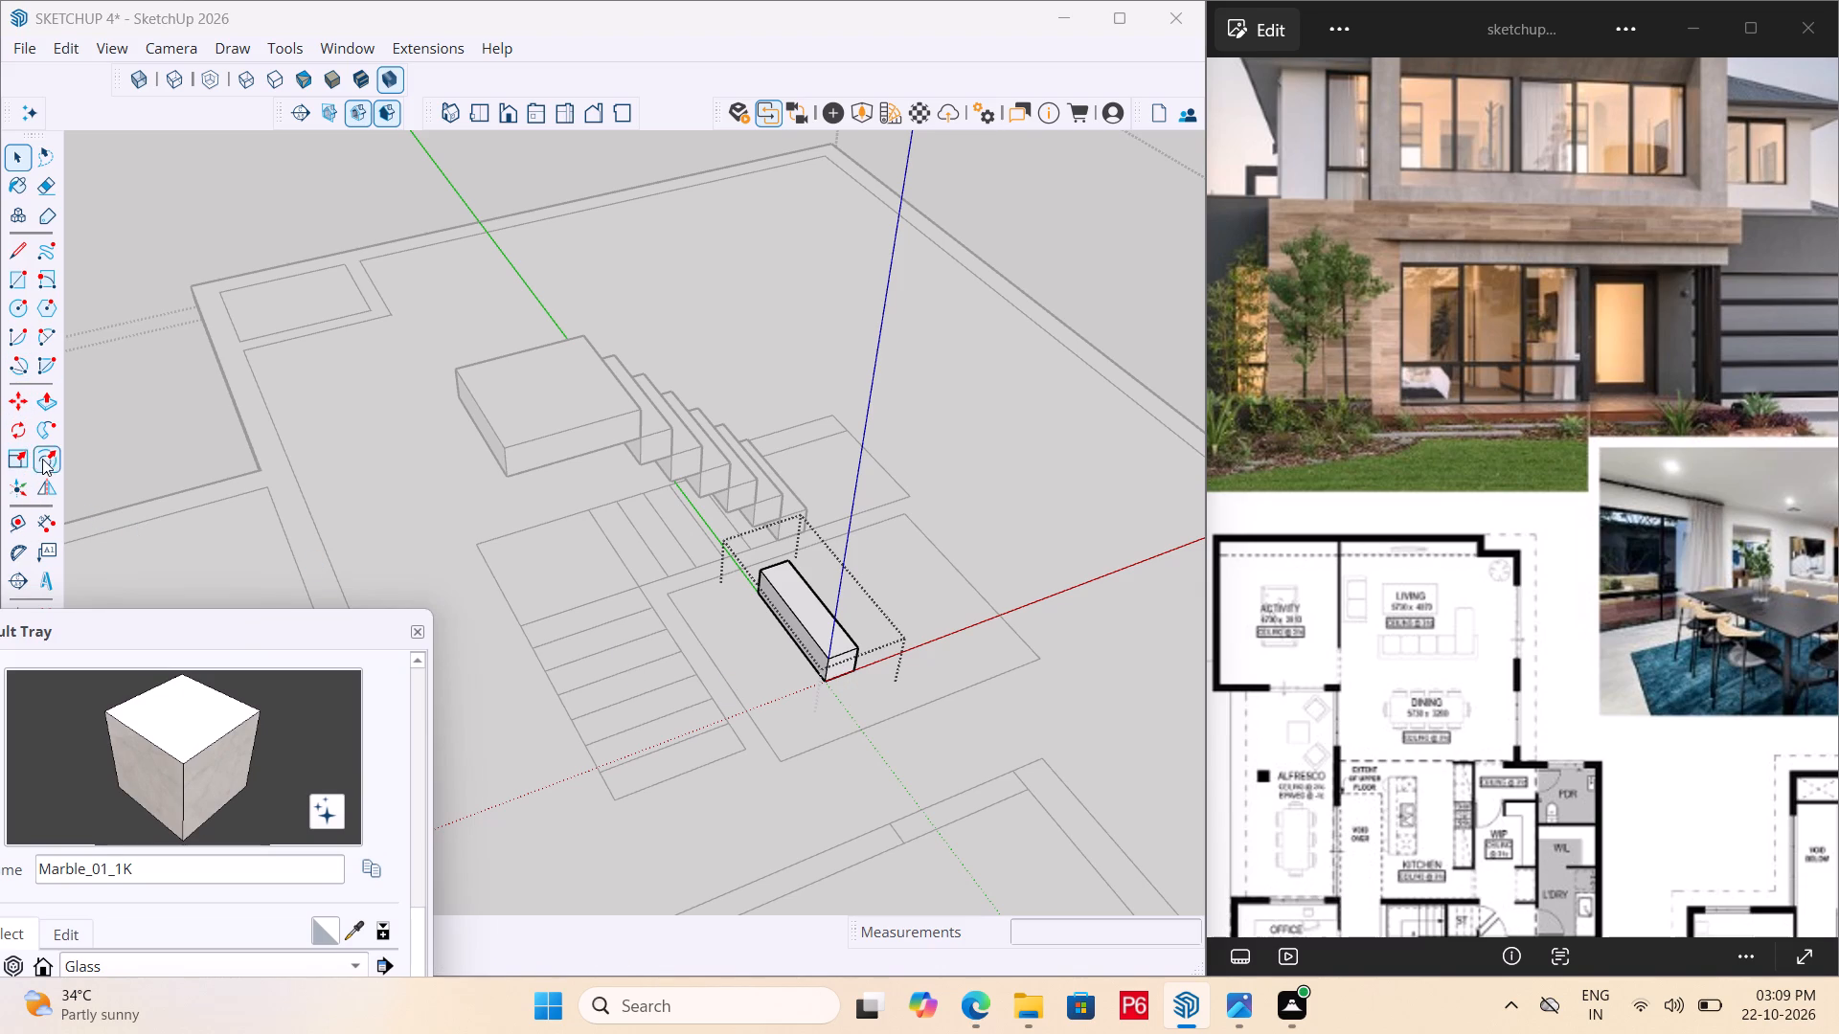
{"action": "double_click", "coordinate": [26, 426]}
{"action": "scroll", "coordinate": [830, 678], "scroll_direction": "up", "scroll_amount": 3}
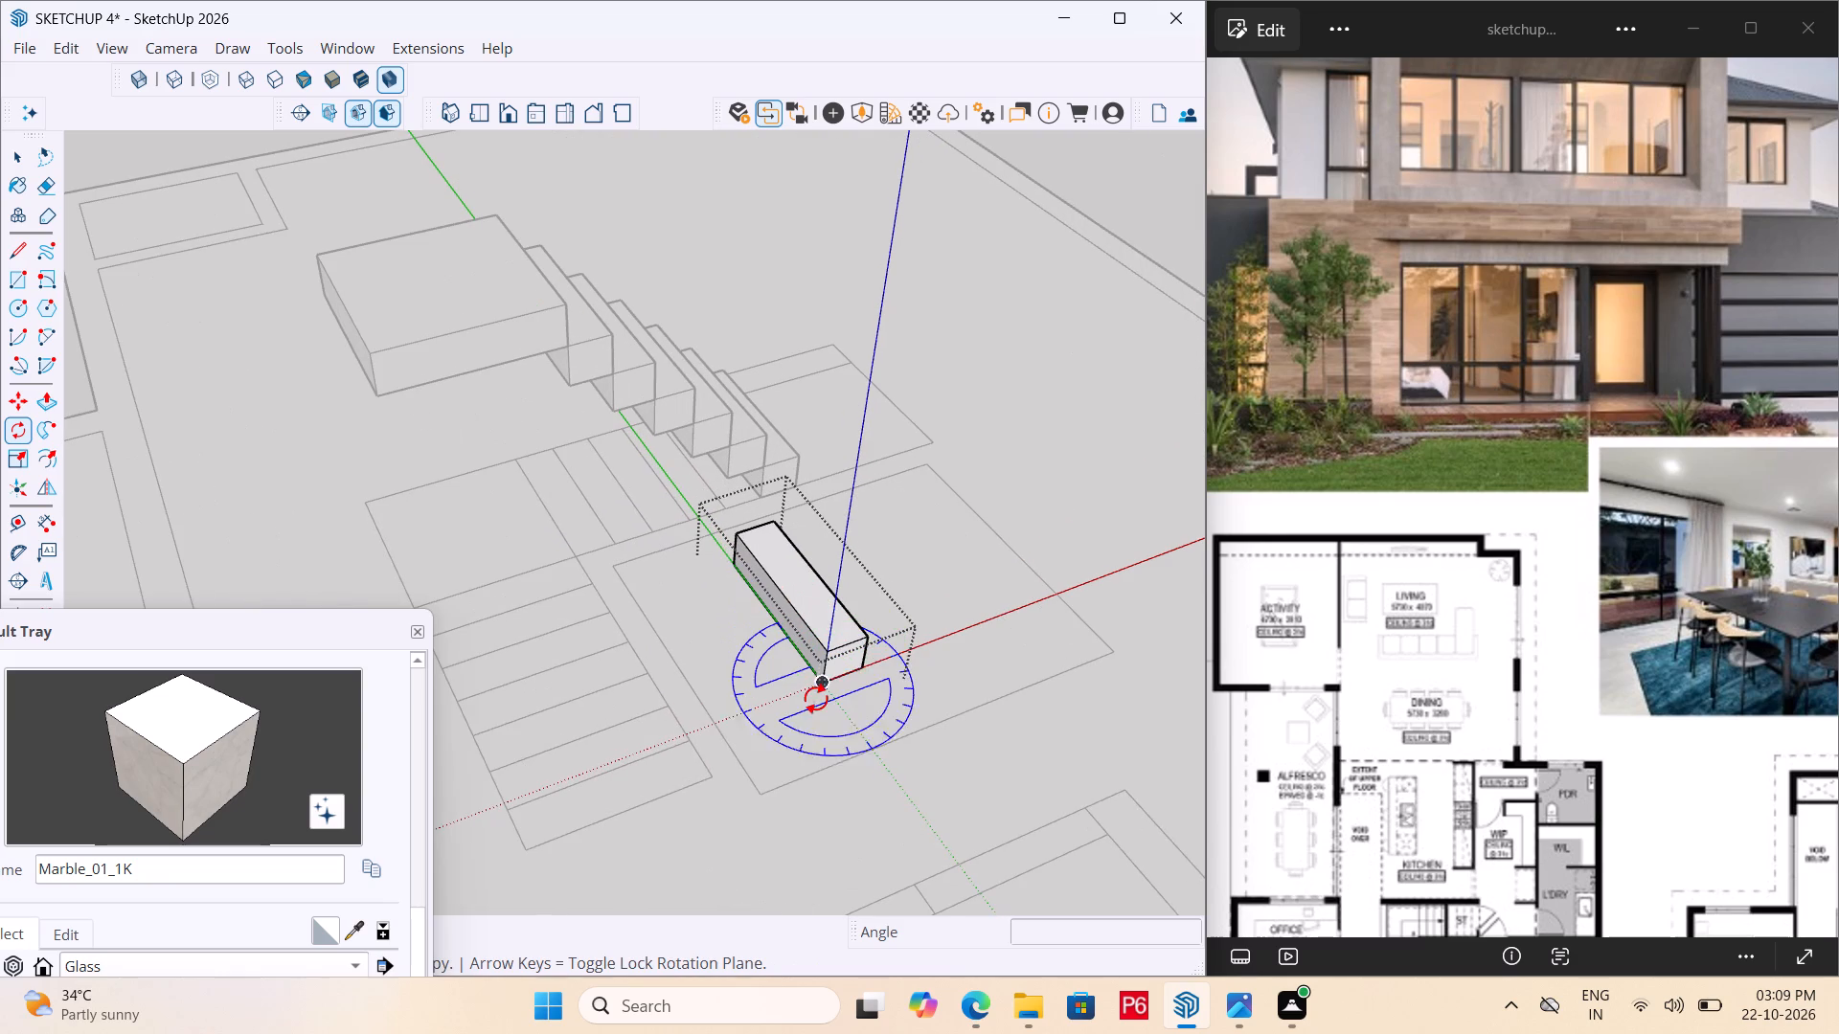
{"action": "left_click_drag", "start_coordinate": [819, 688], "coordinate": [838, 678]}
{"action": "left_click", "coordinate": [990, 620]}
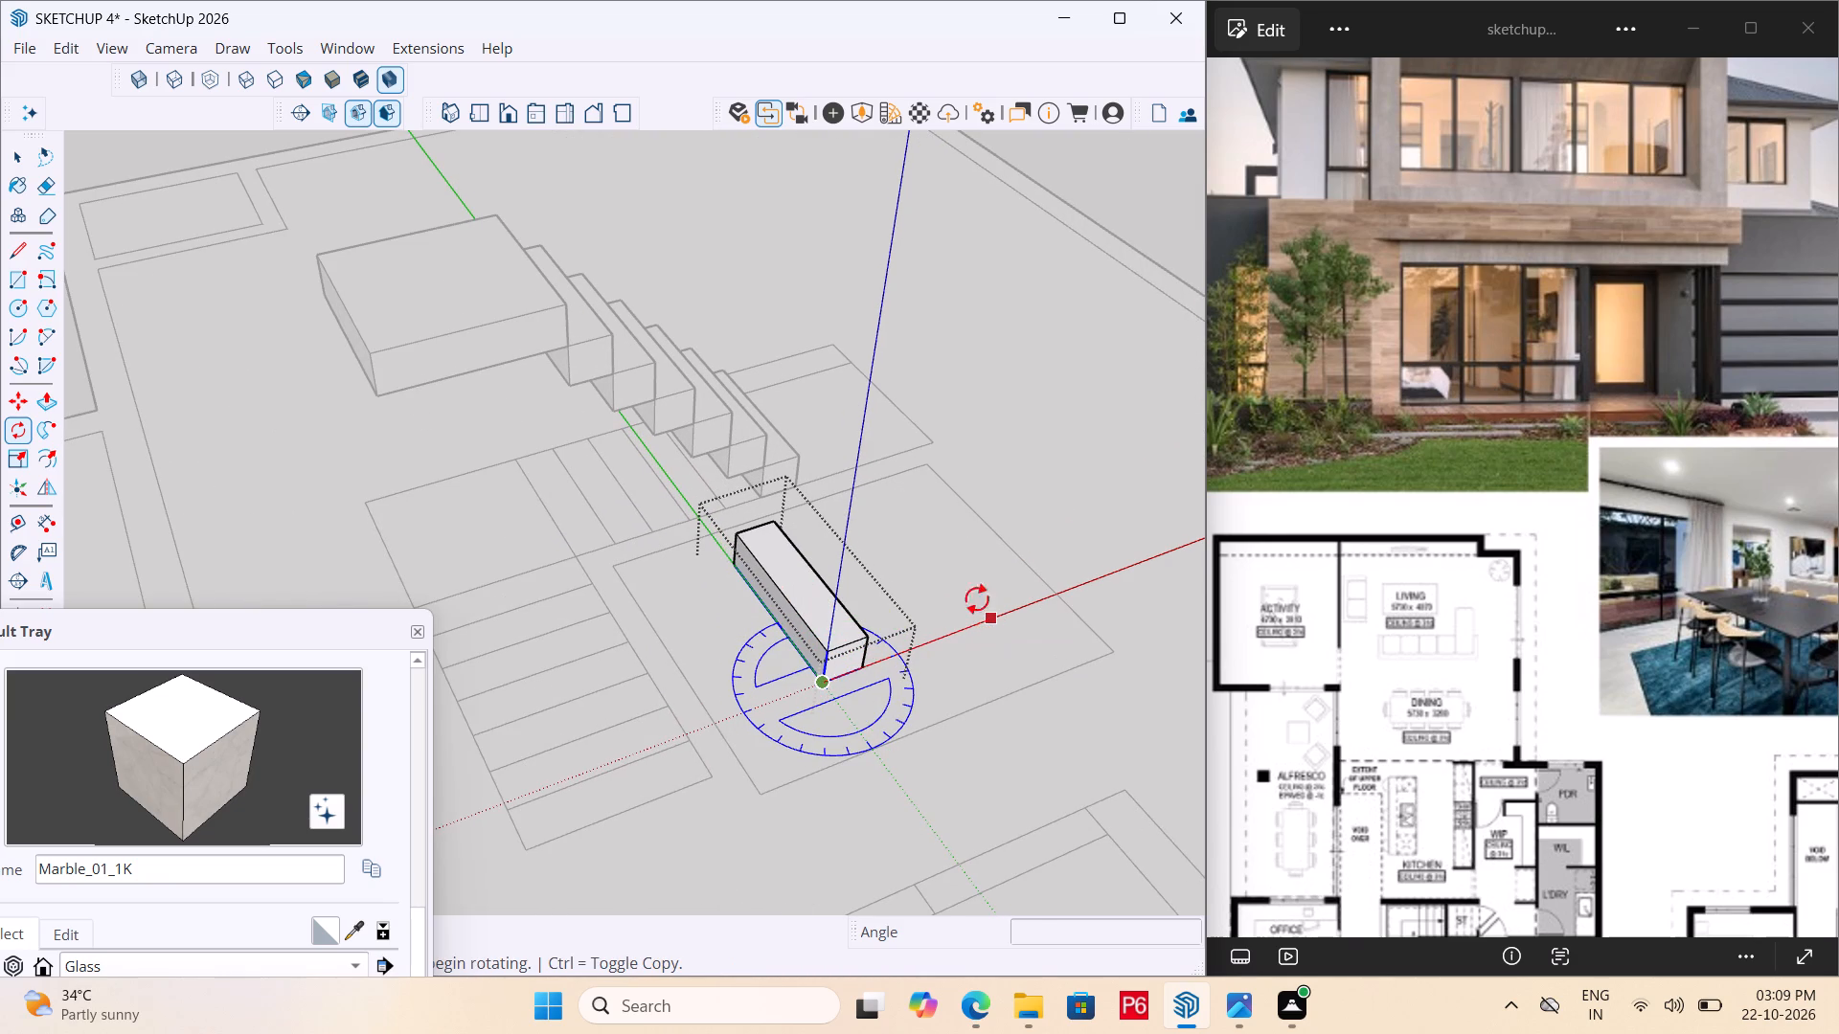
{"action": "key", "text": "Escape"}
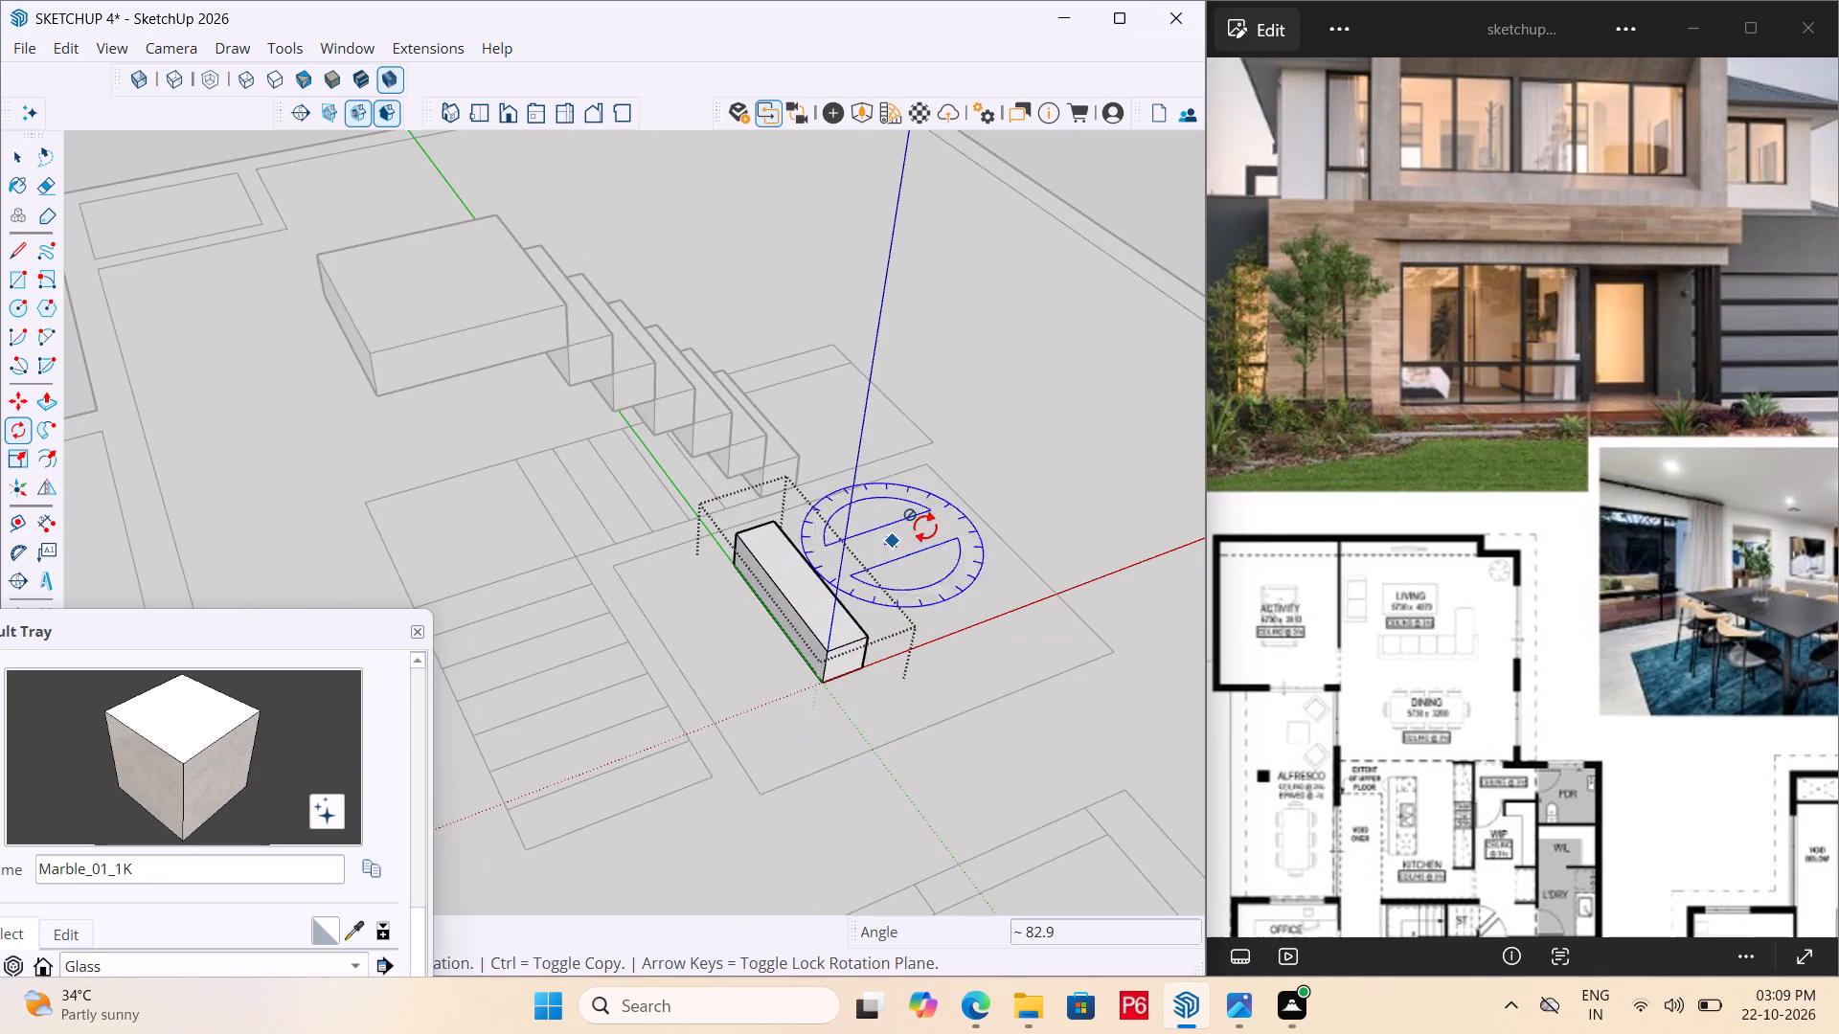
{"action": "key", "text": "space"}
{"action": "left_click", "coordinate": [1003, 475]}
Rotate the loose step block a quarter turn about its lower corner so its length runs along the red axis.
{"action": "left_click", "coordinate": [811, 640]}
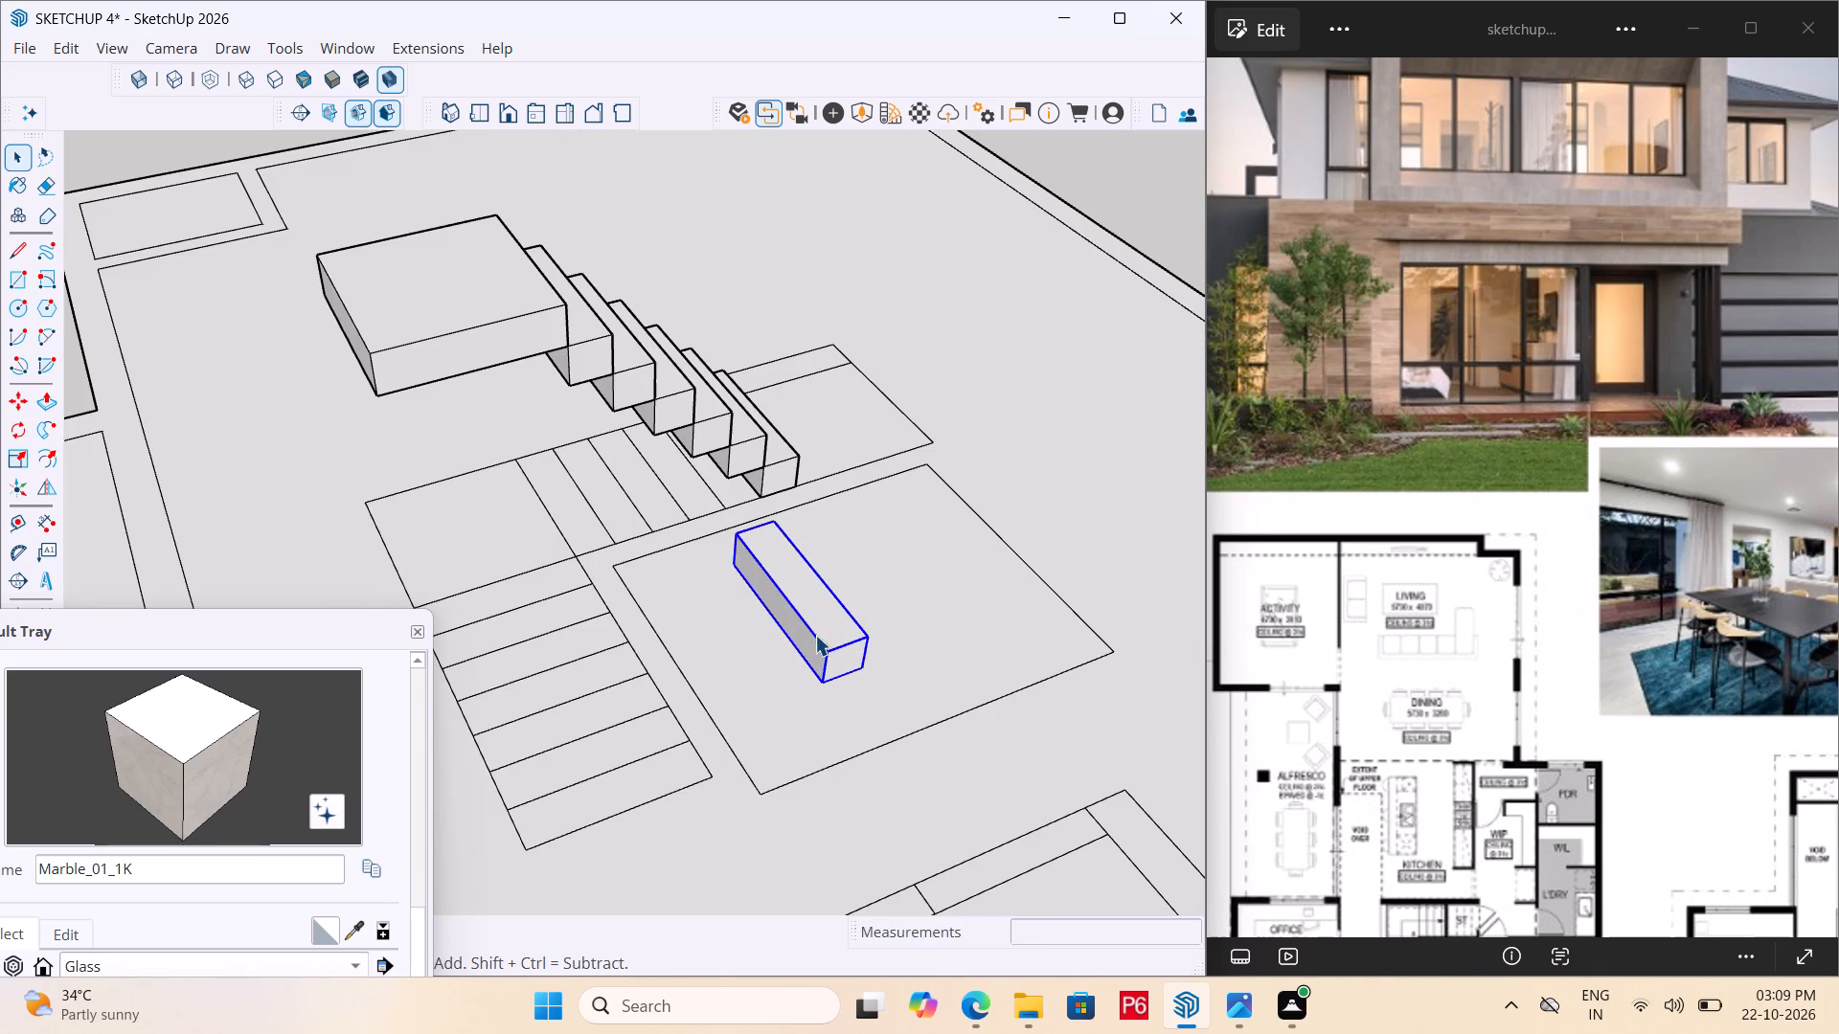
{"action": "key", "text": "r"}
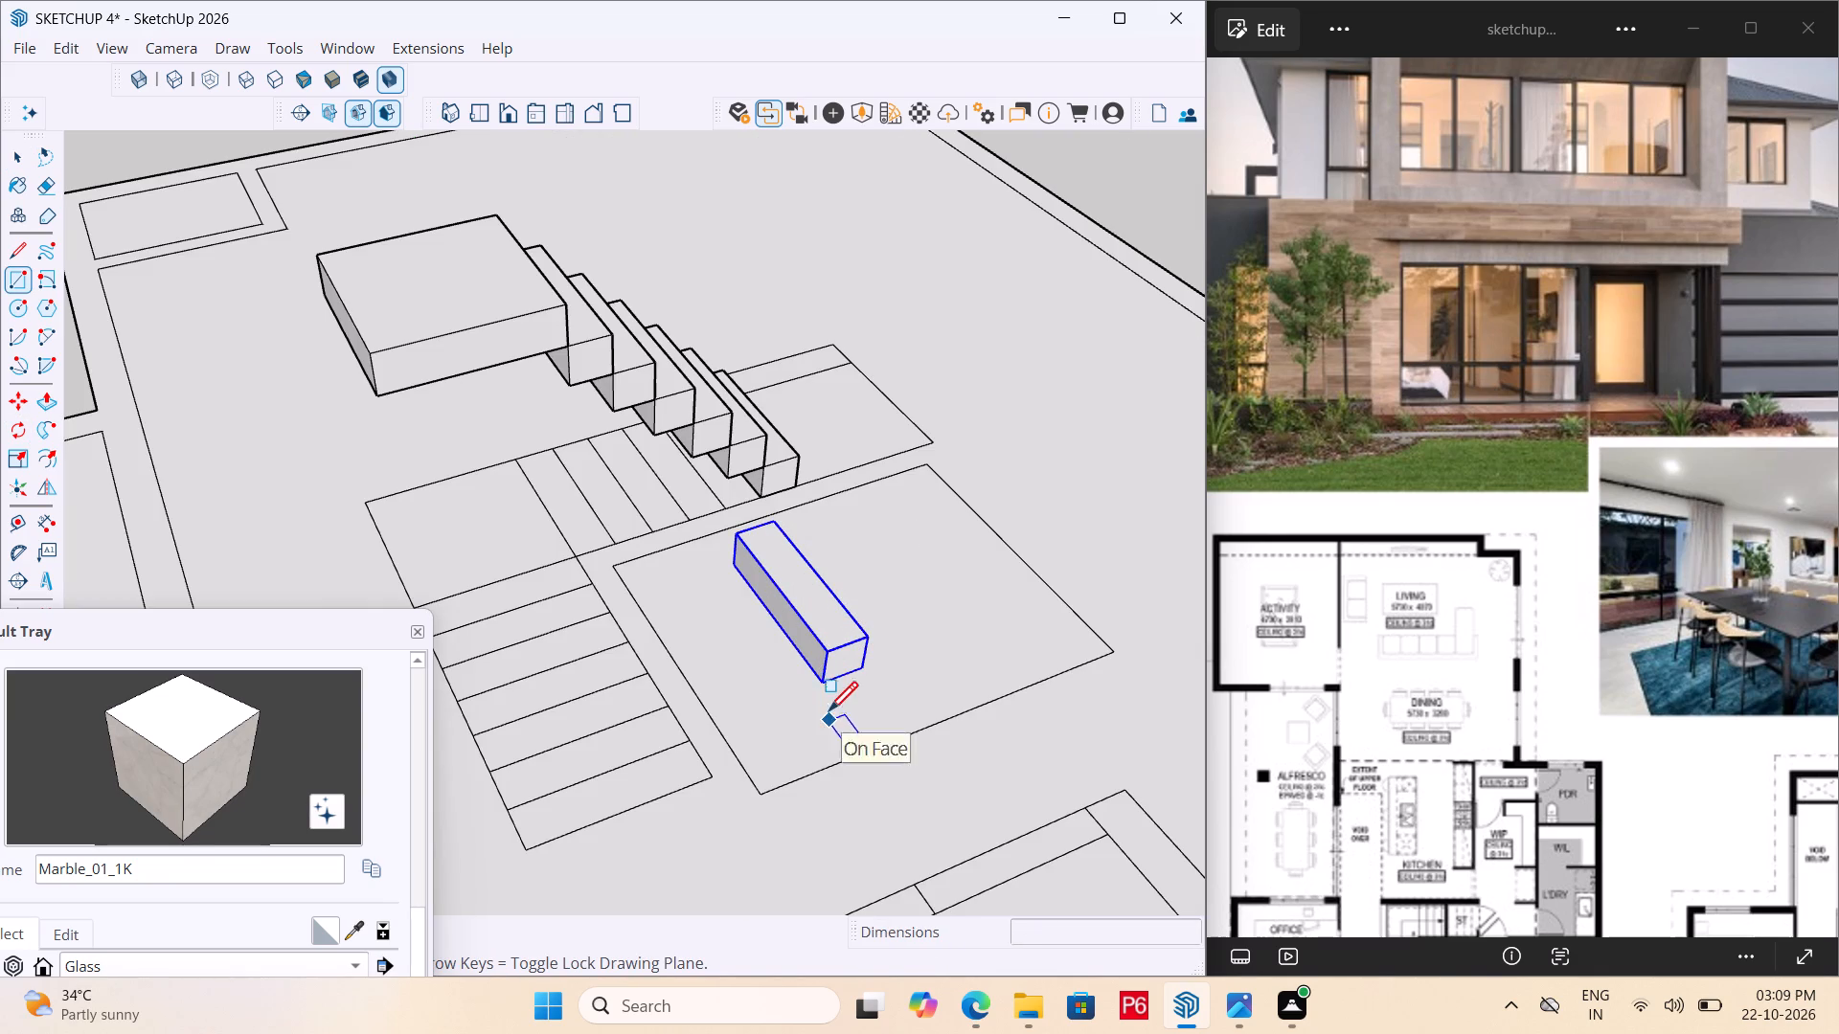
{"action": "key", "text": "q"}
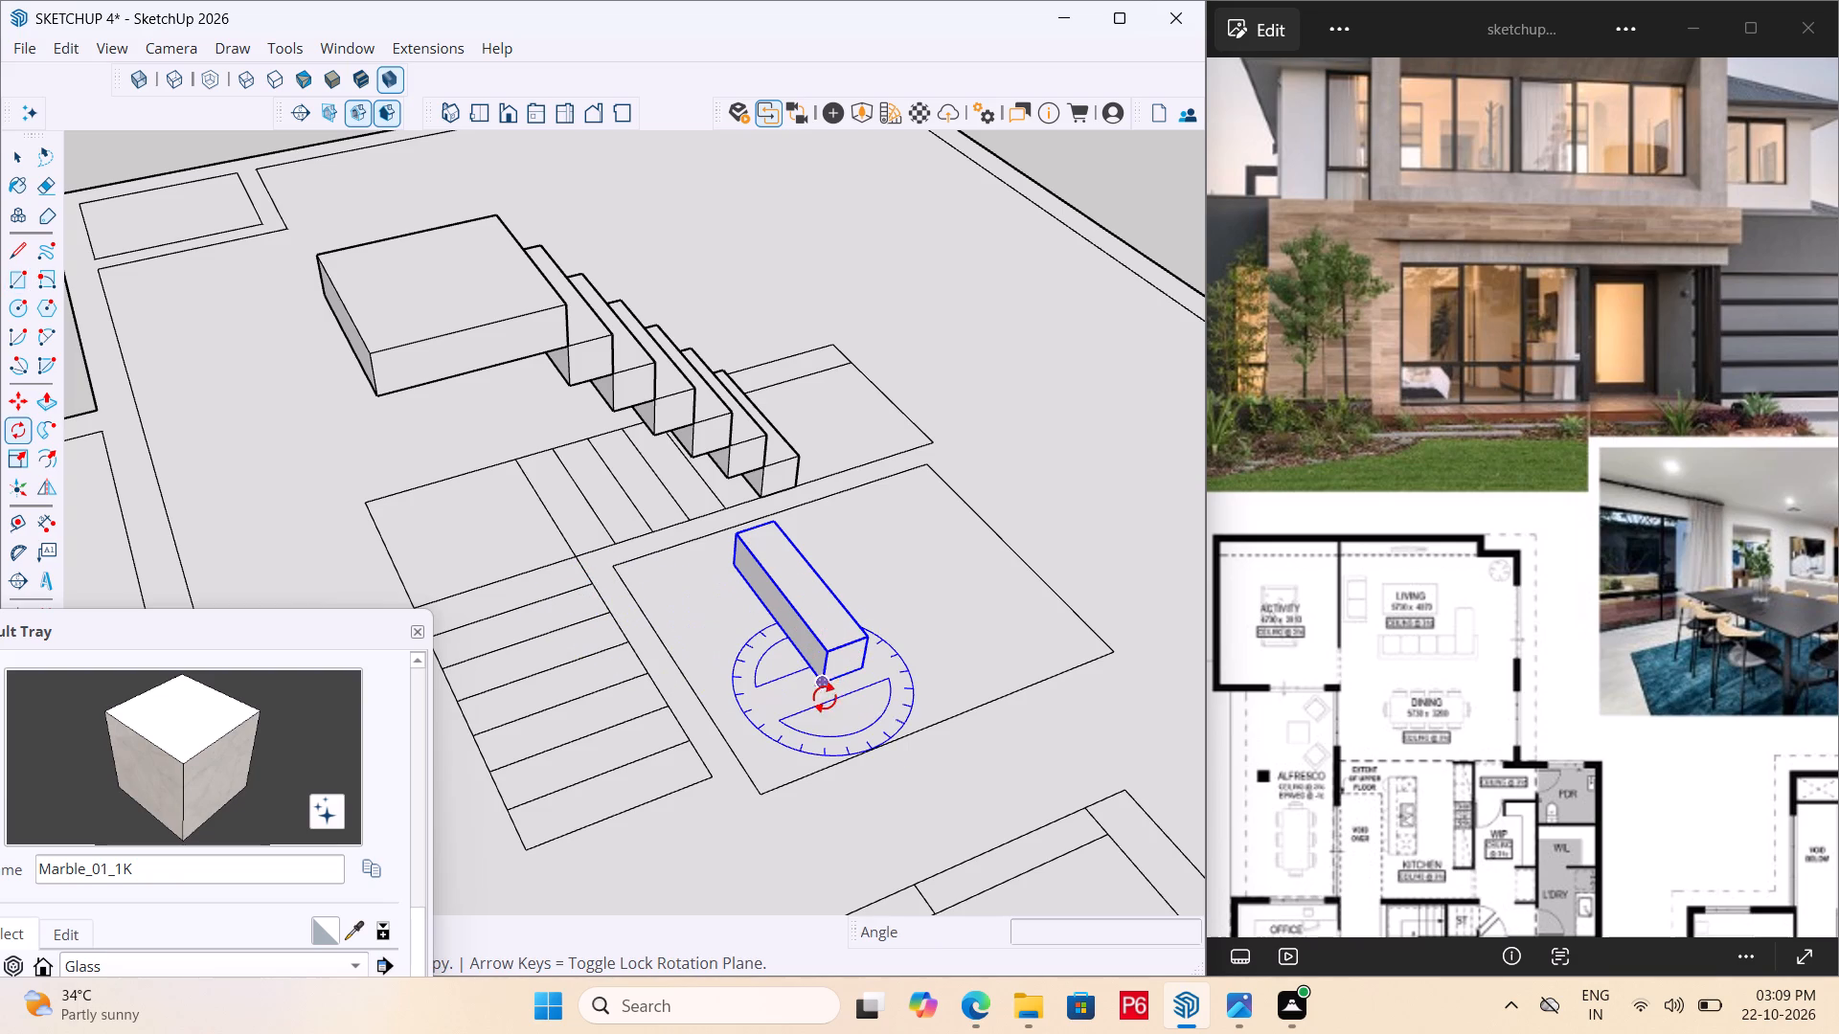
{"action": "left_click", "coordinate": [831, 693]}
{"action": "left_click", "coordinate": [1002, 633]}
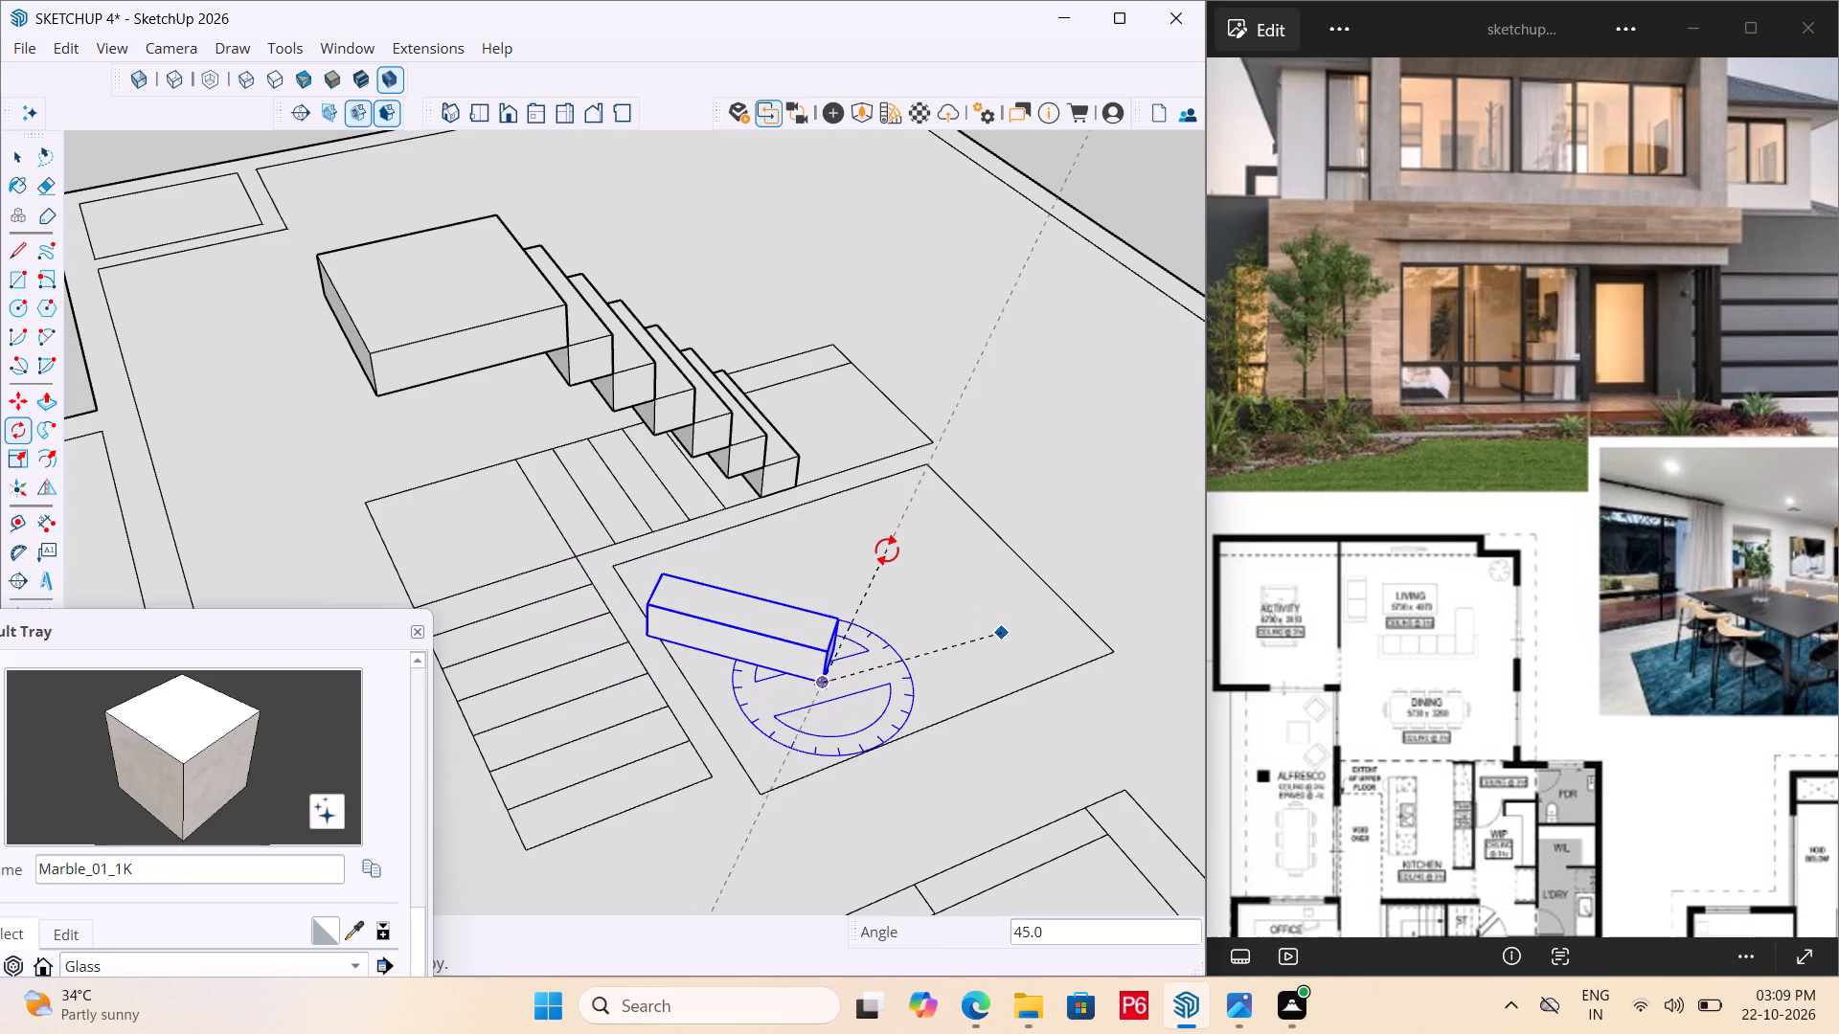
{"action": "key", "text": "Escape"}
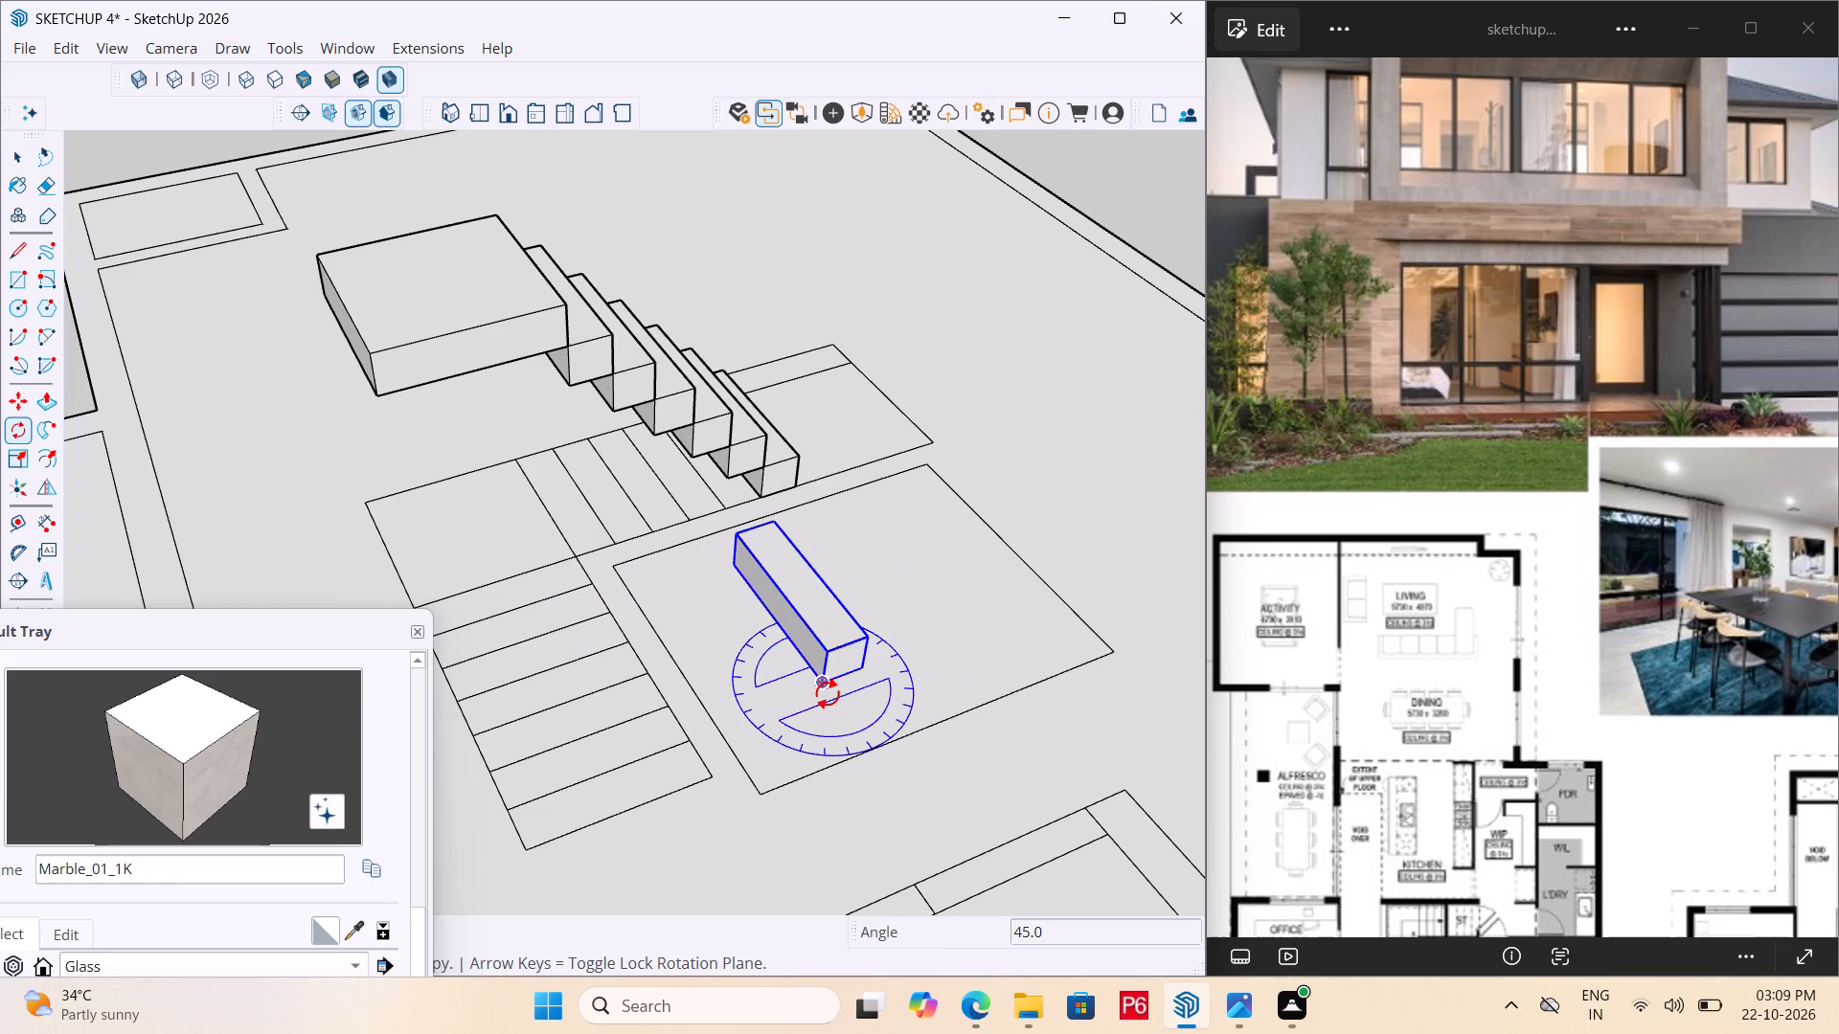
{"action": "double_click", "coordinate": [830, 688]}
{"action": "double_click", "coordinate": [1000, 619]}
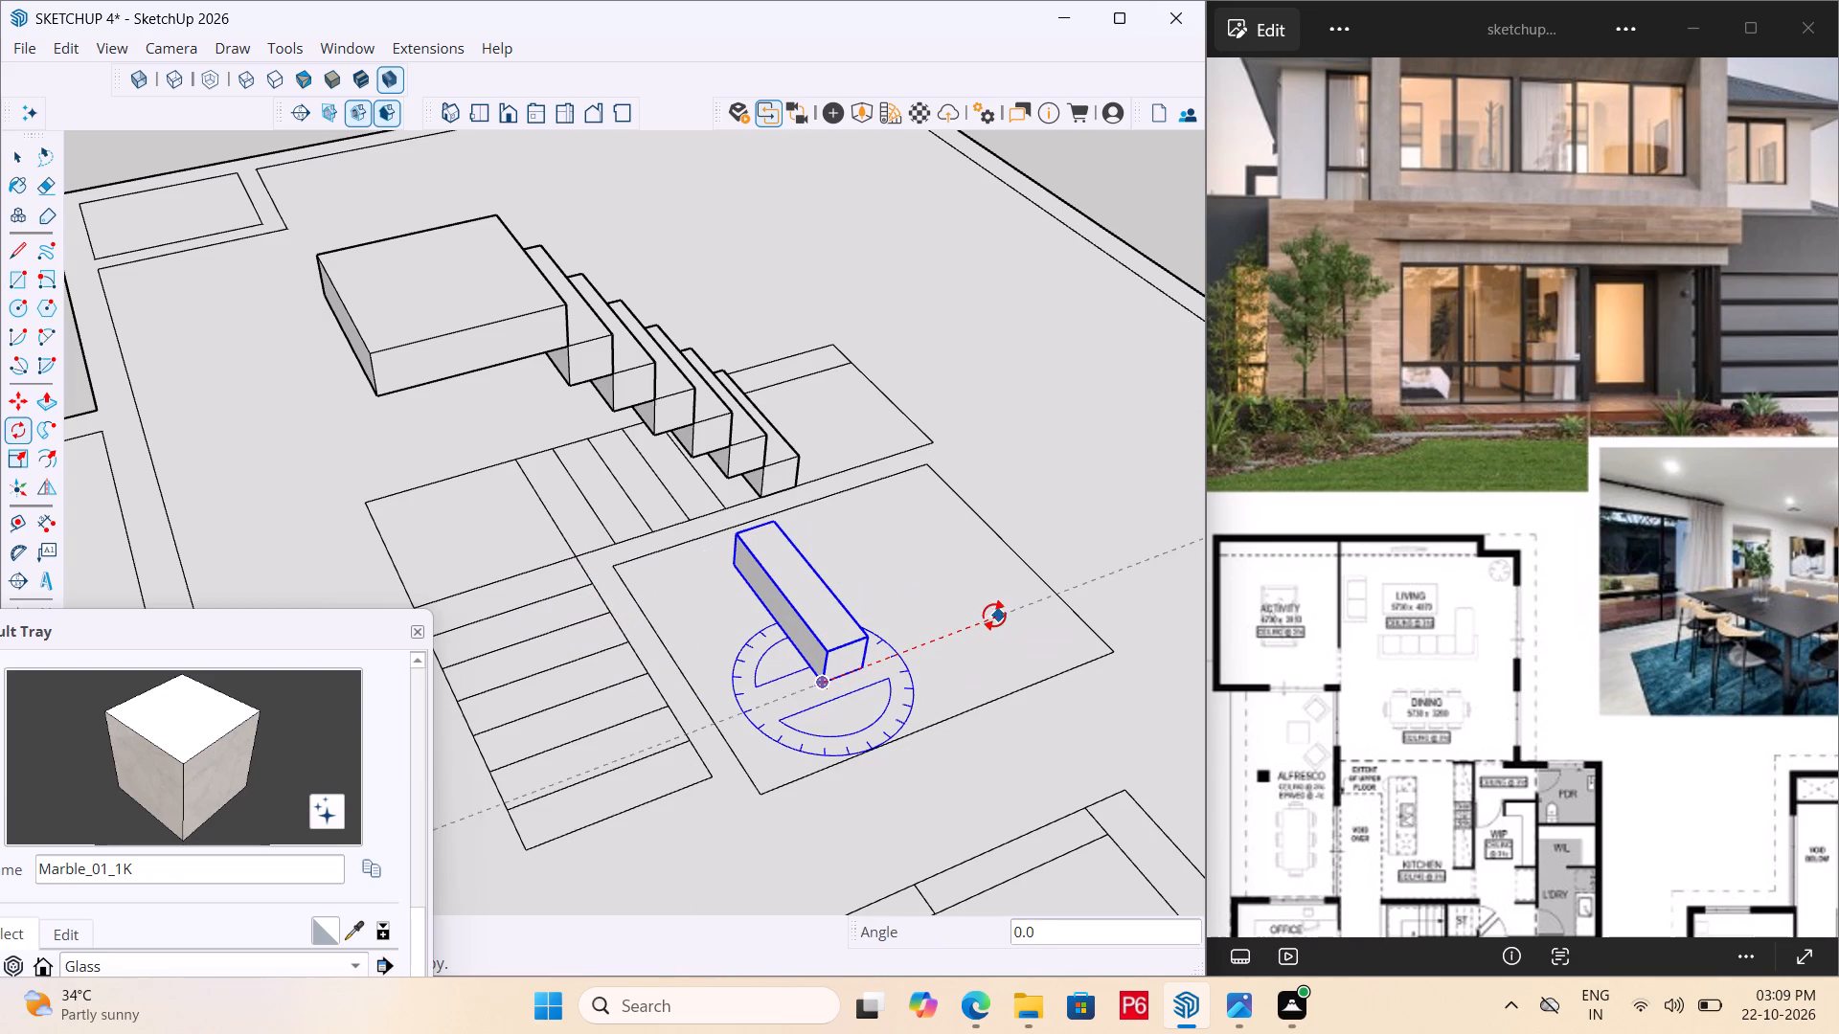
{"action": "double_click", "coordinate": [703, 538]}
{"action": "key", "text": "space"}
{"action": "left_click", "coordinate": [793, 636]}
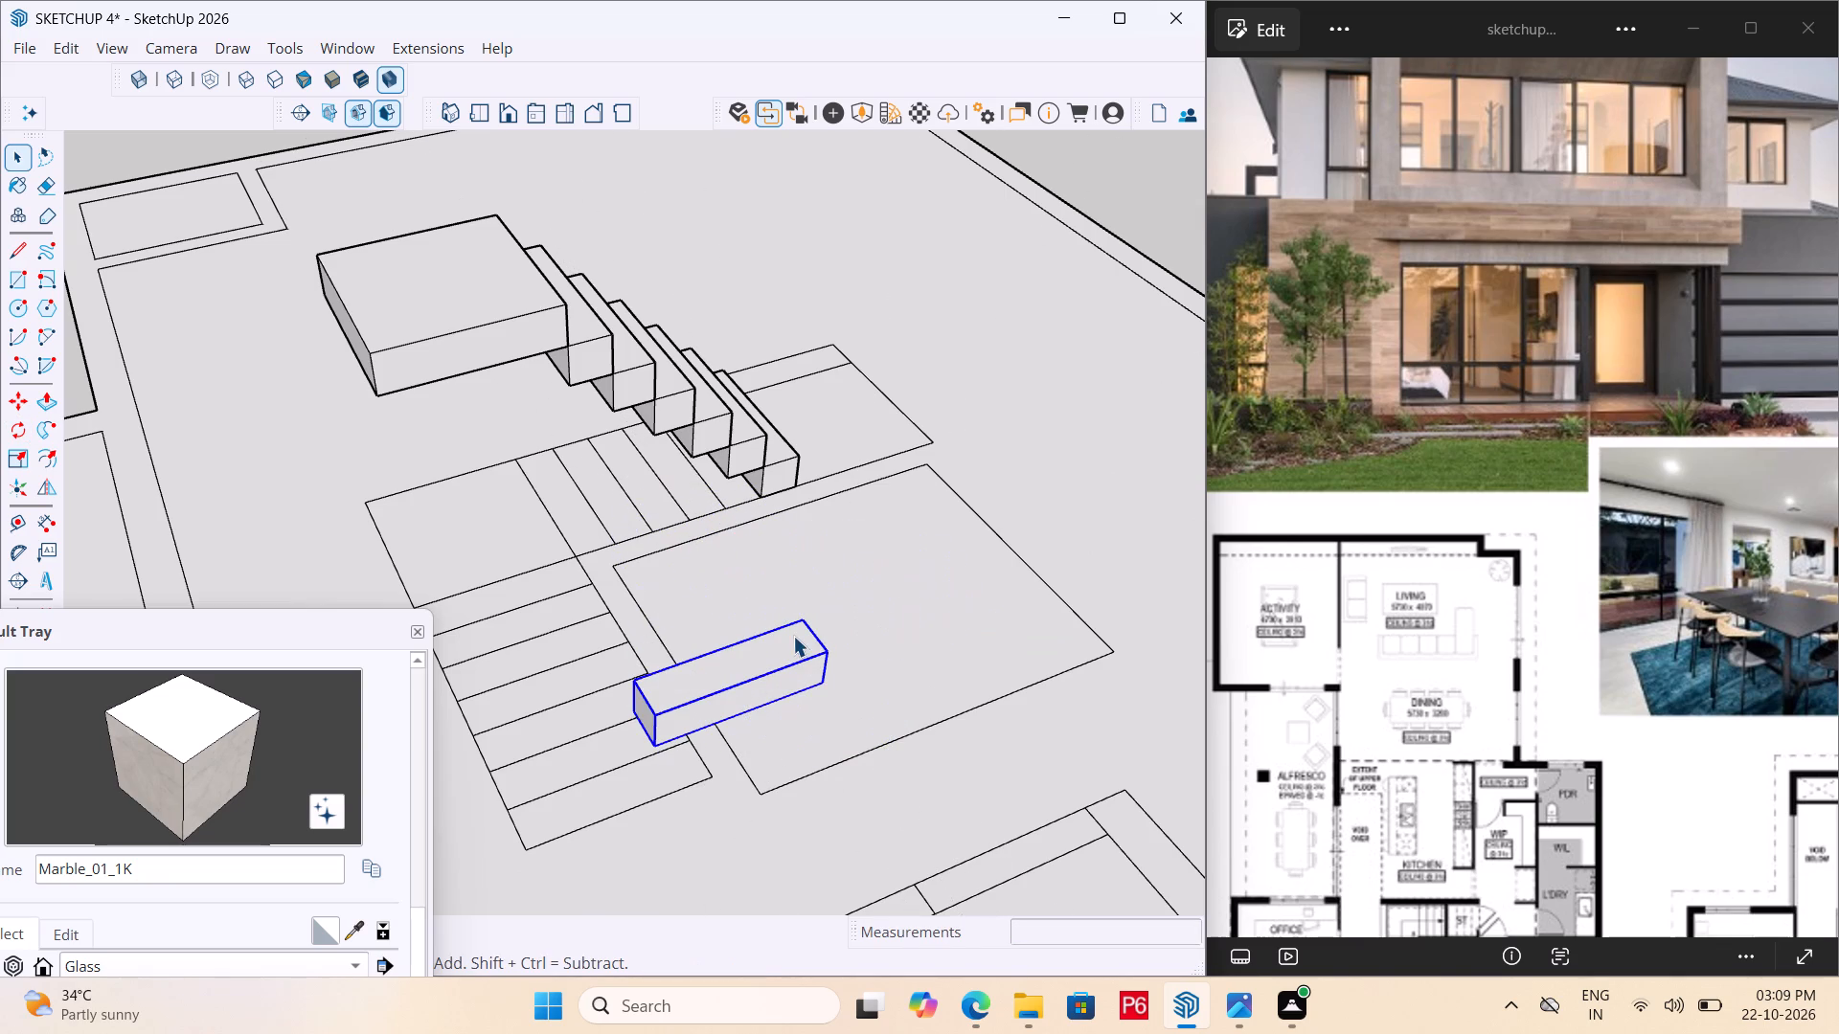
Move the rotated block by its lower end corner onto the landing's upper corner, as the first step of the second flight.
{"action": "middle_click_drag", "start_coordinate": [850, 697], "coordinate": [92, 618]}
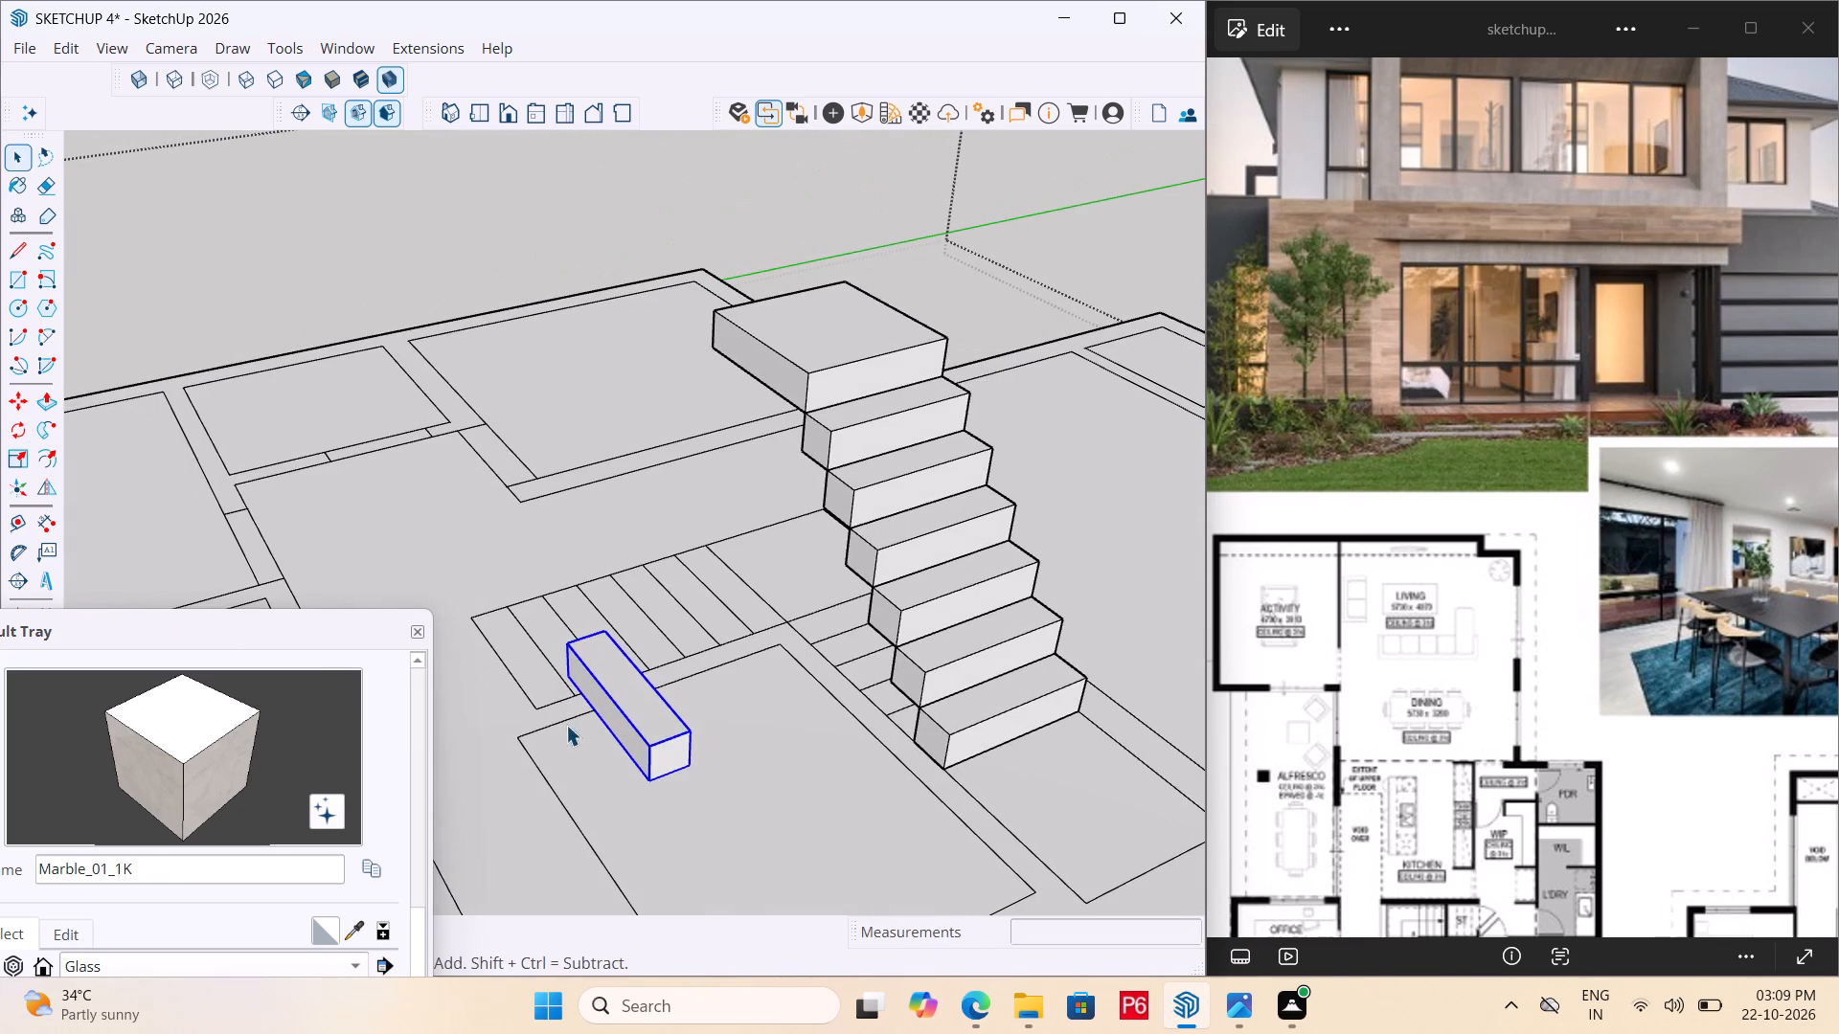
{"action": "key", "text": "m"}
{"action": "double_click", "coordinate": [699, 771]}
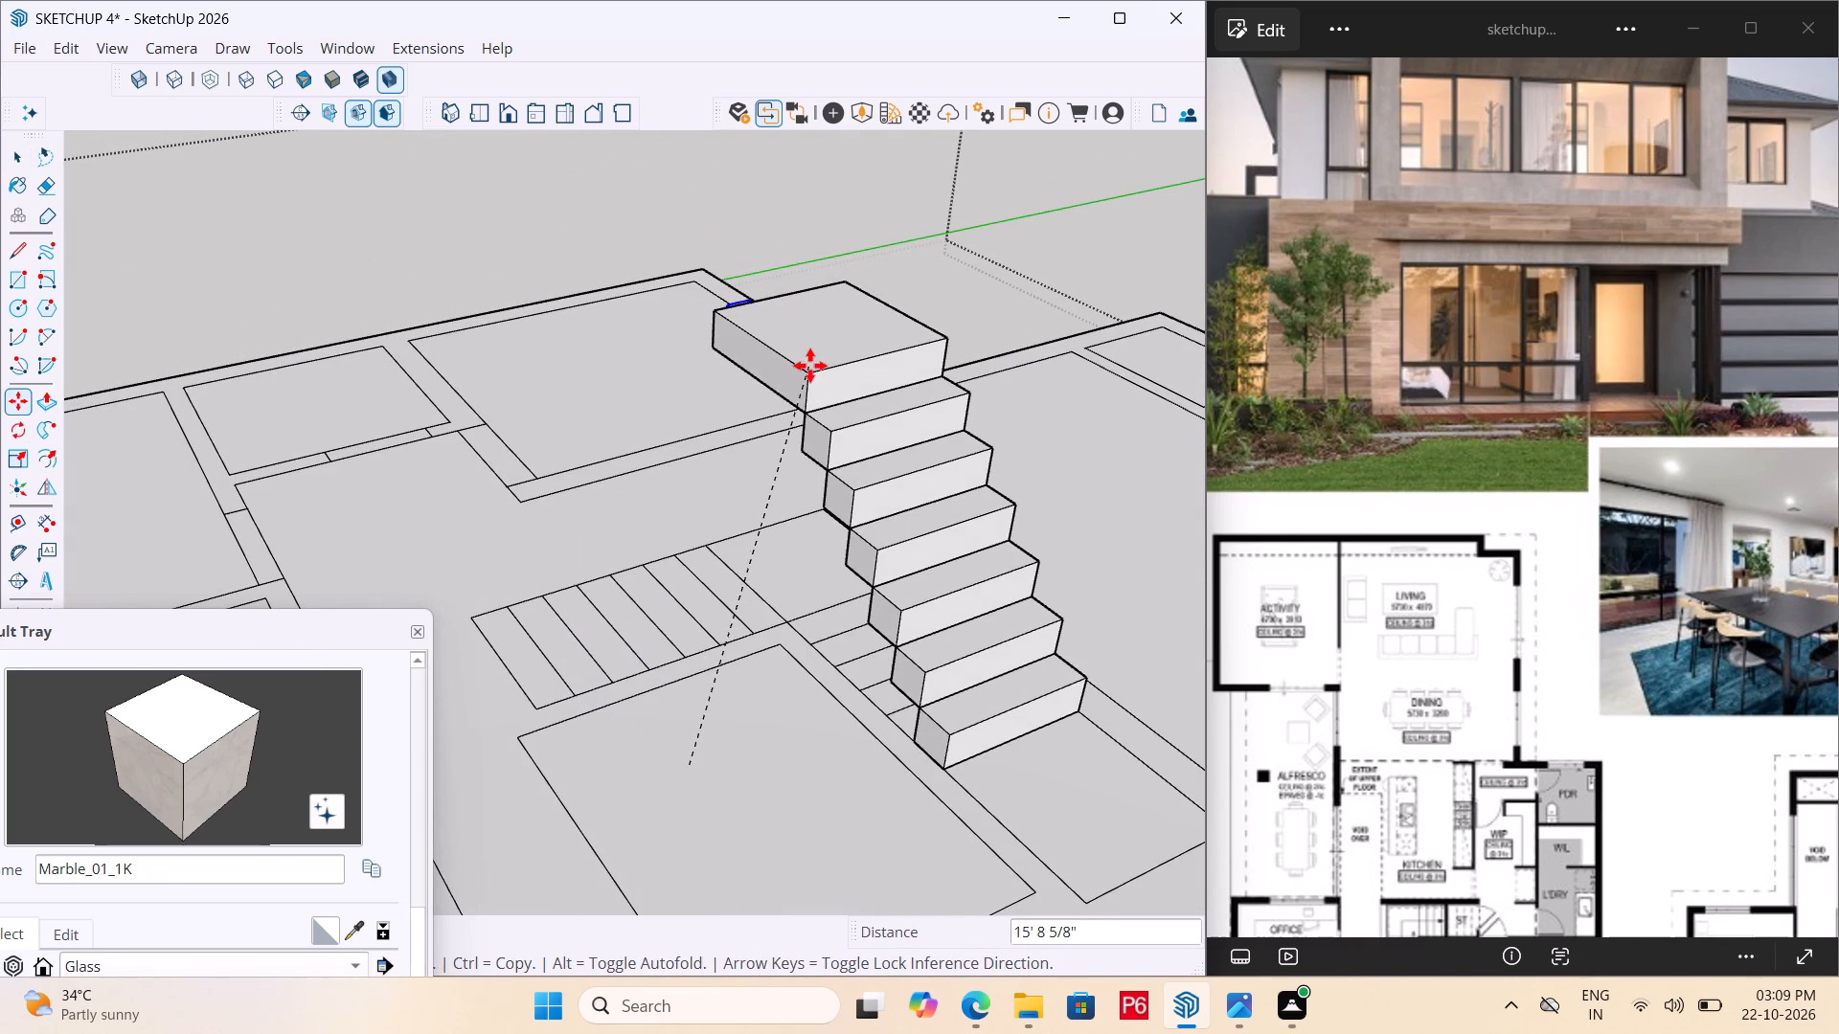
{"action": "left_click", "coordinate": [805, 372]}
Copy the rotated step block repeatedly, corner to corner up from the landing, to build the rising second flight.
{"action": "scroll", "coordinate": [854, 352], "scroll_direction": "down", "scroll_amount": 2}
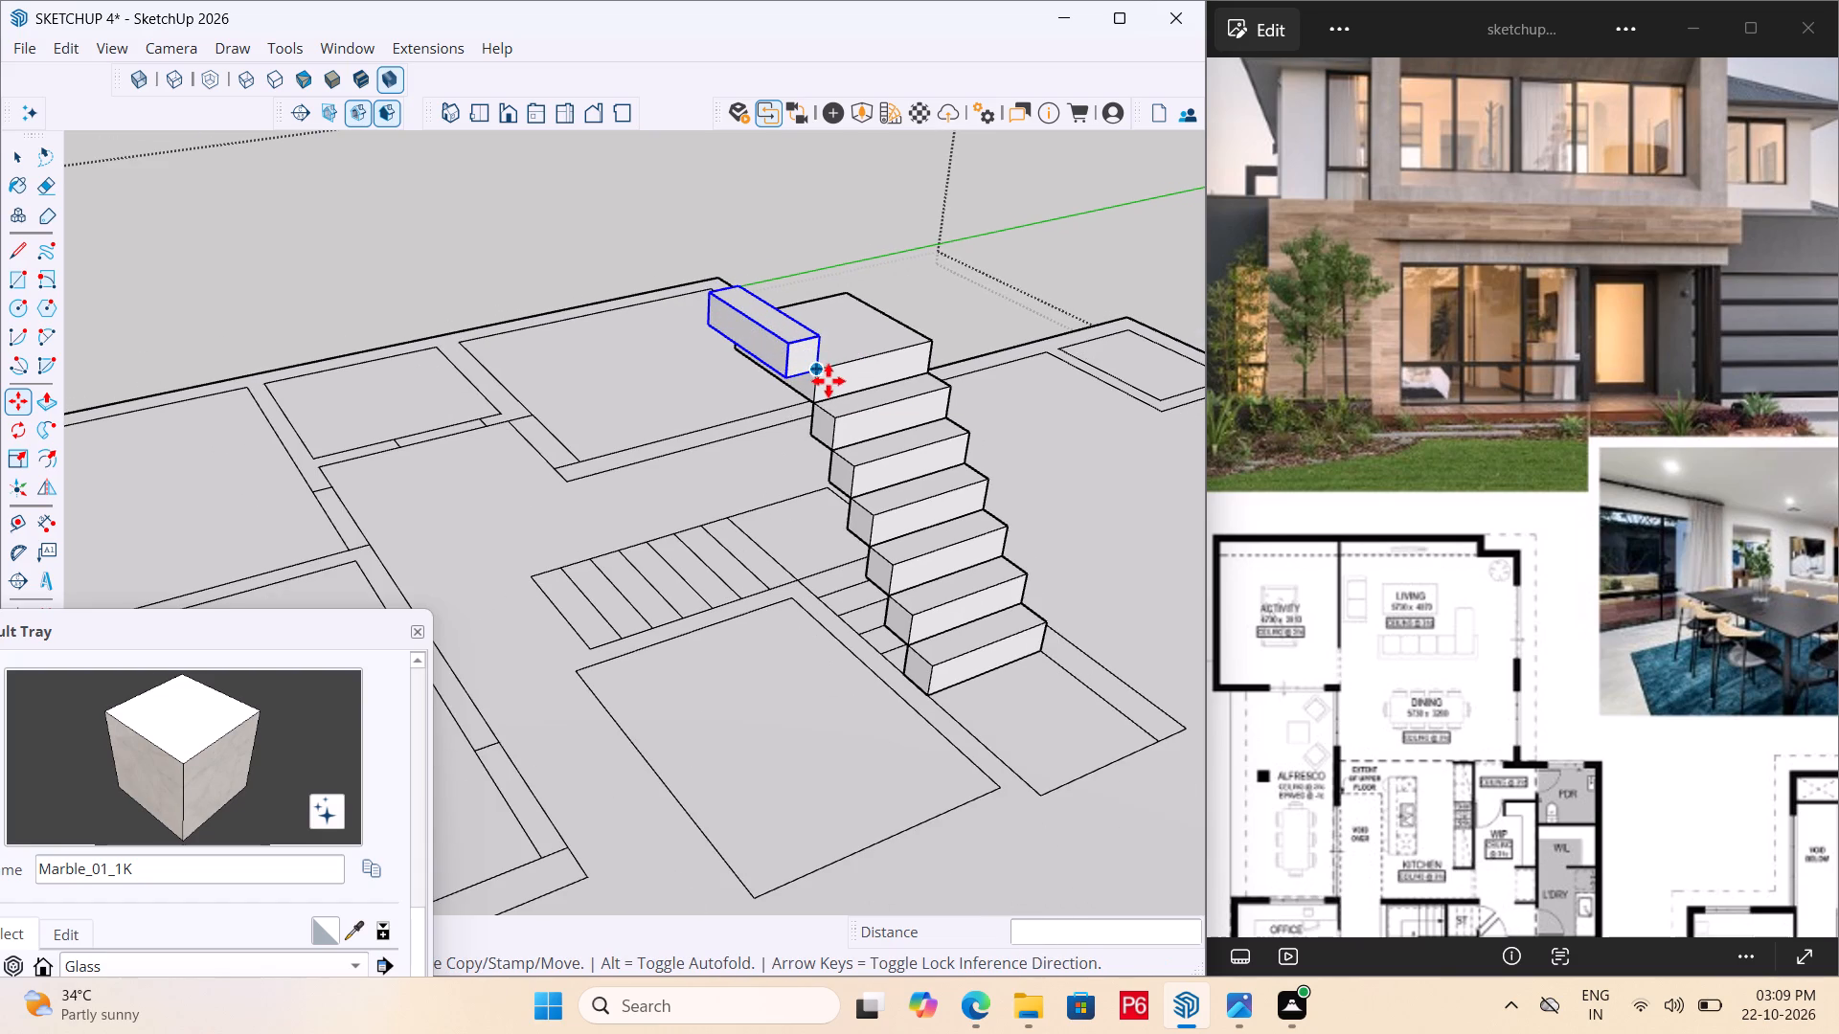
{"action": "middle_click_drag", "start_coordinate": [835, 356], "coordinate": [793, 393]}
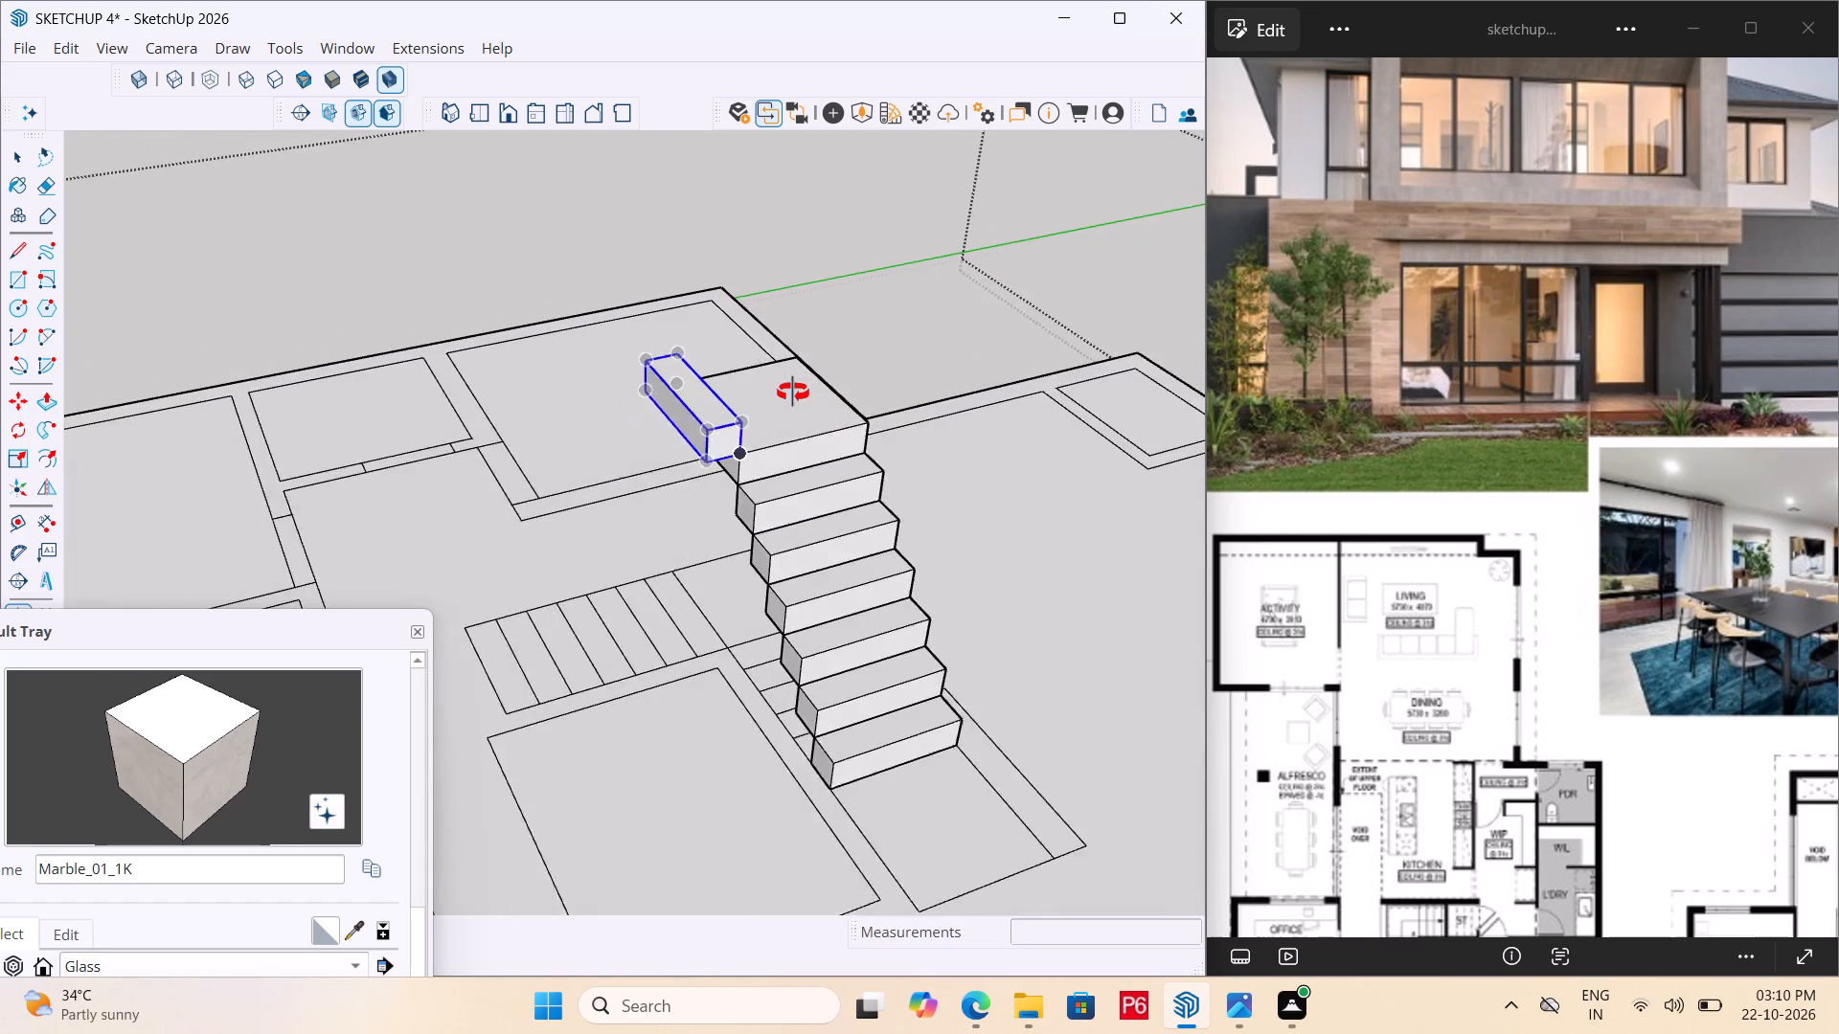
{"action": "middle_click_drag", "start_coordinate": [793, 393], "coordinate": [811, 385]}
{"action": "scroll", "coordinate": [758, 427], "scroll_direction": "up", "scroll_amount": 5}
{"action": "double_click", "coordinate": [787, 437]}
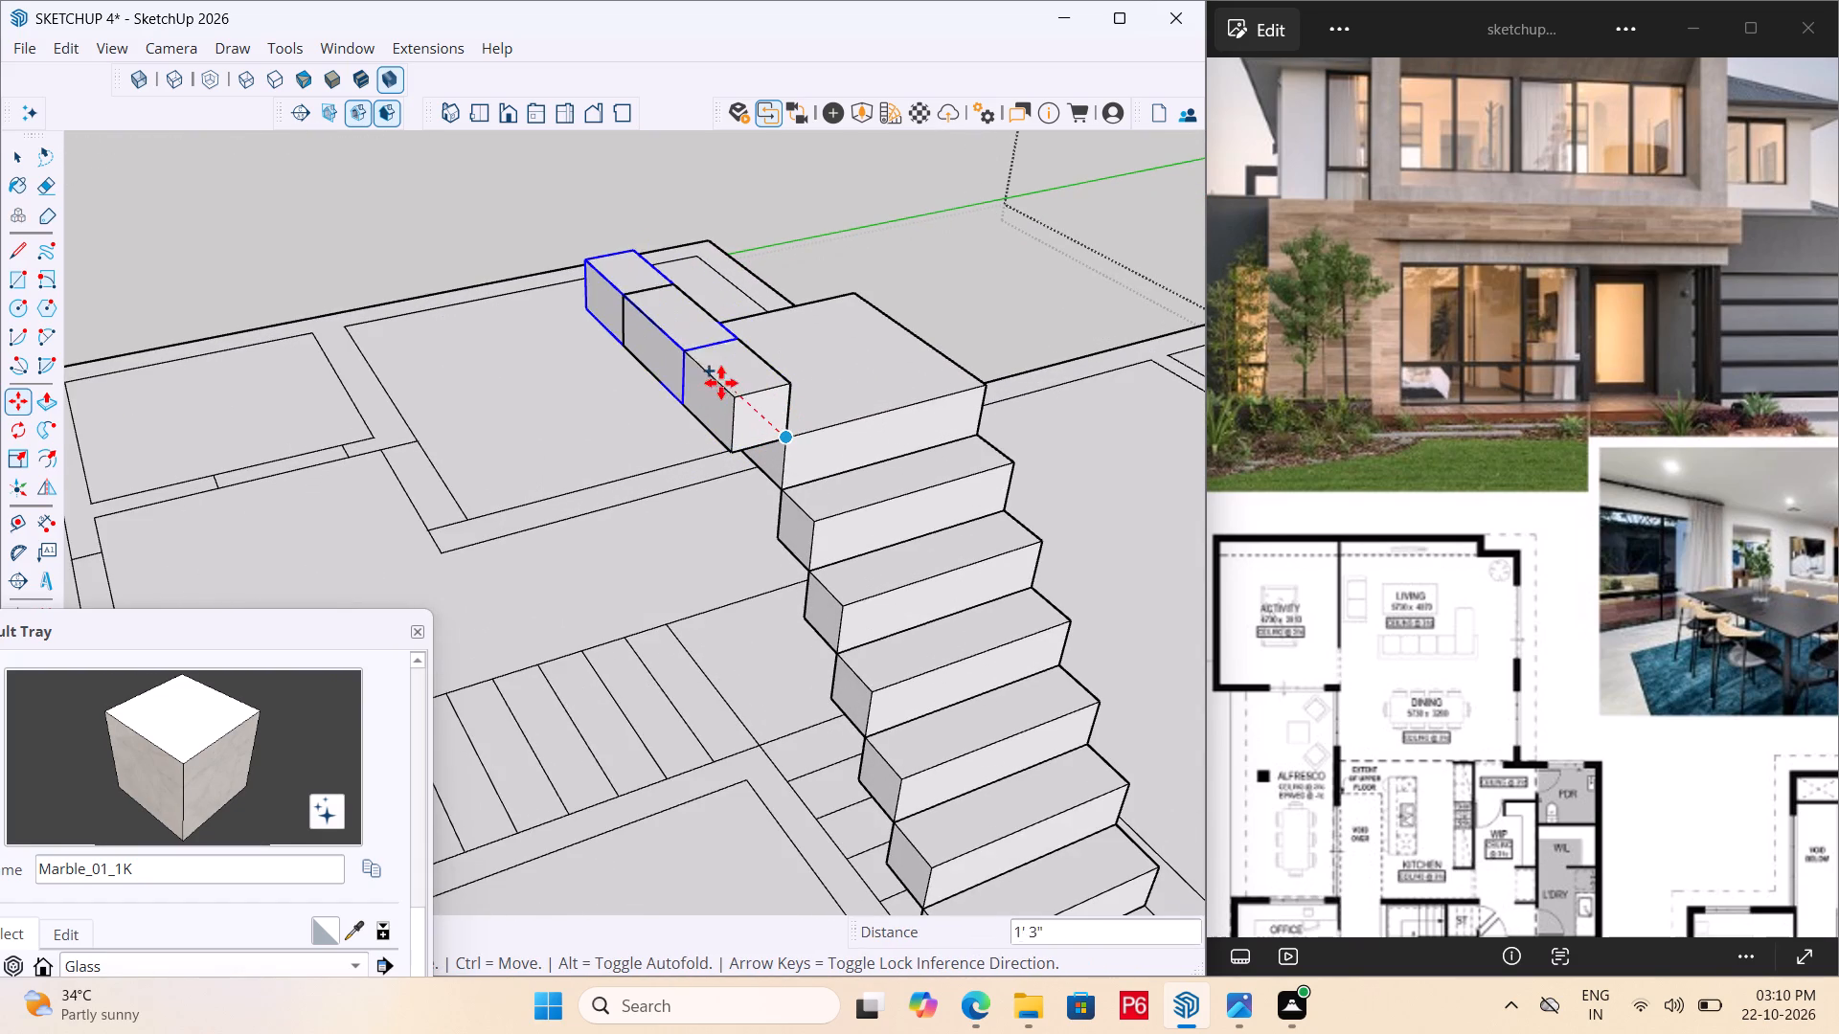
{"action": "left_click", "coordinate": [731, 401]}
{"action": "scroll", "coordinate": [1017, 382], "scroll_direction": "down", "scroll_amount": 5}
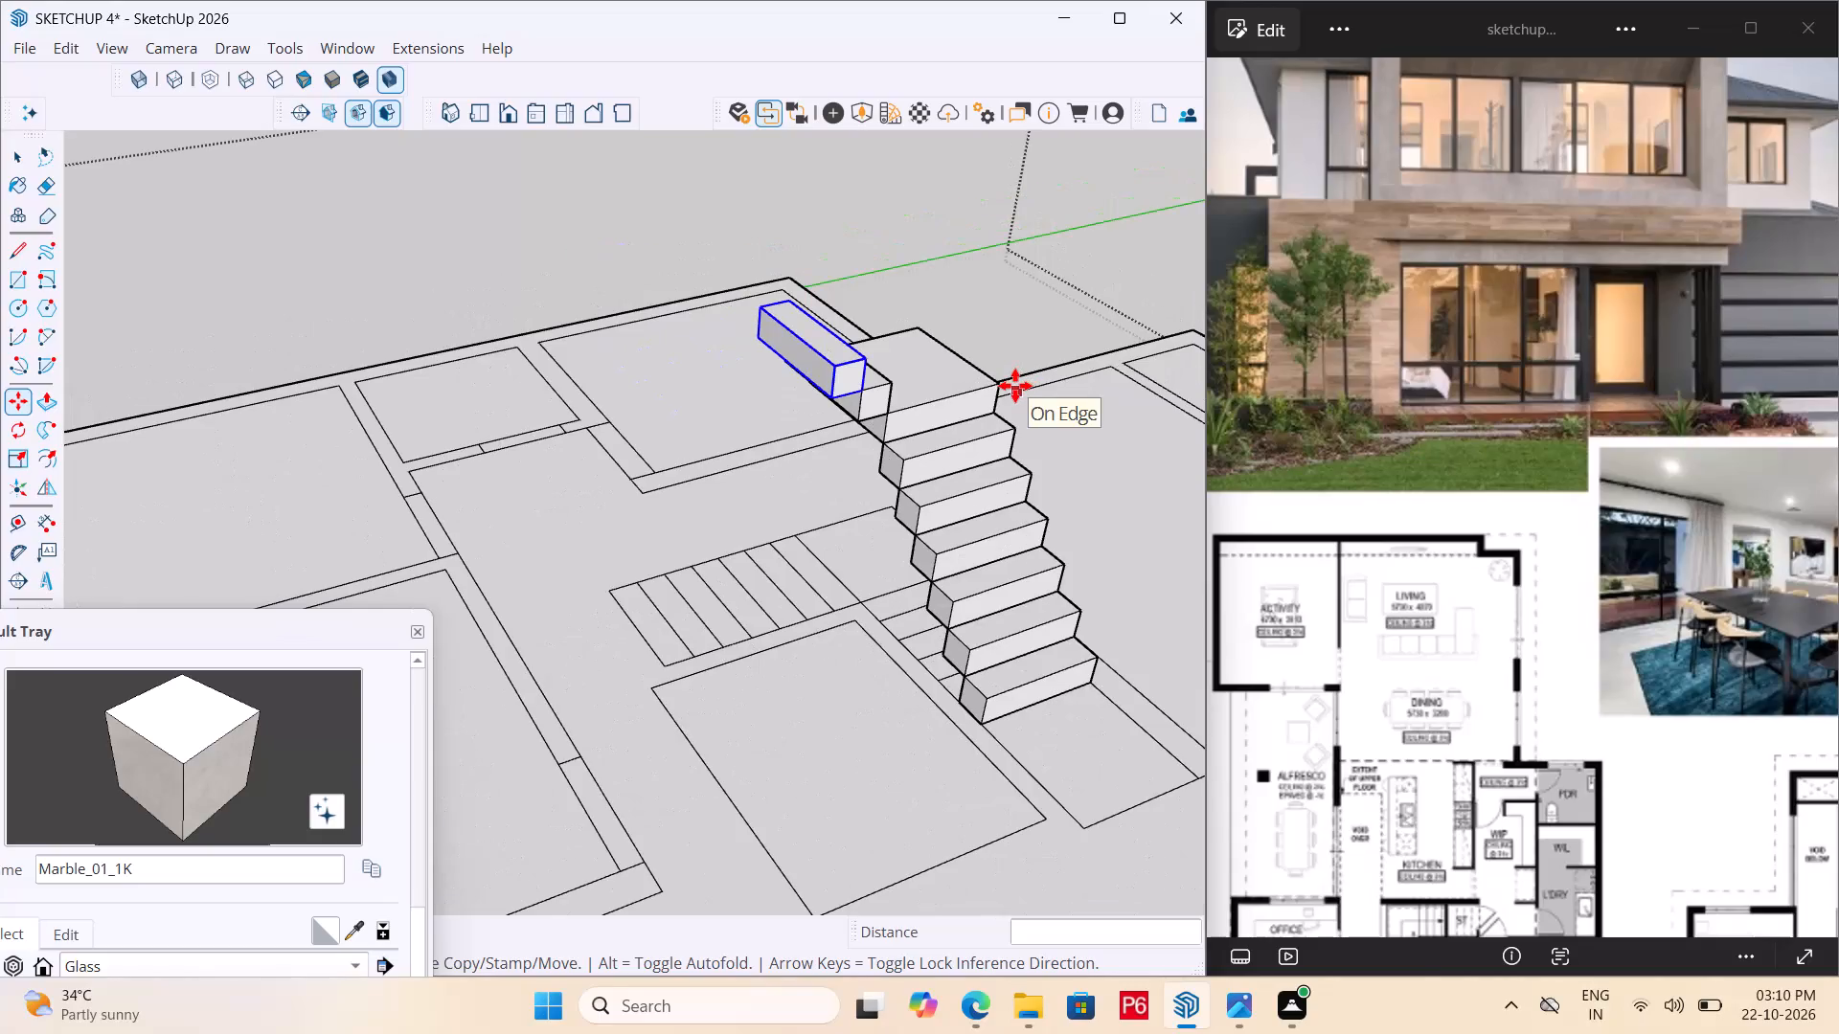
{"action": "left_click", "coordinate": [867, 393]}
{"action": "left_click", "coordinate": [837, 371]}
{"action": "left_click", "coordinate": [834, 370]}
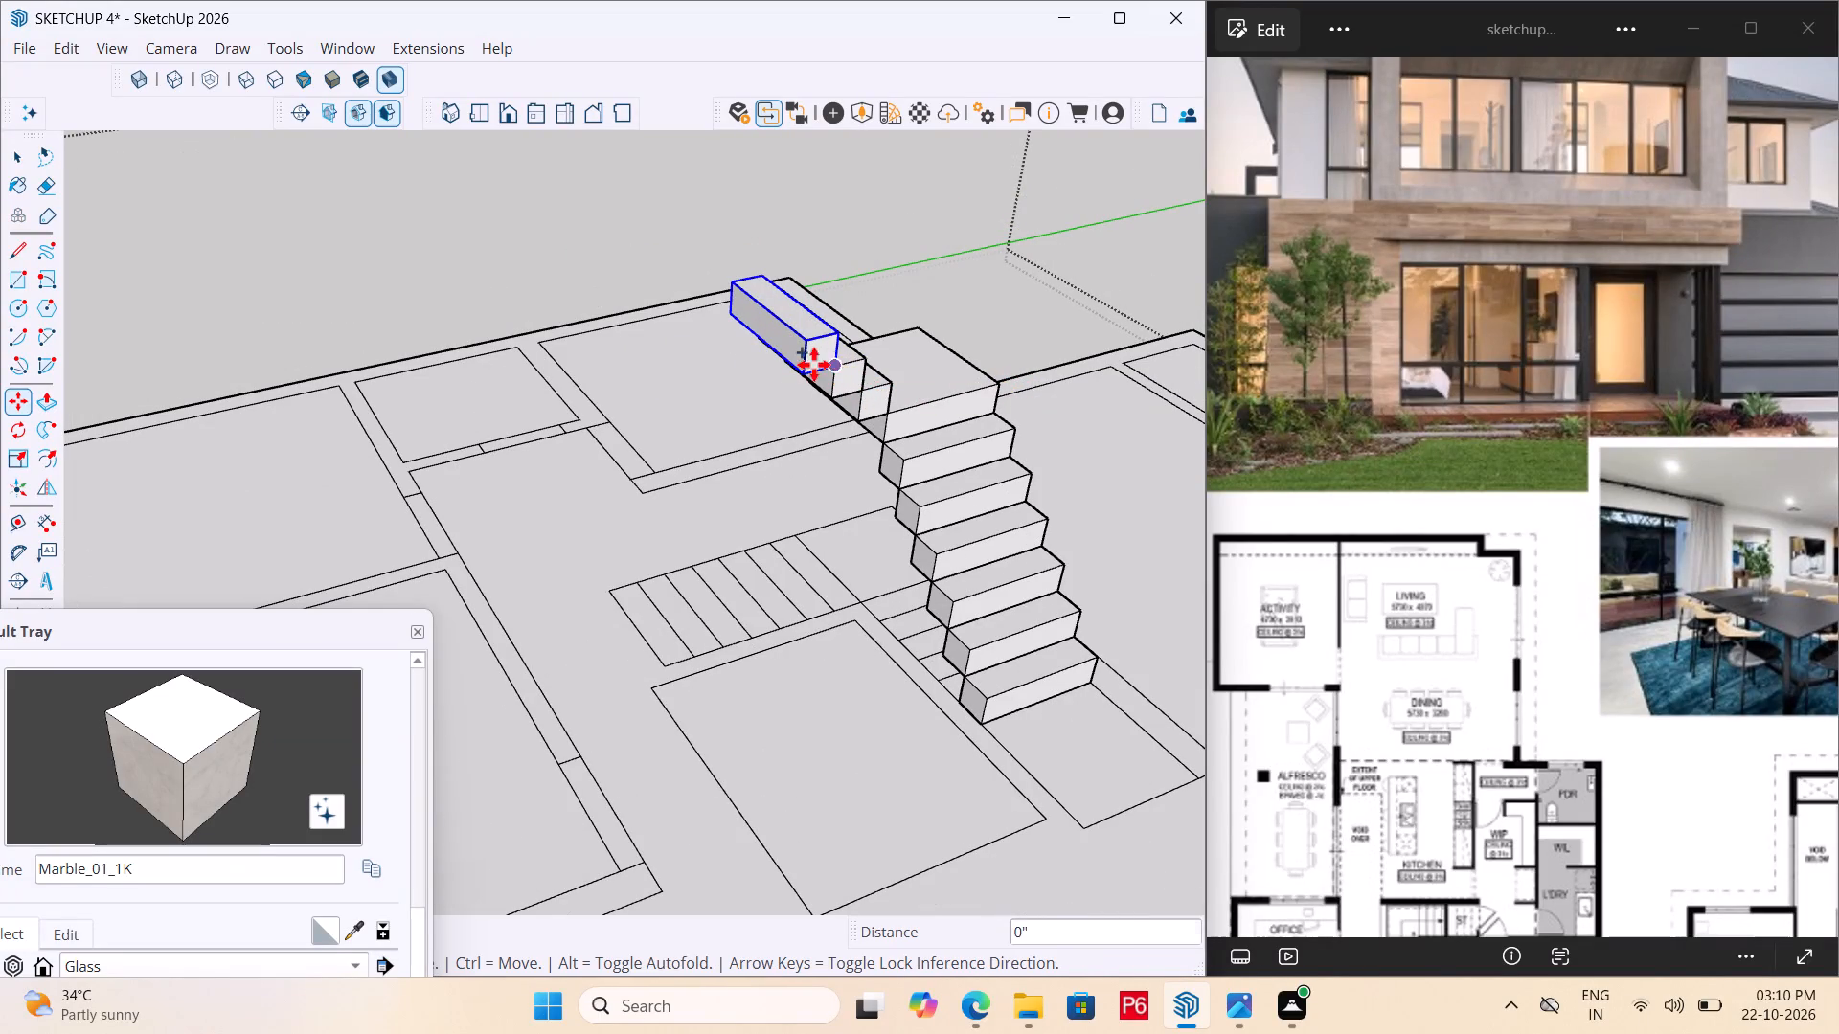
{"action": "left_click", "coordinate": [803, 345]}
{"action": "left_click", "coordinate": [809, 342]}
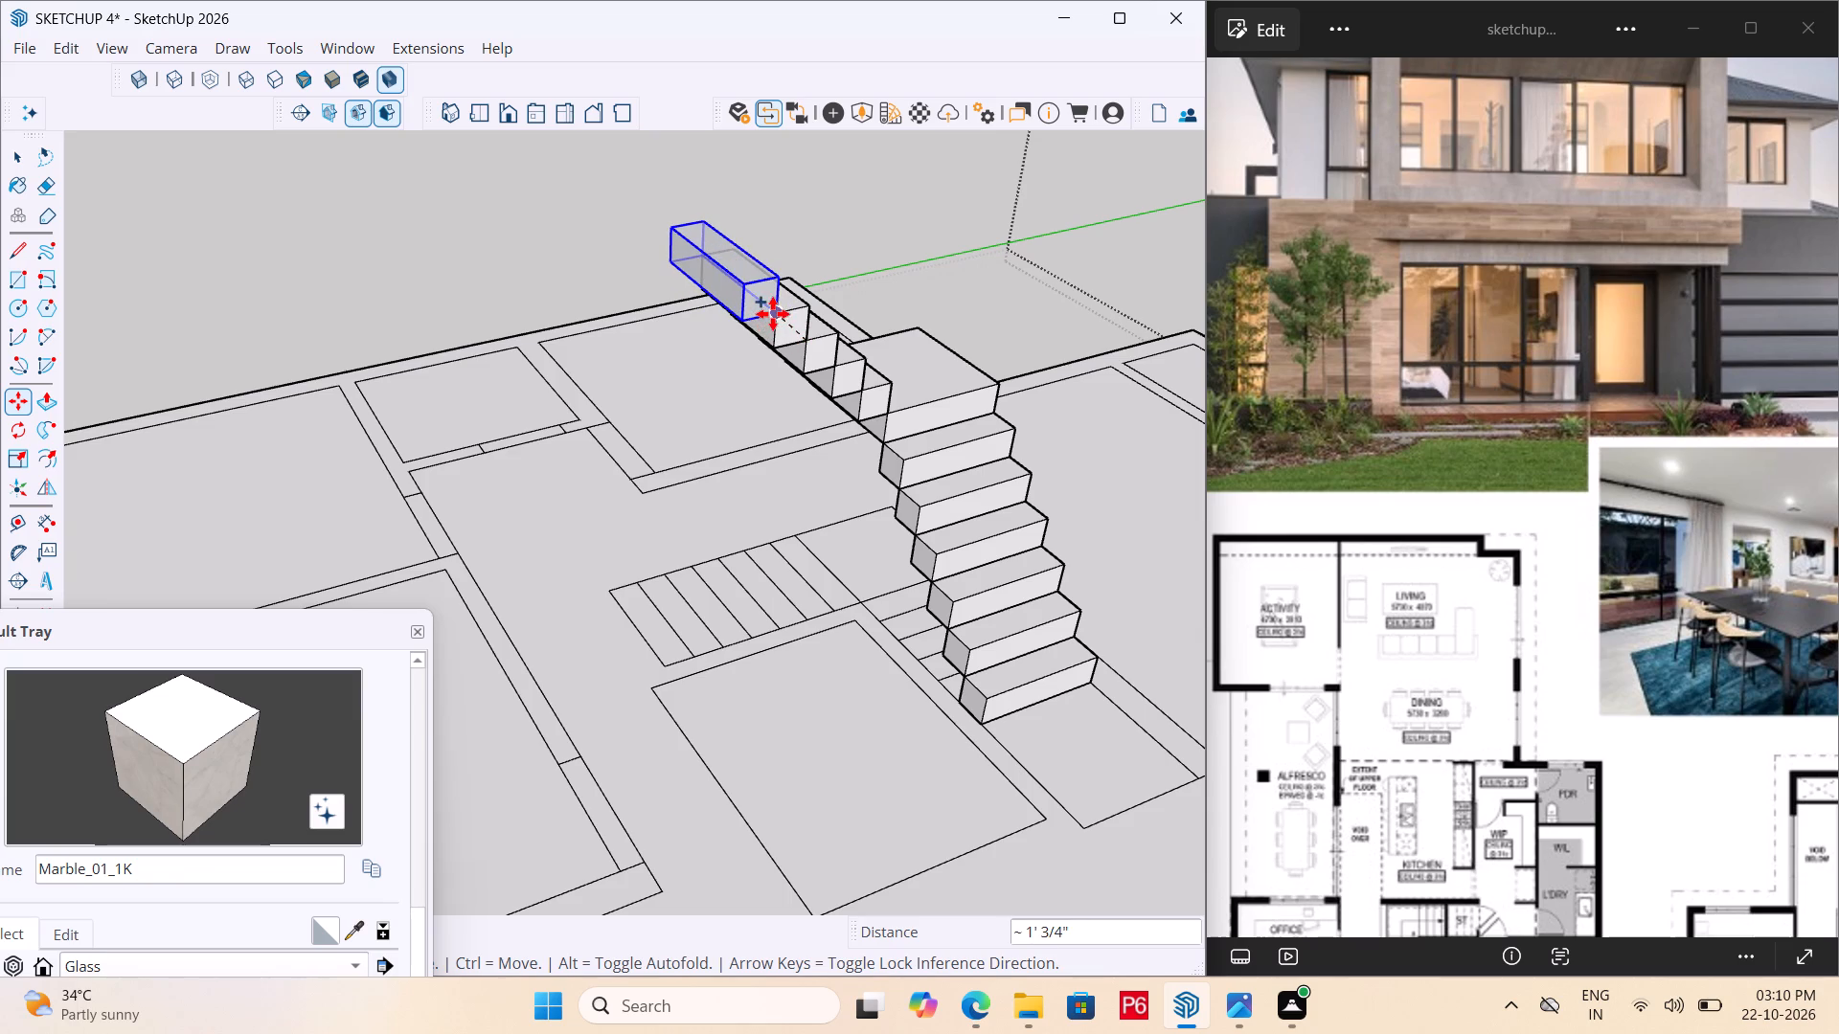
{"action": "left_click", "coordinate": [775, 314]}
{"action": "left_click", "coordinate": [776, 314]}
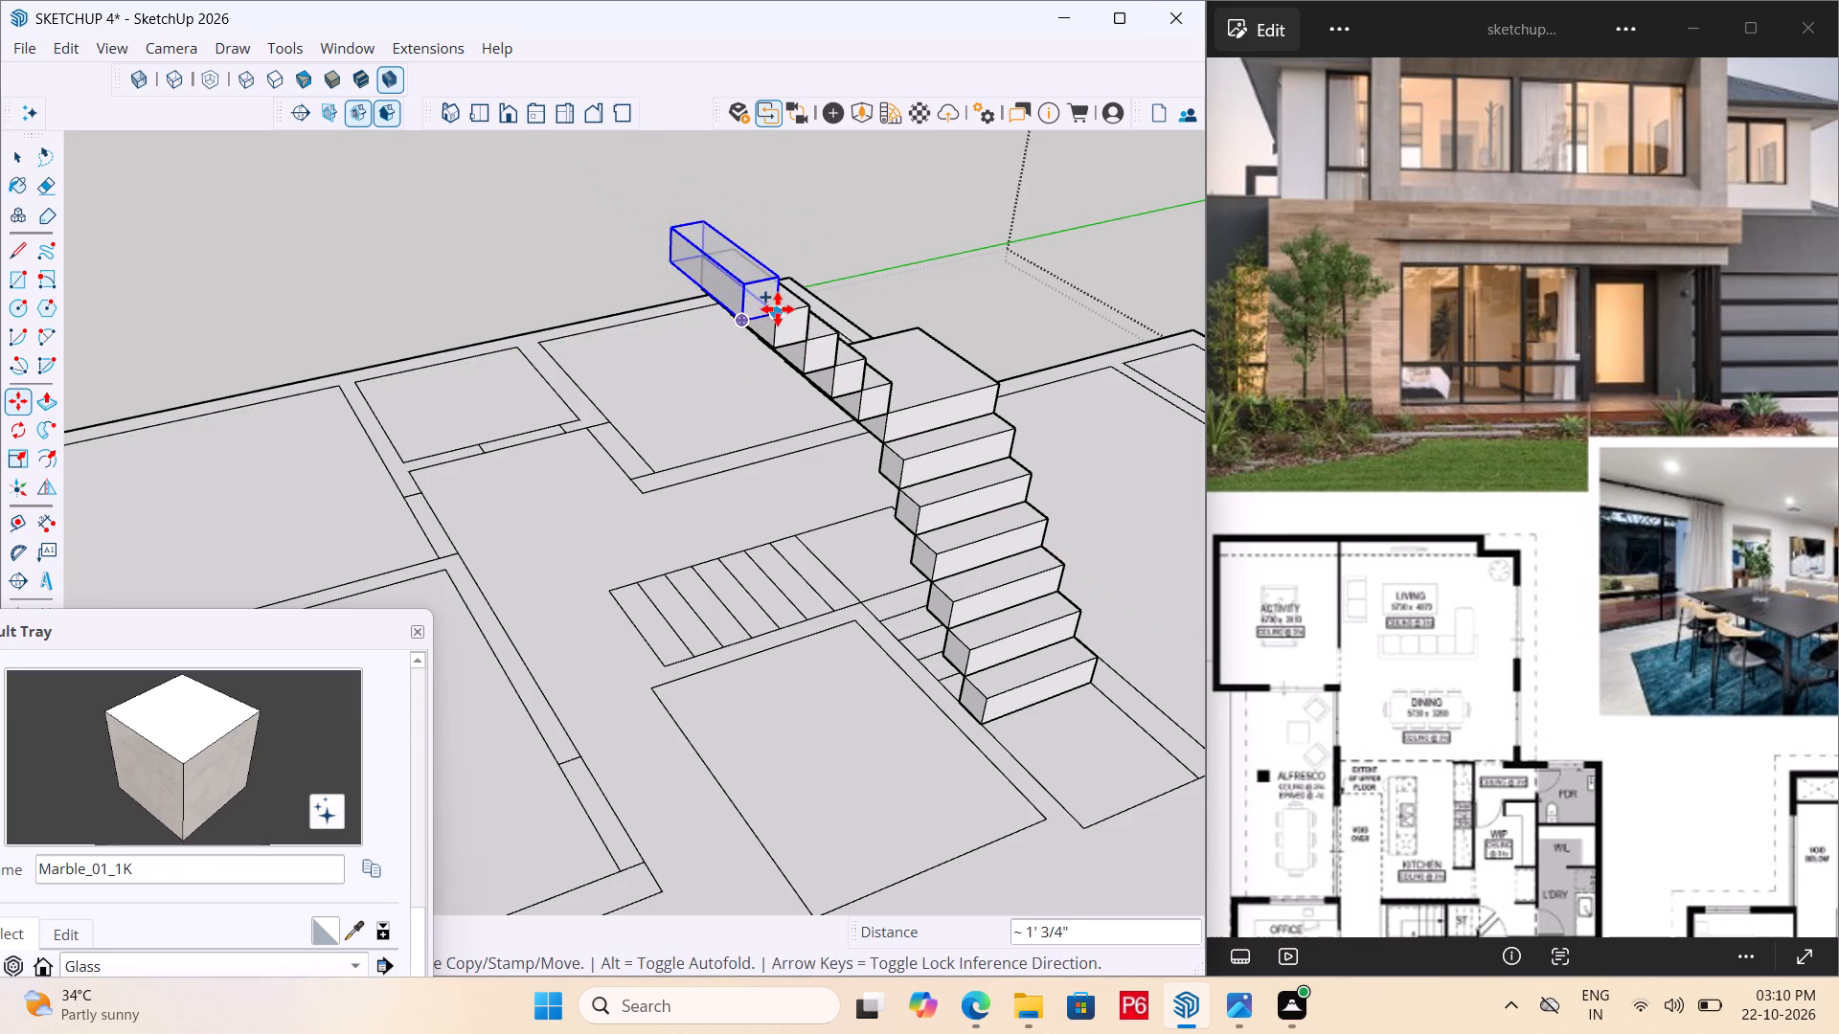
{"action": "left_click", "coordinate": [778, 309]}
{"action": "double_click", "coordinate": [749, 279]}
{"action": "scroll", "coordinate": [691, 300], "scroll_direction": "down", "scroll_amount": 4}
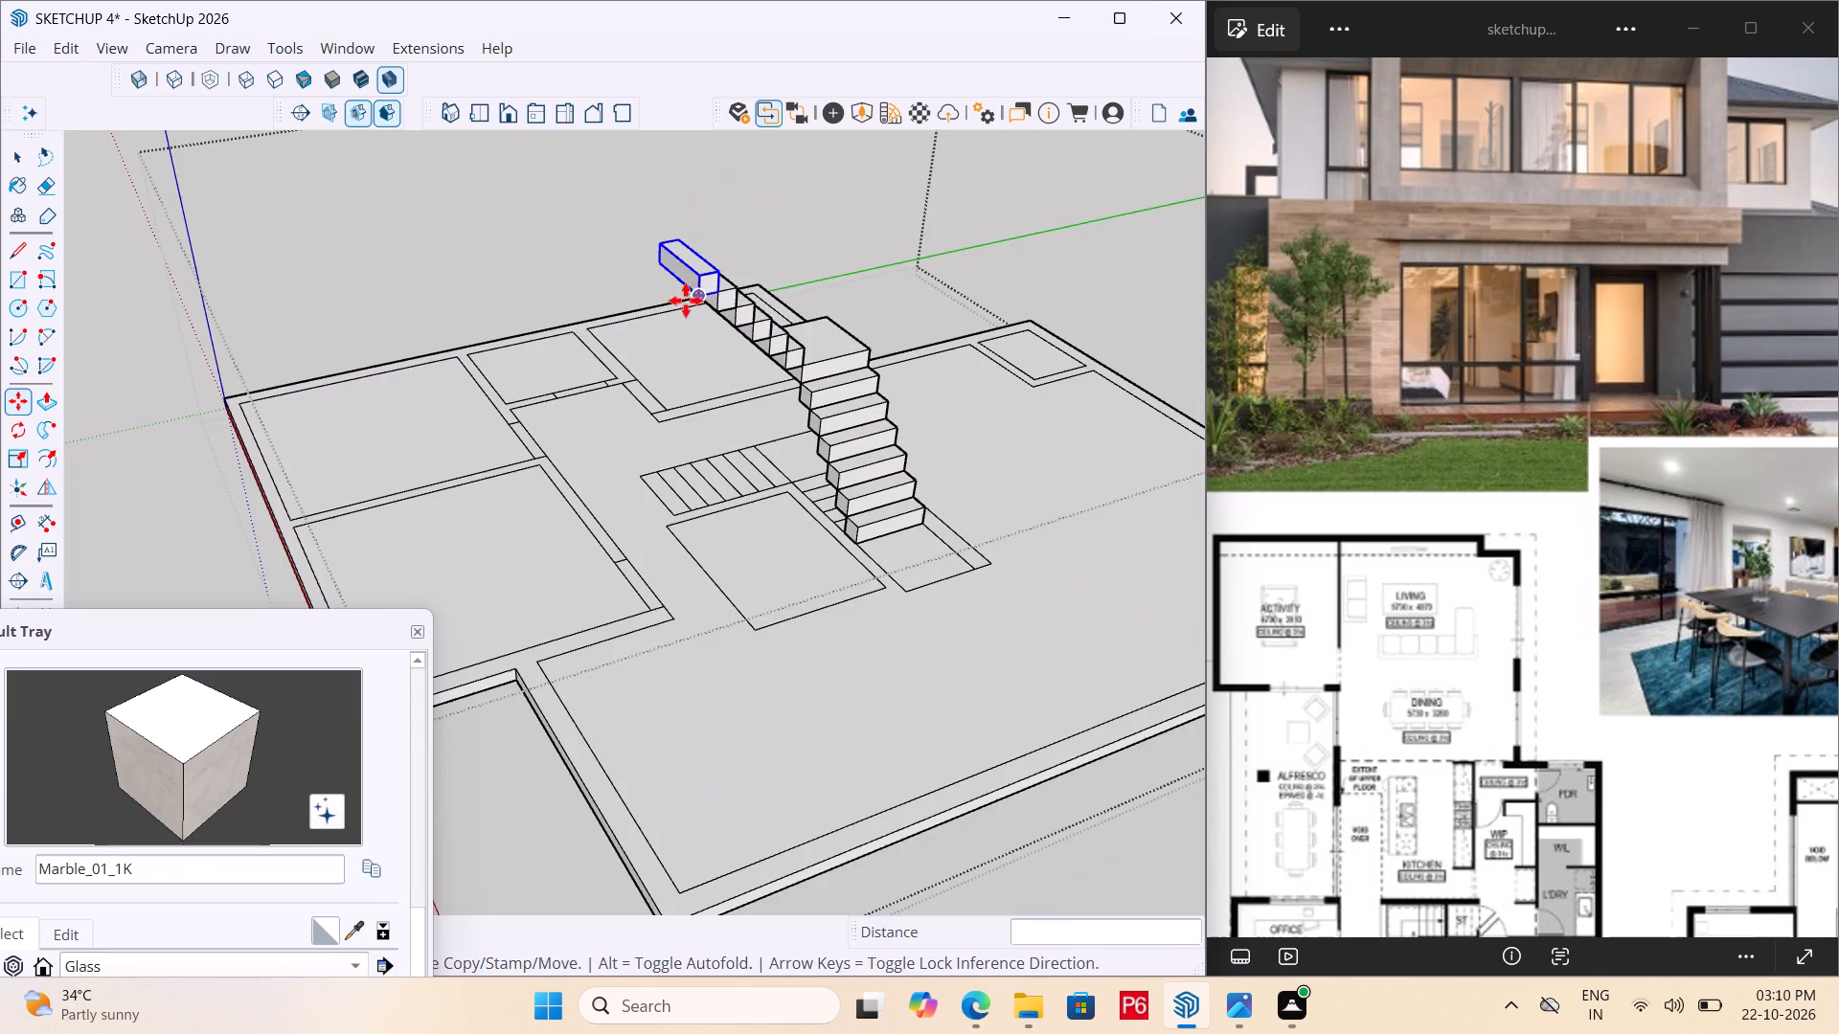
Examine the stair outline and adjoining floor rectangle against the reference floor plans.
{"action": "scroll", "coordinate": [690, 280], "scroll_direction": "down", "scroll_amount": 3}
{"action": "middle_click_drag", "start_coordinate": [585, 473], "coordinate": [1071, 527]}
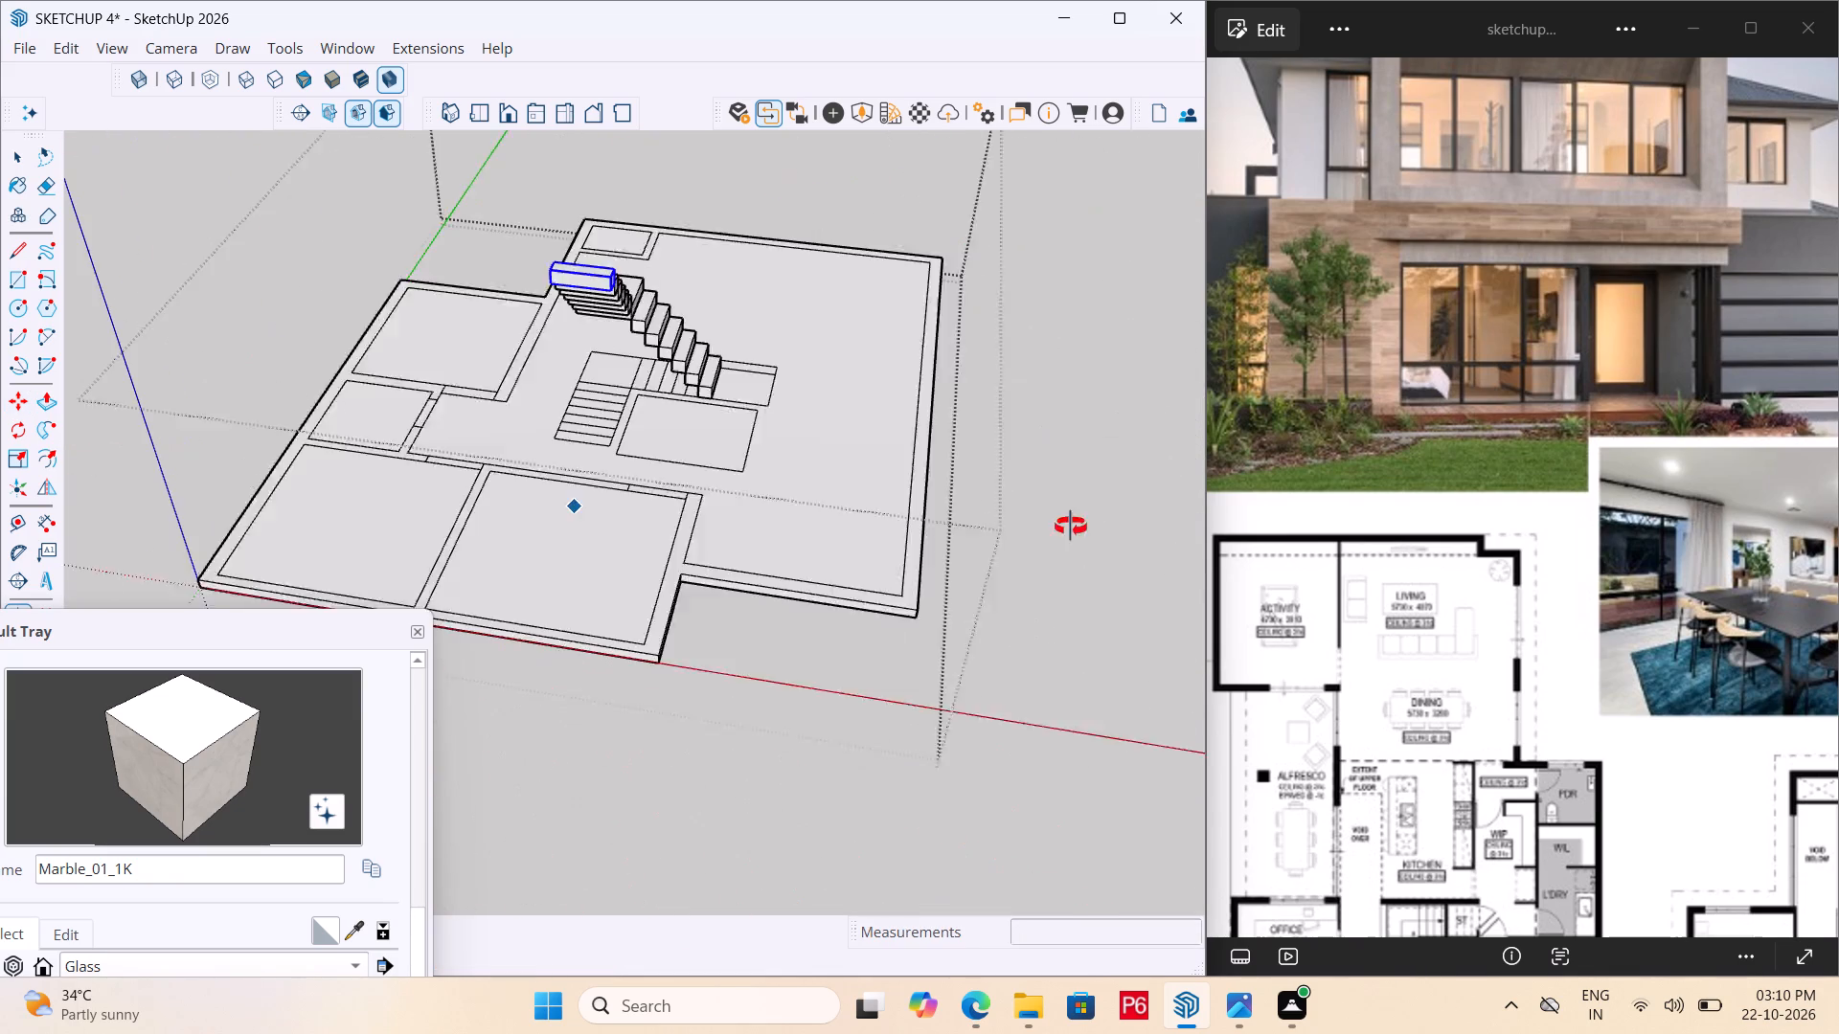
{"action": "middle_click_drag", "start_coordinate": [1071, 527], "coordinate": [1085, 524]}
{"action": "middle_click_drag", "start_coordinate": [617, 515], "coordinate": [511, 511]}
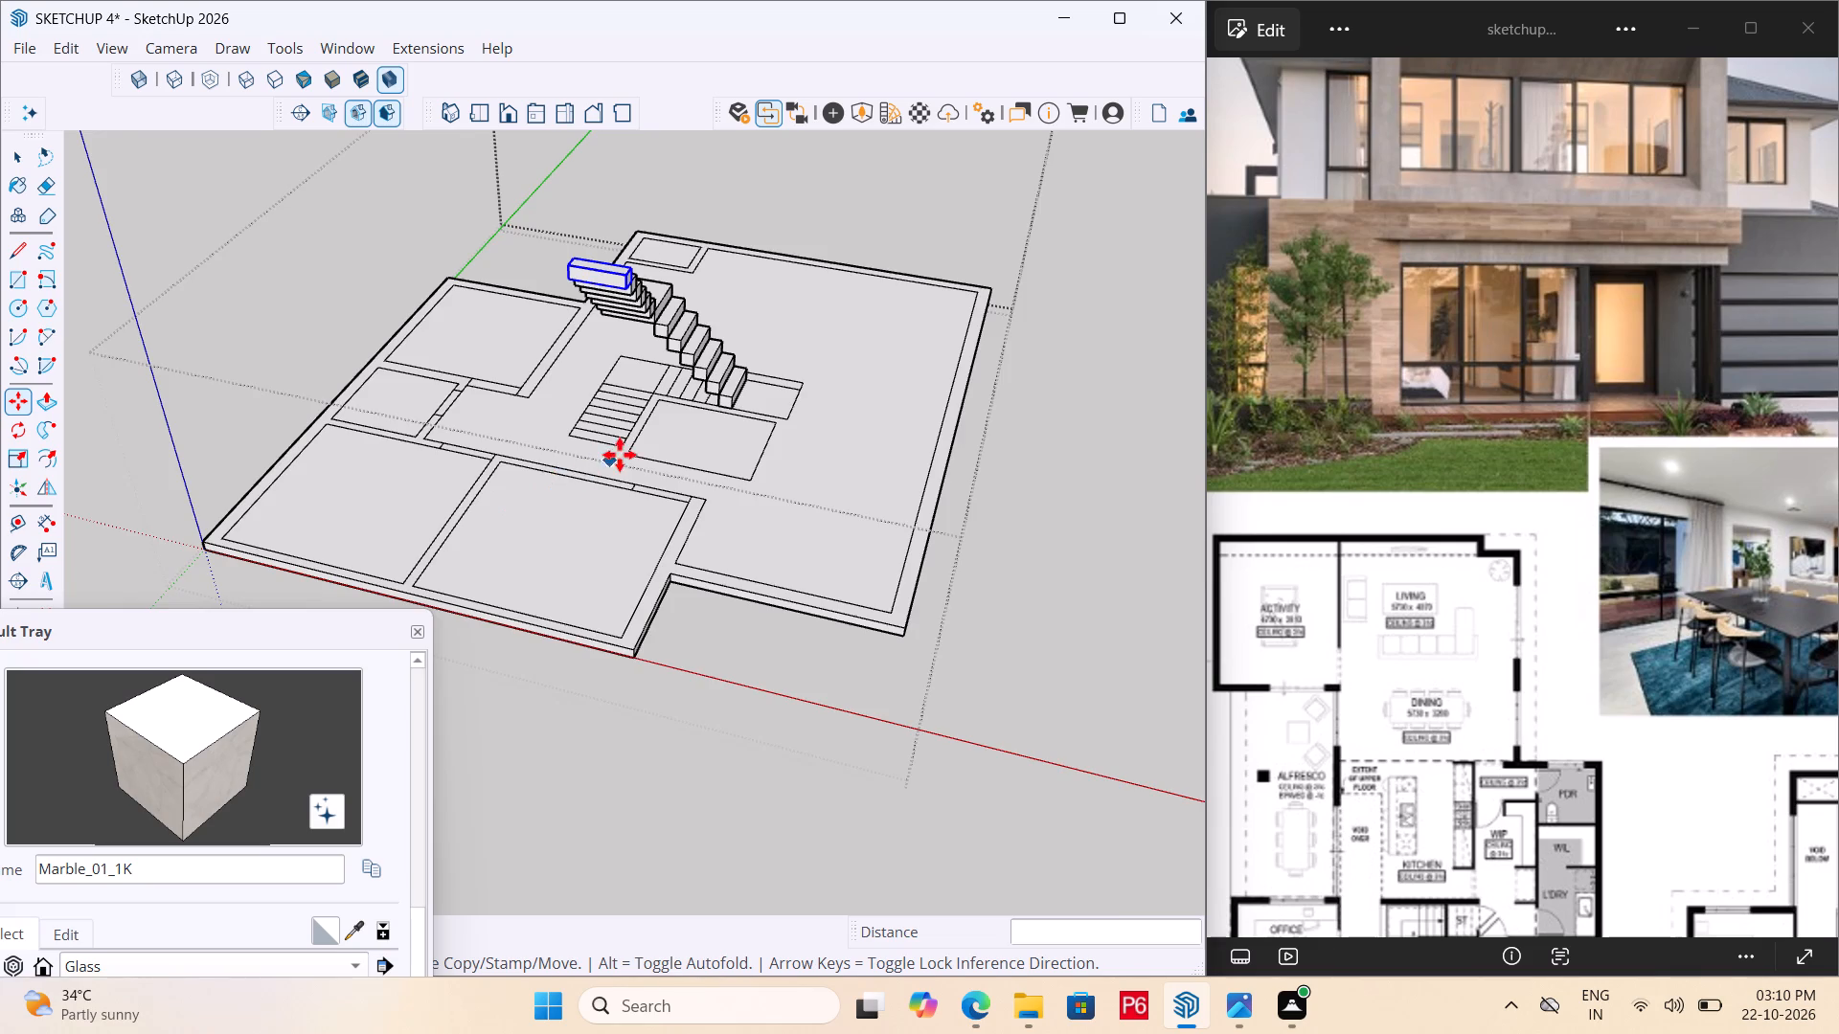
{"action": "scroll", "coordinate": [620, 455], "scroll_direction": "up", "scroll_amount": 10}
{"action": "key", "text": "space"}
{"action": "left_click", "coordinate": [715, 441]}
{"action": "left_click", "coordinate": [646, 405]}
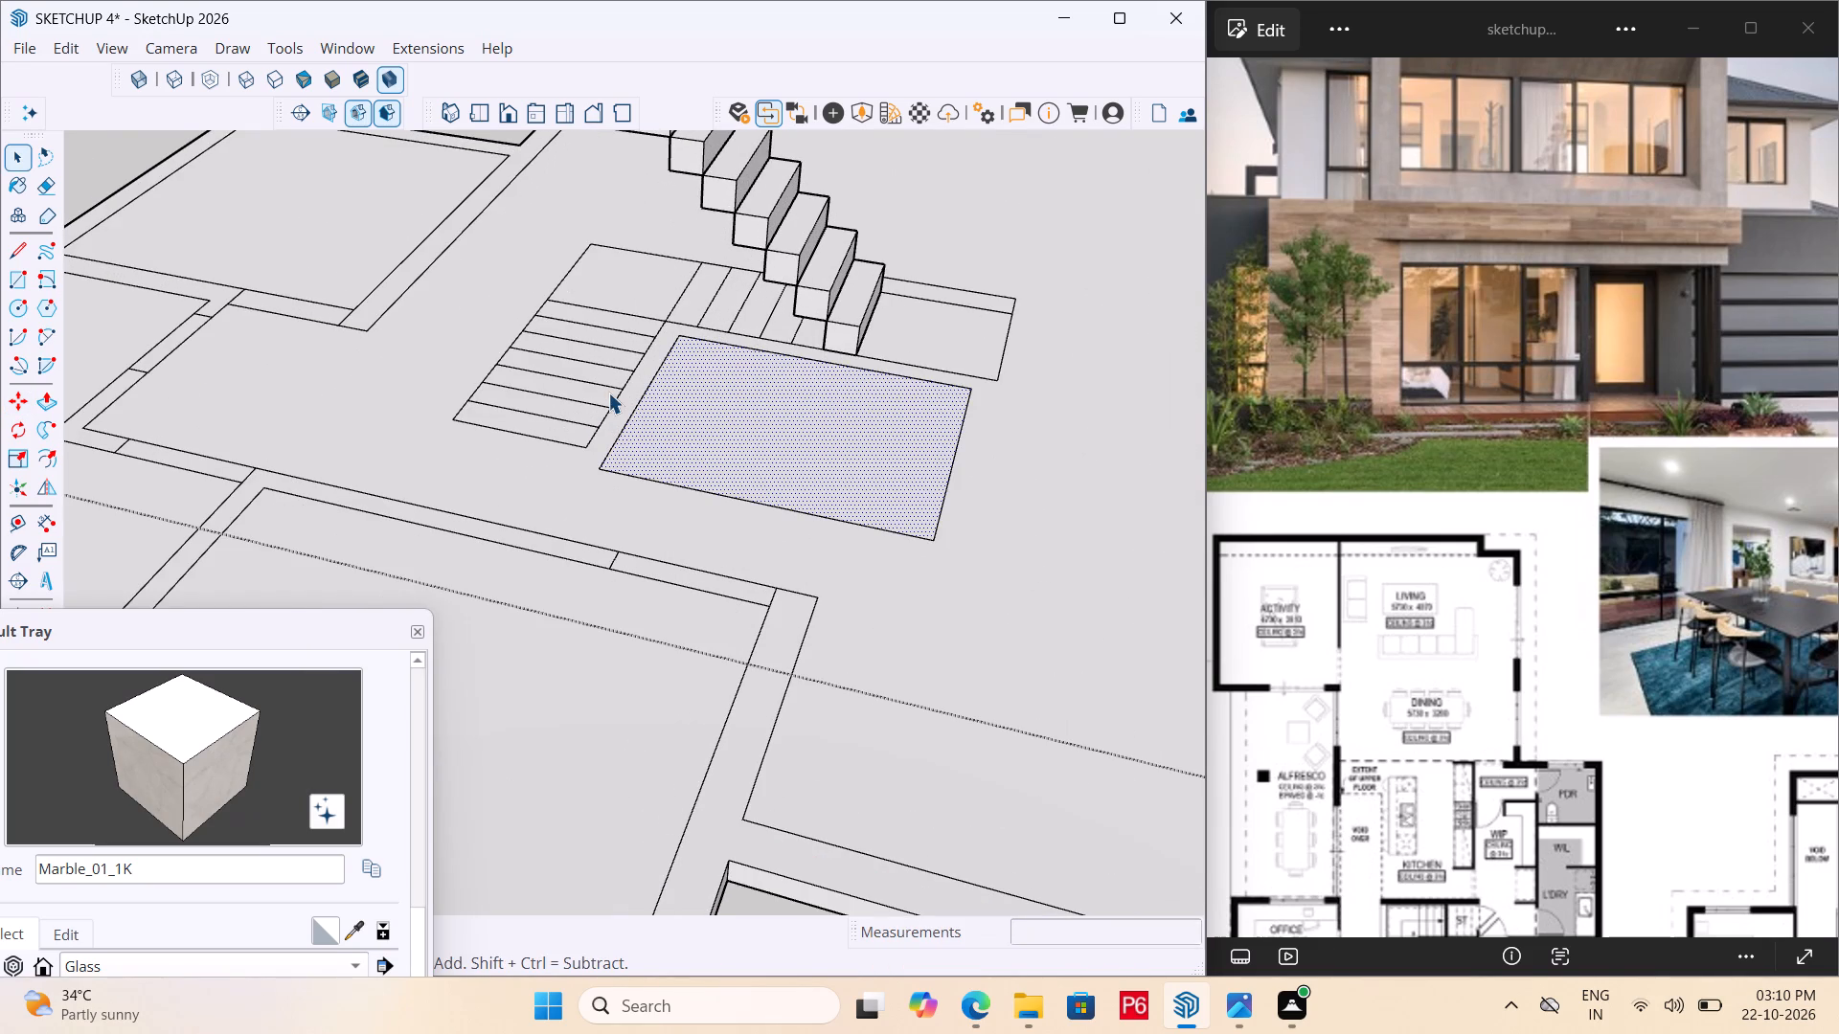
{"action": "double_click", "coordinate": [608, 393]}
{"action": "left_click", "coordinate": [628, 393]}
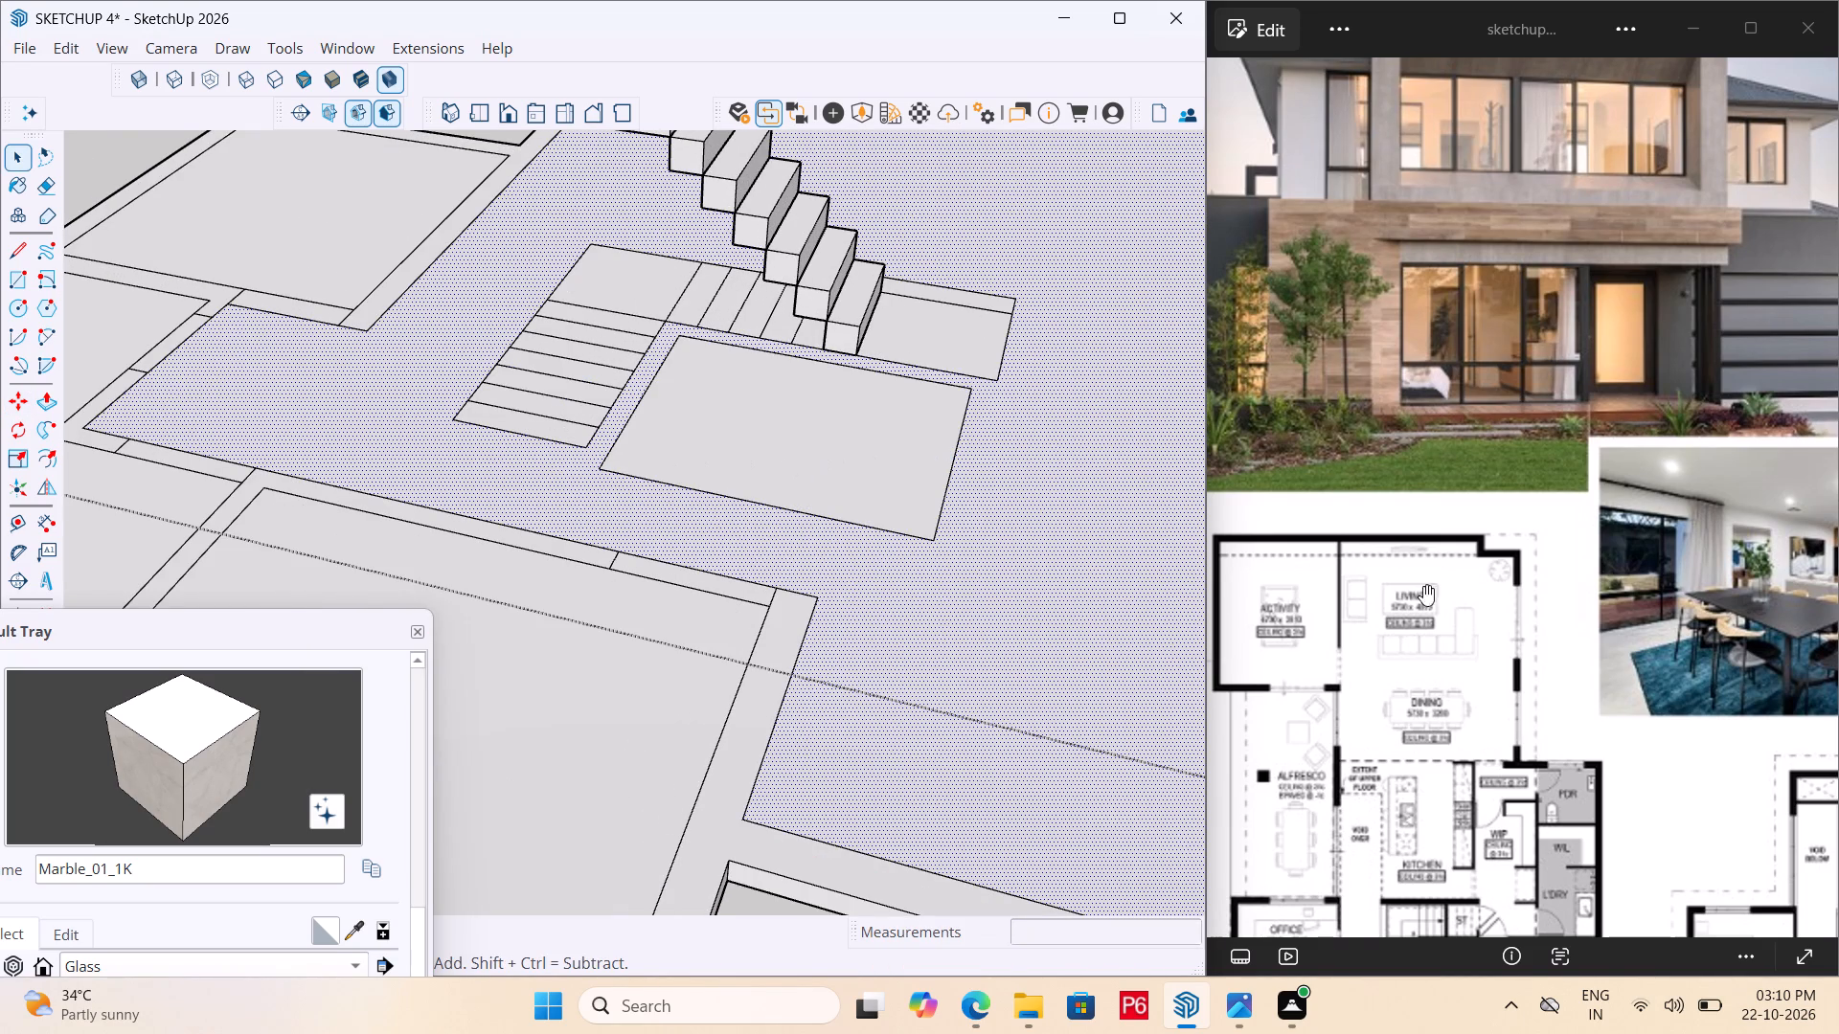
{"action": "scroll", "coordinate": [1555, 611], "scroll_direction": "down", "scroll_amount": 6}
{"action": "left_click", "coordinate": [1030, 628]}
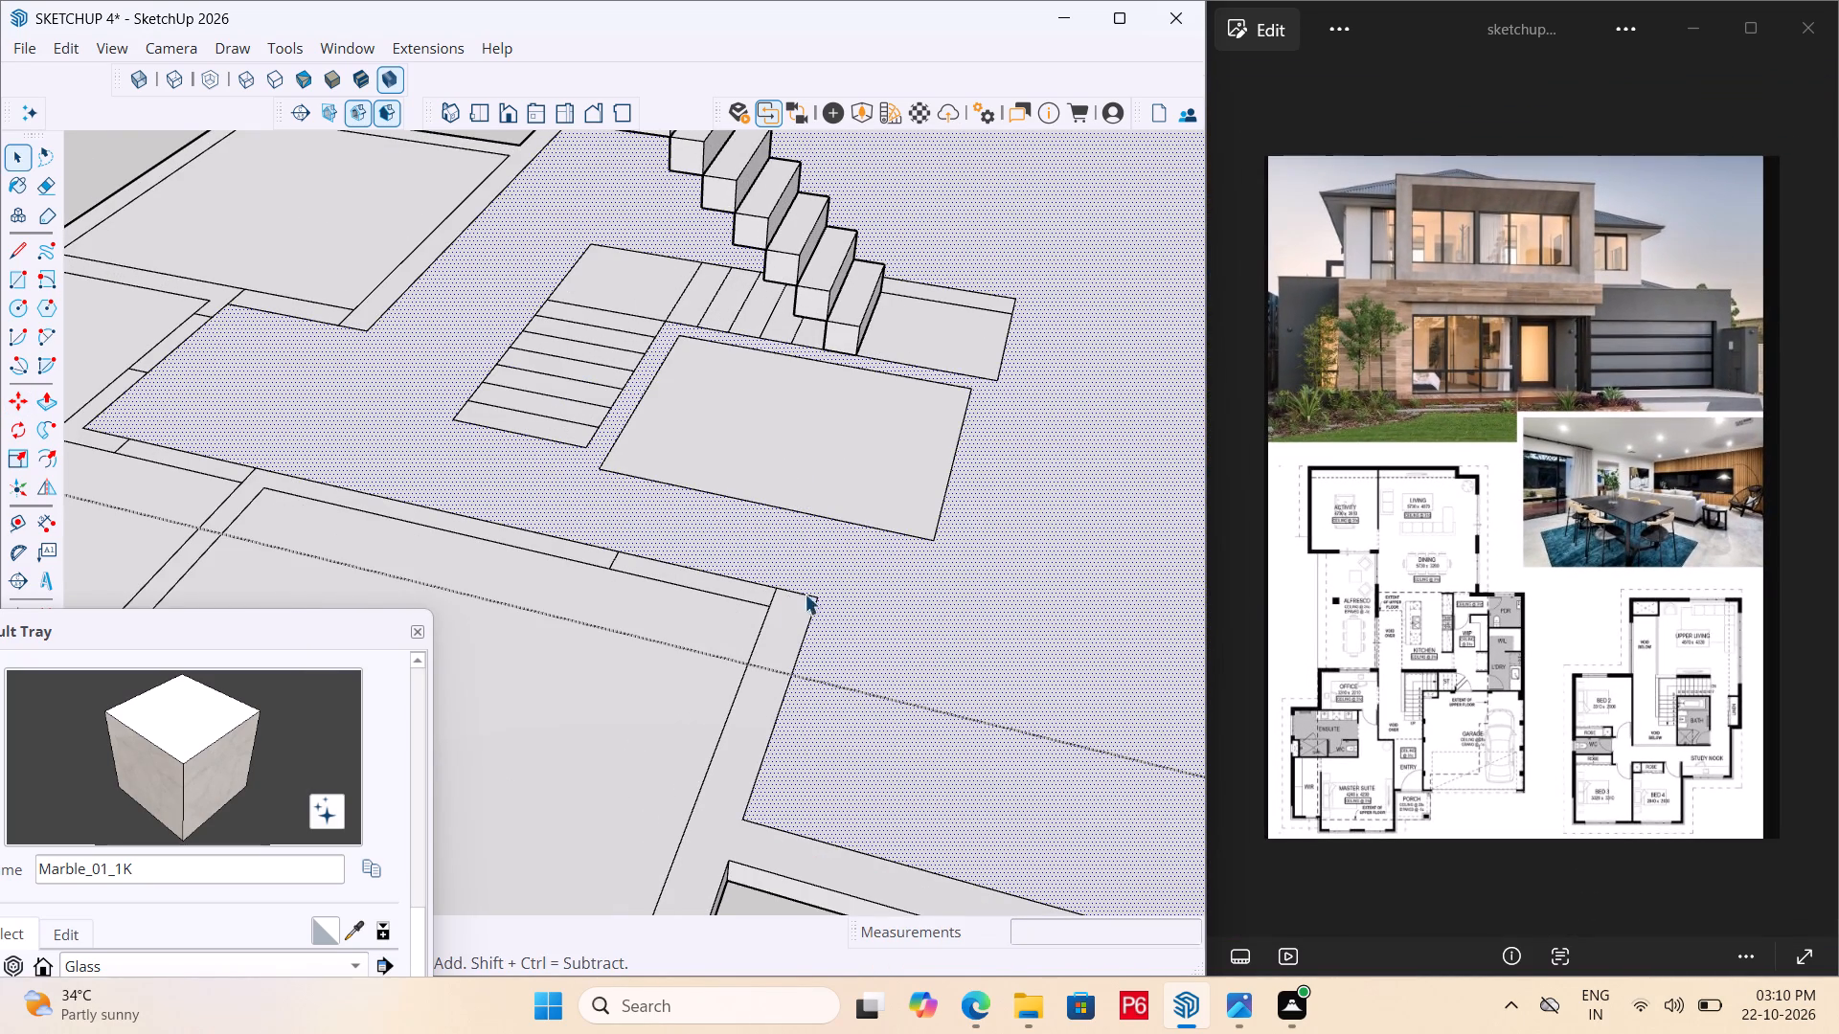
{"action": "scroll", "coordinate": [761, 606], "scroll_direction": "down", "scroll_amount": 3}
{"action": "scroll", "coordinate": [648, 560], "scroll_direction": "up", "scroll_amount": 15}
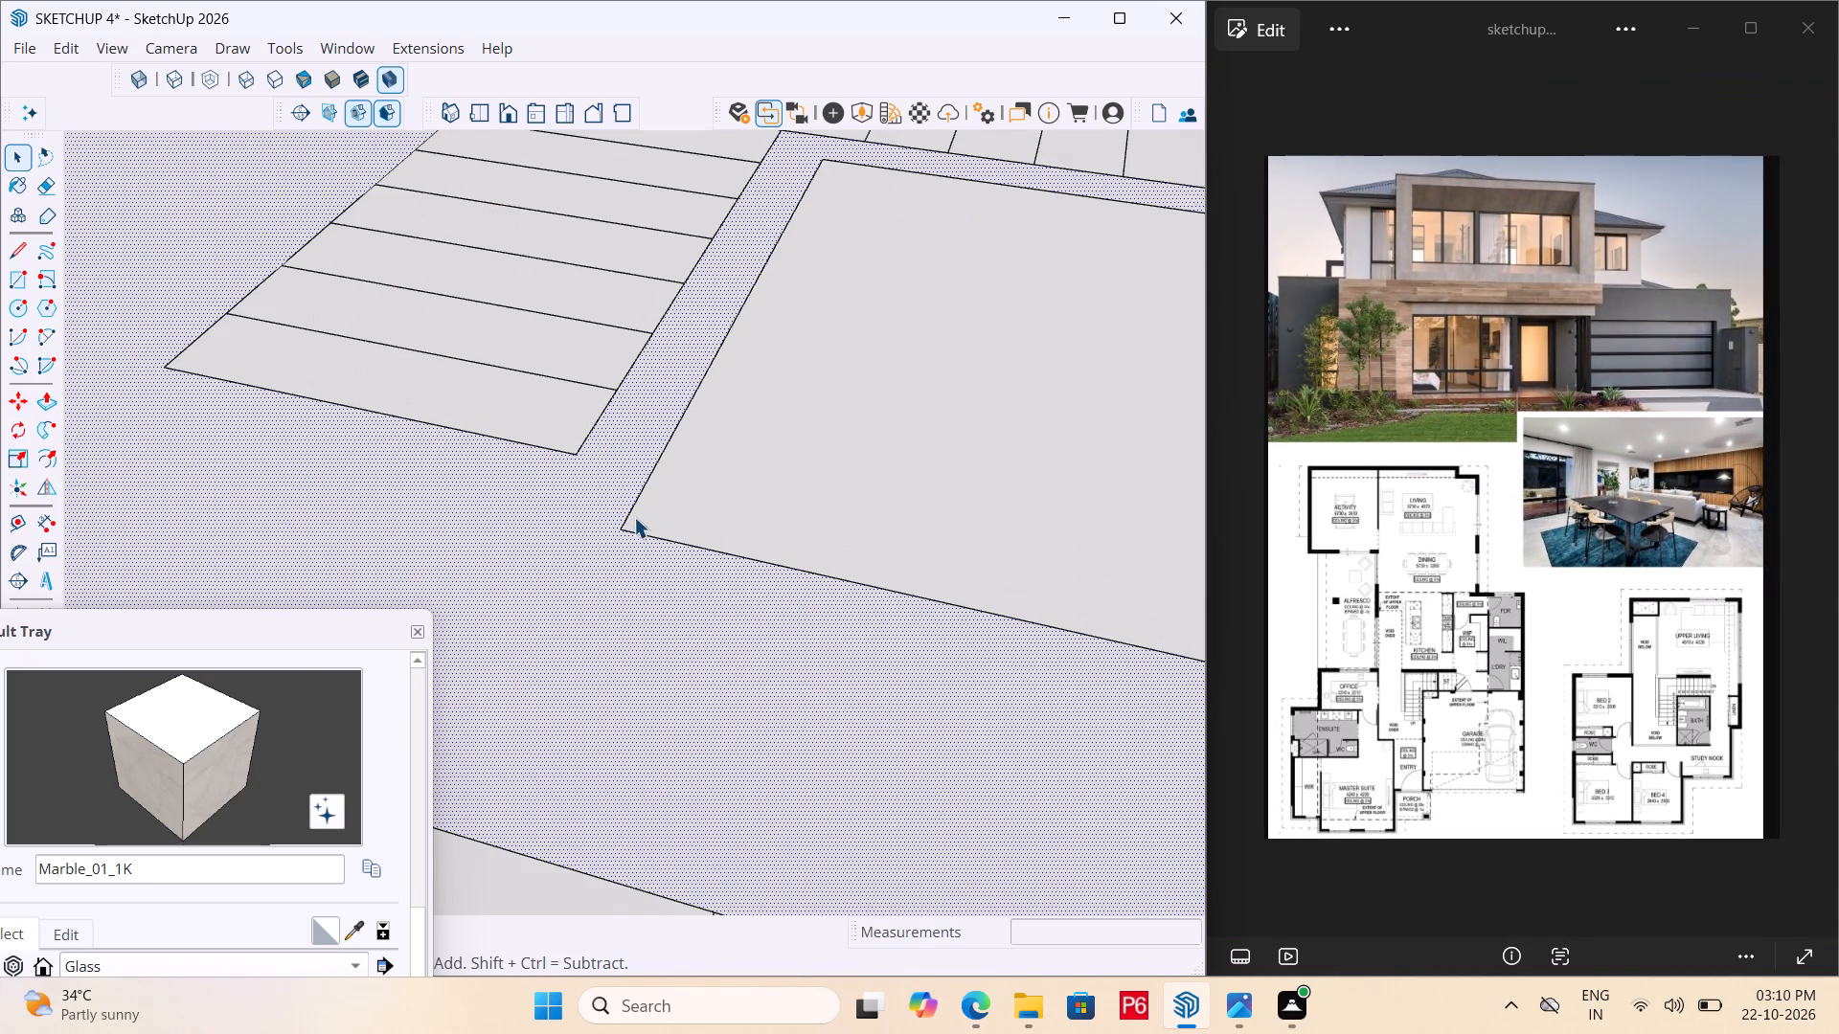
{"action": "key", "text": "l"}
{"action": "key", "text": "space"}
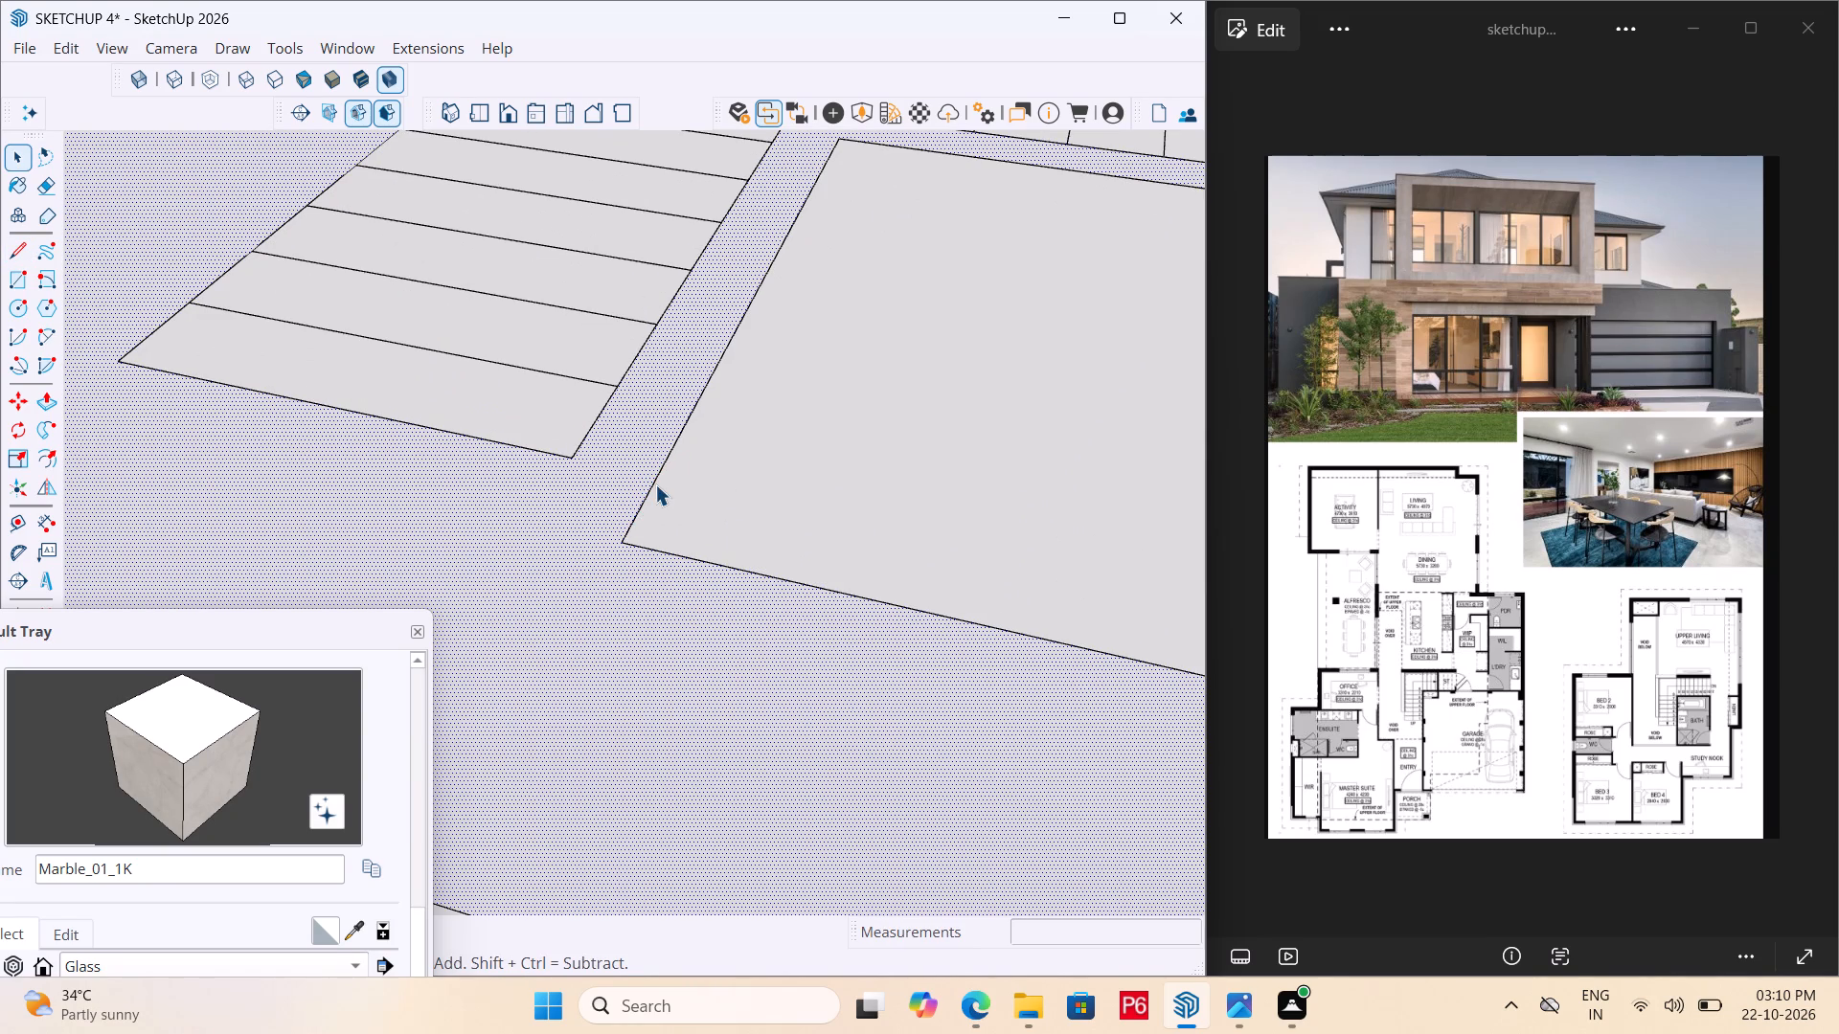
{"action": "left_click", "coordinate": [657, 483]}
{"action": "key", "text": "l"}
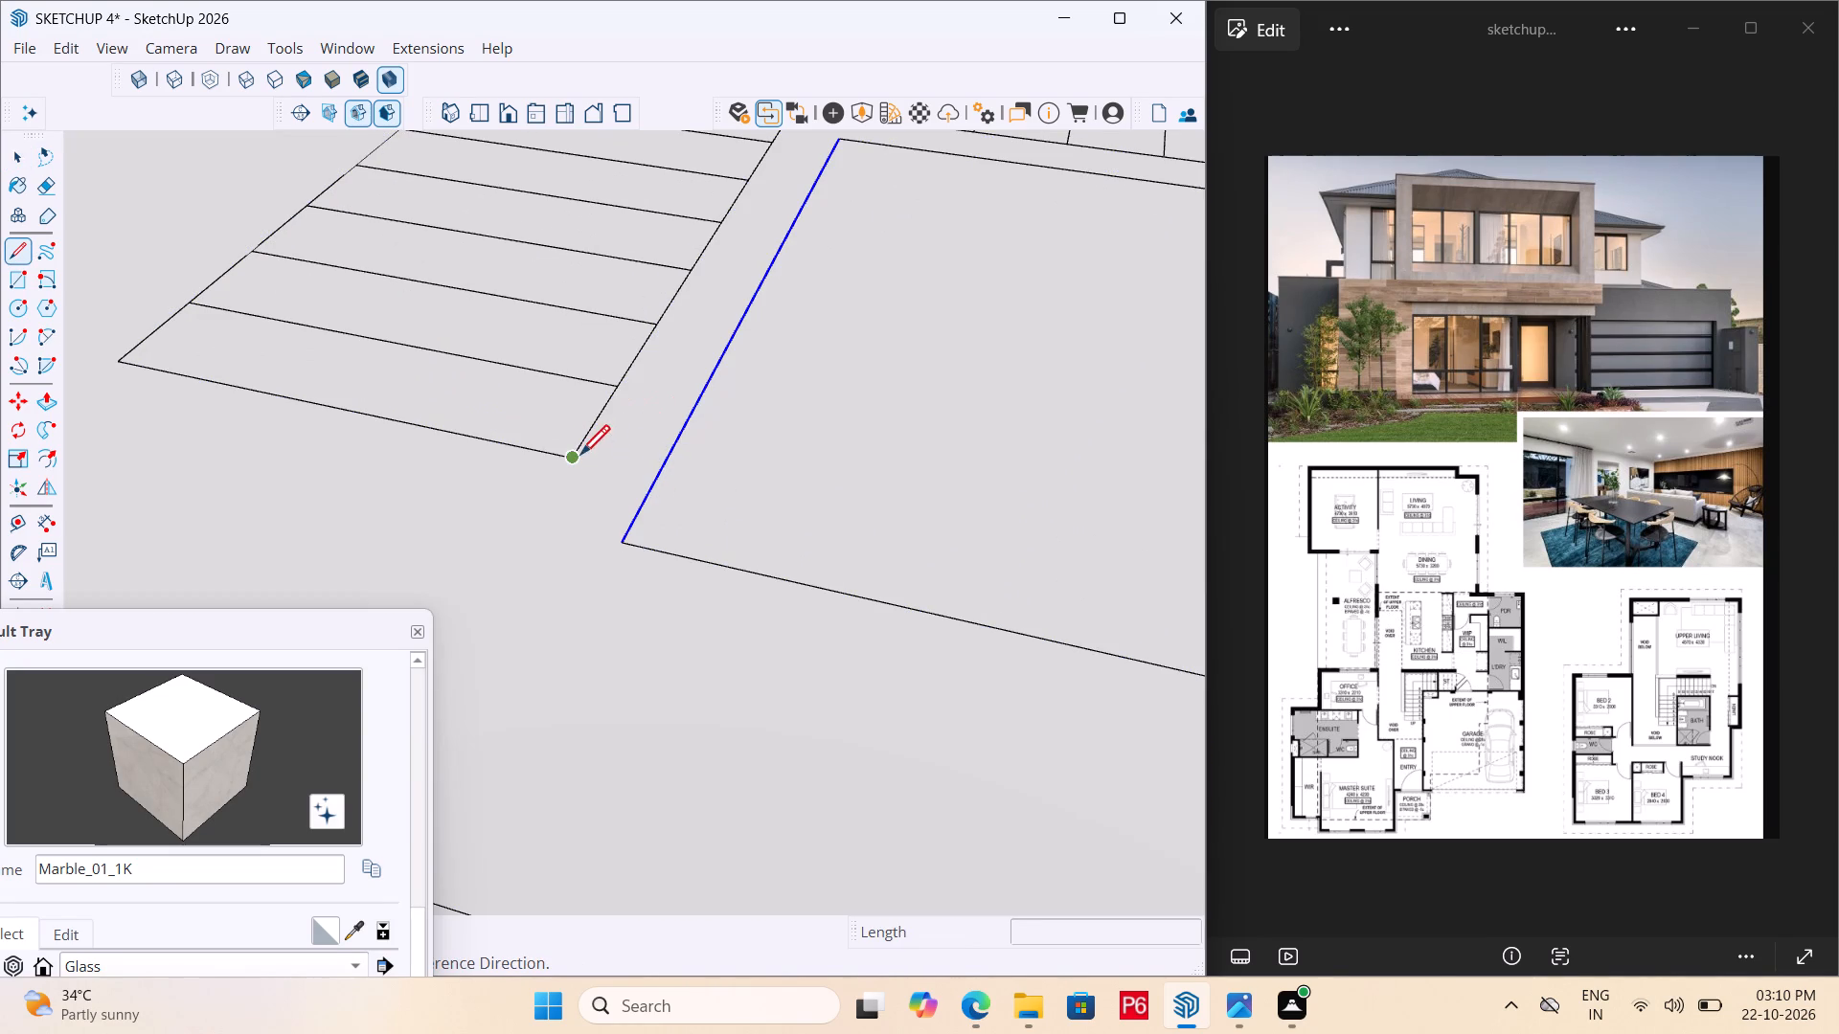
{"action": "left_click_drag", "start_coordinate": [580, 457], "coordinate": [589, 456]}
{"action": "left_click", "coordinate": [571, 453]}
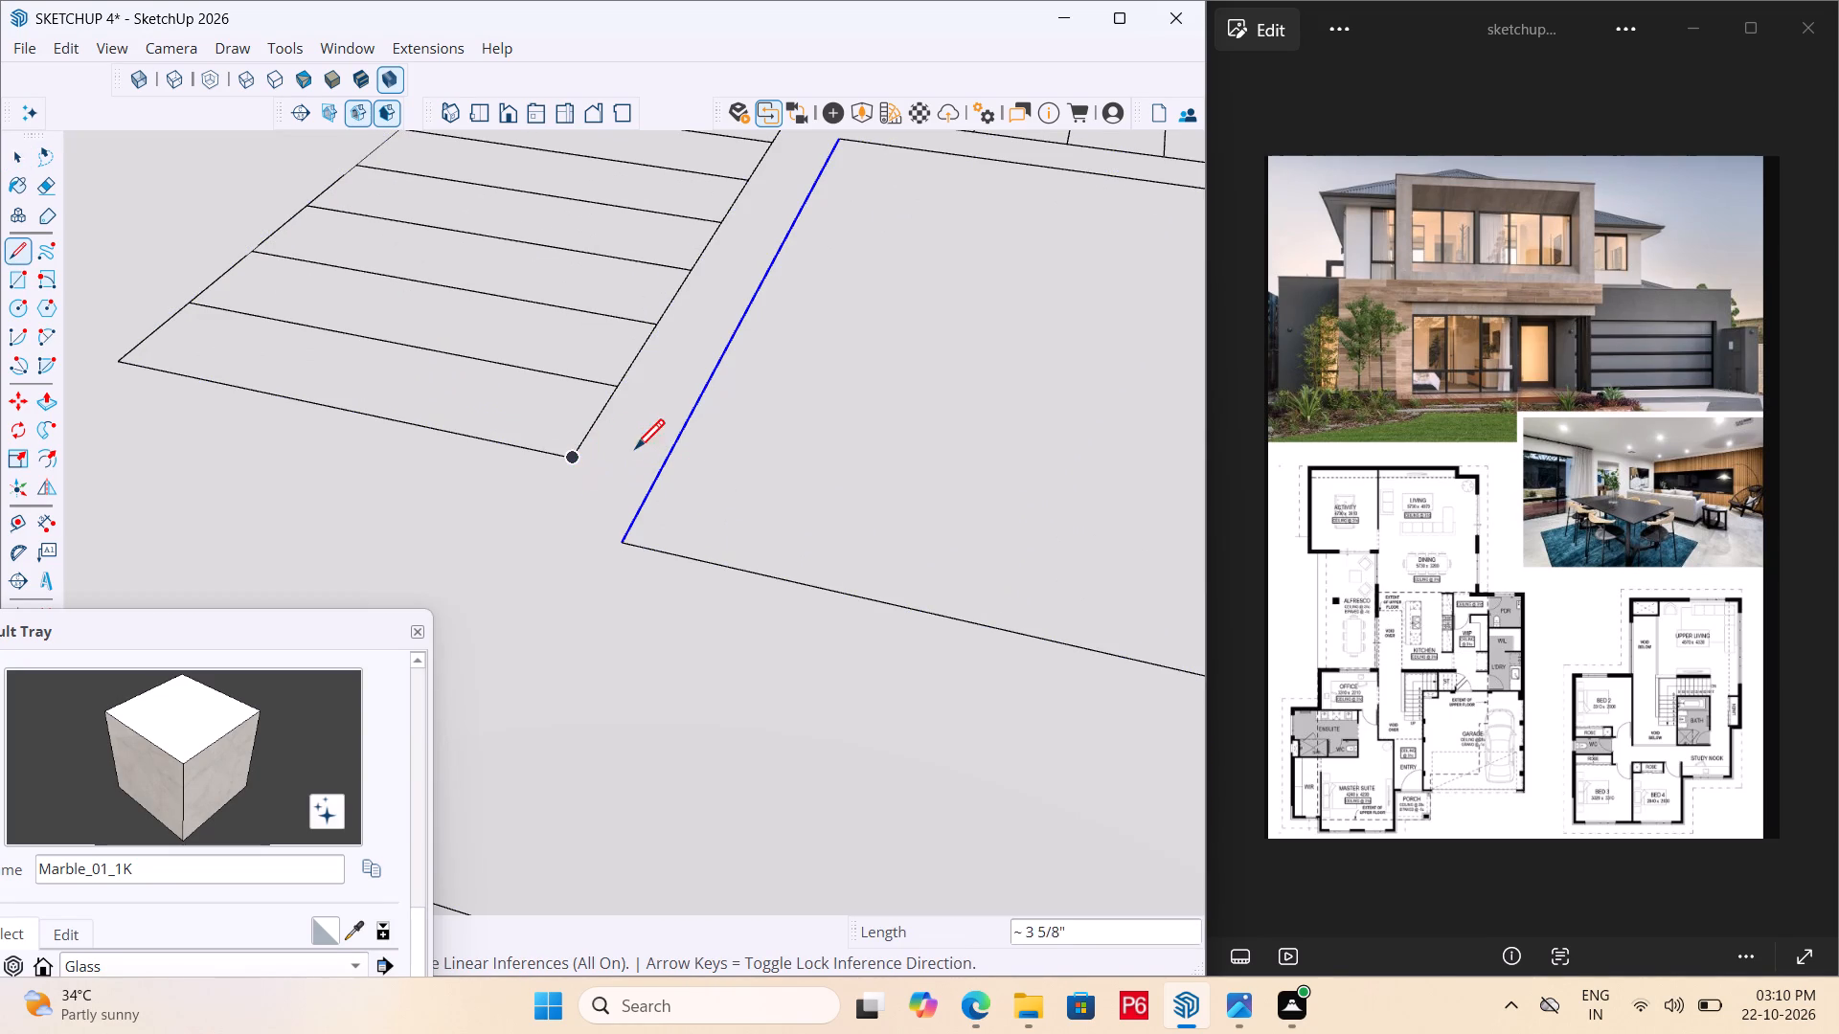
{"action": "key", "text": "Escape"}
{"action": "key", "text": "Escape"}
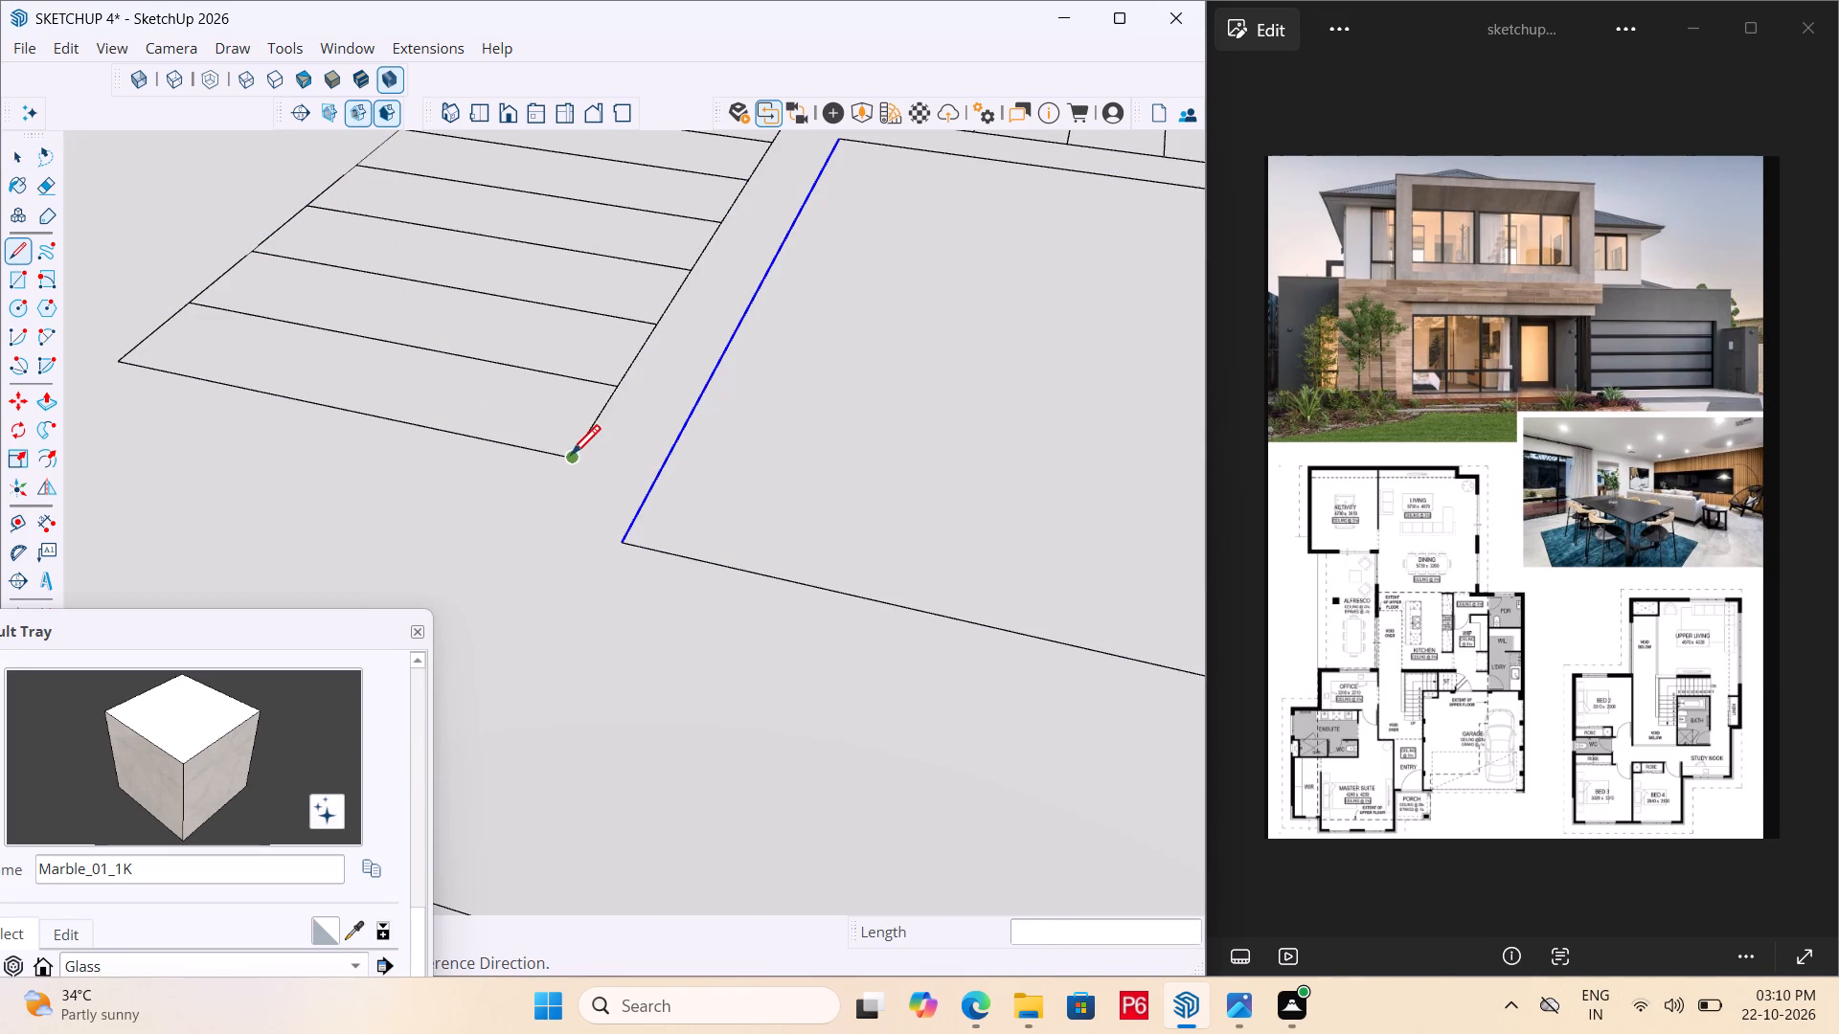
Save the model.
{"action": "key", "text": "ctrl+s"}
{"action": "key", "text": "ctrl+s"}
{"action": "key", "text": "ctrl+s"}
{"action": "key", "text": "ctrl+s"}
{"action": "key", "text": "ctrl+s"}
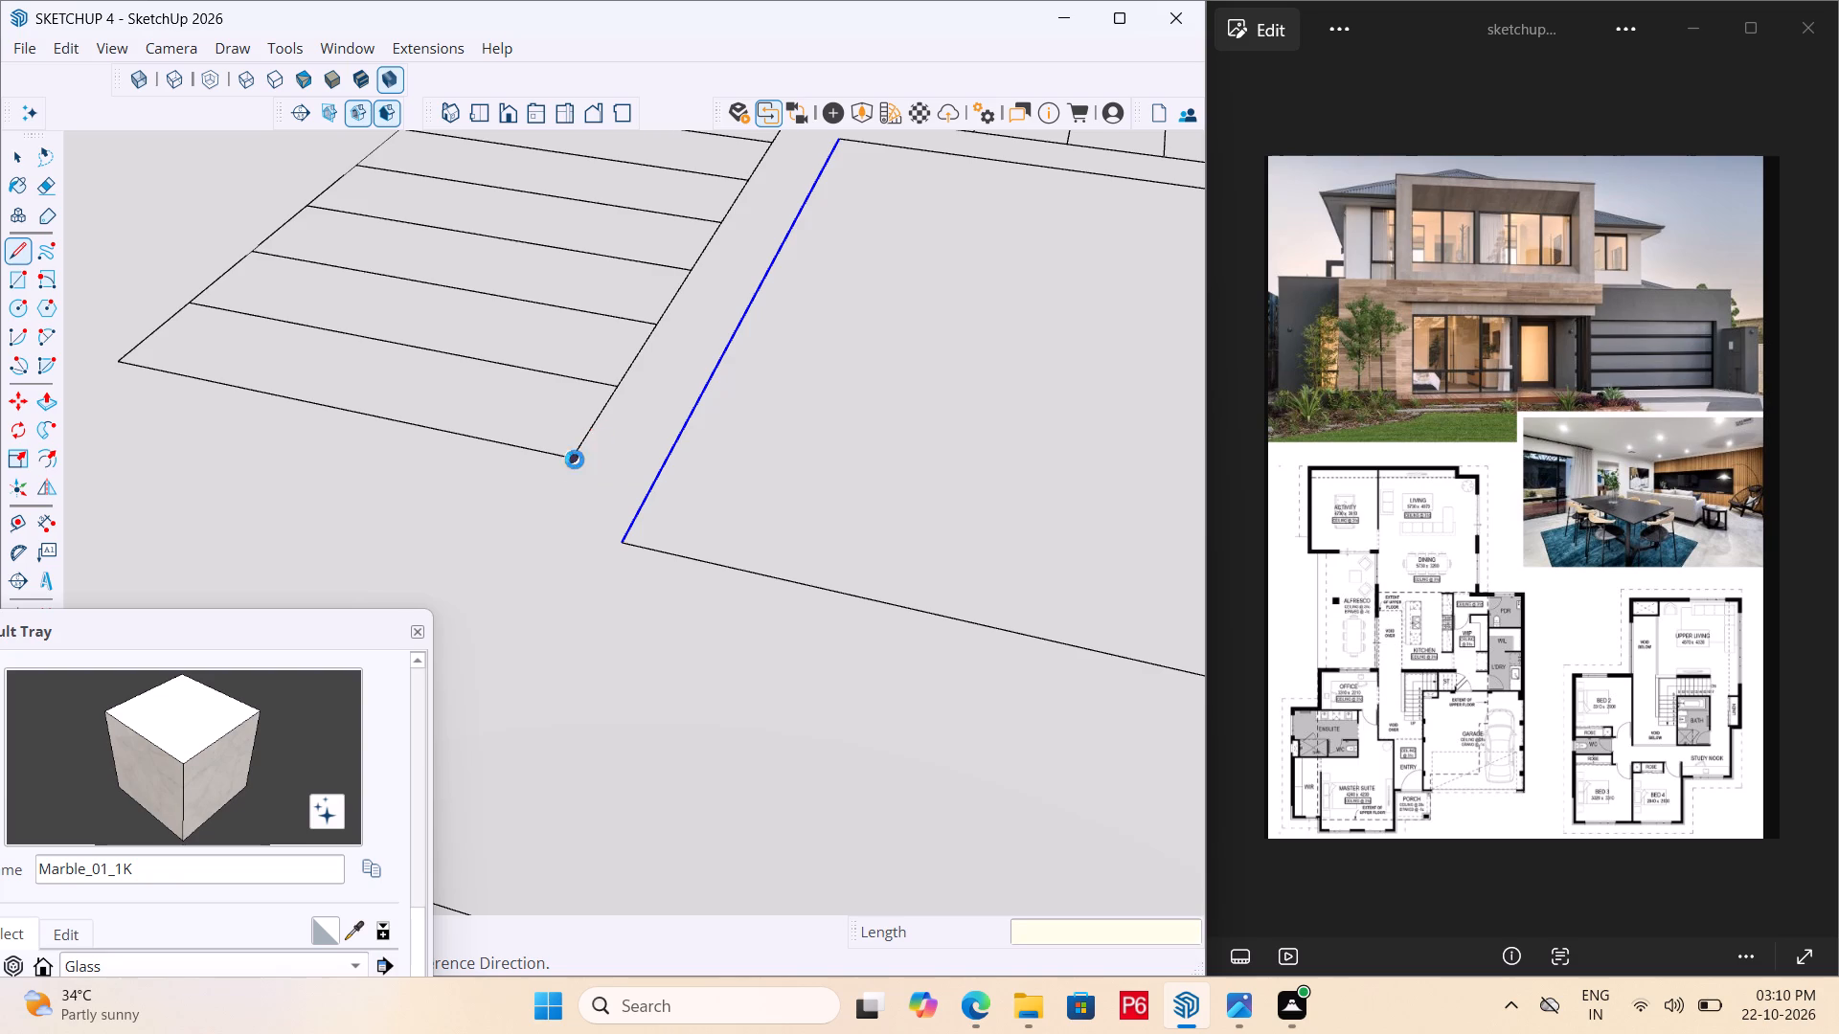
Draw a 6" line from the inner end corner of the second flight's floor outline to the adjacent rectangle's edge.
{"action": "left_click", "coordinate": [575, 460]}
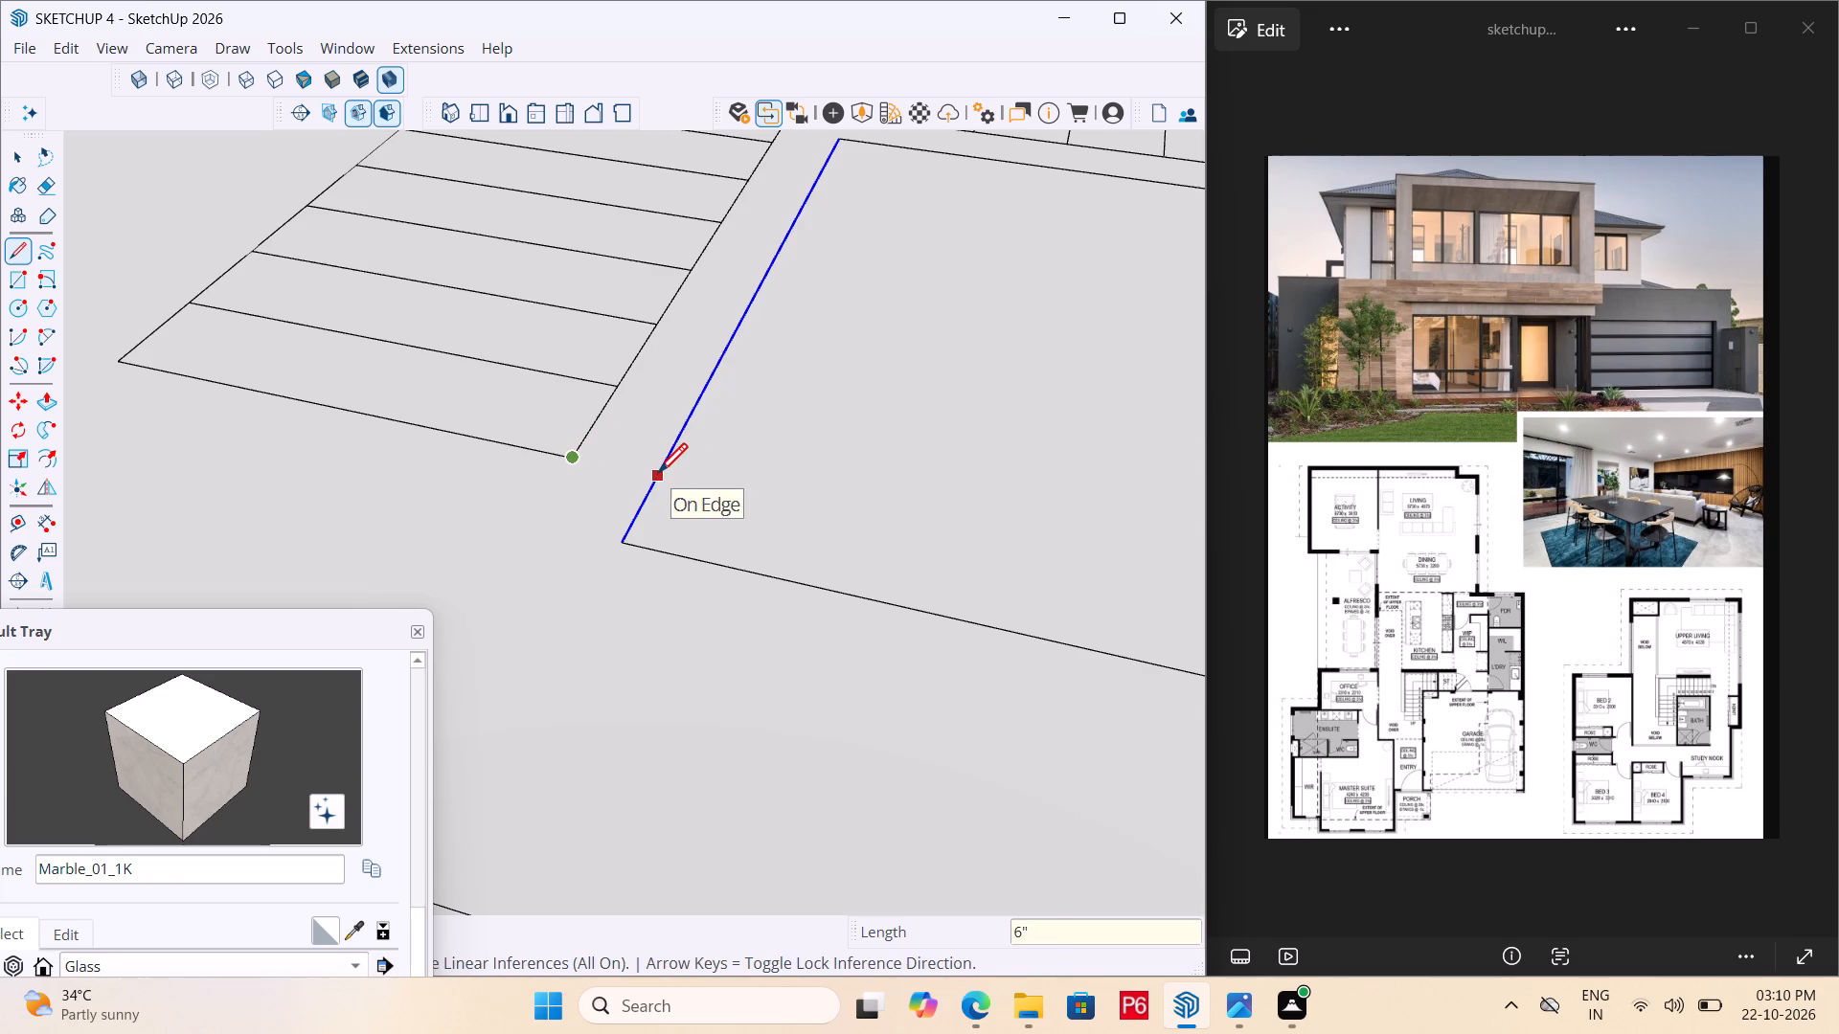
{"action": "left_click", "coordinate": [658, 476]}
{"action": "scroll", "coordinate": [495, 508], "scroll_direction": "down", "scroll_amount": 5}
{"action": "key", "text": "space"}
Draw a 6" line from the rectangle's corner near the bottom step to the first flight's outline edge.
{"action": "scroll", "coordinate": [461, 479], "scroll_direction": "down", "scroll_amount": 5}
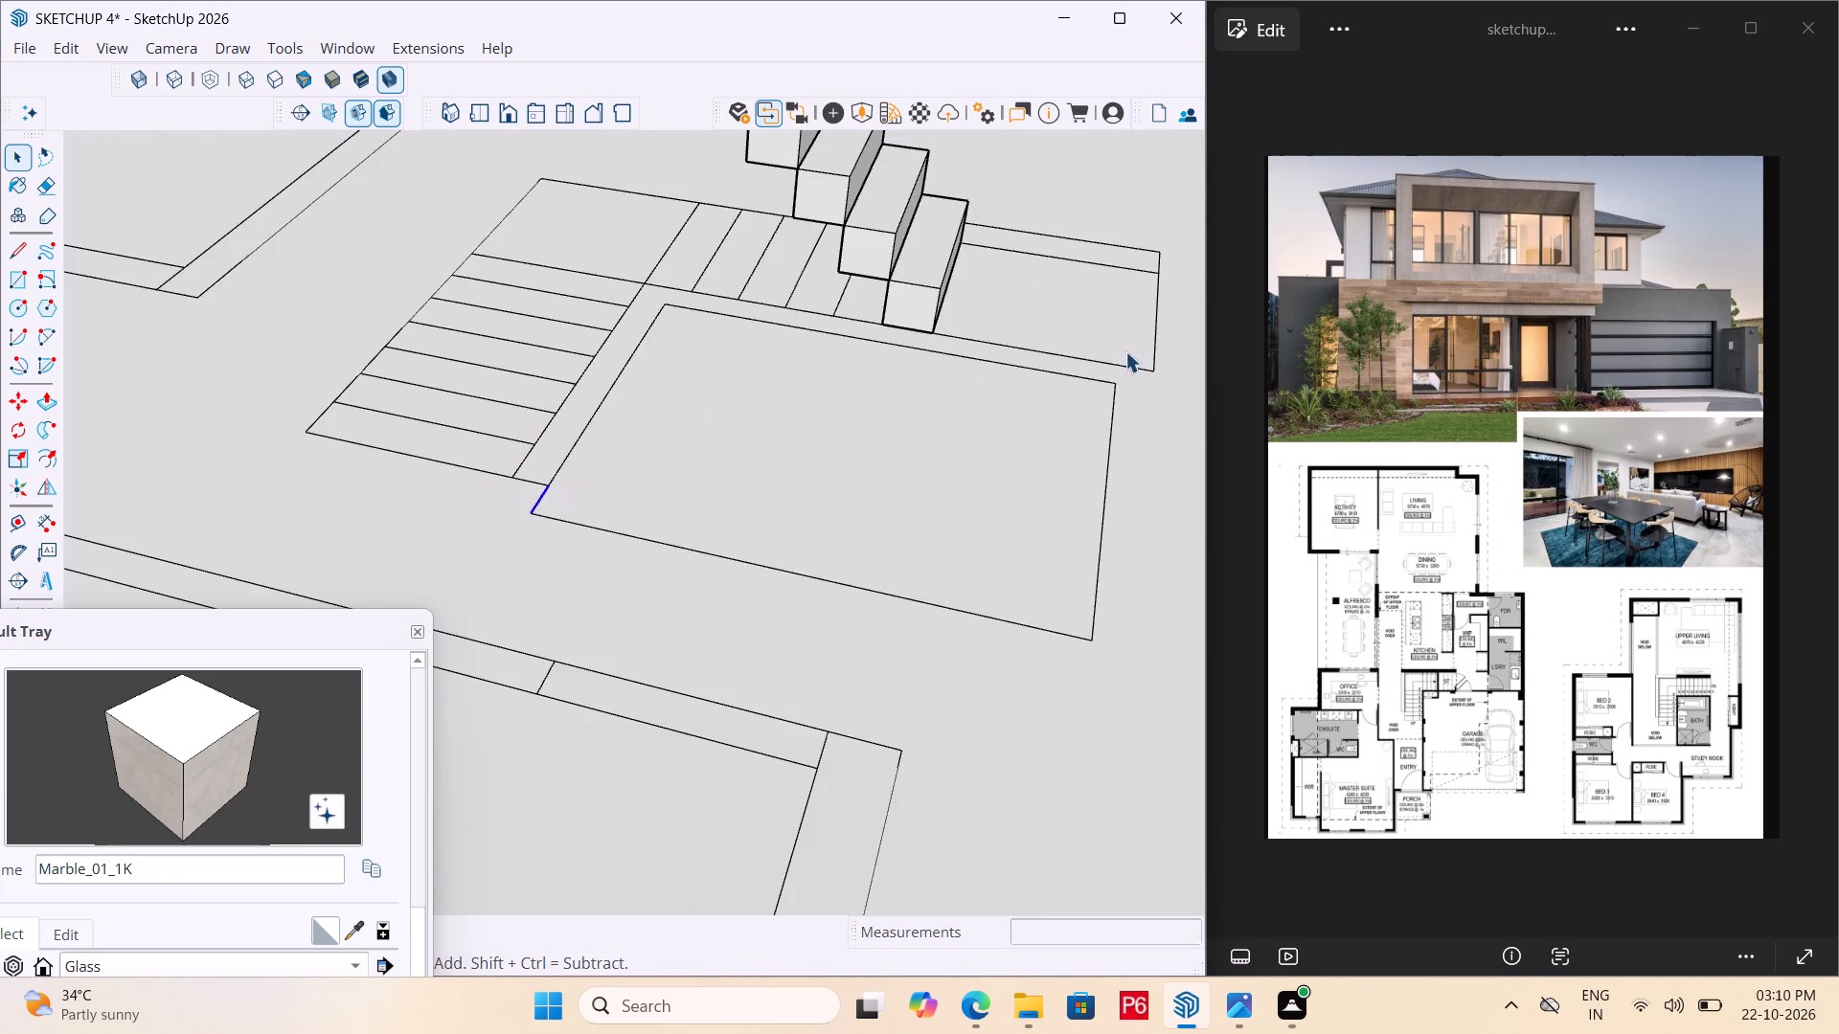
{"action": "scroll", "coordinate": [1151, 333], "scroll_direction": "up", "scroll_amount": 7}
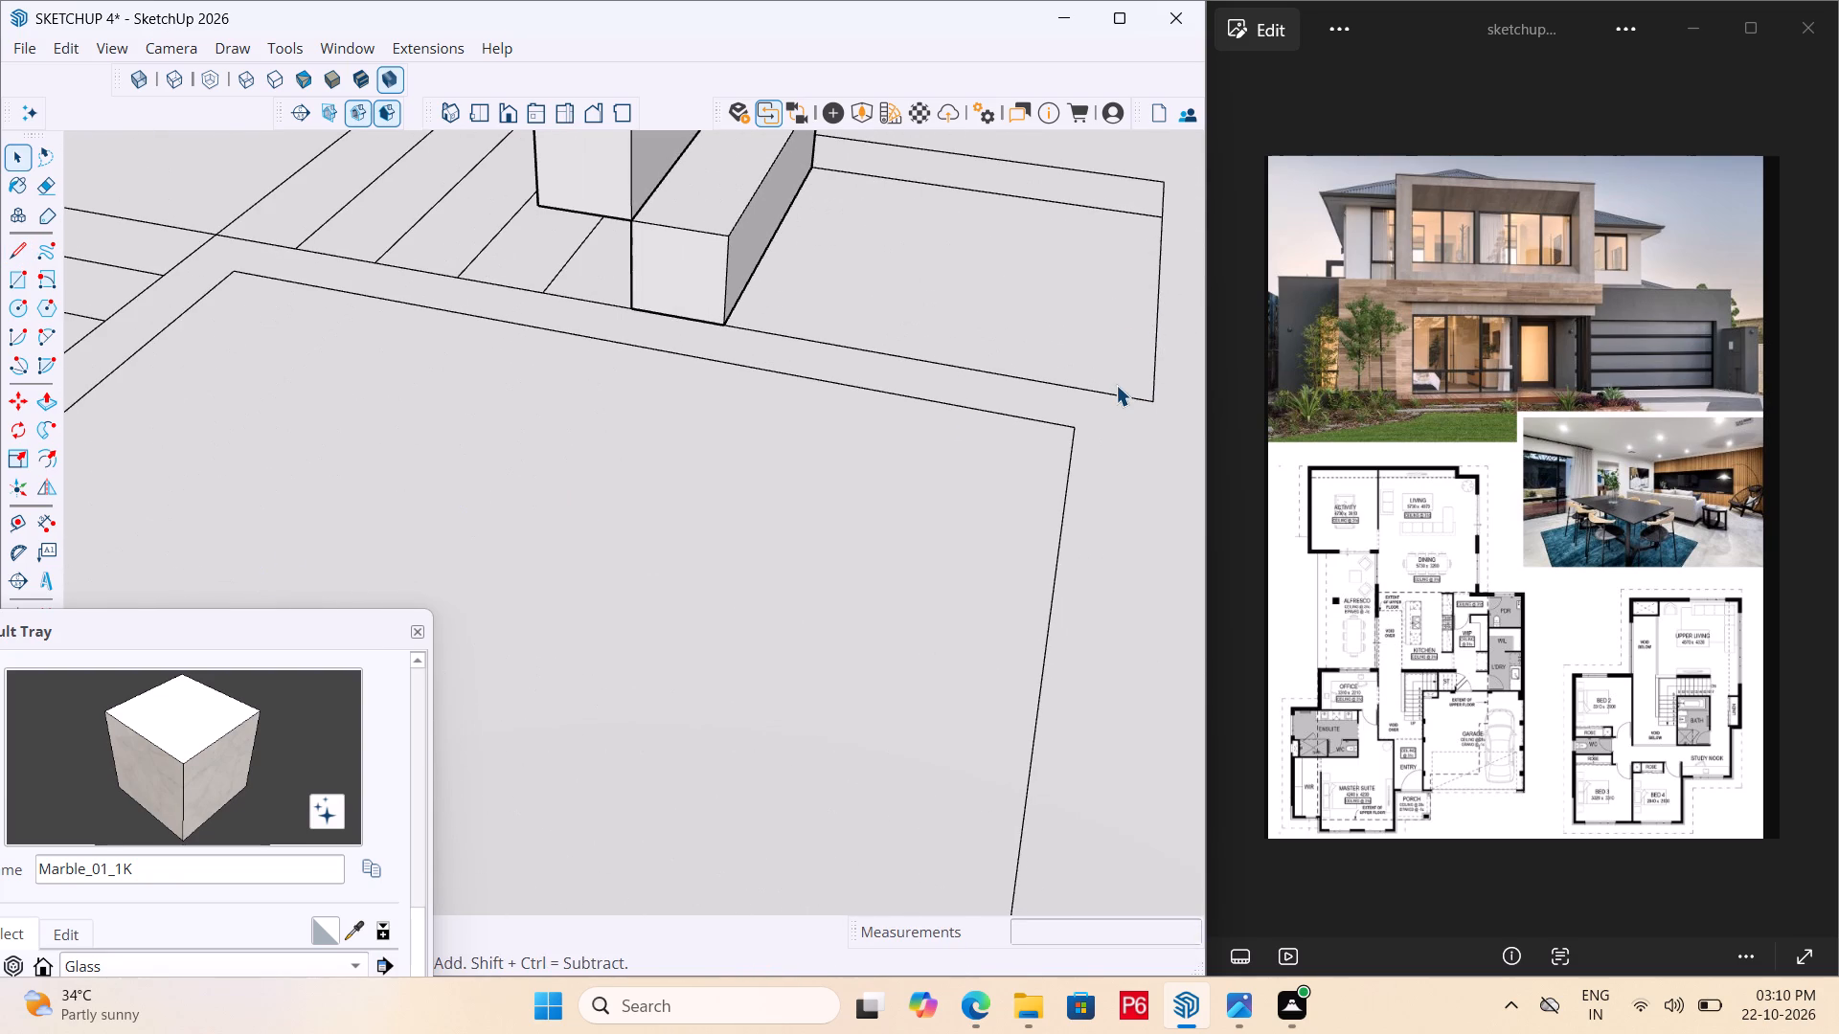
{"action": "key", "text": "l"}
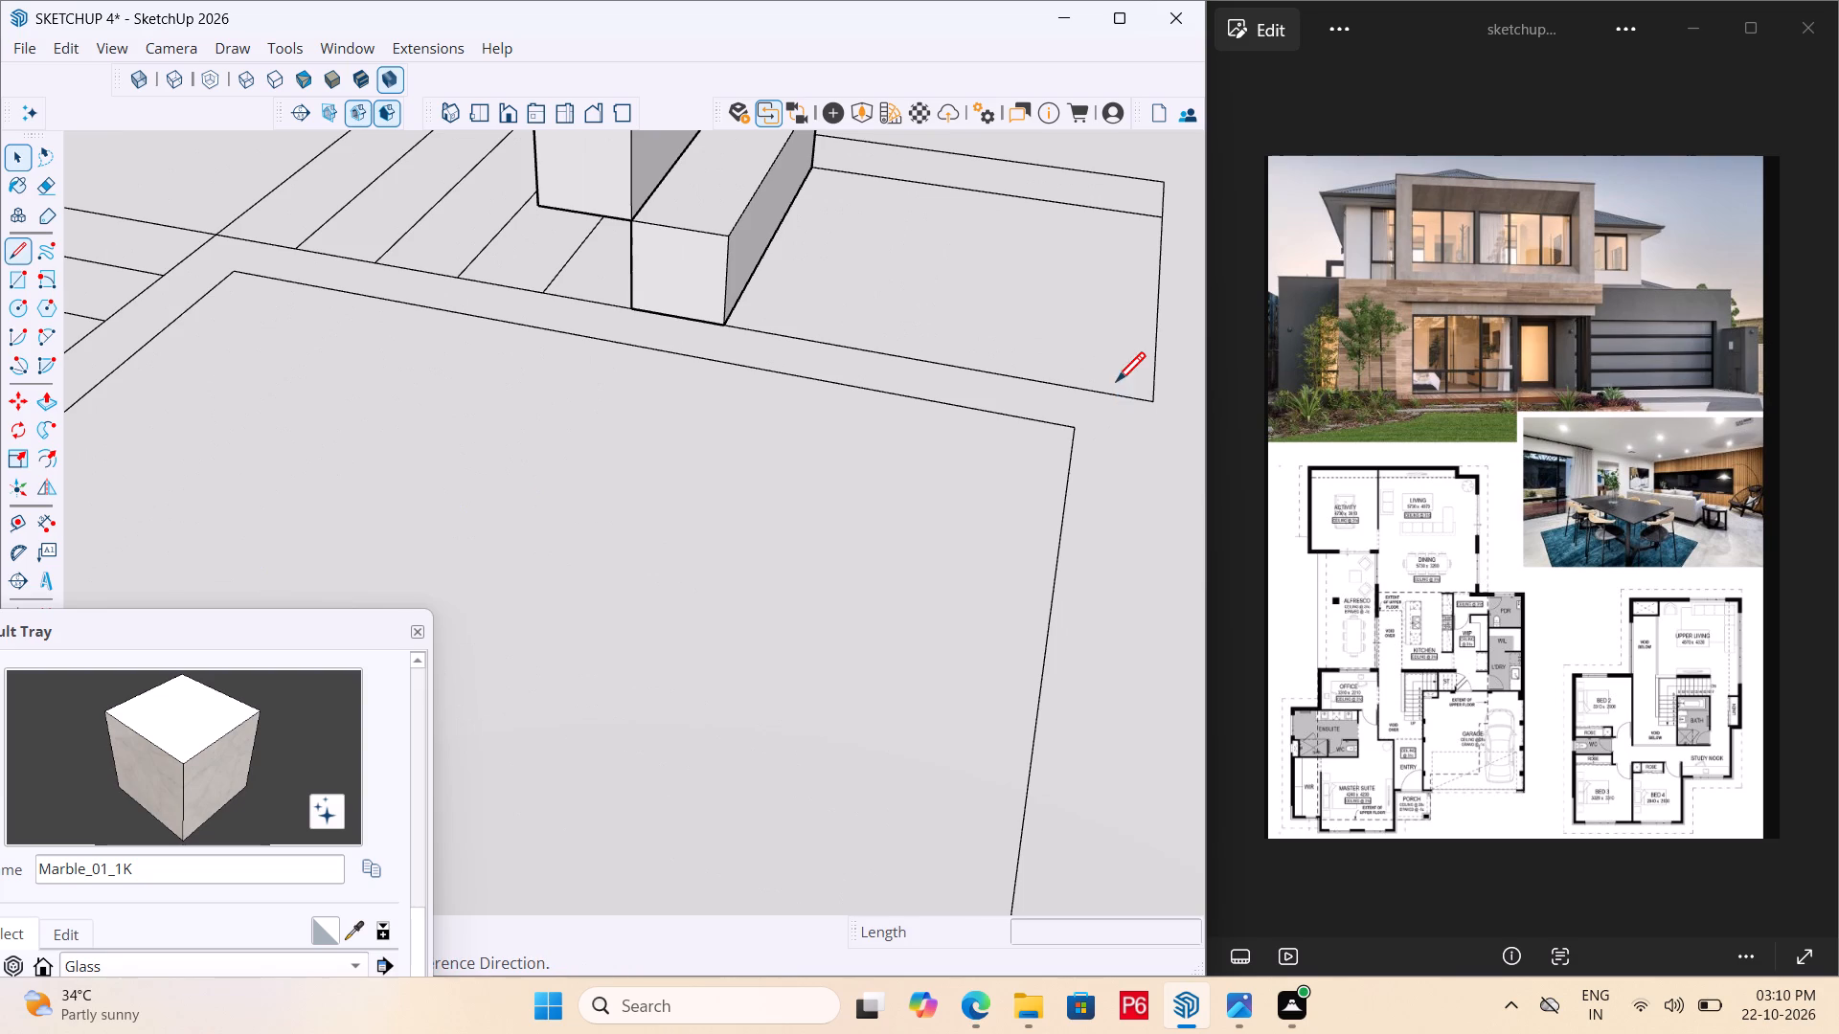
{"action": "left_click", "coordinate": [1077, 427]}
{"action": "left_click", "coordinate": [1079, 394]}
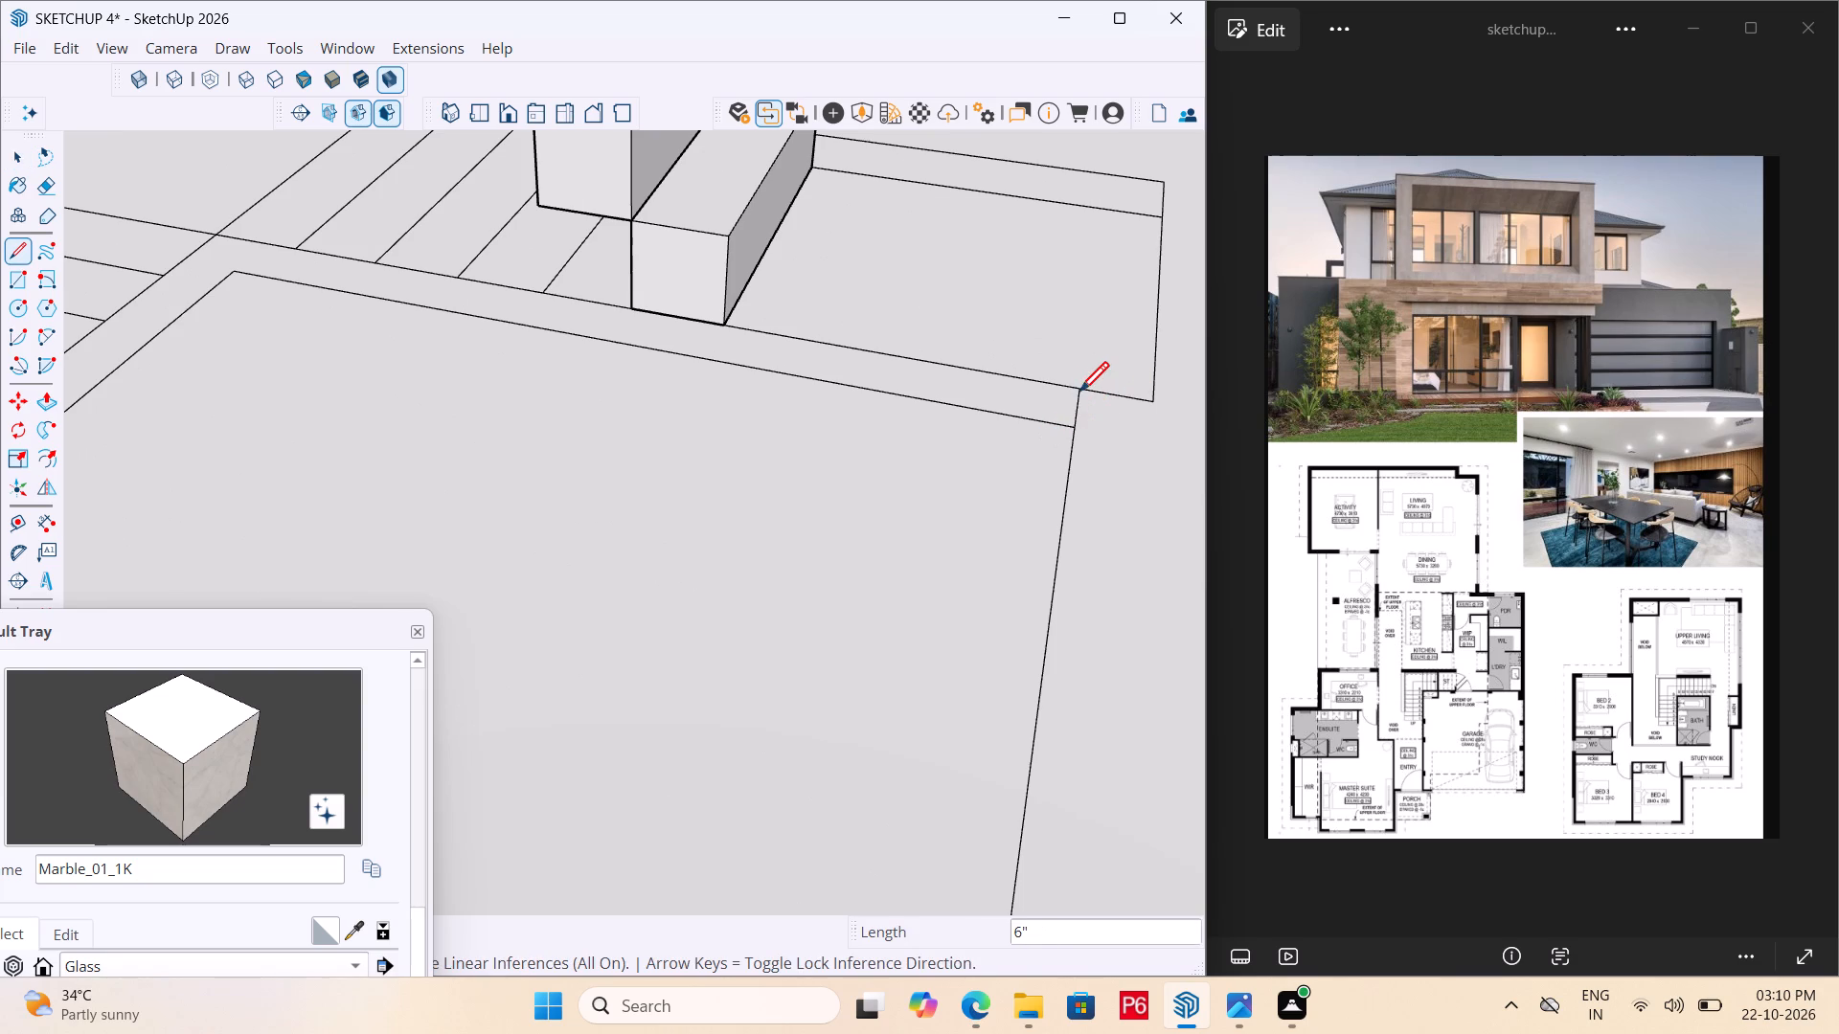
Save the model with both connecting lines added.
{"action": "scroll", "coordinate": [1038, 306], "scroll_direction": "down", "scroll_amount": 7}
{"action": "scroll", "coordinate": [931, 393], "scroll_direction": "down", "scroll_amount": 6}
{"action": "key", "text": "ctrl+s"}
{"action": "key", "text": "ctrl+s"}
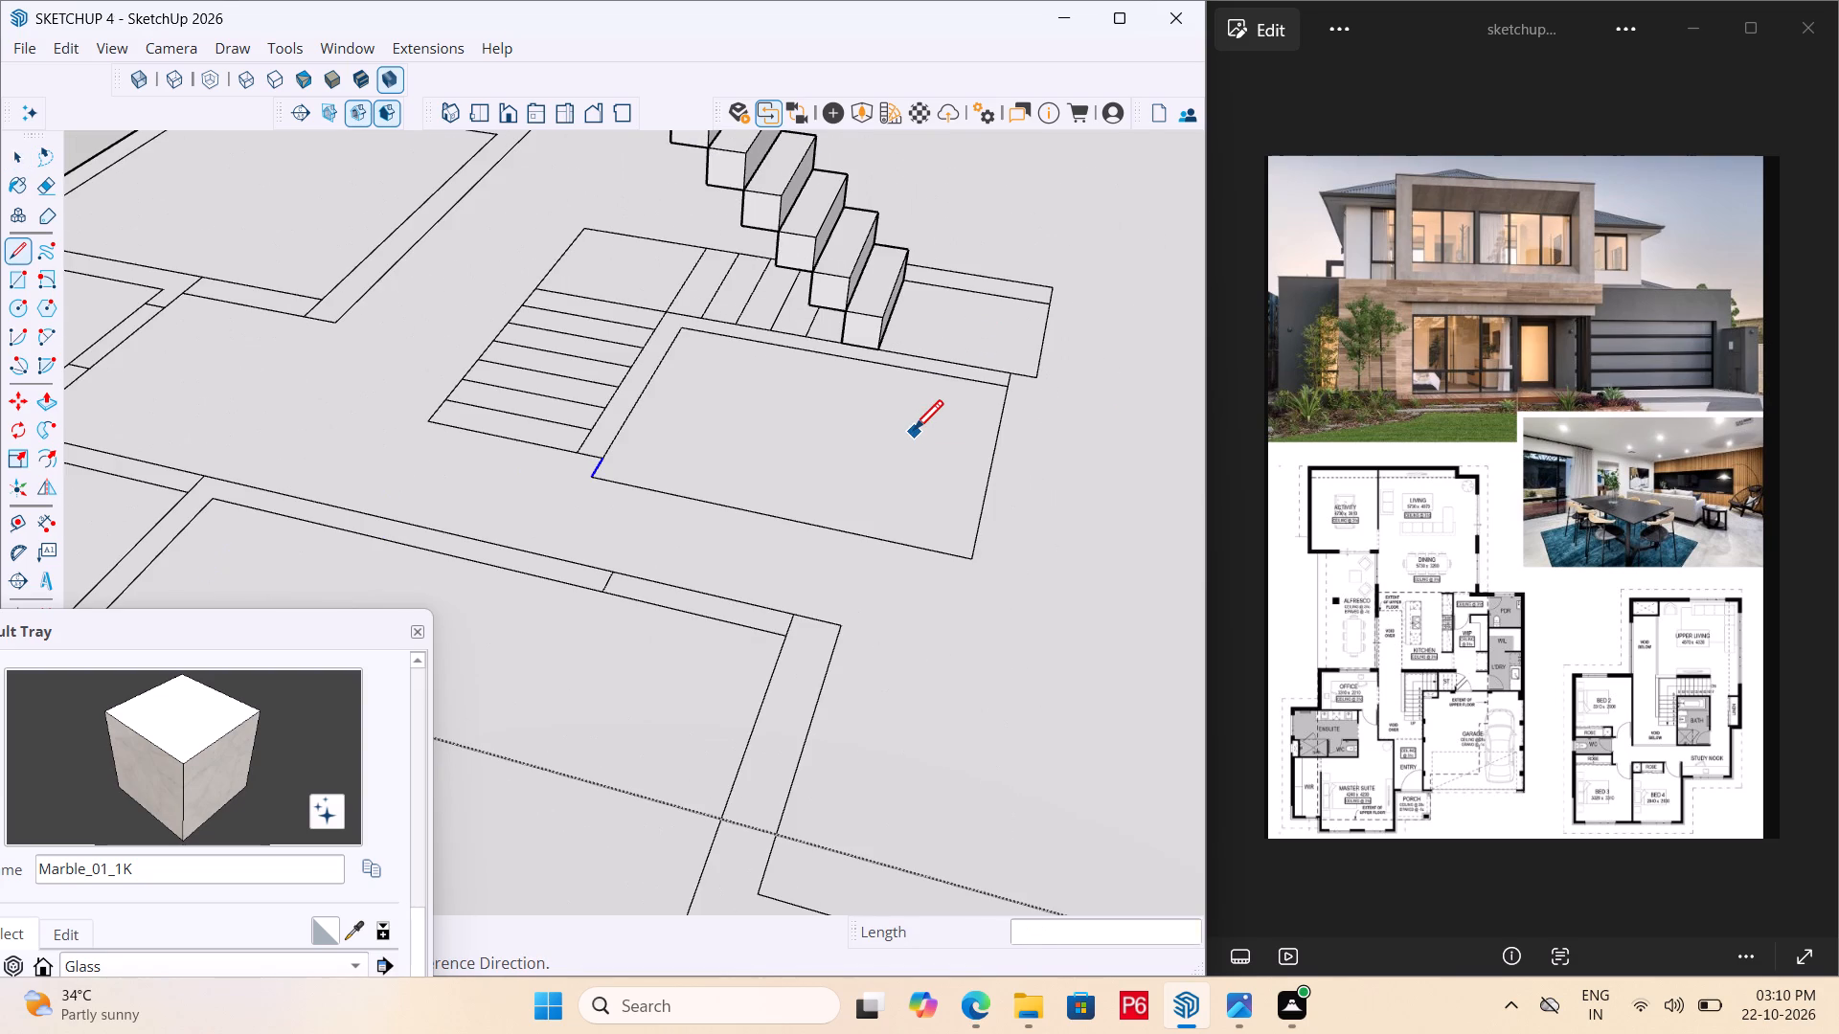
{"action": "key", "text": "ctrl+s"}
{"action": "key", "text": "ctrl+s"}
{"action": "key", "text": "ctrl+s"}
{"action": "key", "text": "ctrl+s"}
Close the floor's open group and return to the whole model with nothing selected.
{"action": "scroll", "coordinate": [914, 438], "scroll_direction": "down", "scroll_amount": 2}
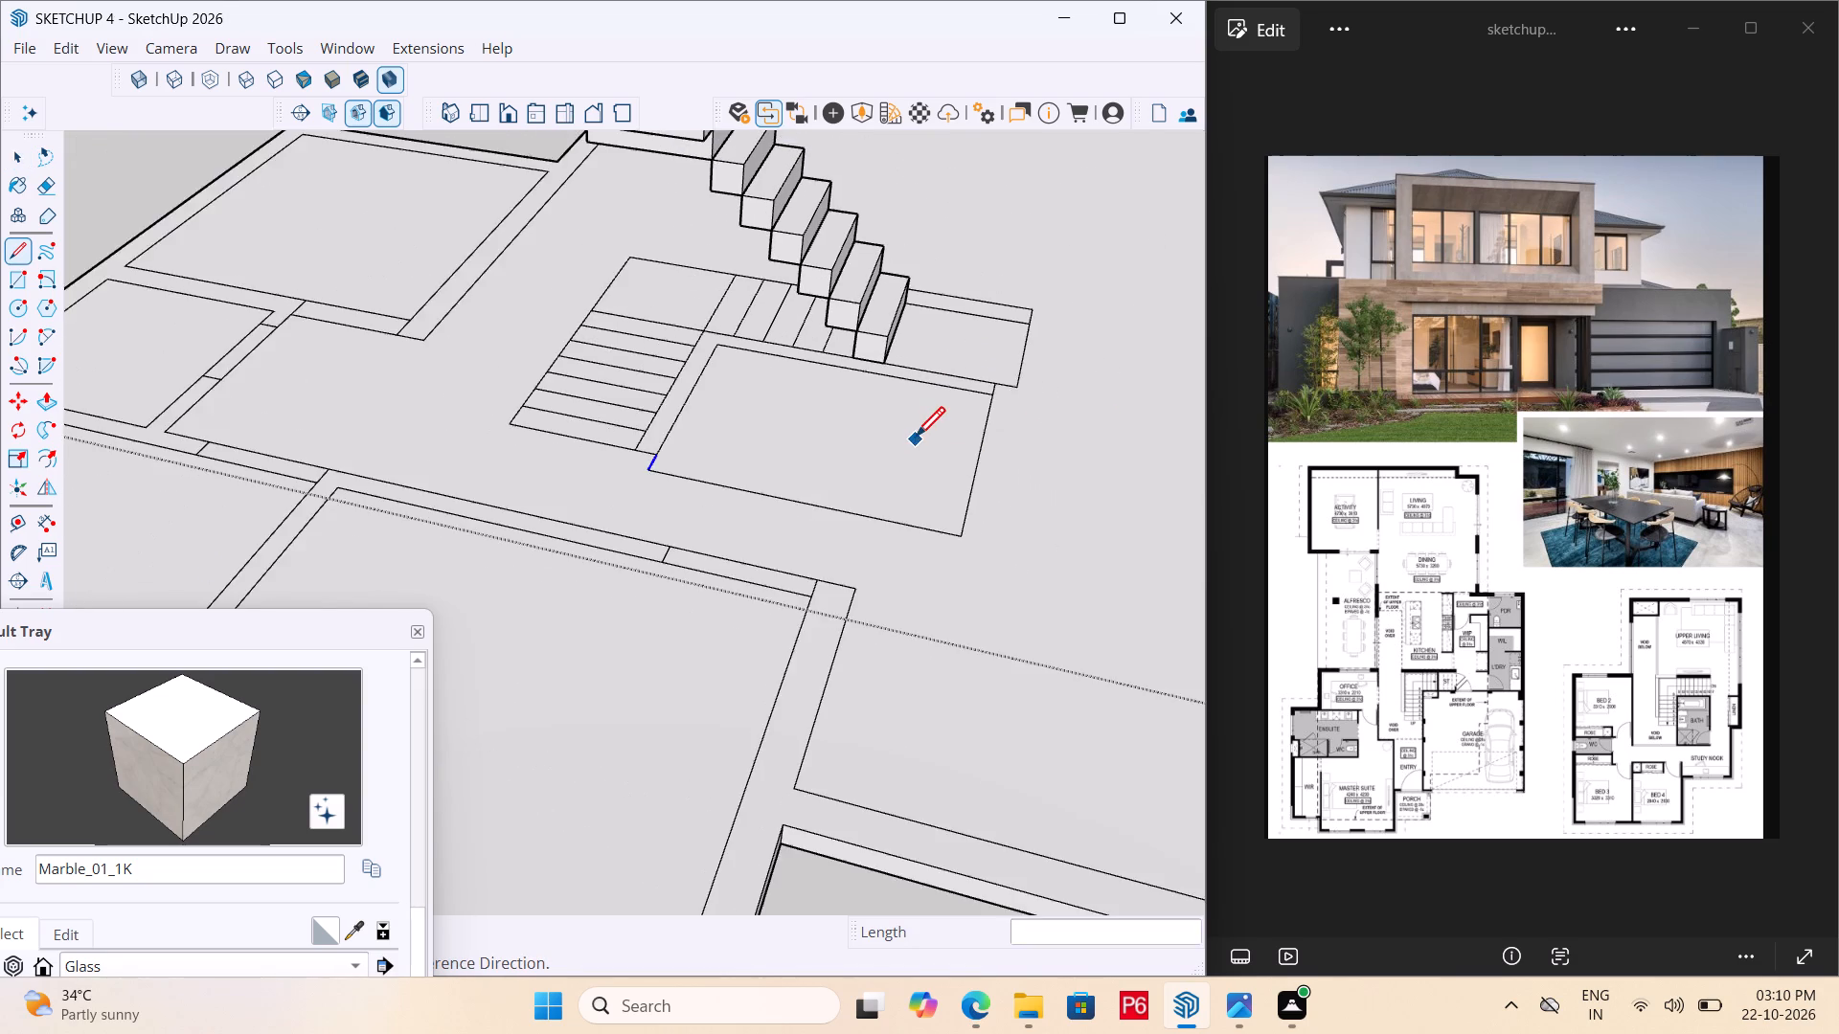
{"action": "scroll", "coordinate": [916, 439], "scroll_direction": "down", "scroll_amount": 2}
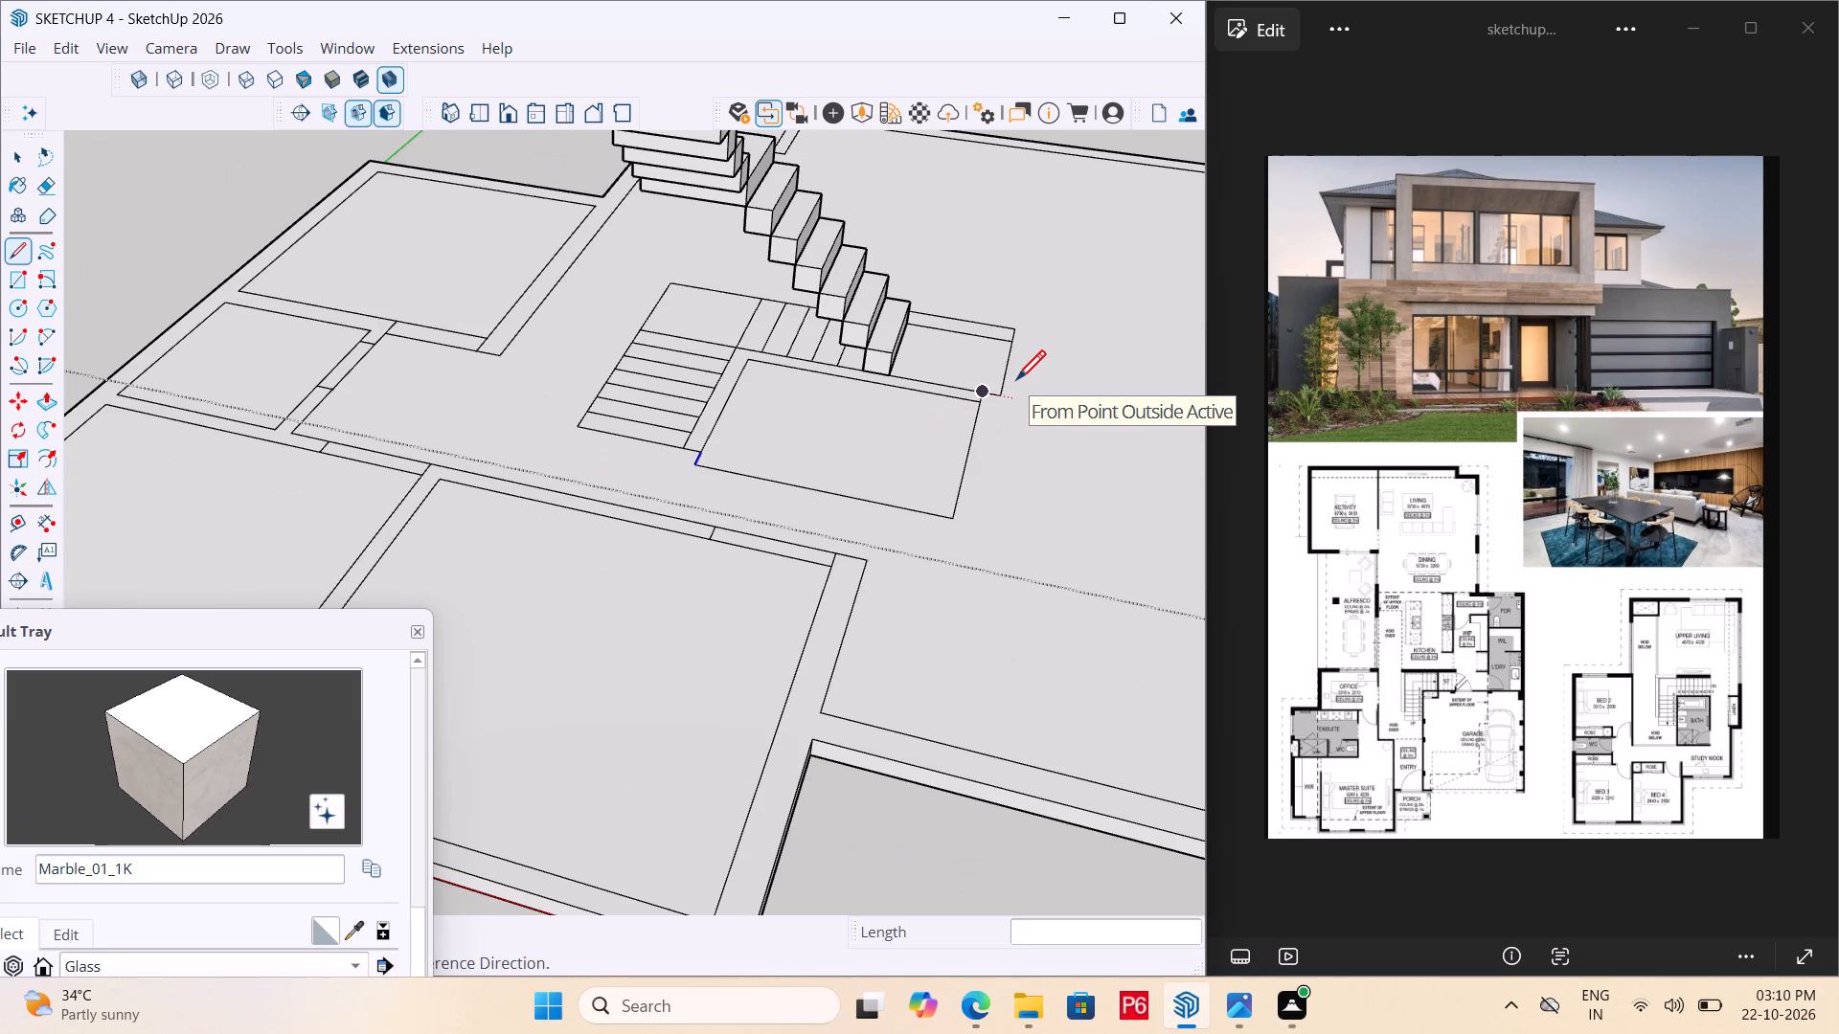
{"action": "scroll", "coordinate": [695, 455], "scroll_direction": "down", "scroll_amount": 7}
{"action": "middle_click_drag", "start_coordinate": [778, 404], "coordinate": [202, 323]}
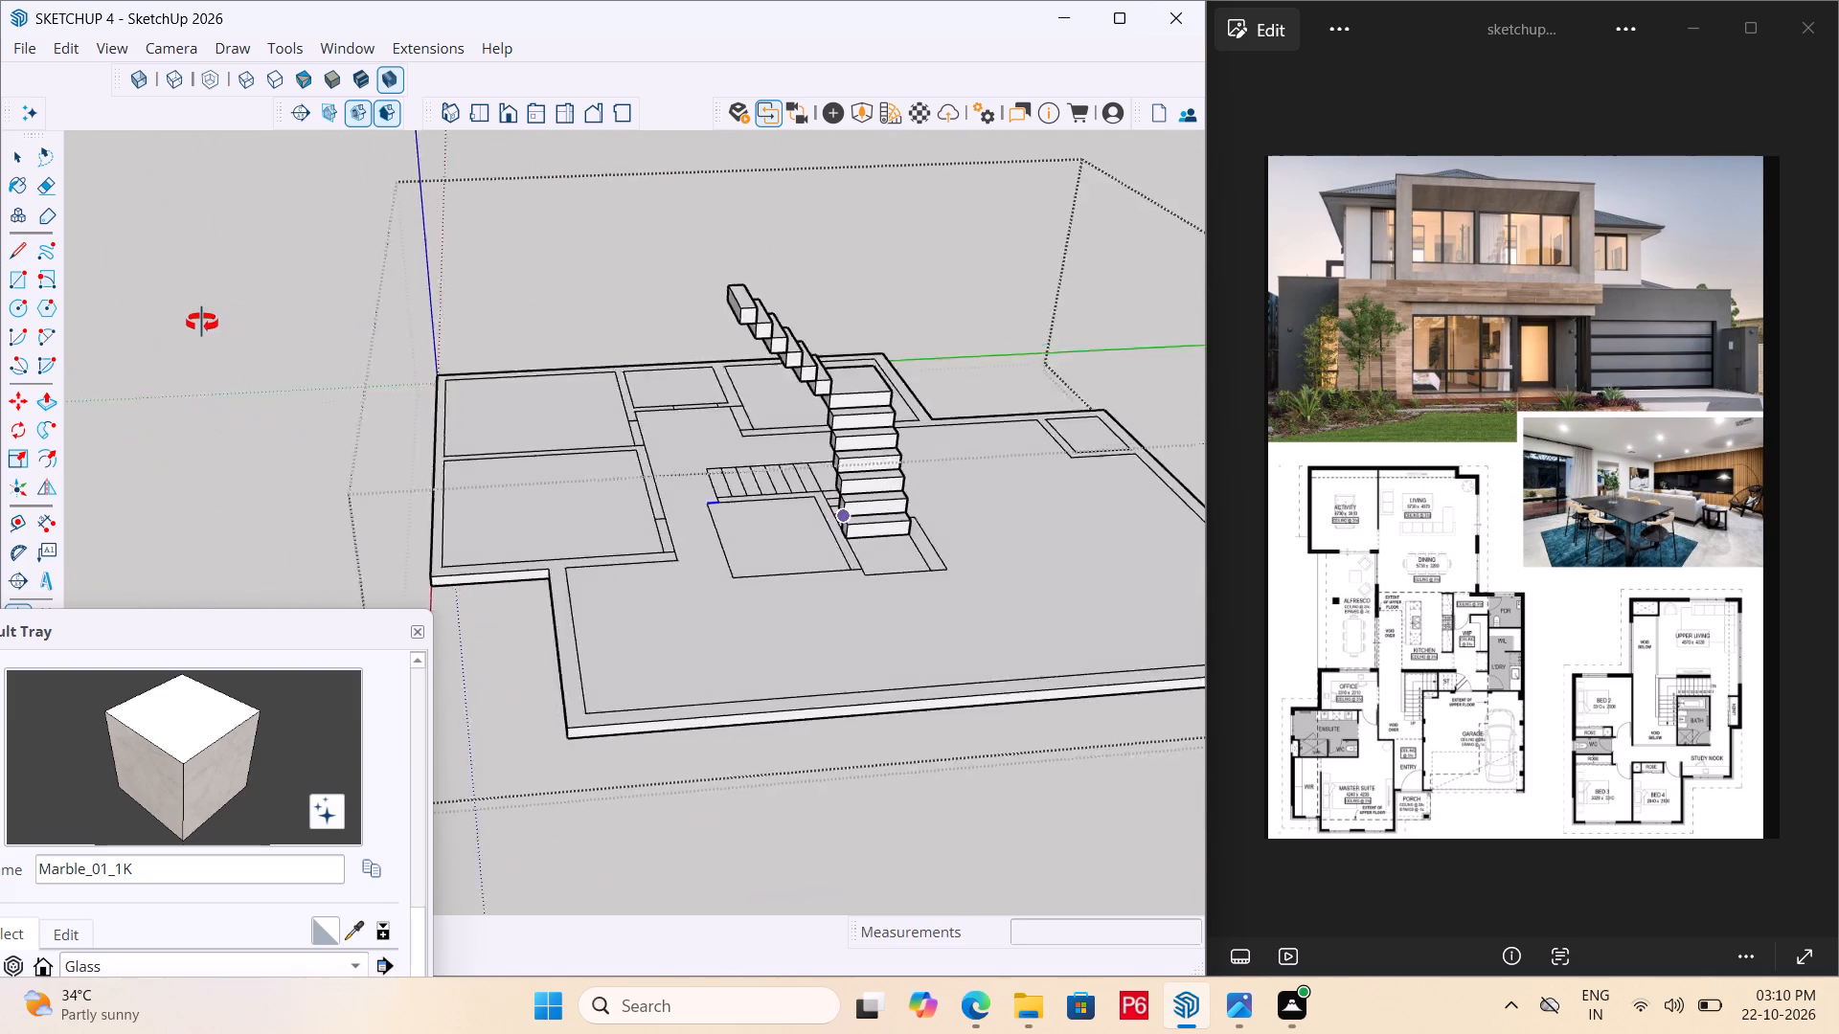
{"action": "middle_click_drag", "start_coordinate": [202, 323], "coordinate": [410, 326]}
{"action": "key", "text": "space"}
{"action": "left_click", "coordinate": [399, 319]}
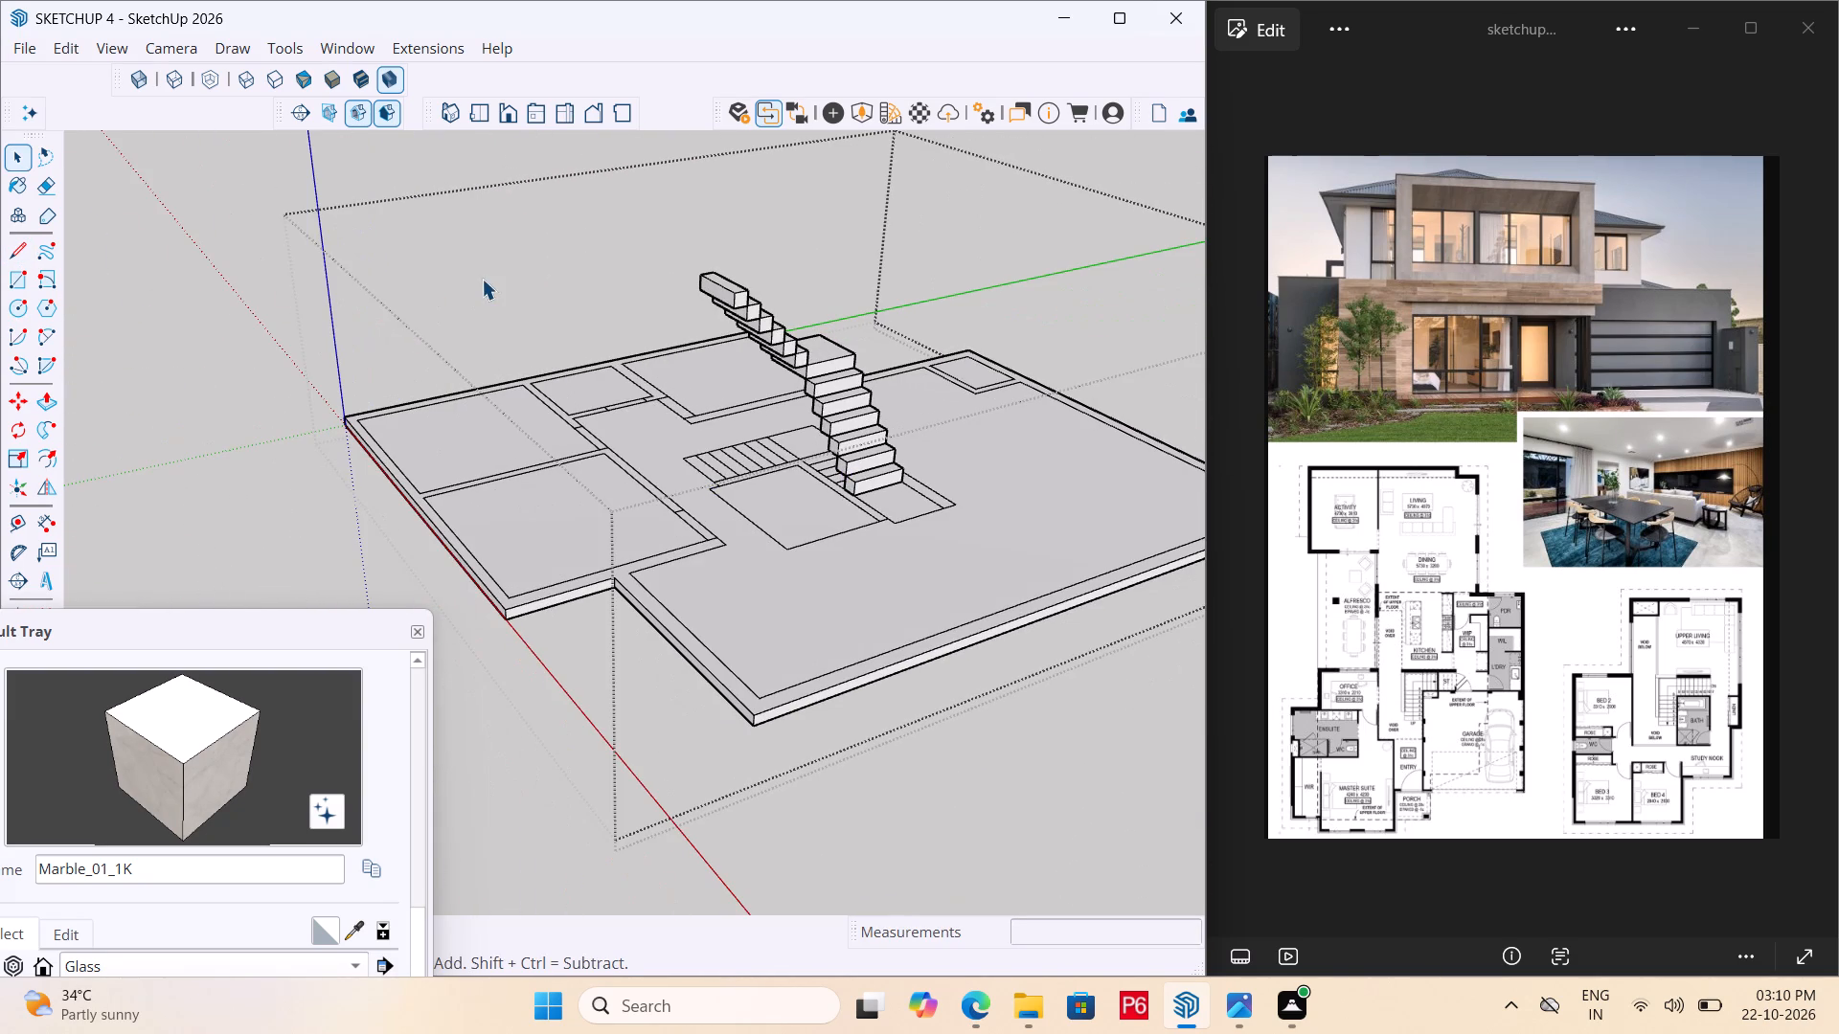
{"action": "double_click", "coordinate": [482, 279]}
{"action": "double_click", "coordinate": [649, 245]}
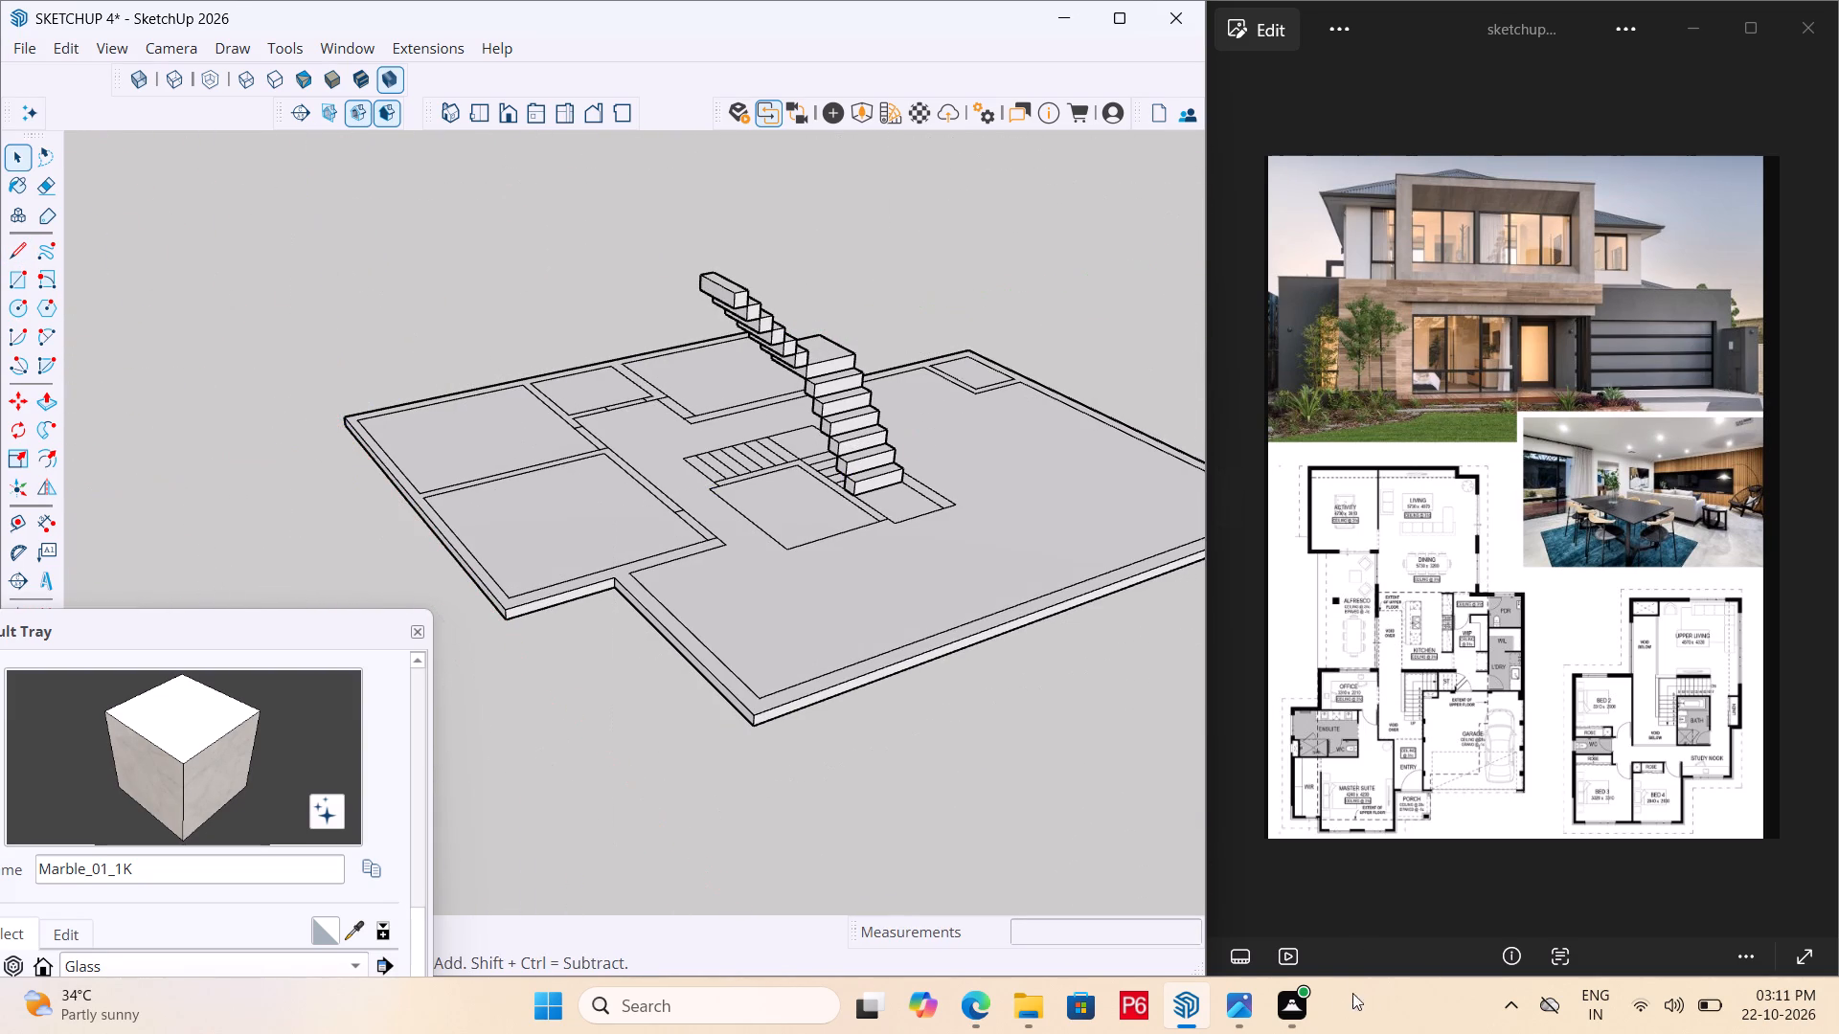
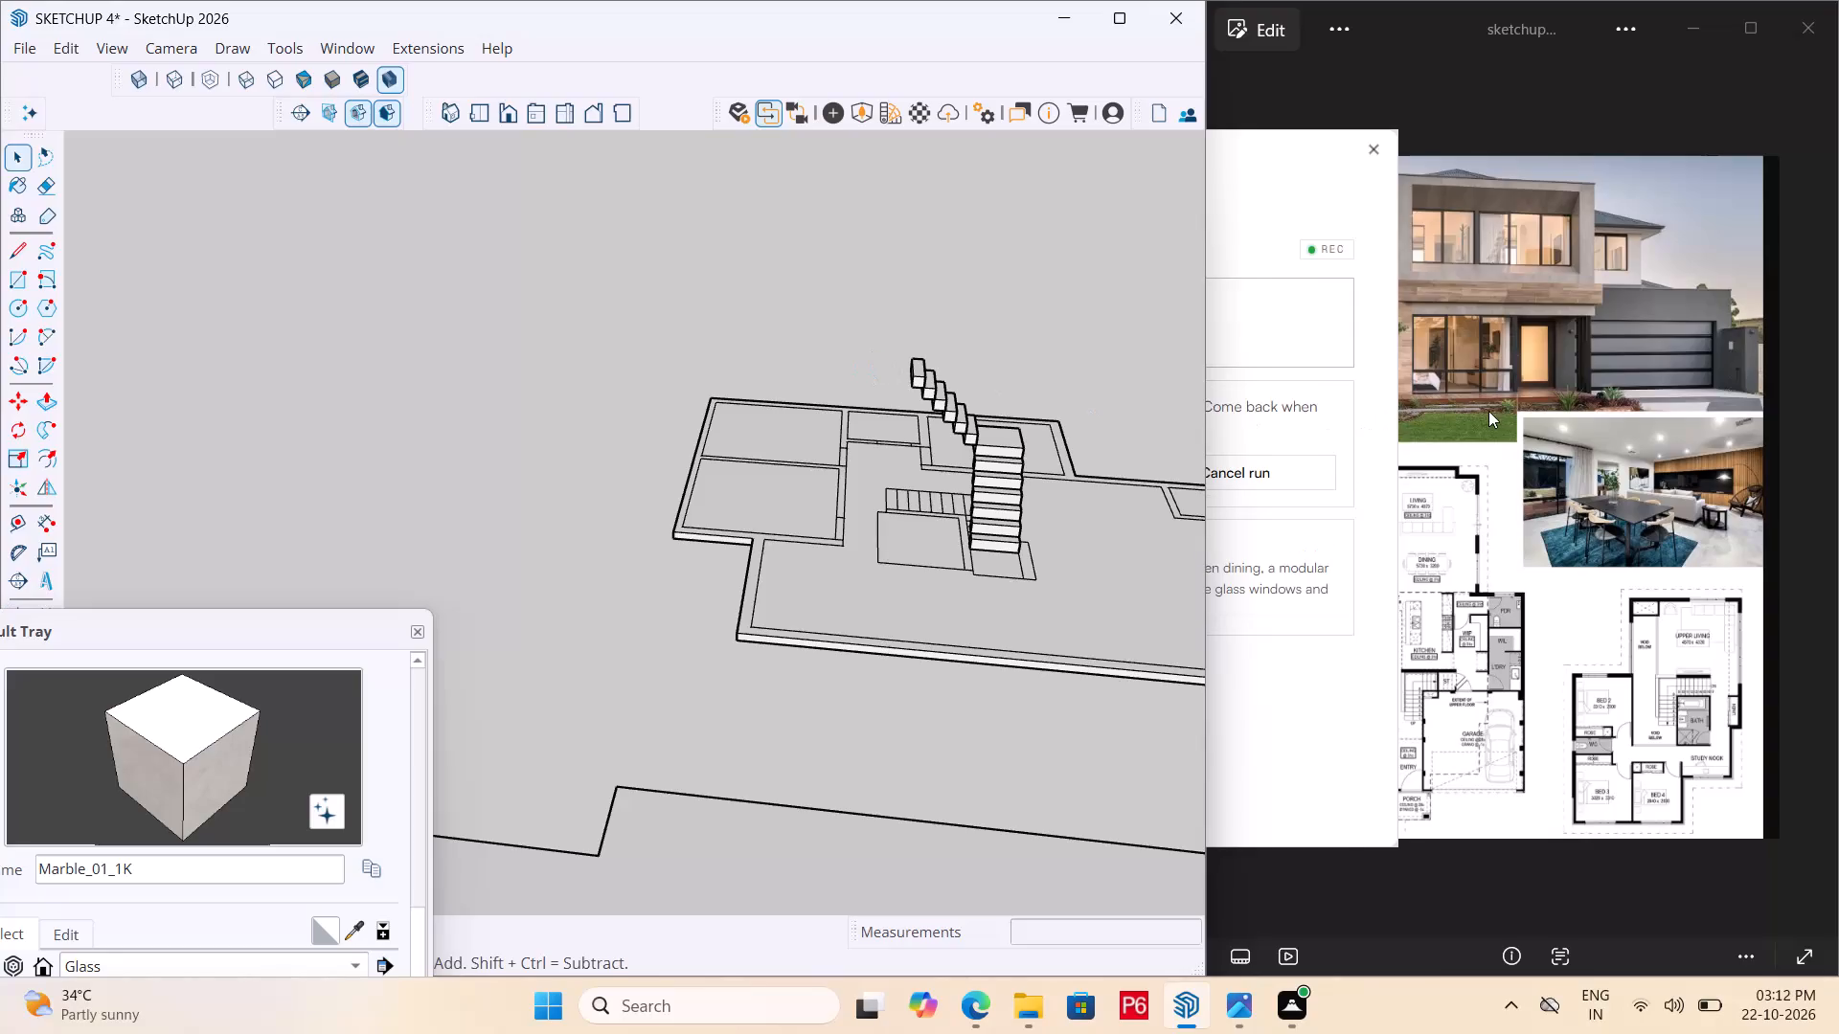
Push/Pull the L-shaped wall strip beside the staircase up to a height of 10'6".
{"action": "left_click", "coordinate": [1489, 411]}
{"action": "left_click_drag", "start_coordinate": [1023, 408], "coordinate": [1008, 408]}
{"action": "middle_click_drag", "start_coordinate": [937, 413], "coordinate": [472, 404]}
{"action": "scroll", "coordinate": [677, 447], "scroll_direction": "down", "scroll_amount": 5}
{"action": "middle_click_drag", "start_coordinate": [708, 553], "coordinate": [1246, 650]}
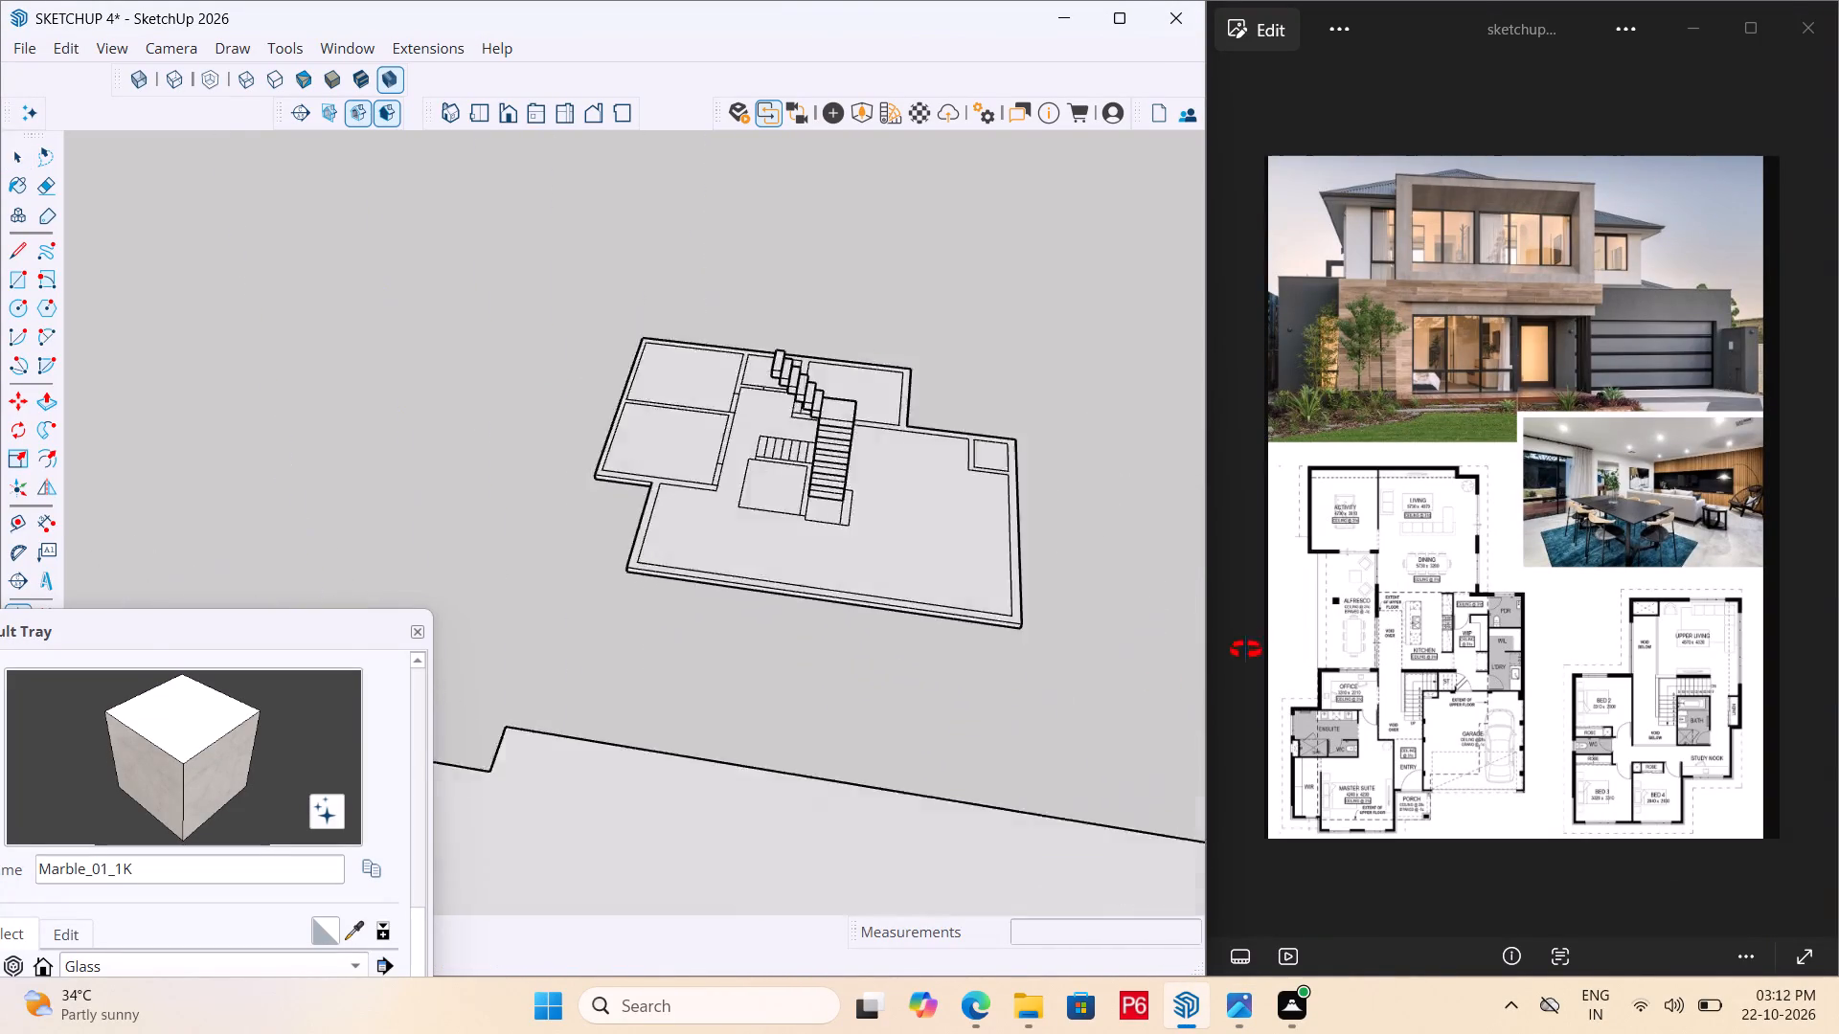
{"action": "middle_click_drag", "start_coordinate": [1246, 650], "coordinate": [1260, 635]}
{"action": "scroll", "coordinate": [1260, 640], "scroll_direction": "up", "scroll_amount": 2}
{"action": "scroll", "coordinate": [708, 451], "scroll_direction": "up", "scroll_amount": 14}
{"action": "middle_click_drag", "start_coordinate": [708, 451], "coordinate": [786, 471]}
{"action": "middle_click_drag", "start_coordinate": [760, 491], "coordinate": [806, 471]}
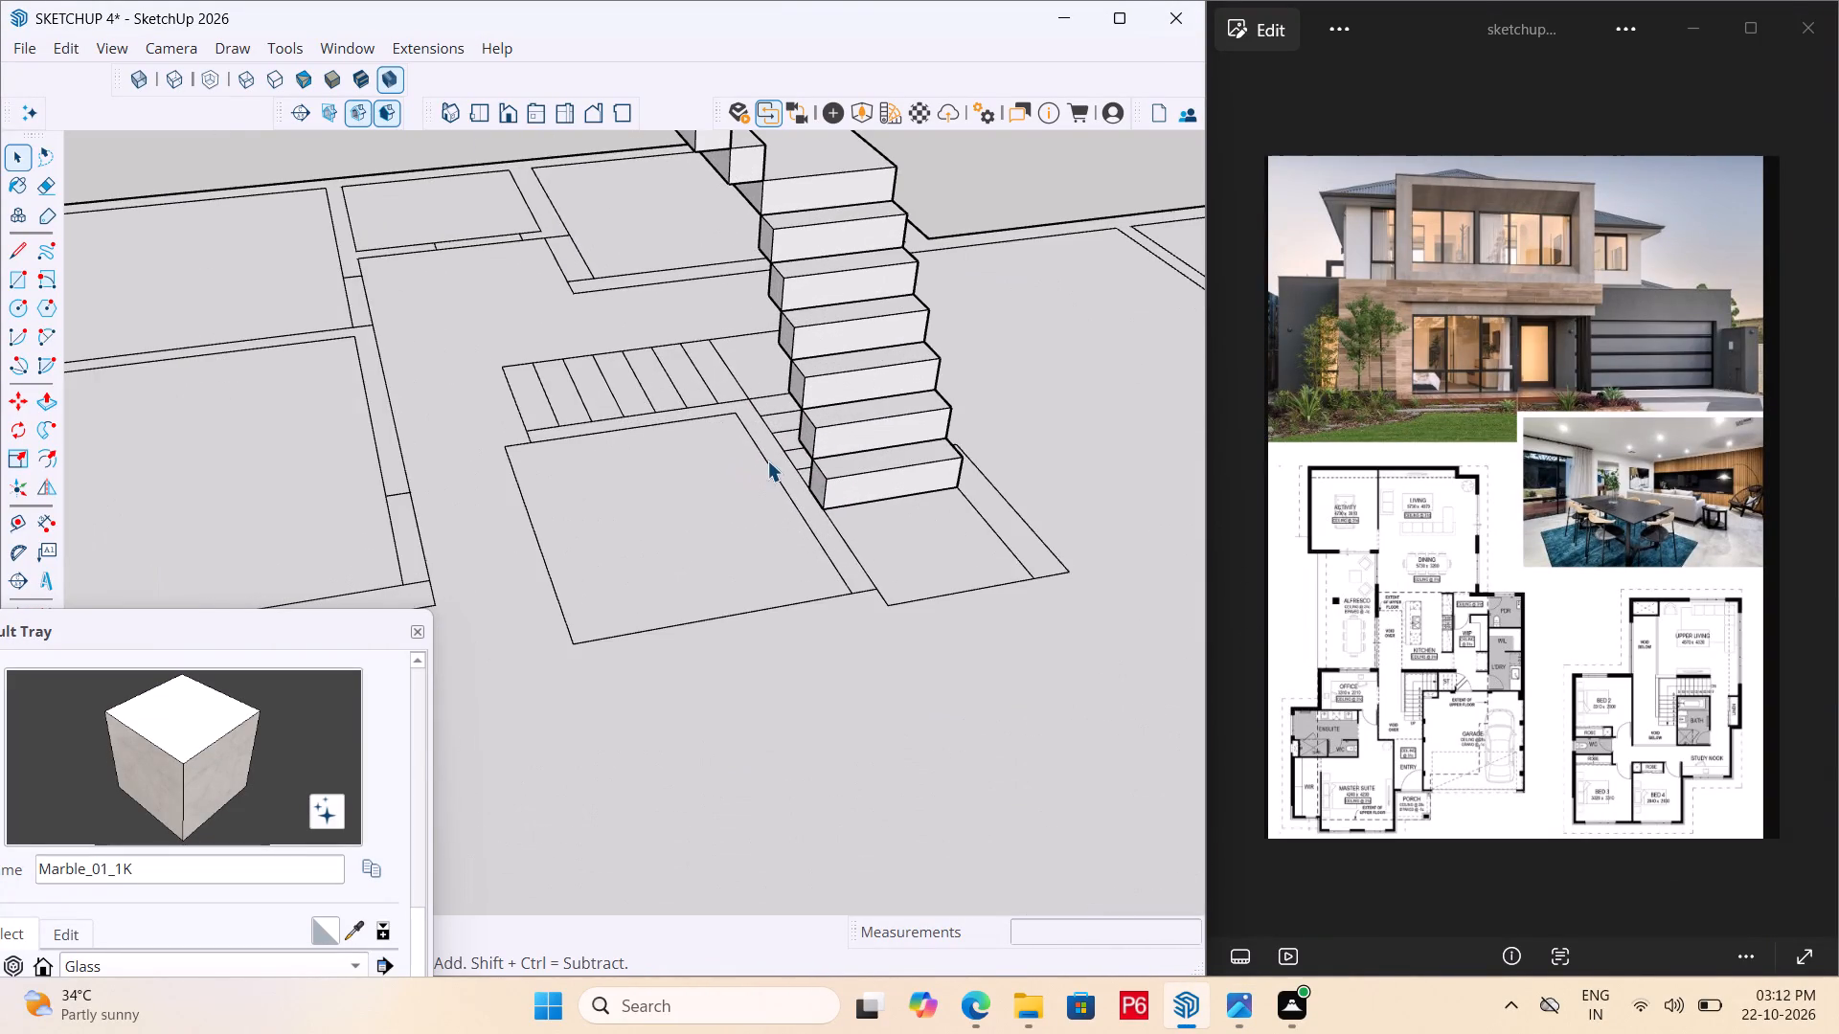
{"action": "double_click", "coordinate": [768, 460]}
{"action": "double_click", "coordinate": [772, 451]}
{"action": "left_click_drag", "start_coordinate": [772, 449], "coordinate": [771, 439]}
{"action": "scroll", "coordinate": [808, 310], "scroll_direction": "down", "scroll_amount": 6}
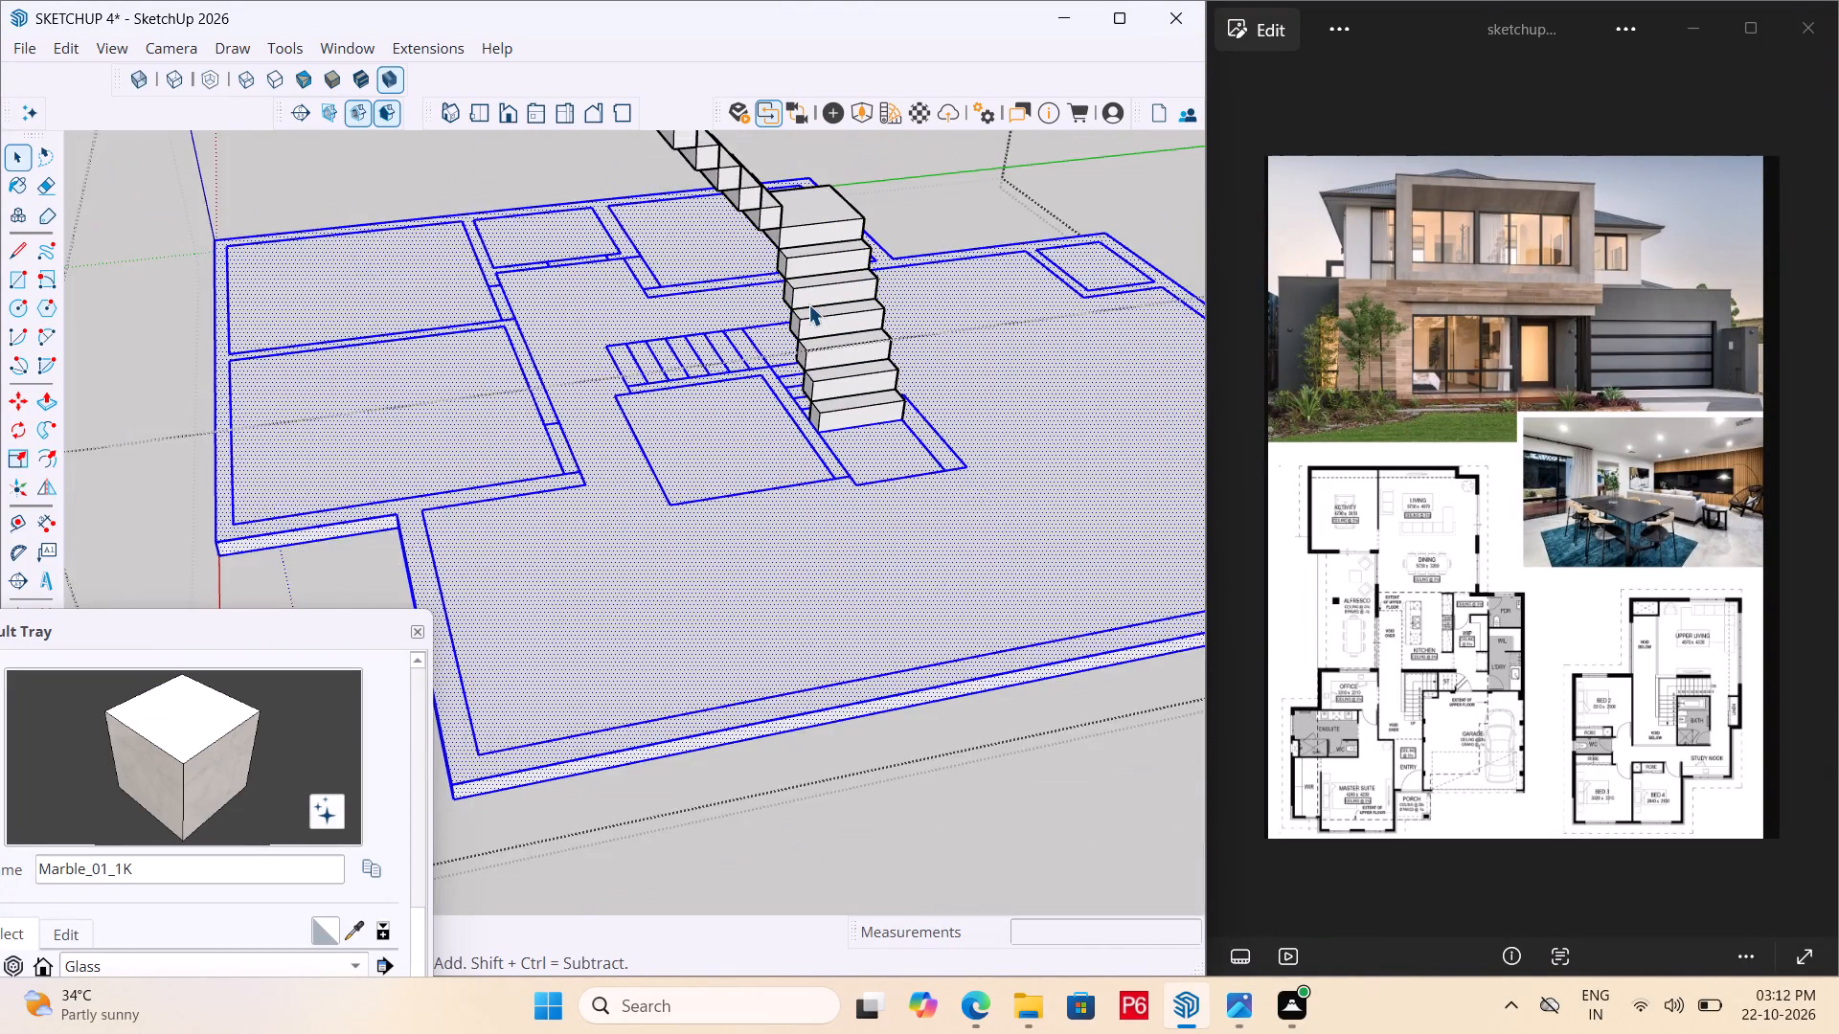
{"action": "scroll", "coordinate": [808, 316], "scroll_direction": "down", "scroll_amount": 4}
{"action": "scroll", "coordinate": [743, 351], "scroll_direction": "up", "scroll_amount": 13}
{"action": "left_click", "coordinate": [833, 411]}
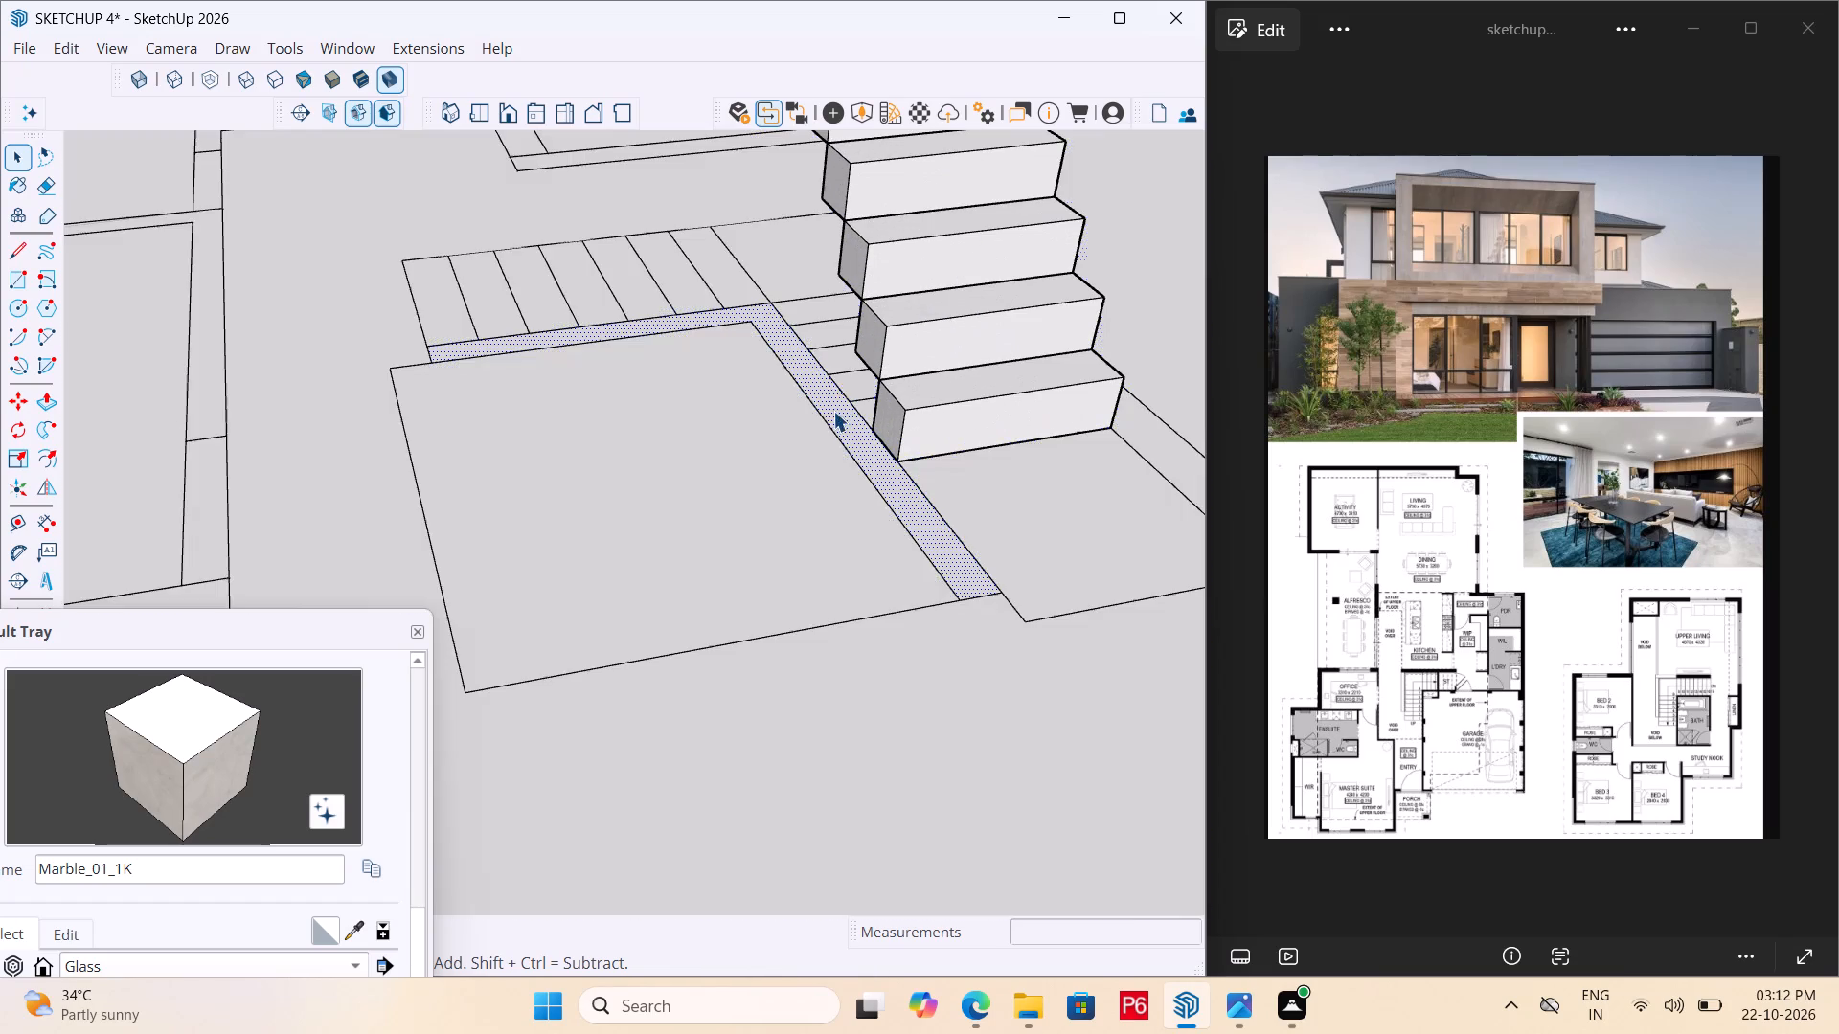
{"action": "key", "text": "p"}
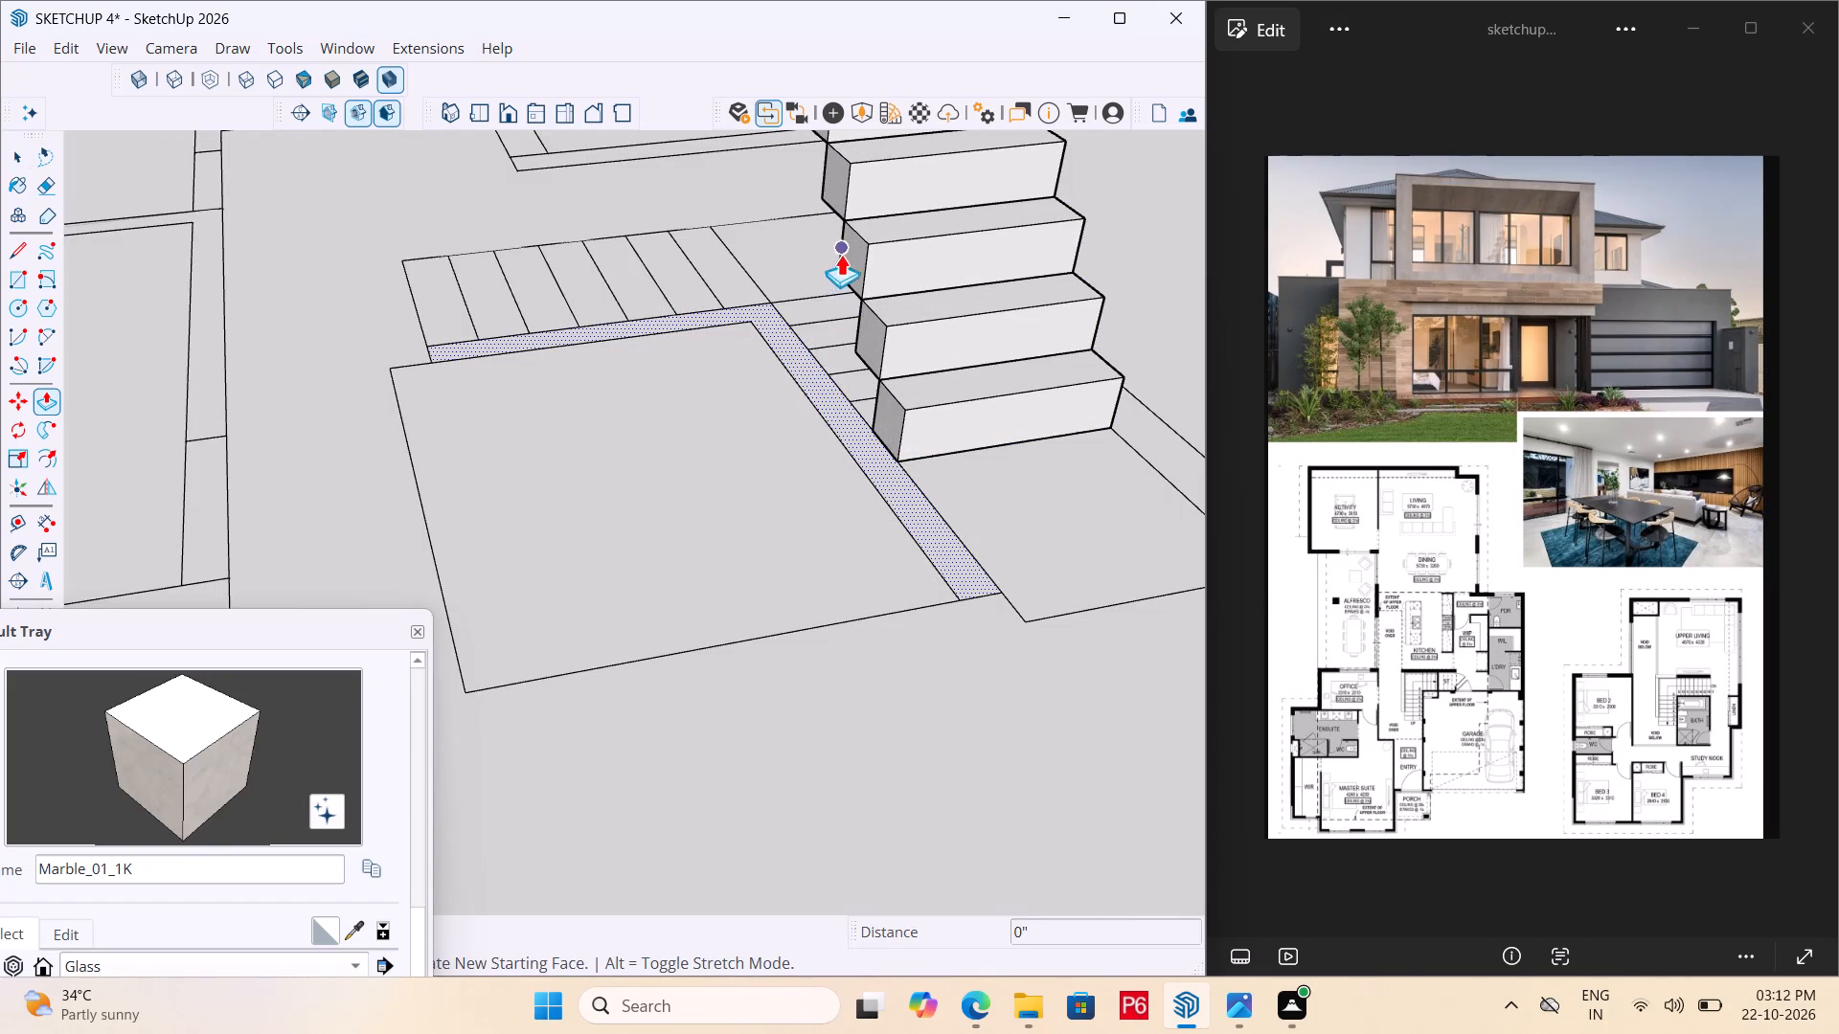
{"action": "left_click", "coordinate": [811, 384]}
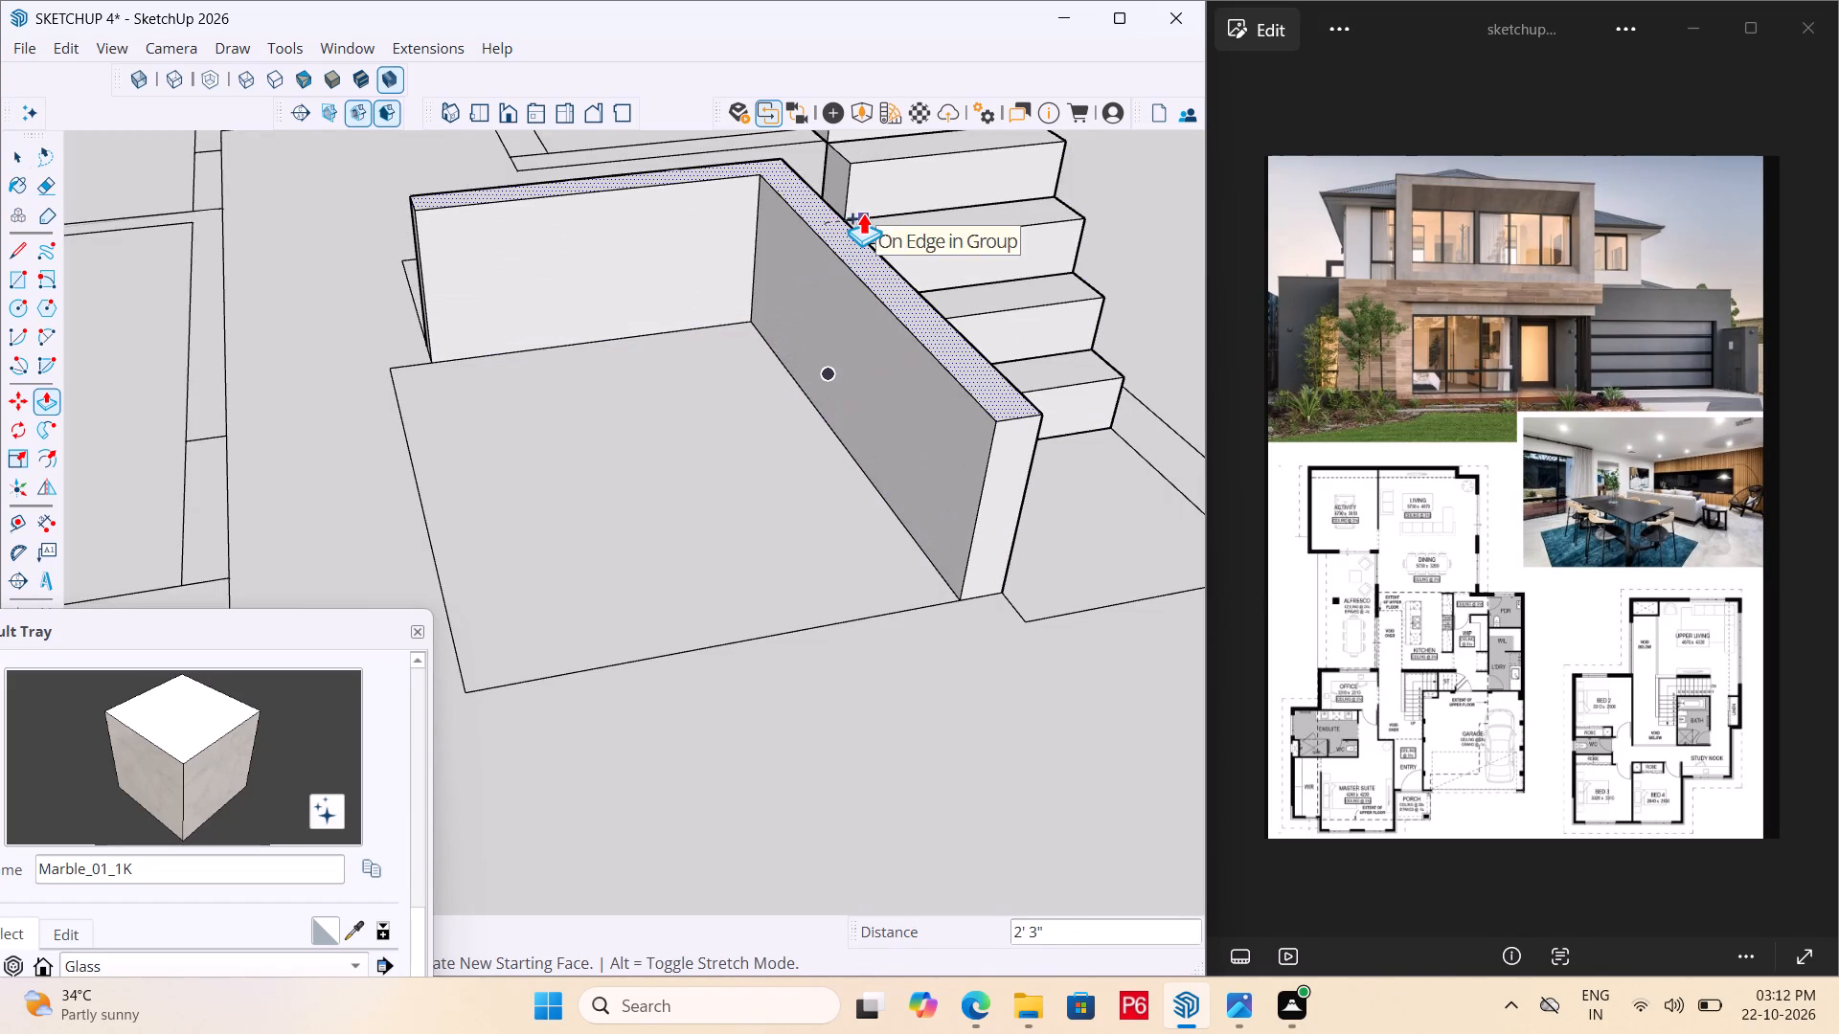
{"action": "scroll", "coordinate": [829, 185], "scroll_direction": "down", "scroll_amount": 6}
{"action": "middle_click_drag", "start_coordinate": [794, 473], "coordinate": [728, 160]}
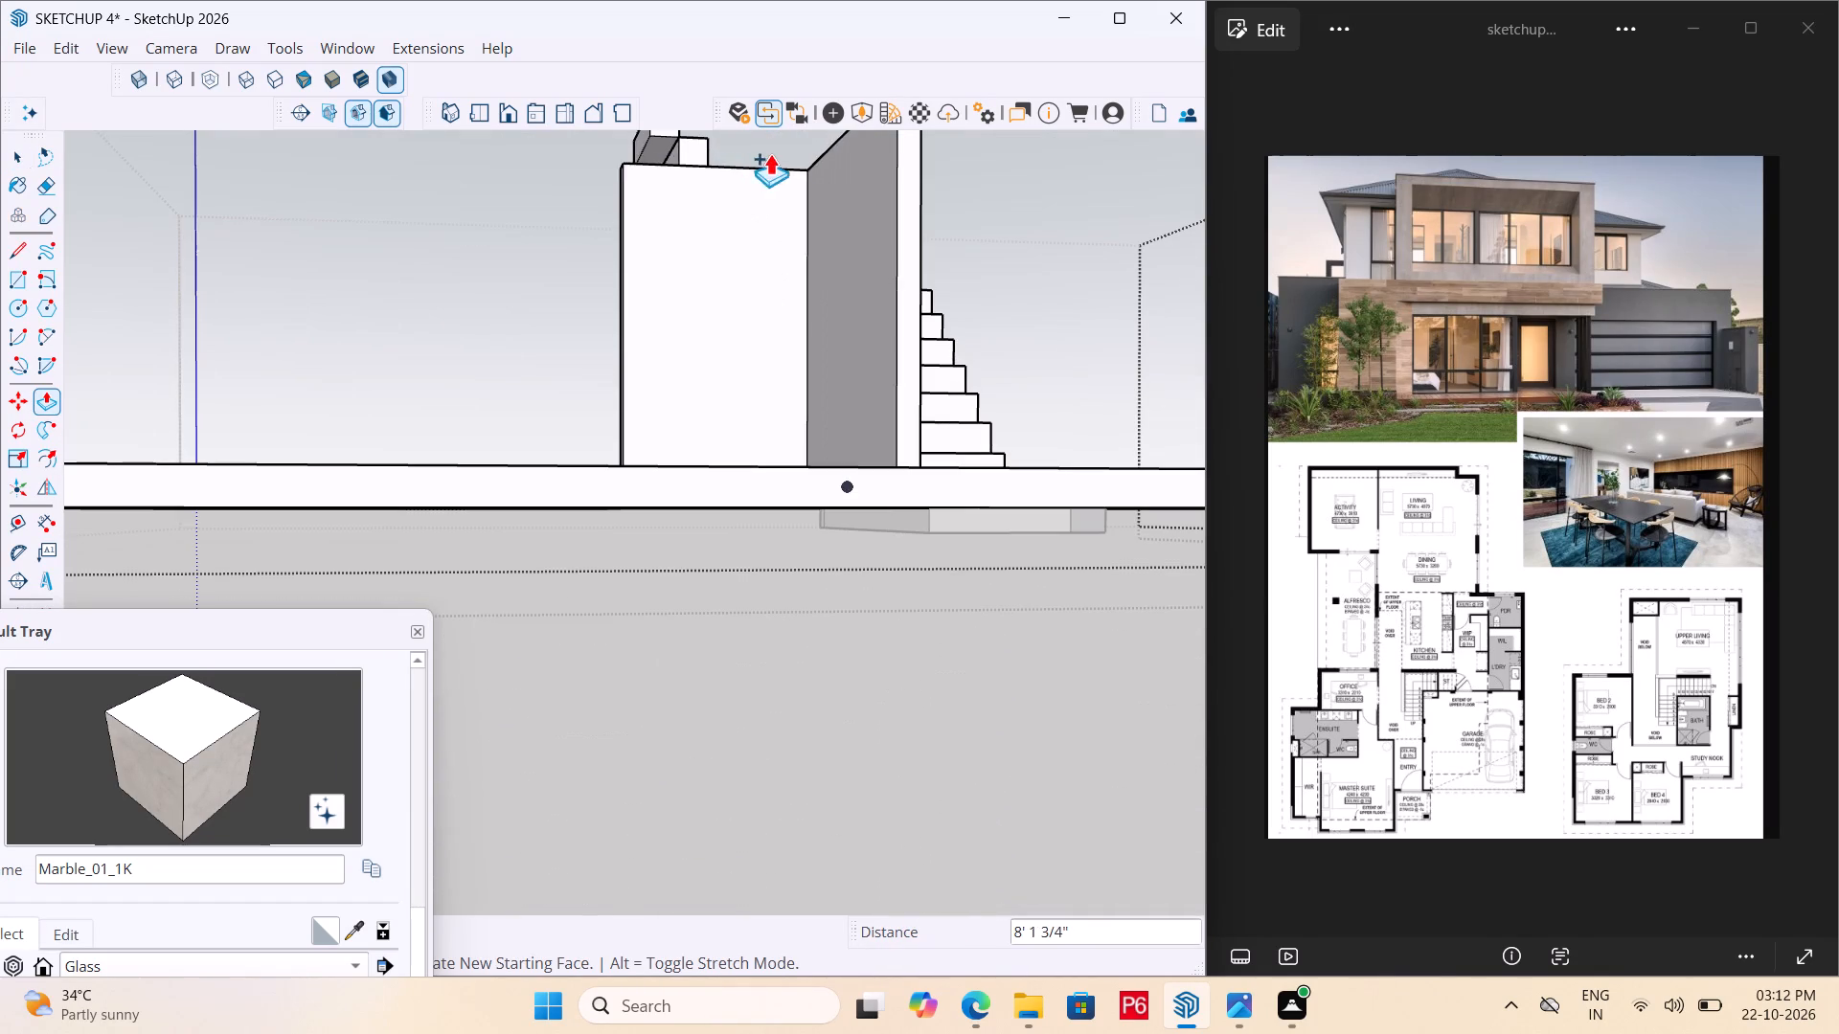
{"action": "middle_click_drag", "start_coordinate": [840, 280], "coordinate": [783, 155]}
{"action": "middle_click_drag", "start_coordinate": [821, 189], "coordinate": [848, 425]}
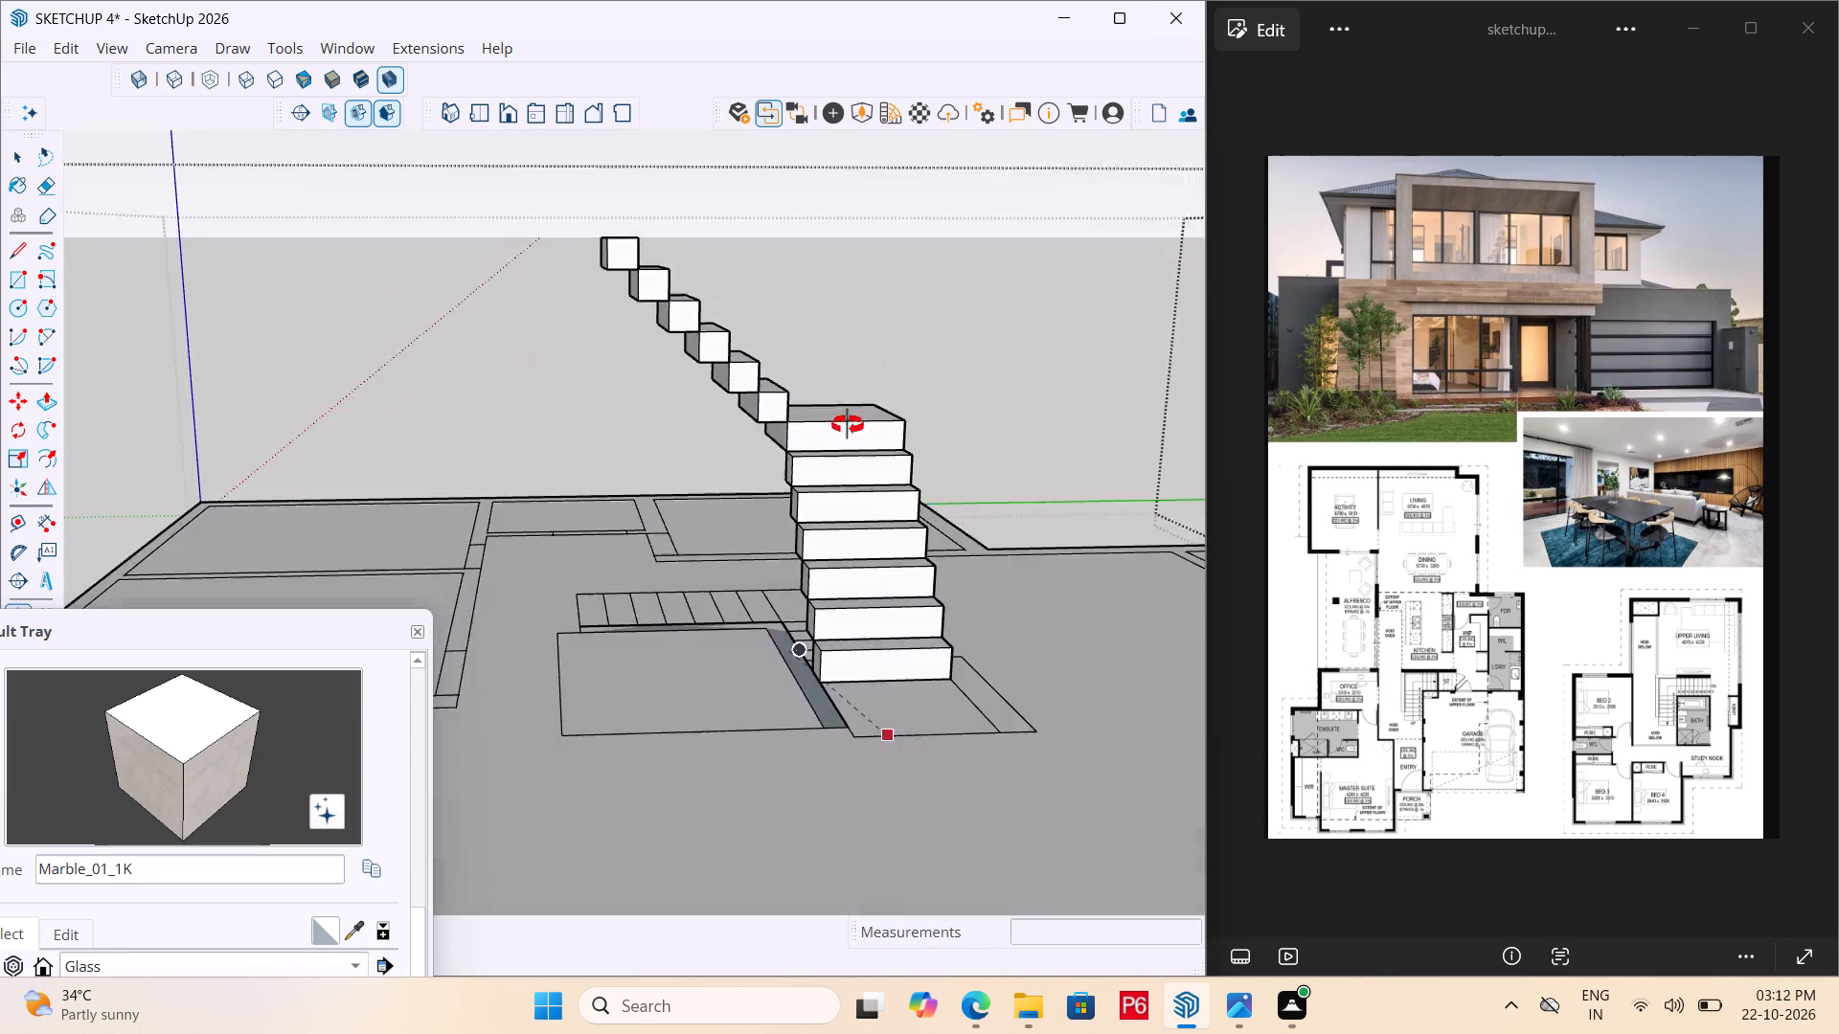
{"action": "middle_click_drag", "start_coordinate": [848, 425], "coordinate": [848, 343]}
{"action": "middle_click_drag", "start_coordinate": [838, 314], "coordinate": [810, 160]}
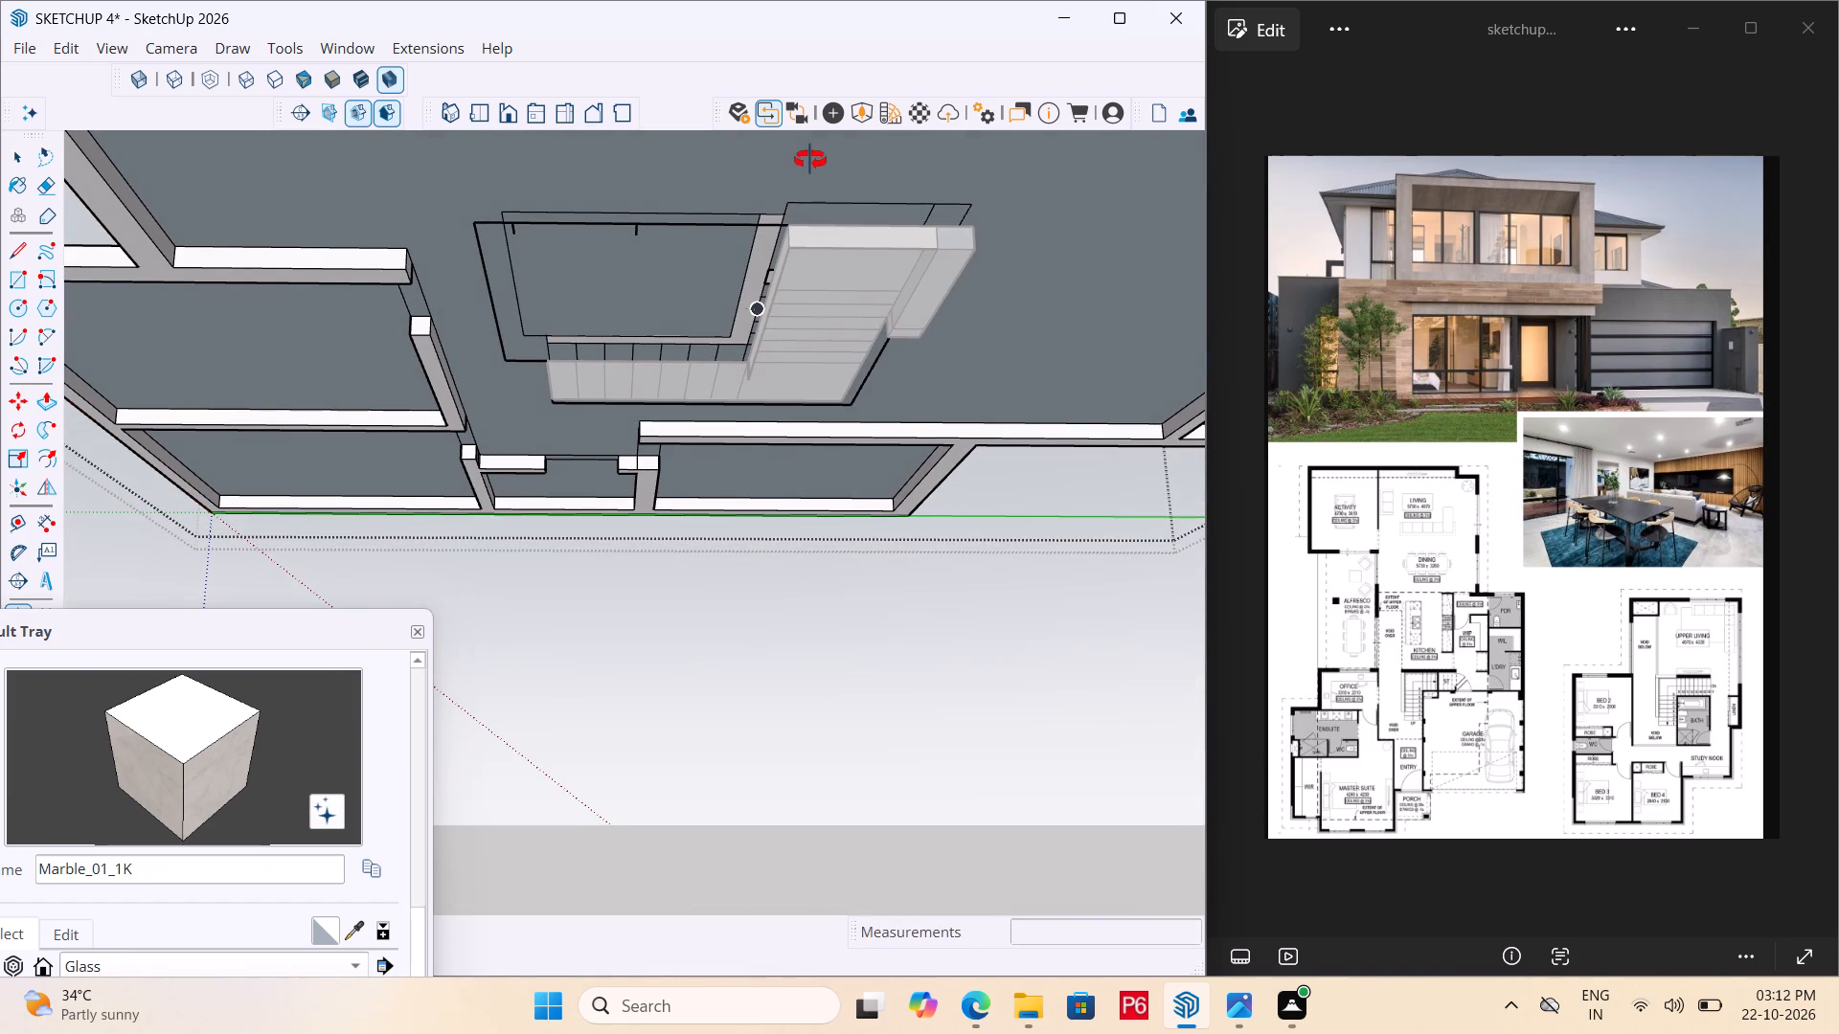
{"action": "middle_click_drag", "start_coordinate": [810, 160], "coordinate": [855, 208]}
{"action": "middle_click_drag", "start_coordinate": [846, 233], "coordinate": [753, 520]}
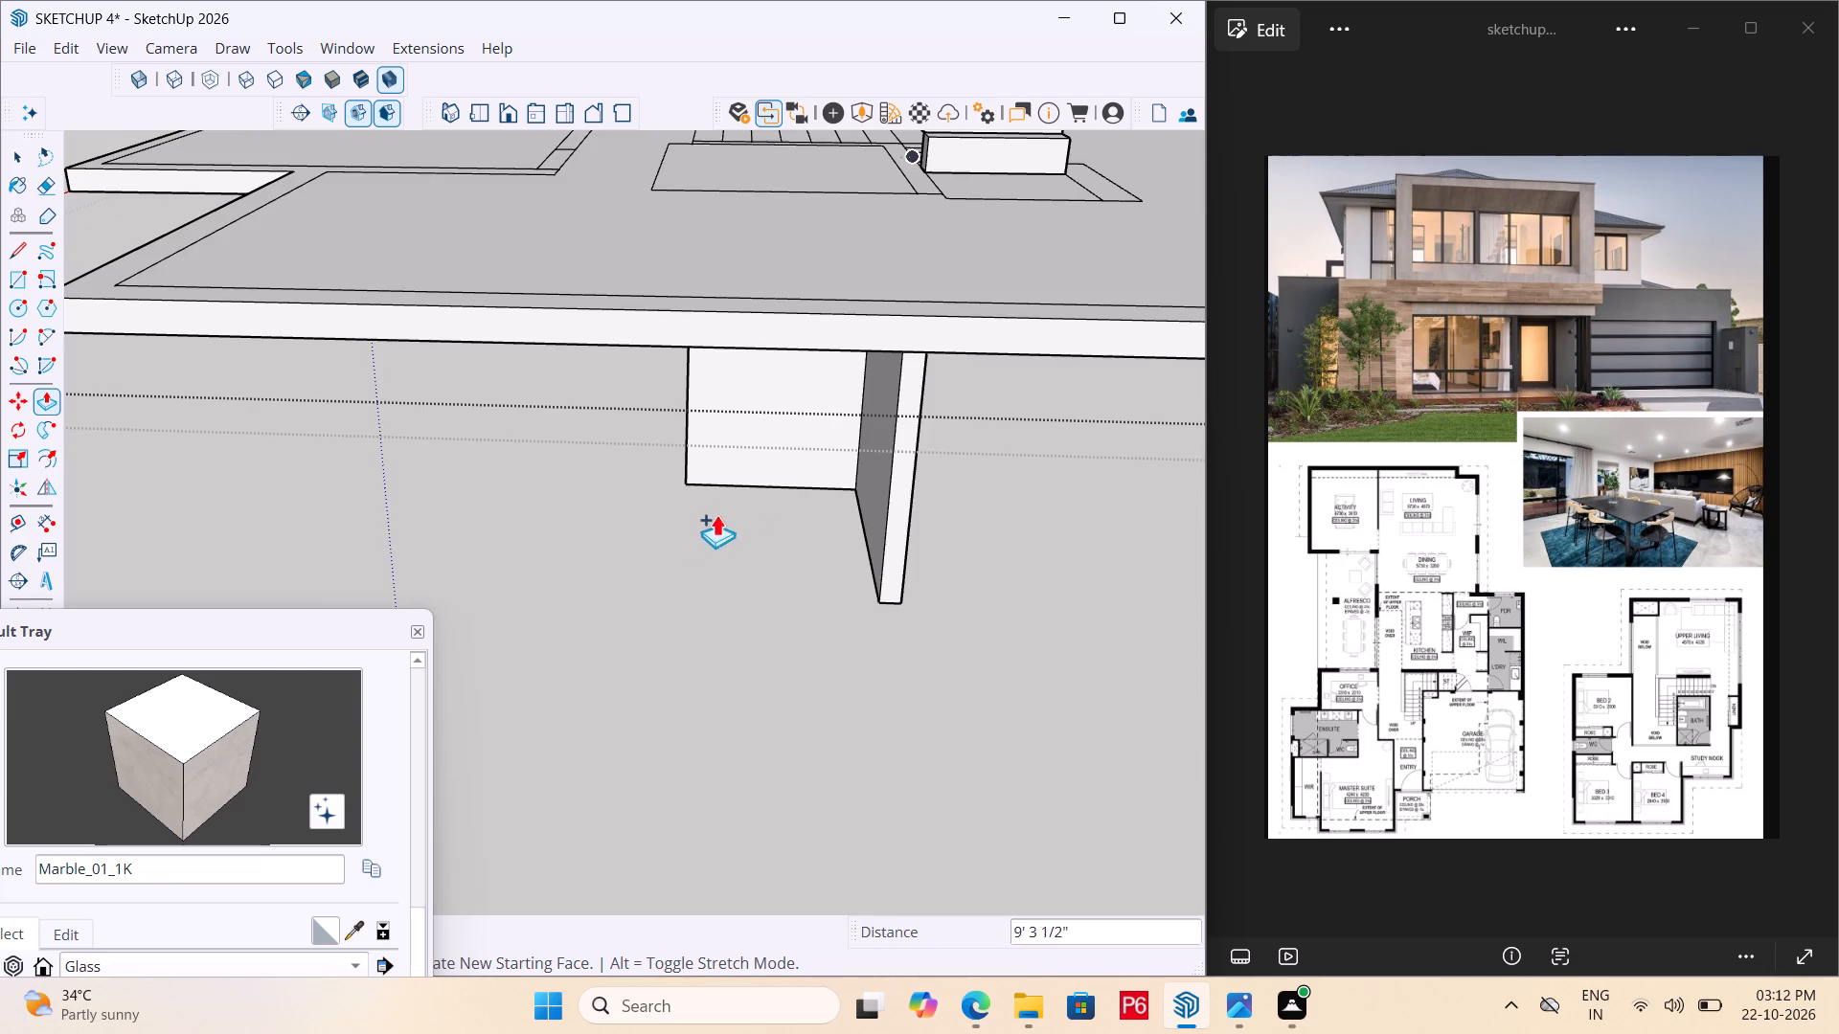
{"action": "scroll", "coordinate": [699, 522], "scroll_direction": "down", "scroll_amount": 7}
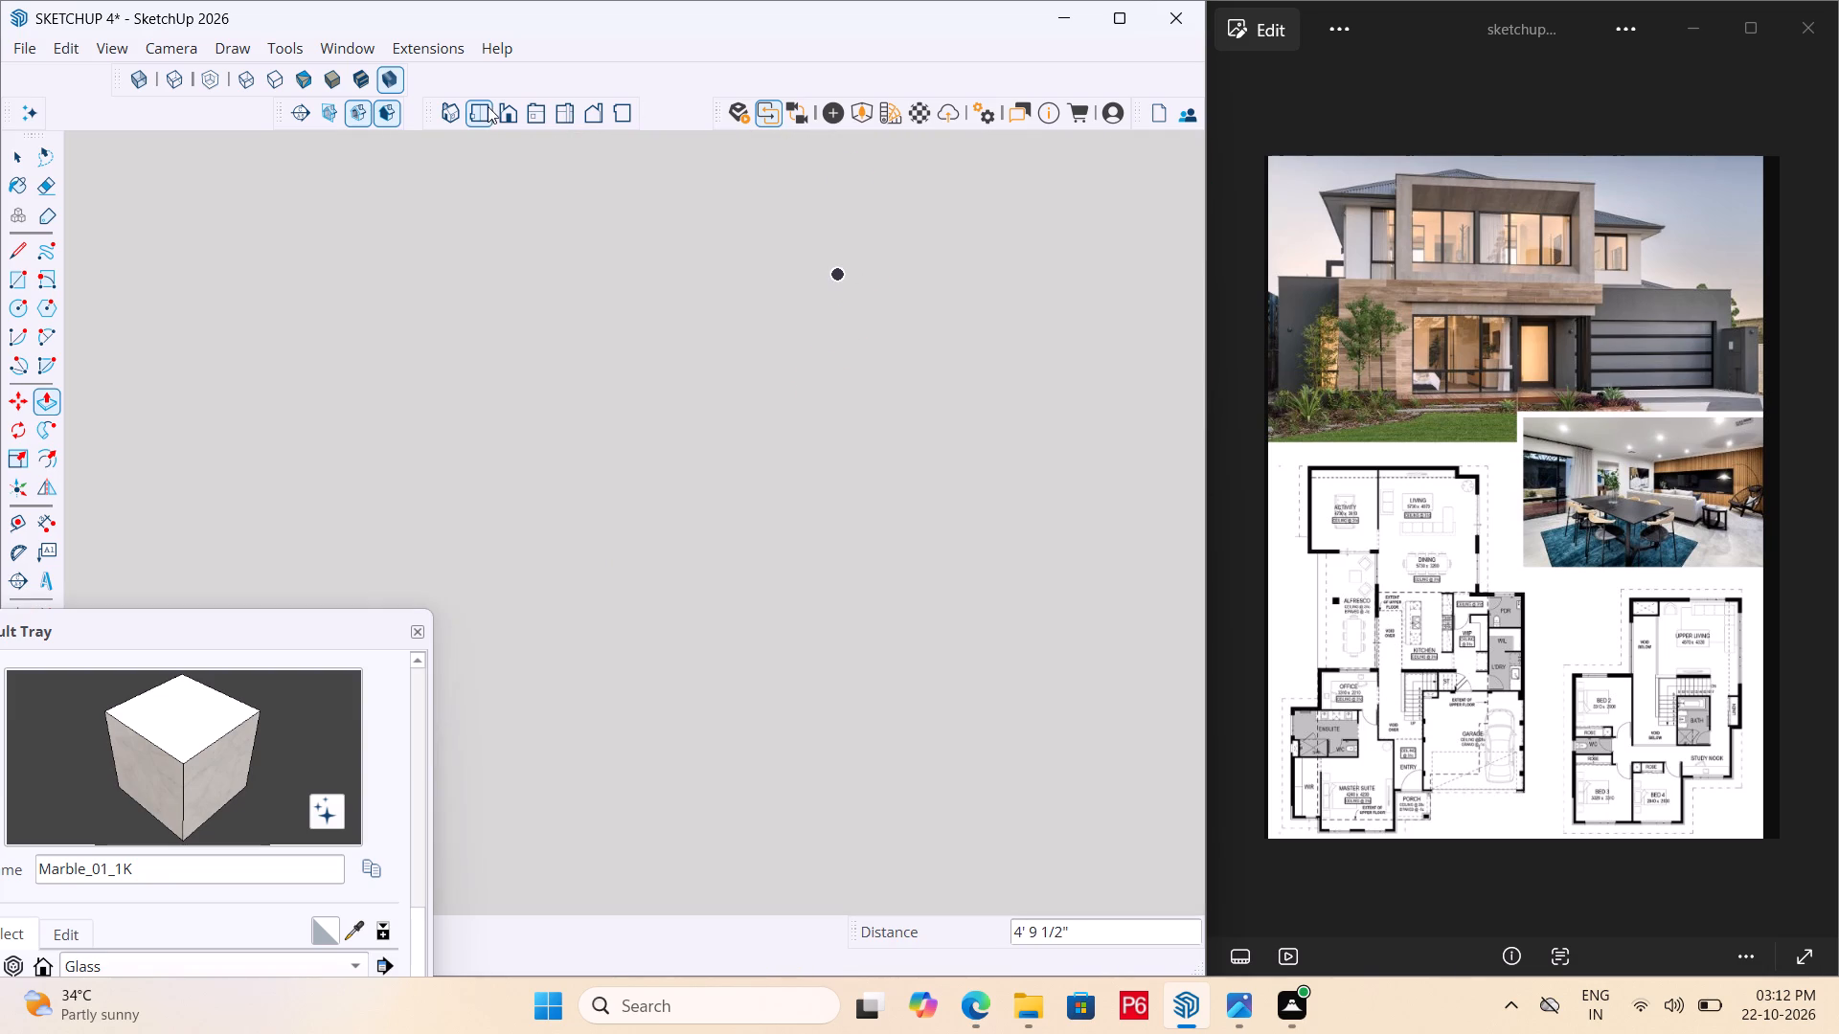
{"action": "left_click", "coordinate": [468, 114]}
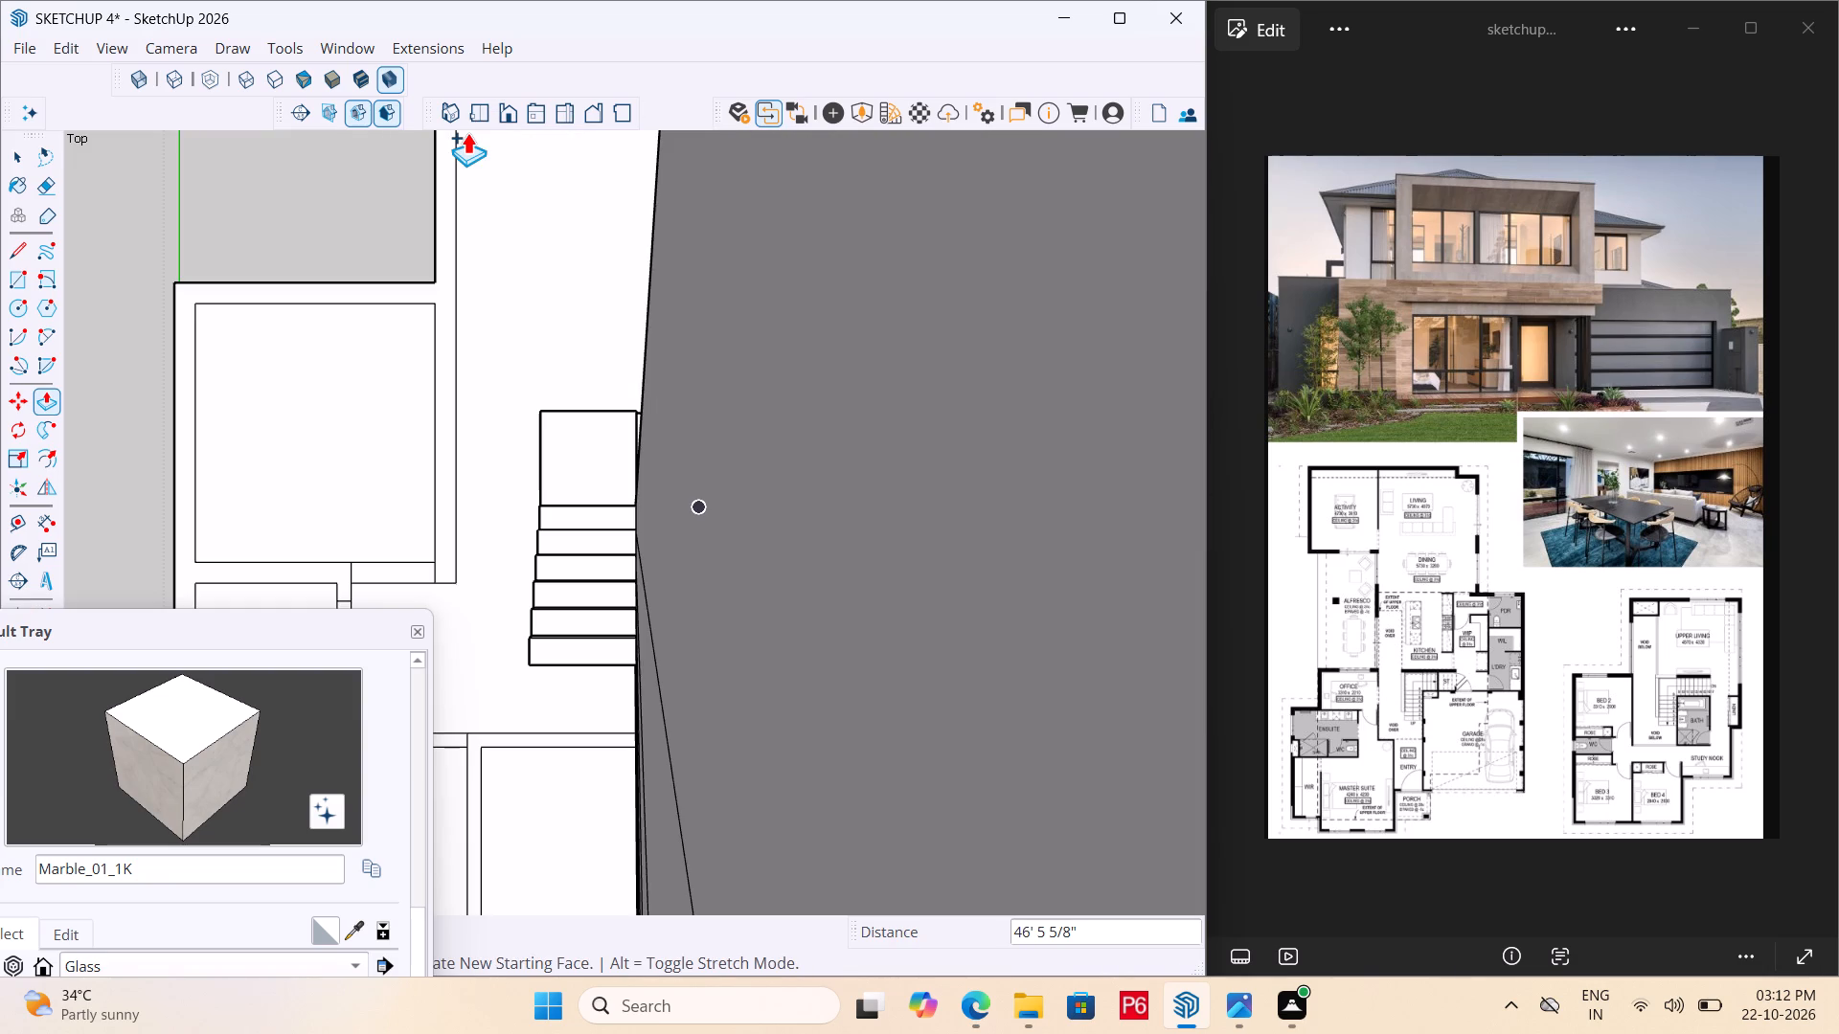
{"action": "scroll", "coordinate": [441, 256], "scroll_direction": "down", "scroll_amount": 6}
{"action": "scroll", "coordinate": [828, 435], "scroll_direction": "down", "scroll_amount": 6}
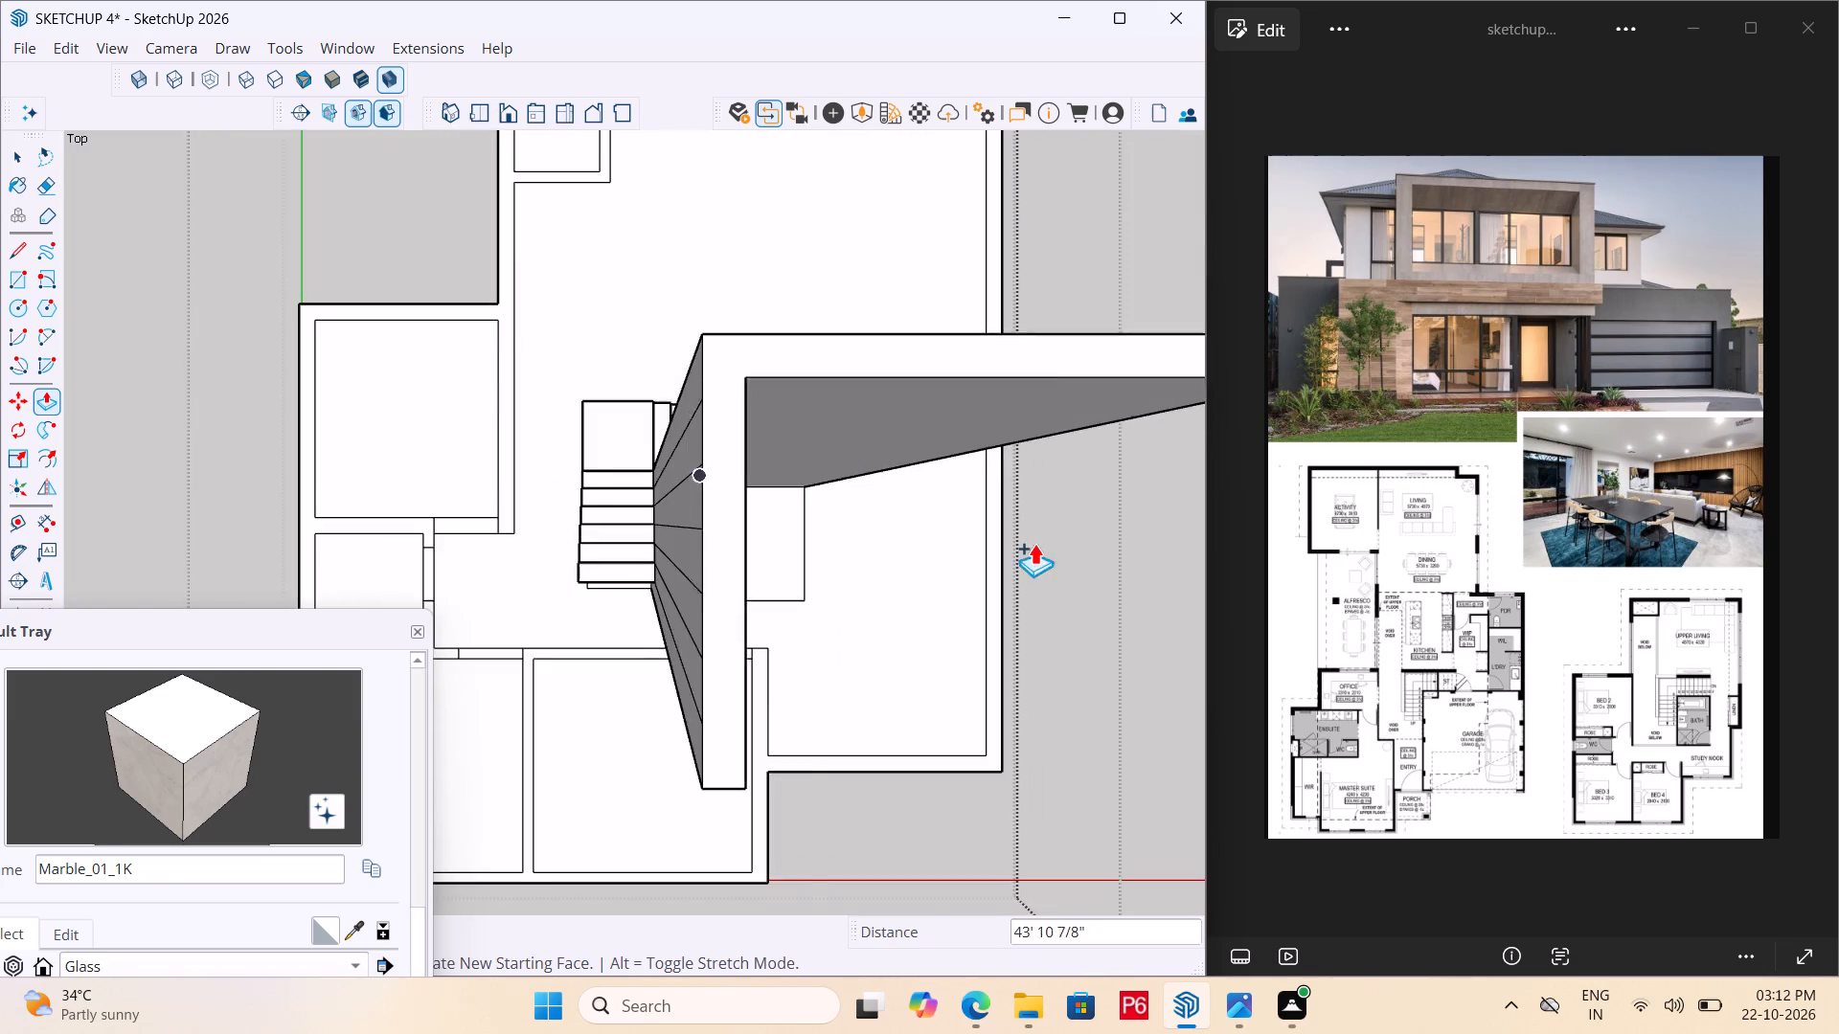
{"action": "middle_click_drag", "start_coordinate": [1019, 530], "coordinate": [436, 131]}
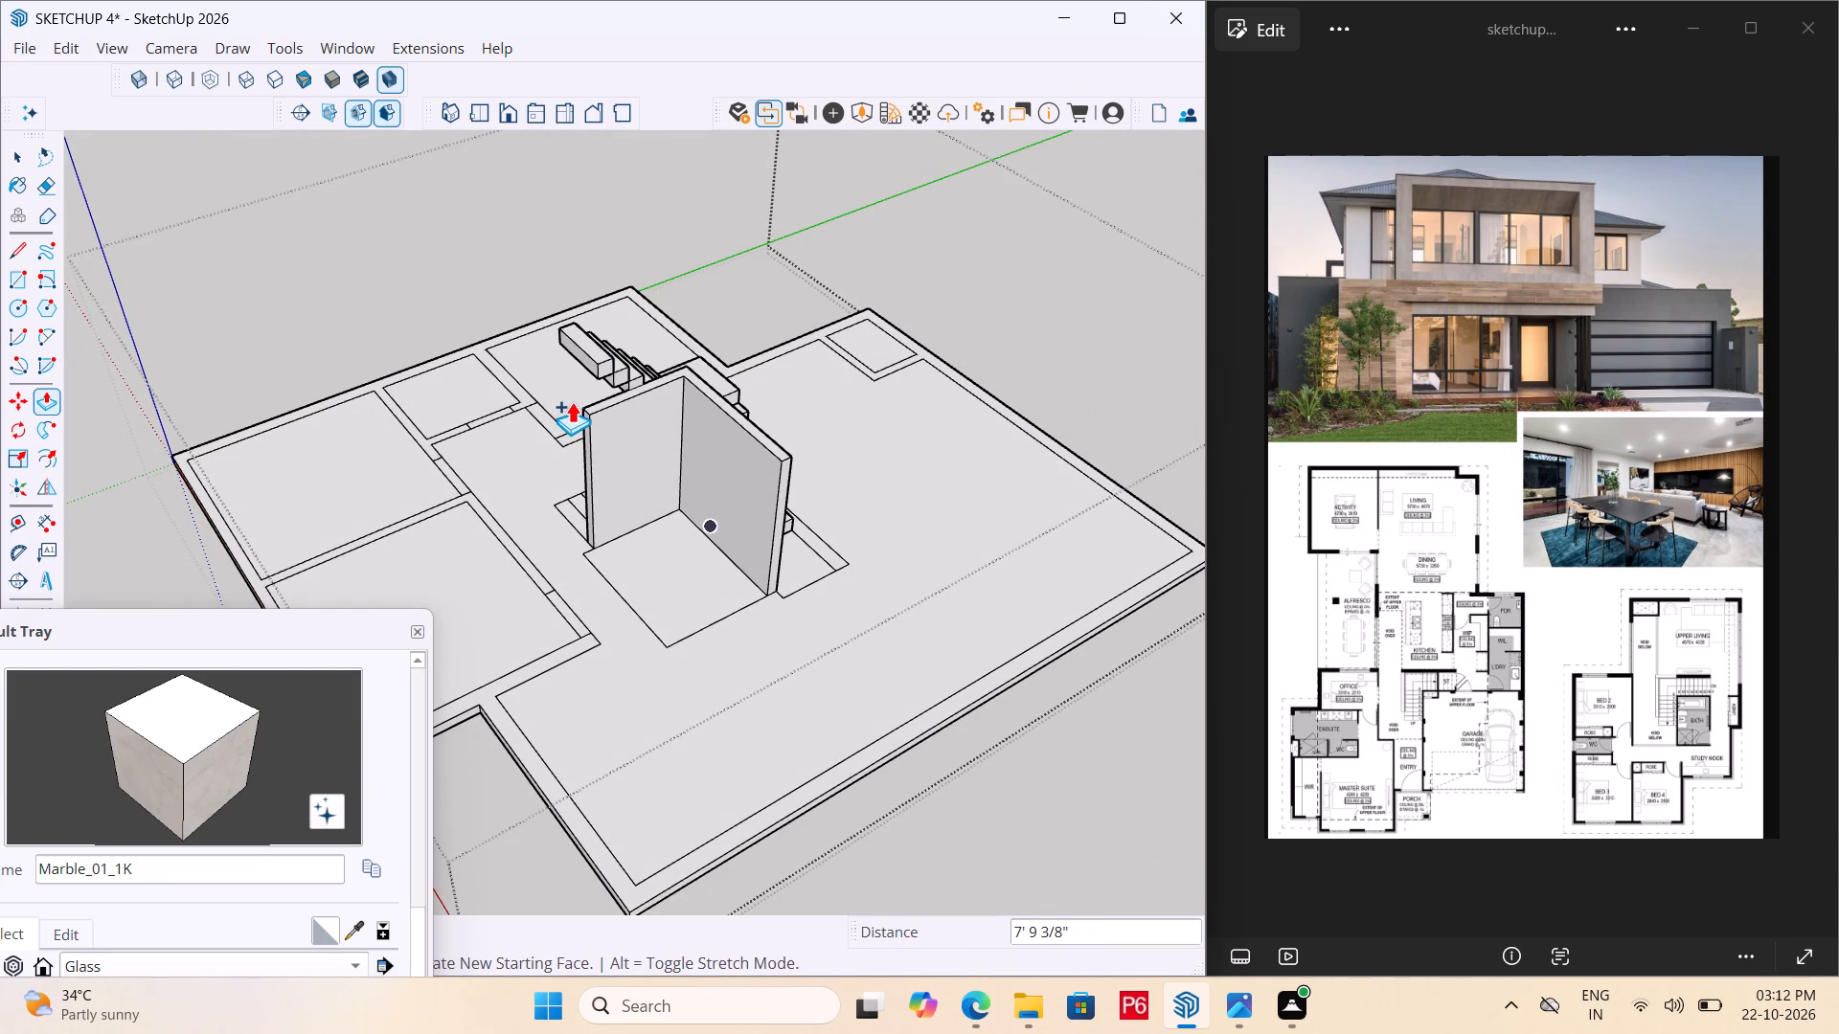
{"action": "type", "text": "10'6\""}
{"action": "key", "text": "Return"}
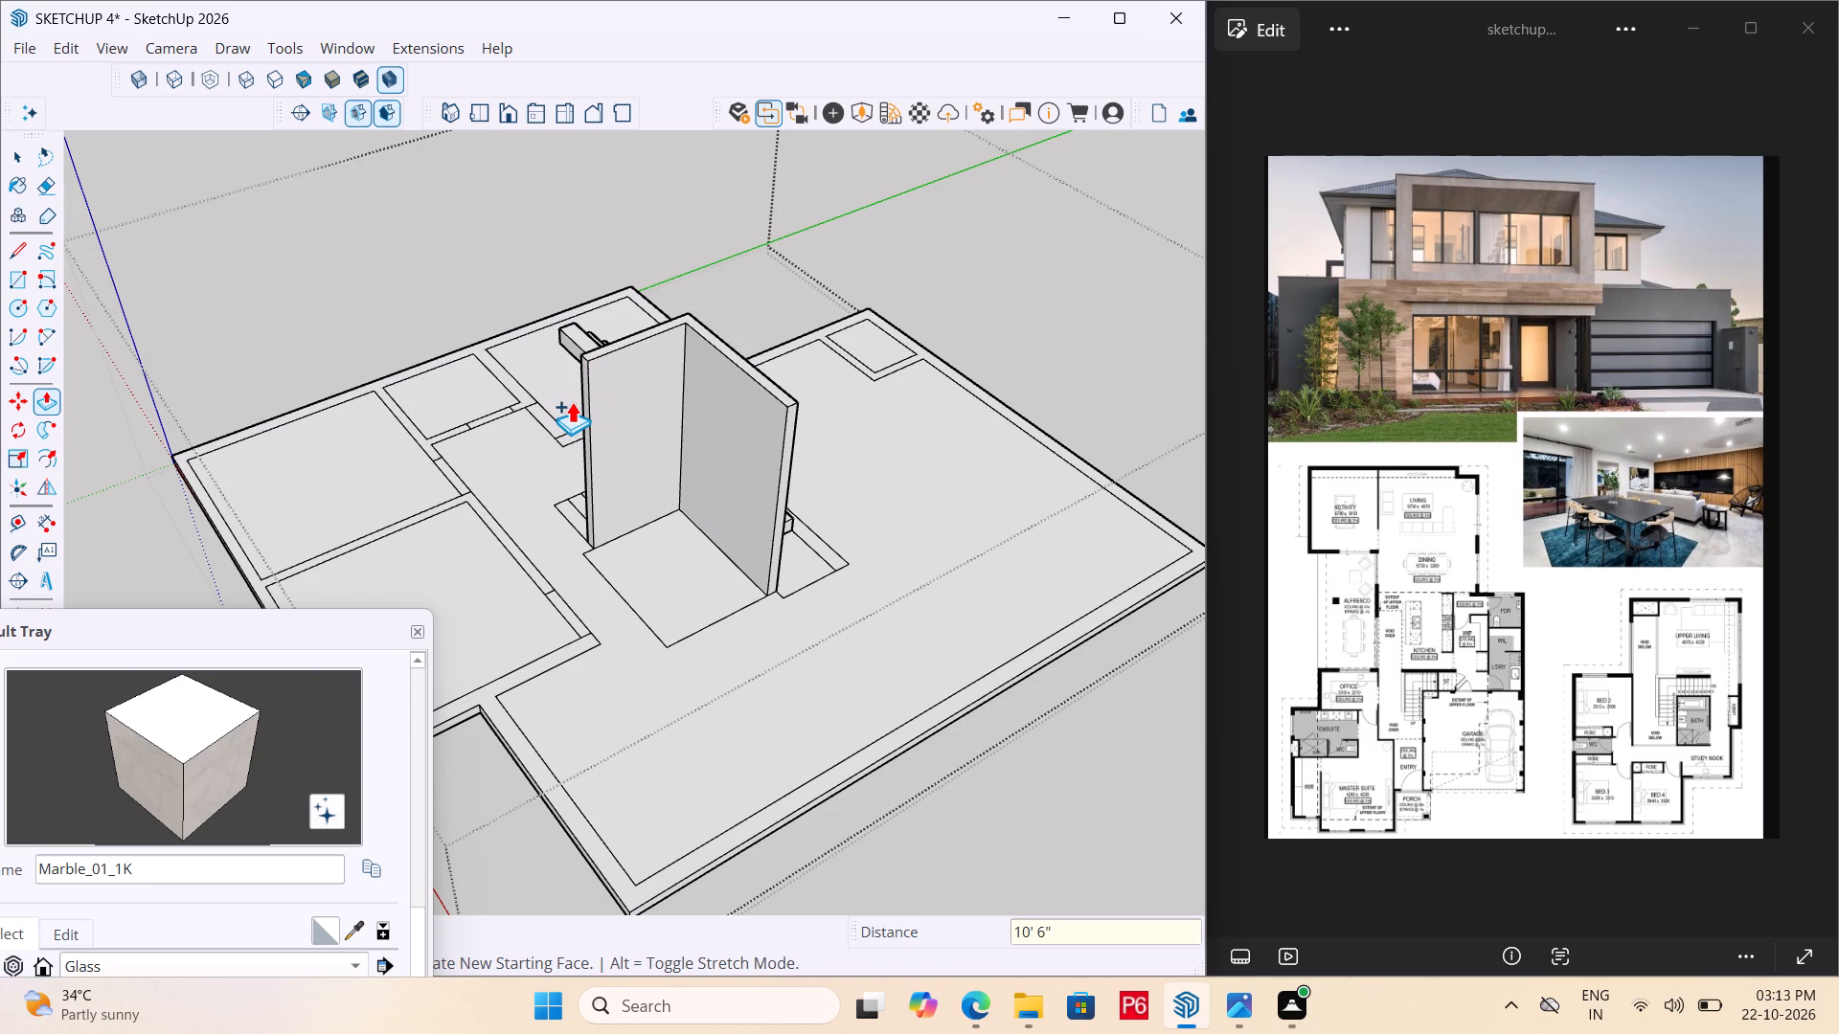
{"action": "scroll", "coordinate": [585, 664], "scroll_direction": "up", "scroll_amount": 1}
{"action": "scroll", "coordinate": [864, 553], "scroll_direction": "down", "scroll_amount": 6}
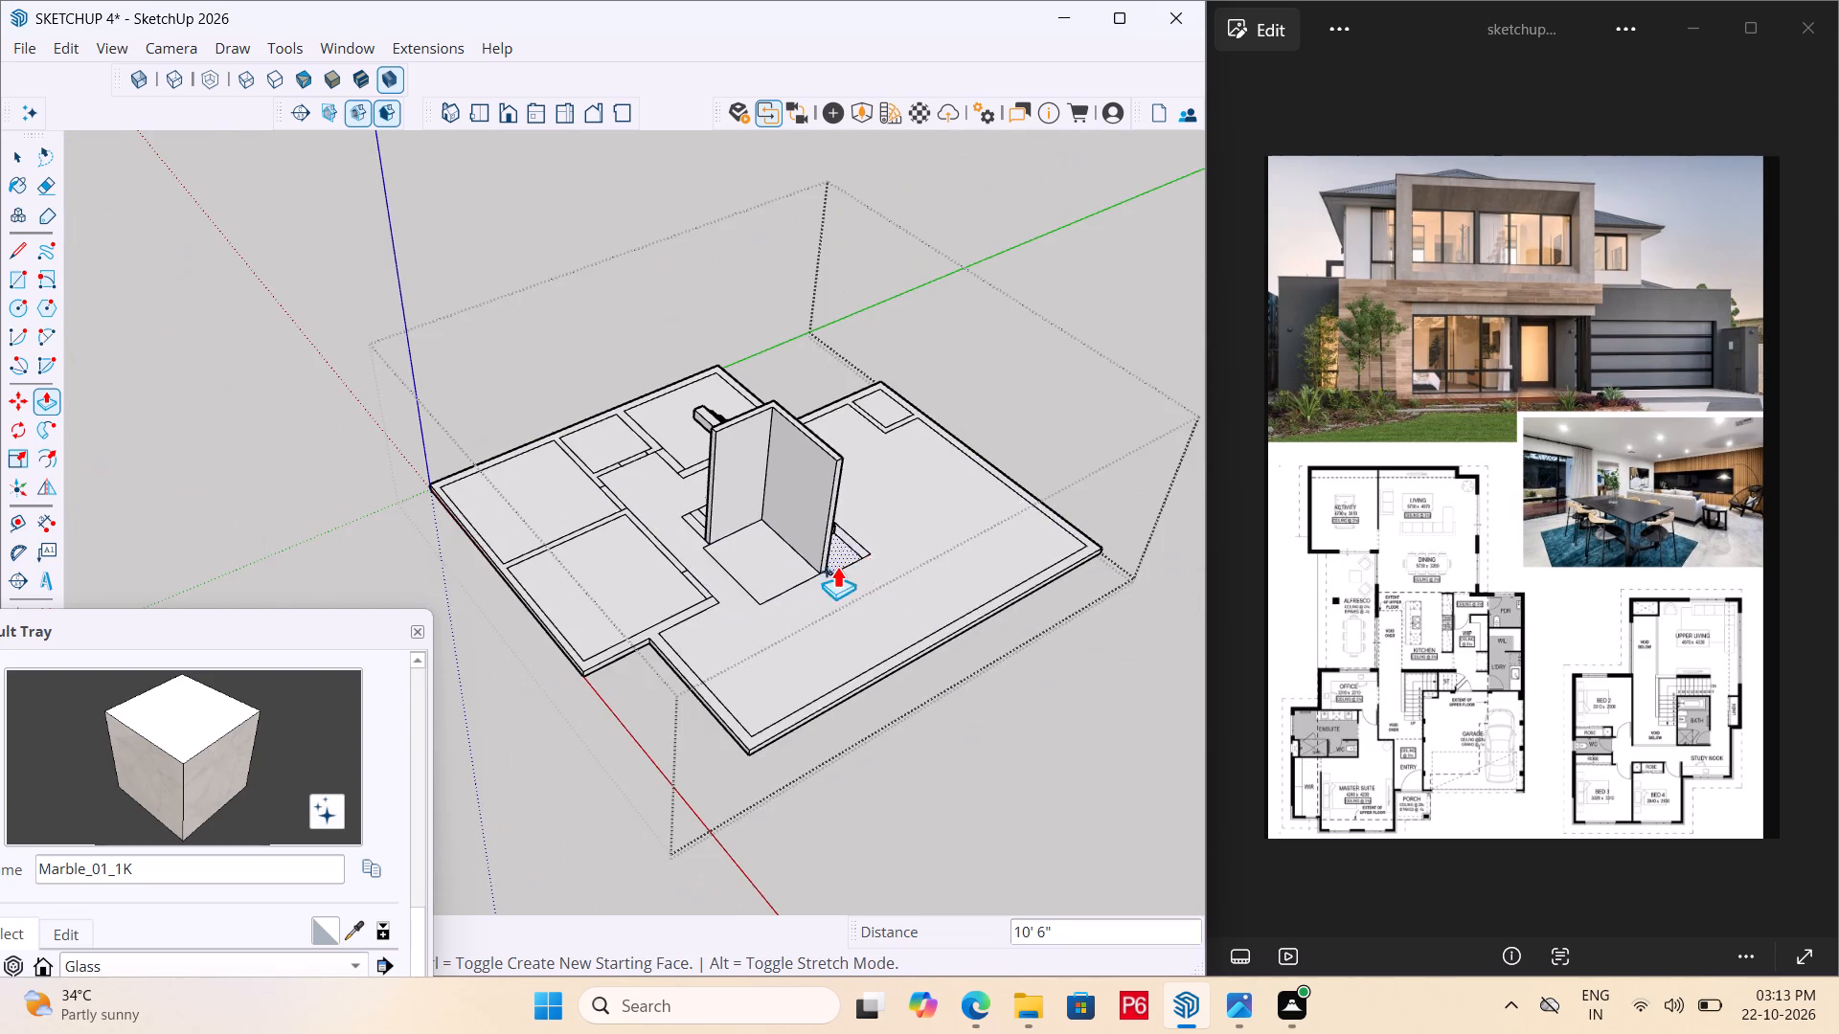
{"action": "scroll", "coordinate": [594, 848], "scroll_direction": "up", "scroll_amount": 1}
{"action": "key", "text": "space"}
Push/Pull the connected outer and room wall outlines of the floor plan up to 10'6".
{"action": "middle_click_drag", "start_coordinate": [550, 608], "coordinate": [1003, 612]}
{"action": "scroll", "coordinate": [561, 574], "scroll_direction": "up", "scroll_amount": 2}
{"action": "middle_click_drag", "start_coordinate": [614, 575], "coordinate": [838, 548]}
{"action": "scroll", "coordinate": [903, 564], "scroll_direction": "down", "scroll_amount": 2}
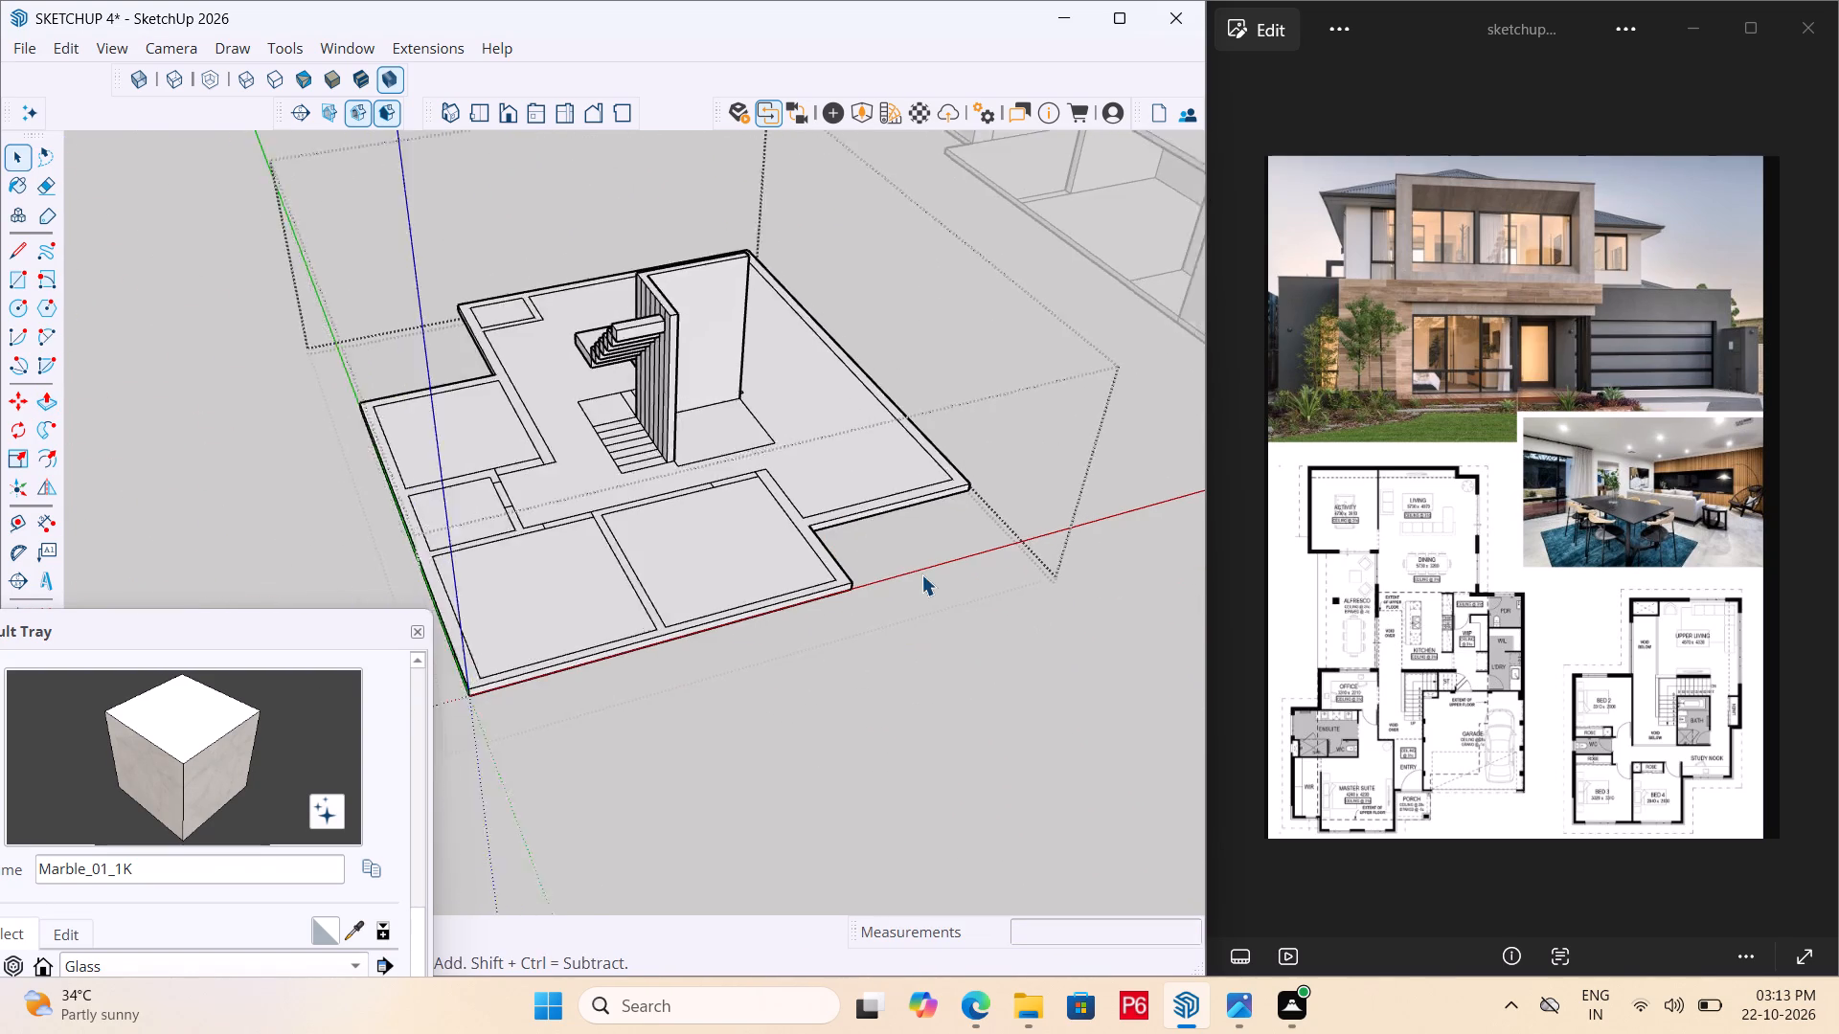
{"action": "scroll", "coordinate": [921, 574], "scroll_direction": "down", "scroll_amount": 3}
{"action": "middle_click_drag", "start_coordinate": [647, 661], "coordinate": [593, 661]}
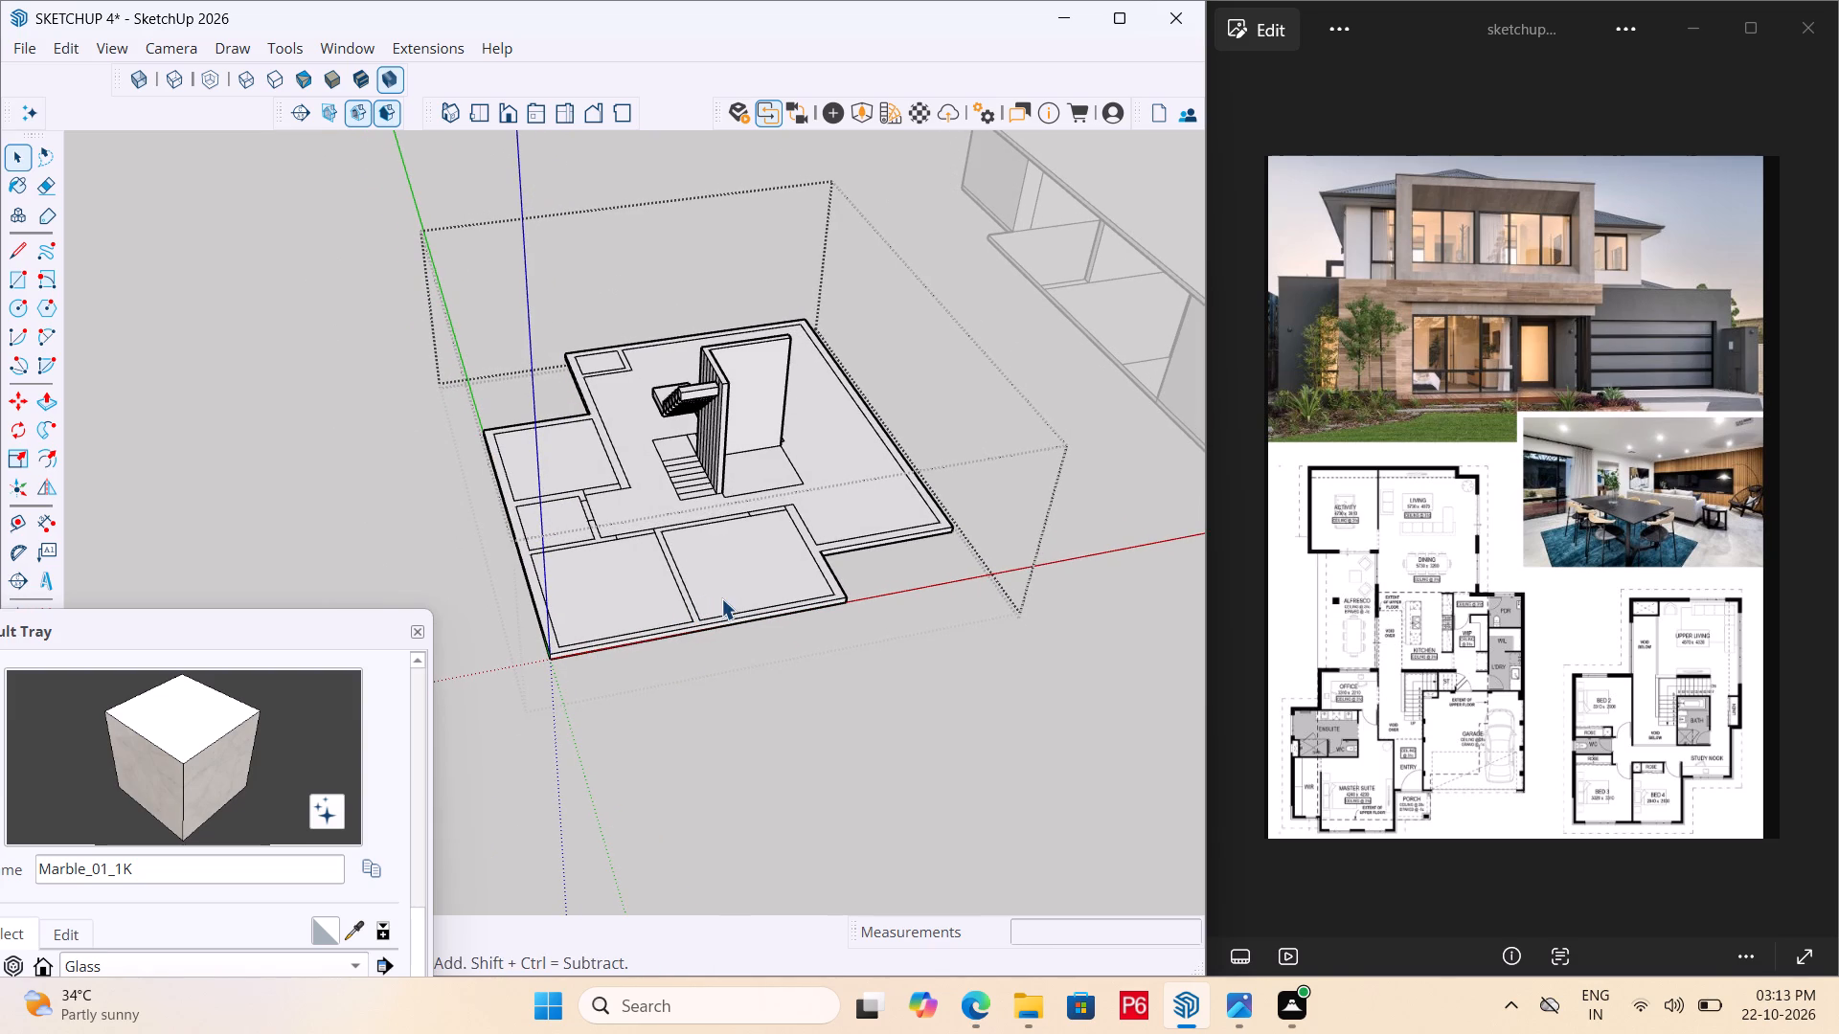
{"action": "middle_click_drag", "start_coordinate": [721, 598], "coordinate": [416, 596]}
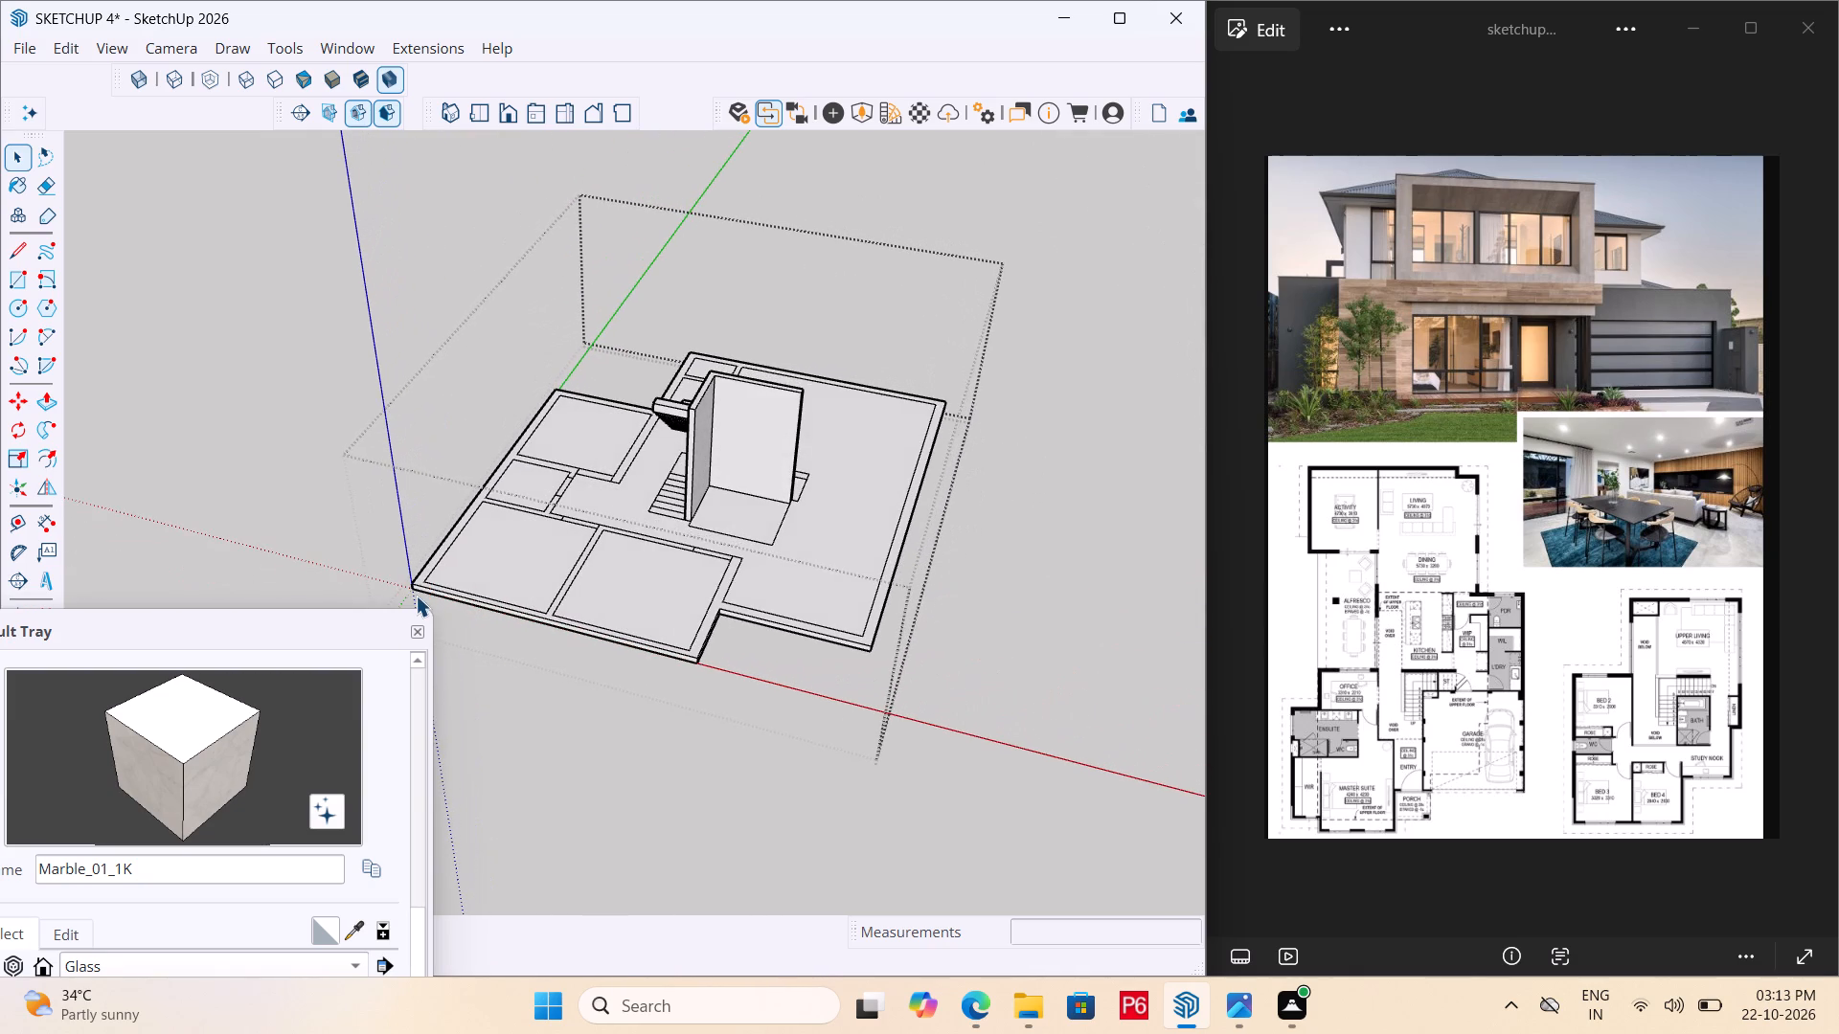
{"action": "scroll", "coordinate": [421, 598], "scroll_direction": "up", "scroll_amount": 5}
{"action": "scroll", "coordinate": [525, 645], "scroll_direction": "up", "scroll_amount": 6}
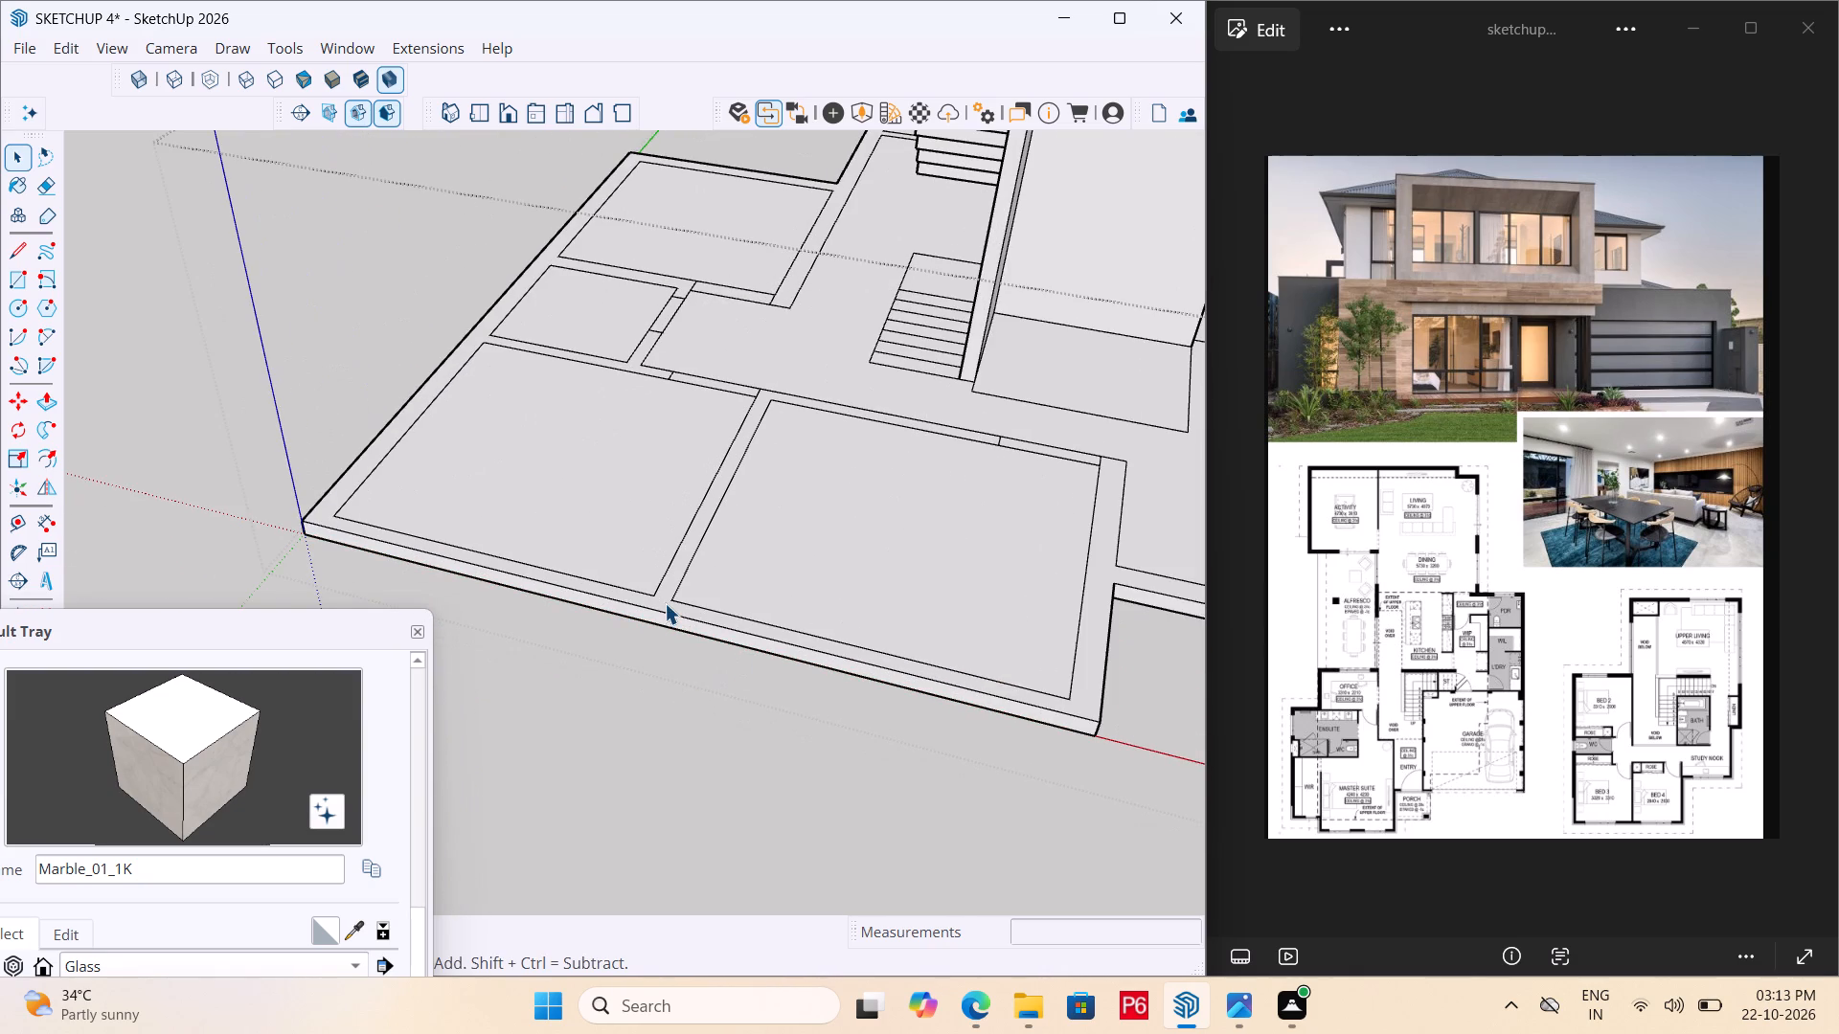
{"action": "left_click", "coordinate": [665, 603]}
{"action": "key", "text": "p"}
{"action": "left_click", "coordinate": [664, 599]}
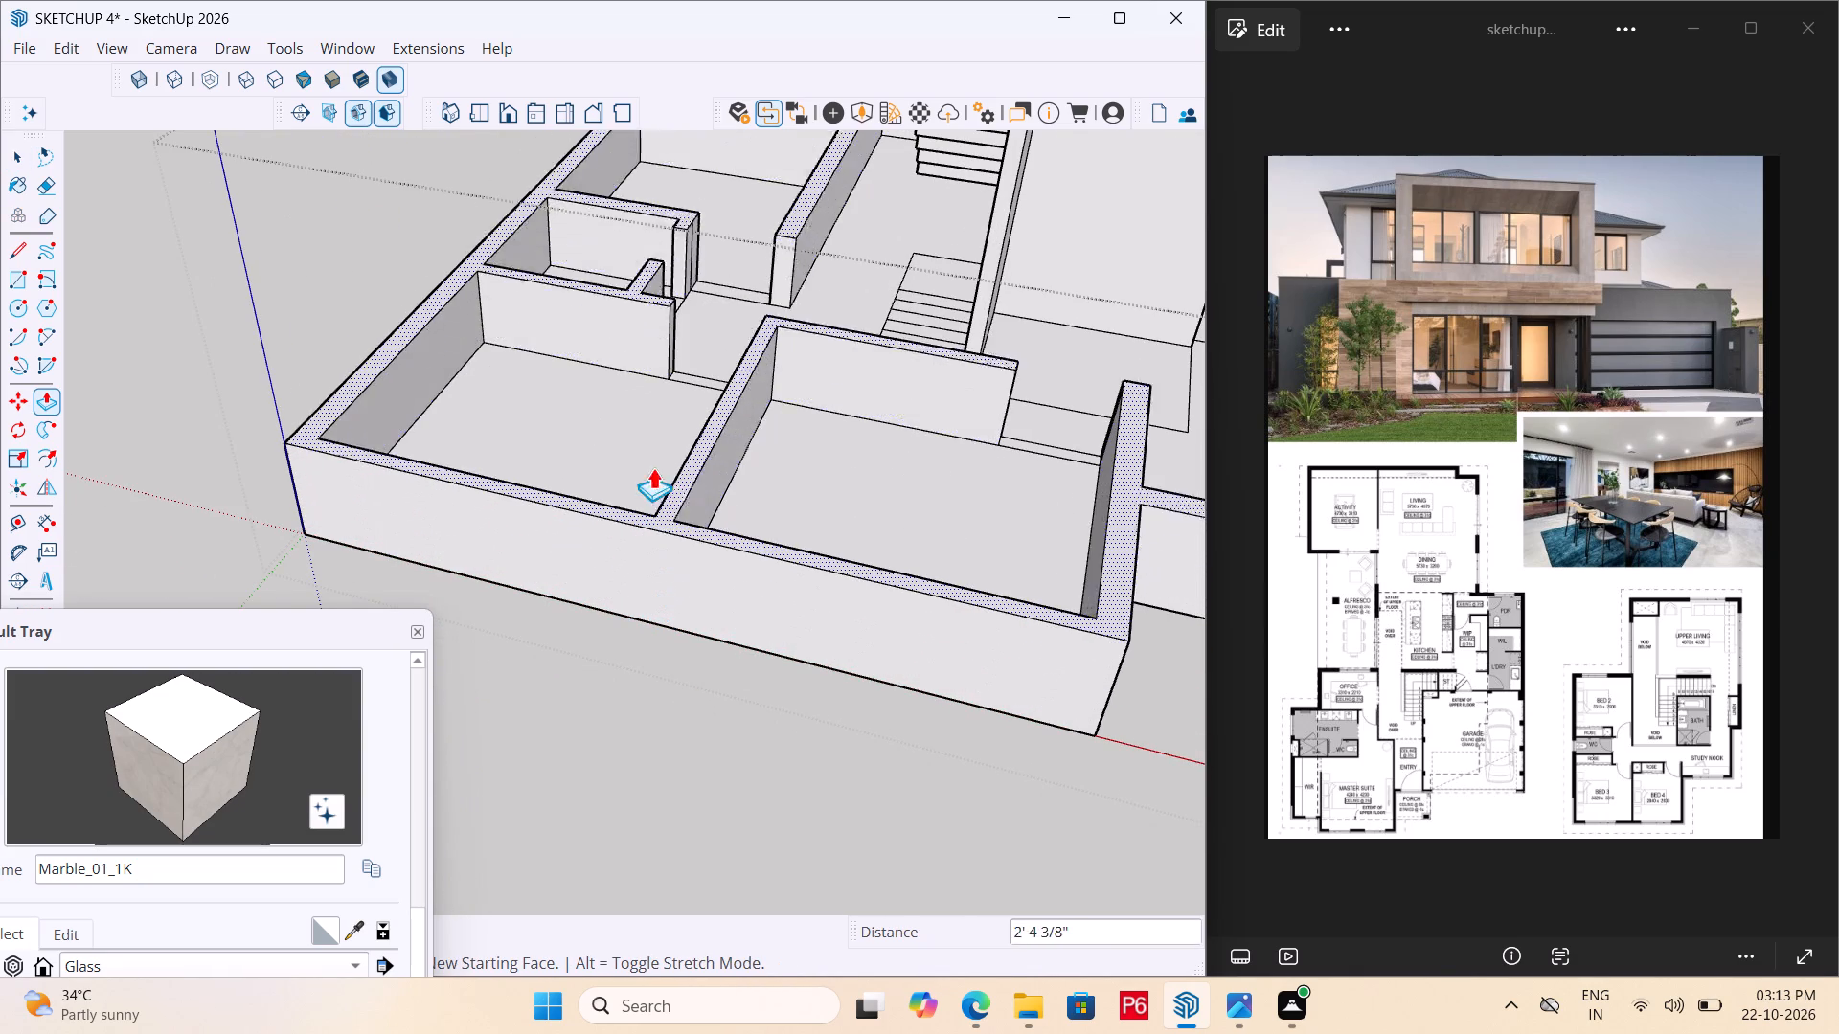
{"action": "type", "text": "10'6\""}
{"action": "key", "text": "Return"}
{"action": "scroll", "coordinate": [489, 449], "scroll_direction": "down", "scroll_amount": 4}
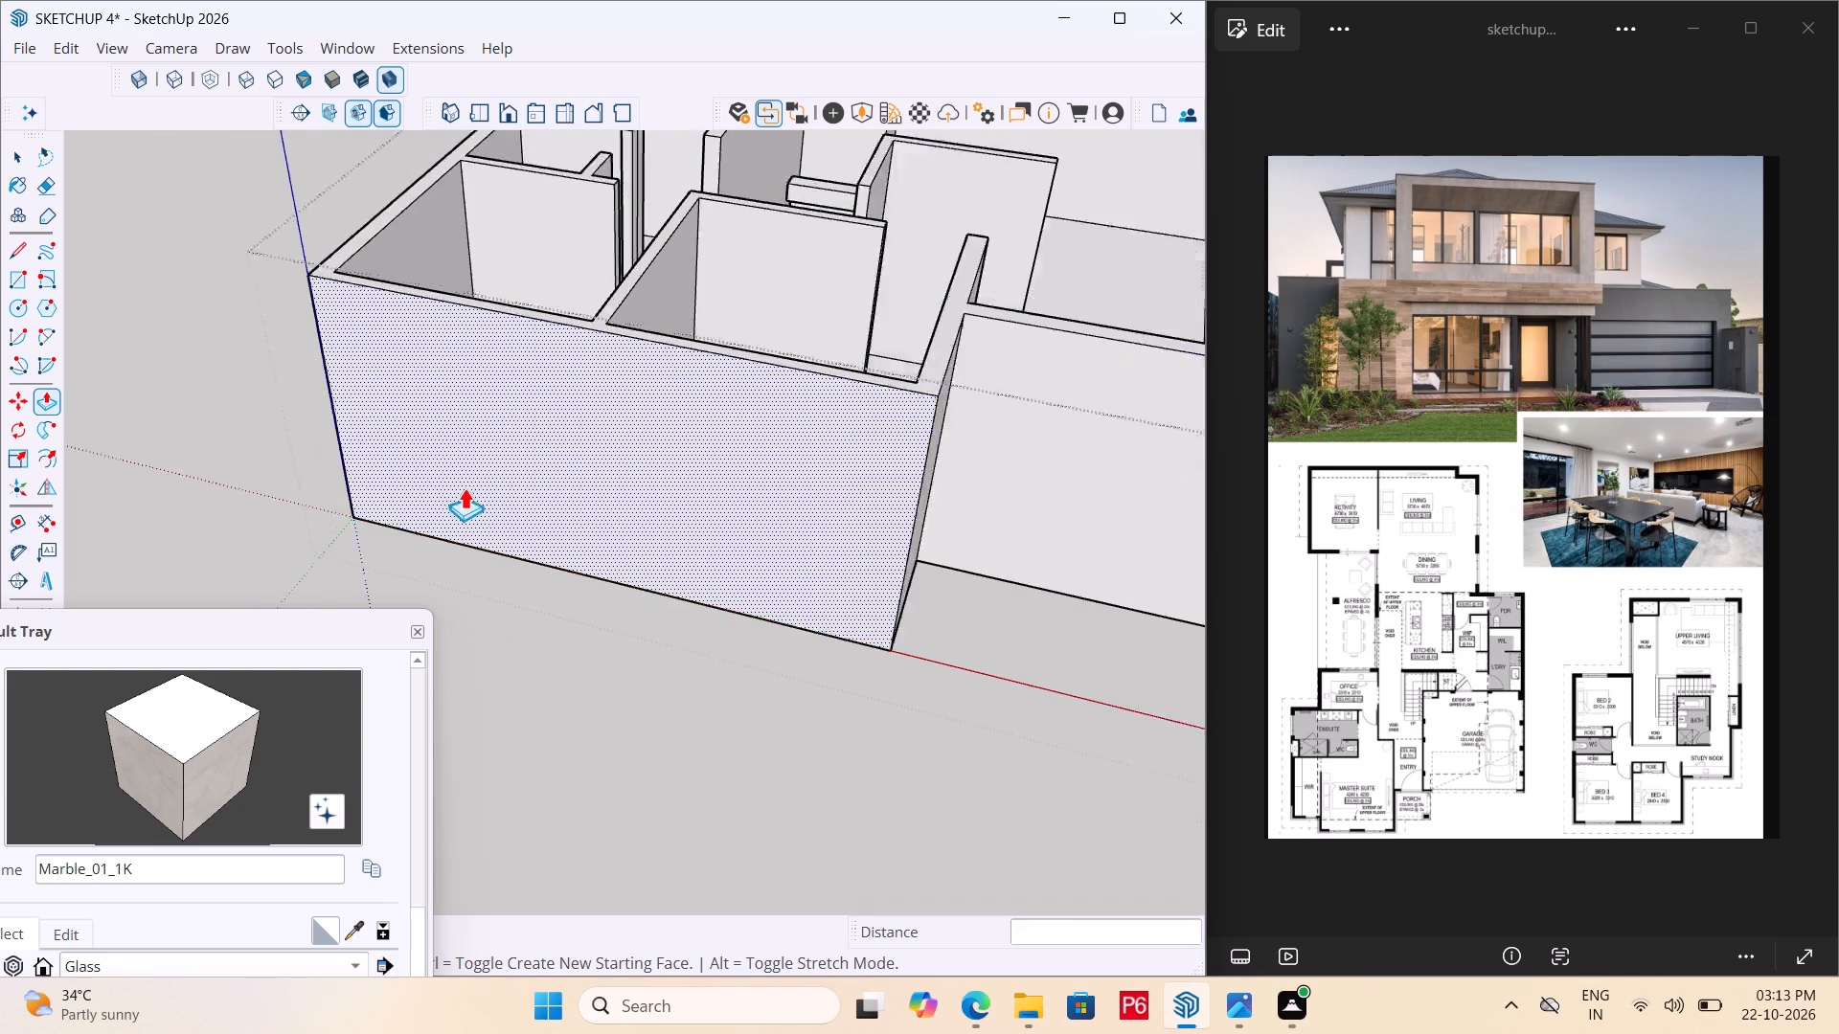
{"action": "scroll", "coordinate": [465, 487], "scroll_direction": "down", "scroll_amount": 3}
{"action": "key", "text": "space"}
{"action": "double_click", "coordinate": [715, 701]}
{"action": "left_click", "coordinate": [707, 692]}
{"action": "left_click", "coordinate": [605, 608]}
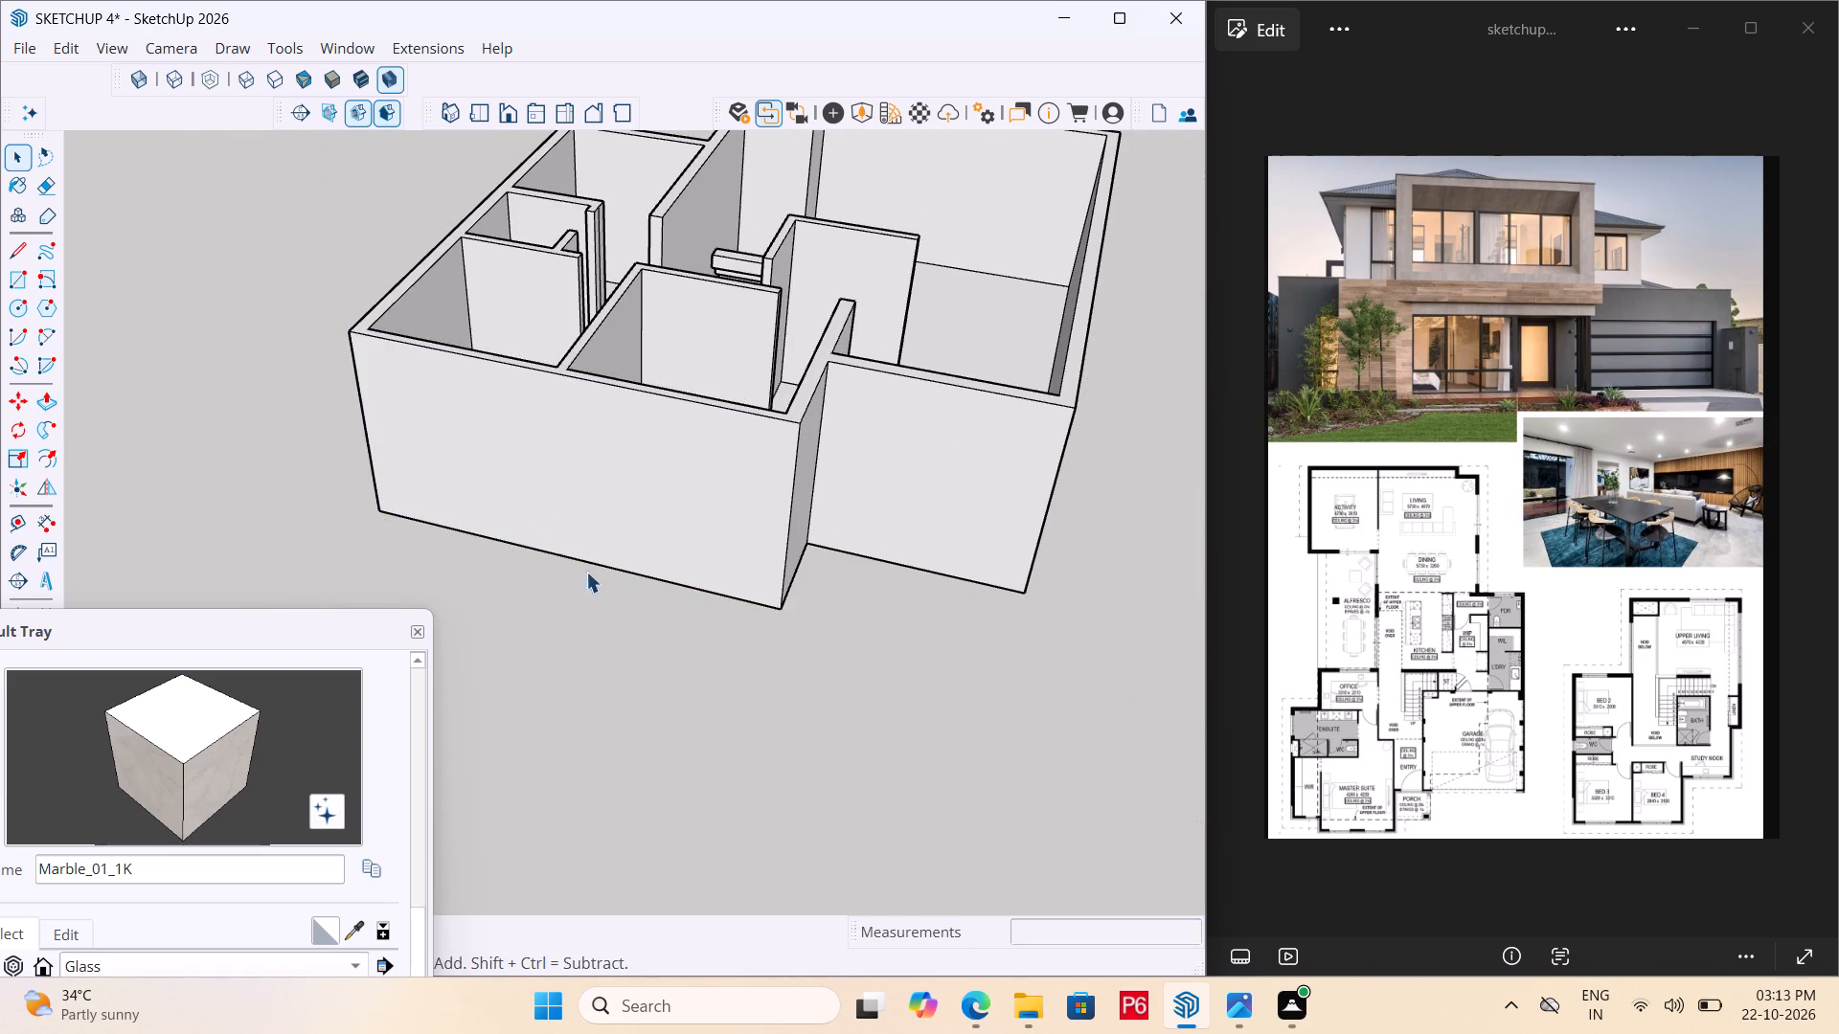
Copy the top step of the upper stair flight to add one more step above it, corner to corner.
{"action": "scroll", "coordinate": [530, 511], "scroll_direction": "down", "scroll_amount": 7}
{"action": "middle_click_drag", "start_coordinate": [699, 504], "coordinate": [0, 503]}
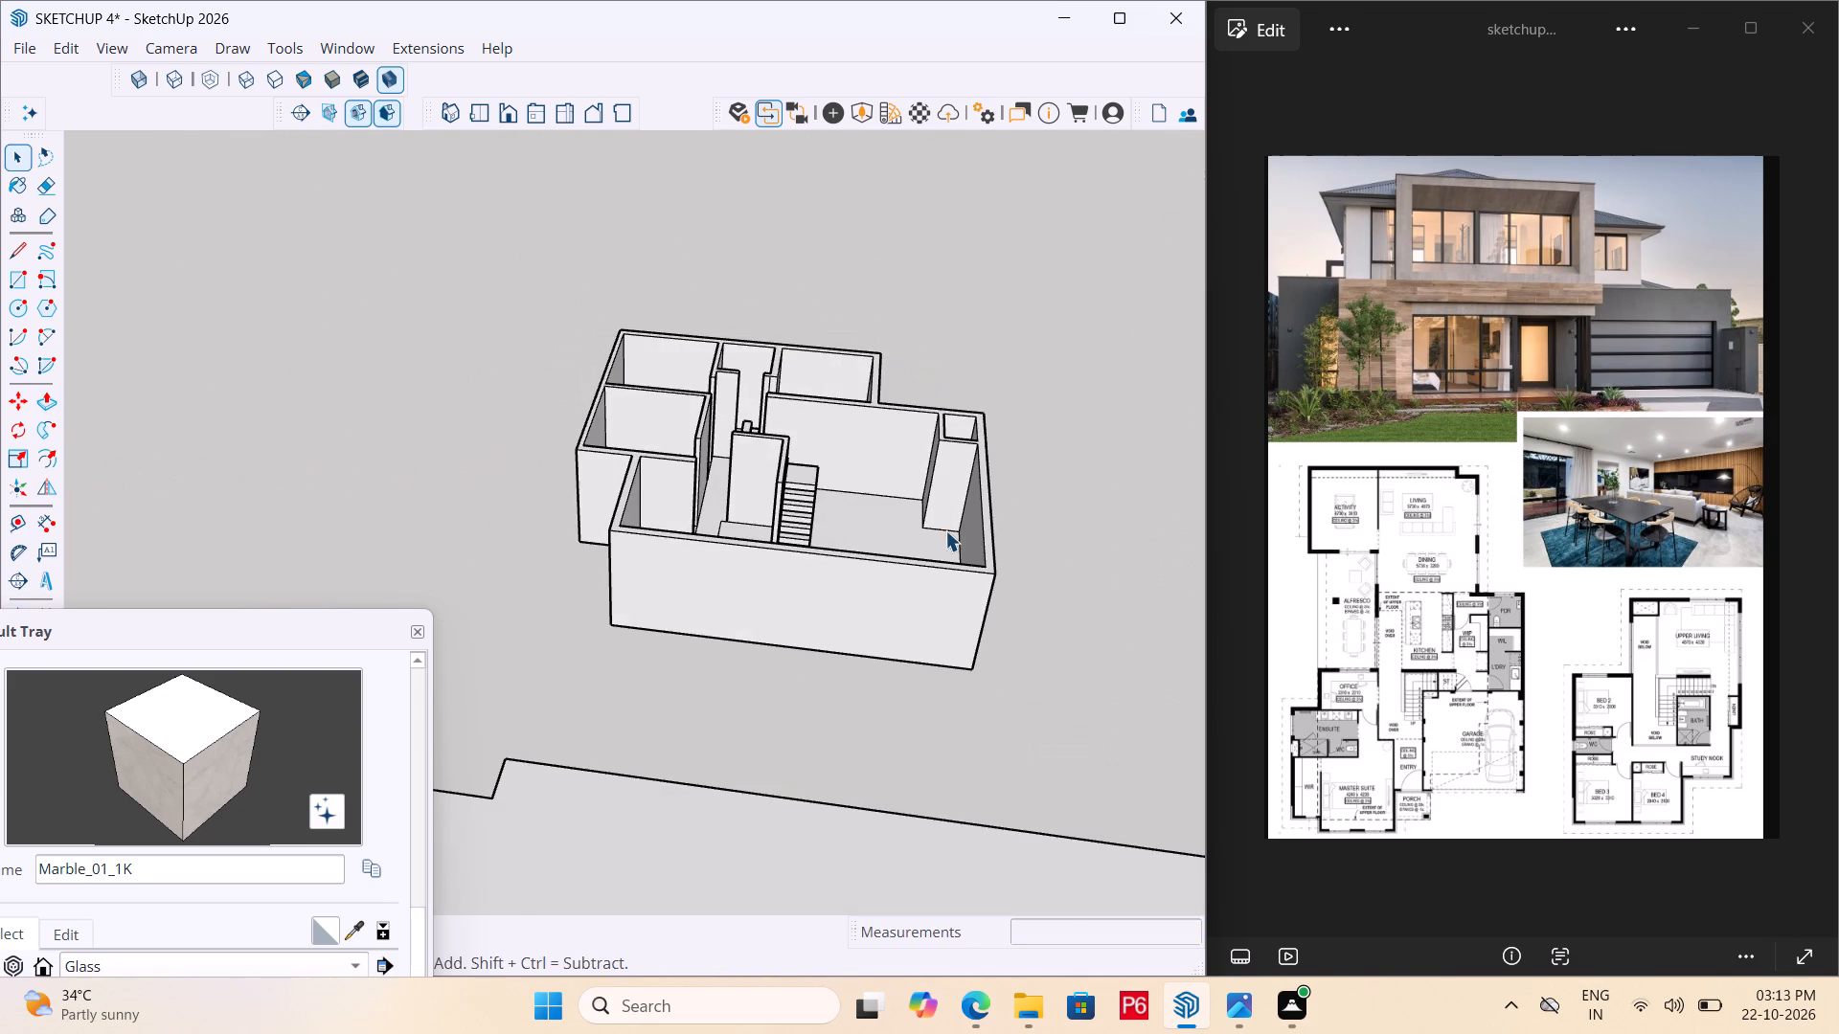
{"action": "middle_click_drag", "start_coordinate": [945, 530], "coordinate": [6, 527]}
{"action": "middle_click_drag", "start_coordinate": [742, 624], "coordinate": [219, 497]}
{"action": "middle_click_drag", "start_coordinate": [251, 497], "coordinate": [297, 514]}
{"action": "scroll", "coordinate": [254, 498], "scroll_direction": "up", "scroll_amount": 5}
{"action": "scroll", "coordinate": [652, 584], "scroll_direction": "up", "scroll_amount": 6}
{"action": "left_click", "coordinate": [536, 641]}
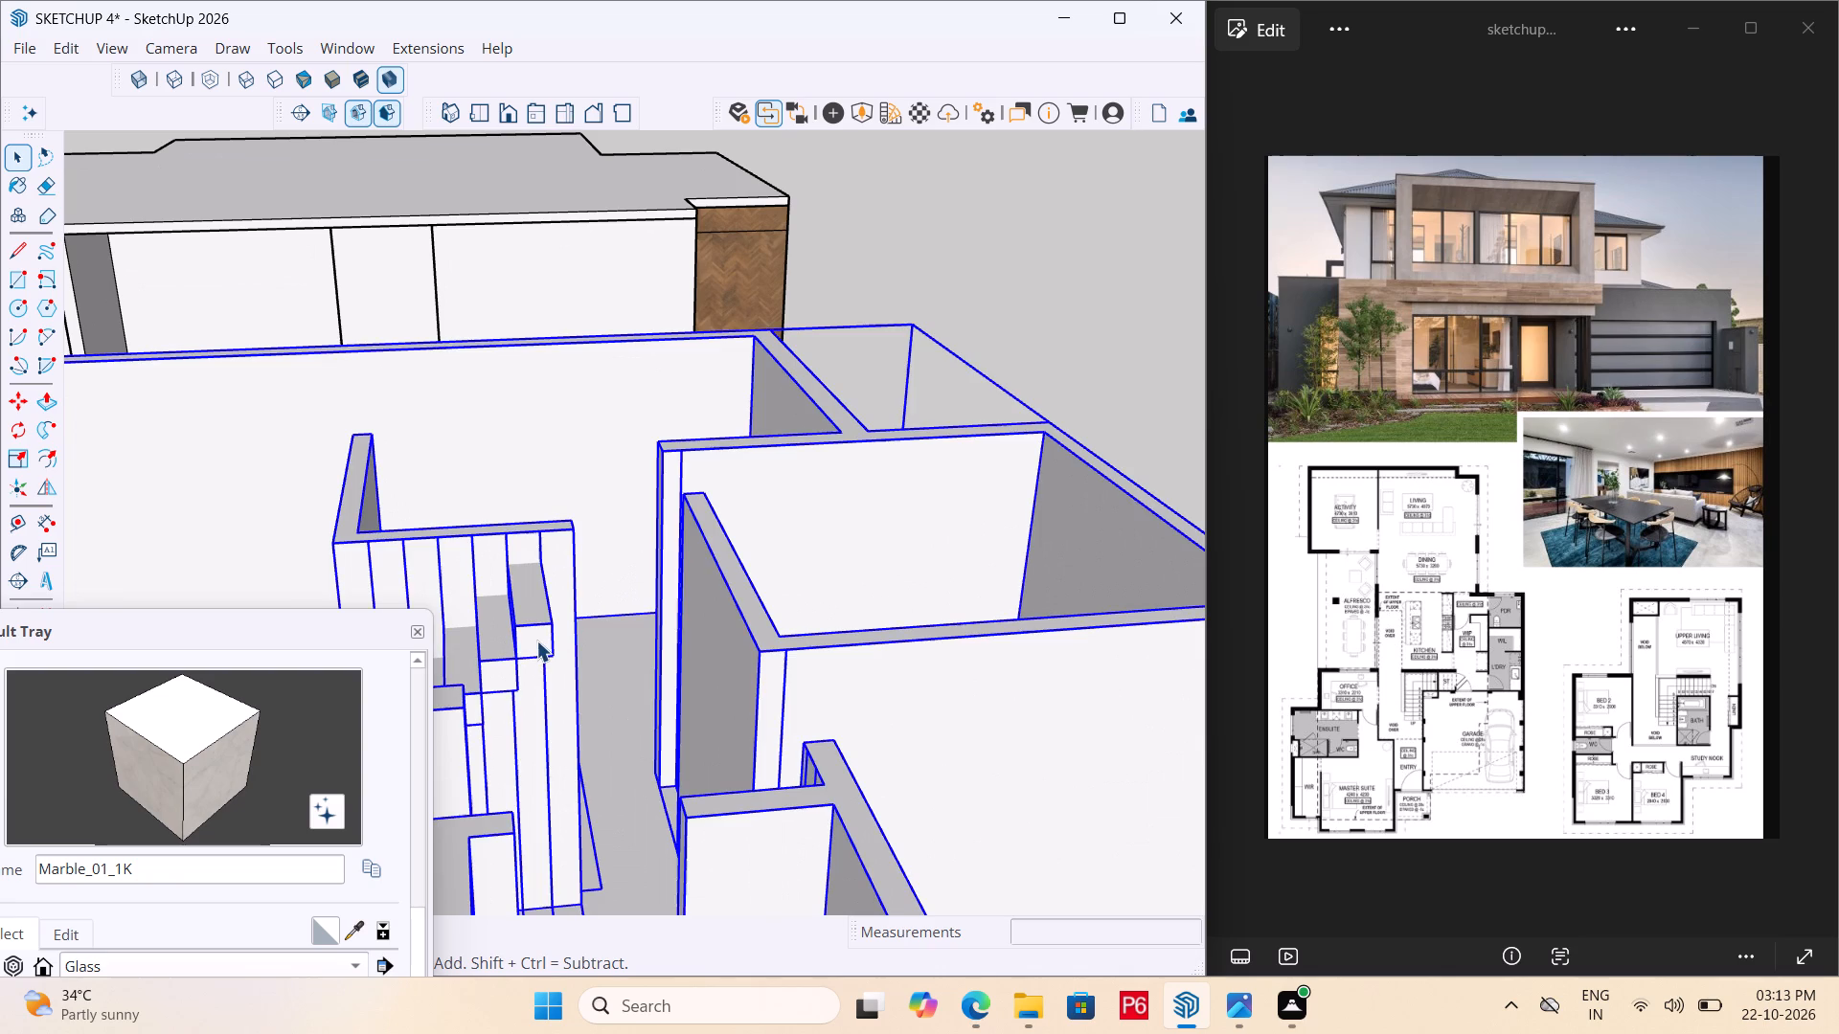
{"action": "double_click", "coordinate": [520, 625]}
{"action": "left_click", "coordinate": [534, 614]}
{"action": "double_click", "coordinate": [530, 634]}
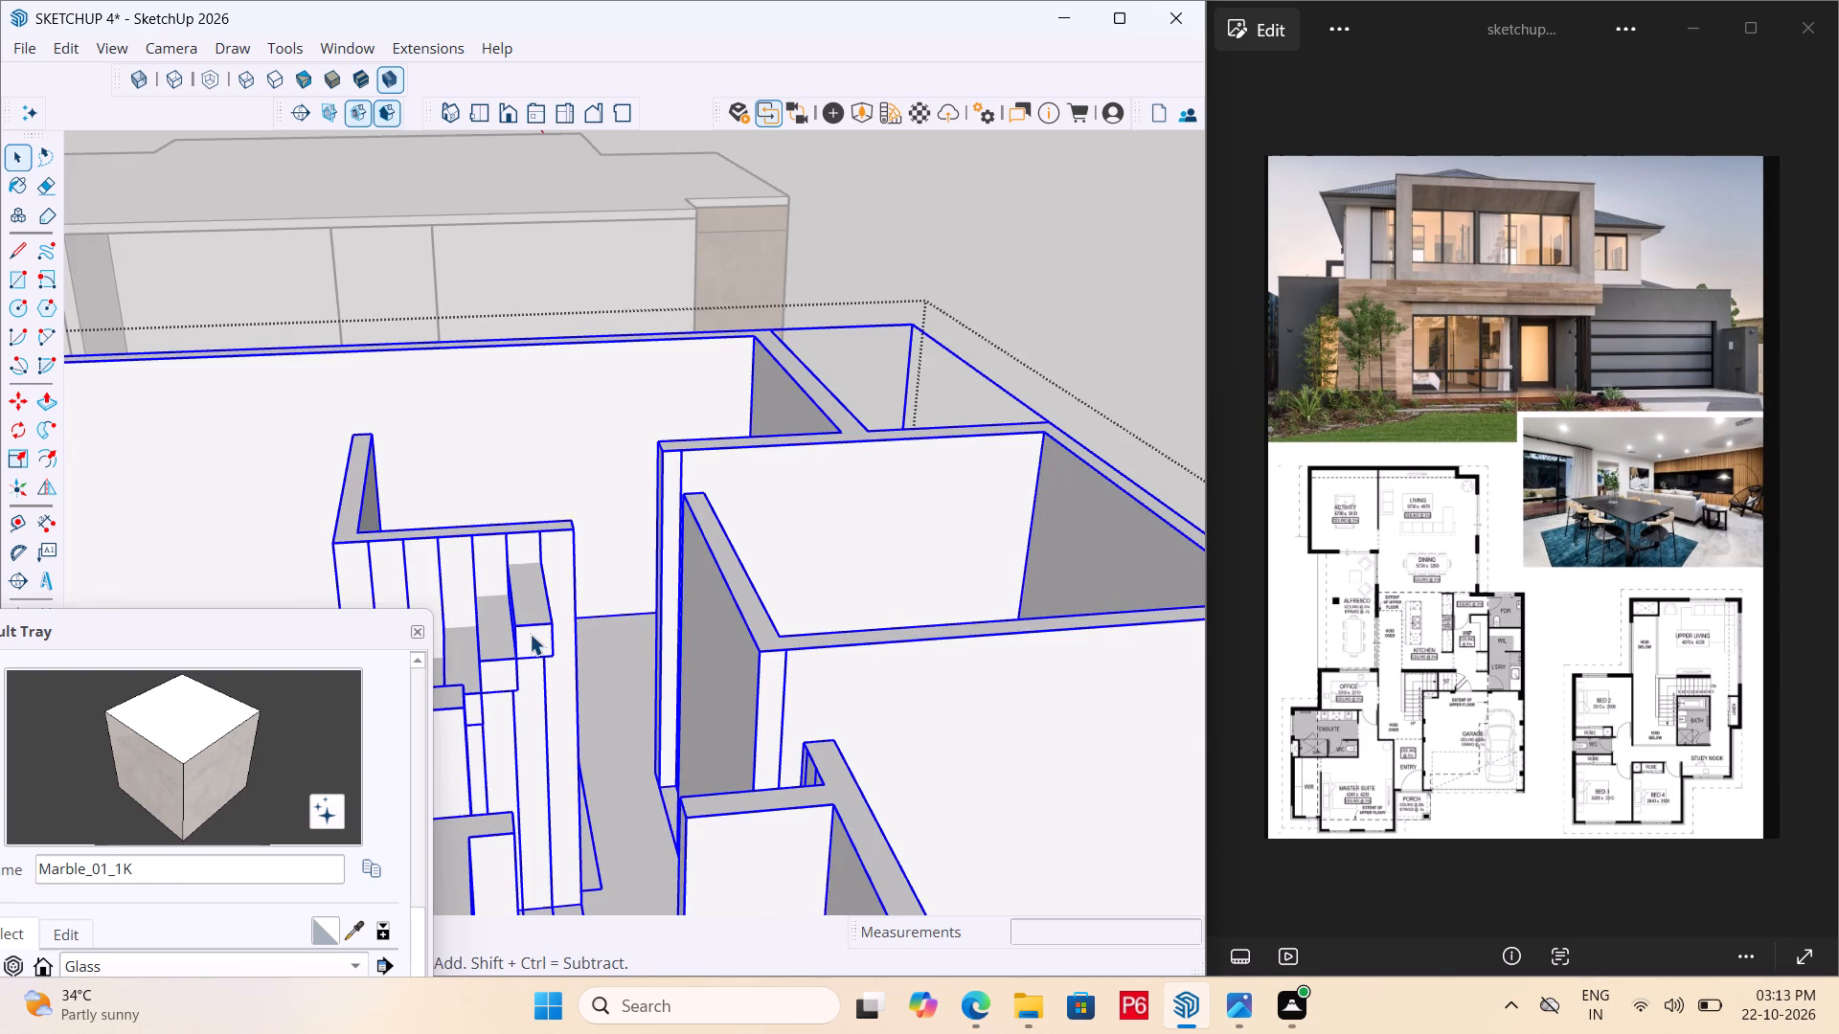
{"action": "left_click", "coordinate": [530, 624]}
{"action": "scroll", "coordinate": [514, 662], "scroll_direction": "up", "scroll_amount": 7}
{"action": "key", "text": "m"}
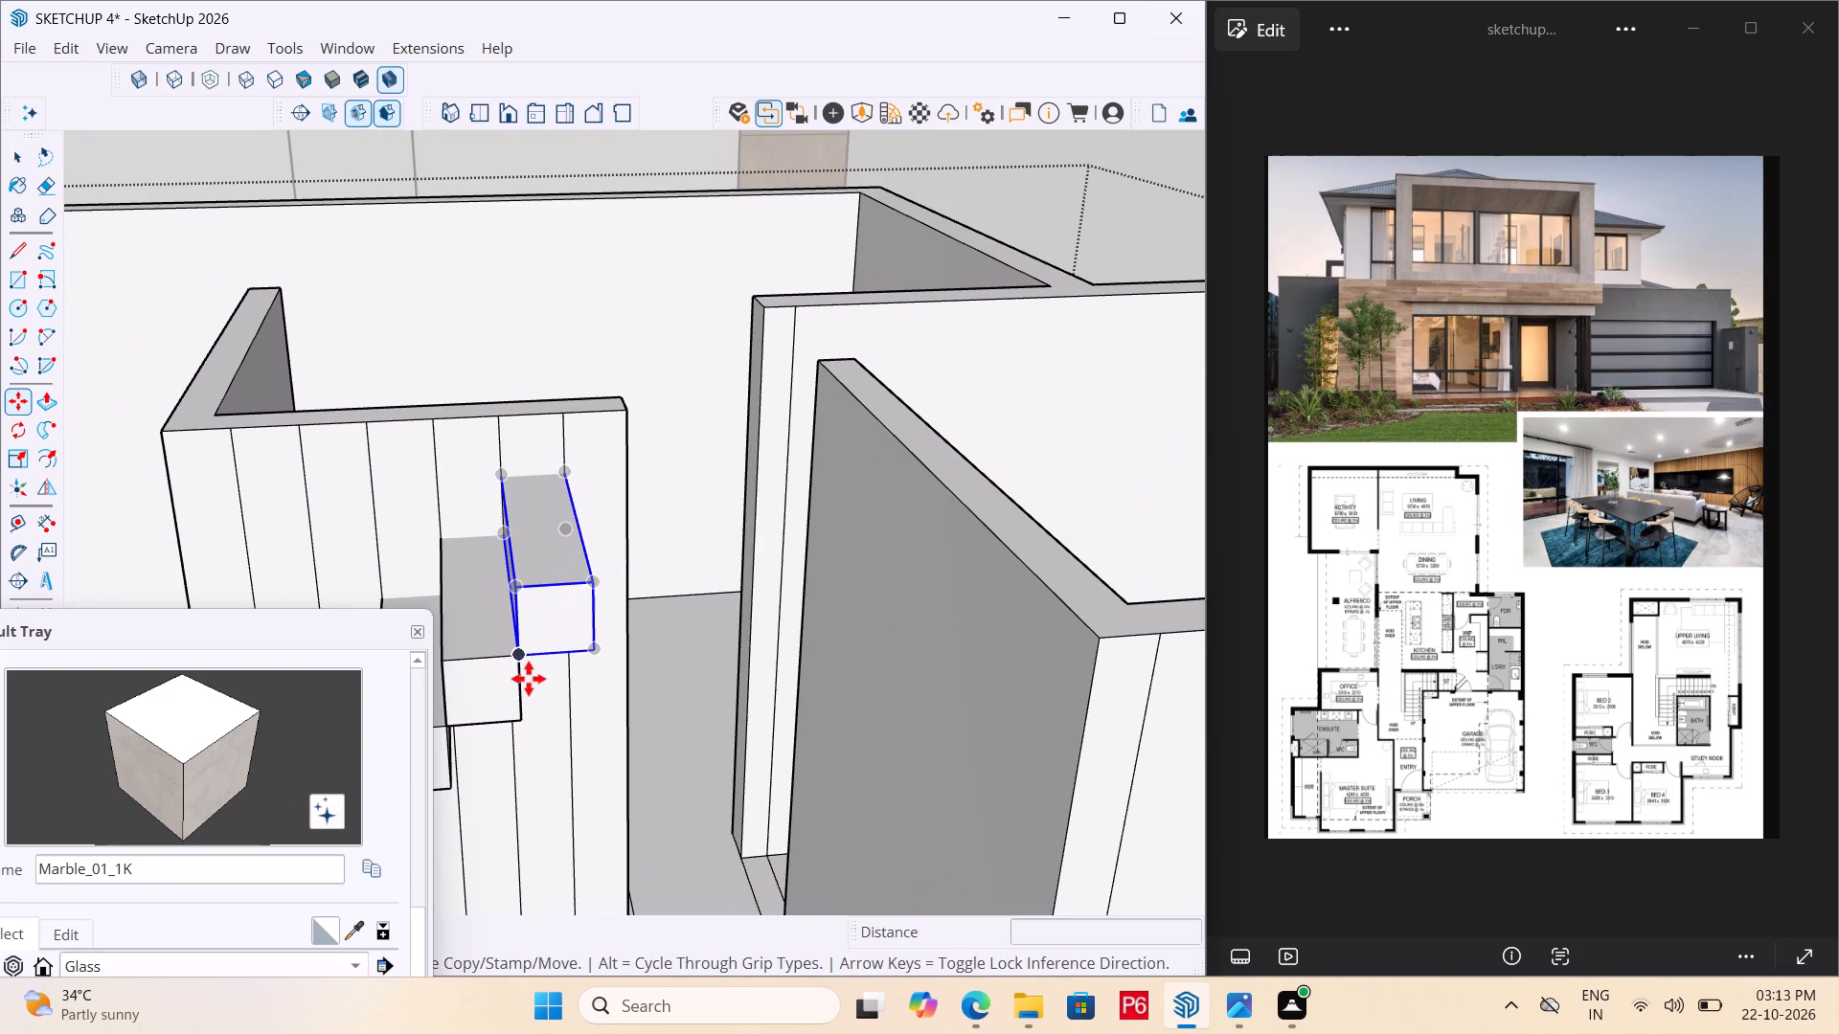
{"action": "left_click", "coordinate": [523, 662]}
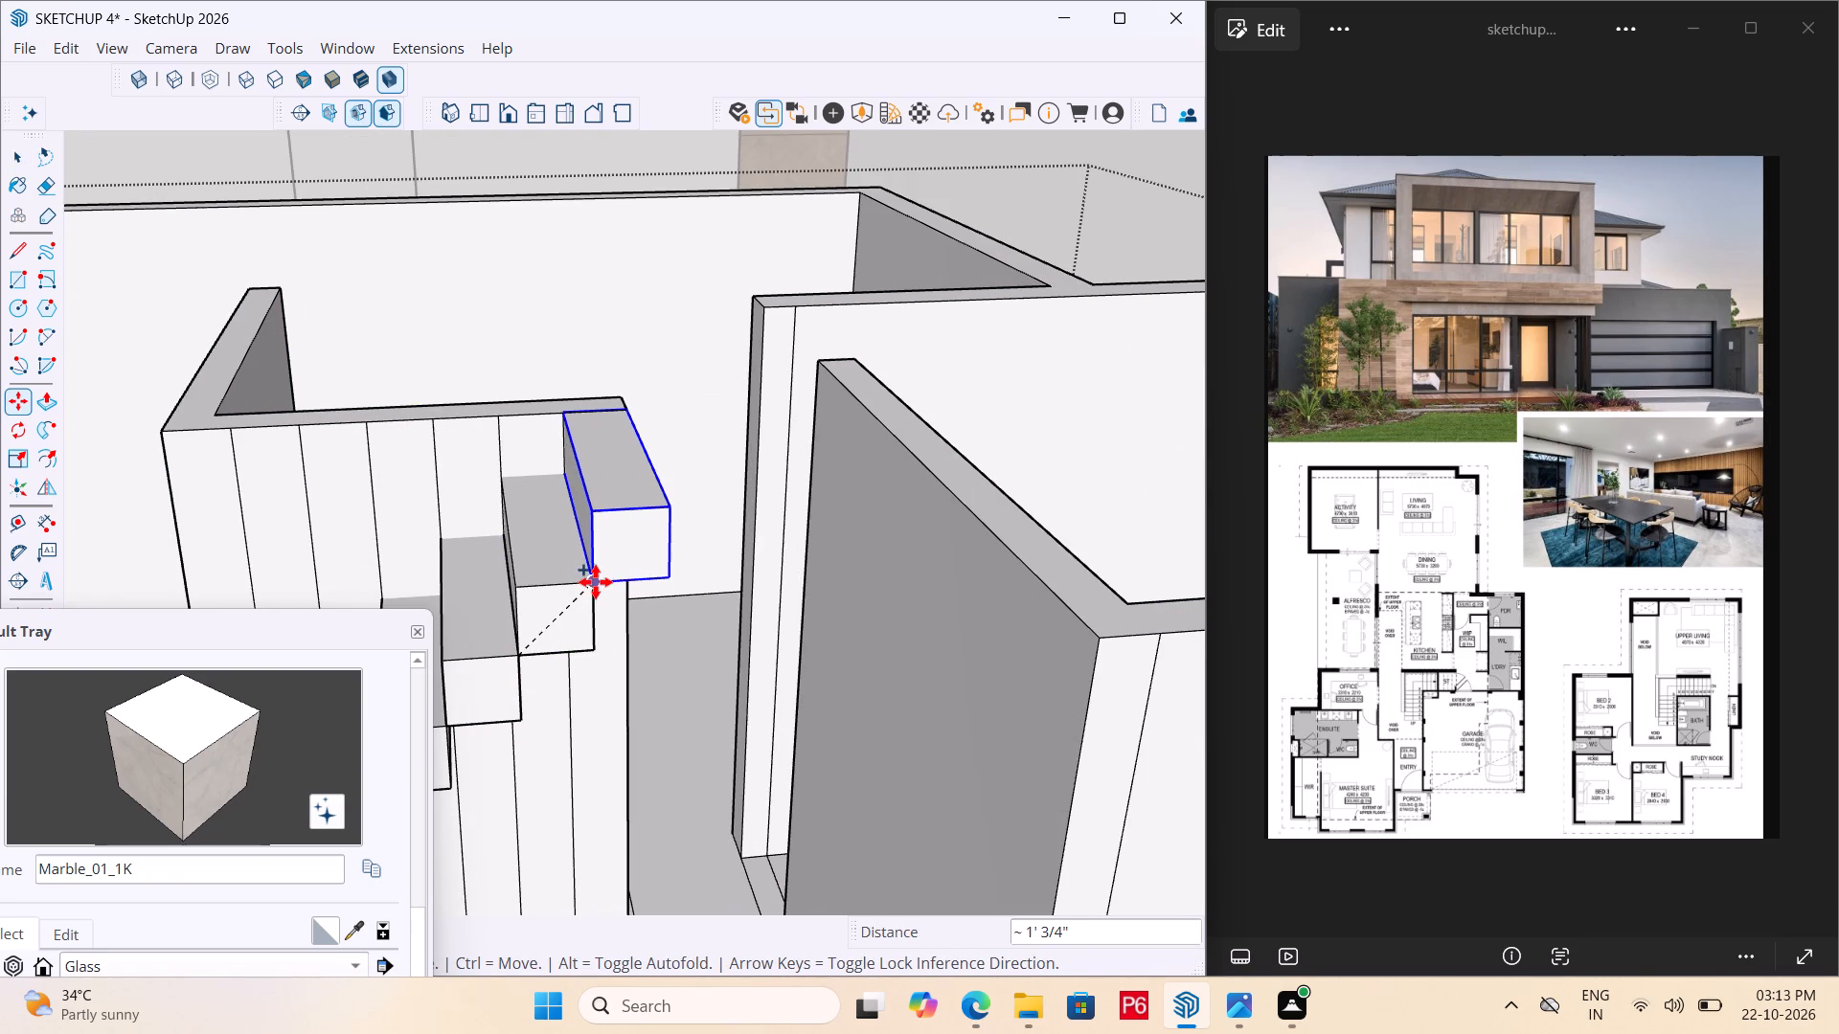
{"action": "left_click", "coordinate": [596, 582]}
{"action": "scroll", "coordinate": [624, 556], "scroll_direction": "down", "scroll_amount": 6}
{"action": "scroll", "coordinate": [485, 563], "scroll_direction": "up", "scroll_amount": 1}
{"action": "scroll", "coordinate": [584, 616], "scroll_direction": "down", "scroll_amount": 9}
{"action": "middle_click_drag", "start_coordinate": [545, 605], "coordinate": [556, 618]}
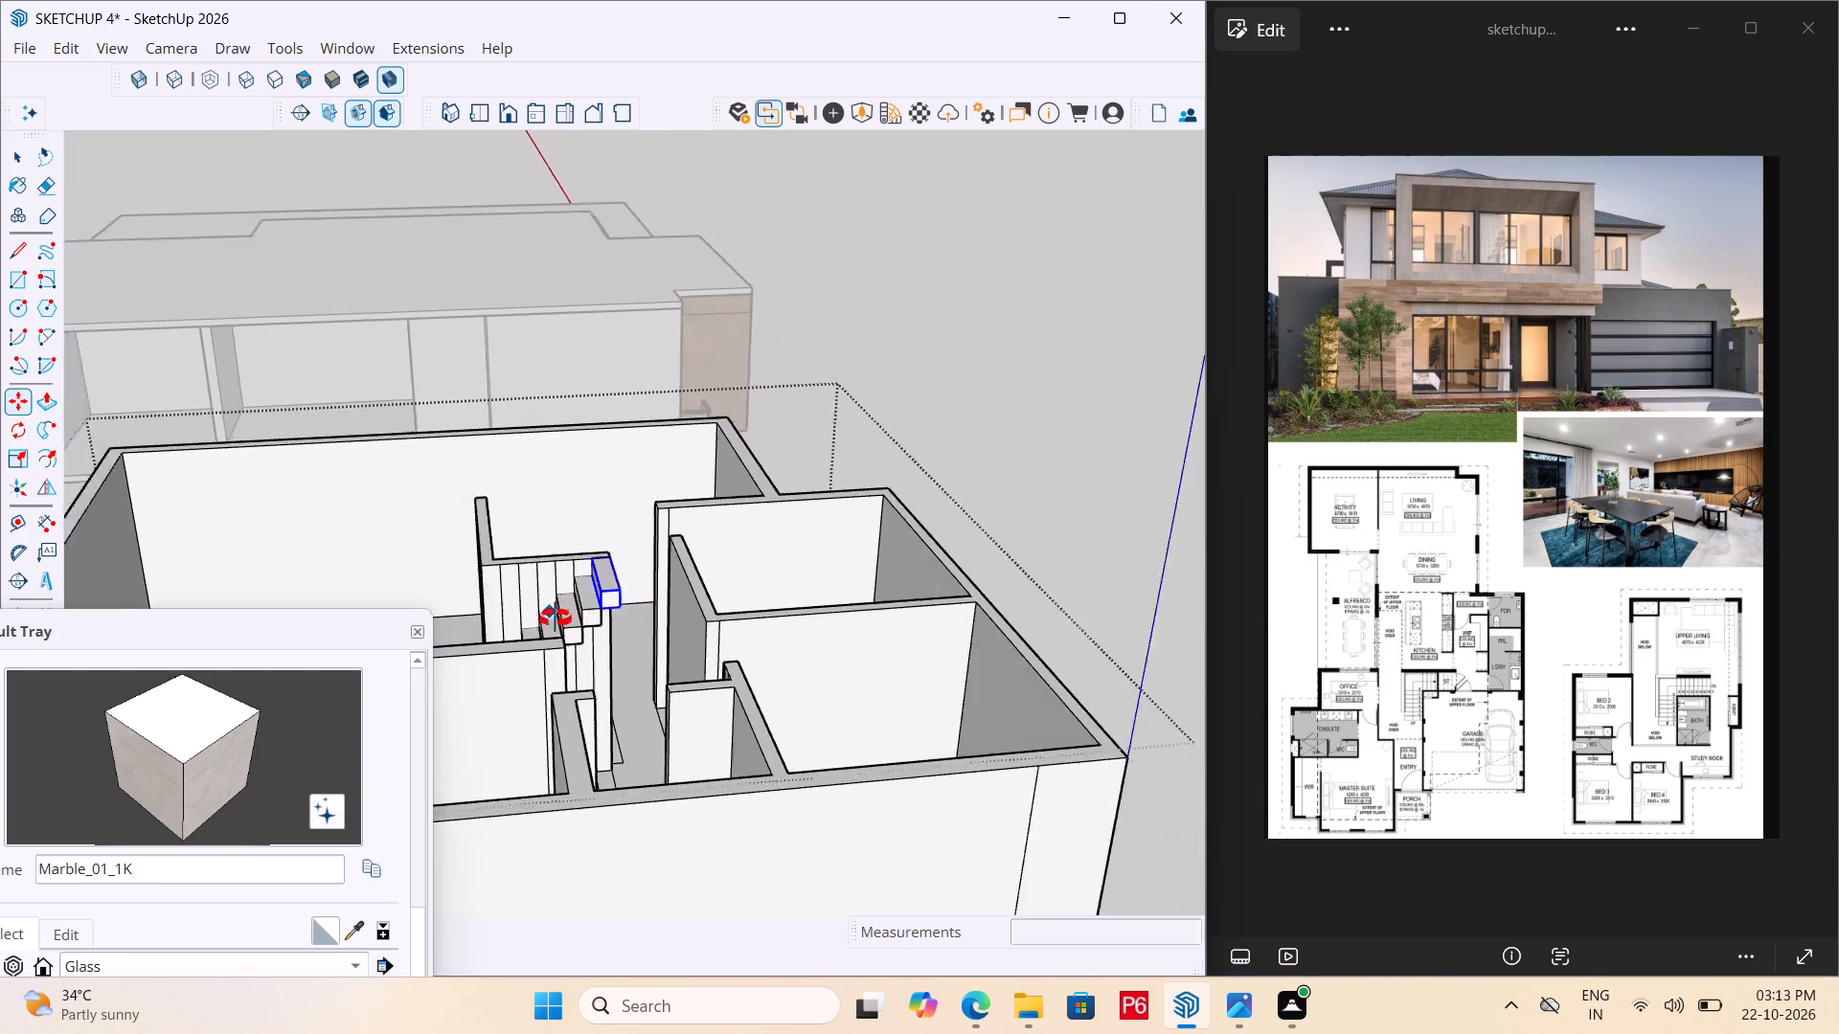
{"action": "middle_click_drag", "start_coordinate": [556, 618], "coordinate": [922, 663]}
{"action": "scroll", "coordinate": [874, 682], "scroll_direction": "down", "scroll_amount": 1}
{"action": "scroll", "coordinate": [539, 621], "scroll_direction": "down", "scroll_amount": 6}
{"action": "middle_click_drag", "start_coordinate": [511, 630], "coordinate": [1002, 689]}
{"action": "key", "text": "space"}
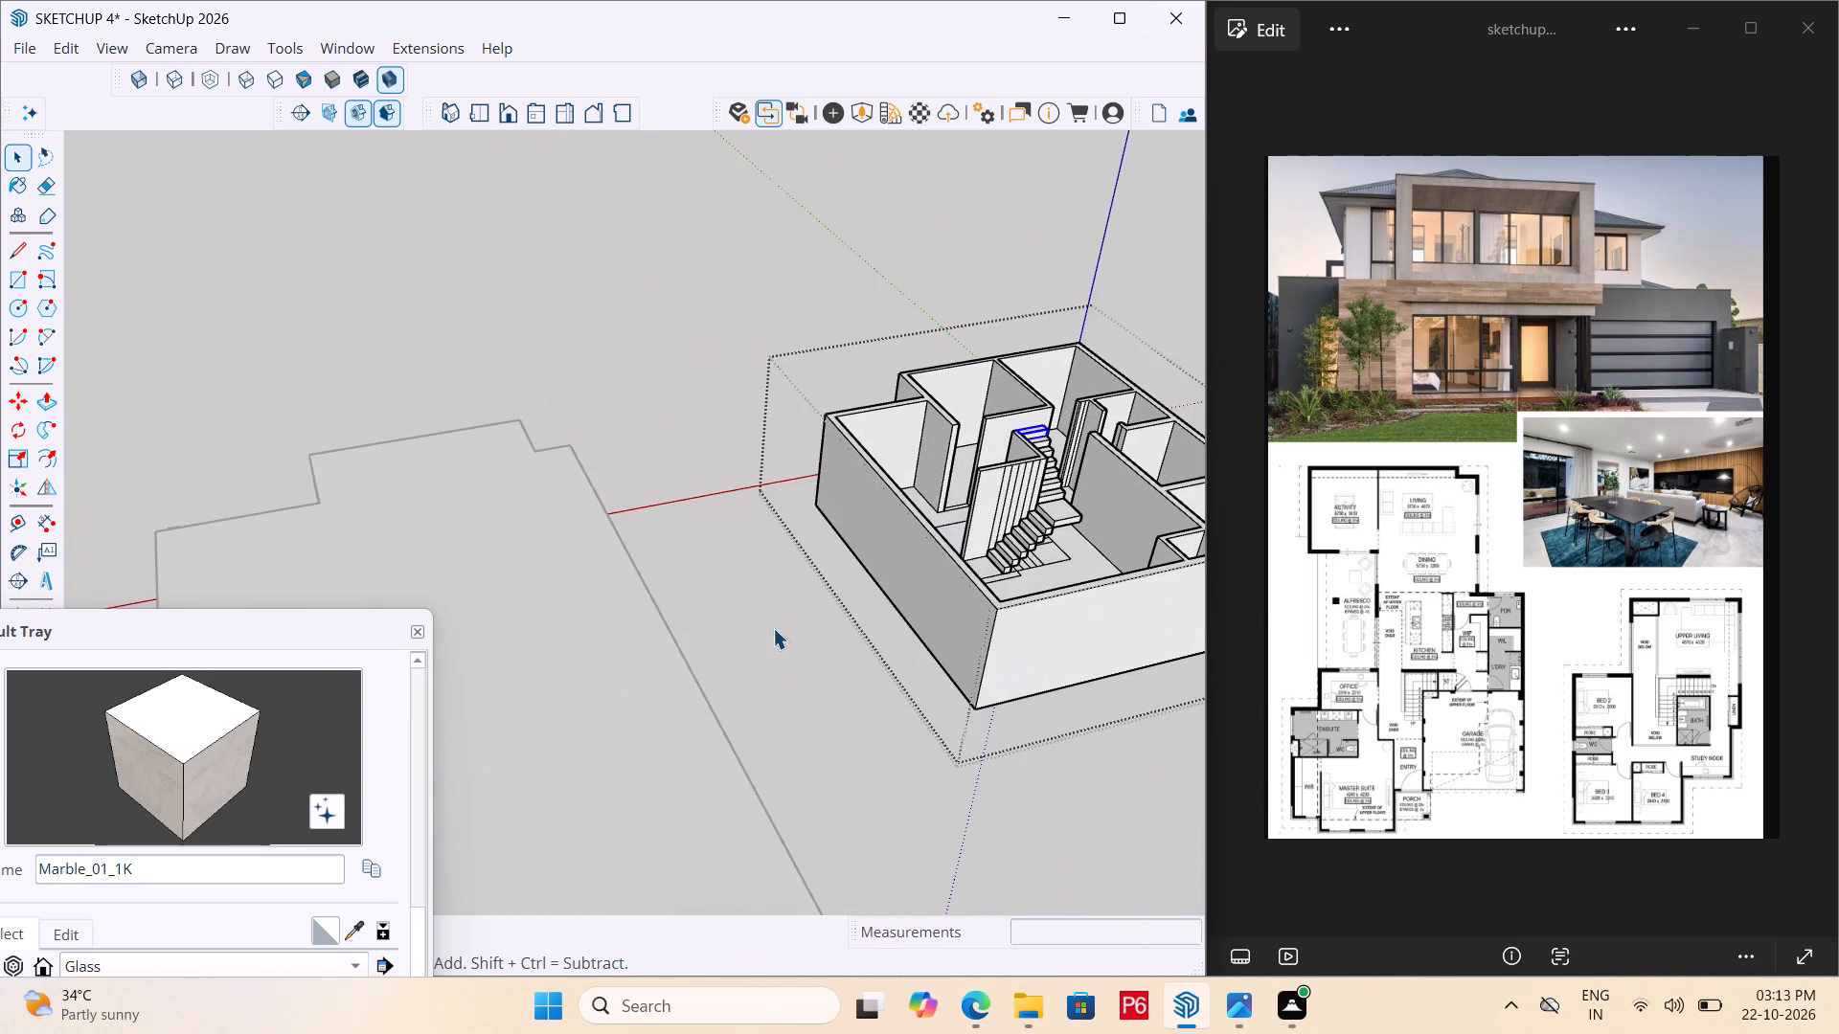
{"action": "left_click", "coordinate": [773, 628]}
Erase the extra vertical edges on the outer face of the L-shaped wall beside the lower stair flight.
{"action": "middle_click_drag", "start_coordinate": [715, 581], "coordinate": [1116, 728]}
{"action": "scroll", "coordinate": [806, 474], "scroll_direction": "down", "scroll_amount": 5}
{"action": "middle_click_drag", "start_coordinate": [657, 506], "coordinate": [1114, 410]}
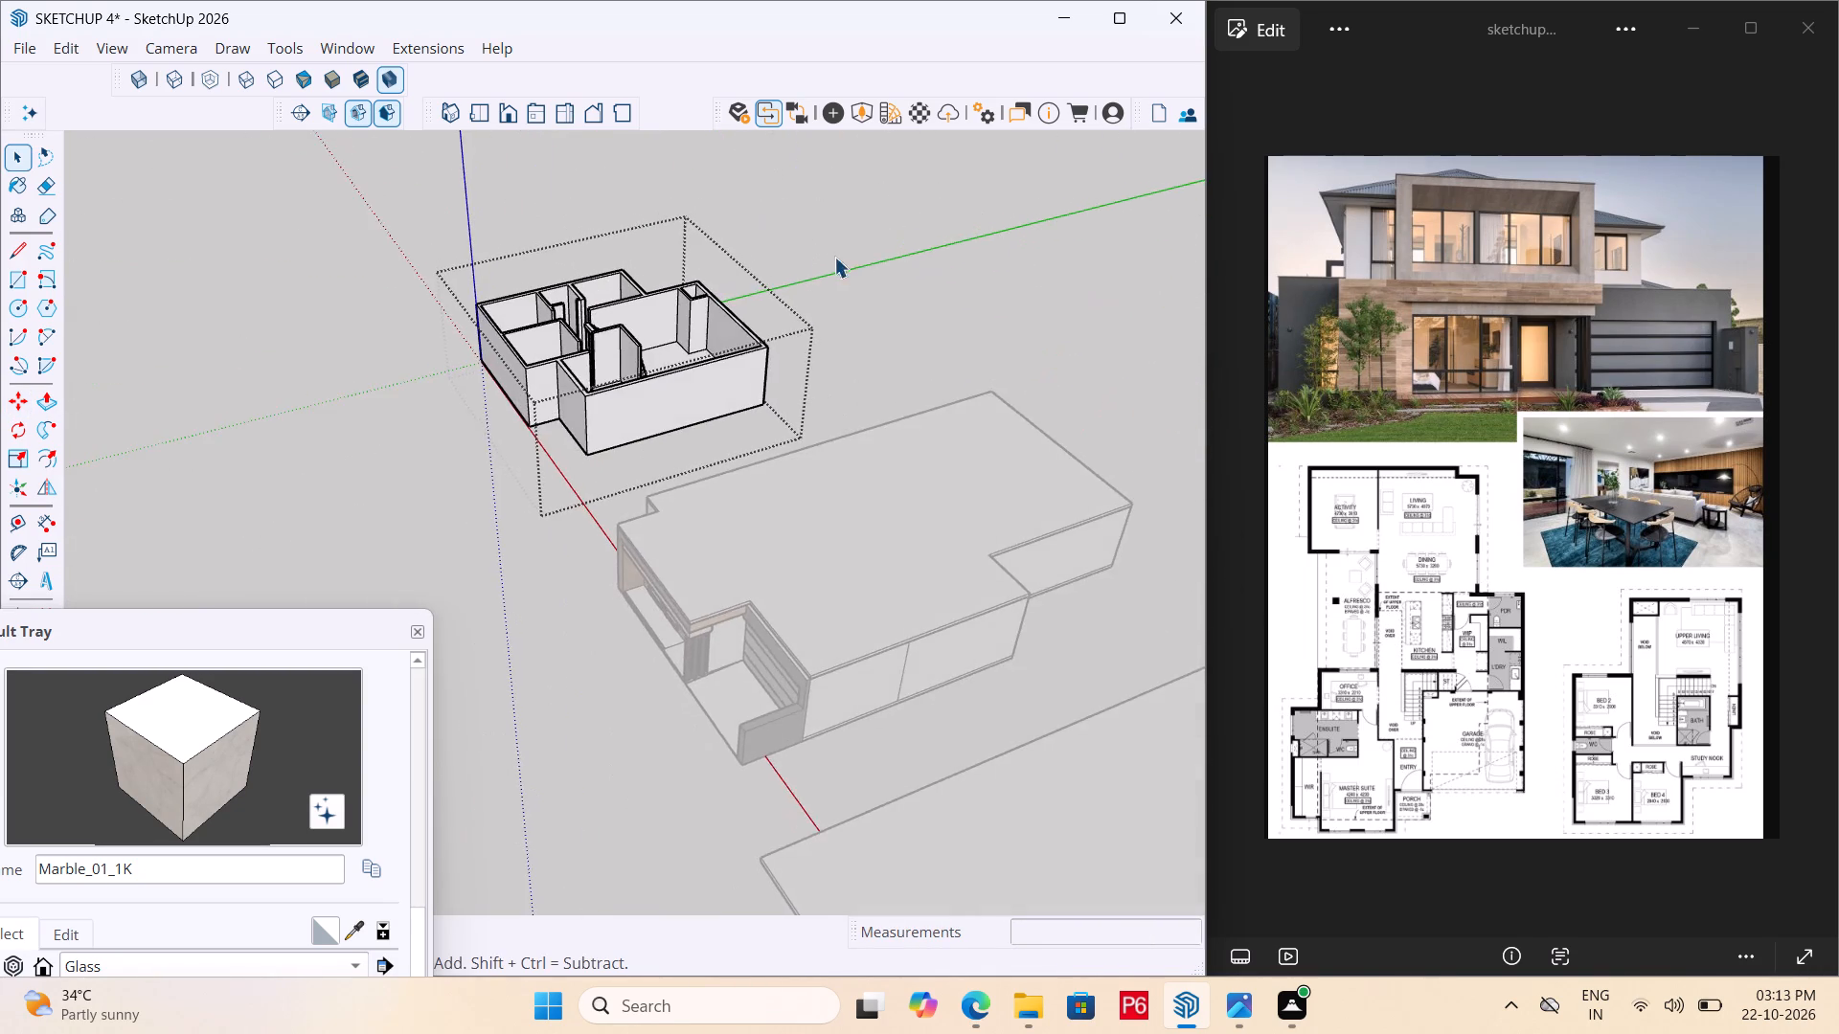
{"action": "scroll", "coordinate": [677, 235], "scroll_direction": "up", "scroll_amount": 5}
{"action": "scroll", "coordinate": [501, 341], "scroll_direction": "up", "scroll_amount": 7}
{"action": "scroll", "coordinate": [987, 445], "scroll_direction": "down", "scroll_amount": 6}
{"action": "middle_click_drag", "start_coordinate": [814, 490], "coordinate": [336, 499]}
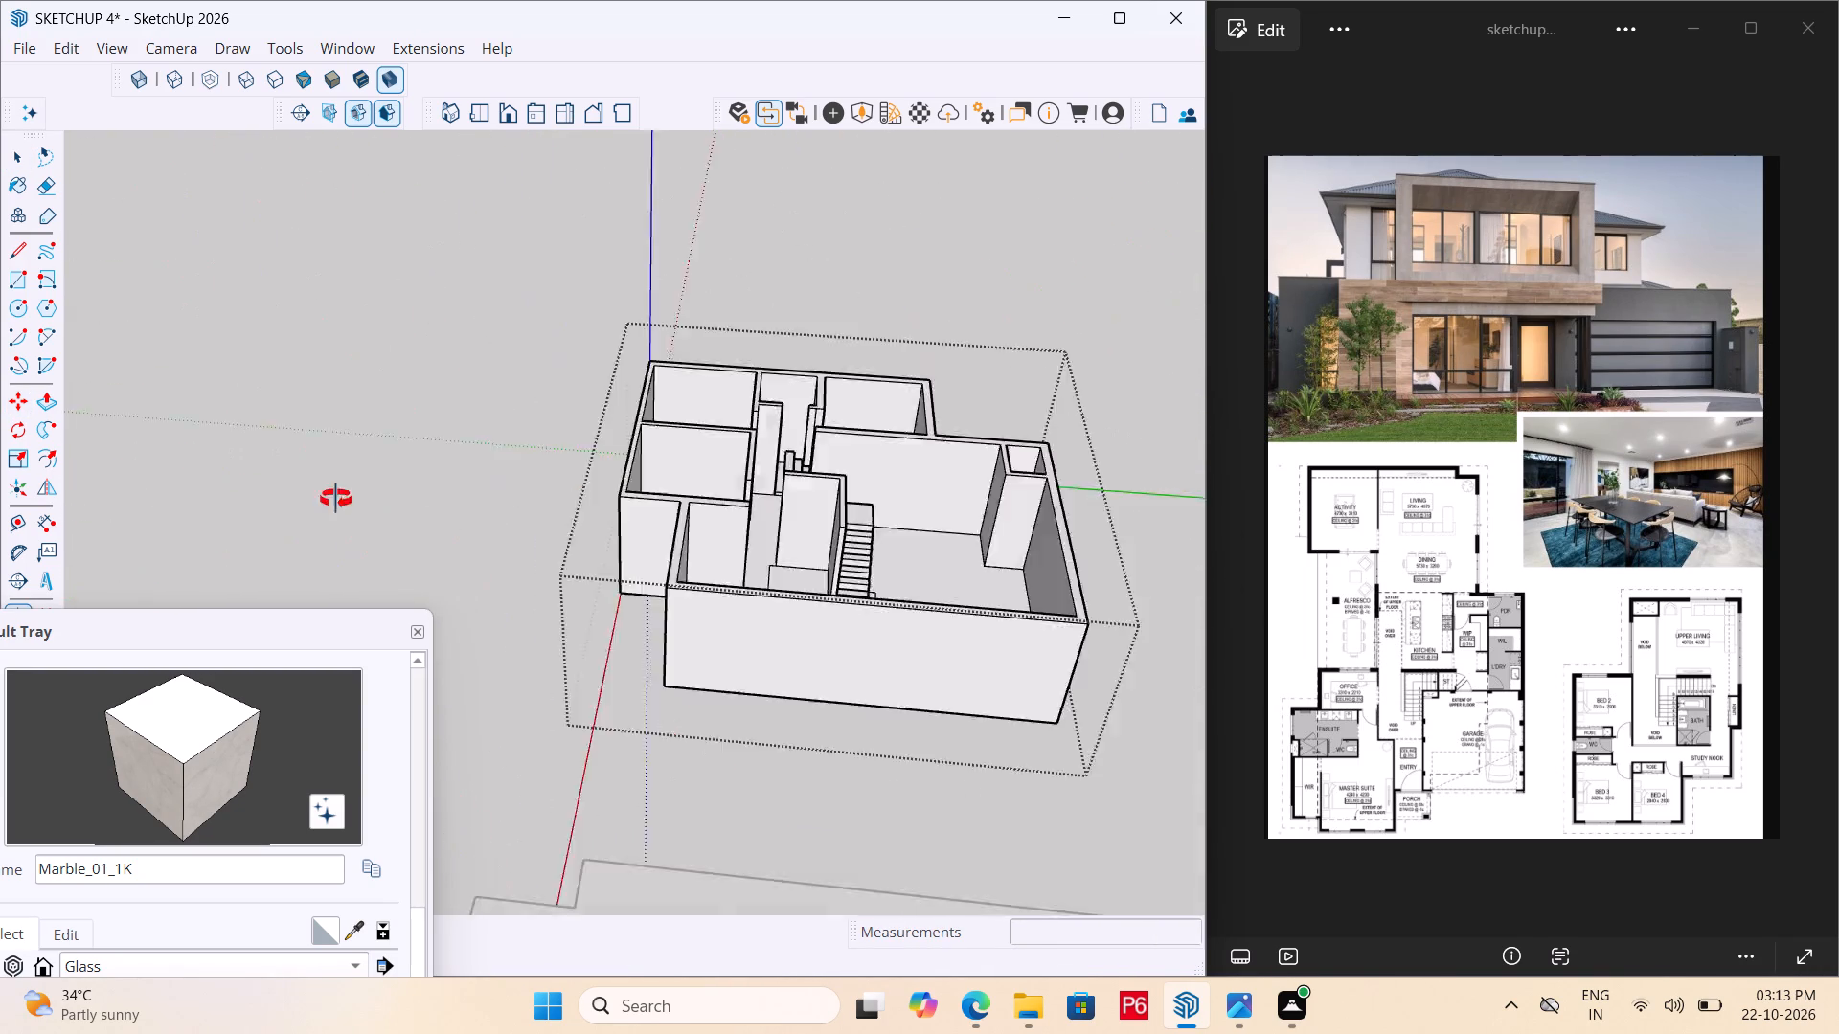
{"action": "middle_click_drag", "start_coordinate": [336, 499], "coordinate": [104, 453]}
{"action": "scroll", "coordinate": [623, 519], "scroll_direction": "up", "scroll_amount": 6}
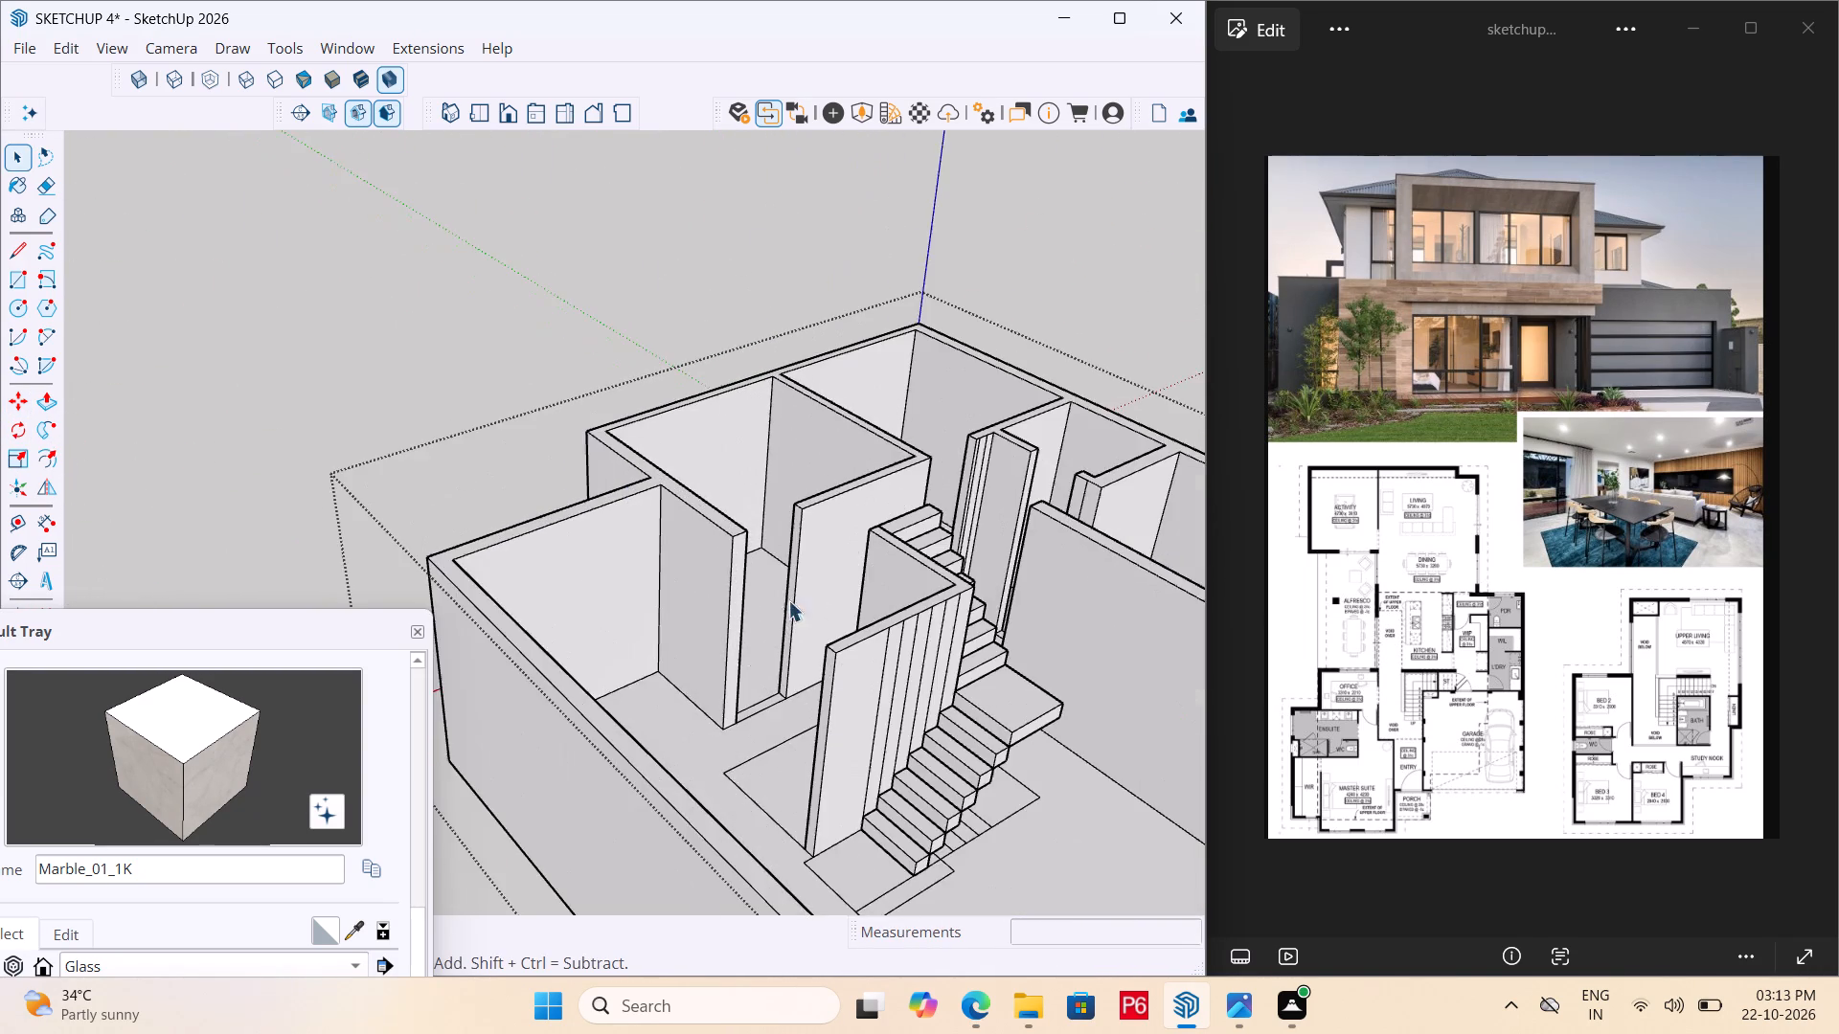
{"action": "scroll", "coordinate": [951, 653], "scroll_direction": "up", "scroll_amount": 4}
{"action": "middle_click_drag", "start_coordinate": [890, 641], "coordinate": [843, 626]}
{"action": "left_click", "coordinate": [862, 641]}
{"action": "double_click", "coordinate": [864, 640]}
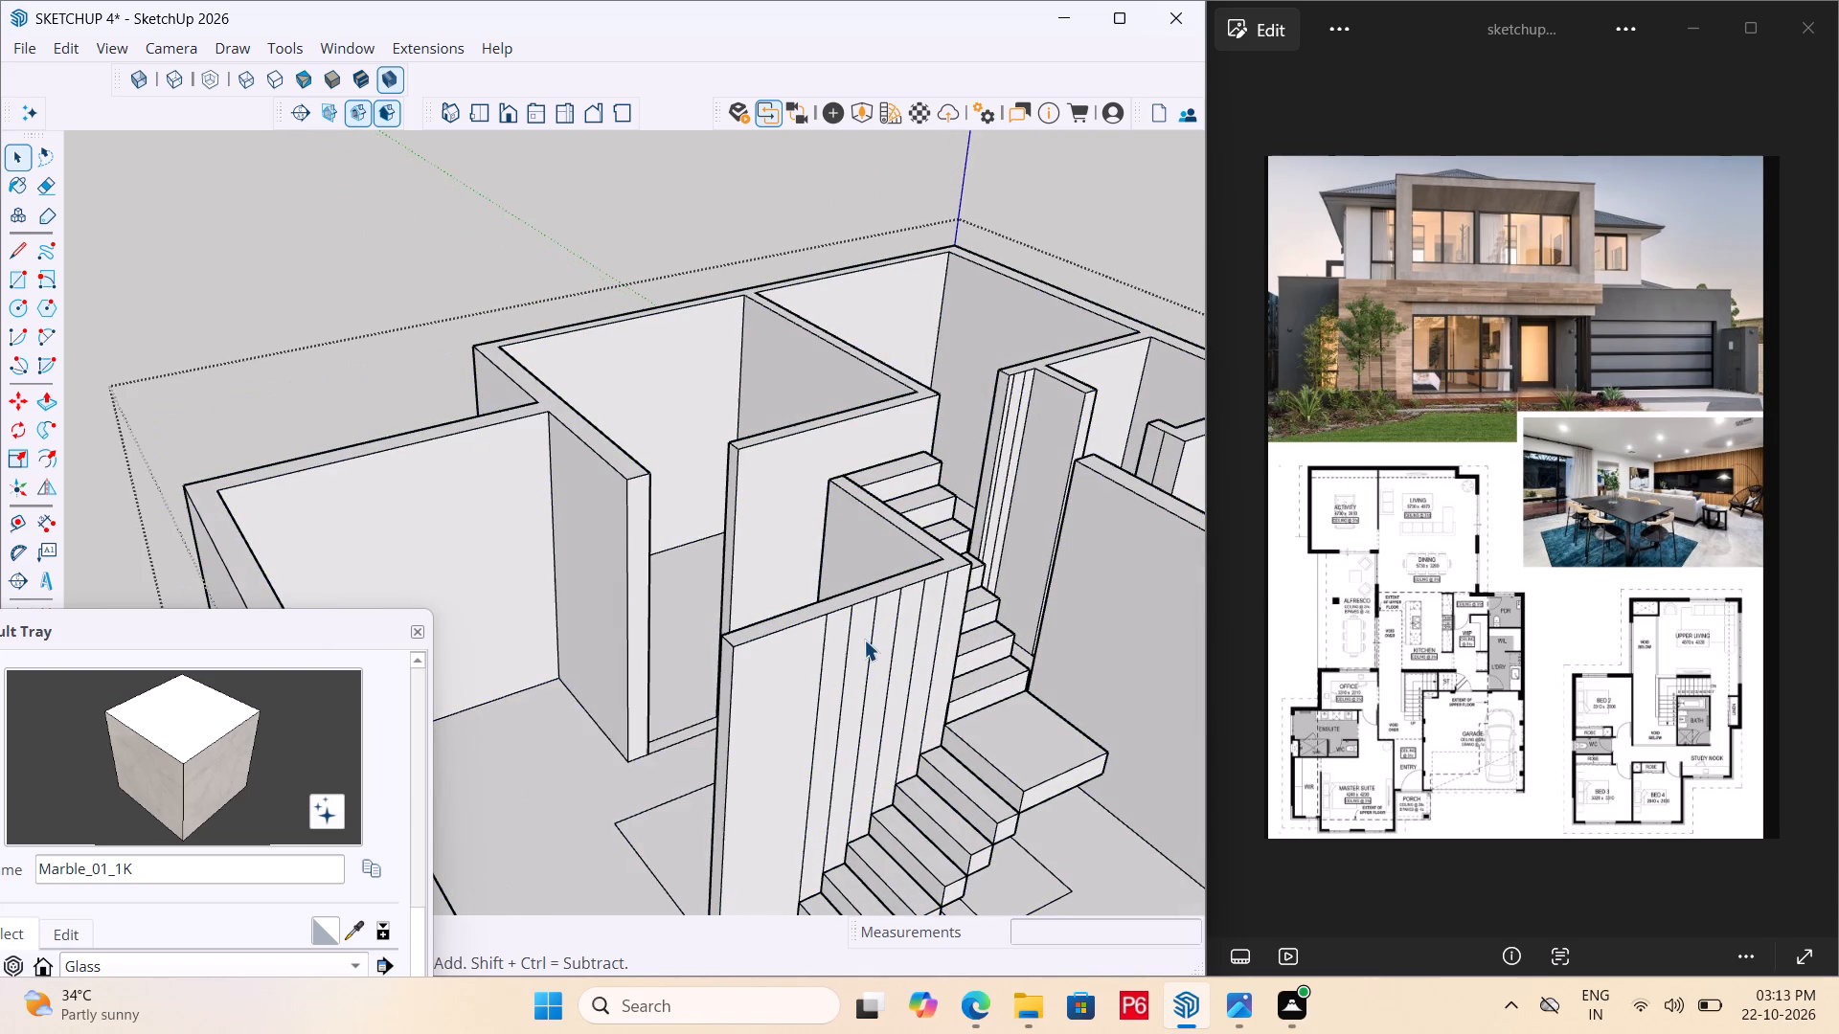
{"action": "left_click", "coordinate": [859, 636]}
{"action": "key", "text": "e"}
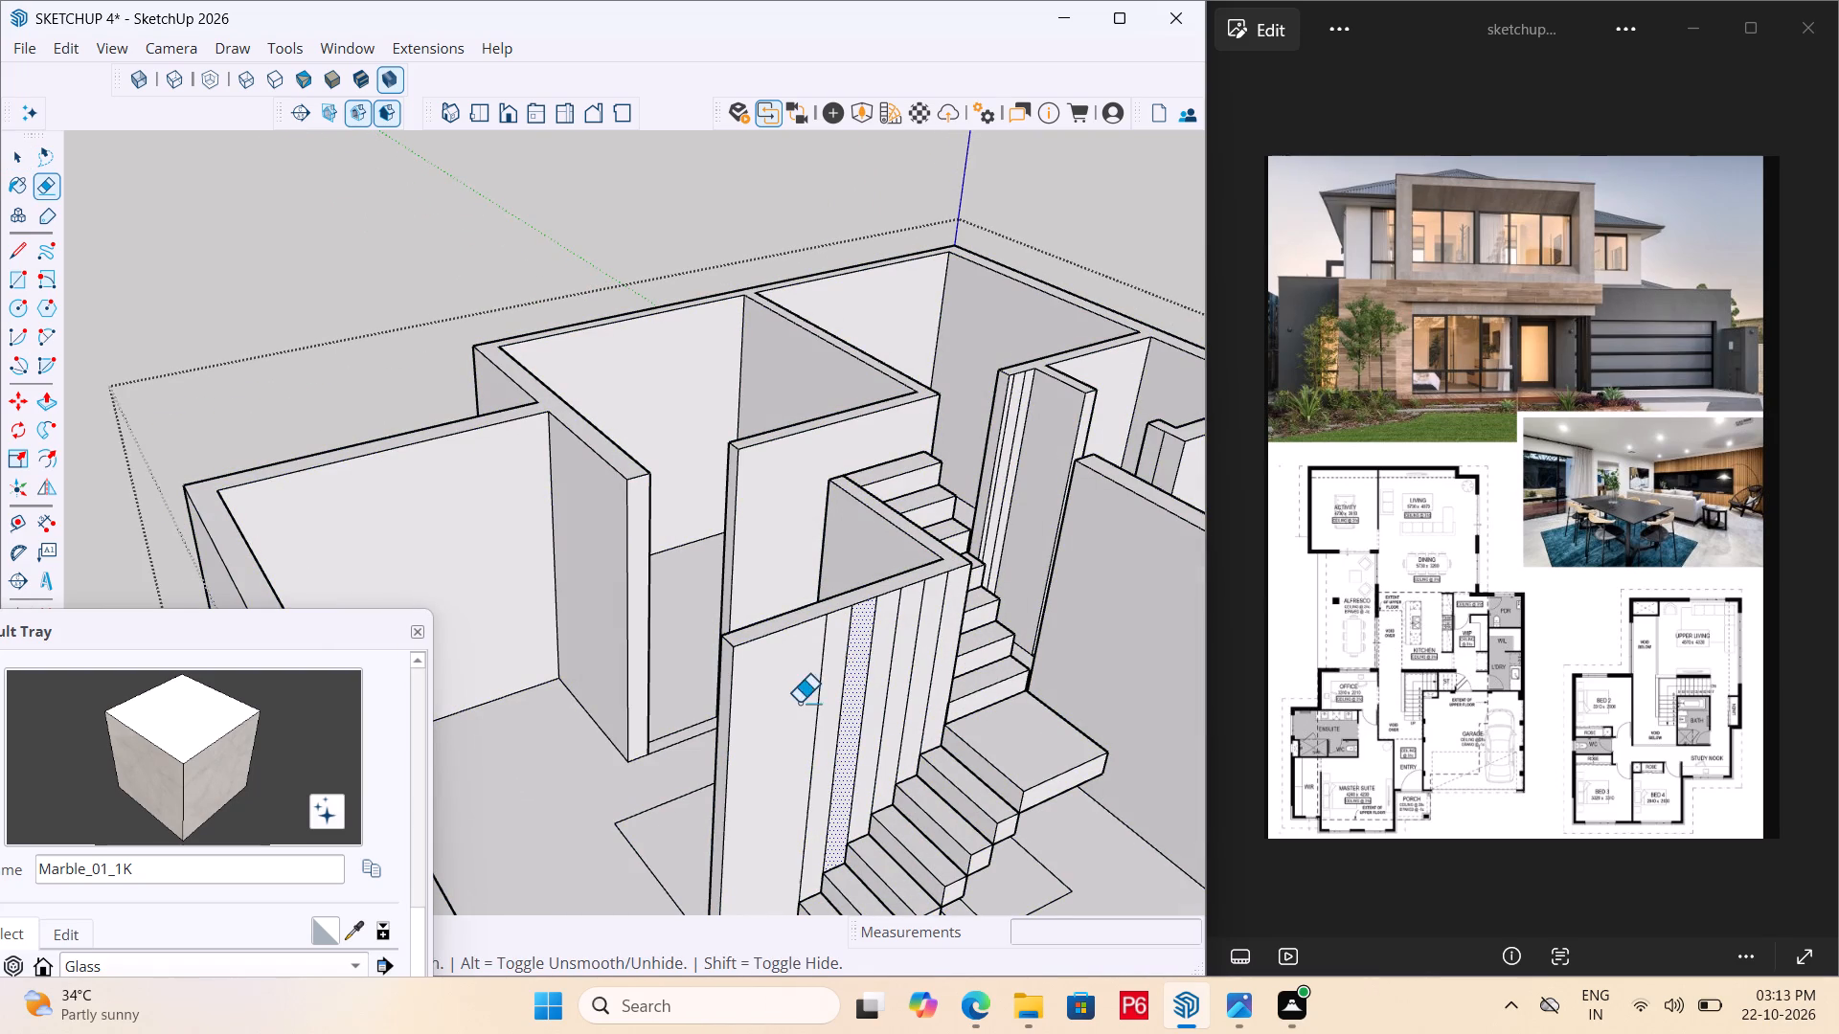
{"action": "left_click_drag", "start_coordinate": [802, 704], "coordinate": [921, 642]}
{"action": "left_click", "coordinate": [921, 642]}
{"action": "double_click", "coordinate": [939, 628]}
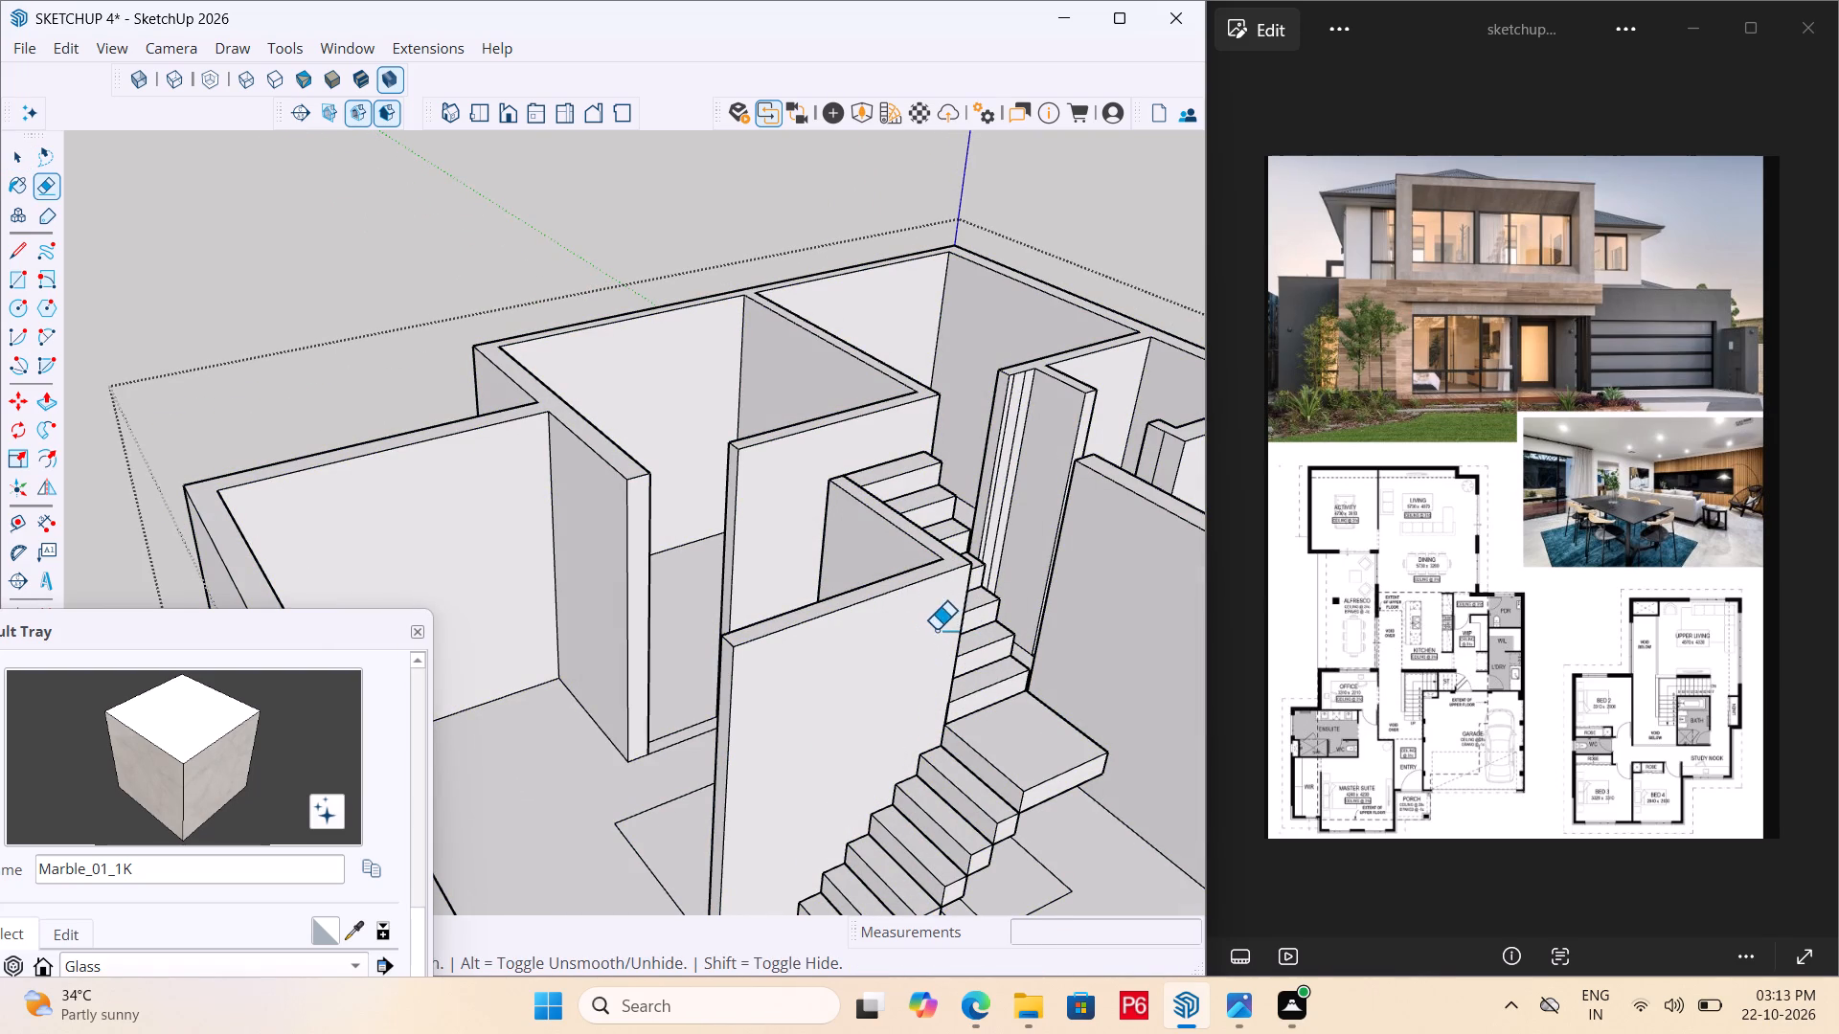
Erase the extra vertical edges on the L-shaped wall's face along the upper stair flight.
{"action": "scroll", "coordinate": [1009, 611], "scroll_direction": "down", "scroll_amount": 1}
{"action": "middle_click_drag", "start_coordinate": [1000, 611], "coordinate": [410, 578]}
{"action": "scroll", "coordinate": [856, 483], "scroll_direction": "down", "scroll_amount": 5}
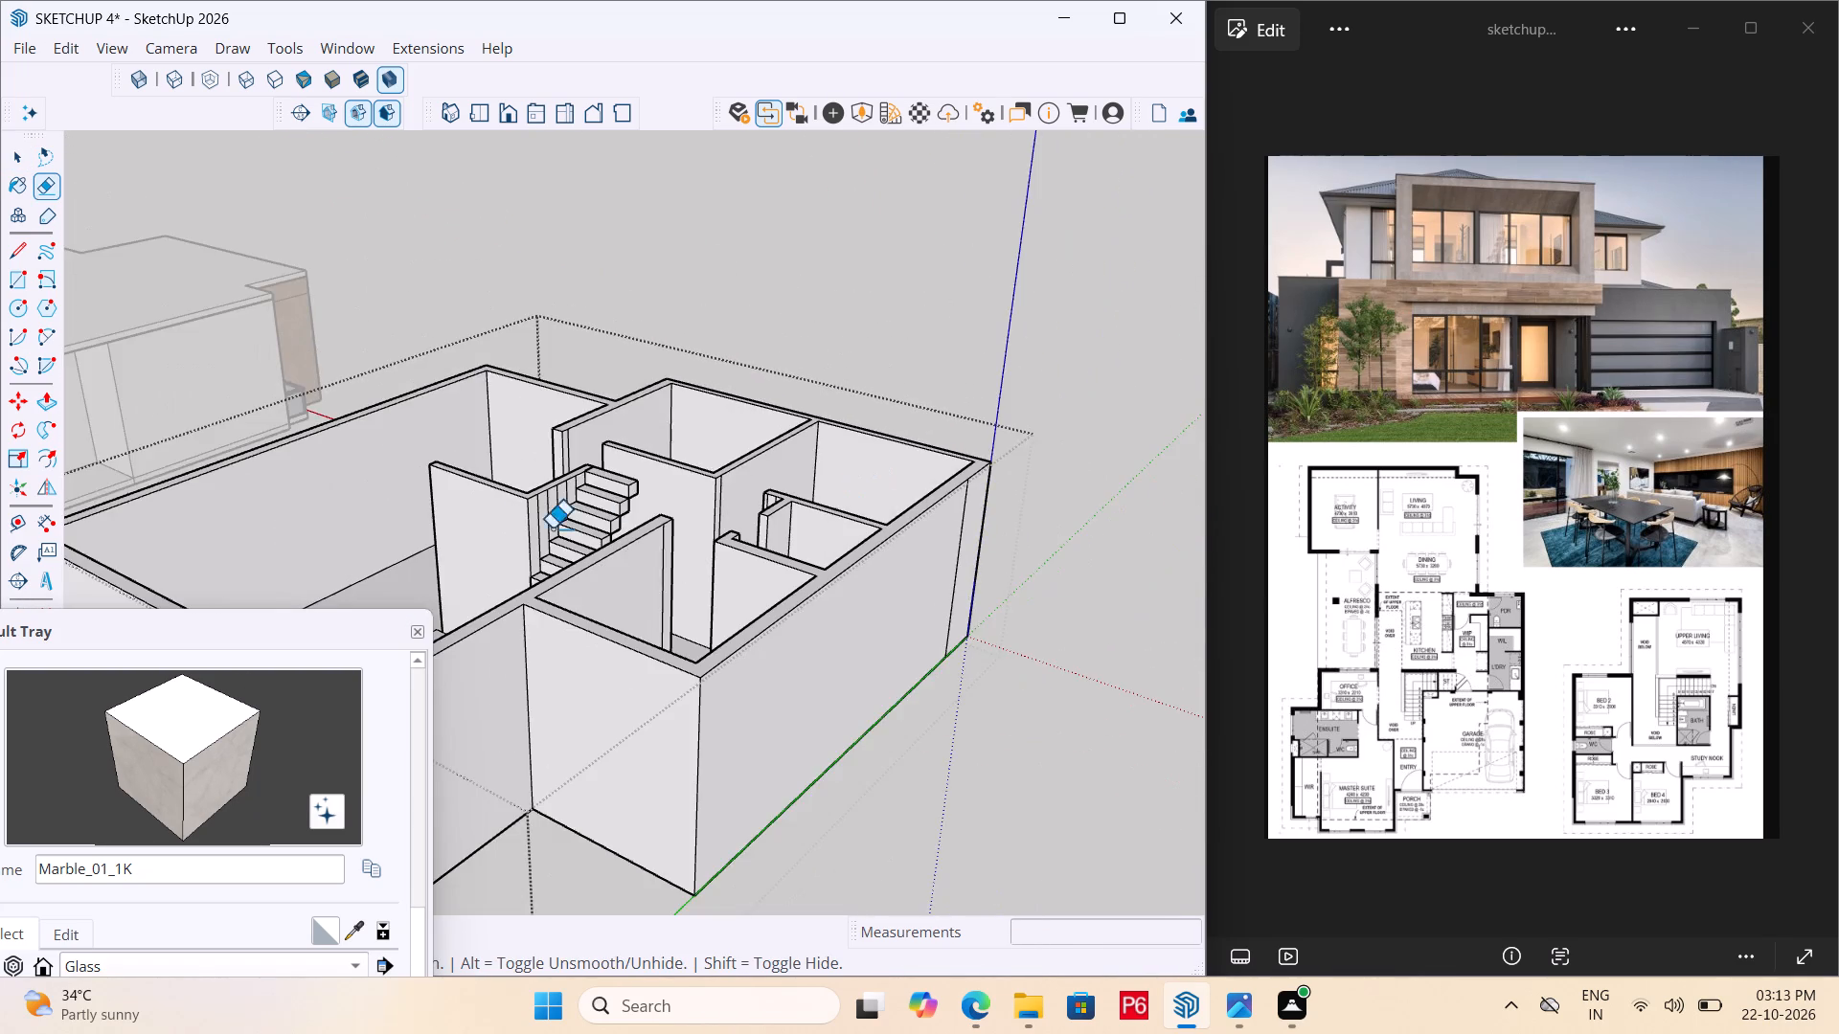
{"action": "scroll", "coordinate": [542, 532], "scroll_direction": "up", "scroll_amount": 12}
{"action": "left_click_drag", "start_coordinate": [537, 484], "coordinate": [551, 474]}
{"action": "left_click_drag", "start_coordinate": [555, 470], "coordinate": [584, 429]}
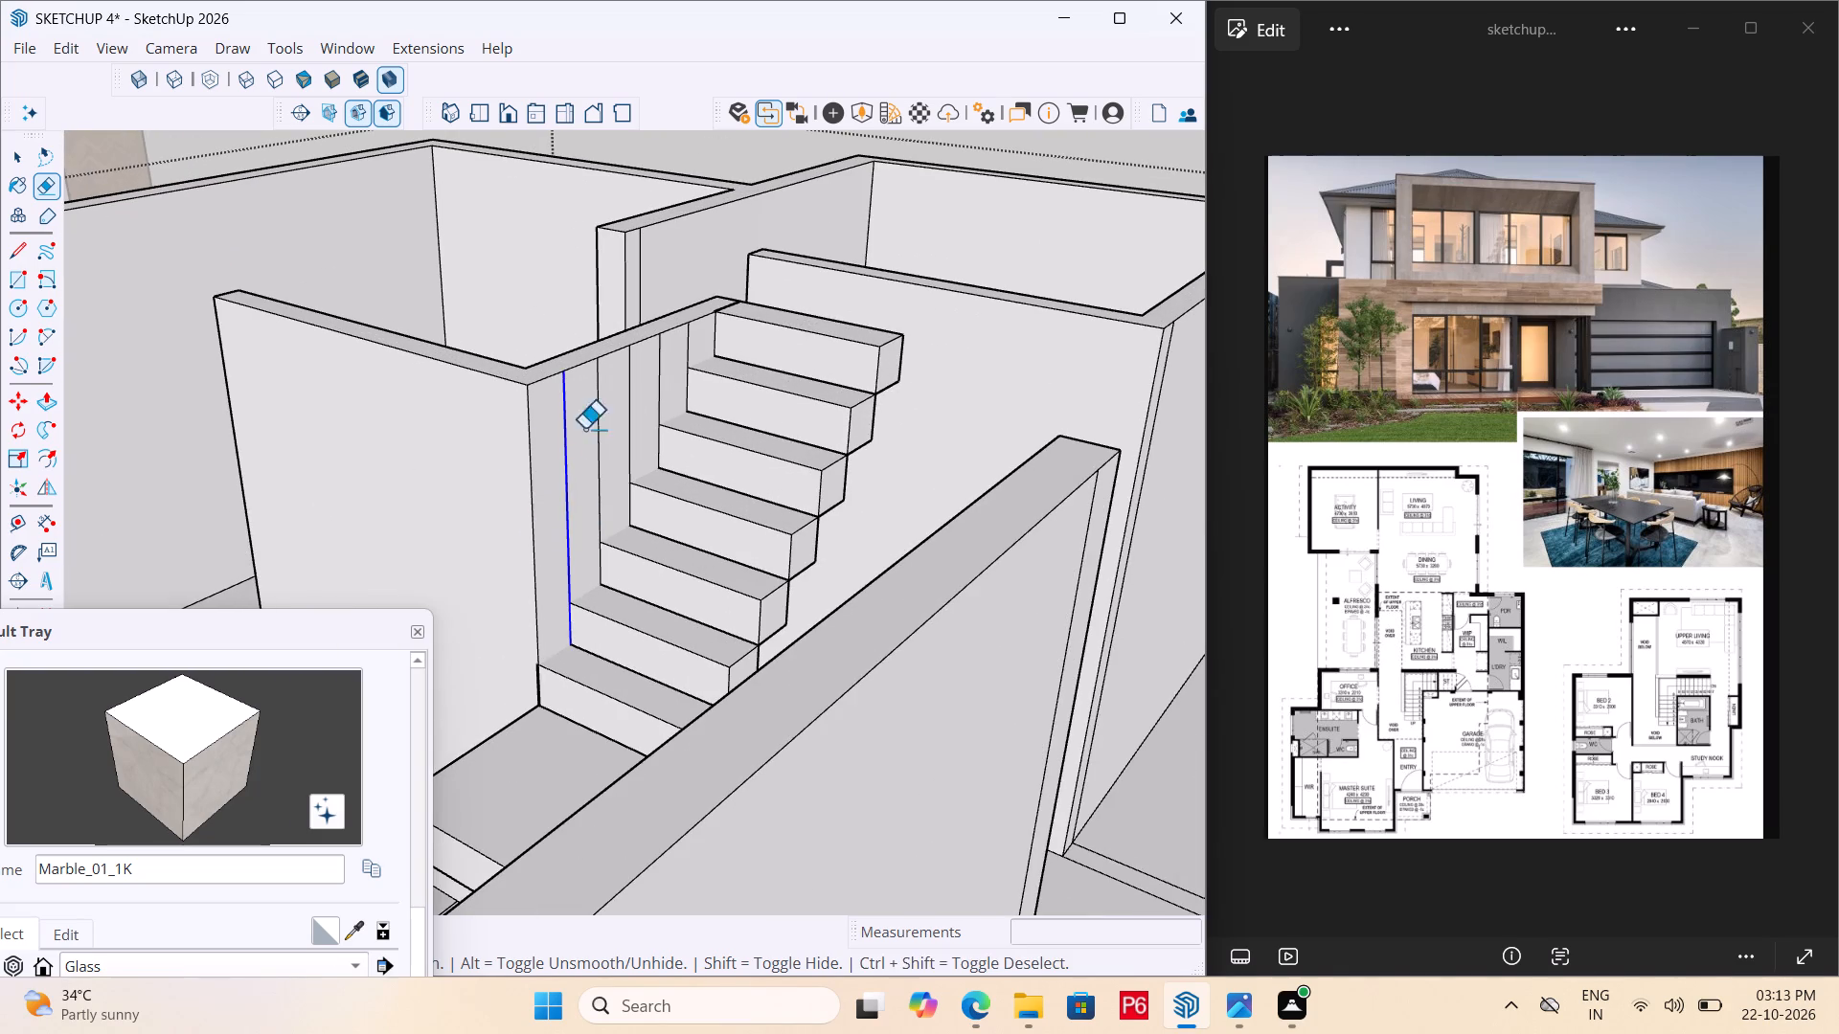
{"action": "left_click_drag", "start_coordinate": [584, 429], "coordinate": [628, 382]}
{"action": "left_click", "coordinate": [628, 382]}
{"action": "left_click_drag", "start_coordinate": [689, 346], "coordinate": [659, 359]}
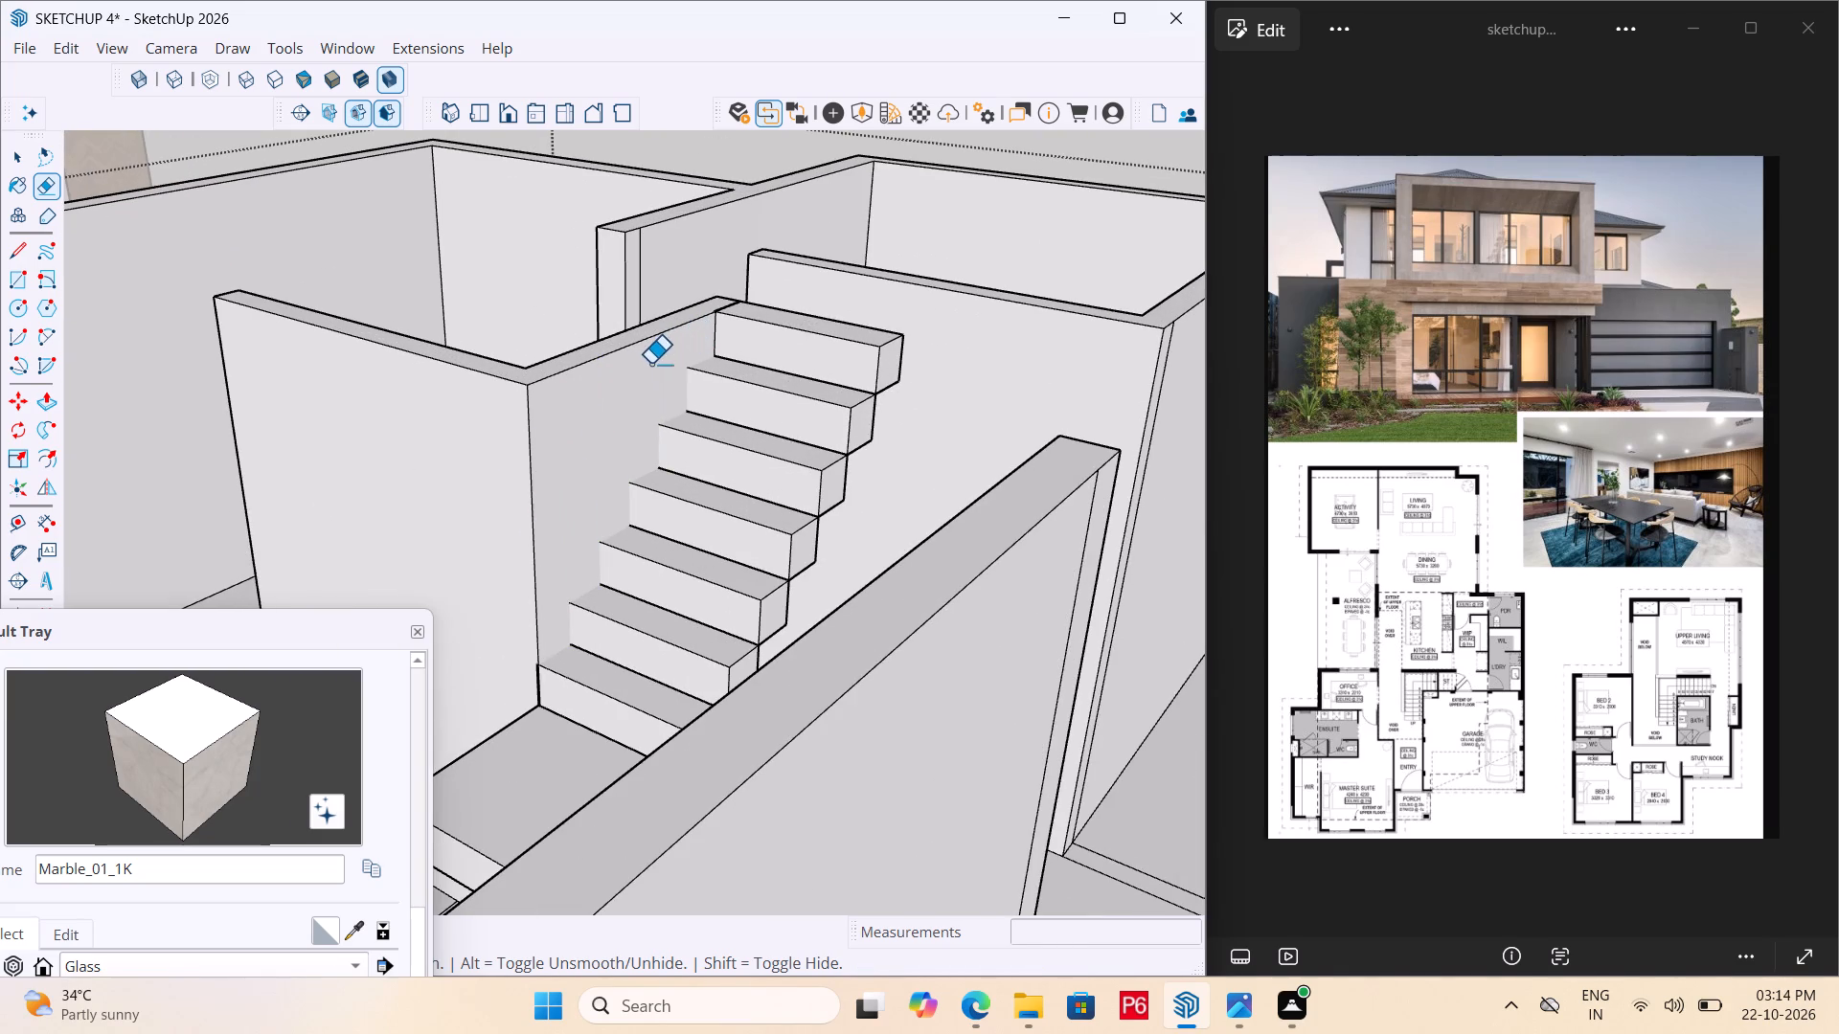
{"action": "left_click", "coordinate": [650, 364]}
Save the model.
{"action": "scroll", "coordinate": [677, 393], "scroll_direction": "down", "scroll_amount": 17}
{"action": "key", "text": "space"}
{"action": "middle_click_drag", "start_coordinate": [522, 502], "coordinate": [953, 582]}
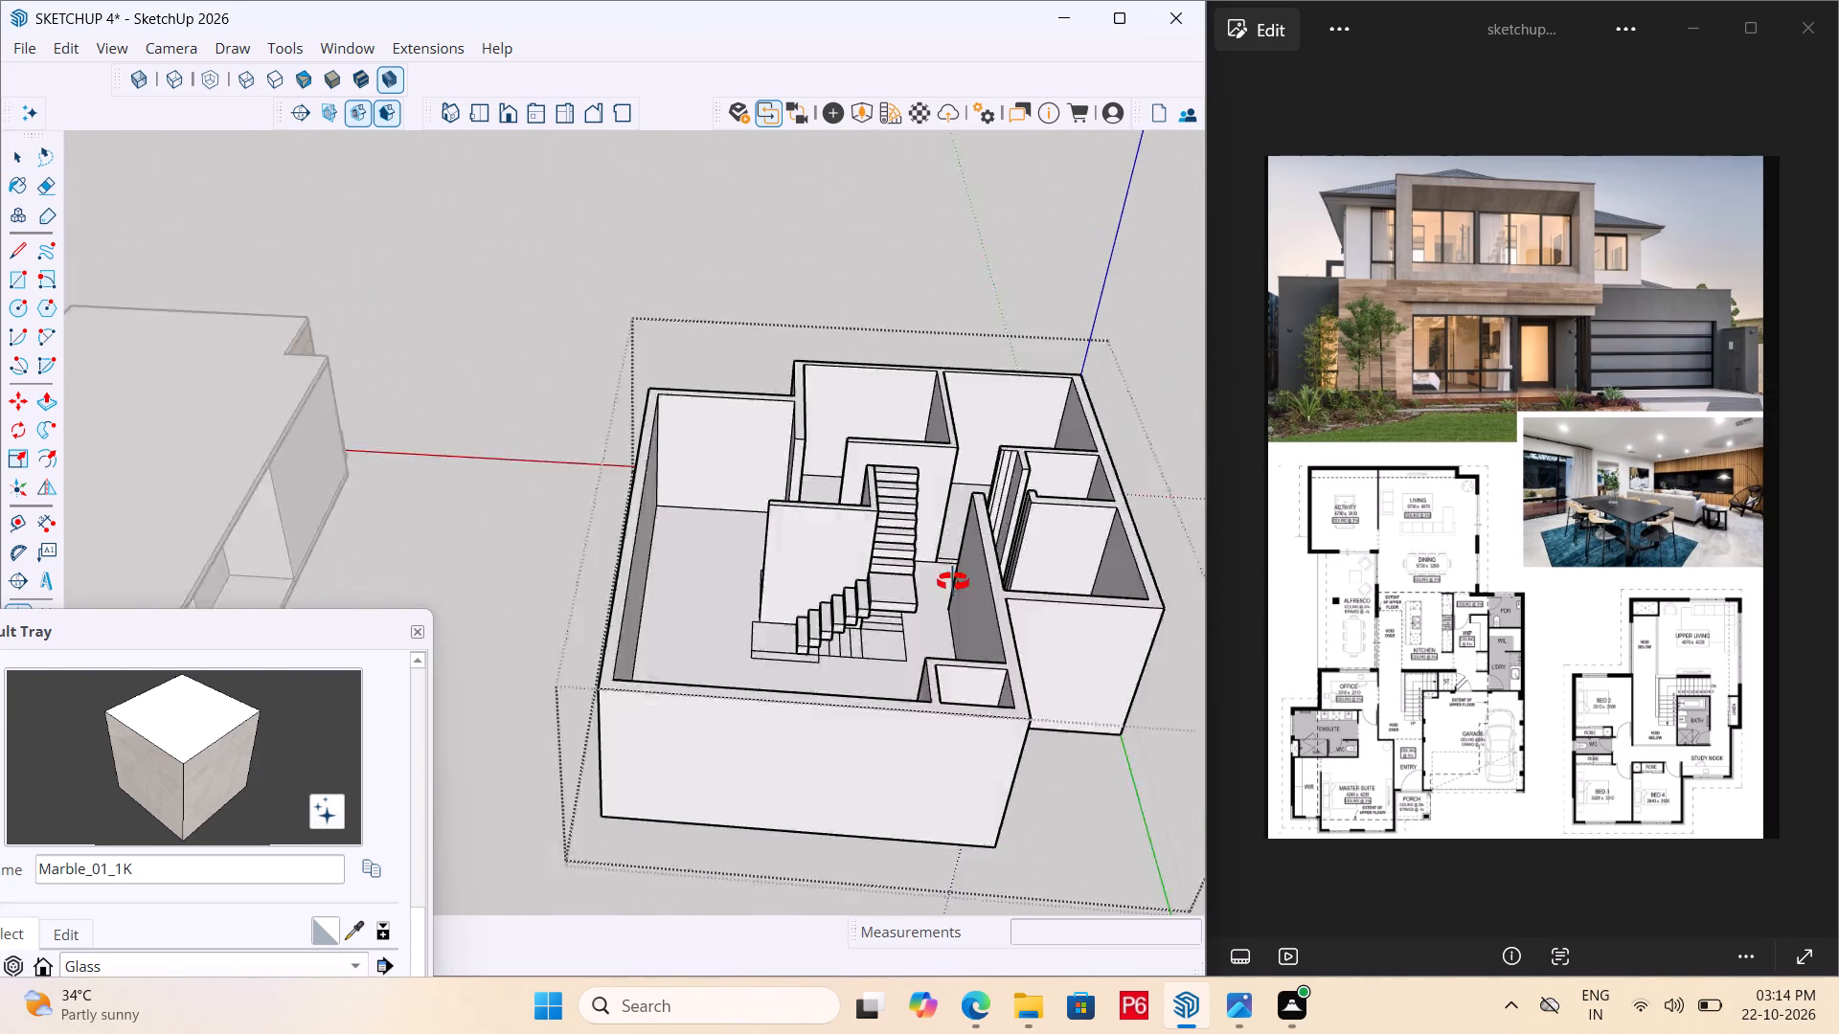
{"action": "middle_click_drag", "start_coordinate": [953, 582], "coordinate": [1154, 491]}
{"action": "key", "text": "ctrl+s"}
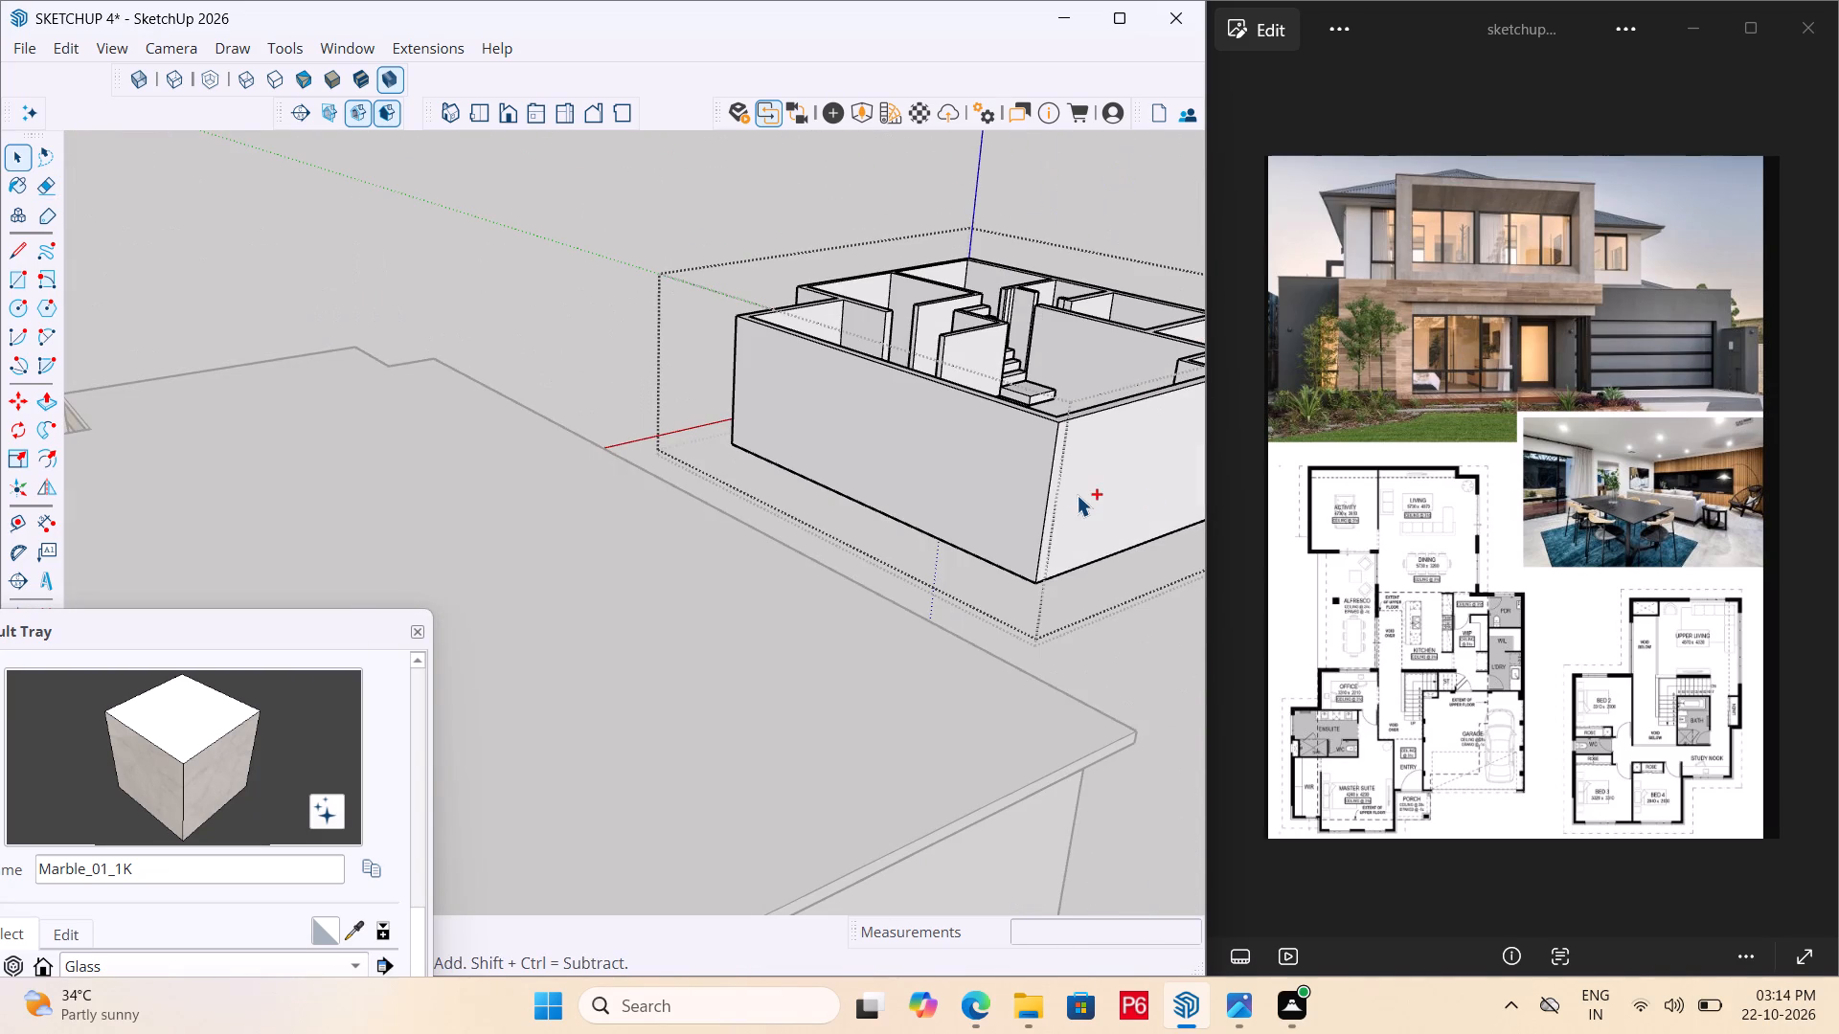
{"action": "key", "text": "ctrl+s"}
{"action": "key", "text": "ctrl+s"}
{"action": "key", "text": "ctrl+s"}
{"action": "key", "text": "ctrl+s"}
{"action": "key", "text": "ctrl+s"}
{"action": "key", "text": "ctrl+s"}
{"action": "key", "text": "ctrl+s"}
{"action": "key", "text": "ctrl+s"}
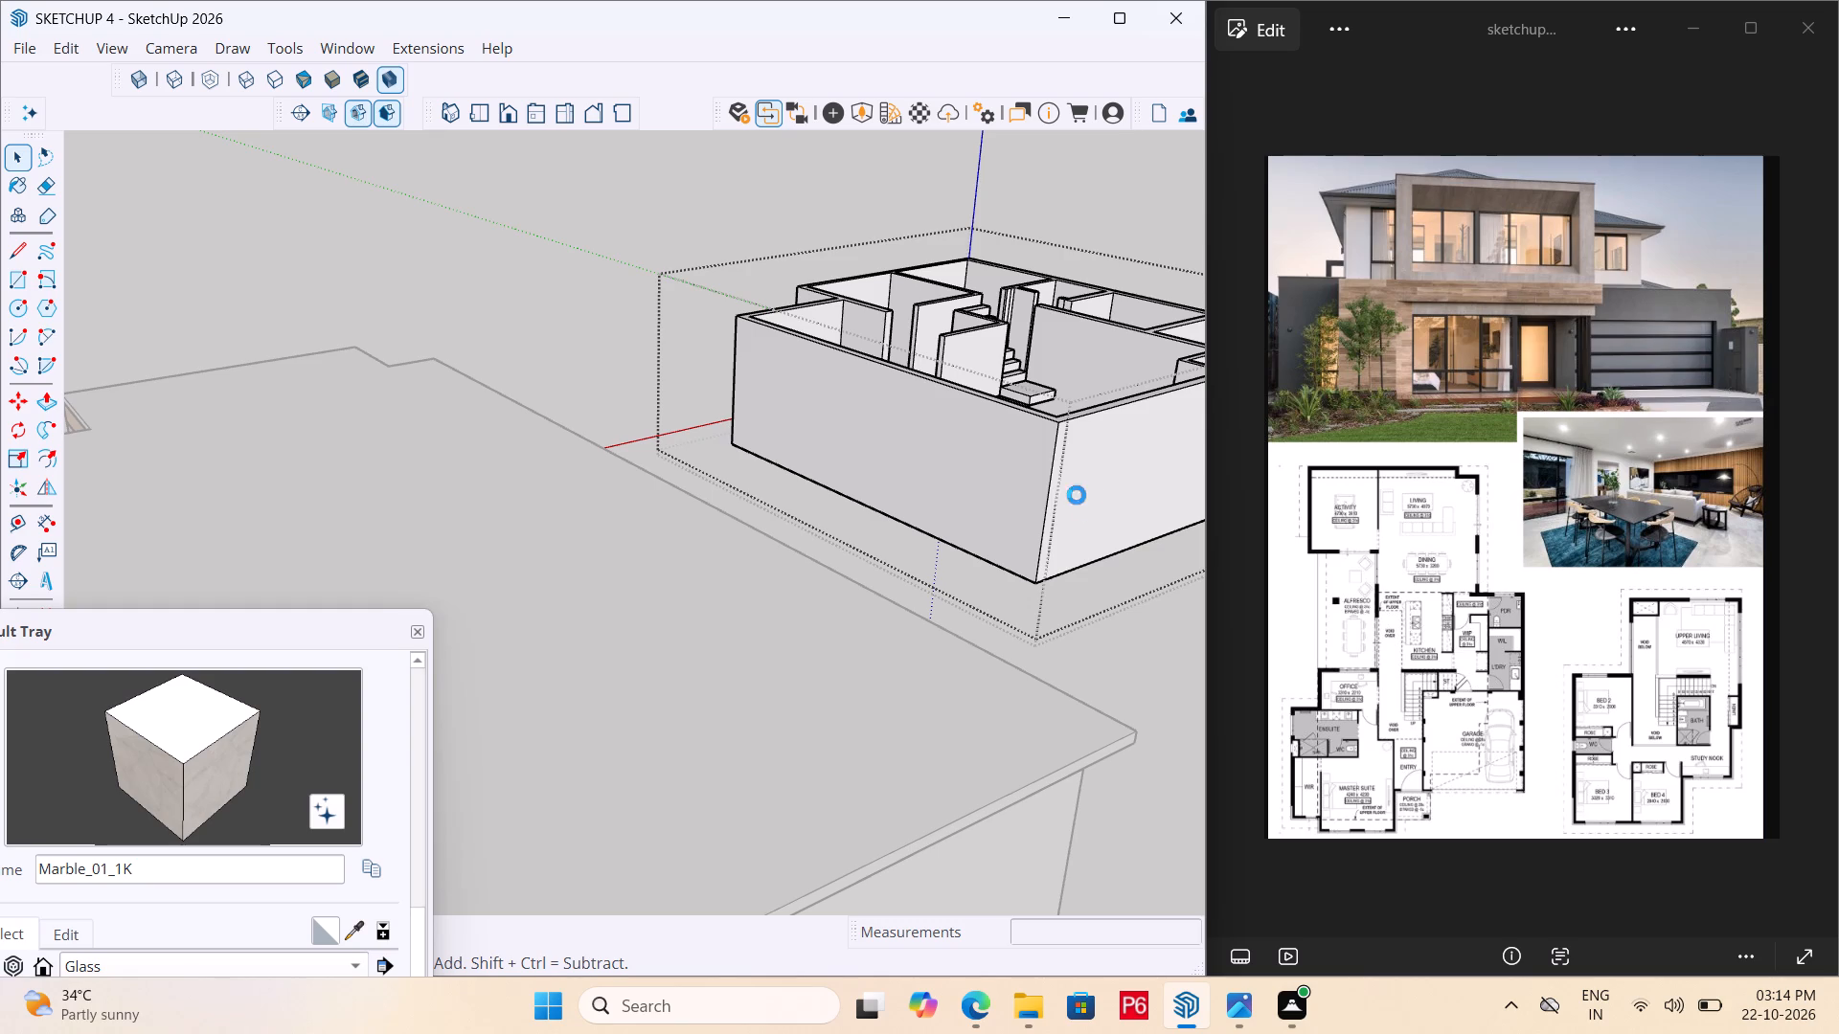
{"action": "key", "text": "ctrl+s"}
{"action": "key", "text": "ctrl+s"}
Close the upper-floor group and clear the selection.
{"action": "scroll", "coordinate": [823, 567], "scroll_direction": "down", "scroll_amount": 5}
{"action": "scroll", "coordinate": [748, 606], "scroll_direction": "down", "scroll_amount": 4}
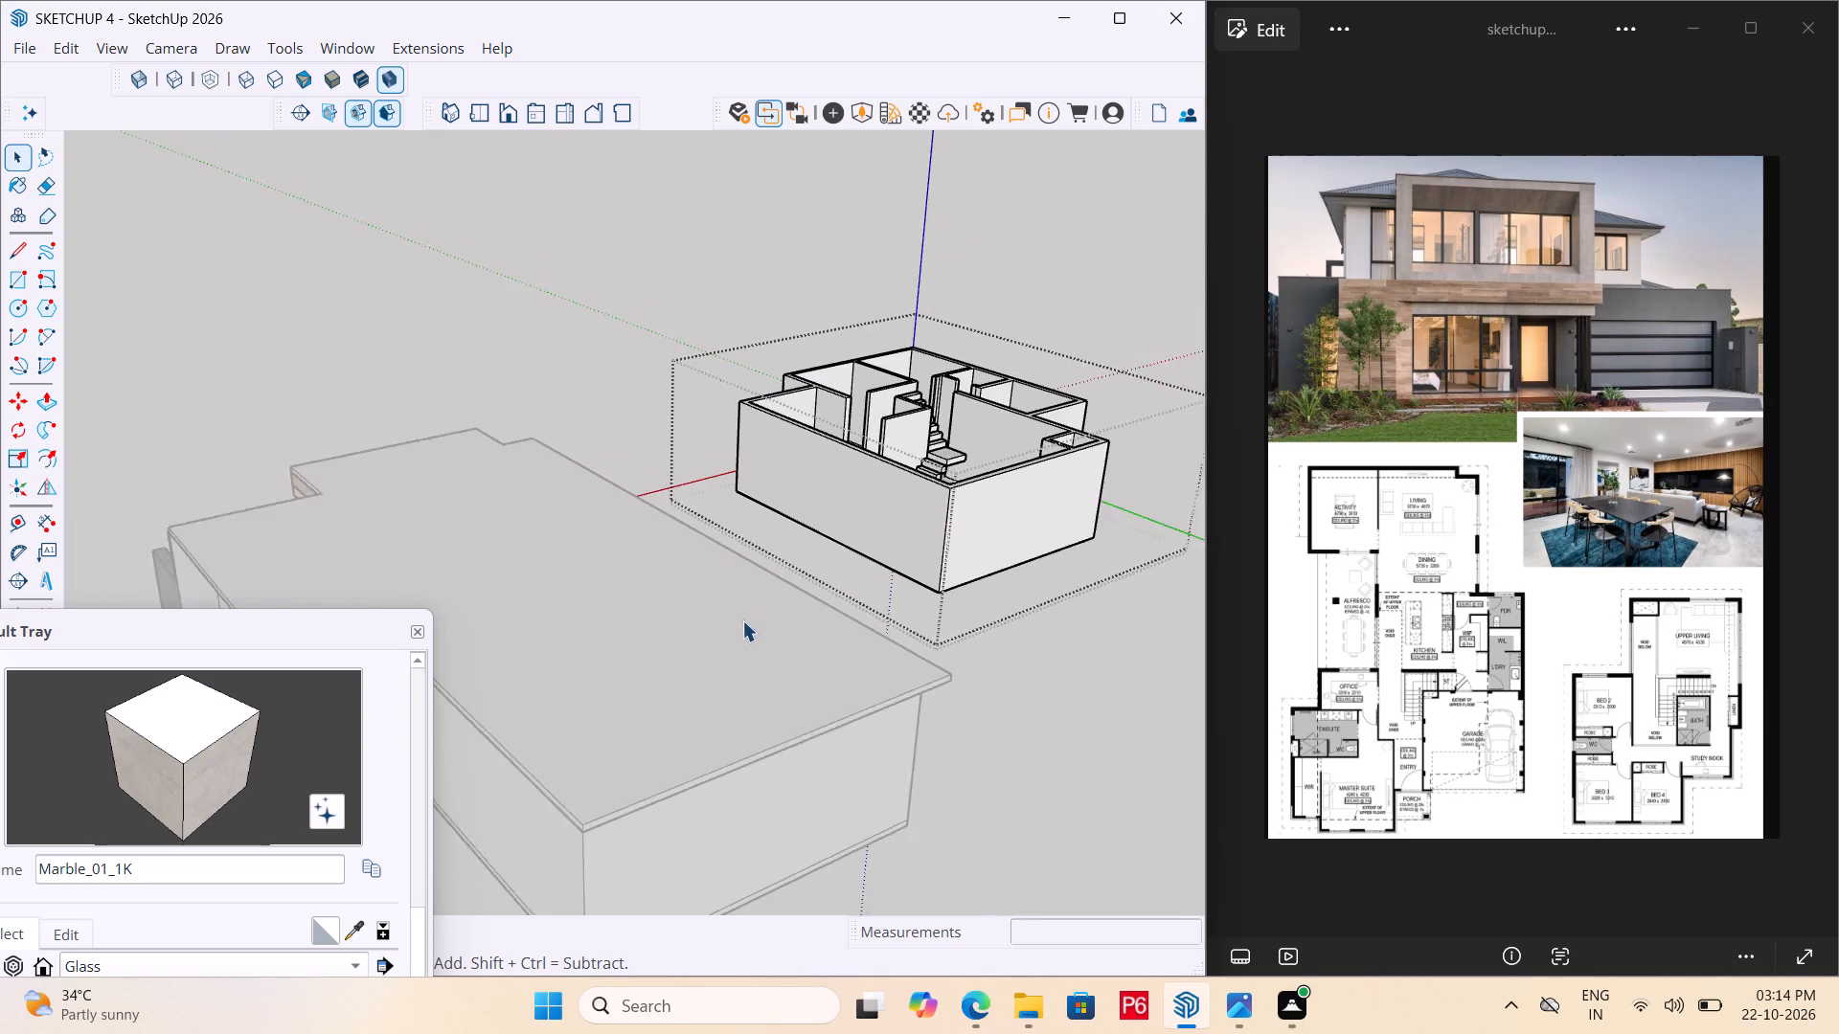
{"action": "scroll", "coordinate": [742, 620], "scroll_direction": "down", "scroll_amount": 5}
{"action": "left_click", "coordinate": [963, 628]}
{"action": "triple_click", "coordinate": [998, 681]}
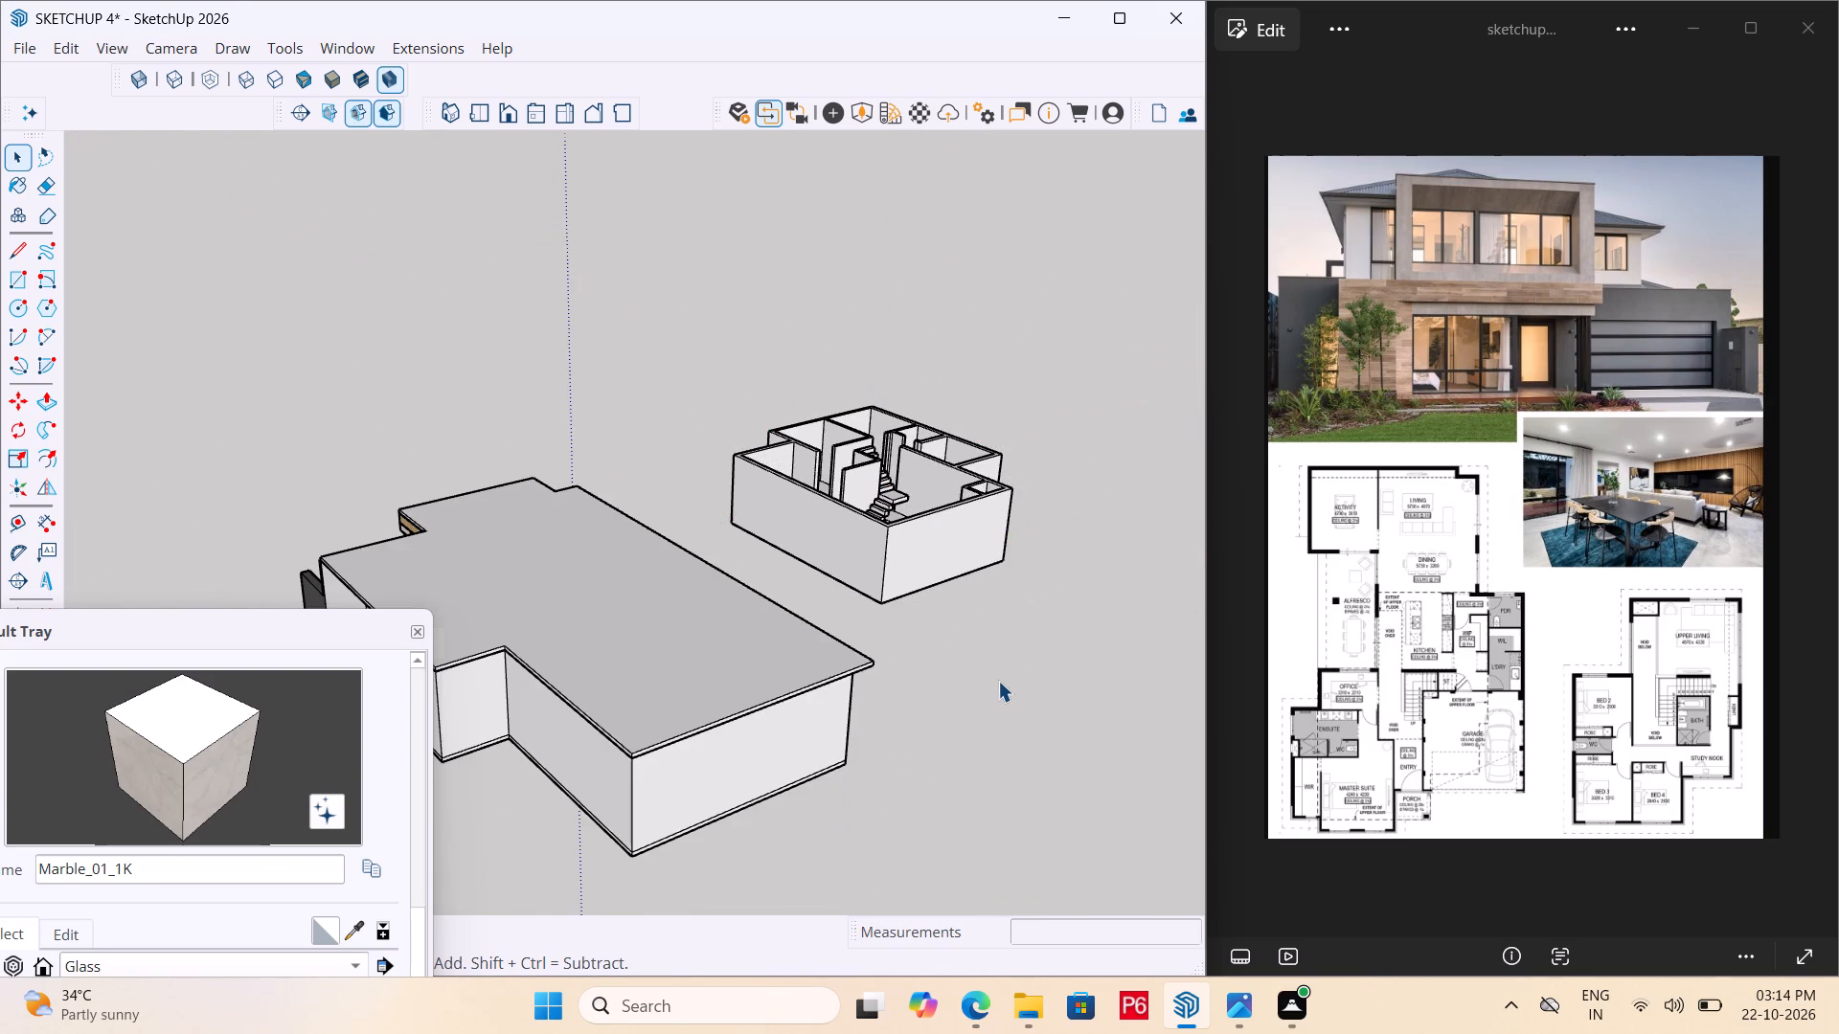
{"action": "double_click", "coordinate": [998, 677]}
Examine the upper floor's walls and staircase from several sides, along with its position relative to the ground floor.
{"action": "middle_click_drag", "start_coordinate": [671, 471], "coordinate": [865, 524]}
{"action": "scroll", "coordinate": [880, 346], "scroll_direction": "up", "scroll_amount": 6}
{"action": "scroll", "coordinate": [810, 472], "scroll_direction": "up", "scroll_amount": 5}
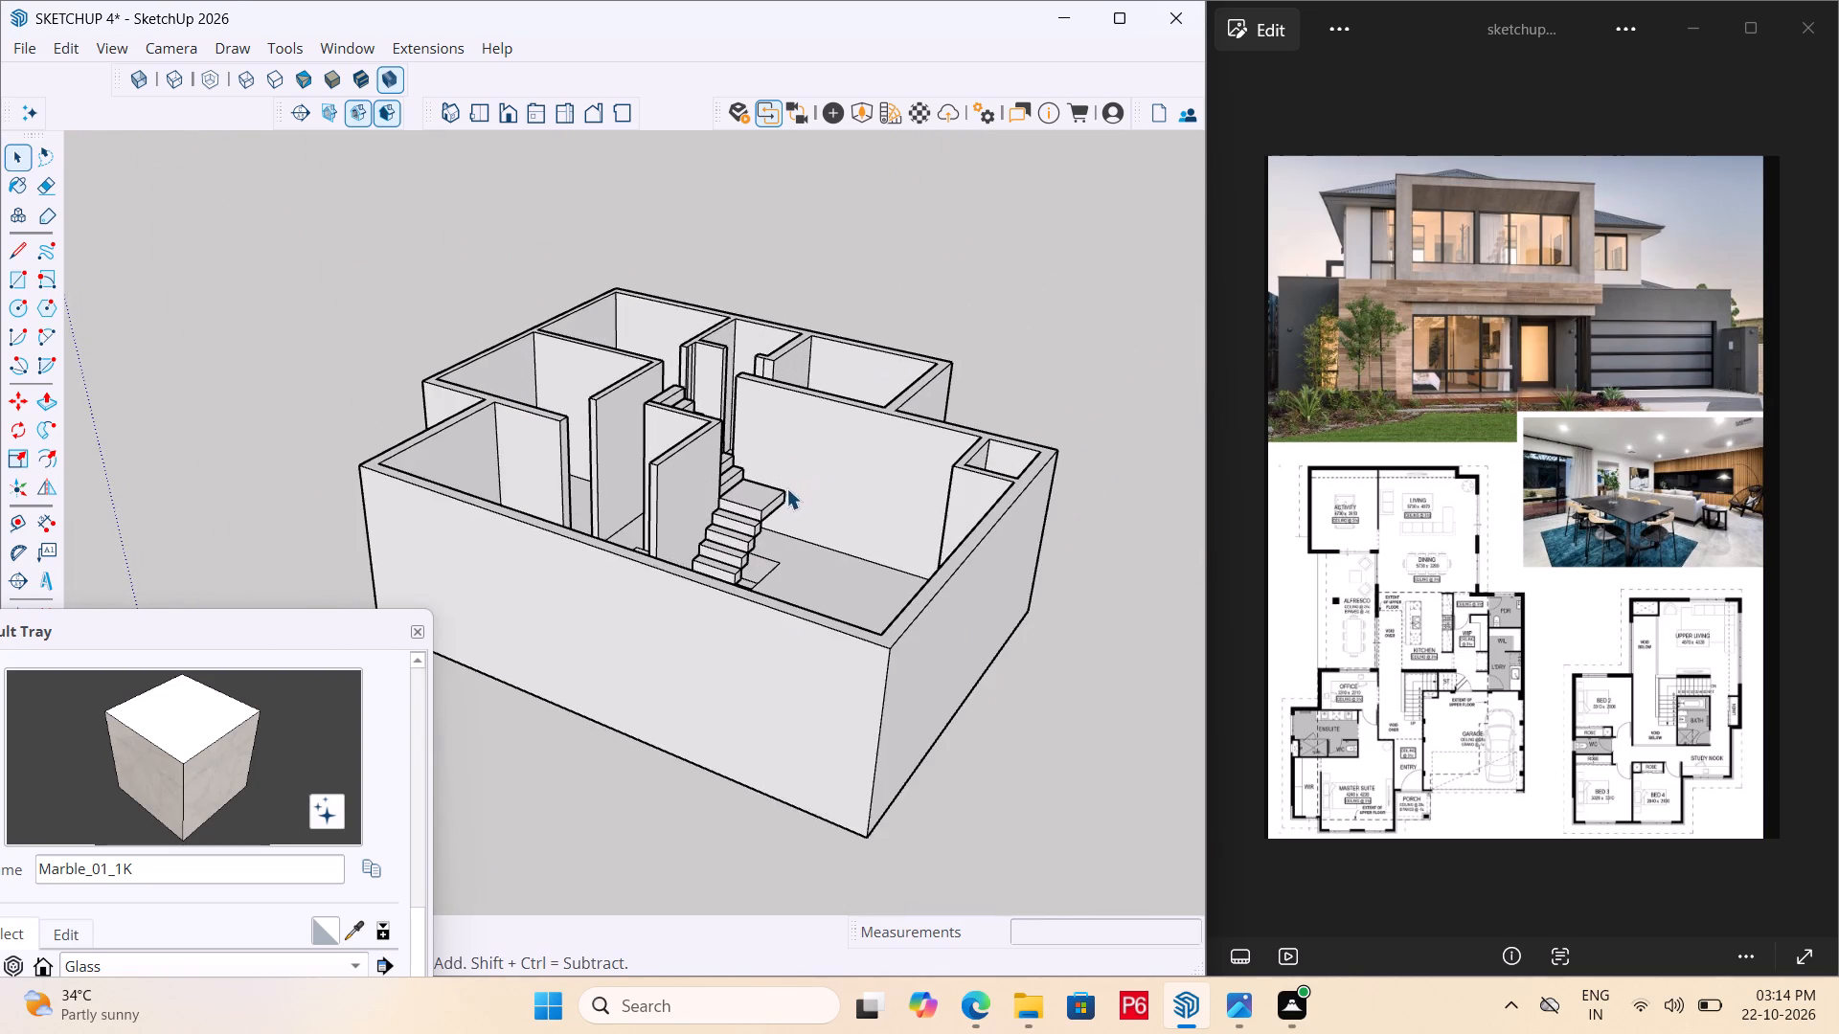
{"action": "middle_click_drag", "start_coordinate": [665, 561], "coordinate": [645, 689]}
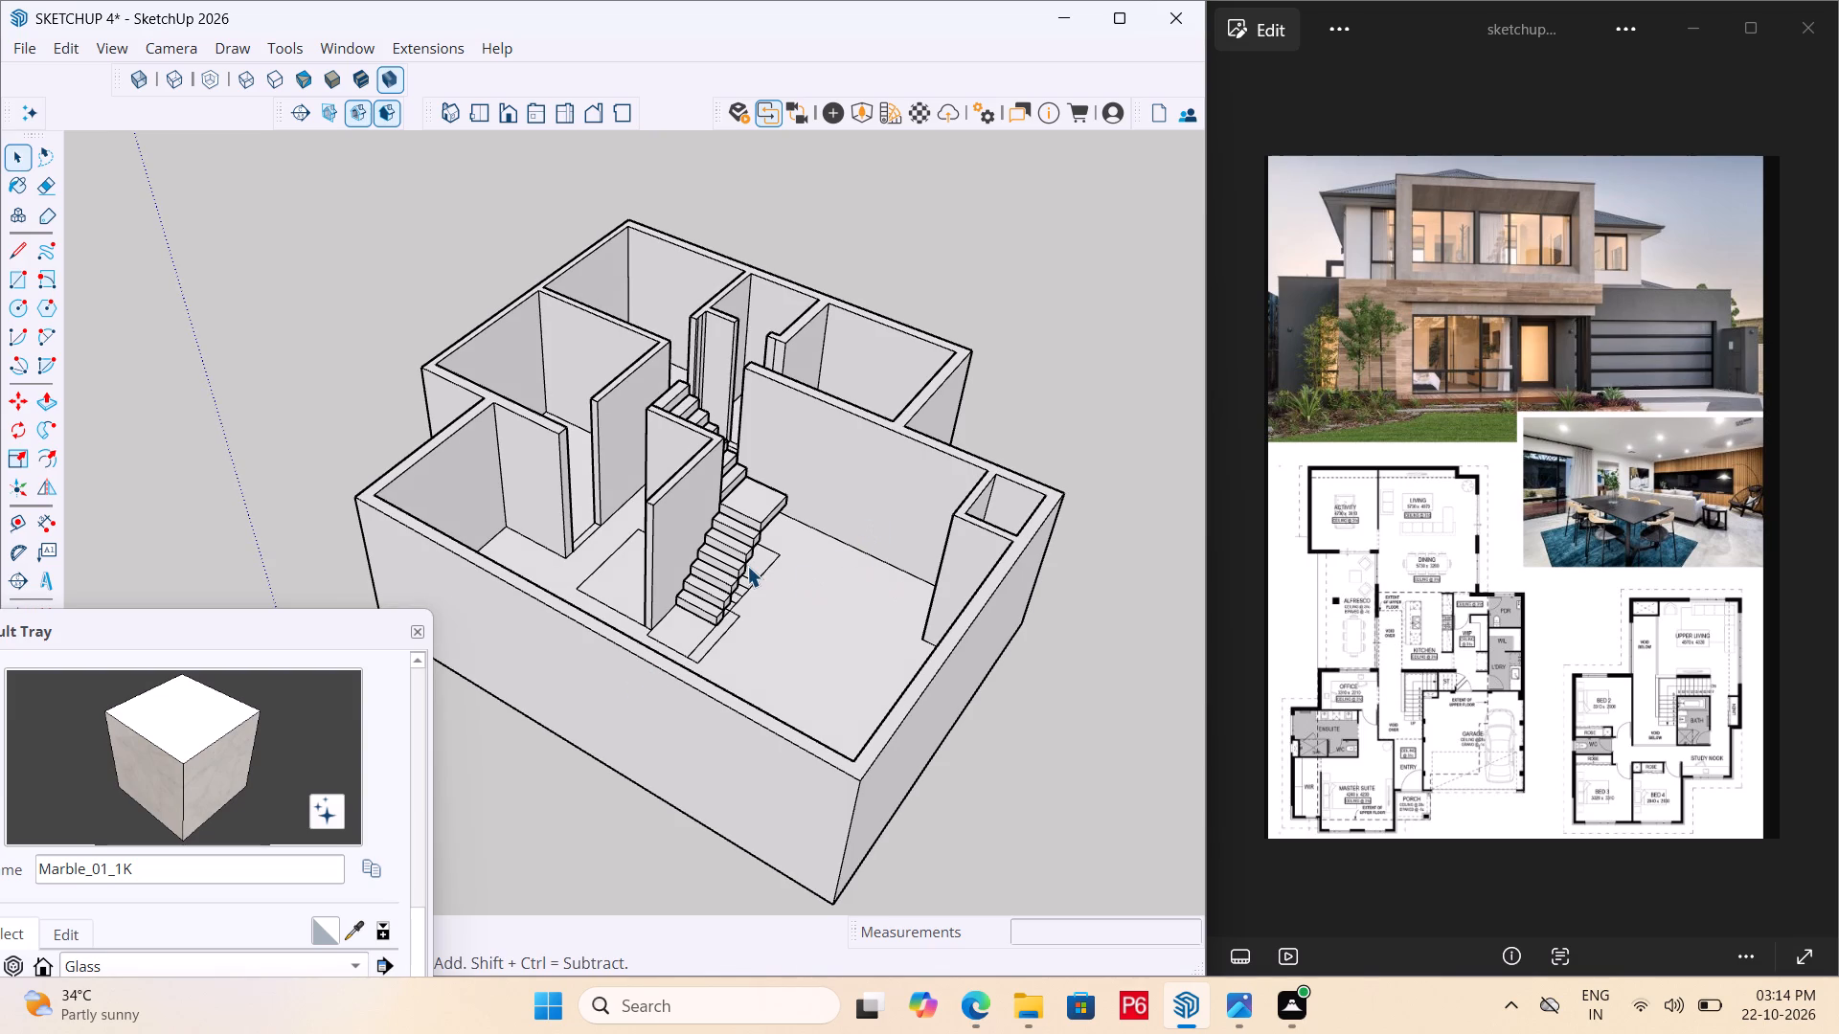
{"action": "middle_click_drag", "start_coordinate": [555, 532], "coordinate": [1237, 438]}
{"action": "middle_click_drag", "start_coordinate": [812, 506], "coordinate": [947, 493]}
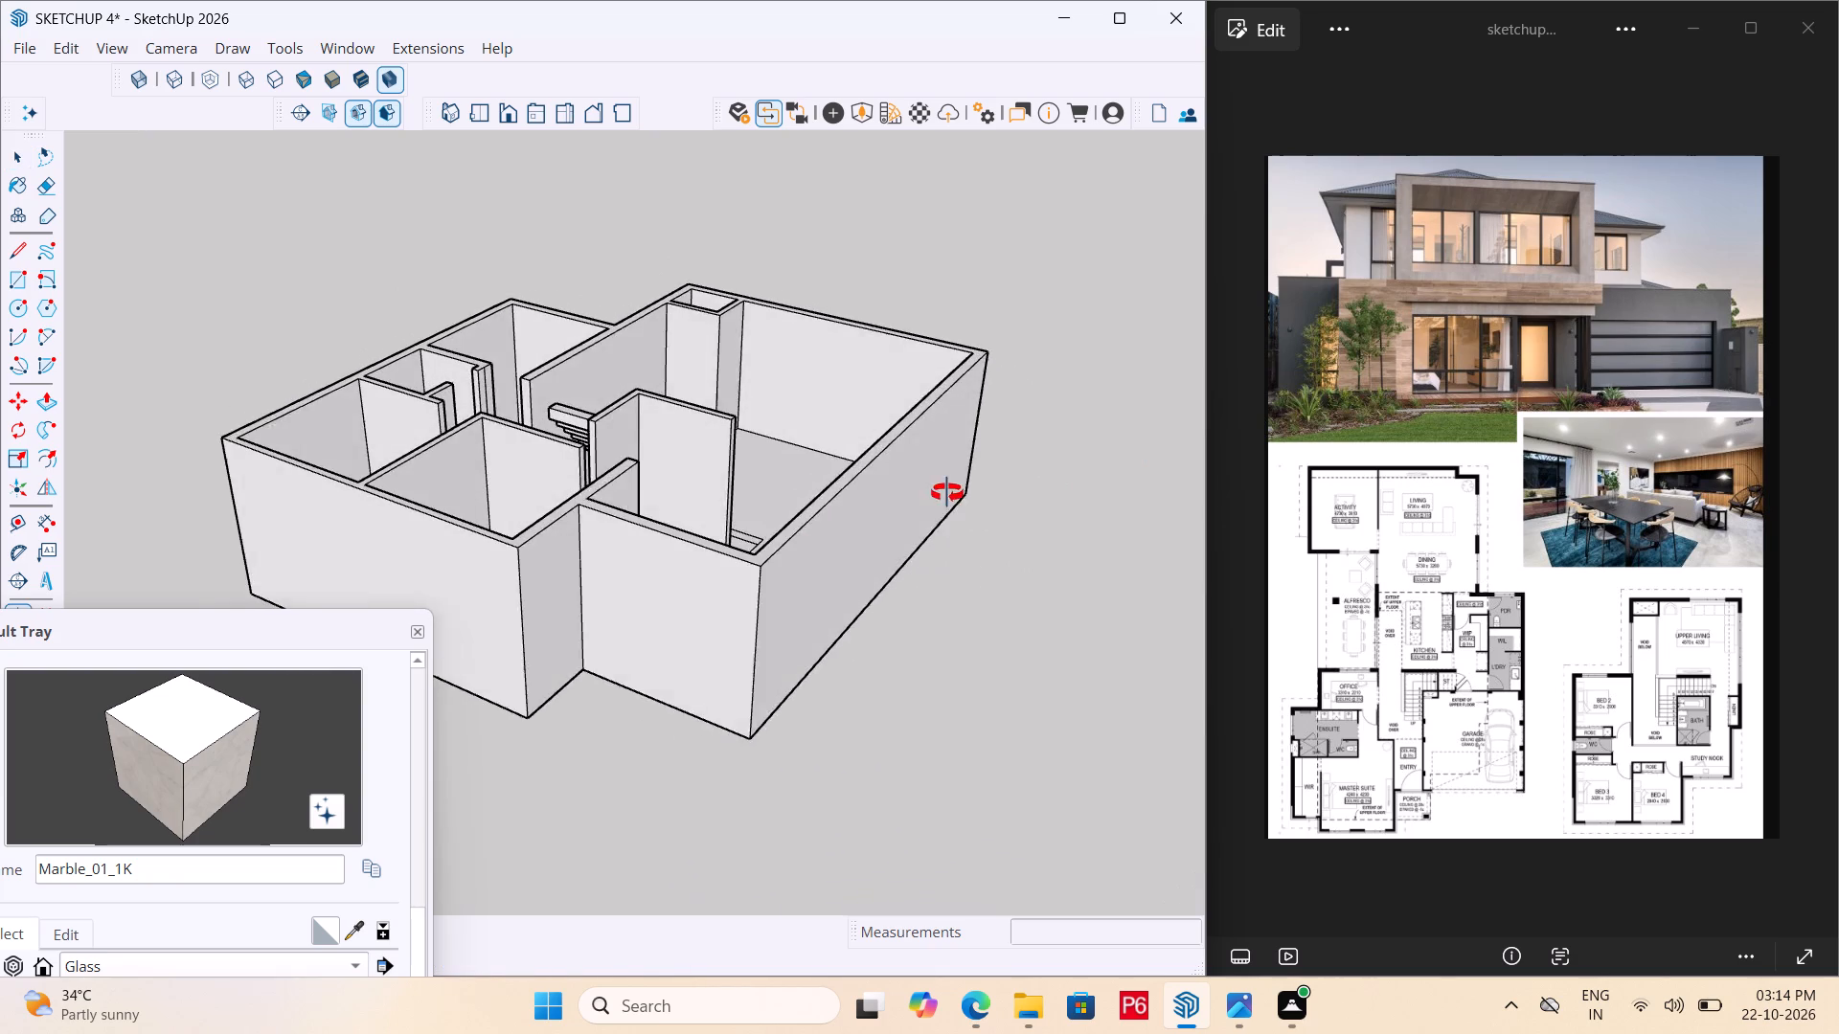
{"action": "middle_click_drag", "start_coordinate": [947, 493], "coordinate": [945, 573]}
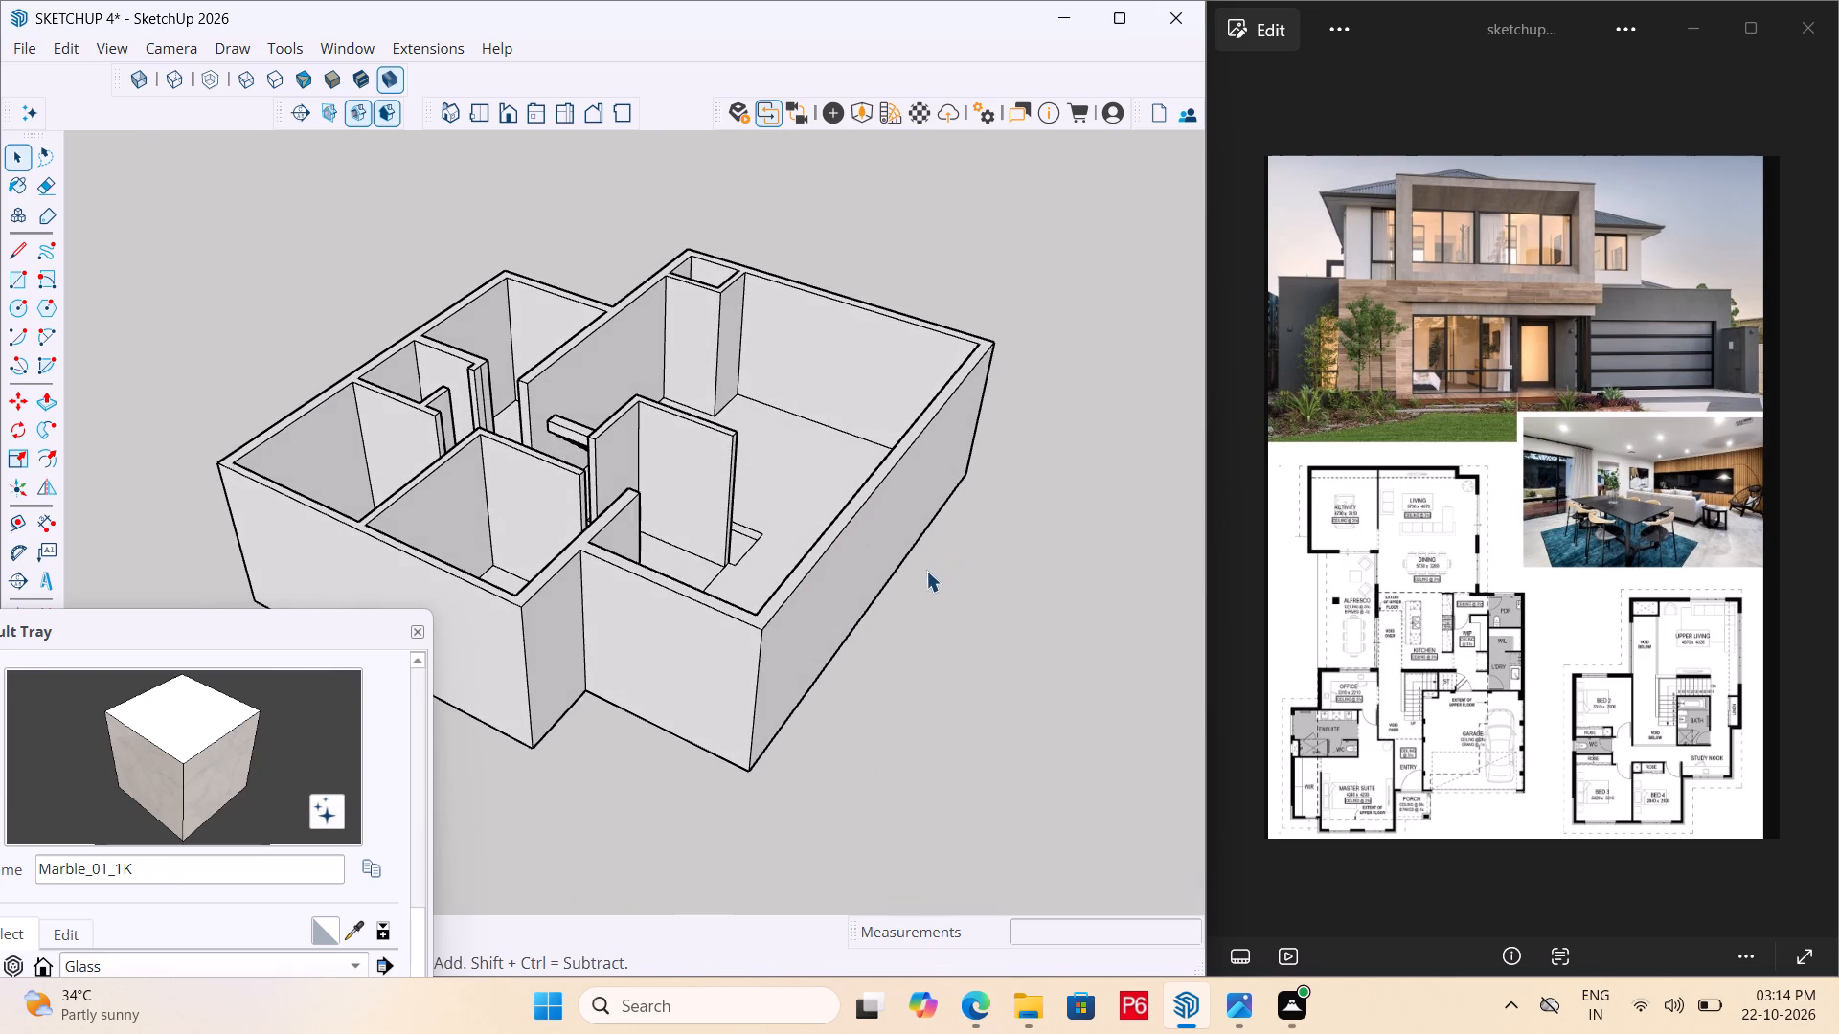
{"action": "scroll", "coordinate": [815, 559], "scroll_direction": "down", "scroll_amount": 7}
{"action": "scroll", "coordinate": [755, 493], "scroll_direction": "down", "scroll_amount": 7}
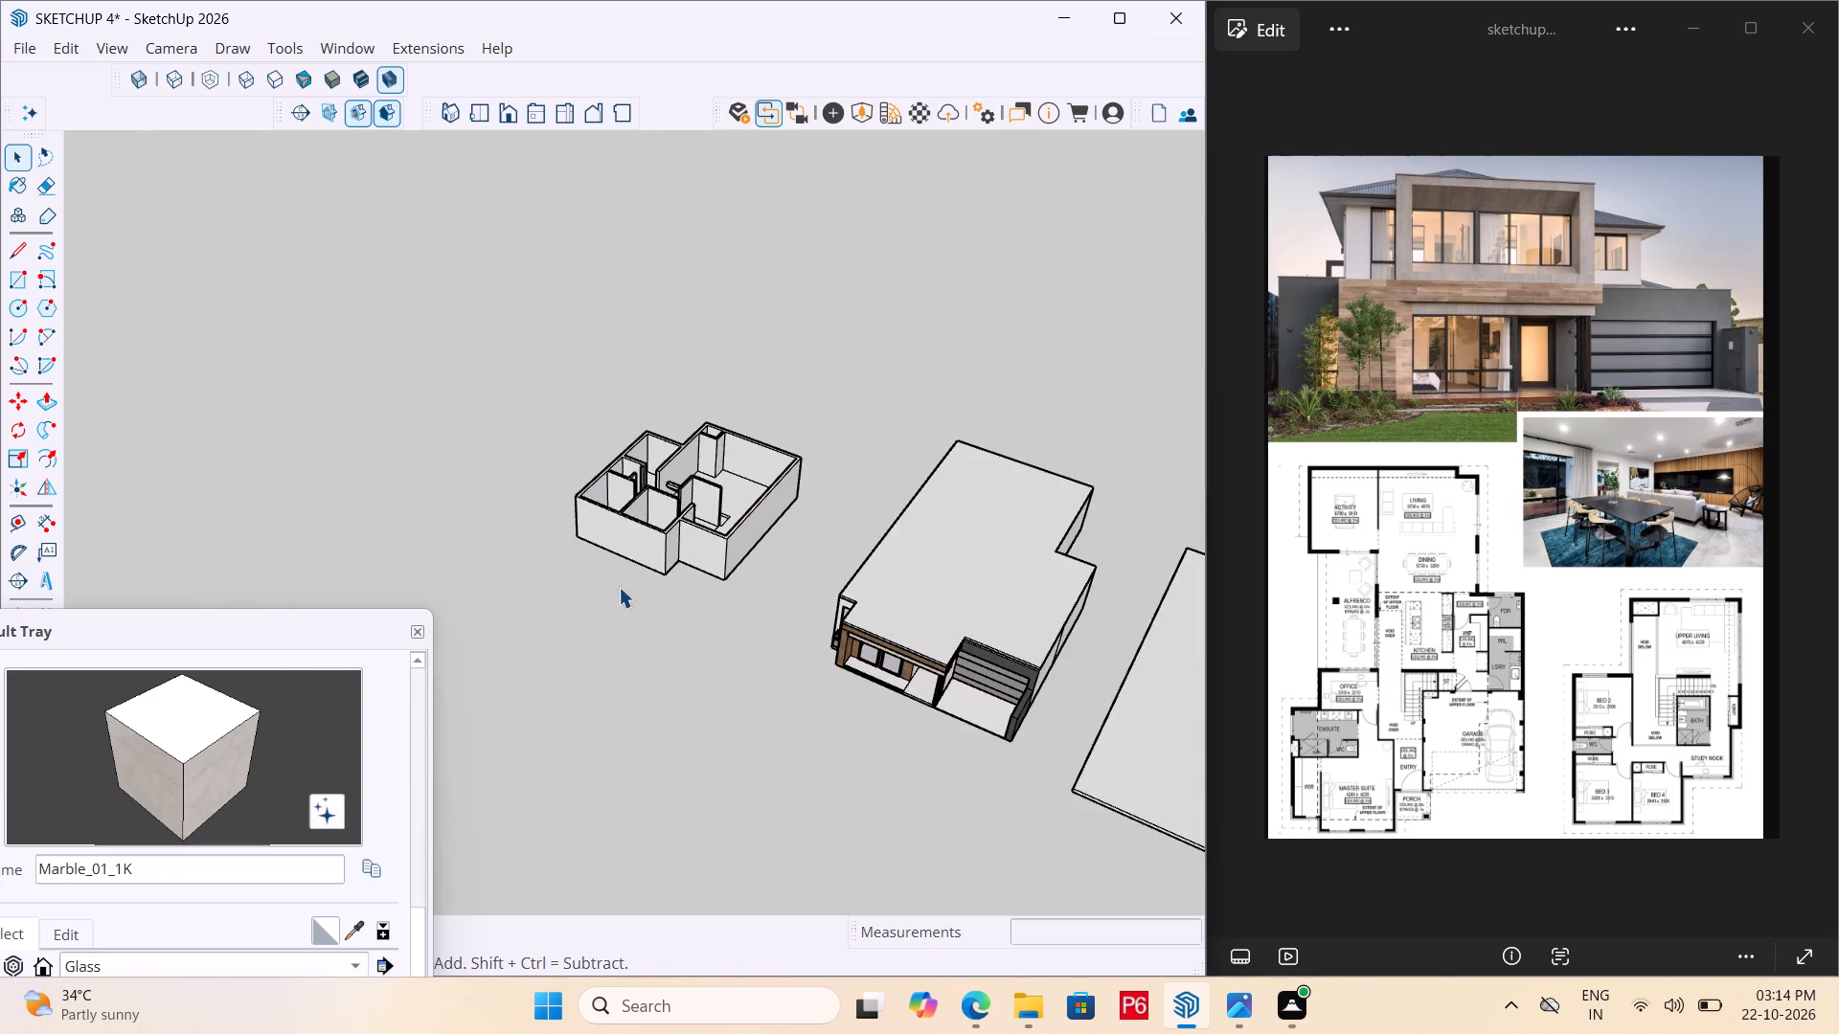
{"action": "middle_click_drag", "start_coordinate": [629, 580], "coordinate": [638, 596]}
Move the upper-floor group onto the ground floor, snapping its outer wall-base corner to the roof slab corner at the side notch.
{"action": "scroll", "coordinate": [638, 594], "scroll_direction": "up", "scroll_amount": 1}
{"action": "left_click", "coordinate": [719, 506]}
{"action": "scroll", "coordinate": [821, 499], "scroll_direction": "up", "scroll_amount": 7}
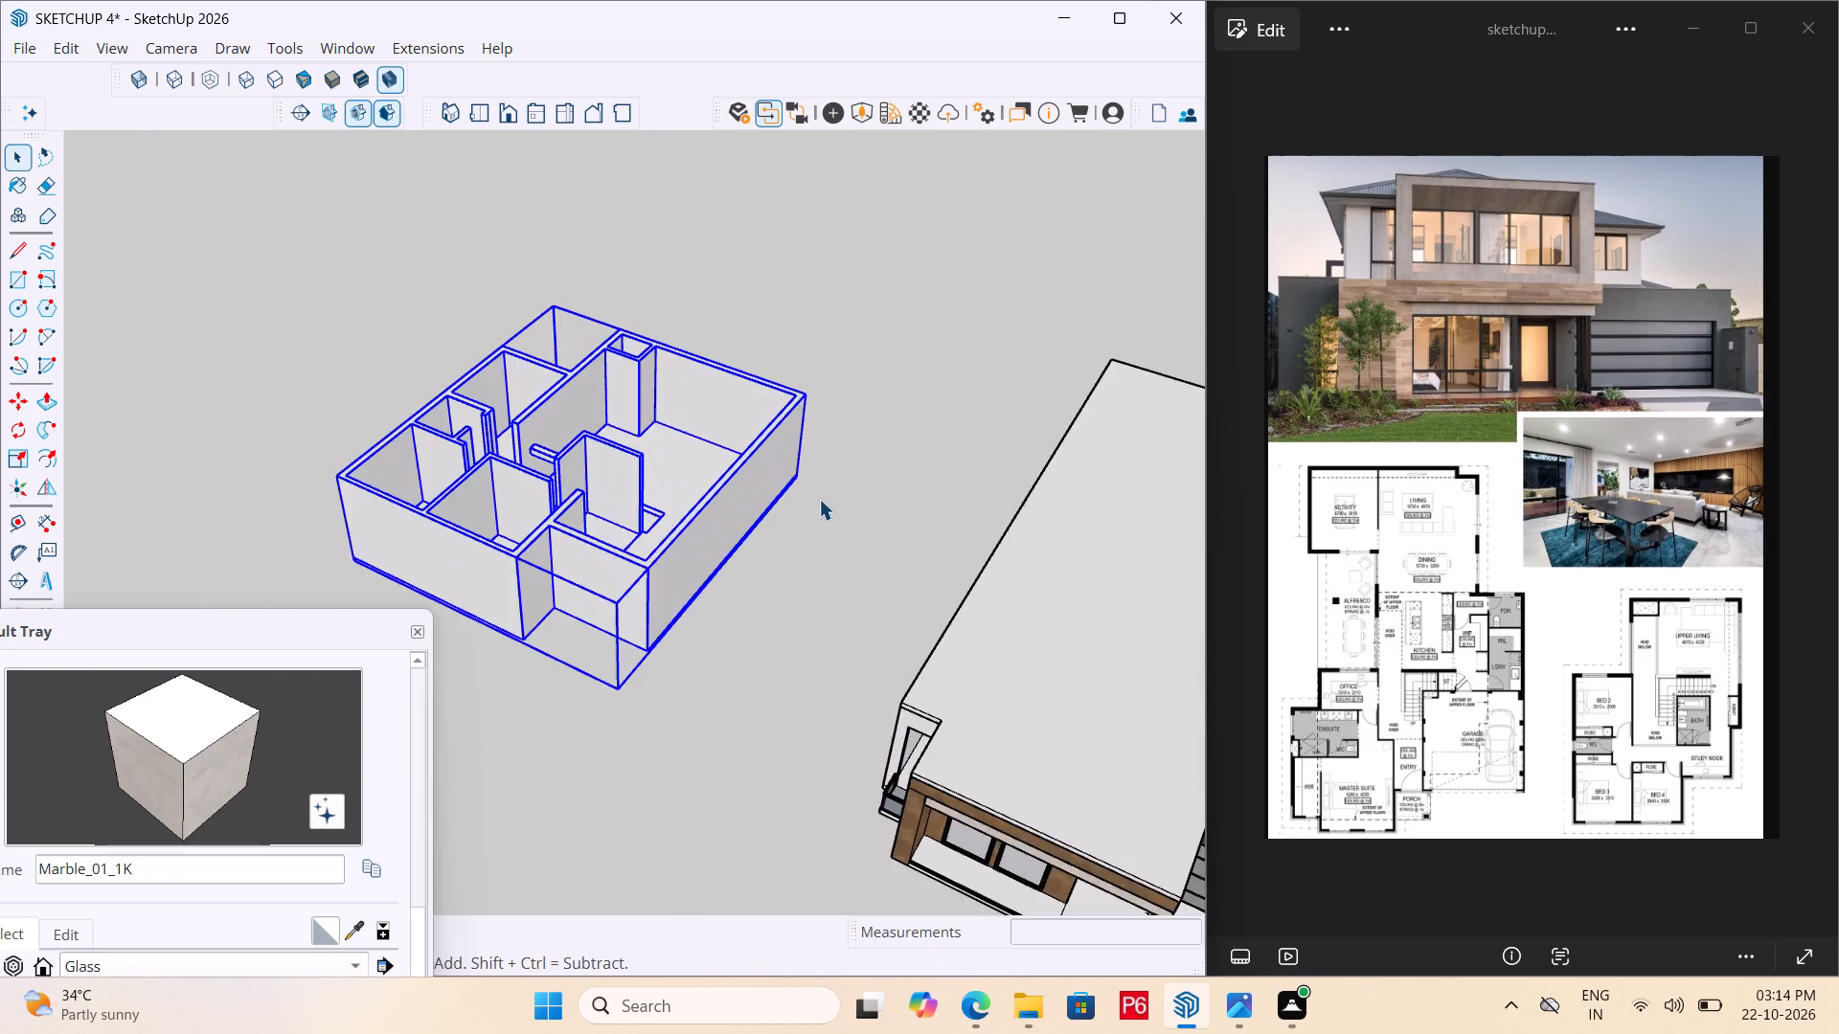
{"action": "scroll", "coordinate": [821, 499], "scroll_direction": "up", "scroll_amount": 3}
{"action": "key", "text": "m"}
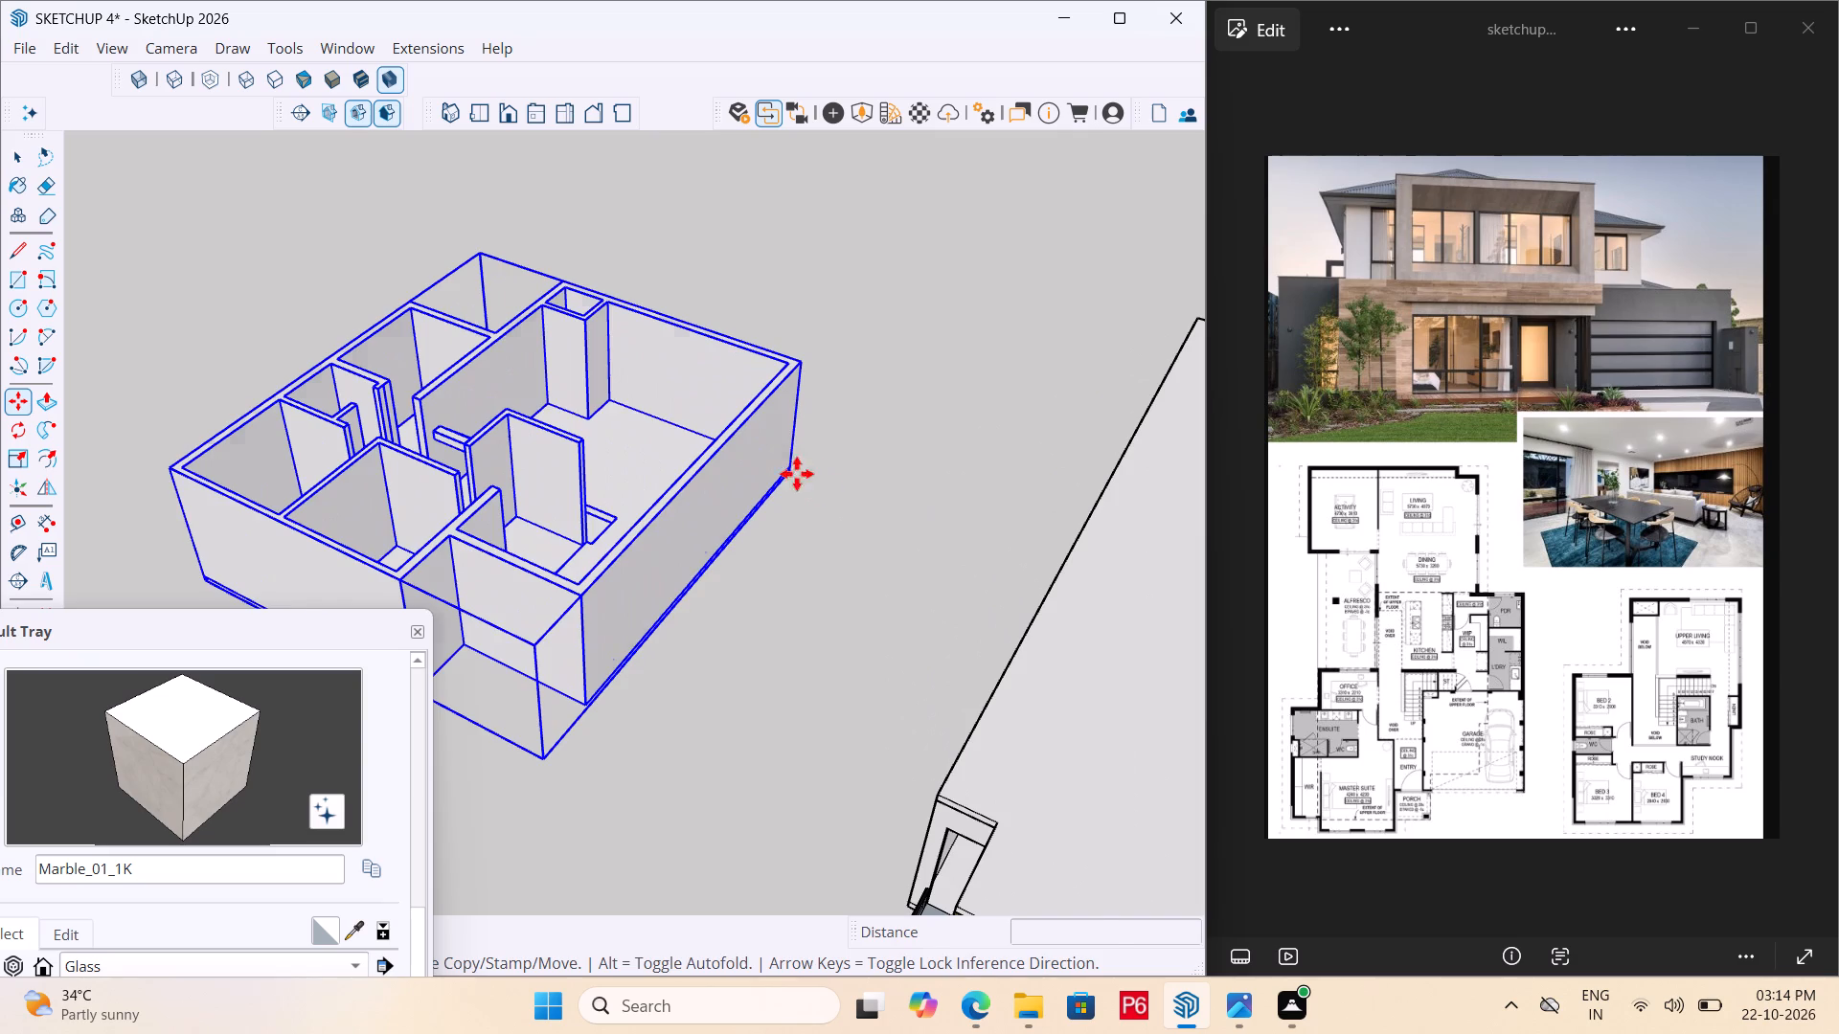
{"action": "middle_click_drag", "start_coordinate": [817, 461], "coordinate": [44, 409]}
{"action": "scroll", "coordinate": [966, 719], "scroll_direction": "up", "scroll_amount": 14}
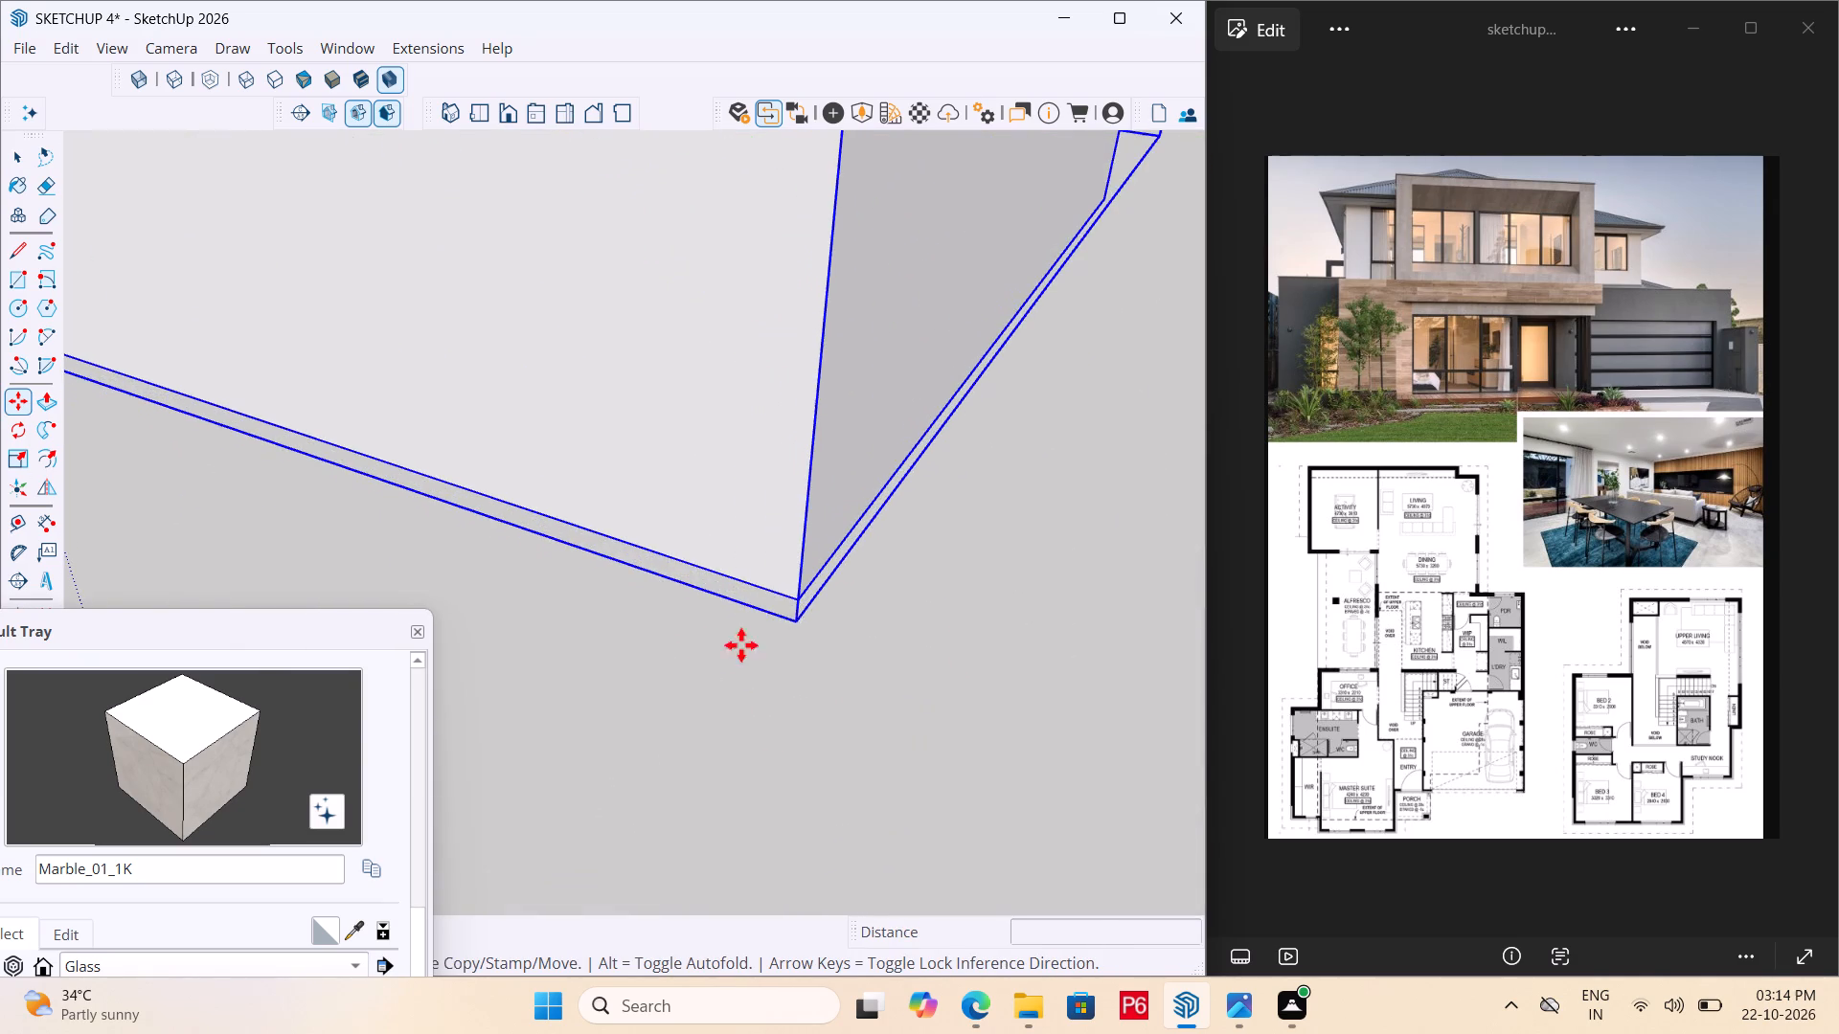
{"action": "scroll", "coordinate": [795, 636], "scroll_direction": "up", "scroll_amount": 7}
{"action": "middle_click_drag", "start_coordinate": [792, 499], "coordinate": [972, 106]}
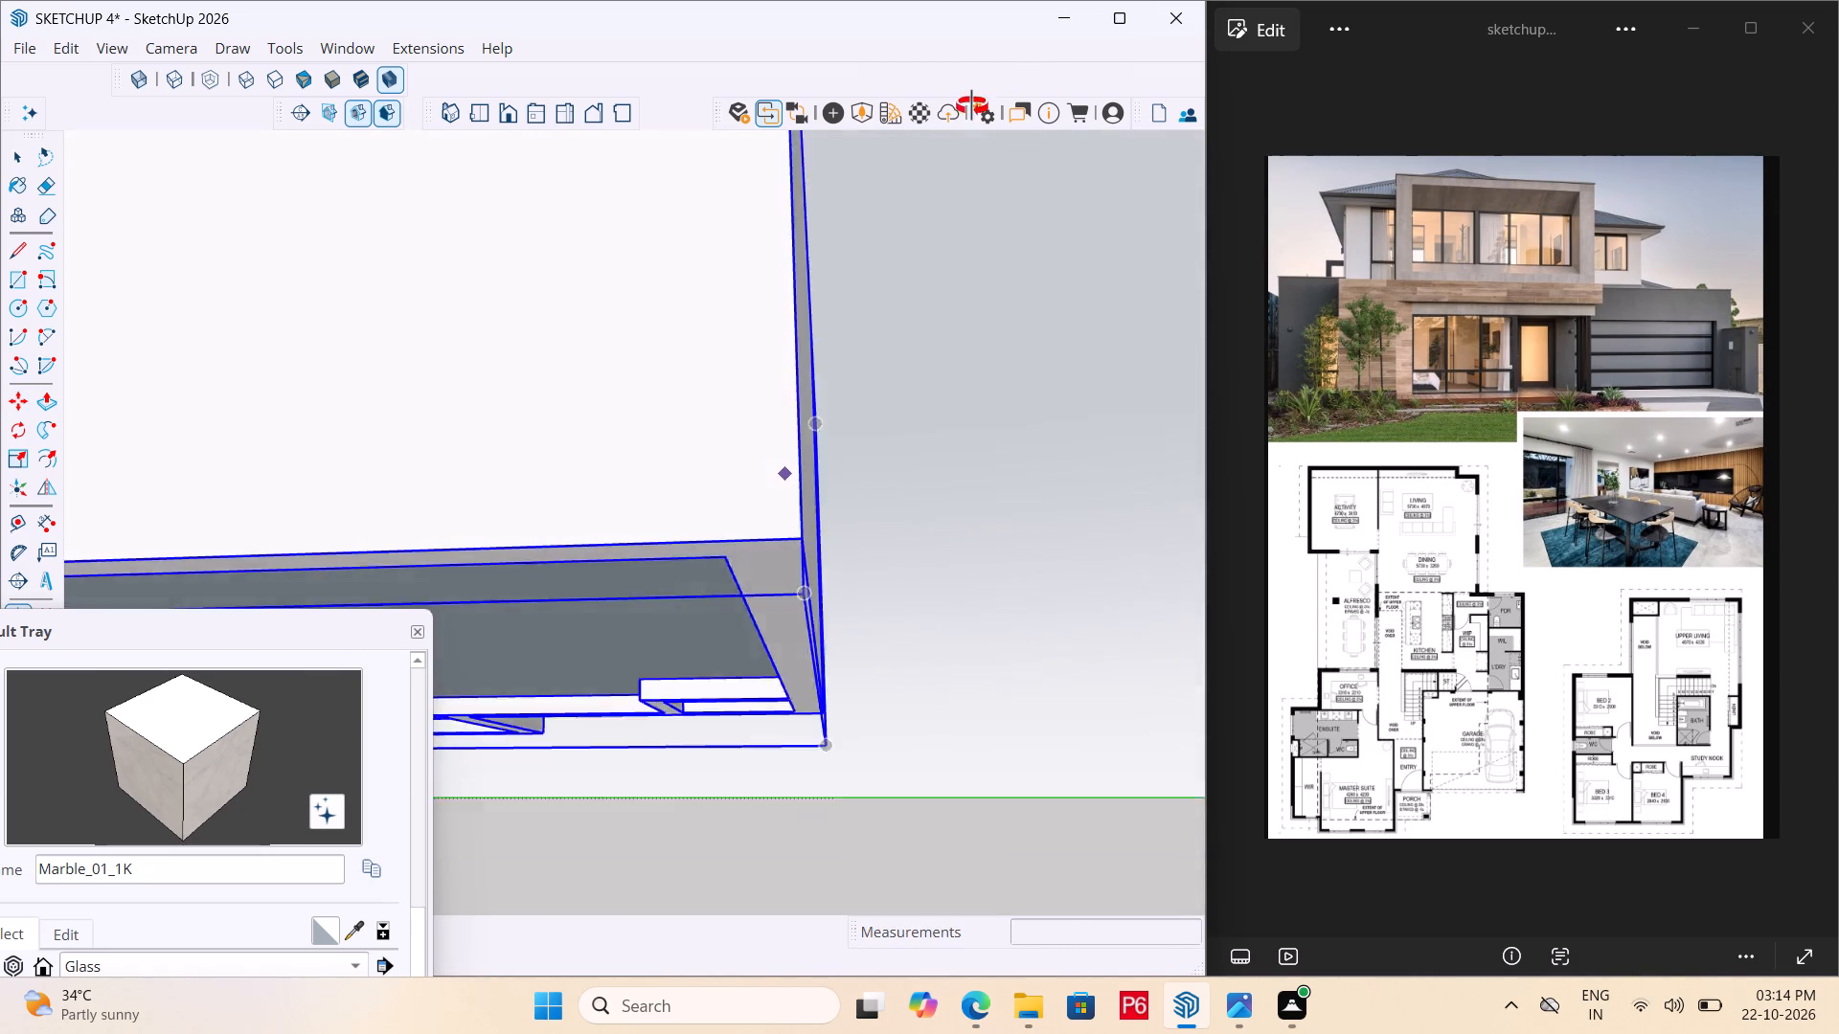
{"action": "middle_click_drag", "start_coordinate": [972, 106], "coordinate": [903, 366]}
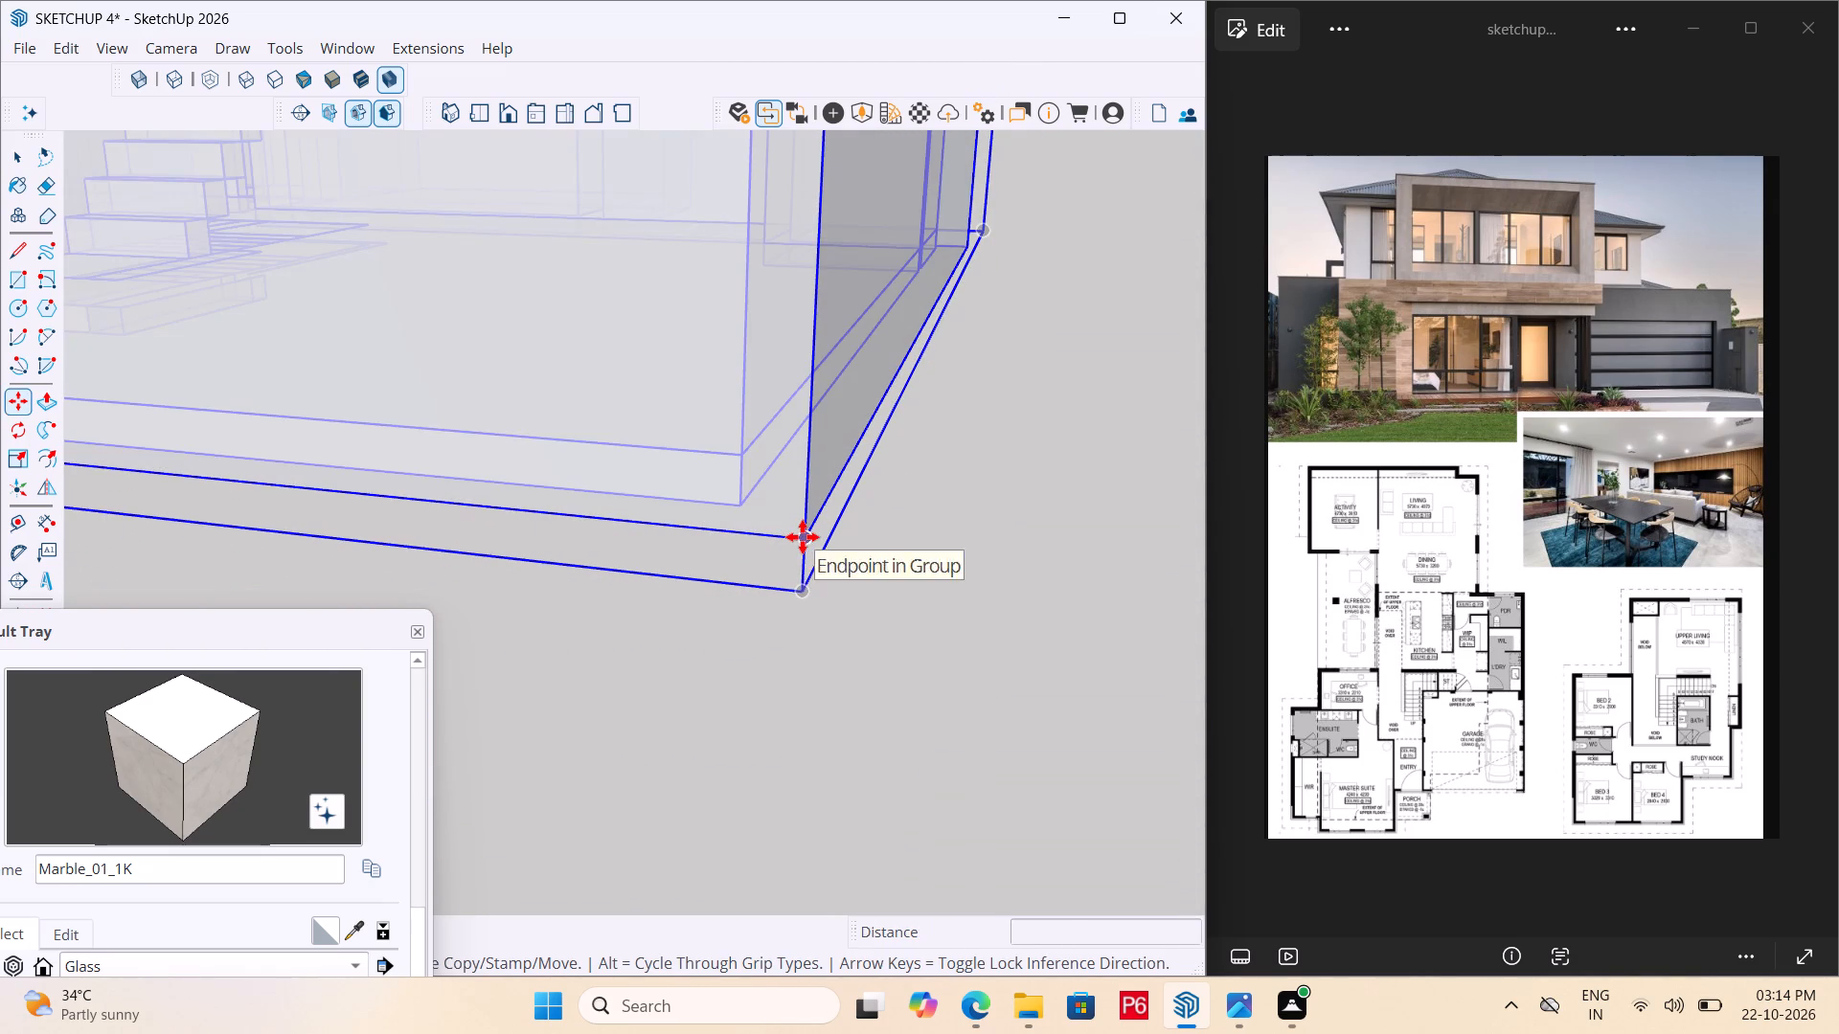
{"action": "scroll", "coordinate": [825, 333], "scroll_direction": "down", "scroll_amount": 1}
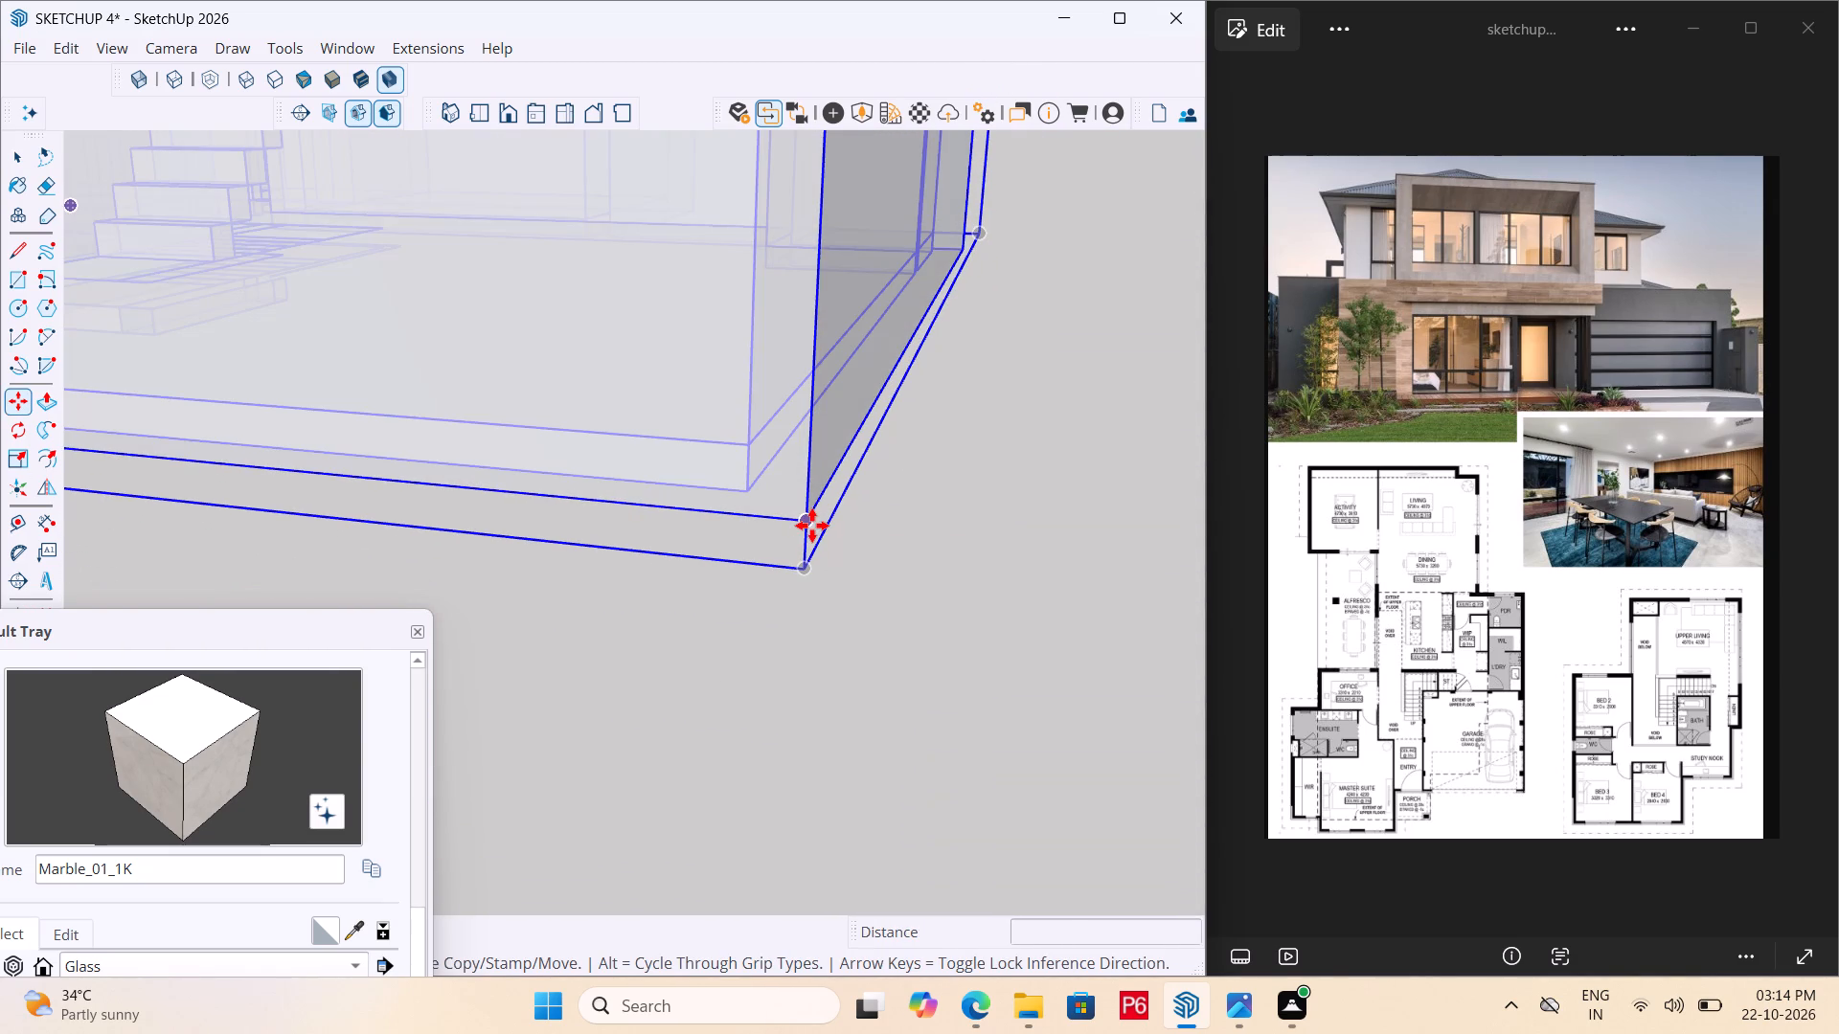
{"action": "left_click", "coordinate": [812, 526]}
{"action": "scroll", "coordinate": [911, 317], "scroll_direction": "down", "scroll_amount": 8}
{"action": "scroll", "coordinate": [817, 294], "scroll_direction": "down", "scroll_amount": 14}
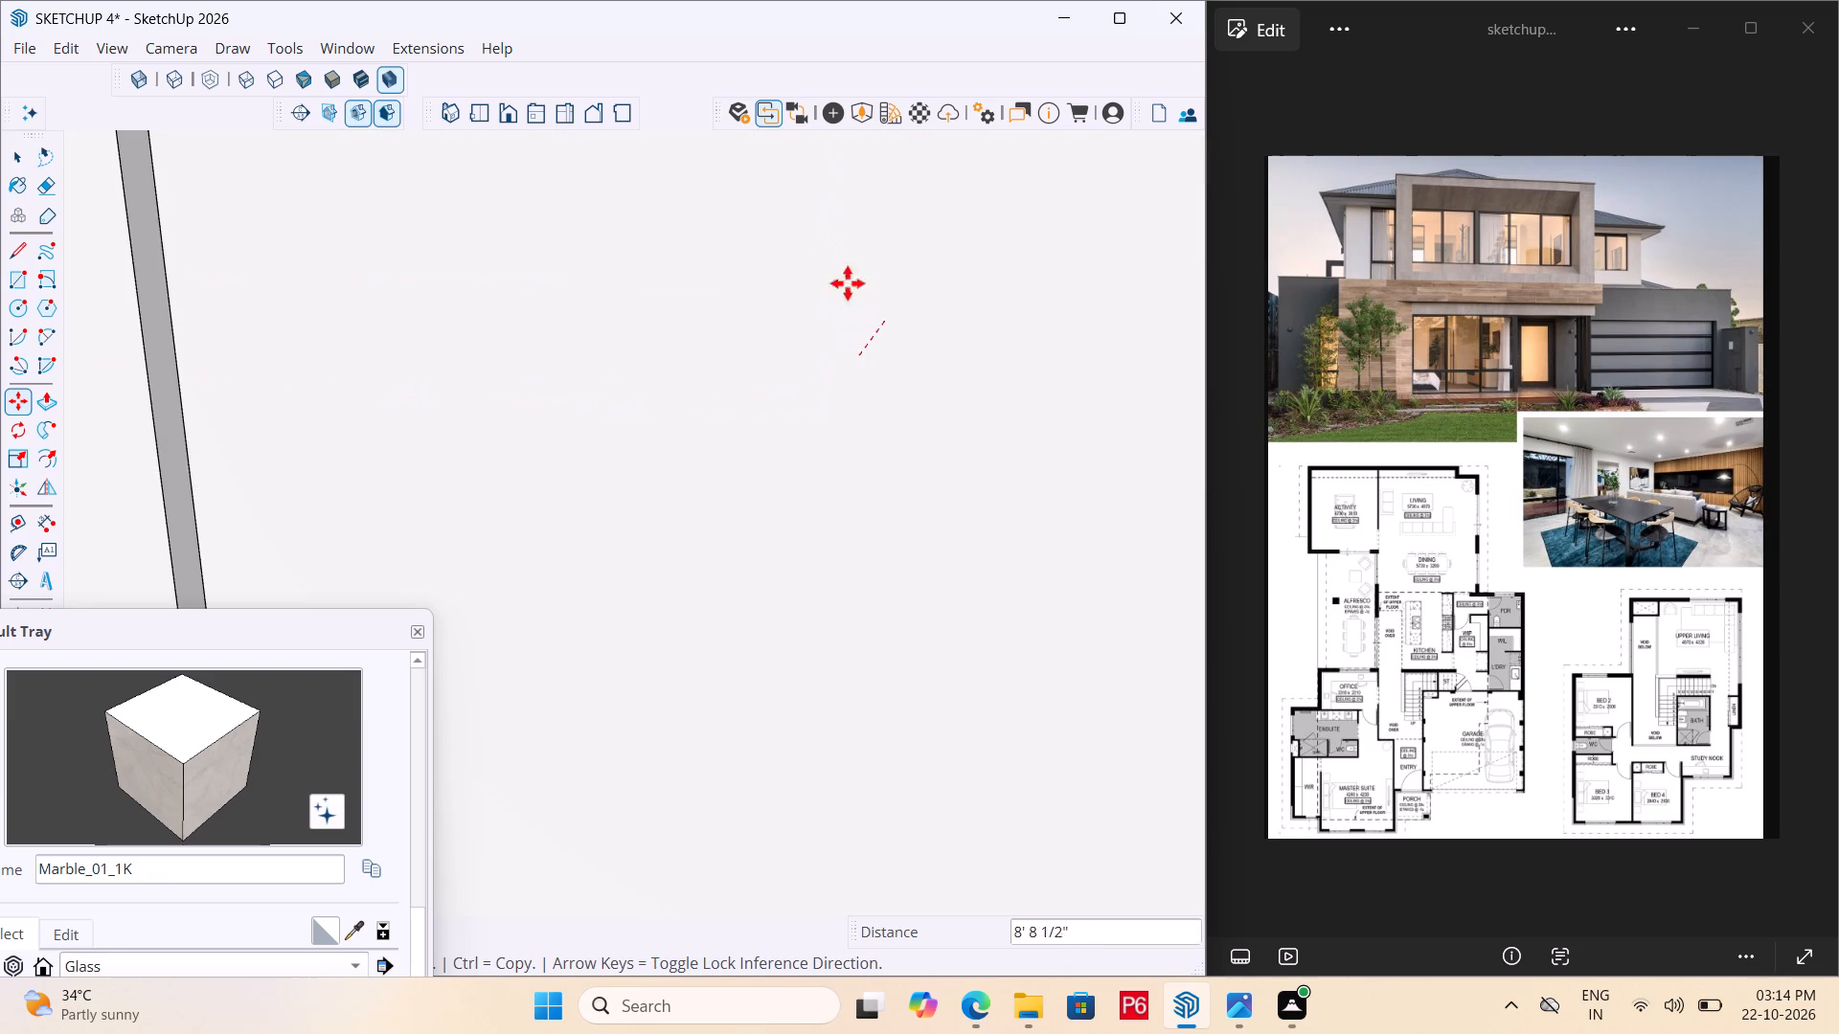
{"action": "left_click", "coordinate": [455, 120]}
{"action": "scroll", "coordinate": [716, 361], "scroll_direction": "down", "scroll_amount": 5}
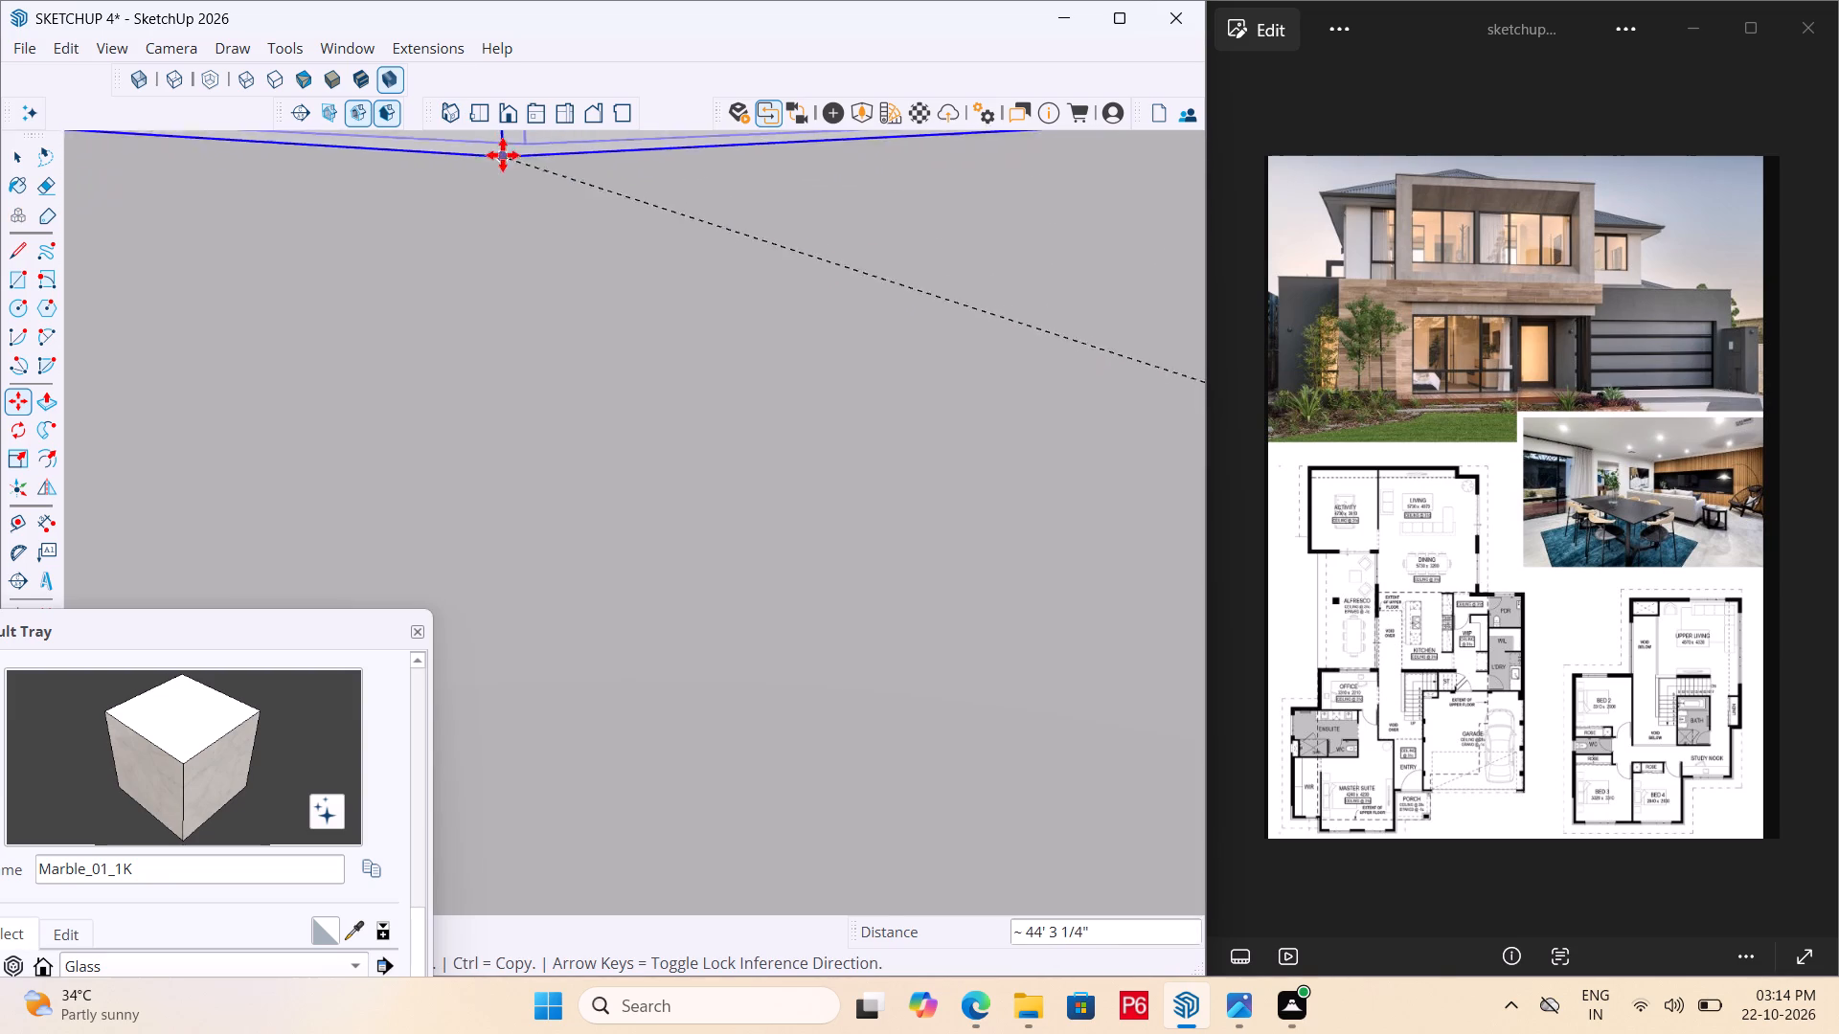
{"action": "double_click", "coordinate": [468, 106]}
{"action": "scroll", "coordinate": [670, 299], "scroll_direction": "down", "scroll_amount": 7}
{"action": "scroll", "coordinate": [445, 299], "scroll_direction": "down", "scroll_amount": 13}
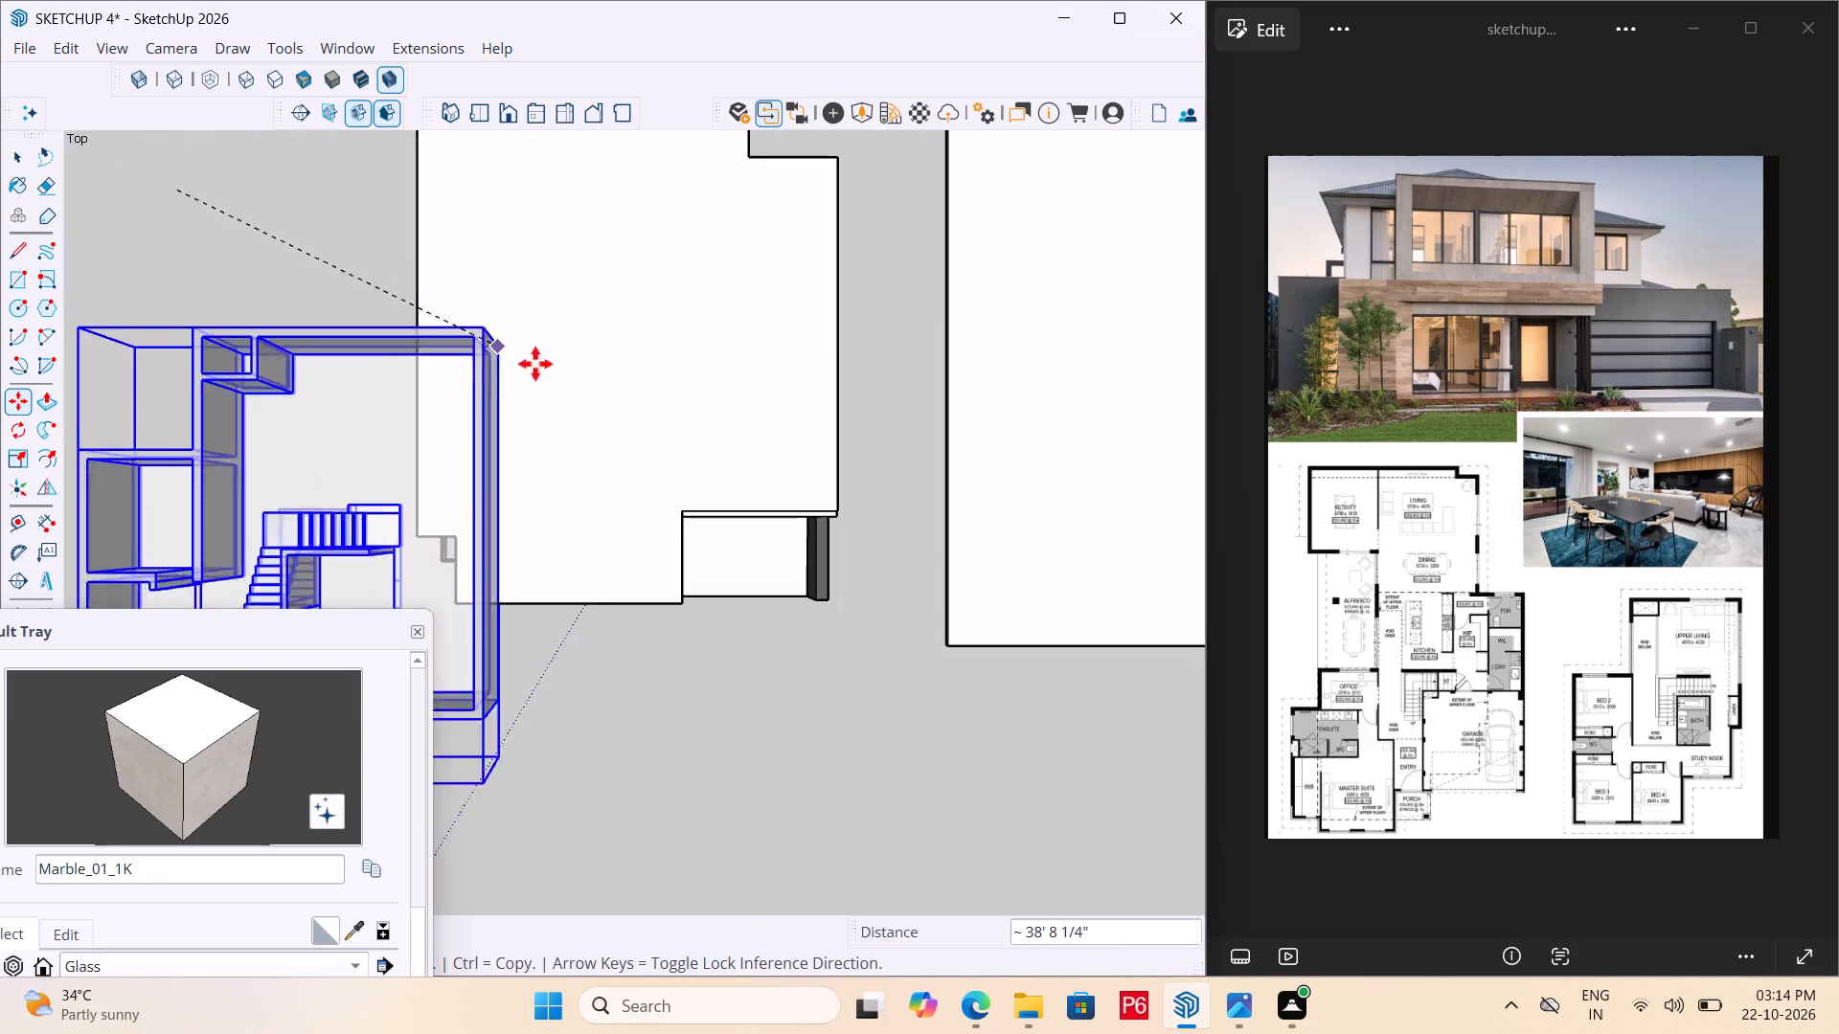
{"action": "scroll", "coordinate": [535, 364], "scroll_direction": "down", "scroll_amount": 7}
{"action": "middle_click_drag", "start_coordinate": [802, 385], "coordinate": [215, 137]}
{"action": "scroll", "coordinate": [1036, 540], "scroll_direction": "up", "scroll_amount": 9}
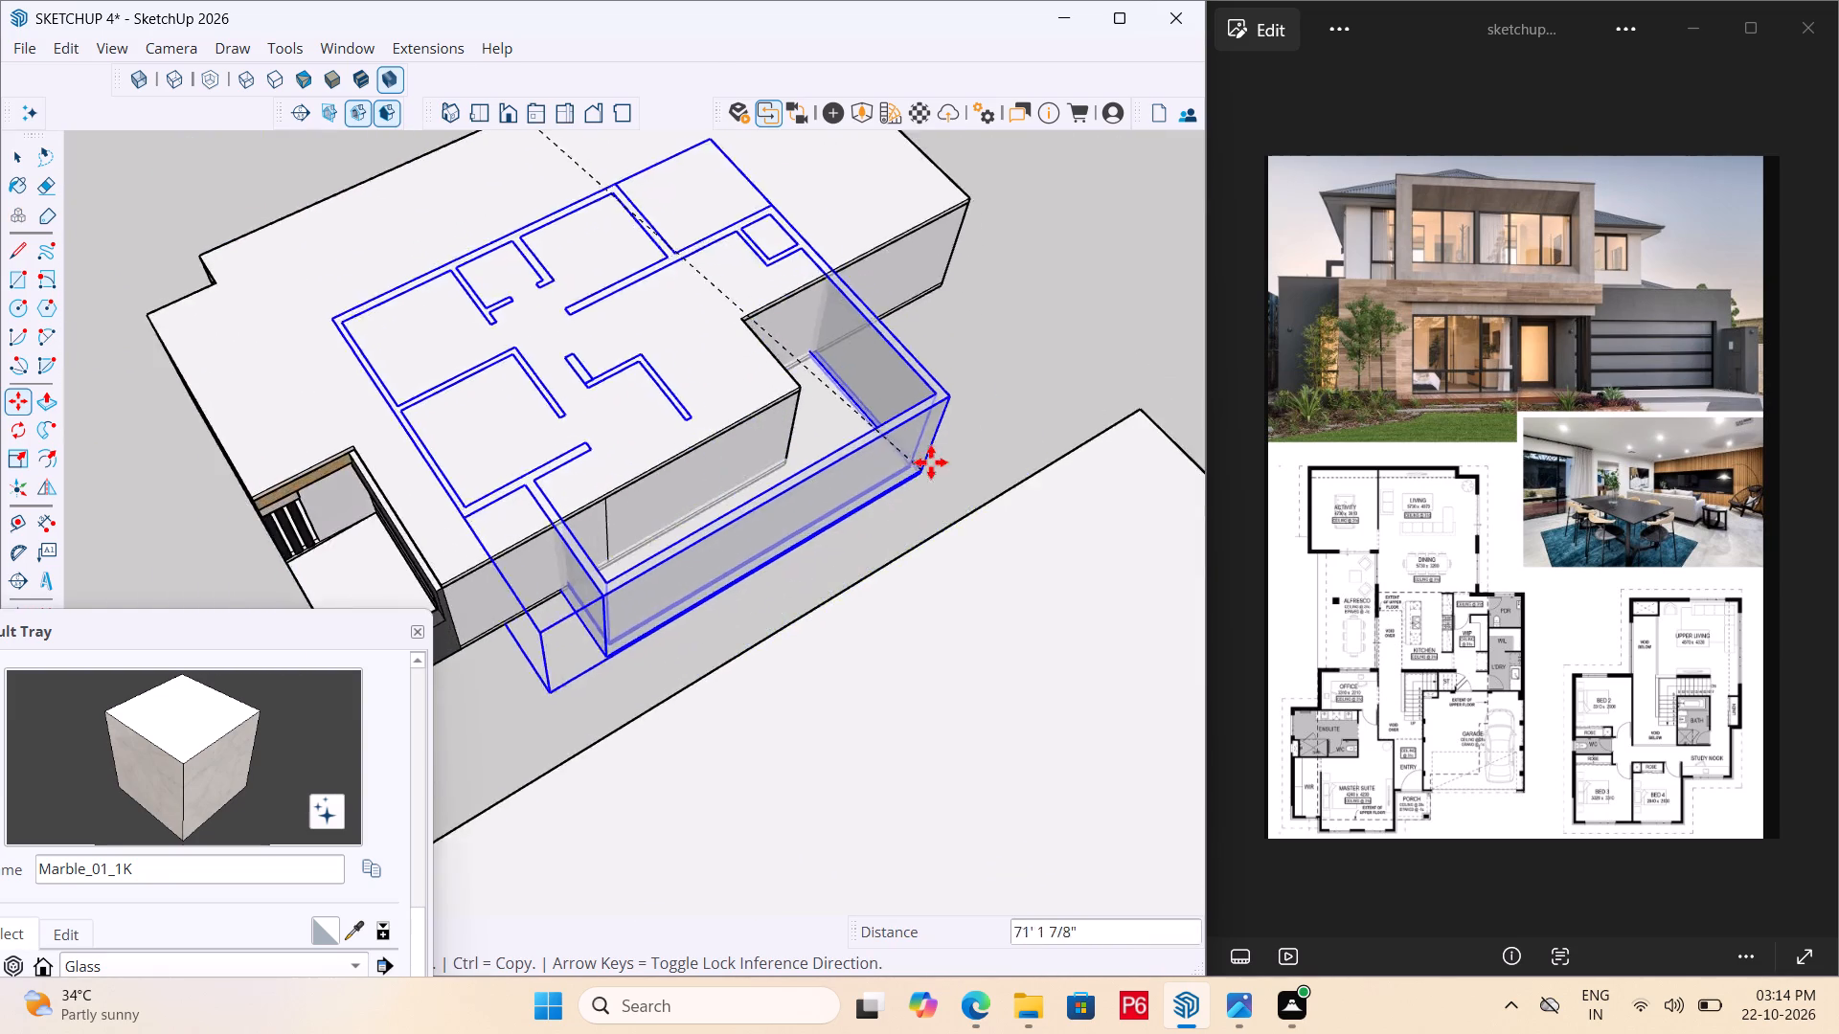
{"action": "scroll", "coordinate": [931, 462], "scroll_direction": "up", "scroll_amount": 4}
{"action": "scroll", "coordinate": [697, 346], "scroll_direction": "up", "scroll_amount": 7}
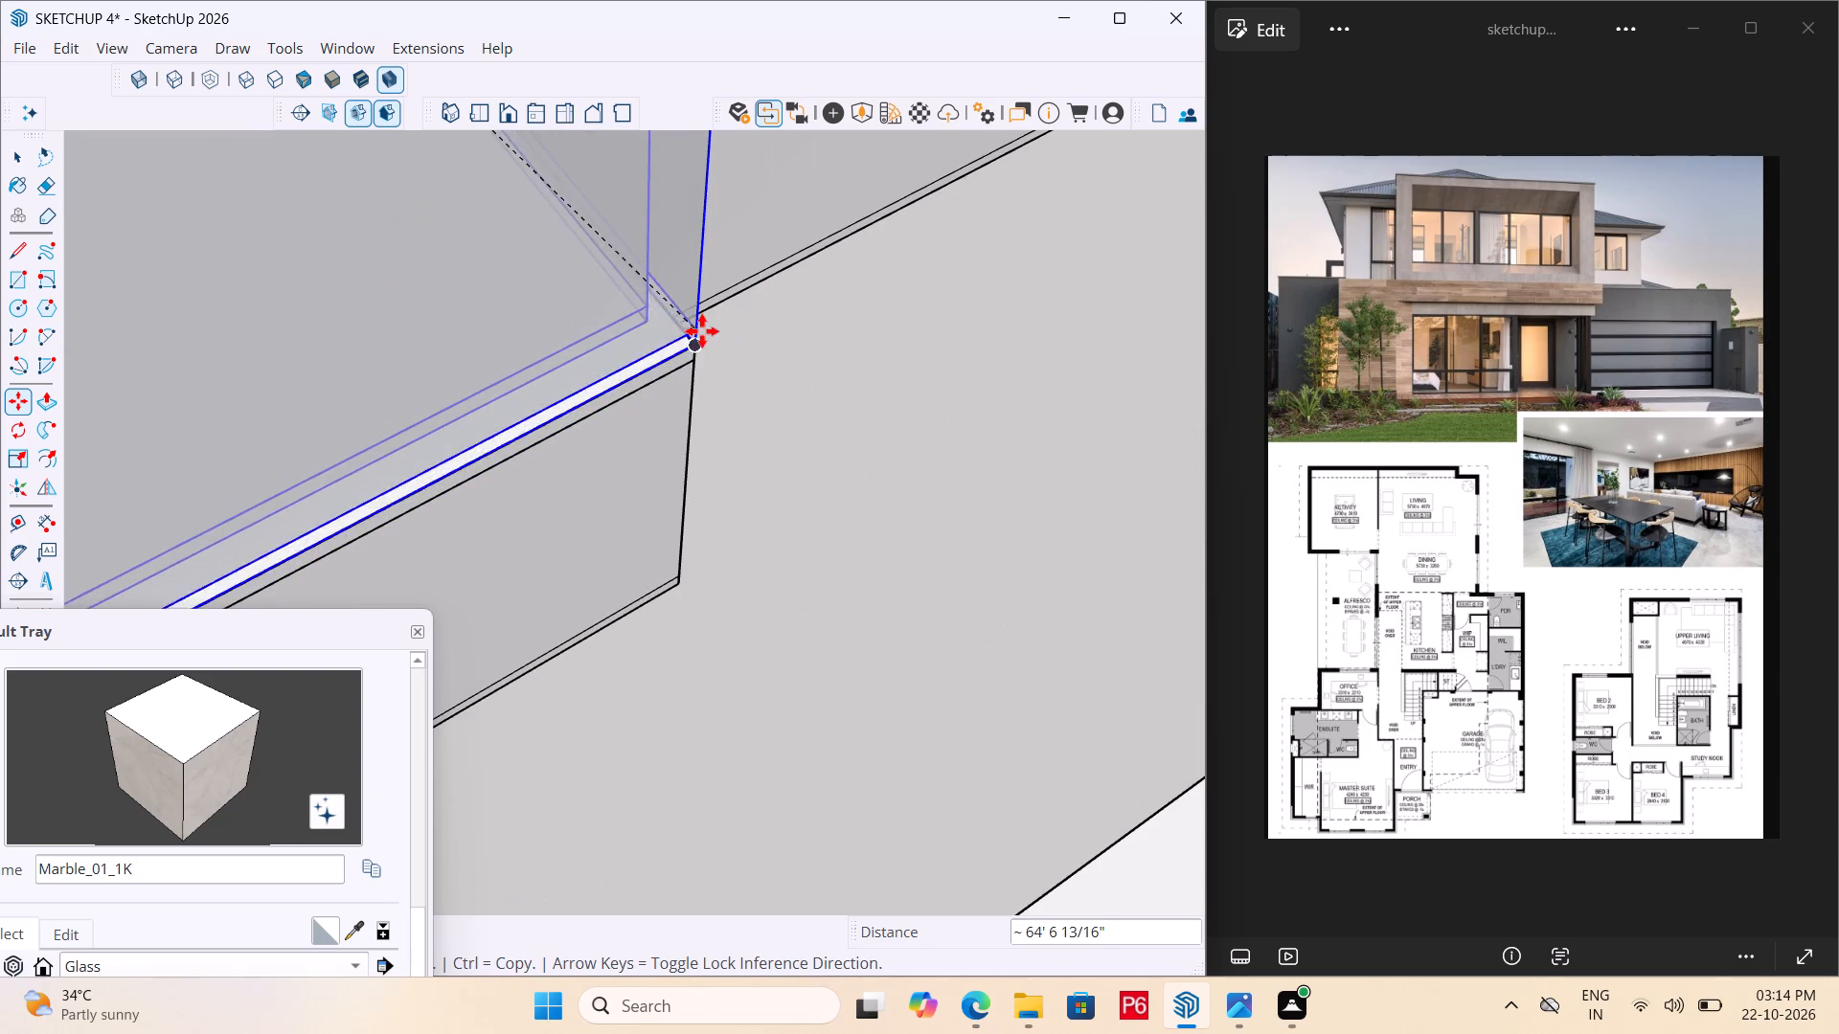
{"action": "left_click", "coordinate": [699, 343]}
{"action": "scroll", "coordinate": [940, 336], "scroll_direction": "down", "scroll_amount": 13}
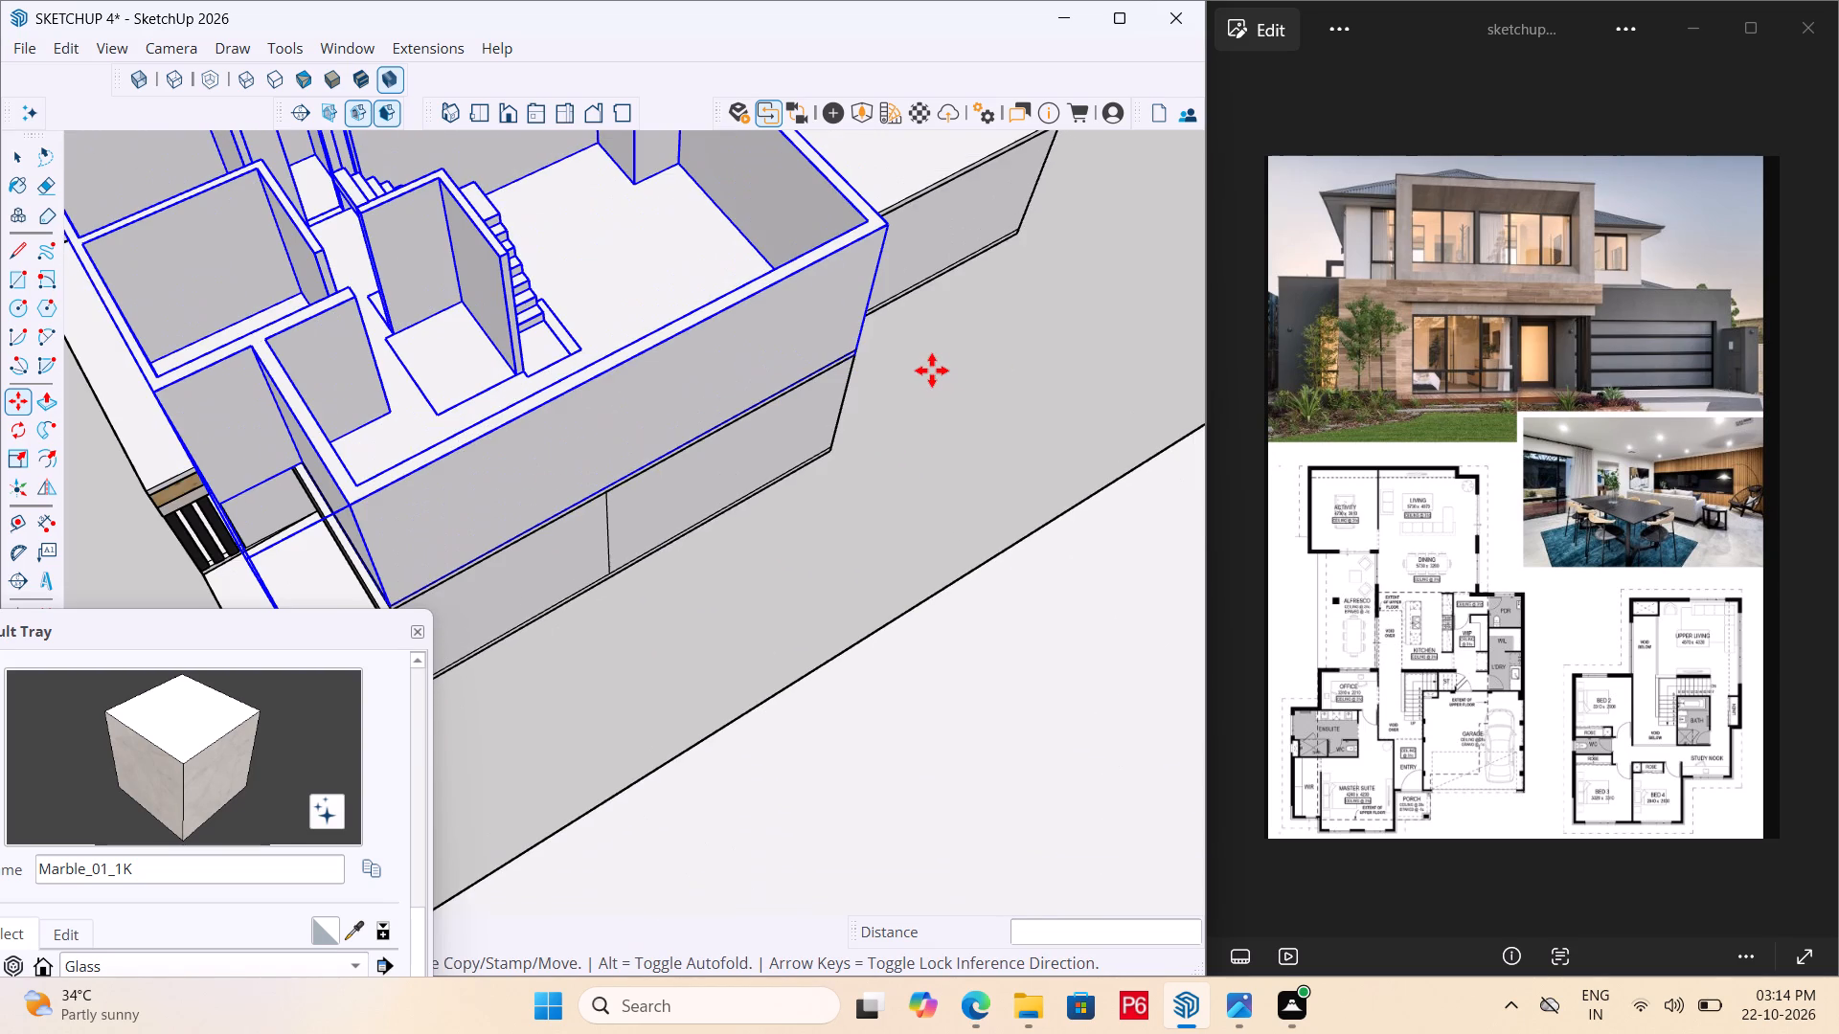
Save the model with the upper floor placed on the ground floor.
{"action": "key", "text": "ctrl+s"}
{"action": "key", "text": "ctrl+s"}
{"action": "key", "text": "ctrl+s"}
{"action": "key", "text": "ctrl+s"}
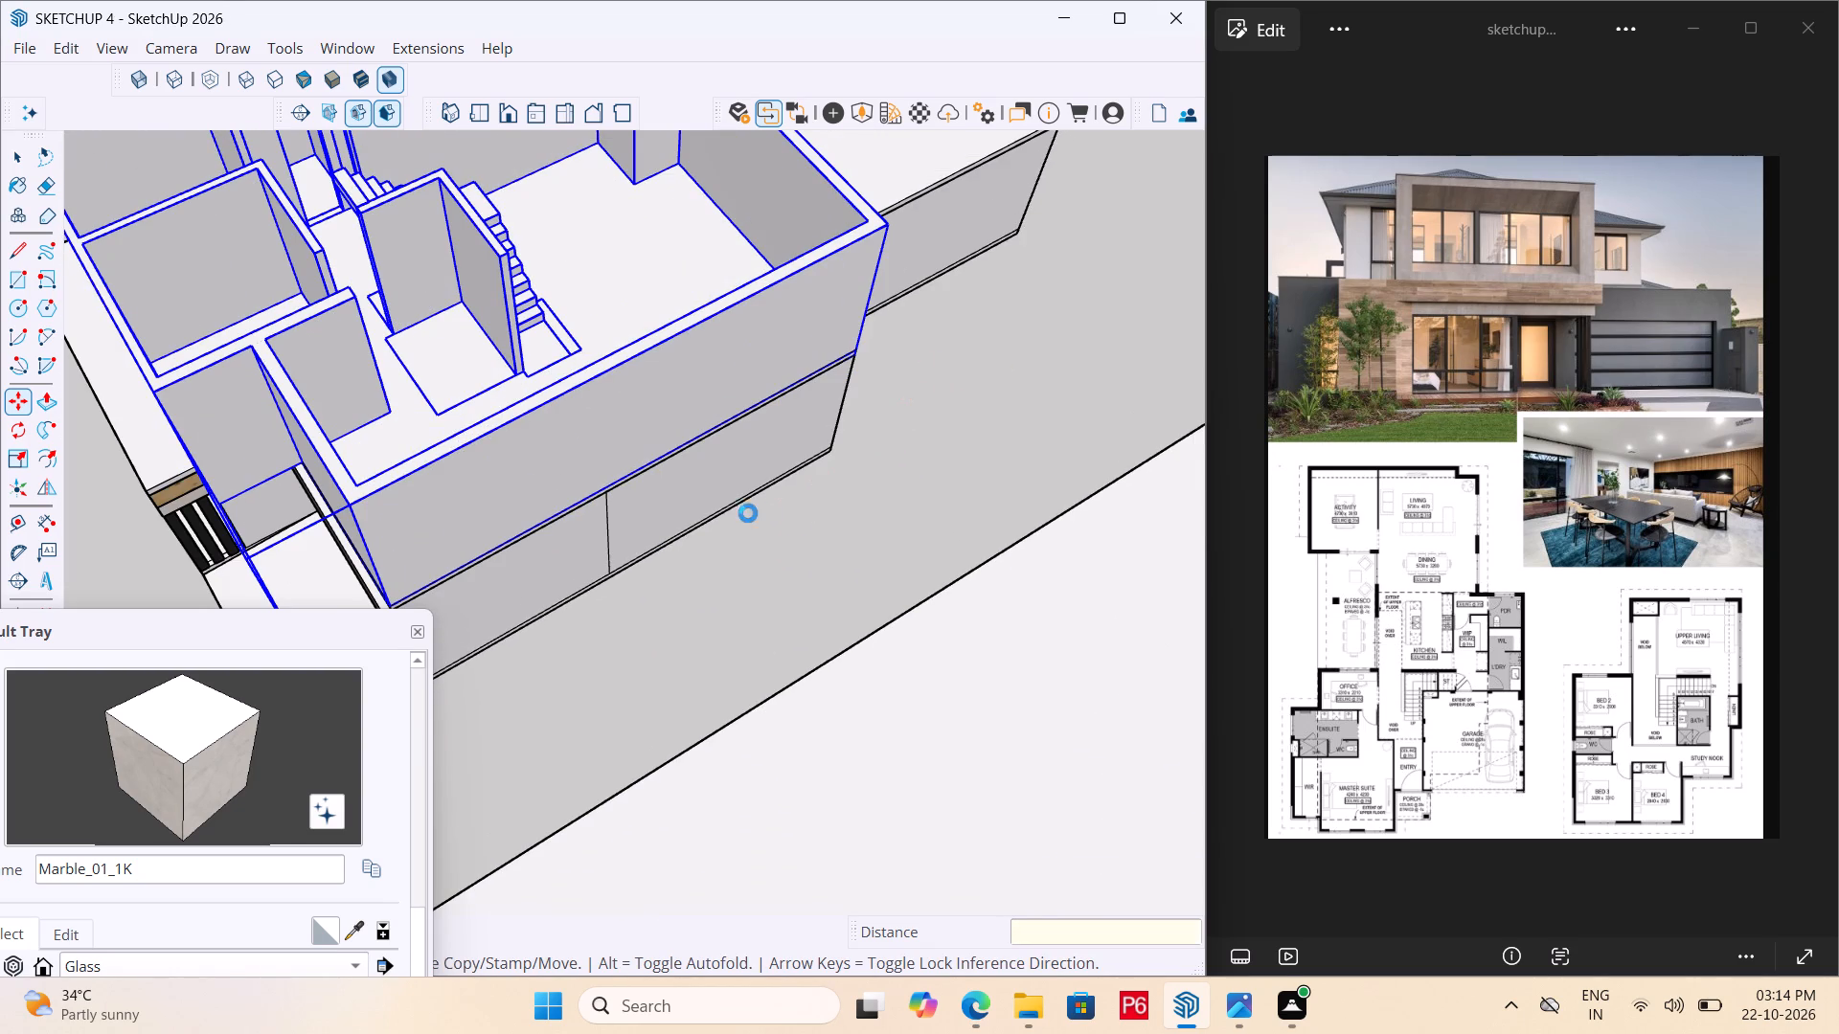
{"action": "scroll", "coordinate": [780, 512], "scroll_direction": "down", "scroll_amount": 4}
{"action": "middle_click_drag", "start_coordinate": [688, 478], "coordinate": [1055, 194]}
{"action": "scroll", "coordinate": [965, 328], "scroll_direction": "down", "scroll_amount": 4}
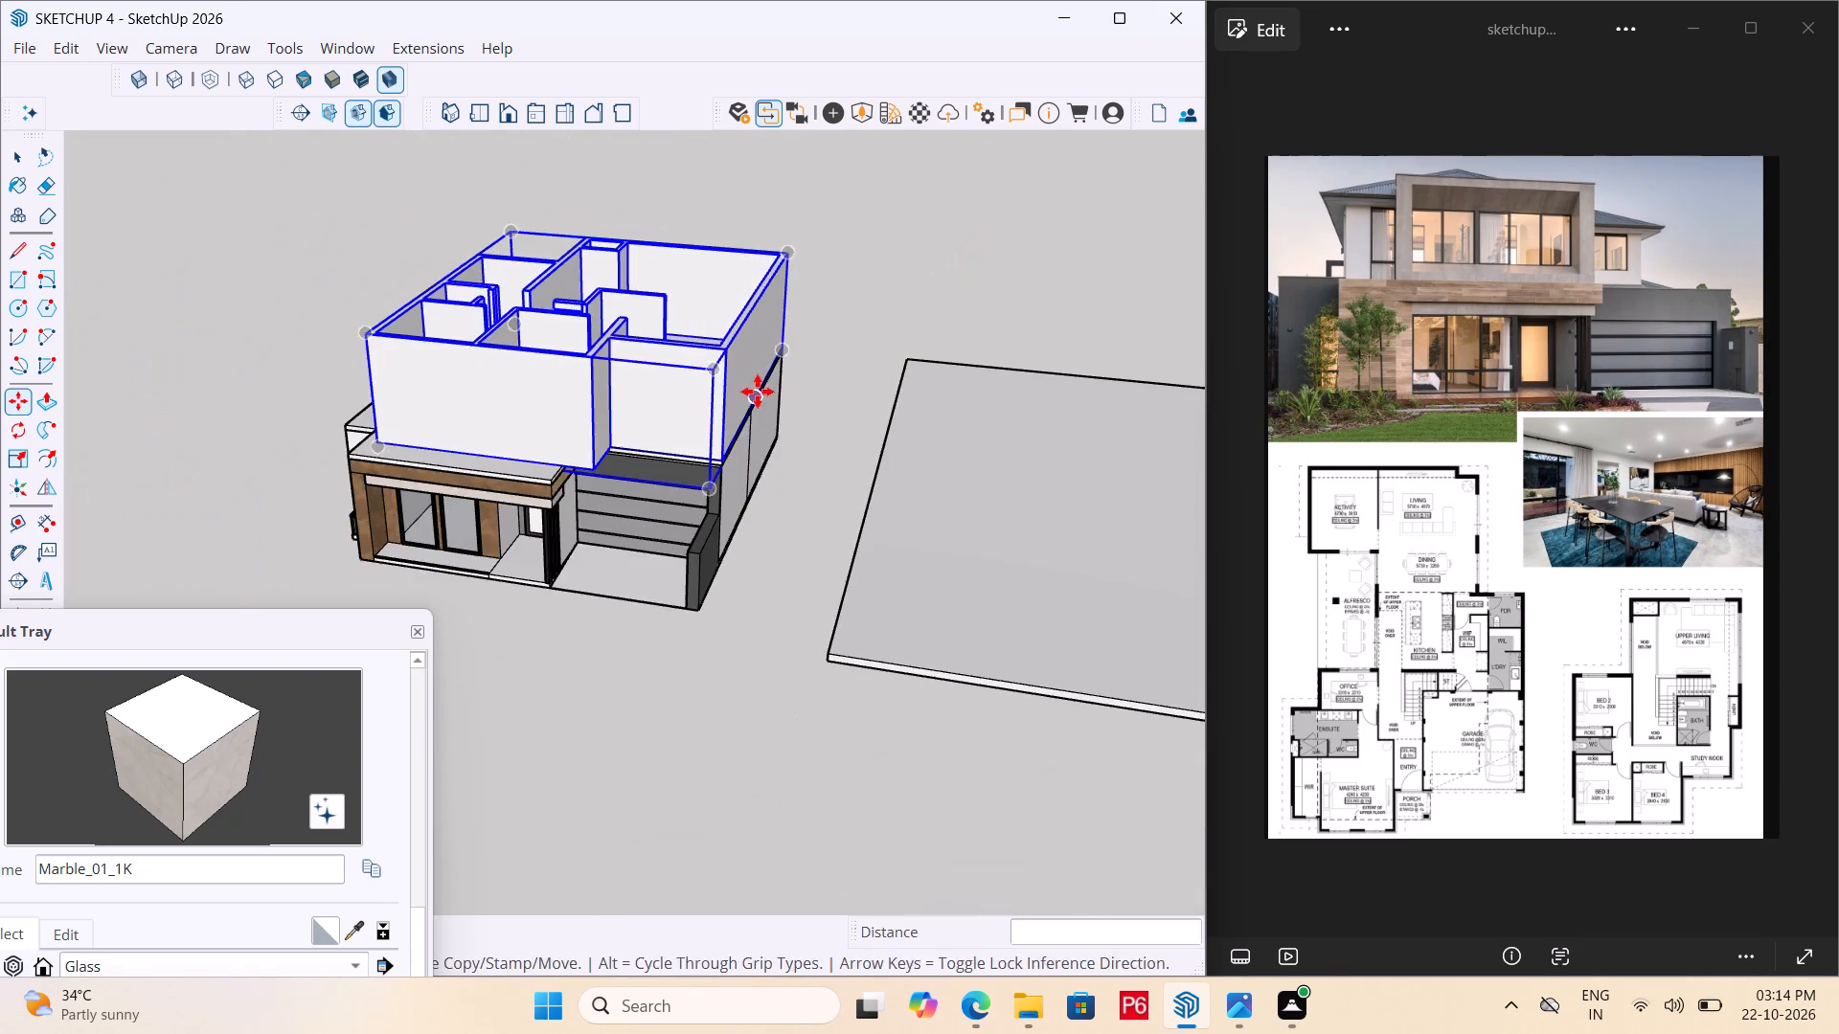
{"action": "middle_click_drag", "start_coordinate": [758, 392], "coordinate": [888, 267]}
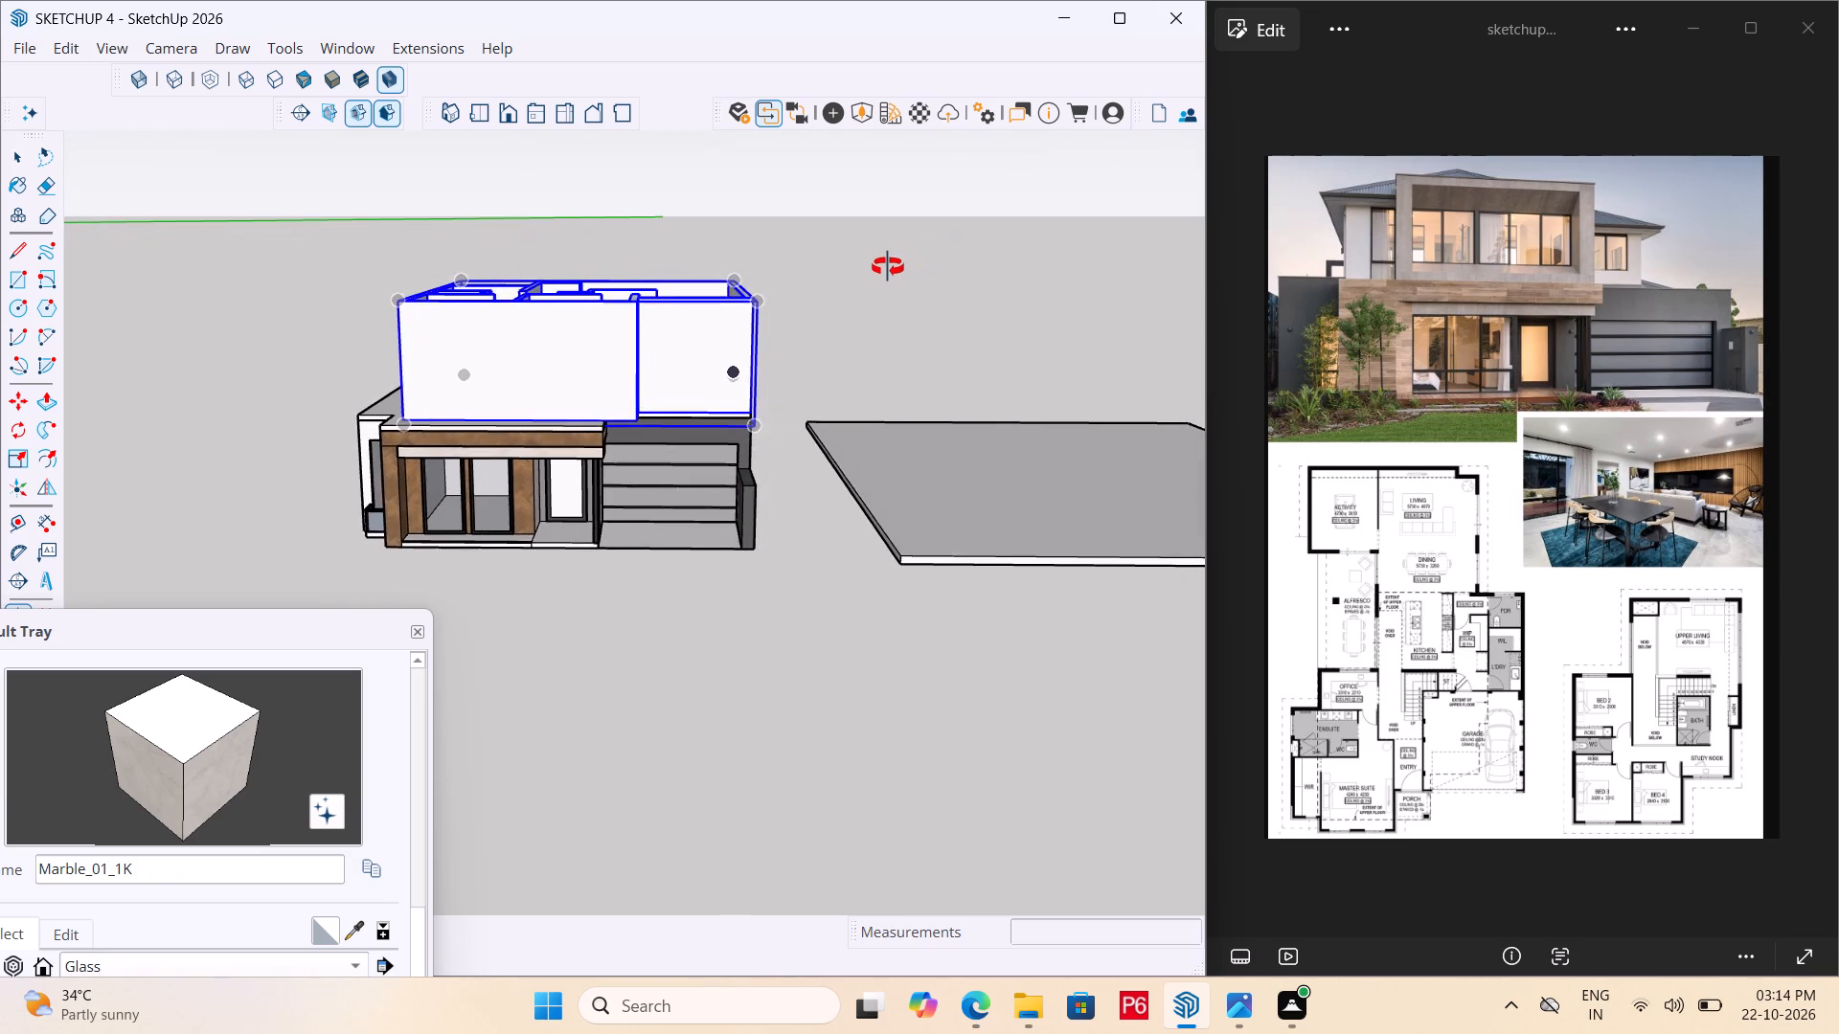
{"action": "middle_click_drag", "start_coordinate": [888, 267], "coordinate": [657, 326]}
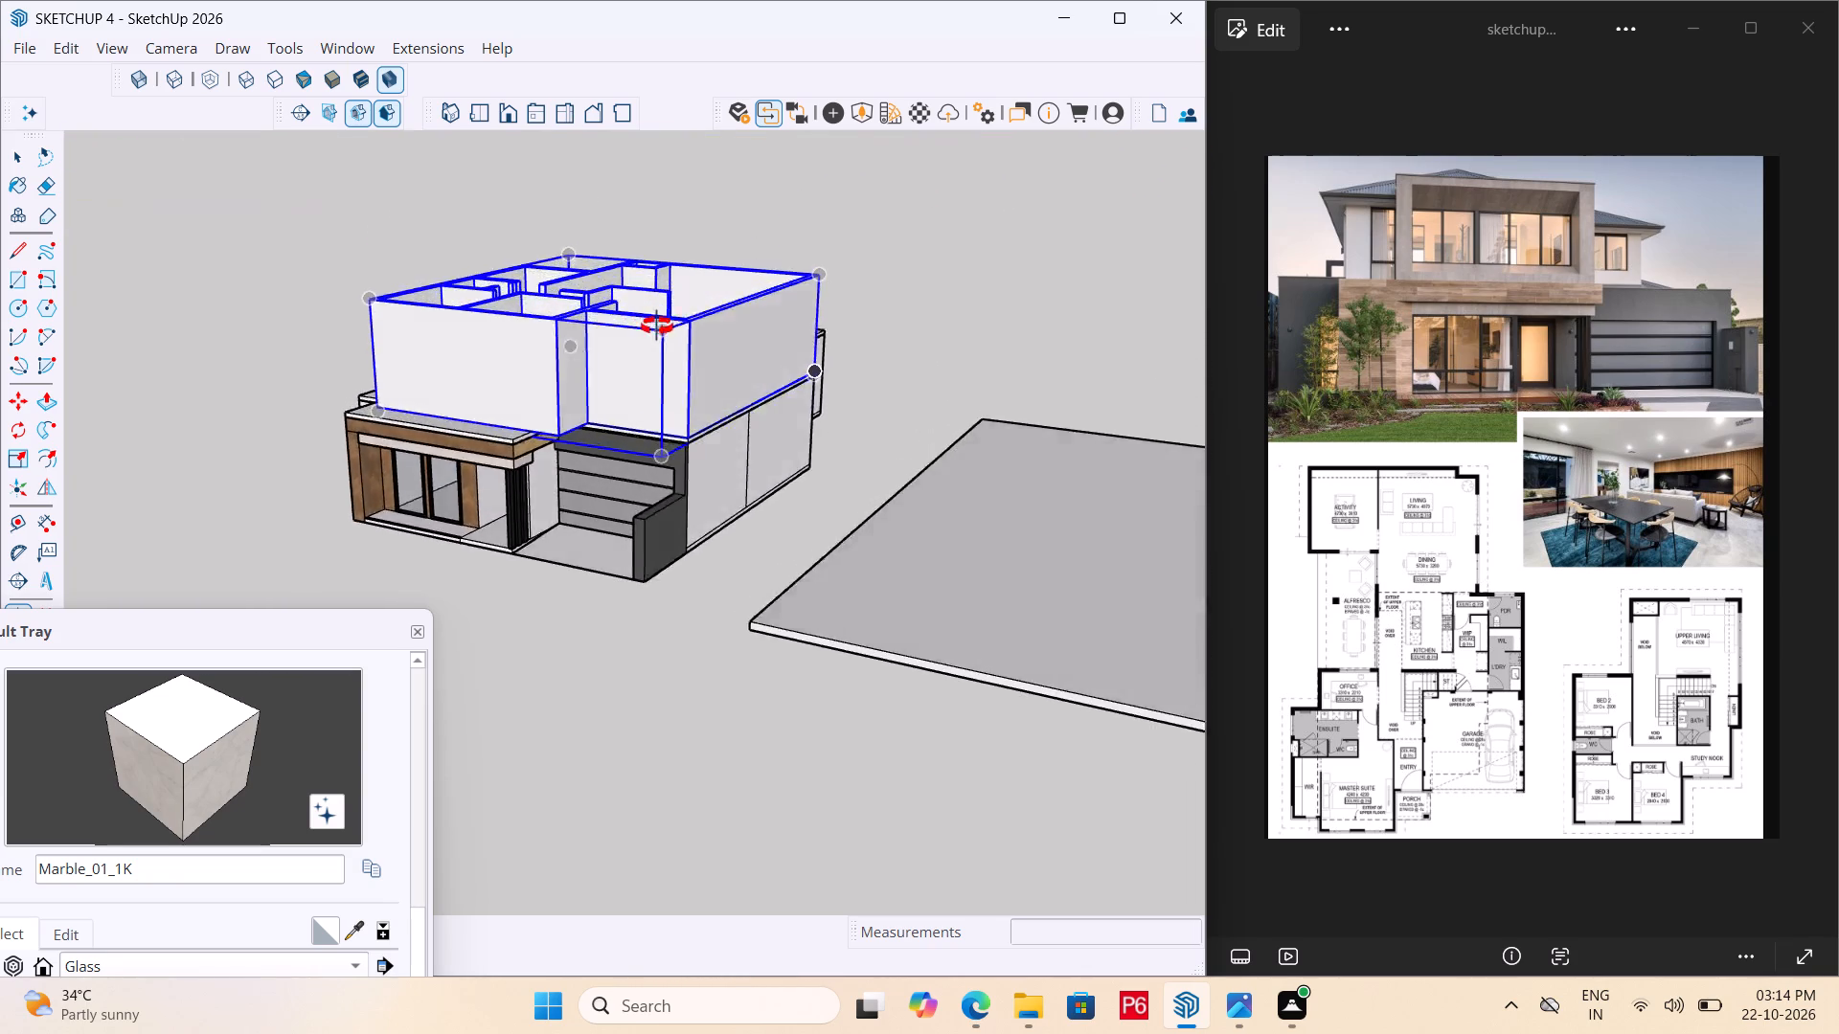
Move the upper-floor group about 3' 5/8" so its projecting wall-base corner sits on the roof slab edge beside the notch.
{"action": "middle_click_drag", "start_coordinate": [657, 326], "coordinate": [947, 346]}
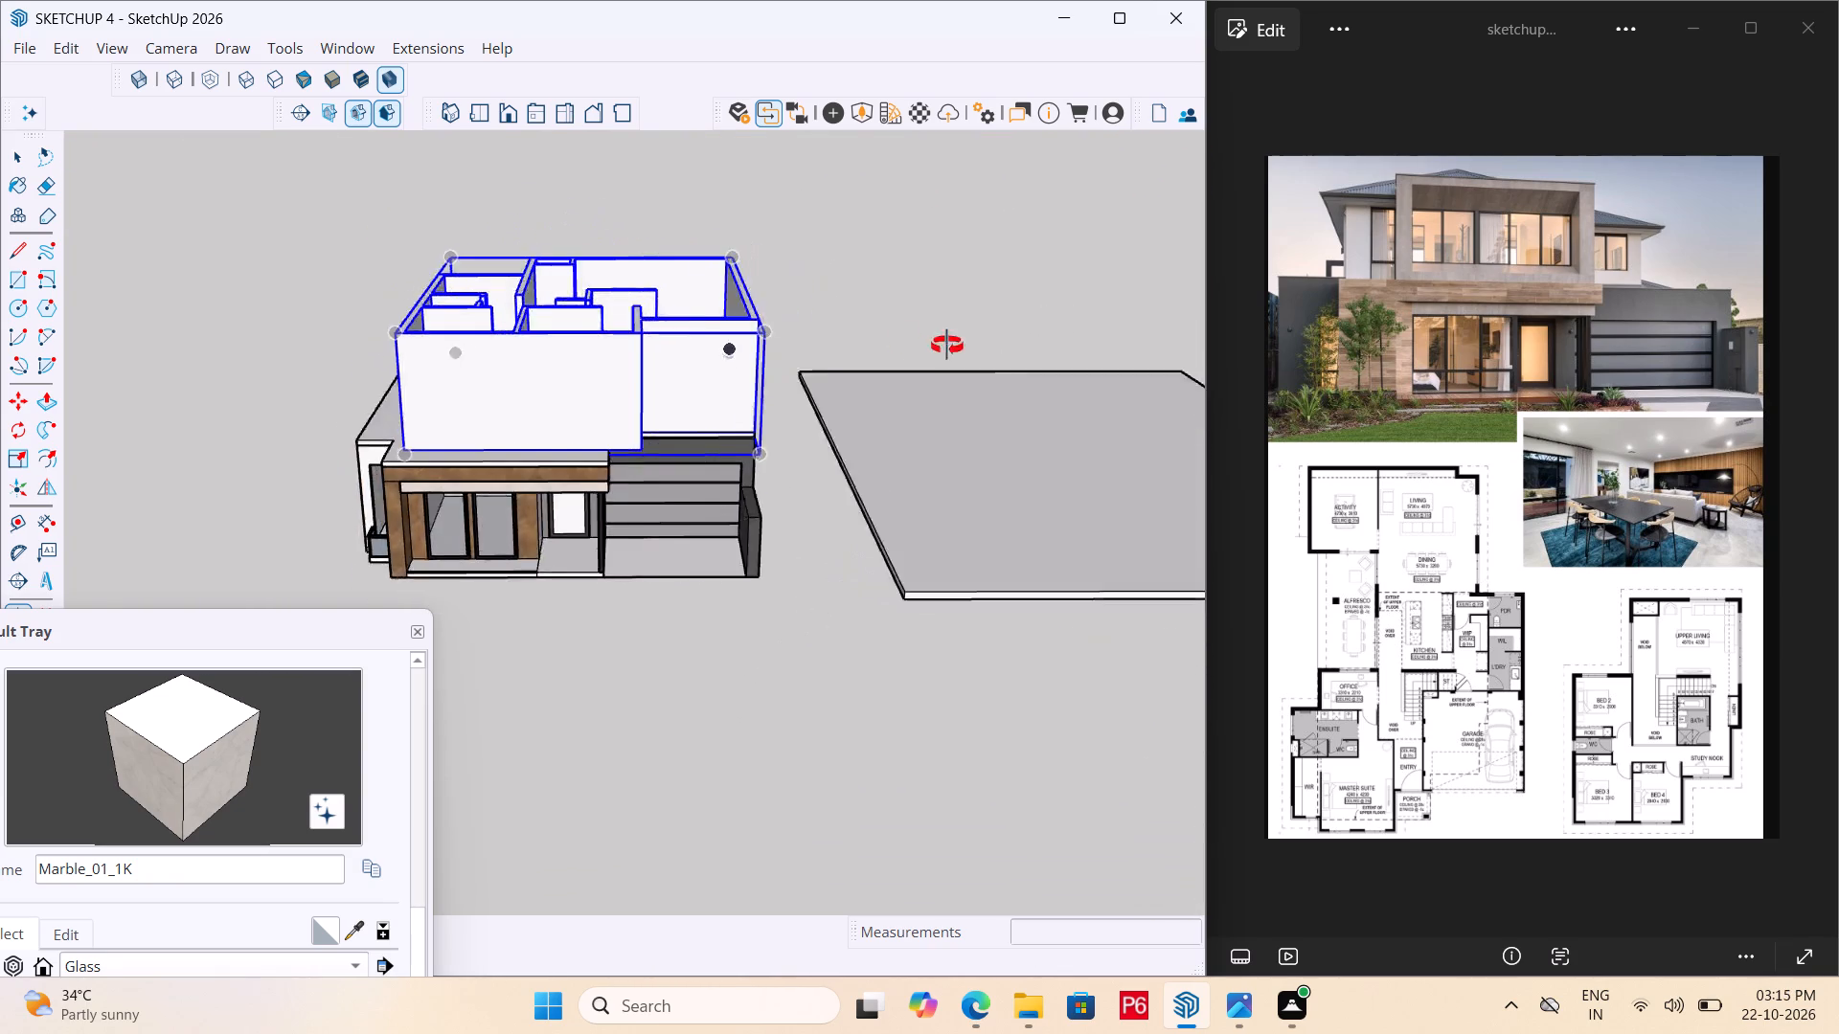
{"action": "middle_click_drag", "start_coordinate": [947, 346], "coordinate": [703, 362]}
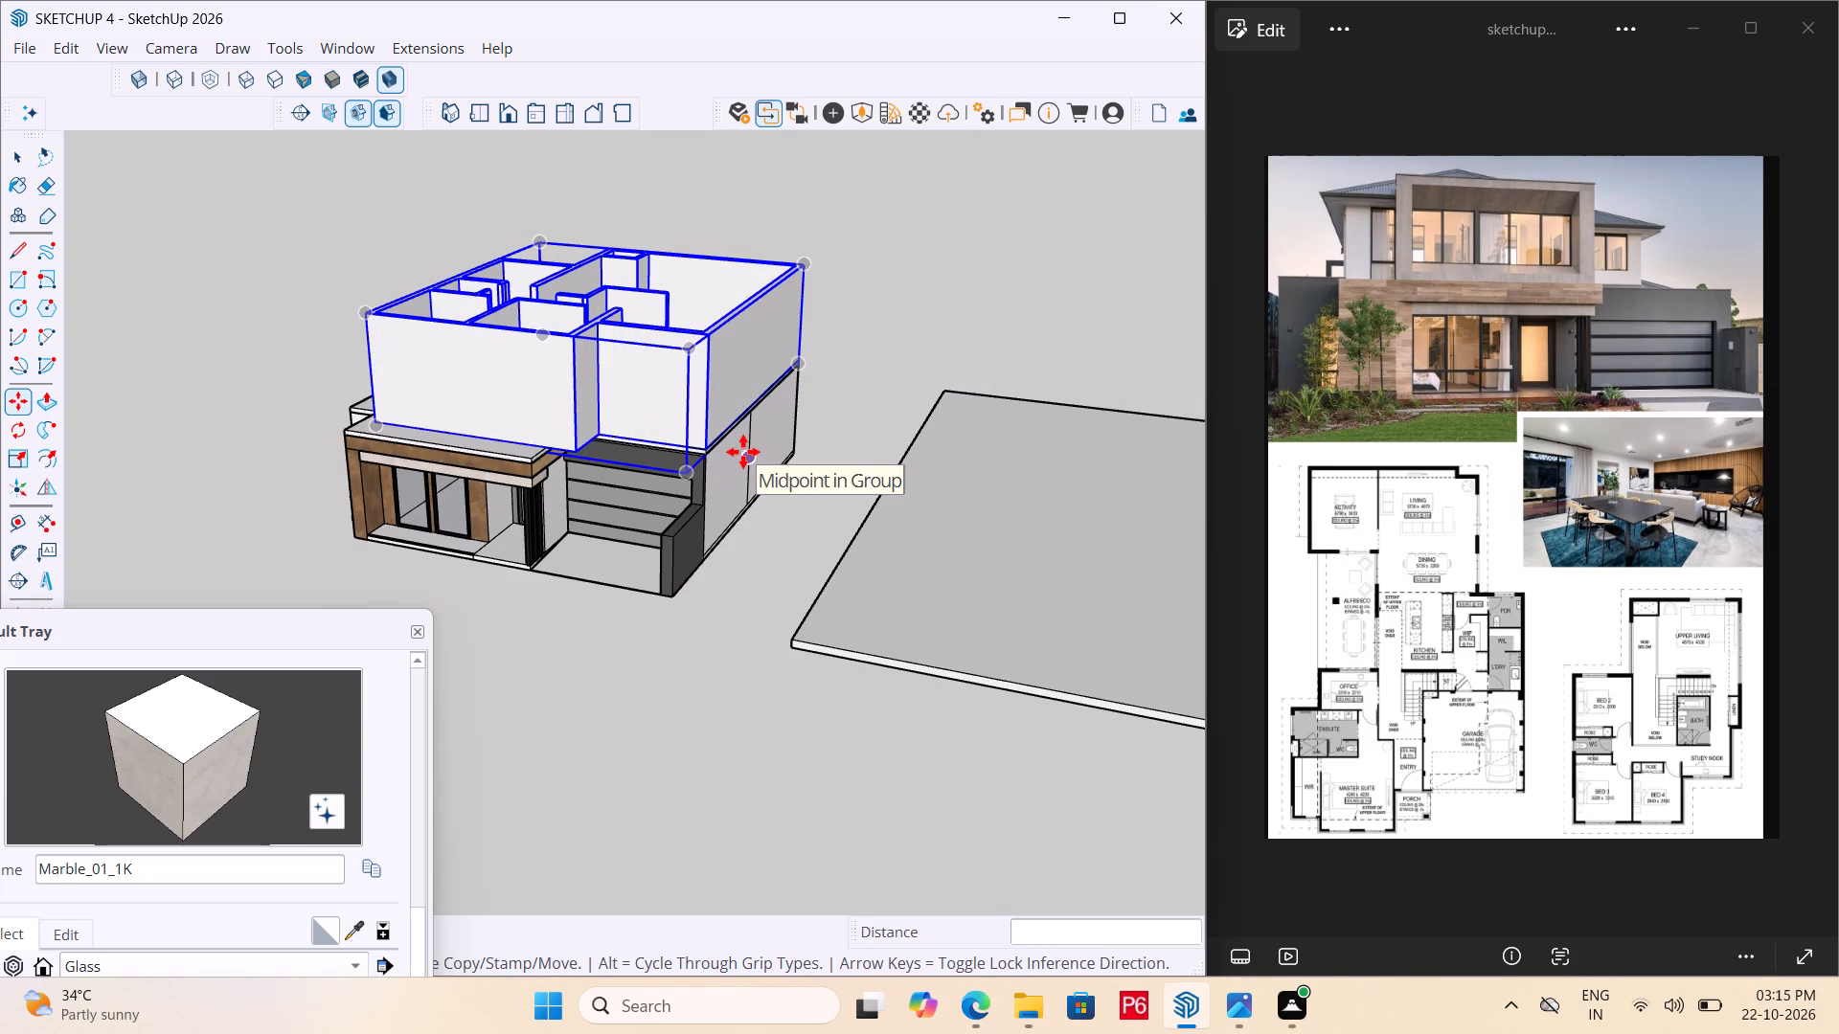
{"action": "scroll", "coordinate": [734, 440], "scroll_direction": "up", "scroll_amount": 8}
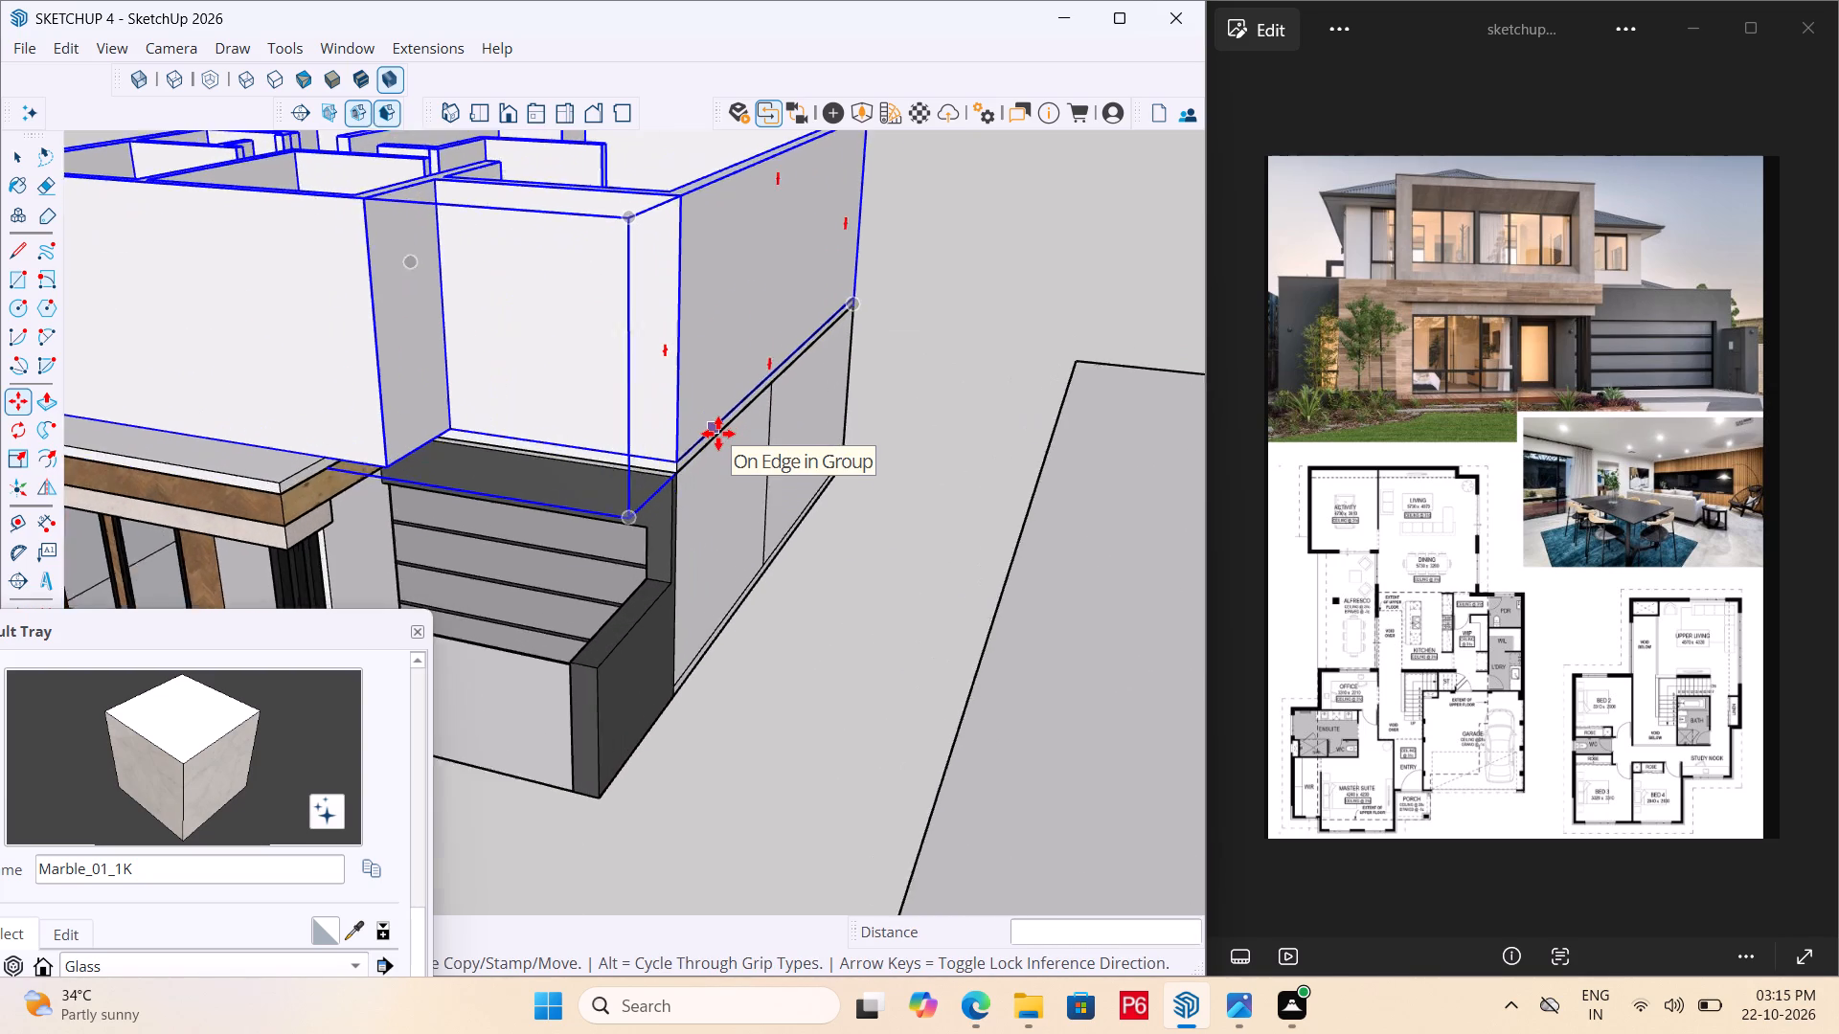
{"action": "scroll", "coordinate": [718, 434], "scroll_direction": "up", "scroll_amount": 8}
{"action": "double_click", "coordinate": [631, 531]}
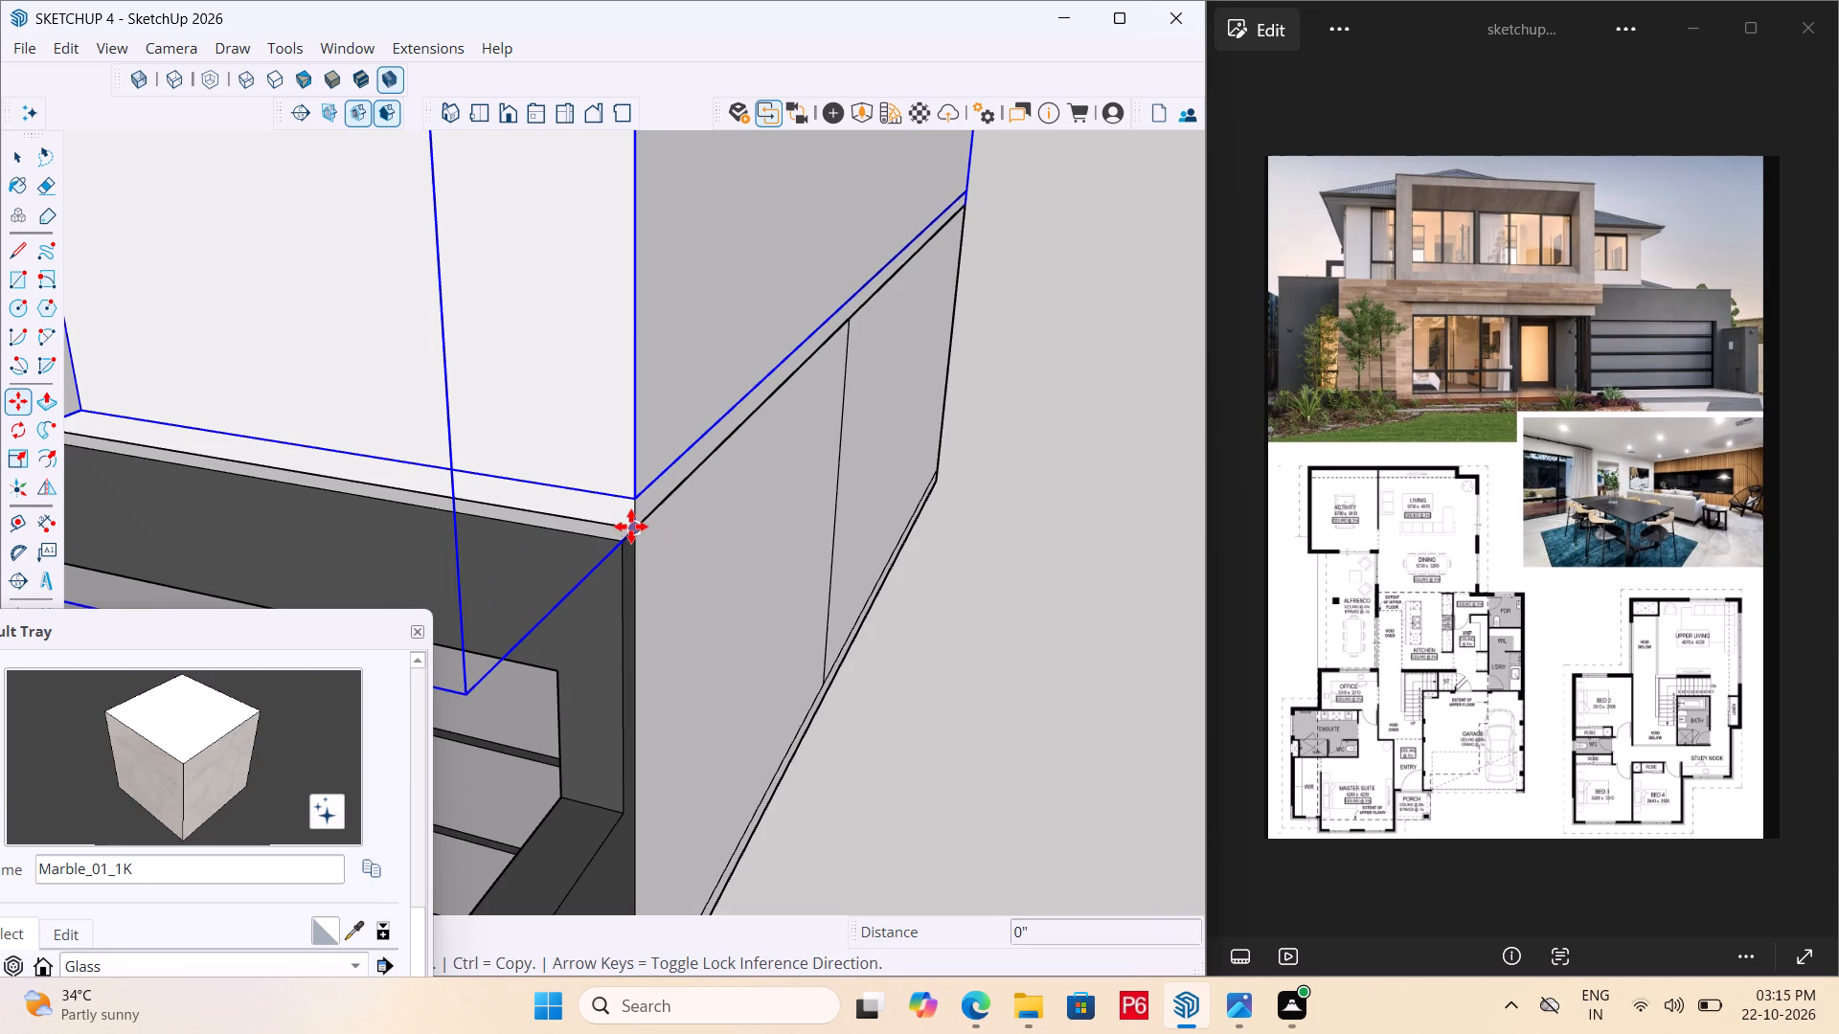
{"action": "key", "text": "space"}
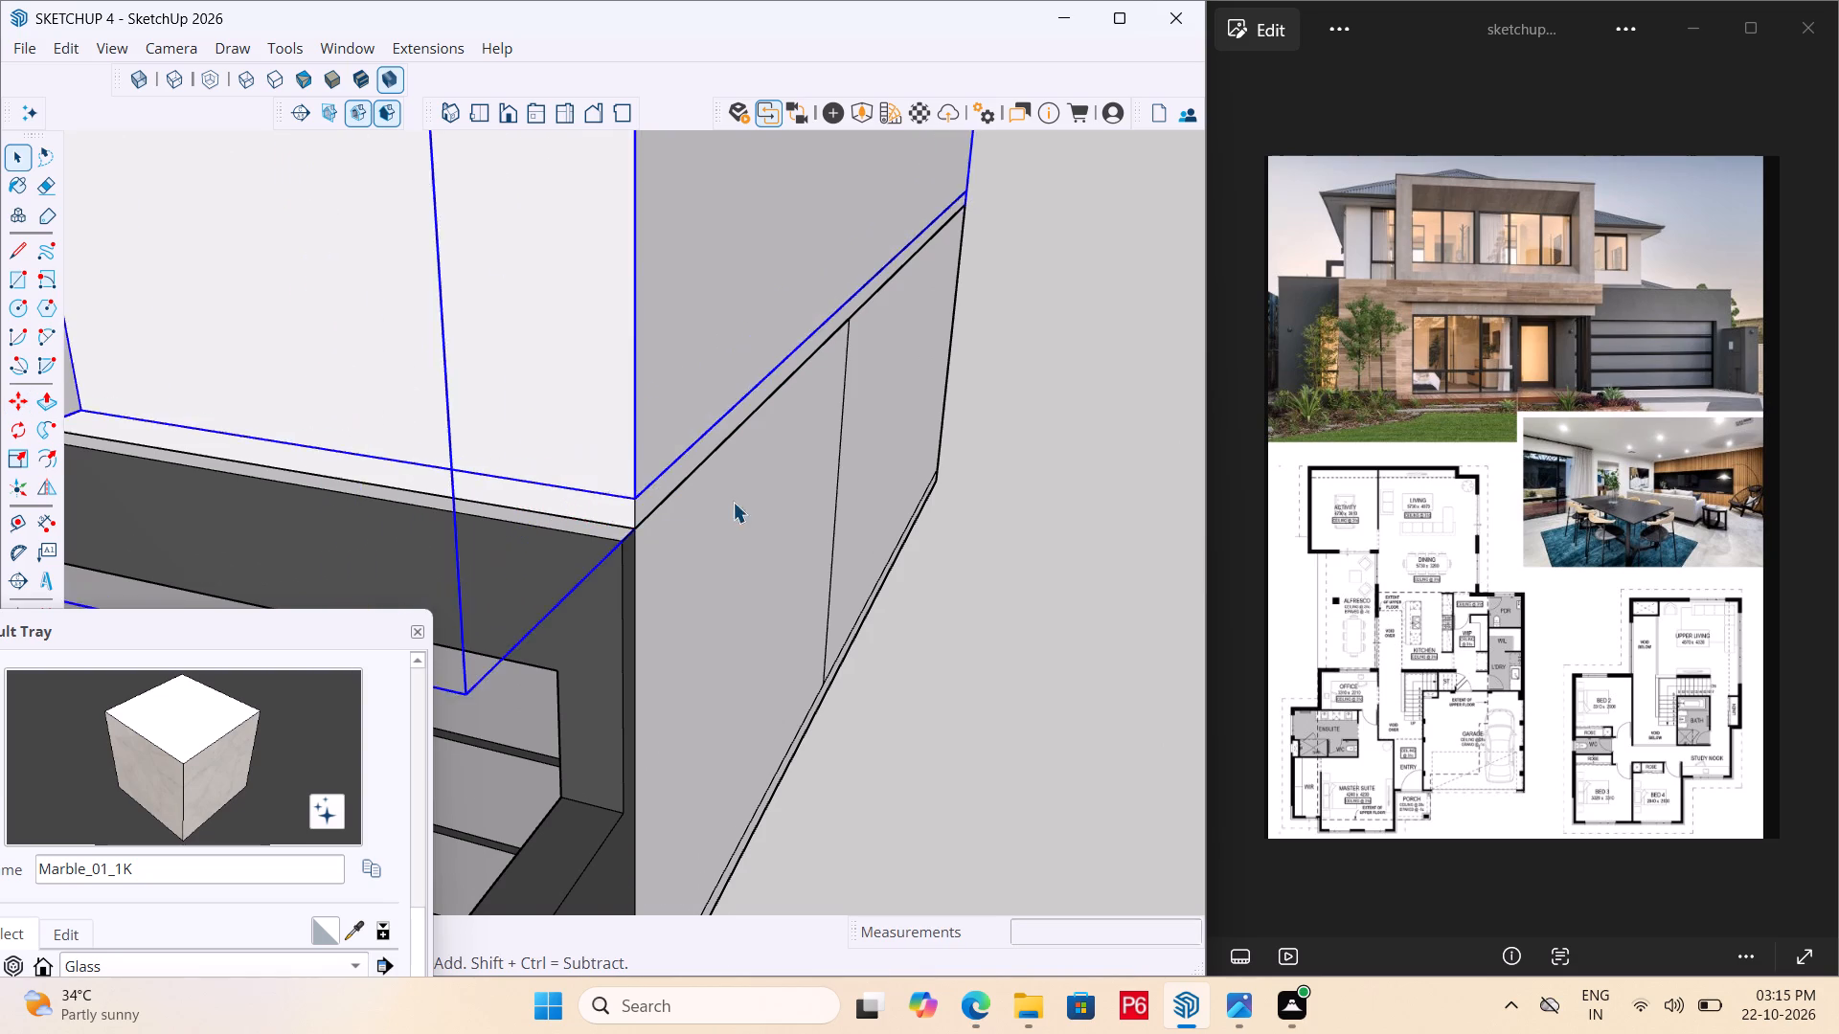
{"action": "scroll", "coordinate": [806, 518], "scroll_direction": "down", "scroll_amount": 6}
{"action": "scroll", "coordinate": [402, 542], "scroll_direction": "up", "scroll_amount": 5}
{"action": "key", "text": "m"}
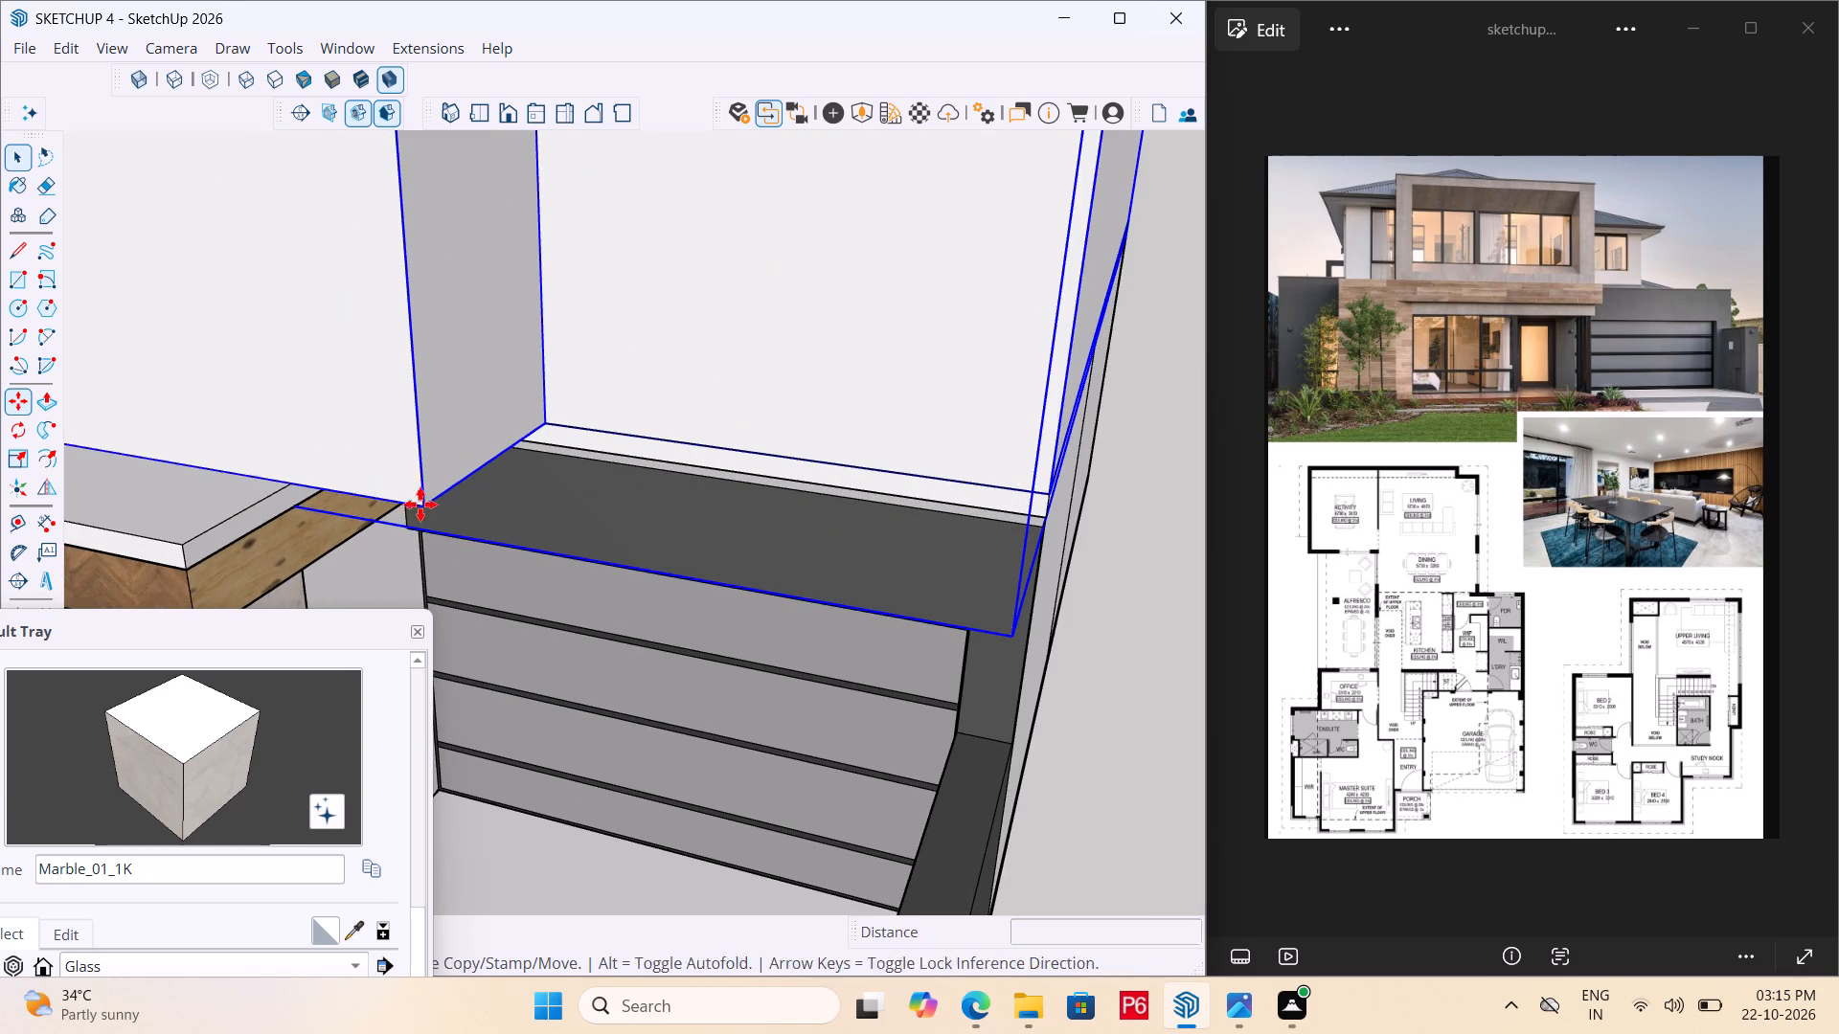
{"action": "left_click", "coordinate": [430, 505]}
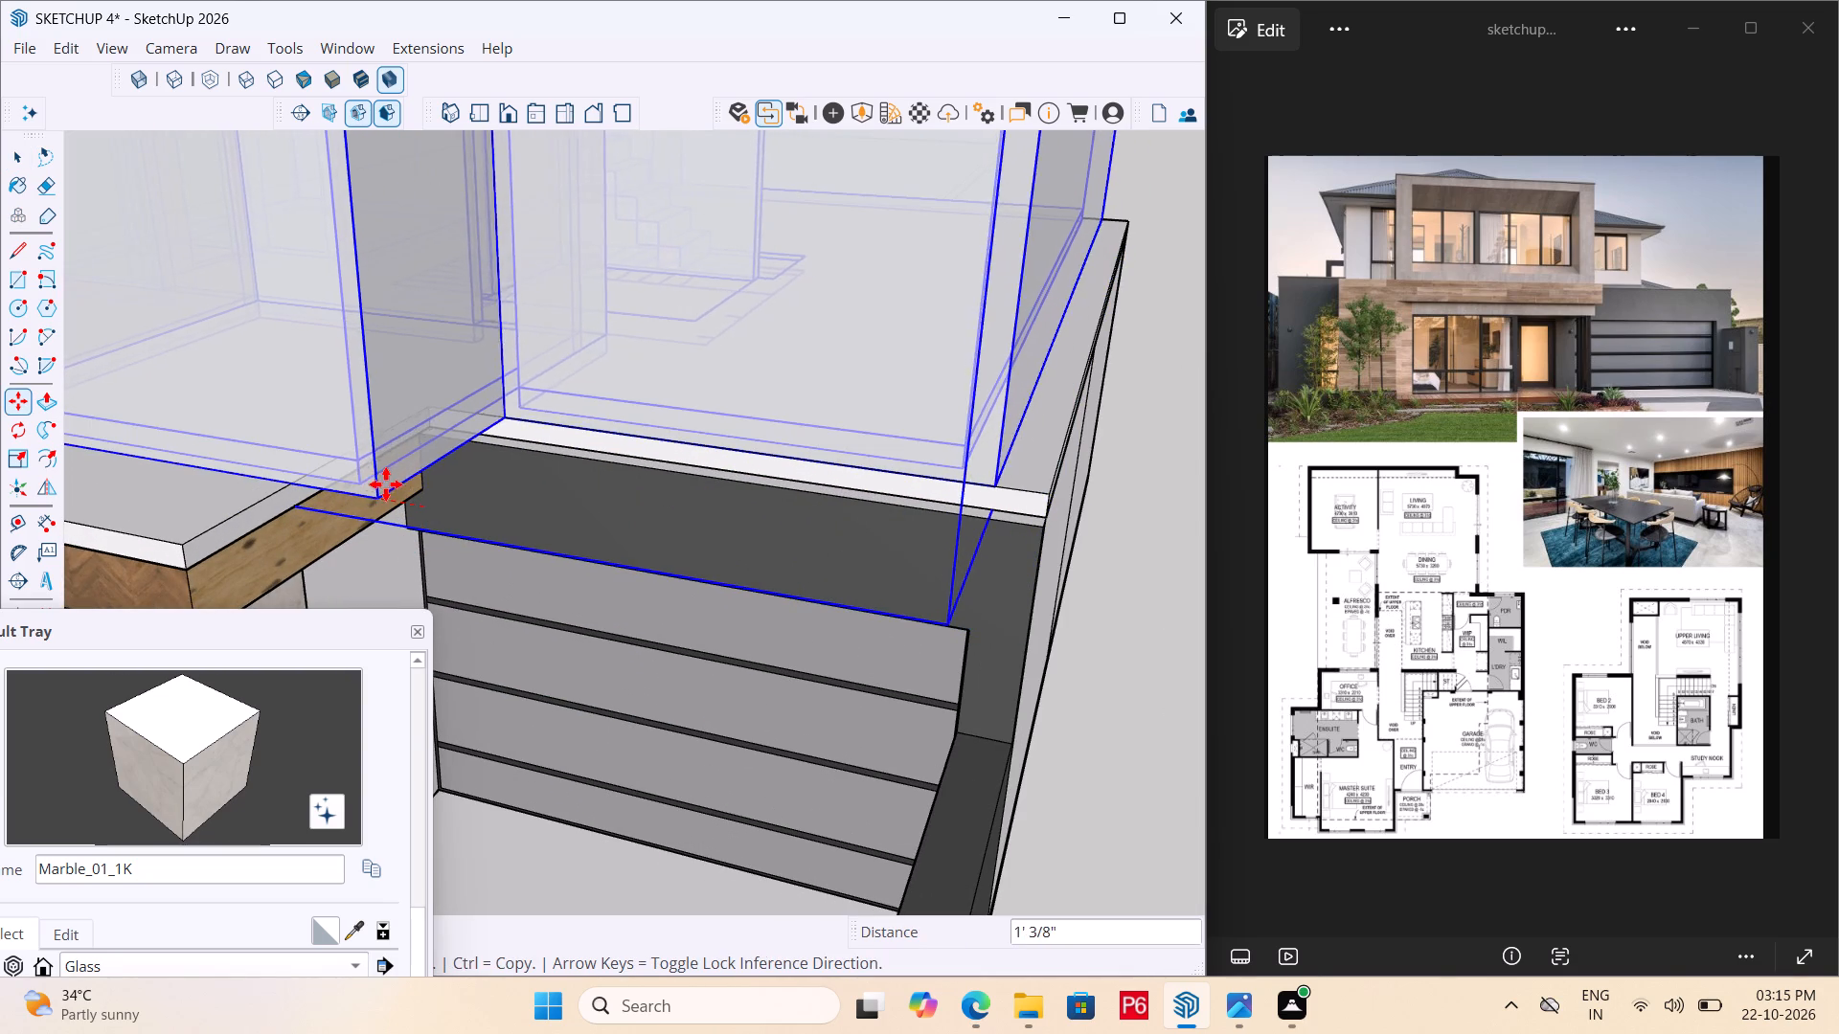
{"action": "left_click", "coordinate": [280, 491]}
Save the model with the repositioned upper floor.
{"action": "scroll", "coordinate": [479, 483], "scroll_direction": "down", "scroll_amount": 6}
{"action": "key", "text": "ctrl+s"}
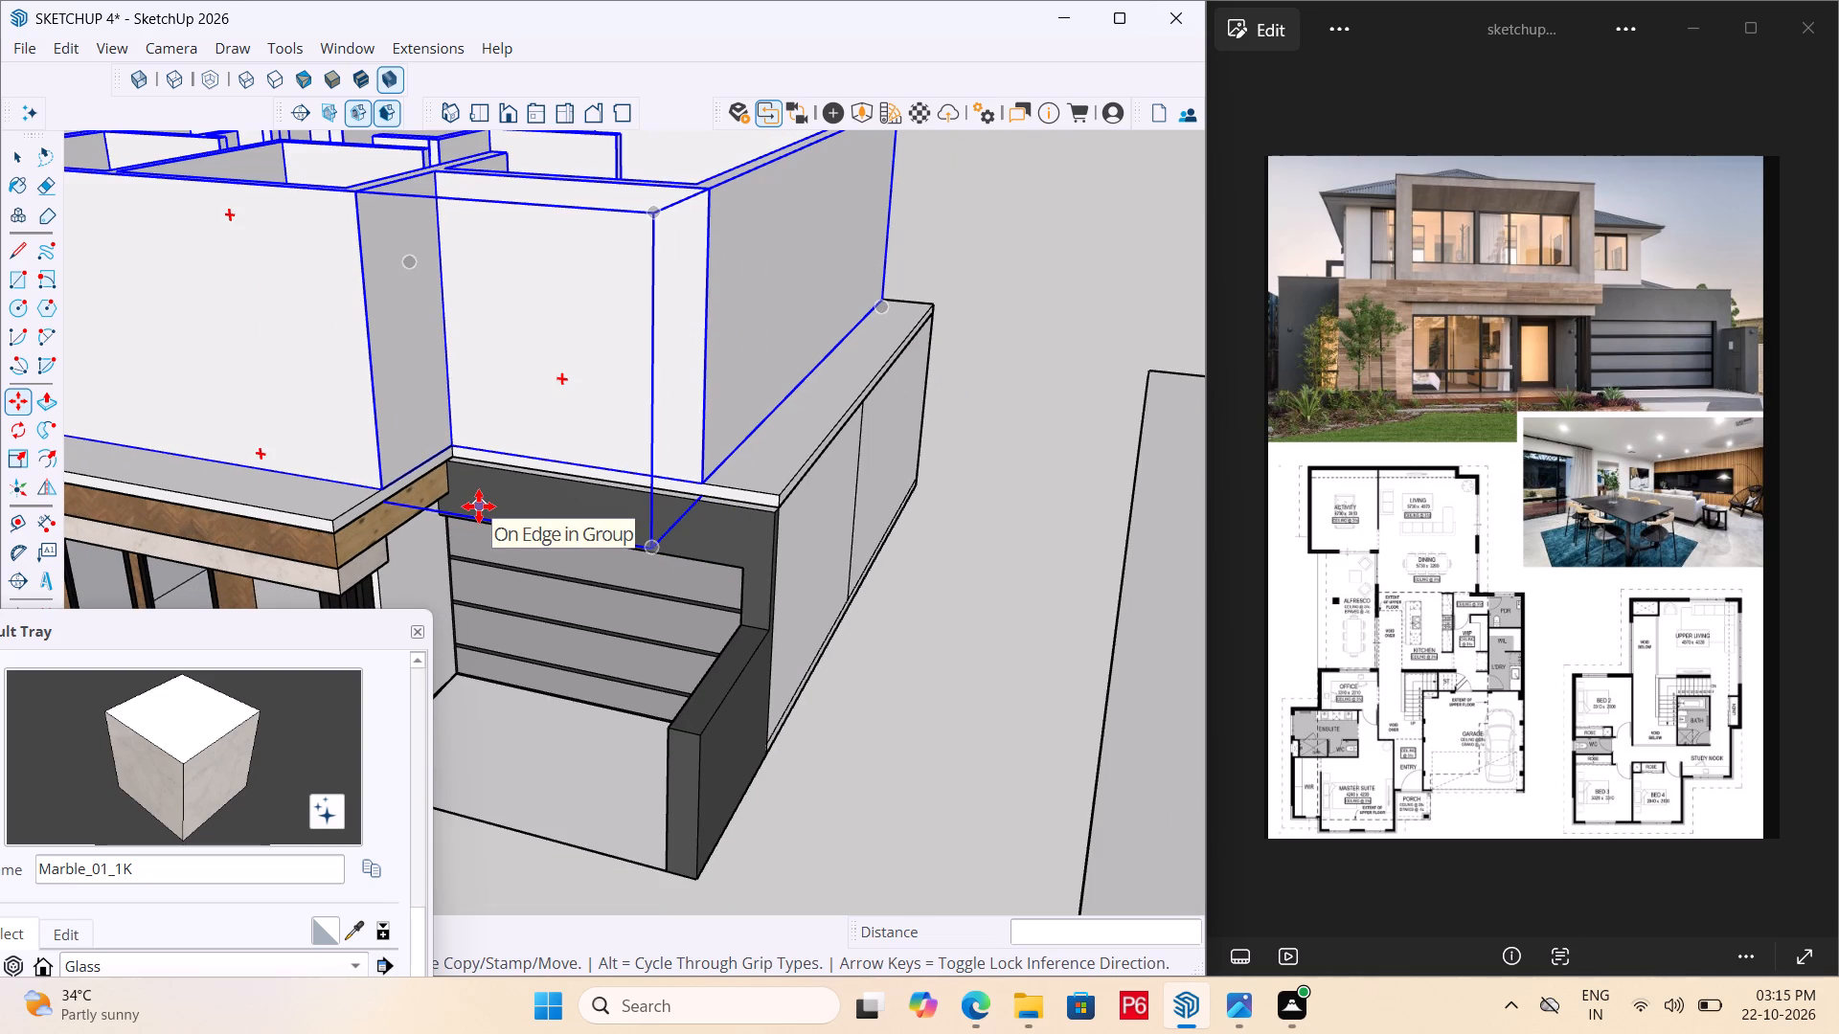
{"action": "key", "text": "ctrl+s"}
{"action": "key", "text": "ctrl+s"}
{"action": "key", "text": "ctrl+s"}
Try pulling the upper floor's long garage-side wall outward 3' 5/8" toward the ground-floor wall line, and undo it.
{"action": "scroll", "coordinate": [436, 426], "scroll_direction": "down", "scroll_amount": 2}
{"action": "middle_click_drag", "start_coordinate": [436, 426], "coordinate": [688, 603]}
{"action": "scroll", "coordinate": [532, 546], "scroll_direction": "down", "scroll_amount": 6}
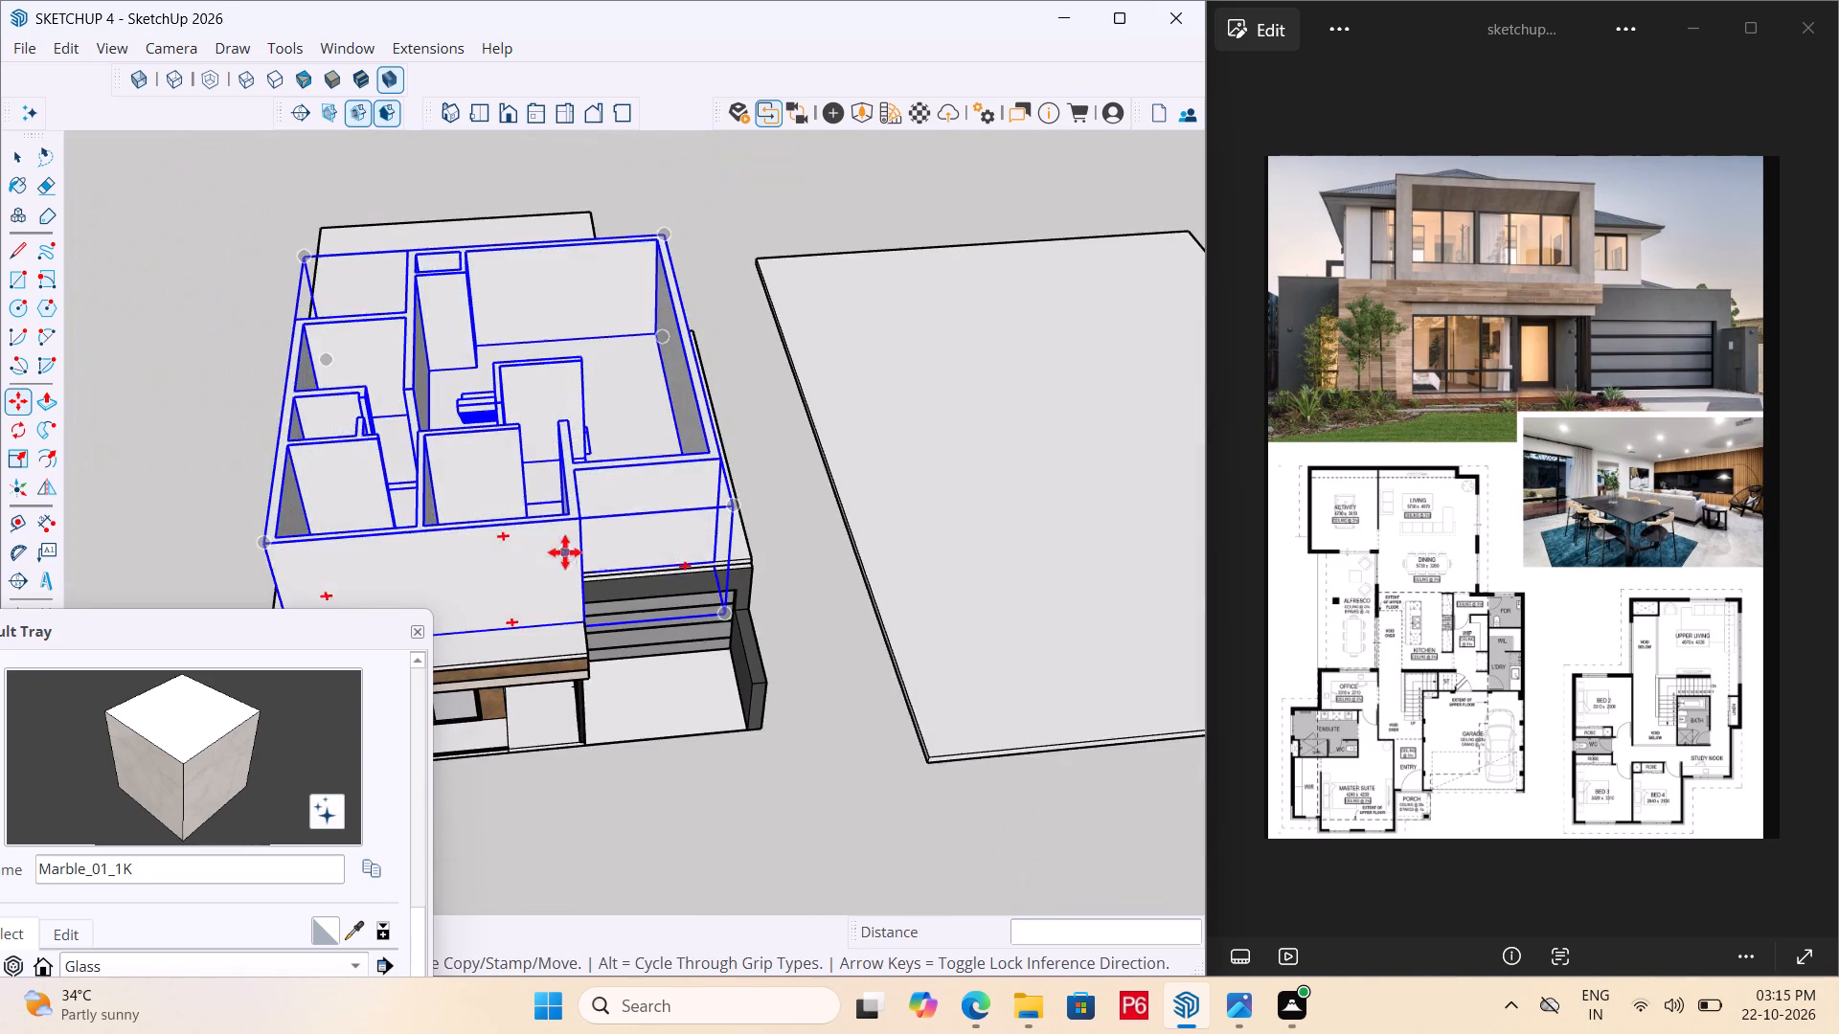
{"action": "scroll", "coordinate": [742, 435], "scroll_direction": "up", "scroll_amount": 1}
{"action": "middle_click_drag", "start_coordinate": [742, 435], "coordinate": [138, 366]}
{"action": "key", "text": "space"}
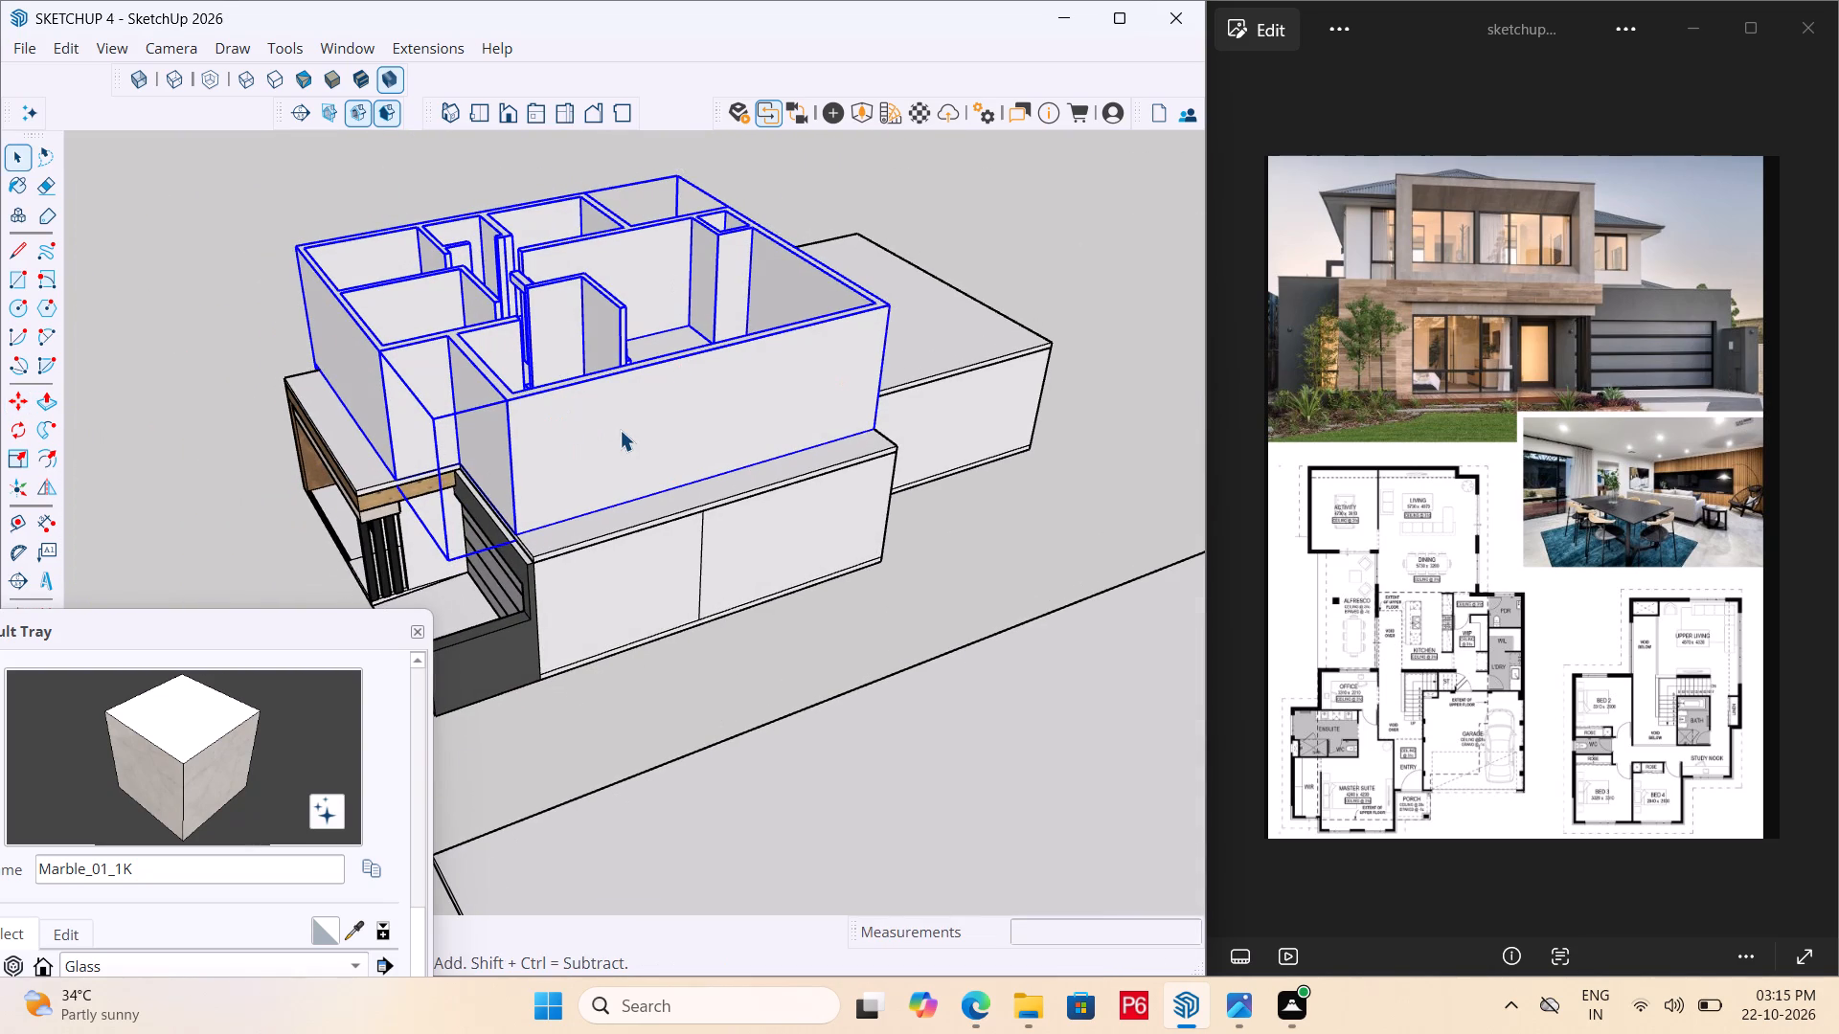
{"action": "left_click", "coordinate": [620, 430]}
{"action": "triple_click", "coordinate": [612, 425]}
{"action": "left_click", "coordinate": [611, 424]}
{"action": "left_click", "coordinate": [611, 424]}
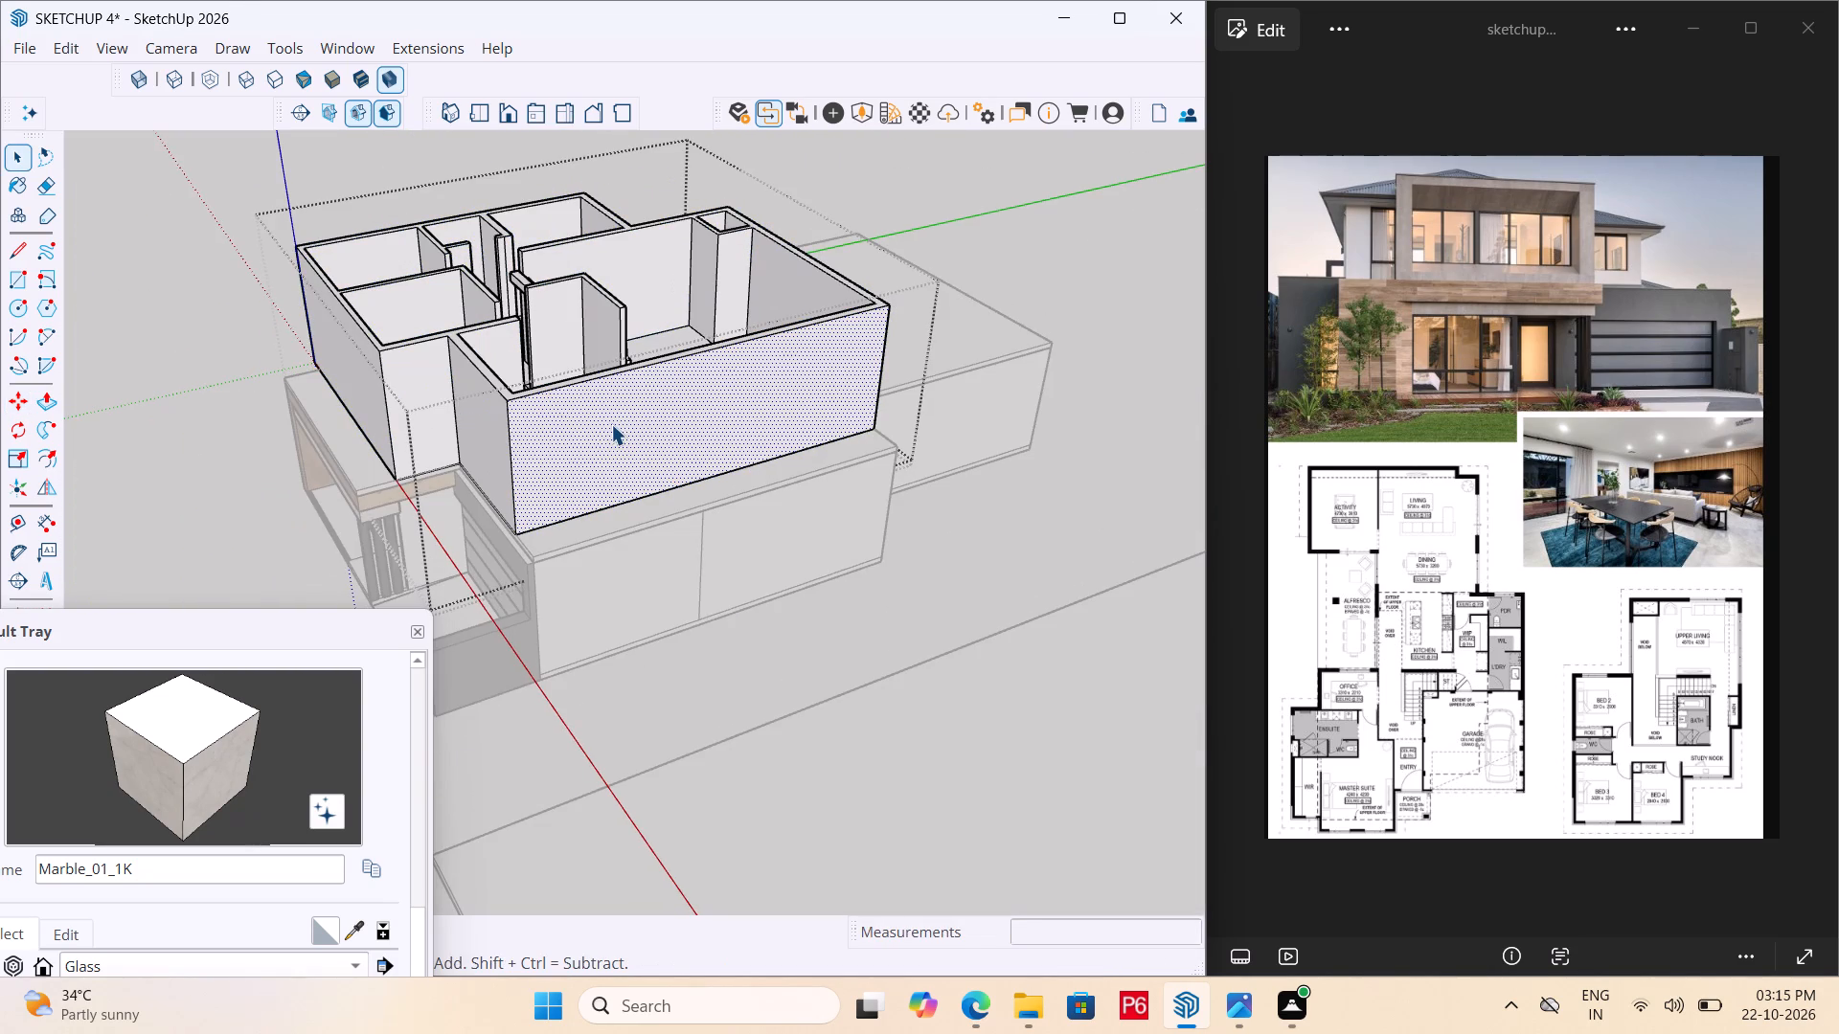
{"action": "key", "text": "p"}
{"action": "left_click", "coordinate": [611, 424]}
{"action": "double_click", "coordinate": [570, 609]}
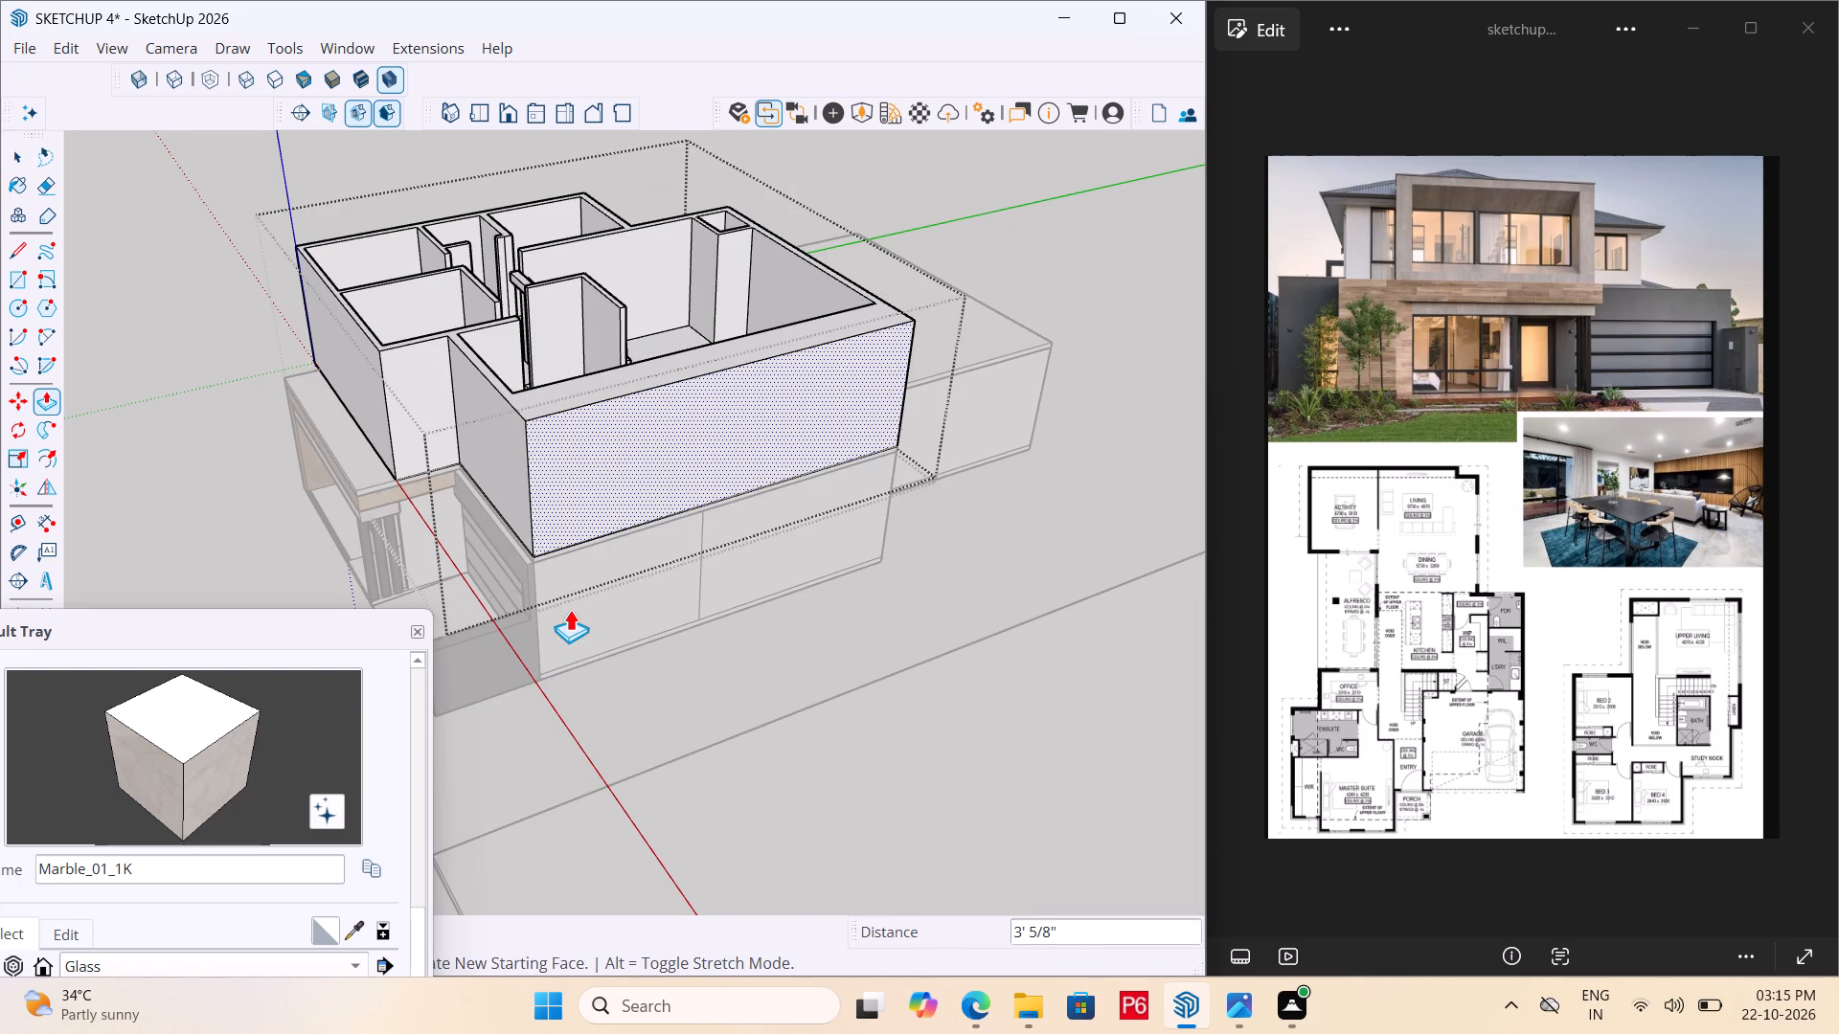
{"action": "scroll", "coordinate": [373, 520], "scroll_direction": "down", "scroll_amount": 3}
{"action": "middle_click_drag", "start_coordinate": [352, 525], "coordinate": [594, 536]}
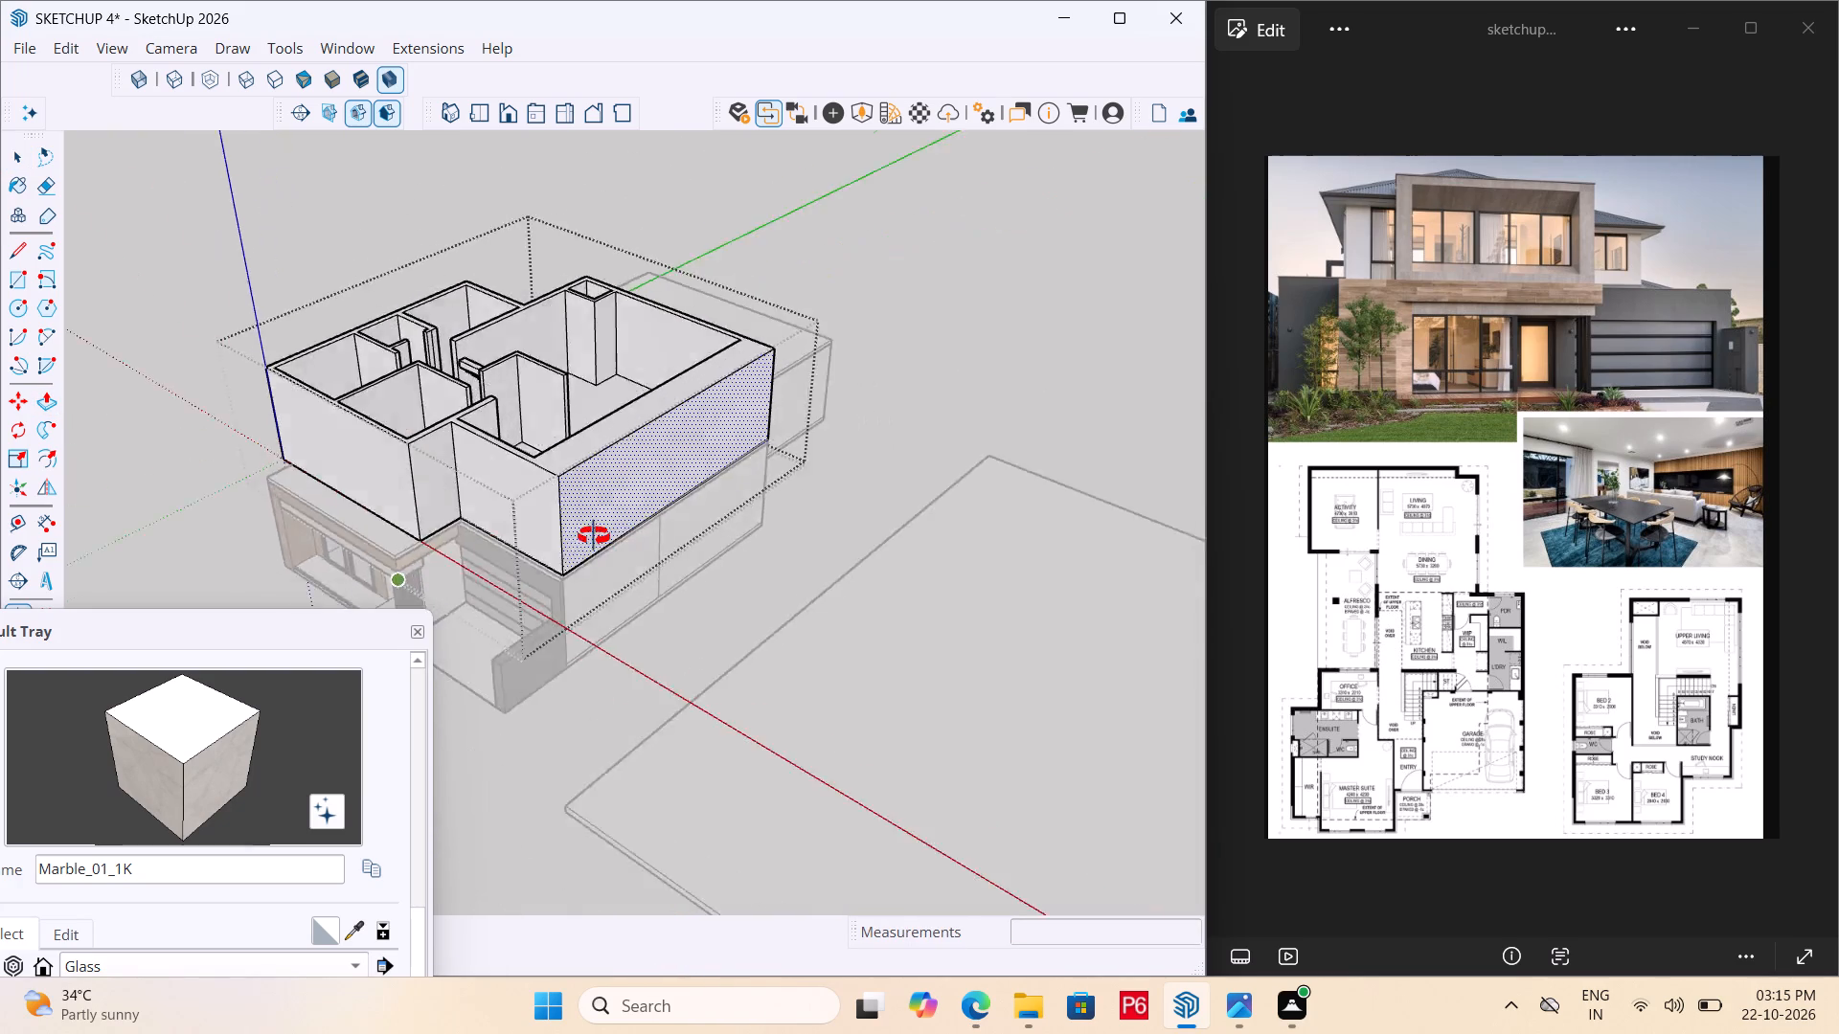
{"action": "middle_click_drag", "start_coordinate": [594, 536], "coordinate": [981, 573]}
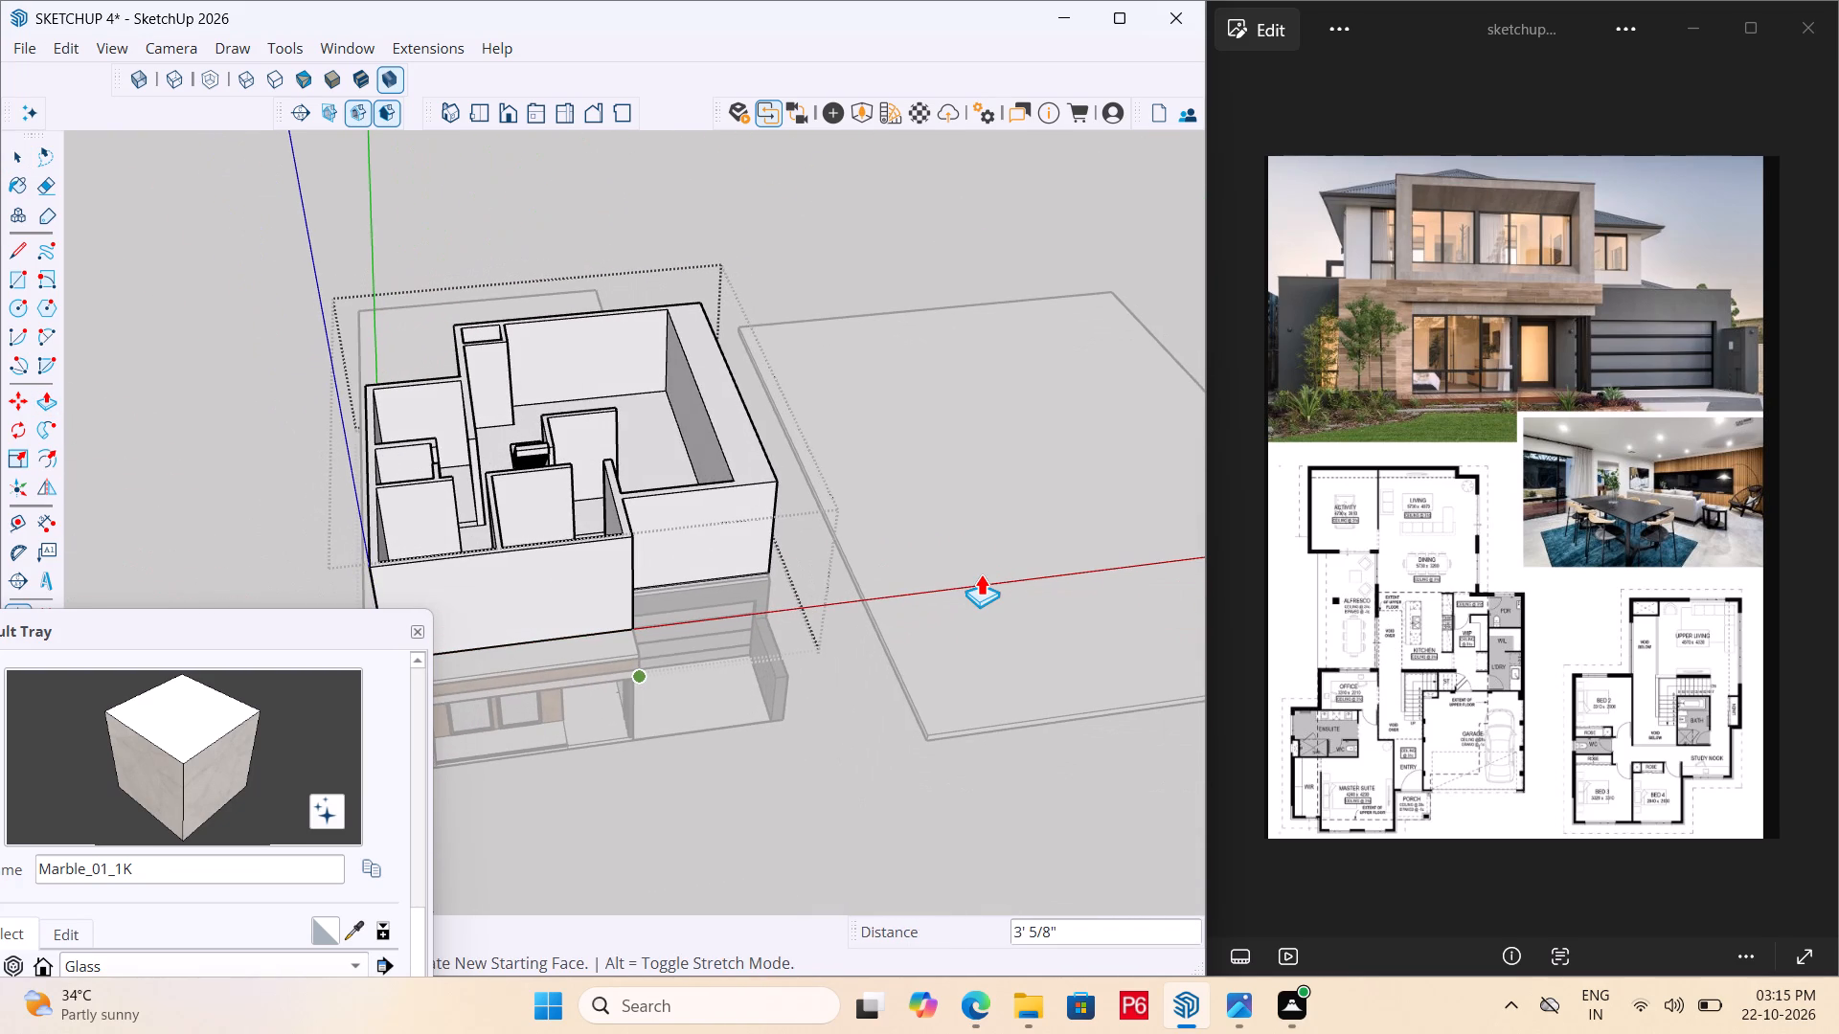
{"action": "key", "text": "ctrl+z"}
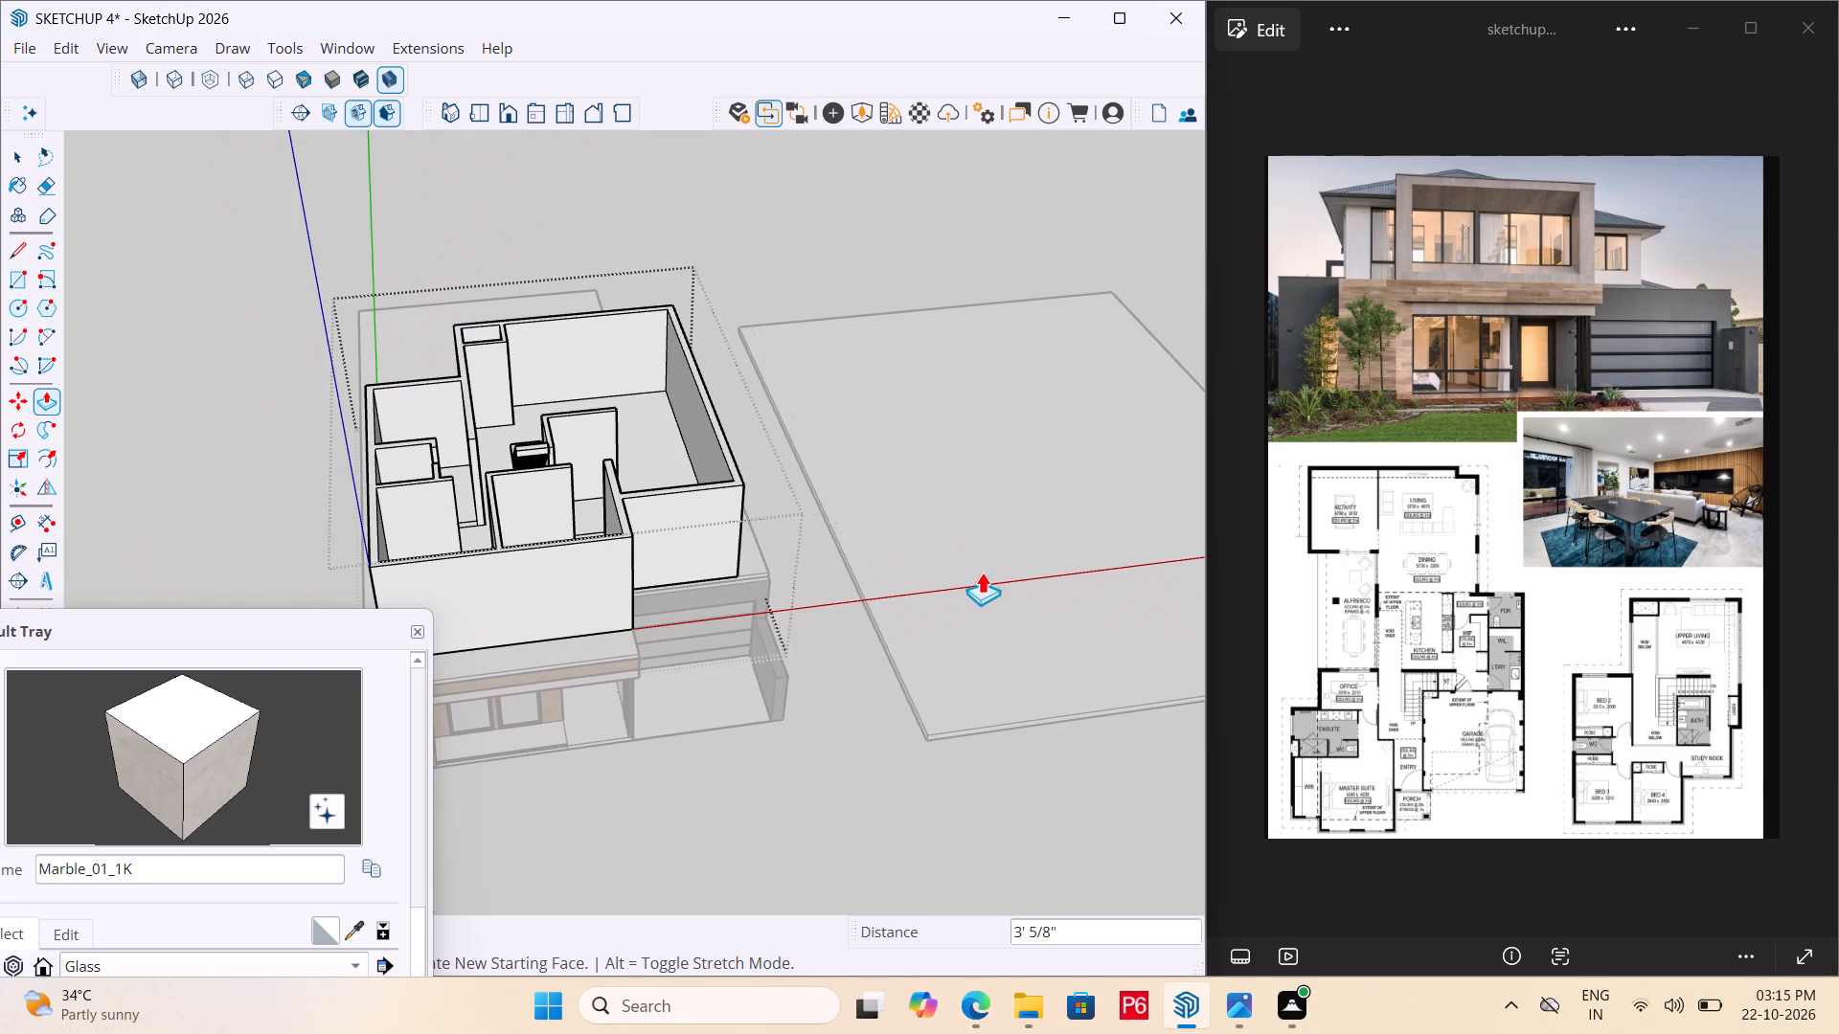
Close the upper-floor group and clear the selection.
{"action": "scroll", "coordinate": [853, 573], "scroll_direction": "down", "scroll_amount": 3}
{"action": "middle_click_drag", "start_coordinate": [840, 571], "coordinate": [573, 533]}
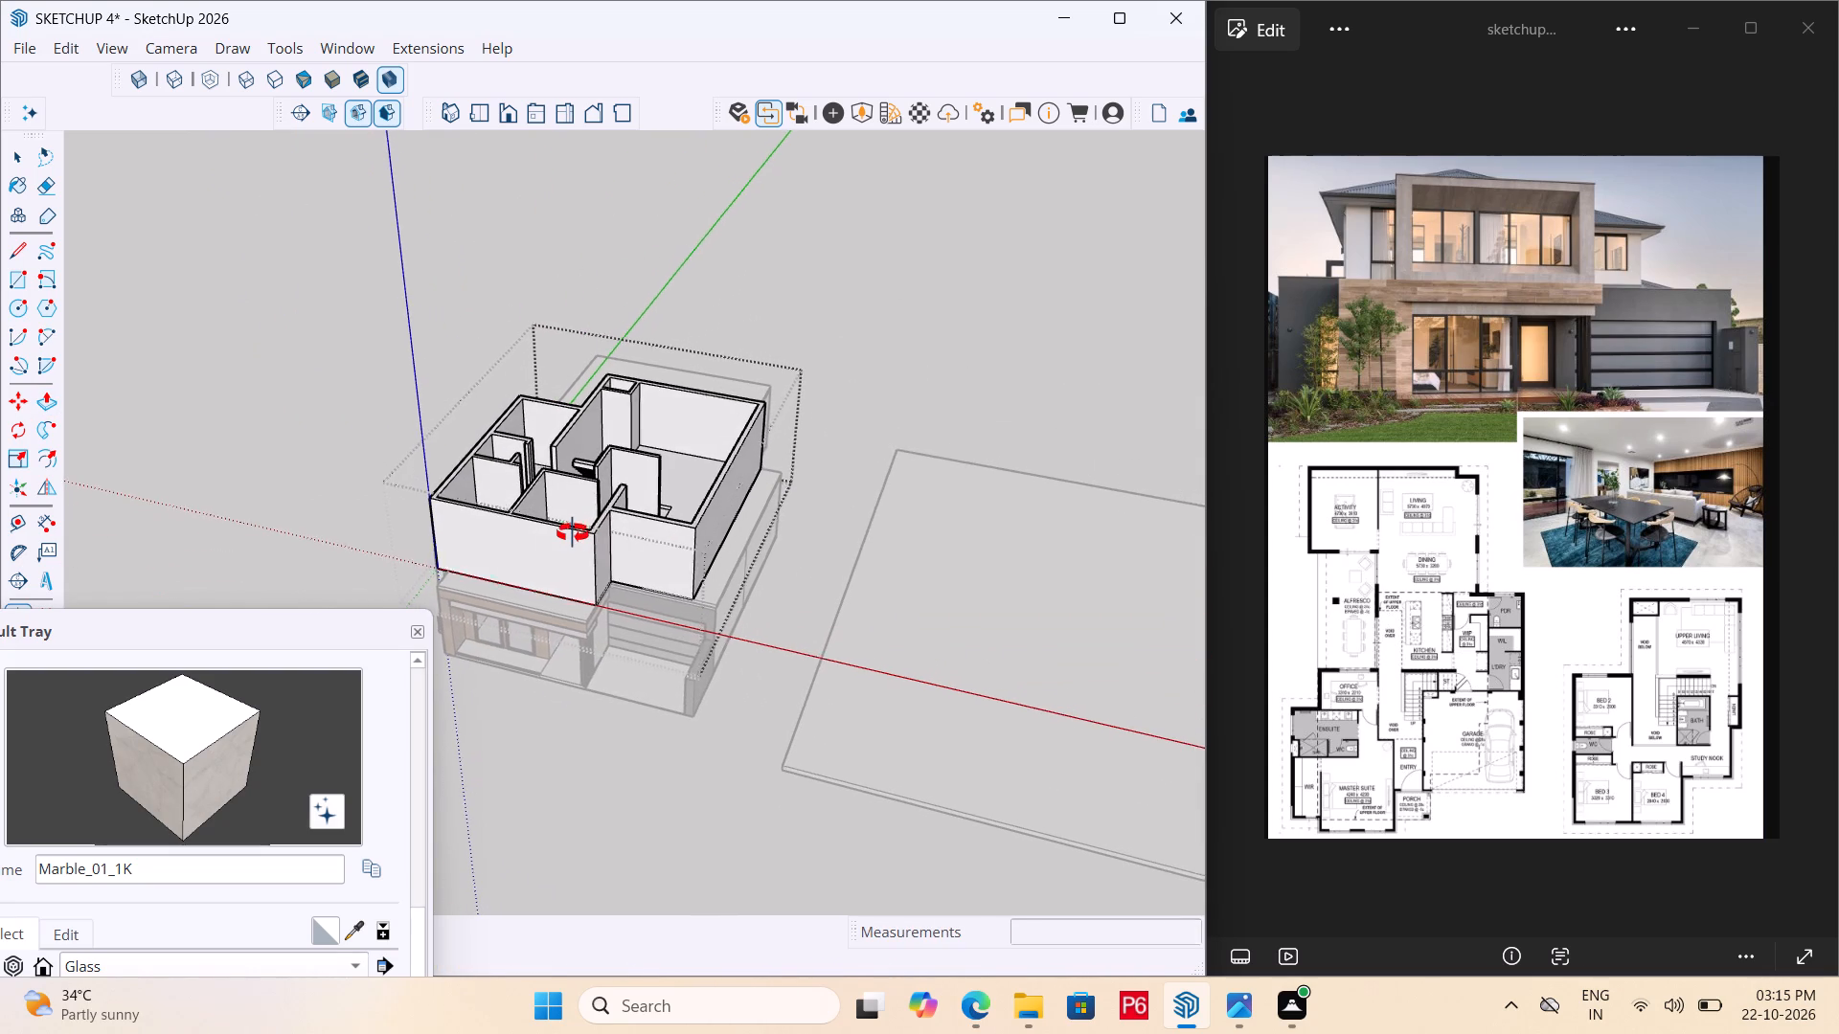
{"action": "middle_click_drag", "start_coordinate": [573, 533], "coordinate": [562, 533]}
{"action": "key", "text": "space"}
{"action": "left_click", "coordinate": [332, 366]}
{"action": "triple_click", "coordinate": [334, 367]}
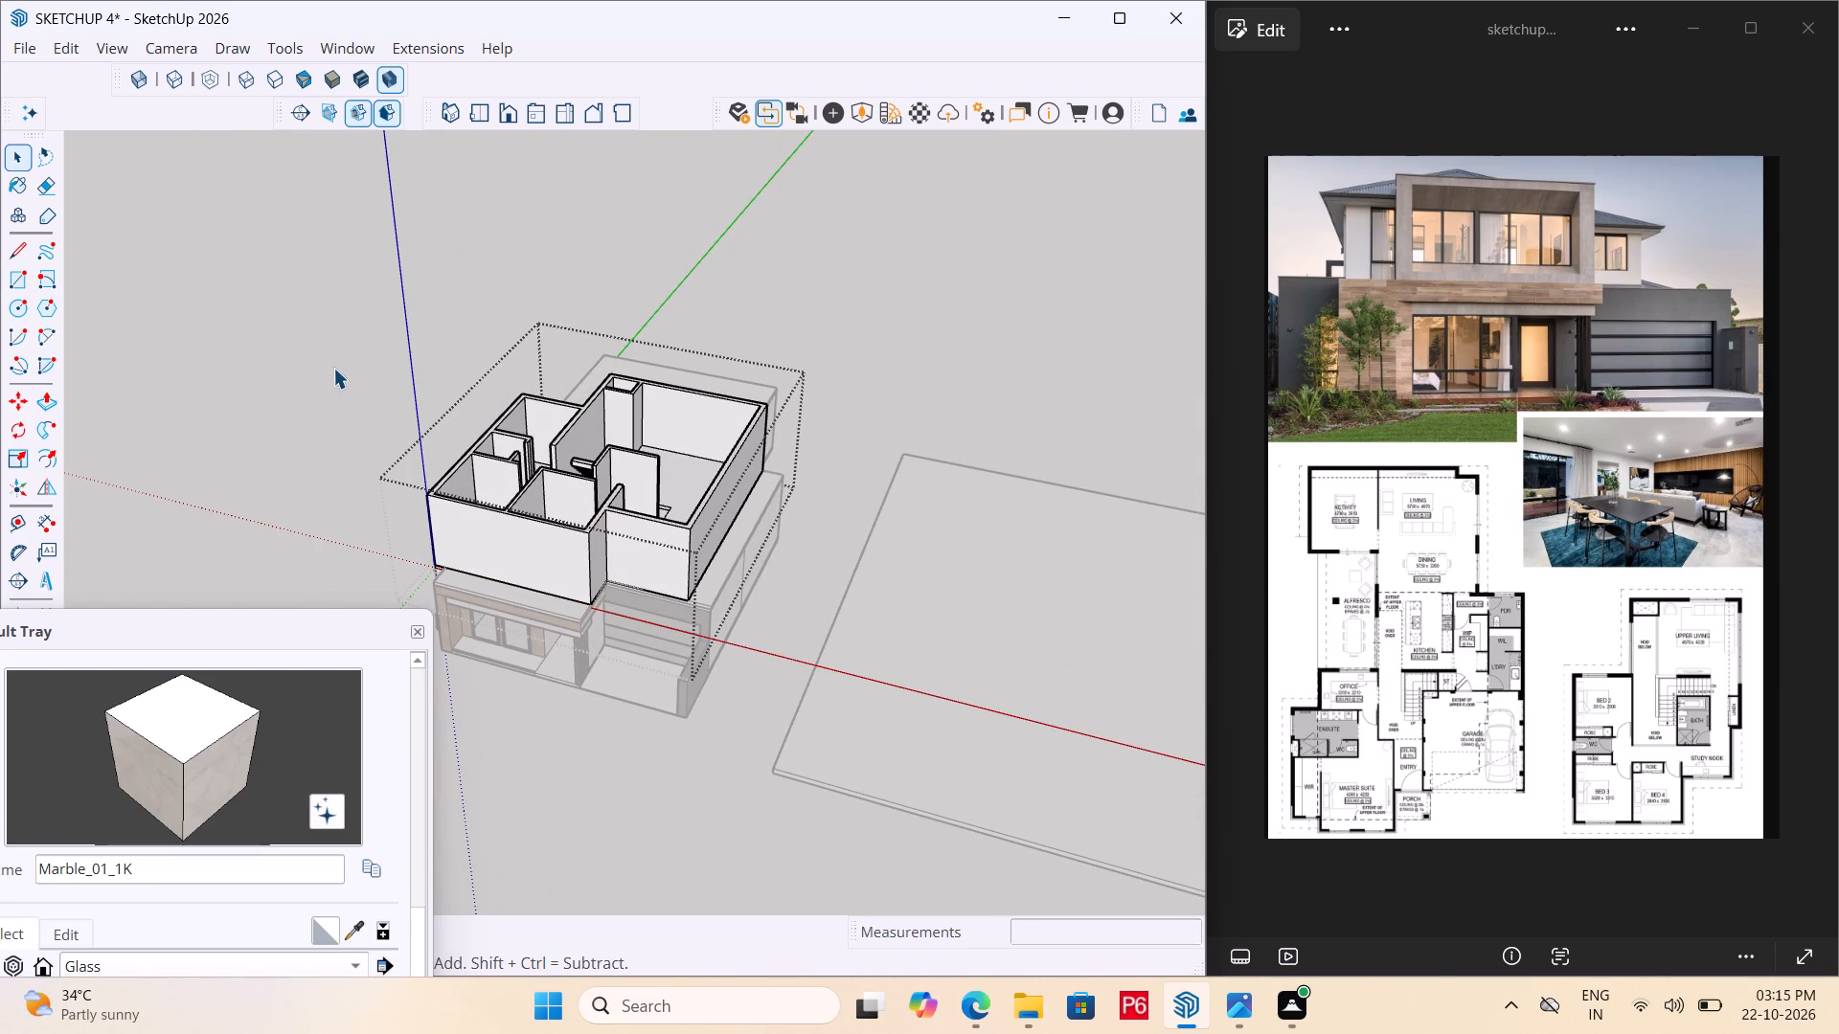
Examine how the upper floor sits on the ground floor from the front, the garage side and above.
{"action": "middle_click_drag", "start_coordinate": [467, 470], "coordinate": [879, 471]}
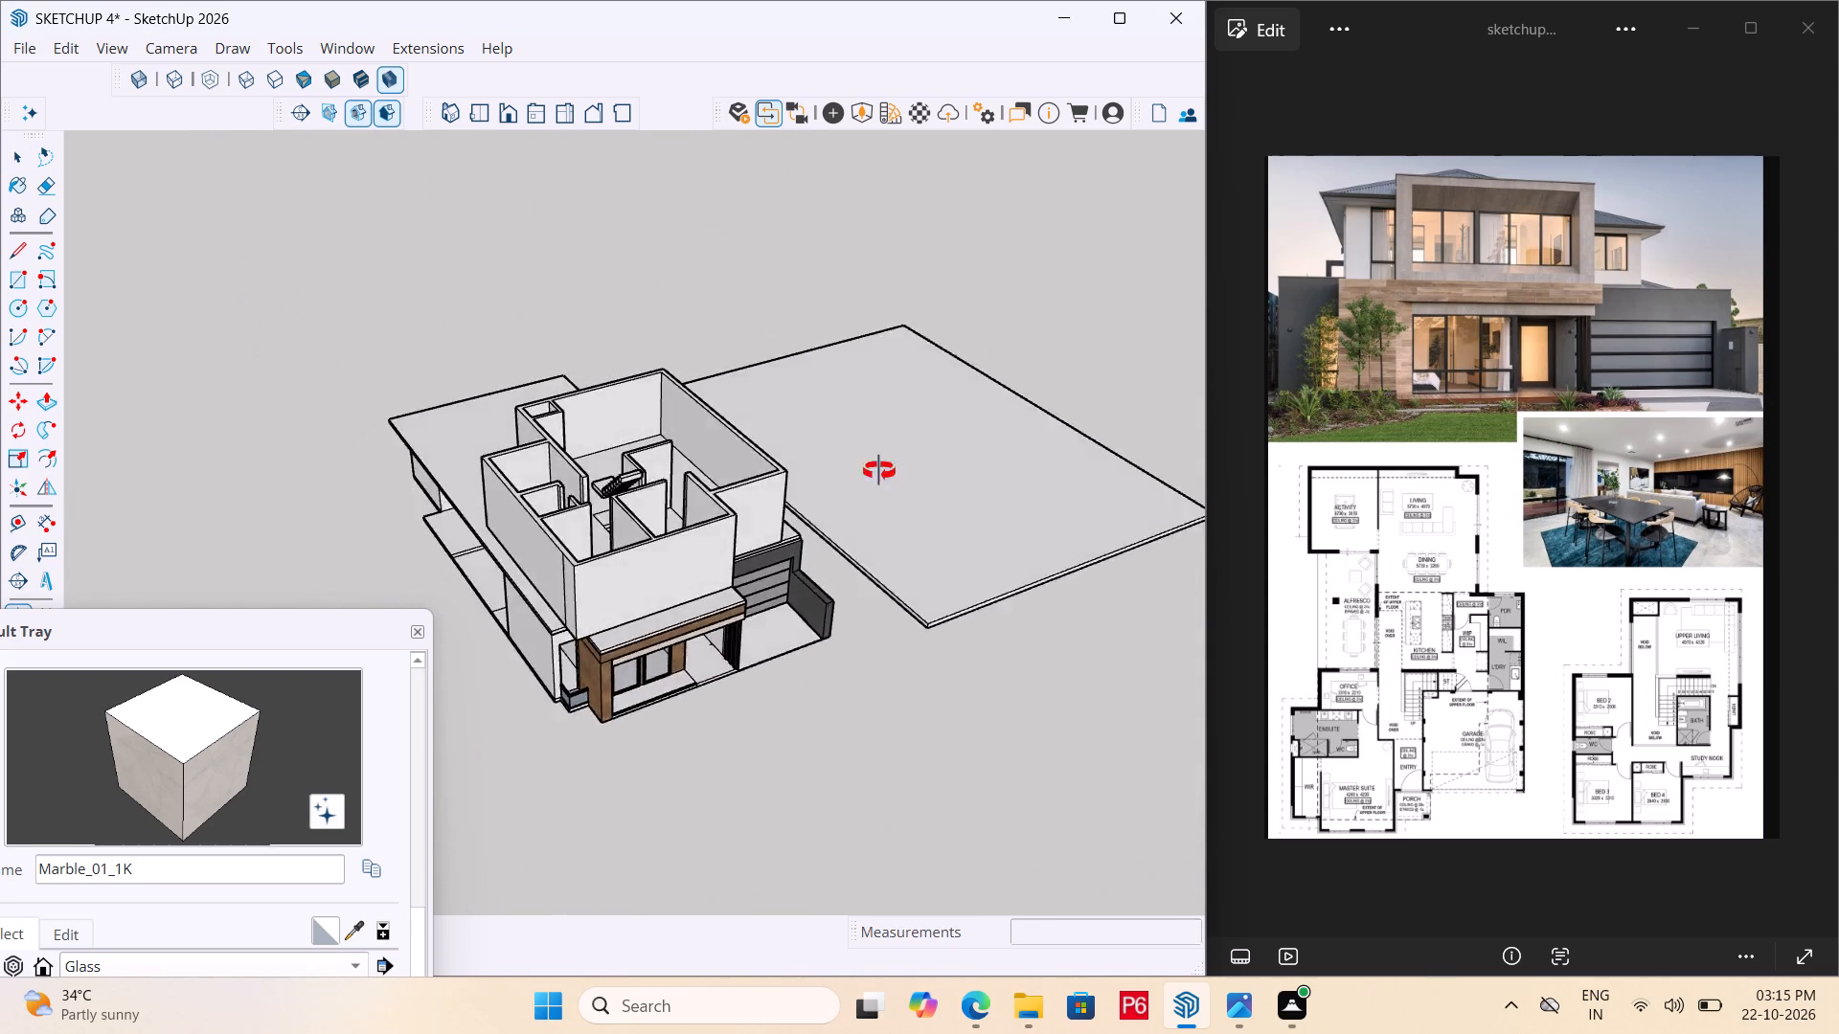
{"action": "middle_click_drag", "start_coordinate": [879, 471], "coordinate": [928, 433]}
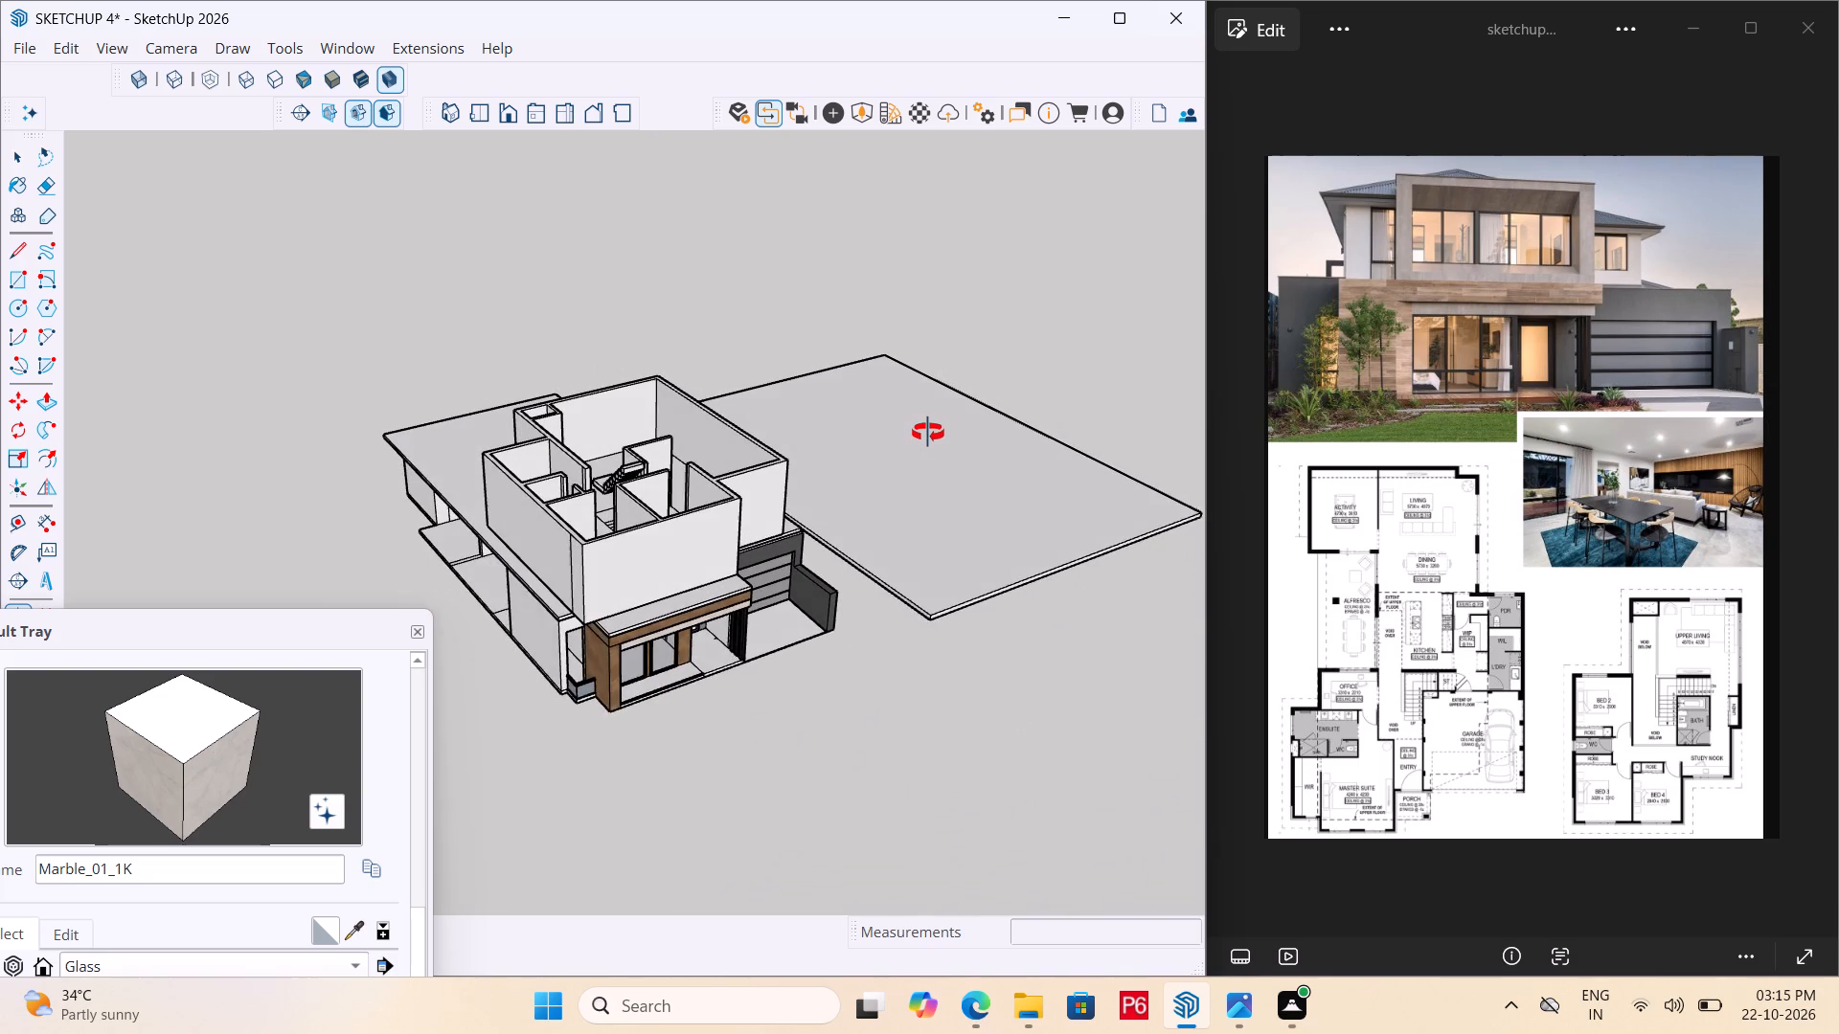
{"action": "middle_click_drag", "start_coordinate": [928, 433], "coordinate": [908, 396]}
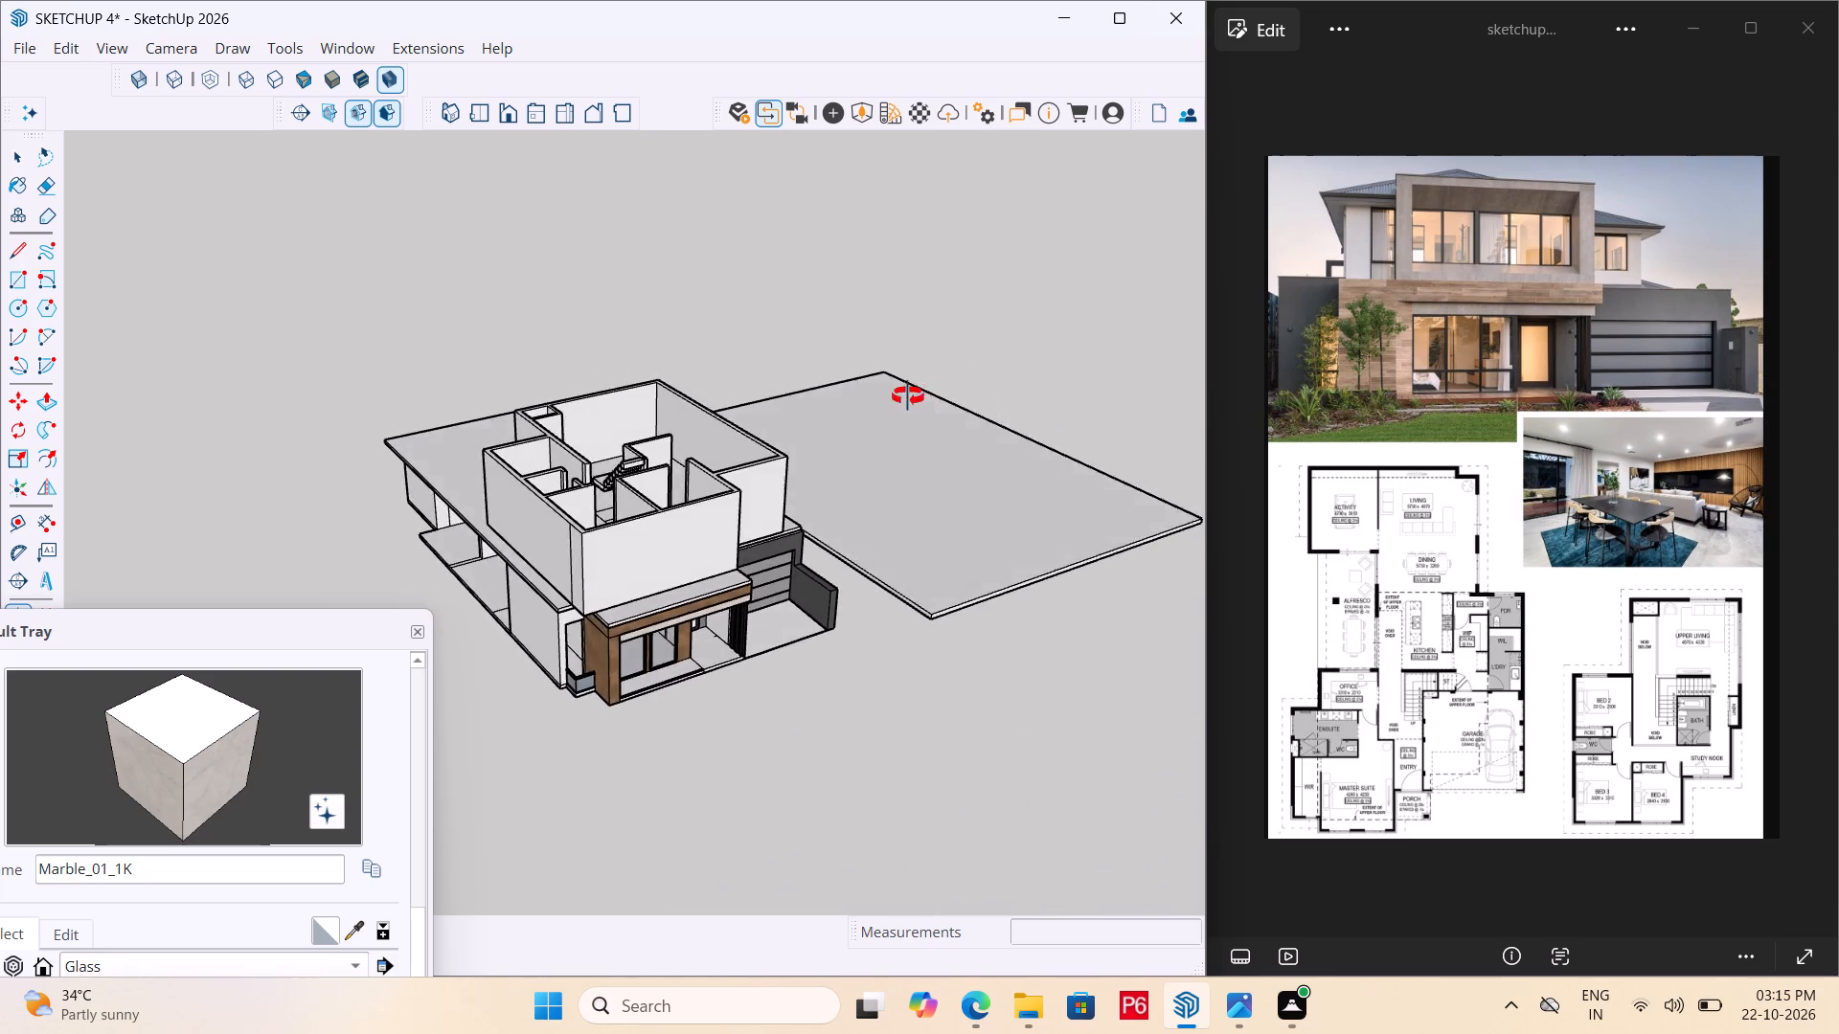
{"action": "middle_click_drag", "start_coordinate": [908, 396], "coordinate": [794, 103]}
{"action": "scroll", "coordinate": [501, 419], "scroll_direction": "up", "scroll_amount": 12}
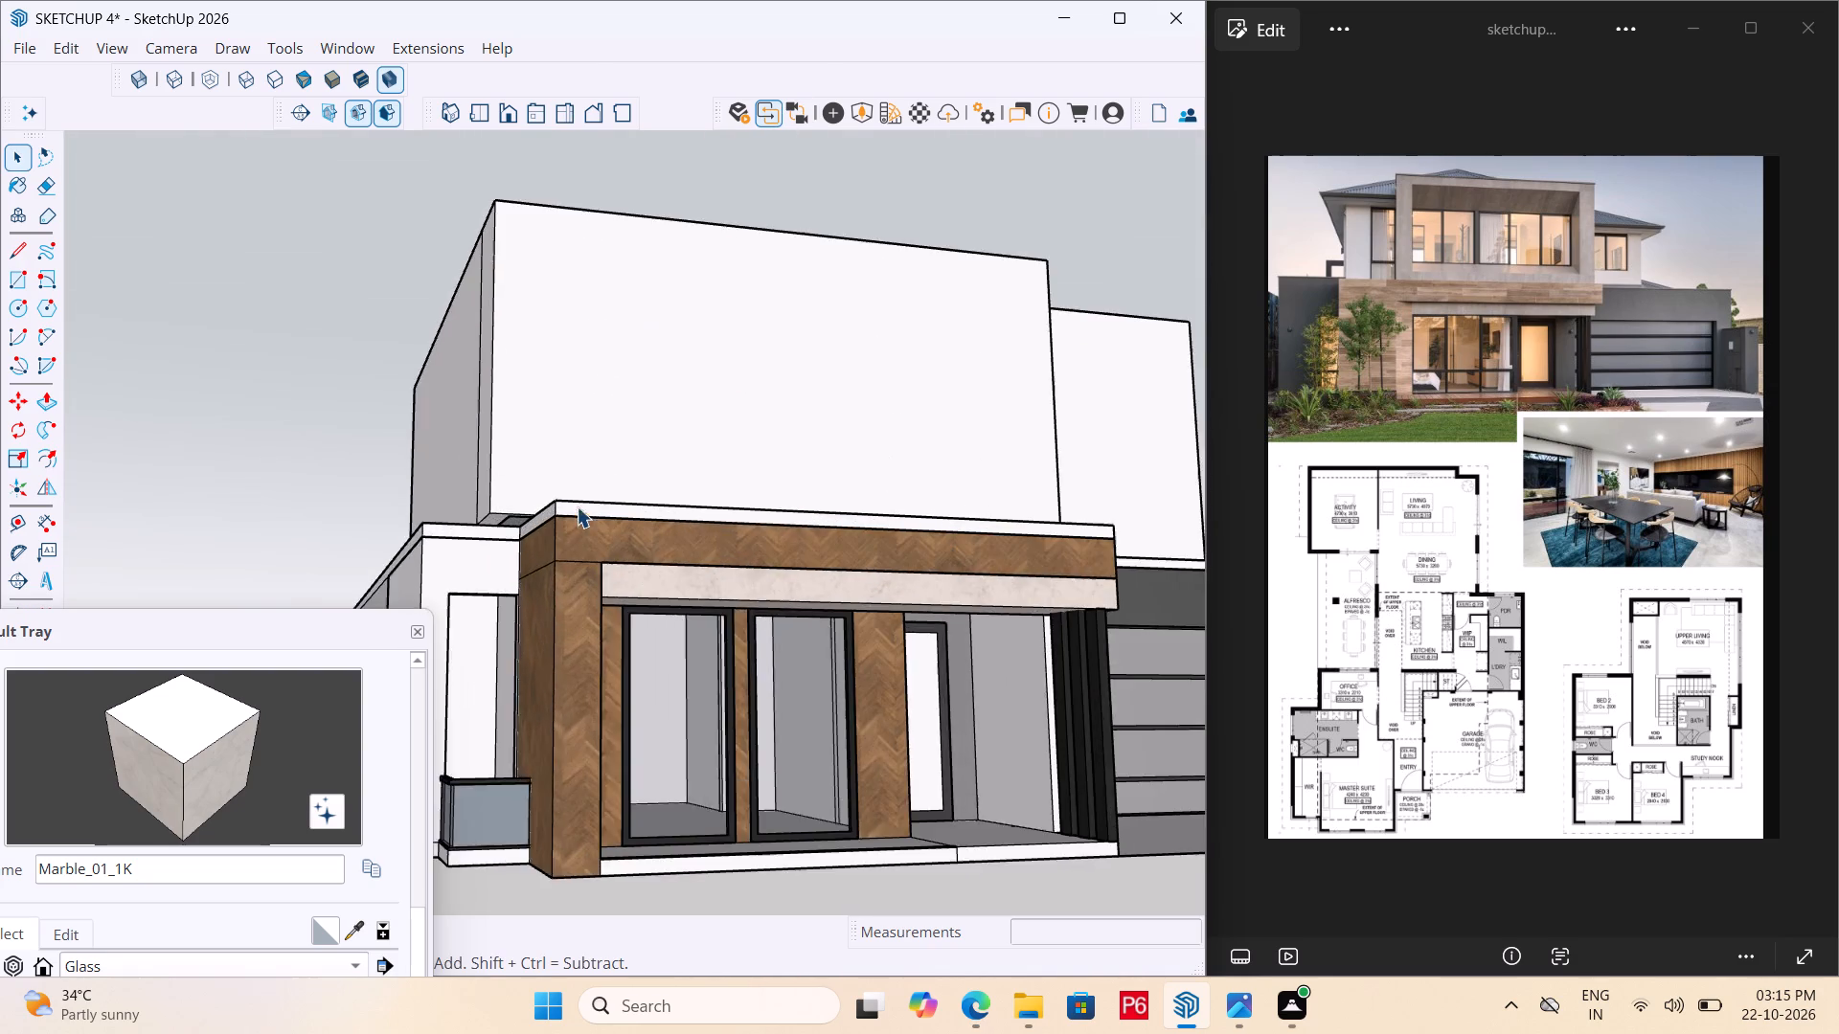
{"action": "middle_click_drag", "start_coordinate": [554, 466], "coordinate": [400, 871]}
{"action": "scroll", "coordinate": [409, 799], "scroll_direction": "down", "scroll_amount": 7}
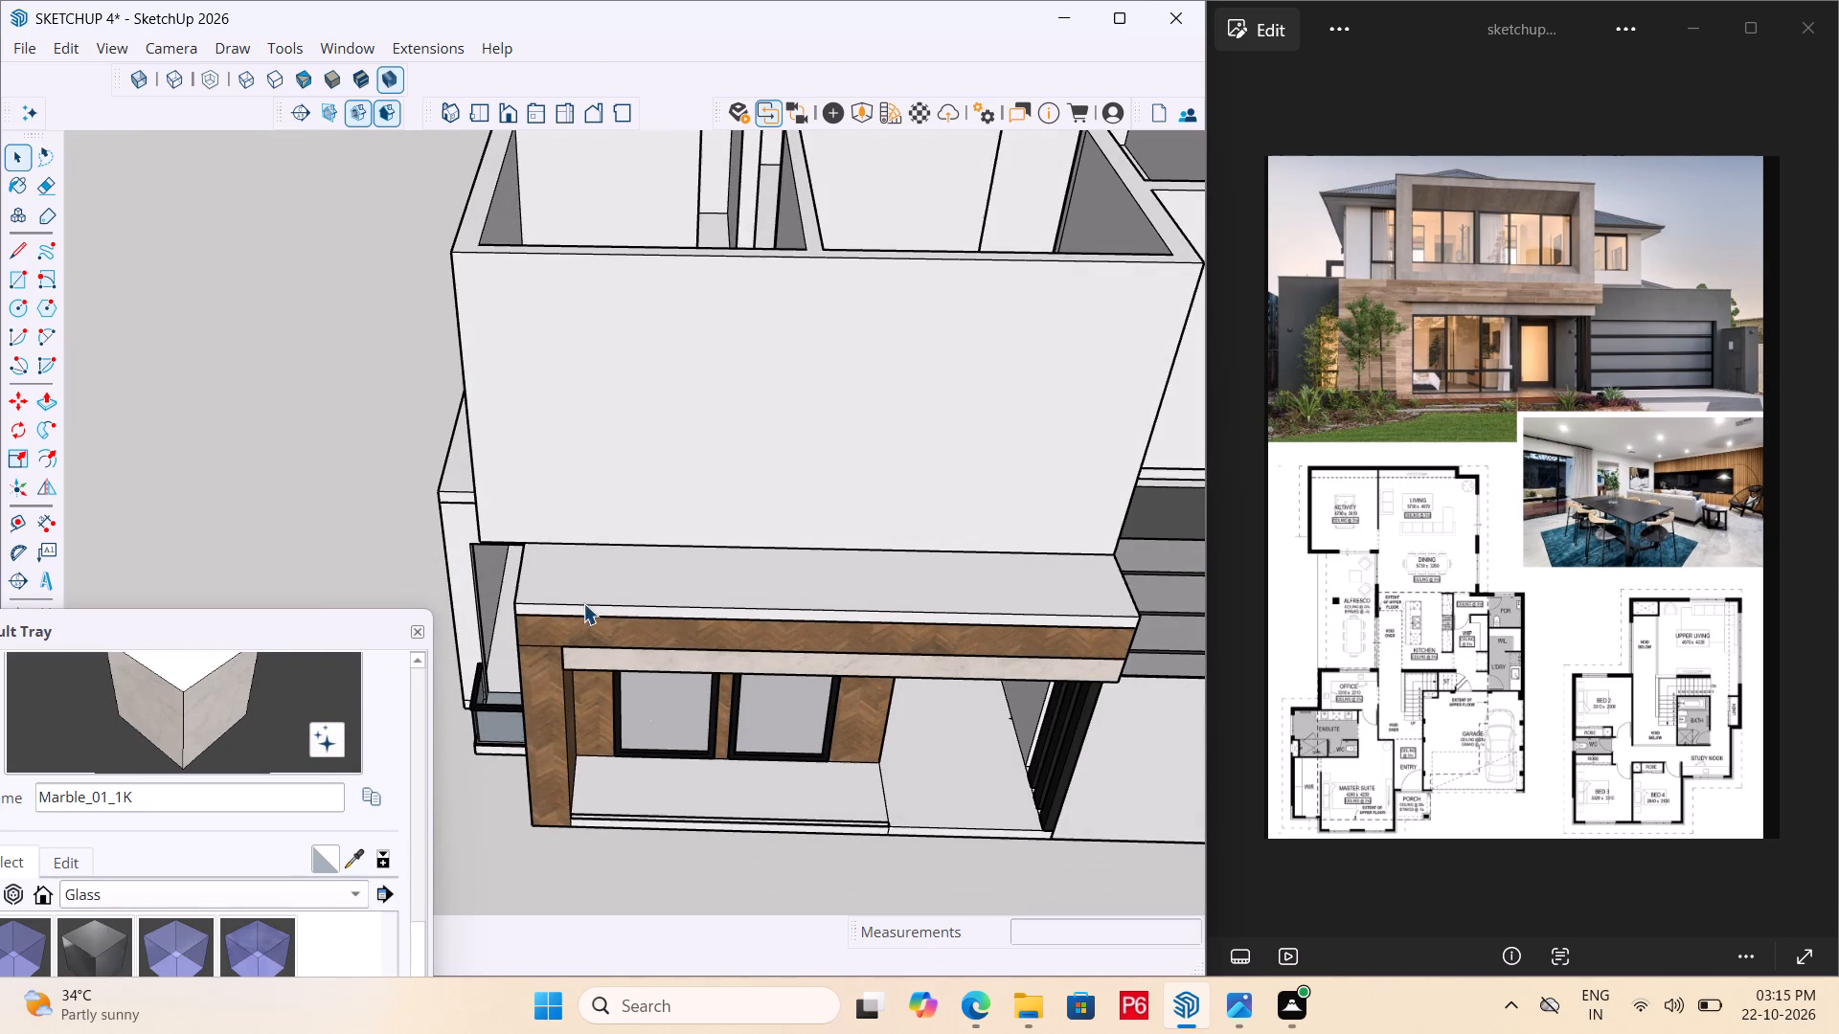
{"action": "scroll", "coordinate": [586, 603], "scroll_direction": "down", "scroll_amount": 12}
{"action": "middle_click_drag", "start_coordinate": [747, 576], "coordinate": [343, 646]}
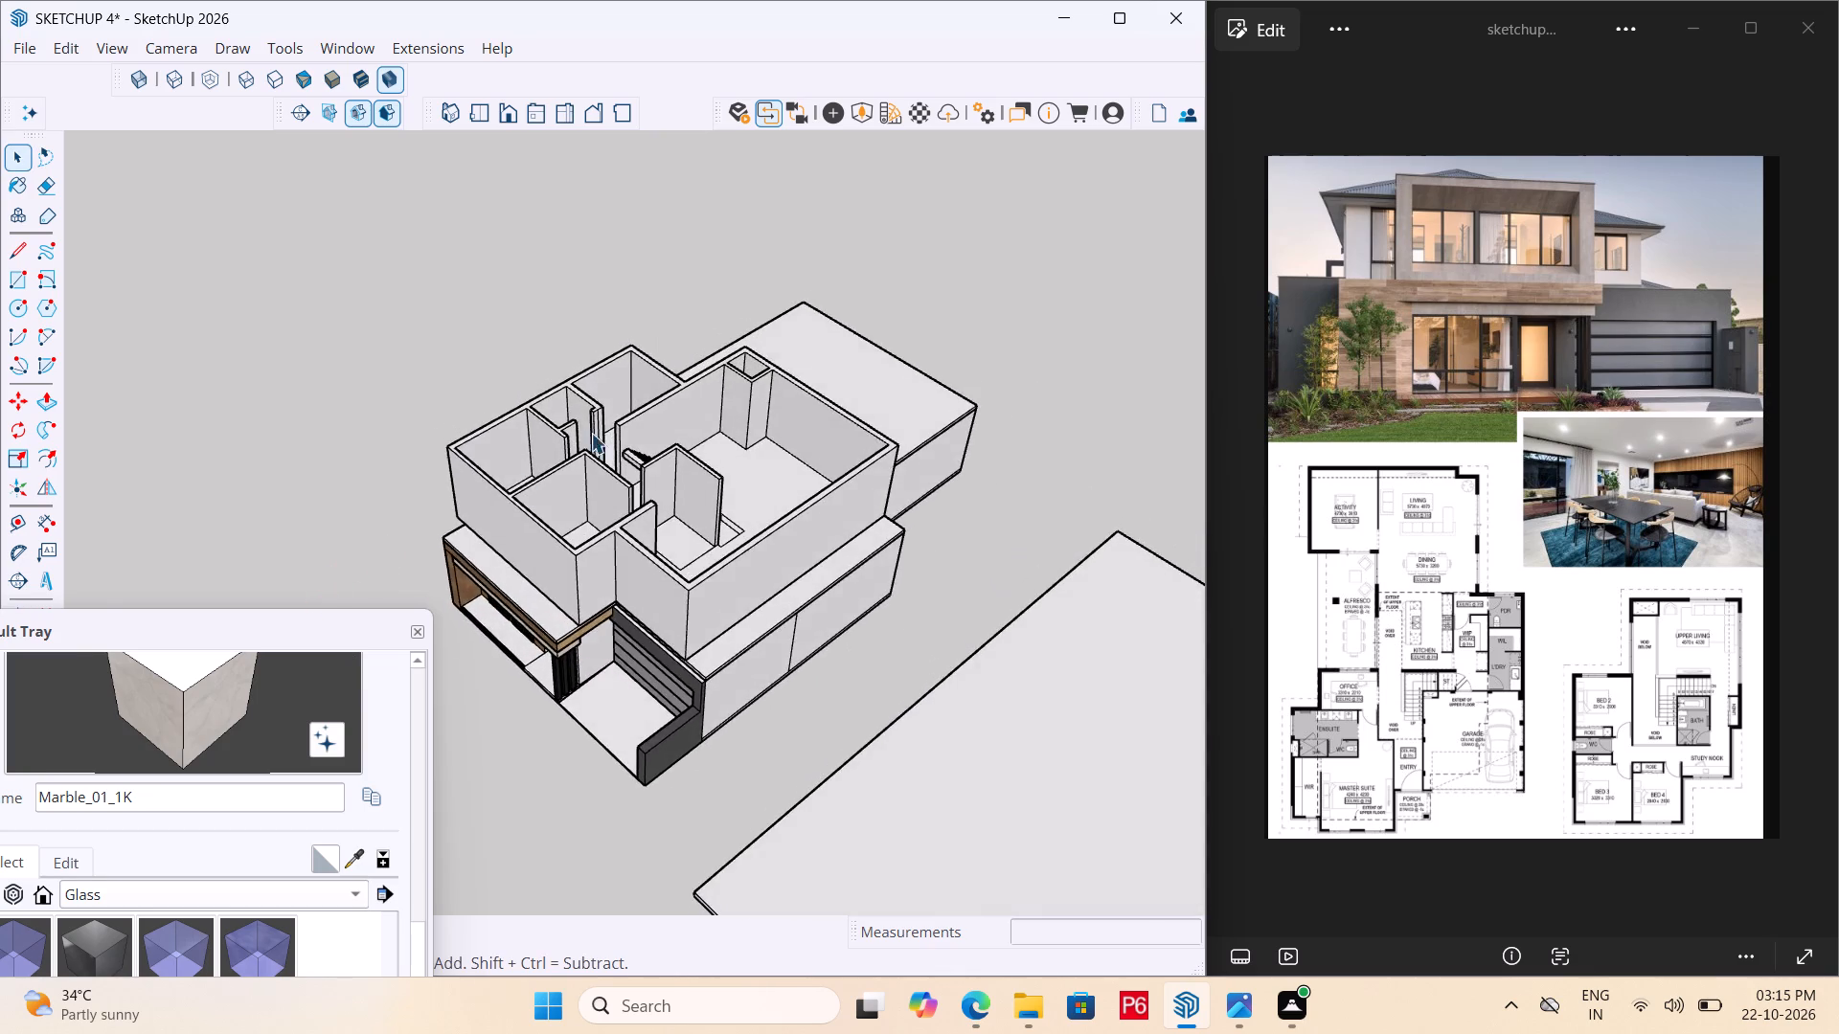
{"action": "scroll", "coordinate": [624, 424], "scroll_direction": "up", "scroll_amount": 5}
{"action": "scroll", "coordinate": [614, 446], "scroll_direction": "down", "scroll_amount": 2}
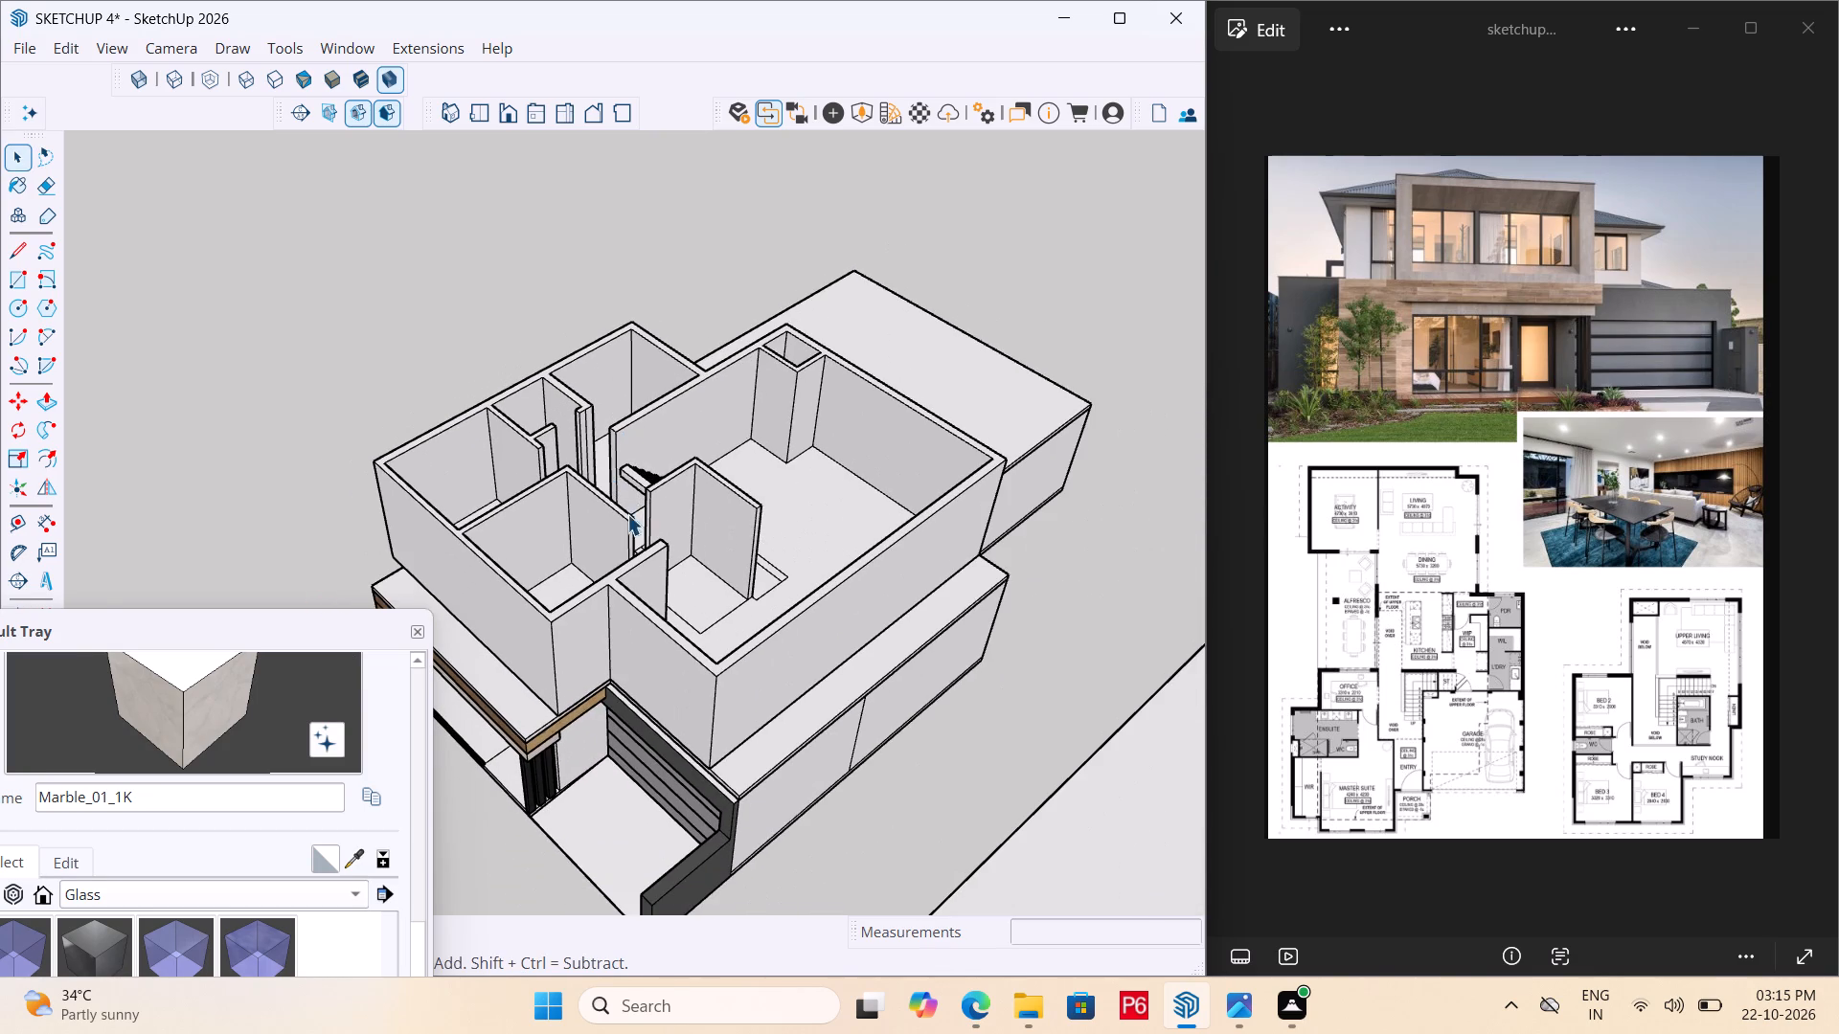
{"action": "middle_click_drag", "start_coordinate": [628, 510], "coordinate": [887, 246]}
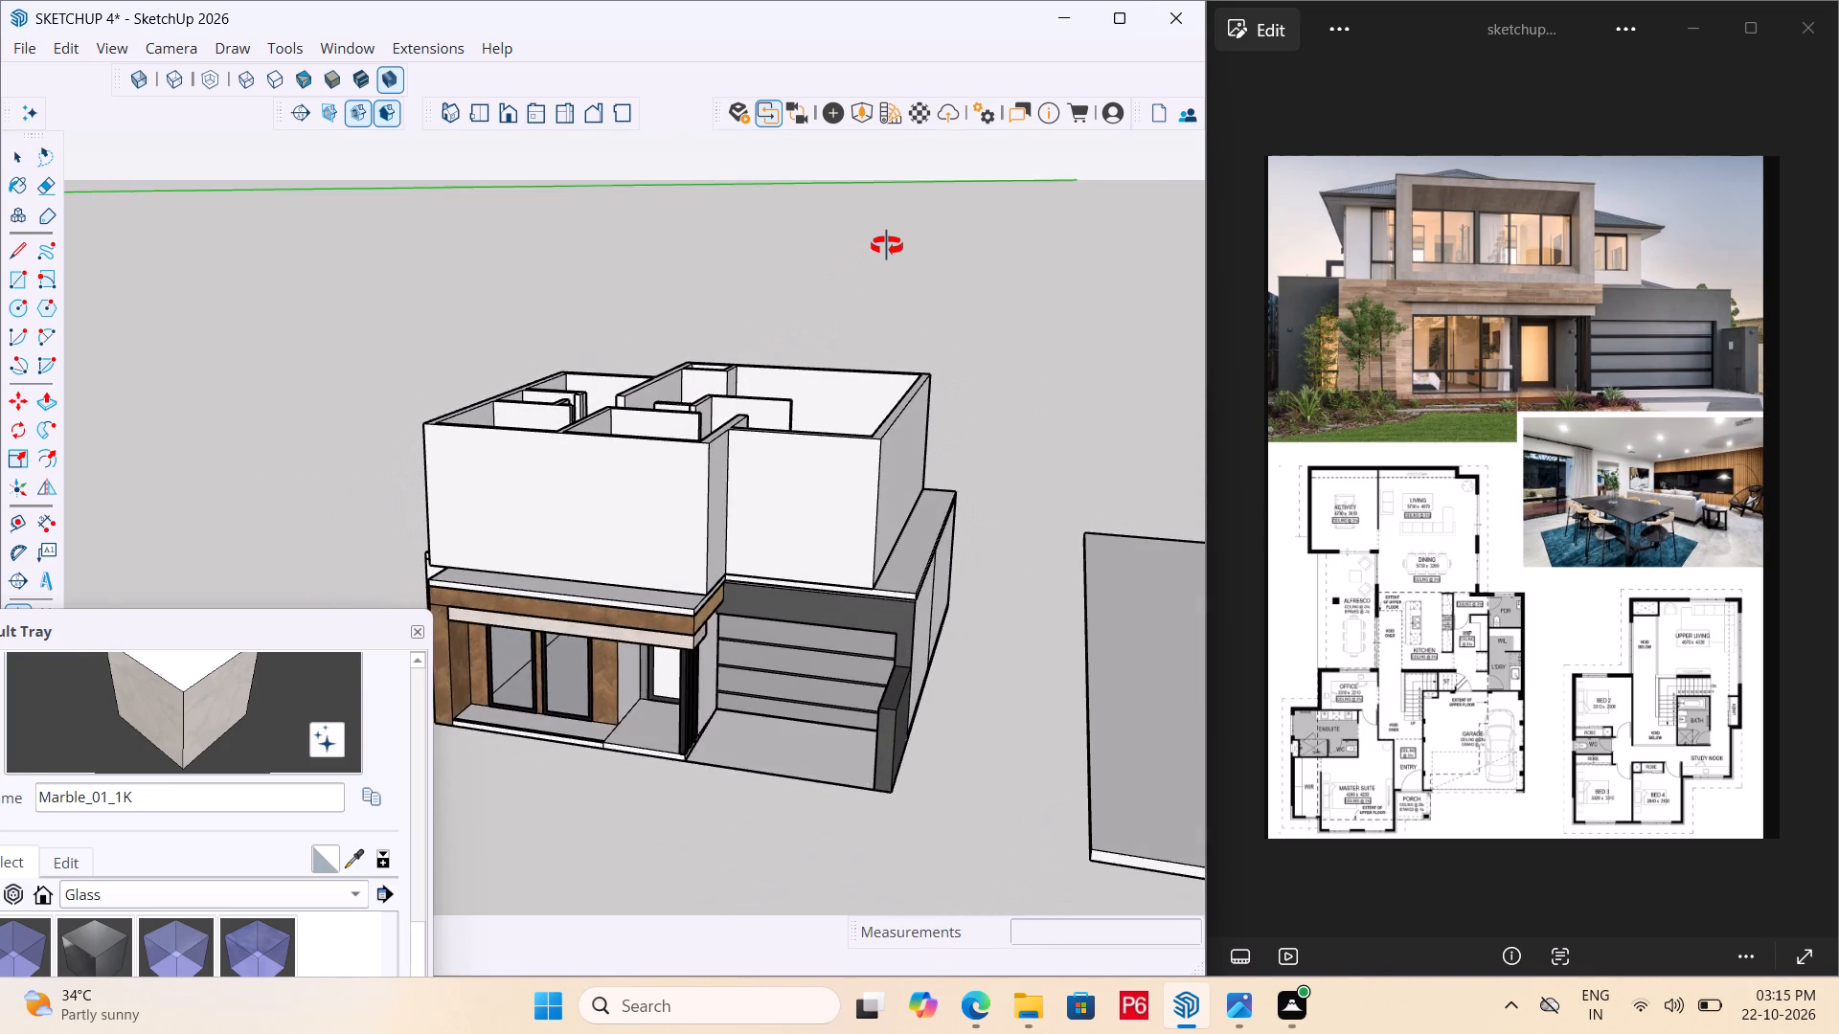
{"action": "middle_click_drag", "start_coordinate": [887, 246], "coordinate": [783, 379]}
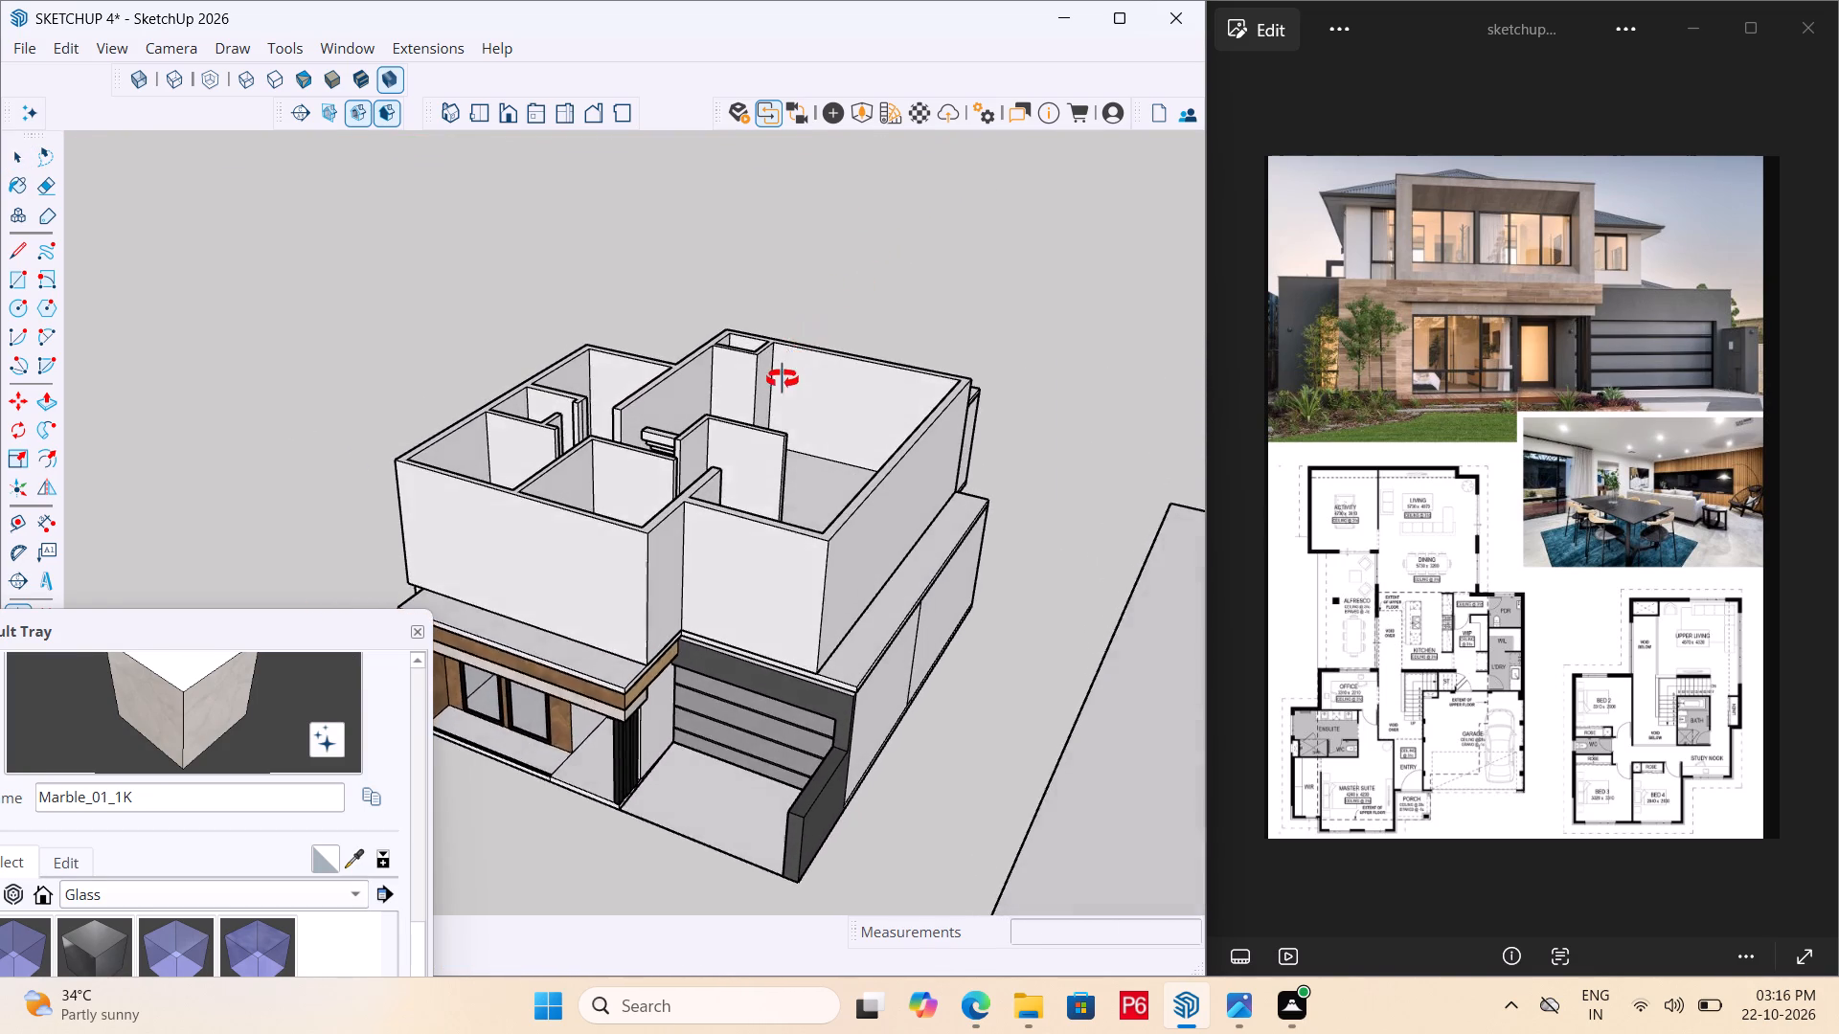
{"action": "middle_click_drag", "start_coordinate": [783, 379], "coordinate": [764, 434]}
{"action": "middle_click_drag", "start_coordinate": [782, 451], "coordinate": [832, 447]}
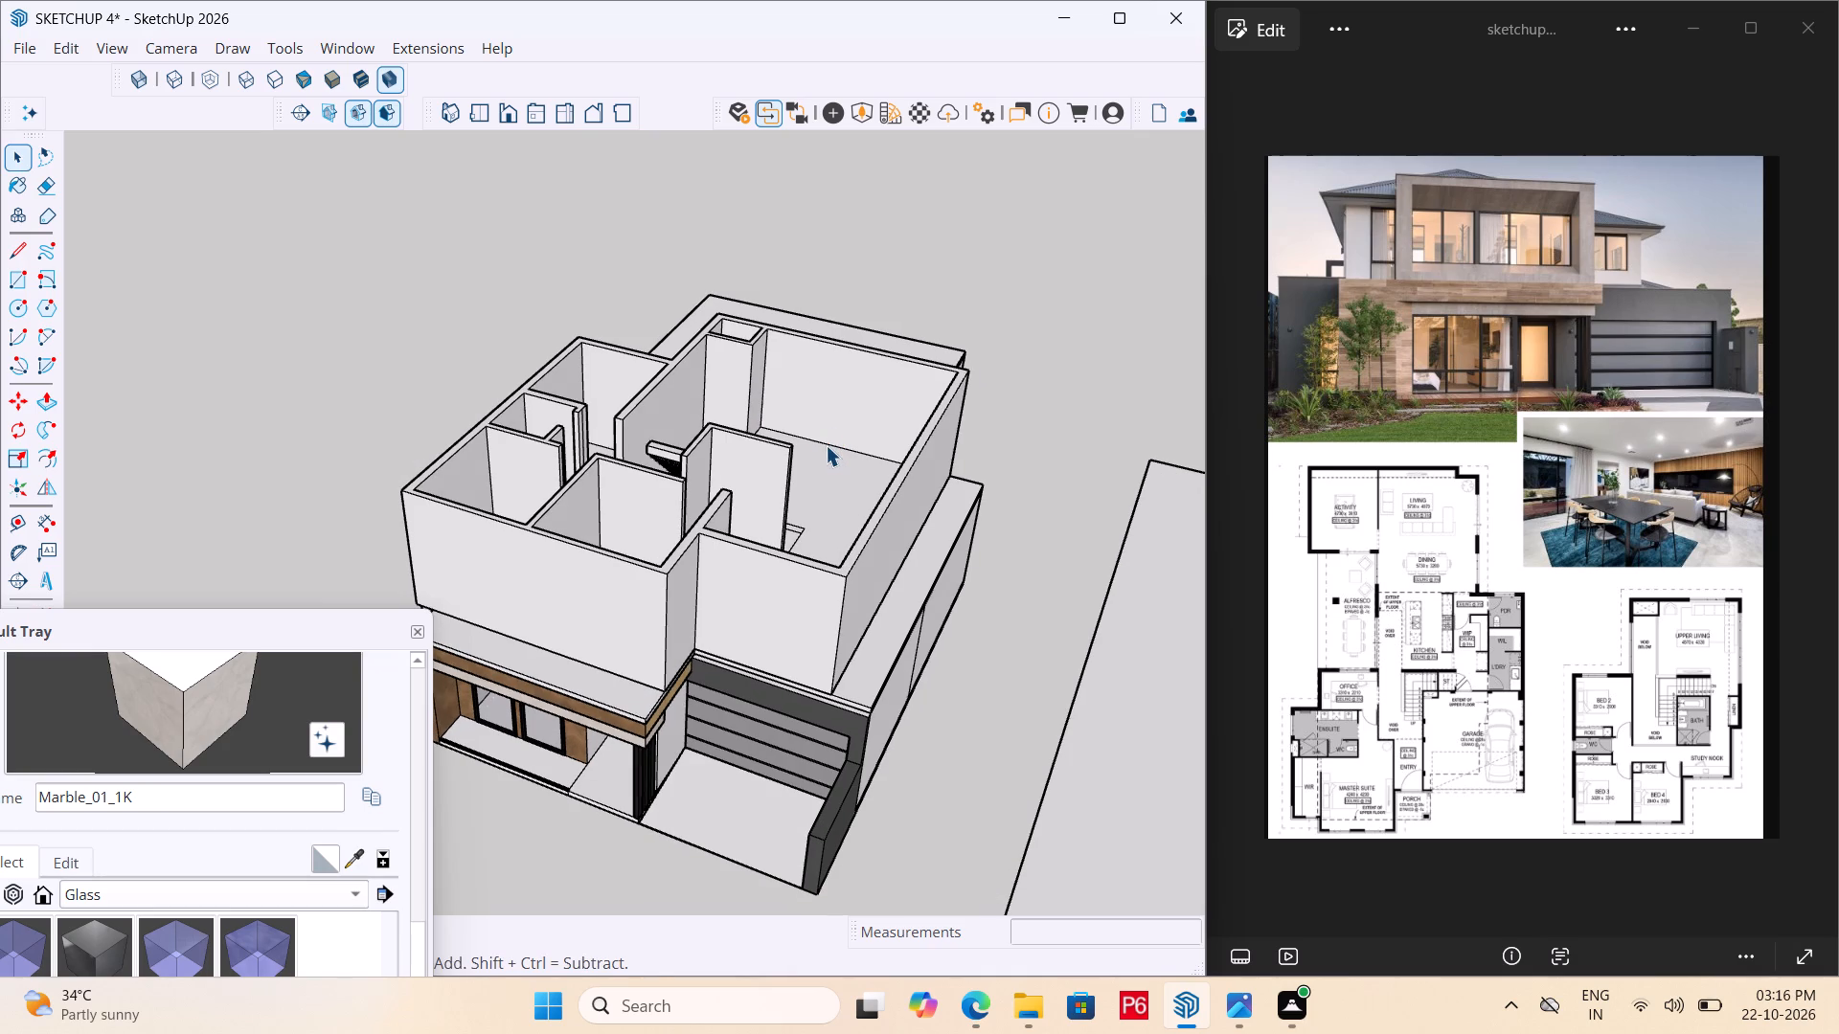
Draw a rectangle about 37' 5/8" by 32' 10 13/16" over the upper-floor walls, from the front outer top corner to the diagonally opposite one.
{"action": "key", "text": "r"}
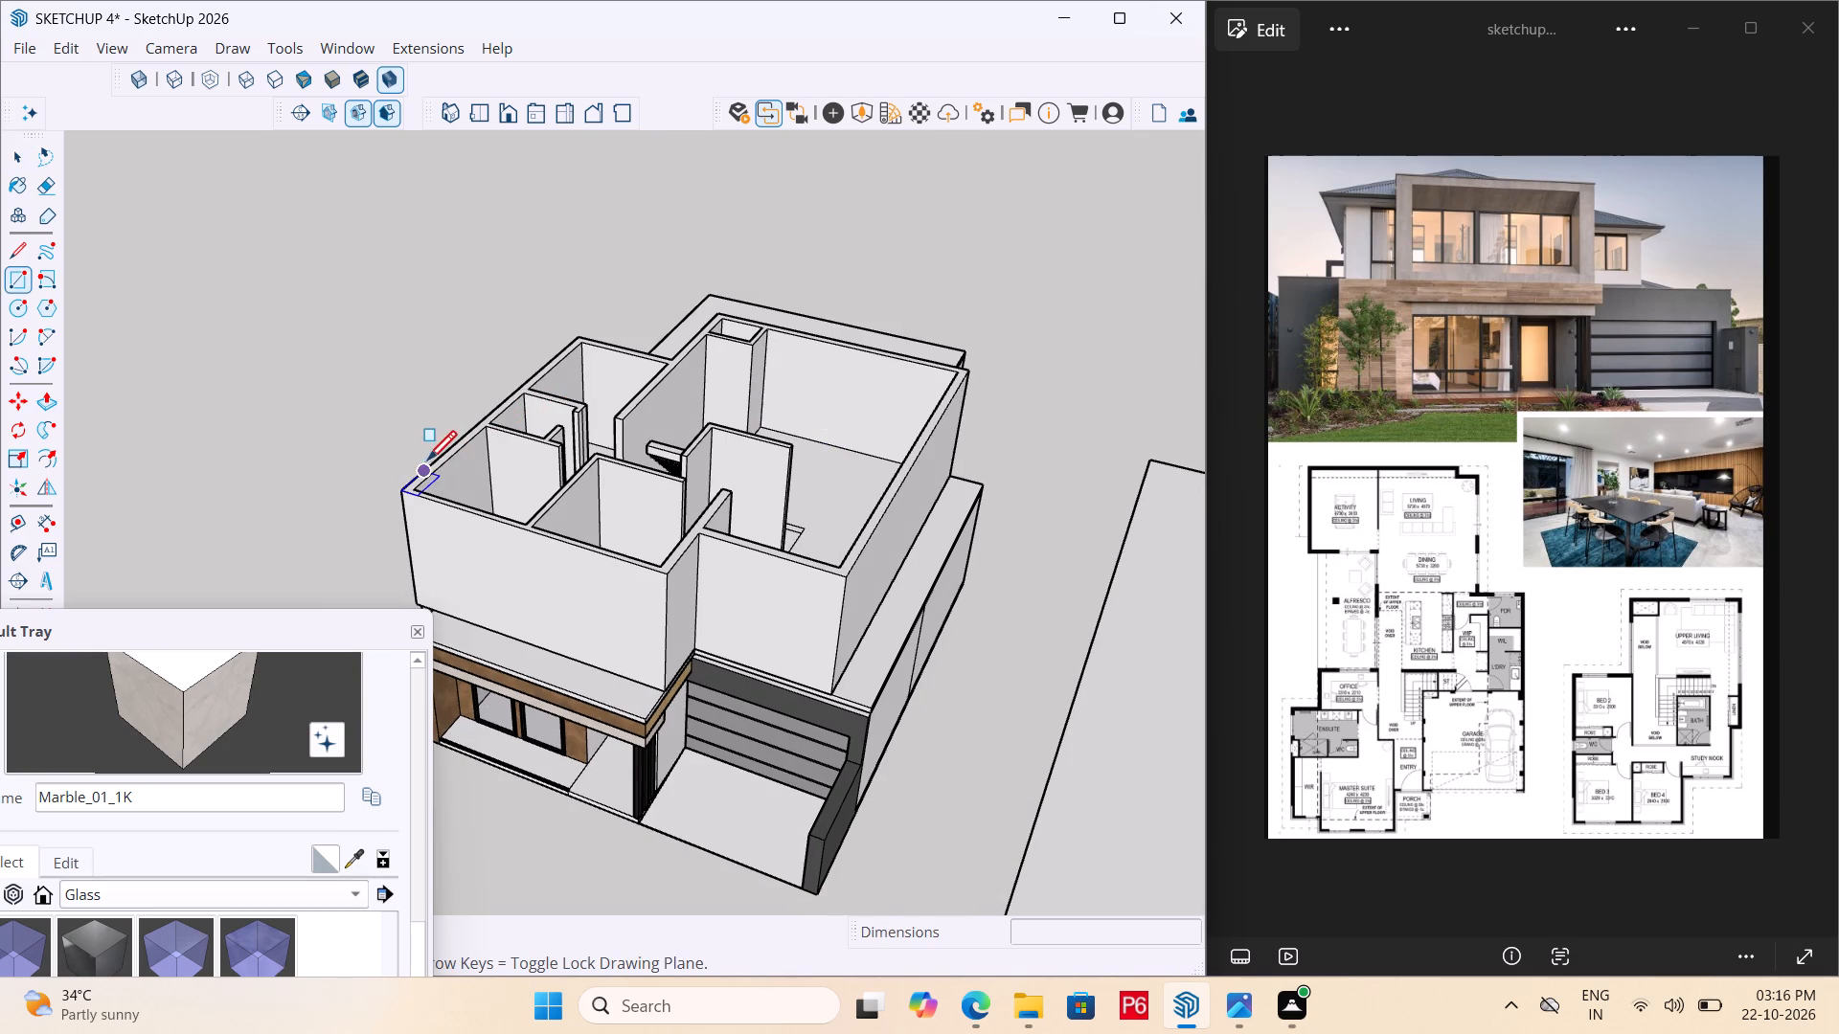
{"action": "left_click", "coordinate": [404, 494]}
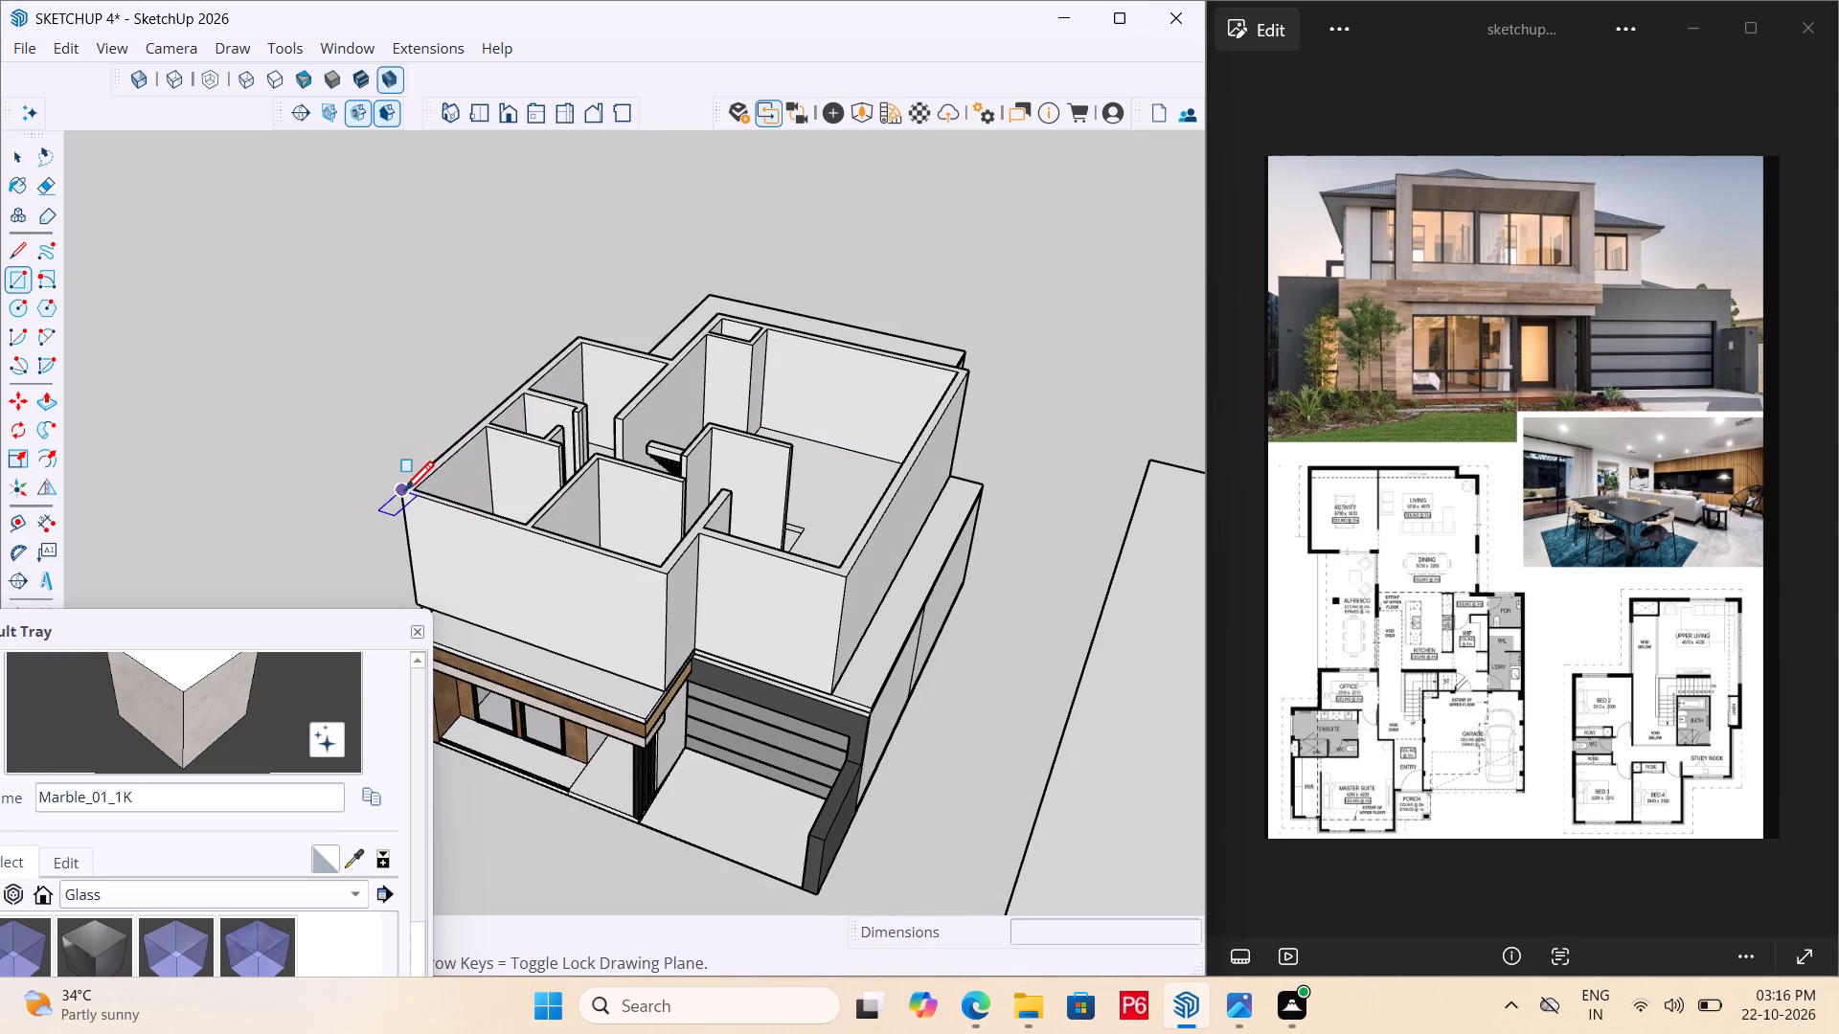
{"action": "double_click", "coordinate": [965, 371]}
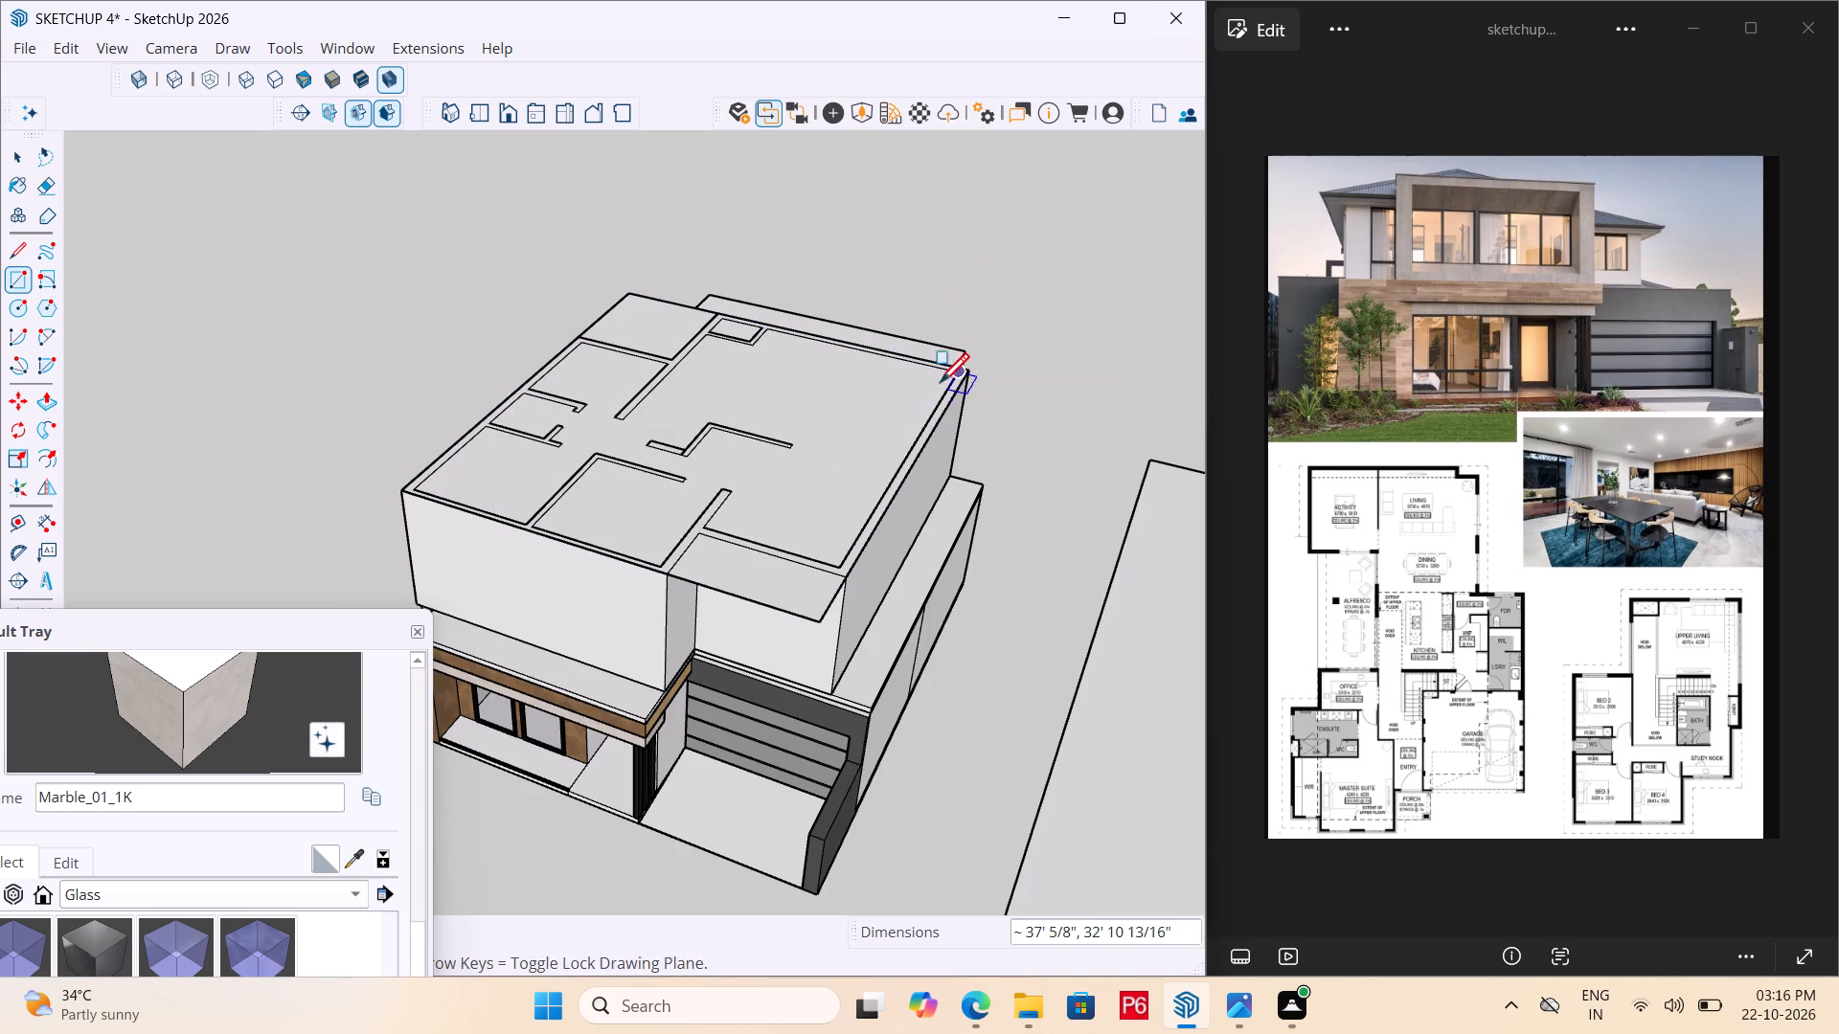
Make a group from the new roof rectangle's face and its border edges.
{"action": "key", "text": "space"}
{"action": "double_click", "coordinate": [845, 399]}
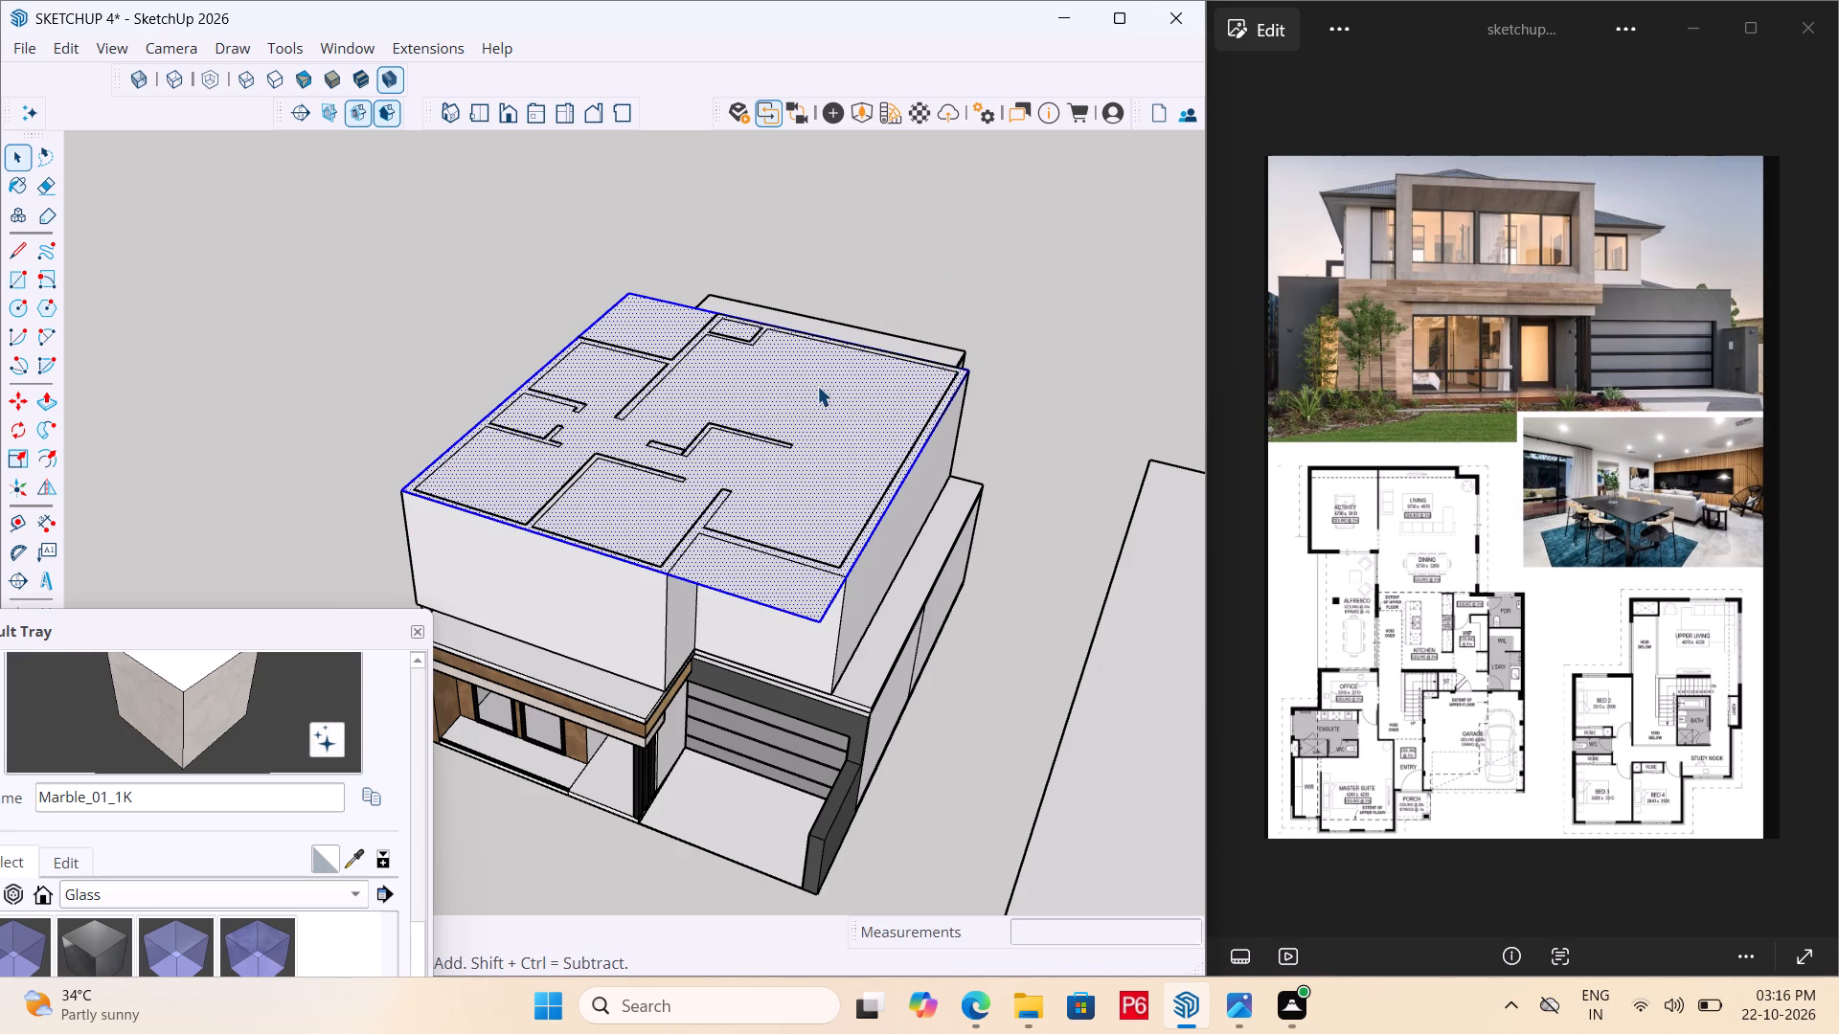
{"action": "triple_click", "coordinate": [798, 407]}
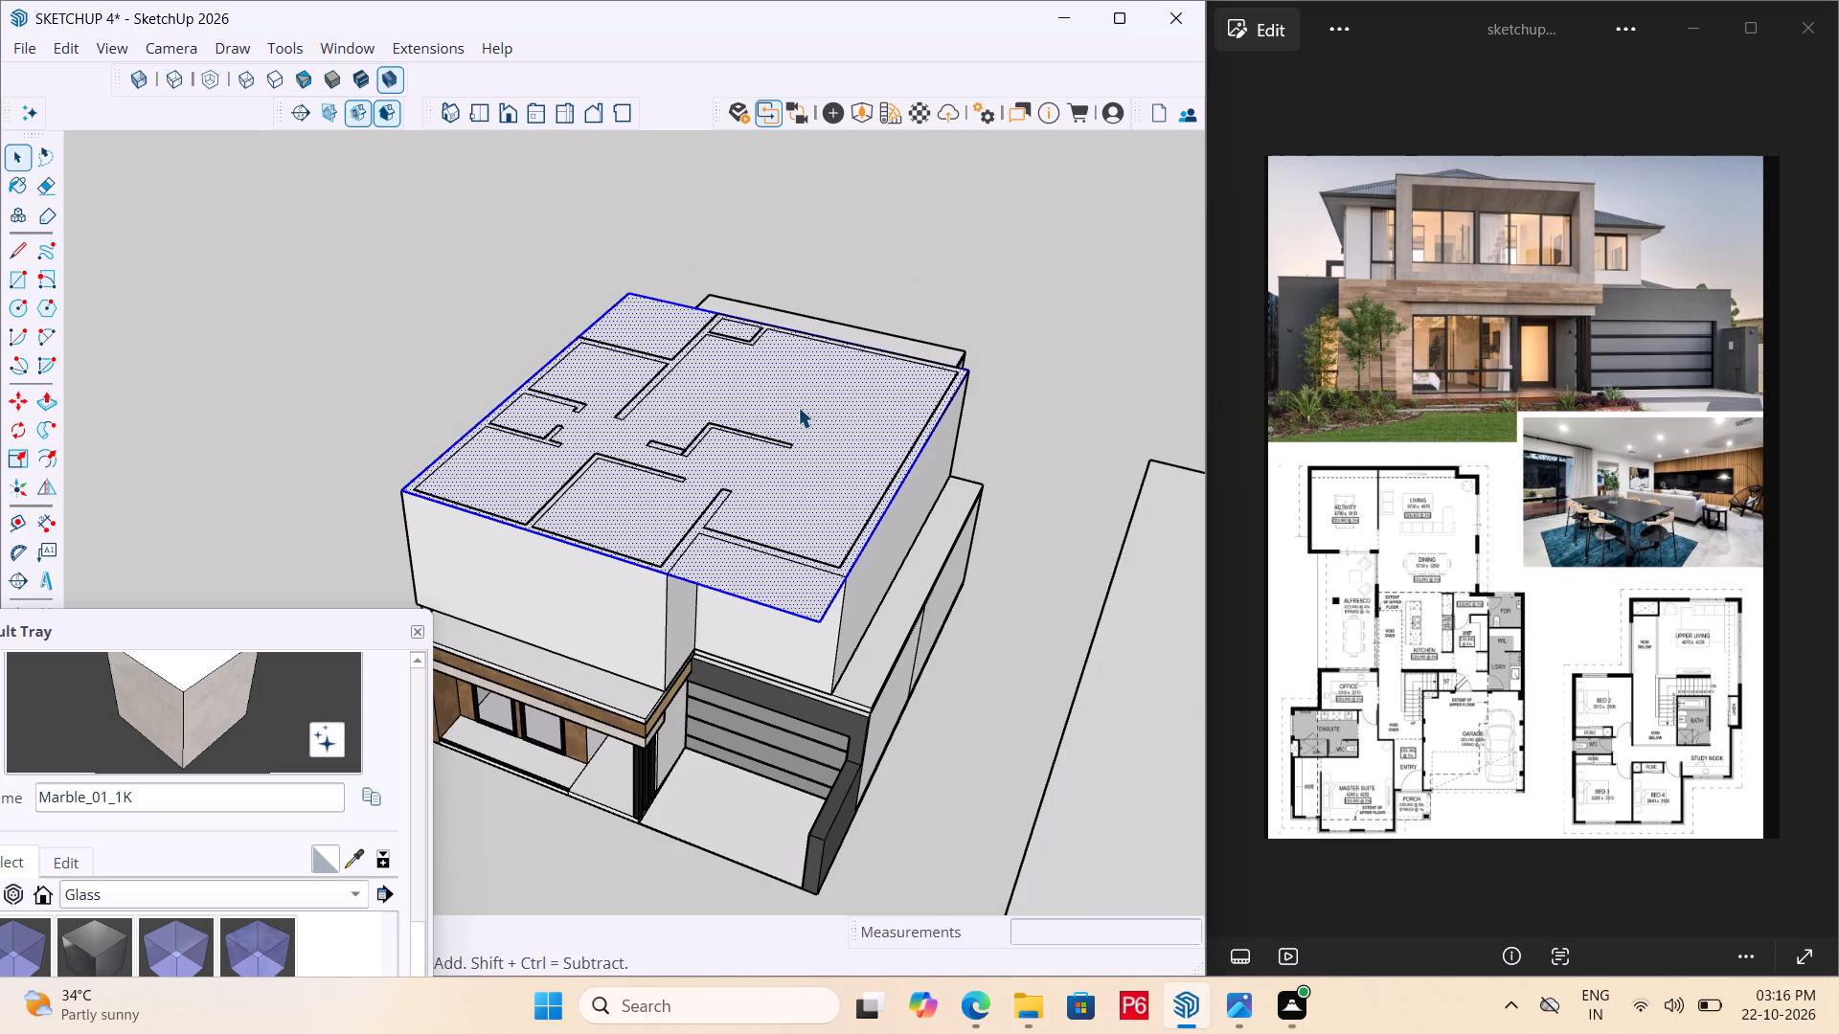
{"action": "right_click", "coordinate": [798, 407]}
{"action": "left_click", "coordinate": [889, 634]}
Open the roof group and divide its face with a line joining the midpoints of the front and back edges.
{"action": "key", "text": "space"}
{"action": "double_click", "coordinate": [815, 435]}
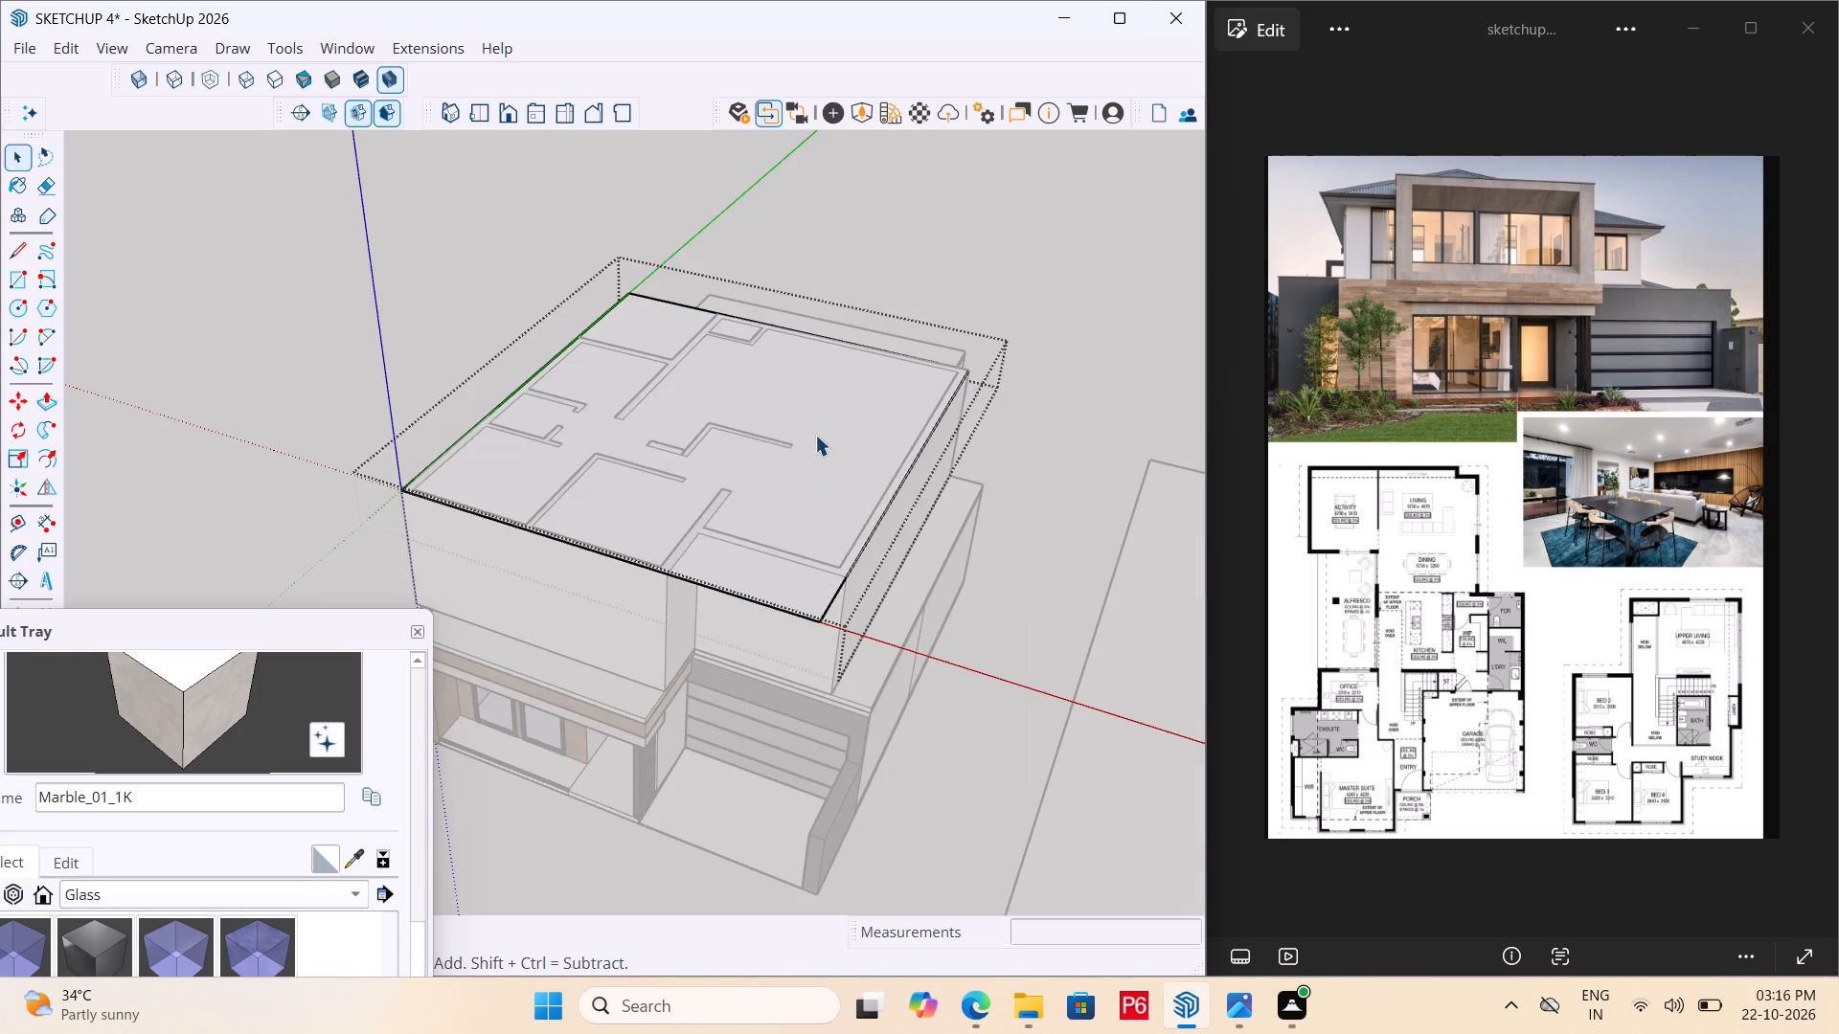
{"action": "left_click", "coordinate": [821, 388]}
{"action": "middle_click_drag", "start_coordinate": [792, 505], "coordinate": [962, 467]}
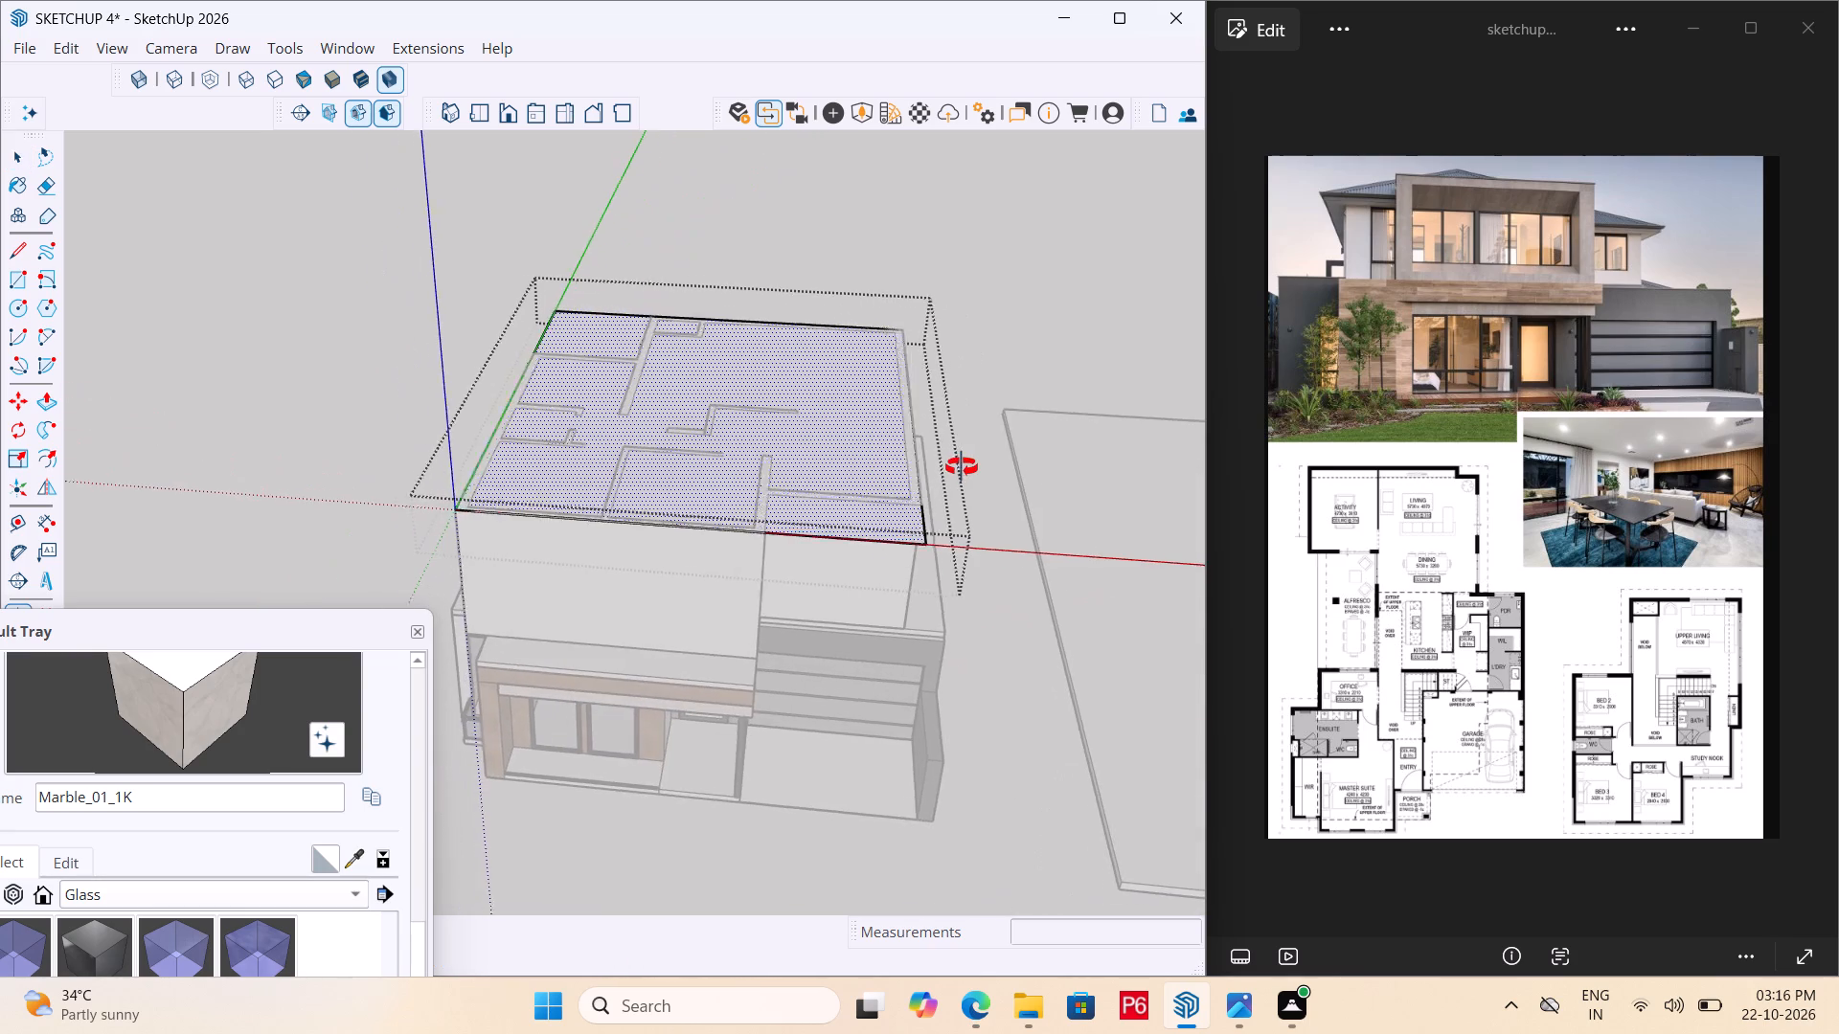
{"action": "middle_click_drag", "start_coordinate": [962, 467], "coordinate": [1058, 514]}
{"action": "middle_click_drag", "start_coordinate": [652, 475], "coordinate": [793, 371]}
{"action": "scroll", "coordinate": [722, 469], "scroll_direction": "down", "scroll_amount": 5}
{"action": "scroll", "coordinate": [729, 306], "scroll_direction": "up", "scroll_amount": 4}
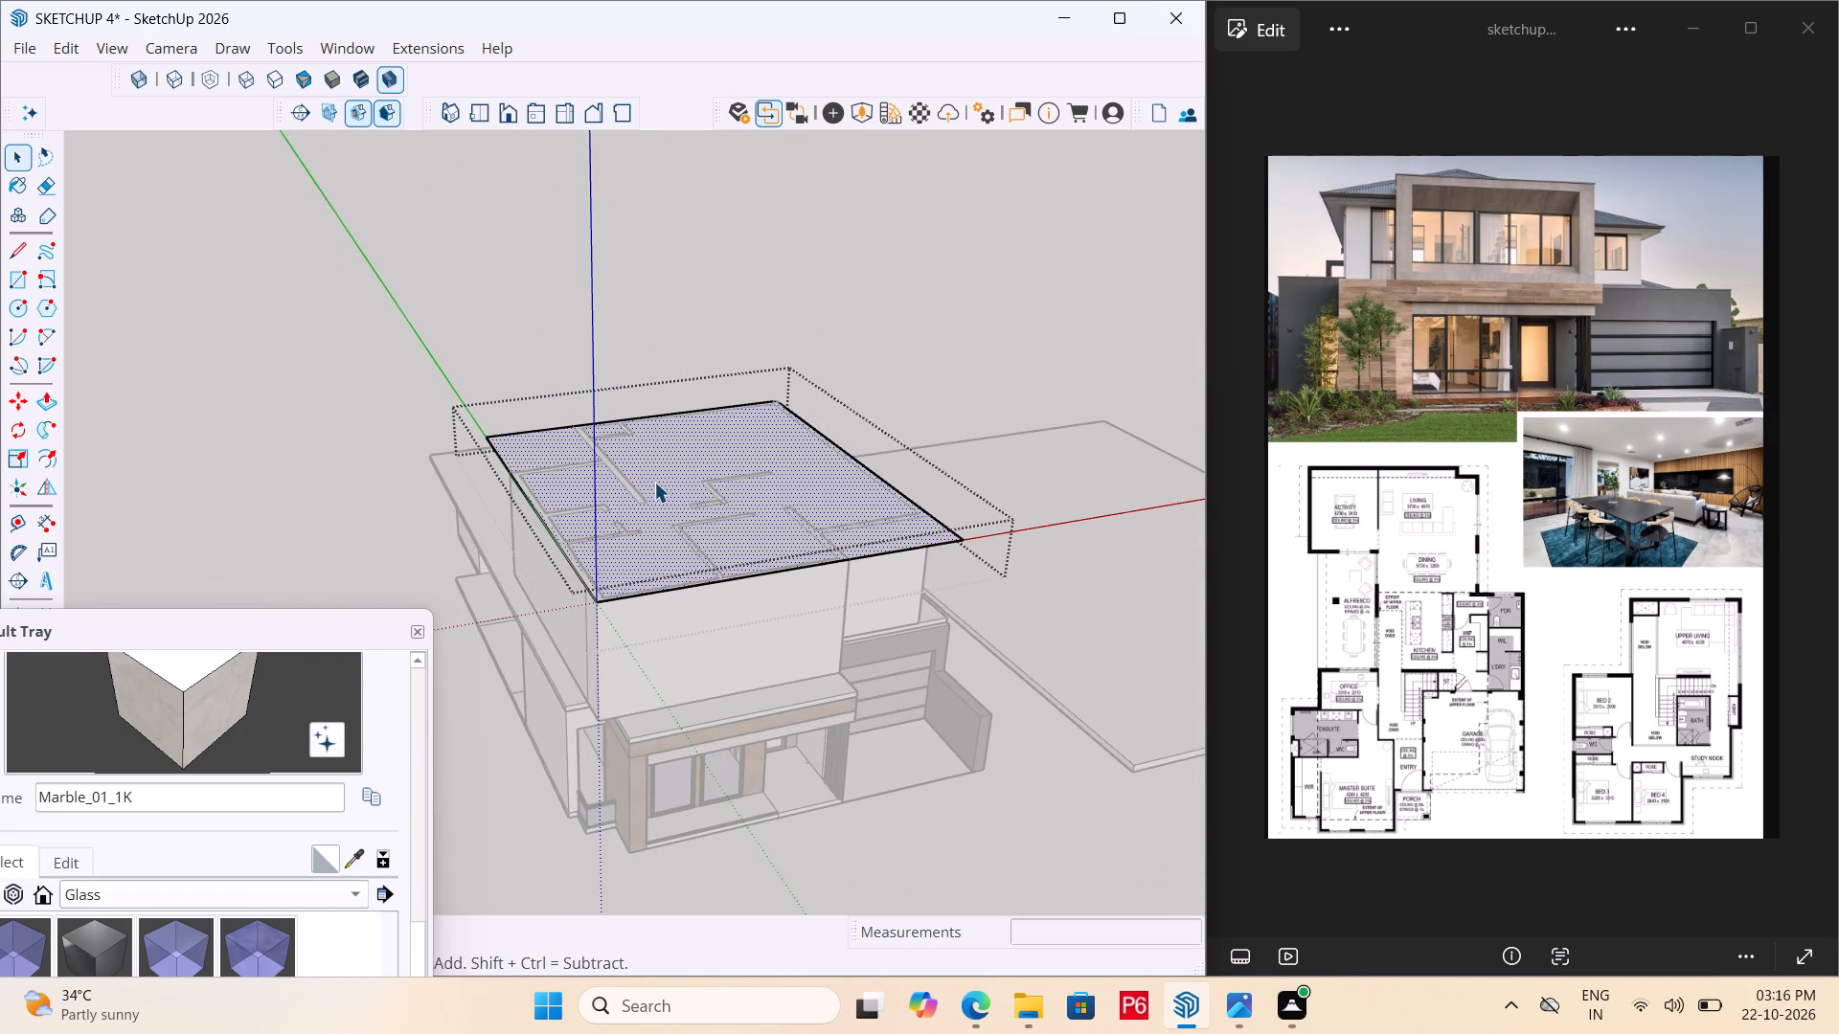
{"action": "middle_click_drag", "start_coordinate": [652, 483], "coordinate": [634, 518]}
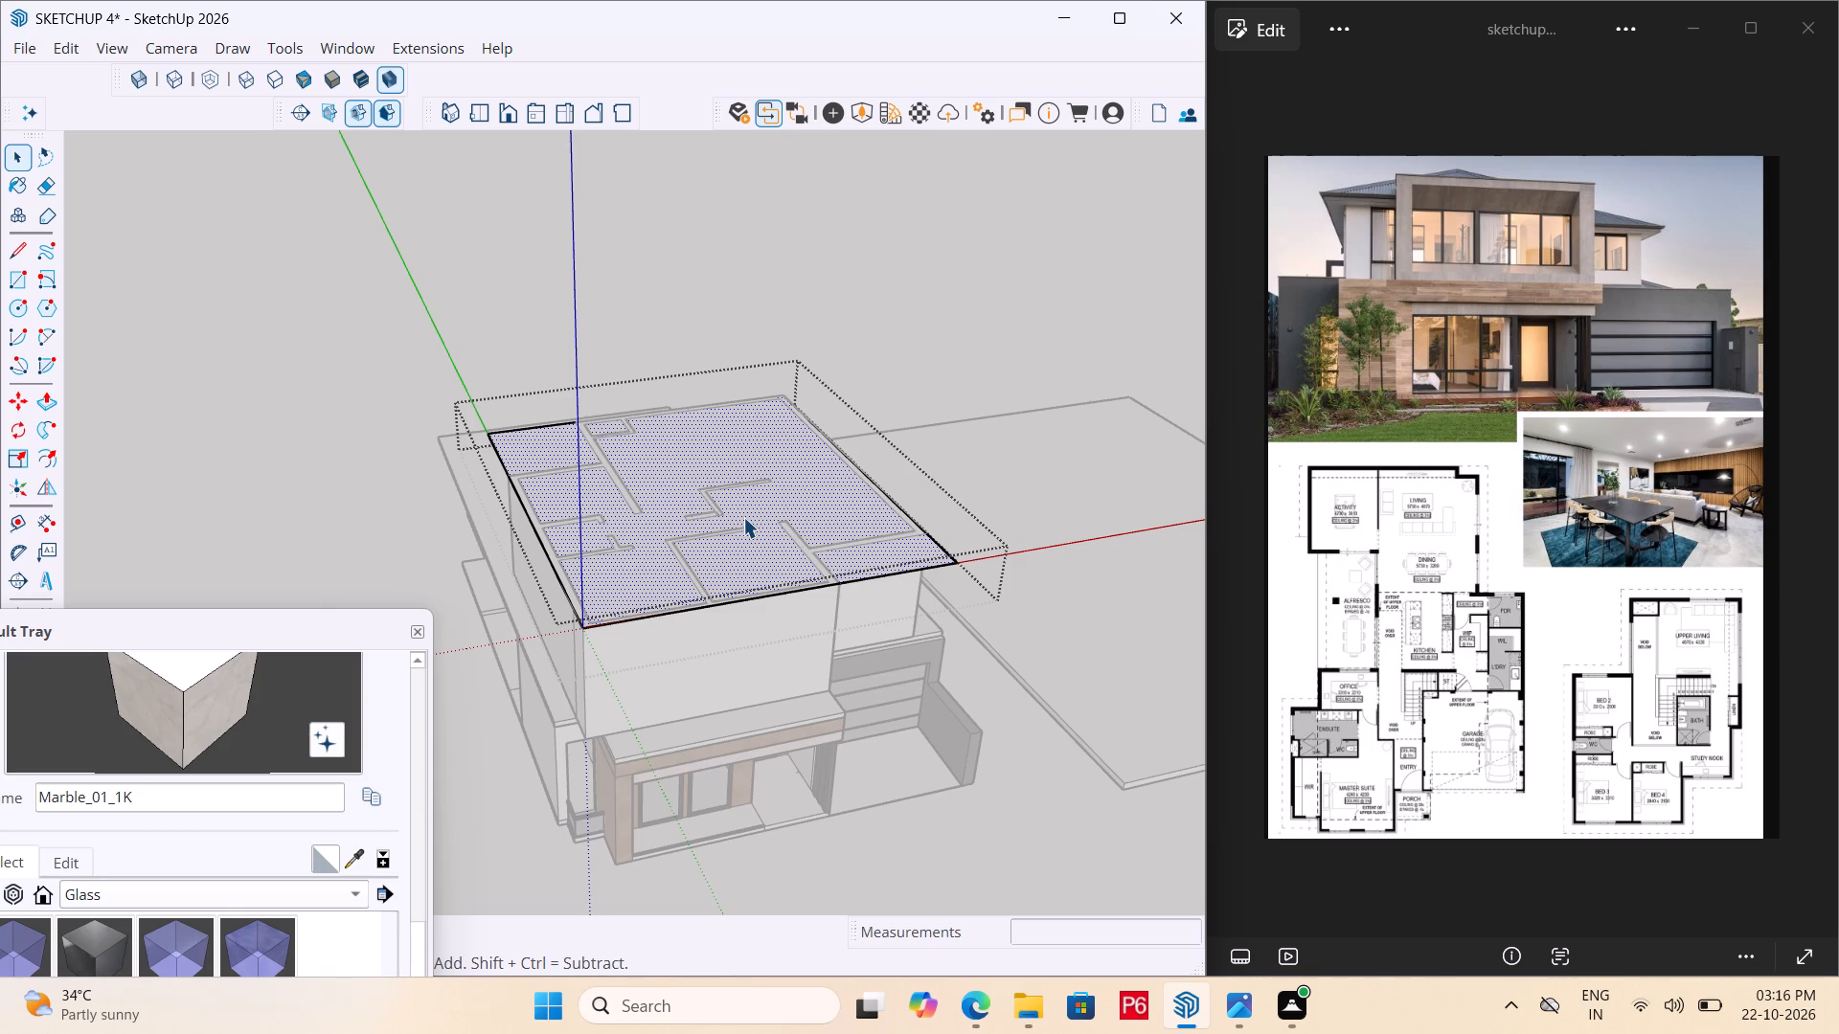
{"action": "key", "text": "l"}
{"action": "middle_click_drag", "start_coordinate": [786, 517], "coordinate": [766, 625]}
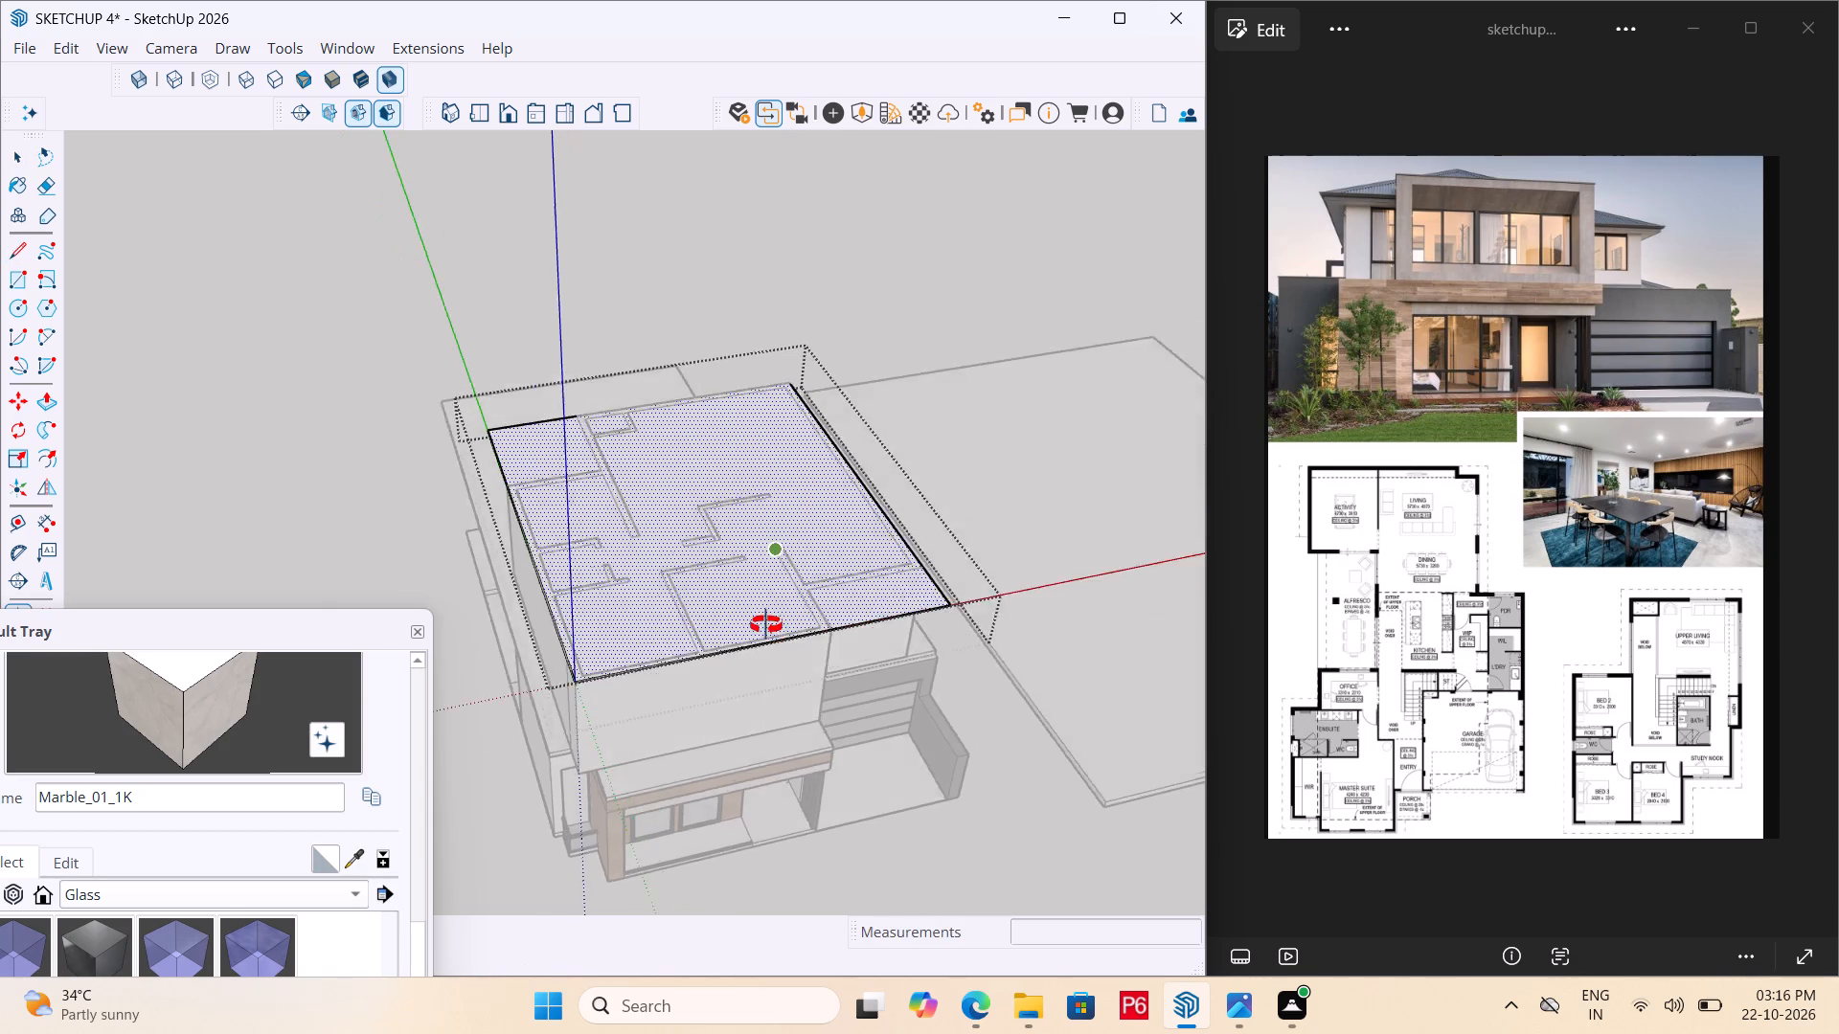
{"action": "middle_click_drag", "start_coordinate": [766, 625], "coordinate": [755, 688]}
{"action": "scroll", "coordinate": [748, 688], "scroll_direction": "up", "scroll_amount": 5}
{"action": "middle_click_drag", "start_coordinate": [782, 636], "coordinate": [806, 222]}
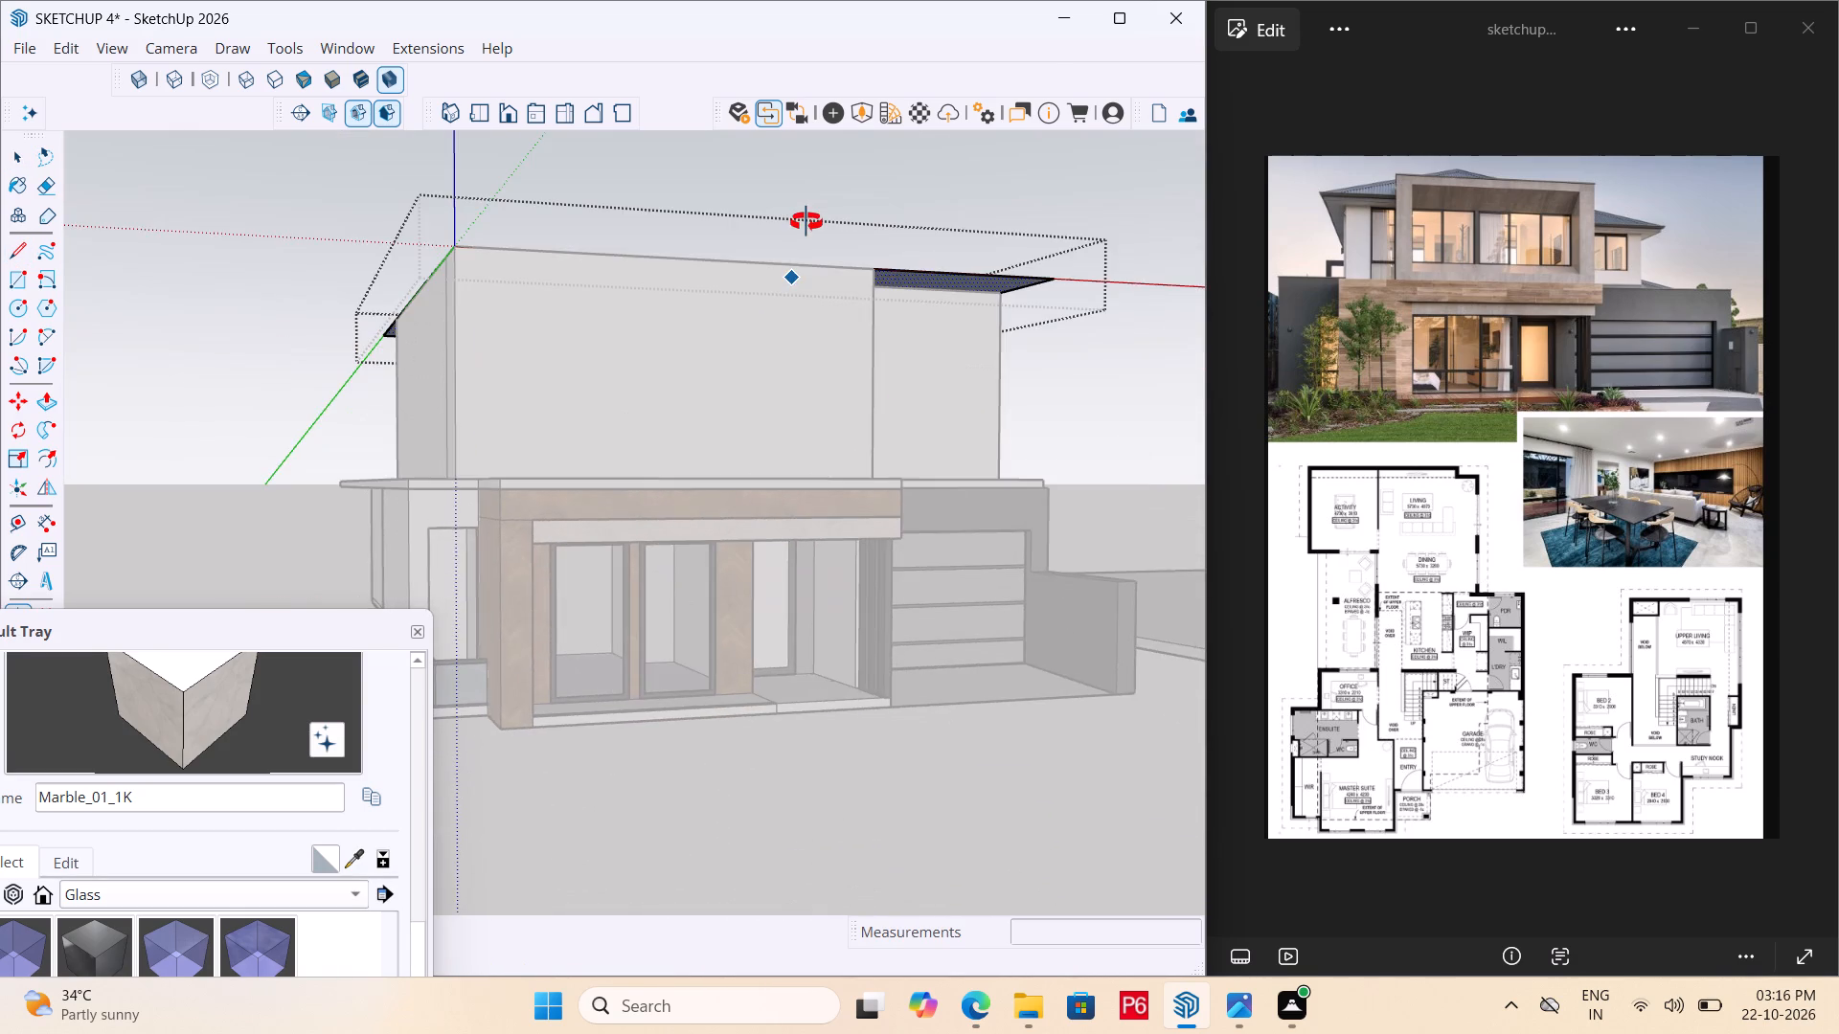
{"action": "middle_click_drag", "start_coordinate": [806, 222], "coordinate": [800, 694]}
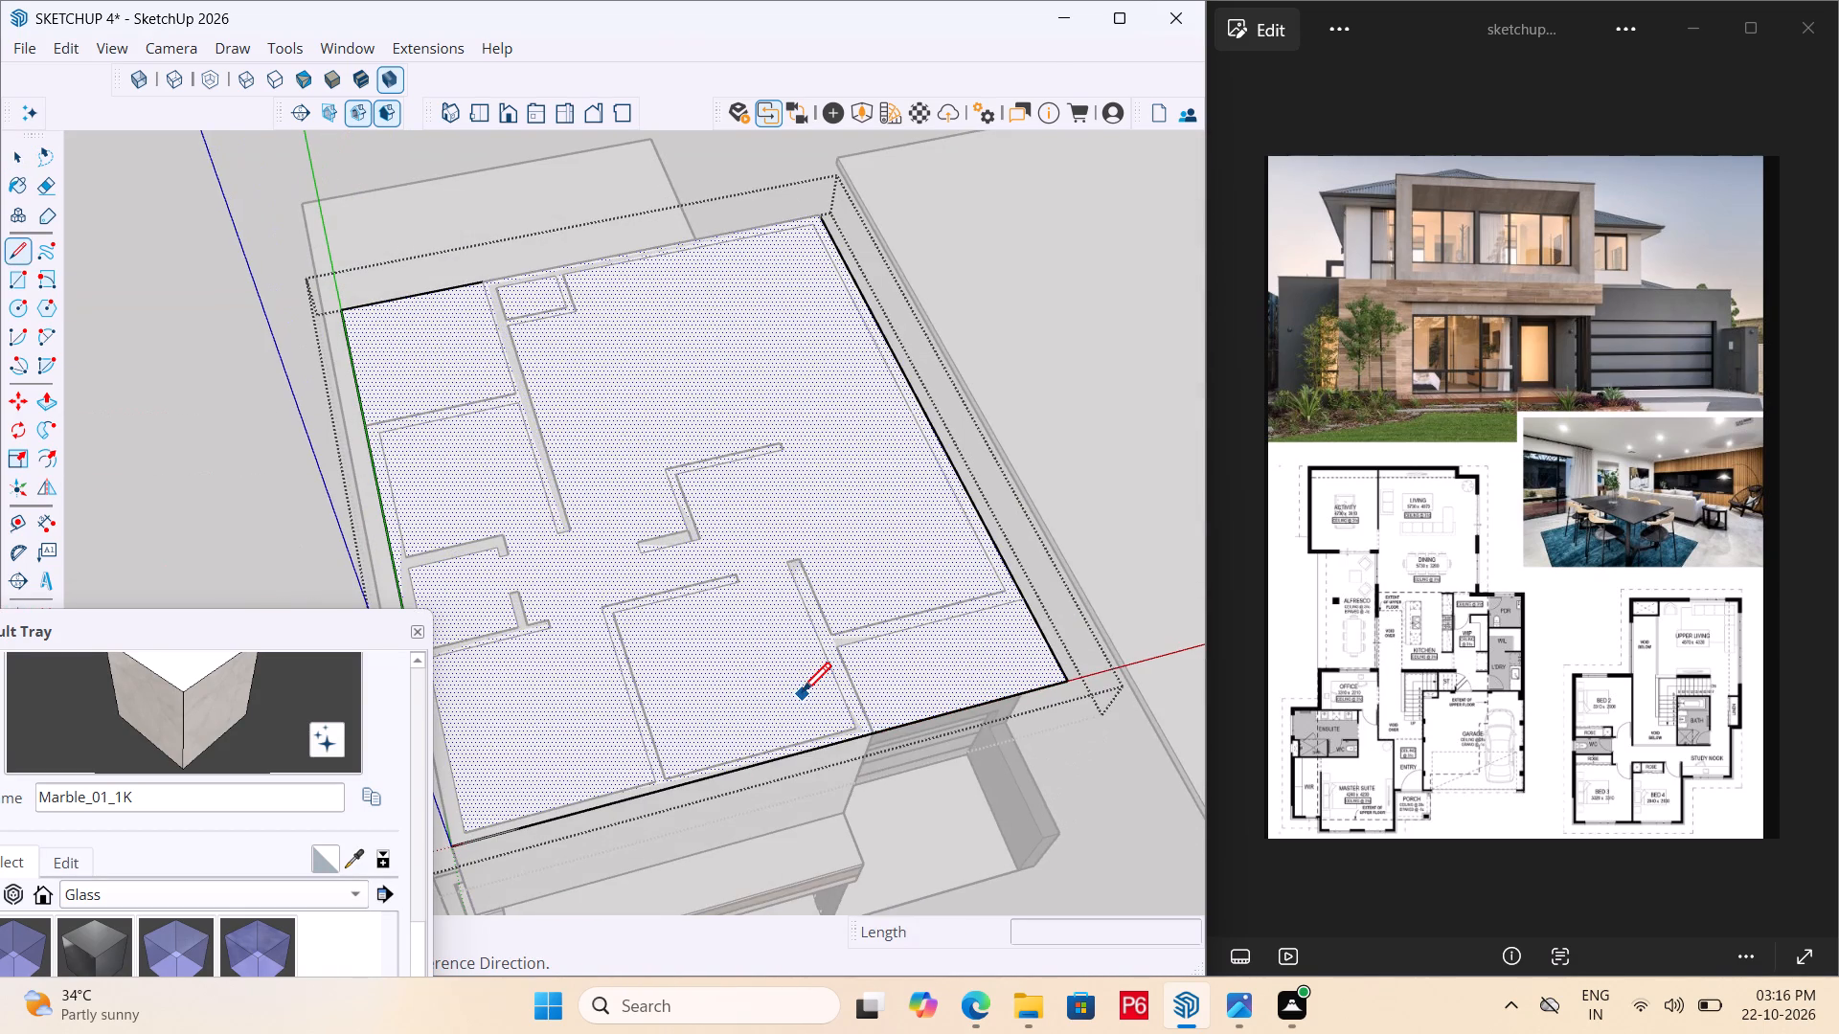
{"action": "left_click_drag", "start_coordinate": [777, 764], "coordinate": [776, 735]}
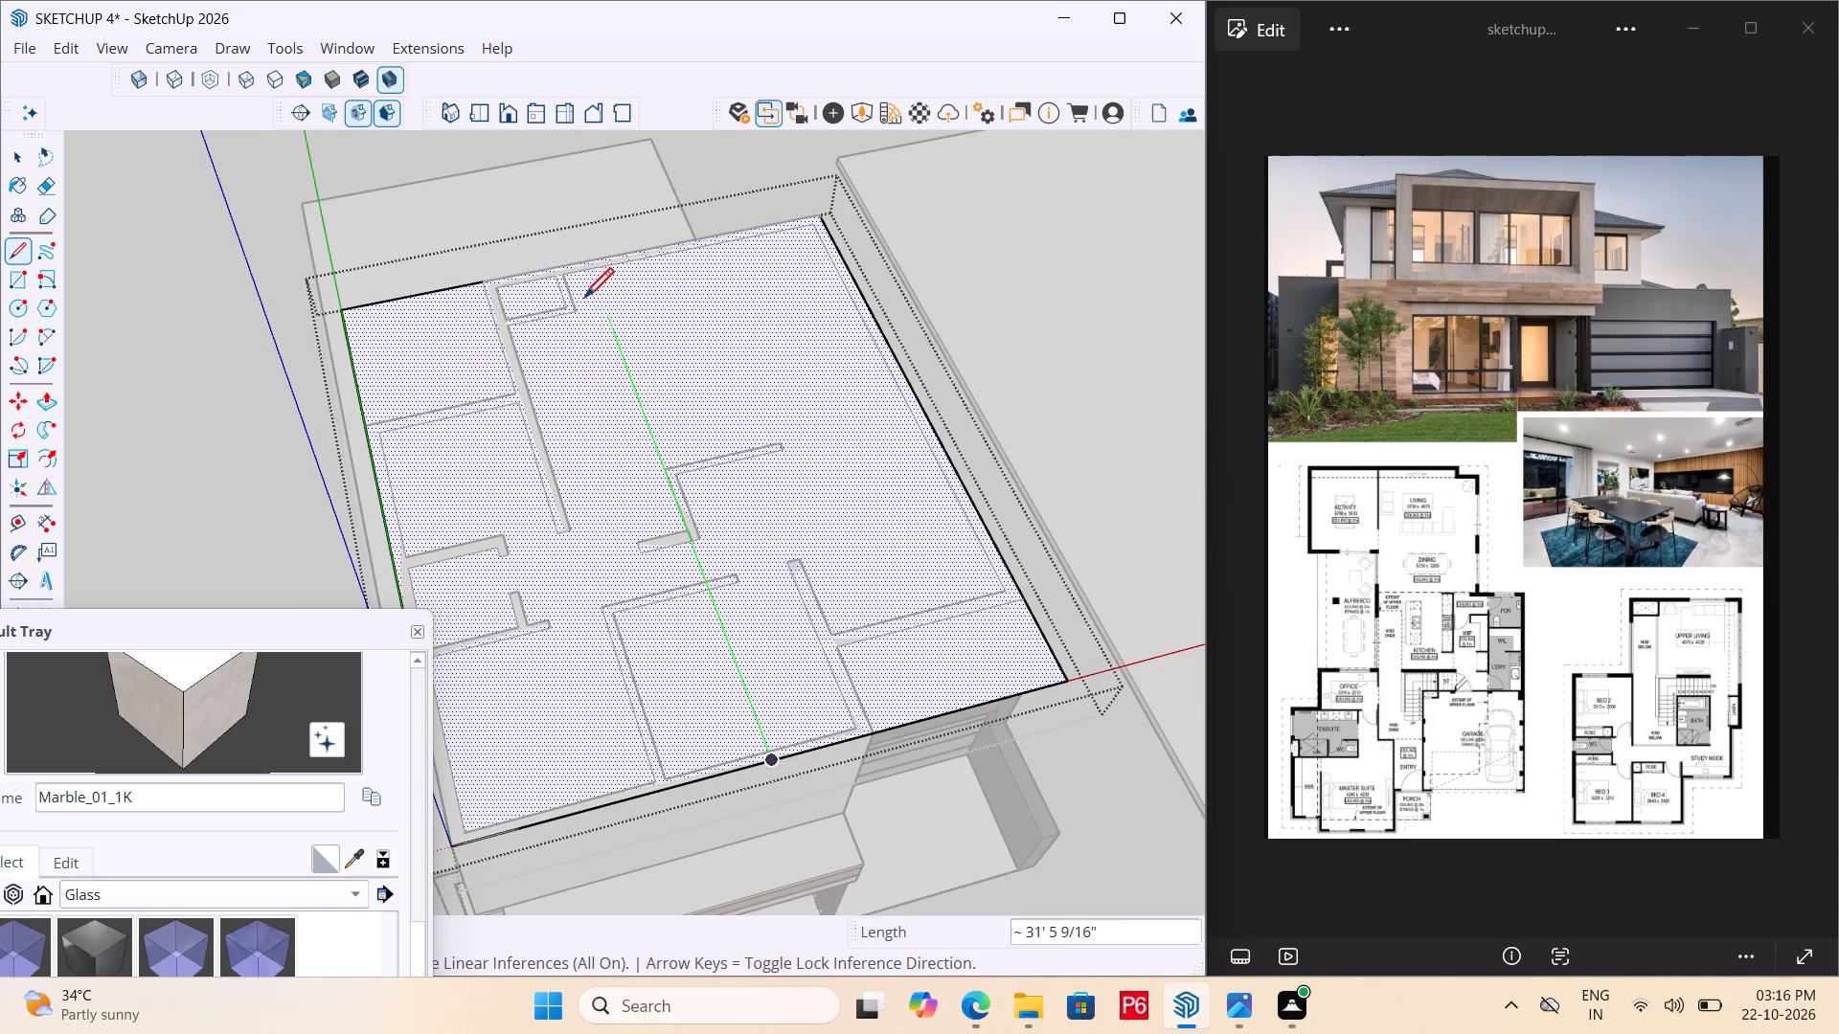
{"action": "double_click", "coordinate": [592, 258]}
{"action": "key", "text": "space"}
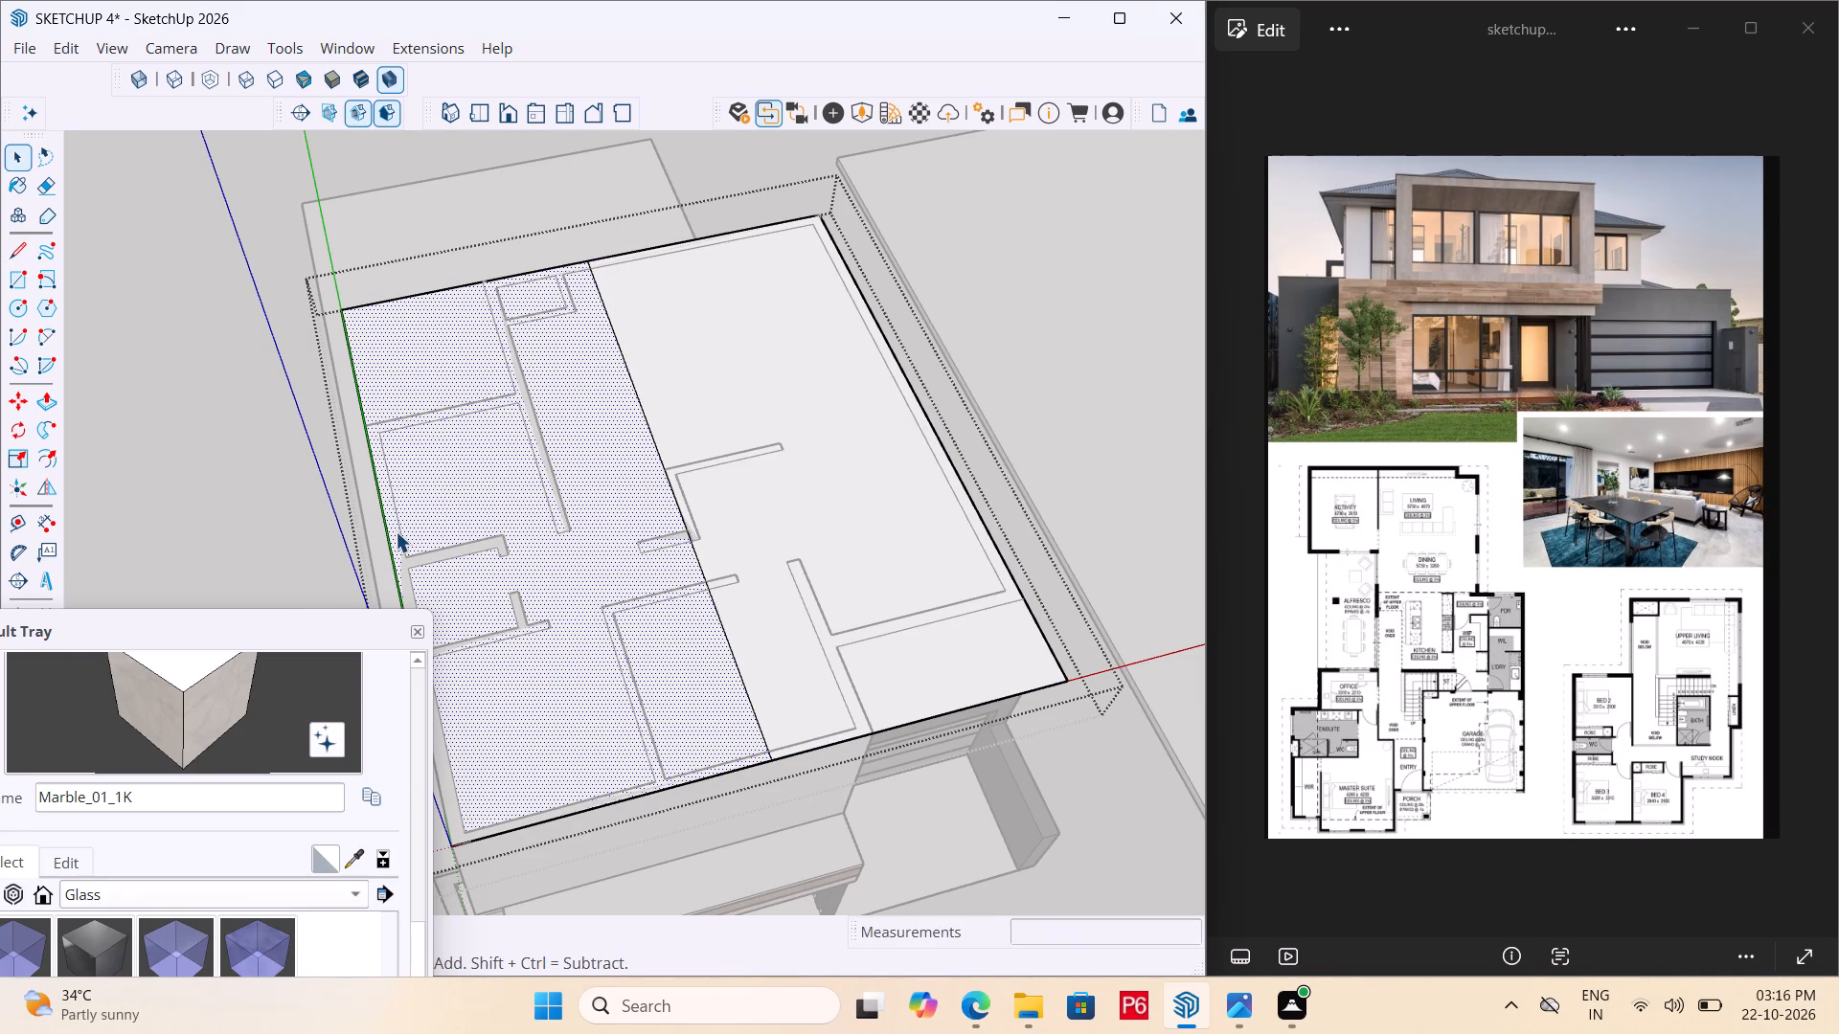
Draw a second dividing line across the roof face between the midpoints of its two side edges.
{"action": "key", "text": "l"}
{"action": "left_click", "coordinate": [392, 551]}
{"action": "left_click_drag", "start_coordinate": [392, 551], "coordinate": [419, 535]}
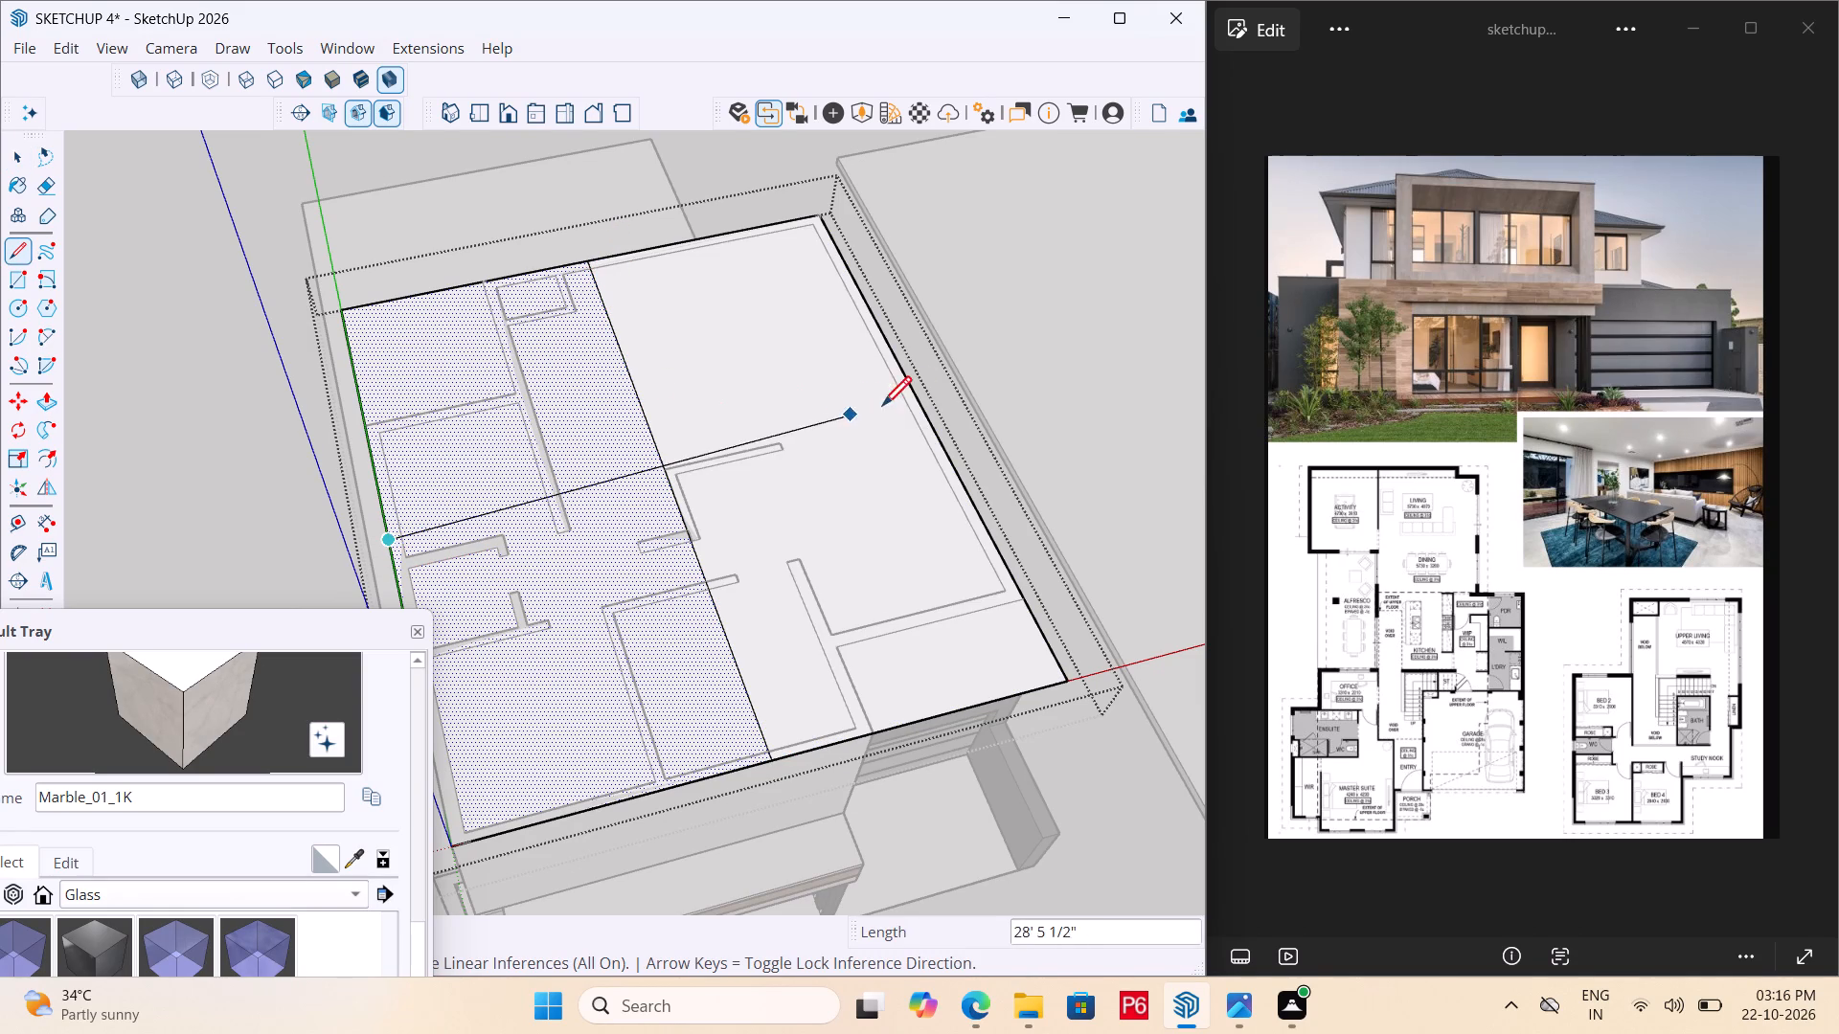
{"action": "left_click", "coordinate": [929, 416]}
{"action": "key", "text": "space"}
Draw a vertical line about 7' 8" high from the point where the two roof midlines cross.
{"action": "key", "text": "l"}
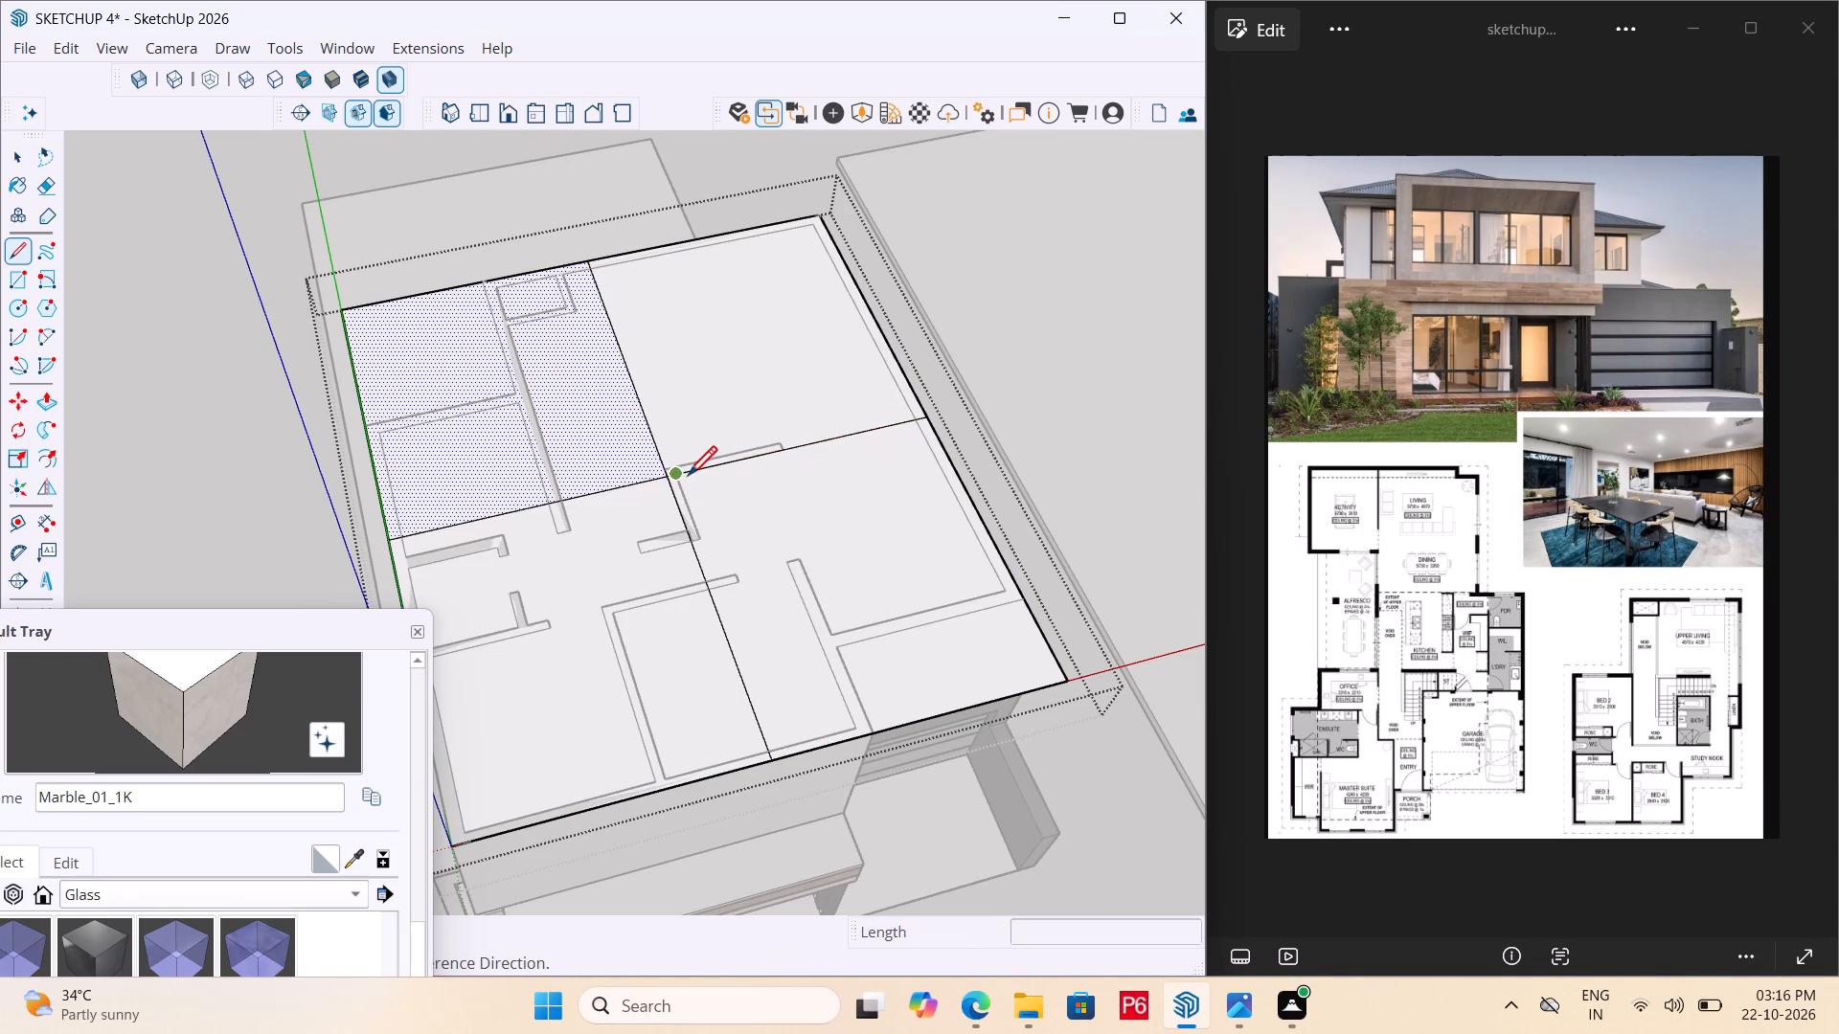
{"action": "left_click", "coordinate": [674, 477]}
{"action": "middle_click_drag", "start_coordinate": [692, 404], "coordinate": [684, 127]}
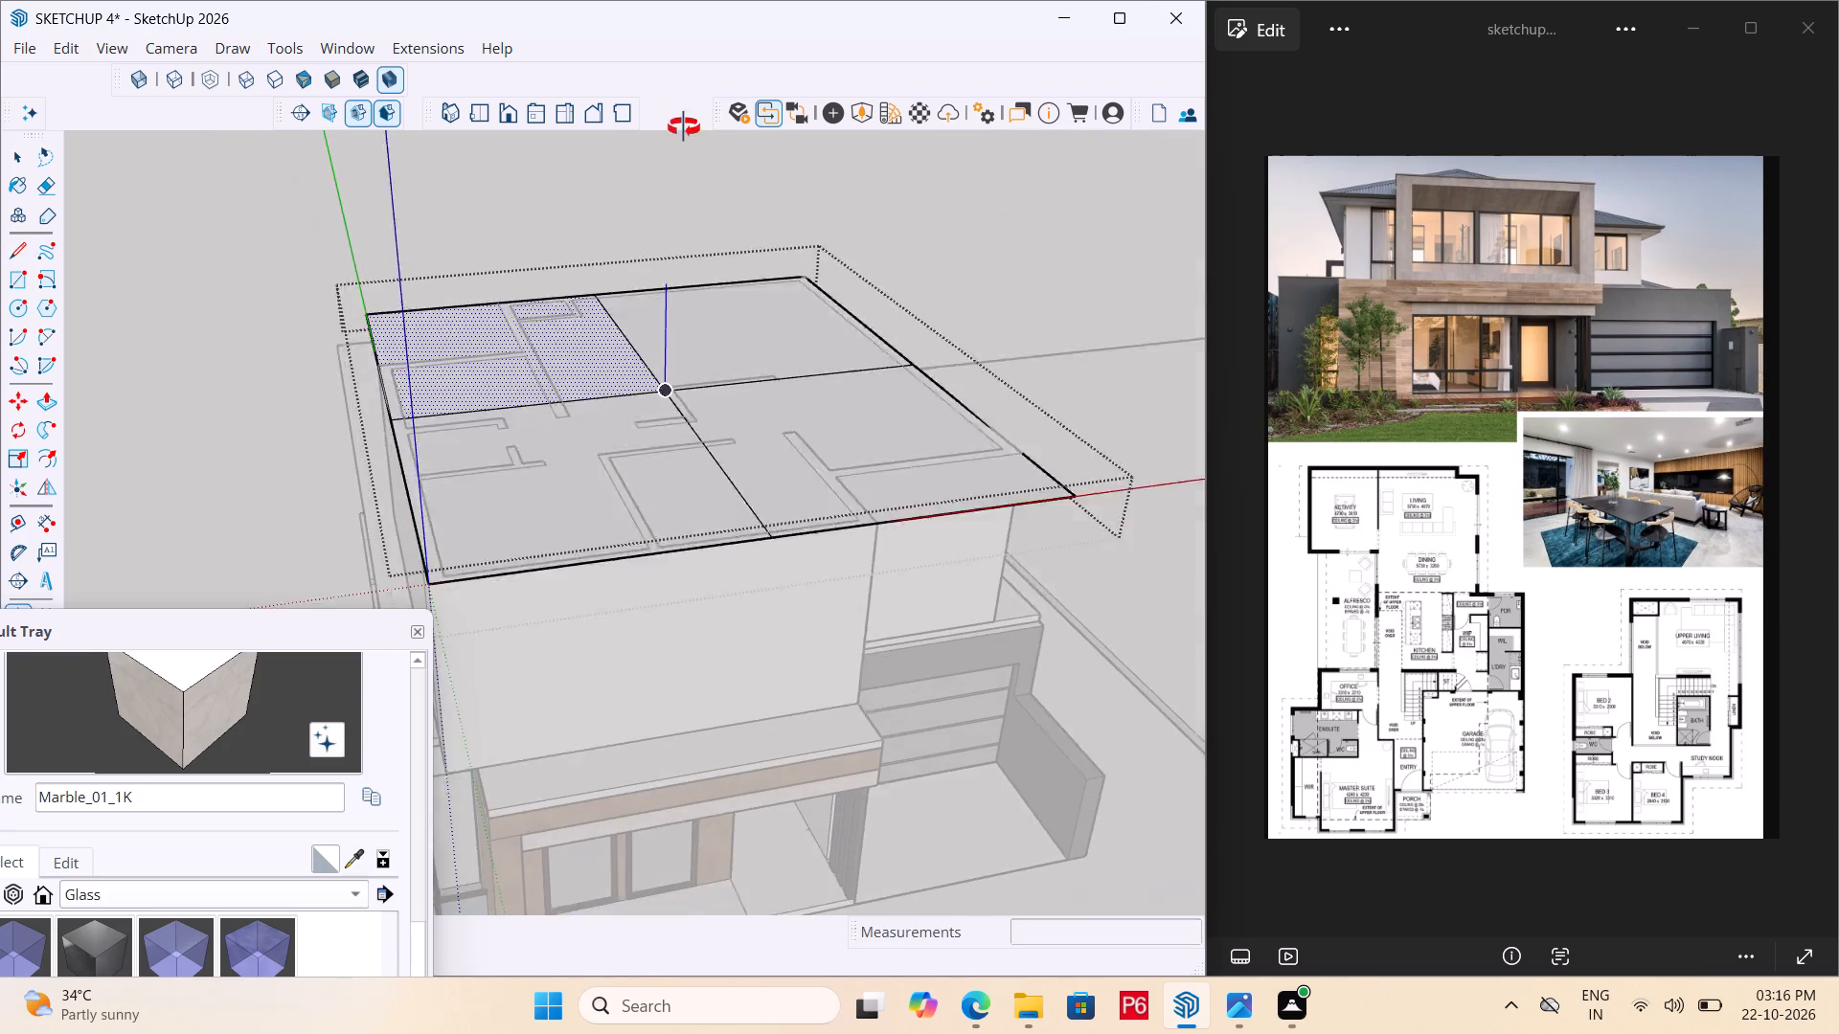
{"action": "middle_click_drag", "start_coordinate": [684, 127], "coordinate": [684, 119]}
{"action": "scroll", "coordinate": [654, 245], "scroll_direction": "down", "scroll_amount": 5}
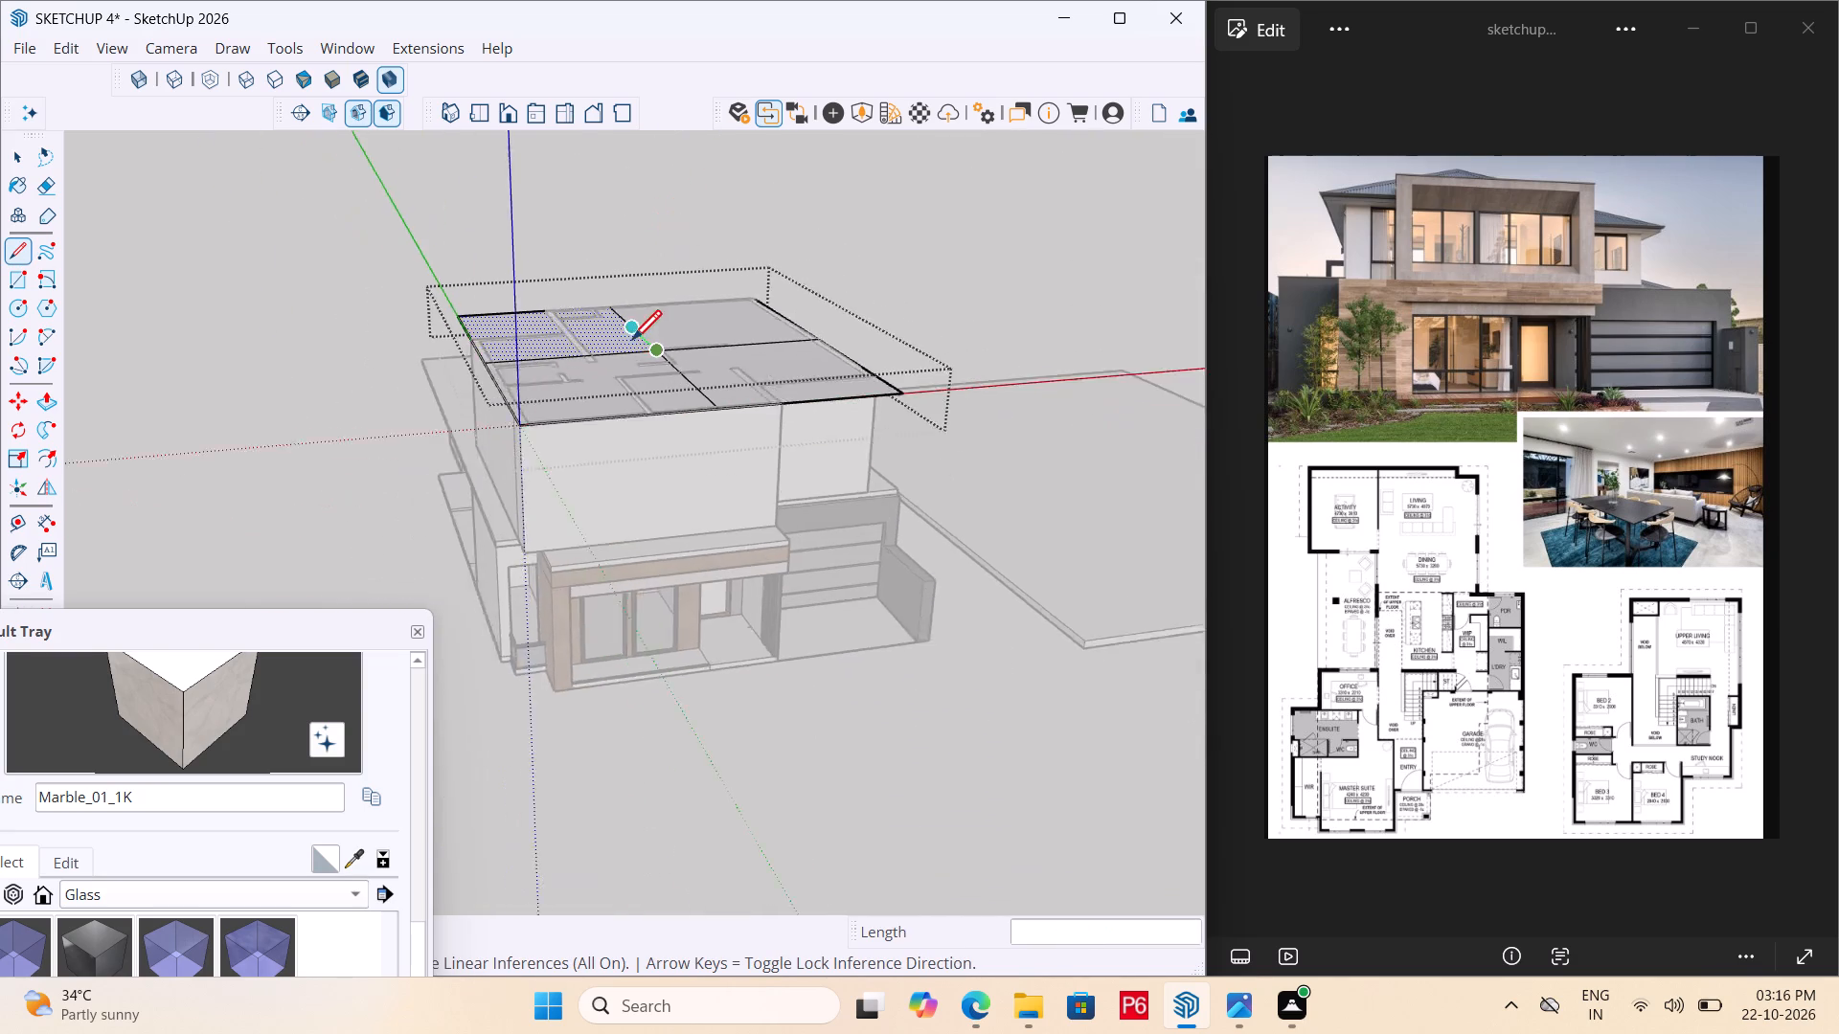
{"action": "scroll", "coordinate": [632, 343], "scroll_direction": "down", "scroll_amount": 2}
{"action": "middle_click_drag", "start_coordinate": [636, 330], "coordinate": [632, 225]}
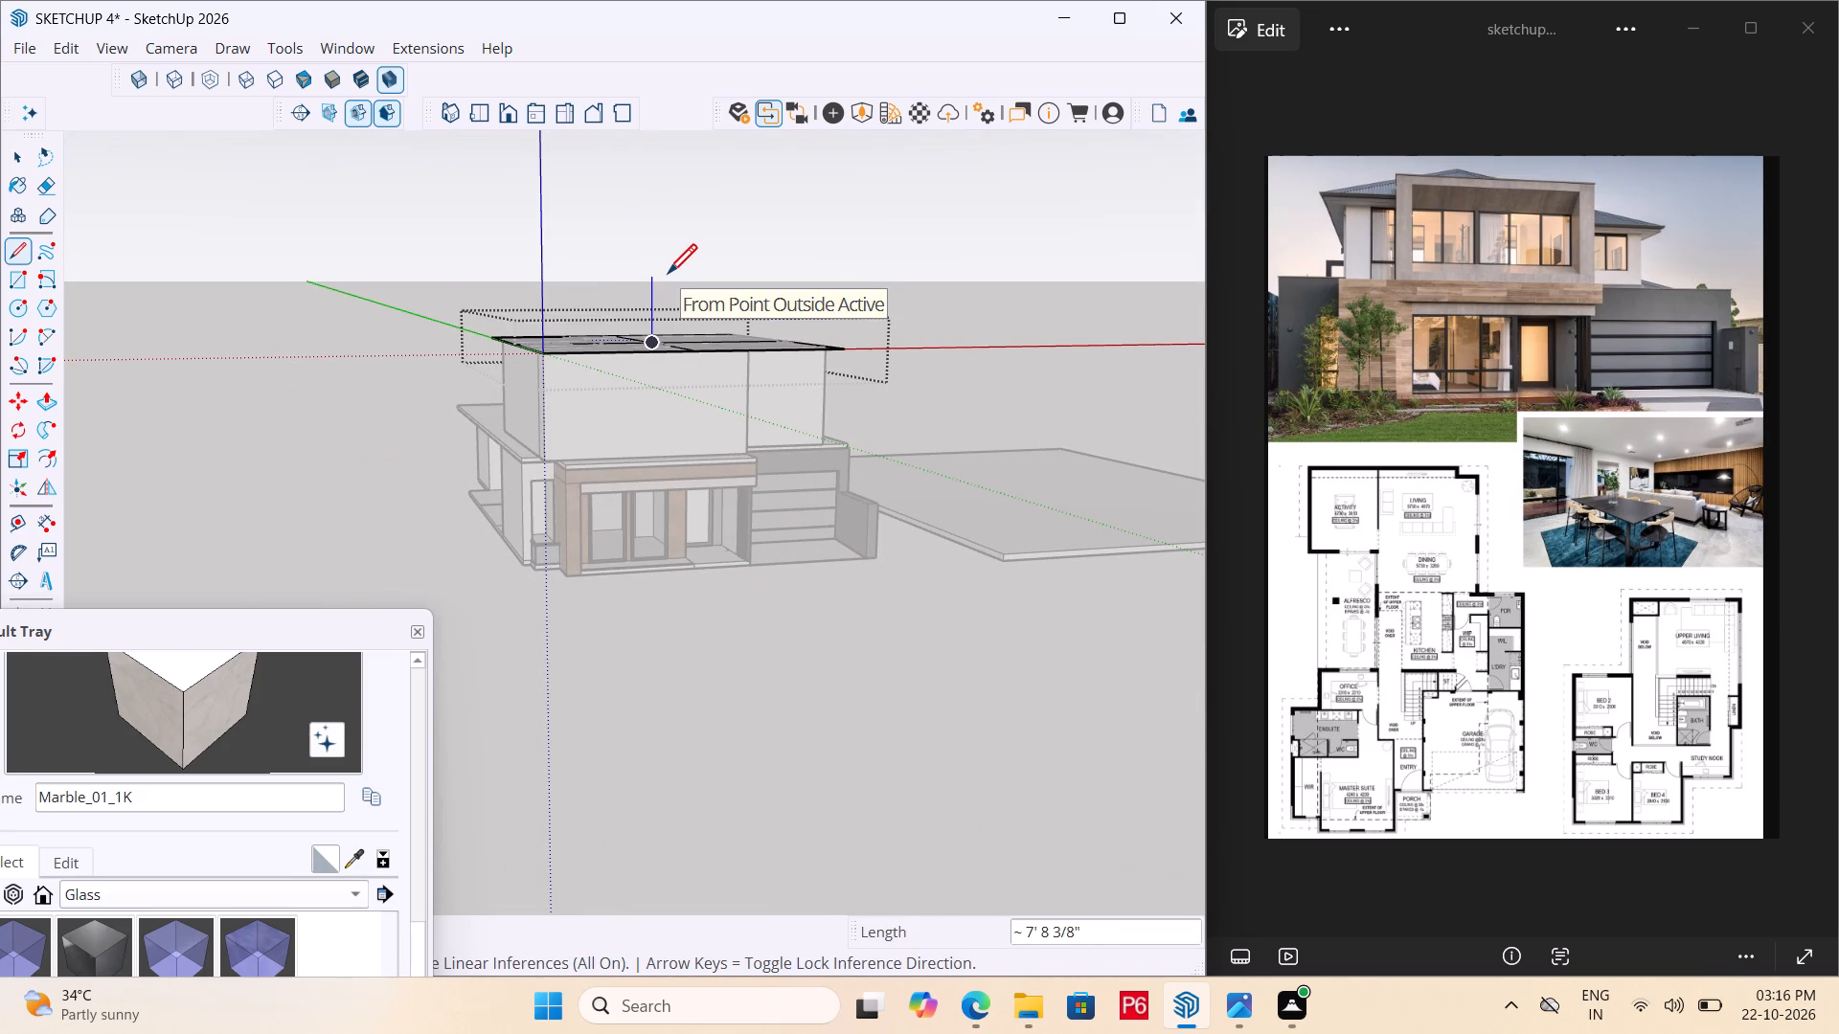
{"action": "double_click", "coordinate": [668, 277]}
{"action": "middle_click_drag", "start_coordinate": [705, 299], "coordinate": [671, 541]}
{"action": "key", "text": "space"}
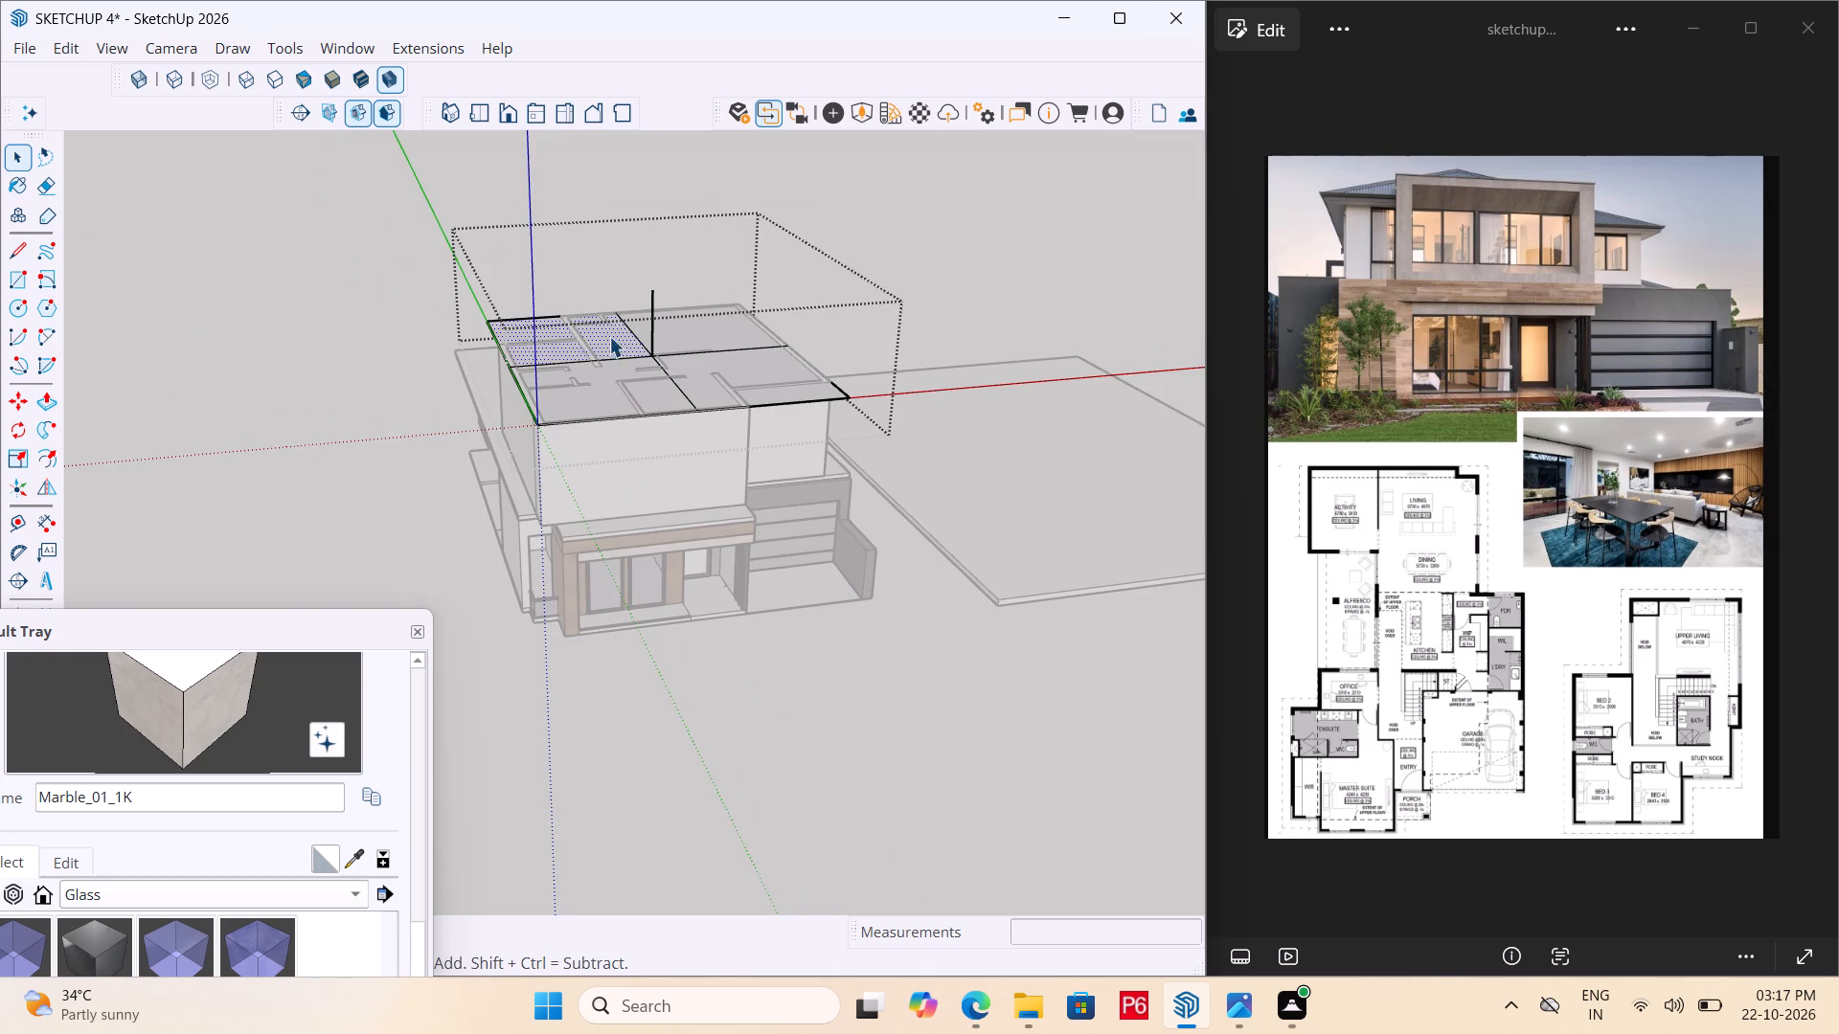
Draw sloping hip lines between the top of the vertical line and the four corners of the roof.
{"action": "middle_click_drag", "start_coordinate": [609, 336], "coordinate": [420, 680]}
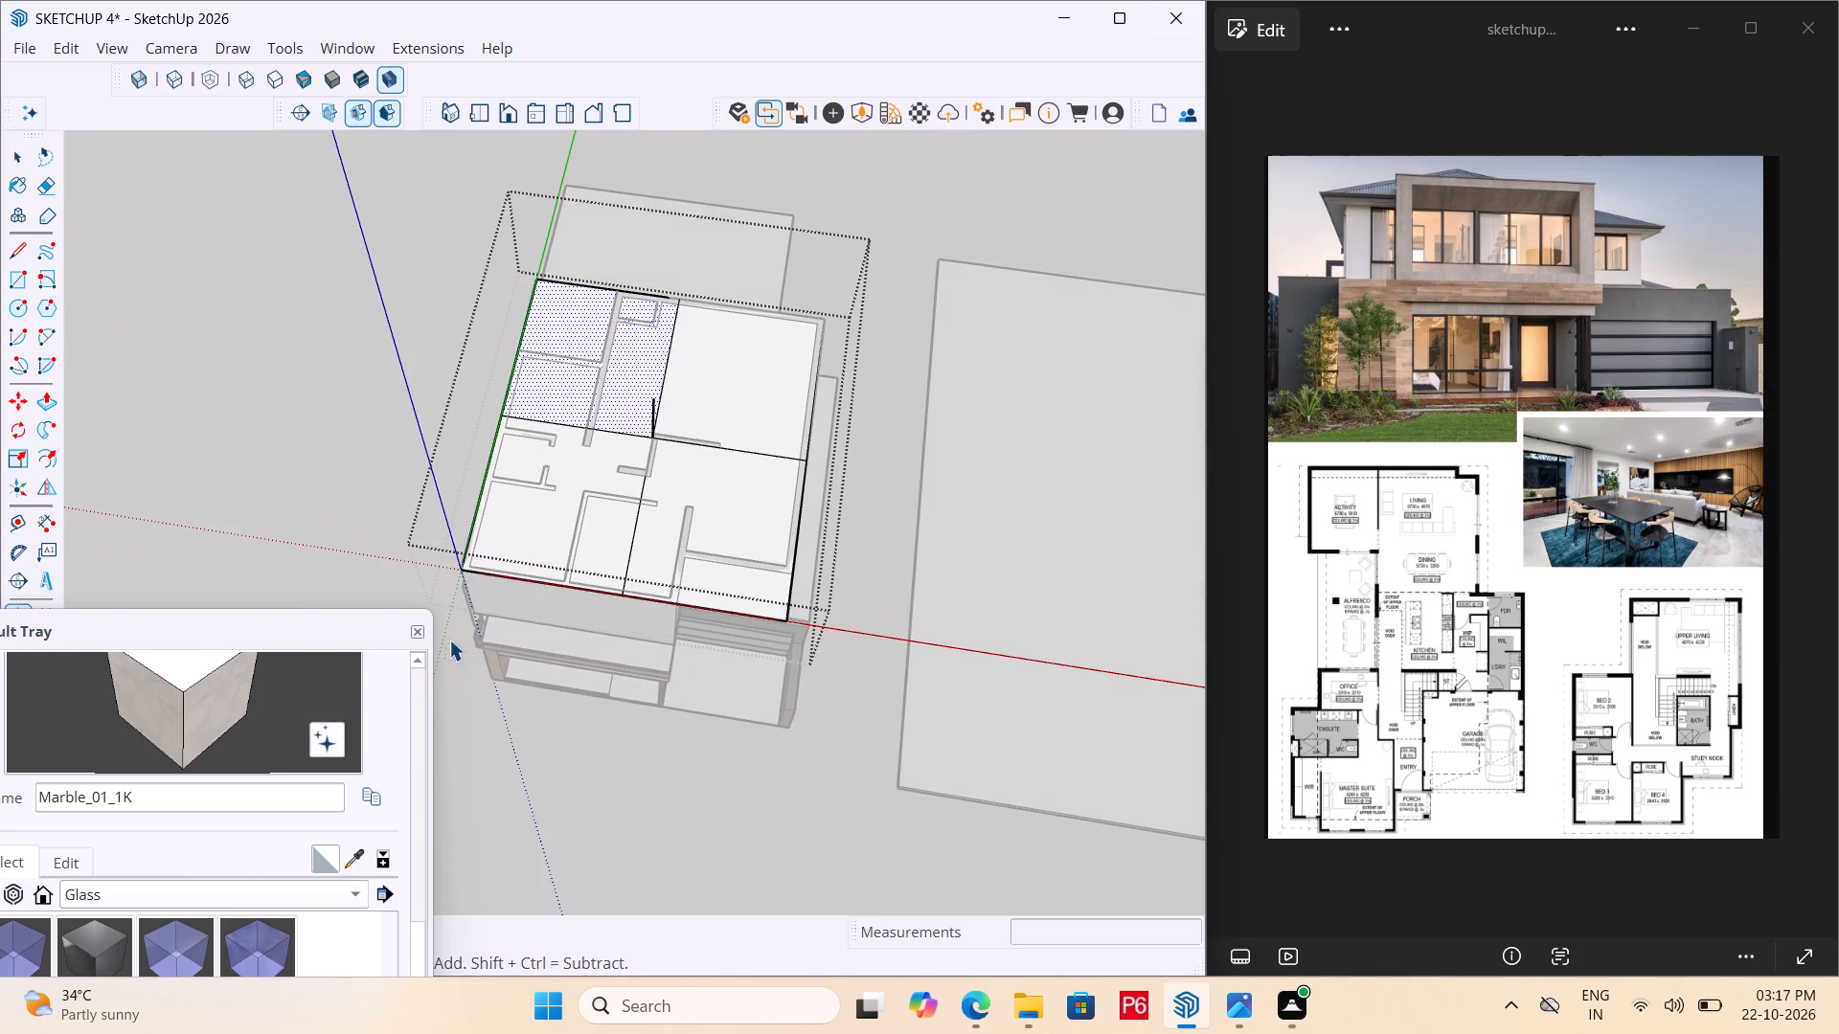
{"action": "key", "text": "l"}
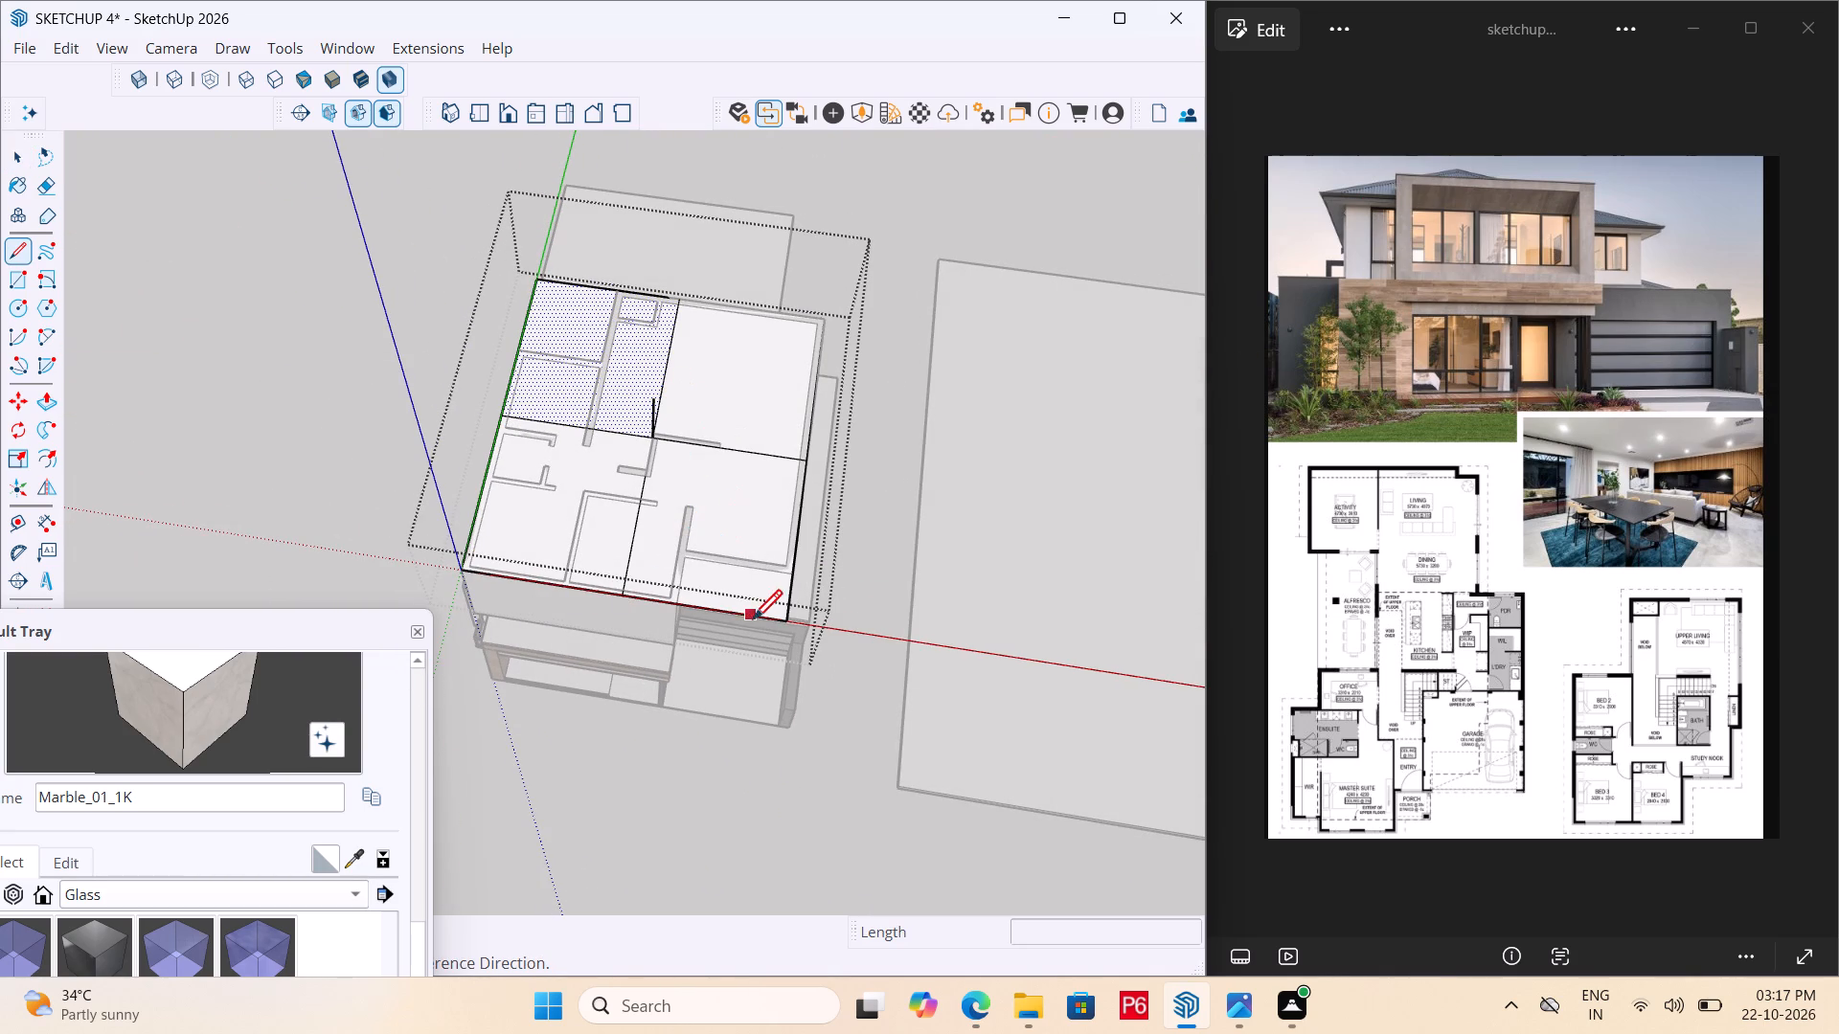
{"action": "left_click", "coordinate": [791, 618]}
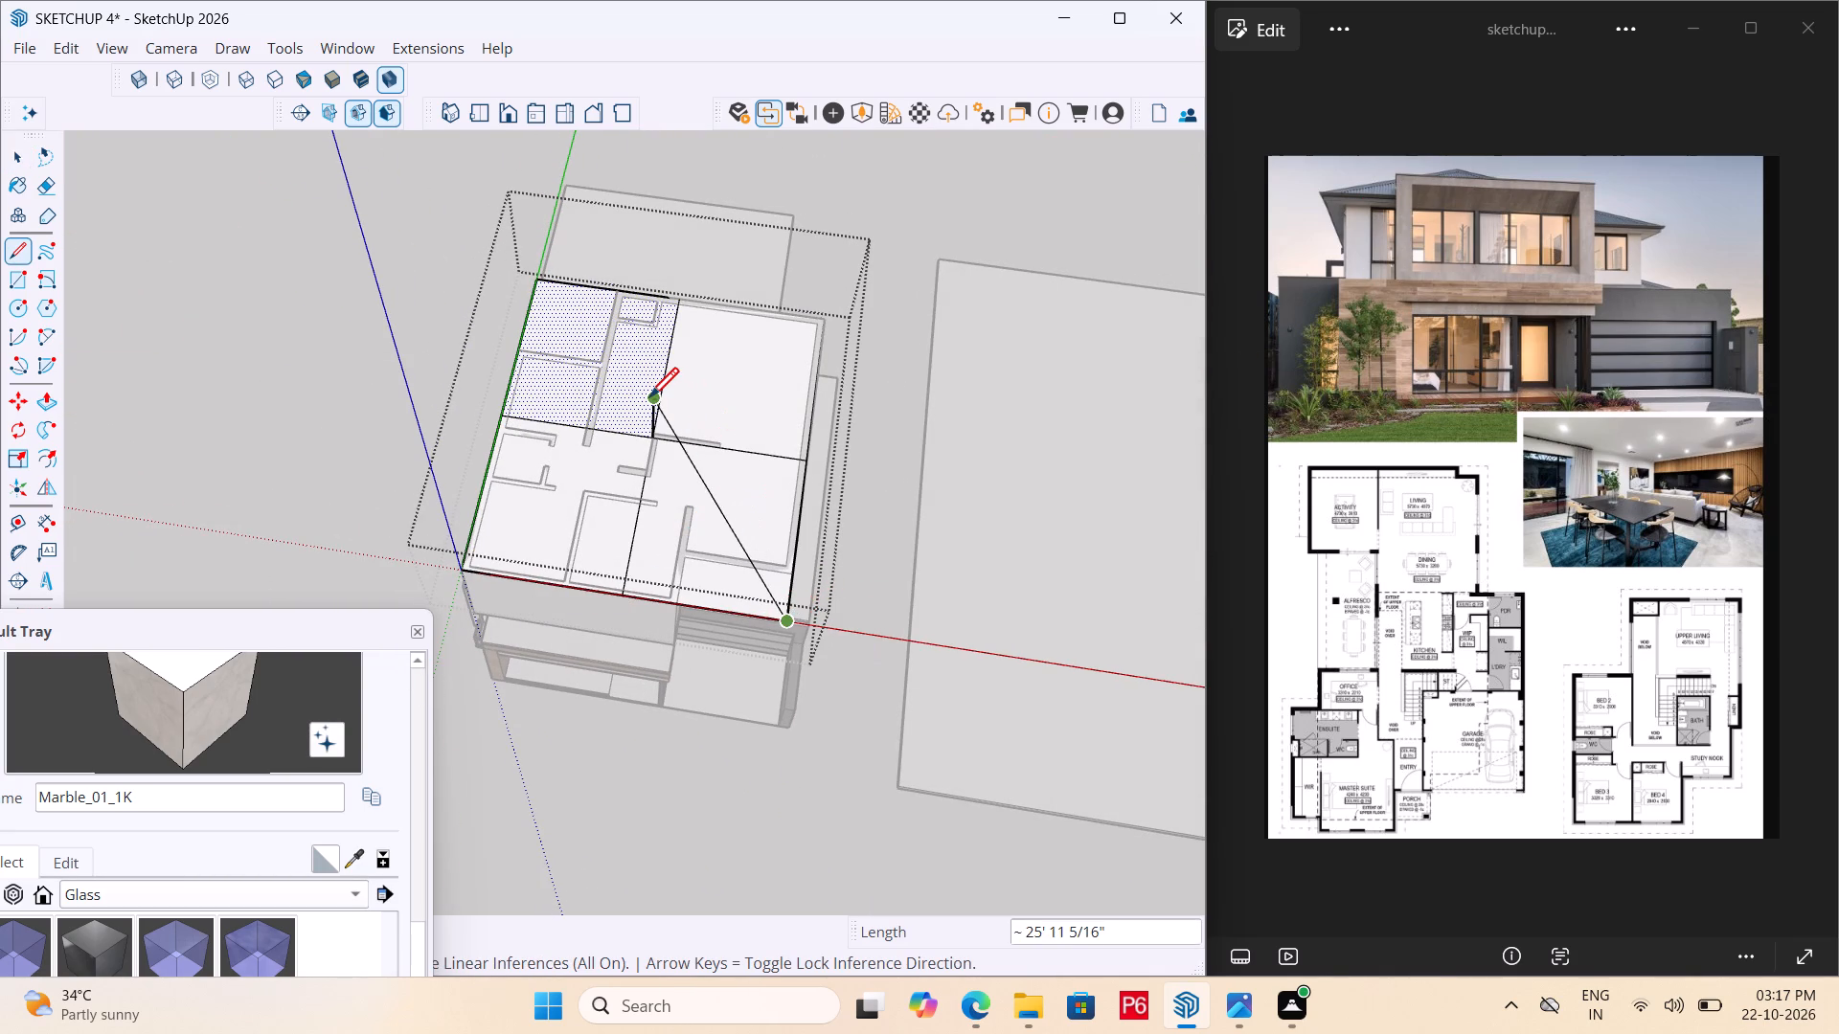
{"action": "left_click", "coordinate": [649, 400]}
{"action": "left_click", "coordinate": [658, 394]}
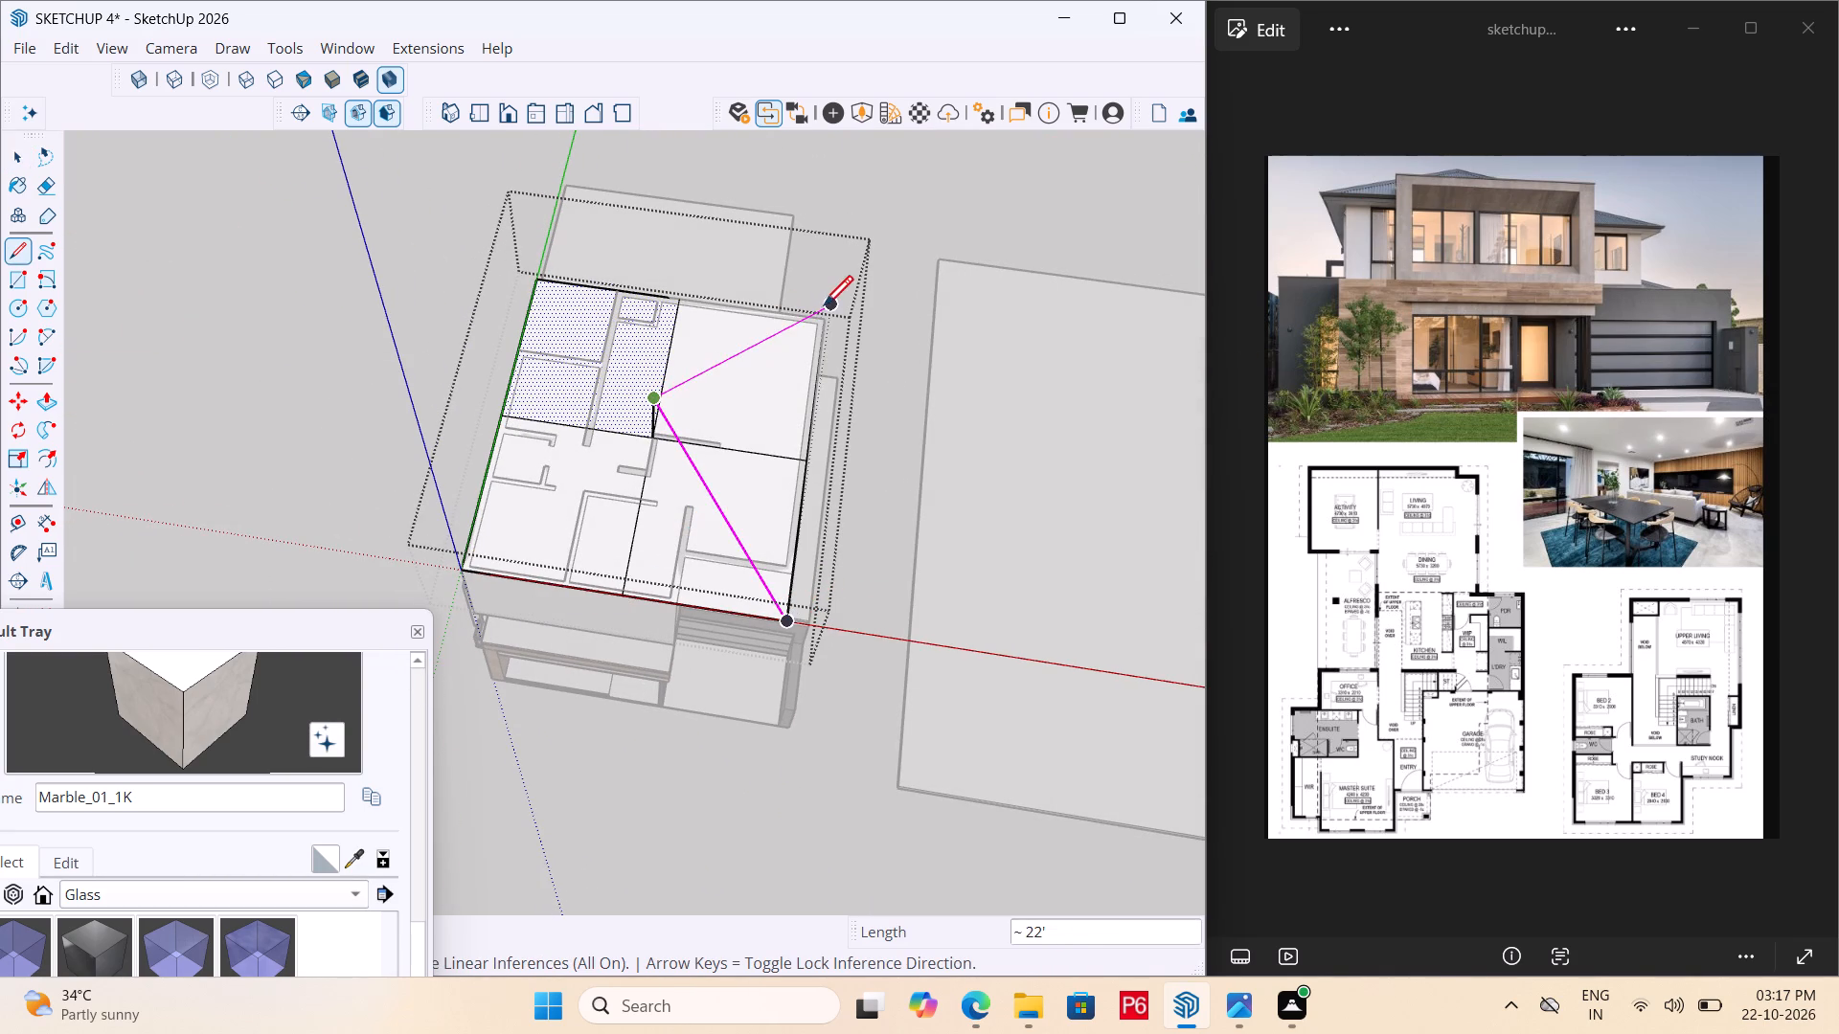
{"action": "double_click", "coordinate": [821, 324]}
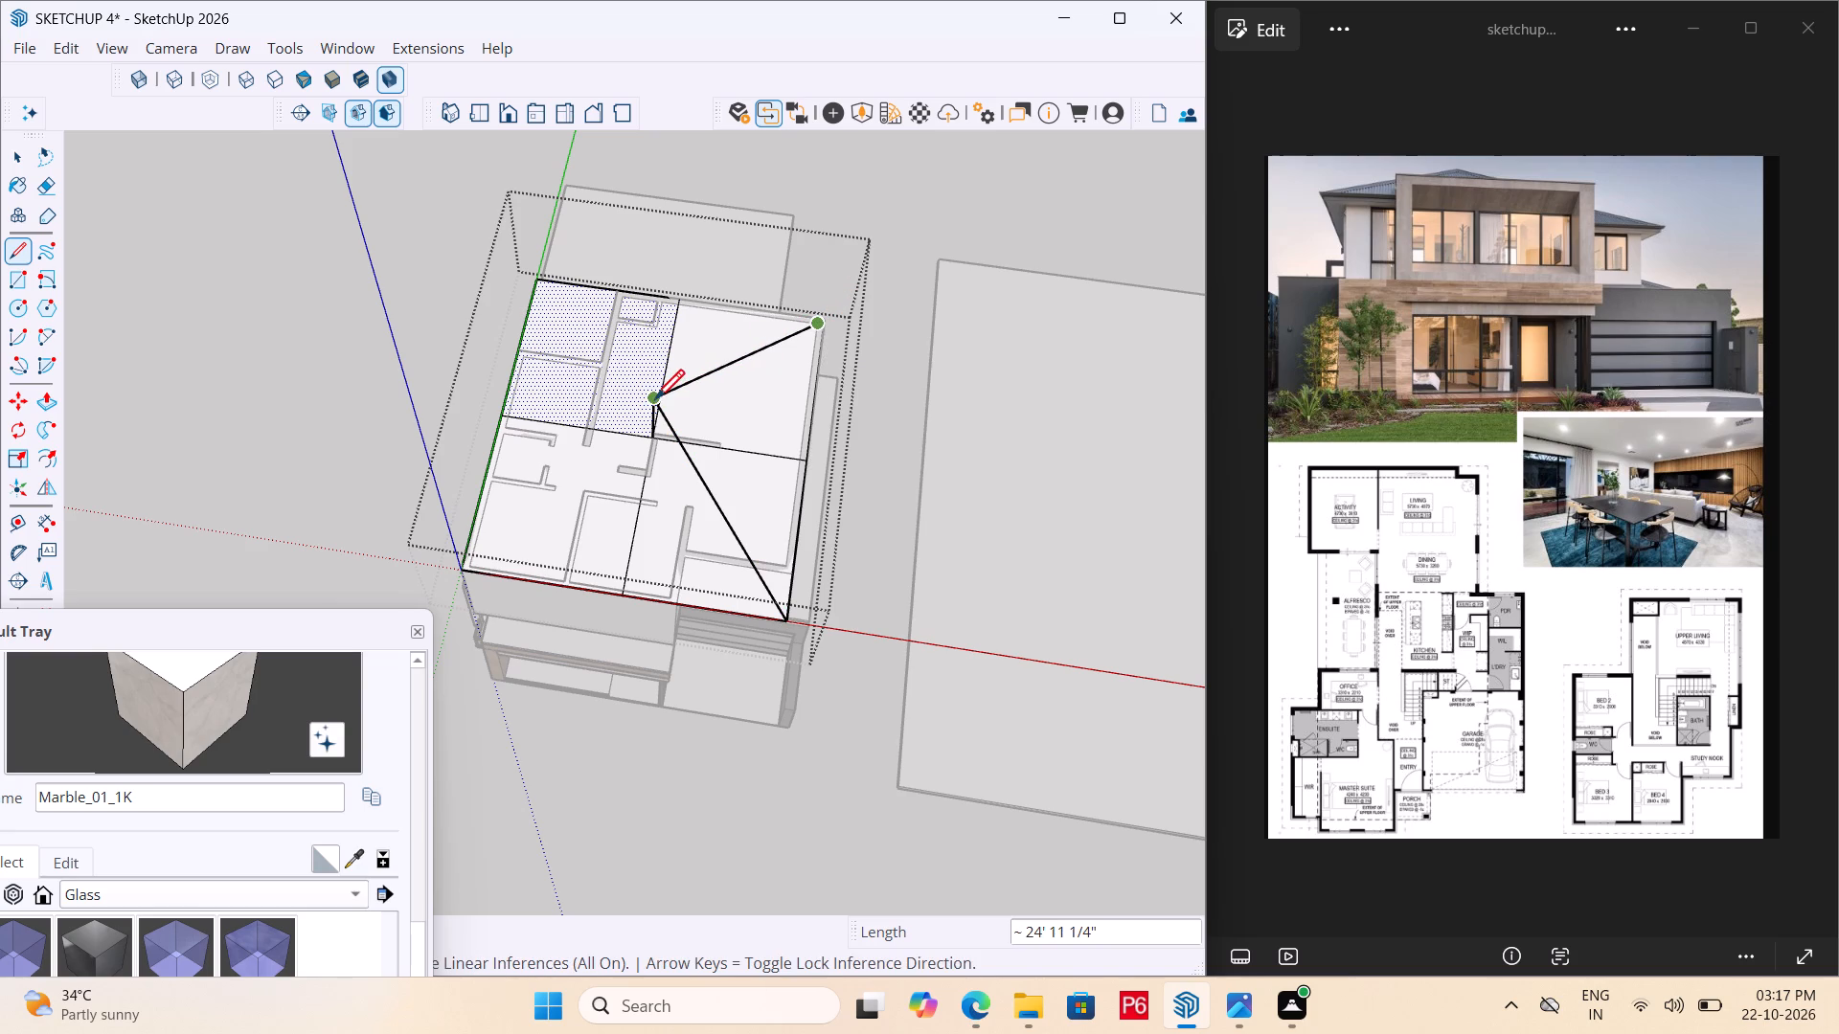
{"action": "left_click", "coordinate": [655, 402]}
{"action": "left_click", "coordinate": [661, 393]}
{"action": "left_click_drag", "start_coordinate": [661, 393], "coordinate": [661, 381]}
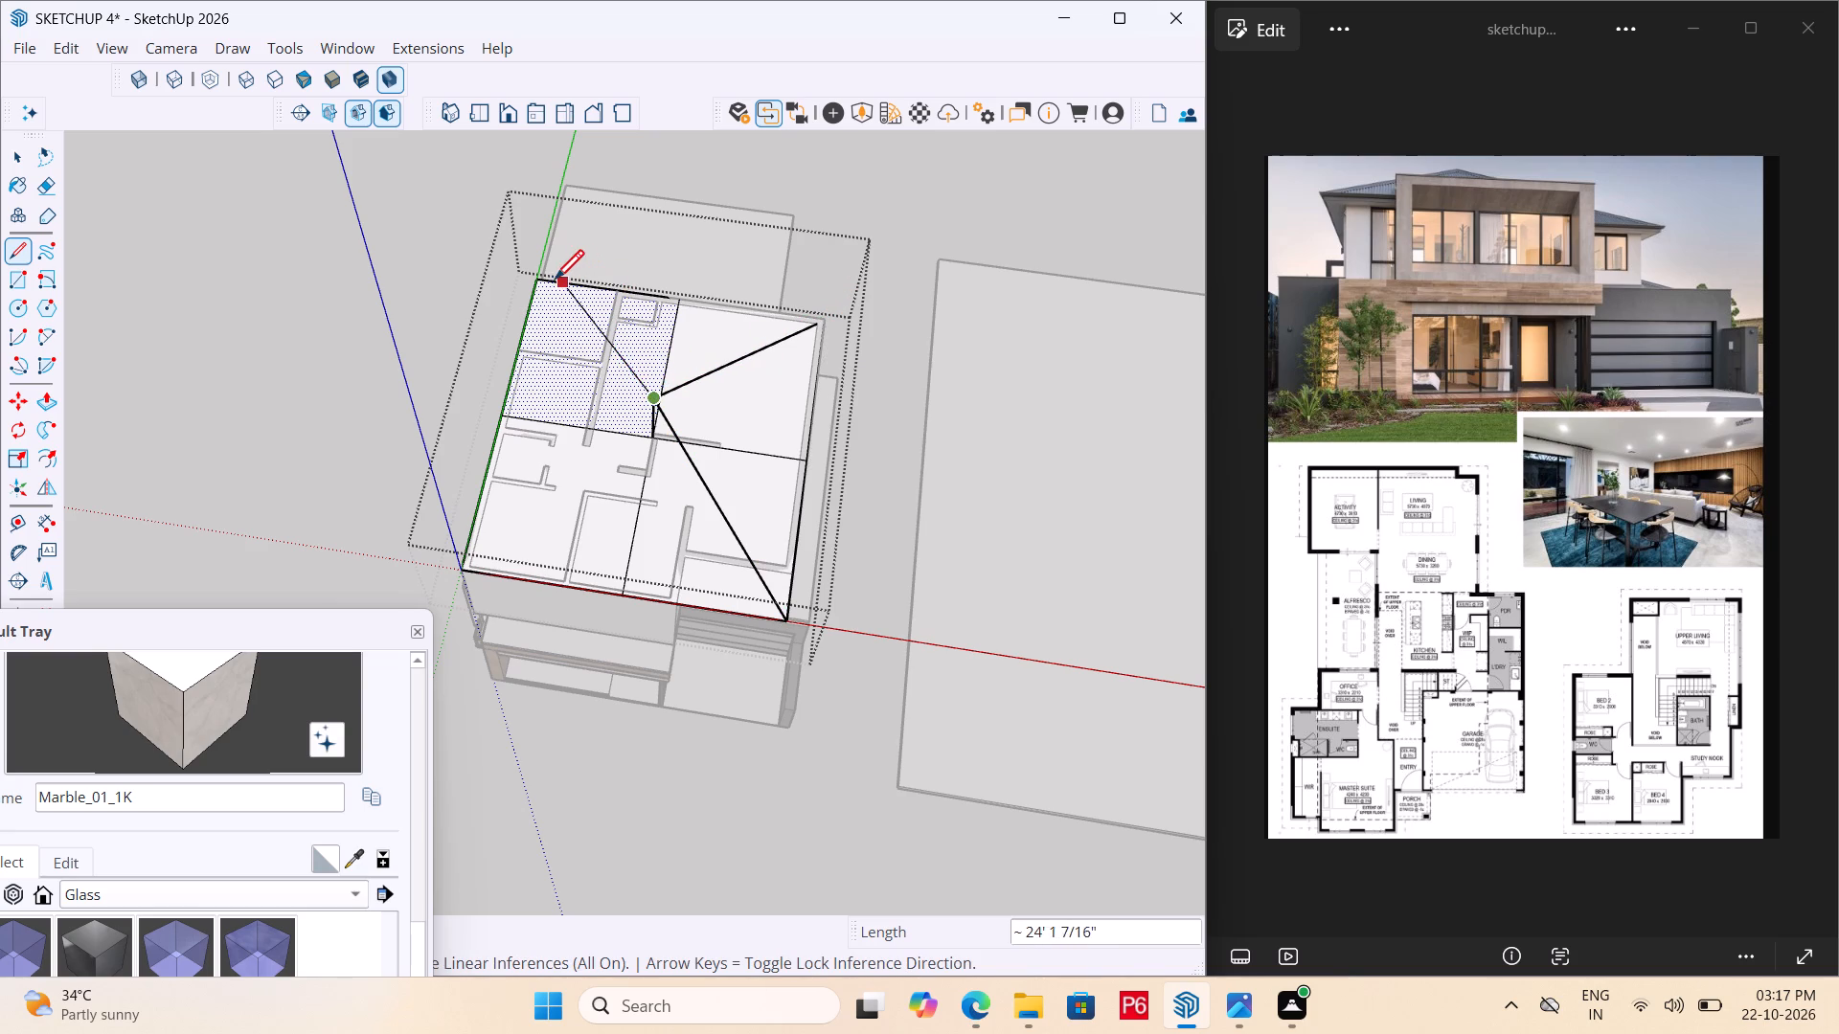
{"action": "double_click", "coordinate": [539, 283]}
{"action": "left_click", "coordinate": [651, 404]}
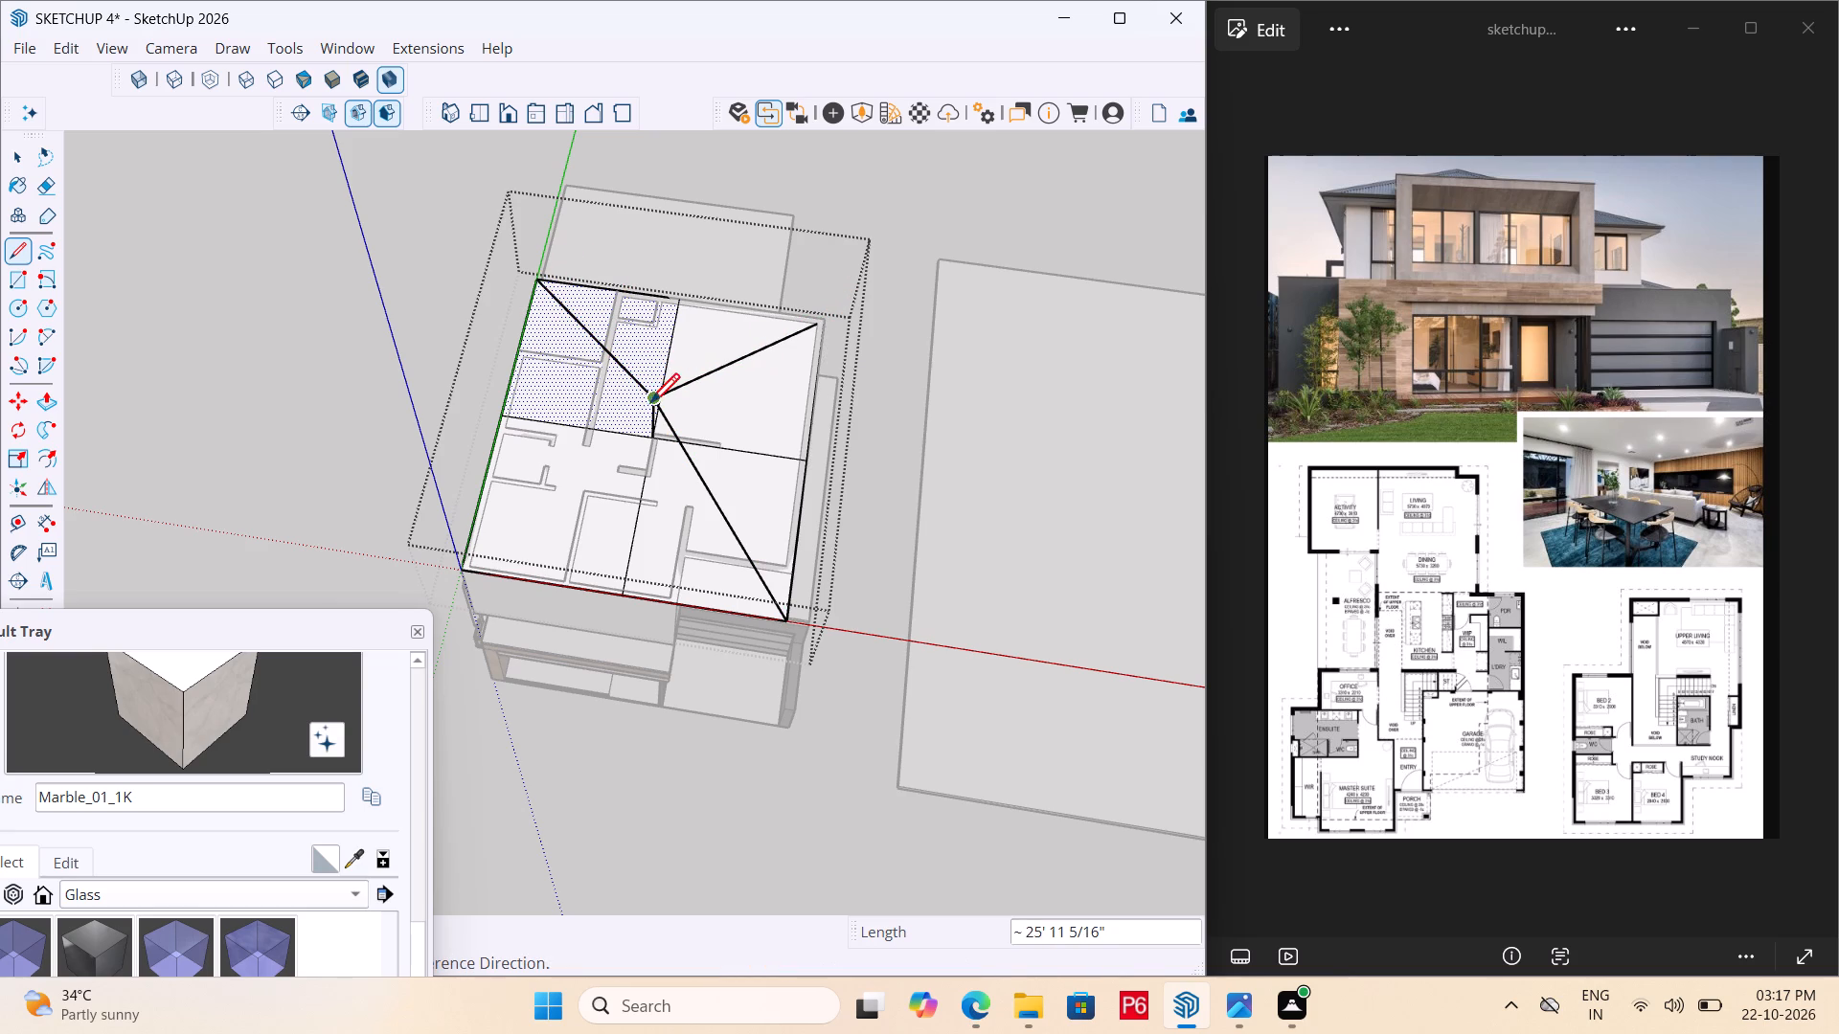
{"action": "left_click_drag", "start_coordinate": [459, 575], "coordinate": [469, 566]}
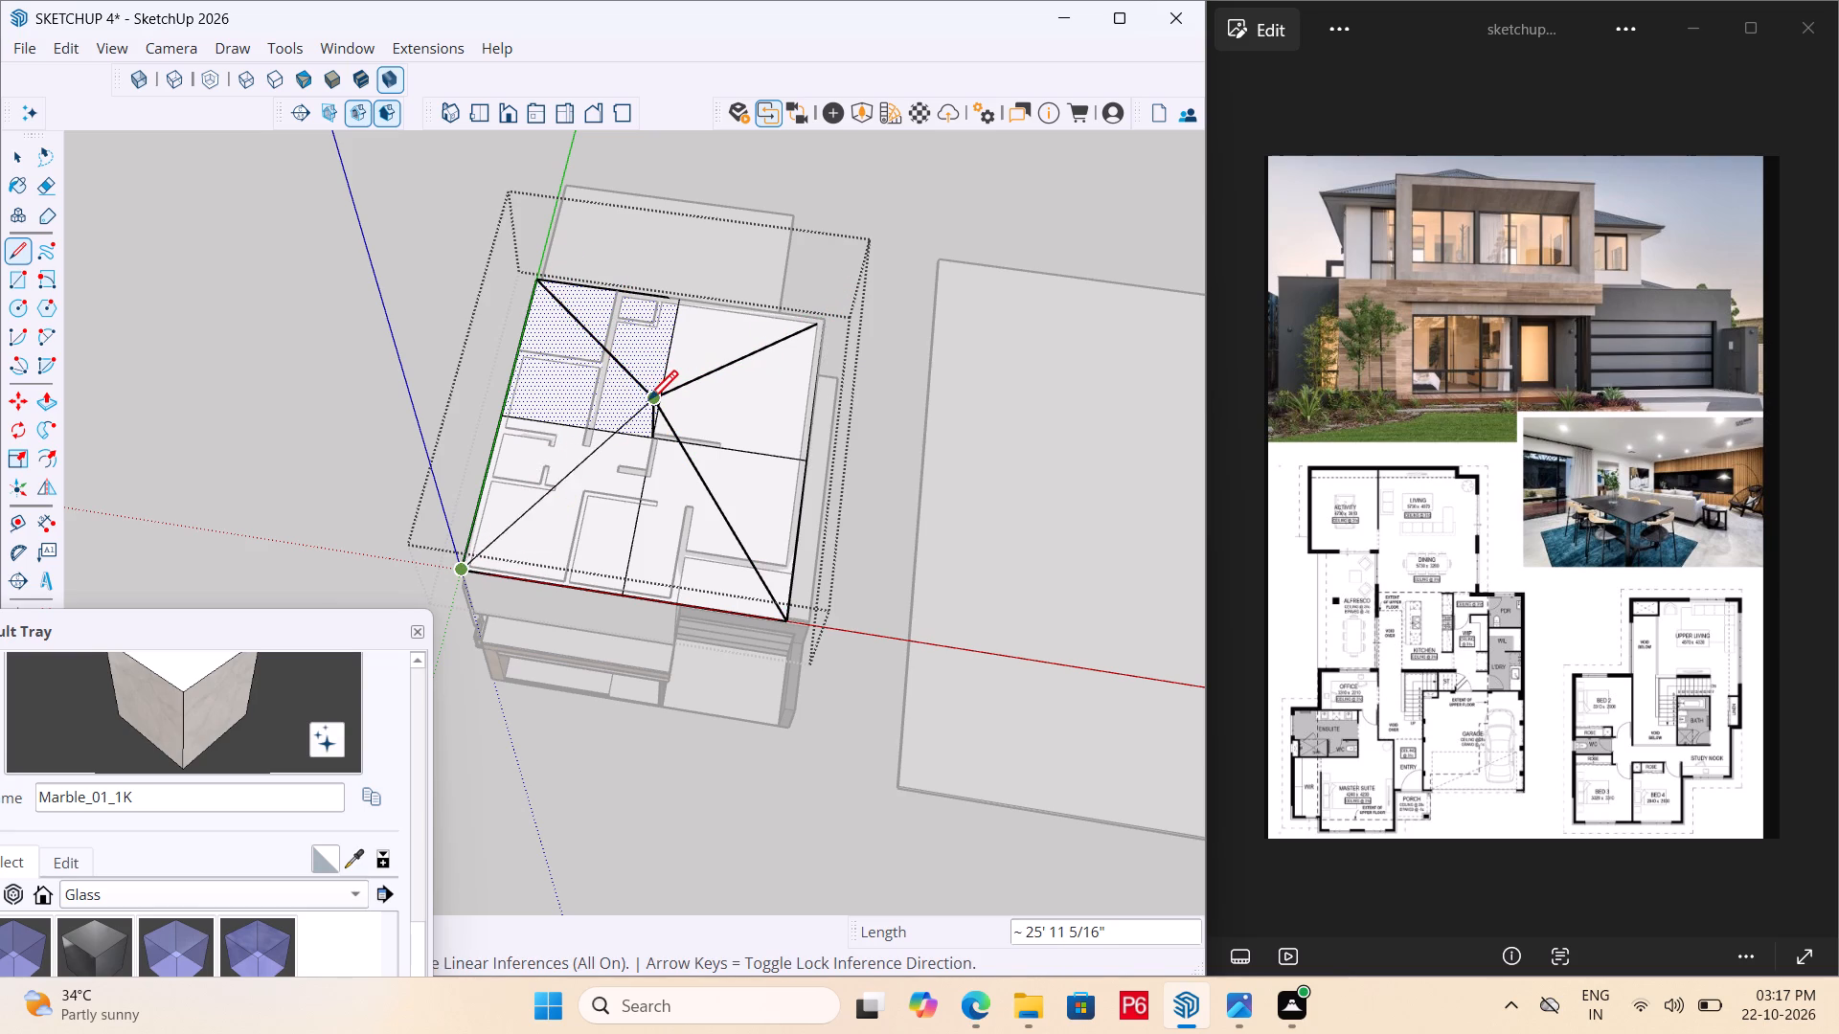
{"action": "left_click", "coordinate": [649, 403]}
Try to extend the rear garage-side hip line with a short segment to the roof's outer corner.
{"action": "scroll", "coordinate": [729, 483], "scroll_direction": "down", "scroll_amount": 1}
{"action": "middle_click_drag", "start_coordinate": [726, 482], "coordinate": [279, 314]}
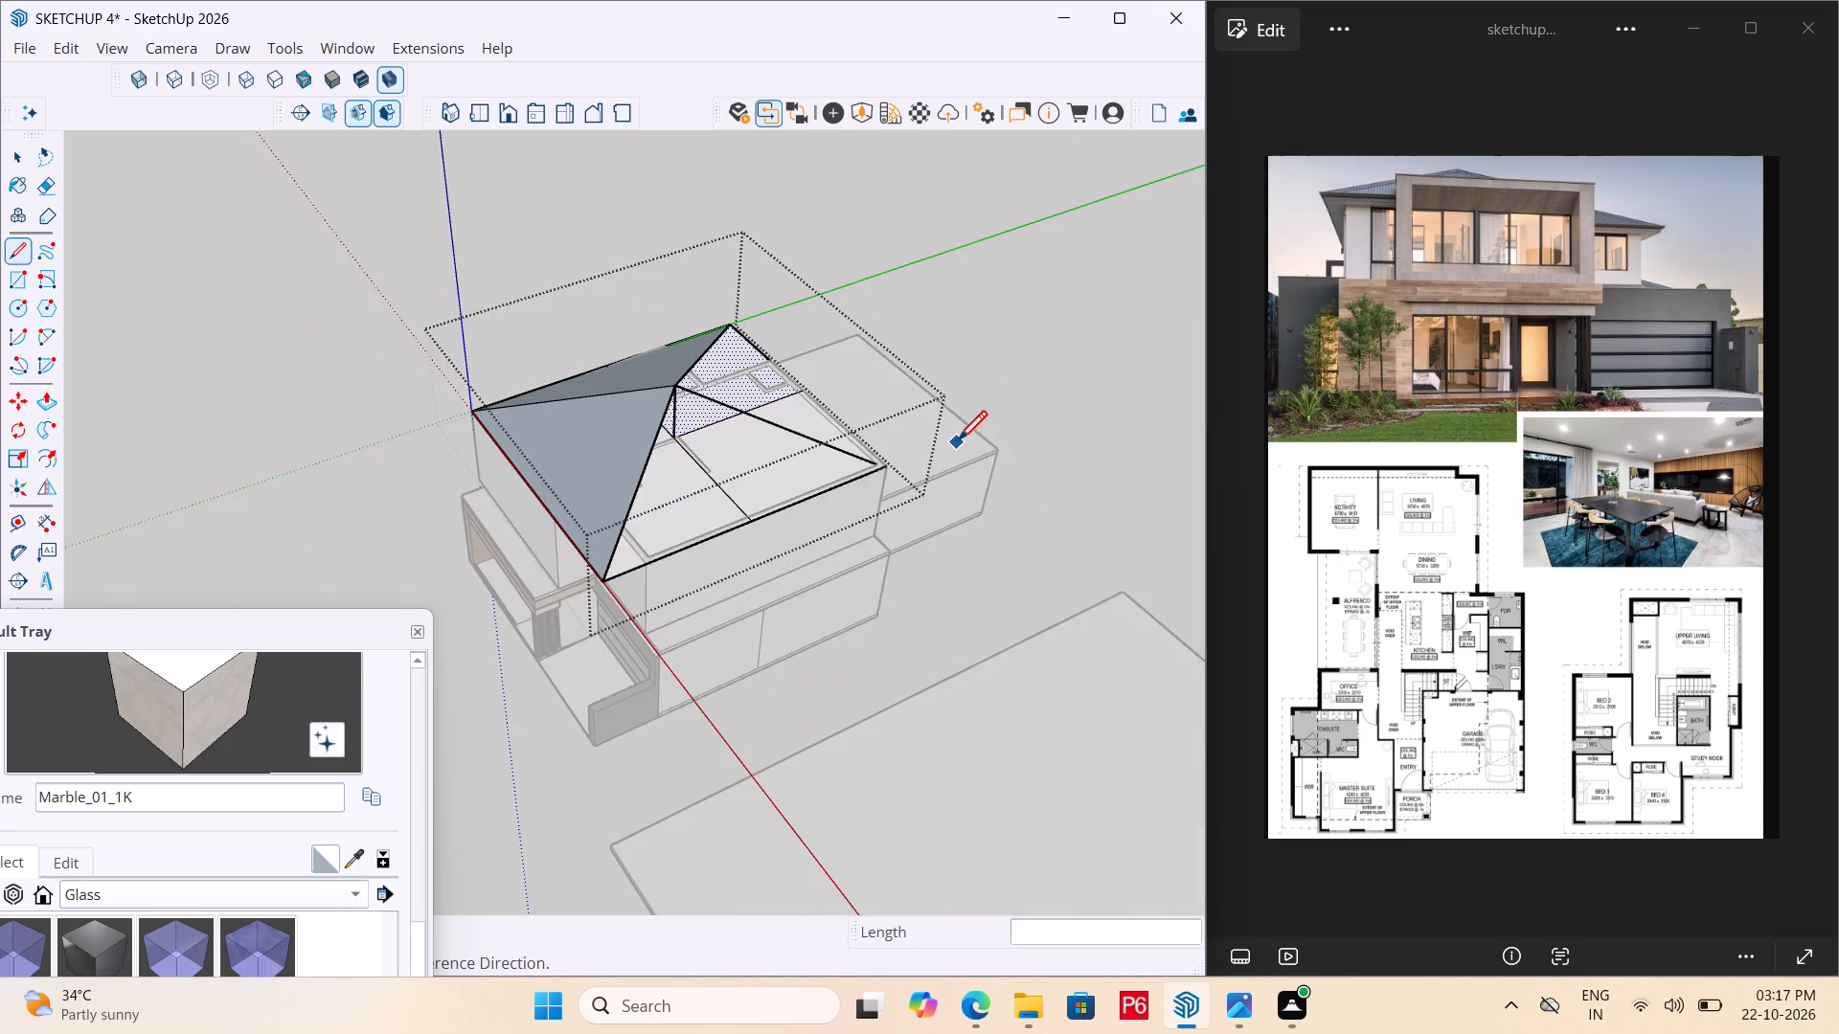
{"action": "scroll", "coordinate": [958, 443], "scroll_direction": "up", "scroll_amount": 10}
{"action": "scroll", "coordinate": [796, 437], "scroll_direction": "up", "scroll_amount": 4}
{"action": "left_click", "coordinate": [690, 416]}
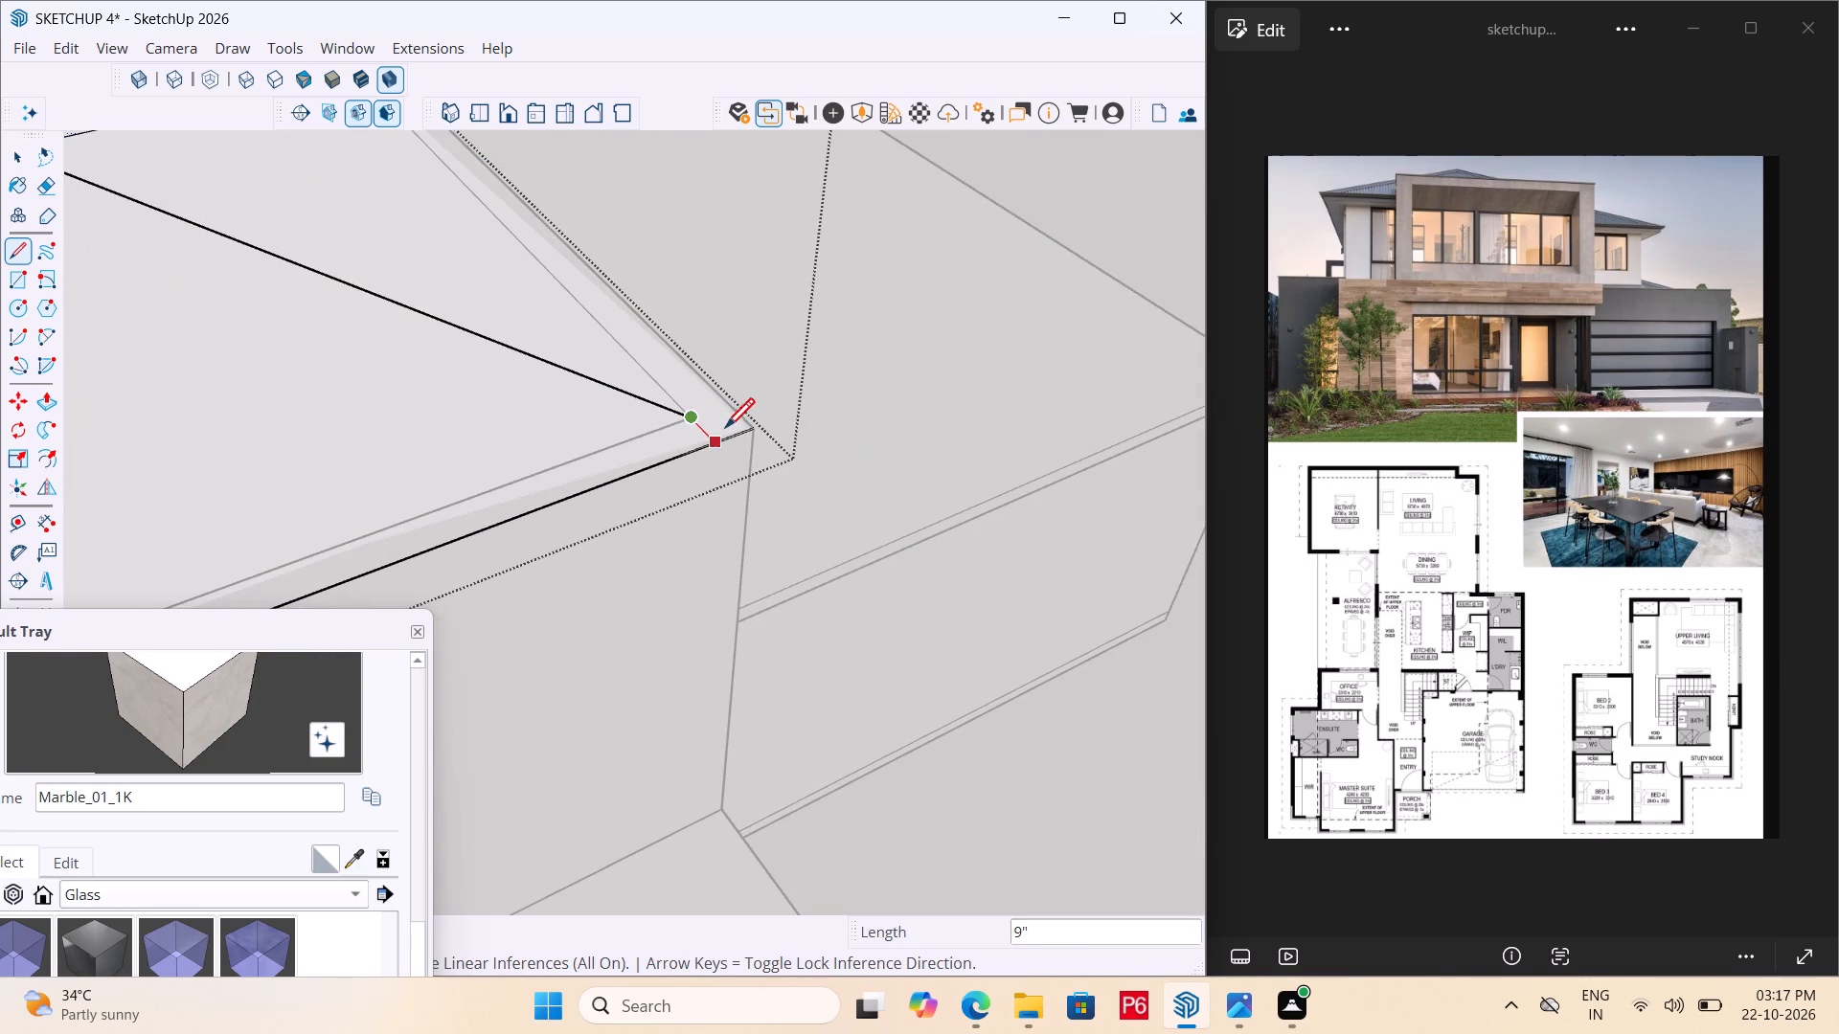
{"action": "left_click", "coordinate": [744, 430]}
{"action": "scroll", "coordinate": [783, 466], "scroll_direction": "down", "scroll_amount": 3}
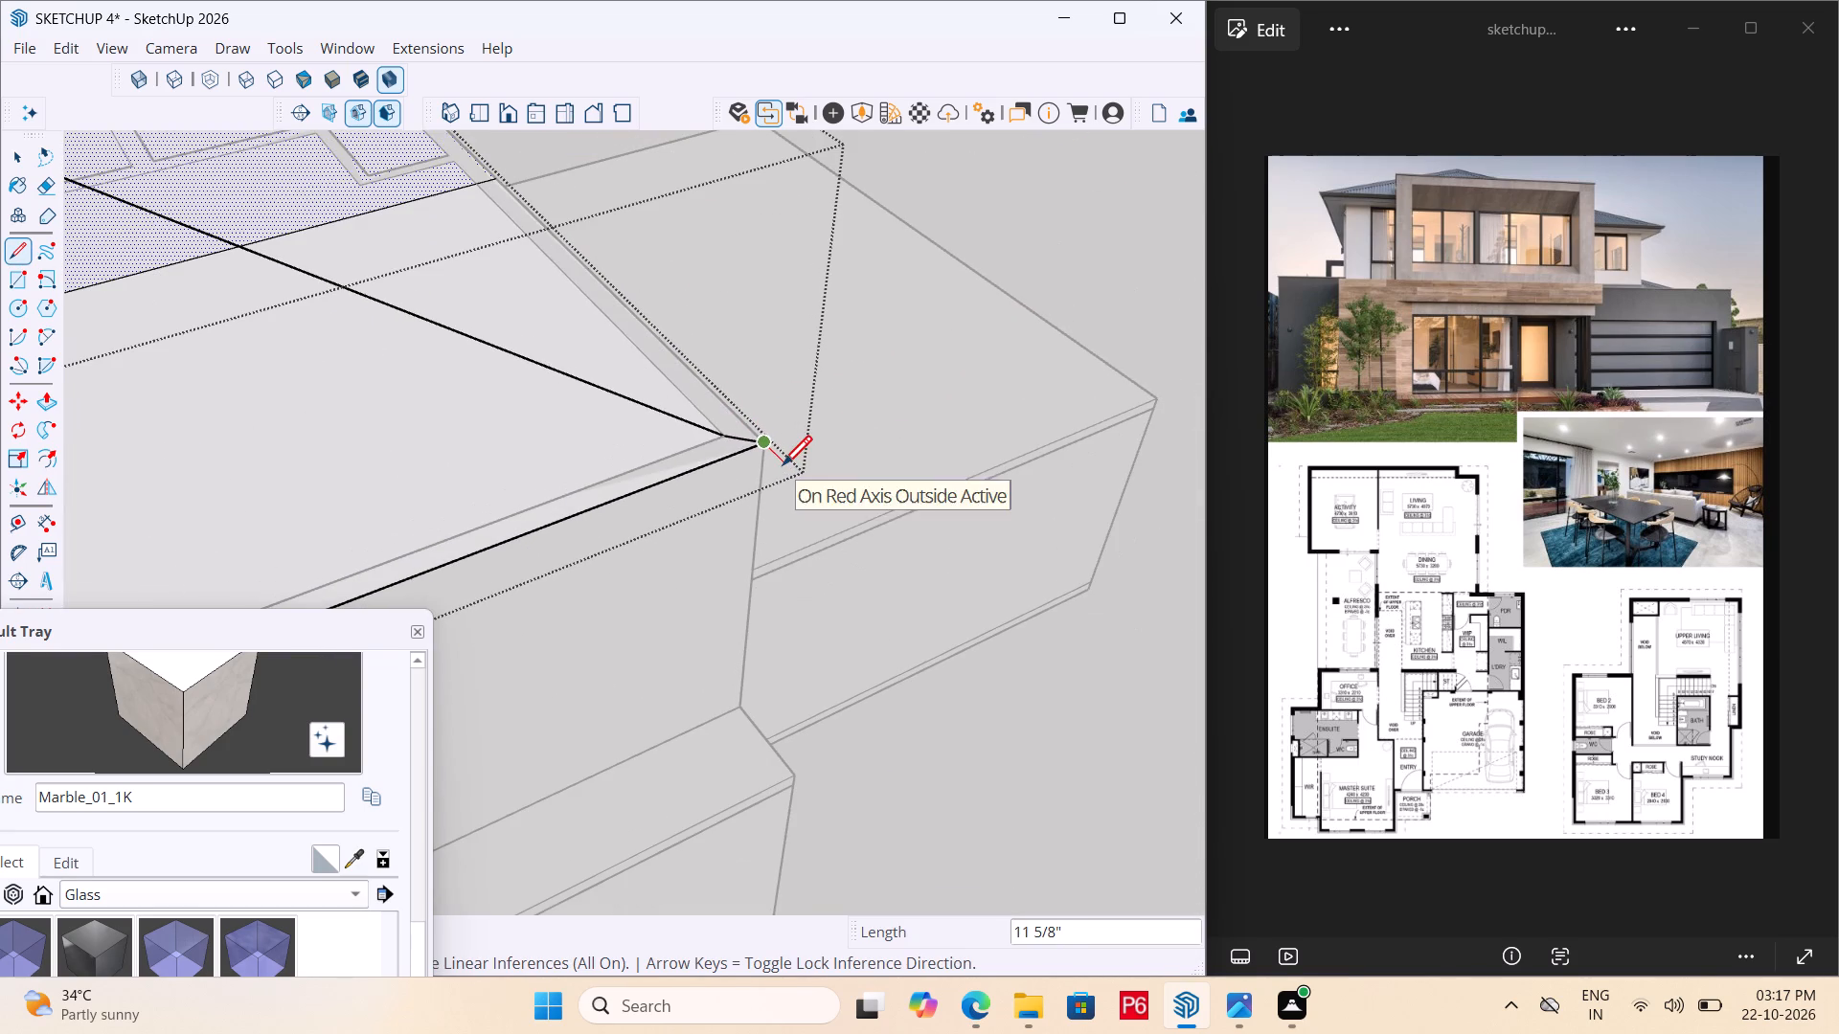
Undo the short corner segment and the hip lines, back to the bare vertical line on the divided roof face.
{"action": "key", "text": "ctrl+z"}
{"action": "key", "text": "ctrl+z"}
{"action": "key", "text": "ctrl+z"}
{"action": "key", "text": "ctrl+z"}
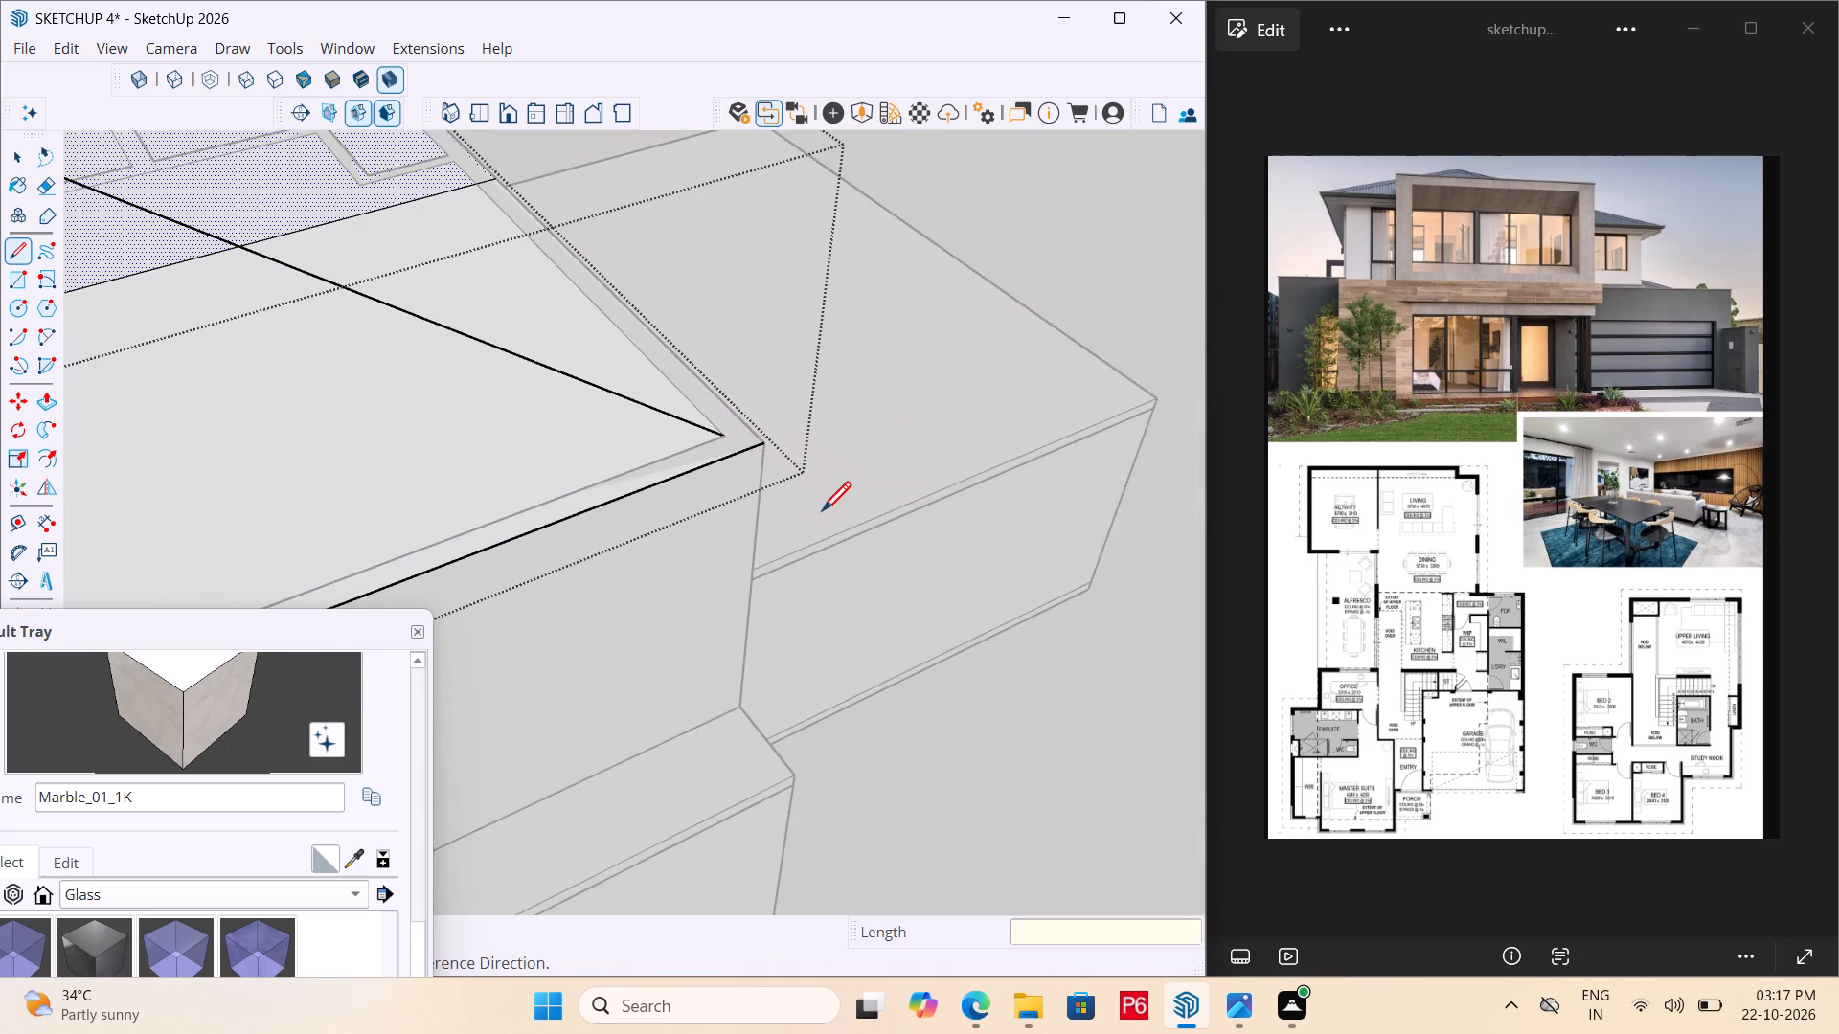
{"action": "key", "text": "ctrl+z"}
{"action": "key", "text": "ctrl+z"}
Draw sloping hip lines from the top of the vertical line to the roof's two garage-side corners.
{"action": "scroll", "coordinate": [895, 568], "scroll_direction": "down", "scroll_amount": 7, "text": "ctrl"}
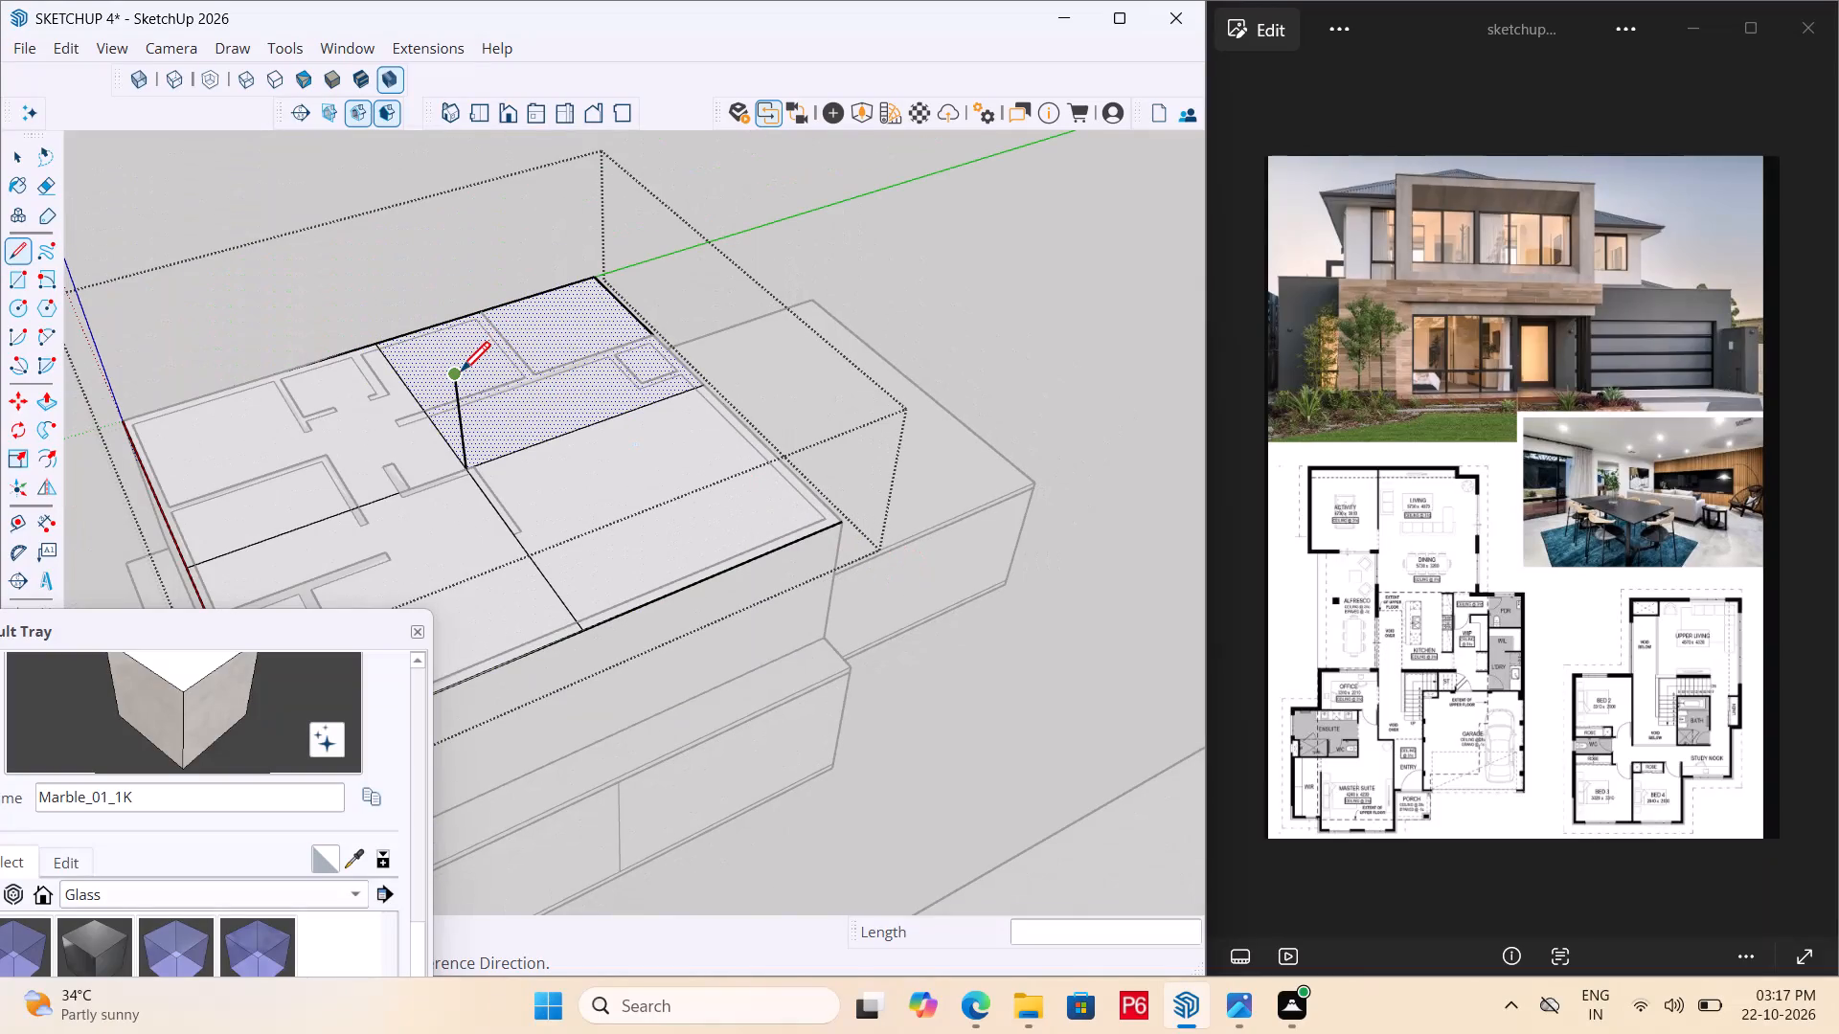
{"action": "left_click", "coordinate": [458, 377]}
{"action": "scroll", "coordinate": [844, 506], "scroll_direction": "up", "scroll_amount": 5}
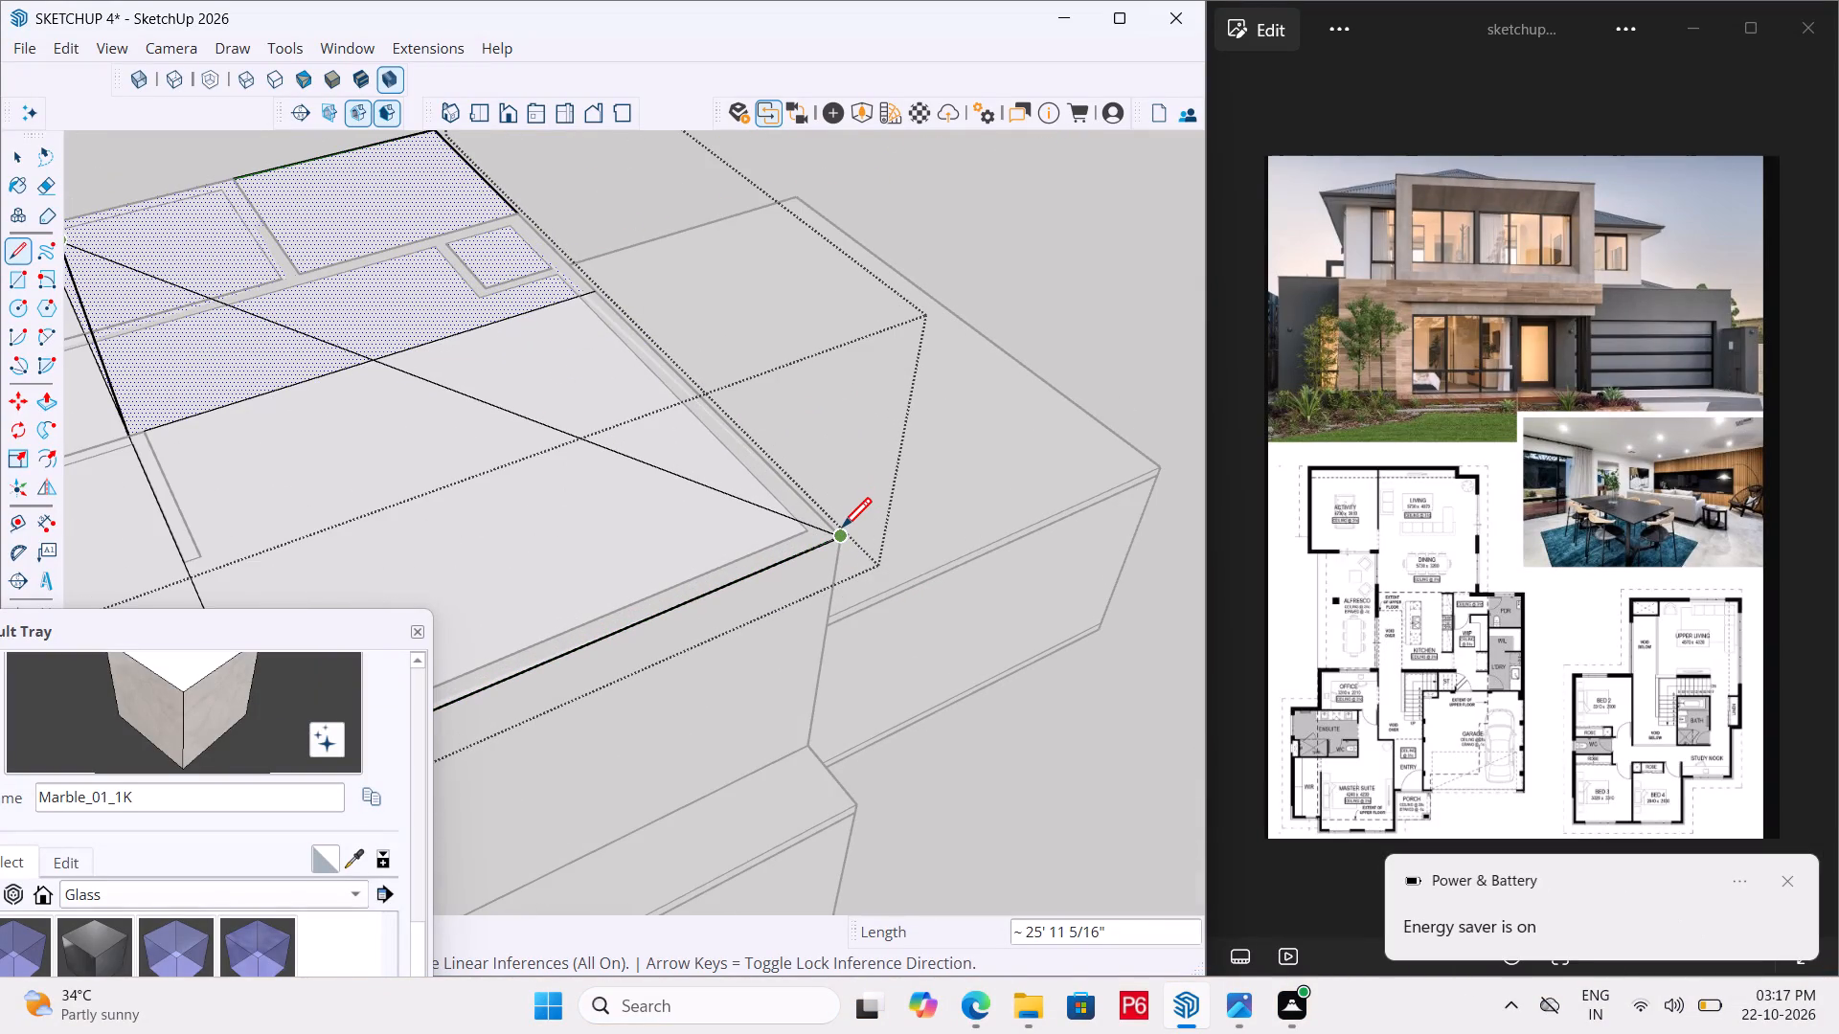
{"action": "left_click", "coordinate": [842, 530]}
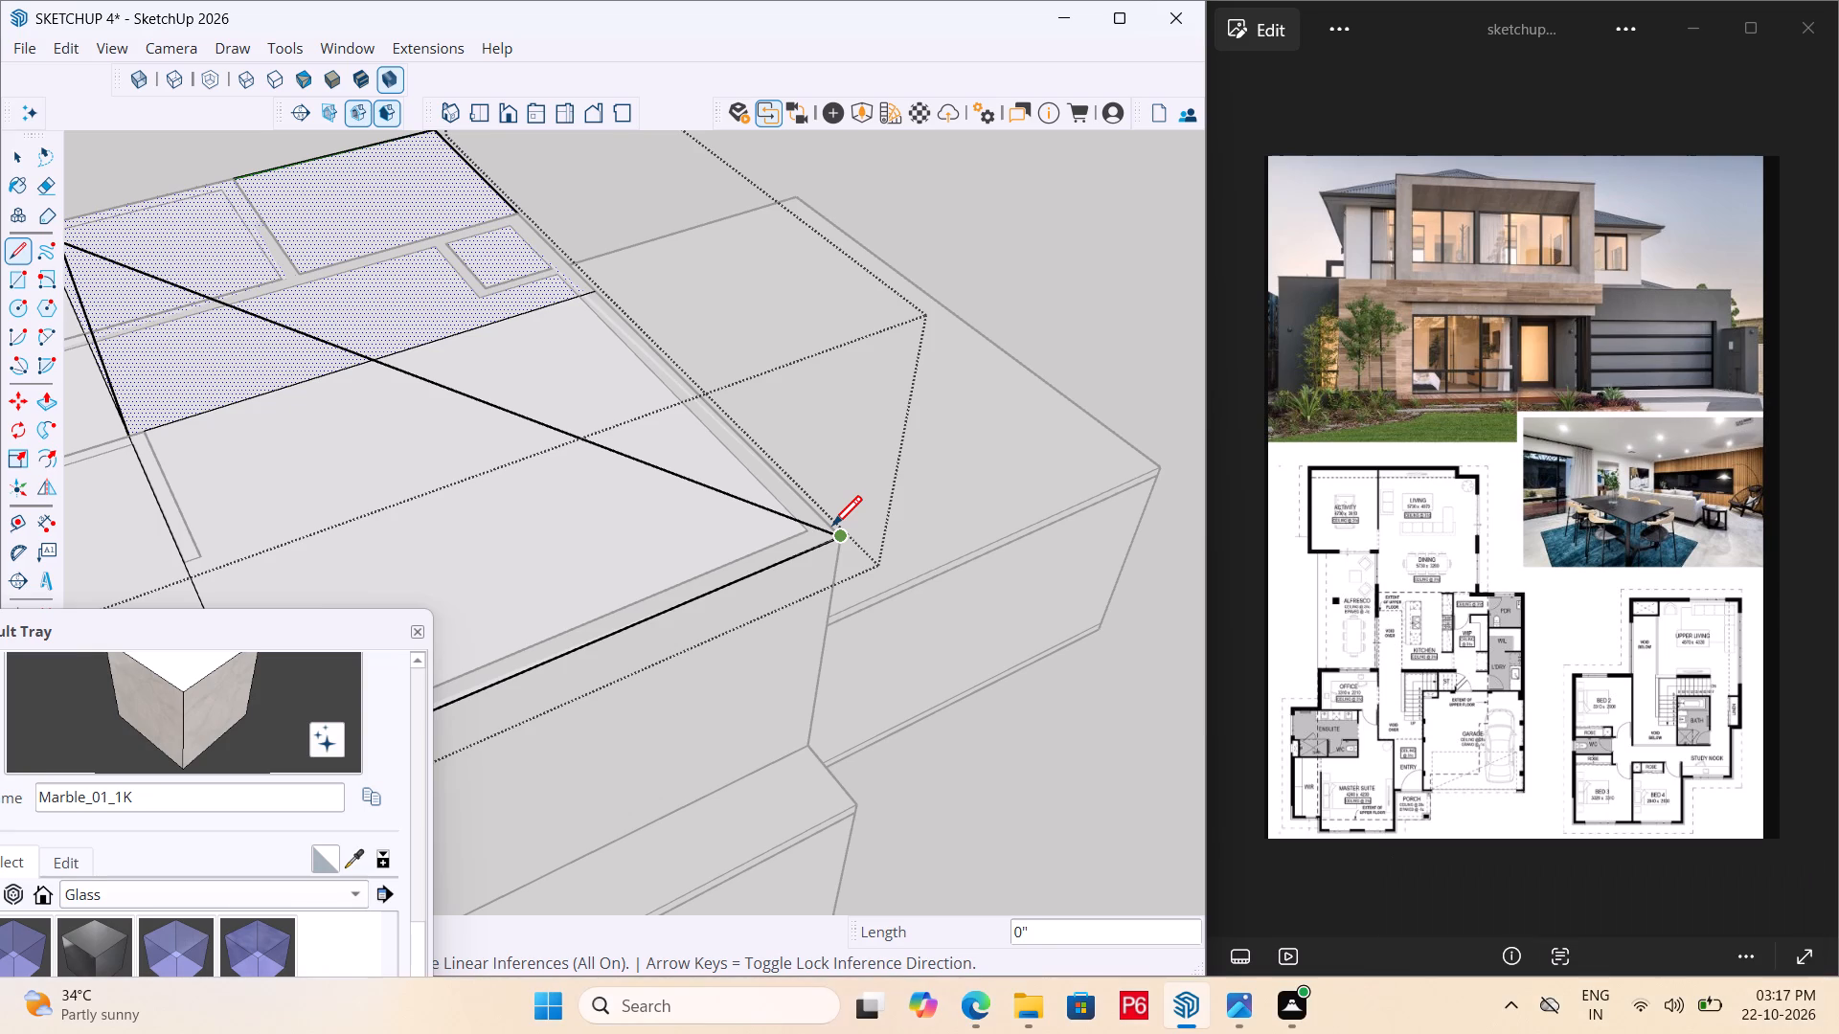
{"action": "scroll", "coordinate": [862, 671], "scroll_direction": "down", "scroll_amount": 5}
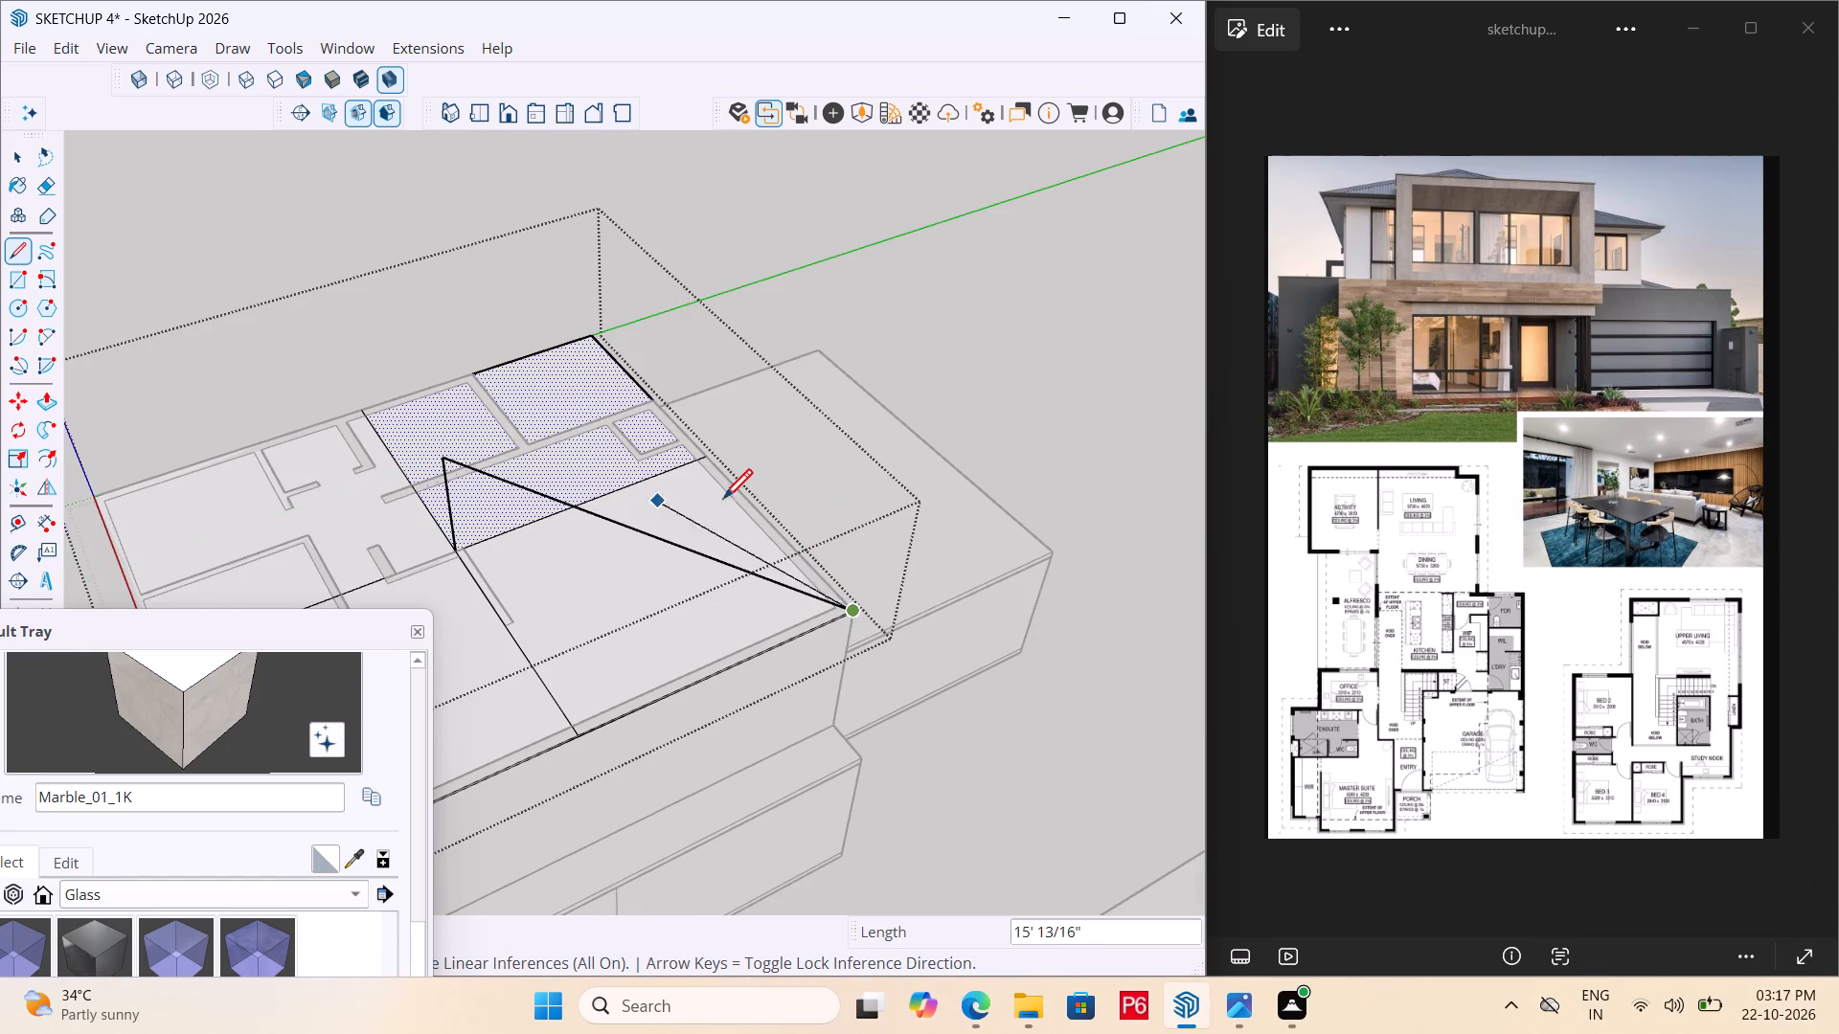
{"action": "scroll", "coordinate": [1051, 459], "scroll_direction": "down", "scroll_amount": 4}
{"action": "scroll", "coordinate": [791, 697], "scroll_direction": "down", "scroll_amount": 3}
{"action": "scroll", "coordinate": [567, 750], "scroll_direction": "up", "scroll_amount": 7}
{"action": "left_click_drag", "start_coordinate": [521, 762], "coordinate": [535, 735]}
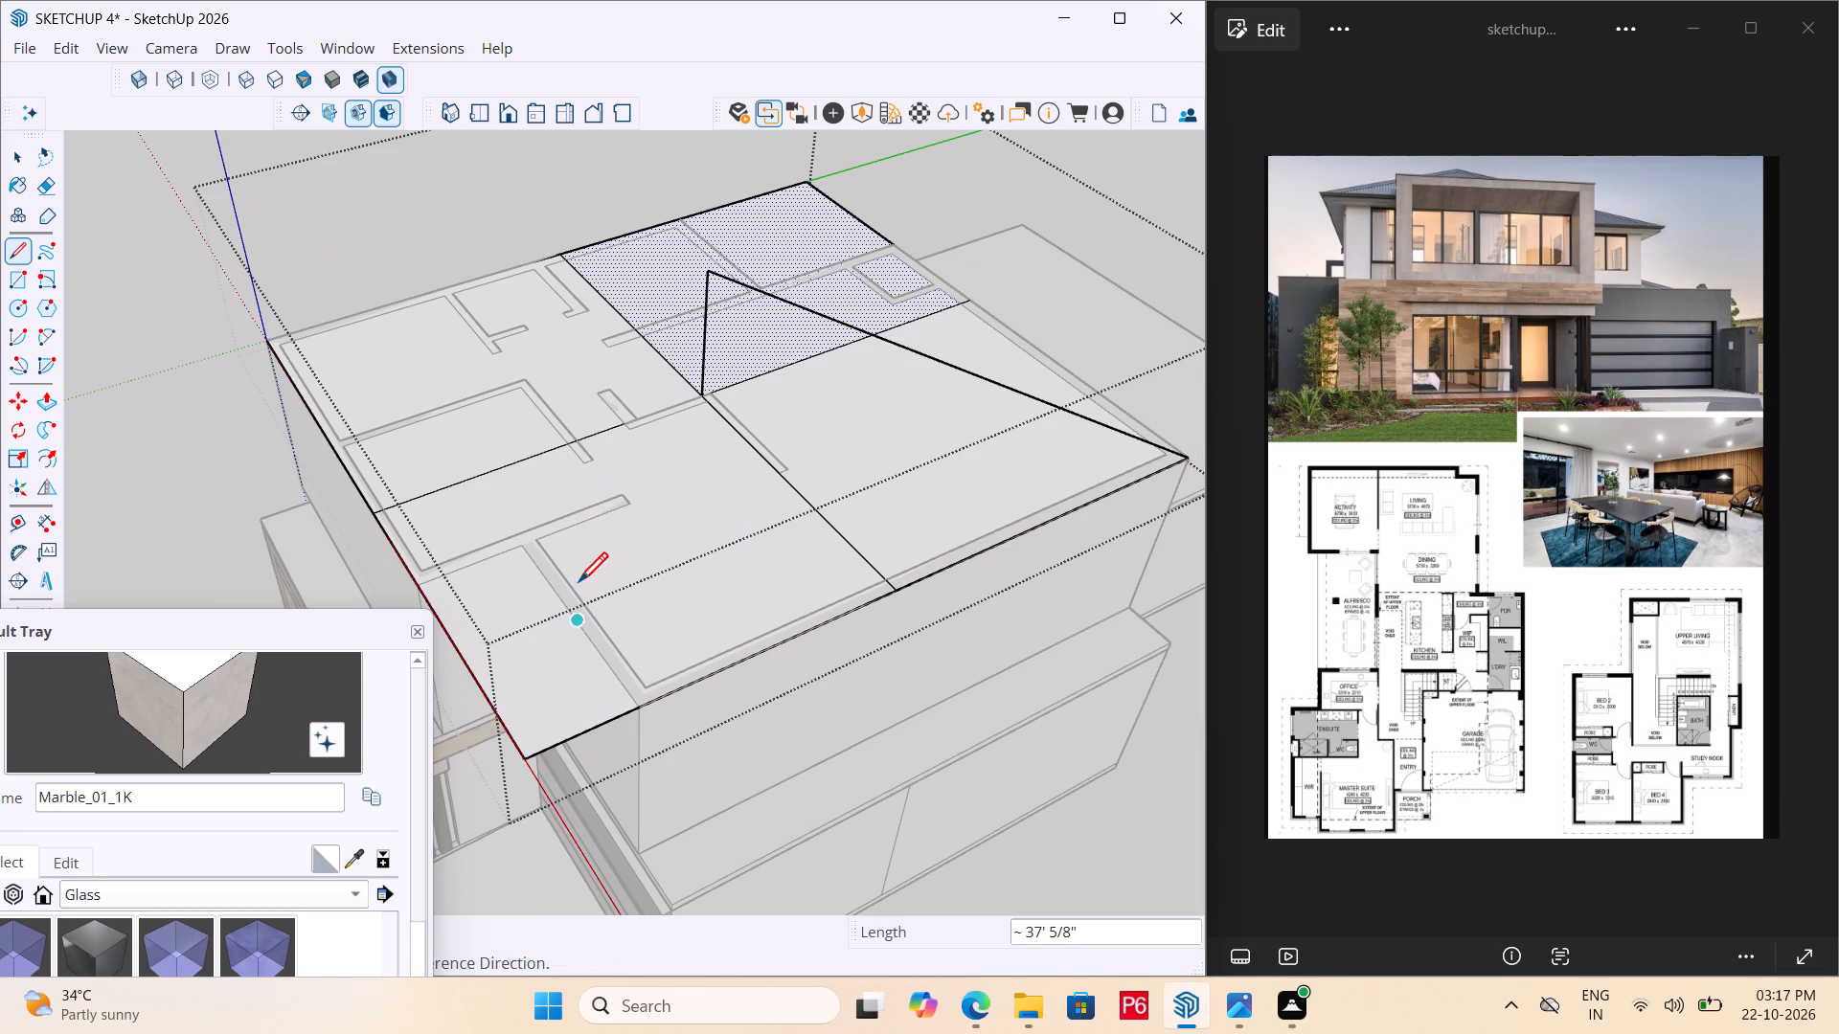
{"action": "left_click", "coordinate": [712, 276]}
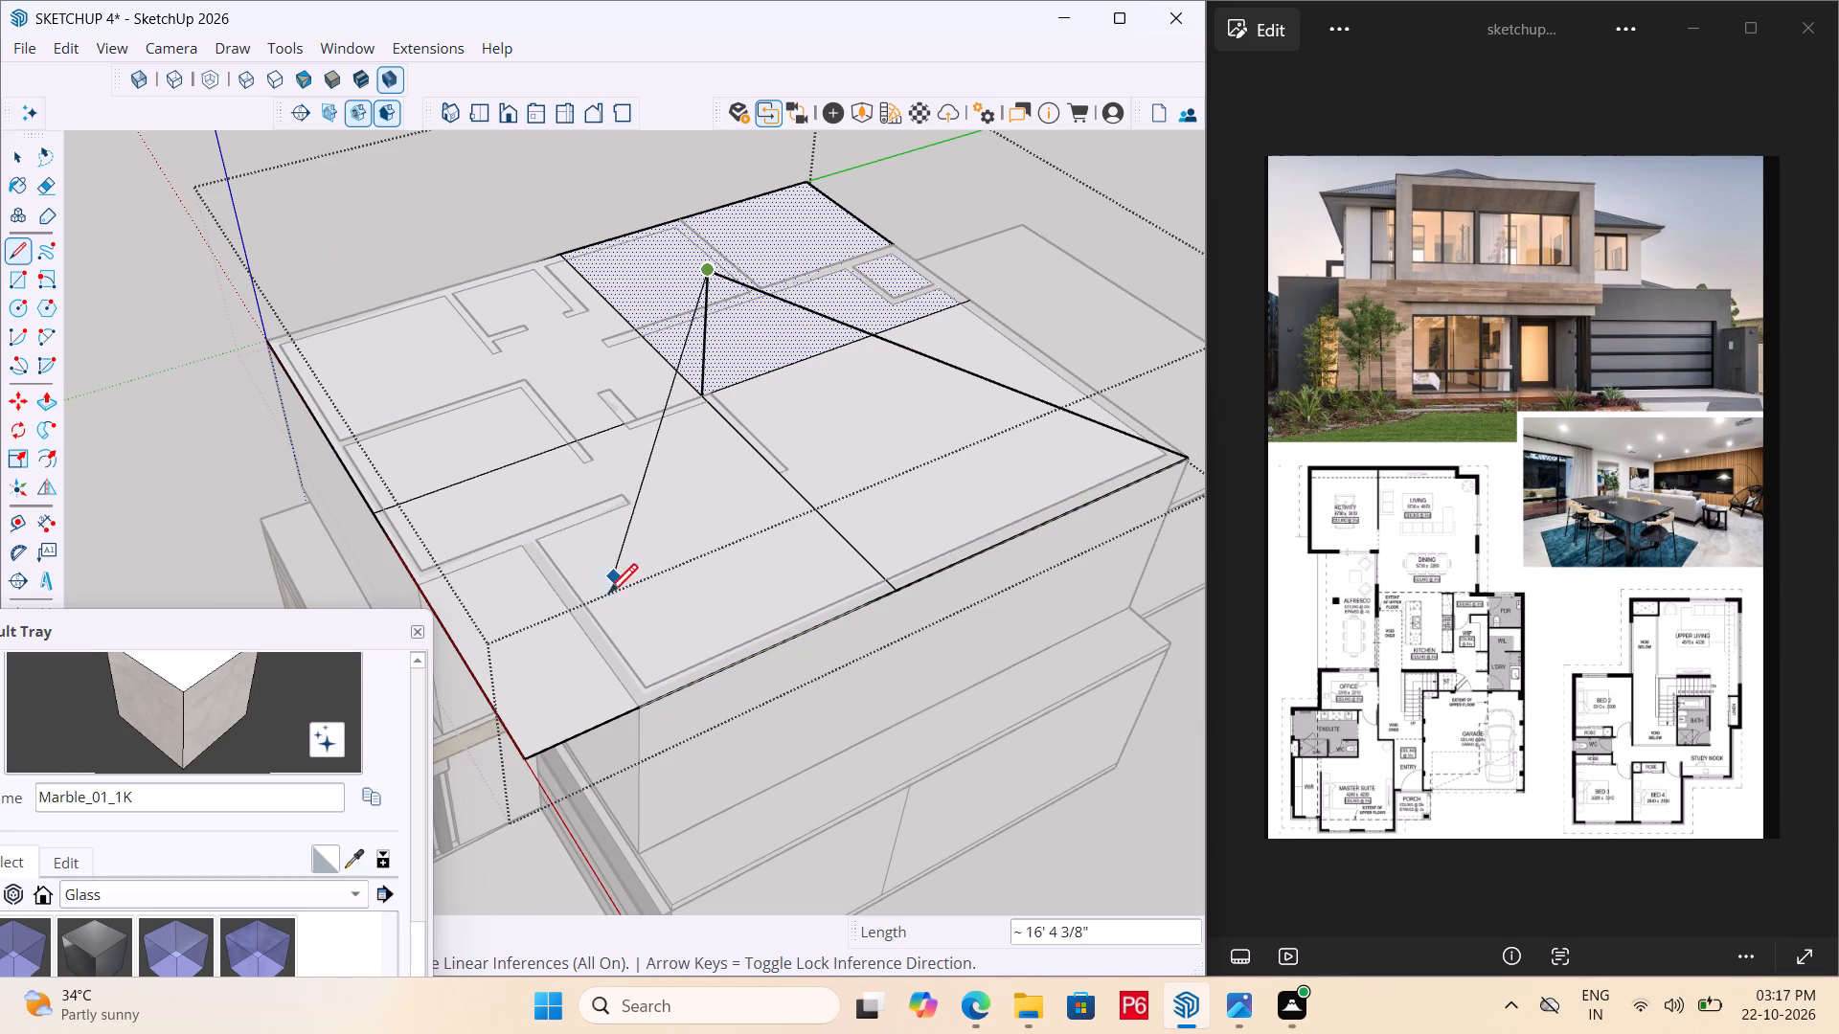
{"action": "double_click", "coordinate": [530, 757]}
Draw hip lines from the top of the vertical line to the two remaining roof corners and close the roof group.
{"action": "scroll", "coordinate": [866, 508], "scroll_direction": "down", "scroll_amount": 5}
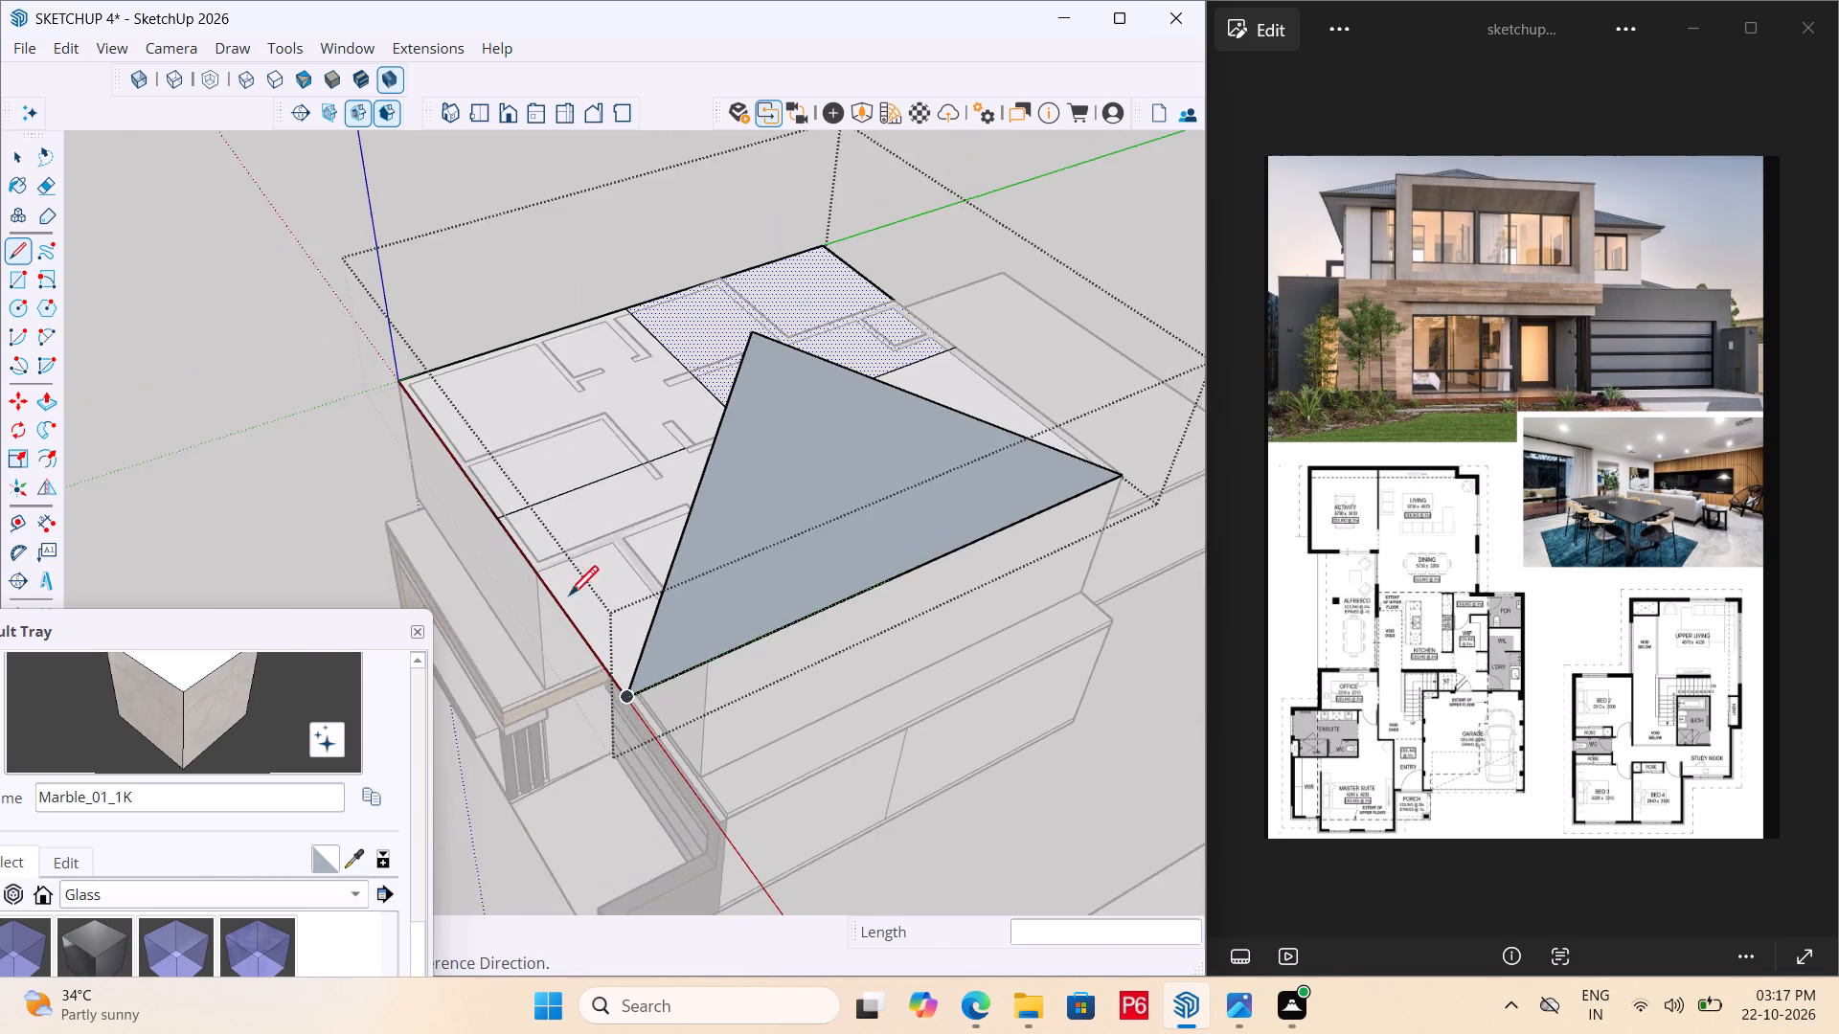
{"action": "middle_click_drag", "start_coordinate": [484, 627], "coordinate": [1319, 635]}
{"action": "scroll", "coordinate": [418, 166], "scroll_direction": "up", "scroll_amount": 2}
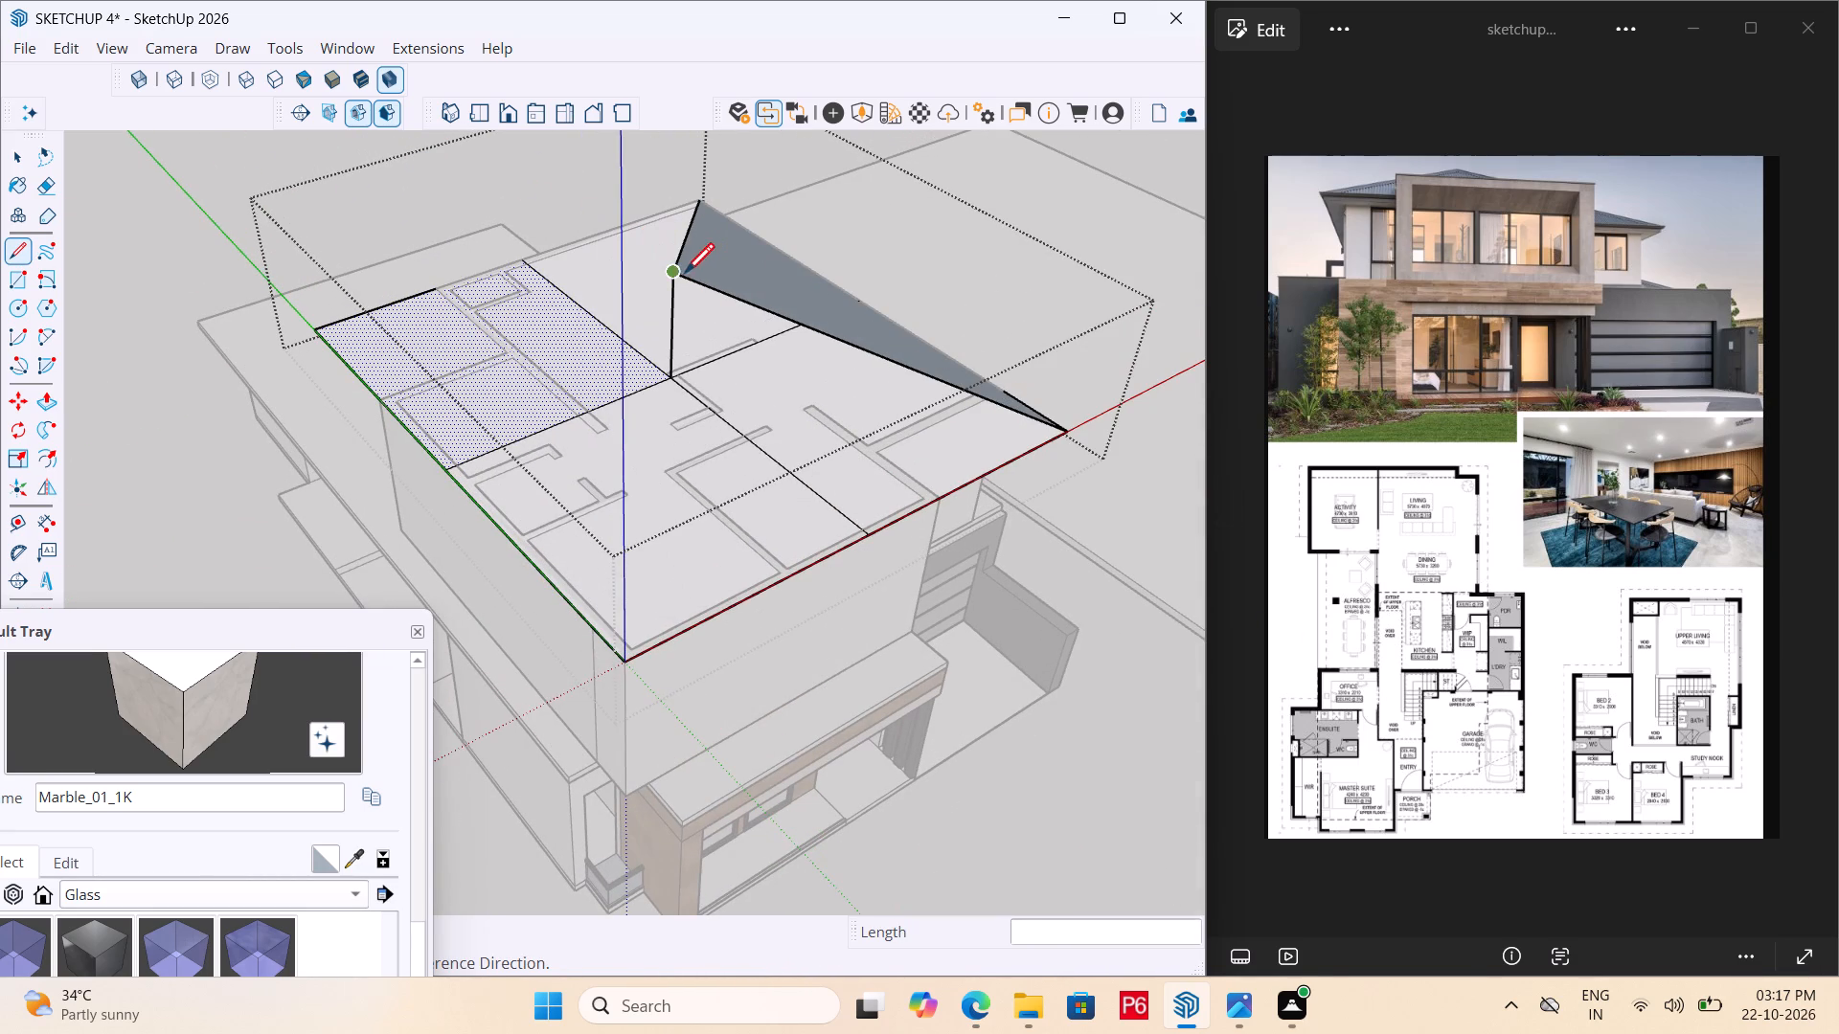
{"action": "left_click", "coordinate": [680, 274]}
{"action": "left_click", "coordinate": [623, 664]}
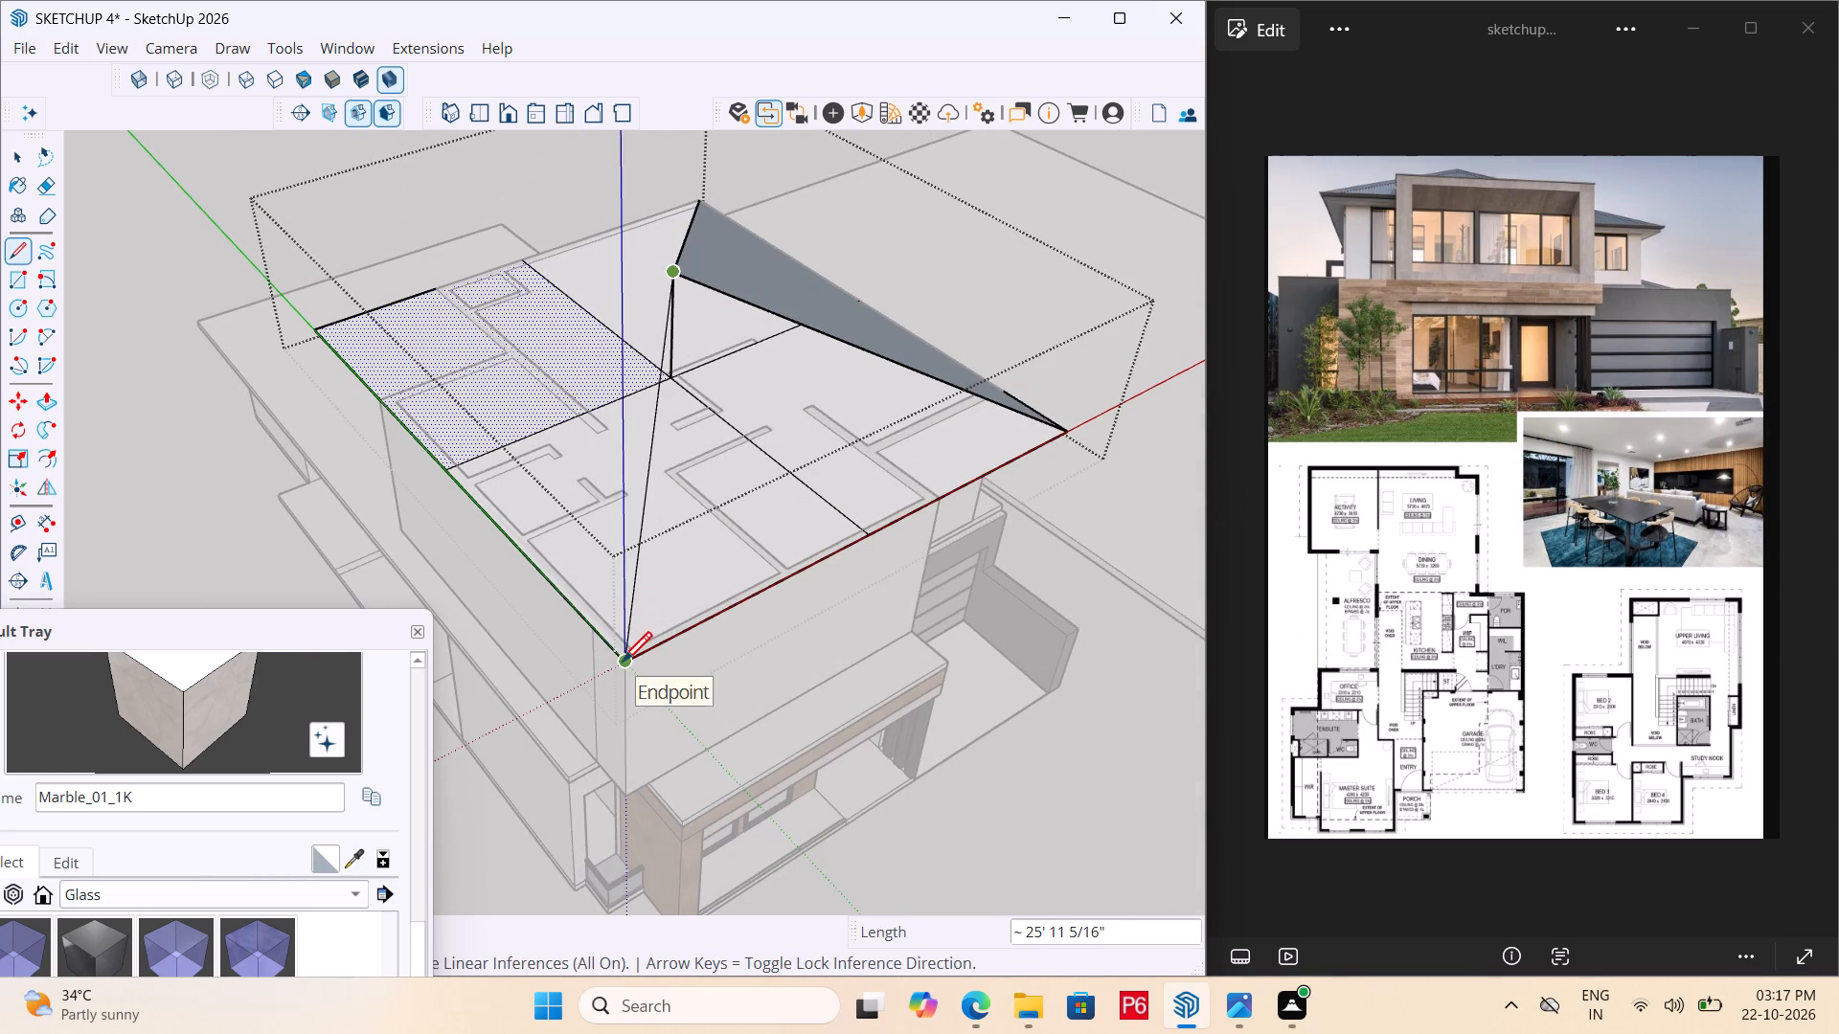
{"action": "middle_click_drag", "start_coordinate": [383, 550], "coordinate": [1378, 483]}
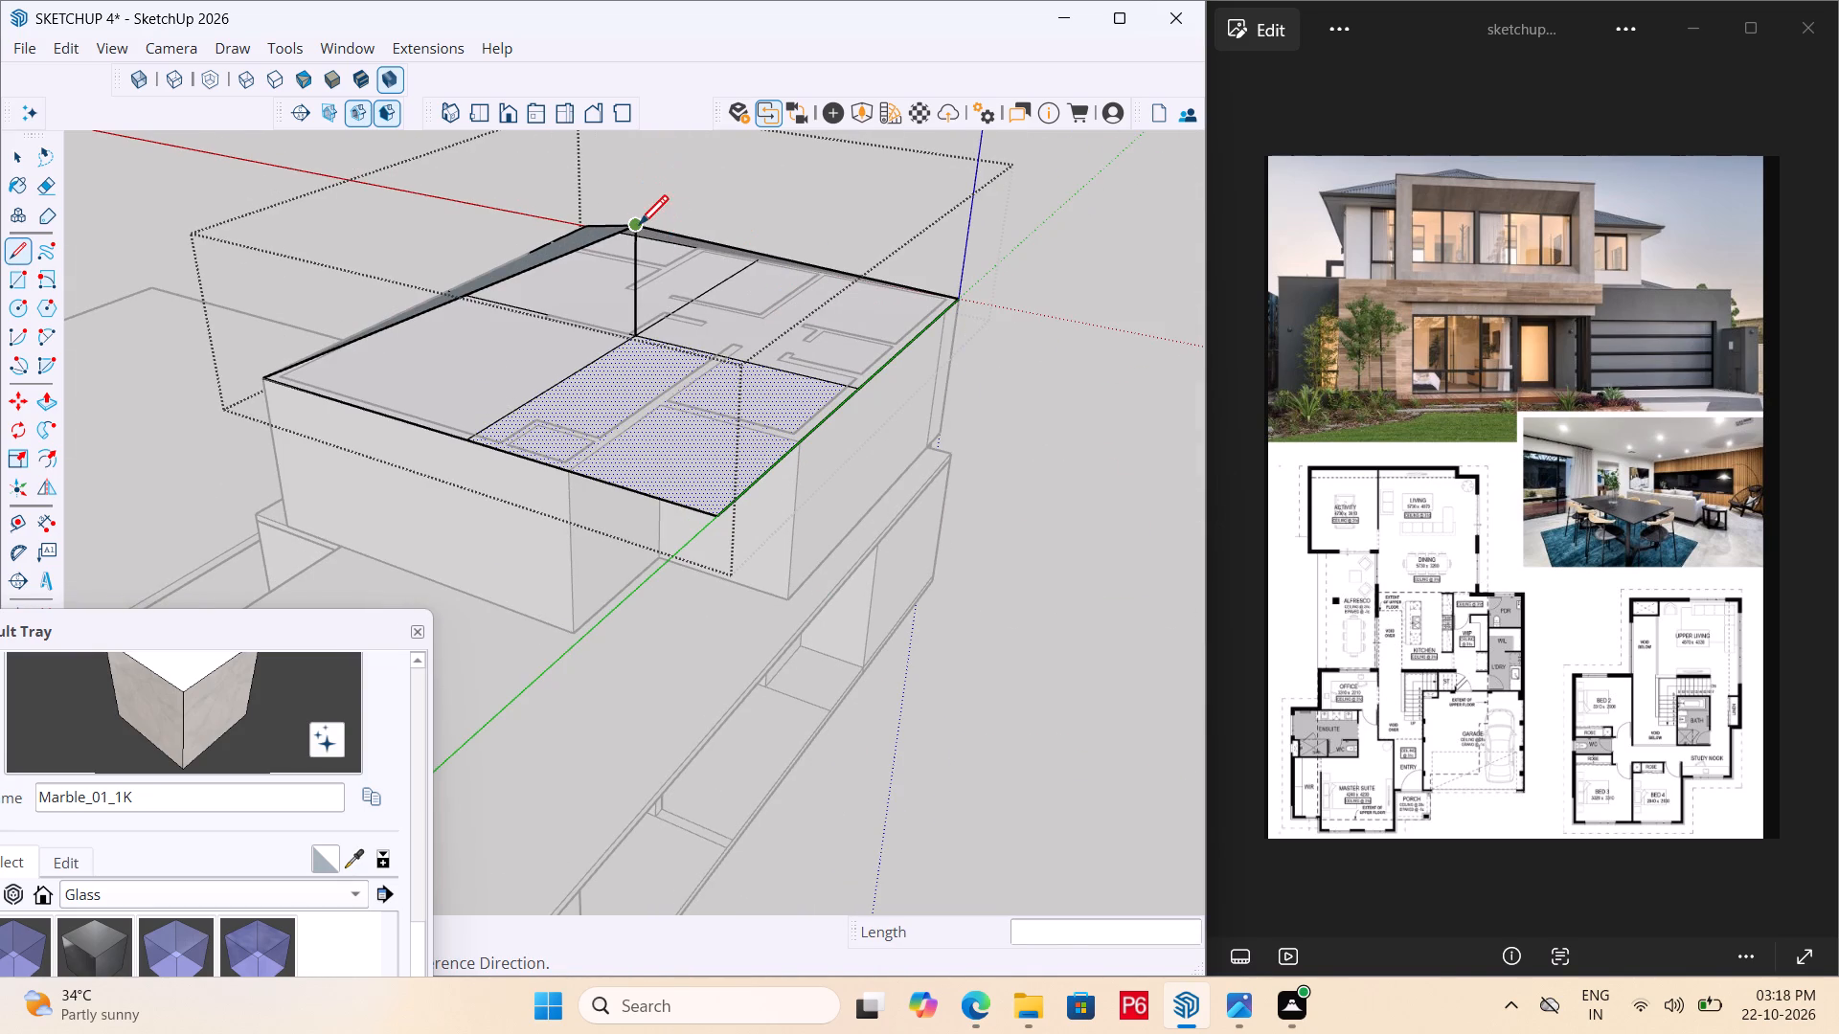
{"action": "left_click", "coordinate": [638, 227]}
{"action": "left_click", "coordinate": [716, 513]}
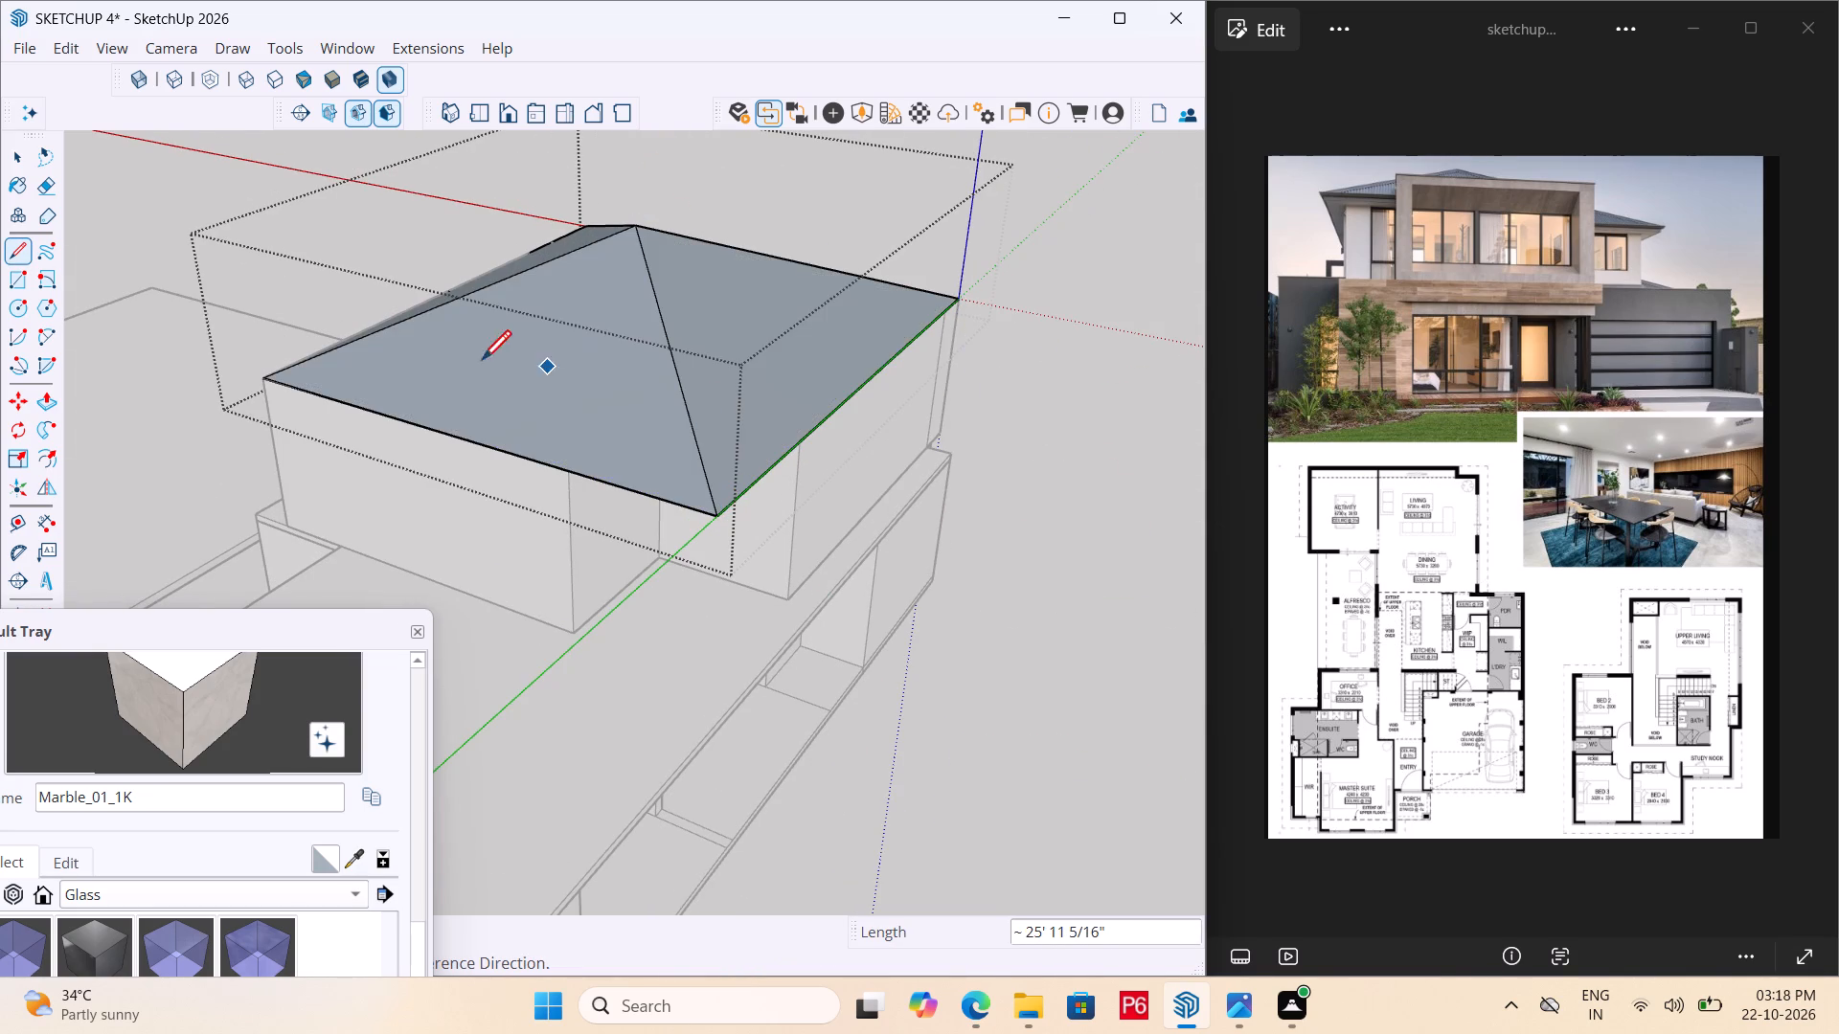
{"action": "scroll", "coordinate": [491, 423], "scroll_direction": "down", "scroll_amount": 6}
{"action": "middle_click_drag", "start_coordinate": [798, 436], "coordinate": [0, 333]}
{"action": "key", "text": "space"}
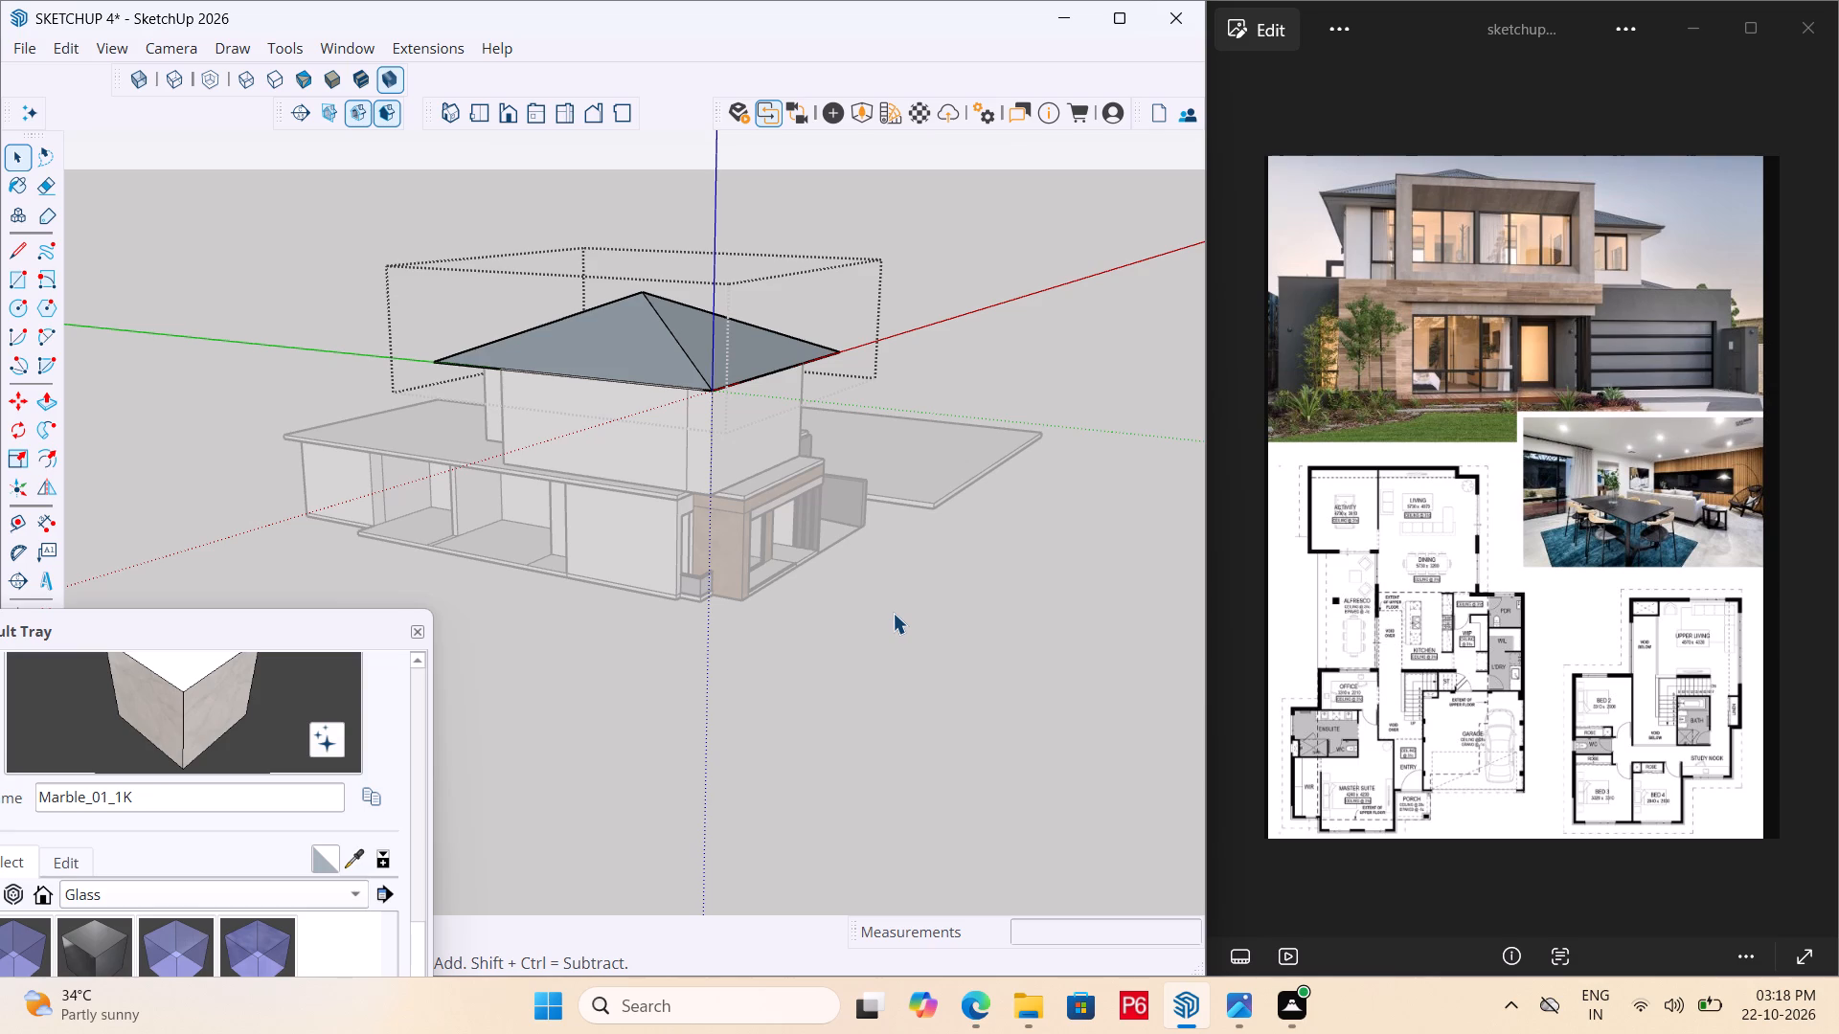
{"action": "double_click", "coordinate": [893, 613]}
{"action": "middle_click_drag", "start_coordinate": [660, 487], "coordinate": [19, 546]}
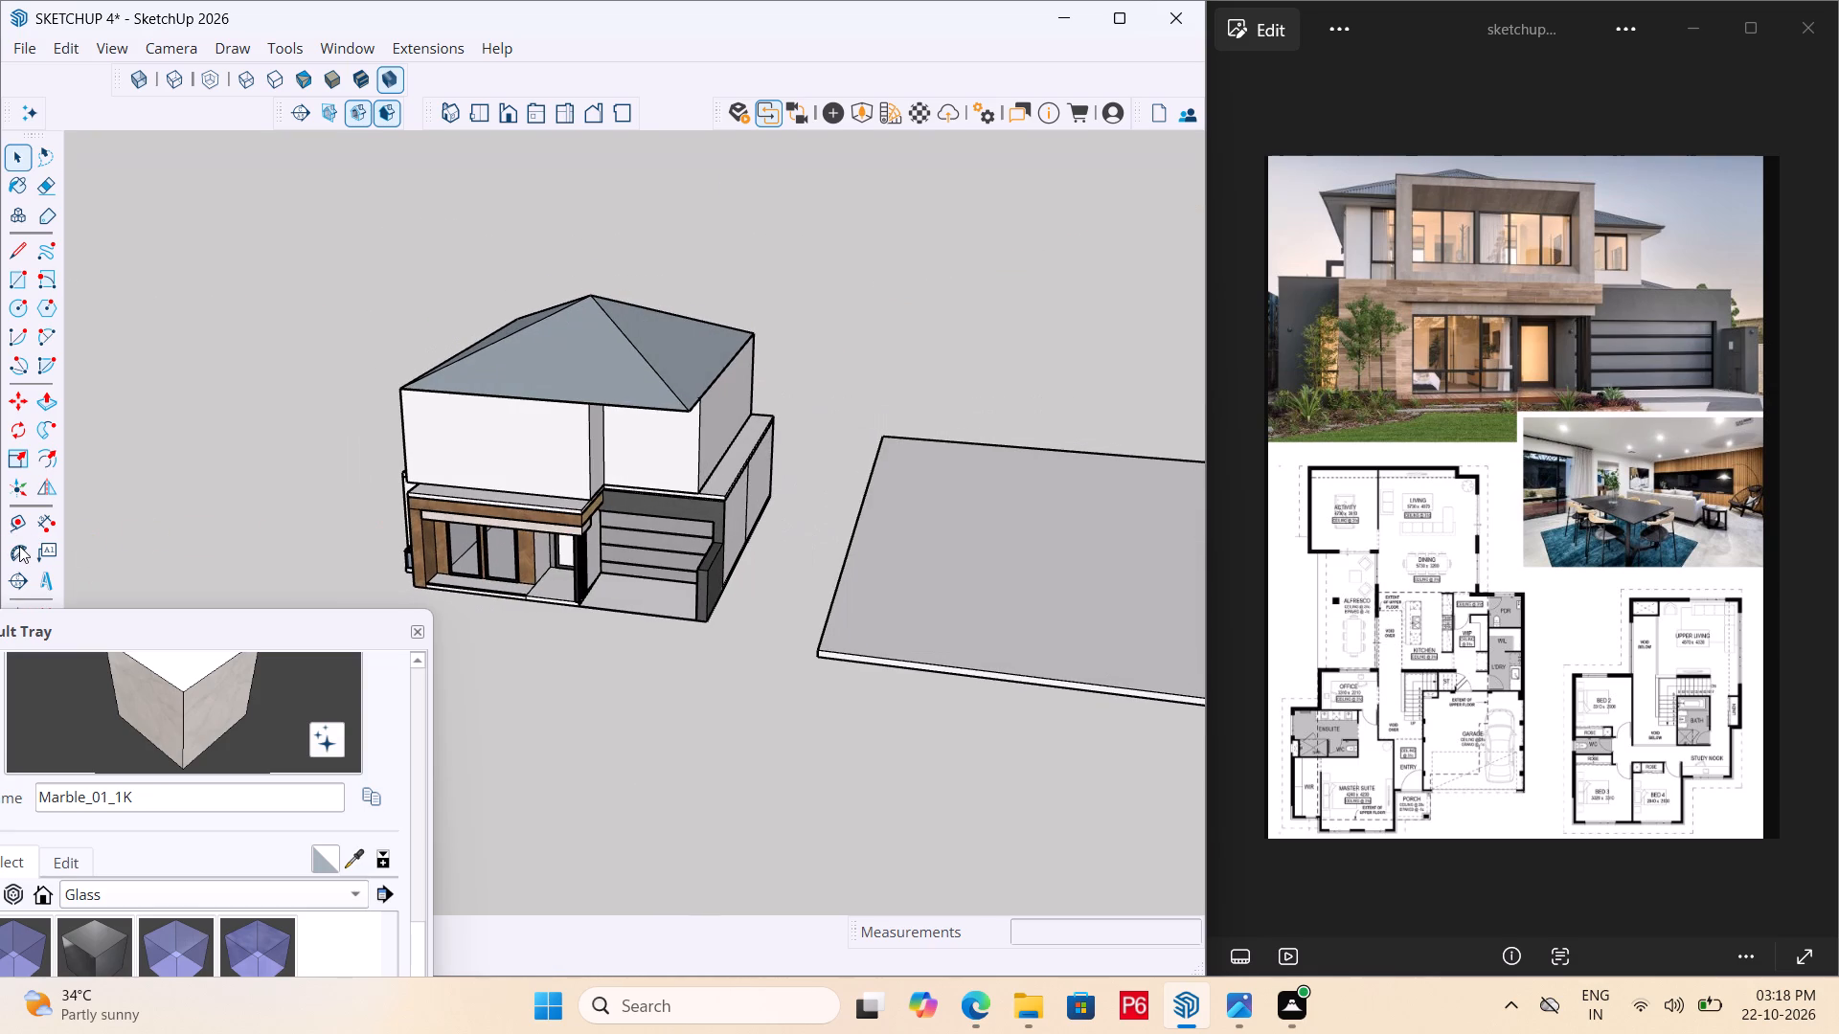
Save the house model.
{"action": "key", "text": "ctrl+s"}
{"action": "key", "text": "ctrl+s"}
{"action": "key", "text": "ctrl+s"}
{"action": "key", "text": "ctrl+s"}
{"action": "key", "text": "ctrl+s"}
Examine the hipped roof and its eaves from the front and side, comparing the shape with the reference photo.
{"action": "middle_click_drag", "start_coordinate": [625, 603], "coordinate": [706, 513]}
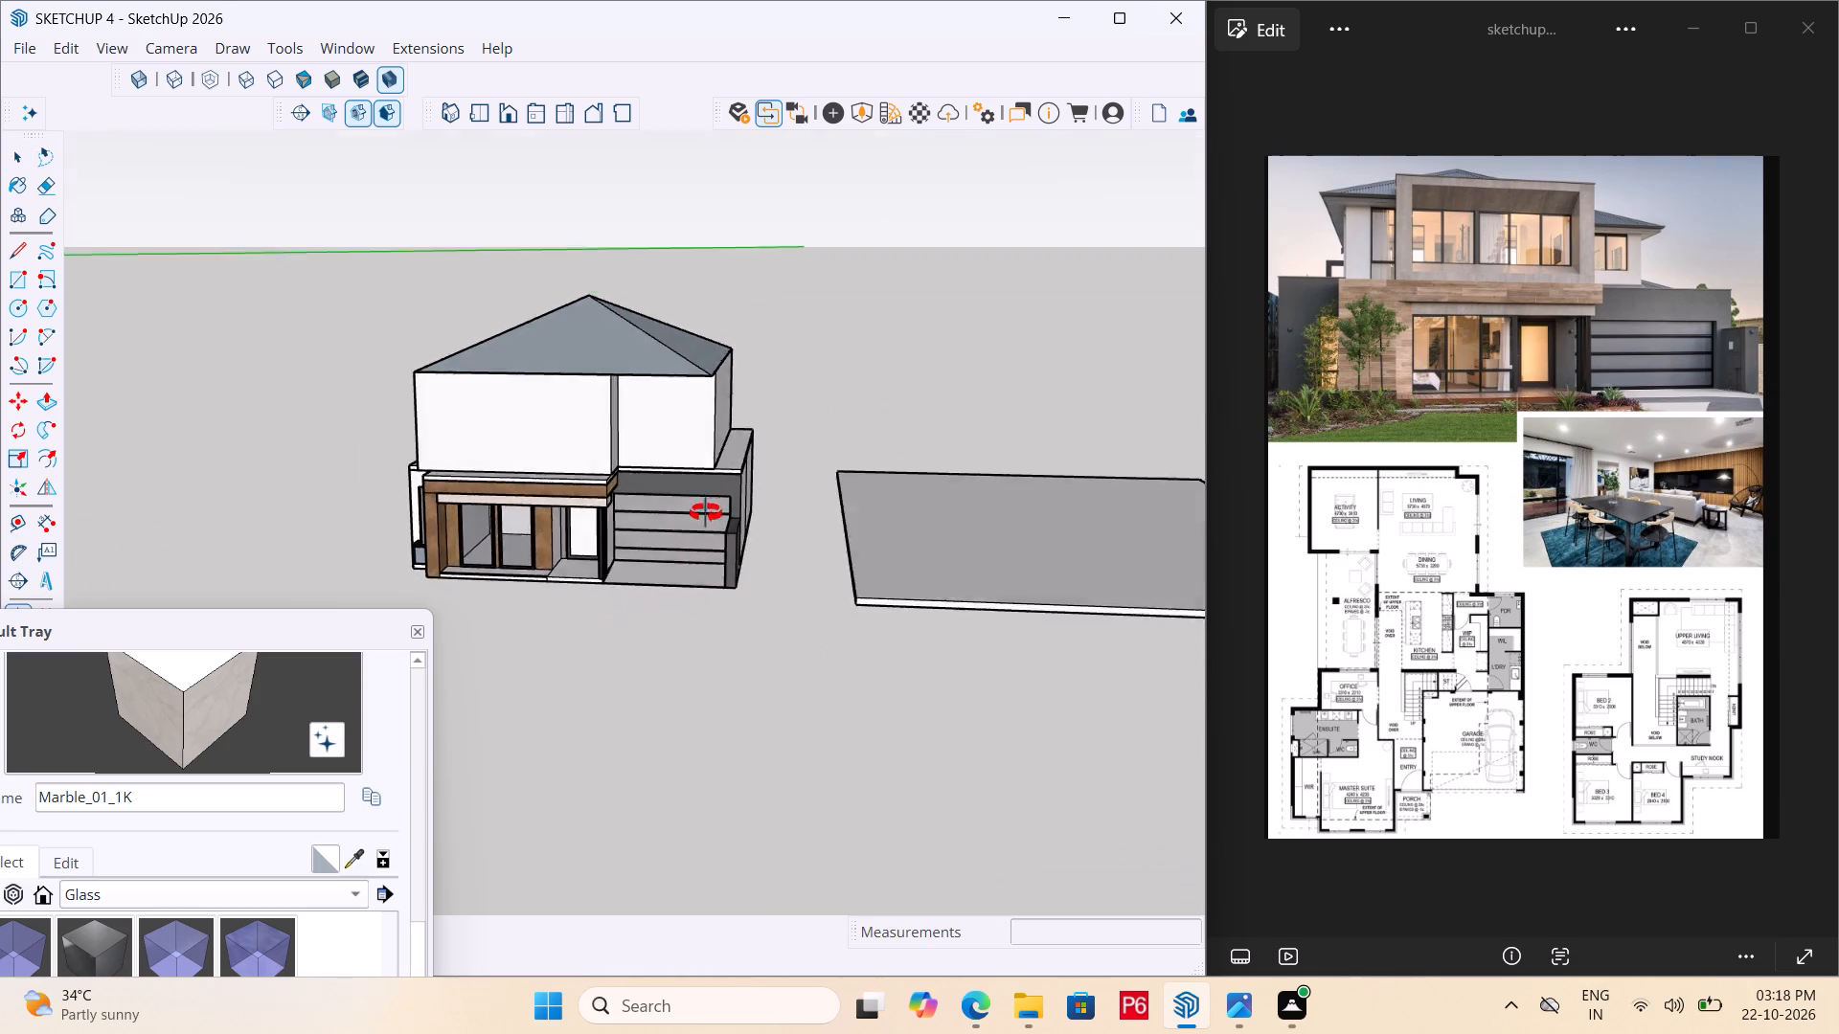
{"action": "middle_click_drag", "start_coordinate": [706, 513], "coordinate": [756, 519]}
{"action": "scroll", "coordinate": [468, 342], "scroll_direction": "up", "scroll_amount": 5}
{"action": "scroll", "coordinate": [570, 340], "scroll_direction": "up", "scroll_amount": 5}
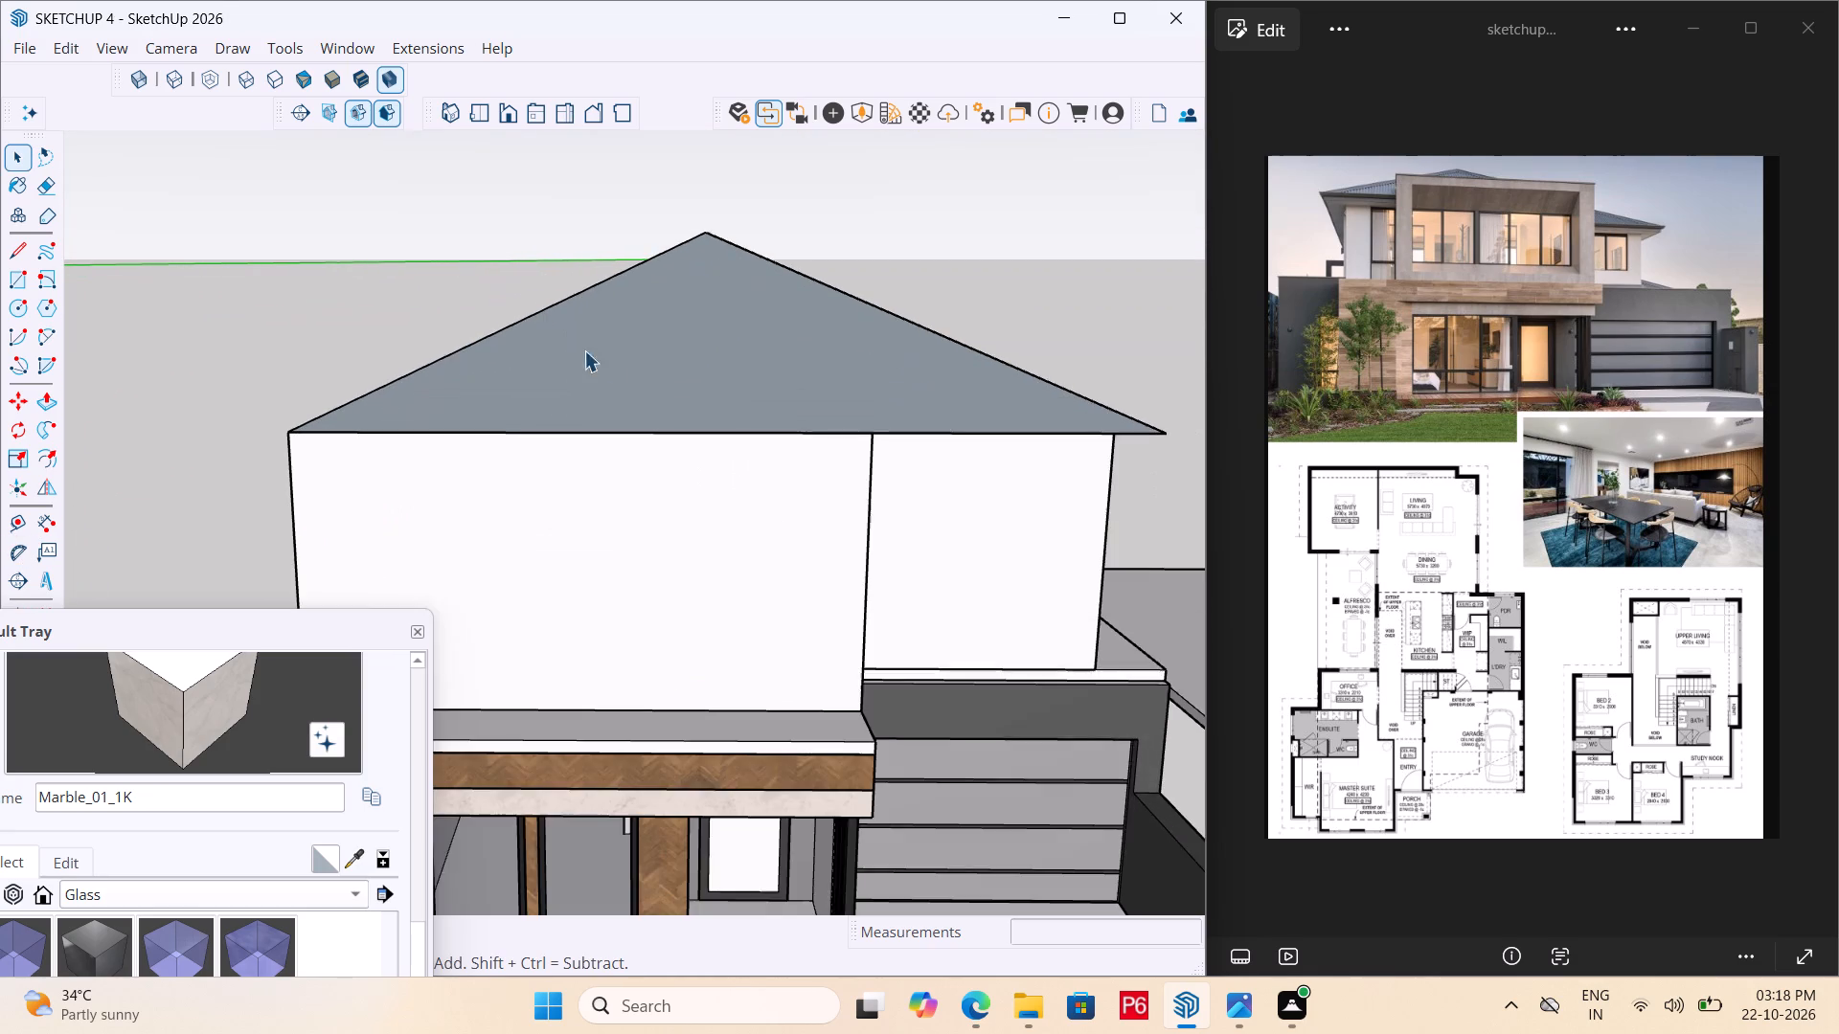
{"action": "middle_click_drag", "start_coordinate": [608, 374], "coordinate": [527, 203]}
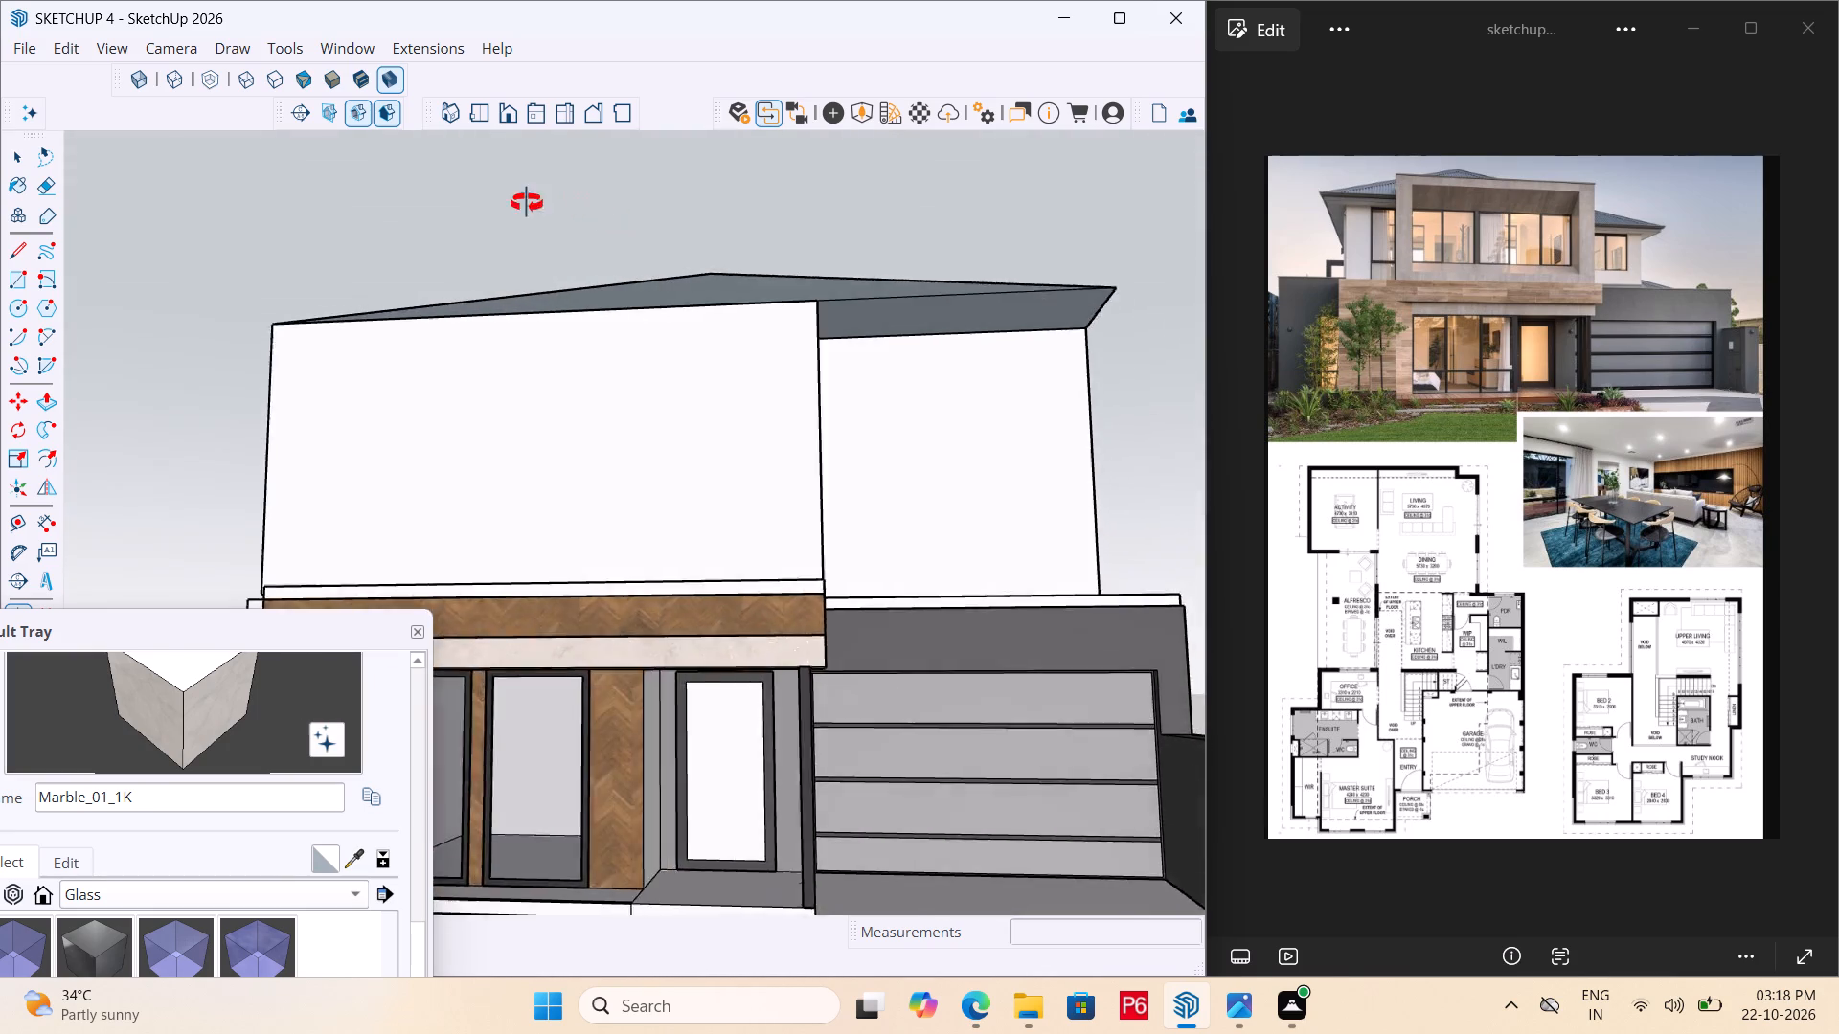
{"action": "middle_click_drag", "start_coordinate": [527, 203], "coordinate": [777, 321]}
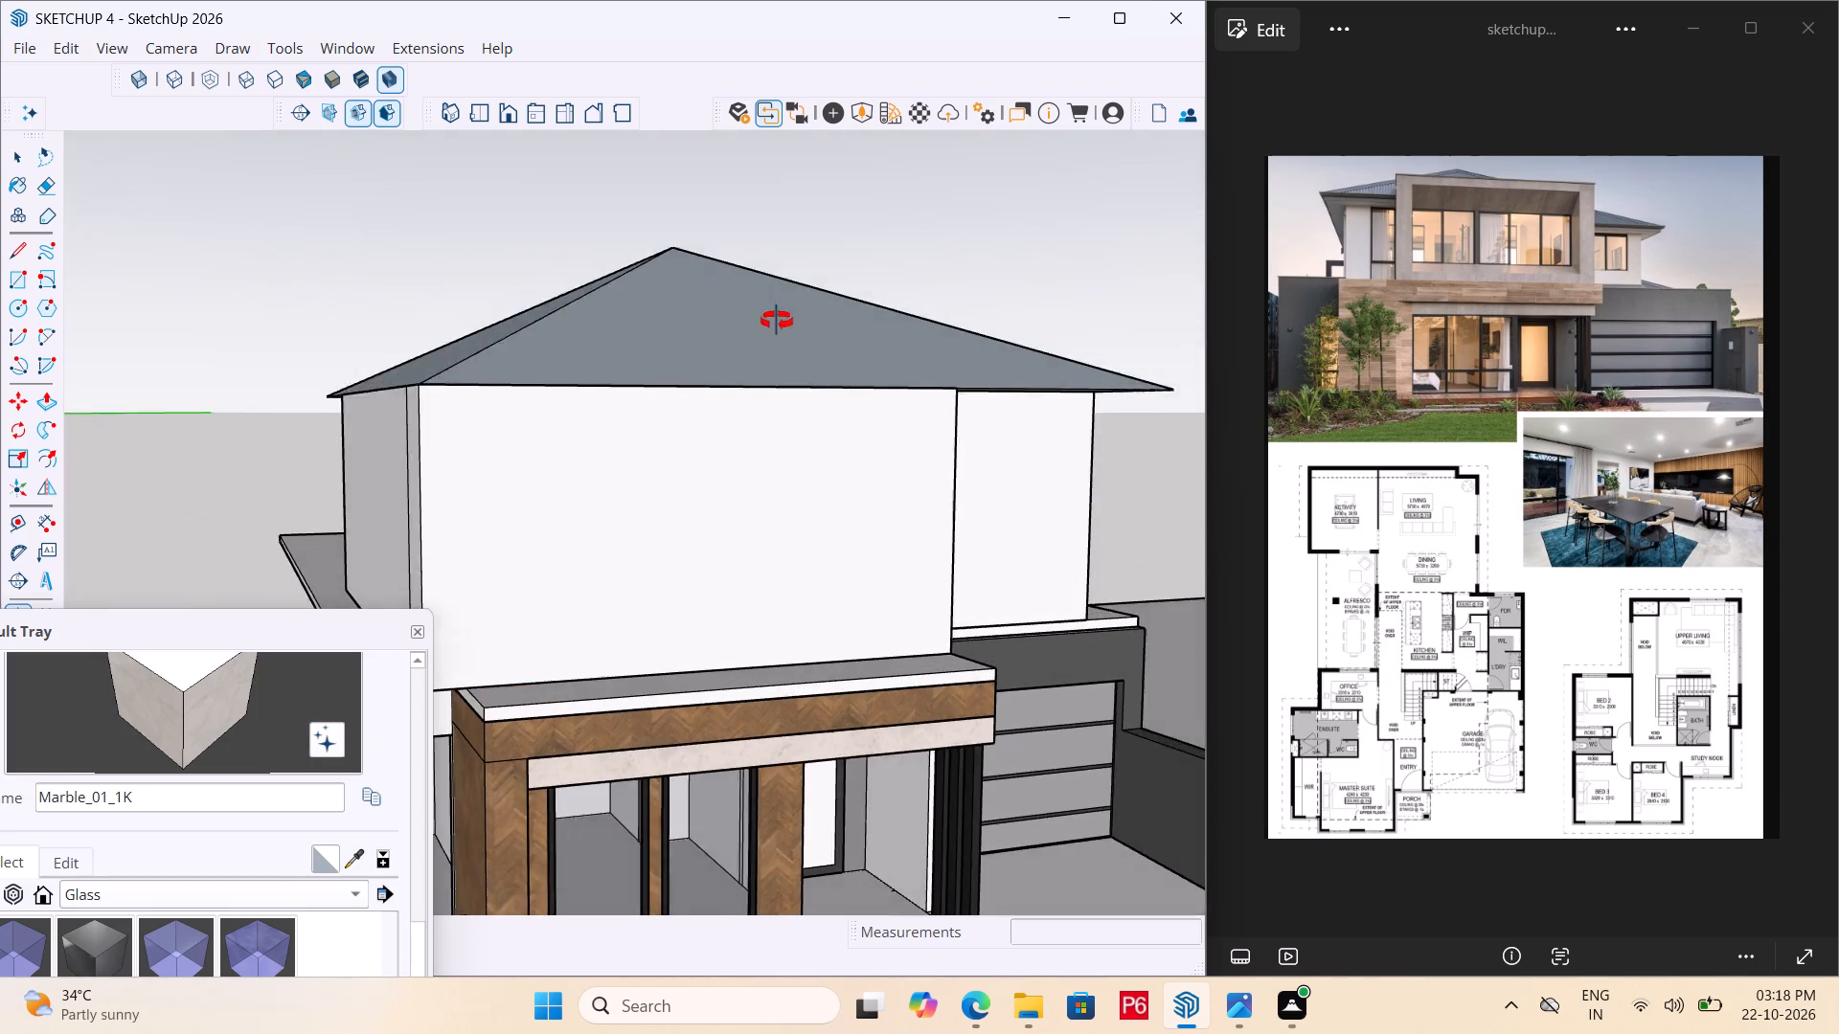
{"action": "middle_click_drag", "start_coordinate": [777, 321], "coordinate": [926, 395]}
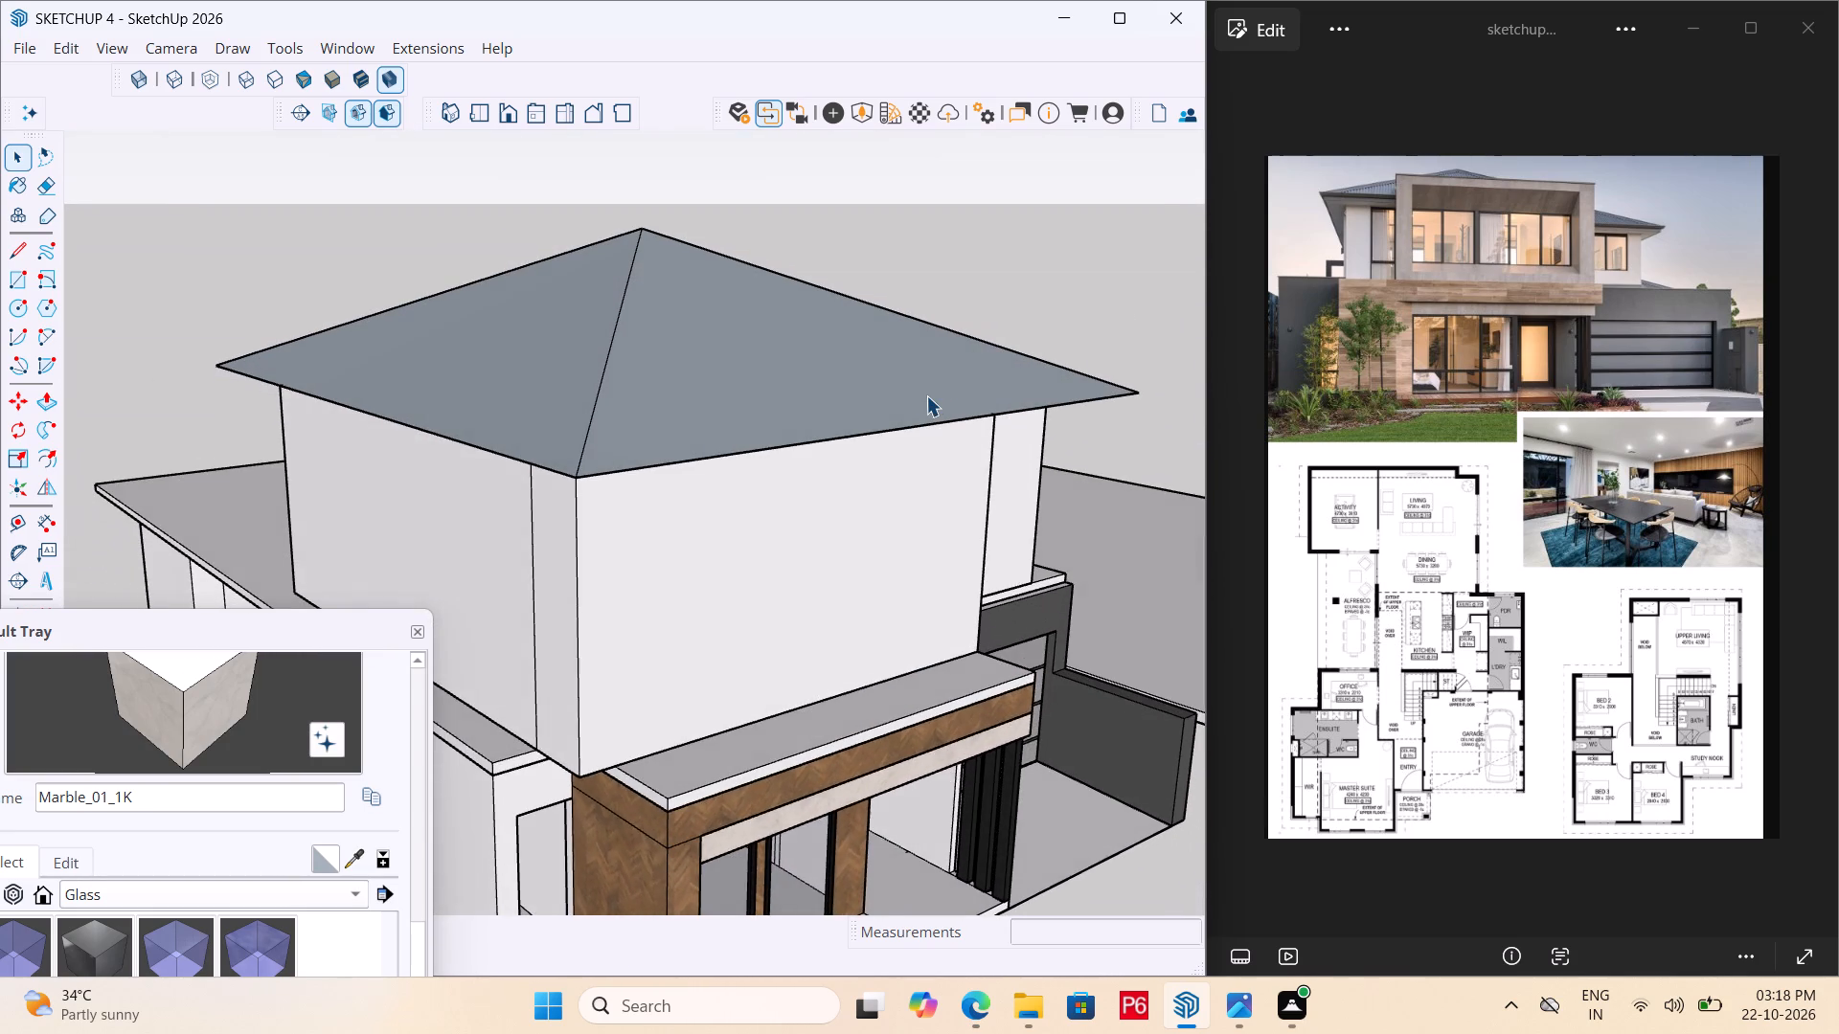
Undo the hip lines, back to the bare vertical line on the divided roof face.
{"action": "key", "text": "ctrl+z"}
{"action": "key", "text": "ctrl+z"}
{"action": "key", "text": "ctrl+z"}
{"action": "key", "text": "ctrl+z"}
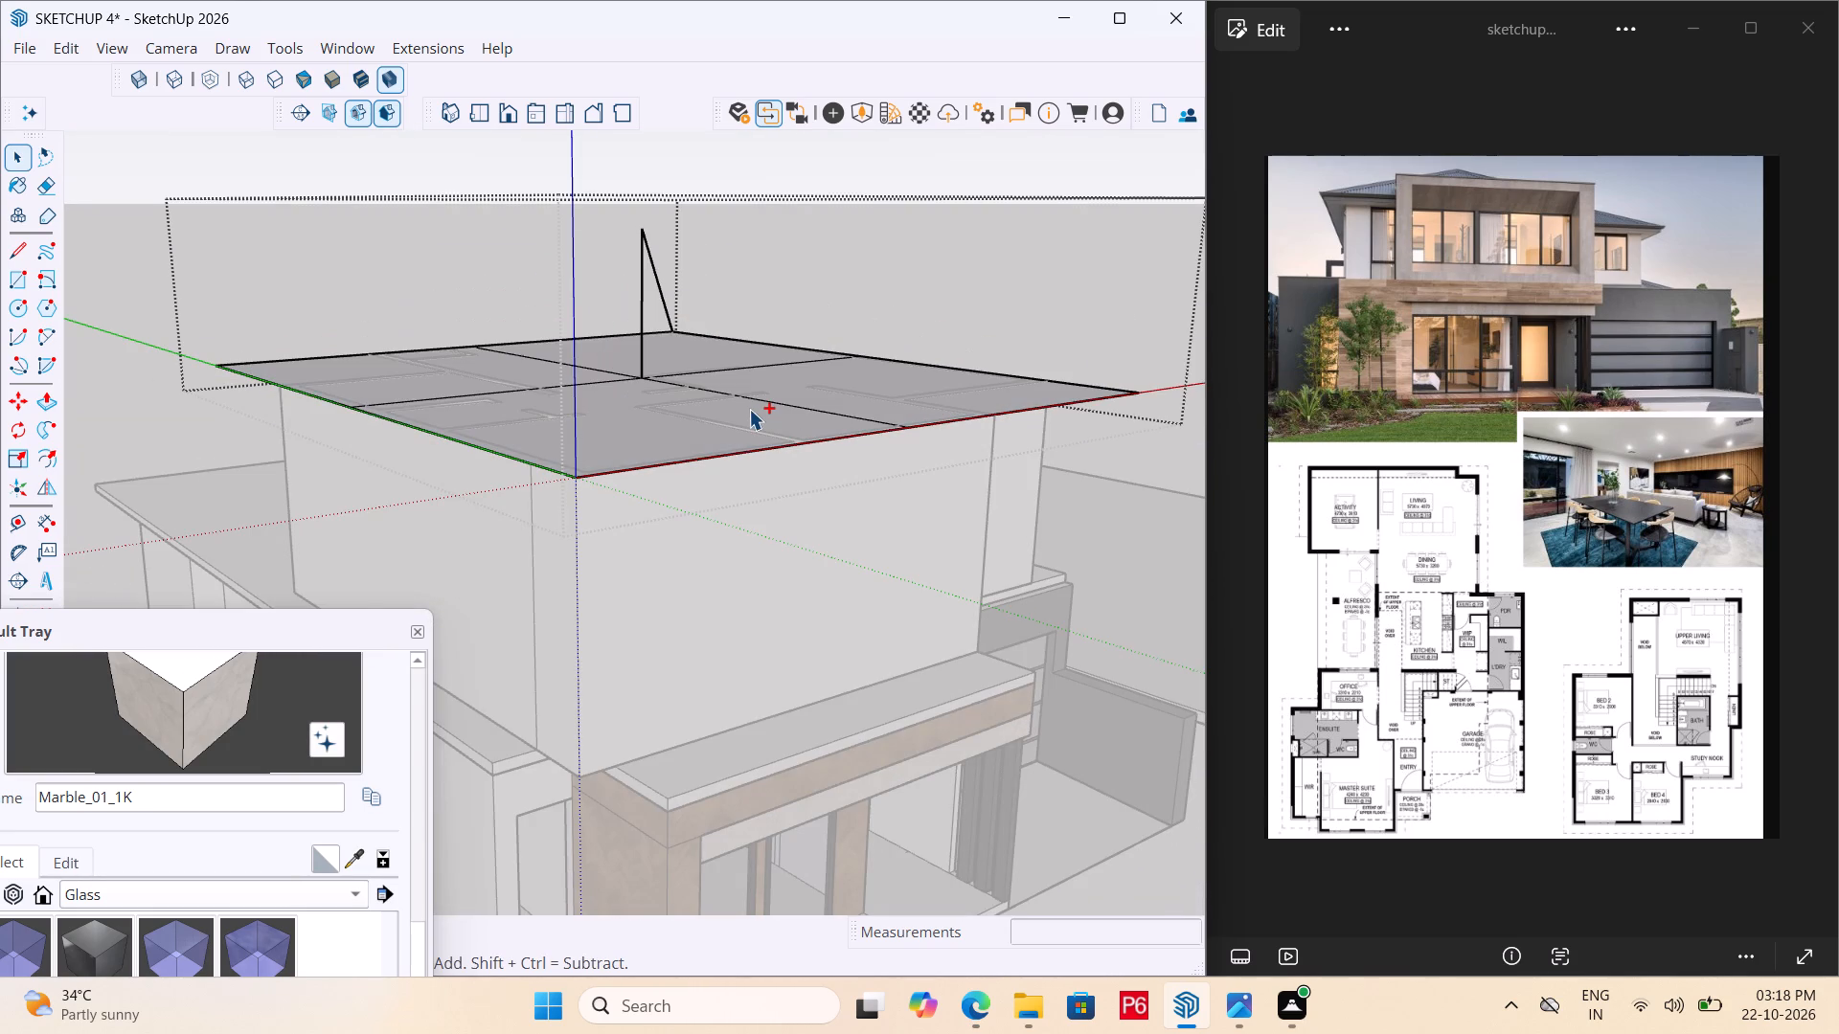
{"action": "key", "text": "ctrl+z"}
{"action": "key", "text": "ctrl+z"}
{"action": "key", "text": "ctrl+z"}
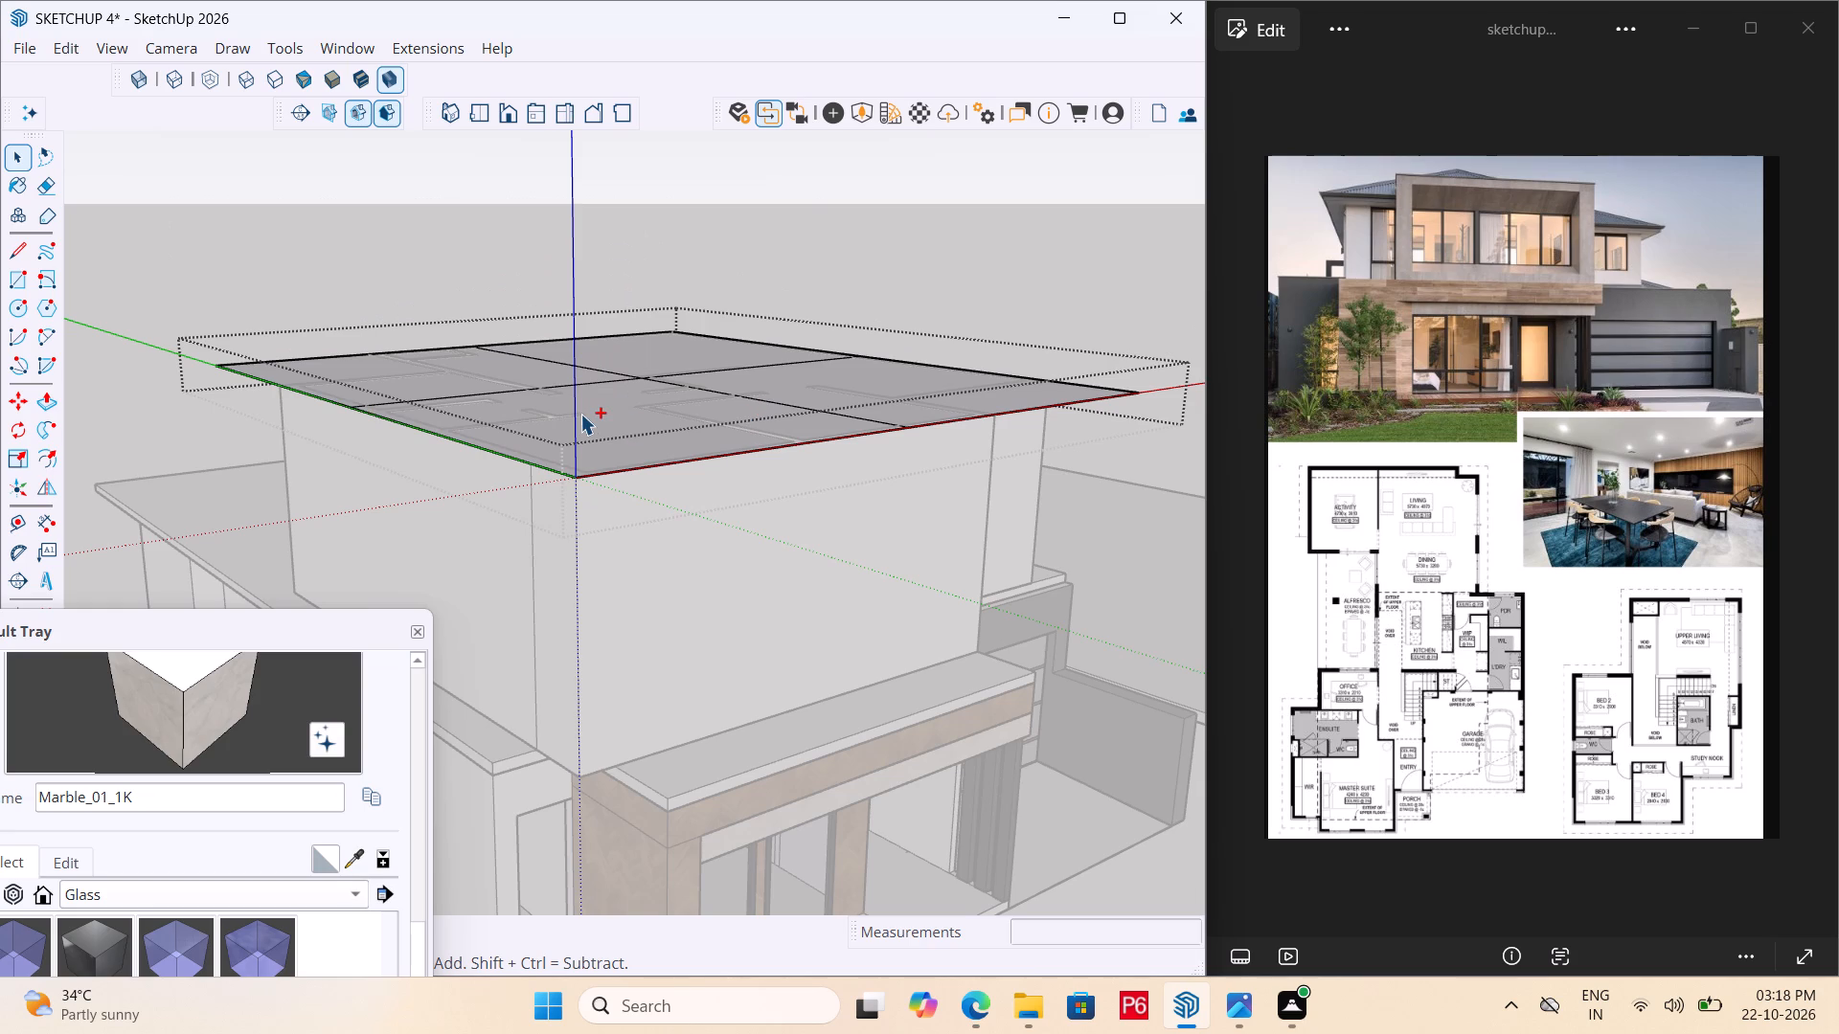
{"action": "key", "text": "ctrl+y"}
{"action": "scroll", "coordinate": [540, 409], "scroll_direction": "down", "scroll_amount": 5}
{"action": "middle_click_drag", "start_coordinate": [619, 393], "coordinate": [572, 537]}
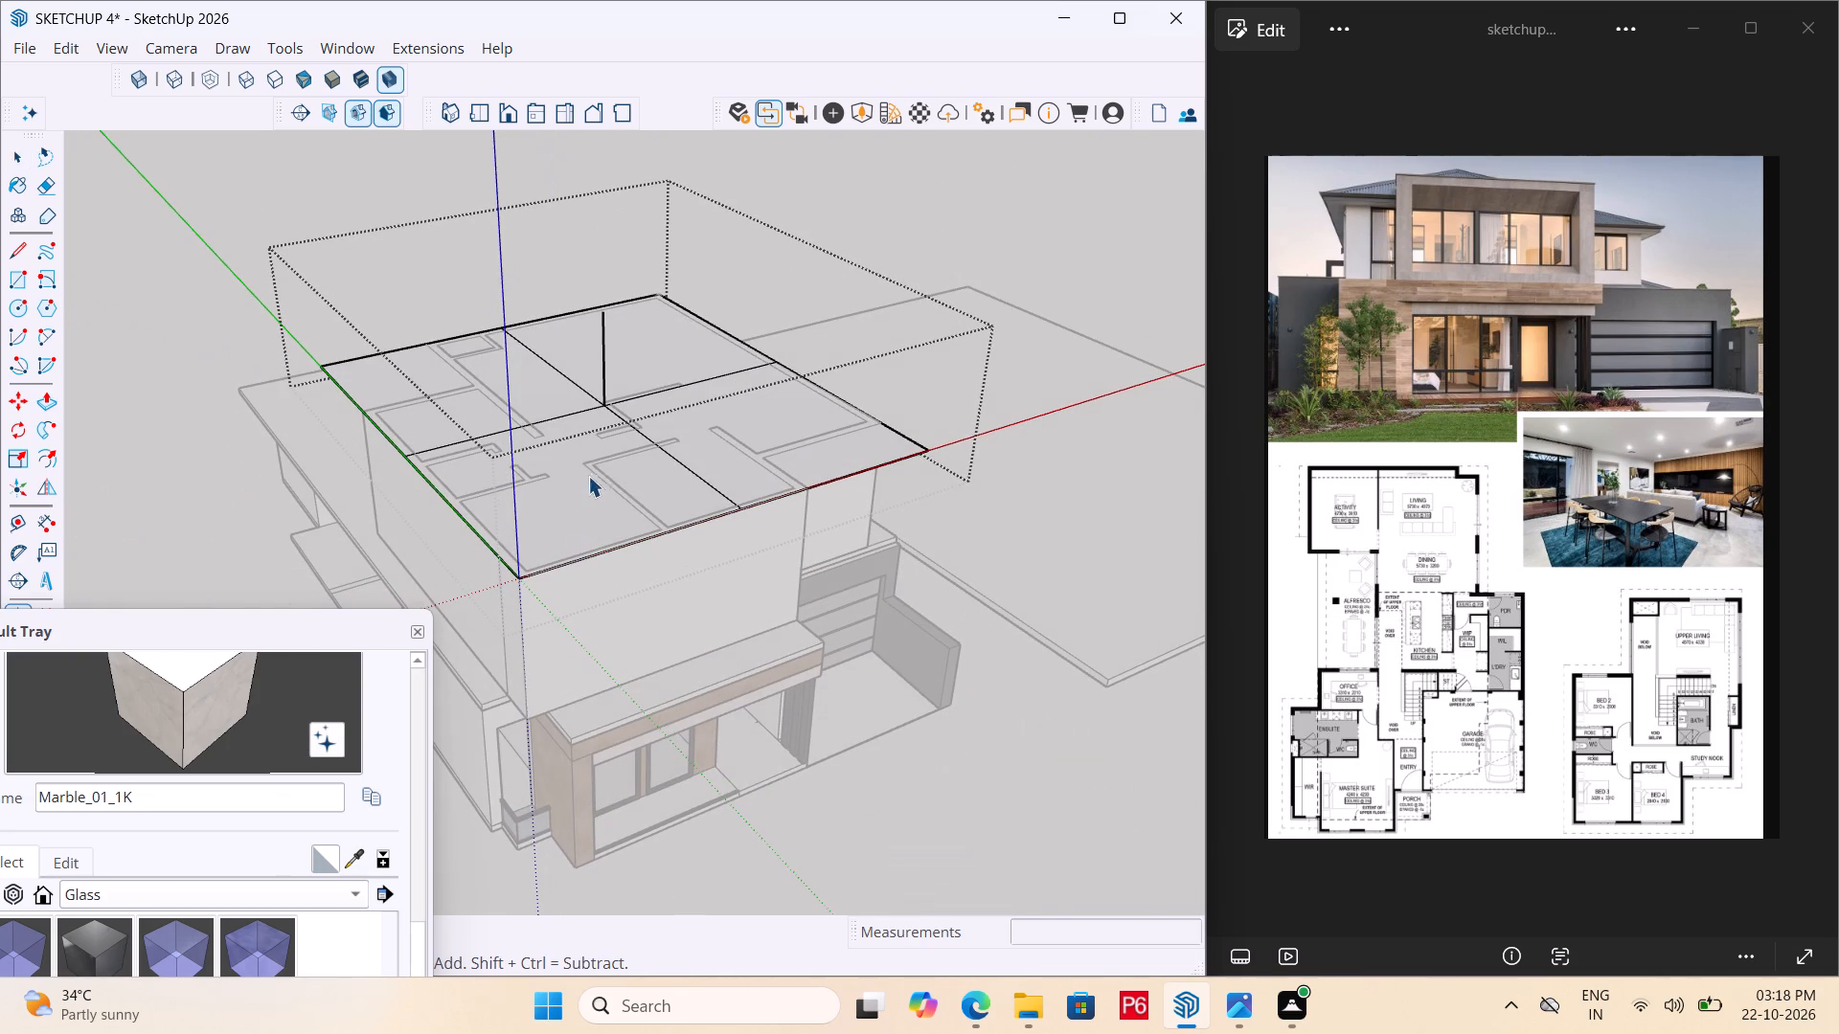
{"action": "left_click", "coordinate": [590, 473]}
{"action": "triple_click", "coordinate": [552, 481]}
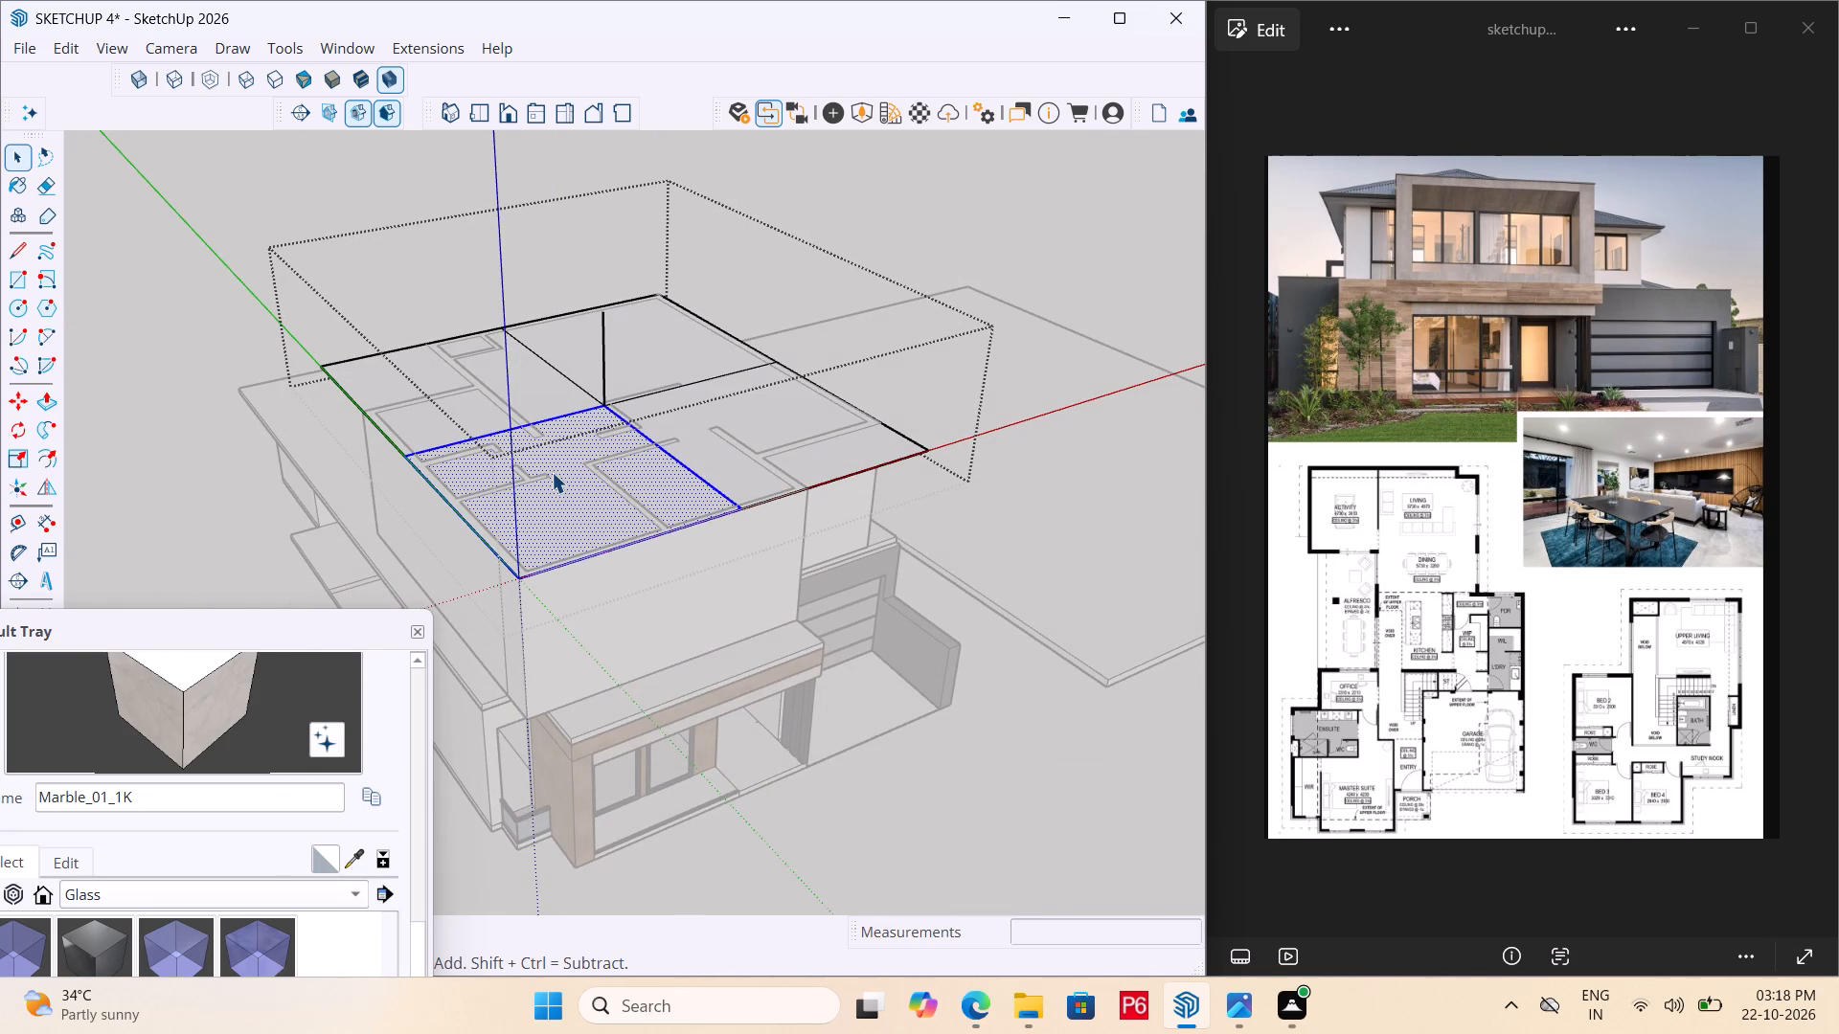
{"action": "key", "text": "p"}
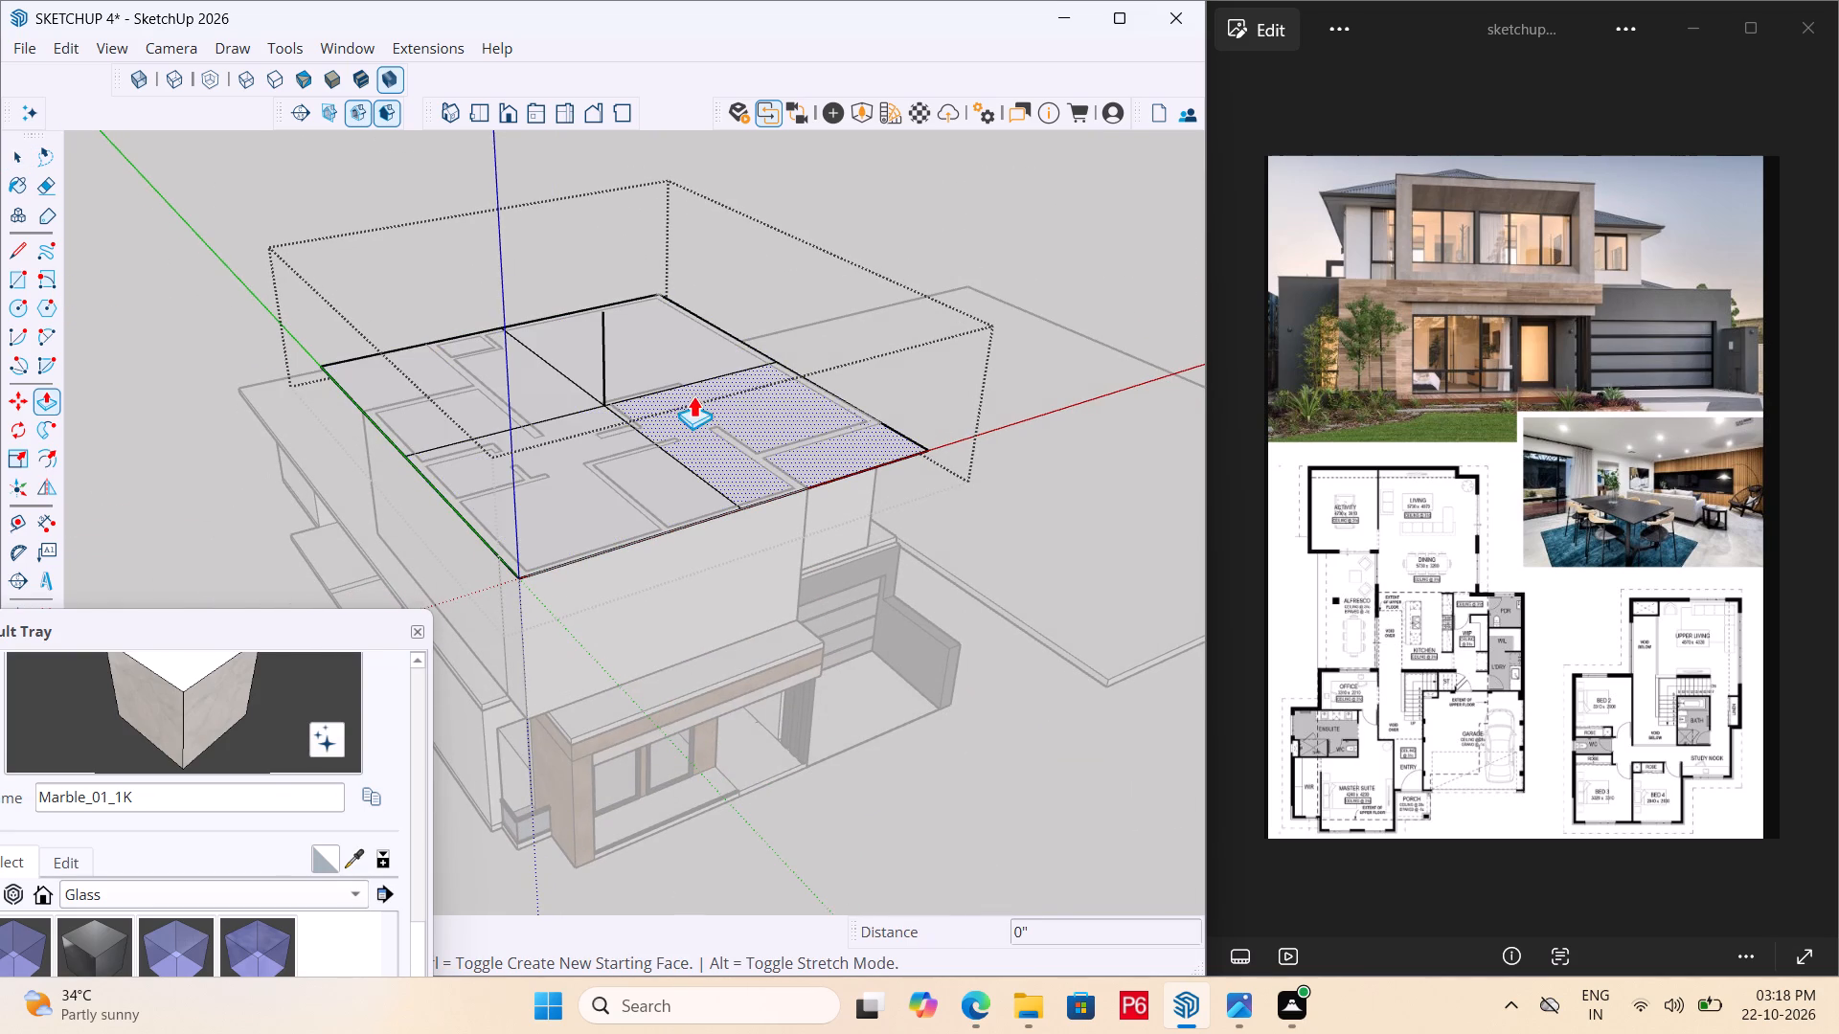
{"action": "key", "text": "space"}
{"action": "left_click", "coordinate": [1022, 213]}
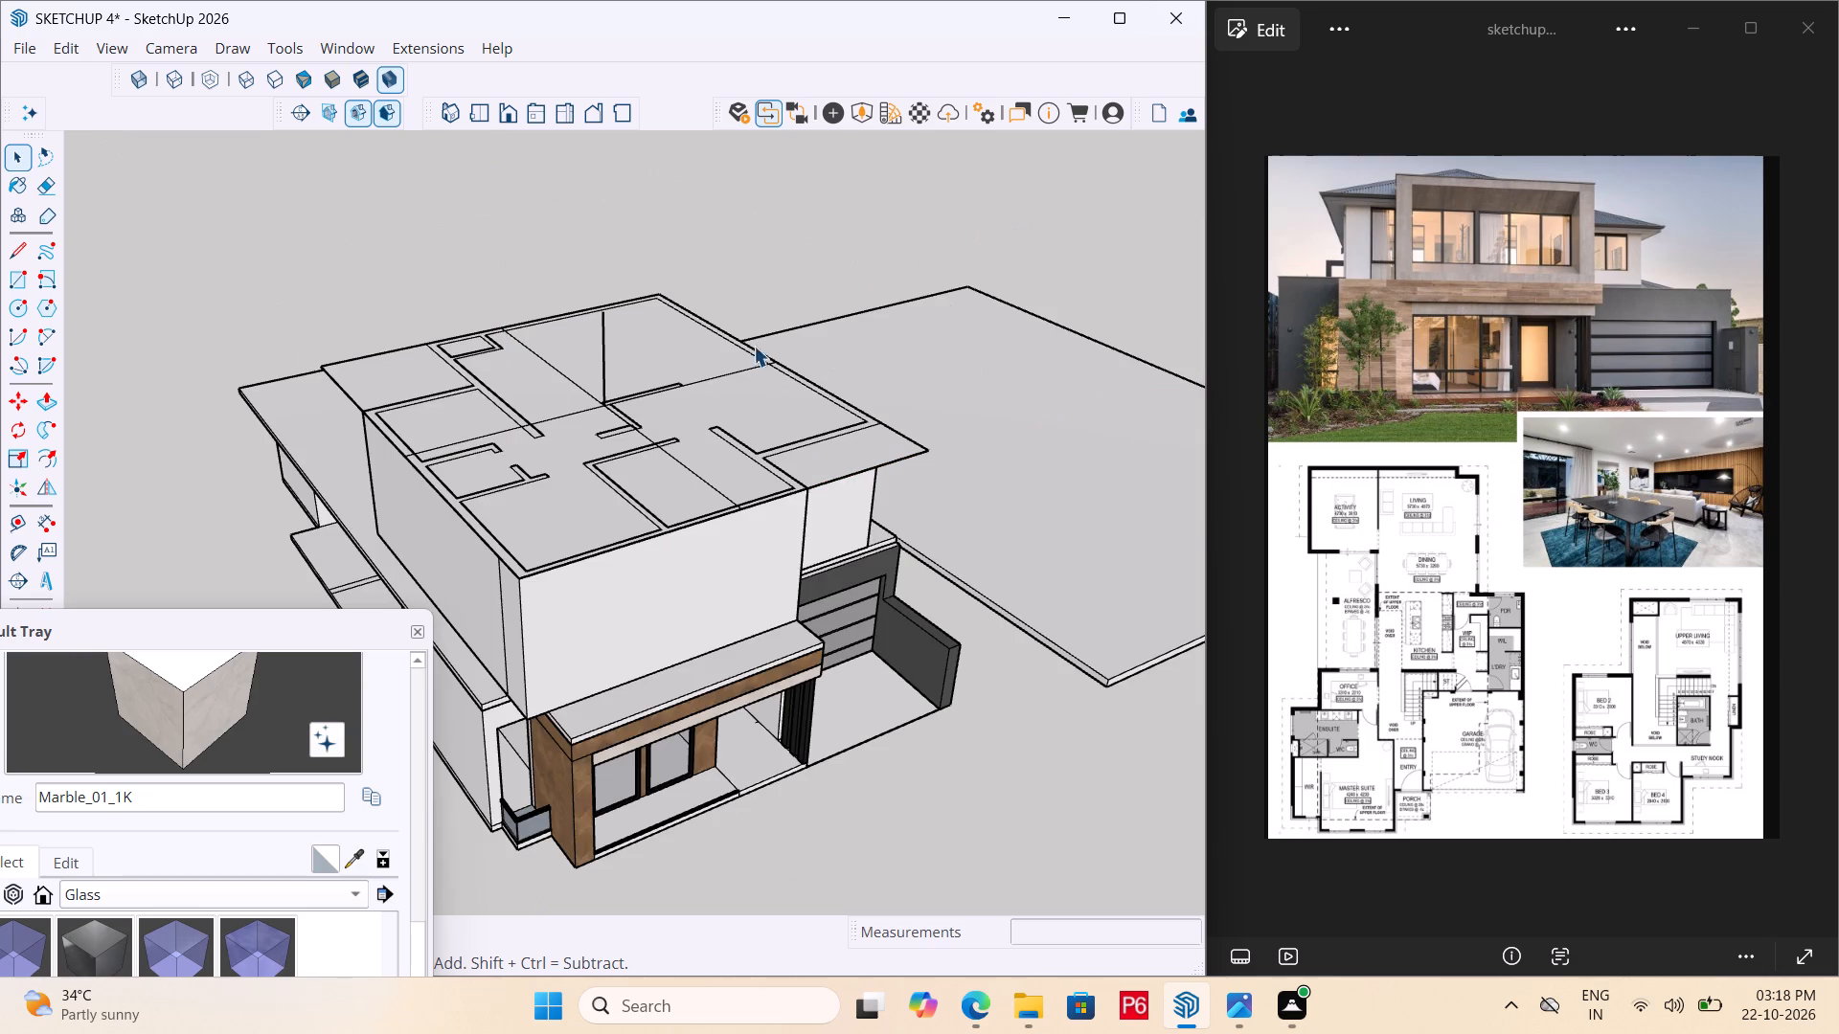
Open the roof group and Push/Pull all four quarters of the divided roof face up by 2".
{"action": "left_click", "coordinate": [715, 369]}
{"action": "double_click", "coordinate": [709, 367]}
{"action": "key", "text": "p"}
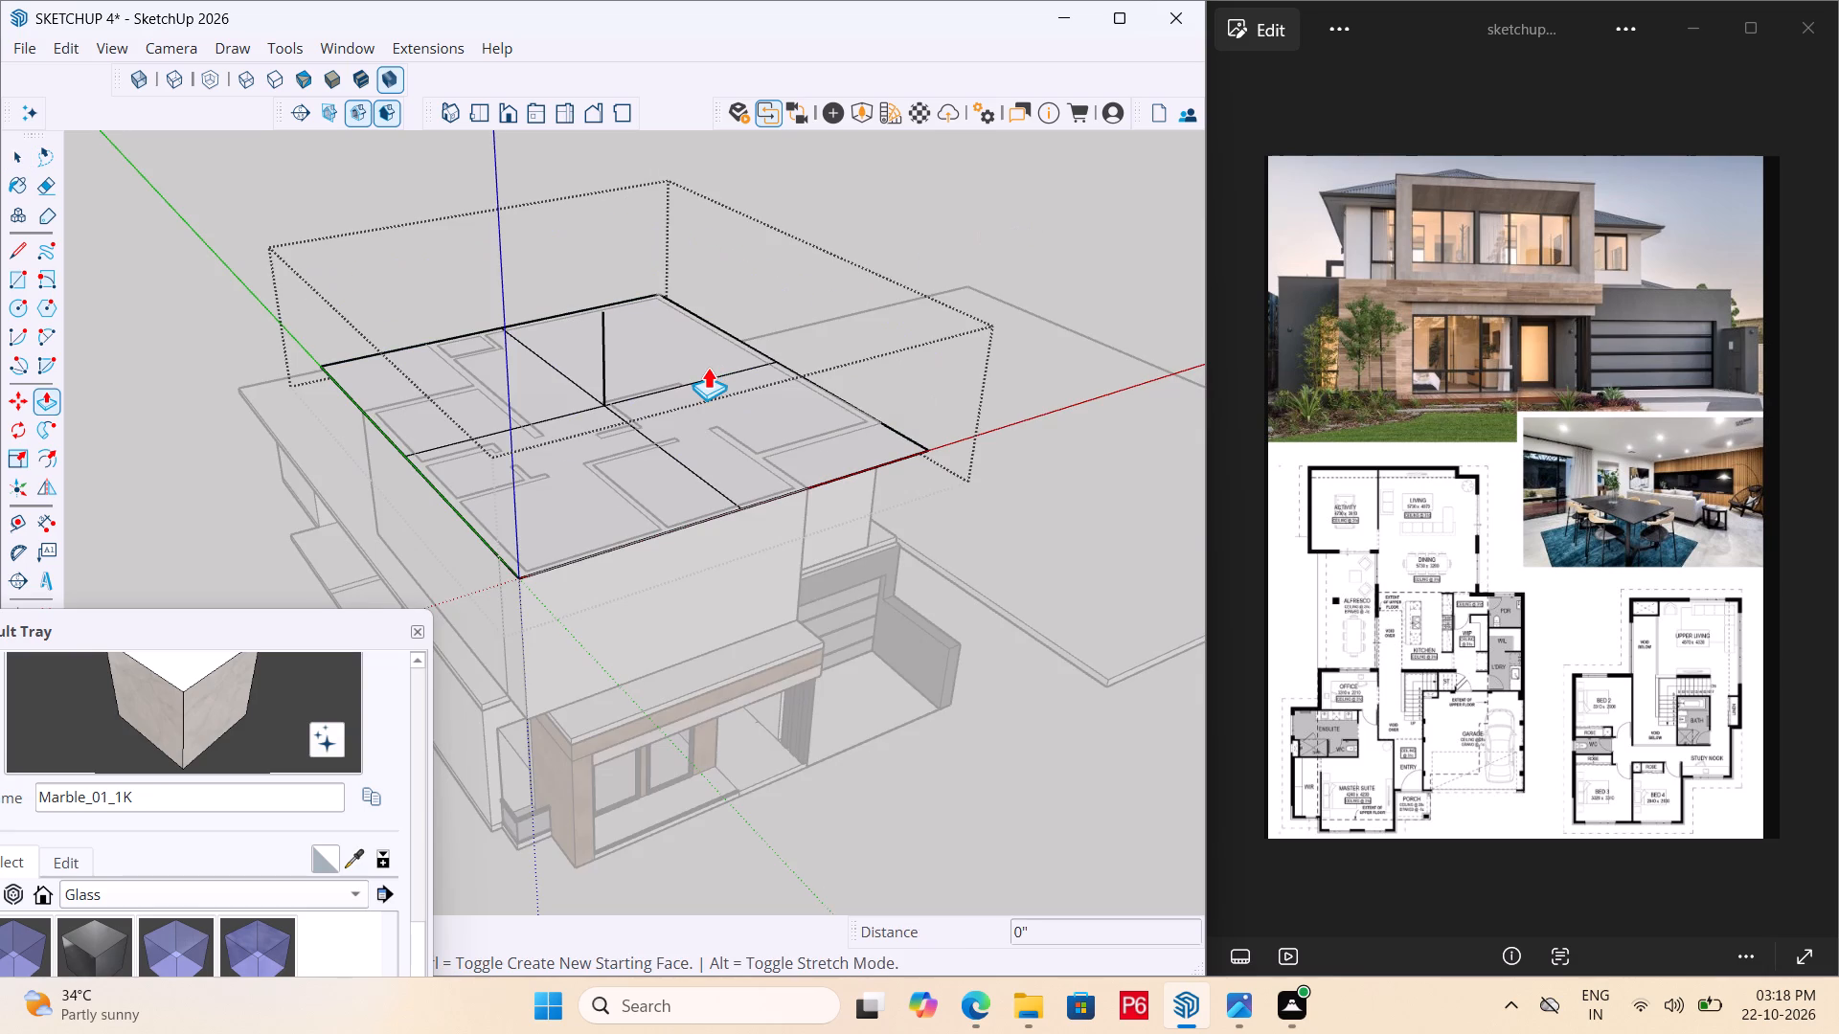
{"action": "left_click", "coordinate": [708, 367]}
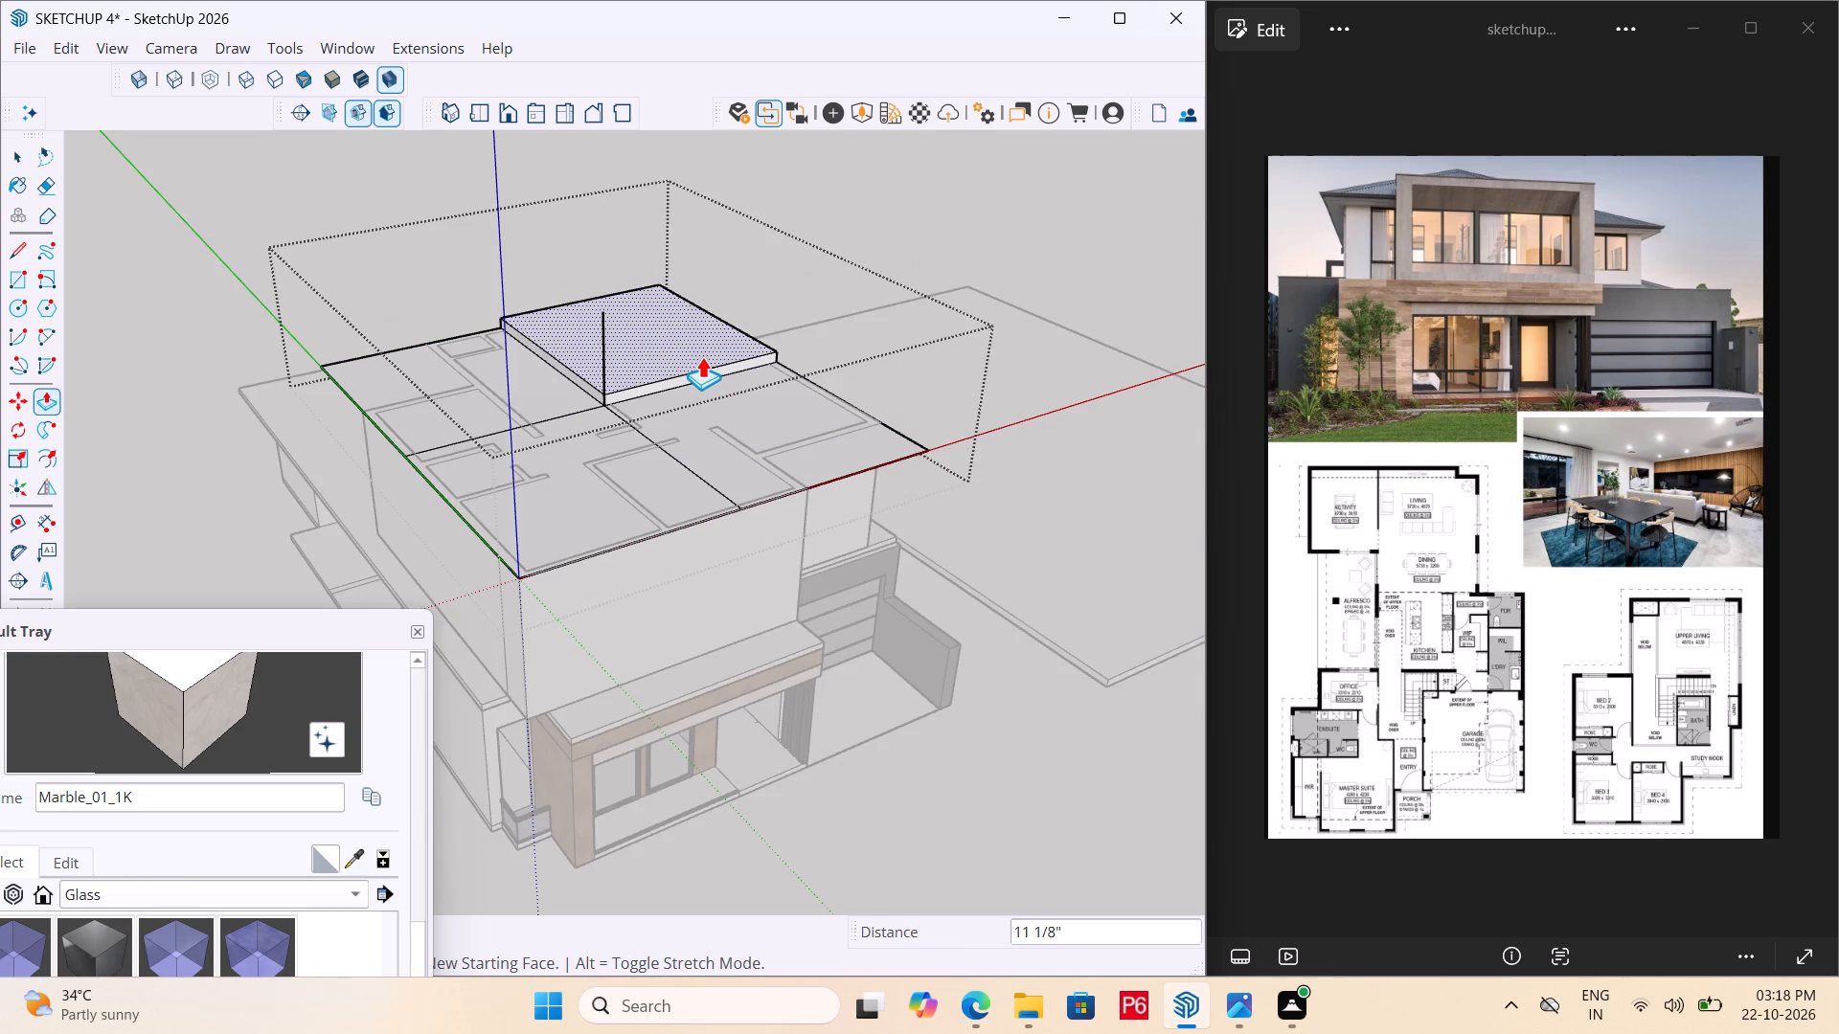
{"action": "type", "text": "2\""}
{"action": "key", "text": "Return"}
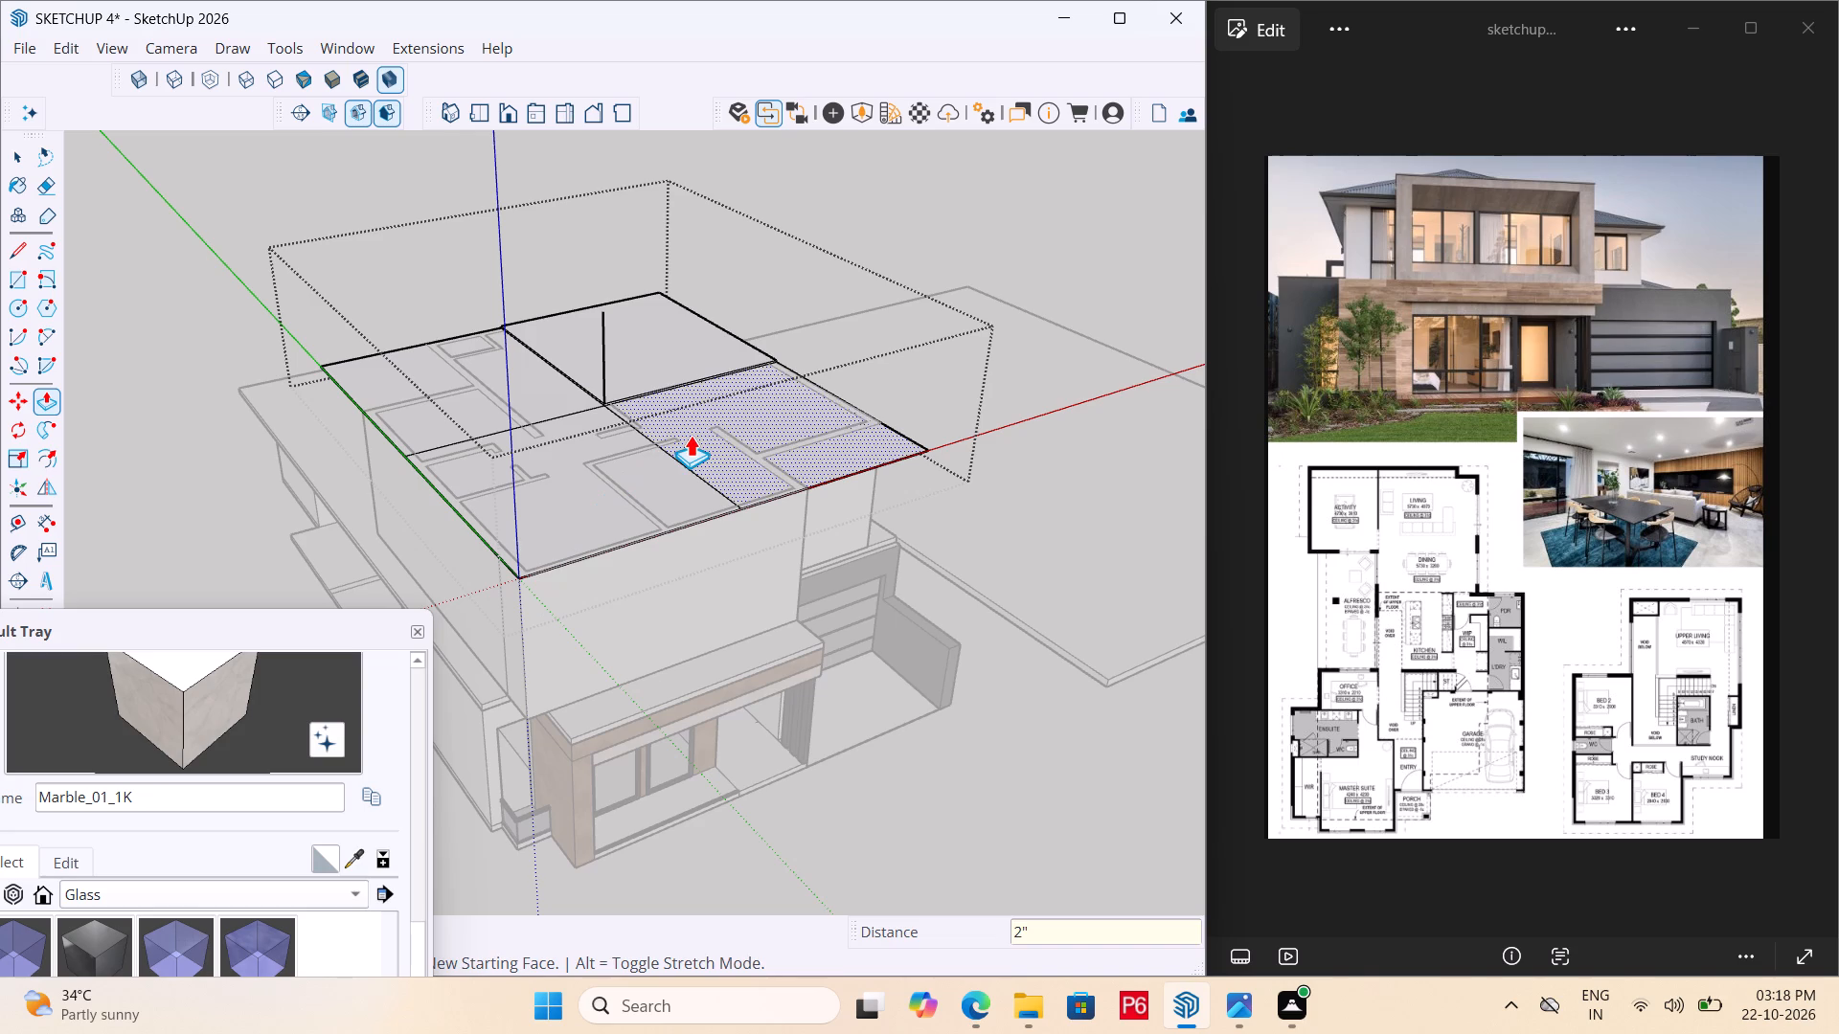
{"action": "double_click", "coordinate": [691, 435]}
{"action": "left_click", "coordinate": [585, 504]}
{"action": "double_click", "coordinate": [485, 402]}
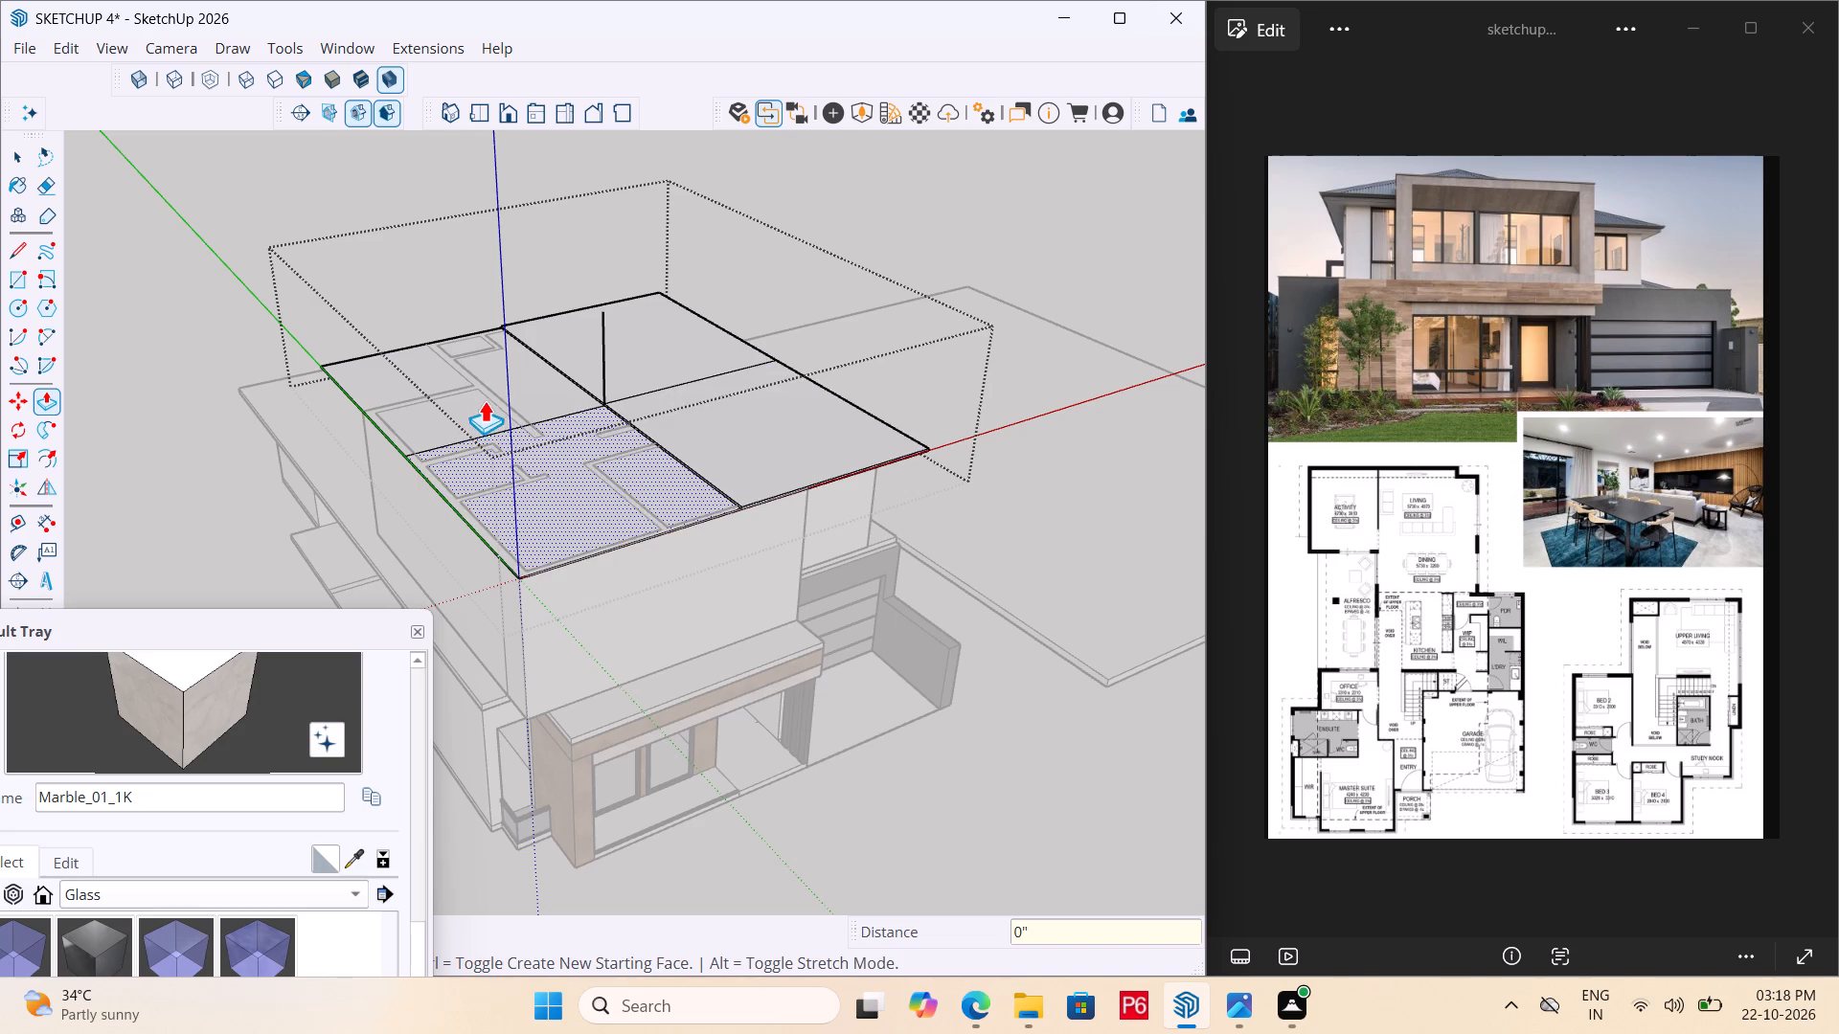
{"action": "double_click", "coordinate": [620, 493]}
{"action": "left_click", "coordinate": [759, 425]}
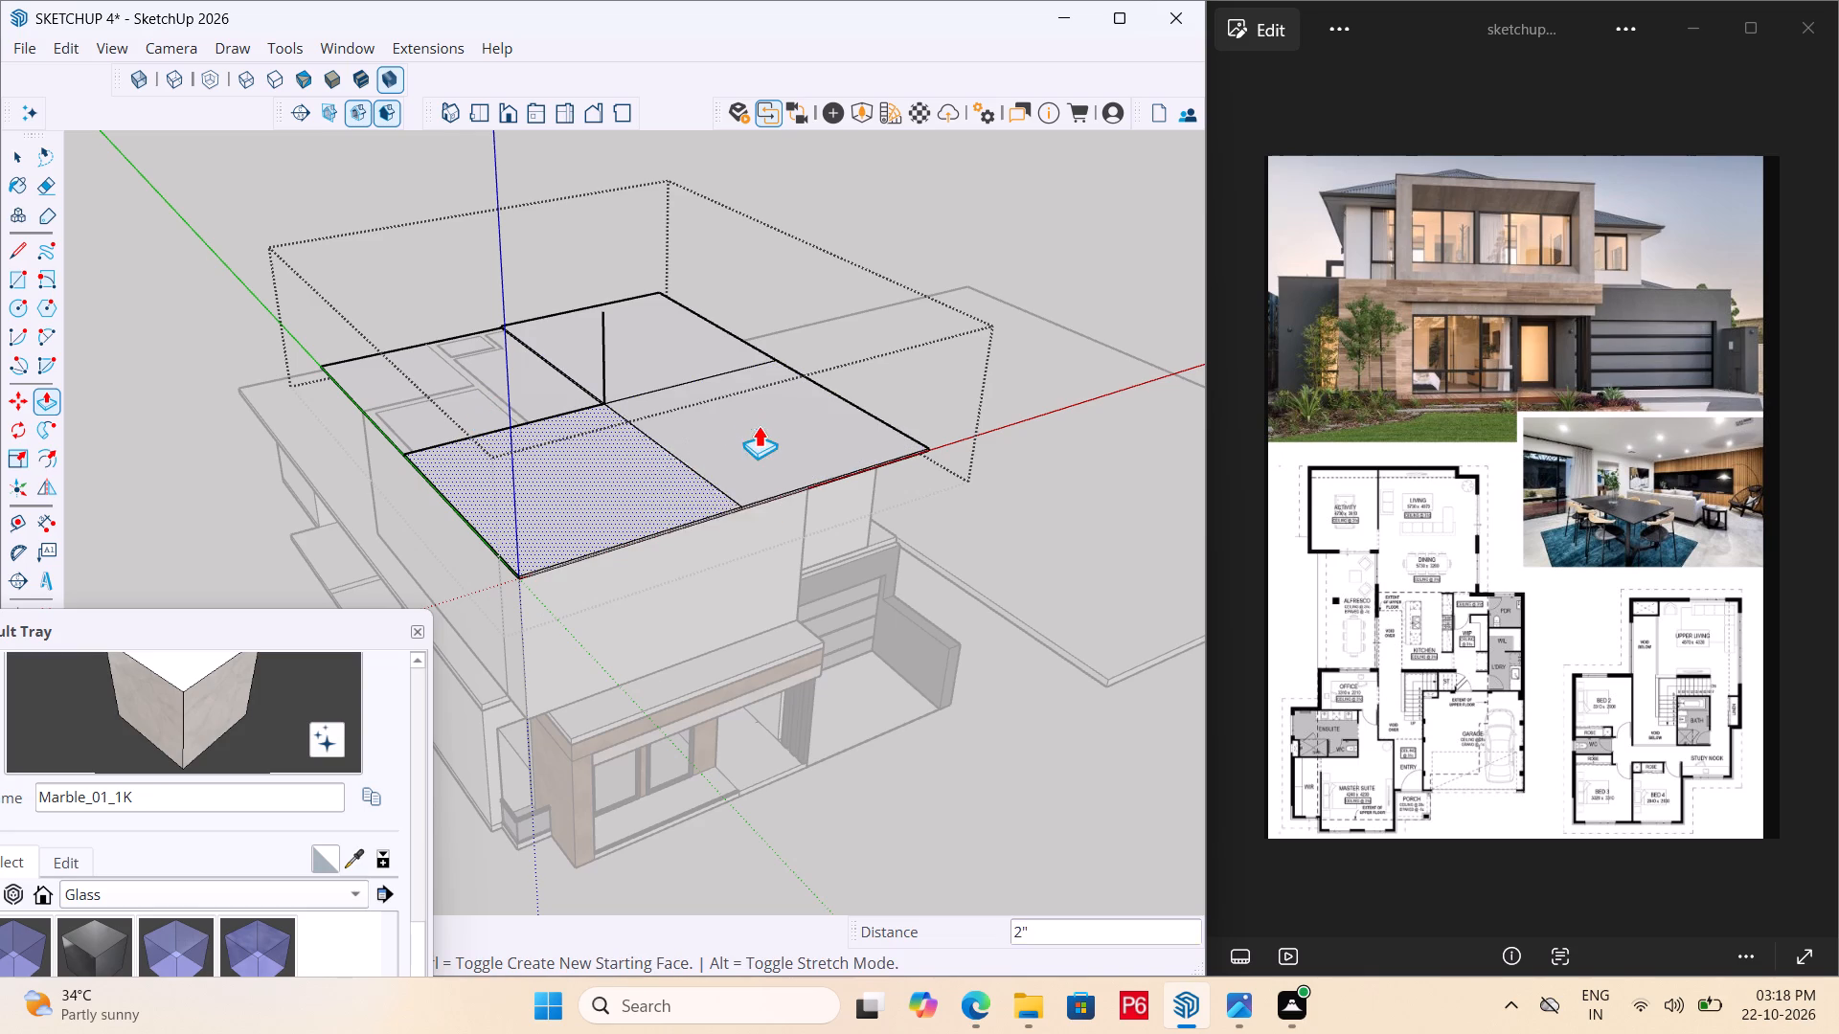
{"action": "scroll", "coordinate": [732, 448], "scroll_direction": "up", "scroll_amount": 5}
{"action": "left_click", "coordinate": [335, 364]}
{"action": "double_click", "coordinate": [552, 440]}
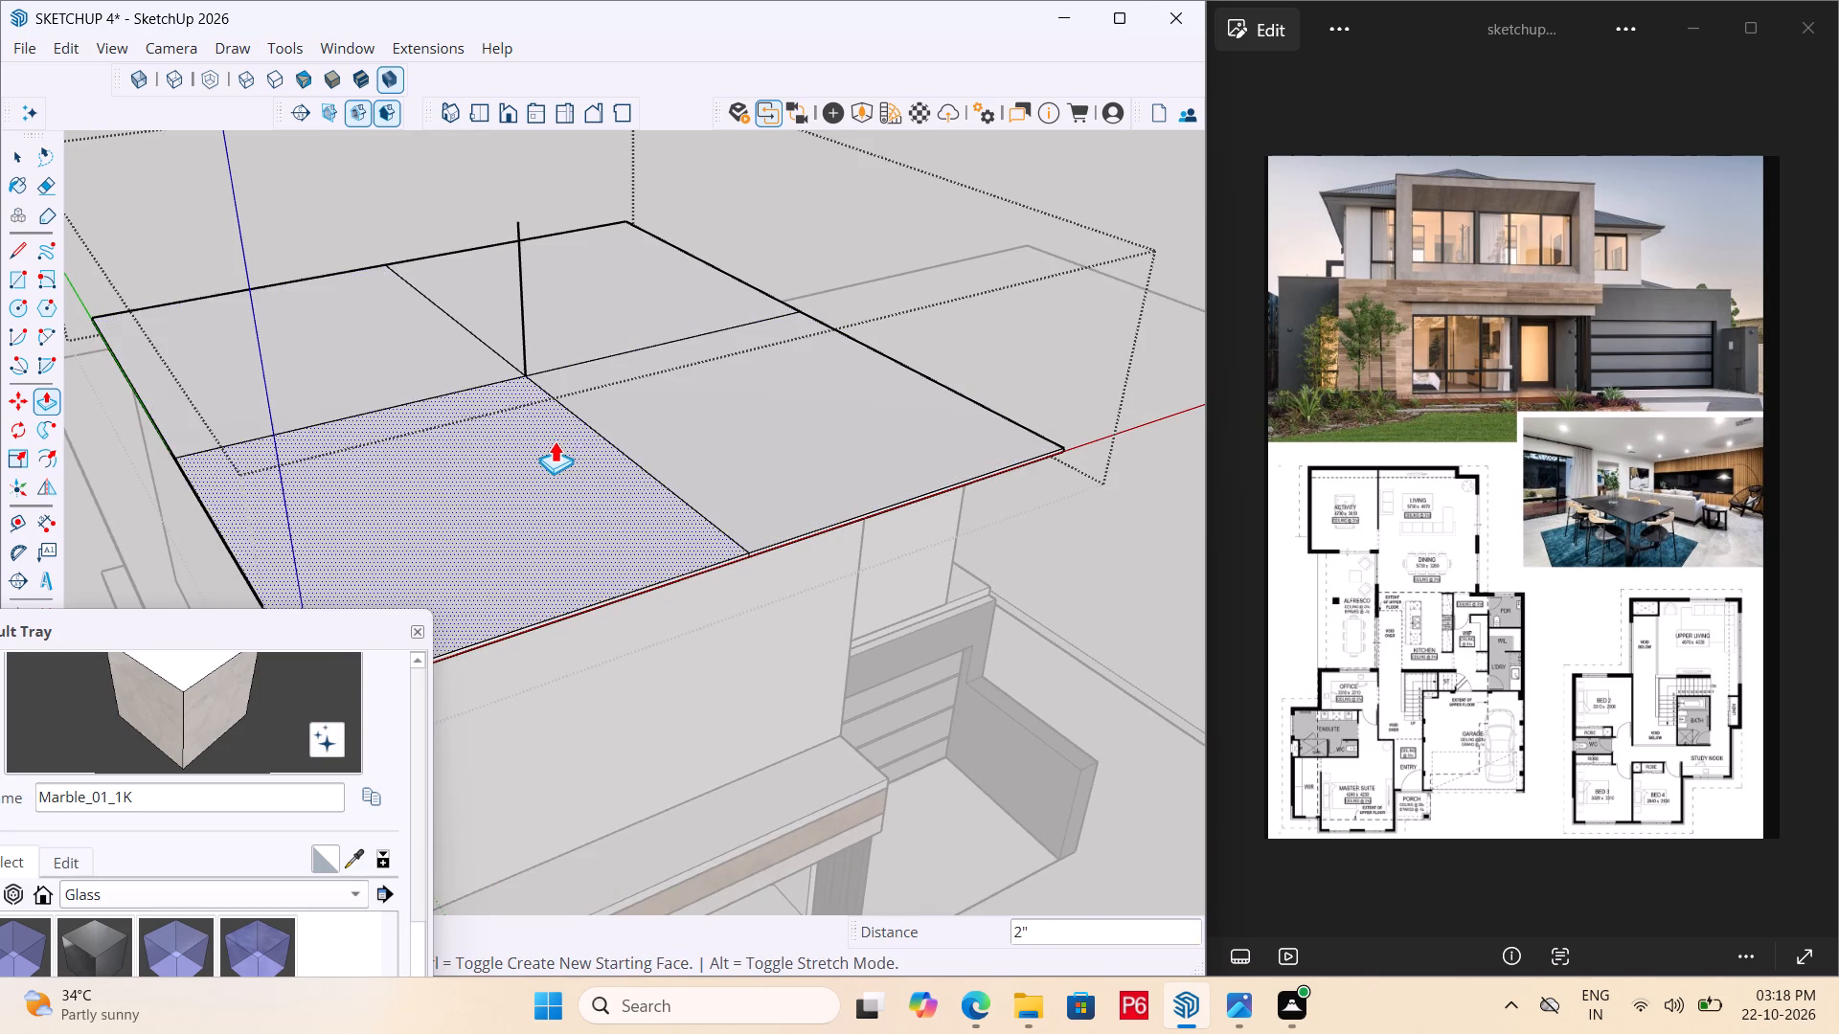
Erase the short vertical seam where the midline meets the front edge of the roof slab.
{"action": "scroll", "coordinate": [574, 430], "scroll_direction": "down", "scroll_amount": 6}
{"action": "scroll", "coordinate": [601, 528], "scroll_direction": "up", "scroll_amount": 12}
{"action": "middle_click_drag", "start_coordinate": [620, 506], "coordinate": [517, 460]}
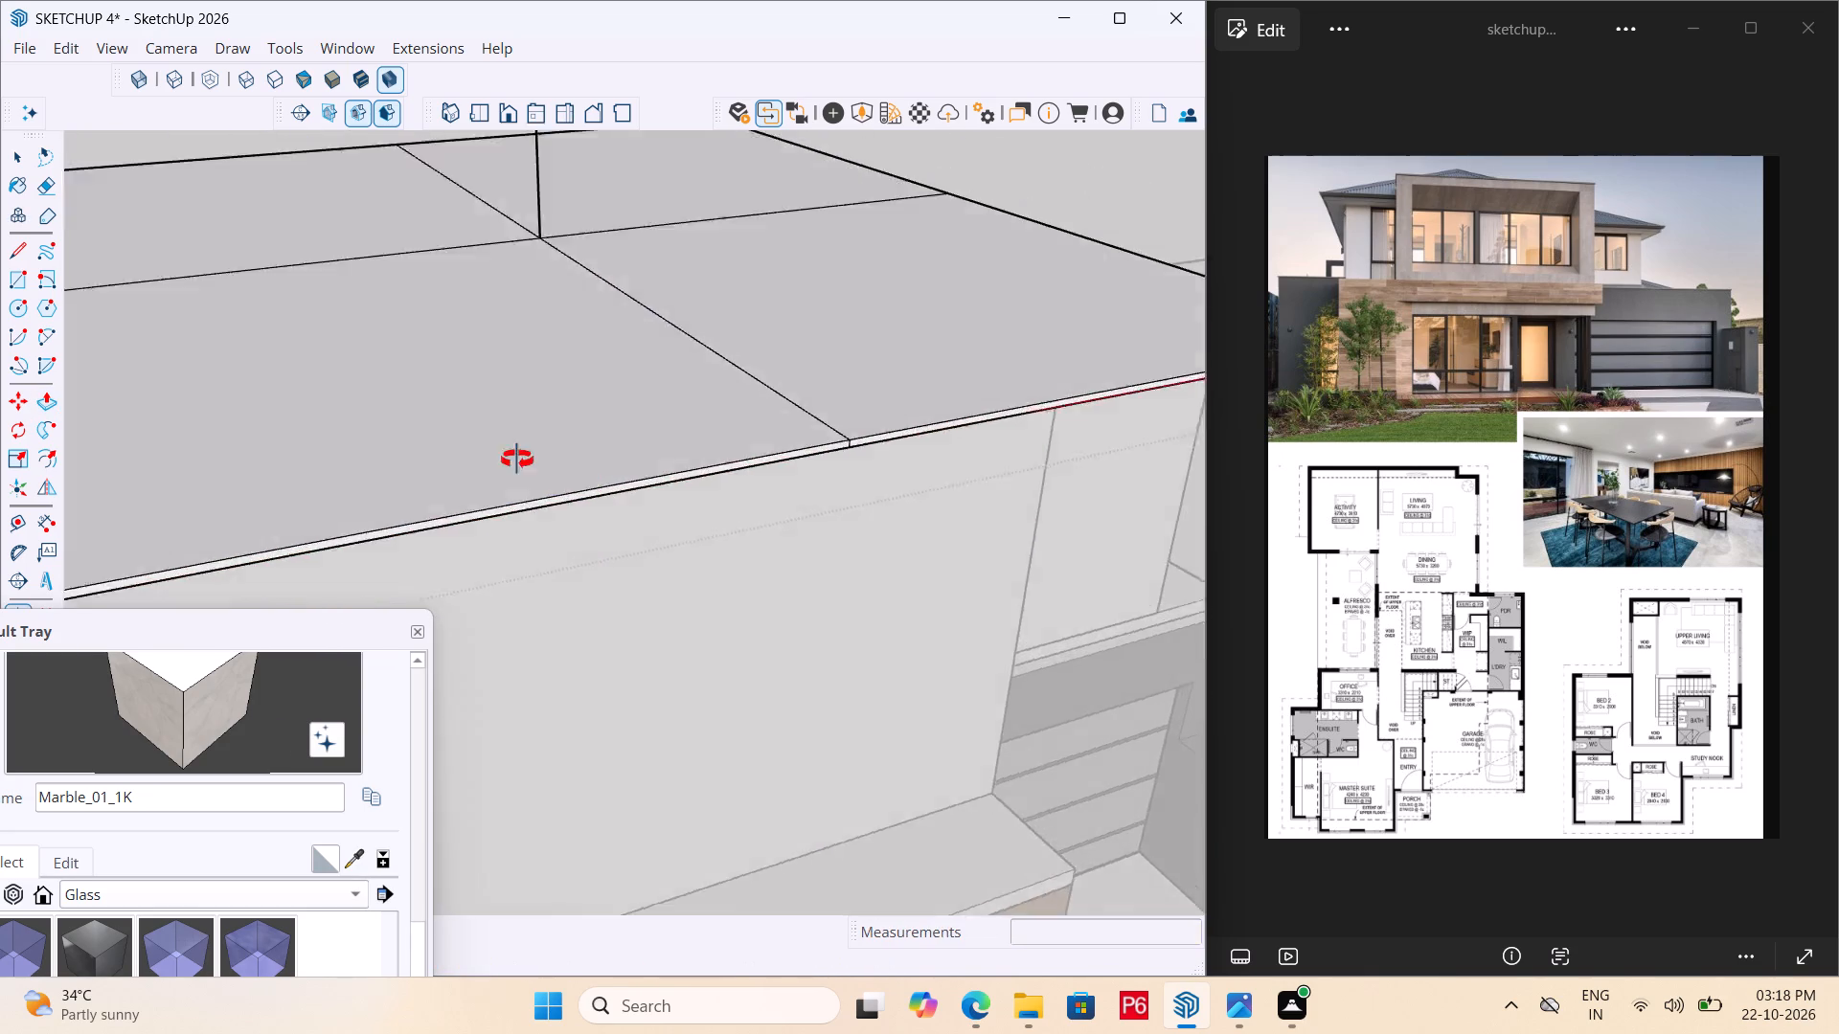
{"action": "middle_click_drag", "start_coordinate": [517, 460], "coordinate": [413, 445]}
{"action": "scroll", "coordinate": [960, 448], "scroll_direction": "up", "scroll_amount": 10}
{"action": "key", "text": "e"}
{"action": "scroll", "coordinate": [907, 482], "scroll_direction": "up", "scroll_amount": 2}
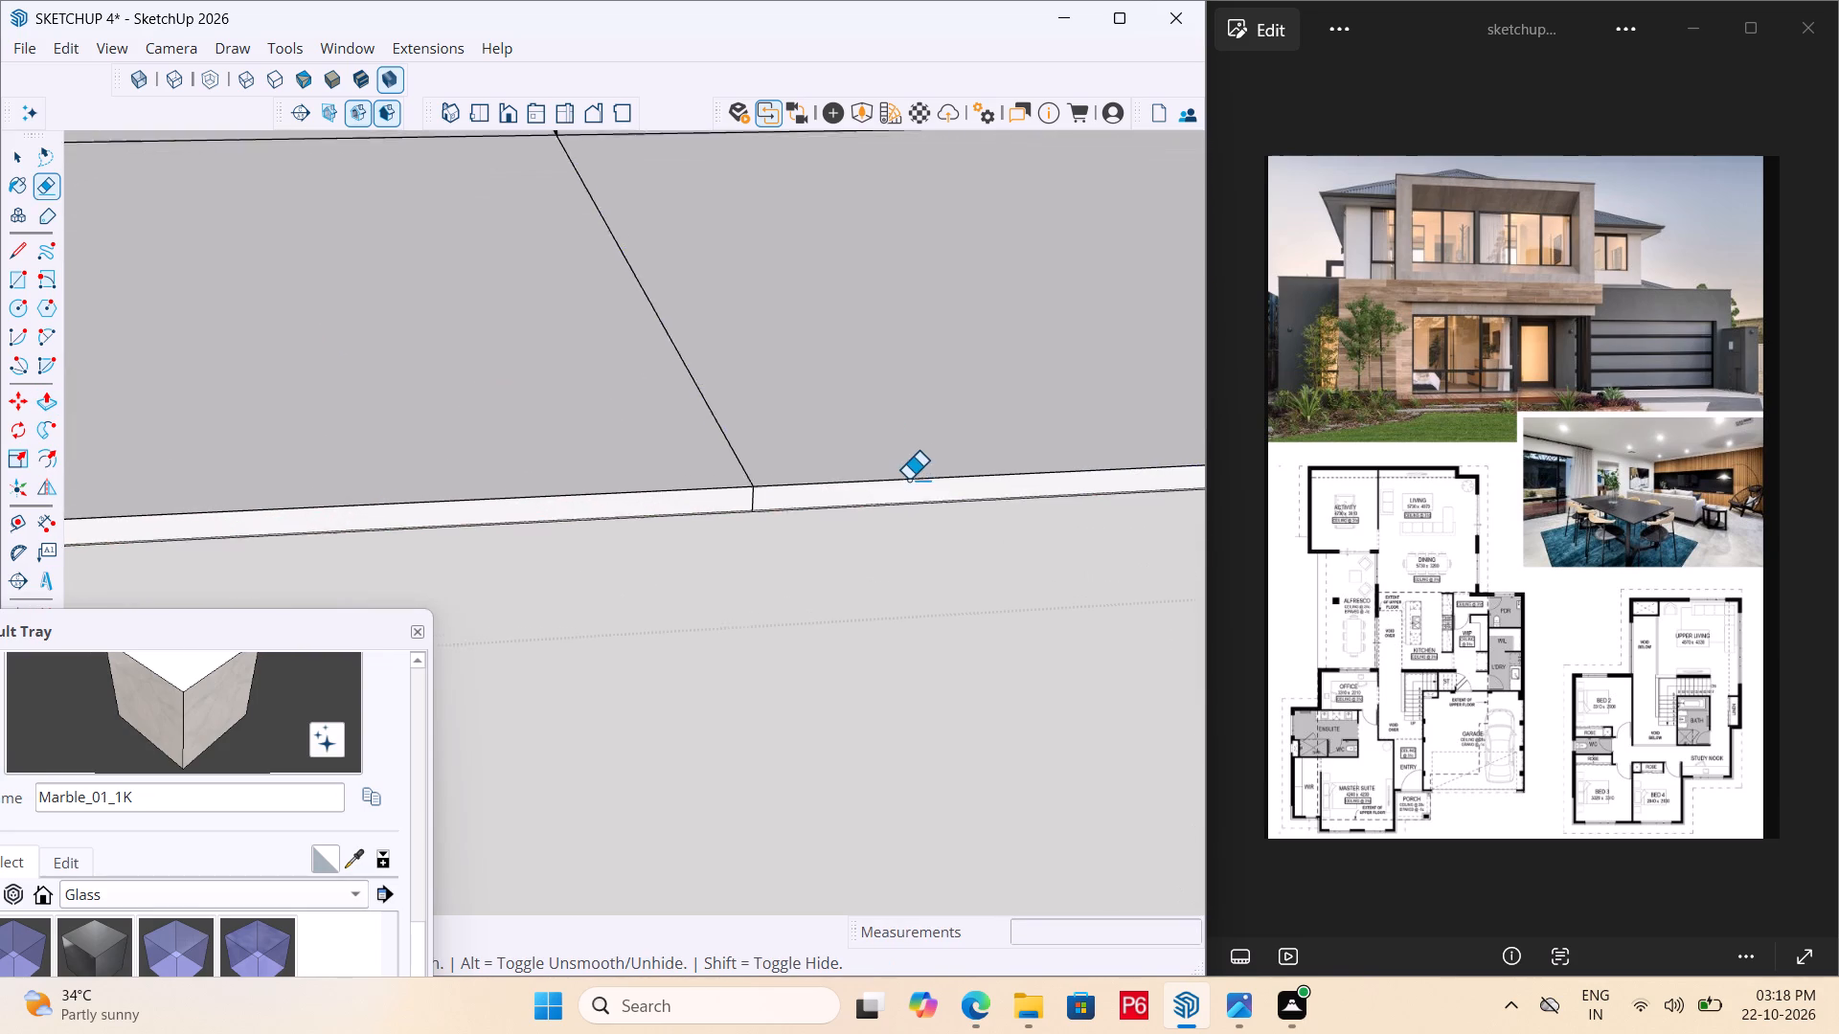
{"action": "scroll", "coordinate": [908, 480], "scroll_direction": "up", "scroll_amount": 4}
{"action": "left_click", "coordinate": [670, 506]}
{"action": "left_click_drag", "start_coordinate": [640, 506], "coordinate": [673, 510]}
{"action": "left_click", "coordinate": [673, 510]}
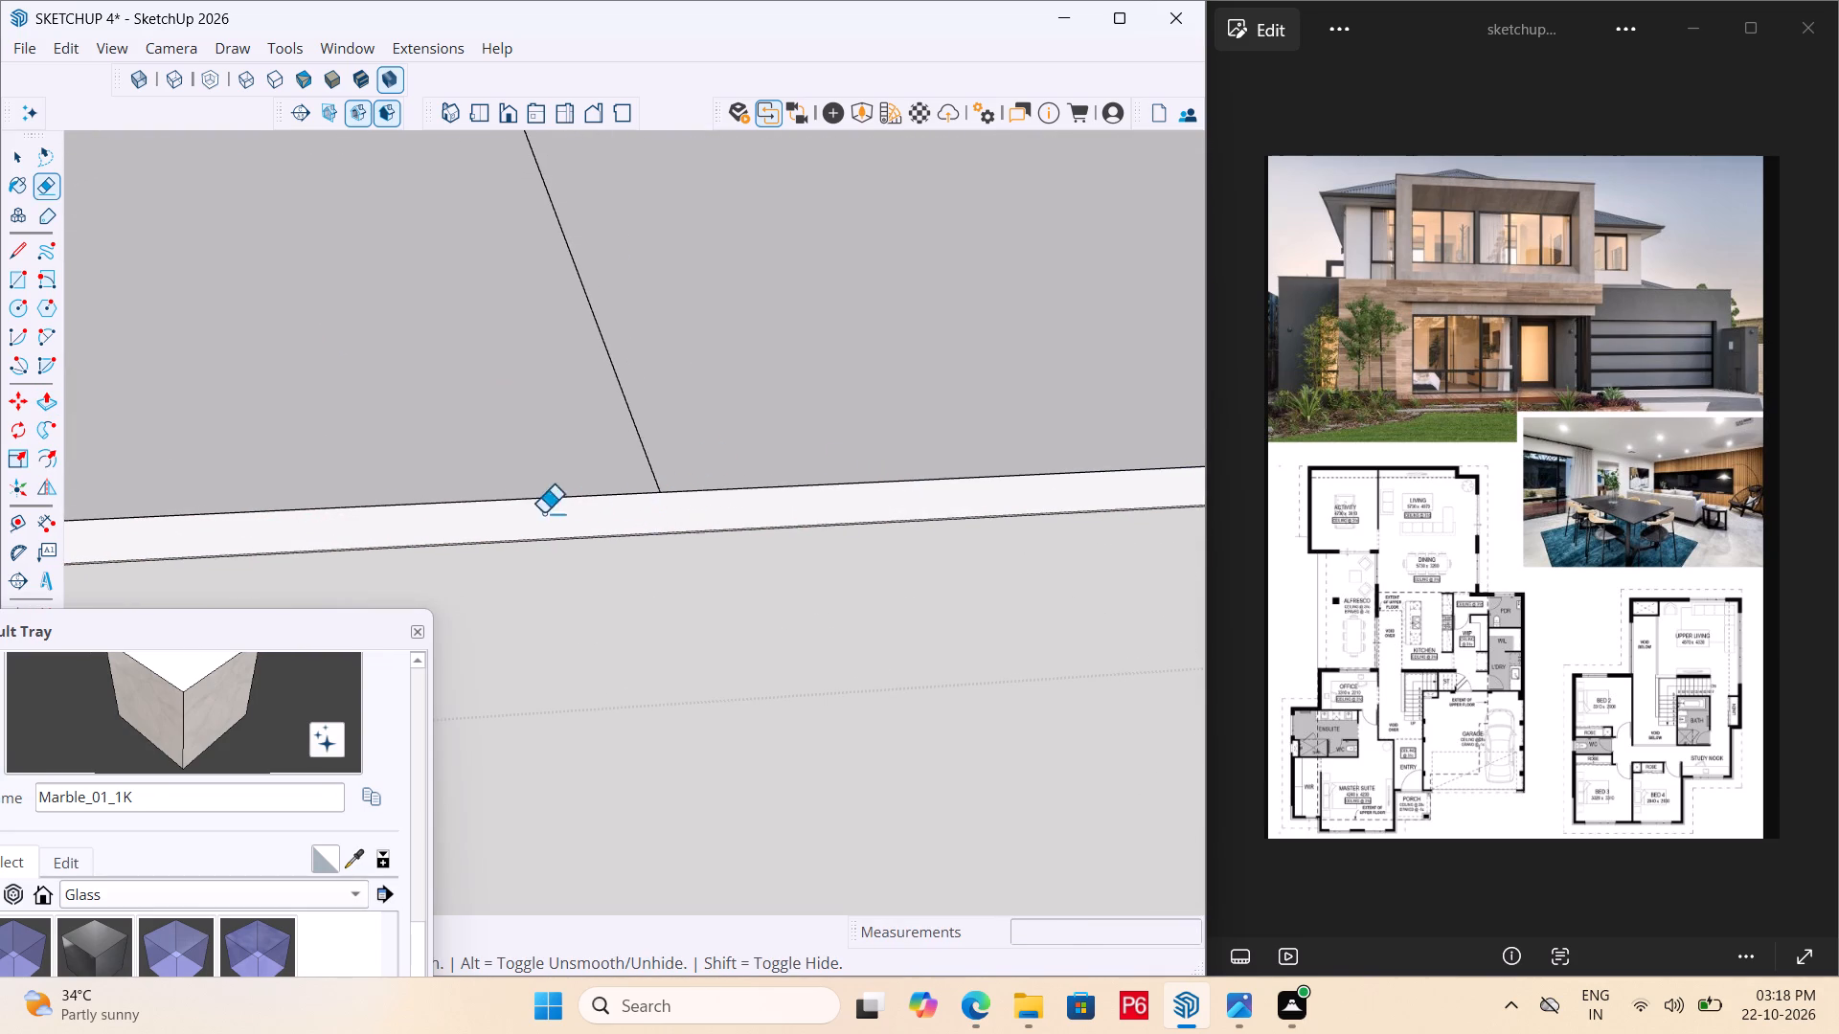
Erase the short vertical seam where the midline meets the roof slab's right-hand edge, on the garage side of the house.
{"action": "scroll", "coordinate": [471, 563], "scroll_direction": "down", "scroll_amount": 8}
{"action": "scroll", "coordinate": [308, 517], "scroll_direction": "down", "scroll_amount": 7}
{"action": "scroll", "coordinate": [473, 517], "scroll_direction": "down", "scroll_amount": 14}
{"action": "middle_click_drag", "start_coordinate": [828, 432], "coordinate": [300, 455]}
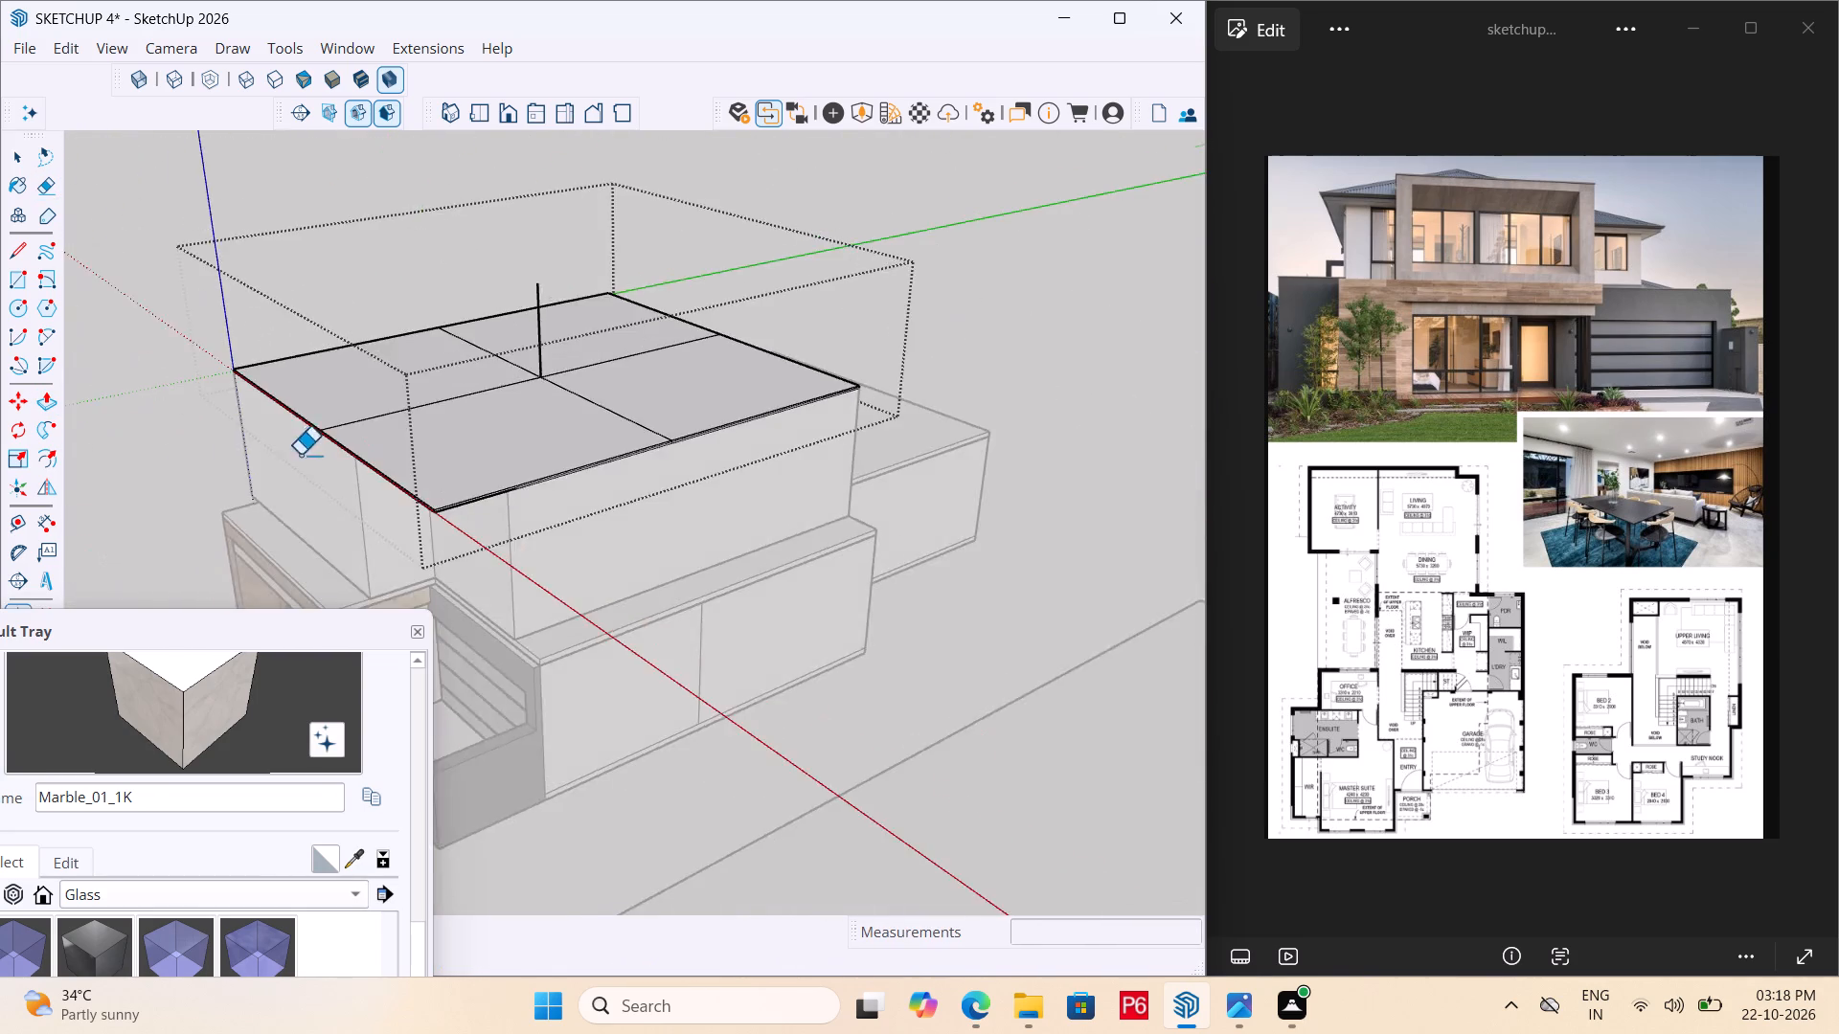
{"action": "middle_click_drag", "start_coordinate": [300, 455], "coordinate": [305, 455]}
{"action": "scroll", "coordinate": [466, 449], "scroll_direction": "up", "scroll_amount": 20}
{"action": "scroll", "coordinate": [466, 449], "scroll_direction": "up", "scroll_amount": 4}
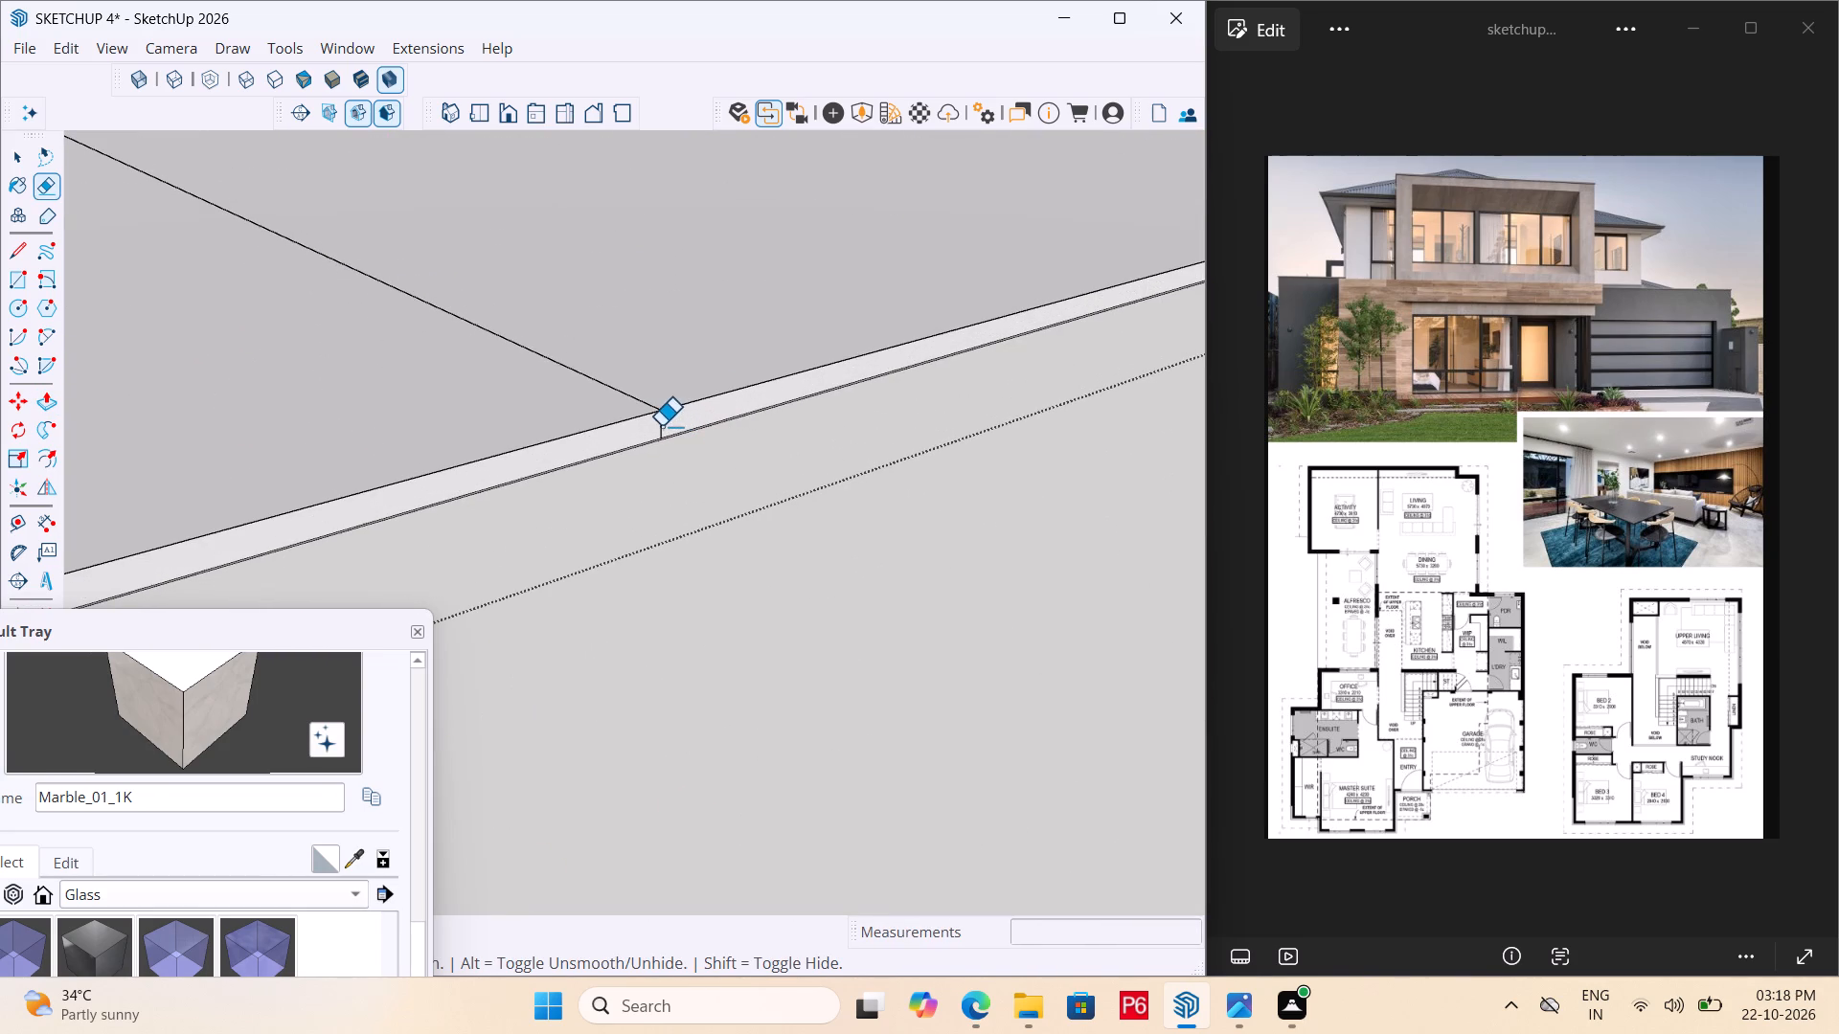
{"action": "double_click", "coordinate": [660, 426]}
Erase the short vertical seam where the midline meets the back edge of the roof slab.
{"action": "scroll", "coordinate": [608, 439], "scroll_direction": "down", "scroll_amount": 20}
{"action": "scroll", "coordinate": [608, 439], "scroll_direction": "down", "scroll_amount": 1}
{"action": "middle_click_drag", "start_coordinate": [853, 419], "coordinate": [365, 460]}
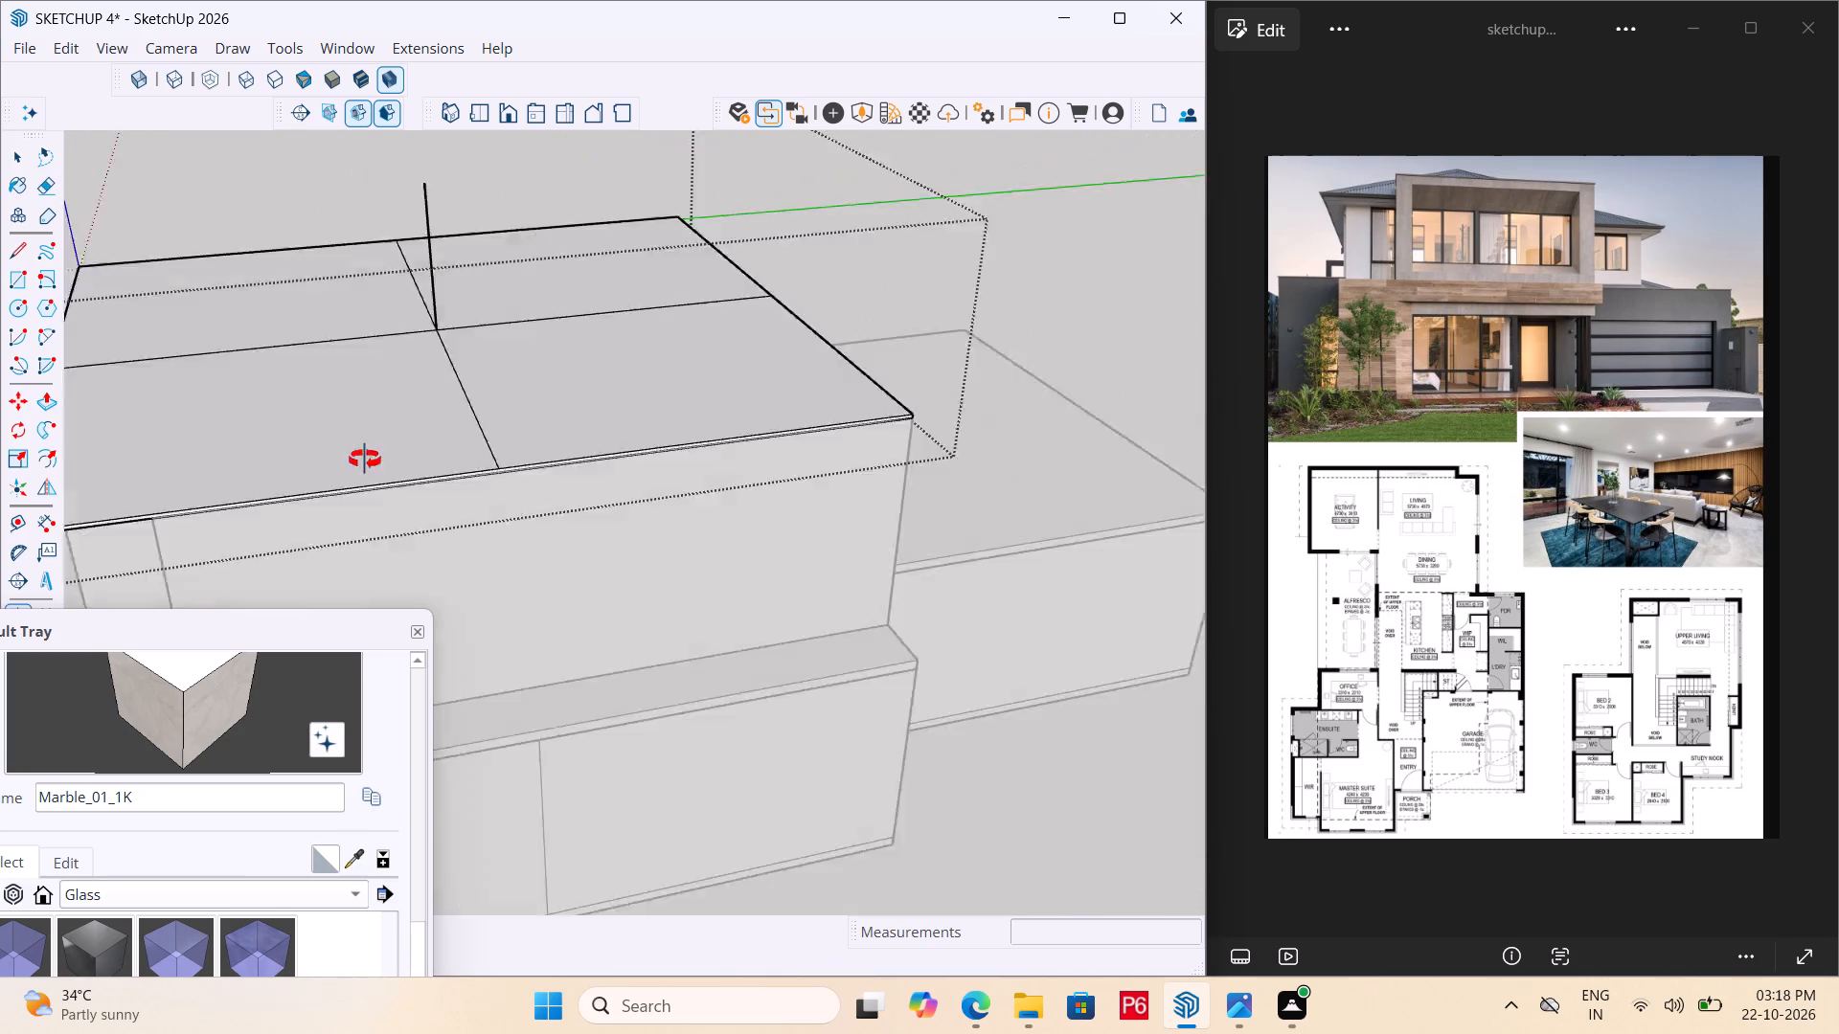
{"action": "middle_click_drag", "start_coordinate": [365, 460], "coordinate": [0, 460]}
{"action": "scroll", "coordinate": [767, 402], "scroll_direction": "up", "scroll_amount": 17}
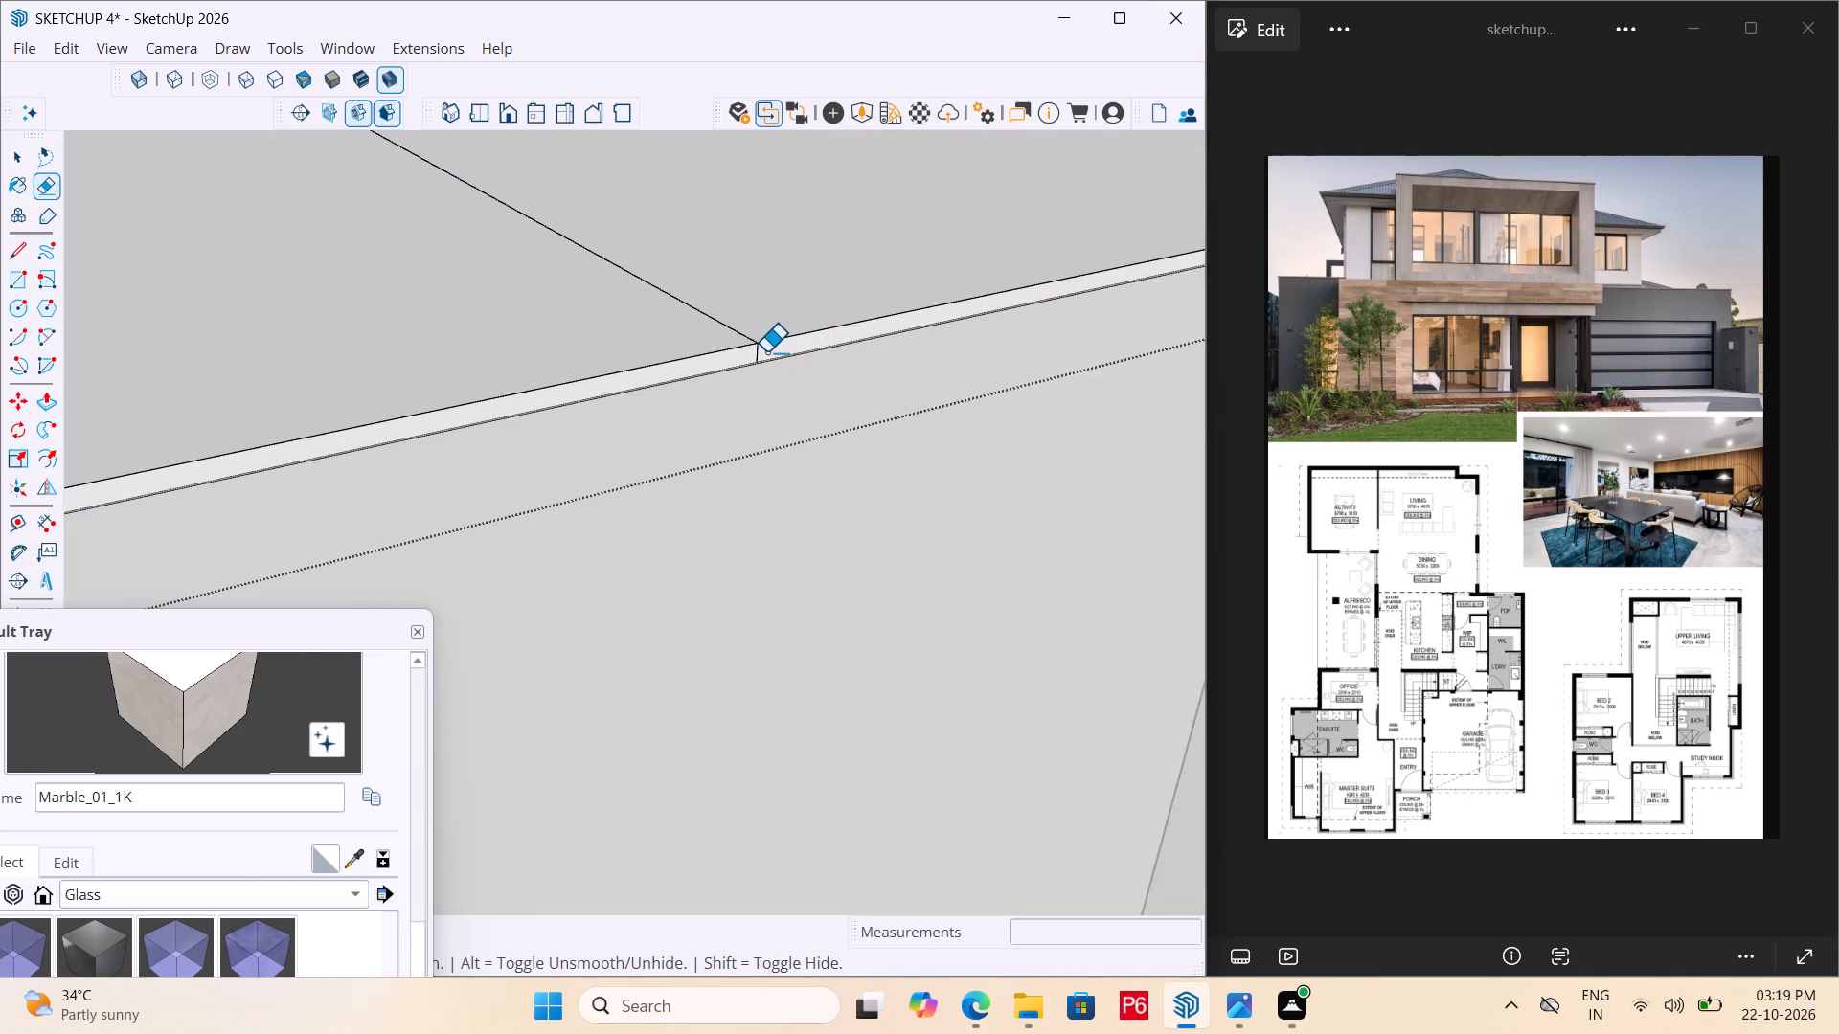
{"action": "left_click", "coordinate": [766, 352]}
{"action": "left_click", "coordinate": [732, 352]}
{"action": "left_click_drag", "start_coordinate": [732, 352], "coordinate": [750, 352]}
{"action": "left_click", "coordinate": [752, 351]}
{"action": "key", "text": "ctrl+z"}
{"action": "scroll", "coordinate": [789, 356], "scroll_direction": "up", "scroll_amount": 5}
{"action": "double_click", "coordinate": [737, 349]}
{"action": "left_click", "coordinate": [747, 347]}
{"action": "scroll", "coordinate": [618, 385], "scroll_direction": "down", "scroll_amount": 14}
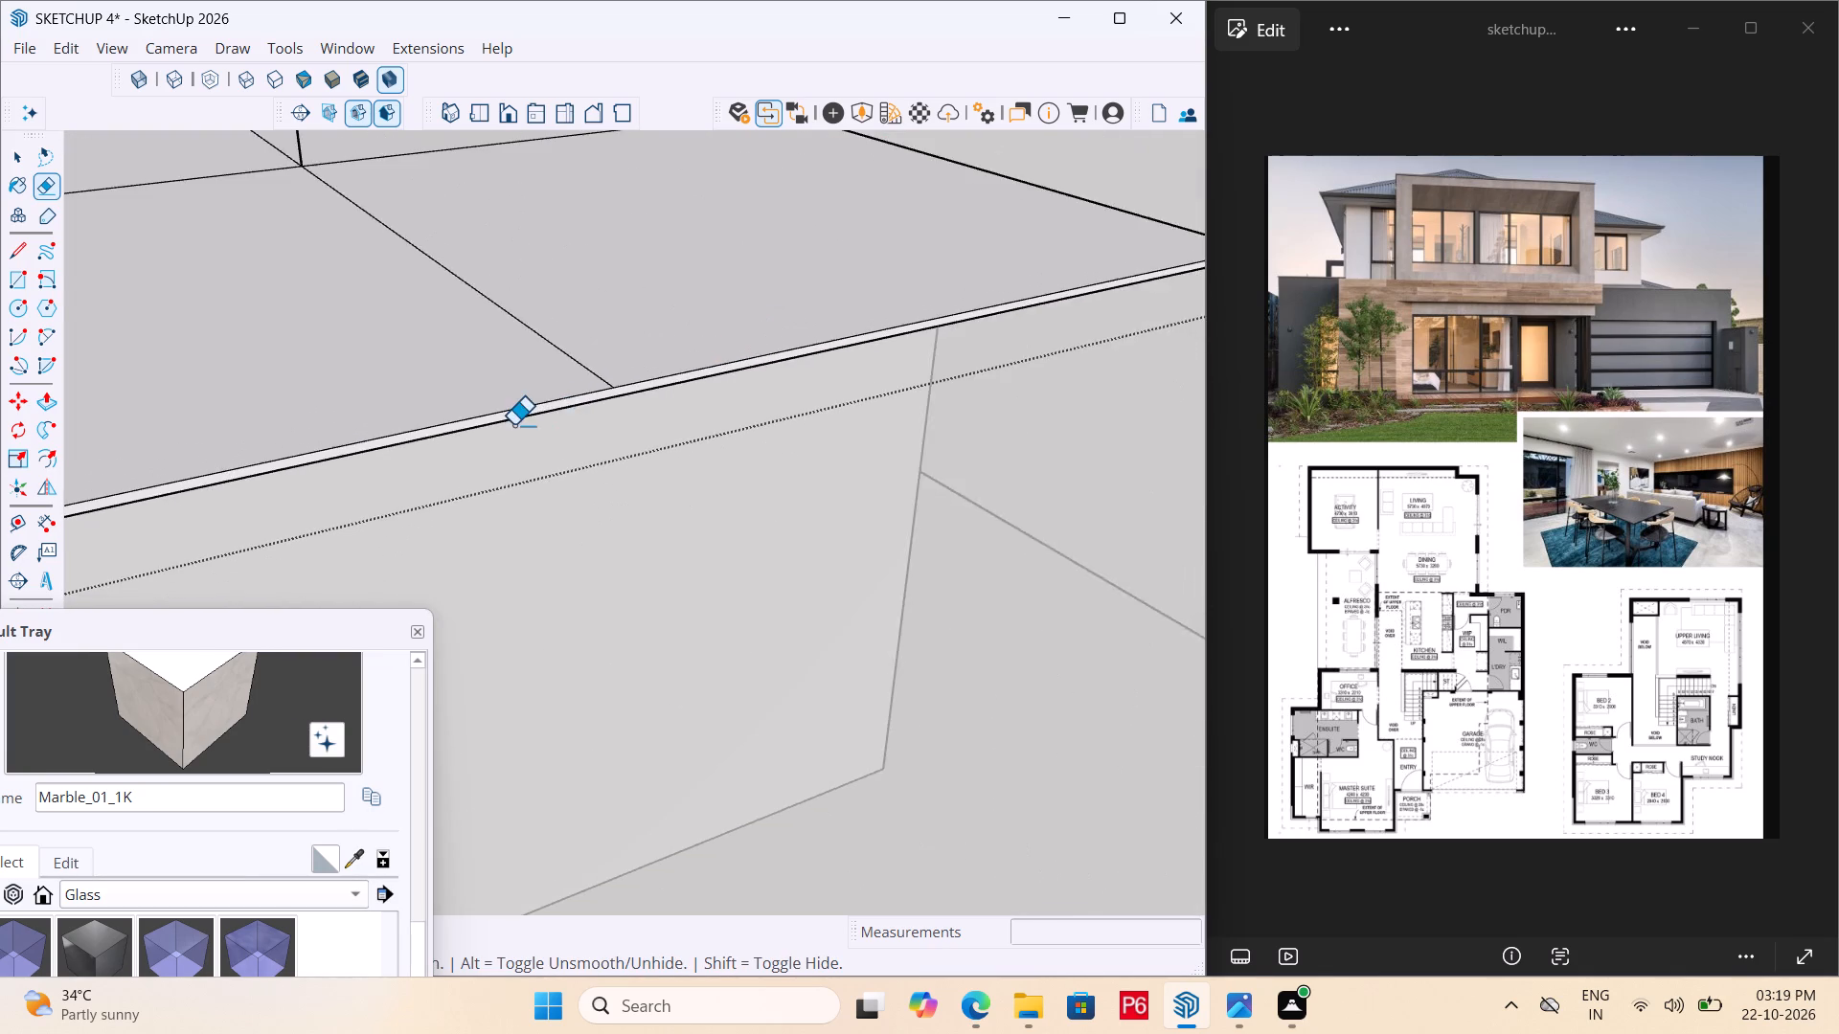
Erase the short vertical seam where the midline meets the roof slab's left-hand edge.
{"action": "scroll", "coordinate": [513, 425], "scroll_direction": "down", "scroll_amount": 14}
{"action": "middle_click_drag", "start_coordinate": [851, 376], "coordinate": [394, 405]}
{"action": "scroll", "coordinate": [692, 246], "scroll_direction": "up", "scroll_amount": 10}
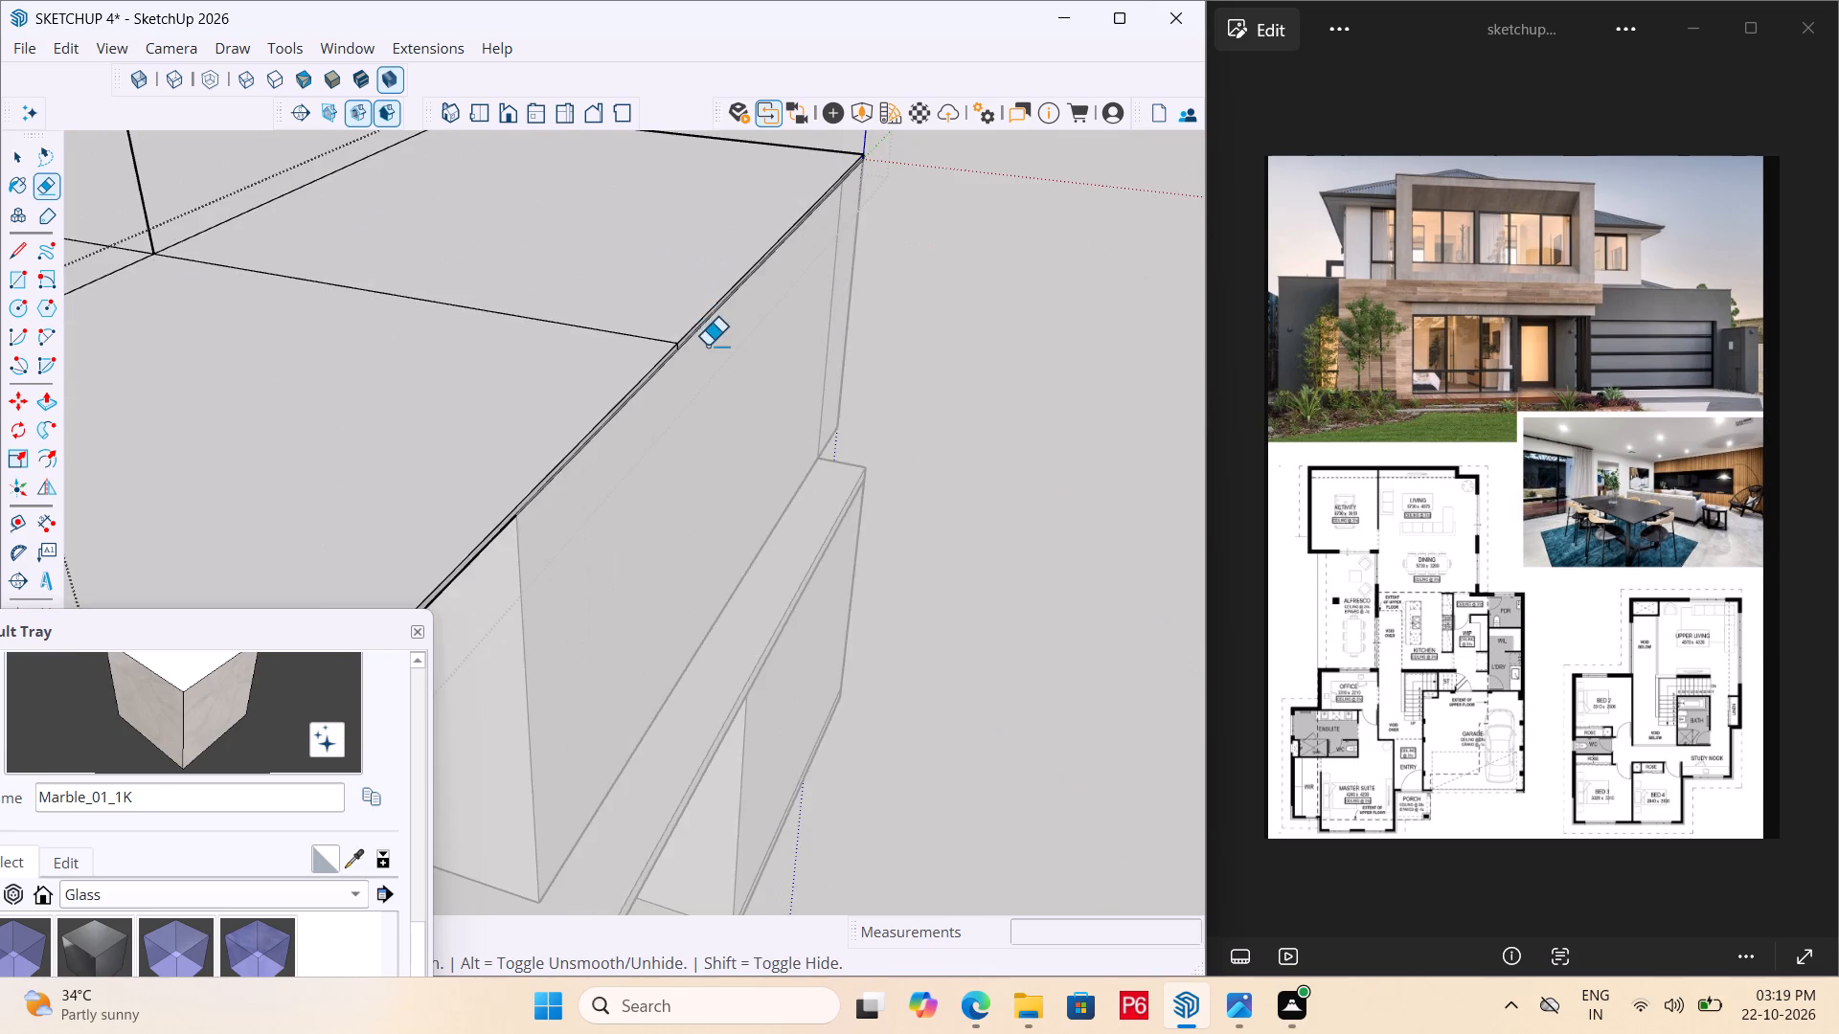
{"action": "middle_click_drag", "start_coordinate": [664, 317], "coordinate": [558, 219]}
{"action": "scroll", "coordinate": [558, 219], "scroll_direction": "up", "scroll_amount": 19}
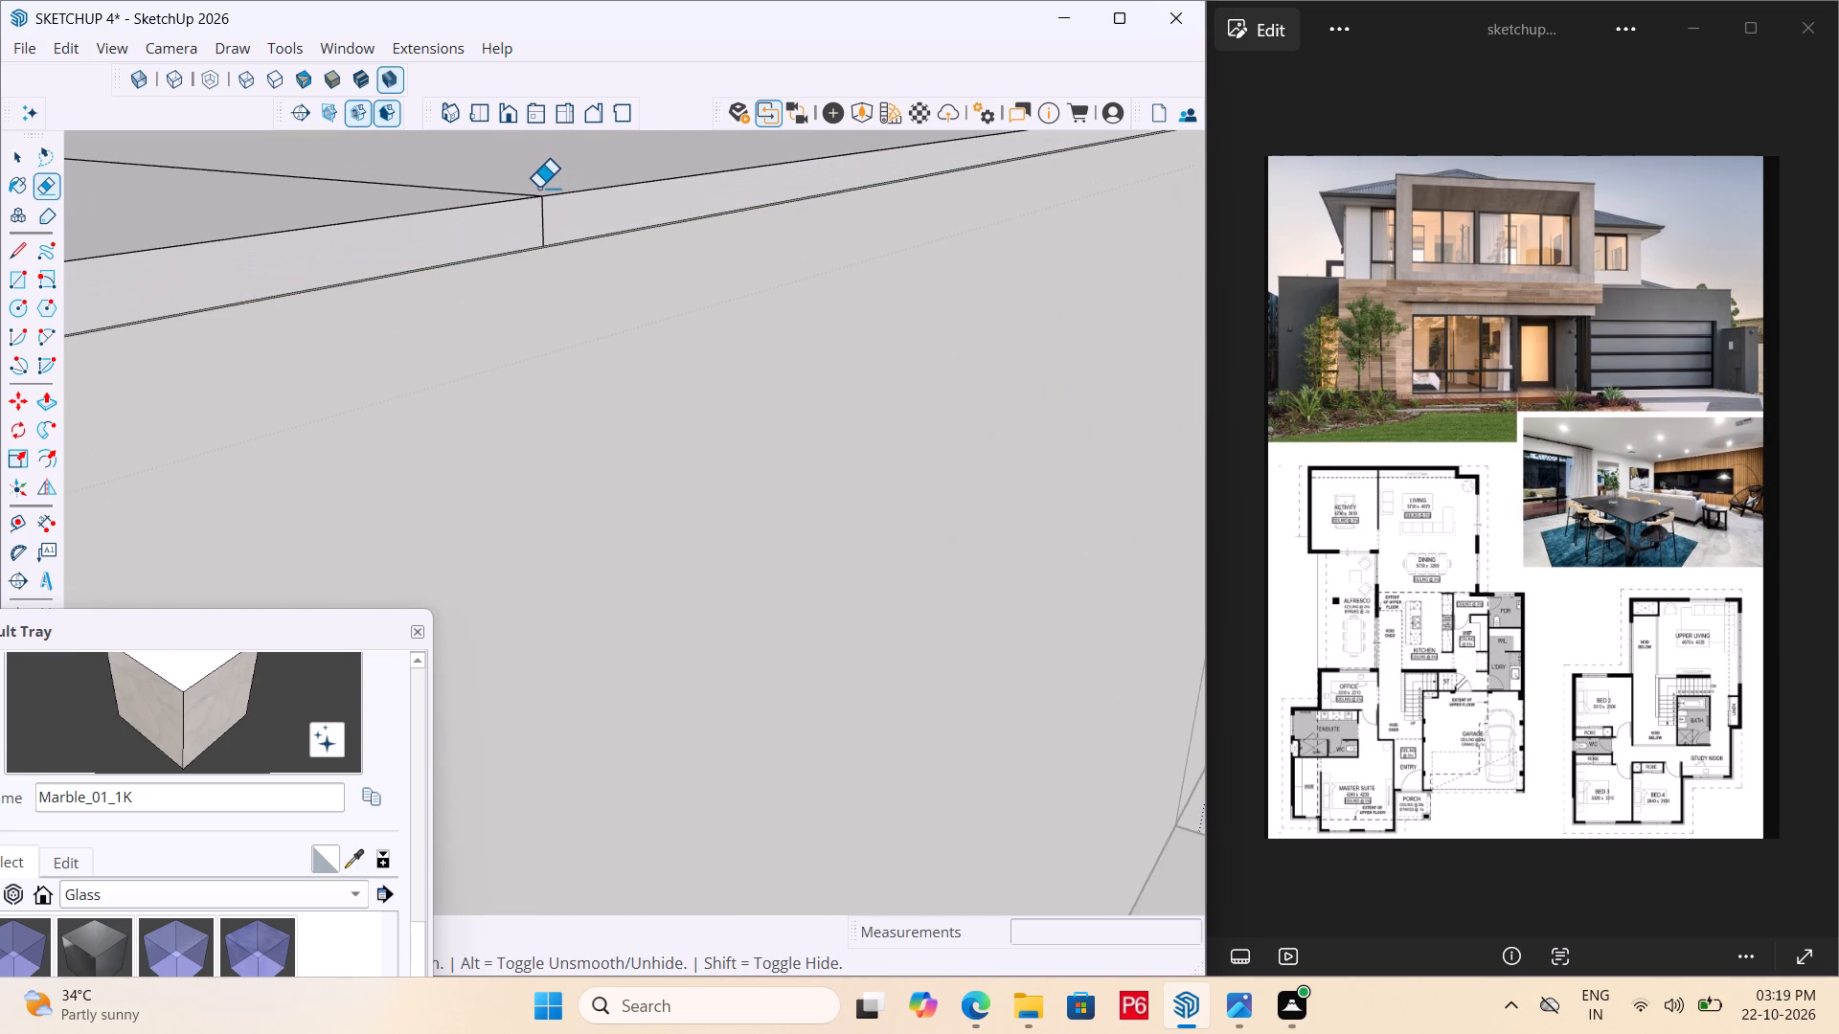
{"action": "left_click", "coordinate": [542, 222]}
{"action": "left_click_drag", "start_coordinate": [545, 219], "coordinate": [557, 214]}
{"action": "scroll", "coordinate": [794, 379], "scroll_direction": "down", "scroll_amount": 14}
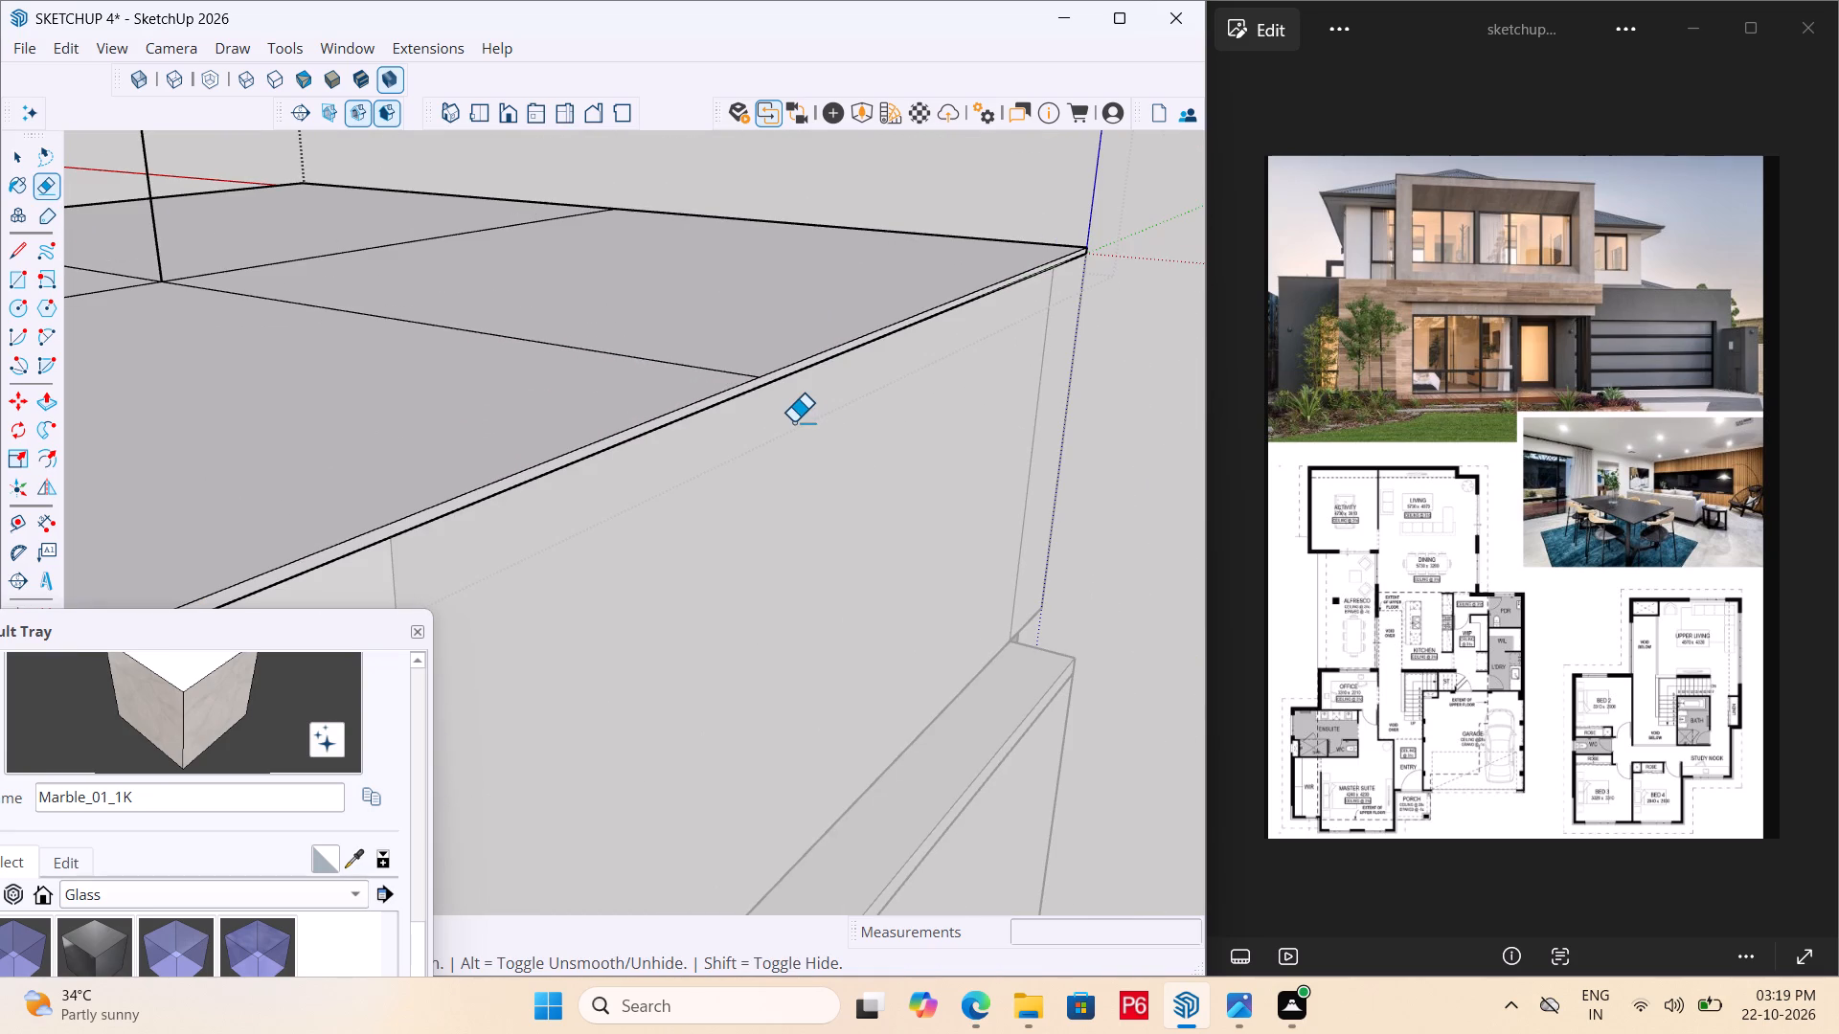
Push/Pull the roof slab's left edge face outward by 1', and extend it by another 1'.
{"action": "key", "text": "p"}
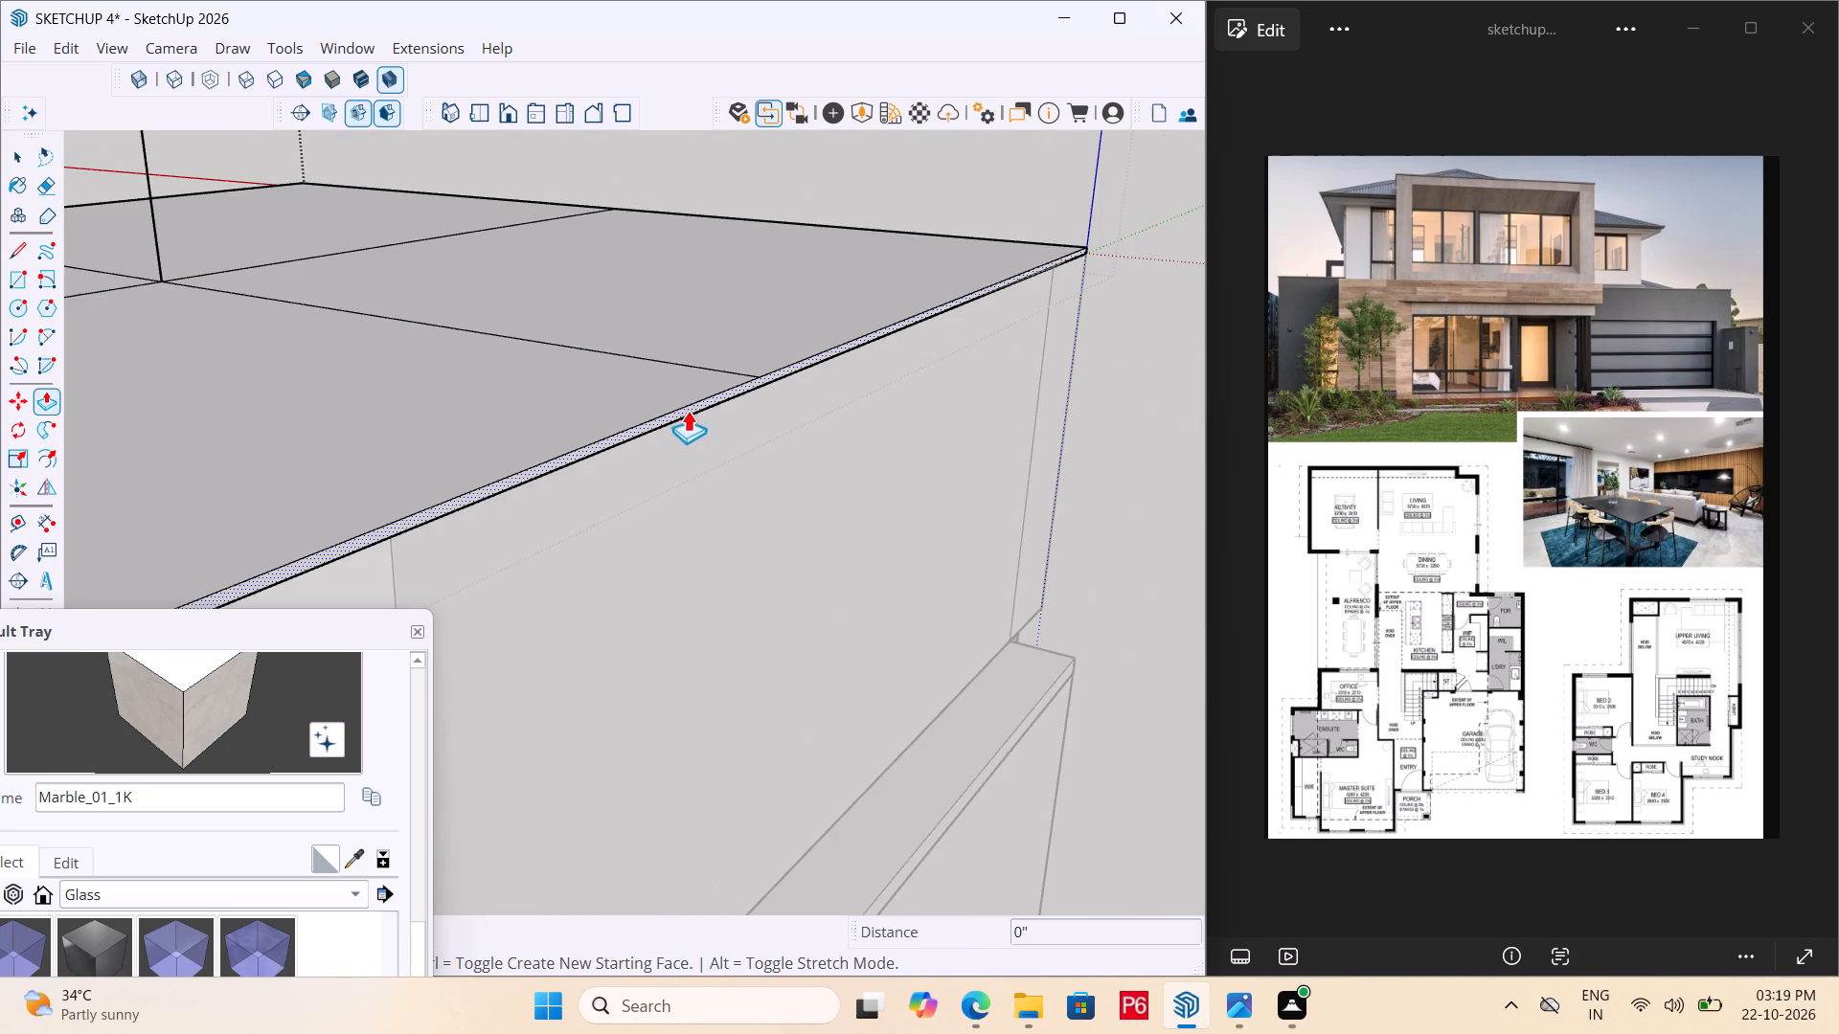
{"action": "left_click", "coordinate": [688, 411]}
{"action": "scroll", "coordinate": [801, 391], "scroll_direction": "down", "scroll_amount": 3}
{"action": "middle_click_drag", "start_coordinate": [766, 384], "coordinate": [608, 231]}
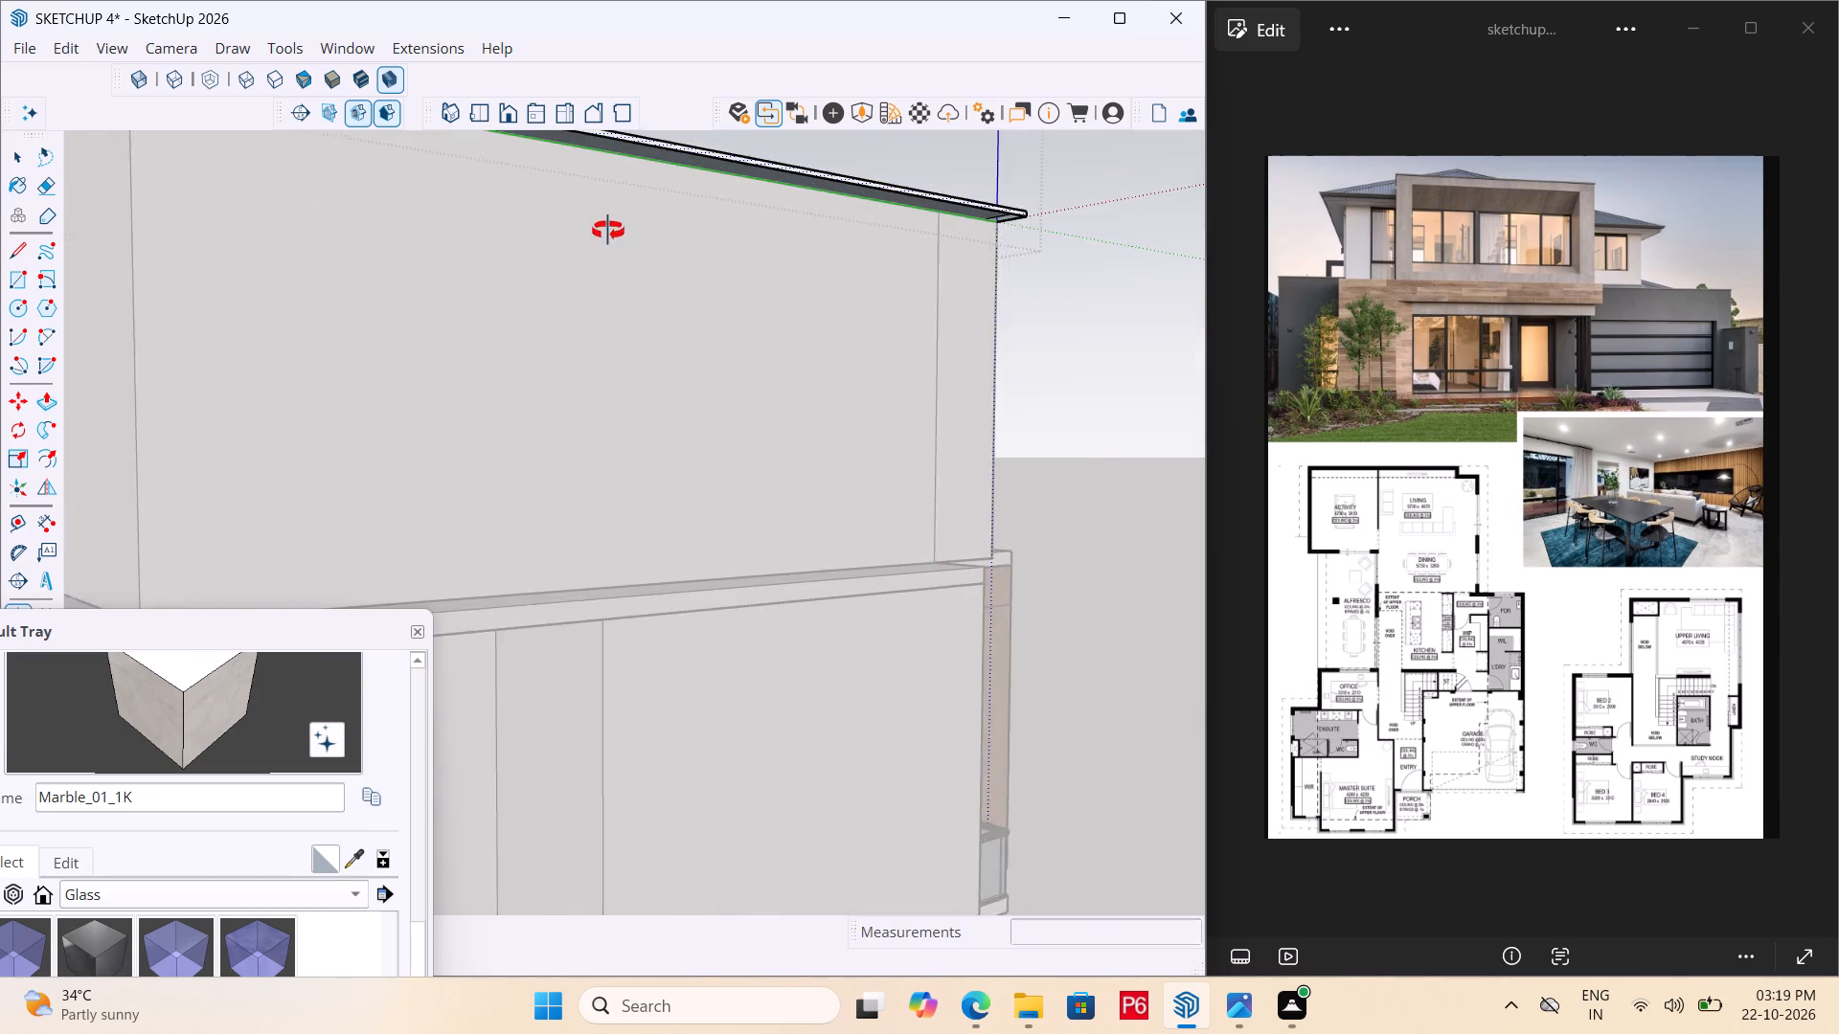
{"action": "middle_click_drag", "start_coordinate": [608, 231], "coordinate": [689, 247]}
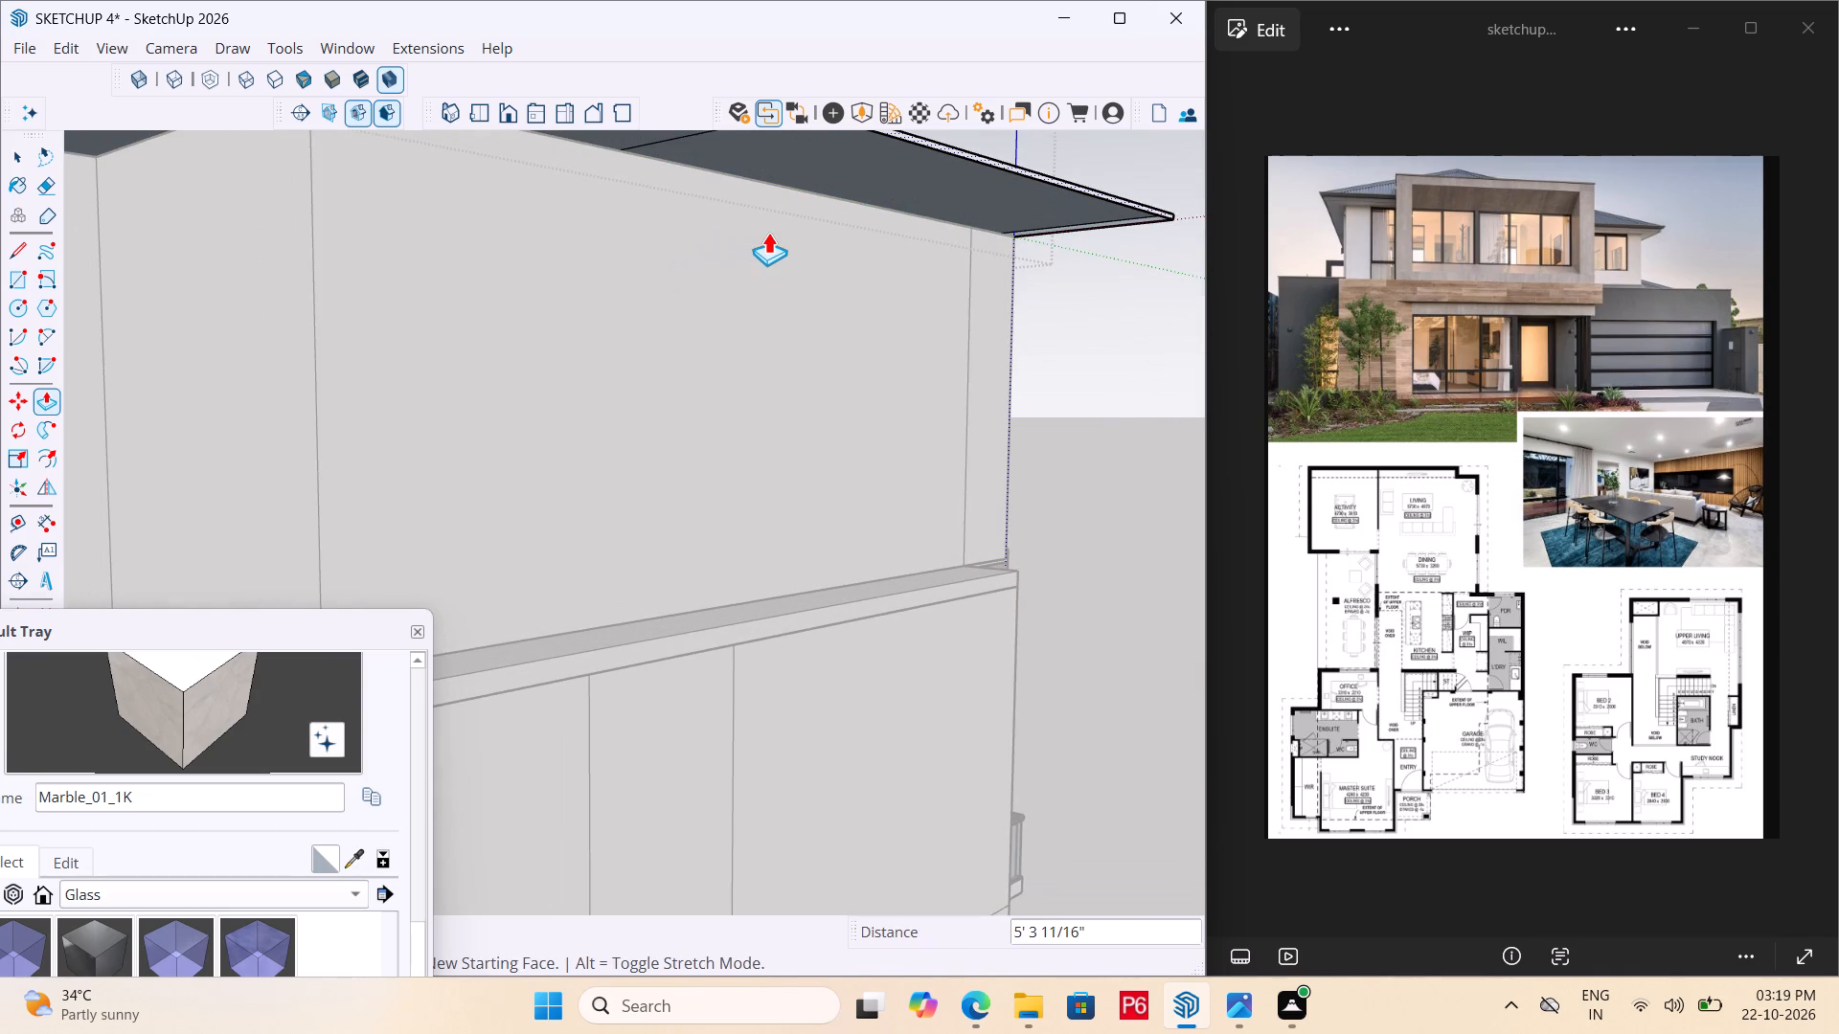
{"action": "type", "text": "1'"}
{"action": "key", "text": "Return"}
{"action": "middle_click_drag", "start_coordinate": [789, 191], "coordinate": [805, 243]}
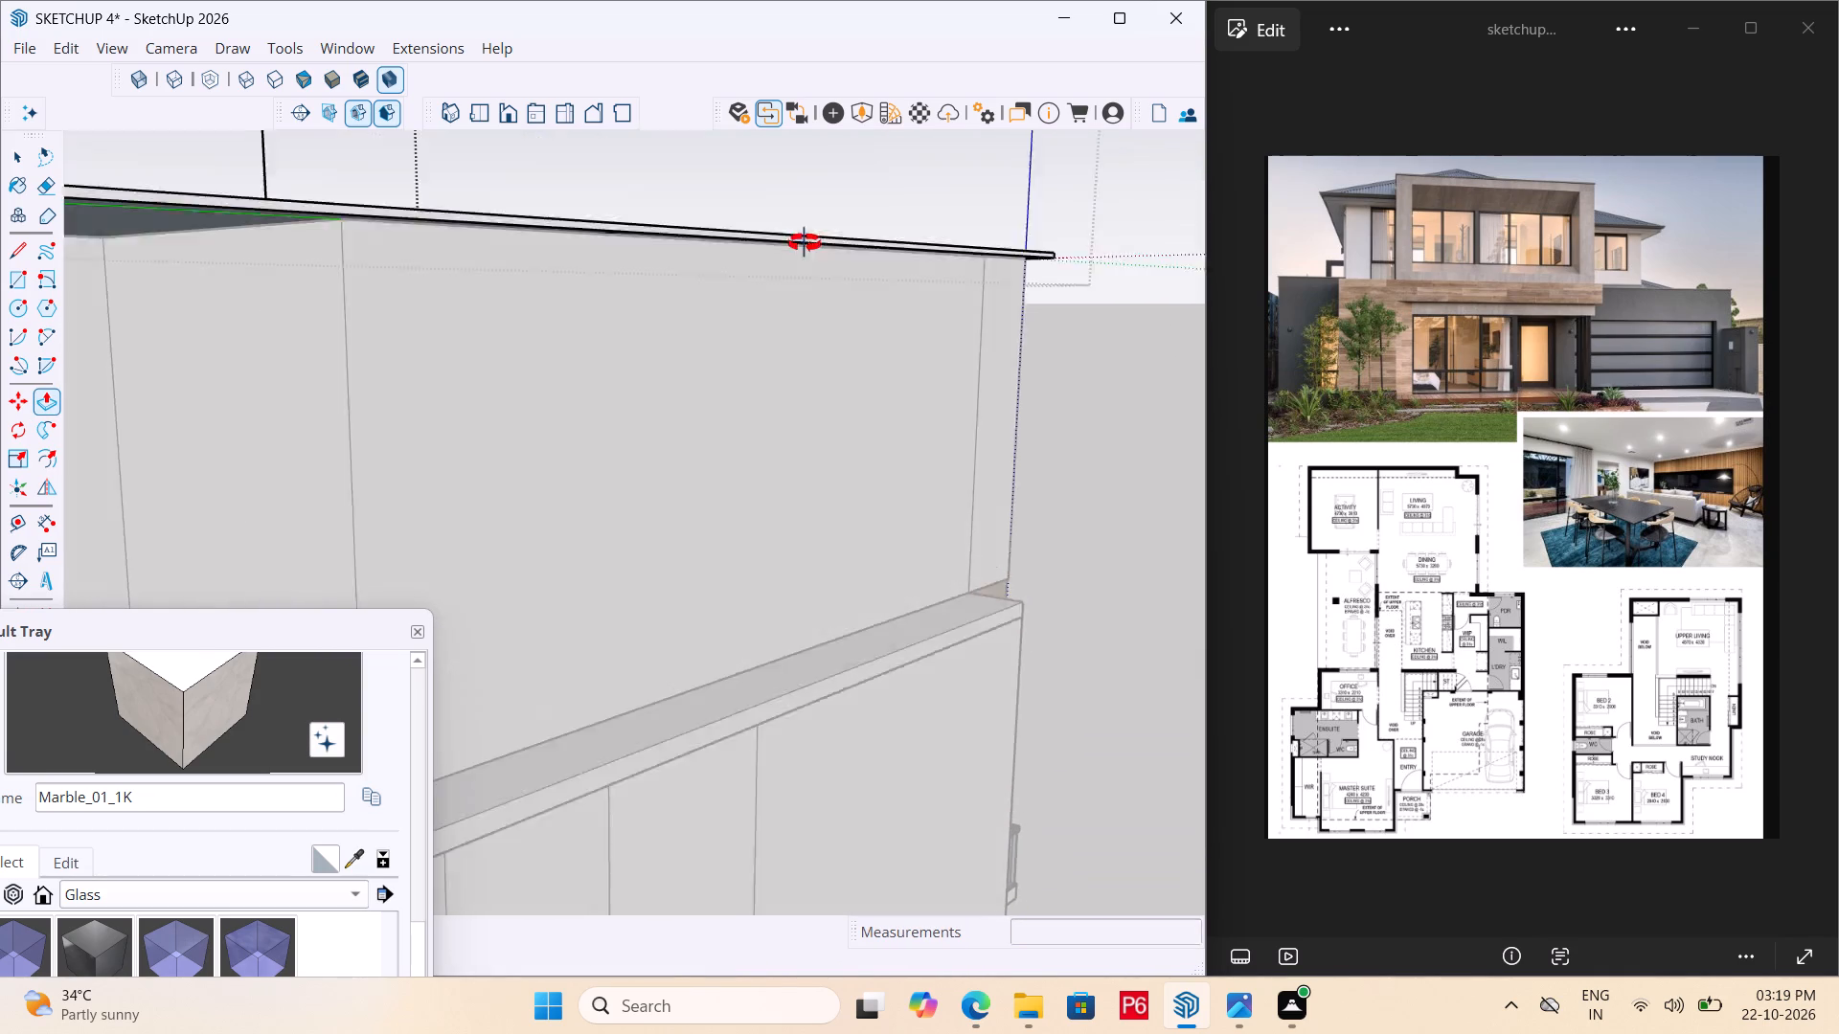
{"action": "middle_click_drag", "start_coordinate": [805, 243], "coordinate": [804, 321]}
{"action": "scroll", "coordinate": [753, 385], "scroll_direction": "up", "scroll_amount": 6}
{"action": "left_click", "coordinate": [687, 434]}
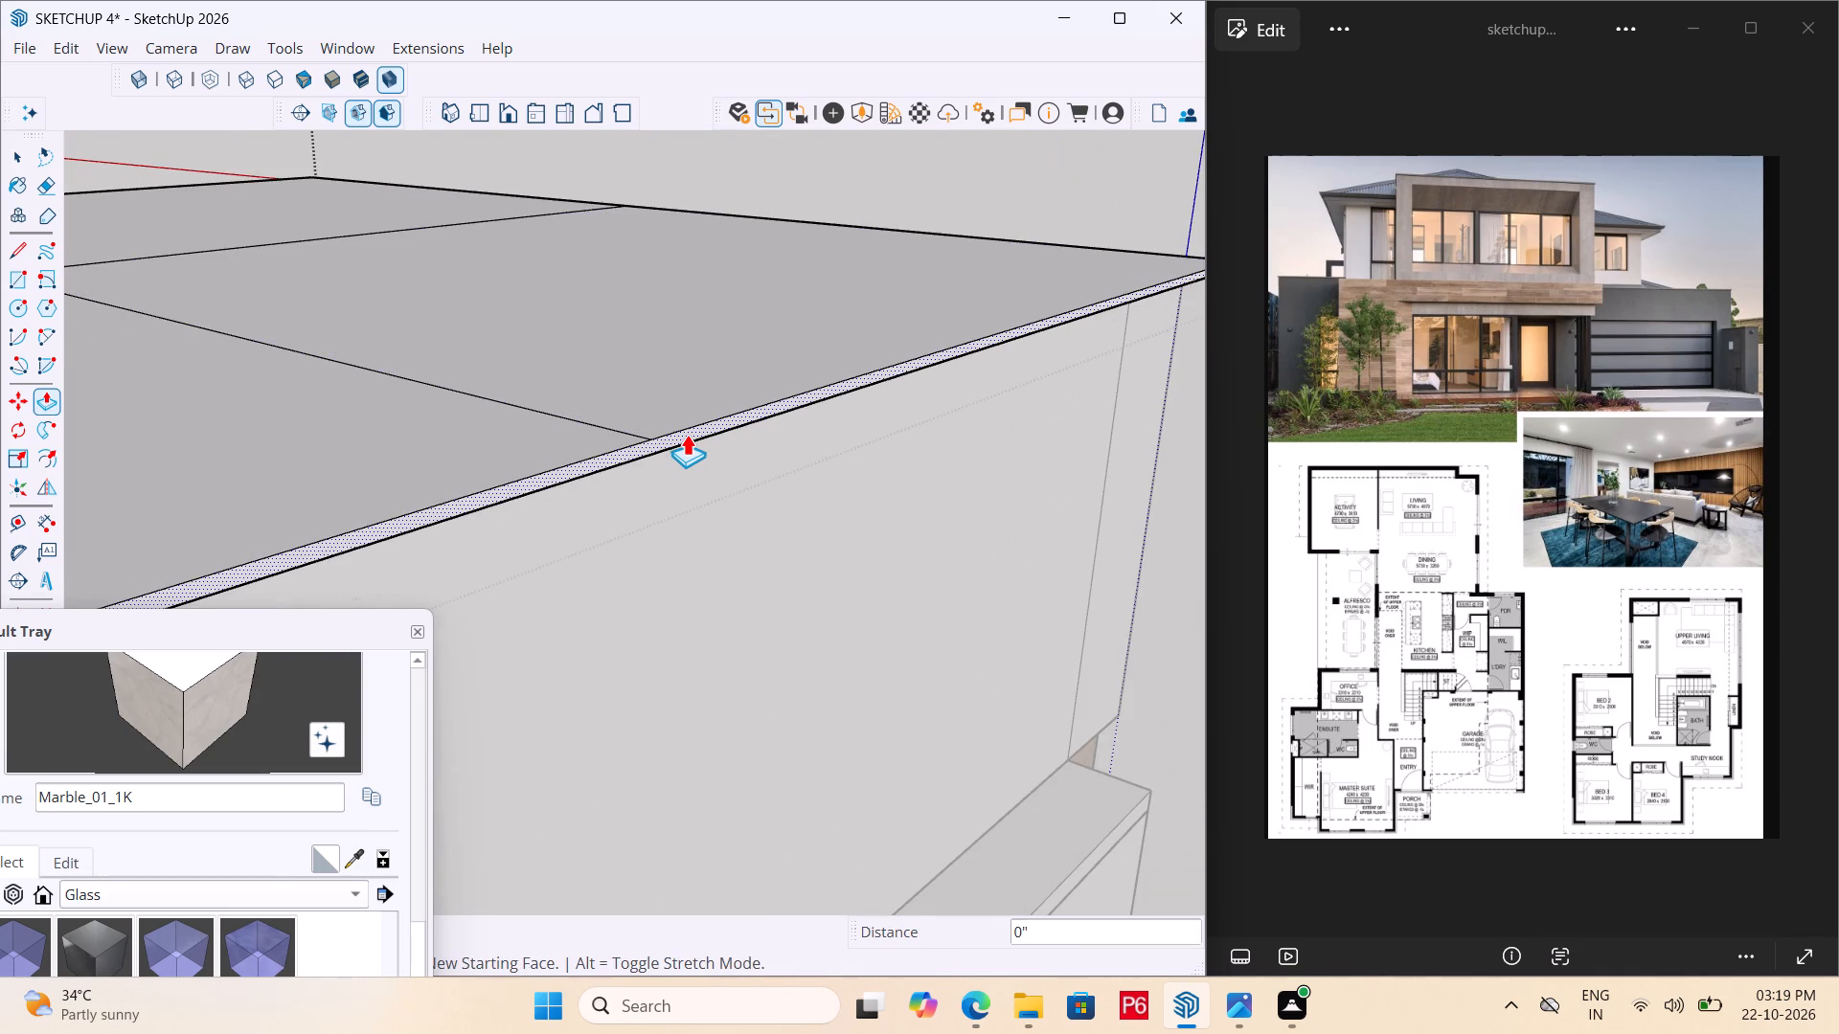
{"action": "type", "text": "1'"}
{"action": "key", "text": "Return"}
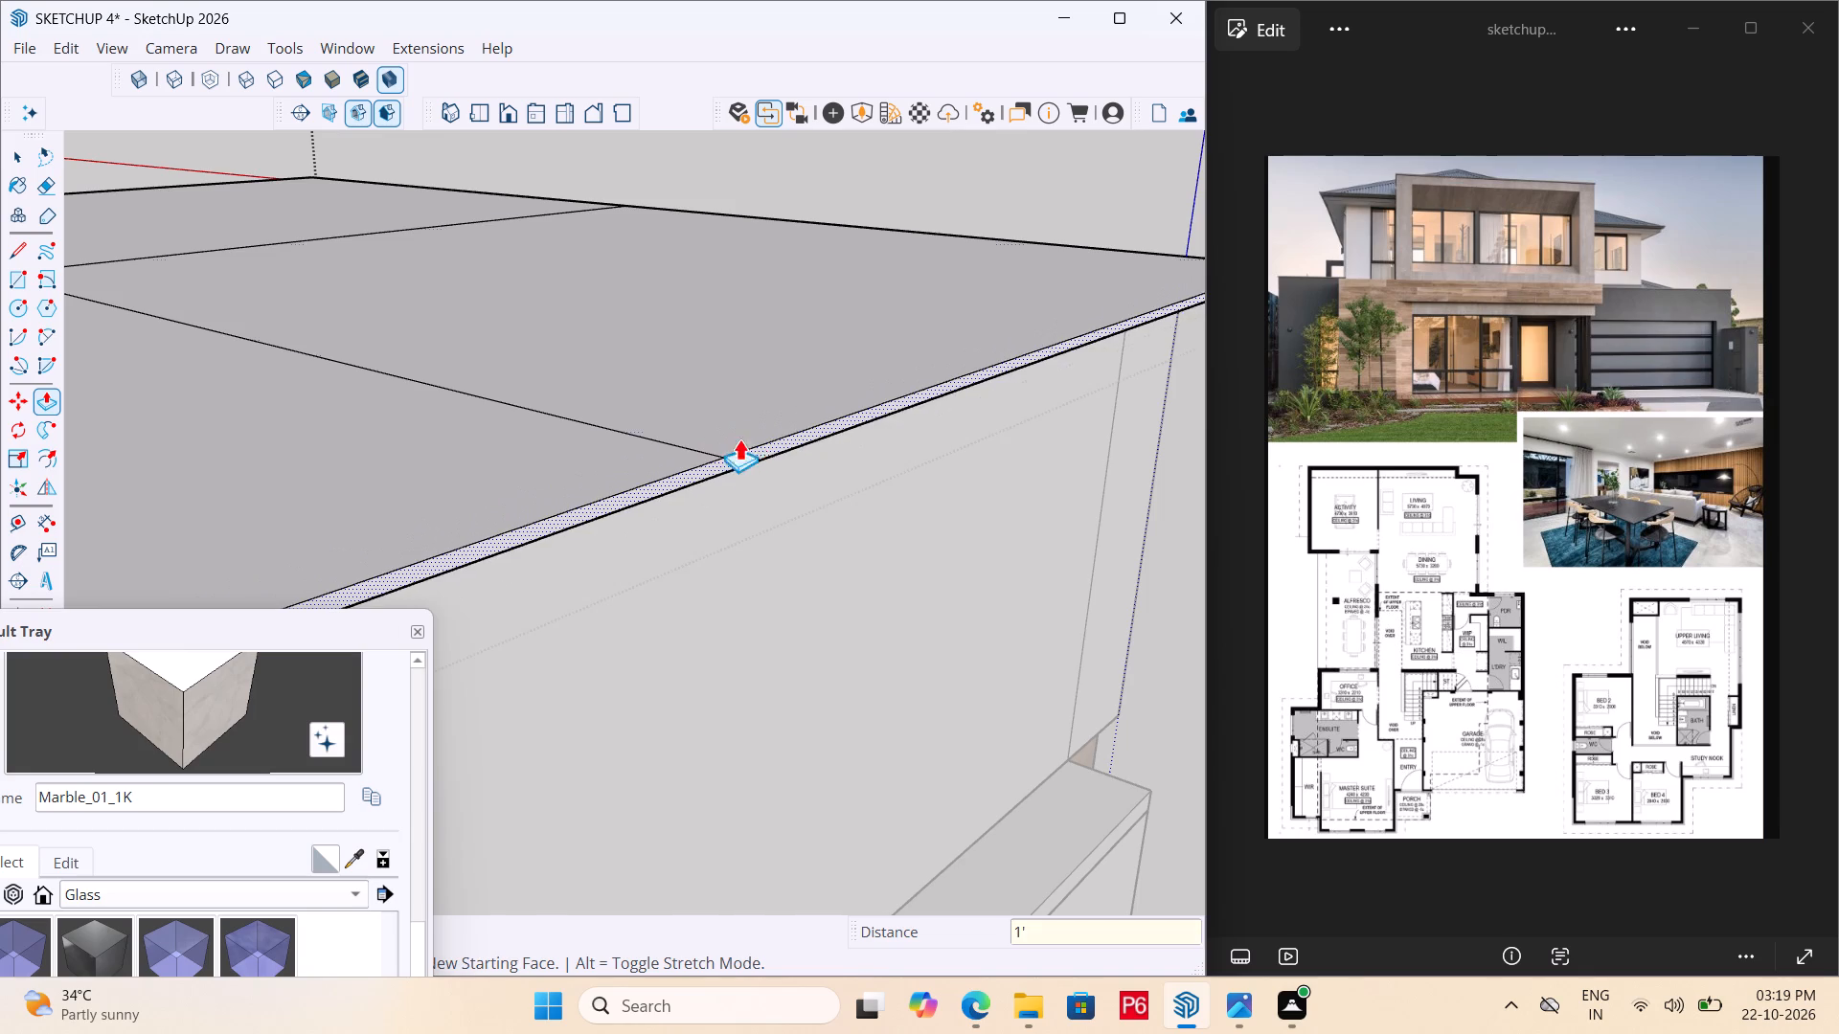
Push/Pull the front edge face of the roof slab outward by 2' over the facade.
{"action": "scroll", "coordinate": [688, 428], "scroll_direction": "down", "scroll_amount": 8}
{"action": "middle_click_drag", "start_coordinate": [858, 424], "coordinate": [451, 321]}
{"action": "scroll", "coordinate": [759, 418], "scroll_direction": "down", "scroll_amount": 7}
{"action": "middle_click_drag", "start_coordinate": [781, 460], "coordinate": [632, 452]}
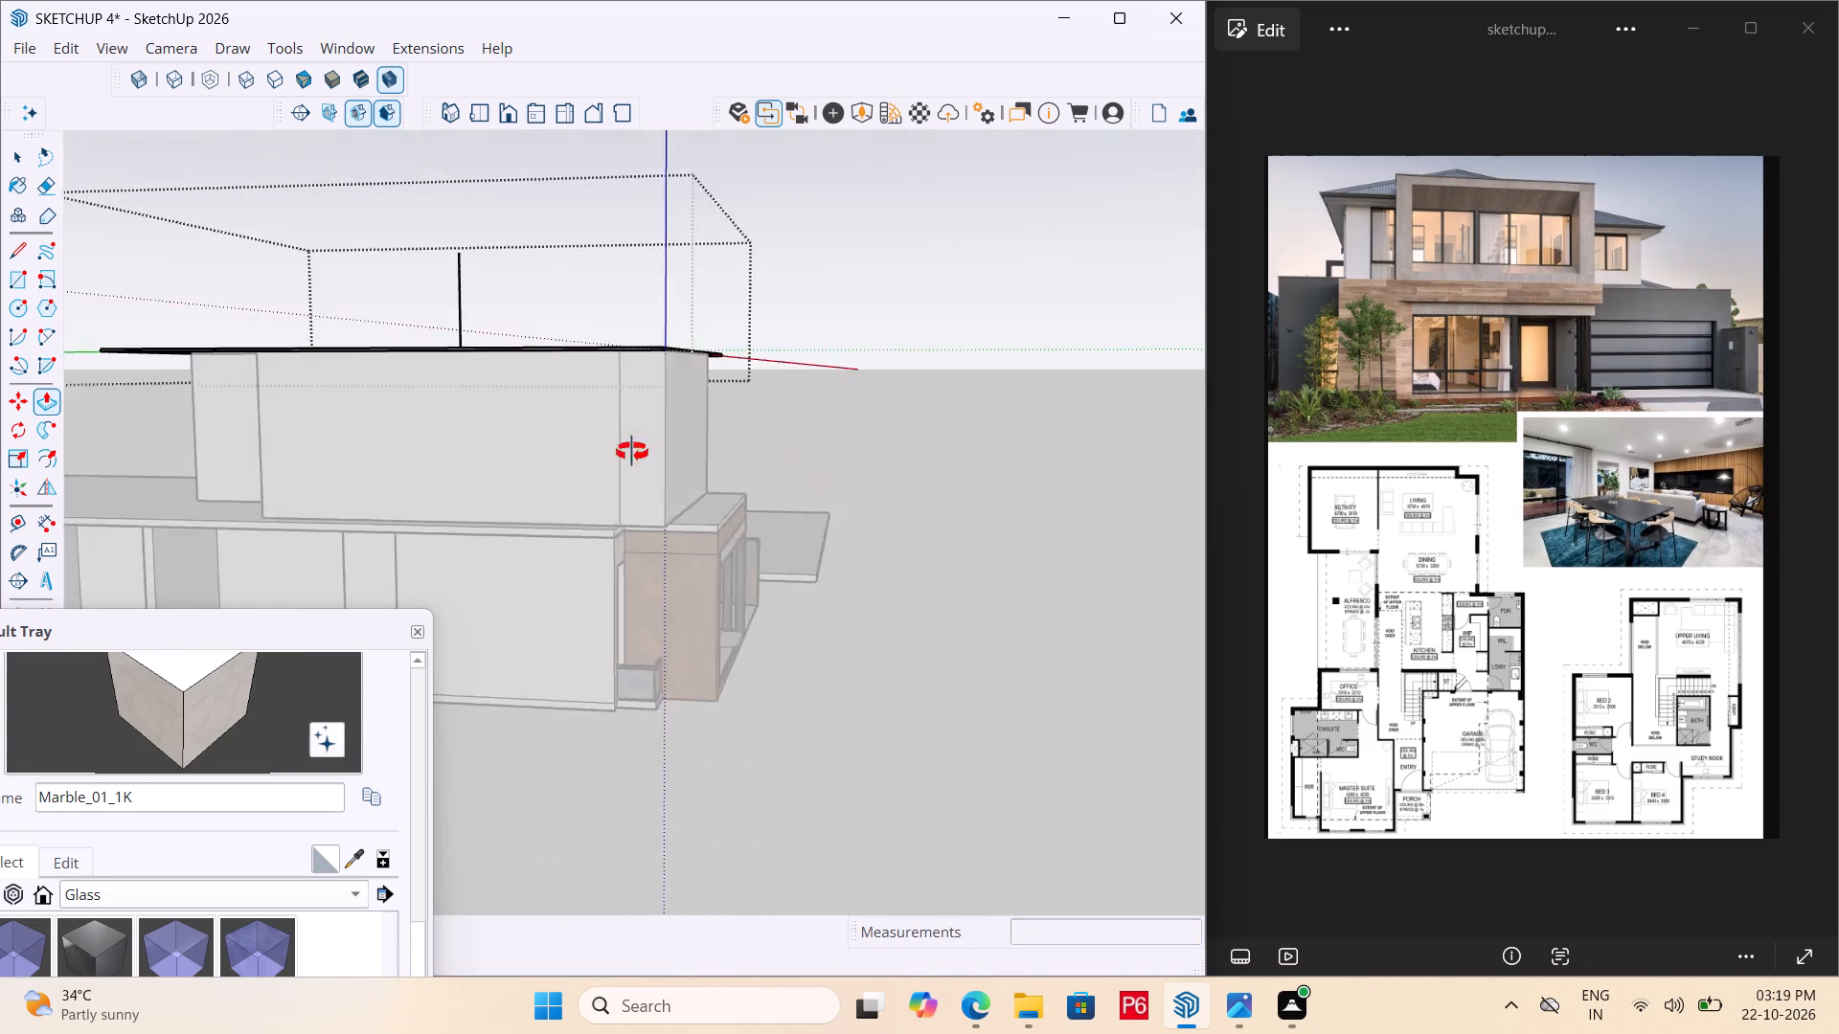
{"action": "middle_click_drag", "start_coordinate": [632, 452], "coordinate": [175, 452]}
{"action": "scroll", "coordinate": [556, 353], "scroll_direction": "up", "scroll_amount": 6}
{"action": "middle_click_drag", "start_coordinate": [438, 350], "coordinate": [569, 555]}
{"action": "scroll", "coordinate": [716, 519], "scroll_direction": "up", "scroll_amount": 10}
{"action": "left_click", "coordinate": [723, 401]}
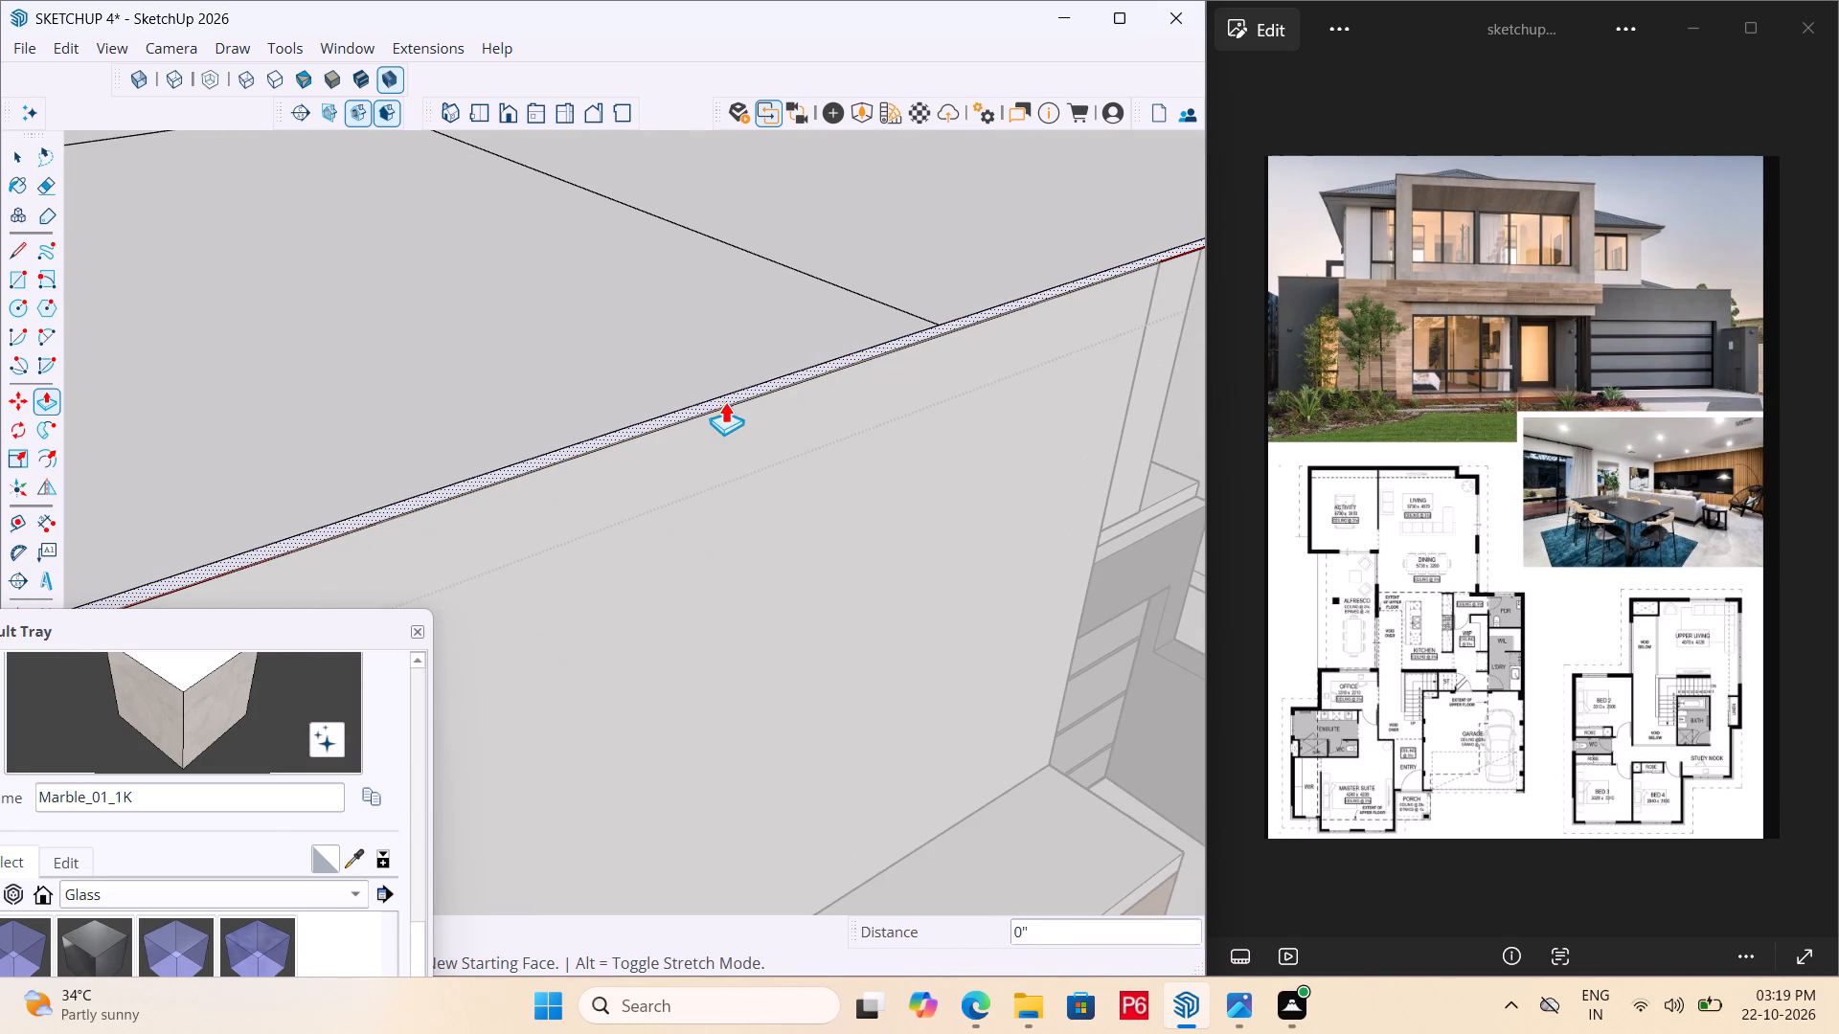
{"action": "type", "text": "2'"}
{"action": "key", "text": "Return"}
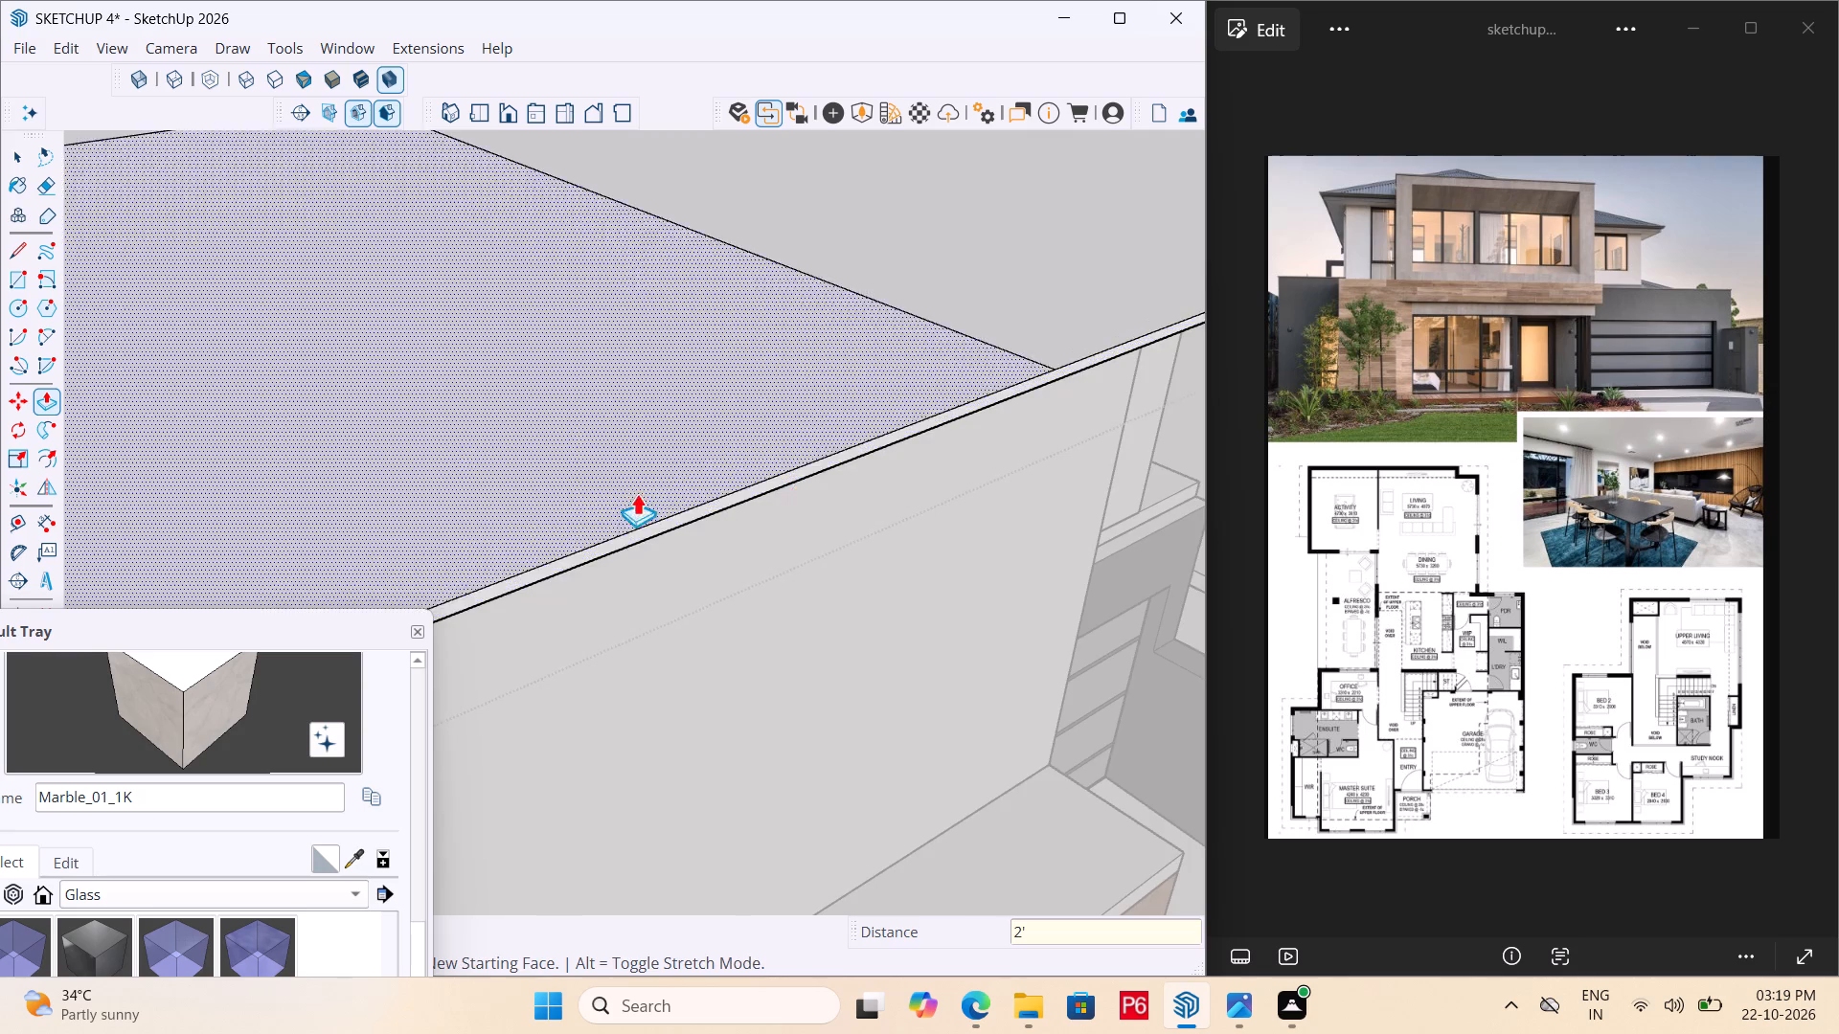
Push/Pull the roof slab's right edge face outward by 2' on the garage side.
{"action": "scroll", "coordinate": [569, 487], "scroll_direction": "down", "scroll_amount": 8}
{"action": "middle_click_drag", "start_coordinate": [918, 403], "coordinate": [479, 274]}
{"action": "scroll", "coordinate": [805, 430], "scroll_direction": "down", "scroll_amount": 5}
{"action": "middle_click_drag", "start_coordinate": [786, 402], "coordinate": [515, 256]}
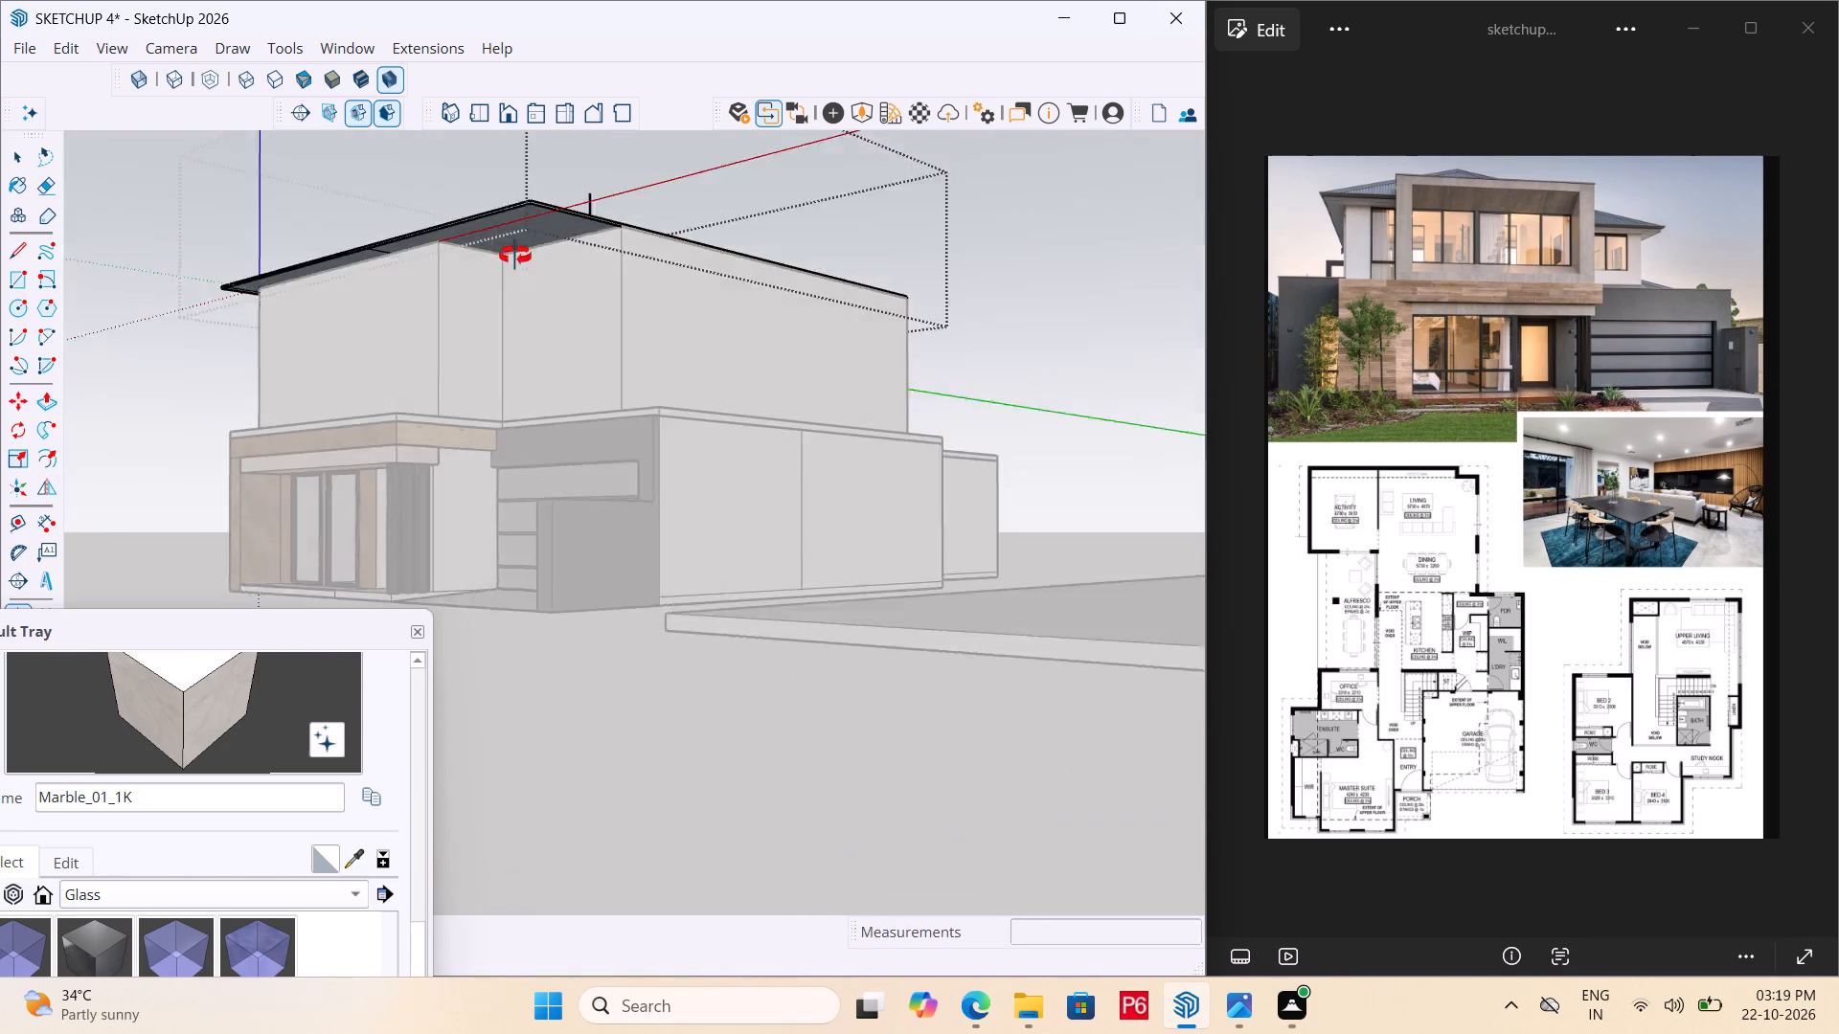
{"action": "middle_click_drag", "start_coordinate": [515, 256], "coordinate": [338, 485]}
{"action": "scroll", "coordinate": [553, 406], "scroll_direction": "up", "scroll_amount": 11}
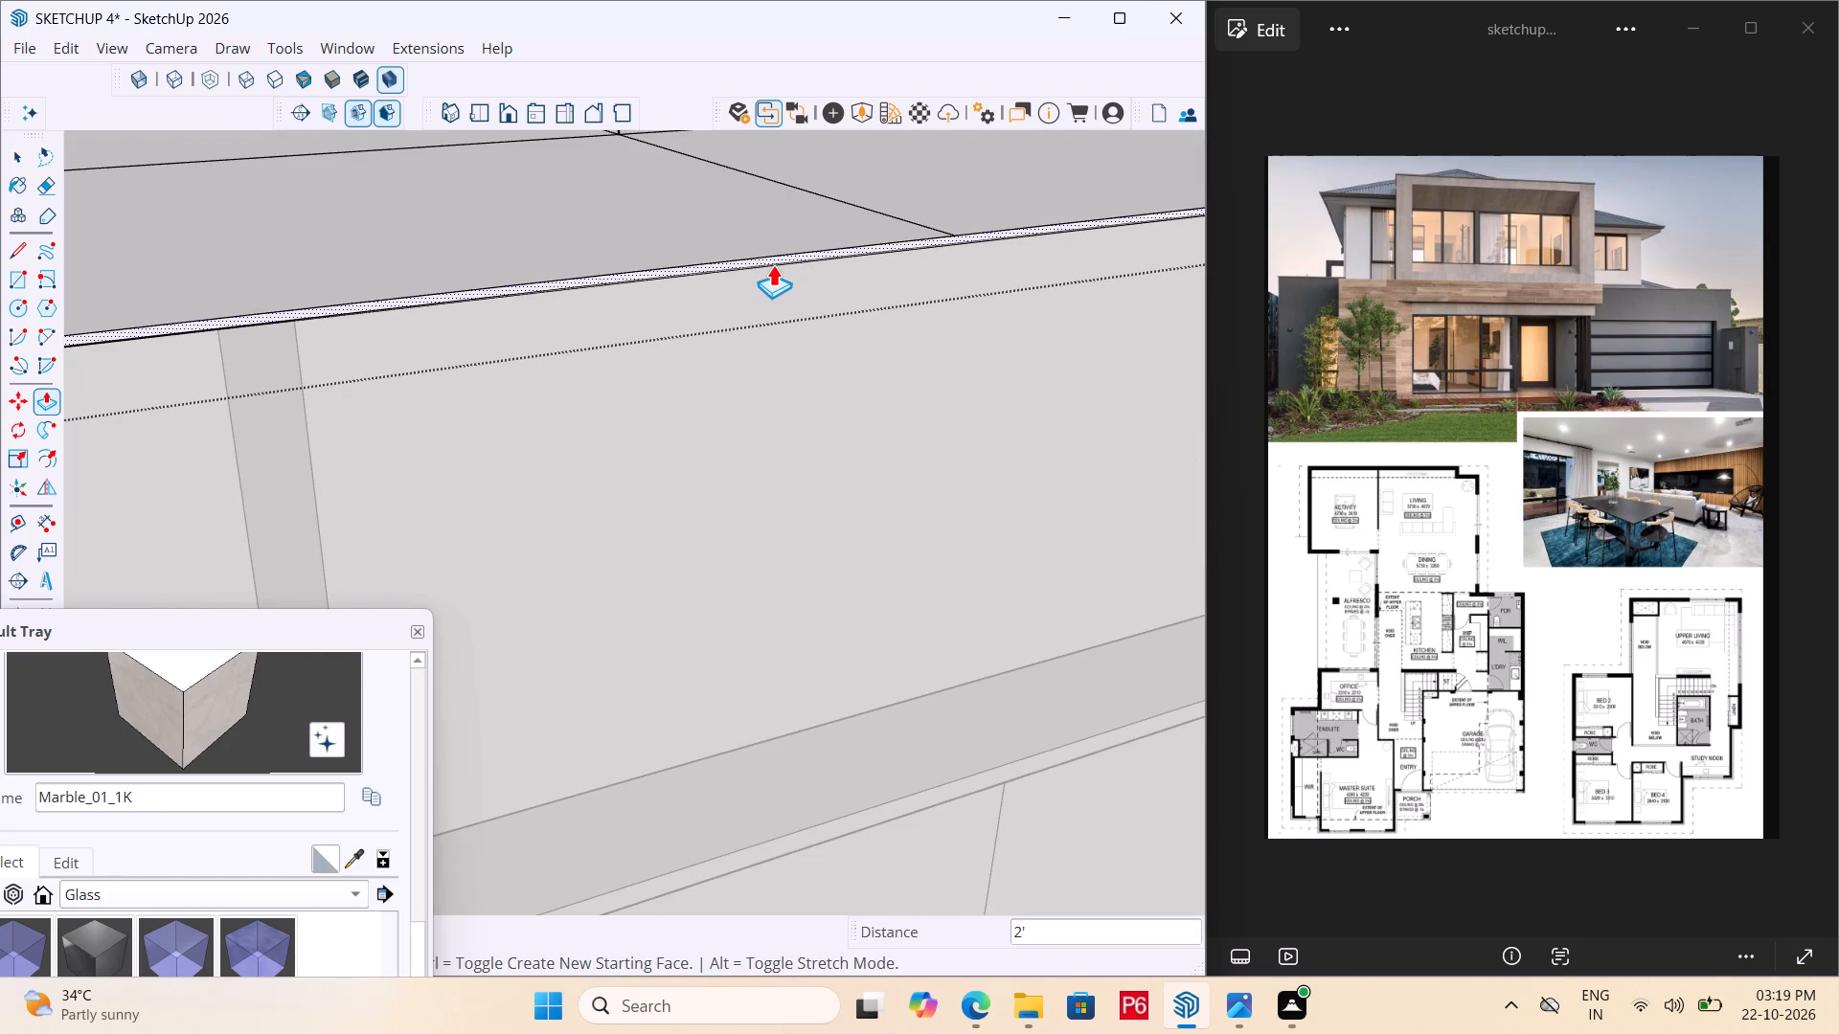
{"action": "left_click", "coordinate": [774, 264]}
{"action": "type", "text": "2'"}
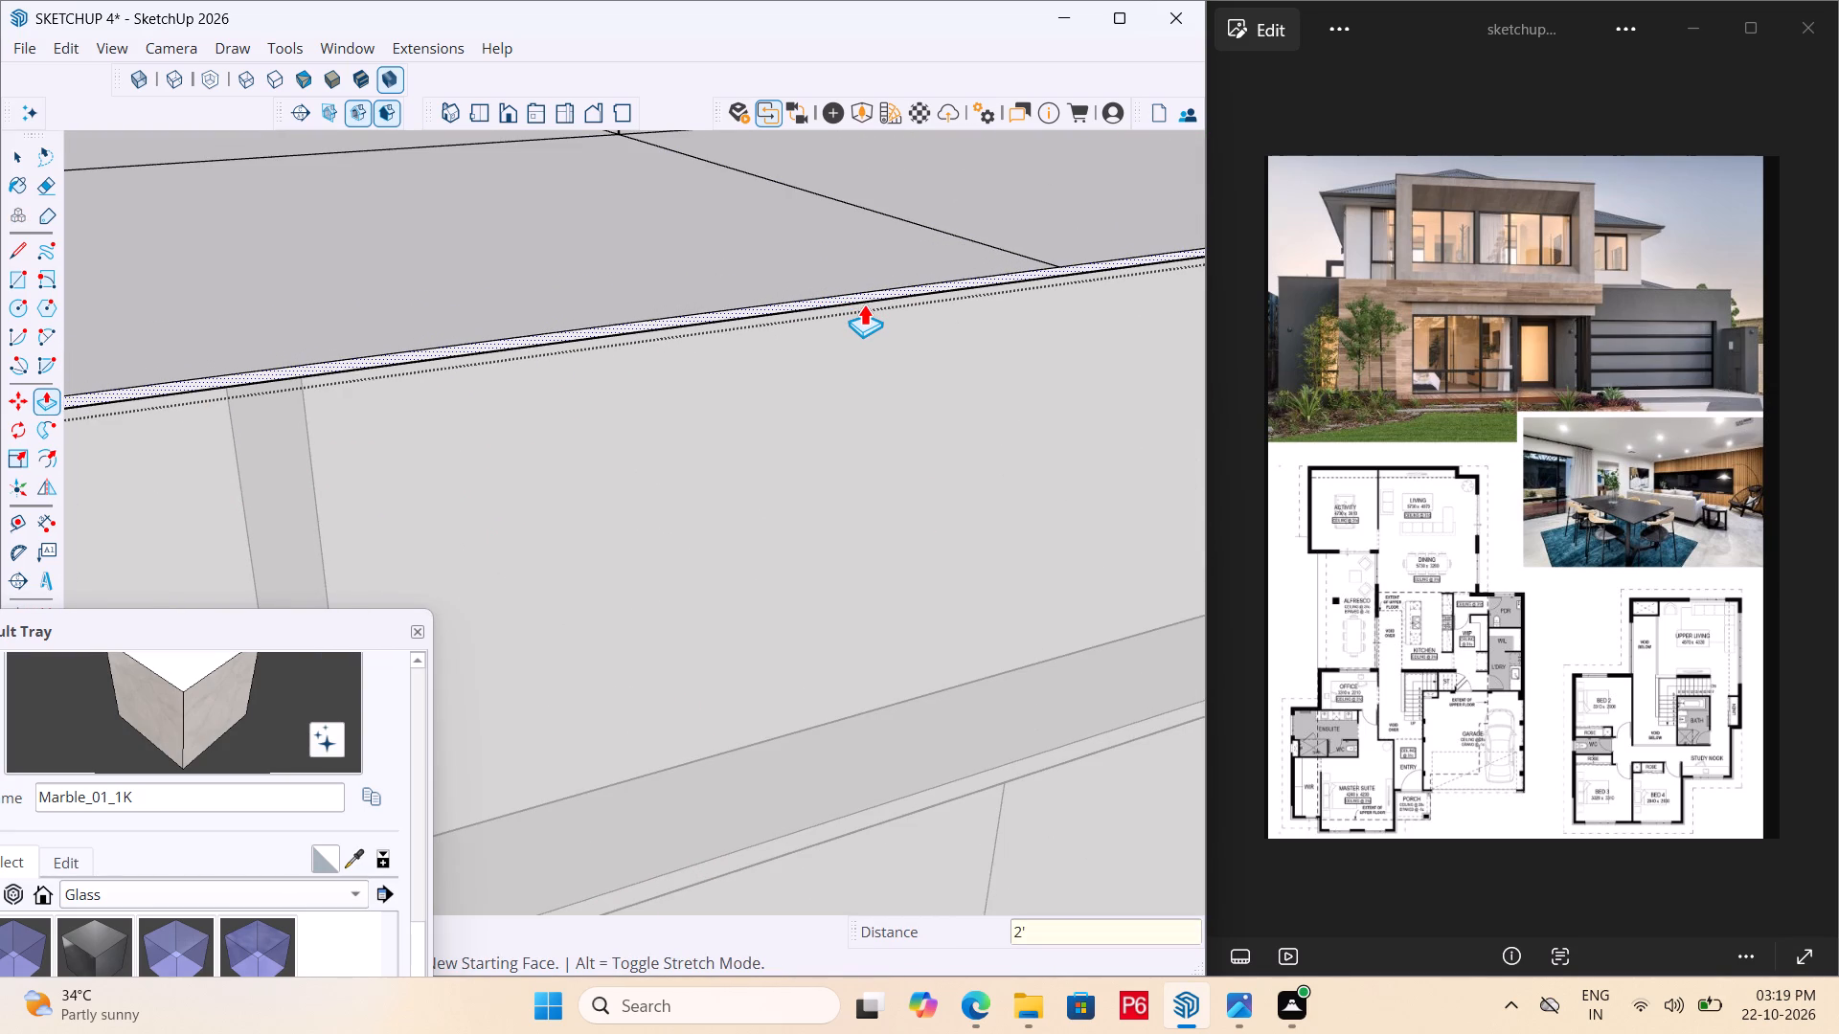
{"action": "key", "text": "Return"}
Repeat the 2' Push/Pull on the back edge face of the roof slab.
{"action": "scroll", "coordinate": [653, 388], "scroll_direction": "down", "scroll_amount": 7}
{"action": "middle_click_drag", "start_coordinate": [828, 357], "coordinate": [519, 377]}
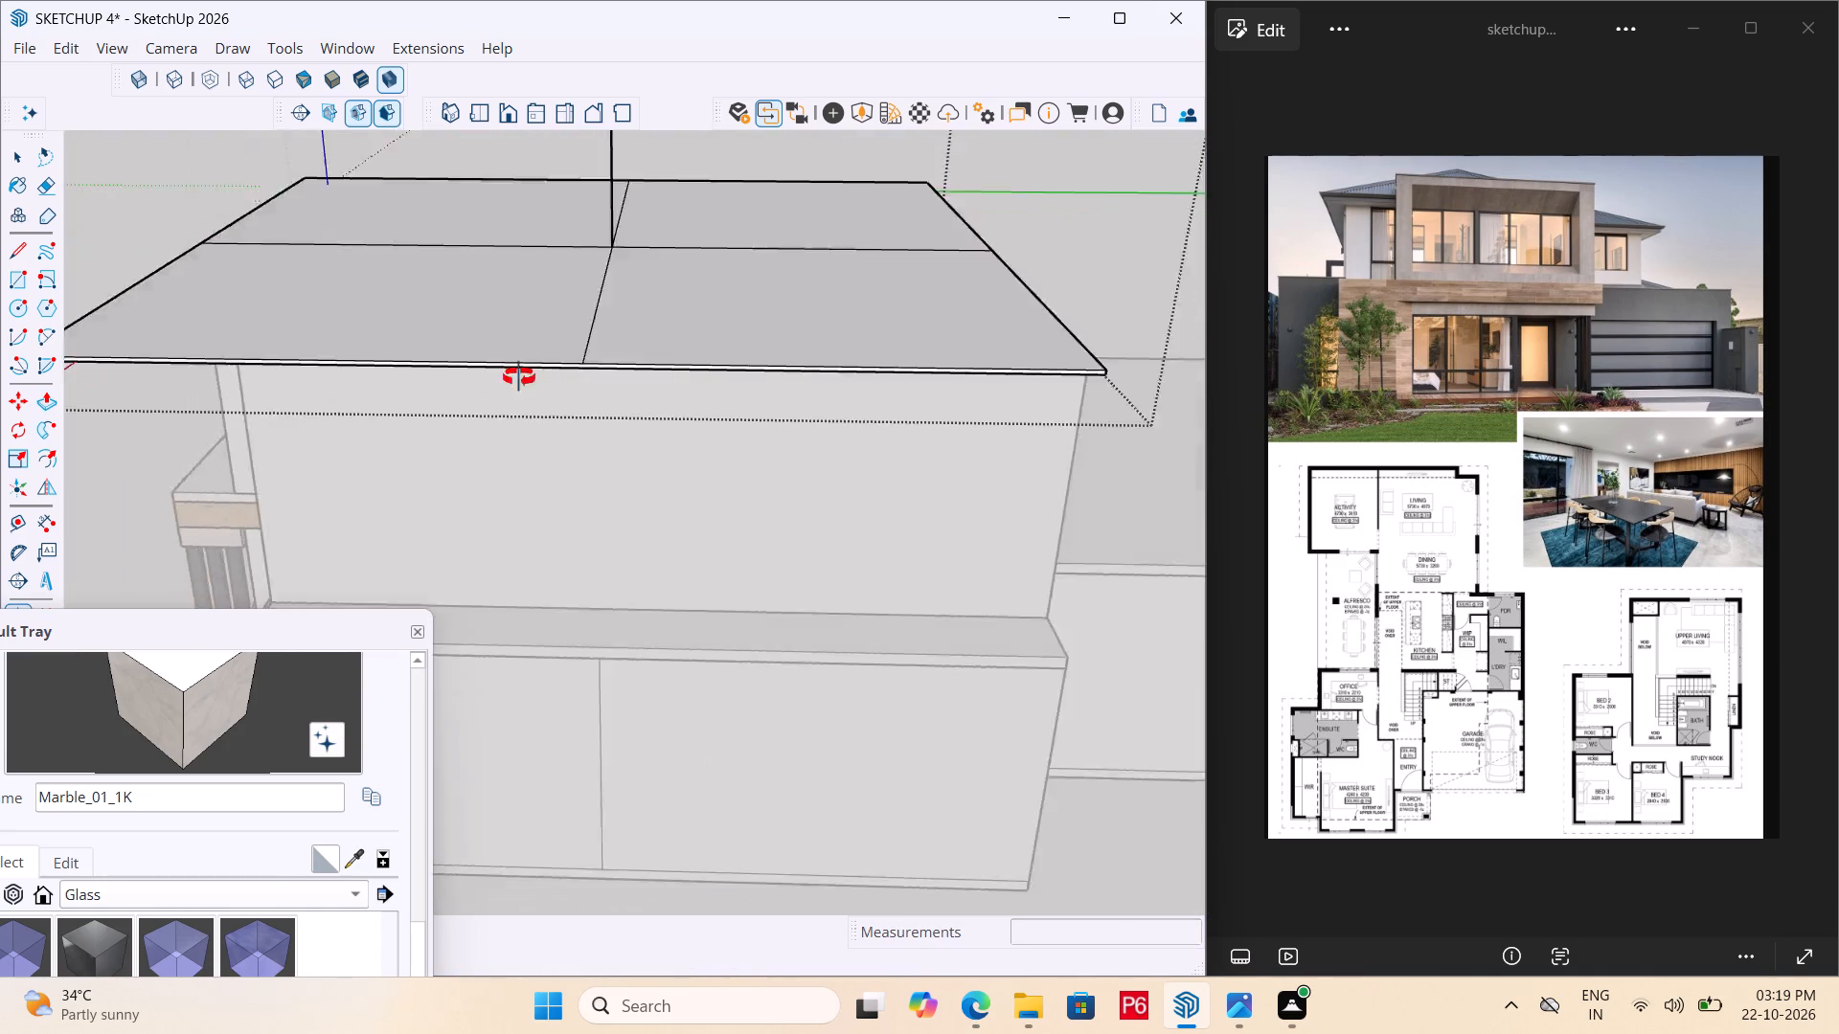
{"action": "middle_click_drag", "start_coordinate": [519, 377], "coordinate": [159, 407]}
{"action": "scroll", "coordinate": [918, 434], "scroll_direction": "up", "scroll_amount": 5}
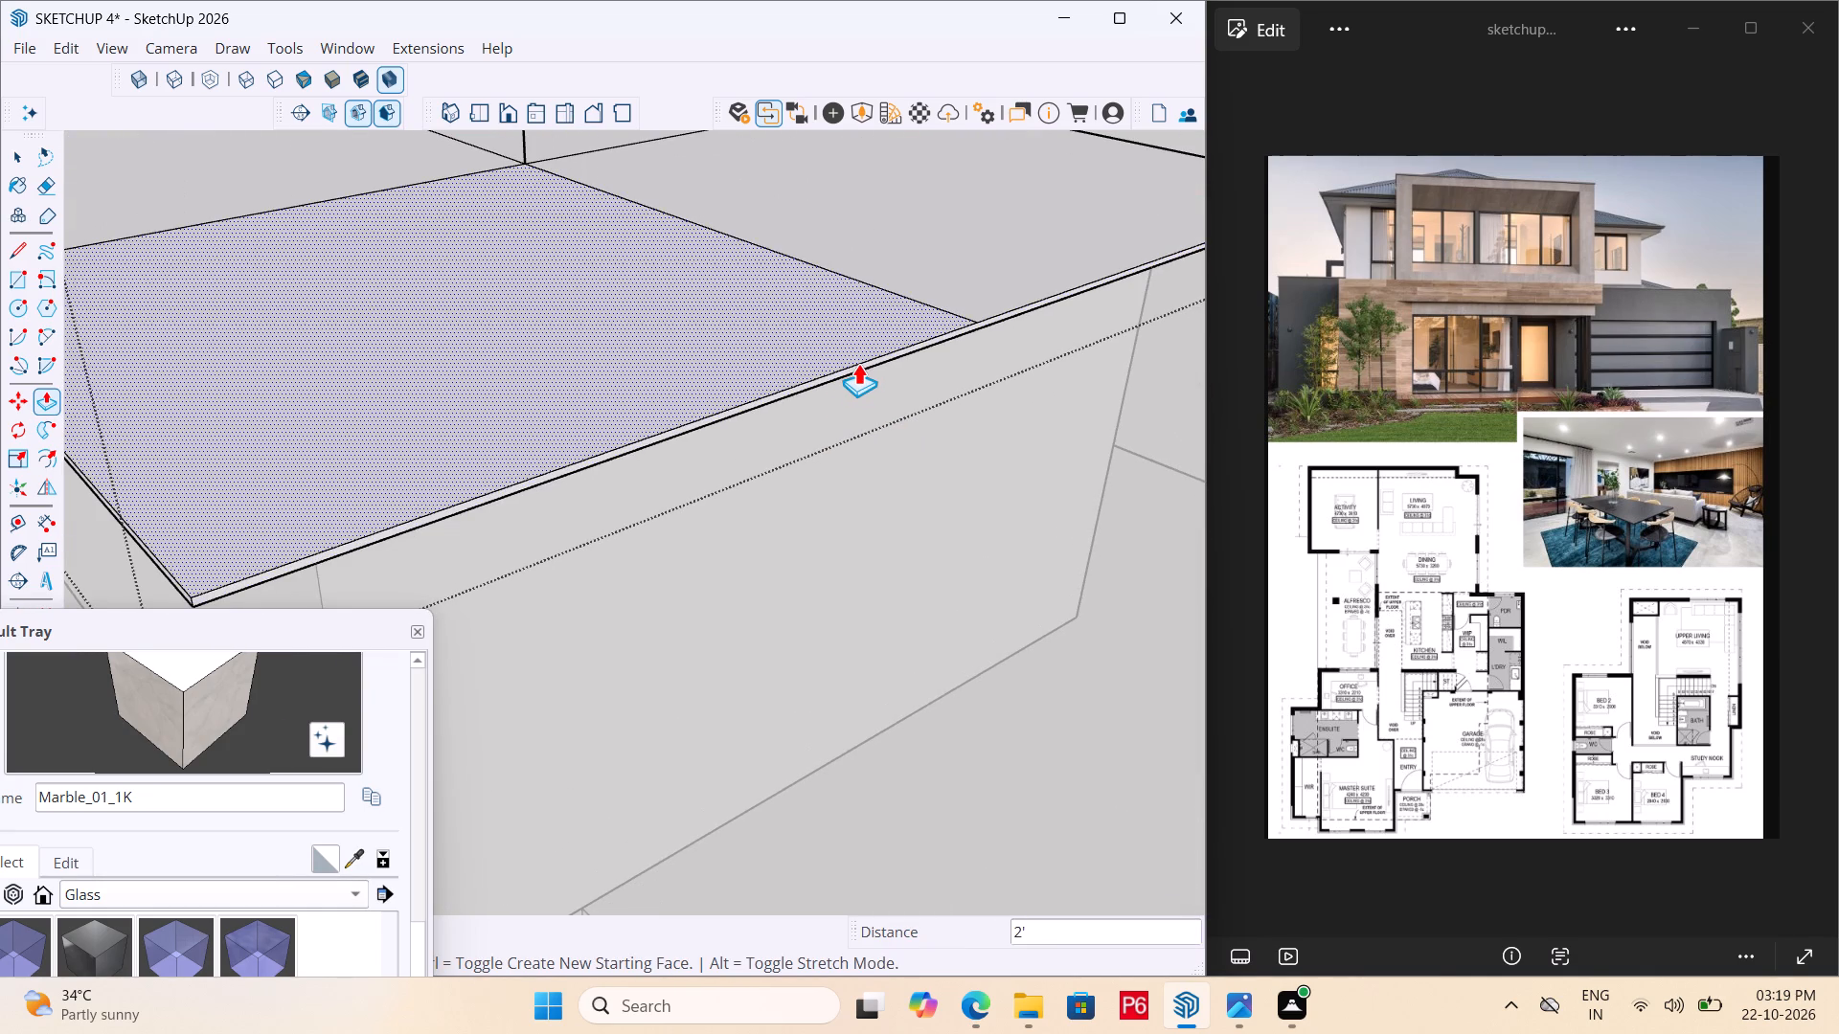
{"action": "double_click", "coordinate": [860, 367]}
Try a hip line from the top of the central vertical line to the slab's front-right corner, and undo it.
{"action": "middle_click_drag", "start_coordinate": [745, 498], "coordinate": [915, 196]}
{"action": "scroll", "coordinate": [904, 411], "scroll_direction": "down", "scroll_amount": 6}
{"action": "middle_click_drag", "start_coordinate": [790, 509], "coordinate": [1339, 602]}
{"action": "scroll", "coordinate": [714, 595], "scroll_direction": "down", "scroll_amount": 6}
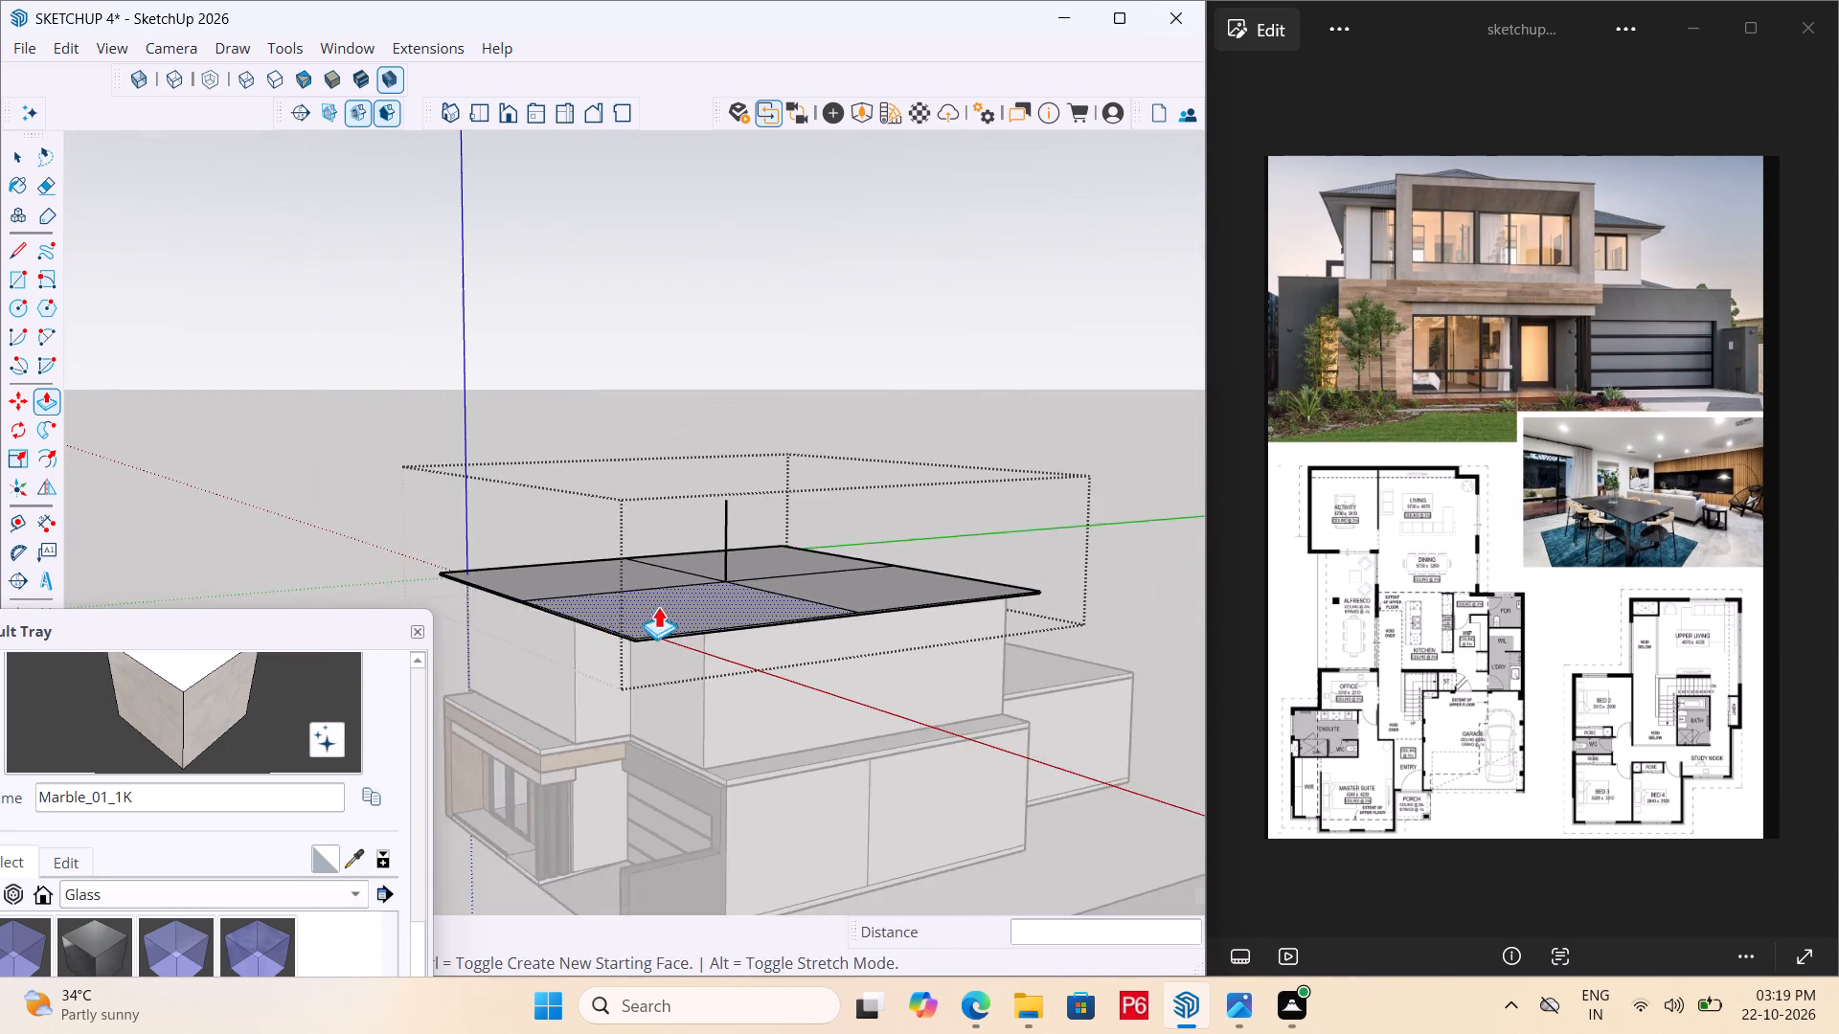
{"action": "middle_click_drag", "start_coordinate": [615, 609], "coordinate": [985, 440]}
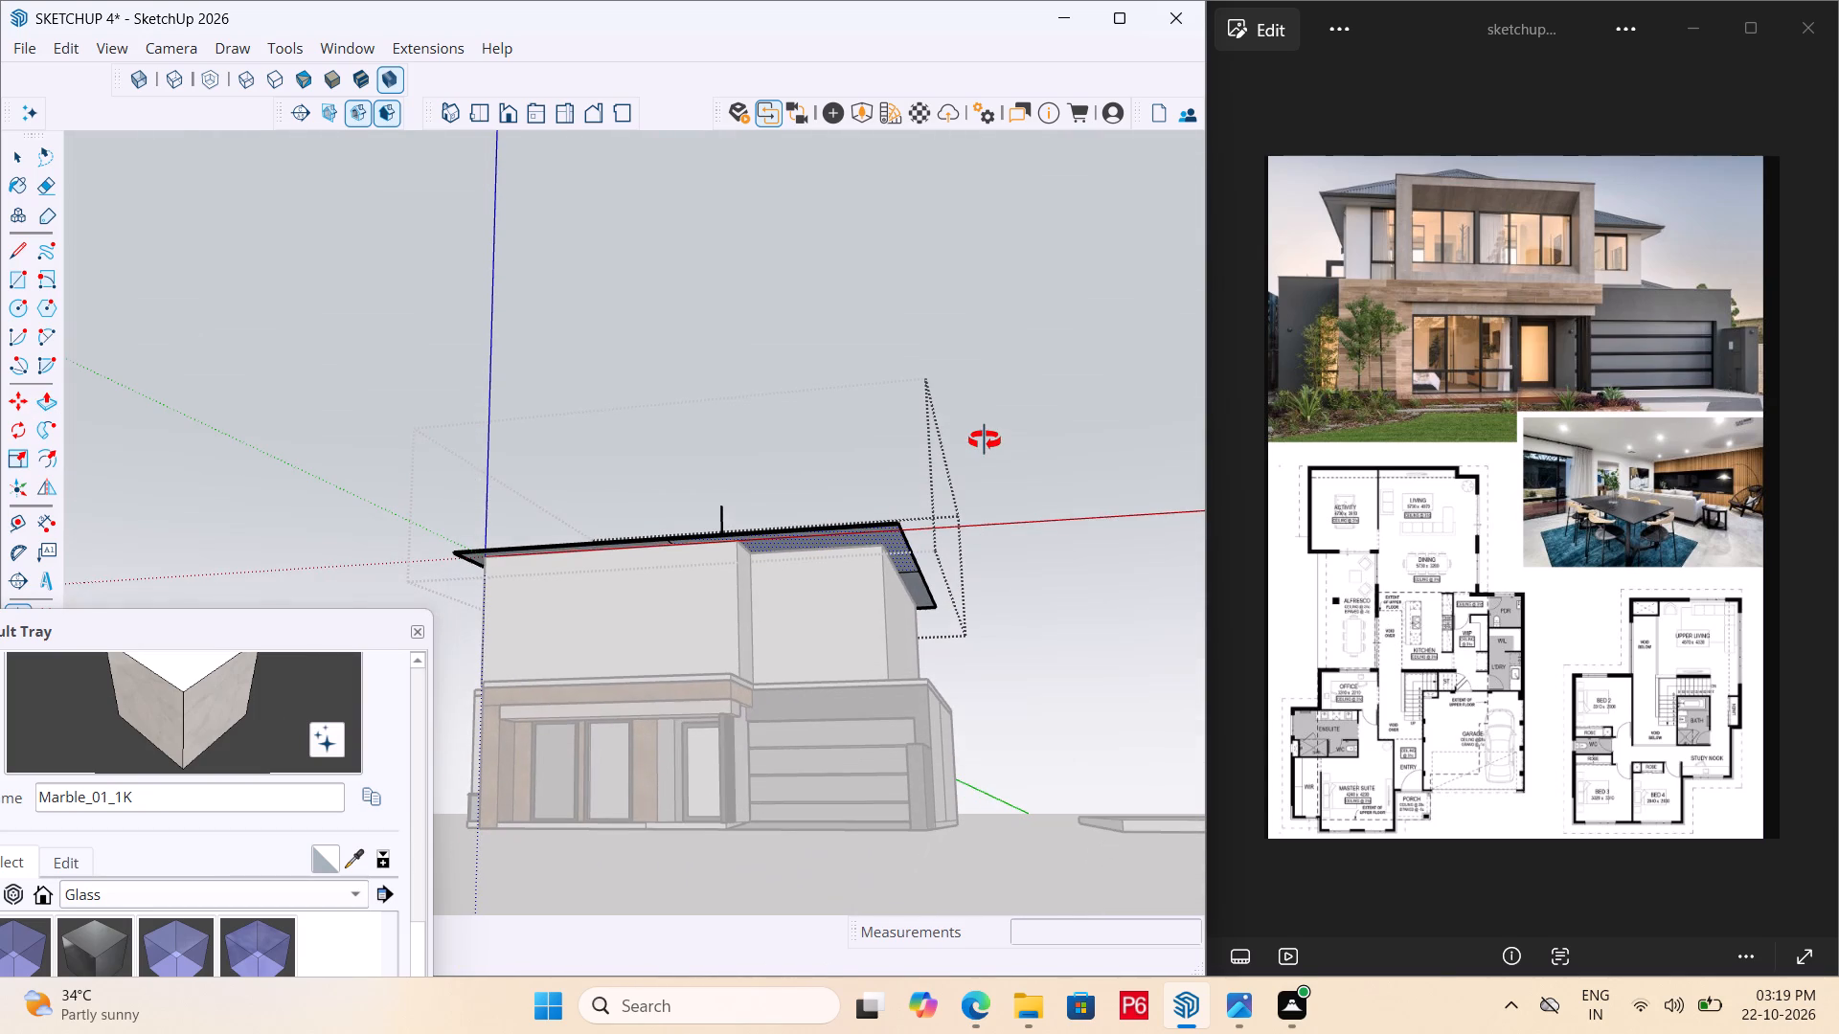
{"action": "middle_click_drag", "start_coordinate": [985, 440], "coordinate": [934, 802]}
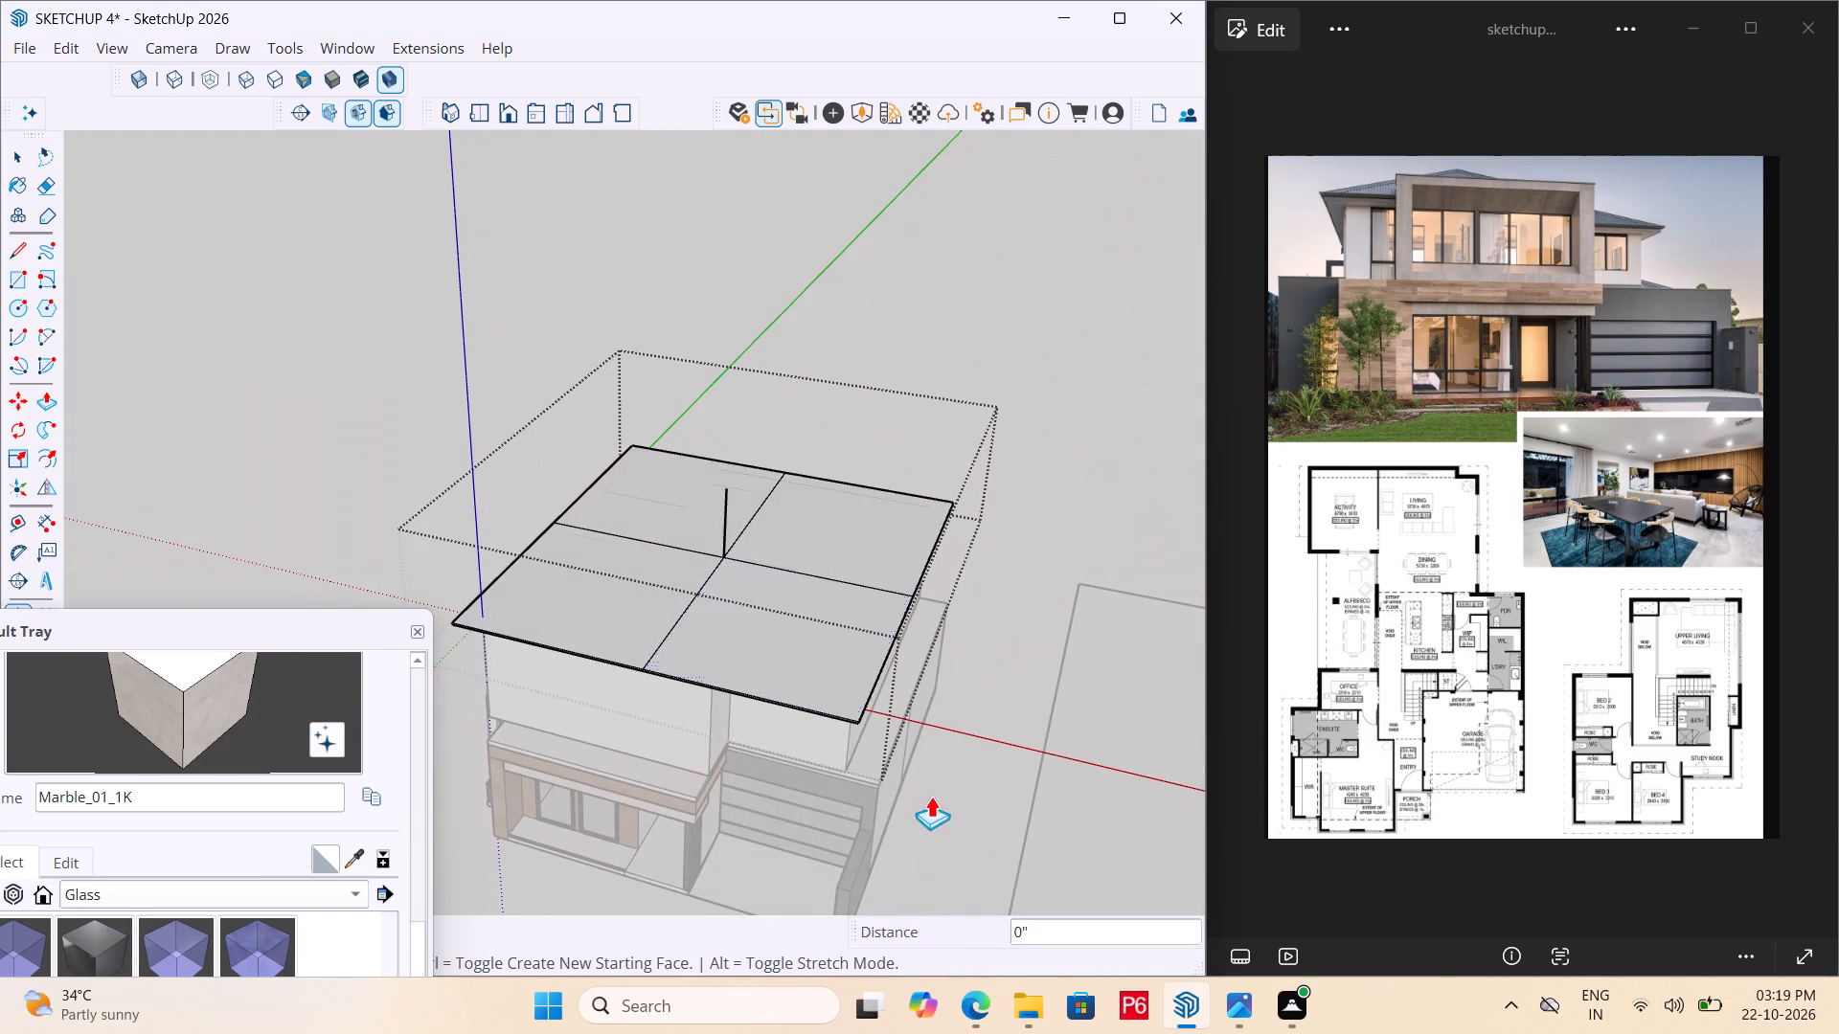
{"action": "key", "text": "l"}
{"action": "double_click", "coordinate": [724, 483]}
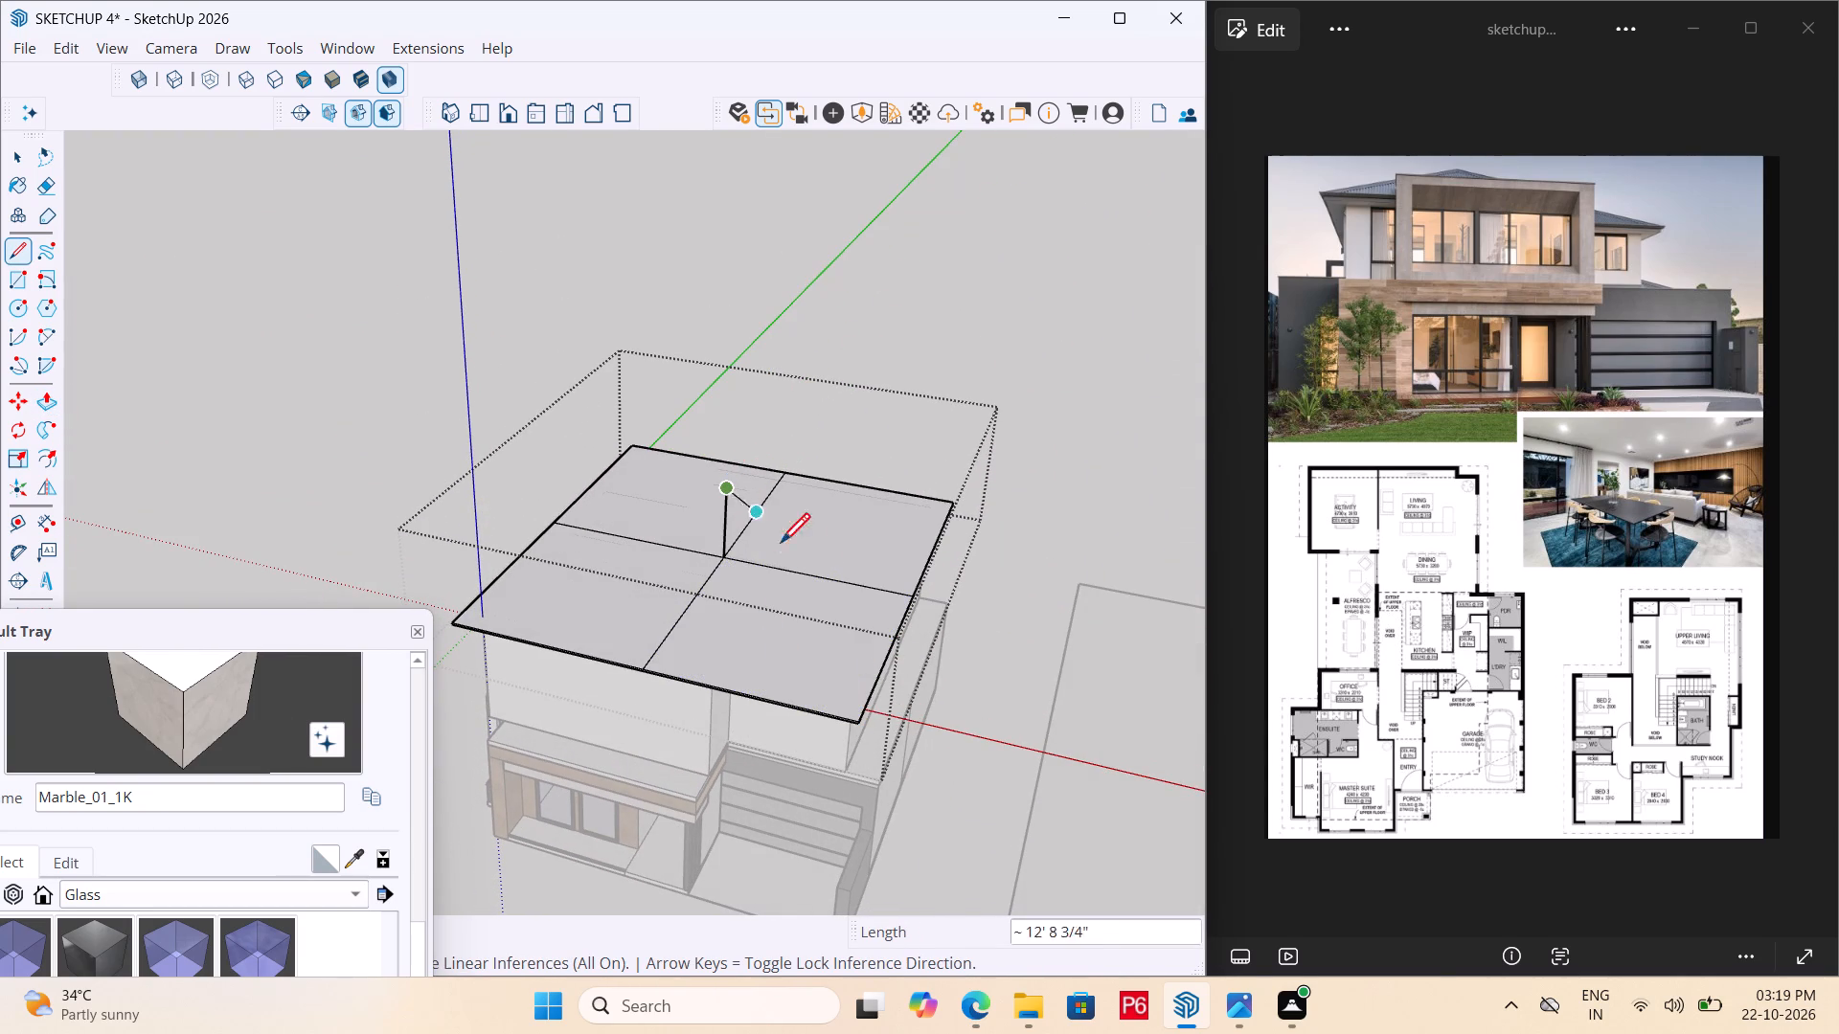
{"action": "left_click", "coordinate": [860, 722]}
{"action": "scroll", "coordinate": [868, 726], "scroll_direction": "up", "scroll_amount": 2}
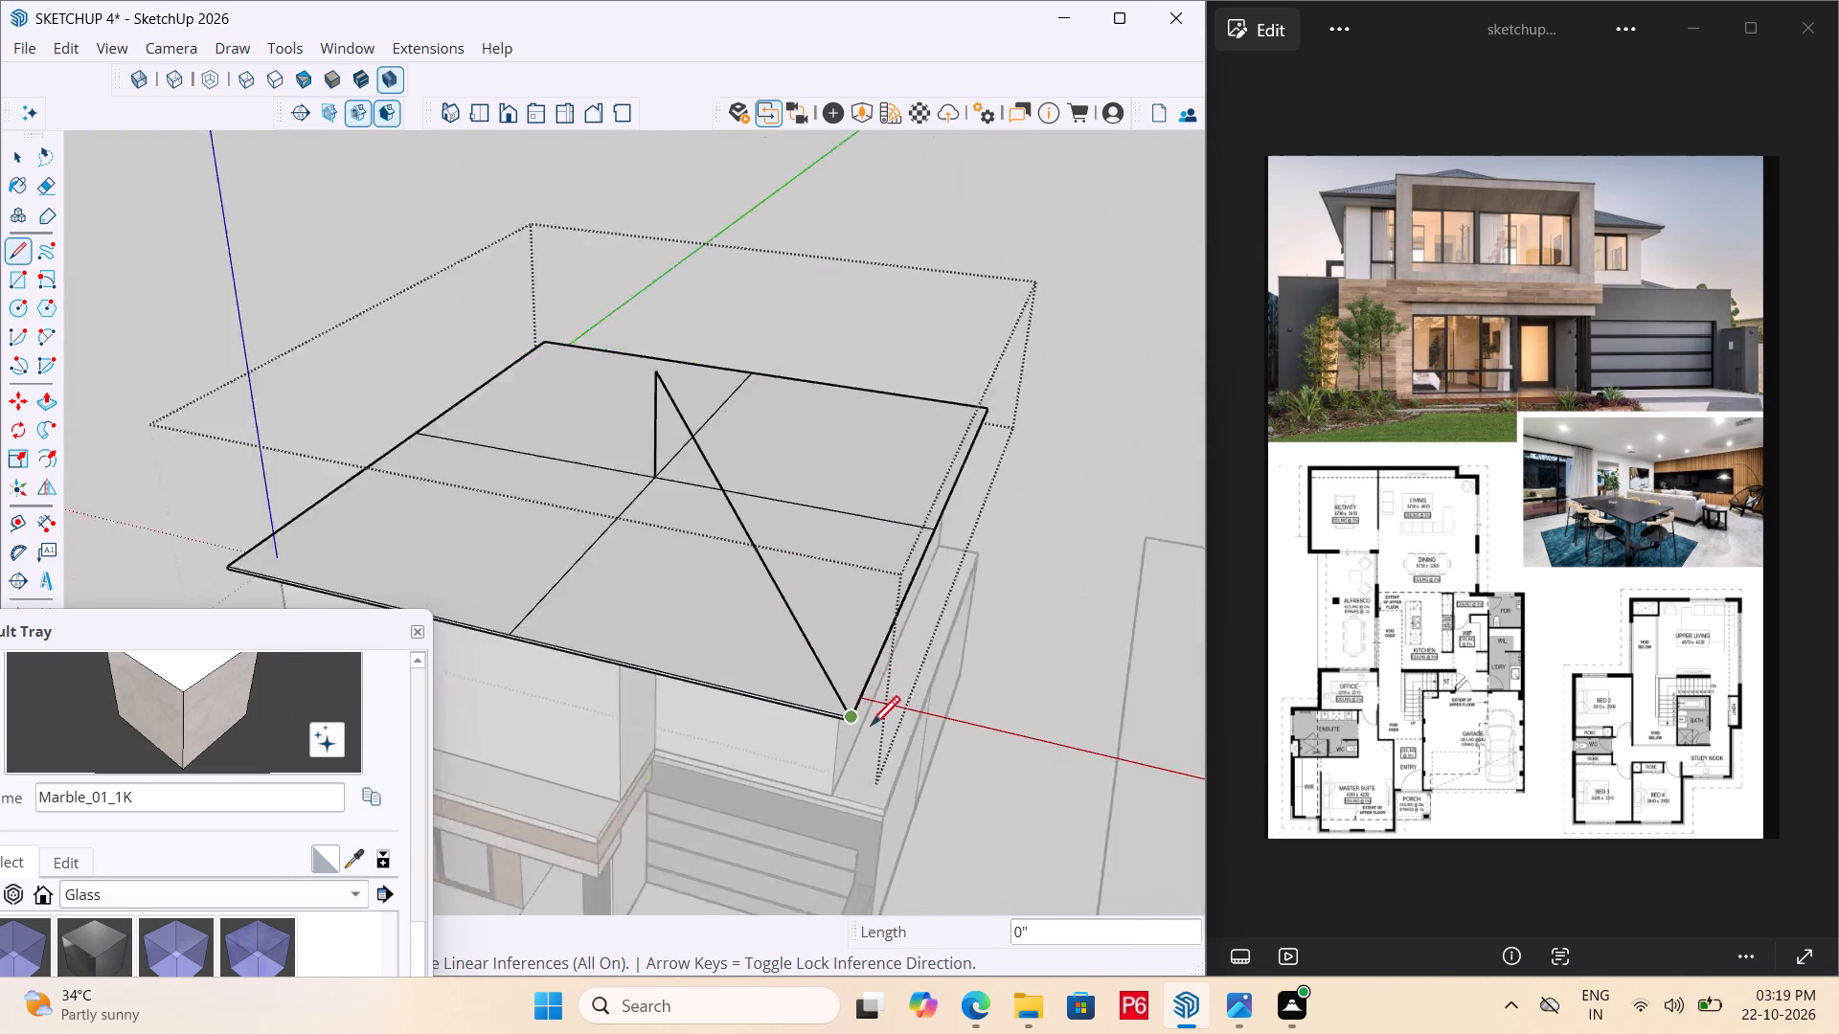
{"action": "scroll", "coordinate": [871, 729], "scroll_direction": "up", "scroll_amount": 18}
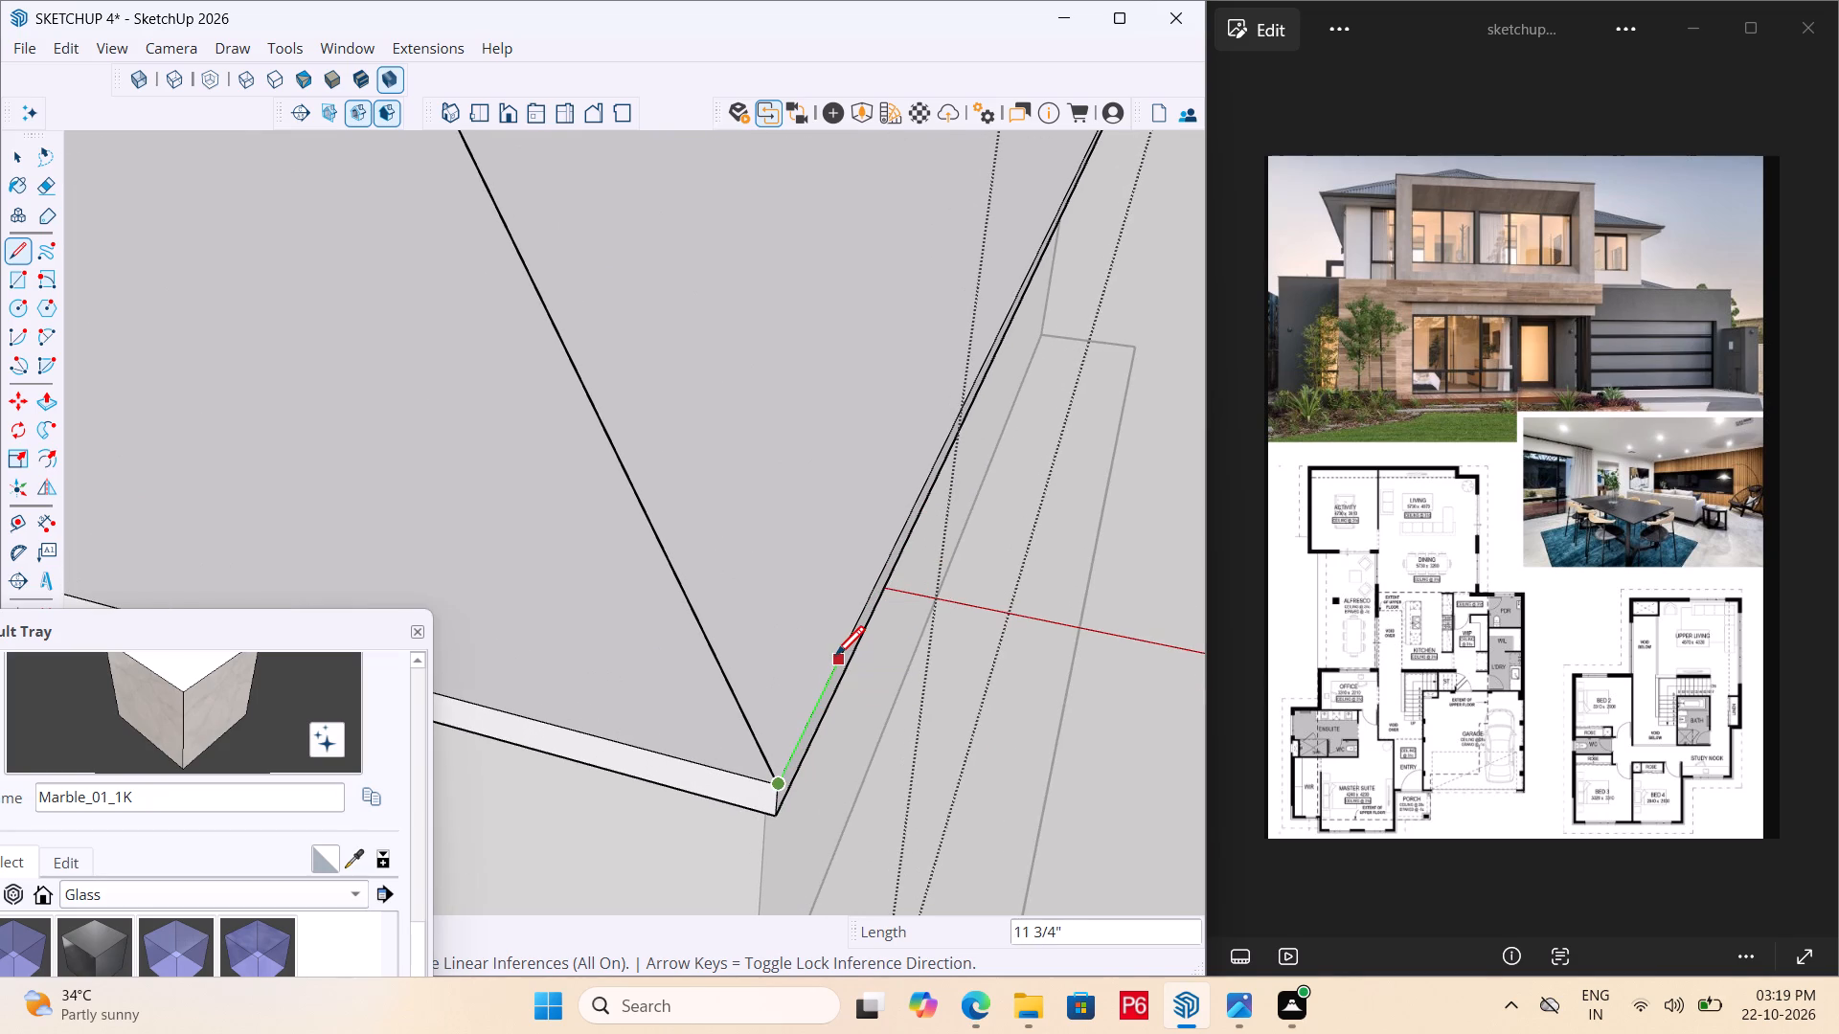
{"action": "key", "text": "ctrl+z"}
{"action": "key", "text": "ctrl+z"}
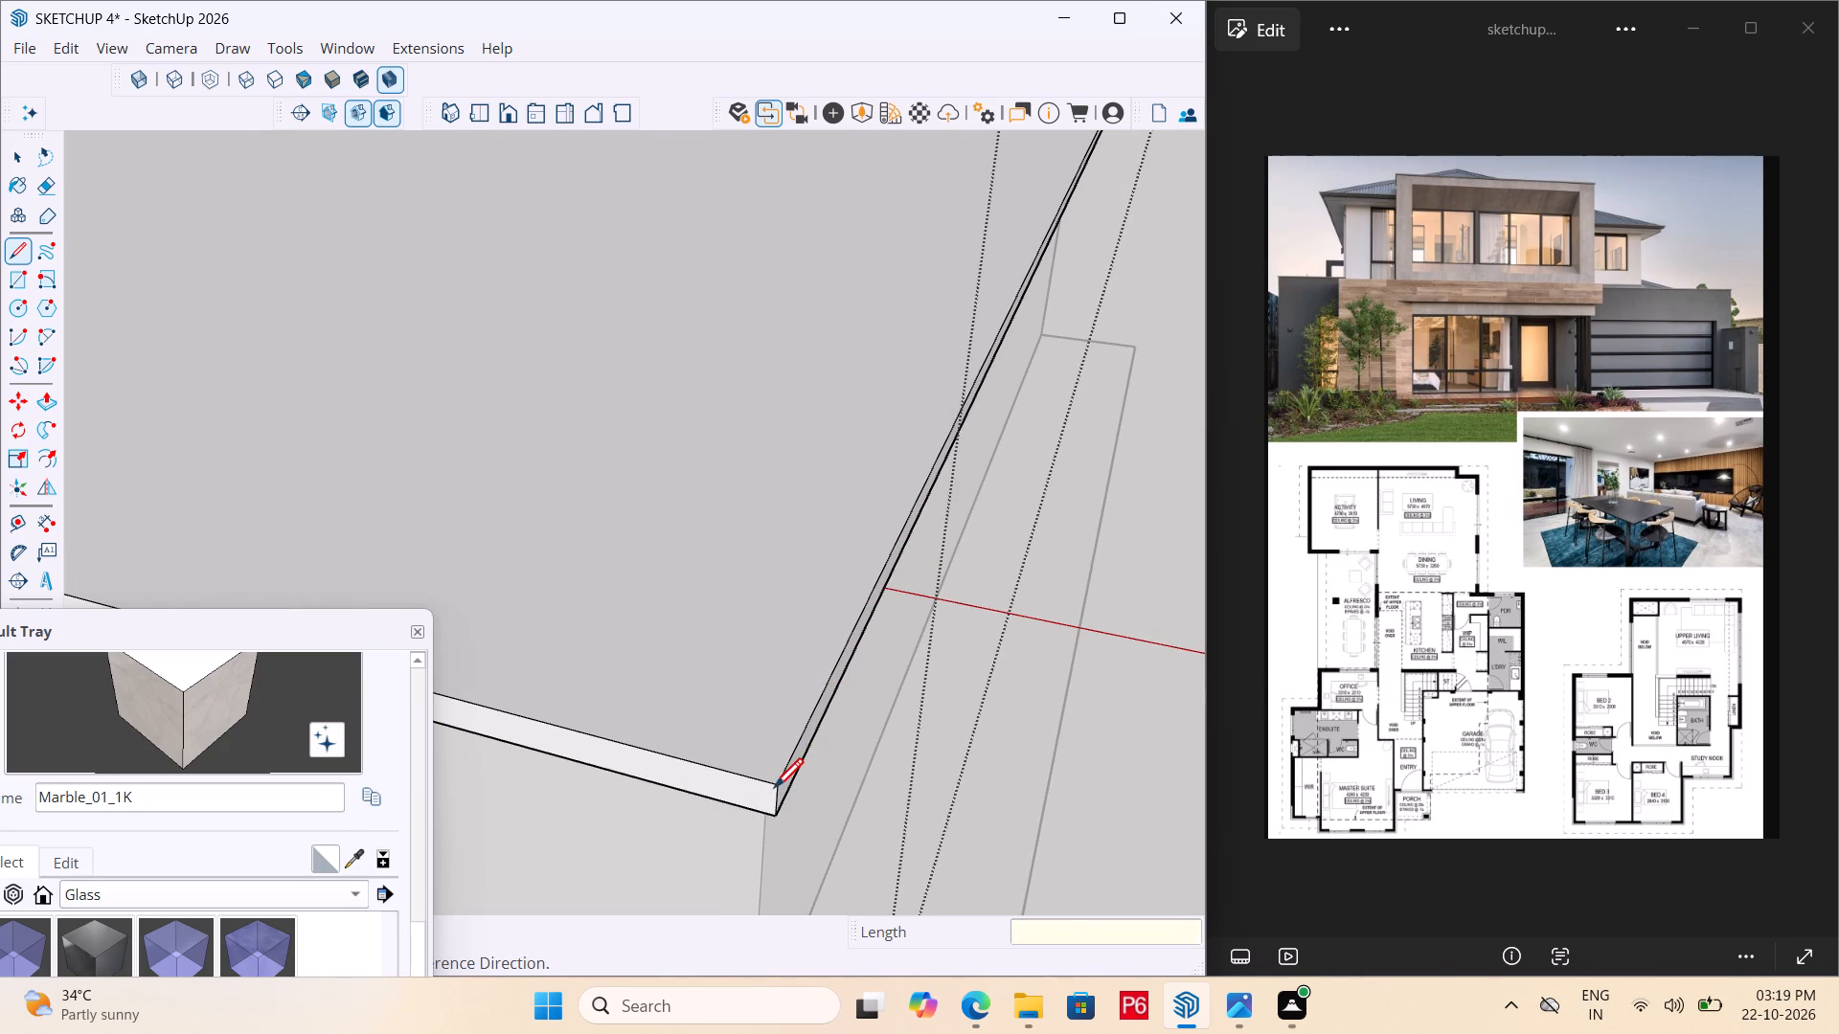
Draw hip lines from the slab's front-right corner up to the top of the central vertical line and down to the back-right corner.
{"action": "left_click_drag", "start_coordinate": [774, 791], "coordinate": [773, 777]}
{"action": "scroll", "coordinate": [767, 567], "scroll_direction": "down", "scroll_amount": 7}
{"action": "scroll", "coordinate": [846, 762], "scroll_direction": "down", "scroll_amount": 8}
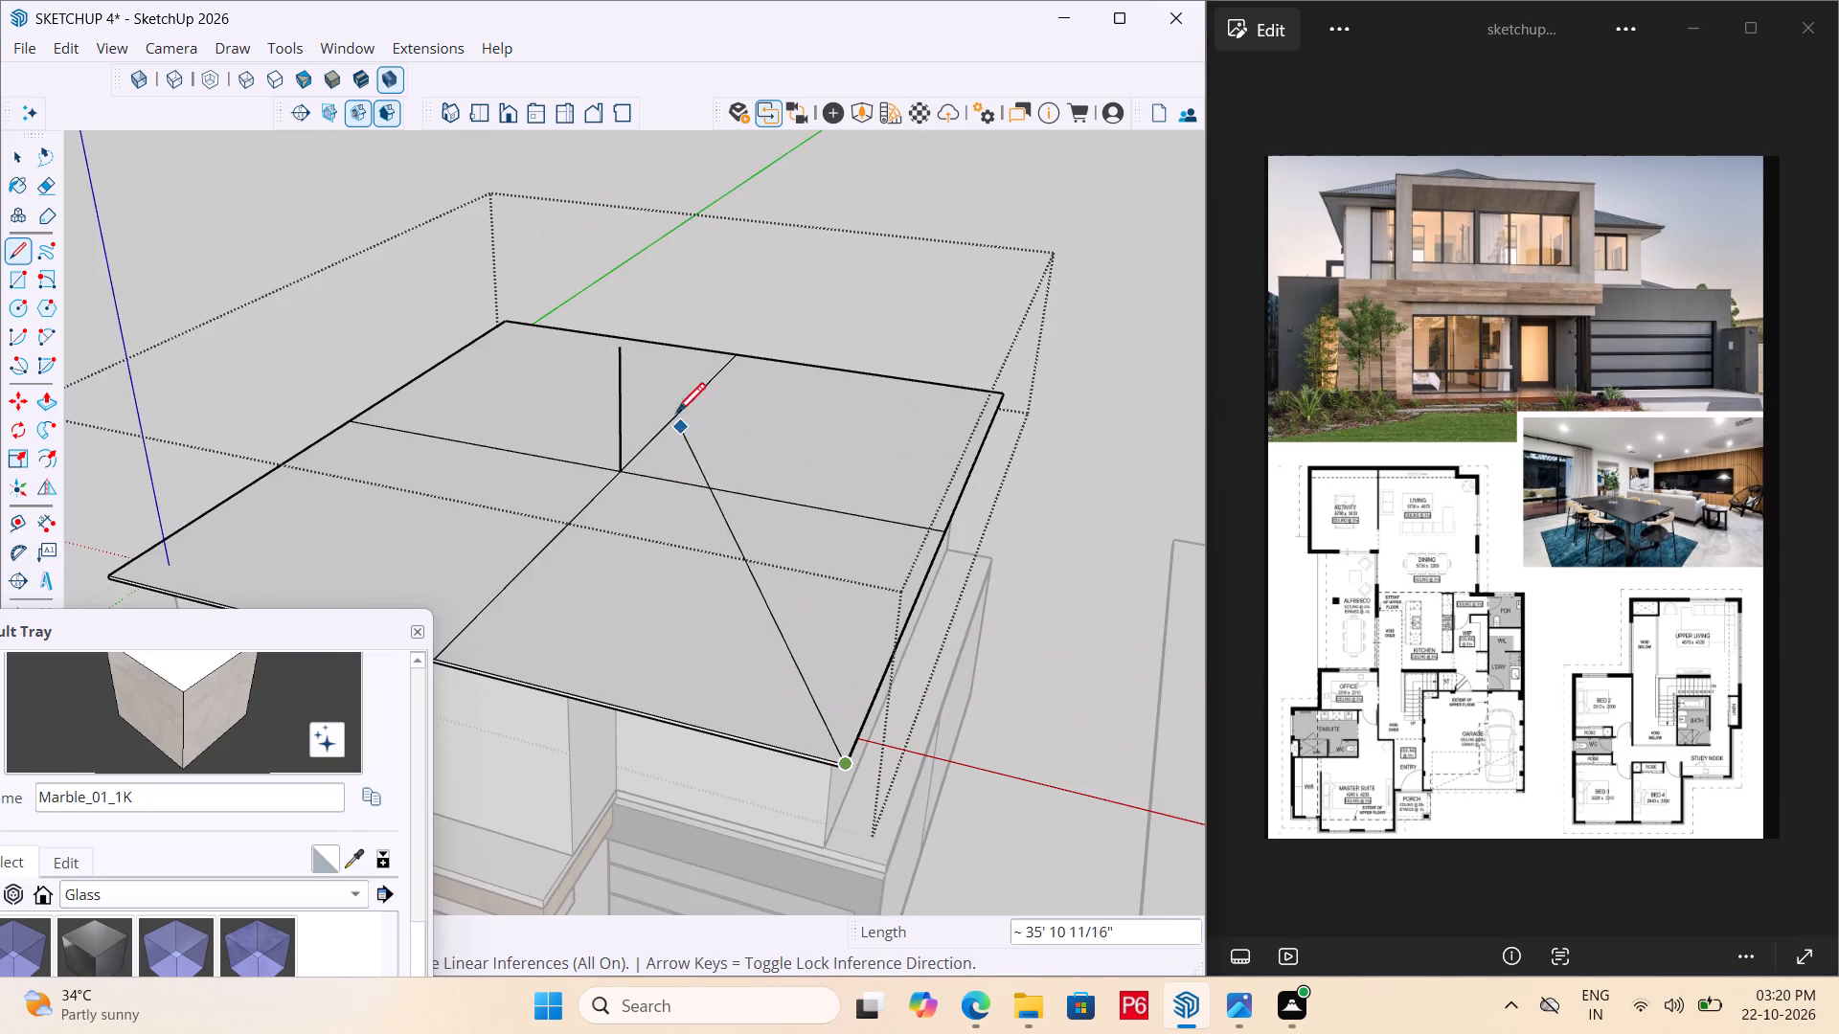
{"action": "left_click", "coordinate": [620, 344]}
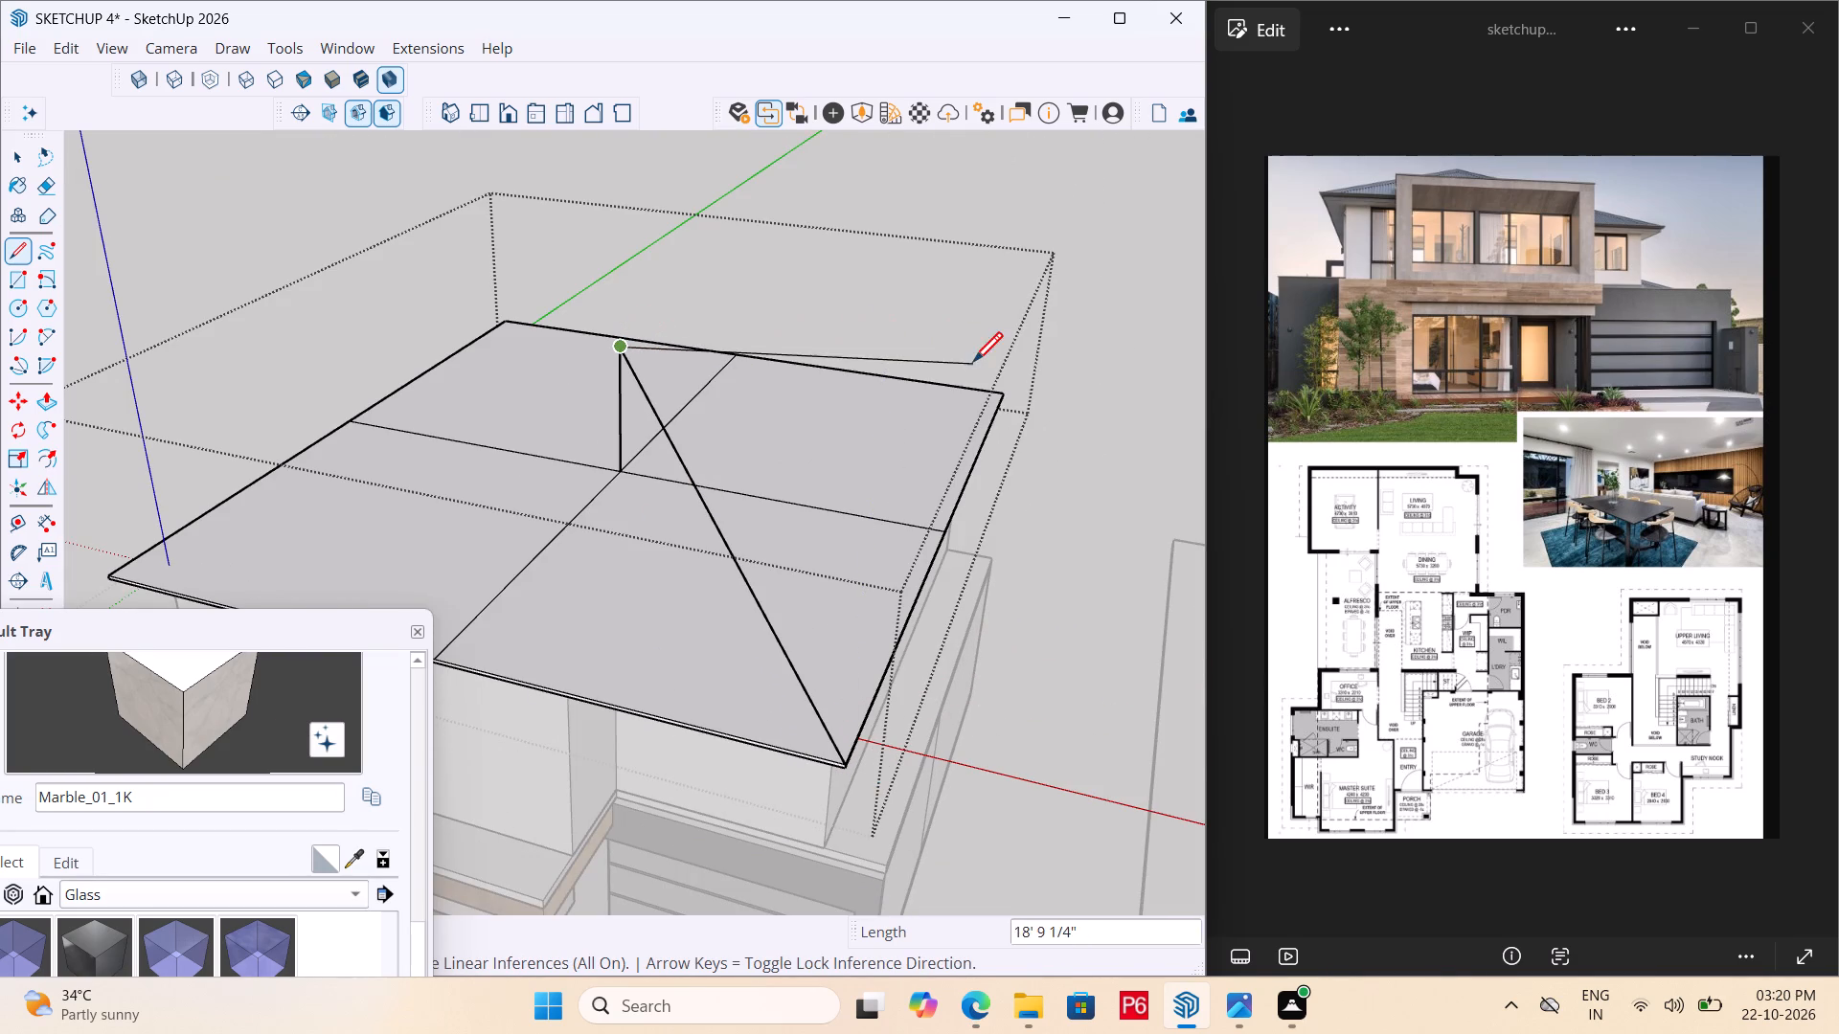
{"action": "scroll", "coordinate": [1078, 379], "scroll_direction": "up", "scroll_amount": 9}
{"action": "middle_click_drag", "start_coordinate": [1017, 389], "coordinate": [525, 413]}
{"action": "scroll", "coordinate": [588, 492], "scroll_direction": "up", "scroll_amount": 6}
{"action": "middle_click", "coordinate": [593, 492]}
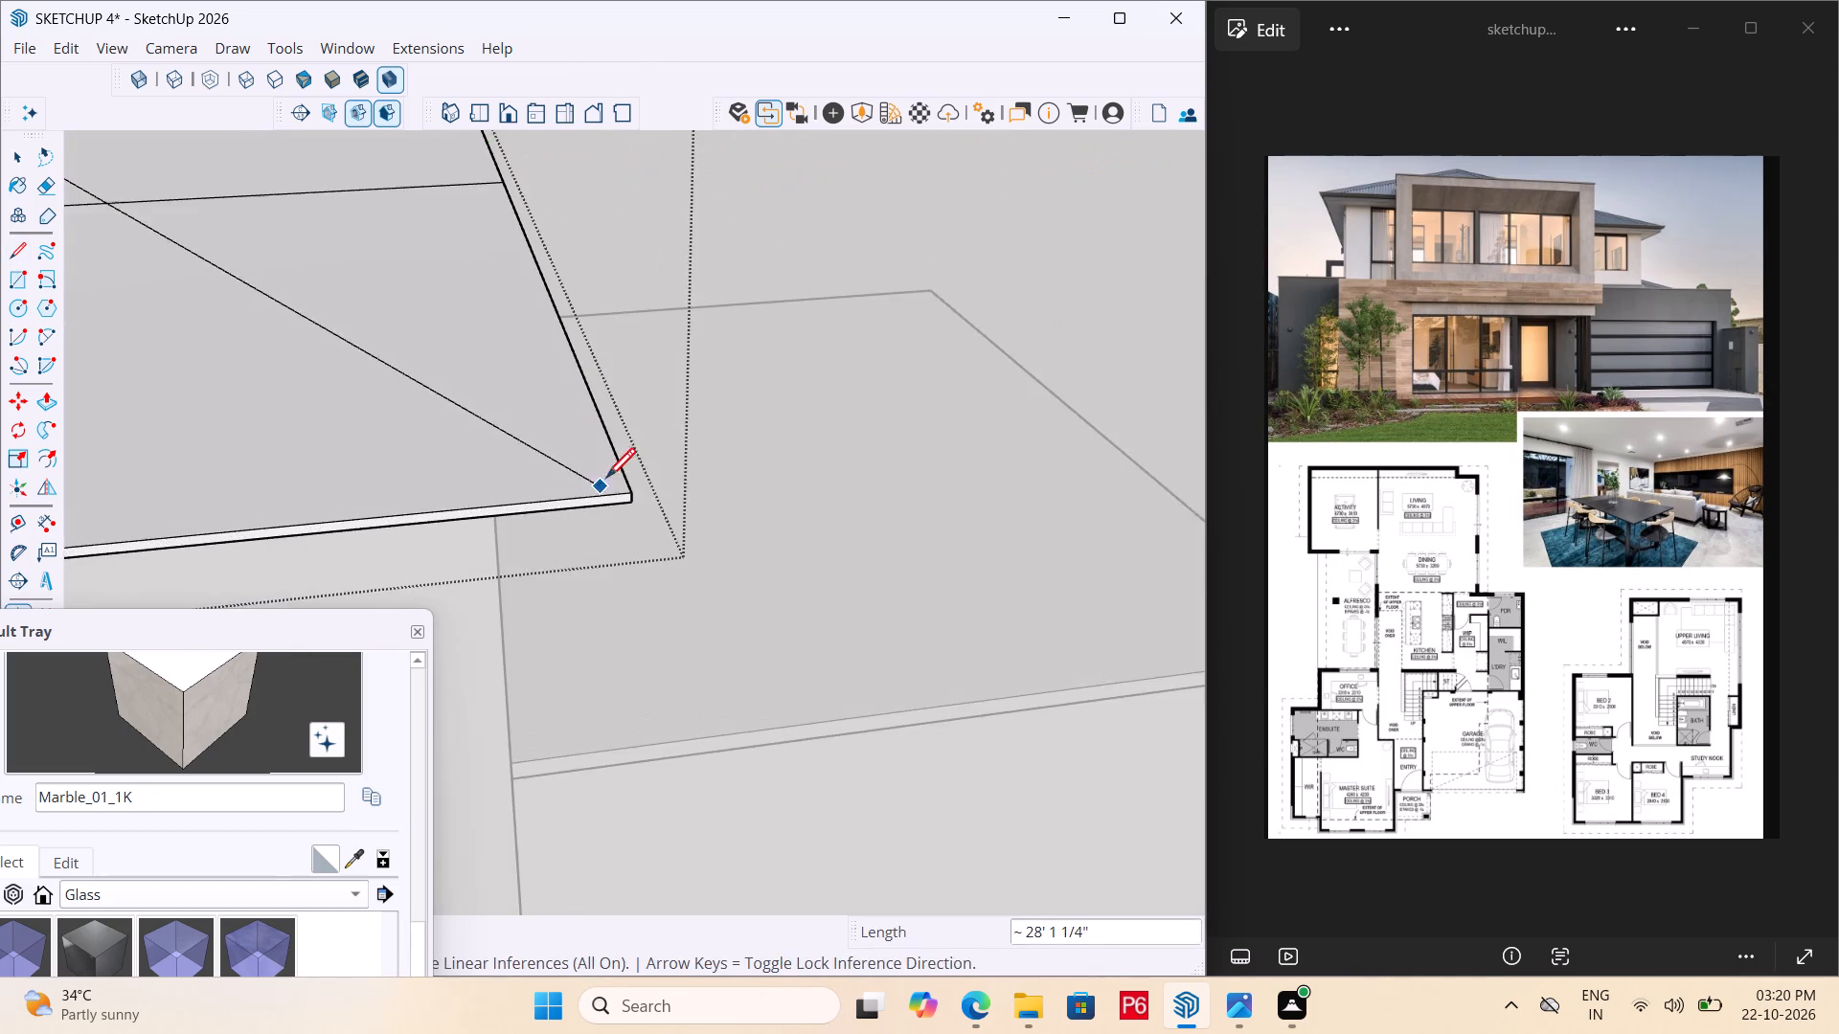
{"action": "scroll", "coordinate": [606, 481], "scroll_direction": "up", "scroll_amount": 7}
{"action": "middle_click", "coordinate": [615, 475]}
{"action": "left_click", "coordinate": [647, 505]}
Draw a hip line from the top of the central vertical line down to the slab's back-left corner.
{"action": "scroll", "coordinate": [830, 528], "scroll_direction": "down", "scroll_amount": 8}
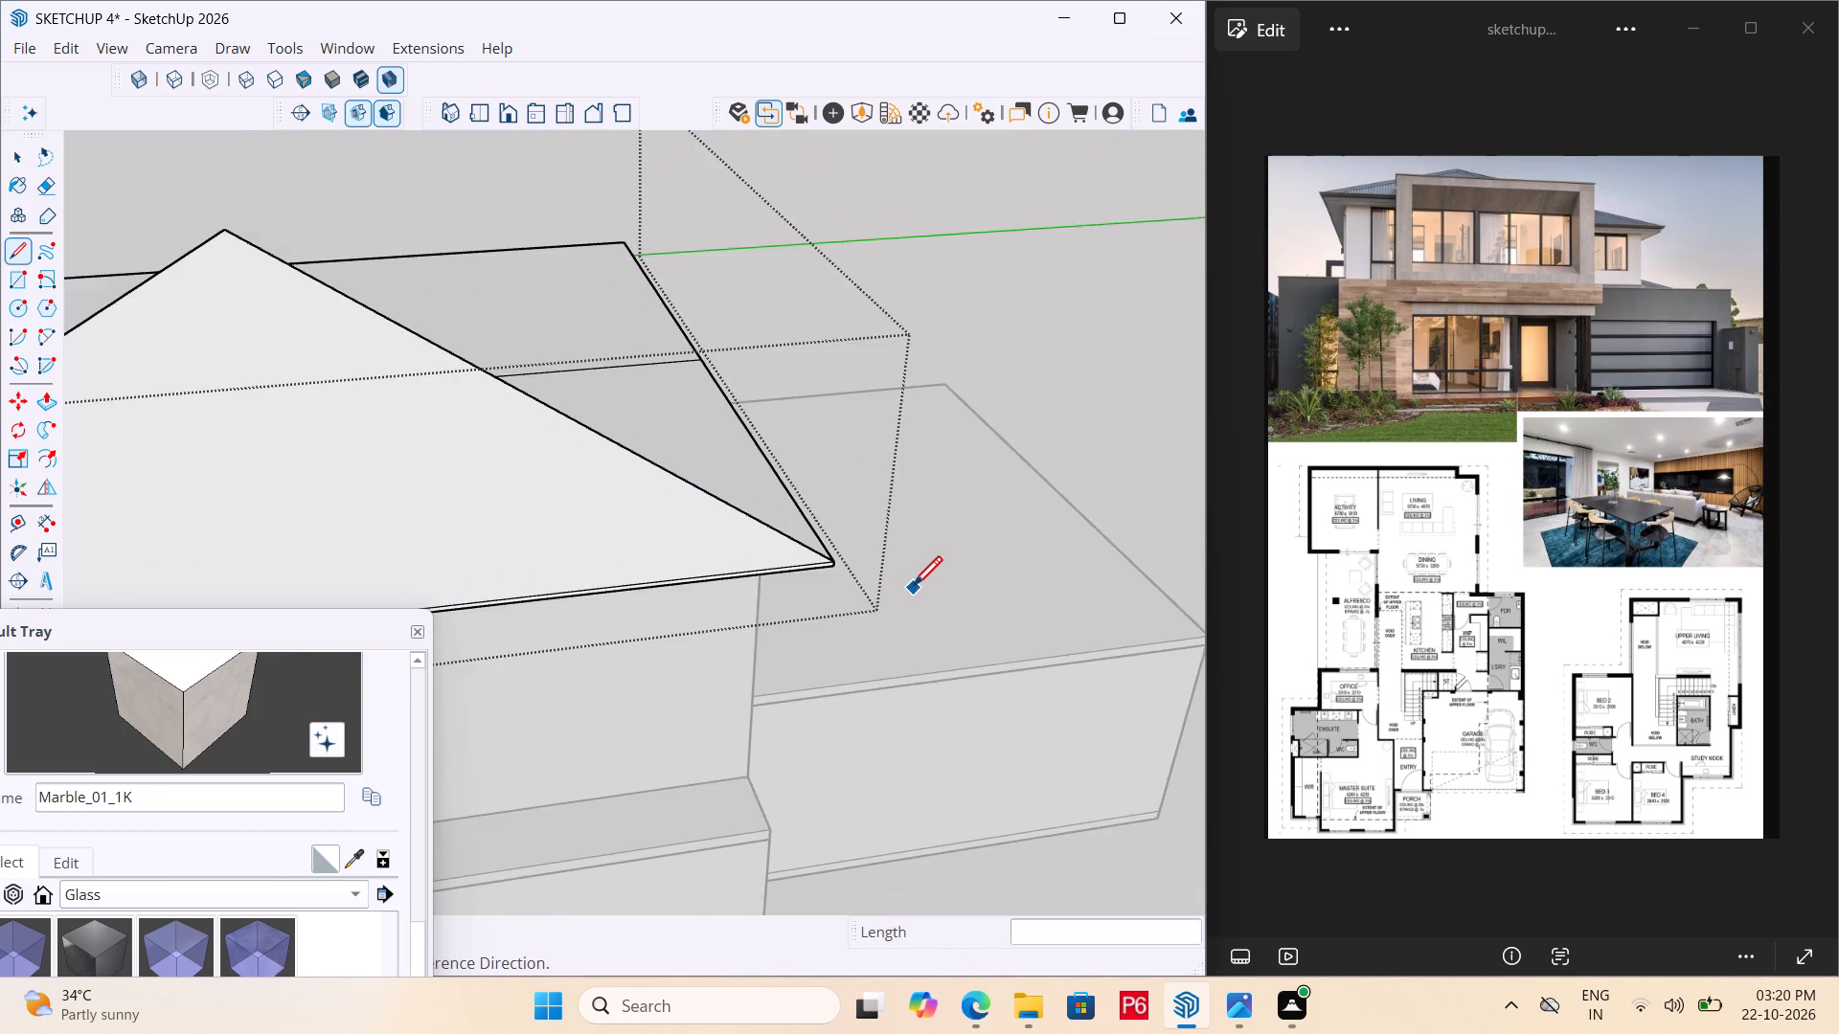
{"action": "scroll", "coordinate": [914, 589], "scroll_direction": "down", "scroll_amount": 7}
{"action": "middle_click_drag", "start_coordinate": [945, 561], "coordinate": [241, 551]}
{"action": "scroll", "coordinate": [719, 322], "scroll_direction": "up", "scroll_amount": 6}
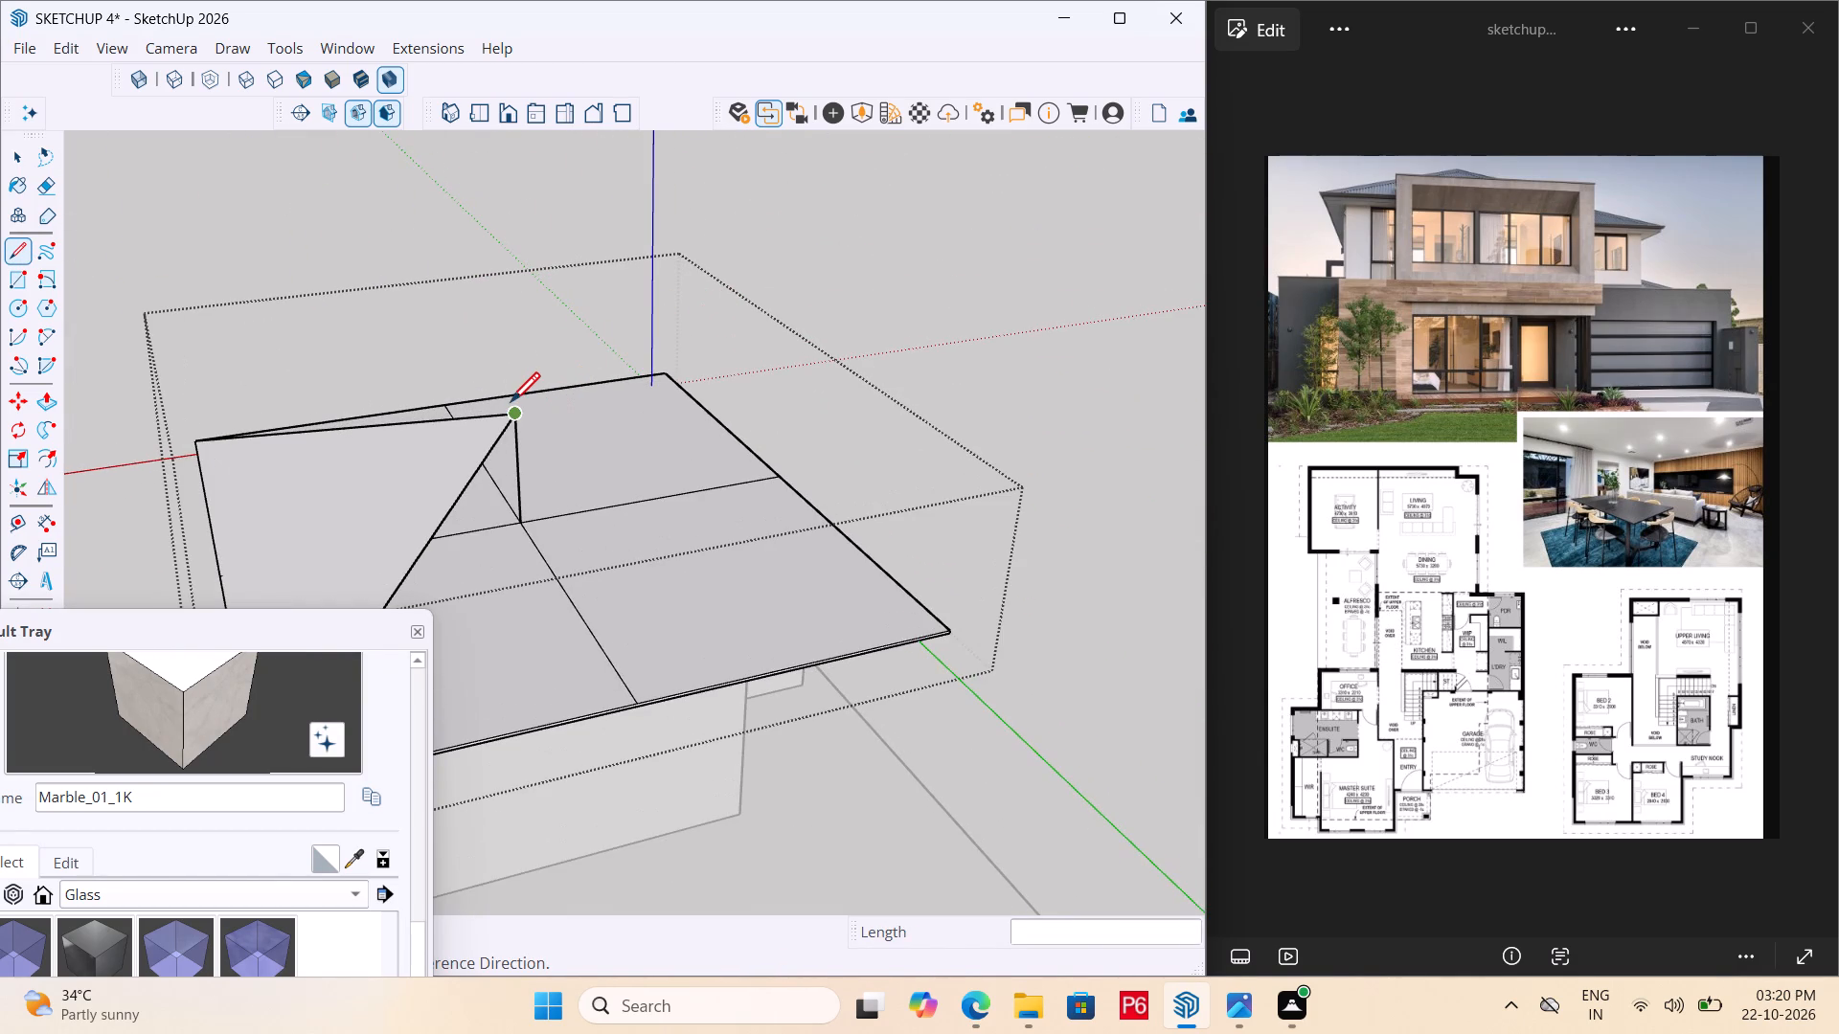
{"action": "left_click", "coordinate": [511, 405]}
{"action": "scroll", "coordinate": [949, 615], "scroll_direction": "up", "scroll_amount": 13}
{"action": "middle_click", "coordinate": [946, 619]}
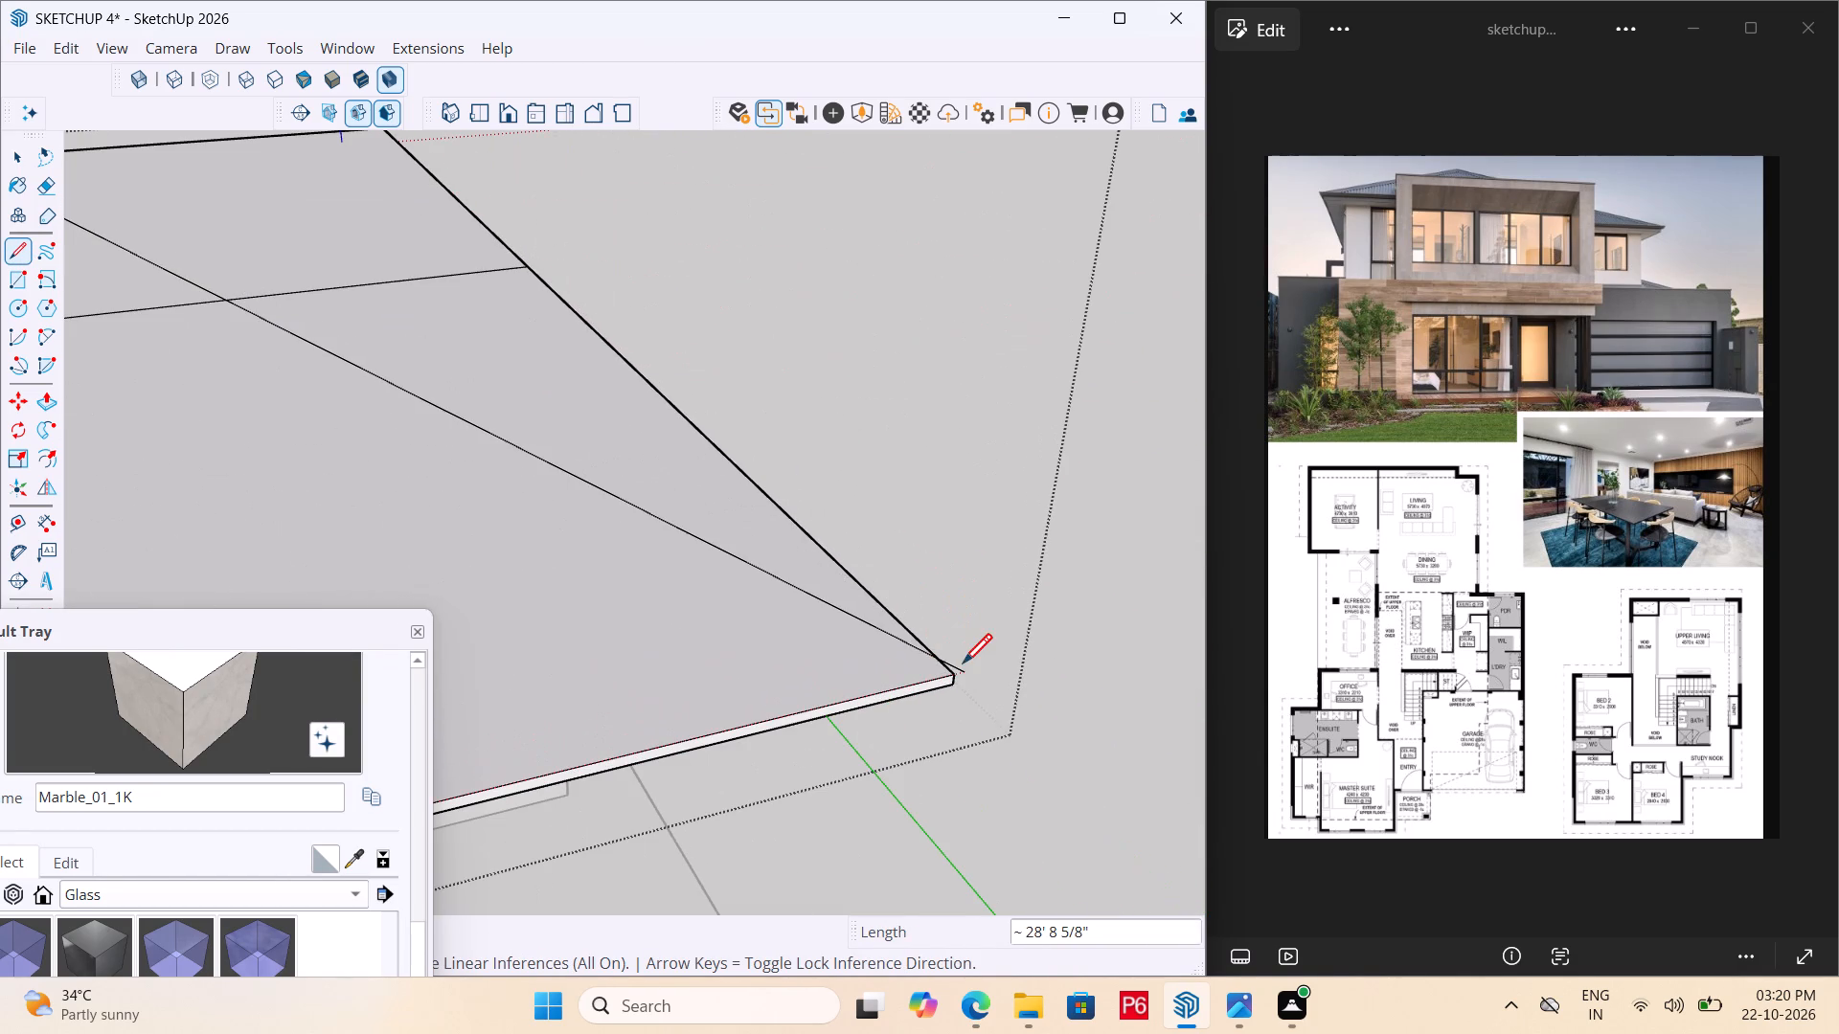
{"action": "left_click", "coordinate": [956, 675]}
Draw the last hip line from the apex to the slab's front-left corner, completing the hipped roof, and exit the roof group.
{"action": "scroll", "coordinate": [876, 621], "scroll_direction": "down", "scroll_amount": 17}
{"action": "scroll", "coordinate": [910, 554], "scroll_direction": "down", "scroll_amount": 5}
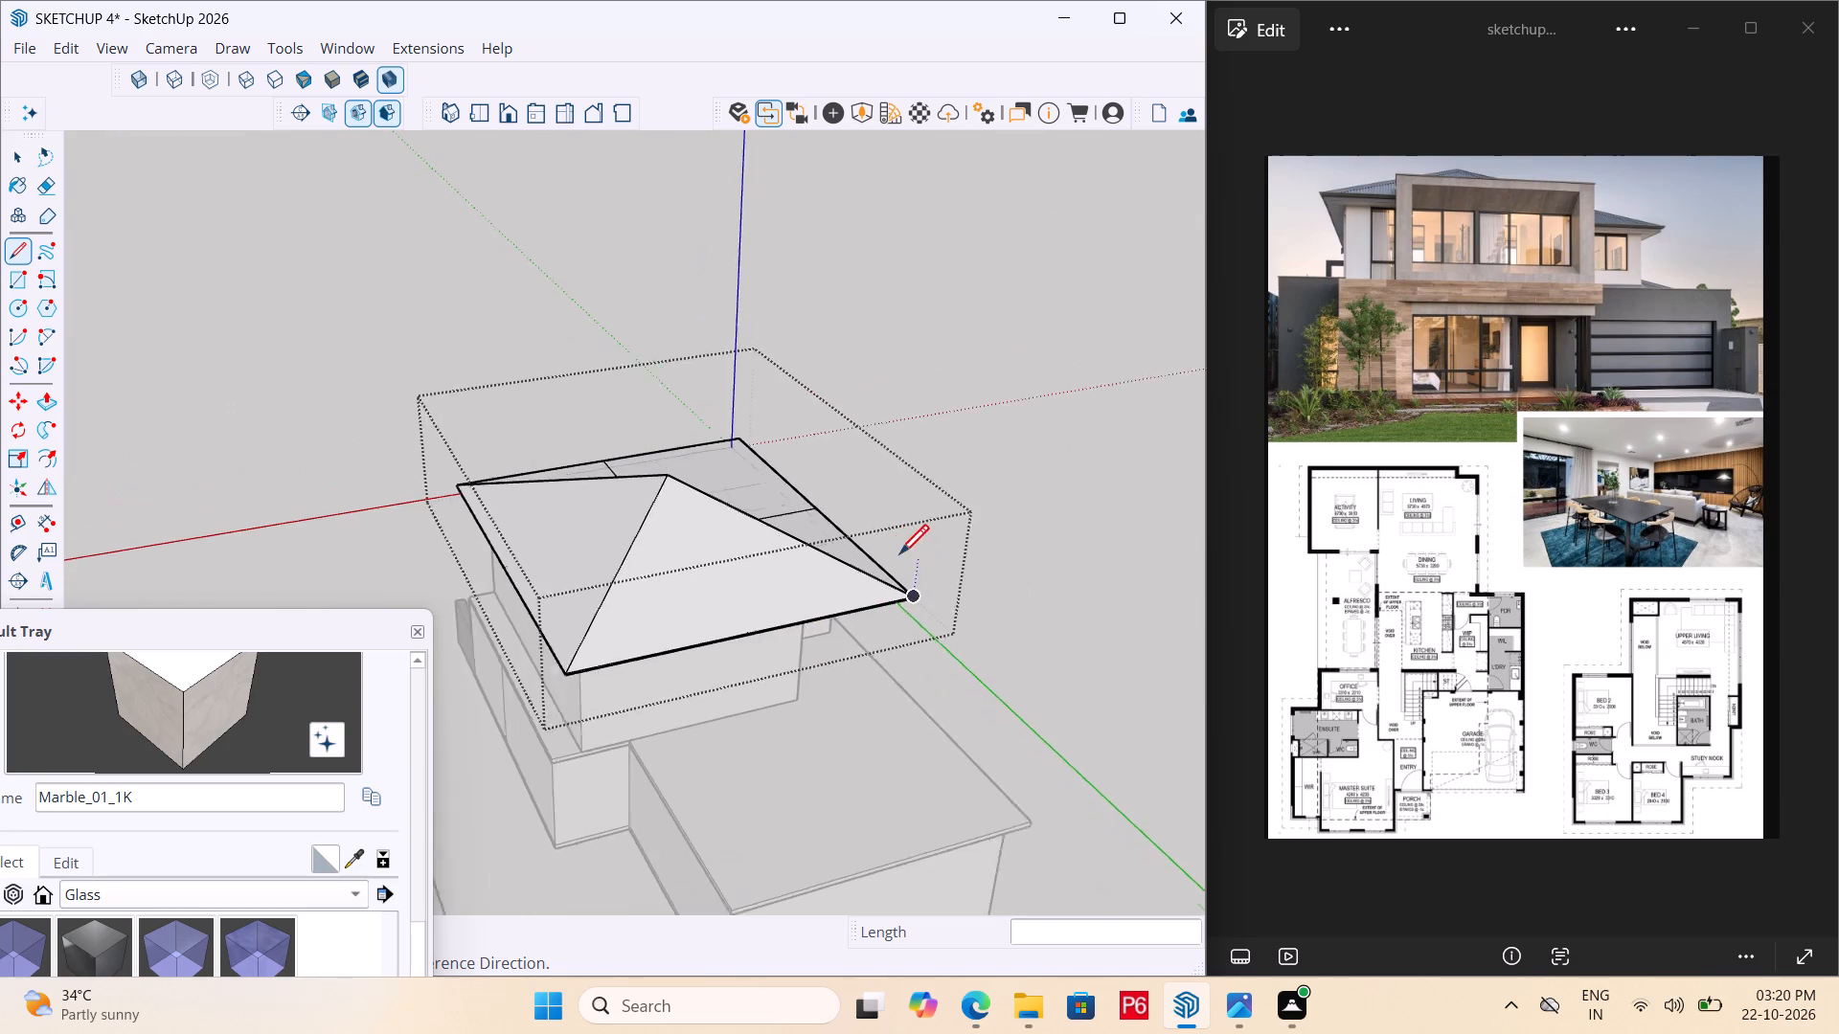
{"action": "scroll", "coordinate": [899, 557], "scroll_direction": "down", "scroll_amount": 2}
{"action": "middle_click_drag", "start_coordinate": [957, 513], "coordinate": [301, 554]}
{"action": "scroll", "coordinate": [619, 470], "scroll_direction": "up", "scroll_amount": 6}
{"action": "left_click_drag", "start_coordinate": [550, 506], "coordinate": [550, 506]}
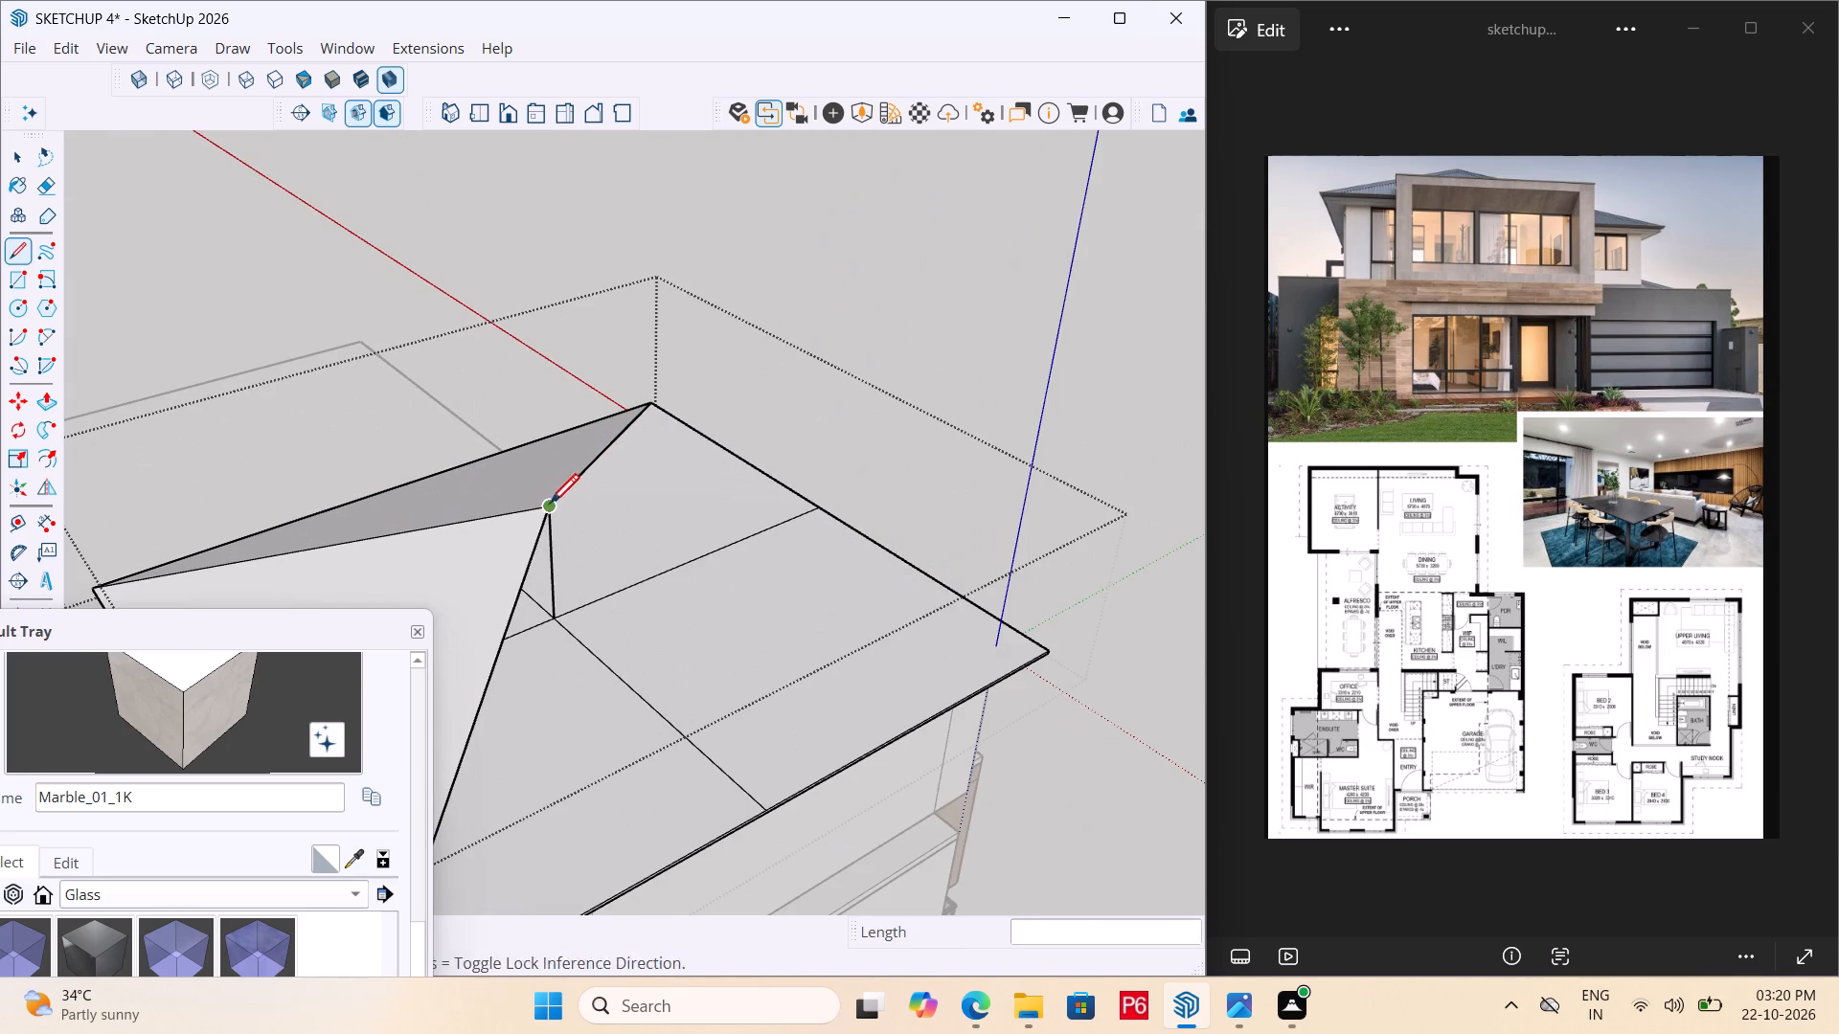
{"action": "left_click_drag", "start_coordinate": [550, 506], "coordinate": [564, 506]}
{"action": "scroll", "coordinate": [1098, 647], "scroll_direction": "up", "scroll_amount": 14}
{"action": "middle_click", "coordinate": [1099, 647]}
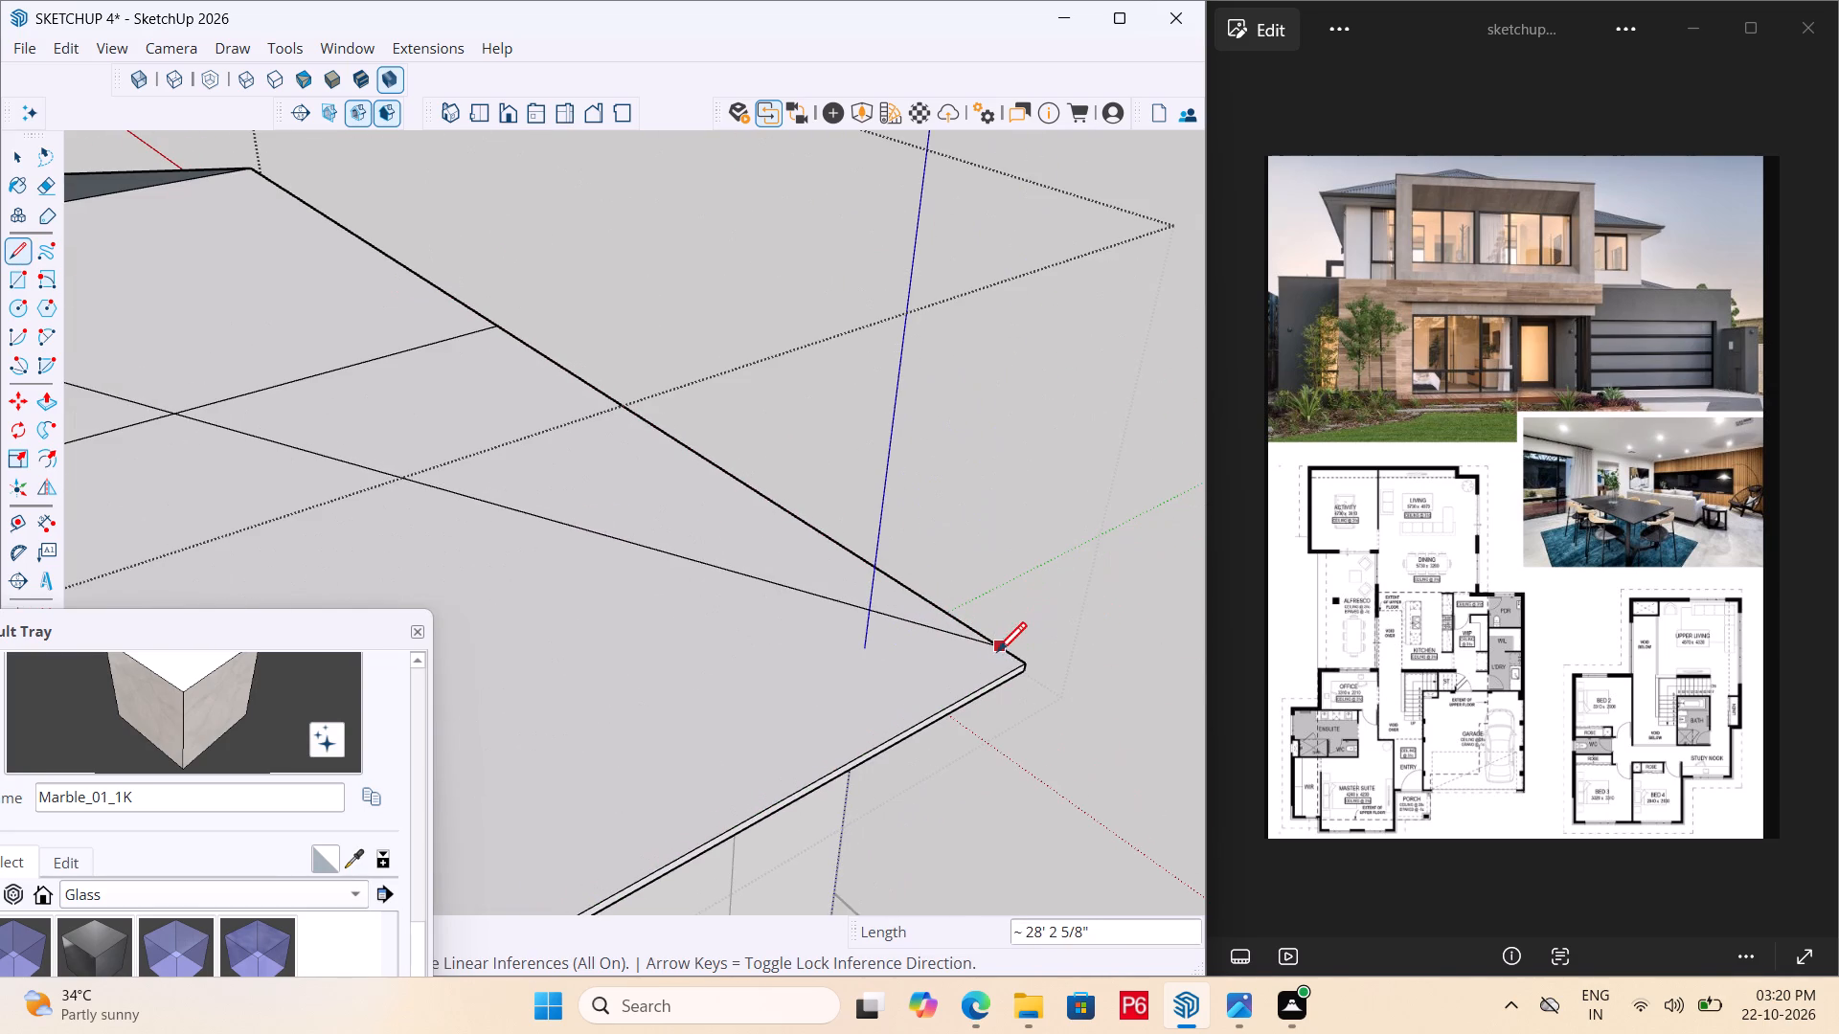
{"action": "double_click", "coordinate": [1017, 661]}
{"action": "scroll", "coordinate": [1011, 634], "scroll_direction": "down", "scroll_amount": 9}
{"action": "scroll", "coordinate": [691, 478], "scroll_direction": "down", "scroll_amount": 13}
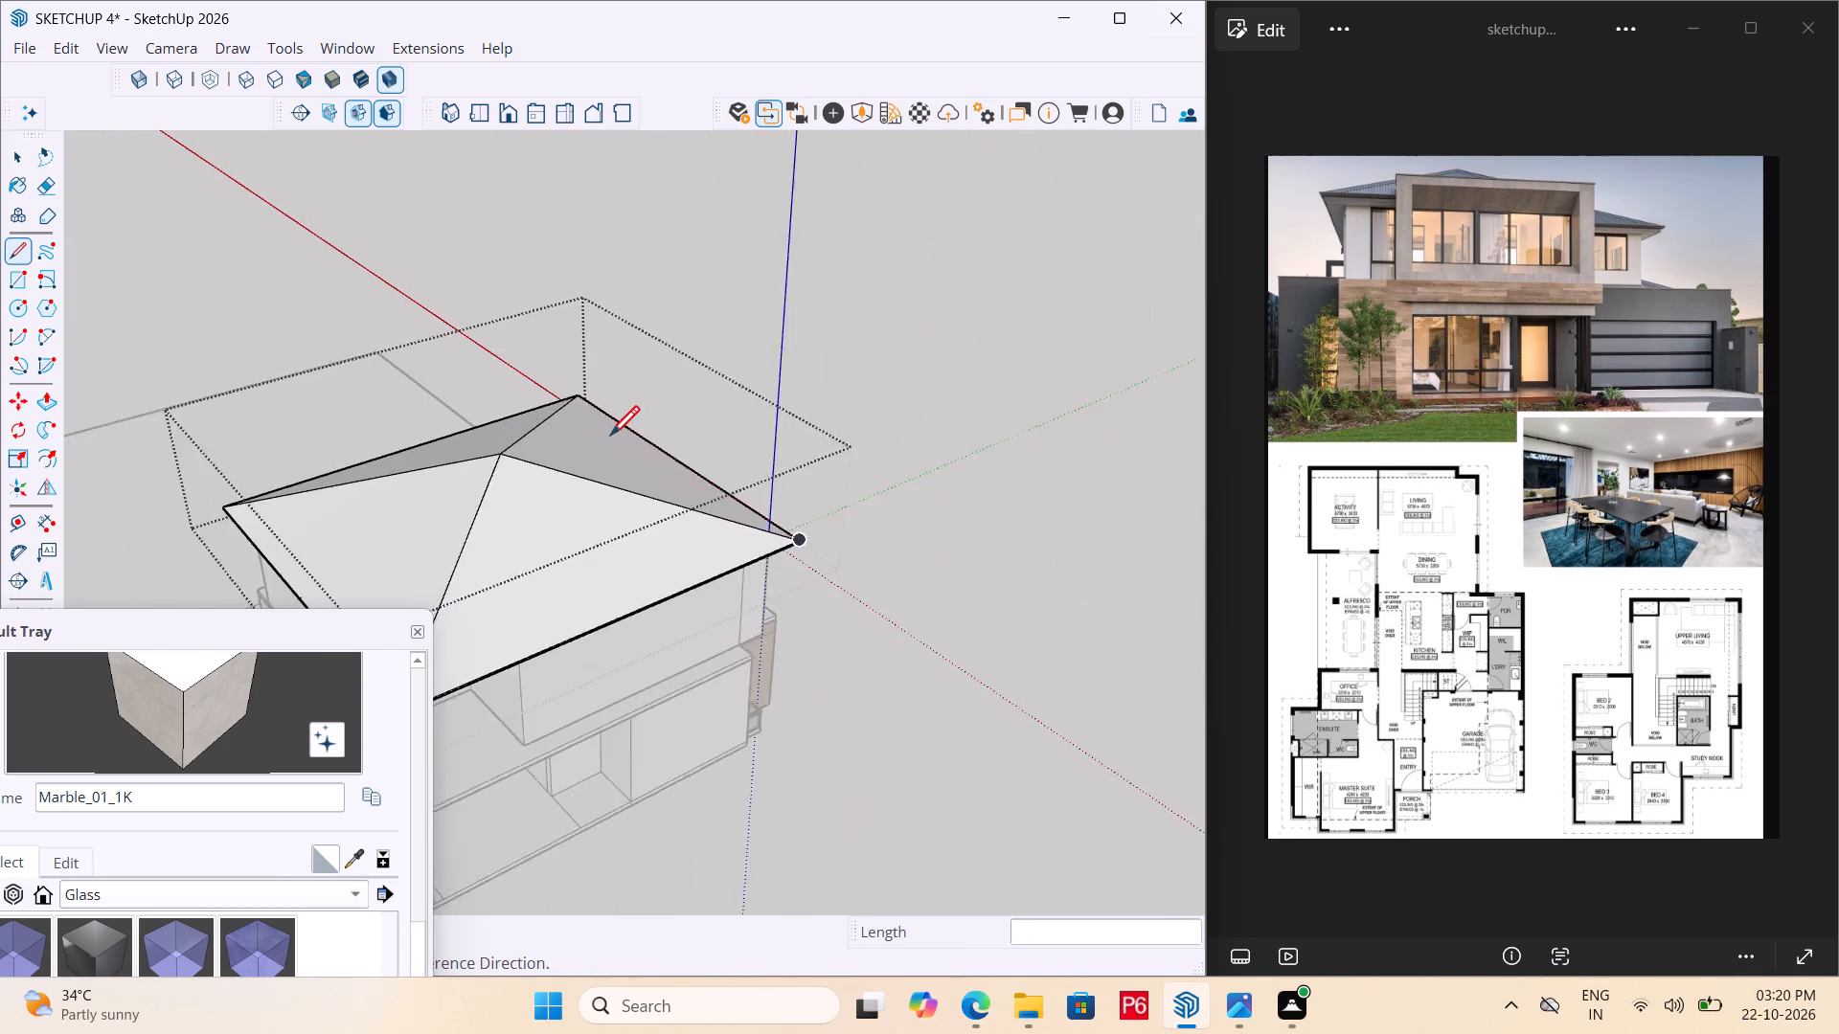
{"action": "scroll", "coordinate": [610, 438], "scroll_direction": "down", "scroll_amount": 3}
{"action": "middle_click_drag", "start_coordinate": [817, 444], "coordinate": [0, 386]}
{"action": "key", "text": "space"}
{"action": "left_click", "coordinate": [729, 630]}
Select all of the roof's geometry inside its group and paint it with the Roofing_07_1K material from the Roofing collection.
{"action": "middle_click_drag", "start_coordinate": [678, 555], "coordinate": [382, 277]}
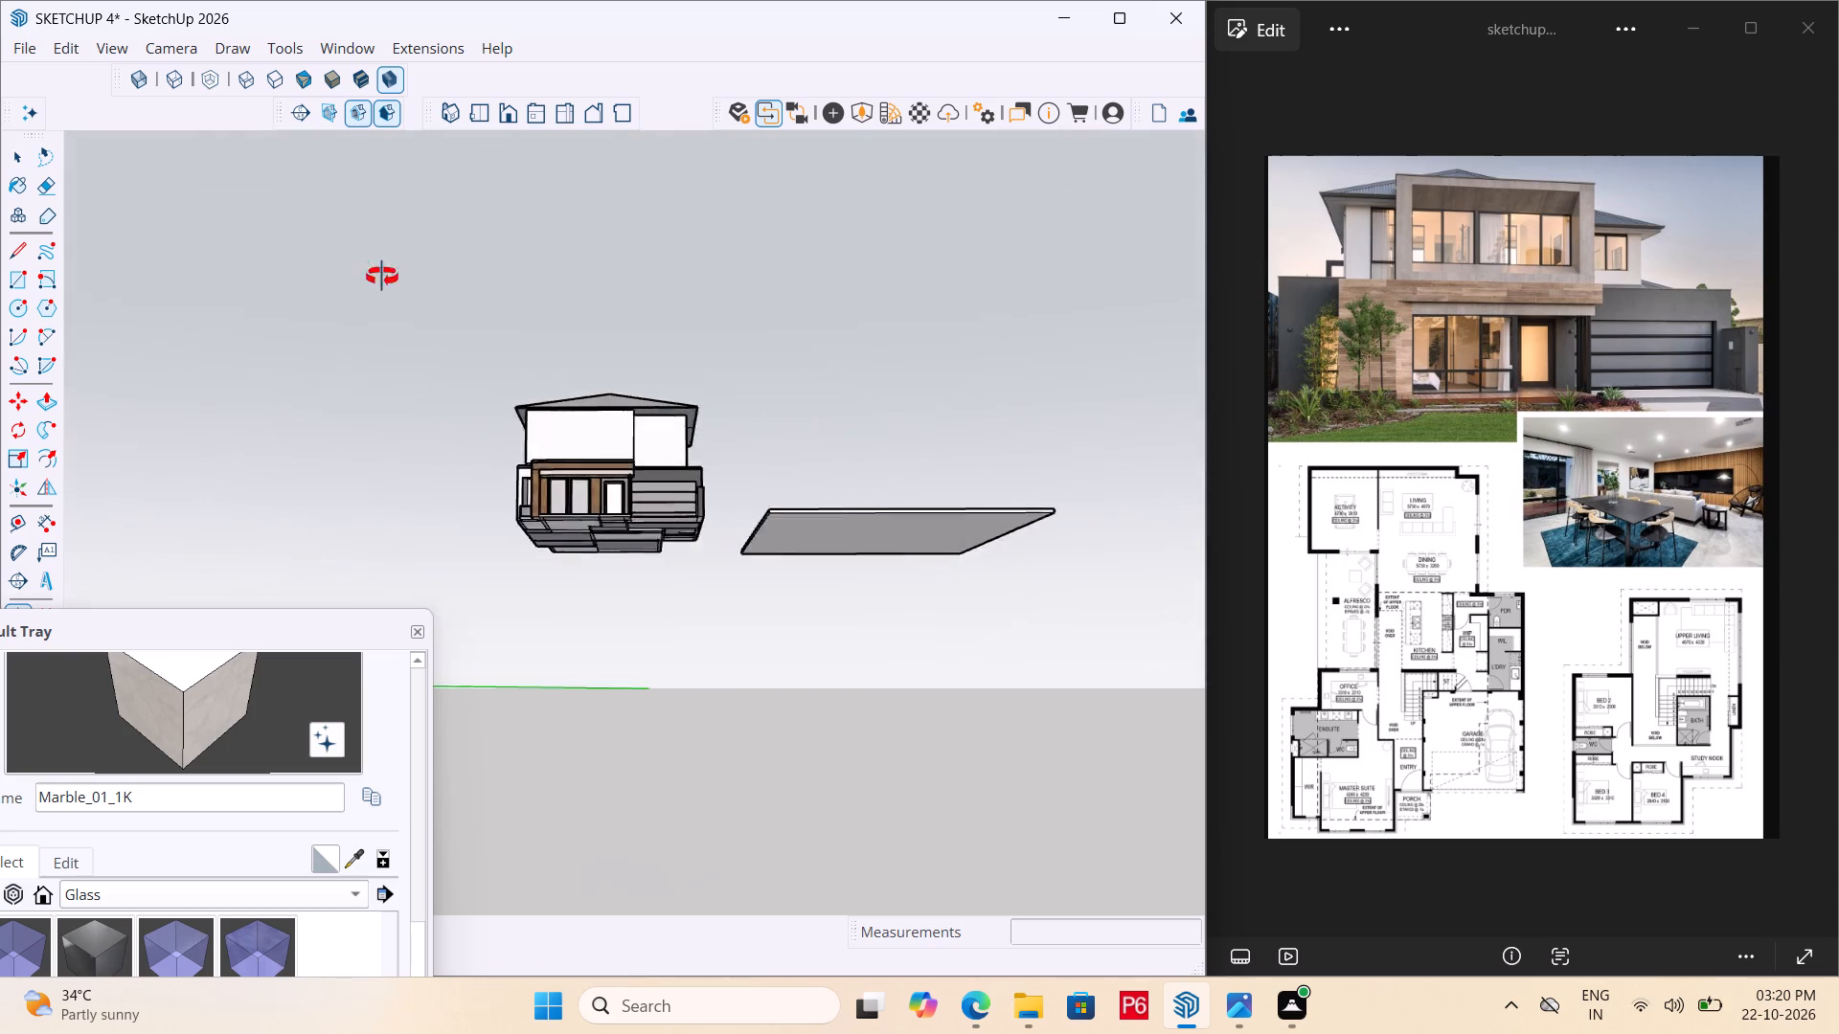
{"action": "middle_click_drag", "start_coordinate": [382, 277], "coordinate": [478, 371]}
{"action": "scroll", "coordinate": [660, 413], "scroll_direction": "up", "scroll_amount": 5}
{"action": "middle_click_drag", "start_coordinate": [655, 415], "coordinate": [261, 483]}
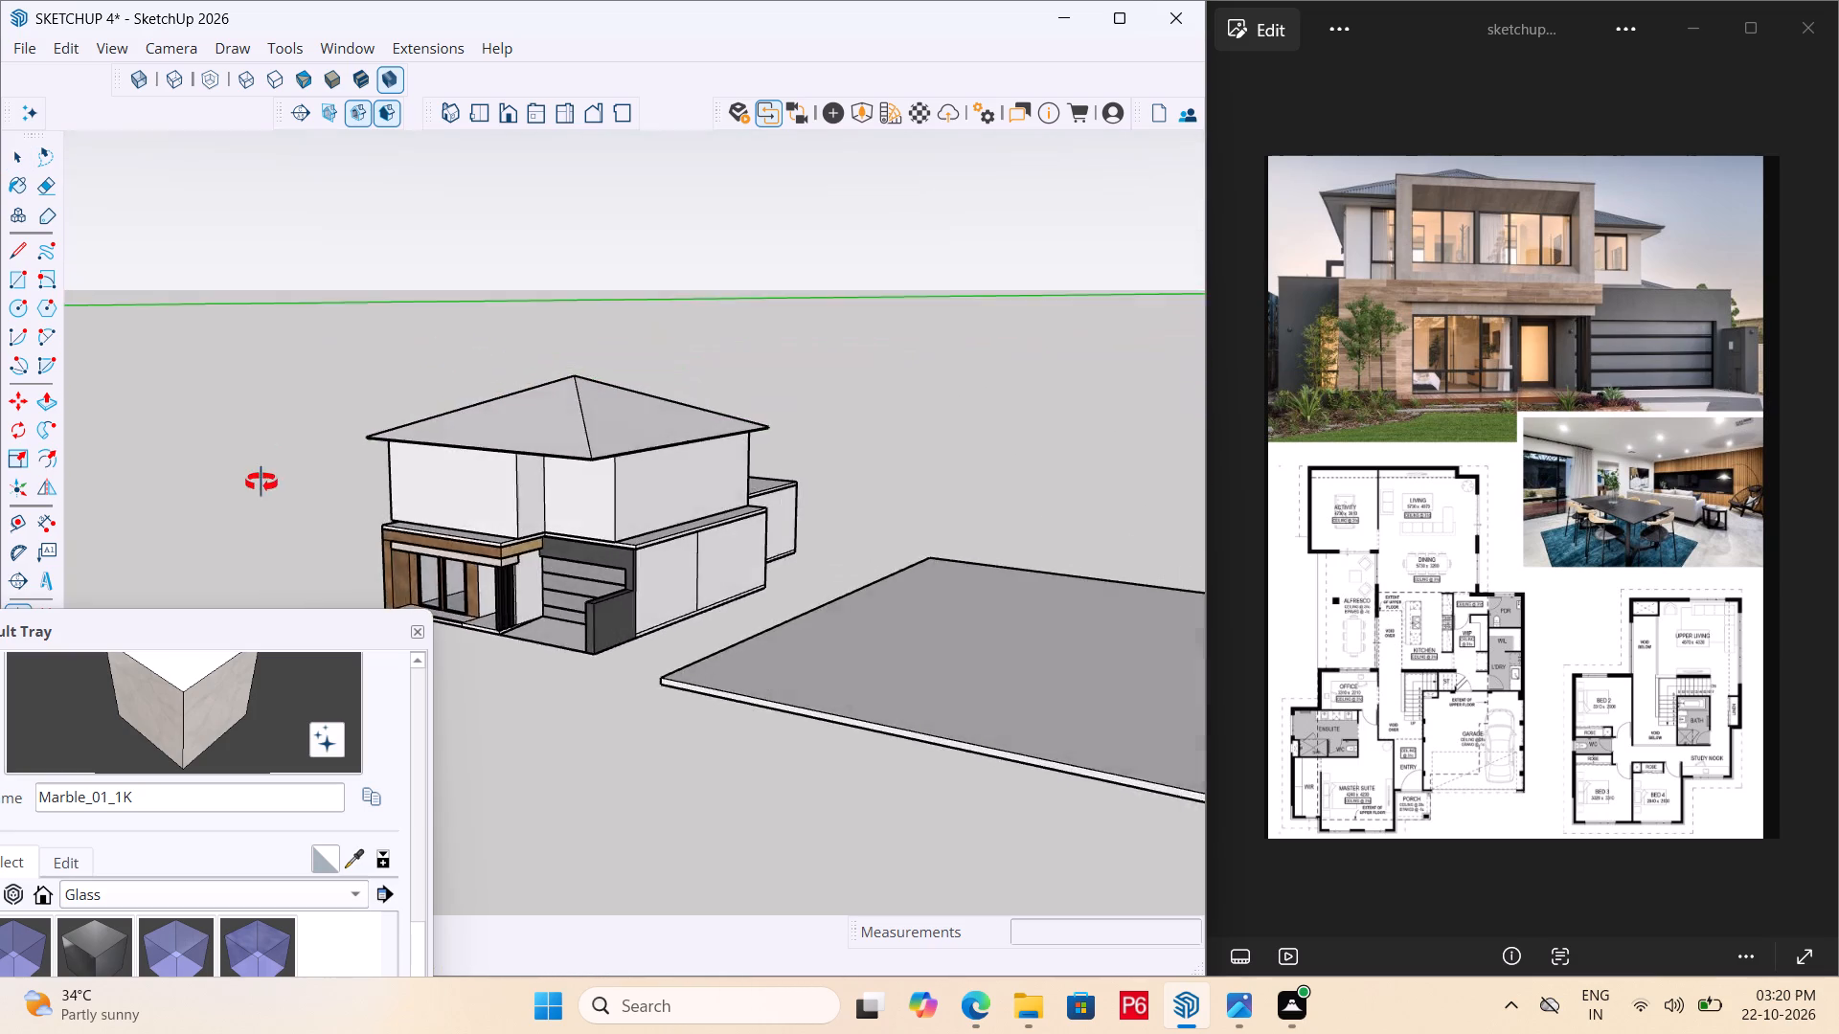
{"action": "middle_click_drag", "start_coordinate": [261, 483], "coordinate": [507, 588]}
{"action": "triple_click", "coordinate": [554, 436]}
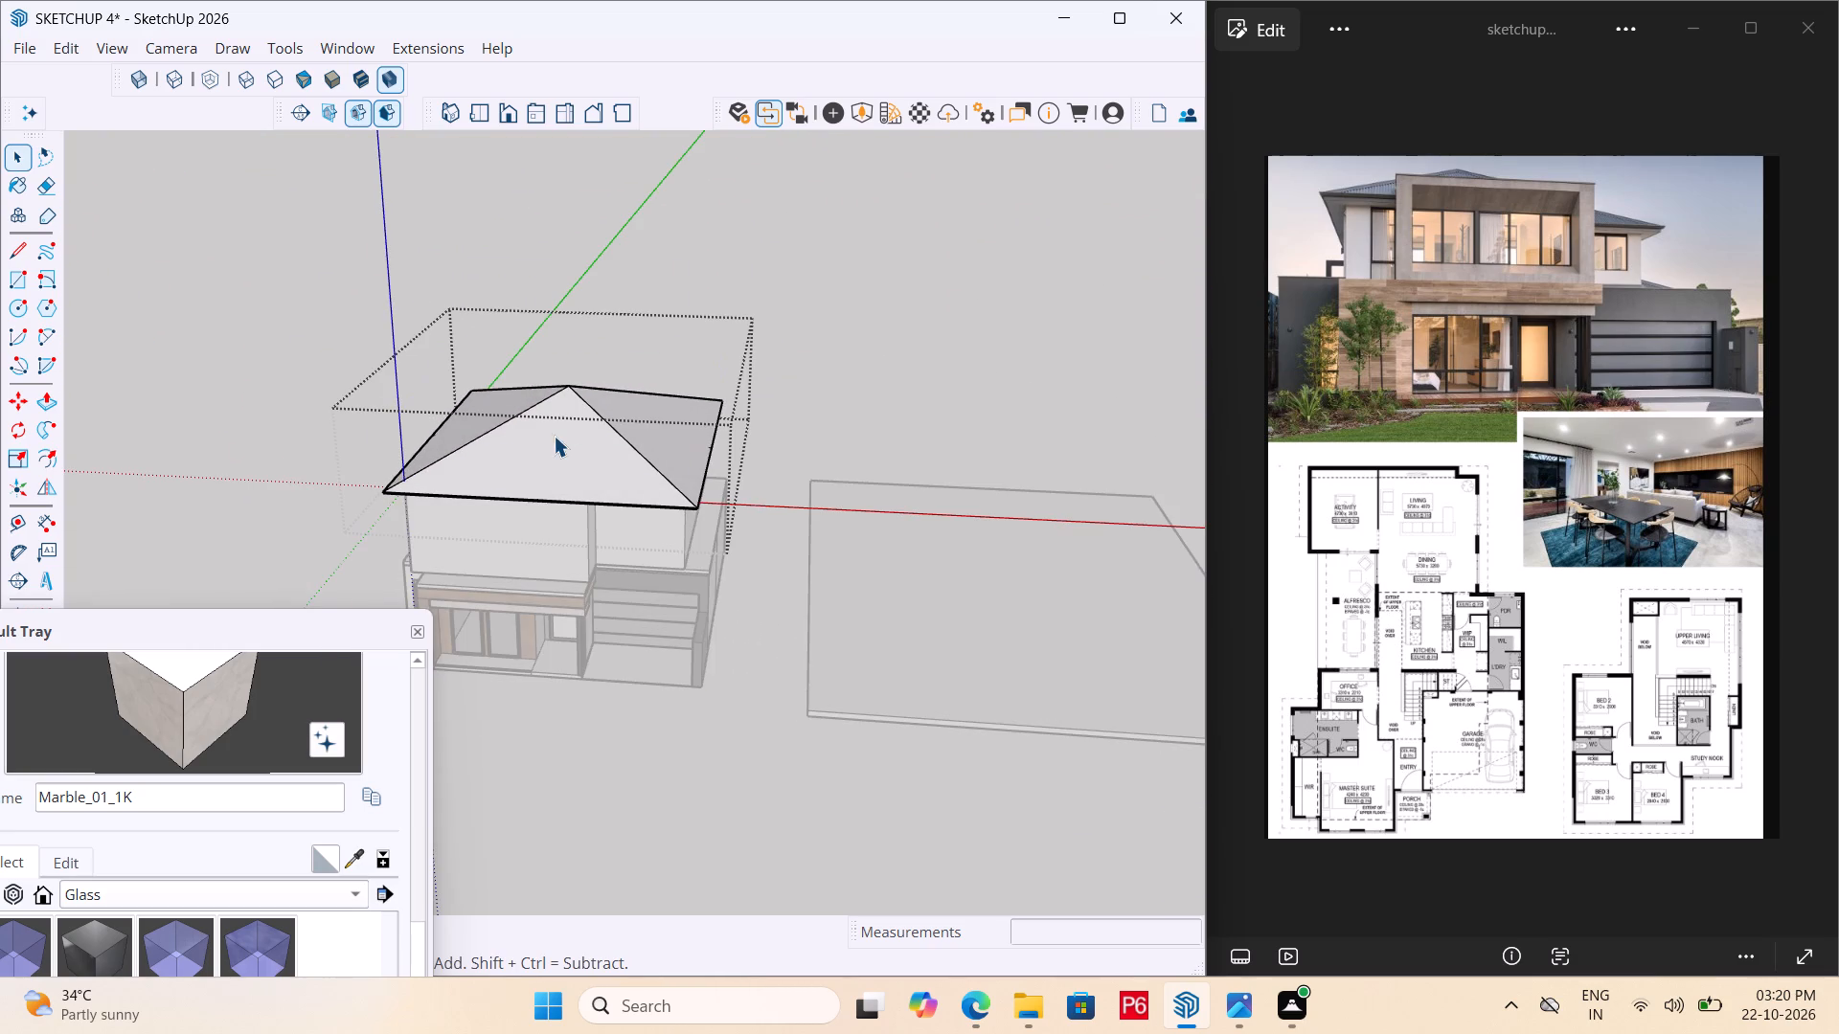
{"action": "scroll", "coordinate": [245, 802], "scroll_direction": "down", "scroll_amount": 8}
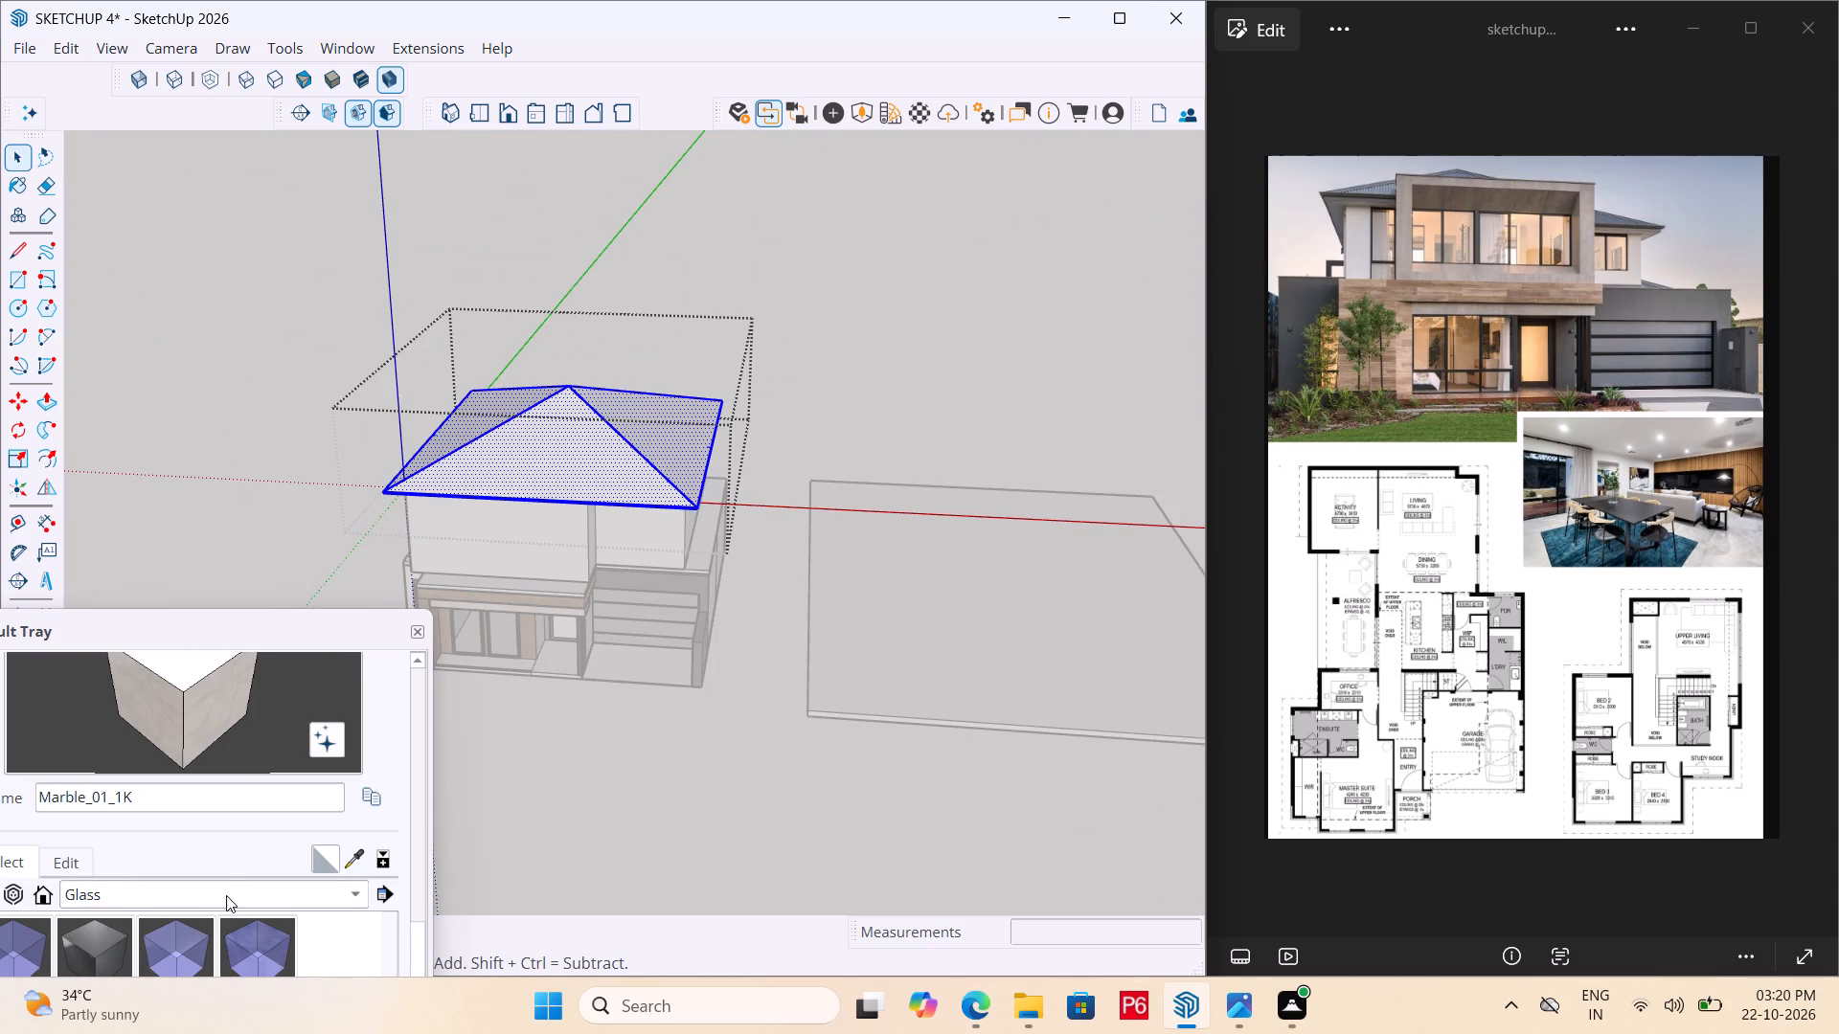
{"action": "left_click", "coordinate": [226, 895]}
{"action": "left_click", "coordinate": [157, 943]}
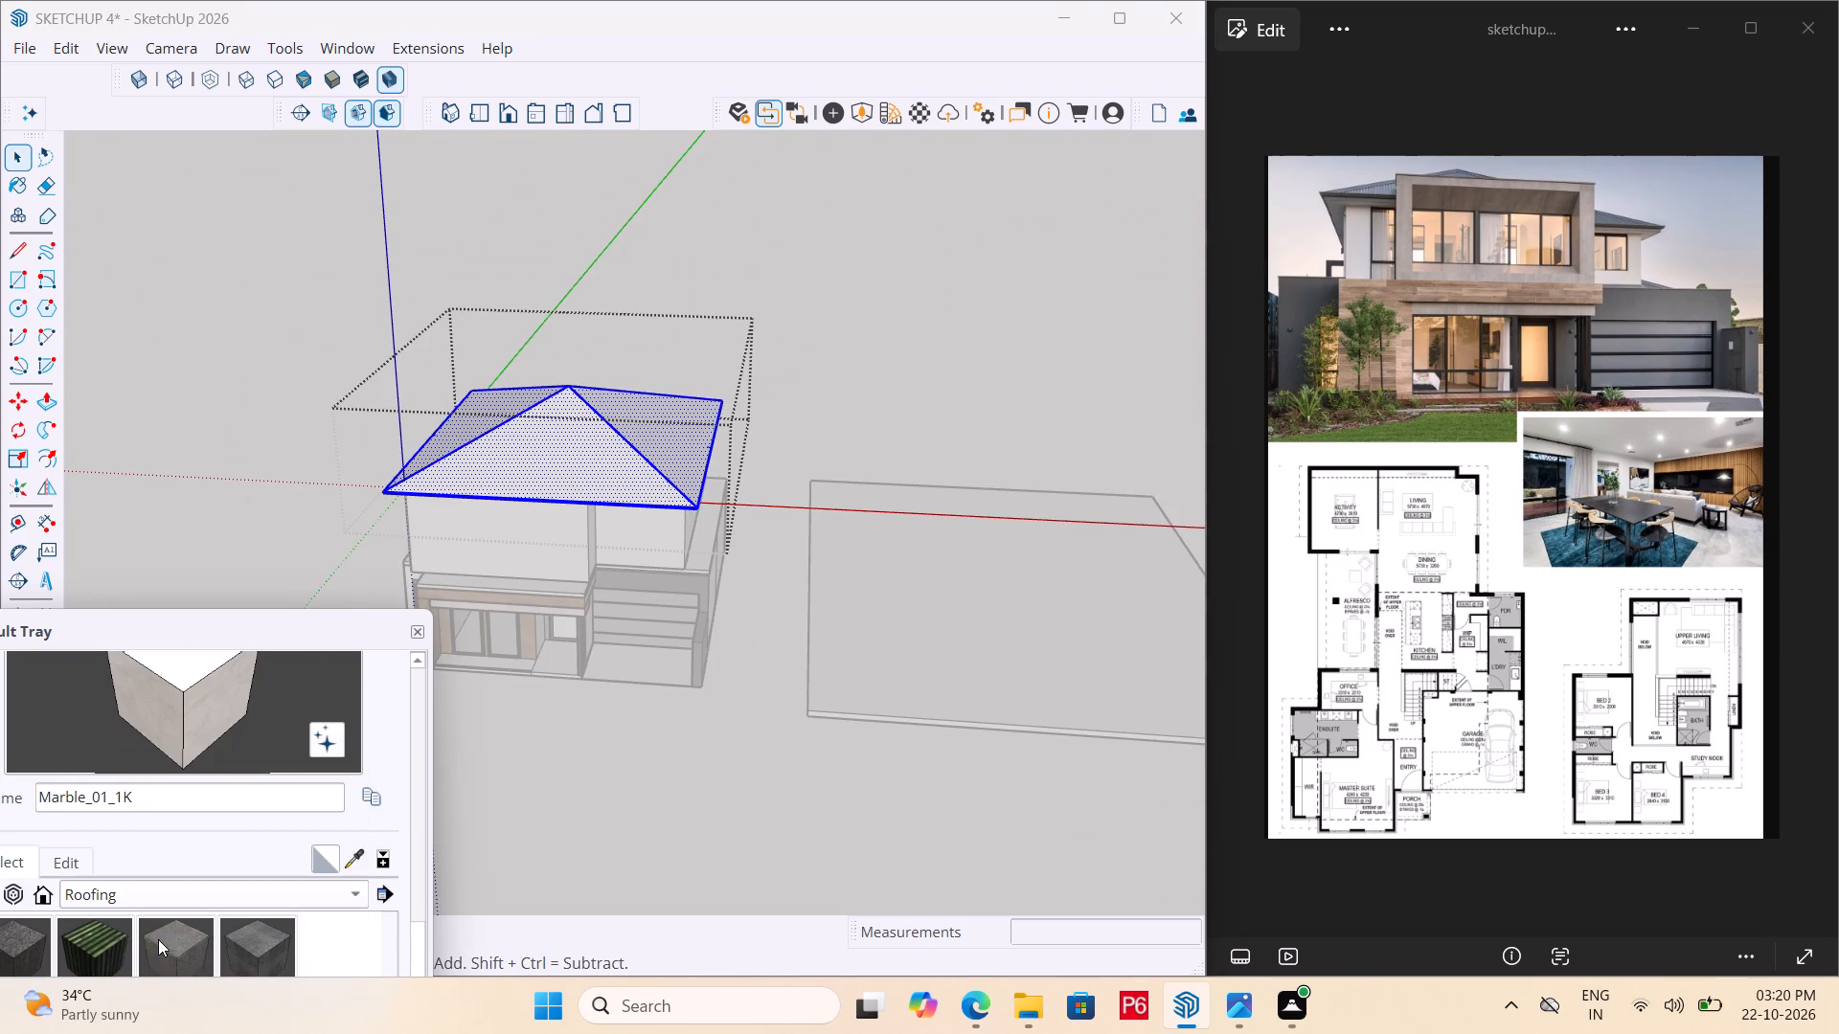
{"action": "scroll", "coordinate": [227, 882], "scroll_direction": "down", "scroll_amount": 4}
{"action": "left_click", "coordinate": [257, 940]}
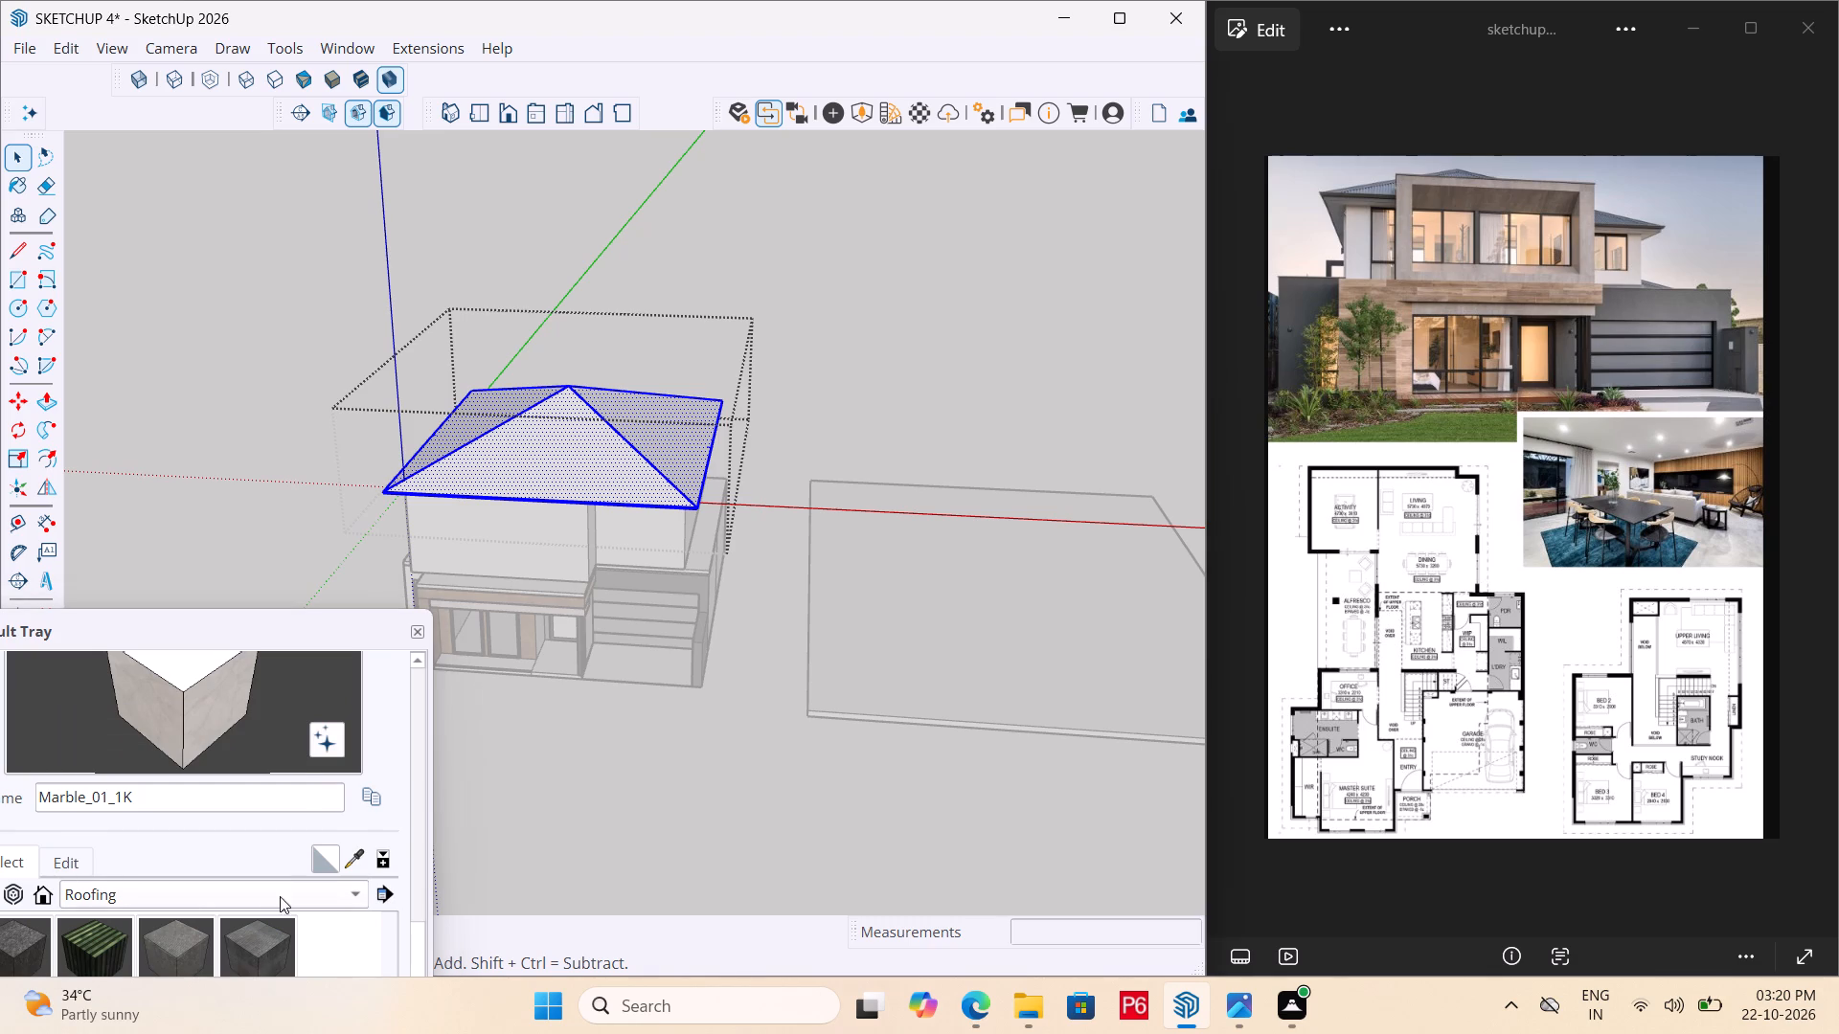
{"action": "left_click", "coordinate": [584, 478]}
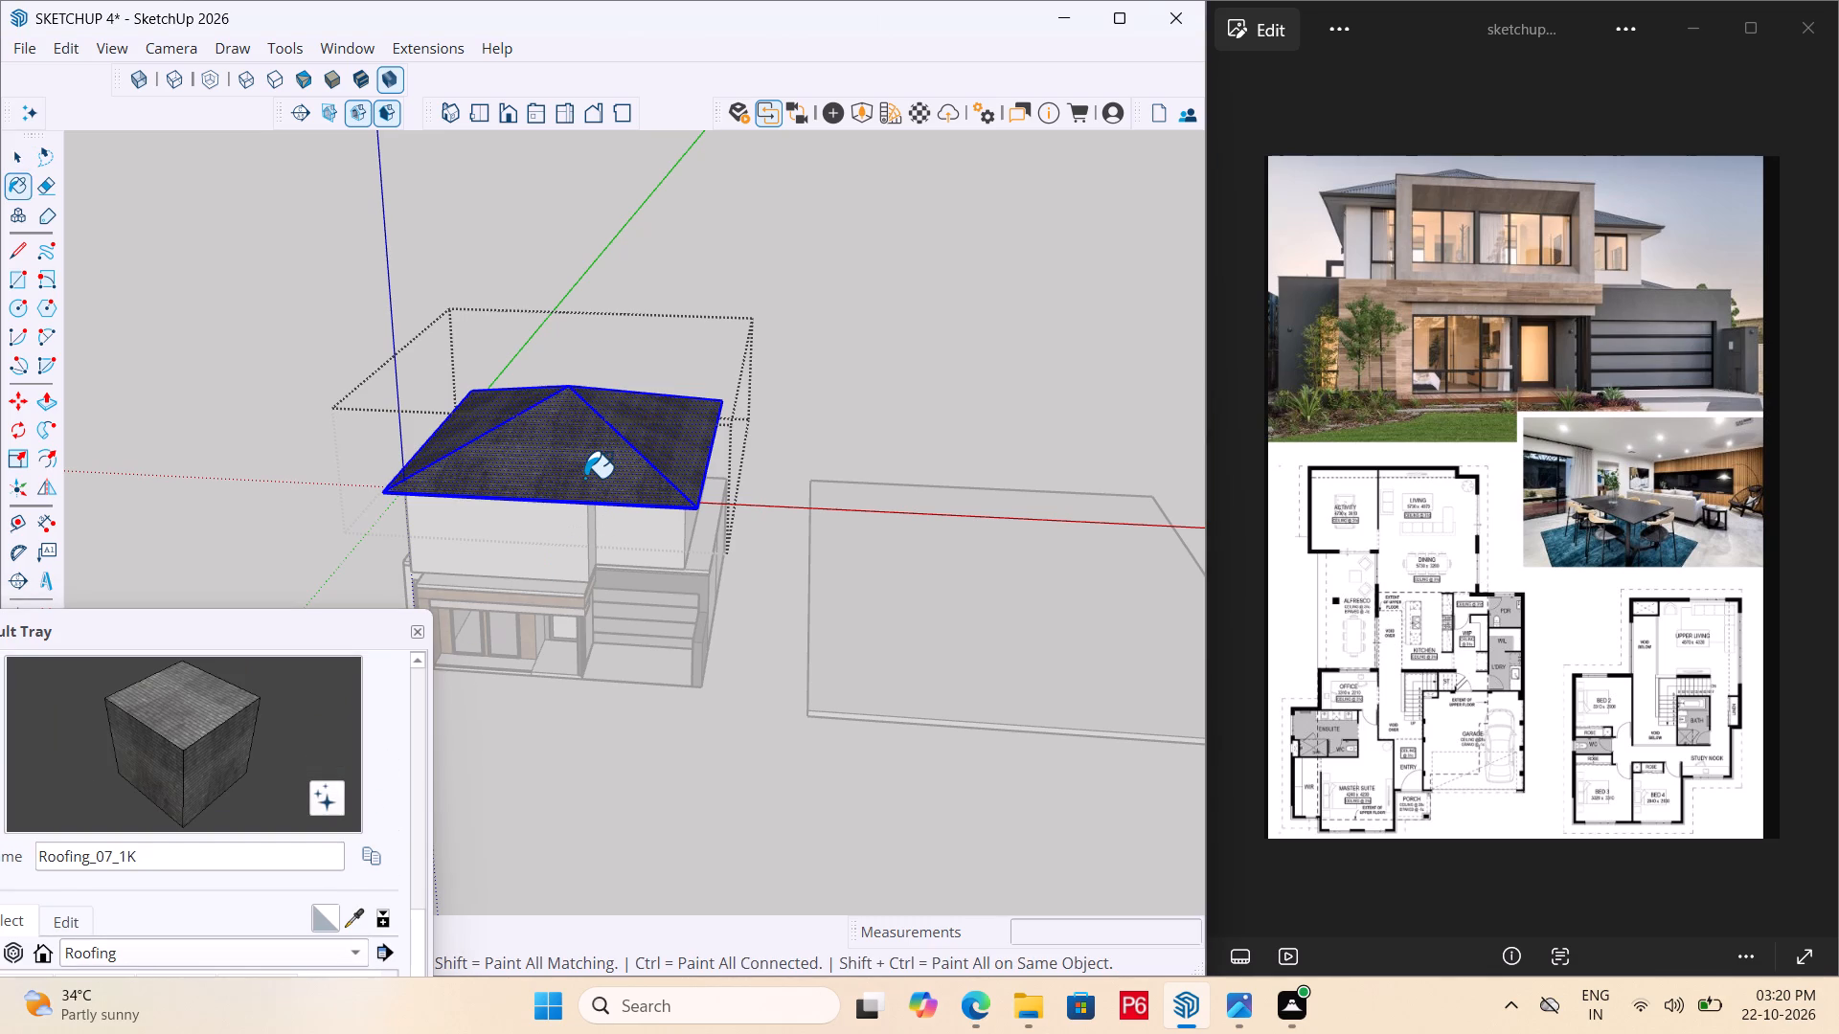
{"action": "scroll", "coordinate": [552, 375], "scroll_direction": "up", "scroll_amount": 6}
{"action": "scroll", "coordinate": [639, 510], "scroll_direction": "up", "scroll_amount": 5}
{"action": "scroll", "coordinate": [385, 555], "scroll_direction": "up", "scroll_amount": 3}
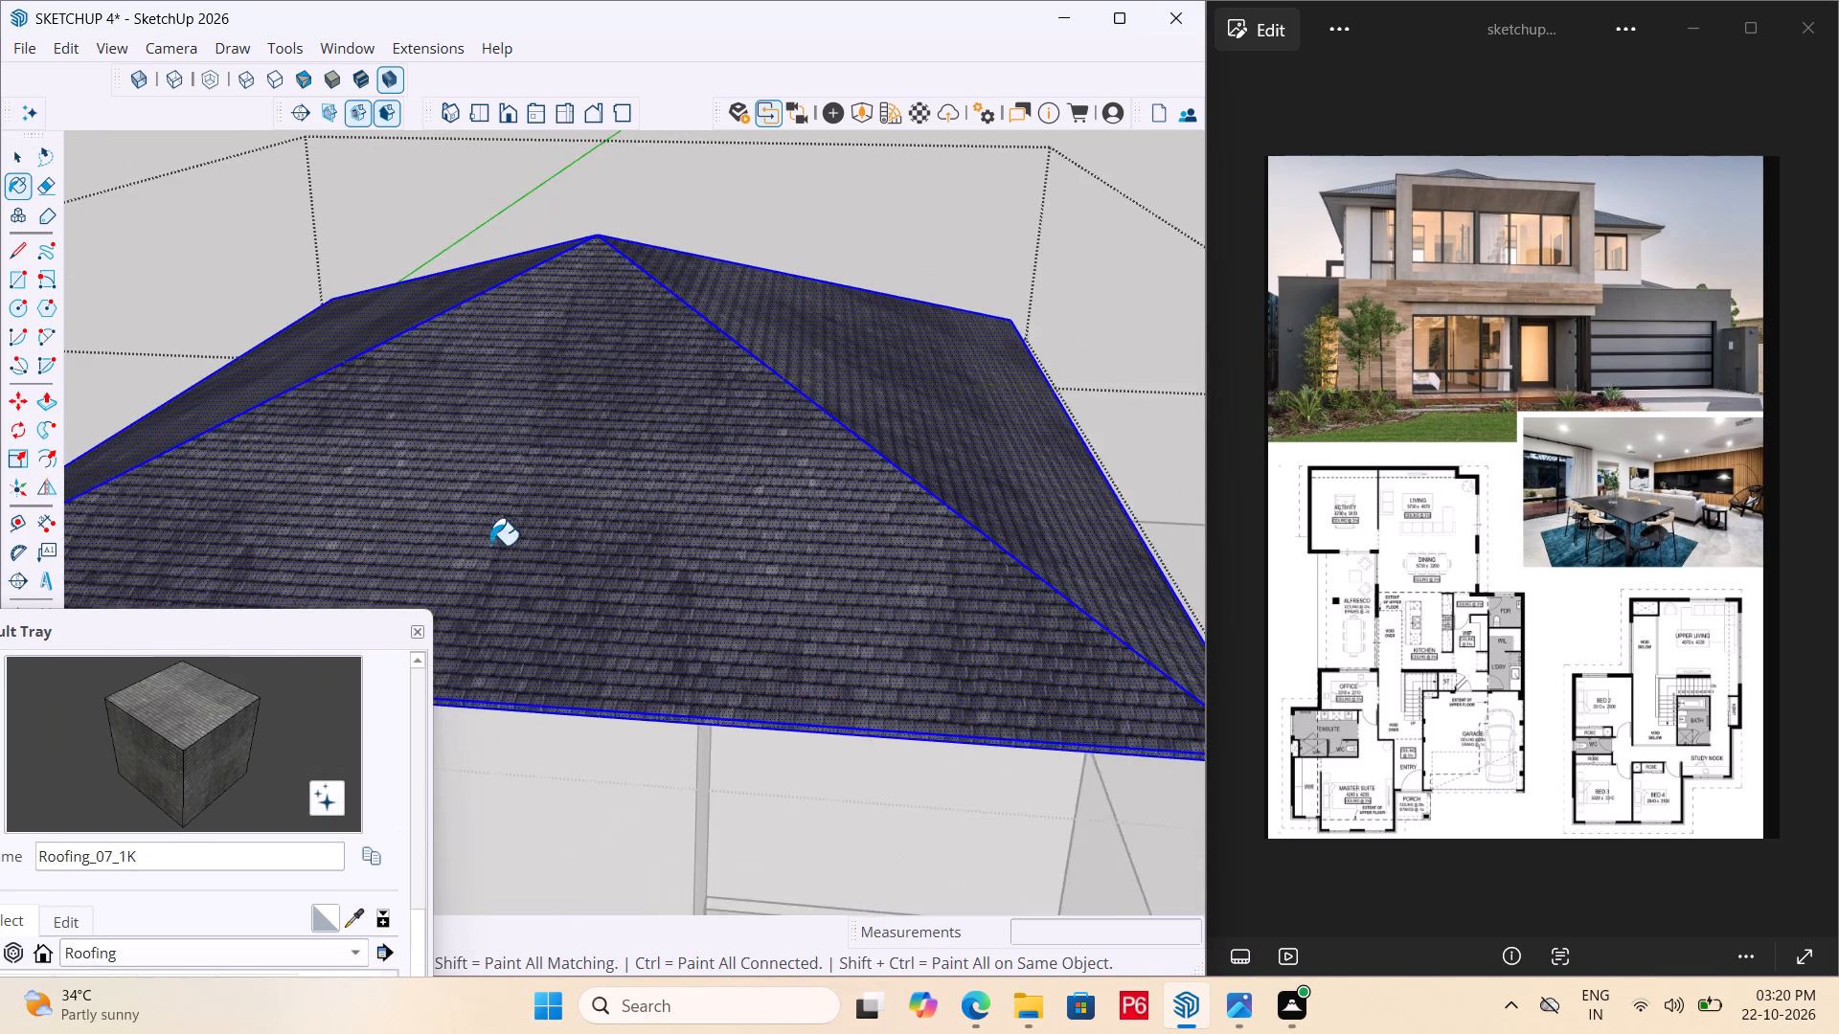
{"action": "scroll", "coordinate": [489, 545], "scroll_direction": "up", "scroll_amount": 3}
{"action": "key", "text": "space"}
{"action": "triple_click", "coordinate": [920, 177]}
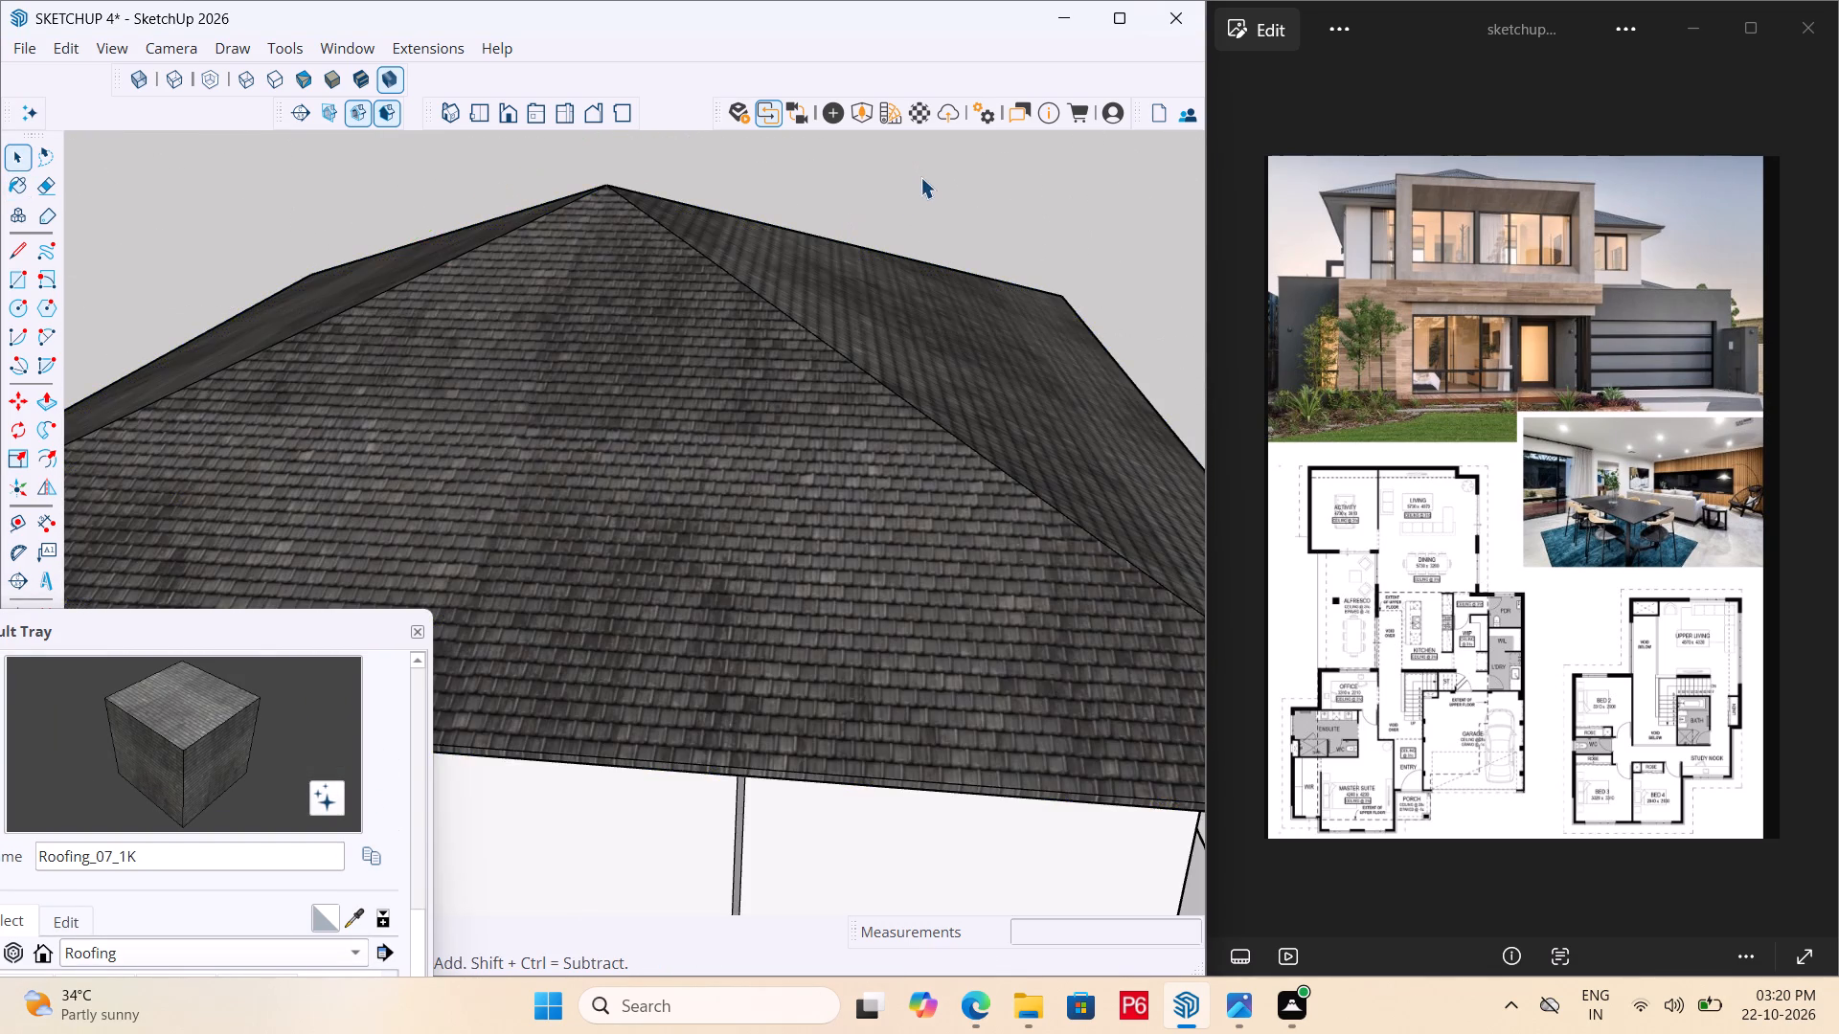
Select the roof's front slope inside its group, open the Roofing_07_1K material for editing, and enlarge the Default Tray.
{"action": "scroll", "coordinate": [810, 388], "scroll_direction": "down", "scroll_amount": 6}
{"action": "middle_click_drag", "start_coordinate": [590, 439], "coordinate": [935, 402]}
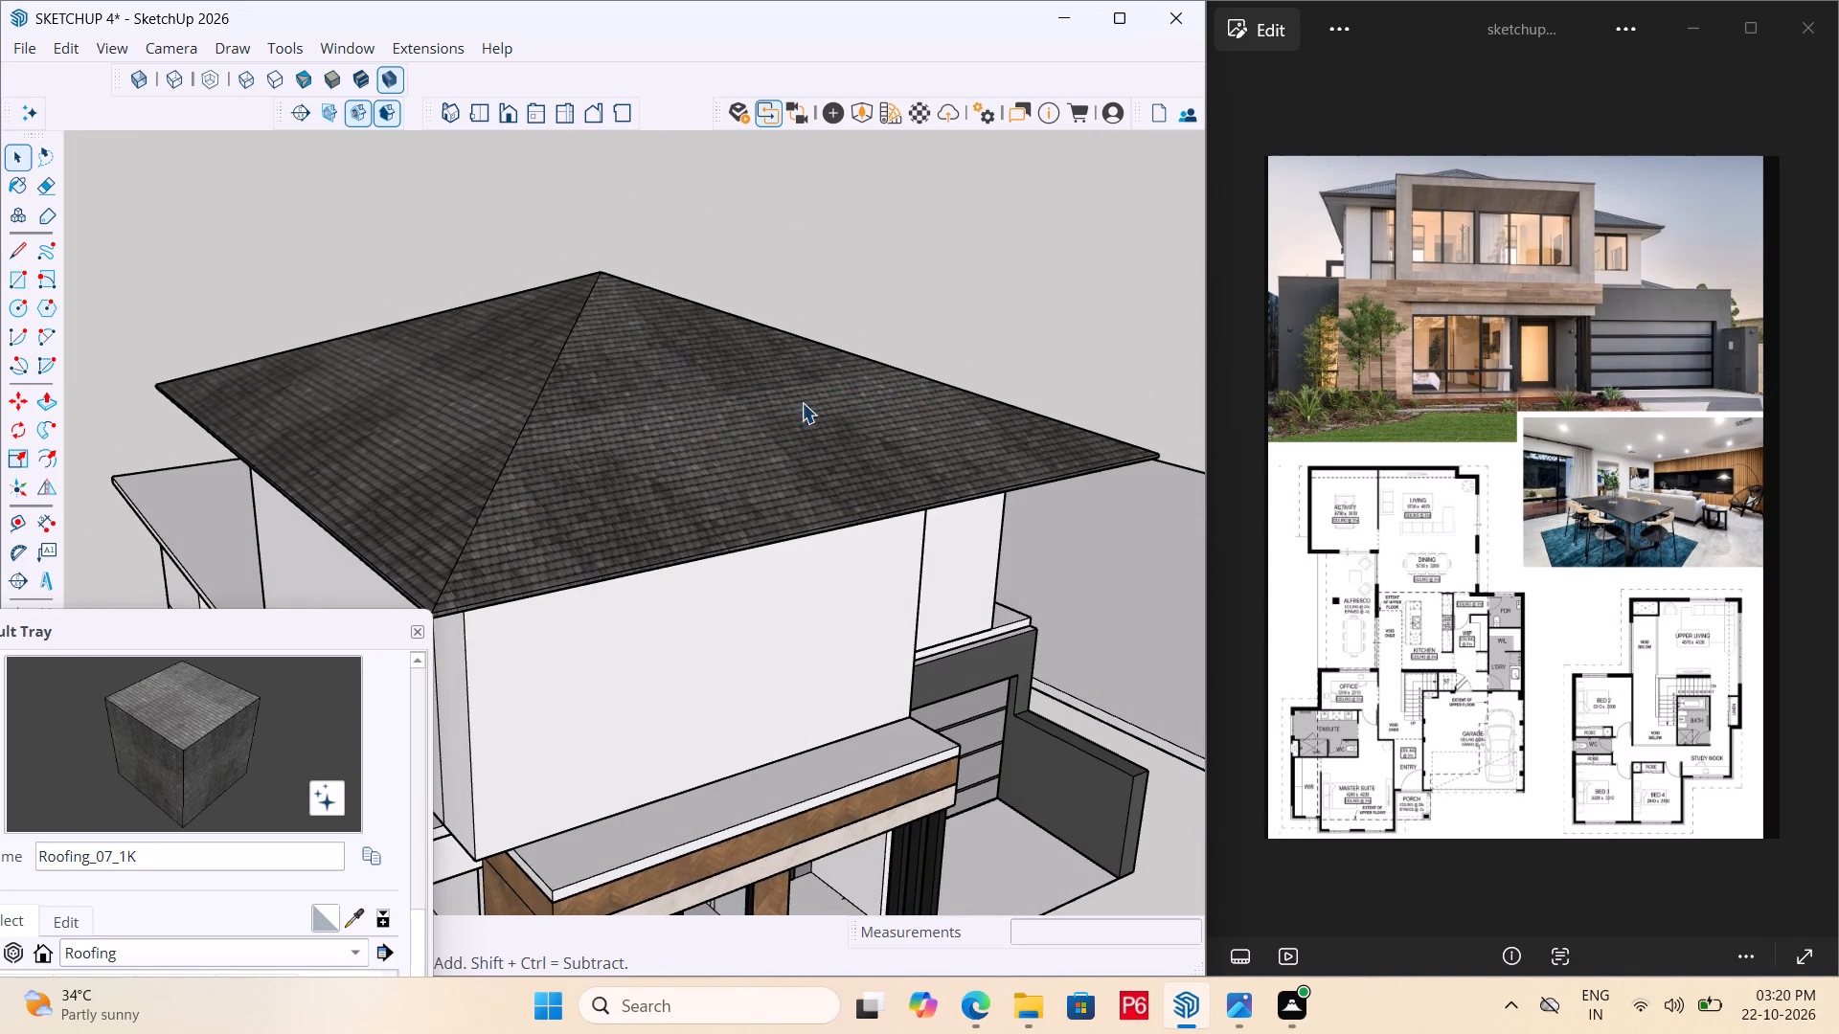
{"action": "left_click", "coordinate": [650, 411]}
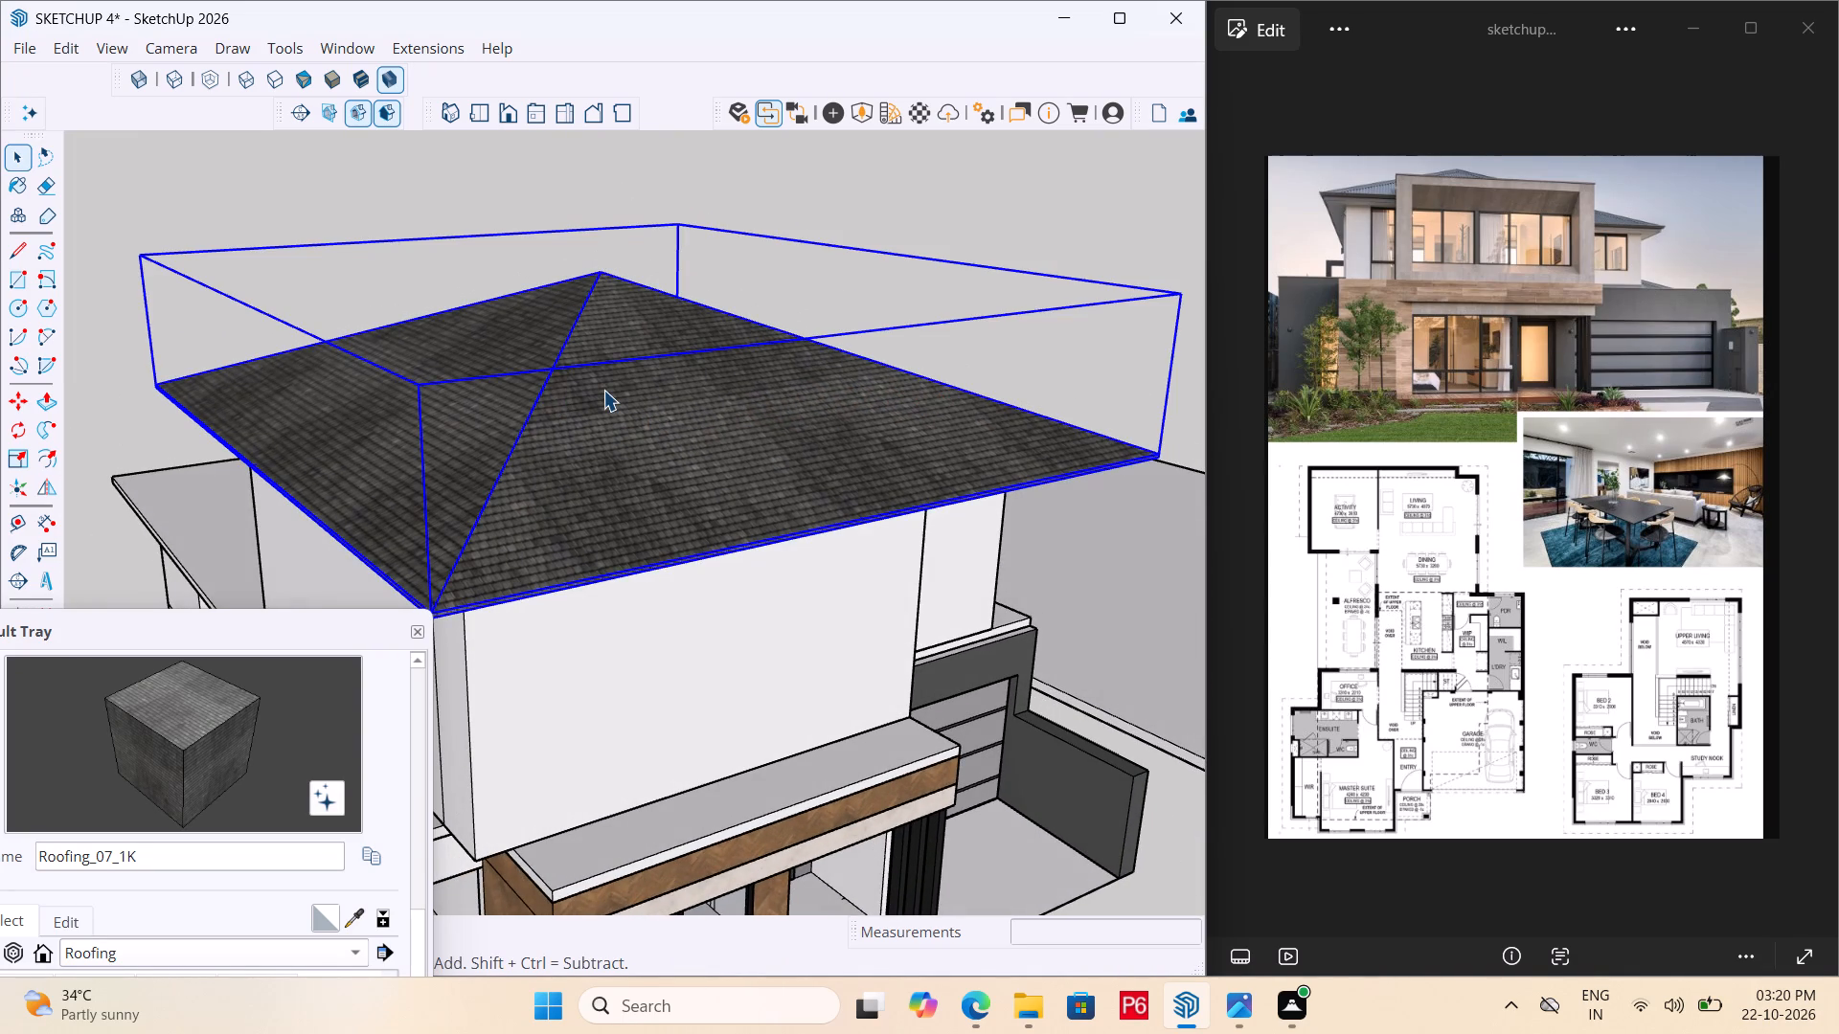
{"action": "triple_click", "coordinate": [603, 390]}
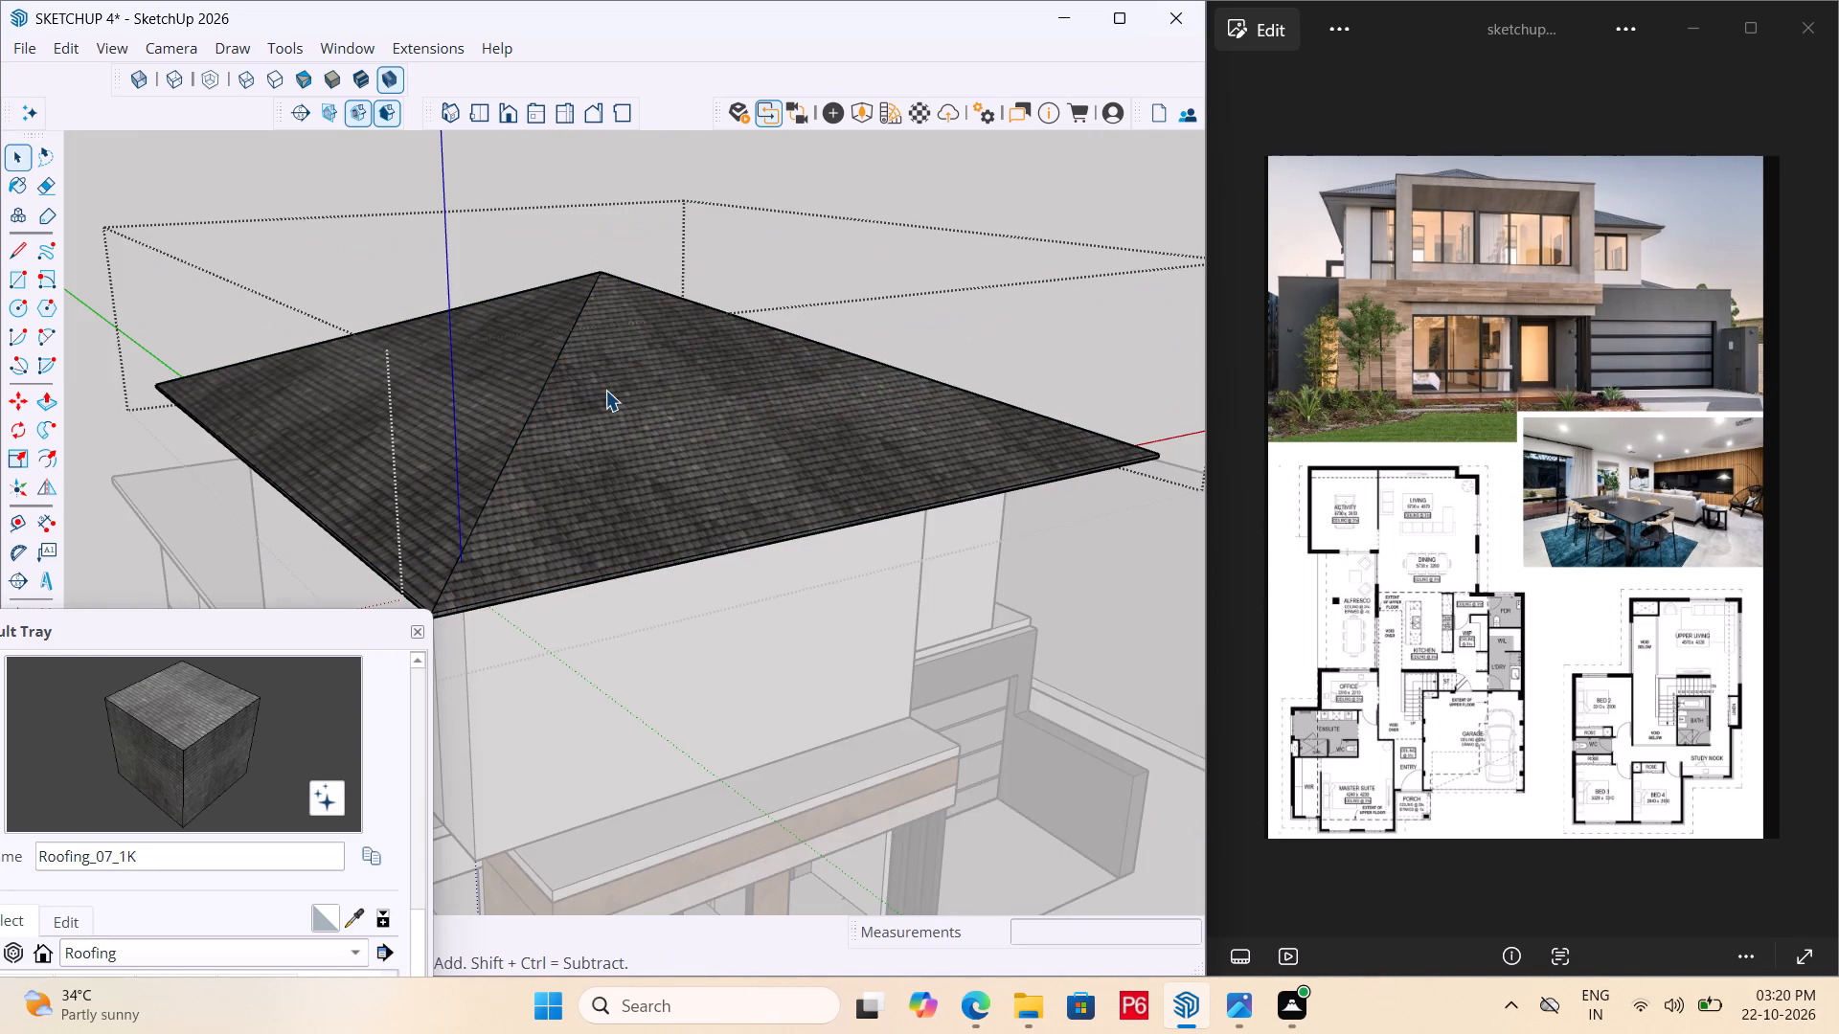
{"action": "left_click", "coordinate": [581, 404]}
{"action": "scroll", "coordinate": [258, 791], "scroll_direction": "down", "scroll_amount": 2}
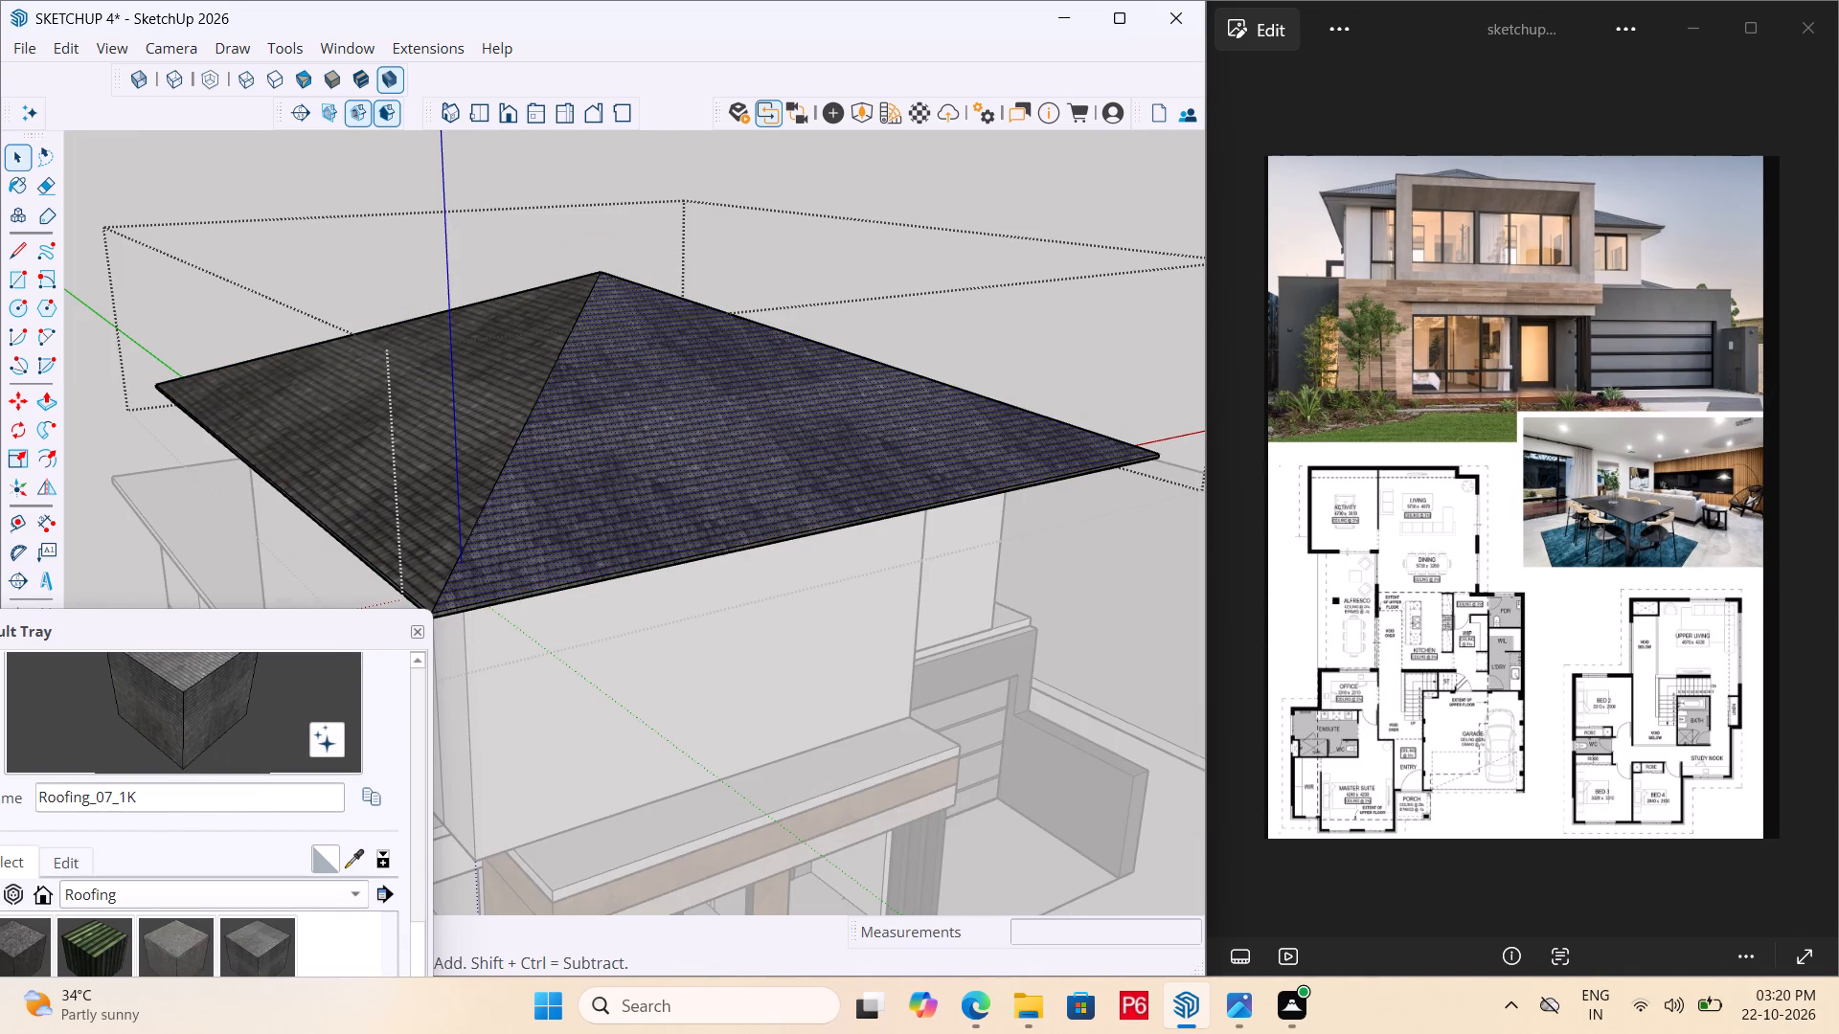
{"action": "double_click", "coordinate": [72, 865]}
{"action": "scroll", "coordinate": [296, 825], "scroll_direction": "down", "scroll_amount": 3}
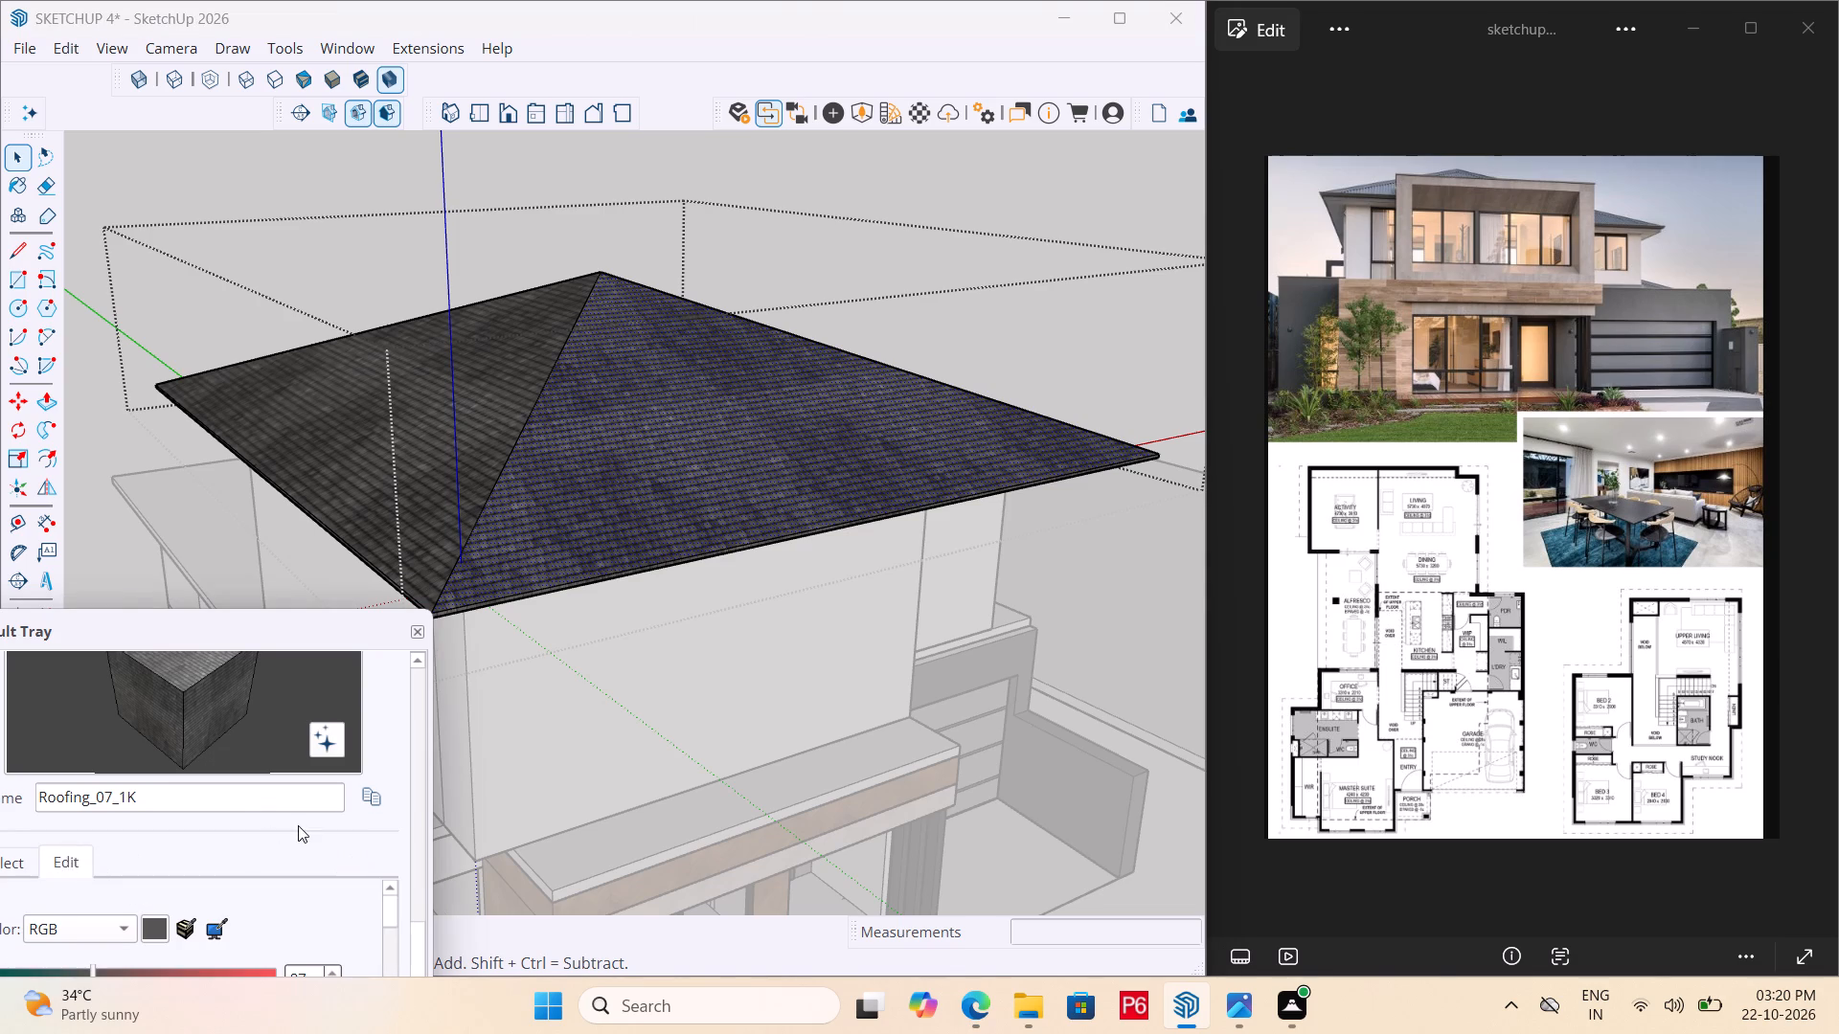
{"action": "scroll", "coordinate": [298, 825], "scroll_direction": "down", "scroll_amount": 2}
{"action": "scroll", "coordinate": [284, 924], "scroll_direction": "down", "scroll_amount": 6}
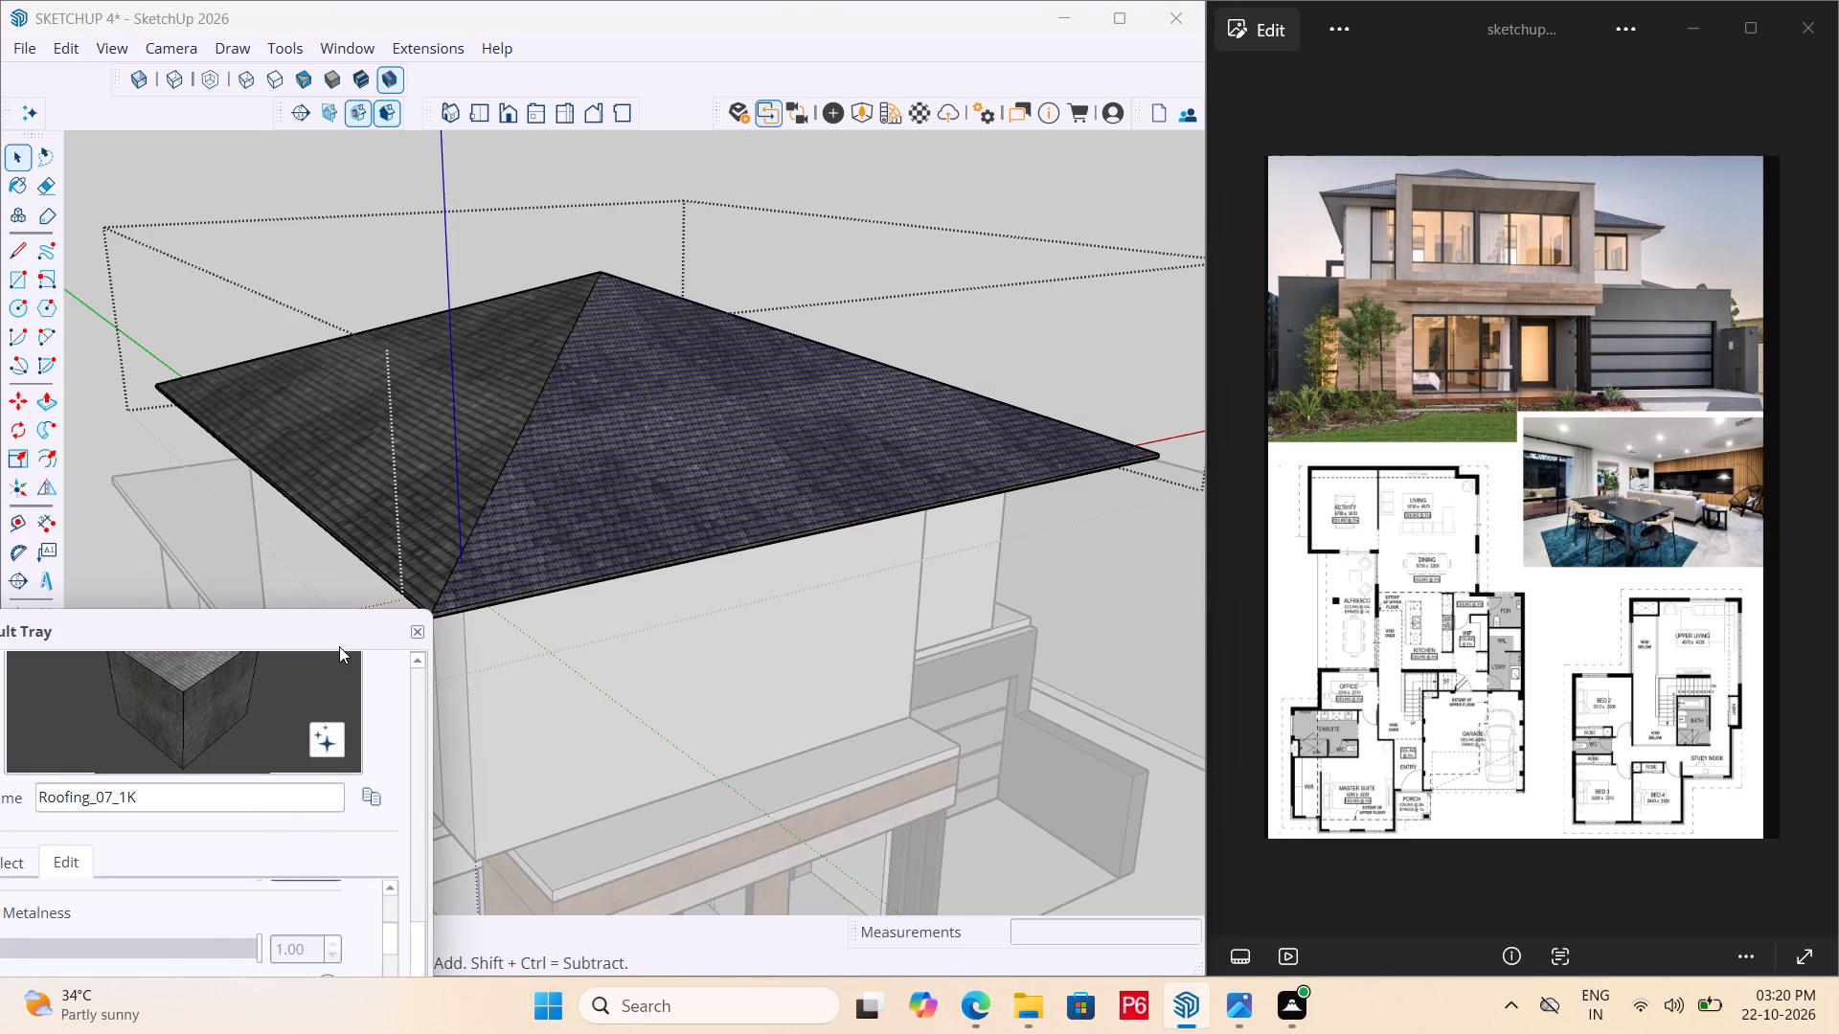
{"action": "left_click_drag", "start_coordinate": [341, 641], "coordinate": [412, 404]}
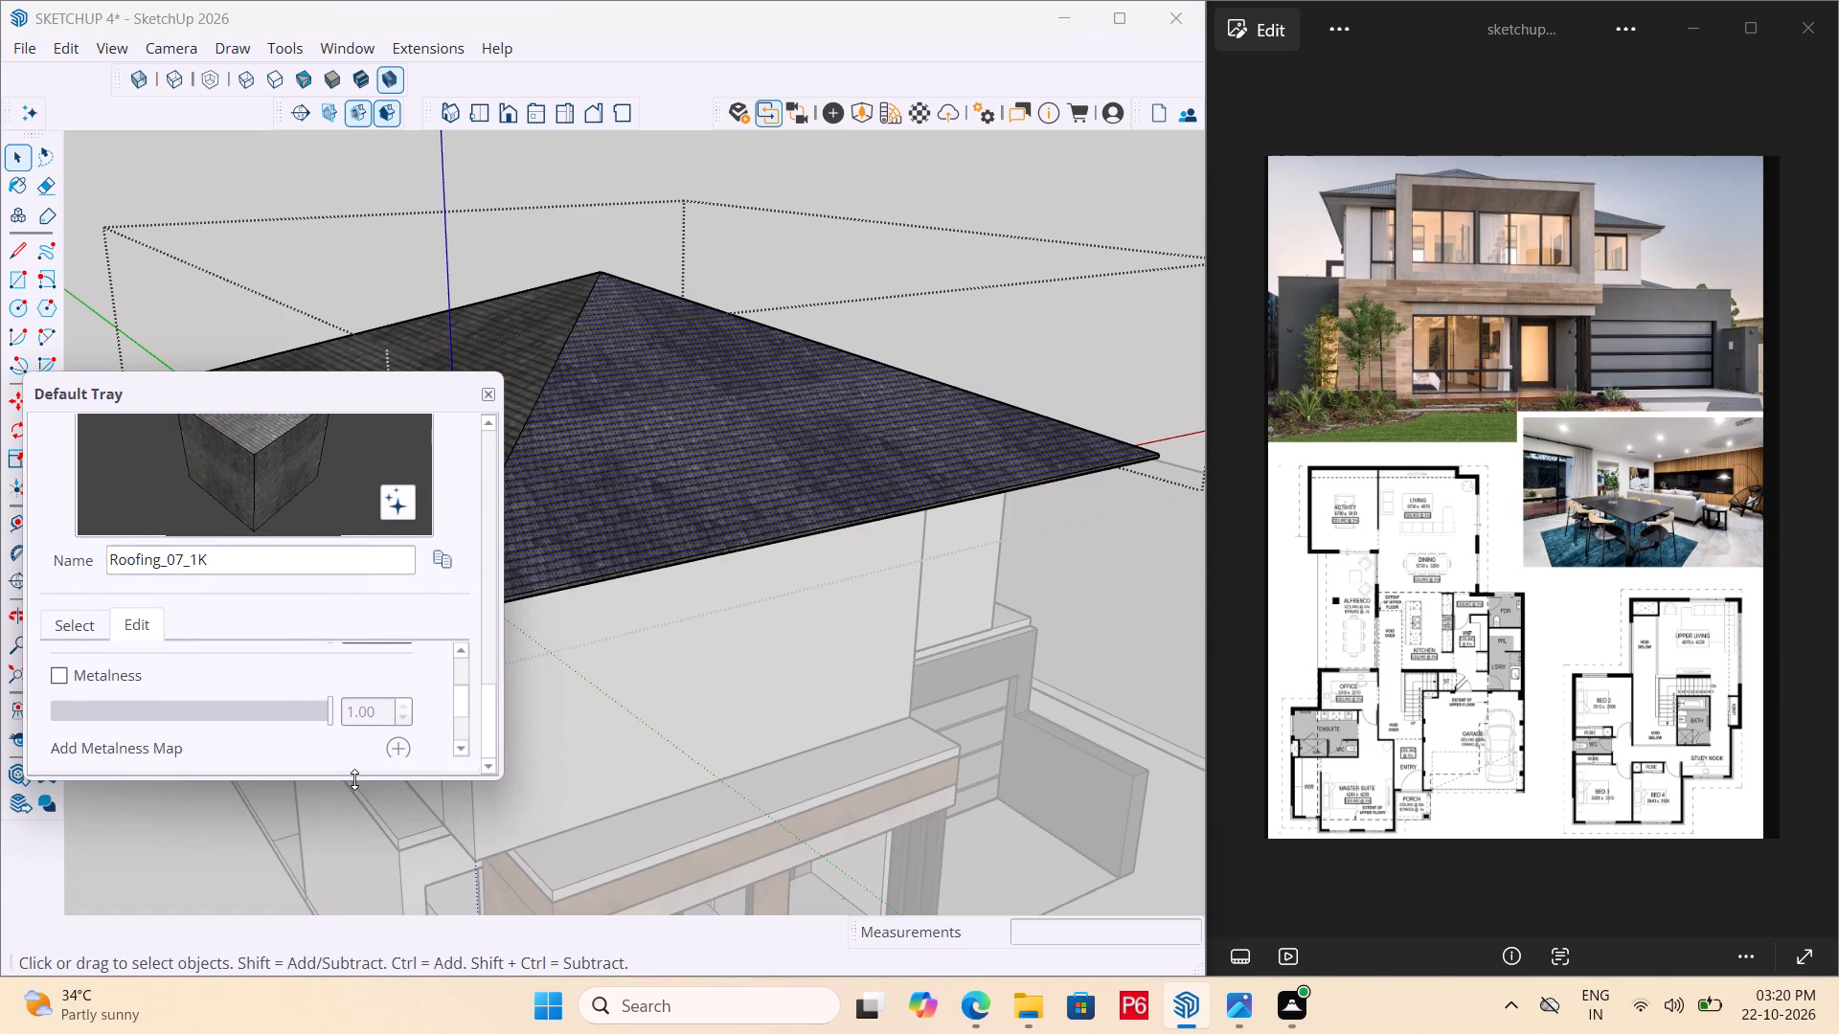
{"action": "left_click_drag", "start_coordinate": [354, 779], "coordinate": [357, 890]}
{"action": "left_click", "coordinate": [357, 890]}
Set the blue value of the Roofing_07_1K material's RGB colour to 143 and exit the roof group.
{"action": "scroll", "coordinate": [267, 811], "scroll_direction": "down", "scroll_amount": 5}
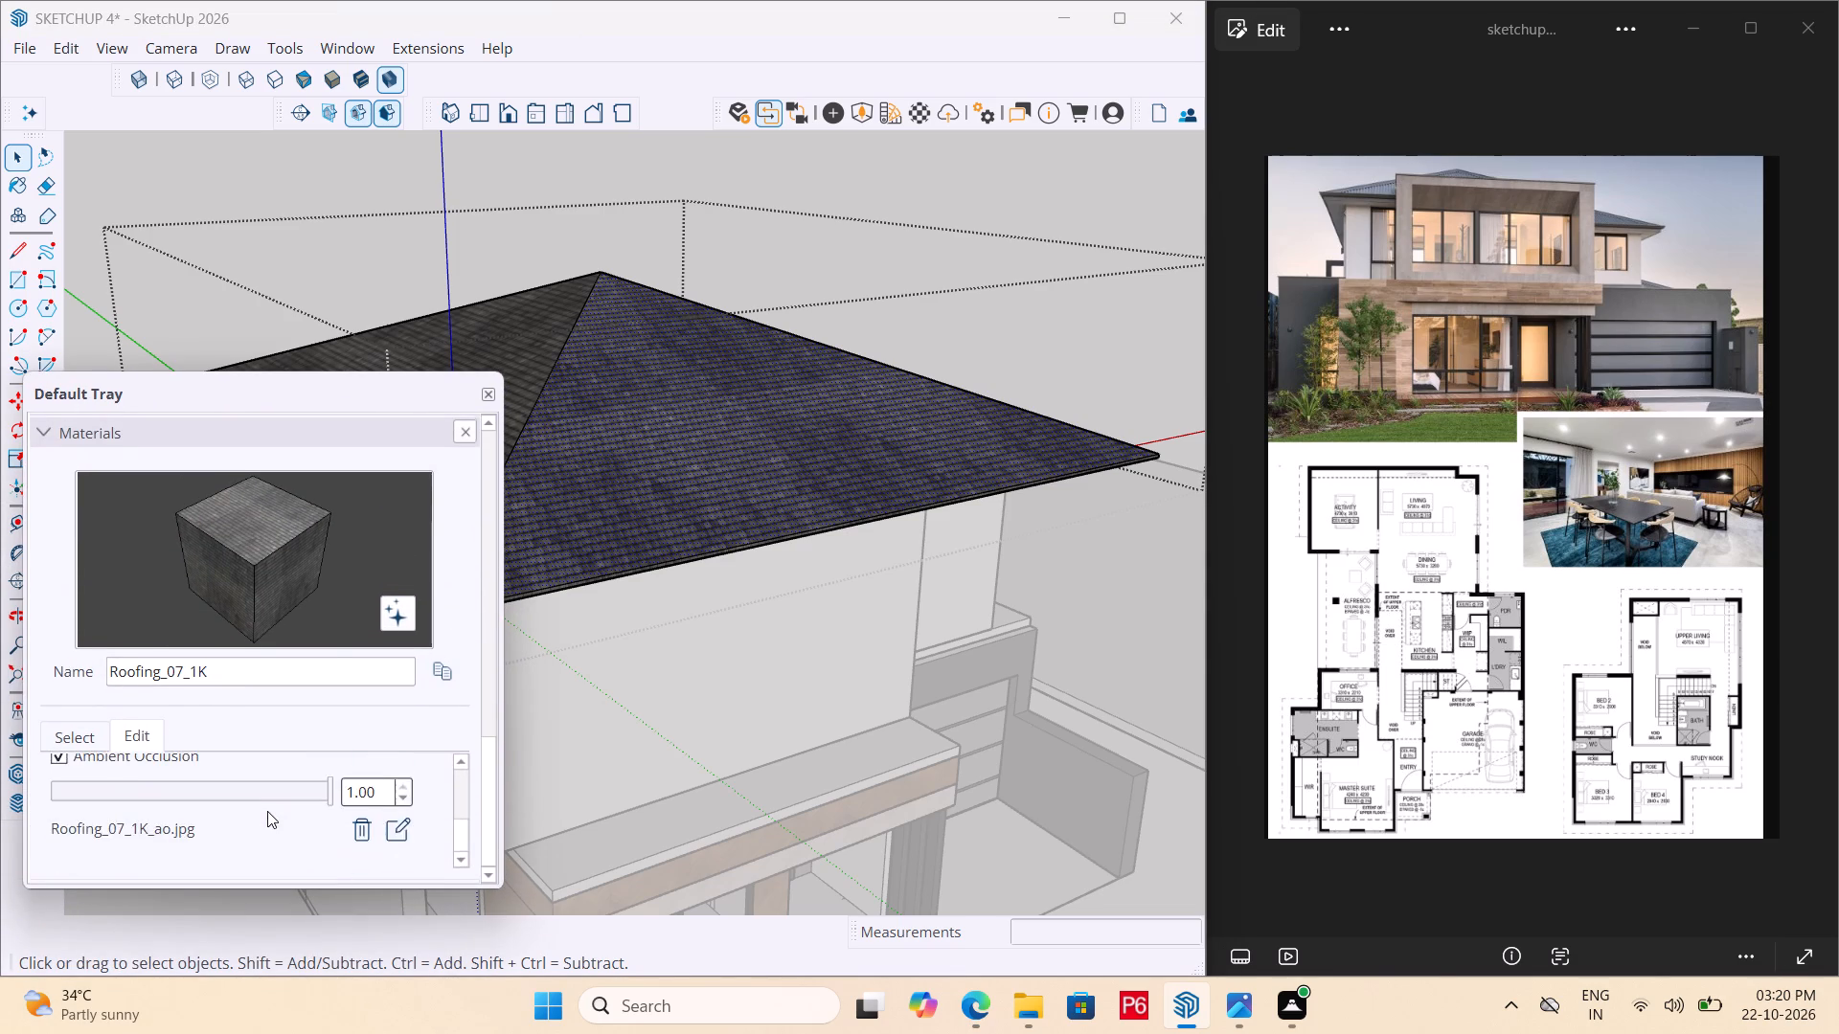
{"action": "scroll", "coordinate": [267, 811], "scroll_direction": "down", "scroll_amount": 1}
{"action": "scroll", "coordinate": [267, 811], "scroll_direction": "up", "scroll_amount": 12}
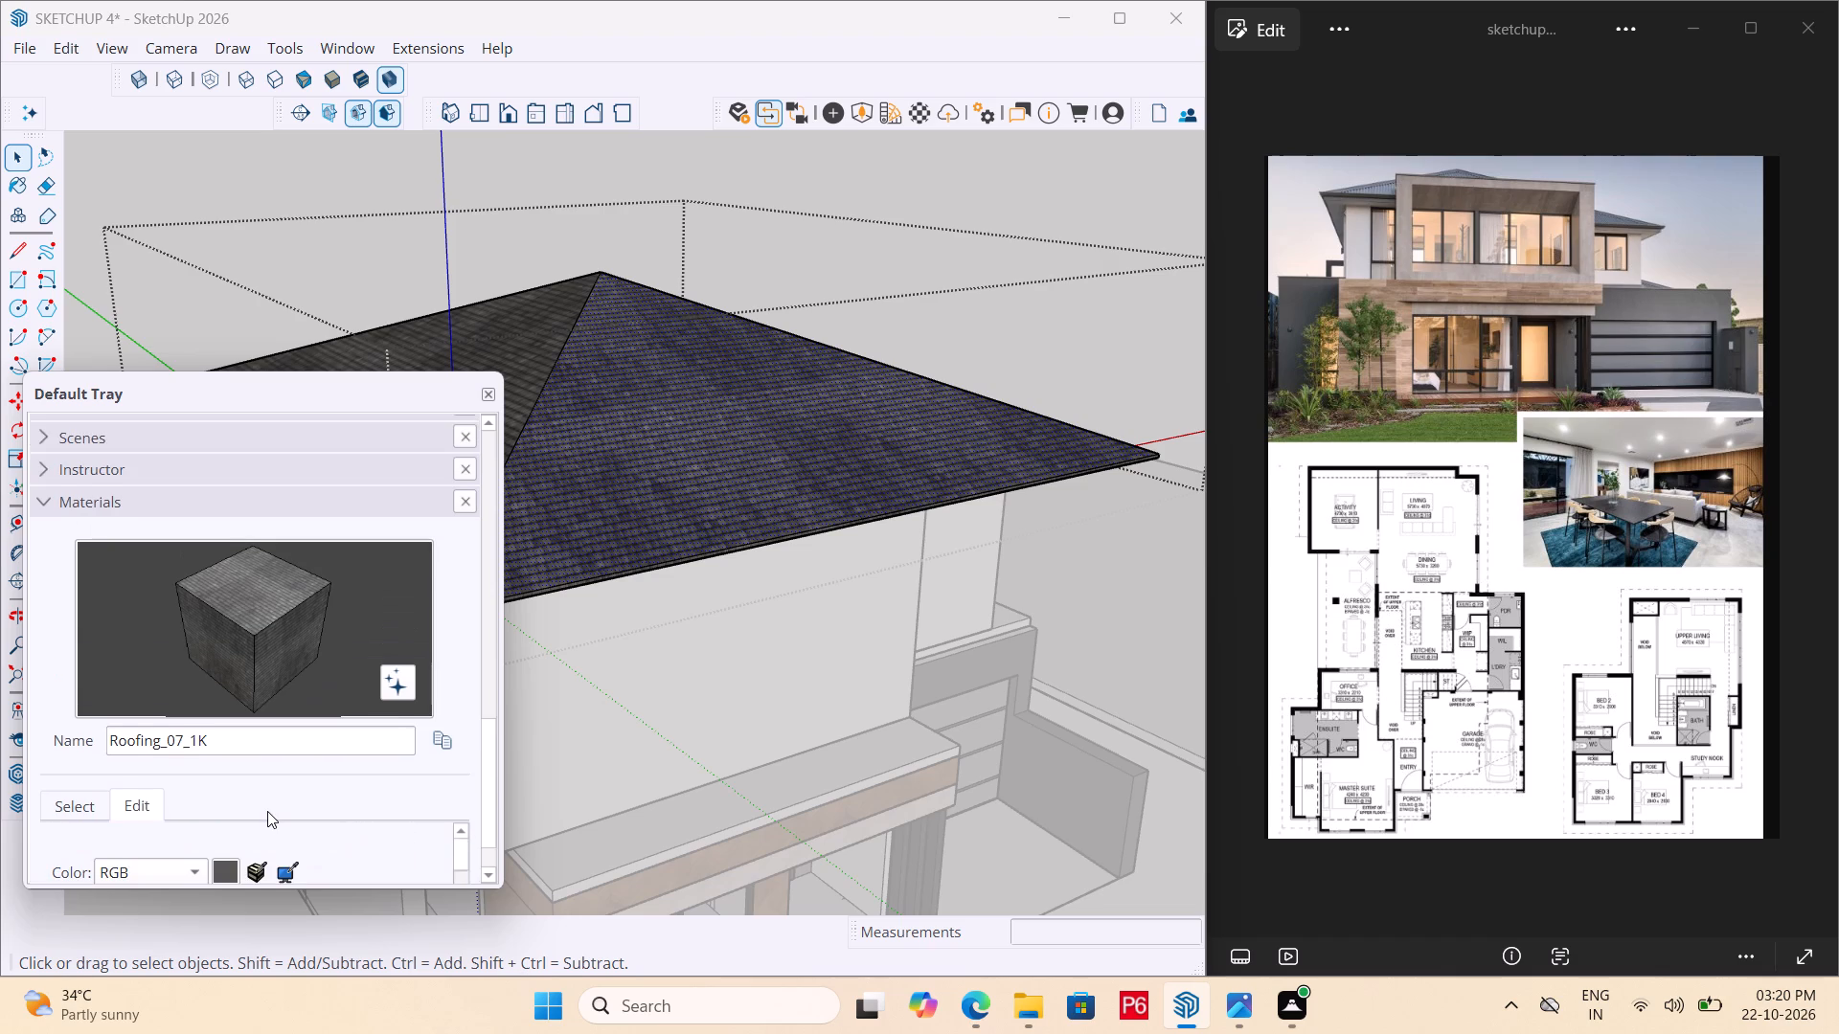
{"action": "scroll", "coordinate": [267, 811], "scroll_direction": "down", "scroll_amount": 3}
{"action": "left_click_drag", "start_coordinate": [160, 779], "coordinate": [167, 779]}
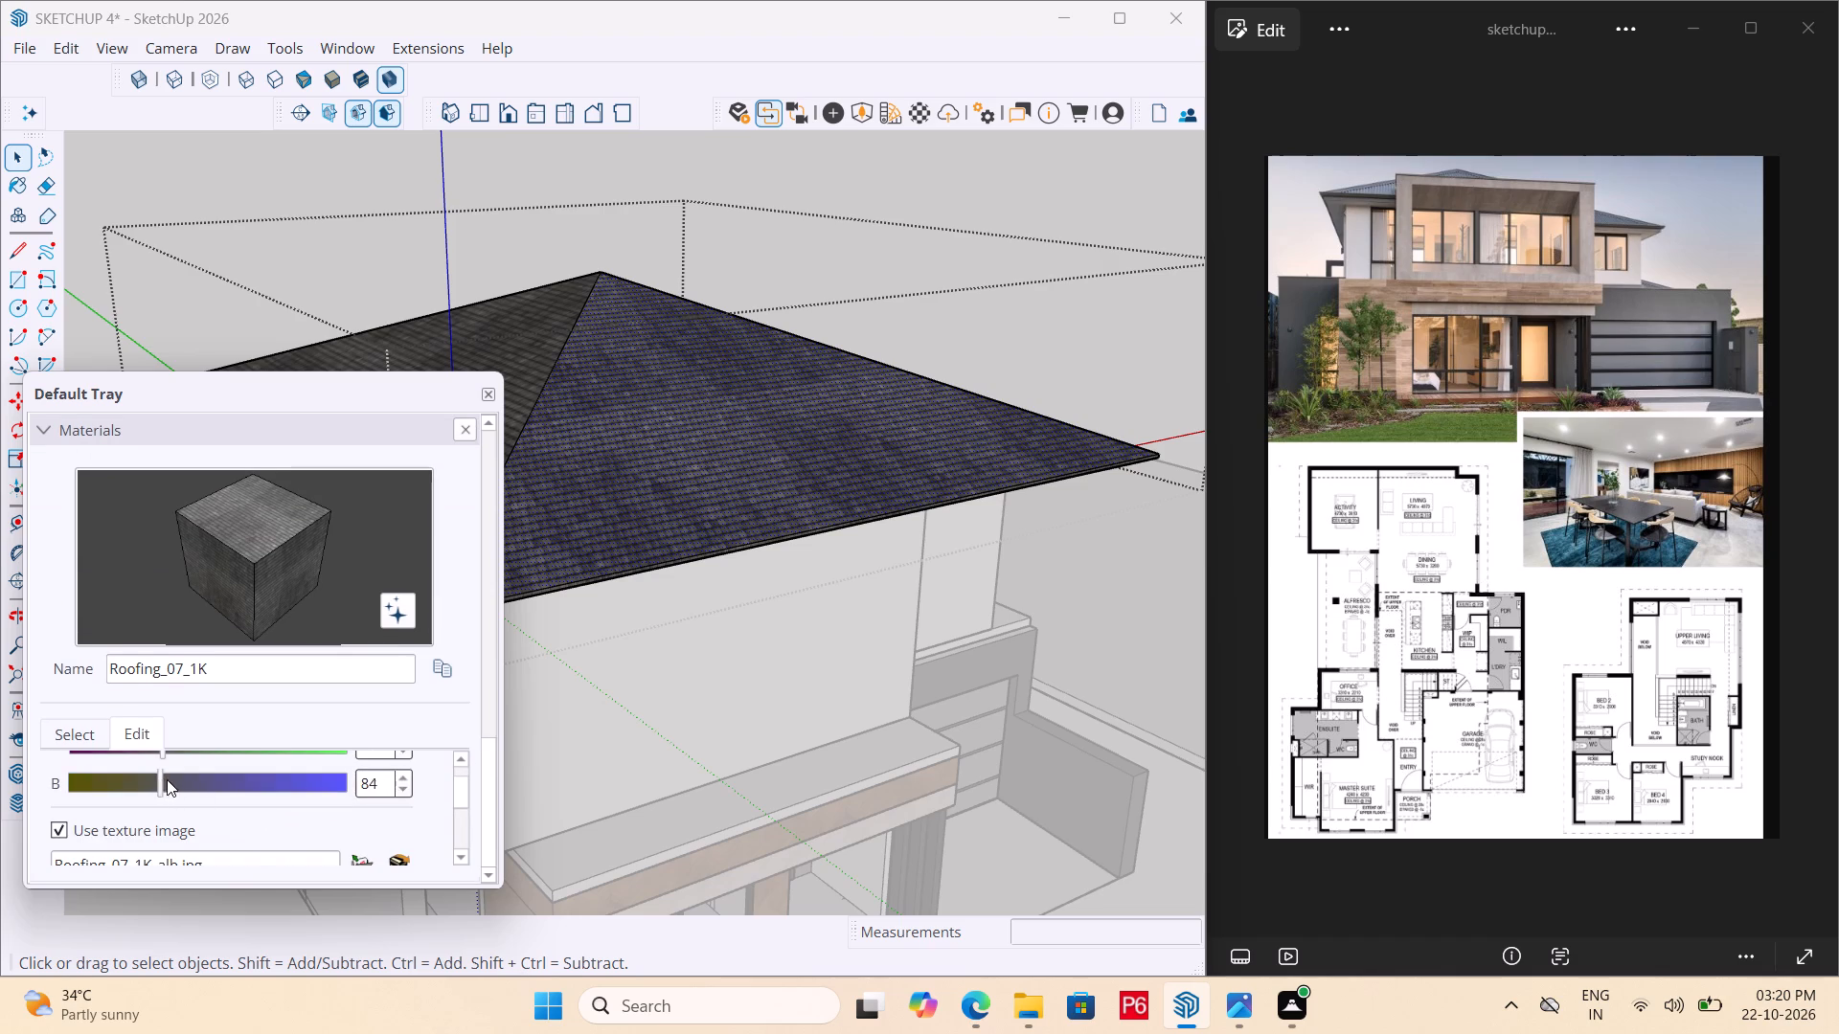
{"action": "left_click_drag", "start_coordinate": [167, 779], "coordinate": [180, 782]}
{"action": "left_click_drag", "start_coordinate": [196, 783], "coordinate": [208, 784]}
{"action": "left_click", "coordinate": [234, 788]}
{"action": "double_click", "coordinate": [253, 792]}
{"action": "left_click", "coordinate": [254, 792]}
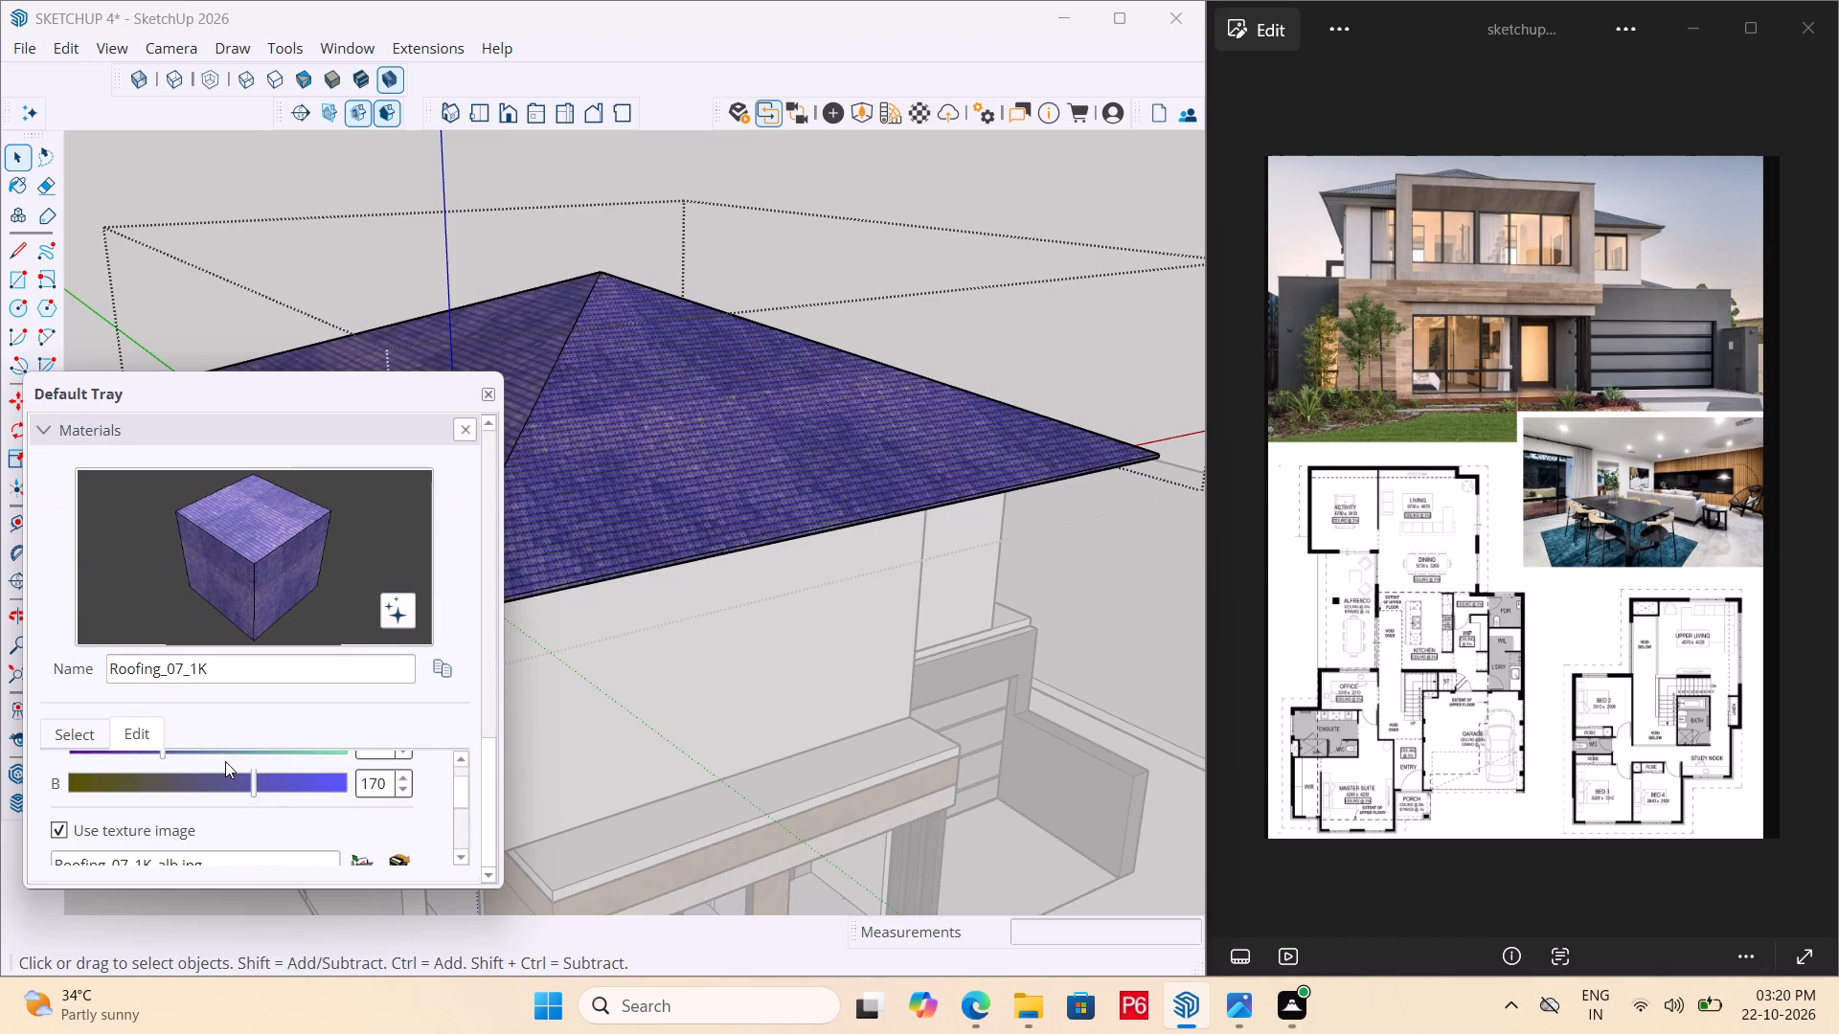
{"action": "double_click", "coordinate": [250, 786]}
{"action": "left_click_drag", "start_coordinate": [250, 786], "coordinate": [223, 787]}
{"action": "left_click", "coordinate": [223, 787]}
{"action": "key", "text": "space"}
{"action": "double_click", "coordinate": [975, 320]}
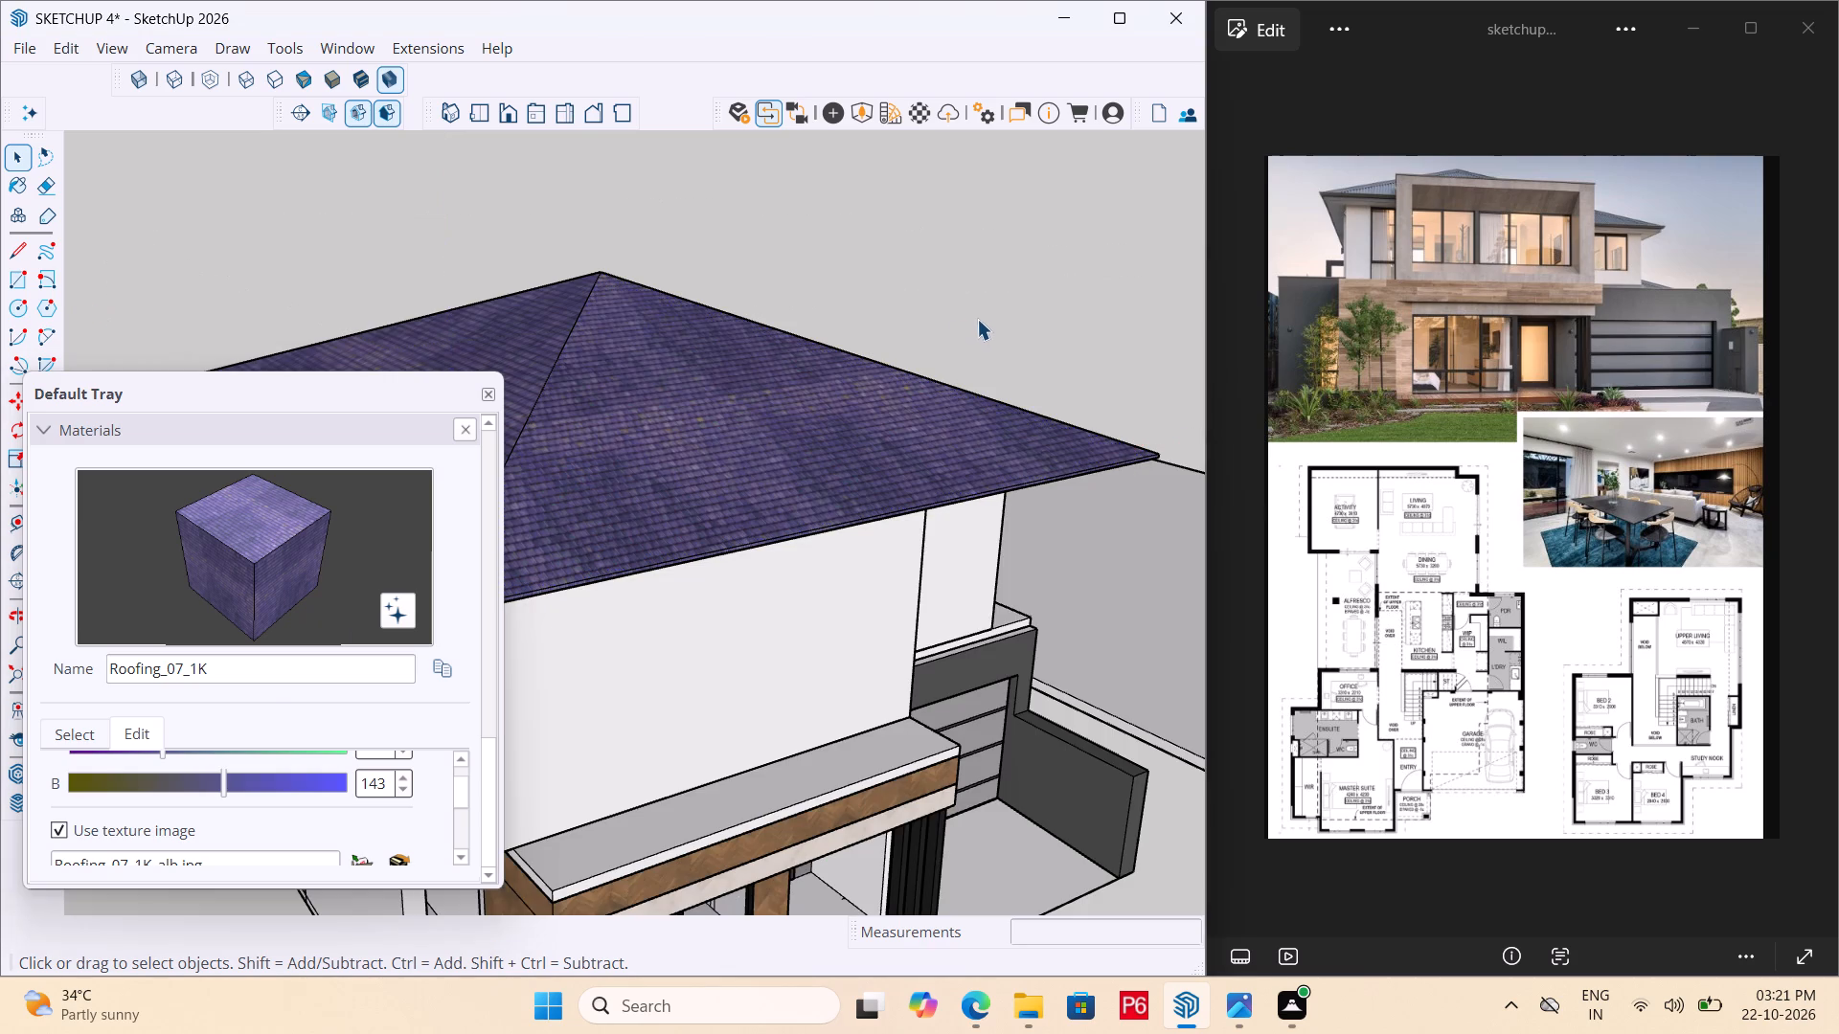
{"action": "double_click", "coordinate": [978, 319]}
Move the Default Tray clear of the house model.
{"action": "scroll", "coordinate": [553, 471], "scroll_direction": "down", "scroll_amount": 10}
{"action": "middle_click_drag", "start_coordinate": [964, 610], "coordinate": [598, 546]}
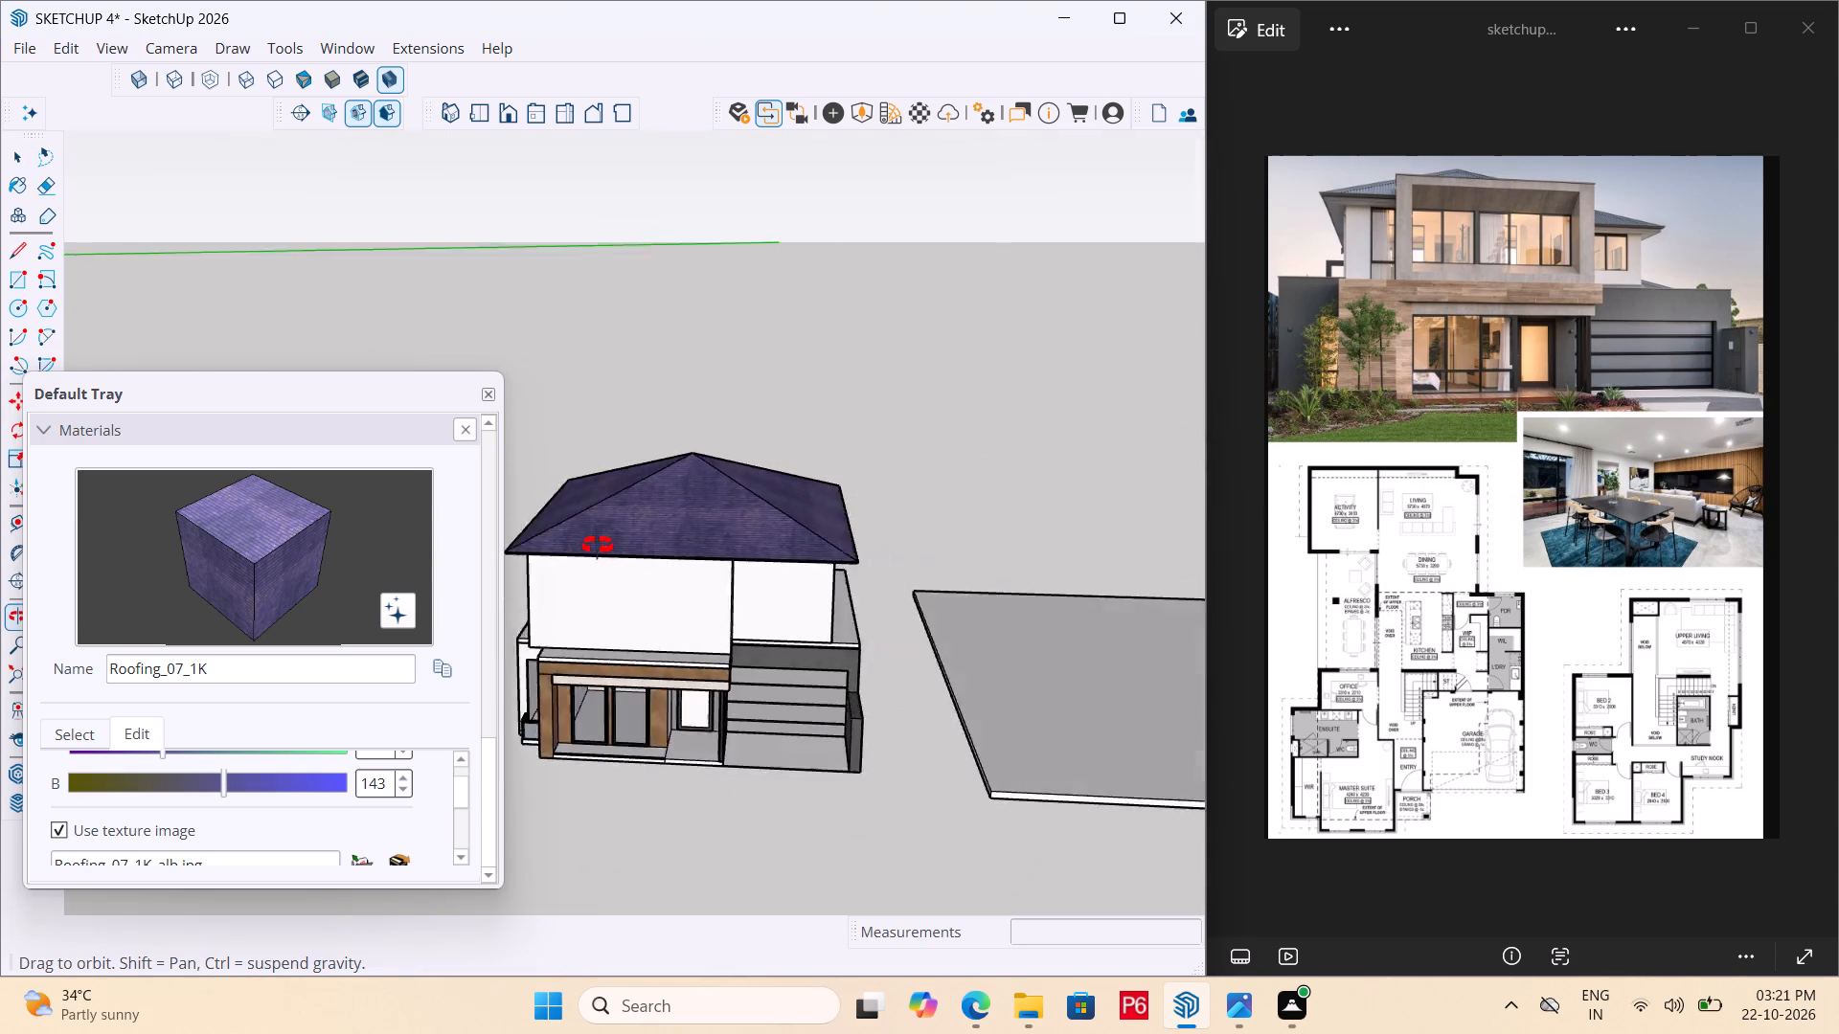
{"action": "middle_click_drag", "start_coordinate": [598, 546], "coordinate": [493, 558]}
{"action": "left_click_drag", "start_coordinate": [371, 391], "coordinate": [233, 651]}
{"action": "left_click_drag", "start_coordinate": [233, 657], "coordinate": [233, 667]}
{"action": "left_click", "coordinate": [233, 667]}
{"action": "left_click_drag", "start_coordinate": [244, 671], "coordinate": [281, 682]}
{"action": "left_click", "coordinate": [281, 682]}
{"action": "middle_click", "coordinate": [720, 511]}
{"action": "scroll", "coordinate": [720, 509], "scroll_direction": "up", "scroll_amount": 17}
{"action": "scroll", "coordinate": [765, 560], "scroll_direction": "down", "scroll_amount": 7}
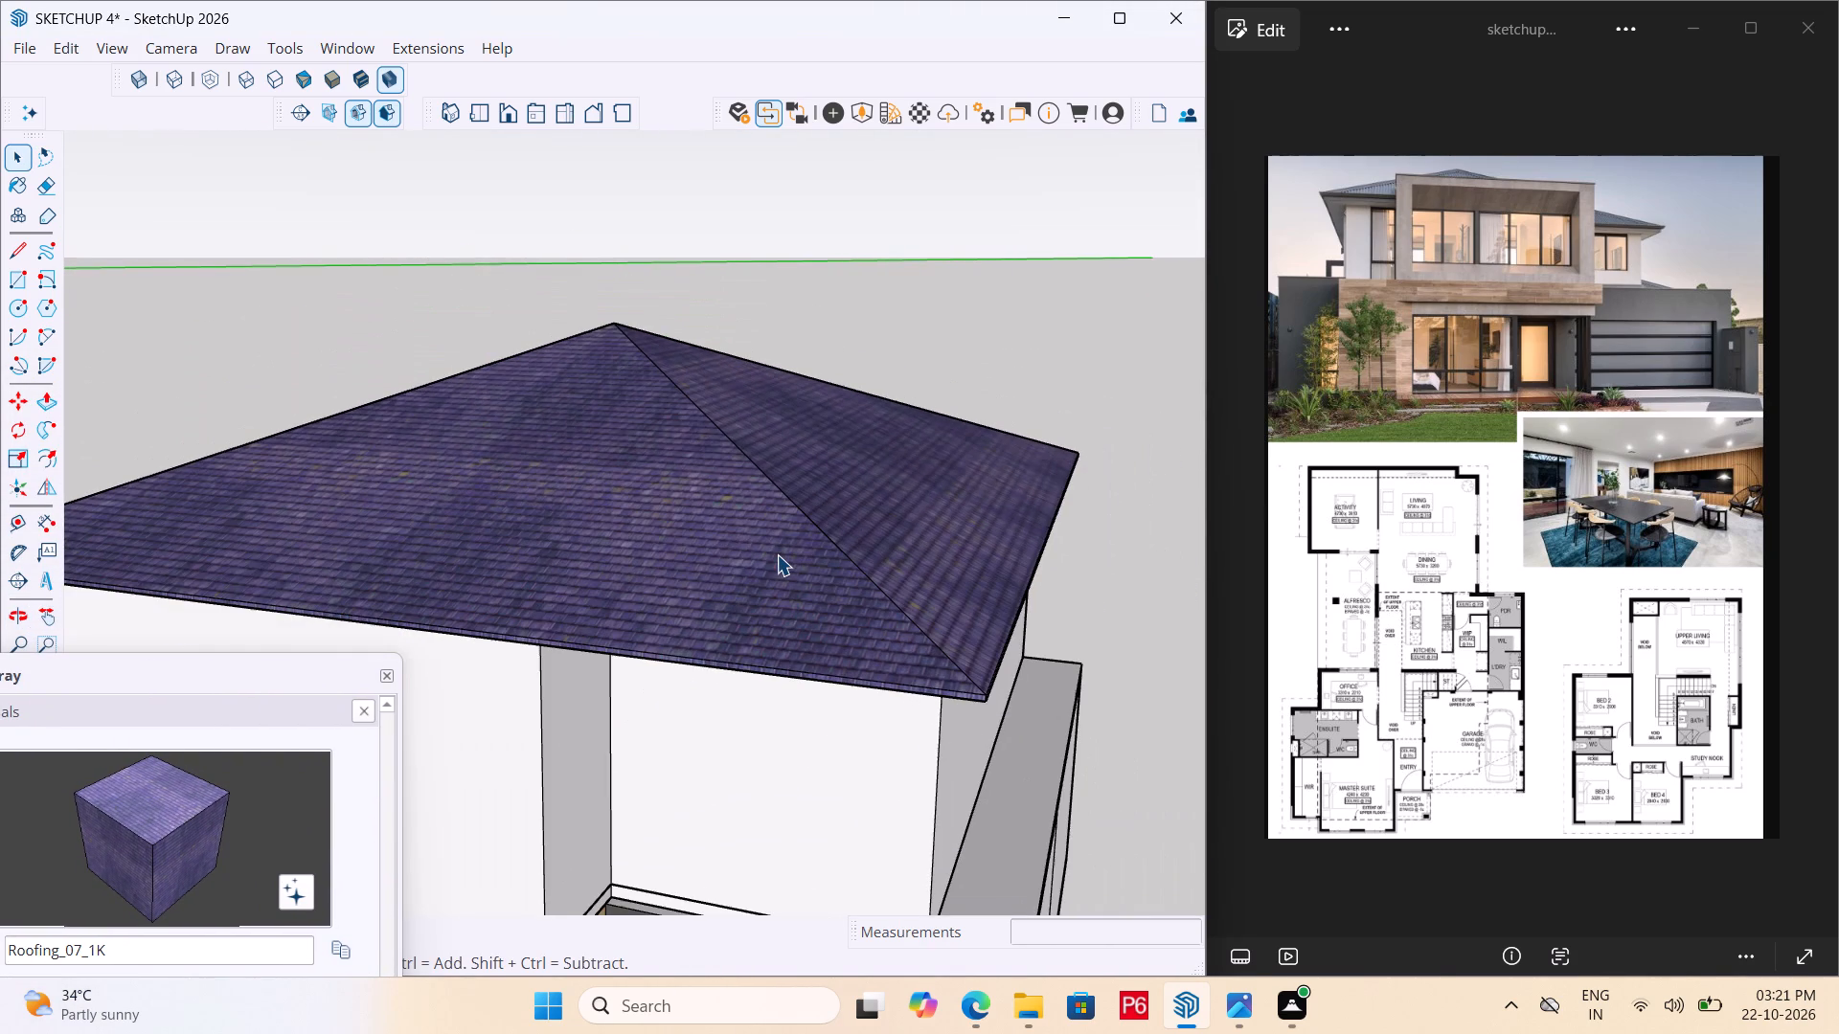
Save the model.
{"action": "key", "text": "ctrl+s"}
{"action": "key", "text": "ctrl+s"}
{"action": "key", "text": "ctrl+s"}
{"action": "key", "text": "ctrl+s"}
{"action": "key", "text": "ctrl+s"}
{"action": "key", "text": "ctrl+s"}
{"action": "key", "text": "ctrl+s"}
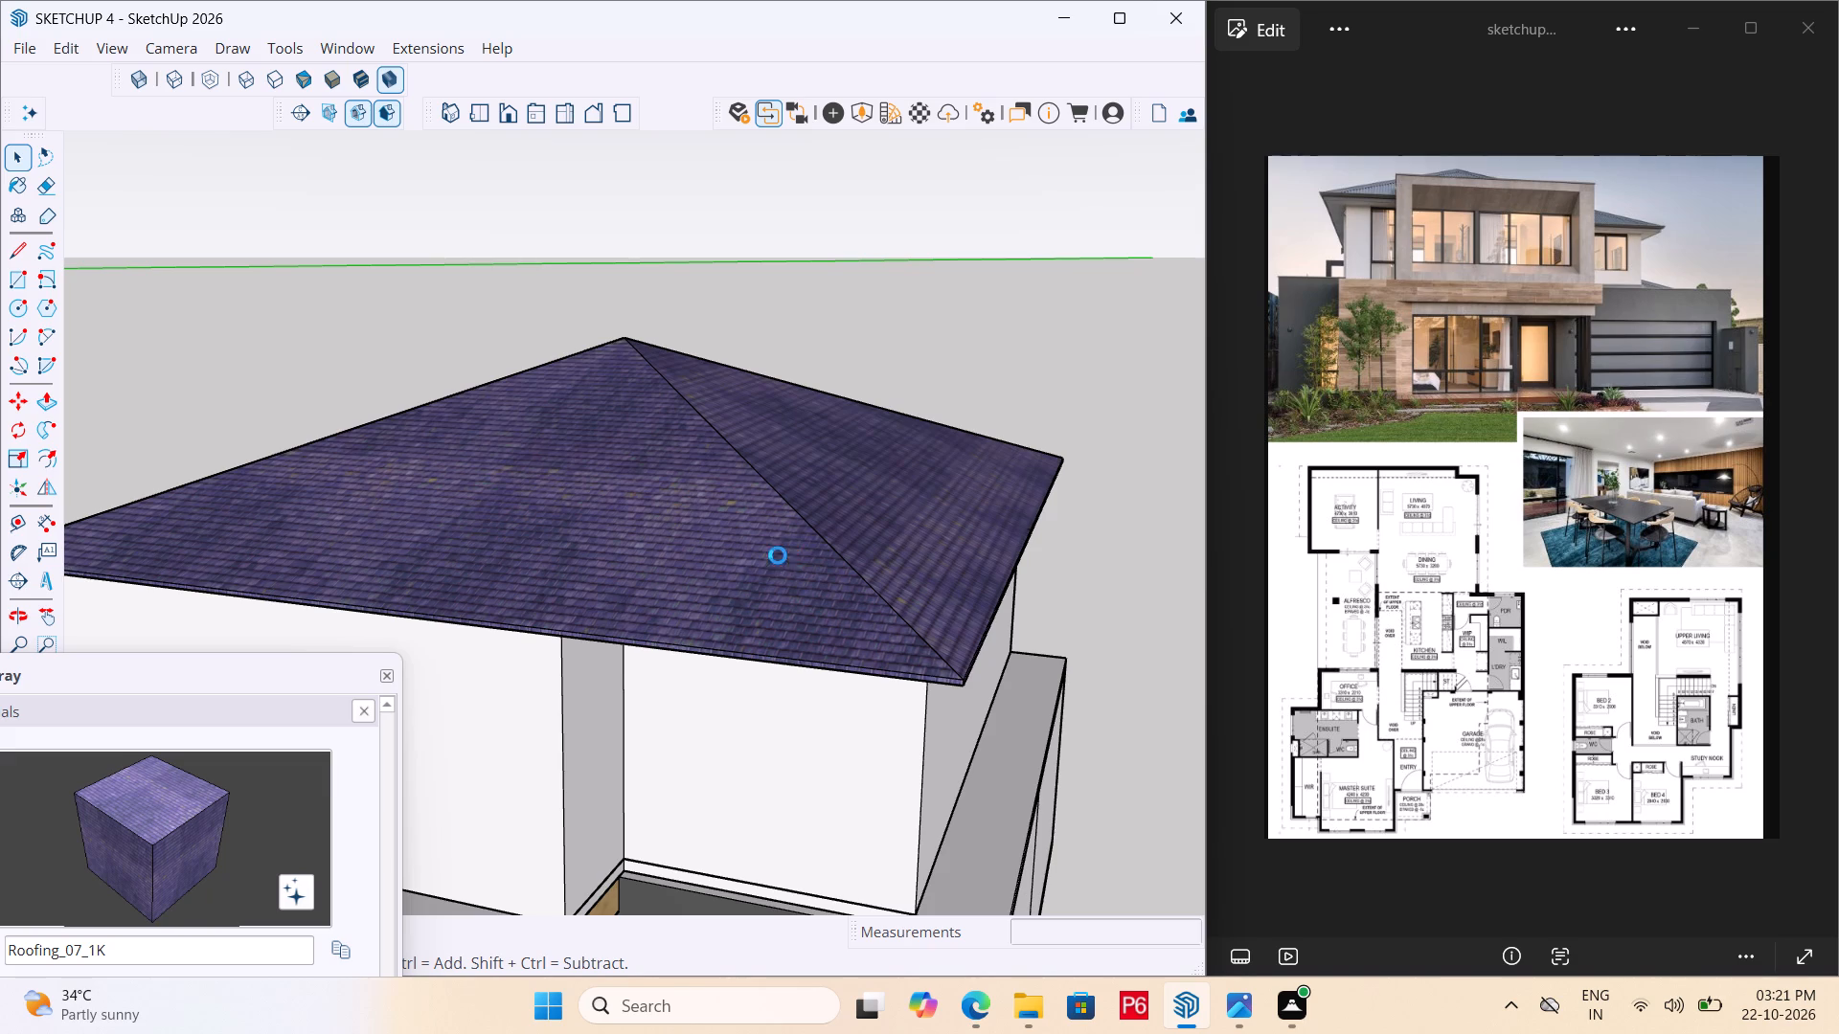
Examine the roof, its overhangs and the front facade from below, above and the front.
{"action": "scroll", "coordinate": [714, 486], "scroll_direction": "down", "scroll_amount": 7}
{"action": "middle_click_drag", "start_coordinate": [626, 568], "coordinate": [568, 258]}
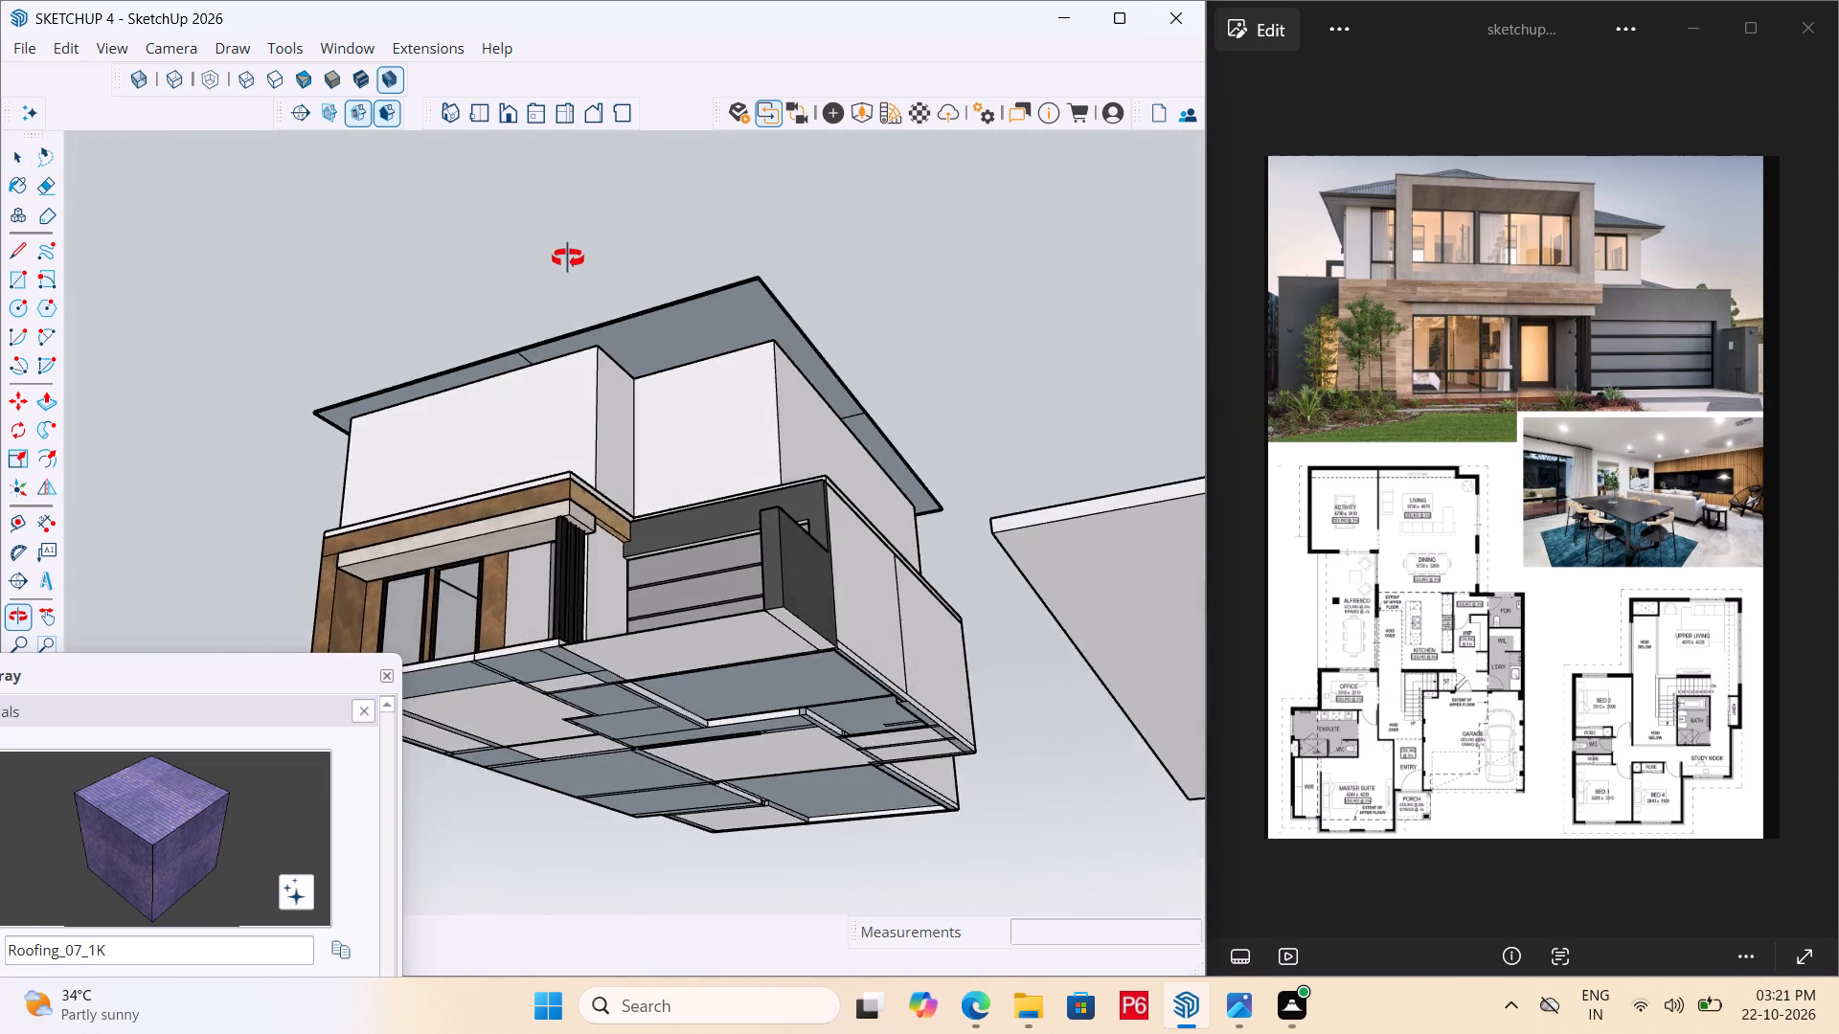
{"action": "middle_click_drag", "start_coordinate": [568, 258], "coordinate": [690, 719]}
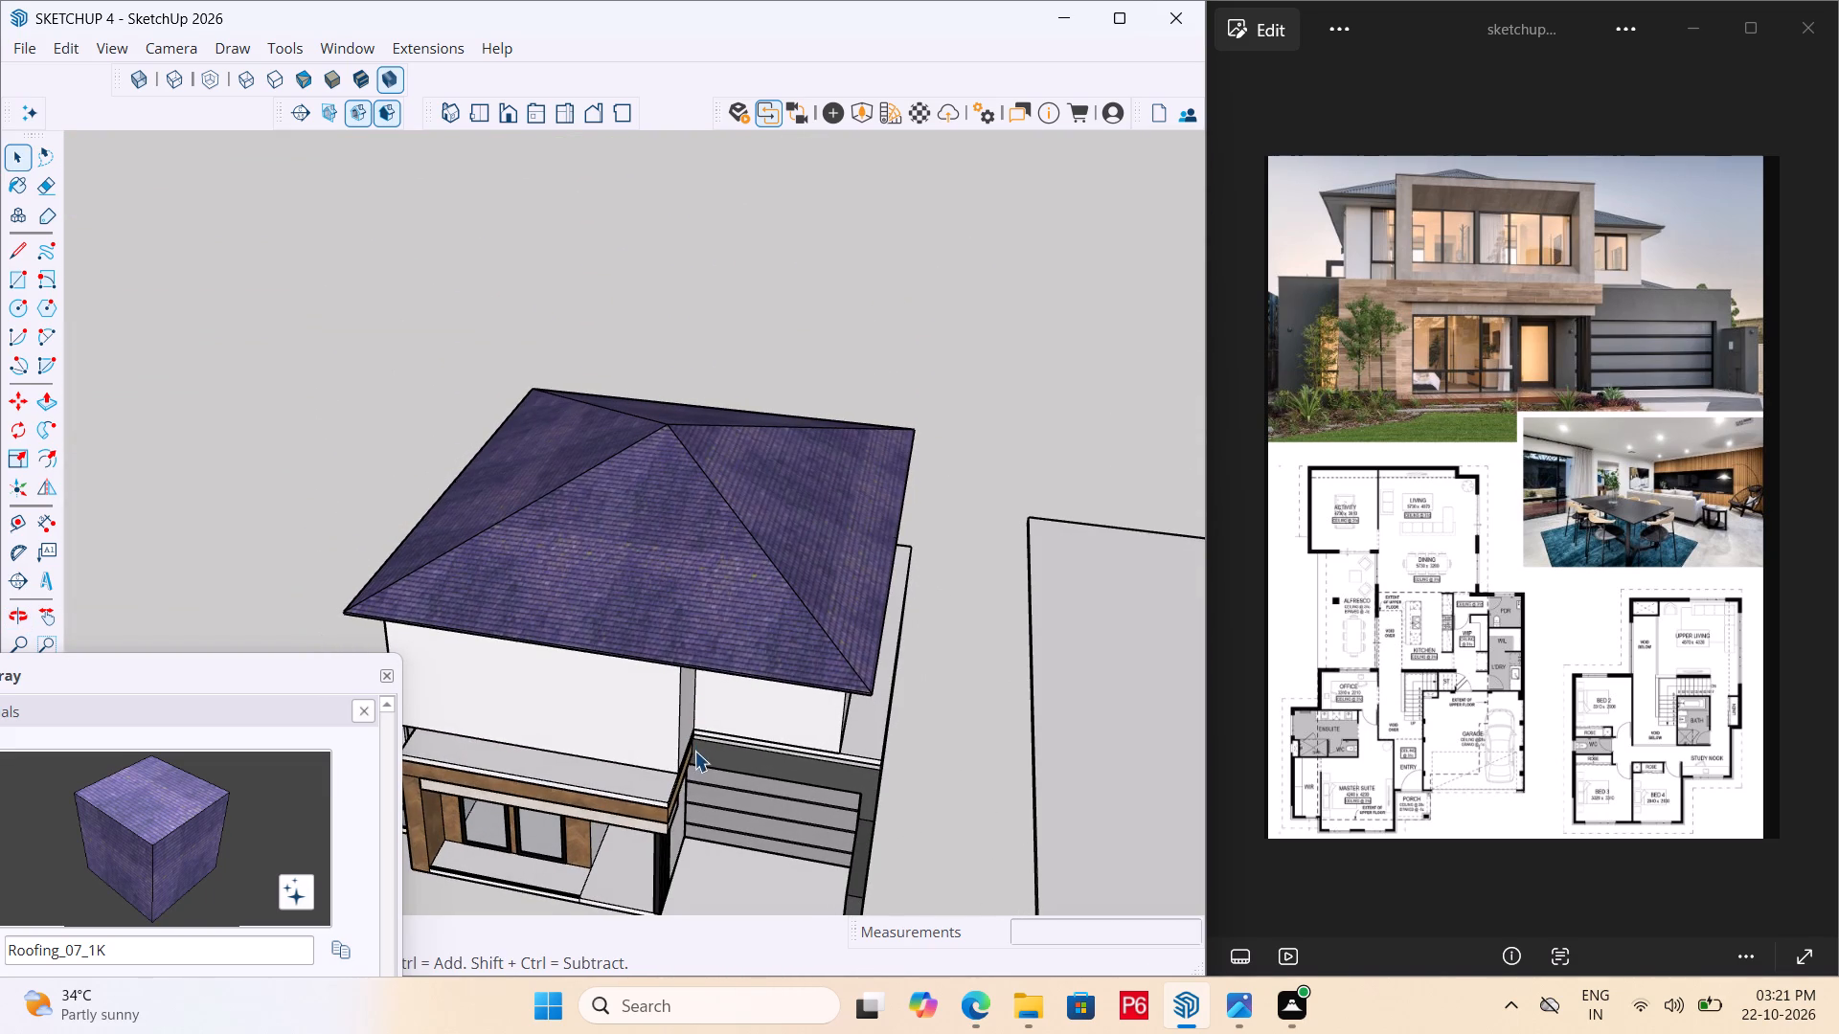
{"action": "middle_click_drag", "start_coordinate": [668, 748], "coordinate": [650, 562]}
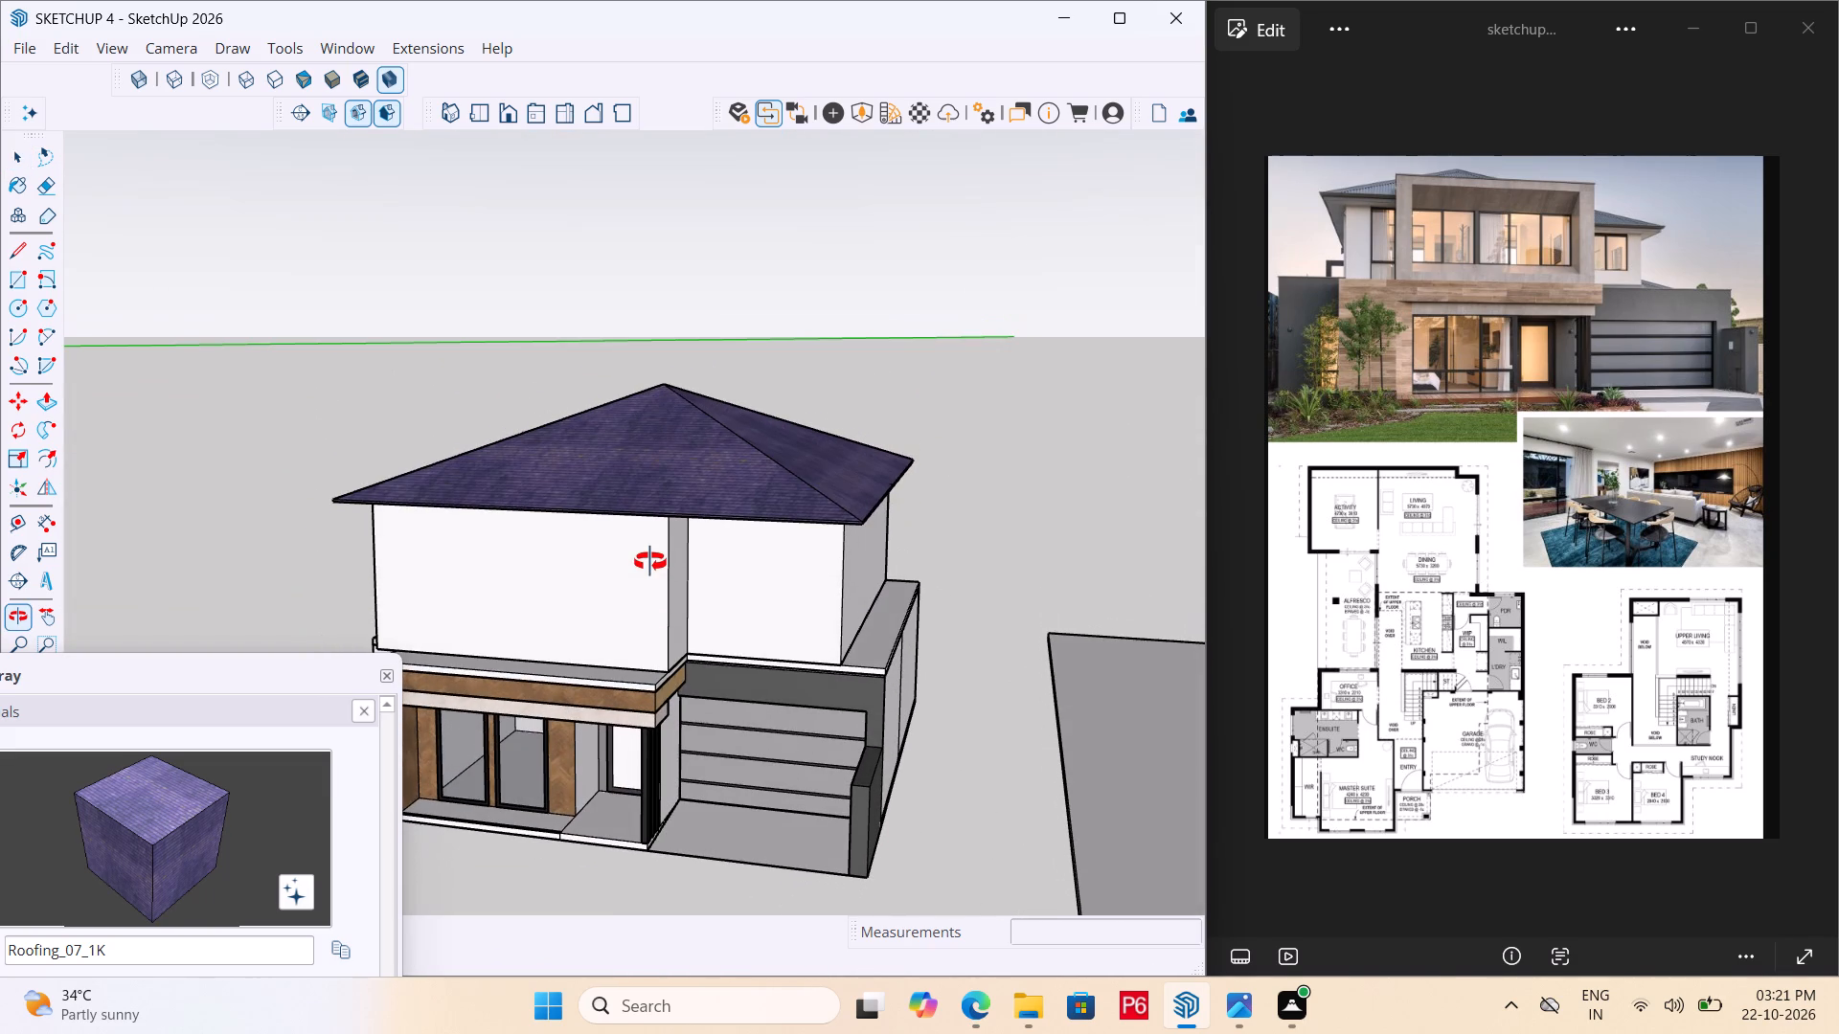
{"action": "middle_click_drag", "start_coordinate": [650, 562], "coordinate": [664, 524]}
{"action": "scroll", "coordinate": [677, 499], "scroll_direction": "up", "scroll_amount": 4}
{"action": "middle_click_drag", "start_coordinate": [603, 544], "coordinate": [985, 418]}
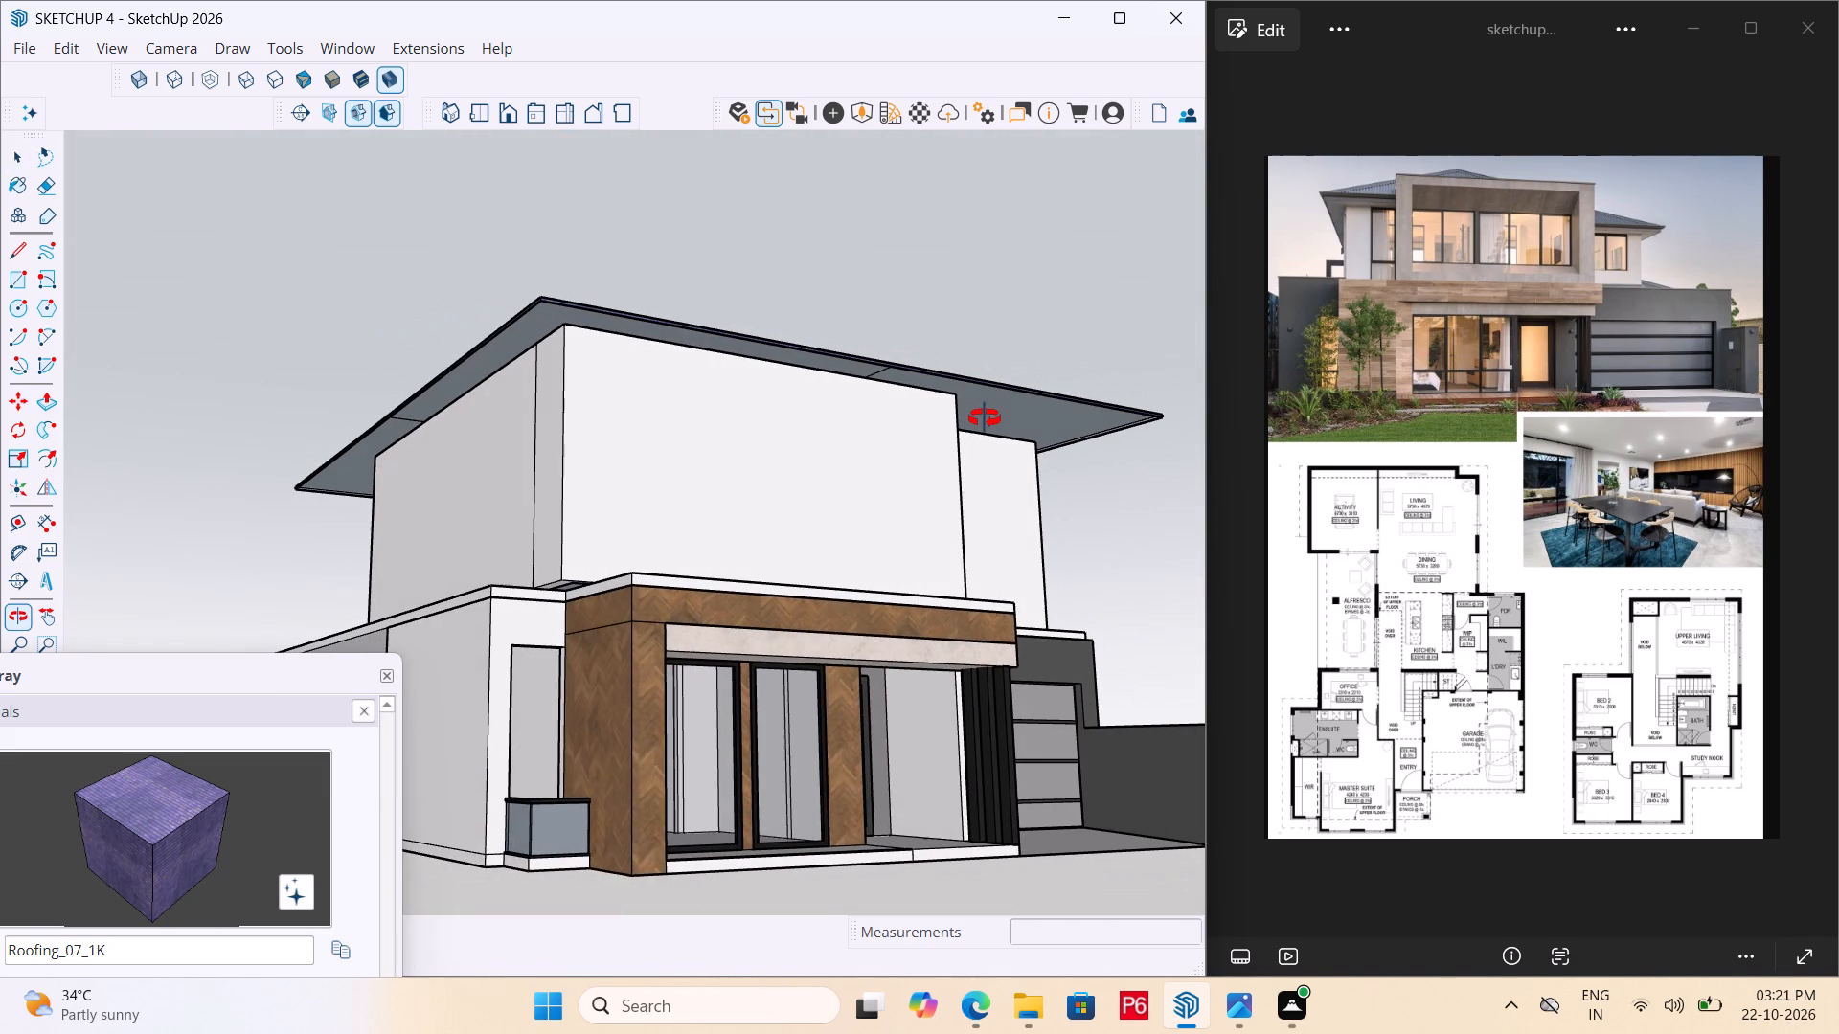
Examine the hipped roof and upper-floor walls from low and raised views of the front facade.
{"action": "middle_click_drag", "start_coordinate": [985, 418], "coordinate": [977, 457]}
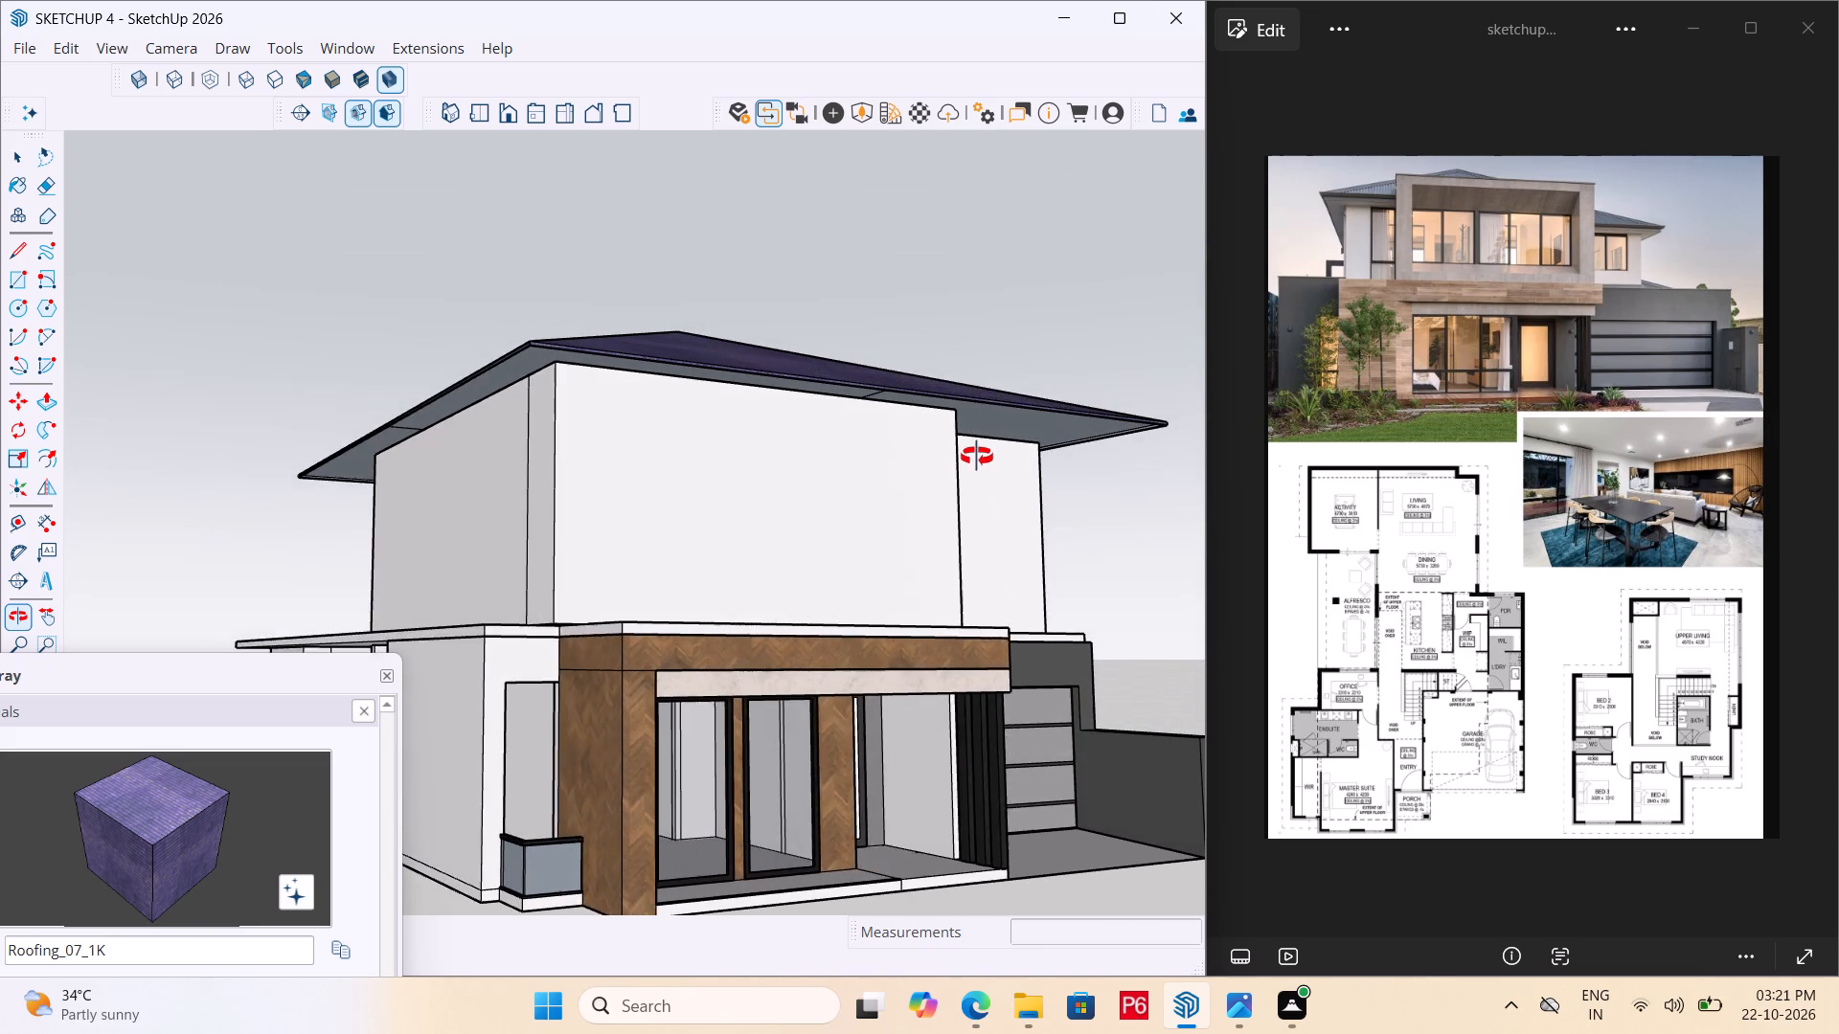
{"action": "middle_click_drag", "start_coordinate": [977, 457], "coordinate": [938, 461]}
{"action": "middle_click", "coordinate": [937, 463]}
{"action": "middle_click", "coordinate": [935, 465]}
{"action": "middle_click", "coordinate": [932, 467]}
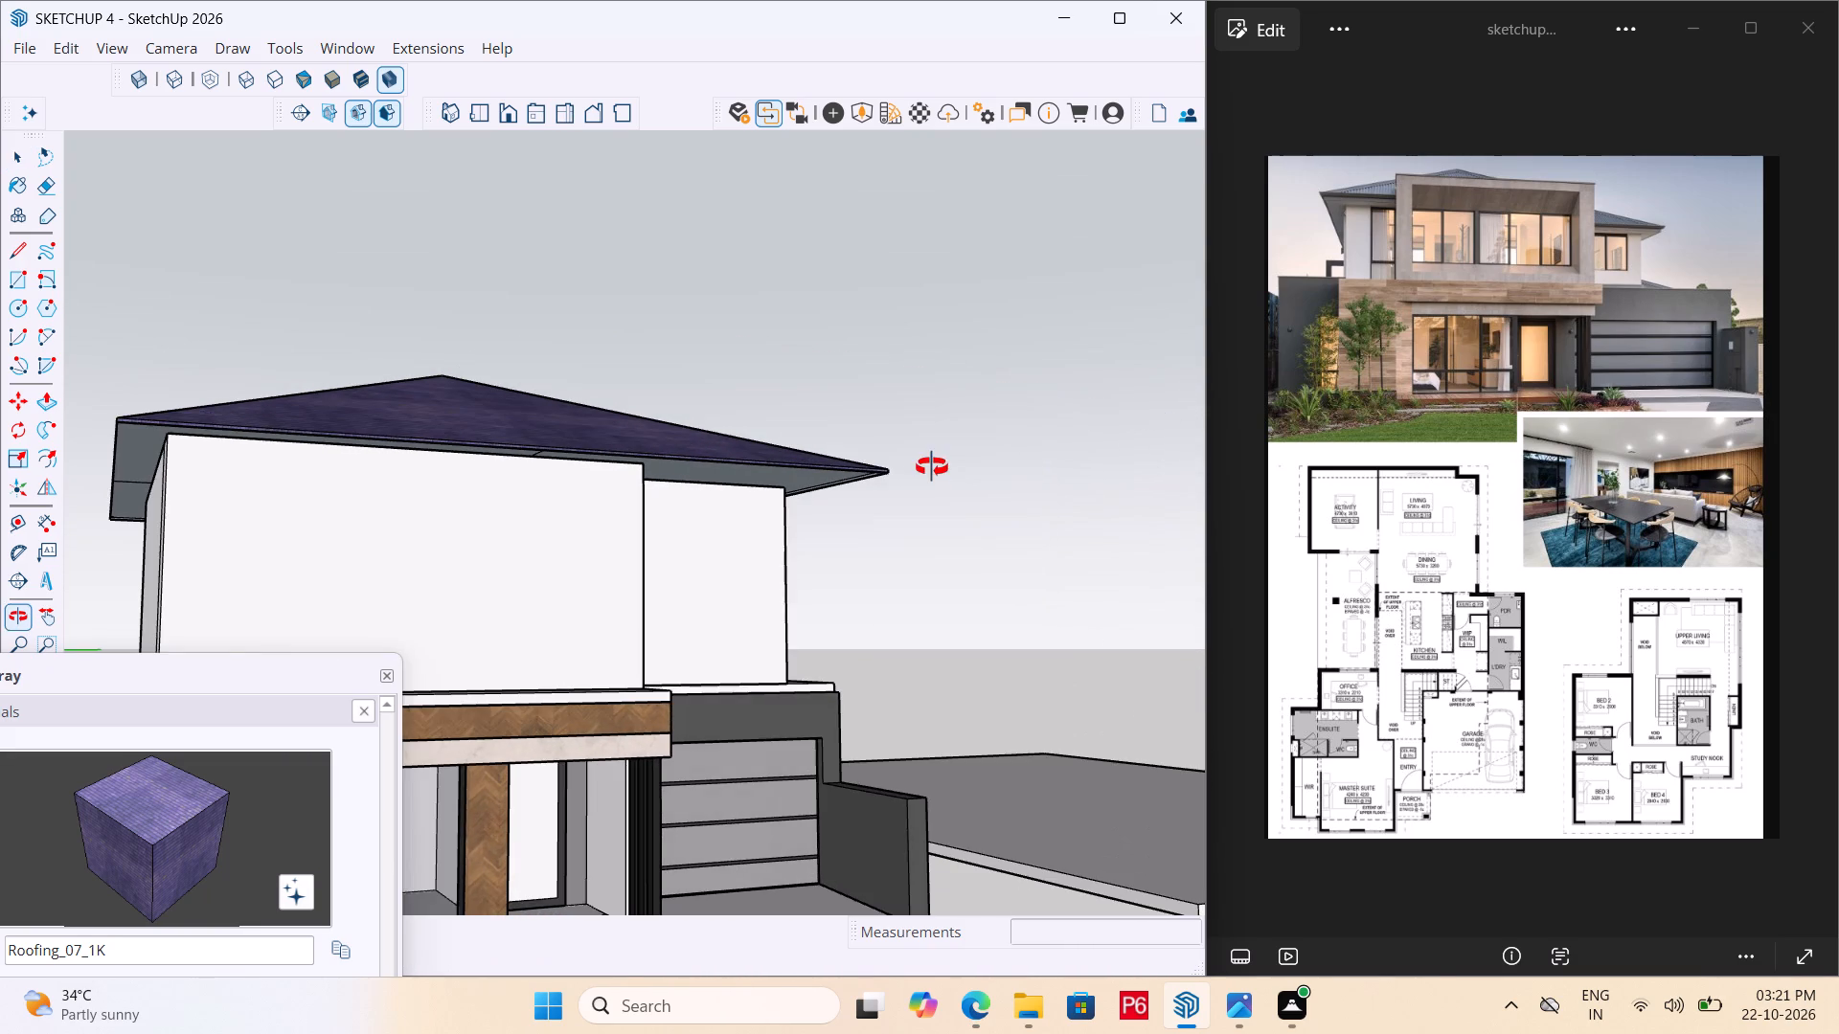
{"action": "scroll", "coordinate": [753, 557], "scroll_direction": "down", "scroll_amount": 7}
{"action": "middle_click_drag", "start_coordinate": [624, 570], "coordinate": [663, 672]}
{"action": "scroll", "coordinate": [631, 676], "scroll_direction": "up", "scroll_amount": 8}
{"action": "middle_click", "coordinate": [579, 623]}
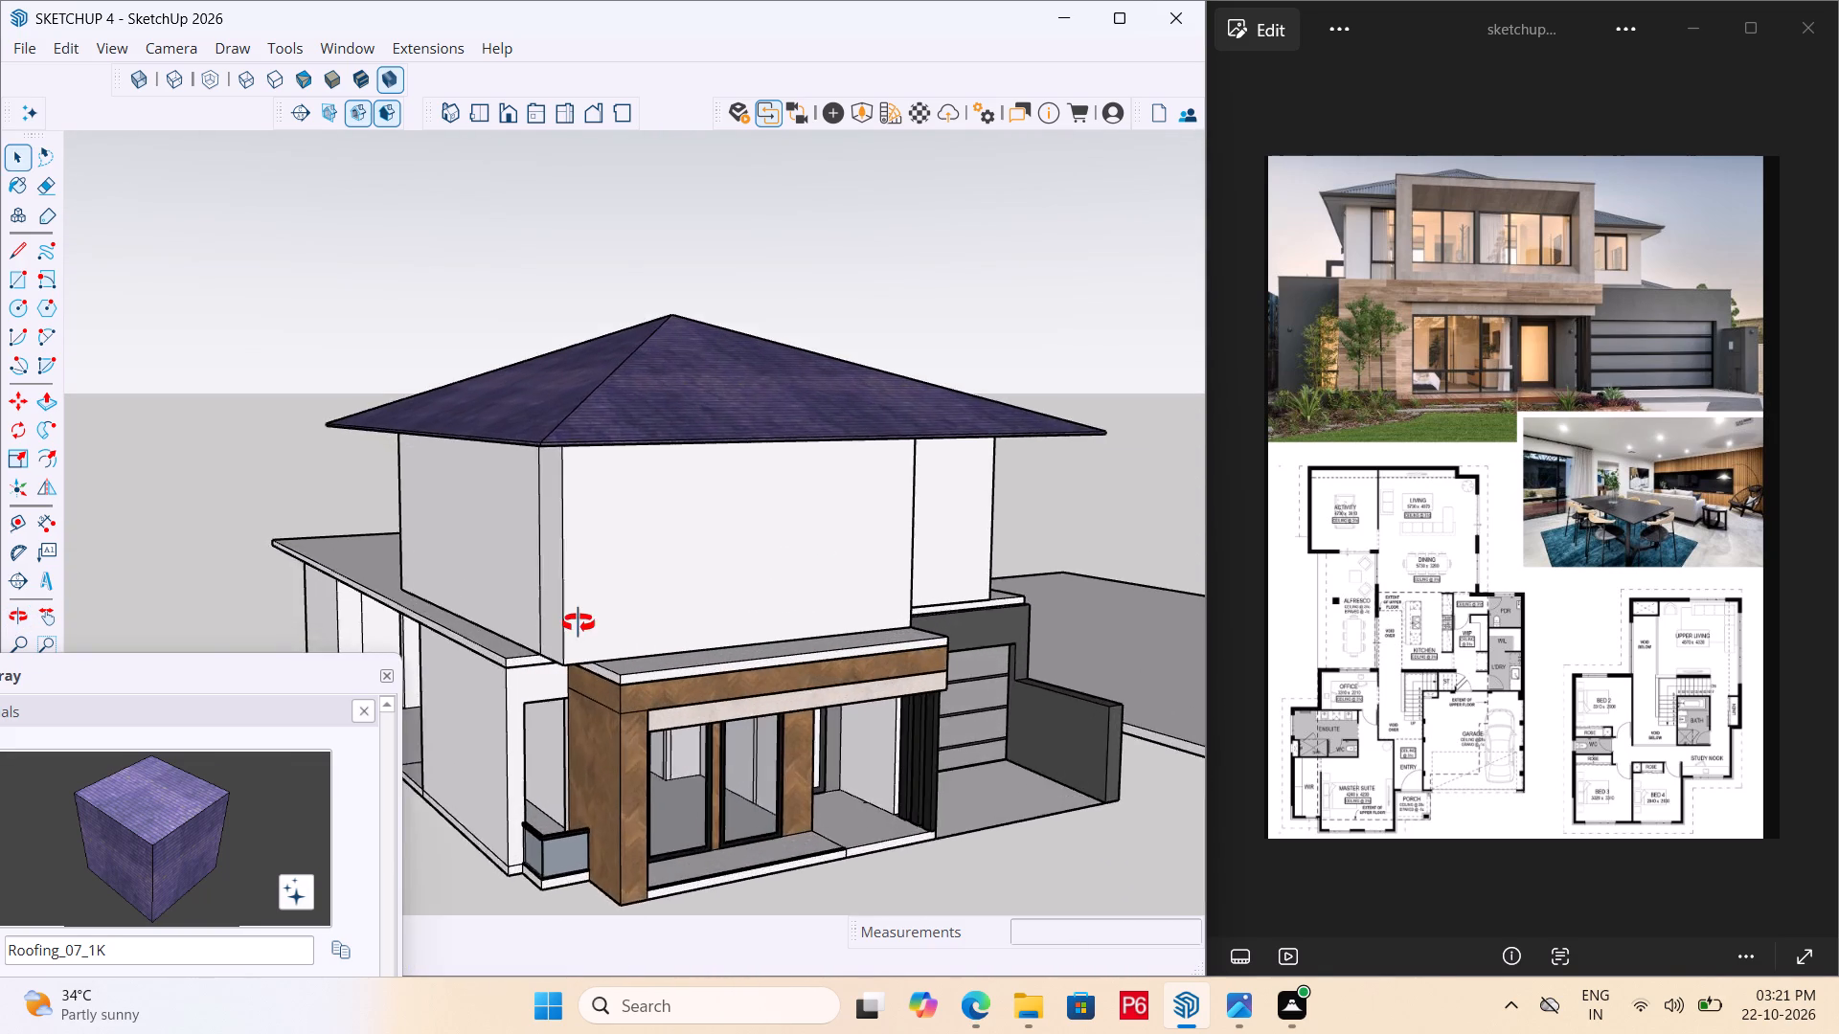
Open the upper-floor walls group and place a horizontal guide 3' above the front wall's bottom edge.
{"action": "scroll", "coordinate": [579, 623], "scroll_direction": "up", "scroll_amount": 4}
{"action": "scroll", "coordinate": [654, 540], "scroll_direction": "up", "scroll_amount": 4}
{"action": "left_click", "coordinate": [689, 705]}
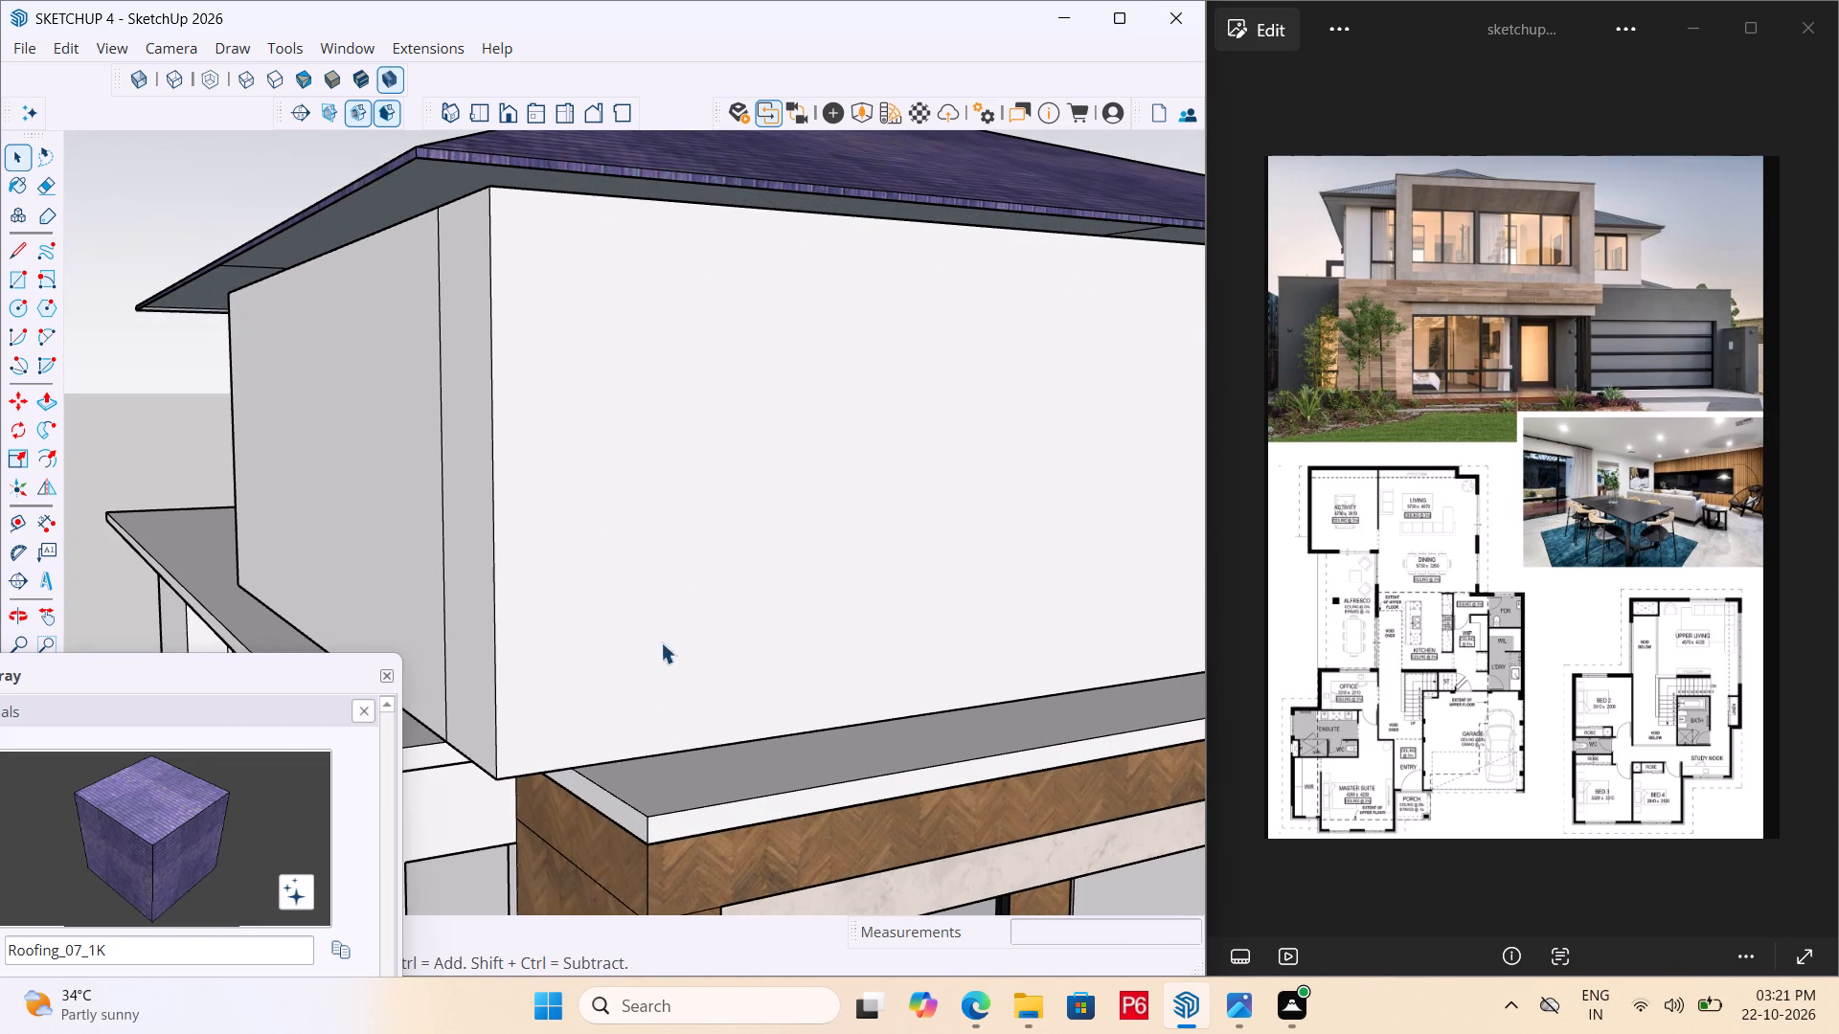
{"action": "triple_click", "coordinate": [623, 550]}
{"action": "left_click", "coordinate": [618, 457]}
{"action": "double_click", "coordinate": [599, 434]}
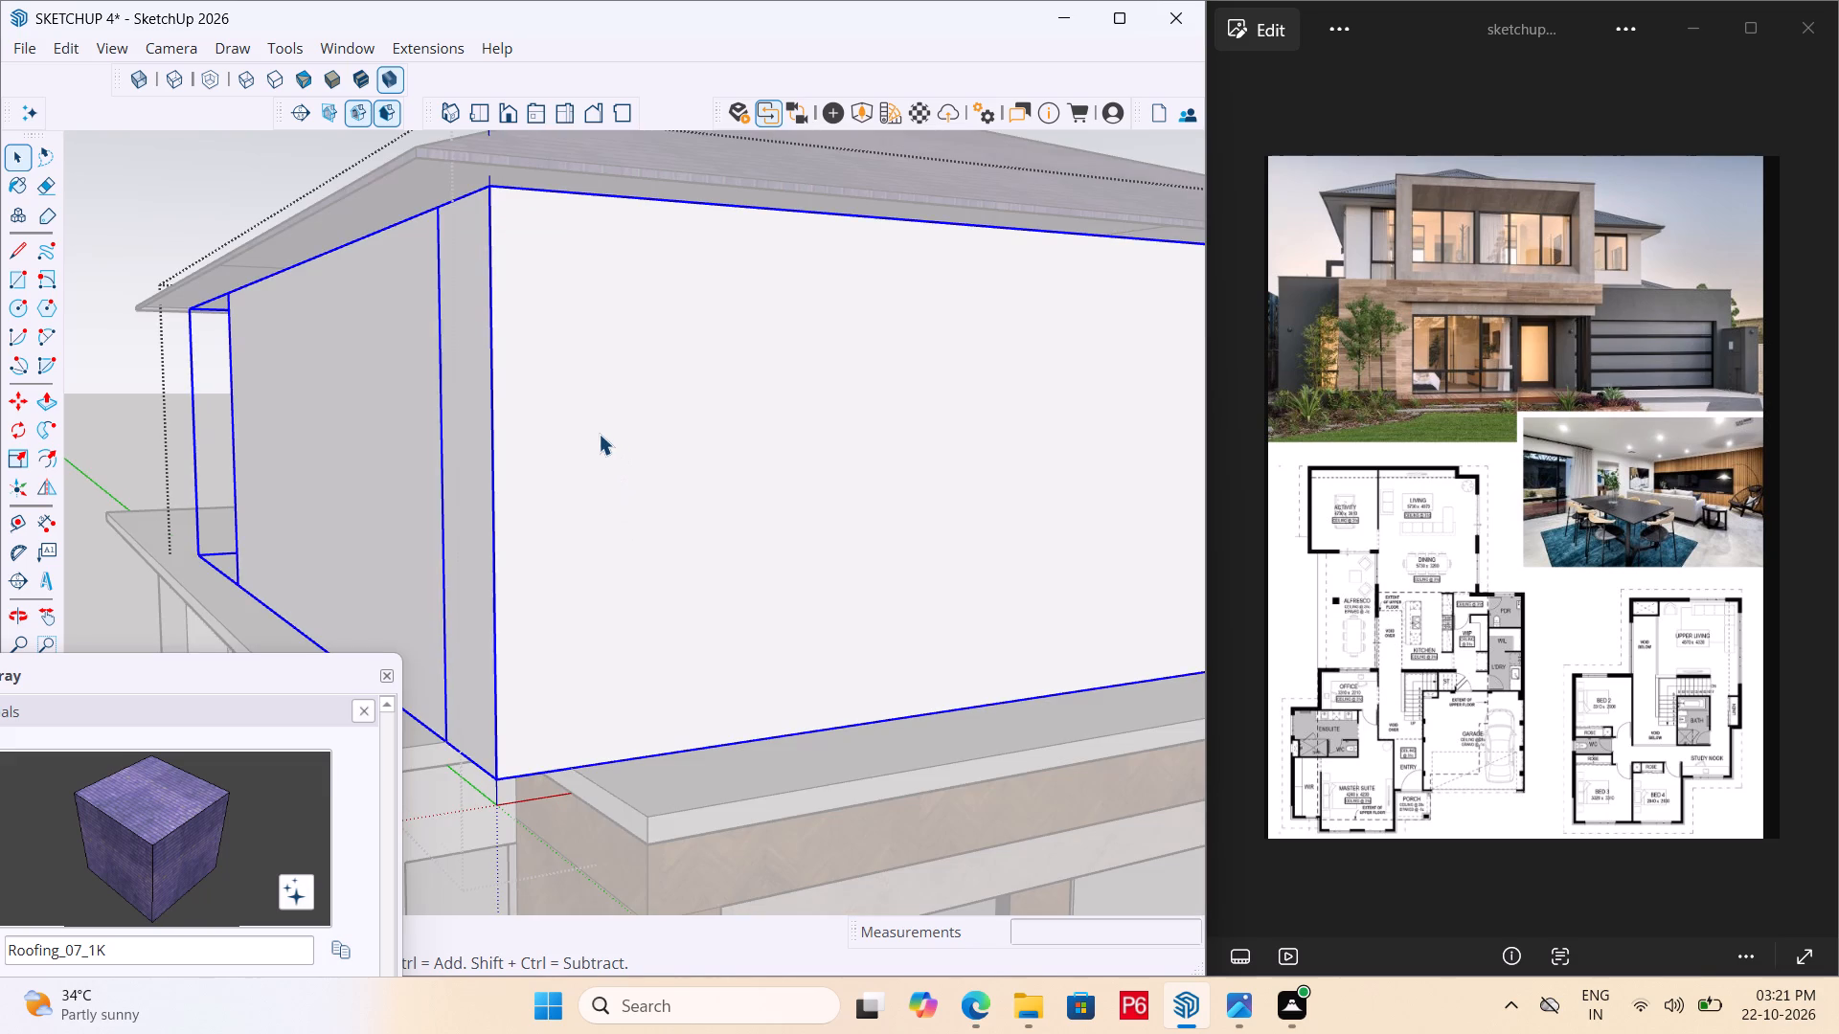
{"action": "left_click", "coordinate": [575, 411]}
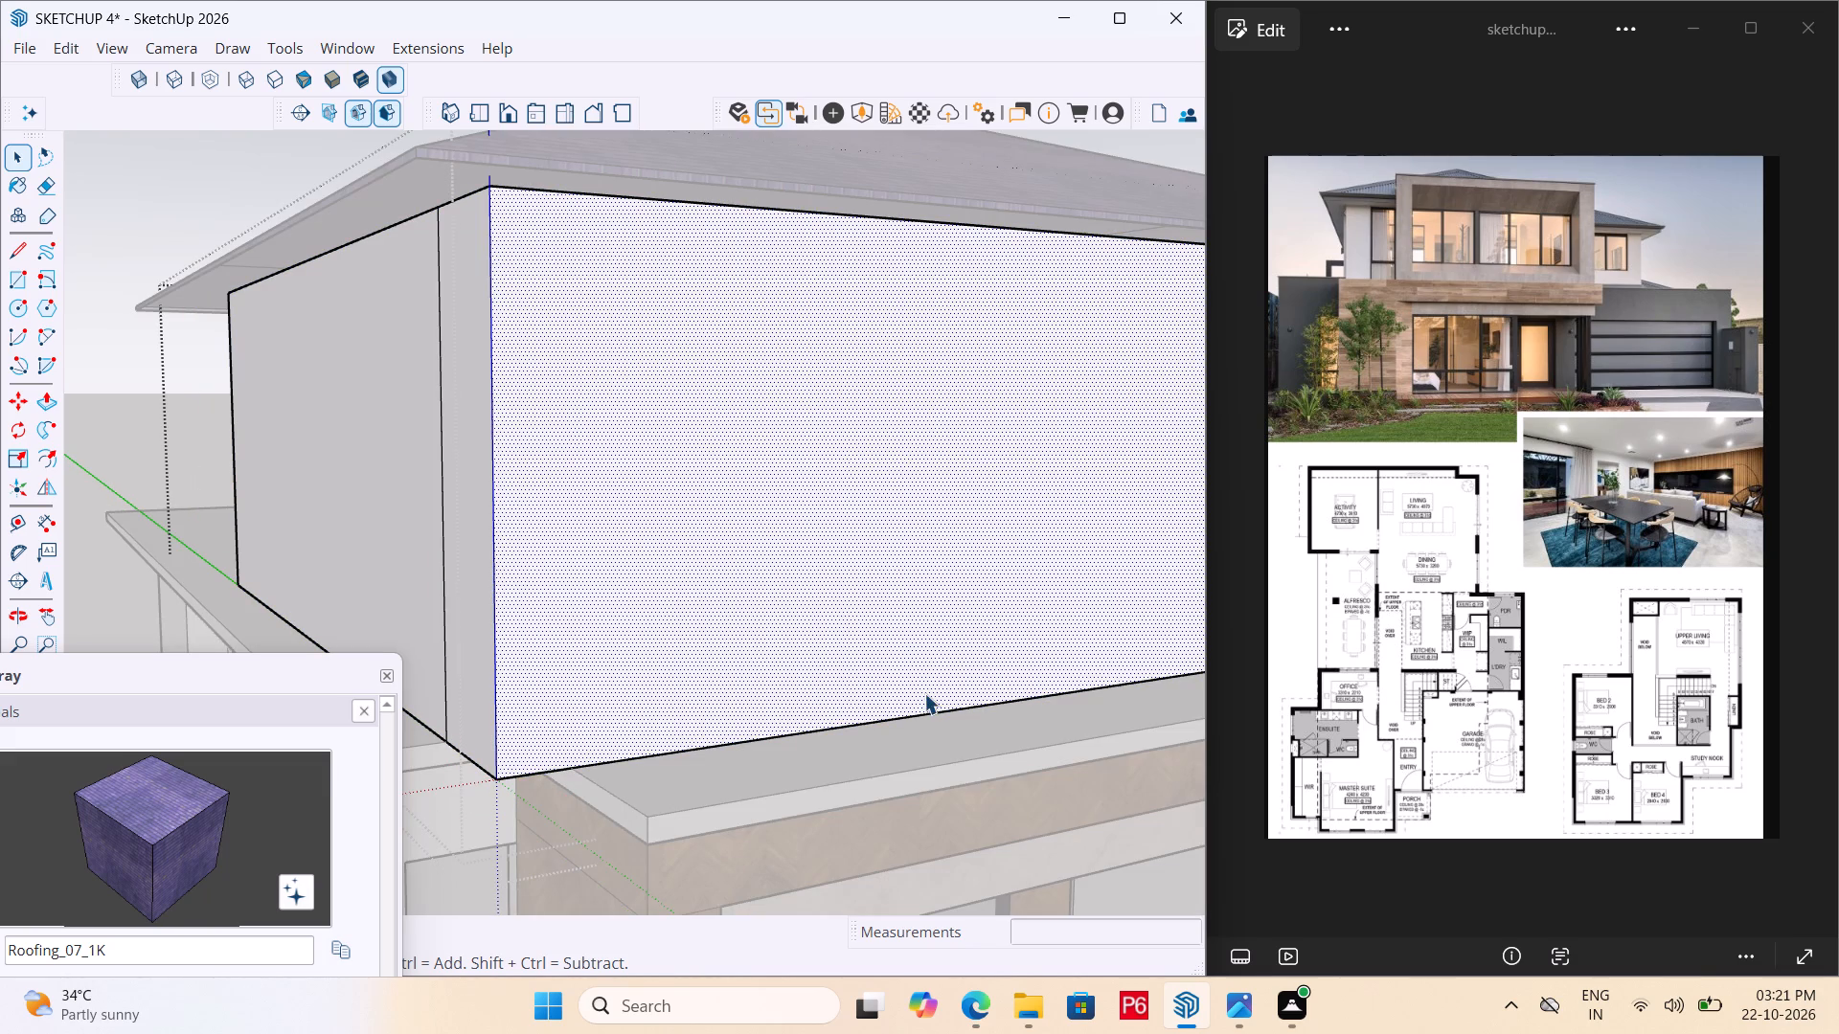
{"action": "key", "text": "t"}
{"action": "left_click", "coordinate": [871, 718]}
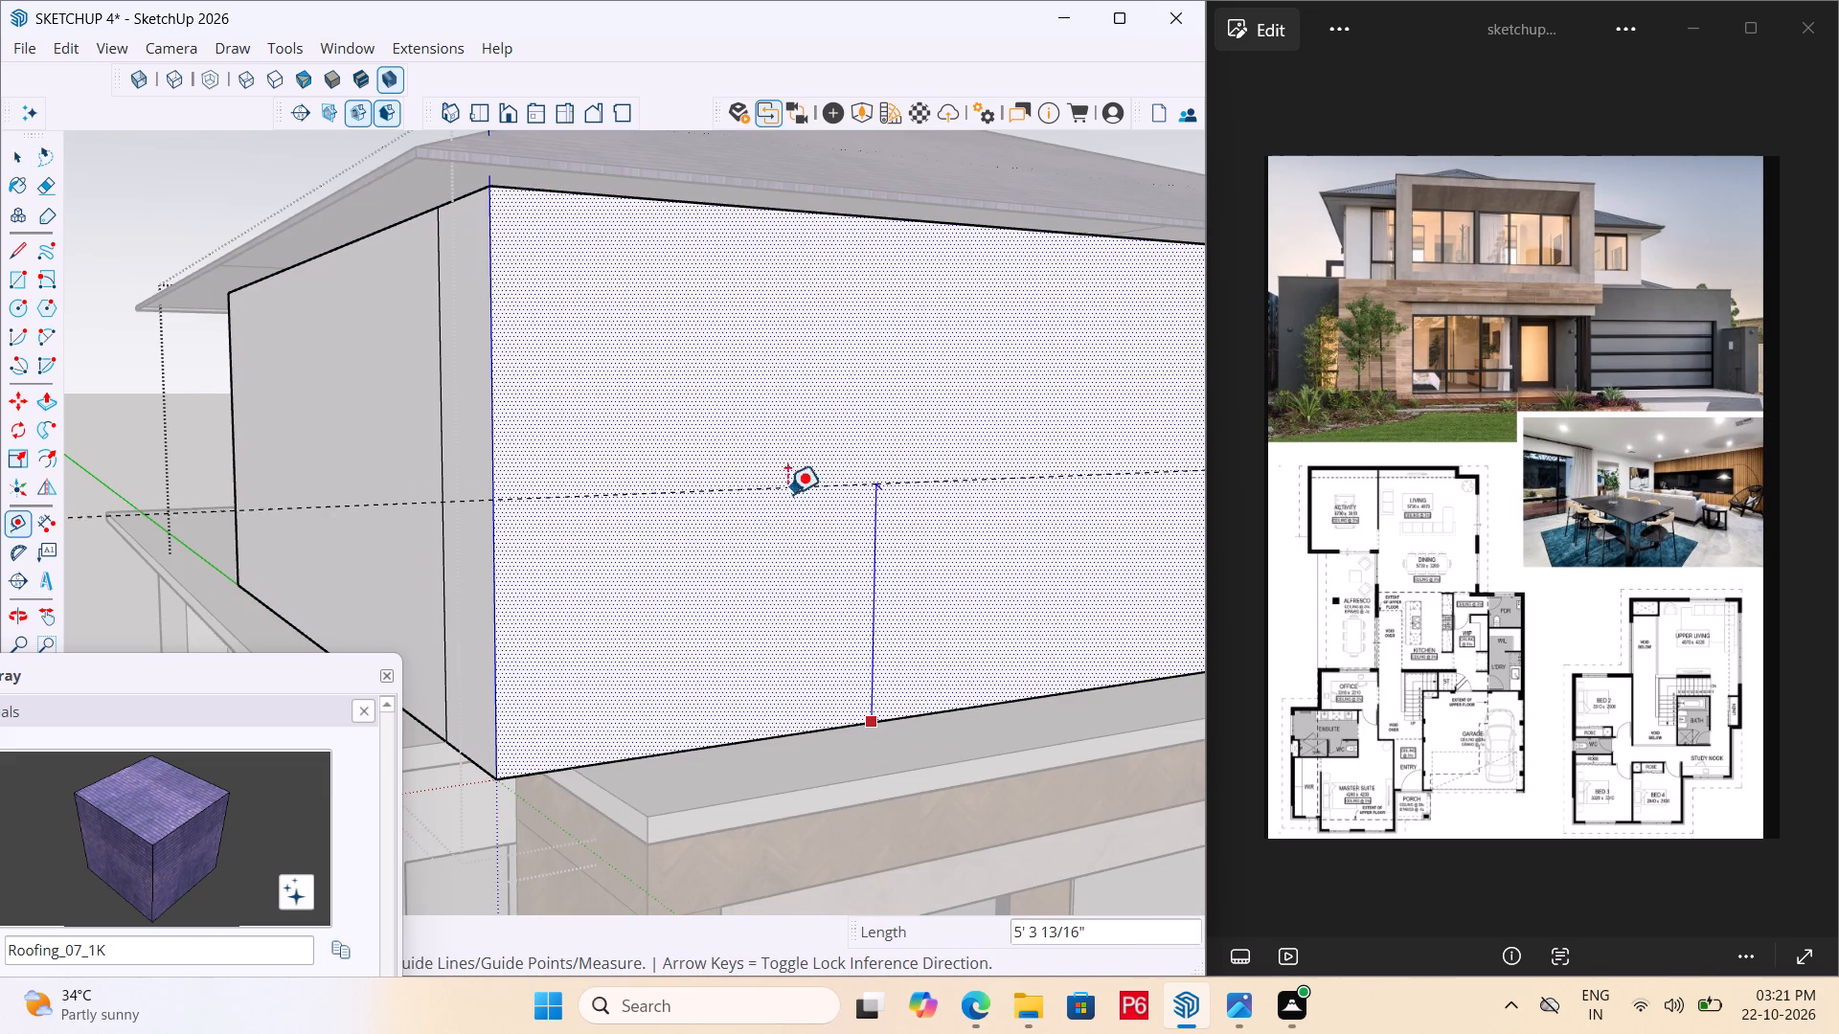
{"action": "type", "text": "3'"}
{"action": "key", "text": "Return"}
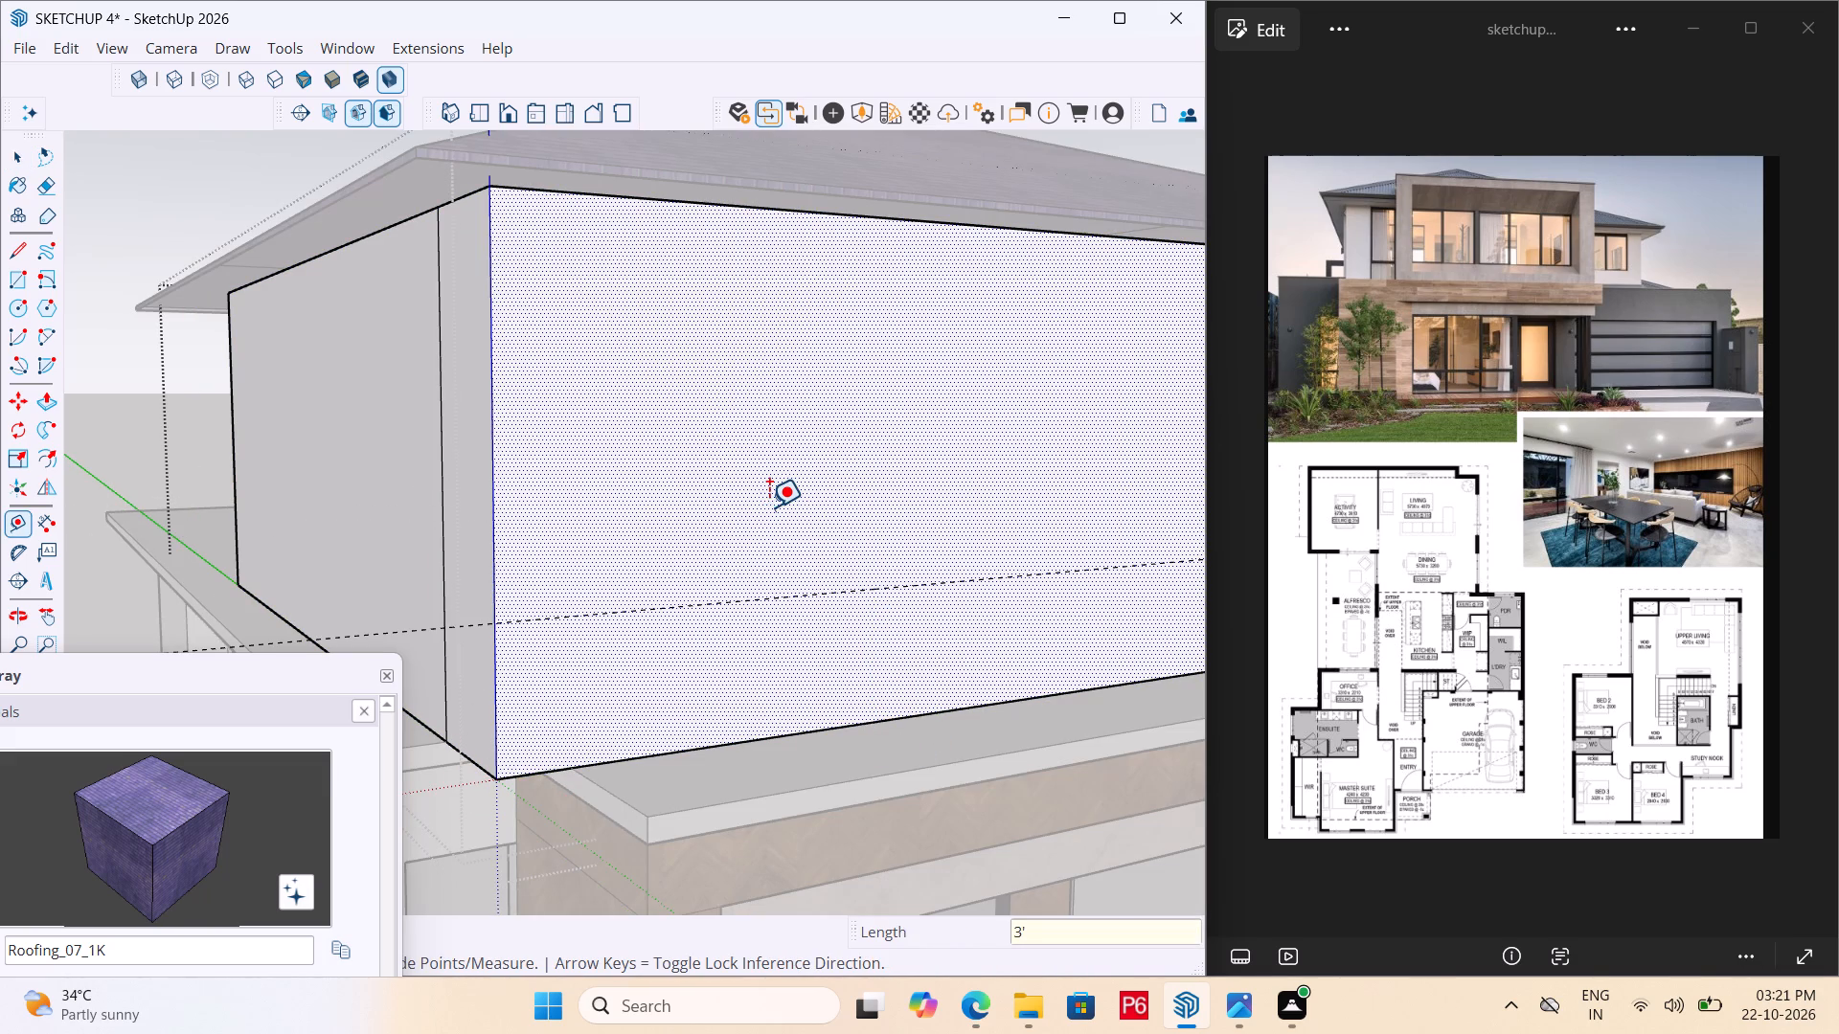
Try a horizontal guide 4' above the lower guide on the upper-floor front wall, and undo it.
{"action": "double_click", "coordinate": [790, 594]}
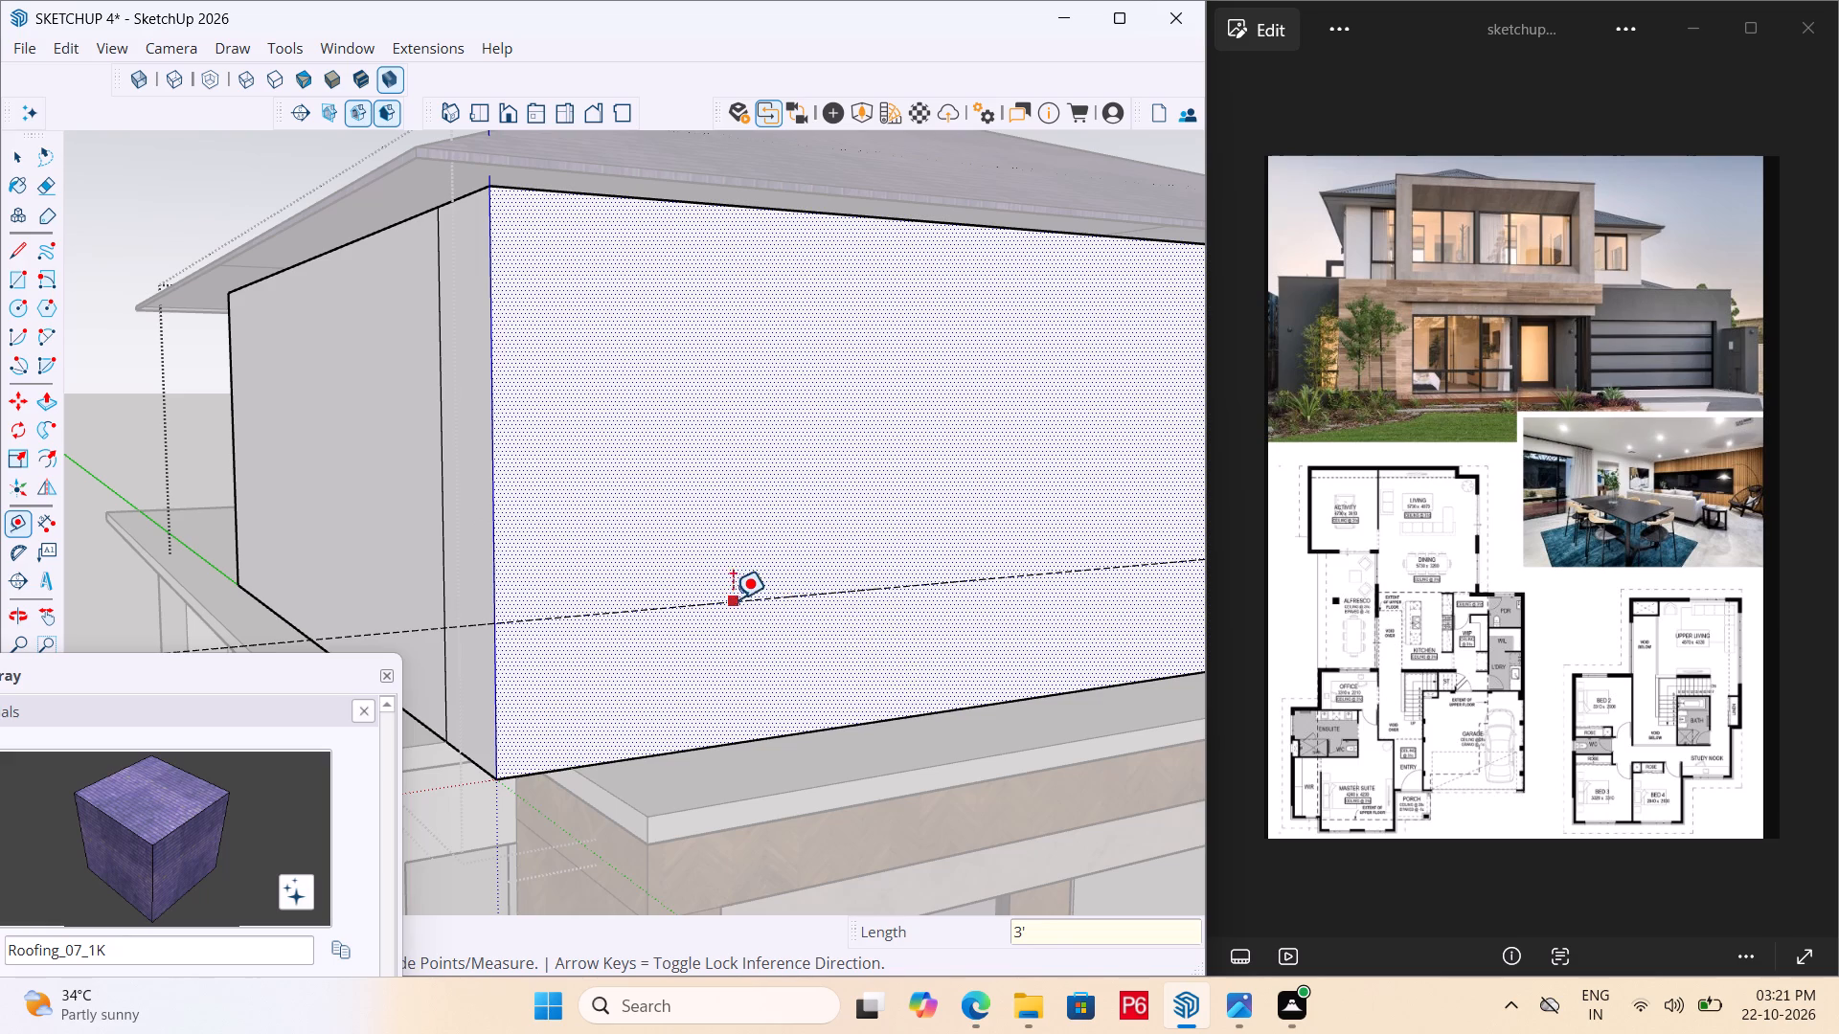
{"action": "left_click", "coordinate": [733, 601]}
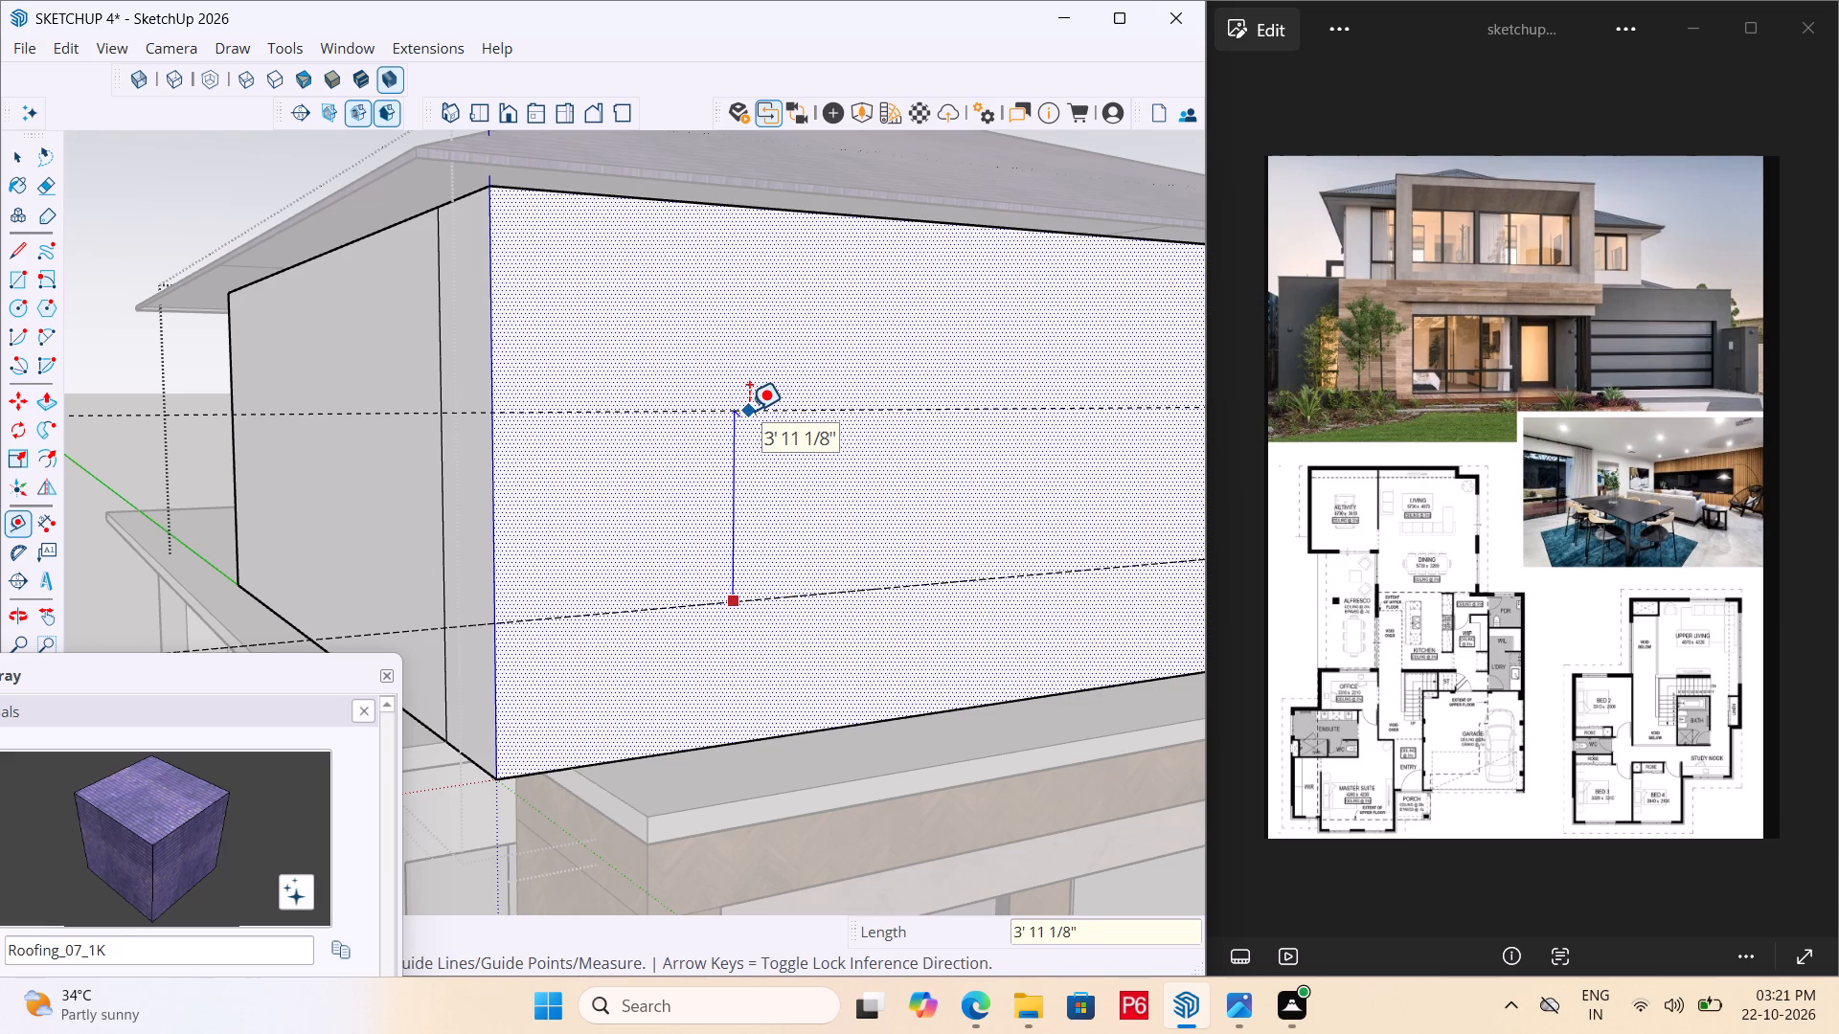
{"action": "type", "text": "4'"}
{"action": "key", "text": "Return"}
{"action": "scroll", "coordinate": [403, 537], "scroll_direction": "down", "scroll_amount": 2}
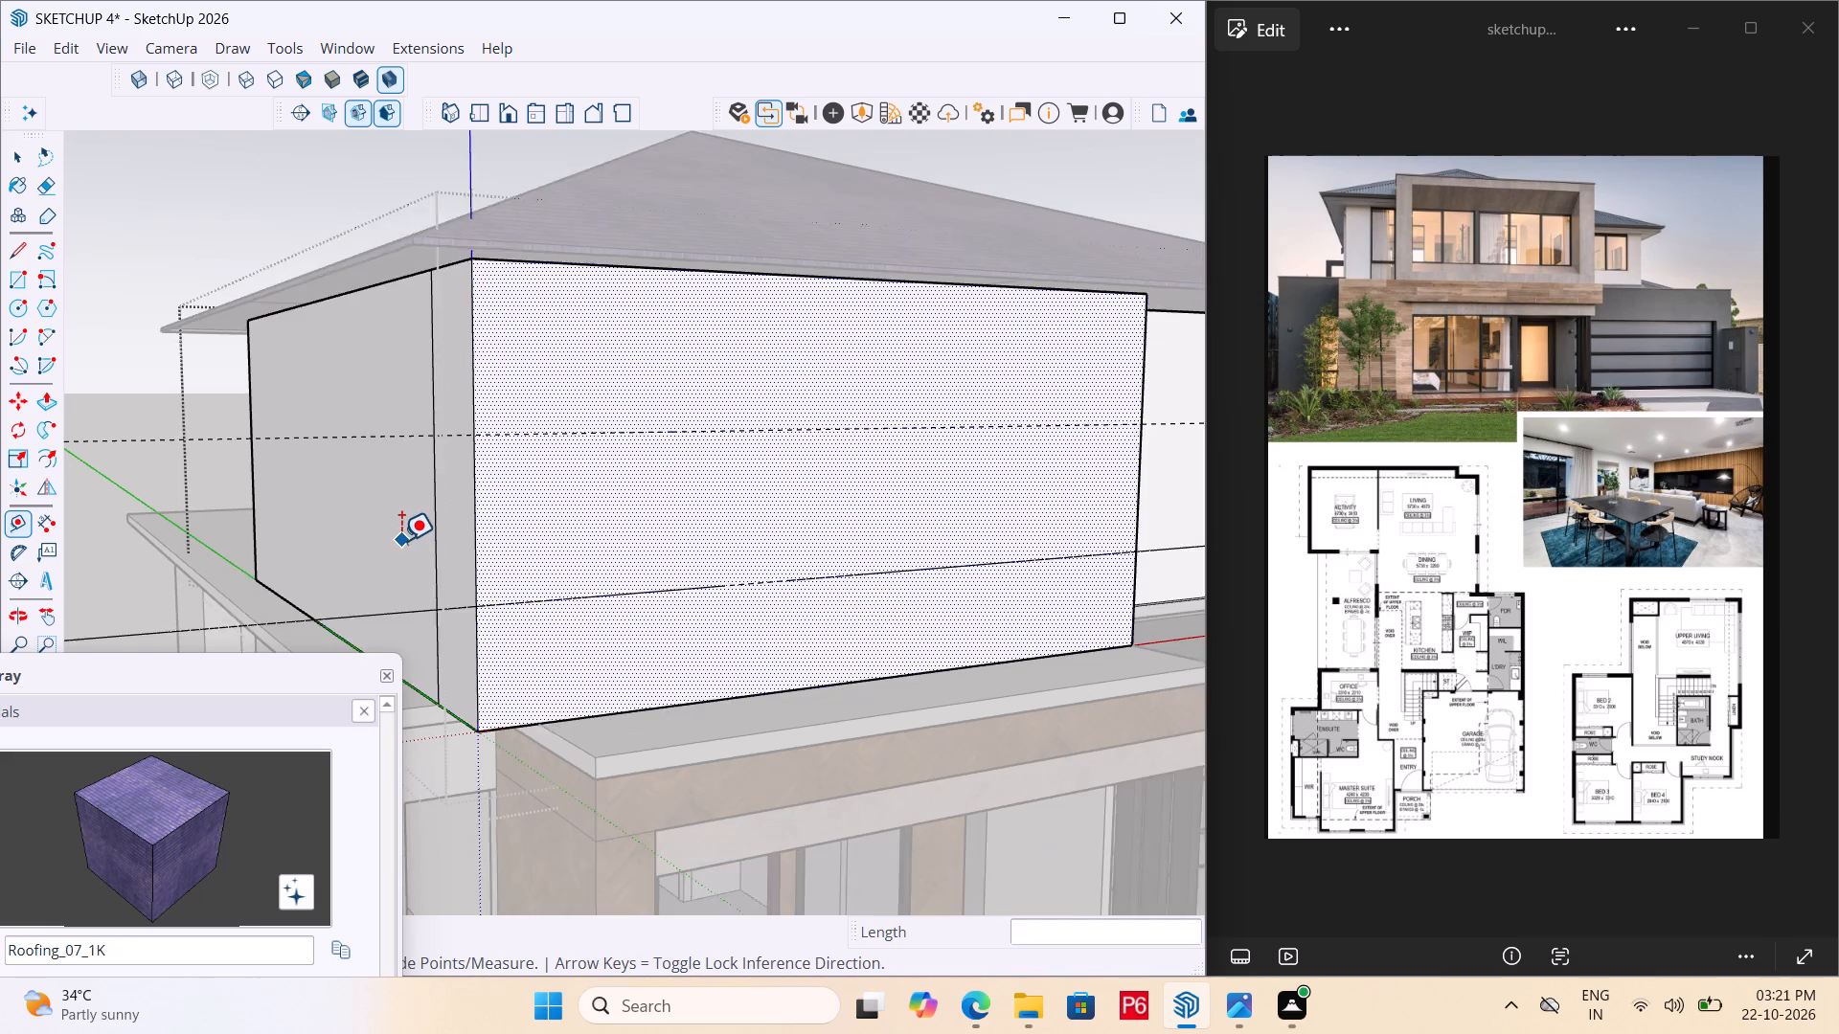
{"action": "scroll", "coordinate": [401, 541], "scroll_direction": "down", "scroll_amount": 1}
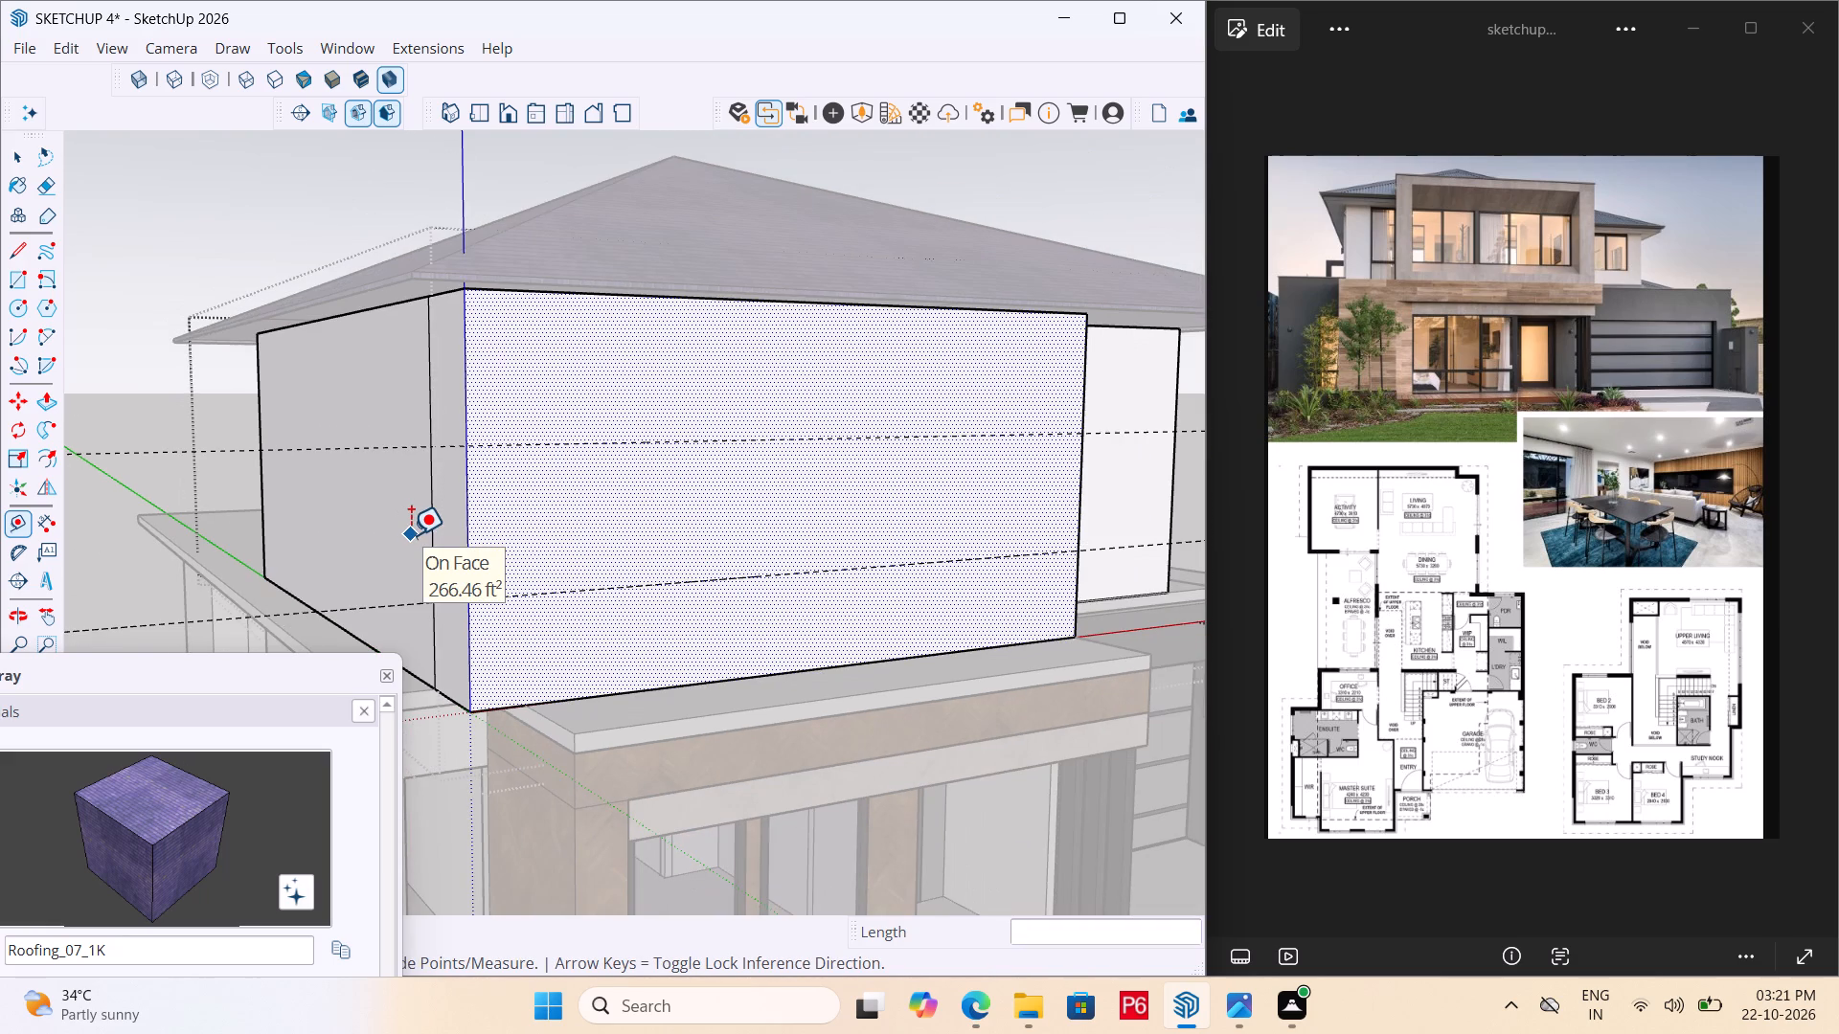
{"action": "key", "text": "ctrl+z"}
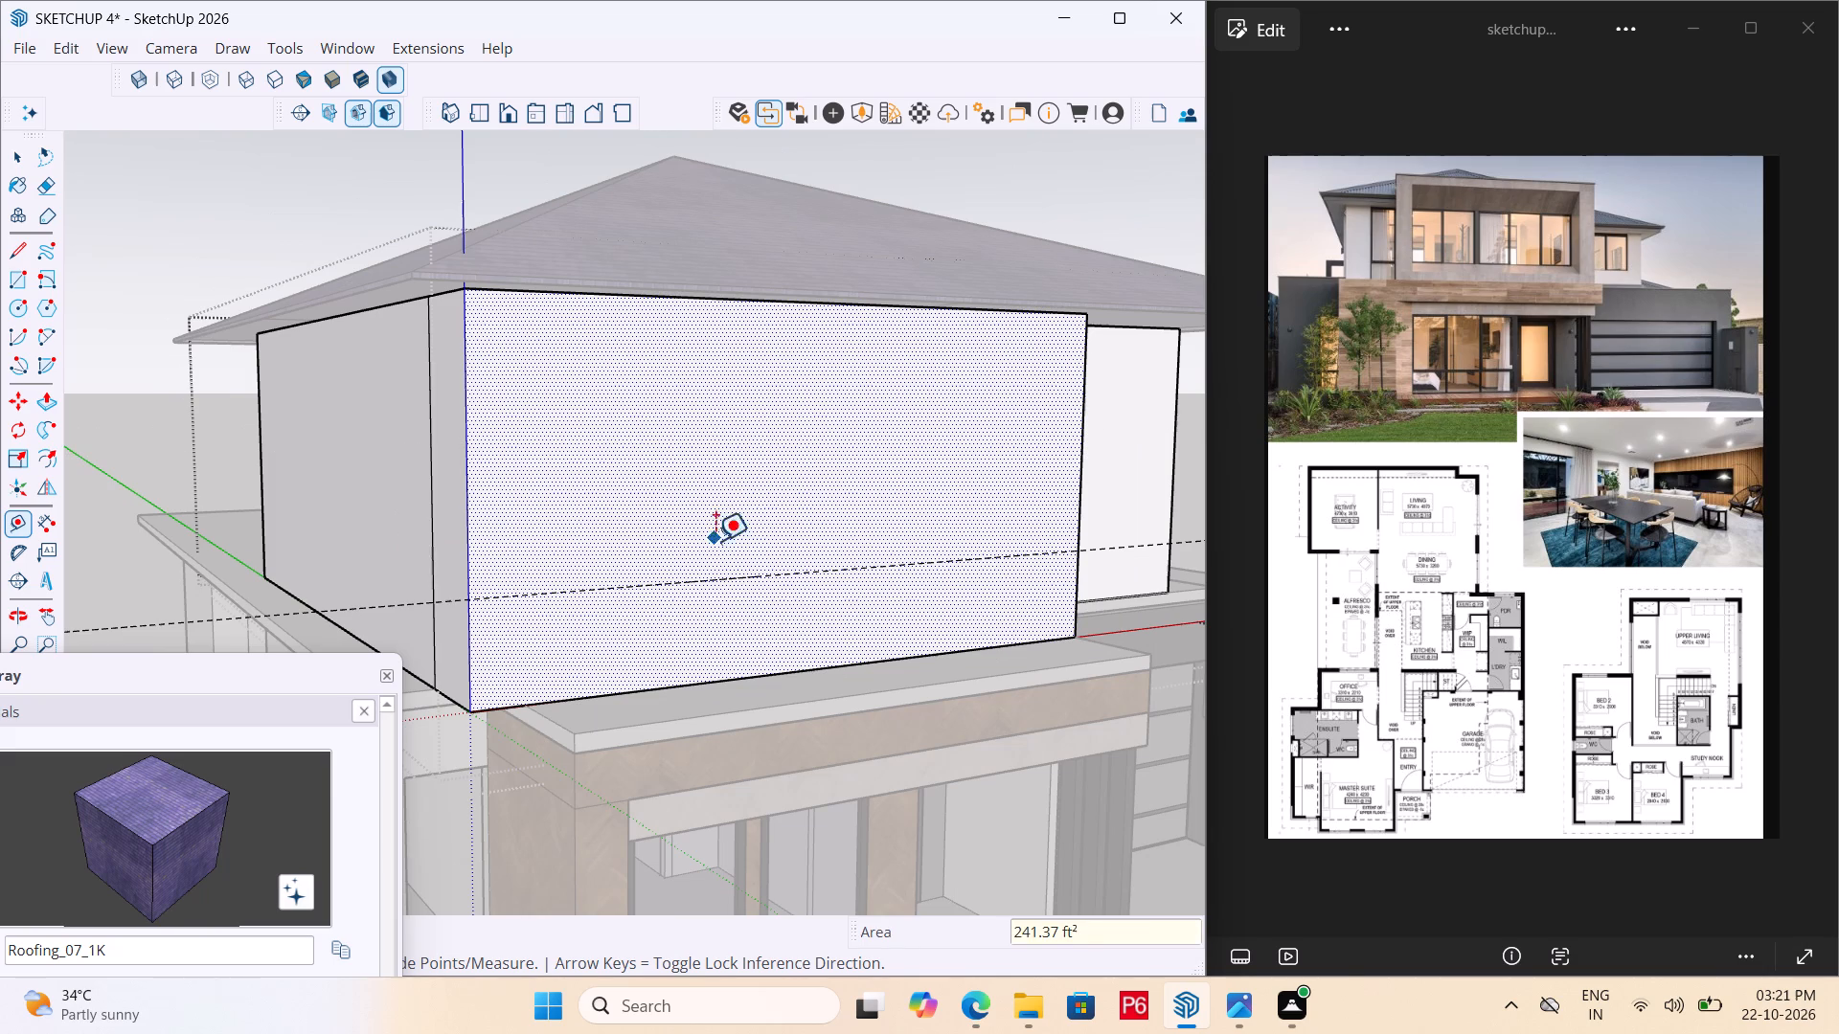
Place a horizontal guide about 8' above the lower guide, just below the front wall's top edge.
{"action": "left_click", "coordinate": [692, 581]}
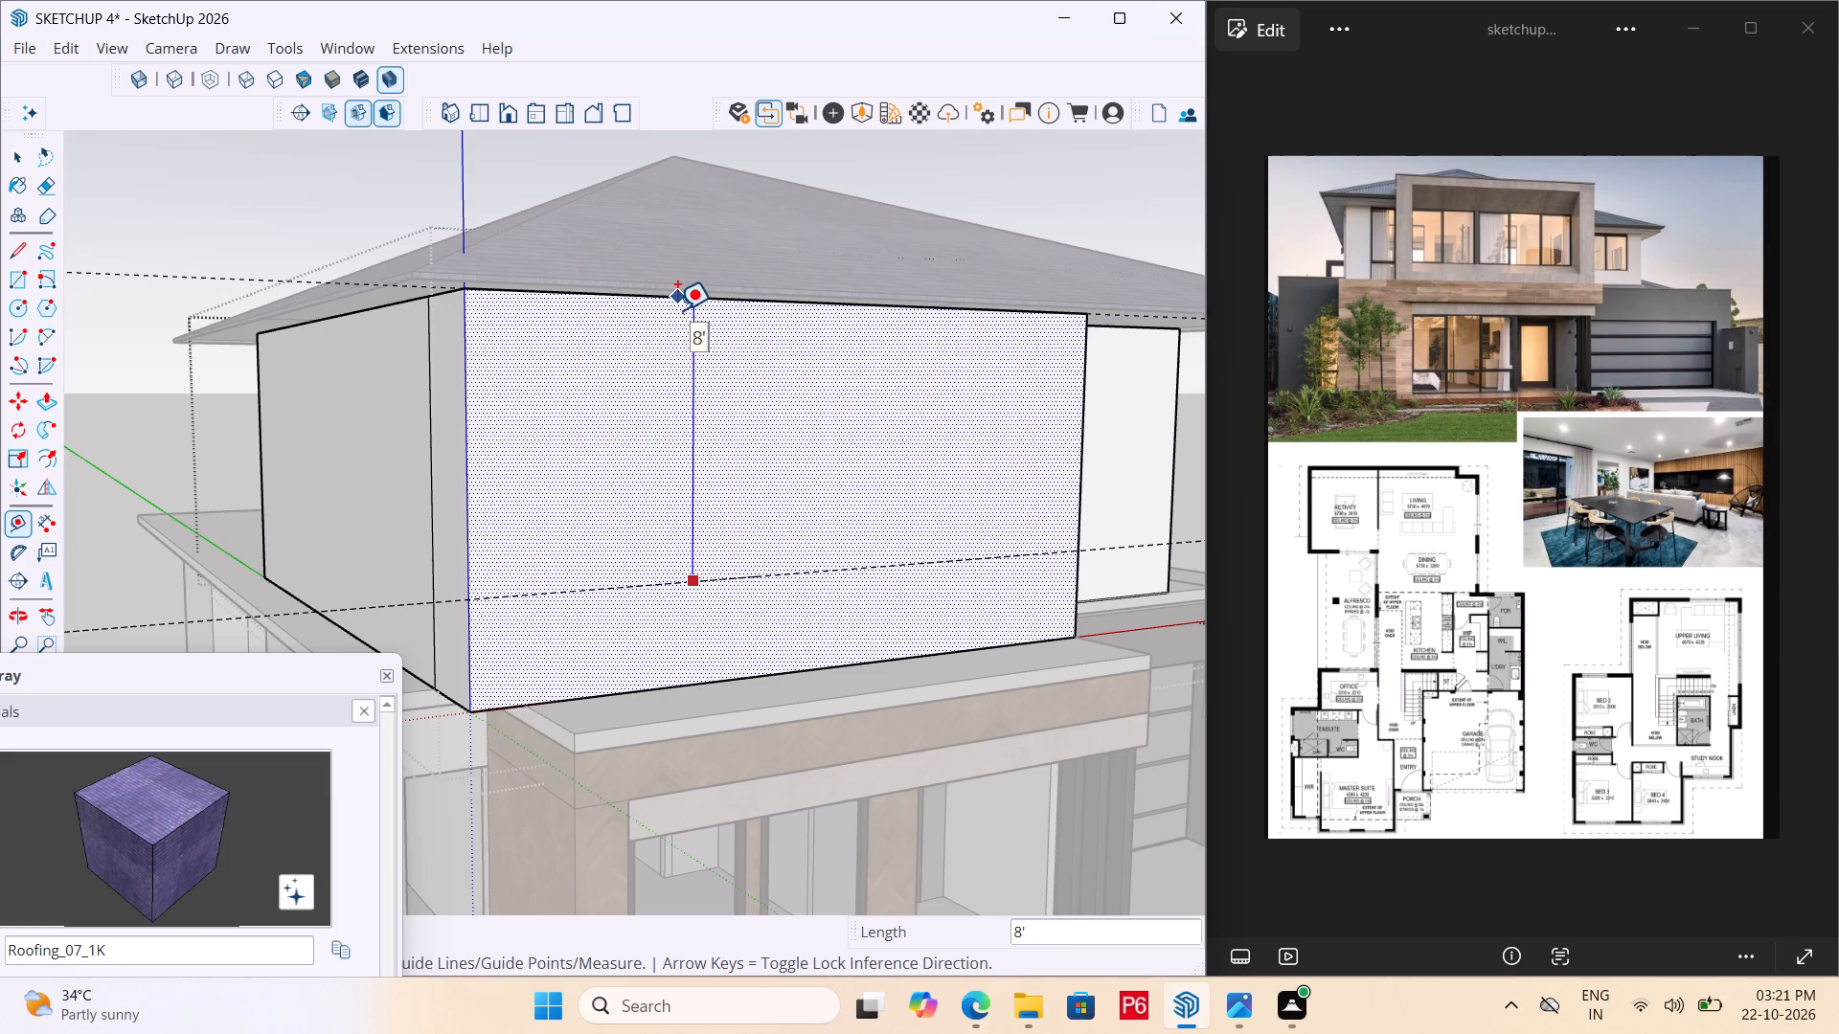
{"action": "scroll", "coordinate": [691, 329], "scroll_direction": "up", "scroll_amount": 5}
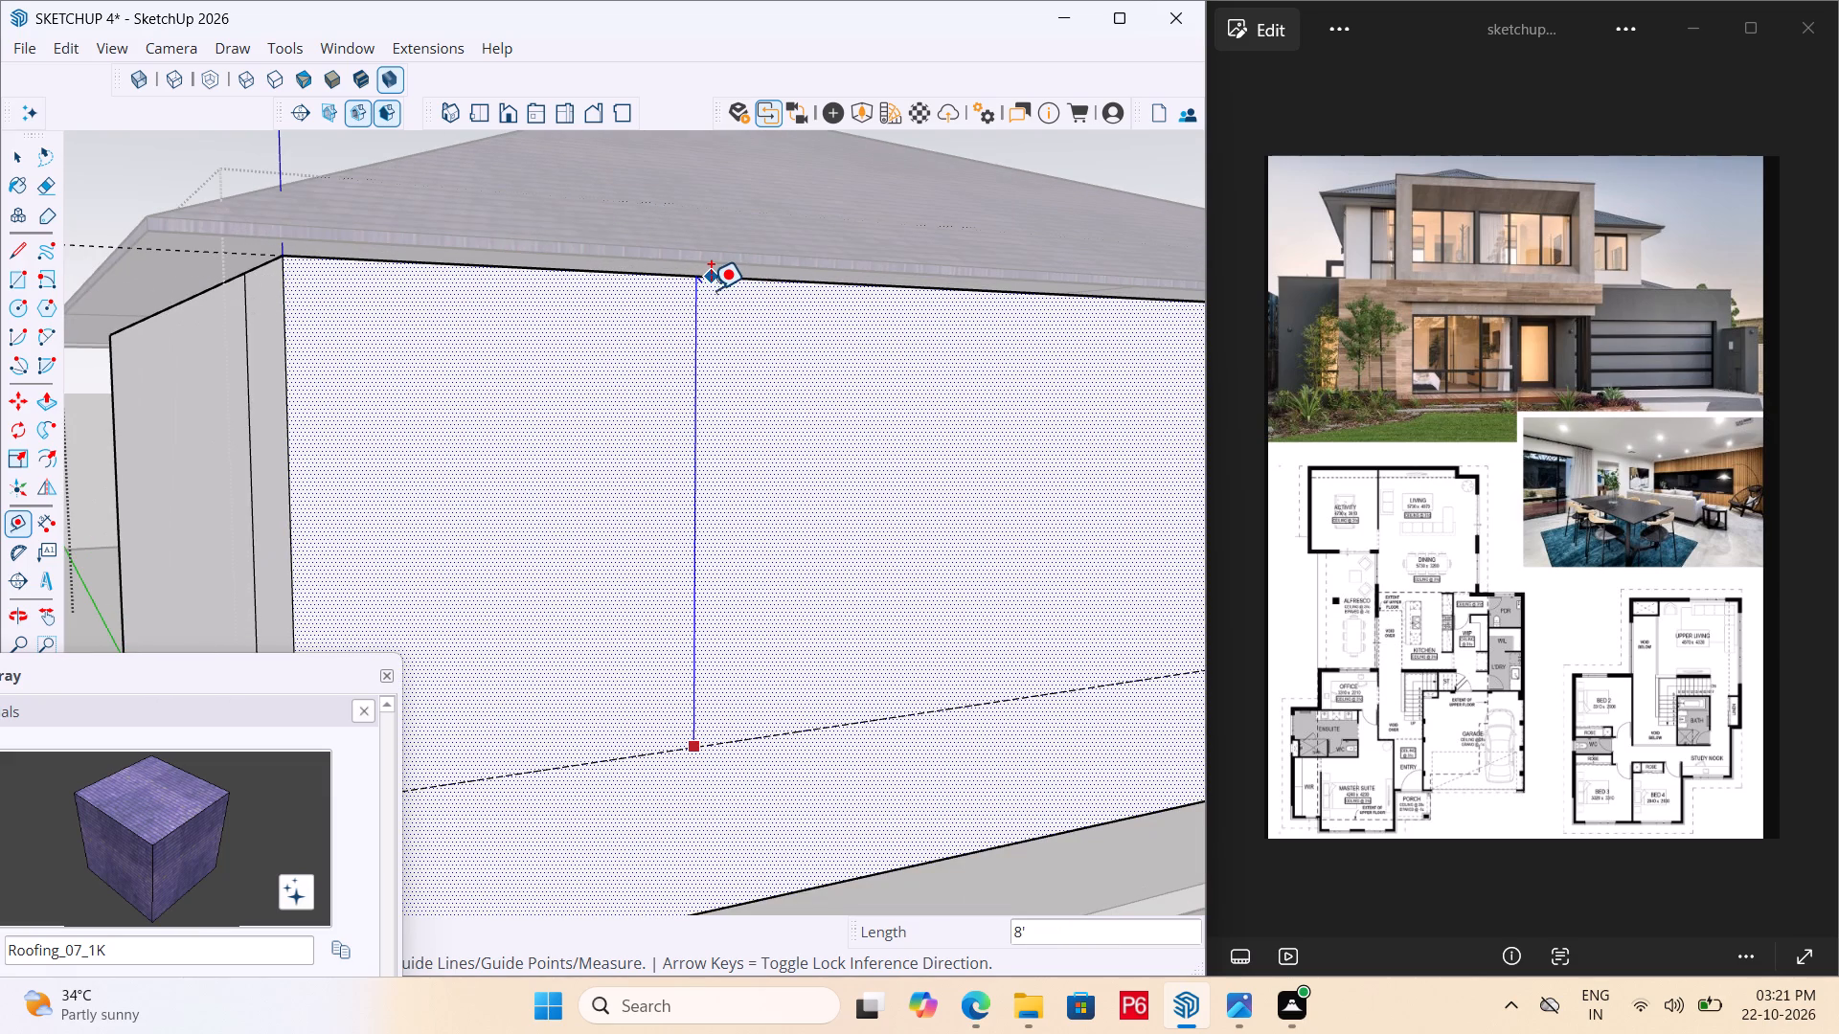
{"action": "left_click", "coordinate": [711, 291]}
{"action": "key", "text": "space"}
{"action": "scroll", "coordinate": [749, 507], "scroll_direction": "down", "scroll_amount": 3}
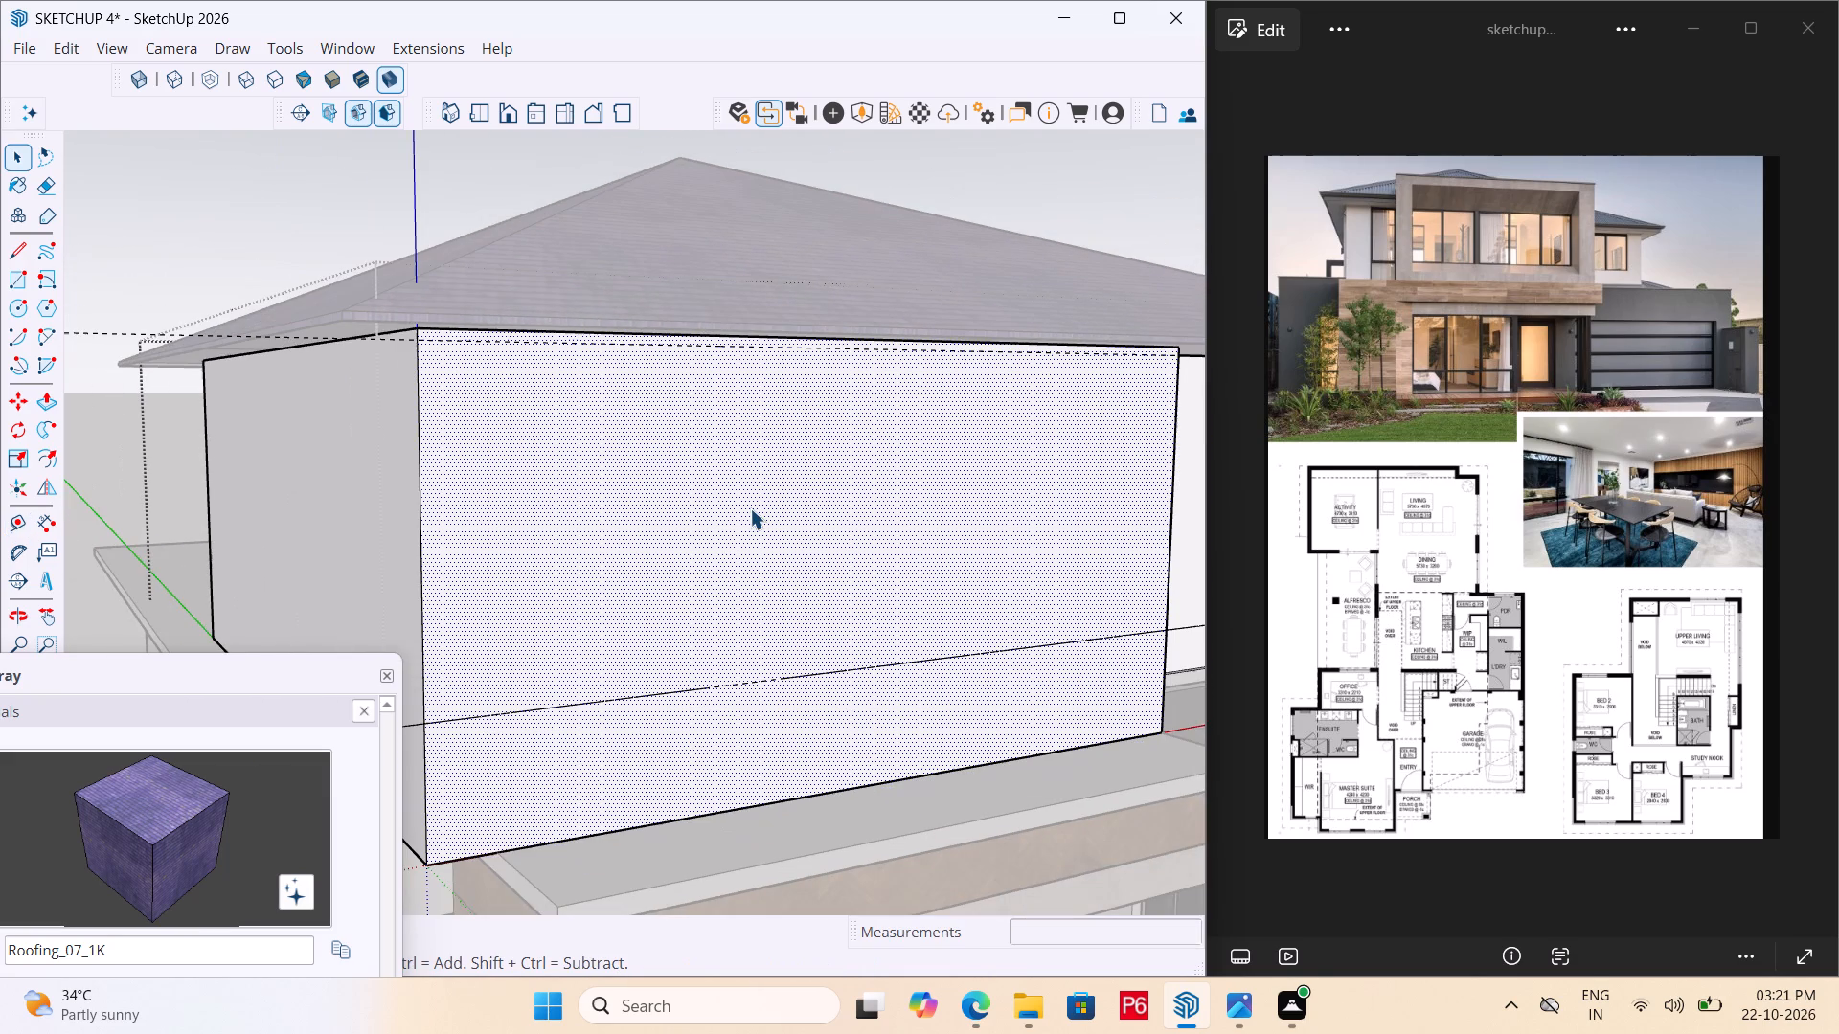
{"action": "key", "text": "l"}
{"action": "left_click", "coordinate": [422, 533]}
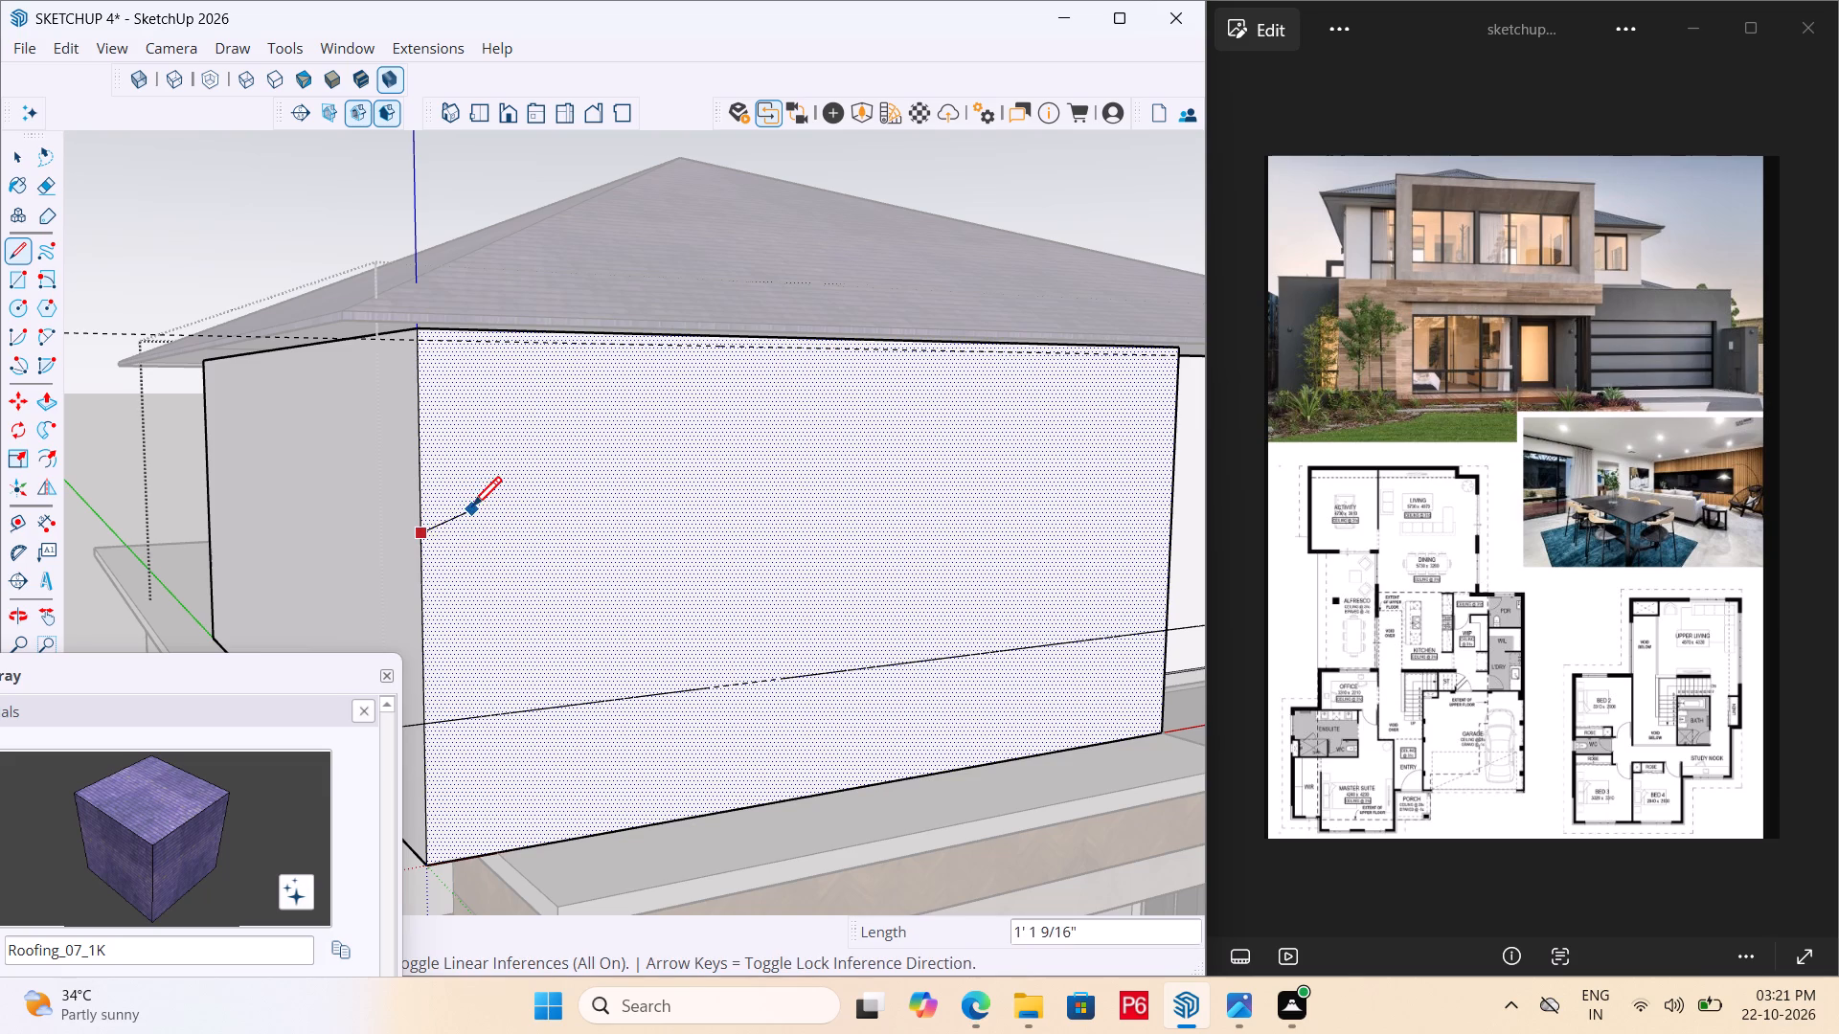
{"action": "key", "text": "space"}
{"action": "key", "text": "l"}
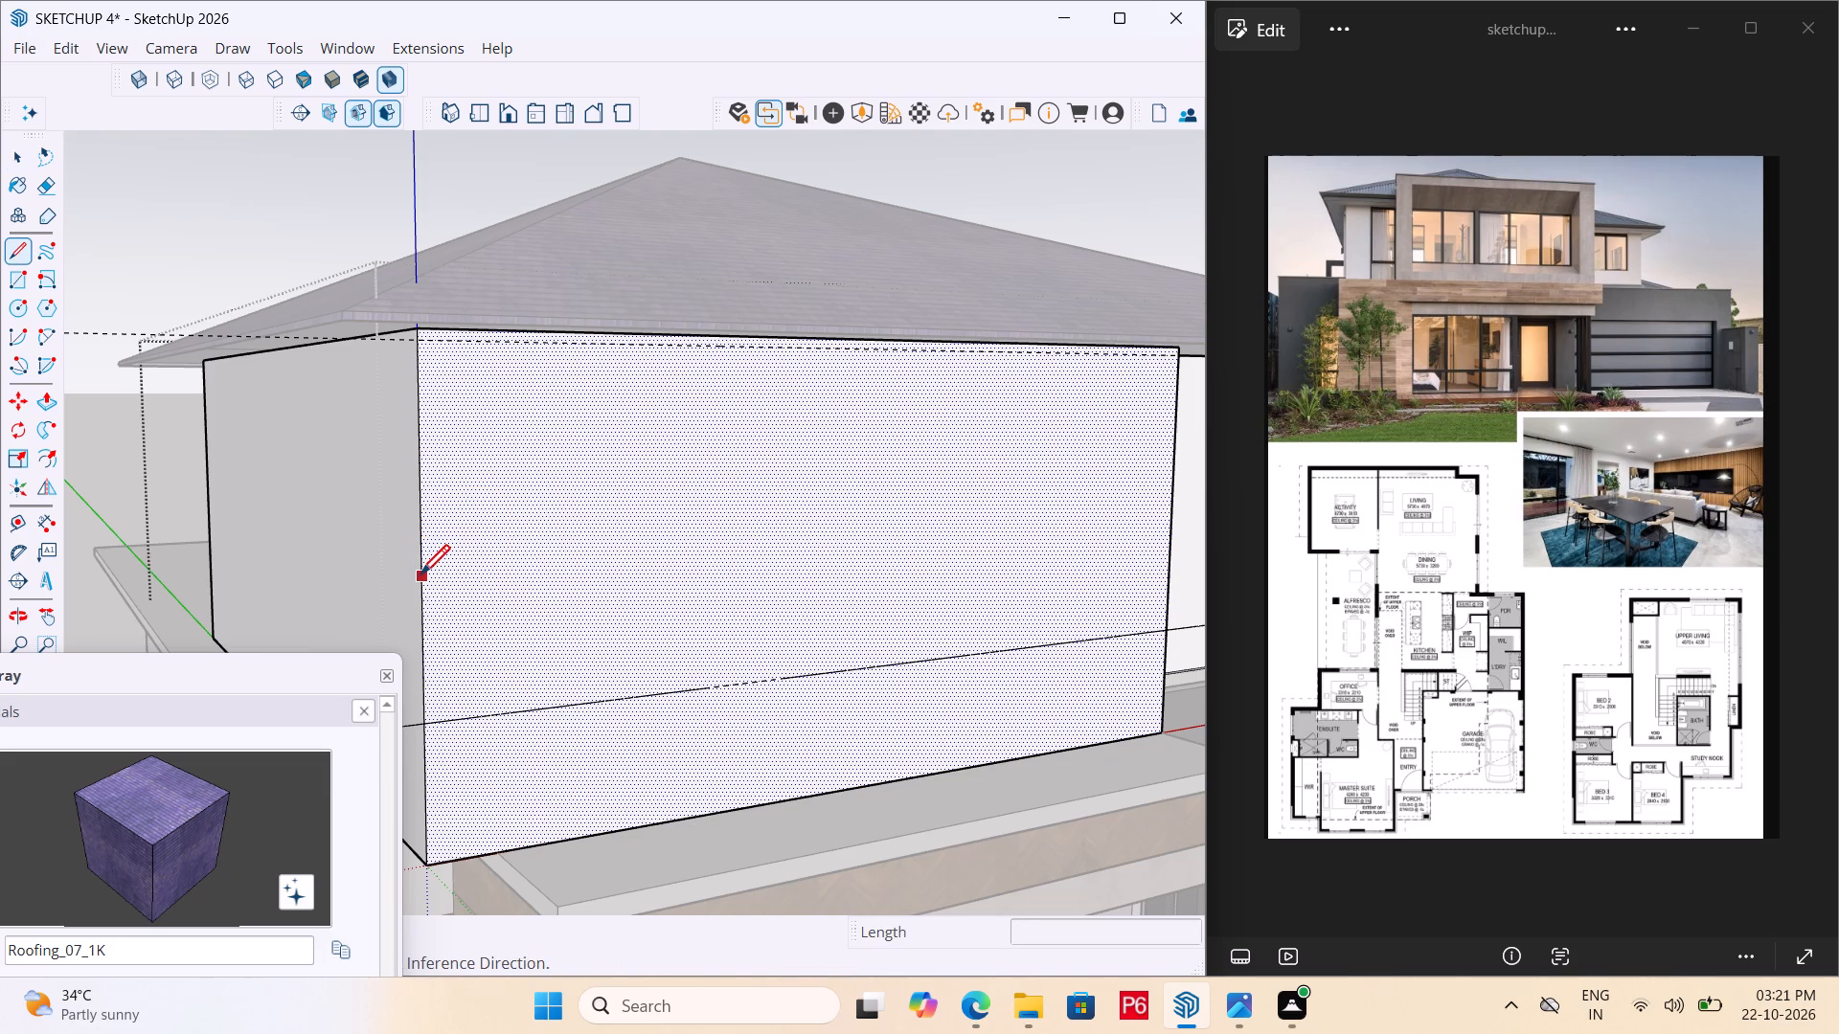
Place a vertical guide just inside the upper-floor front wall's left corner and a second one 3' further along.
{"action": "key", "text": "t"}
{"action": "left_click", "coordinate": [423, 576]}
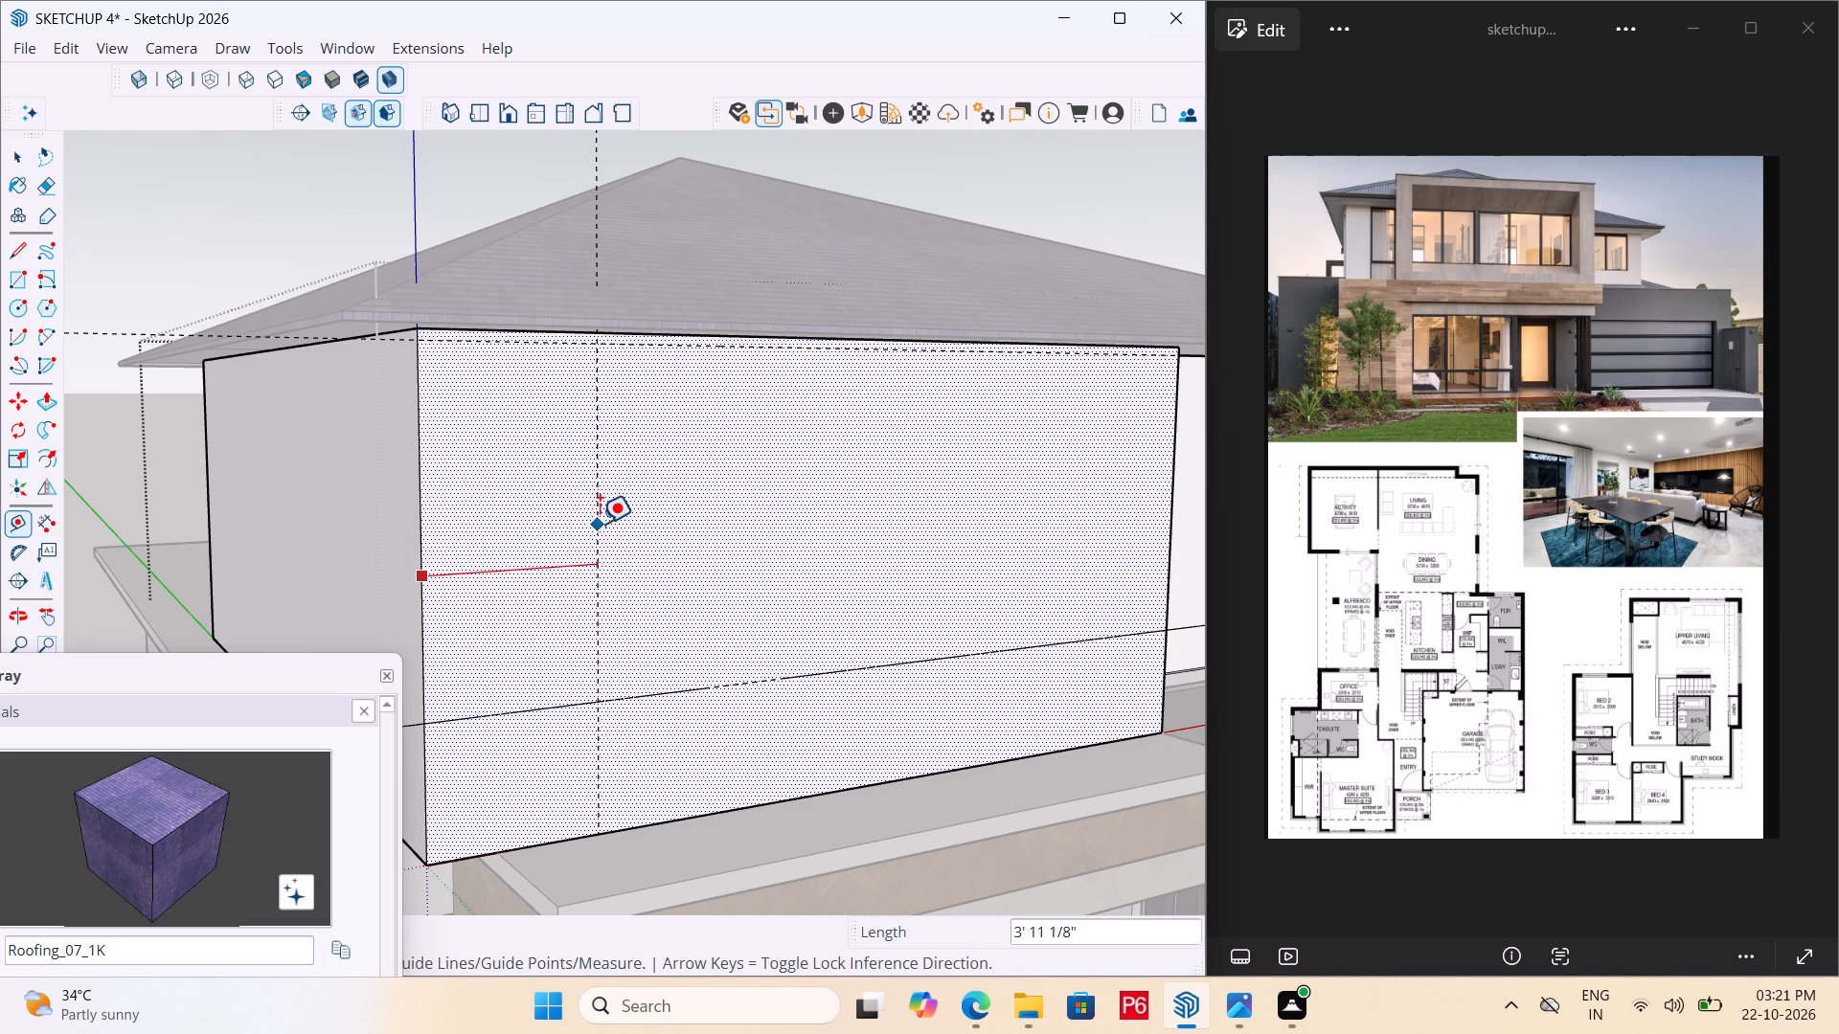
{"action": "scroll", "coordinate": [541, 515], "scroll_direction": "down", "scroll_amount": 4}
{"action": "middle_click_drag", "start_coordinate": [529, 514], "coordinate": [363, 511]}
{"action": "scroll", "coordinate": [363, 511], "scroll_direction": "up", "scroll_amount": 5}
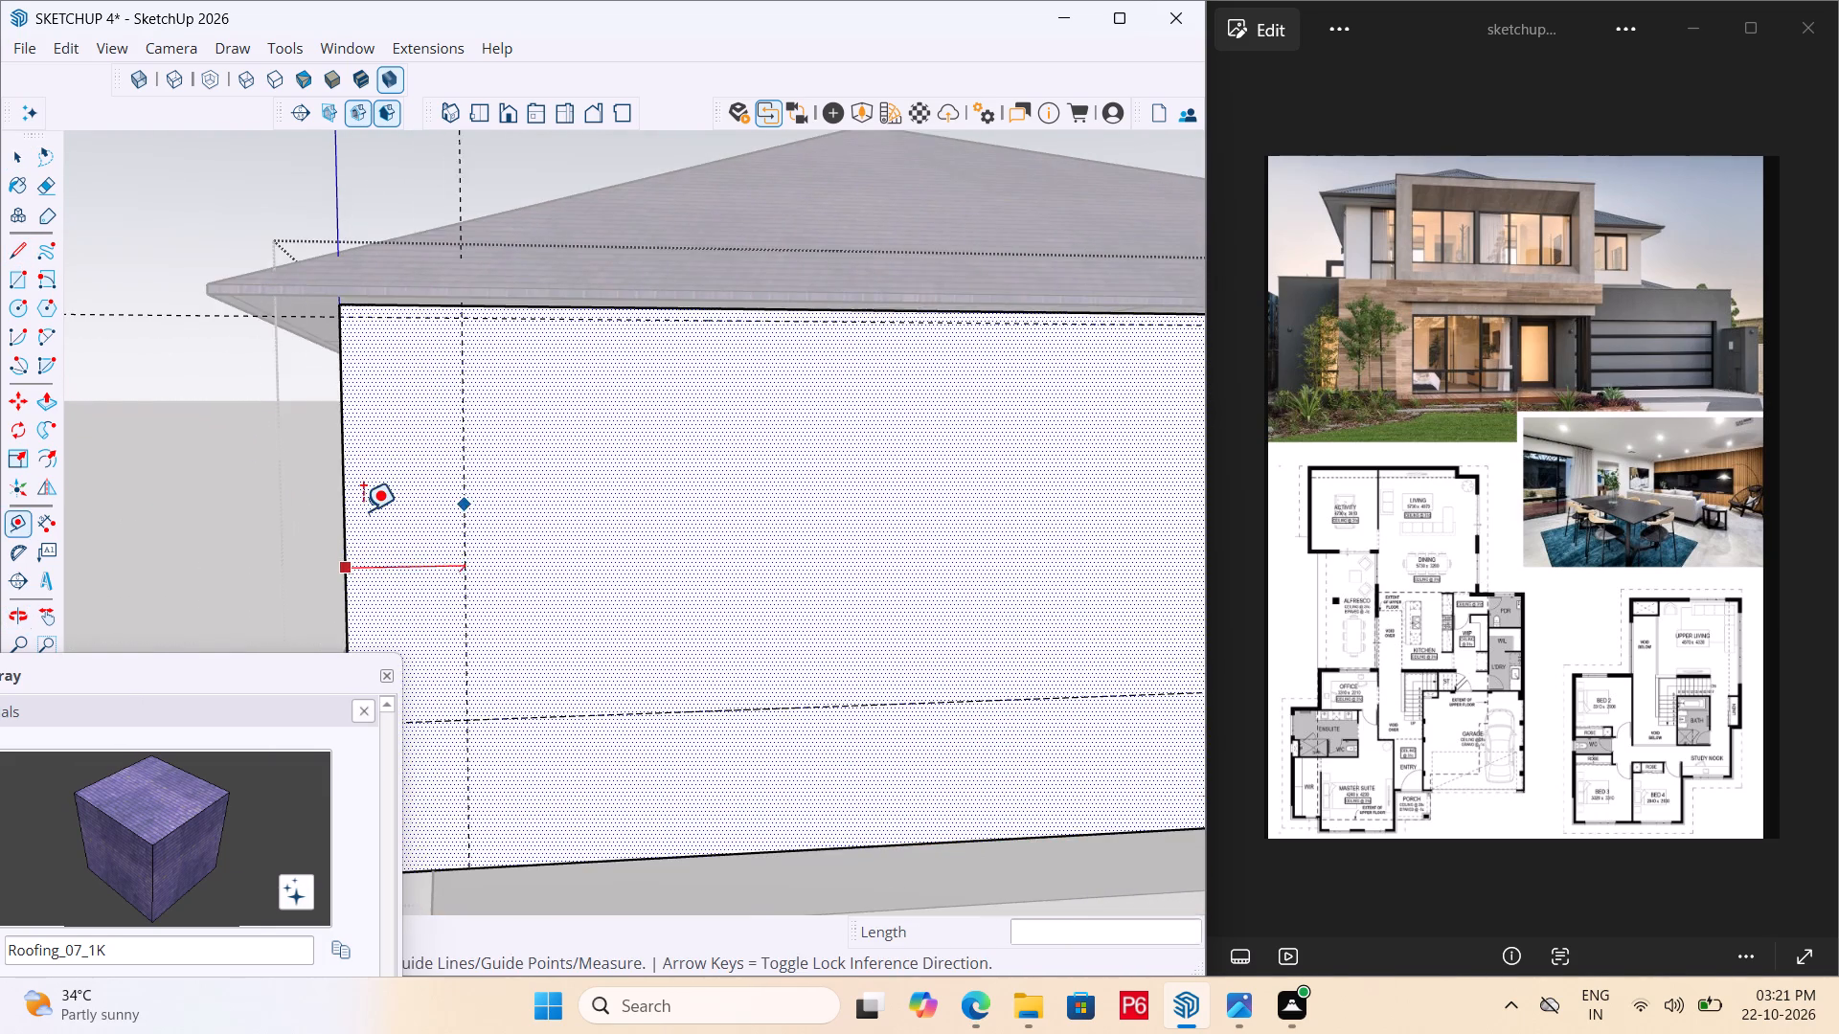
{"action": "middle_click_drag", "start_coordinate": [433, 510], "coordinate": [525, 519]}
{"action": "scroll", "coordinate": [483, 476], "scroll_direction": "down", "scroll_amount": 7}
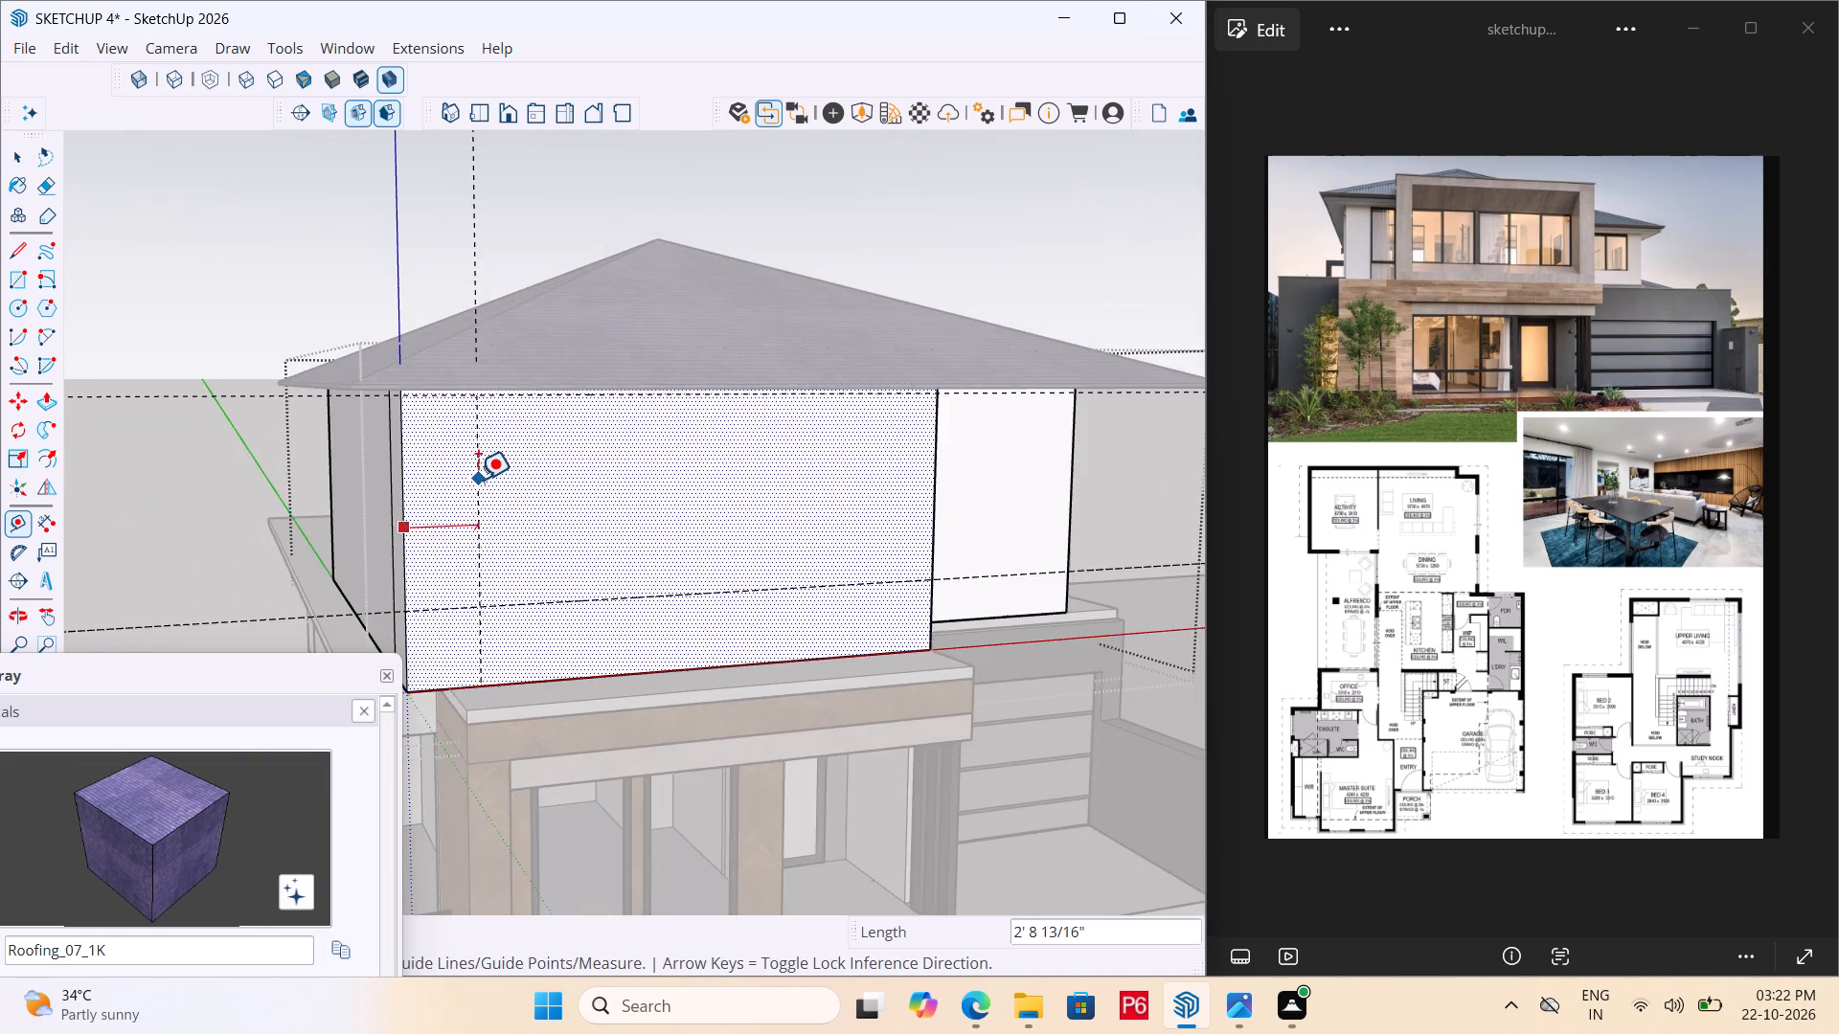
{"action": "scroll", "coordinate": [540, 476], "scroll_direction": "down", "scroll_amount": 3}
{"action": "middle_click_drag", "start_coordinate": [542, 483], "coordinate": [401, 469]}
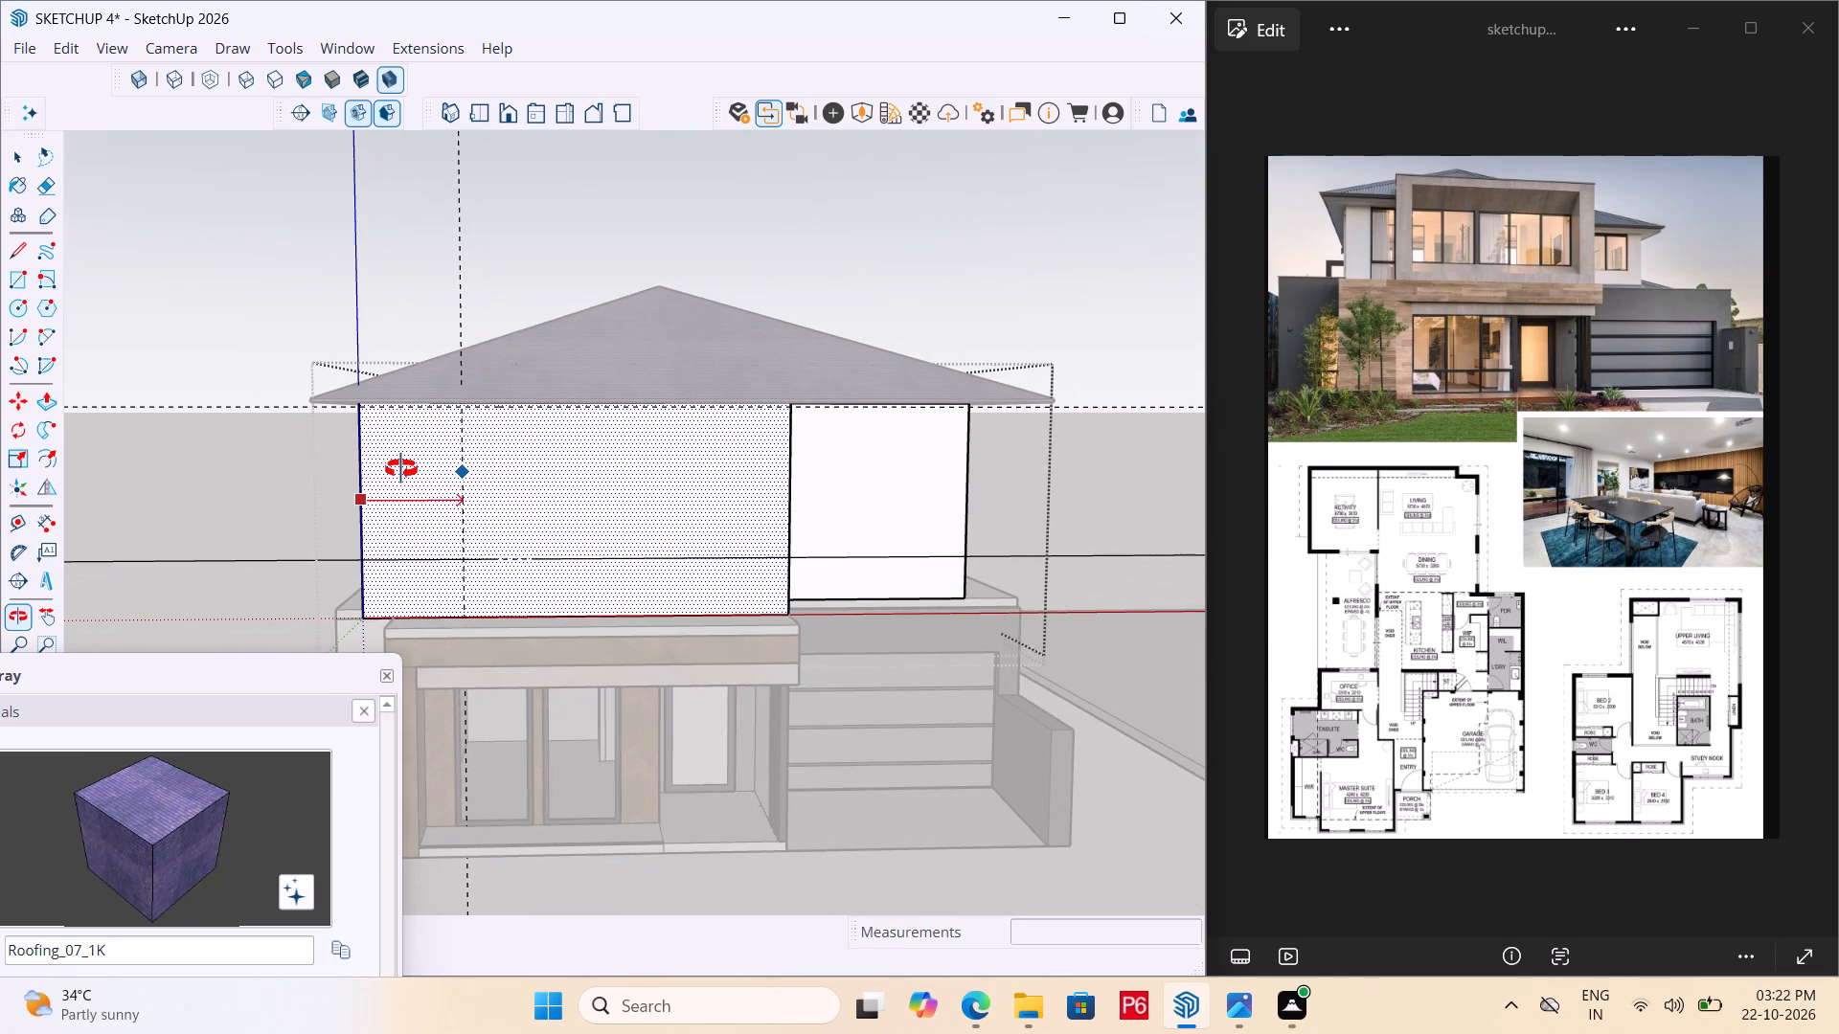
{"action": "middle_click_drag", "start_coordinate": [401, 469], "coordinate": [429, 478]}
{"action": "scroll", "coordinate": [466, 506], "scroll_direction": "up", "scroll_amount": 2}
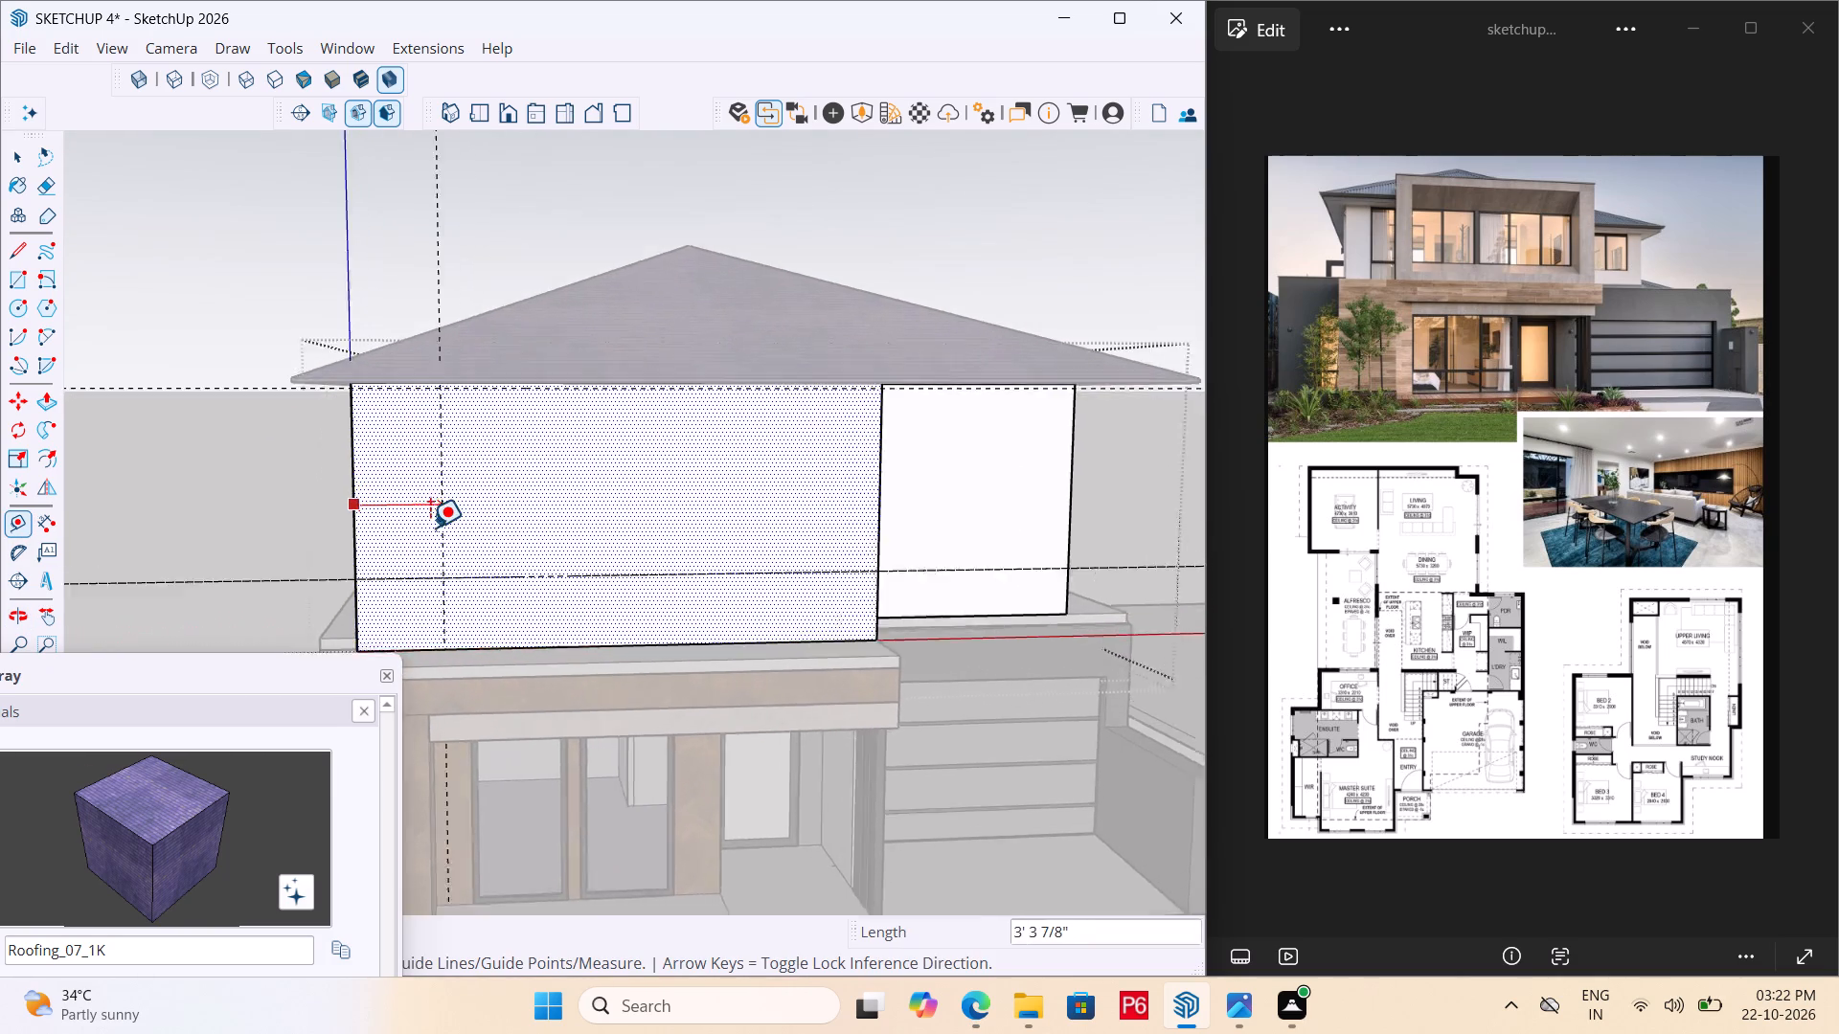
{"action": "scroll", "coordinate": [430, 528], "scroll_direction": "up", "scroll_amount": 8}
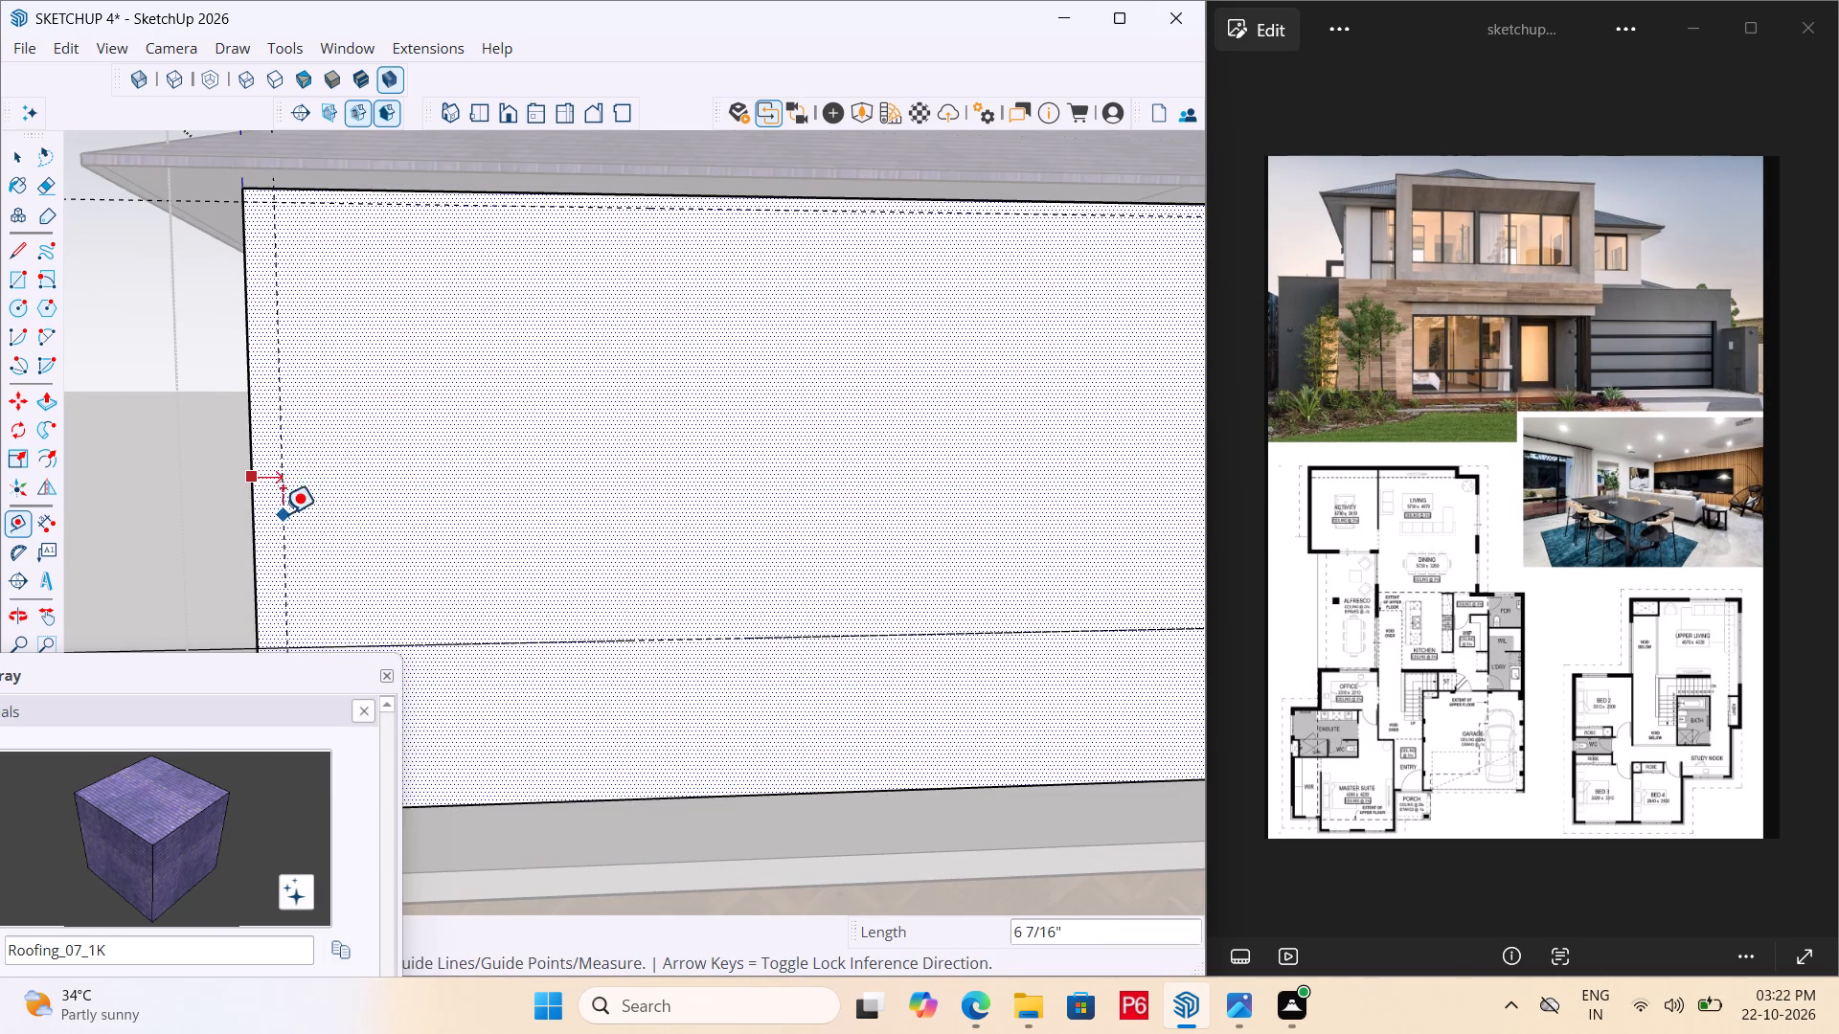
{"action": "double_click", "coordinate": [339, 520]}
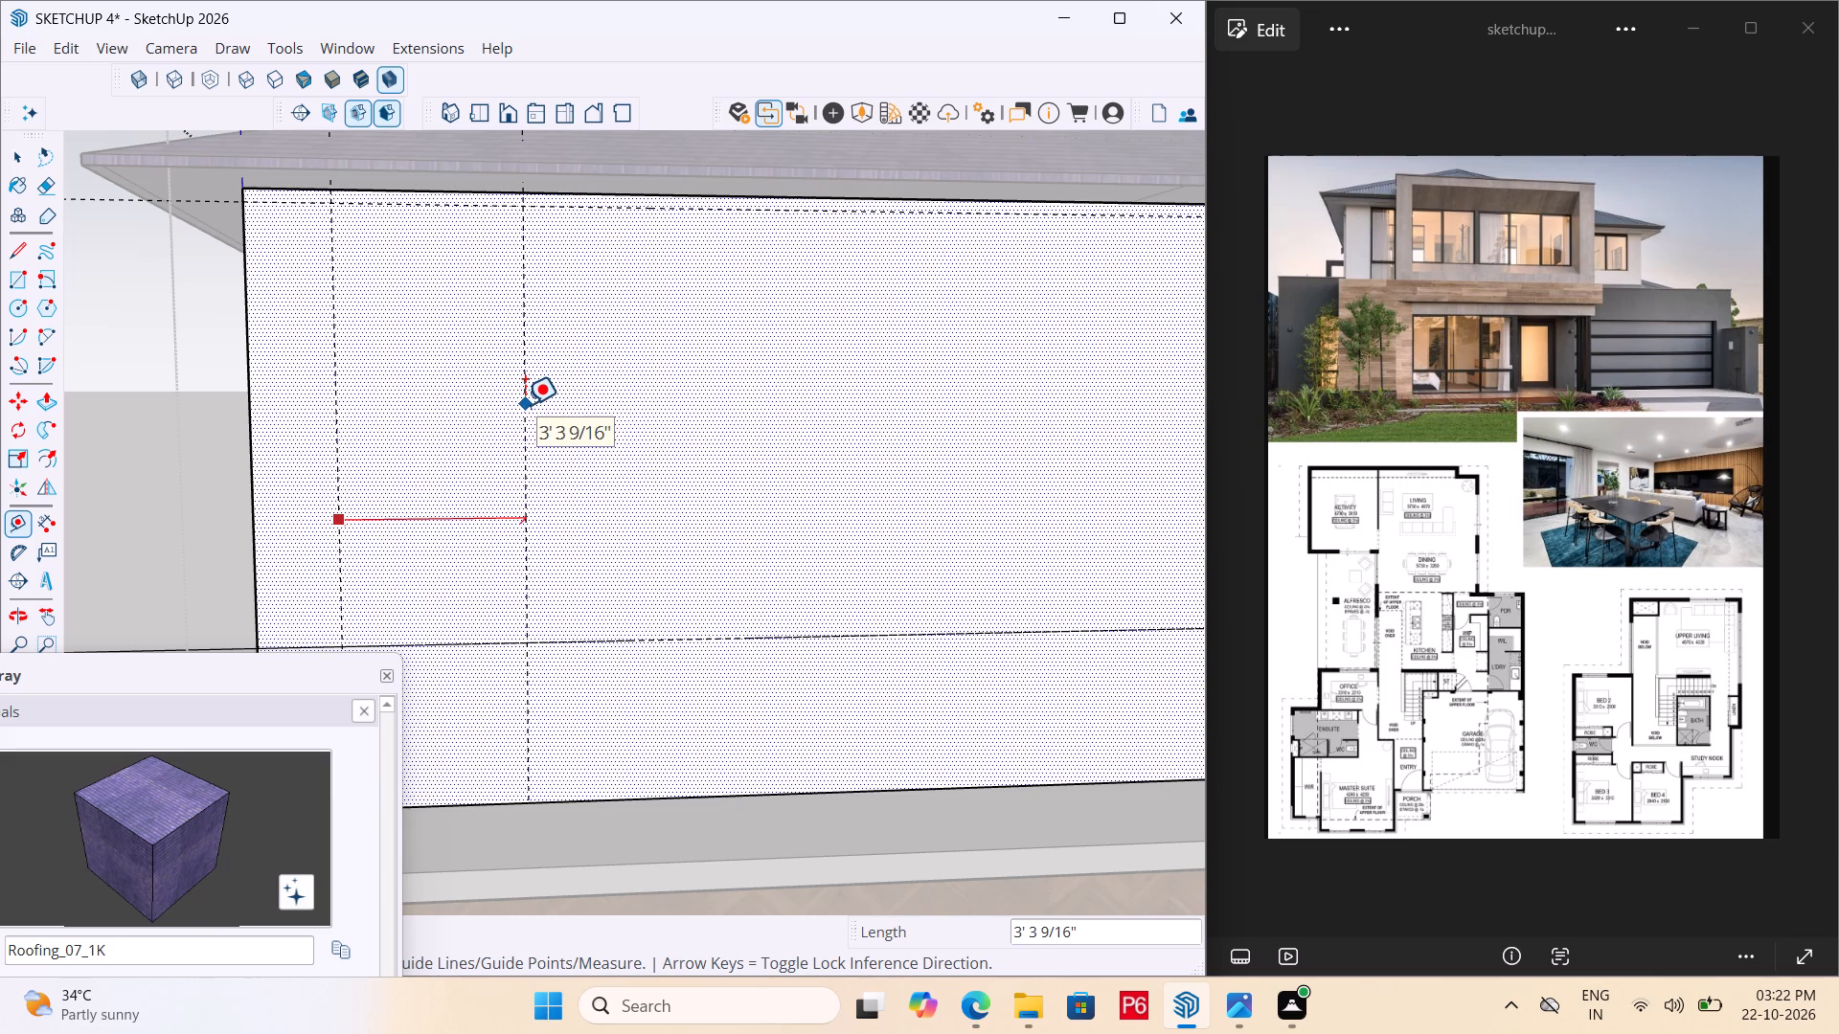
{"action": "type", "text": "3'"}
{"action": "key", "text": "Return"}
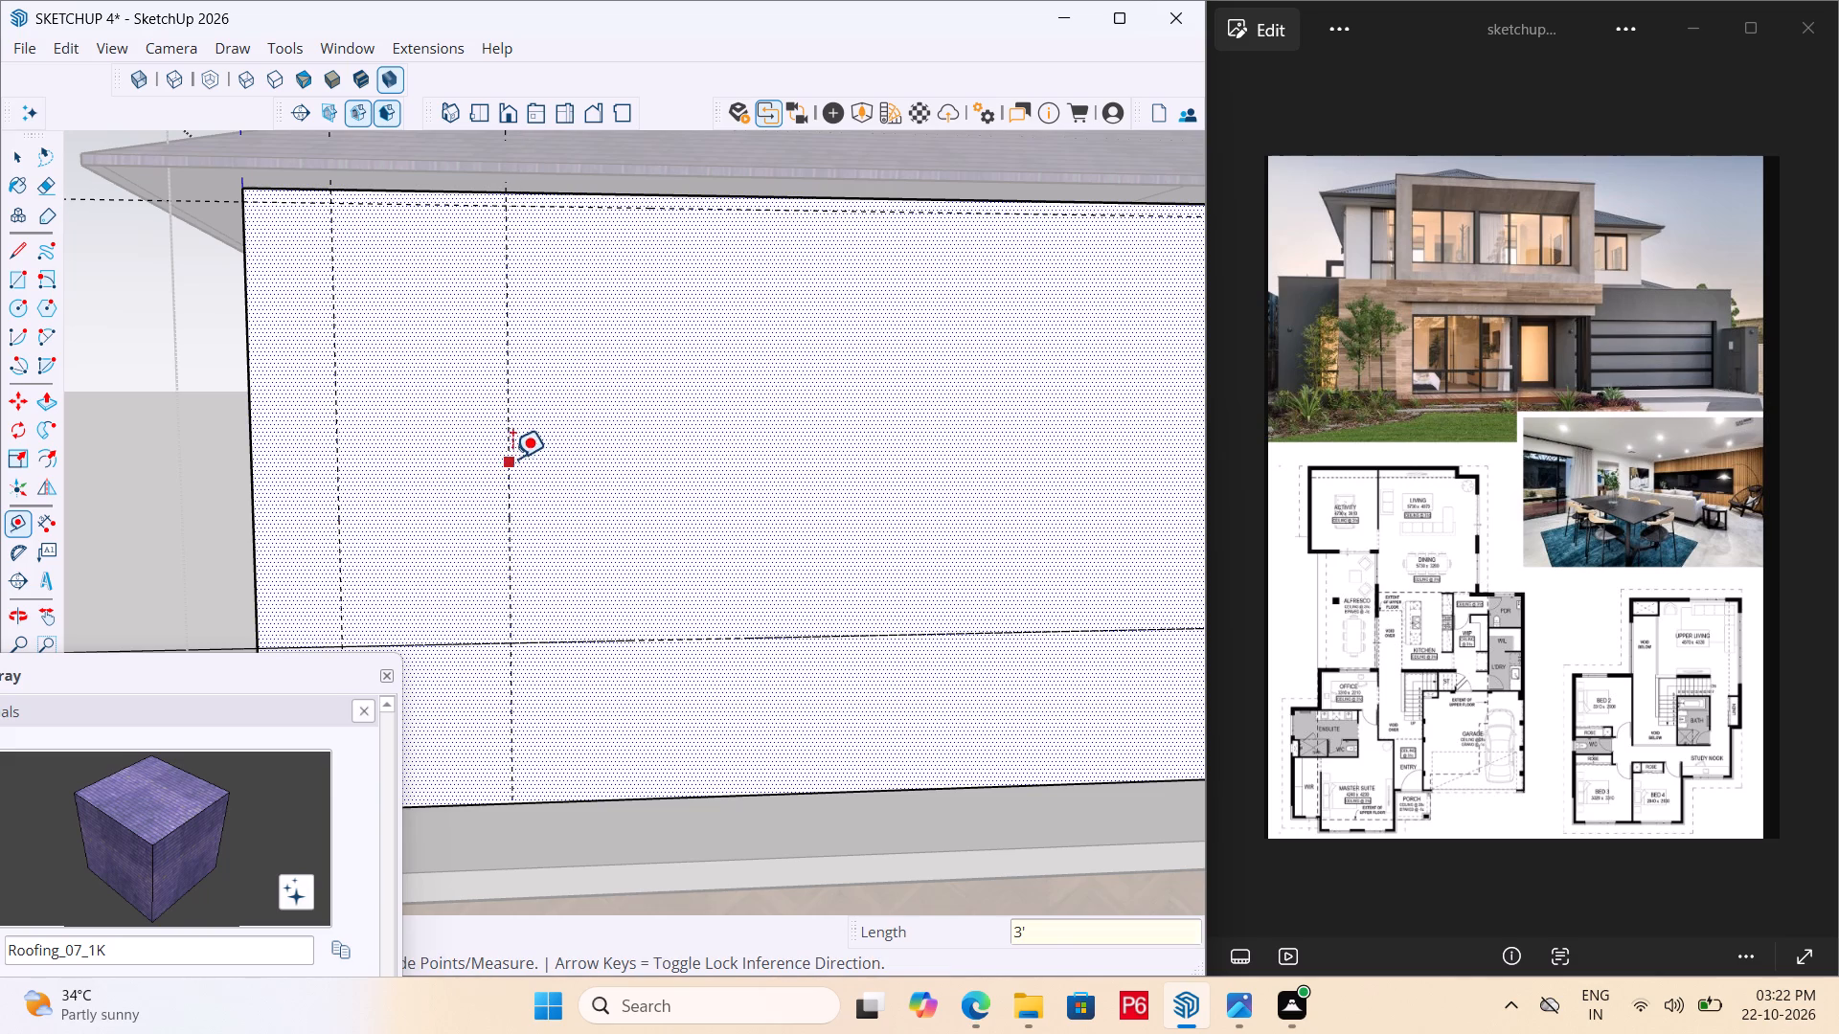
Offset a third vertical guide from the second one, further along the upper-floor front wall.
{"action": "left_click", "coordinate": [512, 458]}
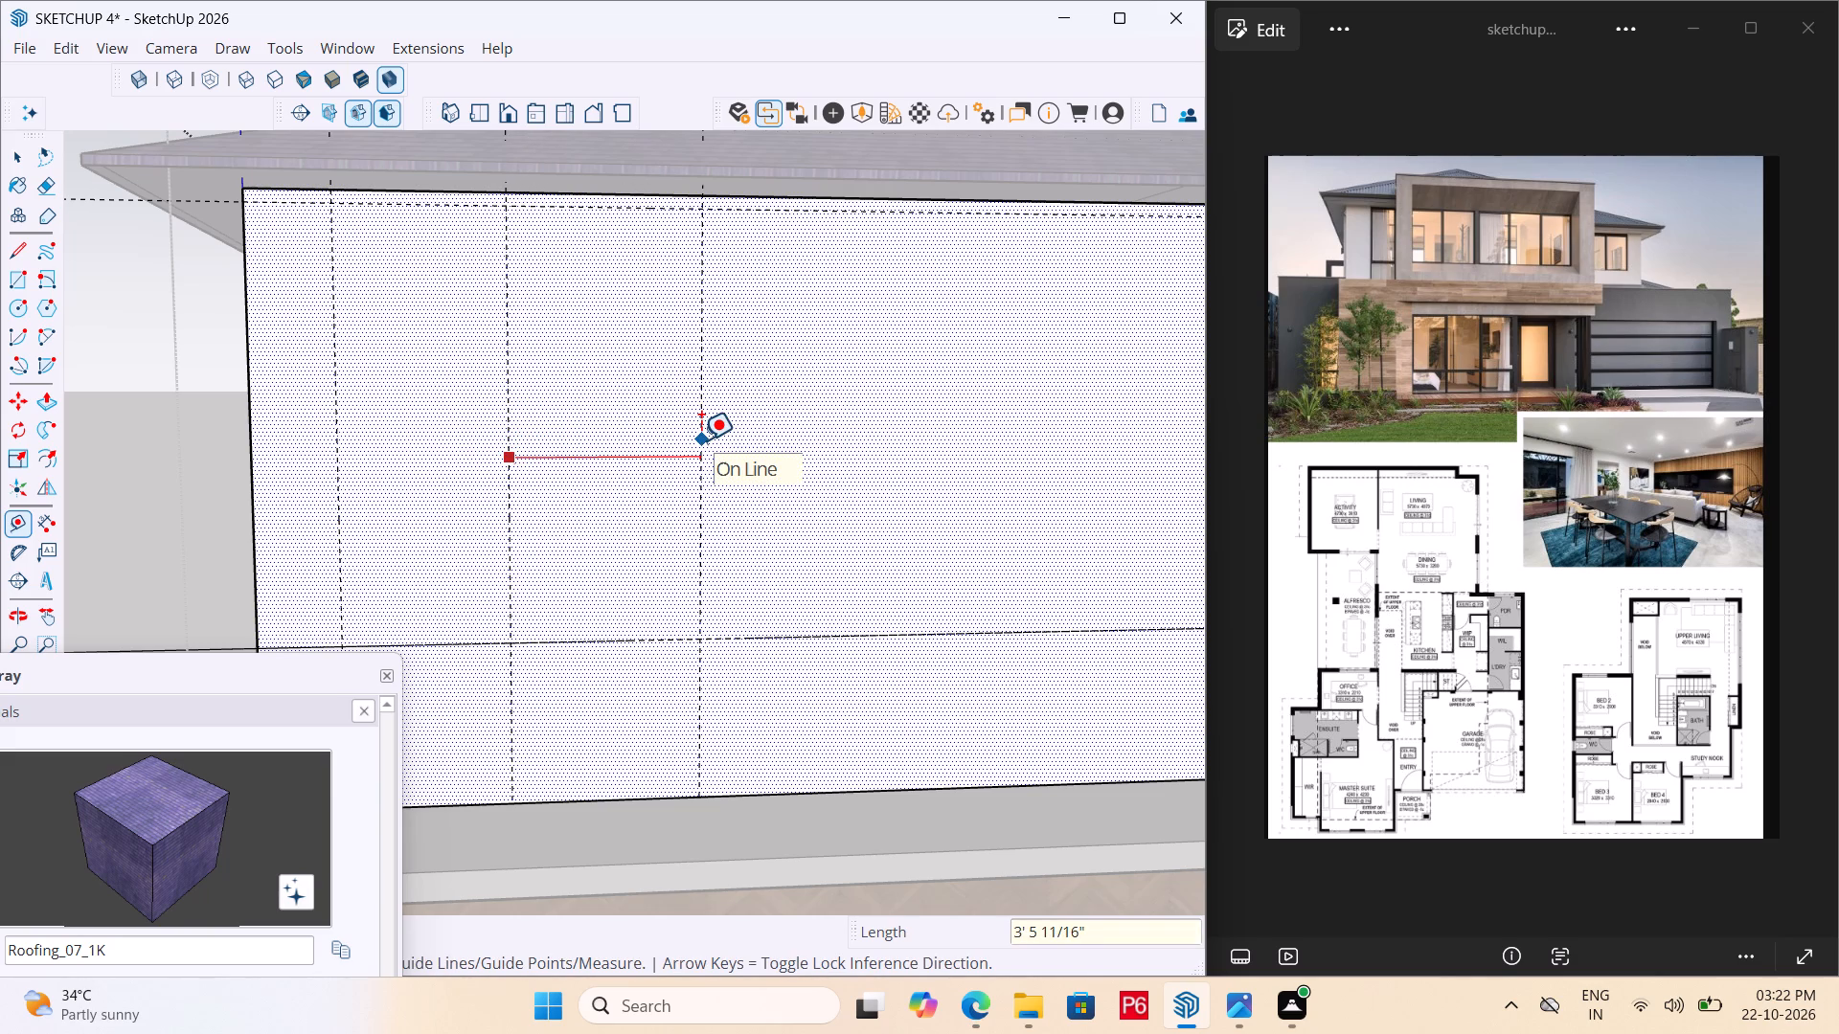
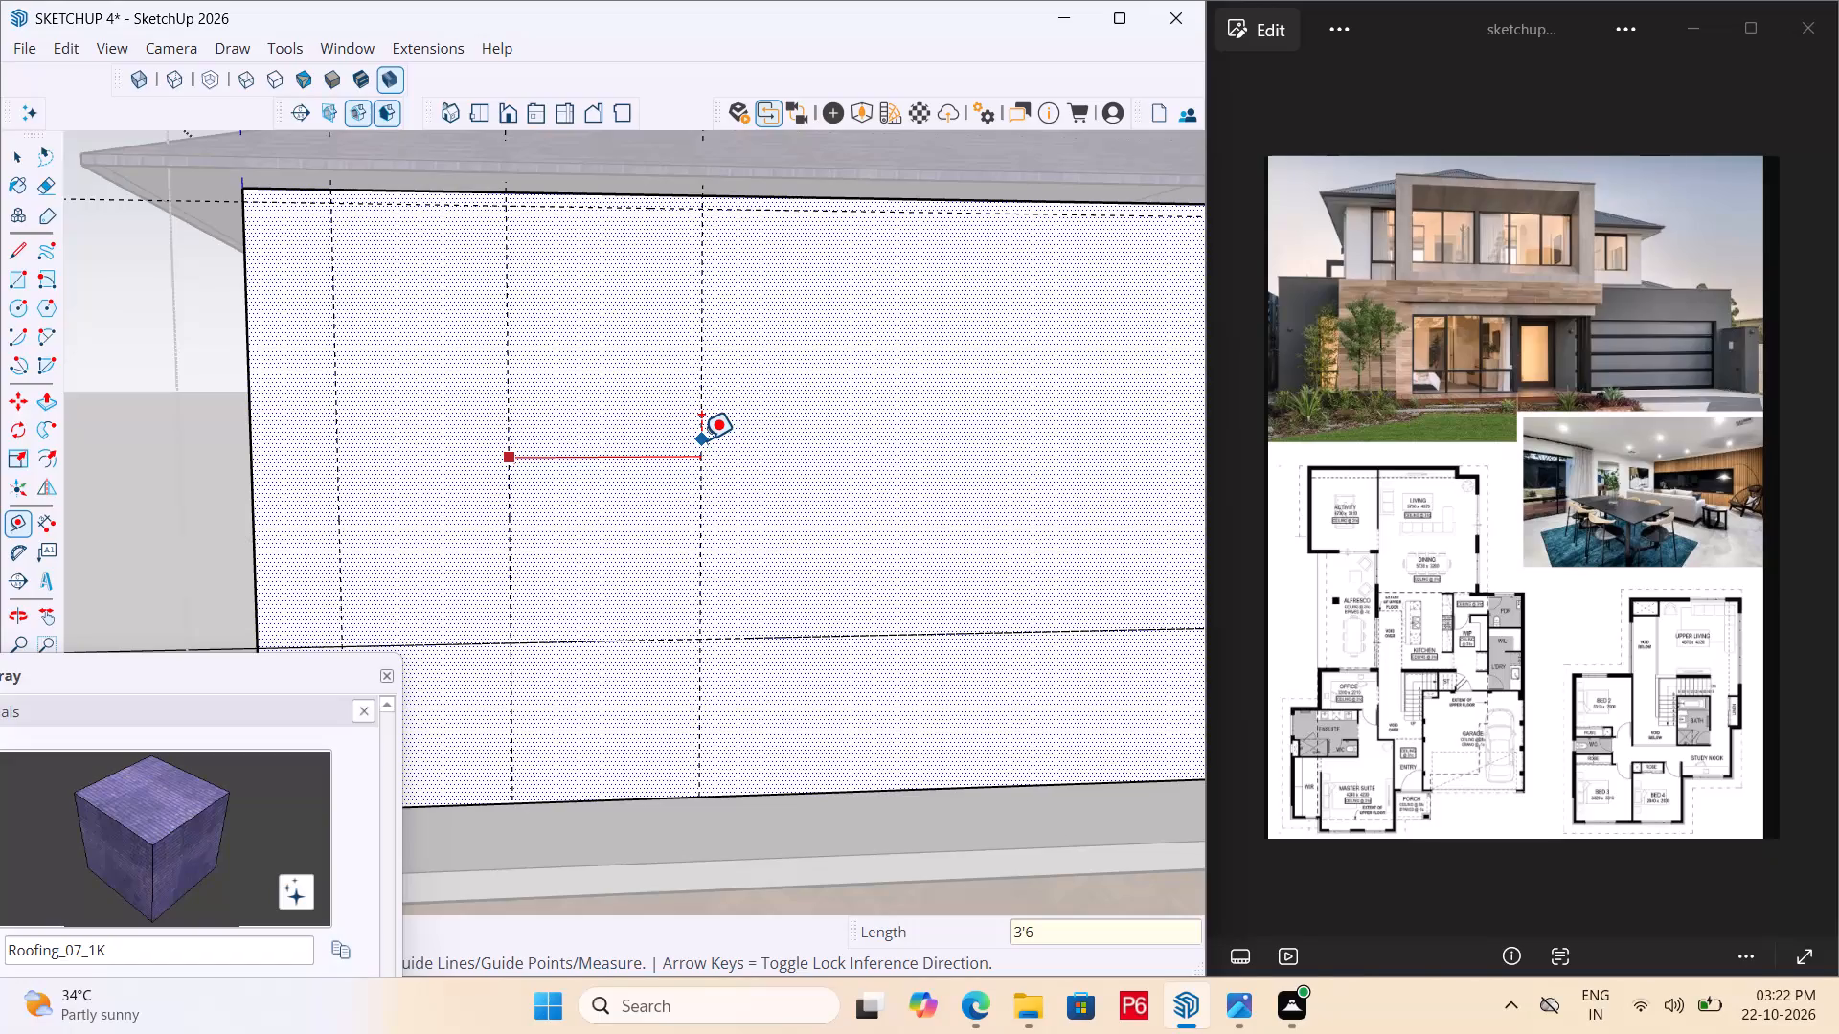
Set the third vertical guide 3'6" from the second and add a fourth one 3'6" further along the upper-floor front wall.
{"action": "key", "text": "Return"}
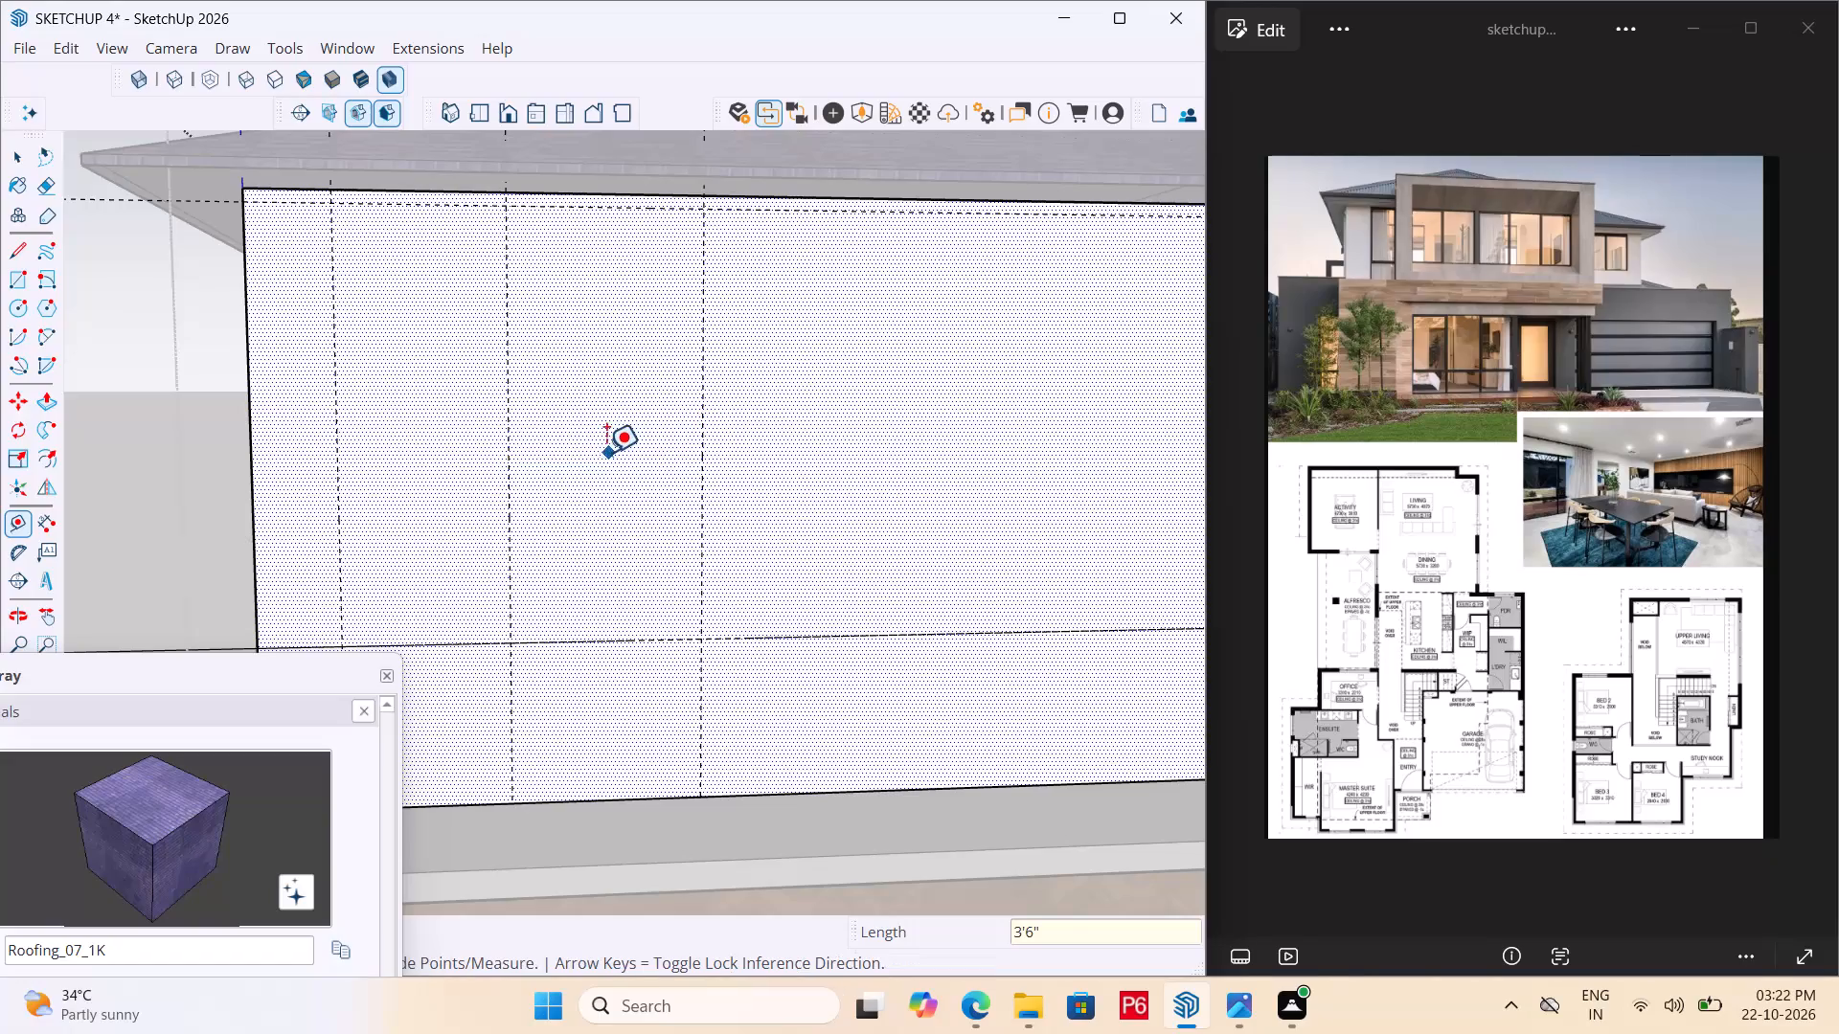
{"action": "left_click", "coordinate": [708, 440]}
{"action": "scroll", "coordinate": [562, 488], "scroll_direction": "down", "scroll_amount": 5}
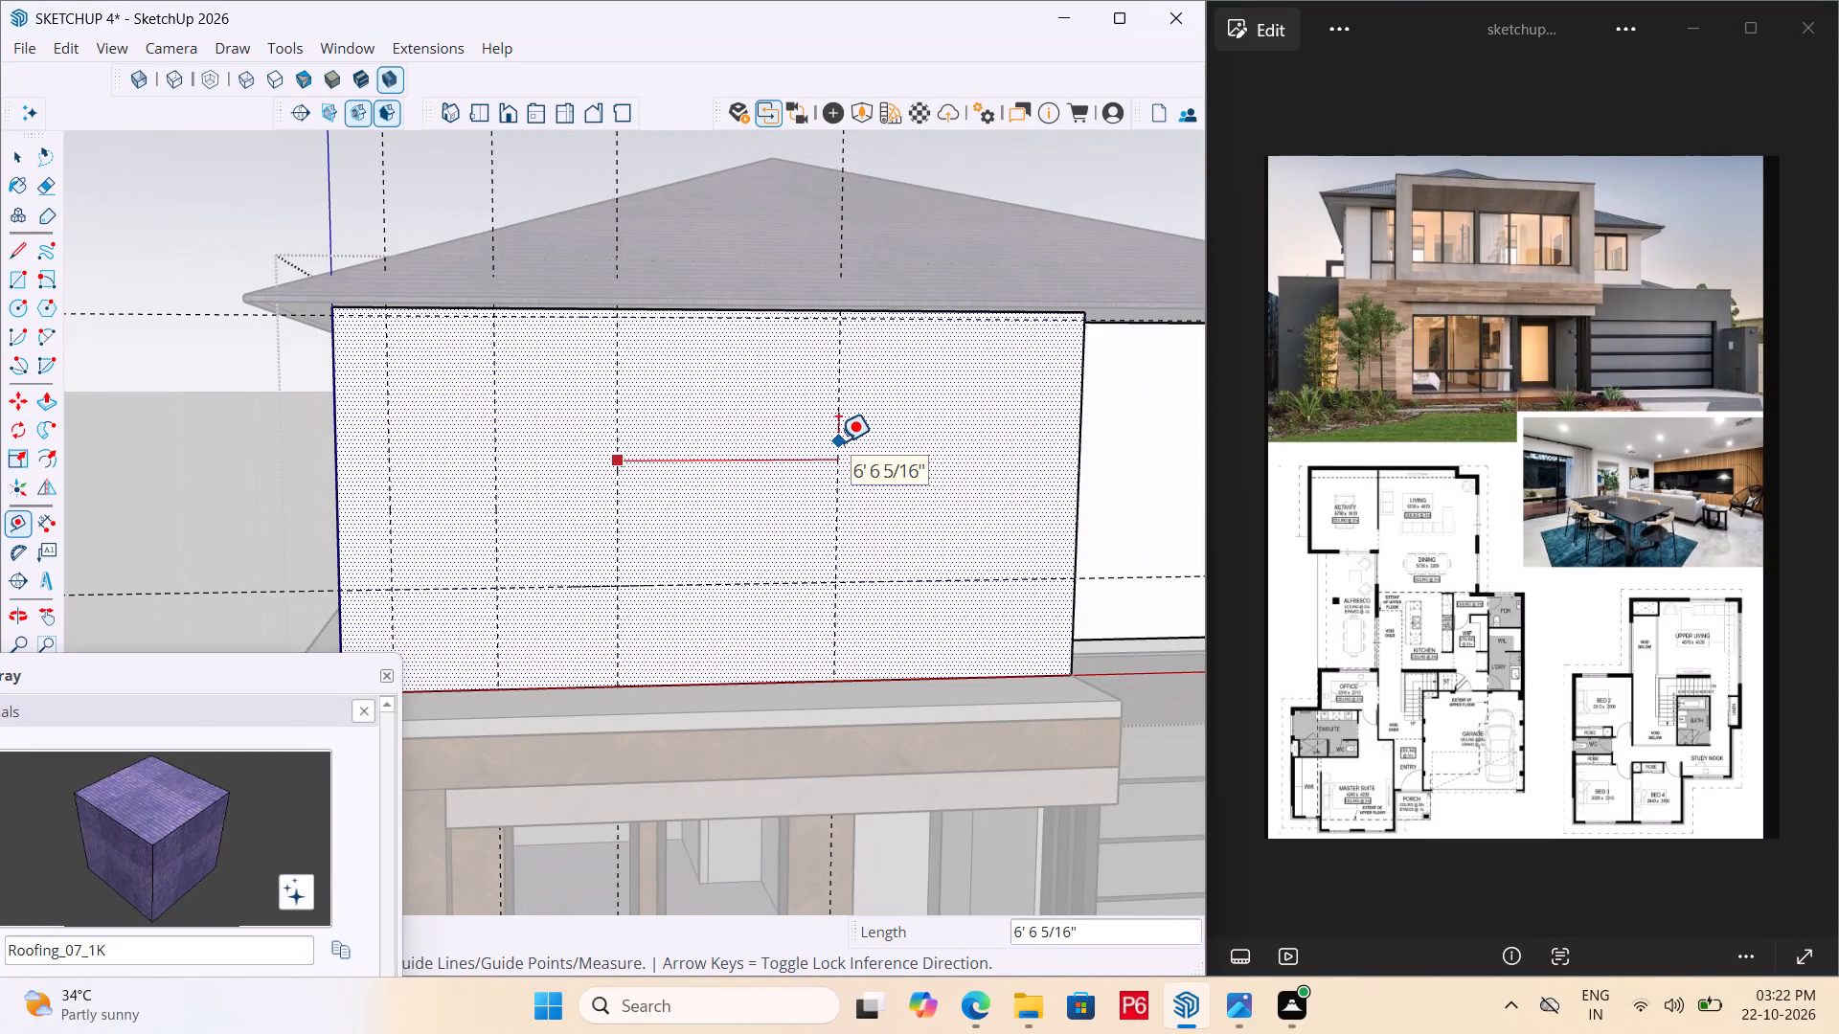
{"action": "type", "text": "3'6"}
{"action": "key", "text": "shift+quotedbl"}
{"action": "key", "text": "Return"}
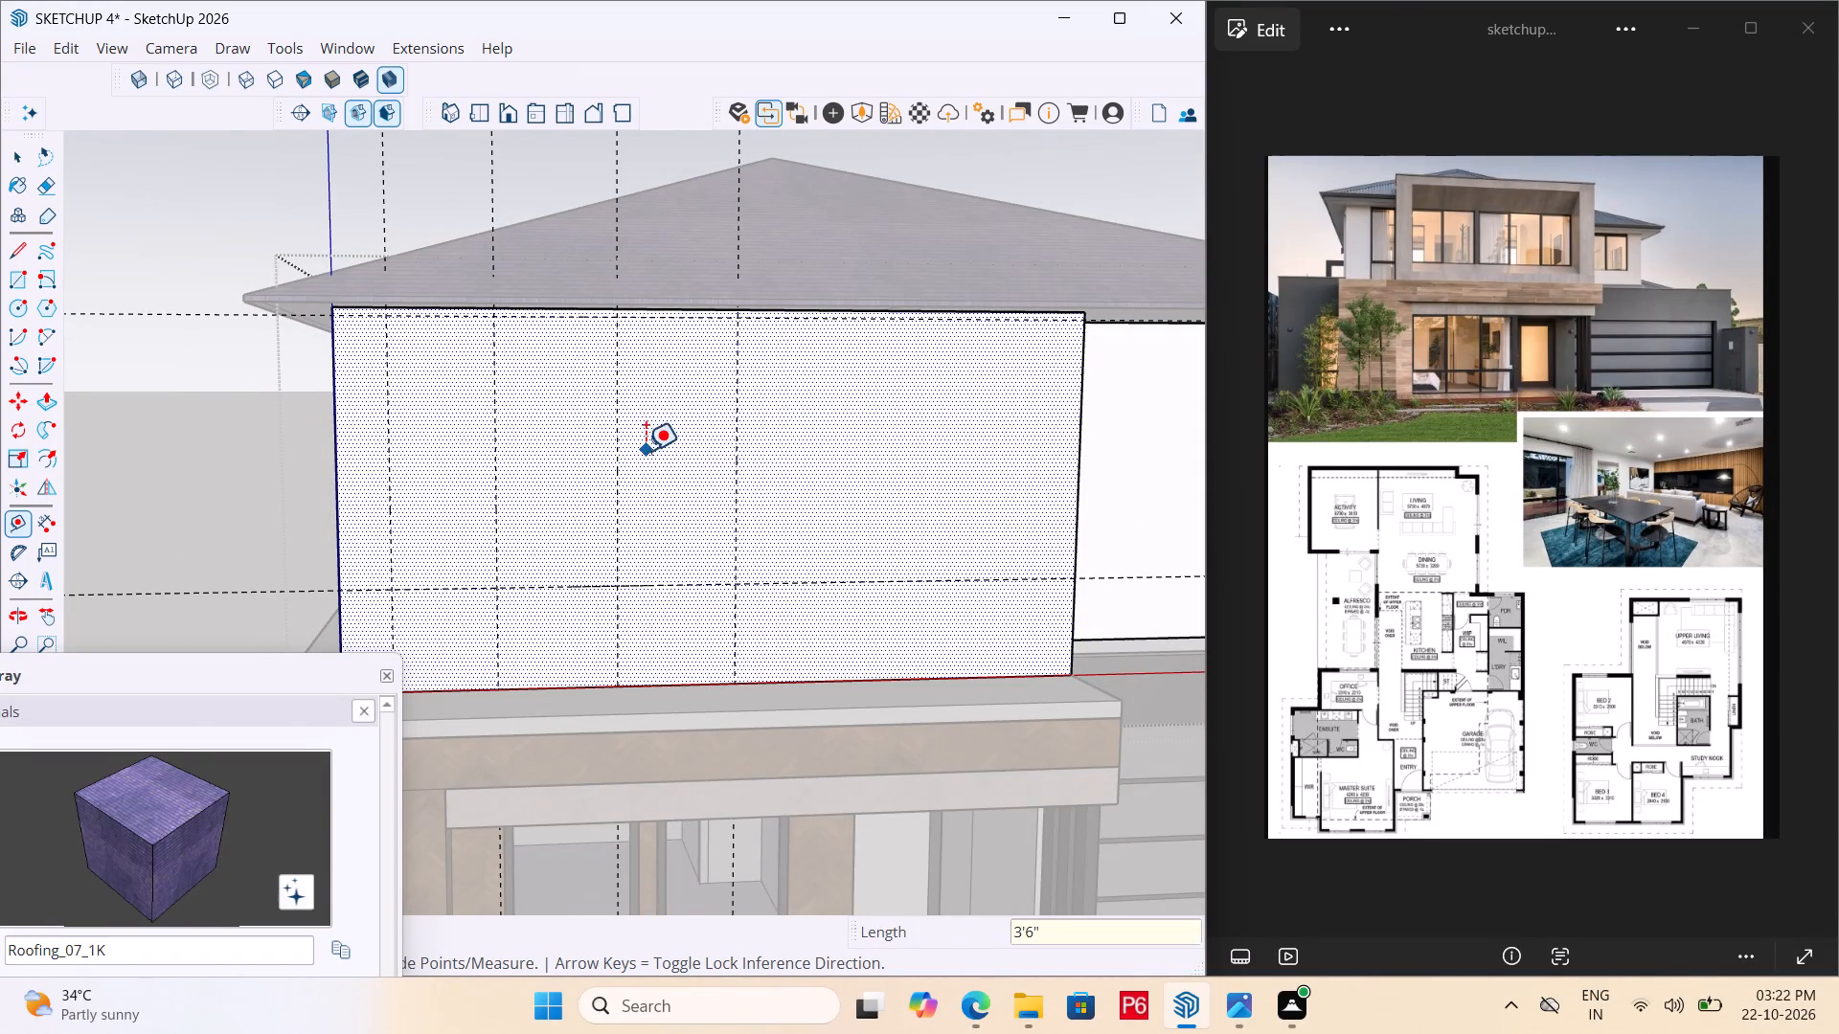
Place a vertical guide about 9" beyond the fourth guide to mark the gap between the two window groups.
{"action": "left_click", "coordinate": [738, 461]}
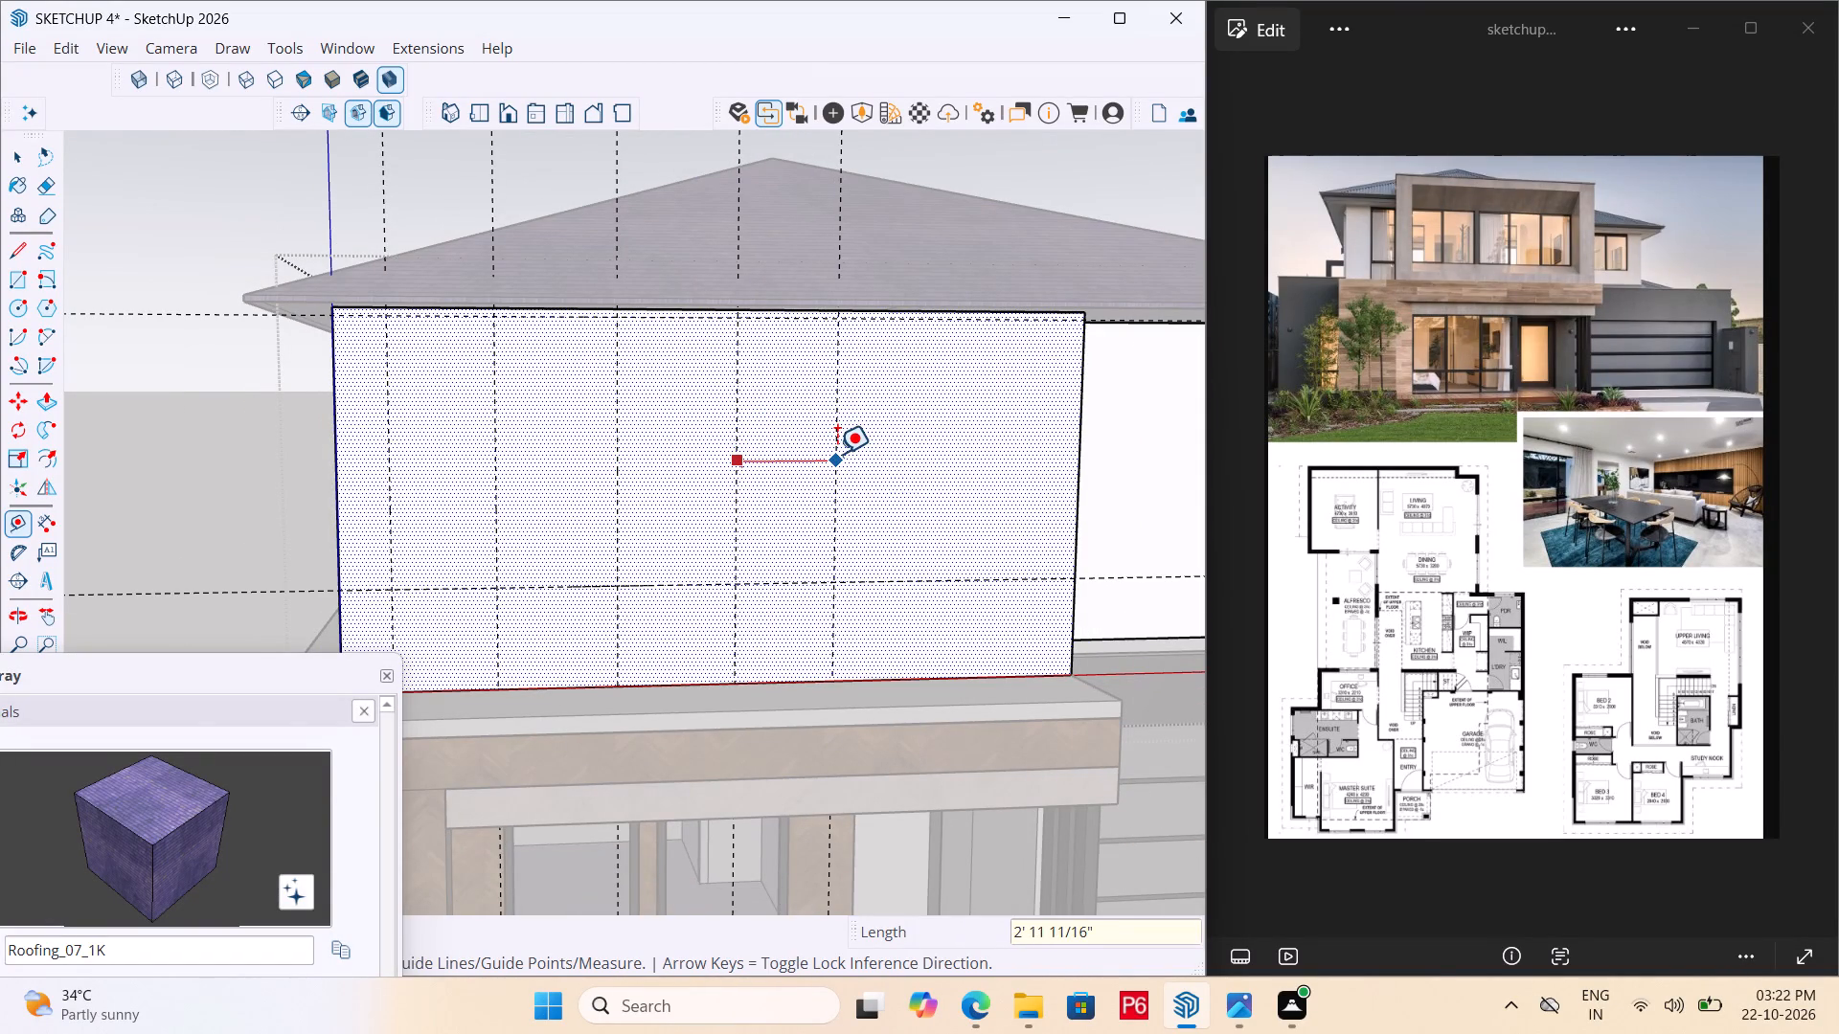
{"action": "left_click", "coordinate": [761, 465]}
Add two more vertical guides, each offset 3'6" from the previous one, toward the front wall's far corner.
{"action": "left_click", "coordinate": [760, 506]}
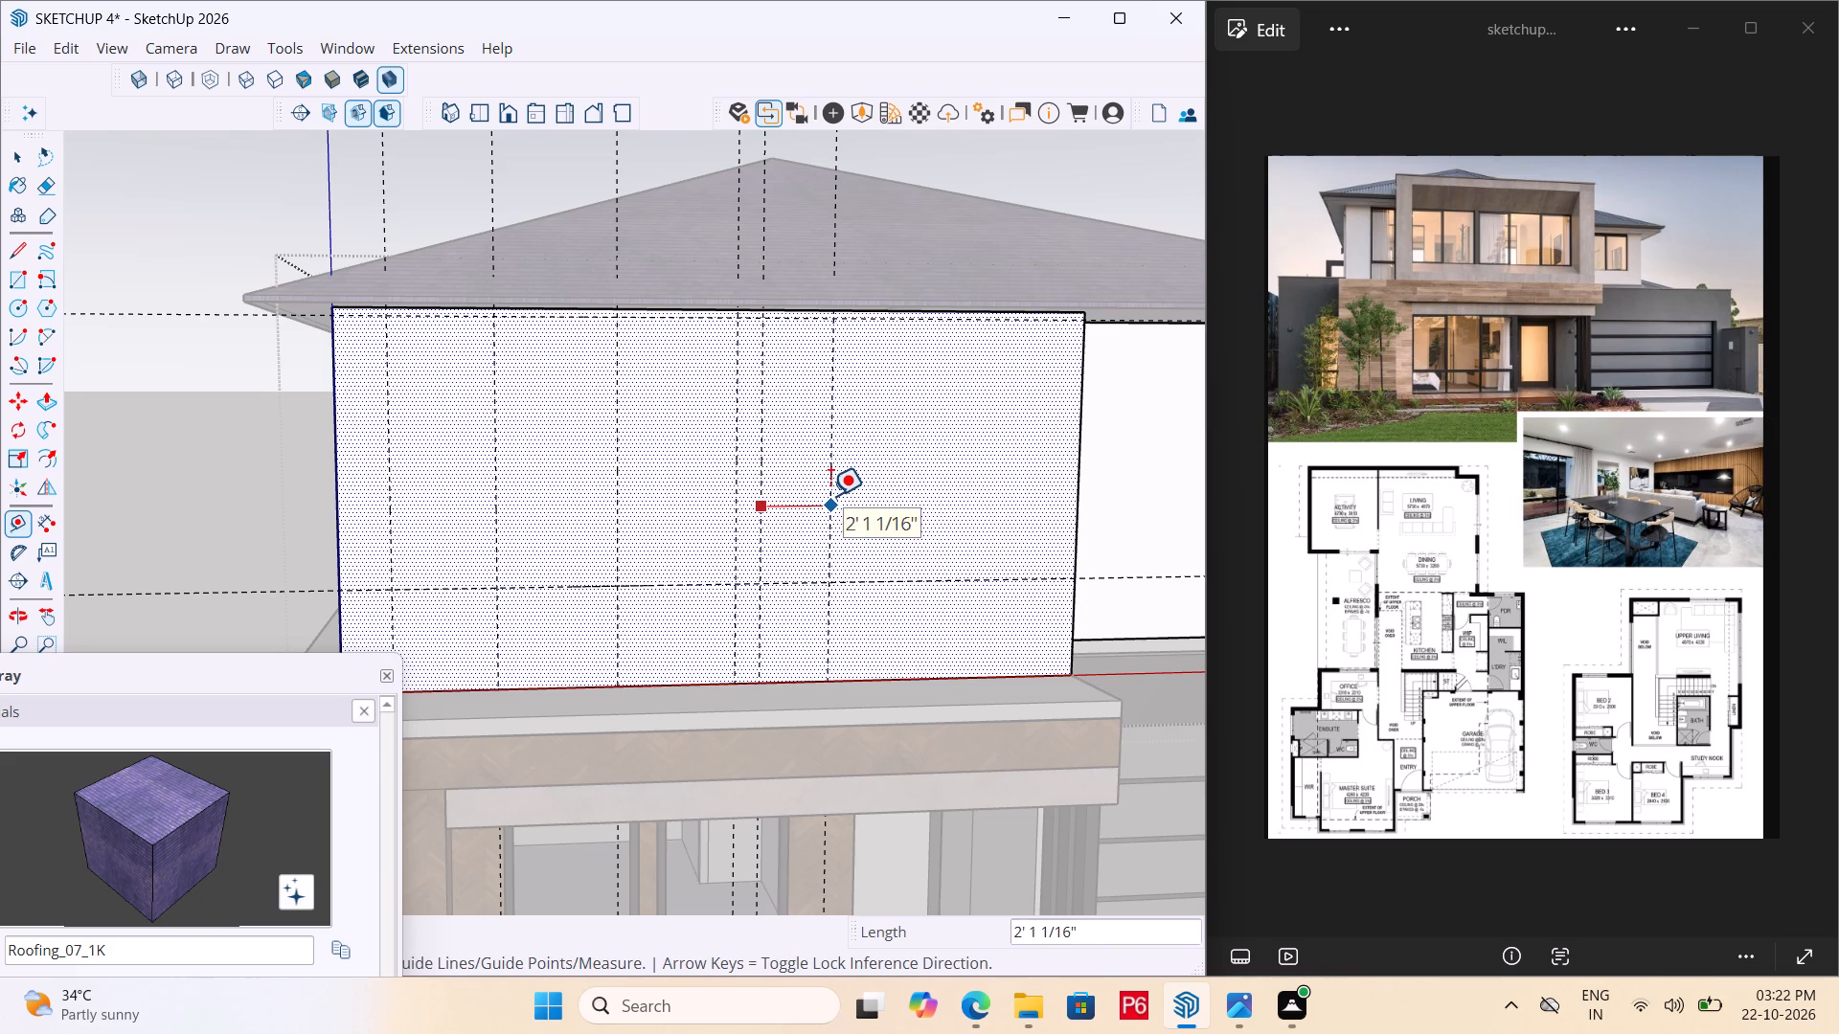
{"action": "type", "text": "3'6"}
{"action": "key", "text": "shift+quotedbl"}
{"action": "key", "text": "Return"}
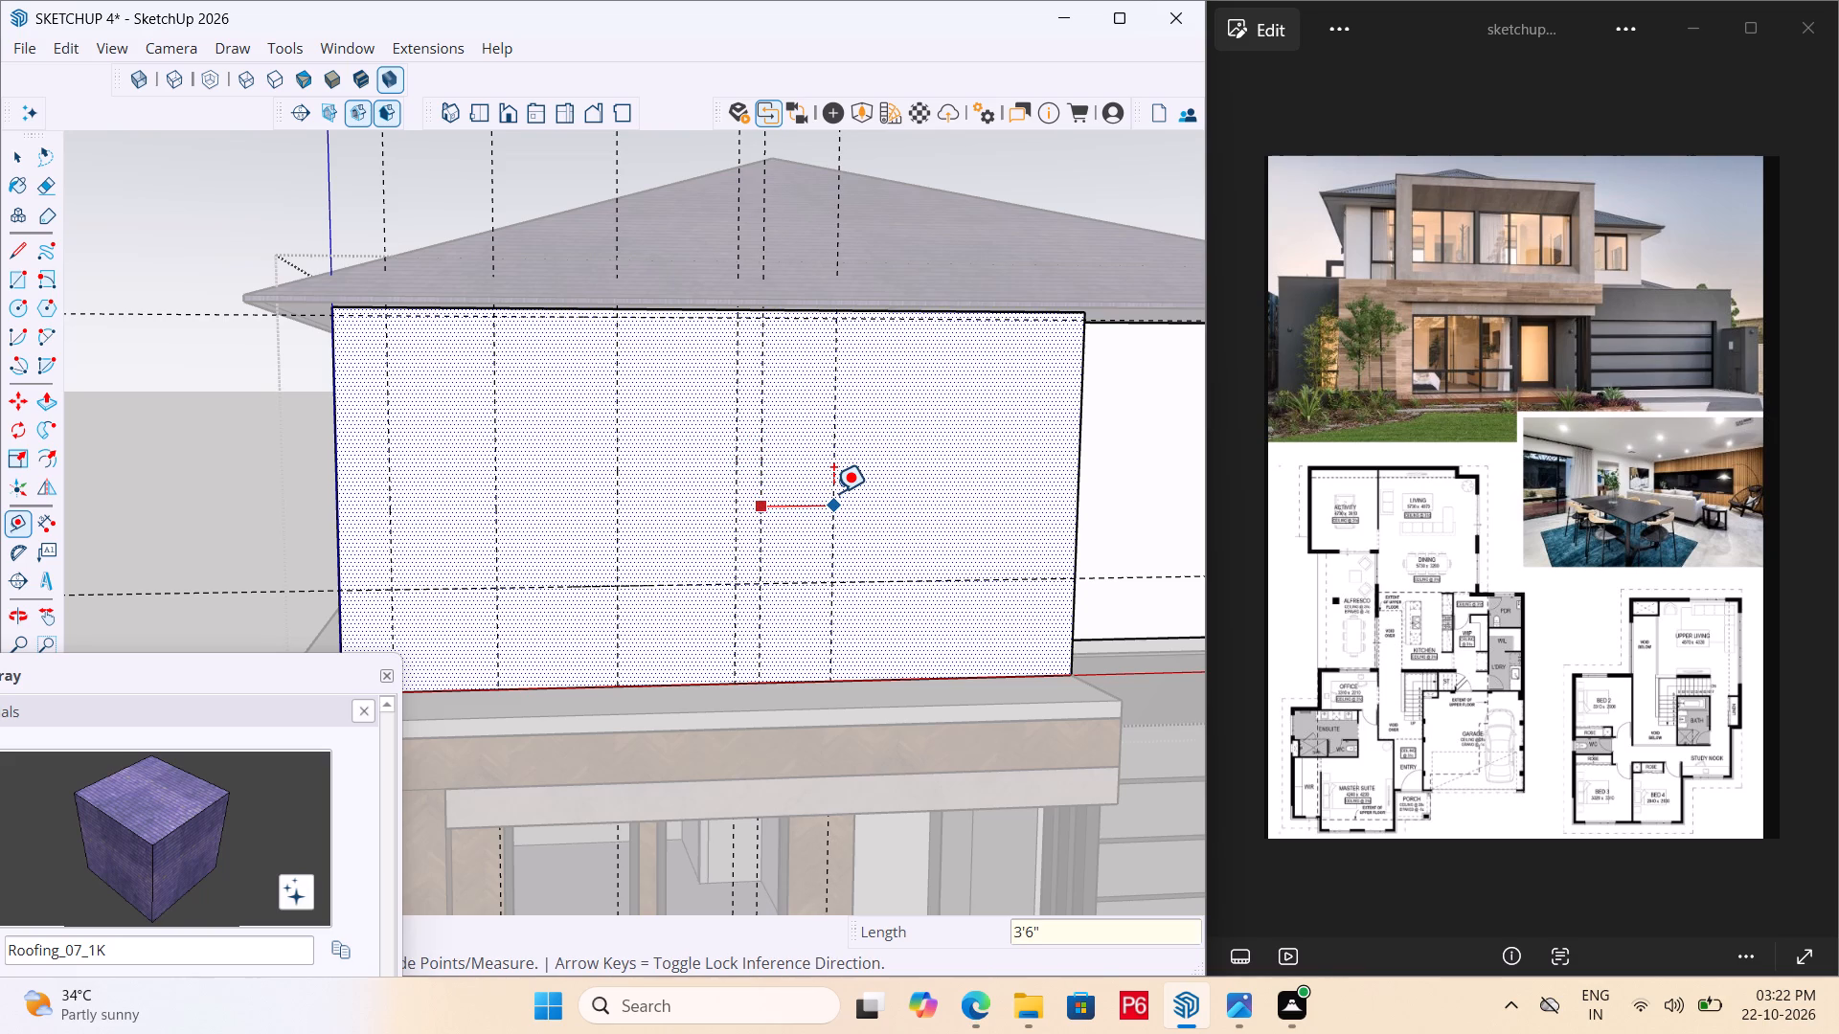
{"action": "left_click", "coordinate": [883, 494]}
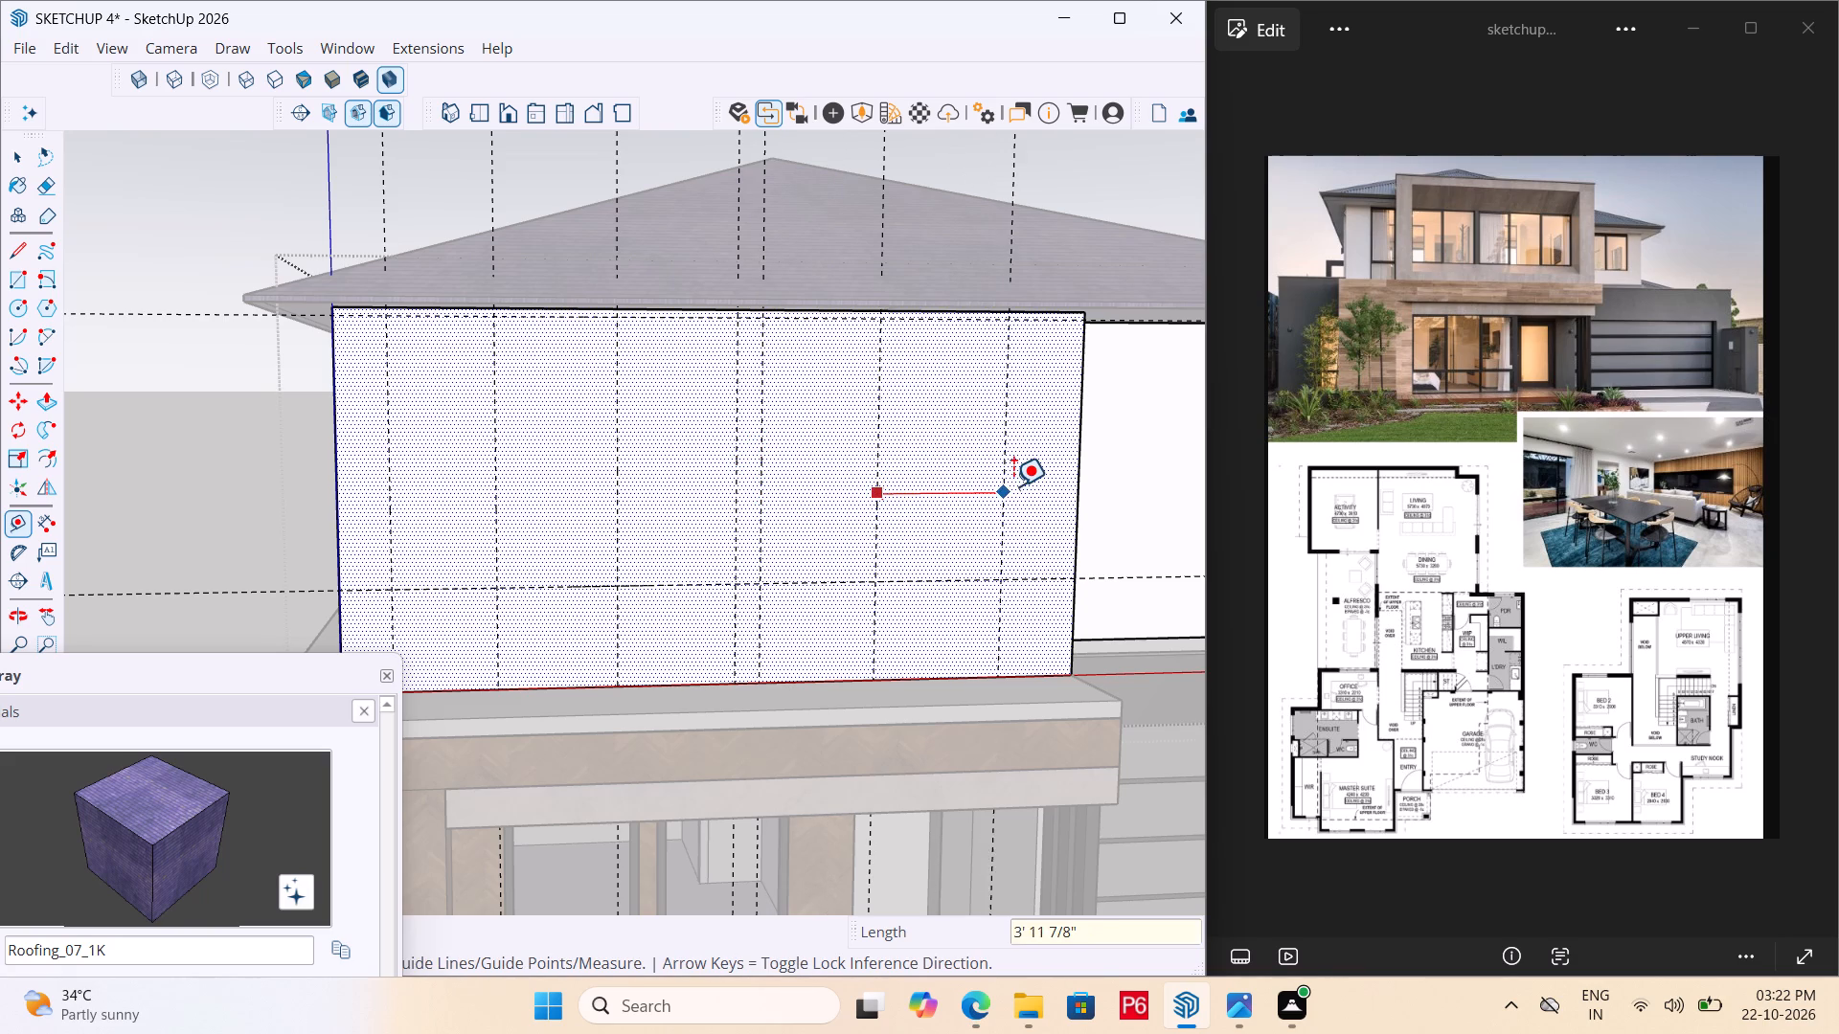
{"action": "type", "text": "3'6"}
{"action": "key", "text": "shift+quotedbl"}
{"action": "key", "text": "Return"}
Draw the first window rectangle, 3' wide by 7' 9 1/4" high, between the first two vertical guides and the horizontal guides.
{"action": "scroll", "coordinate": [881, 472], "scroll_direction": "down", "scroll_amount": 2}
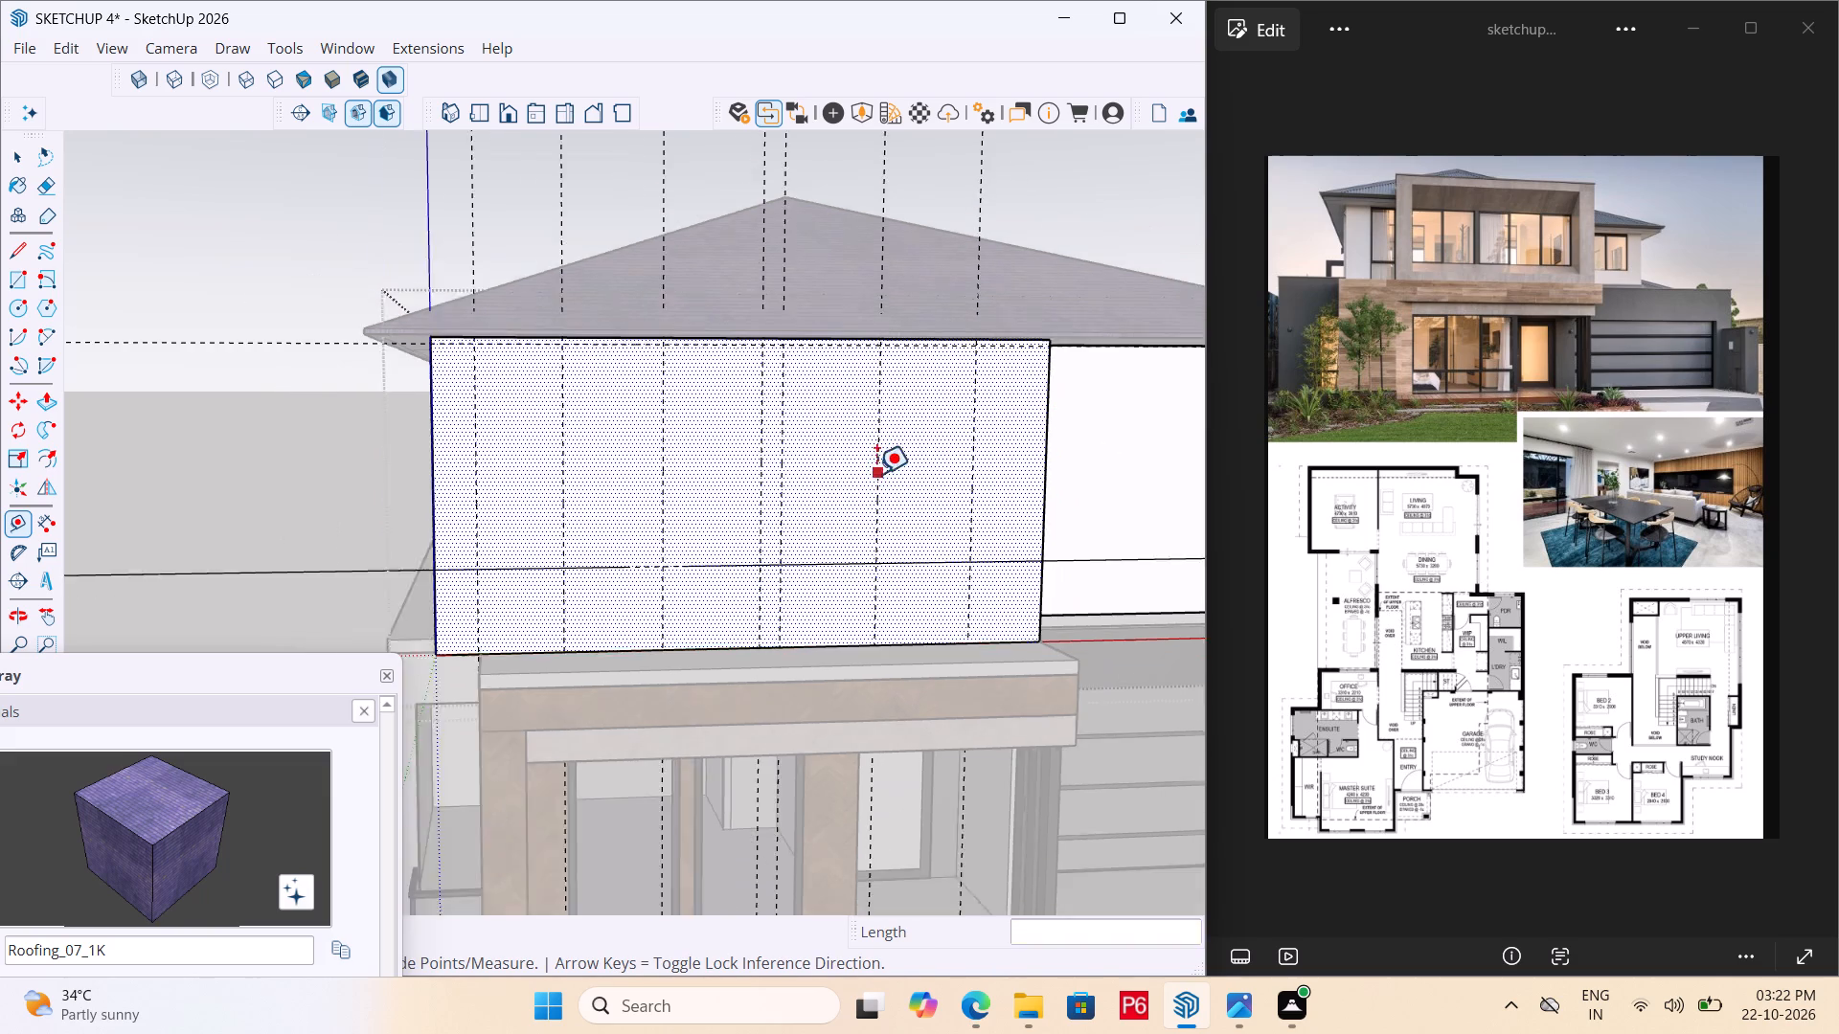
{"action": "scroll", "coordinate": [876, 474], "scroll_direction": "down", "scroll_amount": 2}
{"action": "middle_click_drag", "start_coordinate": [809, 446], "coordinate": [815, 426]}
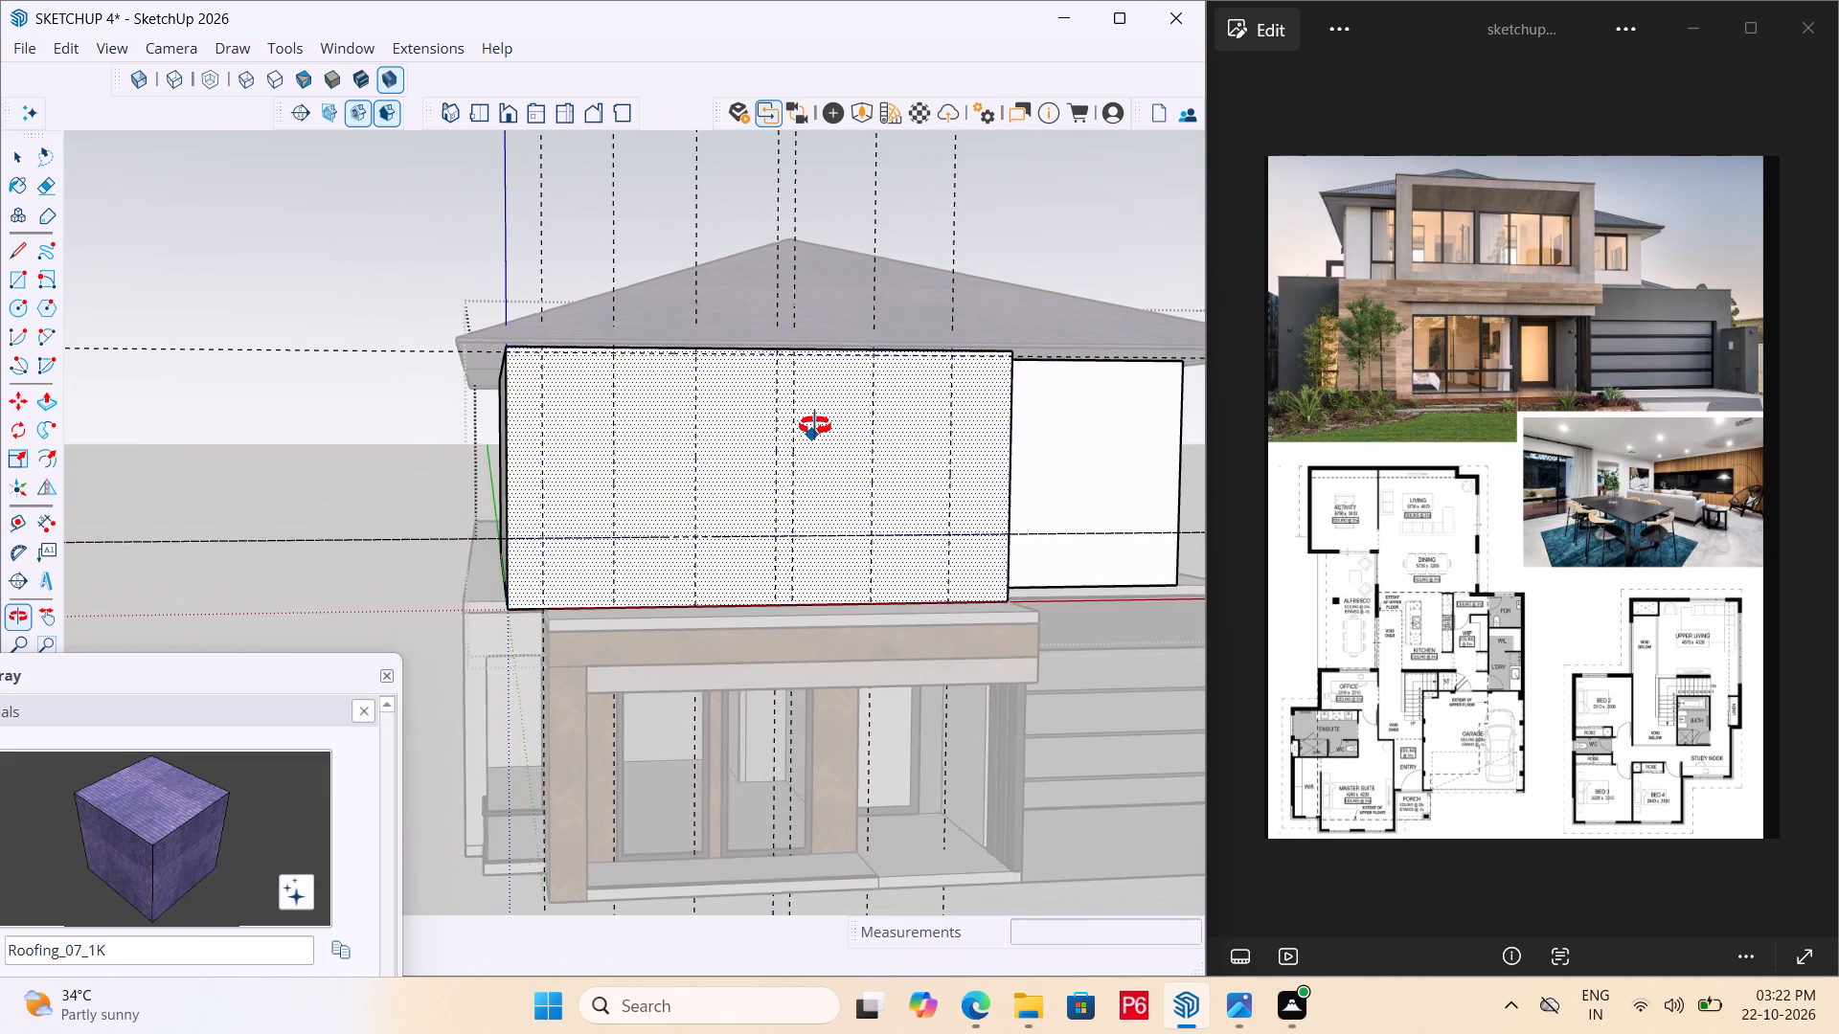
{"action": "middle_click_drag", "start_coordinate": [815, 426], "coordinate": [473, 433]}
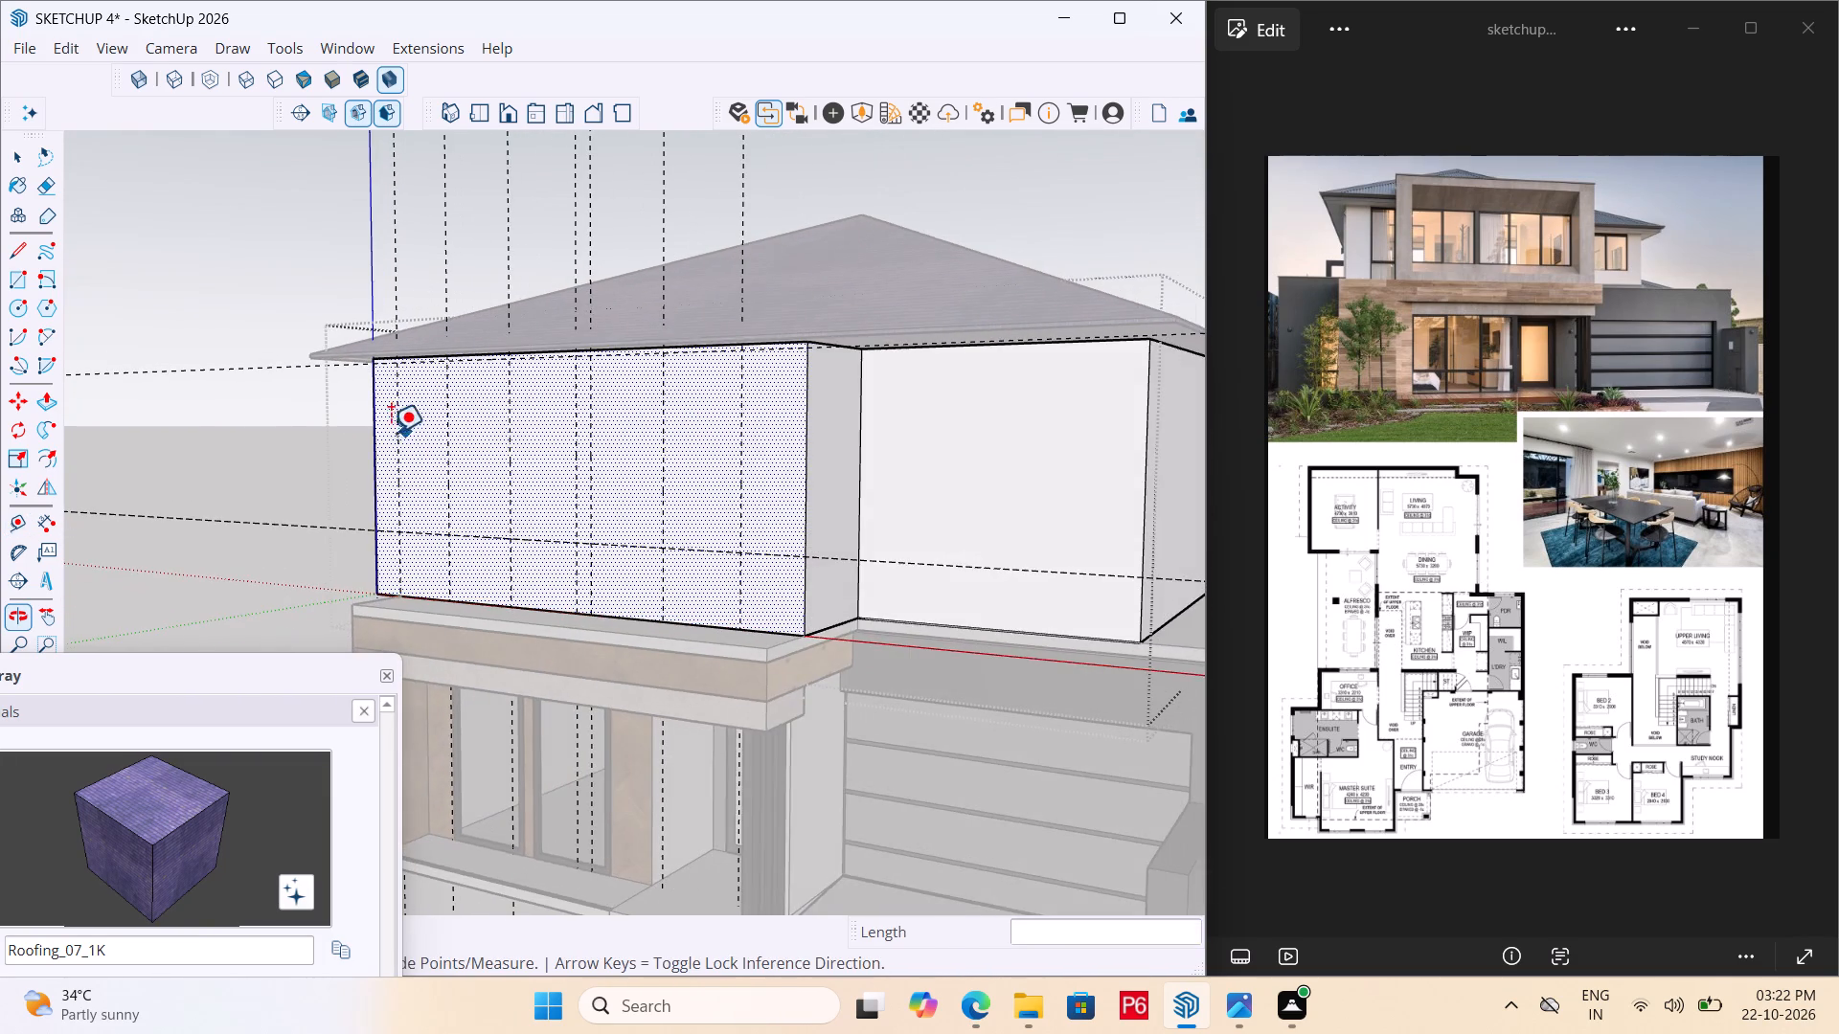
{"action": "middle_click_drag", "start_coordinate": [318, 438], "coordinate": [465, 412]}
{"action": "scroll", "coordinate": [465, 412], "scroll_direction": "up", "scroll_amount": 5}
{"action": "middle_click_drag", "start_coordinate": [494, 470], "coordinate": [631, 421]}
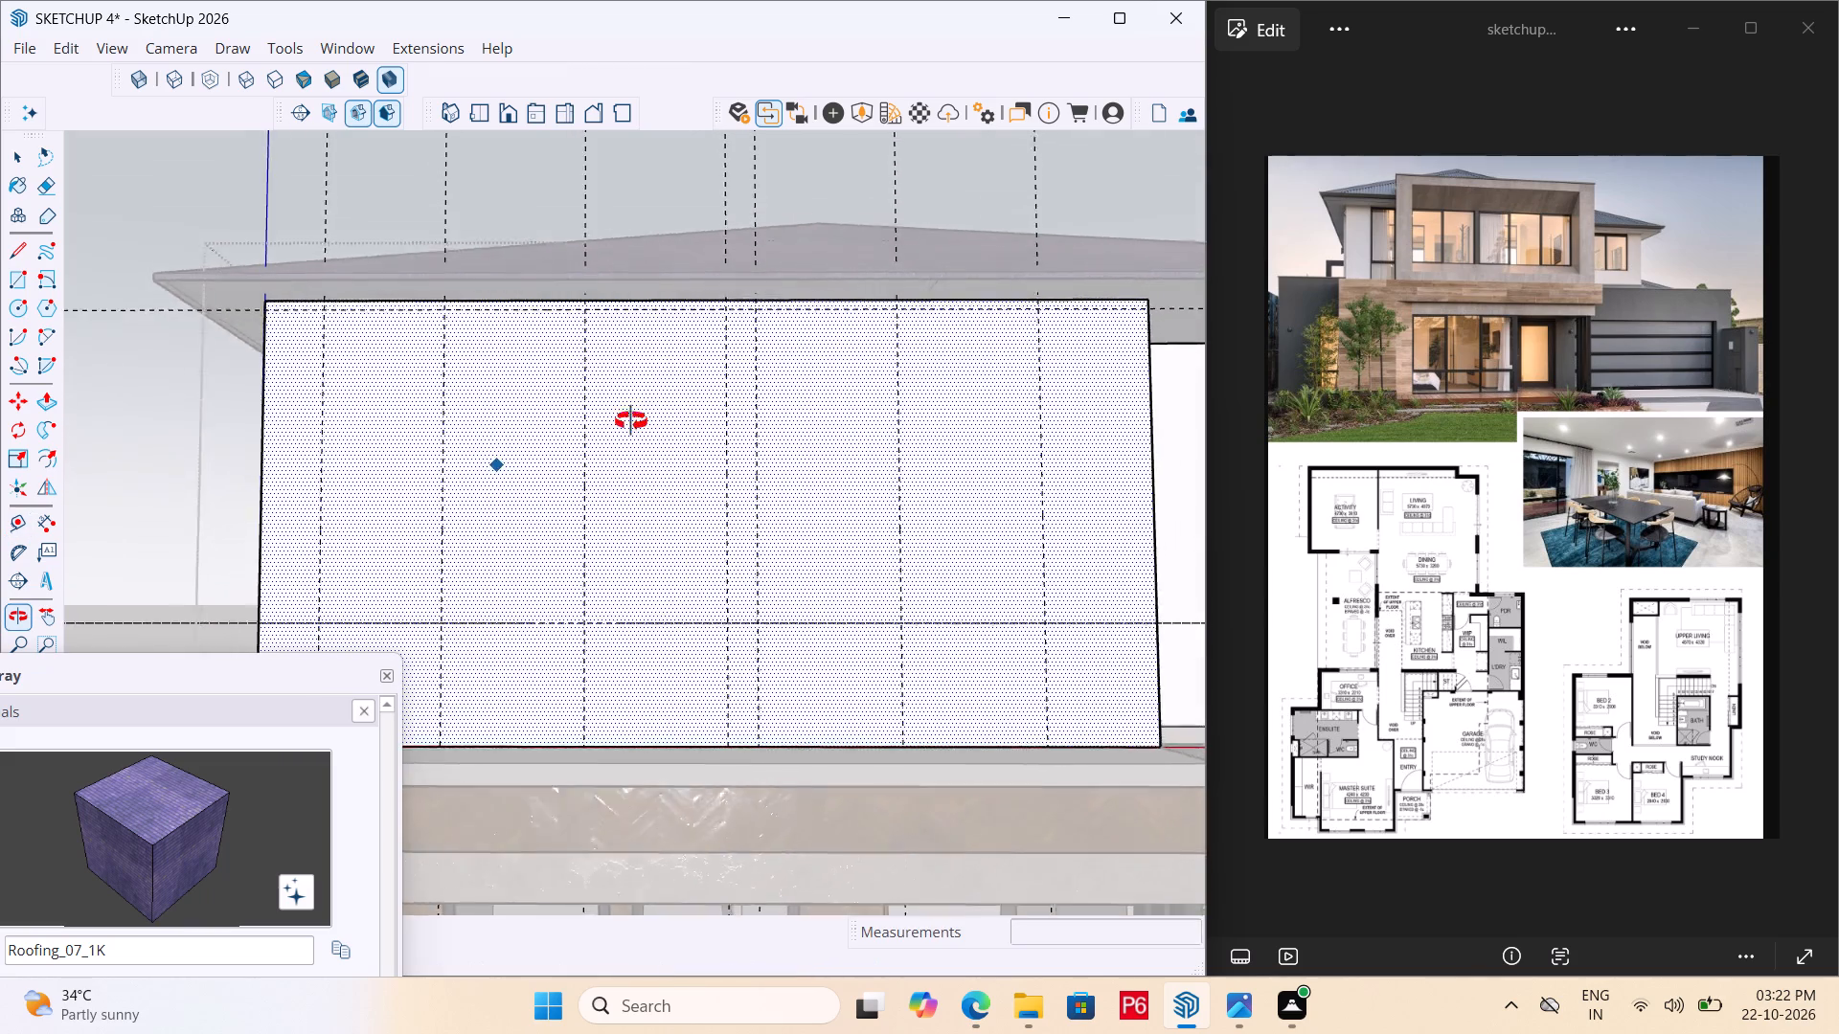
{"action": "middle_click_drag", "start_coordinate": [631, 421], "coordinate": [662, 396]}
{"action": "scroll", "coordinate": [781, 350], "scroll_direction": "down", "scroll_amount": 2}
{"action": "key", "text": "r"}
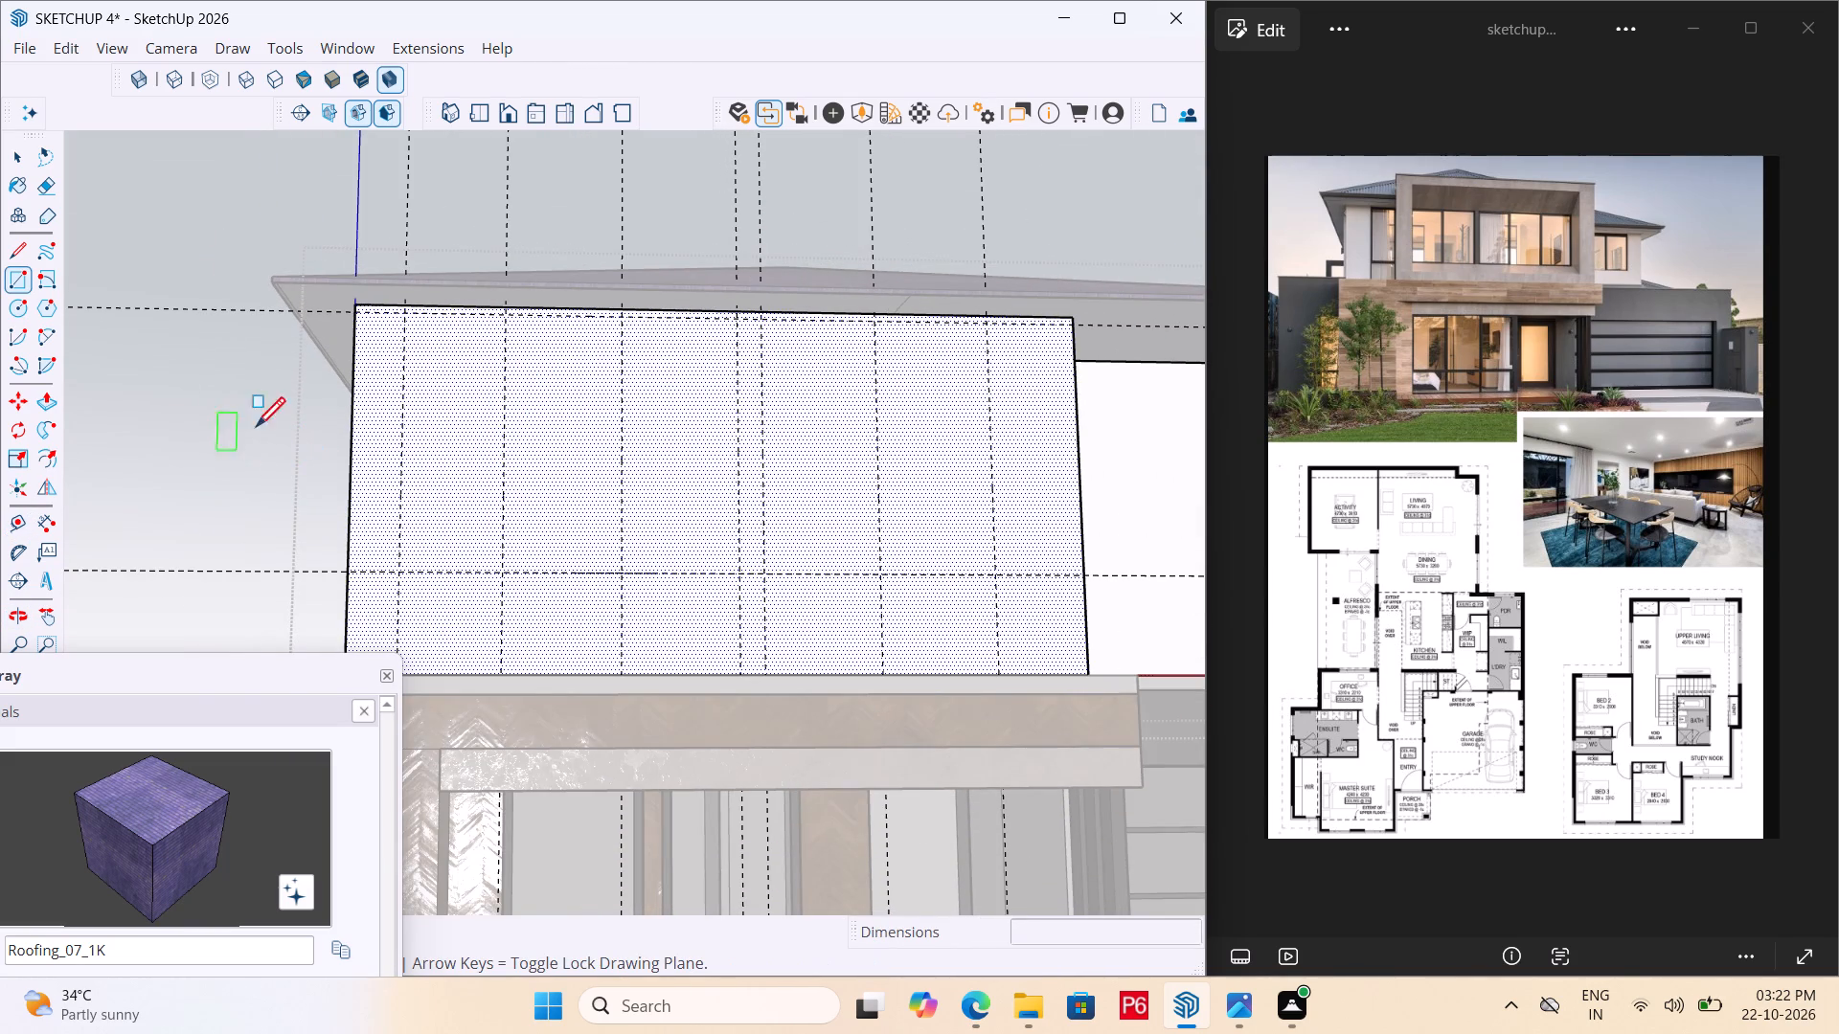
{"action": "scroll", "coordinate": [264, 427], "scroll_direction": "up", "scroll_amount": 5}
{"action": "left_click", "coordinate": [519, 212]}
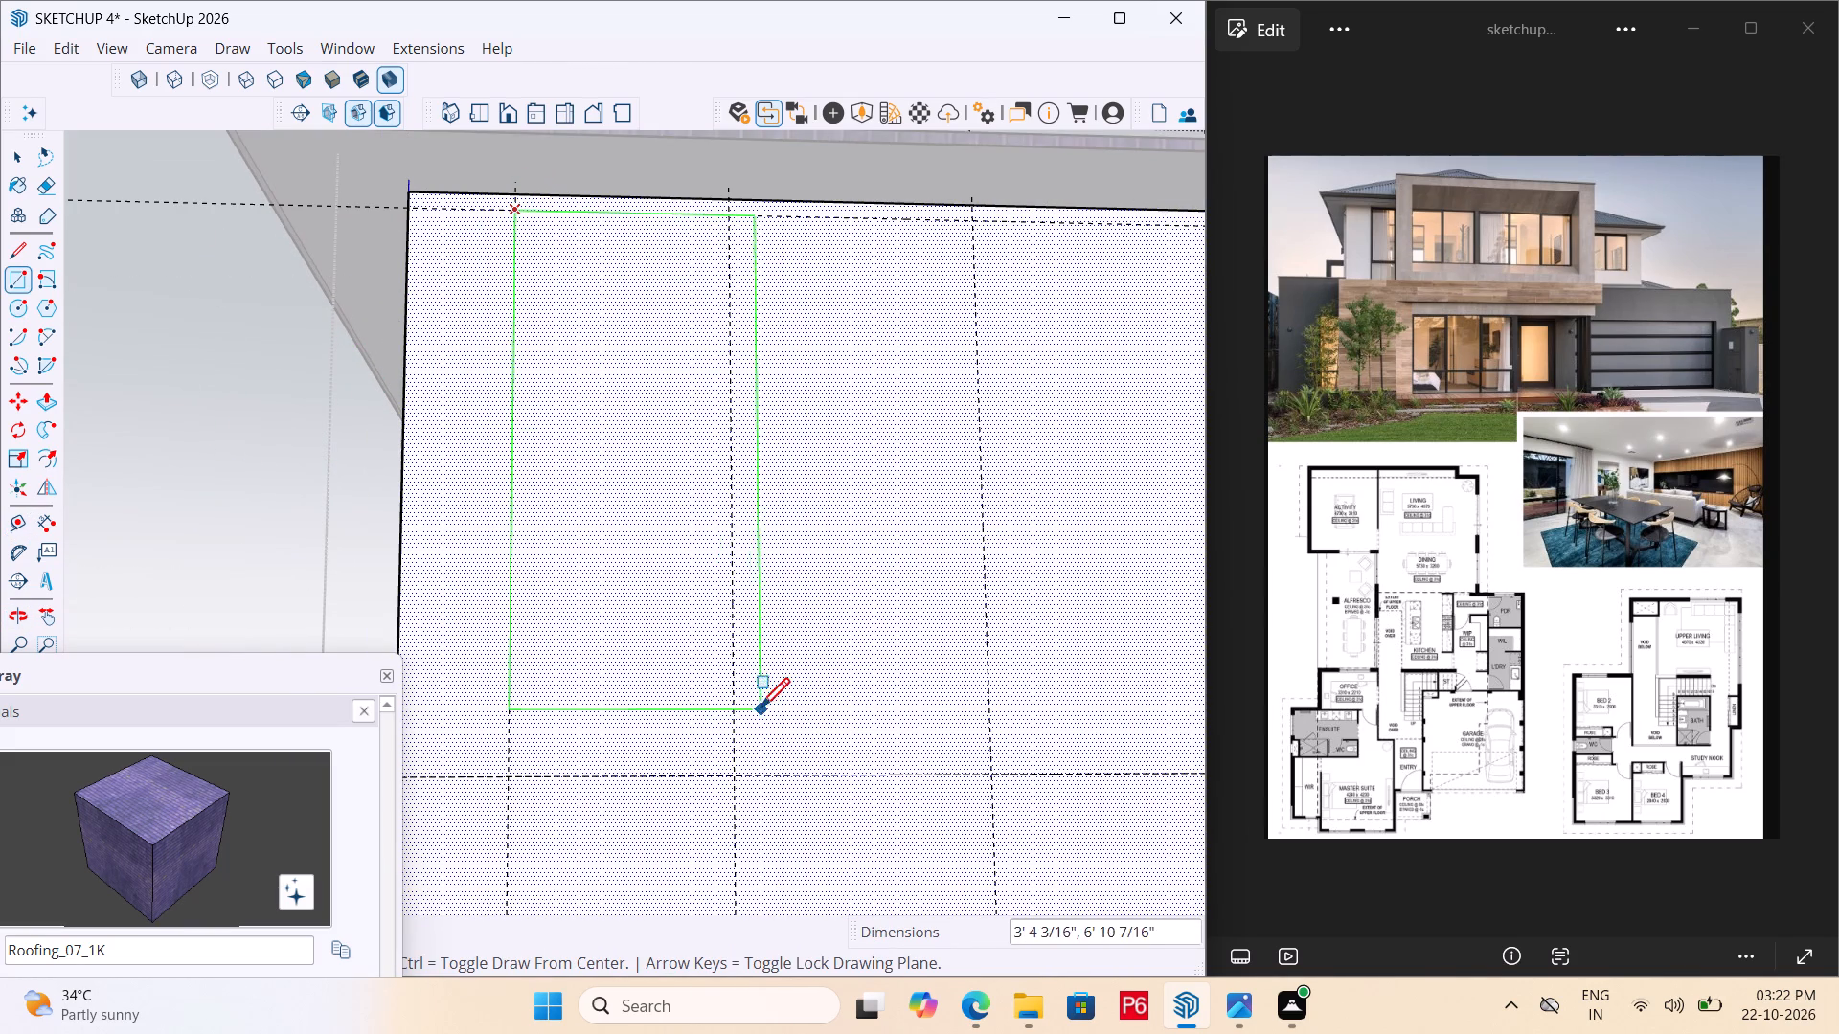
{"action": "left_click", "coordinate": [736, 775]}
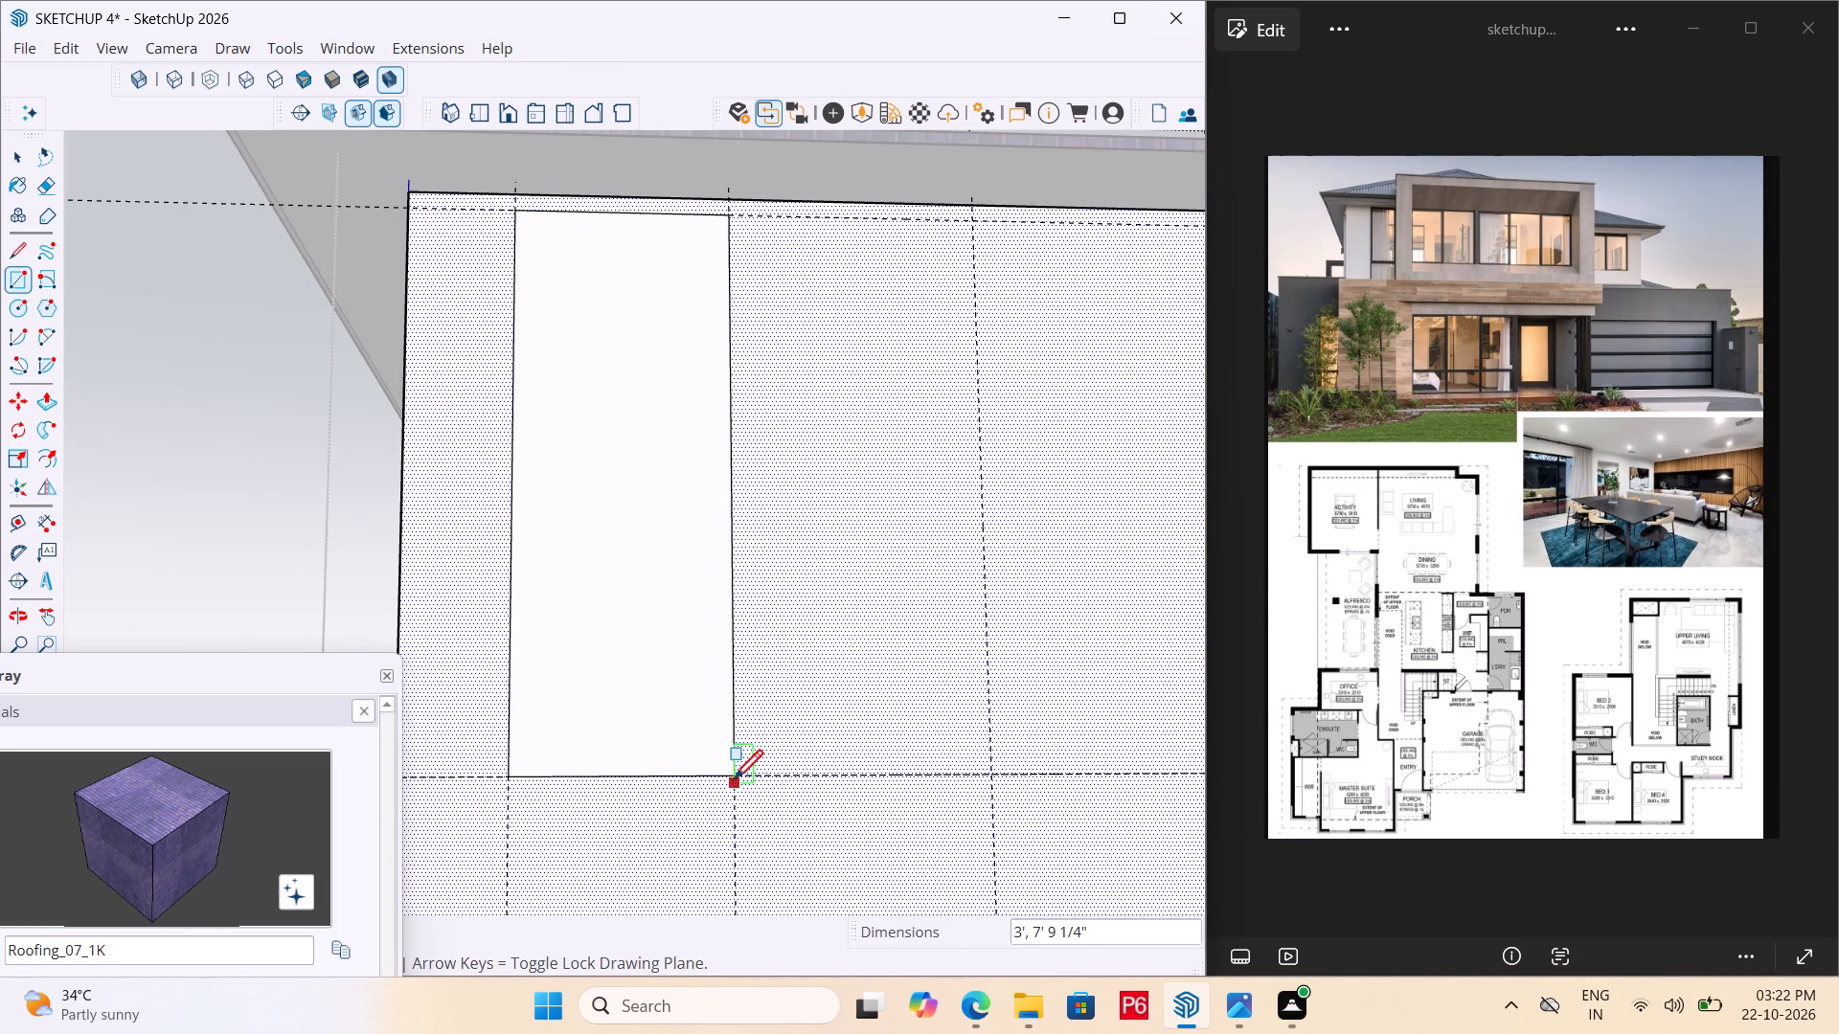
Draw two adjoining window rectangles, each 3'6" wide, beside the first one between the horizontal guides.
{"action": "left_click_drag", "start_coordinate": [738, 779], "coordinate": [744, 766]}
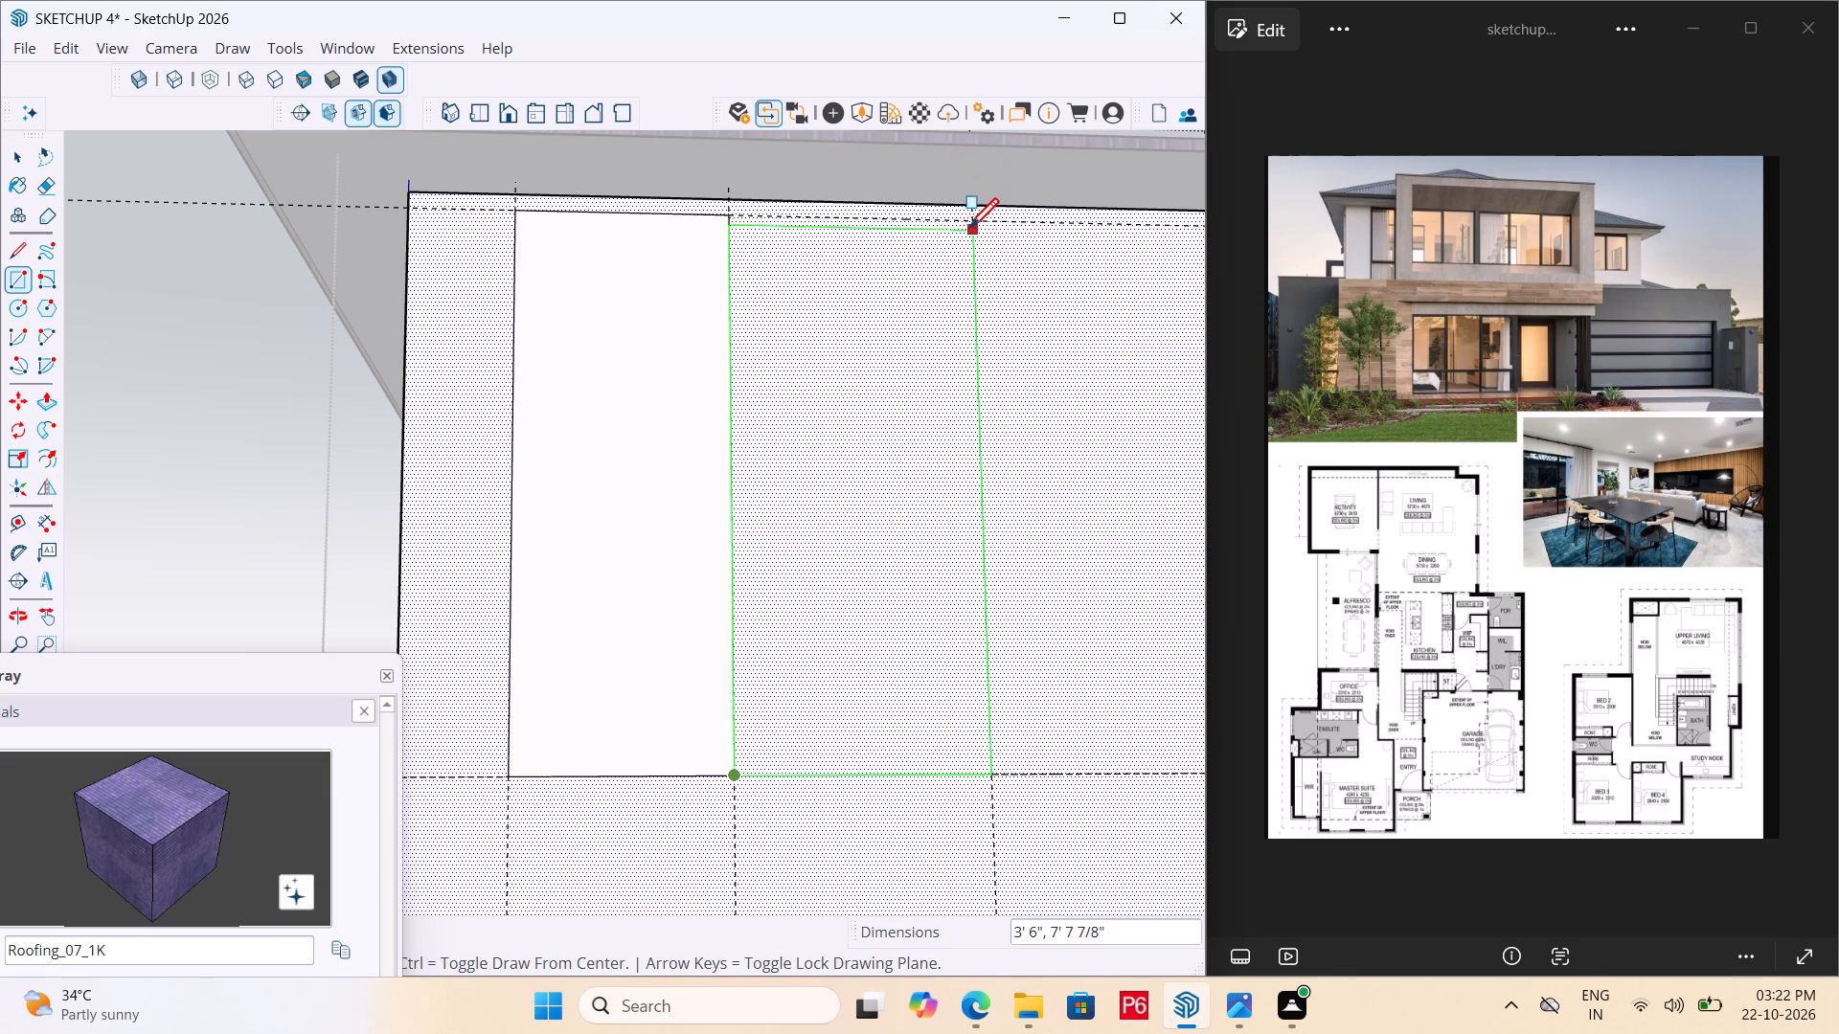
{"action": "left_click", "coordinate": [971, 224]}
{"action": "scroll", "coordinate": [405, 468], "scroll_direction": "down", "scroll_amount": 6}
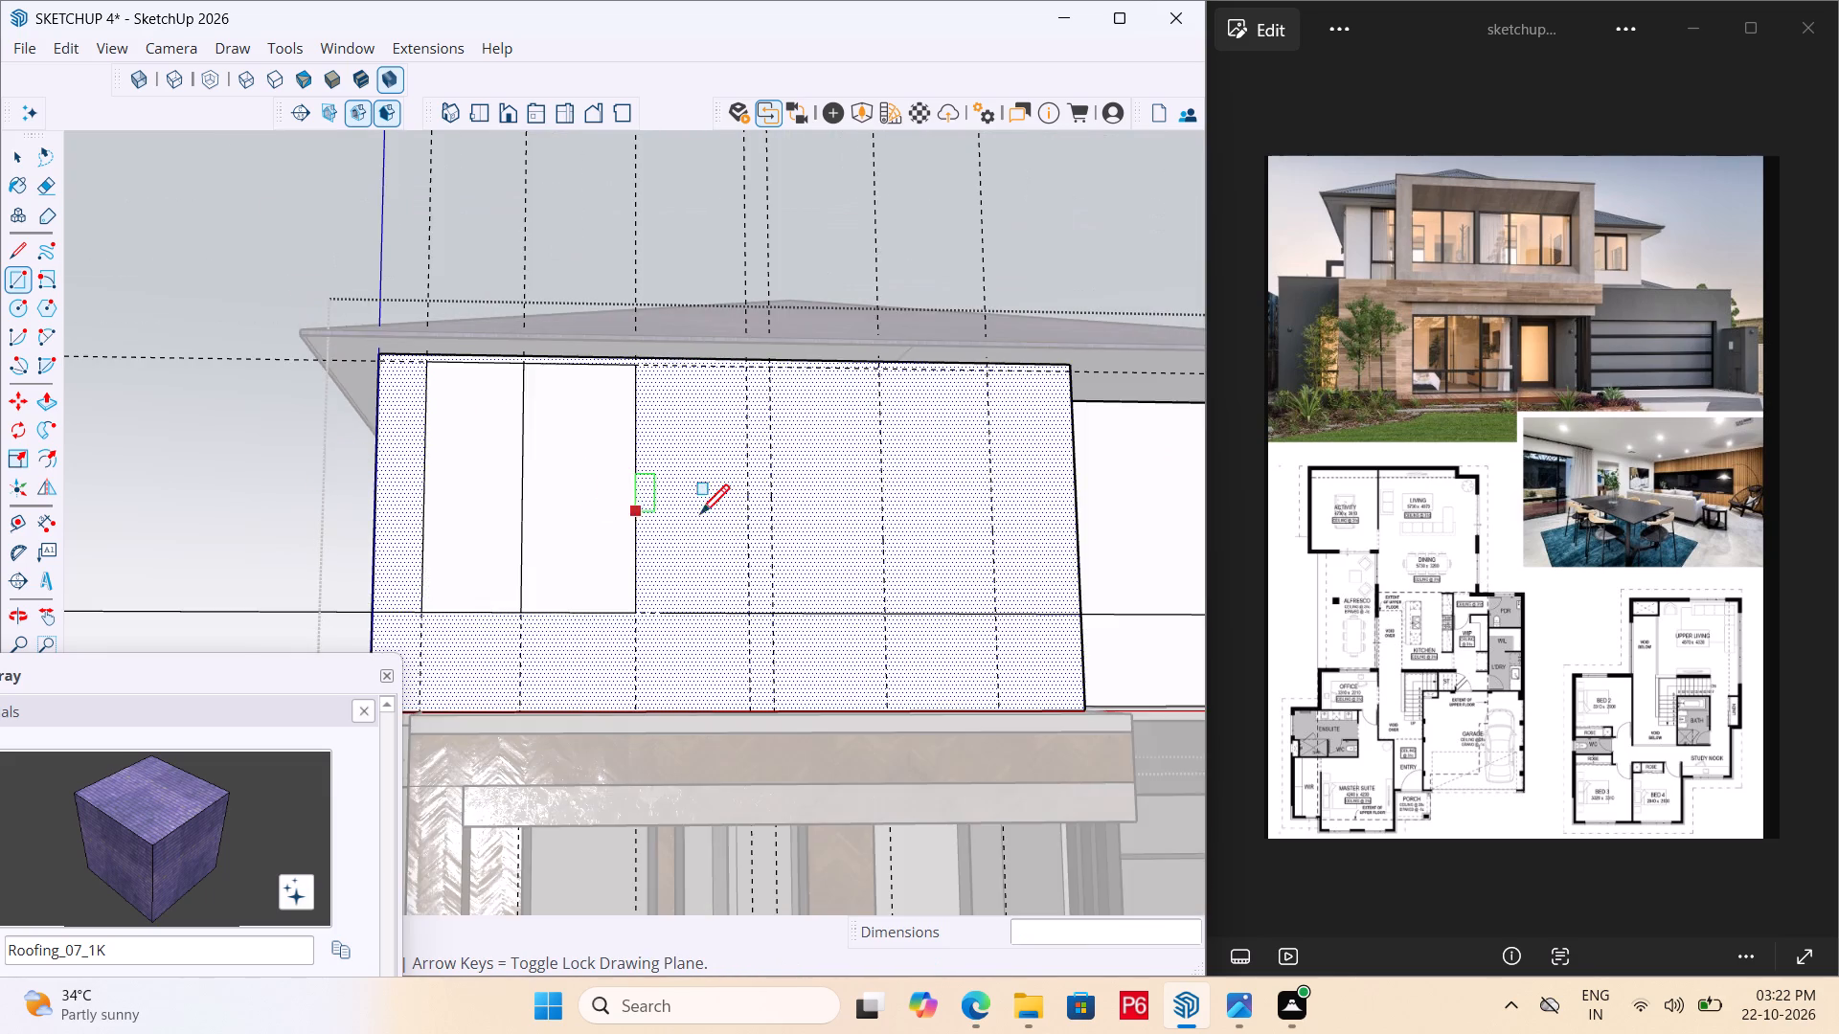
{"action": "scroll", "coordinate": [705, 521], "scroll_direction": "up", "scroll_amount": 5}
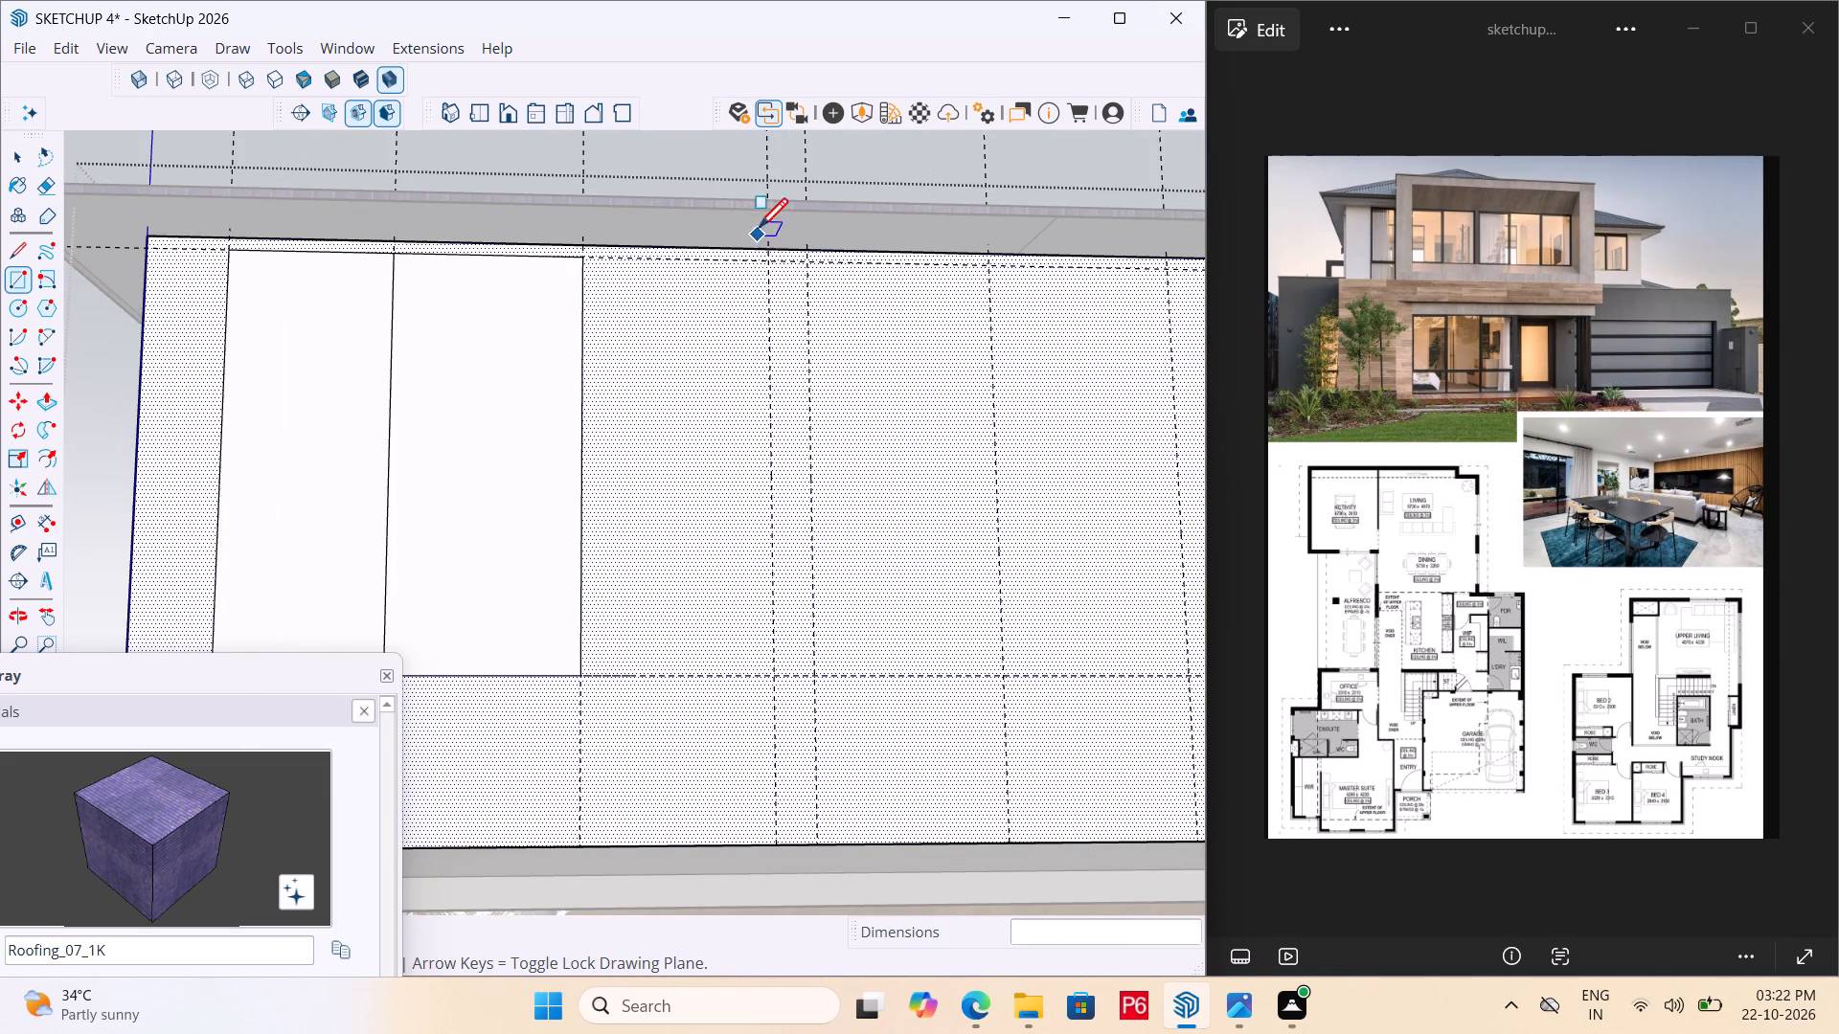
{"action": "left_click", "coordinate": [770, 261]}
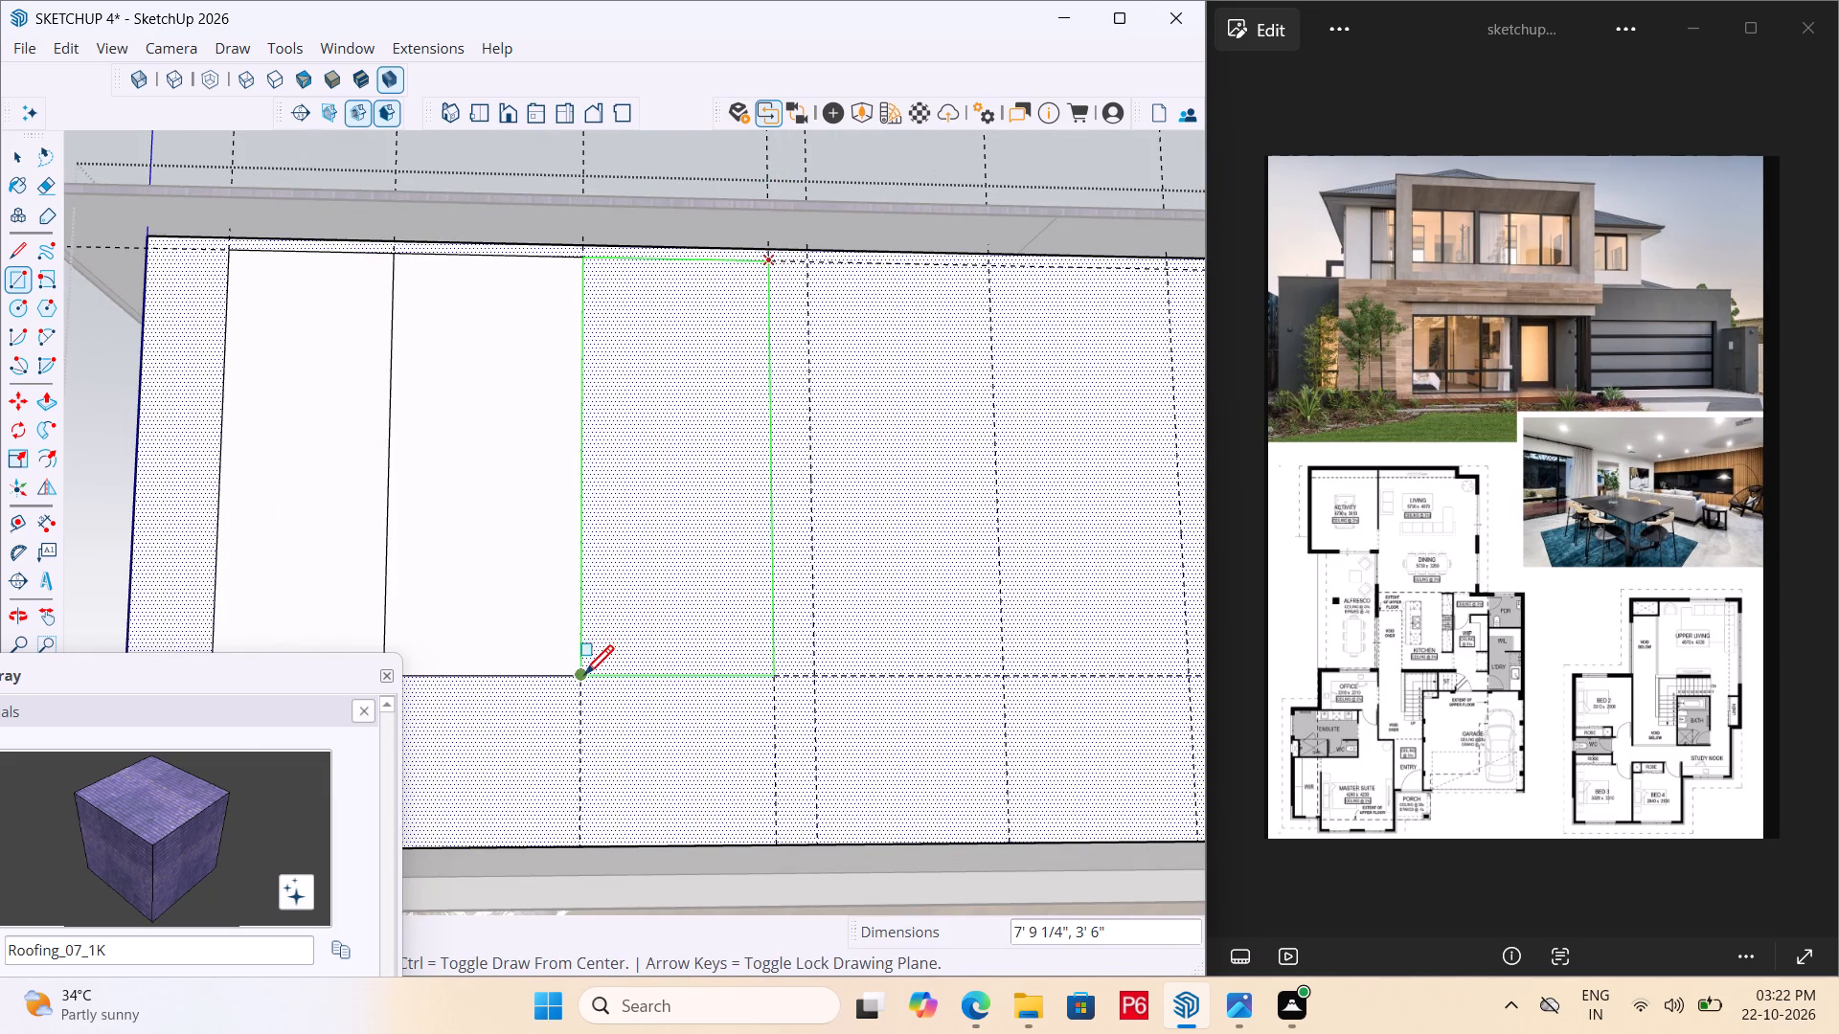
{"action": "left_click", "coordinate": [584, 678]}
{"action": "left_click_drag", "start_coordinate": [584, 678], "coordinate": [579, 668]}
Draw the second window group beyond the narrow gap as two adjoining rectangles, each 3'6" wide, between the horizontal guides.
{"action": "scroll", "coordinate": [508, 489], "scroll_direction": "down", "scroll_amount": 5}
{"action": "scroll", "coordinate": [738, 364], "scroll_direction": "up", "scroll_amount": 6}
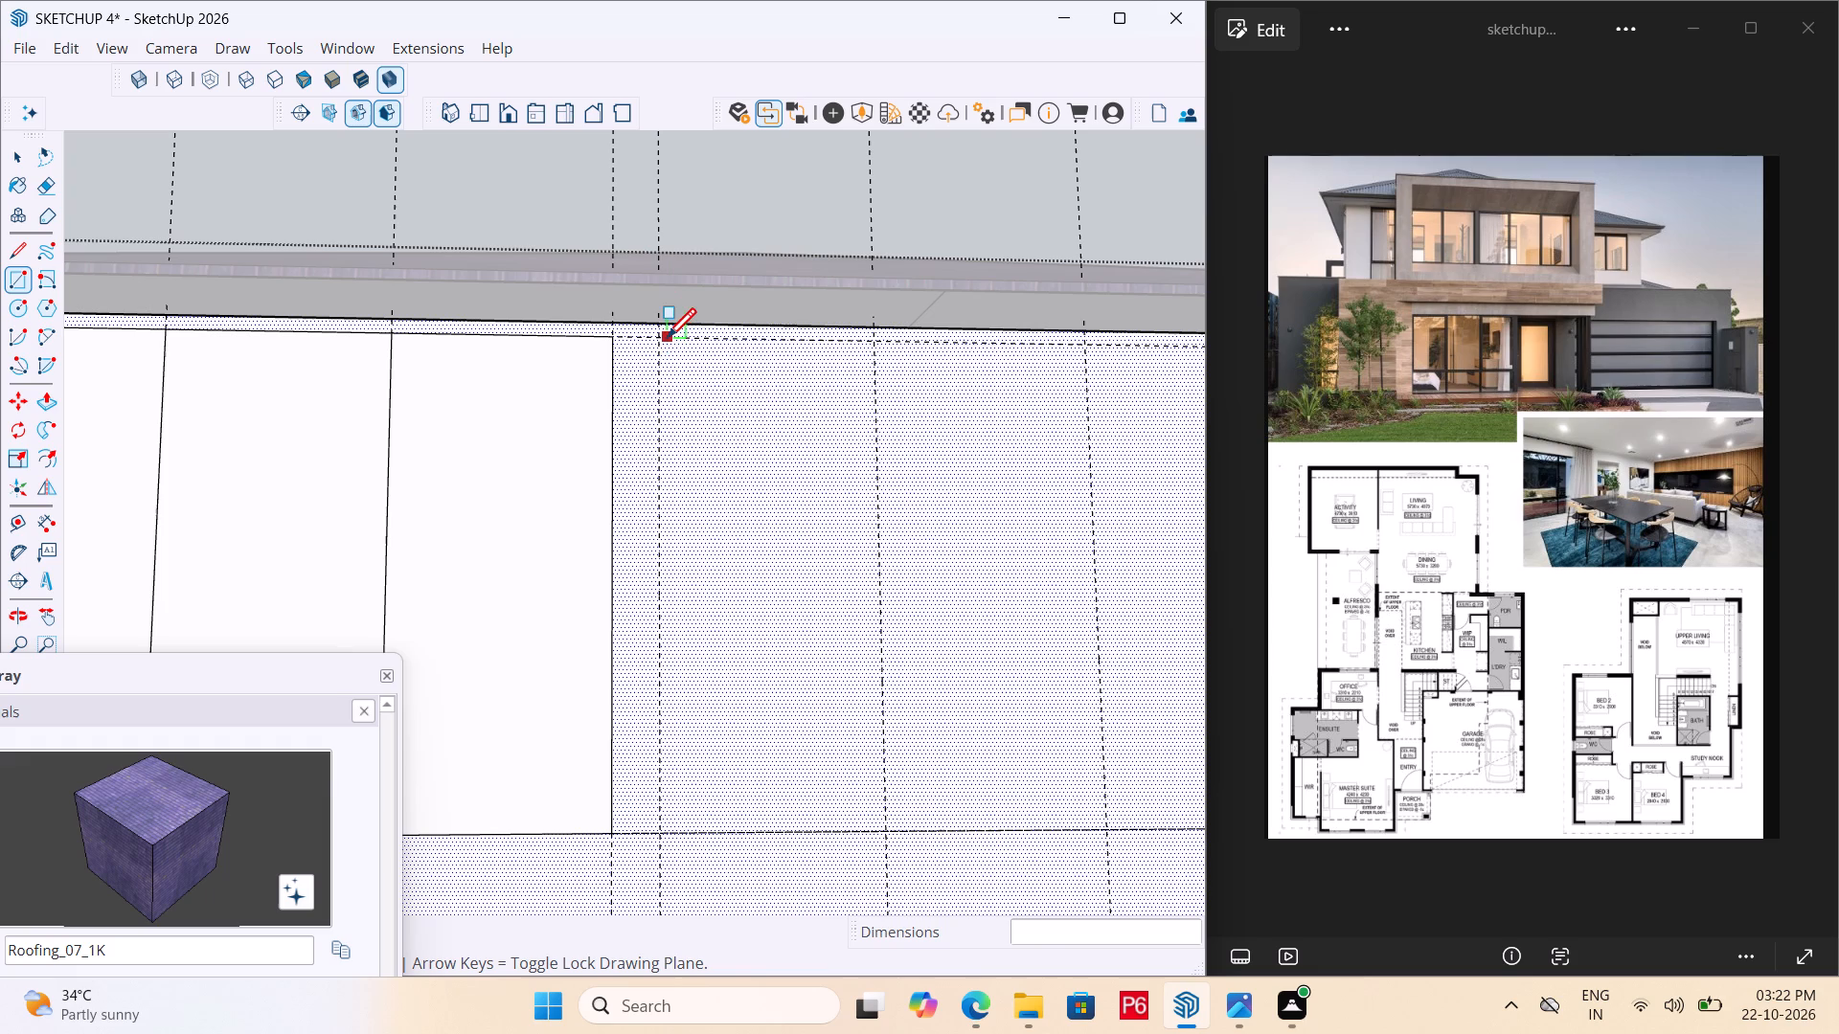
{"action": "left_click", "coordinate": [660, 342]}
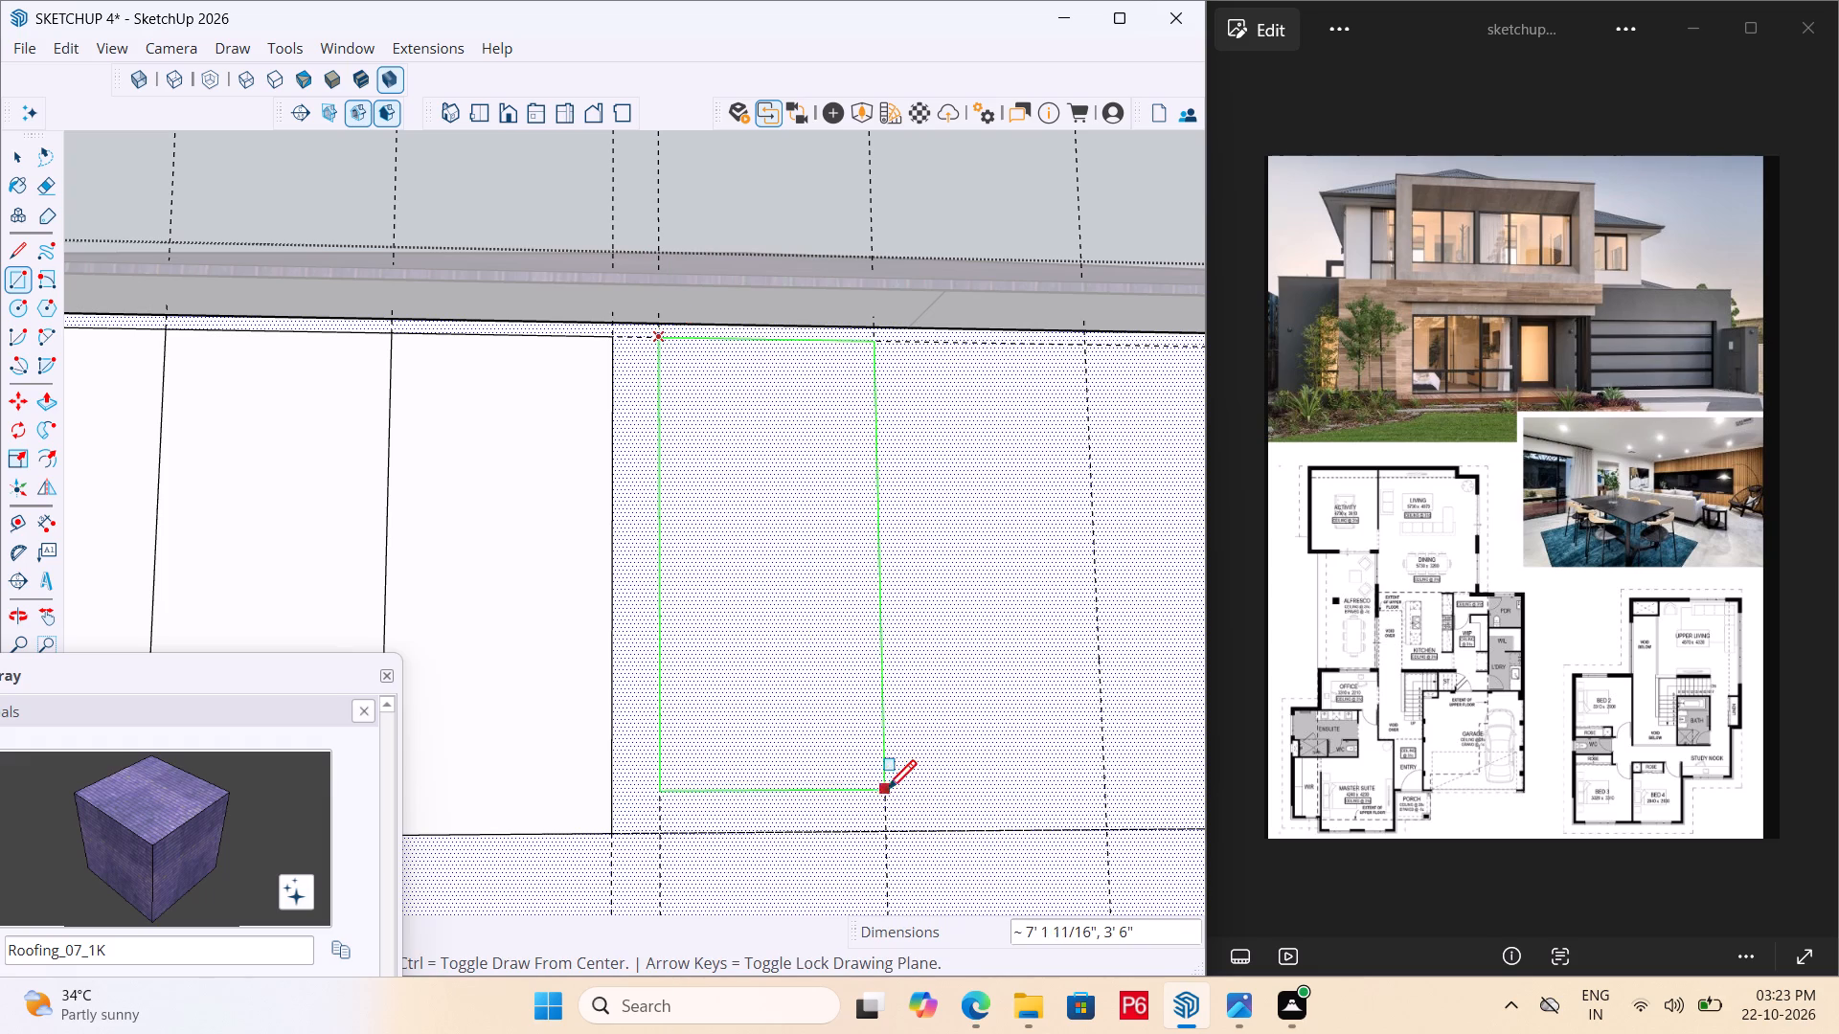
{"action": "left_click", "coordinate": [887, 831]}
{"action": "scroll", "coordinate": [423, 497], "scroll_direction": "down", "scroll_amount": 5}
{"action": "scroll", "coordinate": [786, 515], "scroll_direction": "up", "scroll_amount": 6}
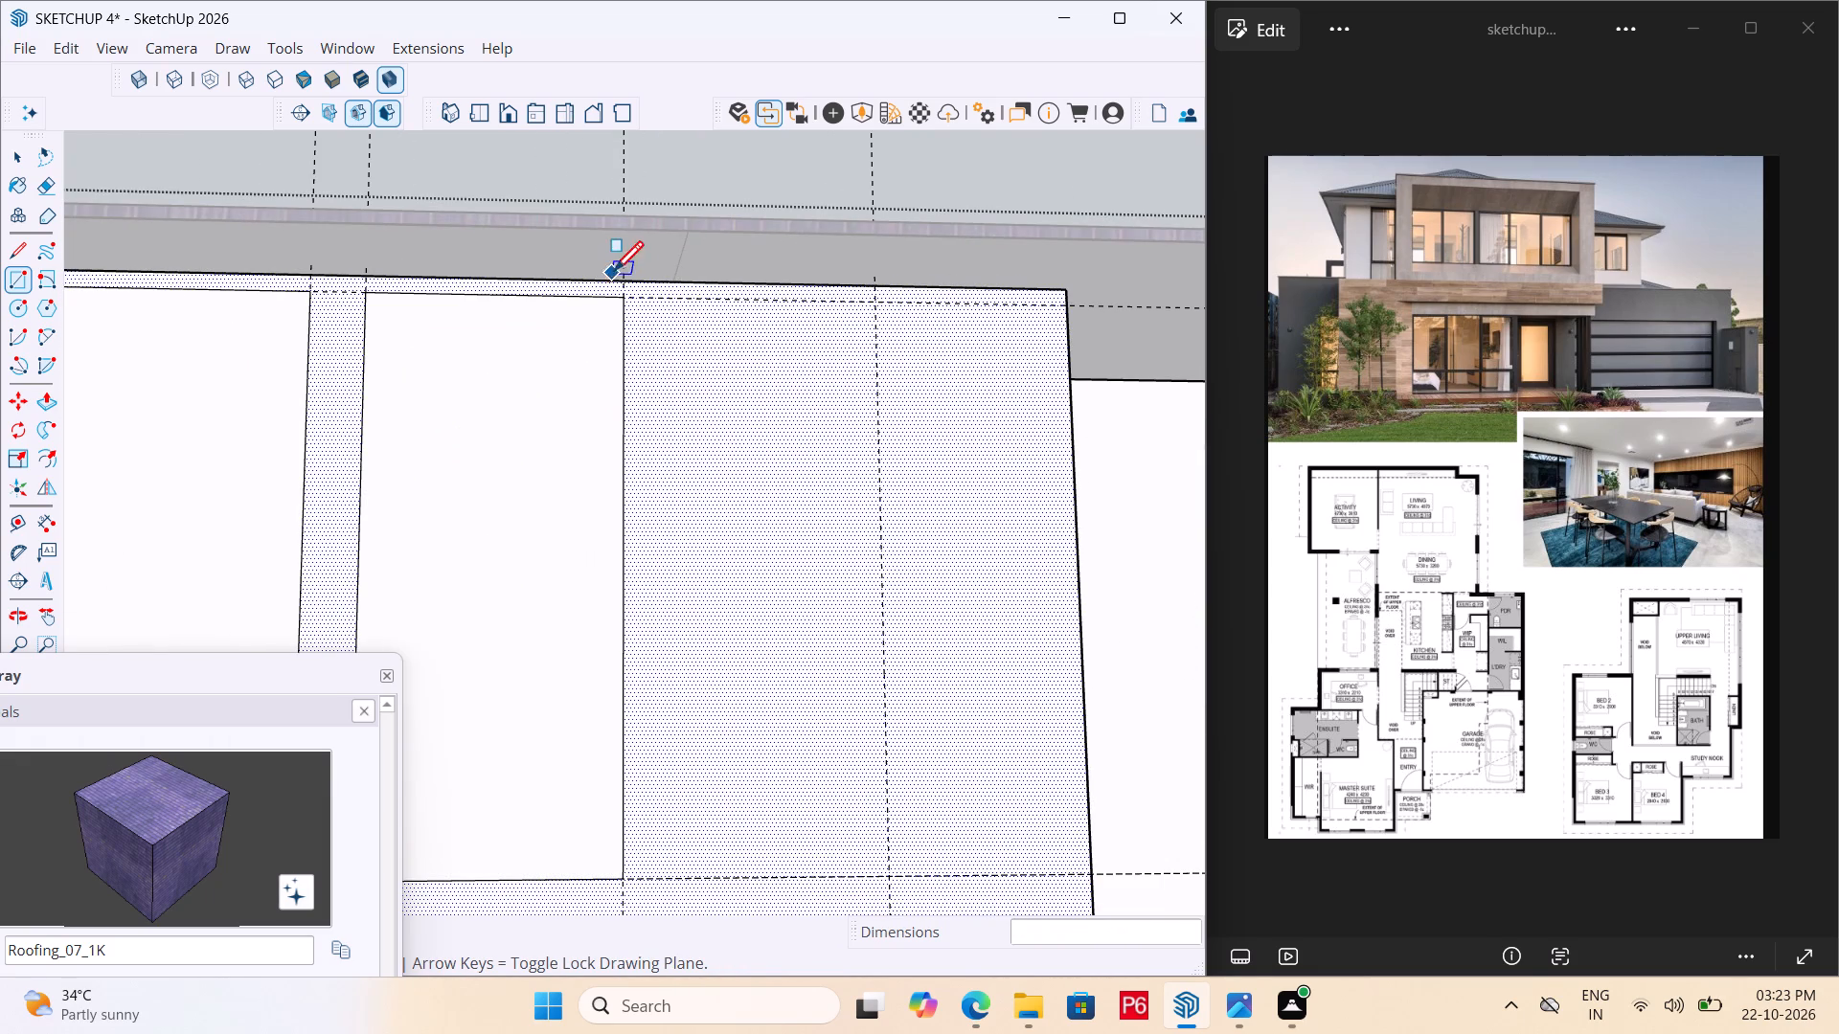
{"action": "left_click", "coordinate": [624, 303]}
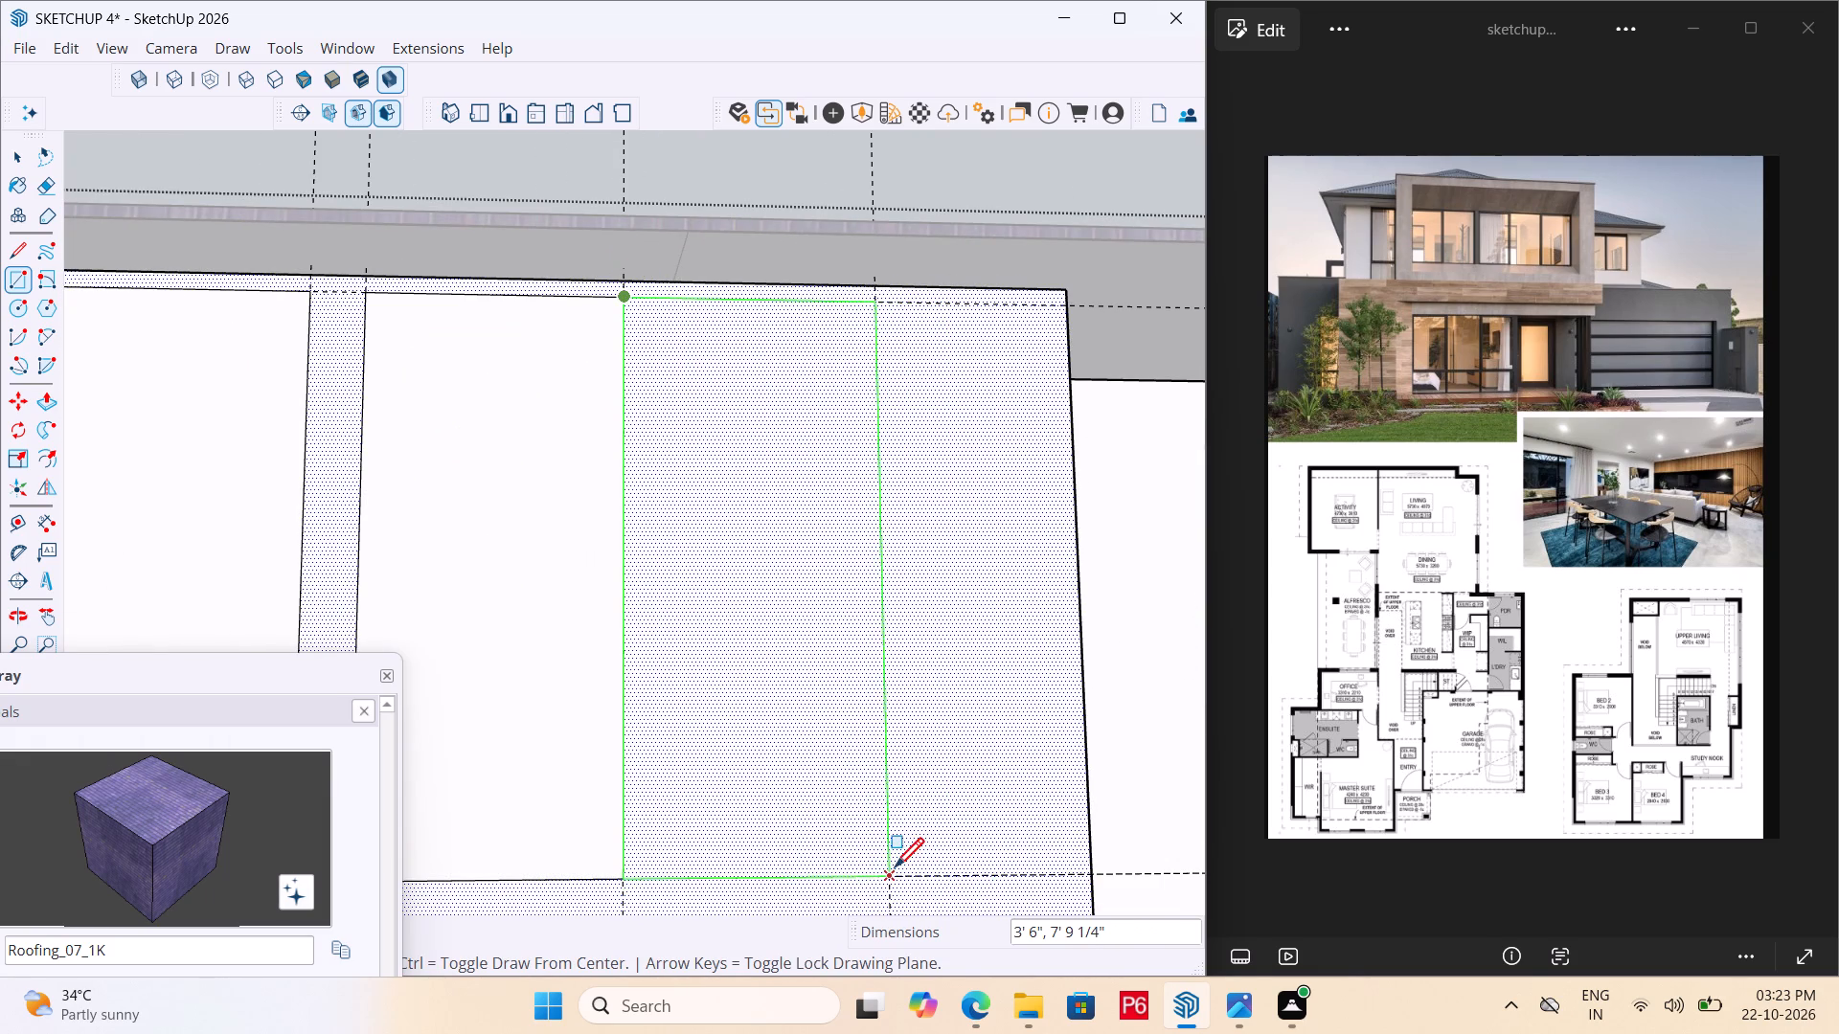
{"action": "left_click_drag", "start_coordinate": [895, 870], "coordinate": [895, 859]}
{"action": "left_click", "coordinate": [882, 303]}
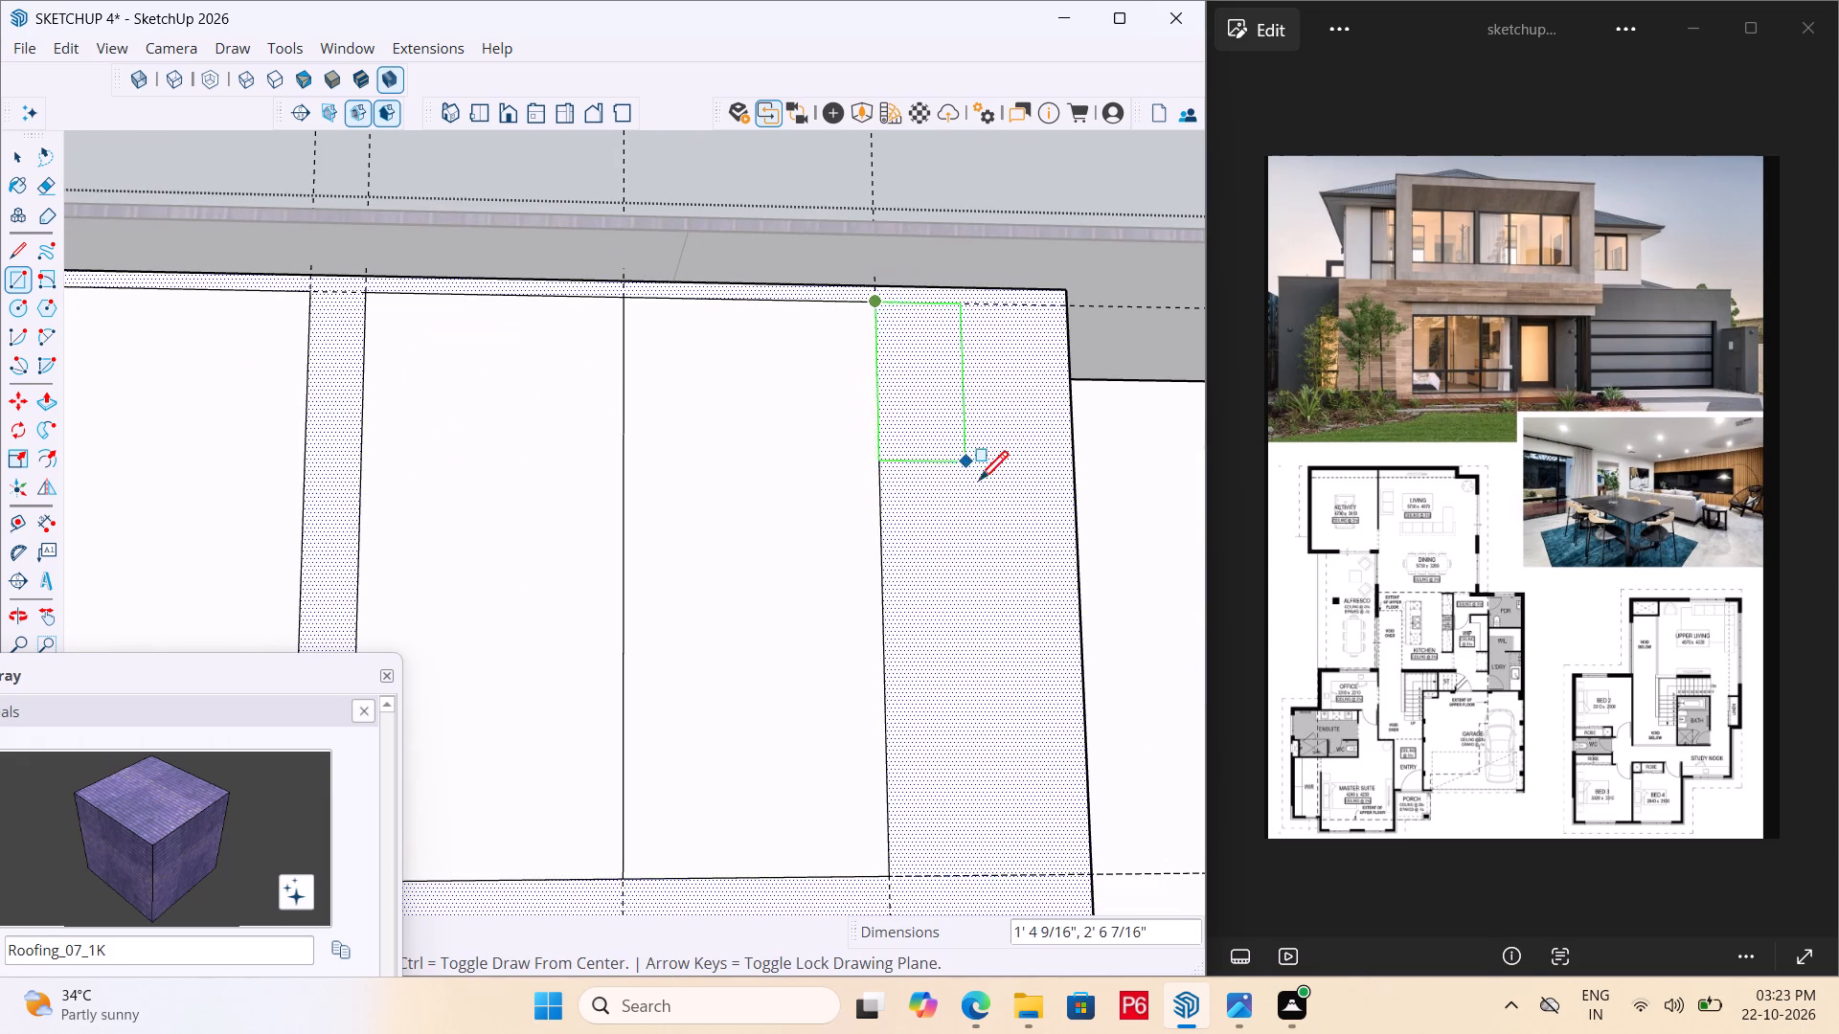
{"action": "key", "text": "space"}
{"action": "scroll", "coordinate": [1100, 760], "scroll_direction": "down", "scroll_amount": 6}
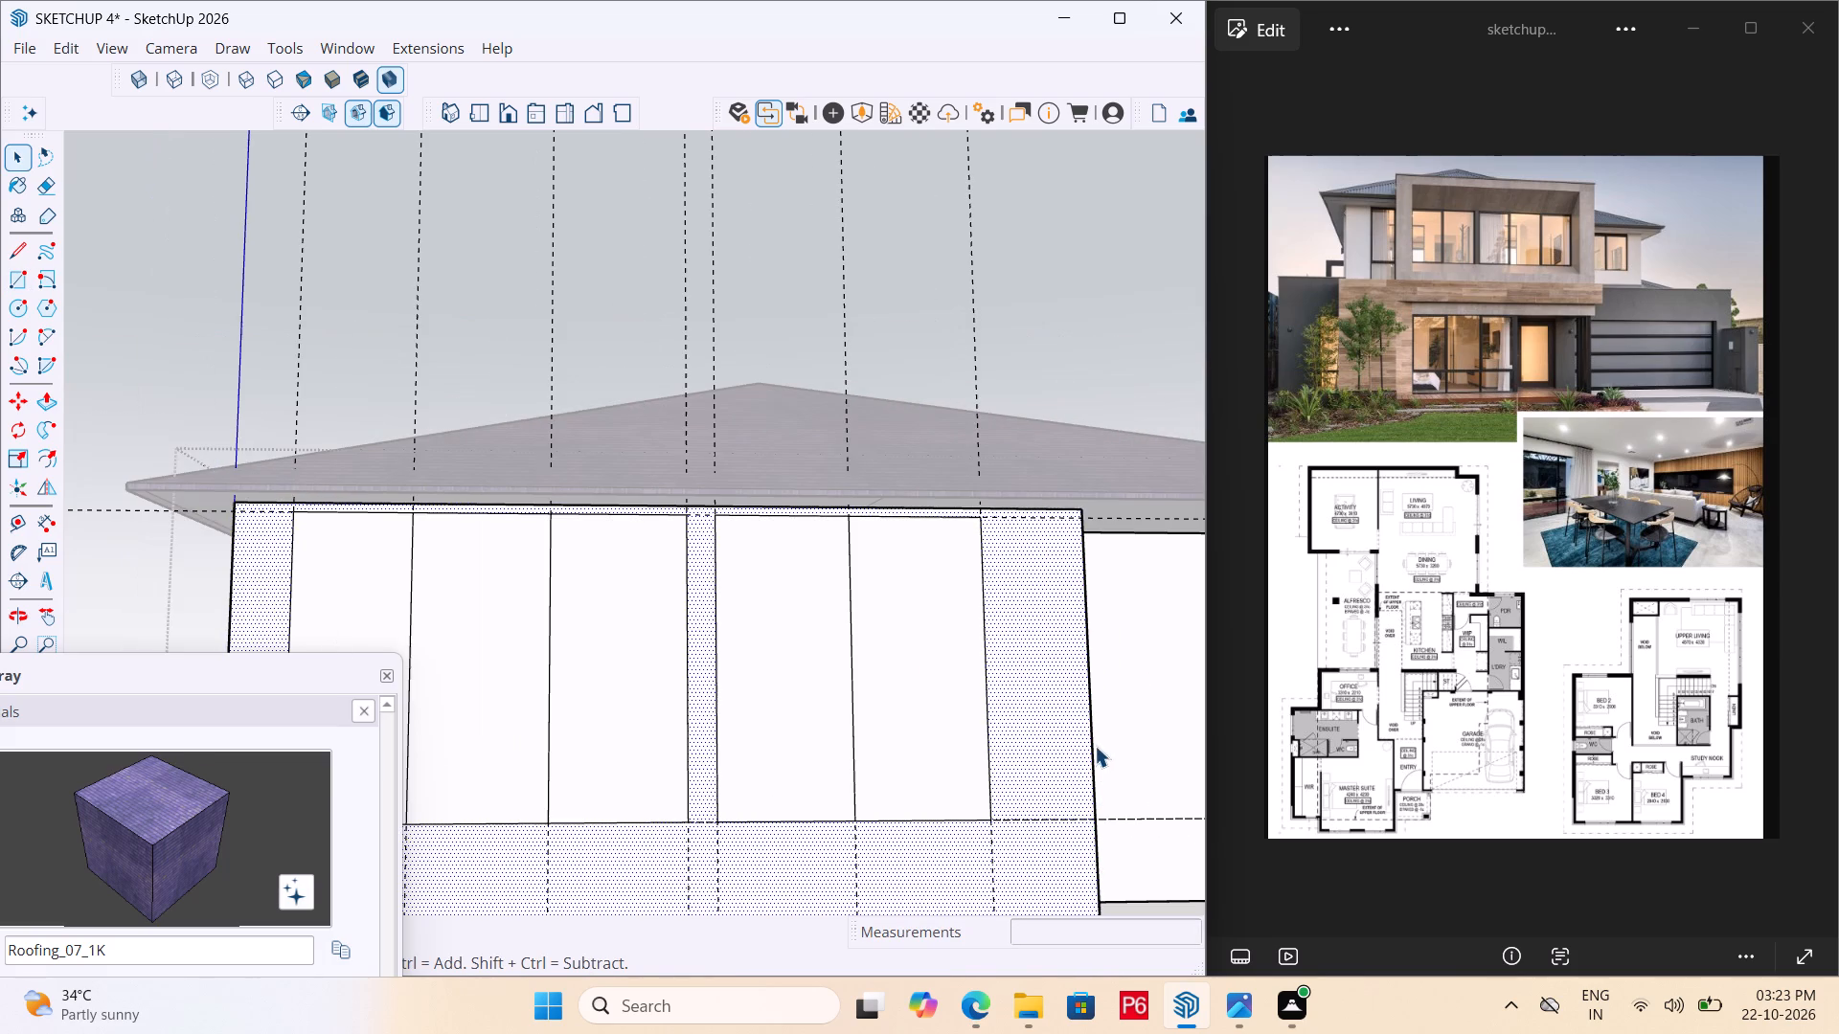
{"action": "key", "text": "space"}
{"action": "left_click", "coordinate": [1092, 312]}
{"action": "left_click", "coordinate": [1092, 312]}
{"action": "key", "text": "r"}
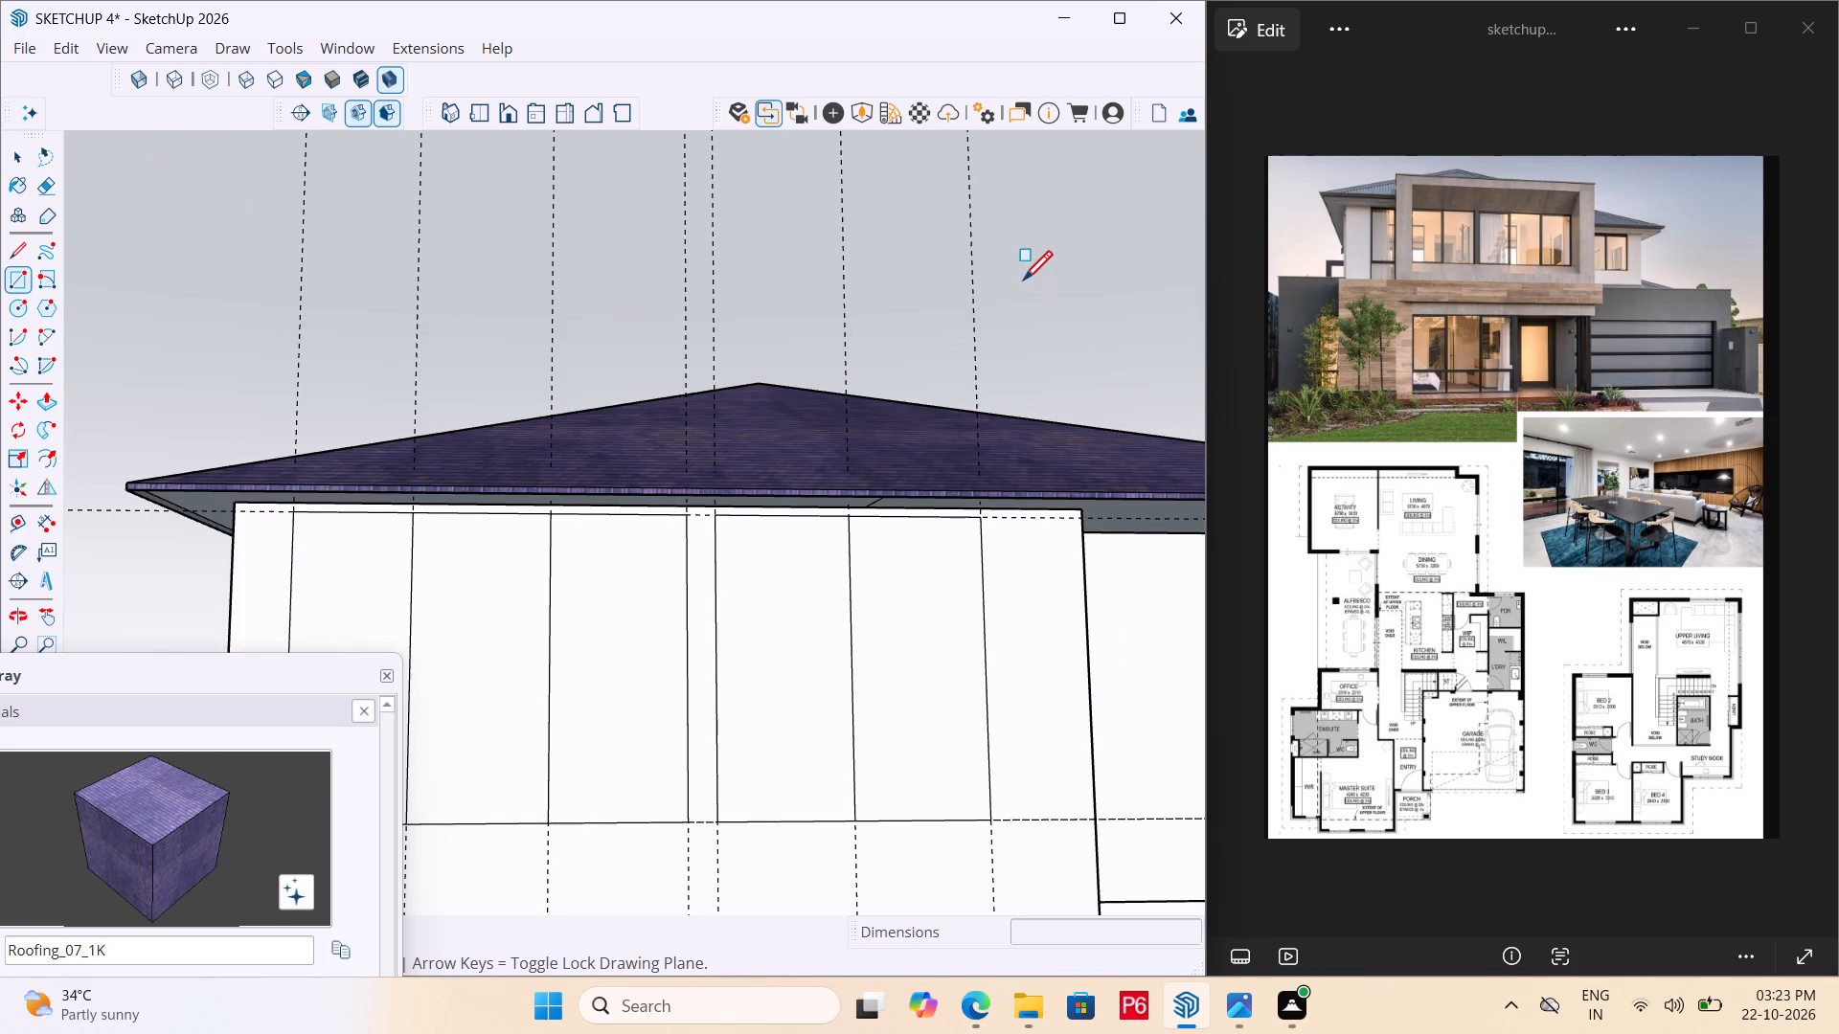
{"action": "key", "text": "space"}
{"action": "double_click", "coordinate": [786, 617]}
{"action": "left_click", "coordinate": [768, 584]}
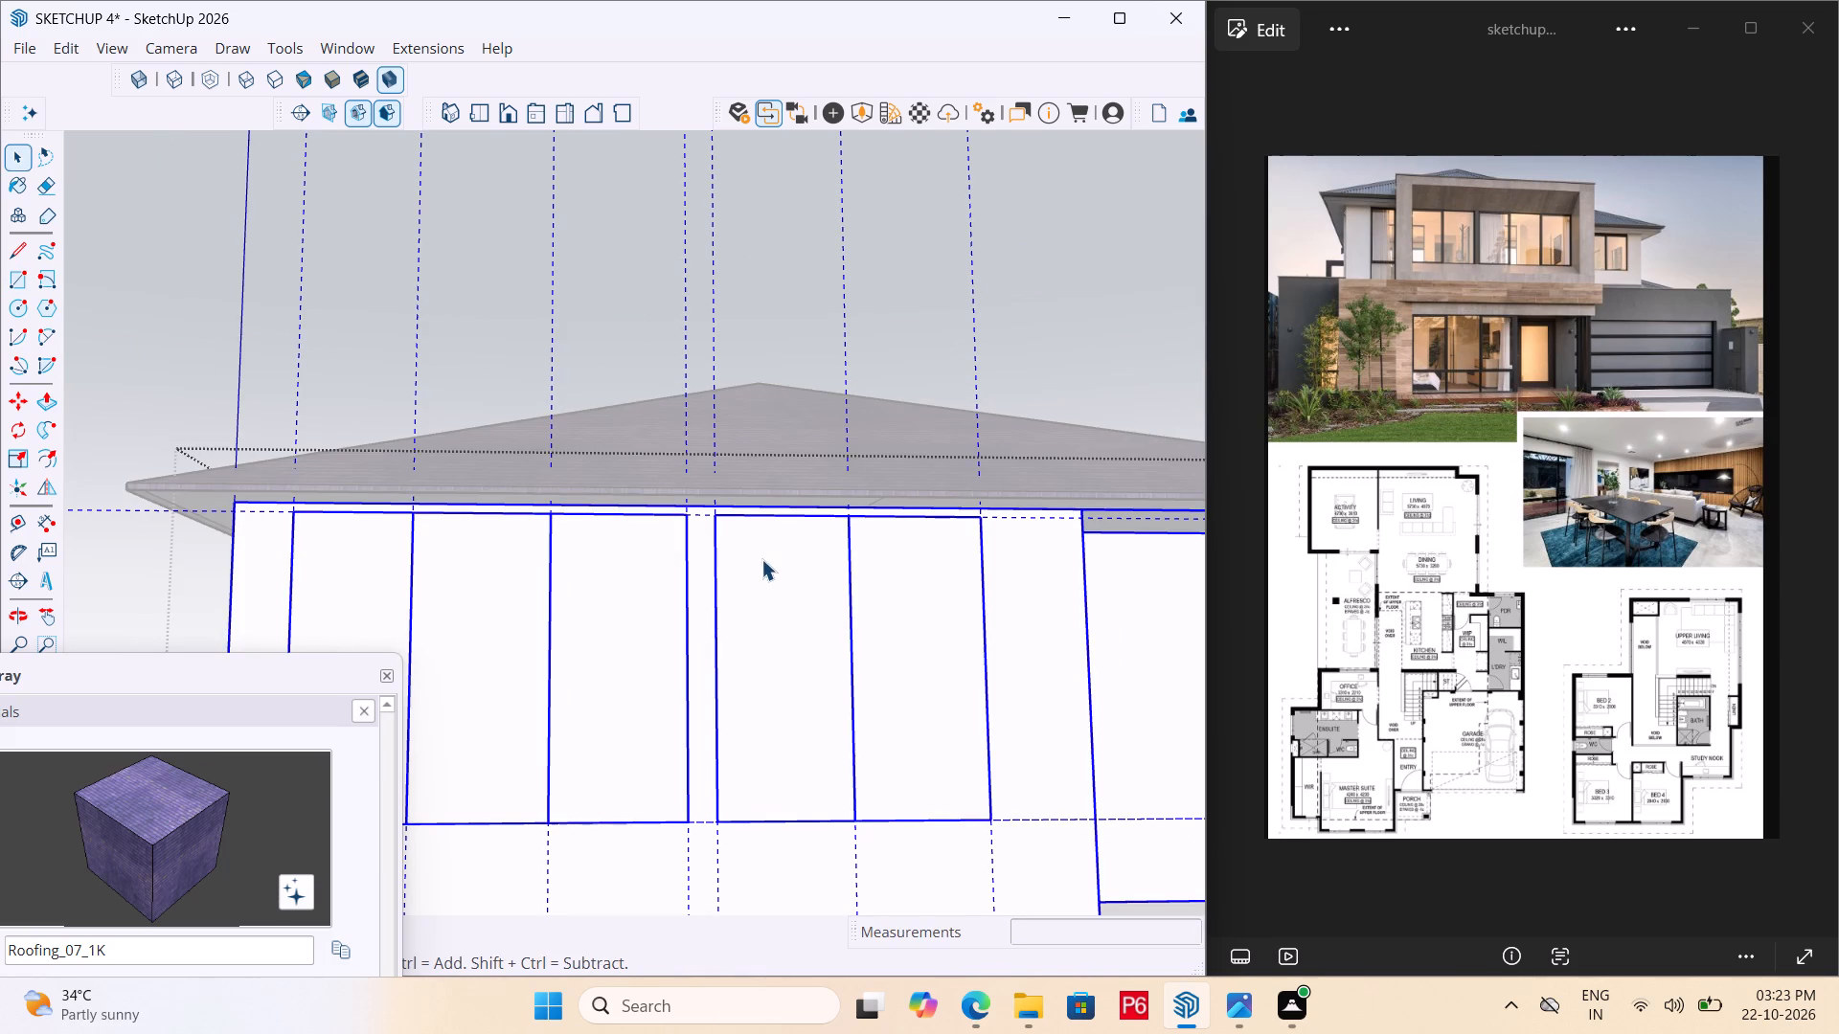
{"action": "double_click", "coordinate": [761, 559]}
Erase all the vertical guides and both horizontal guides around the upper-floor front wall.
{"action": "key", "text": "e"}
{"action": "left_click", "coordinate": [1017, 216]}
{"action": "left_click_drag", "start_coordinate": [1017, 216], "coordinate": [910, 220]}
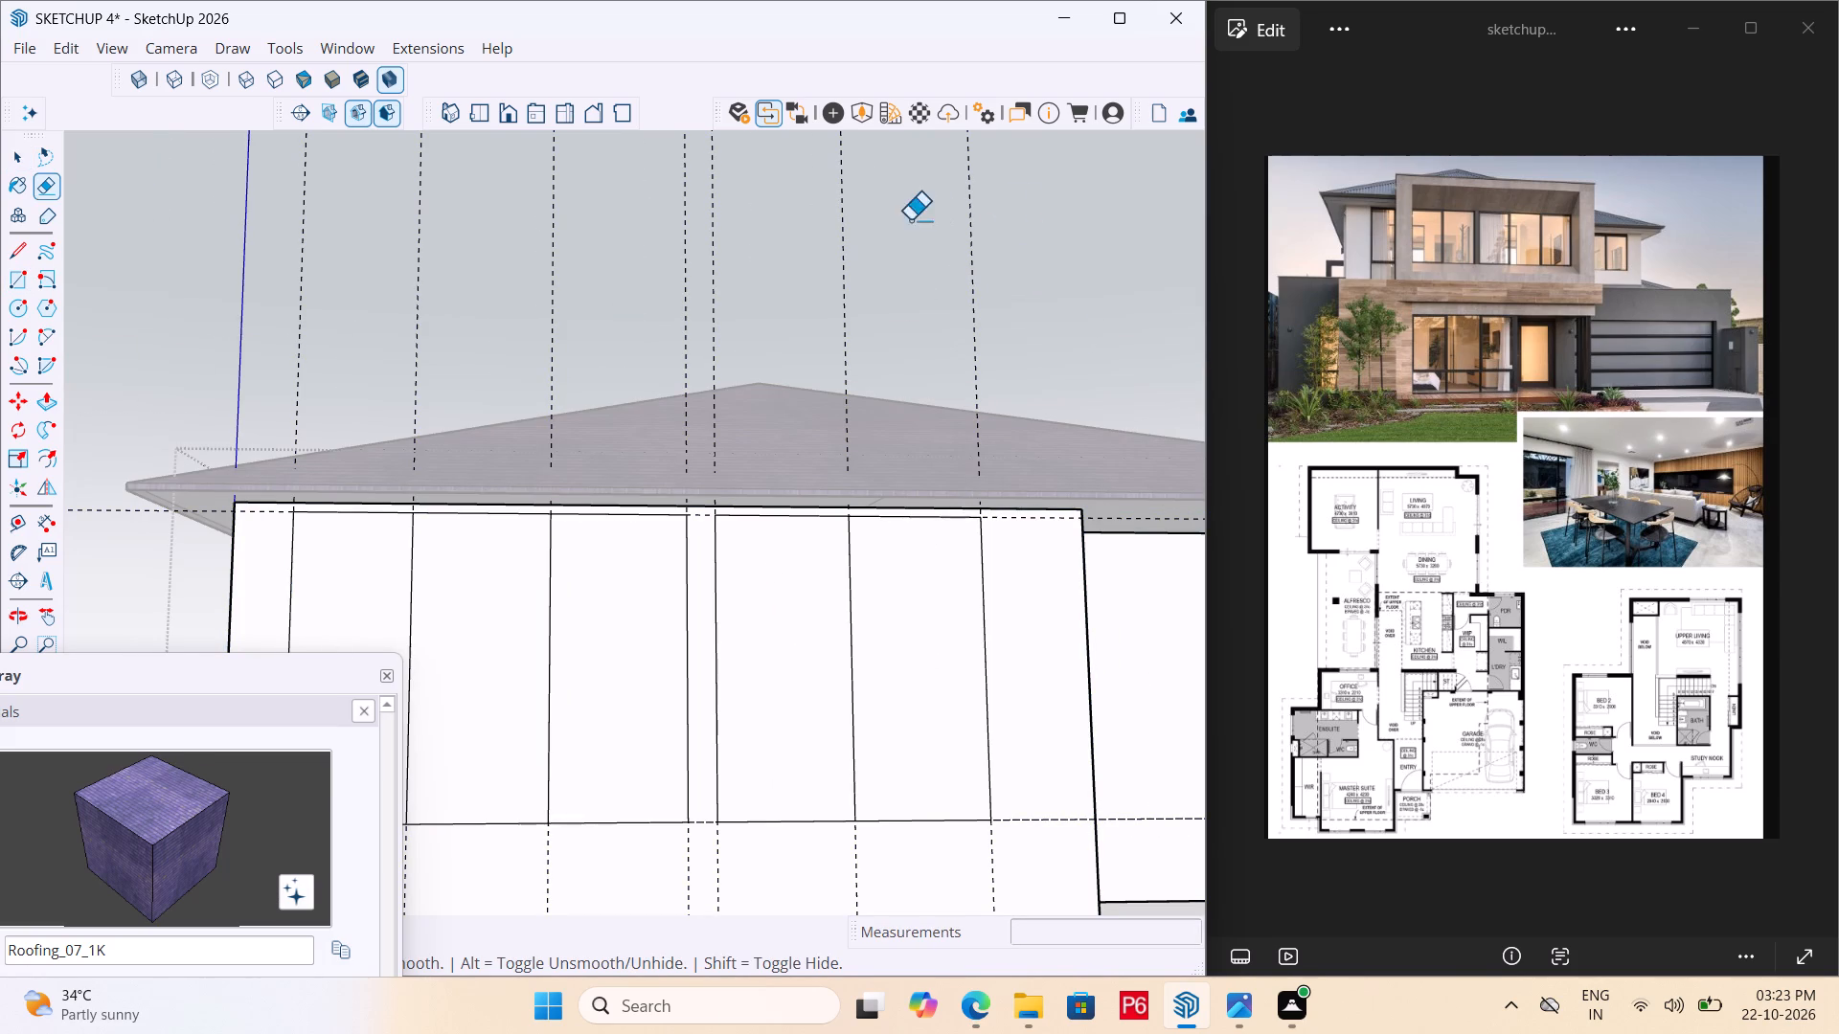
{"action": "left_click_drag", "start_coordinate": [910, 220], "coordinate": [206, 295]}
{"action": "left_click_drag", "start_coordinate": [206, 295], "coordinate": [222, 287]}
{"action": "left_click_drag", "start_coordinate": [295, 273], "coordinate": [312, 269]}
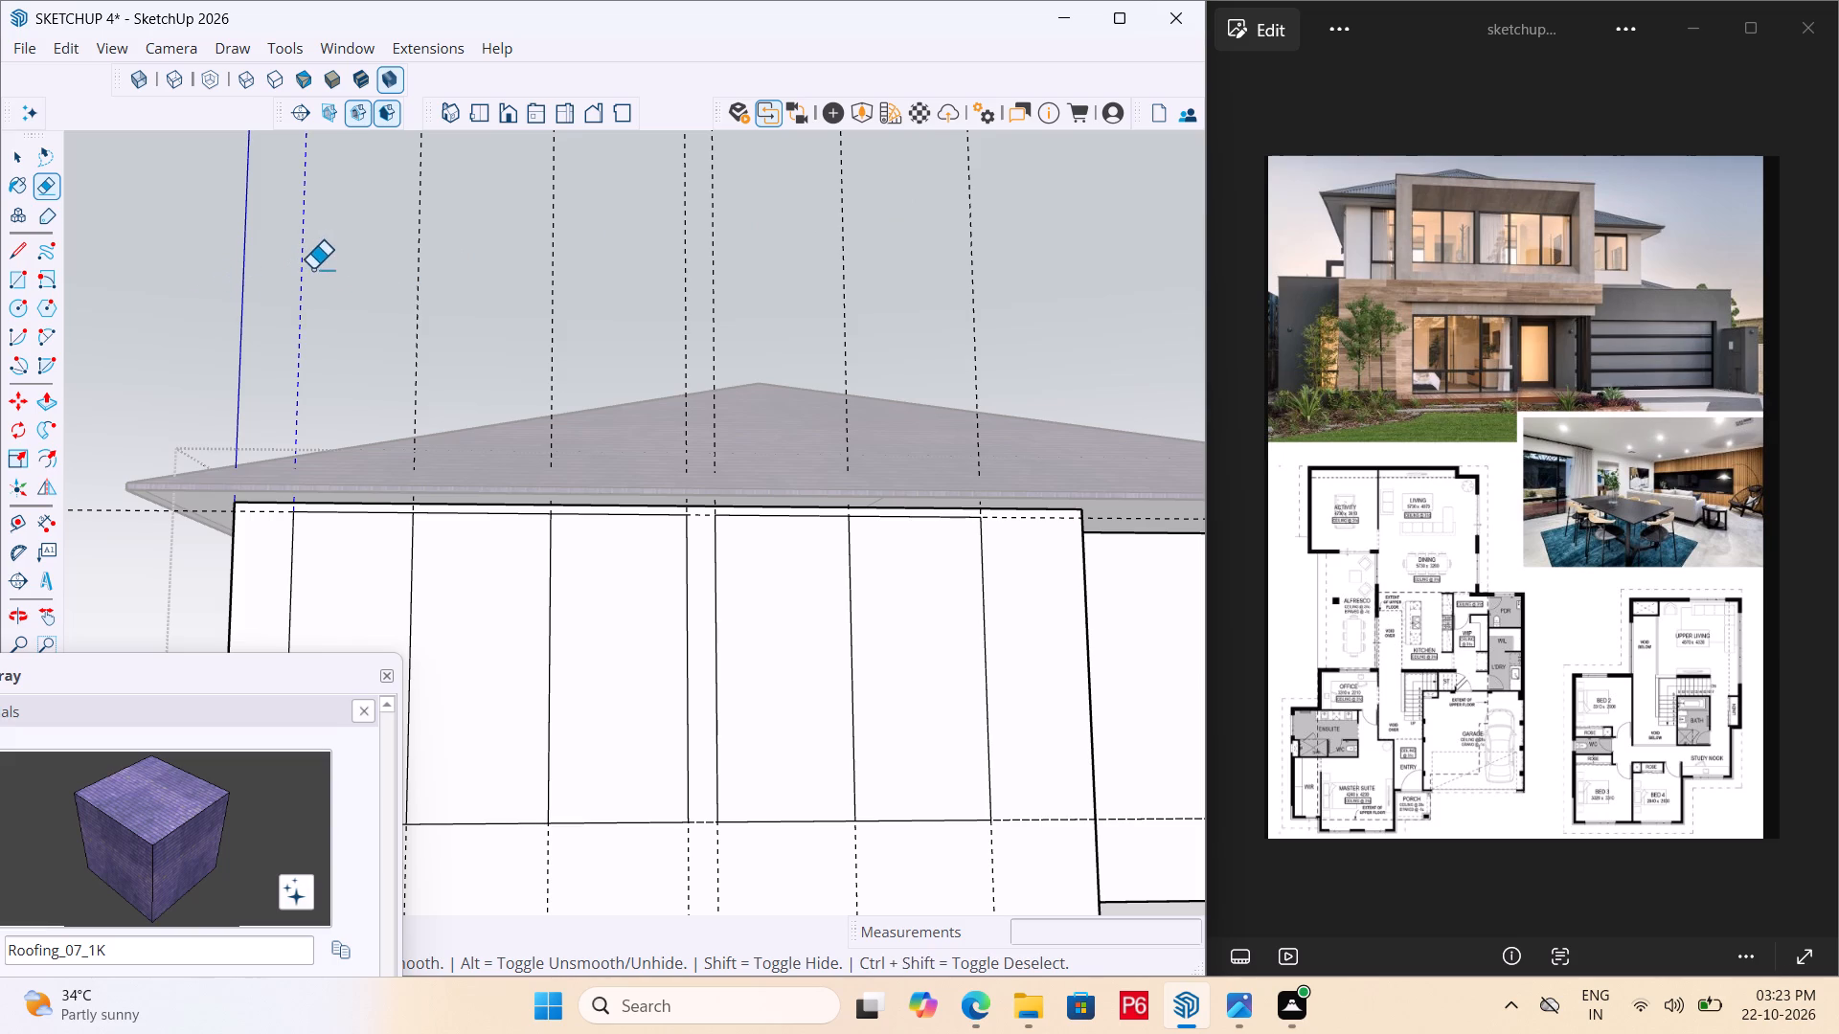
{"action": "left_click_drag", "start_coordinate": [312, 269], "coordinate": [907, 210]}
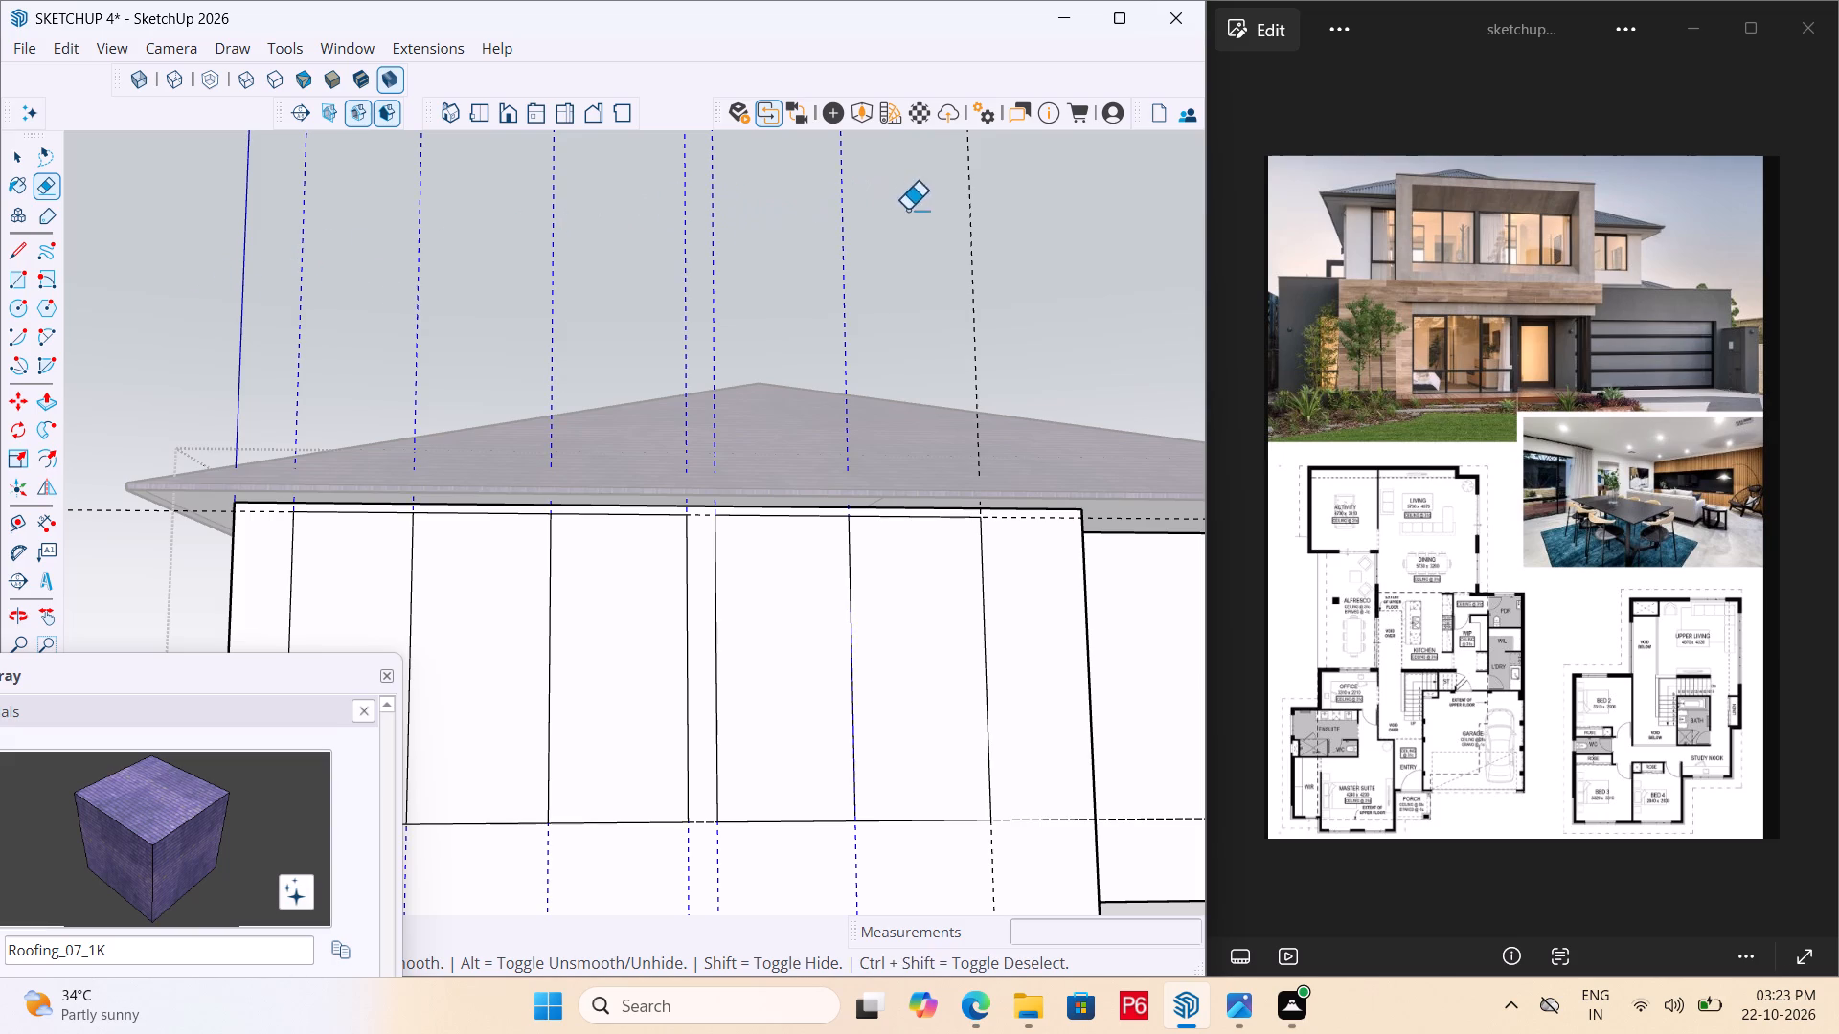
{"action": "left_click_drag", "start_coordinate": [907, 210], "coordinate": [986, 210]}
{"action": "scroll", "coordinate": [598, 206], "scroll_direction": "down", "scroll_amount": 6}
{"action": "left_click_drag", "start_coordinate": [311, 347], "coordinate": [303, 369]}
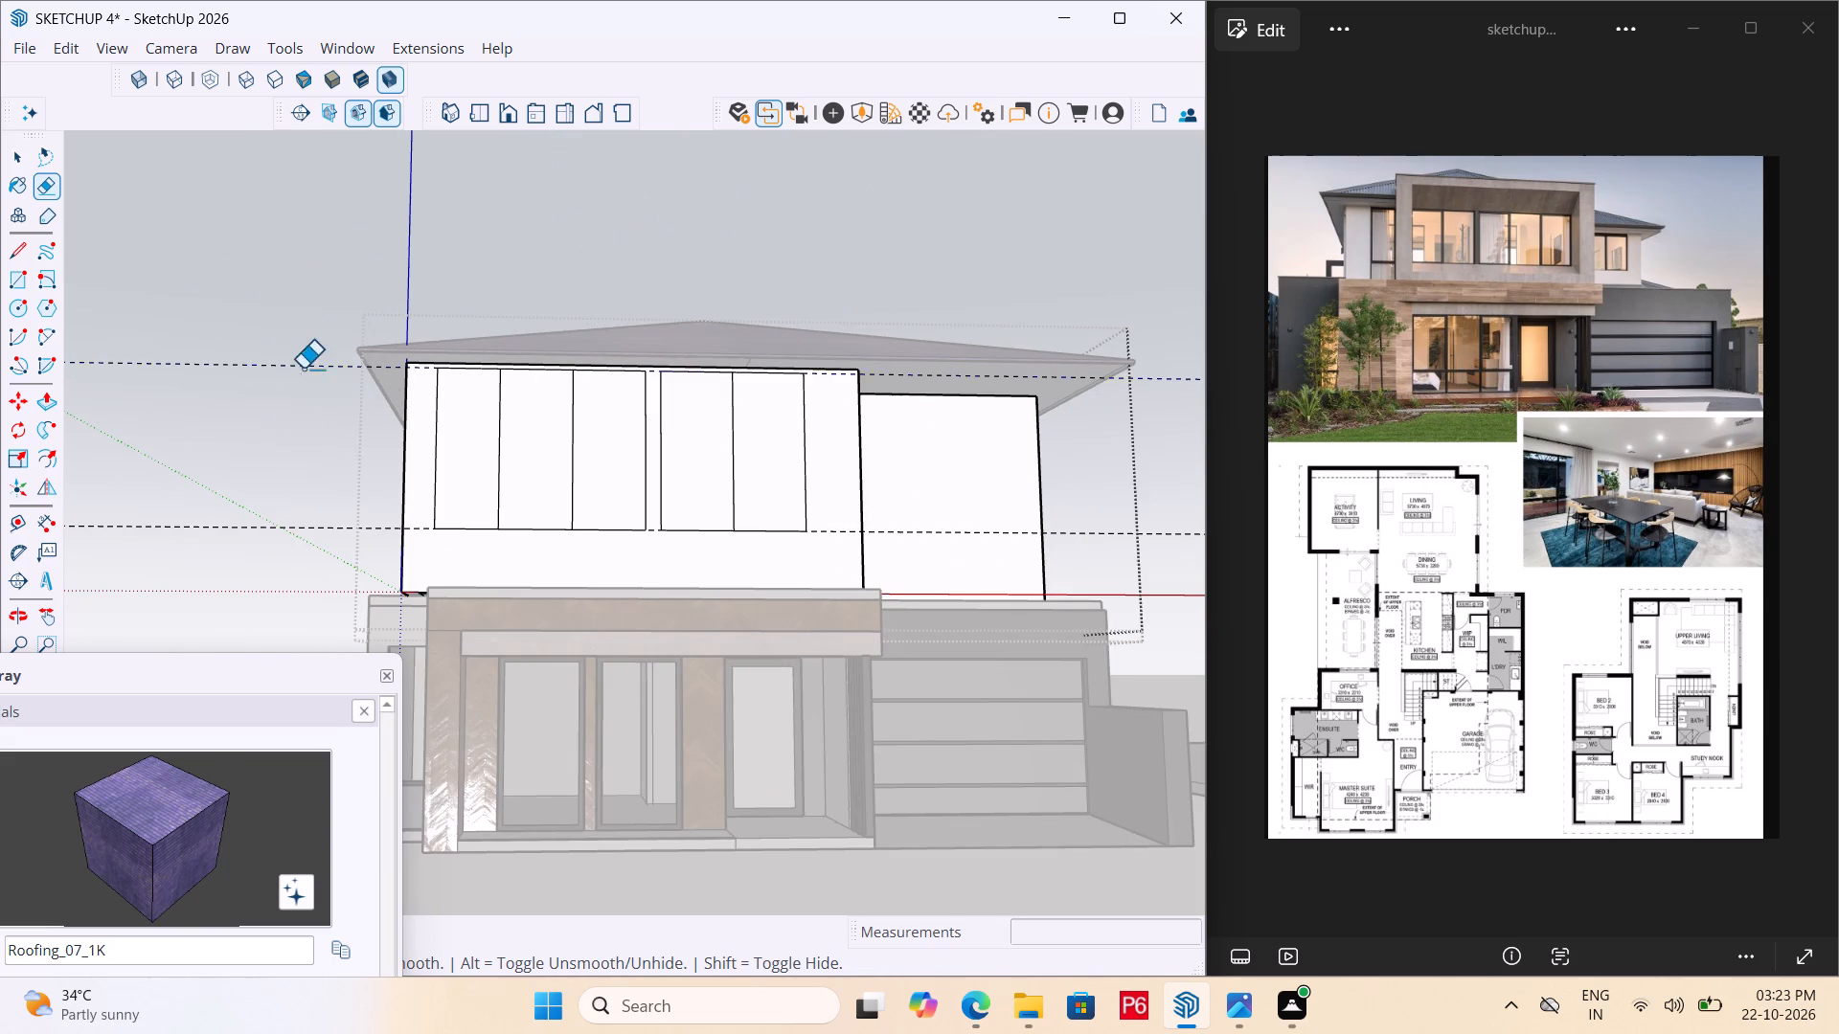
{"action": "left_click_drag", "start_coordinate": [303, 369], "coordinate": [294, 518]}
Examine the window outlines on the upper-floor front wall from several angles.
{"action": "scroll", "coordinate": [521, 441], "scroll_direction": "up", "scroll_amount": 6}
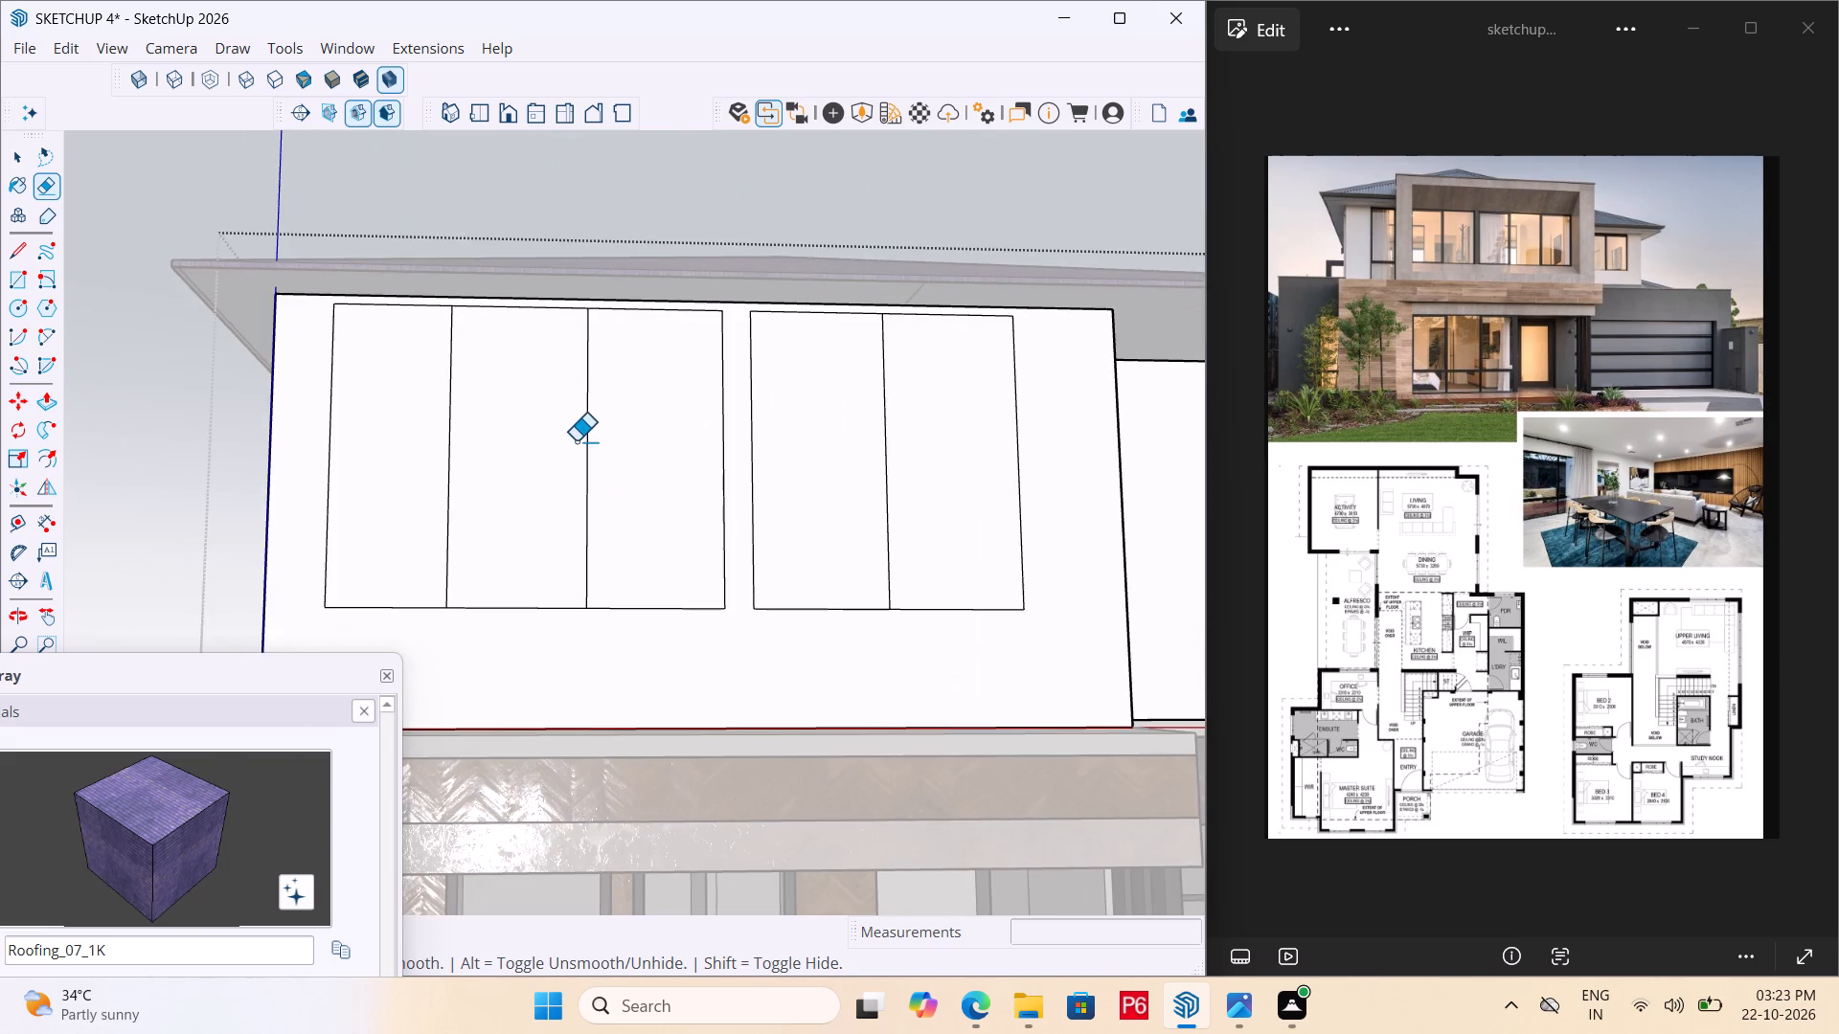
{"action": "middle_click_drag", "start_coordinate": [603, 467], "coordinate": [647, 612]}
{"action": "scroll", "coordinate": [453, 518], "scroll_direction": "up", "scroll_amount": 3}
{"action": "middle_click_drag", "start_coordinate": [424, 516], "coordinate": [460, 516]}
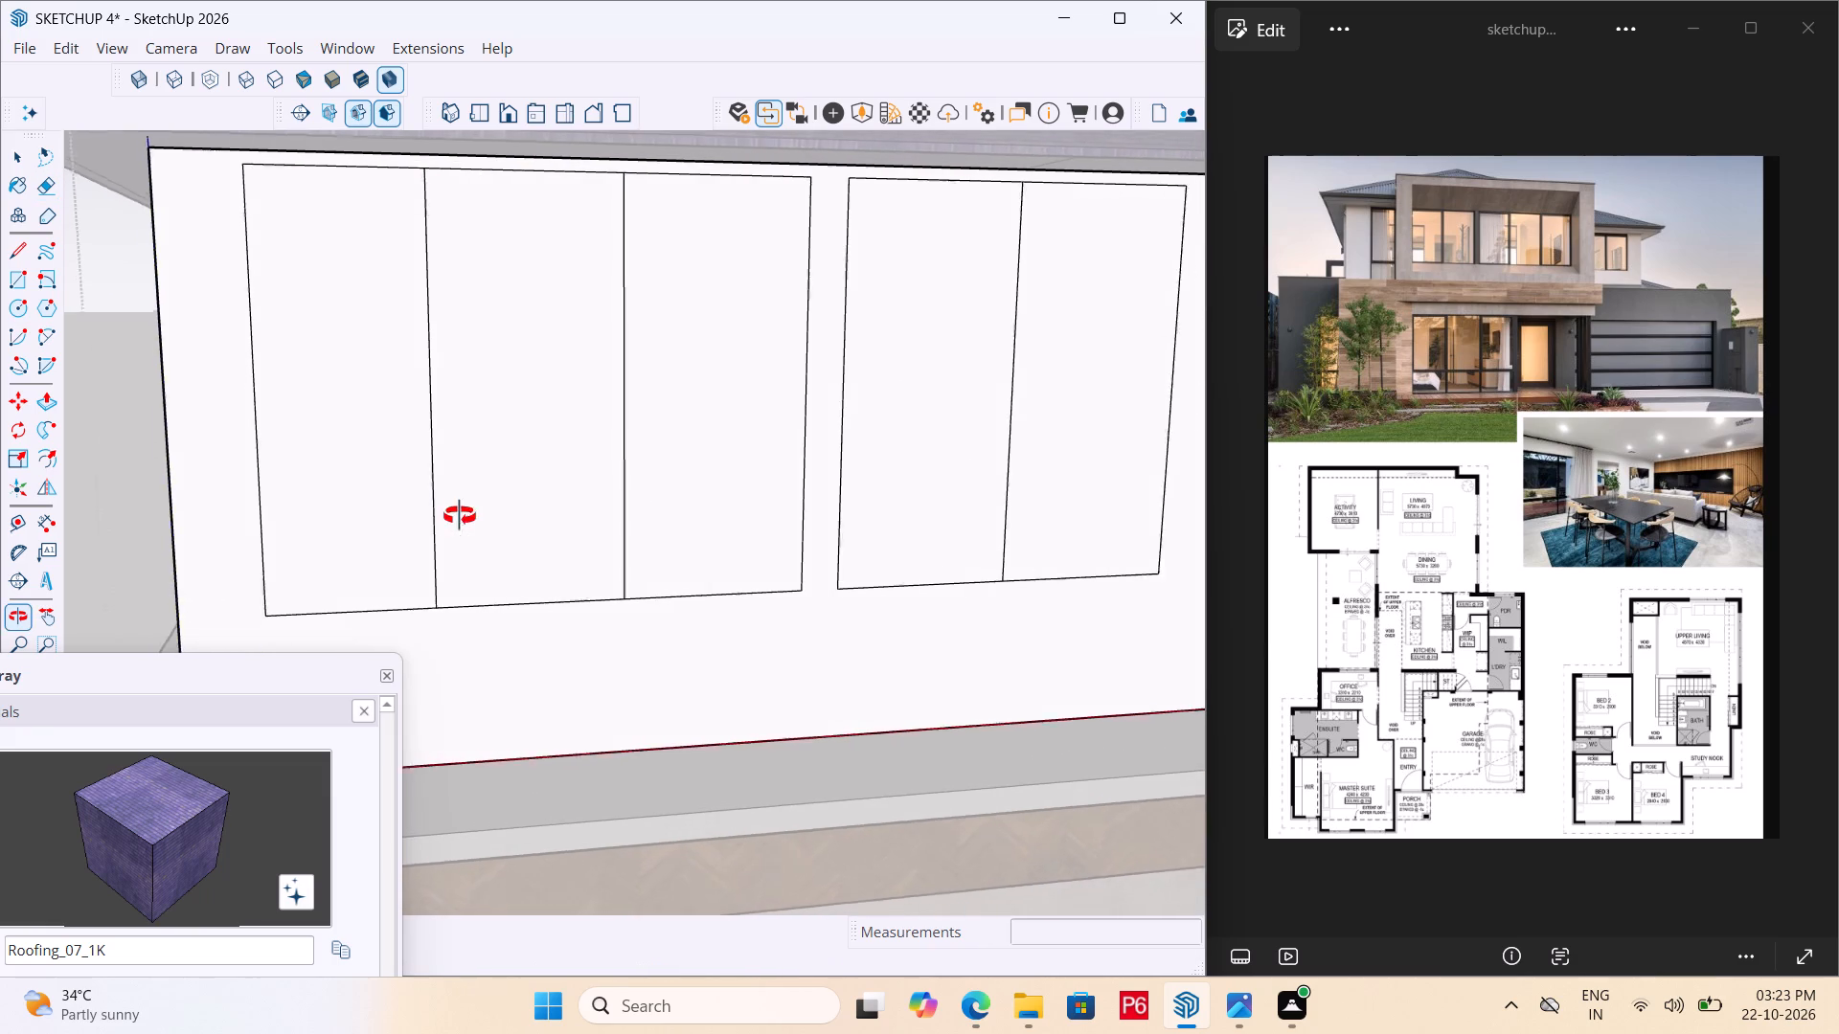
{"action": "middle_click_drag", "start_coordinate": [460, 516], "coordinate": [486, 513]}
{"action": "scroll", "coordinate": [773, 450], "scroll_direction": "down", "scroll_amount": 4}
{"action": "middle_click_drag", "start_coordinate": [605, 473], "coordinate": [743, 471]}
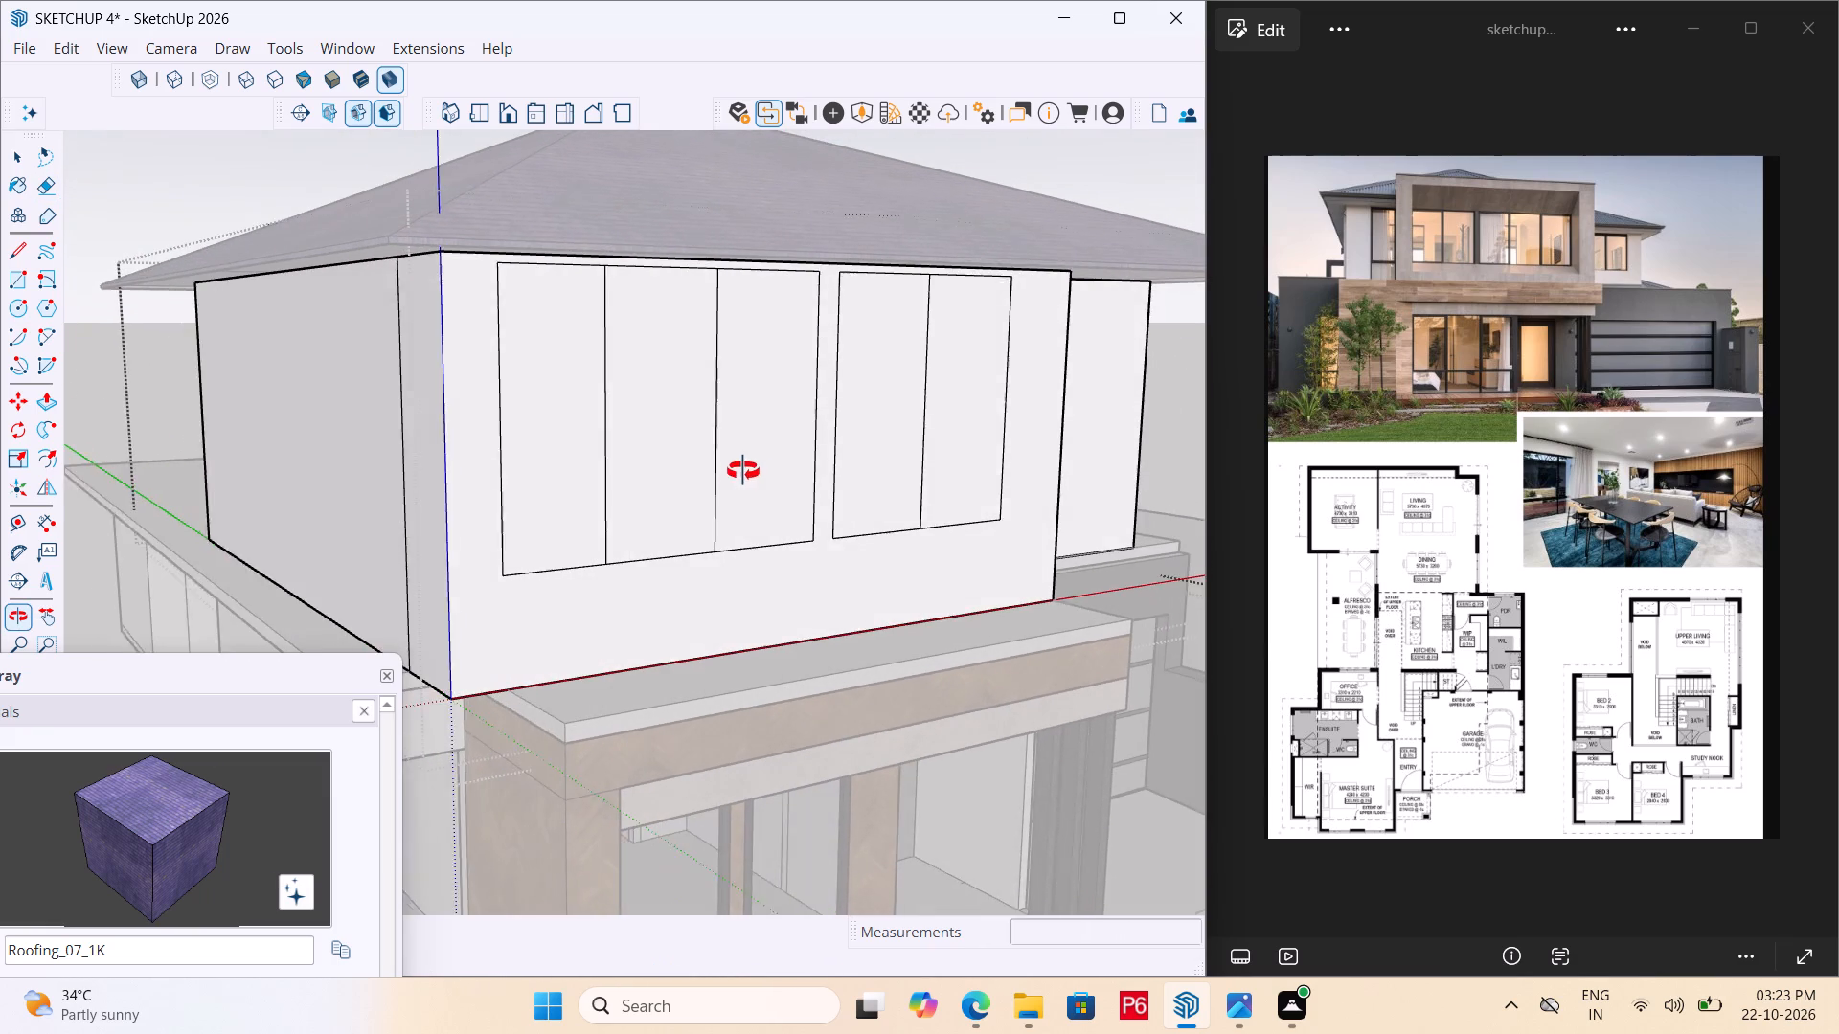
{"action": "middle_click_drag", "start_coordinate": [743, 471], "coordinate": [756, 466]}
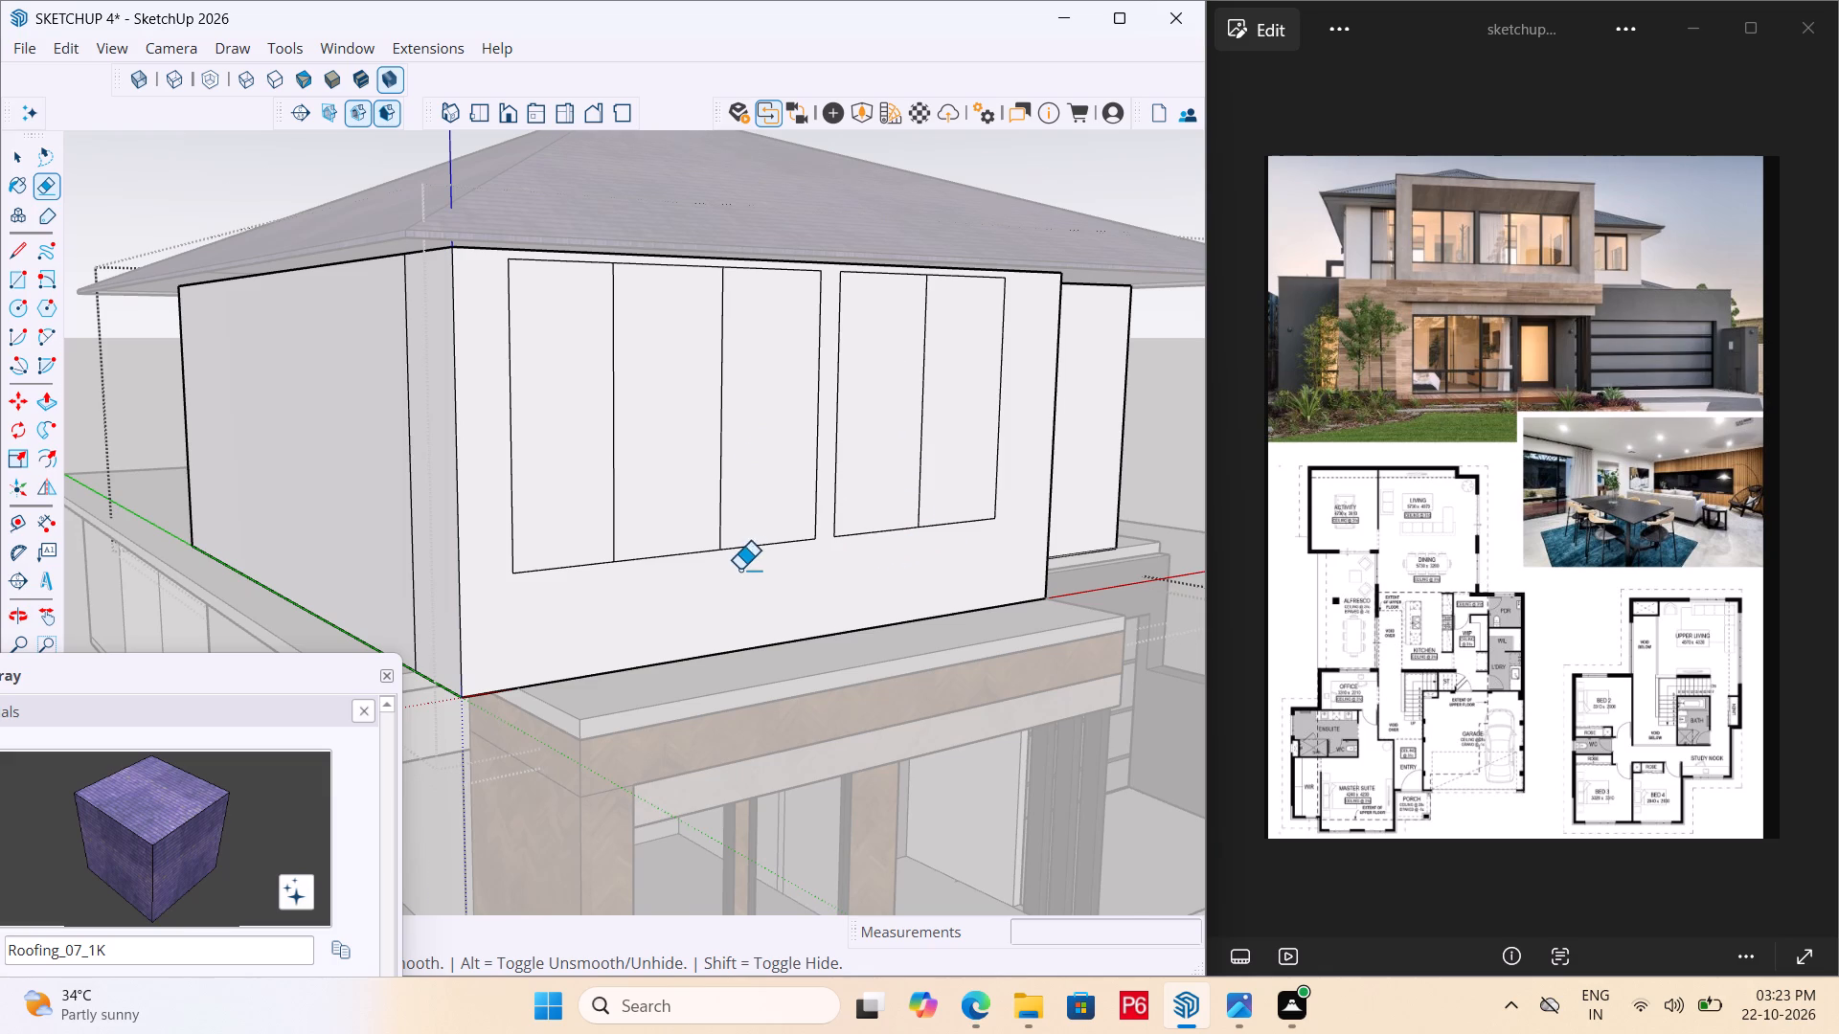
{"action": "scroll", "coordinate": [739, 570], "scroll_direction": "up", "scroll_amount": 4}
{"action": "middle_click_drag", "start_coordinate": [667, 596], "coordinate": [589, 571]}
{"action": "scroll", "coordinate": [455, 623], "scroll_direction": "down", "scroll_amount": 4}
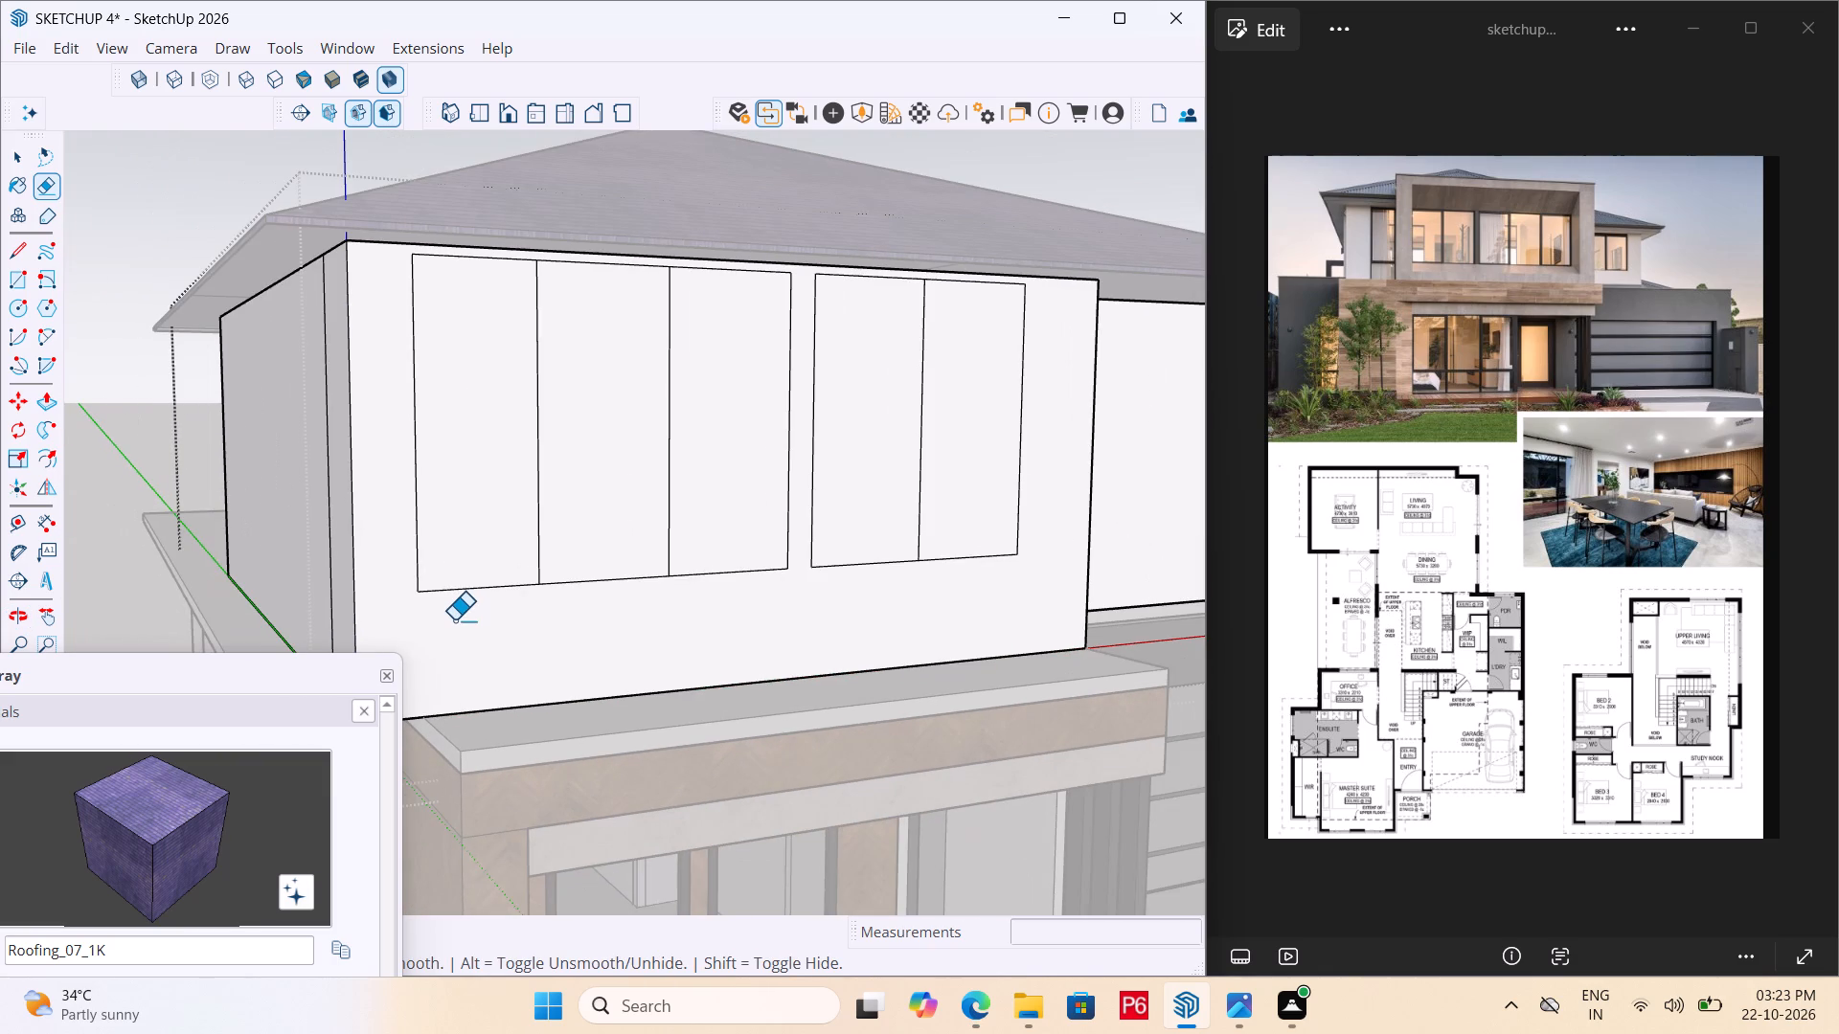
Offset the outline of the first window in the three-window group inward by 3" to form its frame.
{"action": "key", "text": "space"}
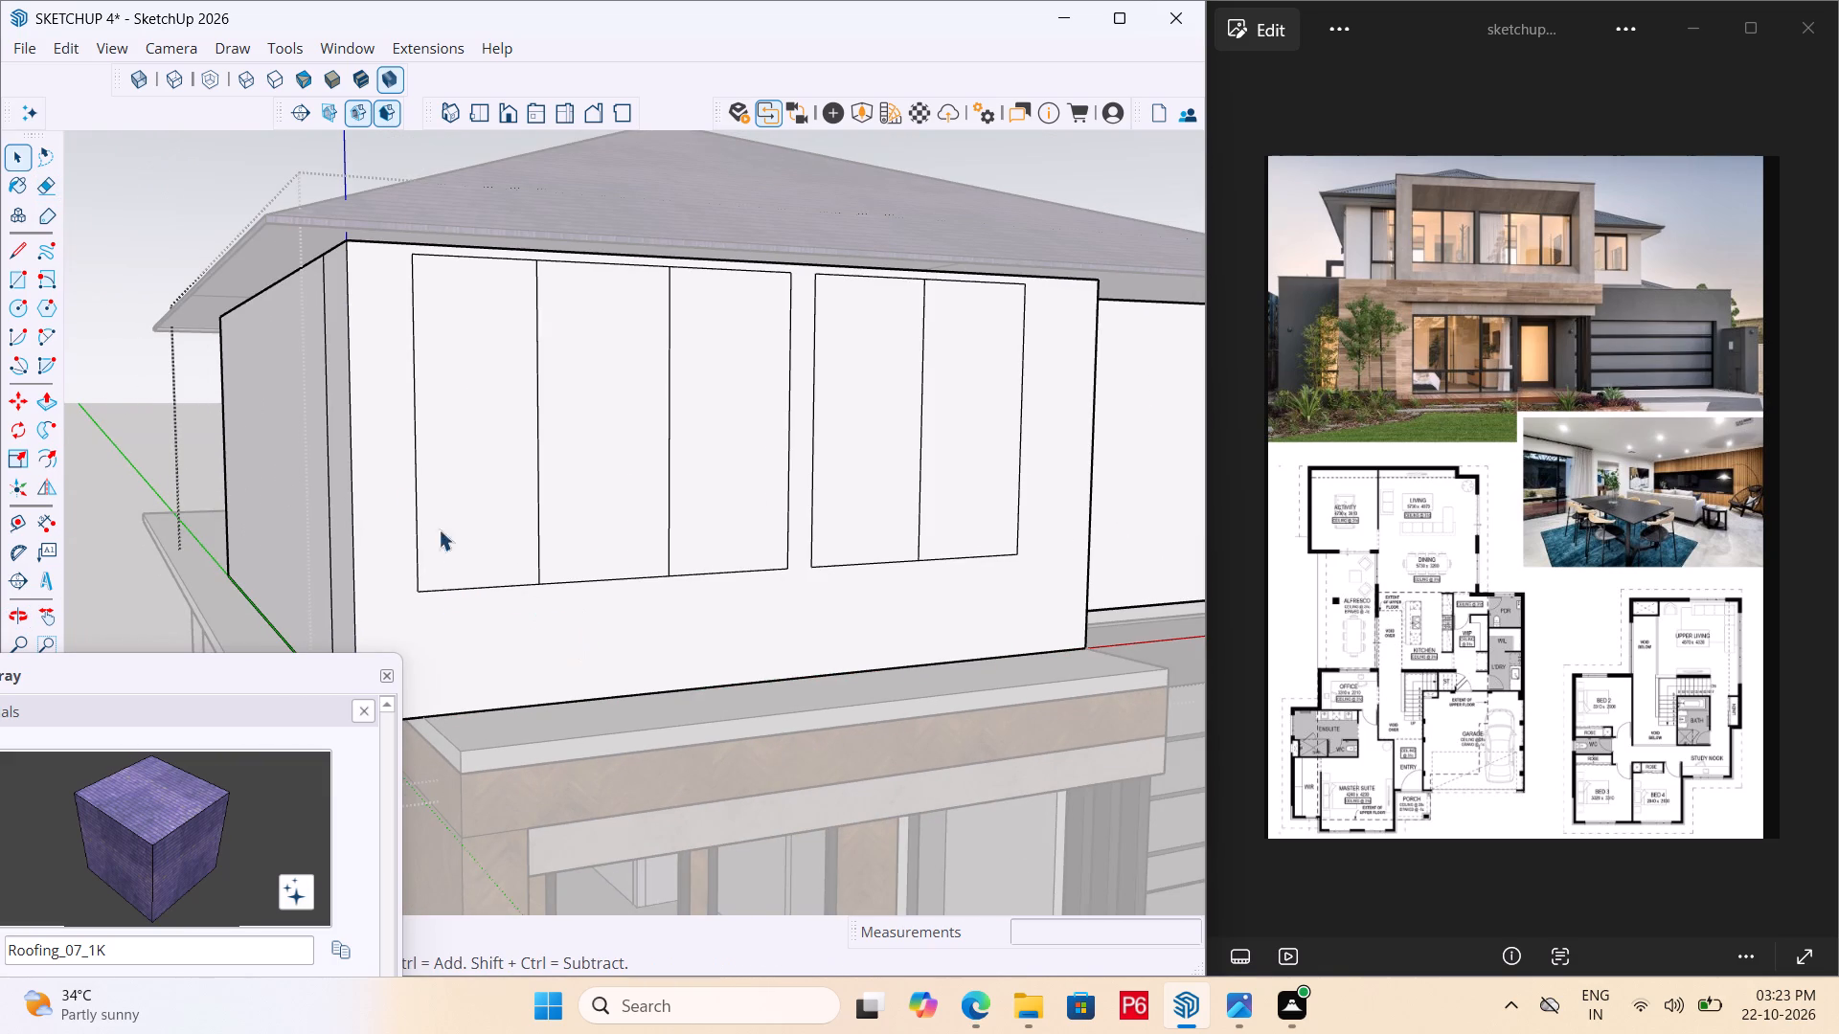
{"action": "left_click", "coordinate": [449, 490]}
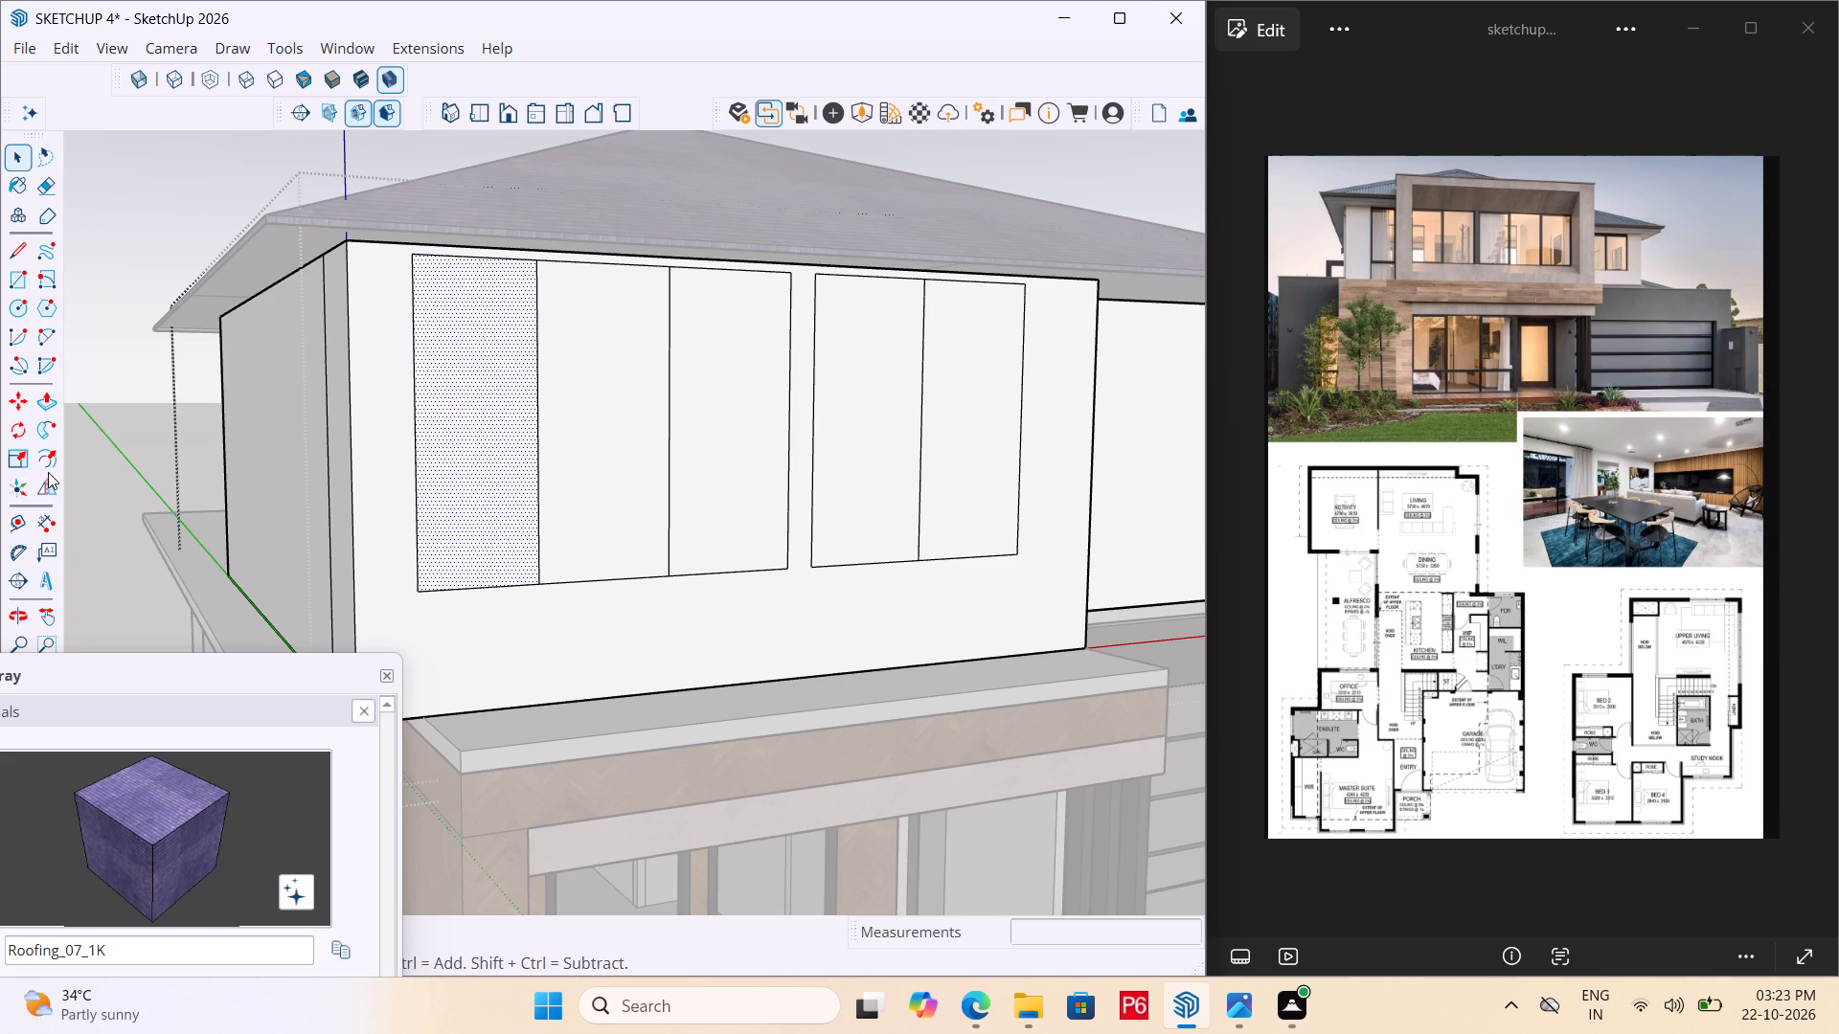
{"action": "left_click", "coordinate": [53, 450]}
{"action": "left_click", "coordinate": [460, 426]}
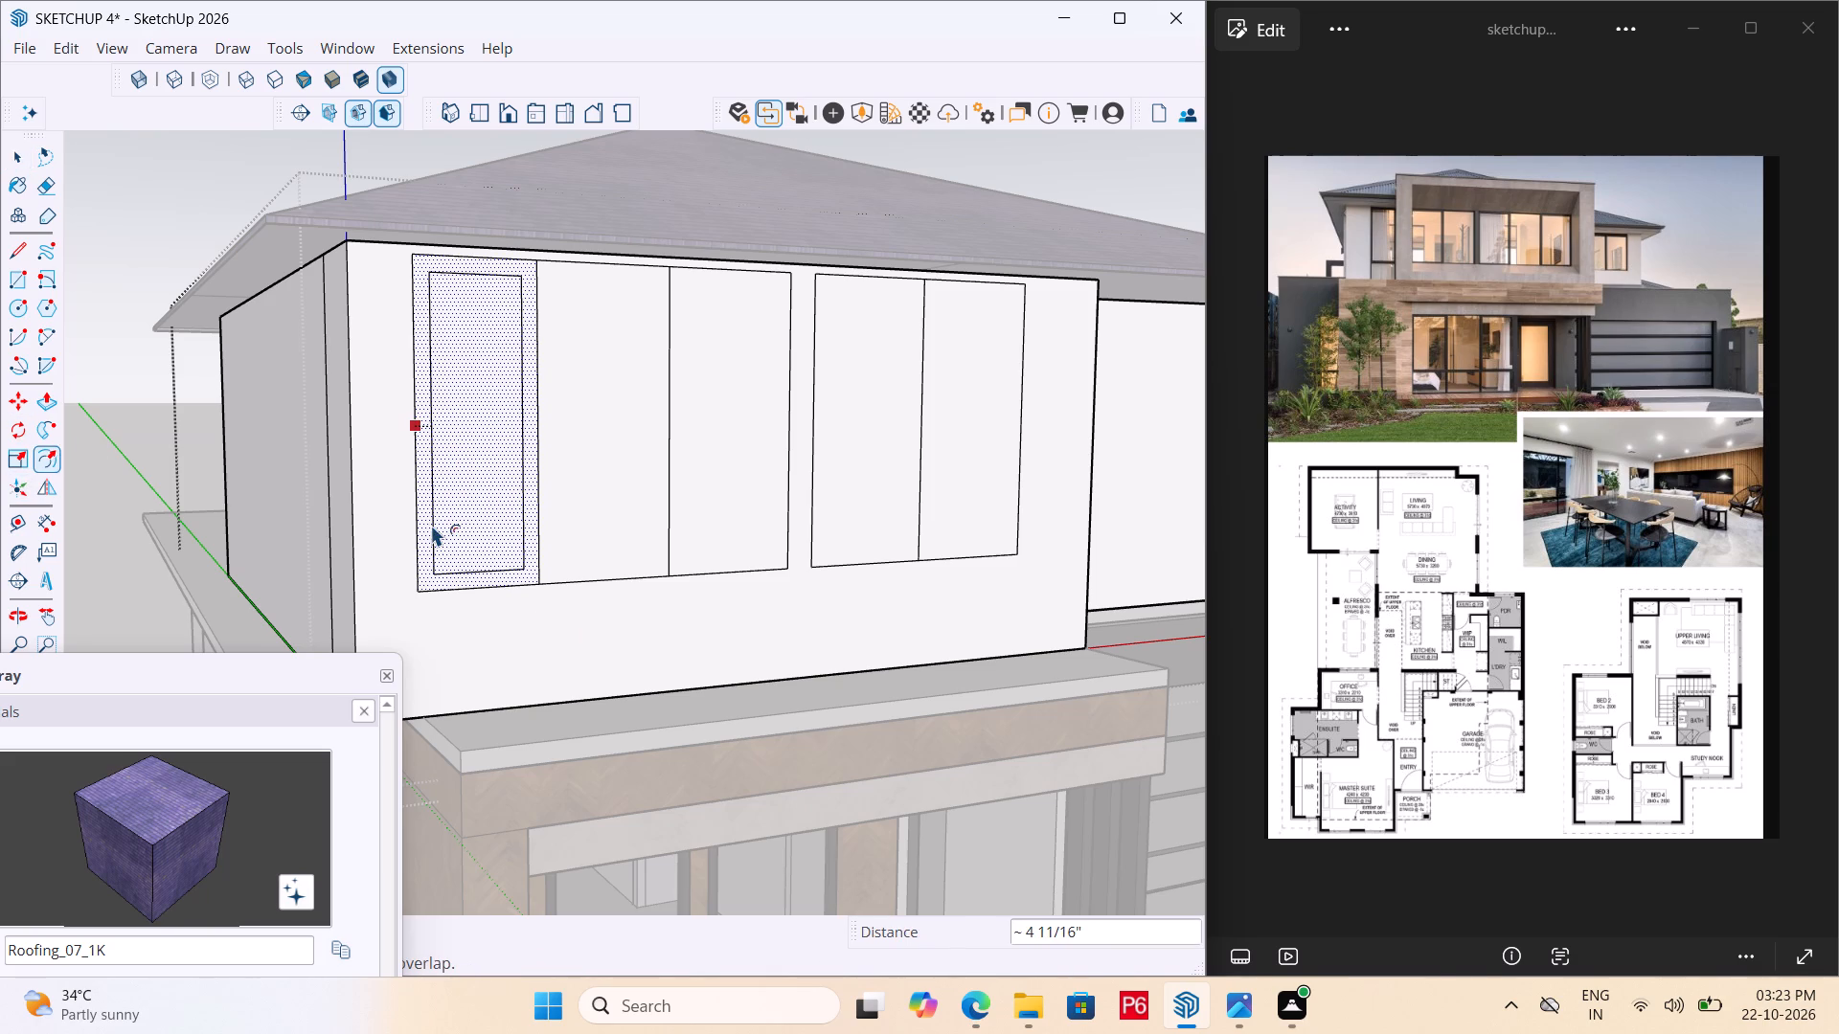
{"action": "type", "text": "3\""}
{"action": "key", "text": "Return"}
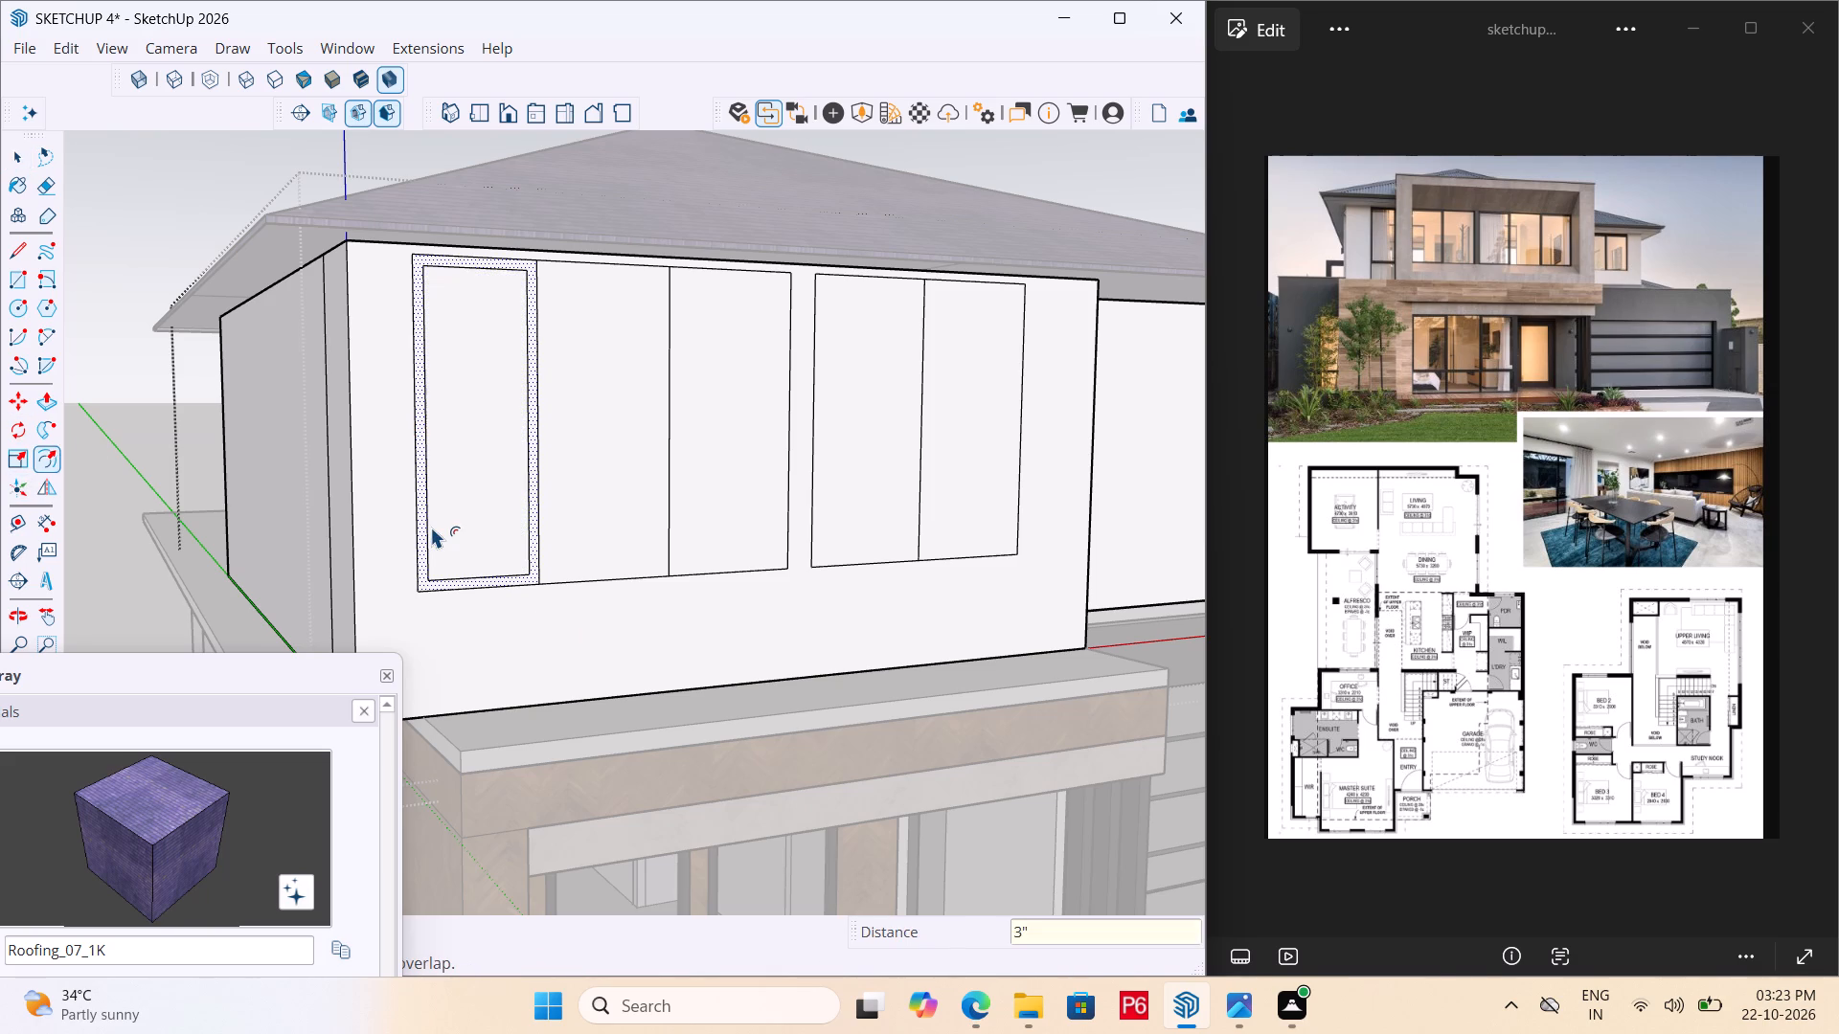
Repeat the 3" inward offset on the middle window of the three-window group.
{"action": "double_click", "coordinate": [618, 519]}
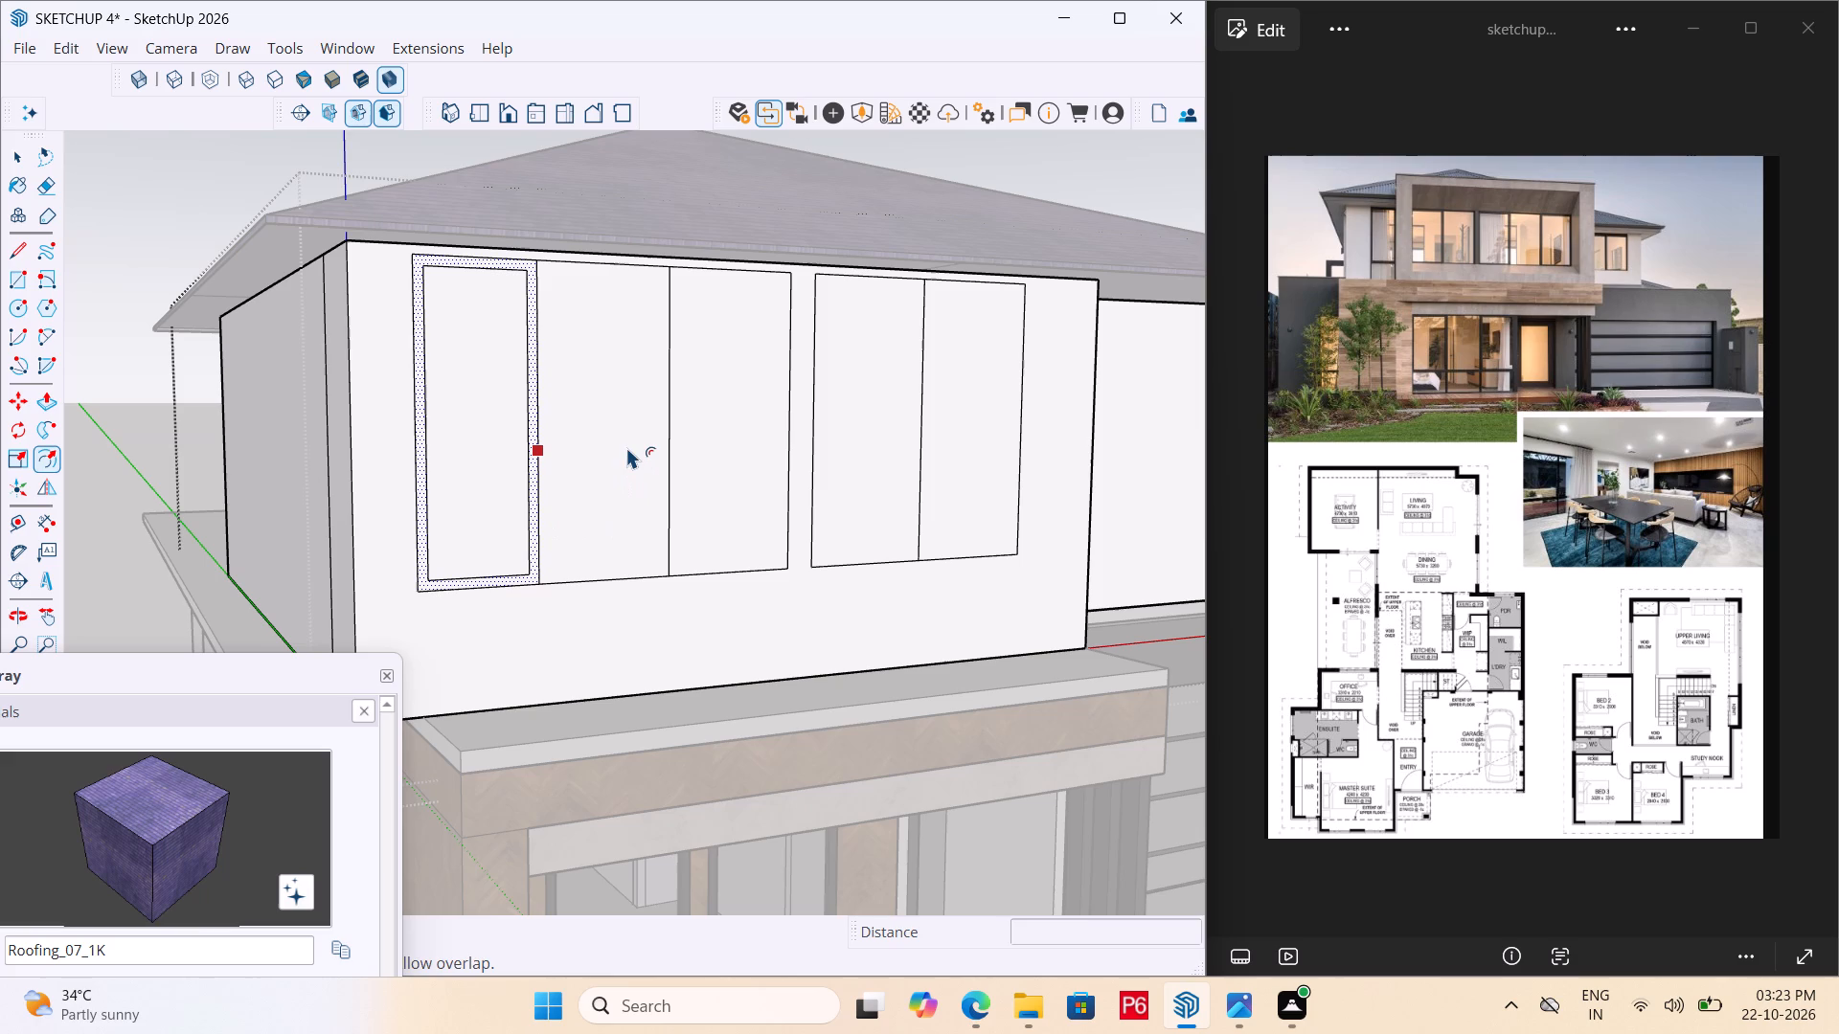
{"action": "left_click", "coordinate": [627, 445]}
{"action": "key", "text": "Escape"}
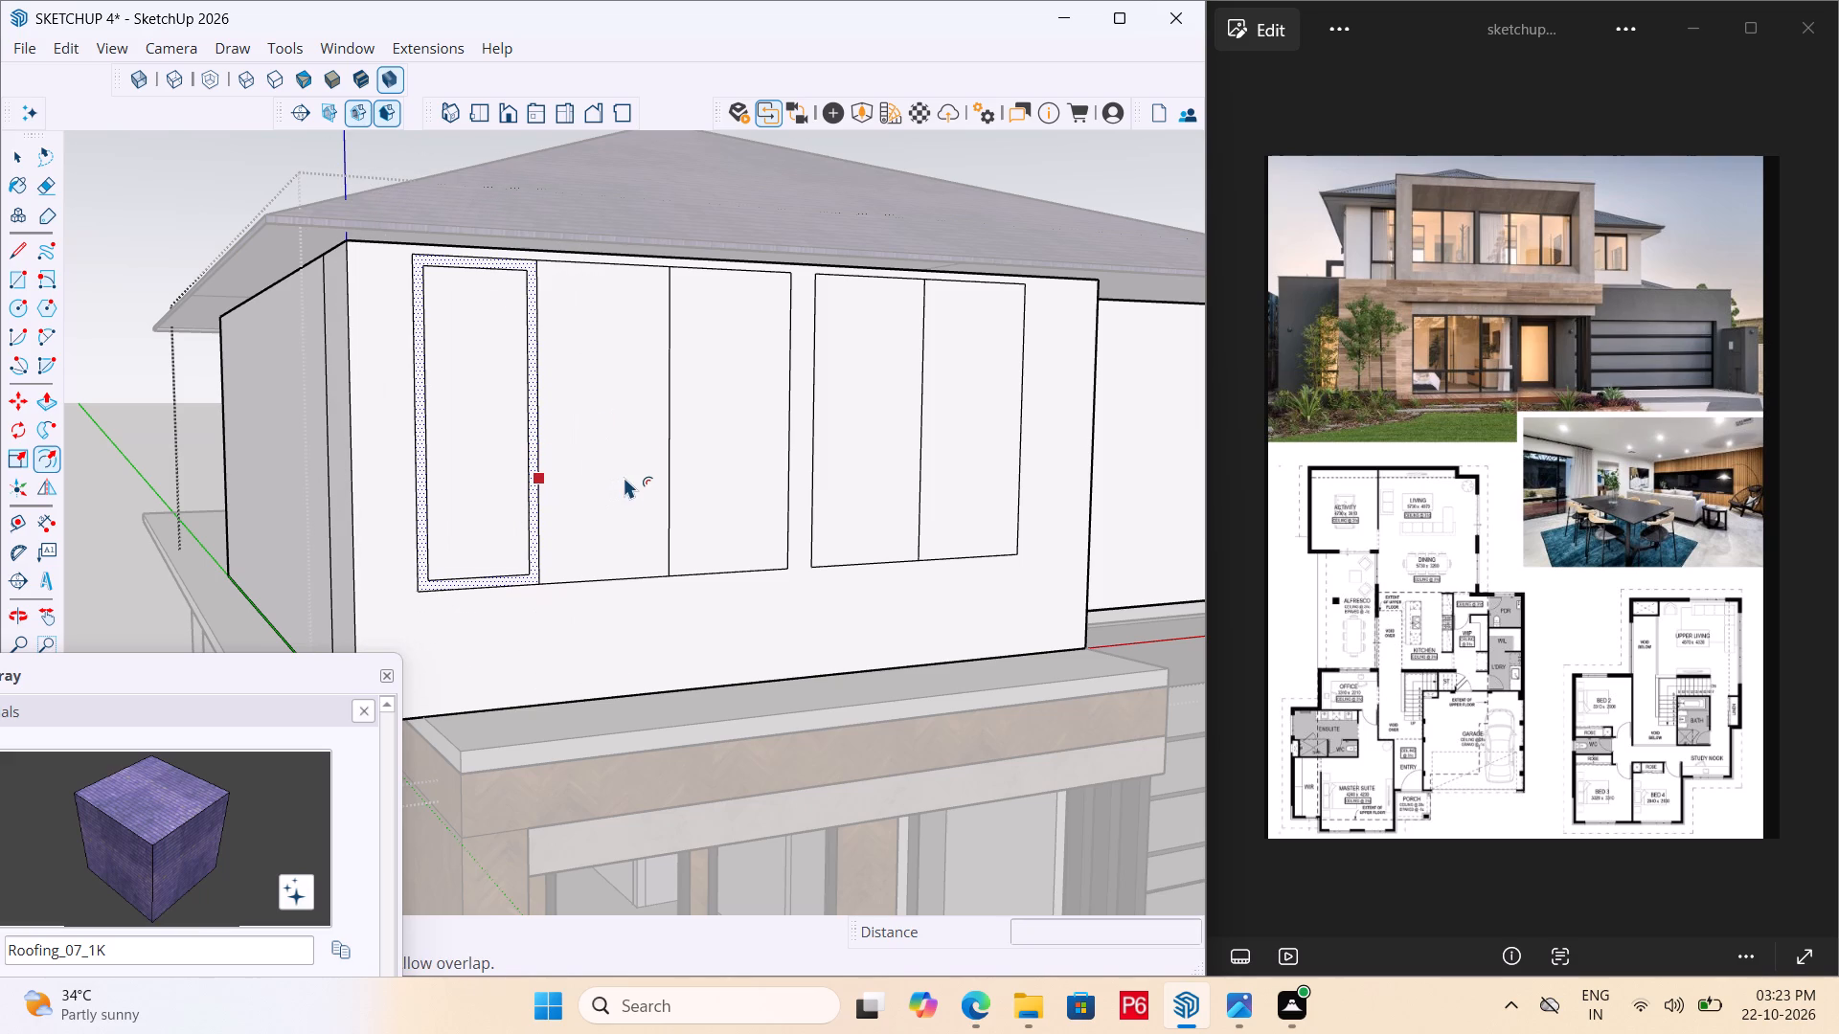
{"action": "left_click", "coordinate": [623, 476]}
{"action": "key", "text": "space"}
{"action": "left_click", "coordinate": [623, 476]}
{"action": "double_click", "coordinate": [623, 476]}
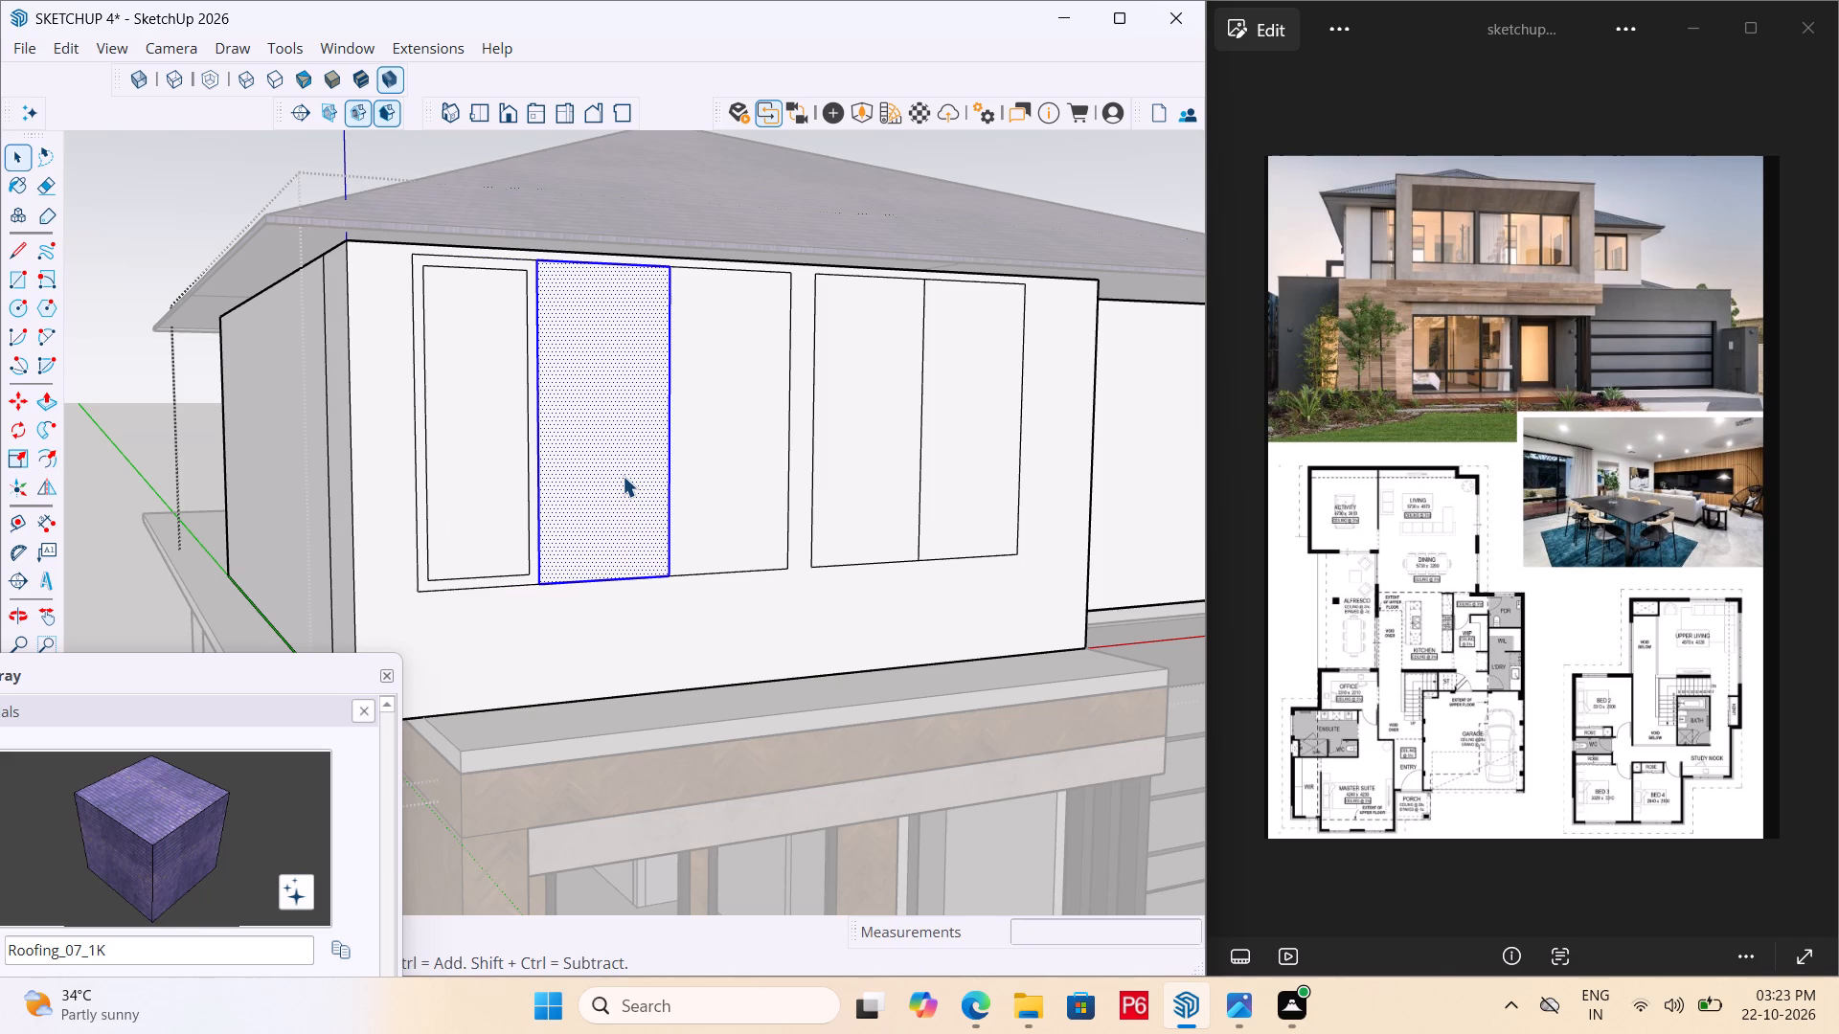
{"action": "key", "text": "space"}
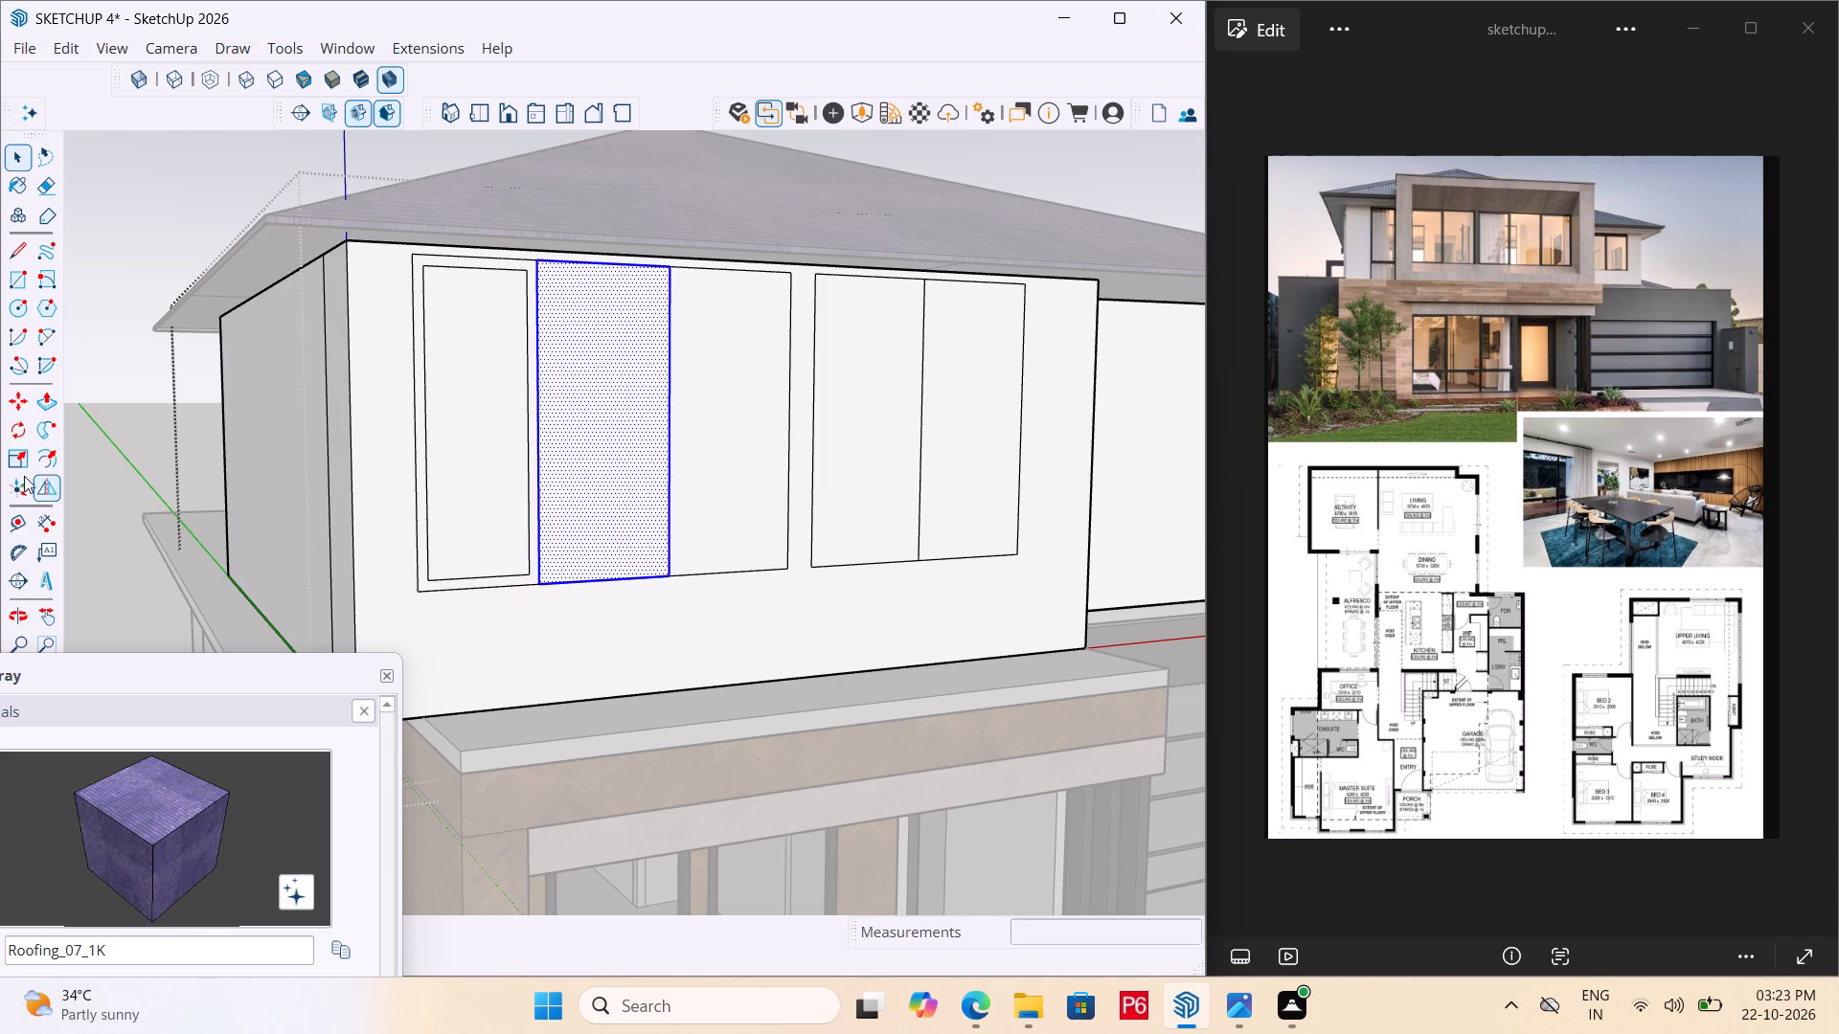
{"action": "left_click", "coordinate": [40, 465]}
{"action": "double_click", "coordinate": [565, 455]}
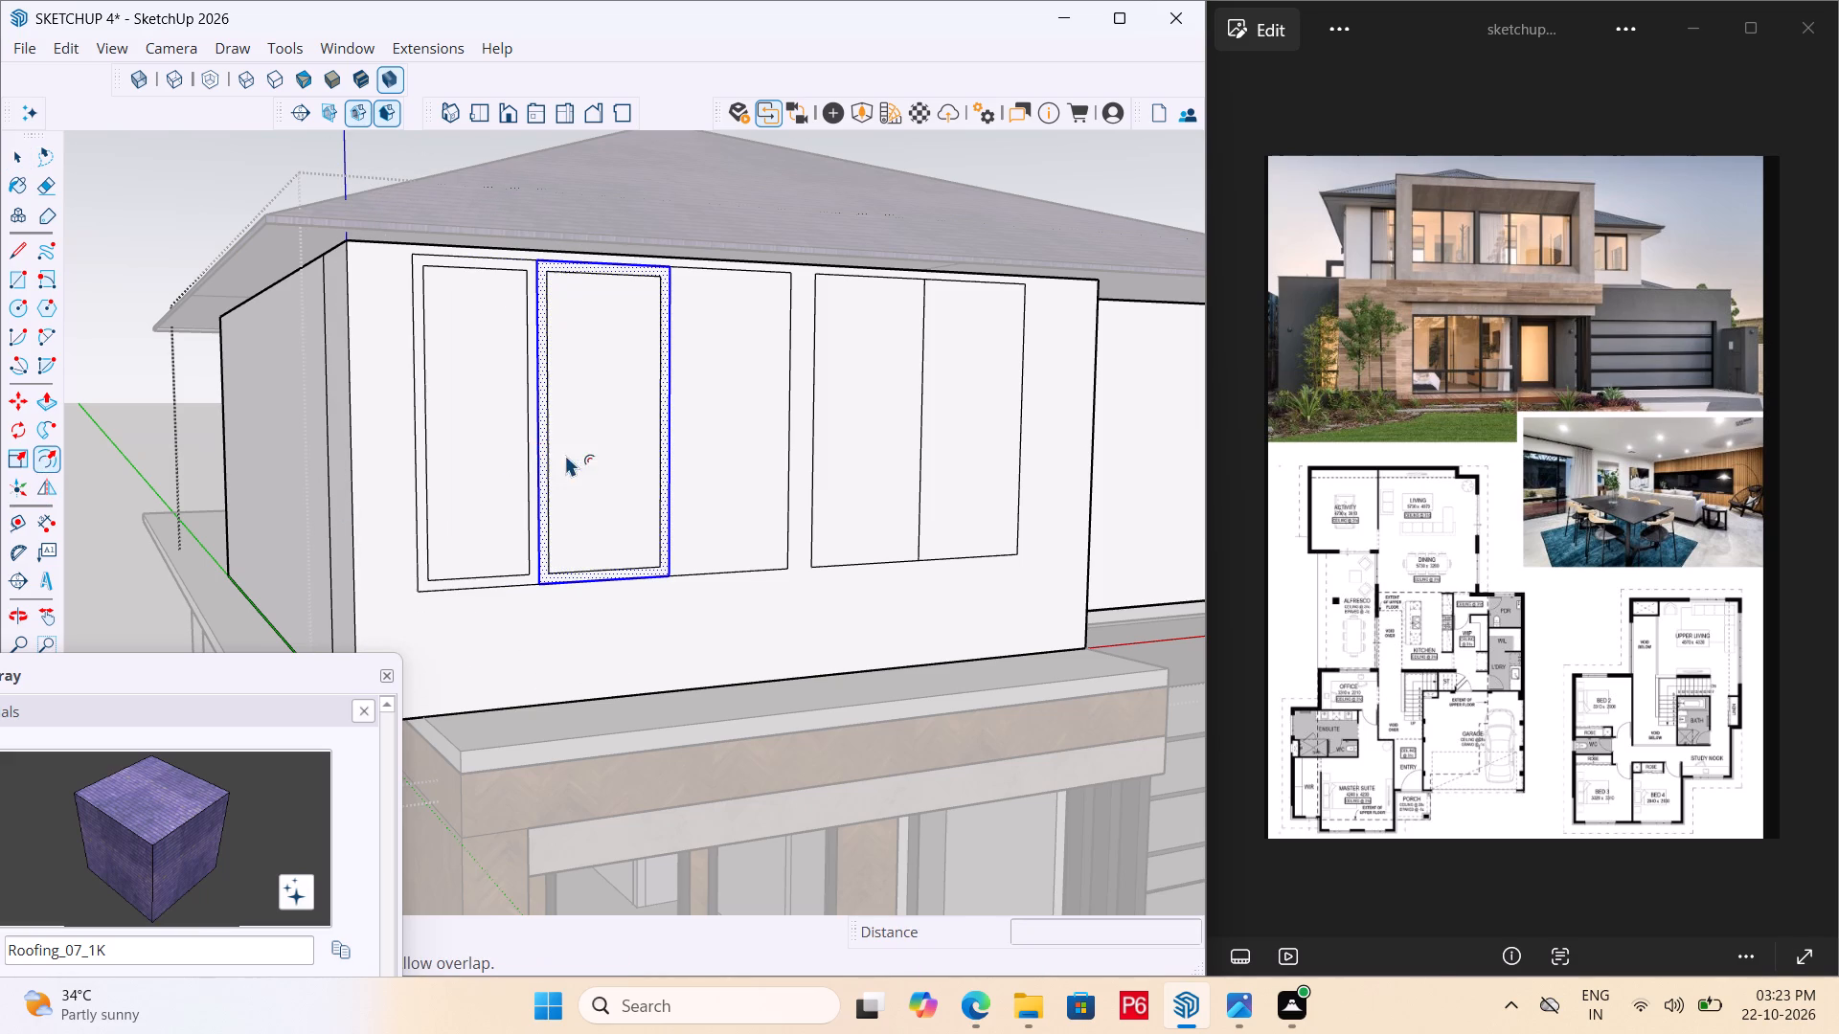
Repeat the 3" inward offset on the third window of the three-window group.
{"action": "left_click", "coordinate": [758, 454]}
{"action": "key", "text": "space"}
{"action": "left_click", "coordinate": [755, 461]}
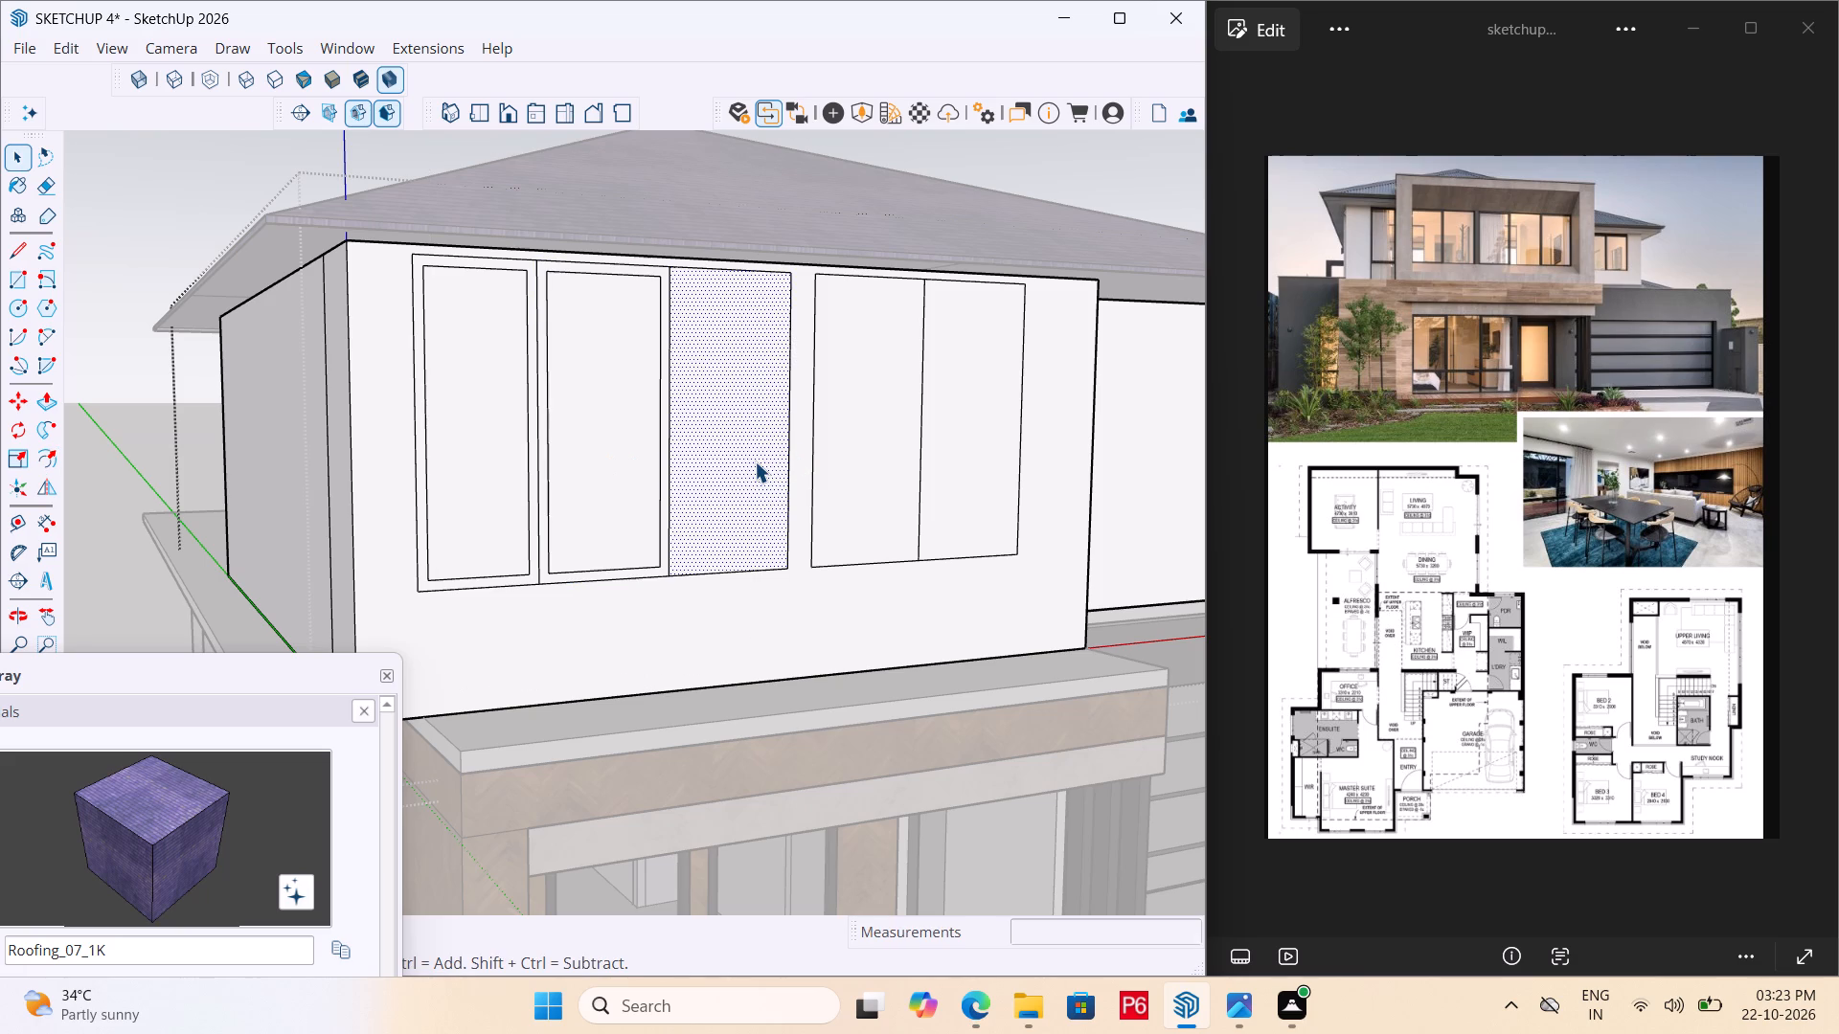
{"action": "left_click", "coordinate": [52, 455]}
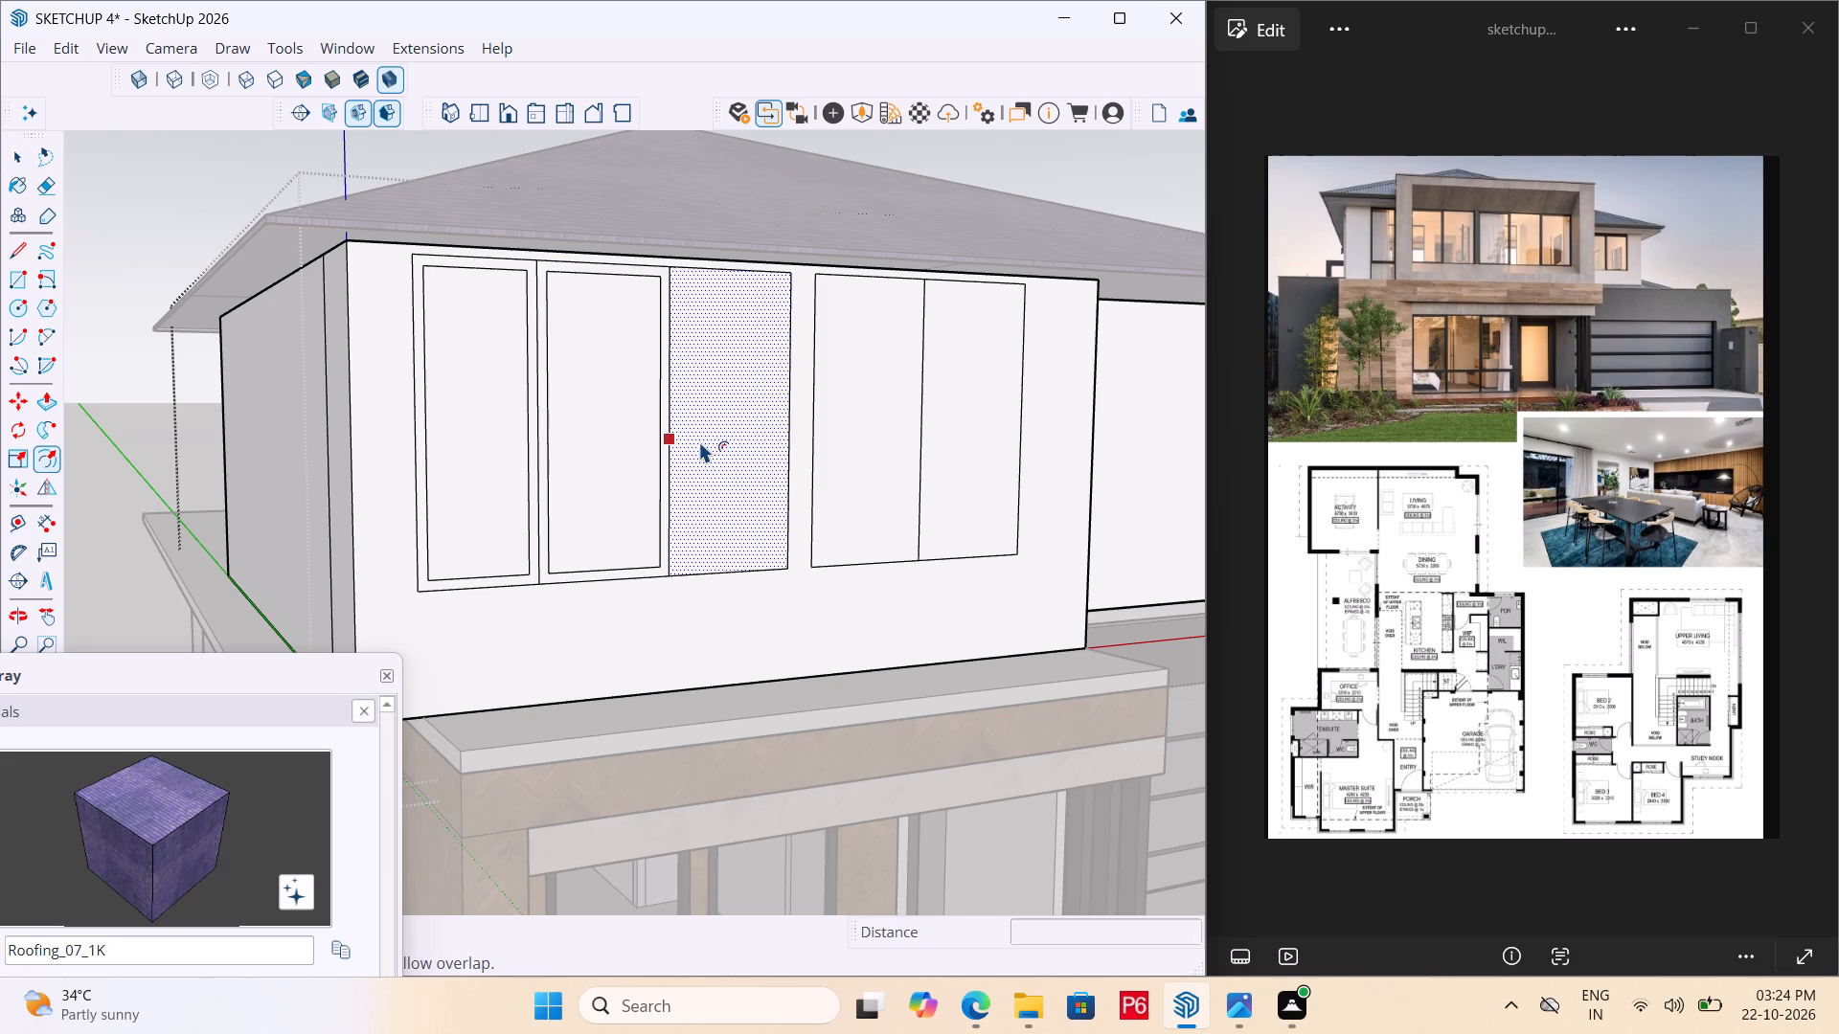
{"action": "double_click", "coordinate": [699, 441]}
Repeat the 3" inward offset on both windows of the two-window group beyond the narrow gap.
{"action": "scroll", "coordinate": [420, 610], "scroll_direction": "down", "scroll_amount": 3}
{"action": "scroll", "coordinate": [712, 513], "scroll_direction": "up", "scroll_amount": 5}
{"action": "left_click", "coordinate": [819, 505]}
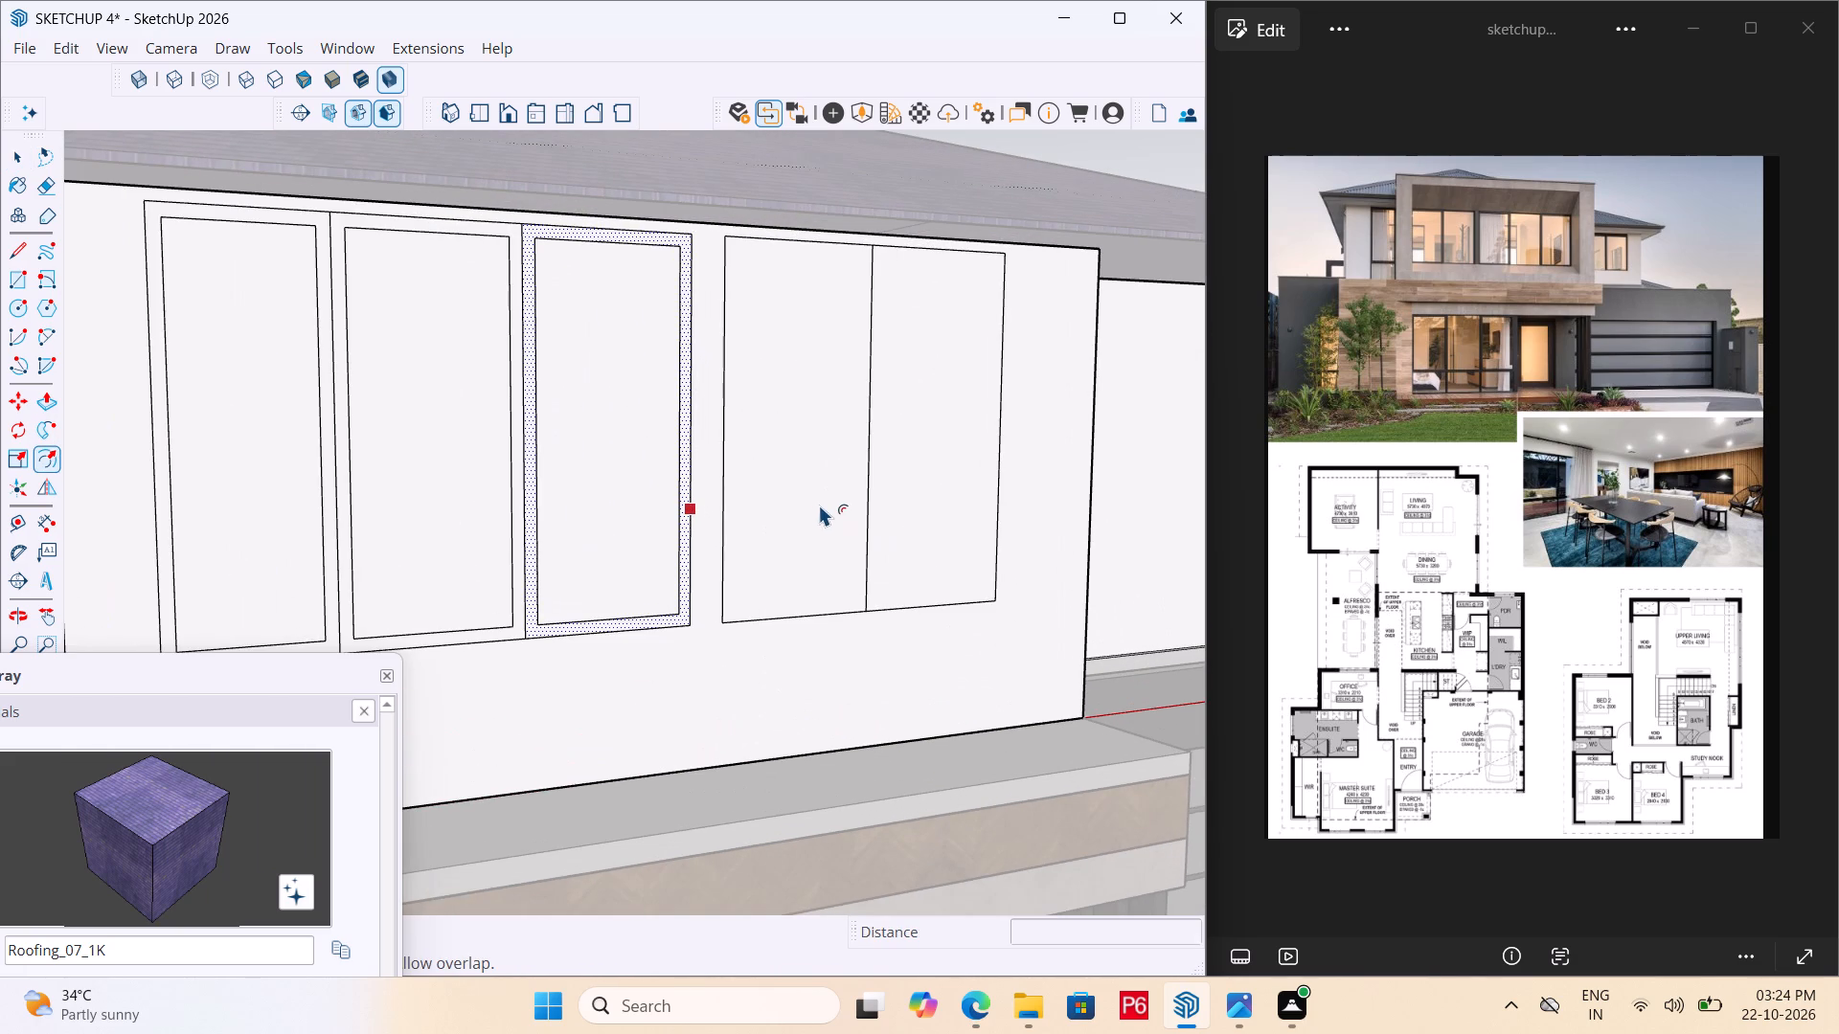
{"action": "key", "text": "space"}
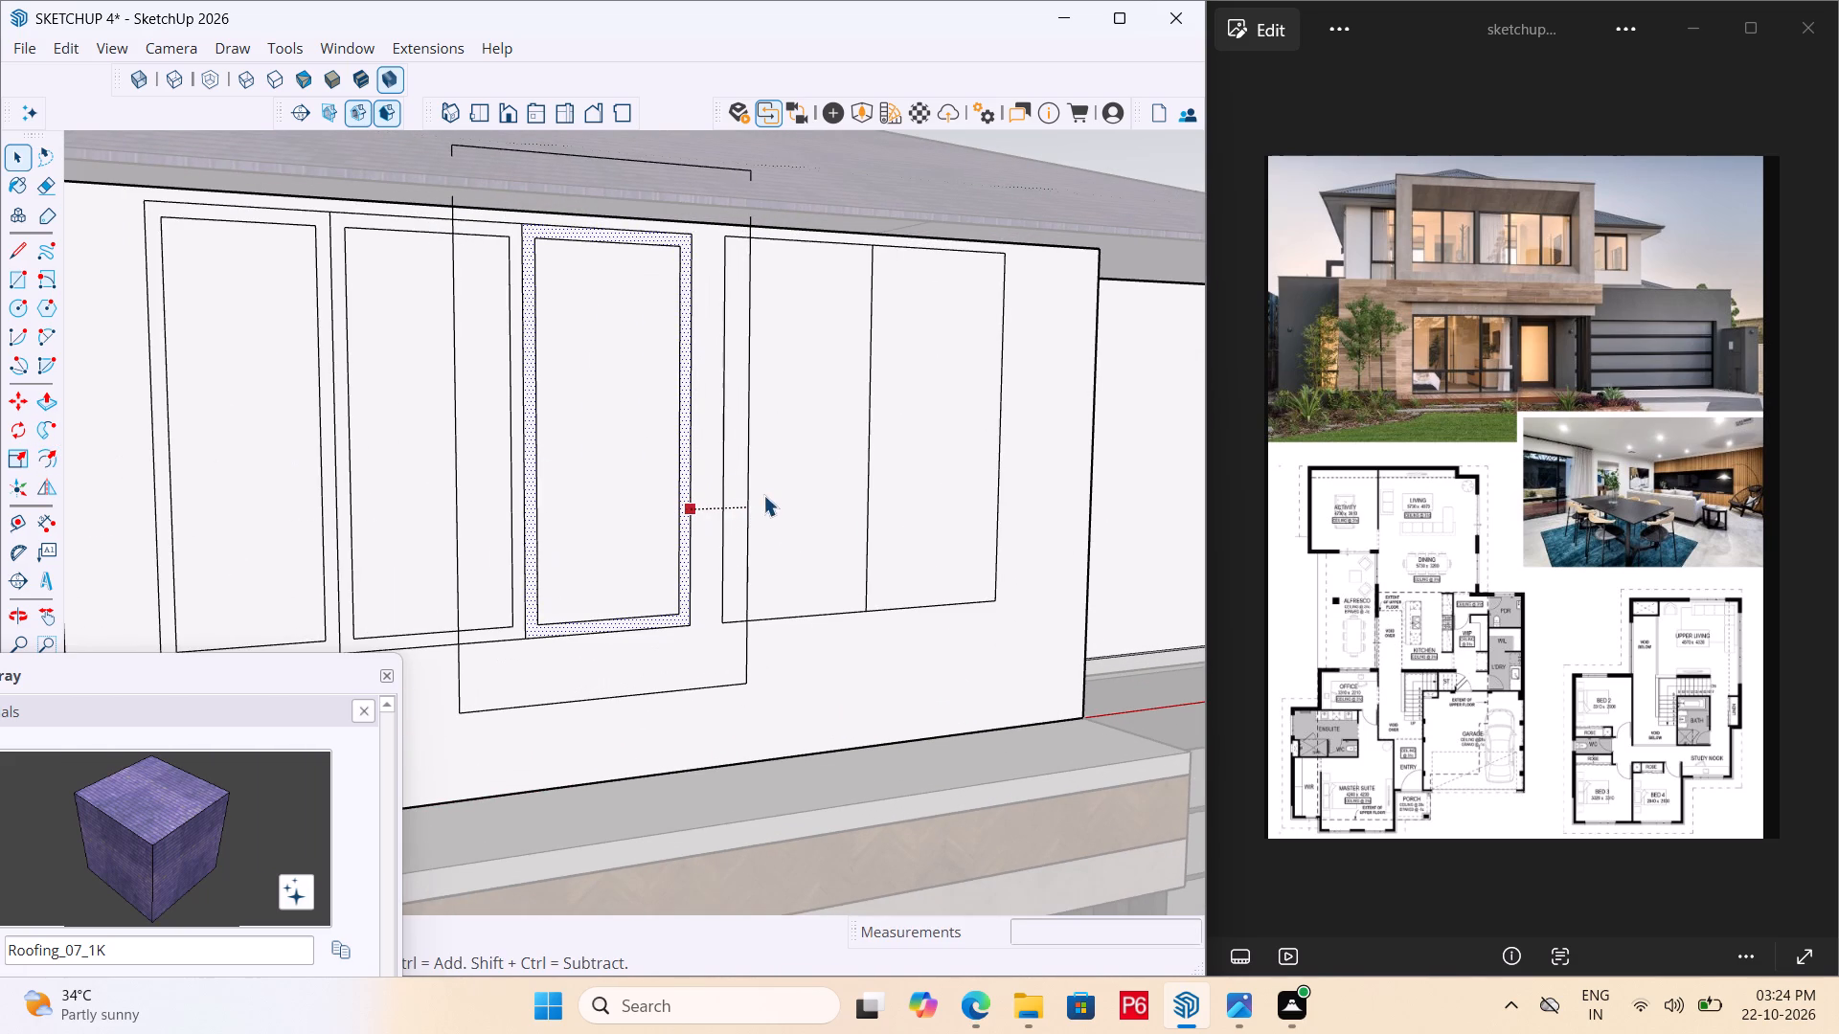
{"action": "key", "text": "space"}
{"action": "left_click", "coordinate": [824, 488]}
{"action": "left_click", "coordinate": [55, 454]}
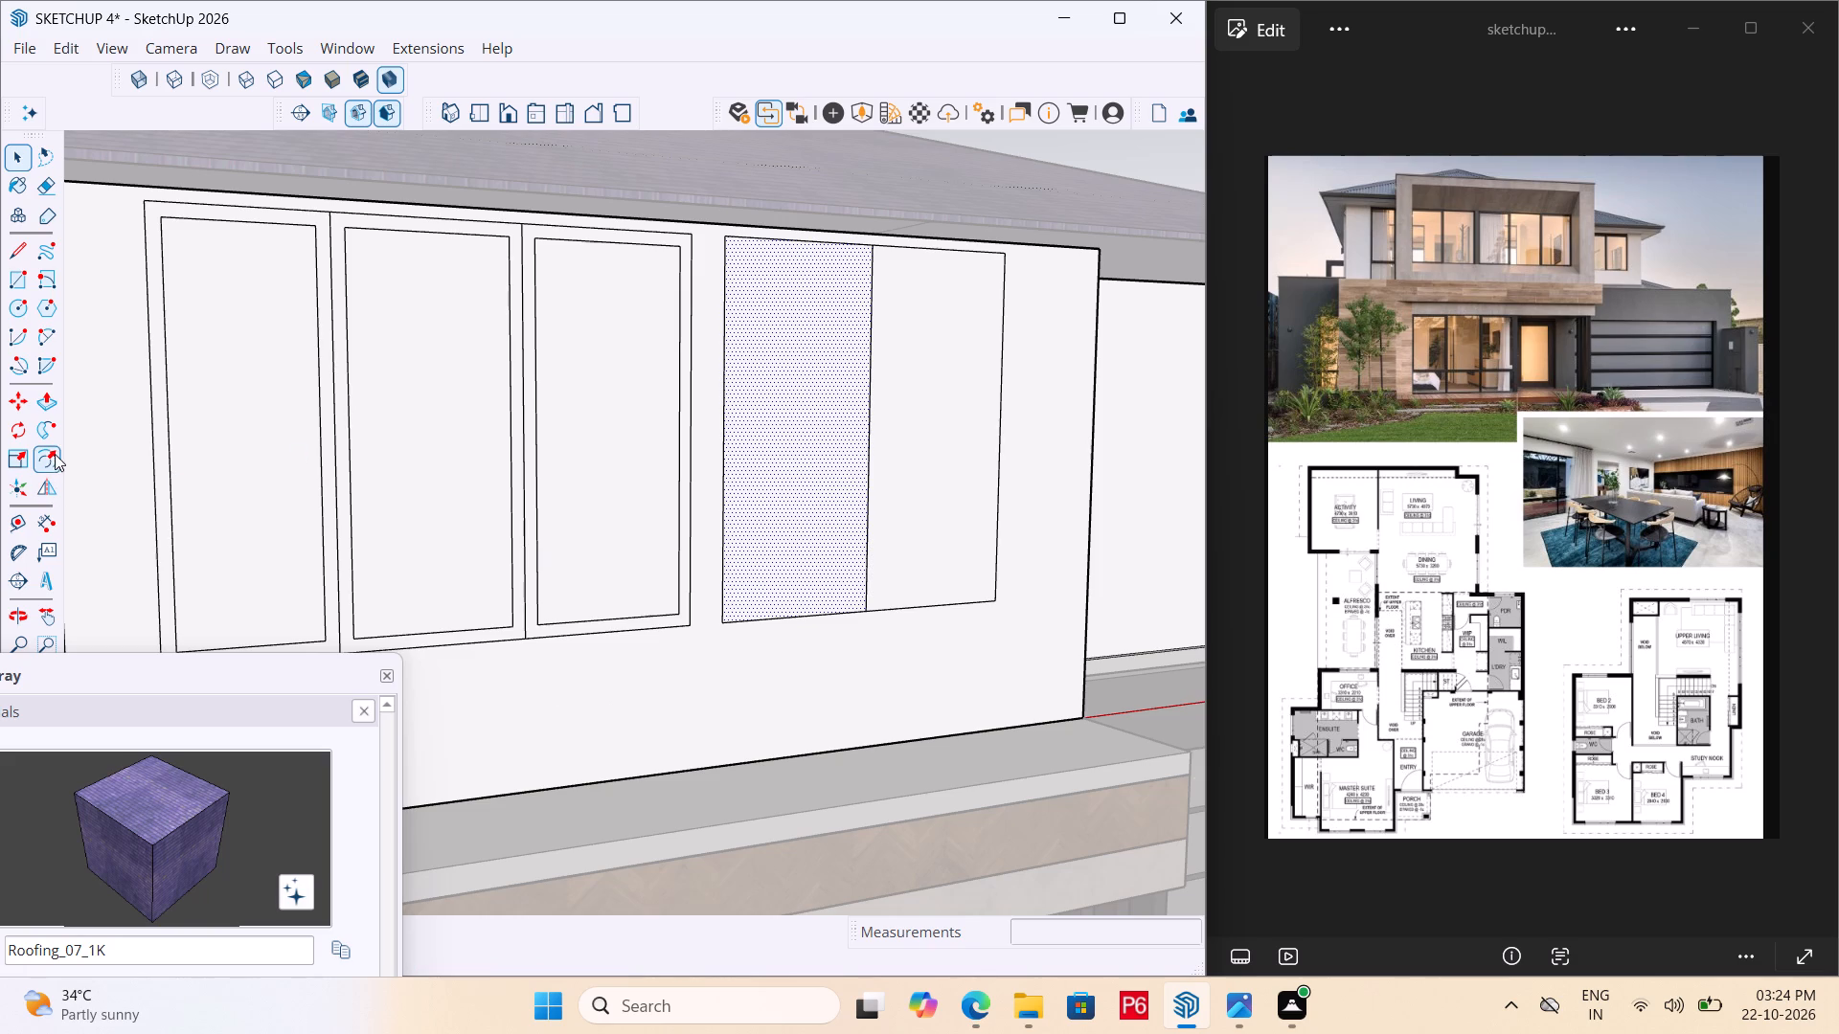
{"action": "double_click", "coordinate": [773, 454]}
{"action": "key", "text": "space"}
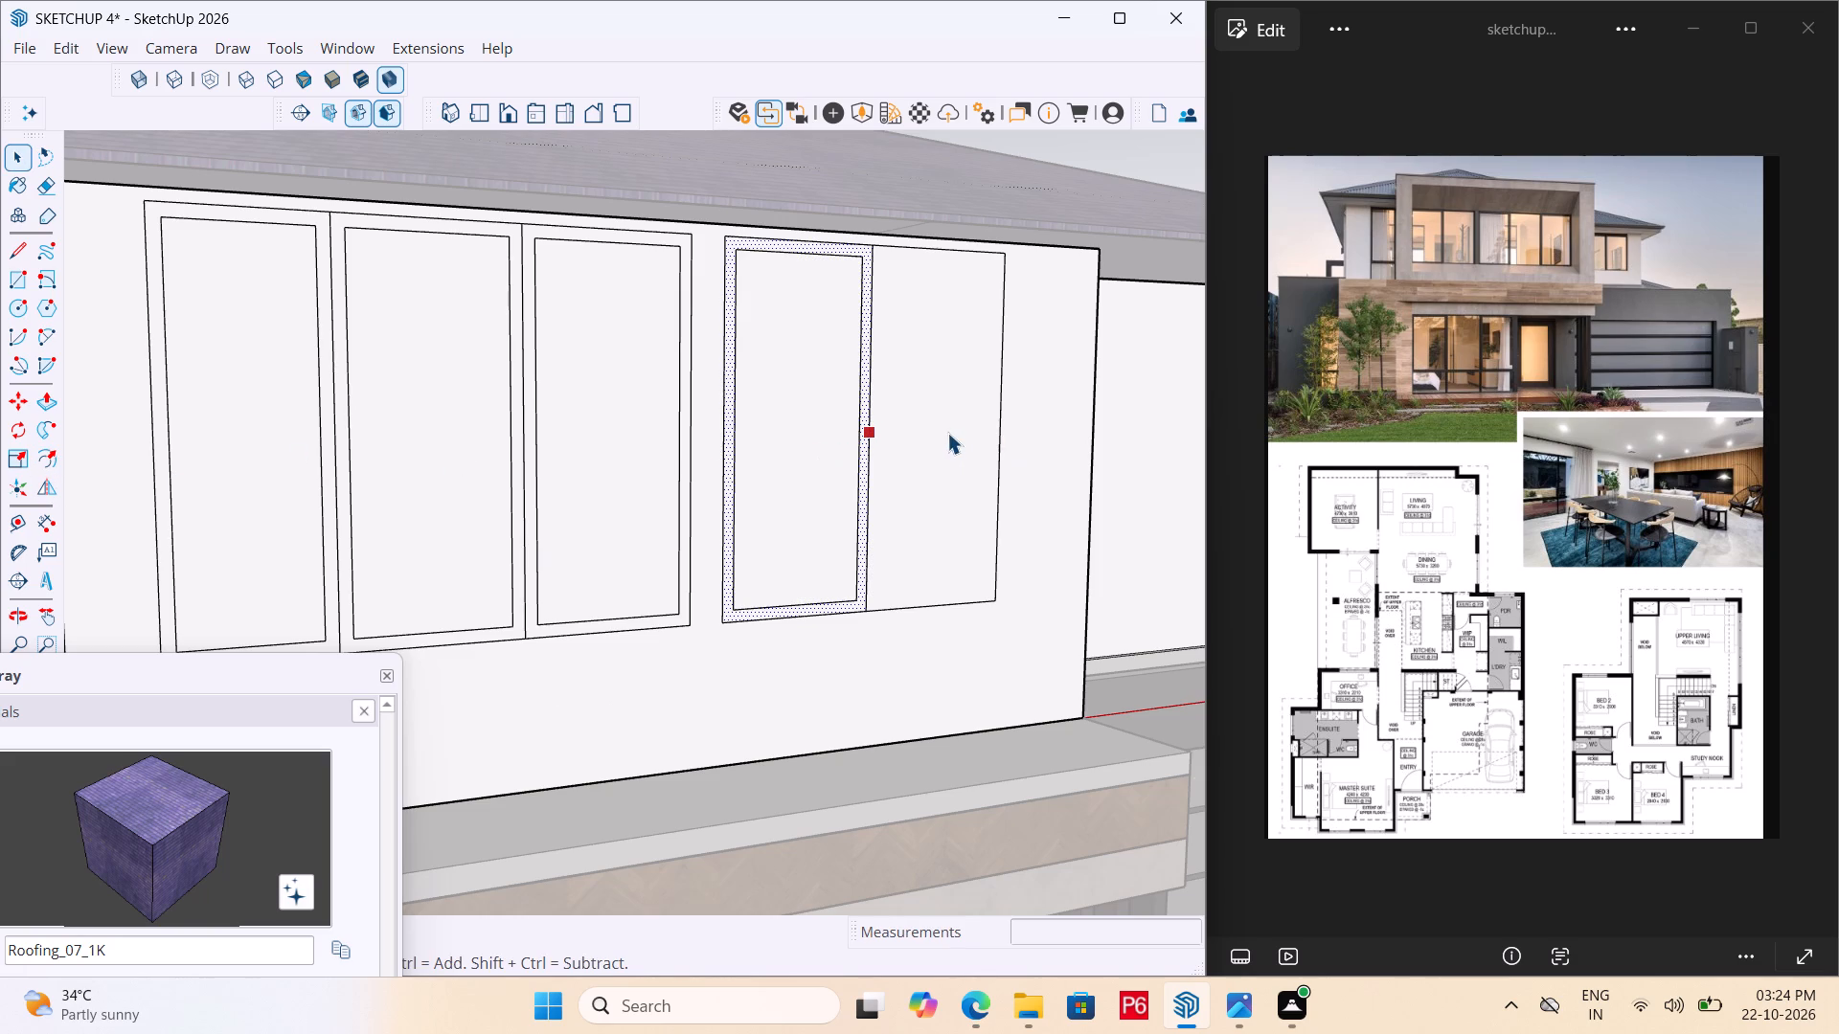
{"action": "left_click", "coordinate": [903, 483]}
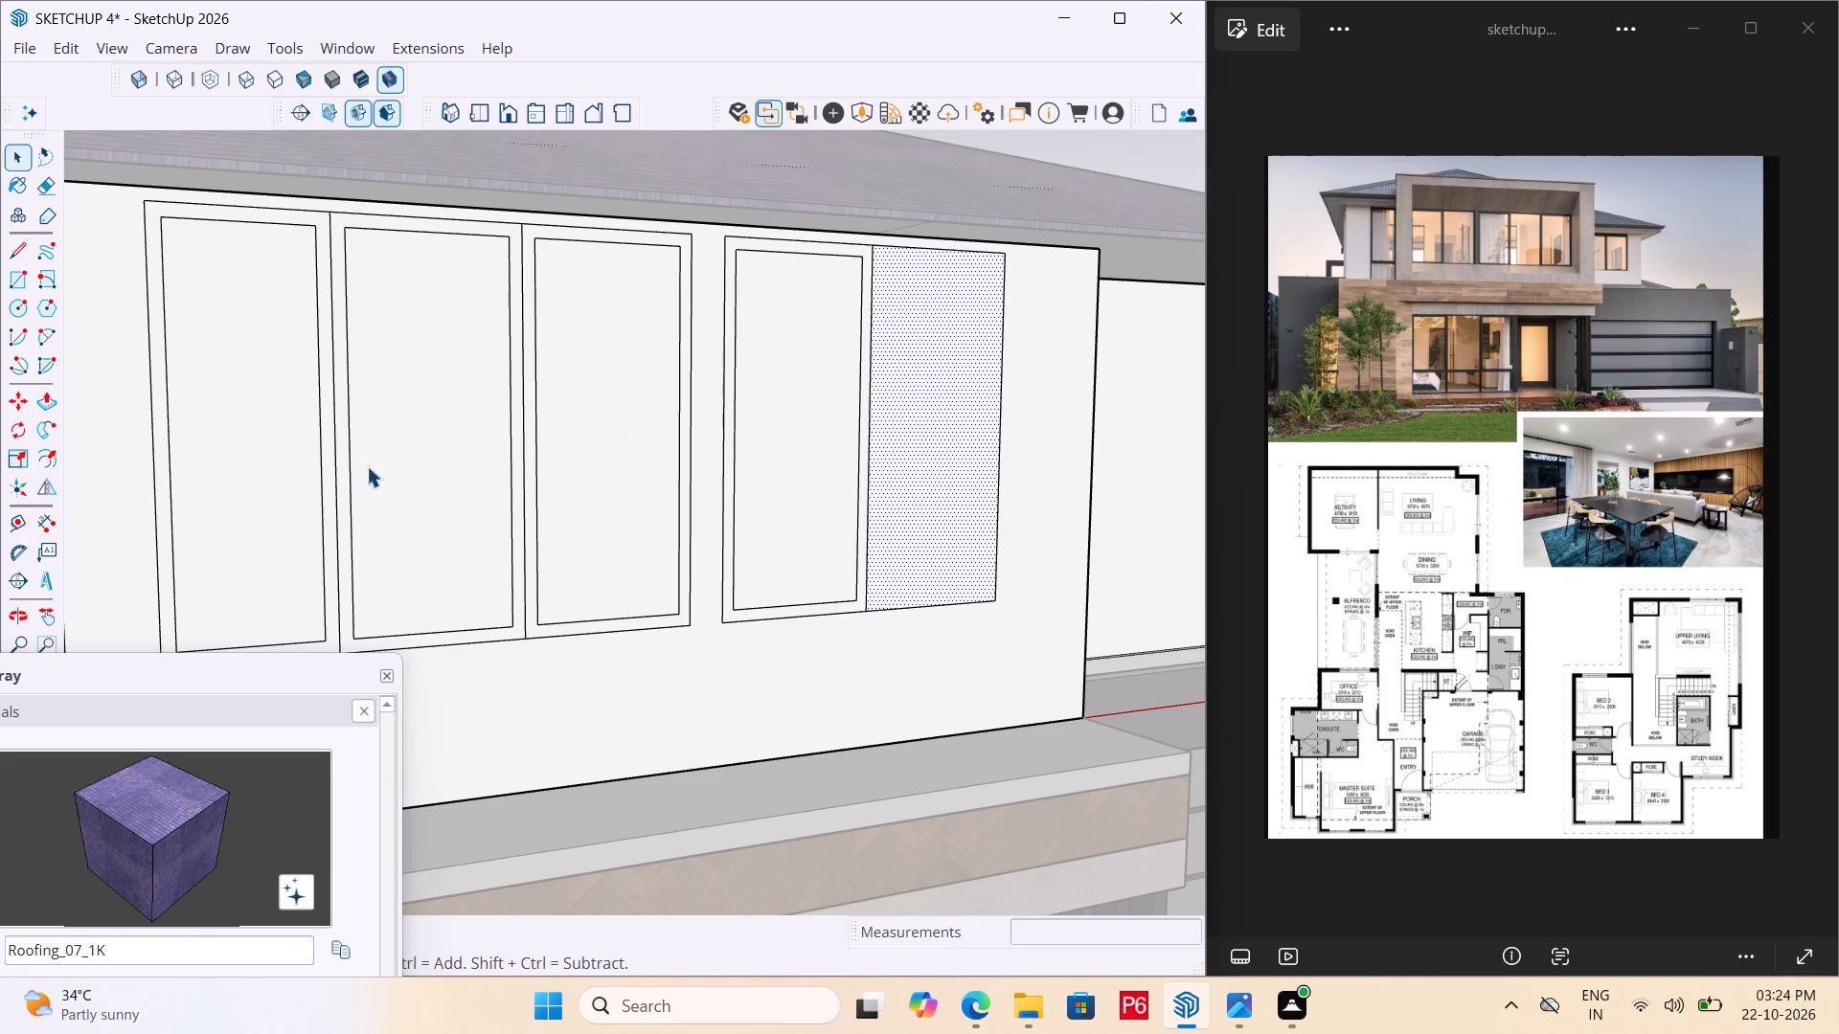
{"action": "left_click", "coordinate": [52, 454]}
{"action": "double_click", "coordinate": [938, 463]}
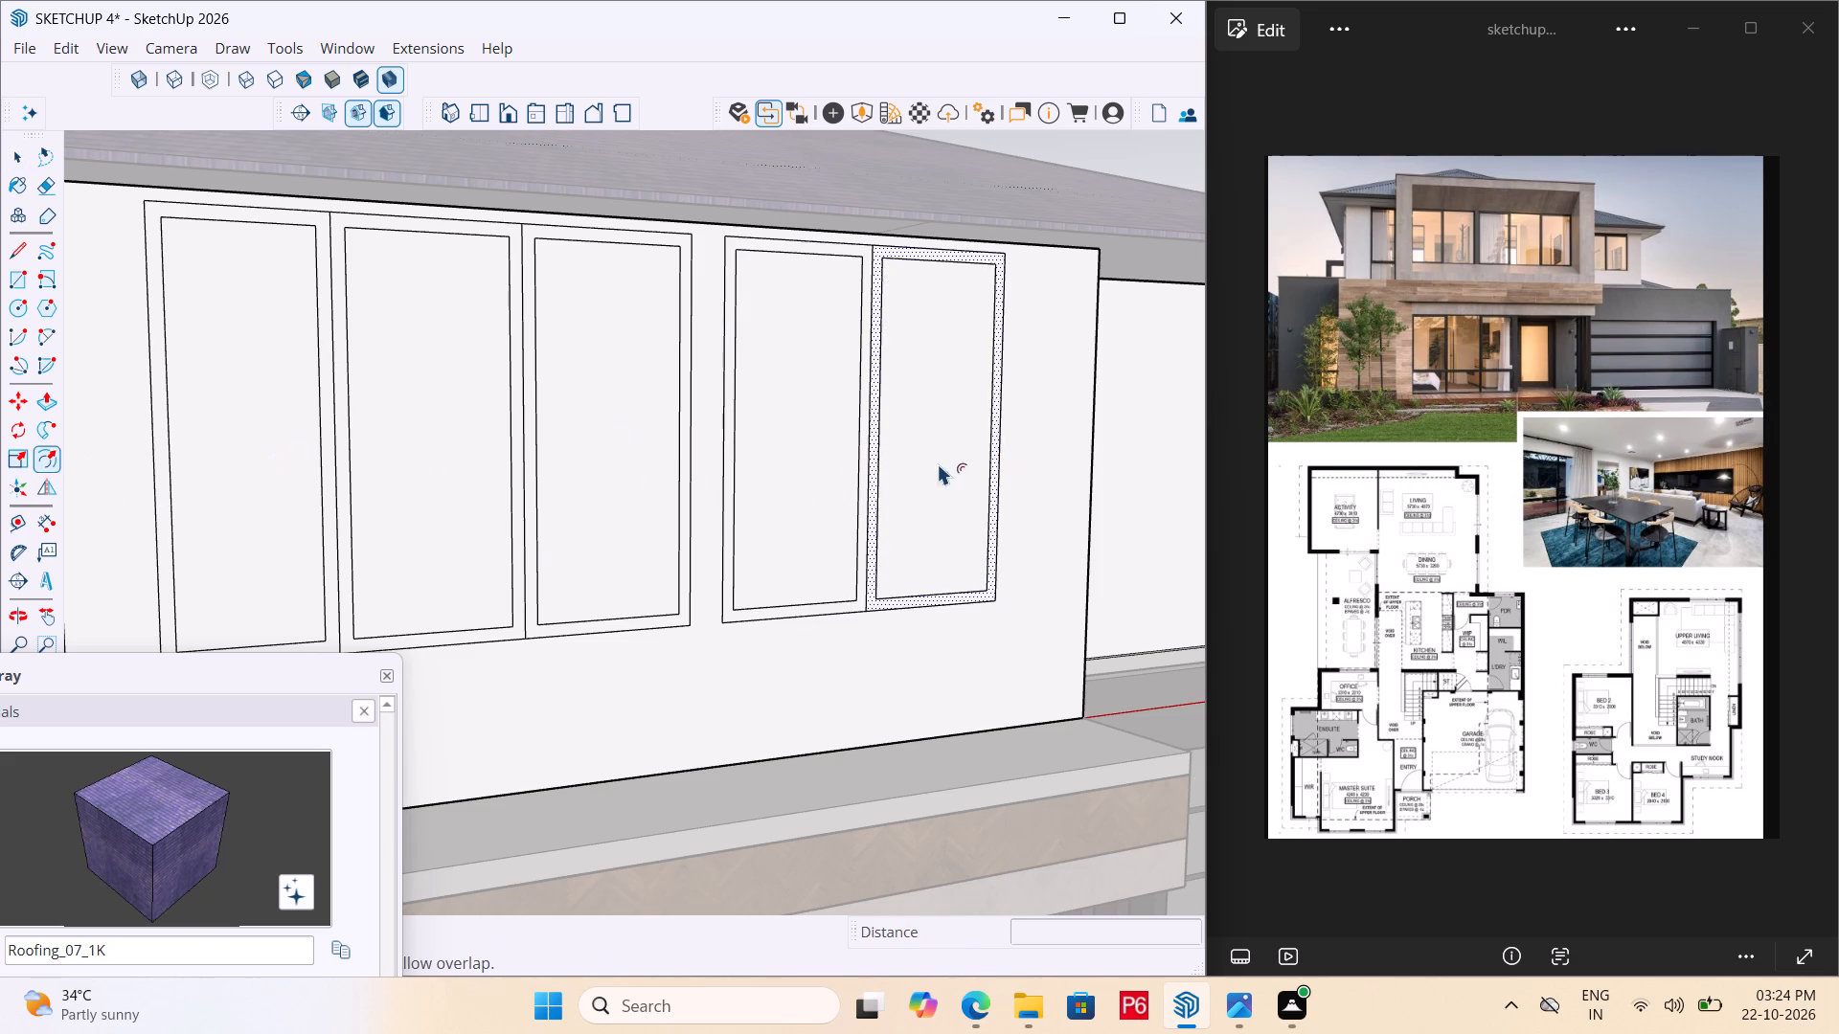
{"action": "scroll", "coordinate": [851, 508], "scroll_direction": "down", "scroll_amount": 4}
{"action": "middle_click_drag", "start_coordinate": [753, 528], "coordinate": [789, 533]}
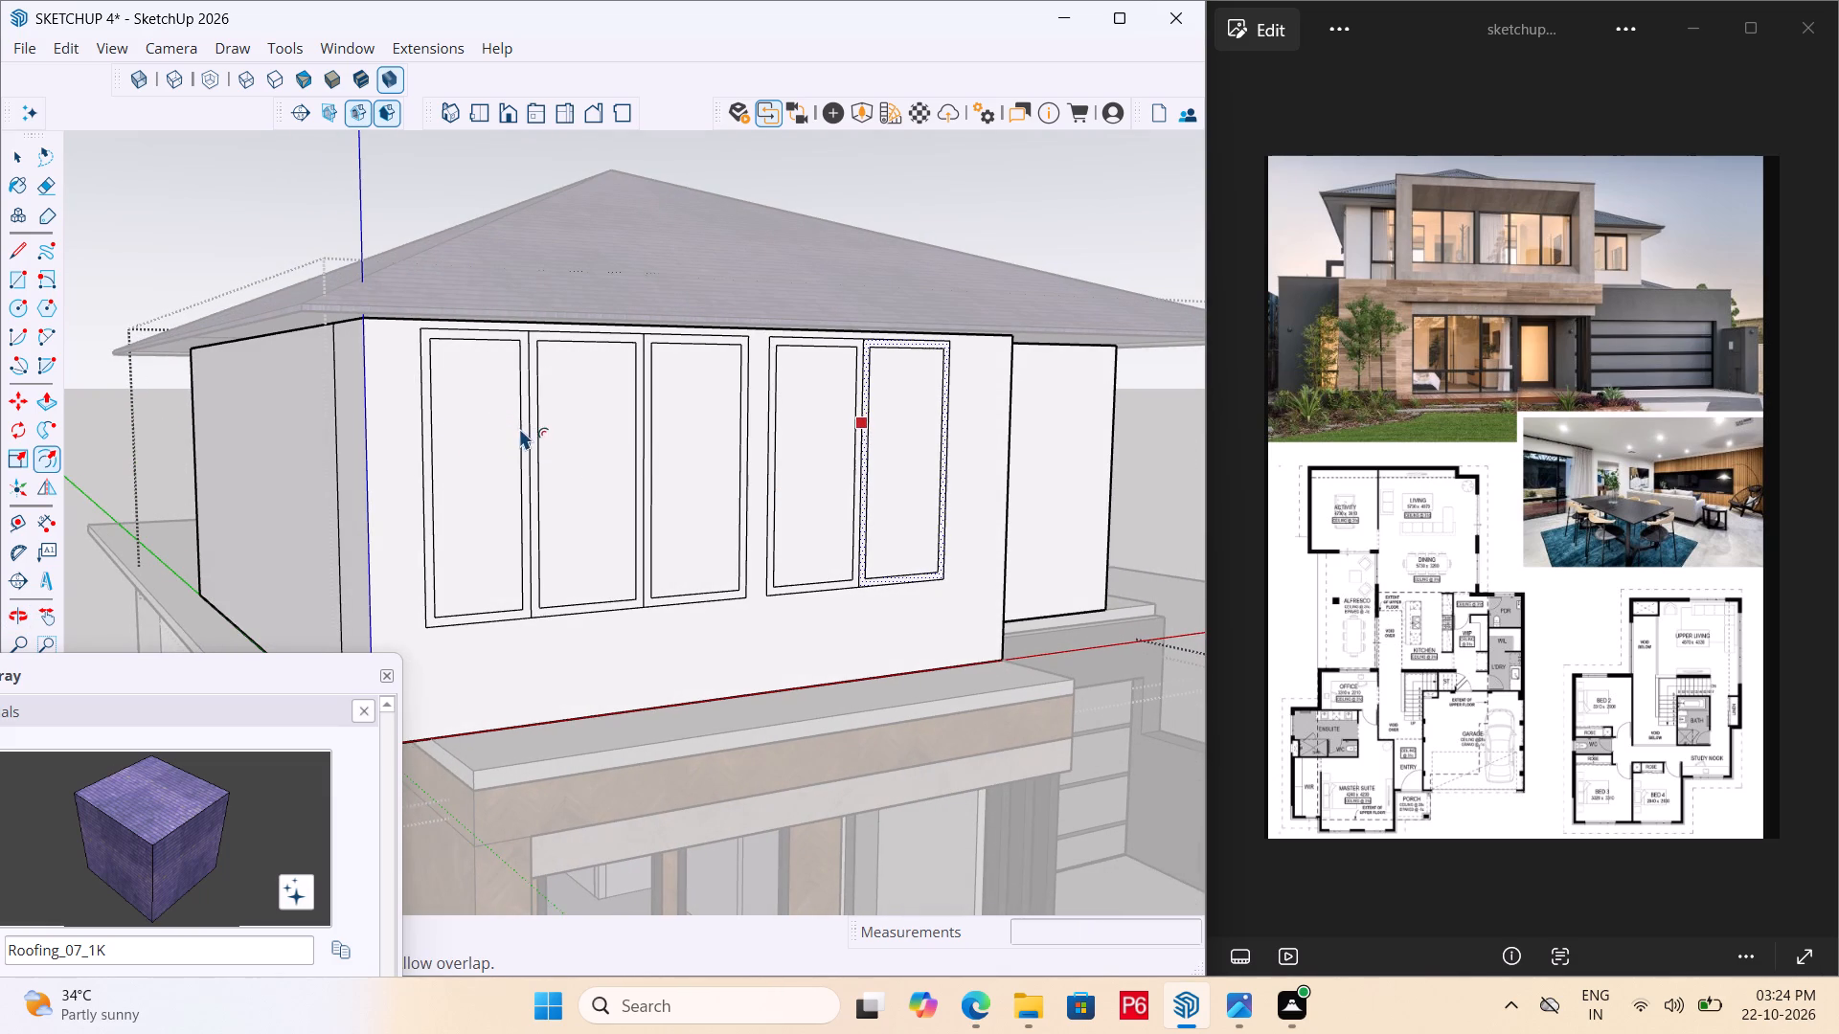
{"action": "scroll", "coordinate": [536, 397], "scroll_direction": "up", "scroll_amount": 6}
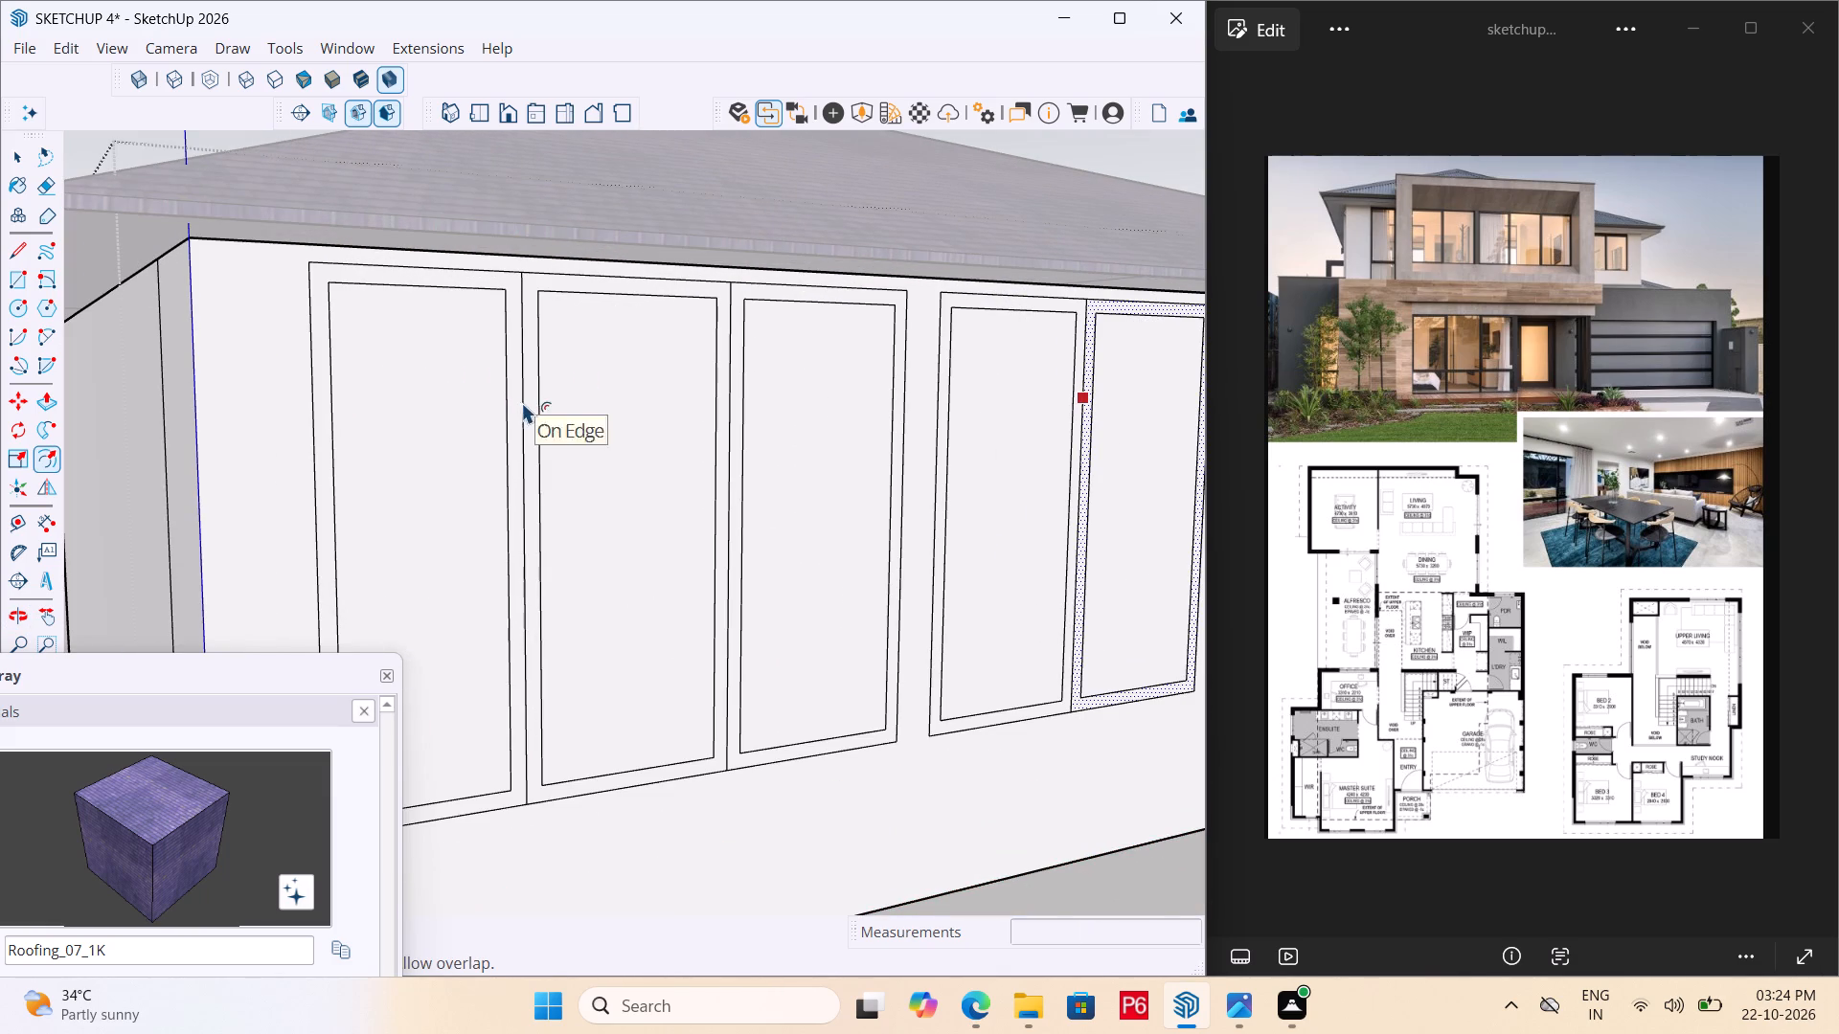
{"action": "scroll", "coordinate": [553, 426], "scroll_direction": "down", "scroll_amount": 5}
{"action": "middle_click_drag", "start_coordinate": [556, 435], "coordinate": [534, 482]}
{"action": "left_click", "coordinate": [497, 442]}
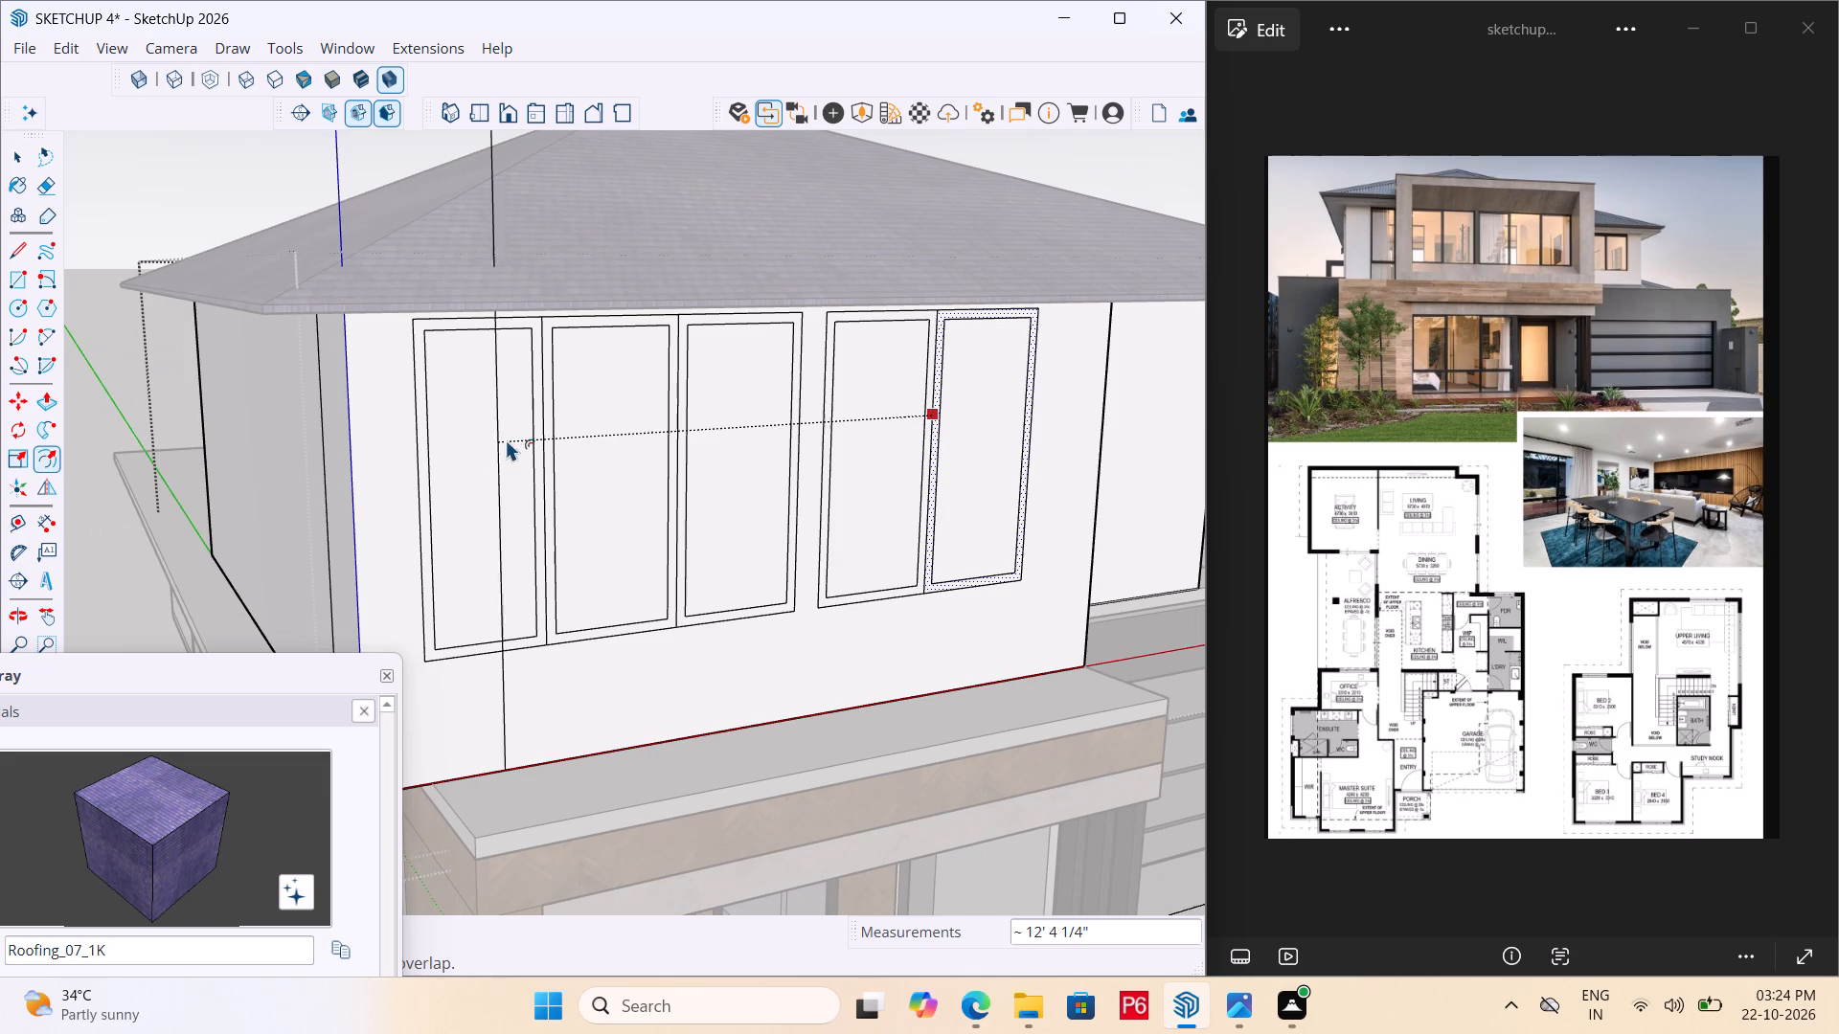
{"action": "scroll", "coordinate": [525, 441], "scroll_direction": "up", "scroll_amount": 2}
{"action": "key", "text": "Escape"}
Make a group from the frame and inner pane of the first window in the three-window group.
{"action": "scroll", "coordinate": [553, 453], "scroll_direction": "up", "scroll_amount": 3}
{"action": "key", "text": "space"}
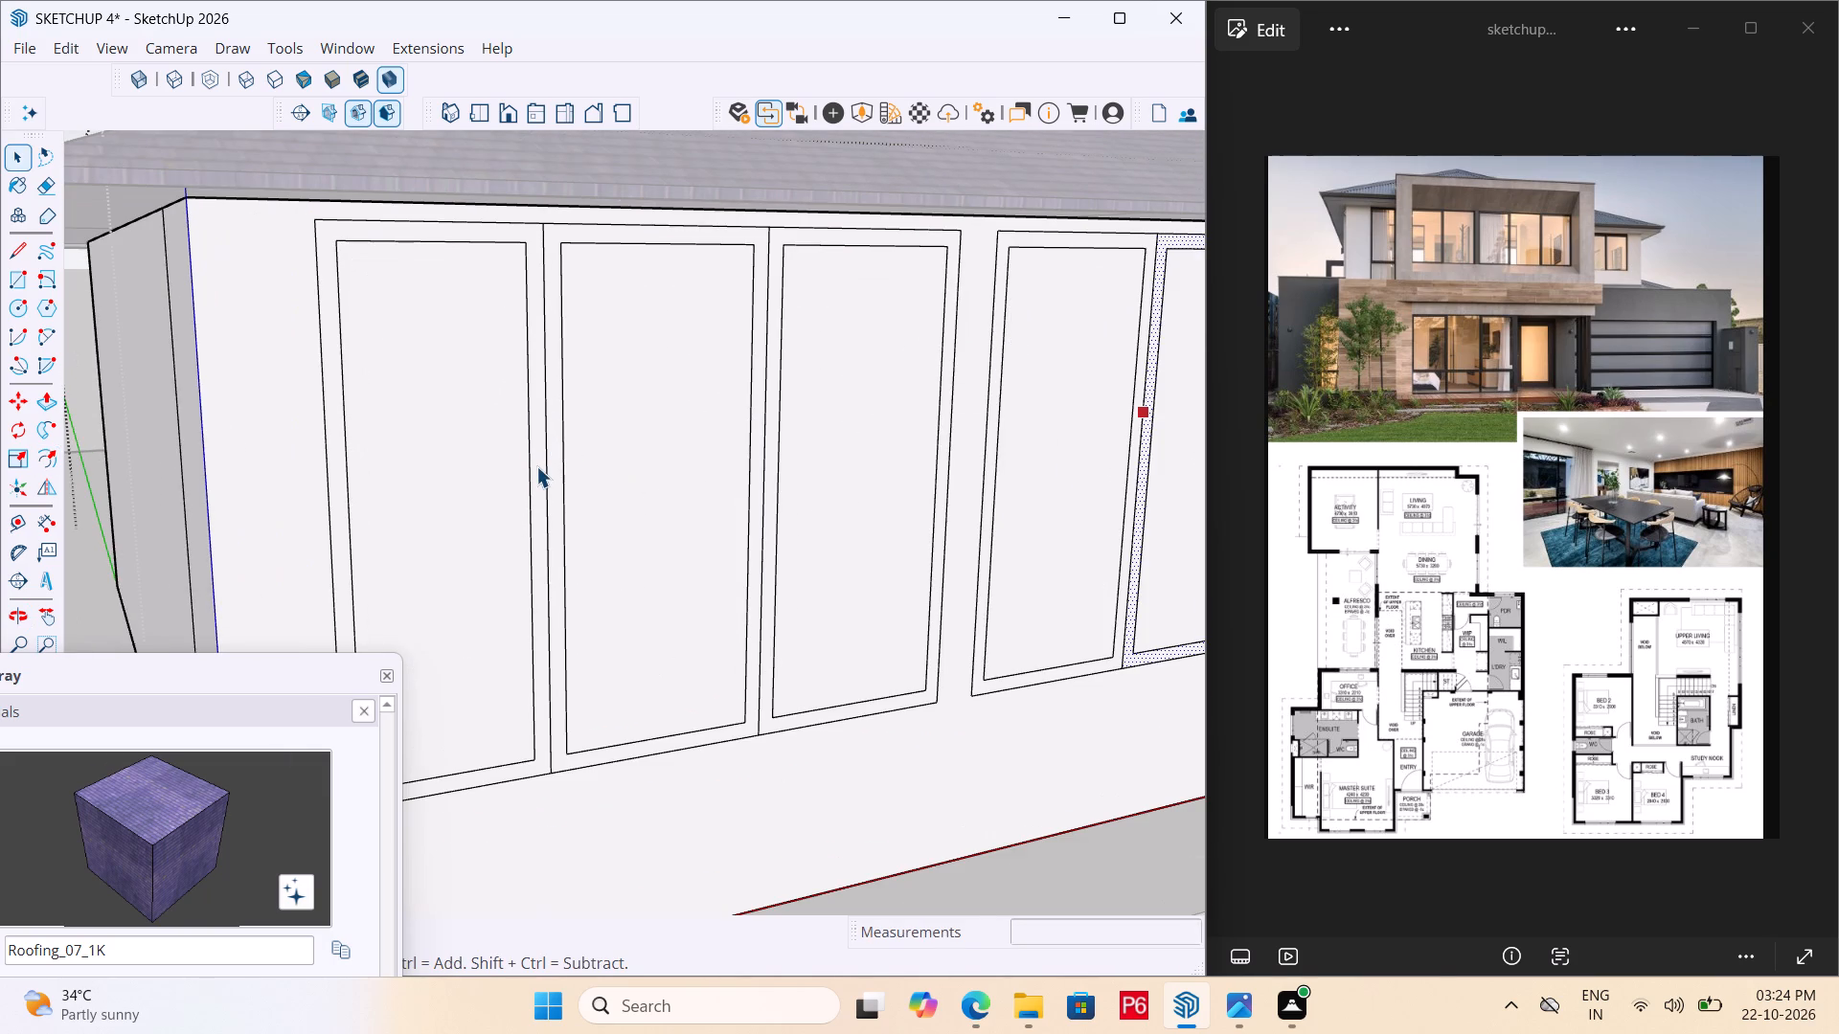
{"action": "left_click", "coordinate": [536, 466]}
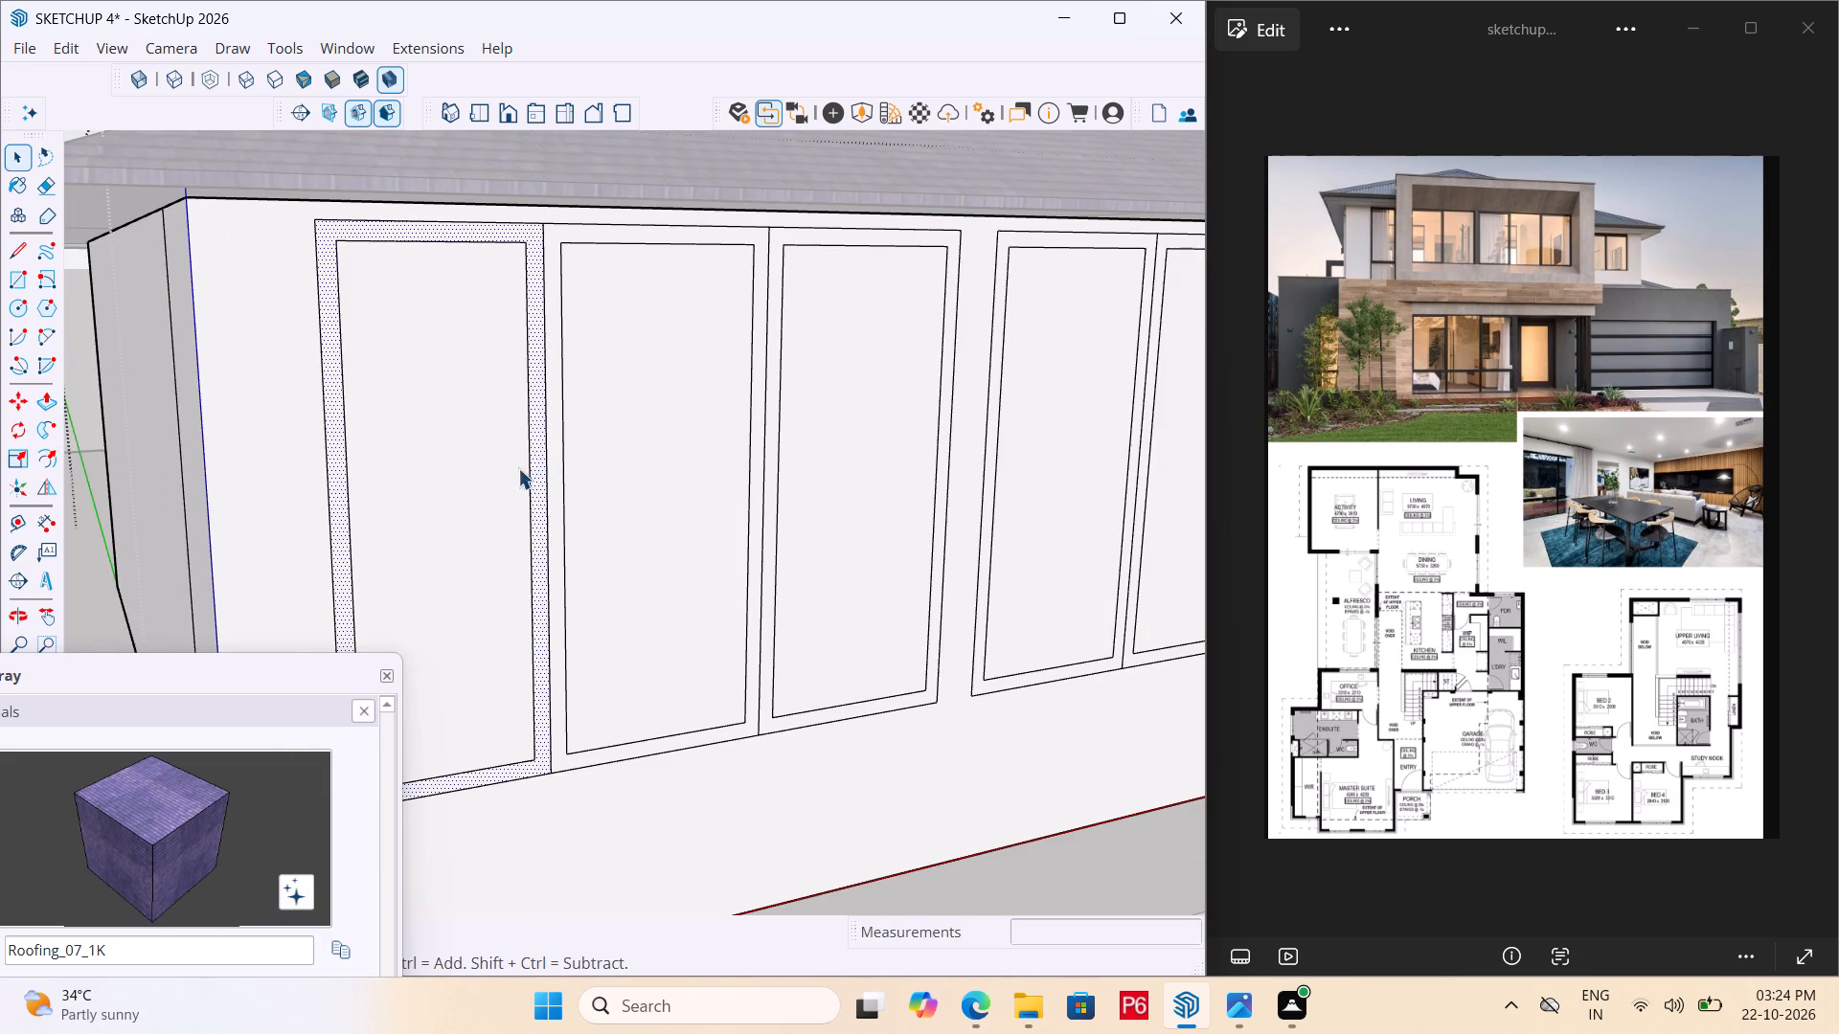
{"action": "triple_click", "coordinate": [487, 468]}
{"action": "triple_click", "coordinate": [487, 468]}
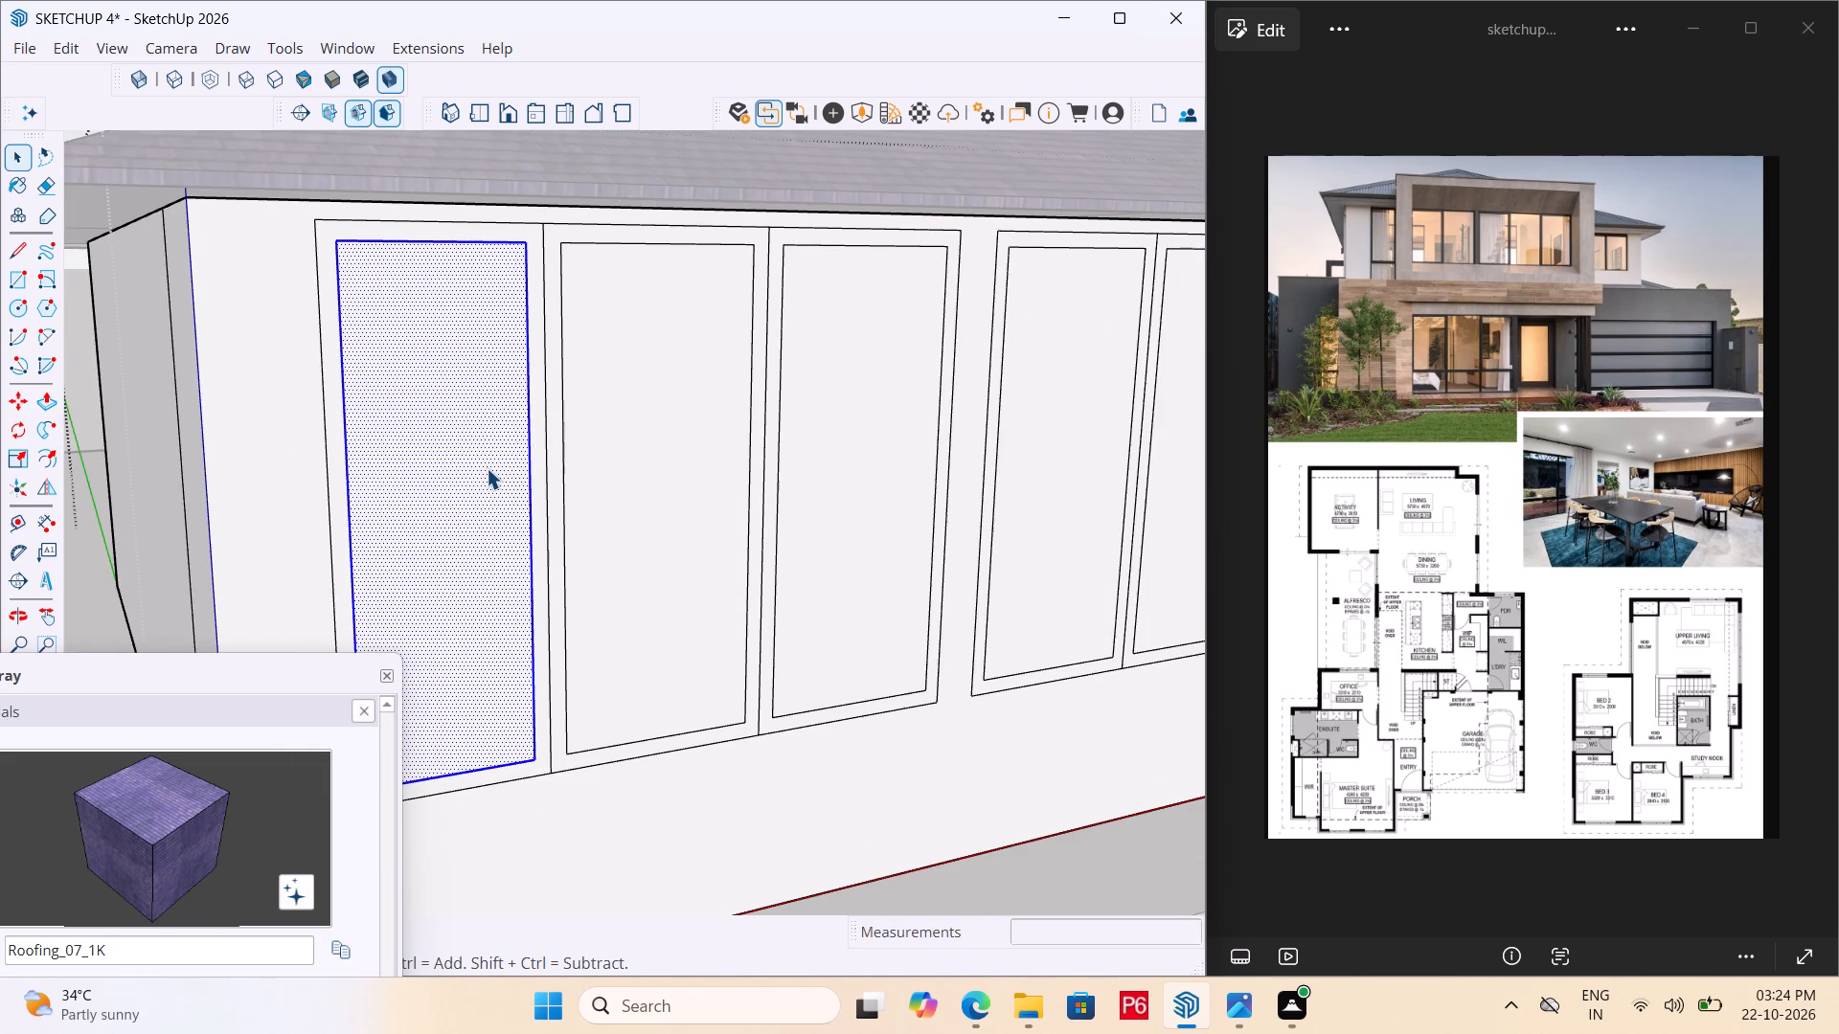
{"action": "double_click", "coordinate": [487, 468]}
{"action": "double_click", "coordinate": [487, 468]}
{"action": "left_click", "coordinate": [544, 440]}
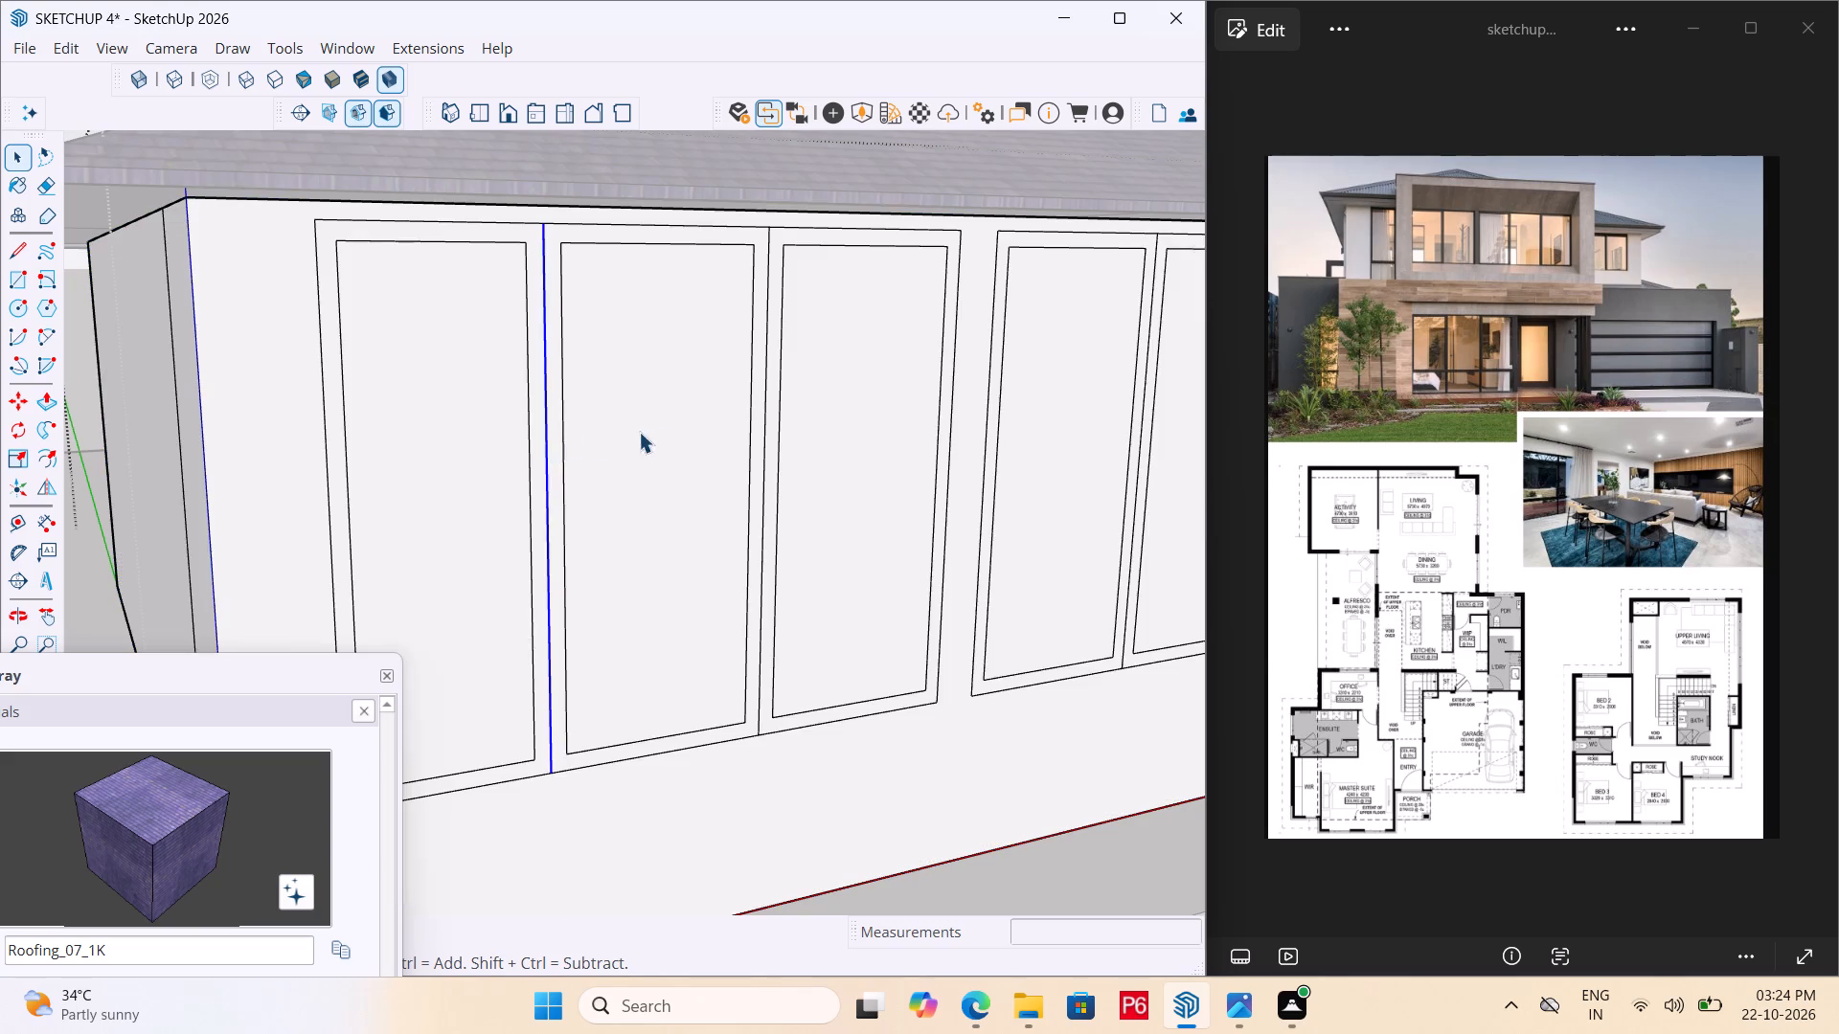
{"action": "left_click", "coordinate": [660, 432]}
{"action": "left_click", "coordinate": [529, 448]}
{"action": "triple_click", "coordinate": [536, 447]}
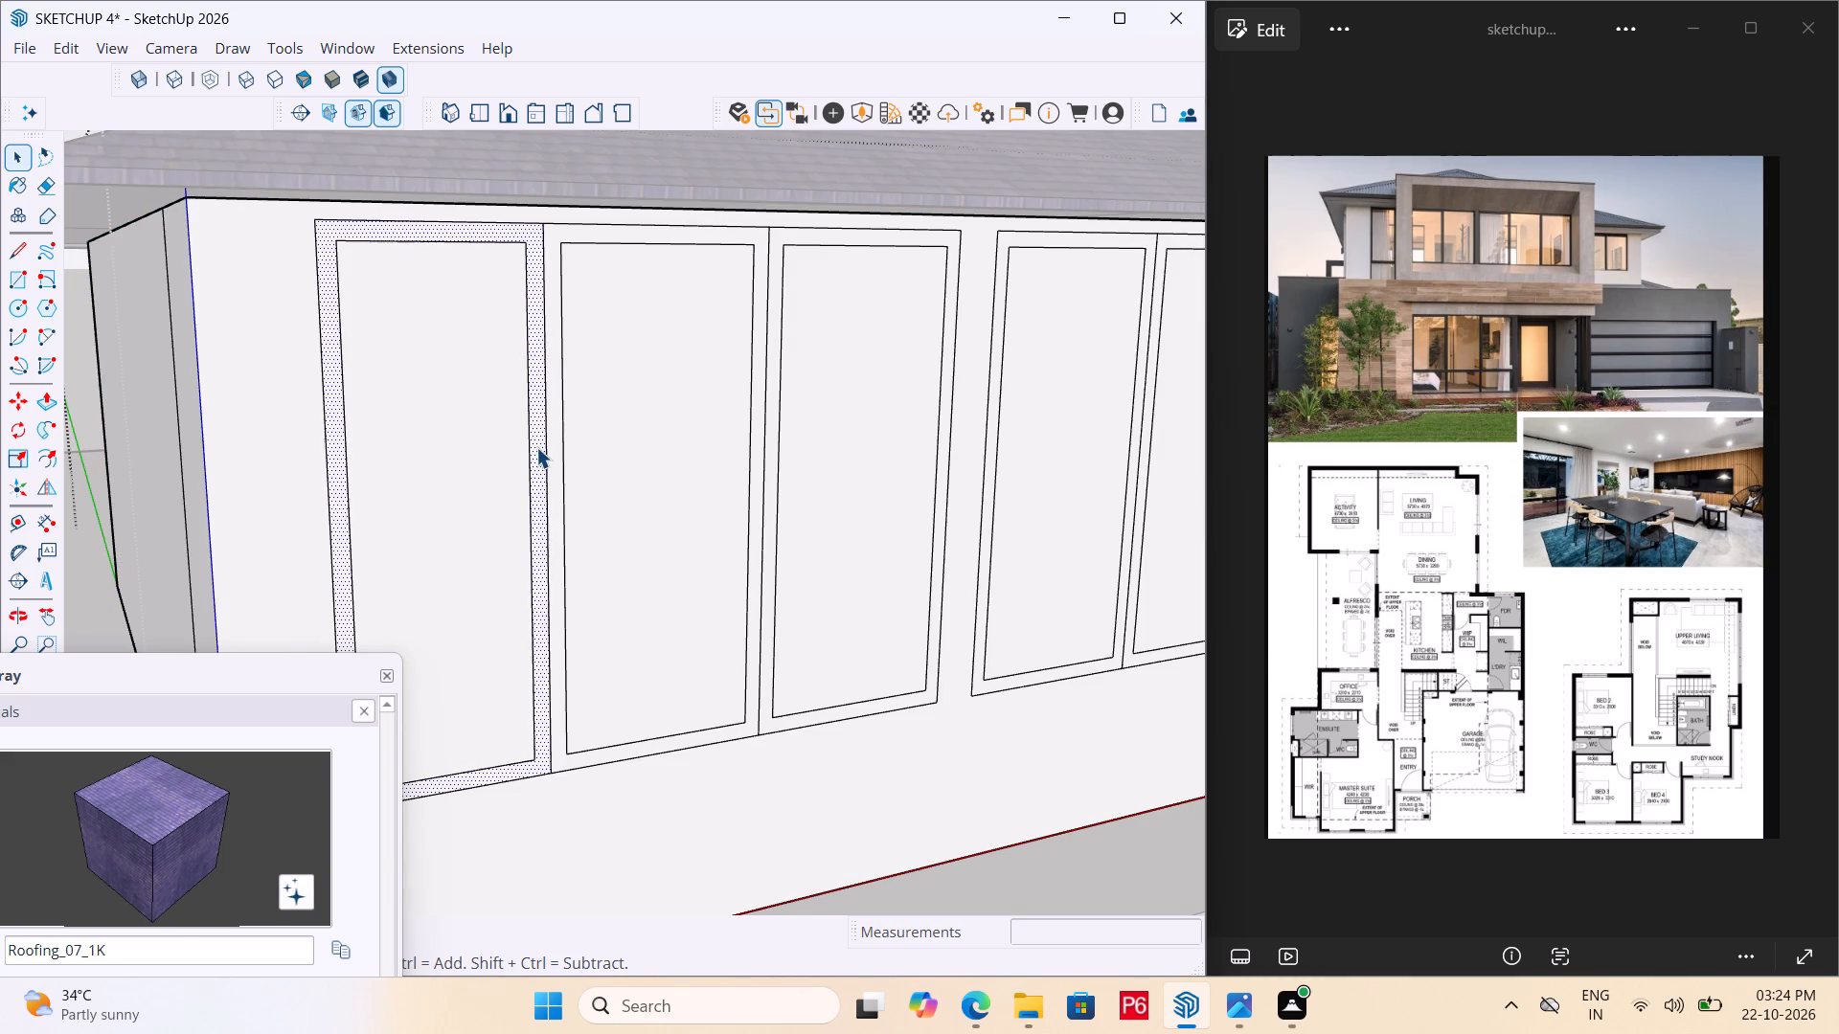
{"action": "left_click", "coordinate": [539, 438]}
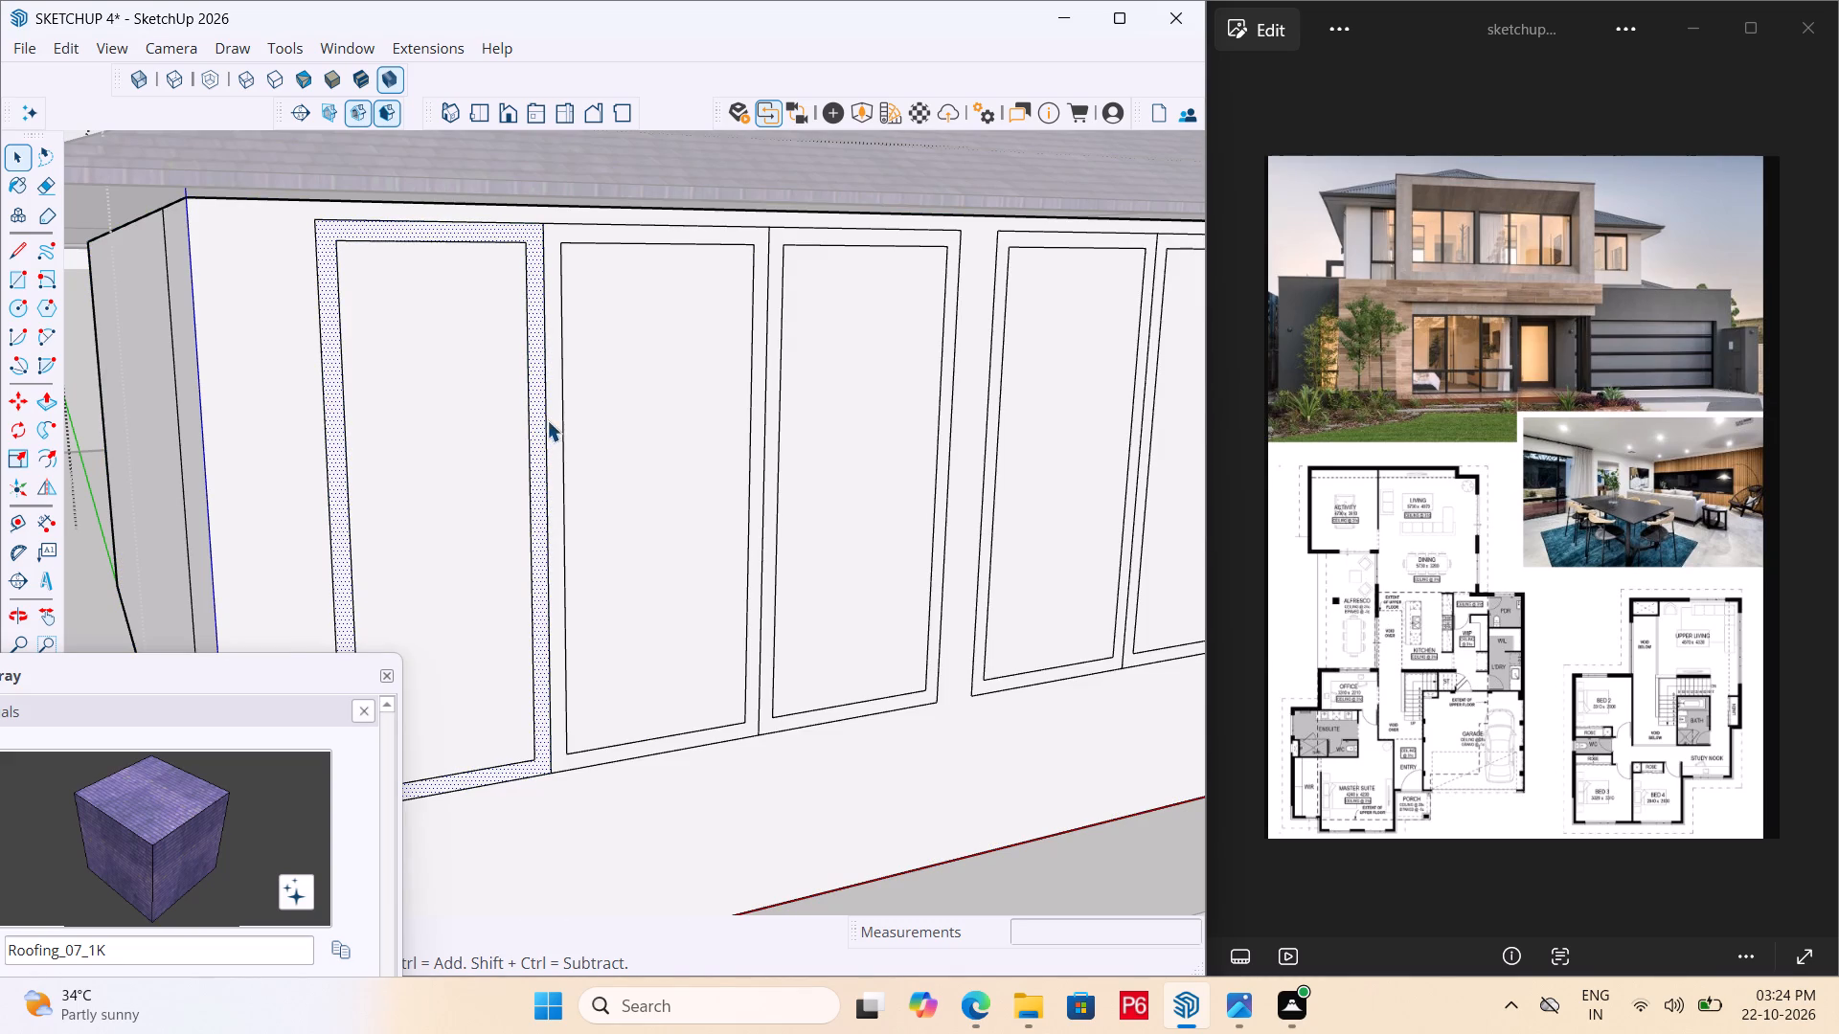
{"action": "double_click", "coordinate": [538, 424]}
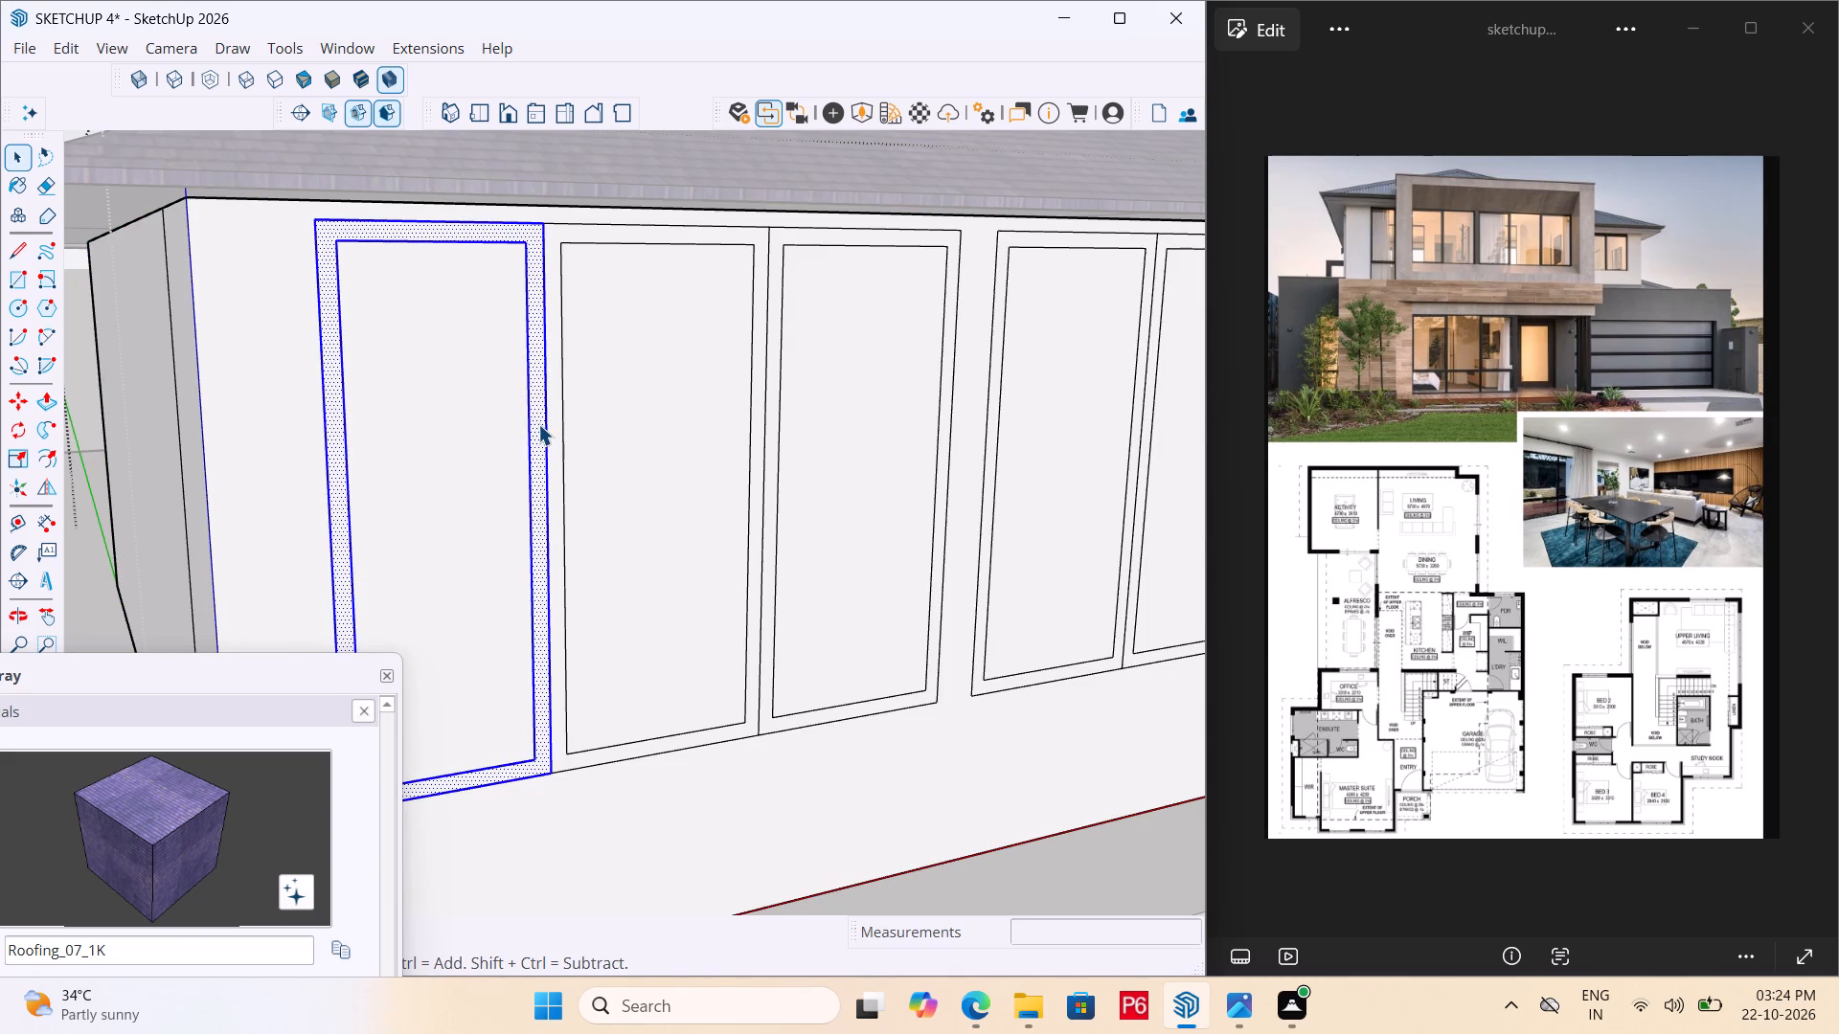
{"action": "right_click", "coordinate": [538, 424]}
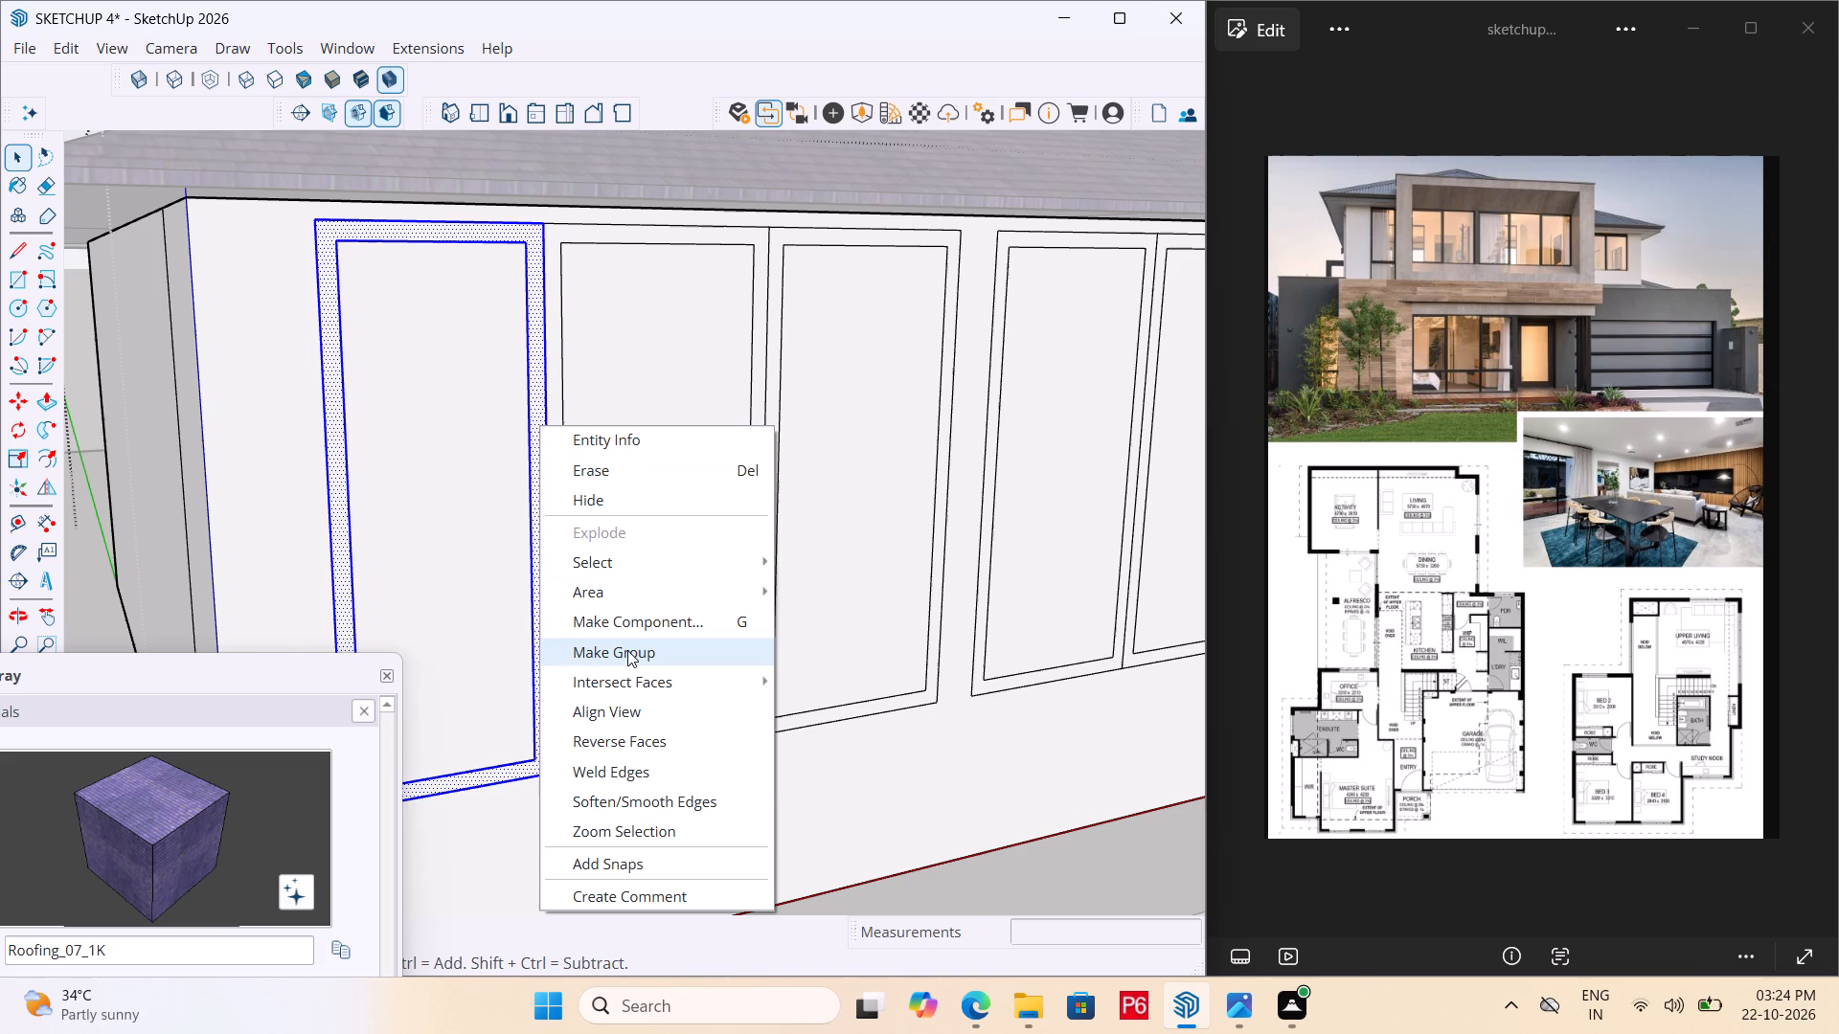
{"action": "left_click", "coordinate": [455, 544], "text": "ctrl"}
{"action": "right_click", "coordinate": [501, 502]}
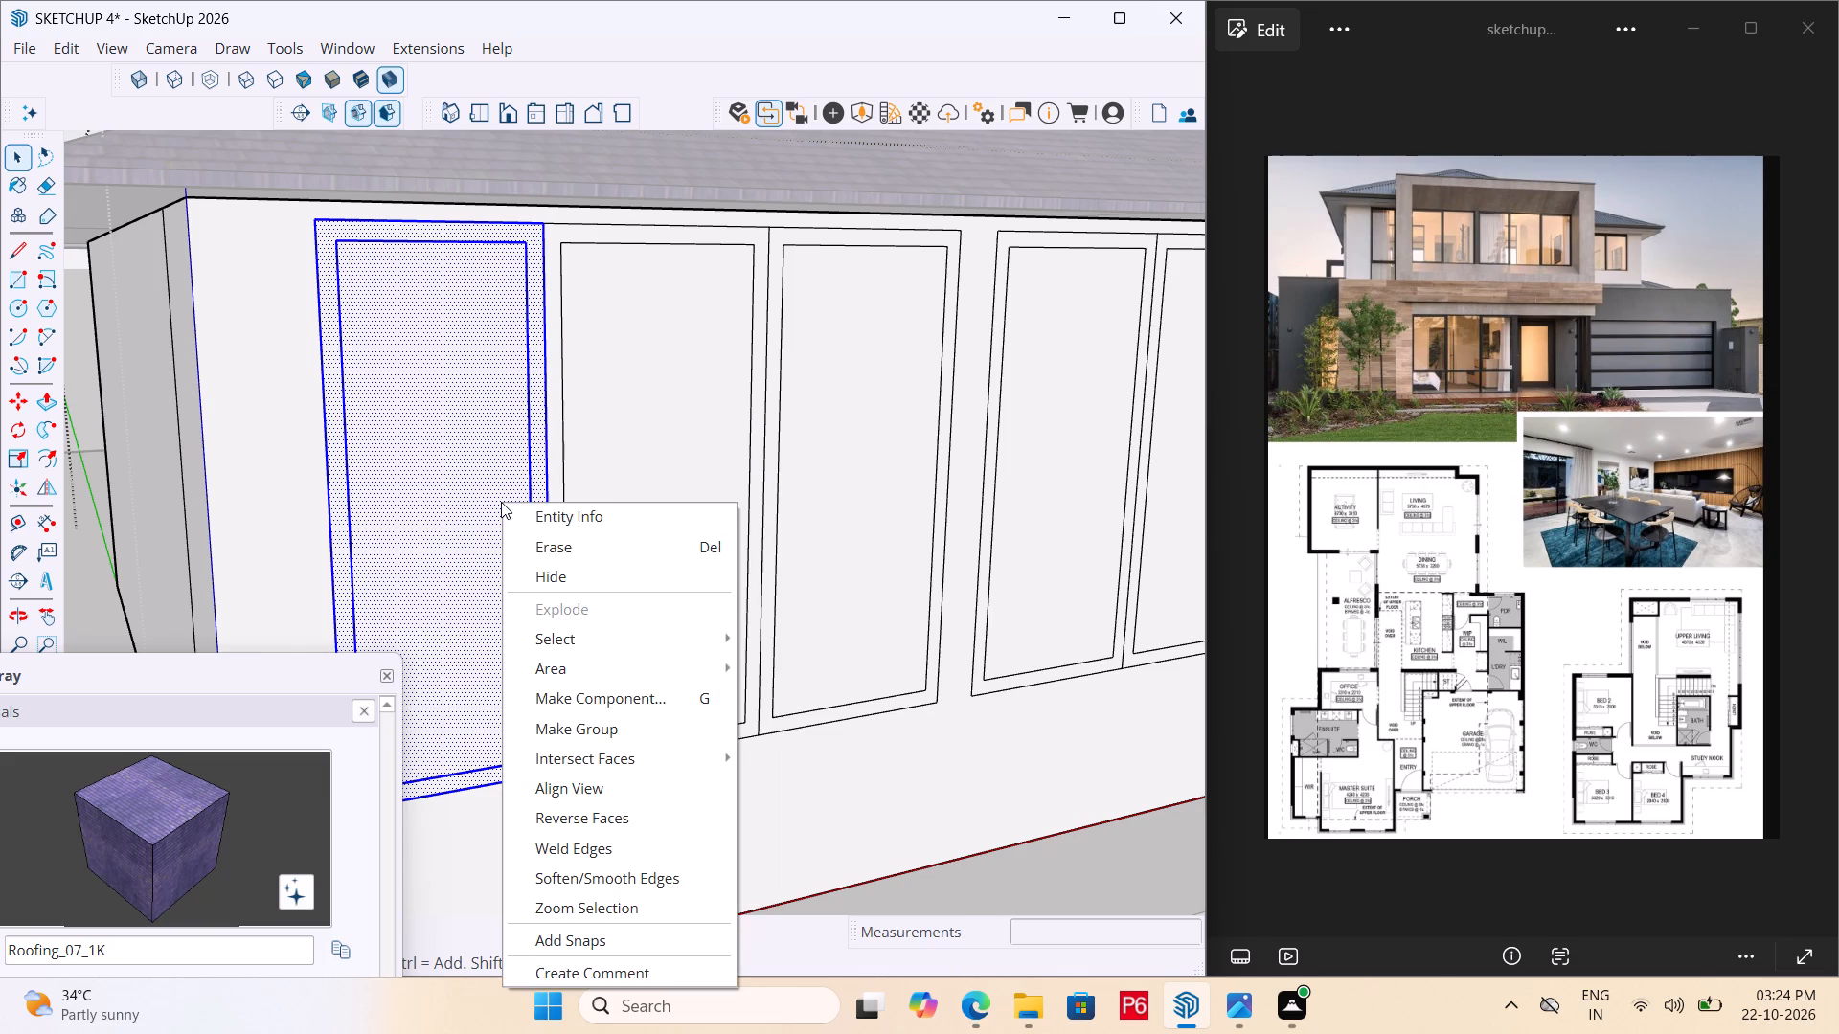
{"action": "double_click", "coordinate": [586, 725]}
Make a group from the frame and inner pane of the middle window in the three-window group.
{"action": "left_click", "coordinate": [657, 490]}
{"action": "double_click", "coordinate": [668, 478]}
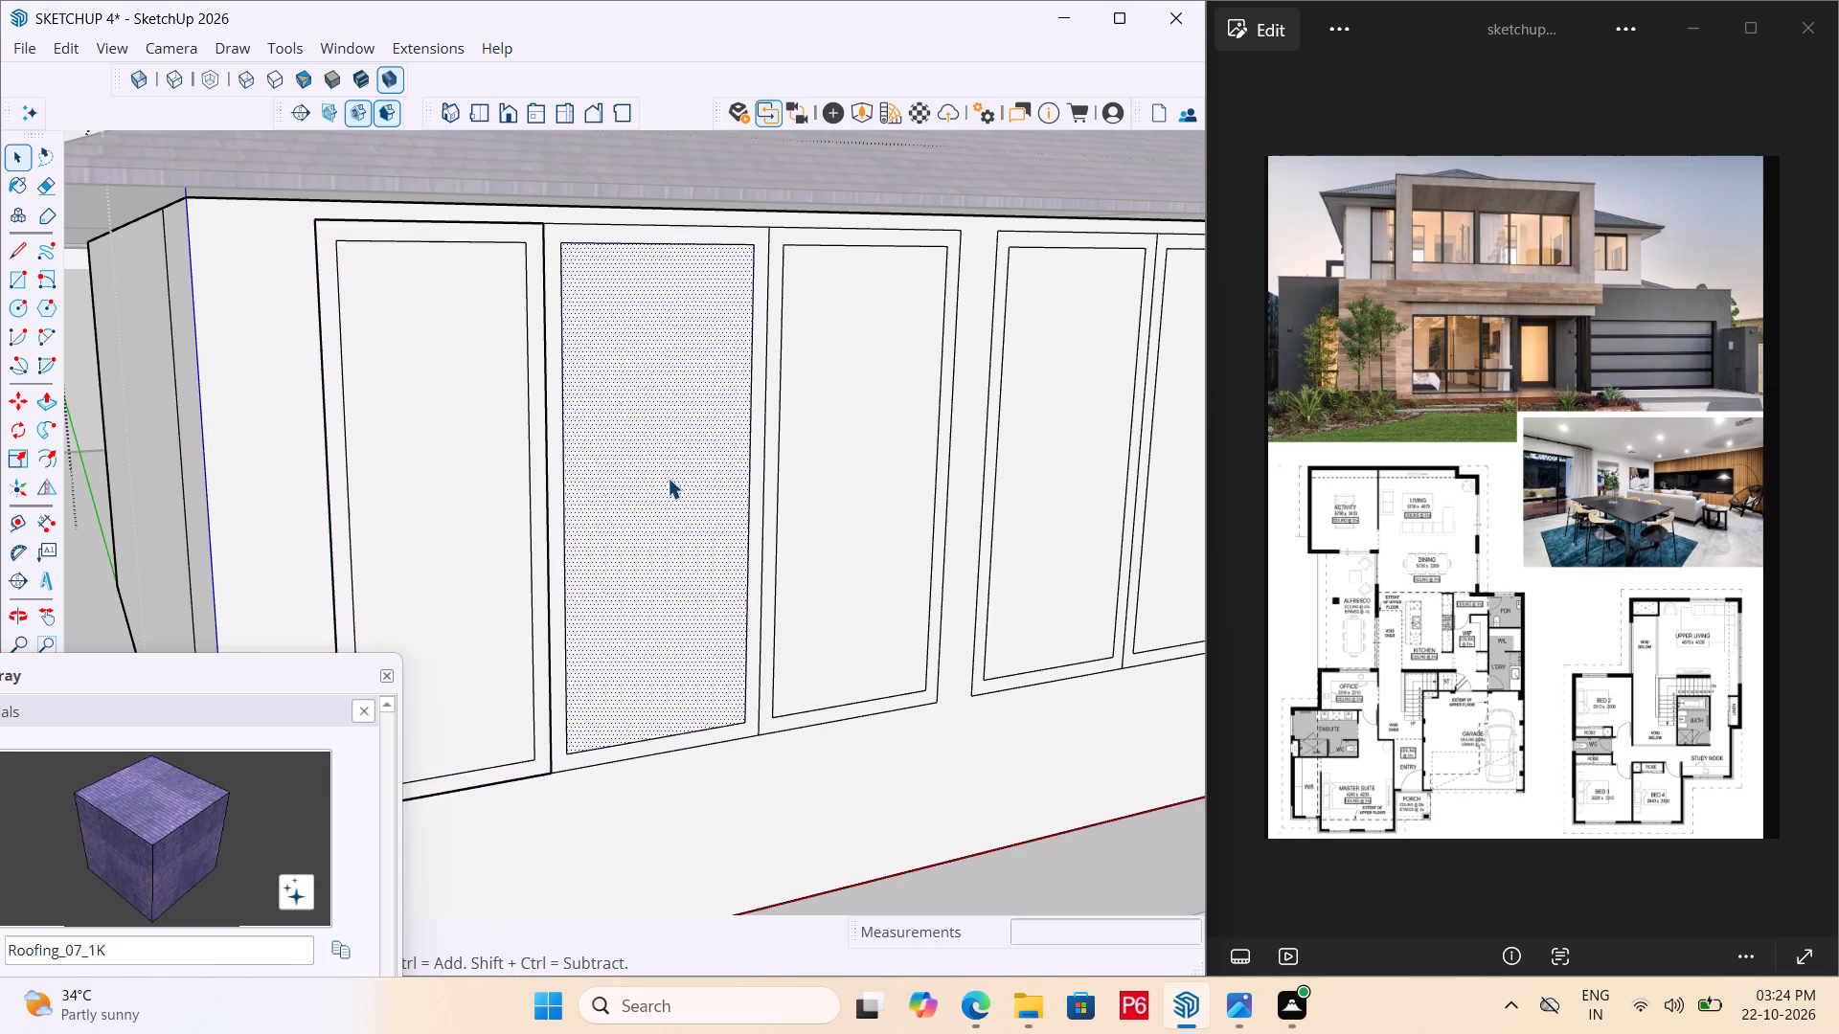
{"action": "left_click", "coordinate": [555, 575], "text": "ctrl"}
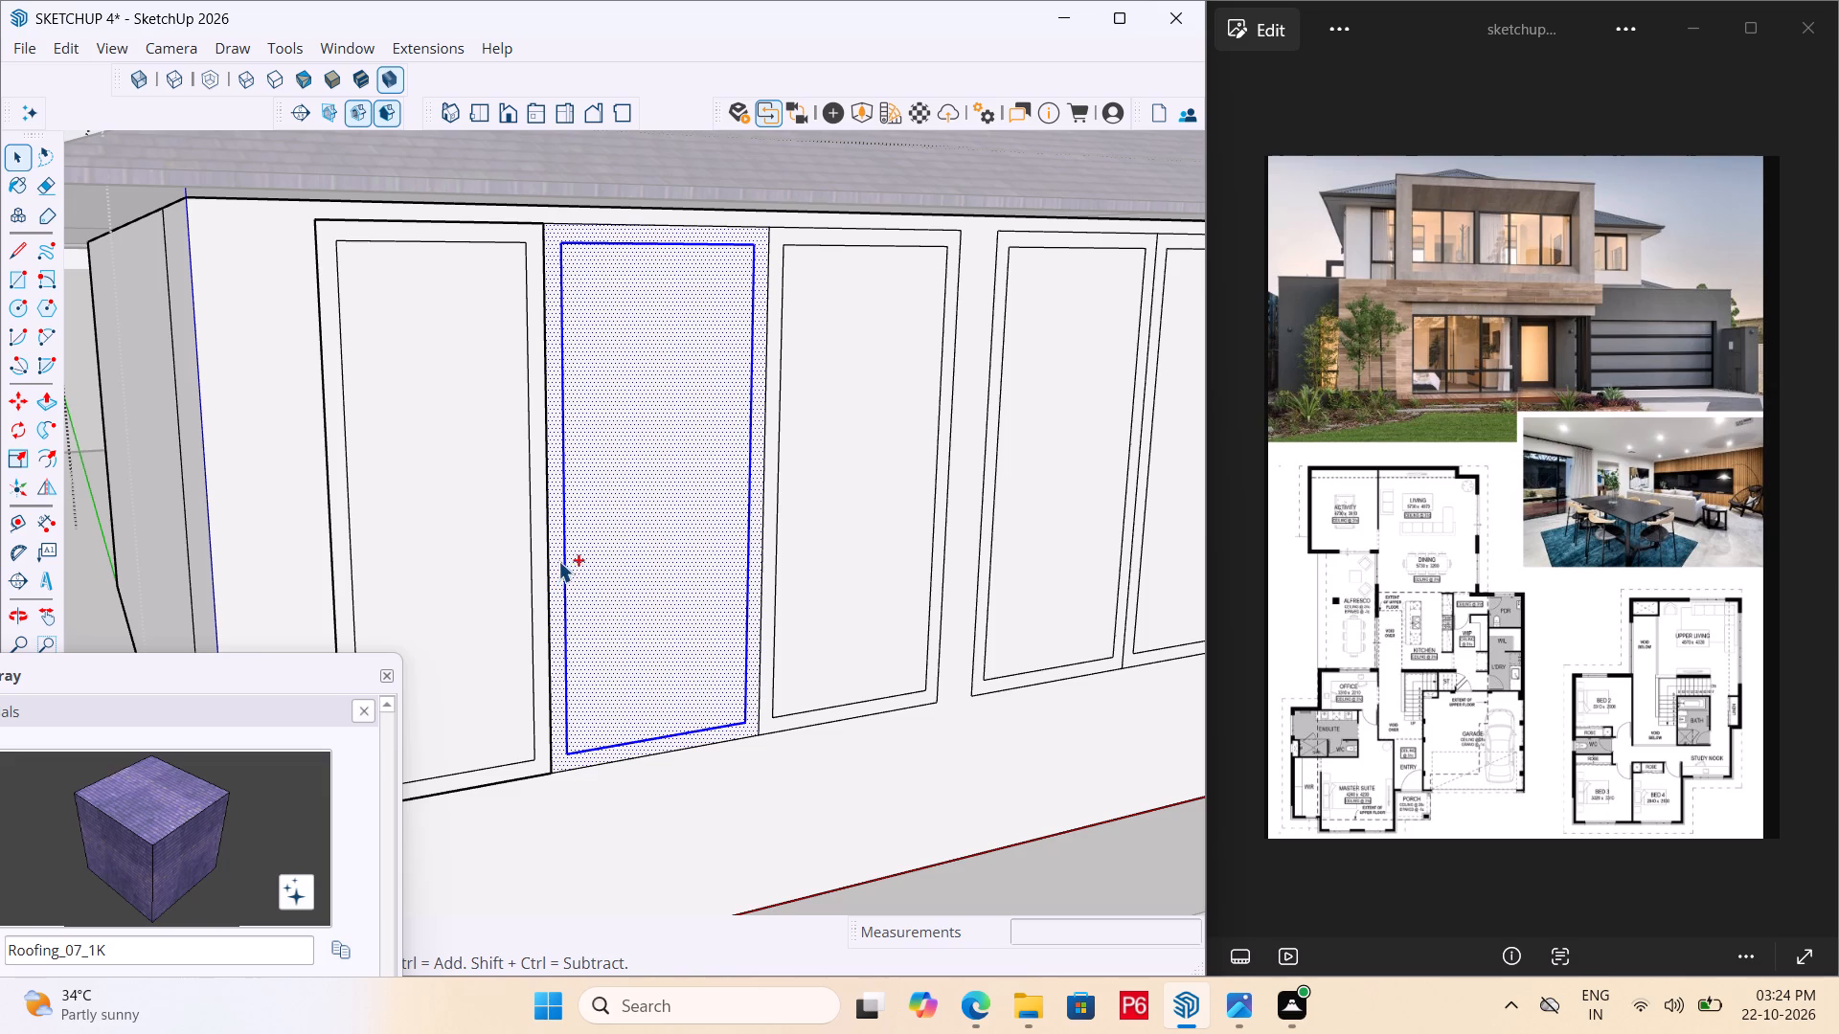
{"action": "double_click", "coordinate": [556, 555], "text": "ctrl"}
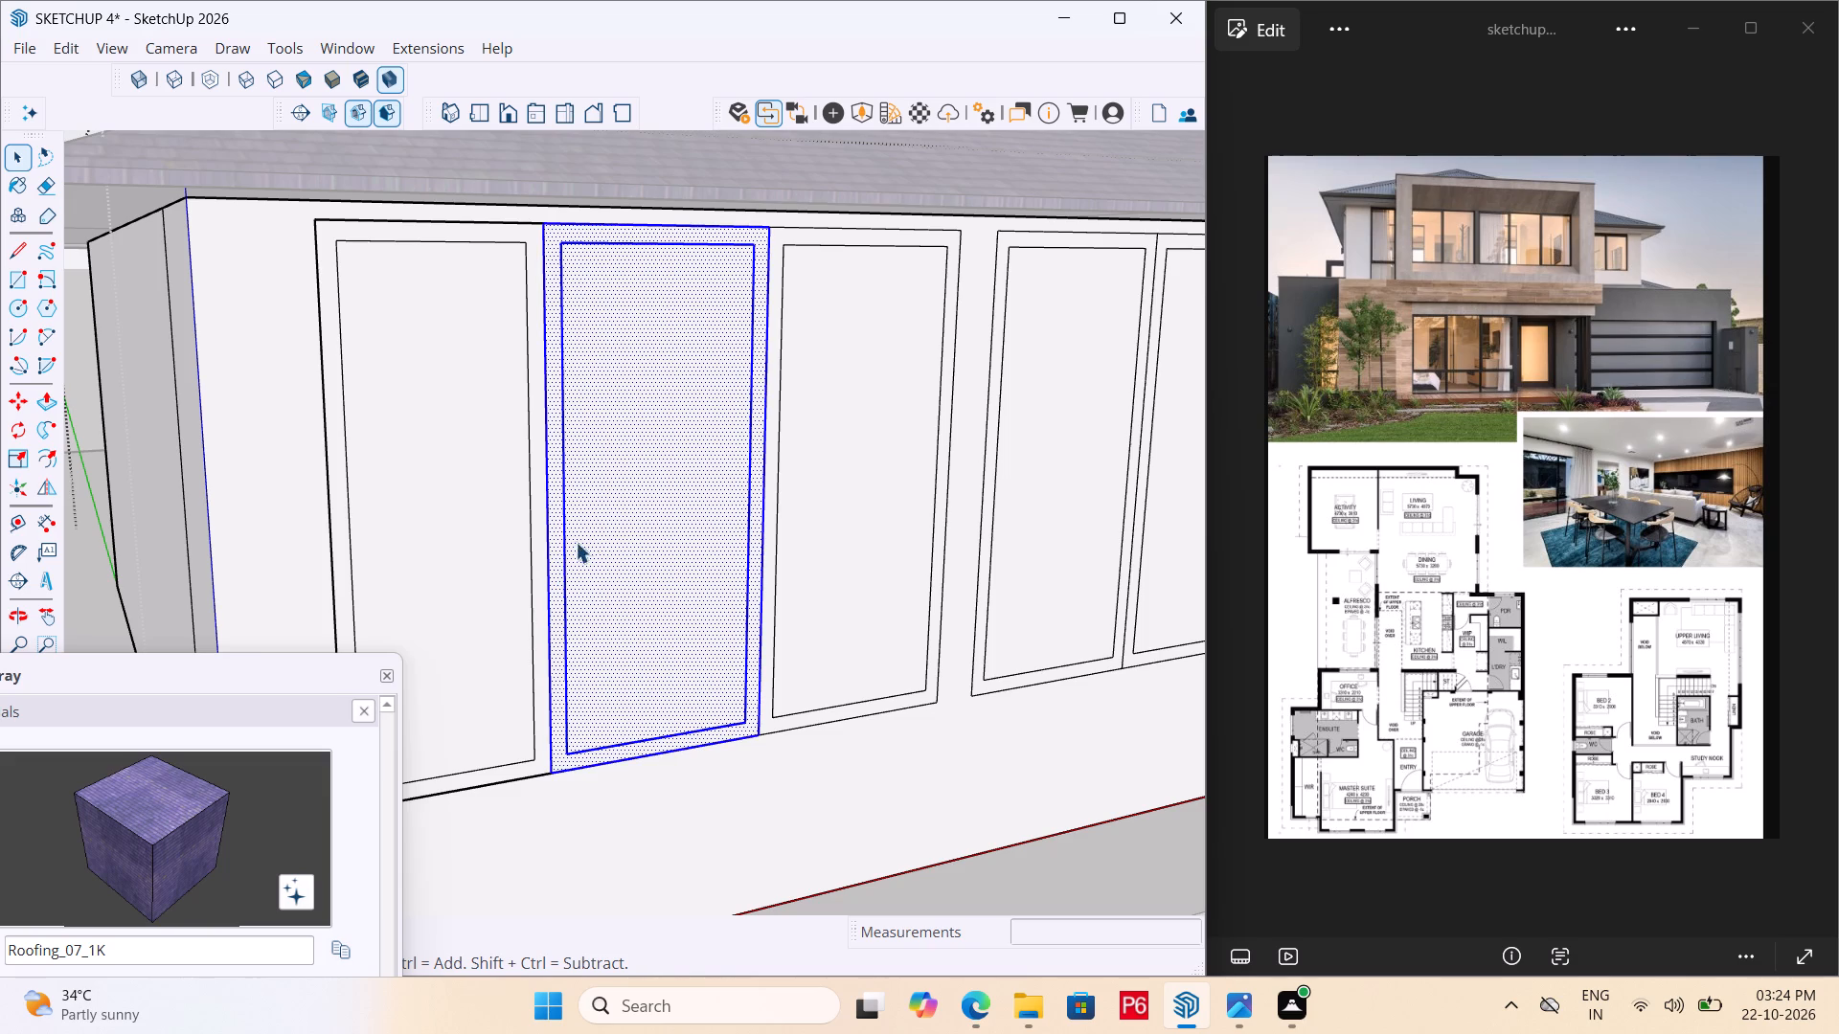
{"action": "right_click", "coordinate": [597, 517]}
{"action": "left_click", "coordinate": [691, 741]}
Make a group from the frame and inner pane of the third window in the three-window group.
{"action": "scroll", "coordinate": [398, 554], "scroll_direction": "down", "scroll_amount": 2}
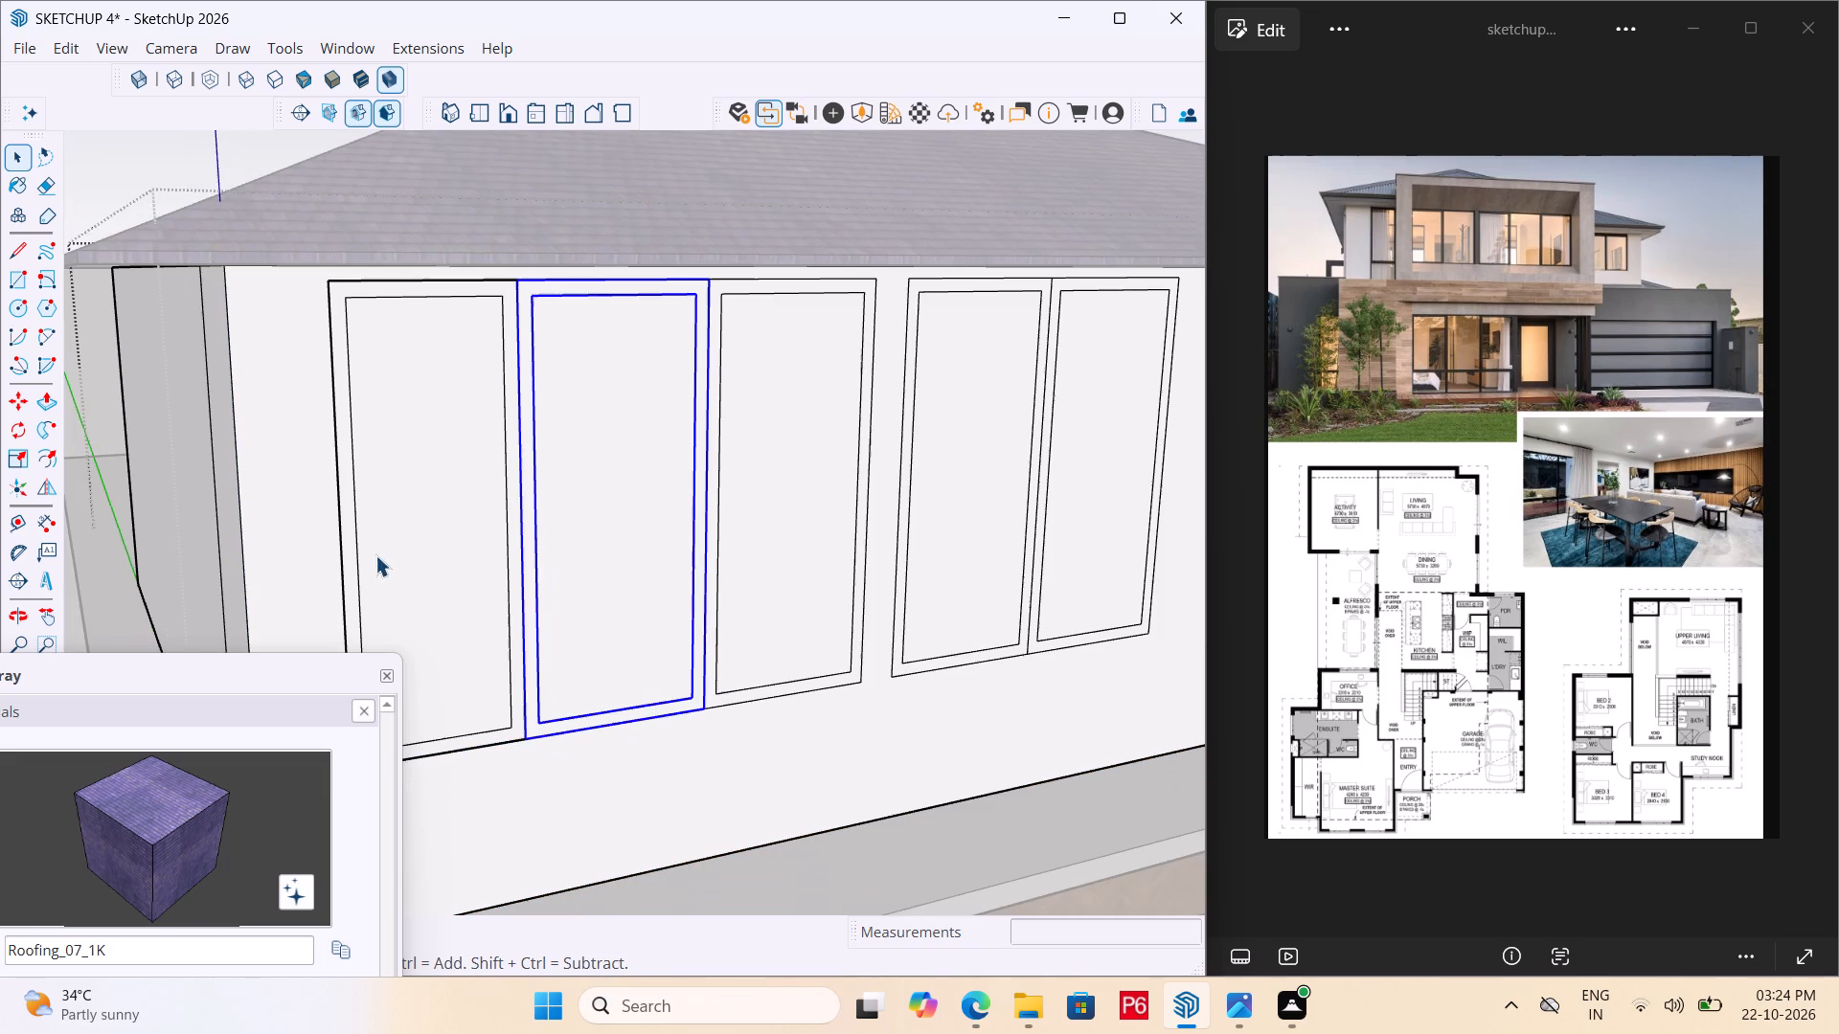
{"action": "left_click", "coordinate": [765, 532]}
{"action": "scroll", "coordinate": [806, 510], "scroll_direction": "up", "scroll_amount": 4}
{"action": "double_click", "coordinate": [800, 506]}
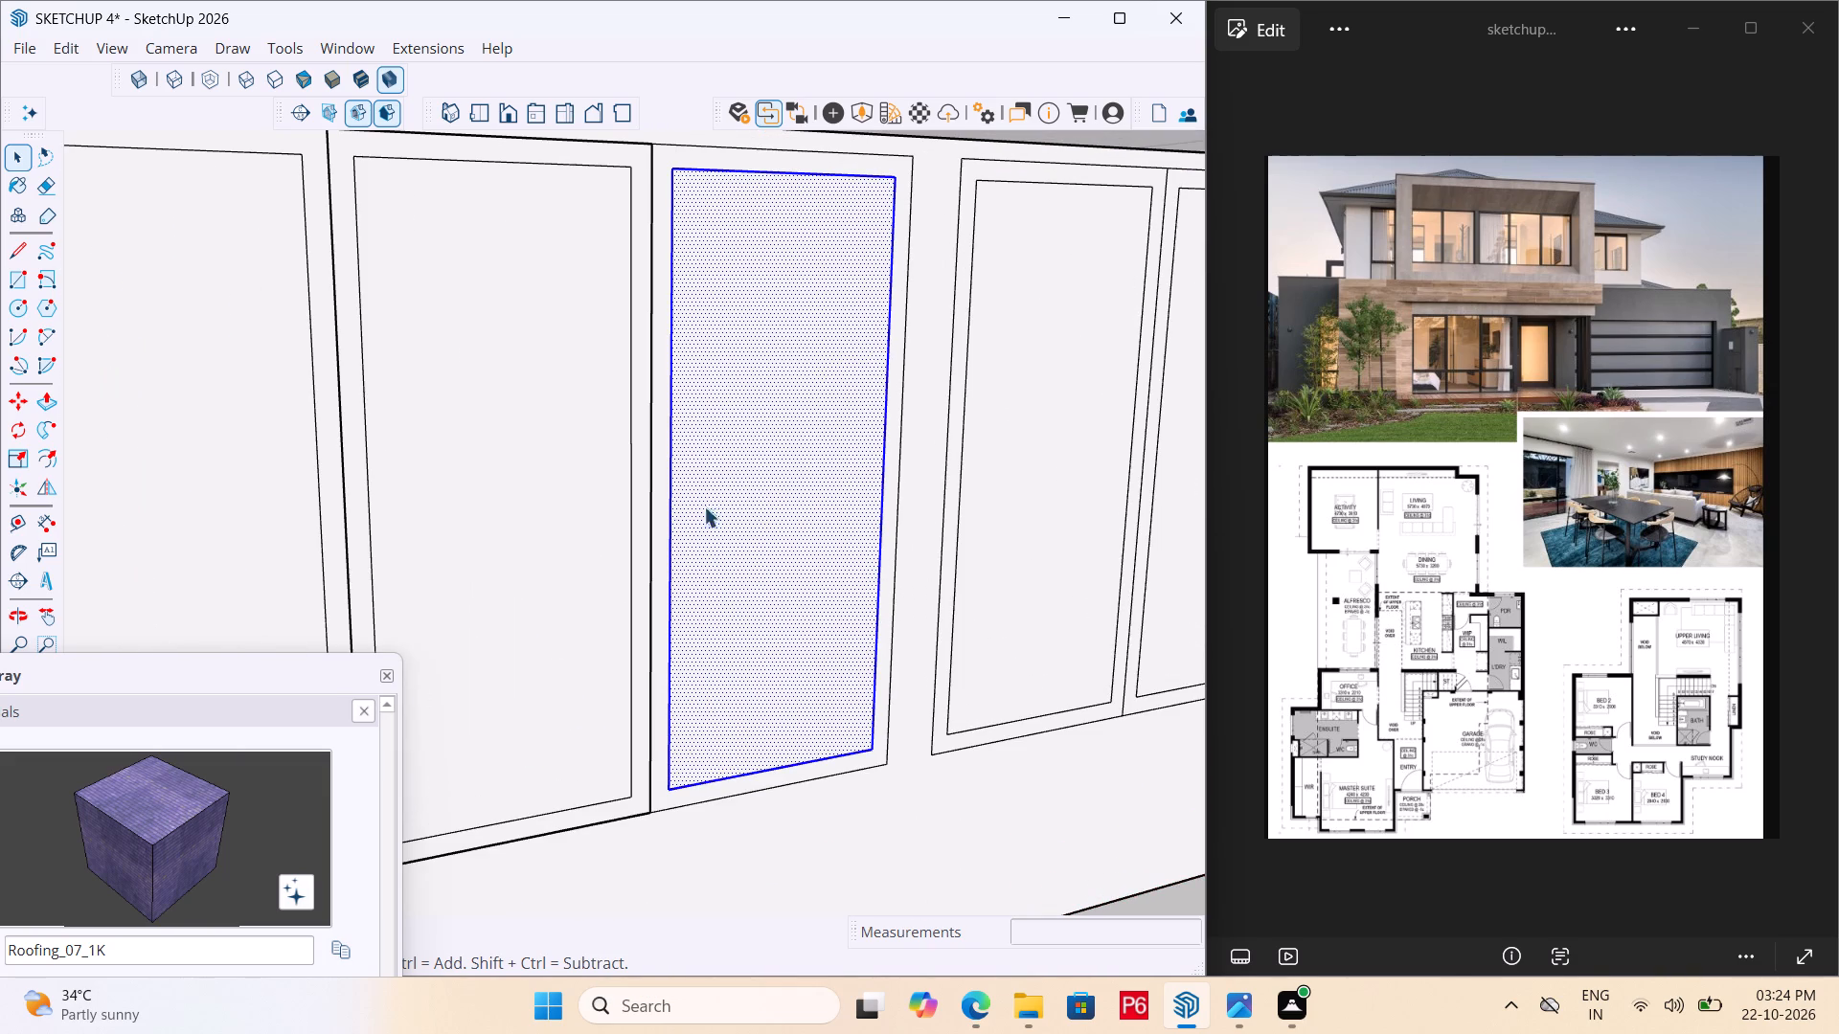
{"action": "double_click", "coordinate": [660, 543], "text": "ctrl"}
{"action": "right_click", "coordinate": [686, 528], "text": "ctrl"}
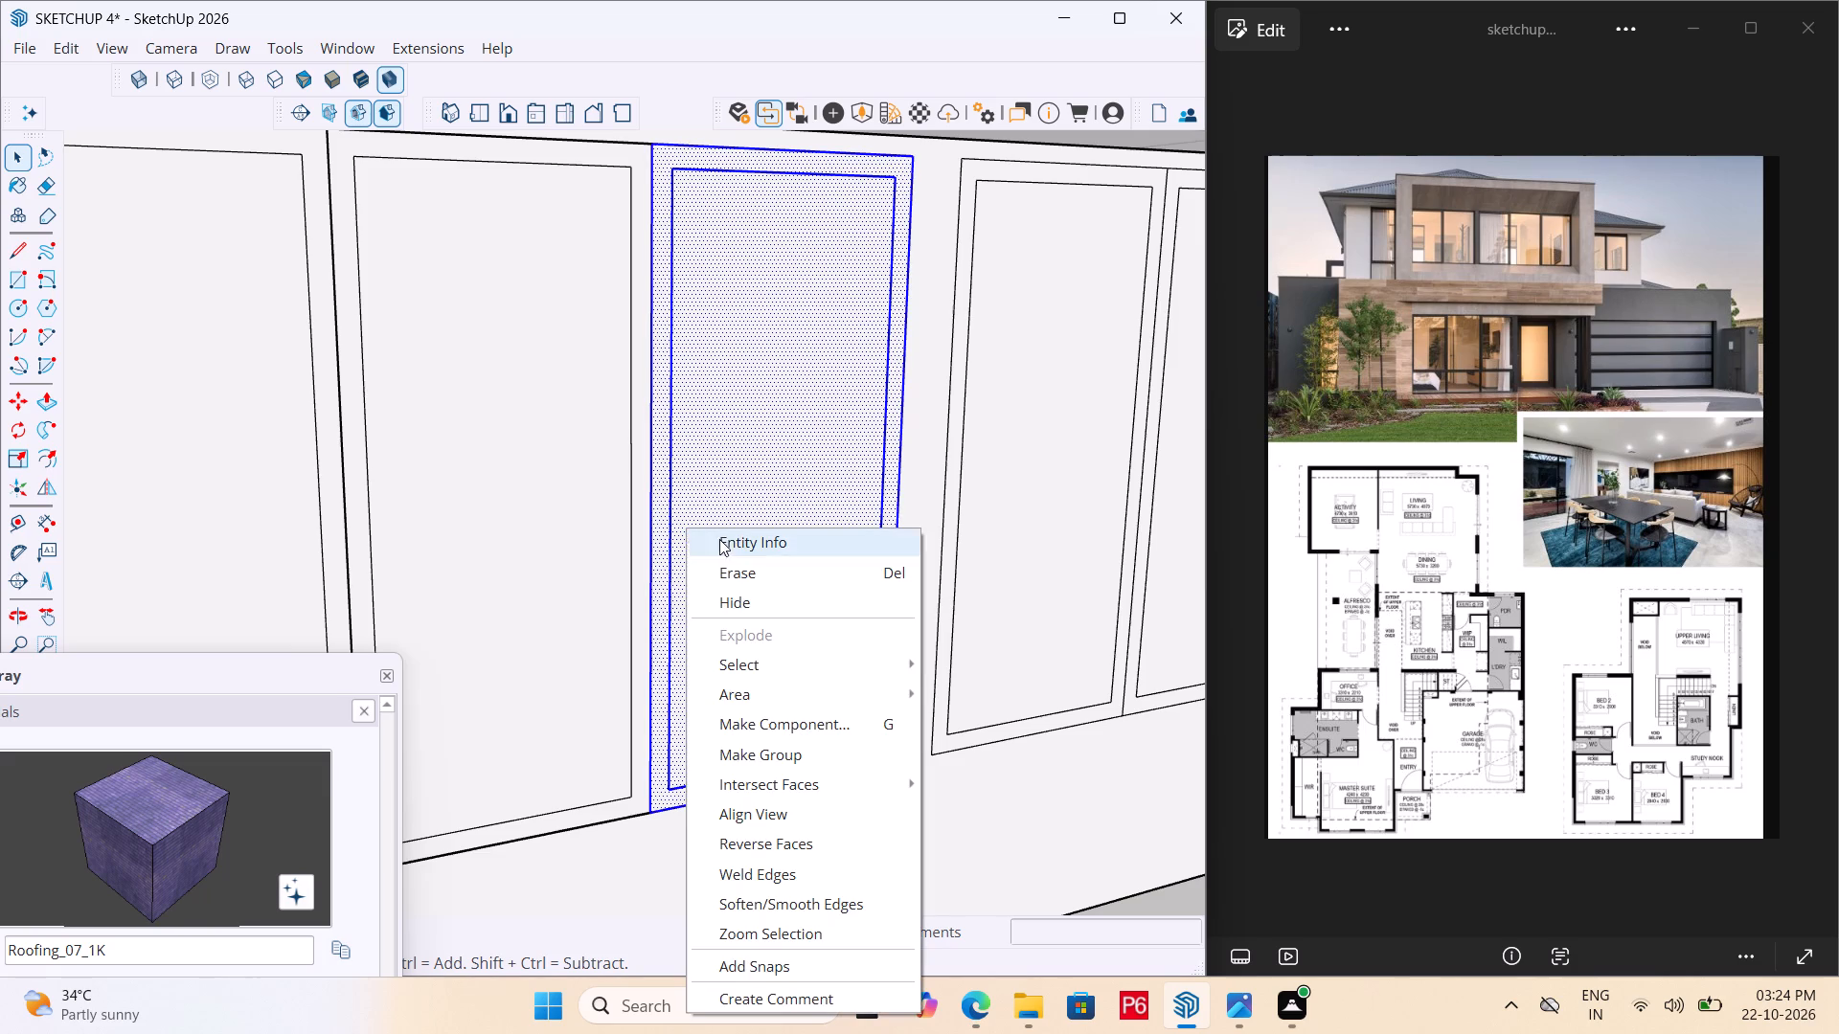
{"action": "left_click", "coordinate": [769, 758]}
Make a group from the frame and inner pane of the first window in the two-window group.
{"action": "scroll", "coordinate": [493, 743], "scroll_direction": "down", "scroll_amount": 4}
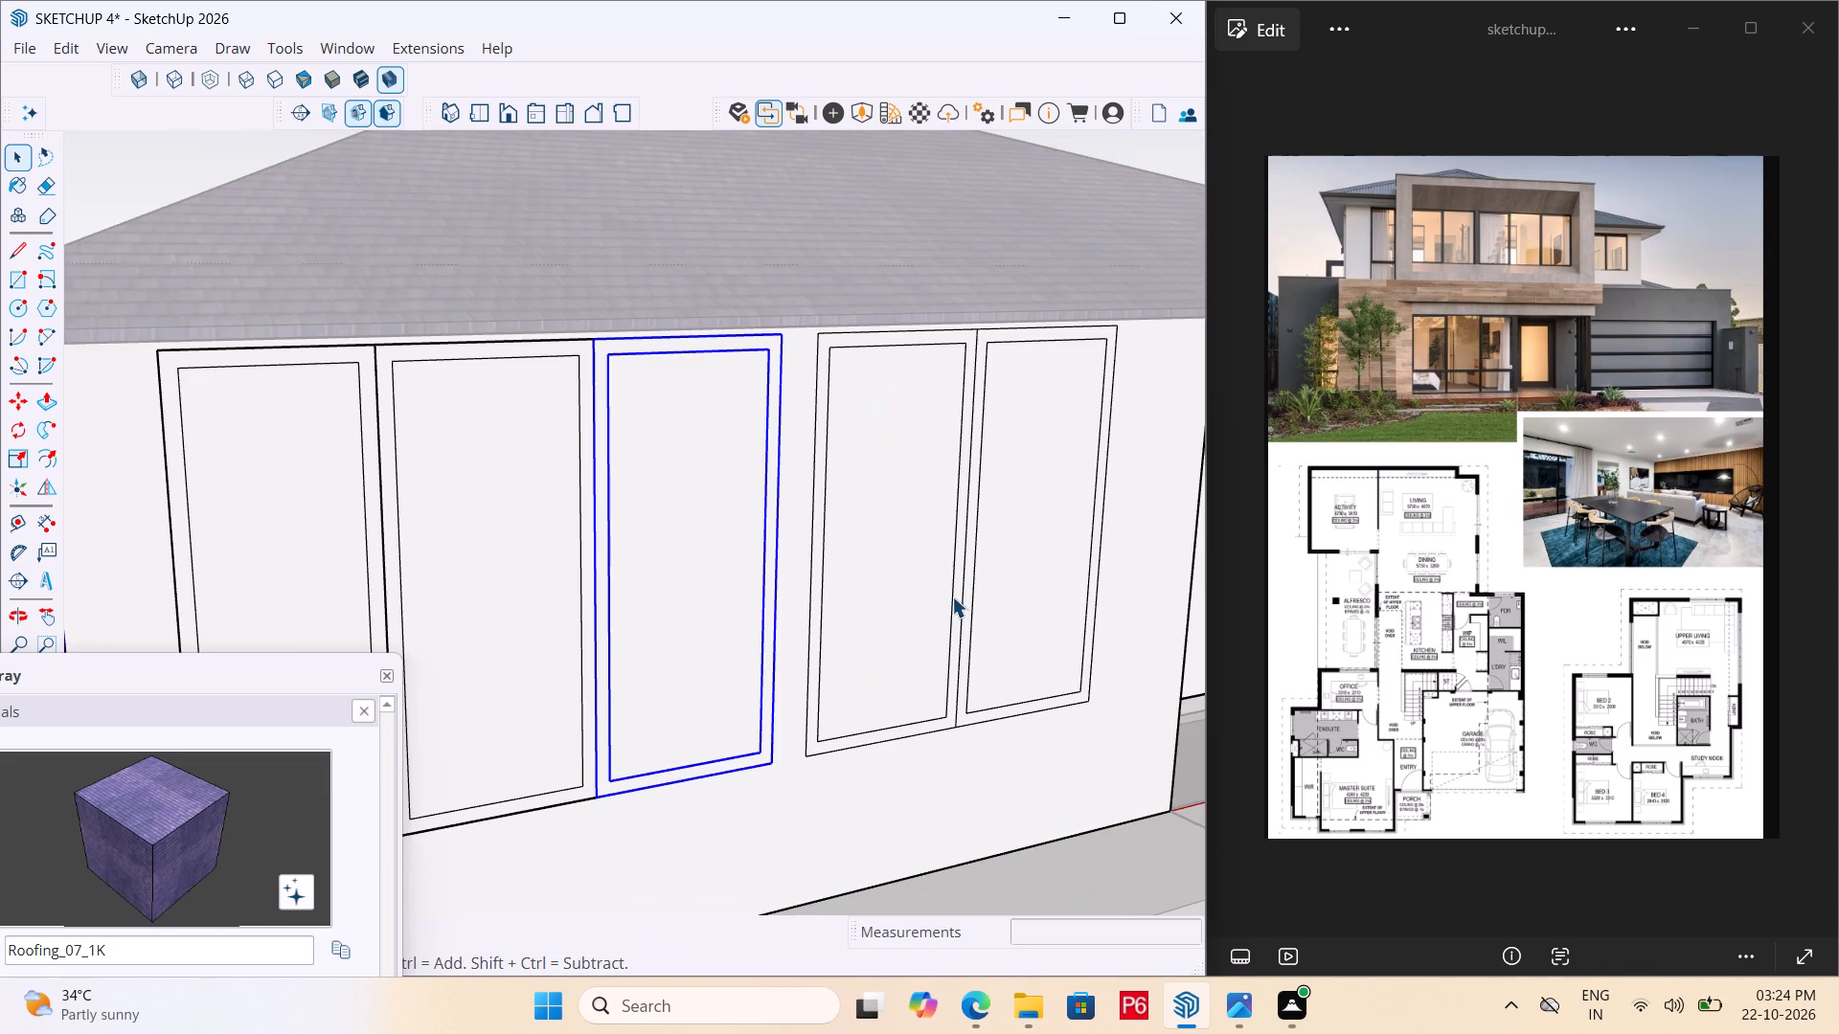
{"action": "scroll", "coordinate": [952, 596], "scroll_direction": "up", "scroll_amount": 4}
{"action": "left_click", "coordinate": [897, 598]}
{"action": "double_click", "coordinate": [854, 602], "text": "ctrl"}
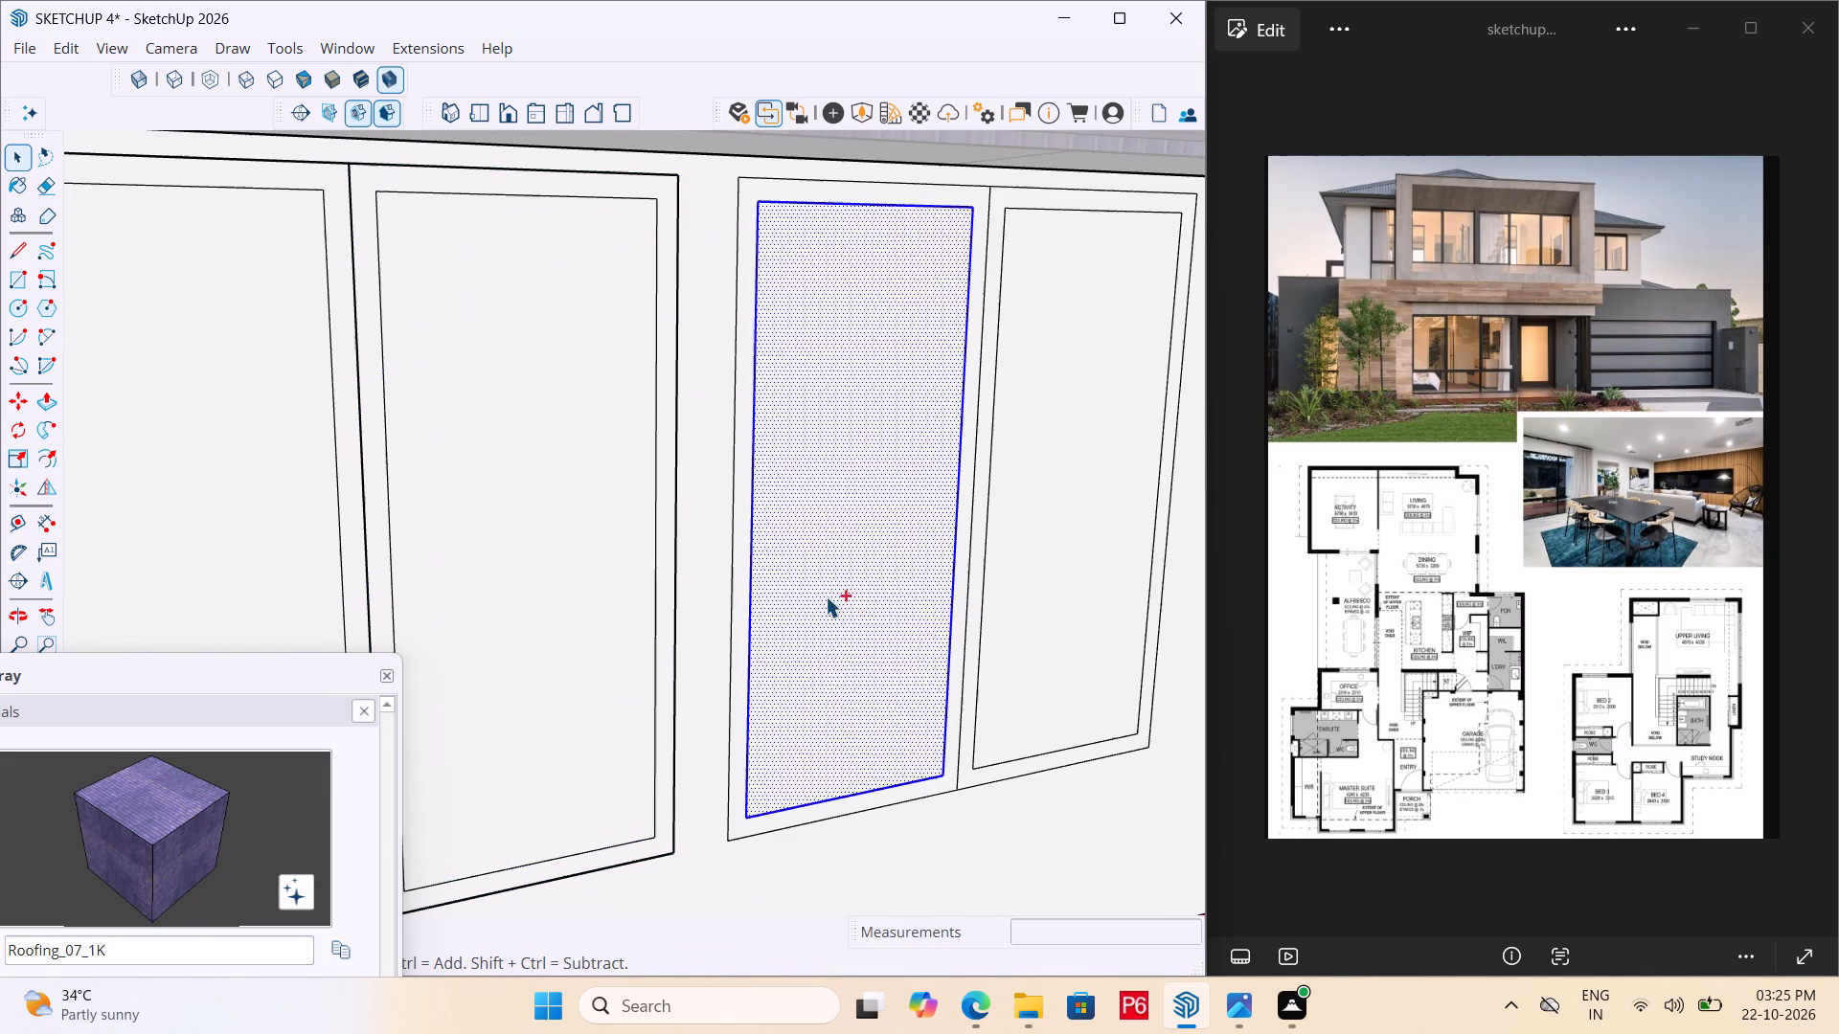
{"action": "left_click", "coordinate": [740, 620], "text": "ctrl"}
{"action": "right_click", "coordinate": [740, 620], "text": "ctrl"}
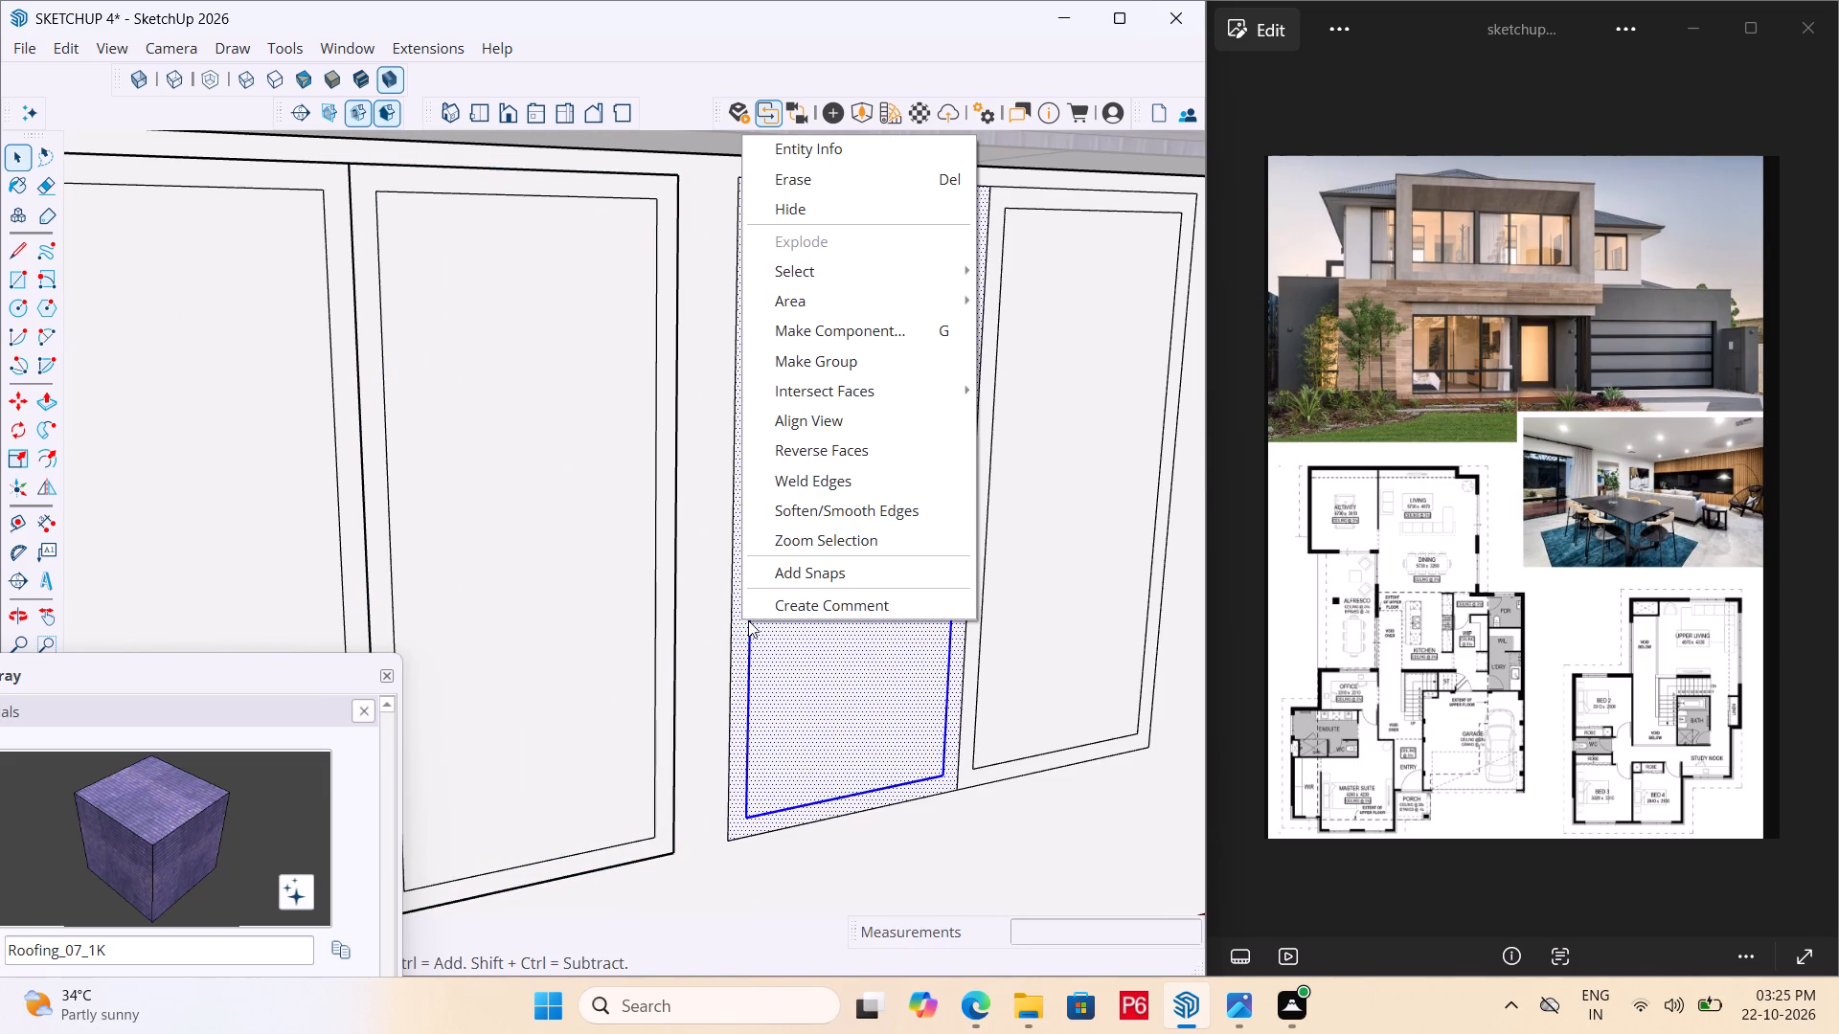
{"action": "left_click", "coordinate": [741, 668]}
{"action": "double_click", "coordinate": [738, 660], "text": "ctrl"}
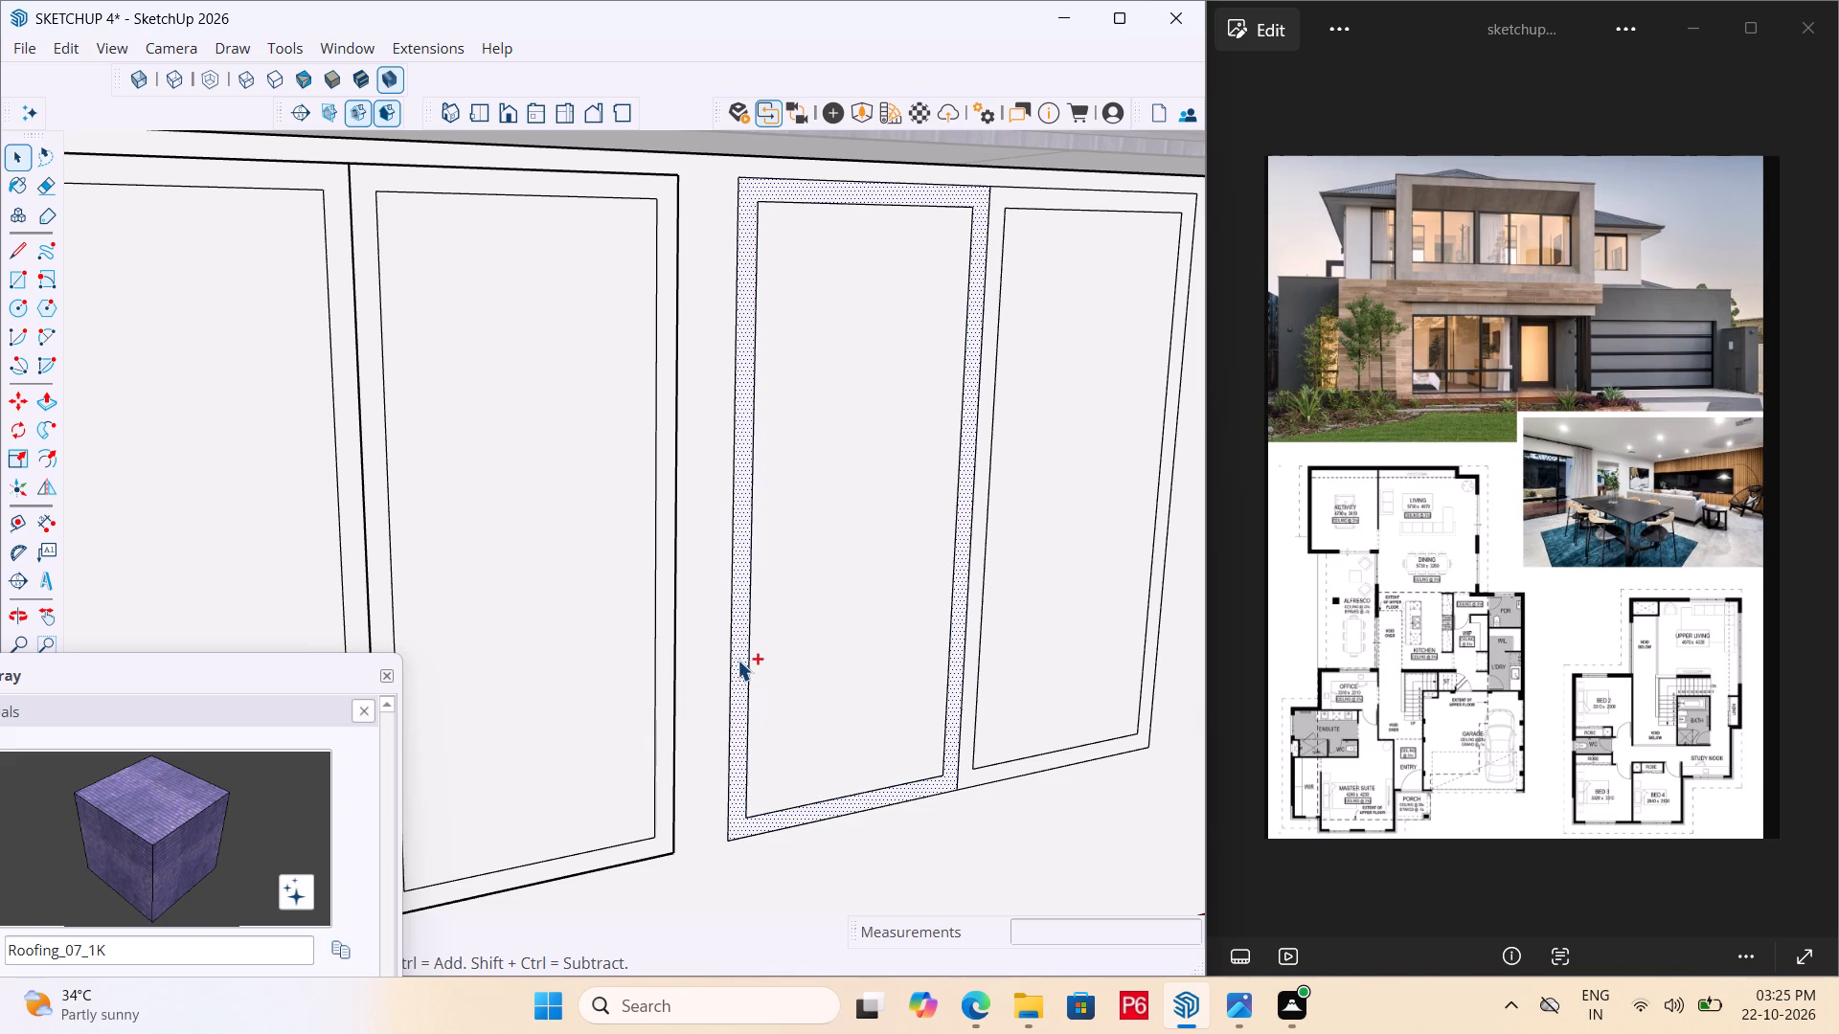
{"action": "double_click", "coordinate": [785, 635], "text": "ctrl"}
{"action": "right_click", "coordinate": [786, 632], "text": "ctrl"}
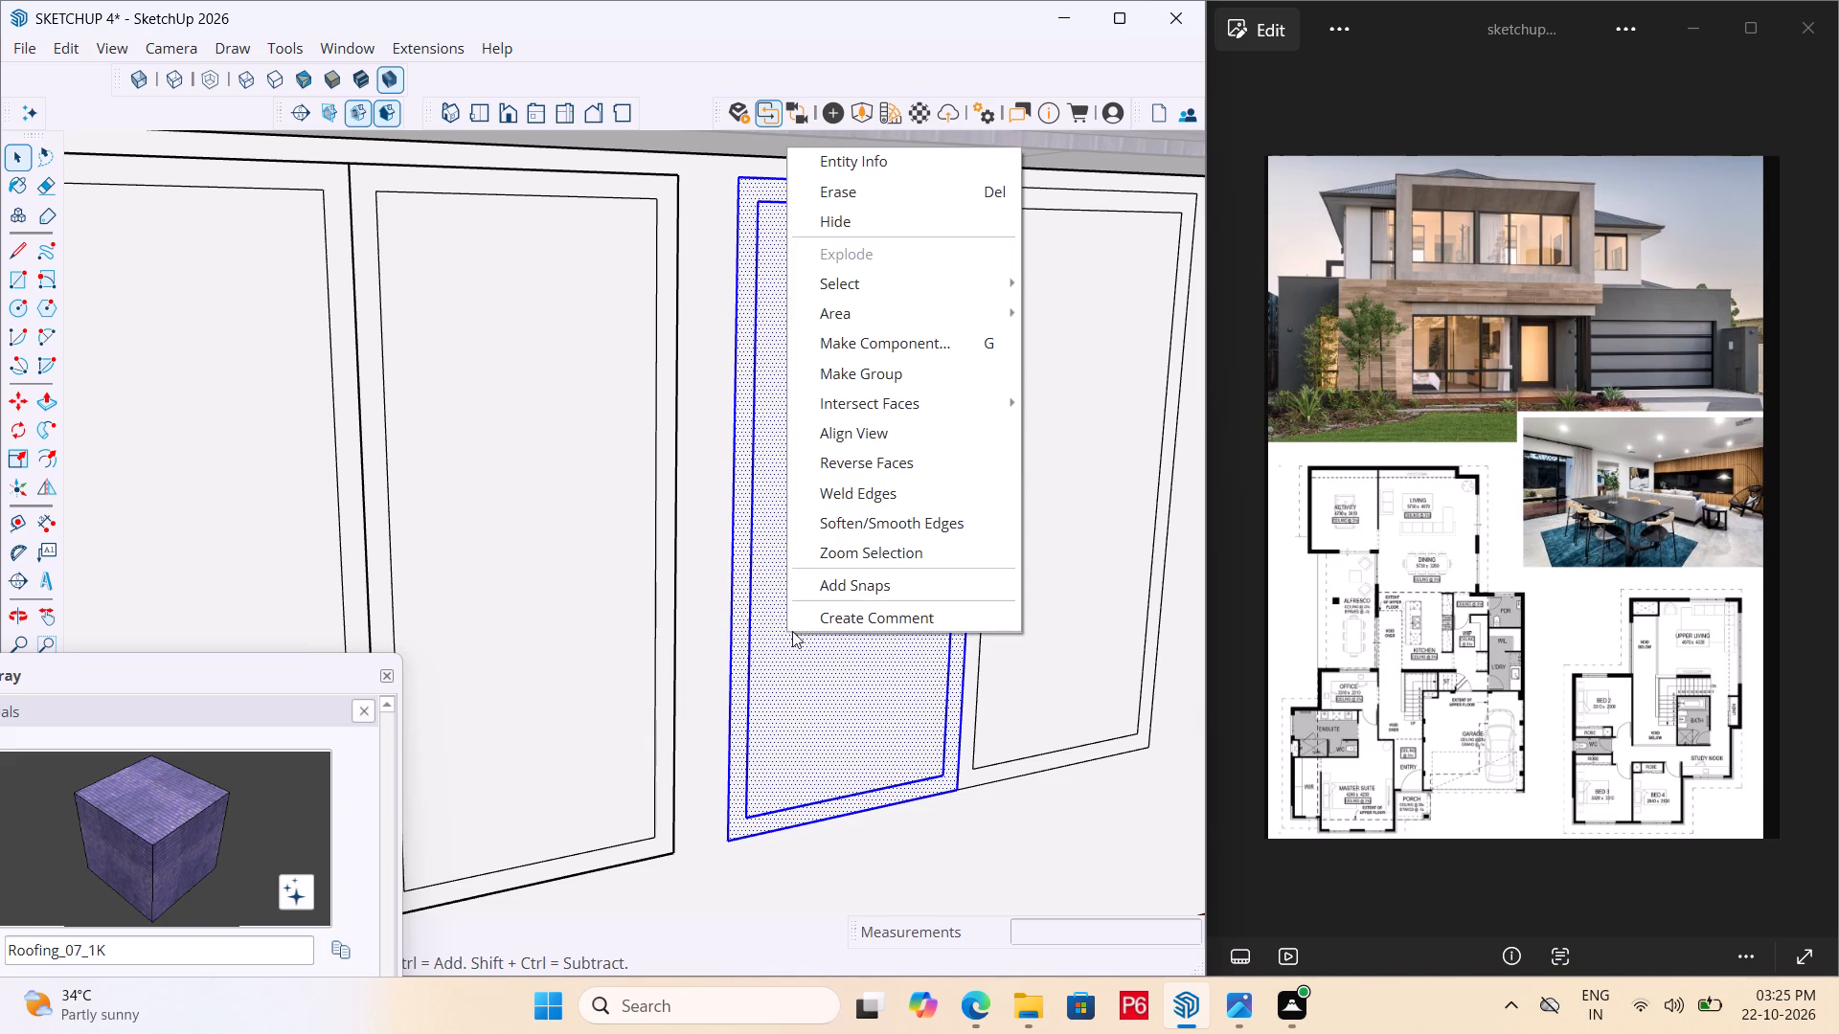
{"action": "left_click", "coordinate": [946, 383]}
Make a group from the frame and inner pane of the second window in the two-window group, and leave the wall's editing context.
{"action": "scroll", "coordinate": [540, 603], "scroll_direction": "down", "scroll_amount": 2}
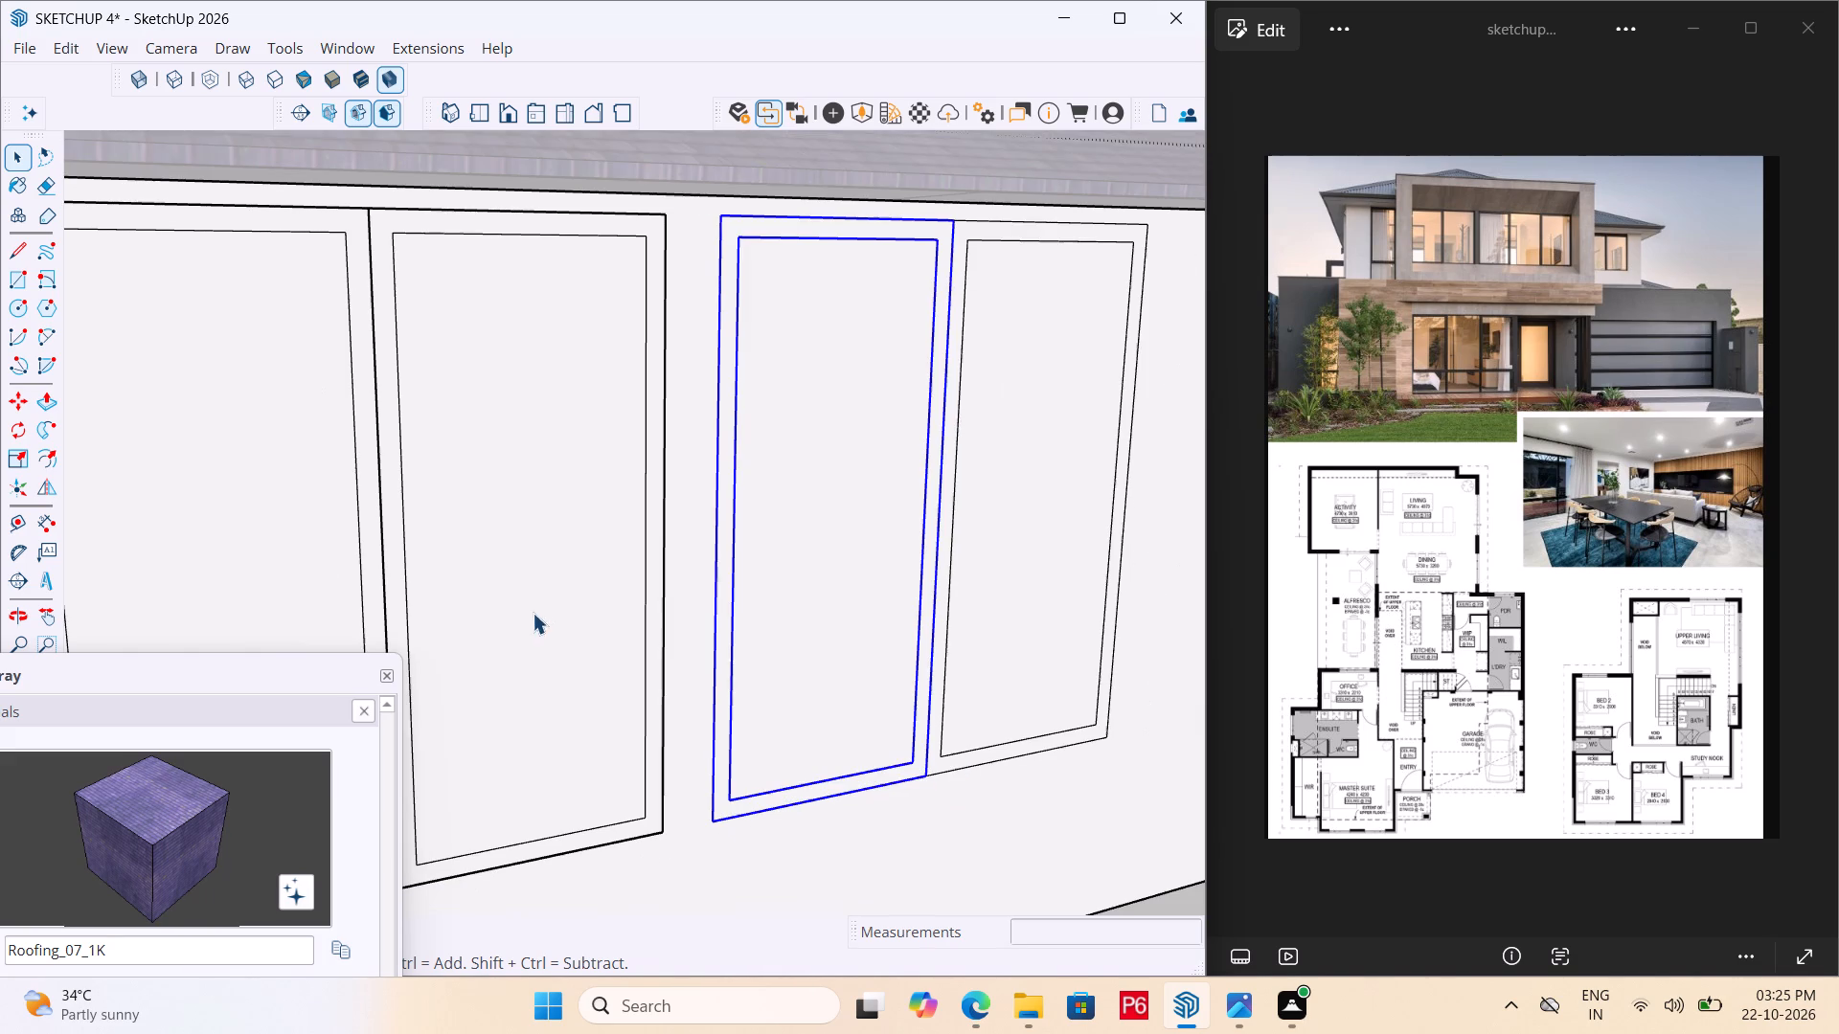
{"action": "left_click", "coordinate": [928, 540]}
{"action": "triple_click", "coordinate": [972, 531], "text": "ctrl"}
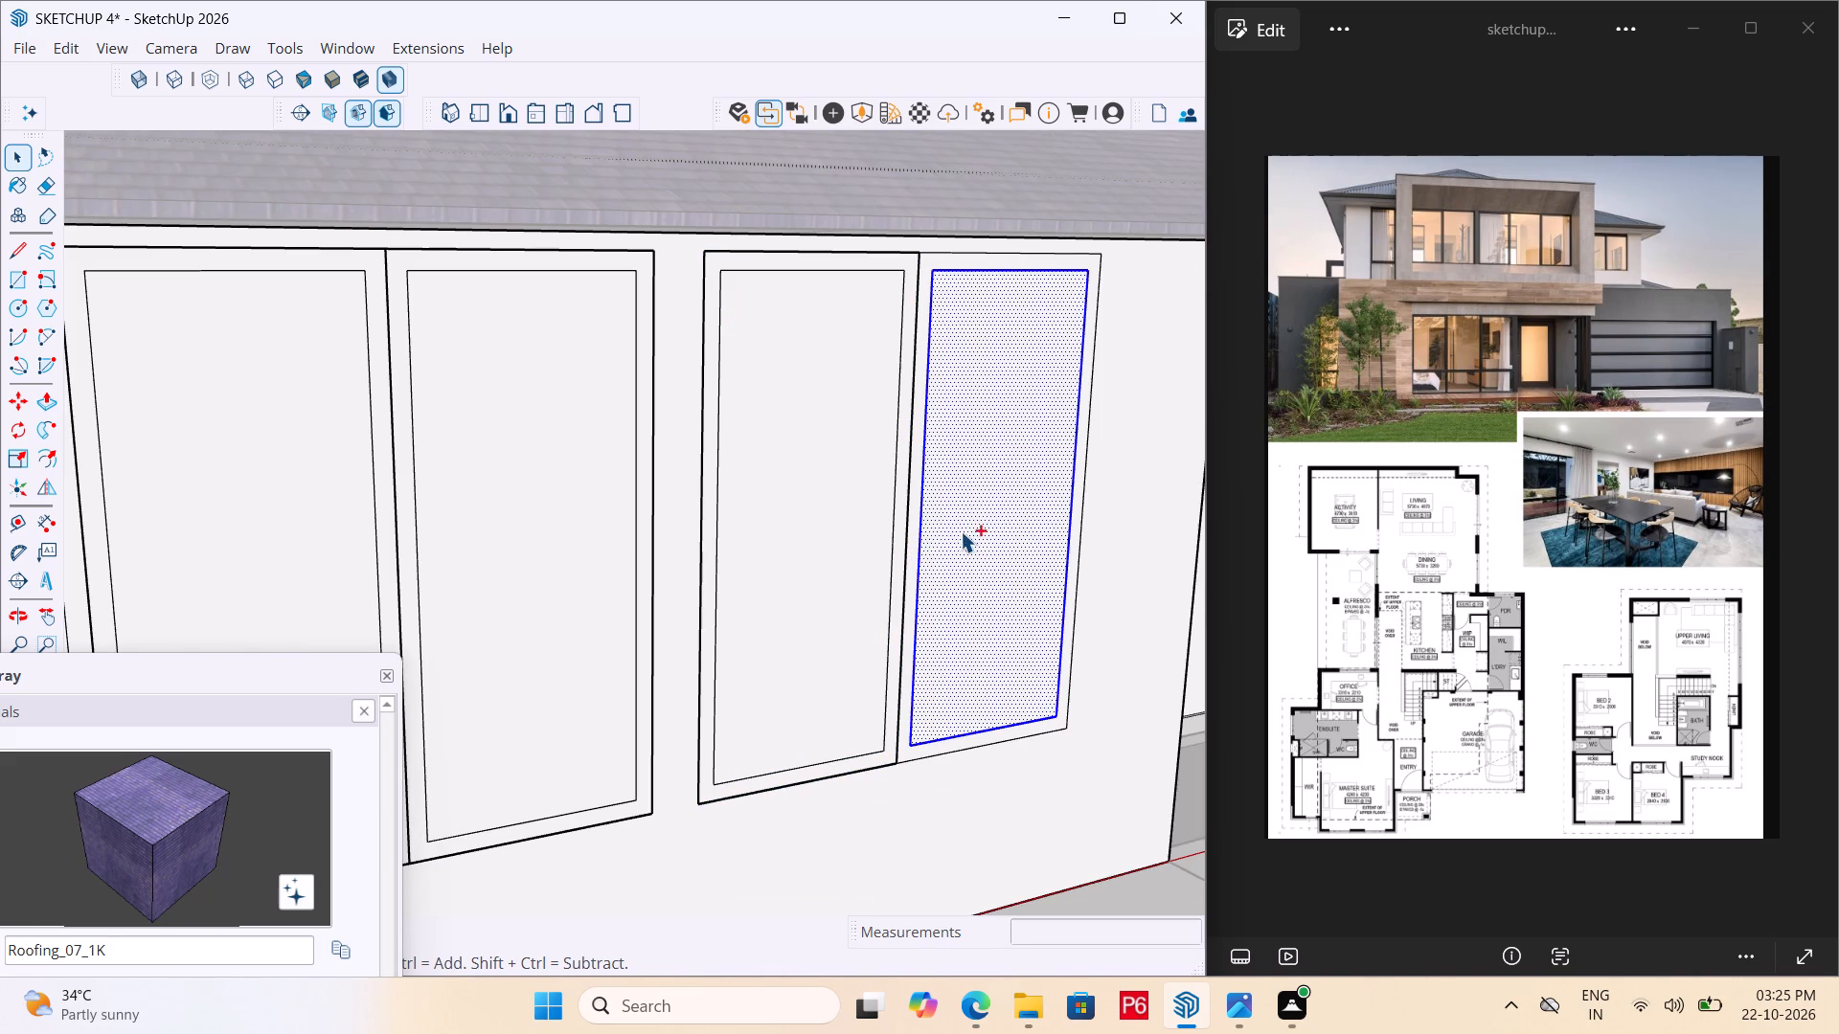
{"action": "scroll", "coordinate": [662, 497], "scroll_direction": "down", "scroll_amount": 5}
{"action": "left_click", "coordinate": [1101, 174]}
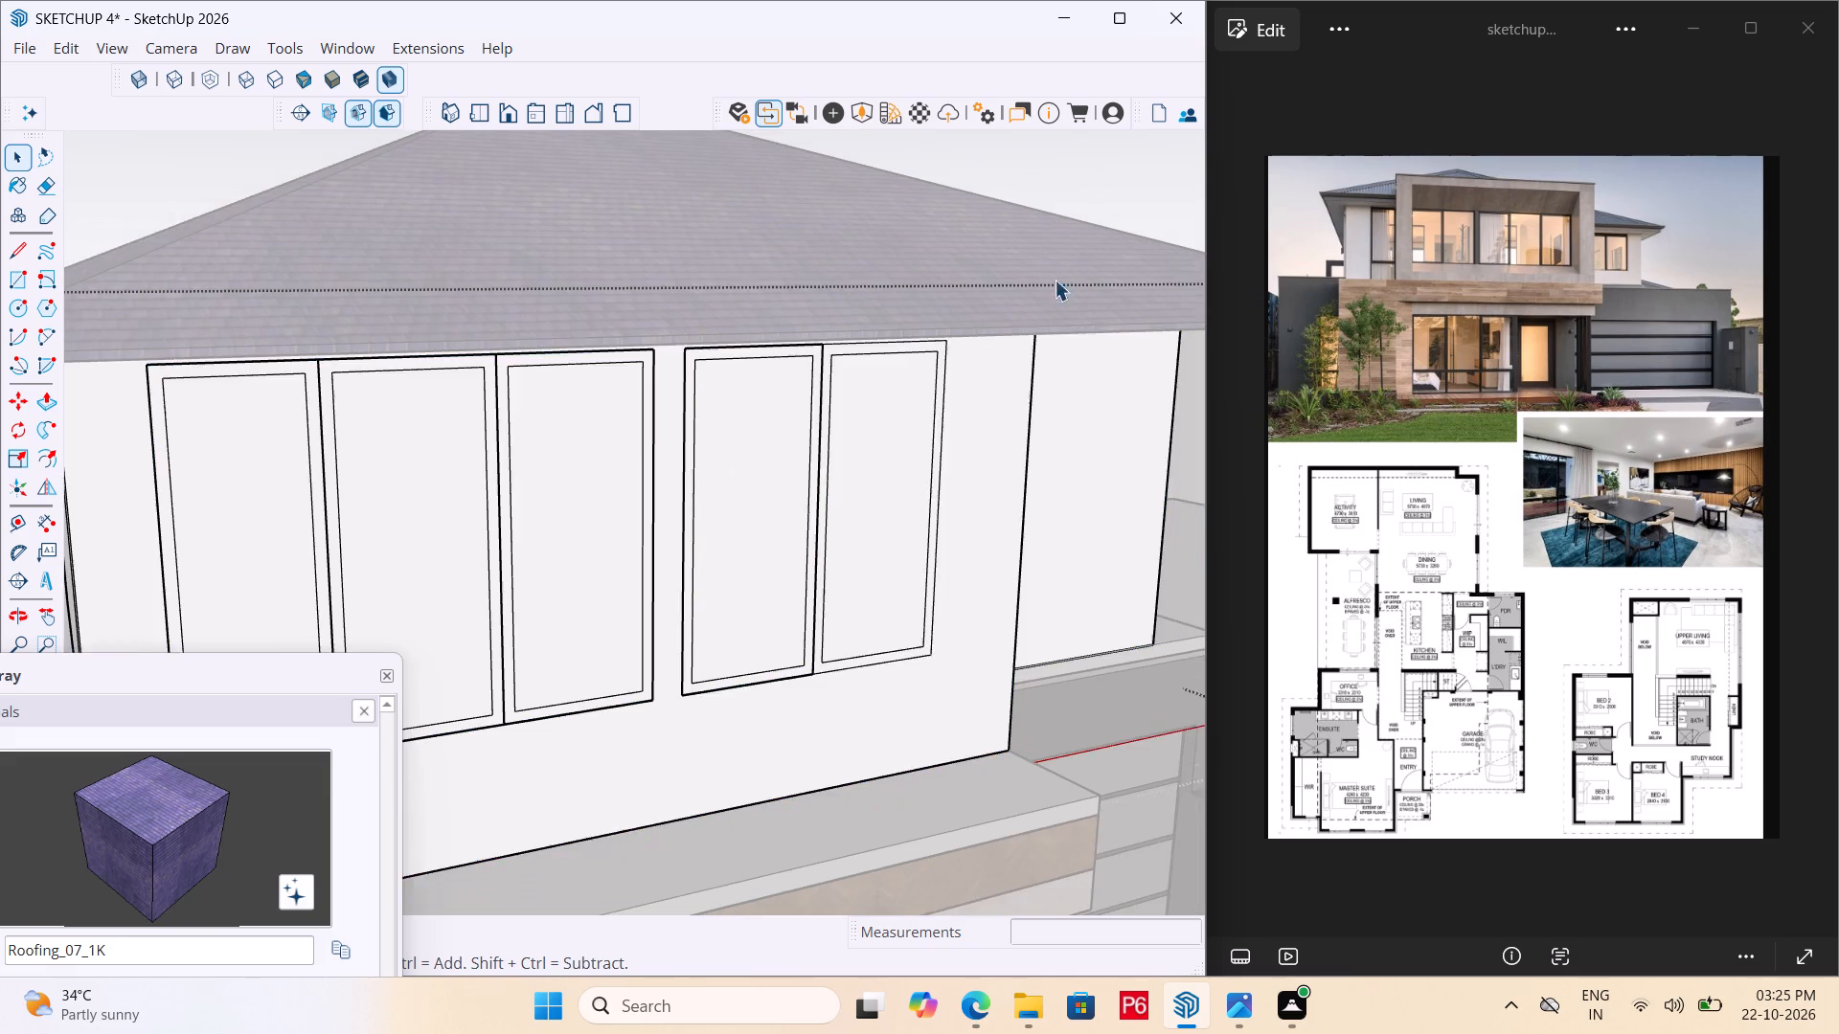
{"action": "scroll", "coordinate": [1024, 405], "scroll_direction": "up", "scroll_amount": 5}
{"action": "double_click", "coordinate": [868, 469]}
{"action": "double_click", "coordinate": [868, 469]}
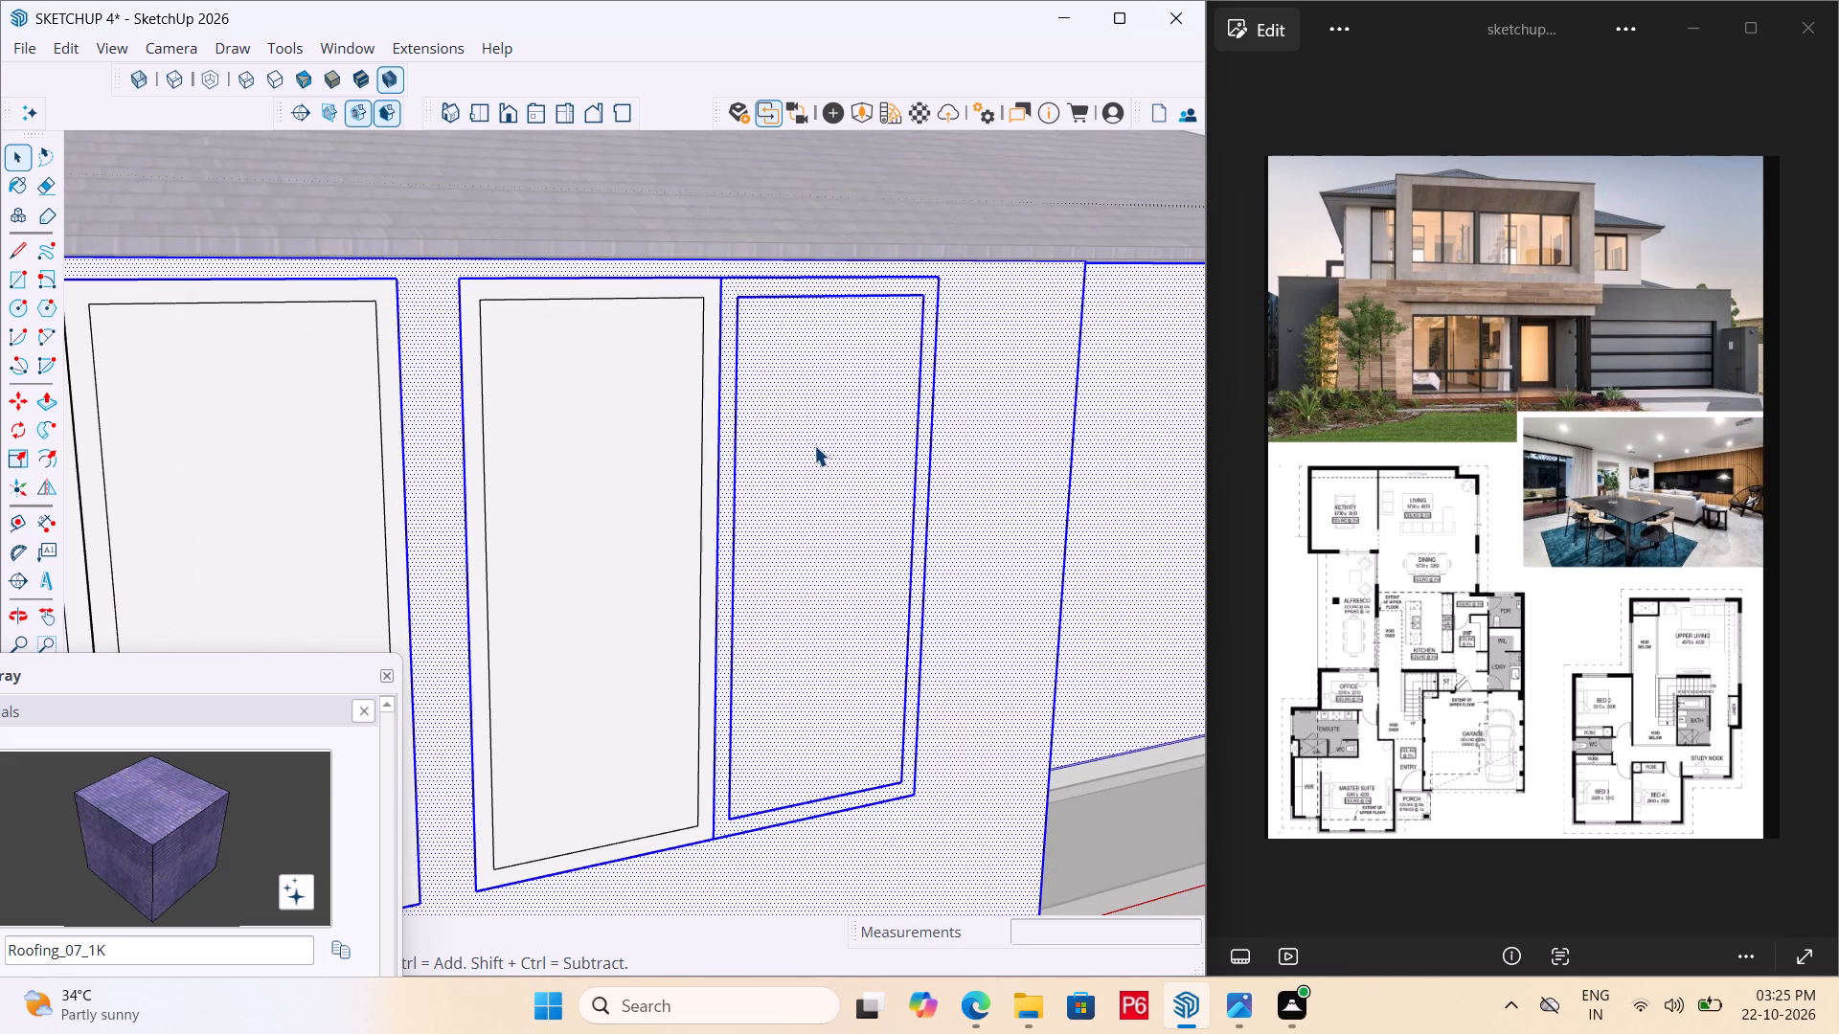
{"action": "double_click", "coordinate": [814, 433]}
{"action": "double_click", "coordinate": [724, 489], "text": "ctrl"}
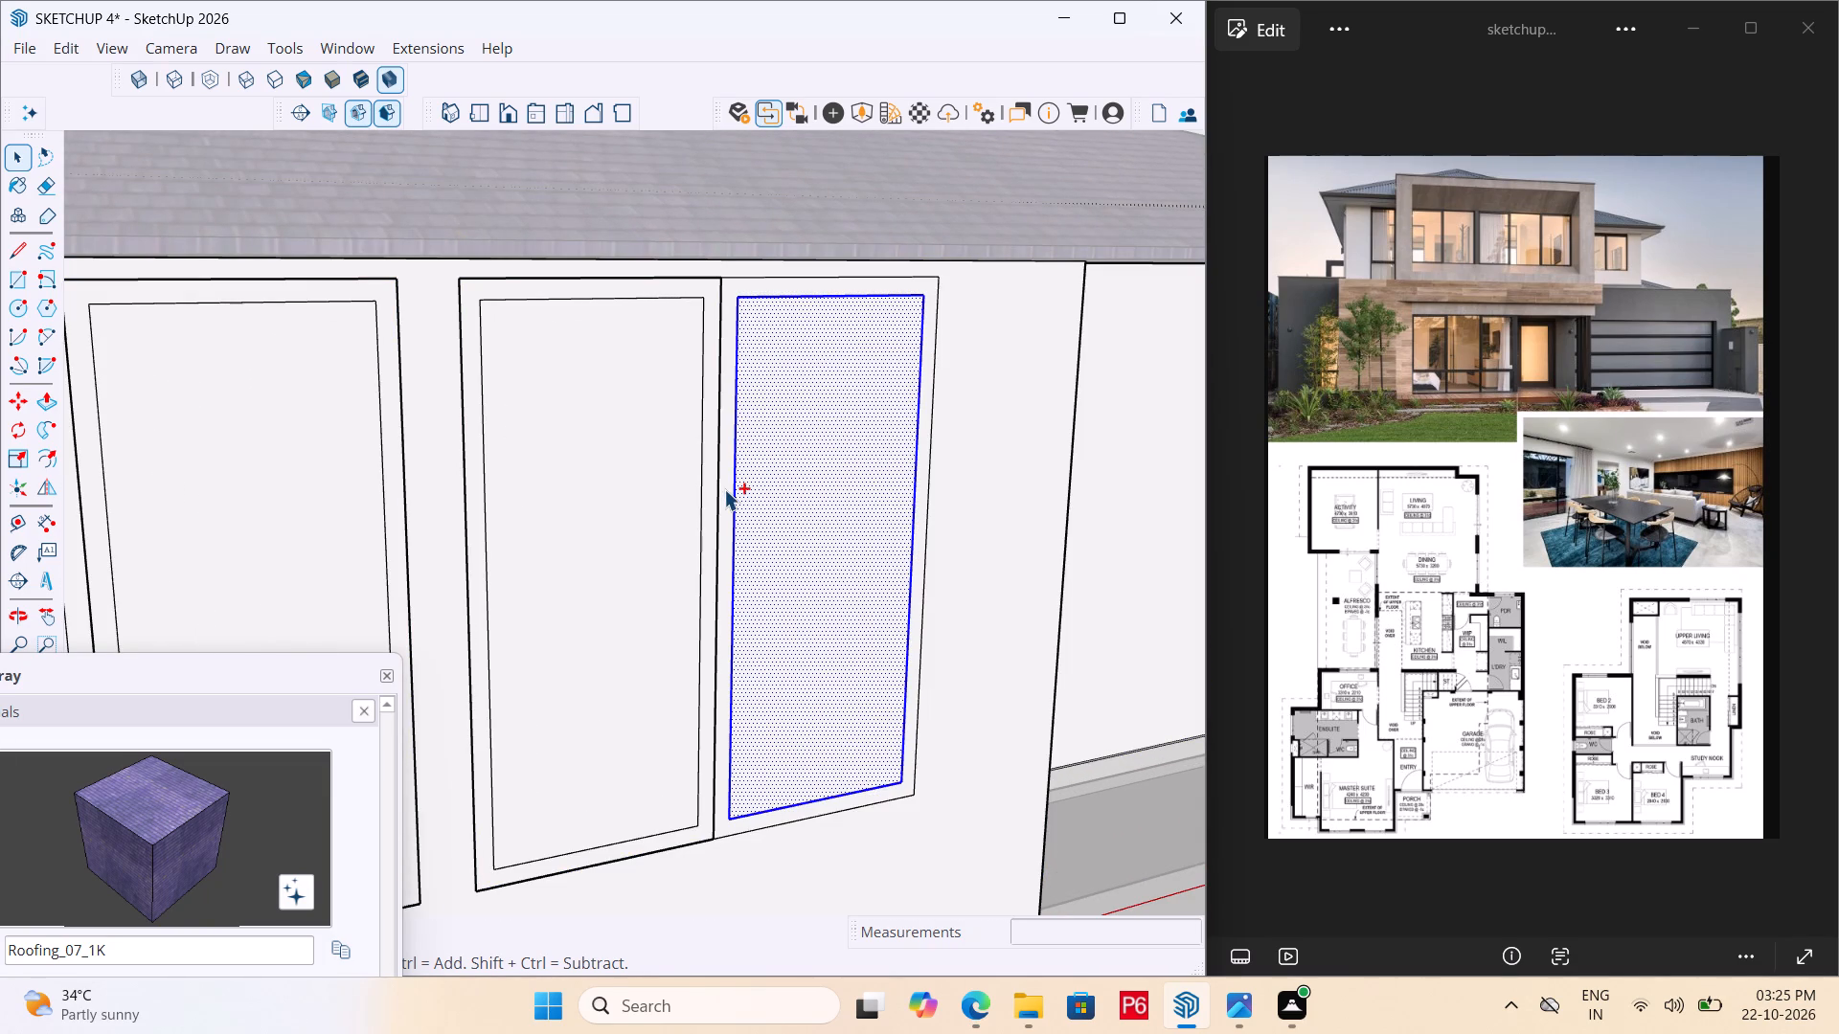
{"action": "right_click", "coordinate": [831, 442], "text": "ctrl"}
{"action": "left_click", "coordinate": [908, 676]}
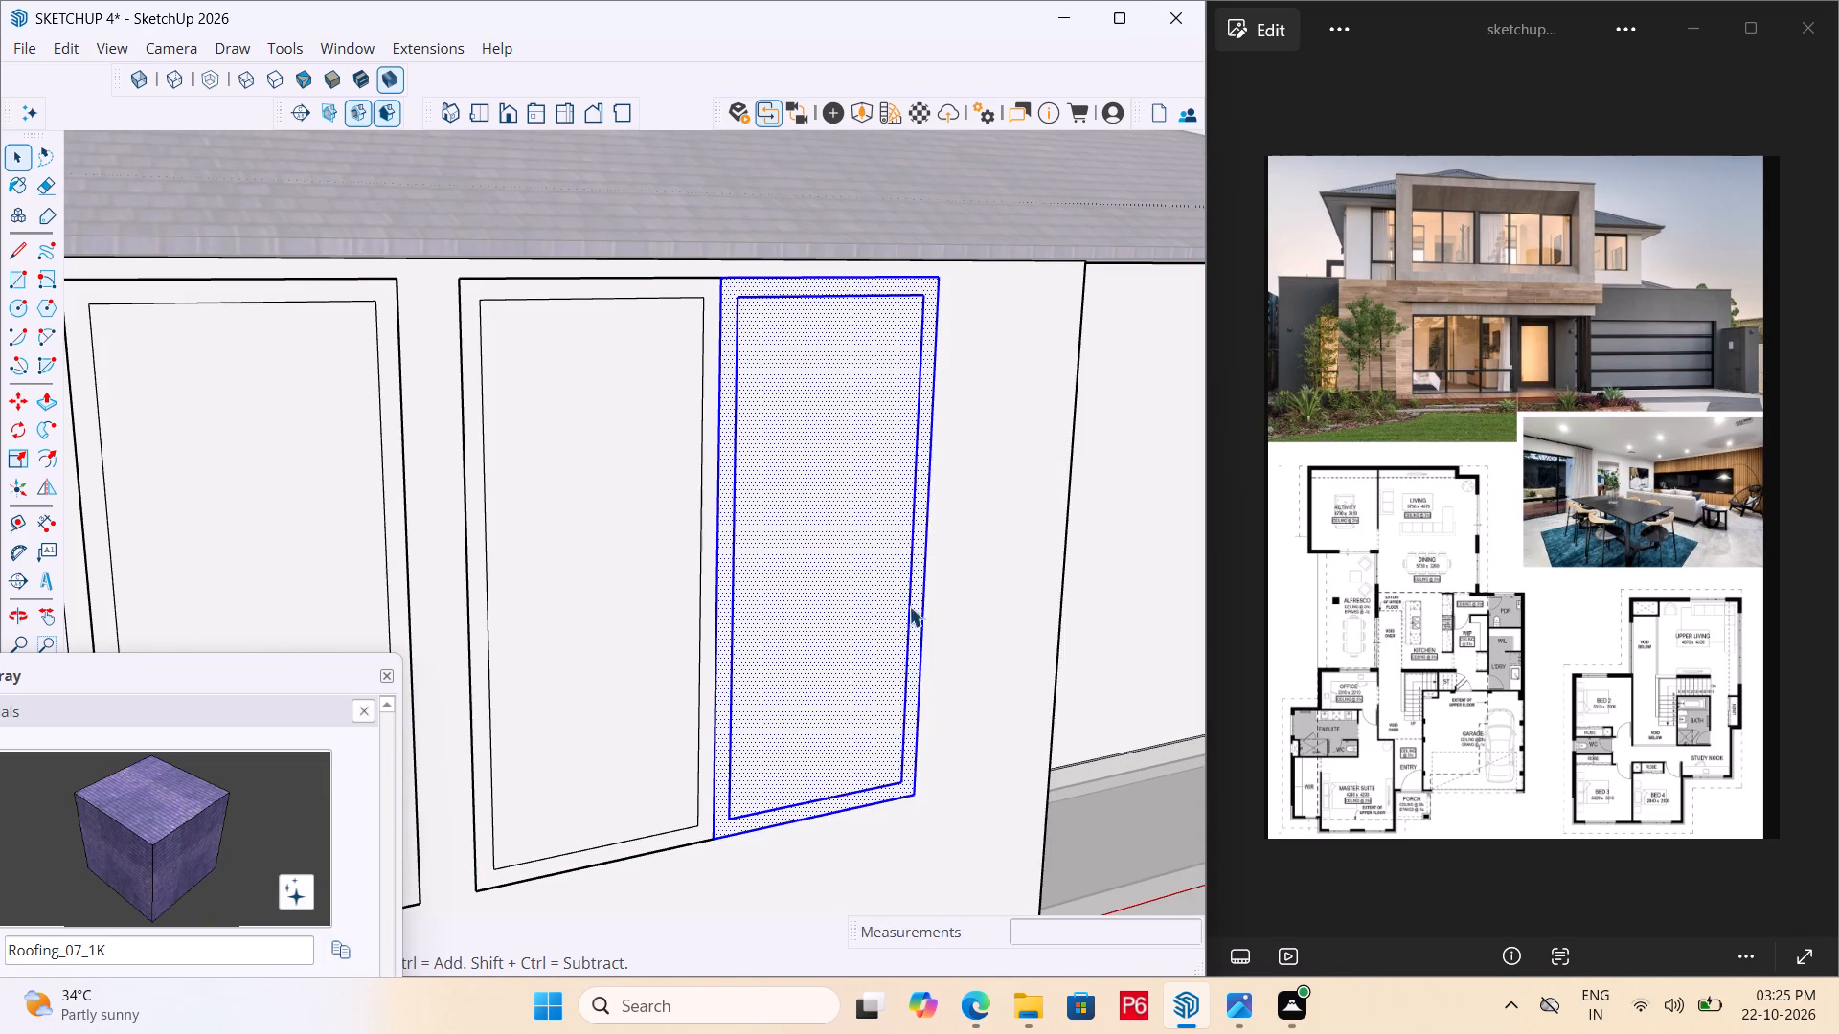
{"action": "scroll", "coordinate": [860, 500], "scroll_direction": "down", "scroll_amount": 5}
{"action": "key", "text": "space"}
{"action": "left_click", "coordinate": [1101, 237]}
{"action": "double_click", "coordinate": [1107, 219]}
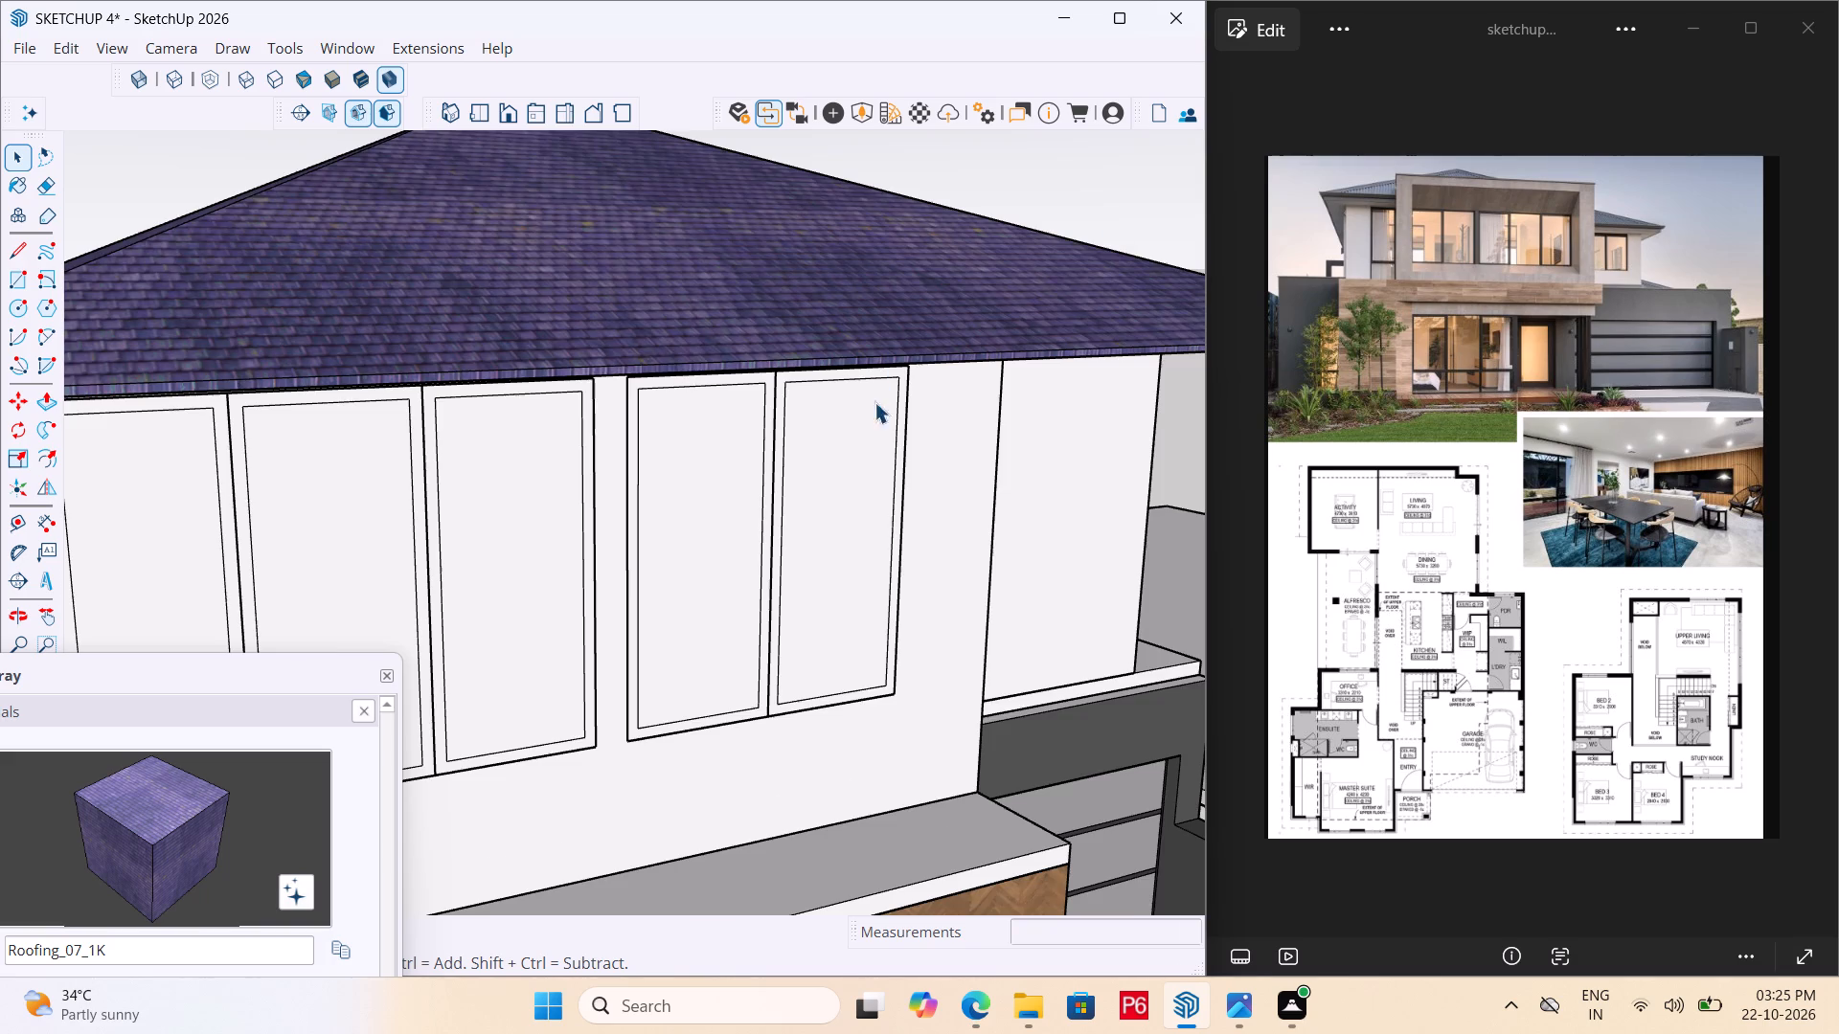
Examine the upper-floor front windows, walls and roof from below, above and the side.
{"action": "scroll", "coordinate": [874, 407], "scroll_direction": "down", "scroll_amount": 5}
{"action": "middle_click_drag", "start_coordinate": [737, 462], "coordinate": [864, 232]}
{"action": "scroll", "coordinate": [737, 462], "scroll_direction": "down", "scroll_amount": 1}
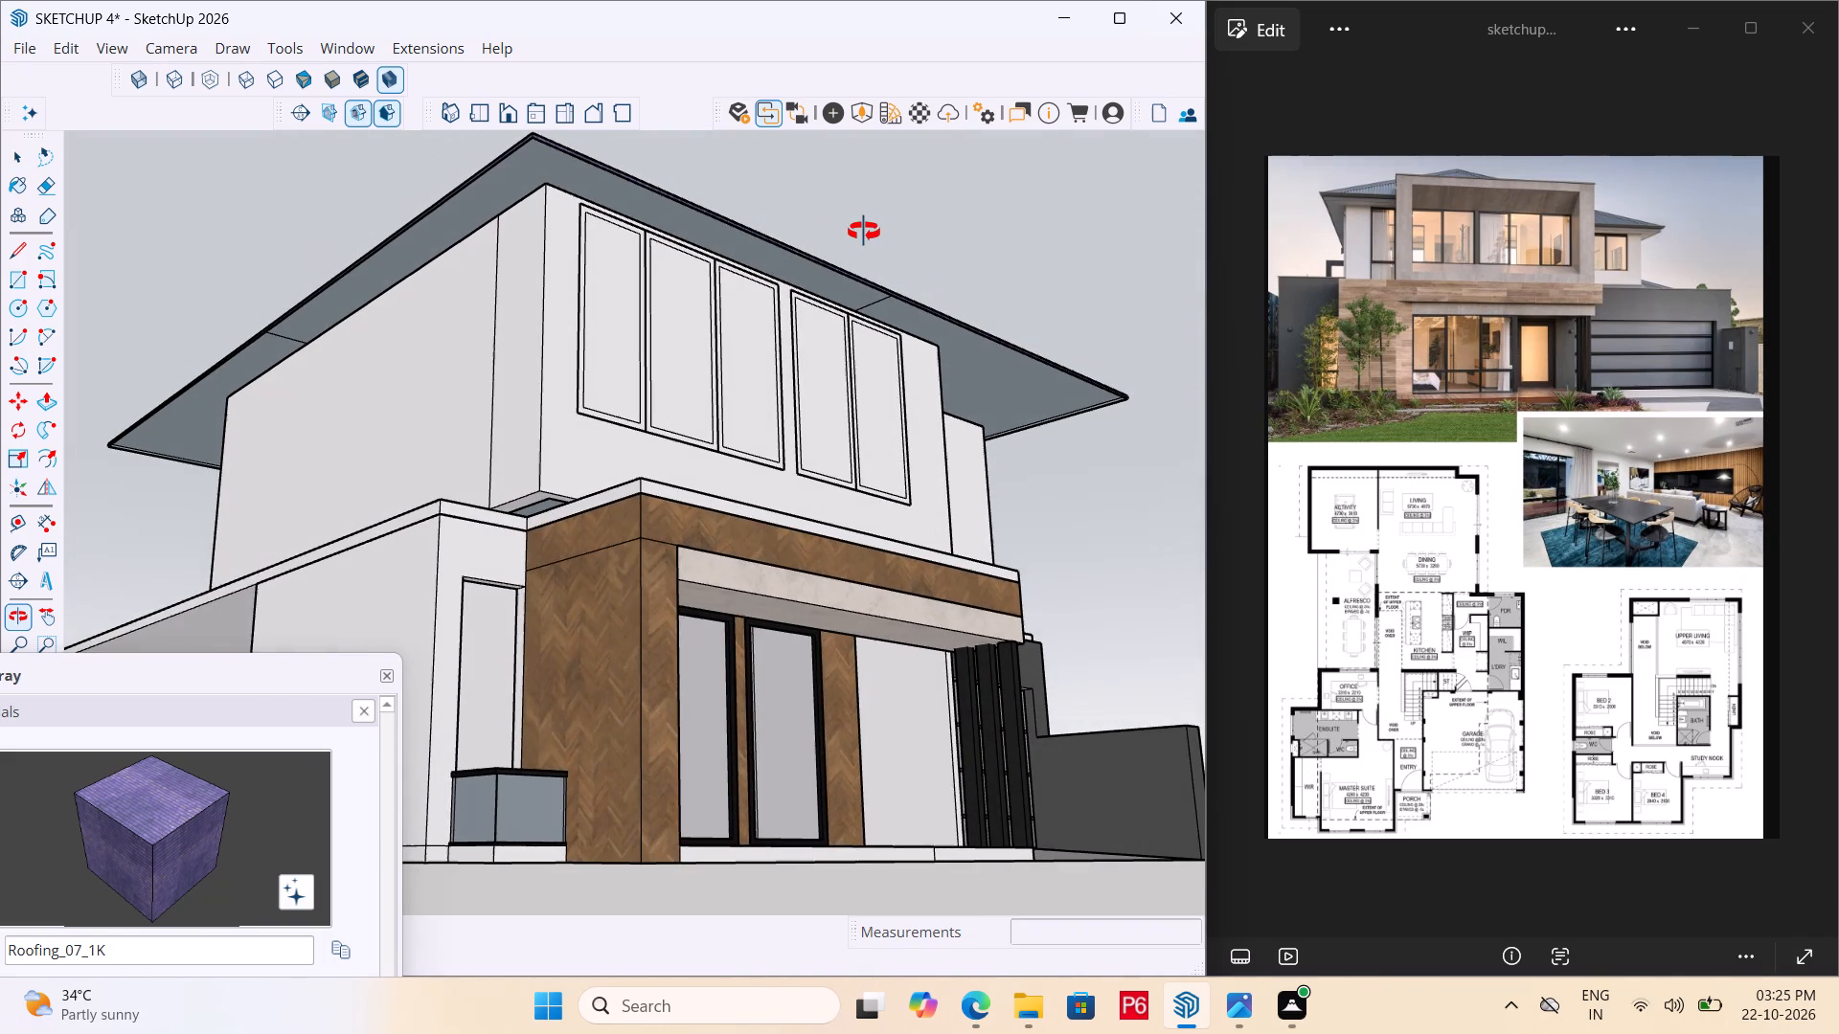
{"action": "middle_click_drag", "start_coordinate": [864, 232], "coordinate": [833, 285]}
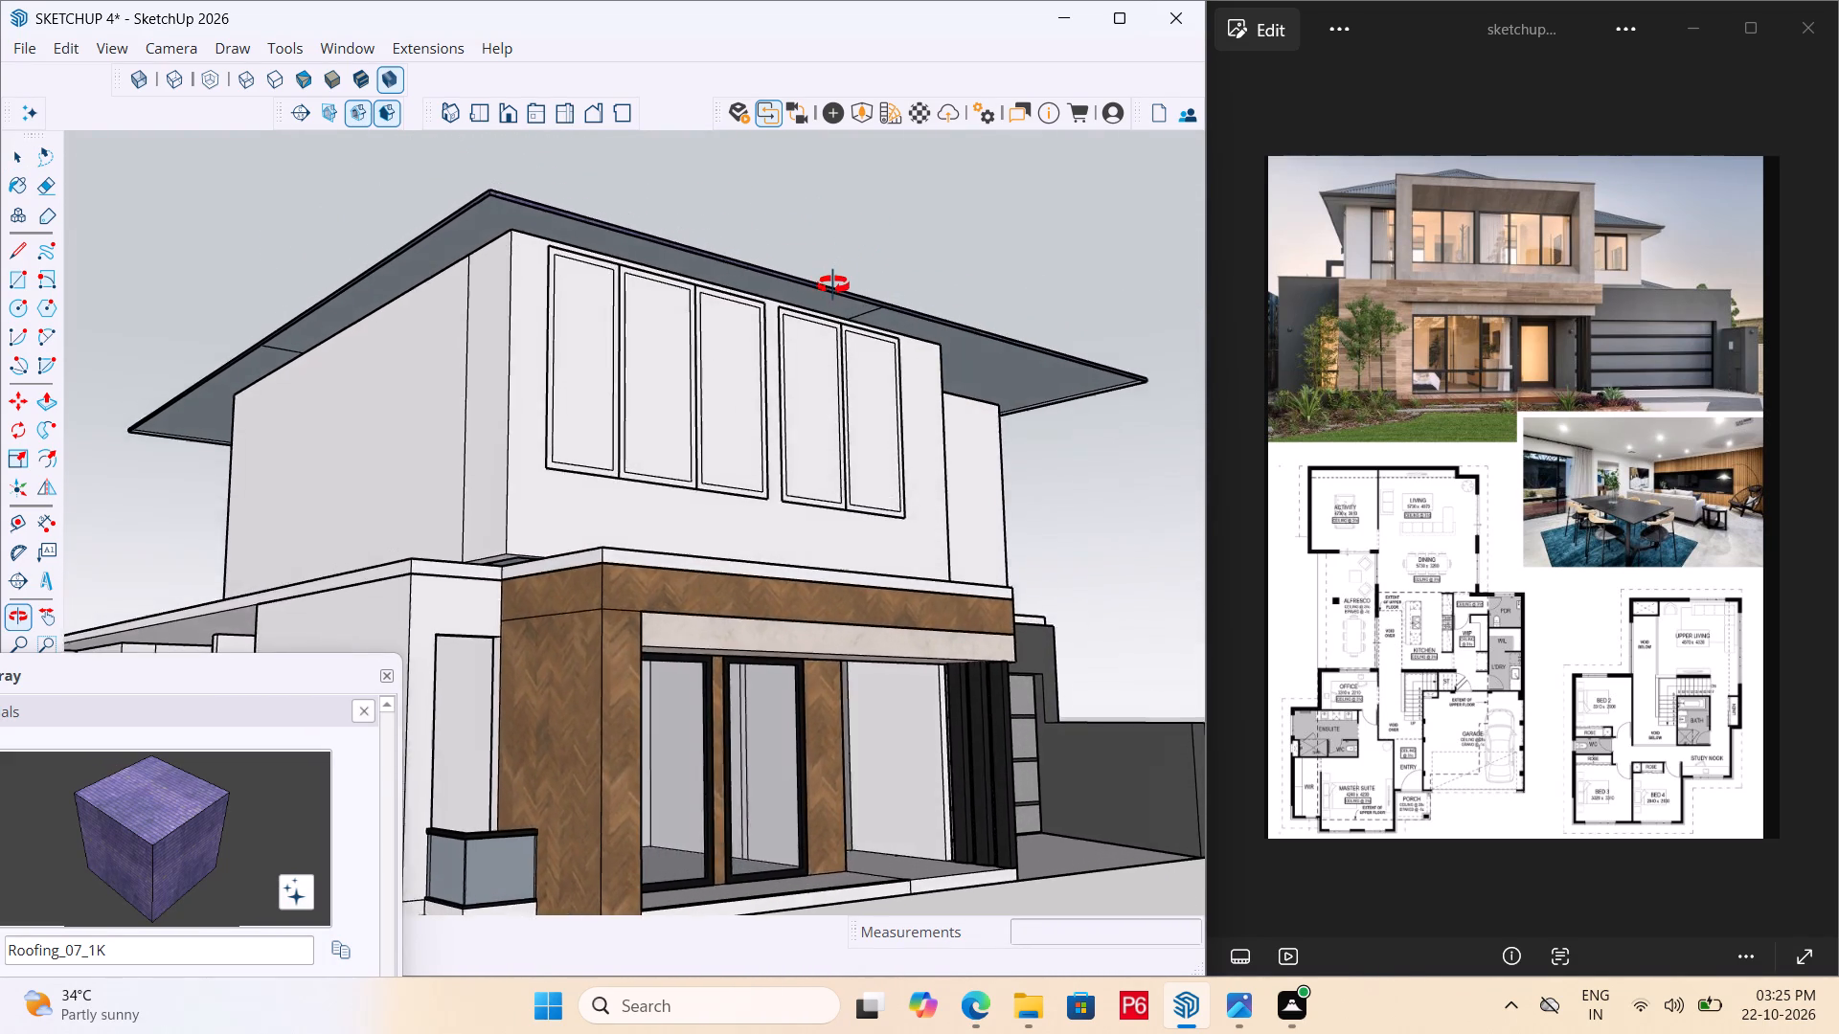
{"action": "middle_click_drag", "start_coordinate": [833, 285], "coordinate": [743, 548]}
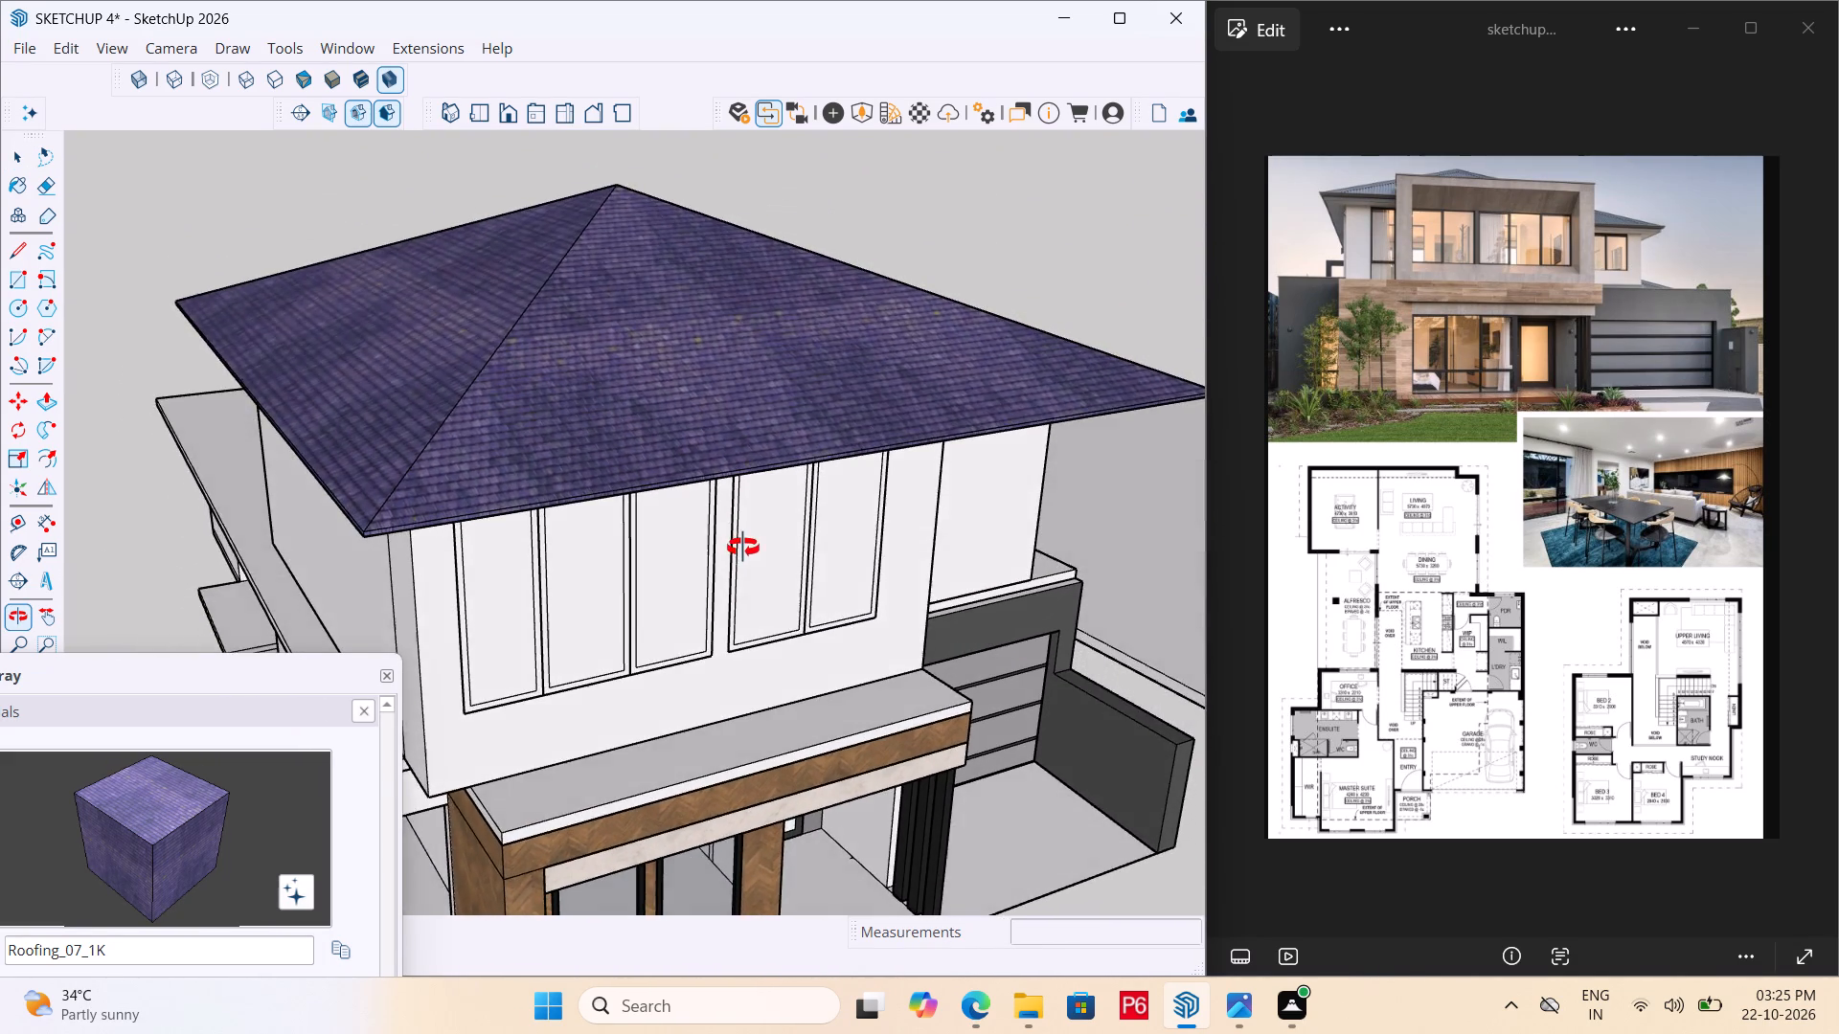
{"action": "middle_click_drag", "start_coordinate": [743, 548], "coordinate": [214, 567]}
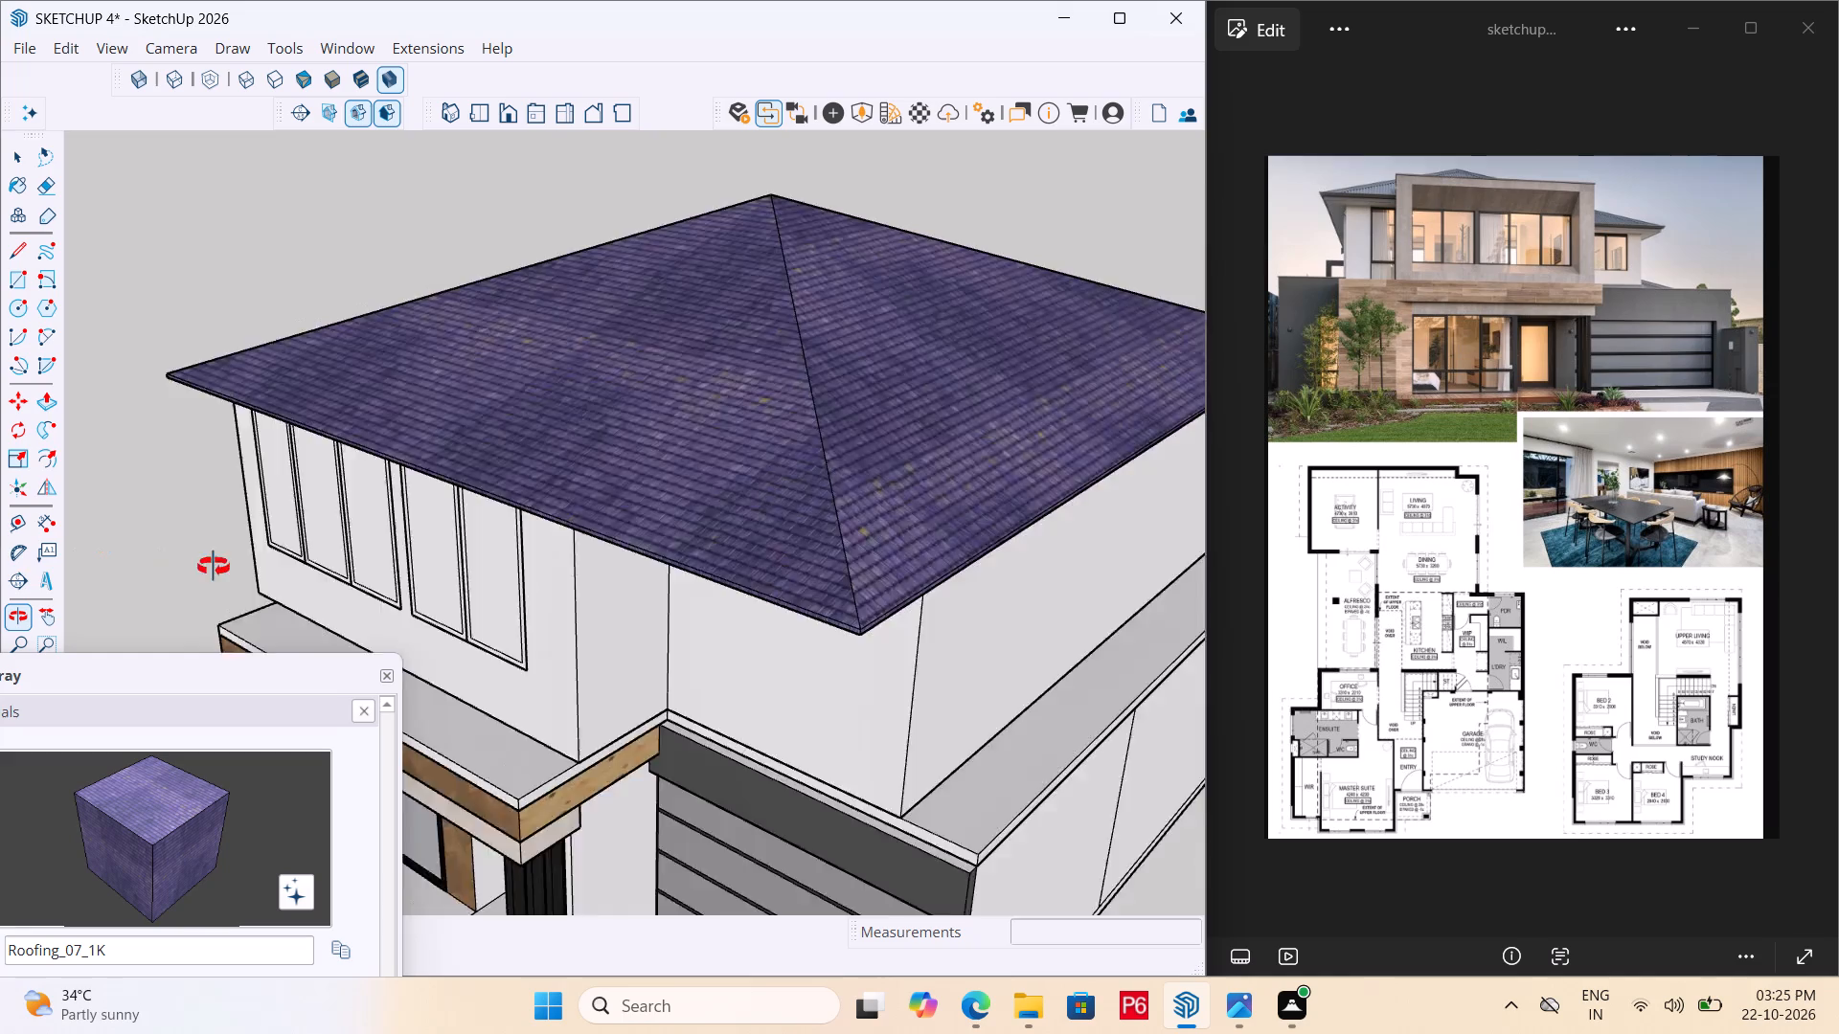
{"action": "middle_click_drag", "start_coordinate": [214, 567], "coordinate": [746, 398]}
{"action": "scroll", "coordinate": [622, 424], "scroll_direction": "up", "scroll_amount": 4}
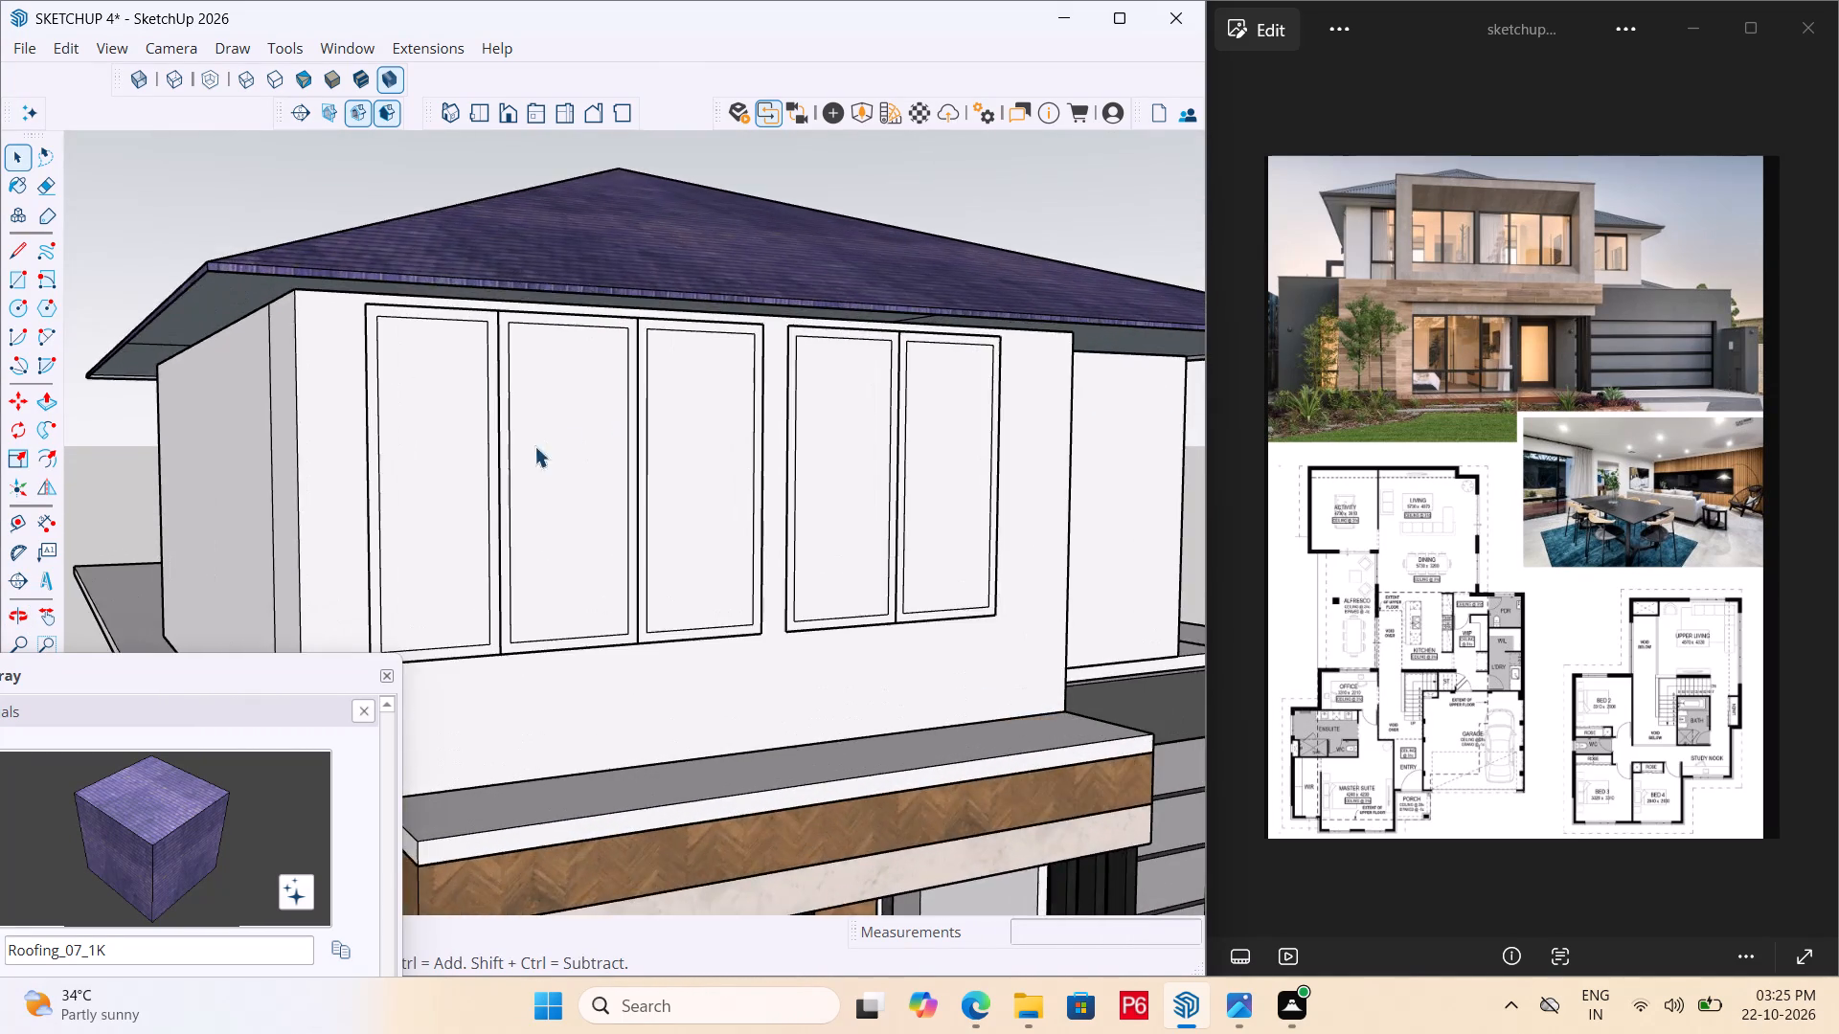
{"action": "scroll", "coordinate": [508, 461], "scroll_direction": "up", "scroll_amount": 5}
{"action": "scroll", "coordinate": [784, 441], "scroll_direction": "down", "scroll_amount": 4}
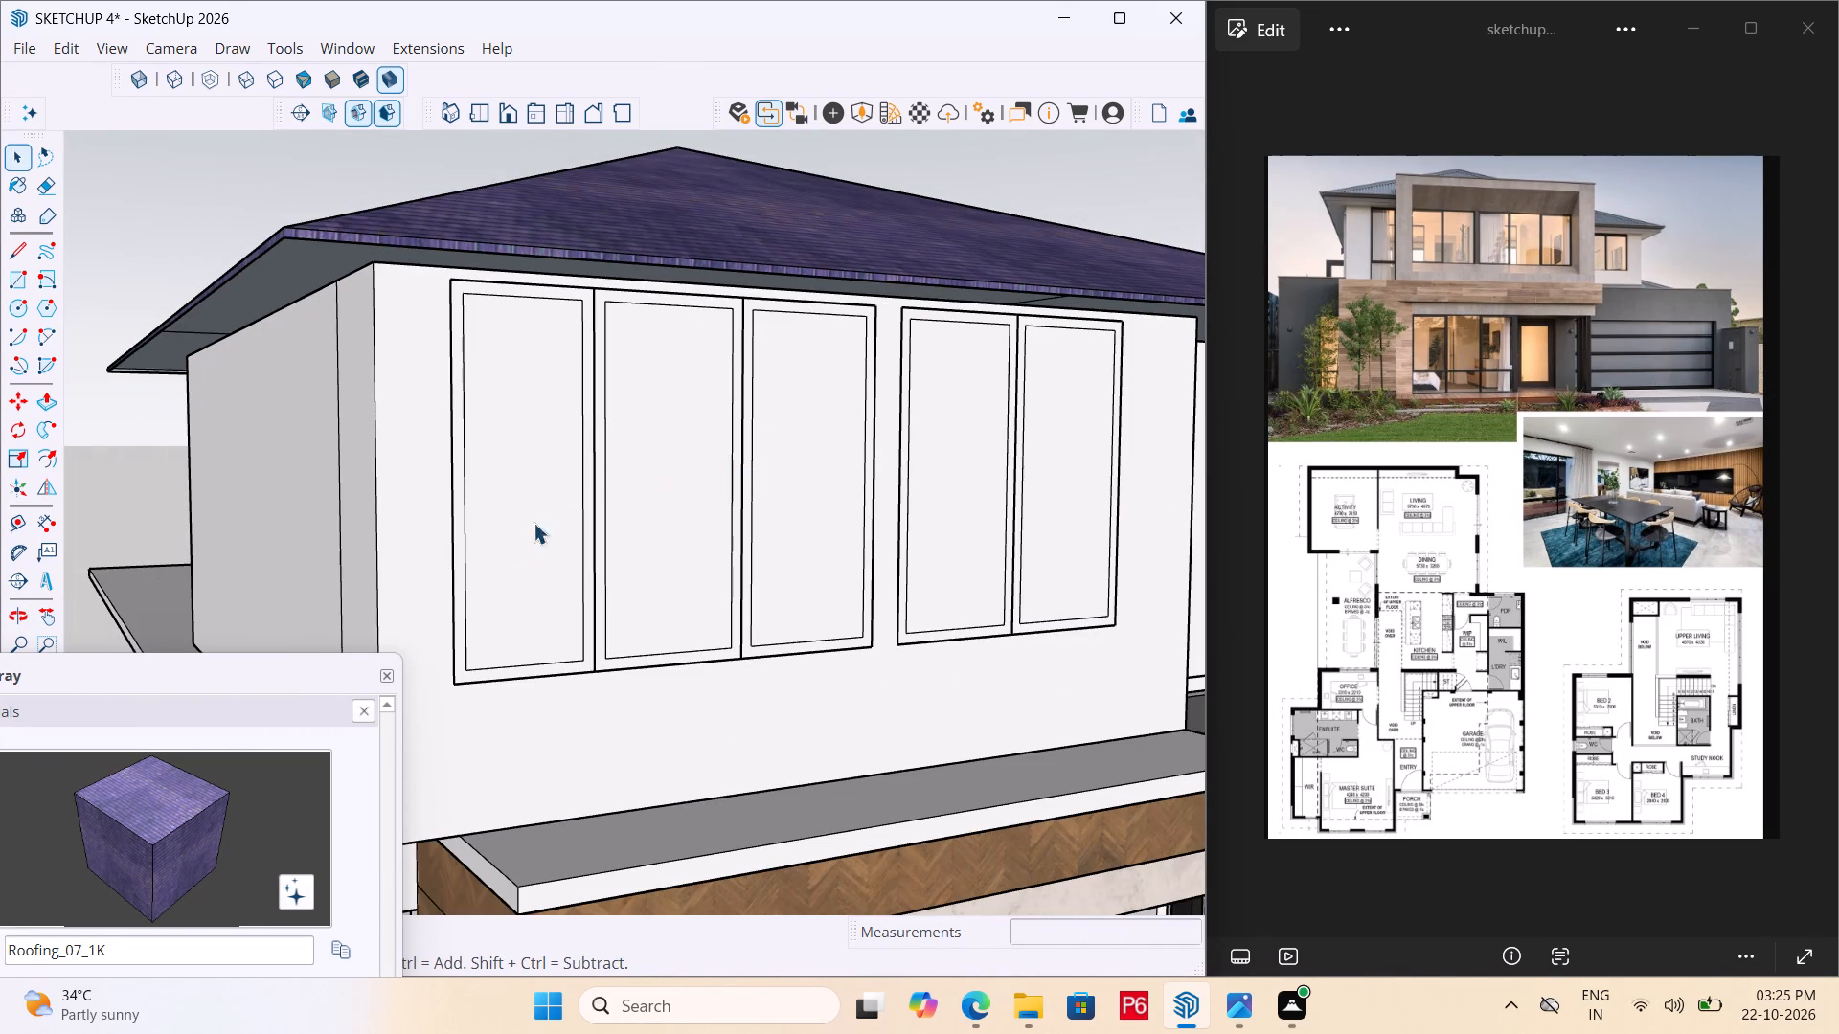
Inside the first window's group of the three-window set, paint the frame face with the Solid Colors material M07_Charcoal_Gleam.
{"action": "scroll", "coordinate": [521, 575], "scroll_direction": "up", "scroll_amount": 6}
{"action": "double_click", "coordinate": [449, 567]}
{"action": "double_click", "coordinate": [437, 541]}
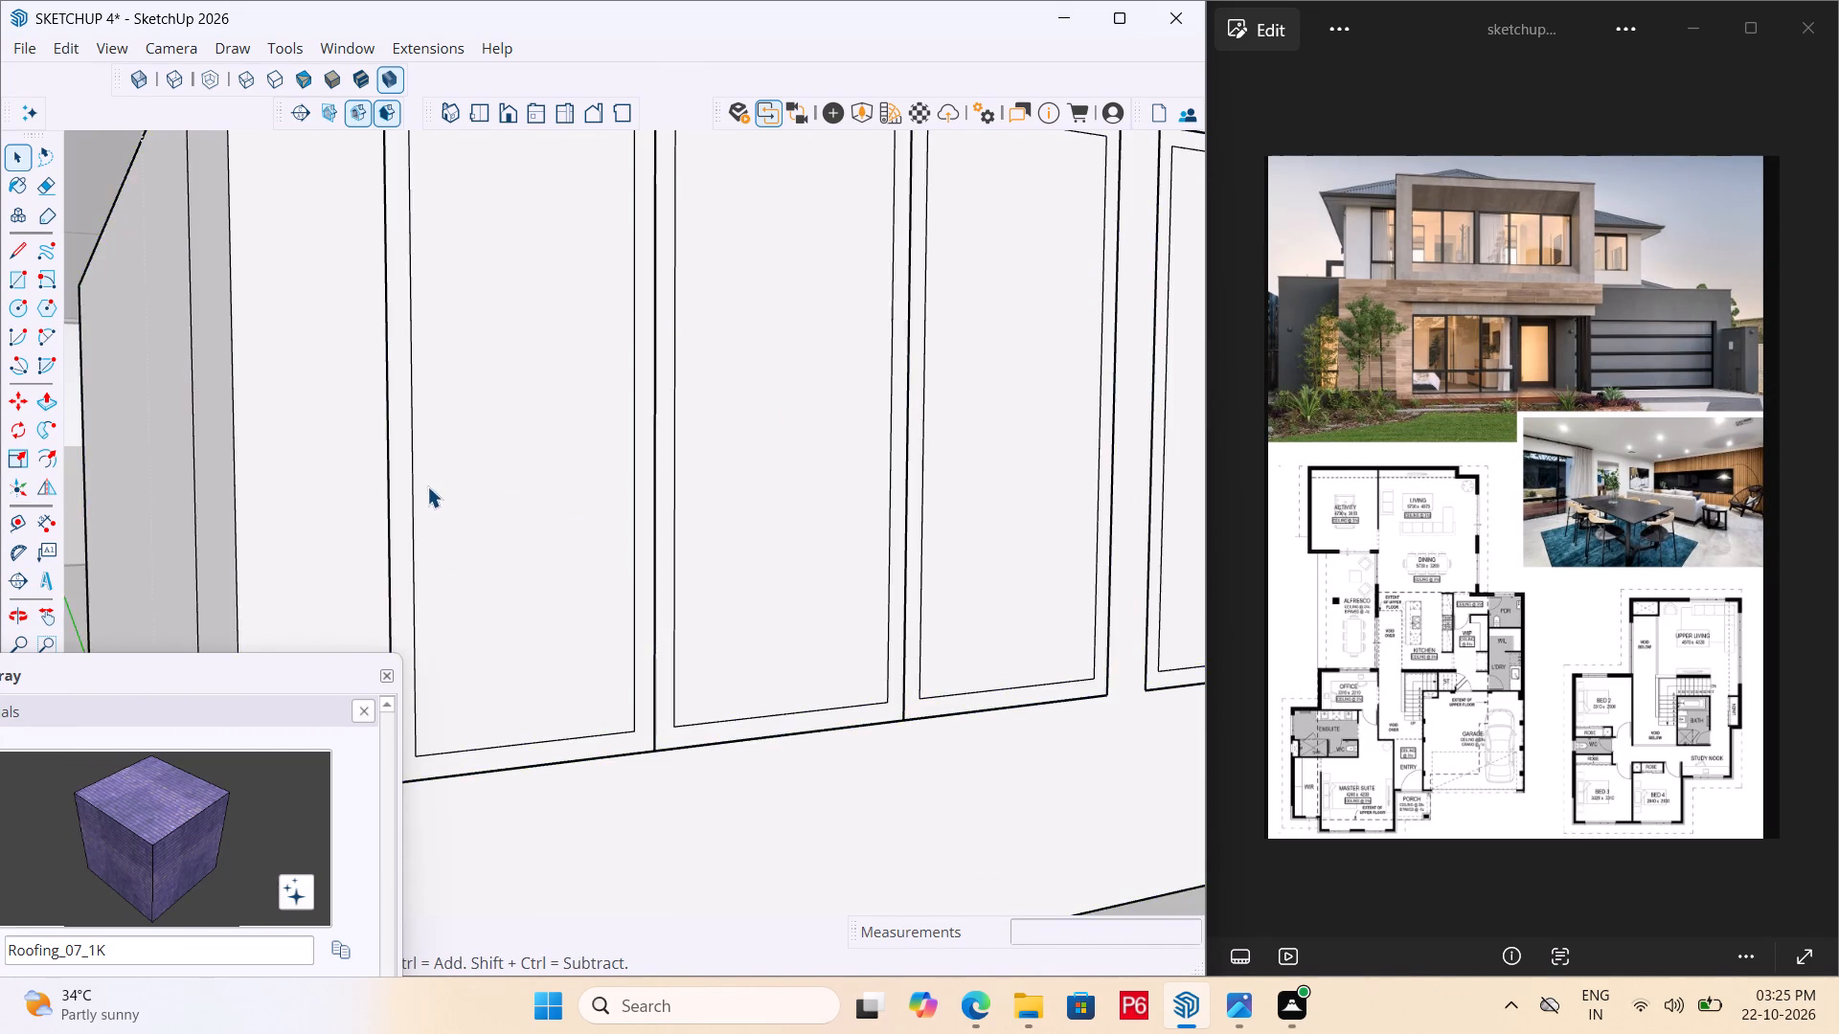
{"action": "double_click", "coordinate": [437, 477]}
{"action": "left_click", "coordinate": [425, 477]}
{"action": "left_click", "coordinate": [401, 488]}
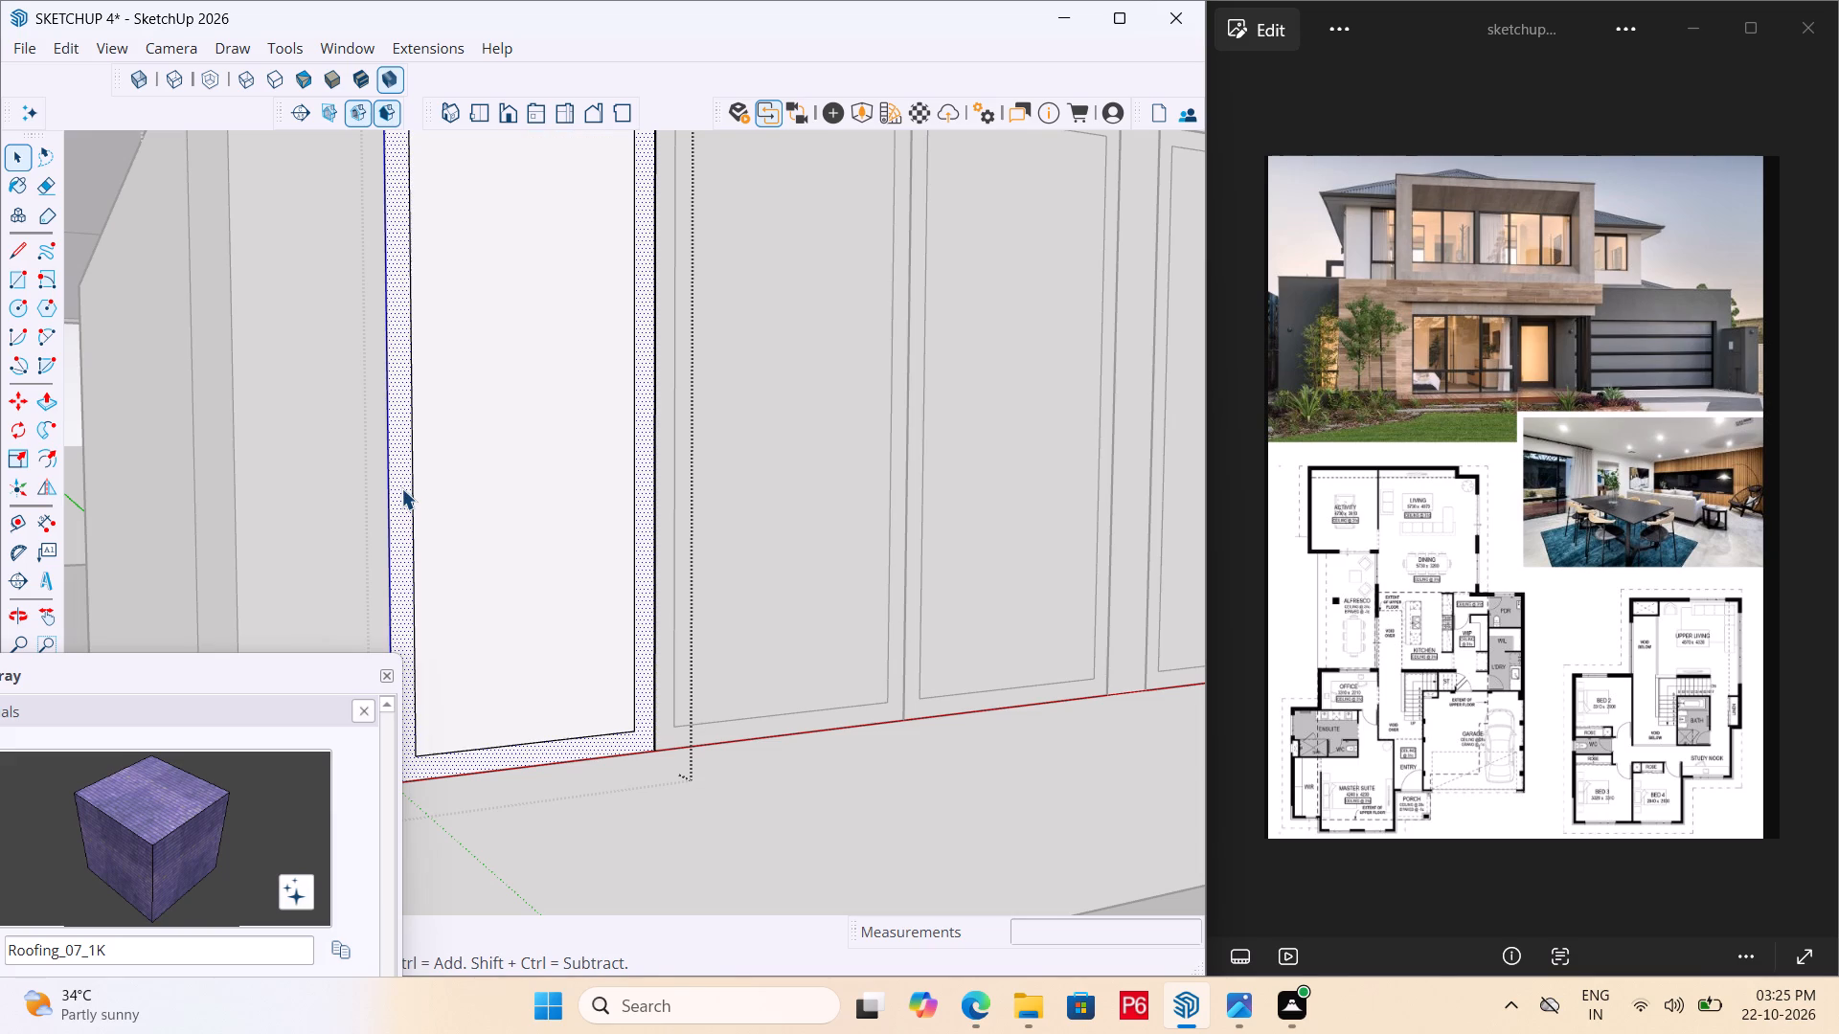
{"action": "key", "text": "b"}
{"action": "scroll", "coordinate": [287, 729], "scroll_direction": "down", "scroll_amount": 3}
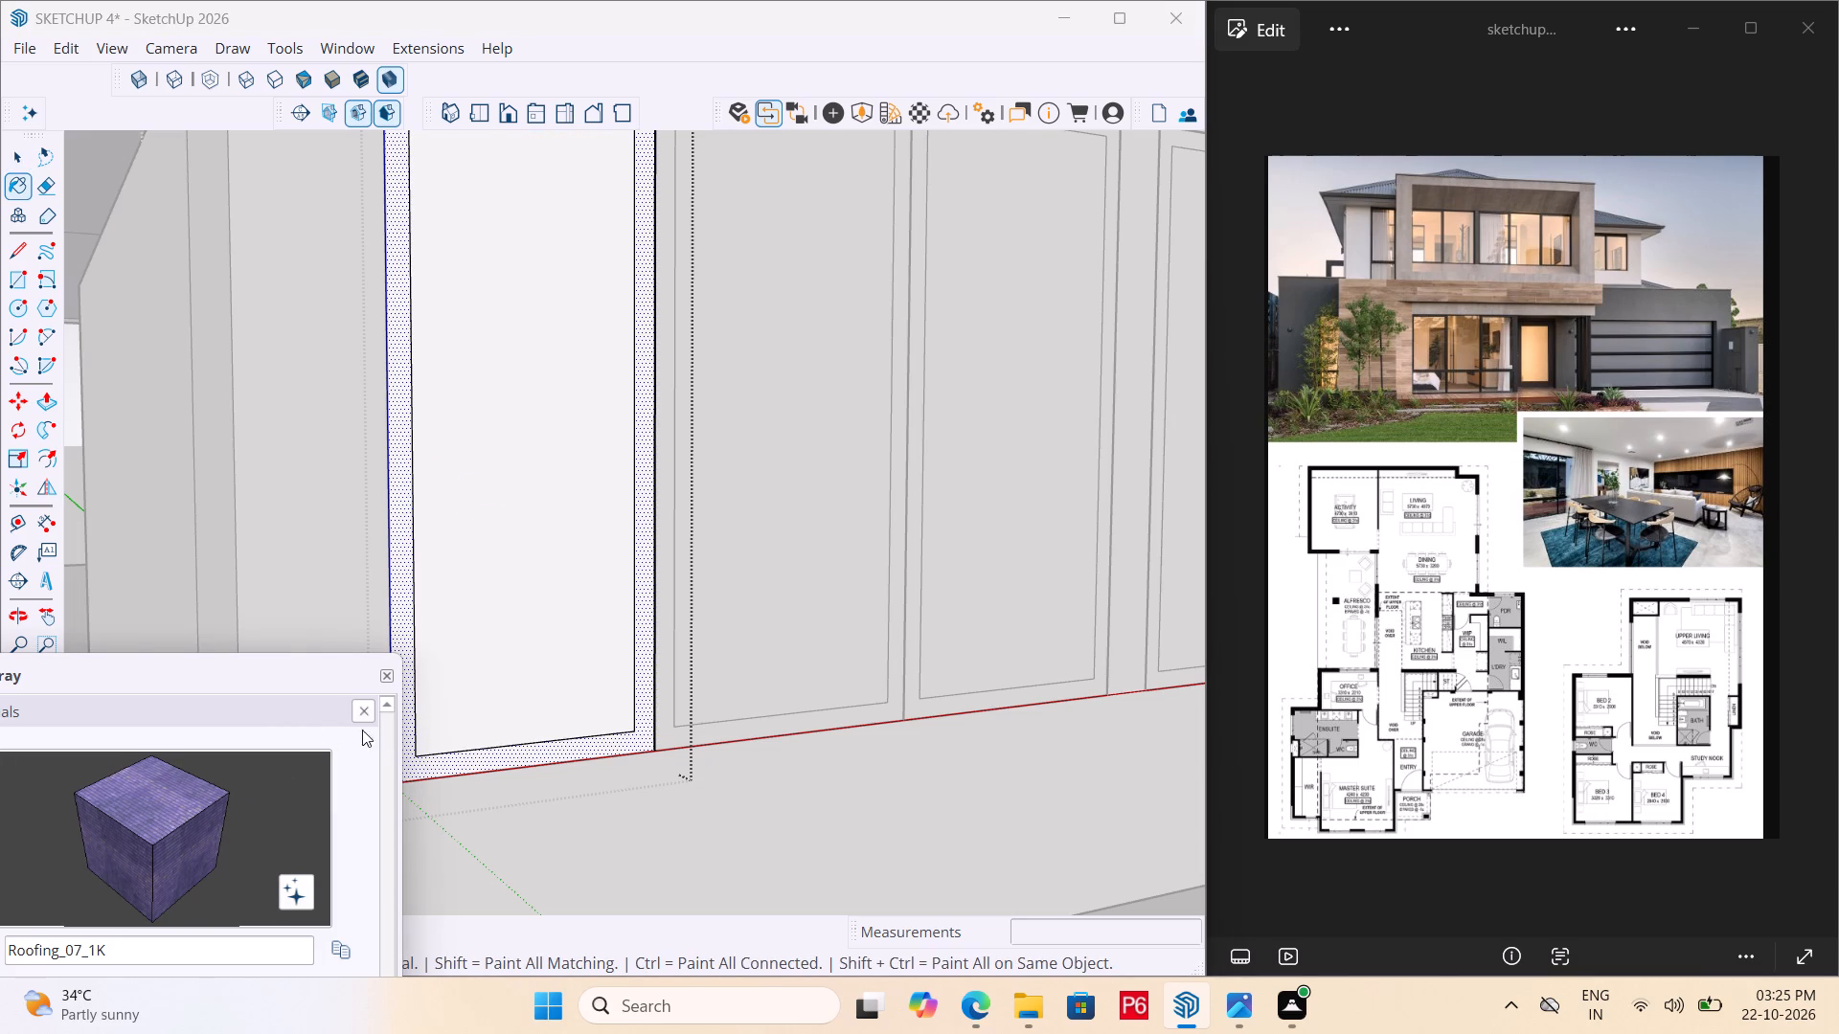
{"action": "left_click_drag", "start_coordinate": [309, 684], "coordinate": [336, 506]}
{"action": "scroll", "coordinate": [327, 814], "scroll_direction": "down", "scroll_amount": 4}
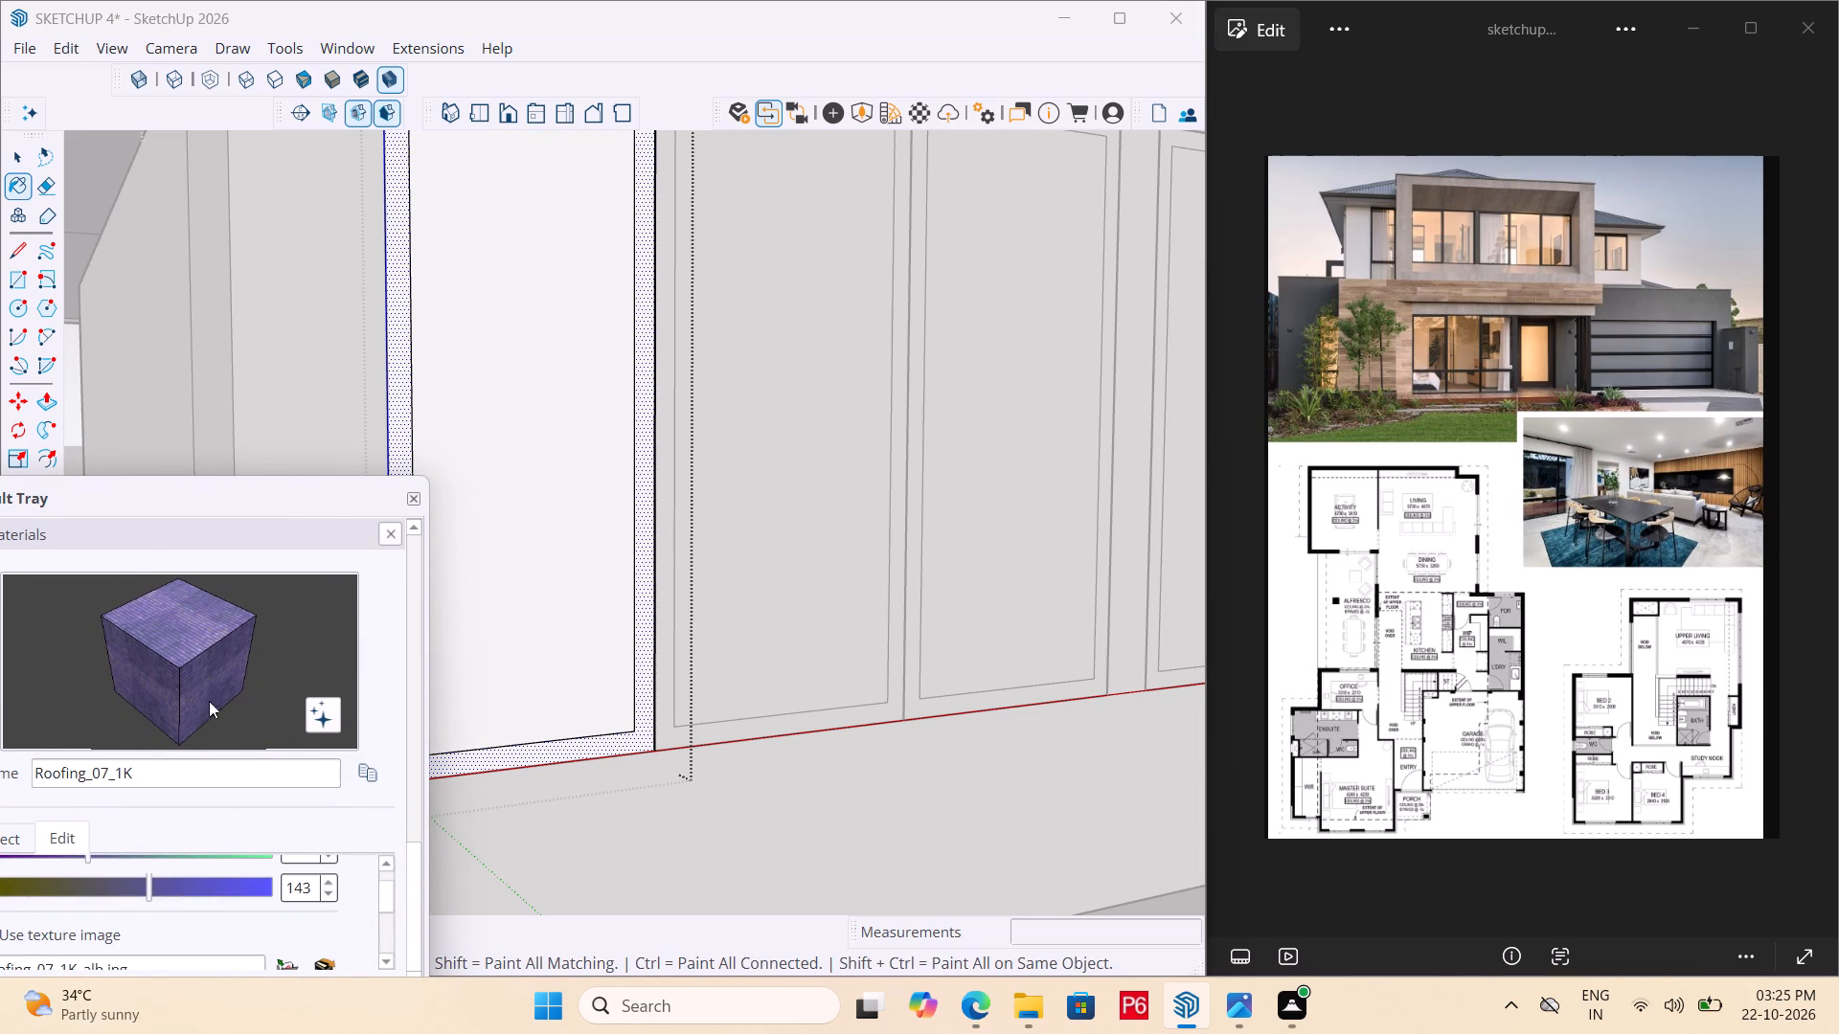
{"action": "left_click_drag", "start_coordinate": [294, 512], "coordinate": [328, 343]}
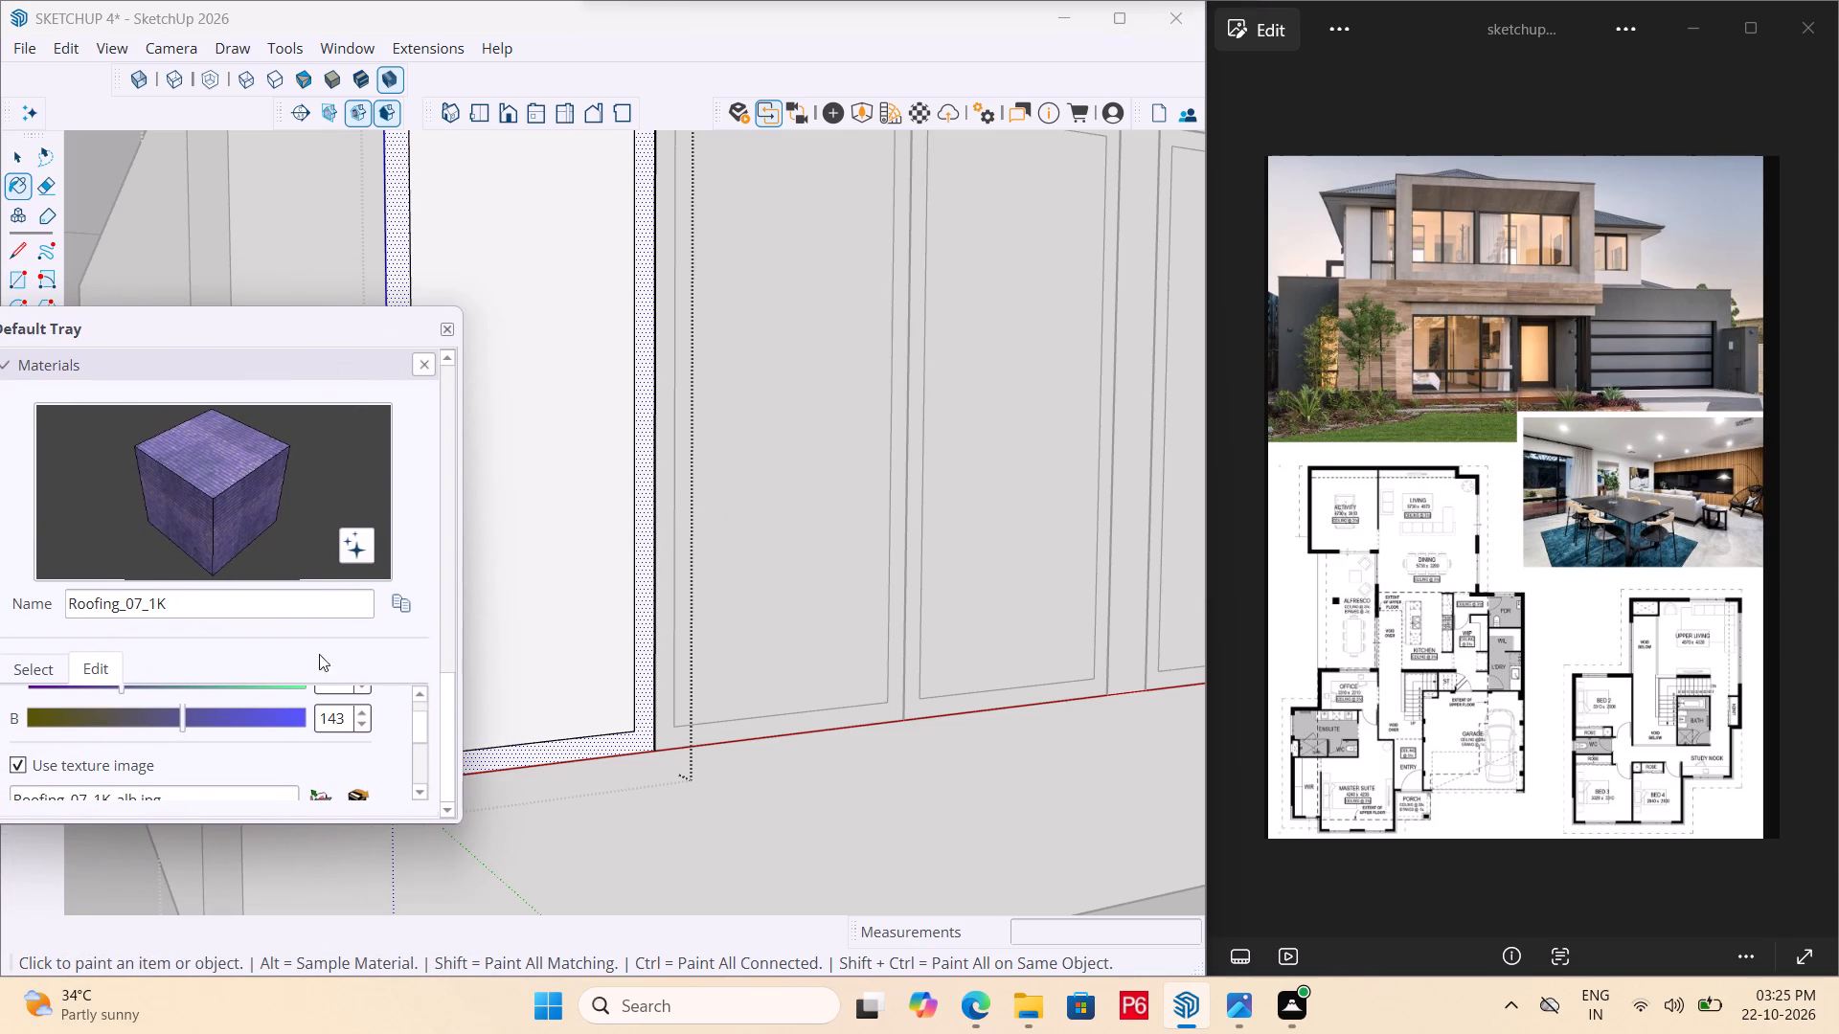
{"action": "scroll", "coordinate": [195, 775], "scroll_direction": "down", "scroll_amount": 3}
{"action": "left_click", "coordinate": [37, 677]}
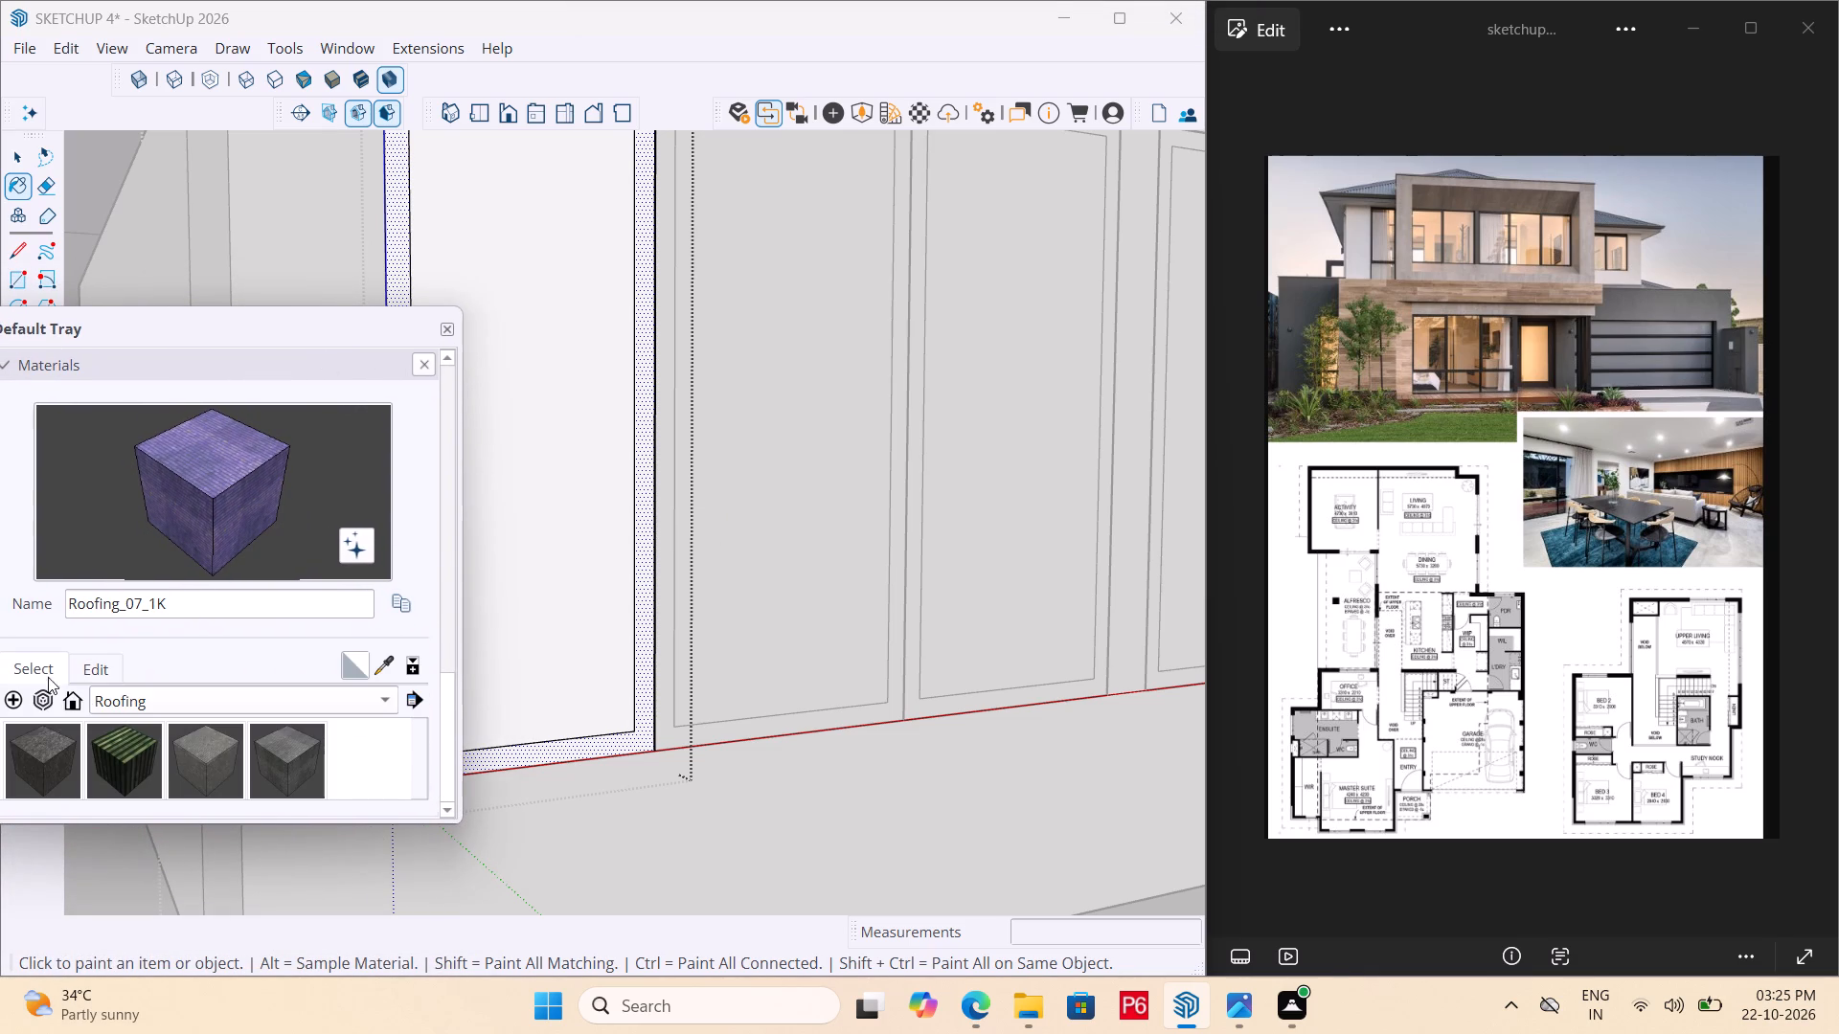
{"action": "left_click", "coordinate": [148, 710]}
{"action": "left_click", "coordinate": [153, 719]}
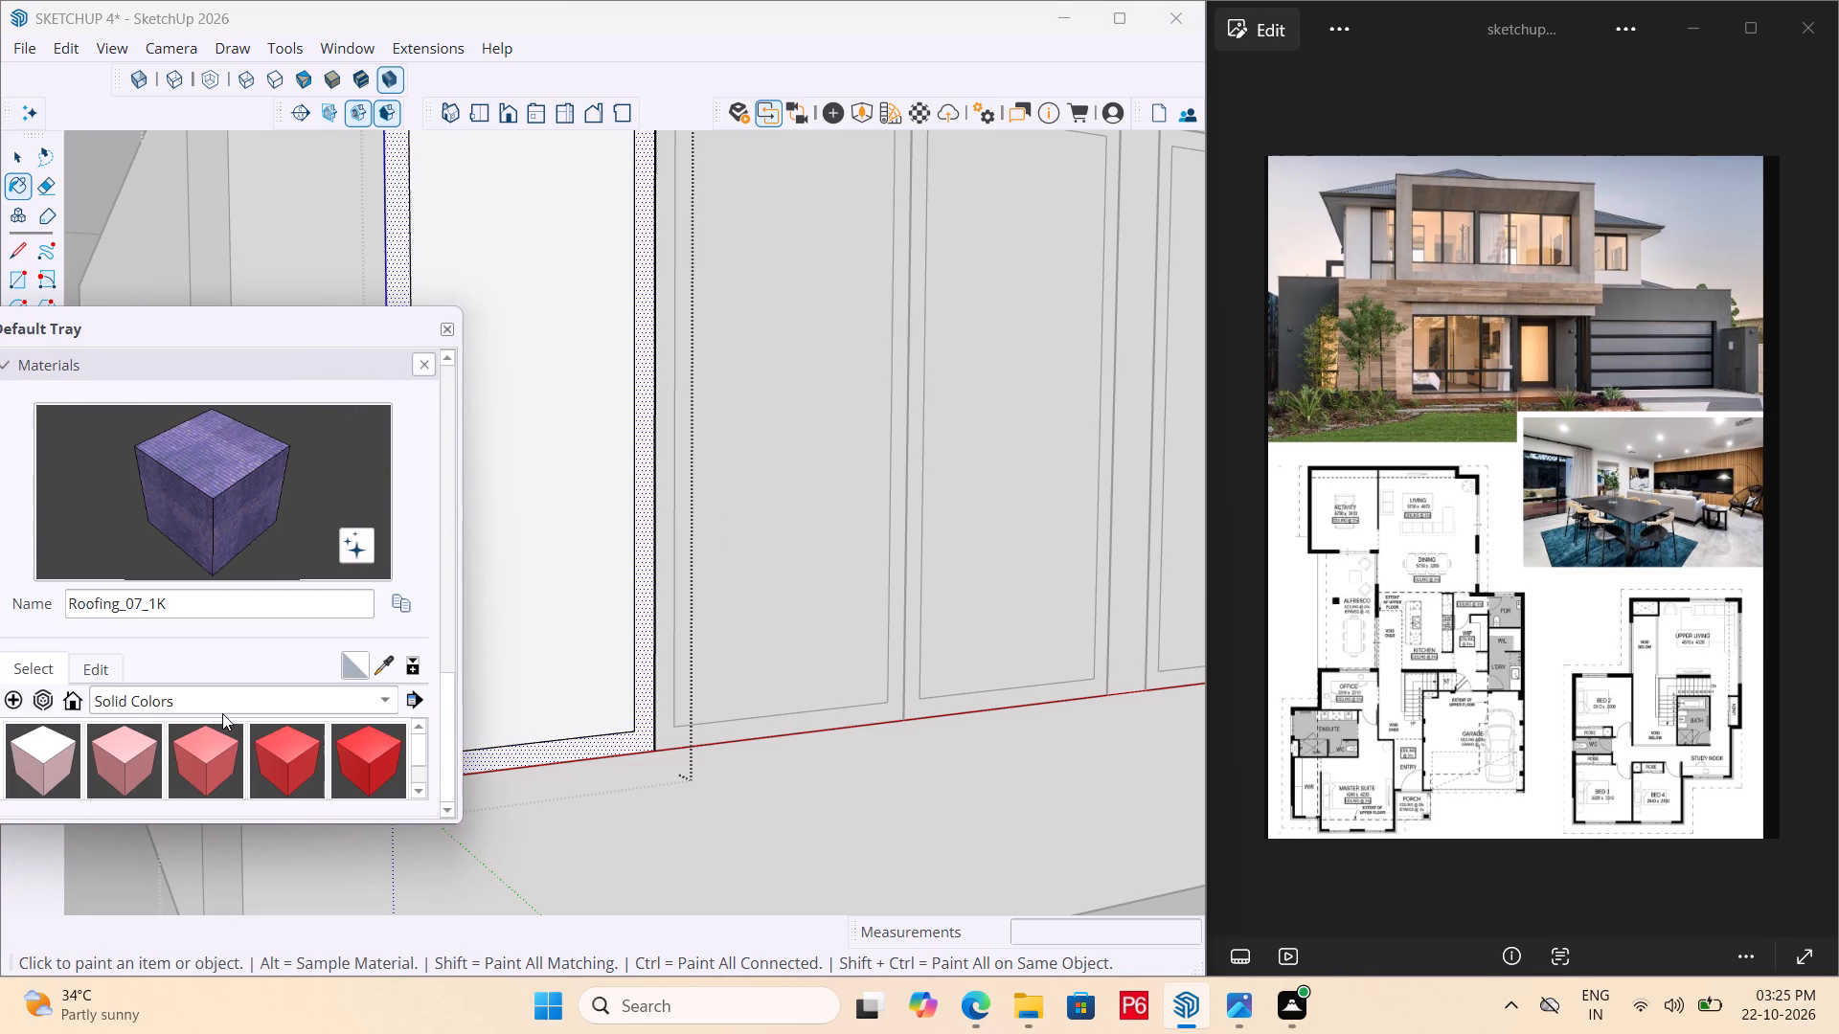
{"action": "scroll", "coordinate": [287, 777], "scroll_direction": "down", "scroll_amount": 4}
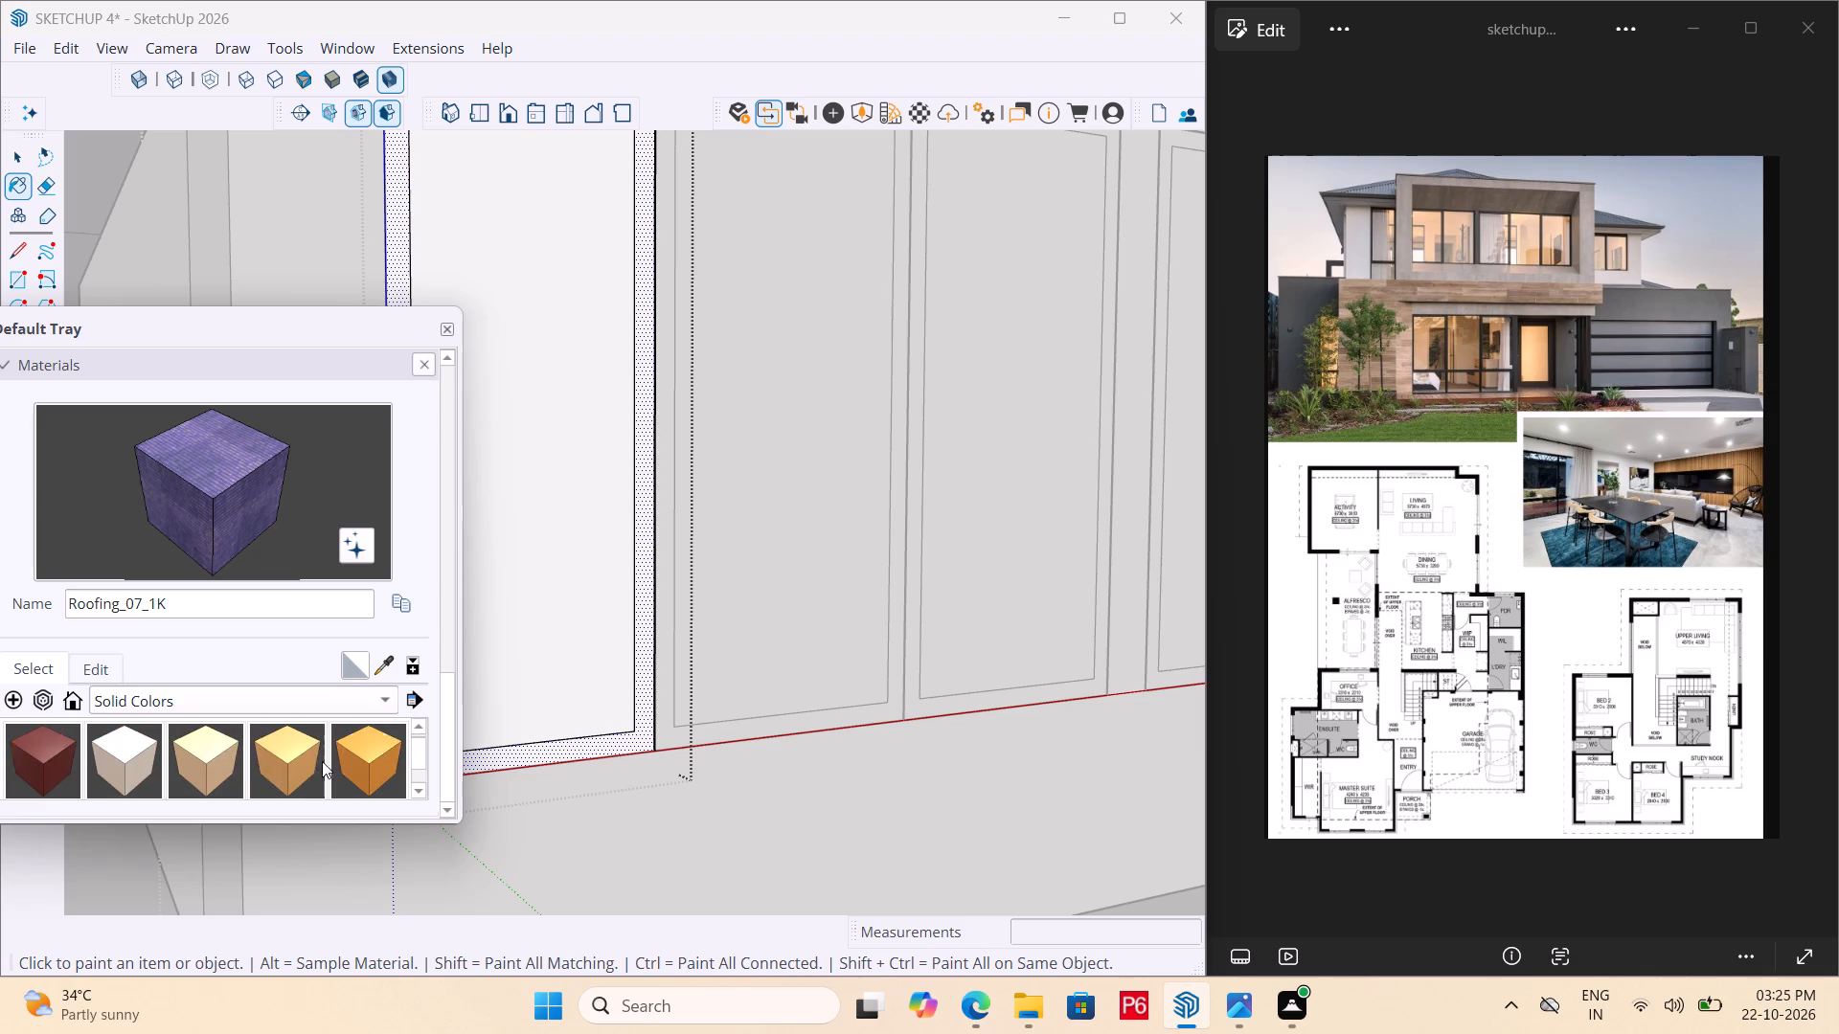
{"action": "scroll", "coordinate": [326, 768], "scroll_direction": "down", "scroll_amount": 18}
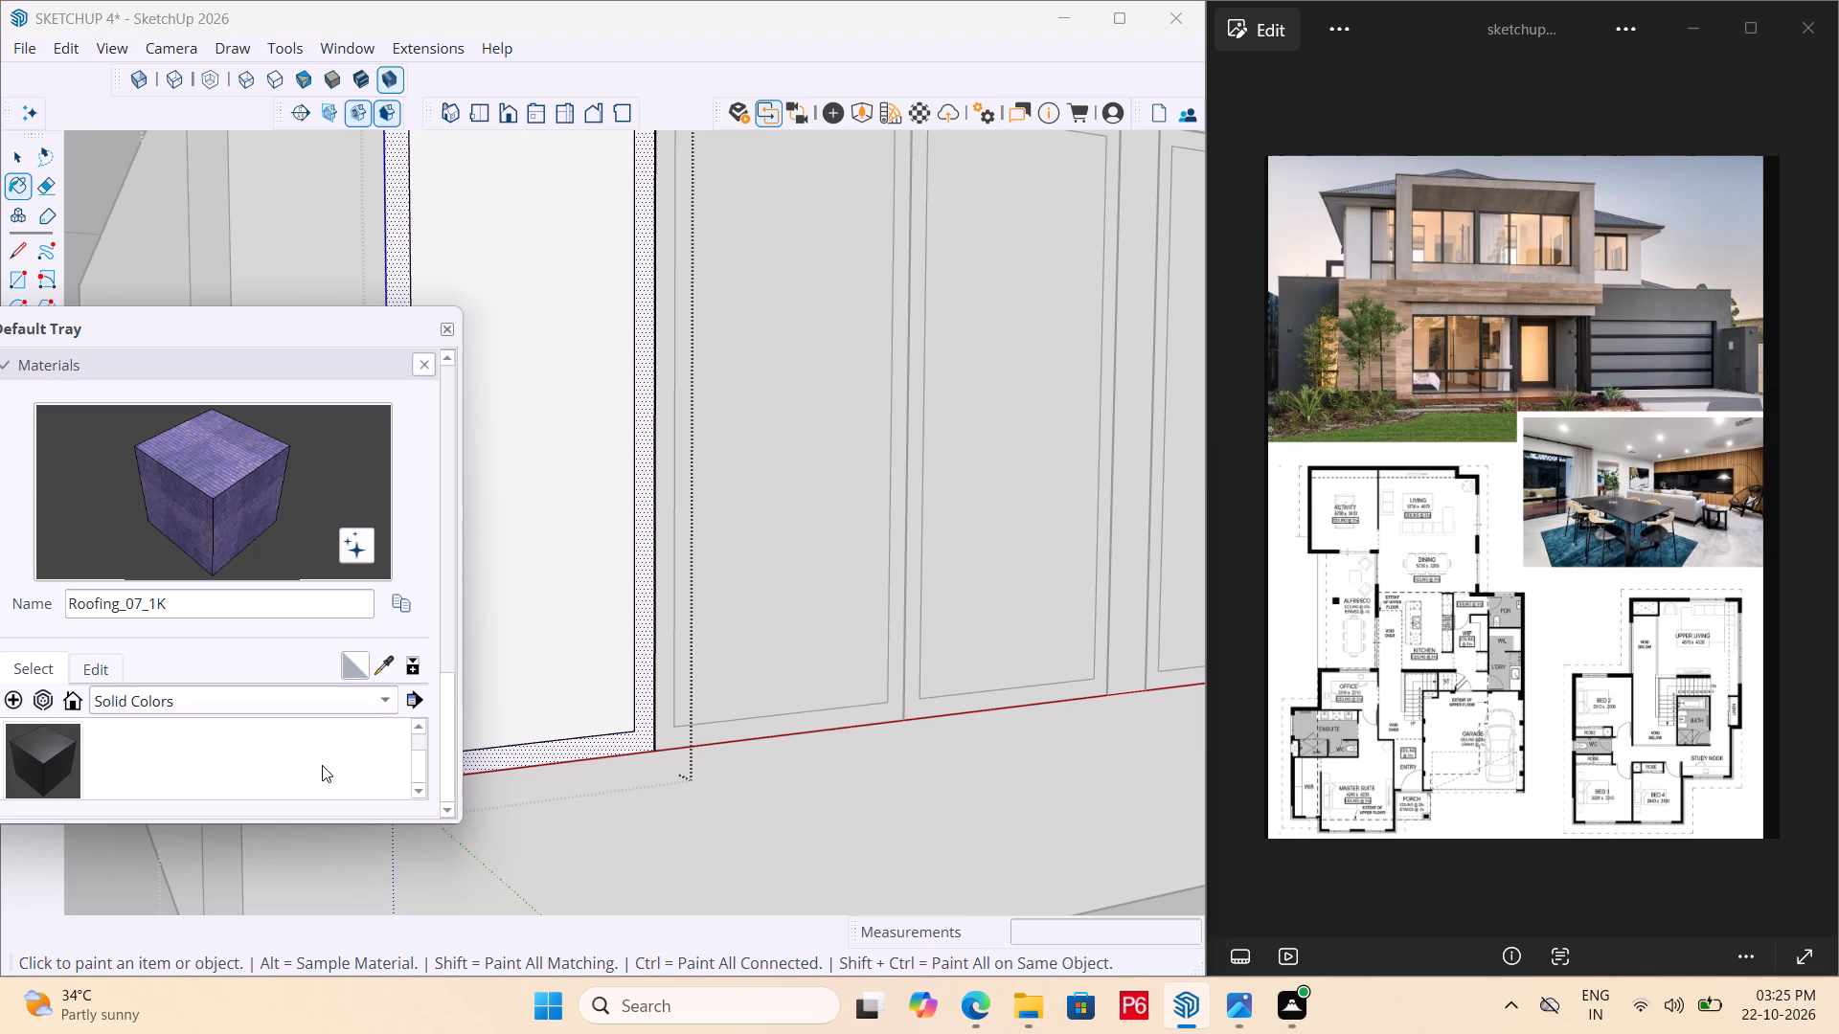
{"action": "scroll", "coordinate": [322, 765], "scroll_direction": "down", "scroll_amount": 2}
{"action": "scroll", "coordinate": [219, 758], "scroll_direction": "up", "scroll_amount": 1}
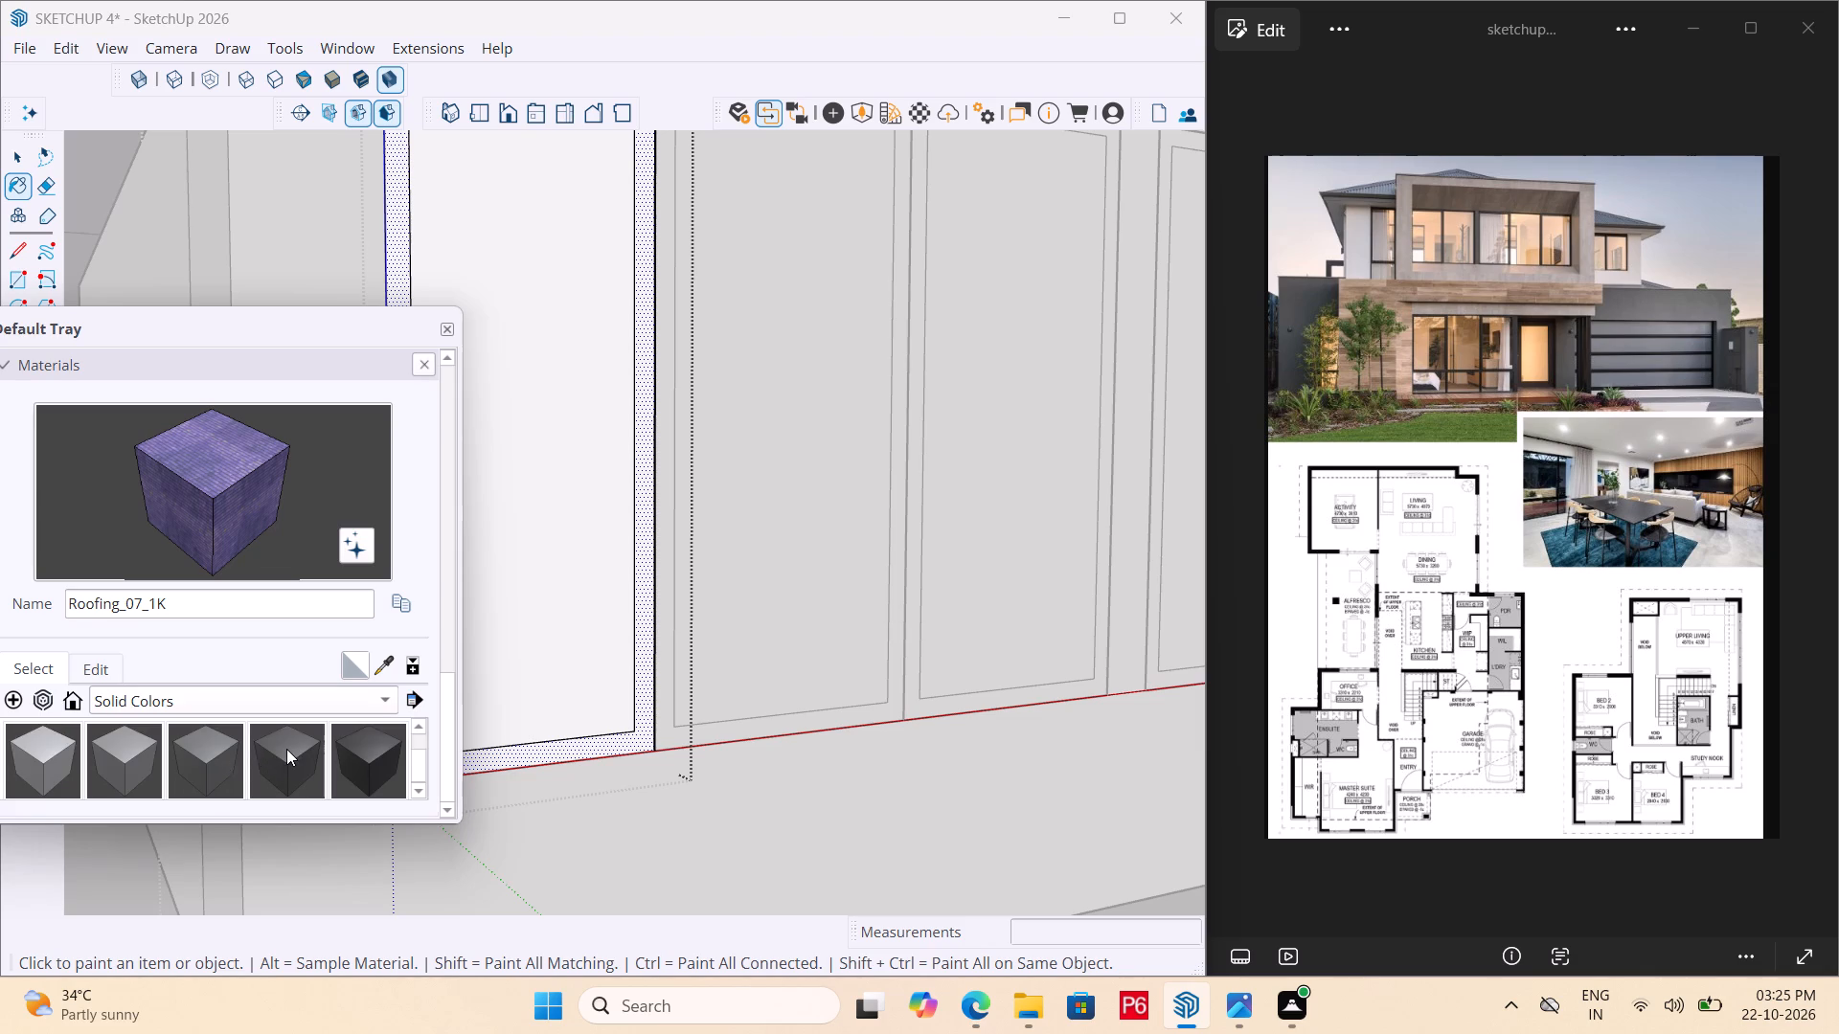
{"action": "left_click", "coordinate": [286, 749]}
{"action": "left_click", "coordinate": [647, 662]}
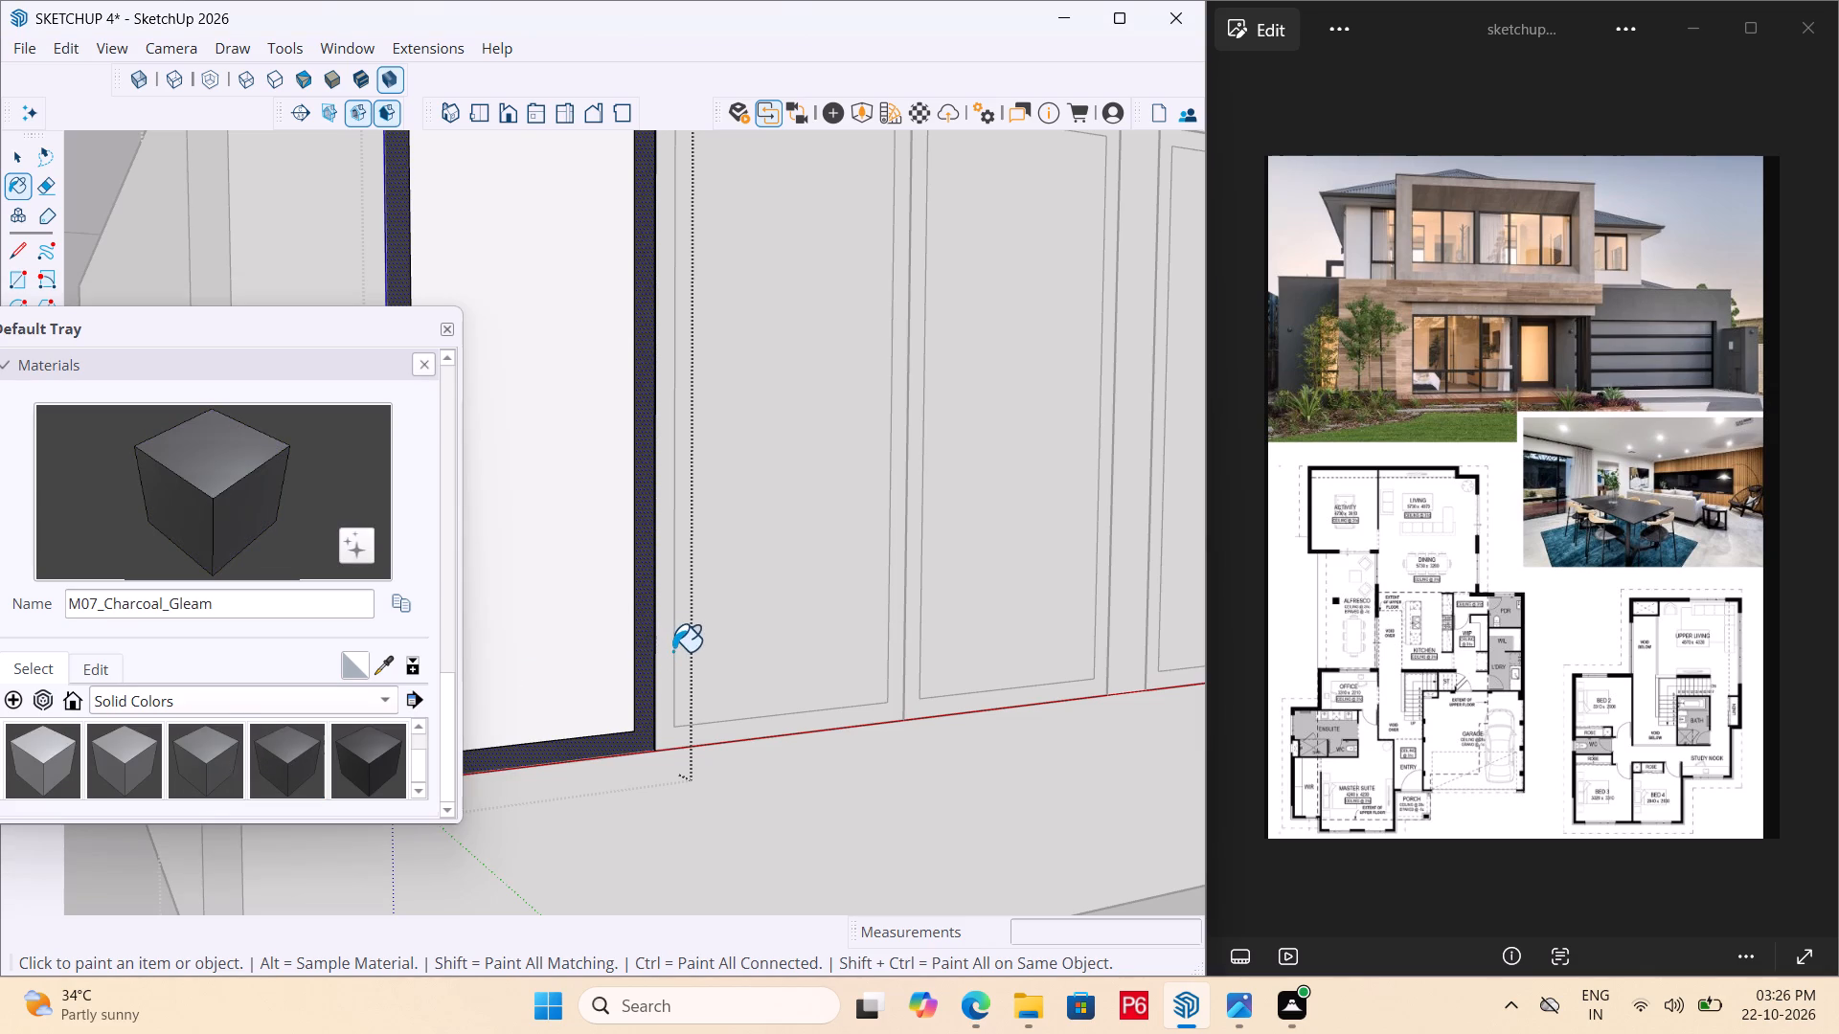
{"action": "left_click", "coordinate": [672, 648]}
Open the second window's group in the three-window set and select its frame face.
{"action": "scroll", "coordinate": [587, 744], "scroll_direction": "down", "scroll_amount": 4}
{"action": "key", "text": "space"}
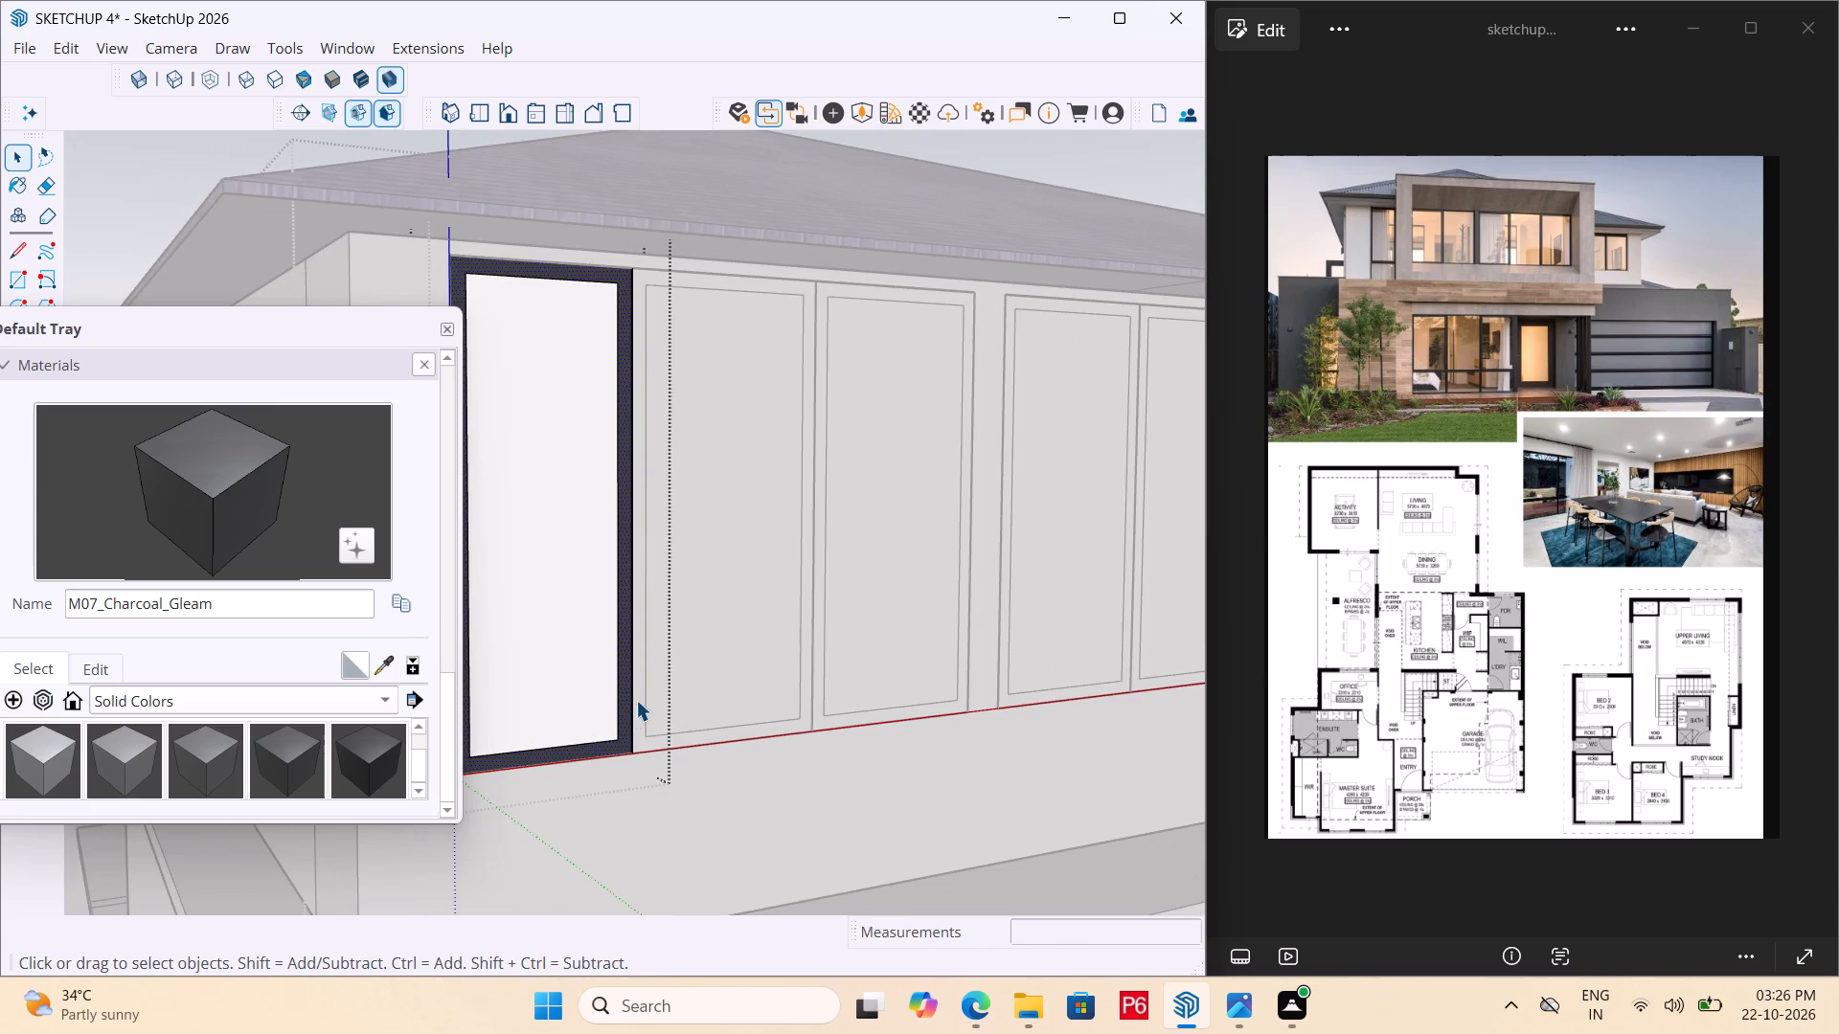
{"action": "left_click", "coordinate": [642, 693]}
{"action": "double_click", "coordinate": [643, 686]}
{"action": "double_click", "coordinate": [660, 673]}
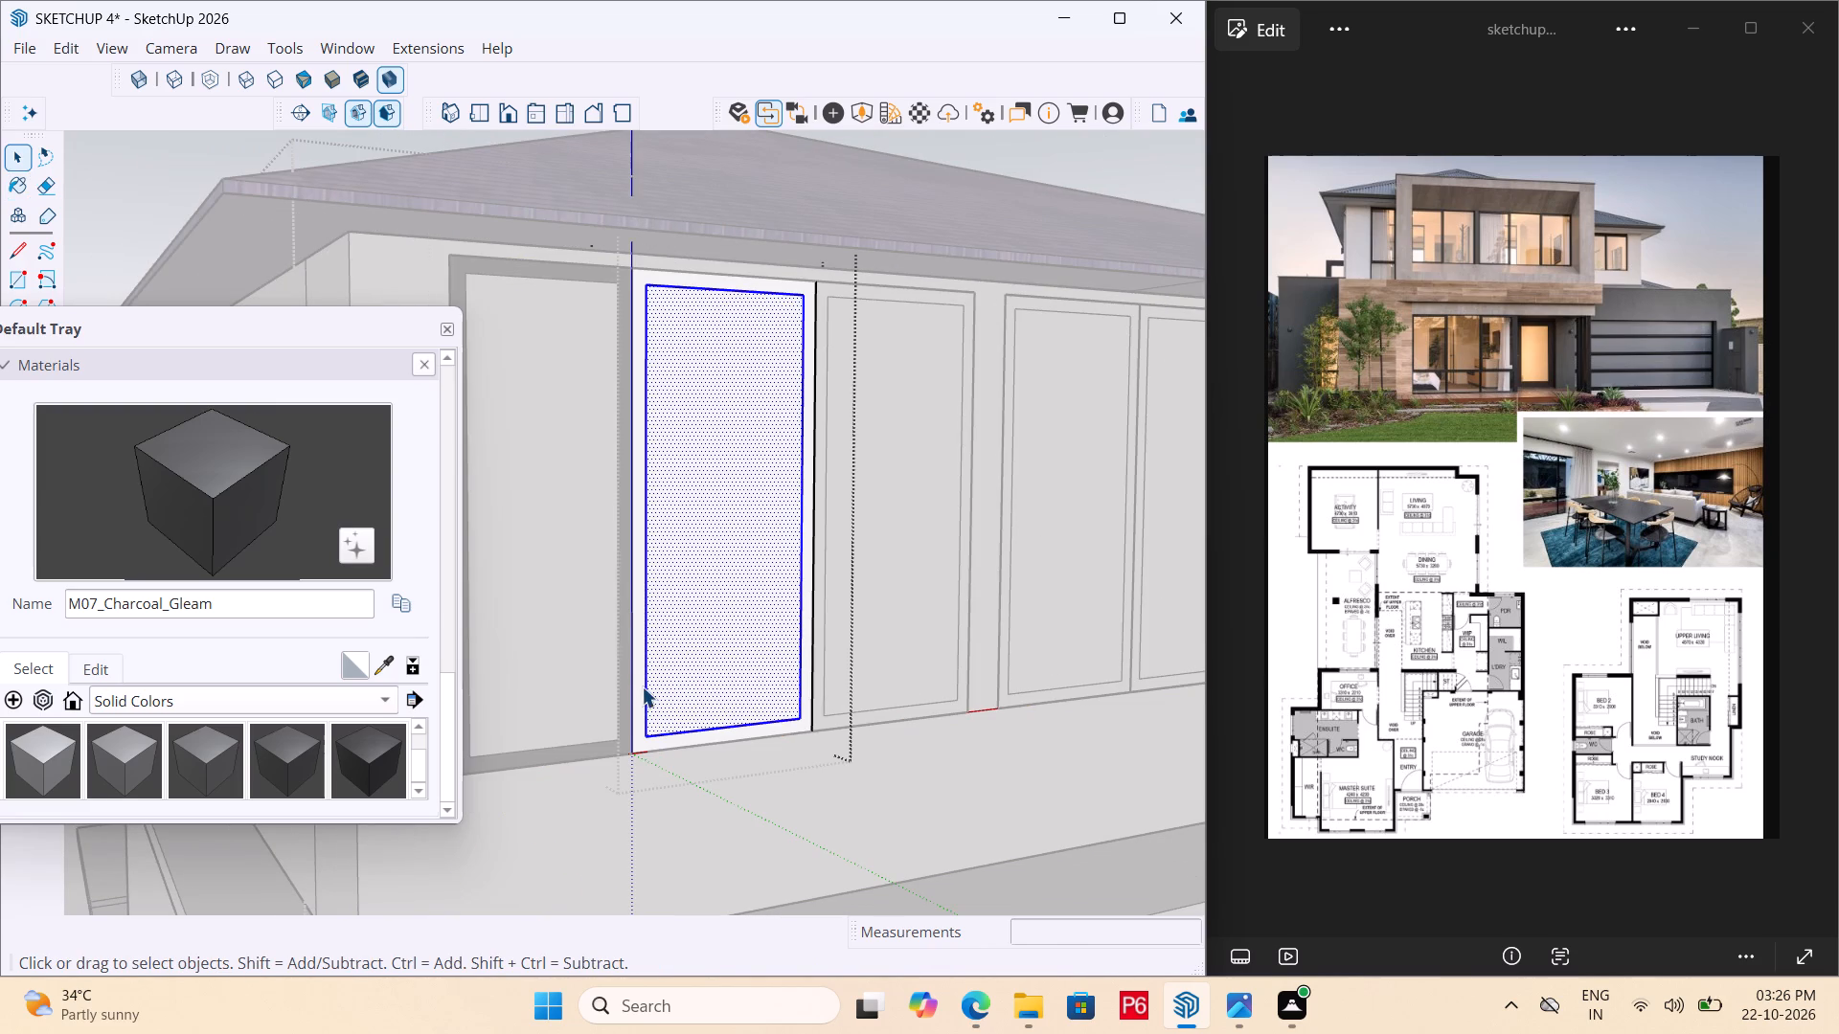
{"action": "left_click", "coordinate": [642, 686]}
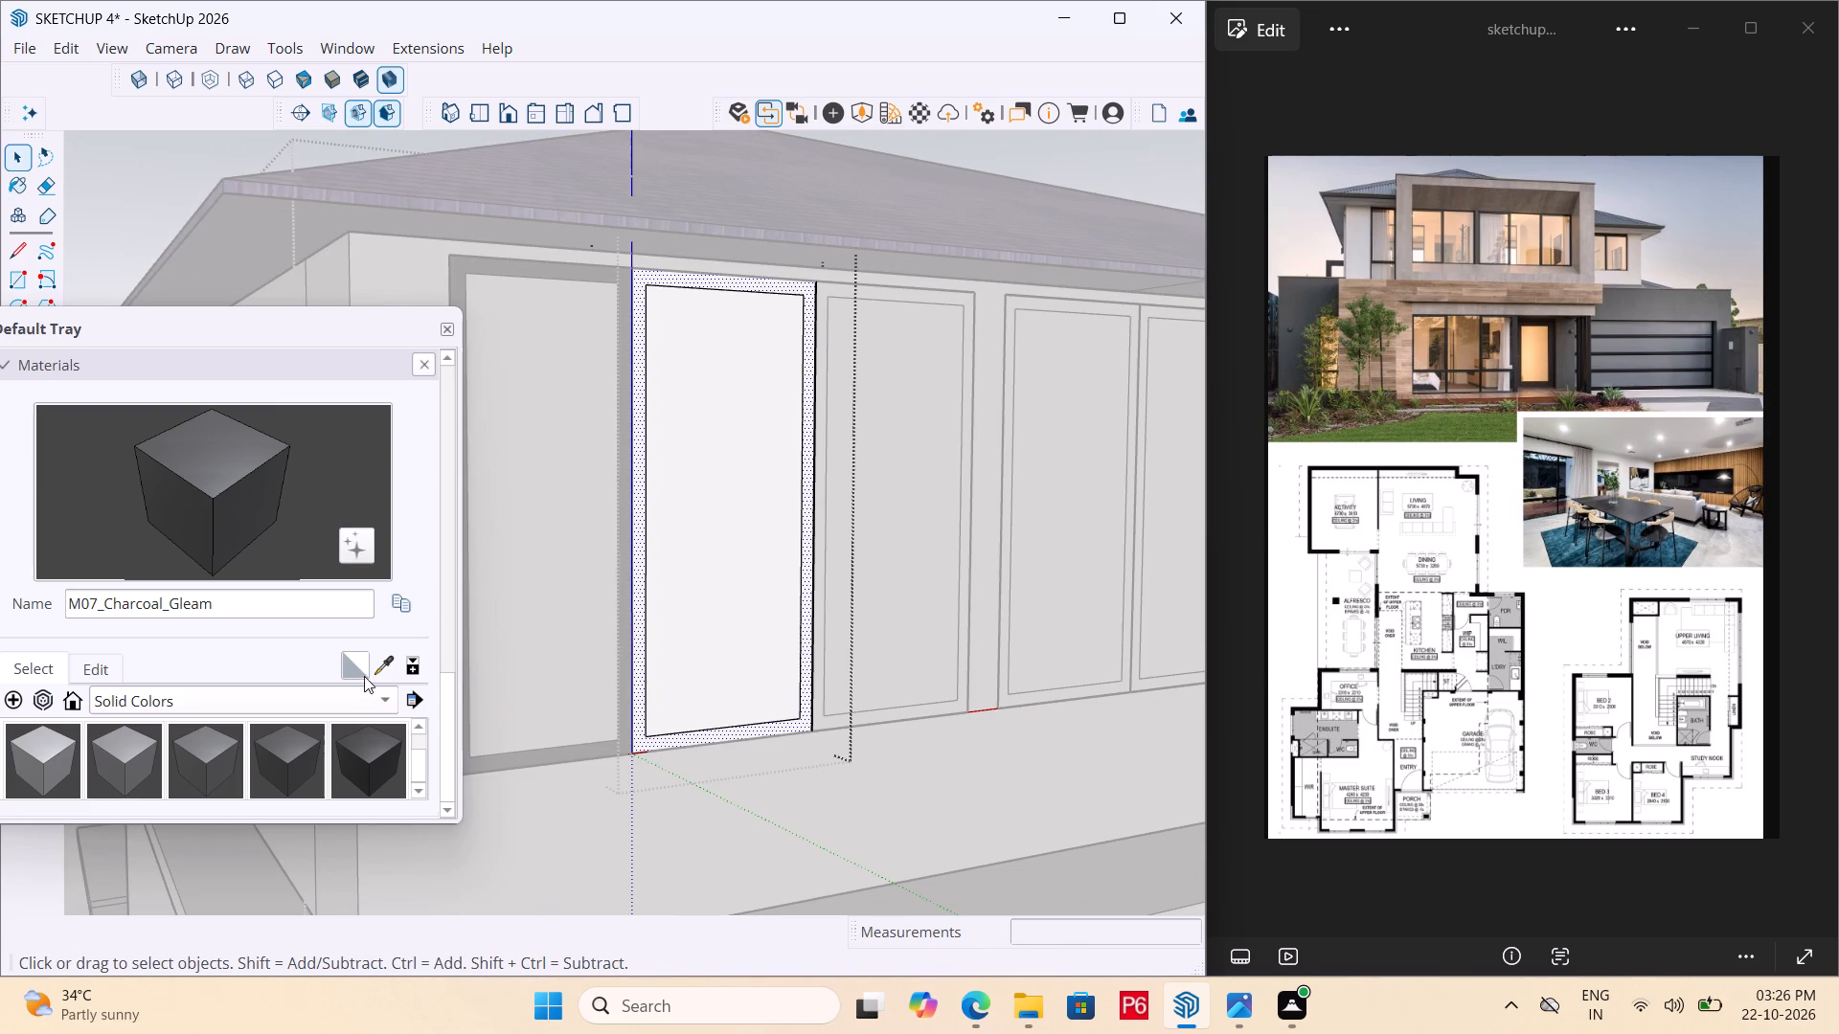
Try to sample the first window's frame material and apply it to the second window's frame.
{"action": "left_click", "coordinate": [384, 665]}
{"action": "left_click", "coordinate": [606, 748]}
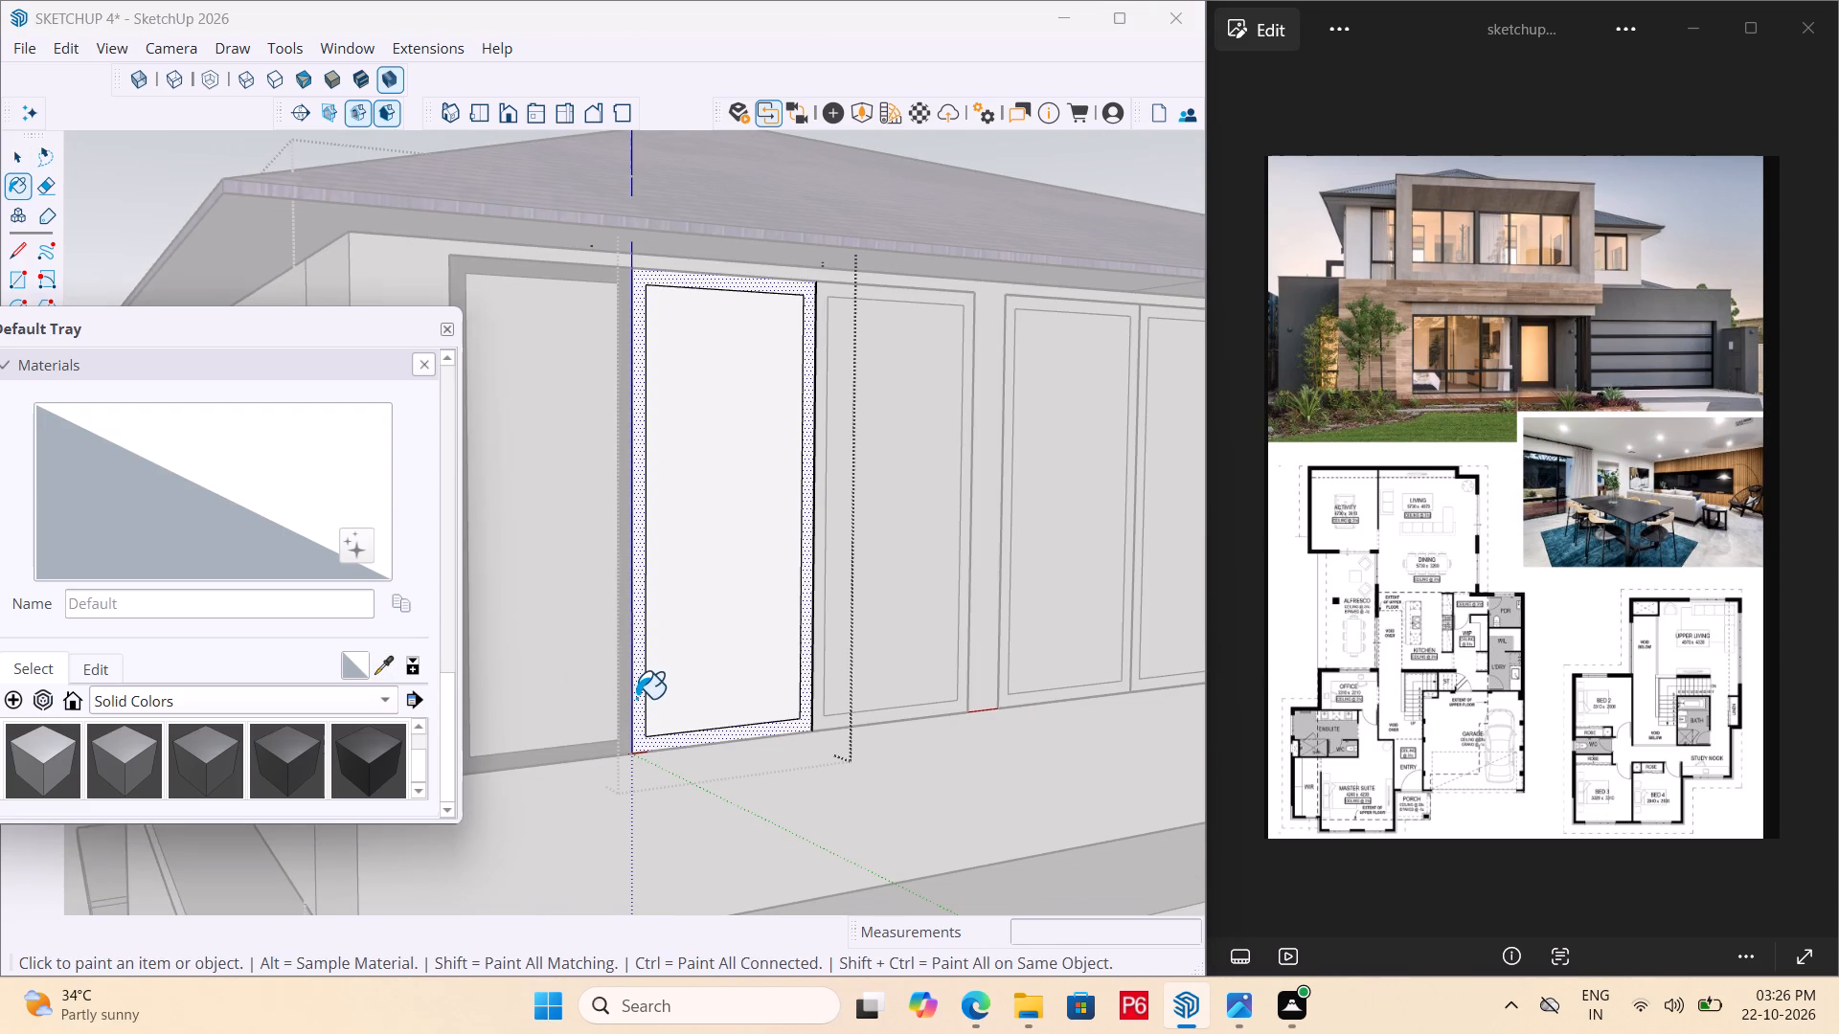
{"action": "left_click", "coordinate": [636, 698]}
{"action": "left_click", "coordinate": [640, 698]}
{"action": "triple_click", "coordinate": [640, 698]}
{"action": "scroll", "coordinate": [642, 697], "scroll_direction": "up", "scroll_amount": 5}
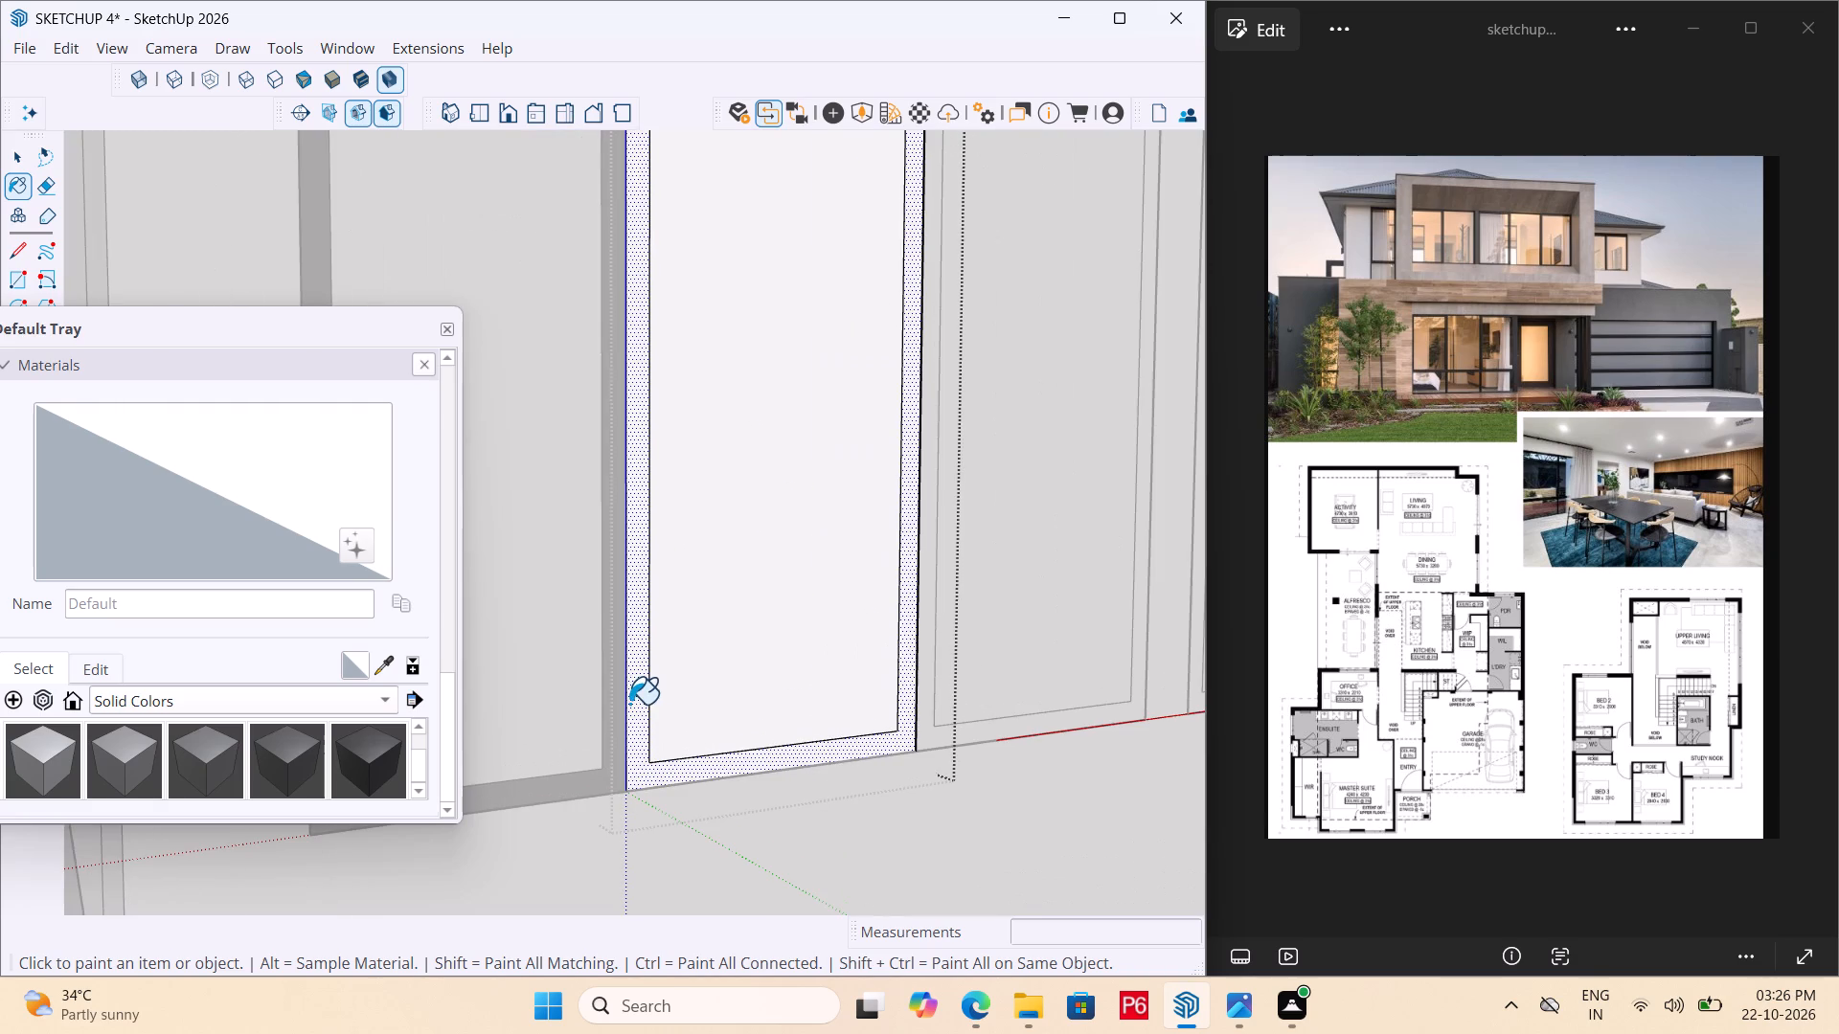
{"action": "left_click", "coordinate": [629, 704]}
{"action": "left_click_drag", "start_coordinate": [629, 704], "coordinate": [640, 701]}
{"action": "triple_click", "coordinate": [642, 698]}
Paint the second window's frame face in the three-window set with the Solid Colors material M07_Charcoal_Gleam.
{"action": "key", "text": "space"}
{"action": "triple_click", "coordinate": [636, 694]}
{"action": "triple_click", "coordinate": [636, 694]}
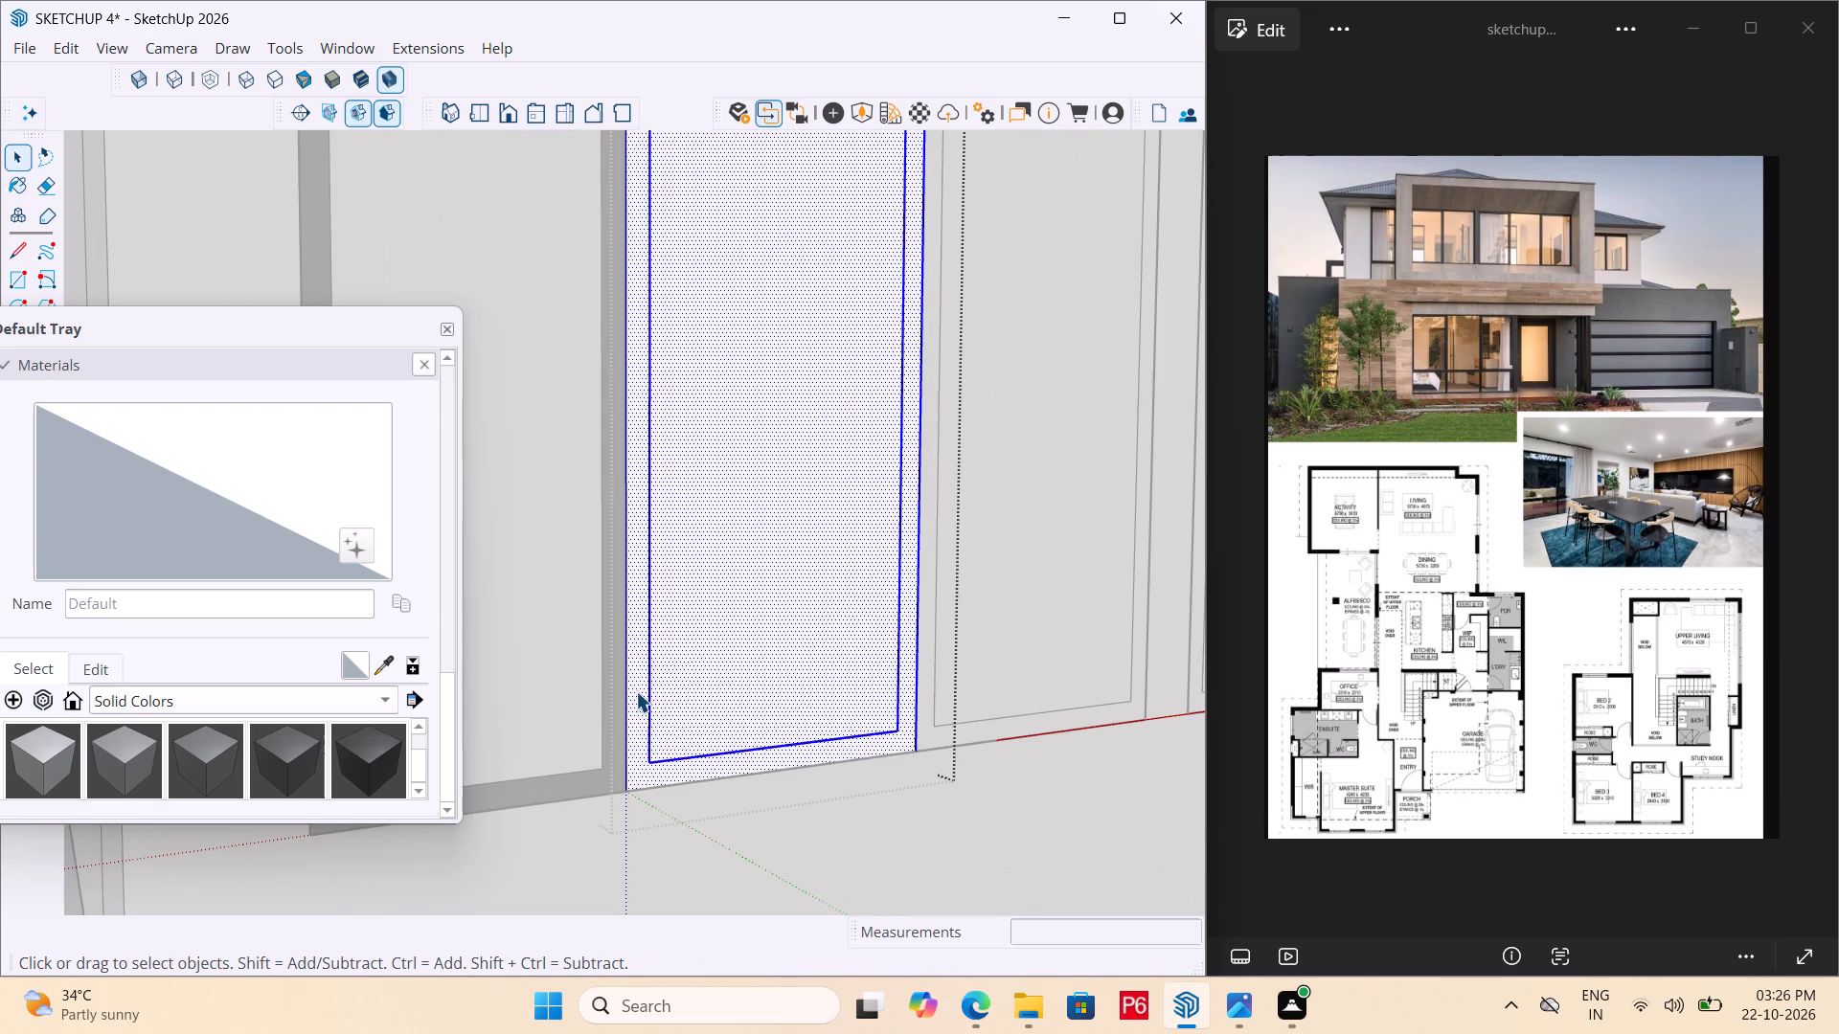
{"action": "triple_click", "coordinate": [633, 669]}
{"action": "triple_click", "coordinate": [635, 664]}
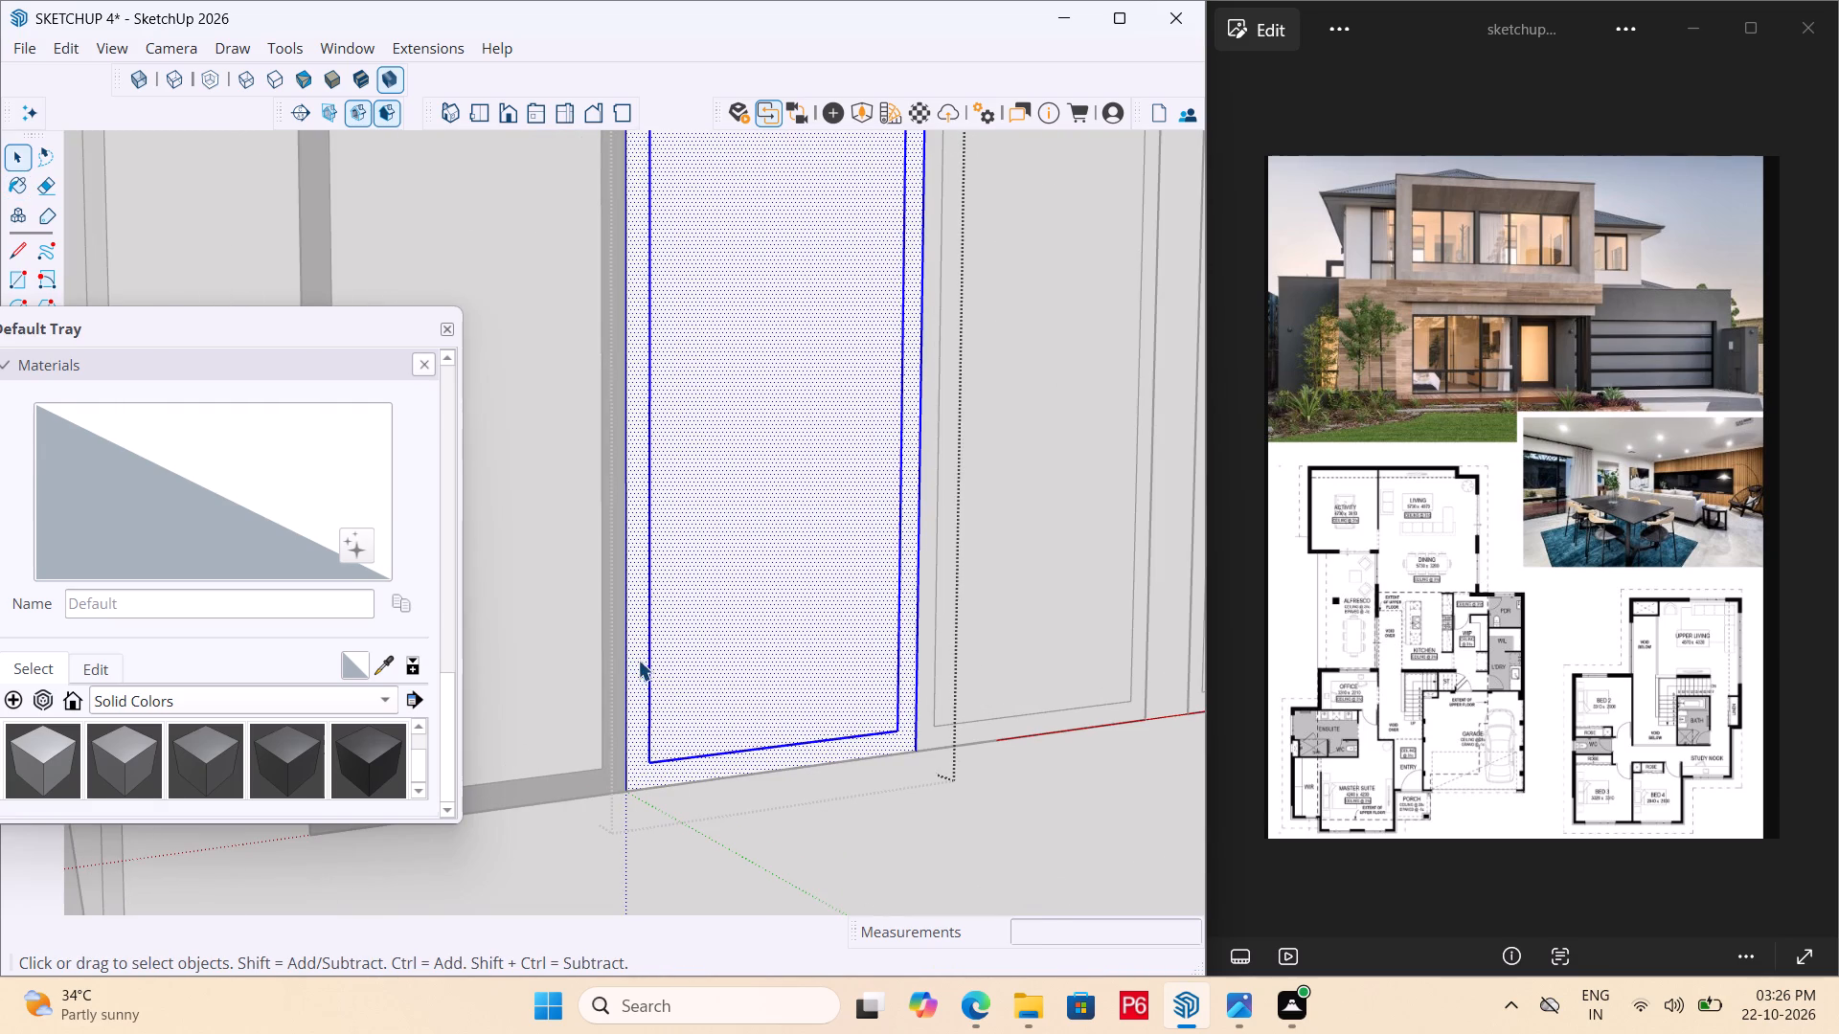
{"action": "double_click", "coordinate": [638, 659]}
{"action": "triple_click", "coordinate": [639, 638]}
{"action": "key", "text": "b"}
{"action": "double_click", "coordinate": [639, 632]}
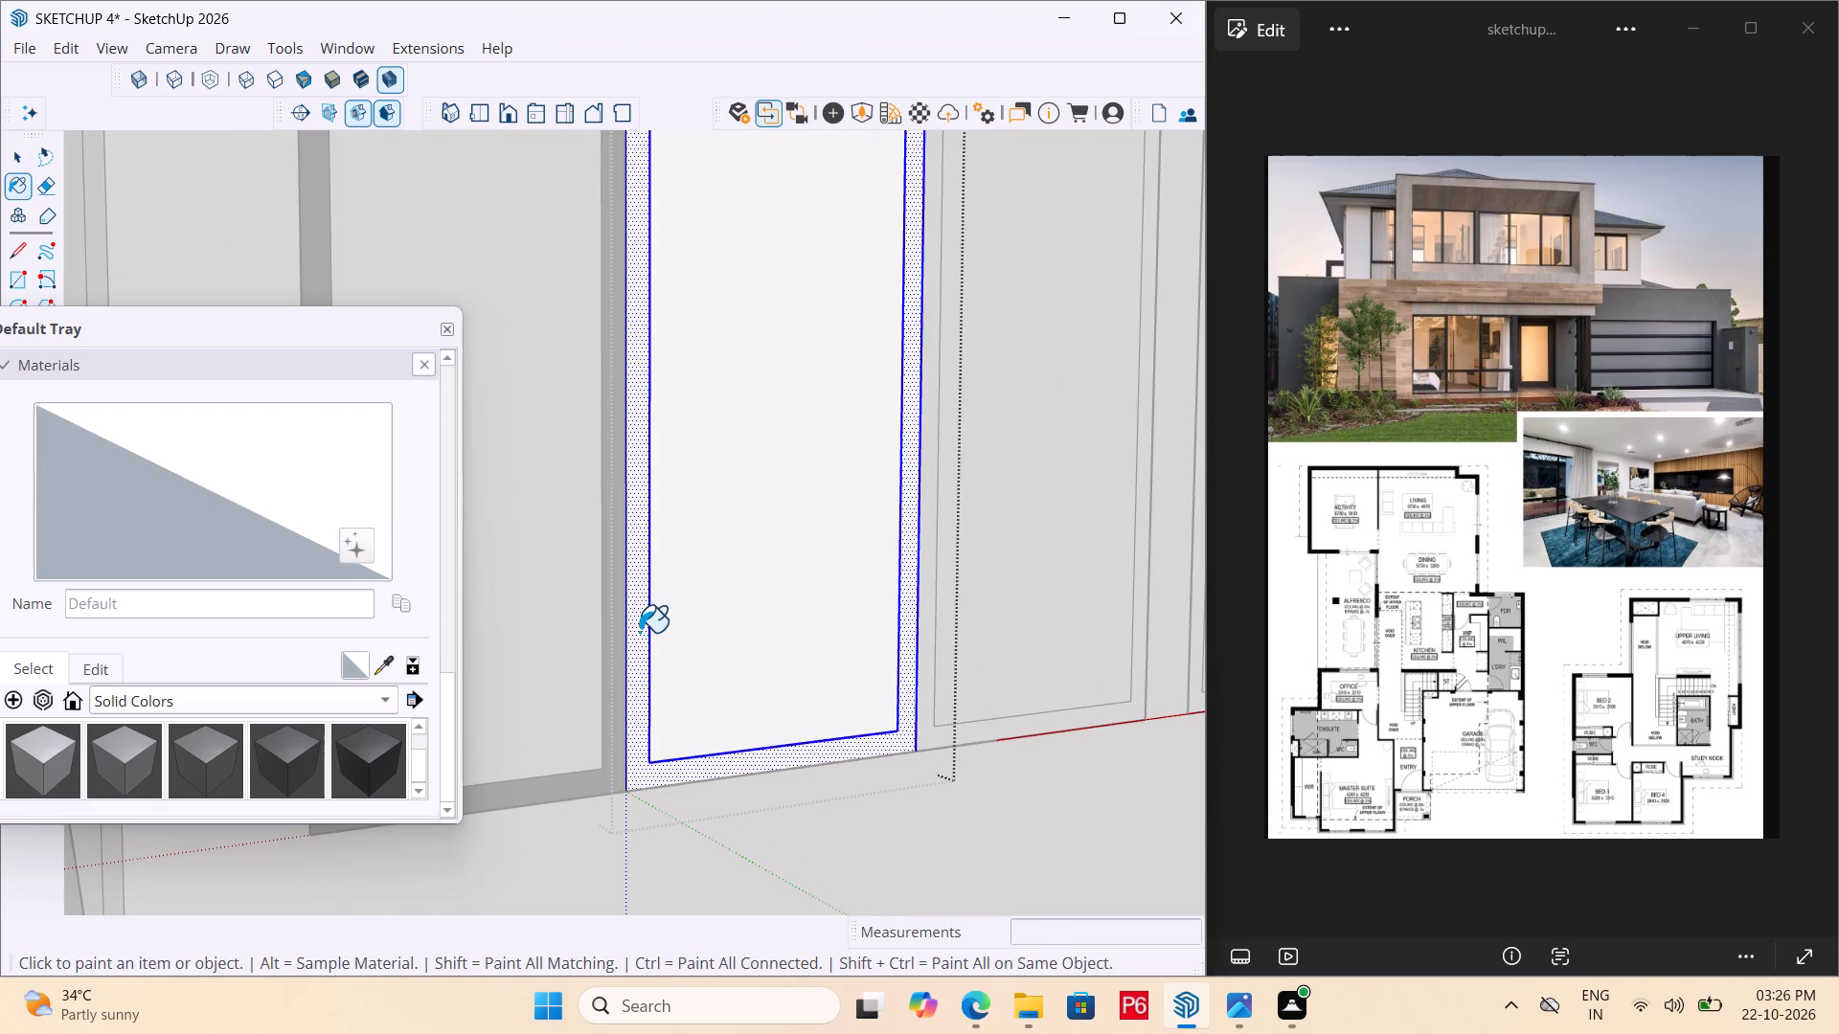
{"action": "double_click", "coordinate": [634, 632]}
{"action": "triple_click", "coordinate": [642, 625]}
{"action": "left_click", "coordinate": [642, 625]}
{"action": "left_click", "coordinate": [295, 760]}
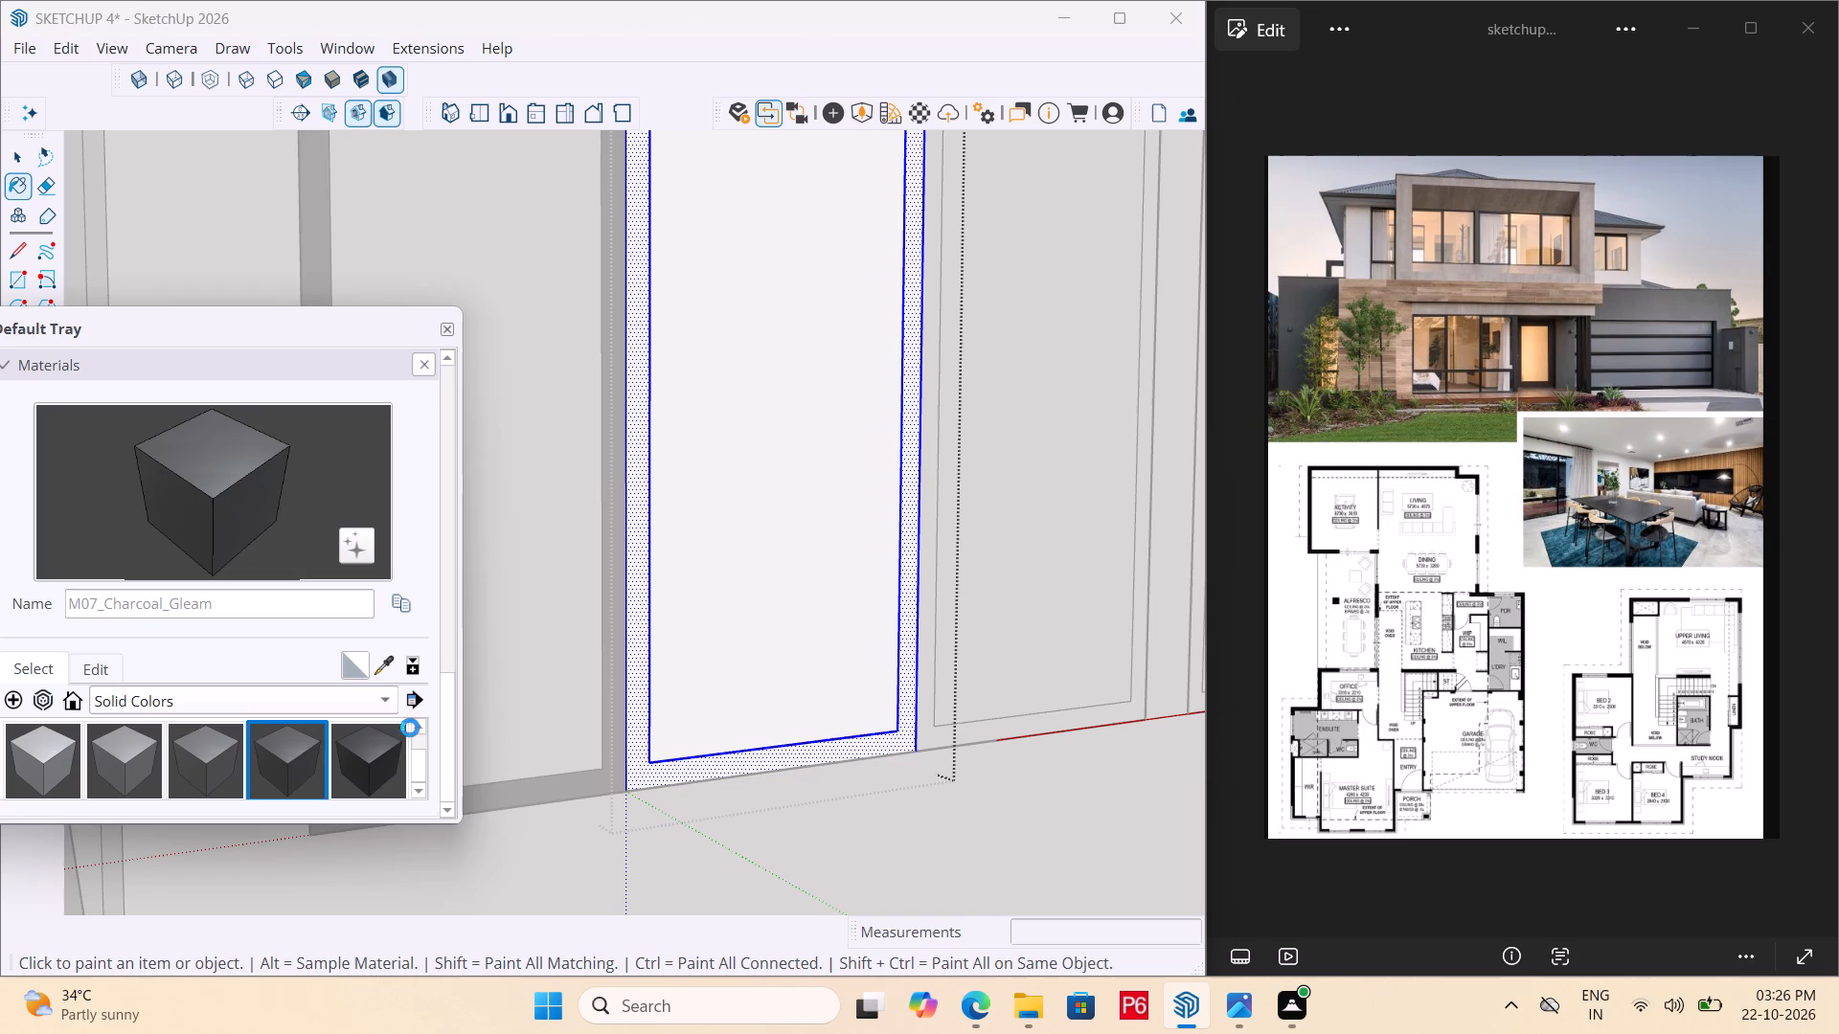
{"action": "left_click", "coordinate": [636, 651]}
{"action": "scroll", "coordinate": [425, 815], "scroll_direction": "down", "scroll_amount": 5}
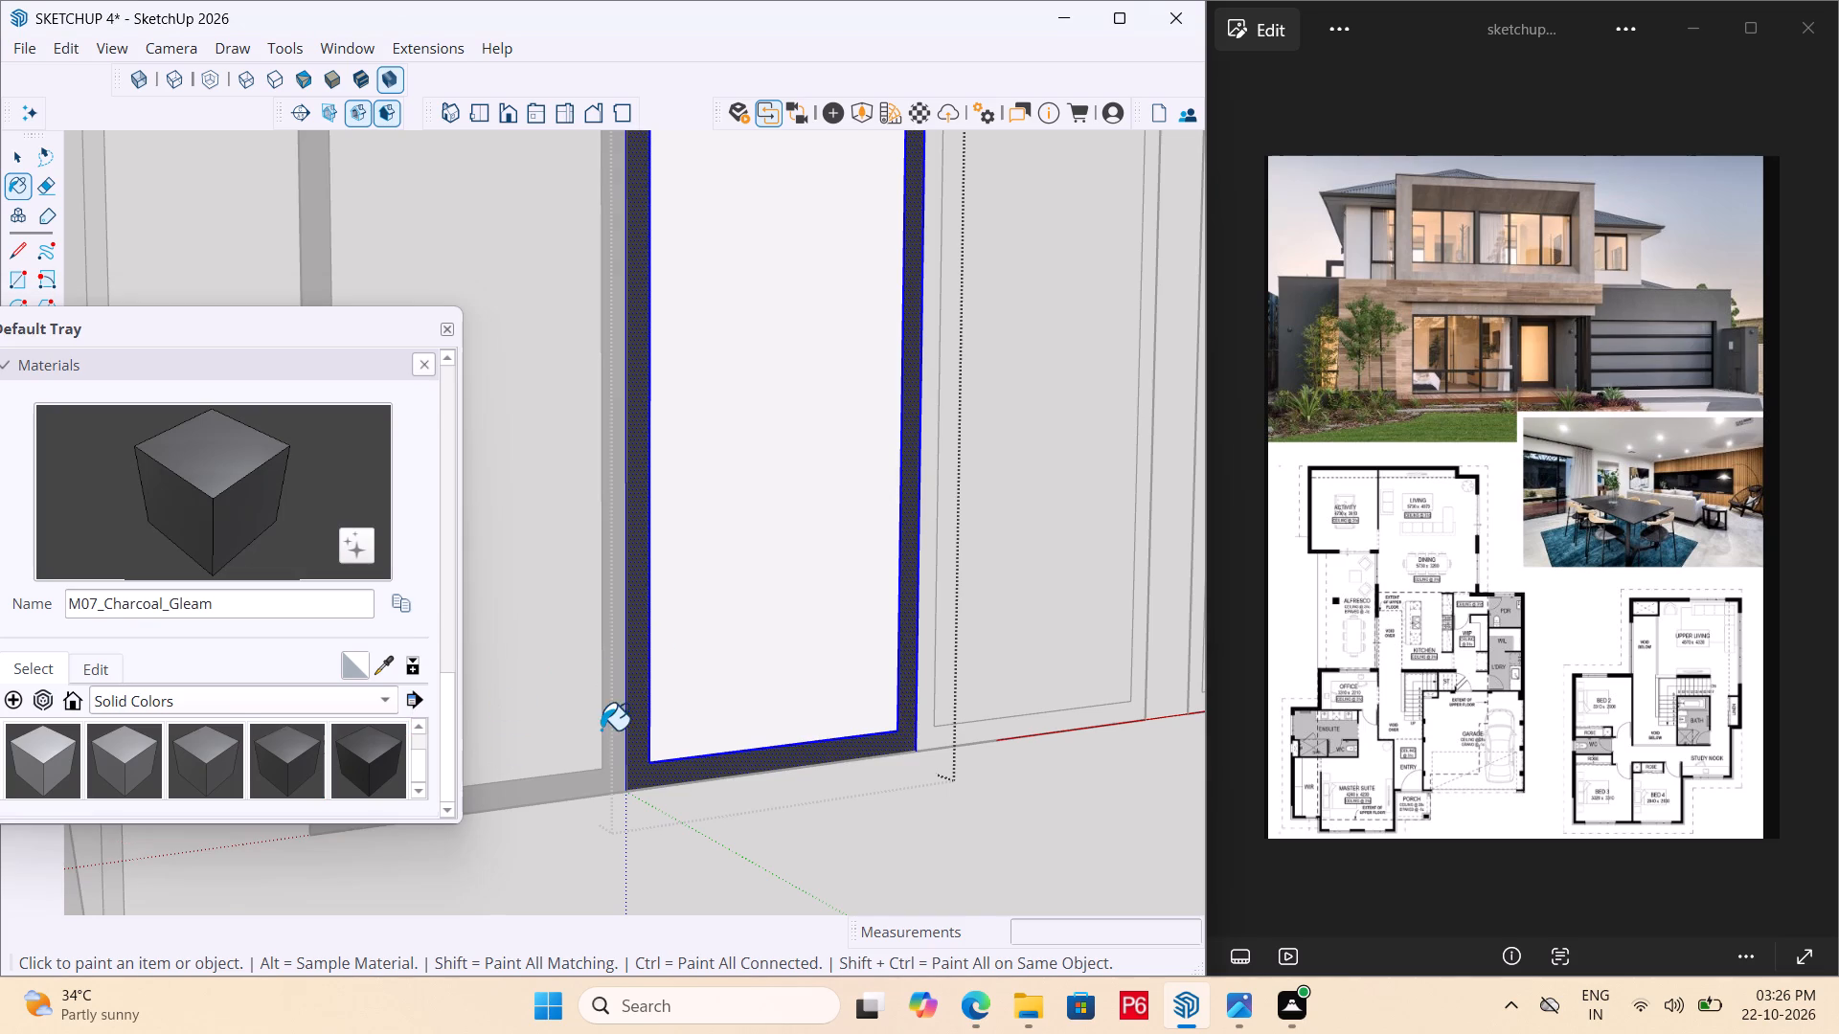
Open the third window's group in the three-window set and select its frame face.
{"action": "scroll", "coordinate": [602, 730], "scroll_direction": "down", "scroll_amount": 7}
{"action": "key", "text": "space"}
{"action": "left_click", "coordinate": [800, 655]}
{"action": "scroll", "coordinate": [847, 650], "scroll_direction": "up", "scroll_amount": 5}
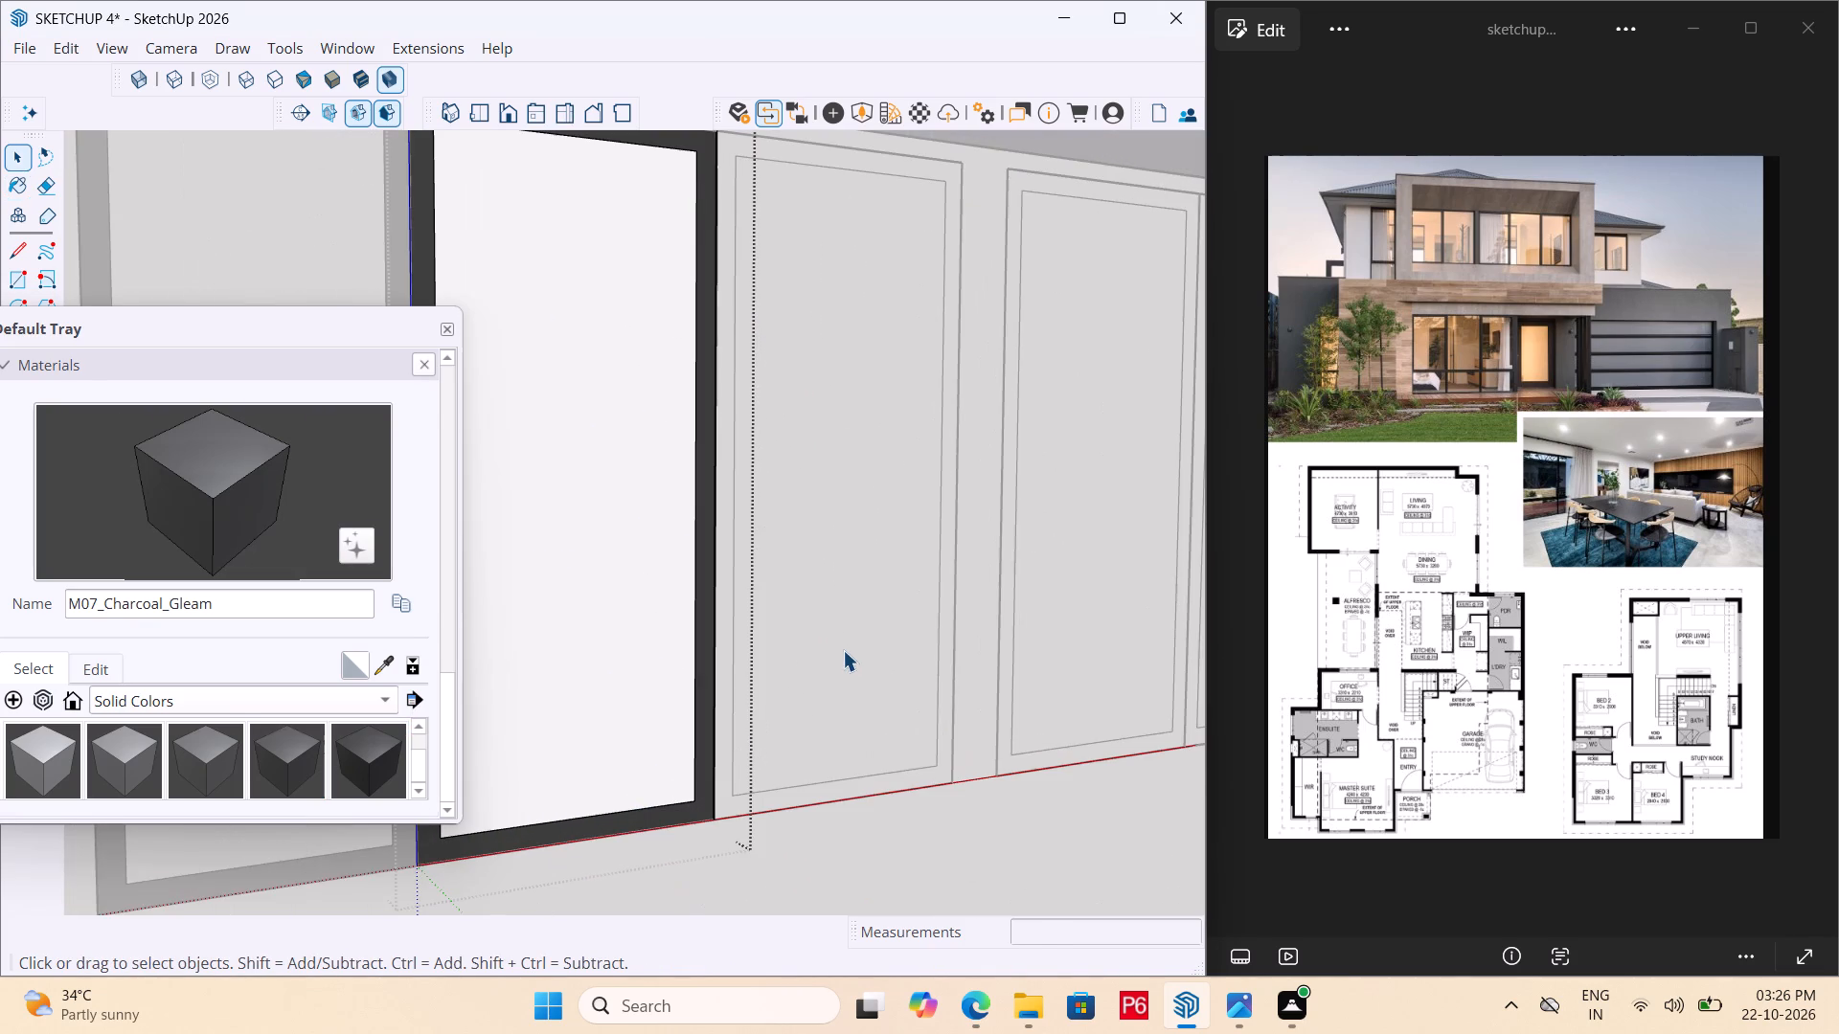
{"action": "key", "text": "space"}
{"action": "left_click", "coordinate": [783, 695]}
{"action": "double_click", "coordinate": [749, 708]}
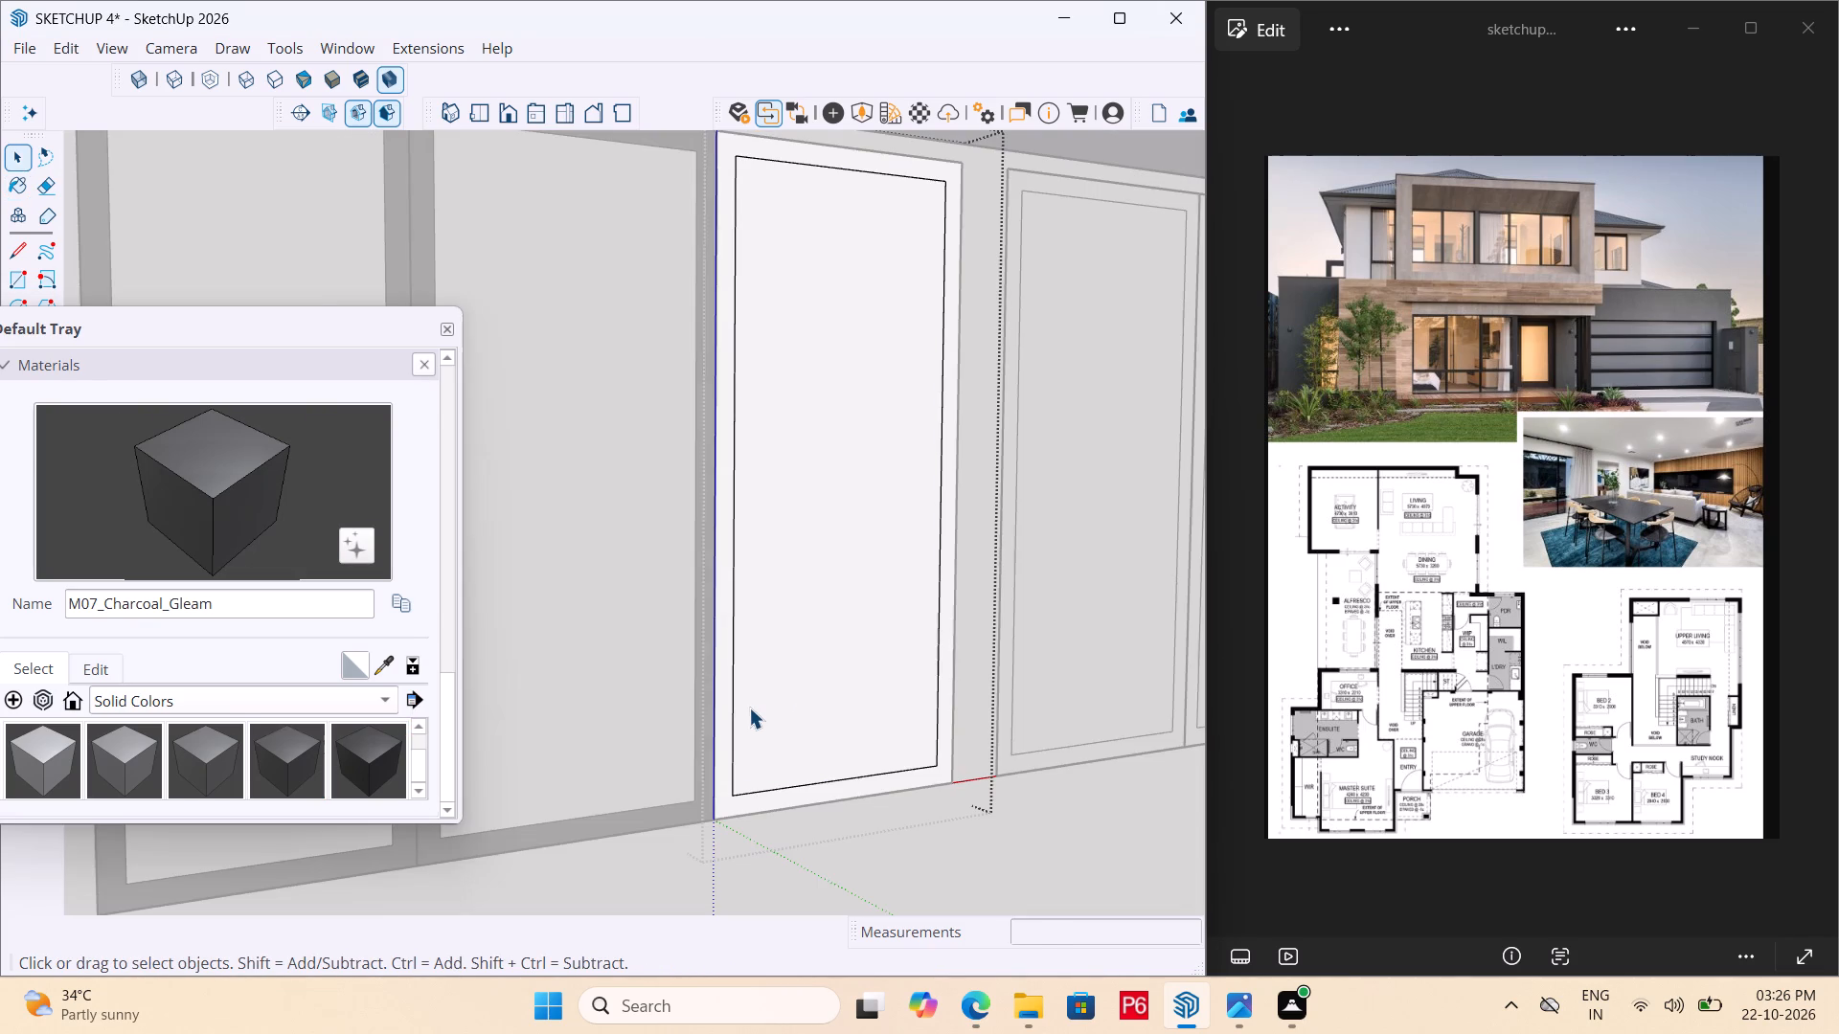
{"action": "left_click", "coordinate": [750, 706]}
{"action": "double_click", "coordinate": [727, 706]}
{"action": "left_click", "coordinate": [729, 686]}
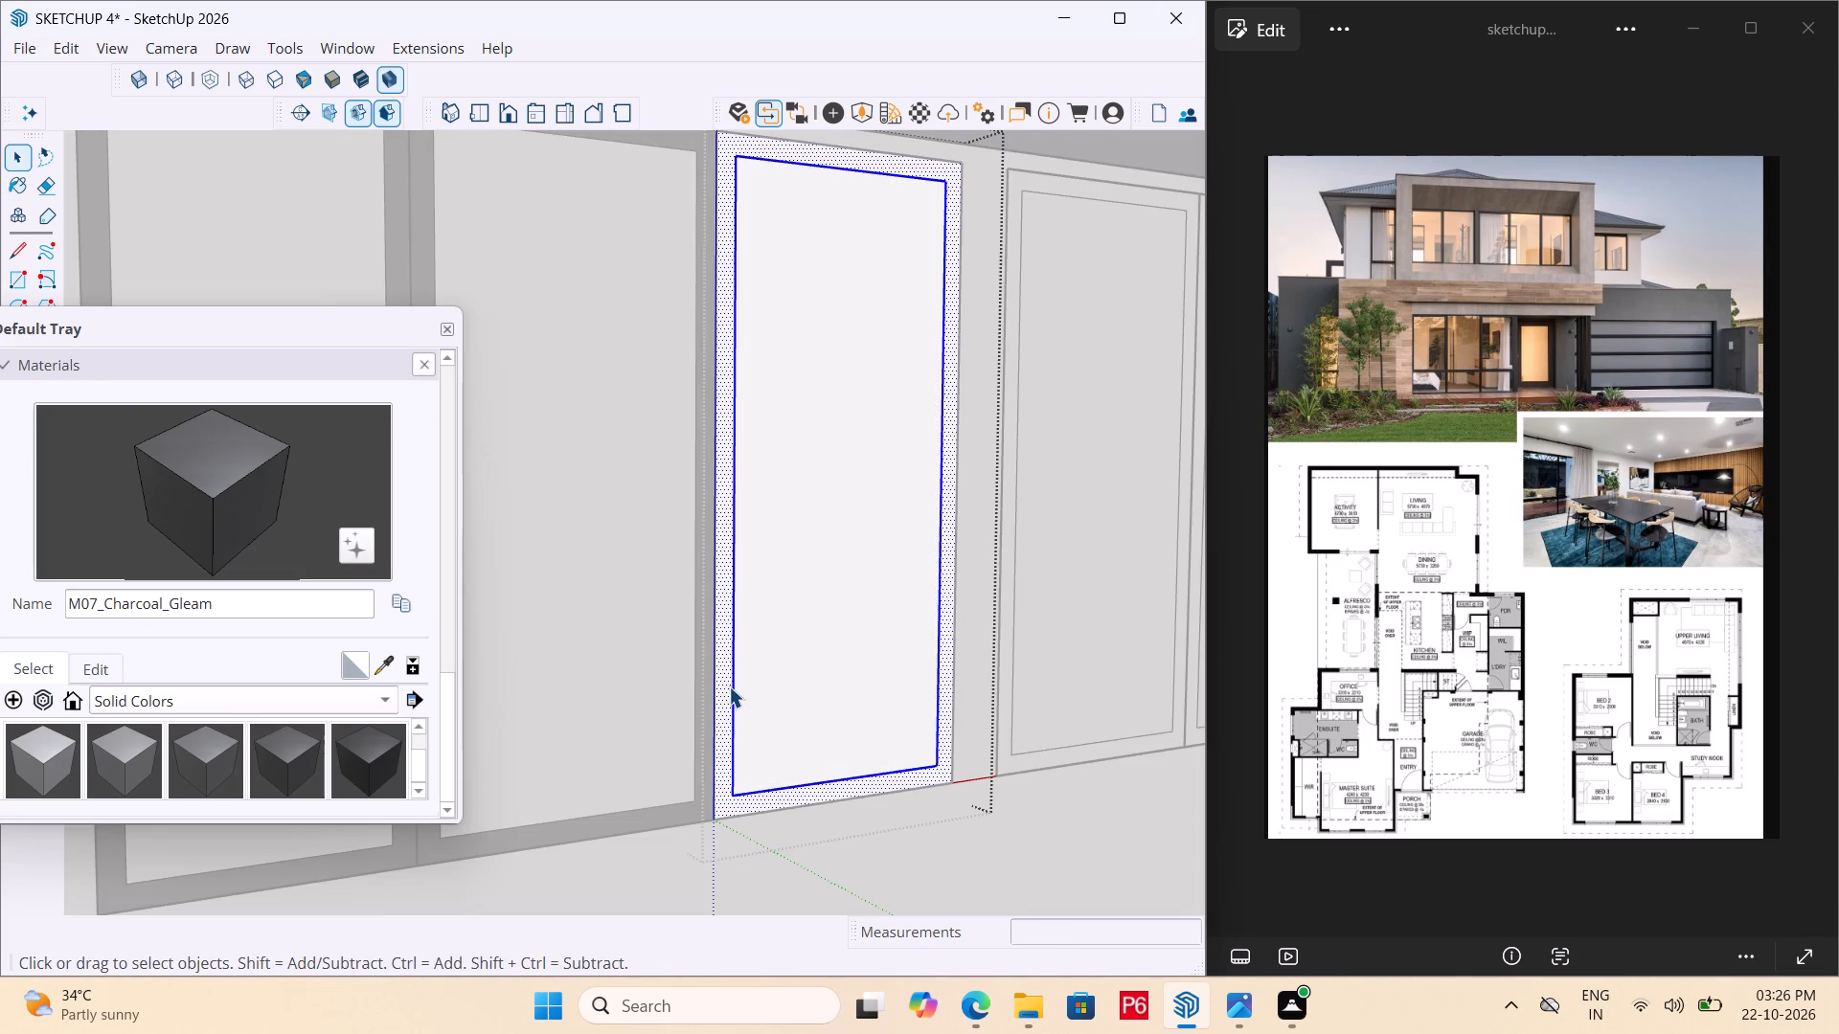
{"action": "left_click", "coordinate": [722, 682]}
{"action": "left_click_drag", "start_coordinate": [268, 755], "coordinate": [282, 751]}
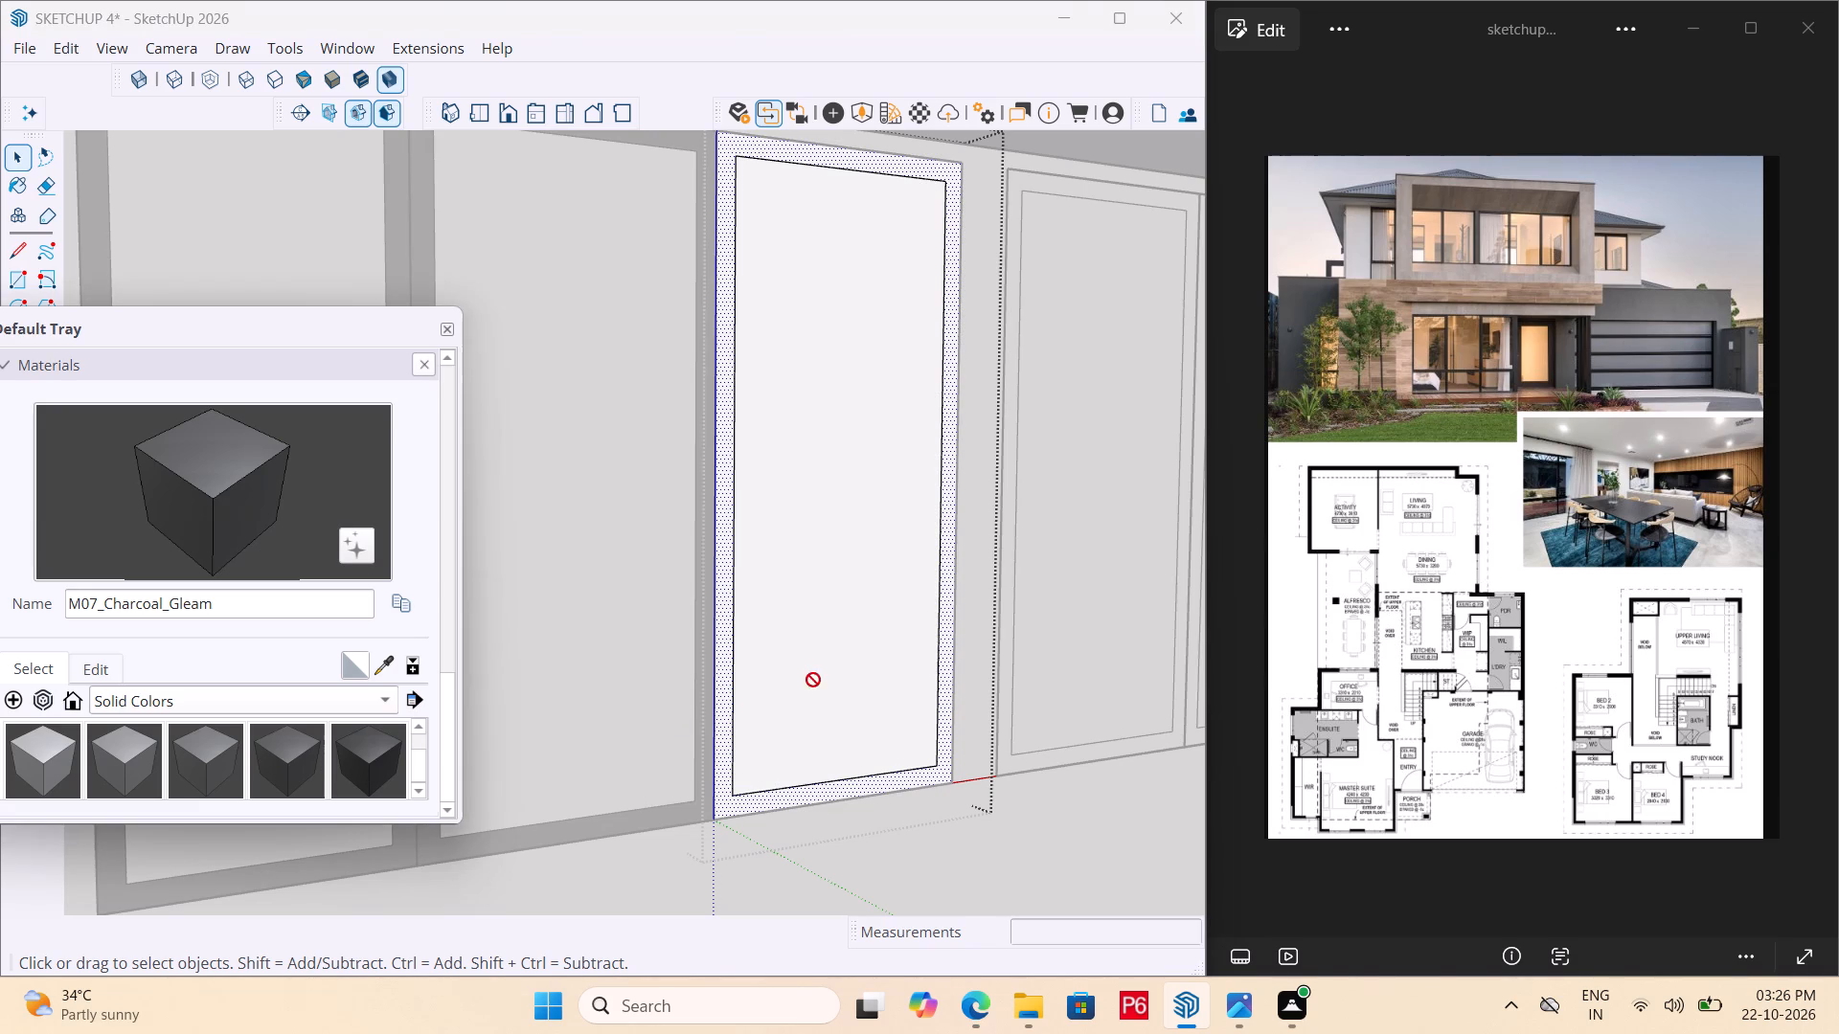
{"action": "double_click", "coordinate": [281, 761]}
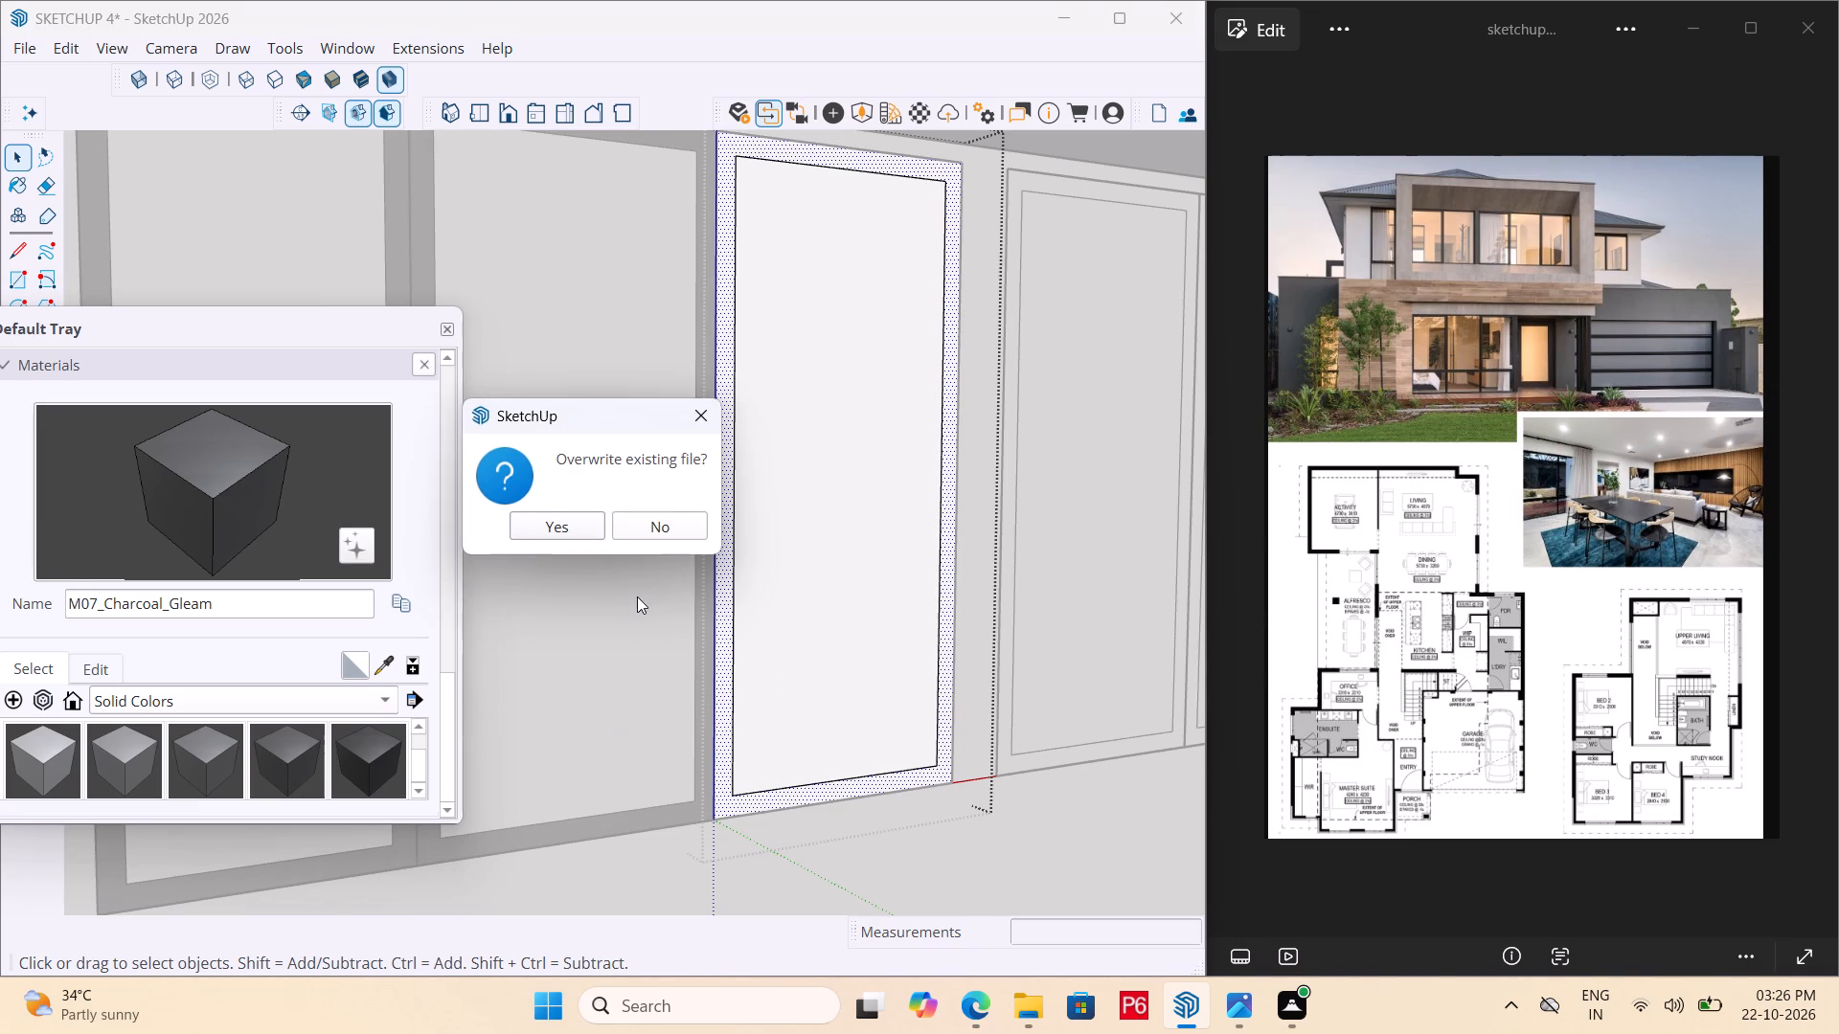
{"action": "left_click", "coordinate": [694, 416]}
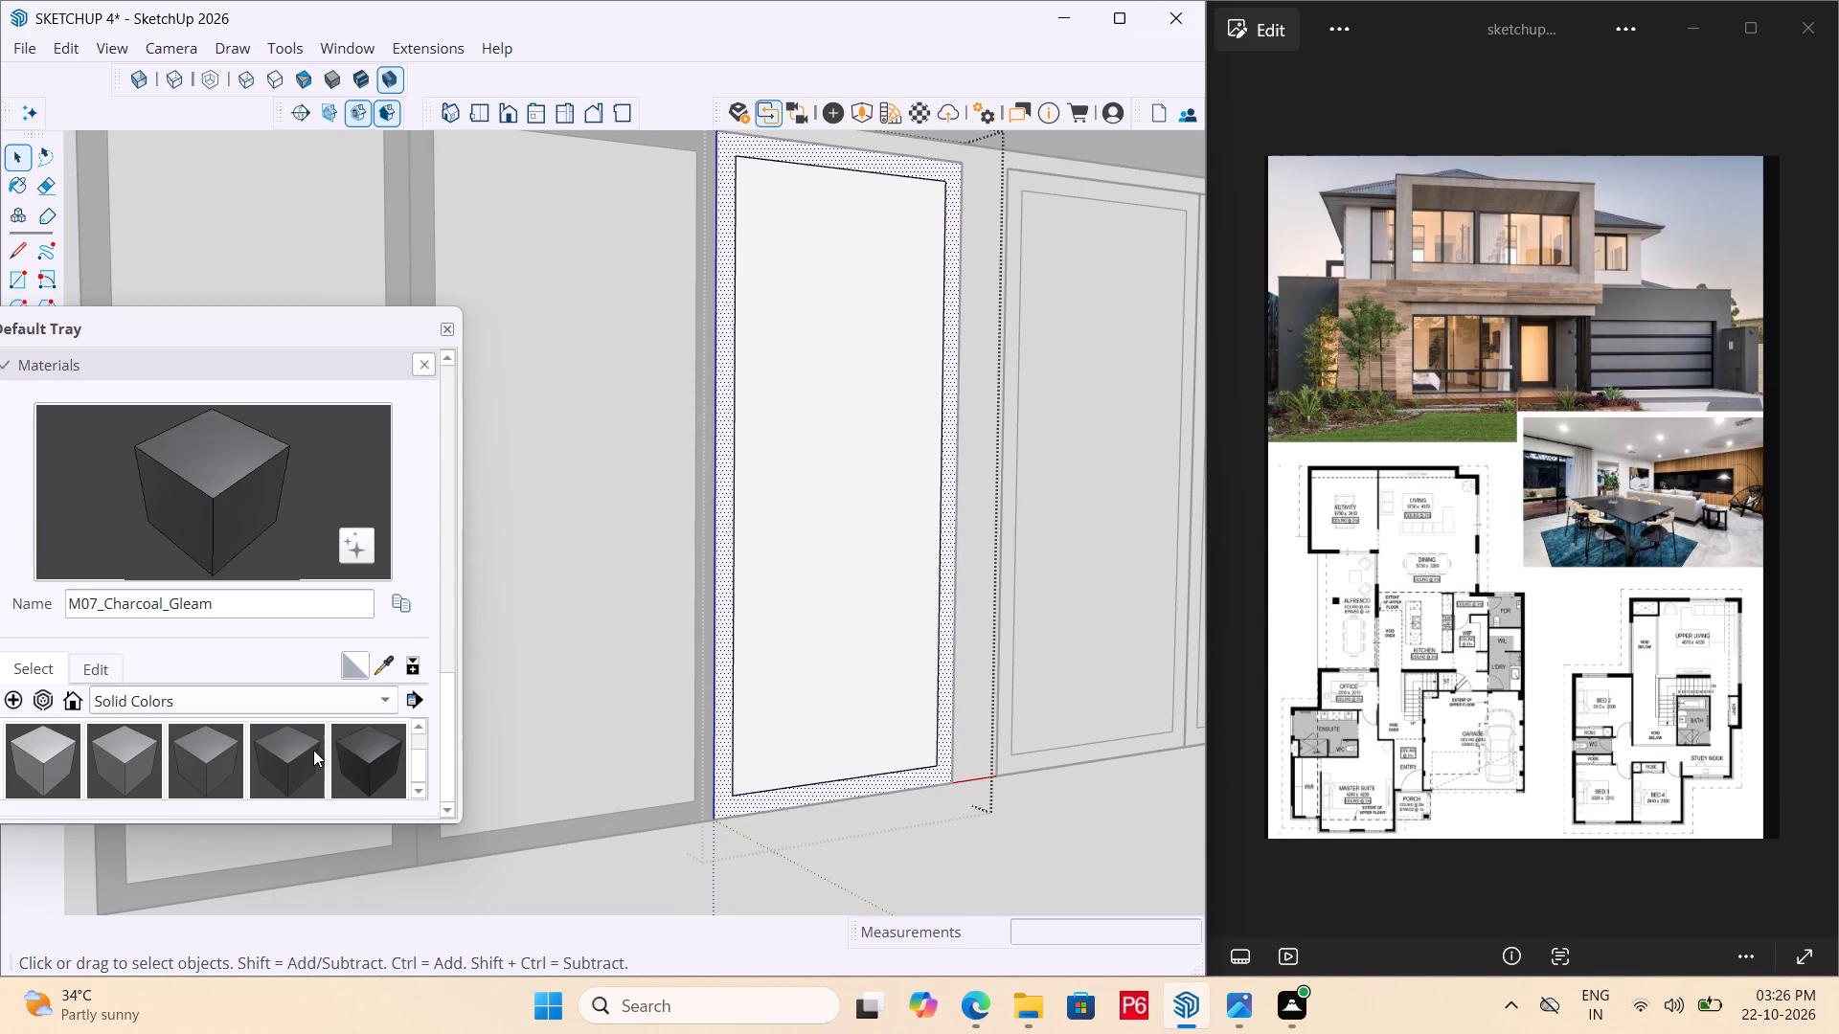
Paint the third window's frame face in the three-window set with the Solid Colors material M07_Charcoal_Gleam.
{"action": "scroll", "coordinate": [325, 741], "scroll_direction": "down", "scroll_amount": 15}
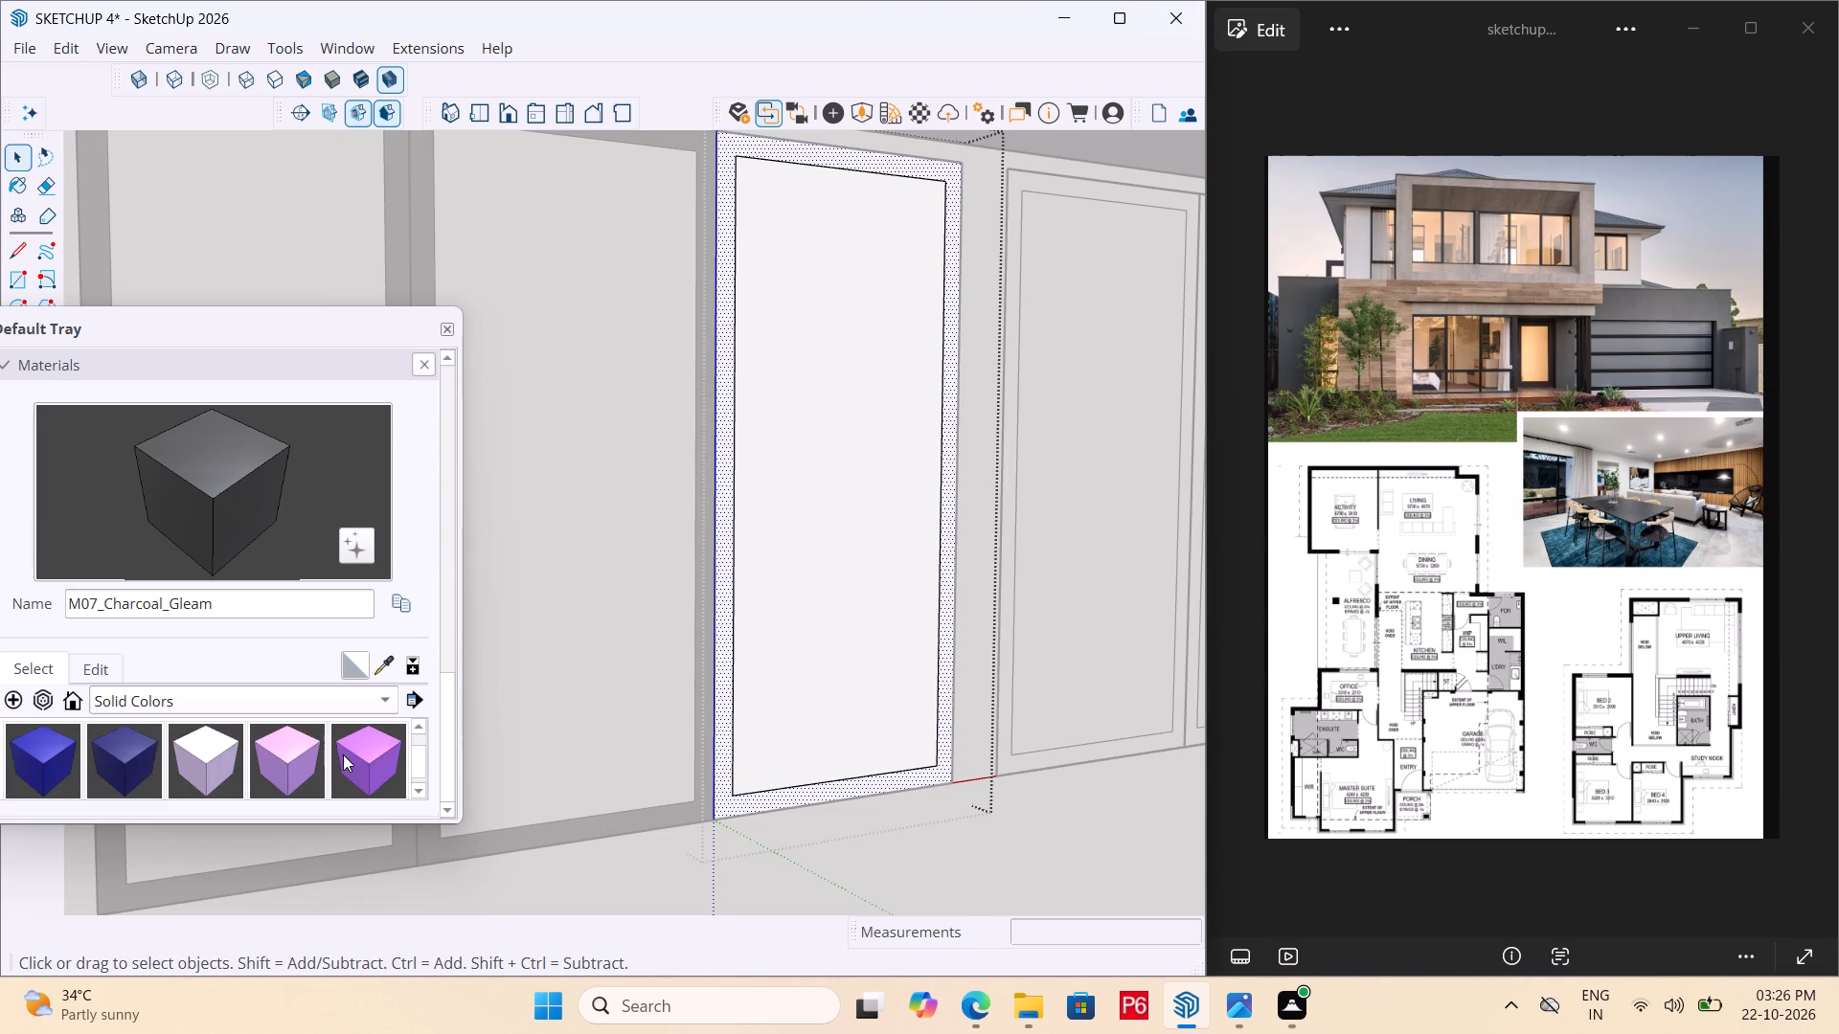
{"action": "scroll", "coordinate": [344, 753], "scroll_direction": "down", "scroll_amount": 14}
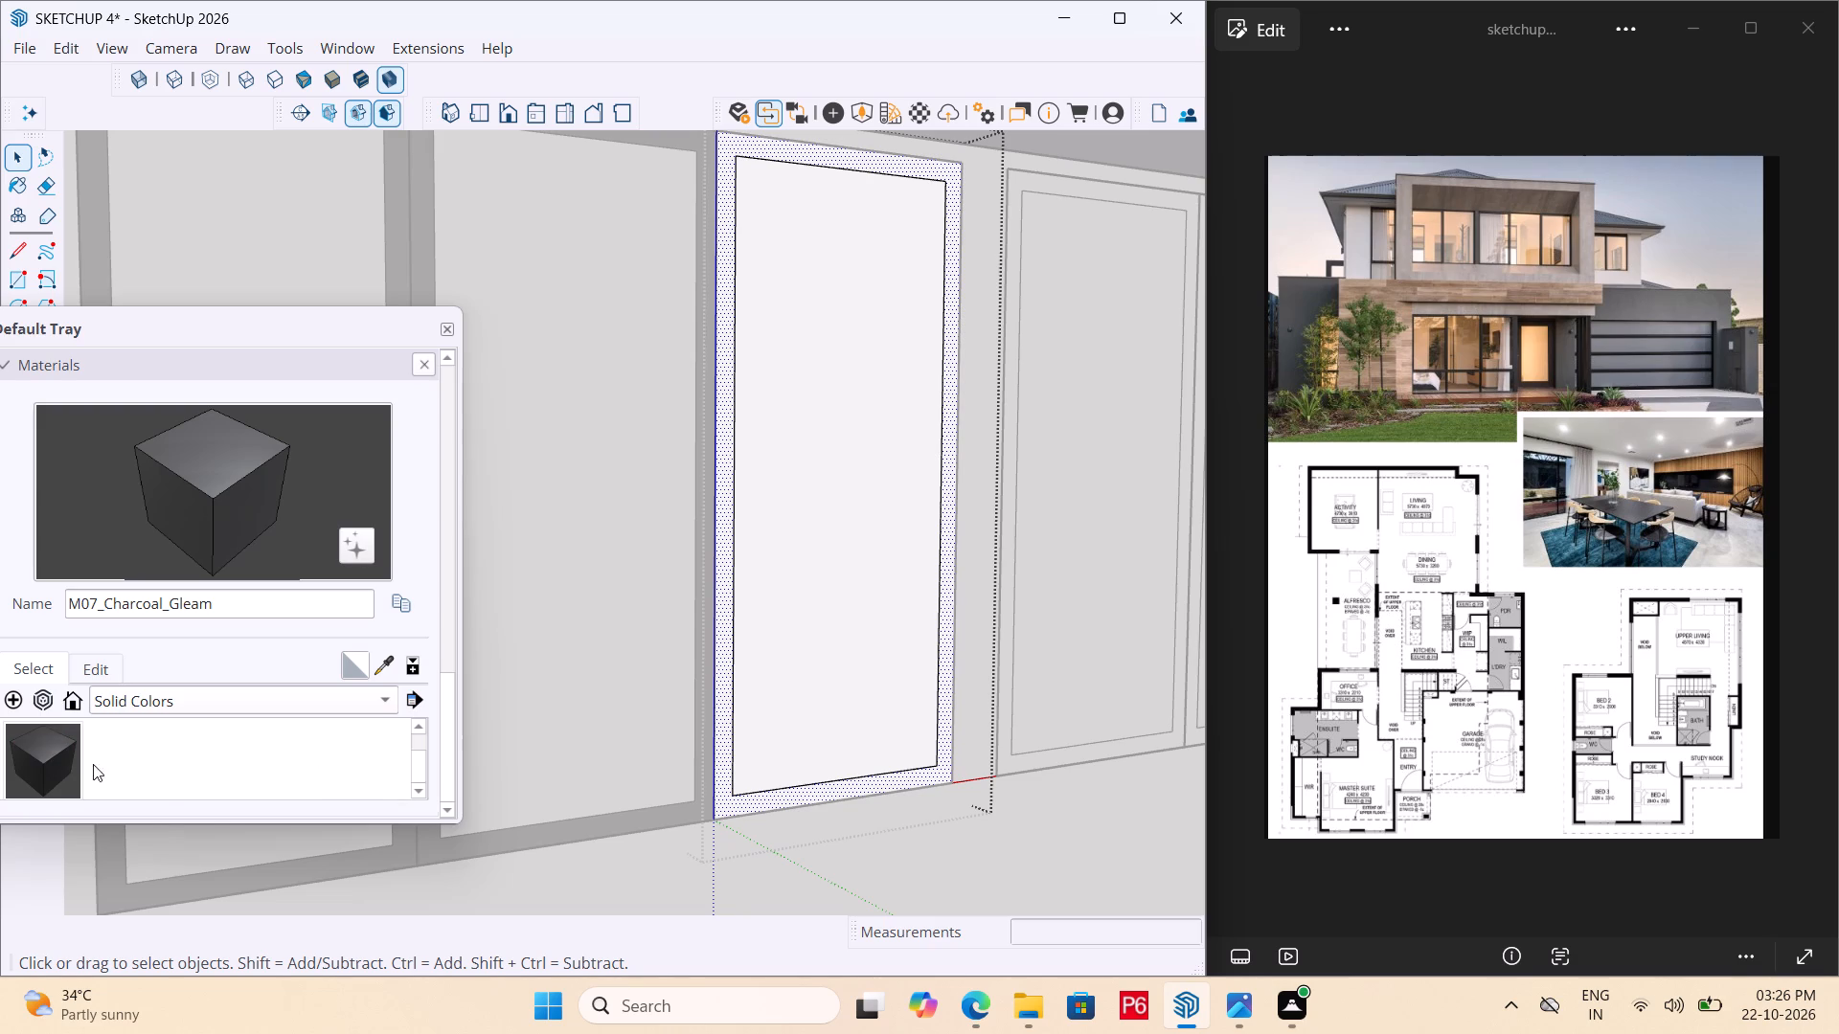
{"action": "scroll", "coordinate": [268, 749], "scroll_direction": "up", "scroll_amount": 1}
{"action": "left_click", "coordinate": [284, 755]}
{"action": "left_click", "coordinate": [726, 694]}
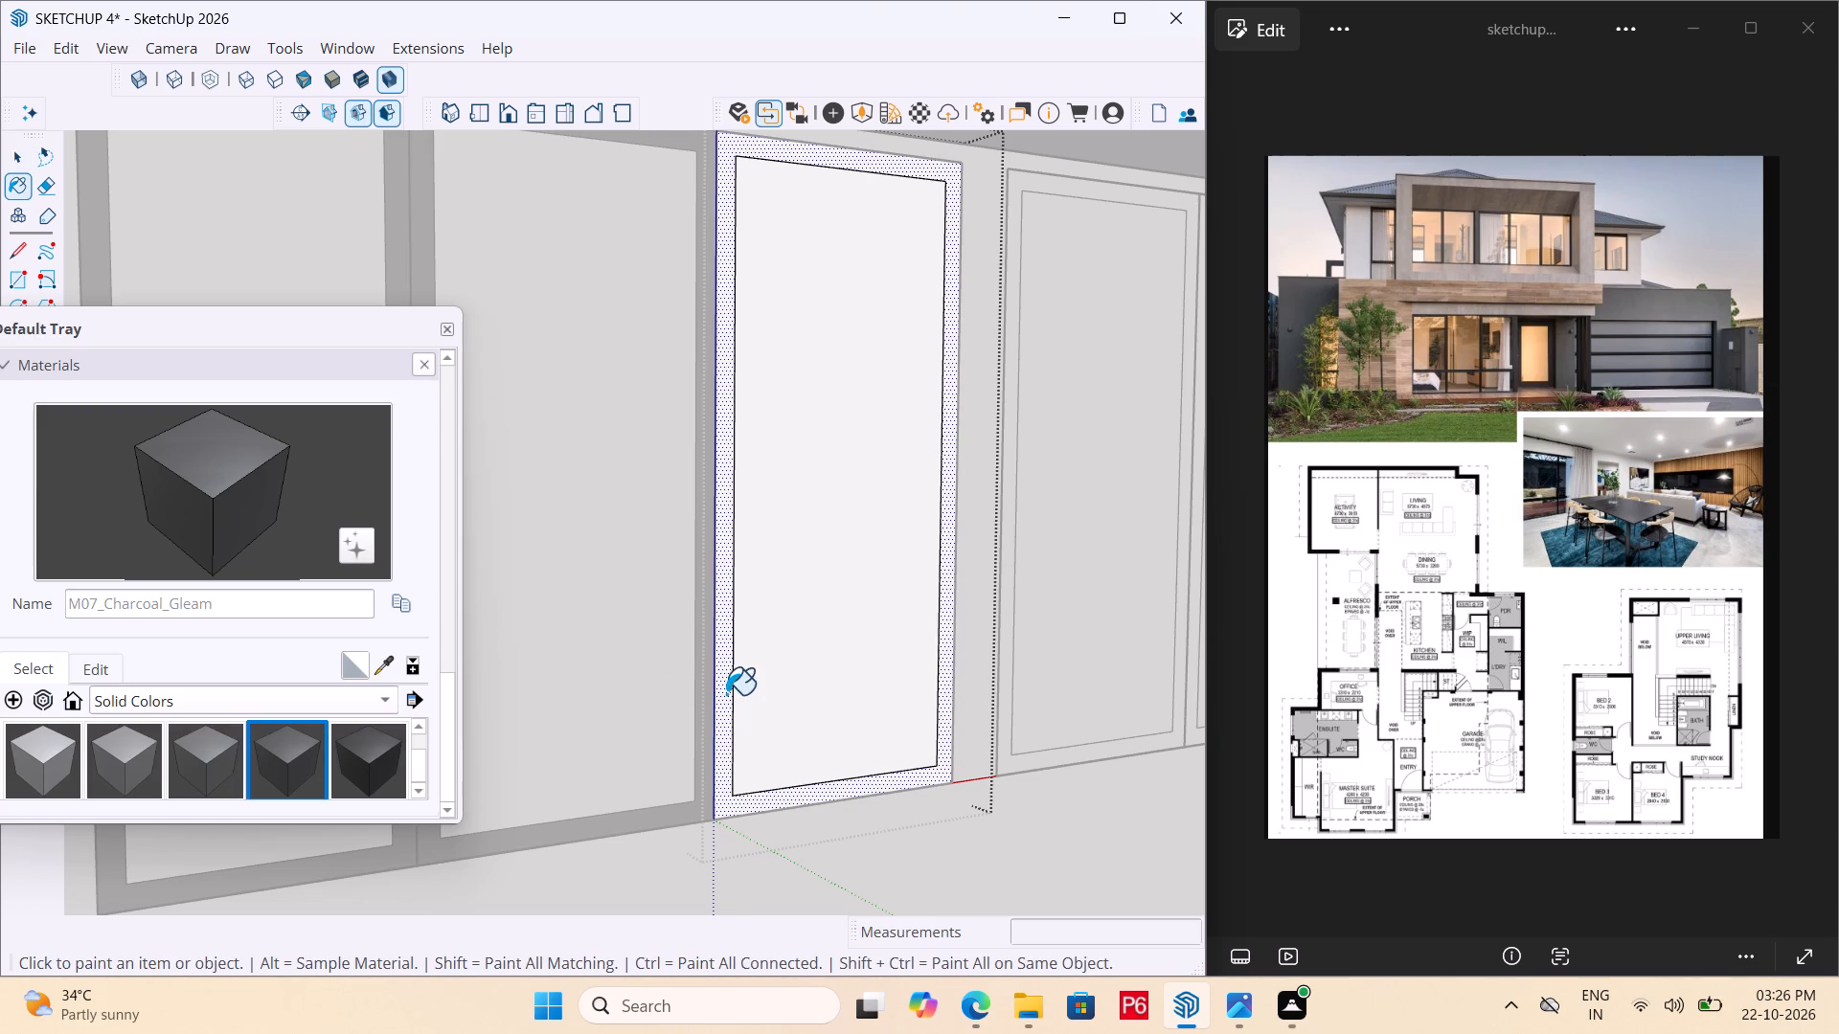
Inside the first window's group of the two-window set, paint the frame face with M07_Charcoal_Gleam.
{"action": "scroll", "coordinate": [429, 797], "scroll_direction": "down", "scroll_amount": 5}
{"action": "scroll", "coordinate": [472, 725], "scroll_direction": "down", "scroll_amount": 5}
{"action": "scroll", "coordinate": [626, 669], "scroll_direction": "down", "scroll_amount": 3}
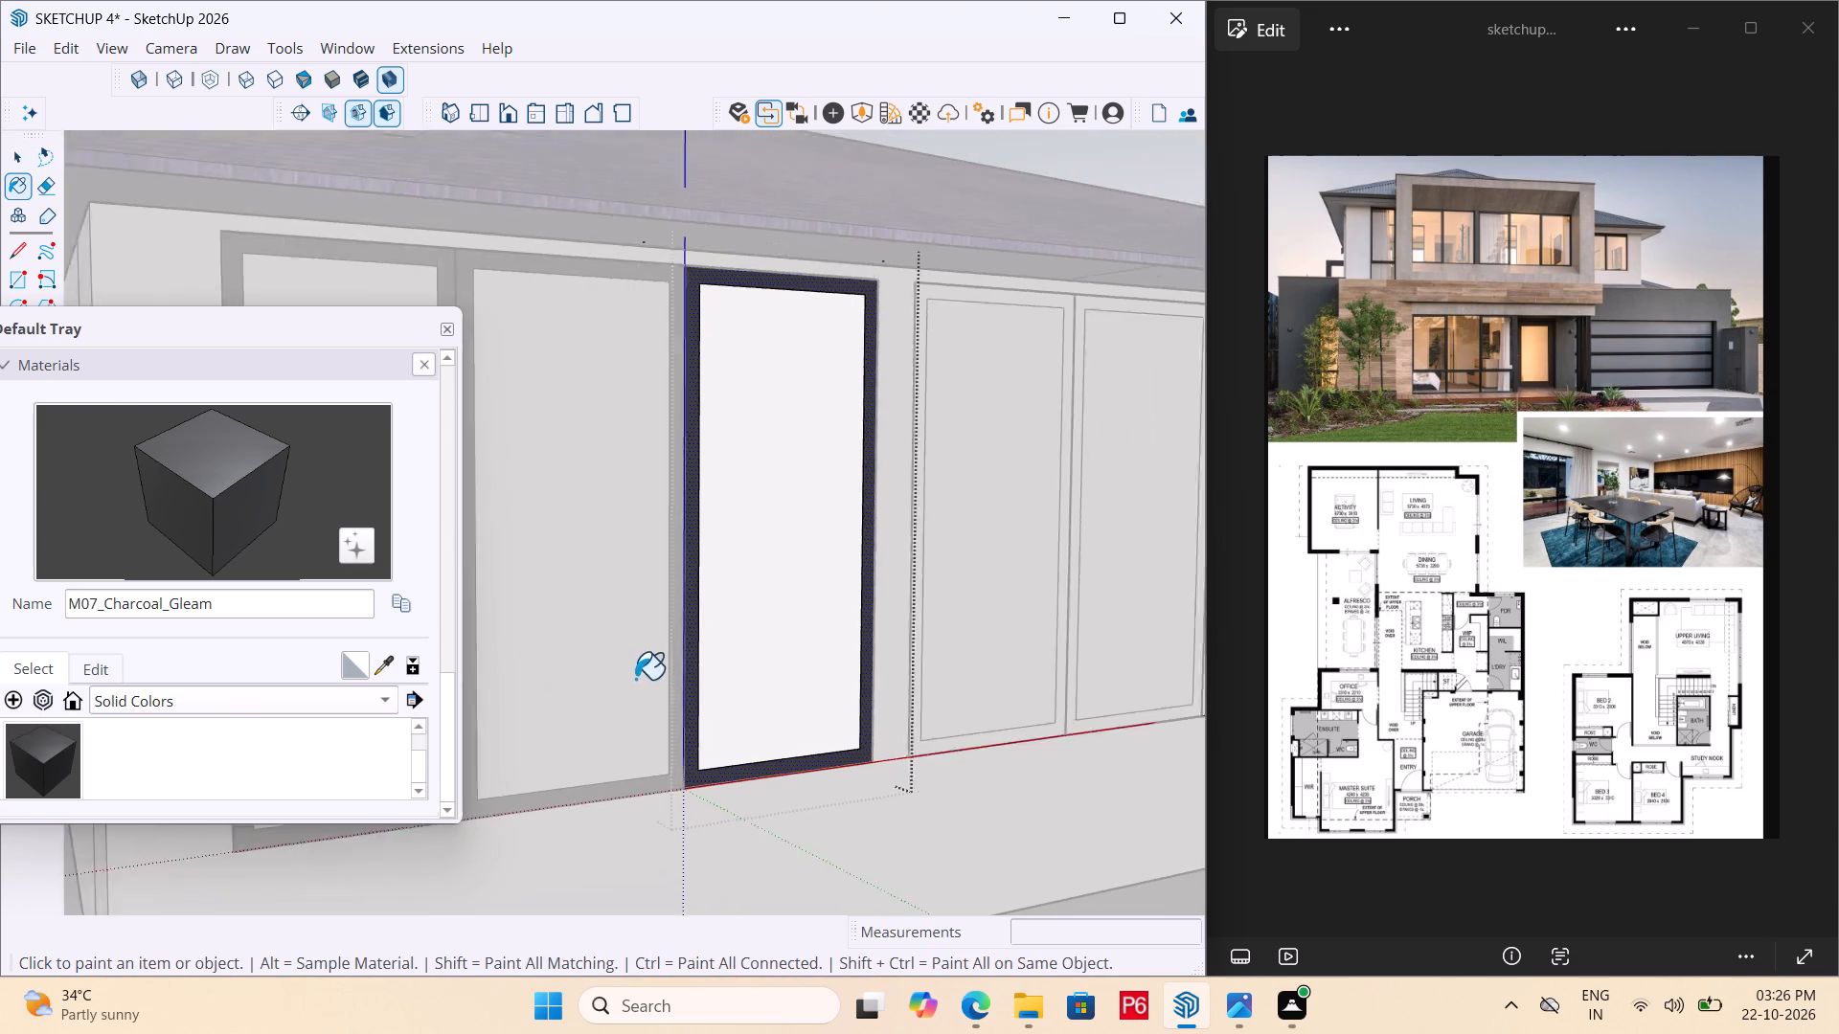
{"action": "scroll", "coordinate": [635, 679], "scroll_direction": "down", "scroll_amount": 3}
{"action": "key", "text": "space"}
{"action": "double_click", "coordinate": [886, 707]}
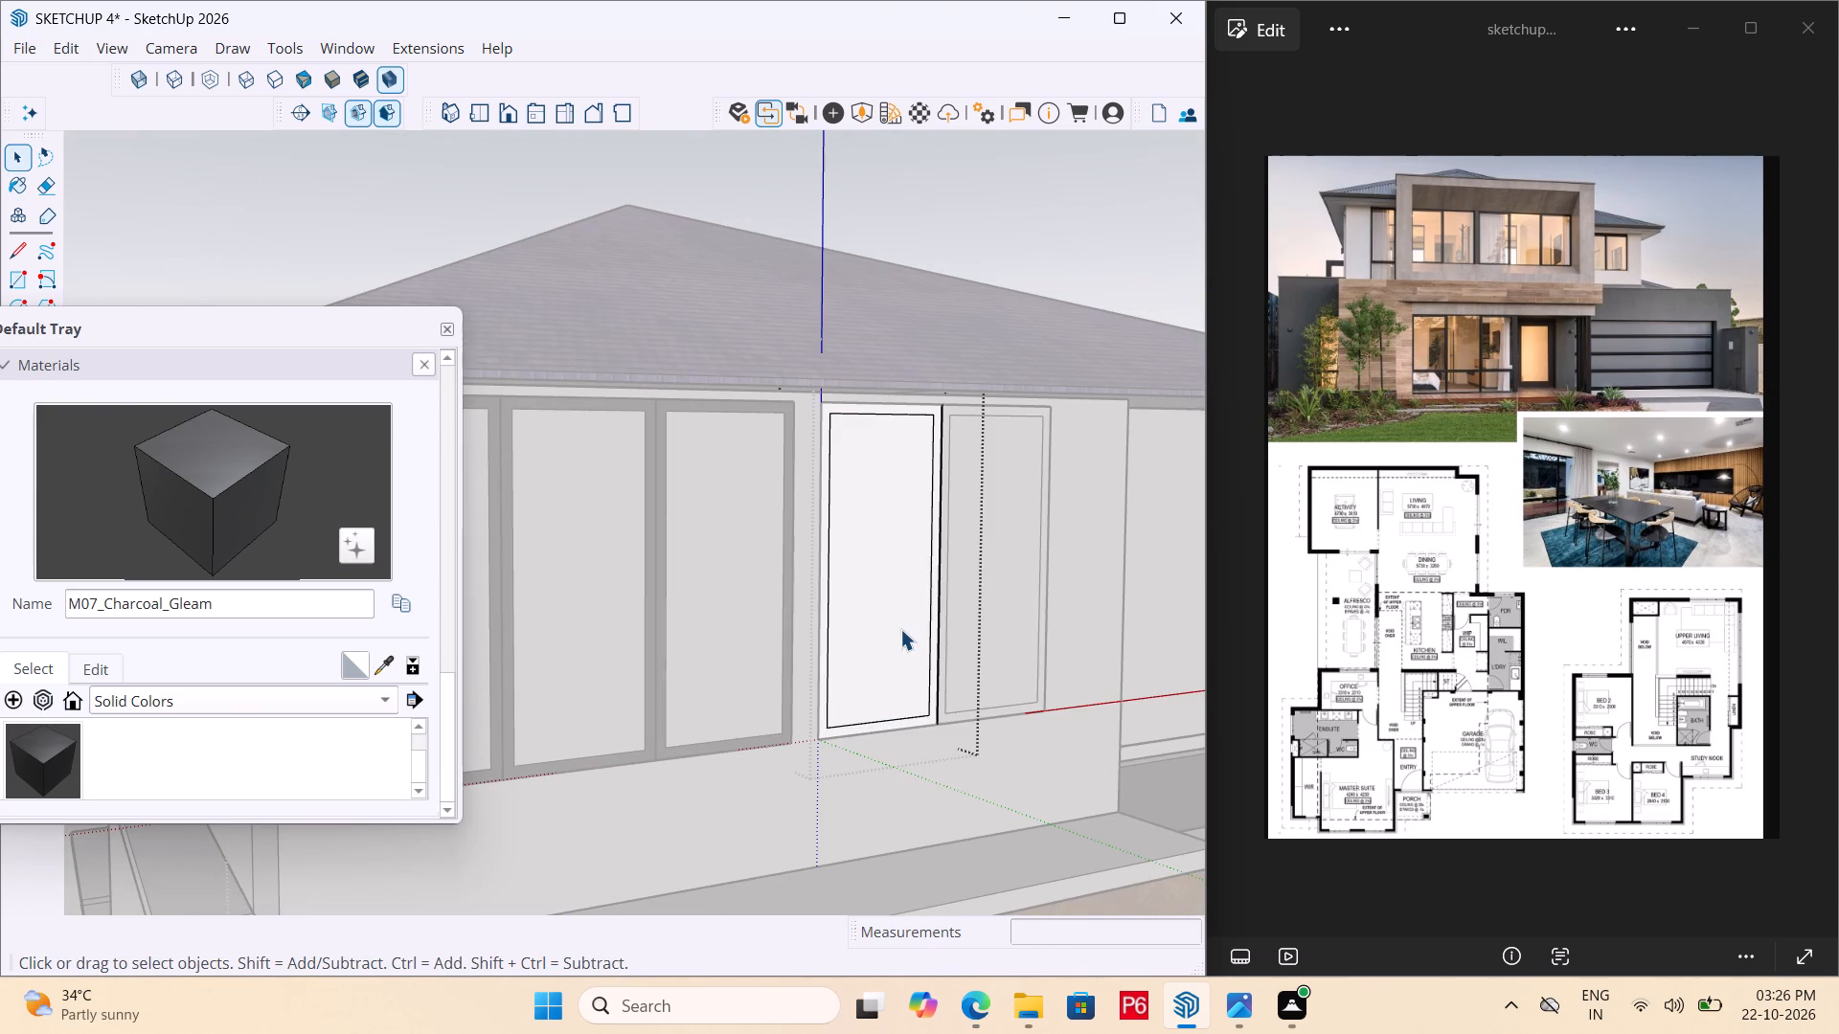
{"action": "scroll", "coordinate": [913, 634], "scroll_direction": "up", "scroll_amount": 10}
{"action": "left_click", "coordinate": [636, 750]}
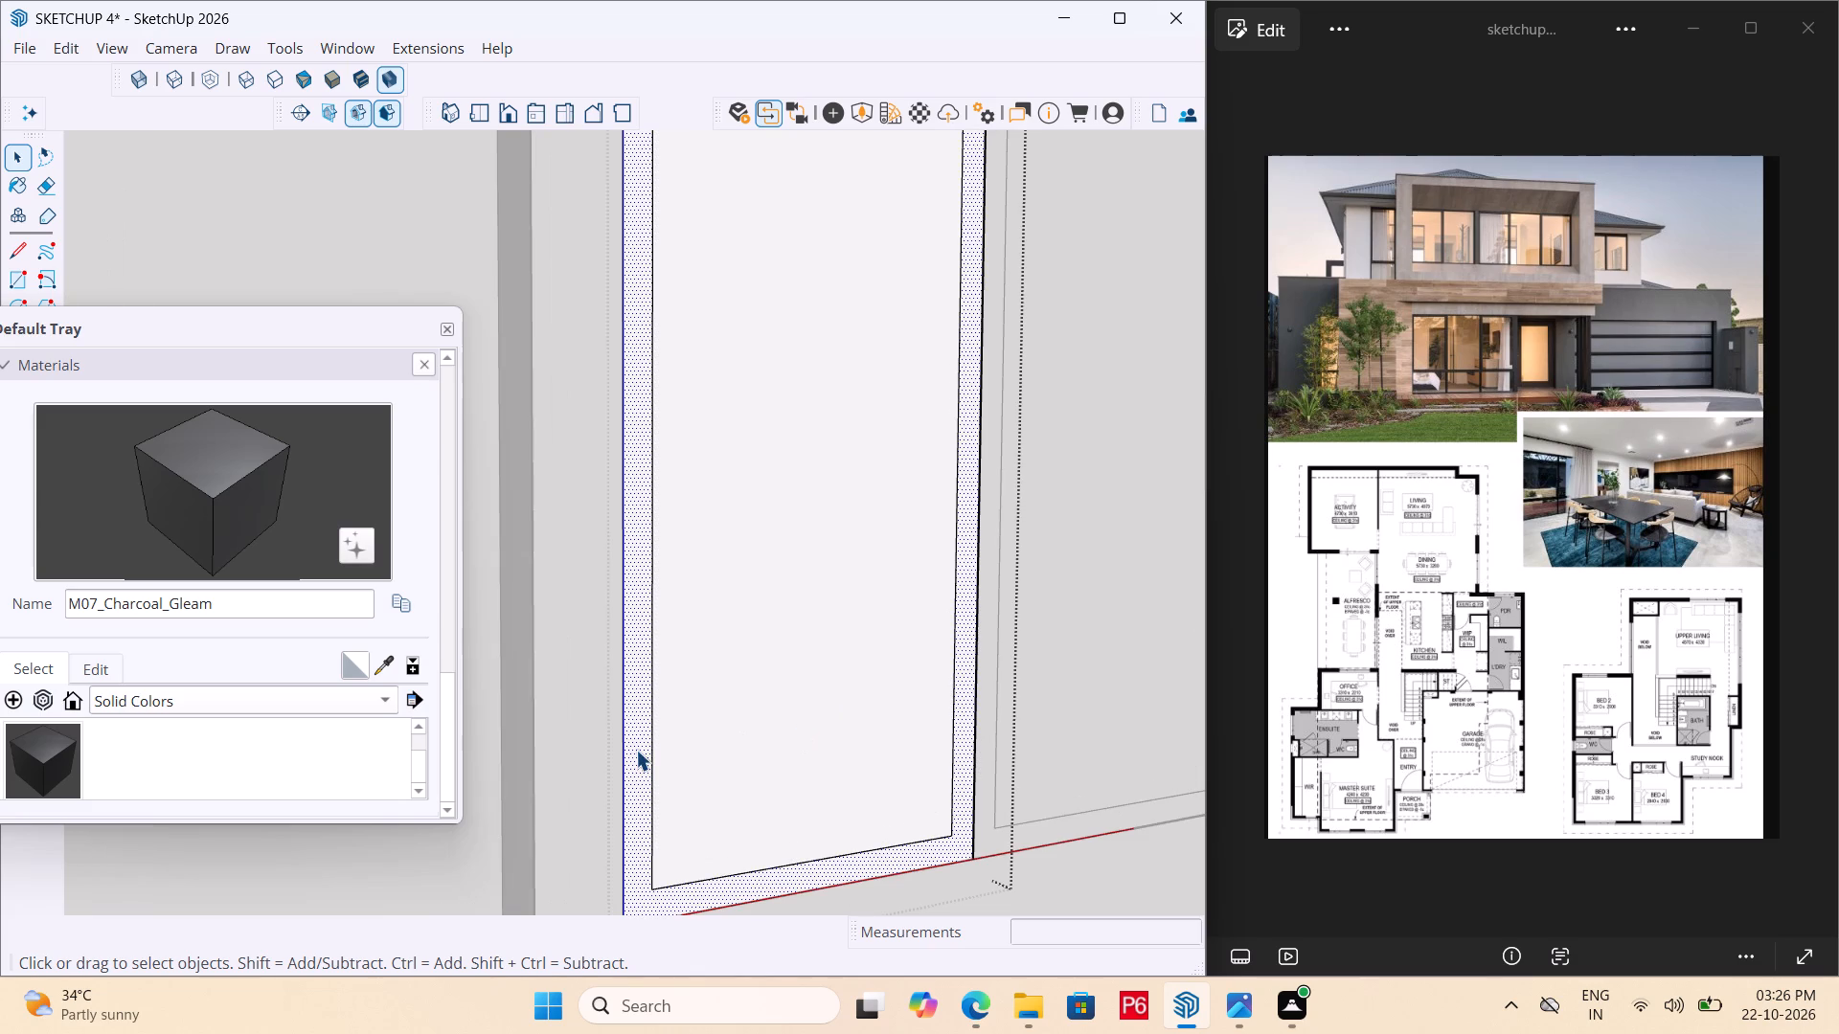
{"action": "triple_click", "coordinate": [638, 750]}
{"action": "left_click", "coordinate": [642, 717]}
{"action": "scroll", "coordinate": [244, 757], "scroll_direction": "up", "scroll_amount": 1}
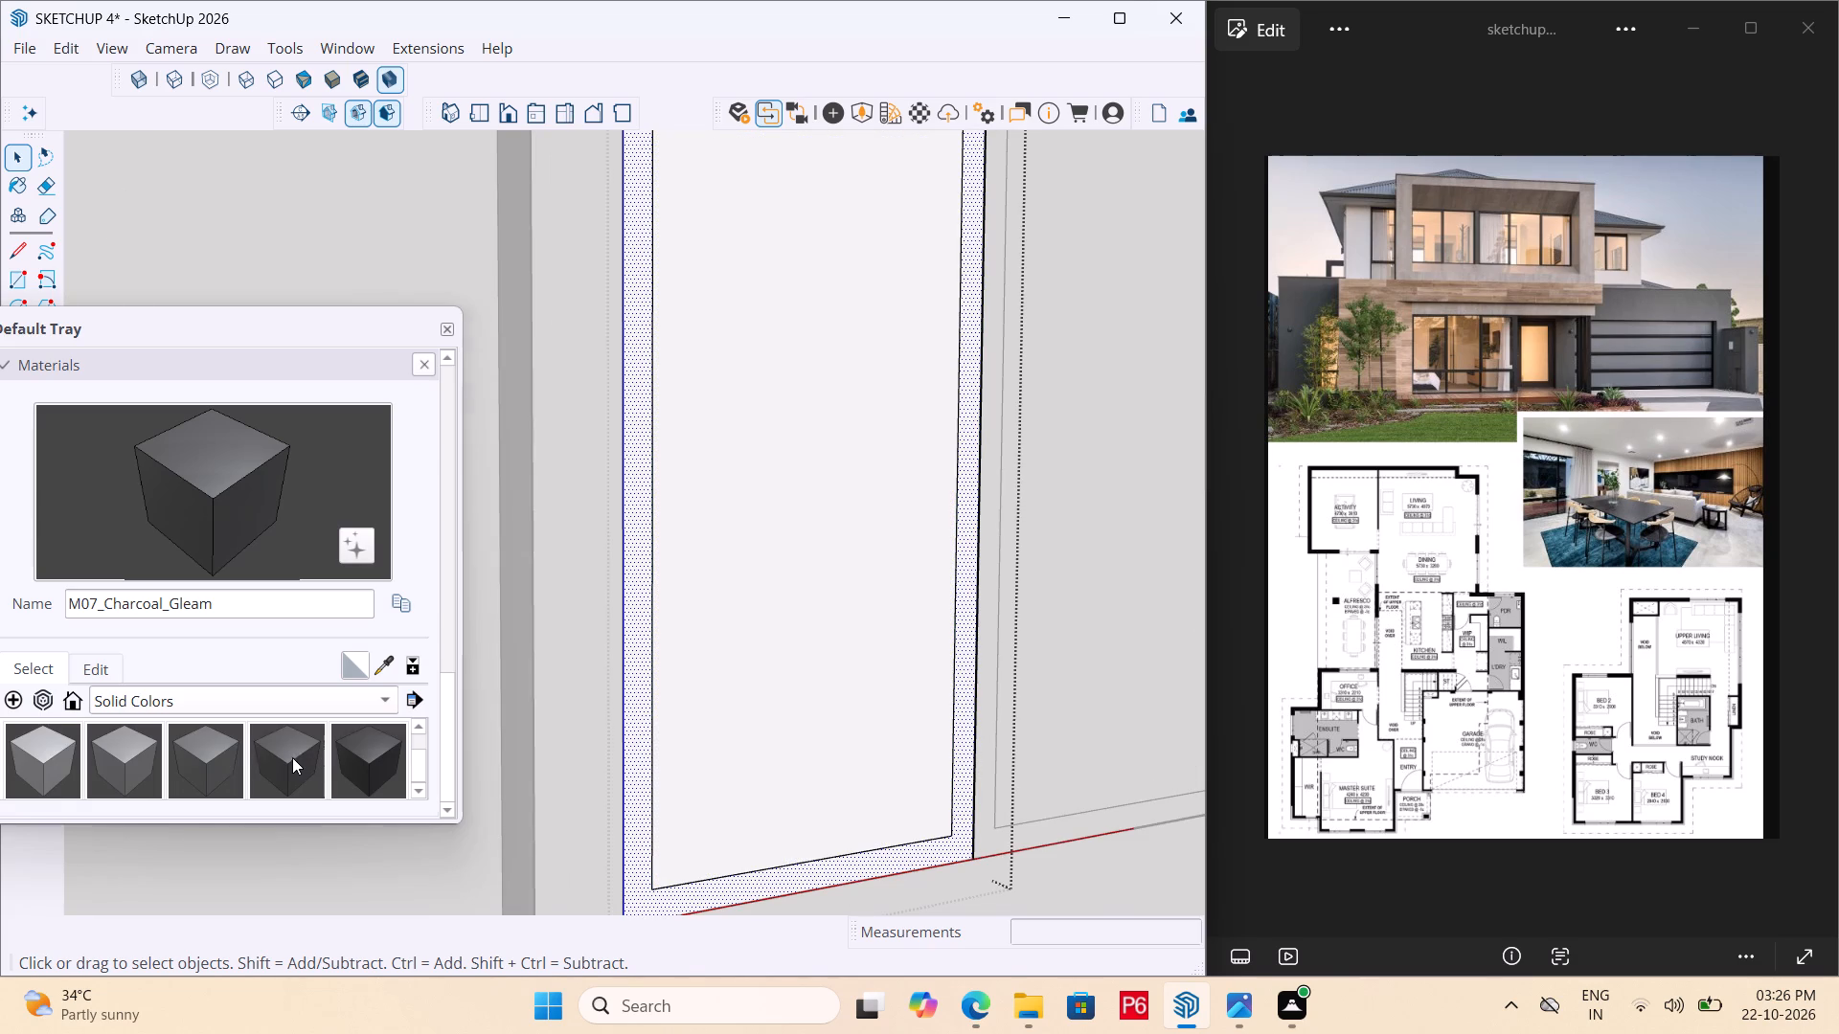
{"action": "left_click", "coordinate": [292, 757]}
{"action": "left_click", "coordinate": [632, 683]}
Inside the second window's group of the two-window set, paint the frame face with M07_Charcoal_Gleam, and leave the group.
{"action": "scroll", "coordinate": [570, 690], "scroll_direction": "down", "scroll_amount": 6}
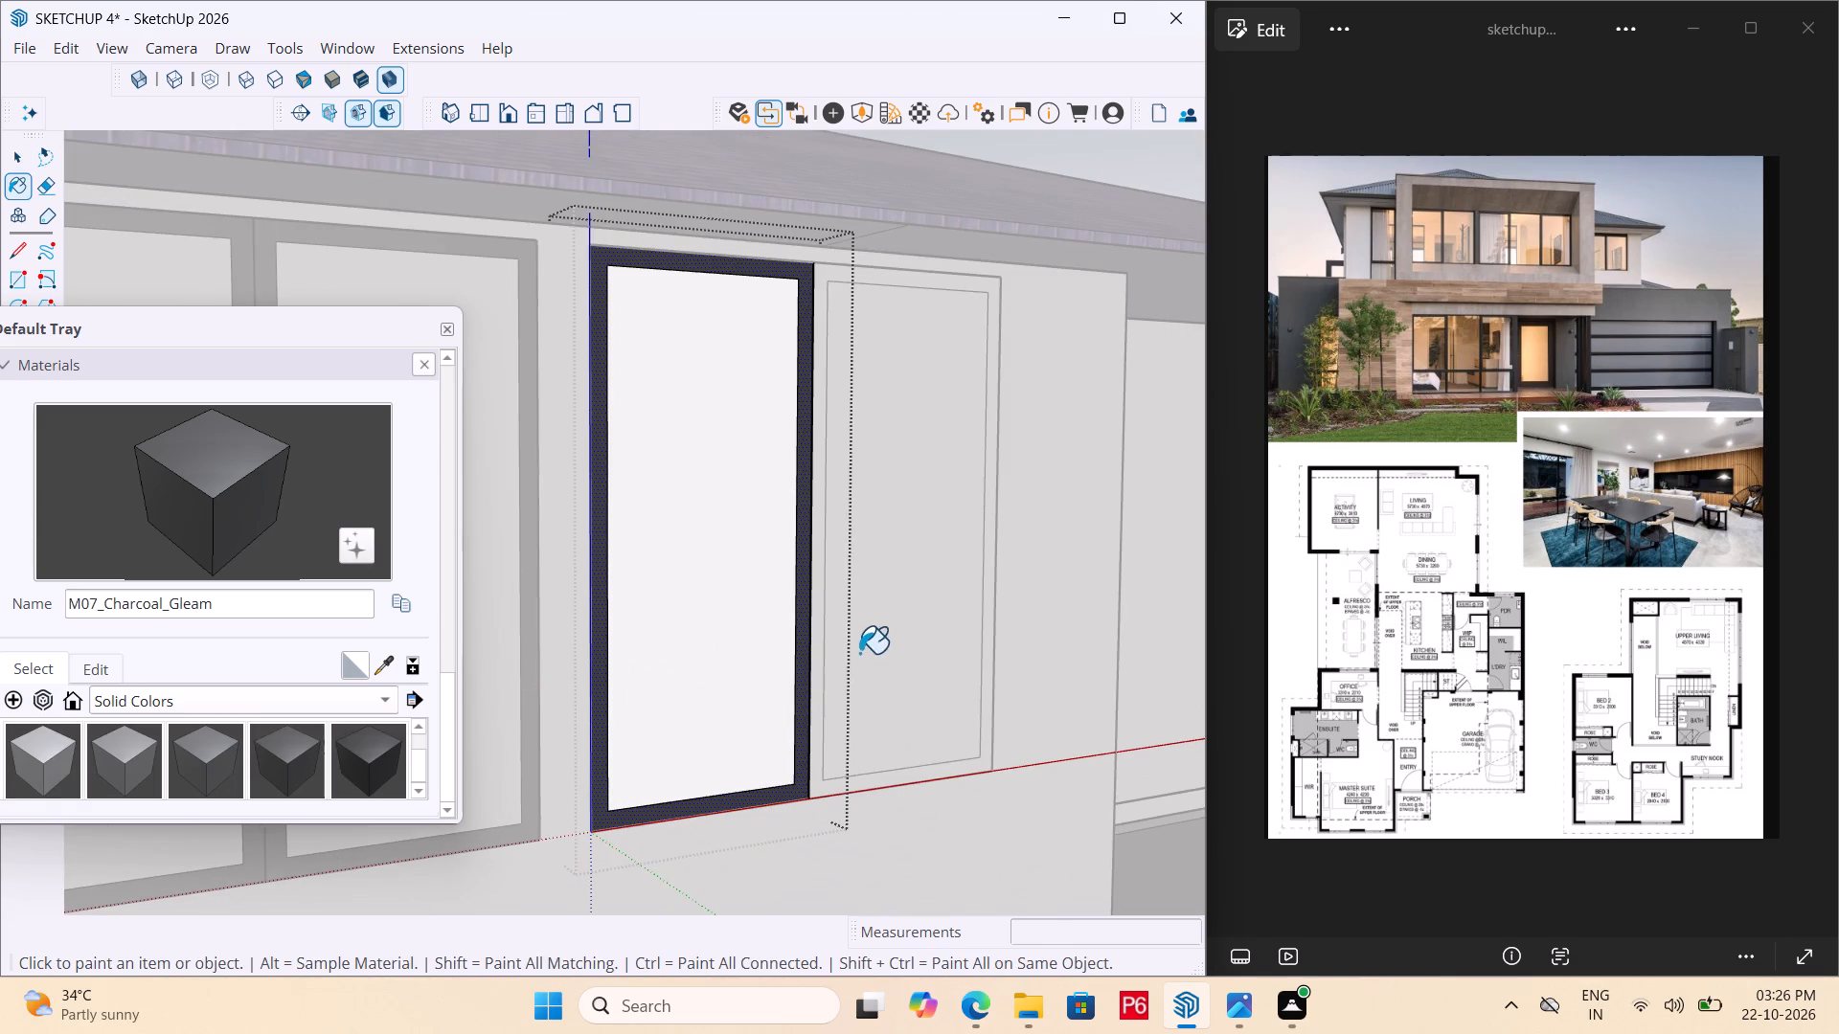
{"action": "key", "text": "space"}
{"action": "left_click", "coordinate": [894, 631]}
{"action": "triple_click", "coordinate": [915, 608]}
{"action": "left_click", "coordinate": [915, 608]}
{"action": "scroll", "coordinate": [957, 618], "scroll_direction": "up", "scroll_amount": 3}
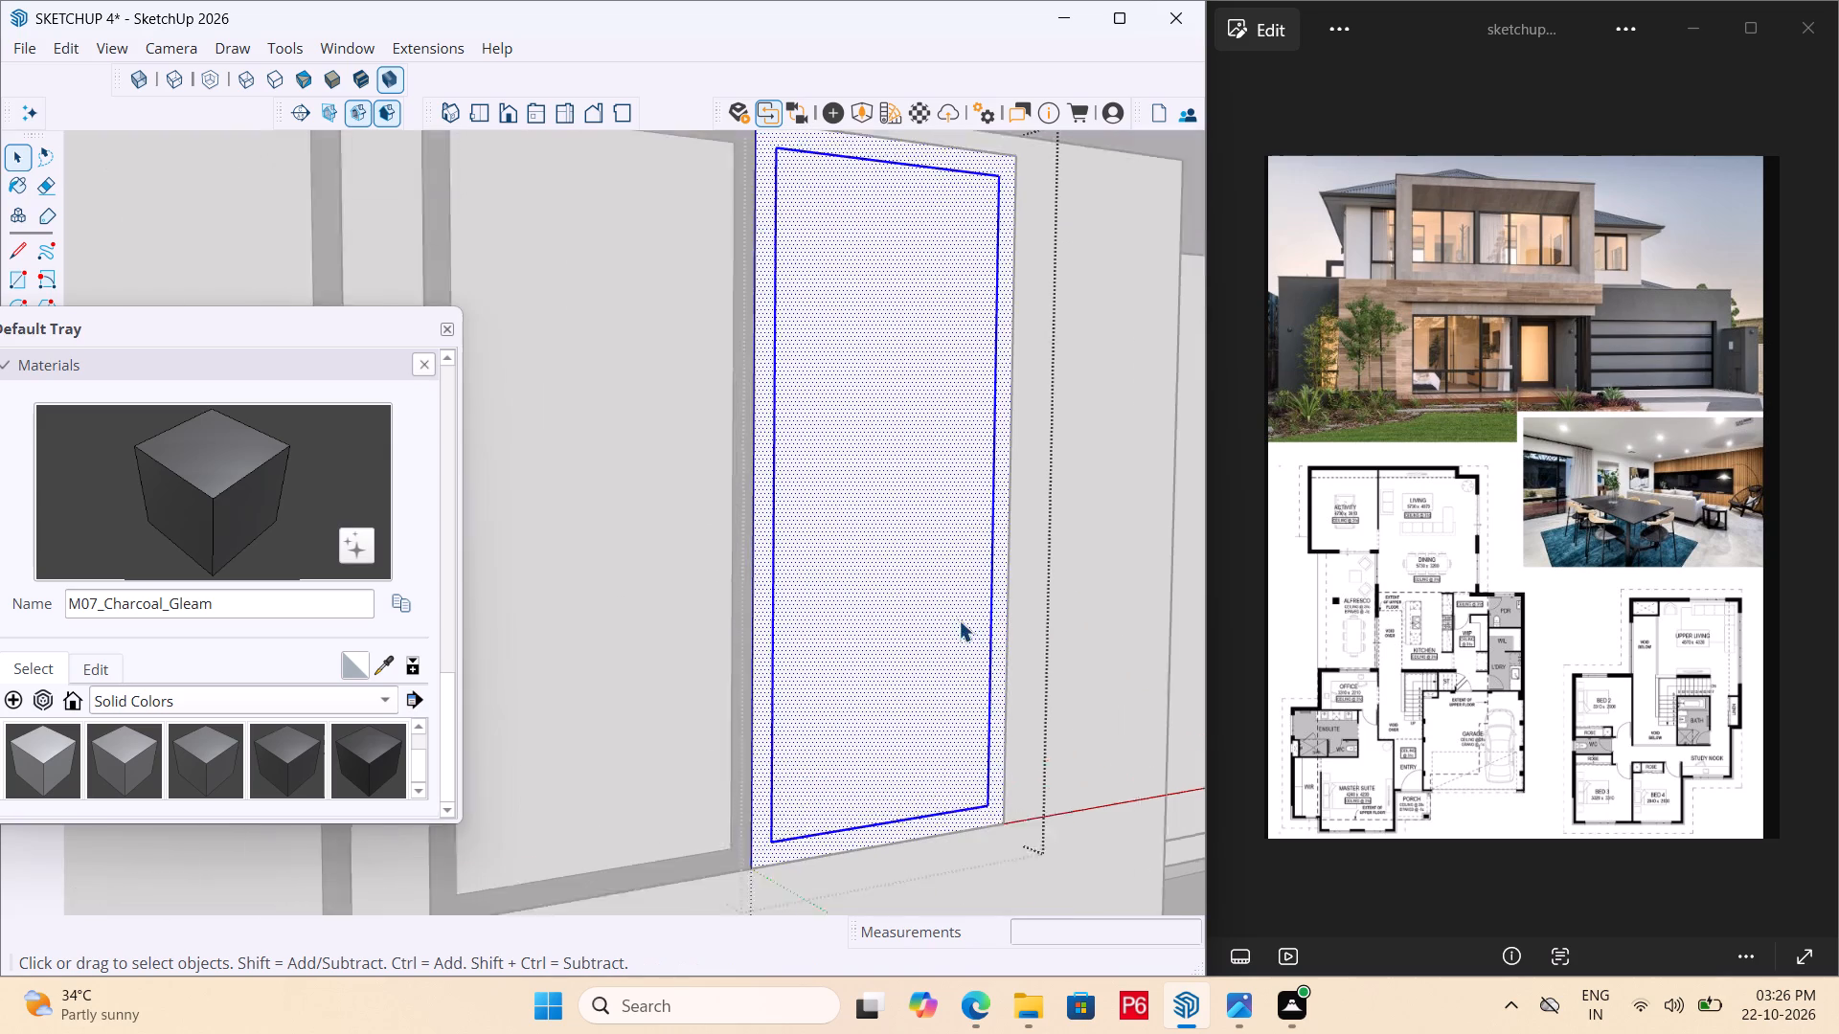
{"action": "scroll", "coordinate": [959, 620], "scroll_direction": "up", "scroll_amount": 1}
{"action": "double_click", "coordinate": [827, 685]}
{"action": "left_click", "coordinate": [742, 690]}
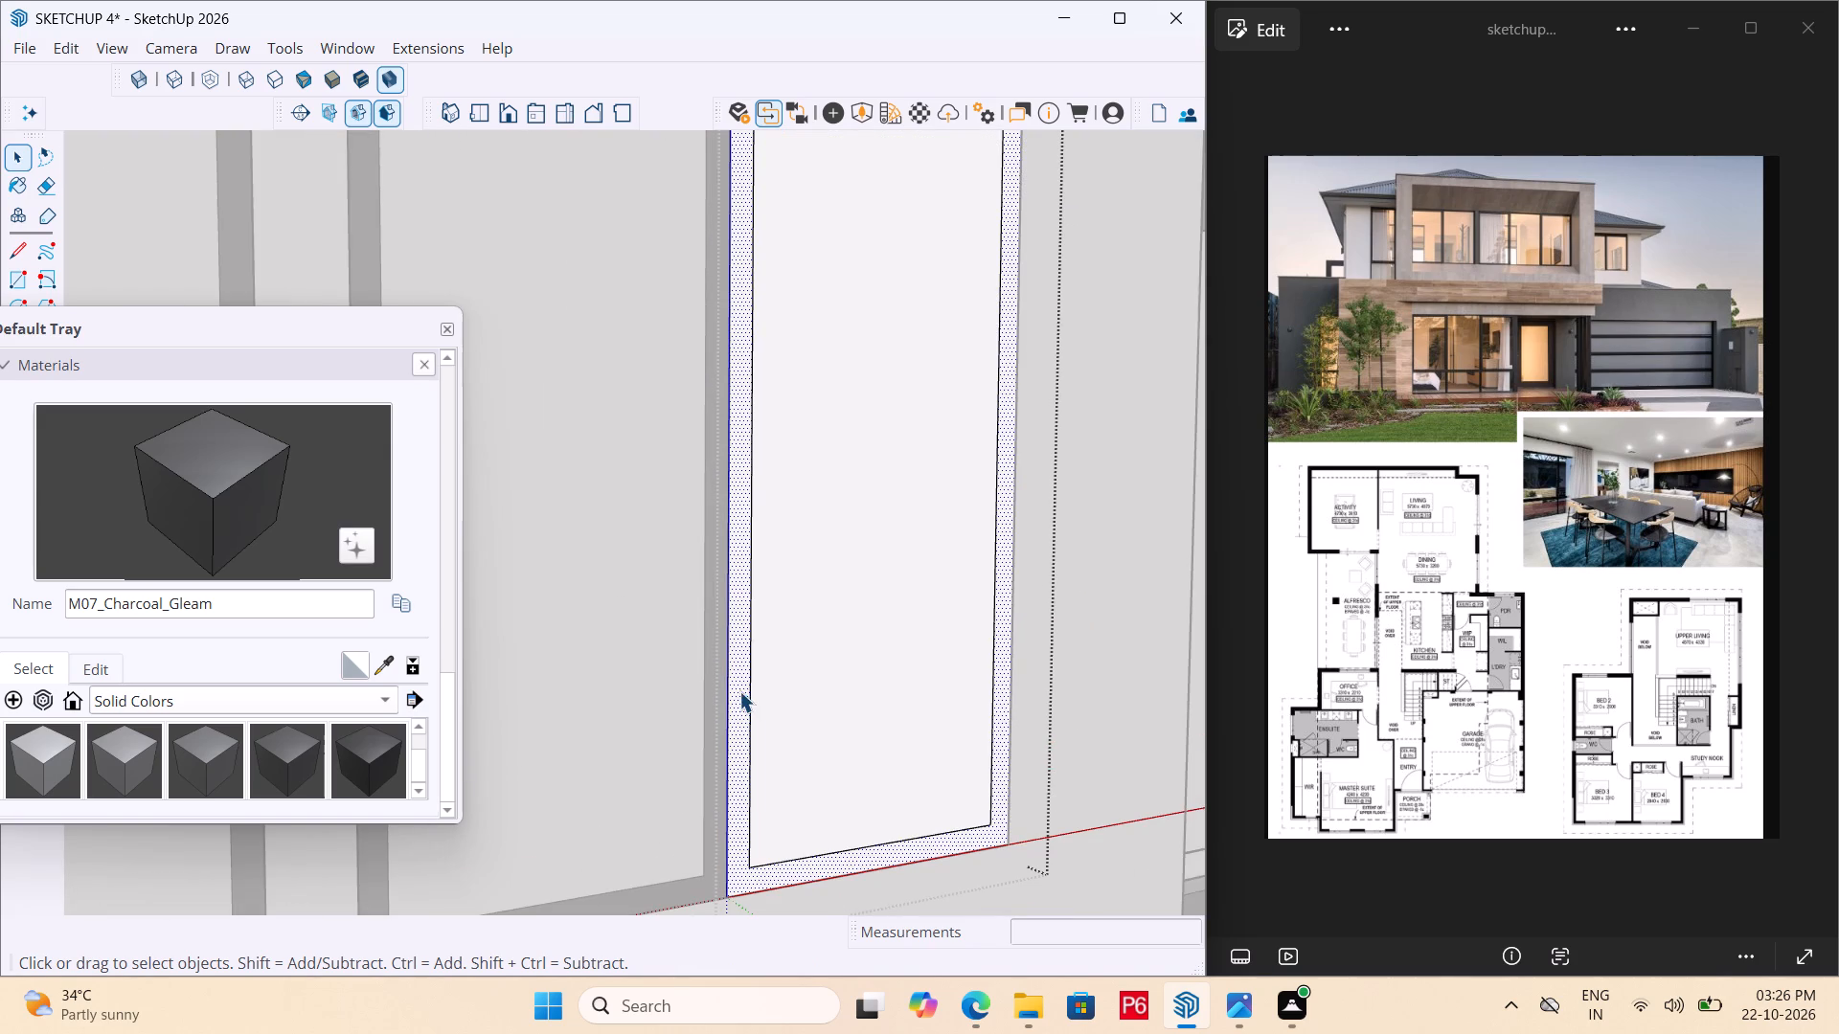
{"action": "left_click", "coordinate": [304, 761]}
{"action": "left_click", "coordinate": [738, 703]}
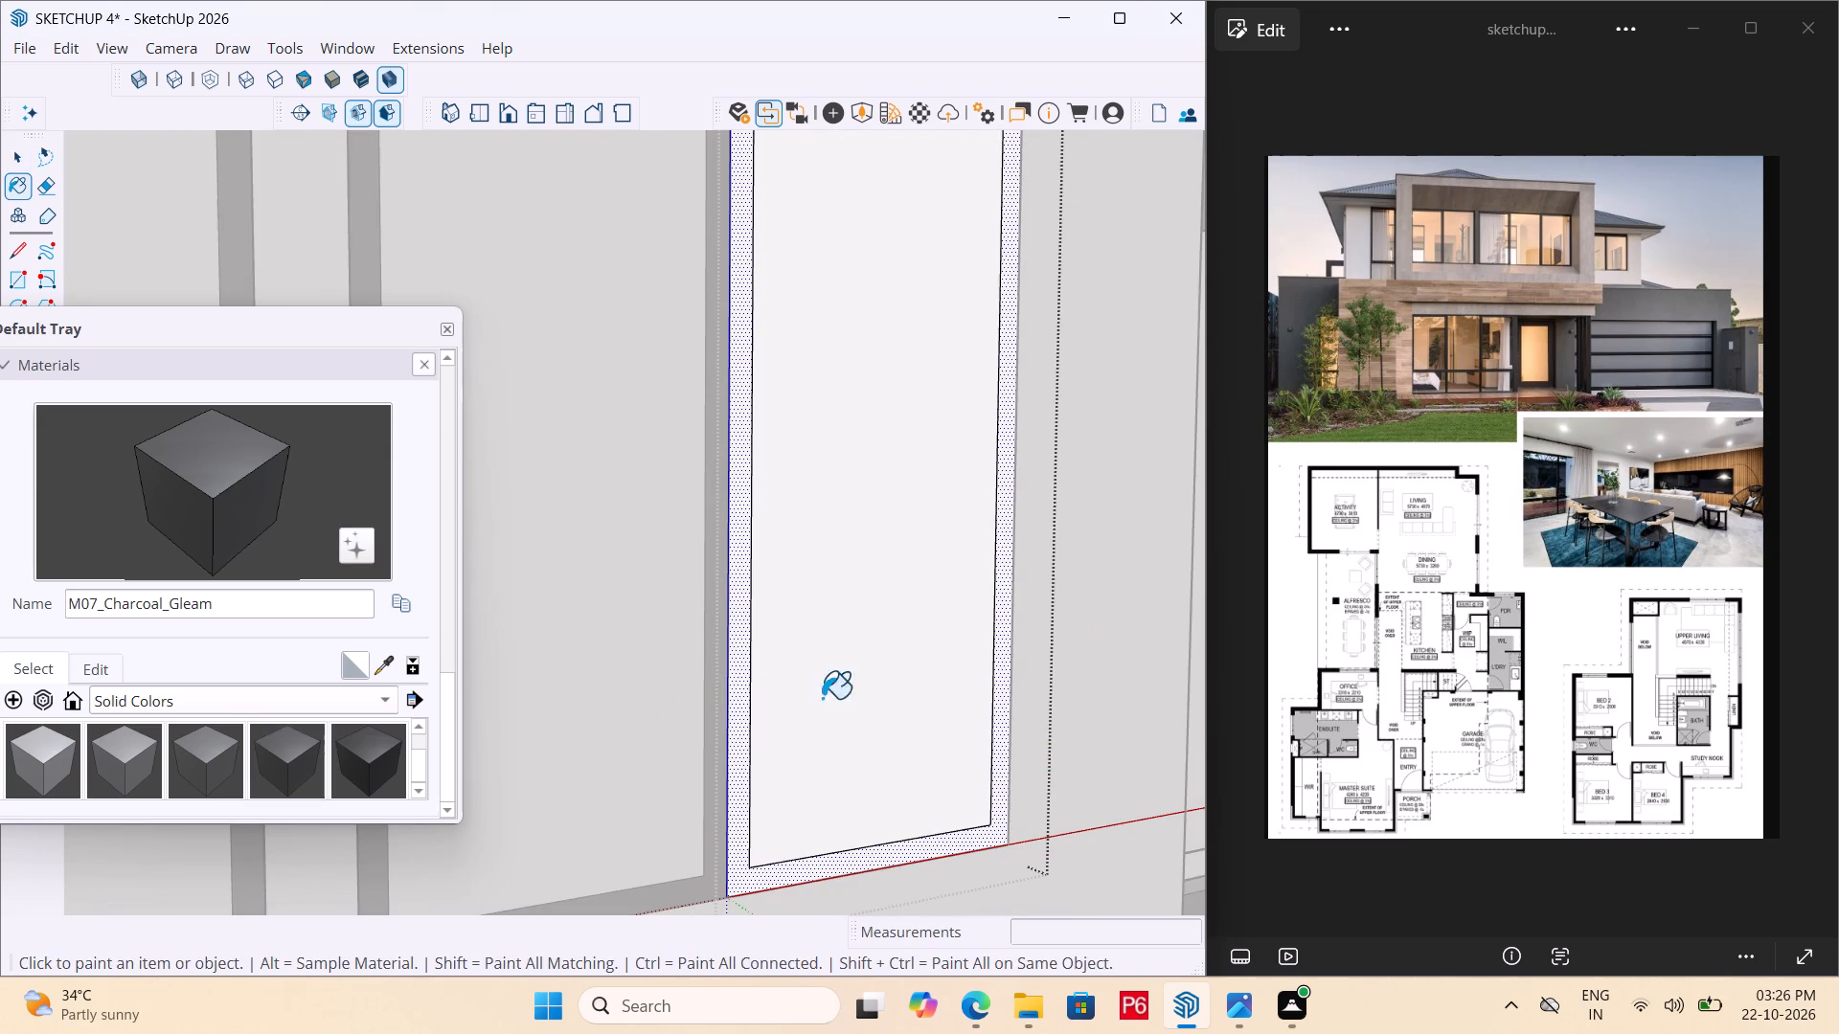
{"action": "scroll", "coordinate": [857, 712], "scroll_direction": "down", "scroll_amount": 10}
{"action": "key", "text": "space"}
{"action": "left_click", "coordinate": [1090, 592]}
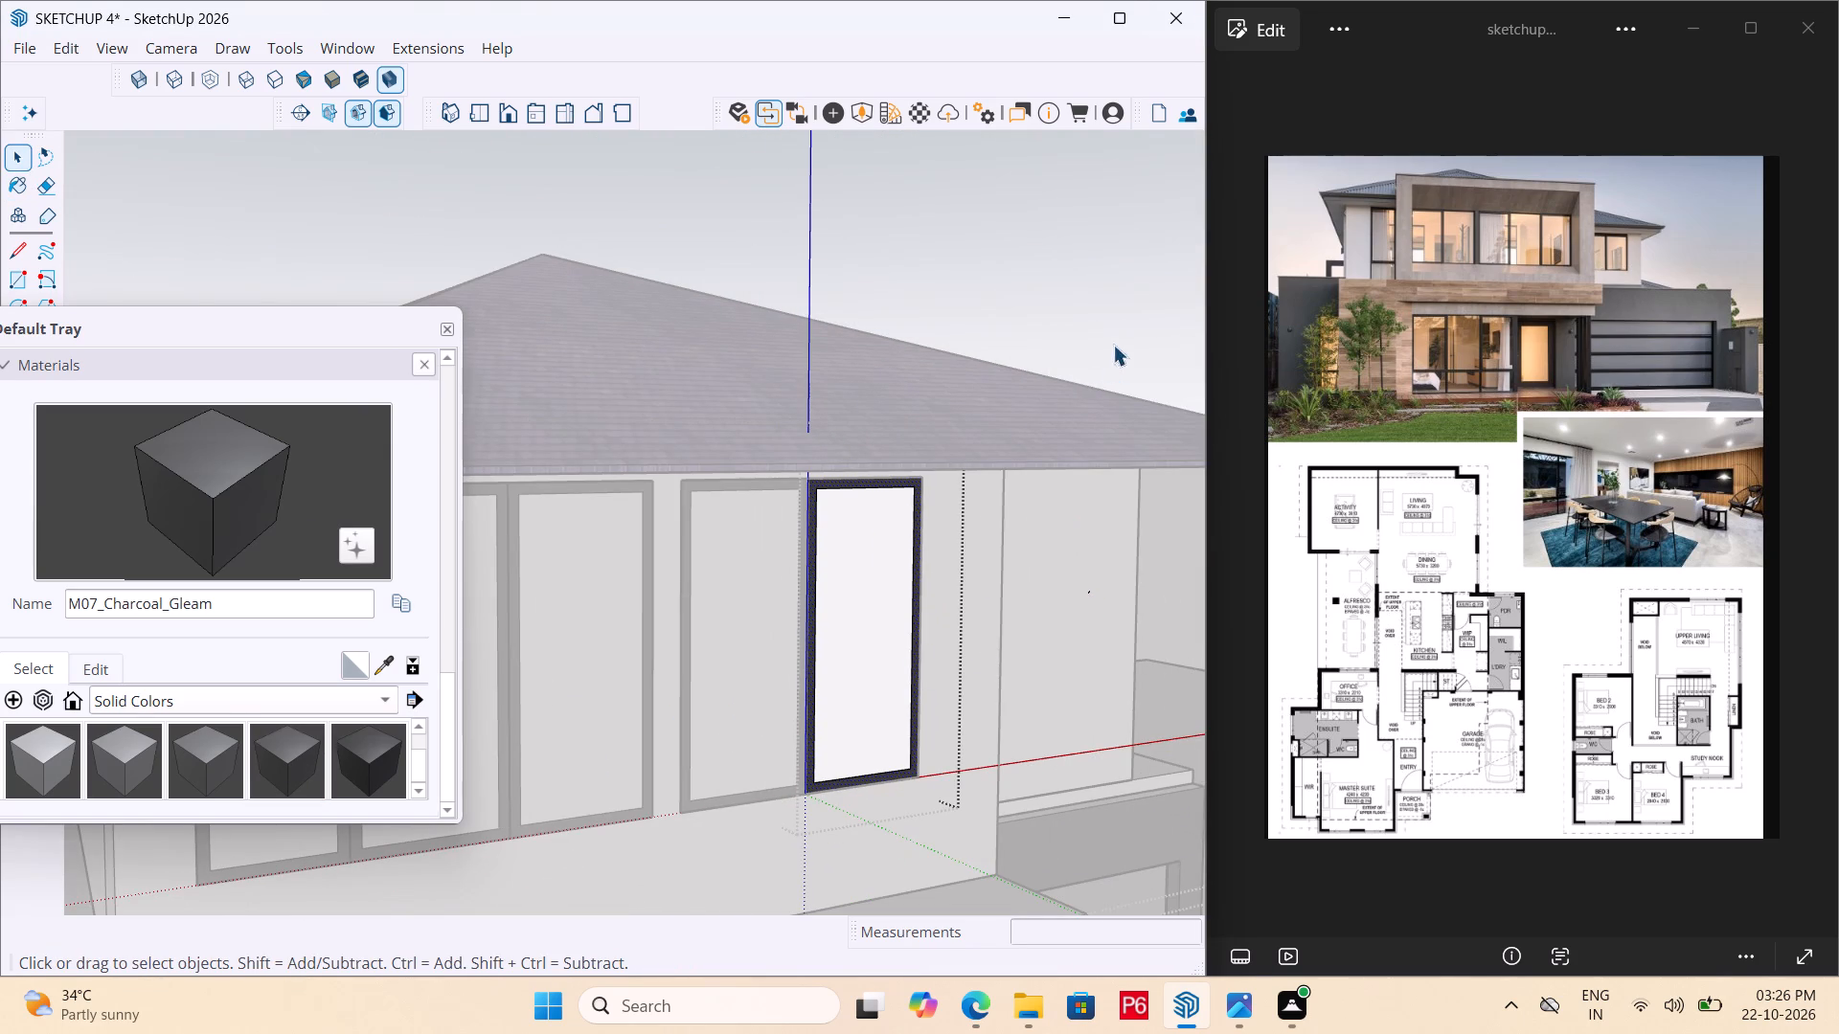
Inside the first window's group of the three-window set, paint the inner pane with the Glass material Glass_Basic_01.
{"action": "scroll", "coordinate": [988, 616], "scroll_direction": "down", "scroll_amount": 4}
{"action": "scroll", "coordinate": [667, 733], "scroll_direction": "up", "scroll_amount": 5}
{"action": "scroll", "coordinate": [763, 729], "scroll_direction": "down", "scroll_amount": 5}
{"action": "scroll", "coordinate": [638, 754], "scroll_direction": "up", "scroll_amount": 2}
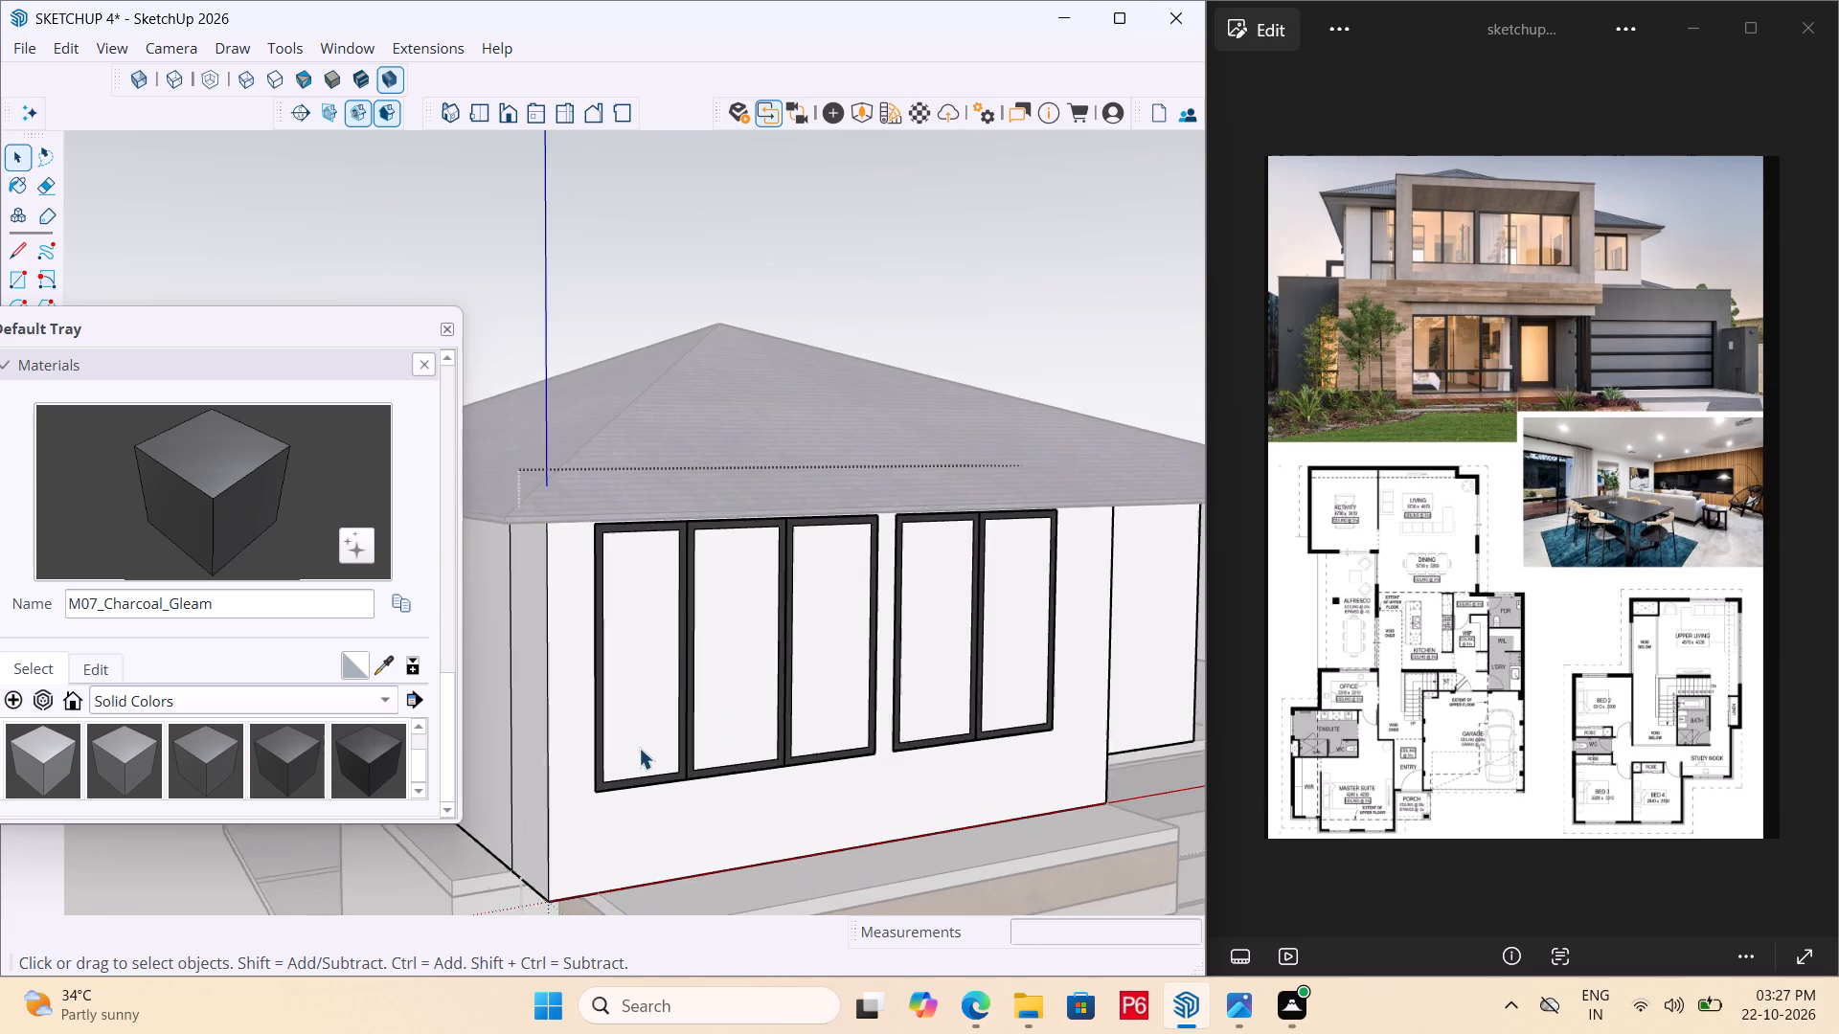
{"action": "scroll", "coordinate": [639, 748], "scroll_direction": "up", "scroll_amount": 3}
{"action": "left_click", "coordinate": [661, 663]}
{"action": "left_click", "coordinate": [664, 588]}
{"action": "left_click", "coordinate": [655, 577]}
{"action": "double_click", "coordinate": [632, 519]}
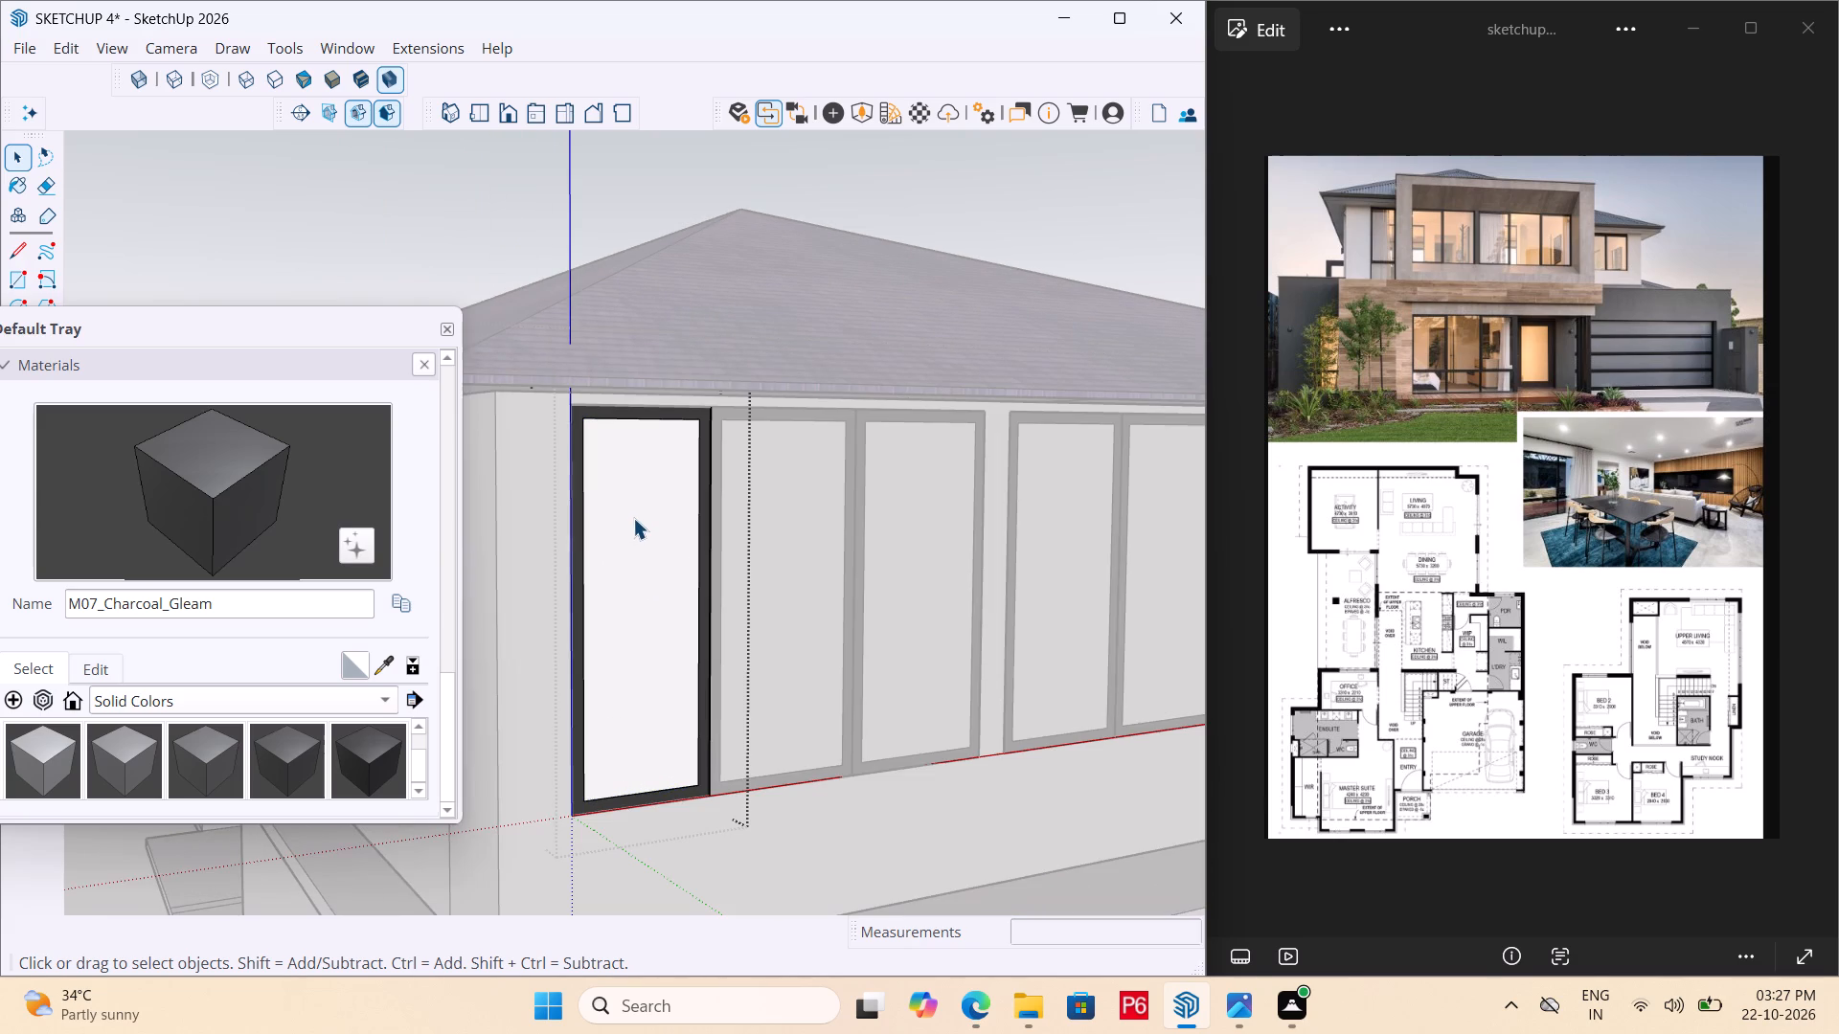
{"action": "left_click", "coordinate": [634, 517]}
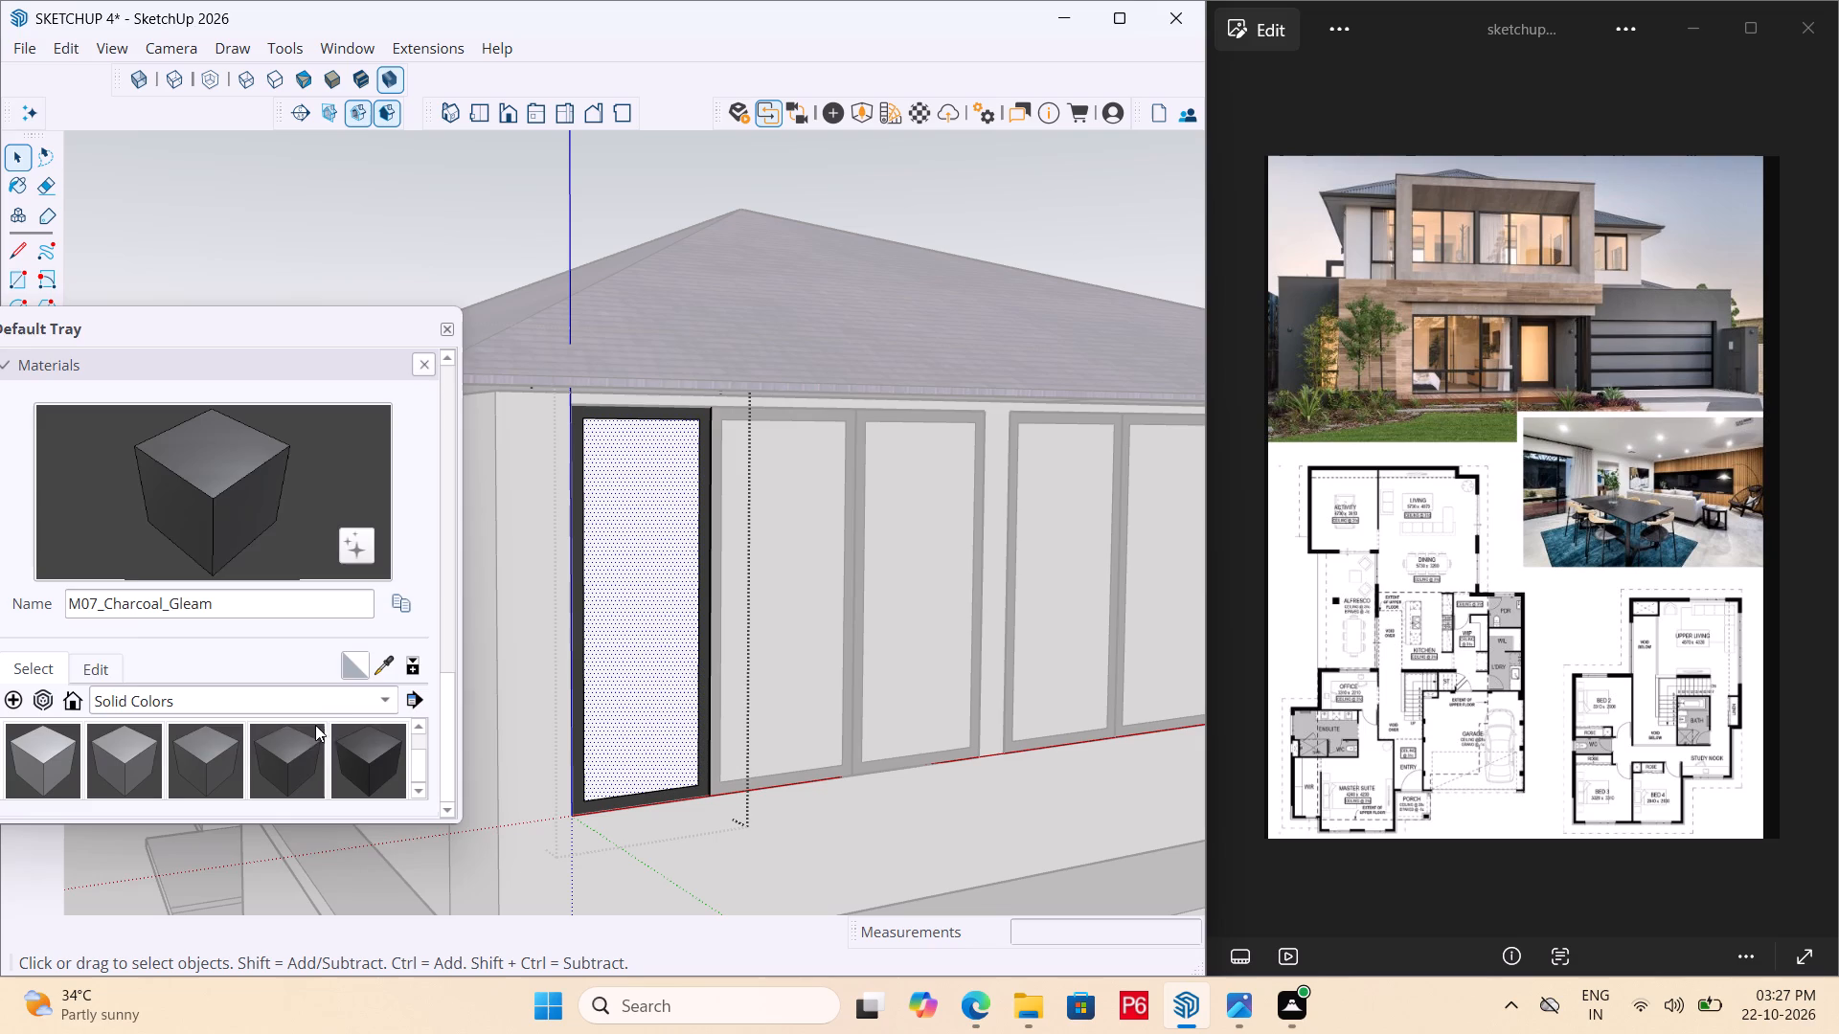
{"action": "left_click", "coordinate": [343, 697]}
{"action": "left_click", "coordinate": [220, 554]}
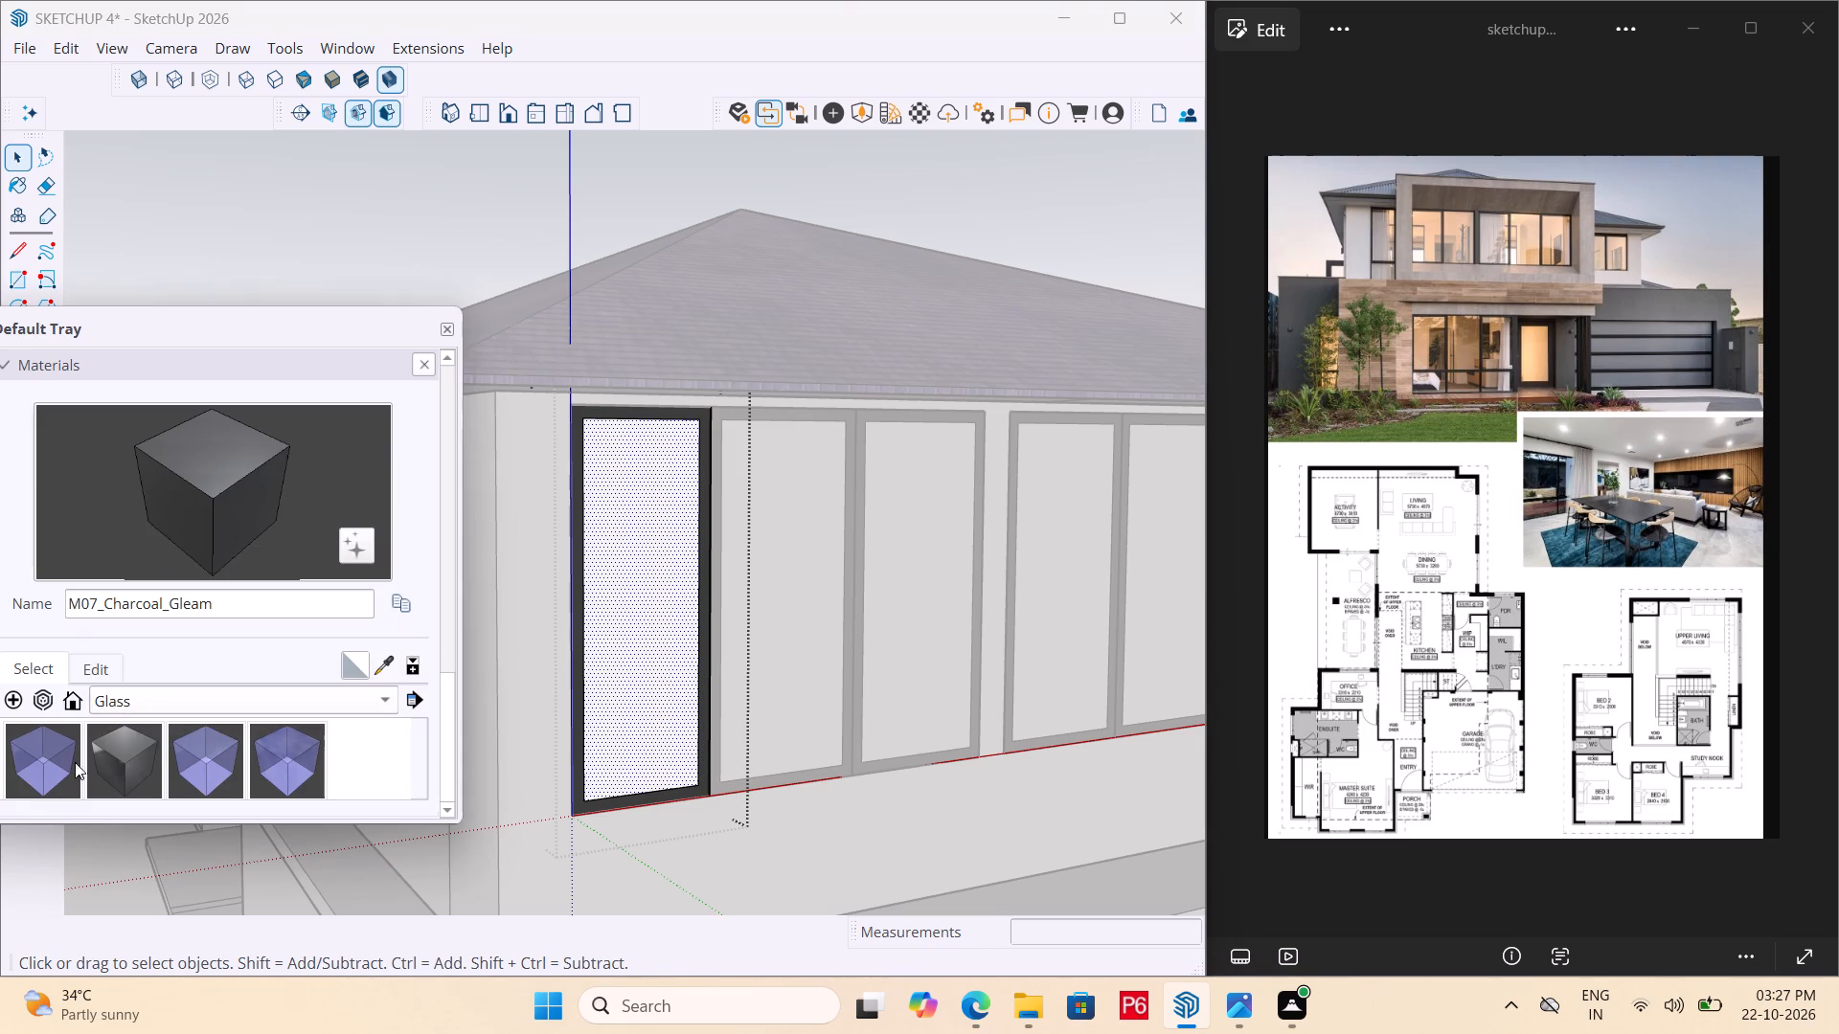
{"action": "double_click", "coordinate": [56, 770]}
{"action": "left_click", "coordinate": [629, 640]}
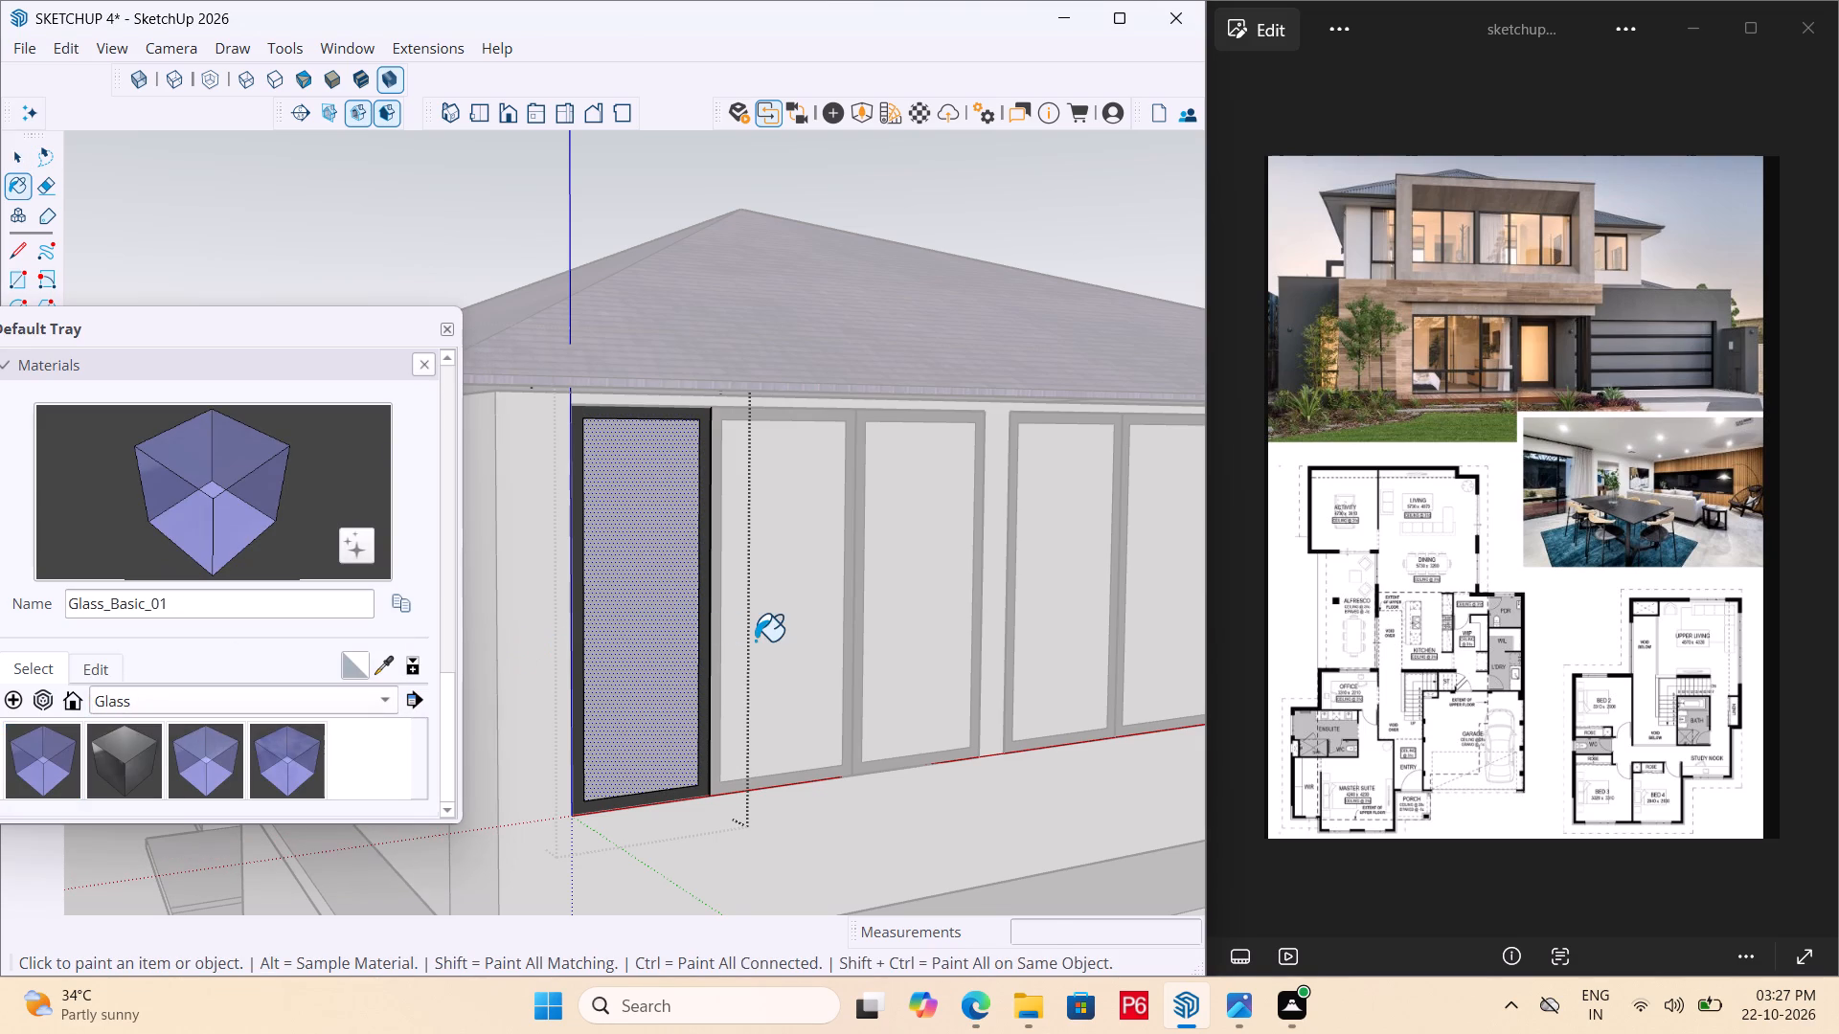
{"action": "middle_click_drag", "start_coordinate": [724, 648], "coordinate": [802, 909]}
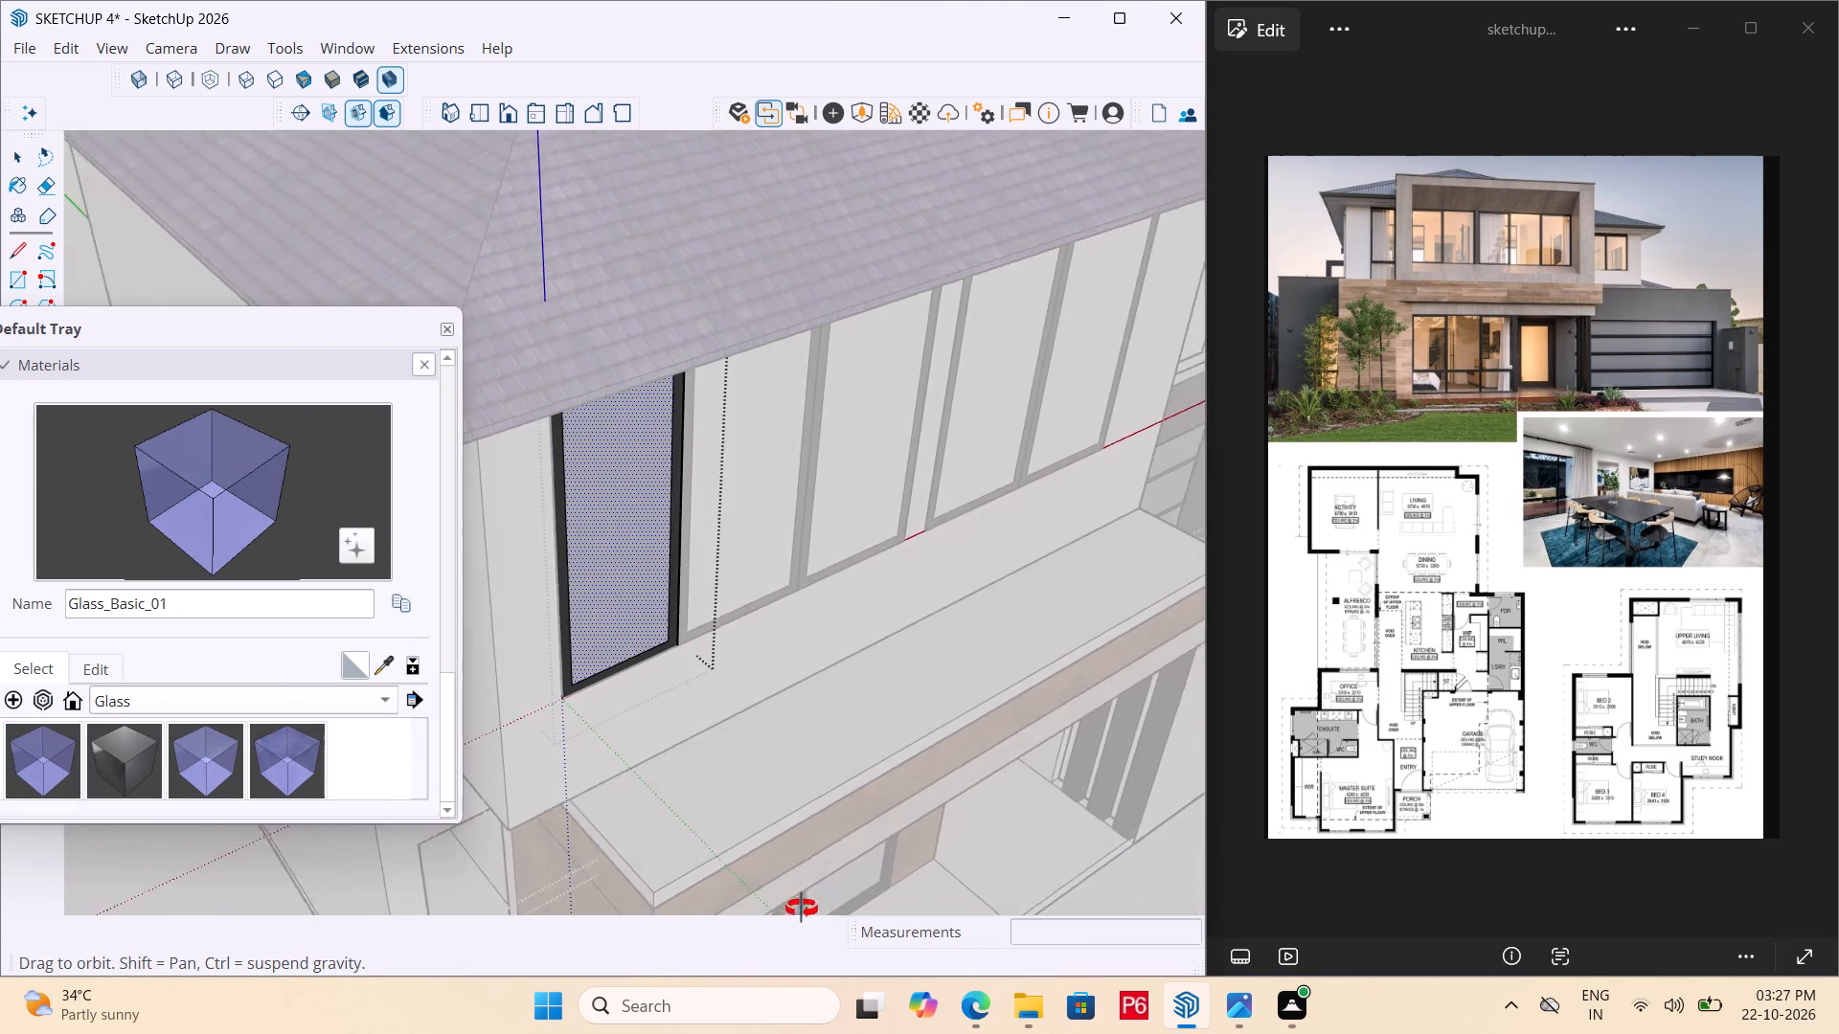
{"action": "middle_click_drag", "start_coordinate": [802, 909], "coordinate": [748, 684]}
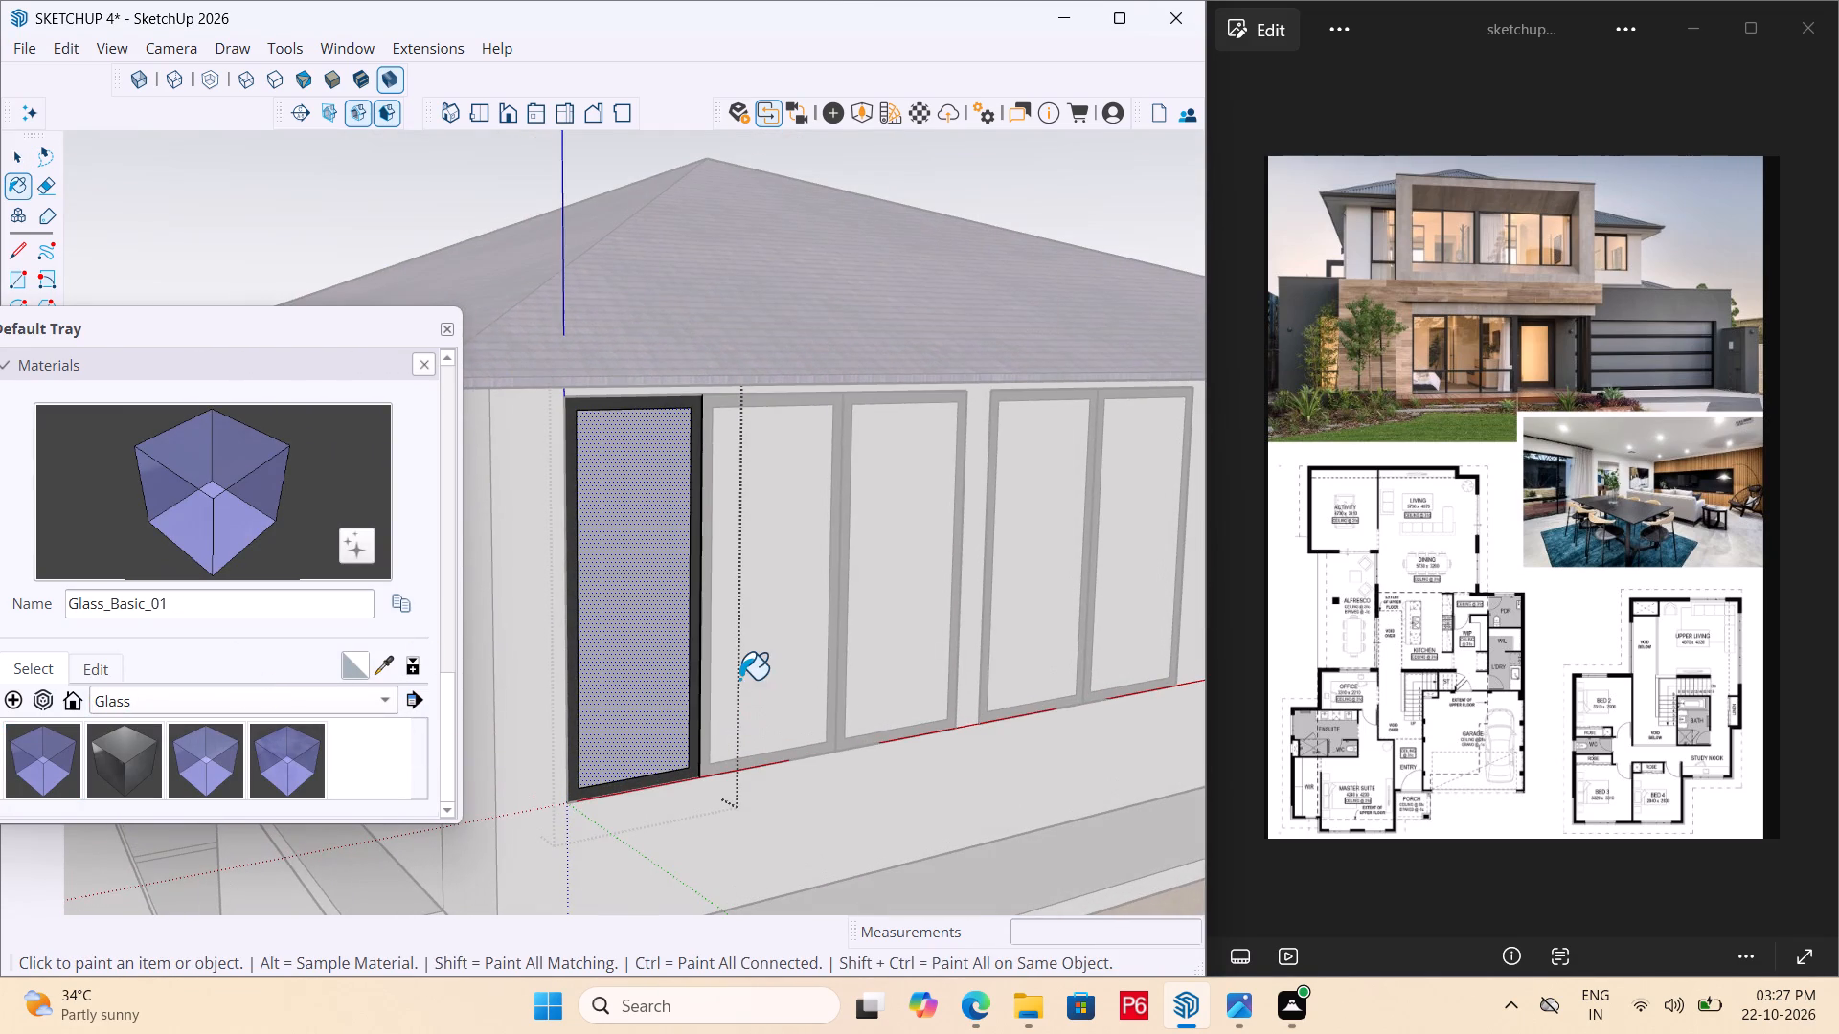
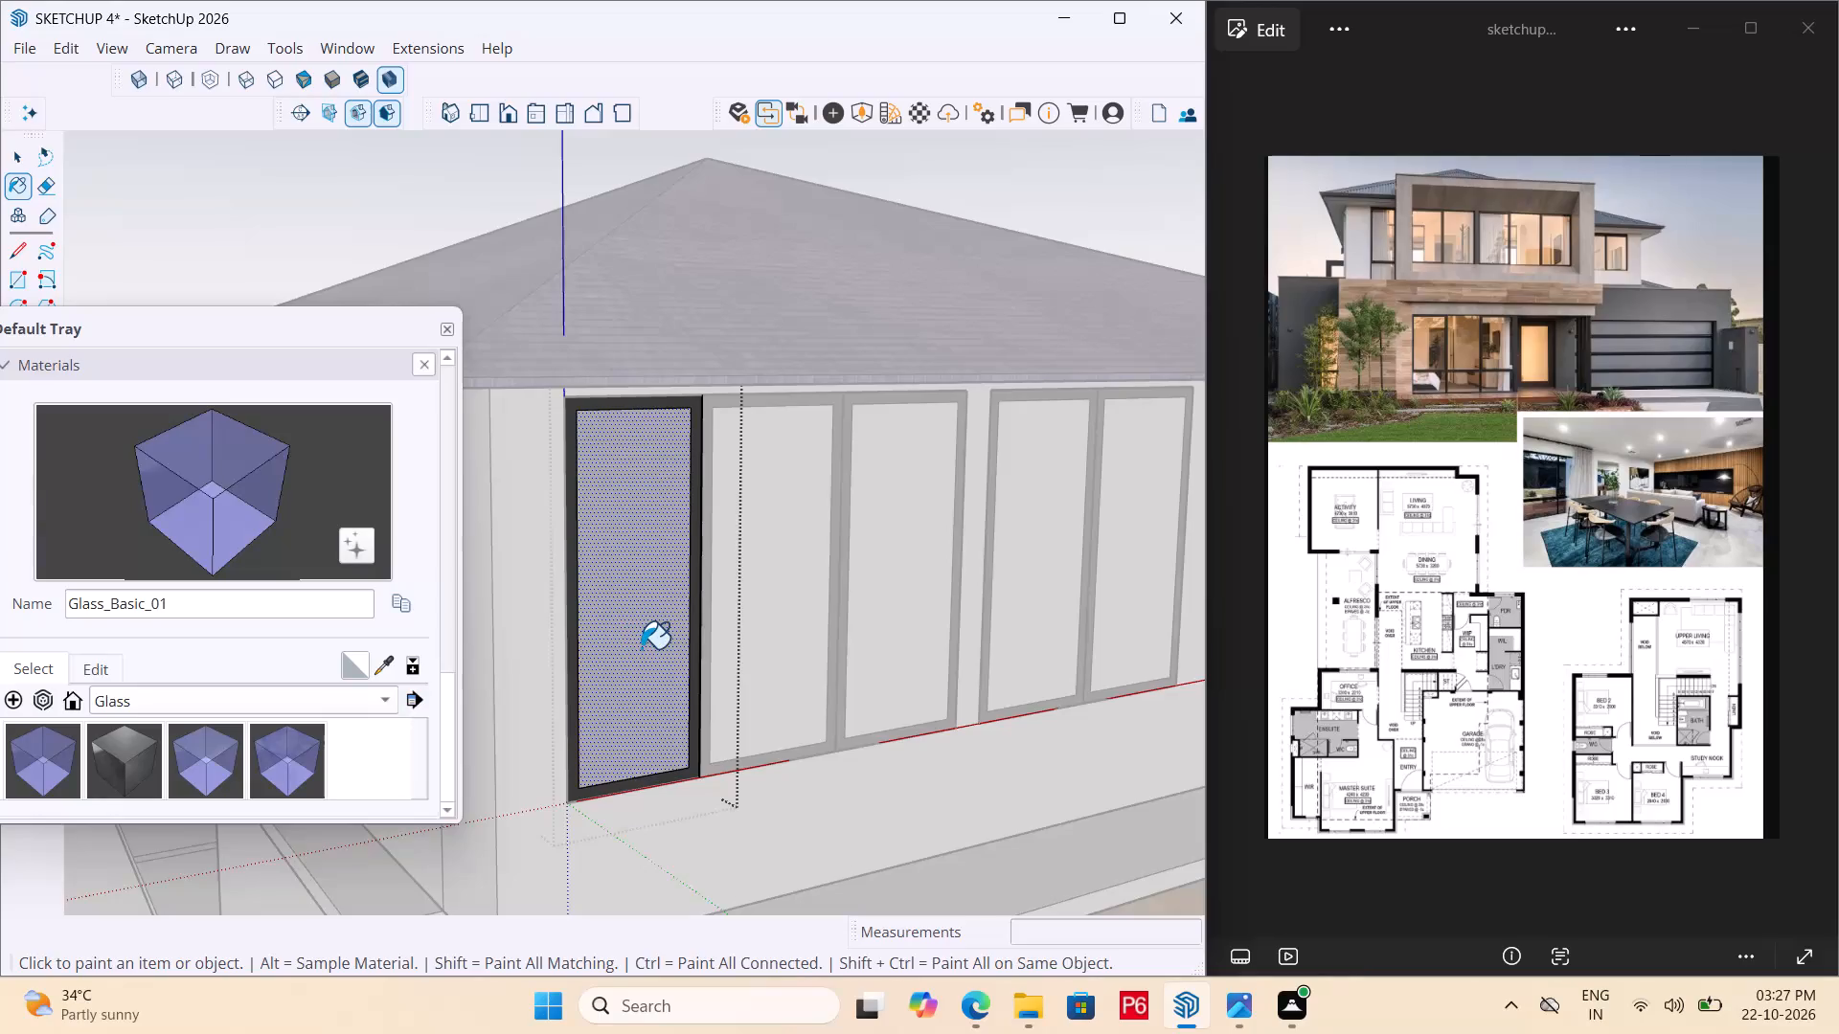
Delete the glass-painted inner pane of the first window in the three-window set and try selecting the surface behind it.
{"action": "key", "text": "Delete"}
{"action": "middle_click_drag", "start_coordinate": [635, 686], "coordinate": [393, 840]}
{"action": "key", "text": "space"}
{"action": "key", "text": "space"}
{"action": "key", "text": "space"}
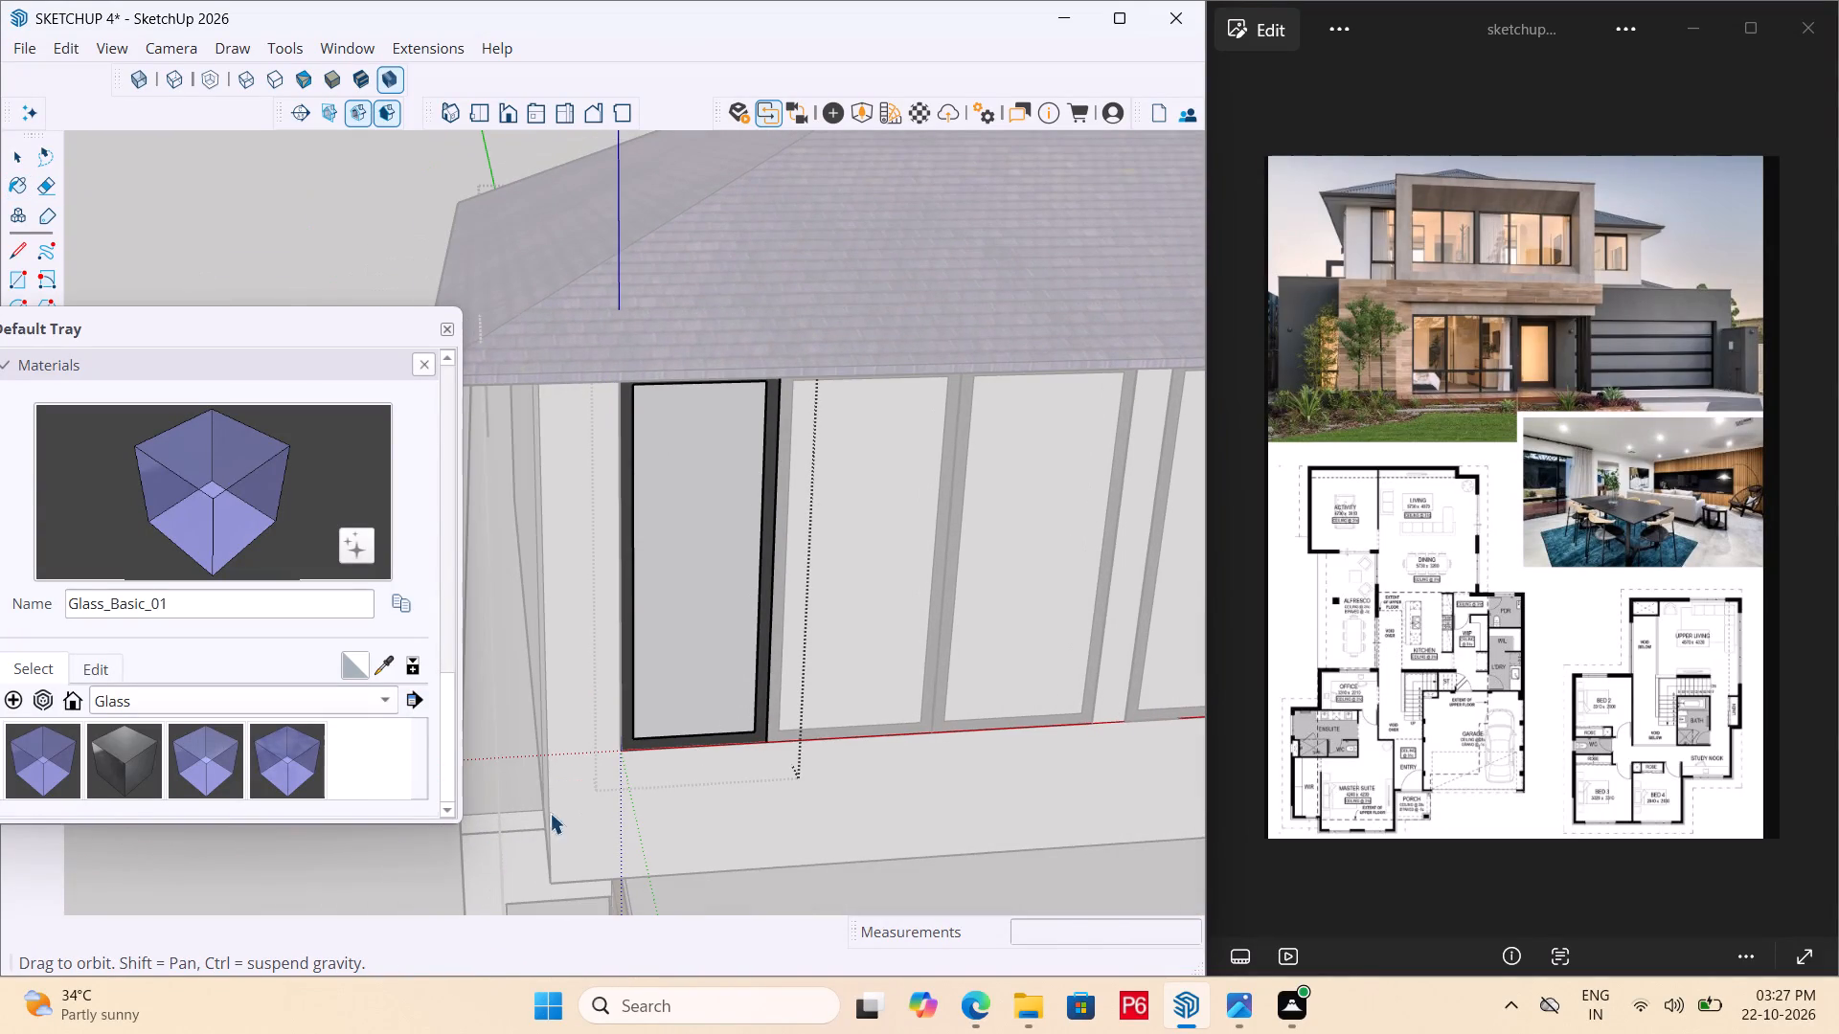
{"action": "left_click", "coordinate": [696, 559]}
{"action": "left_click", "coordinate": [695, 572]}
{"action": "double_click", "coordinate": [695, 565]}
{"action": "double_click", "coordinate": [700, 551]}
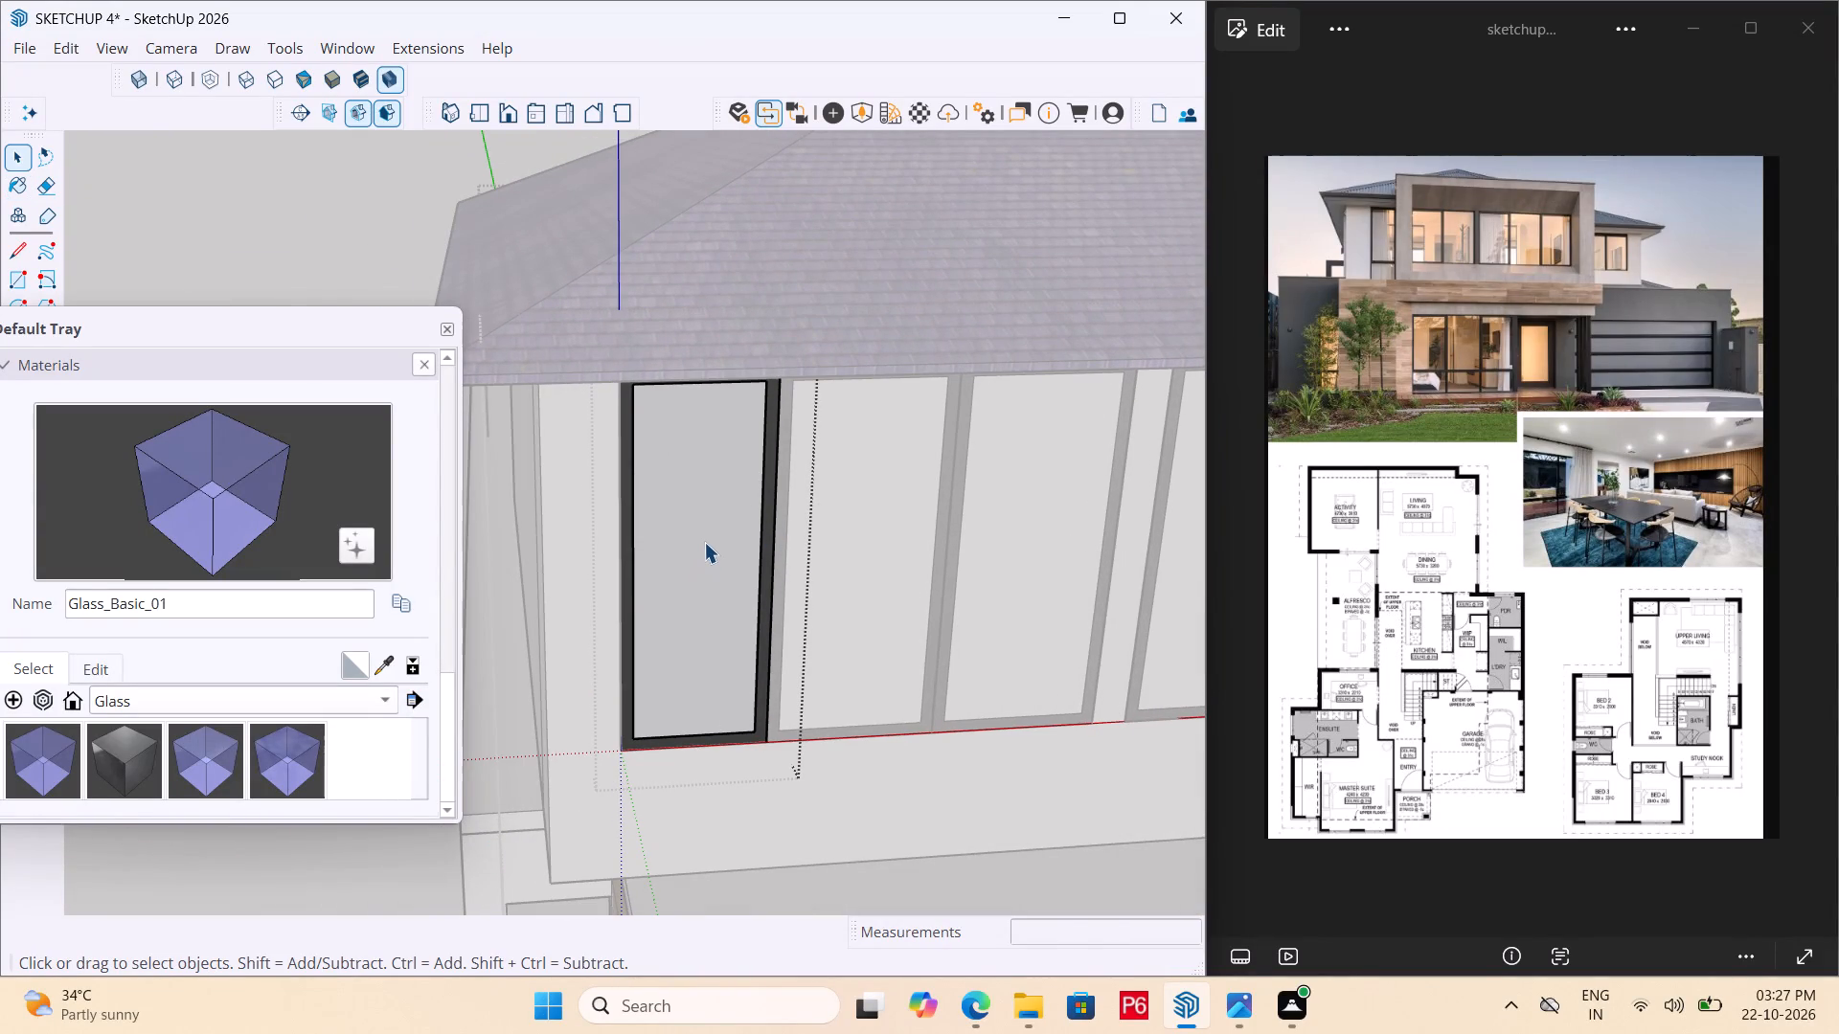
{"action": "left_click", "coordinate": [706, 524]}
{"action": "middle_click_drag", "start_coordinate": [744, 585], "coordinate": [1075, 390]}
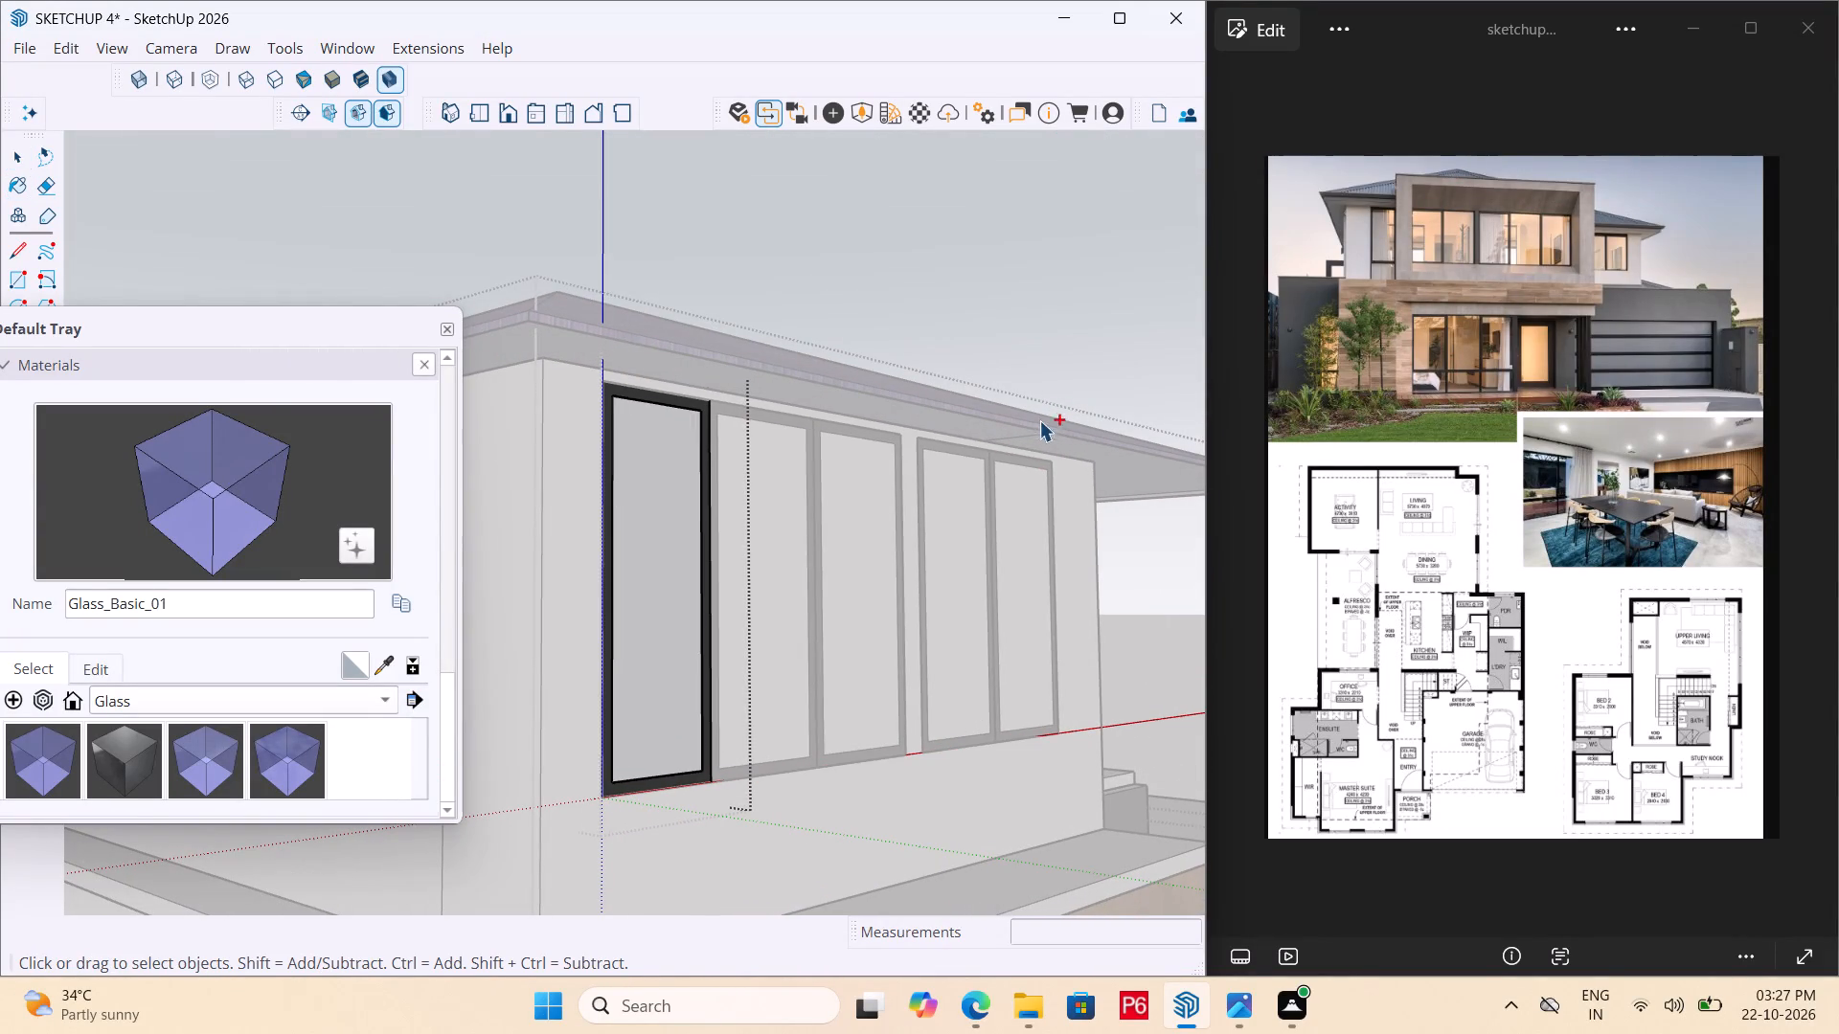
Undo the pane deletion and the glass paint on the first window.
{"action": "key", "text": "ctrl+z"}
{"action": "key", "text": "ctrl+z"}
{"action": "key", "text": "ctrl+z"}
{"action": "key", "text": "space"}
Inside the first window's group of the three-window set, push the inner pane back 6" with Push/Pull.
{"action": "double_click", "coordinate": [1015, 326]}
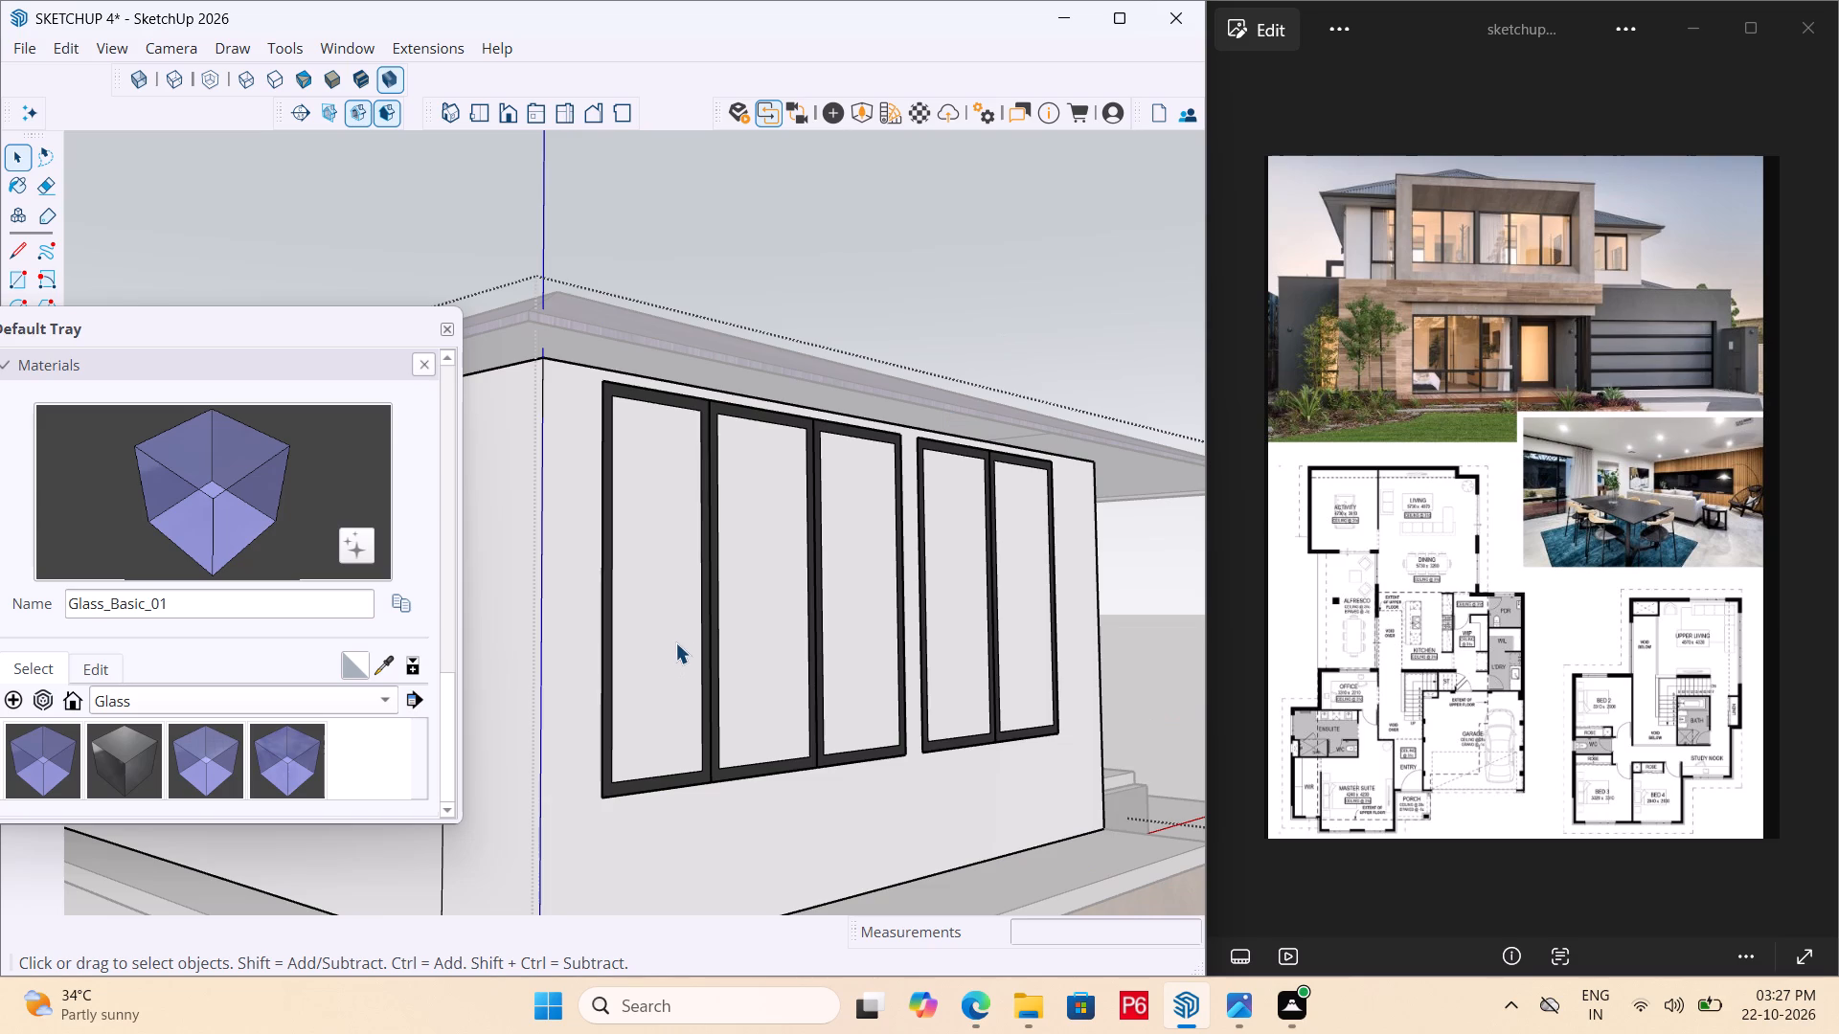
{"action": "left_click", "coordinate": [675, 631]}
{"action": "double_click", "coordinate": [651, 654]}
{"action": "double_click", "coordinate": [645, 640]}
{"action": "double_click", "coordinate": [639, 615]}
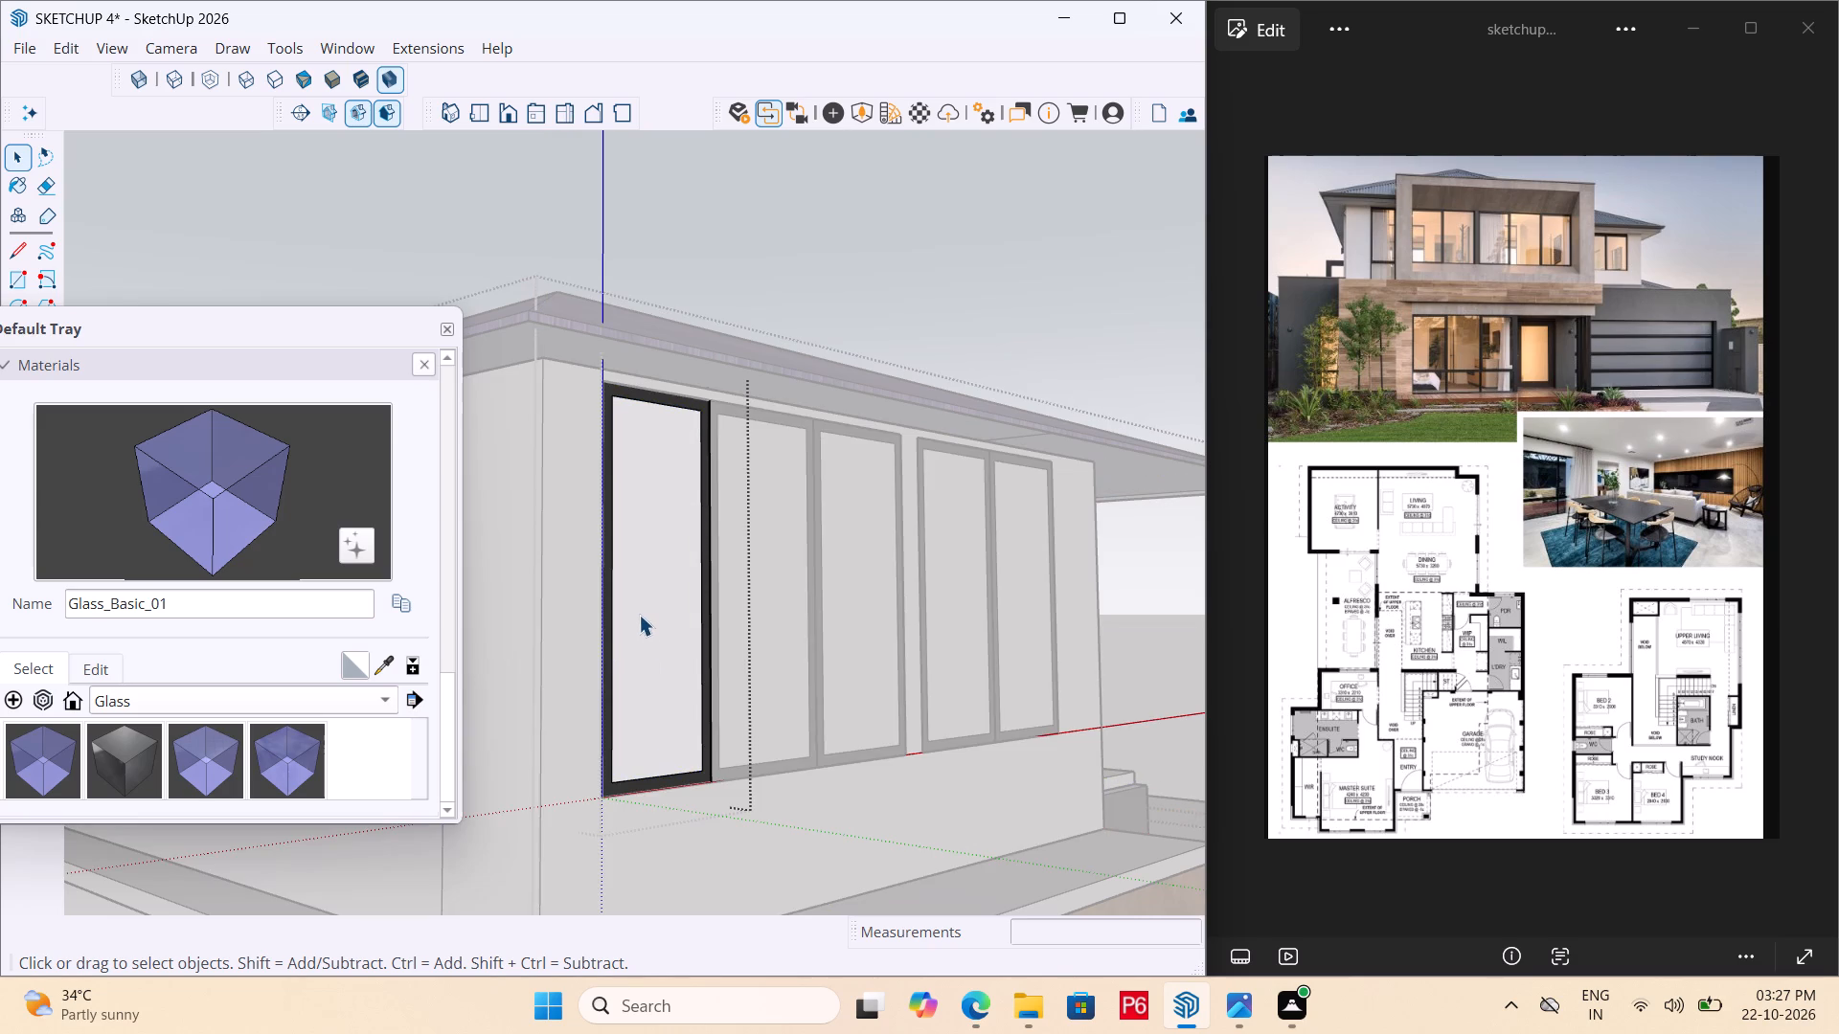
{"action": "left_click", "coordinate": [639, 586]}
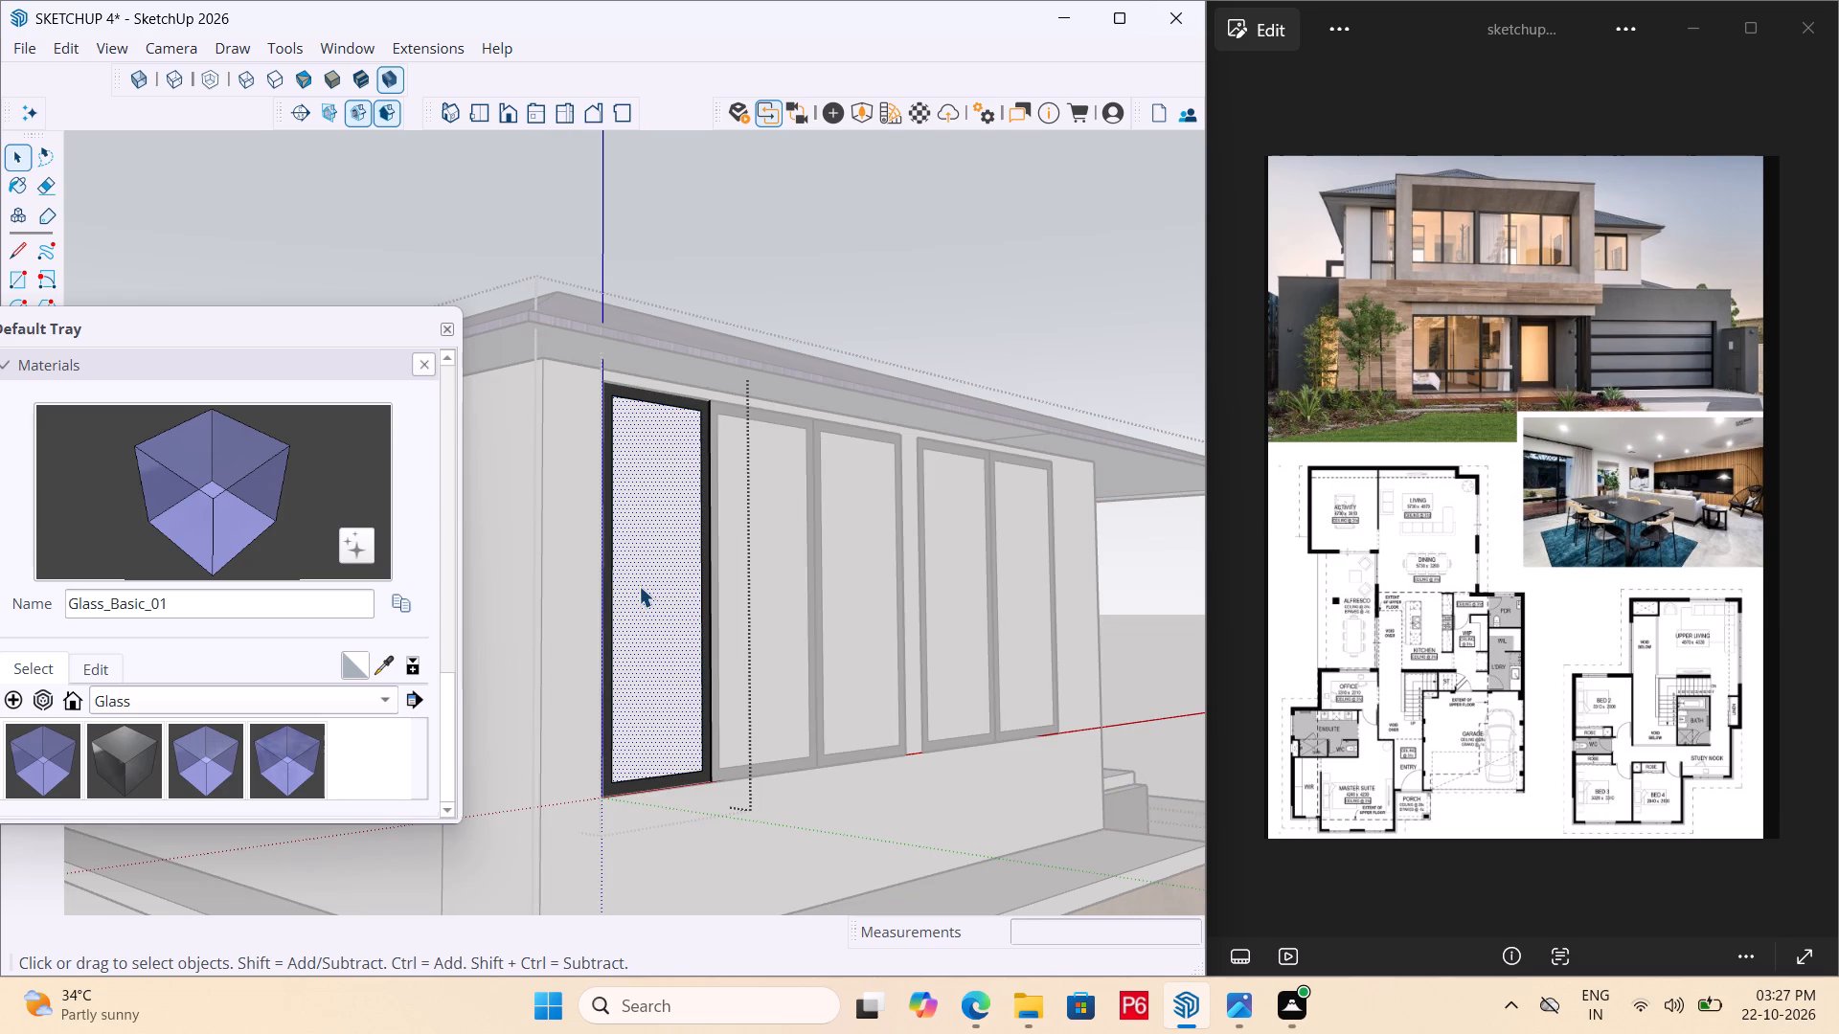
{"action": "key", "text": "p"}
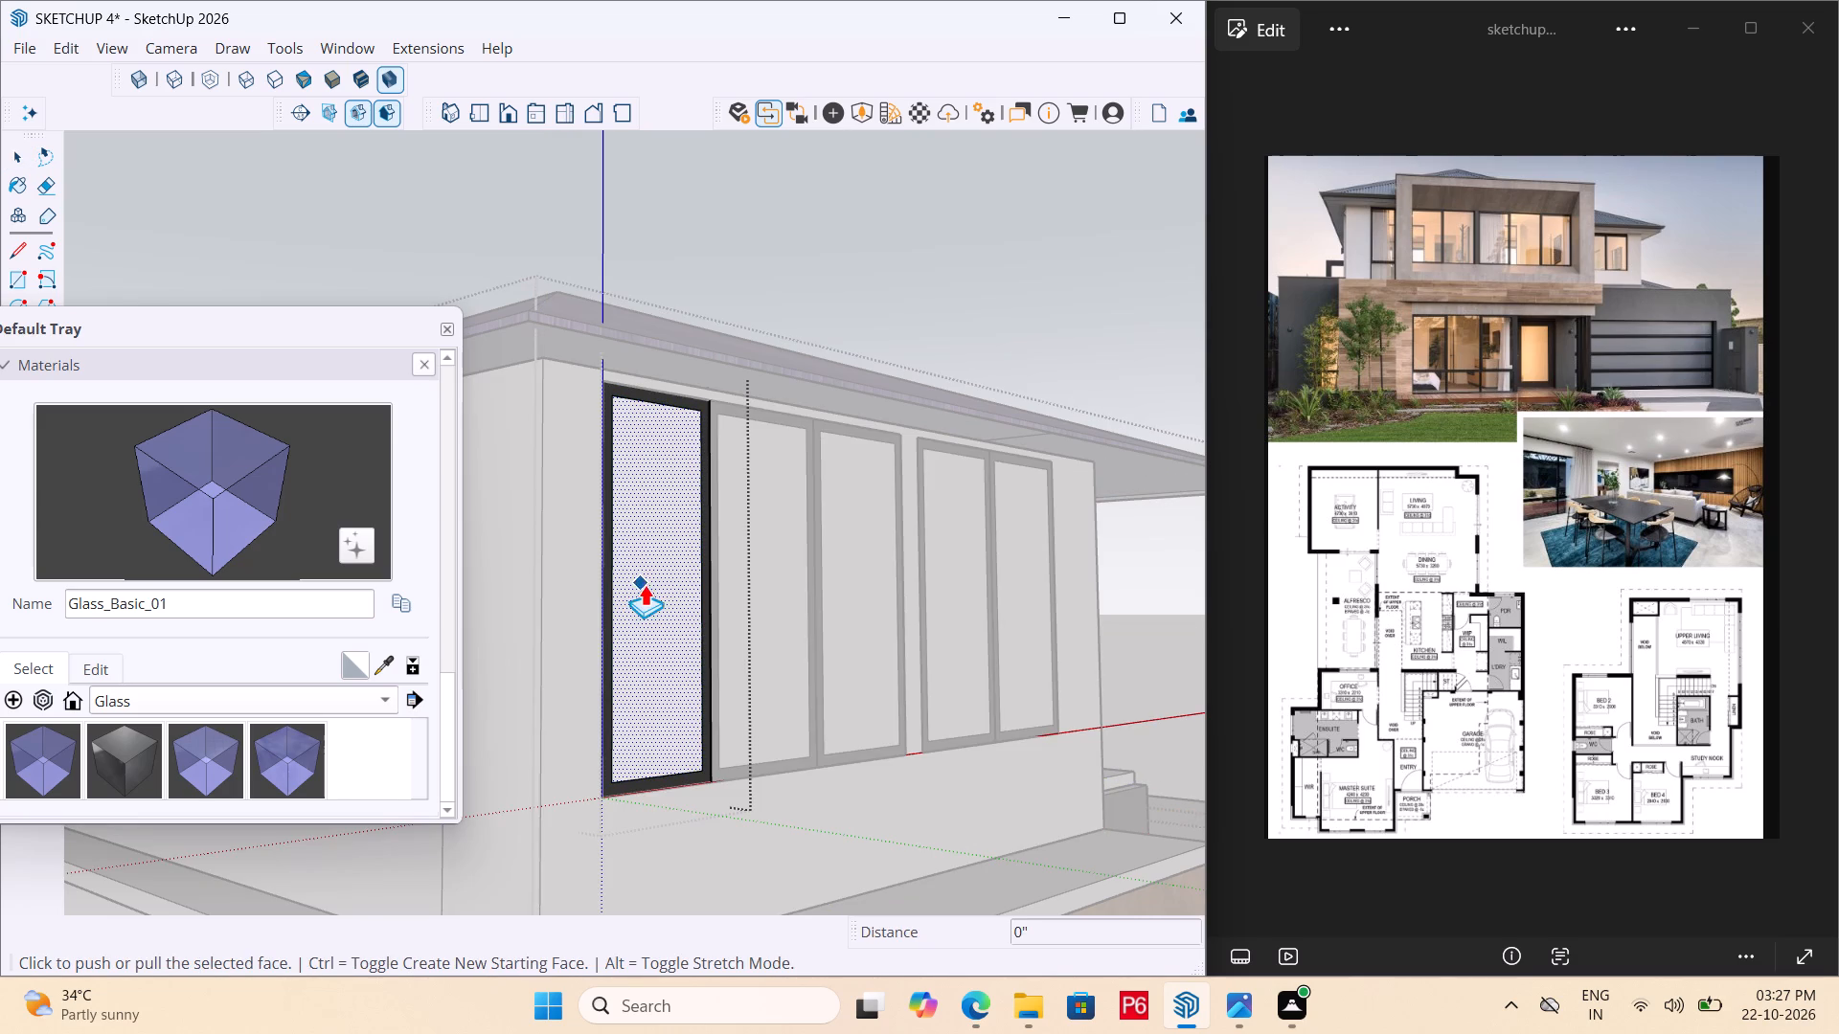
{"action": "key", "text": "Down"}
{"action": "left_click", "coordinate": [646, 591]}
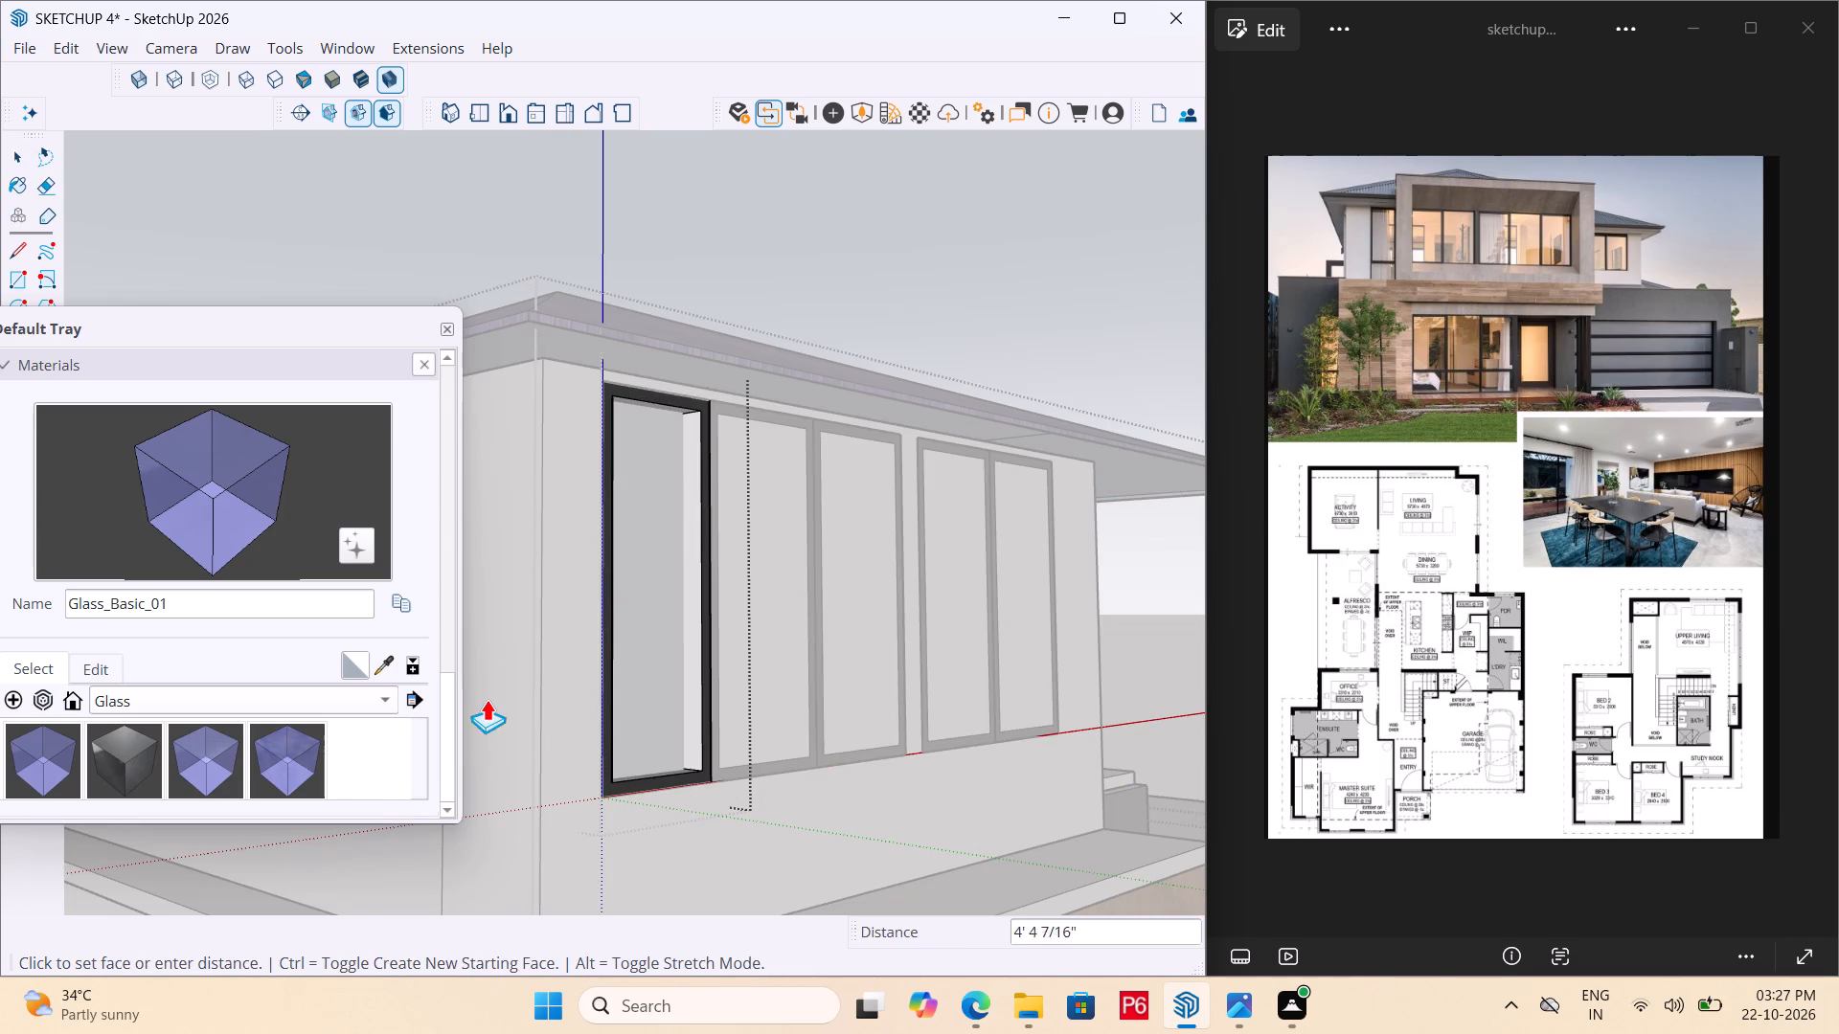
{"action": "double_click", "coordinate": [643, 529]}
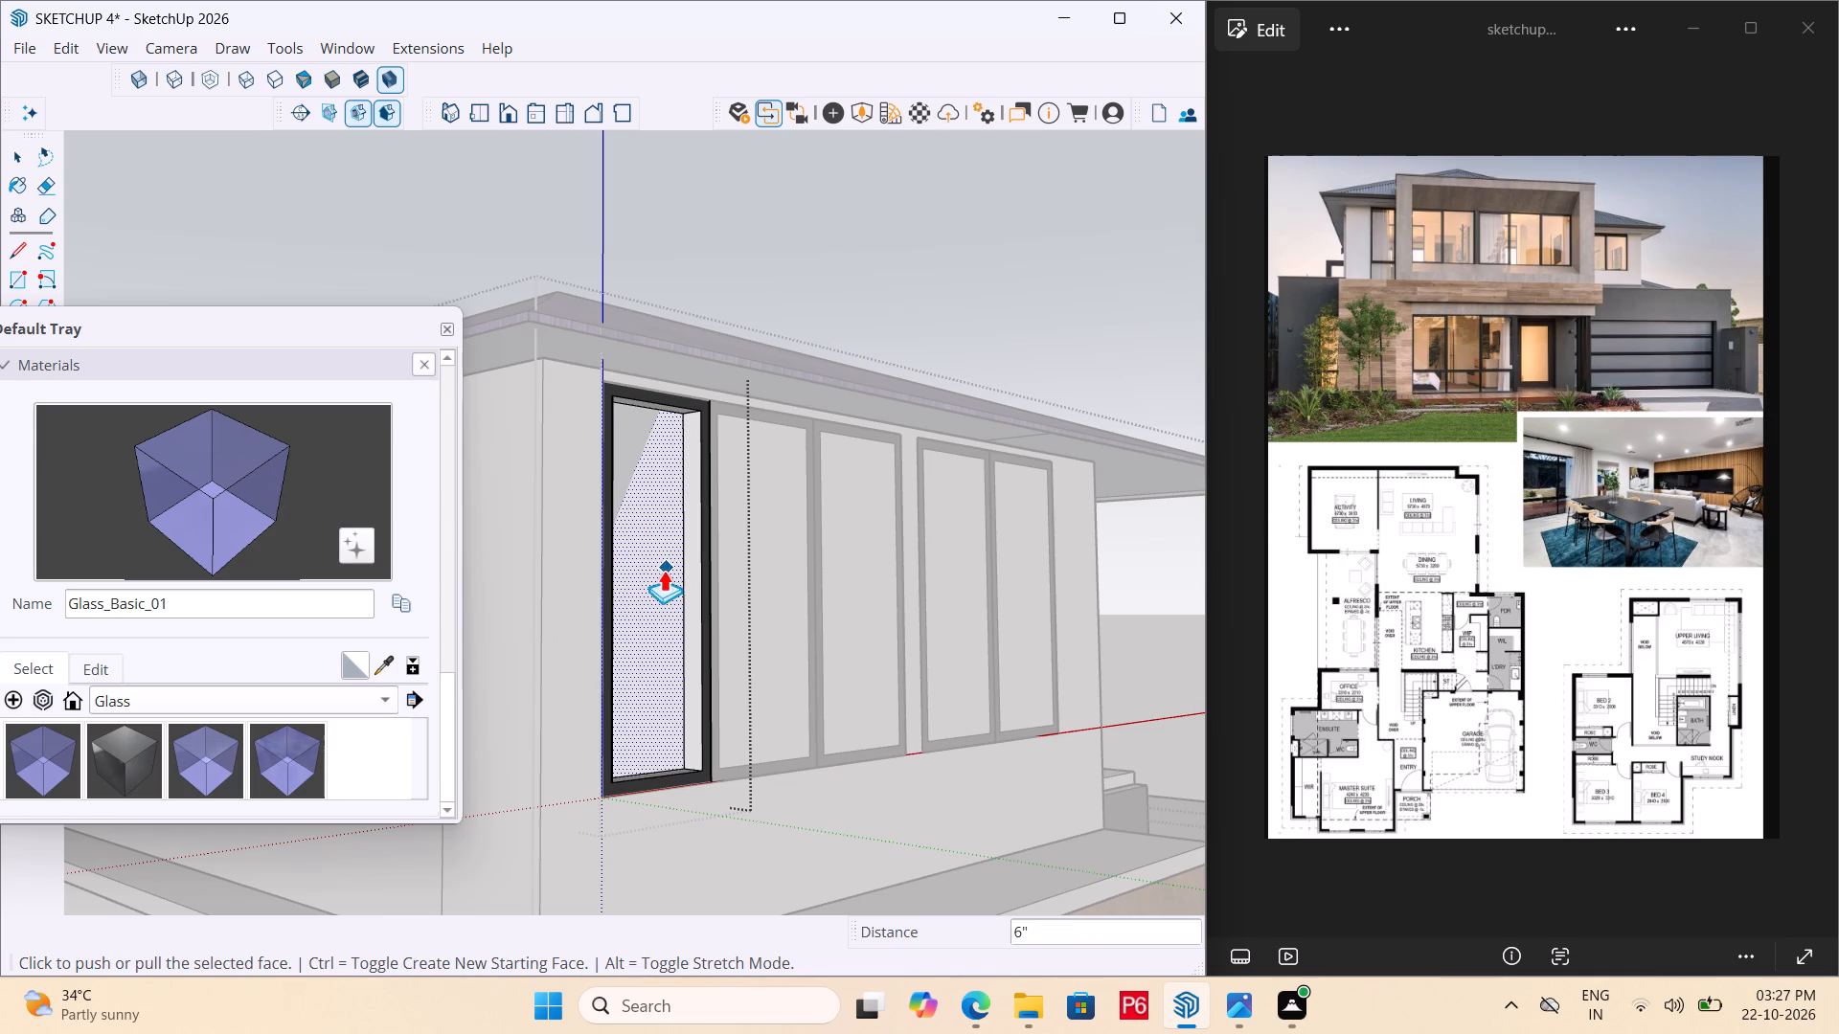
{"action": "left_click", "coordinate": [657, 633]}
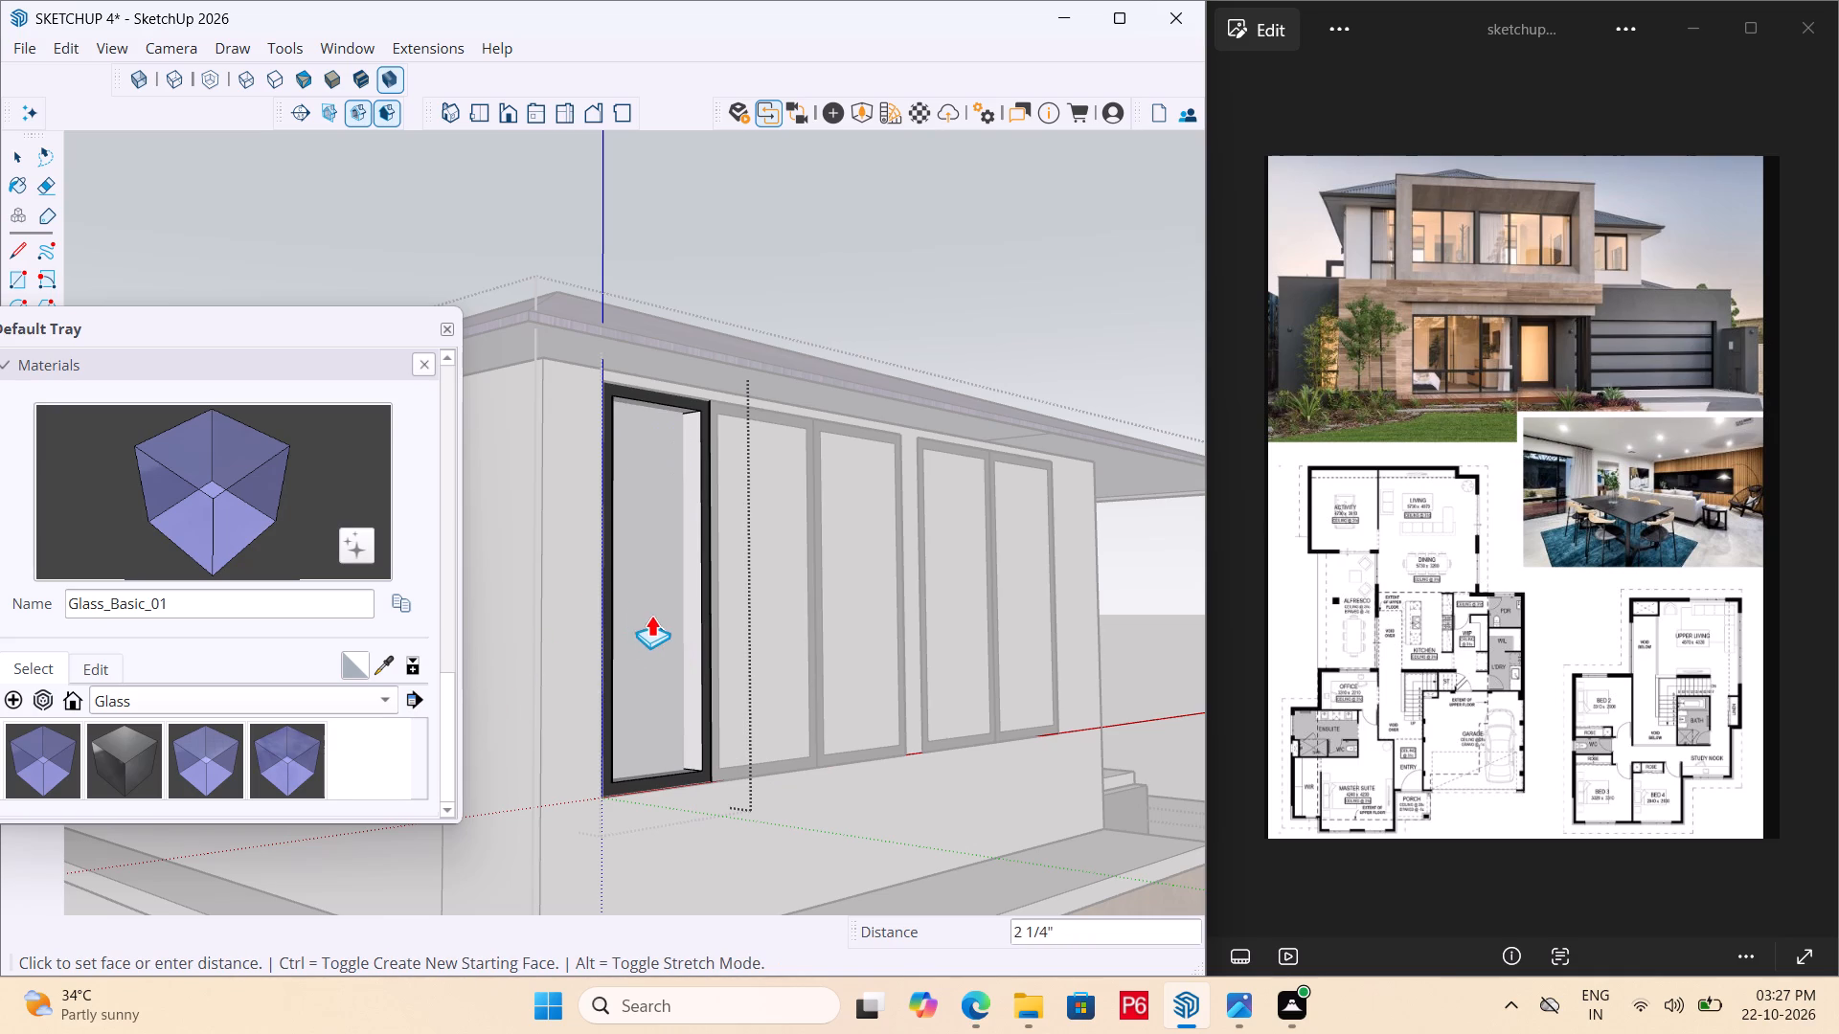
{"action": "key", "text": "Escape"}
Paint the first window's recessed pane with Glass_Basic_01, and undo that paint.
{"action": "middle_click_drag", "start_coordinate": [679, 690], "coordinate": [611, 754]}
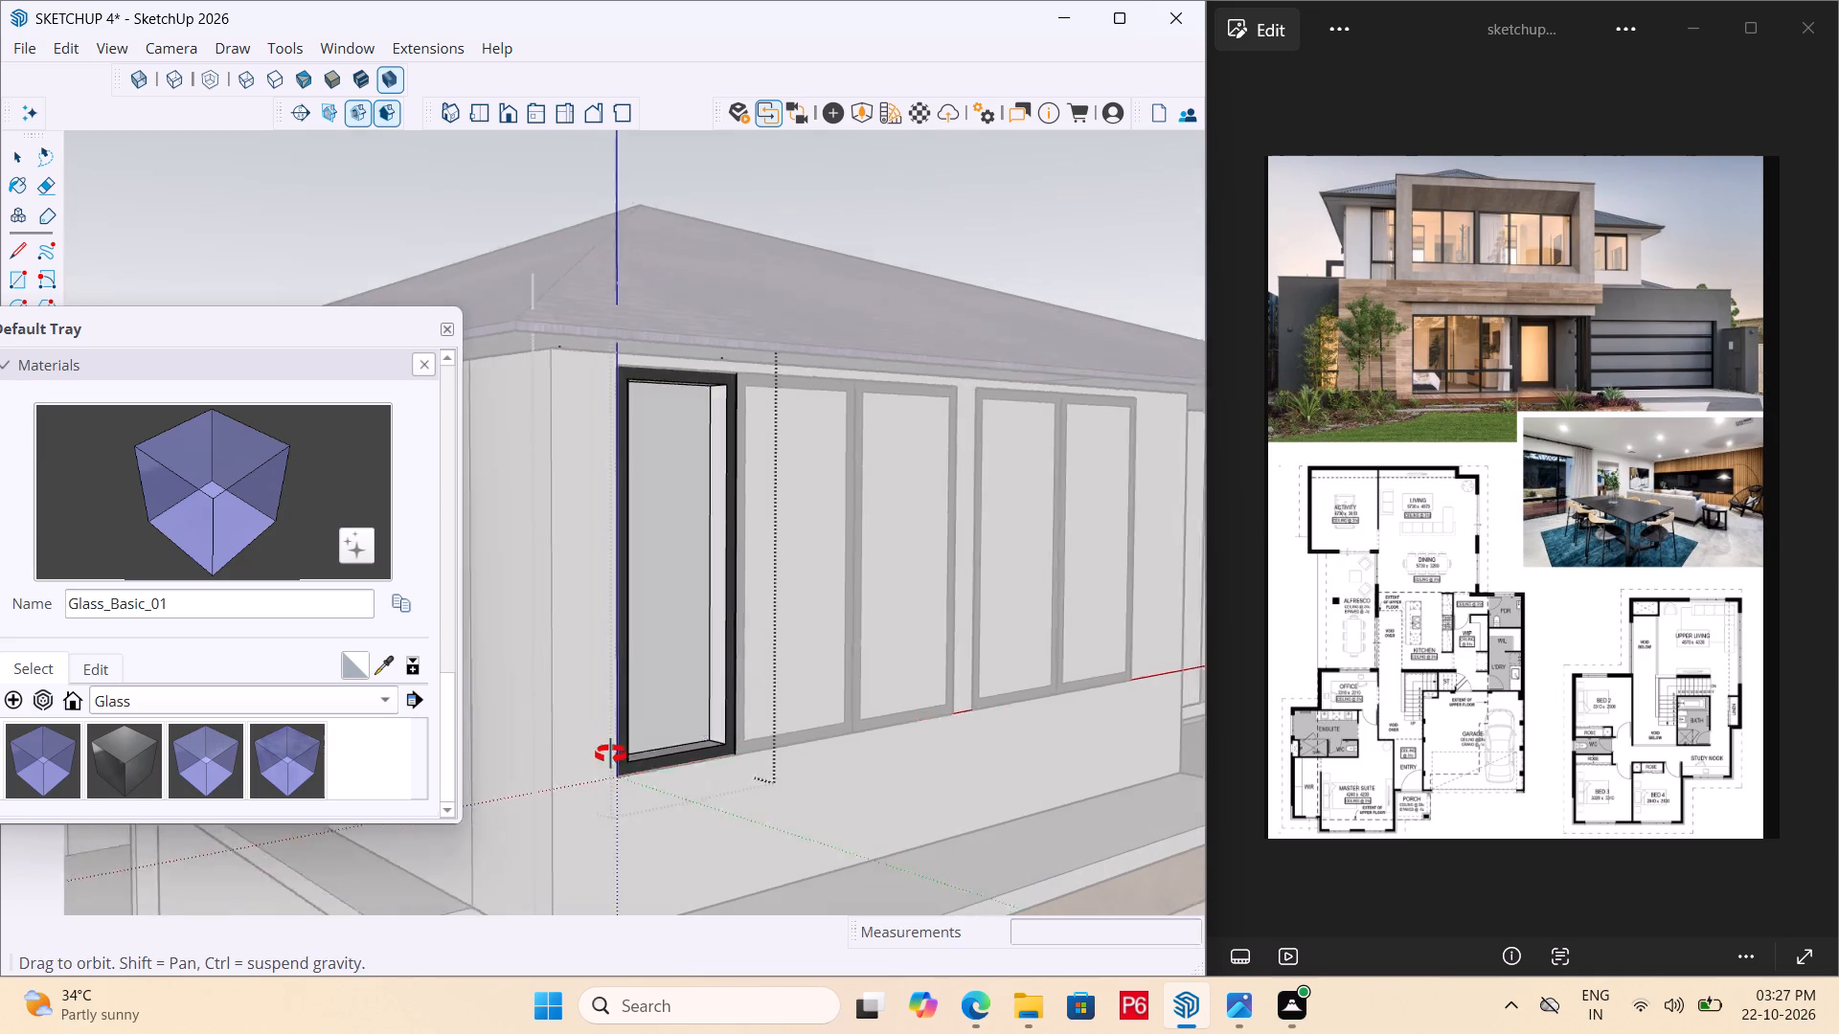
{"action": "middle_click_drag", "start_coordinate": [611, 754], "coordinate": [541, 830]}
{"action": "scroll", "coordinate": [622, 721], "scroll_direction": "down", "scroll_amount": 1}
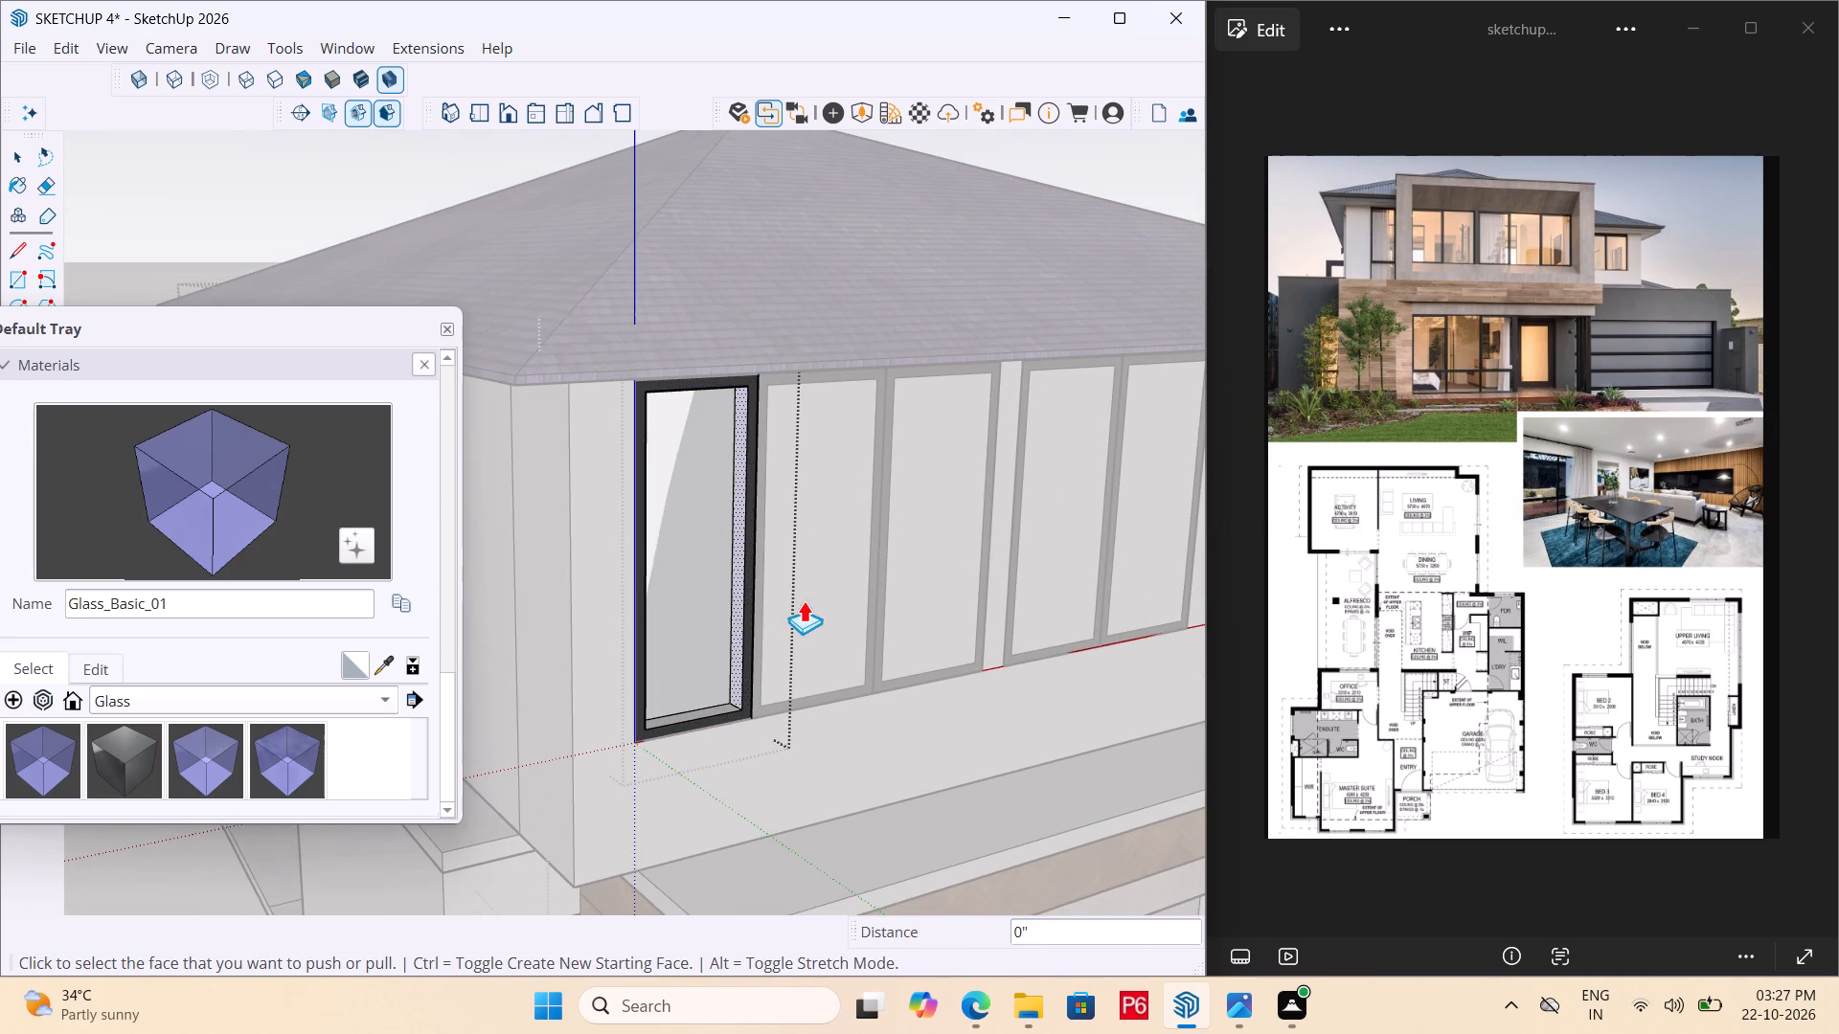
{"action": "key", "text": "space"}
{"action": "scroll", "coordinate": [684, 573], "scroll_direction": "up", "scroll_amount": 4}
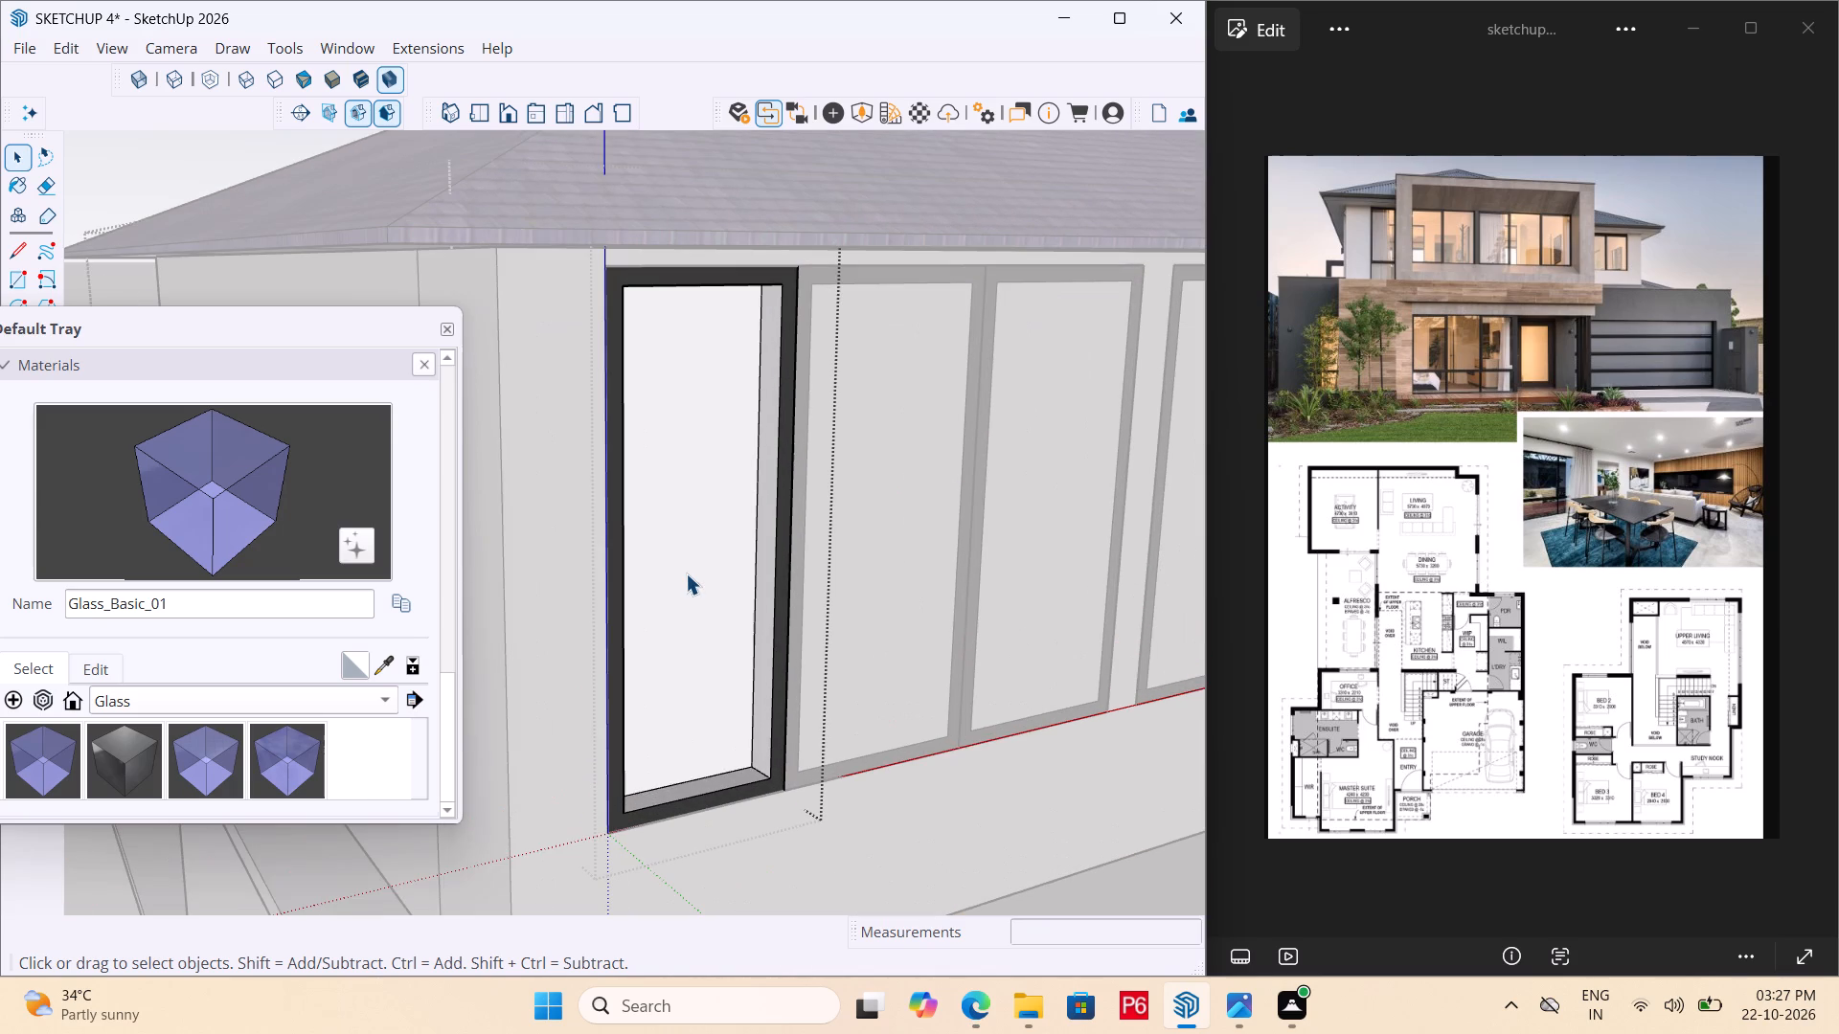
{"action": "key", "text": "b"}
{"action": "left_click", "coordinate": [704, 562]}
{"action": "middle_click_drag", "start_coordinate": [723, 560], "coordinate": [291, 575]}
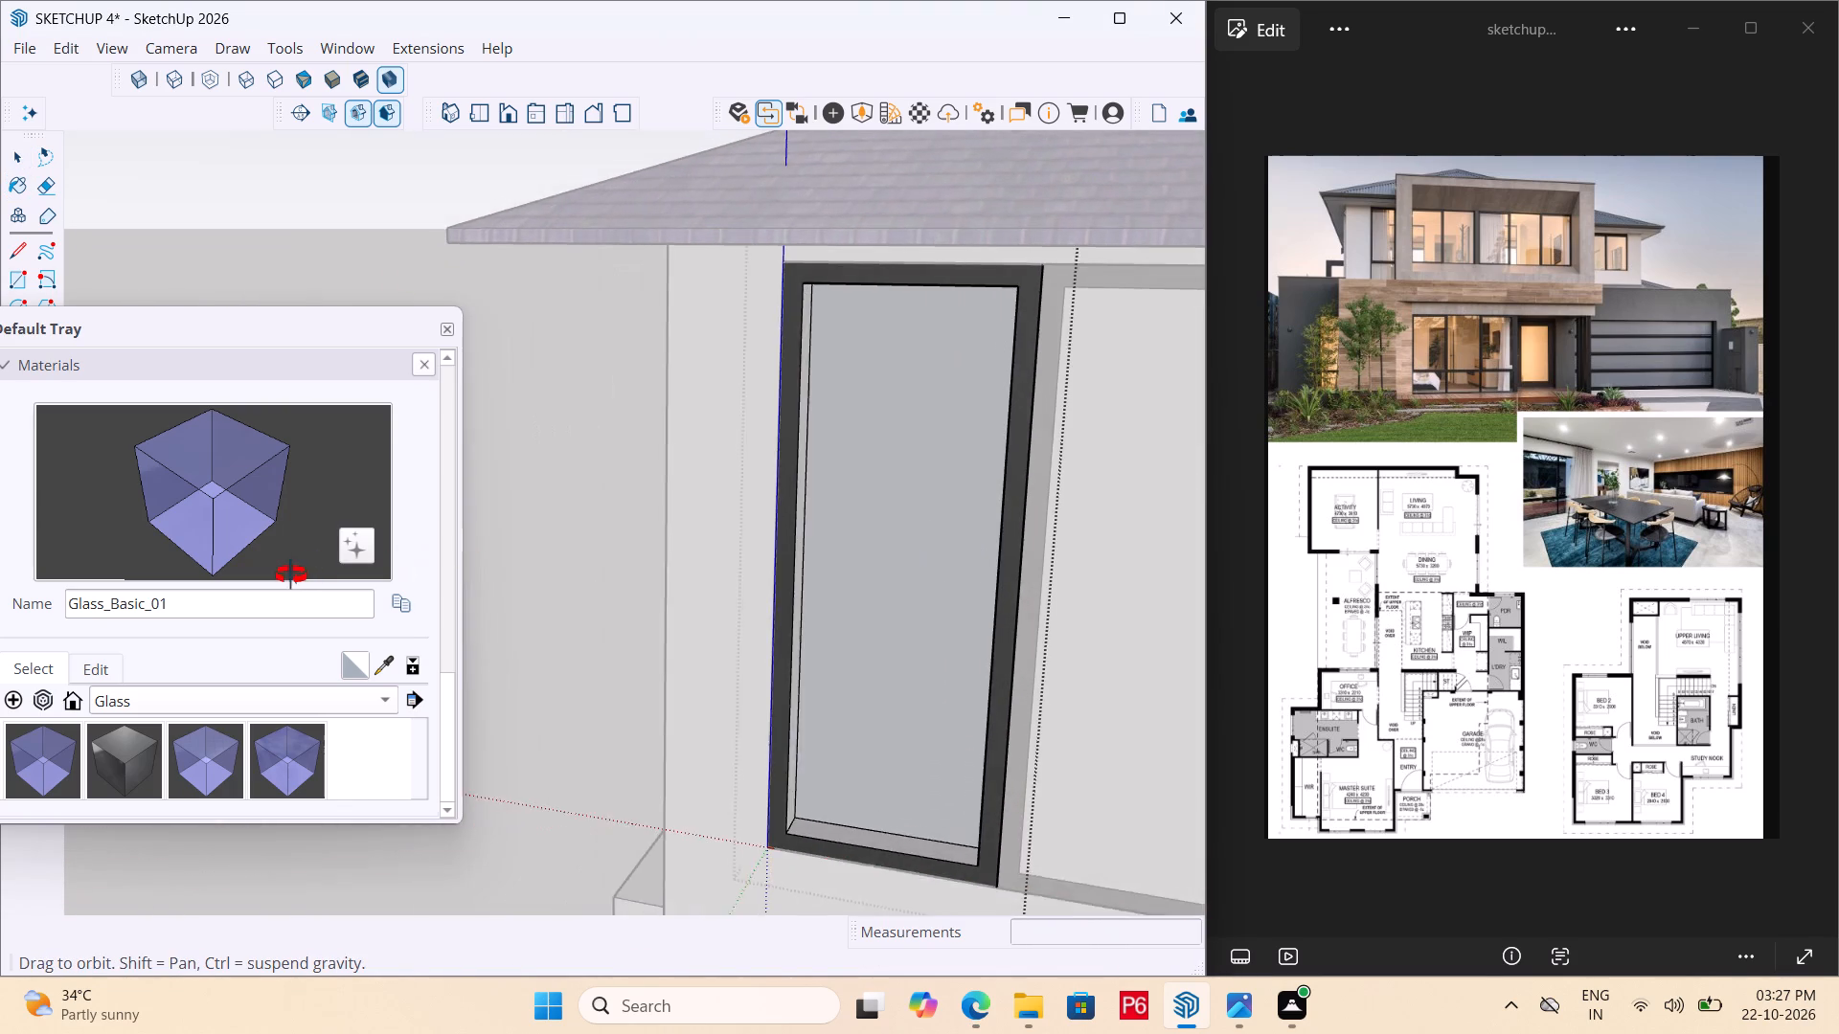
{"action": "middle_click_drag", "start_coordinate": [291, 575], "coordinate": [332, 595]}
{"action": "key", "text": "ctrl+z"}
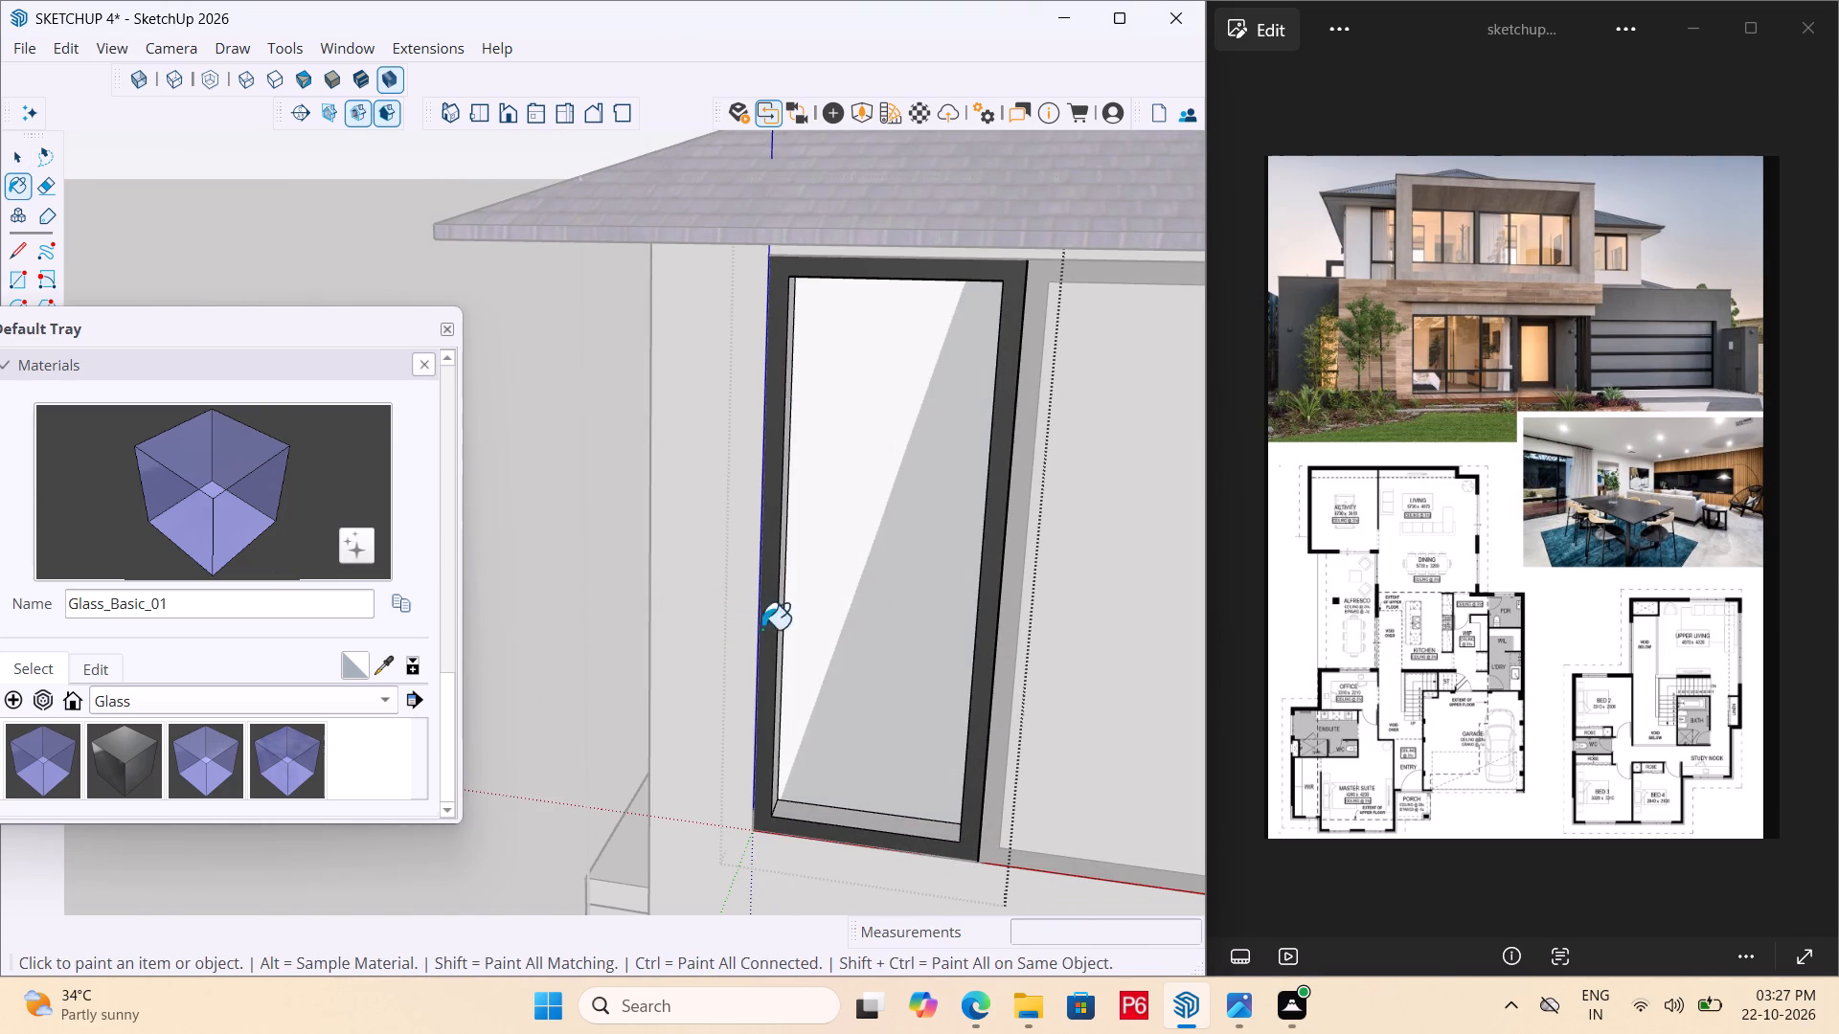
Delete the recessed pane face inside the first window's frame.
{"action": "key", "text": "space"}
{"action": "left_click", "coordinate": [552, 433]}
{"action": "triple_click", "coordinate": [879, 441]}
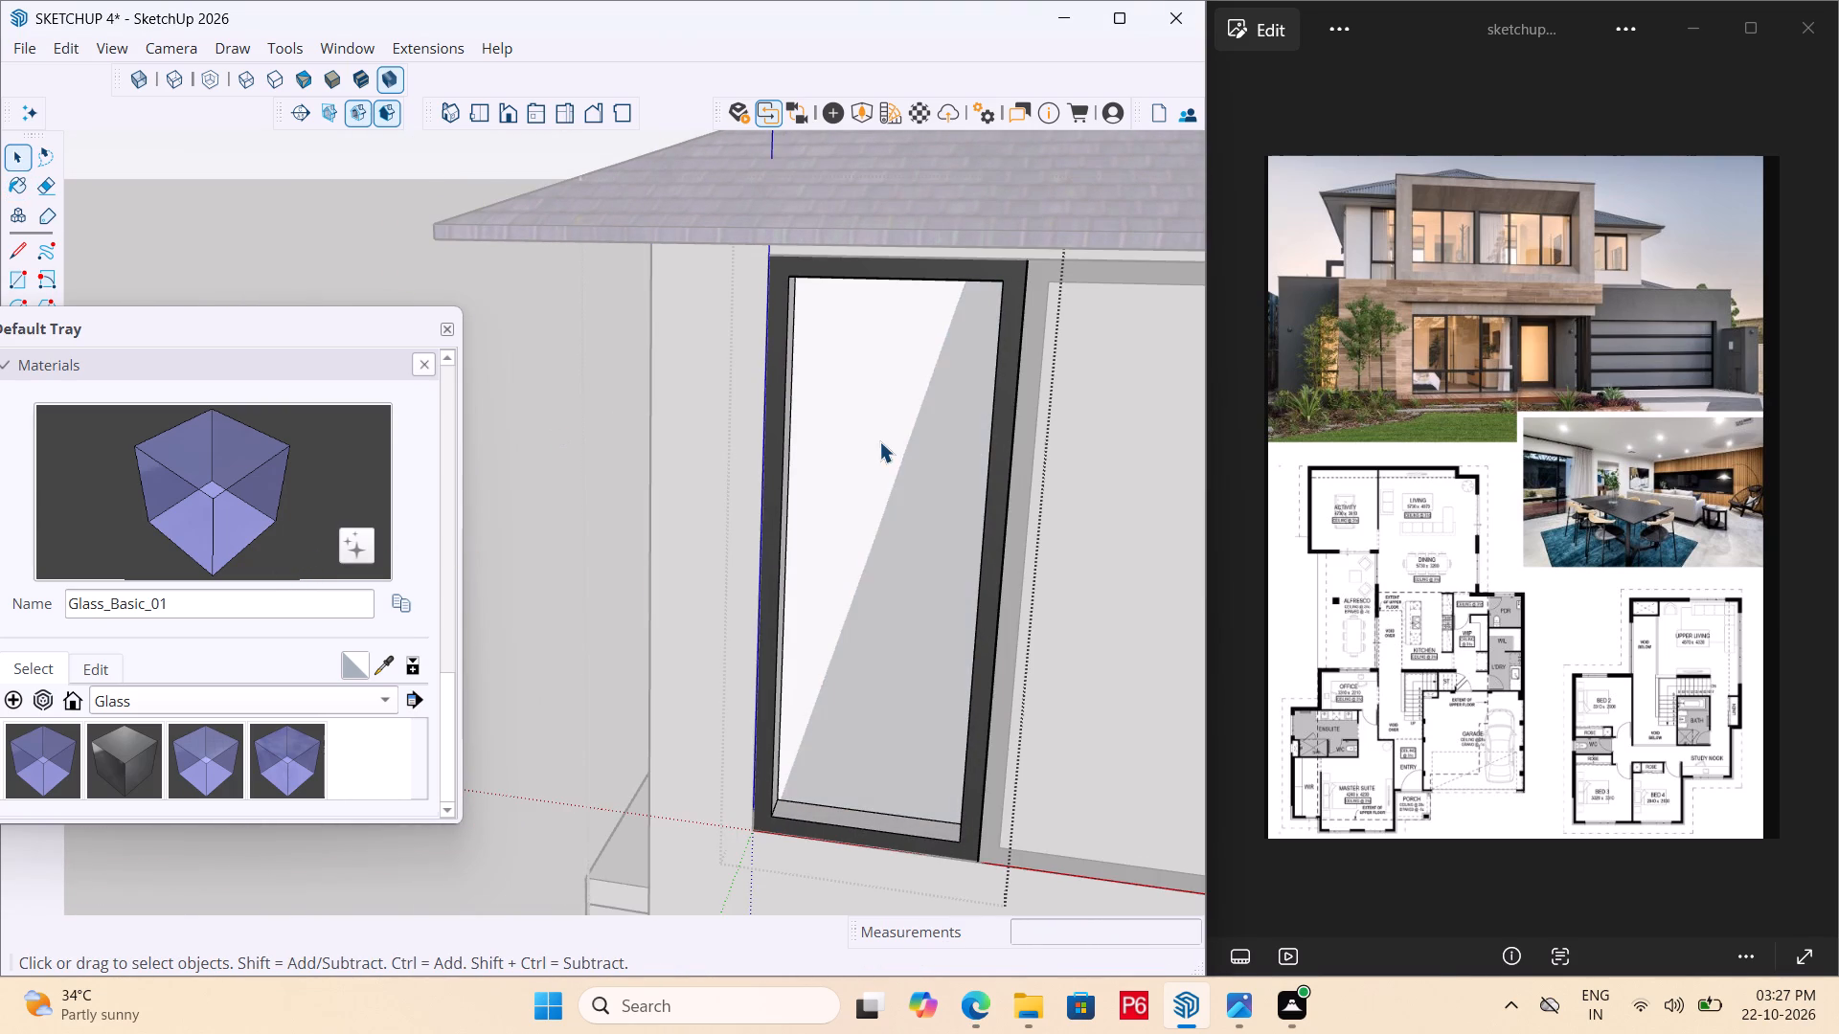
{"action": "left_click", "coordinate": [874, 423]}
{"action": "left_click", "coordinate": [874, 423]}
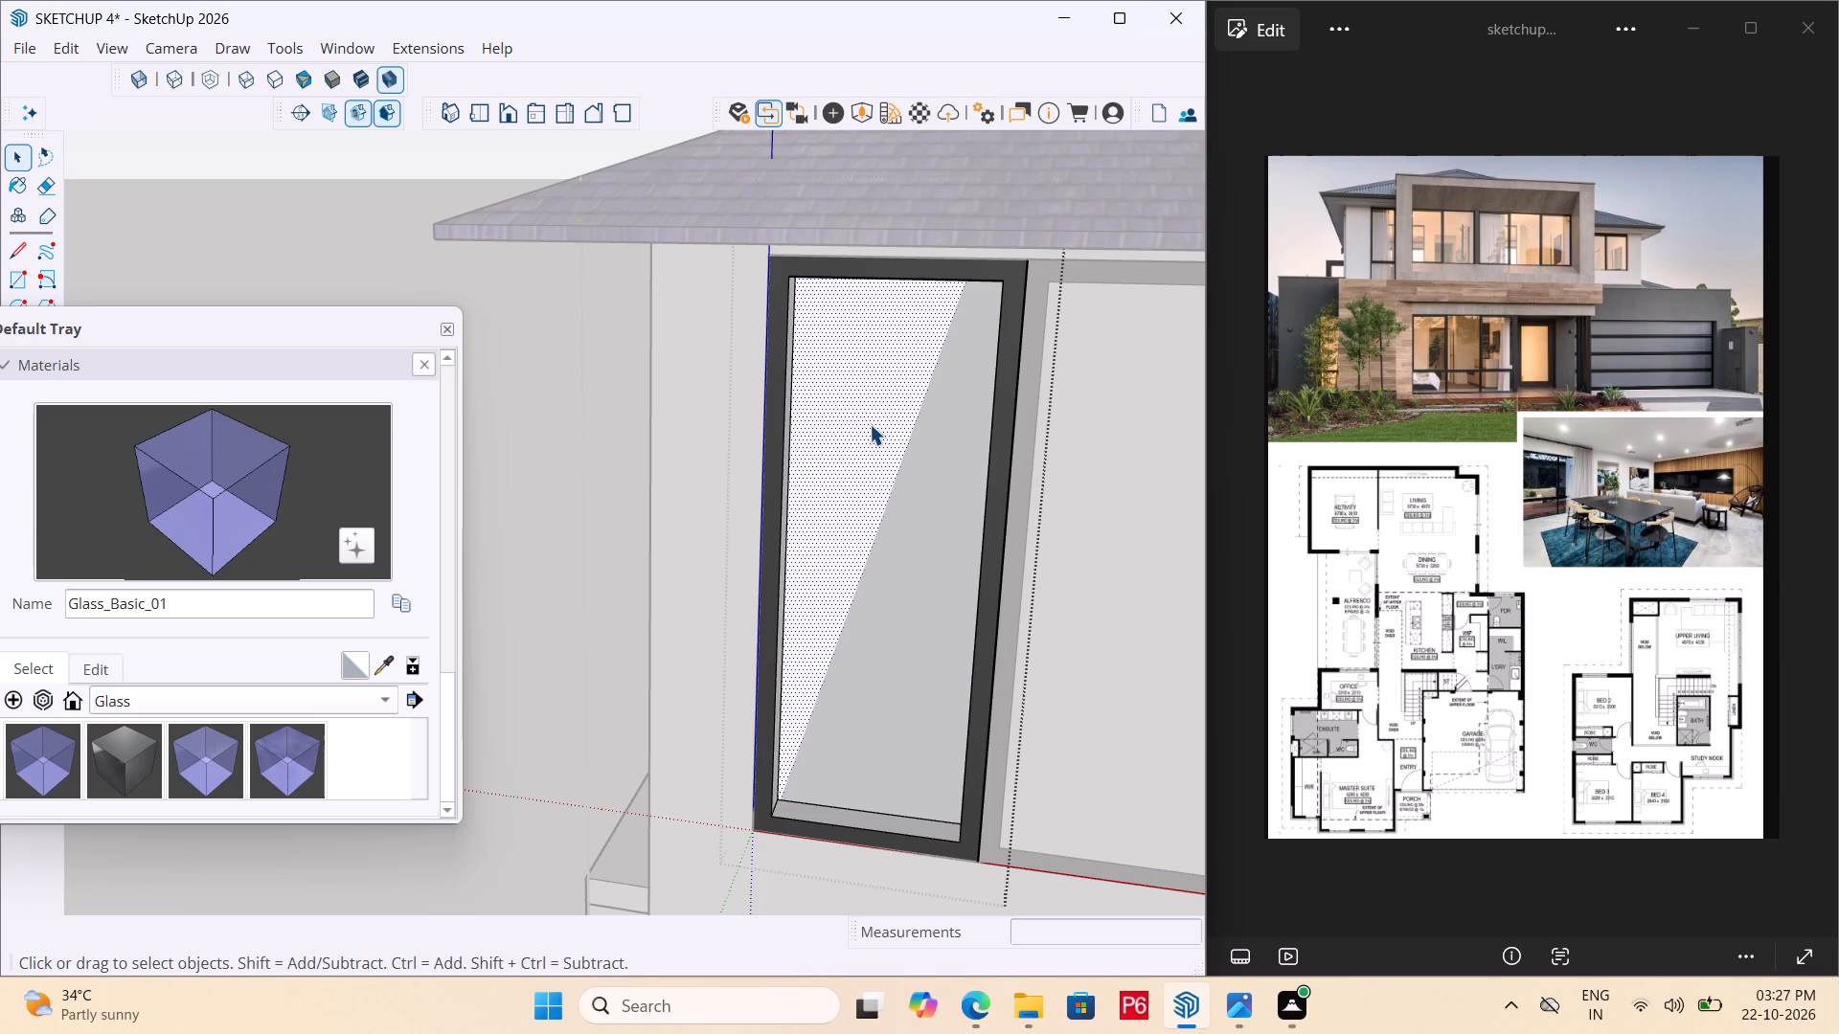
{"action": "left_click", "coordinate": [870, 424]}
{"action": "key", "text": "Delete"}
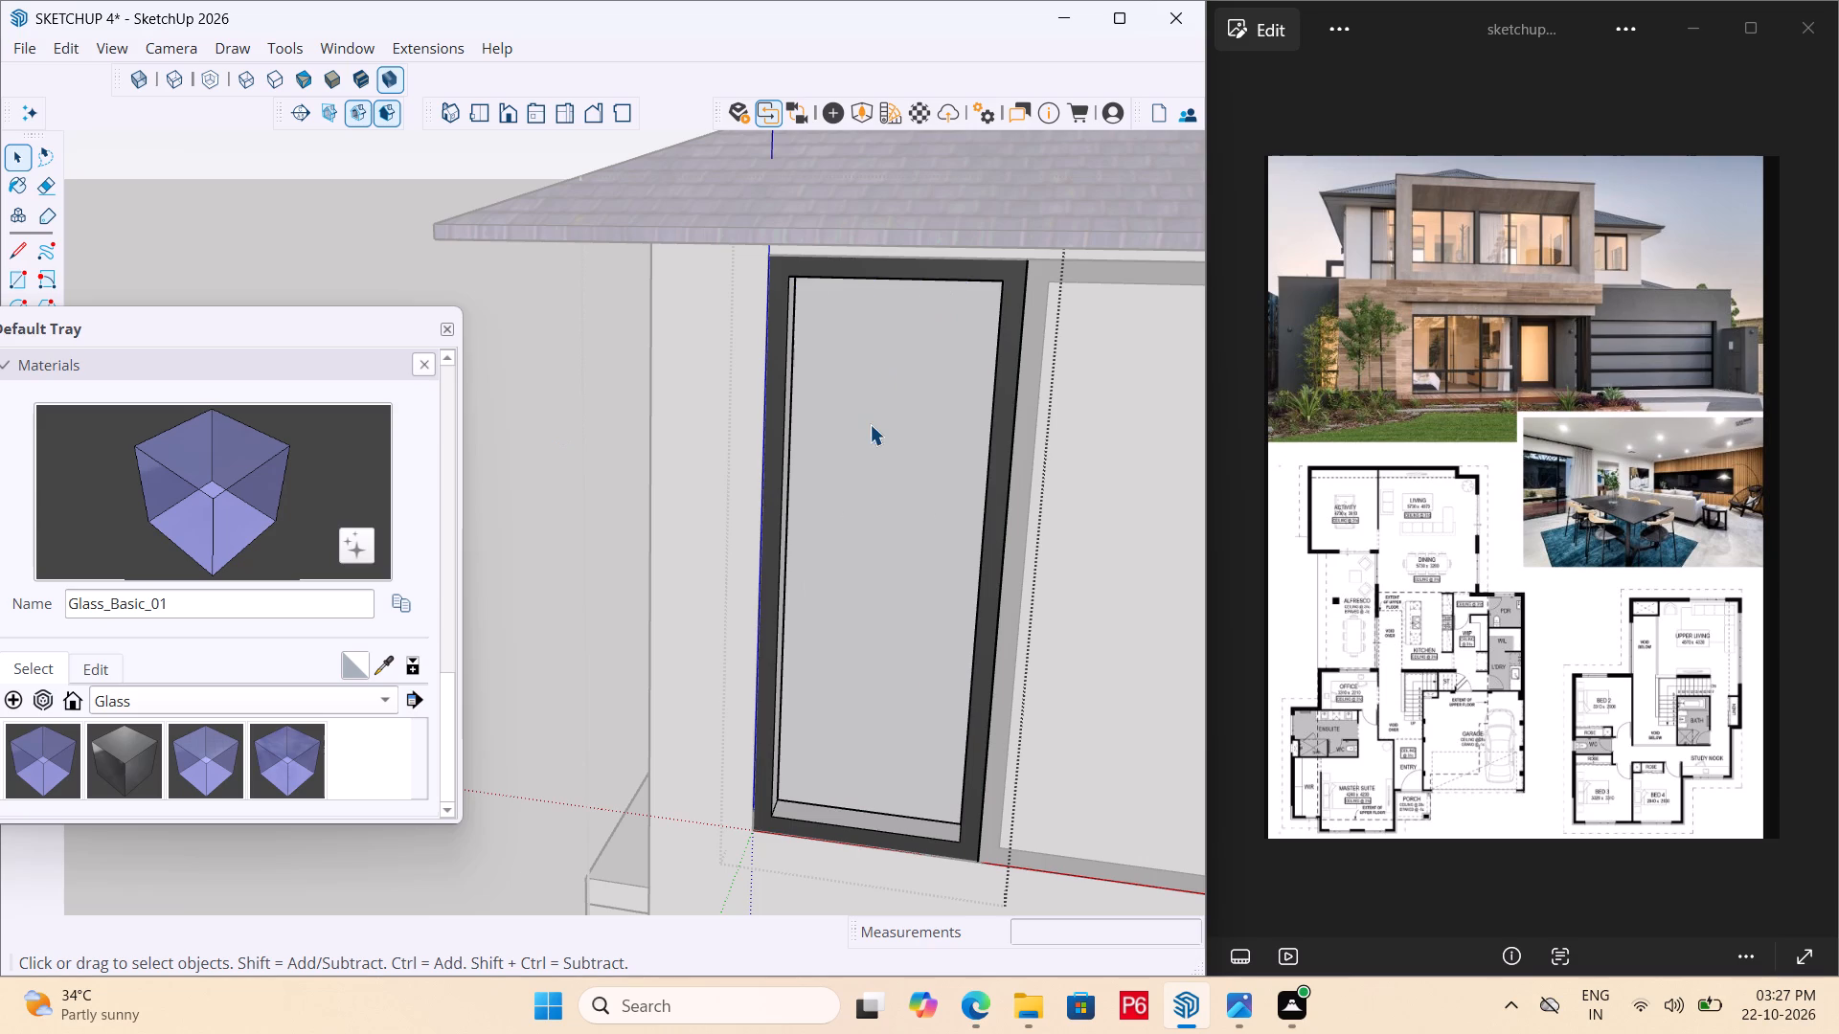
Examine the first window's frame opening from several angles and check the surface behind it.
{"action": "middle_click_drag", "start_coordinate": [864, 474], "coordinate": [1021, 761]}
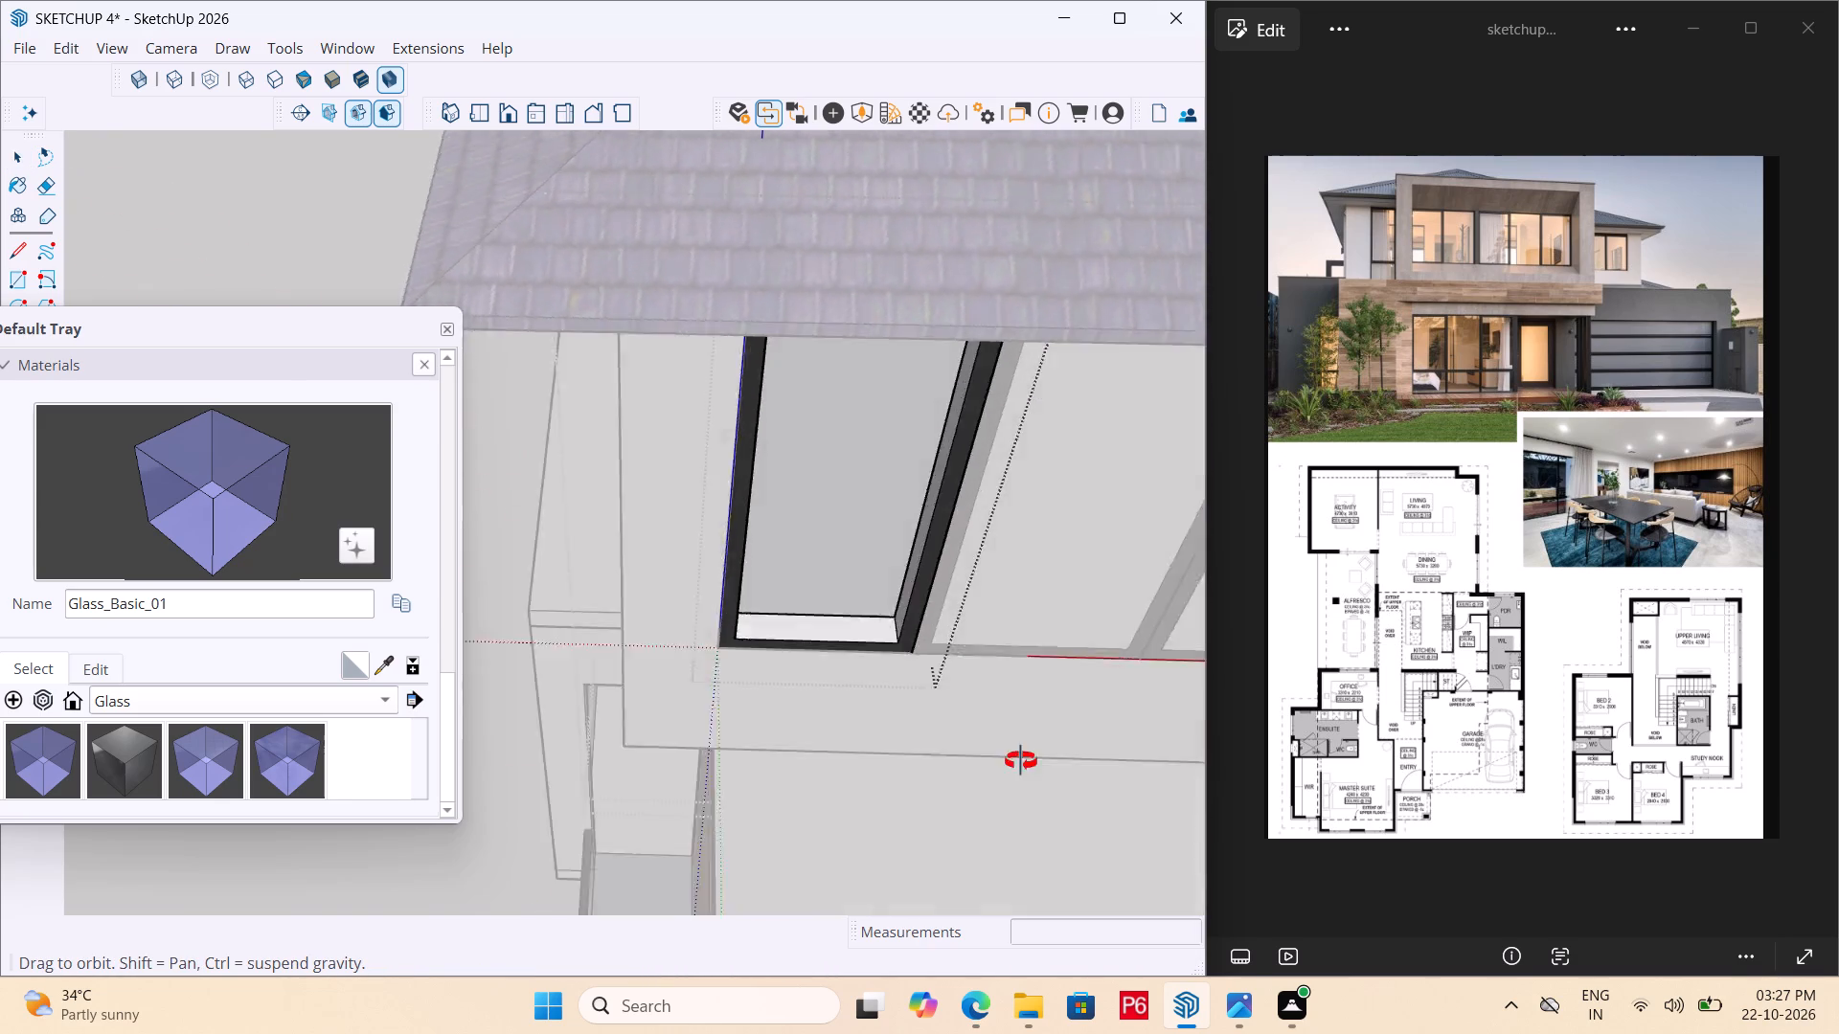
{"action": "middle_click_drag", "start_coordinate": [1021, 761], "coordinate": [707, 493]}
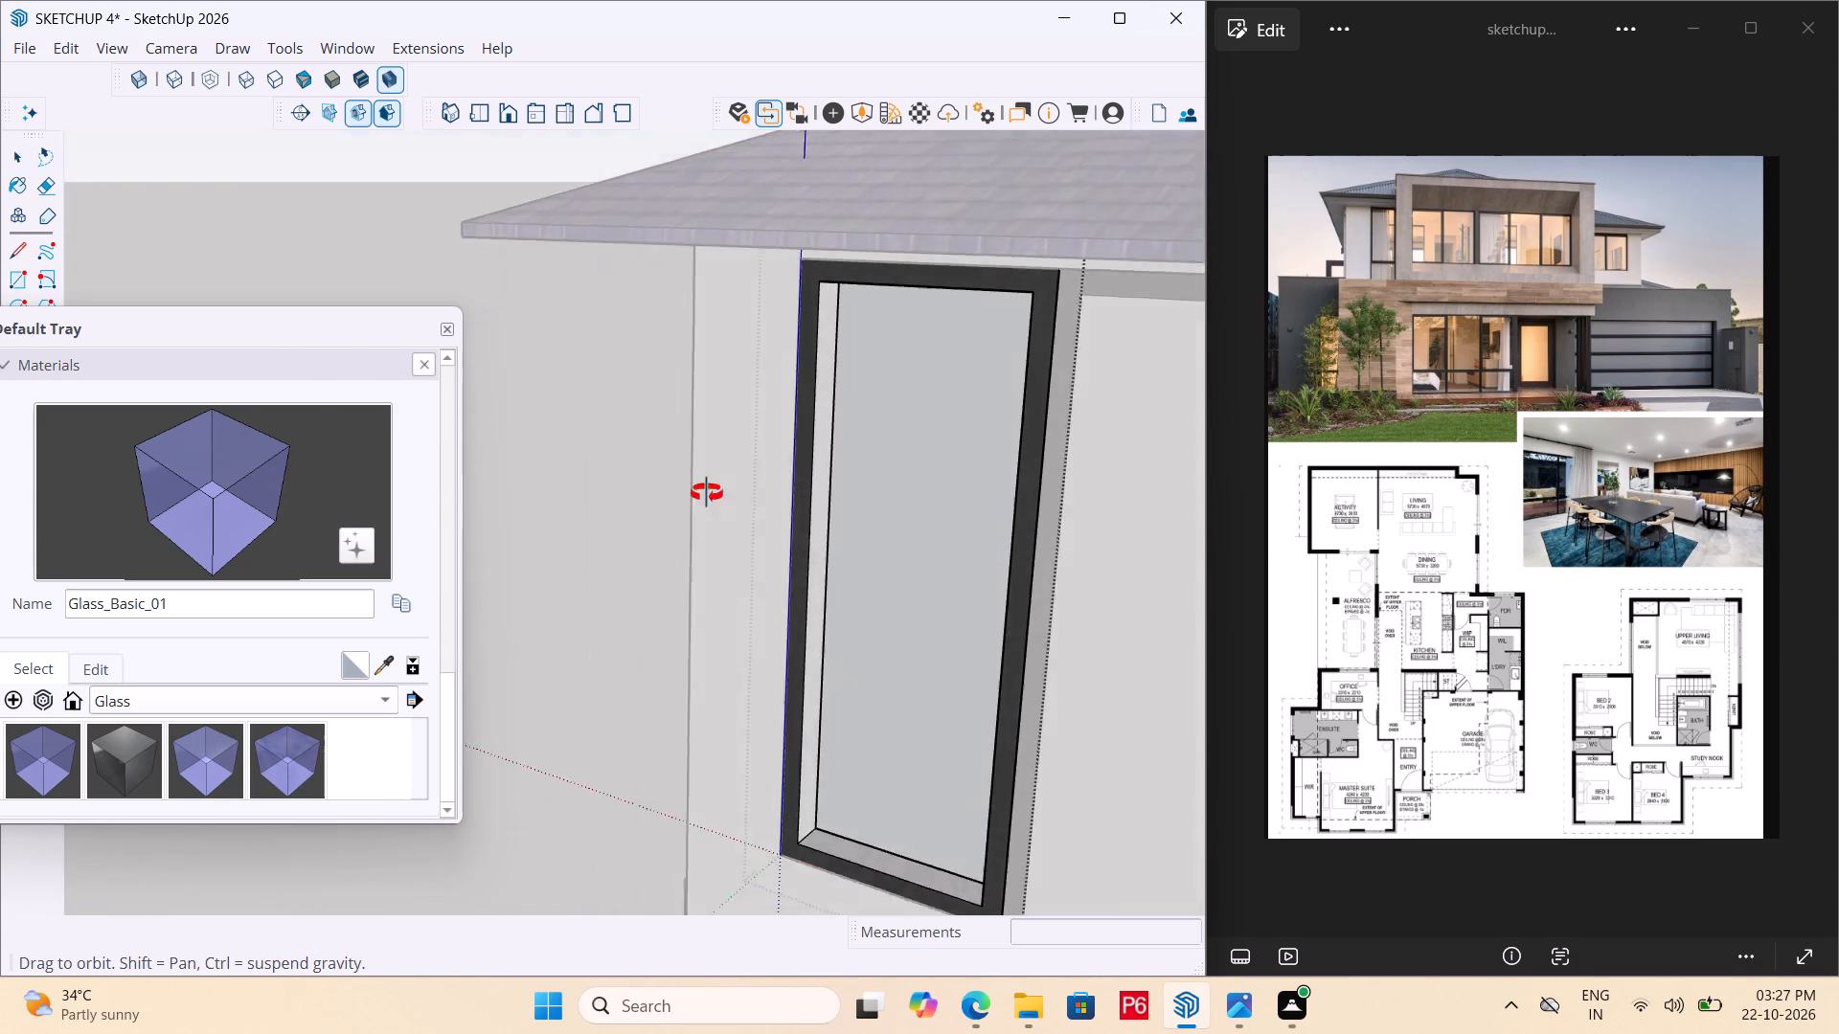
{"action": "middle_click_drag", "start_coordinate": [707, 493], "coordinate": [1266, 564]}
{"action": "scroll", "coordinate": [1142, 548], "scroll_direction": "up", "scroll_amount": 2}
{"action": "scroll", "coordinate": [694, 554], "scroll_direction": "up", "scroll_amount": 4}
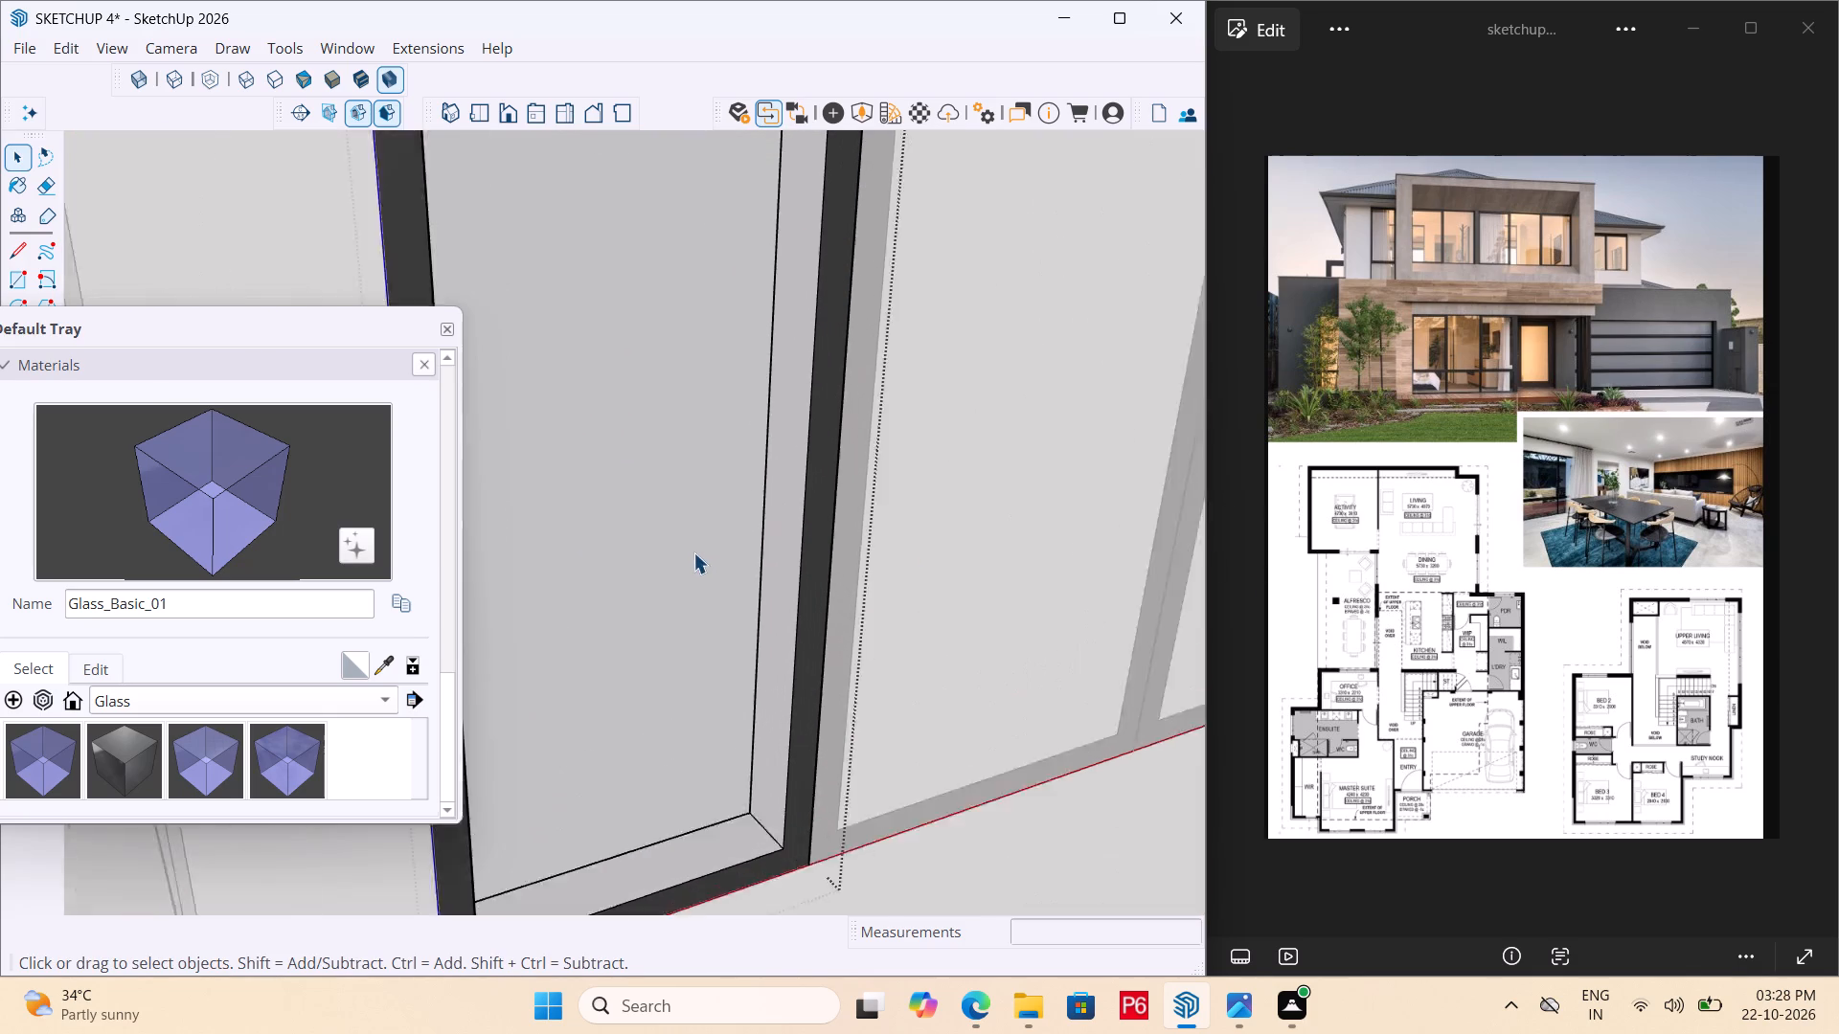
{"action": "scroll", "coordinate": [693, 552], "scroll_direction": "up", "scroll_amount": 3}
{"action": "scroll", "coordinate": [787, 605], "scroll_direction": "up", "scroll_amount": 1}
{"action": "middle_click_drag", "start_coordinate": [787, 611], "coordinate": [906, 697]}
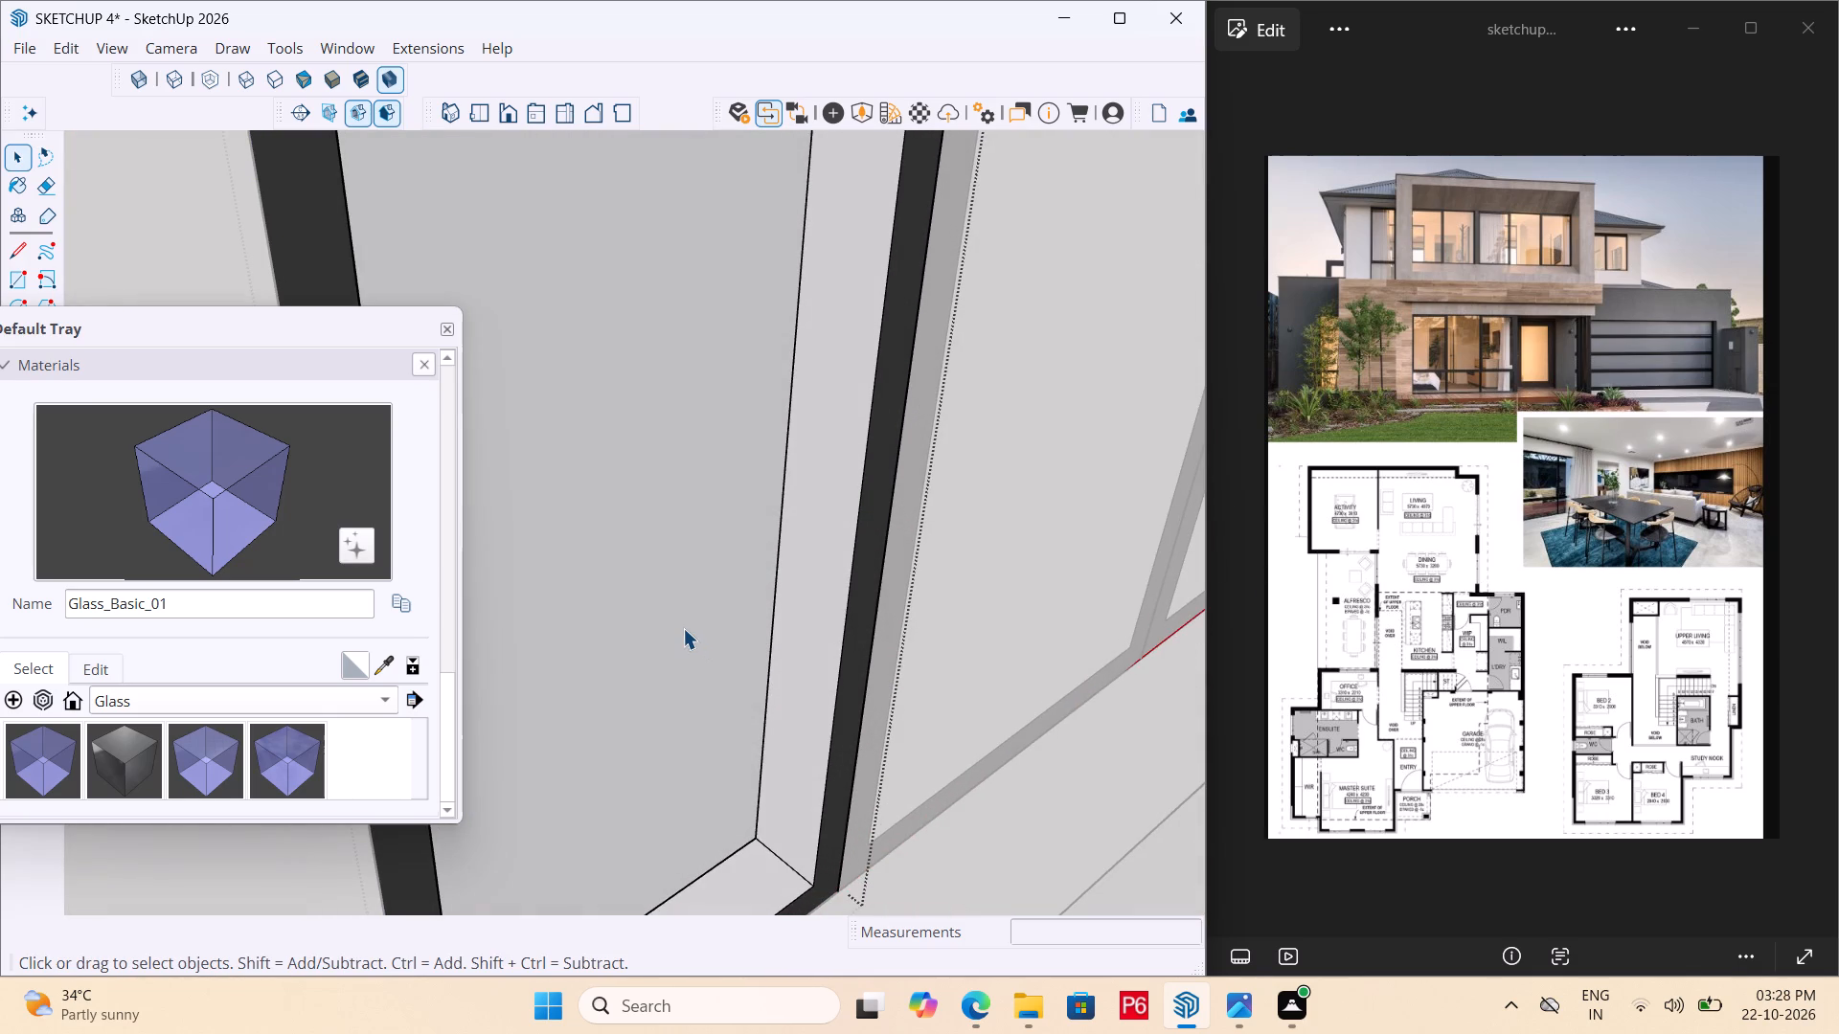
{"action": "triple_click", "coordinate": [683, 628]}
{"action": "double_click", "coordinate": [680, 623]}
{"action": "left_click", "coordinate": [679, 595]}
{"action": "double_click", "coordinate": [683, 580]}
{"action": "left_click", "coordinate": [695, 564]}
{"action": "left_click_drag", "start_coordinate": [696, 564], "coordinate": [706, 559]}
{"action": "left_click", "coordinate": [709, 557]}
{"action": "left_click", "coordinate": [716, 559]}
{"action": "scroll", "coordinate": [815, 539], "scroll_direction": "down", "scroll_amount": 6}
{"action": "middle_click_drag", "start_coordinate": [749, 559], "coordinate": [582, 465]}
{"action": "scroll", "coordinate": [790, 606], "scroll_direction": "down", "scroll_amount": 6}
{"action": "middle_click_drag", "start_coordinate": [800, 624], "coordinate": [583, 442]}
{"action": "scroll", "coordinate": [586, 441], "scroll_direction": "up", "scroll_amount": 3}
{"action": "double_click", "coordinate": [892, 383]}
{"action": "triple_click", "coordinate": [842, 465]}
{"action": "triple_click", "coordinate": [844, 462]}
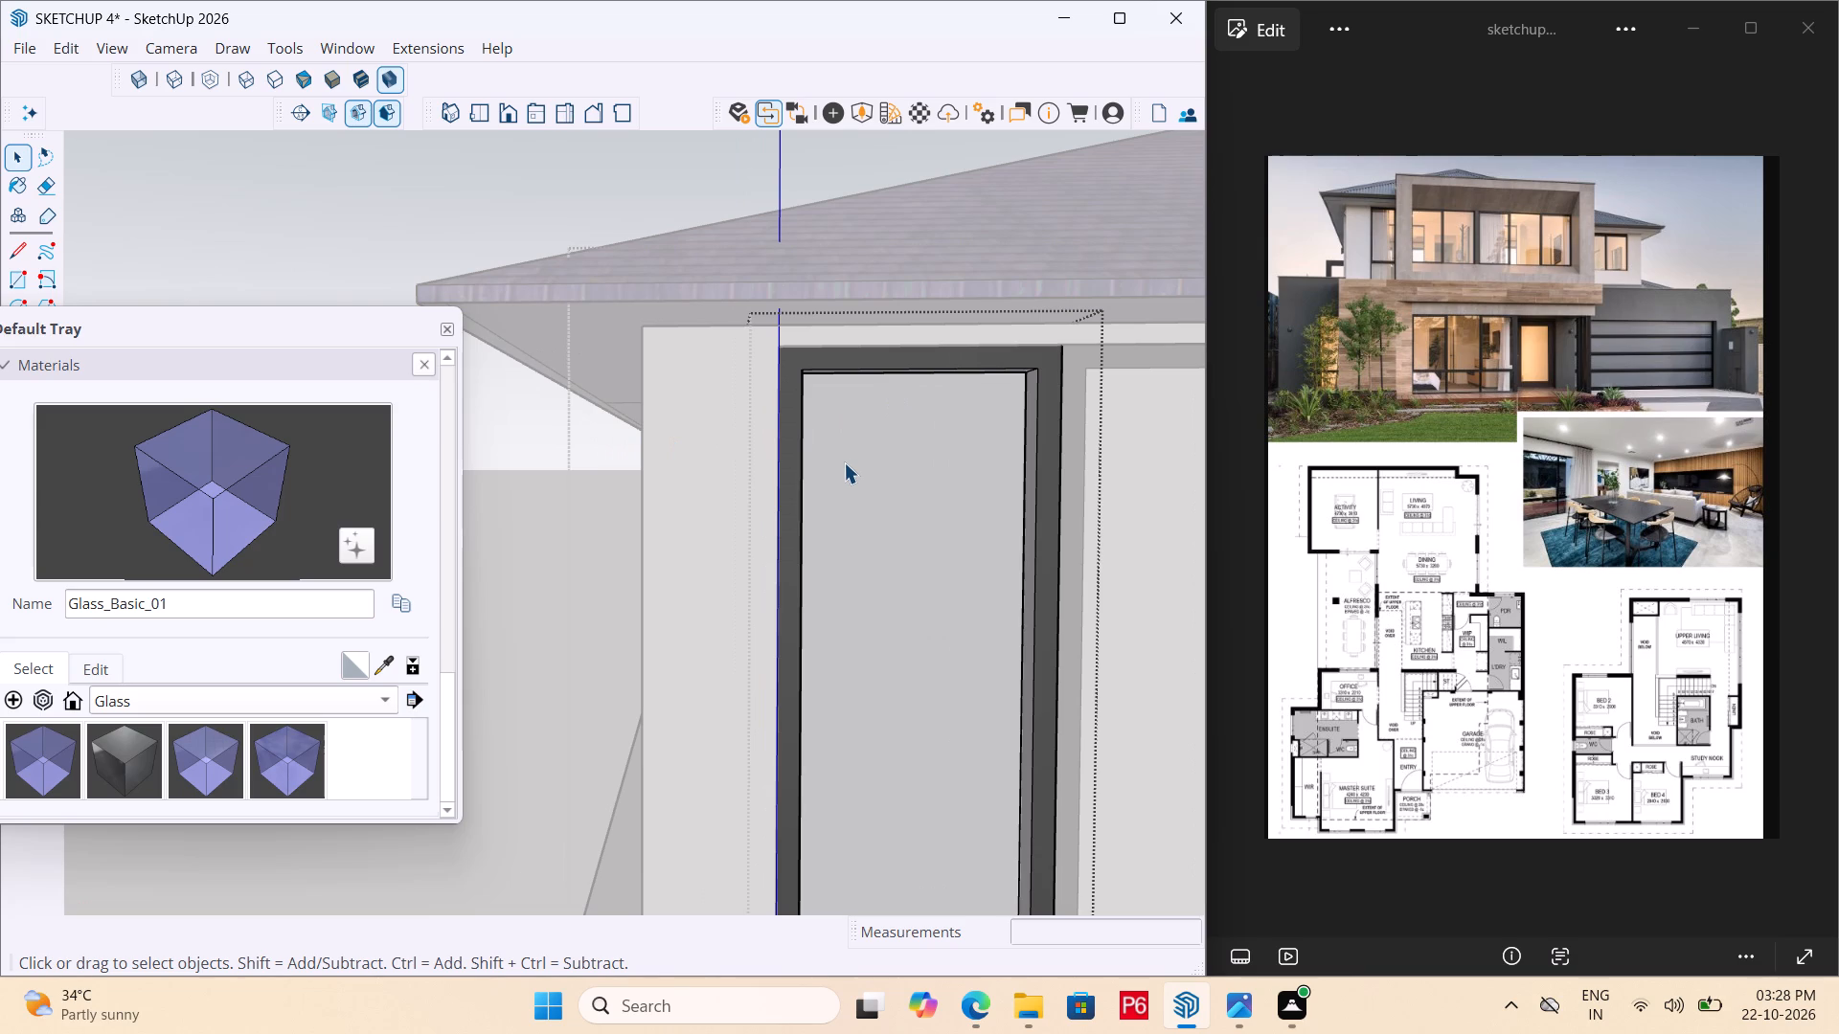
{"action": "left_click", "coordinate": [844, 462]}
{"action": "middle_click_drag", "start_coordinate": [988, 462], "coordinate": [1447, 150]}
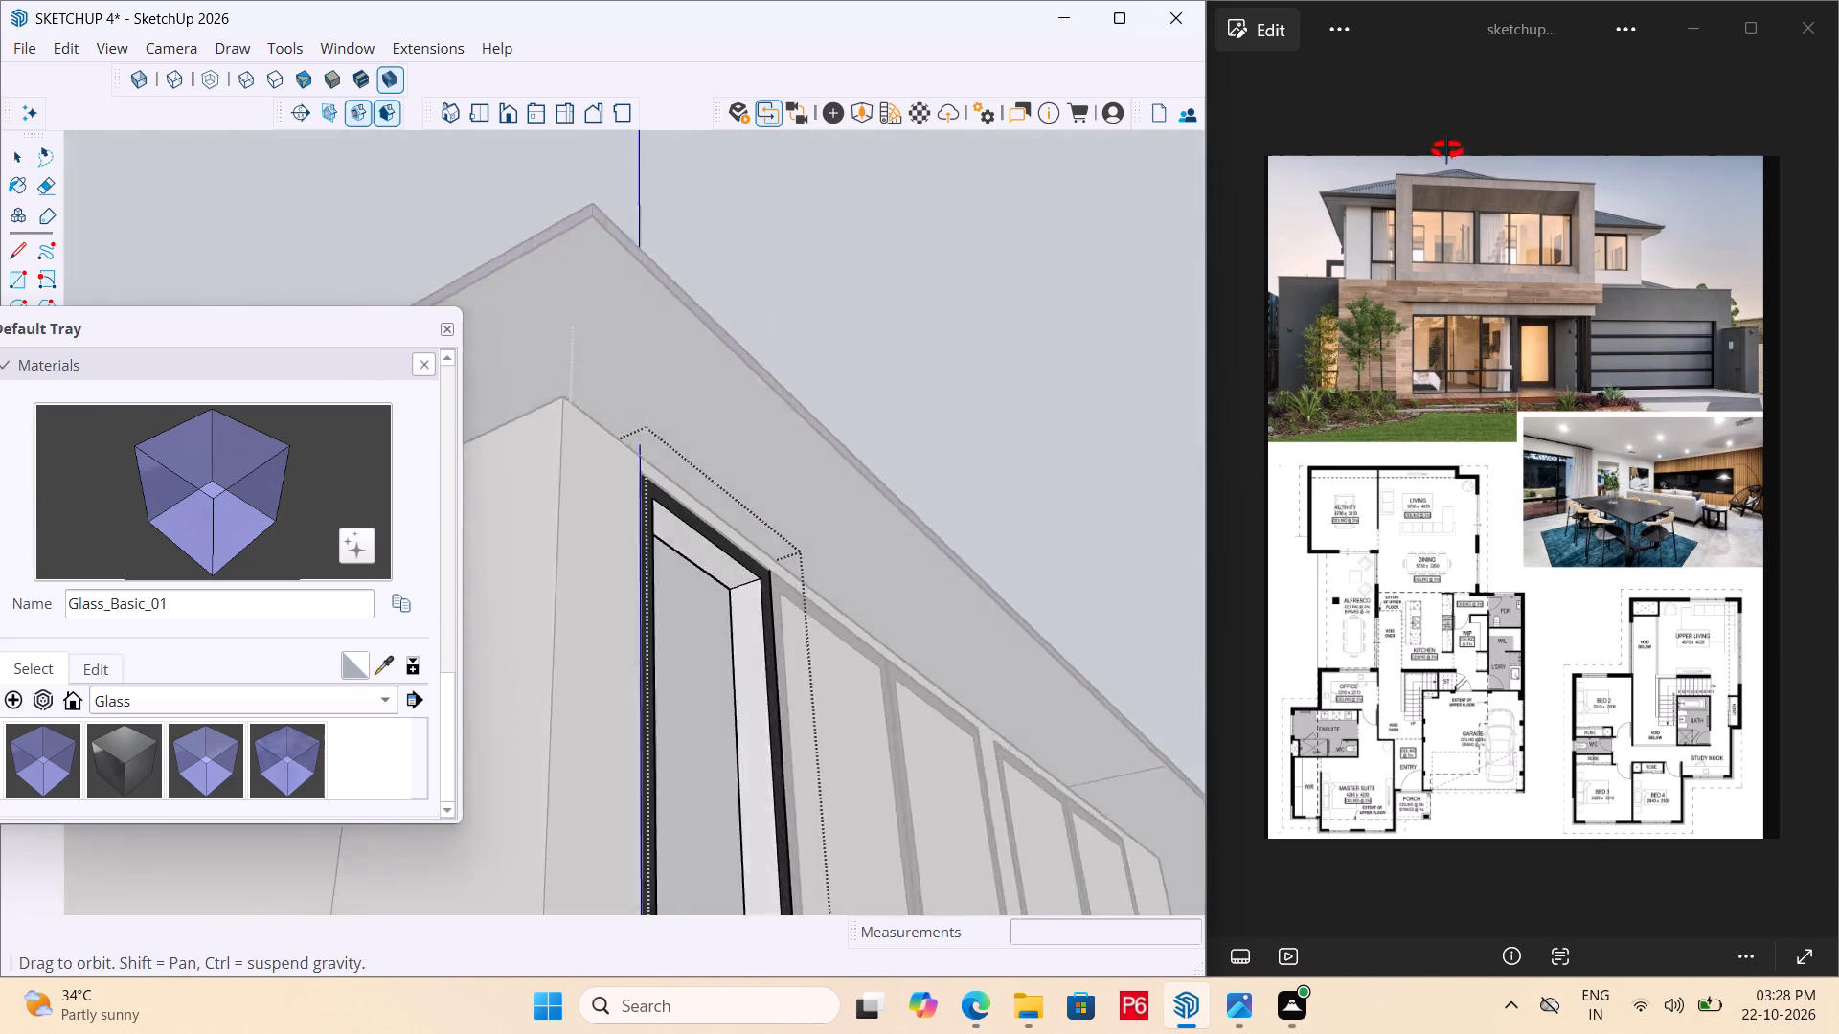
{"action": "middle_click_drag", "start_coordinate": [1447, 150], "coordinate": [769, 504]}
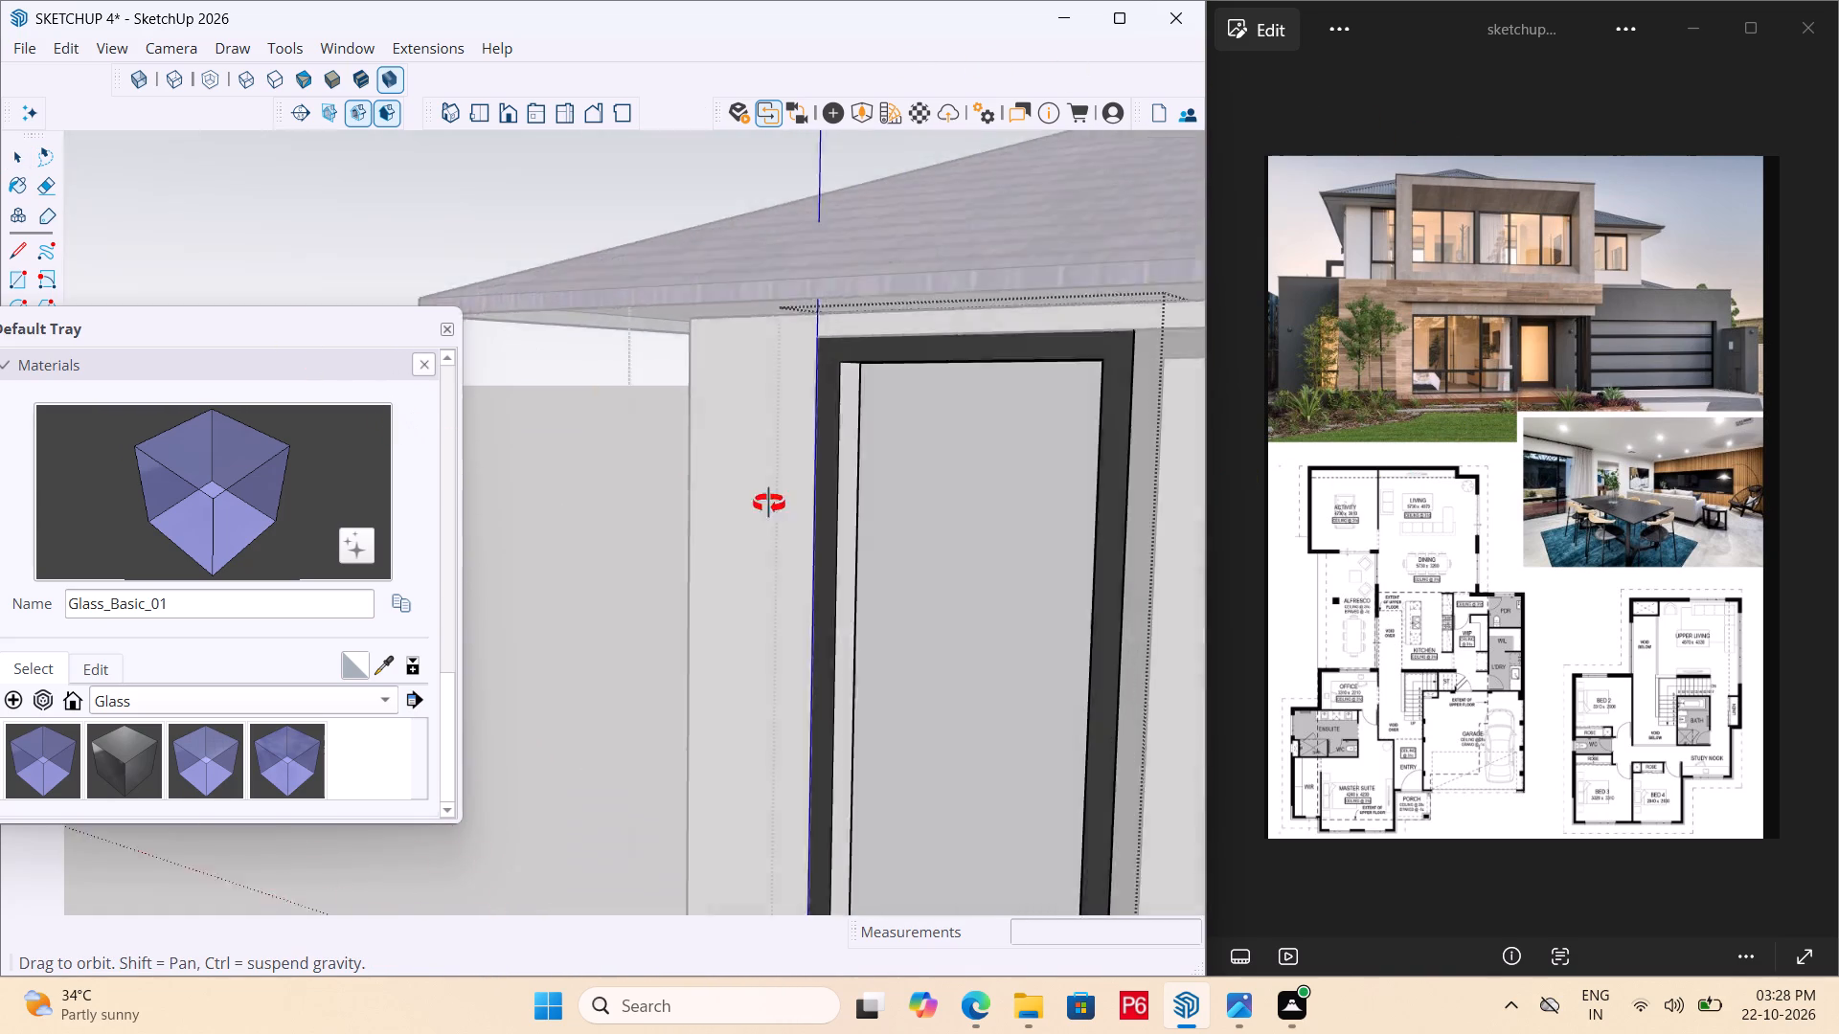
{"action": "middle_click_drag", "start_coordinate": [769, 504], "coordinate": [962, 571]}
Draw a 2' 6" by 7' 3 1/4" rectangle across the first window's opening, between midpoints of the frame's depth edges.
{"action": "scroll", "coordinate": [988, 583], "scroll_direction": "down", "scroll_amount": 1}
{"action": "scroll", "coordinate": [677, 483], "scroll_direction": "down", "scroll_amount": 5}
{"action": "middle_click_drag", "start_coordinate": [788, 682], "coordinate": [982, 776]}
{"action": "scroll", "coordinate": [963, 762], "scroll_direction": "up", "scroll_amount": 4}
{"action": "key", "text": "r"}
{"action": "scroll", "coordinate": [767, 678], "scroll_direction": "up", "scroll_amount": 6}
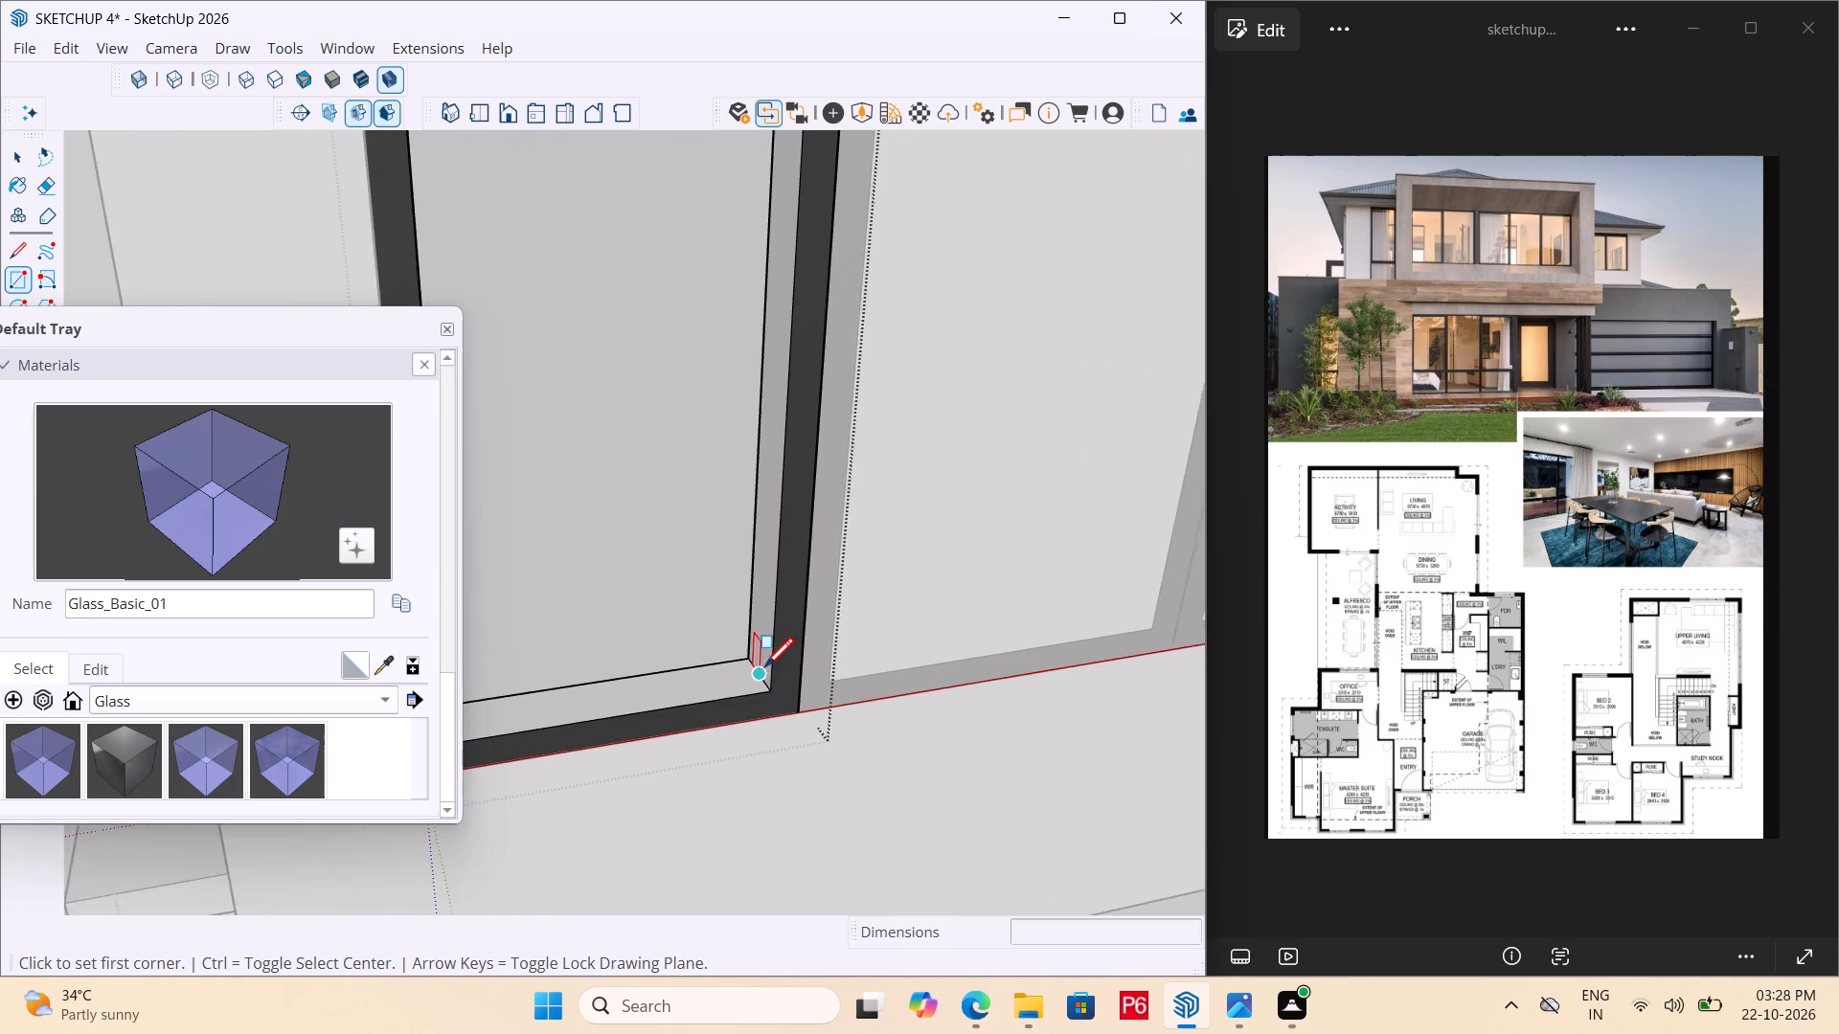
{"action": "scroll", "coordinate": [764, 670], "scroll_direction": "up", "scroll_amount": 3}
{"action": "left_click", "coordinate": [760, 674]}
{"action": "scroll", "coordinate": [972, 622], "scroll_direction": "down", "scroll_amount": 7}
{"action": "scroll", "coordinate": [1059, 778], "scroll_direction": "down", "scroll_amount": 2}
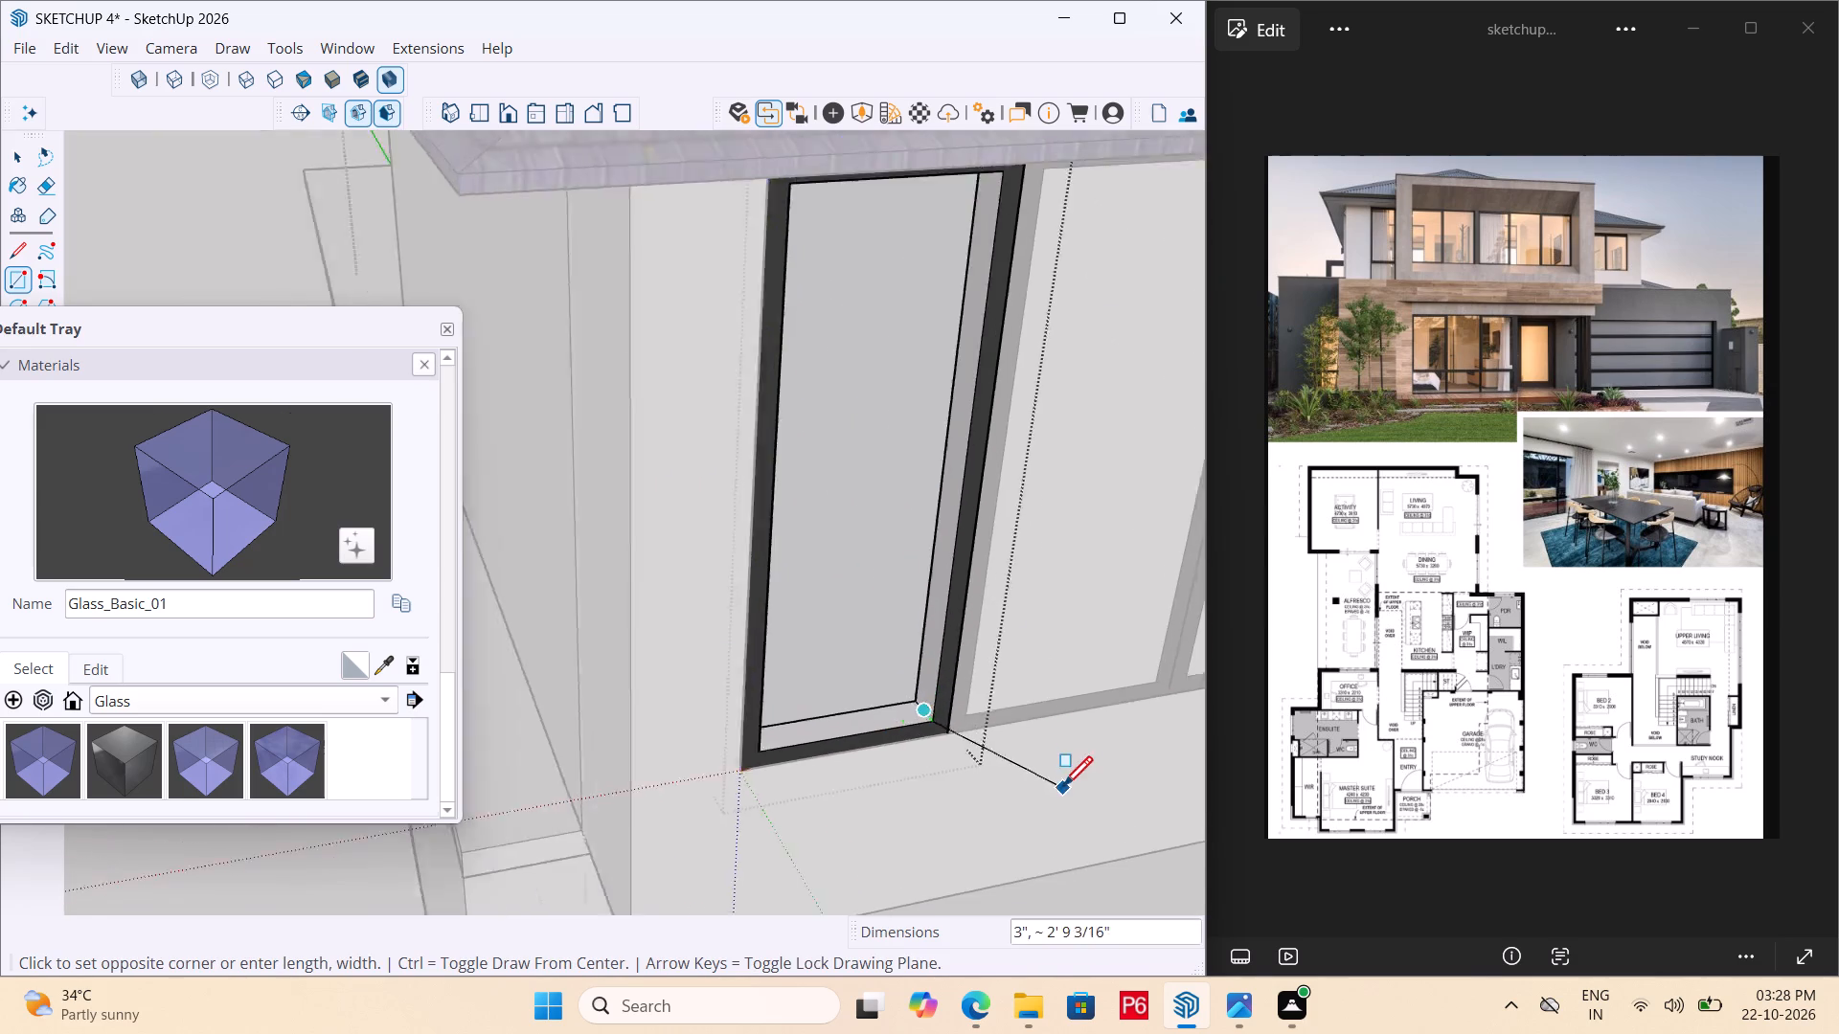
{"action": "scroll", "coordinate": [1063, 789], "scroll_direction": "down", "scroll_amount": 11}
{"action": "middle_click_drag", "start_coordinate": [952, 764], "coordinate": [677, 461]}
{"action": "scroll", "coordinate": [588, 258], "scroll_direction": "up", "scroll_amount": 5}
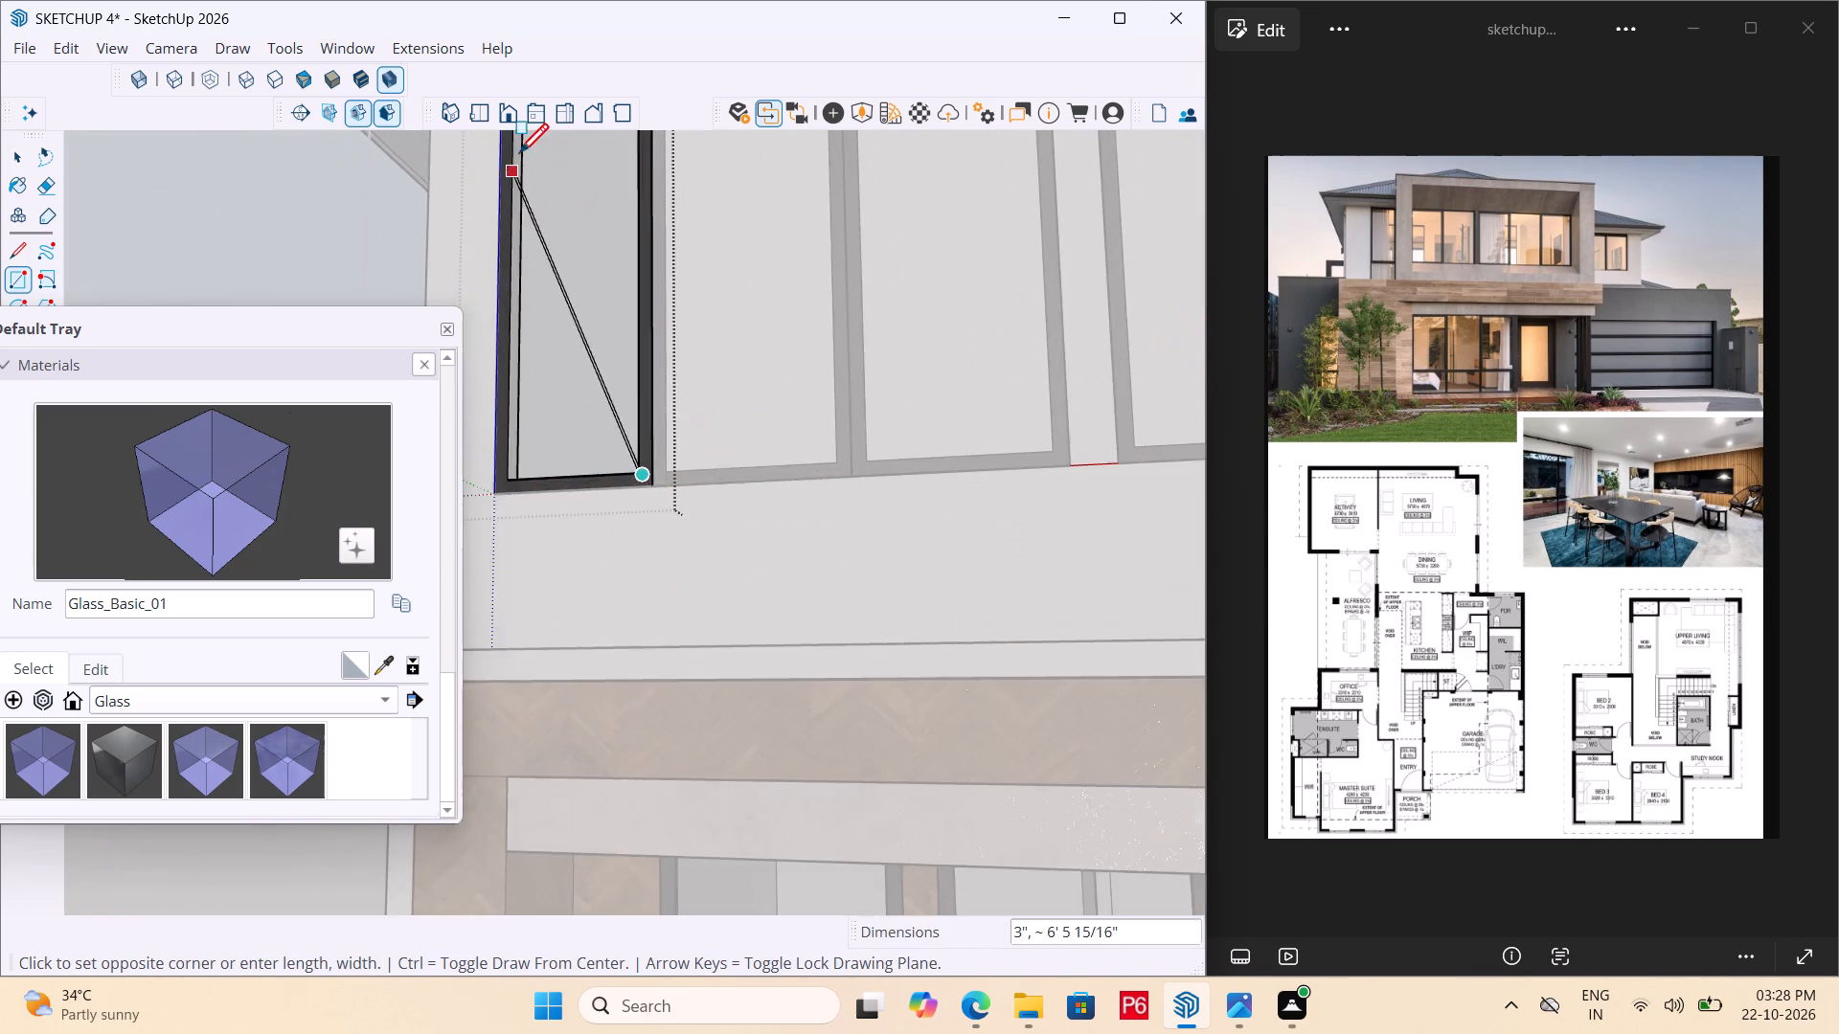
{"action": "scroll", "coordinate": [513, 162], "scroll_direction": "up", "scroll_amount": 2}
{"action": "scroll", "coordinate": [592, 463], "scroll_direction": "down", "scroll_amount": 6}
{"action": "scroll", "coordinate": [566, 280], "scroll_direction": "up", "scroll_amount": 17}
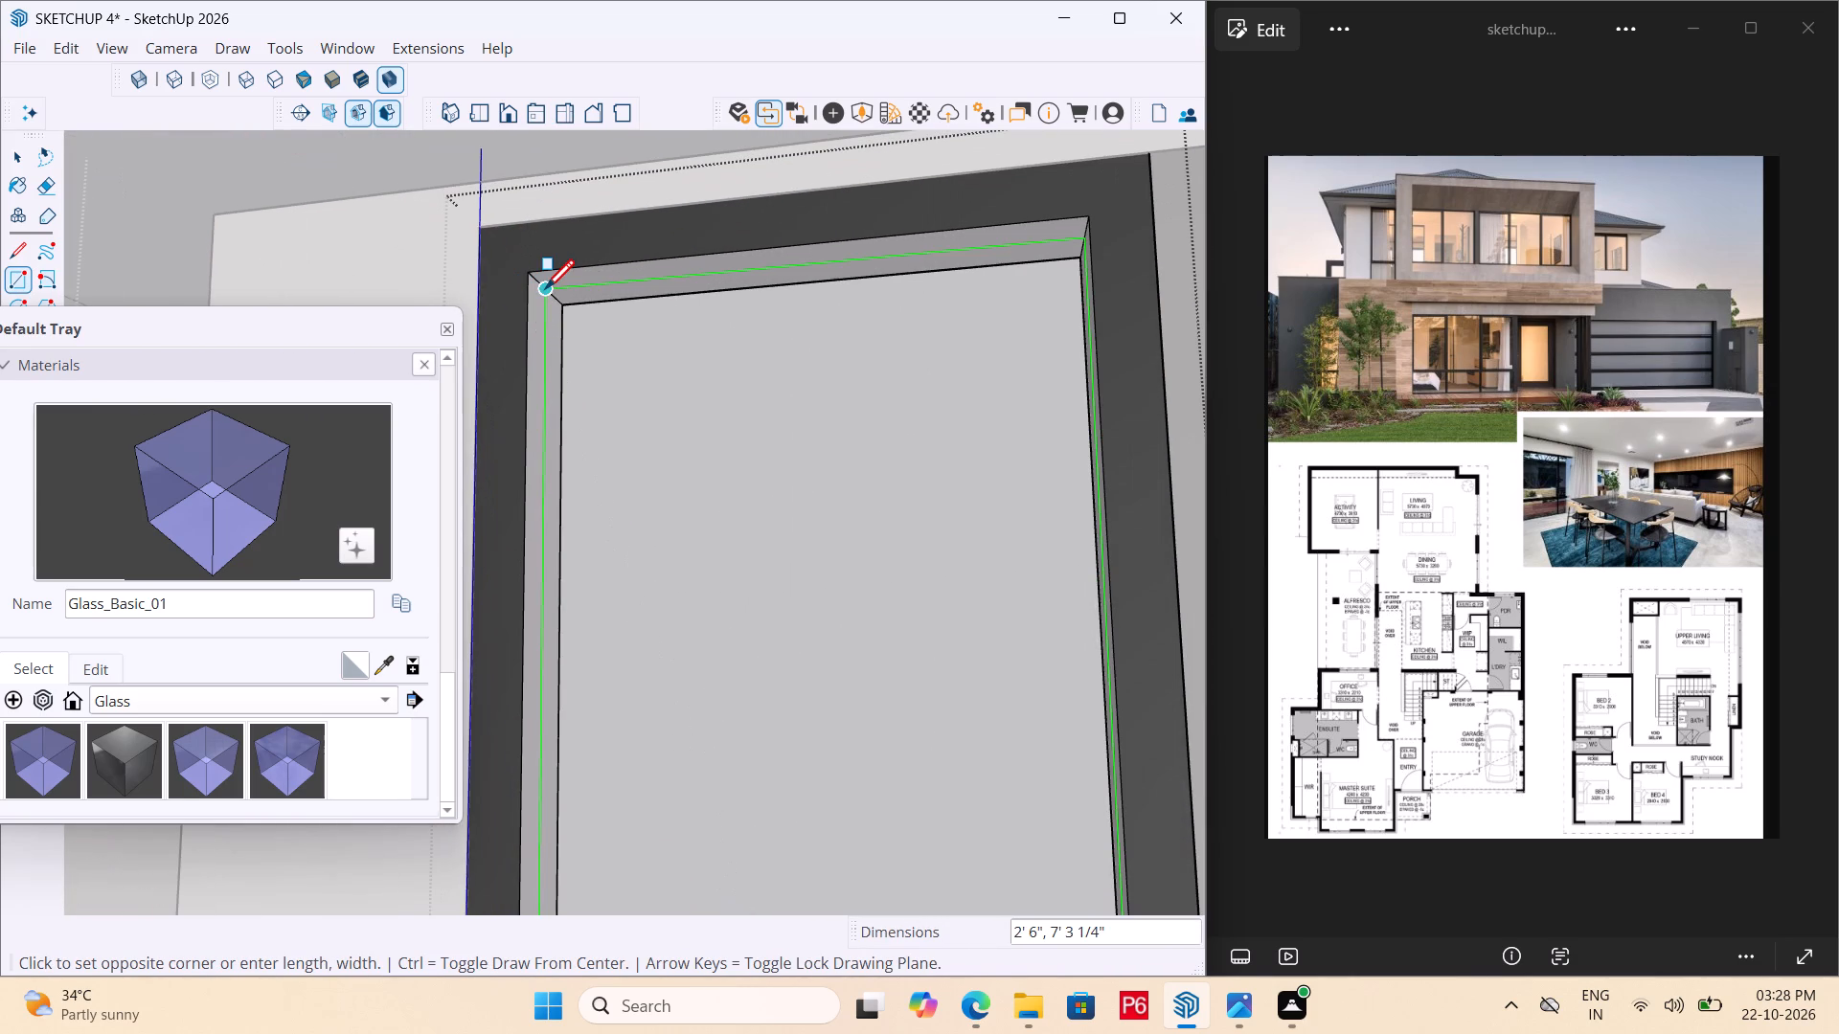
{"action": "double_click", "coordinate": [545, 292]}
Make a group from the new pane rectangle's face and its edges.
{"action": "key", "text": "space"}
{"action": "left_click", "coordinate": [752, 369]}
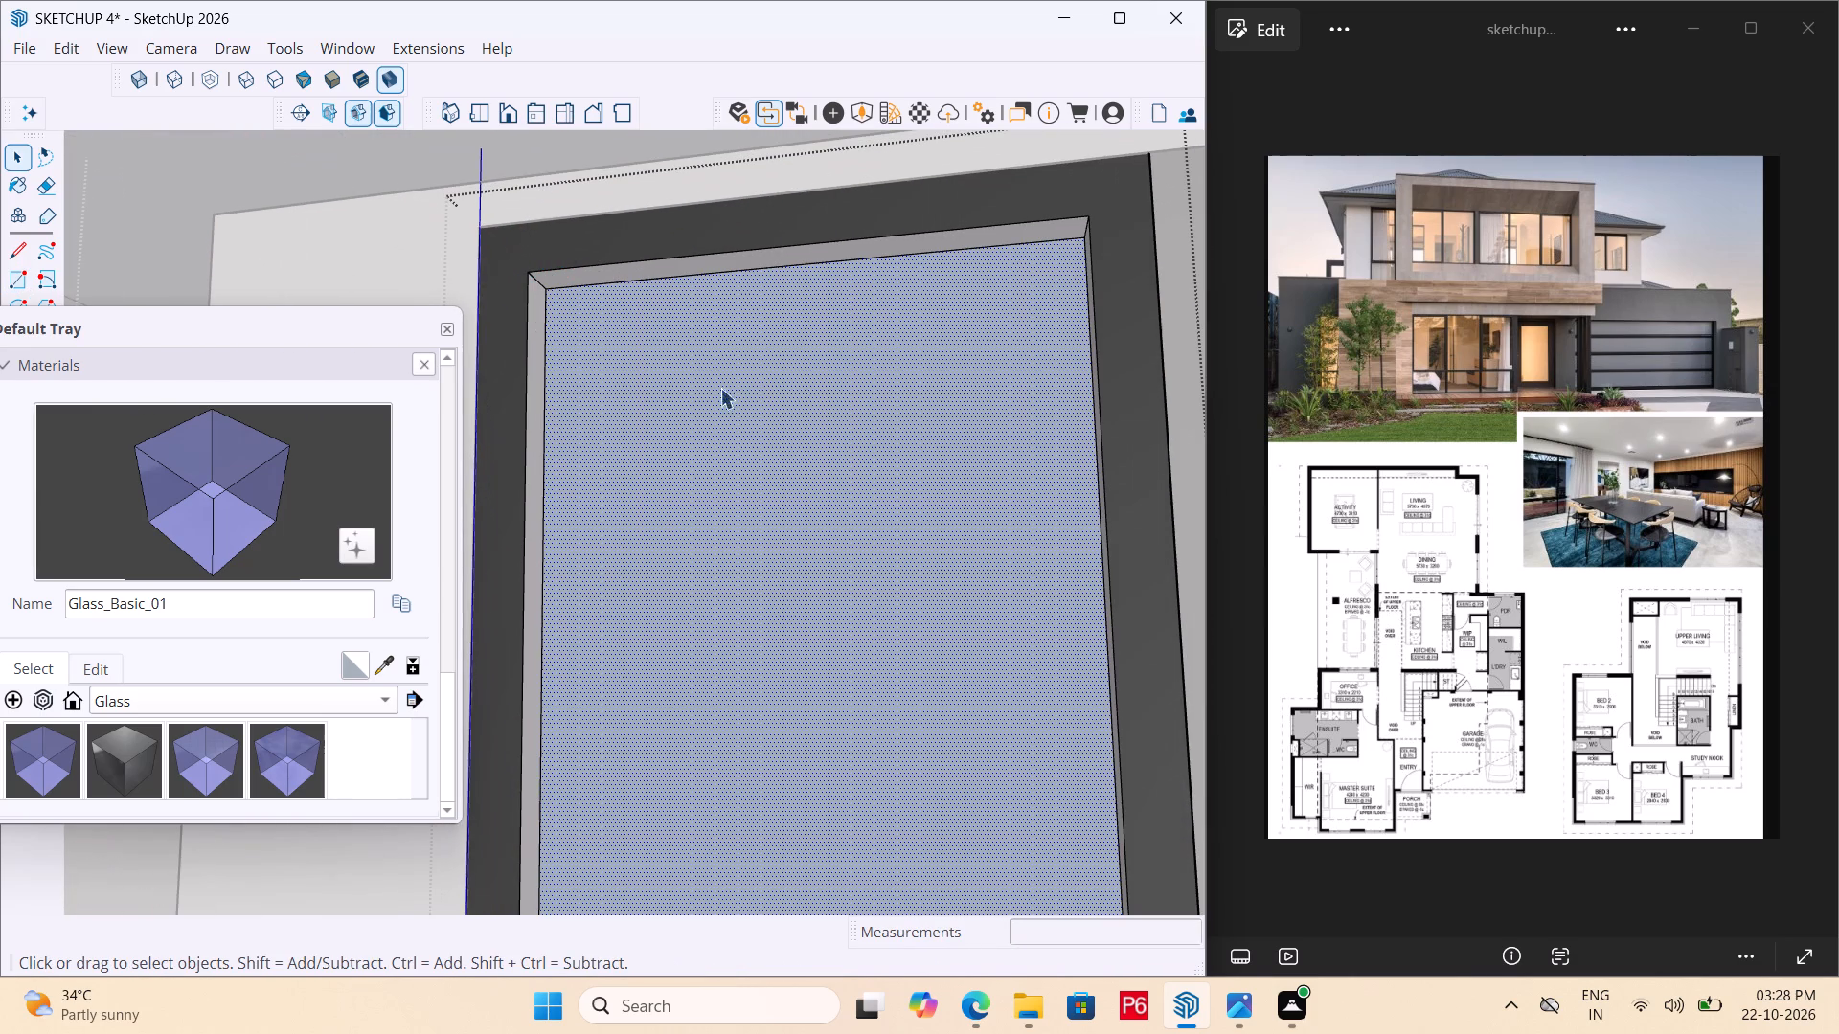
{"action": "double_click", "coordinate": [621, 603]}
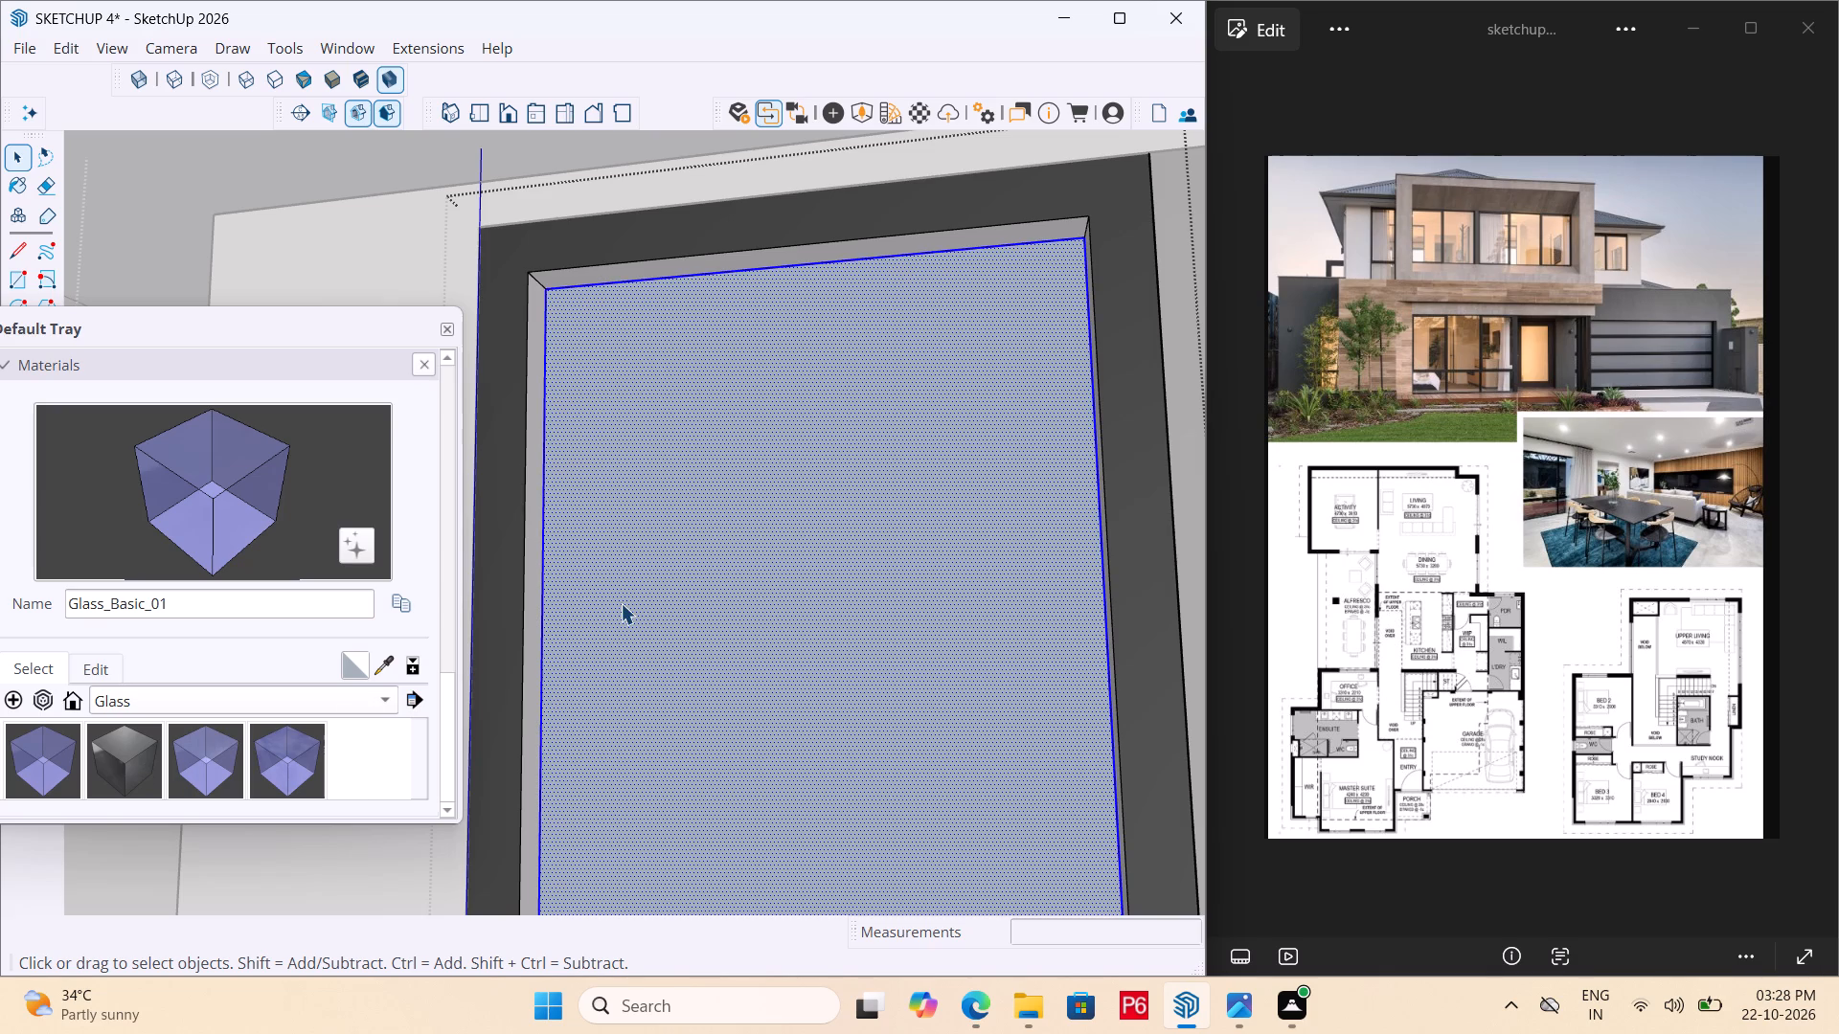
{"action": "right_click", "coordinate": [621, 603]}
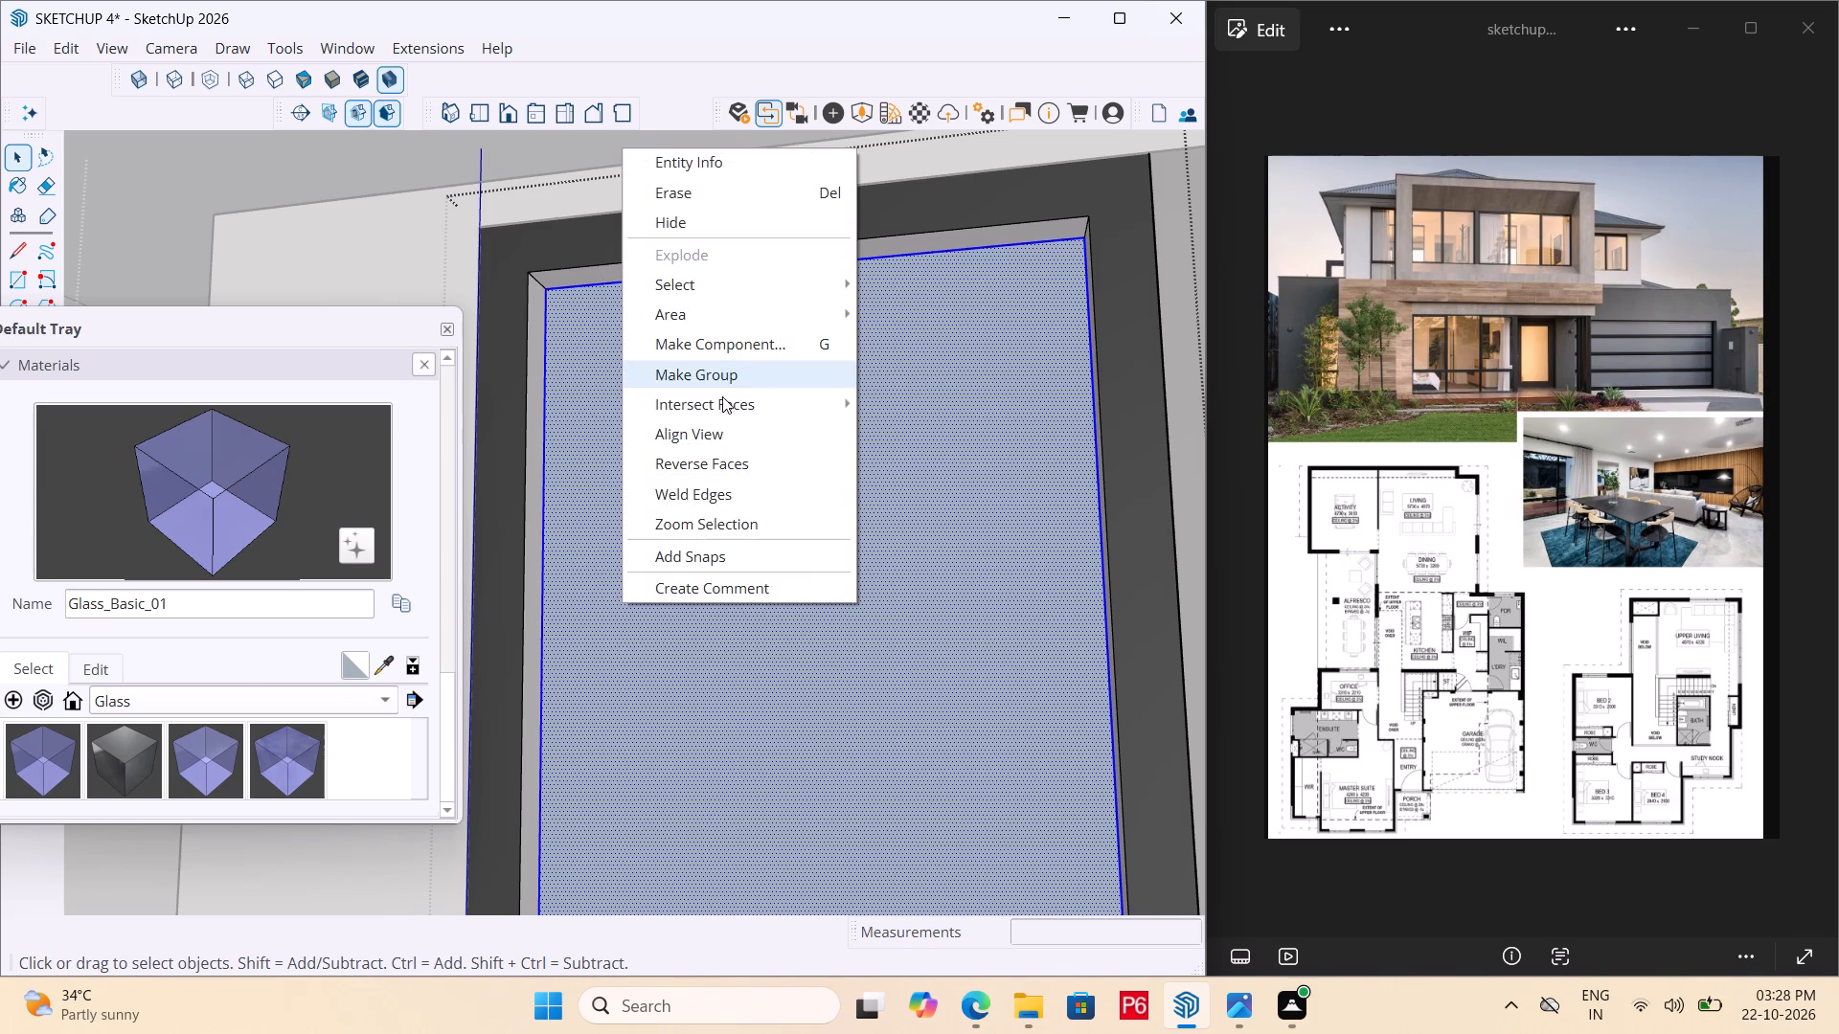
{"action": "left_click", "coordinate": [697, 381]}
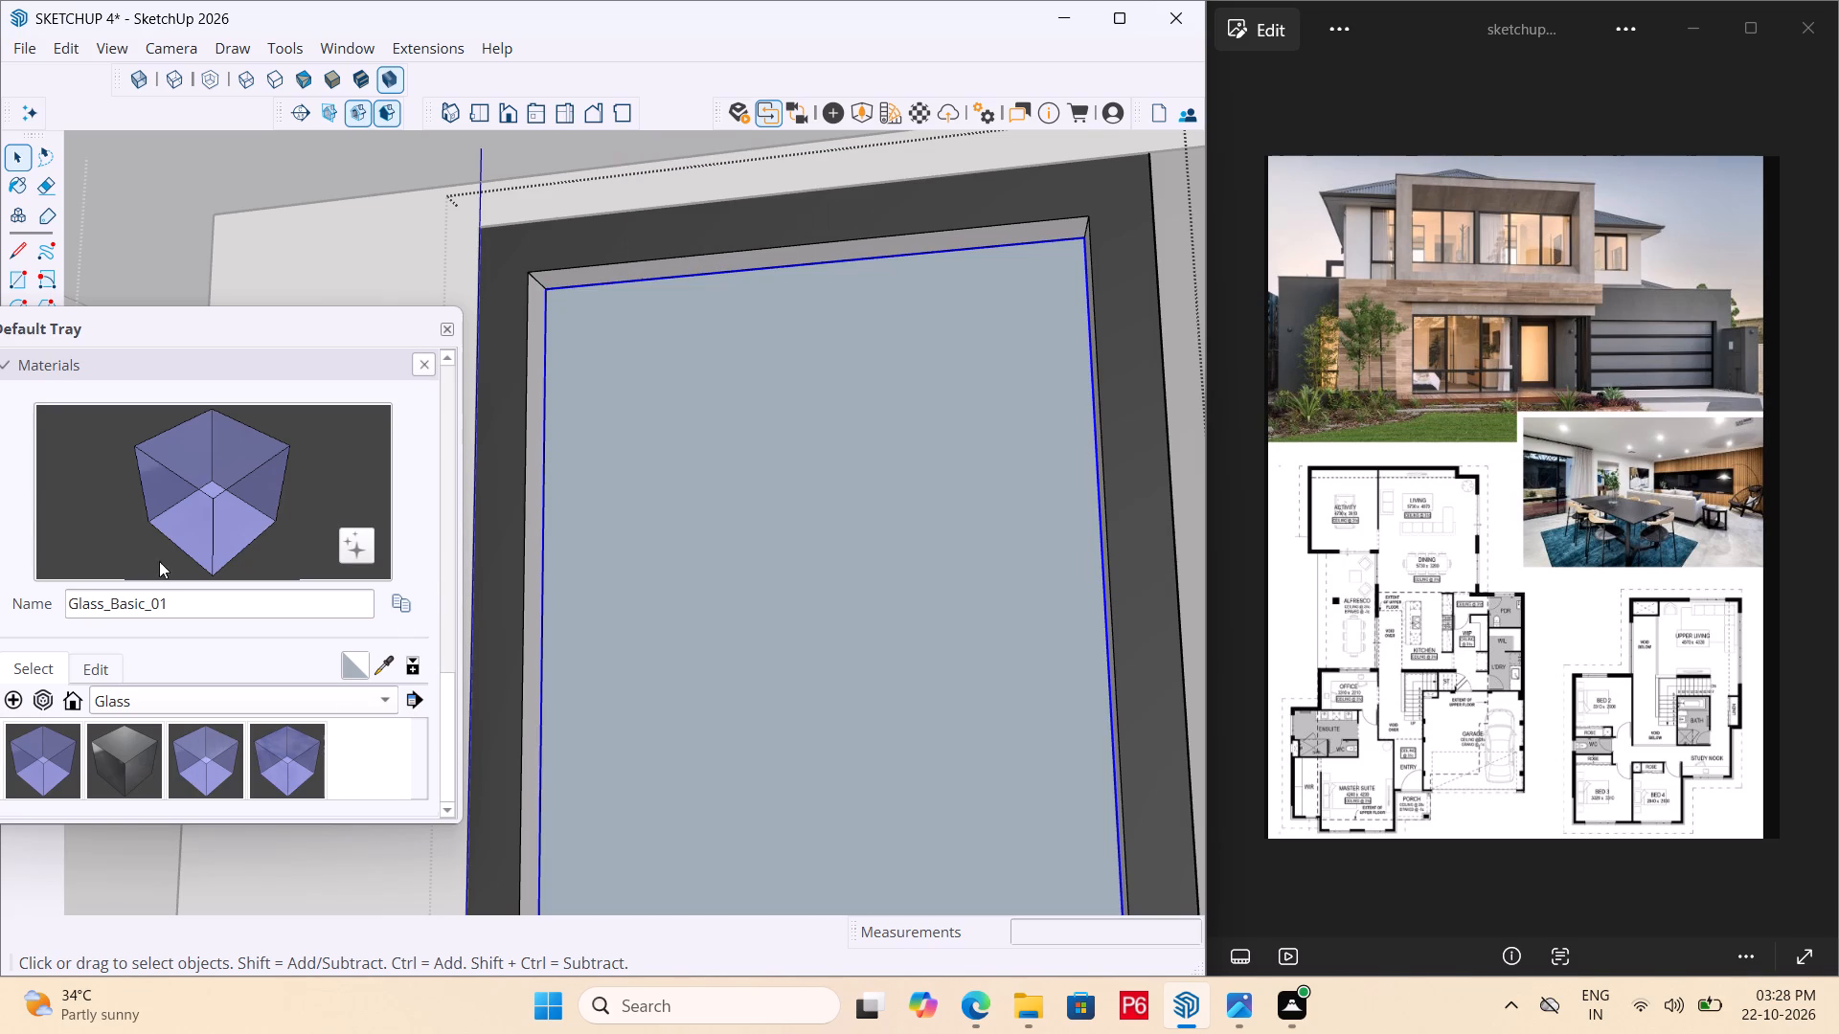
Paint the new pane group in the first window with the Glass material Glass_Basic_01.
{"action": "left_click", "coordinate": [53, 761]}
{"action": "left_click", "coordinate": [631, 507]}
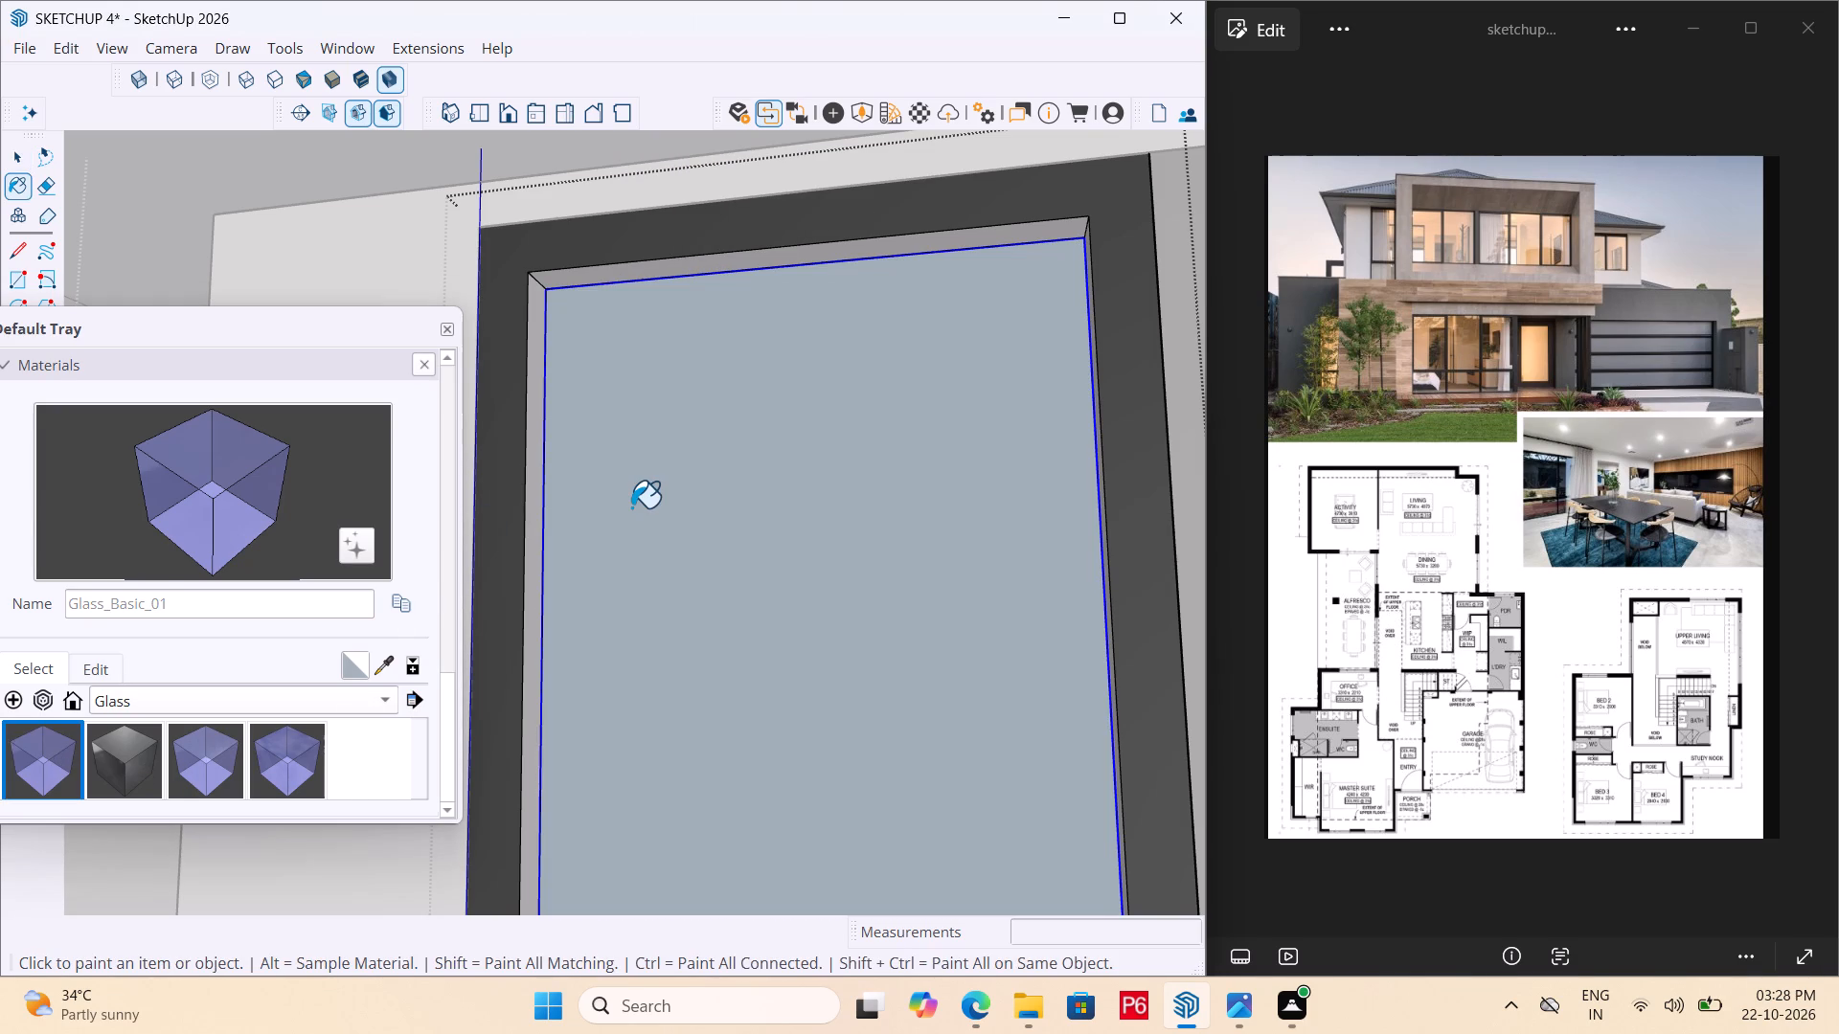
Leave the first window's group and open the adjacent second upper-floor front window for editing, with its inner panel face selected.
{"action": "scroll", "coordinate": [657, 362], "scroll_direction": "down", "scroll_amount": 6}
{"action": "middle_click_drag", "start_coordinate": [631, 368], "coordinate": [1025, 593]}
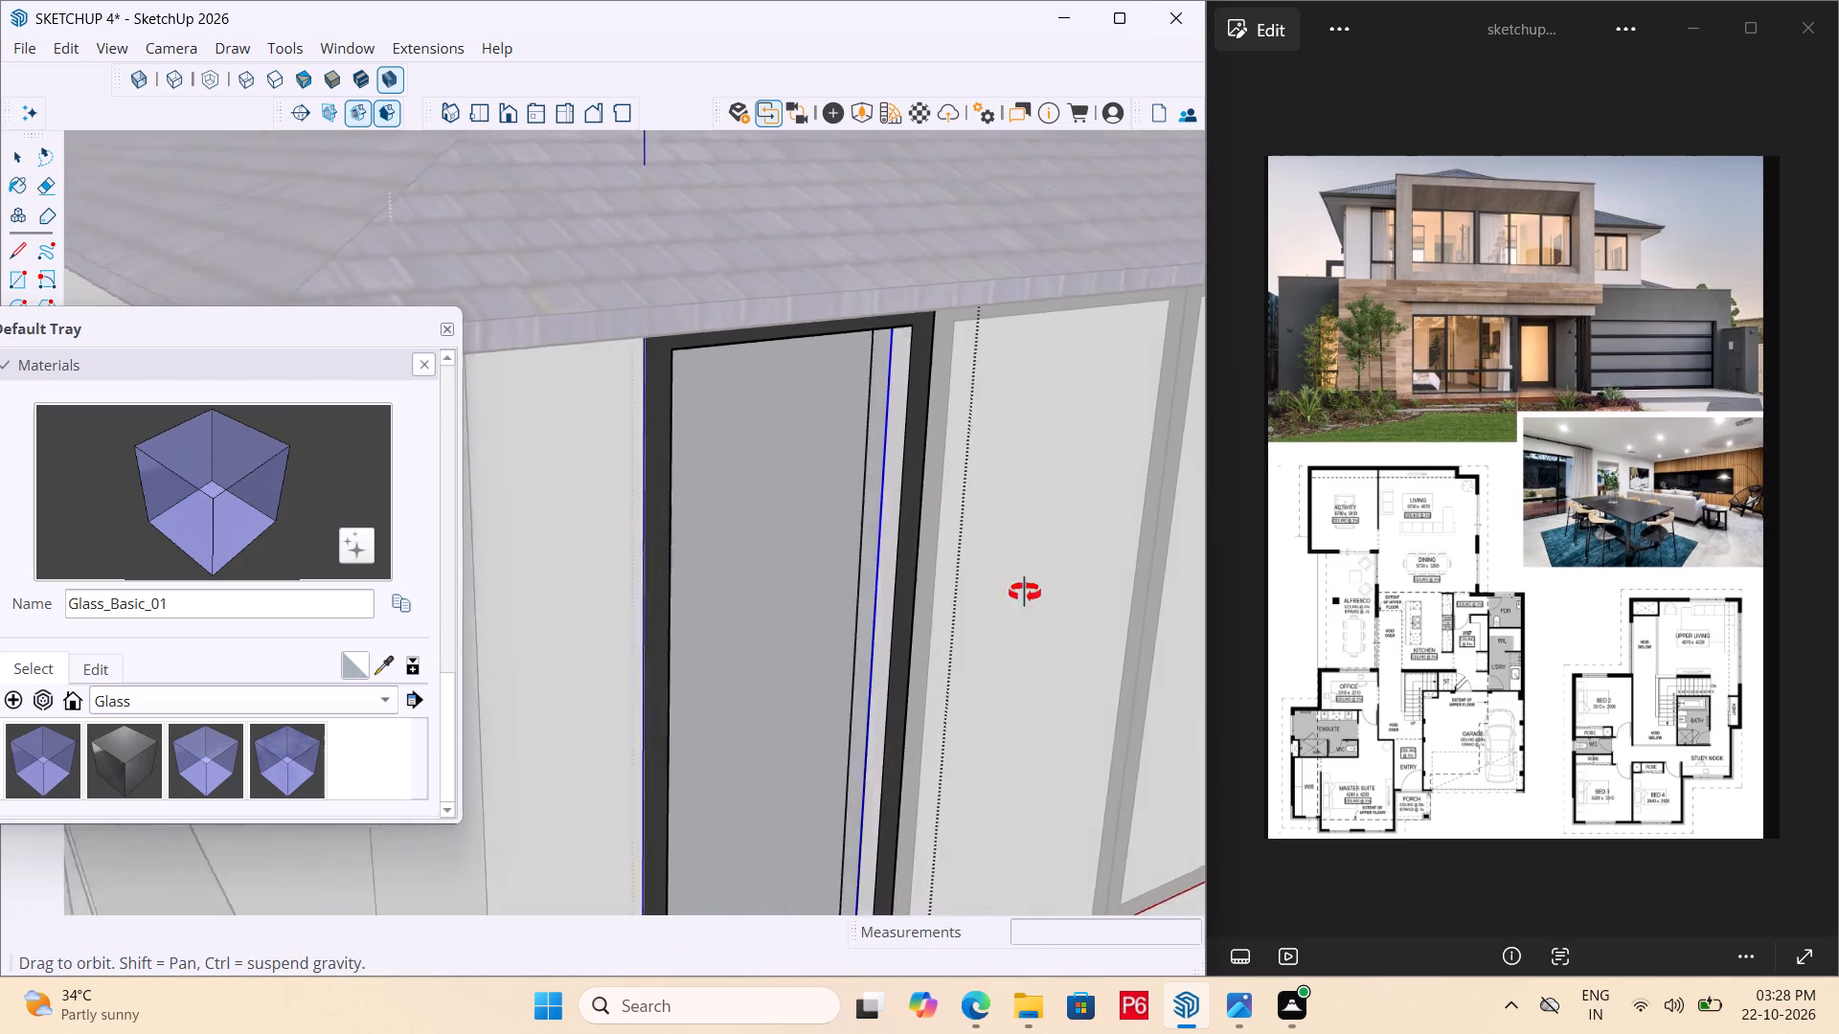
{"action": "middle_click_drag", "start_coordinate": [1025, 593], "coordinate": [956, 501]}
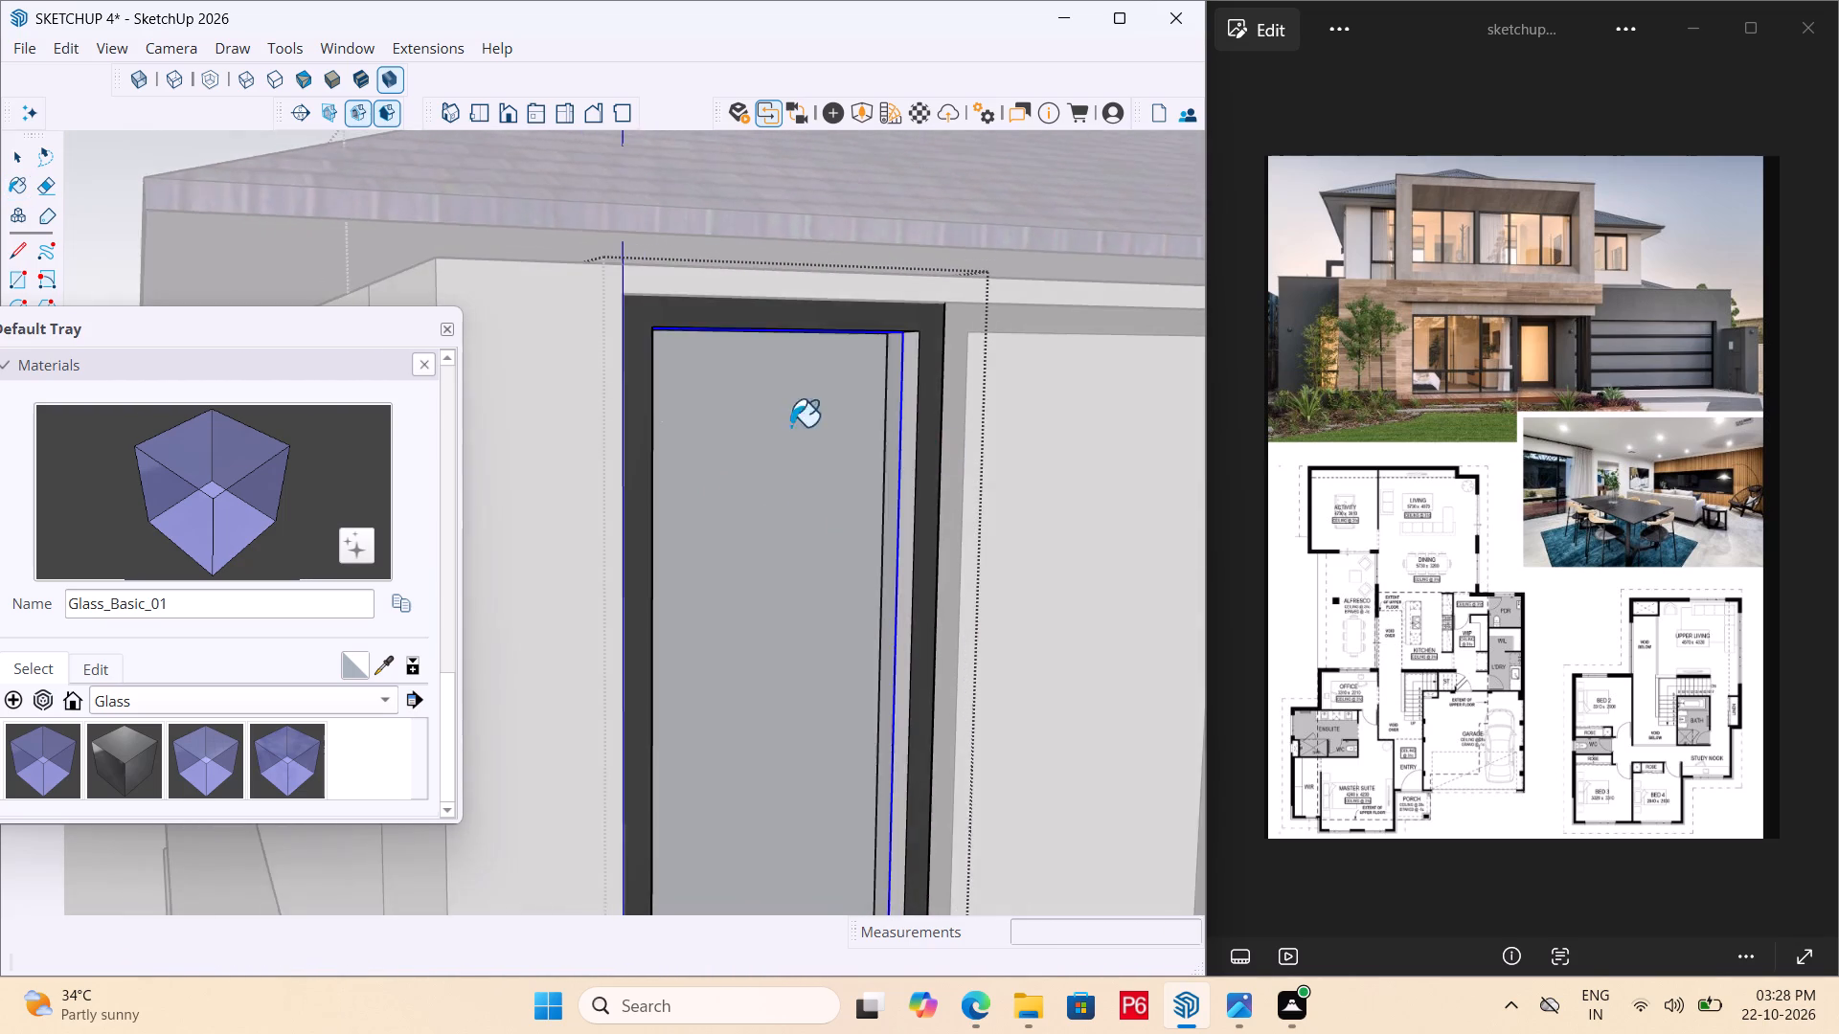
{"action": "scroll", "coordinate": [705, 424], "scroll_direction": "down", "scroll_amount": 5}
{"action": "key", "text": "space"}
{"action": "scroll", "coordinate": [619, 415], "scroll_direction": "down", "scroll_amount": 5}
{"action": "left_click", "coordinate": [520, 254]}
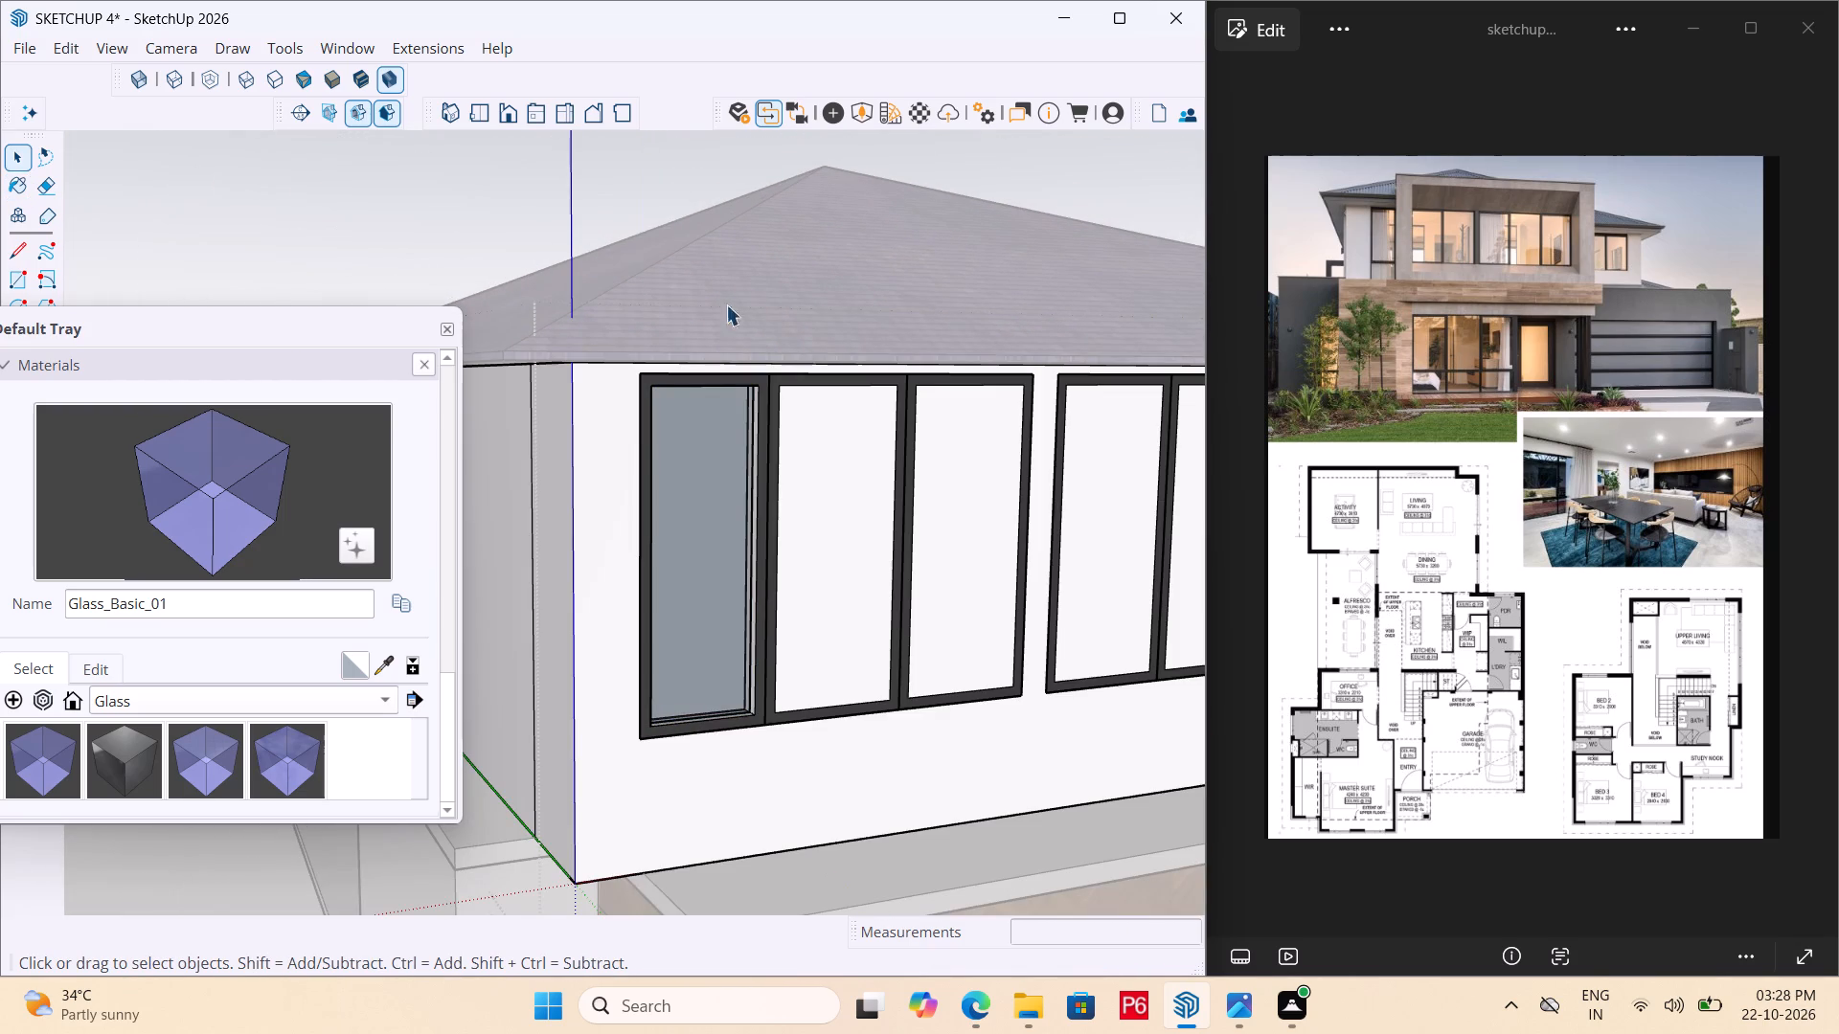
{"action": "scroll", "coordinate": [848, 498], "scroll_direction": "up", "scroll_amount": 4}
{"action": "double_click", "coordinate": [852, 484]}
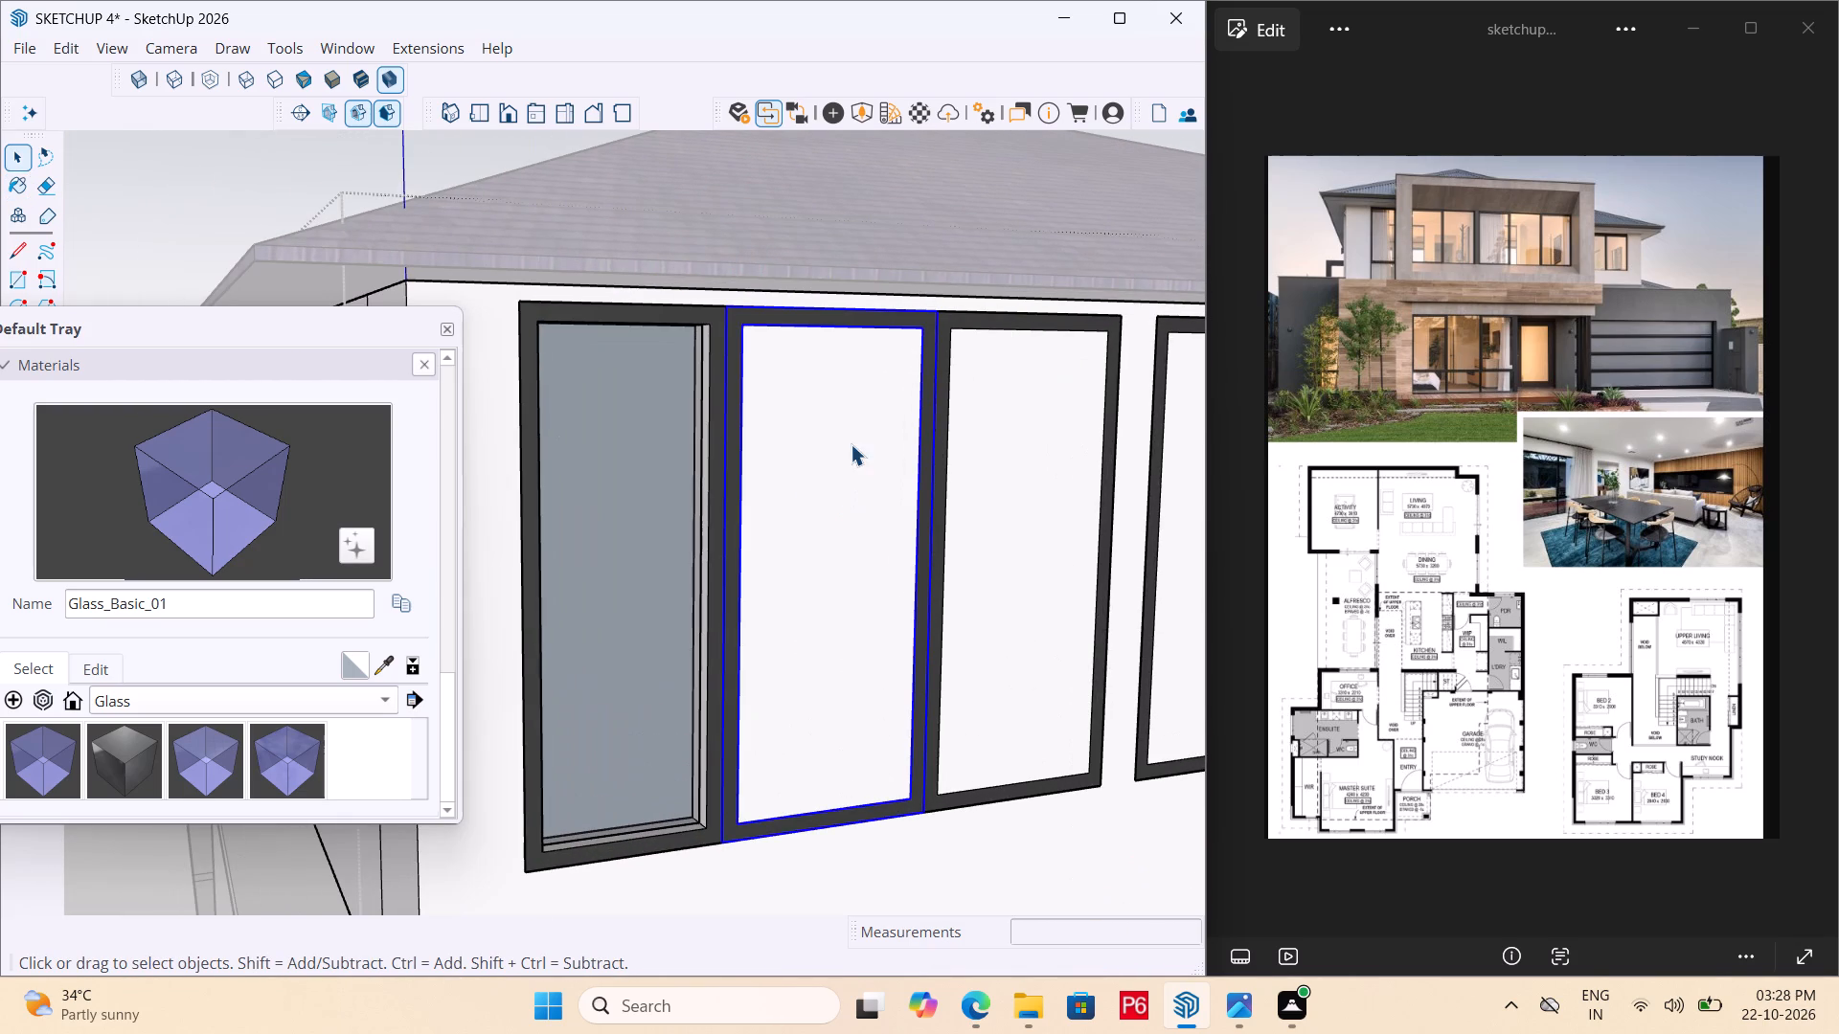
{"action": "double_click", "coordinate": [853, 447]}
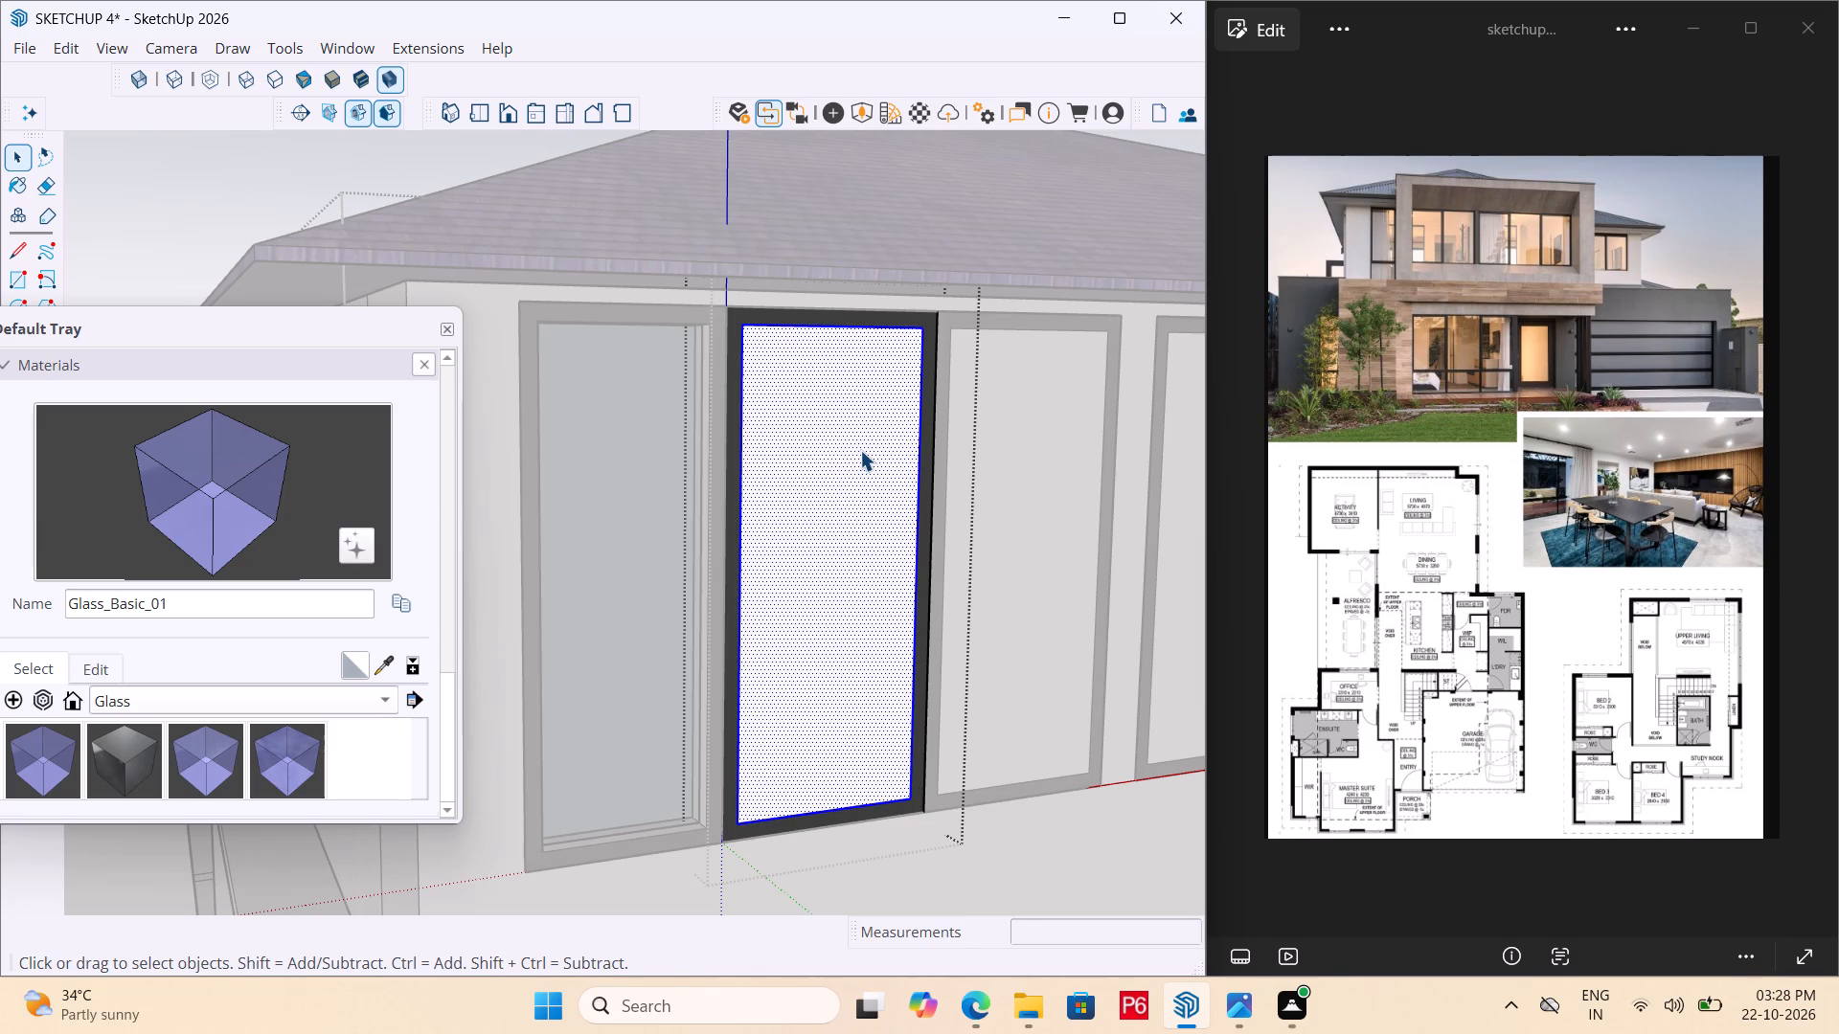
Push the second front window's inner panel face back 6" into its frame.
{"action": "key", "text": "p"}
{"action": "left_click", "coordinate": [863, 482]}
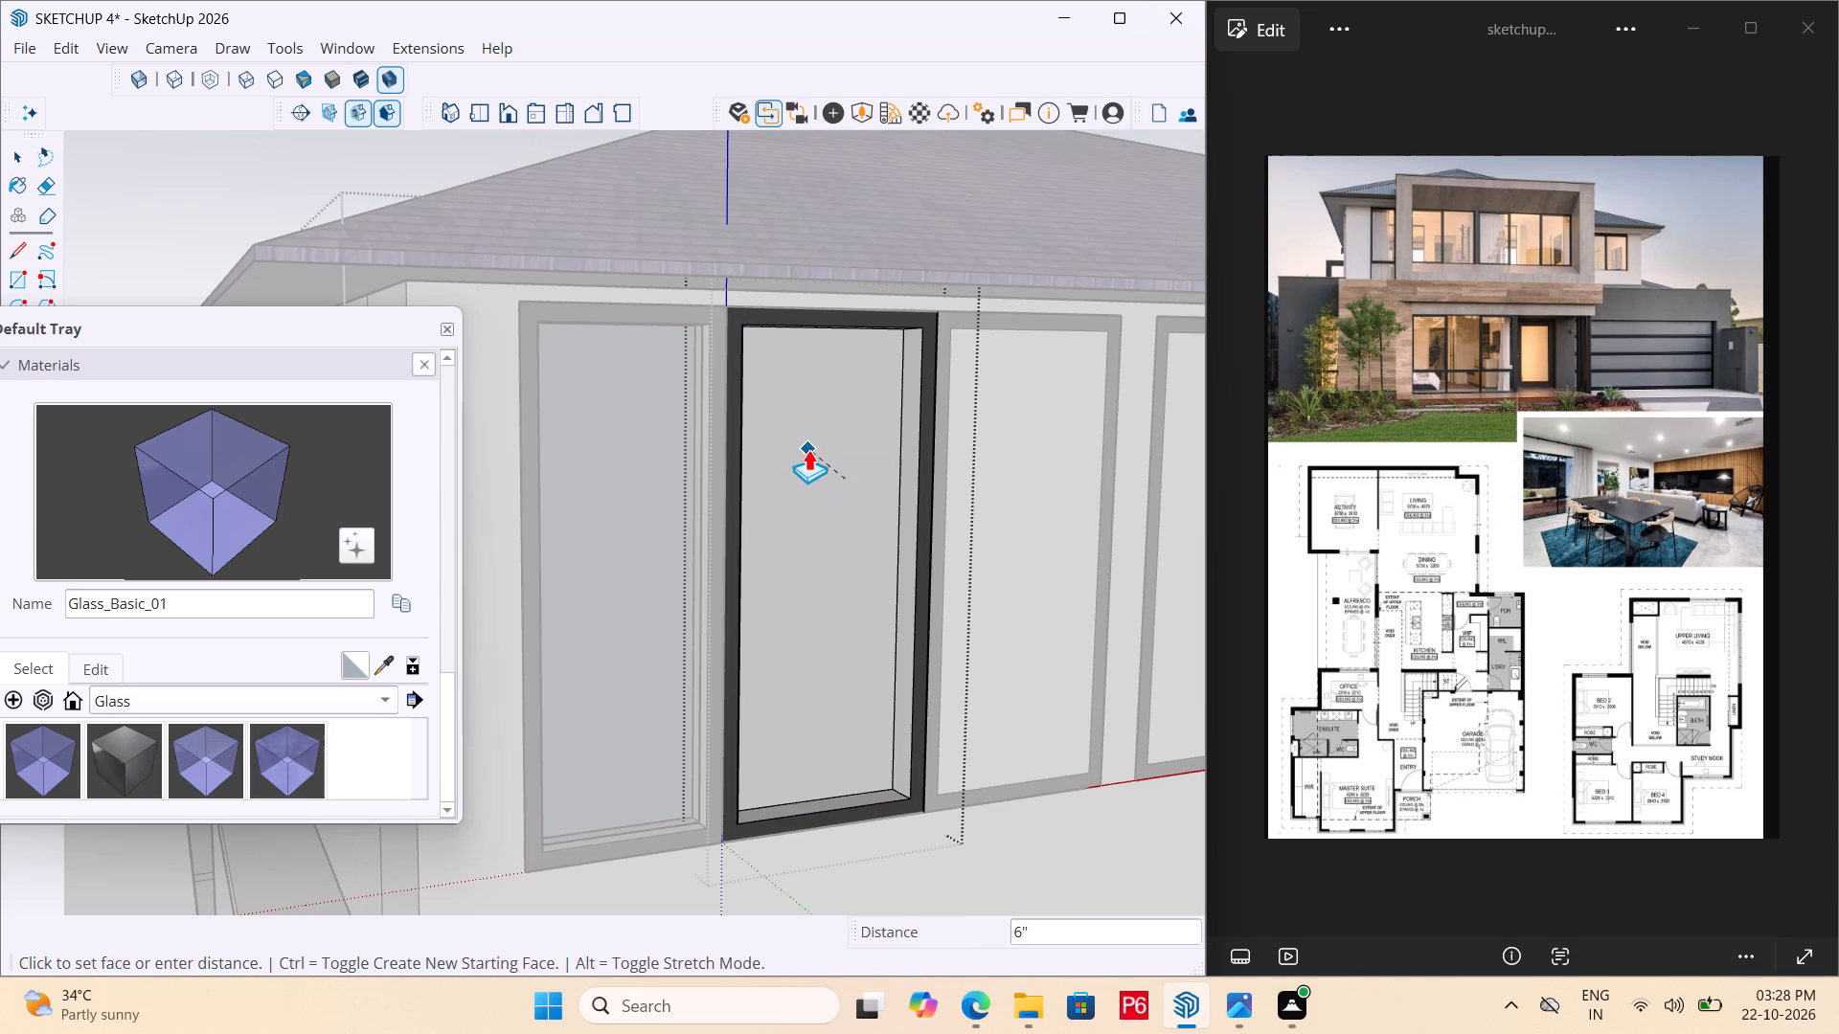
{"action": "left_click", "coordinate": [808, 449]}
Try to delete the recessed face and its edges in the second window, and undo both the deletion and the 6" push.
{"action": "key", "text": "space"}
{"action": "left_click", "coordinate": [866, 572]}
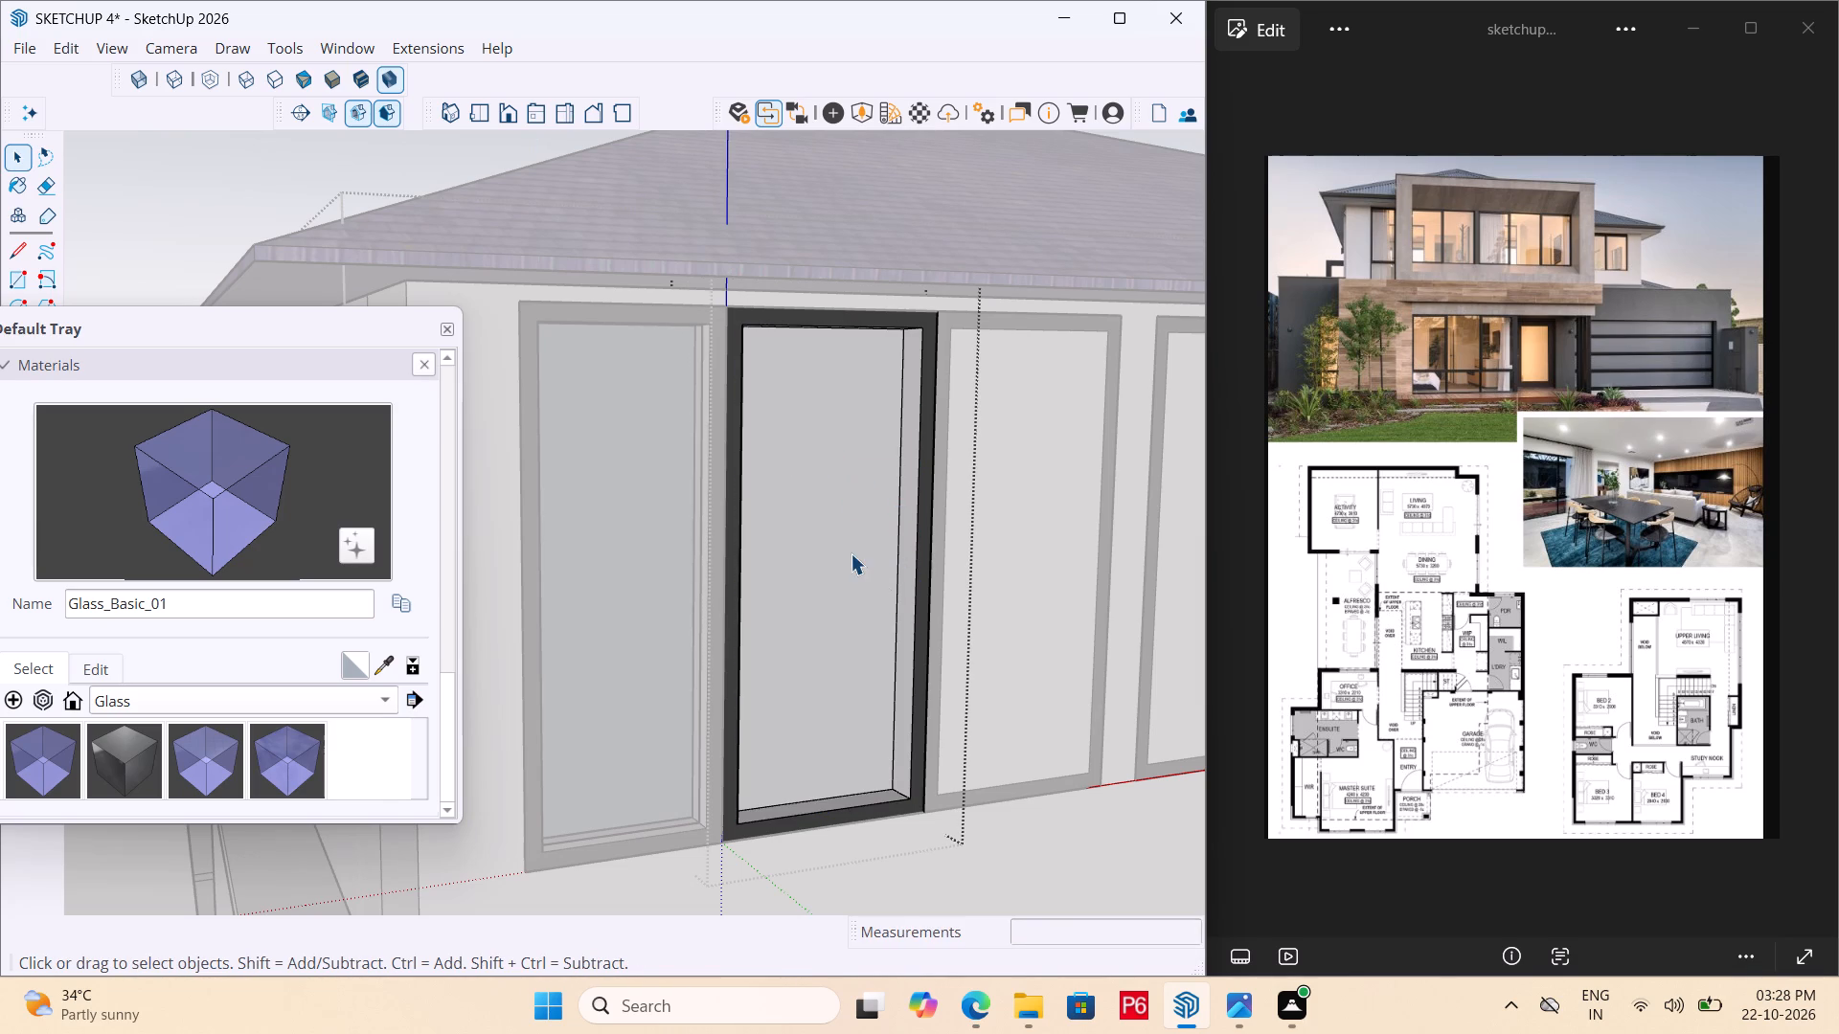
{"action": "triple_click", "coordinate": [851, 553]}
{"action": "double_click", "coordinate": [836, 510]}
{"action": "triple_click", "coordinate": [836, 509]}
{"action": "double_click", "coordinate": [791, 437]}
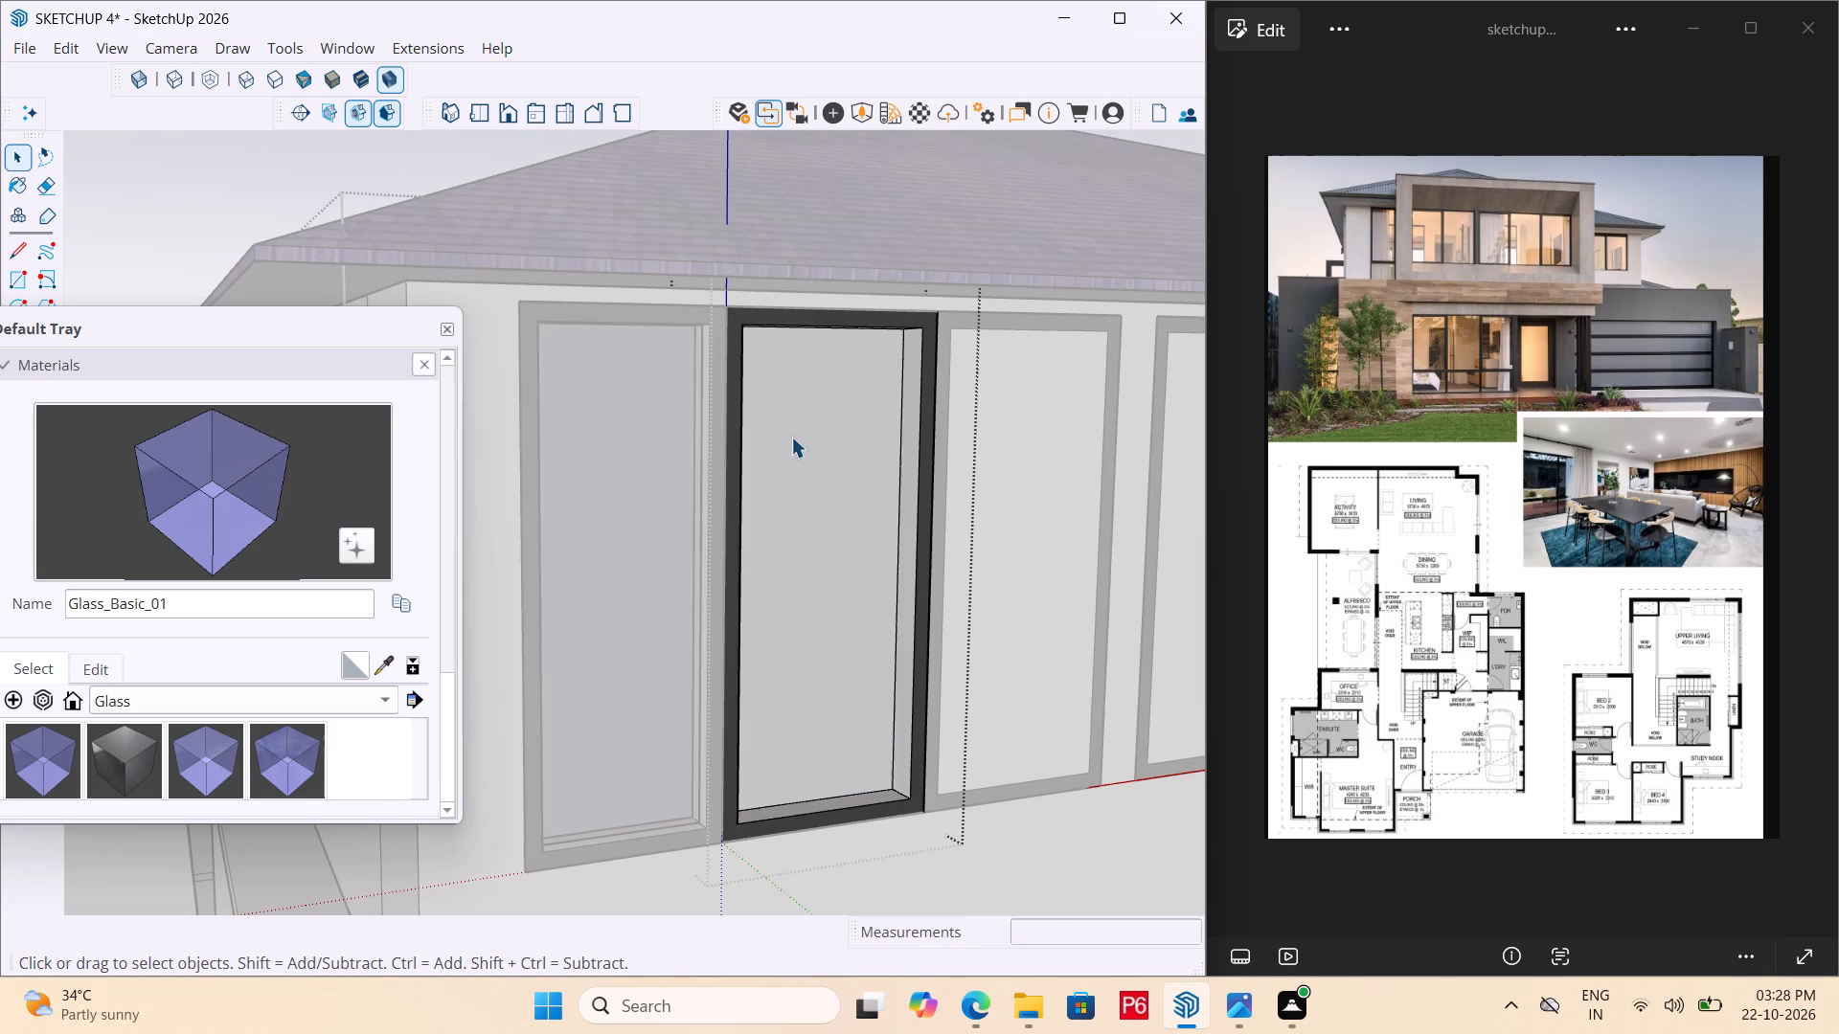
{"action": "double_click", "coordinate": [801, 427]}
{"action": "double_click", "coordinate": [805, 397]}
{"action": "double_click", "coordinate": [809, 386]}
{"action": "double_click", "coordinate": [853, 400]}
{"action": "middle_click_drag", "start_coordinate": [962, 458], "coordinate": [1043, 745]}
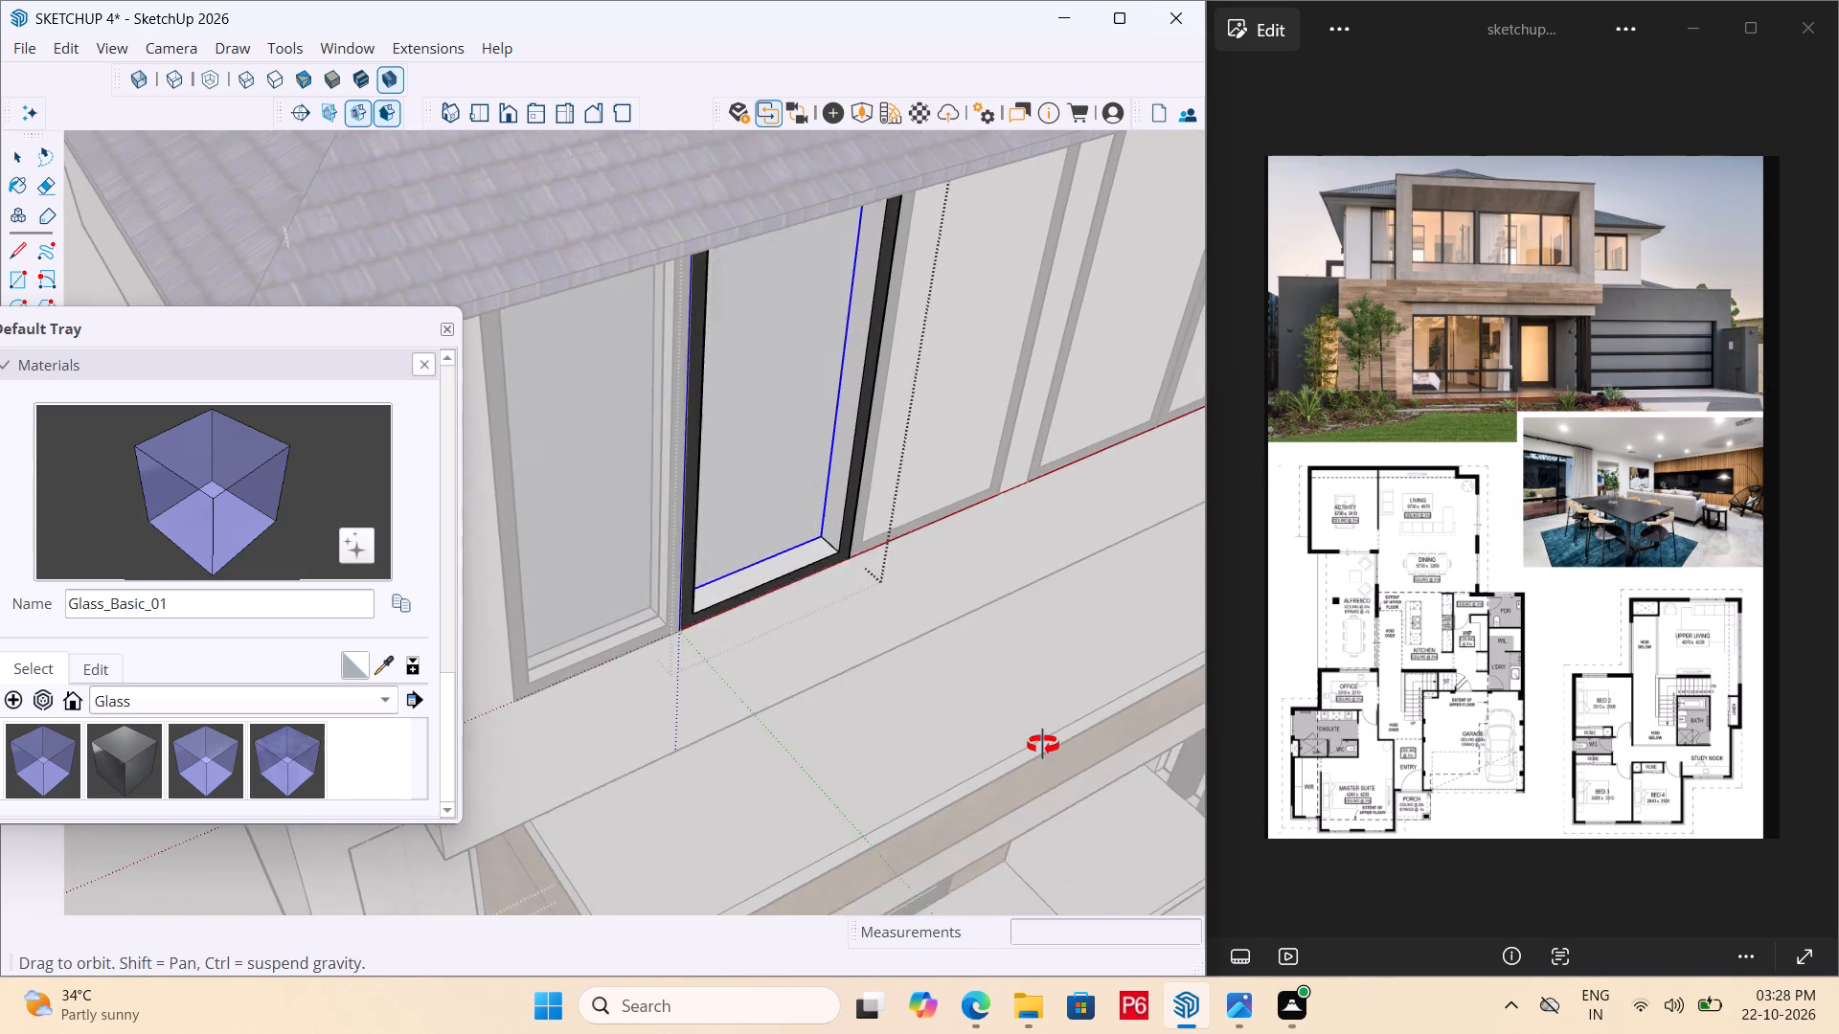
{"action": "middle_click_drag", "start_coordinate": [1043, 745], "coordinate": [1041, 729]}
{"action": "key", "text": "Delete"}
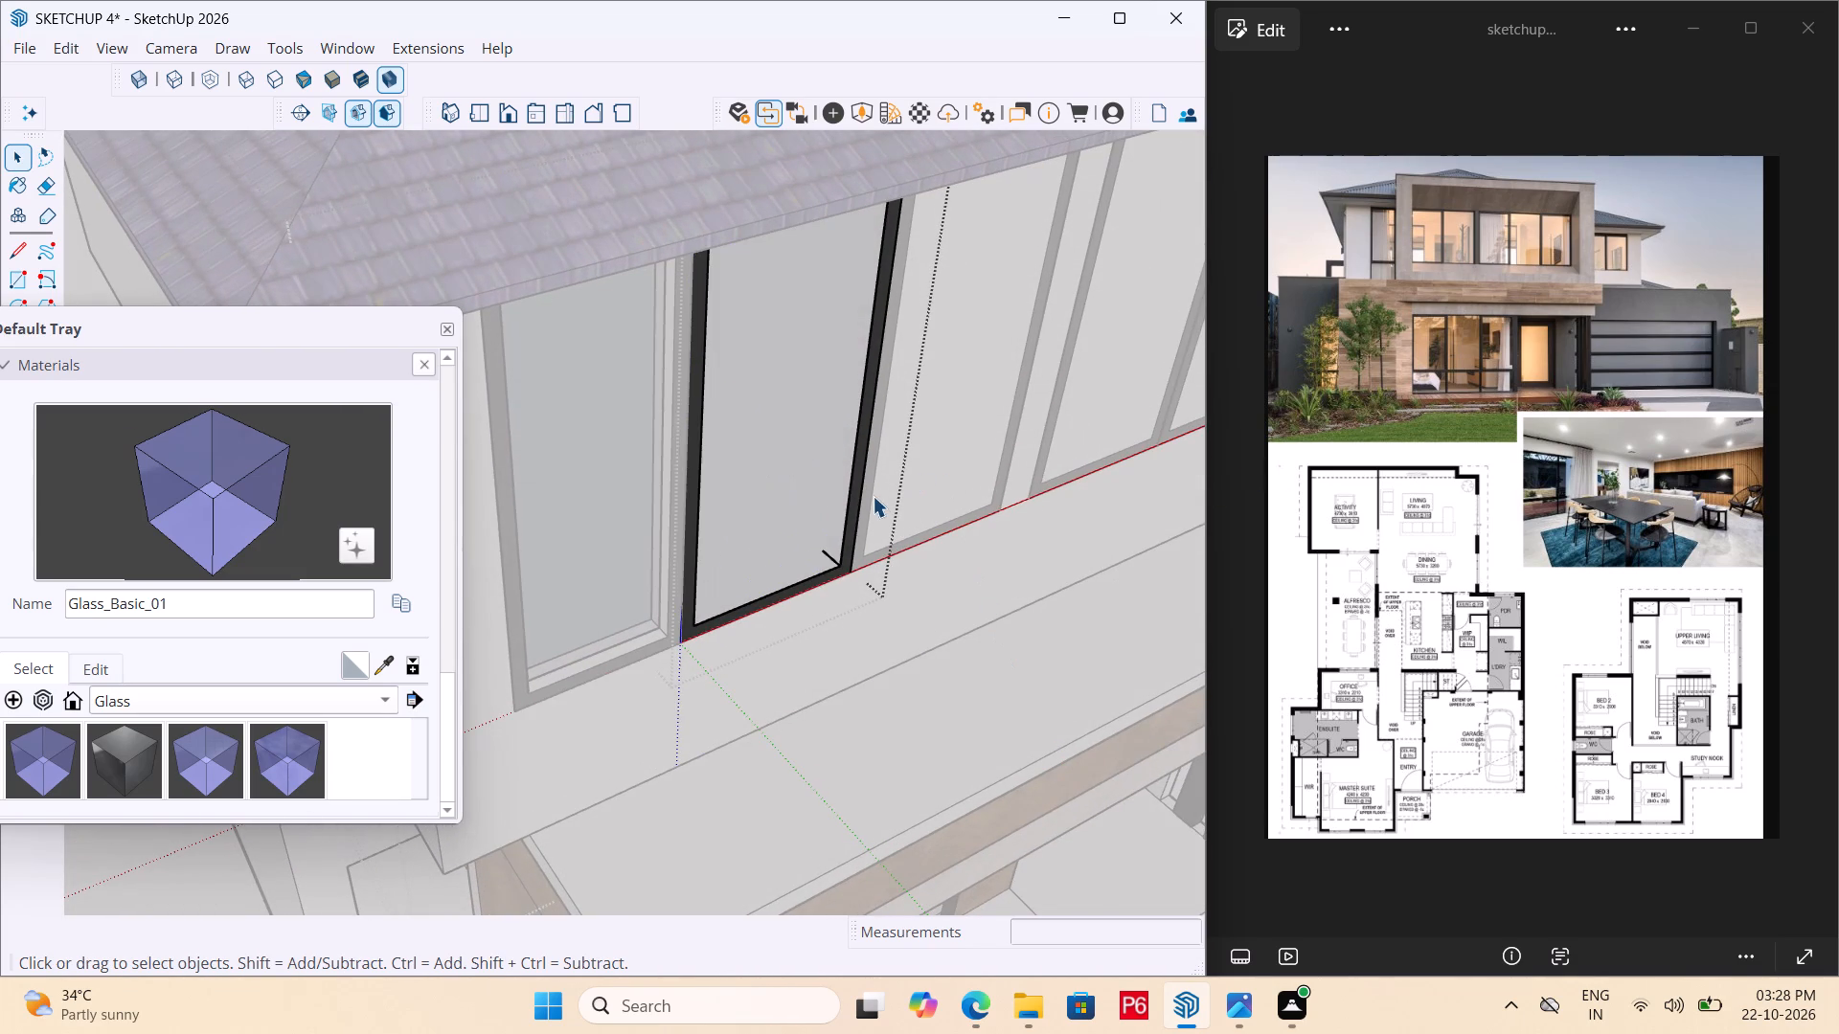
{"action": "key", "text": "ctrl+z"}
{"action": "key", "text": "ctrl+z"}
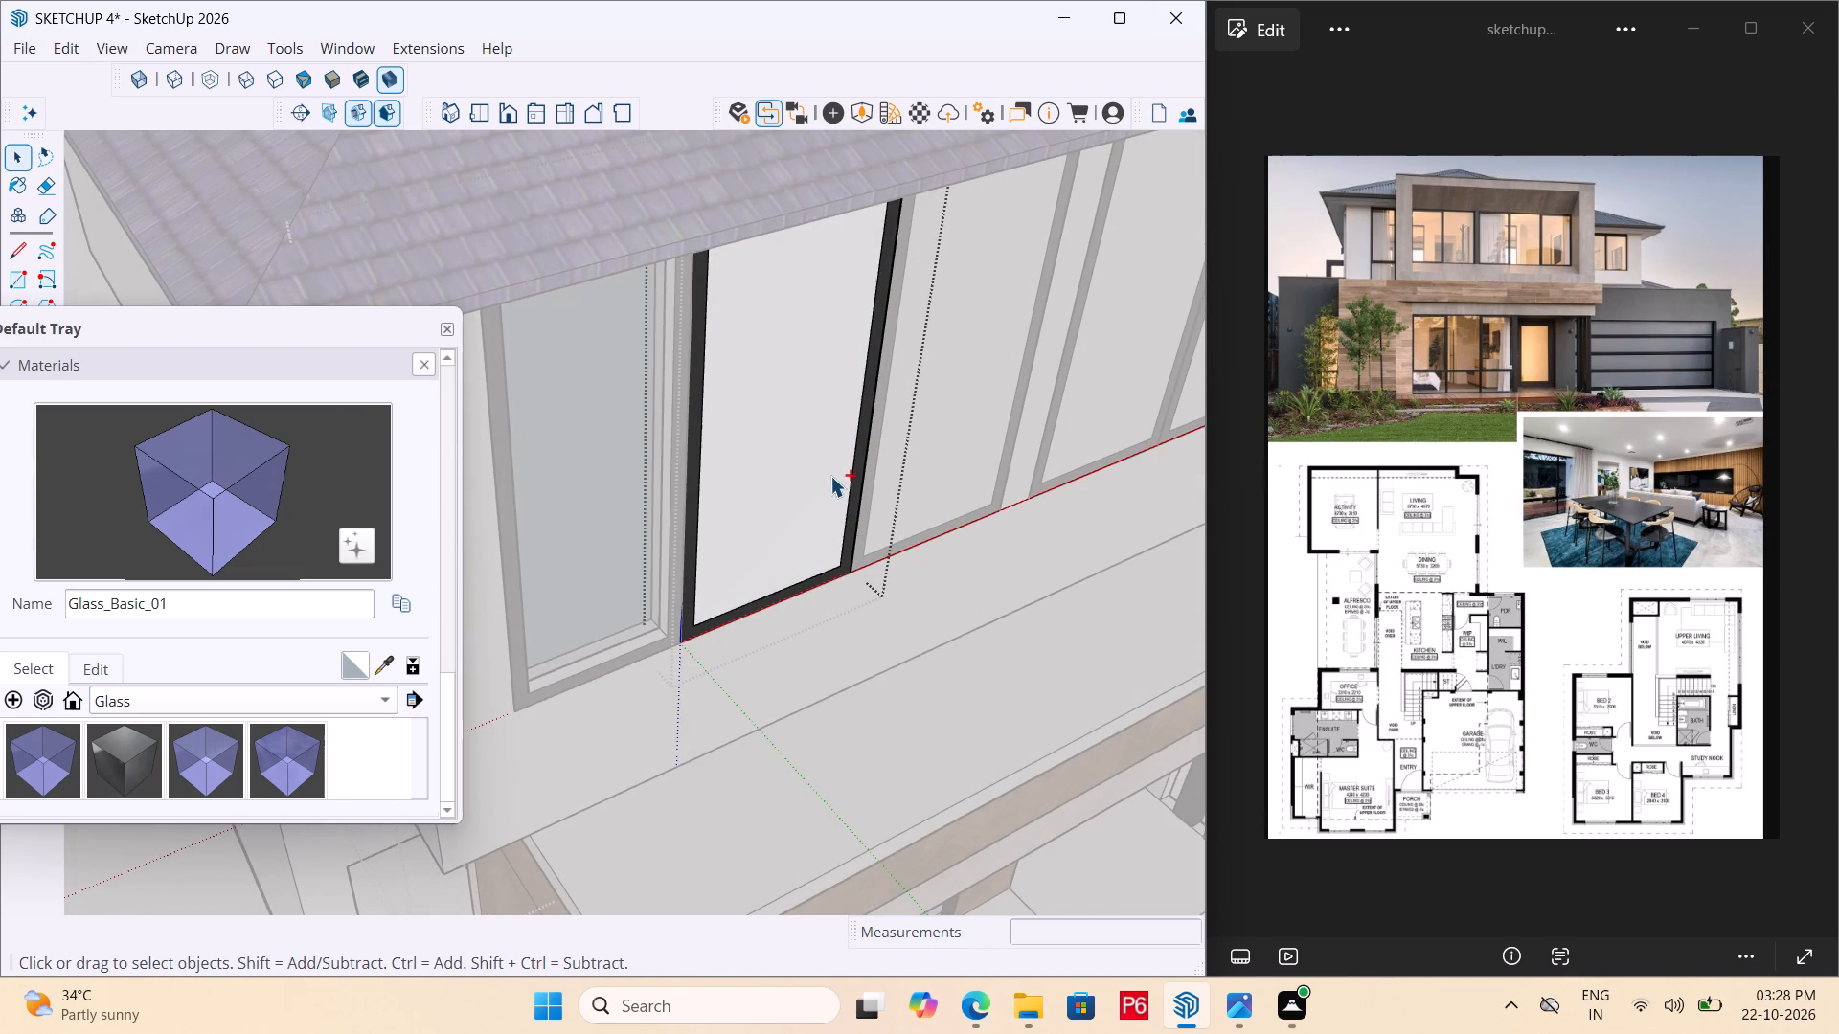
Push the second window's inner panel face back into the frame, repeating the previous 6" distance.
{"action": "middle_click_drag", "start_coordinate": [787, 454], "coordinate": [373, 280]}
{"action": "left_click", "coordinate": [989, 587]}
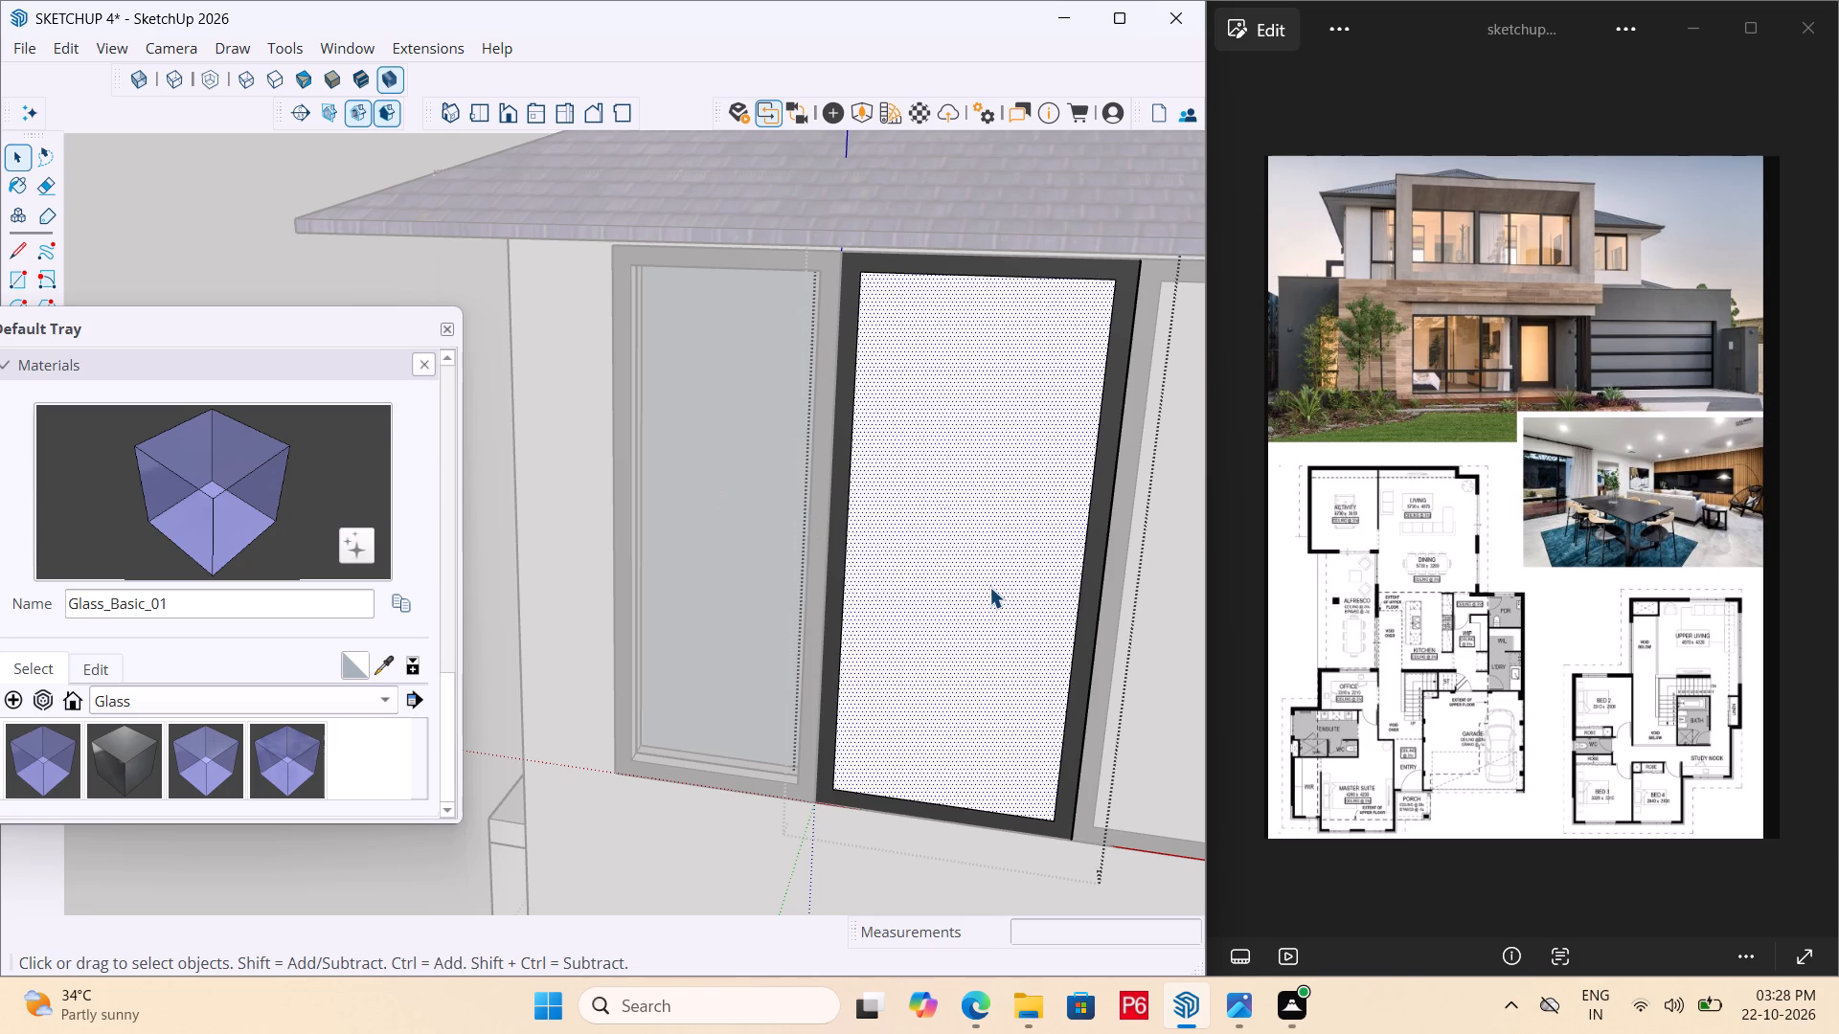
{"action": "left_click", "coordinate": [937, 490]}
{"action": "key", "text": "p"}
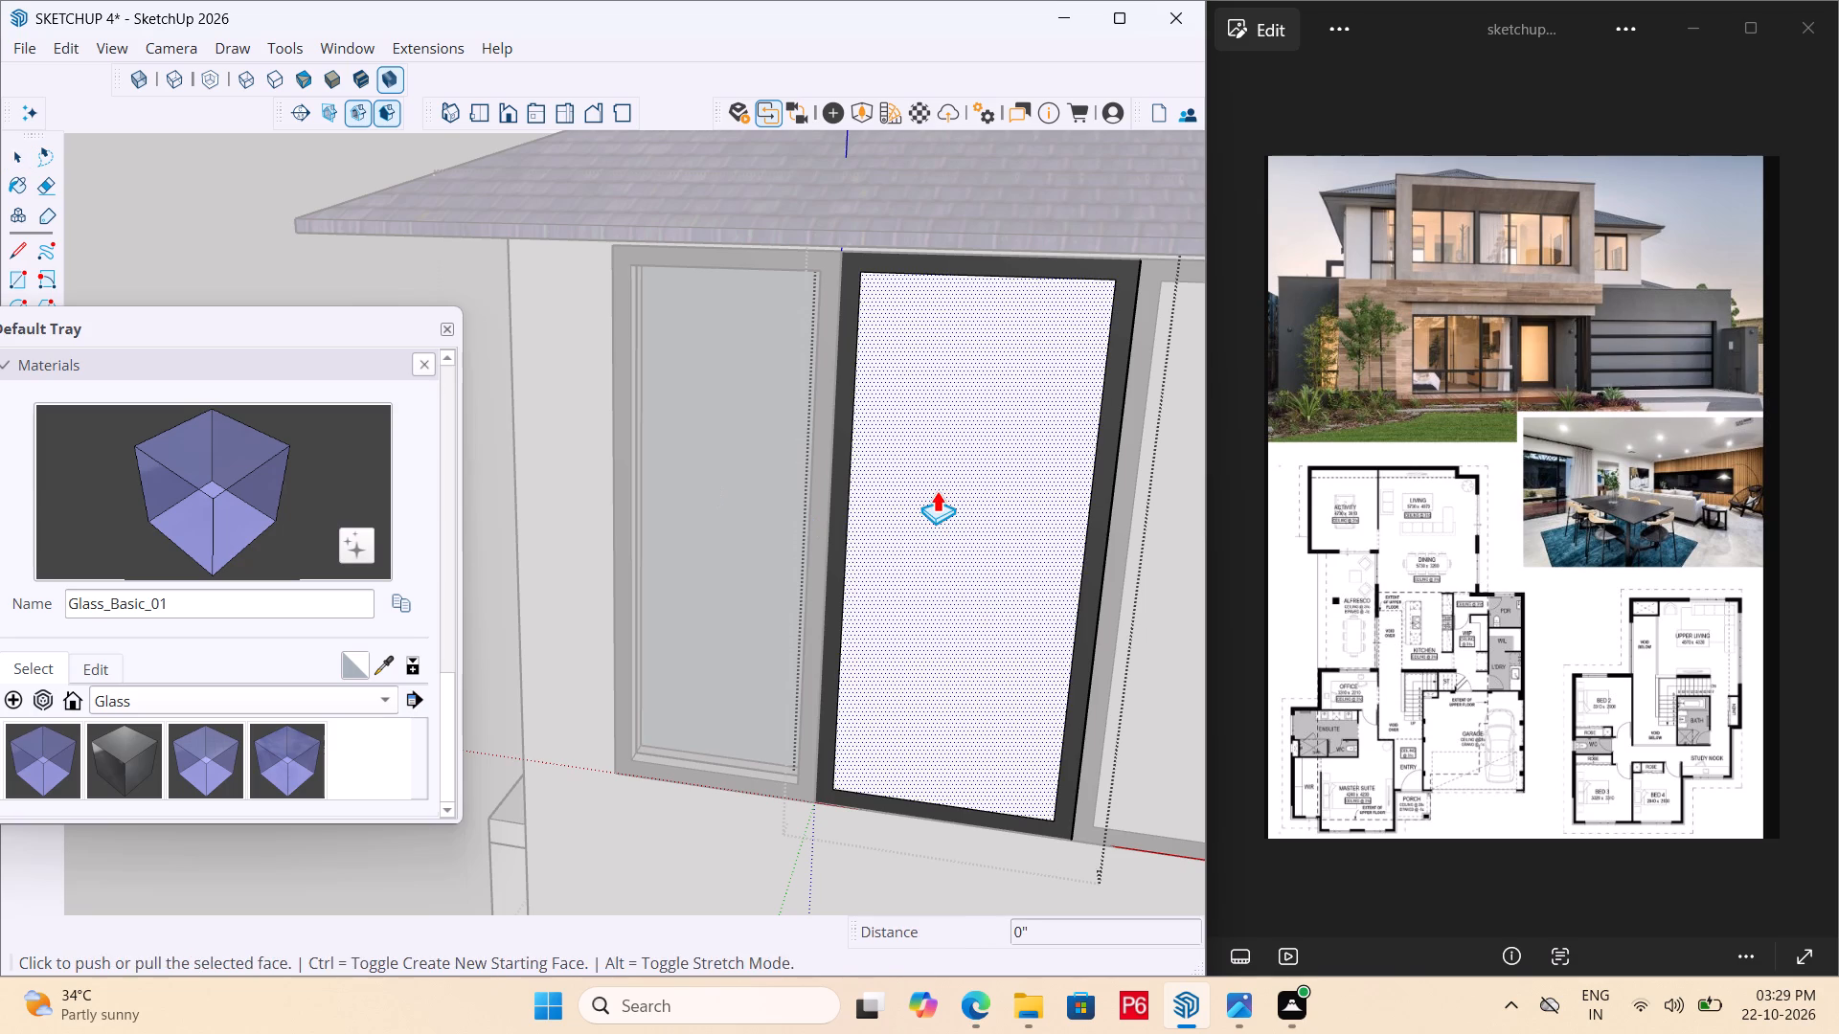
{"action": "double_click", "coordinate": [937, 490]}
Delete the back face inside the second window's frame to open it through.
{"action": "middle_click_drag", "start_coordinate": [960, 497], "coordinate": [685, 487]}
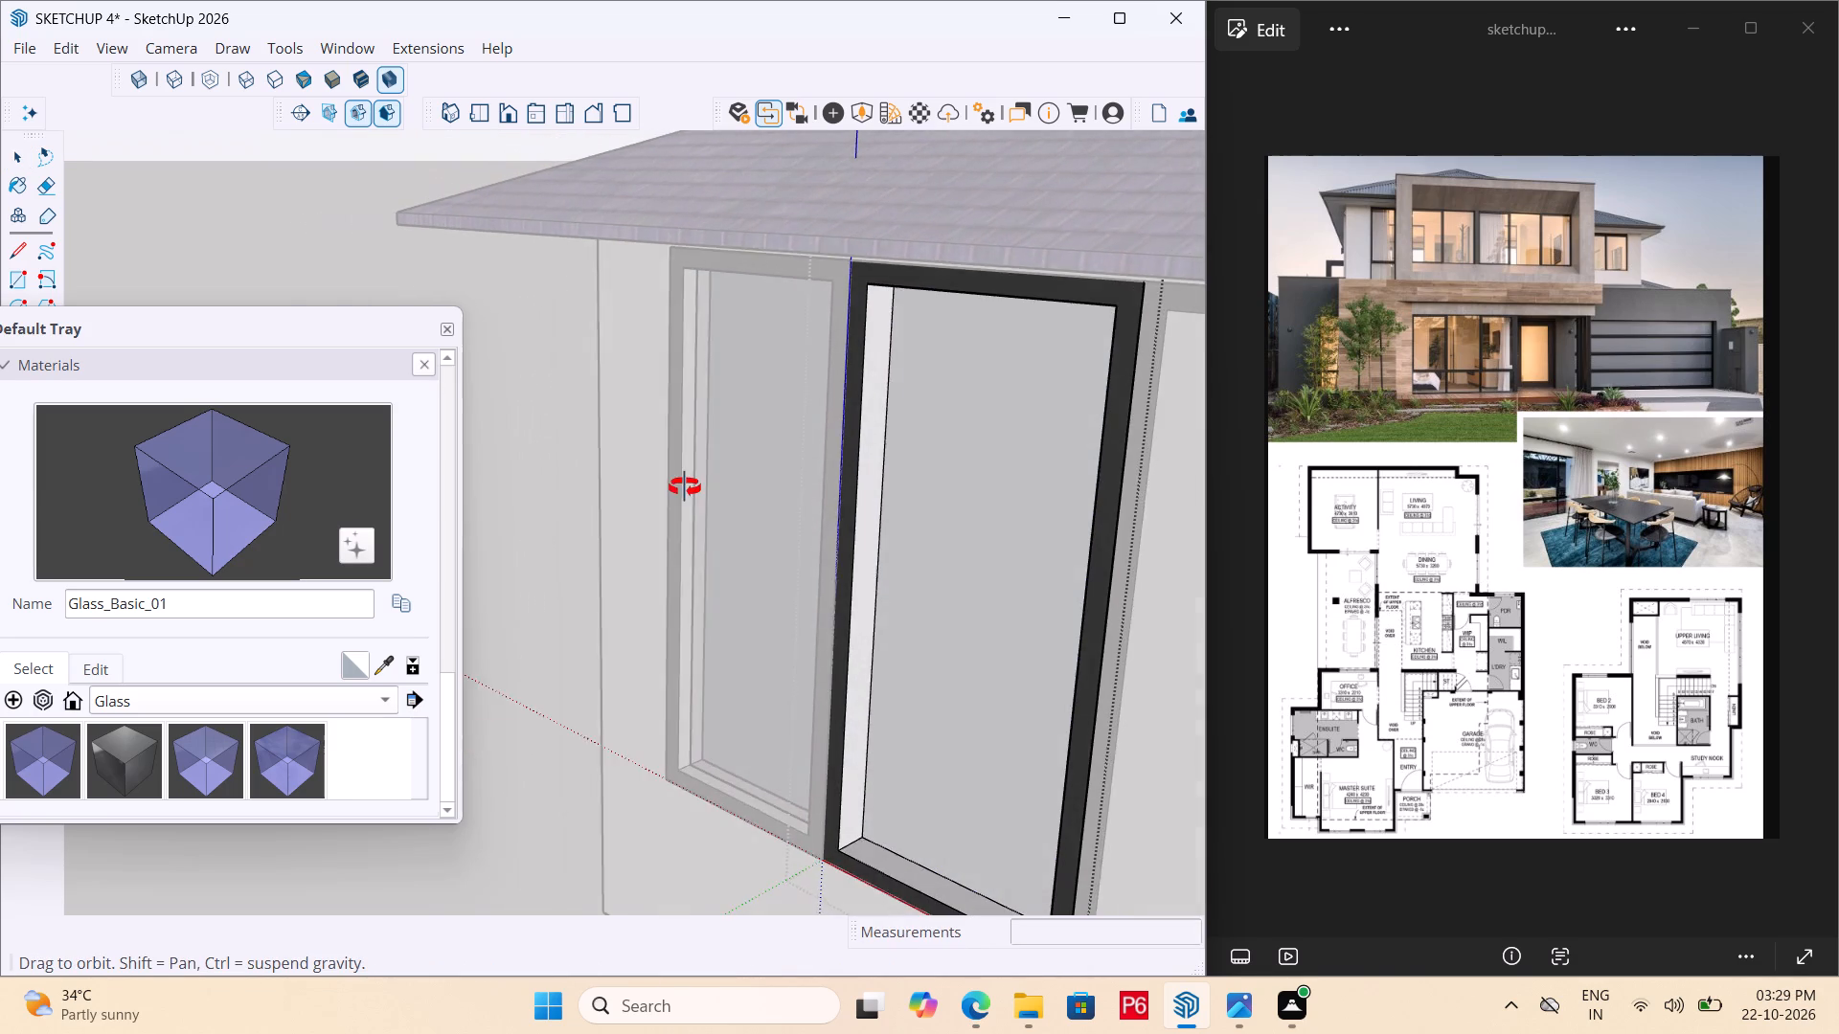
{"action": "middle_click_drag", "start_coordinate": [685, 487], "coordinate": [656, 505]}
{"action": "left_click", "coordinate": [944, 515]}
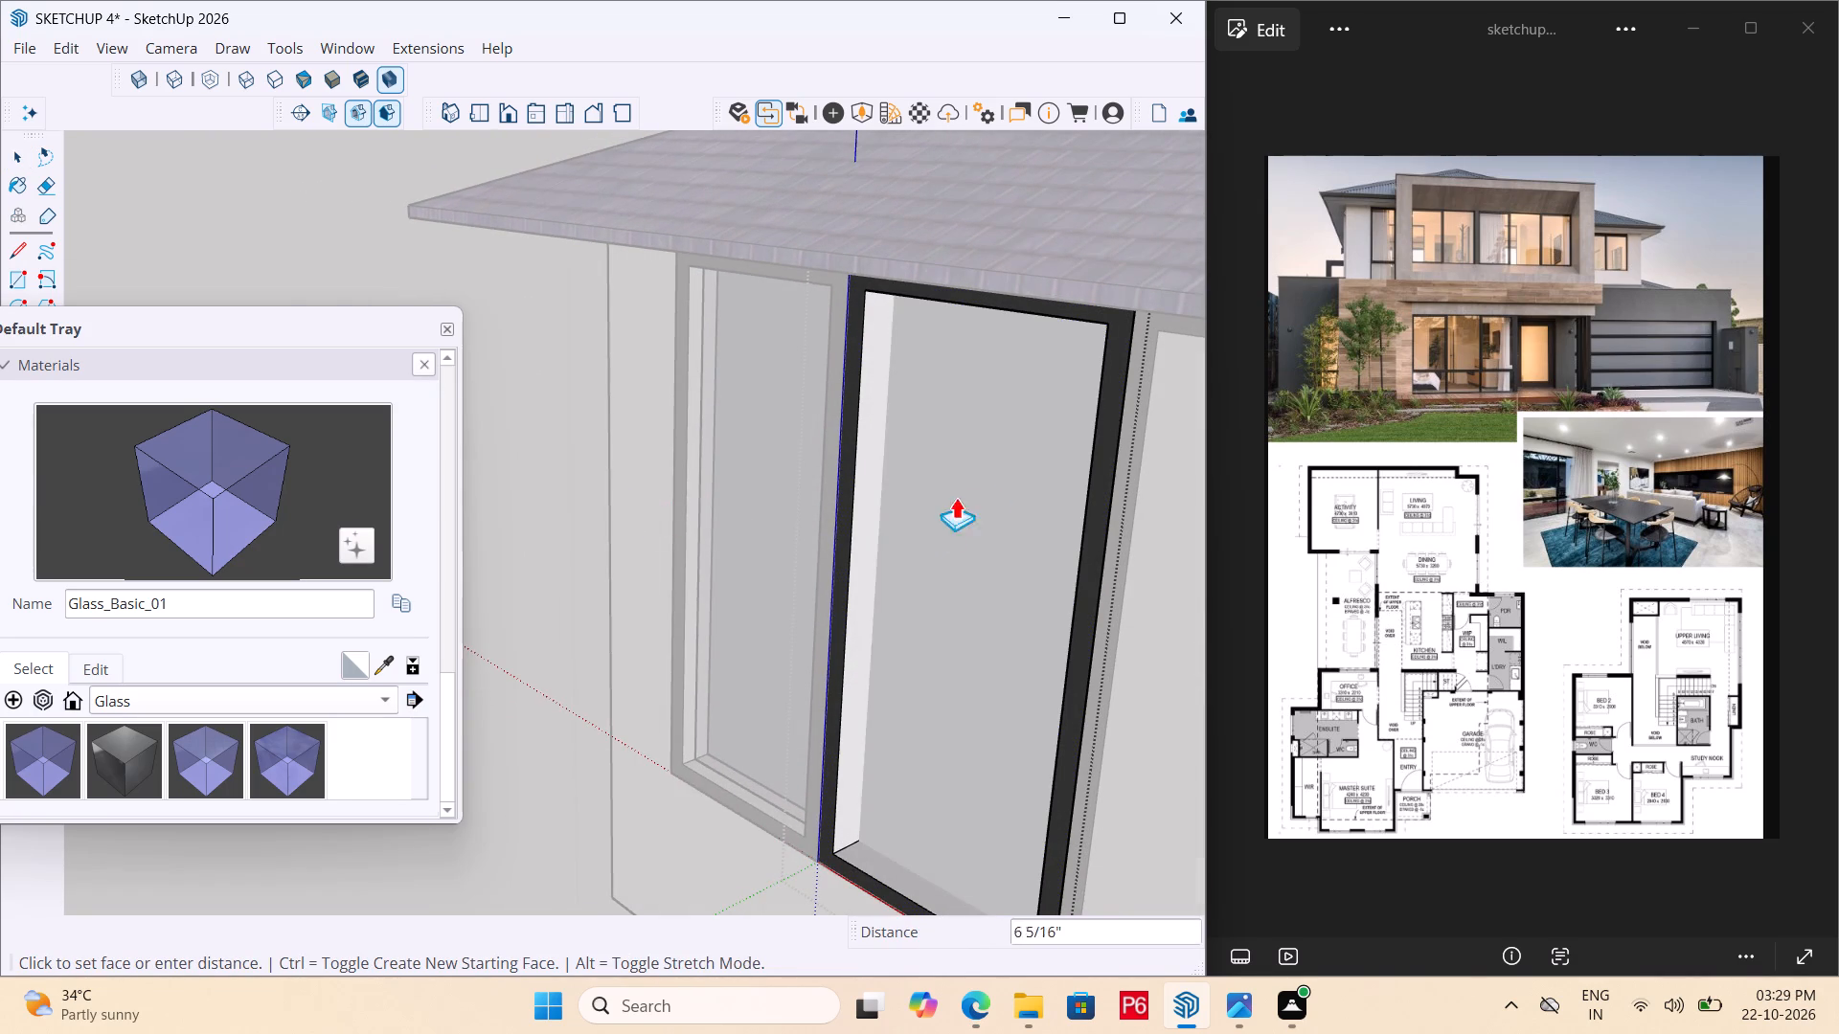
{"action": "key", "text": "Escape"}
{"action": "key", "text": "space"}
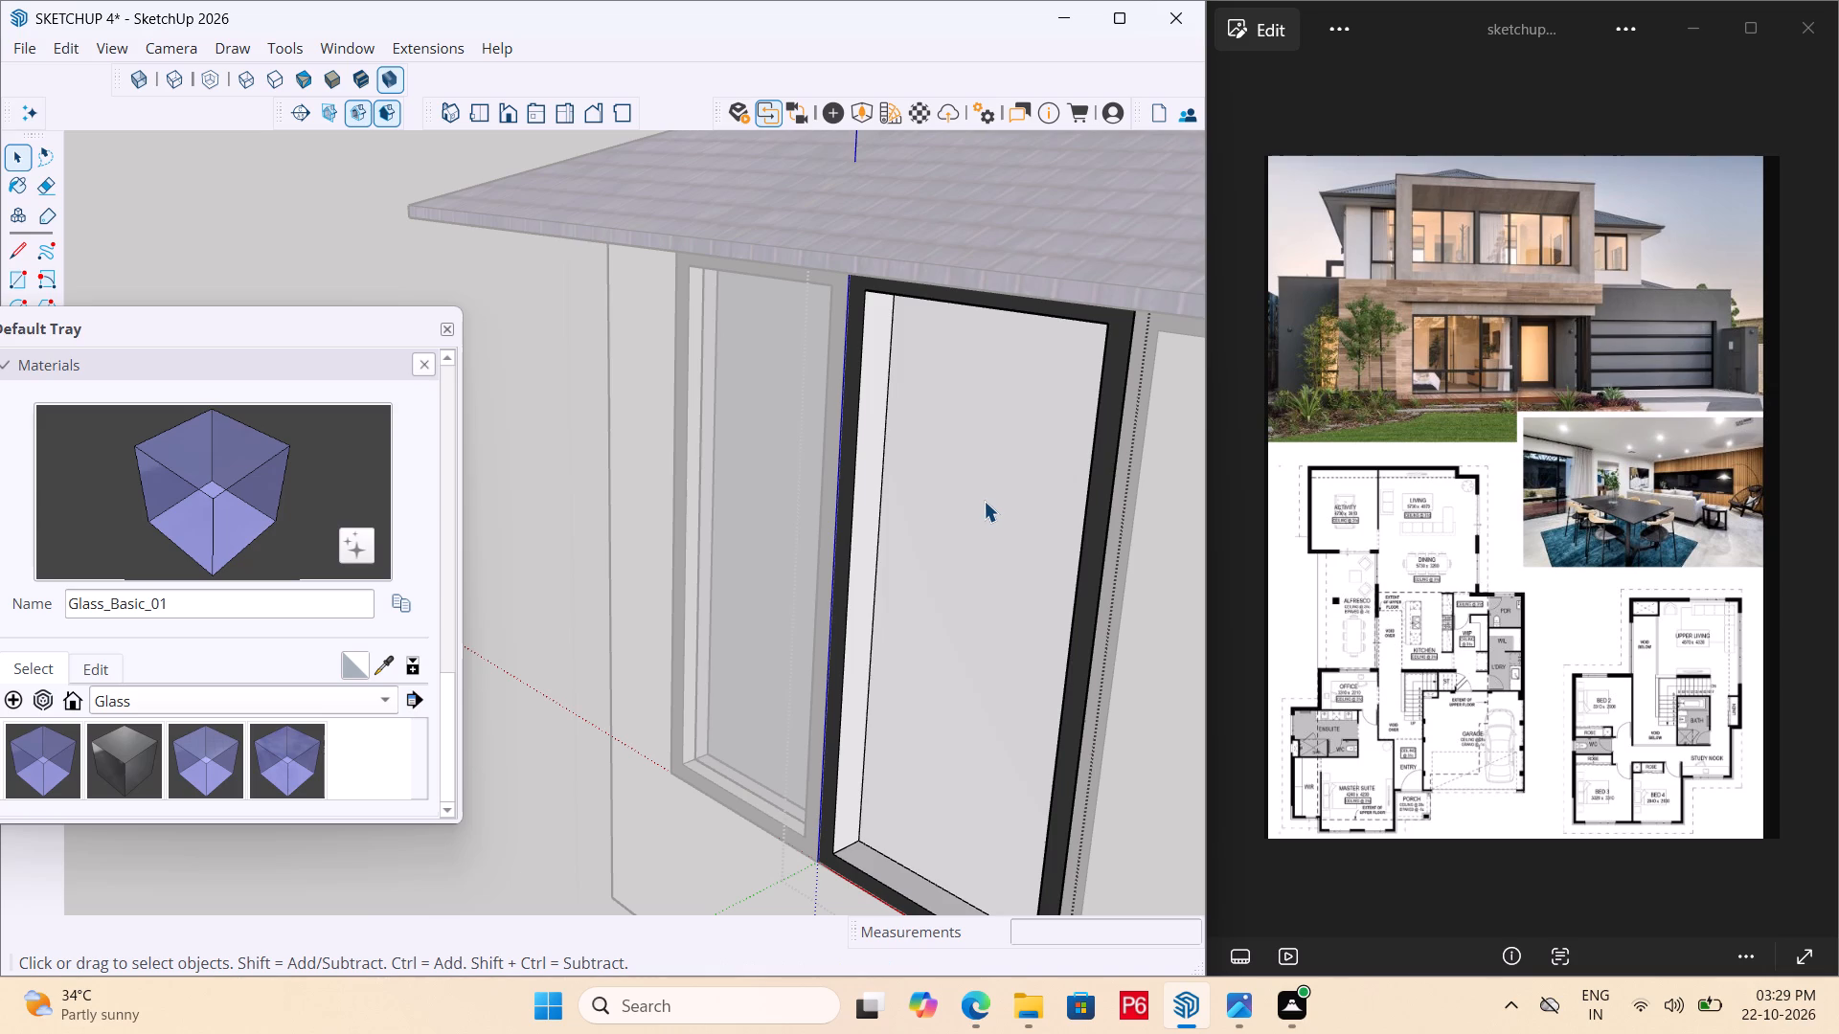
{"action": "left_click", "coordinate": [984, 501]}
{"action": "key", "text": "Delete"}
Open the third front window for editing and push its inner panel face back through the depth of its frame.
{"action": "scroll", "coordinate": [806, 456], "scroll_direction": "down", "scroll_amount": 2}
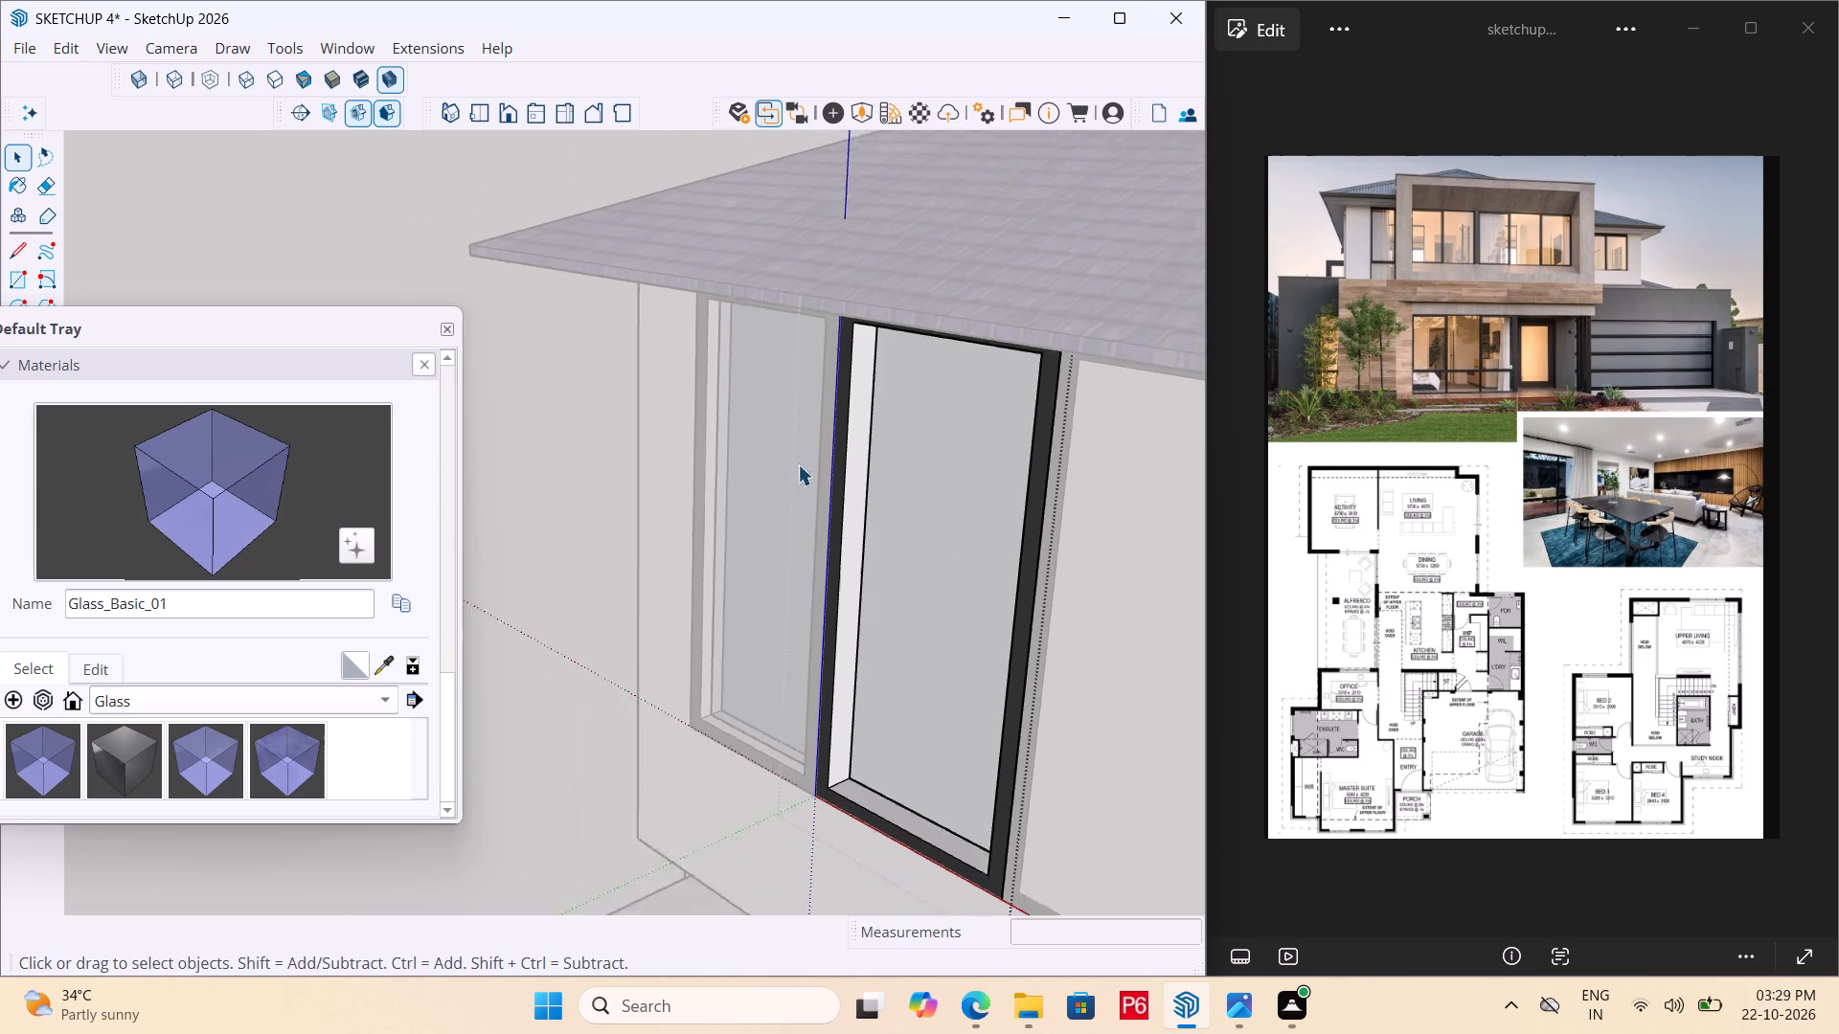
{"action": "scroll", "coordinate": [798, 464], "scroll_direction": "down", "scroll_amount": 3}
{"action": "middle_click_drag", "start_coordinate": [799, 476], "coordinate": [611, 356]}
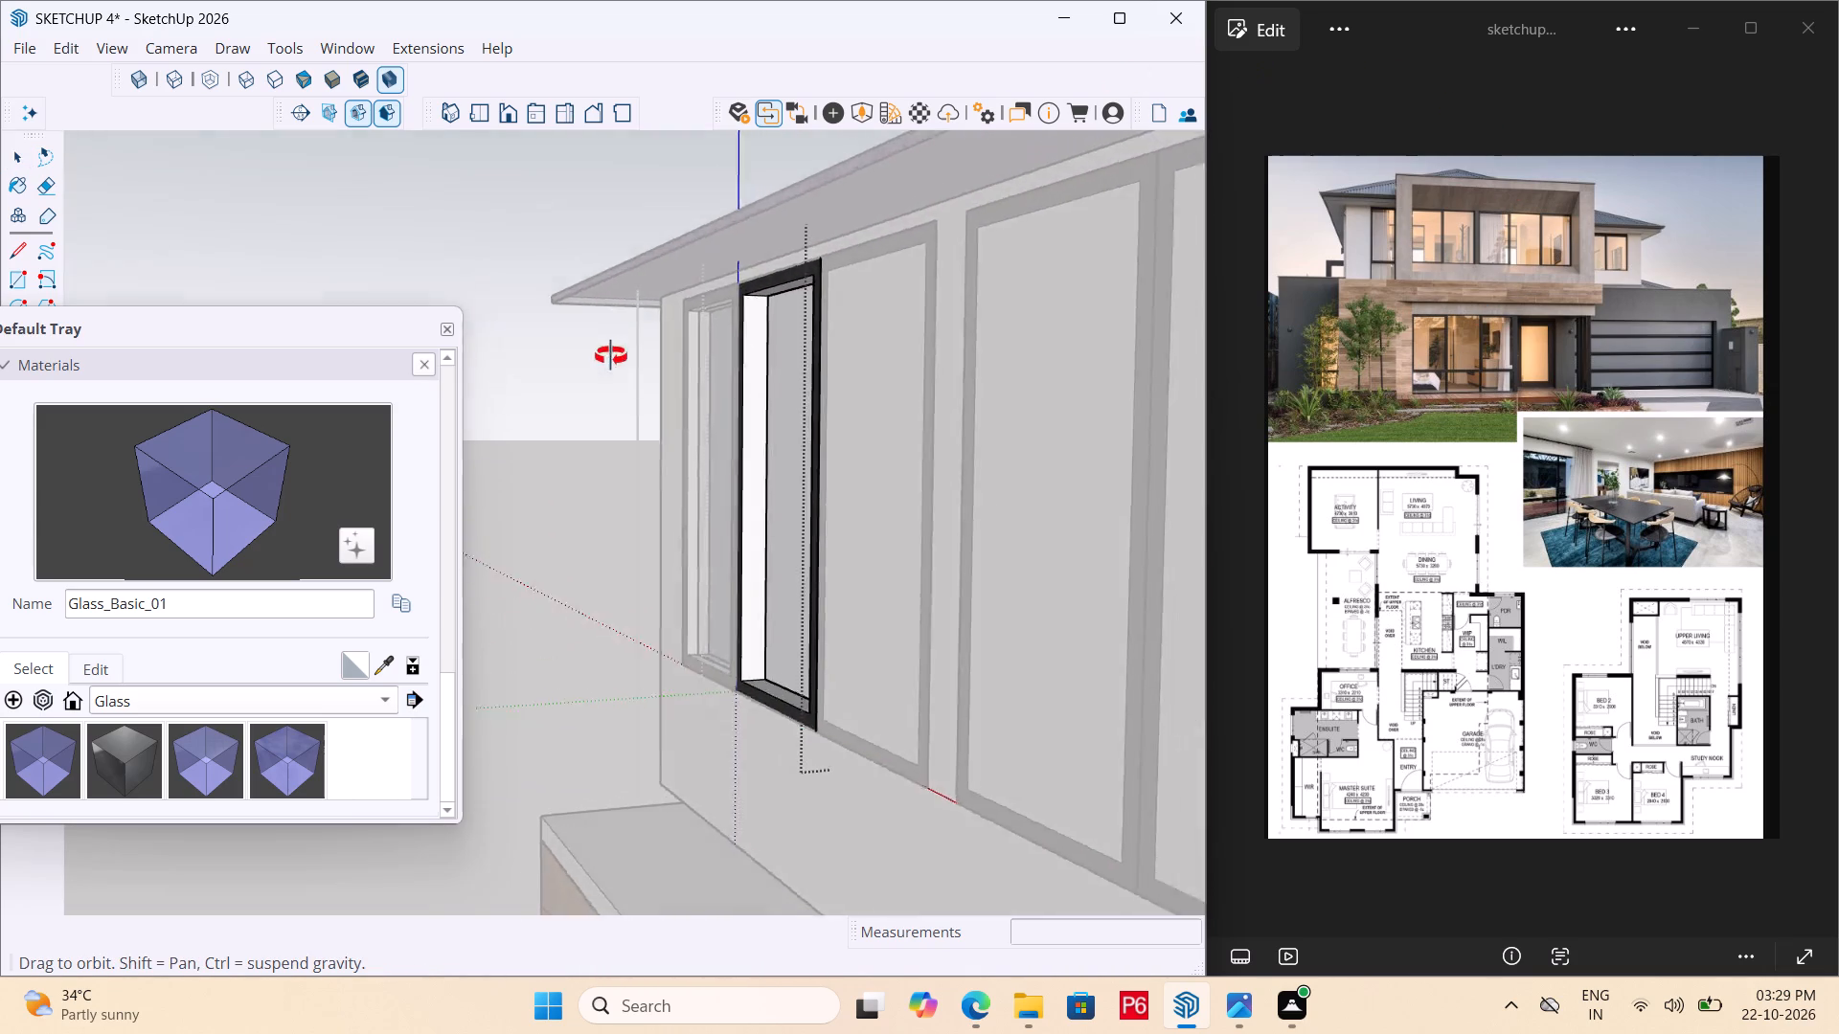
{"action": "middle_click_drag", "start_coordinate": [611, 356], "coordinate": [788, 434]}
{"action": "scroll", "coordinate": [694, 443], "scroll_direction": "down", "scroll_amount": 5}
{"action": "key", "text": "space"}
{"action": "left_click", "coordinate": [892, 481]}
{"action": "triple_click", "coordinate": [888, 481]}
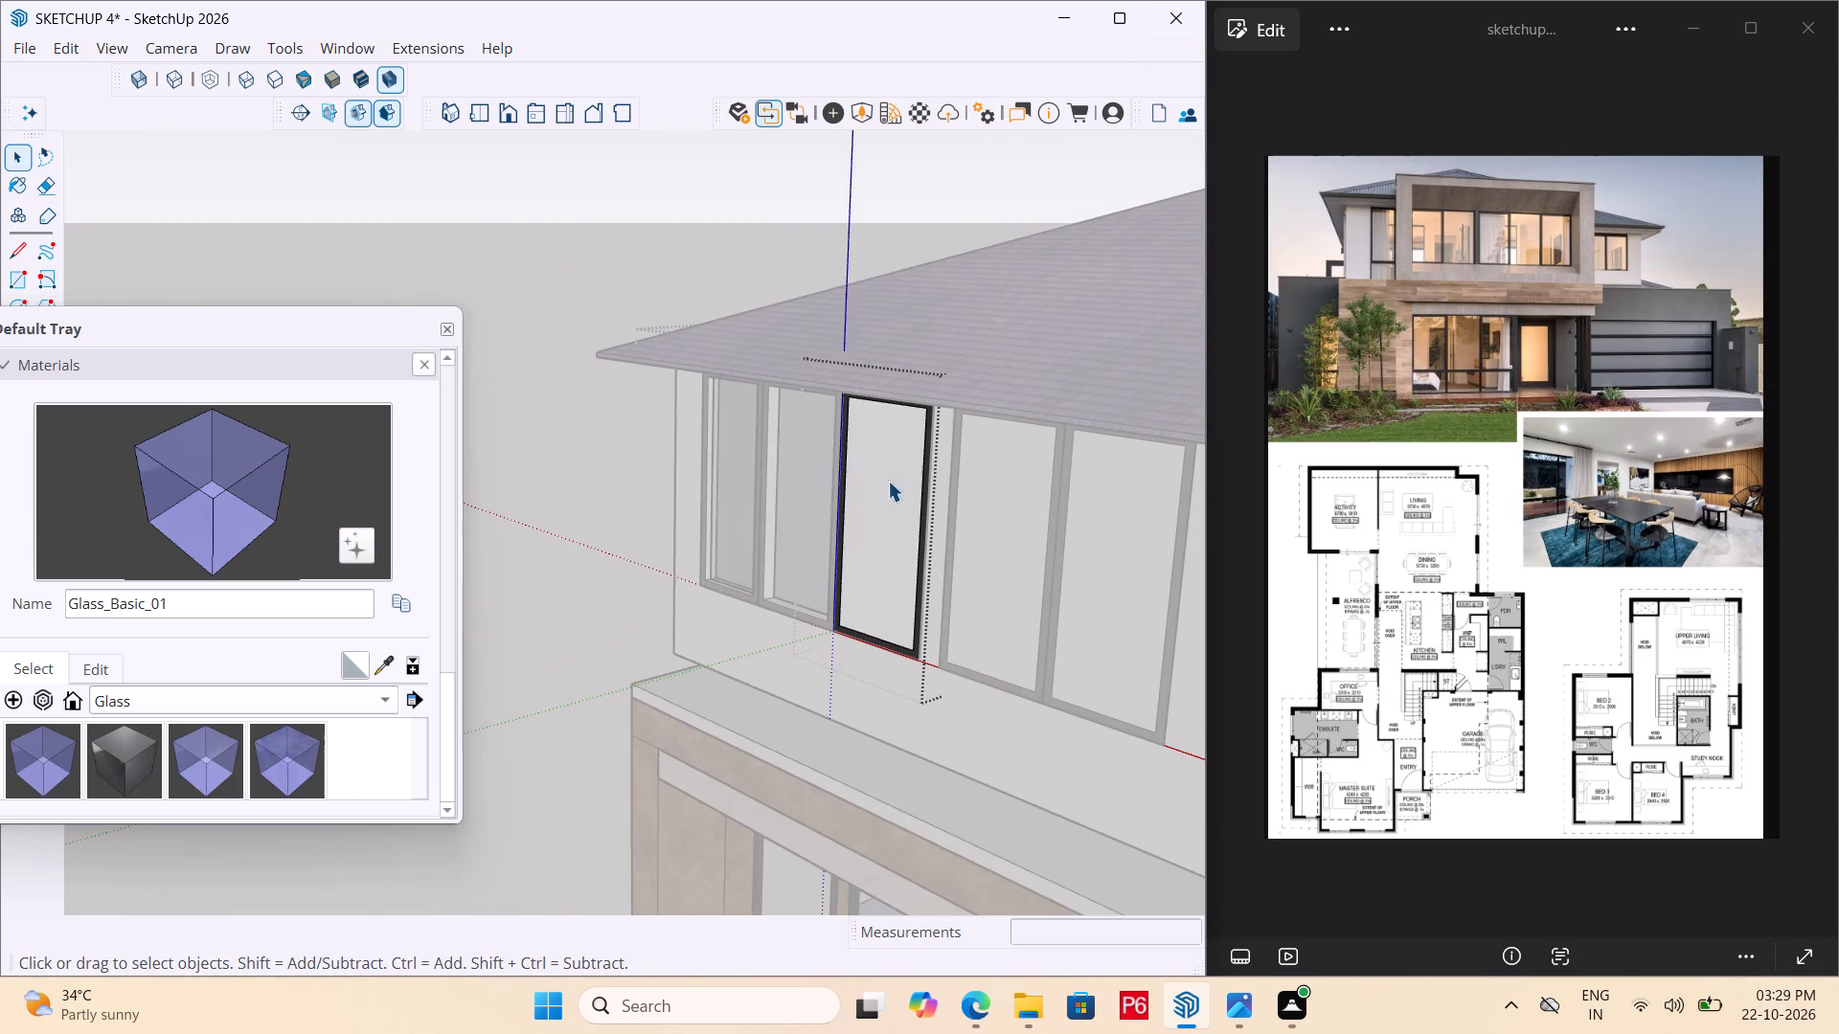
{"action": "double_click", "coordinate": [887, 476]}
{"action": "triple_click", "coordinate": [880, 453]}
{"action": "left_click", "coordinate": [880, 453]}
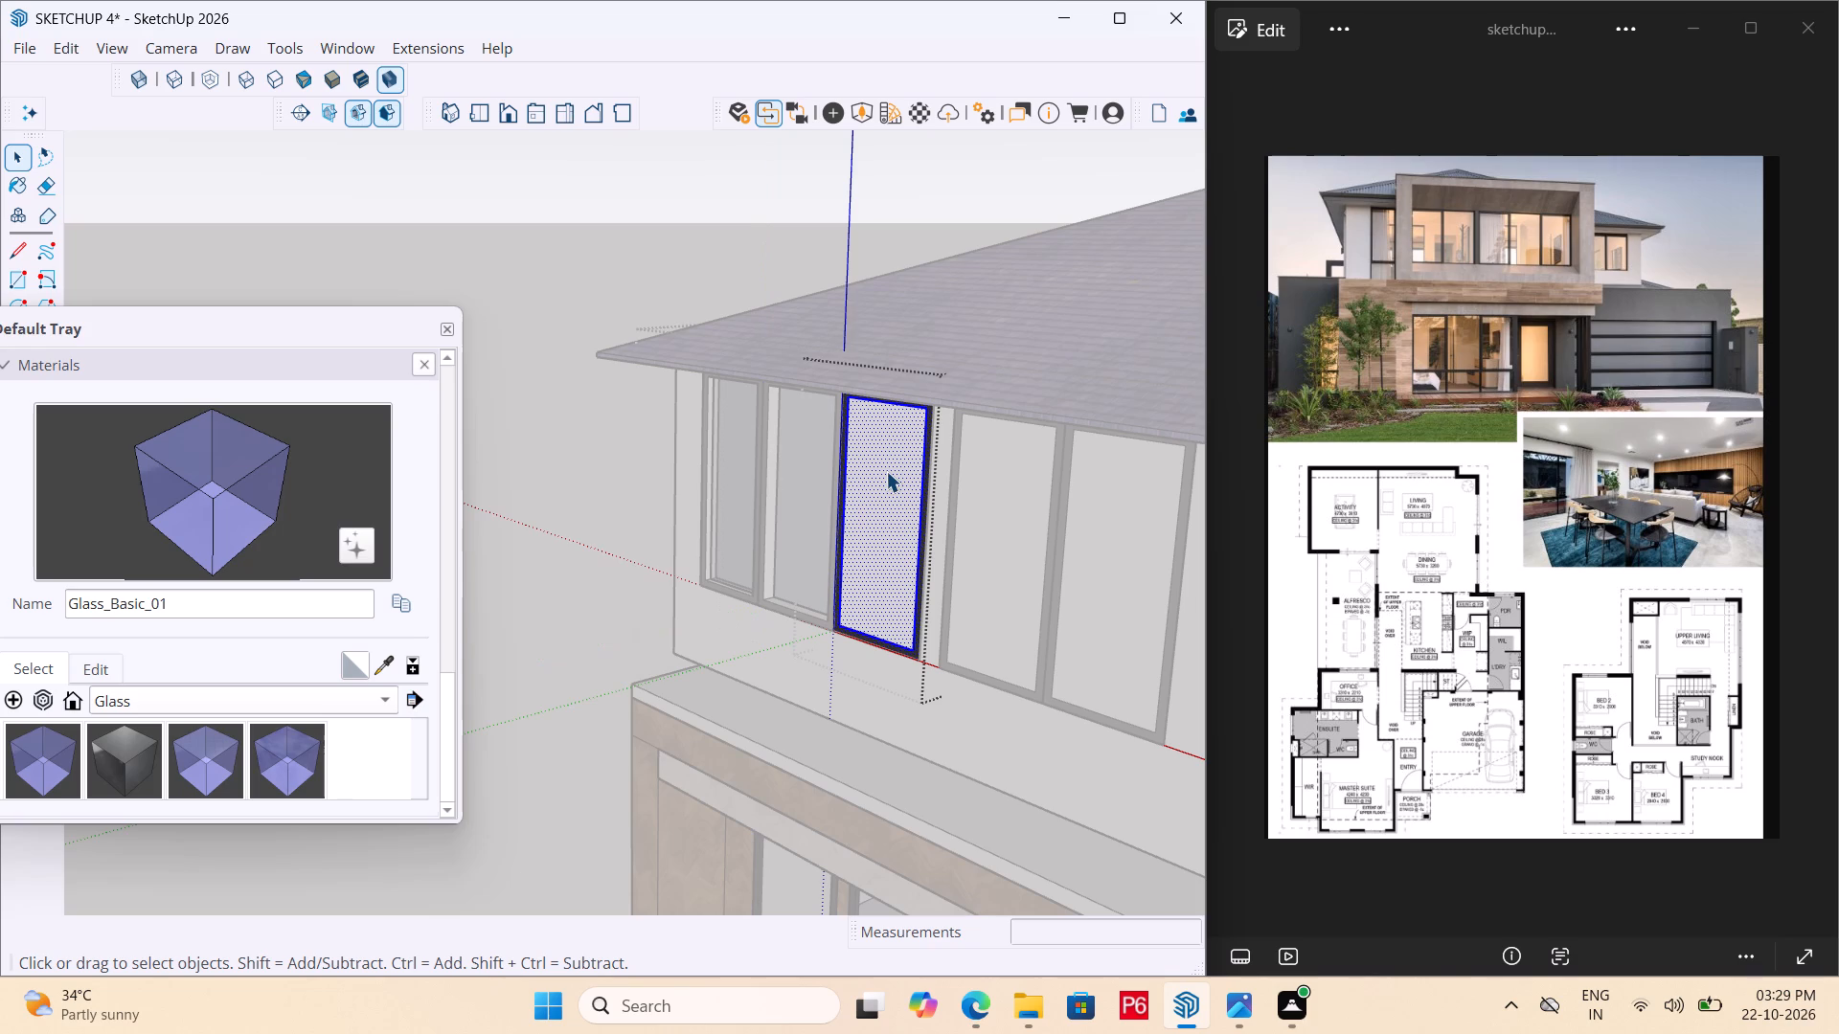
{"action": "double_click", "coordinate": [886, 471]}
{"action": "double_click", "coordinate": [886, 471]}
{"action": "scroll", "coordinate": [911, 471], "scroll_direction": "up", "scroll_amount": 5}
{"action": "key", "text": "p"}
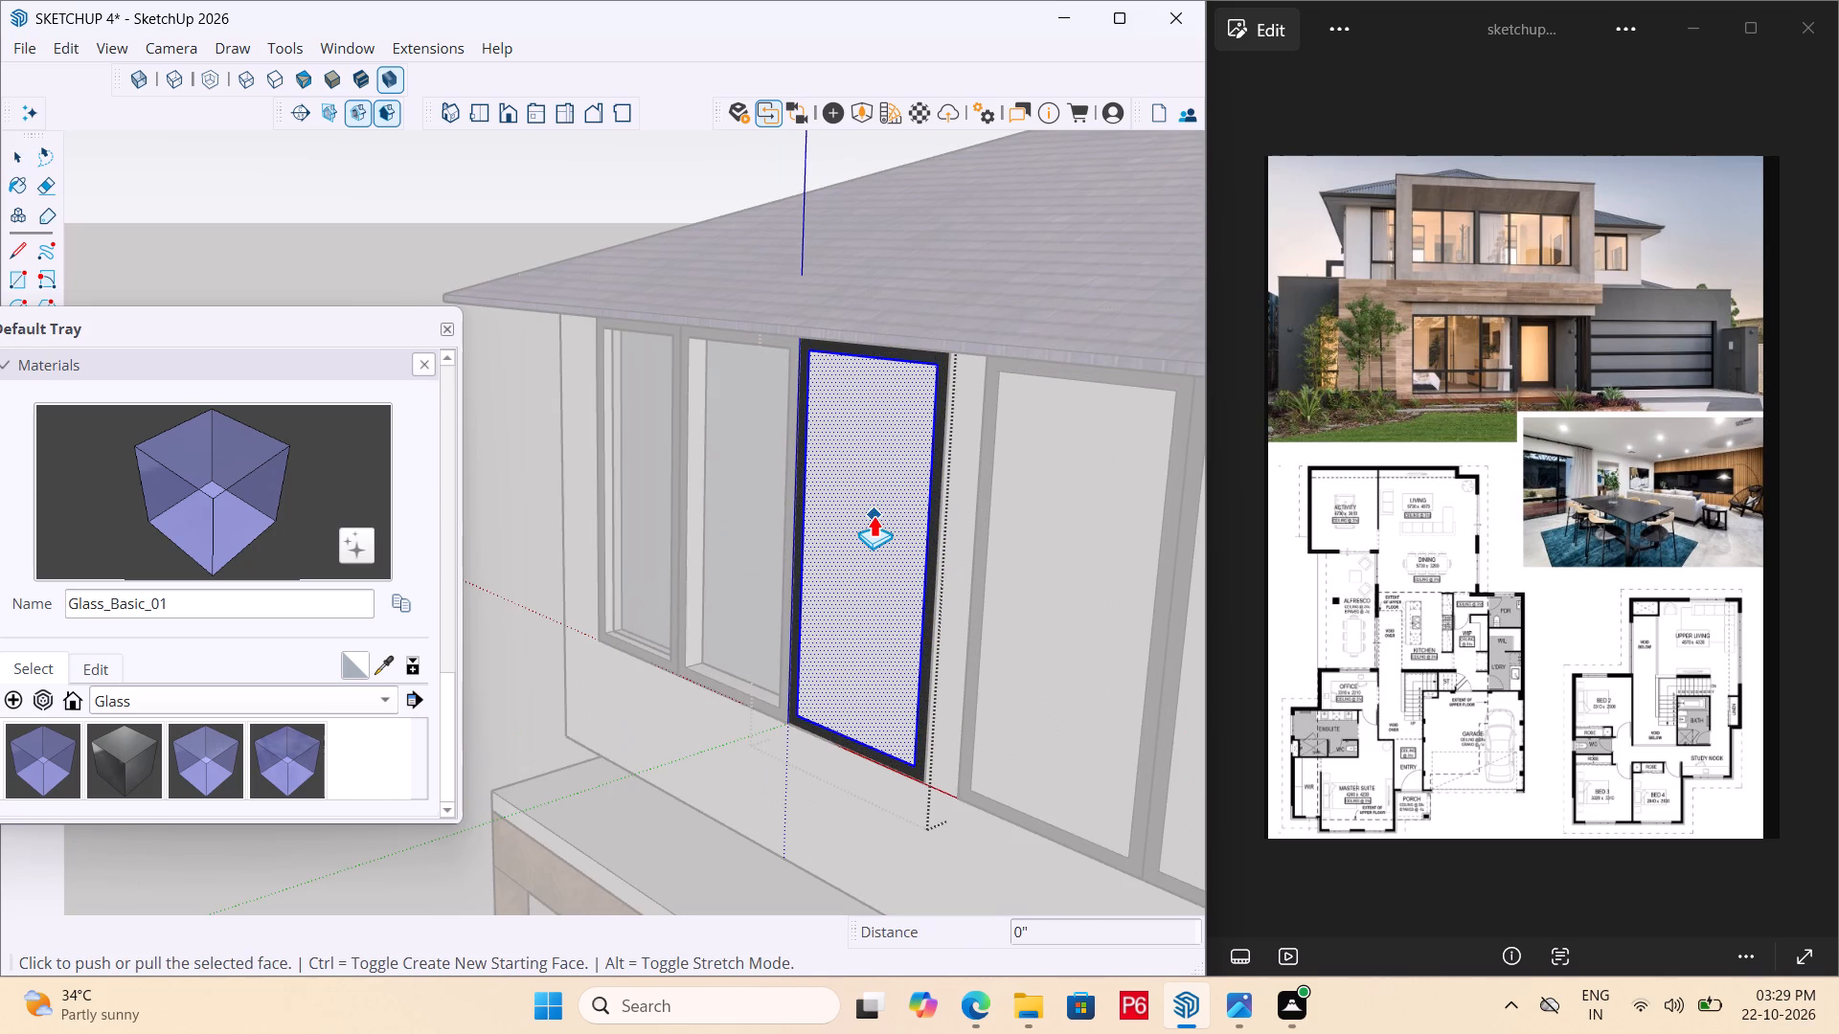
{"action": "double_click", "coordinate": [874, 515]}
{"action": "left_click", "coordinate": [861, 531]}
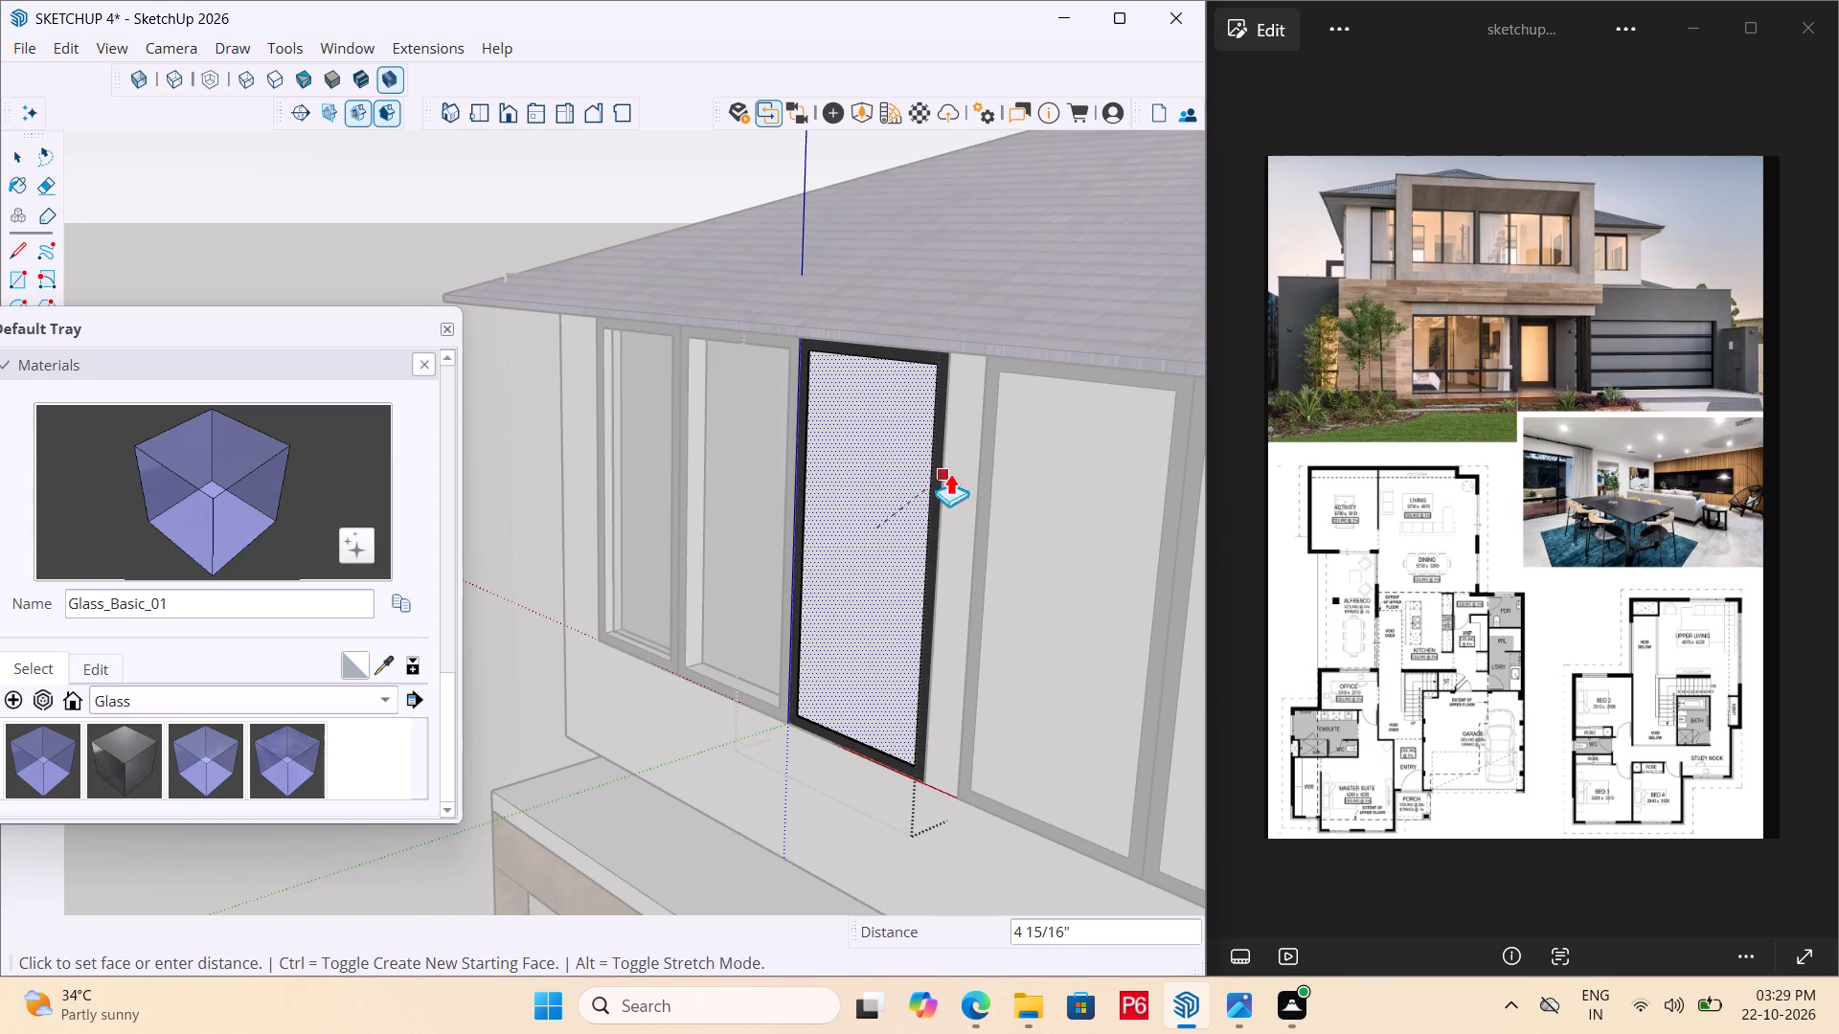
{"action": "double_click", "coordinate": [903, 485]}
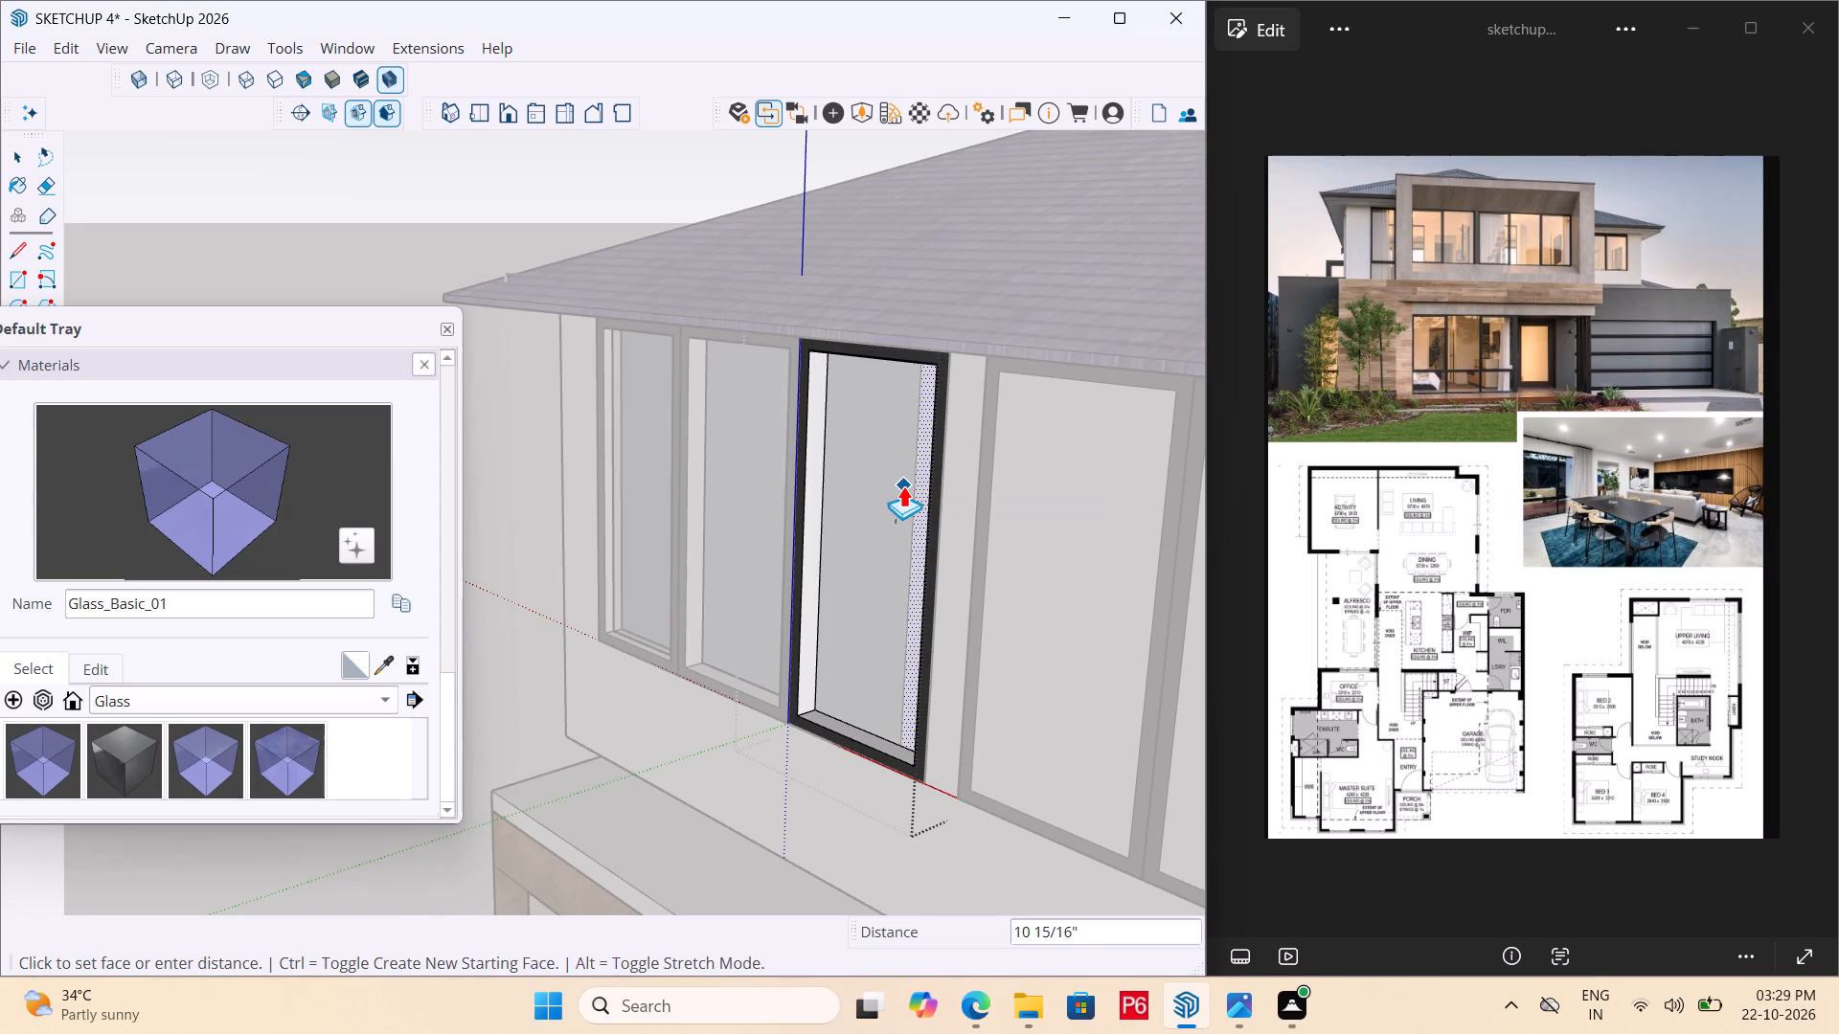
Delete the face closing the back of the third window's frame.
{"action": "middle_click_drag", "start_coordinate": [819, 513], "coordinate": [965, 529]}
{"action": "key", "text": "space"}
{"action": "left_click", "coordinate": [964, 507]}
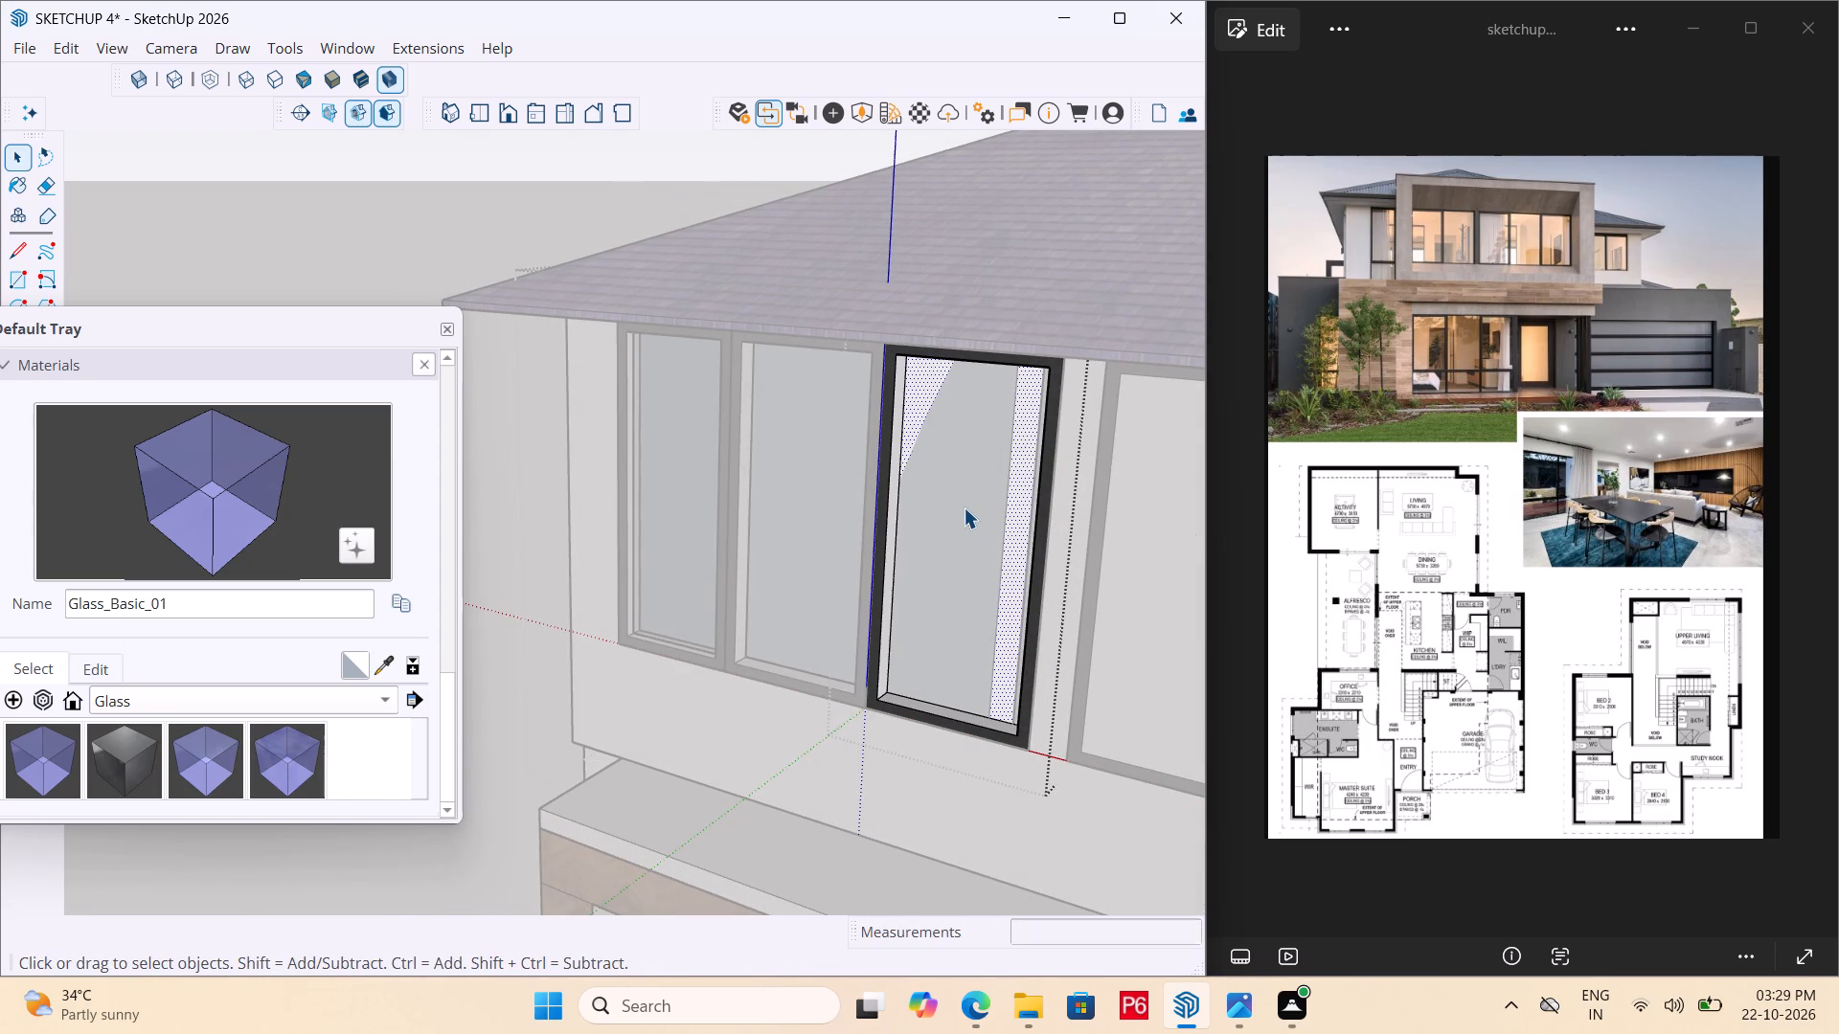
{"action": "key", "text": "Delete"}
Examine the third window's frame opening and its inner side faces from several angles.
{"action": "scroll", "coordinate": [699, 597], "scroll_direction": "down", "scroll_amount": 5}
{"action": "middle_click_drag", "start_coordinate": [781, 626], "coordinate": [1049, 629]}
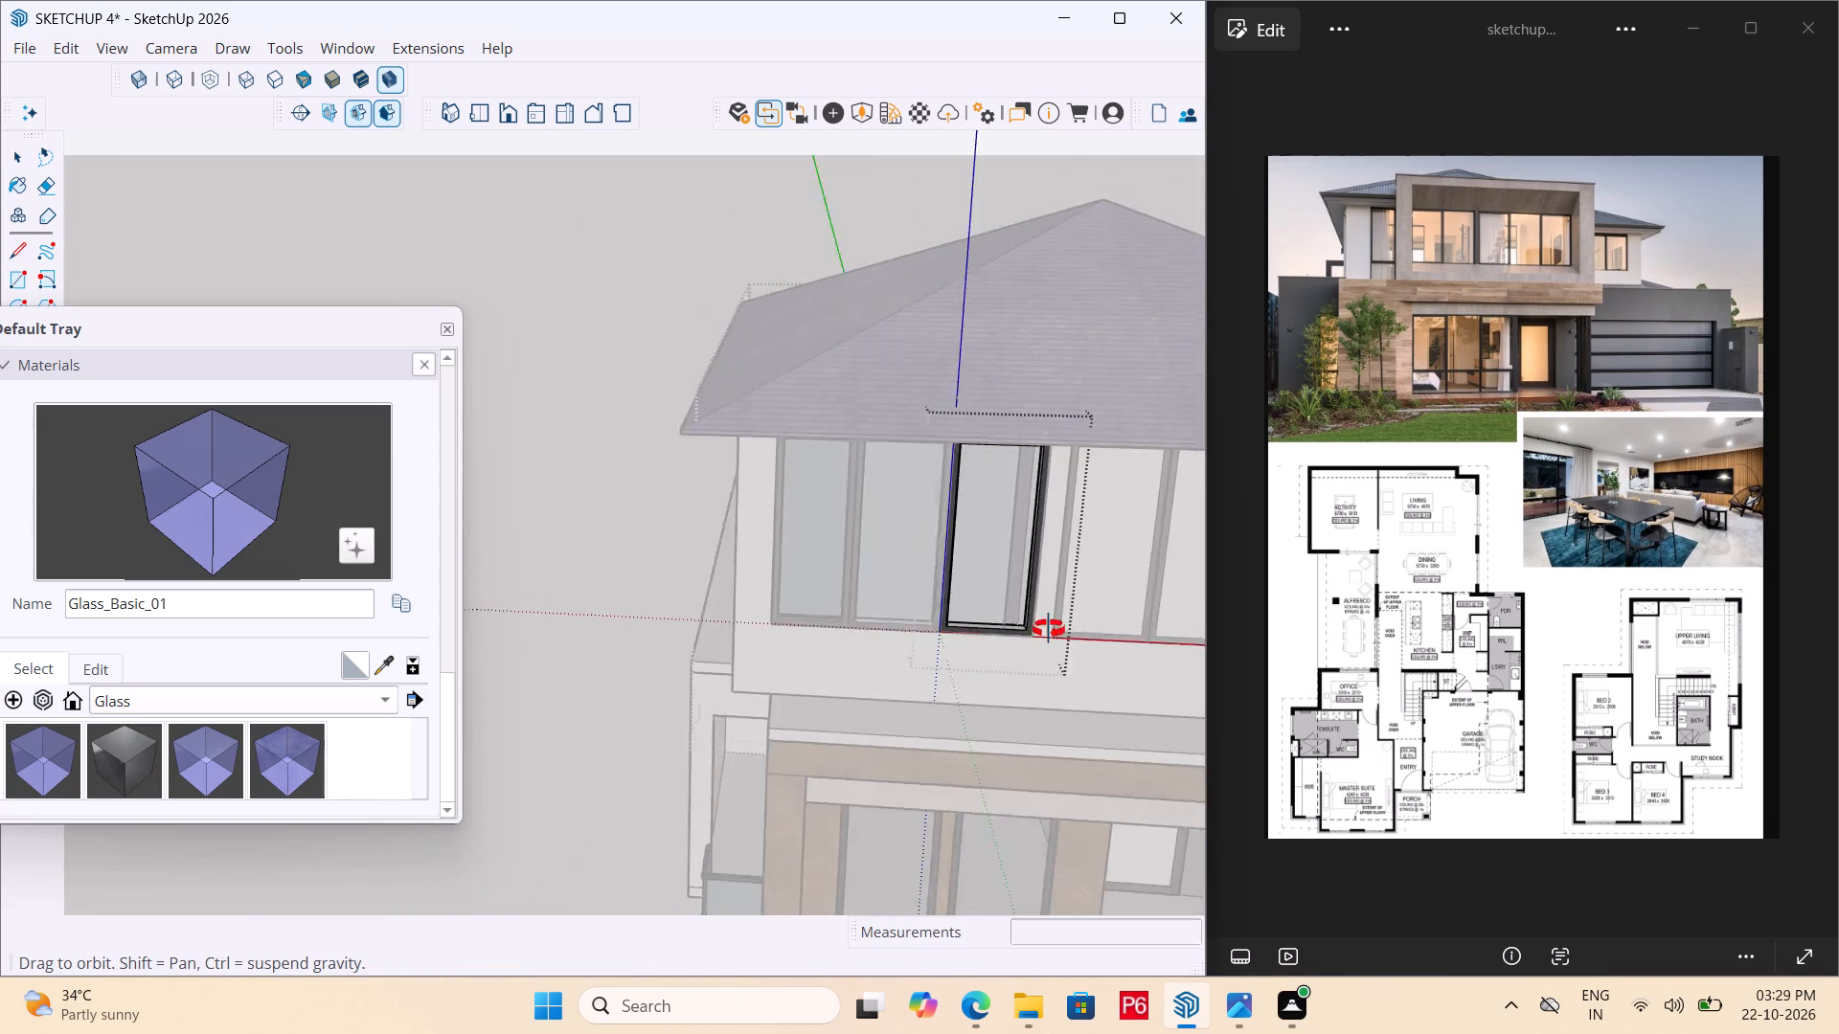
{"action": "middle_click_drag", "start_coordinate": [1049, 629], "coordinate": [1156, 529]}
{"action": "scroll", "coordinate": [1113, 468], "scroll_direction": "up", "scroll_amount": 4}
{"action": "middle_click_drag", "start_coordinate": [1048, 475], "coordinate": [806, 528]}
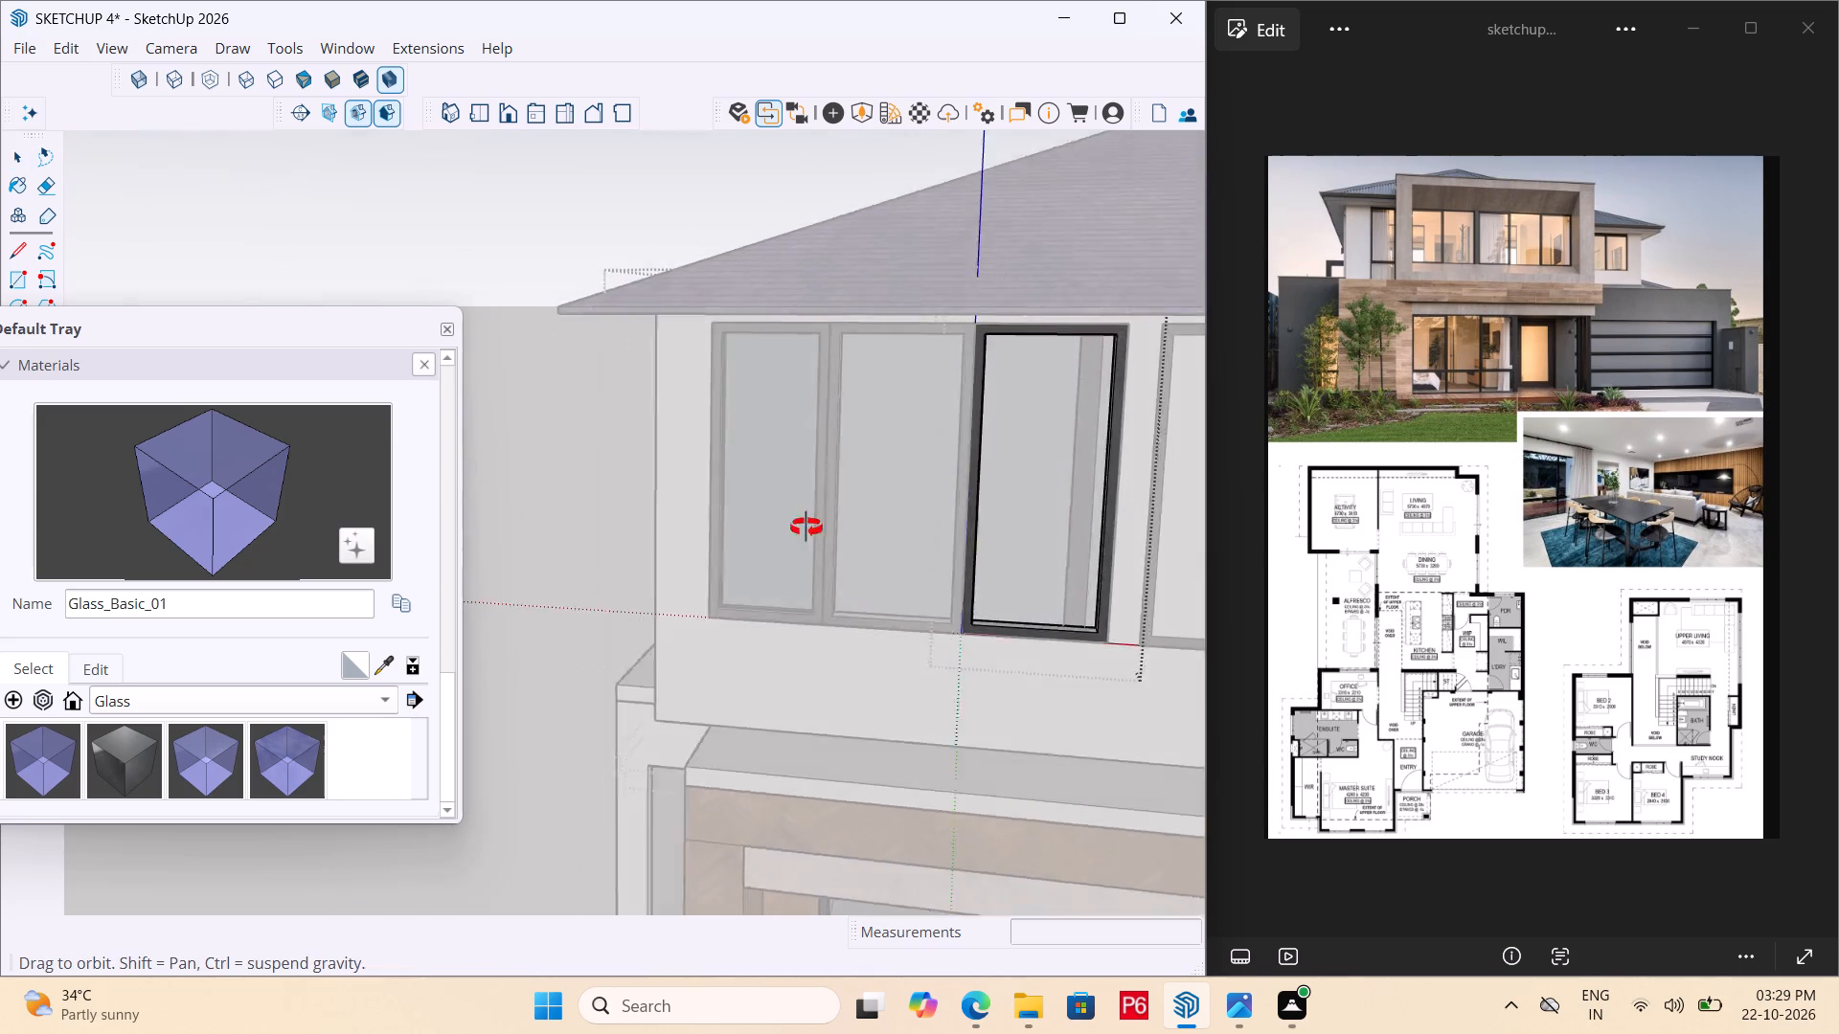
{"action": "middle_click_drag", "start_coordinate": [806, 528], "coordinate": [1138, 453]}
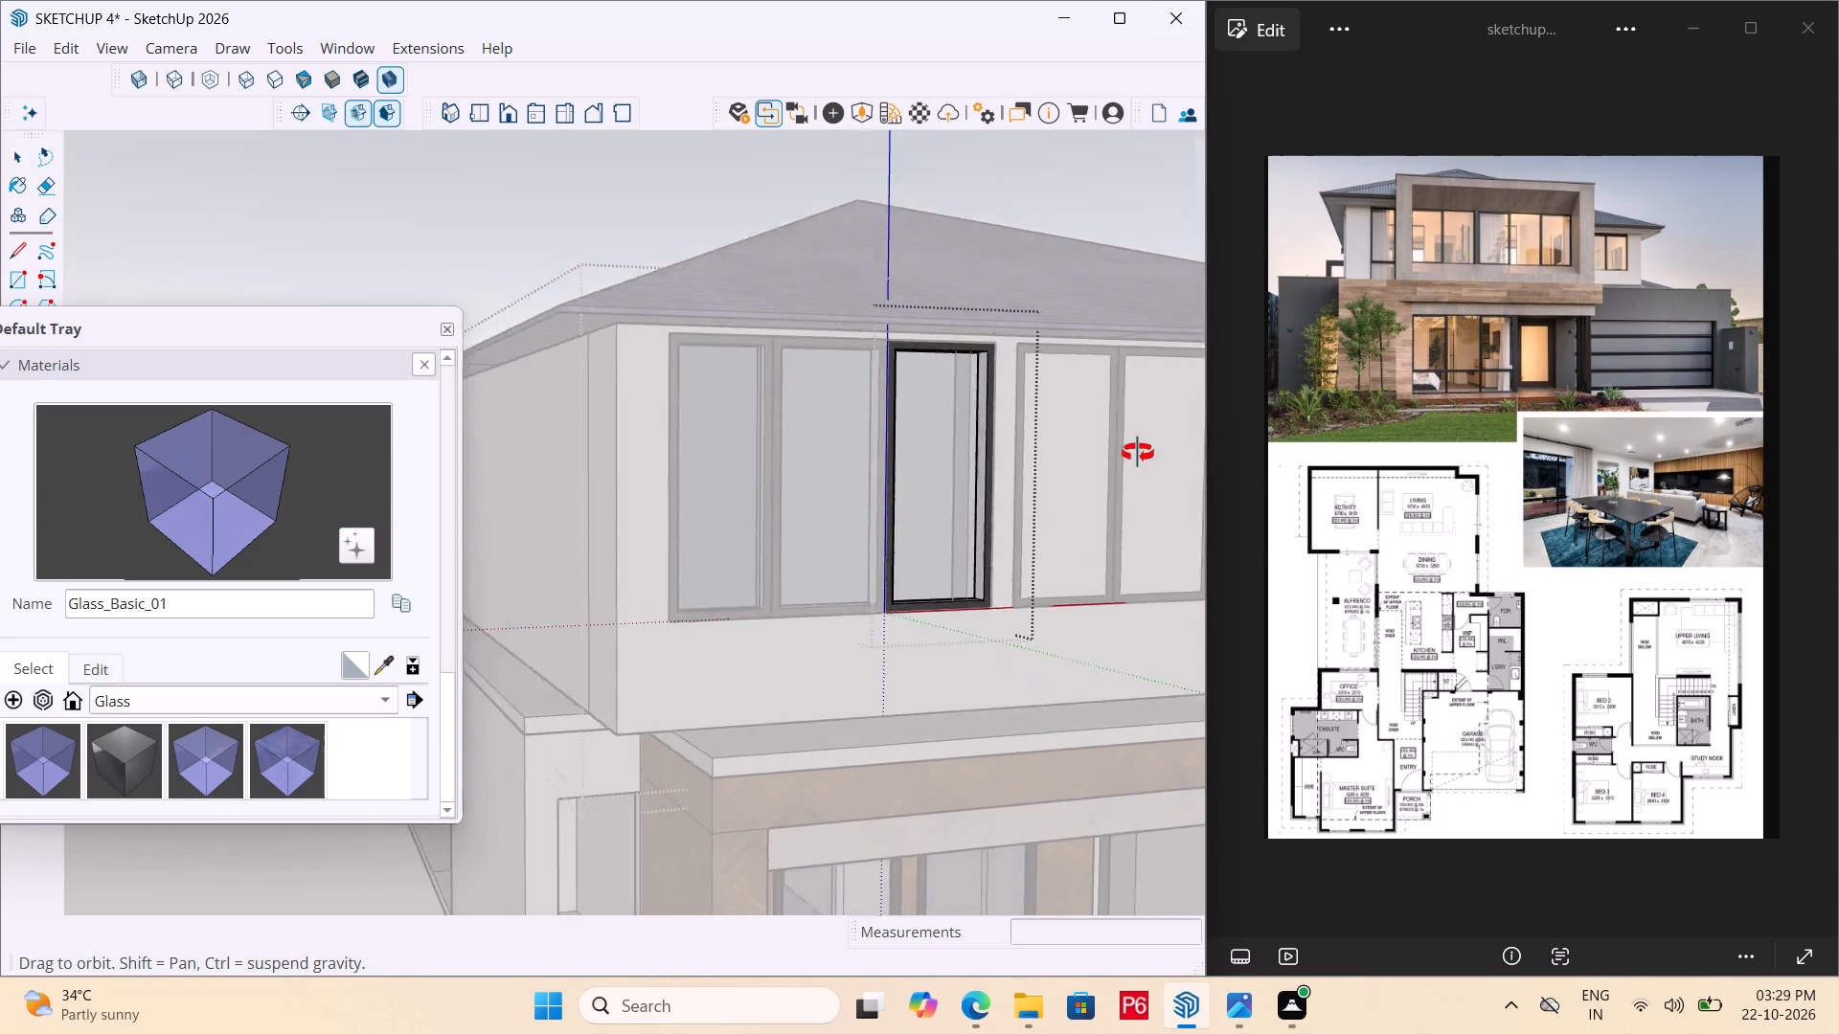
{"action": "middle_click_drag", "start_coordinate": [1138, 453], "coordinate": [1116, 350]}
{"action": "scroll", "coordinate": [919, 446], "scroll_direction": "up", "scroll_amount": 17}
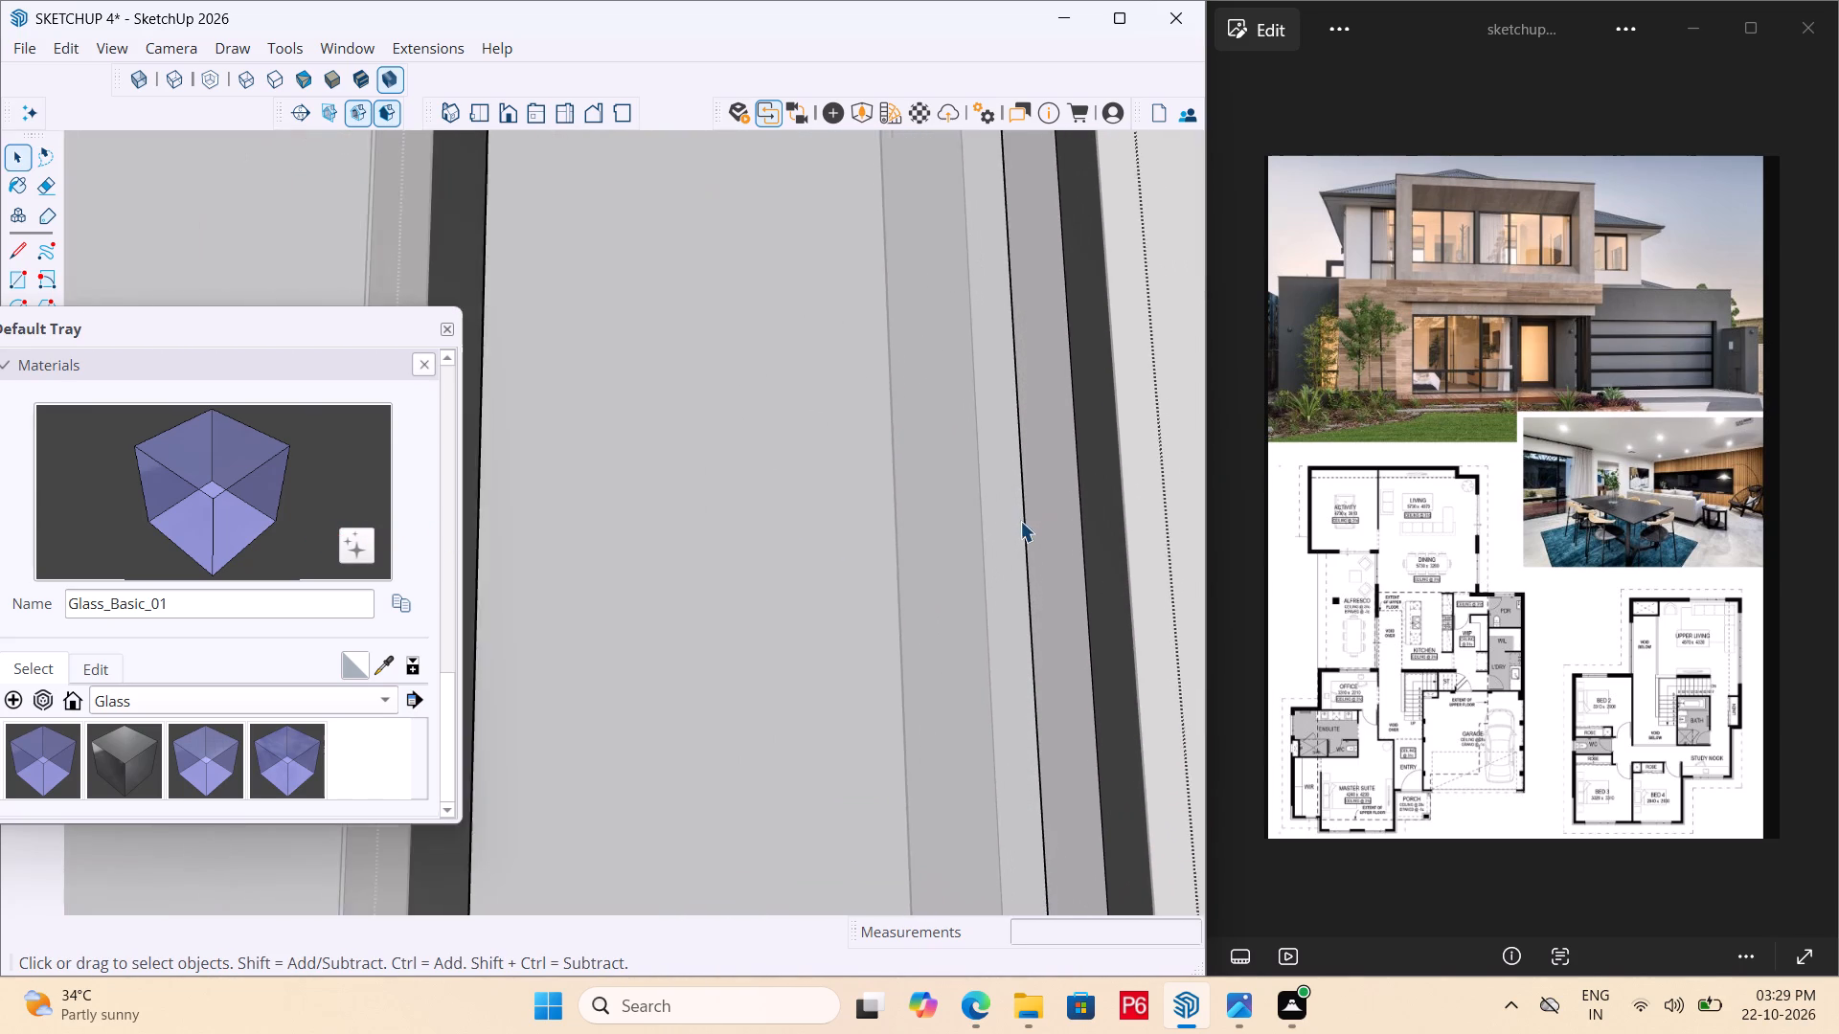
{"action": "scroll", "coordinate": [1013, 525], "scroll_direction": "down", "scroll_amount": 7}
{"action": "scroll", "coordinate": [897, 596], "scroll_direction": "down", "scroll_amount": 7}
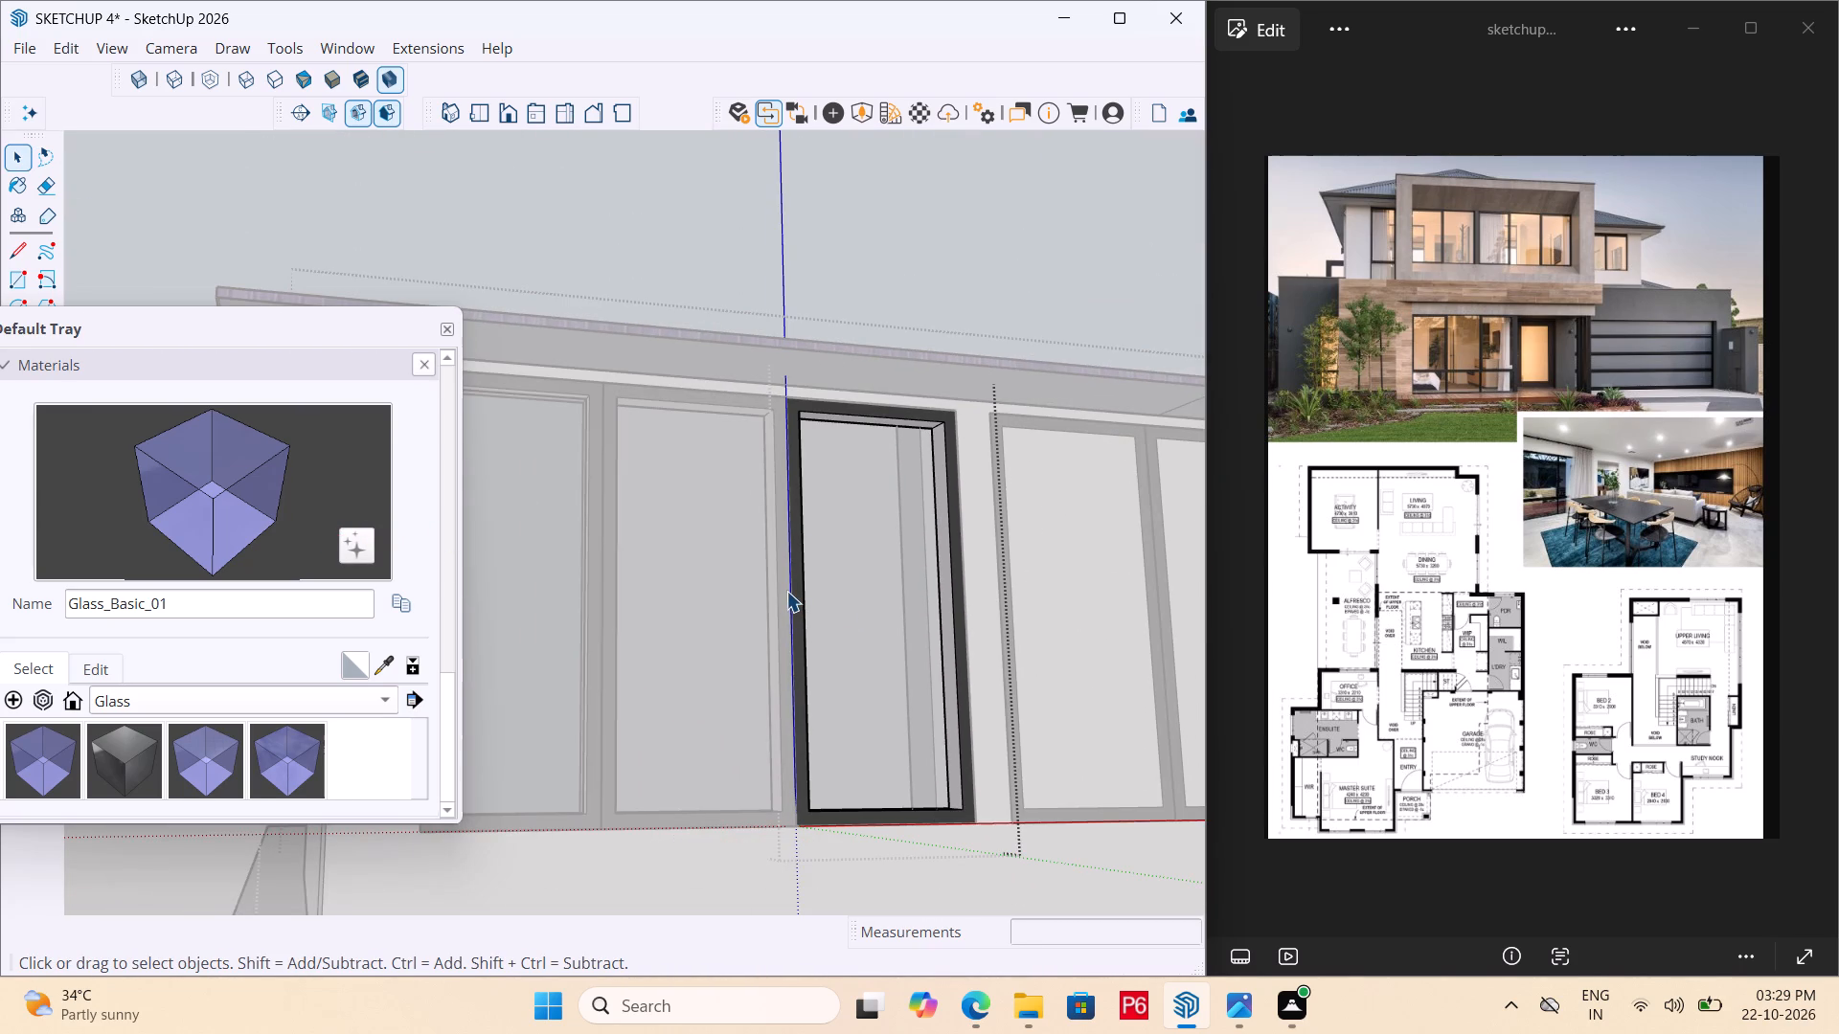
{"action": "scroll", "coordinate": [711, 624], "scroll_direction": "down", "scroll_amount": 5}
{"action": "middle_click_drag", "start_coordinate": [848, 635], "coordinate": [436, 675]}
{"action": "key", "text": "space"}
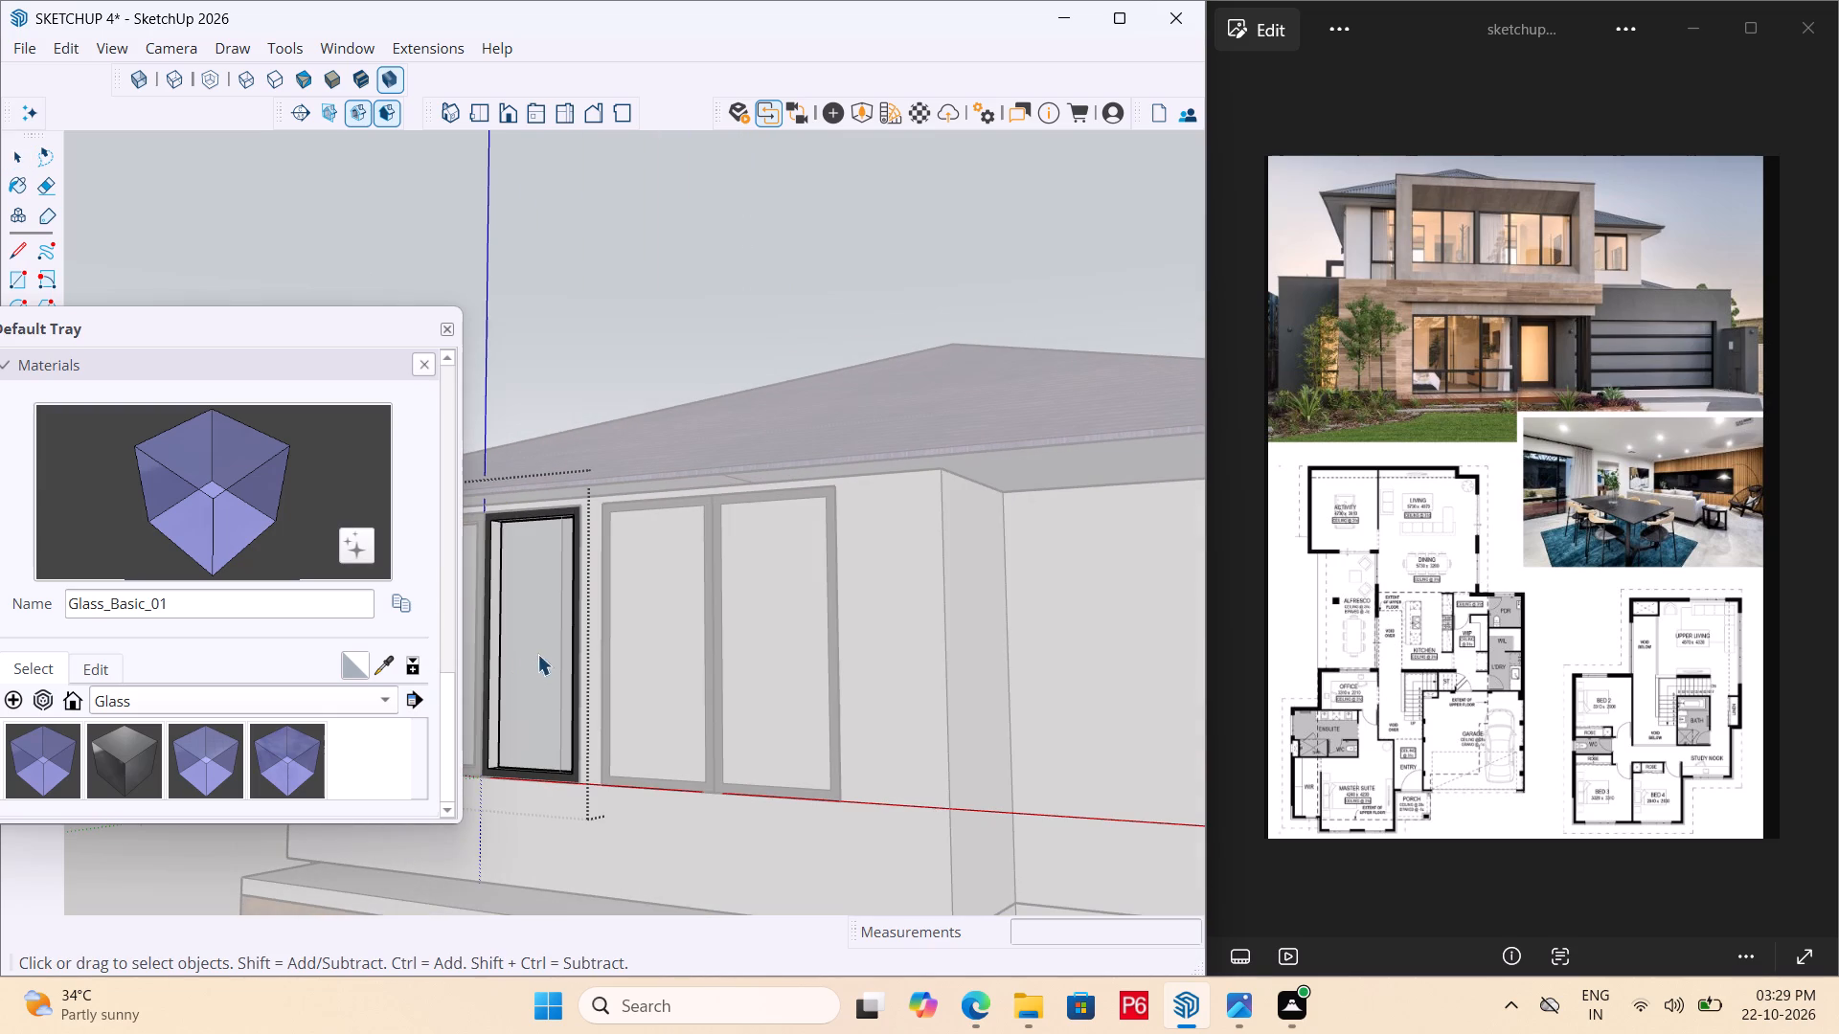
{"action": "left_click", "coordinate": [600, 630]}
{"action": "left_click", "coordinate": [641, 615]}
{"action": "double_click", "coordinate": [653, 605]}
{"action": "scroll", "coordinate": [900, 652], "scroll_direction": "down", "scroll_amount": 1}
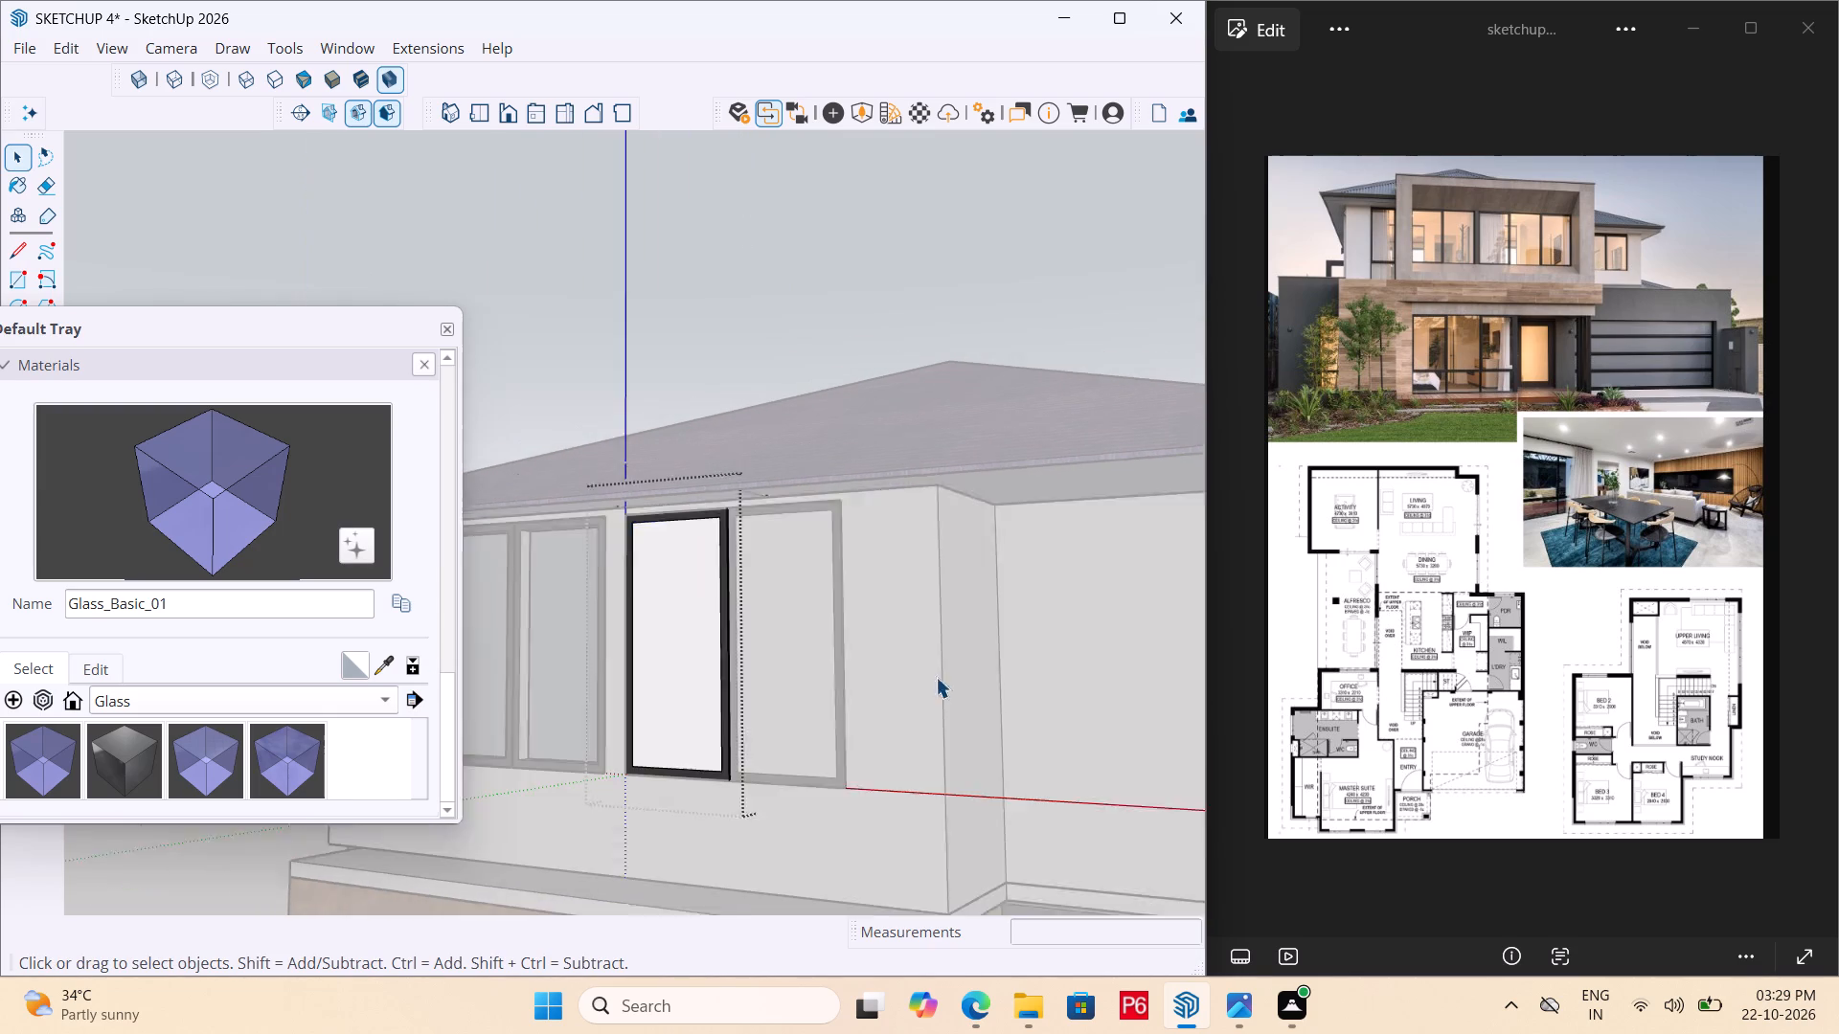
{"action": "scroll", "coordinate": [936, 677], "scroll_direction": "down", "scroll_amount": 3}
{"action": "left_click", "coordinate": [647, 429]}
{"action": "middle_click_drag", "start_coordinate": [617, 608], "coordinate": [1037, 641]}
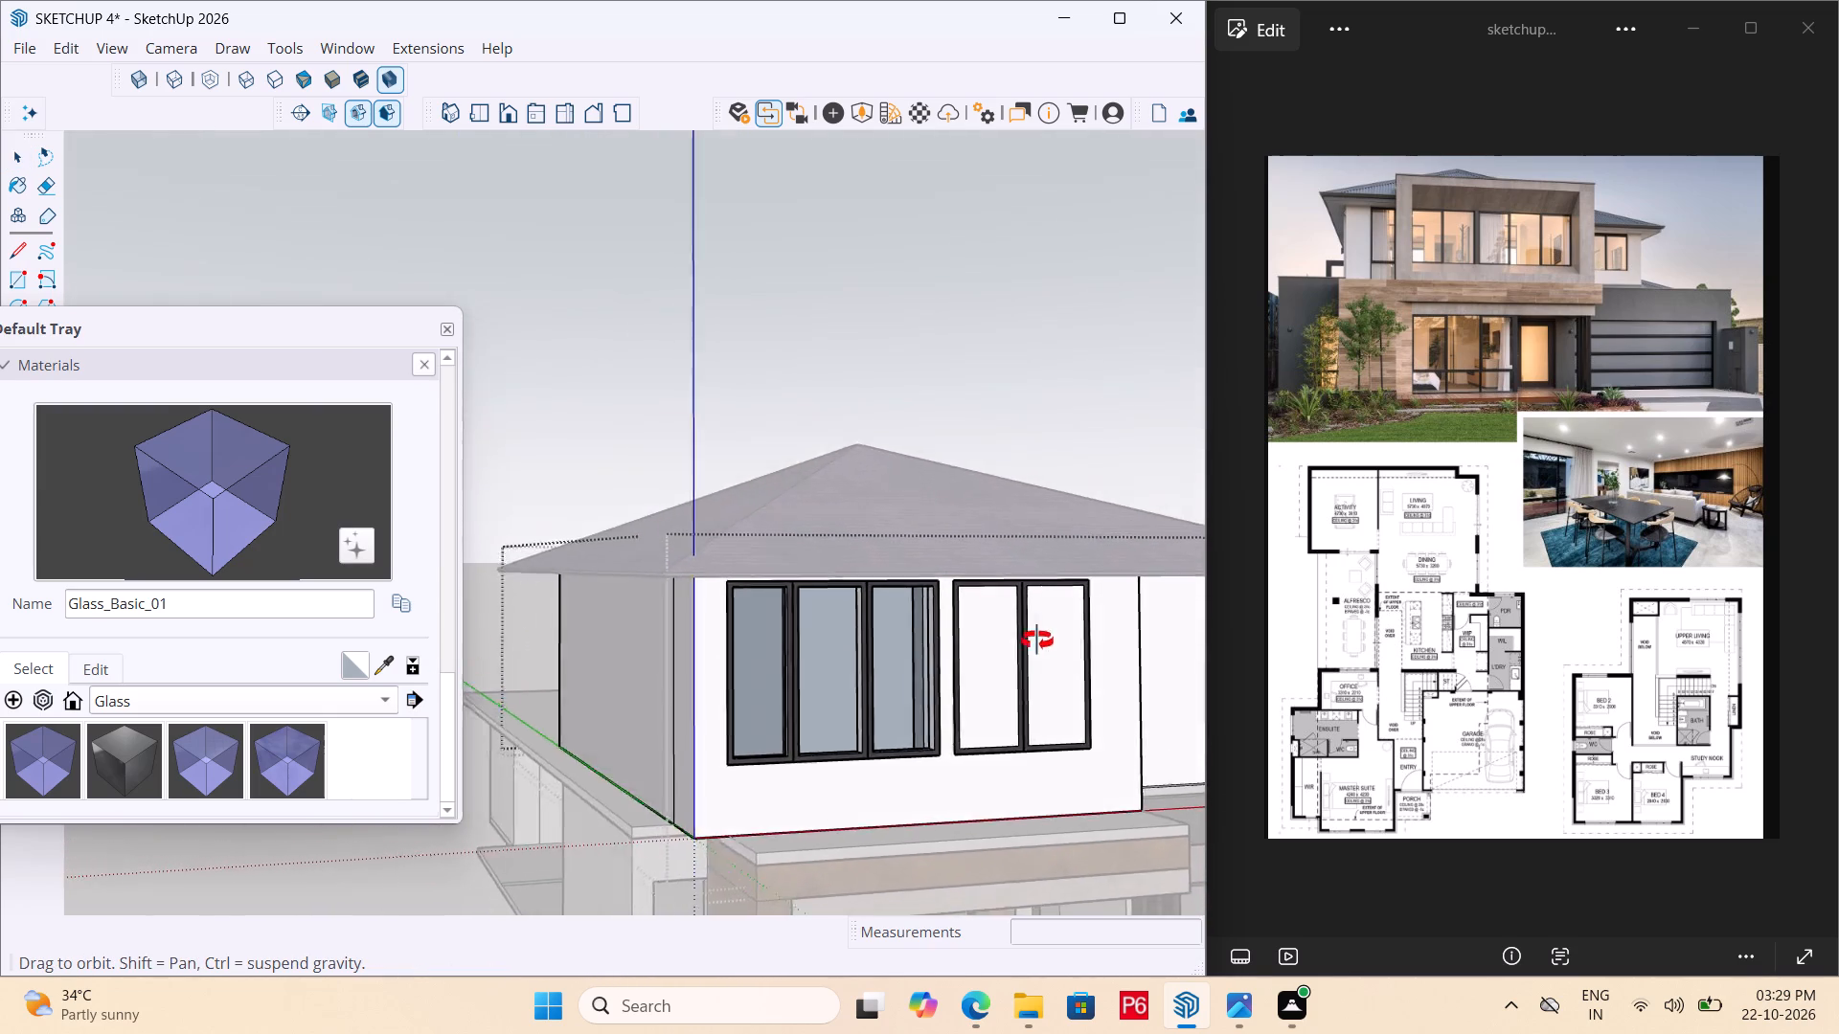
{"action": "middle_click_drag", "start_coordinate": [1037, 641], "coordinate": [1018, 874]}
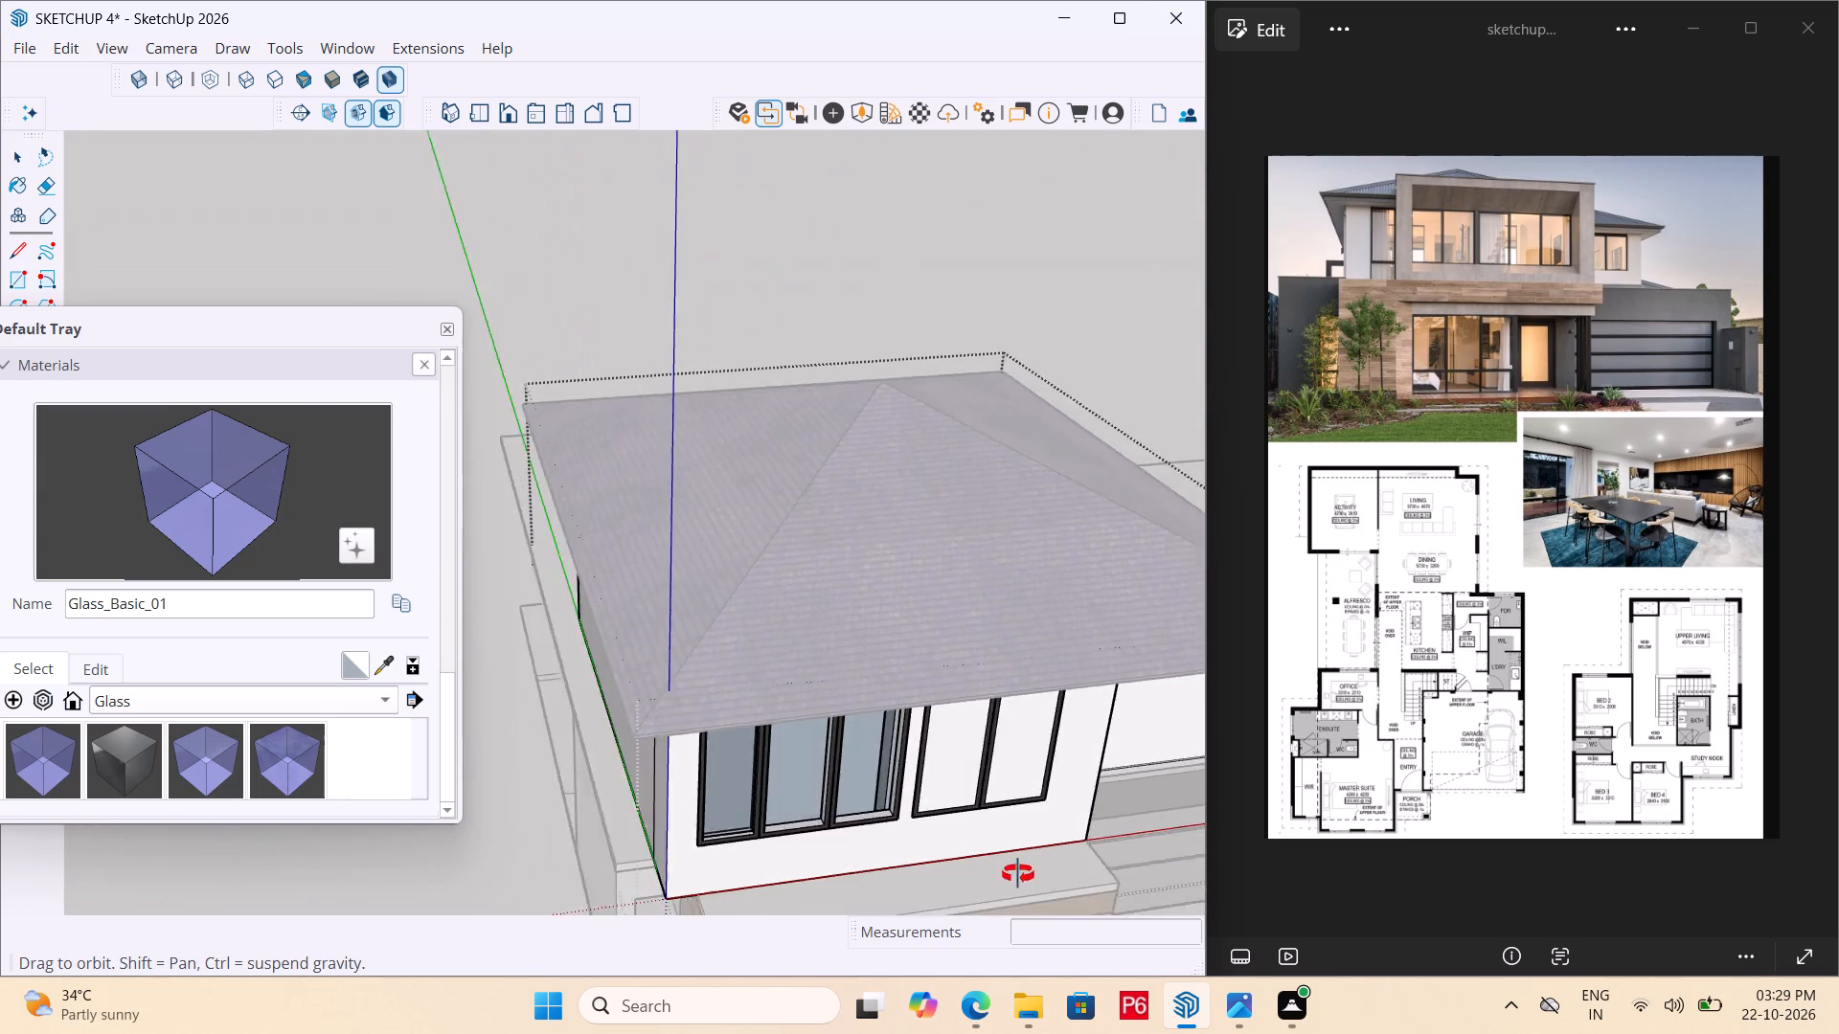
Open the fourth front window, beside the three opened ones, for editing and push its inner panel face back through the frame's depth.
{"action": "middle_click_drag", "start_coordinate": [1018, 874], "coordinate": [639, 698]}
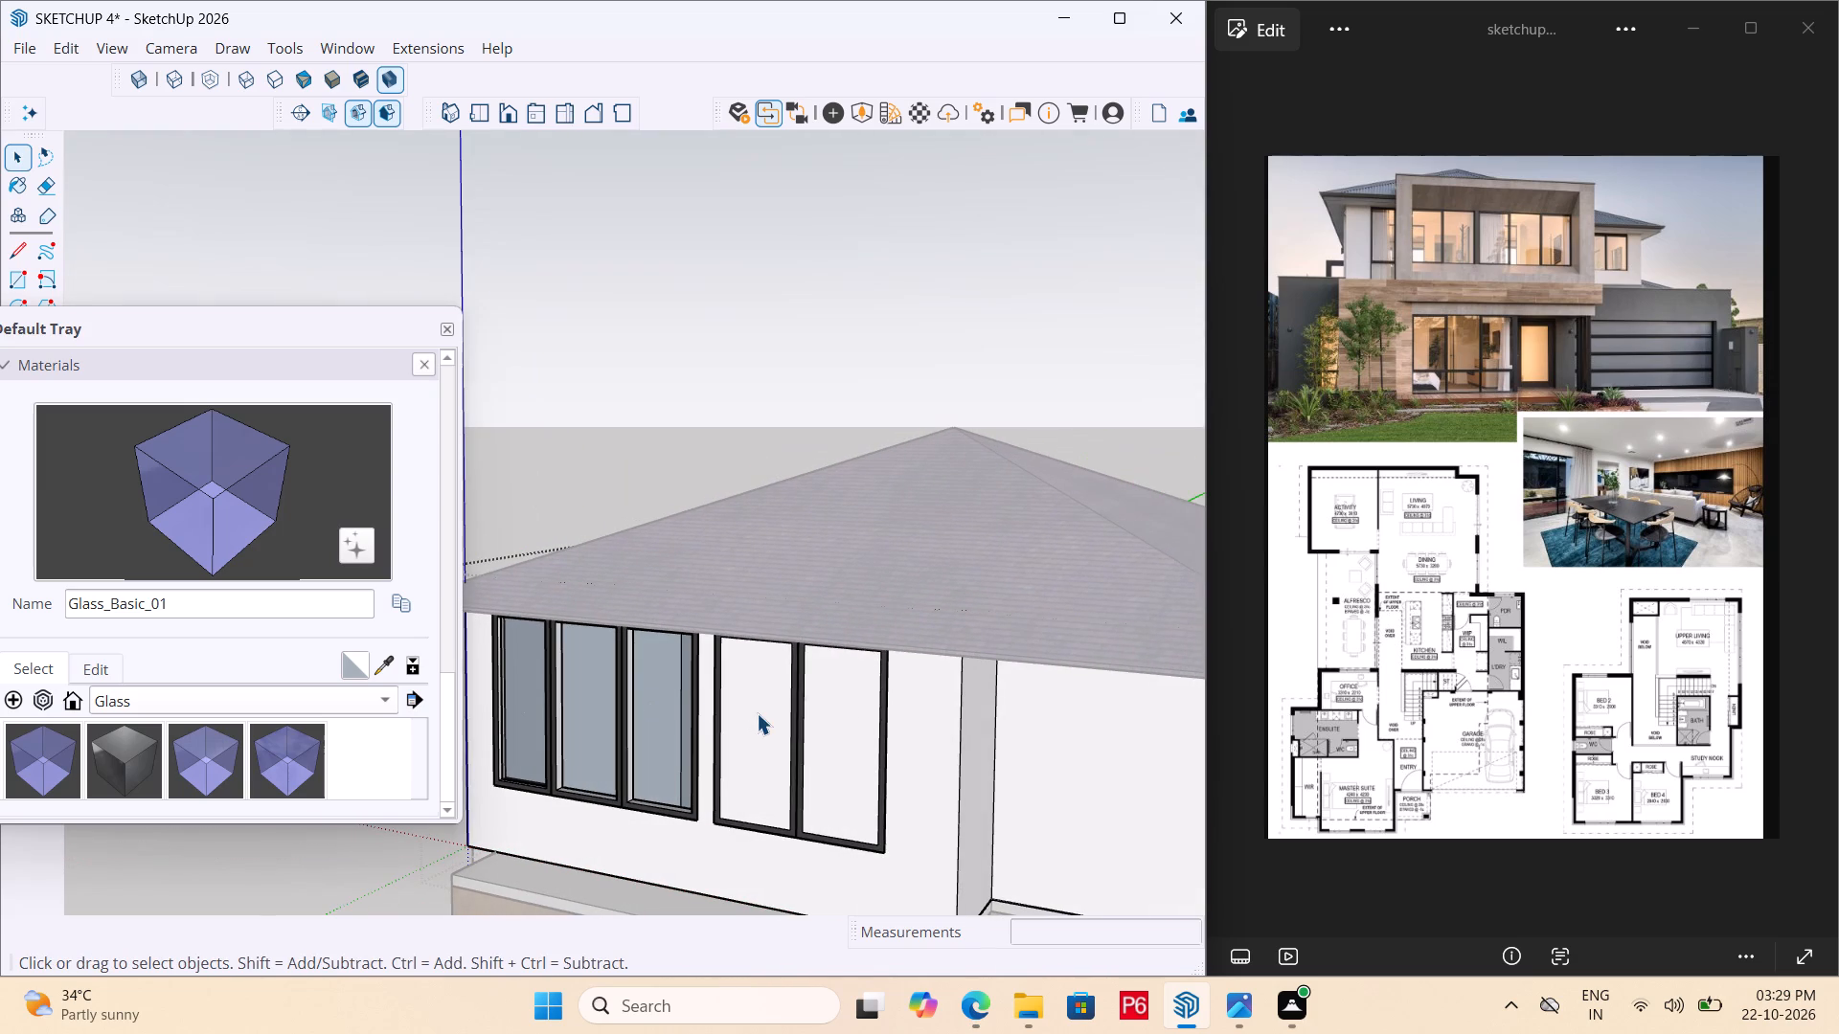
{"action": "double_click", "coordinate": [738, 713]}
{"action": "left_click", "coordinate": [747, 740]}
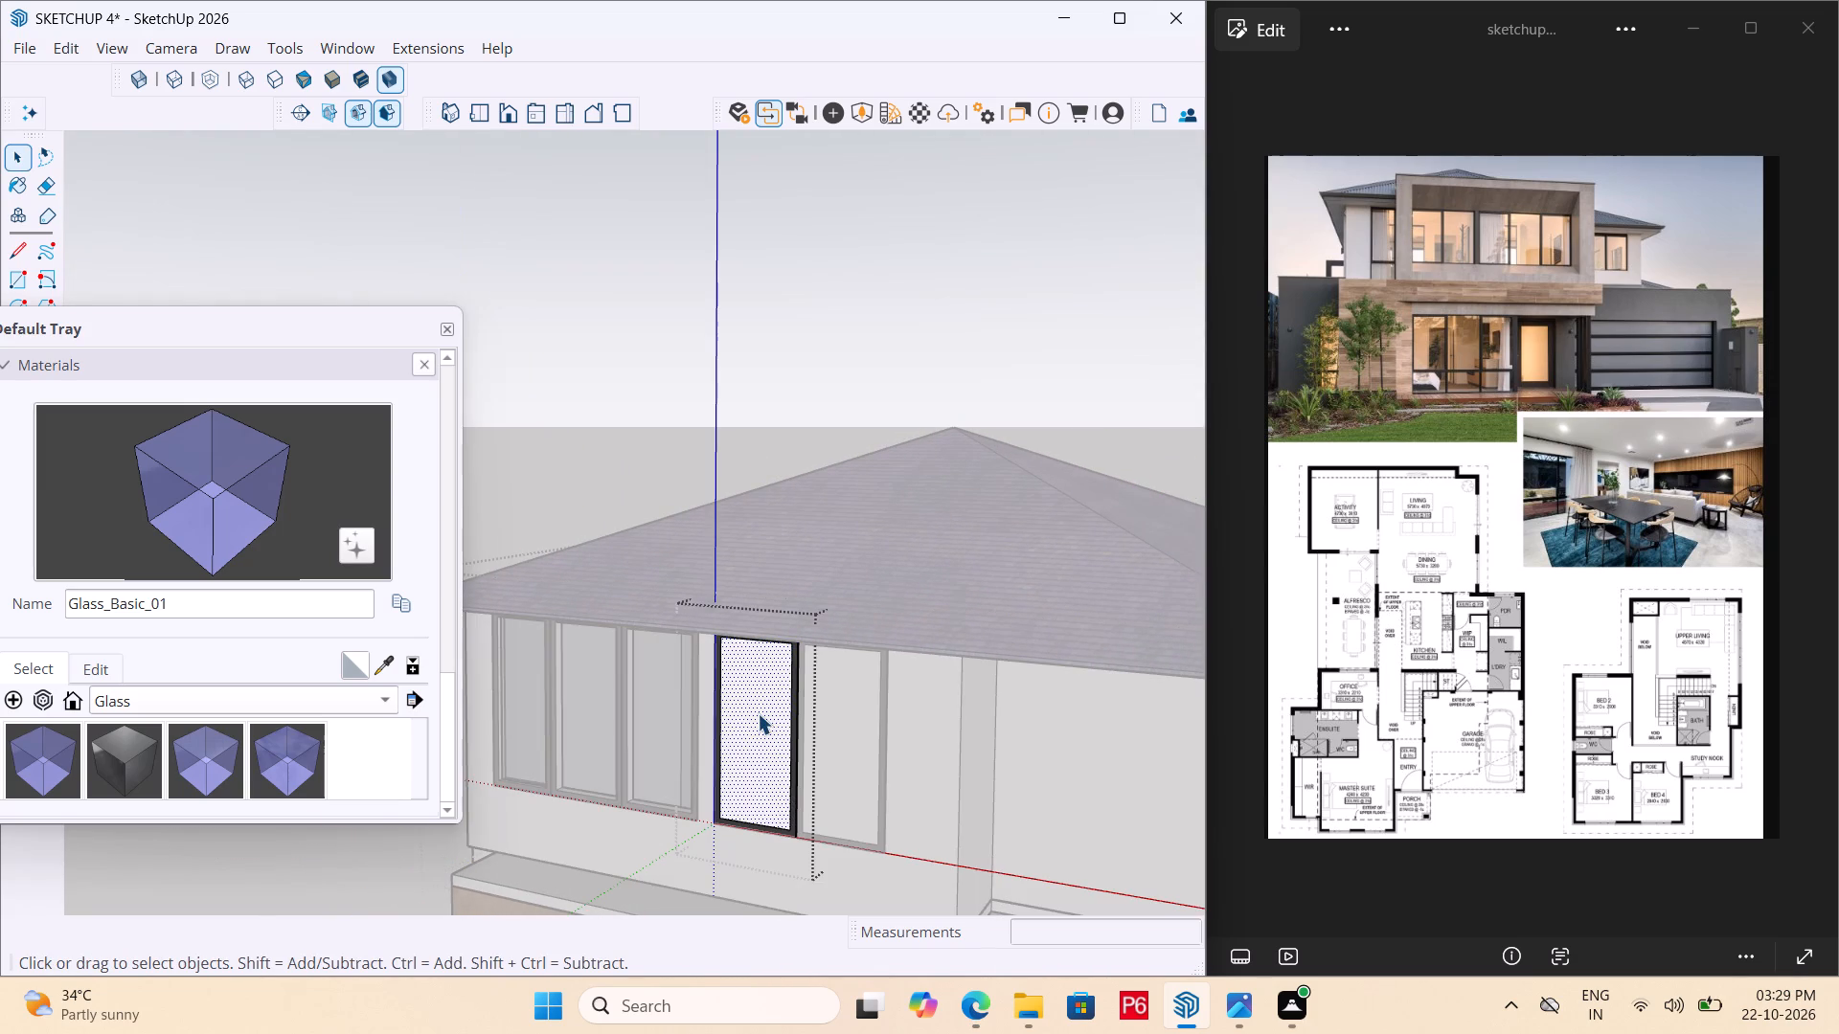
{"action": "double_click", "coordinate": [758, 713]}
{"action": "double_click", "coordinate": [758, 684]}
{"action": "double_click", "coordinate": [758, 680]}
{"action": "triple_click", "coordinate": [758, 680]}
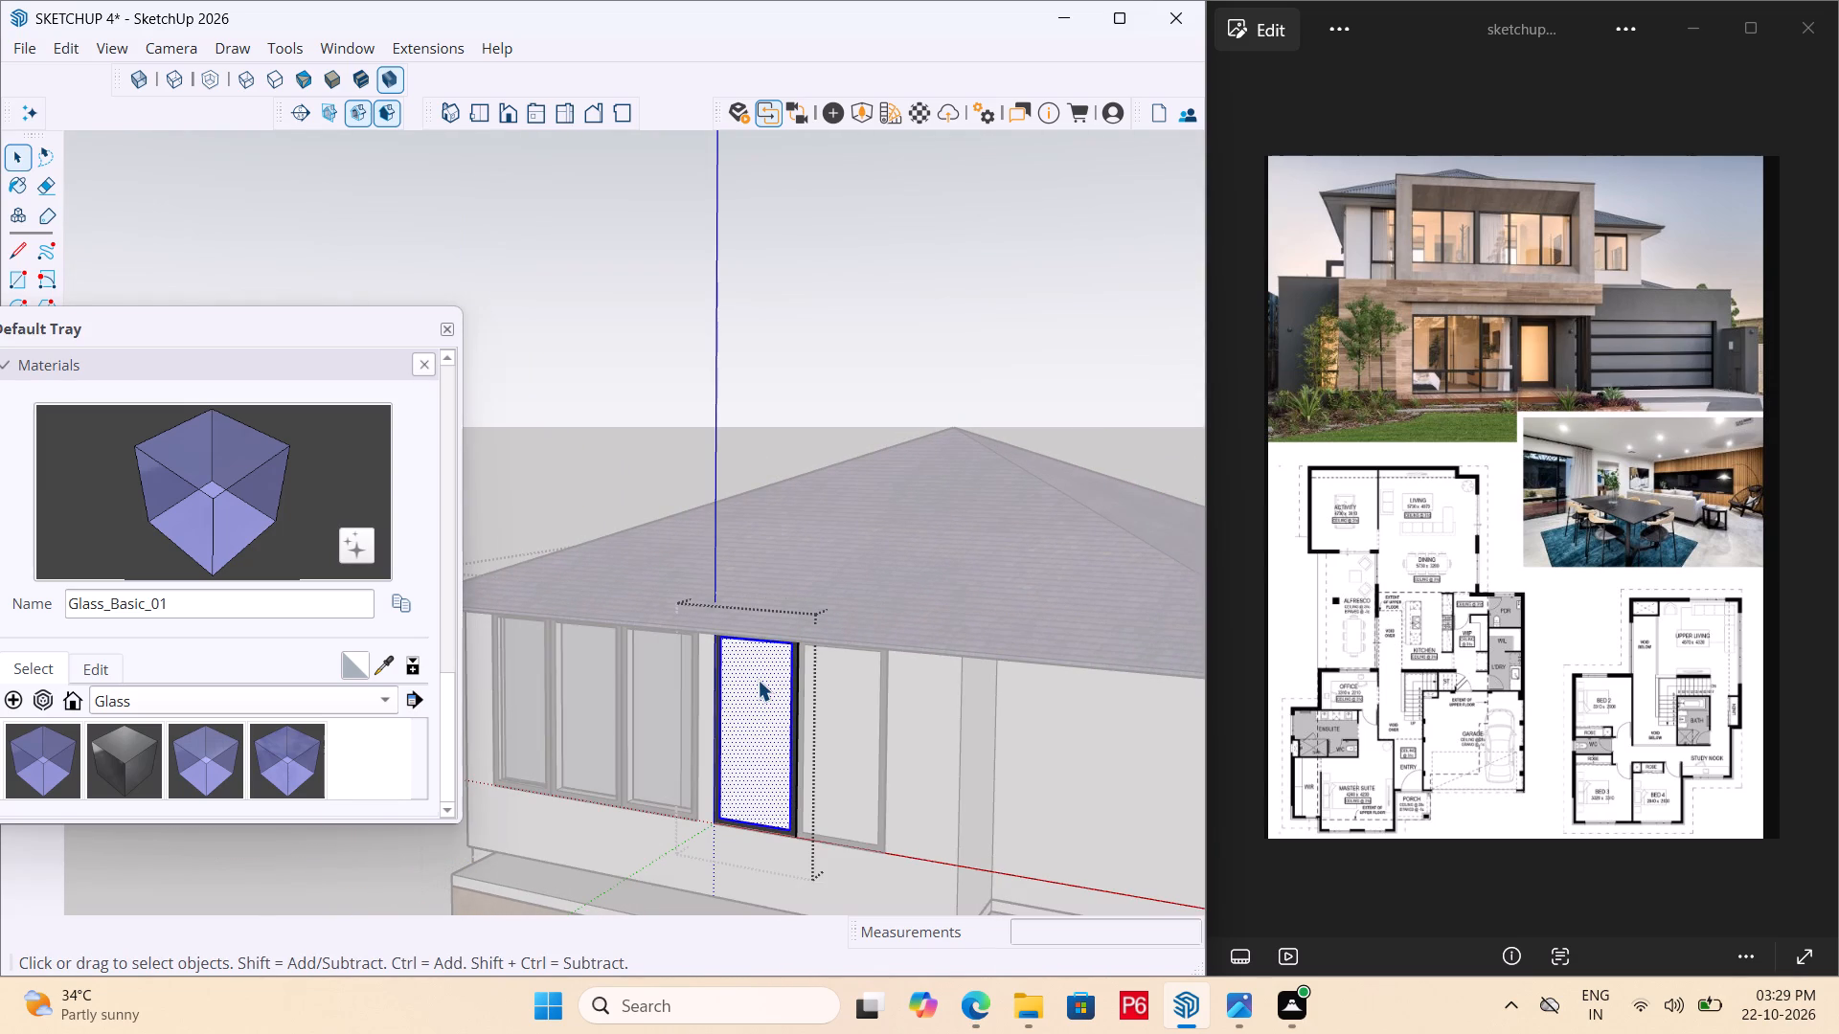
{"action": "triple_click", "coordinate": [758, 680]}
{"action": "double_click", "coordinate": [758, 680]}
{"action": "scroll", "coordinate": [774, 744], "scroll_direction": "up", "scroll_amount": 5}
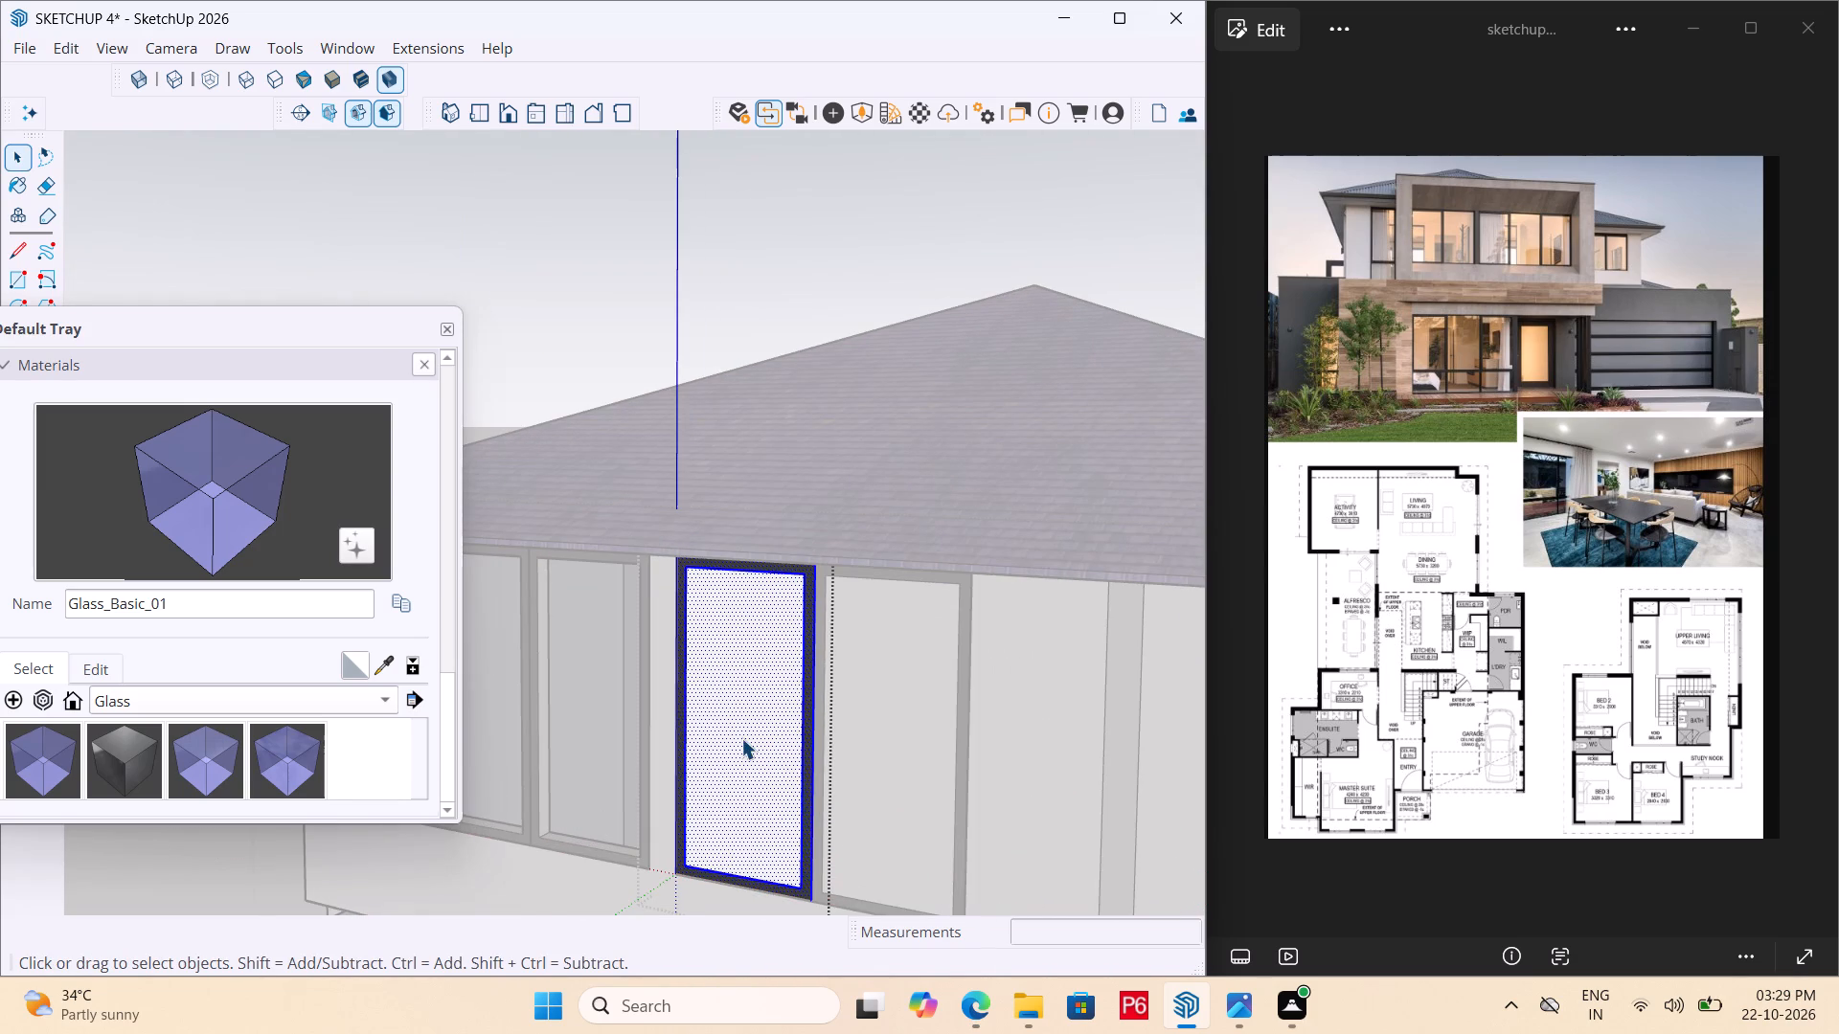
{"action": "triple_click", "coordinate": [741, 738]}
{"action": "double_click", "coordinate": [741, 736]}
{"action": "triple_click", "coordinate": [741, 736]}
{"action": "left_click", "coordinate": [741, 736]}
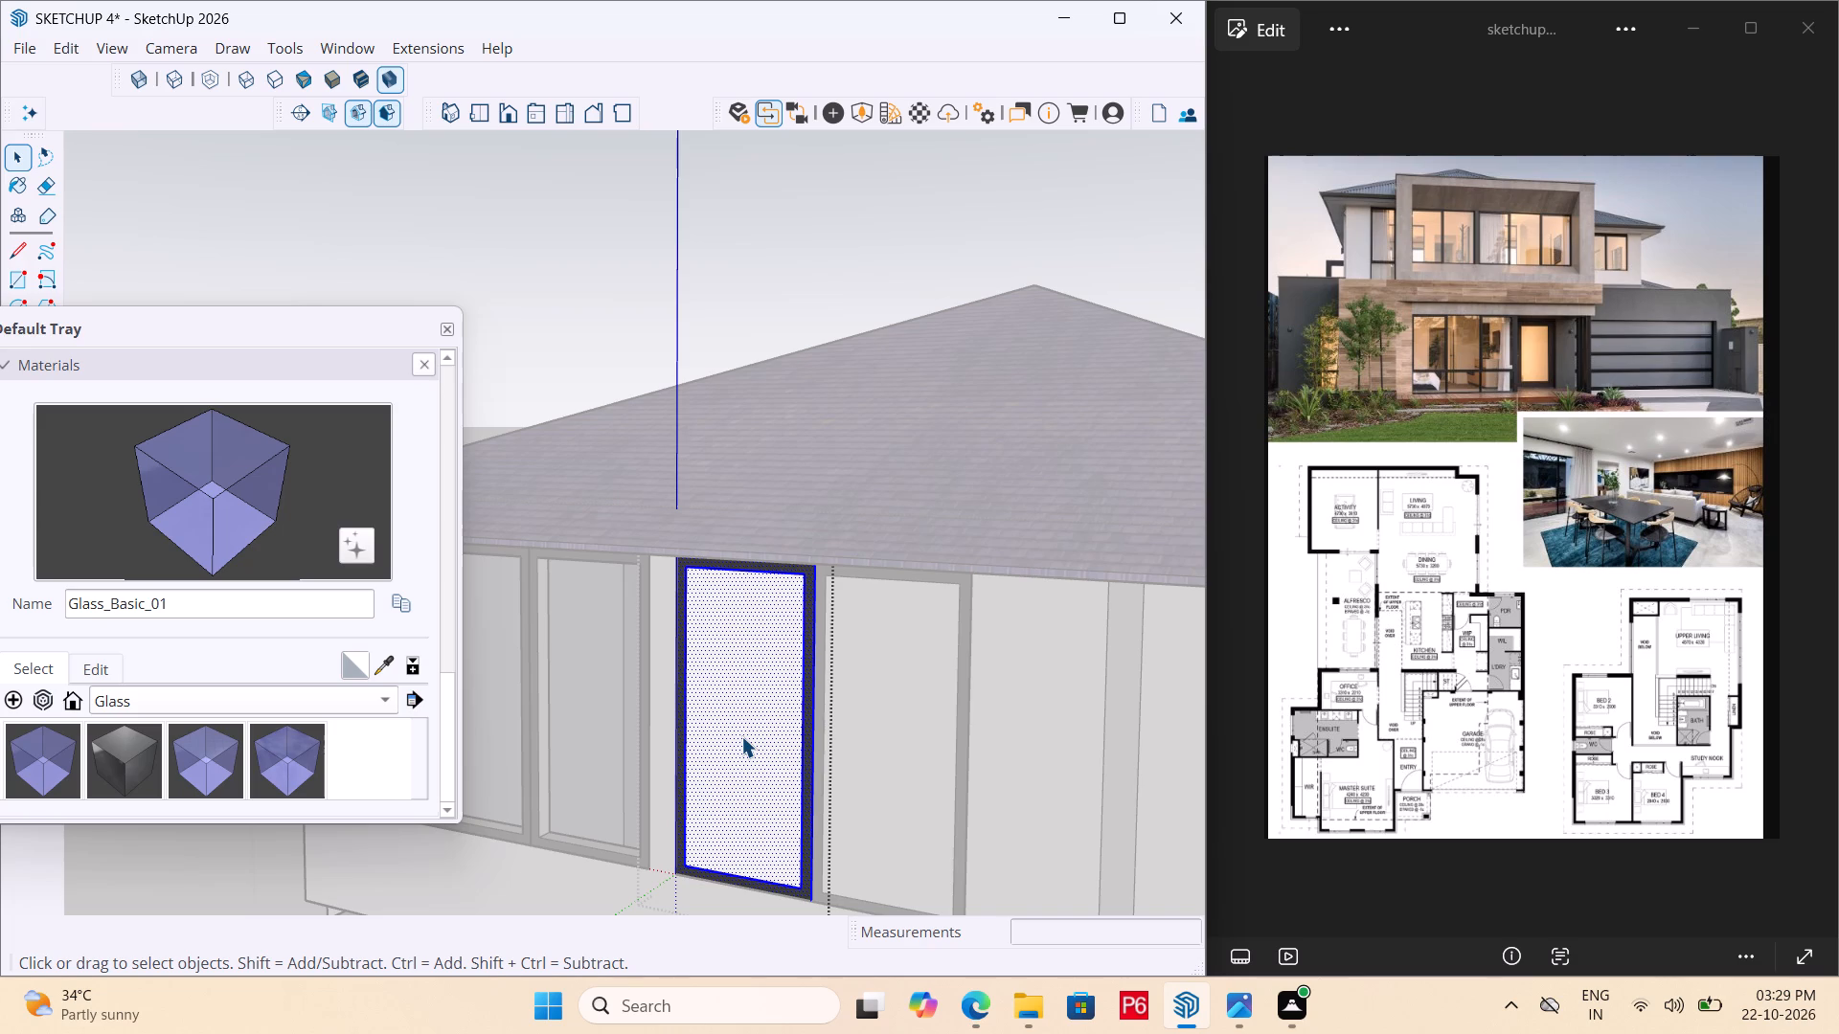
{"action": "double_click", "coordinate": [744, 730]}
{"action": "key", "text": "p"}
{"action": "left_click", "coordinate": [718, 717]}
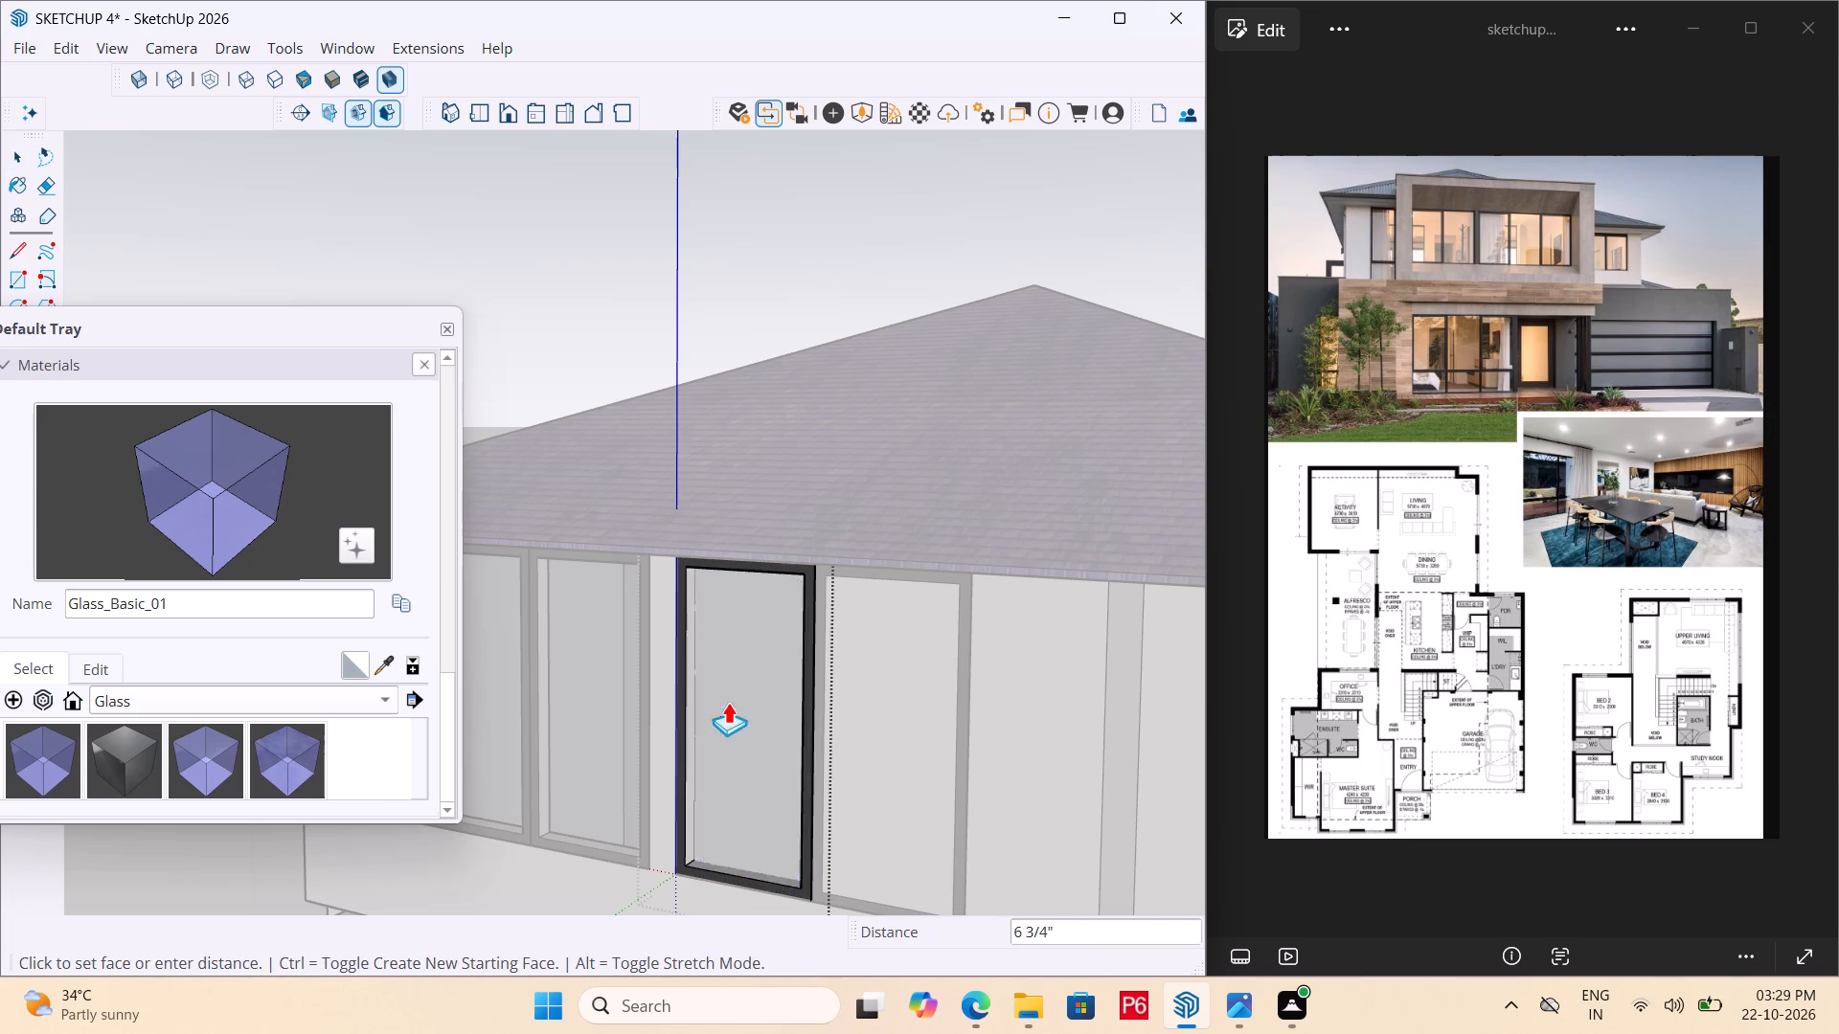
{"action": "double_click", "coordinate": [749, 680]}
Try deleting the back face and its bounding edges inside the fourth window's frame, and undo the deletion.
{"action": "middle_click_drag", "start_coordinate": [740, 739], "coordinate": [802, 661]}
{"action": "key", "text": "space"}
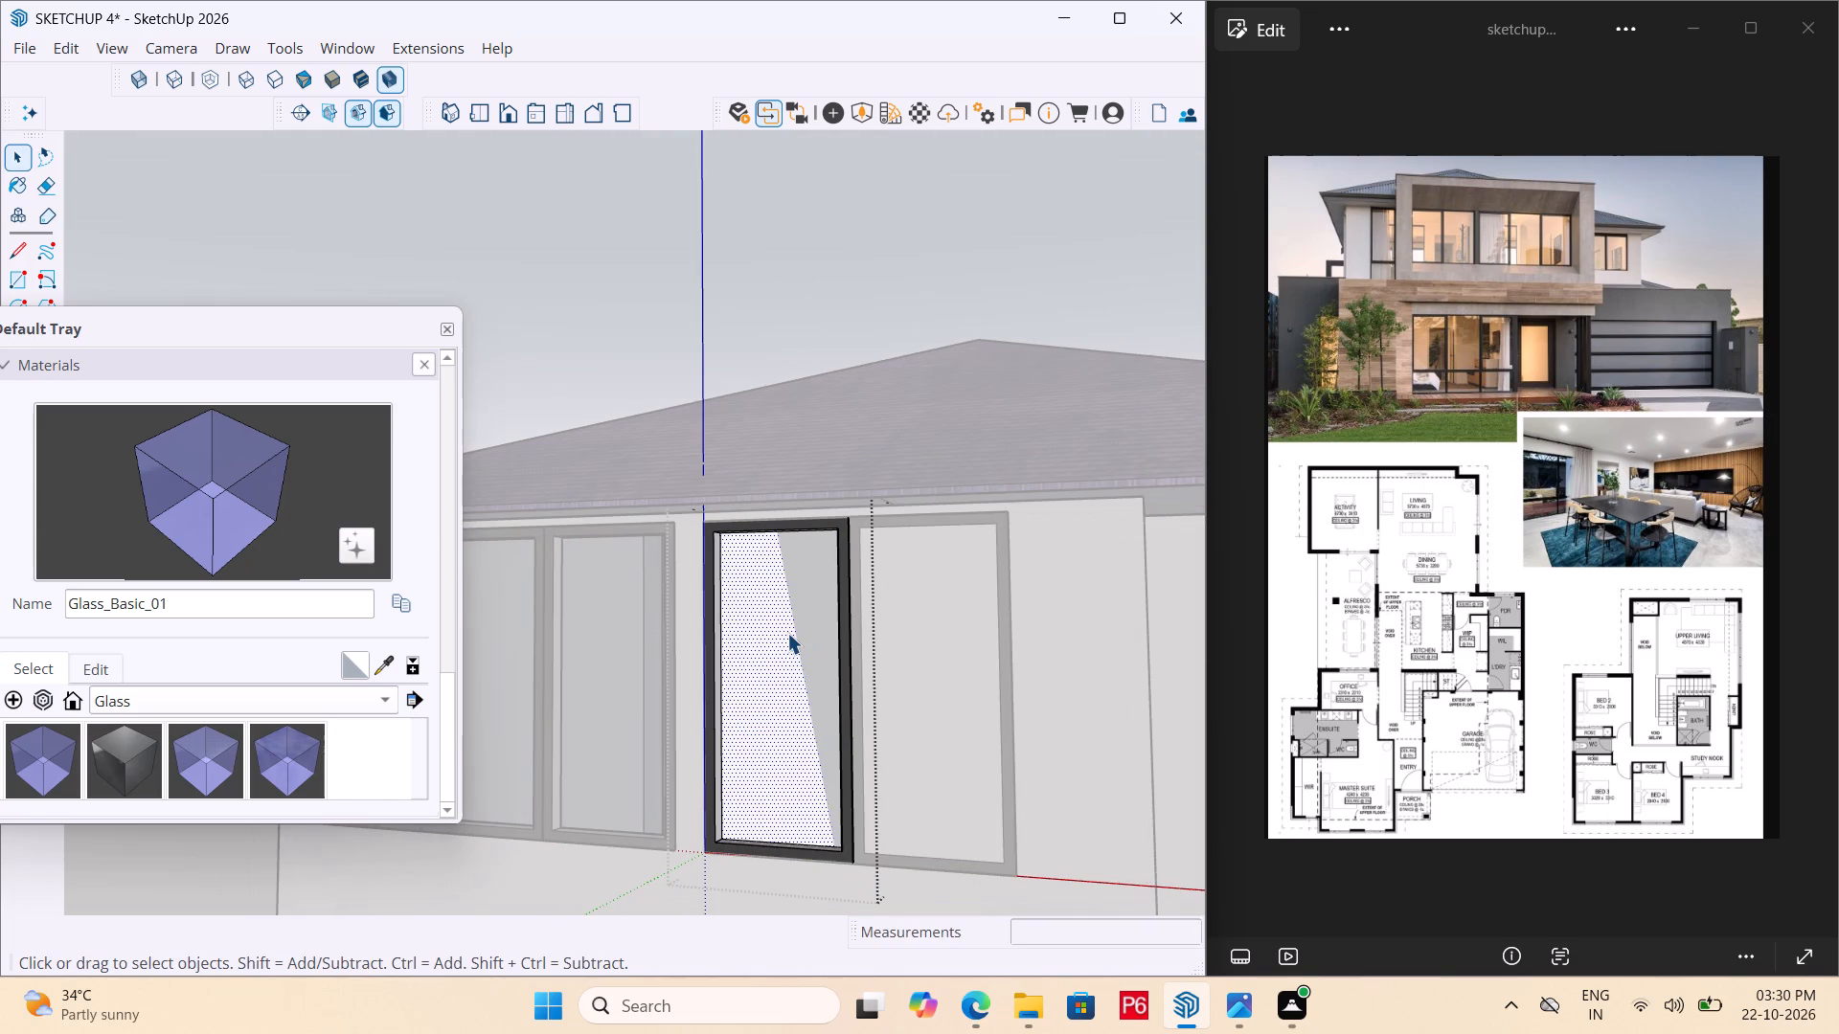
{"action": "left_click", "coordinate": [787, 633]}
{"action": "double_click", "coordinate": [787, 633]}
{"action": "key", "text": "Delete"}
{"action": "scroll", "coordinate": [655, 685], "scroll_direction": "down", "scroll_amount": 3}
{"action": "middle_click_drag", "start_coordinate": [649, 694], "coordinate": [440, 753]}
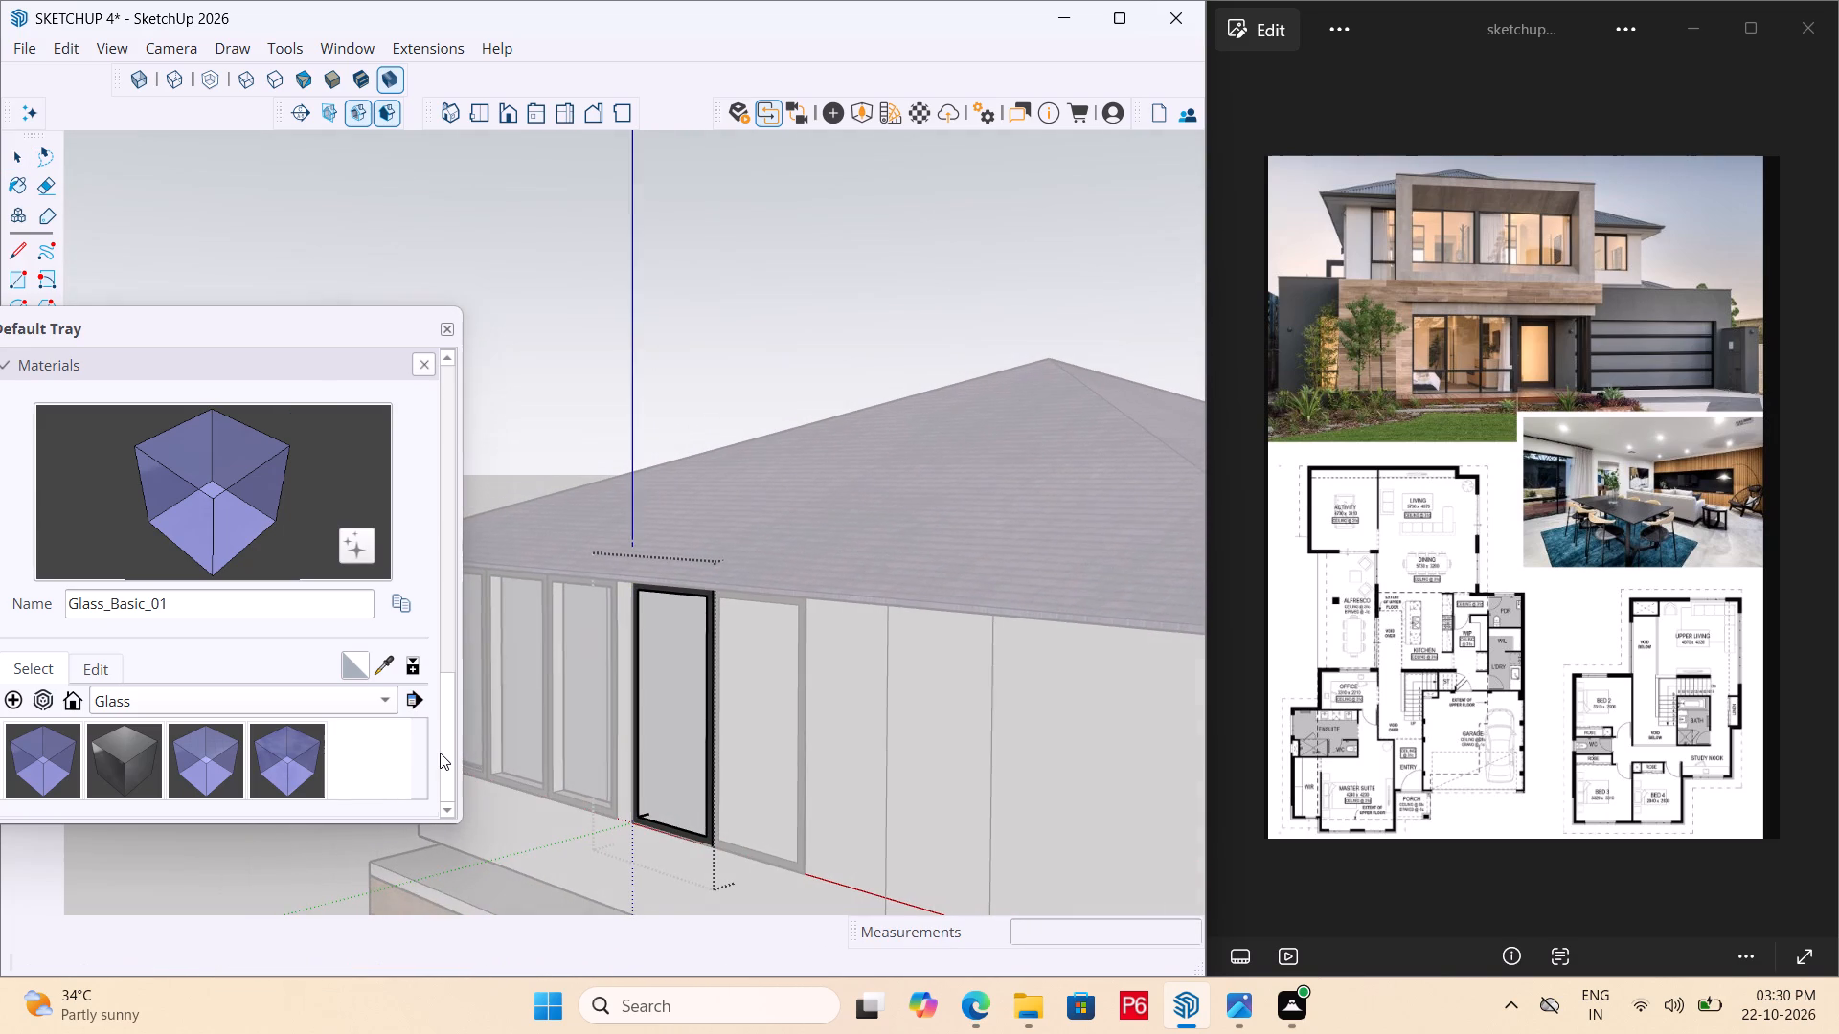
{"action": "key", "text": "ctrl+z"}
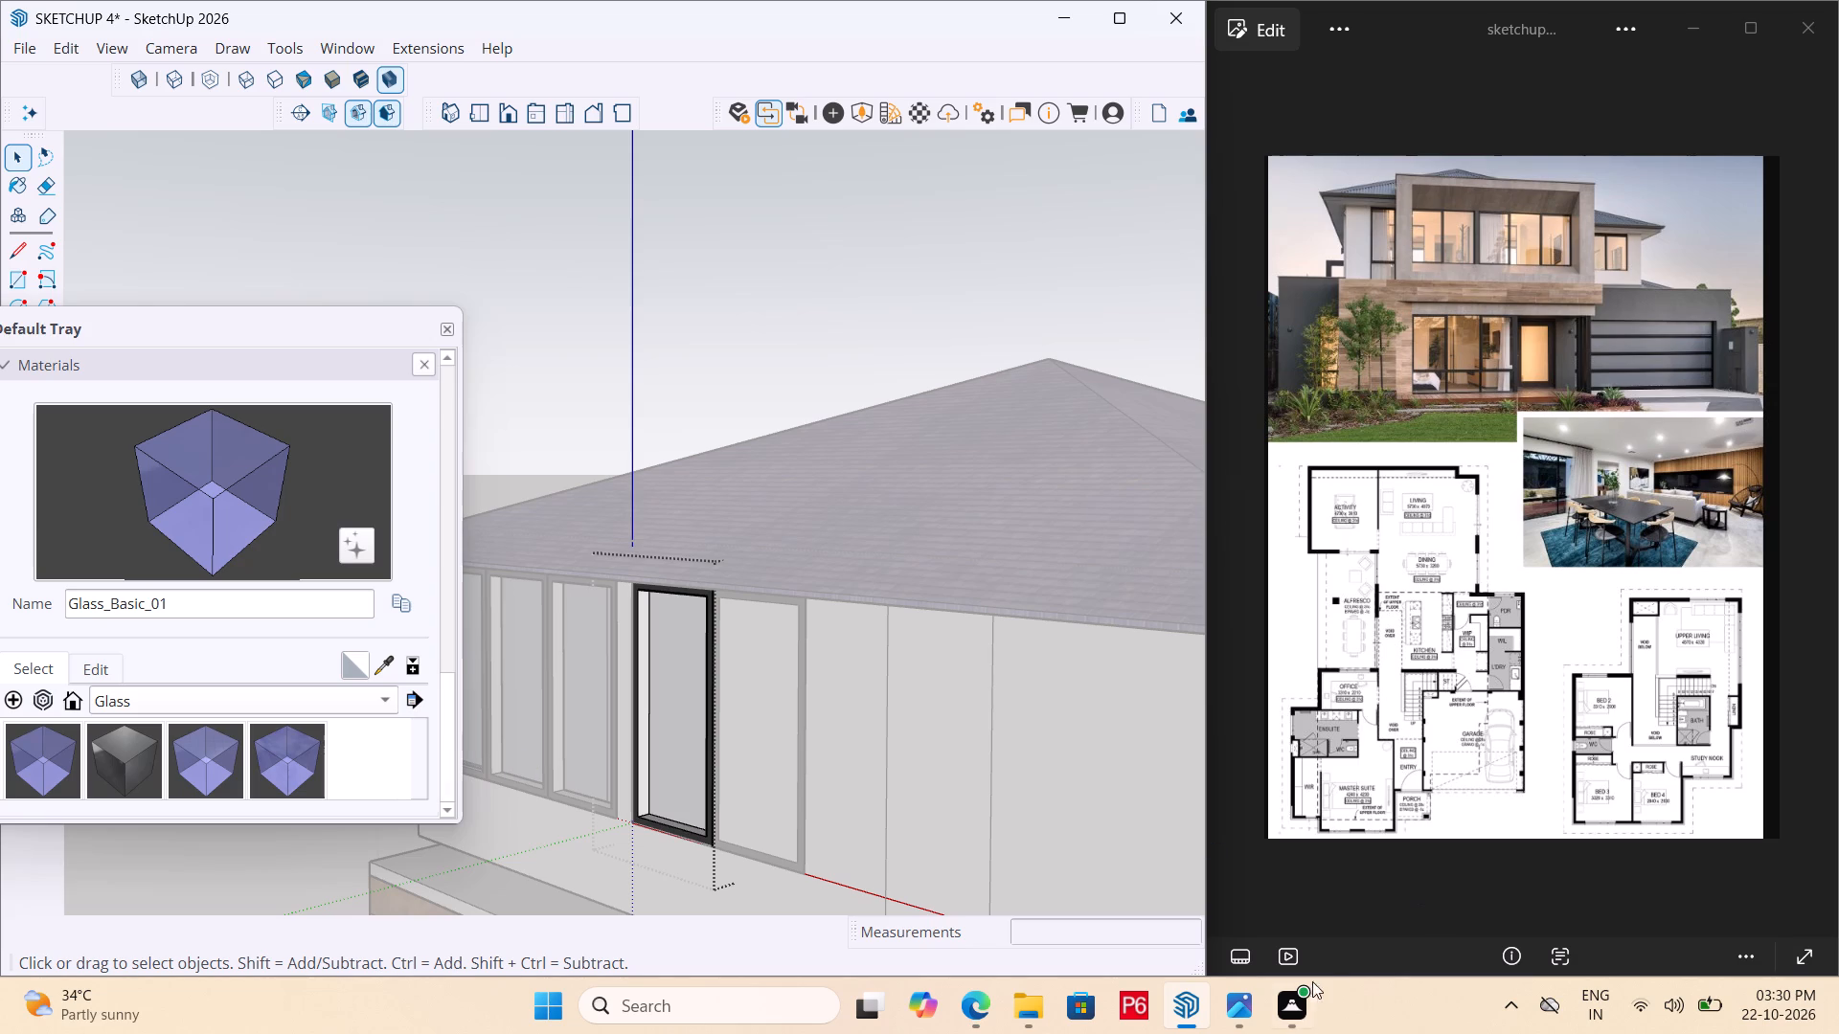
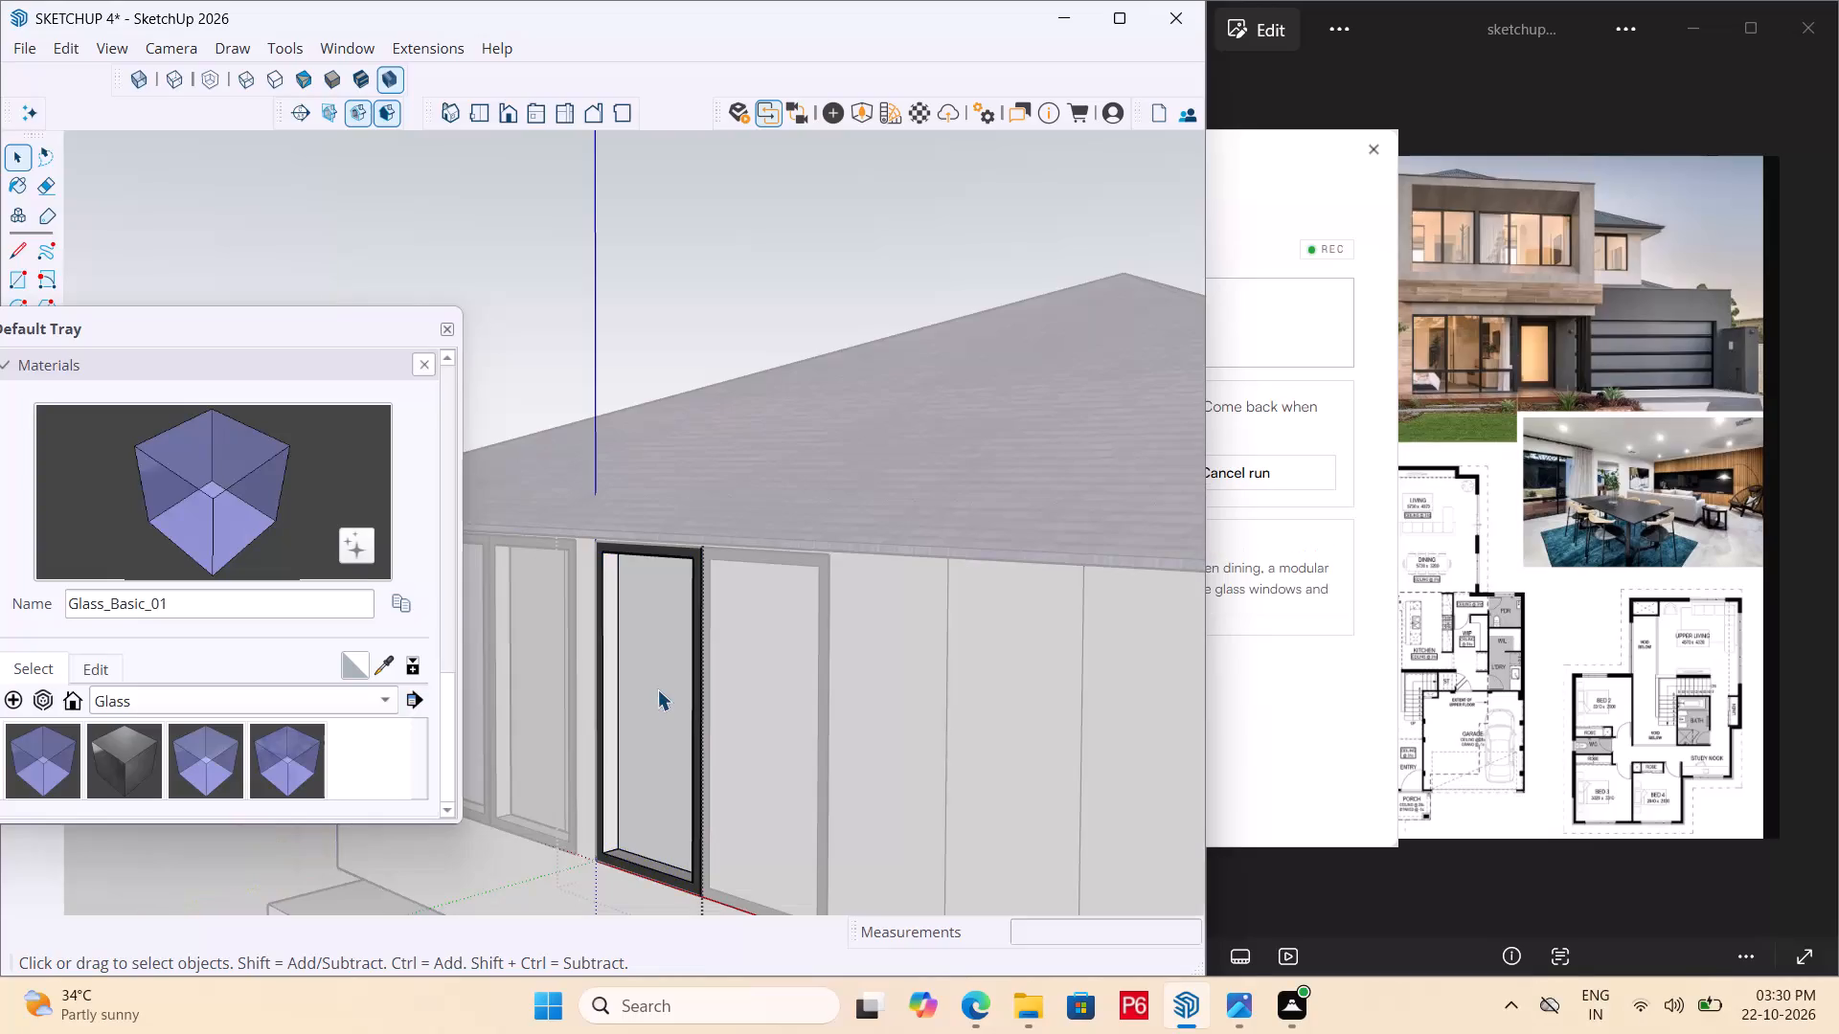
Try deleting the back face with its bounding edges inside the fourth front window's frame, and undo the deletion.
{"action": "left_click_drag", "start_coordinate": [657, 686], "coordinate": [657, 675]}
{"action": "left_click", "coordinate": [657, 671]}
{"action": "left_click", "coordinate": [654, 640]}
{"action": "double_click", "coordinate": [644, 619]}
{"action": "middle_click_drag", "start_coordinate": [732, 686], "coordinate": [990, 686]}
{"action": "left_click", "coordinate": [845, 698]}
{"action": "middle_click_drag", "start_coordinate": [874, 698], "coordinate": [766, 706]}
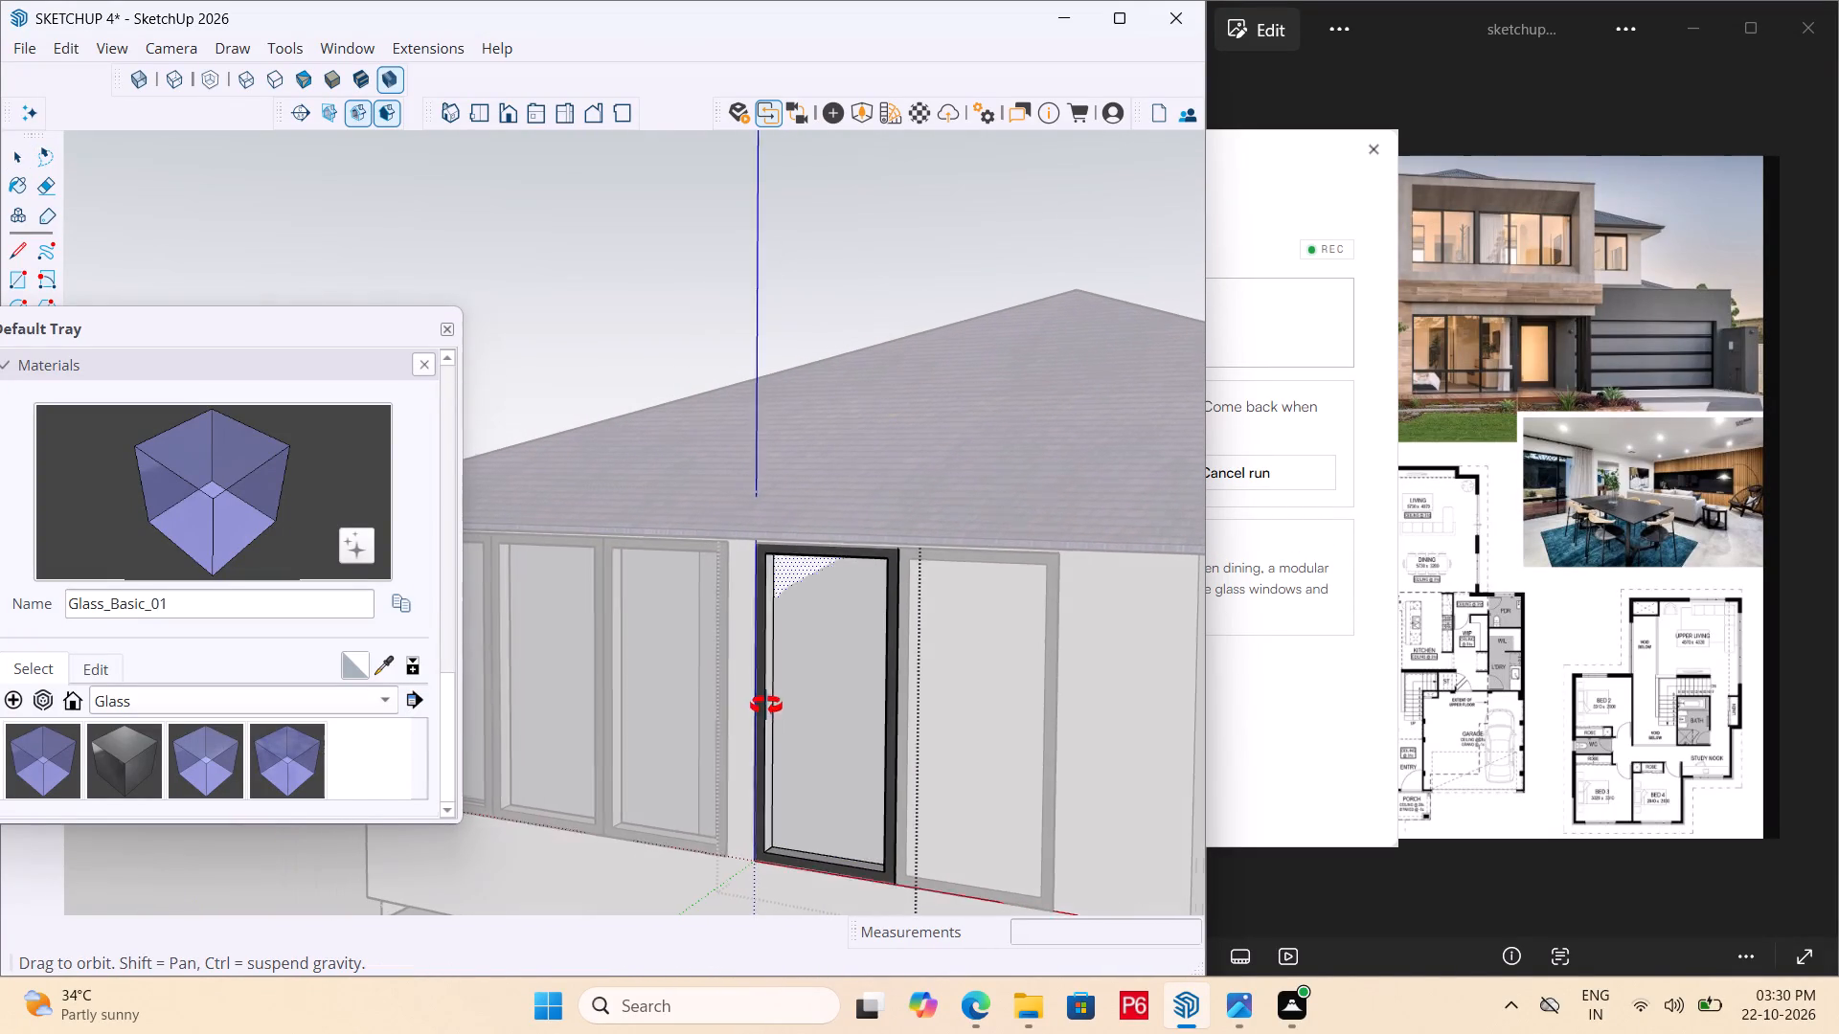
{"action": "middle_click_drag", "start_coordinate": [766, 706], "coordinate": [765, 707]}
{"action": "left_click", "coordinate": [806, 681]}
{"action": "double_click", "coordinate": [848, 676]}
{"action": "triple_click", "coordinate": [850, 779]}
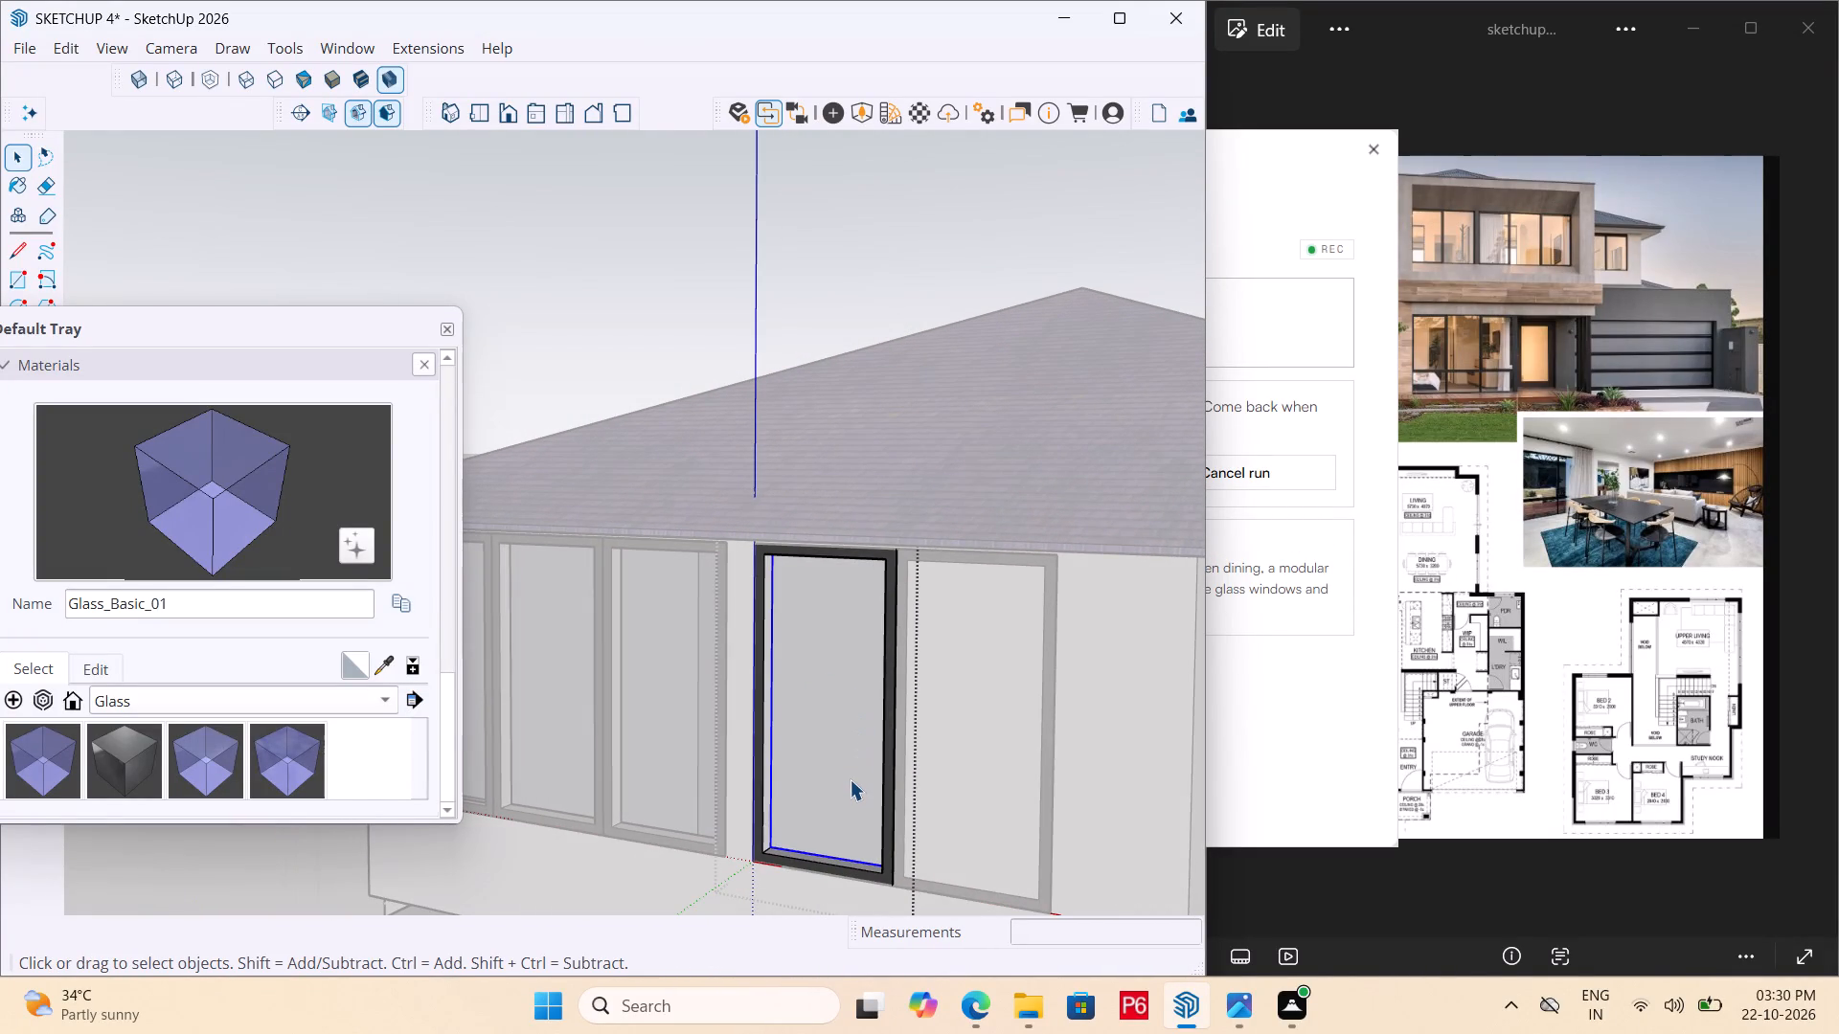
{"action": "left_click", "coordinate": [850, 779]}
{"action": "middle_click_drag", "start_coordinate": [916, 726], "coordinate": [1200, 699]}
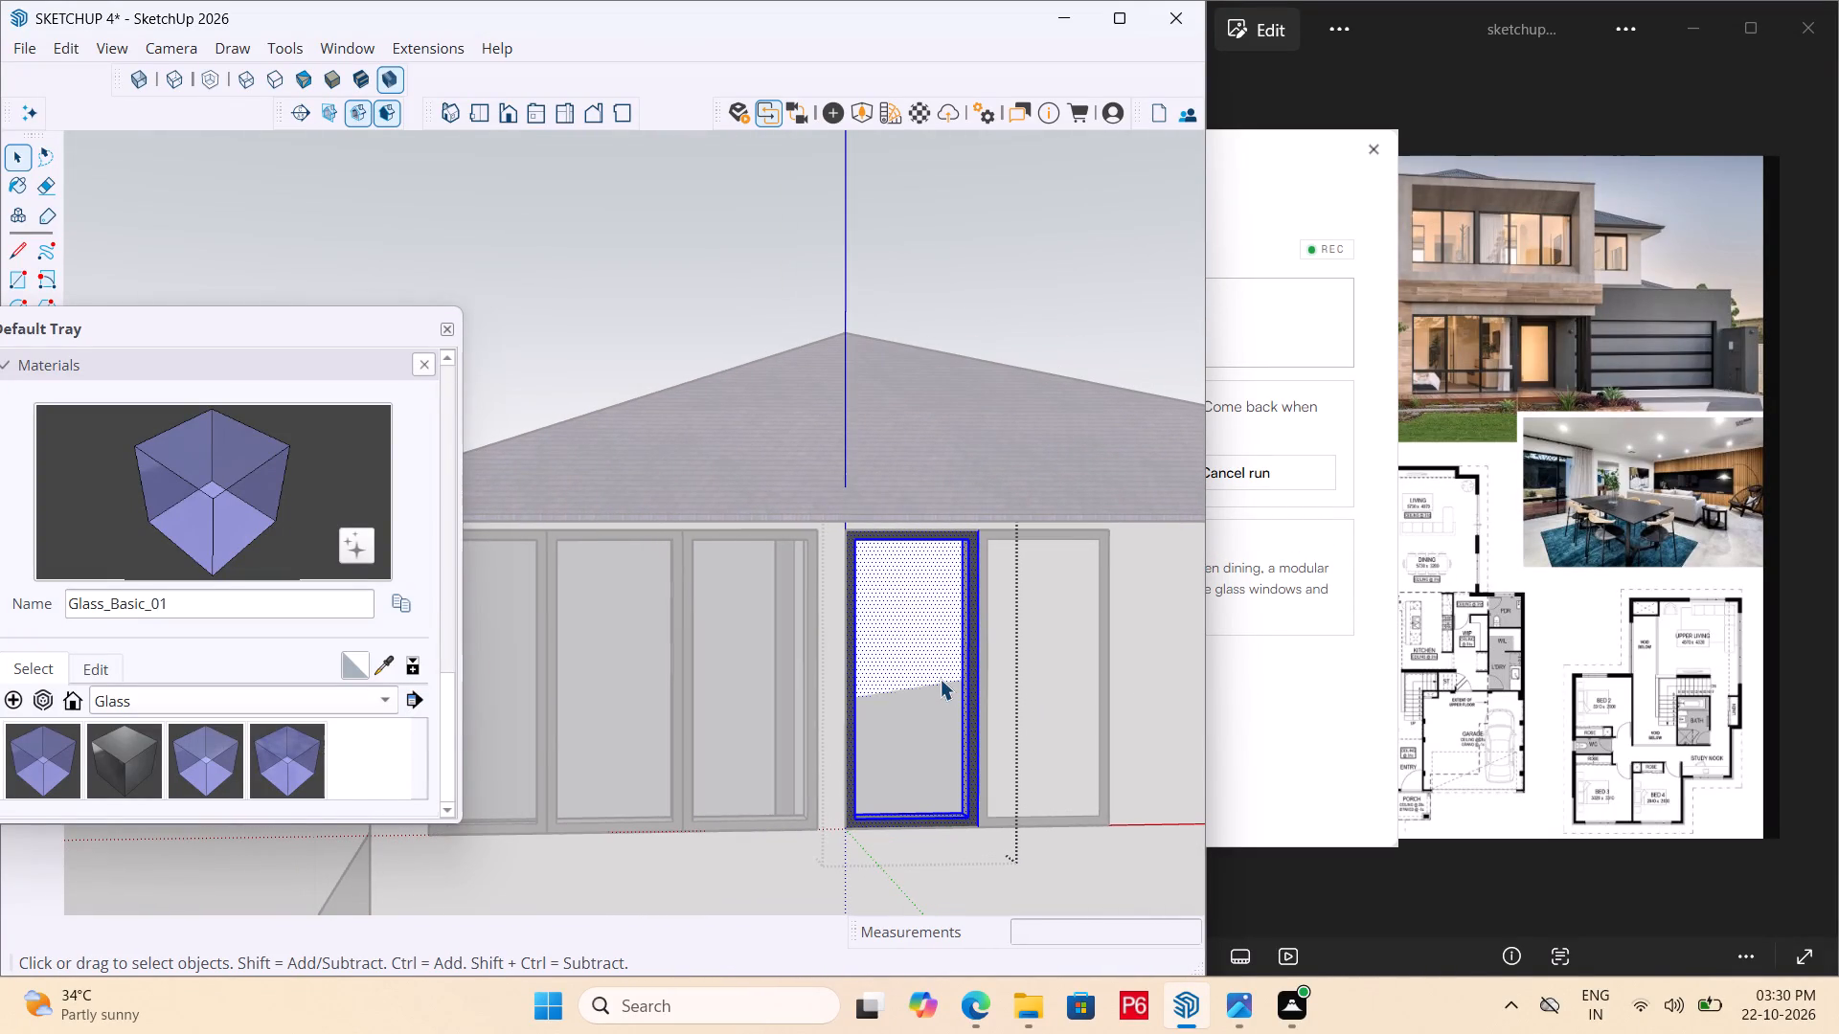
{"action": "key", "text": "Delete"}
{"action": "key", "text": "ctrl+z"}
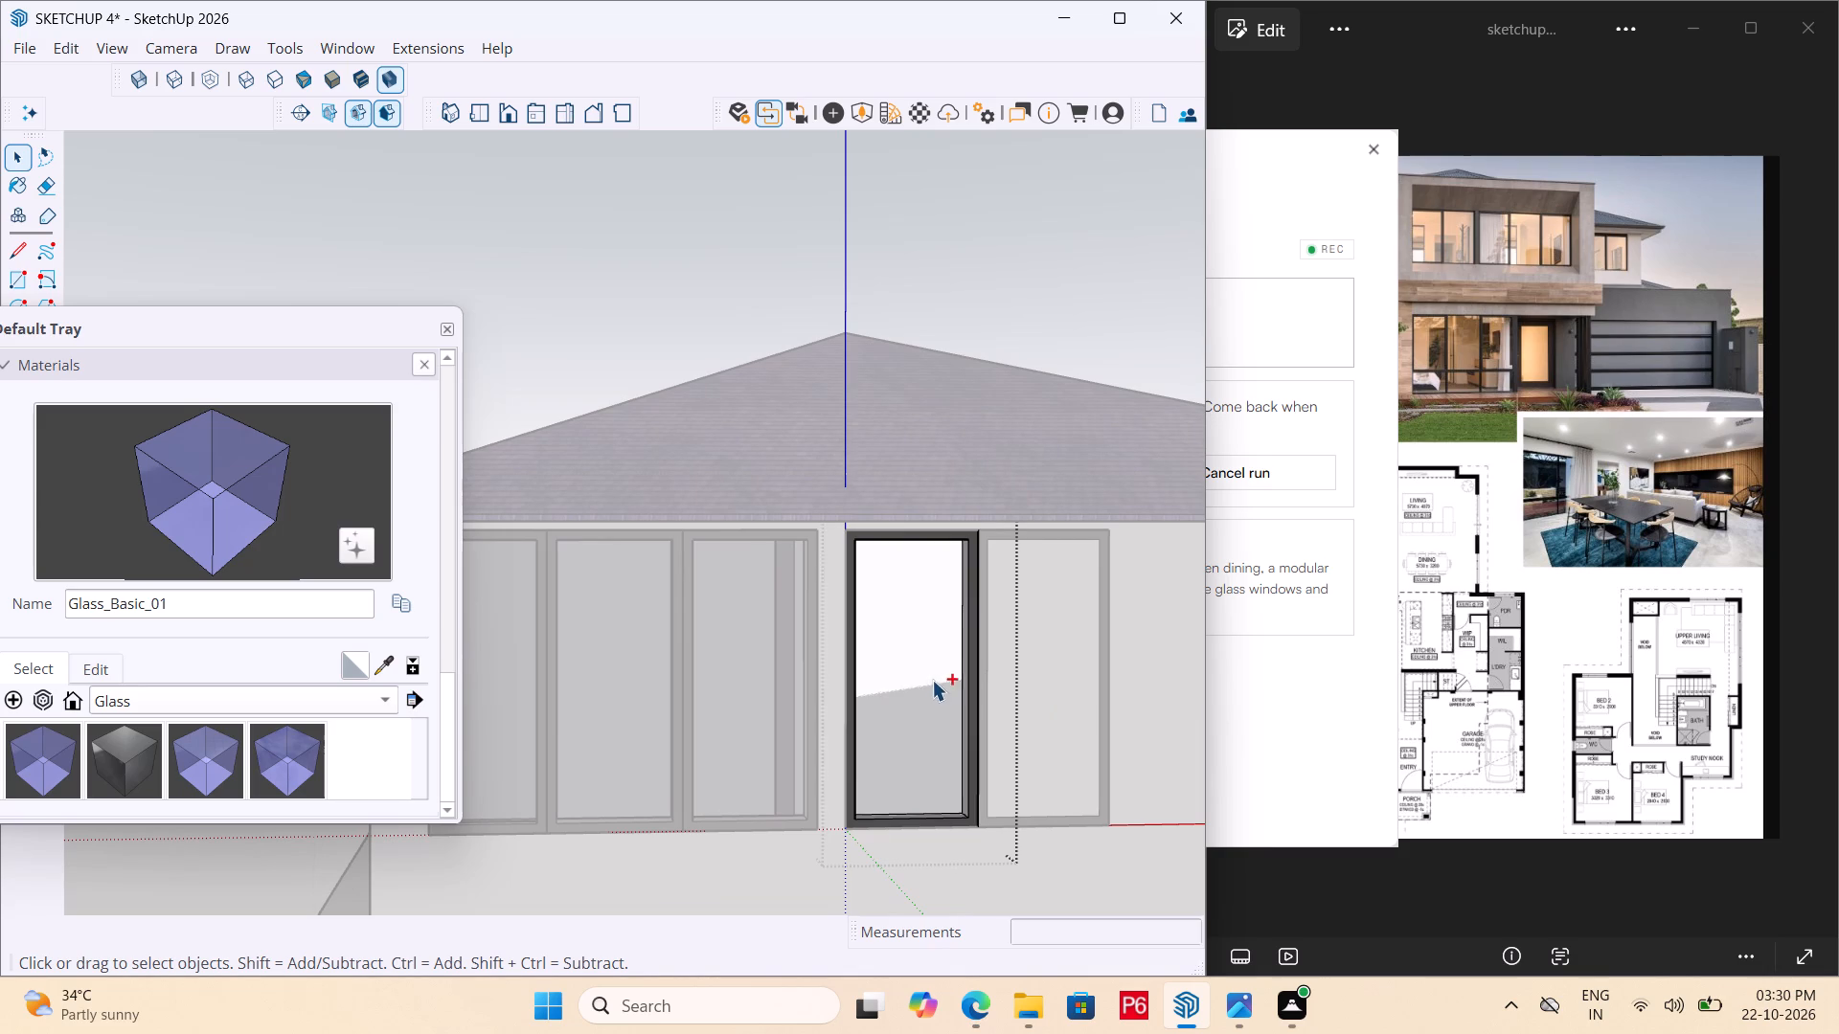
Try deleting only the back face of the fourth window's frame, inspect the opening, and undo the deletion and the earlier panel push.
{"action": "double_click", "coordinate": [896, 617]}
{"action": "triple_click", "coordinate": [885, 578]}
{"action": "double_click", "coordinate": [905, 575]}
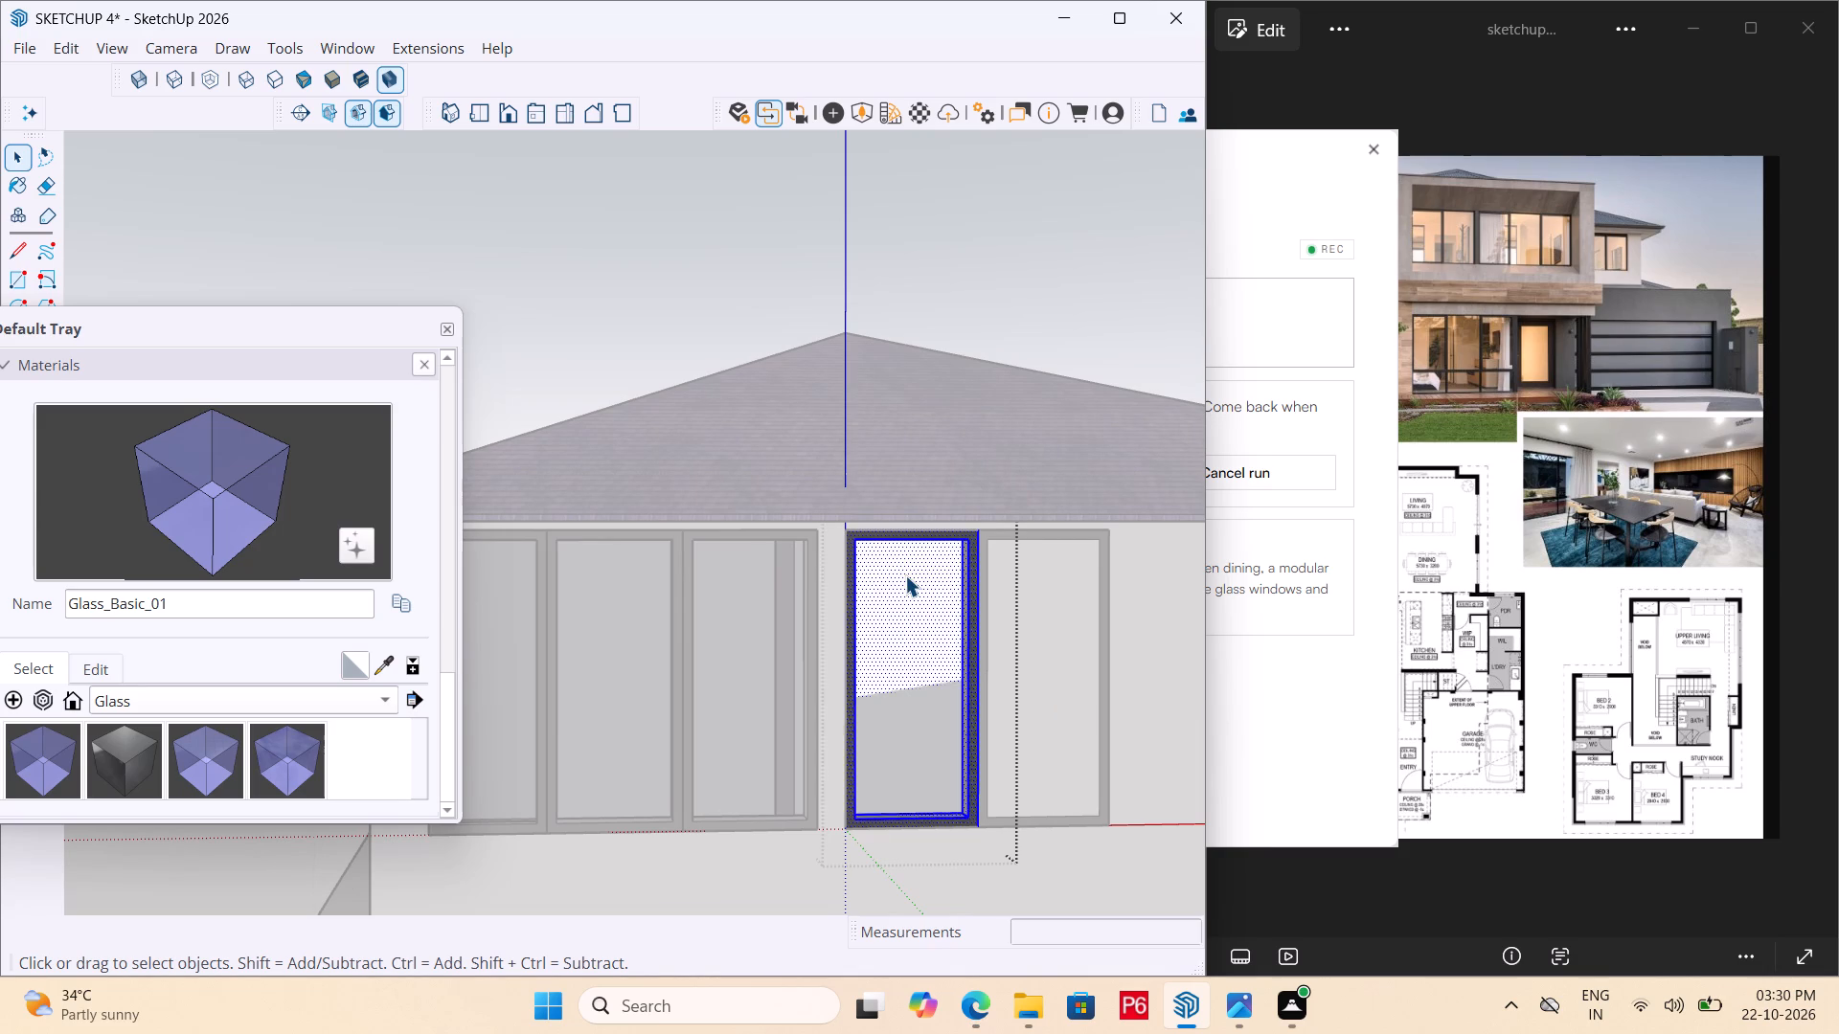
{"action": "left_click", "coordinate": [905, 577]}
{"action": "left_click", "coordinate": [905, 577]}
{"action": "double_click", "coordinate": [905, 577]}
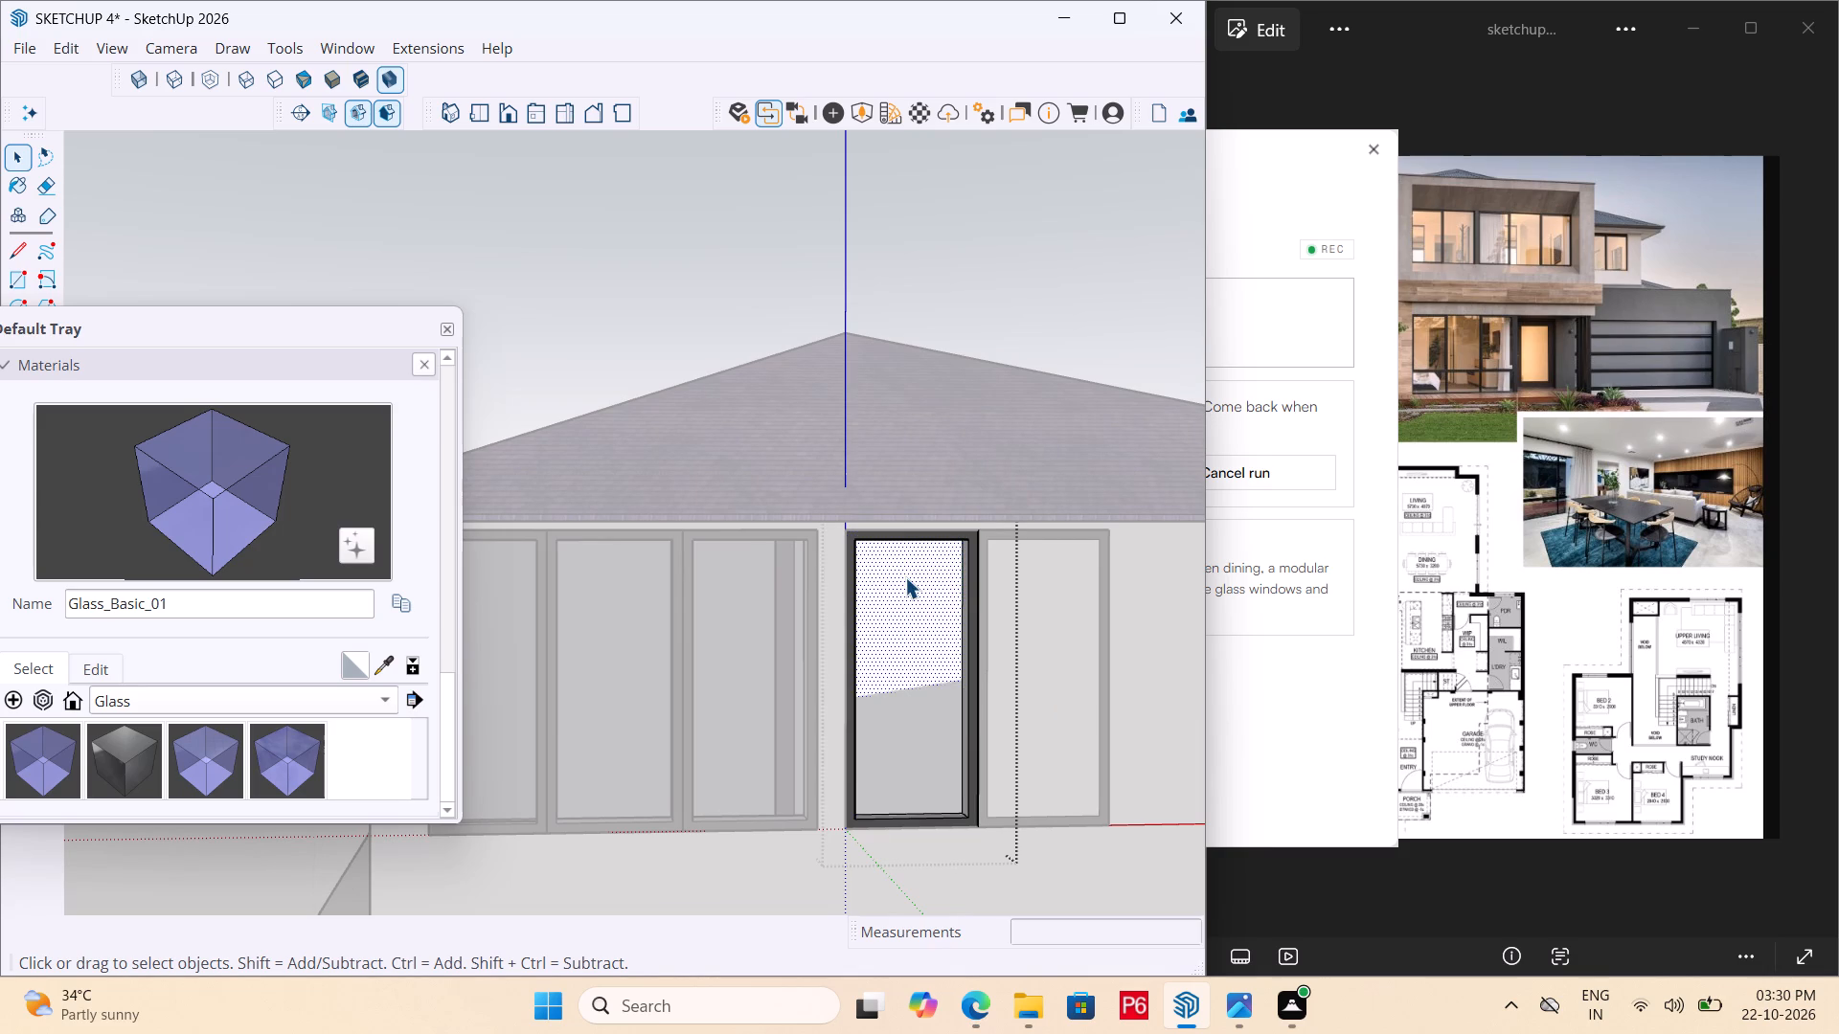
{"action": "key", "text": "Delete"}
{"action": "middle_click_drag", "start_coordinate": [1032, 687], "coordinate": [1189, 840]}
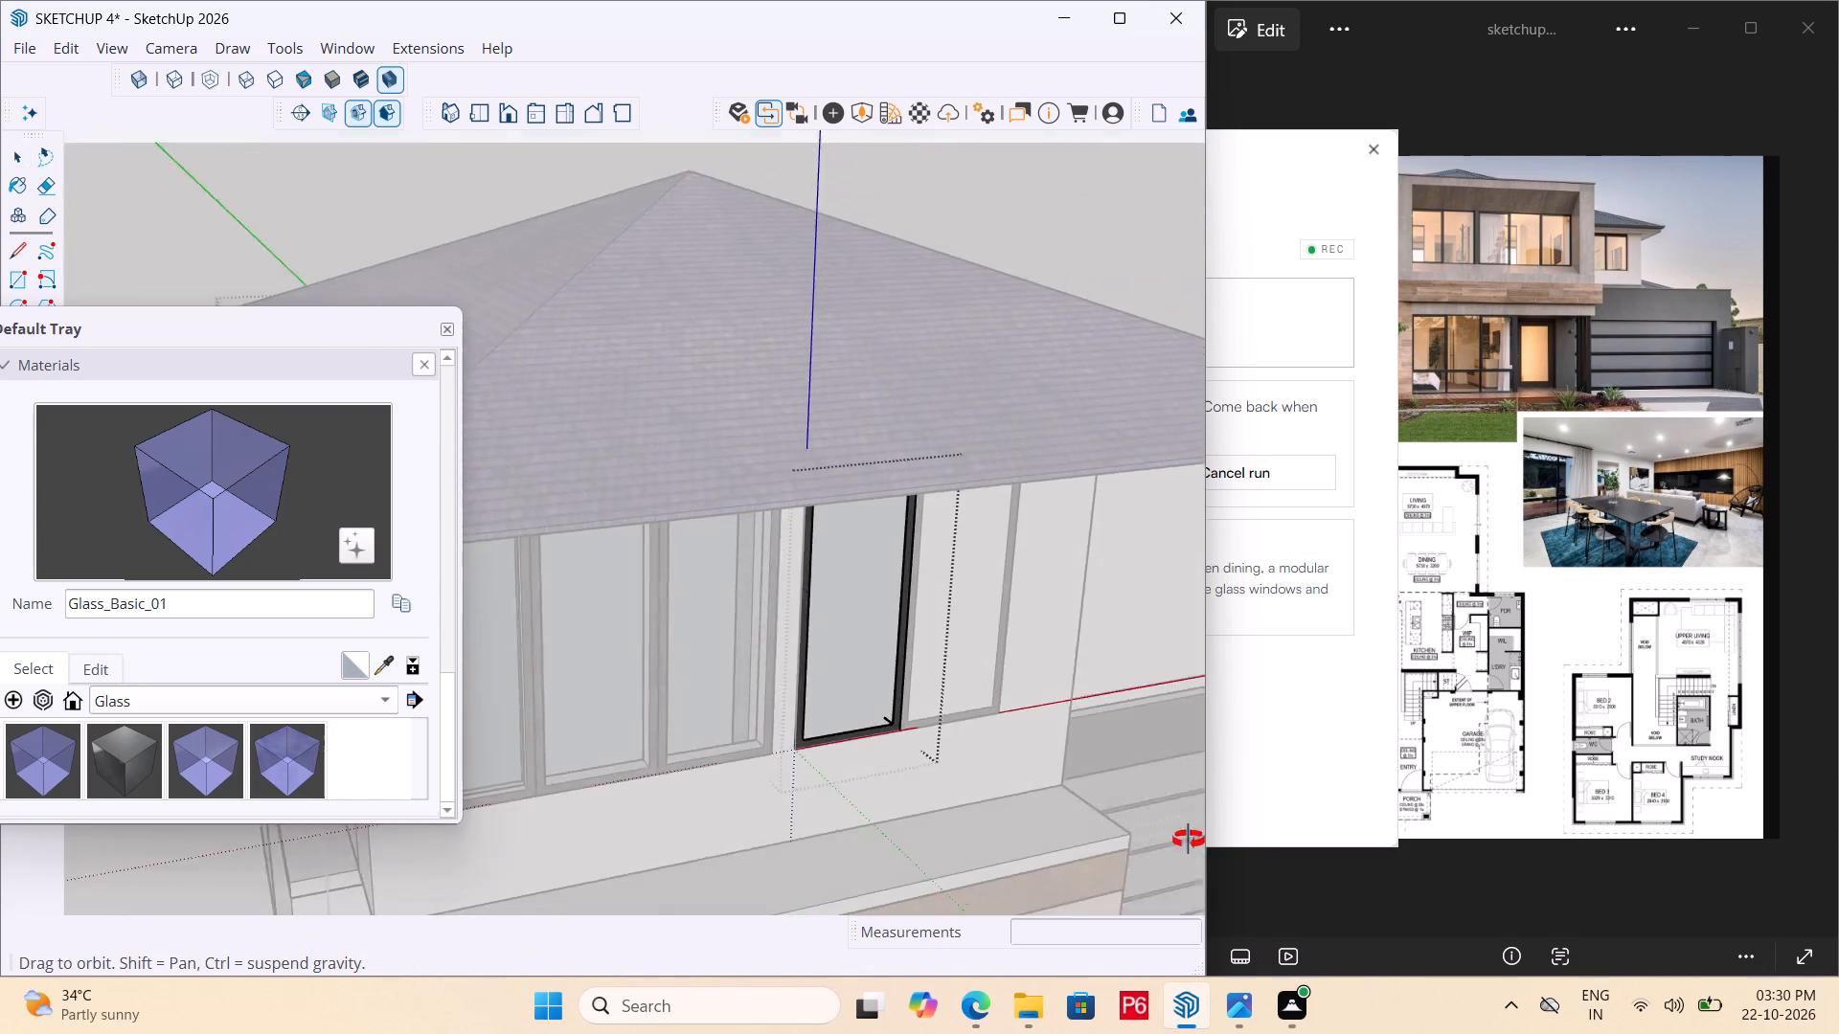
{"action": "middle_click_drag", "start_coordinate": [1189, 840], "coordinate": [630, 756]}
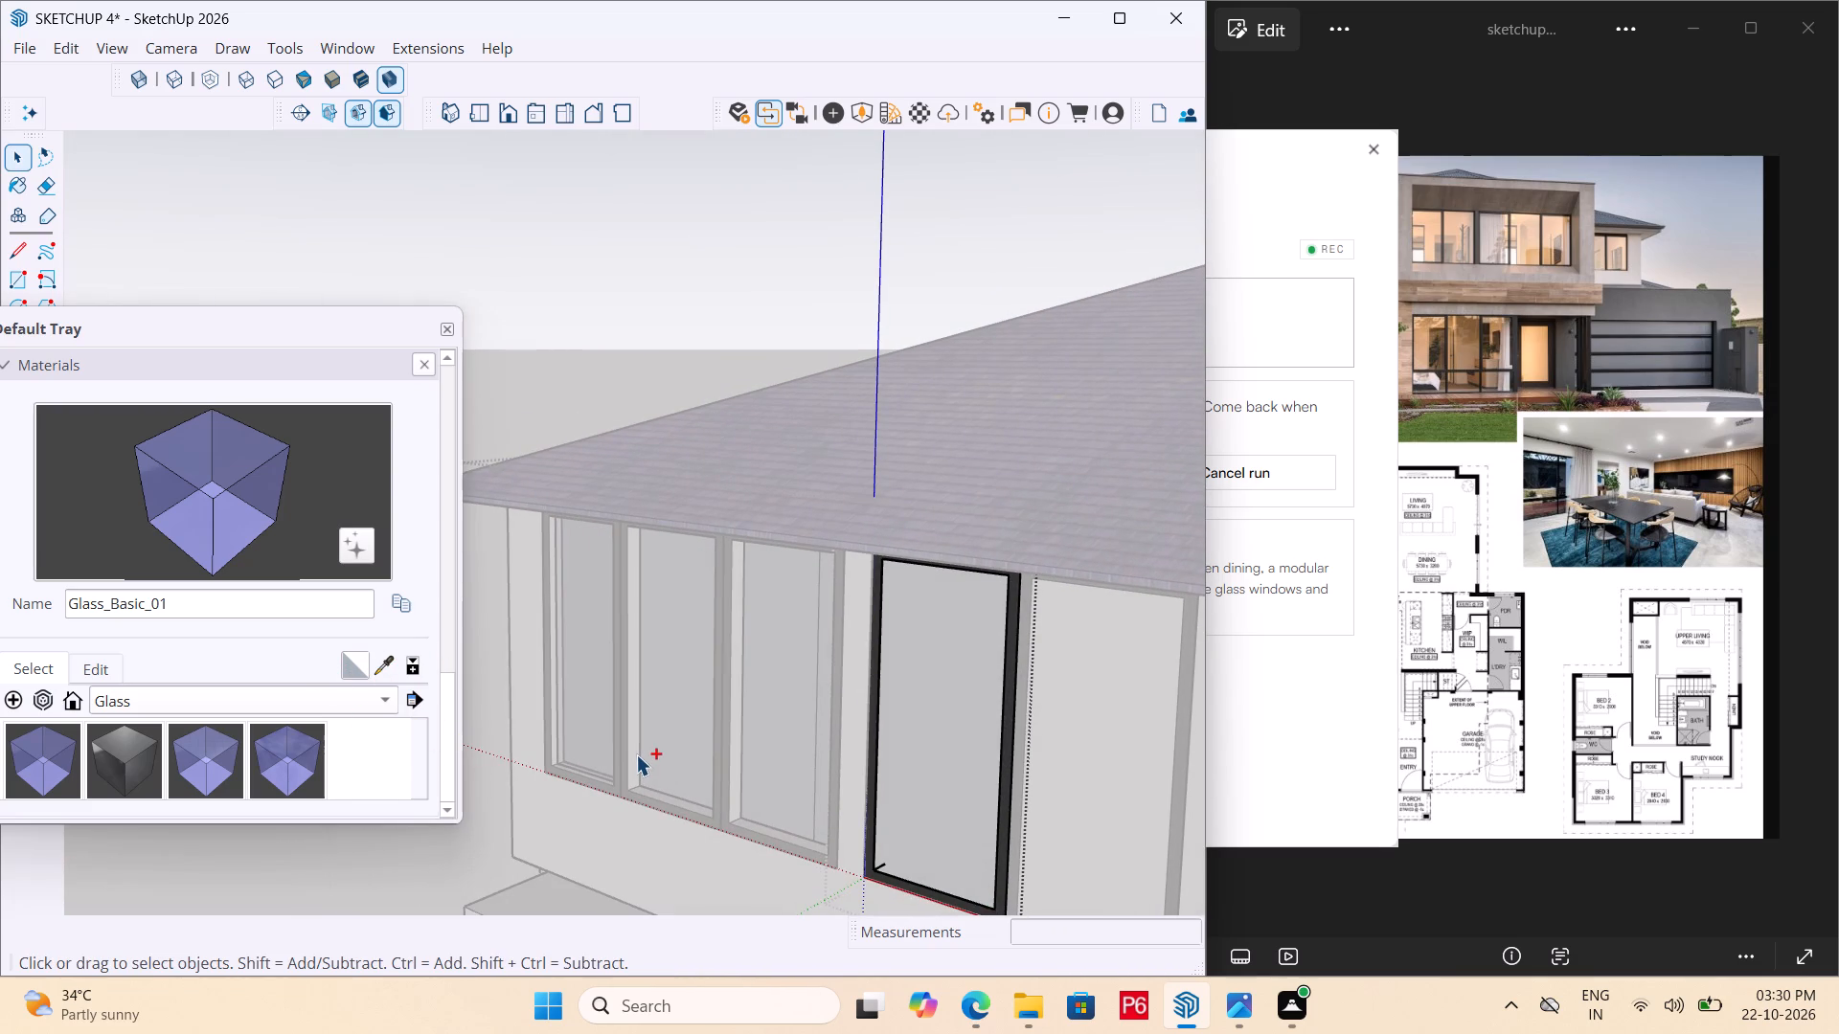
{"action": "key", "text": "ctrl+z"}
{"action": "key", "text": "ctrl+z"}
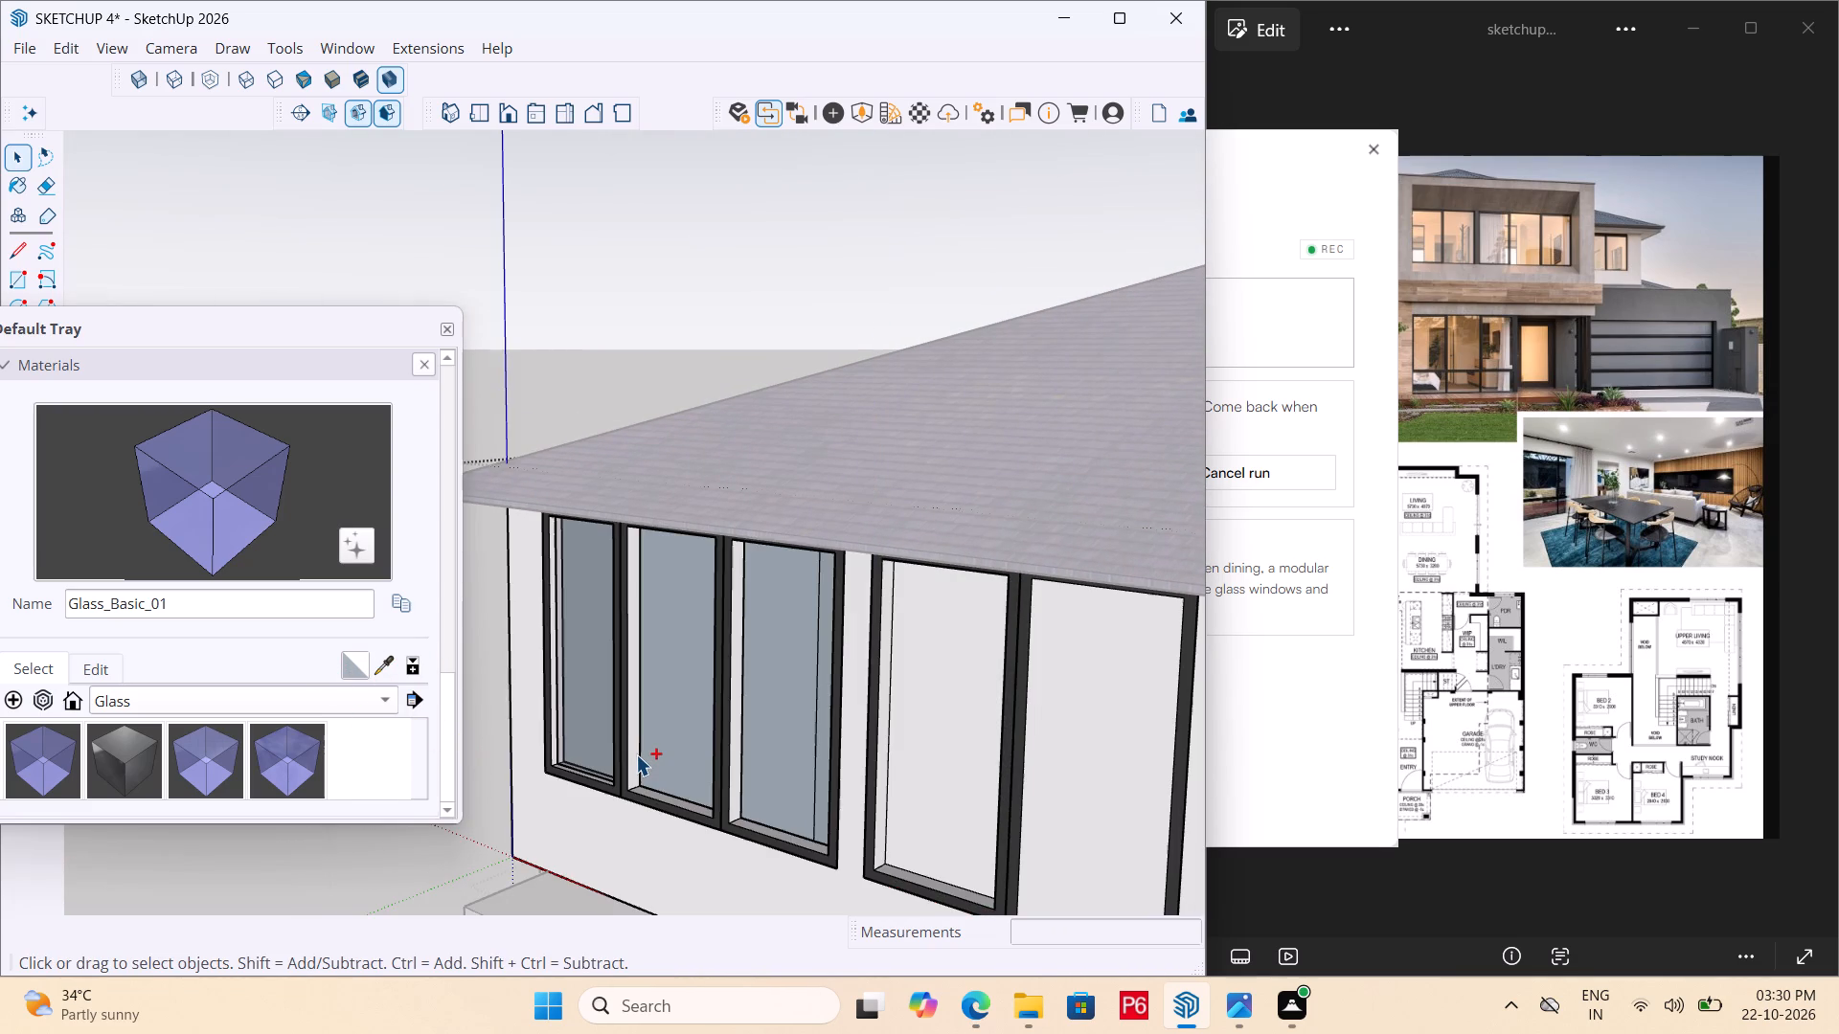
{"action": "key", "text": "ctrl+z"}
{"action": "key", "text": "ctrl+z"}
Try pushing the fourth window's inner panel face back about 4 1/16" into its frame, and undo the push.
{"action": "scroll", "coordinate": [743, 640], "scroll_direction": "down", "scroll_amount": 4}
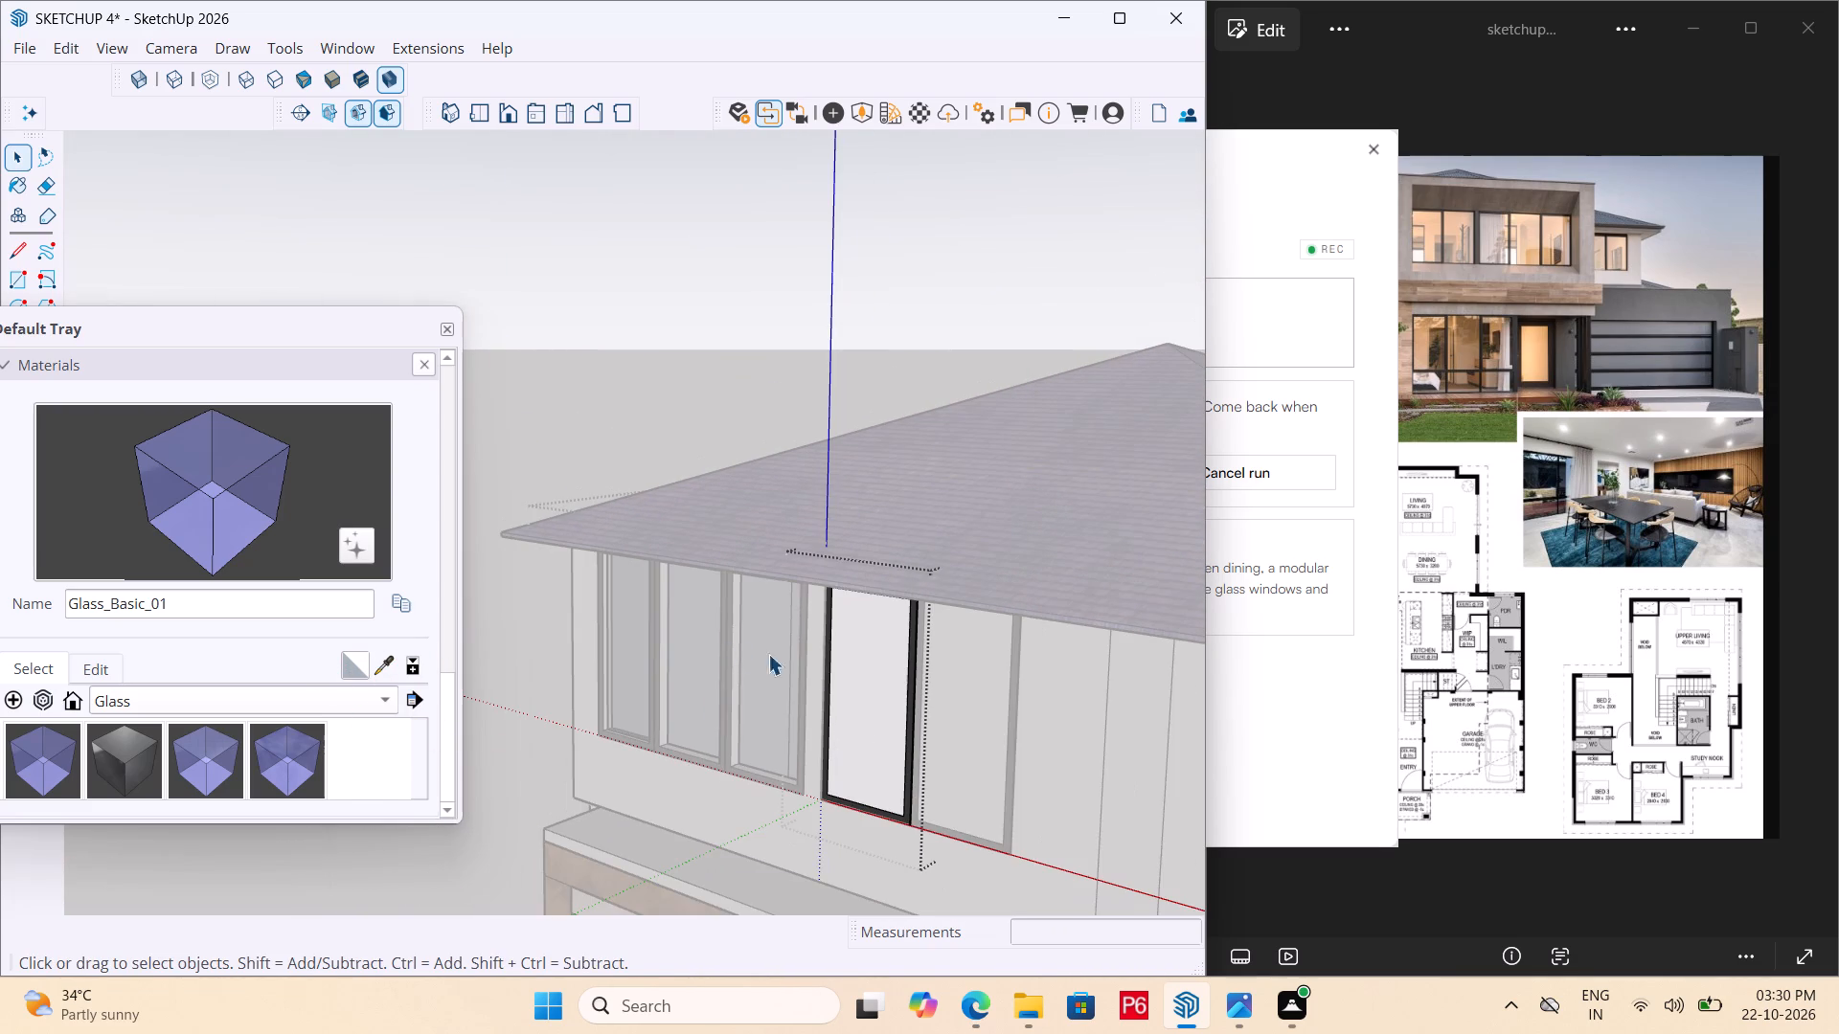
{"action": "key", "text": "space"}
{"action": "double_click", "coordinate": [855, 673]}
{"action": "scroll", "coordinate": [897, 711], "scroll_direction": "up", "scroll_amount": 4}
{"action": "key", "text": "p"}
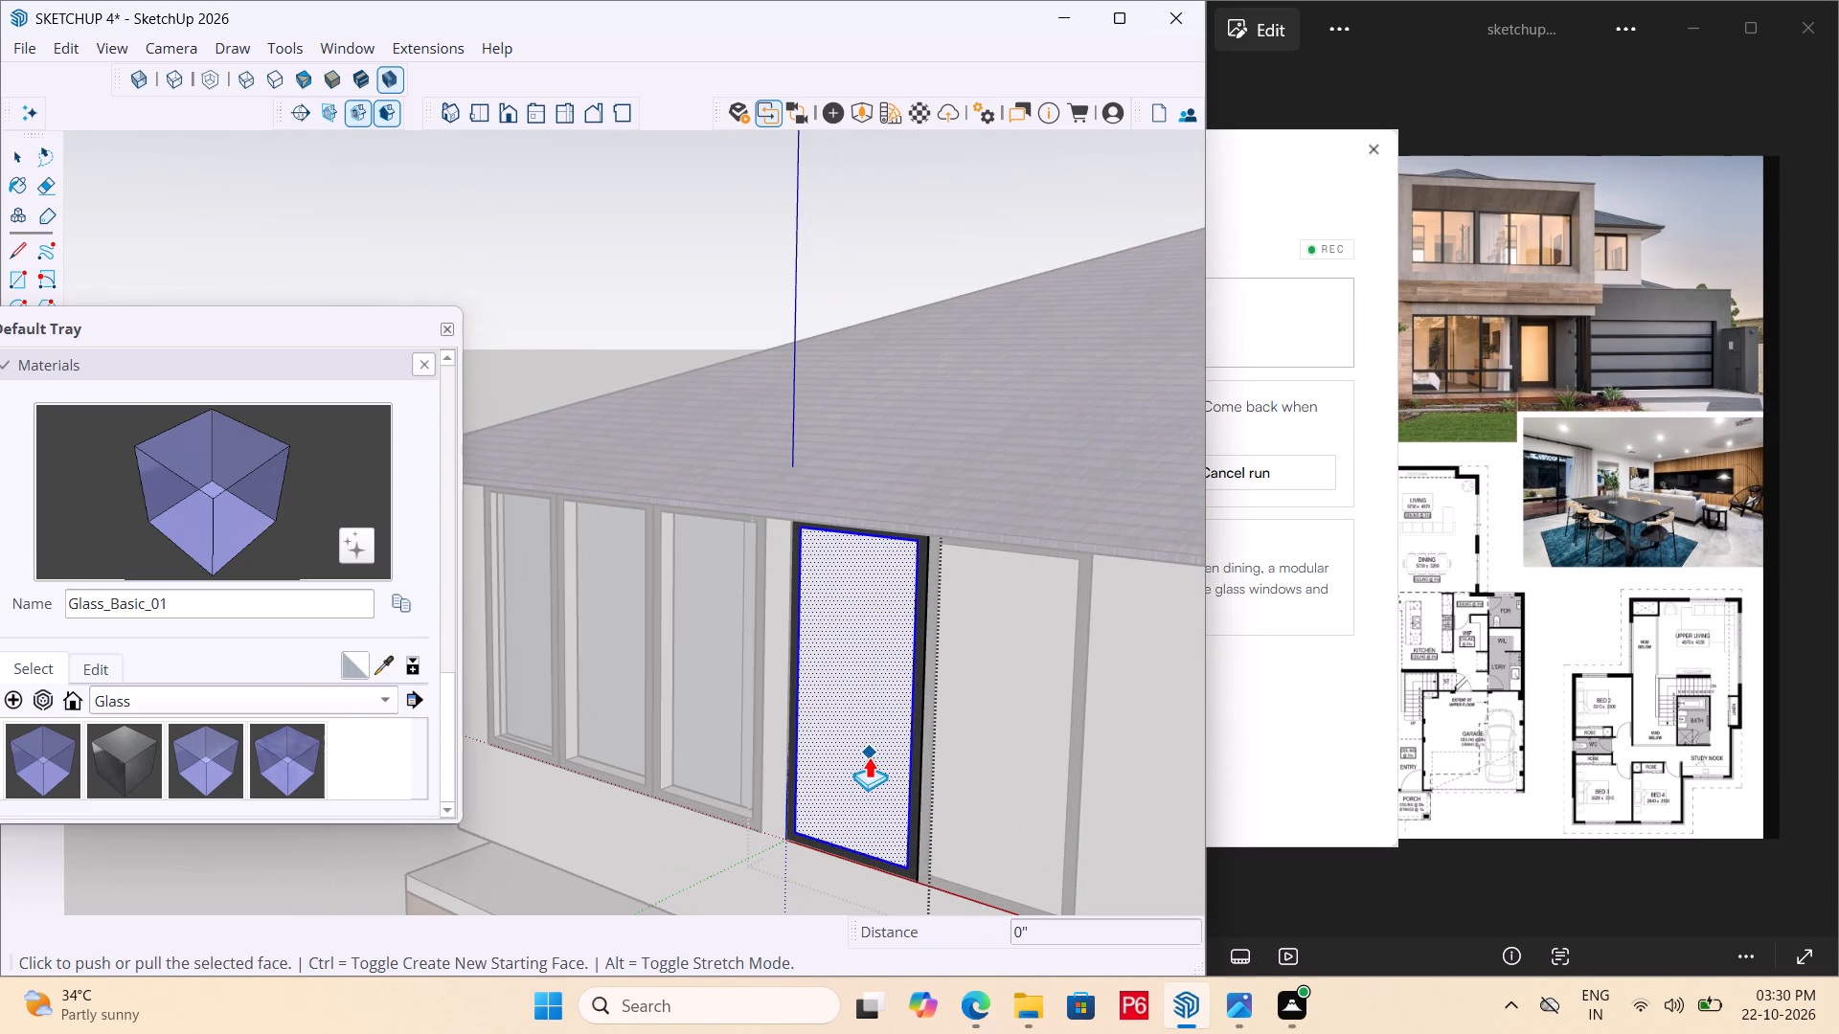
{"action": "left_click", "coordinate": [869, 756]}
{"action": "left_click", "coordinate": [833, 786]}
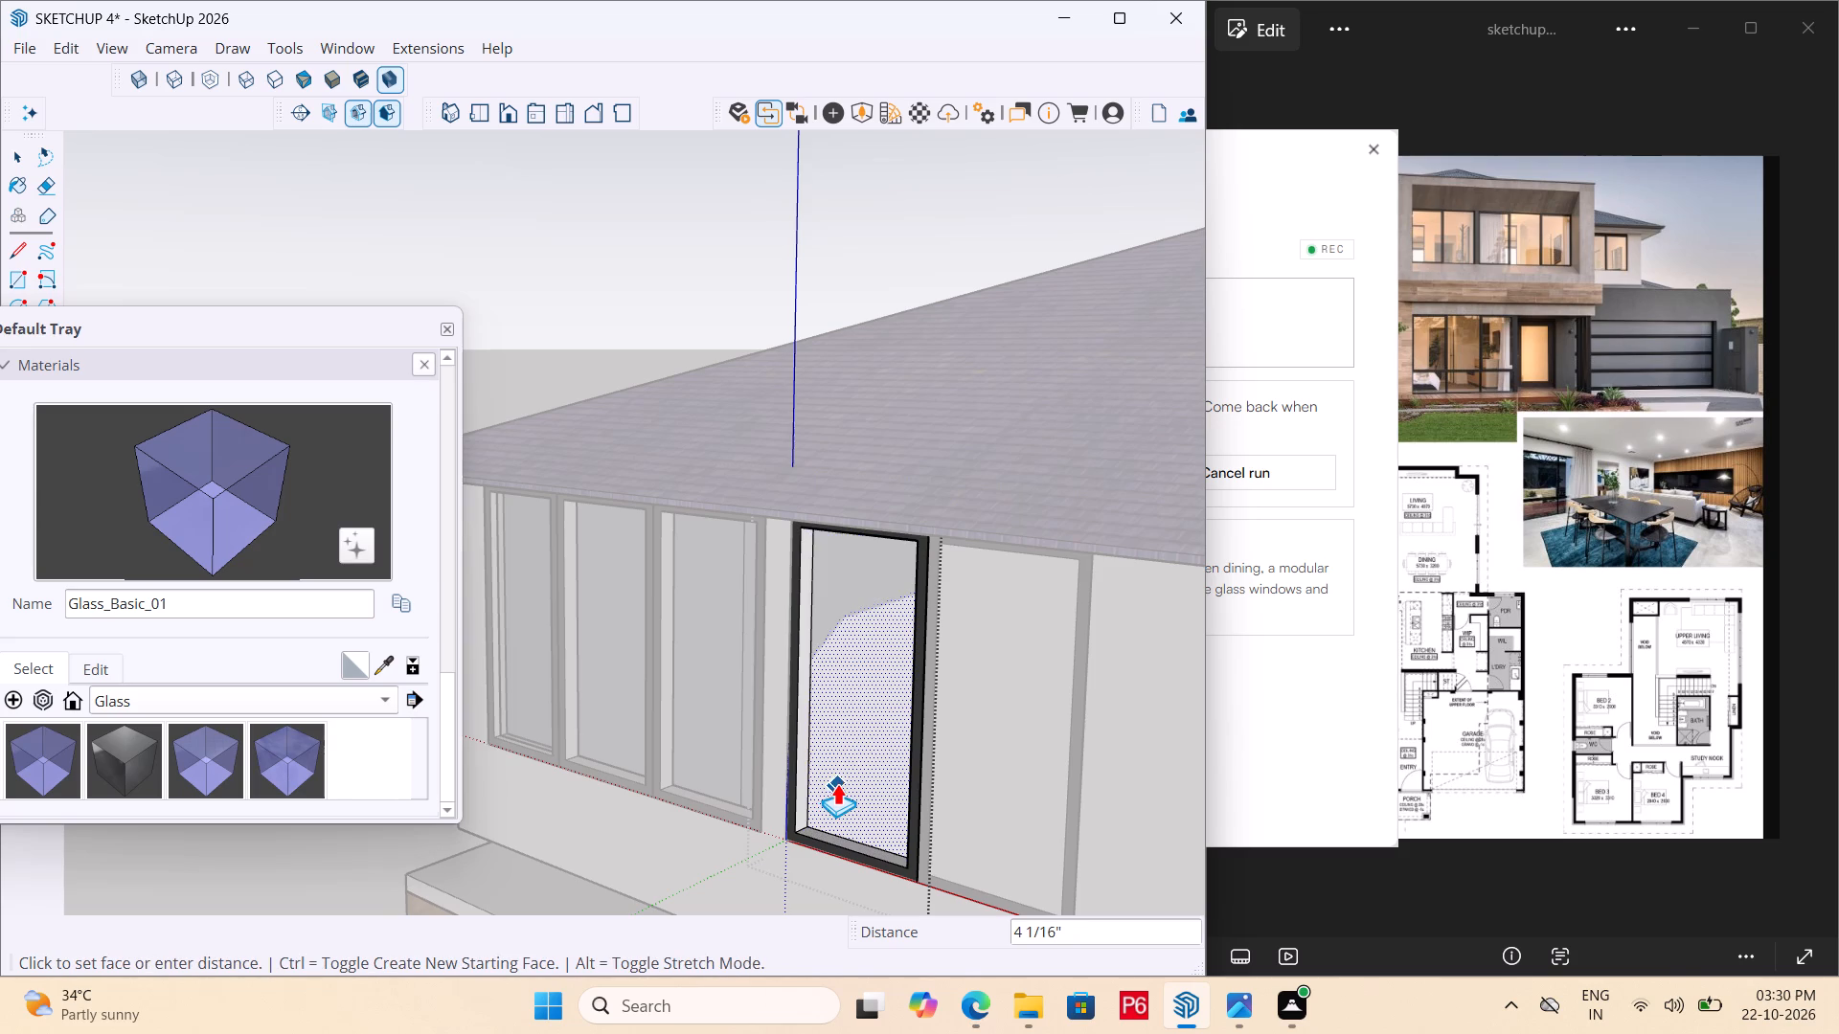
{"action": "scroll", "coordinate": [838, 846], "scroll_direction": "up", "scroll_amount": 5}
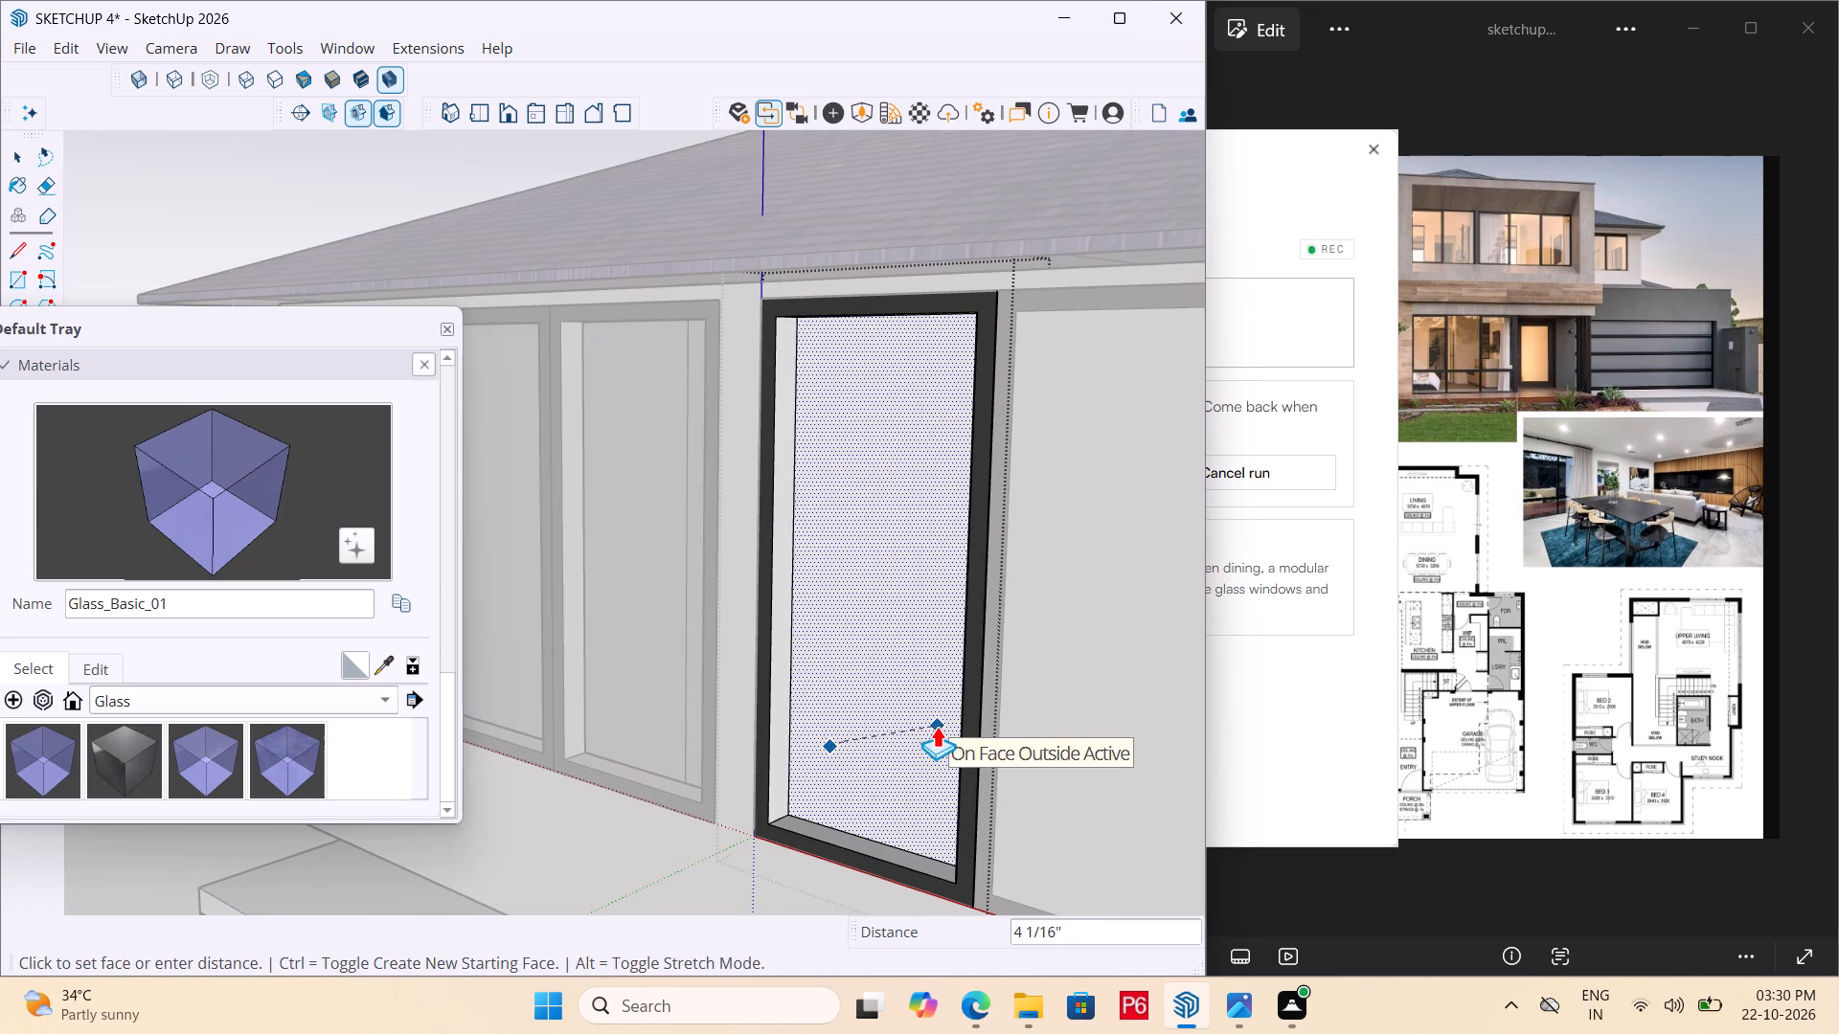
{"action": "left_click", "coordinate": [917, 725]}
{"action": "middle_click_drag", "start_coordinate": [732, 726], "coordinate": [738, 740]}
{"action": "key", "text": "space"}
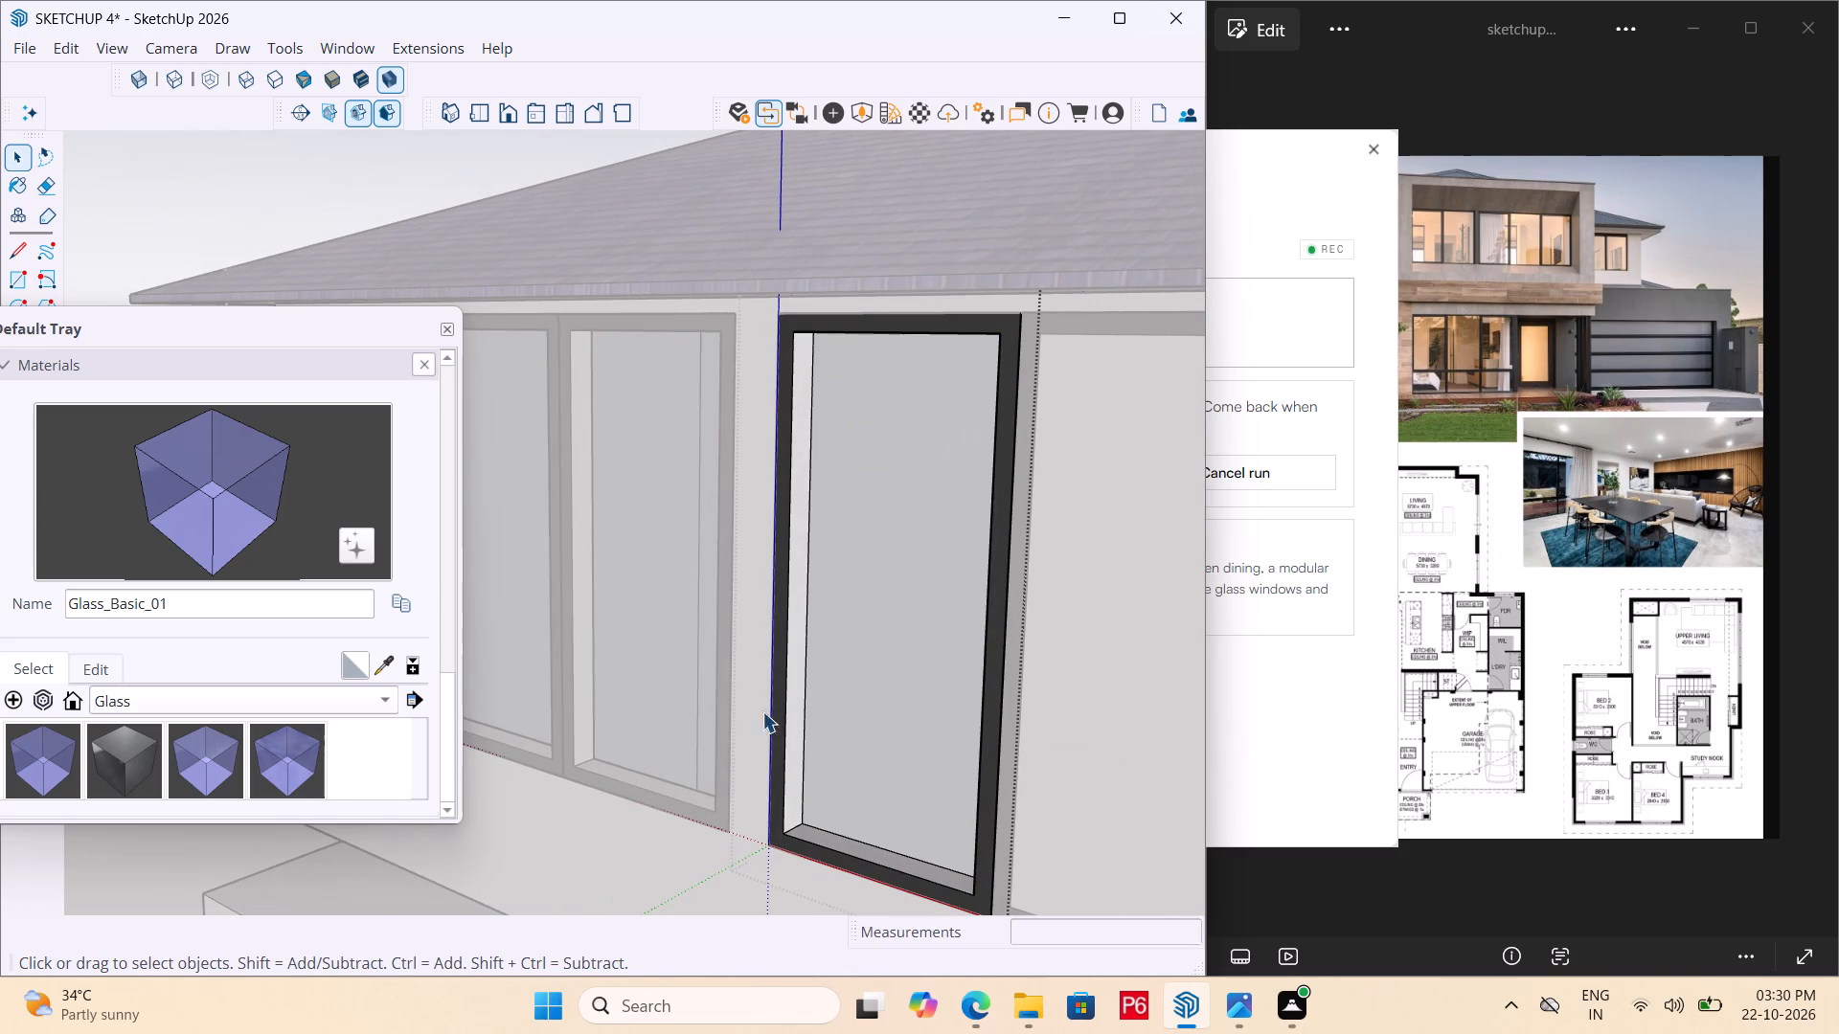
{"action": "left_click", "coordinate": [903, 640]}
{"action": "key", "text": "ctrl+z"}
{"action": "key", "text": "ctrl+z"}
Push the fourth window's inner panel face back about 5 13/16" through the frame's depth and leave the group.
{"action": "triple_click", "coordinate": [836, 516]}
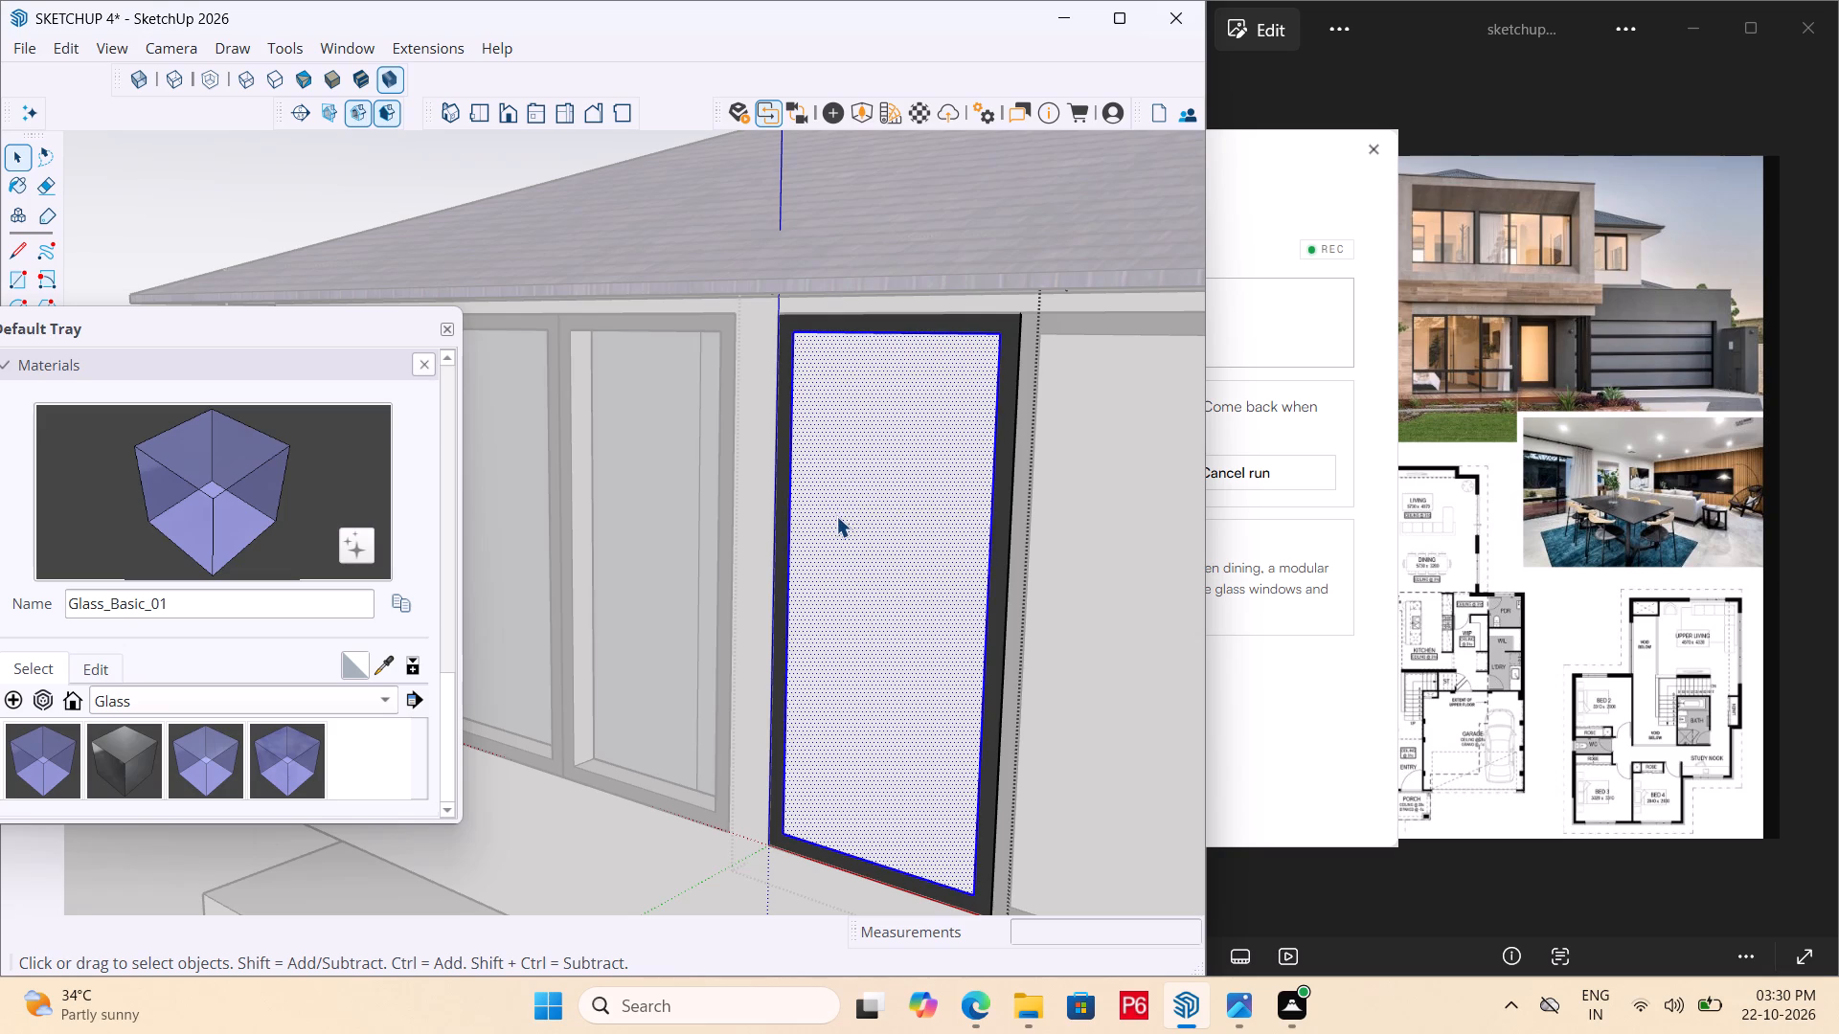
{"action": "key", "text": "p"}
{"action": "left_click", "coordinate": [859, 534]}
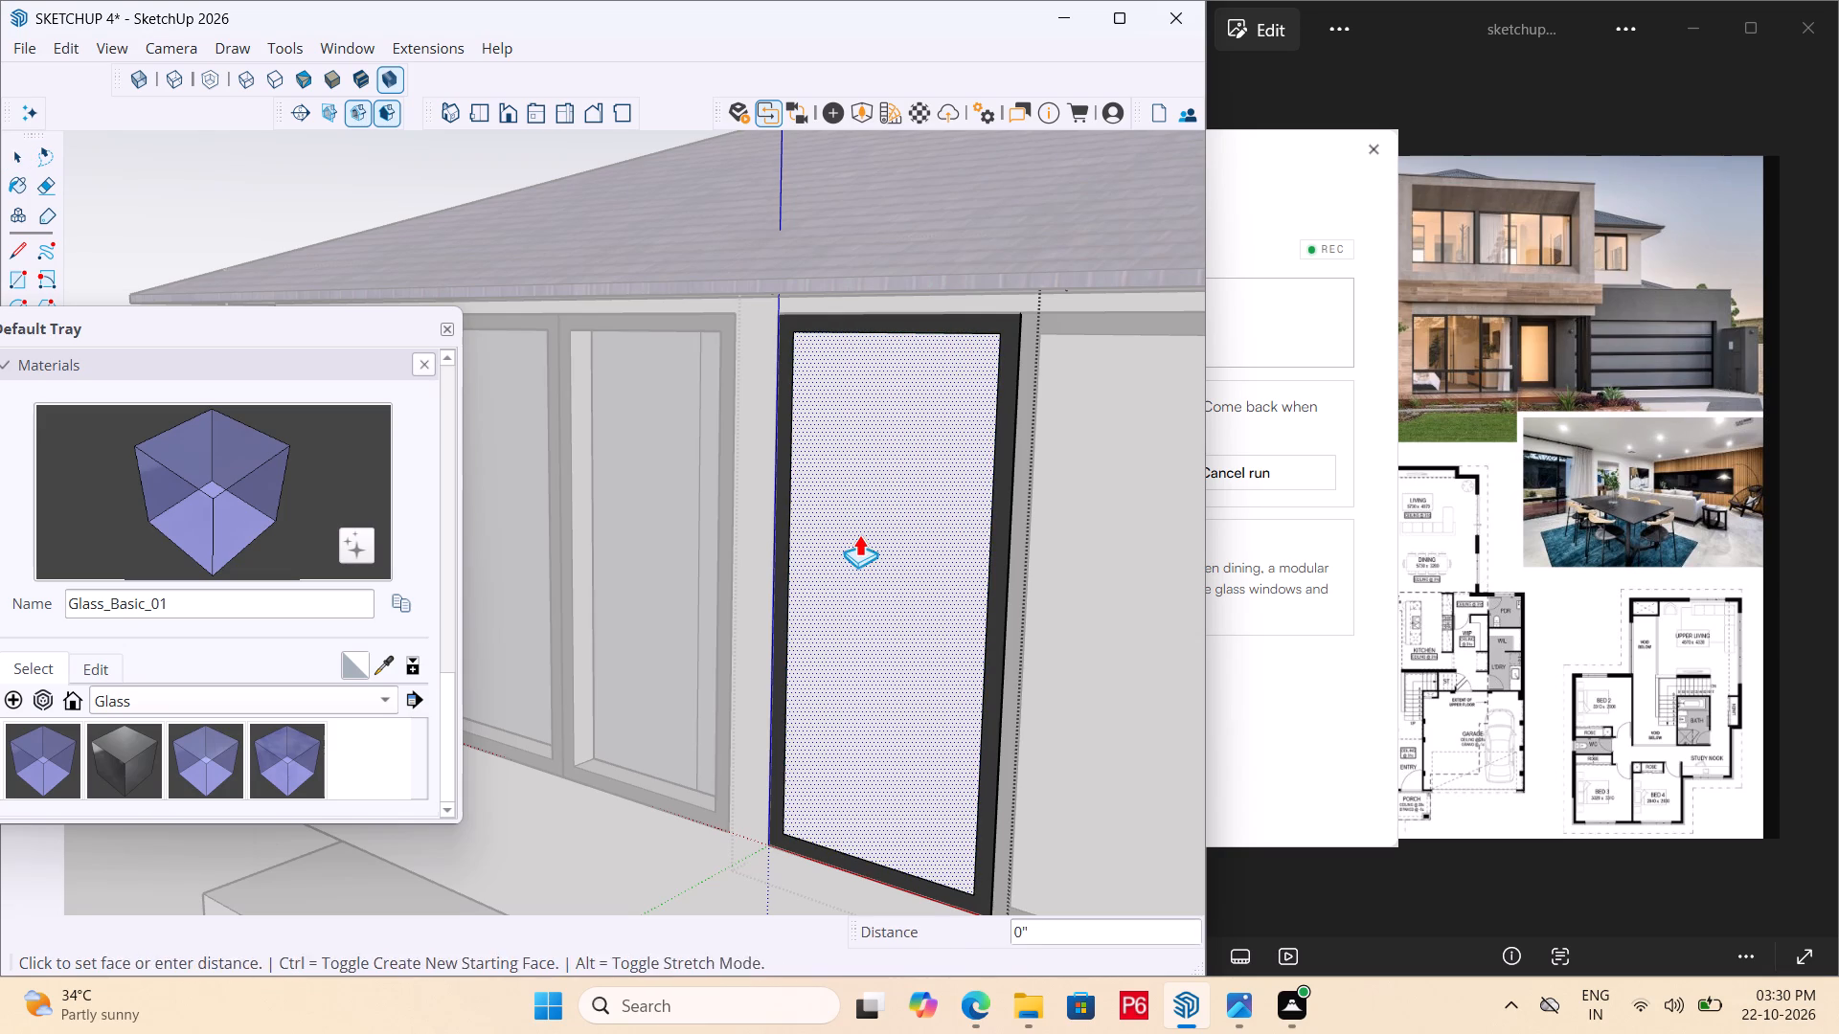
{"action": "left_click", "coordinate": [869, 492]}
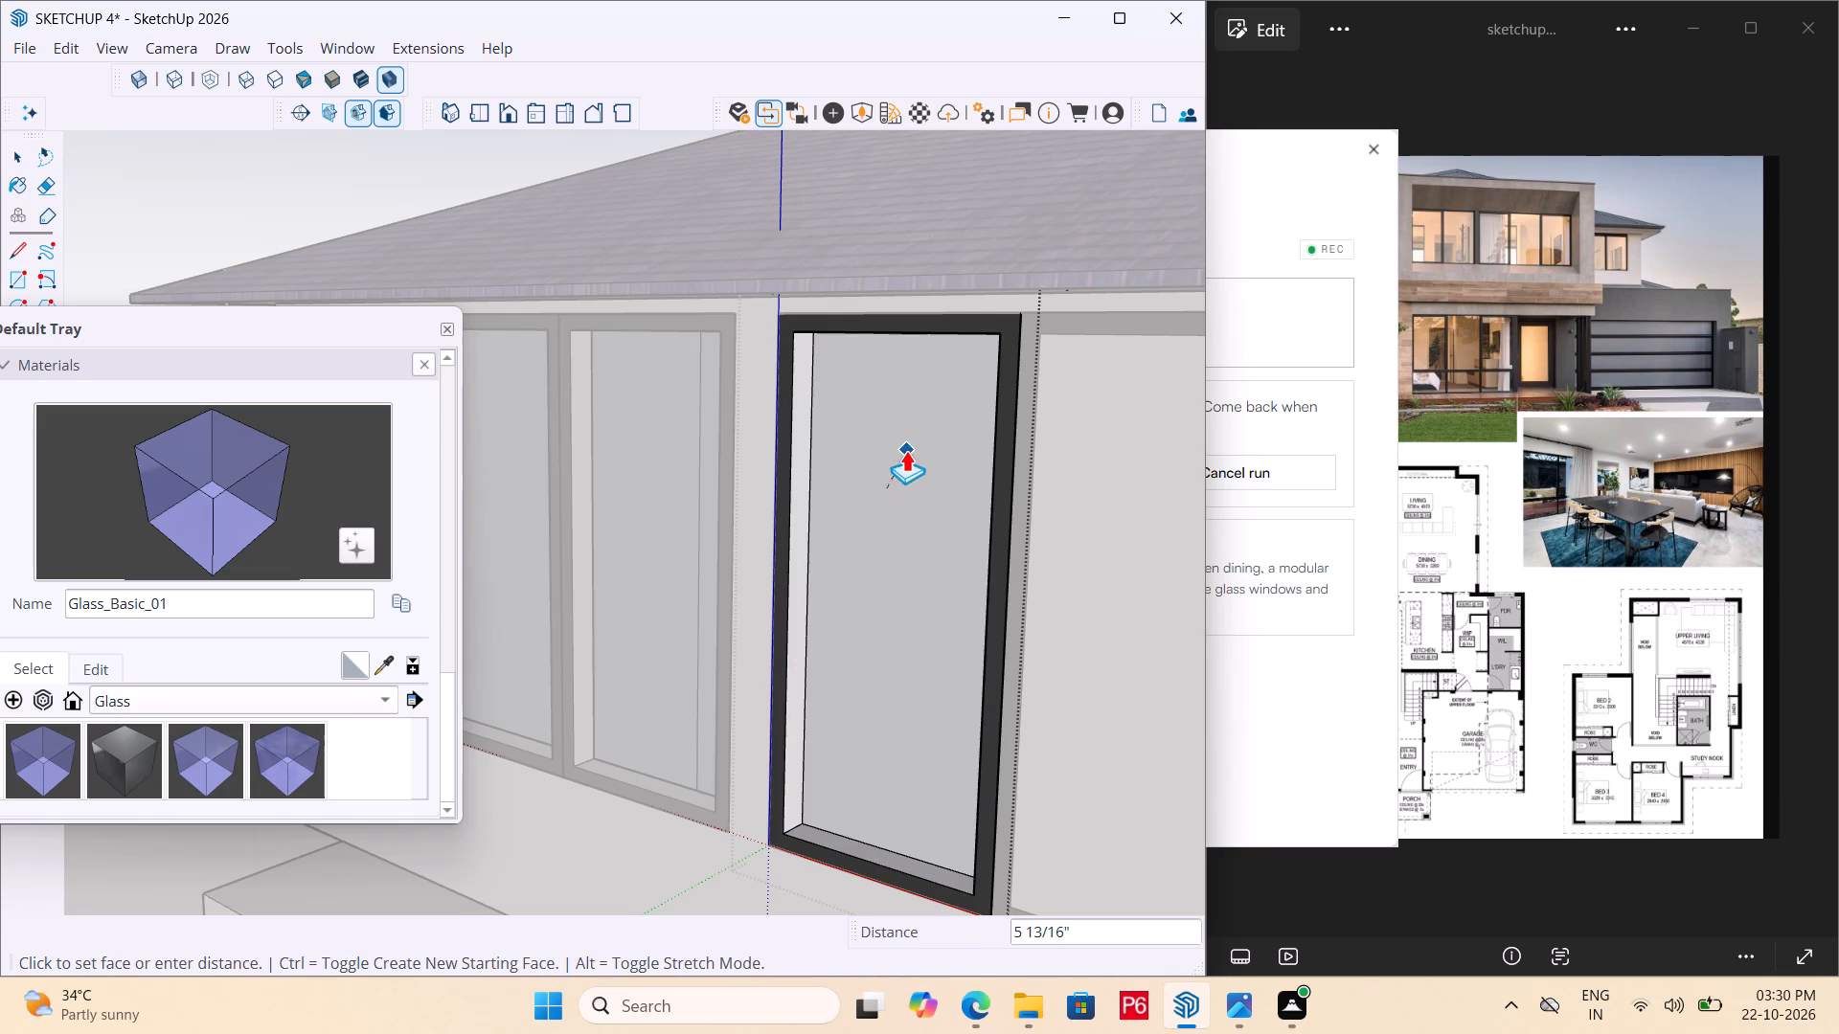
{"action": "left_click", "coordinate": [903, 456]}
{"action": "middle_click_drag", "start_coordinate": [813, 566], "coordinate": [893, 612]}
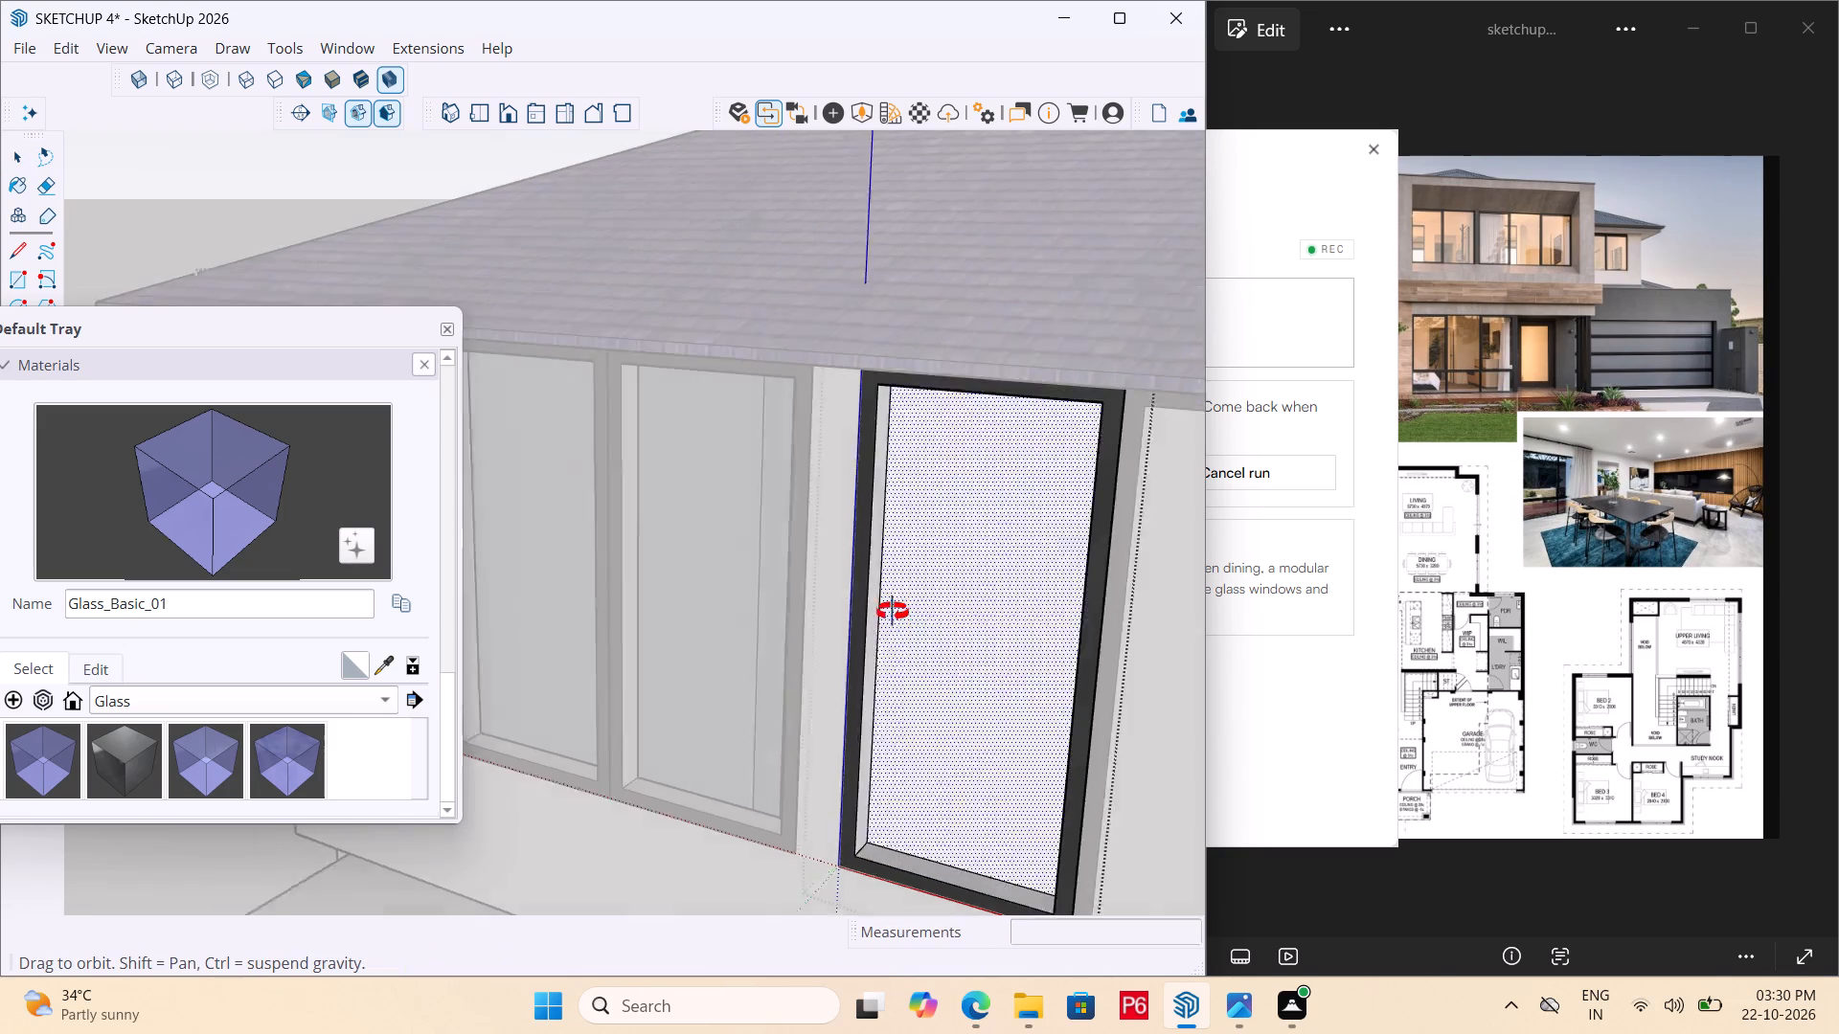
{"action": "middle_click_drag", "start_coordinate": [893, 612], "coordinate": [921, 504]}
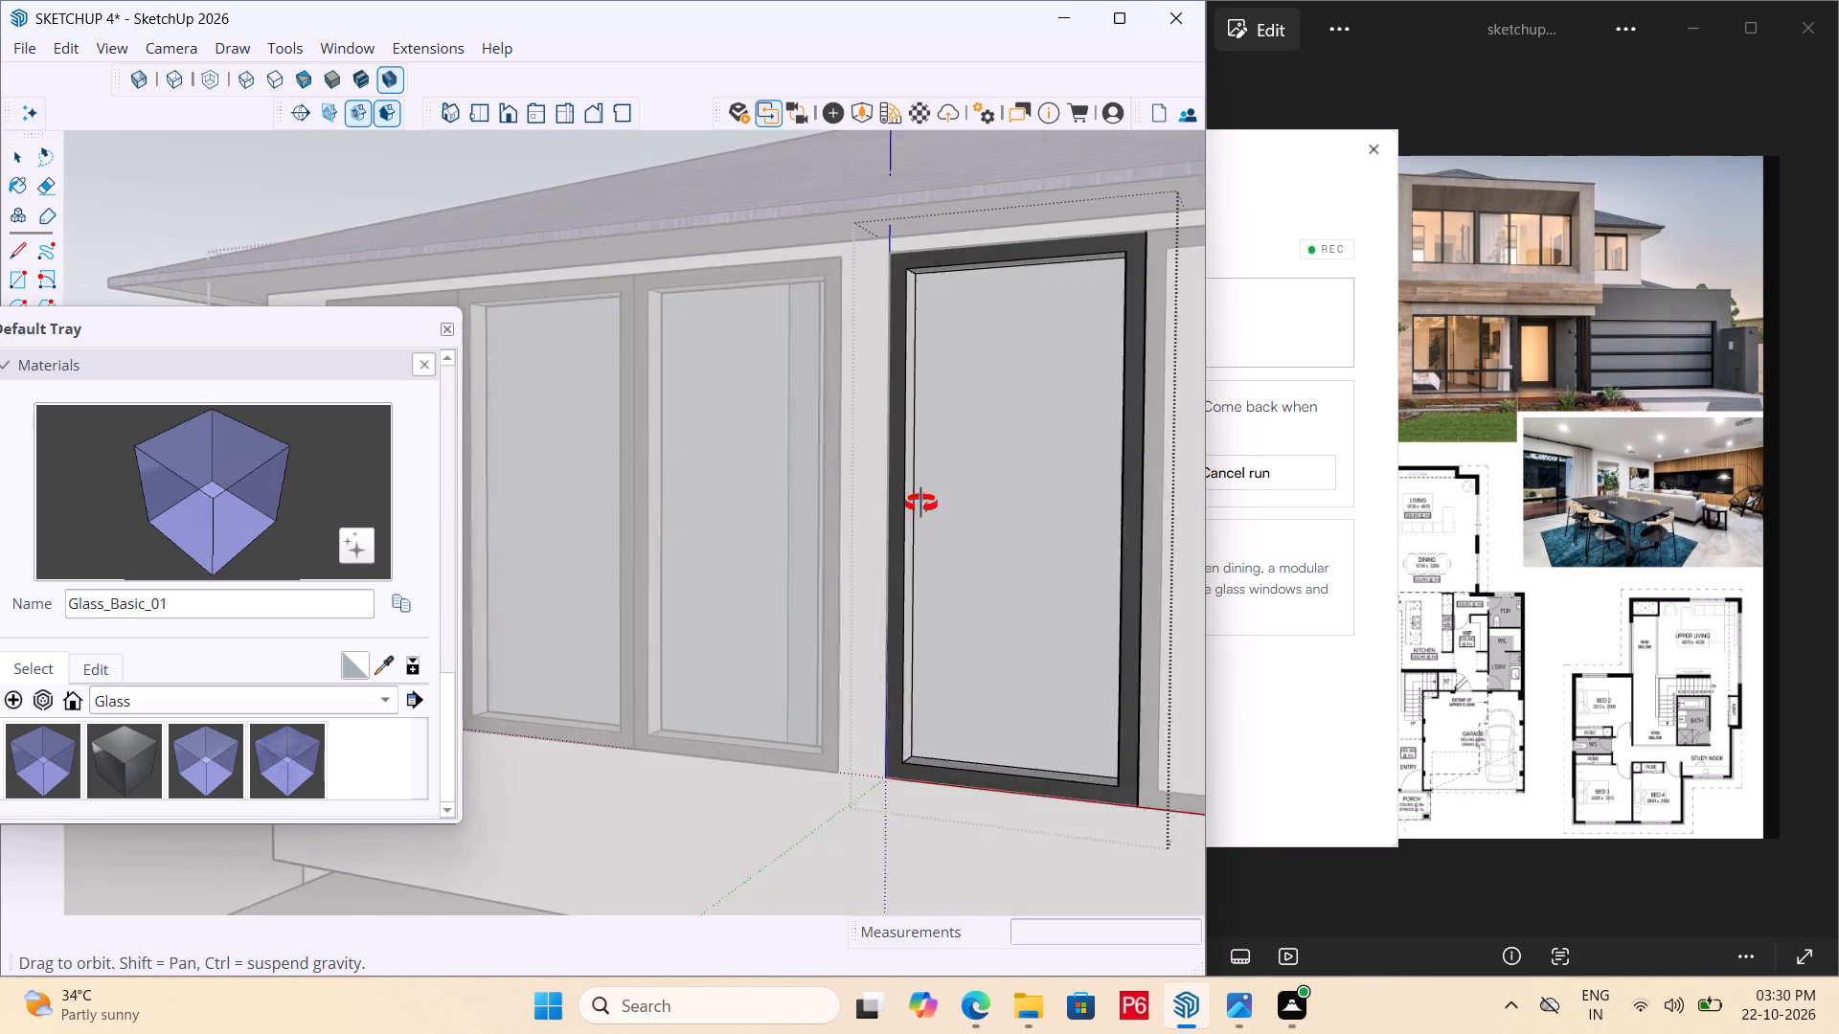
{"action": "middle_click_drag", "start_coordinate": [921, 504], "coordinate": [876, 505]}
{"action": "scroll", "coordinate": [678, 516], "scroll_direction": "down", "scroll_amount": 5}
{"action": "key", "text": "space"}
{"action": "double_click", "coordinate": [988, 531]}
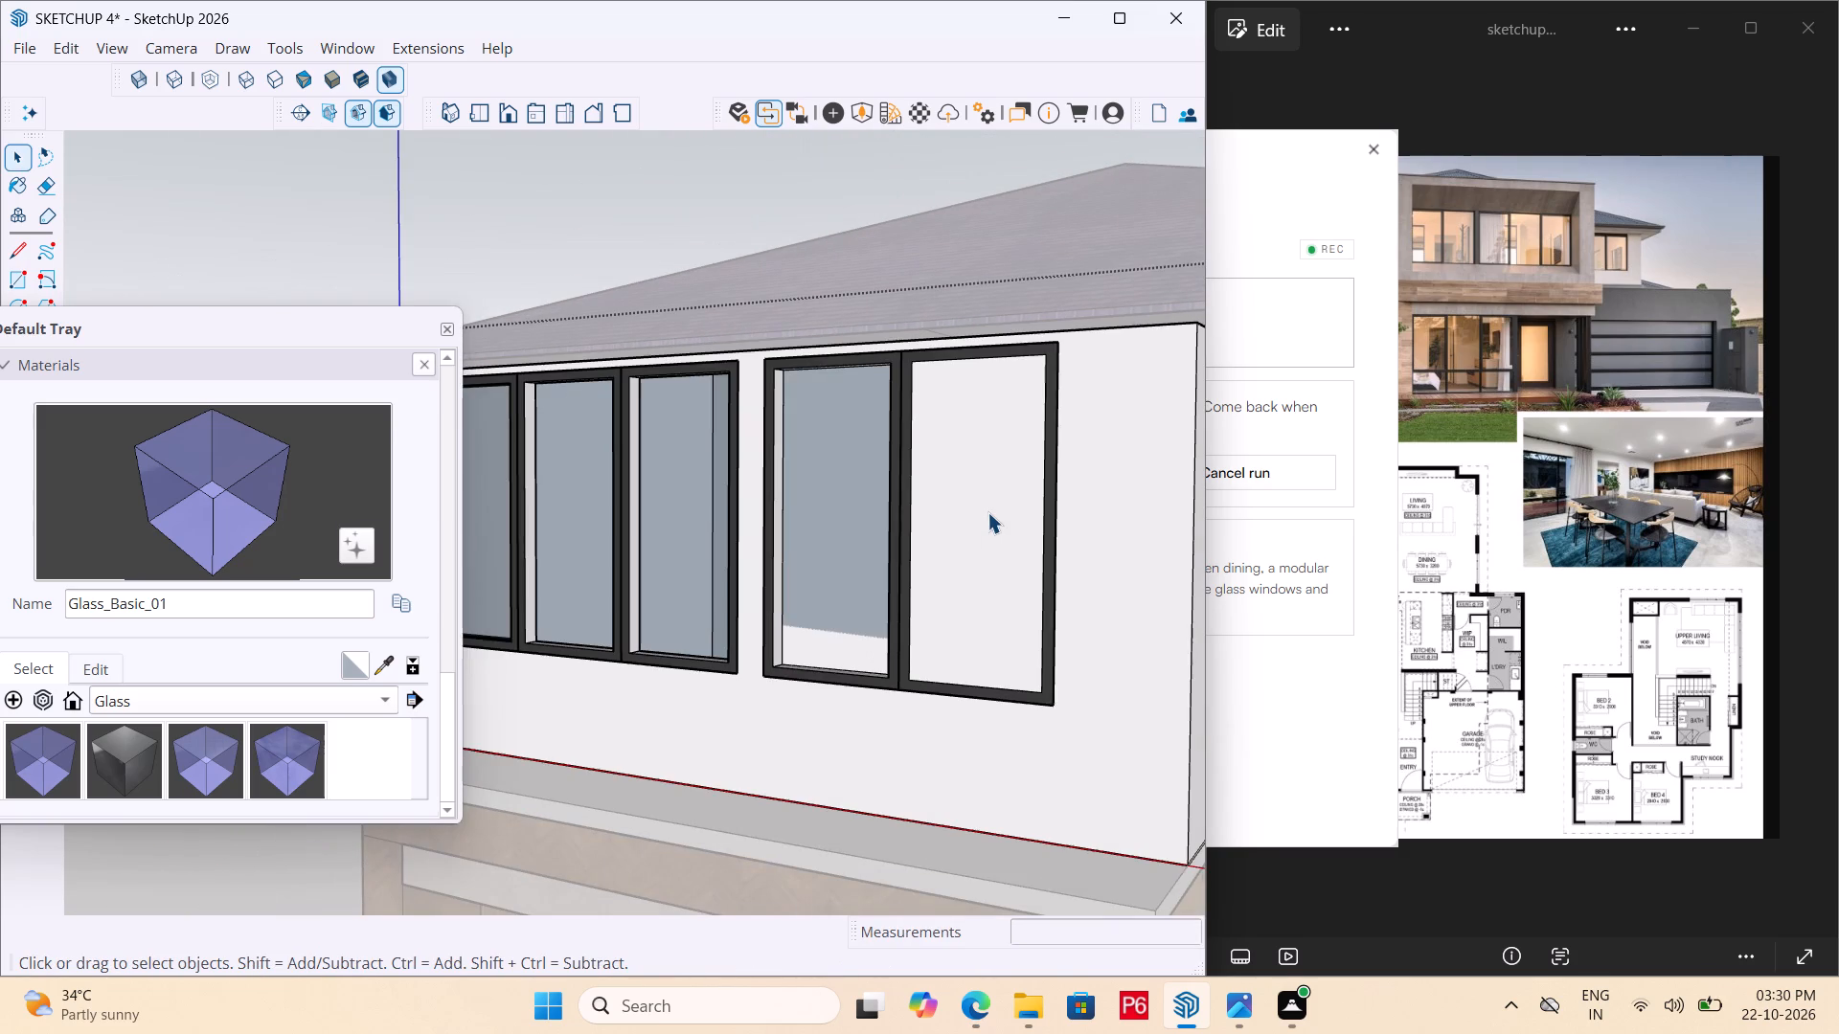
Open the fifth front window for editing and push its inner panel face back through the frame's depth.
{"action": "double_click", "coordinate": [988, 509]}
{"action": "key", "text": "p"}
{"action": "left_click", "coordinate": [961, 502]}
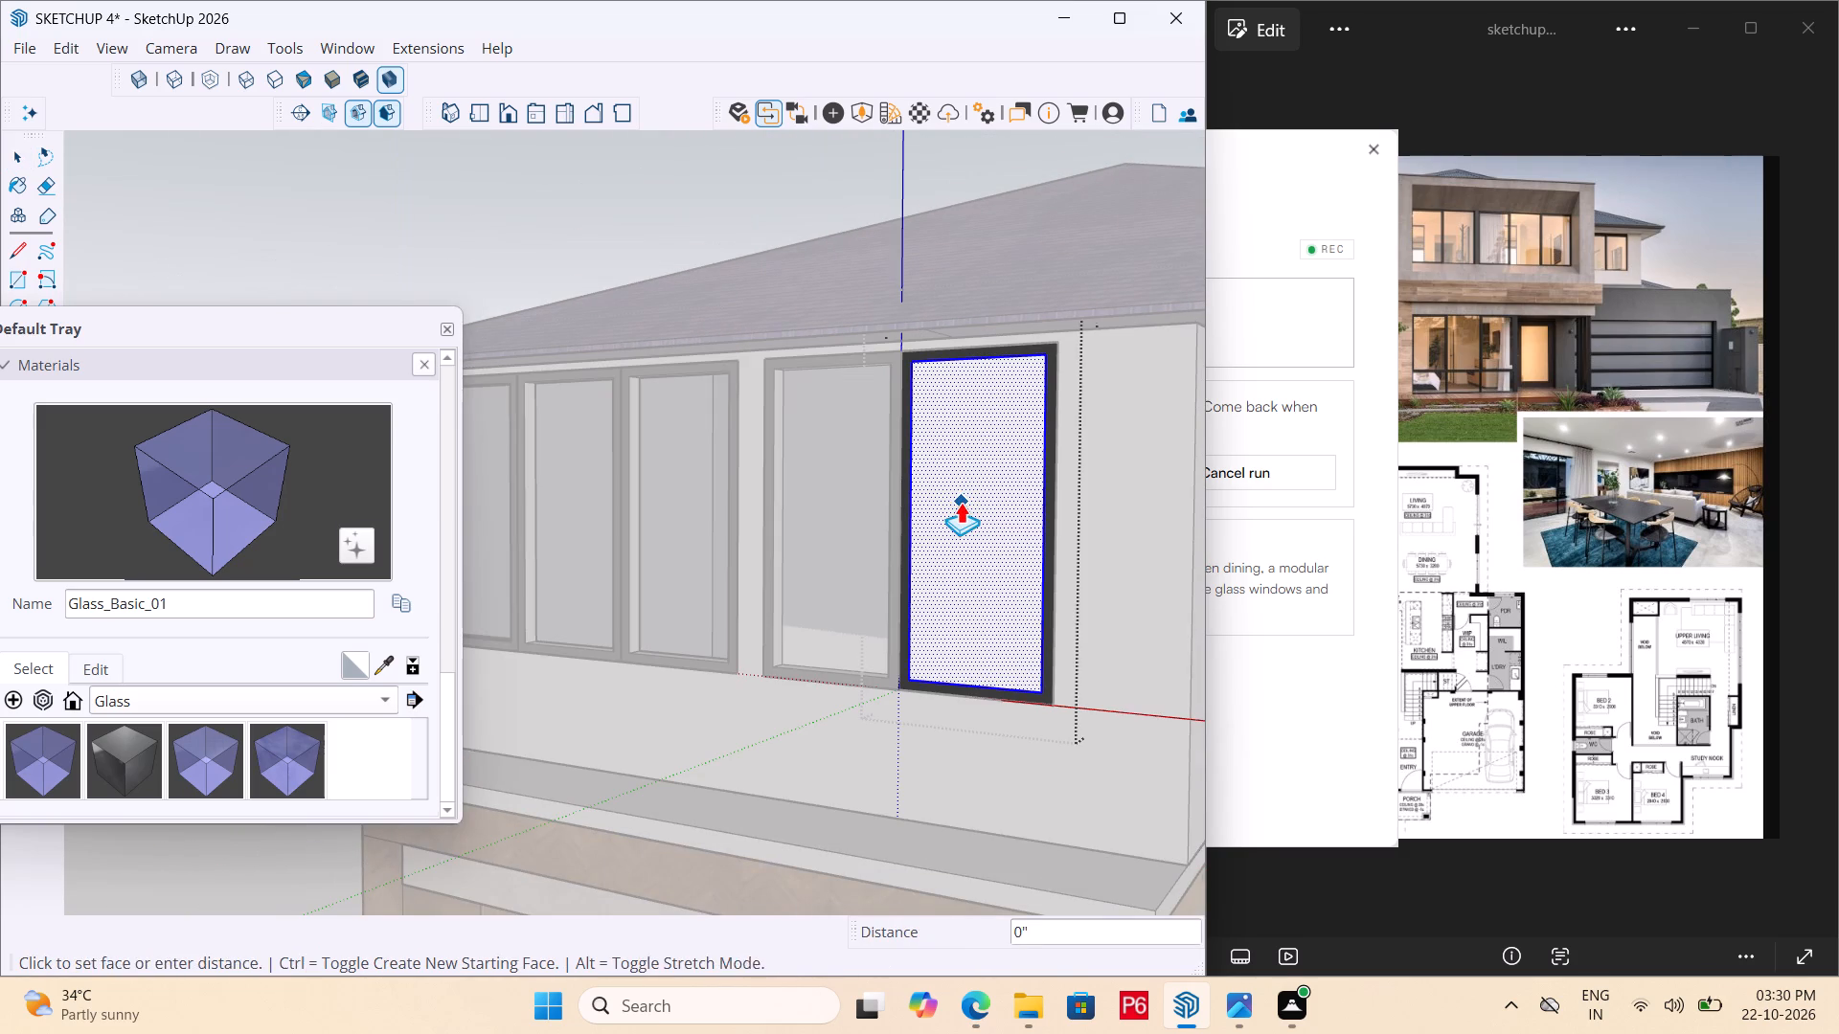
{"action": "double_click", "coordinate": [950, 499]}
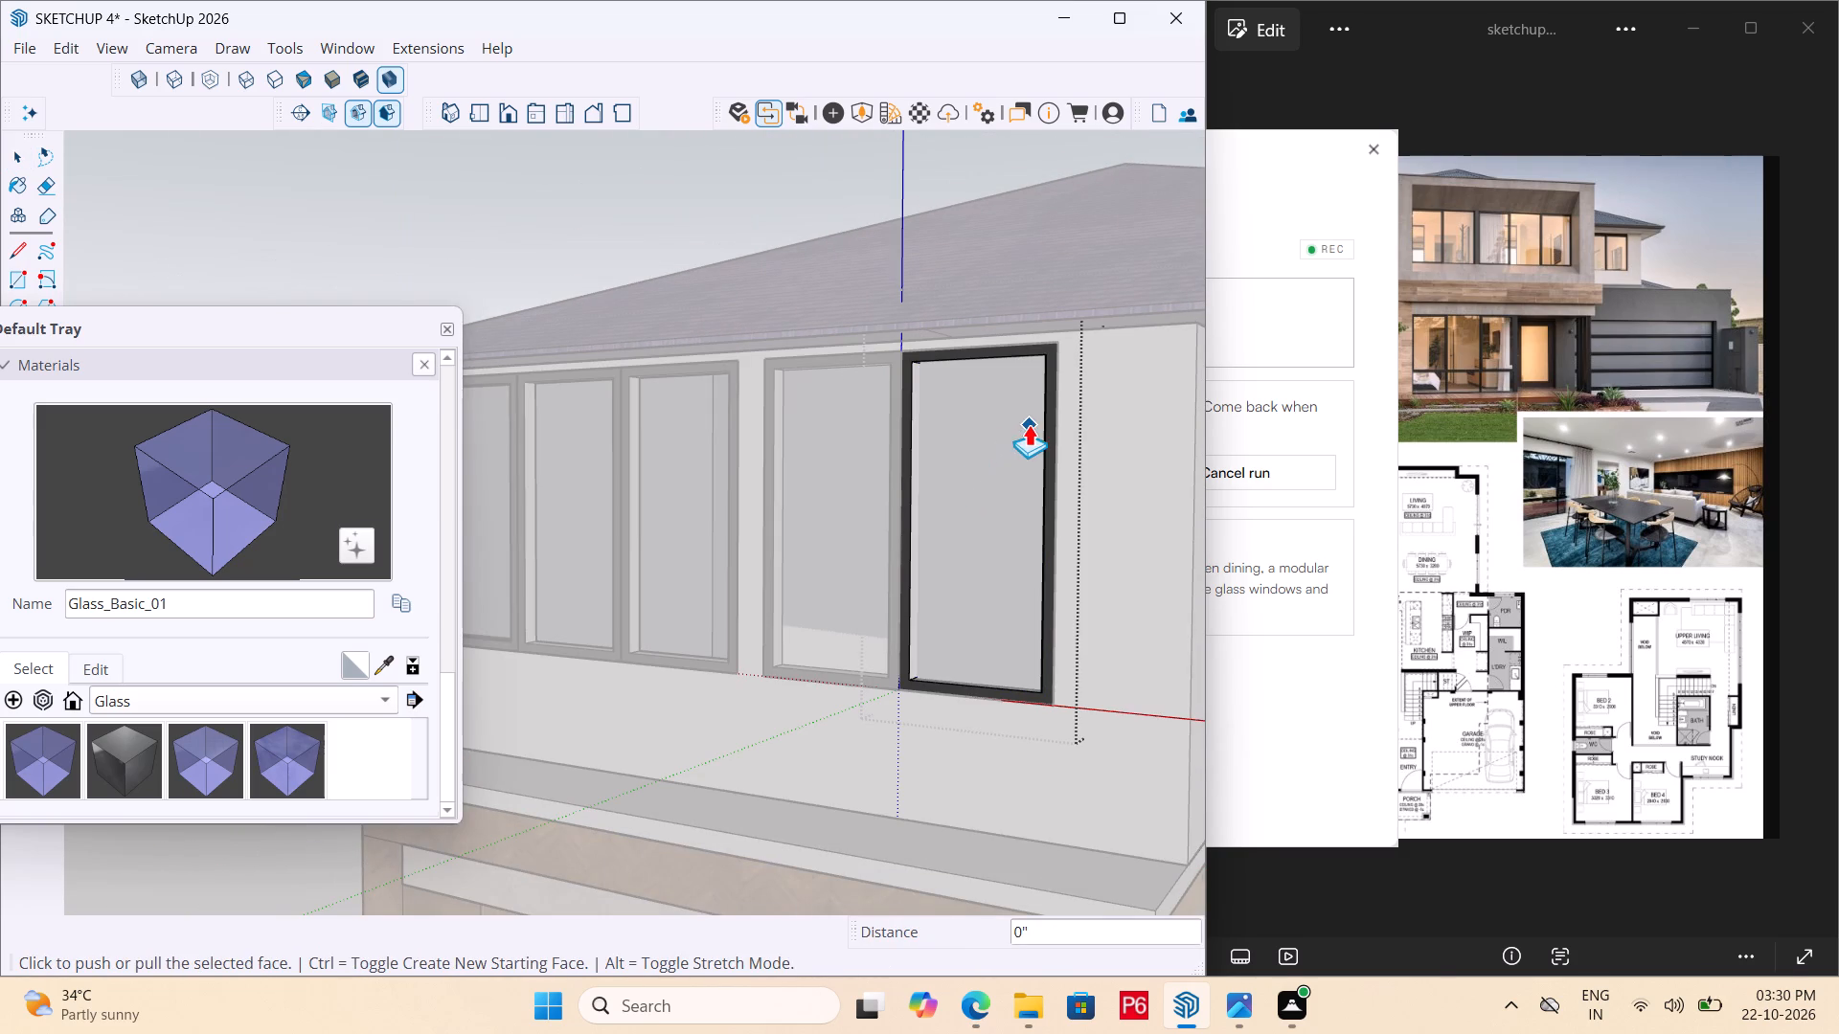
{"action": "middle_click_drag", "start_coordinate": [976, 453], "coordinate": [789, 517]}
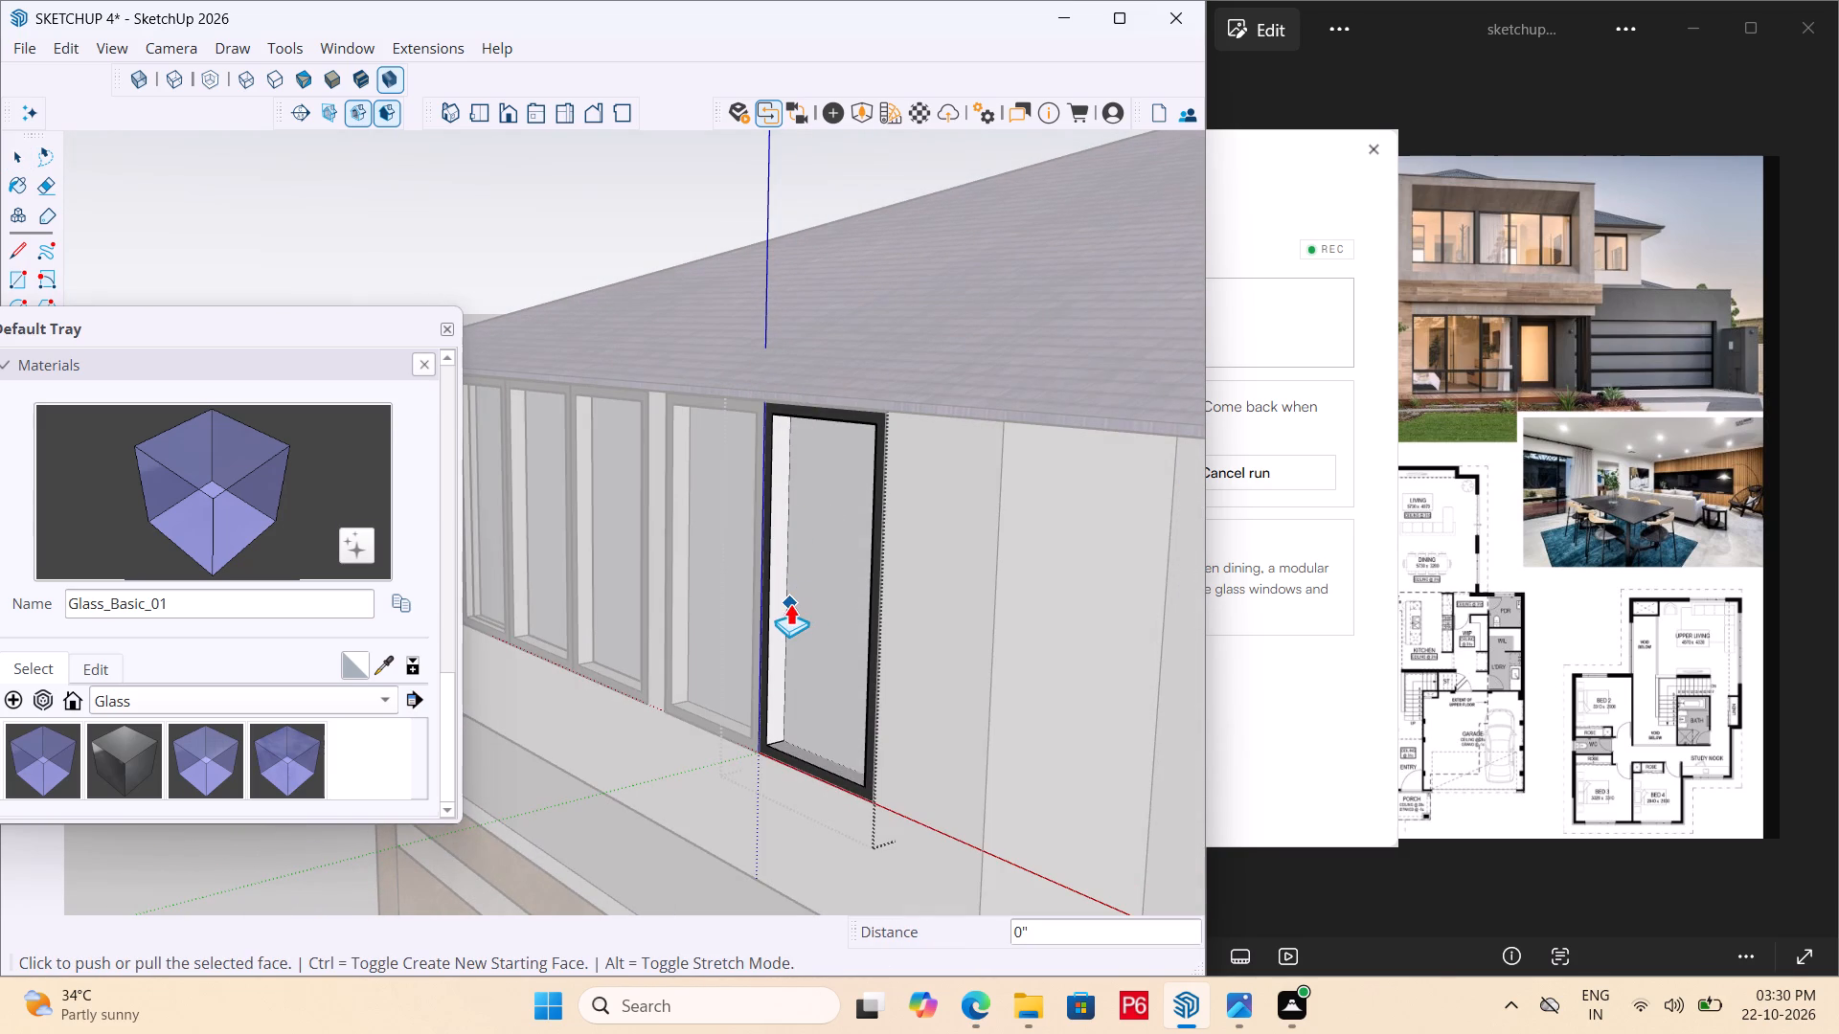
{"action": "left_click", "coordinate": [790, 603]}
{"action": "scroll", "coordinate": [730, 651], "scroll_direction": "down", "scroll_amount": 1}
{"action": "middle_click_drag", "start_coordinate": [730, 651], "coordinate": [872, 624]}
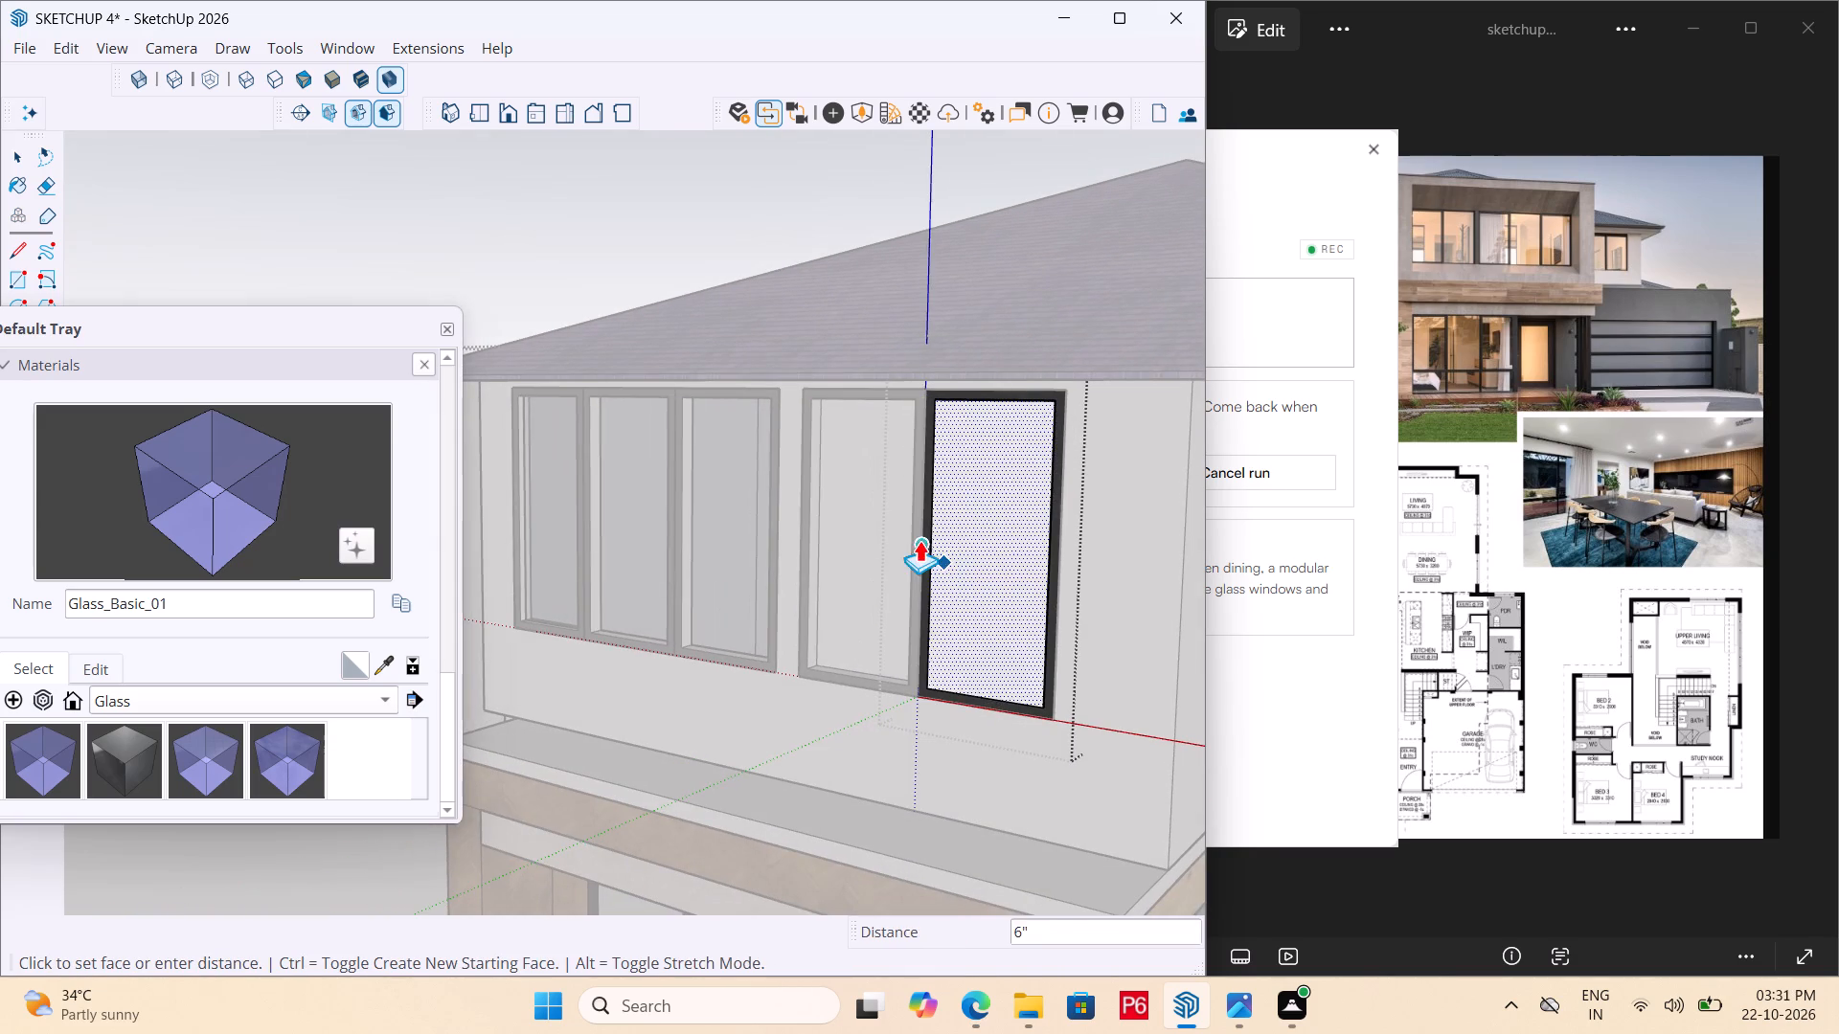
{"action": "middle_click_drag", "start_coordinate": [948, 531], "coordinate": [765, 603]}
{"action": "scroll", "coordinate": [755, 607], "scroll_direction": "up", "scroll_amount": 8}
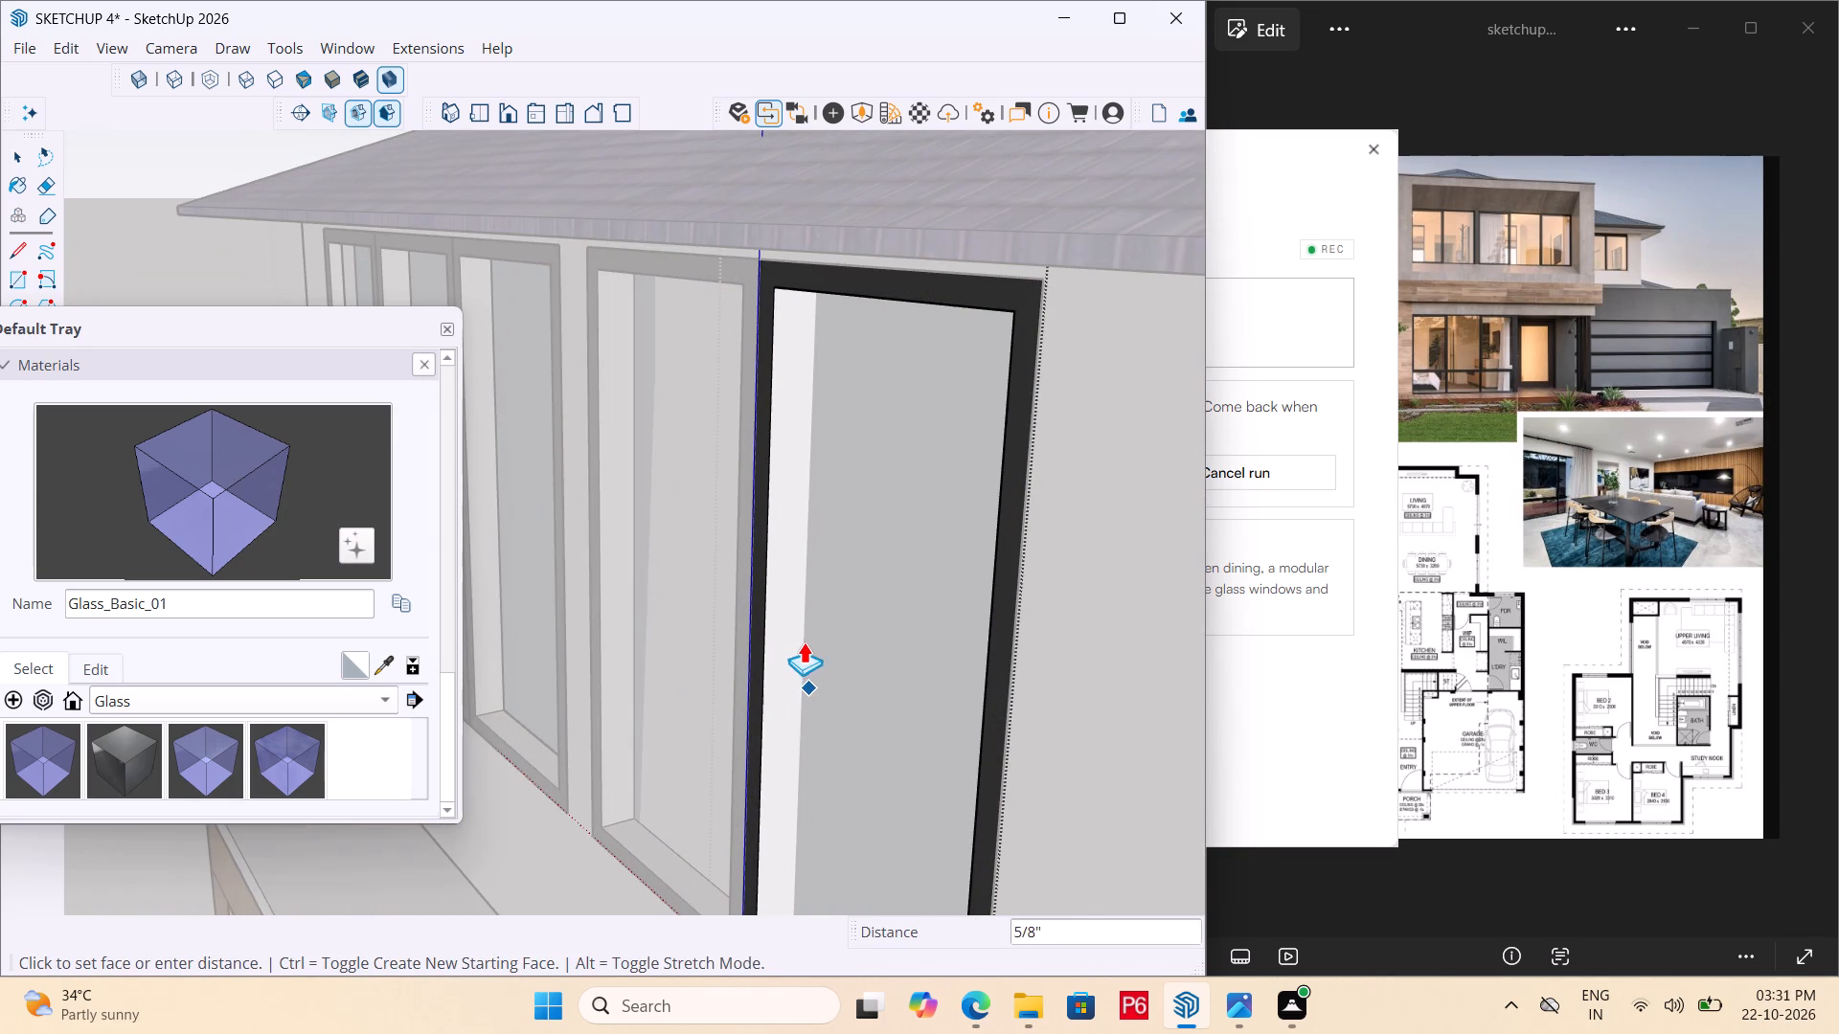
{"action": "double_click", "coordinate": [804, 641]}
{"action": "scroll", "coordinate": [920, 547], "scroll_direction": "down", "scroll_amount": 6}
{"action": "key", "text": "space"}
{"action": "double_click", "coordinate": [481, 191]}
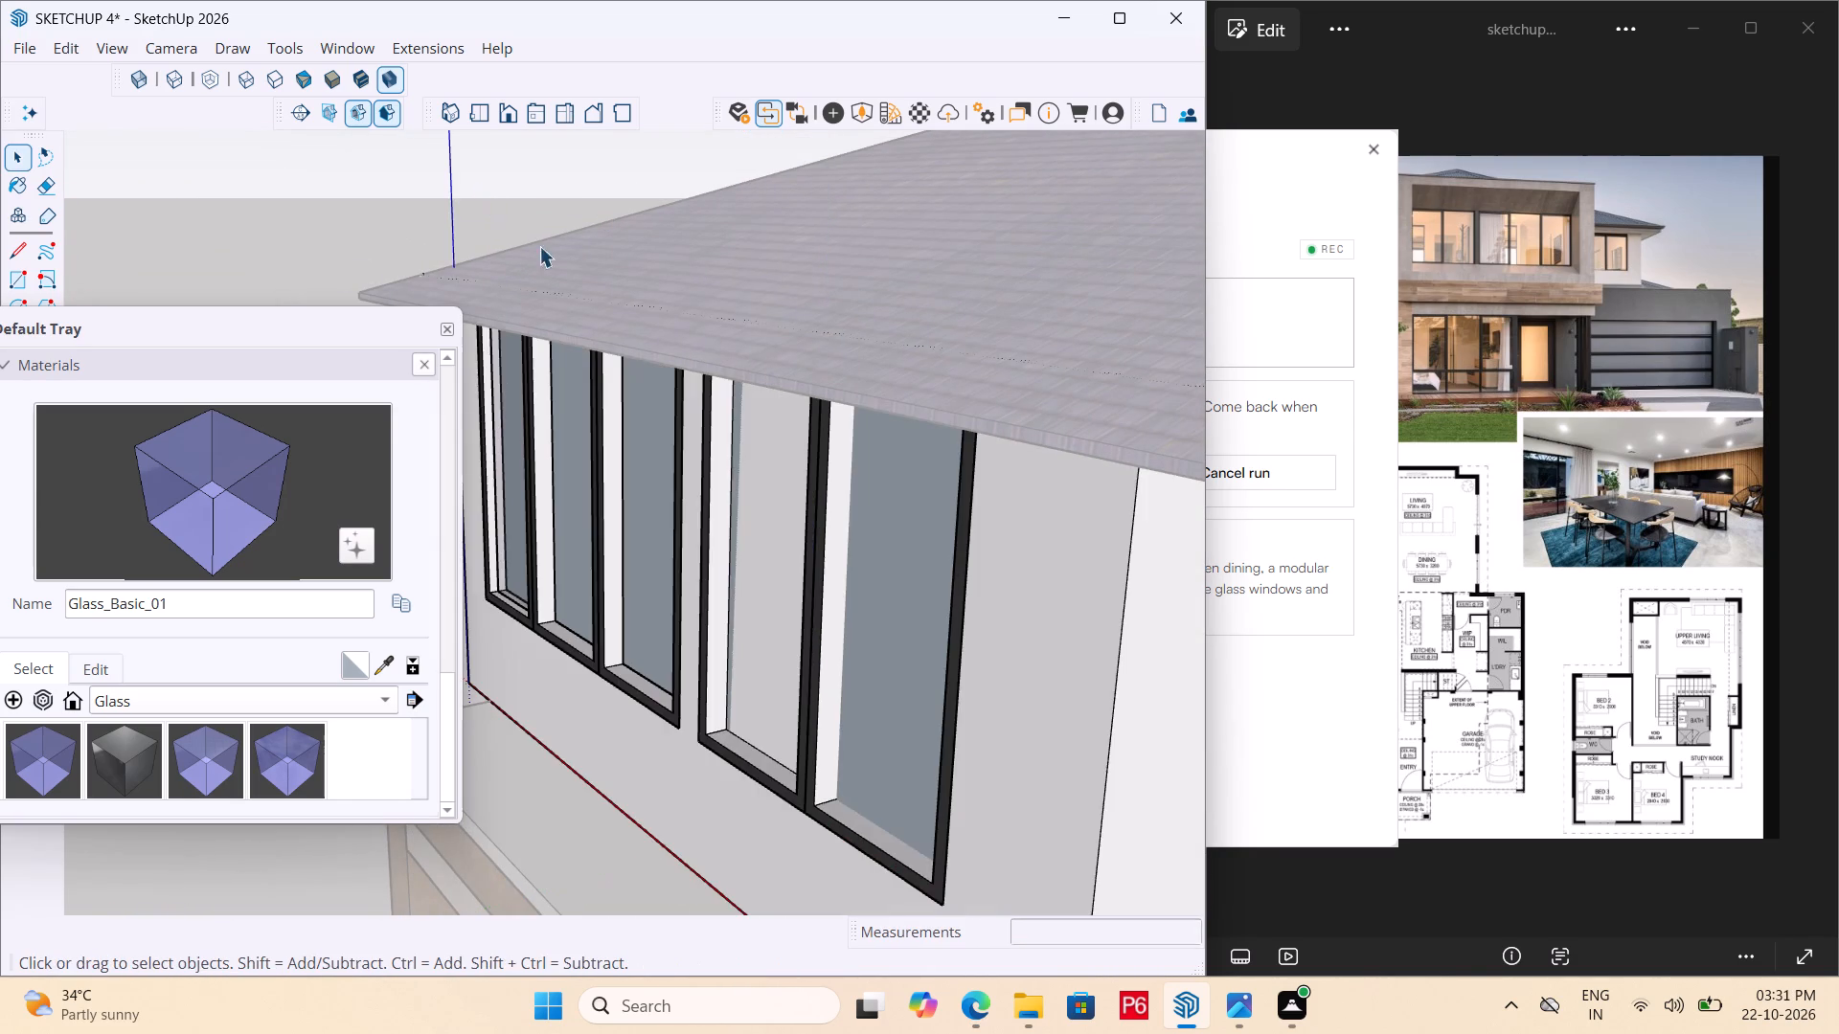
Examine the five front window openings and their inner frame sides from several angles.
{"action": "middle_click_drag", "start_coordinate": [673, 449], "coordinate": [1072, 401]}
{"action": "scroll", "coordinate": [737, 570], "scroll_direction": "down", "scroll_amount": 5}
{"action": "scroll", "coordinate": [1045, 478], "scroll_direction": "up", "scroll_amount": 5}
{"action": "middle_click_drag", "start_coordinate": [848, 559], "coordinate": [1039, 547]}
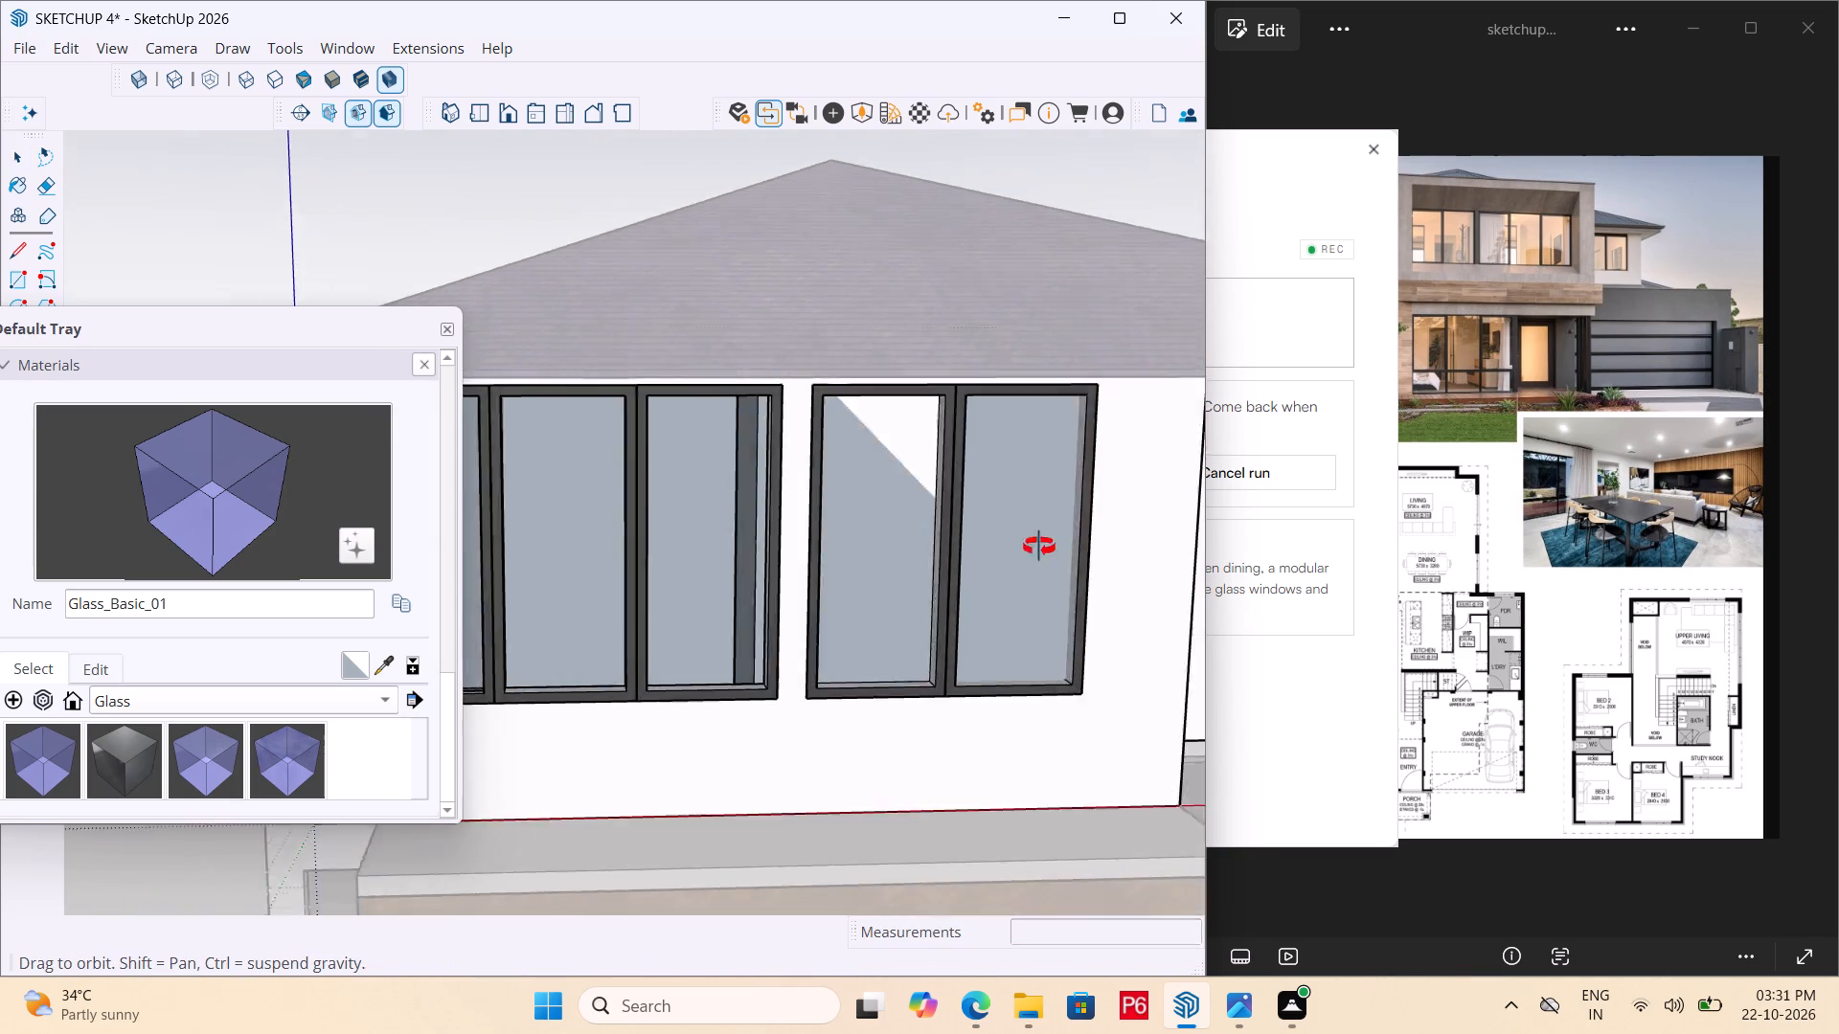
{"action": "middle_click_drag", "start_coordinate": [1039, 547], "coordinate": [1087, 642]}
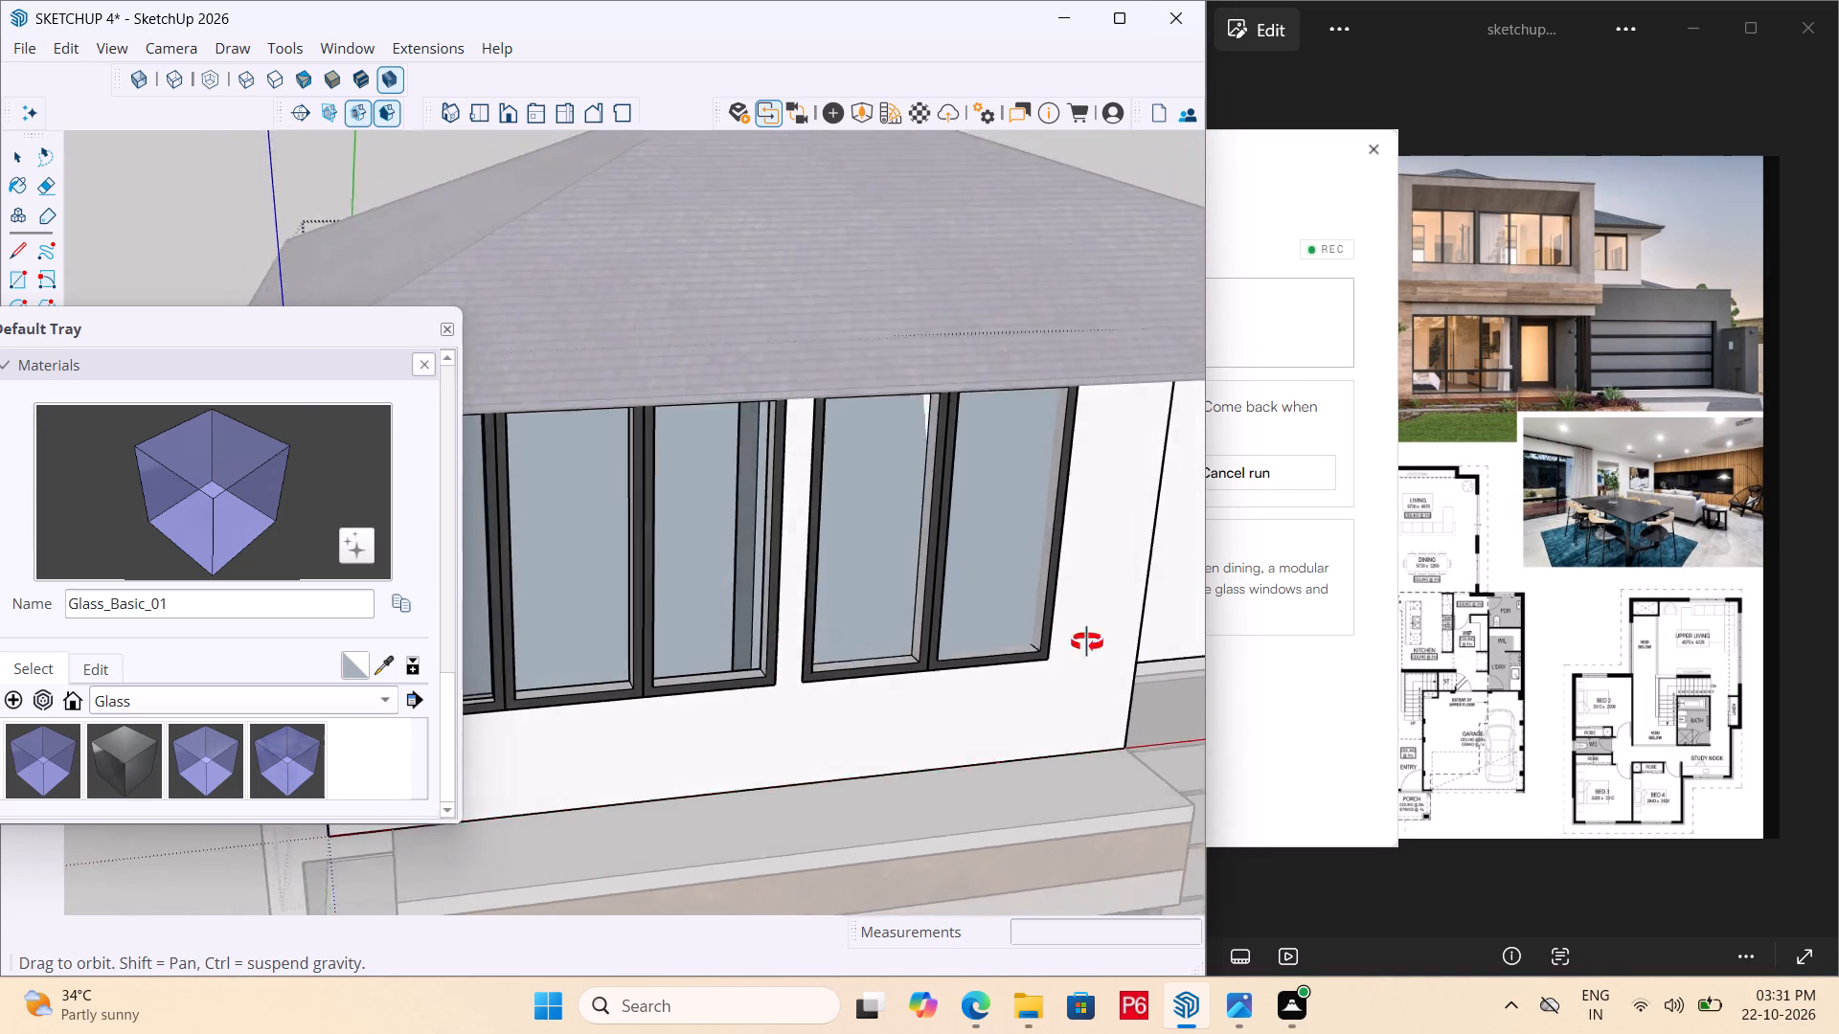
{"action": "middle_click_drag", "start_coordinate": [1087, 642], "coordinate": [1254, 656]}
{"action": "scroll", "coordinate": [467, 564], "scroll_direction": "up", "scroll_amount": 6}
{"action": "middle_click_drag", "start_coordinate": [824, 592], "coordinate": [687, 530]}
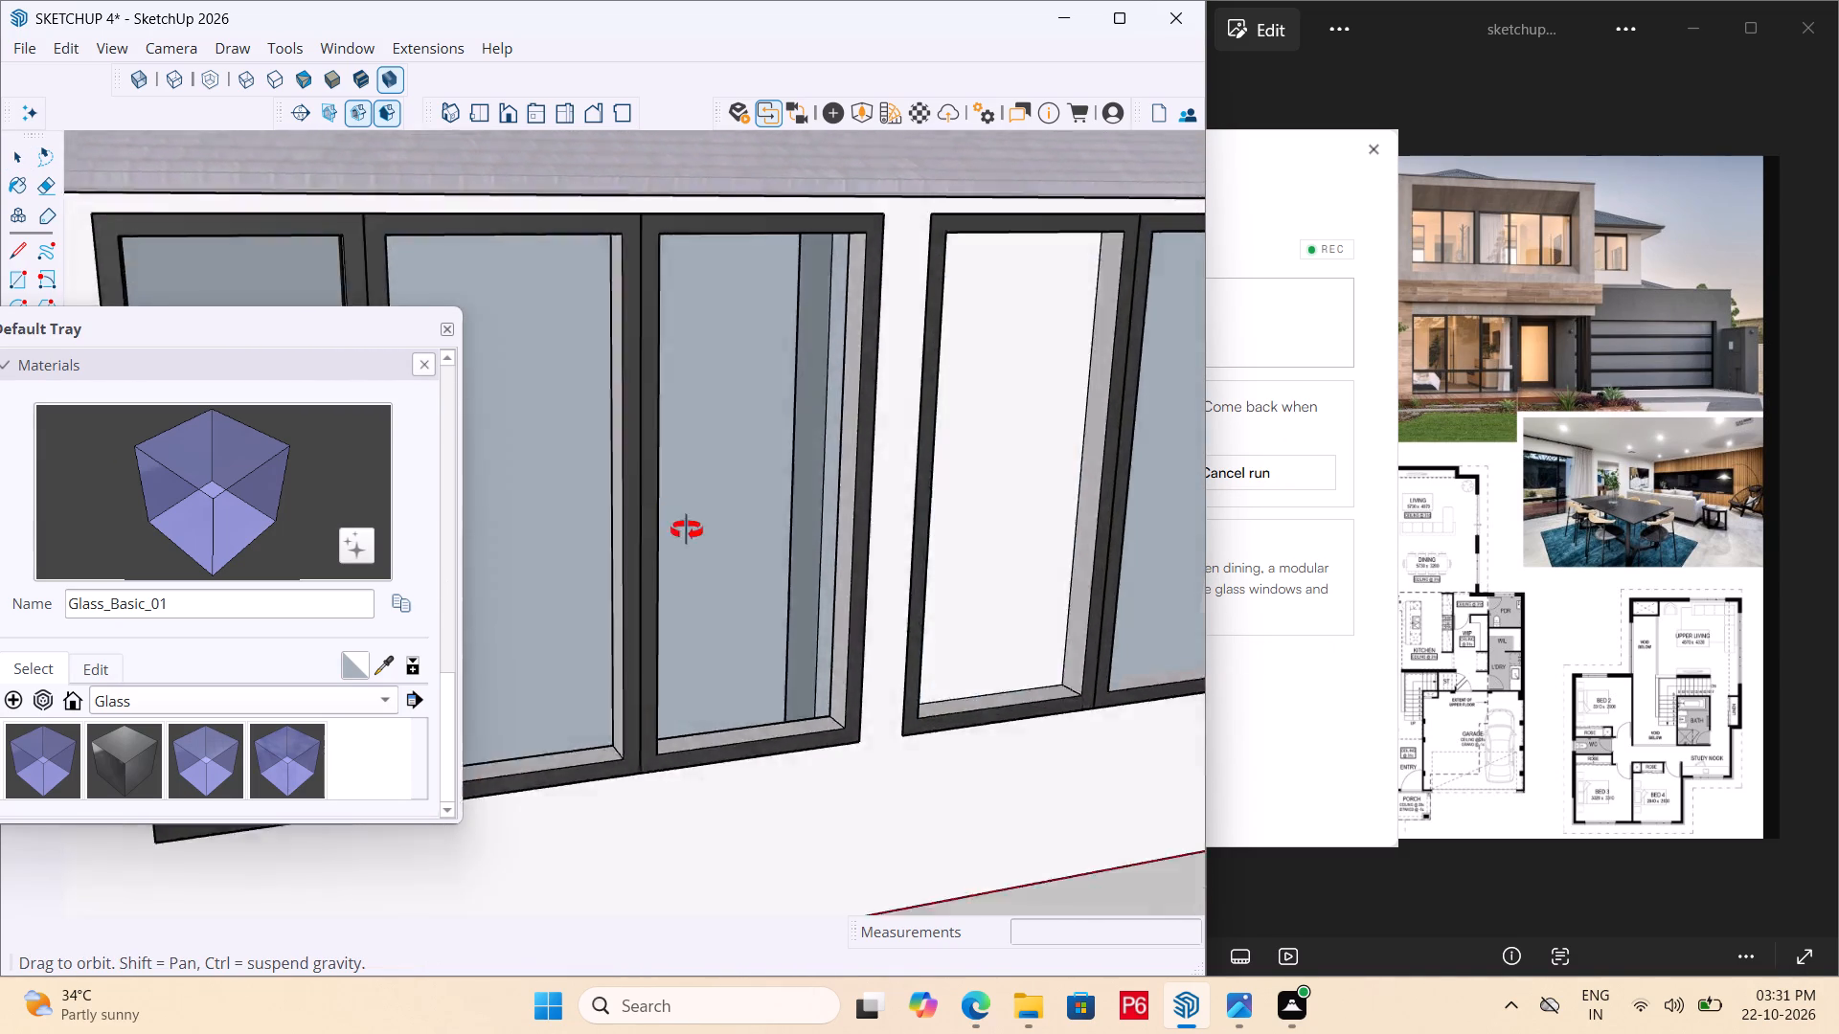
{"action": "middle_click_drag", "start_coordinate": [687, 530], "coordinate": [441, 483]}
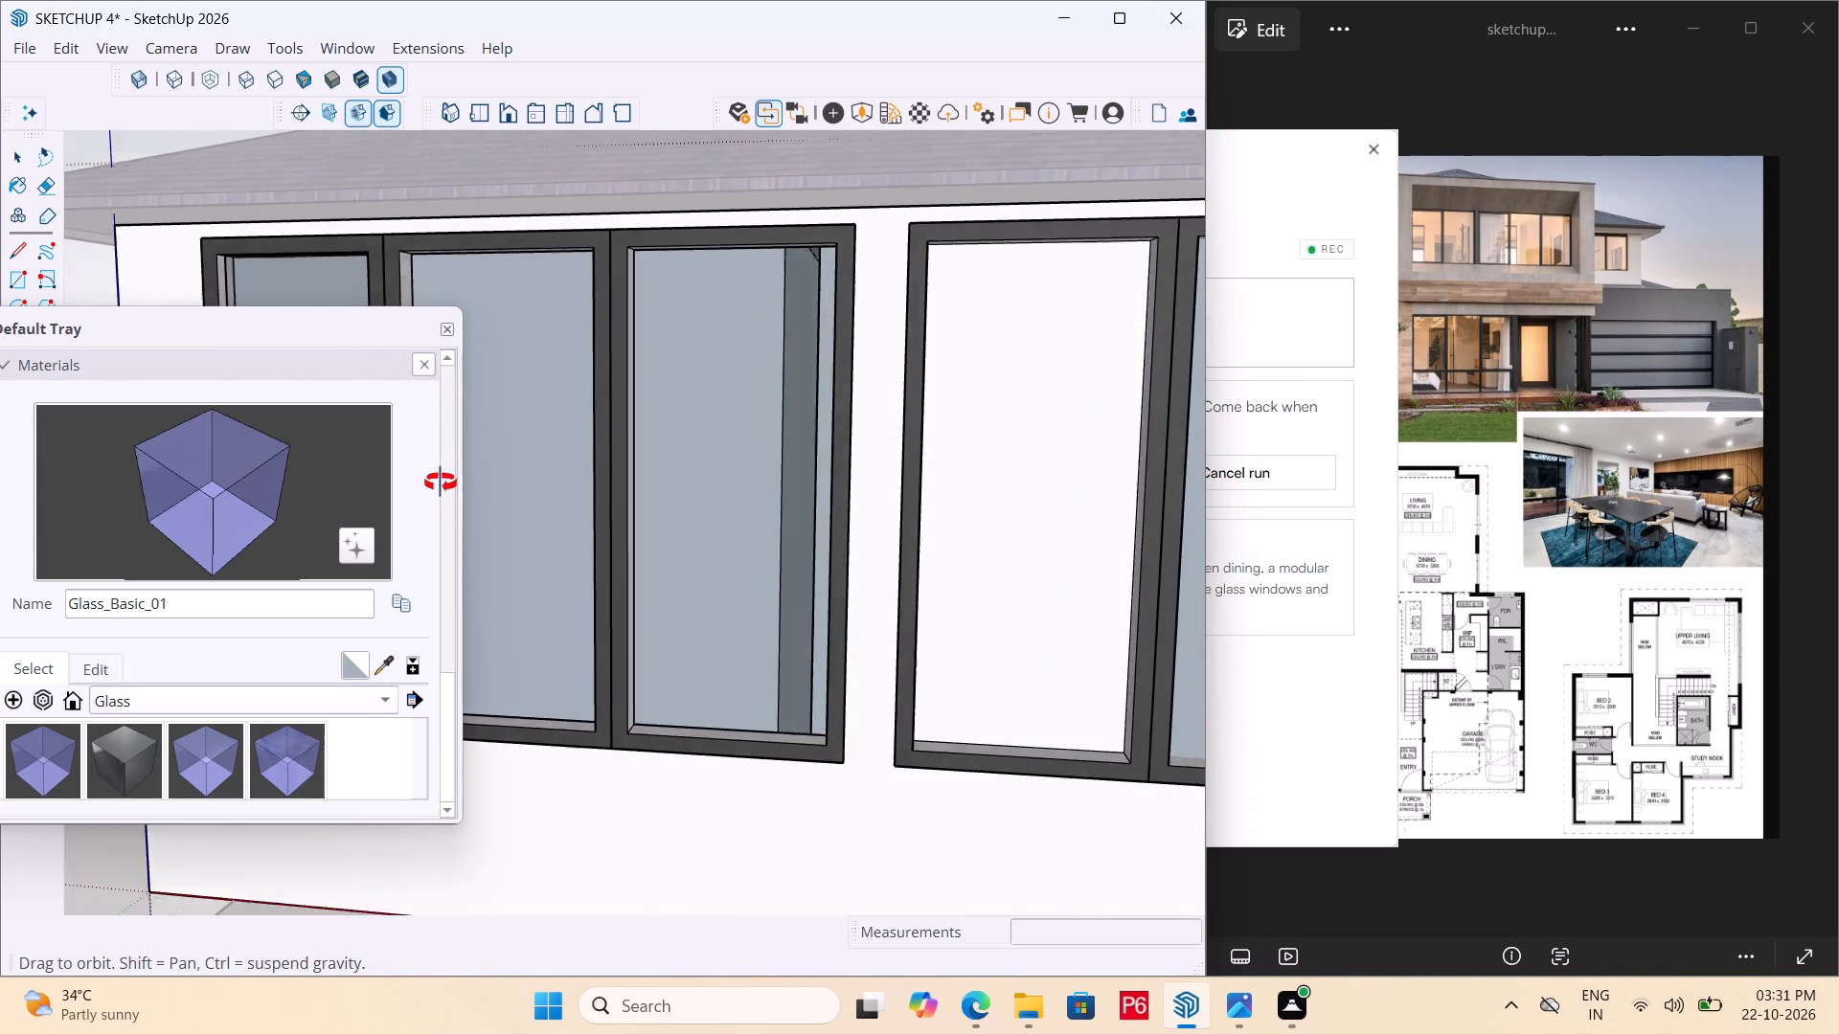
{"action": "middle_click_drag", "start_coordinate": [441, 483], "coordinate": [375, 541]}
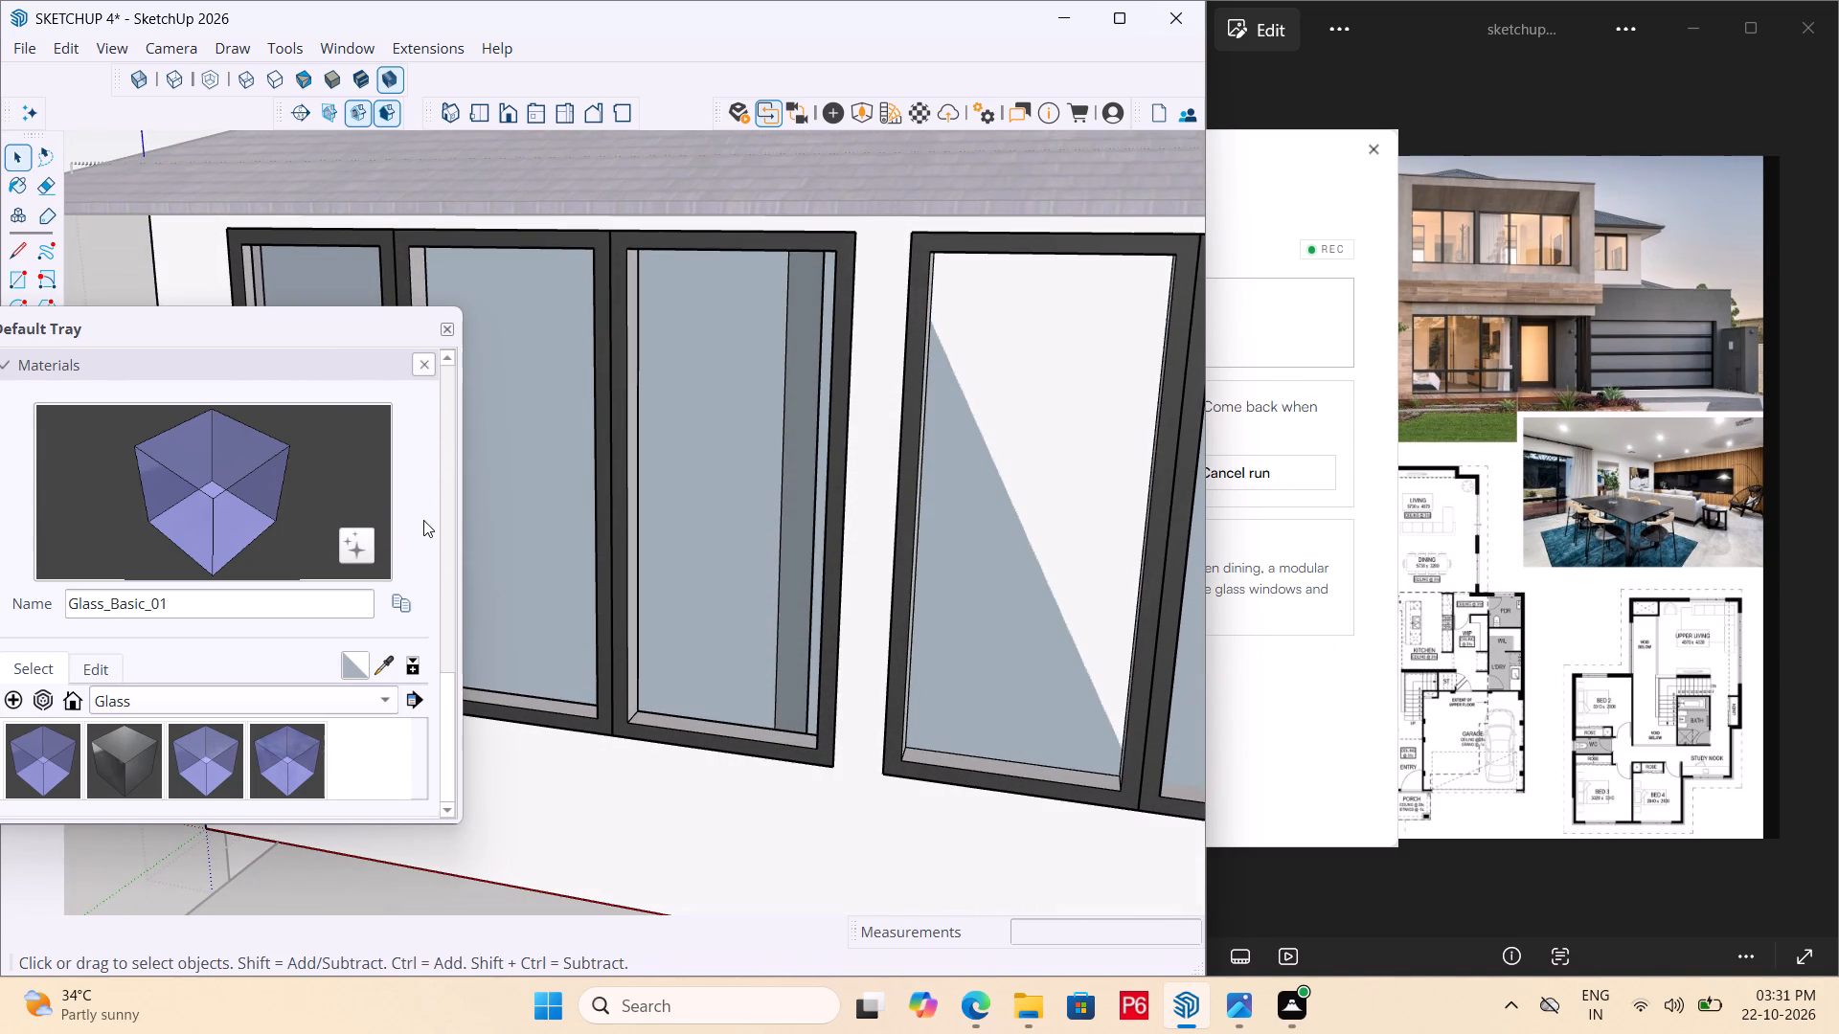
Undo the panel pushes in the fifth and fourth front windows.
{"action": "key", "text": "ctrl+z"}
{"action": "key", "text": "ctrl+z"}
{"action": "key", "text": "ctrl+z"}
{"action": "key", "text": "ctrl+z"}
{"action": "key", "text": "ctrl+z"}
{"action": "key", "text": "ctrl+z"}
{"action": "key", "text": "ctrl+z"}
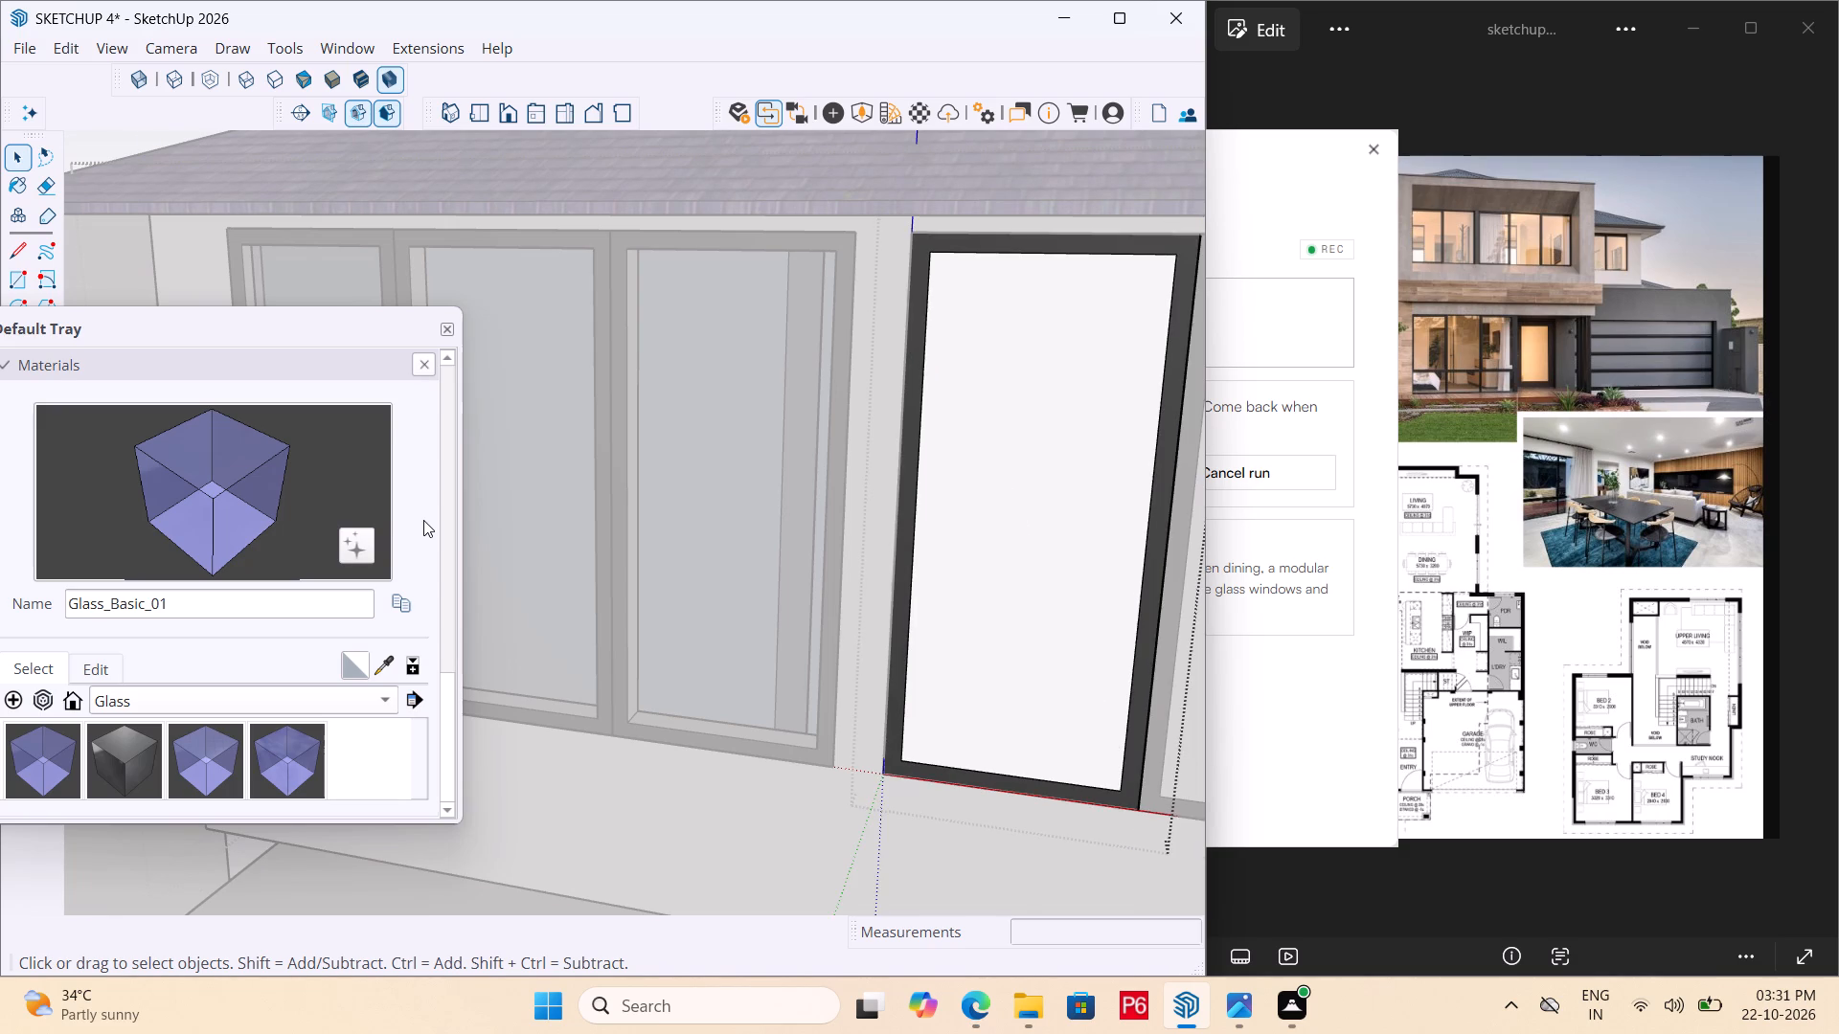
Undo the earlier opening of the third front window, back to its flush inner panel.
{"action": "key", "text": "ctrl+z"}
{"action": "key", "text": "ctrl+z"}
{"action": "key", "text": "ctrl+z"}
{"action": "key", "text": "ctrl+z"}
{"action": "key", "text": "ctrl+z"}
{"action": "key", "text": "ctrl+z"}
{"action": "key", "text": "ctrl+z"}
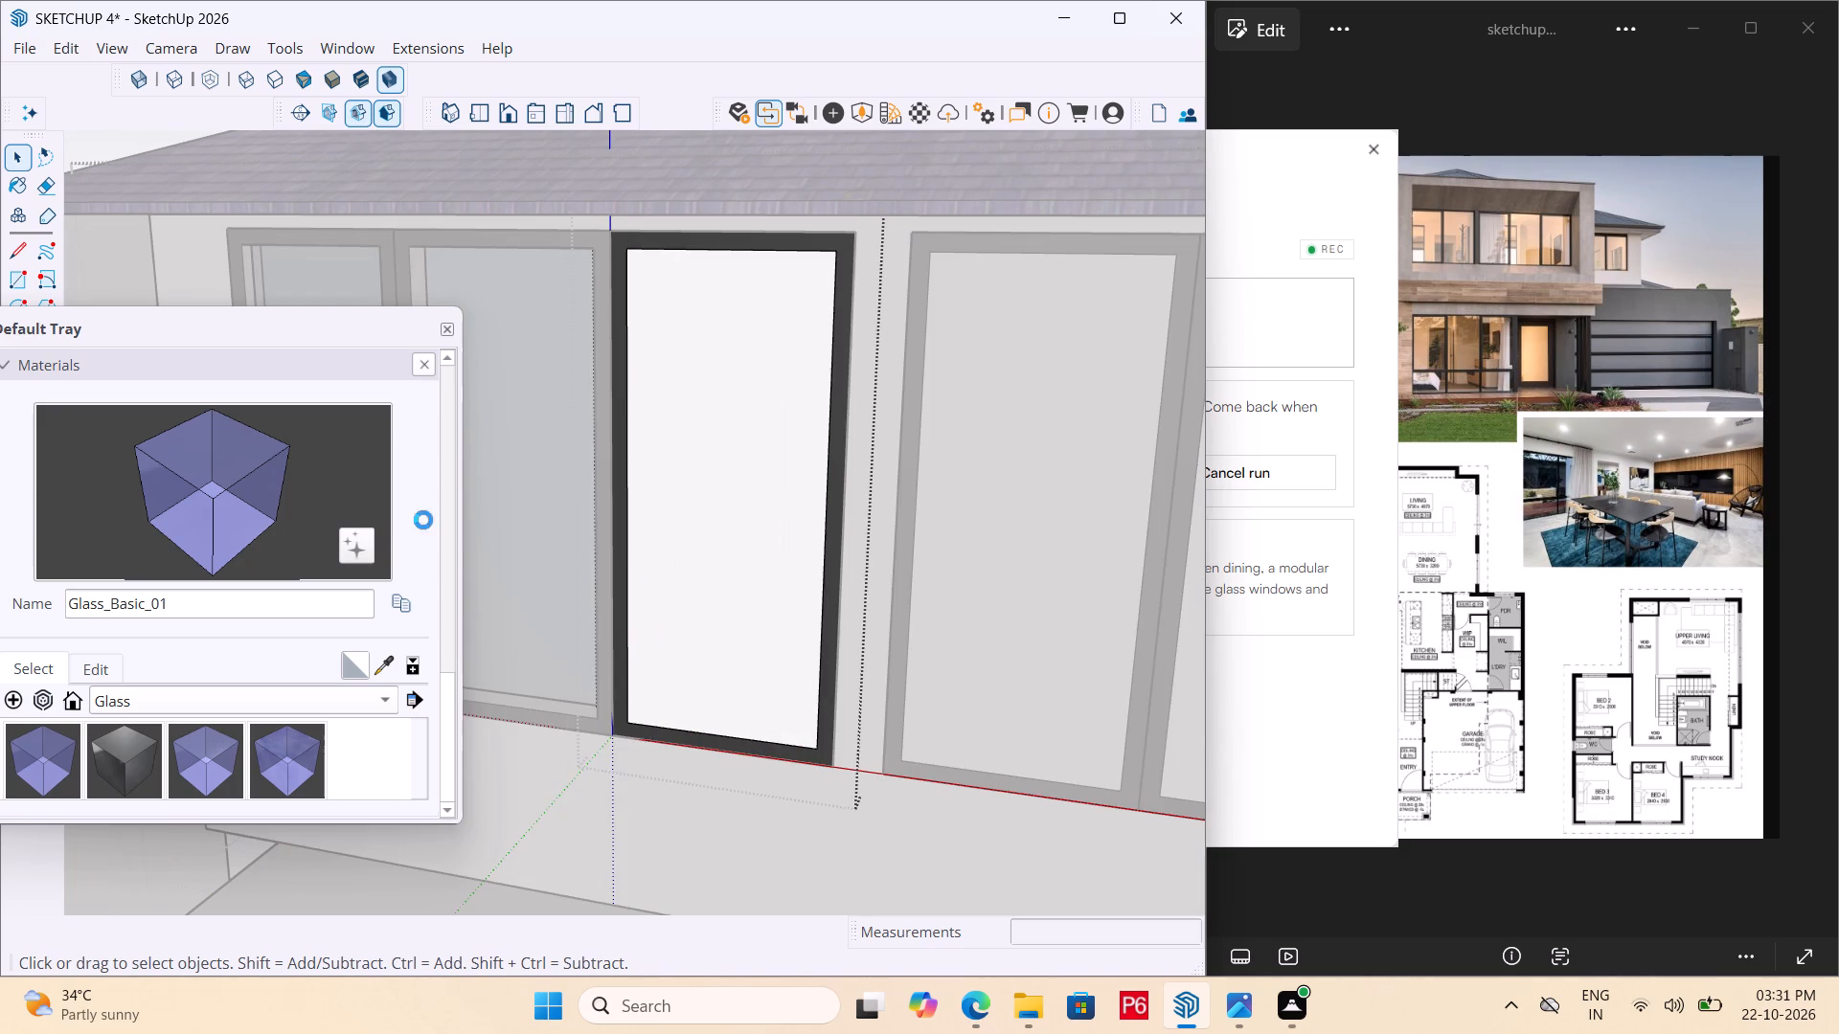
Undo the earlier openings of the remaining front windows, back to flush inner panels inside dark frames.
{"action": "key", "text": "ctrl+z"}
{"action": "key", "text": "ctrl+z"}
{"action": "key", "text": "ctrl+z"}
{"action": "key", "text": "ctrl+z"}
{"action": "key", "text": "ctrl+z"}
{"action": "key", "text": "ctrl+z"}
{"action": "key", "text": "ctrl+z"}
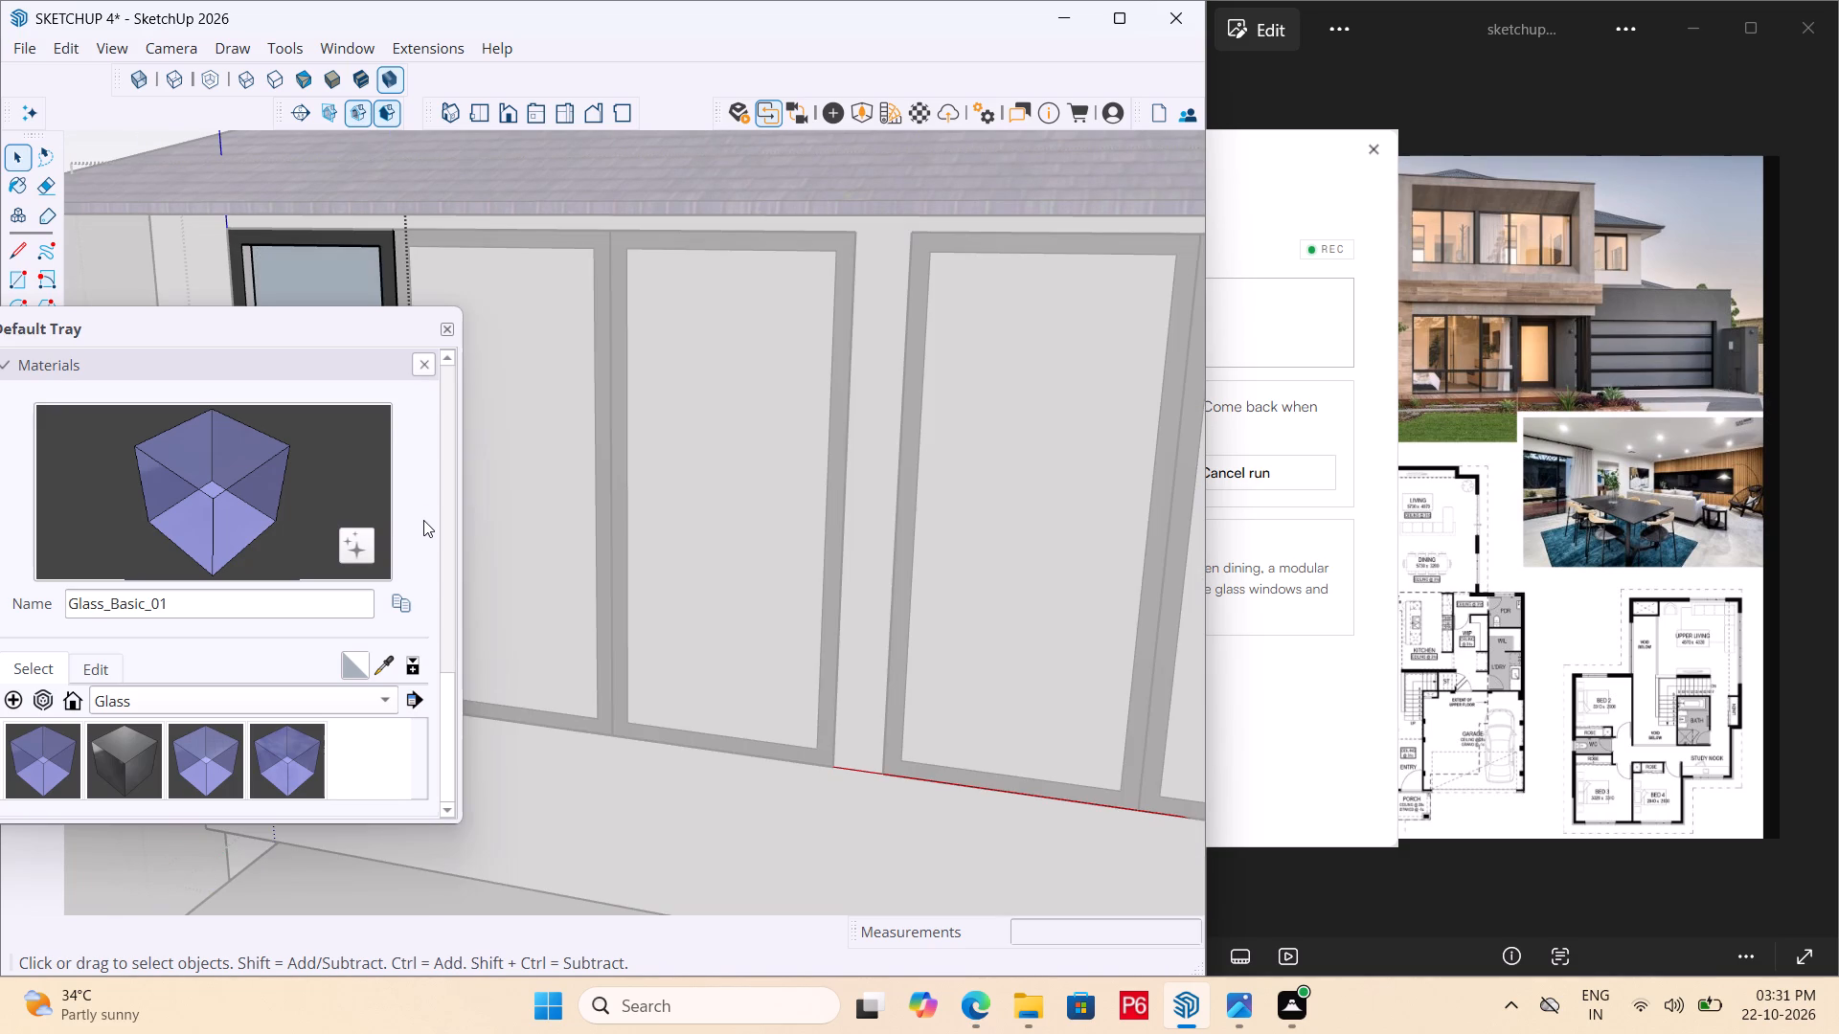
{"action": "key", "text": "ctrl+z"}
{"action": "key", "text": "ctrl+z"}
{"action": "key", "text": "ctrl+z"}
{"action": "key", "text": "ctrl+z"}
{"action": "key", "text": "ctrl+z"}
{"action": "key", "text": "ctrl+z"}
{"action": "key", "text": "ctrl+z"}
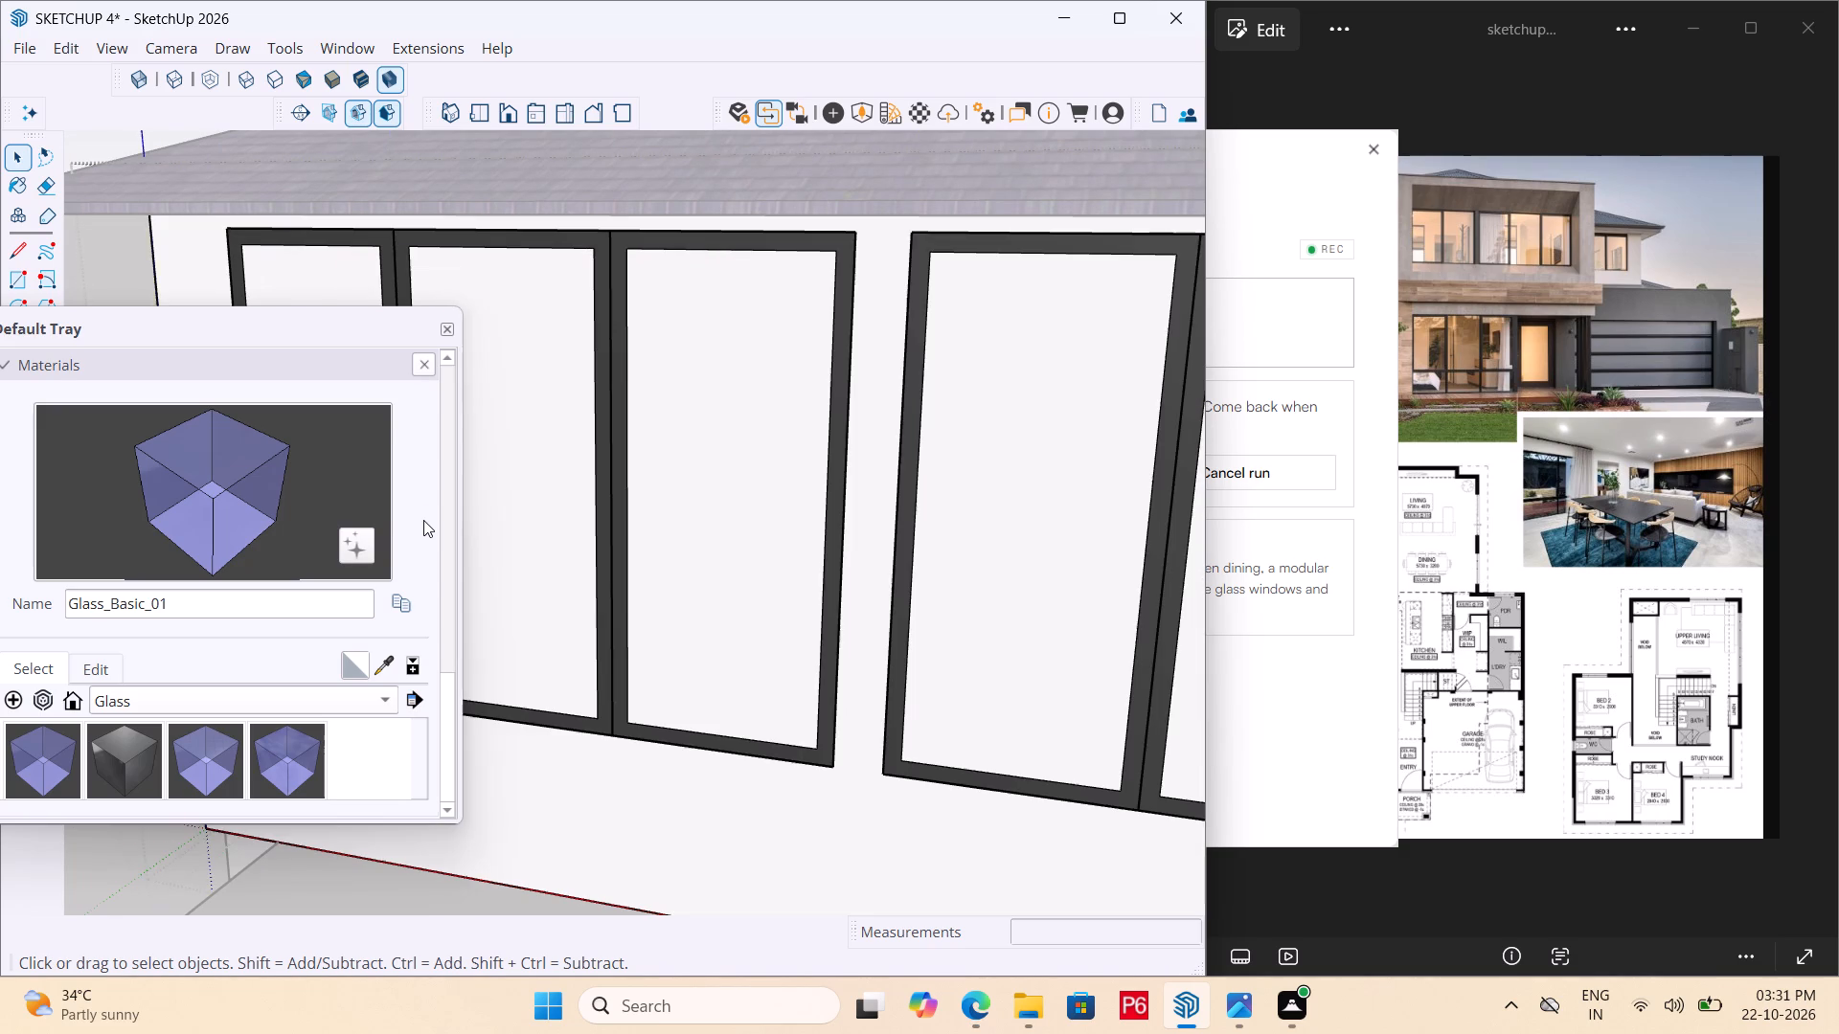
Undo the dark material on the five front window frames, back to plain frame outlines.
{"action": "key", "text": "ctrl+z"}
{"action": "key", "text": "ctrl+z"}
{"action": "key", "text": "ctrl+z"}
{"action": "key", "text": "ctrl+z"}
{"action": "key", "text": "ctrl+z"}
{"action": "key", "text": "ctrl+z"}
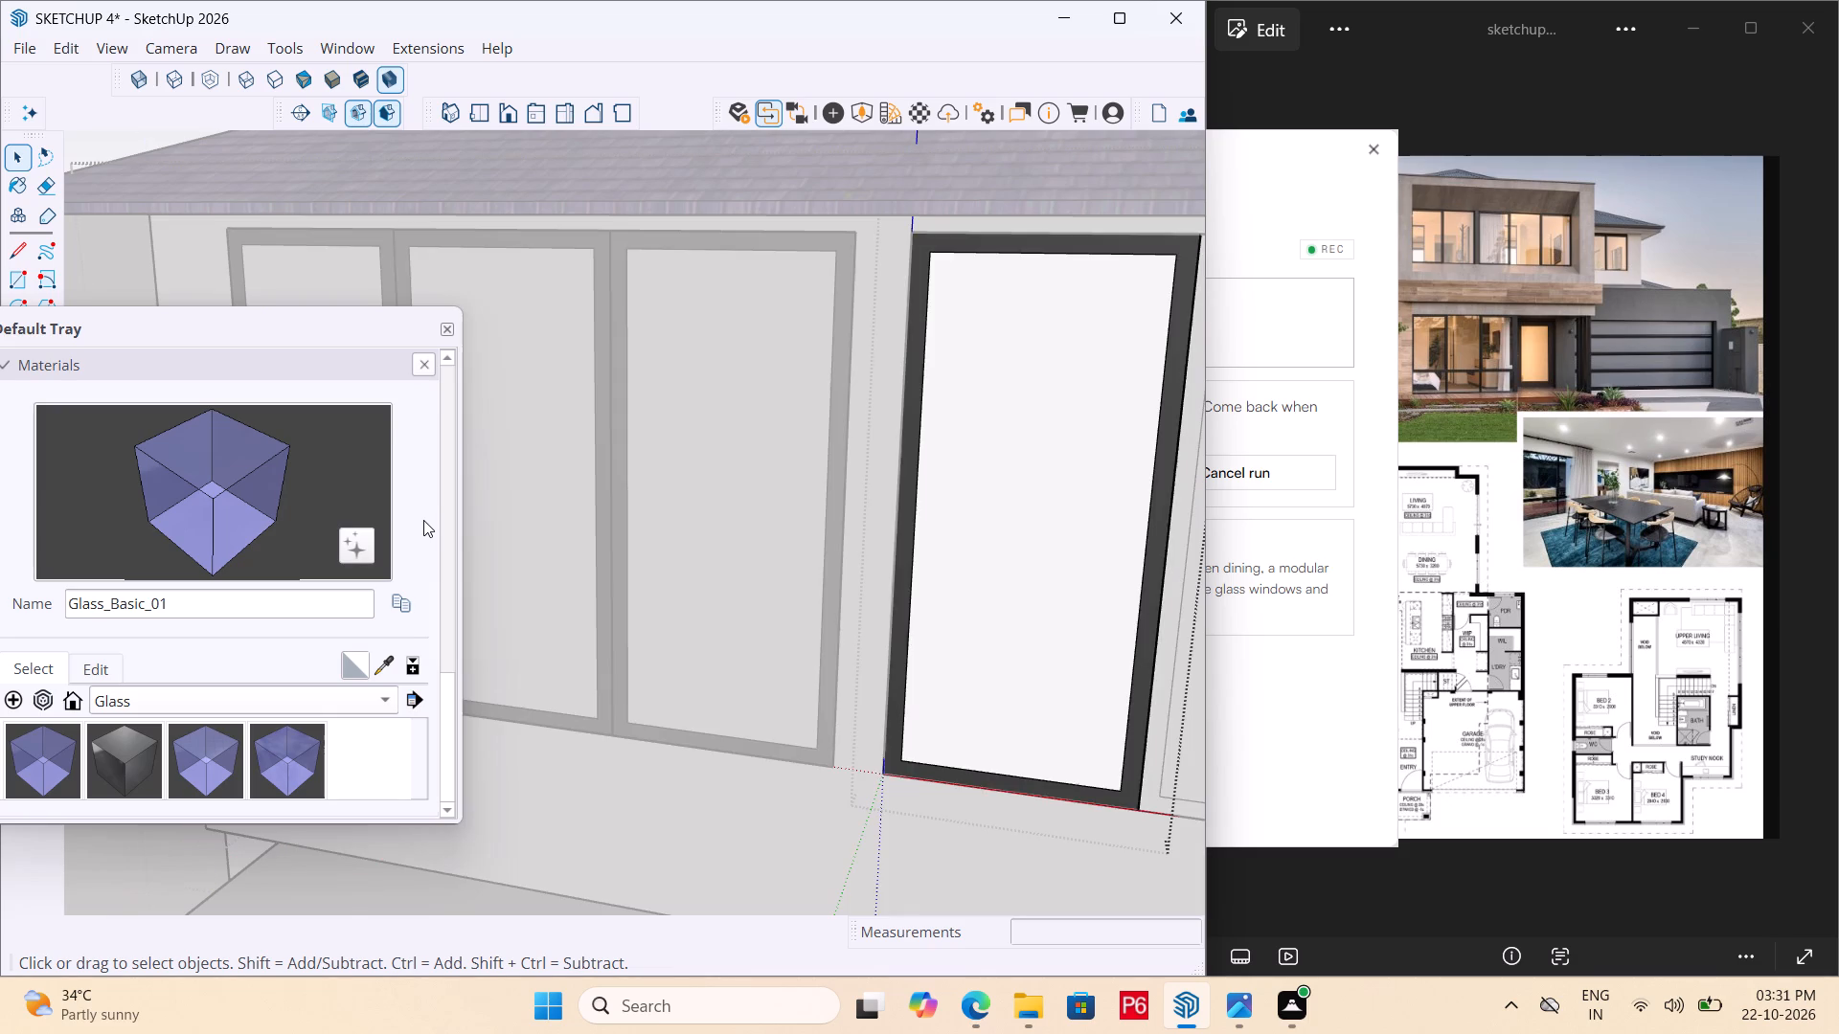
{"action": "key", "text": "ctrl+z"}
{"action": "key", "text": "ctrl+z"}
{"action": "key", "text": "ctrl+z"}
{"action": "key", "text": "ctrl+z"}
{"action": "key", "text": "ctrl+z"}
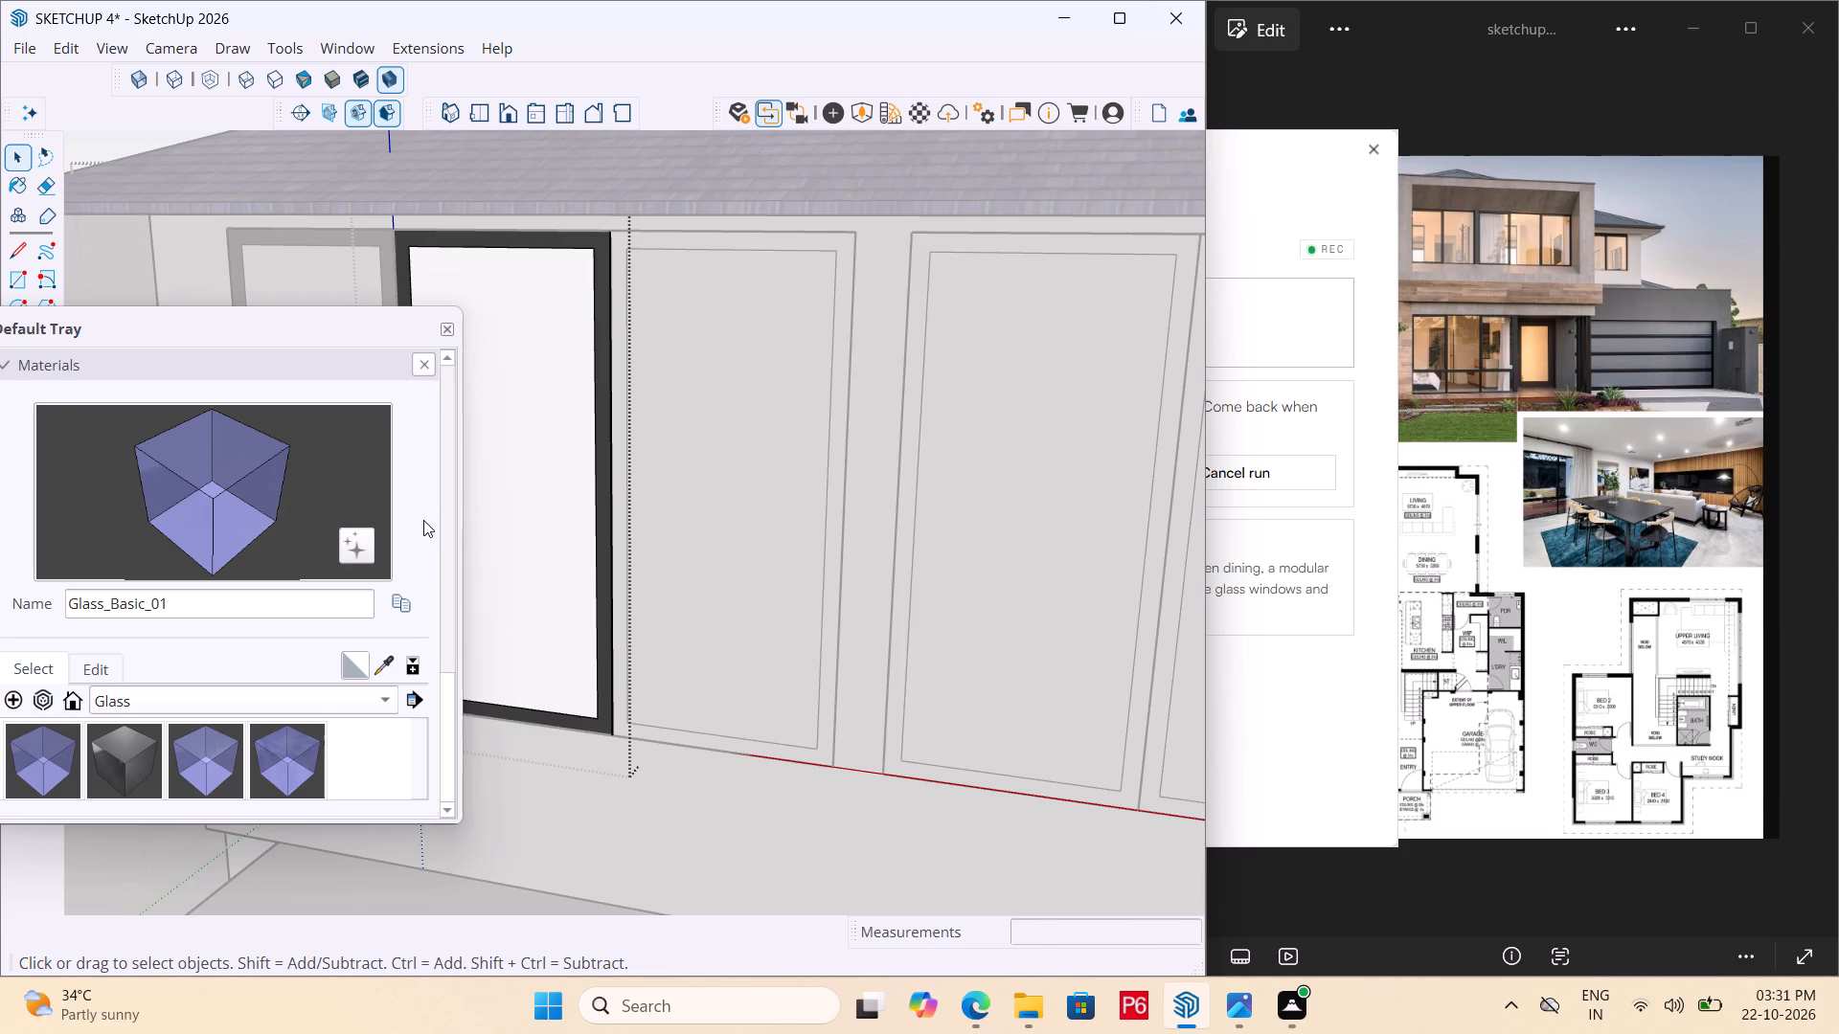
{"action": "key", "text": "ctrl+z"}
{"action": "key", "text": "ctrl+z"}
{"action": "key", "text": "ctrl+z"}
{"action": "key", "text": "ctrl+z"}
{"action": "key", "text": "ctrl+z"}
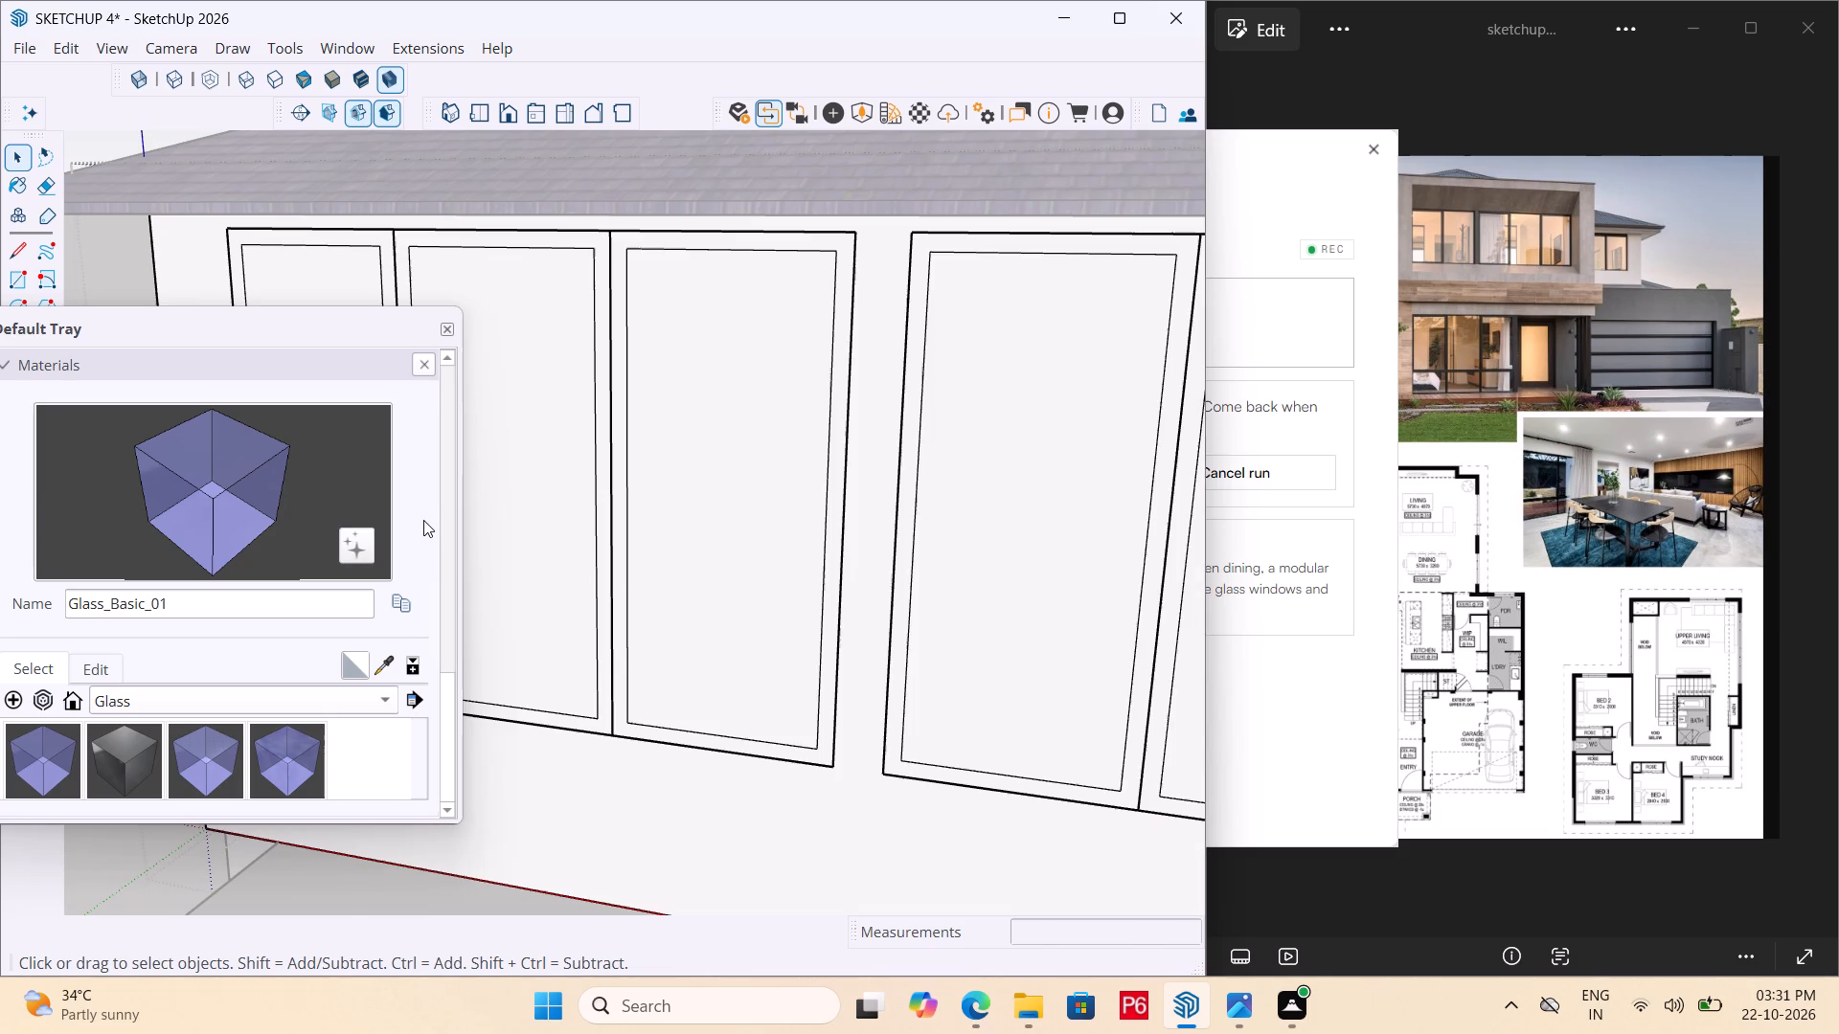
Undo the earlier steps back through the grouping of the five front window frames.
{"action": "key", "text": "ctrl+z"}
{"action": "key", "text": "ctrl+z"}
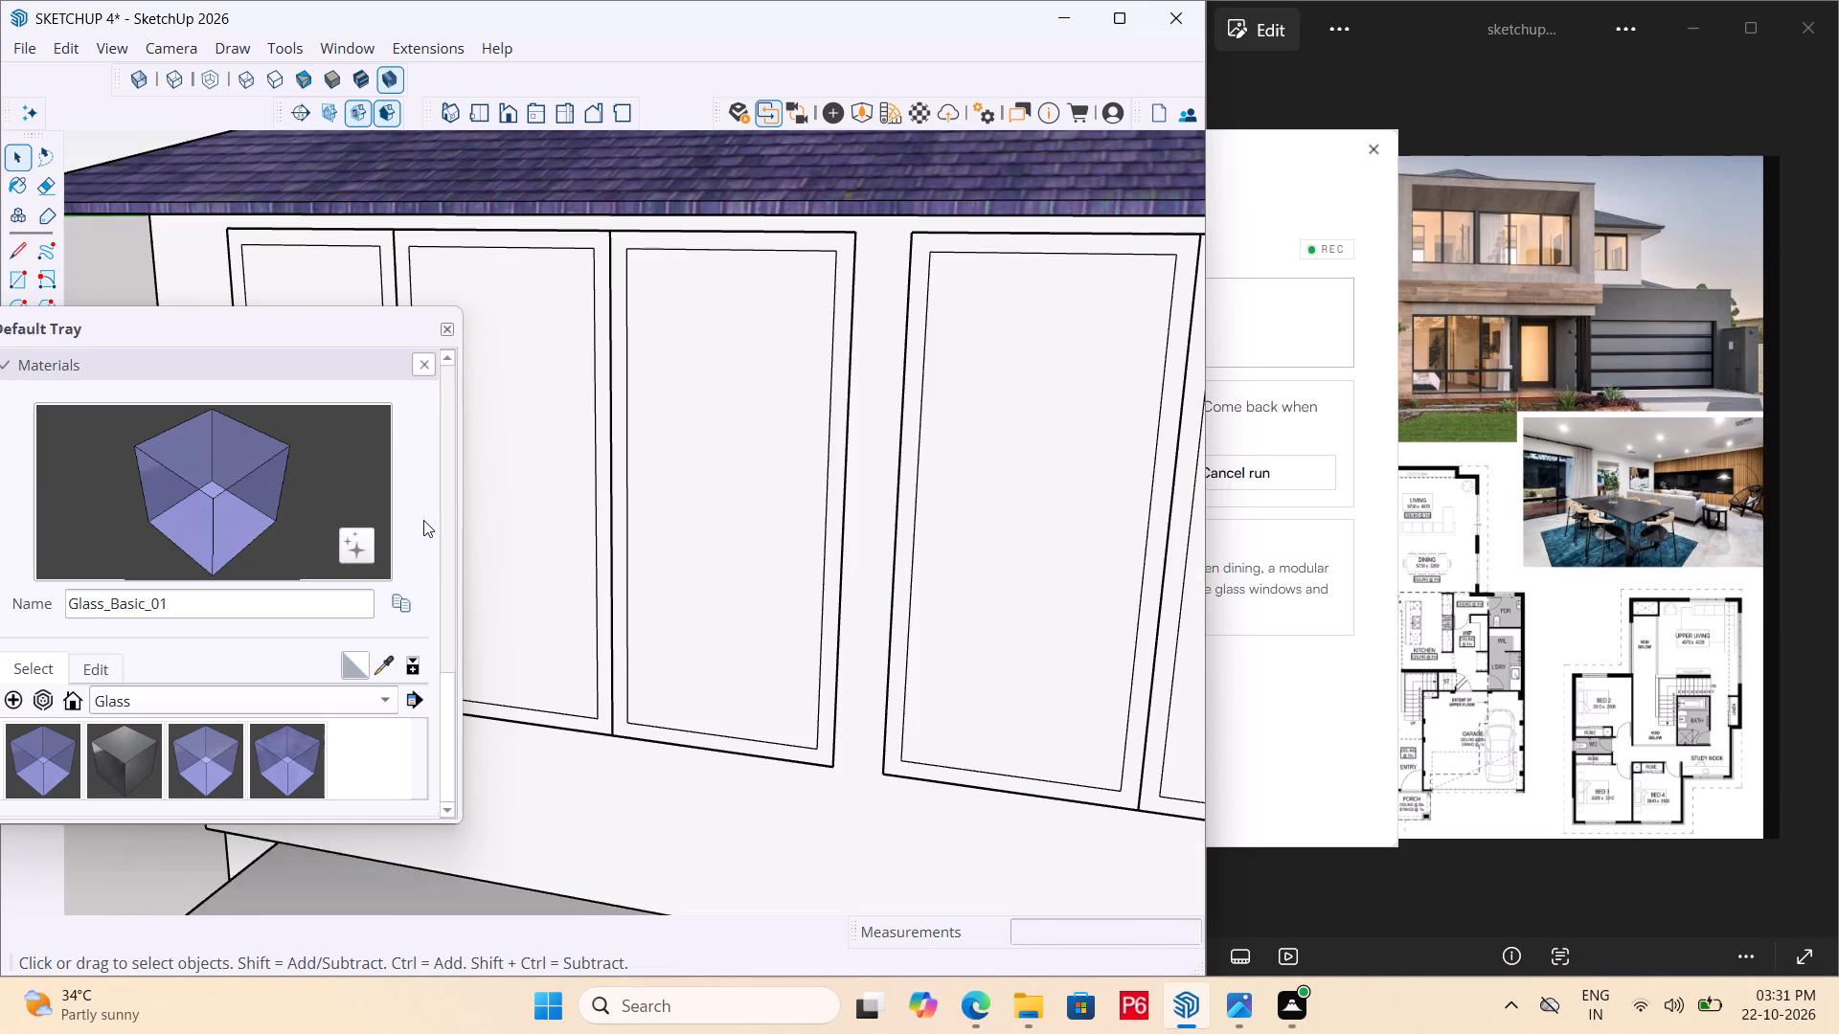
{"action": "key", "text": "ctrl+z"}
{"action": "key", "text": "ctrl+z"}
{"action": "key", "text": "ctrl+z"}
{"action": "key", "text": "ctrl+z"}
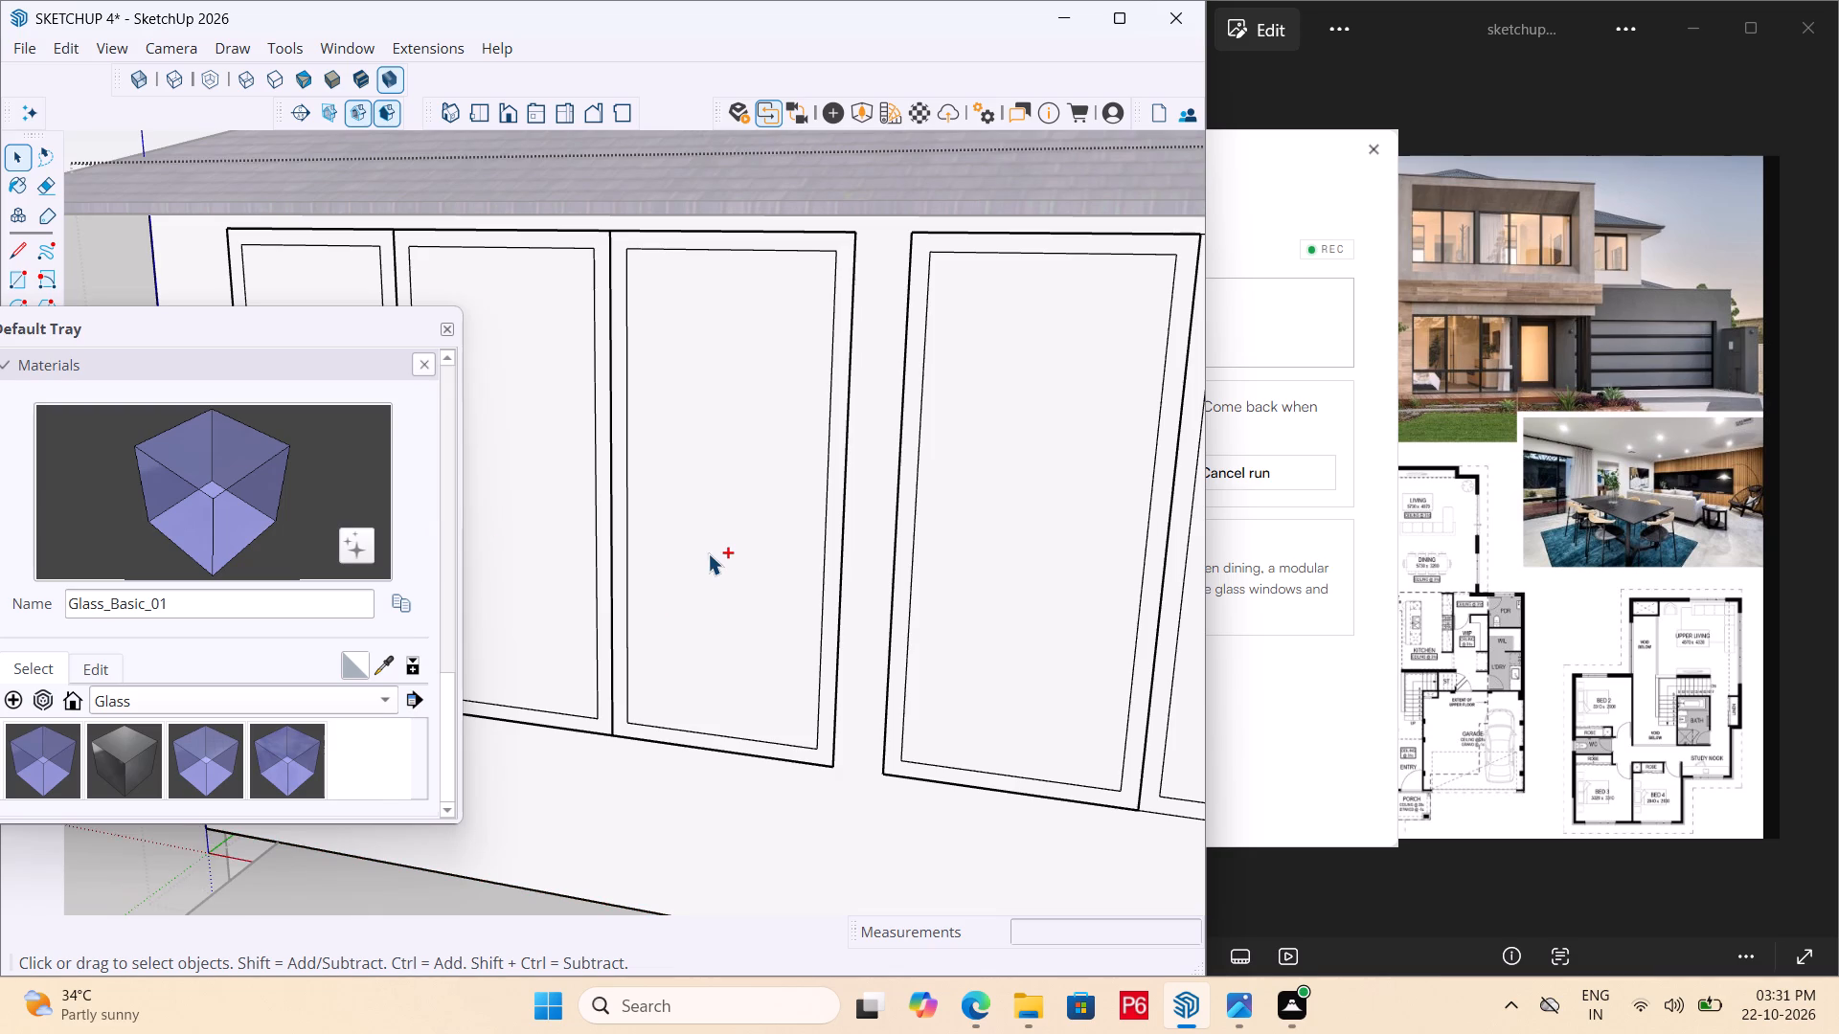
{"action": "key", "text": "ctrl+z"}
{"action": "key", "text": "ctrl+z"}
{"action": "key", "text": "ctrl+z"}
{"action": "key", "text": "ctrl+z"}
{"action": "scroll", "coordinate": [708, 553], "scroll_direction": "down", "scroll_amount": 8}
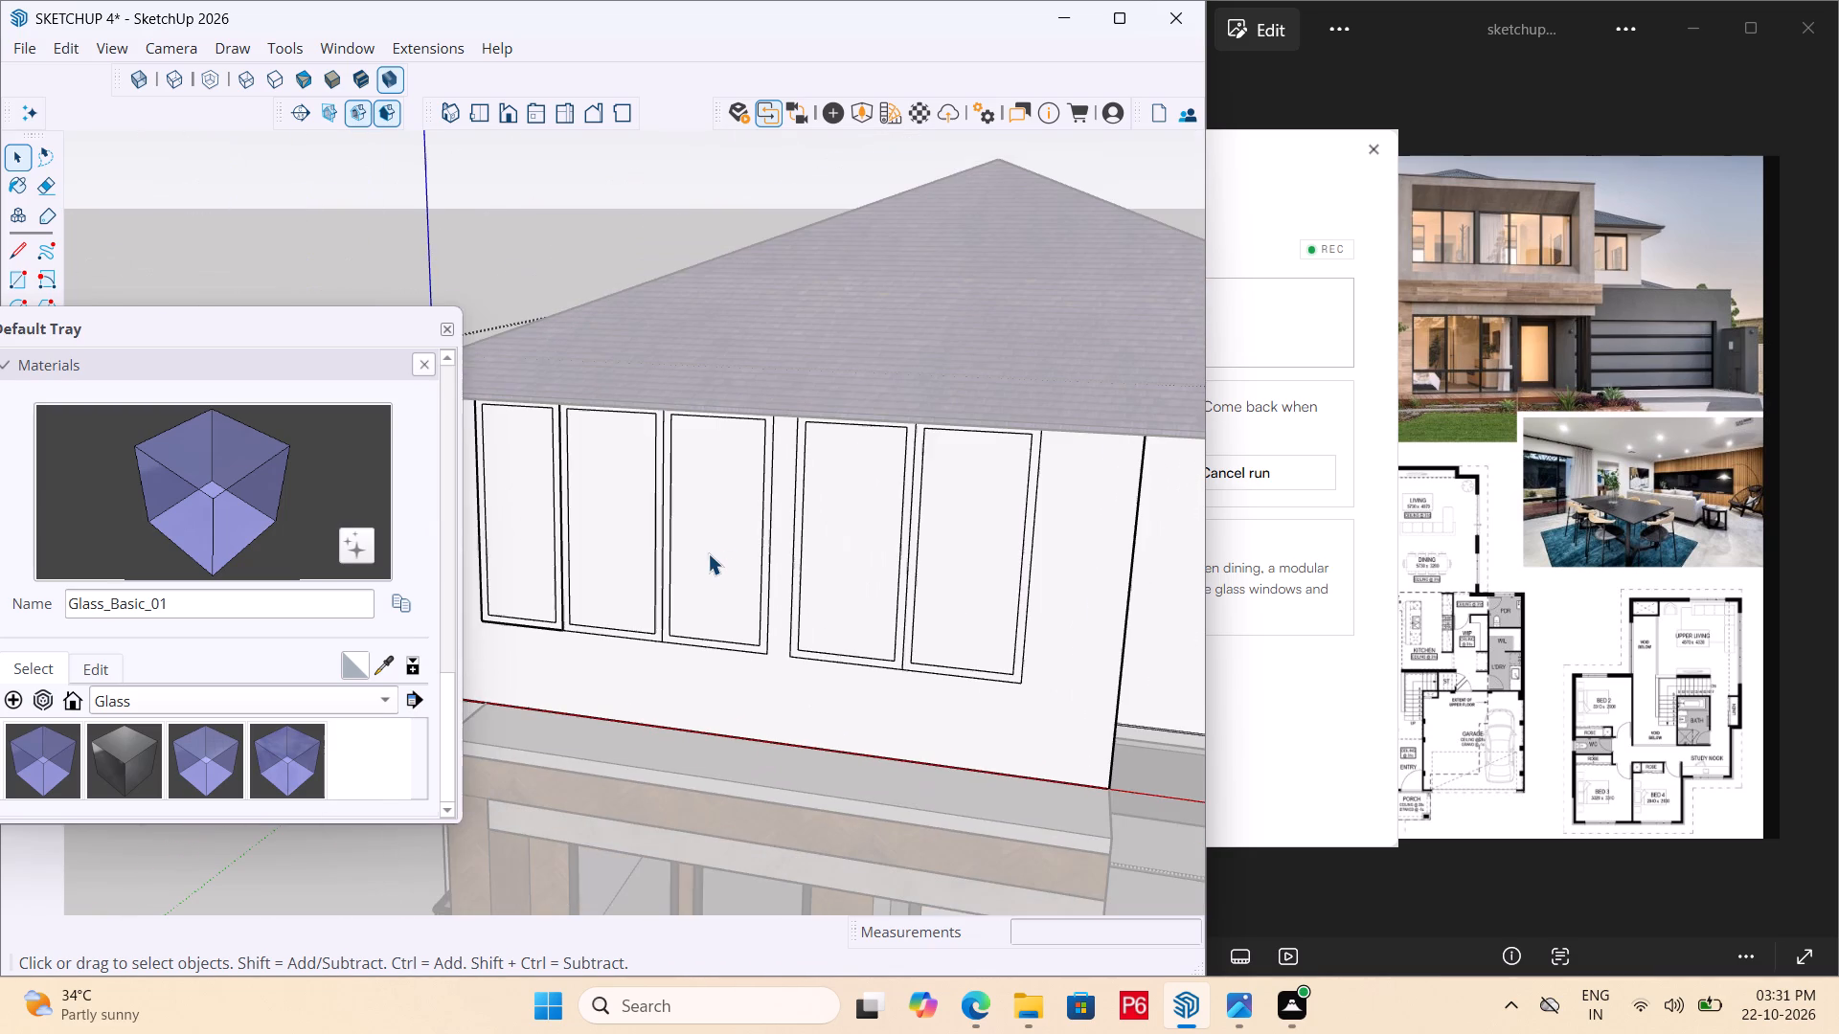
{"action": "key", "text": "ctrl+z"}
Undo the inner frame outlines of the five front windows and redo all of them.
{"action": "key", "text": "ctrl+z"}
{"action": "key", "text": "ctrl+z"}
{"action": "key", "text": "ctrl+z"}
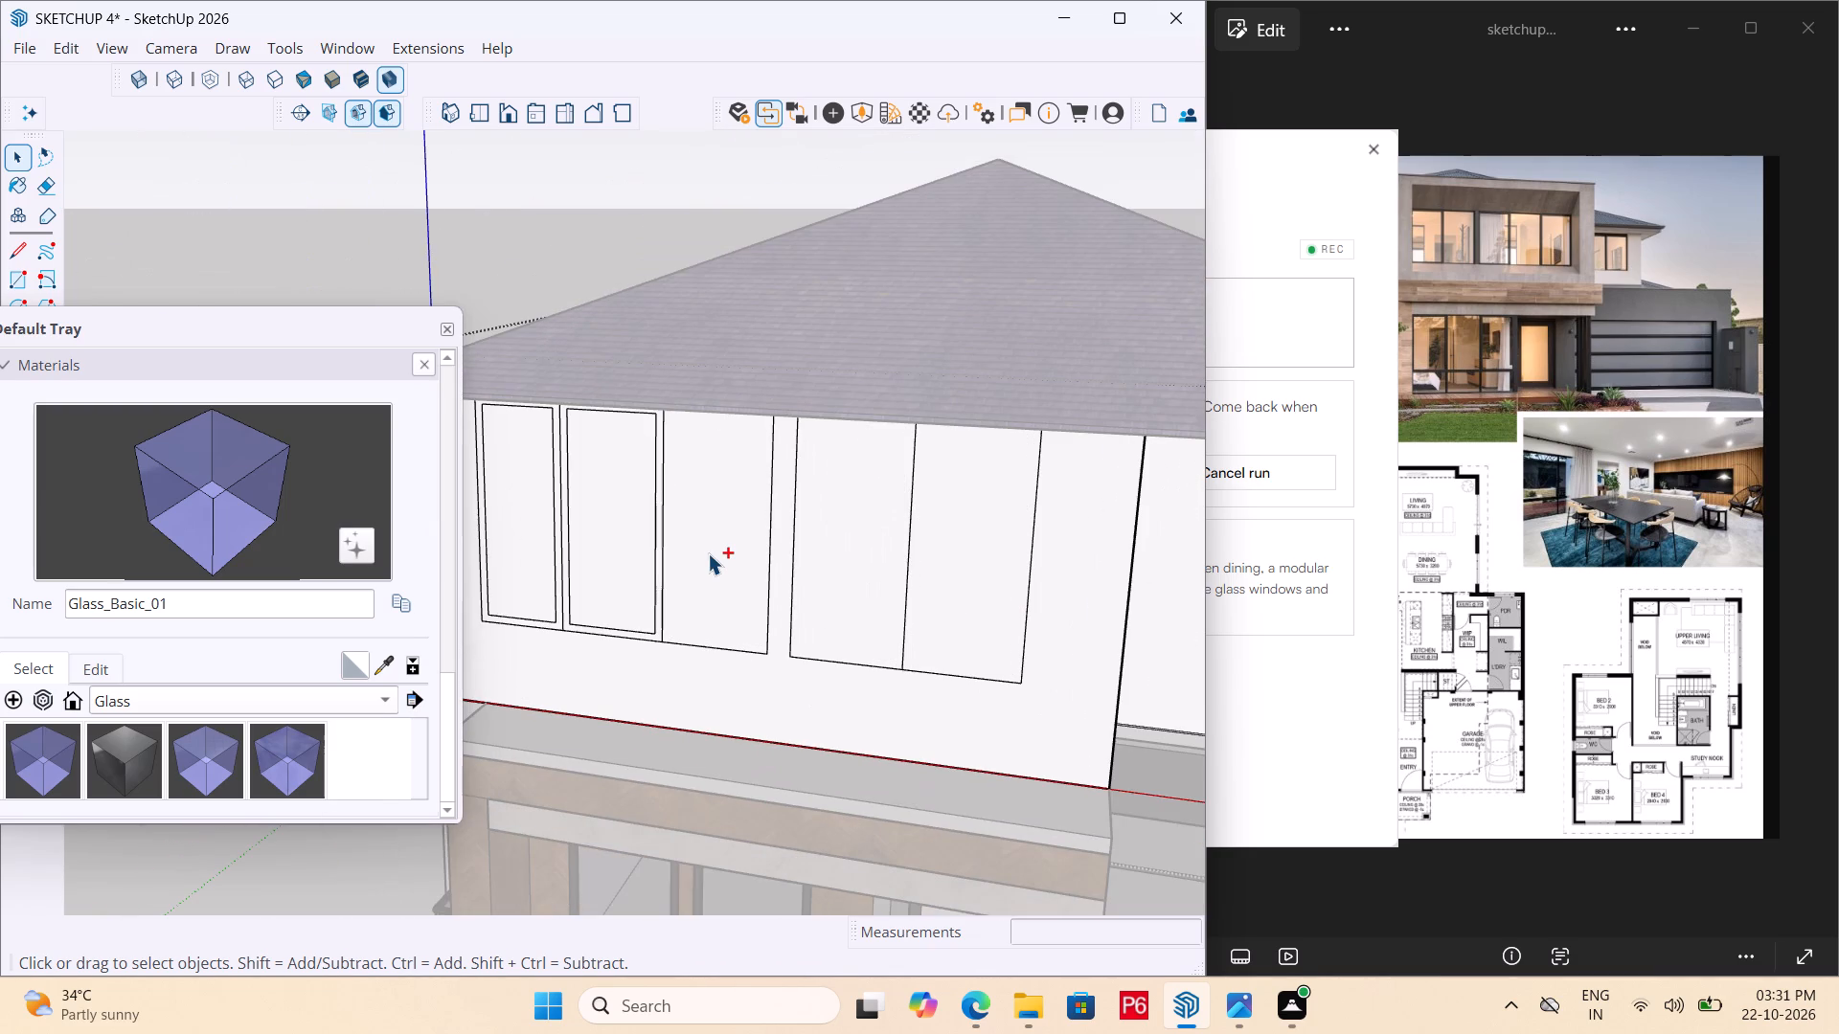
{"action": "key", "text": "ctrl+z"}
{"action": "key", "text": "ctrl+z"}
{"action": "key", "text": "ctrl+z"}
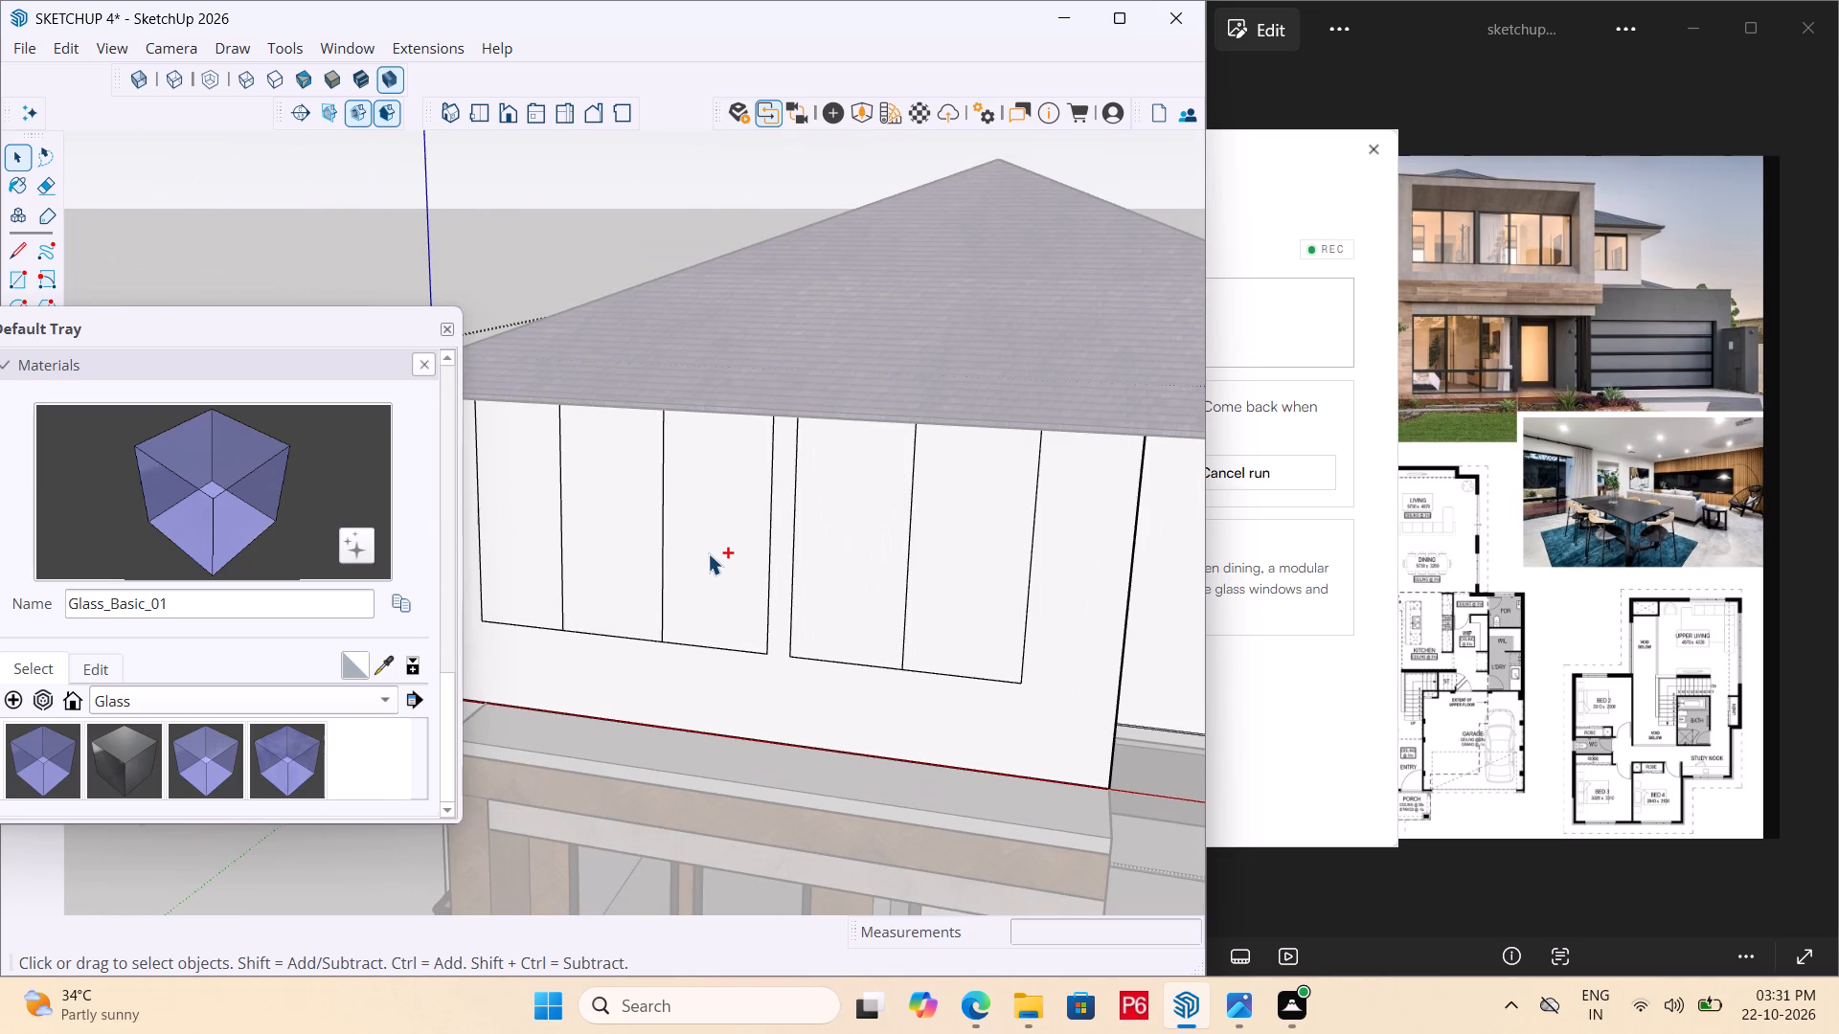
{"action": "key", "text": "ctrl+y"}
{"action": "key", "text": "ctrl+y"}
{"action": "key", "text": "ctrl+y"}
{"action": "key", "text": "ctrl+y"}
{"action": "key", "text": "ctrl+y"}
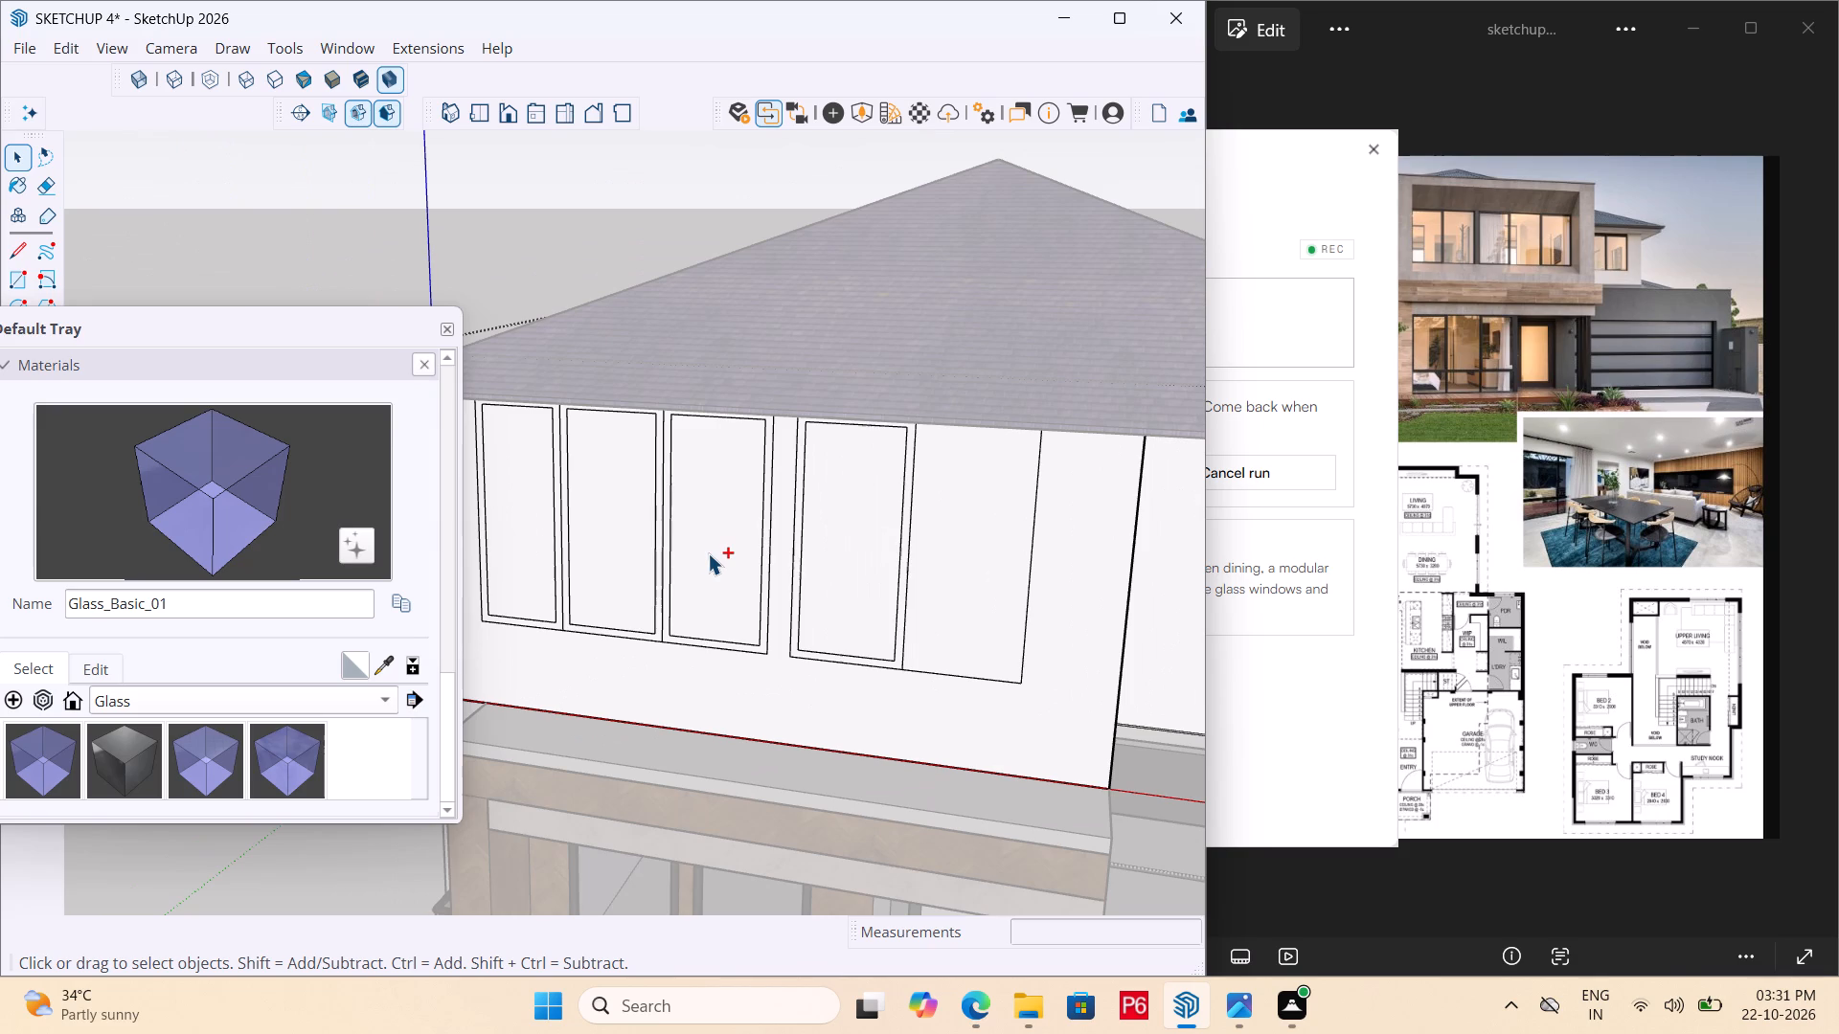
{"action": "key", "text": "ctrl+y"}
Push the inner panels of the first and second front windows back 6" to open them through the wall.
{"action": "key", "text": "space"}
{"action": "left_click", "coordinate": [540, 536]}
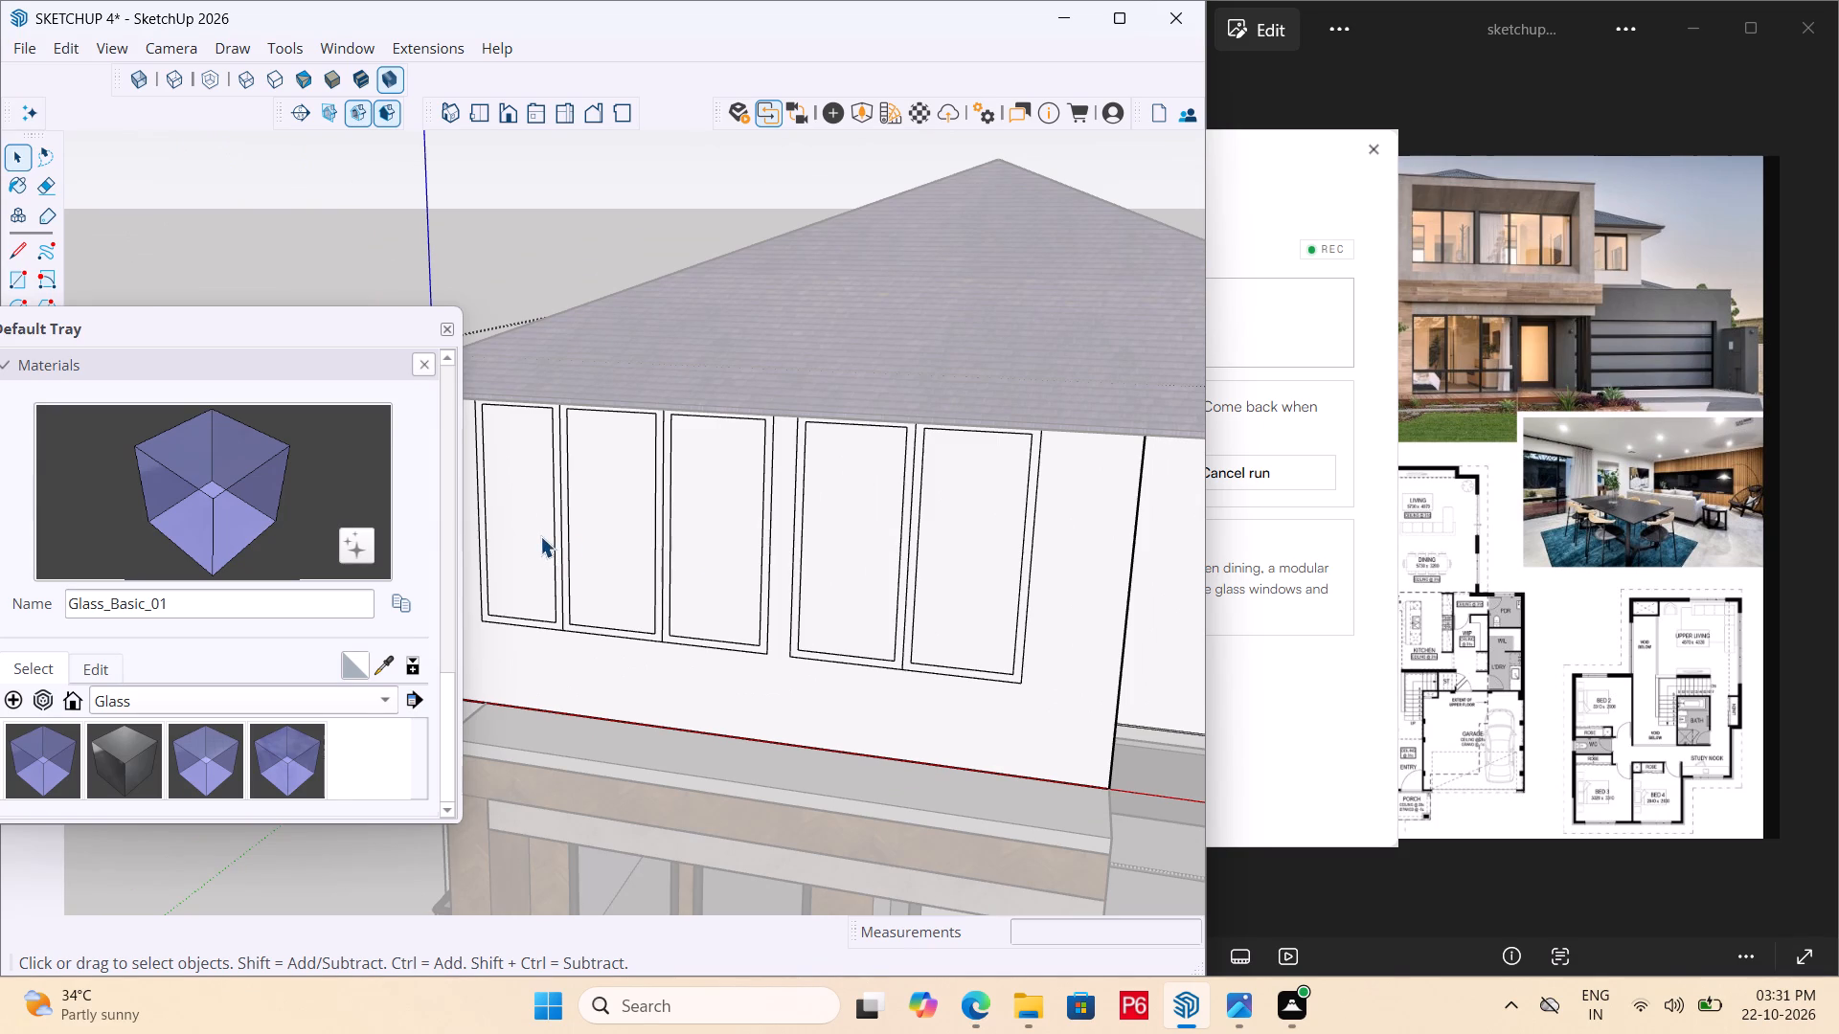
{"action": "key", "text": "p"}
{"action": "left_click", "coordinate": [526, 555]}
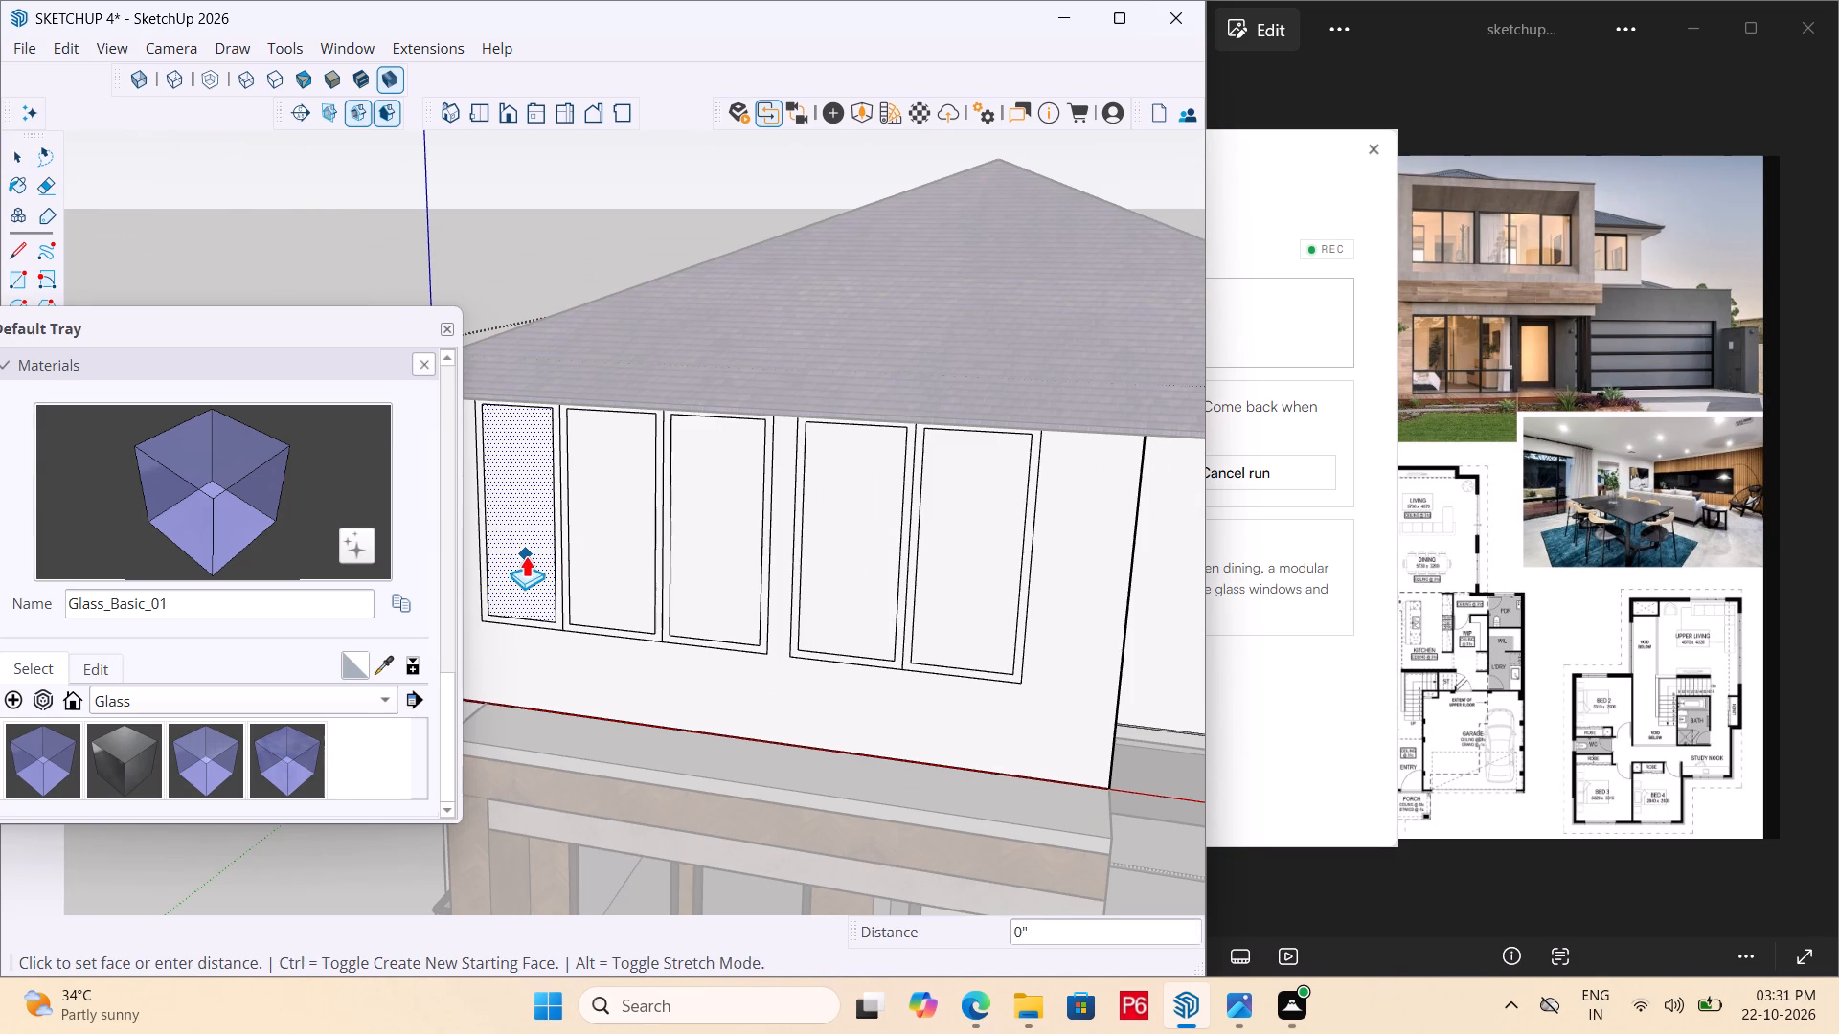
{"action": "left_click", "coordinate": [533, 478]}
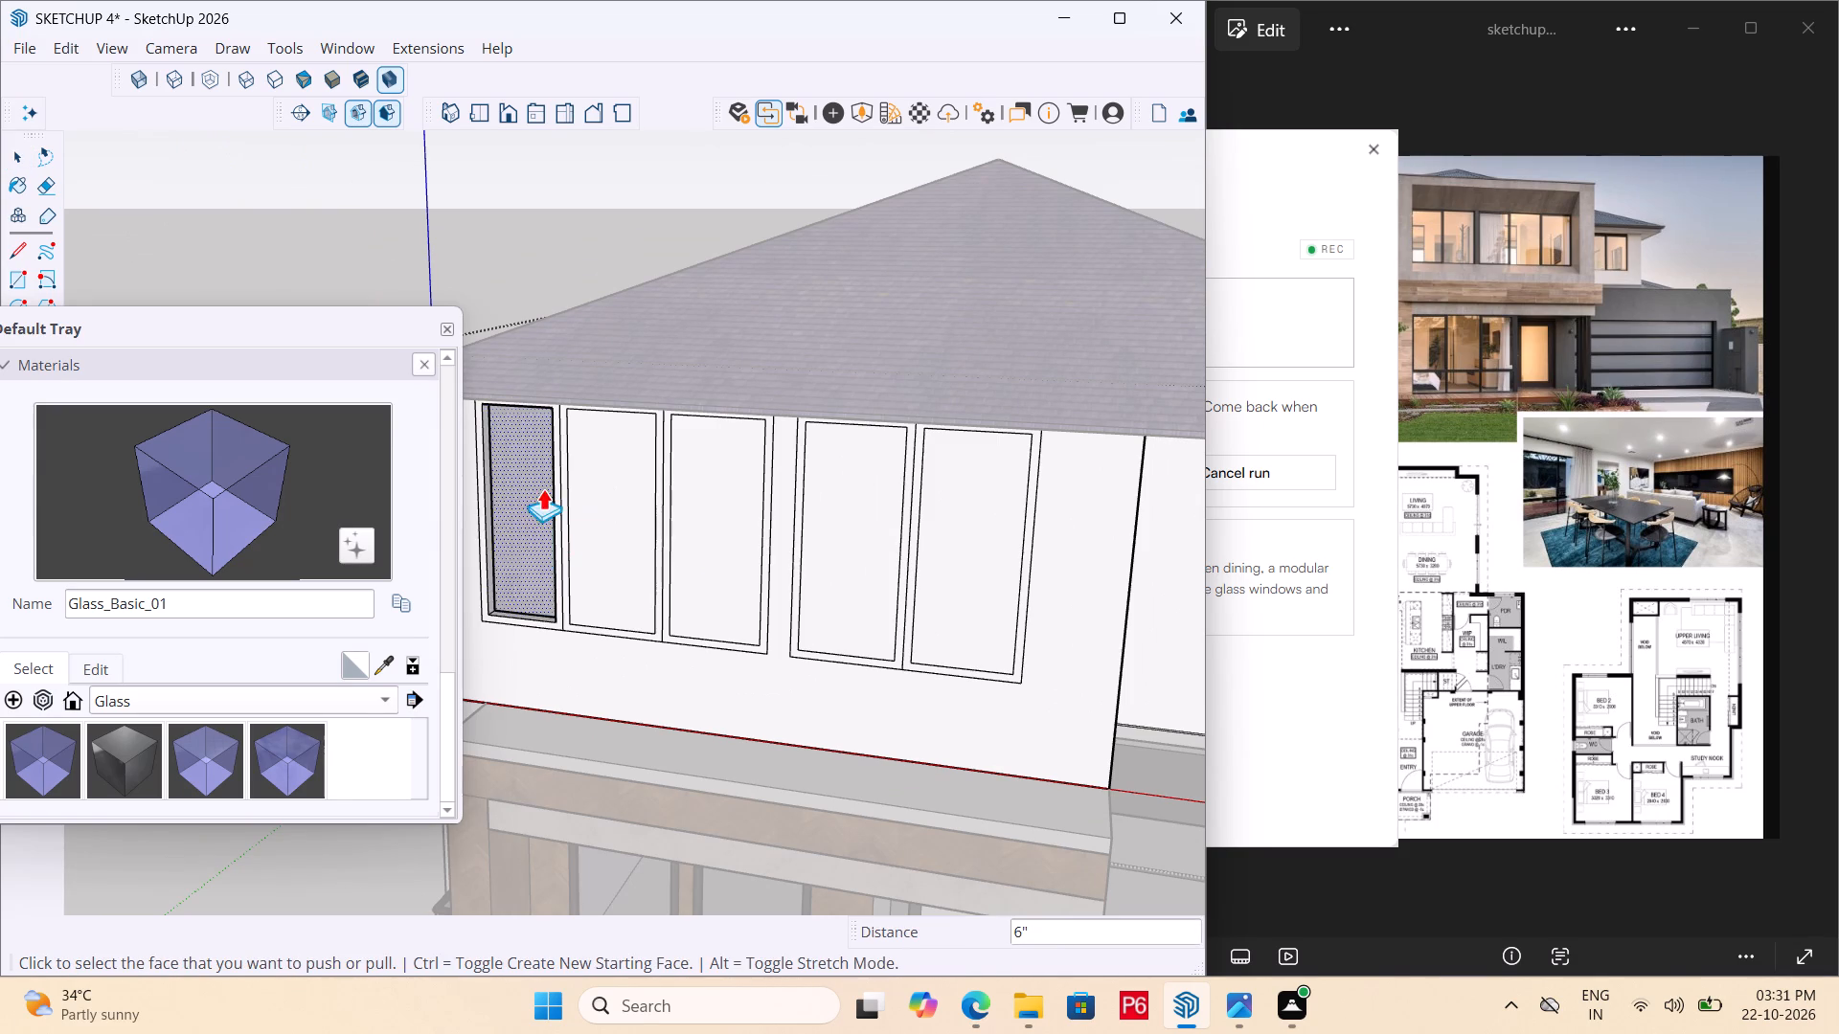
{"action": "middle_click_drag", "start_coordinate": [565, 560], "coordinate": [771, 513]}
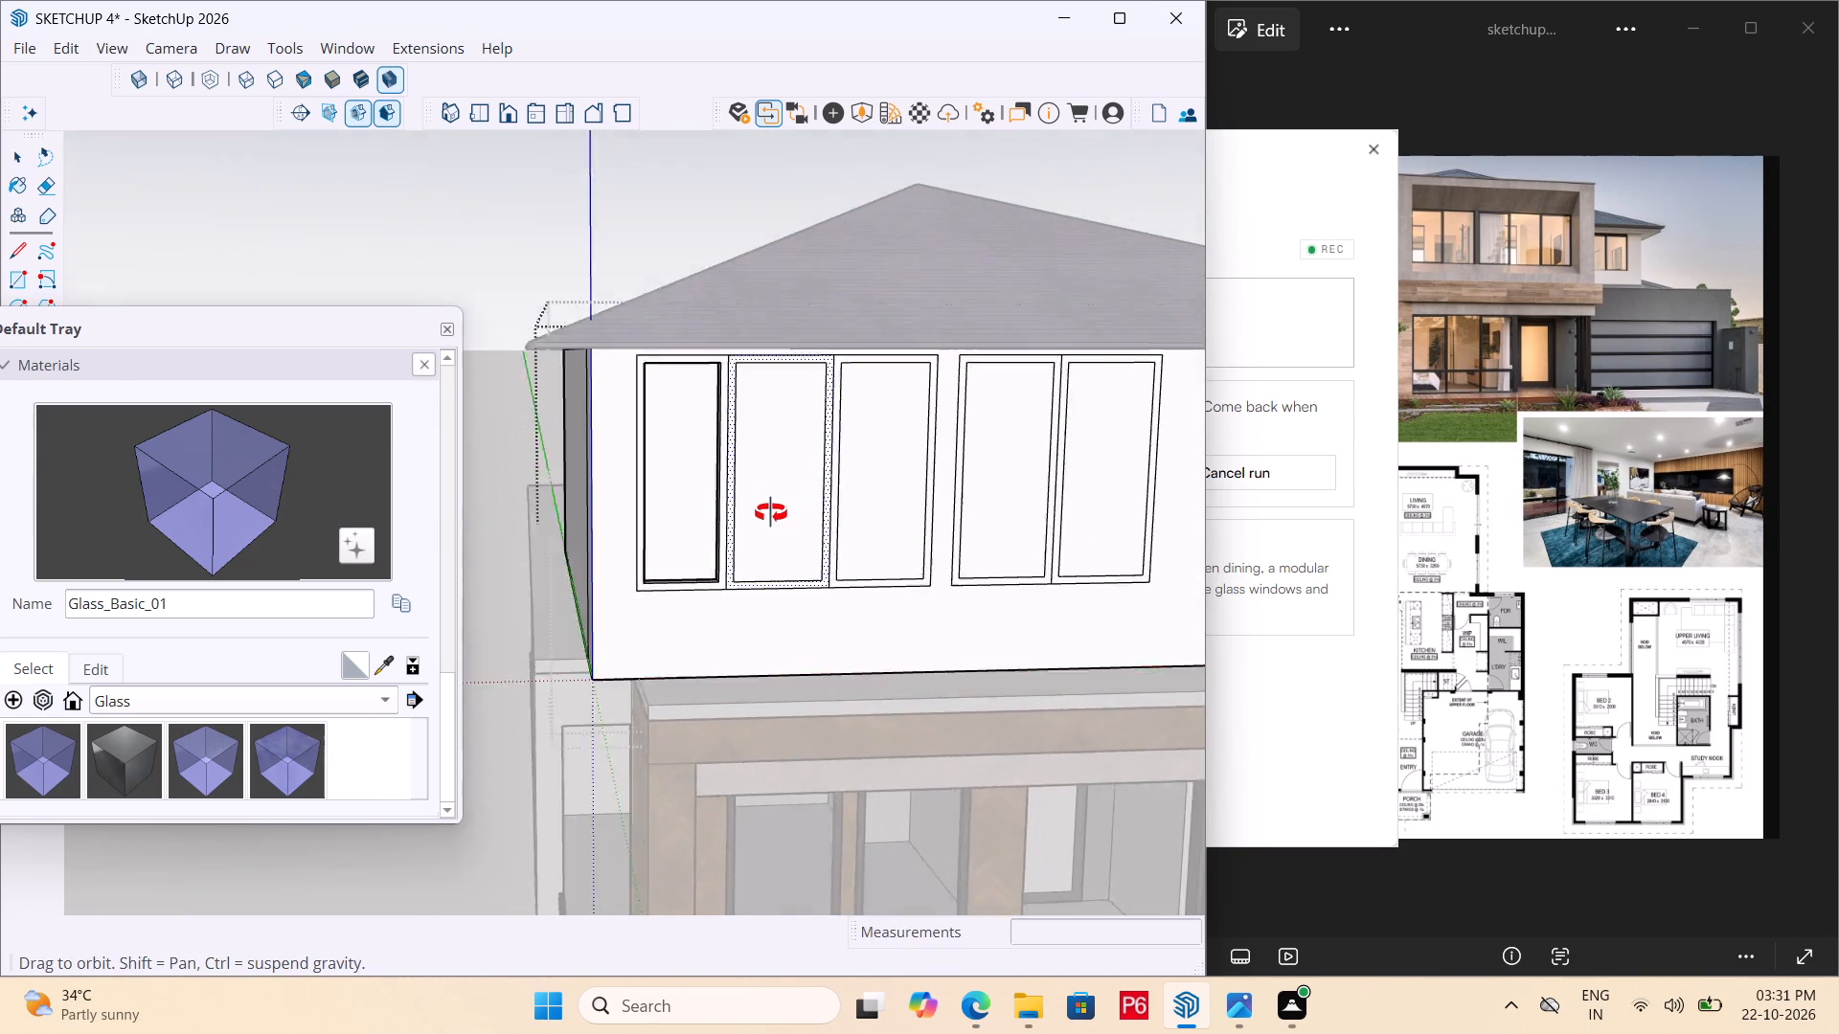
{"action": "middle_click_drag", "start_coordinate": [771, 513], "coordinate": [739, 541]}
{"action": "triple_click", "coordinate": [765, 523]}
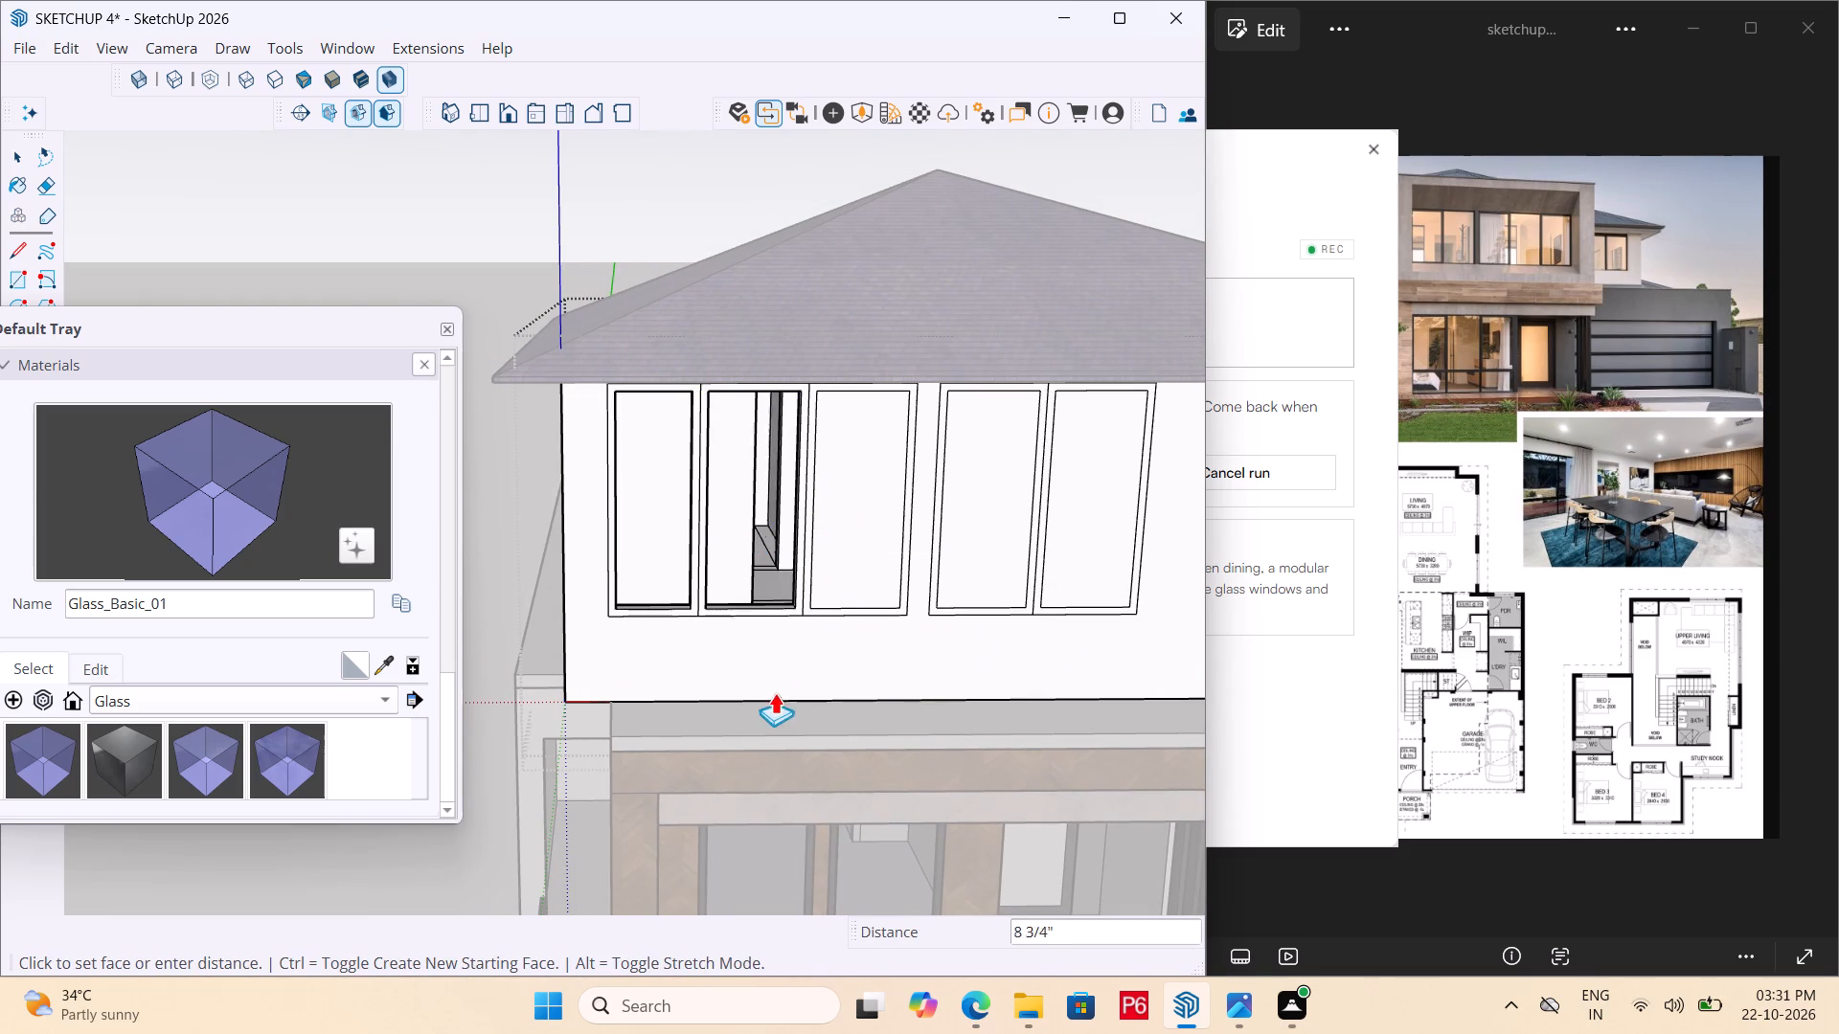
{"action": "key", "text": "Escape"}
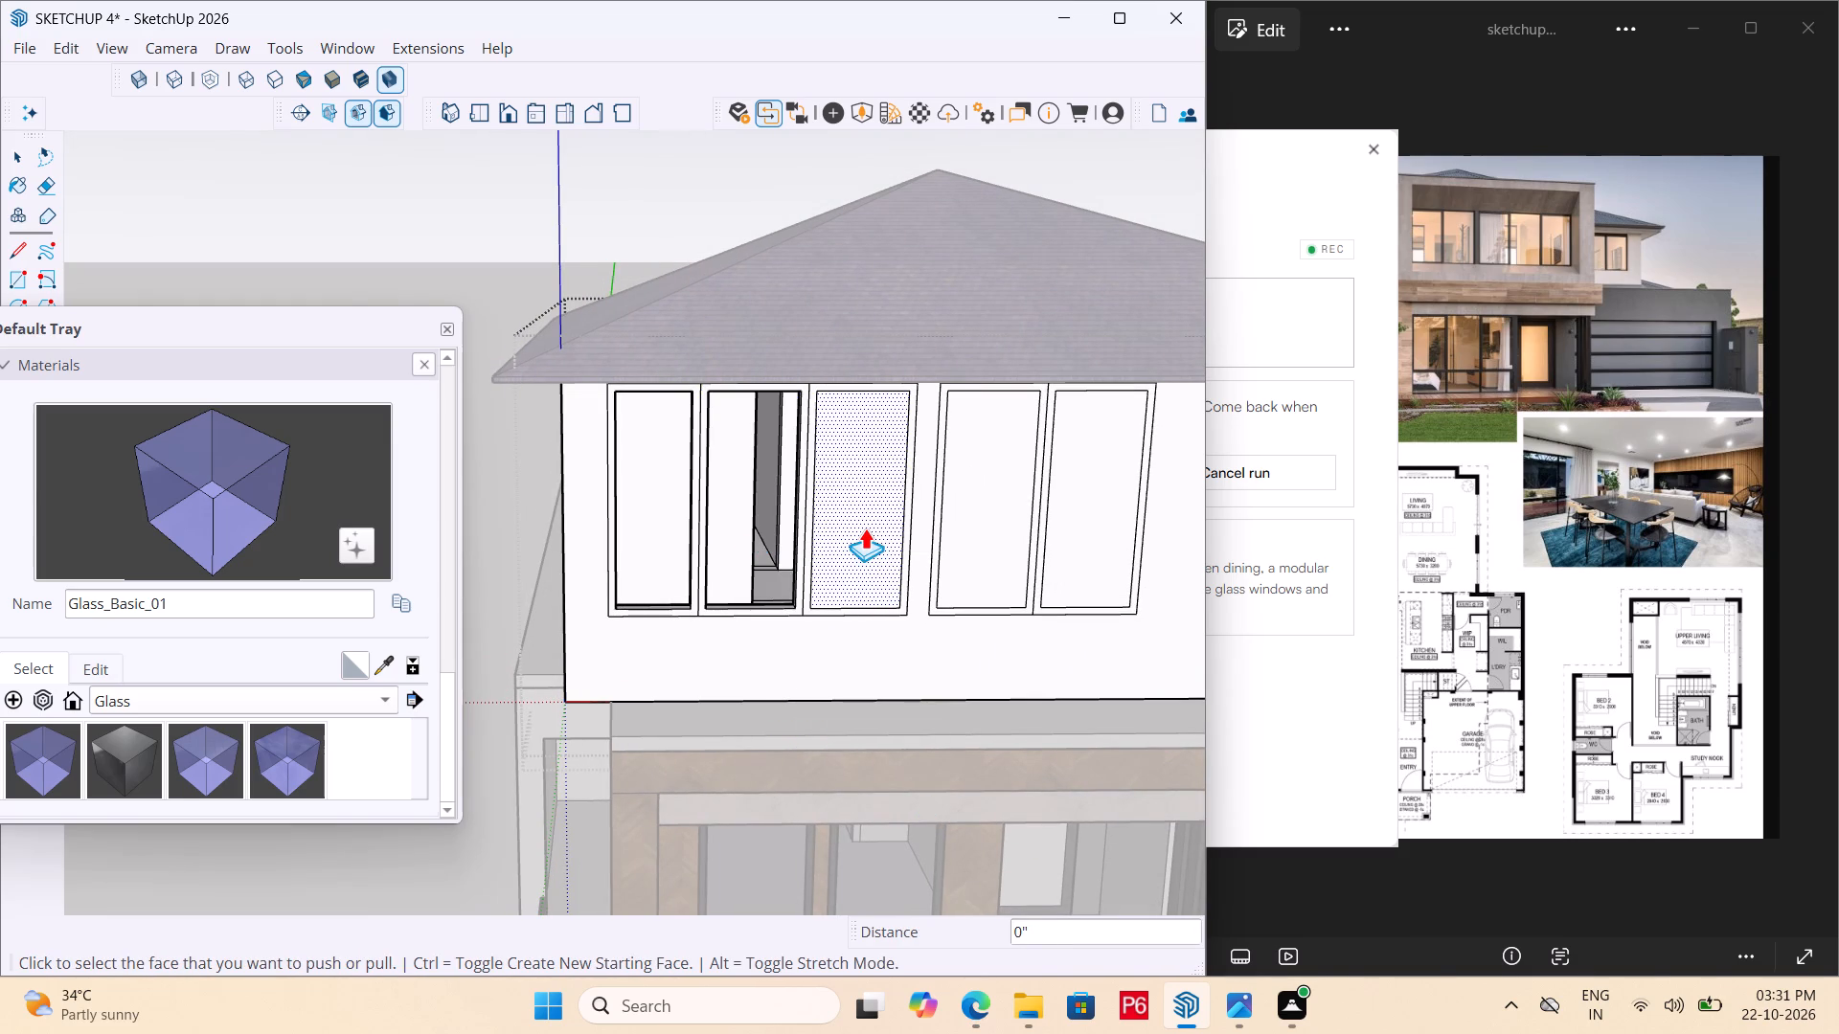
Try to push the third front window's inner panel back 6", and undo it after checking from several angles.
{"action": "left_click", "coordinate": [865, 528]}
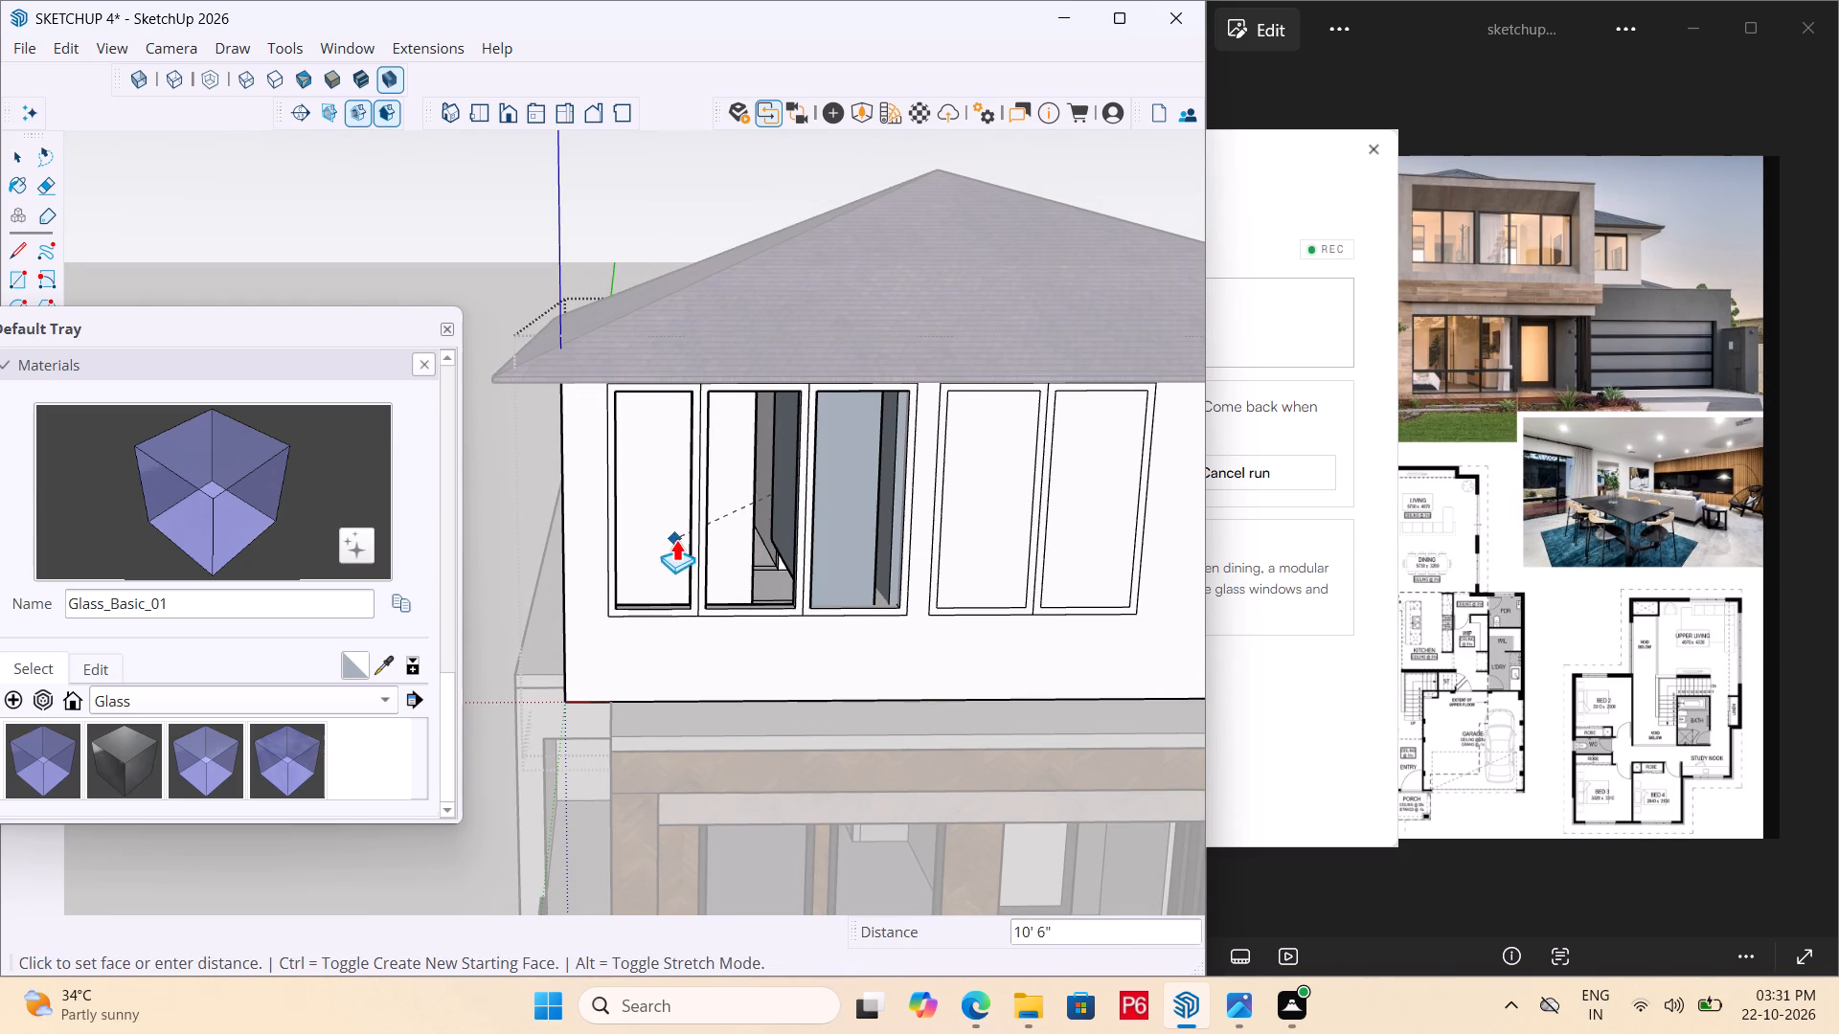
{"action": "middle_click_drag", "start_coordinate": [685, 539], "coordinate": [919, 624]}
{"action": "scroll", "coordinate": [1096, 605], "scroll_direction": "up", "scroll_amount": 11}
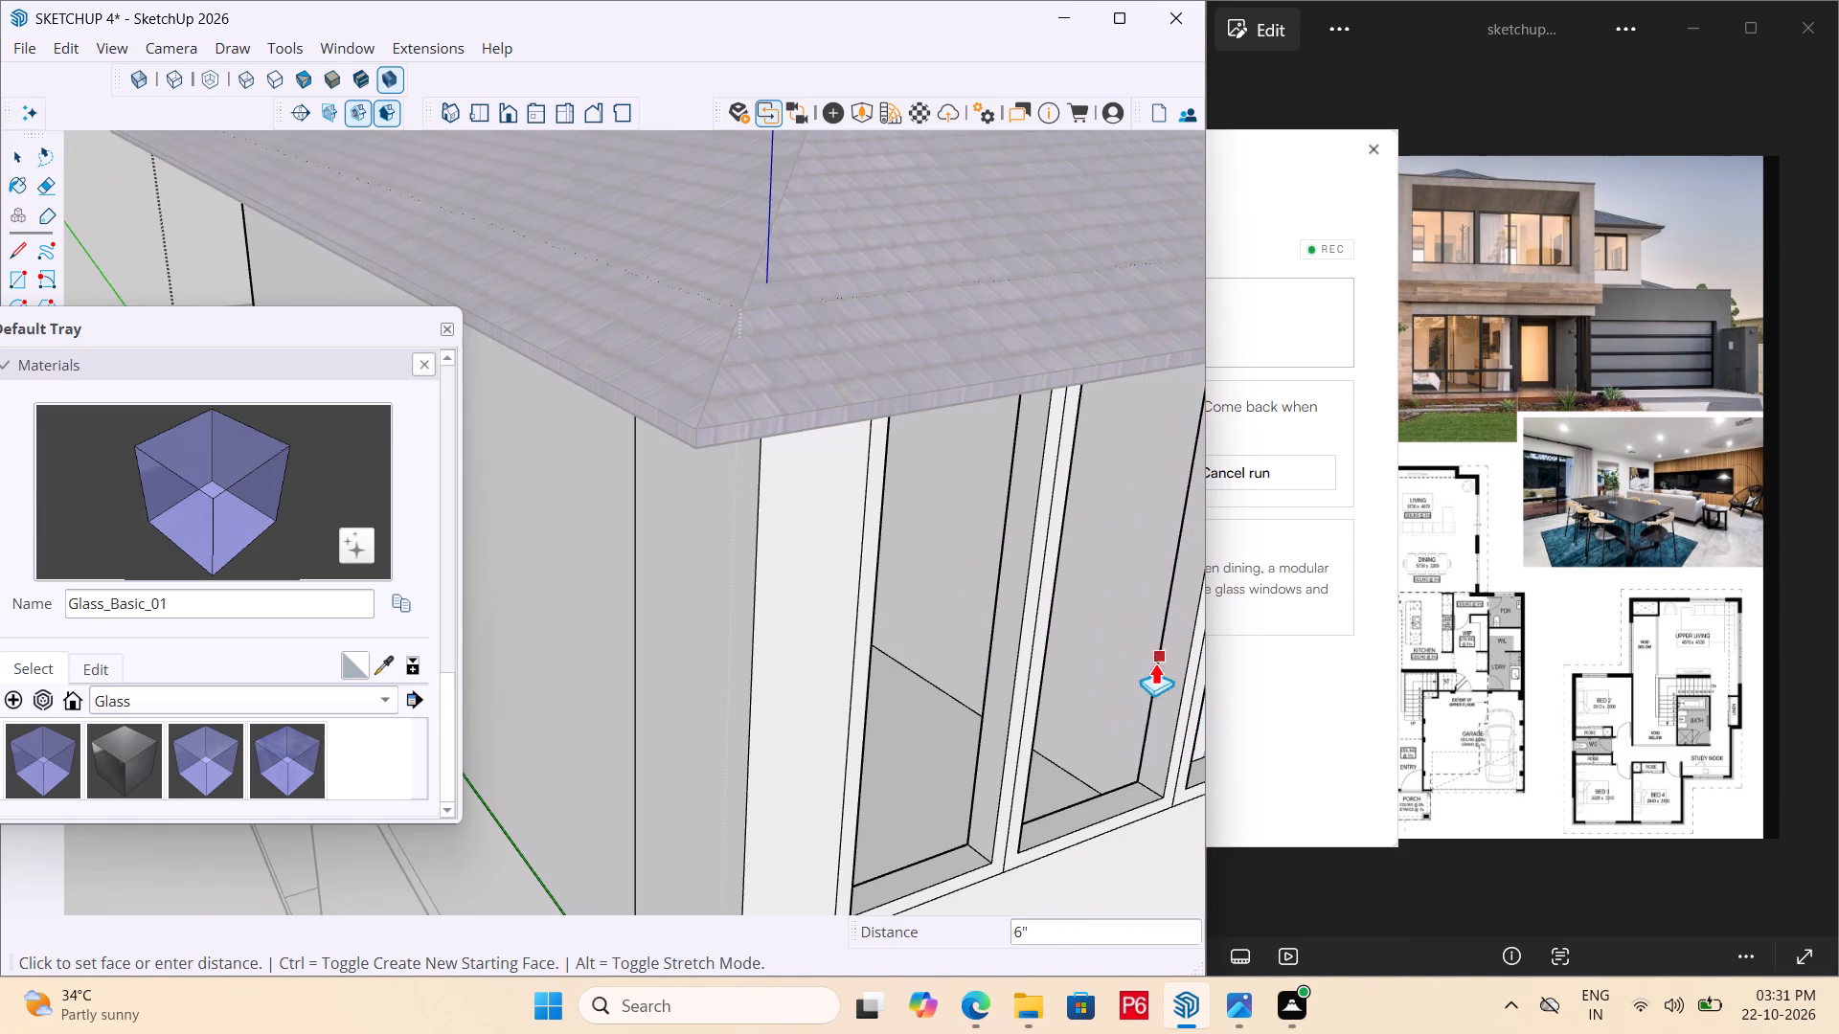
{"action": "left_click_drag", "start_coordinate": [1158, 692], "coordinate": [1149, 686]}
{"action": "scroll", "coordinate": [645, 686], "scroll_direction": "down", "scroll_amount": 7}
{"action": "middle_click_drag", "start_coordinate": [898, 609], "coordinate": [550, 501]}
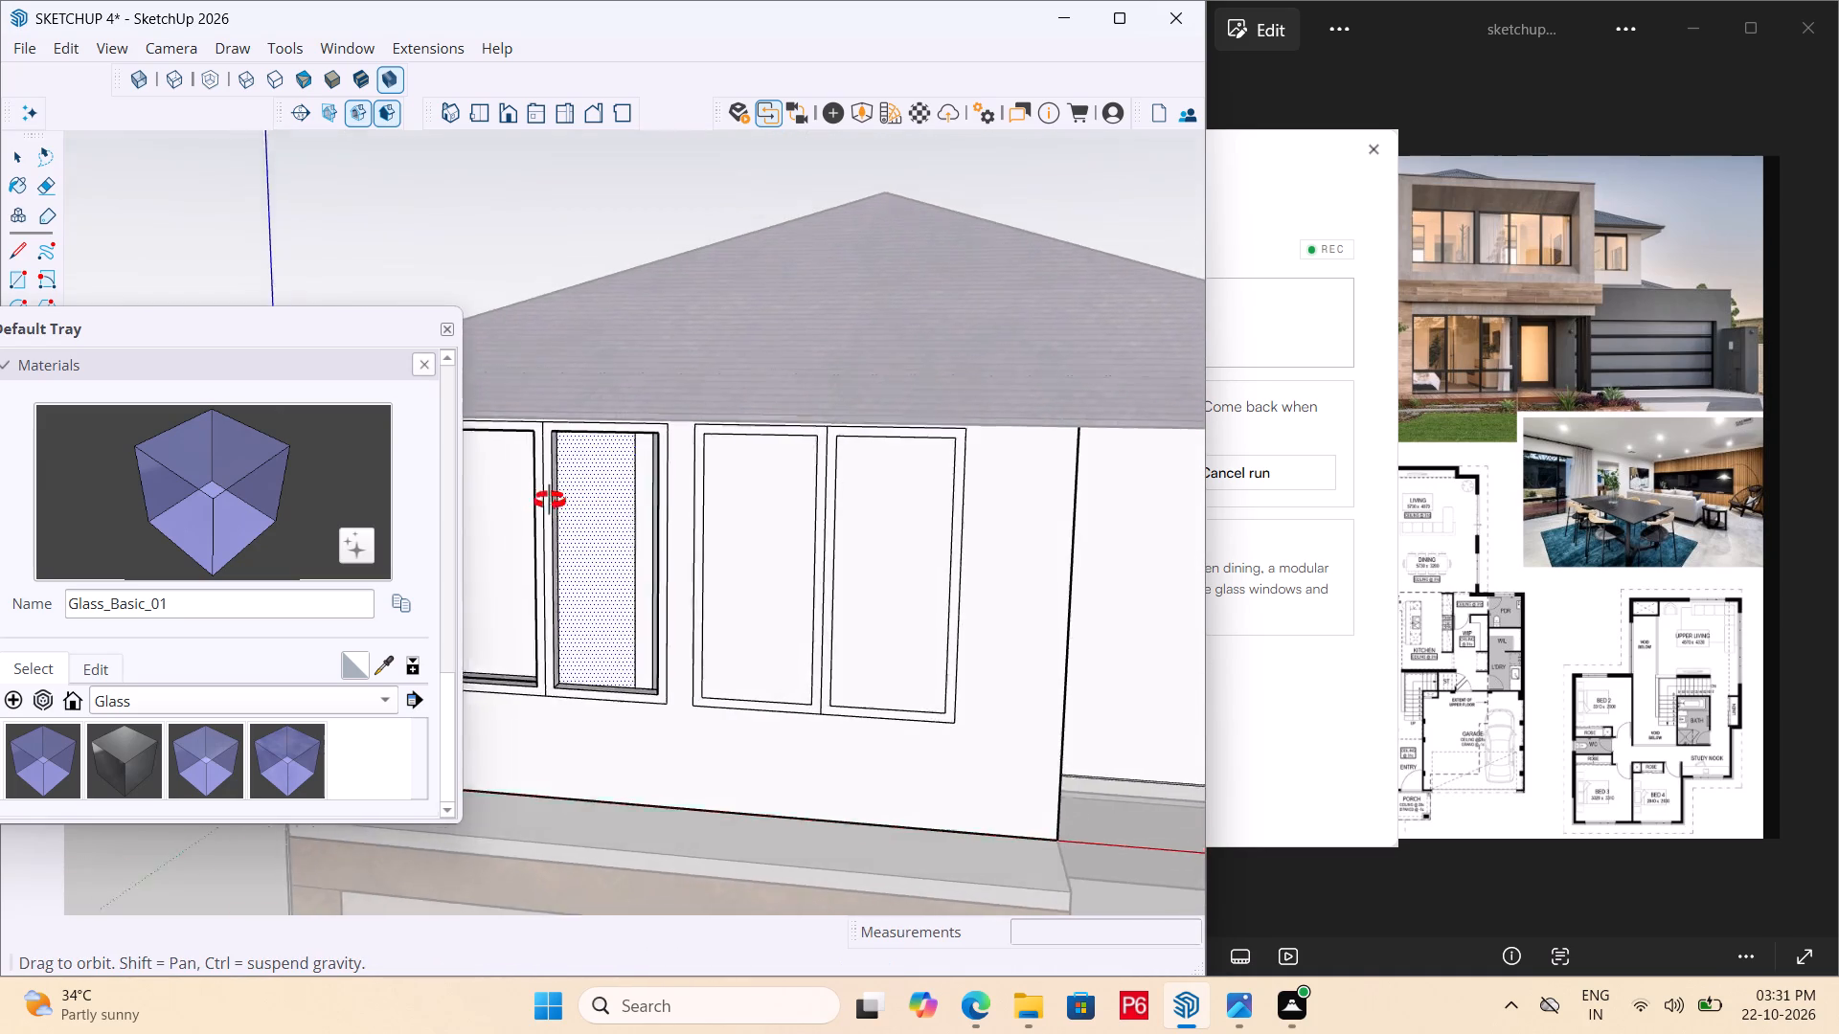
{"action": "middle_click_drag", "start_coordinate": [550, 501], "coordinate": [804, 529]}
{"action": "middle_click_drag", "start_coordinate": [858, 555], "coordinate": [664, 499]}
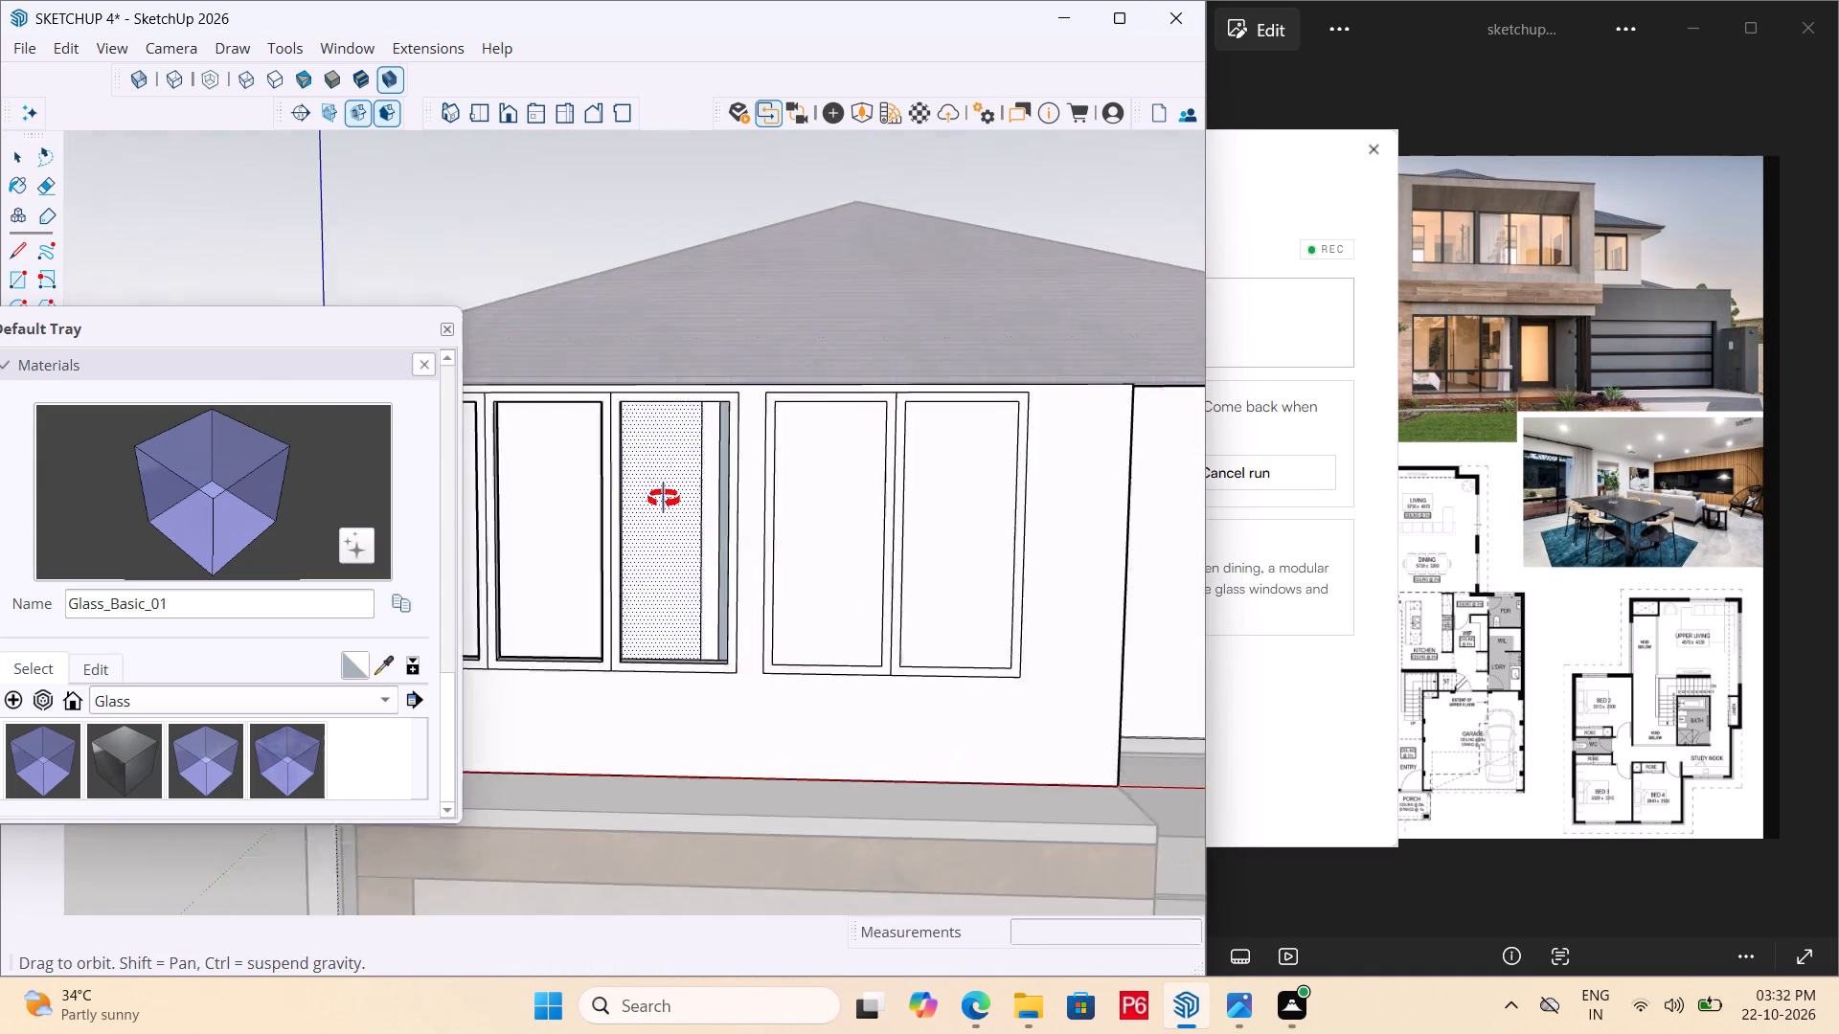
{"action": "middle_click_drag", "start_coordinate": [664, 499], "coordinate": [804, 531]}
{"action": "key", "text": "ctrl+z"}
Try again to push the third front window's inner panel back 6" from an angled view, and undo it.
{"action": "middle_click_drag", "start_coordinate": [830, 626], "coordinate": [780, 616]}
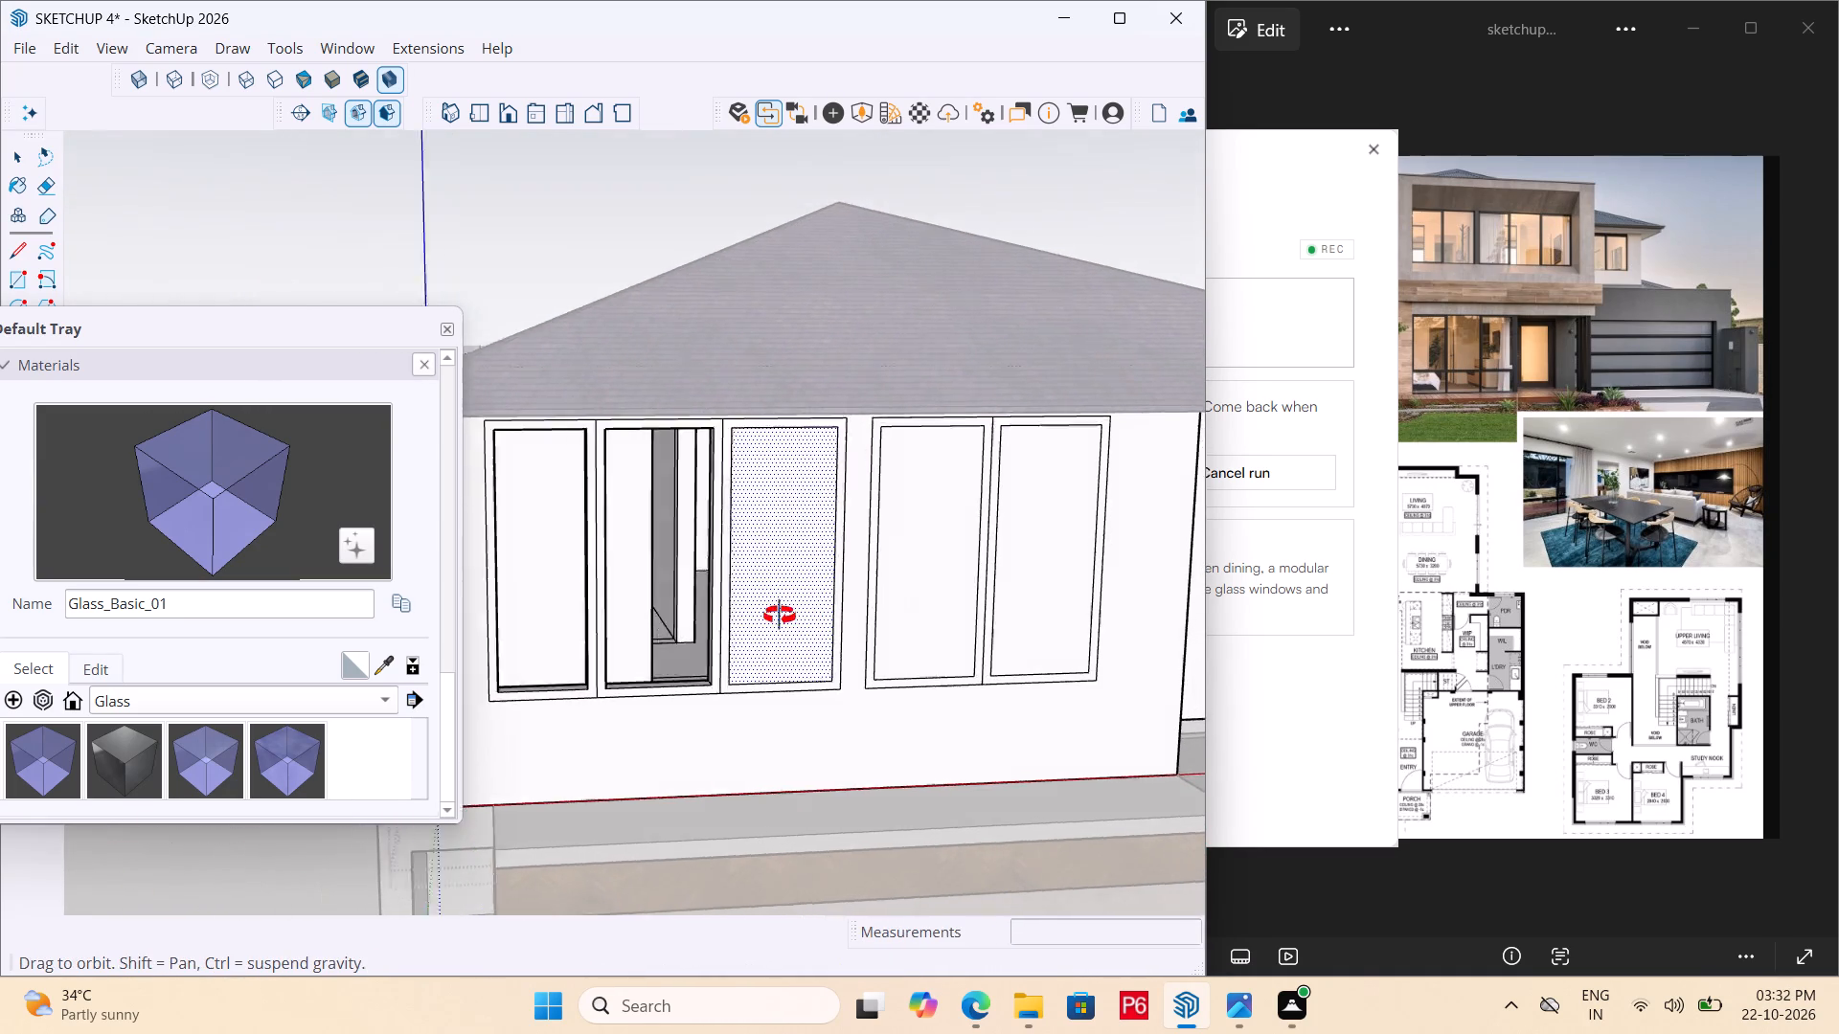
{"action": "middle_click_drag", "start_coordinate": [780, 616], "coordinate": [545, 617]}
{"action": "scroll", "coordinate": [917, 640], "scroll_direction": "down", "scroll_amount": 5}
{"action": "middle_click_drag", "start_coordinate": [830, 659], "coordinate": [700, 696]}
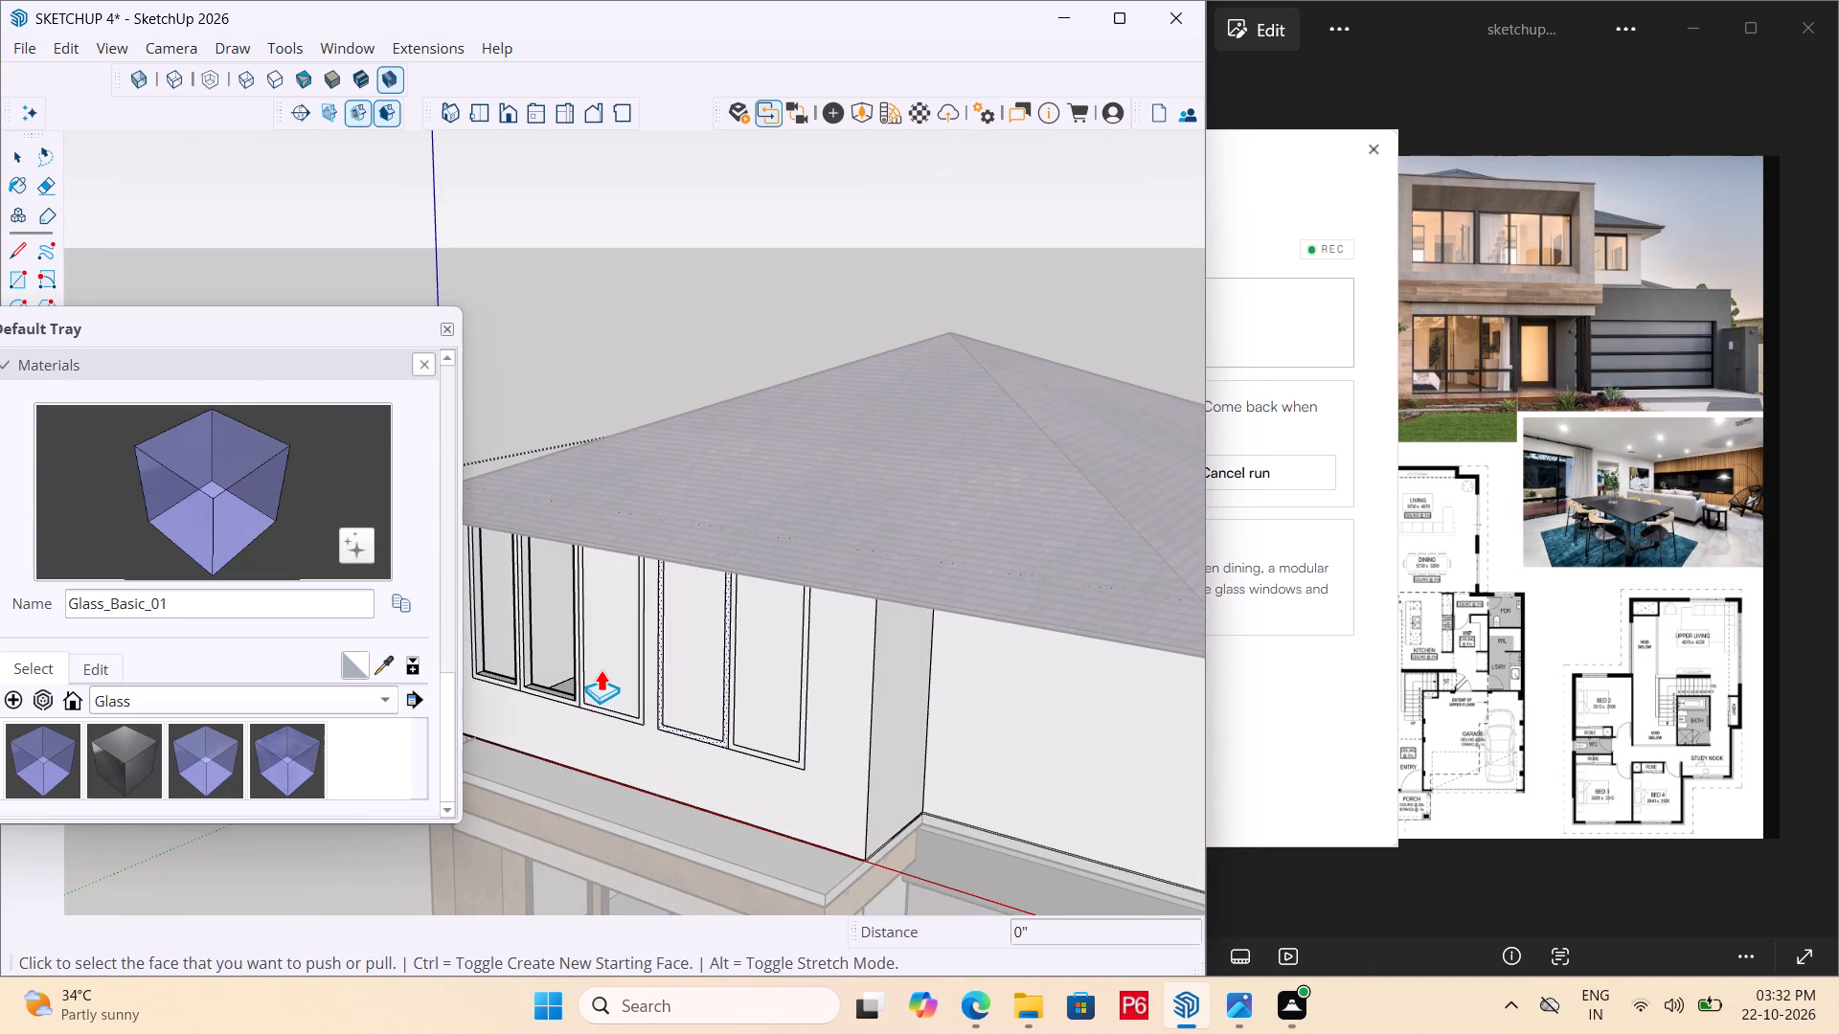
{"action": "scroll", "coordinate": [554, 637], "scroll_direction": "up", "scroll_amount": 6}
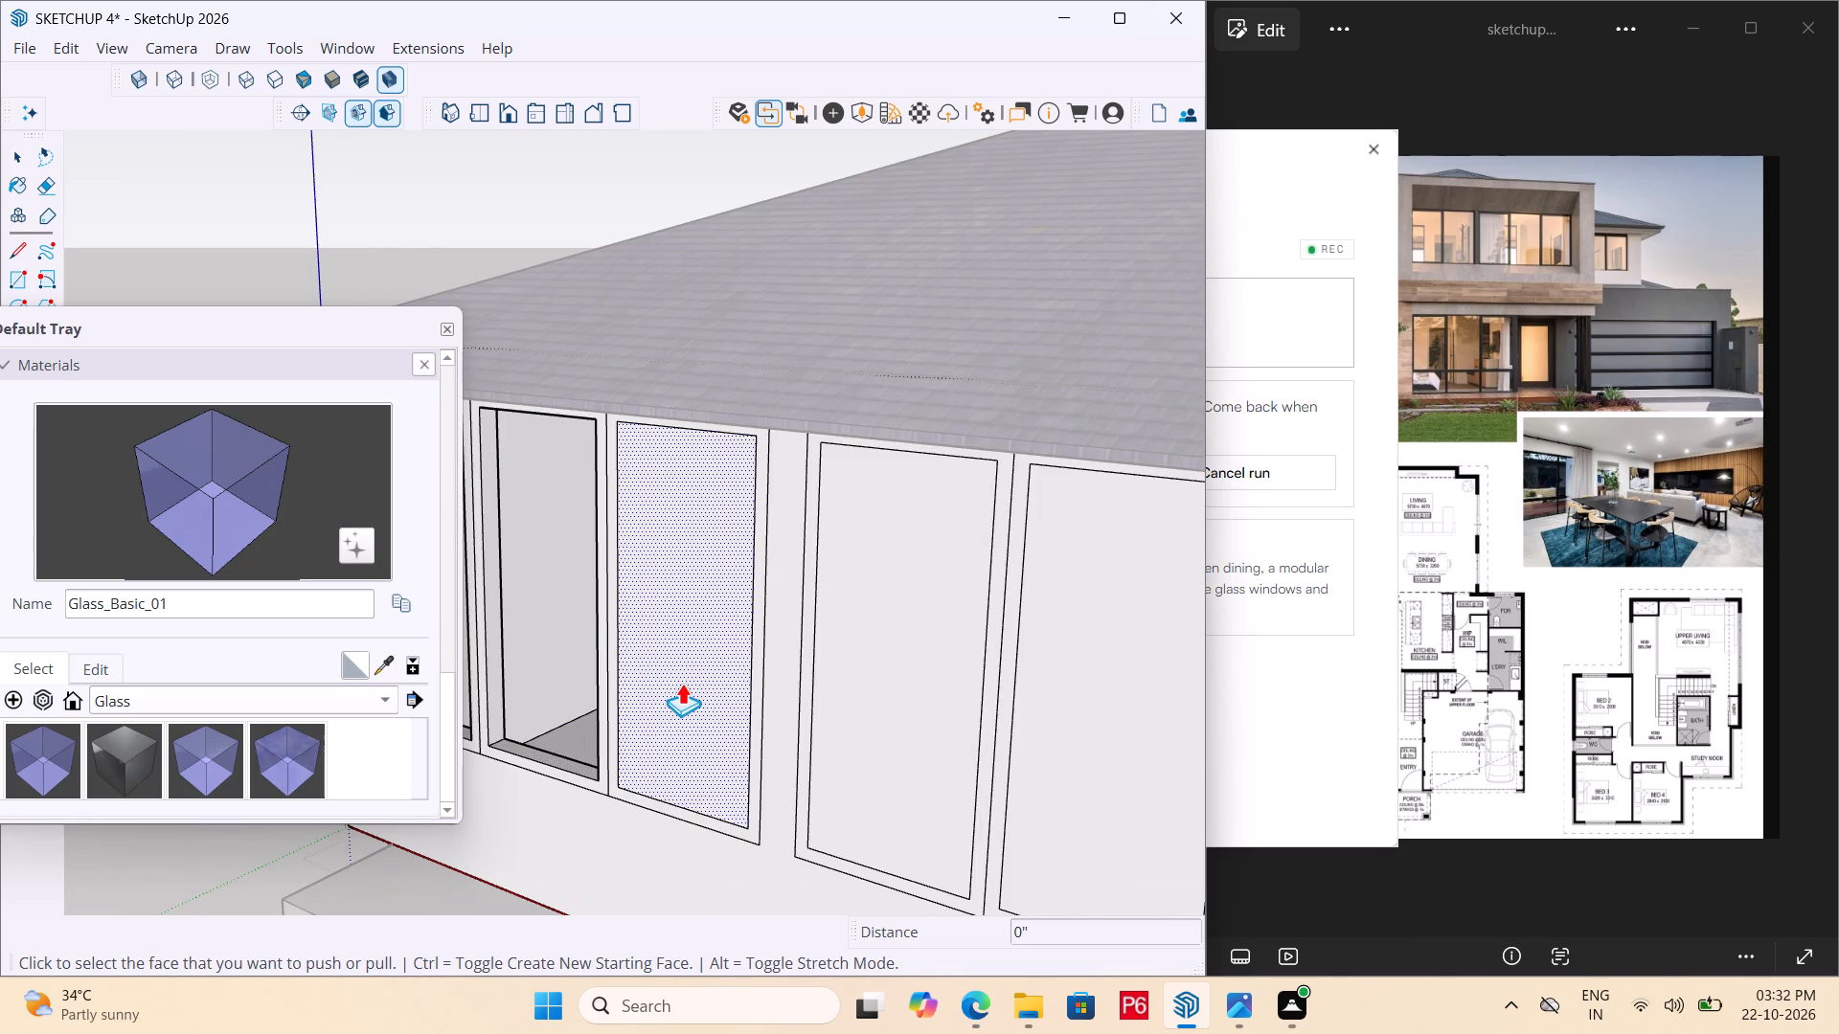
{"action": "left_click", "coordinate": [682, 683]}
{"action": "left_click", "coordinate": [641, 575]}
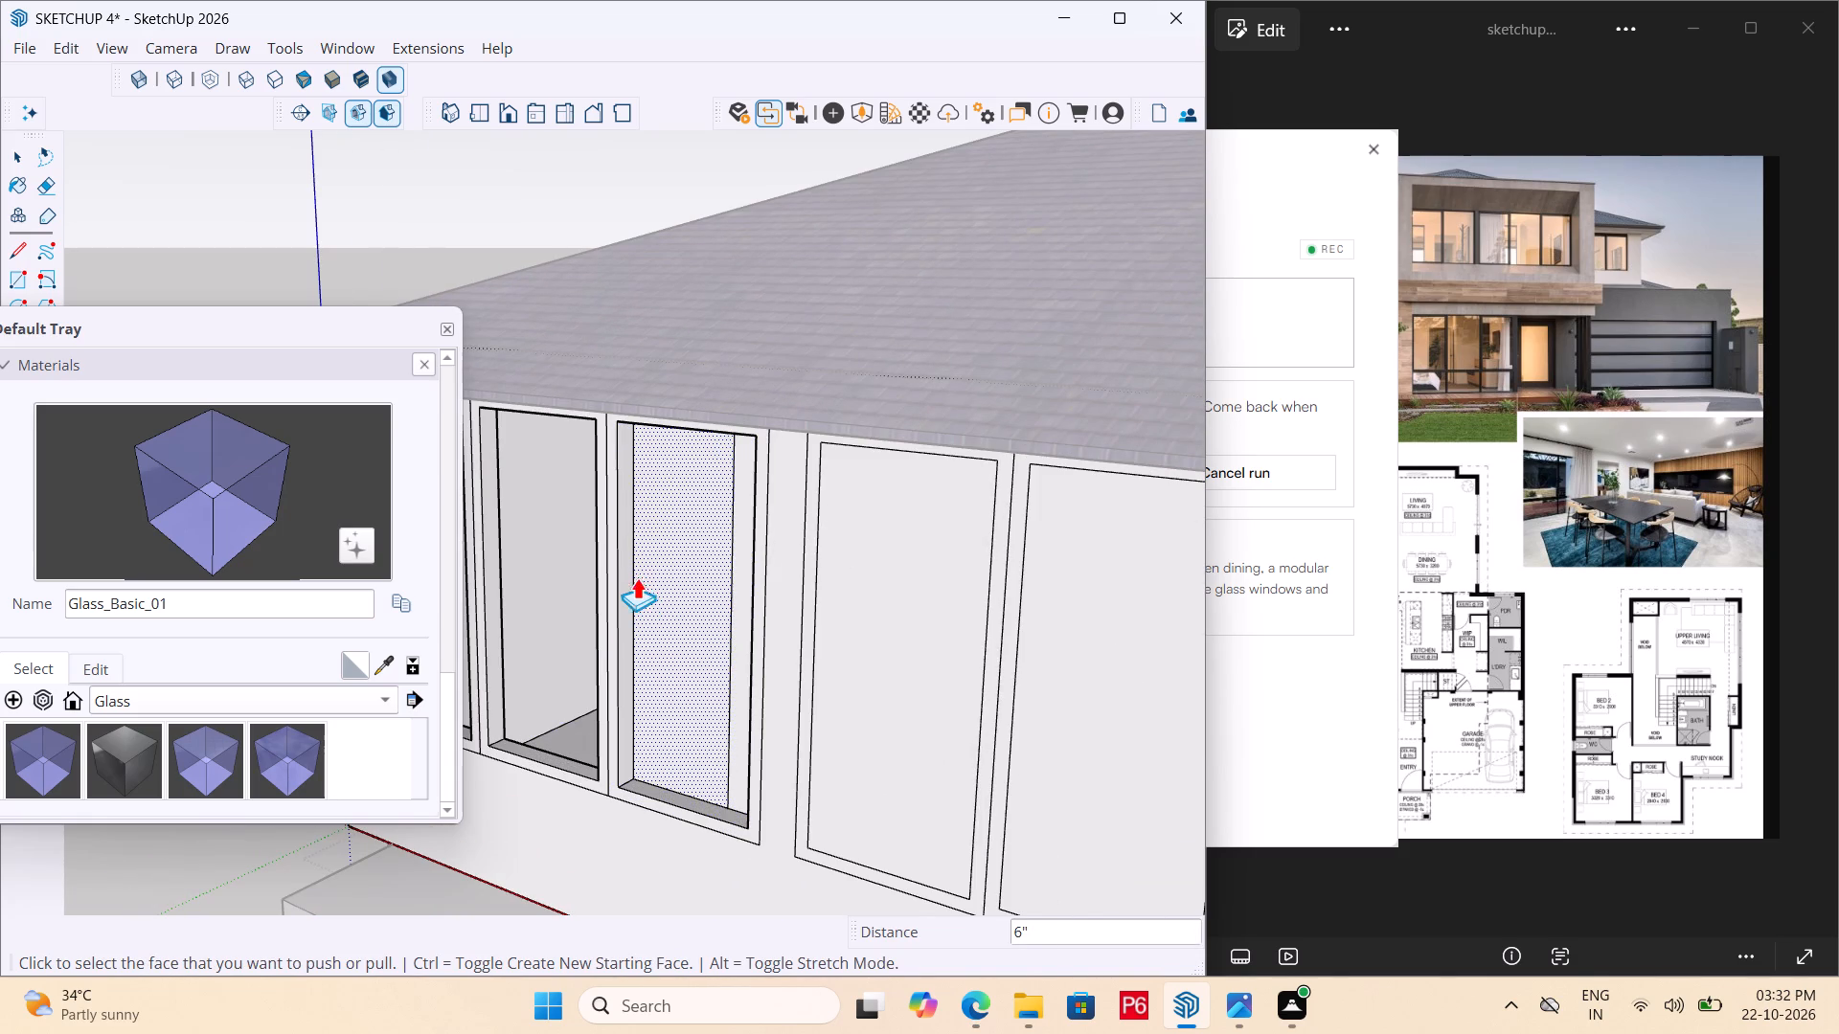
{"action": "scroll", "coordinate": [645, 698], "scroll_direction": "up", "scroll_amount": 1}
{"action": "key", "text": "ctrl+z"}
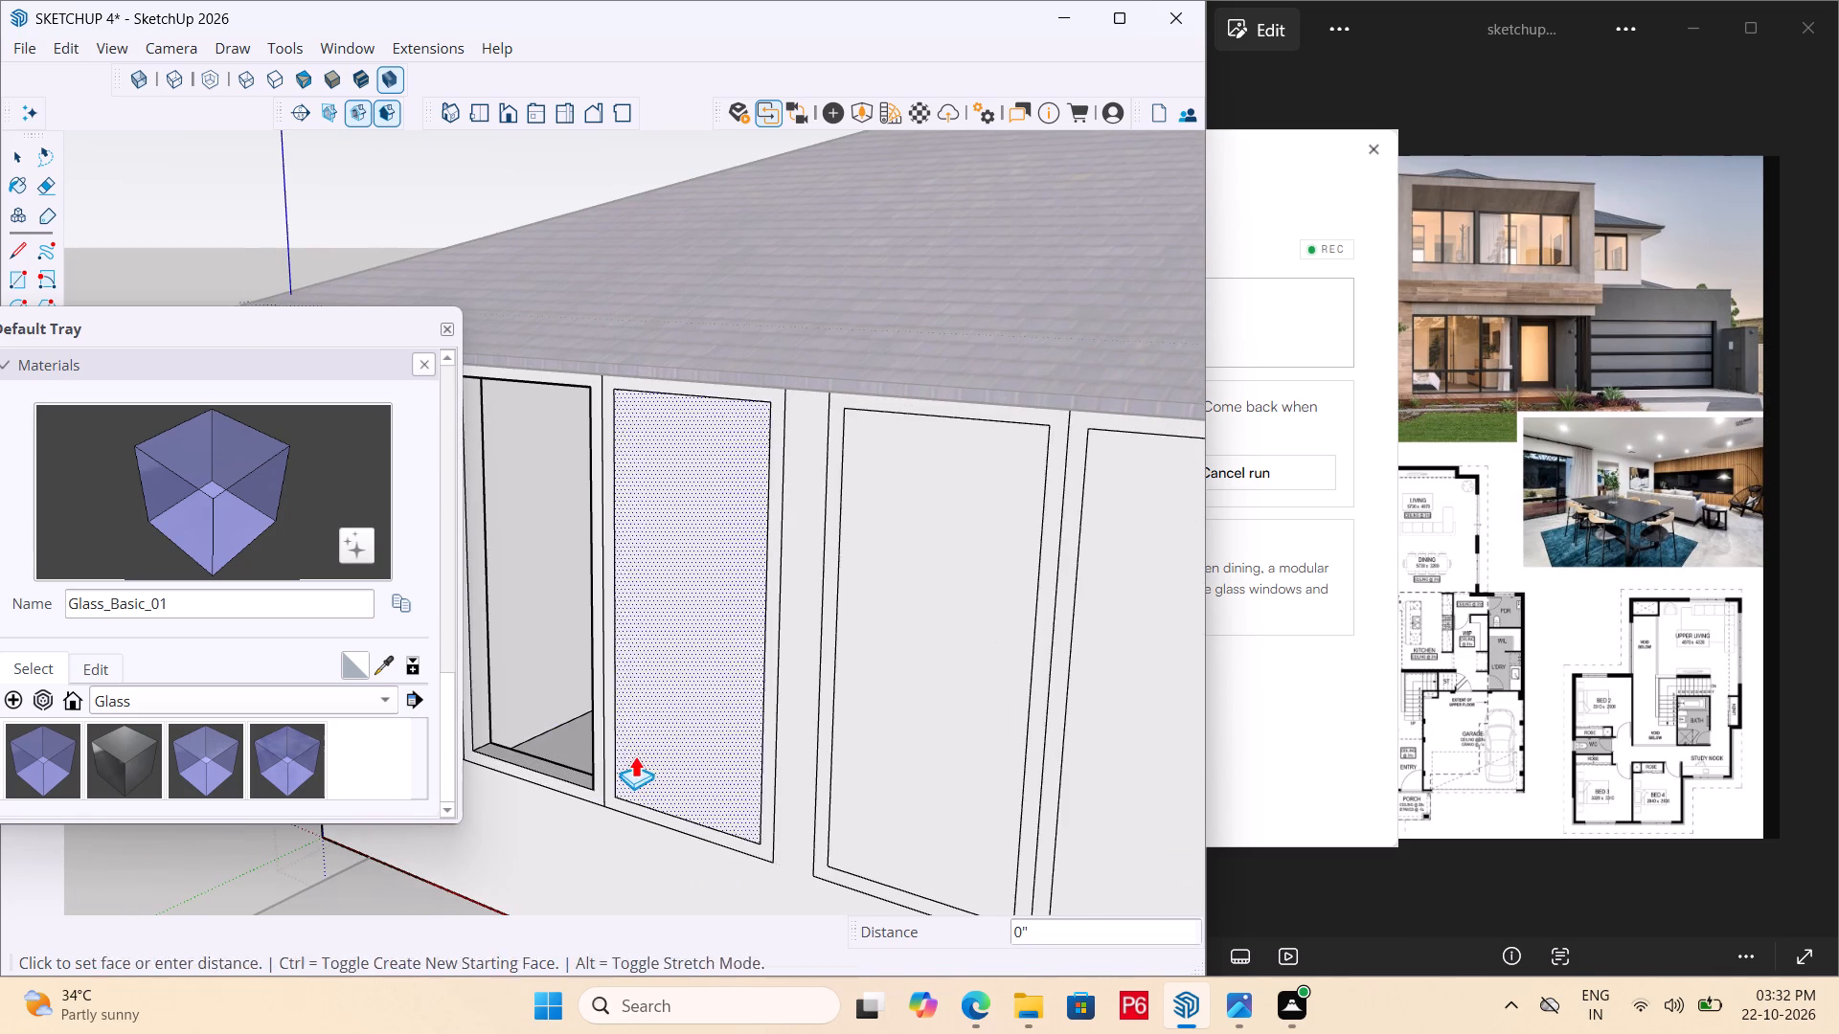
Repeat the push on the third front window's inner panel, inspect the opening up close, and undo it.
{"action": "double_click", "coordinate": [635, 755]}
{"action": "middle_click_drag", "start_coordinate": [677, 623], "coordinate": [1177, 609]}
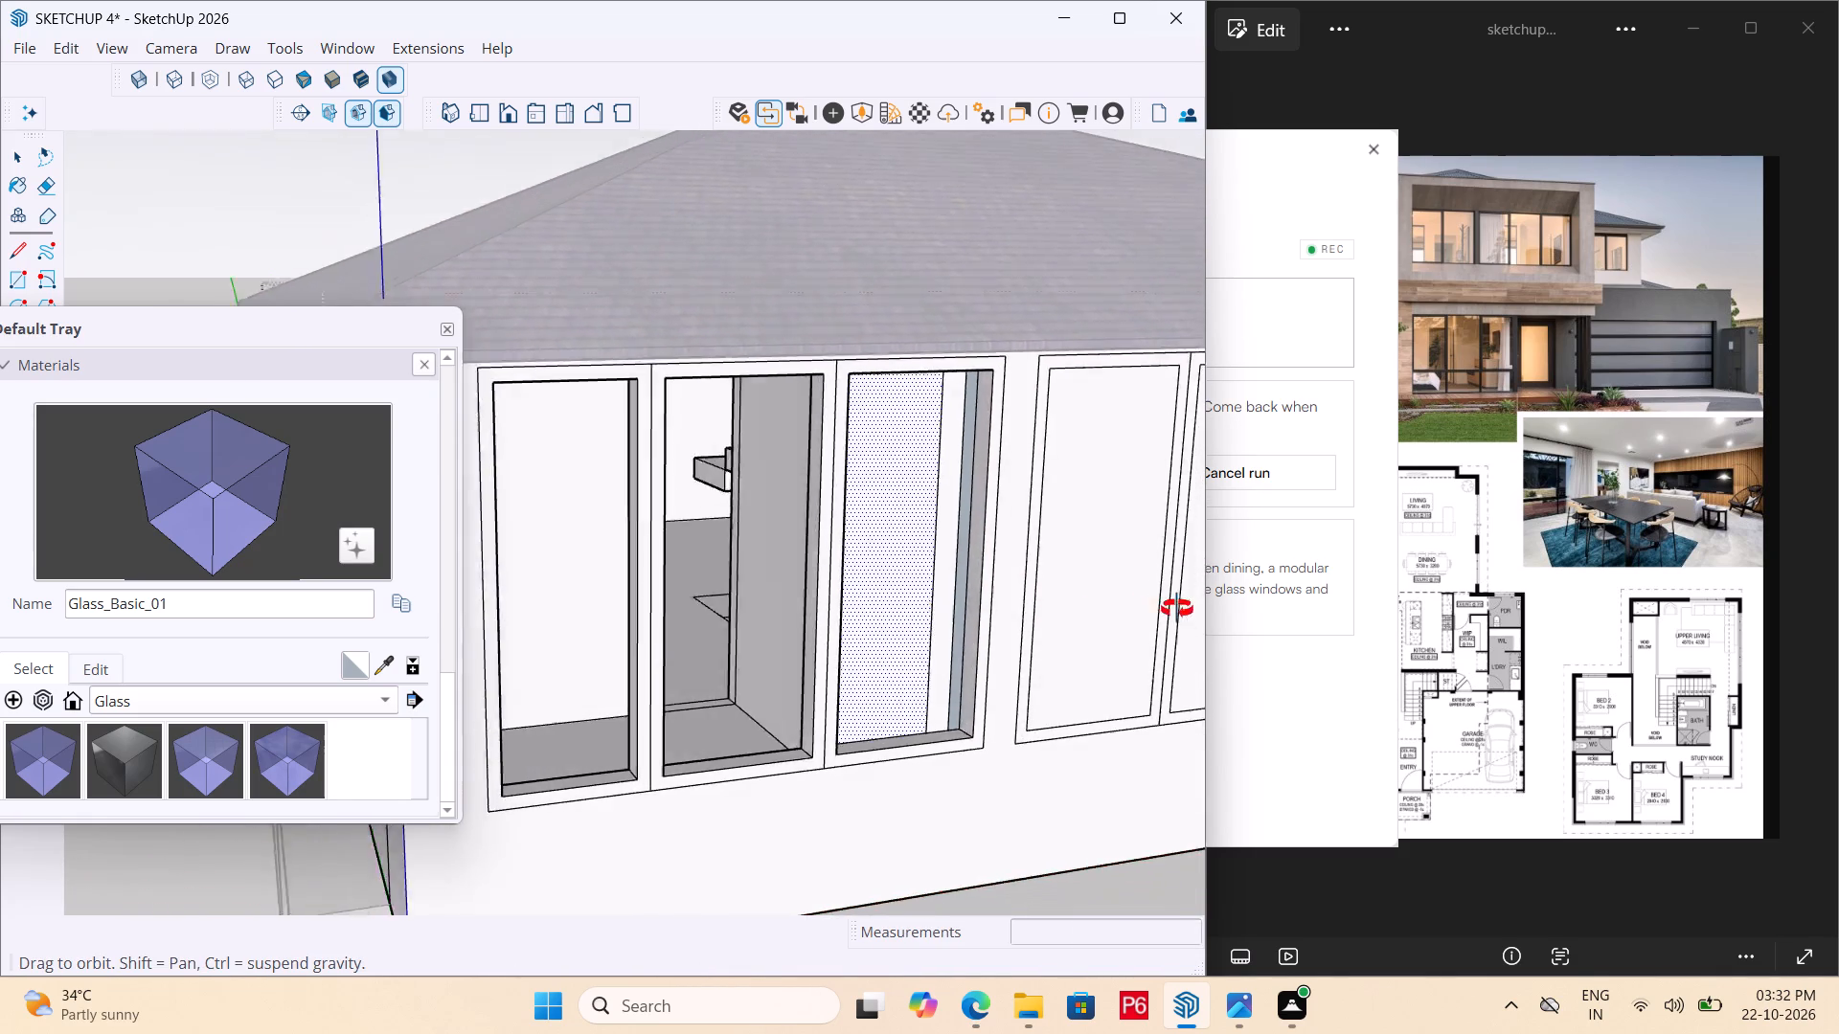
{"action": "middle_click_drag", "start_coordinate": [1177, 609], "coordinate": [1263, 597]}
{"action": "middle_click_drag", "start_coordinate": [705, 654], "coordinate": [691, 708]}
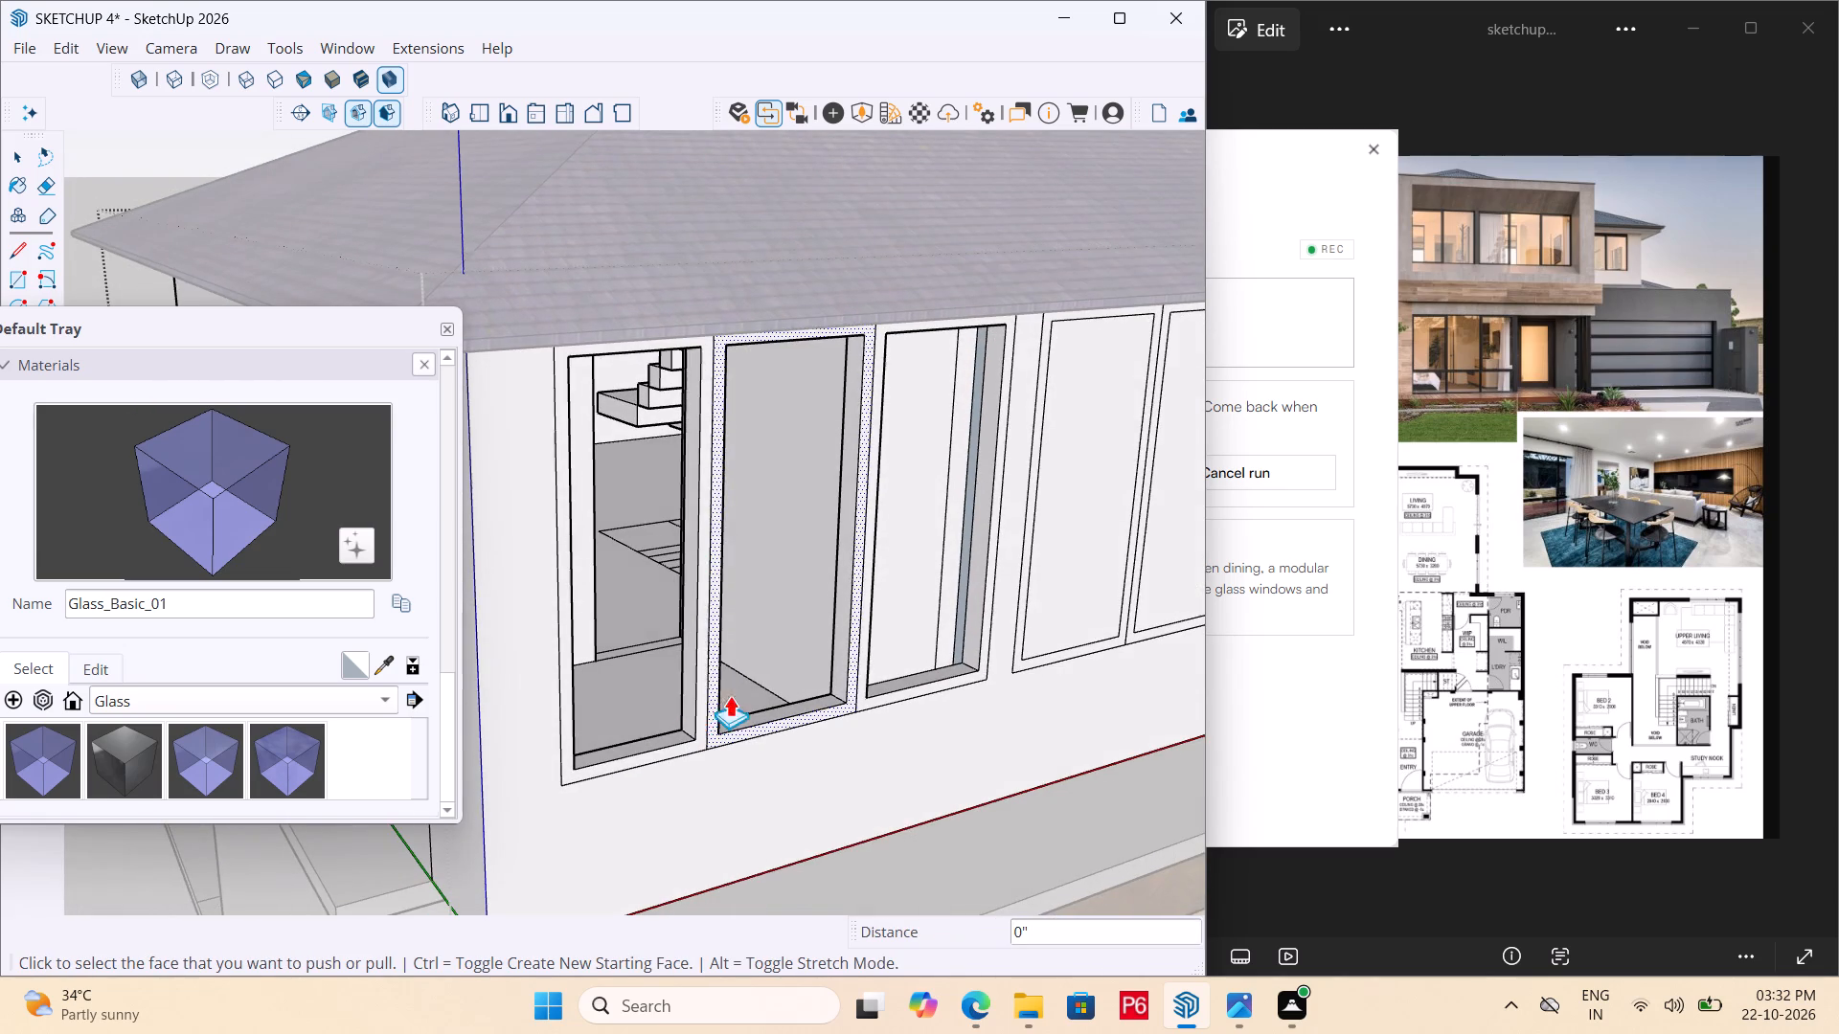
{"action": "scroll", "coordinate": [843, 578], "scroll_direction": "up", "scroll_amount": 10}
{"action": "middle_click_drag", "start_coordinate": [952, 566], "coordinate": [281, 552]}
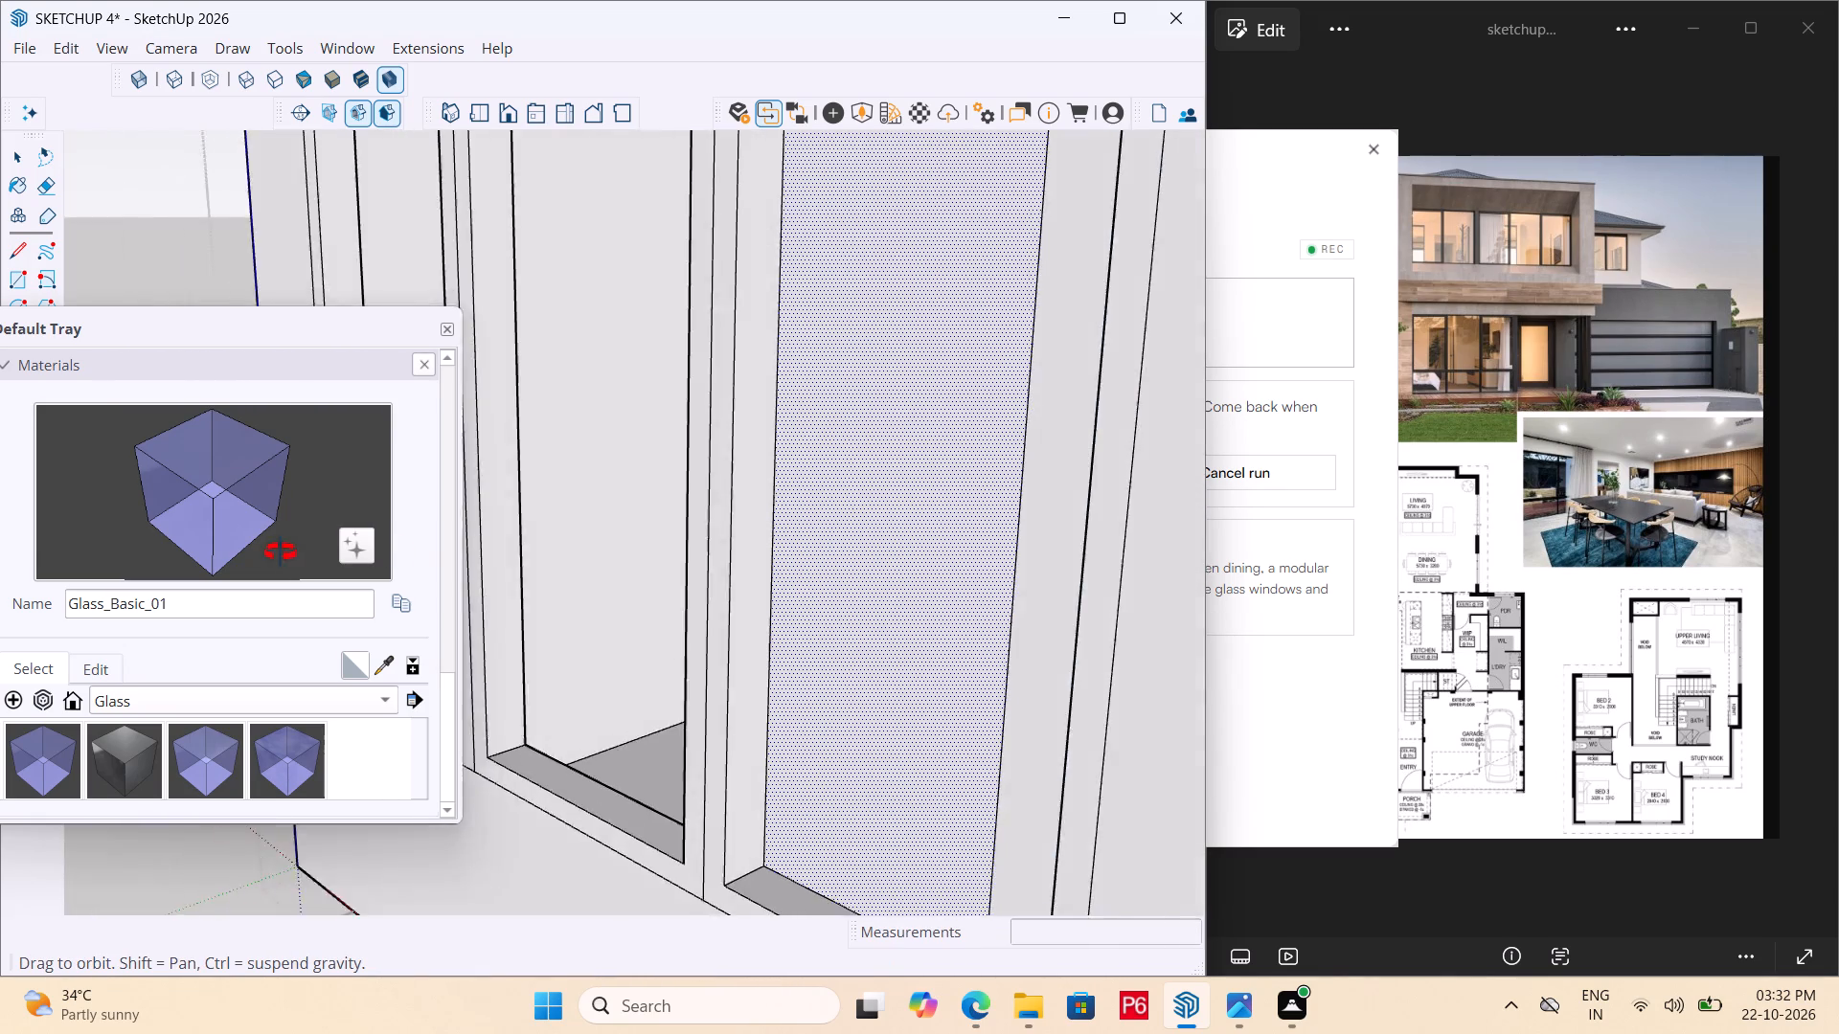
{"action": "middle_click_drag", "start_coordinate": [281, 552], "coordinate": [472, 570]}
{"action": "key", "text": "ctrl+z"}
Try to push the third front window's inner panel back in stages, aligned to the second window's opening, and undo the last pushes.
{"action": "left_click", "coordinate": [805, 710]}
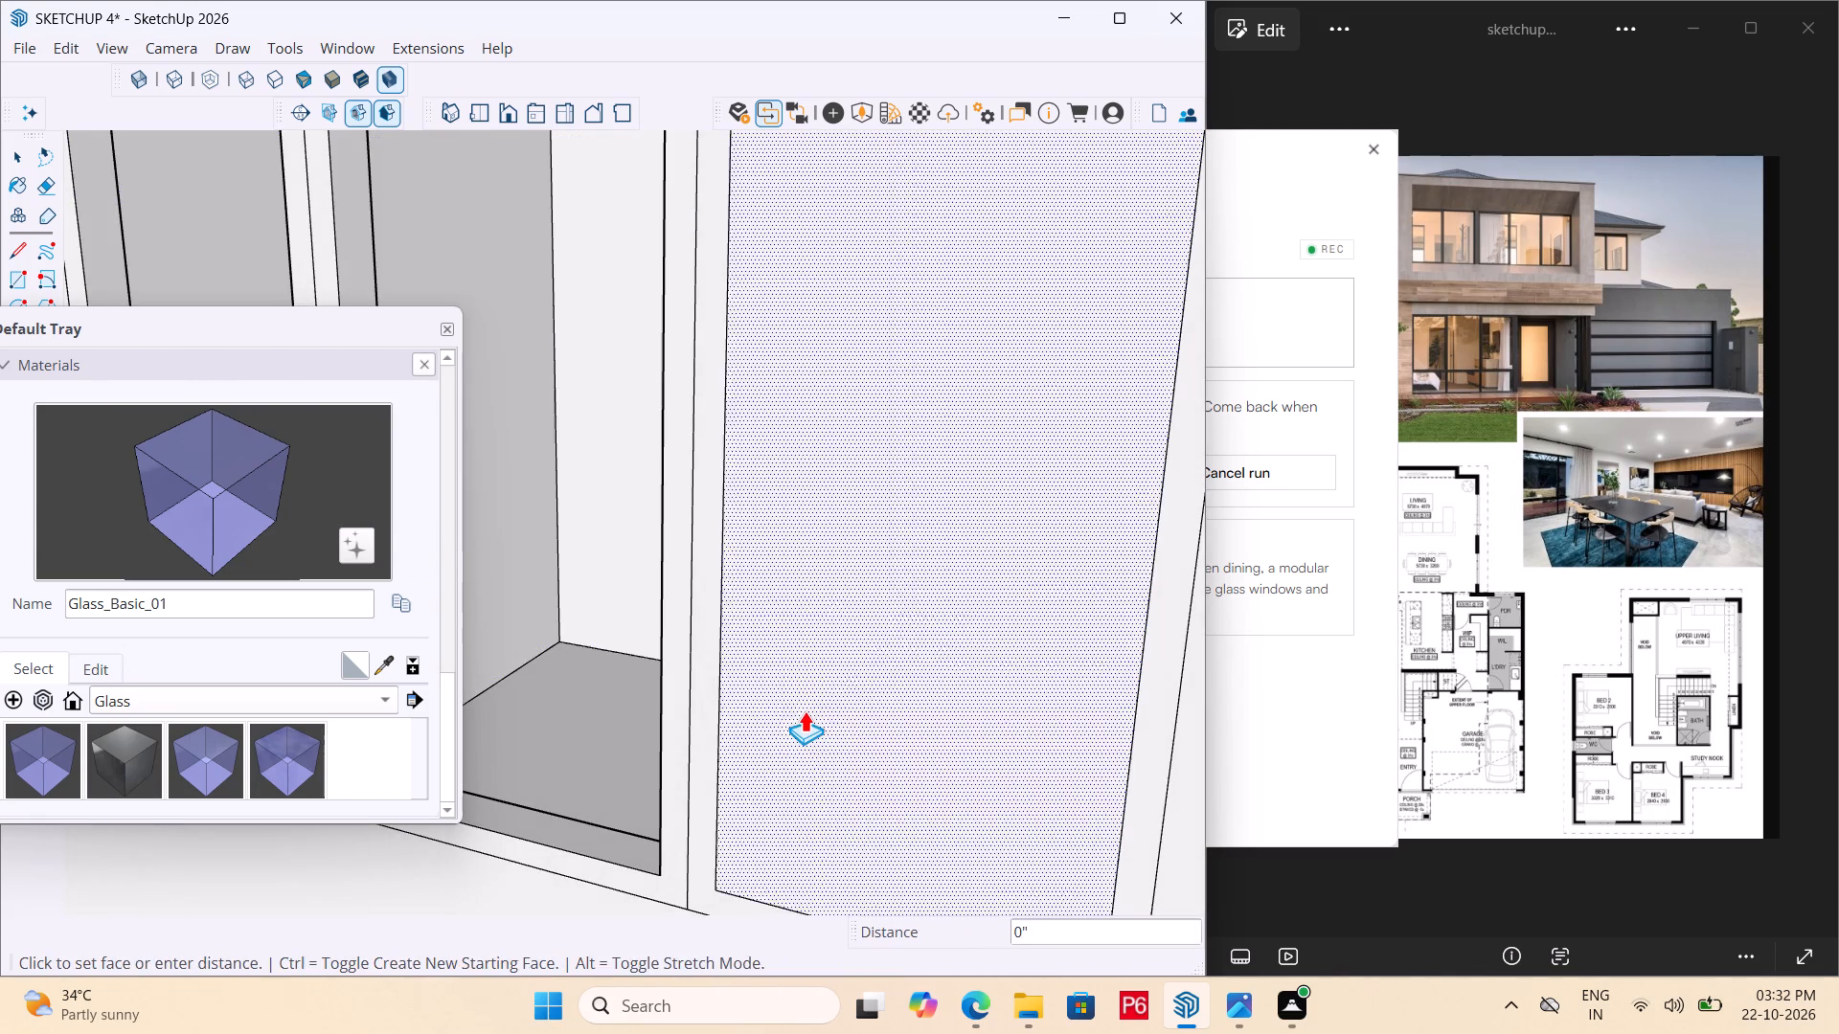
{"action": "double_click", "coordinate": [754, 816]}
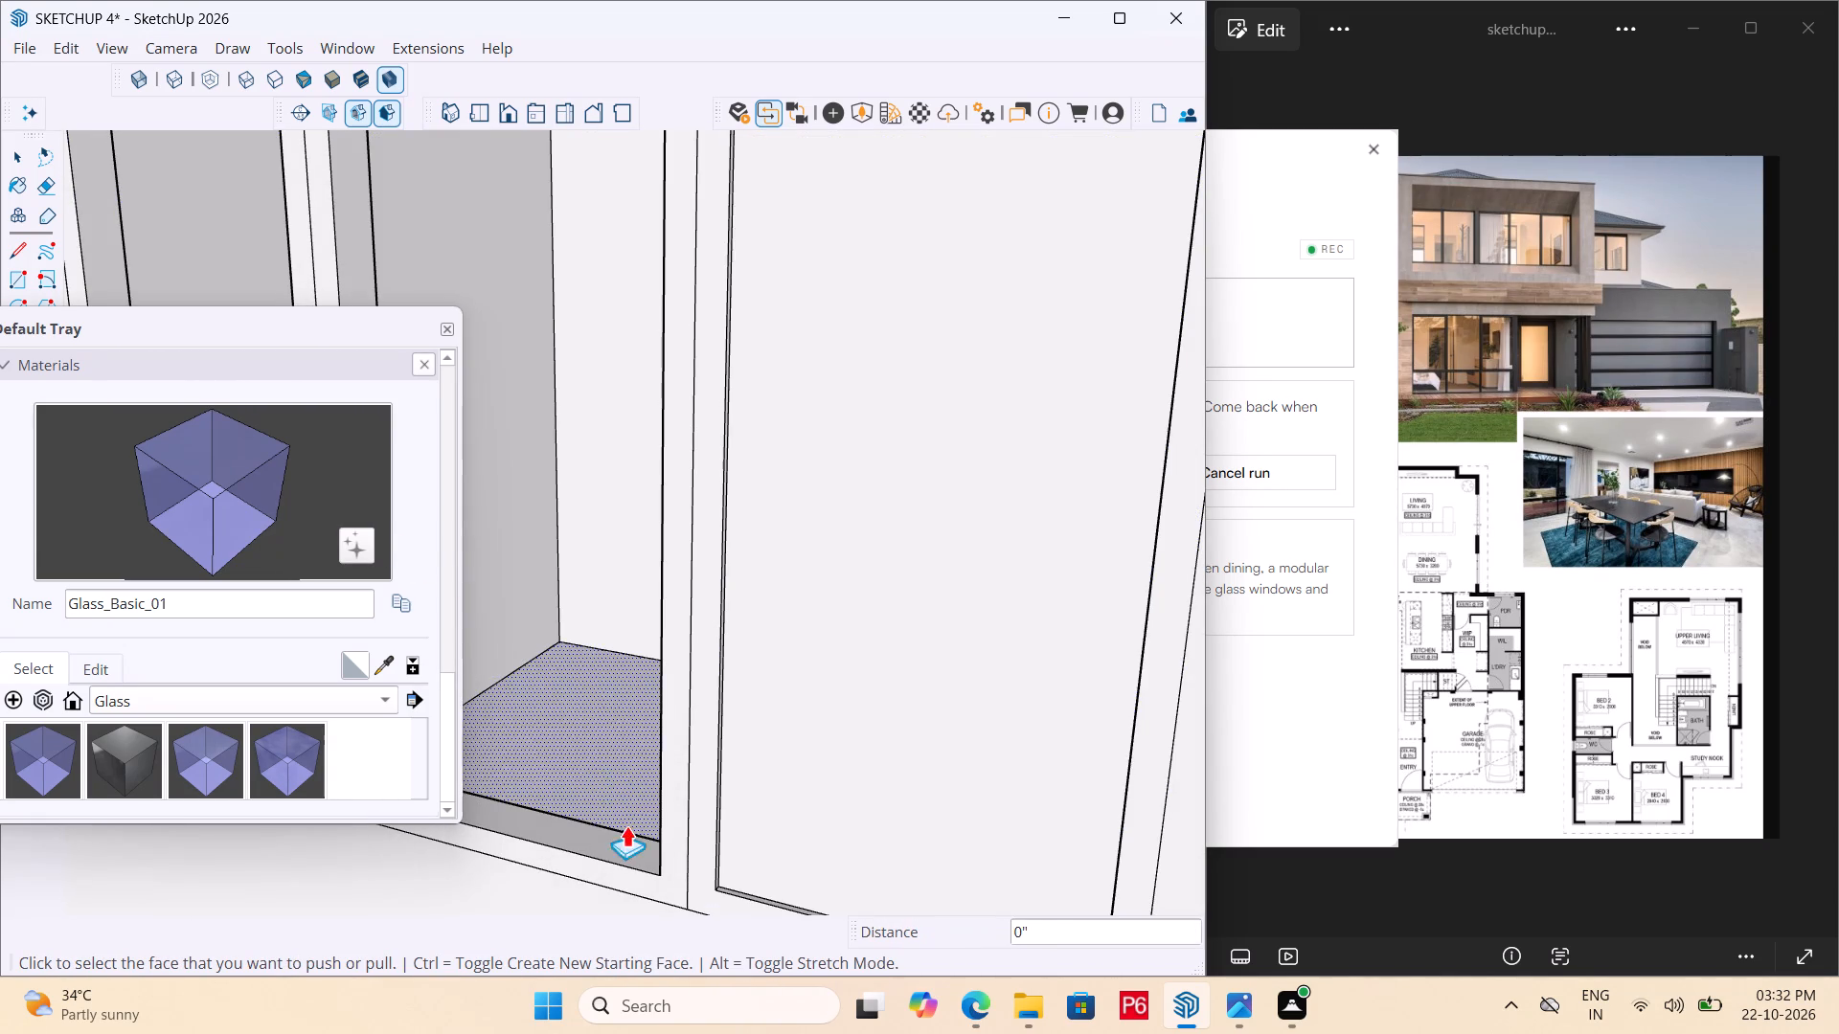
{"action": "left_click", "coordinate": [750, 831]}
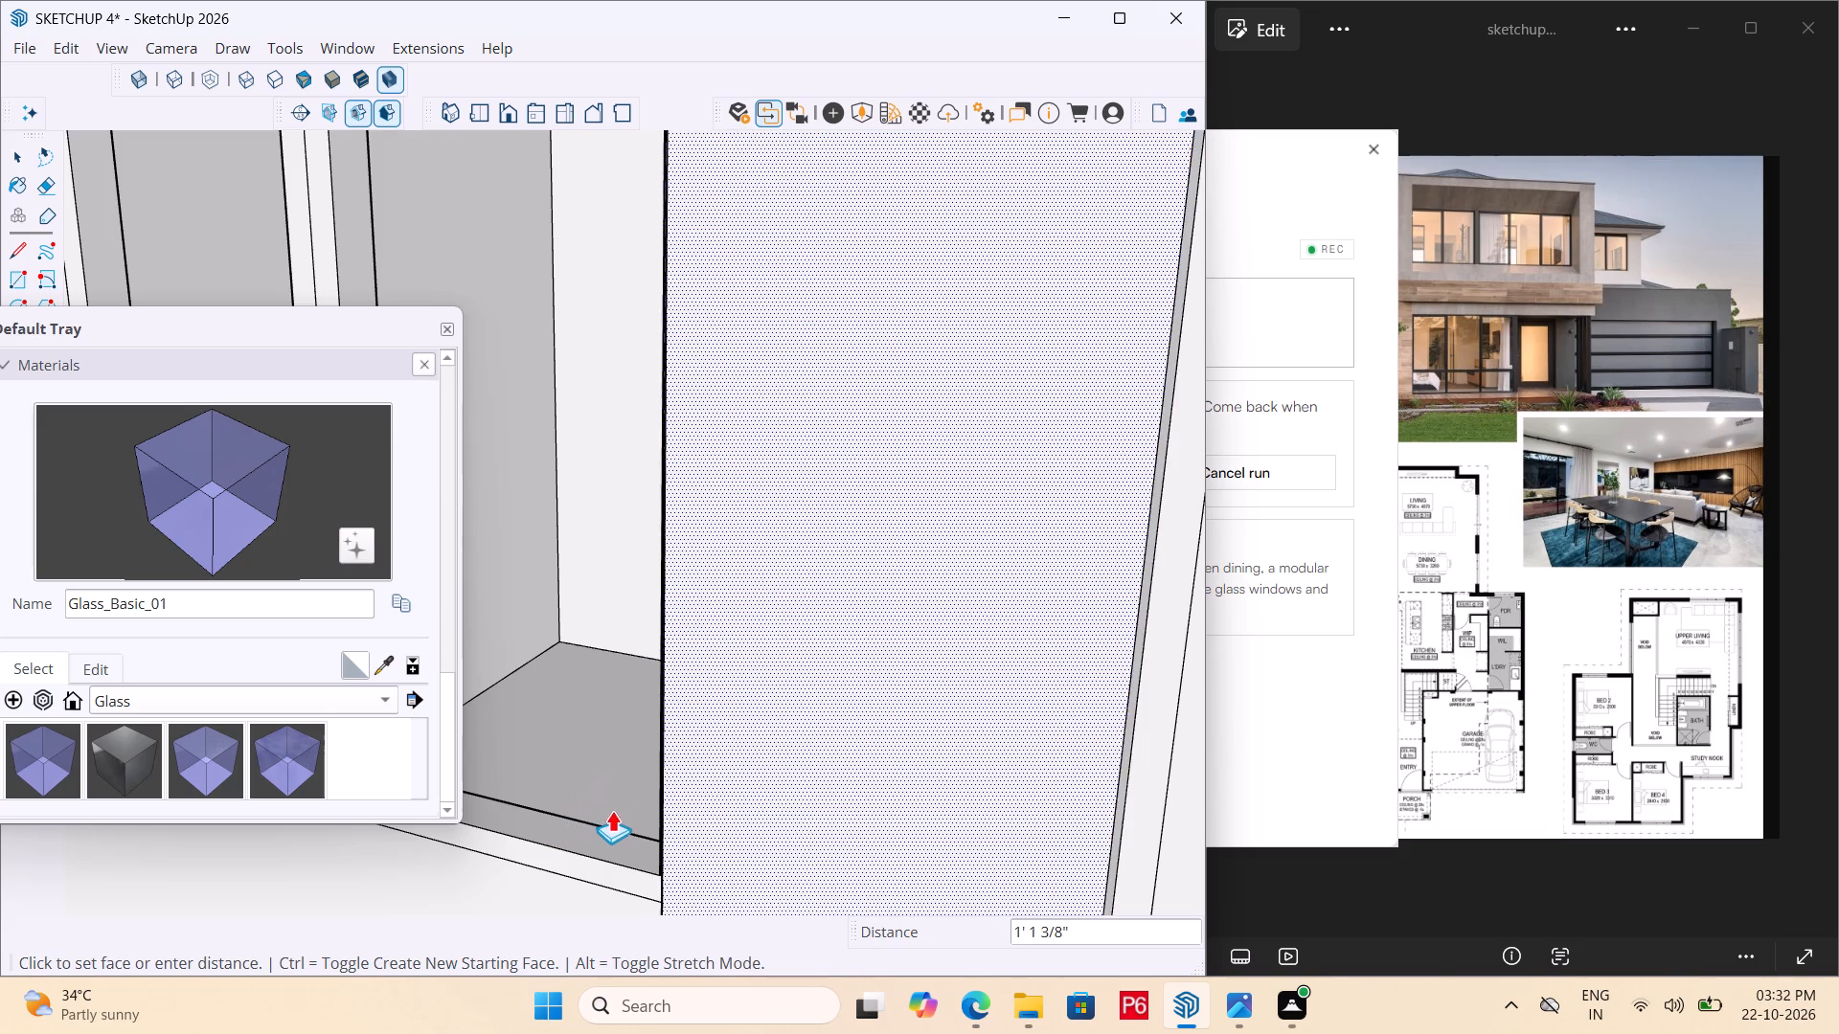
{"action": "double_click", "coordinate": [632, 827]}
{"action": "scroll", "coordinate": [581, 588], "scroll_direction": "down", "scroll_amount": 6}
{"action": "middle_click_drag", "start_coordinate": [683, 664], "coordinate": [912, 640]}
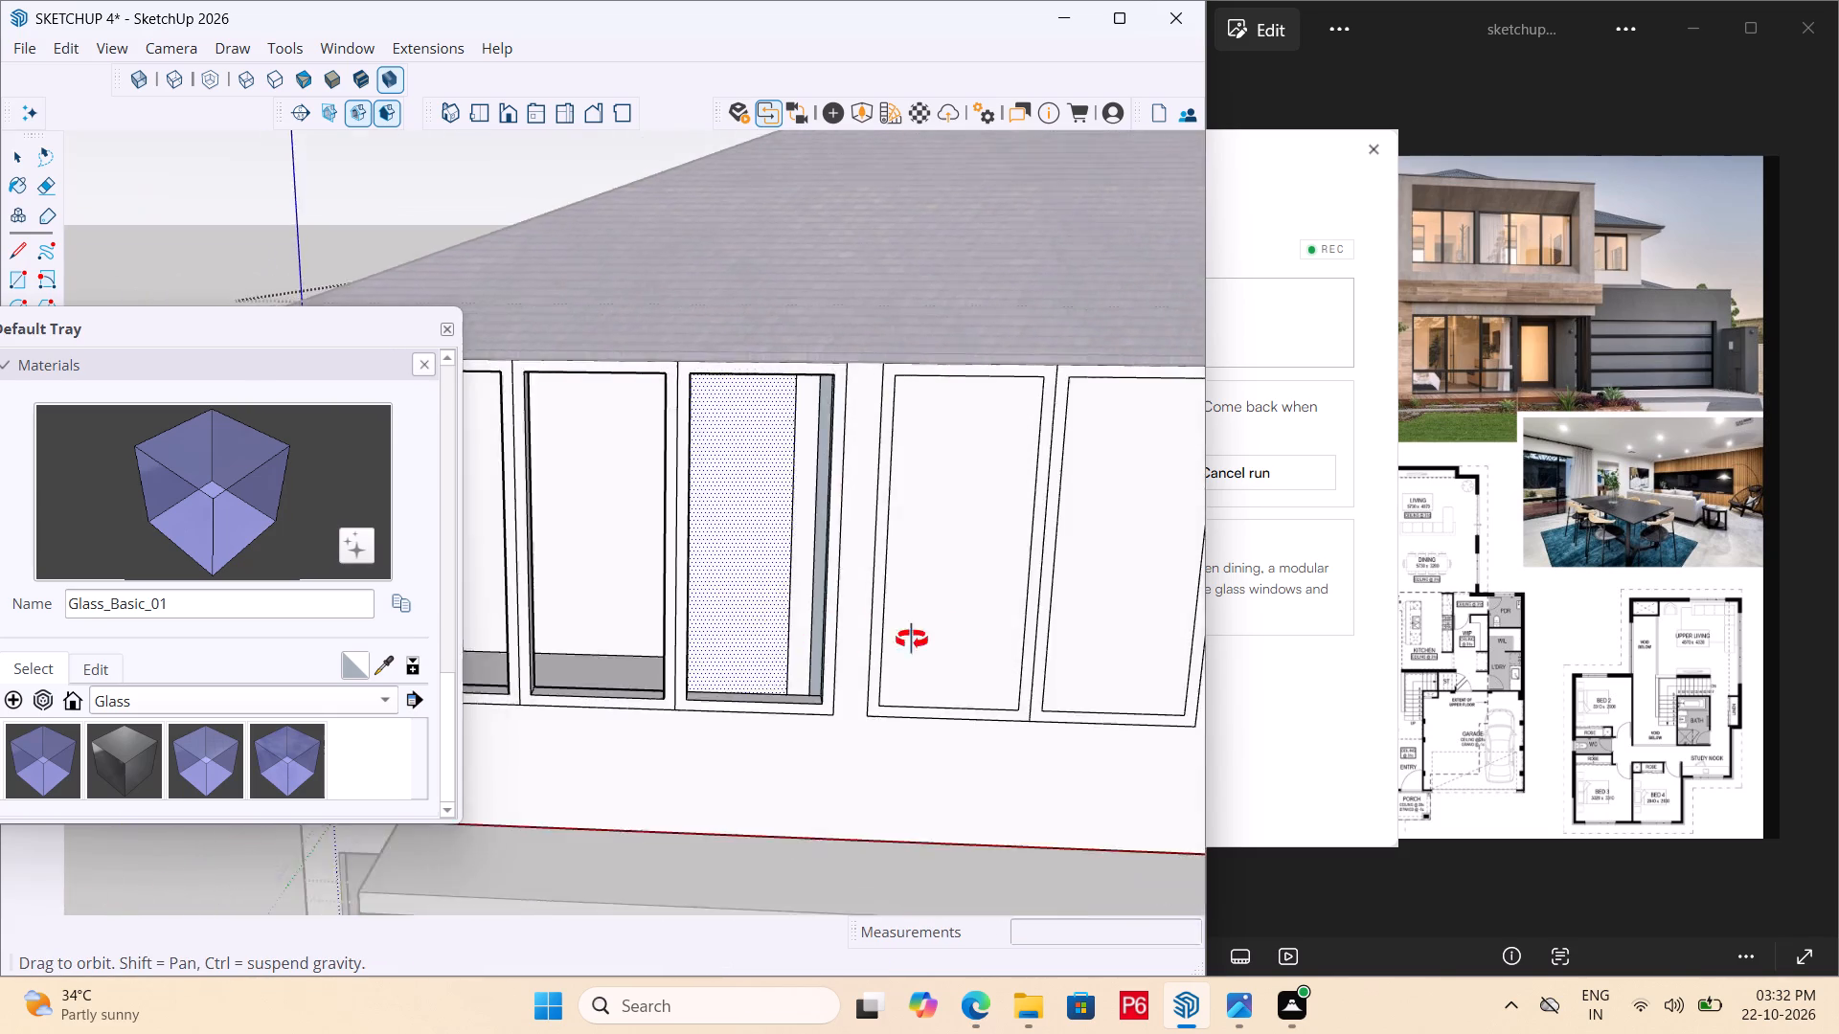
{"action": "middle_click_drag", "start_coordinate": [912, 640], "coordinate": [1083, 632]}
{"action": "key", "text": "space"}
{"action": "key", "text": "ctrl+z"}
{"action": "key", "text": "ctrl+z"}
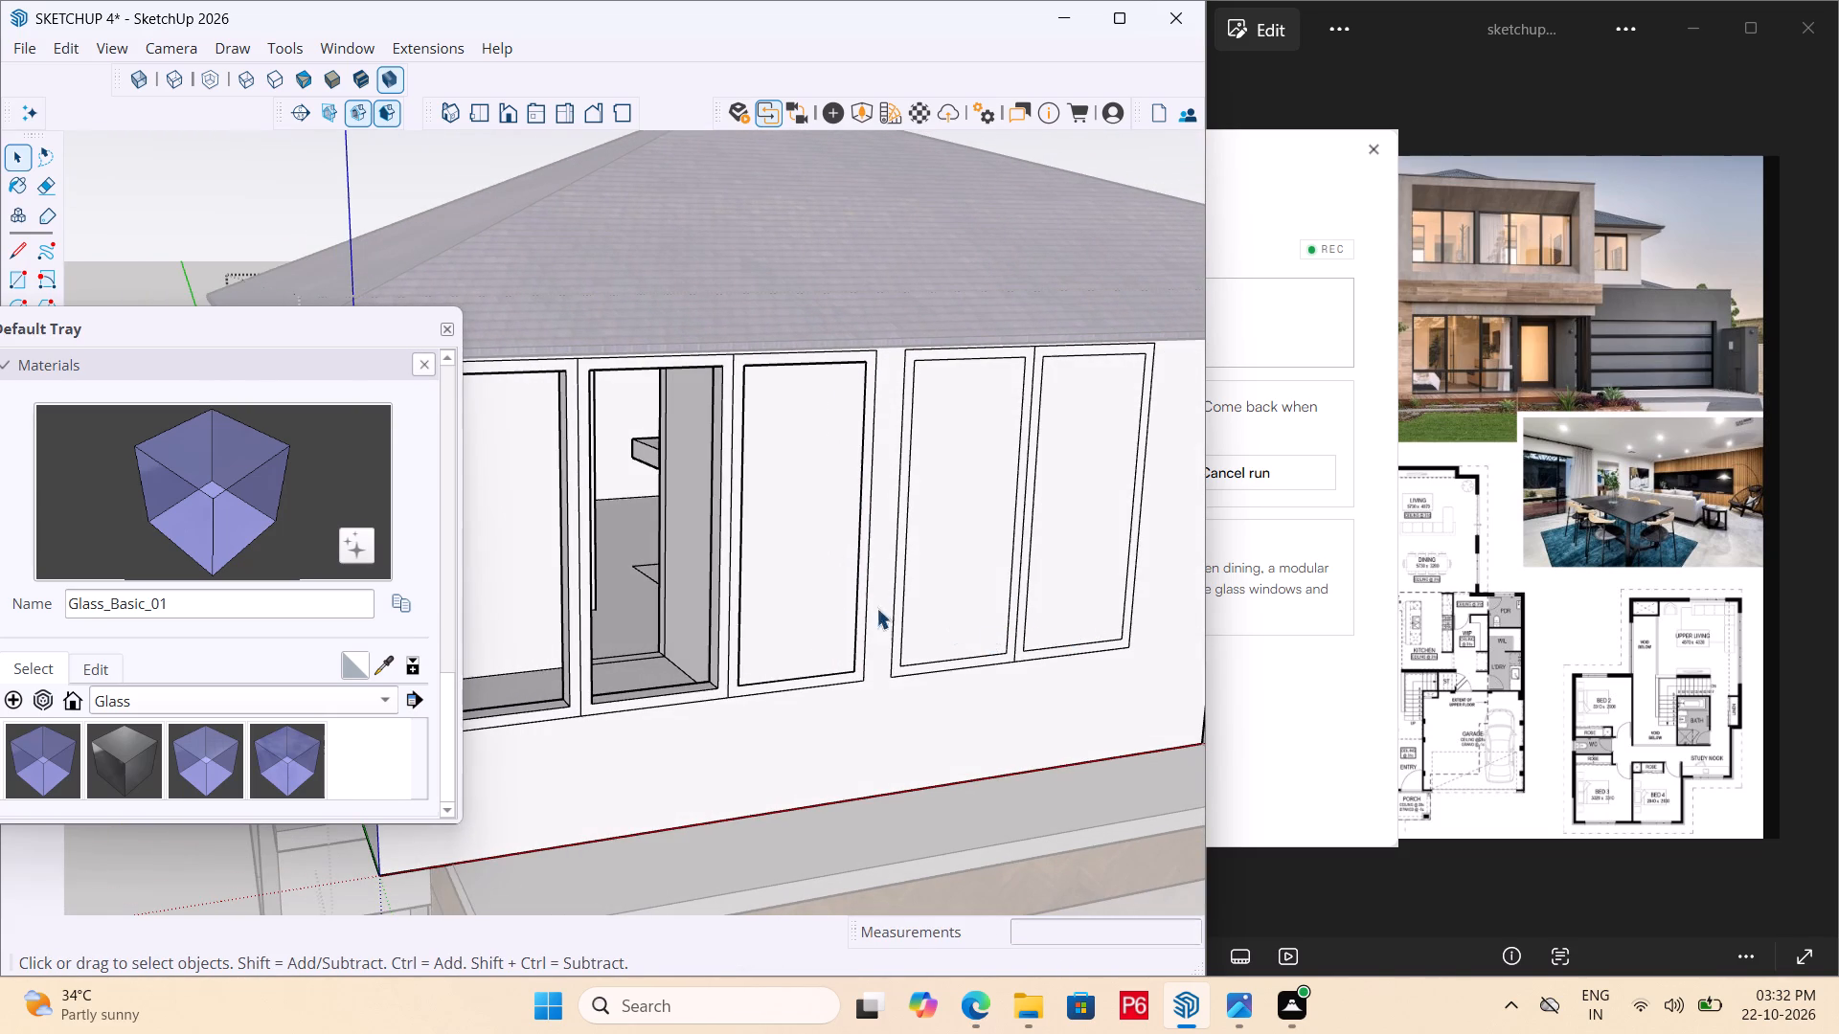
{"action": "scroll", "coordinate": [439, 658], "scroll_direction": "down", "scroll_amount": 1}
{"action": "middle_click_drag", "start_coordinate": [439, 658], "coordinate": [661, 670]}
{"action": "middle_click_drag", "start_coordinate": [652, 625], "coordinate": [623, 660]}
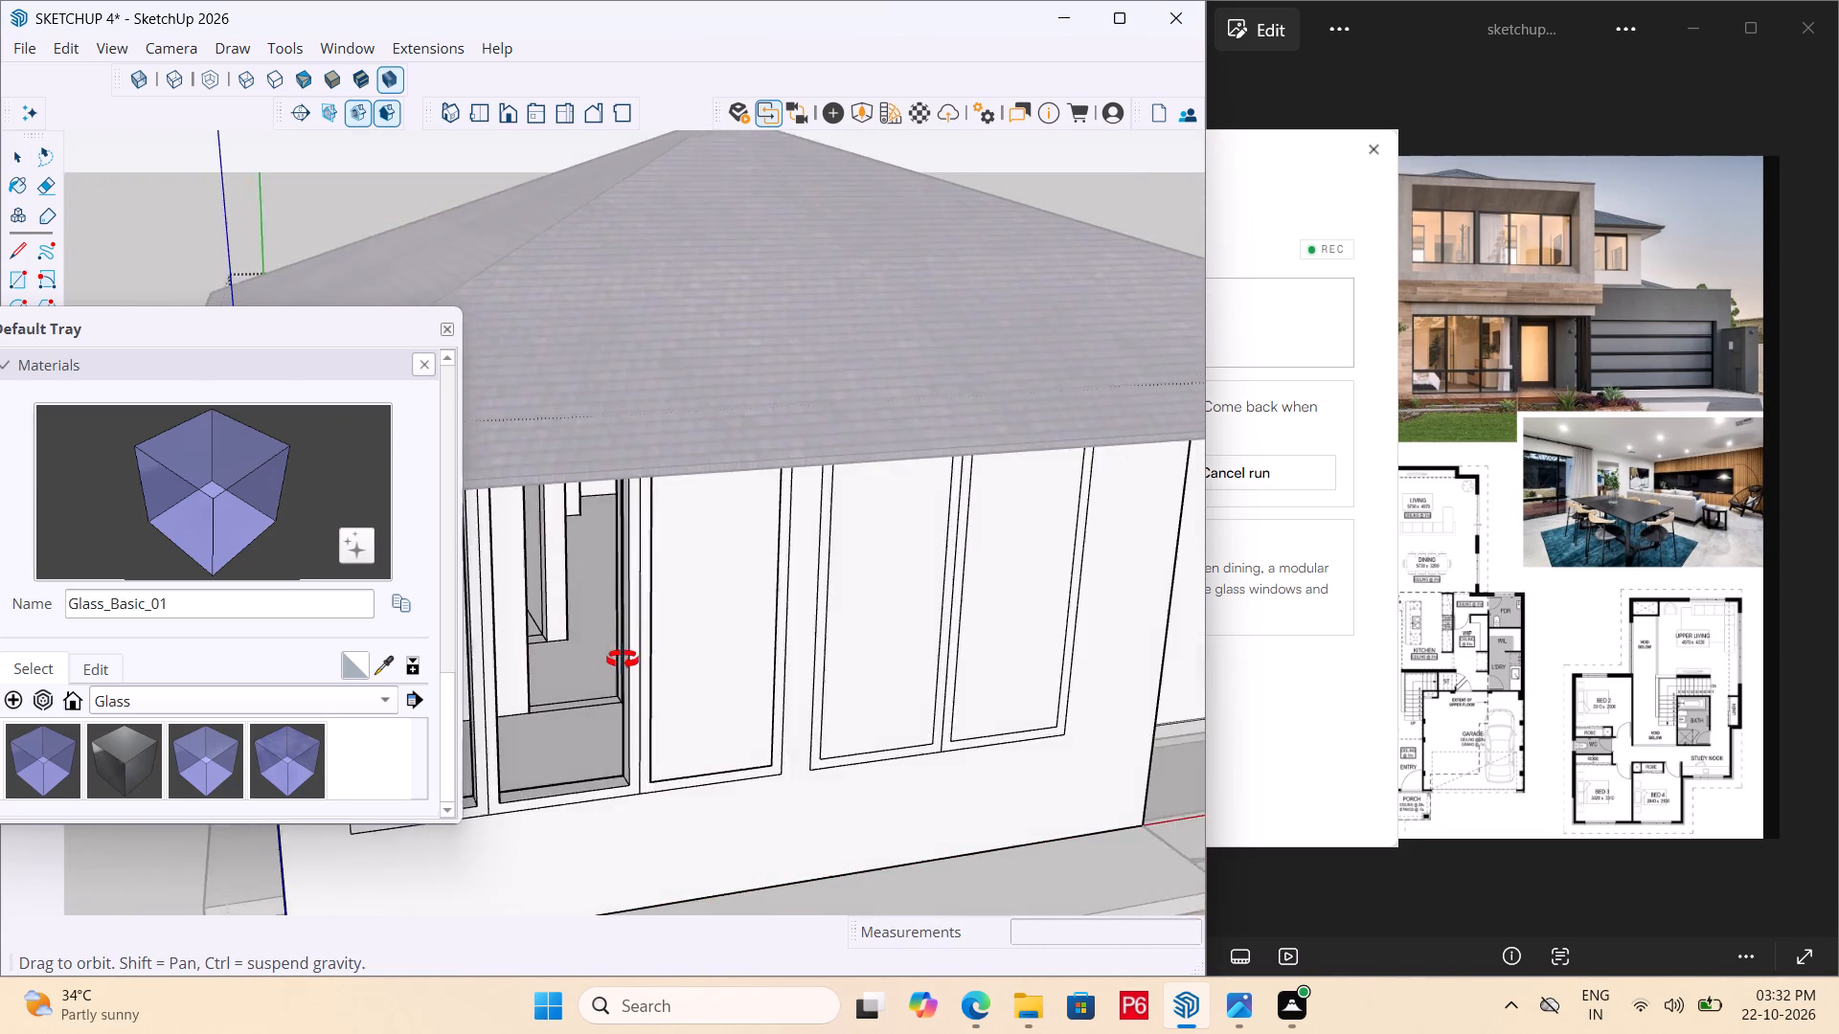
Push the inner panels of the fourth and fifth front windows back 6" to open them through the wall.
{"action": "middle_click_drag", "start_coordinate": [623, 660], "coordinate": [621, 636]}
{"action": "key", "text": "space"}
{"action": "left_click", "coordinate": [859, 641]}
{"action": "left_click_drag", "start_coordinate": [859, 641], "coordinate": [866, 632]}
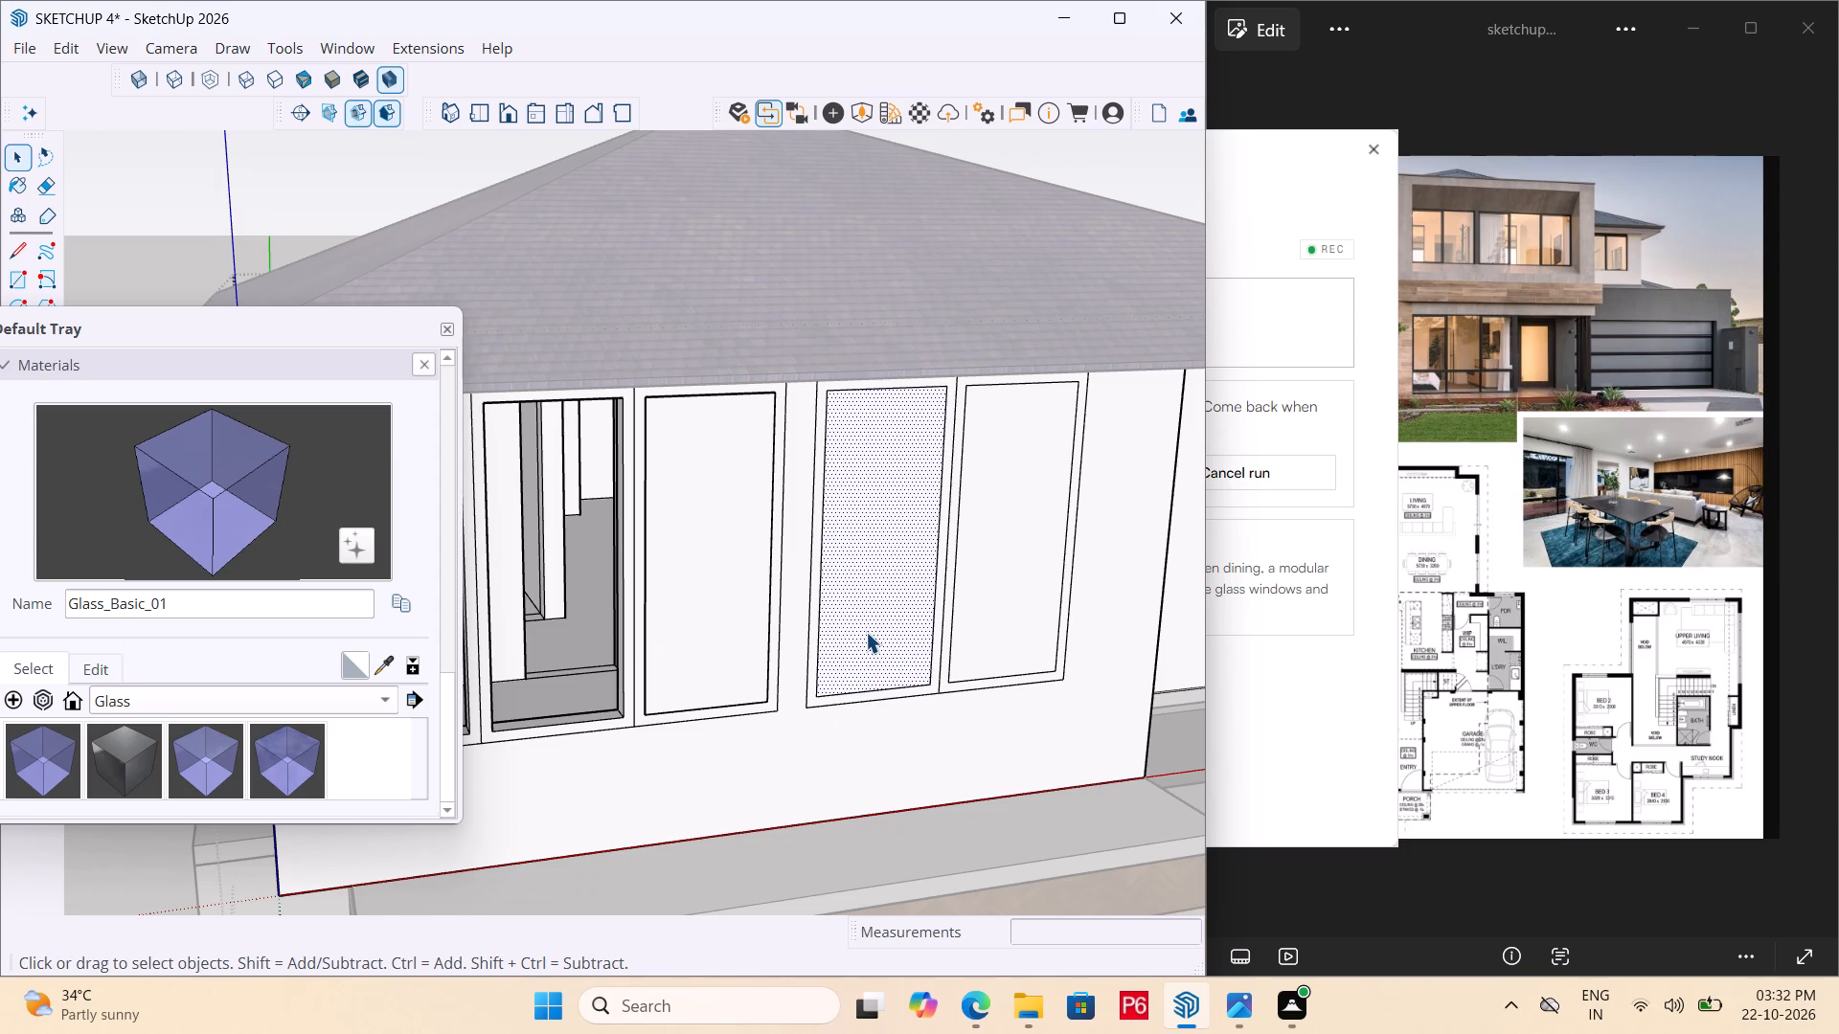
{"action": "double_click", "coordinate": [866, 631]}
{"action": "key", "text": "p"}
{"action": "left_click", "coordinate": [874, 612]}
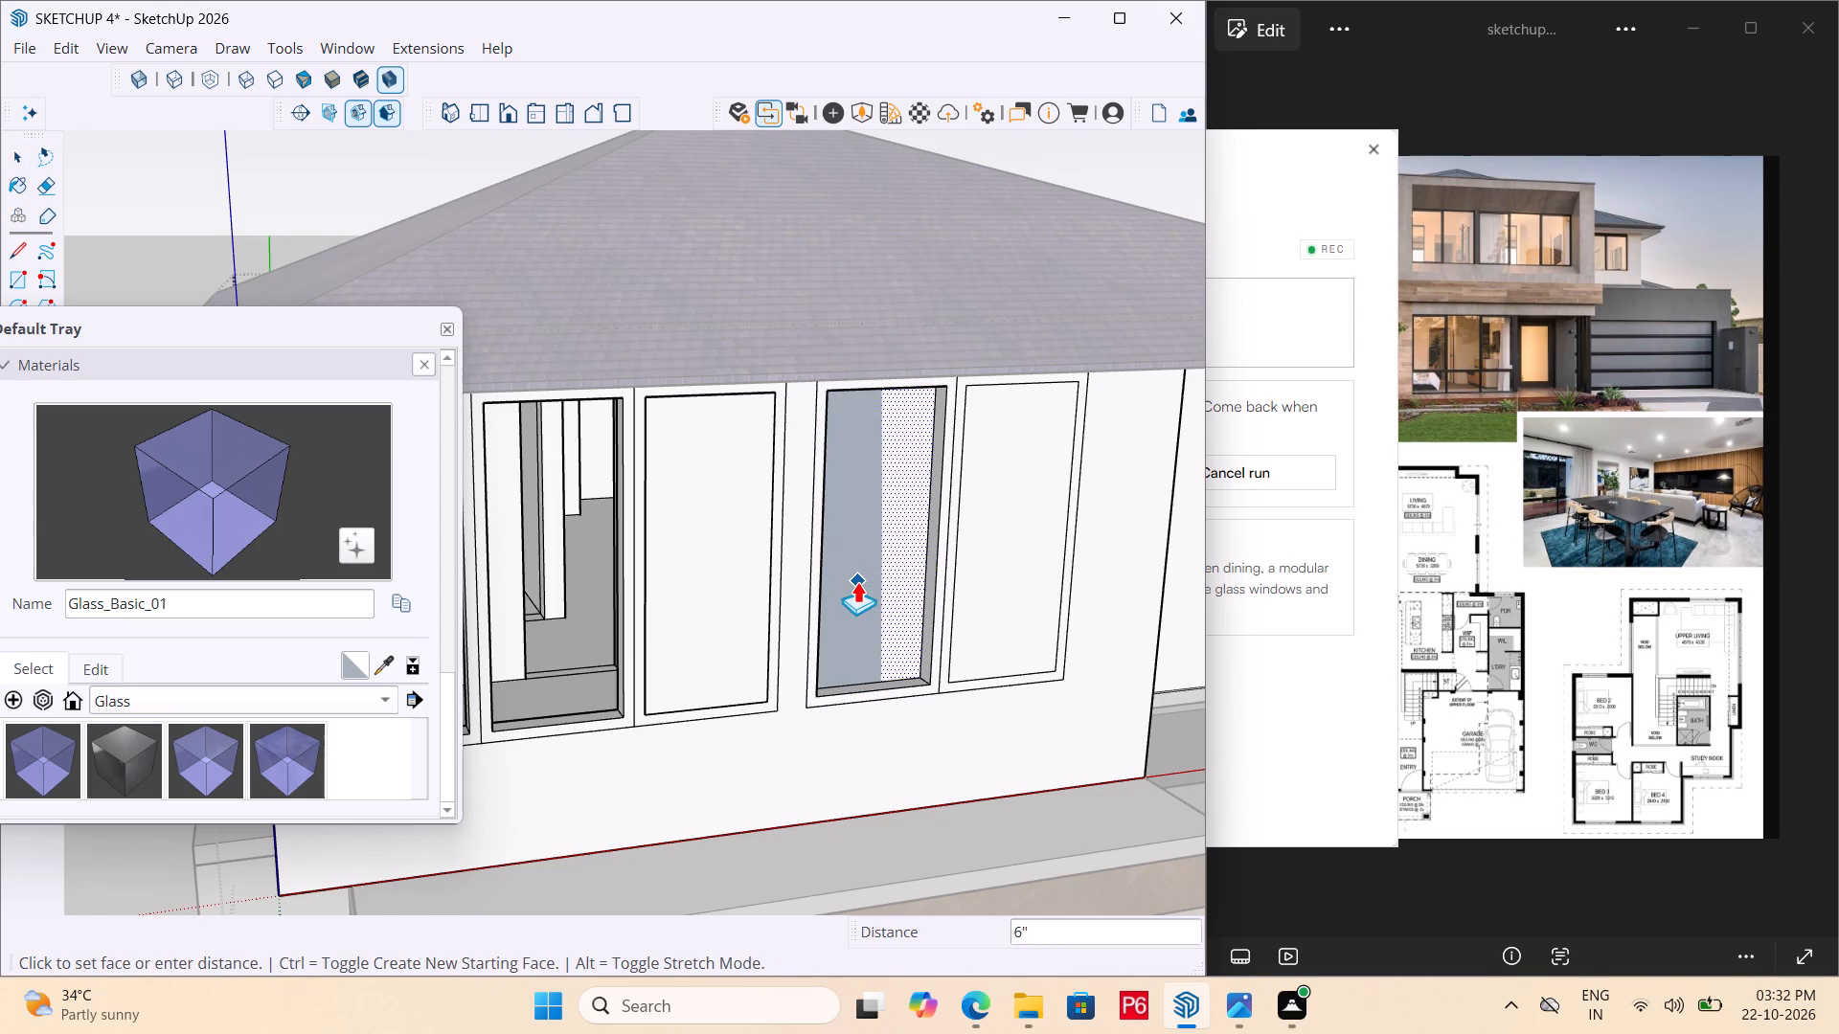
{"action": "double_click", "coordinate": [857, 581]}
{"action": "double_click", "coordinate": [1016, 573]}
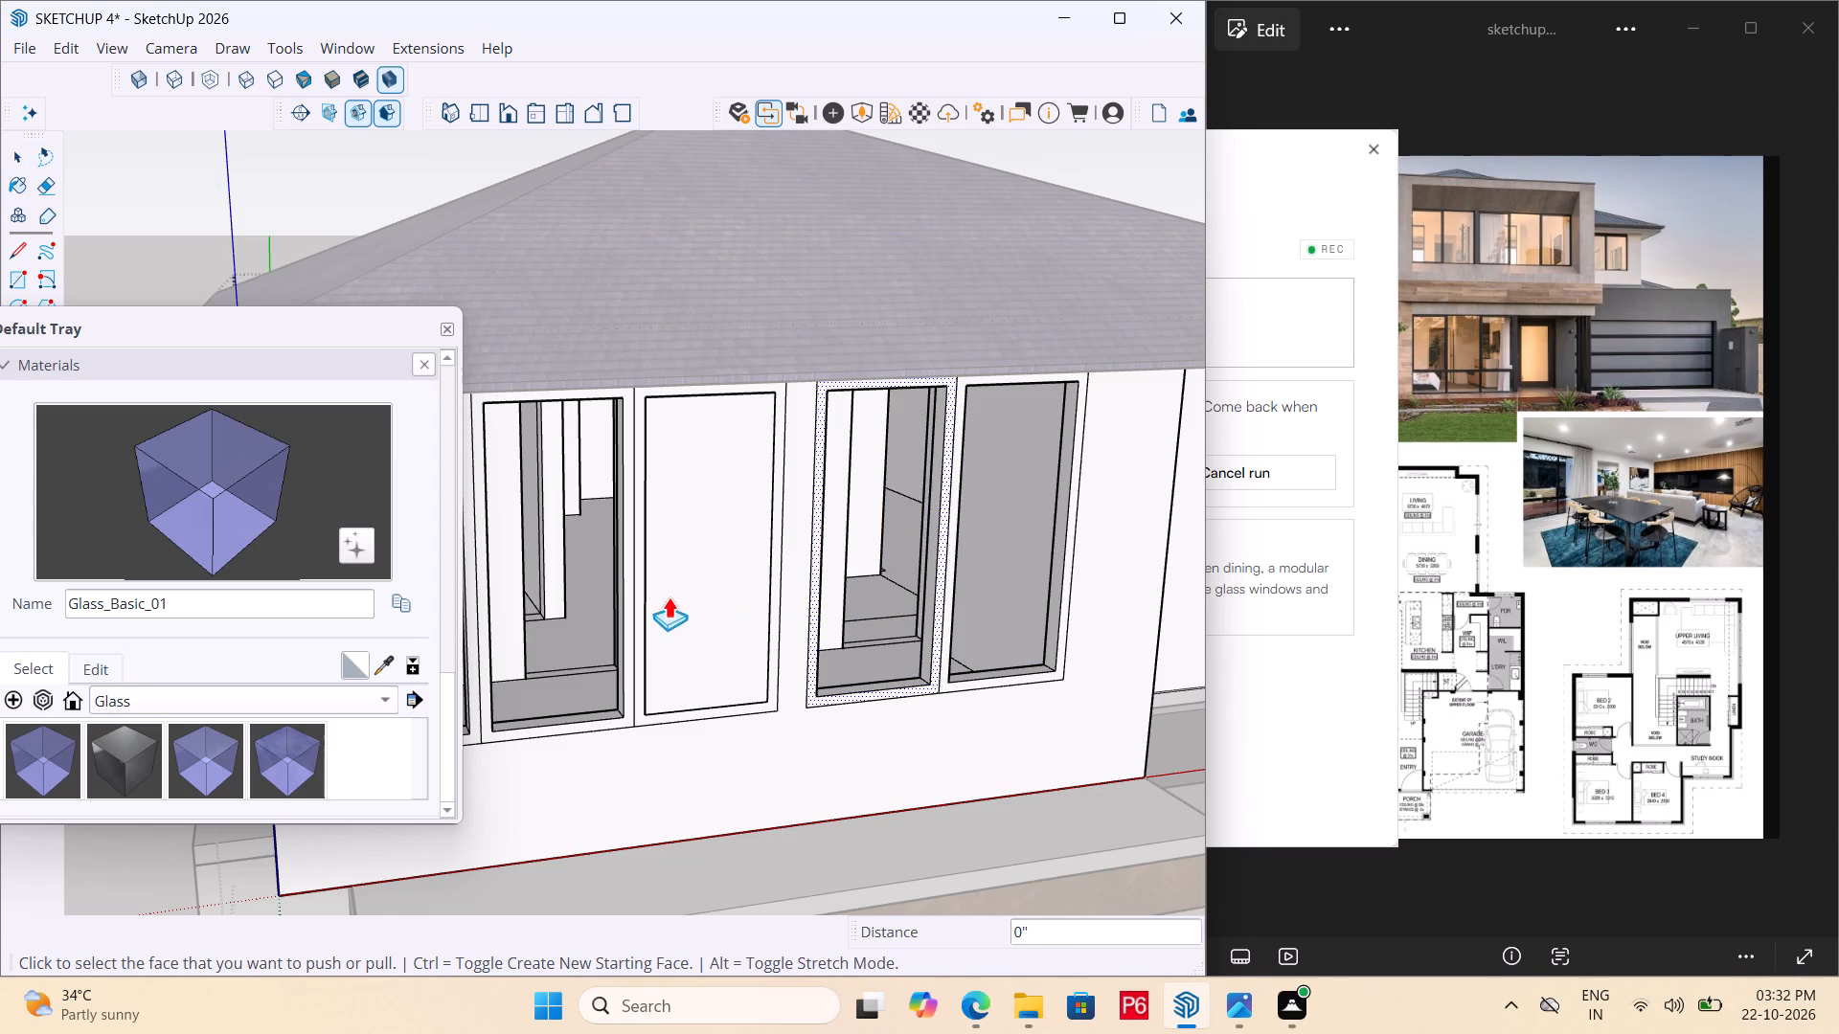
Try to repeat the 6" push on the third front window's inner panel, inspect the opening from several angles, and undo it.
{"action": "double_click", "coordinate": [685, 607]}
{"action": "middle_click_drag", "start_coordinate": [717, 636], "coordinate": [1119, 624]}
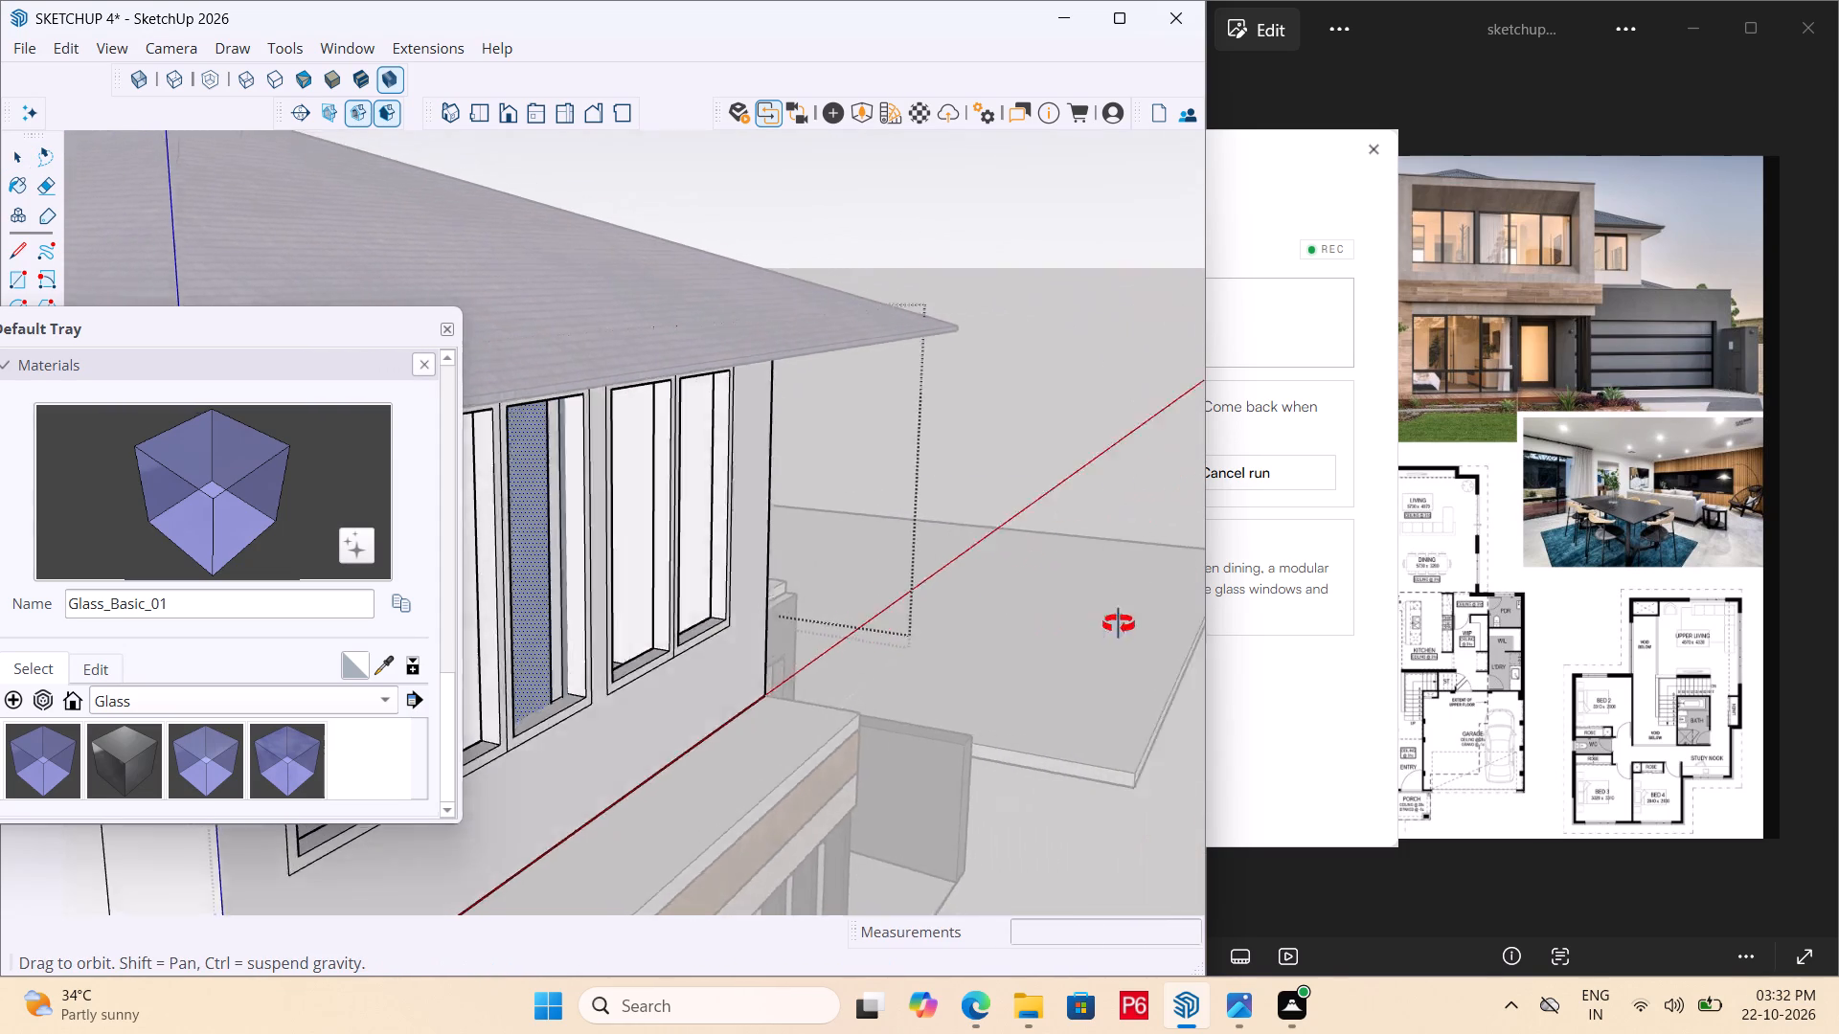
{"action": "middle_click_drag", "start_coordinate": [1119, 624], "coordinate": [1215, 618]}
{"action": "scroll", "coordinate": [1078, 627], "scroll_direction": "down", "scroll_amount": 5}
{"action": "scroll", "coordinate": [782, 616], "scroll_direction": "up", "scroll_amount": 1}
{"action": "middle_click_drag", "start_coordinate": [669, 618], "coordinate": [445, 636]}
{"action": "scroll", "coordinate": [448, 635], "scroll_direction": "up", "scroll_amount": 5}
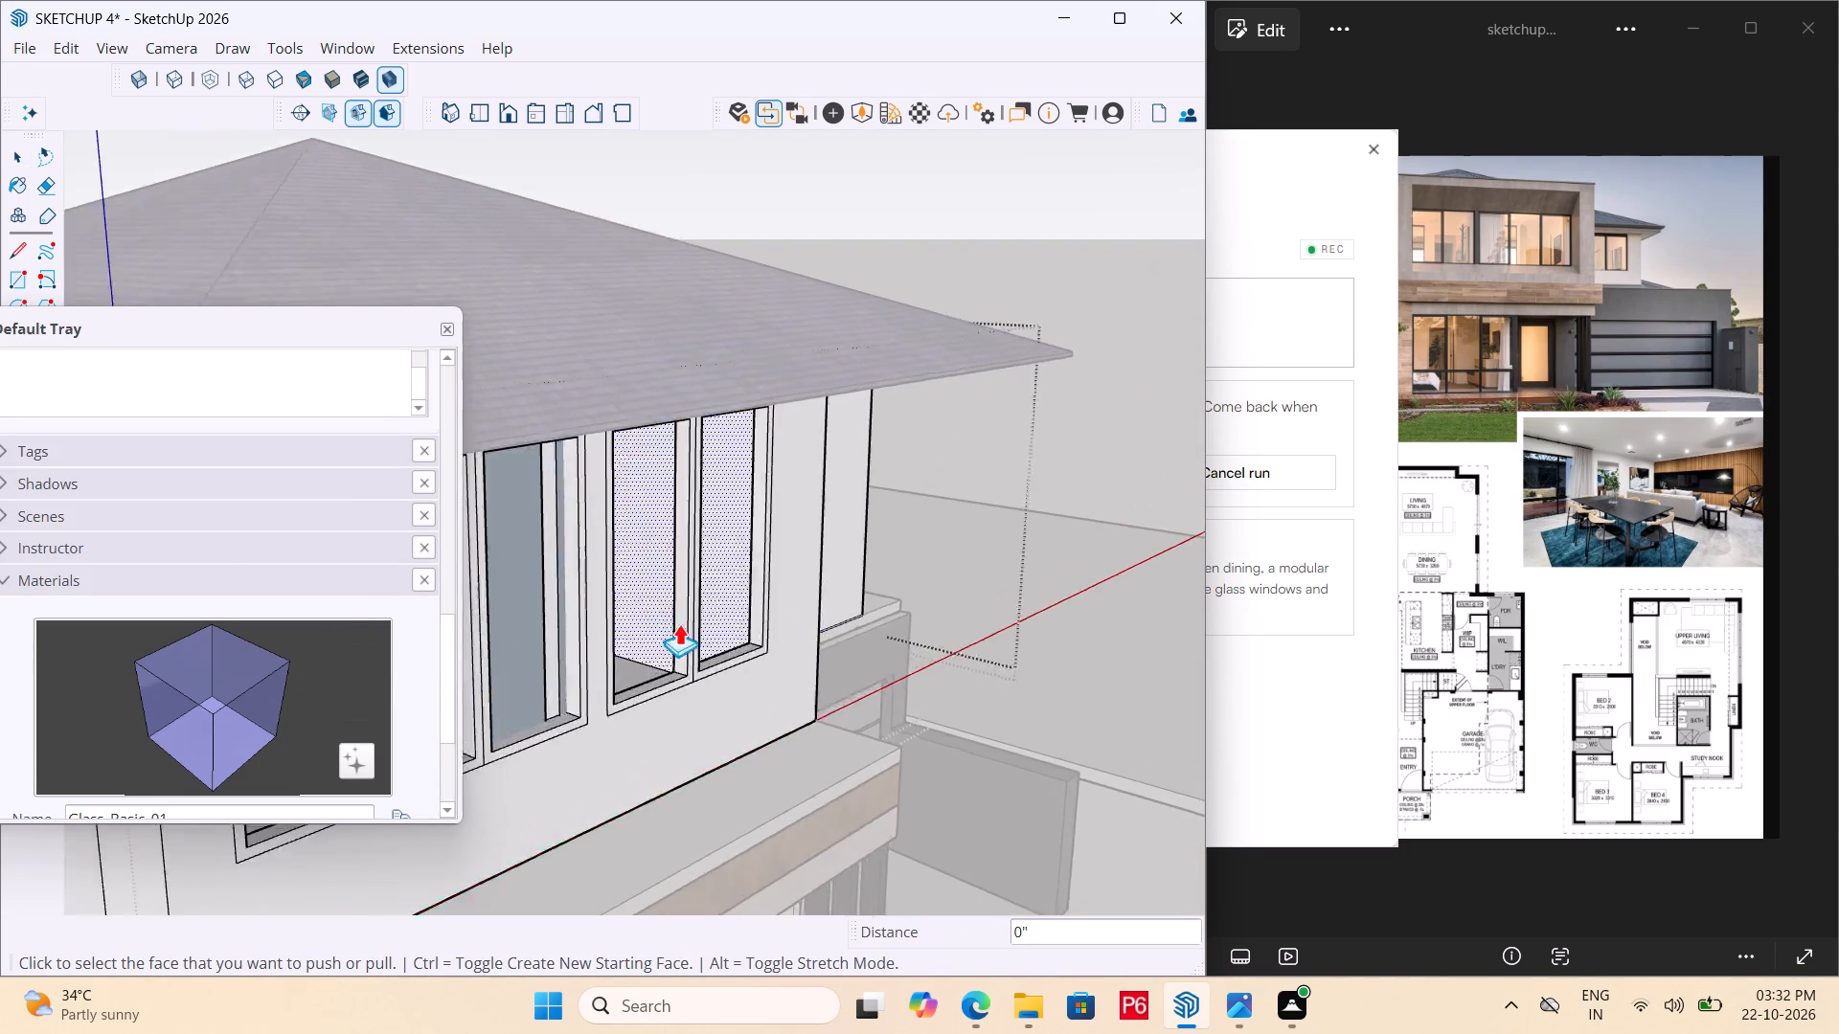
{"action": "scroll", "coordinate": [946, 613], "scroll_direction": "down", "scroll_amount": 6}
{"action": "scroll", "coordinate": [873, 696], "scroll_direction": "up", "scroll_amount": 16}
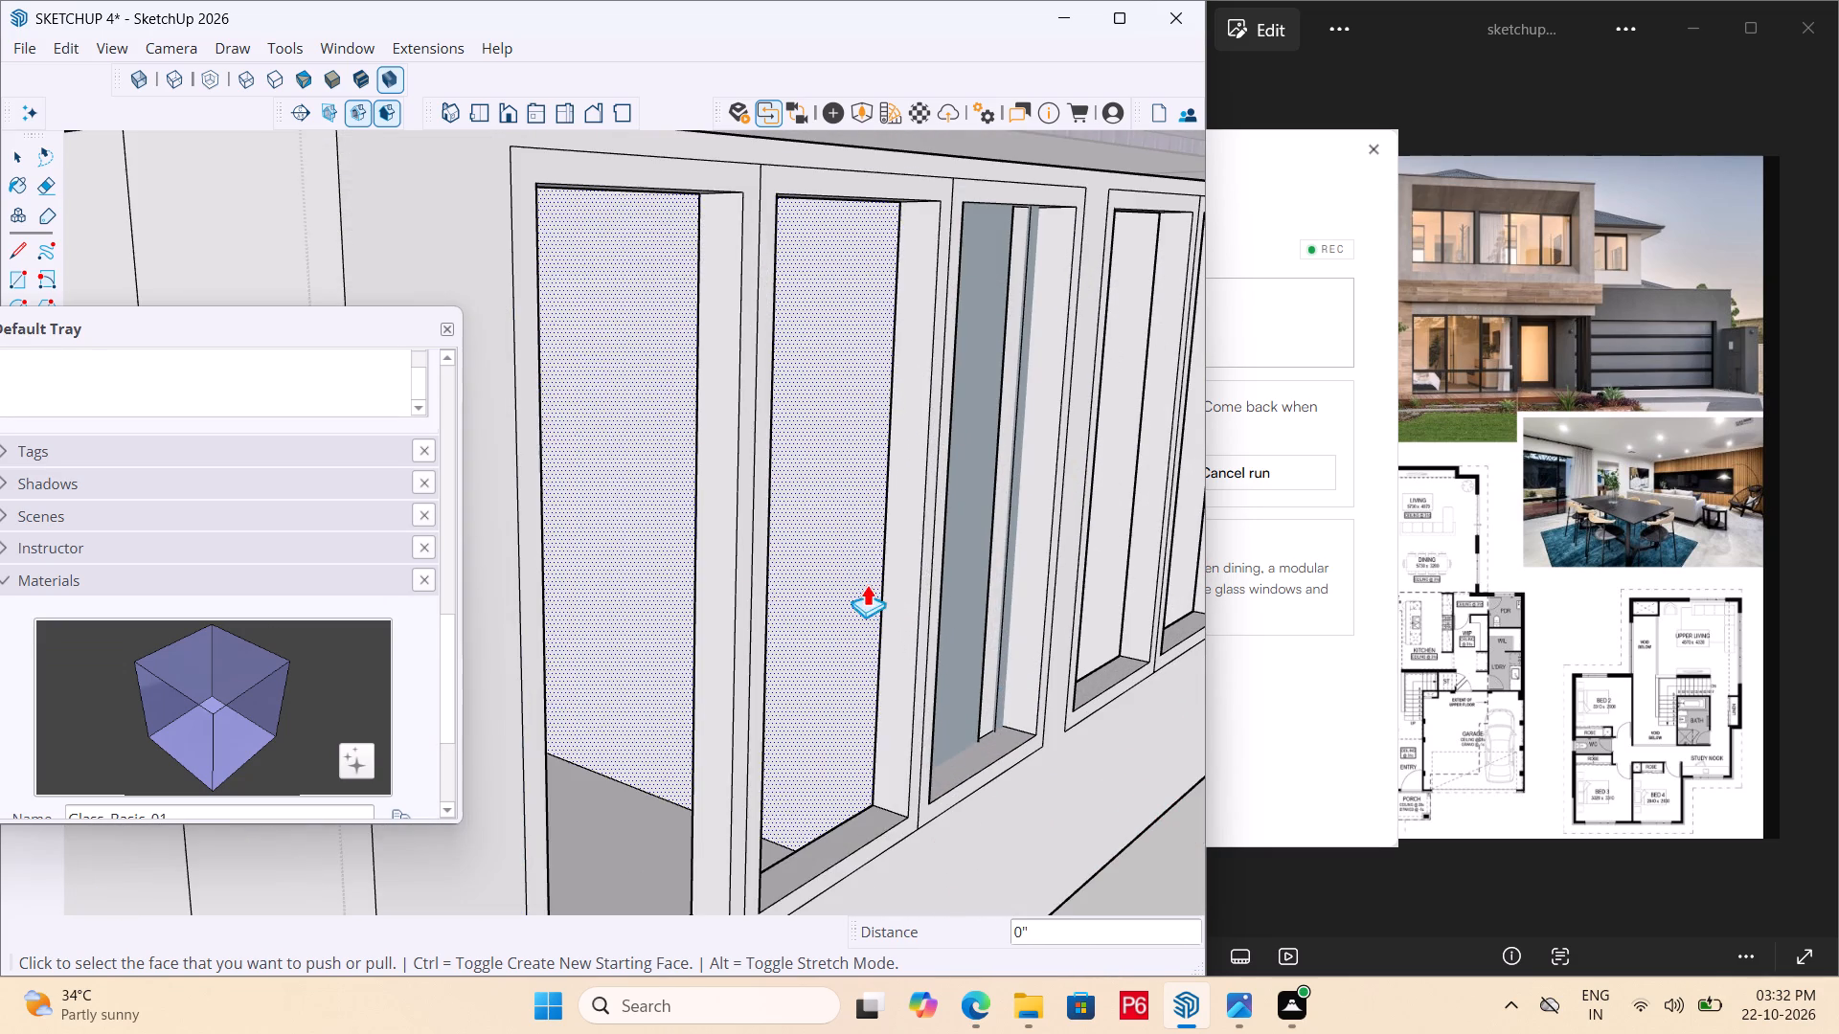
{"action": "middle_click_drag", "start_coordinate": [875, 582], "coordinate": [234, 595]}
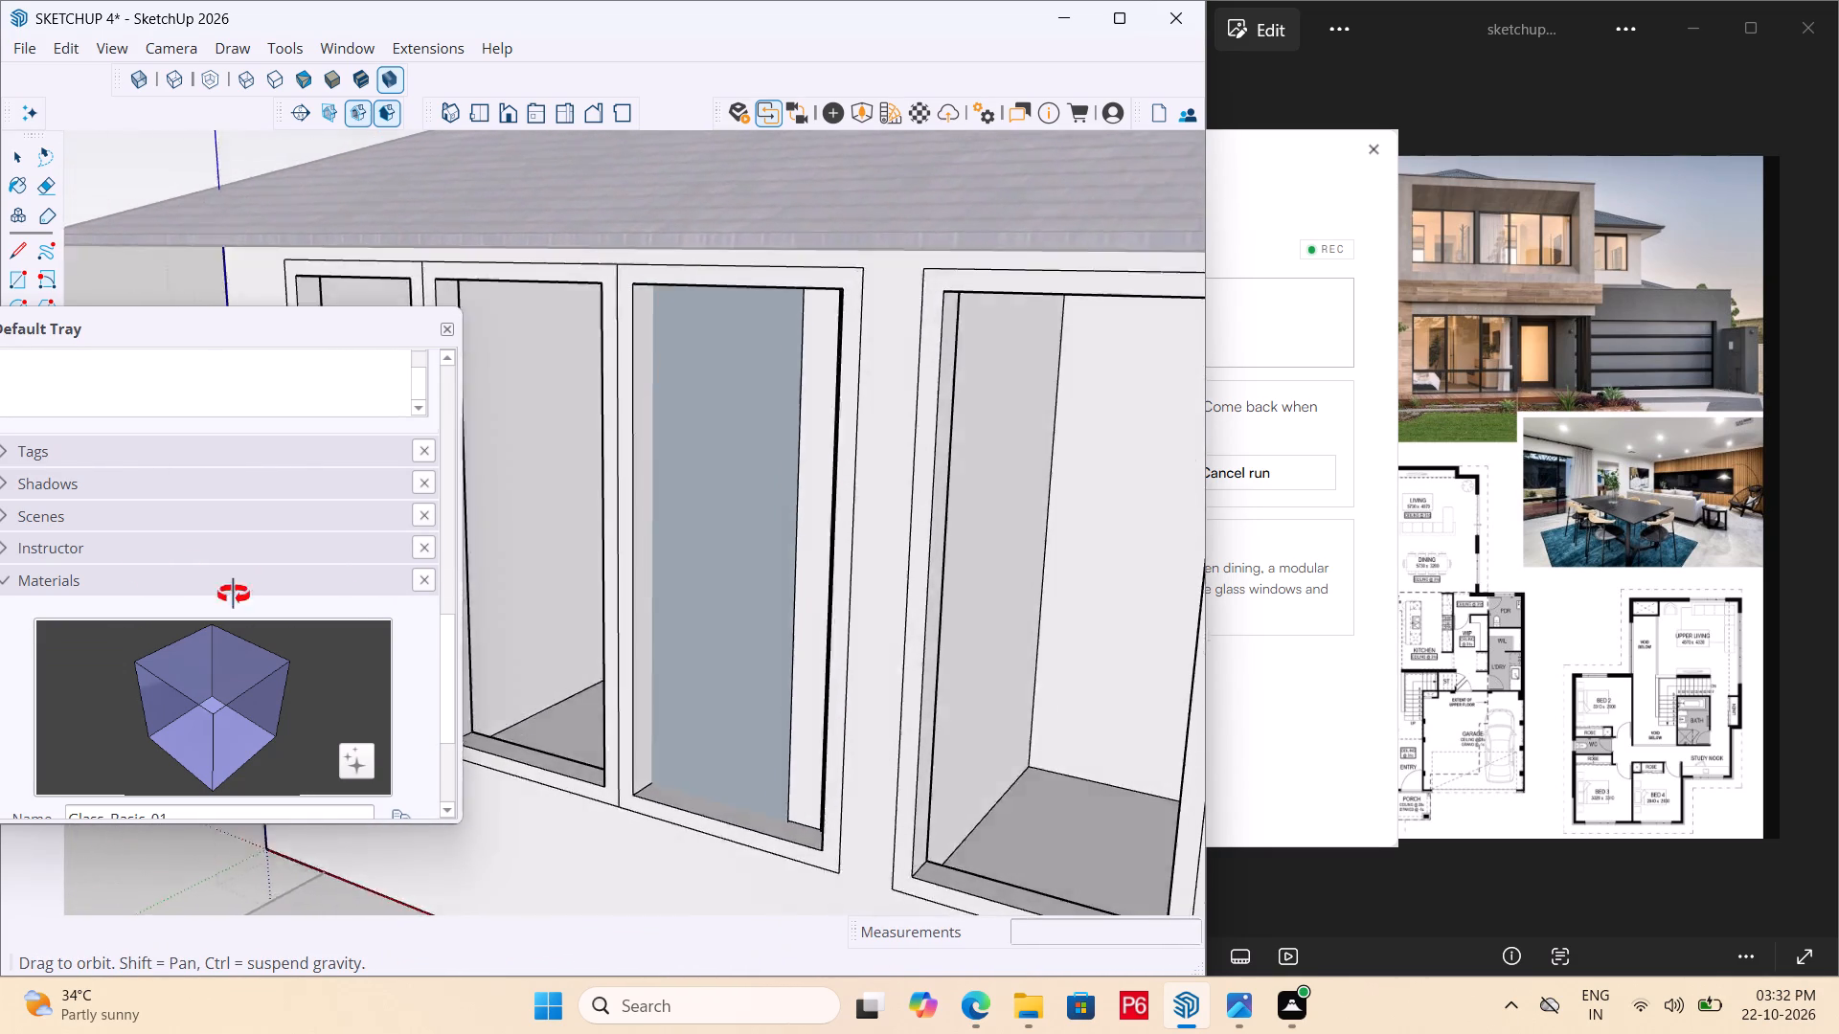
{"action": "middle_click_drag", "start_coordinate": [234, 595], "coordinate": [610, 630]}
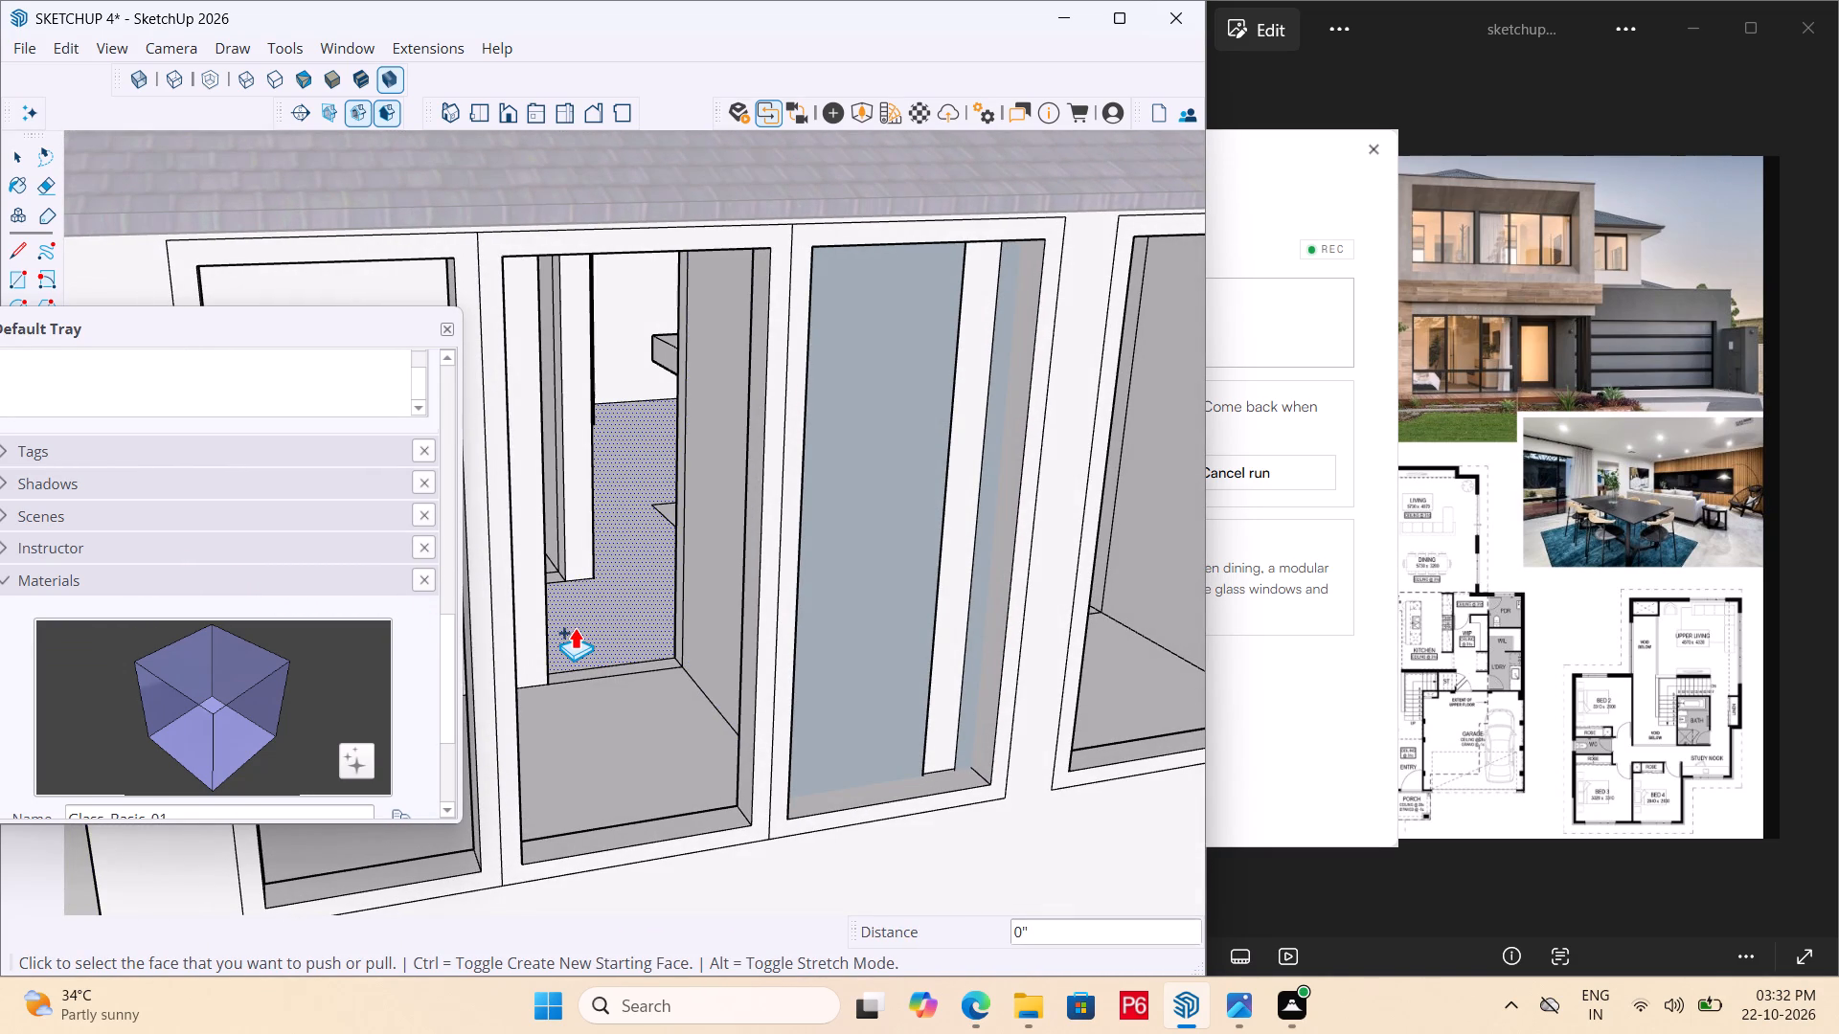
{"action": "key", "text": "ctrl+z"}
Push the third front window's inner panel back in stages, starting with about 5 5/8".
{"action": "scroll", "coordinate": [596, 613], "scroll_direction": "down", "scroll_amount": 4}
{"action": "key", "text": "space"}
{"action": "double_click", "coordinate": [748, 538]}
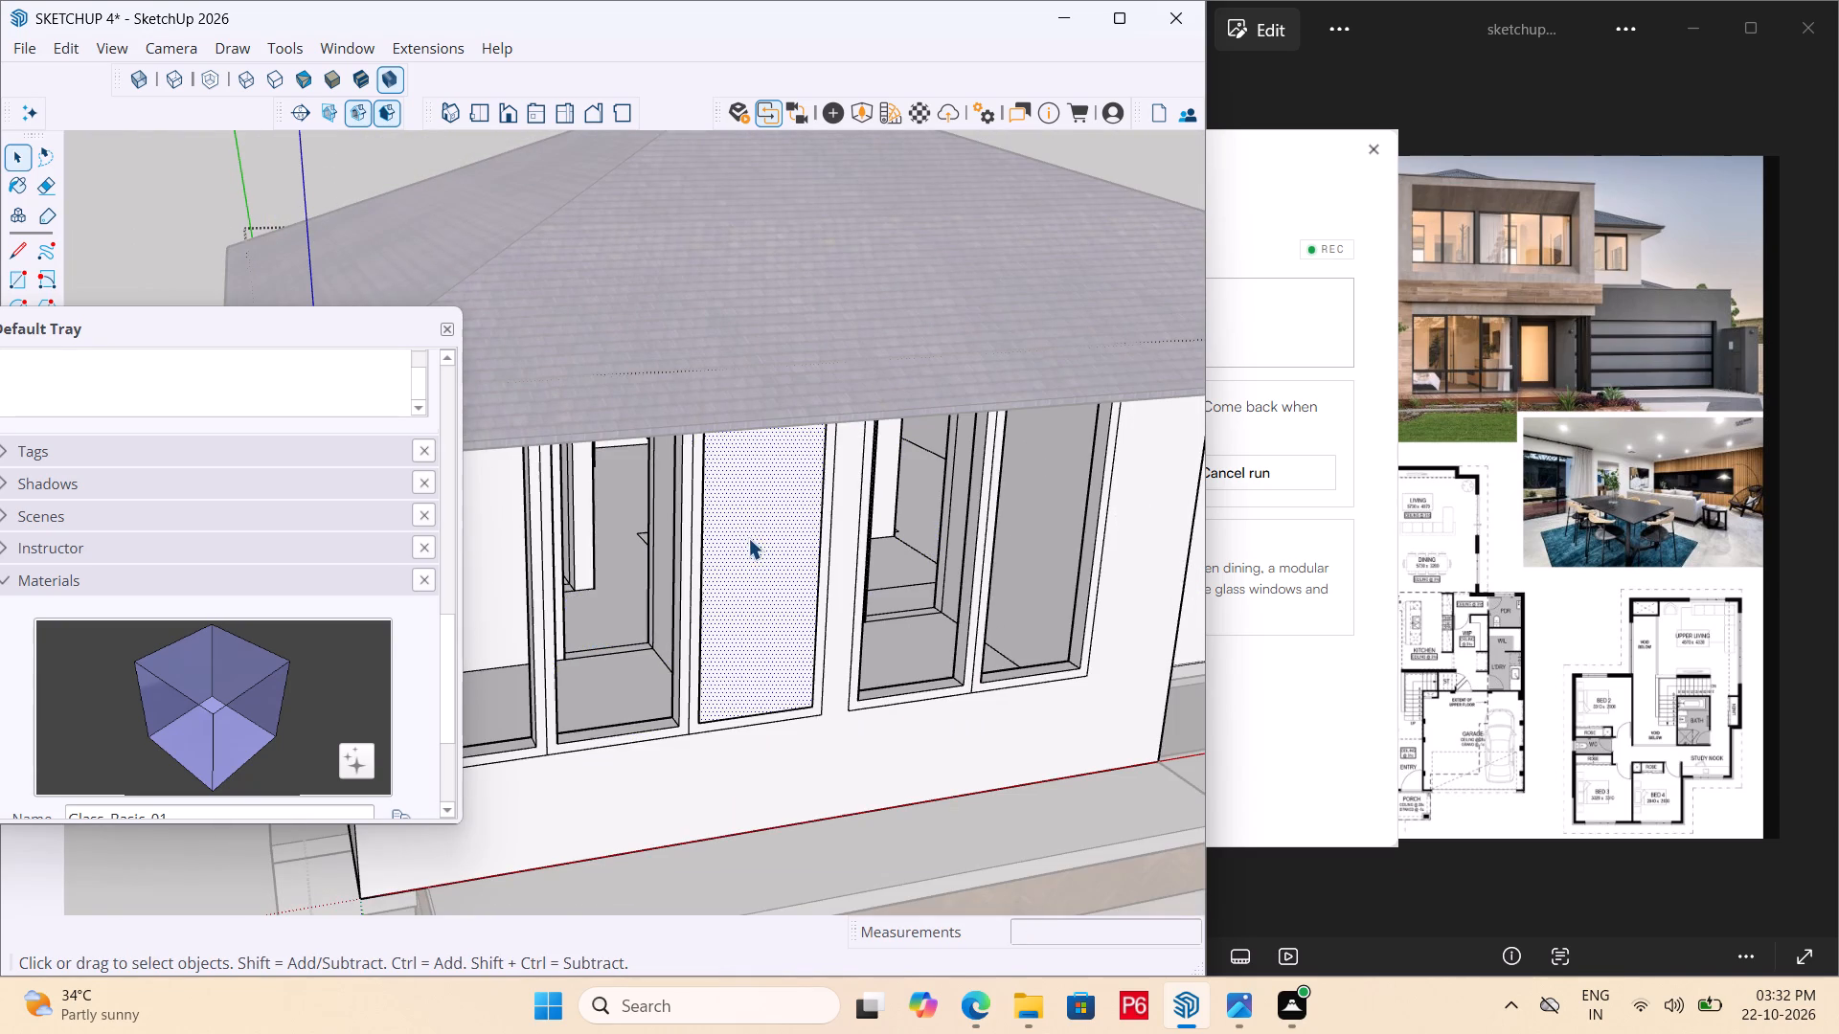
{"action": "middle_click_drag", "start_coordinate": [748, 536], "coordinate": [585, 485]}
{"action": "scroll", "coordinate": [844, 522], "scroll_direction": "up", "scroll_amount": 1}
{"action": "middle_click_drag", "start_coordinate": [859, 524], "coordinate": [860, 523]}
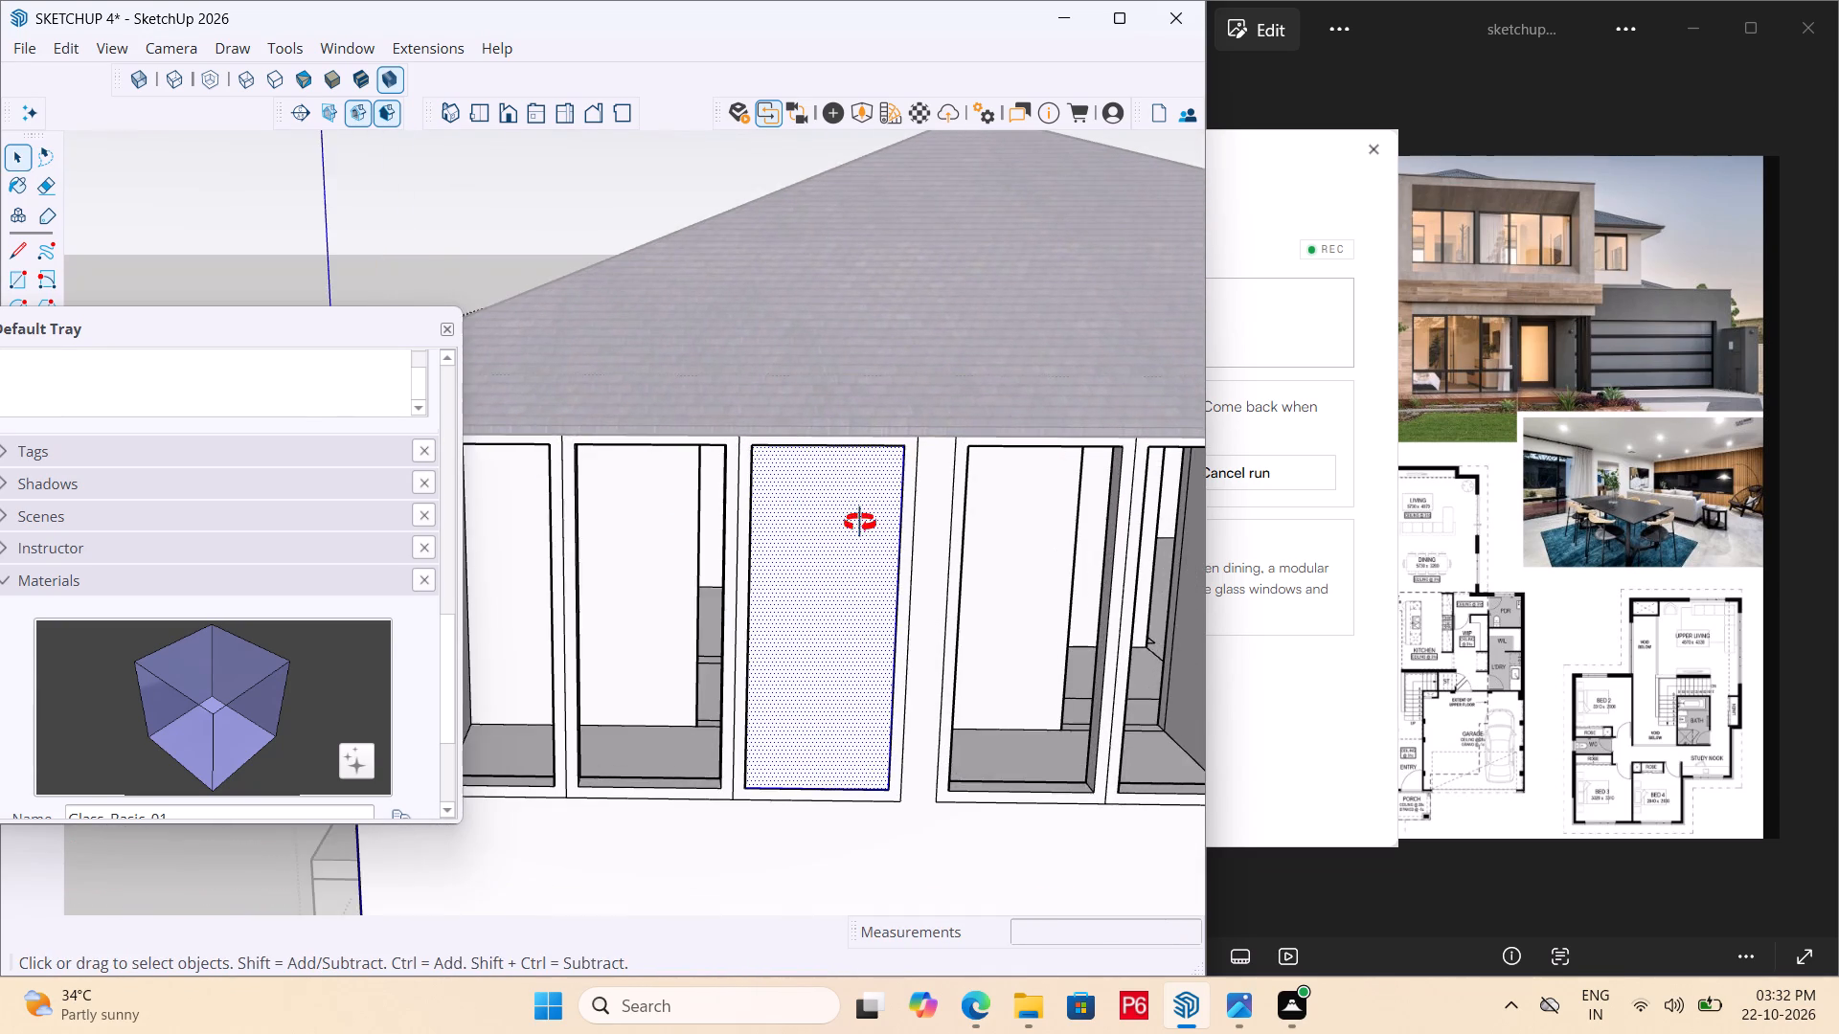
{"action": "middle_click_drag", "start_coordinate": [860, 523], "coordinate": [639, 492]}
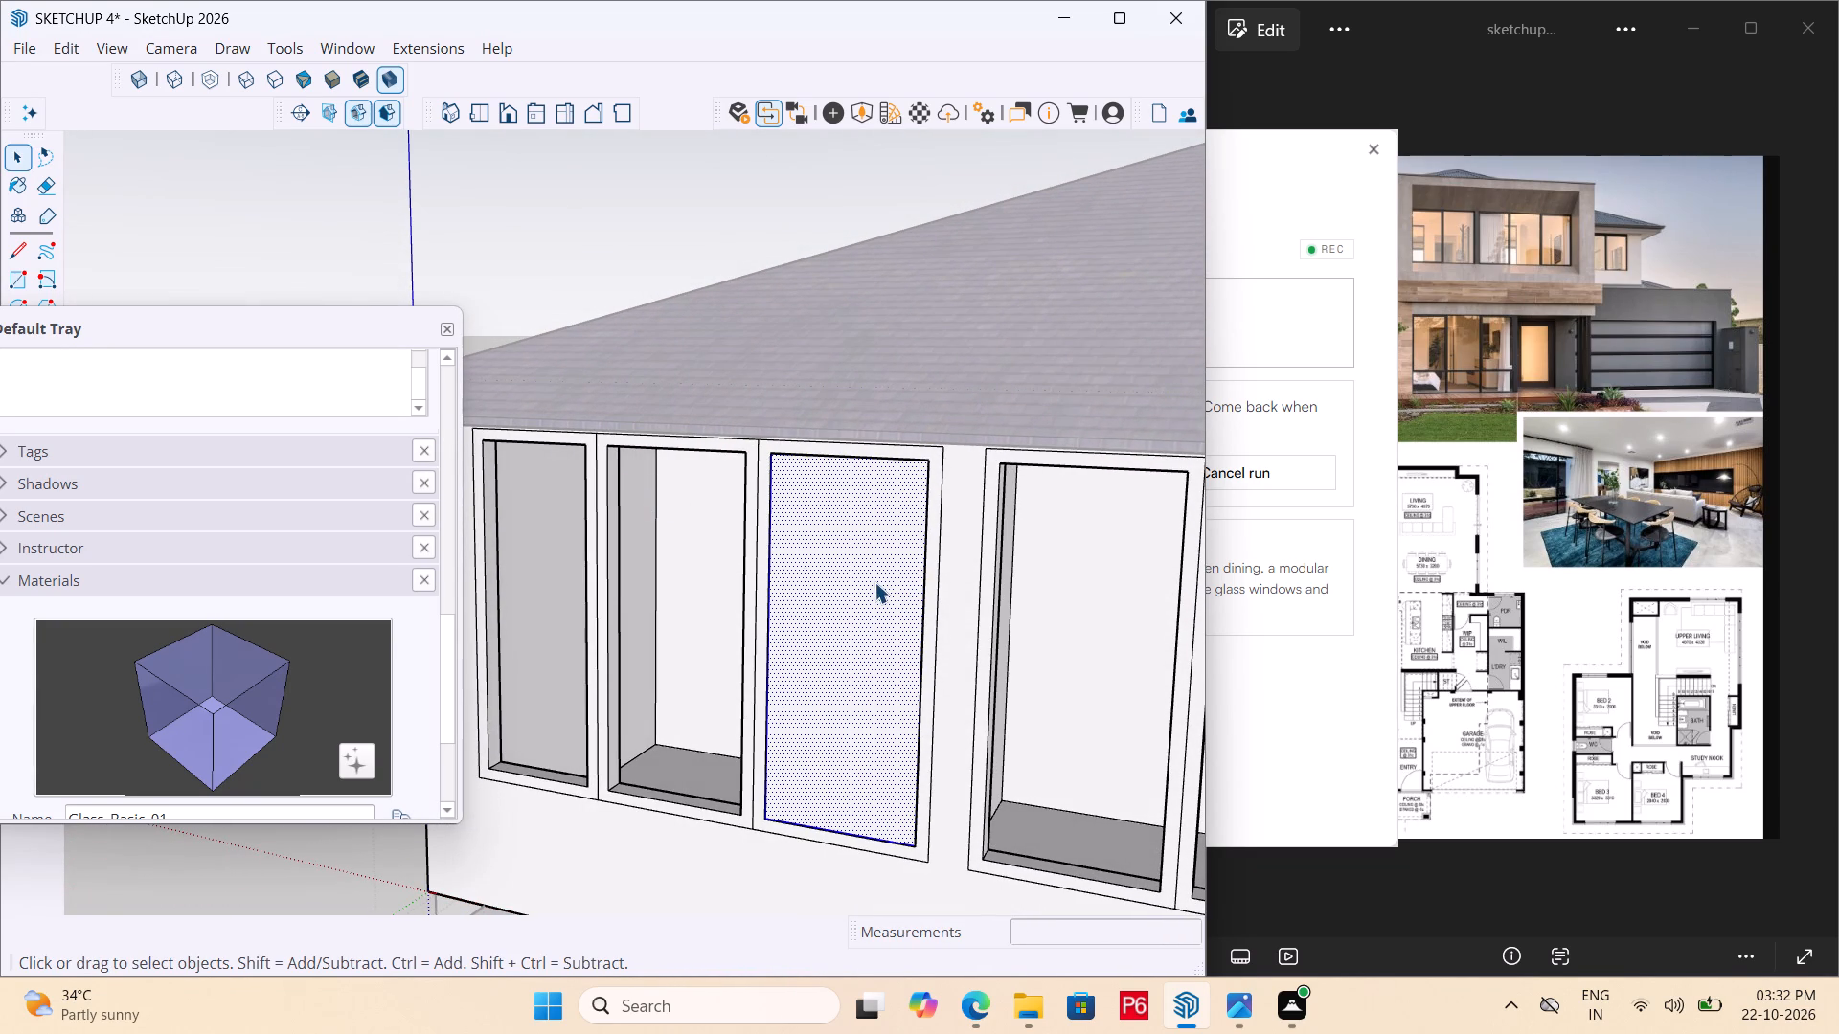
{"action": "key", "text": "p"}
{"action": "left_click", "coordinate": [804, 582]}
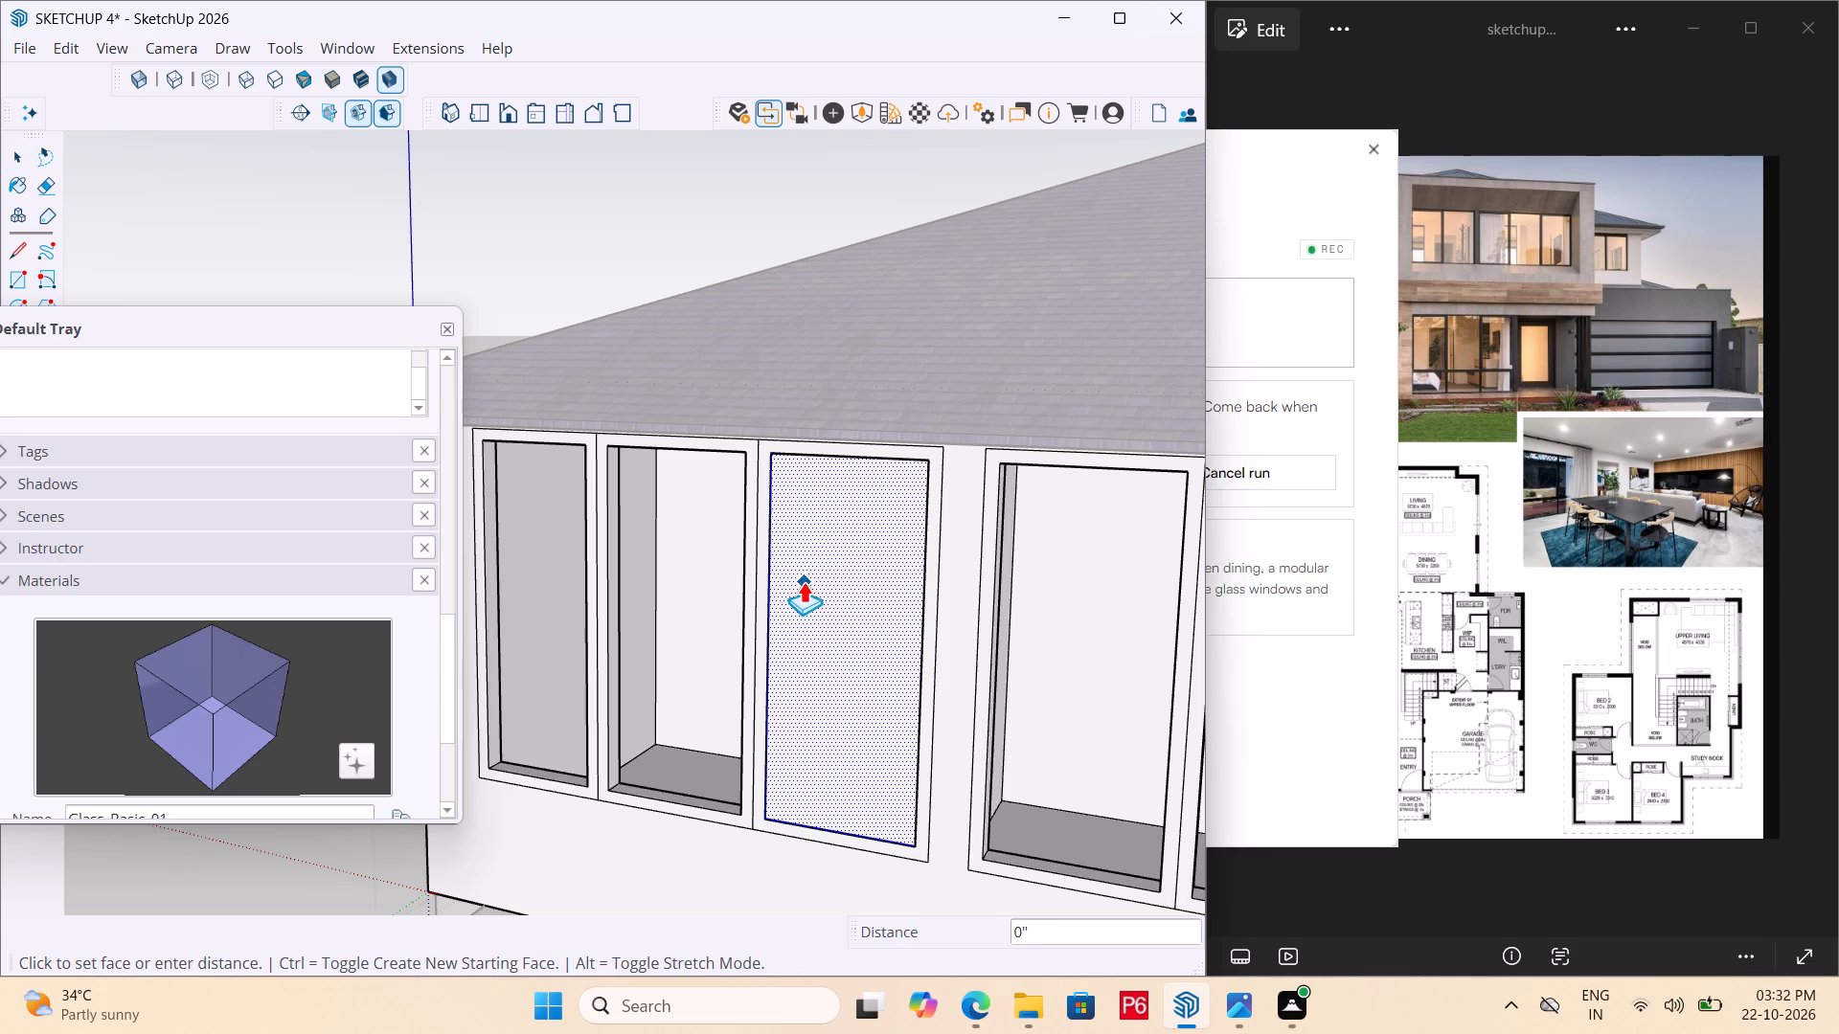
{"action": "double_click", "coordinate": [814, 501]}
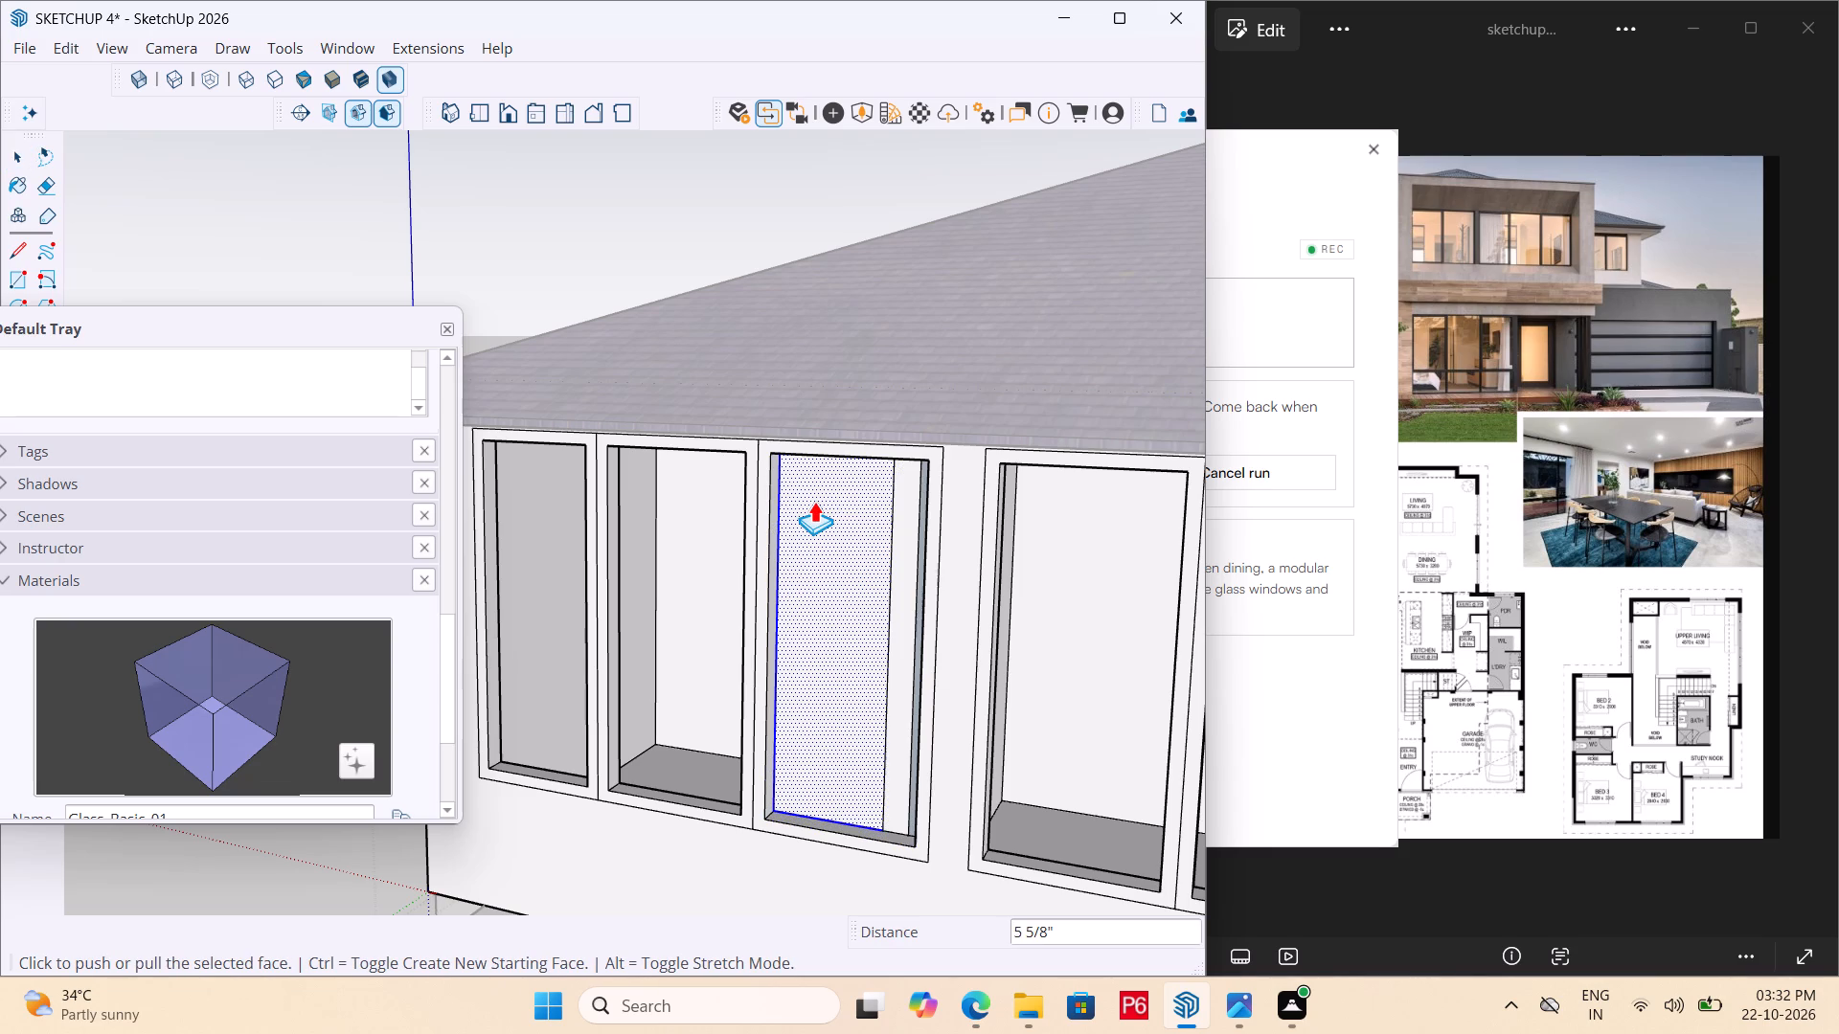
{"action": "scroll", "coordinate": [797, 667], "scroll_direction": "up", "scroll_amount": 4}
{"action": "left_click", "coordinate": [802, 738]}
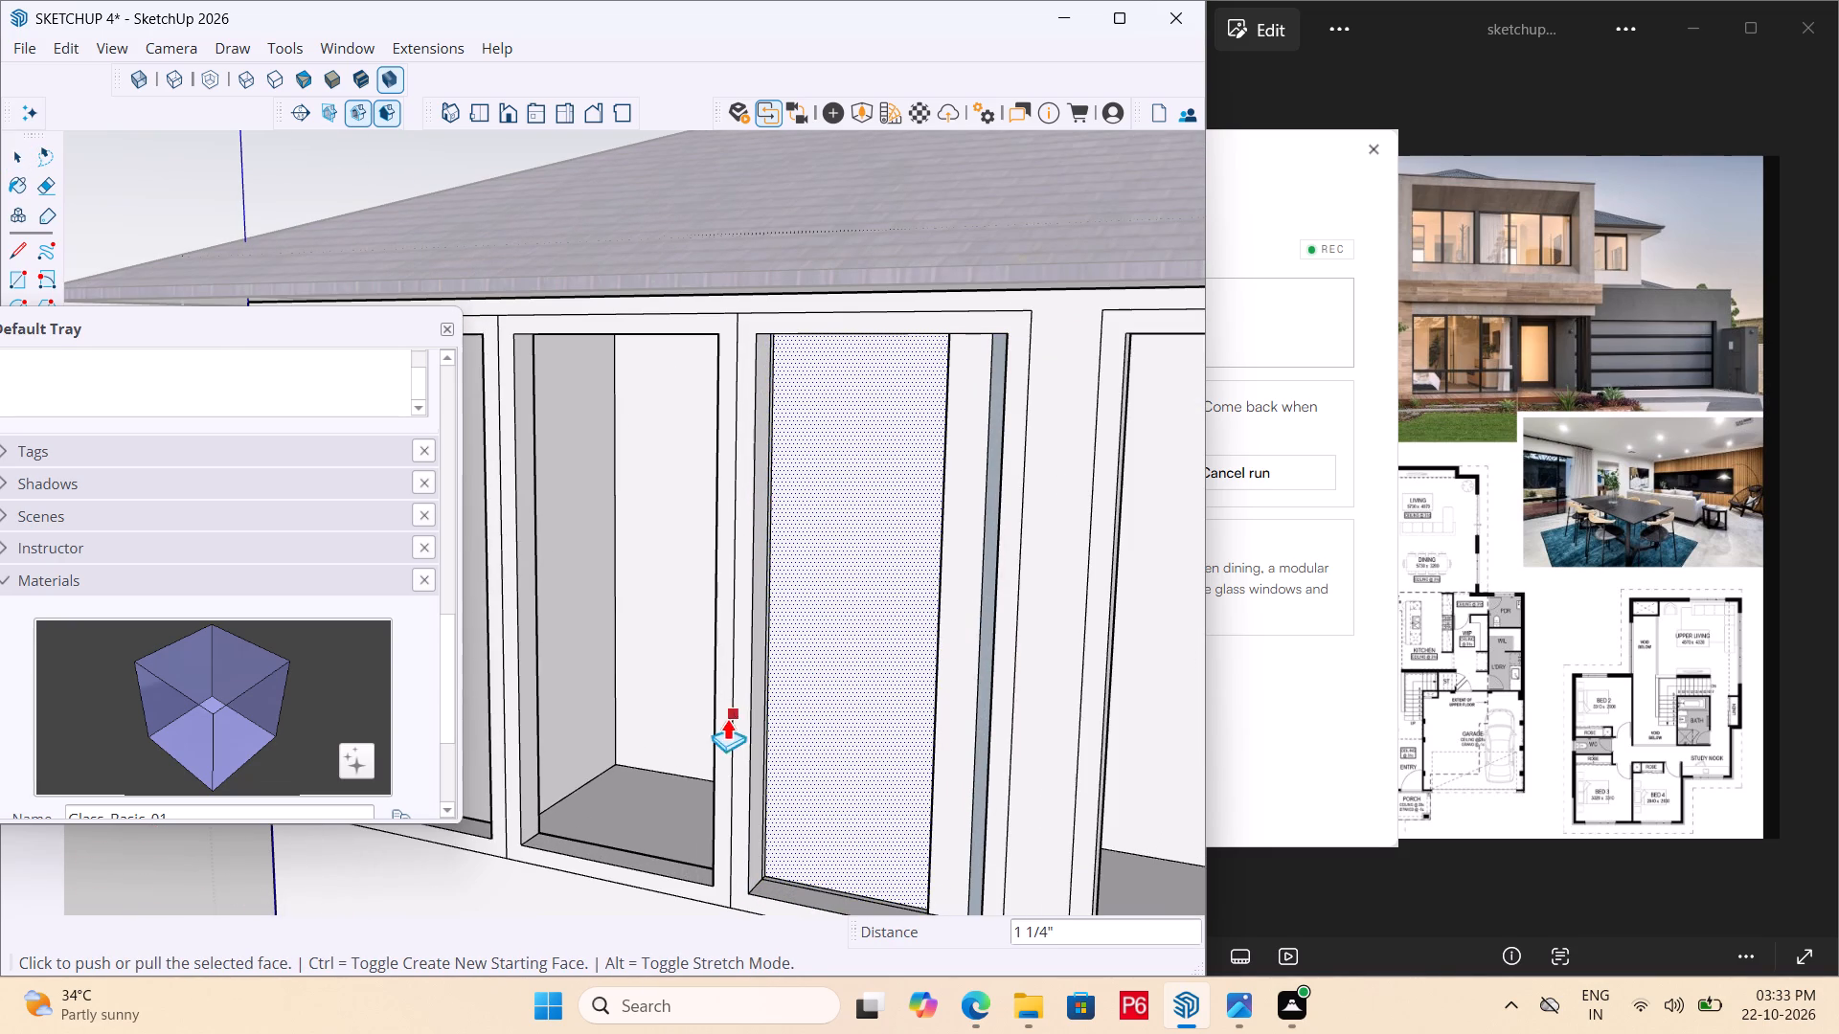
Align the third front window's recessed panel with the inner sill edge of the second window's opening, and check the recess.
{"action": "left_click", "coordinate": [816, 712]}
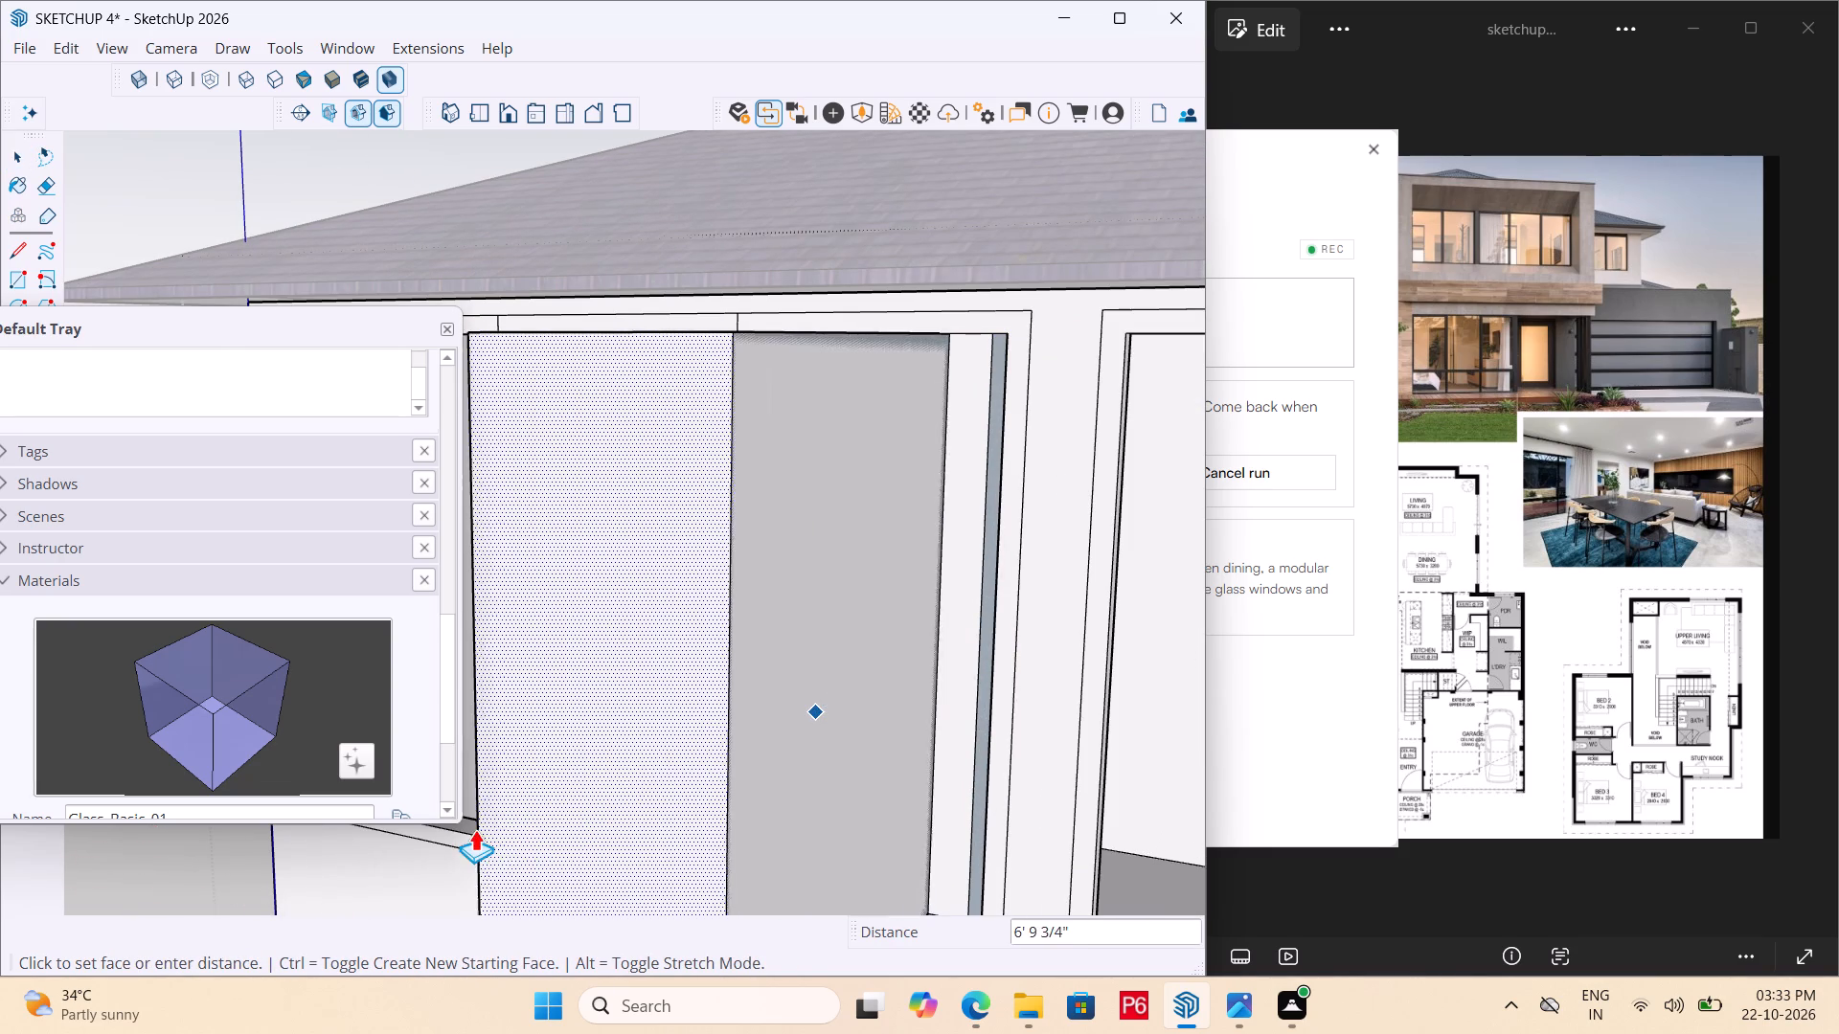
{"action": "scroll", "coordinate": [533, 786], "scroll_direction": "up", "scroll_amount": 14}
{"action": "scroll", "coordinate": [914, 746], "scroll_direction": "down", "scroll_amount": 6}
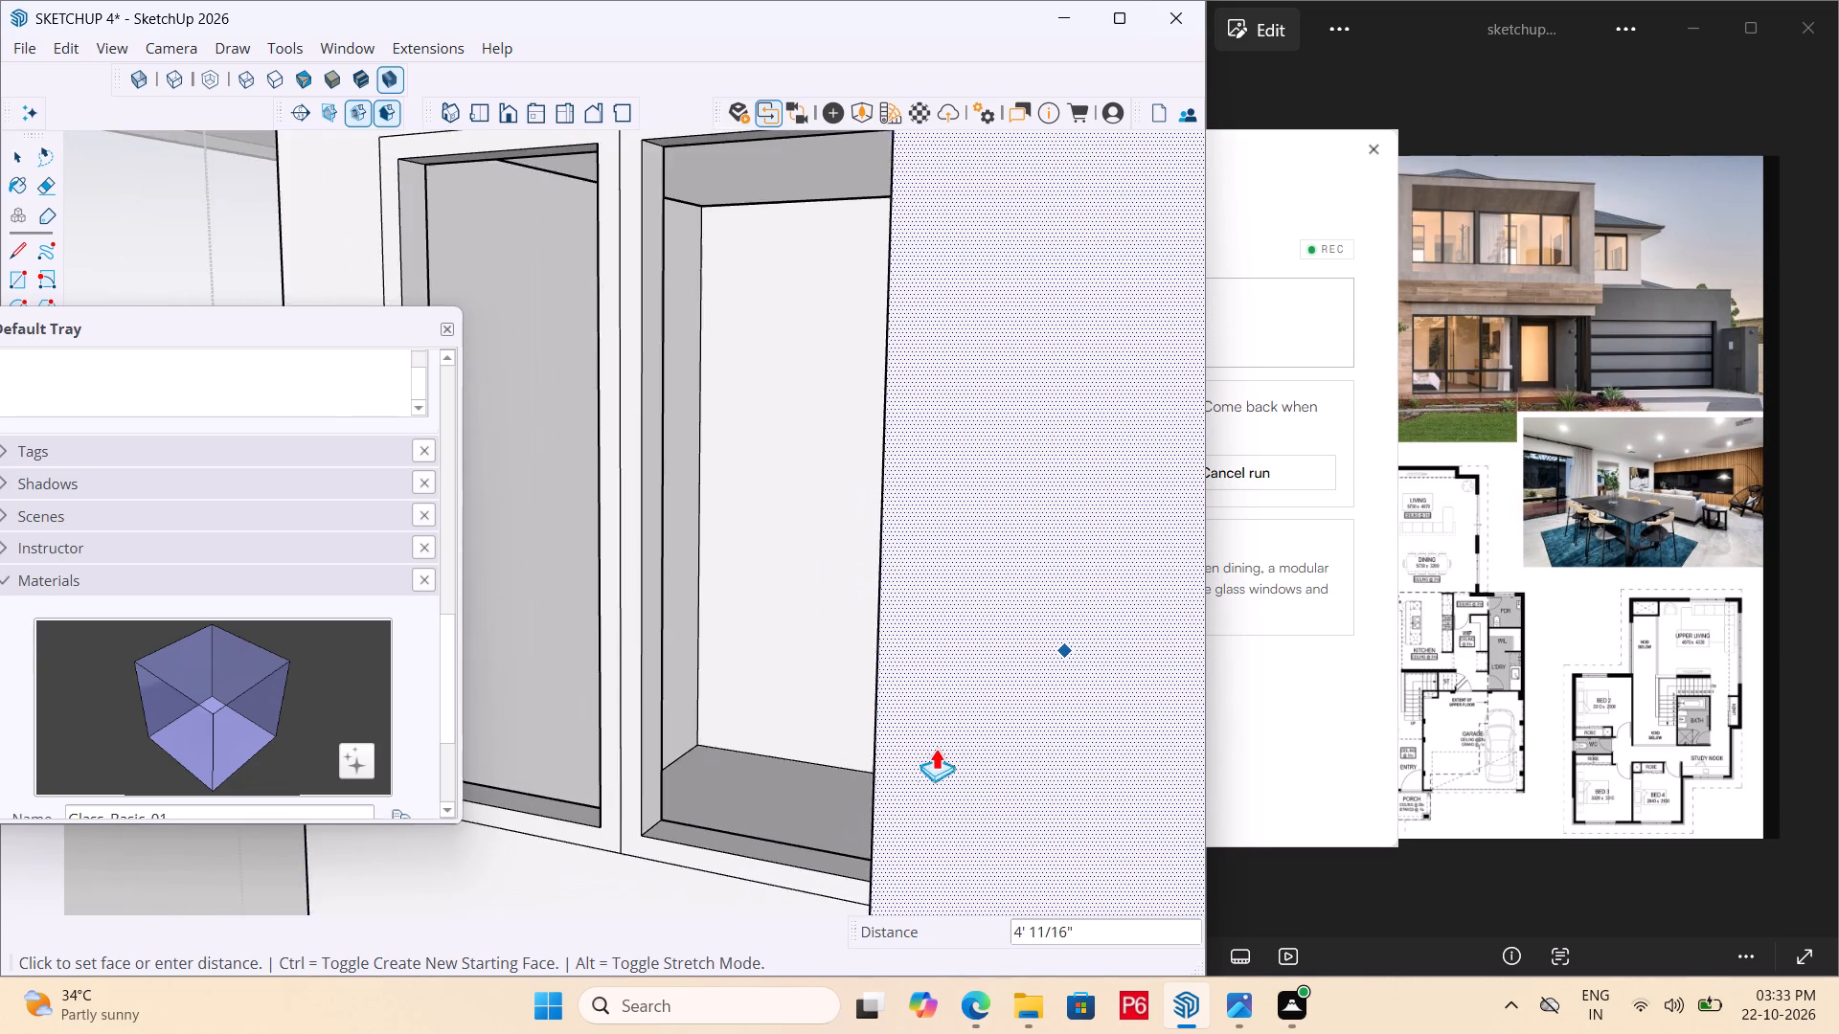
{"action": "scroll", "coordinate": [981, 722], "scroll_direction": "down", "scroll_amount": 8}
{"action": "middle_click_drag", "start_coordinate": [784, 698], "coordinate": [1005, 809]}
{"action": "scroll", "coordinate": [1008, 812], "scroll_direction": "up", "scroll_amount": 5}
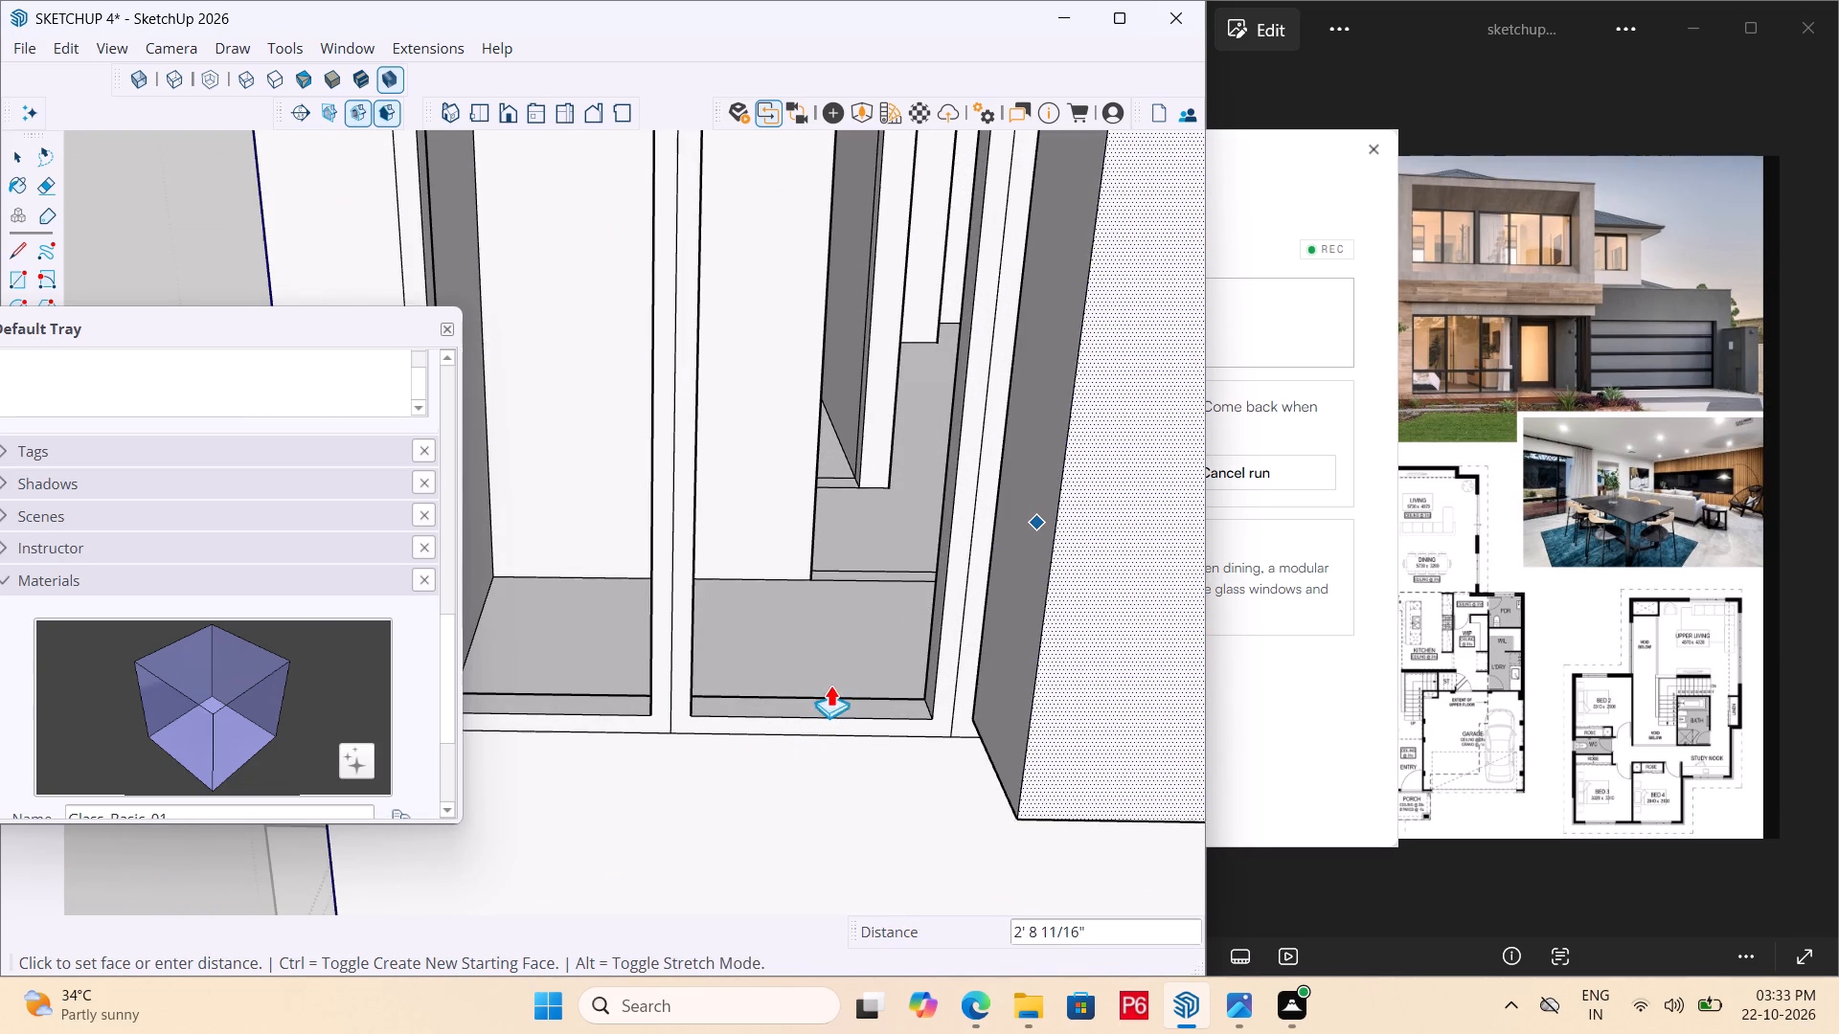
{"action": "double_click", "coordinate": [780, 696]}
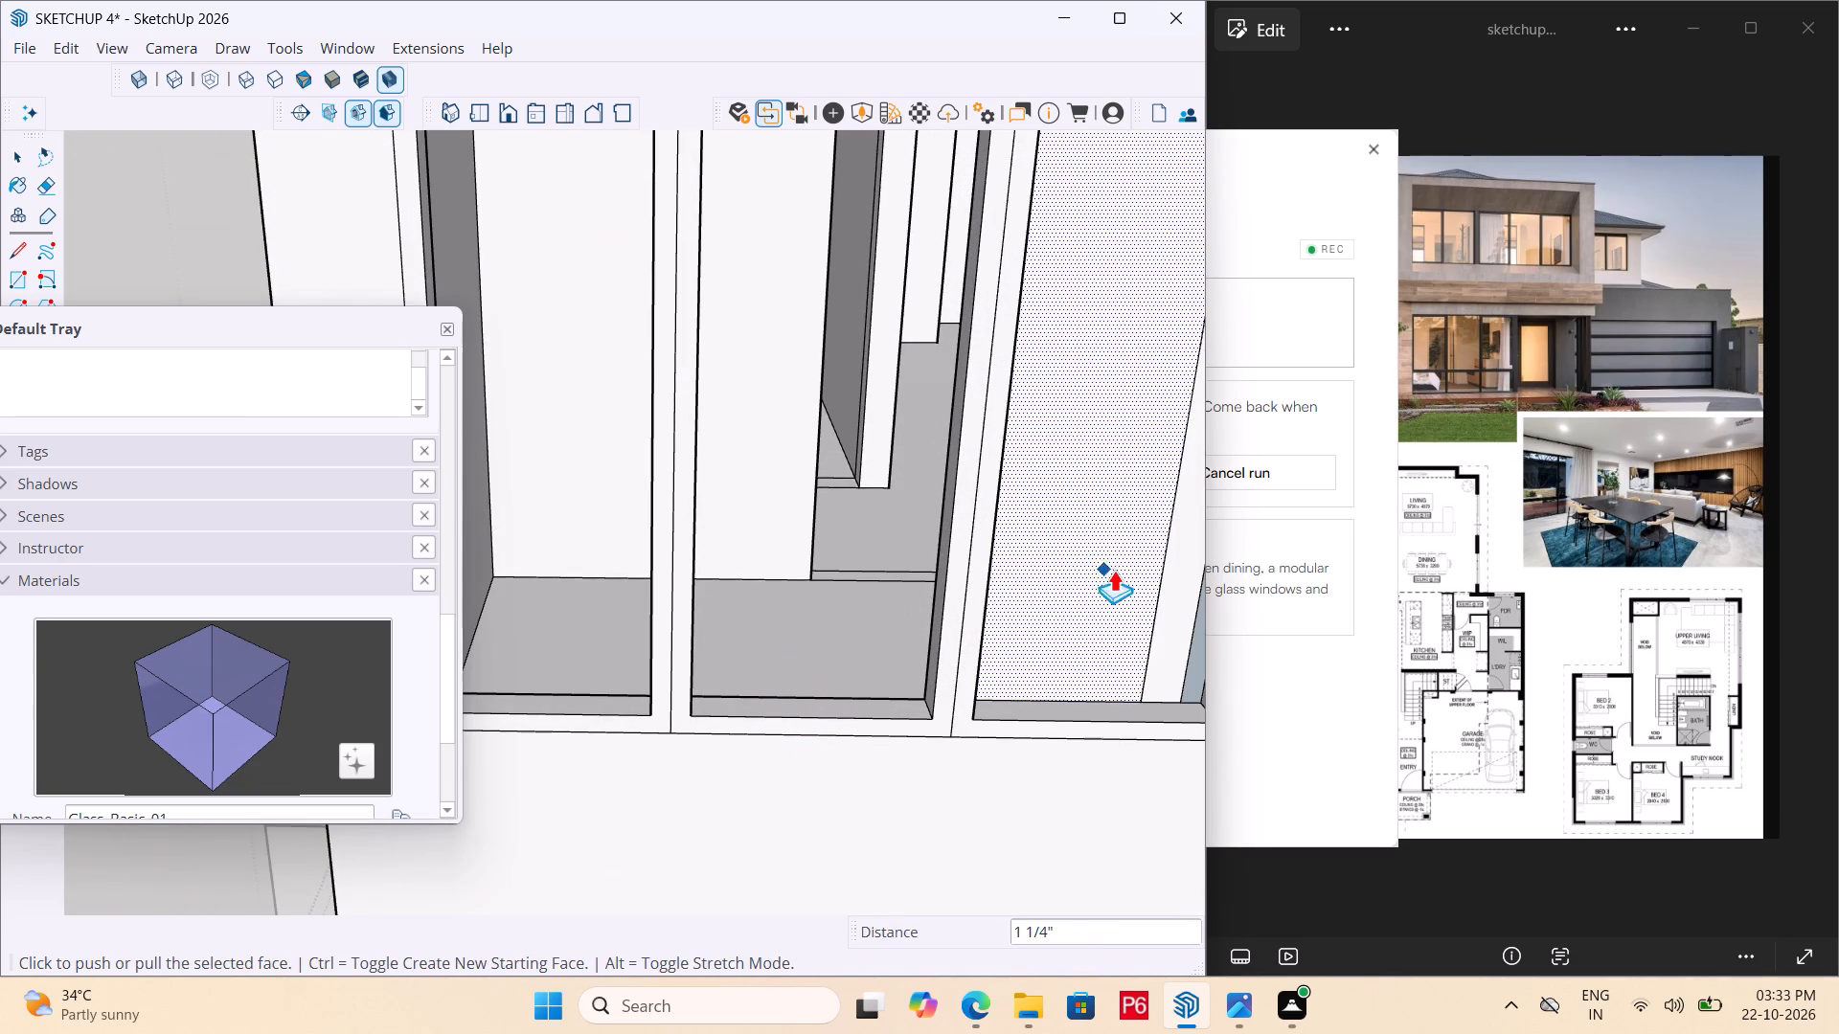
{"action": "middle_click_drag", "start_coordinate": [1104, 569], "coordinate": [858, 582]}
{"action": "scroll", "coordinate": [974, 569], "scroll_direction": "down", "scroll_amount": 1}
{"action": "scroll", "coordinate": [621, 579], "scroll_direction": "down", "scroll_amount": 5}
{"action": "middle_click_drag", "start_coordinate": [883, 553], "coordinate": [929, 362]}
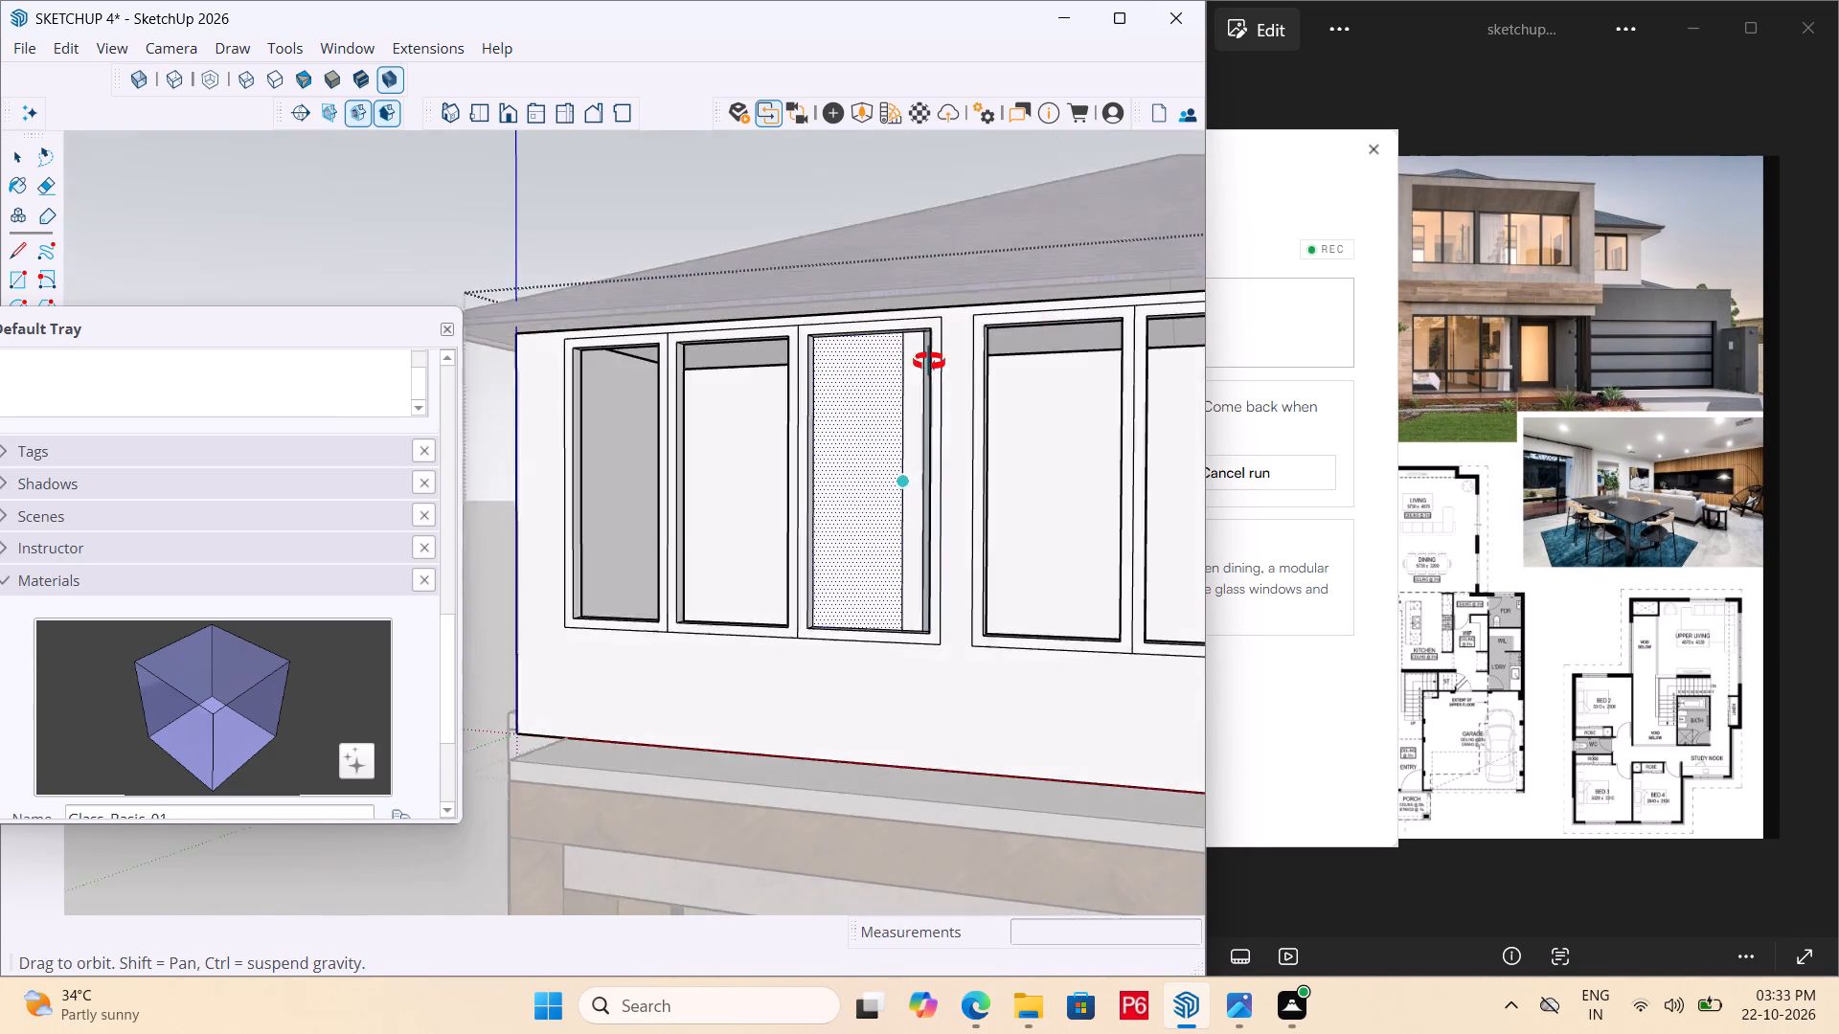
{"action": "middle_click_drag", "start_coordinate": [929, 362], "coordinate": [855, 327]}
{"action": "scroll", "coordinate": [847, 327], "scroll_direction": "up", "scroll_amount": 3}
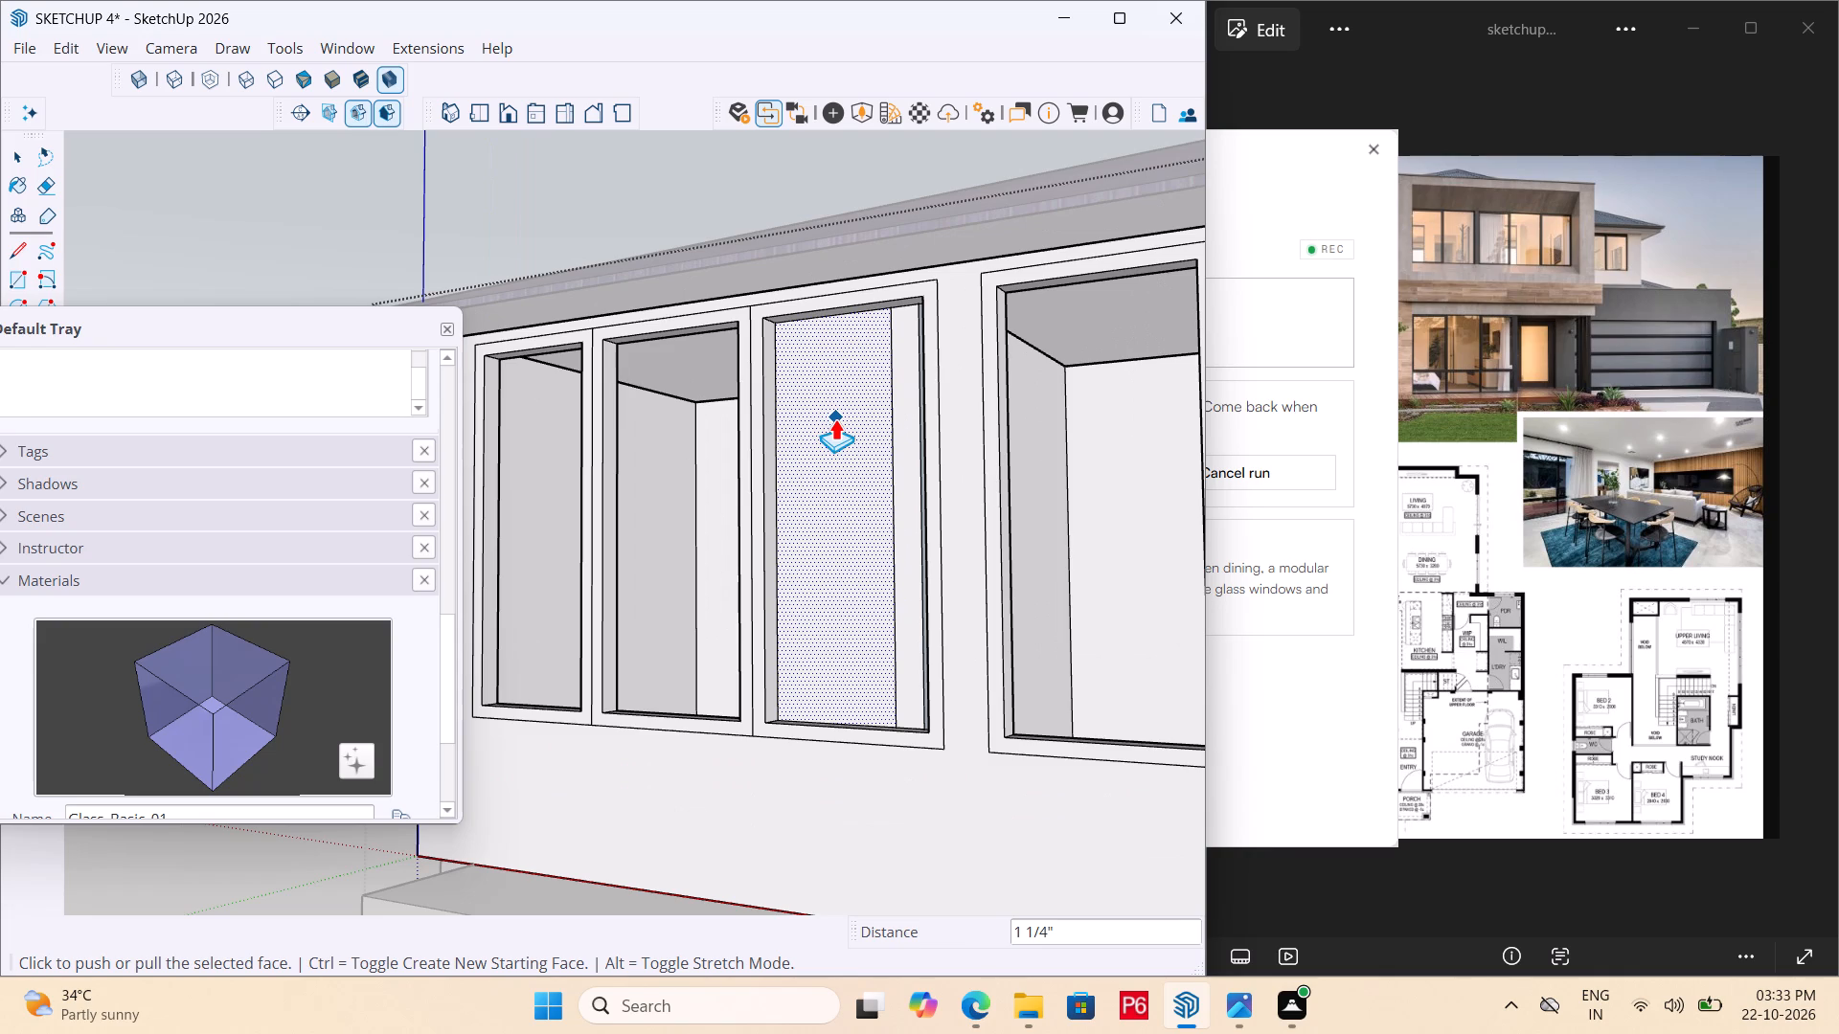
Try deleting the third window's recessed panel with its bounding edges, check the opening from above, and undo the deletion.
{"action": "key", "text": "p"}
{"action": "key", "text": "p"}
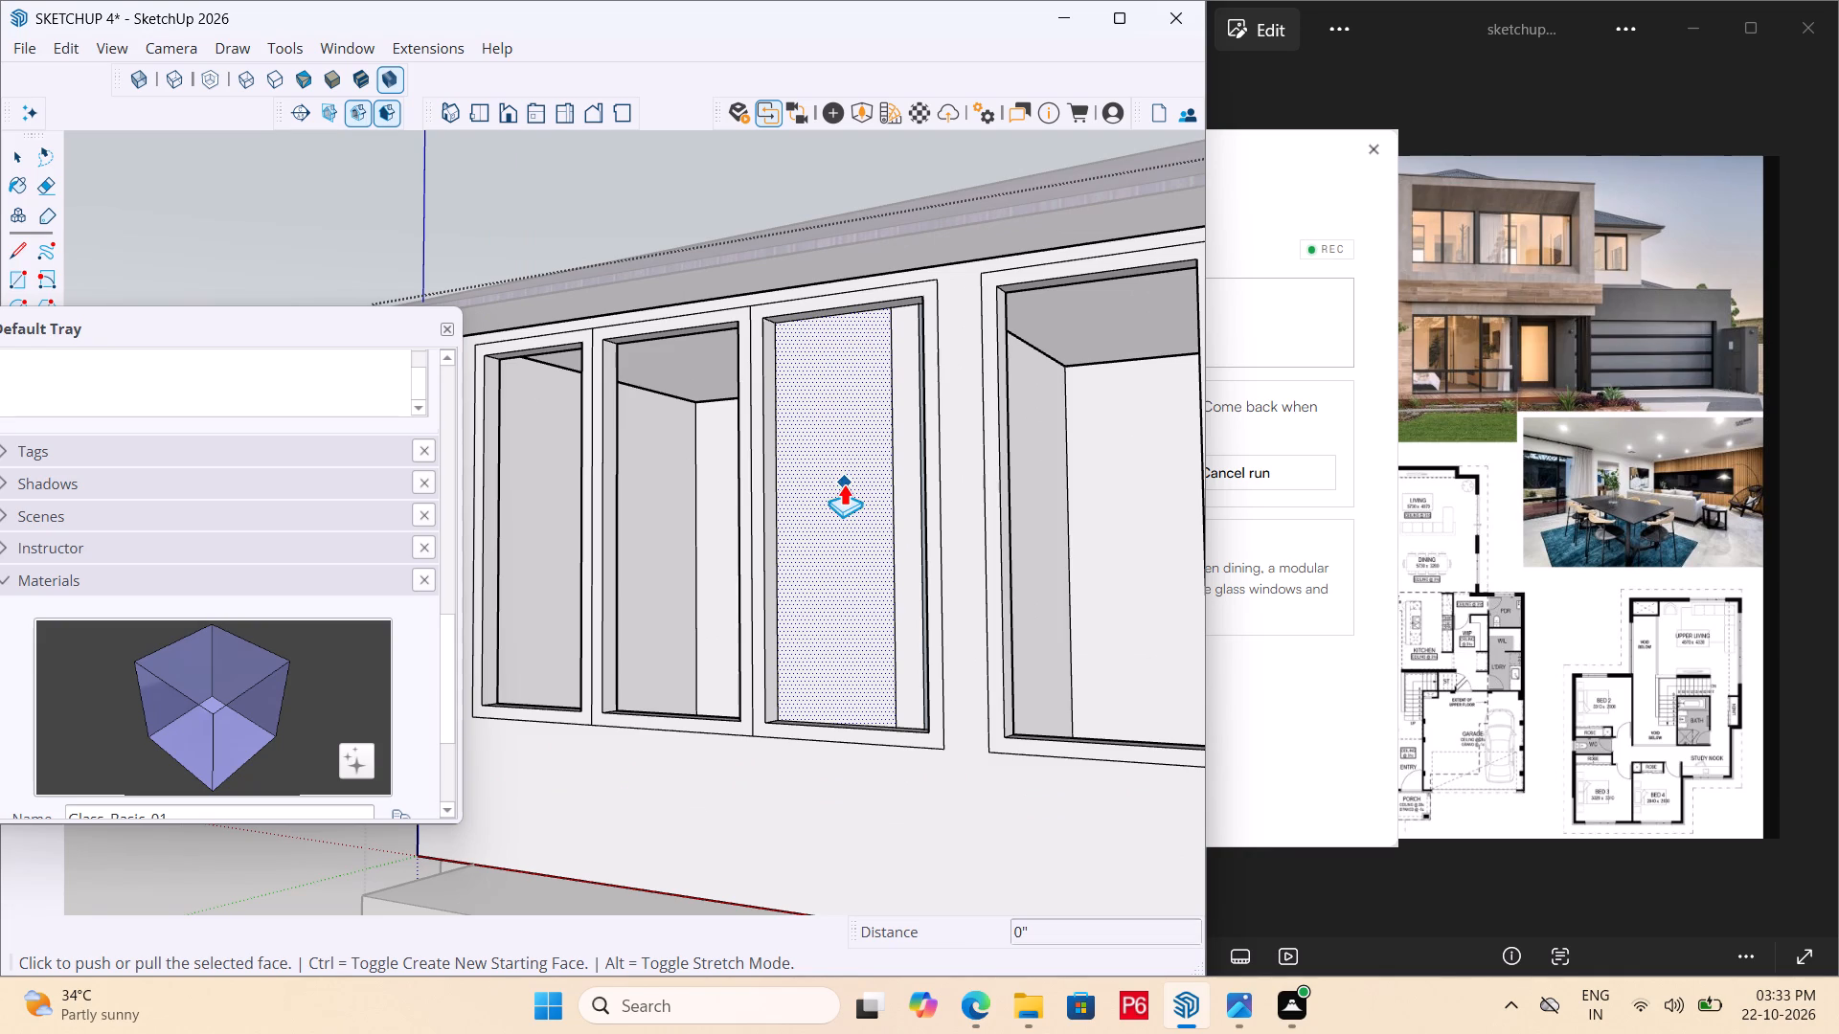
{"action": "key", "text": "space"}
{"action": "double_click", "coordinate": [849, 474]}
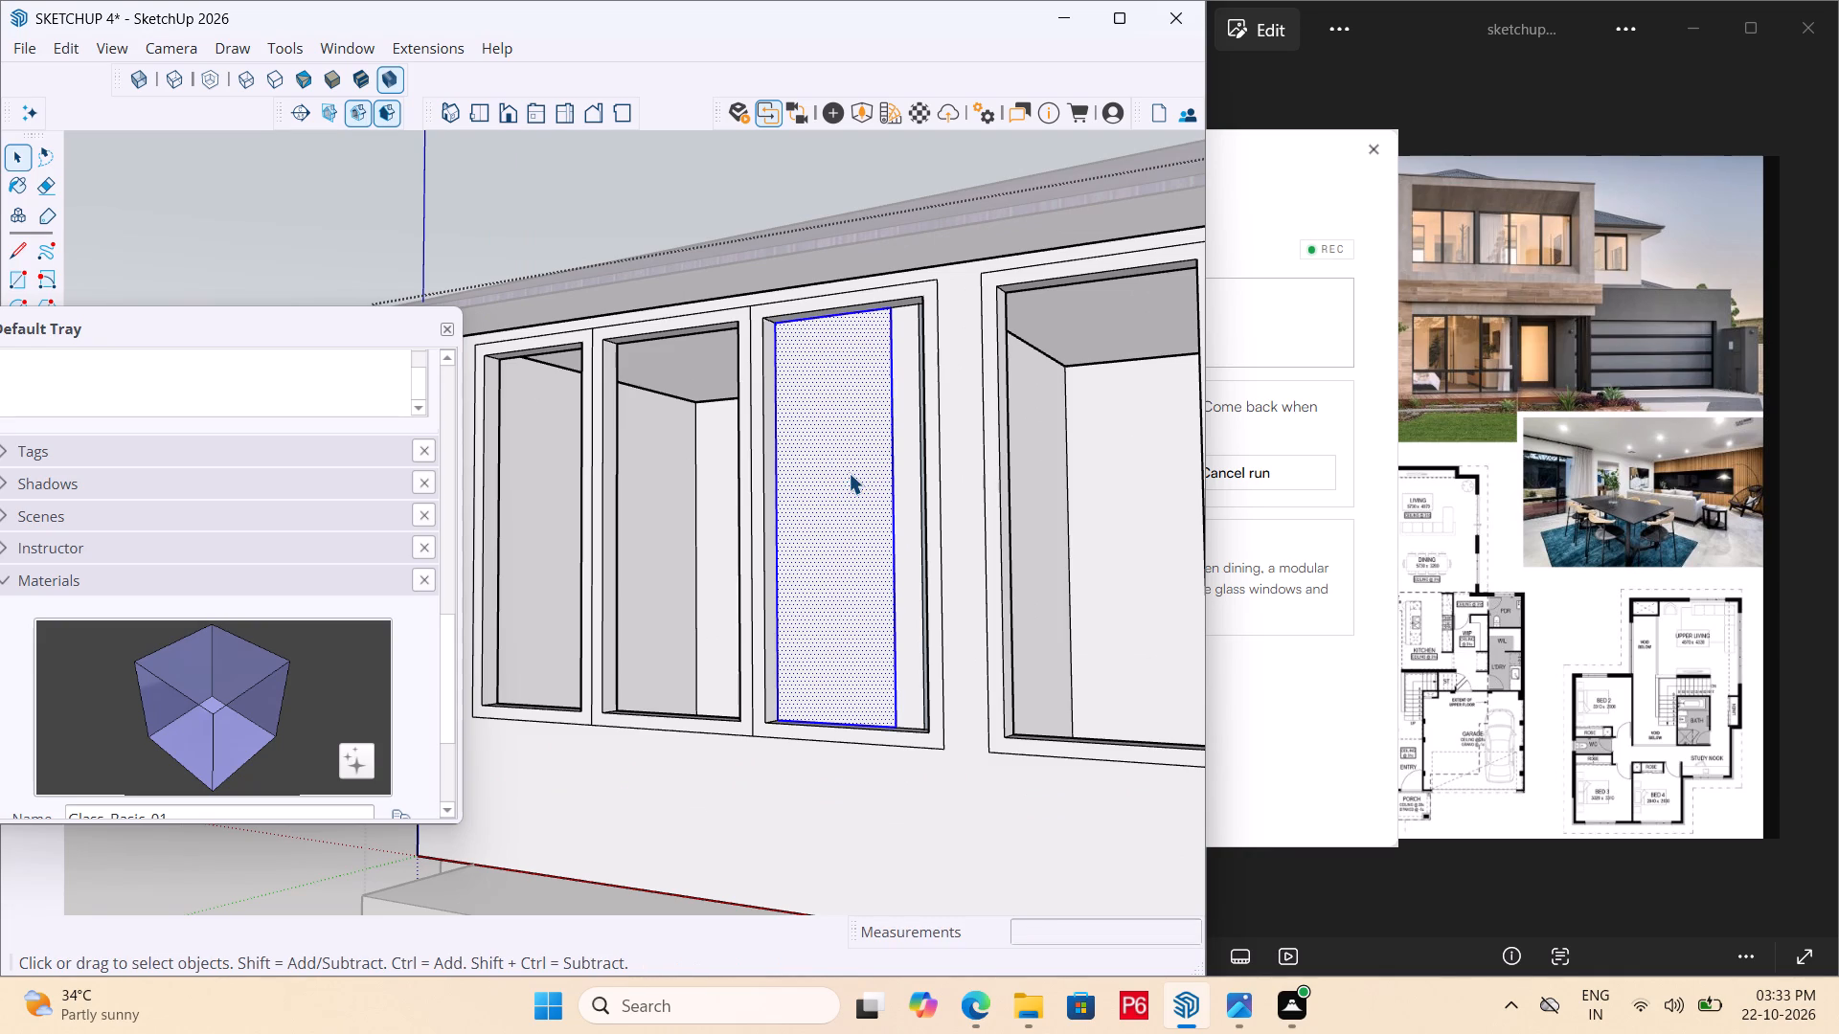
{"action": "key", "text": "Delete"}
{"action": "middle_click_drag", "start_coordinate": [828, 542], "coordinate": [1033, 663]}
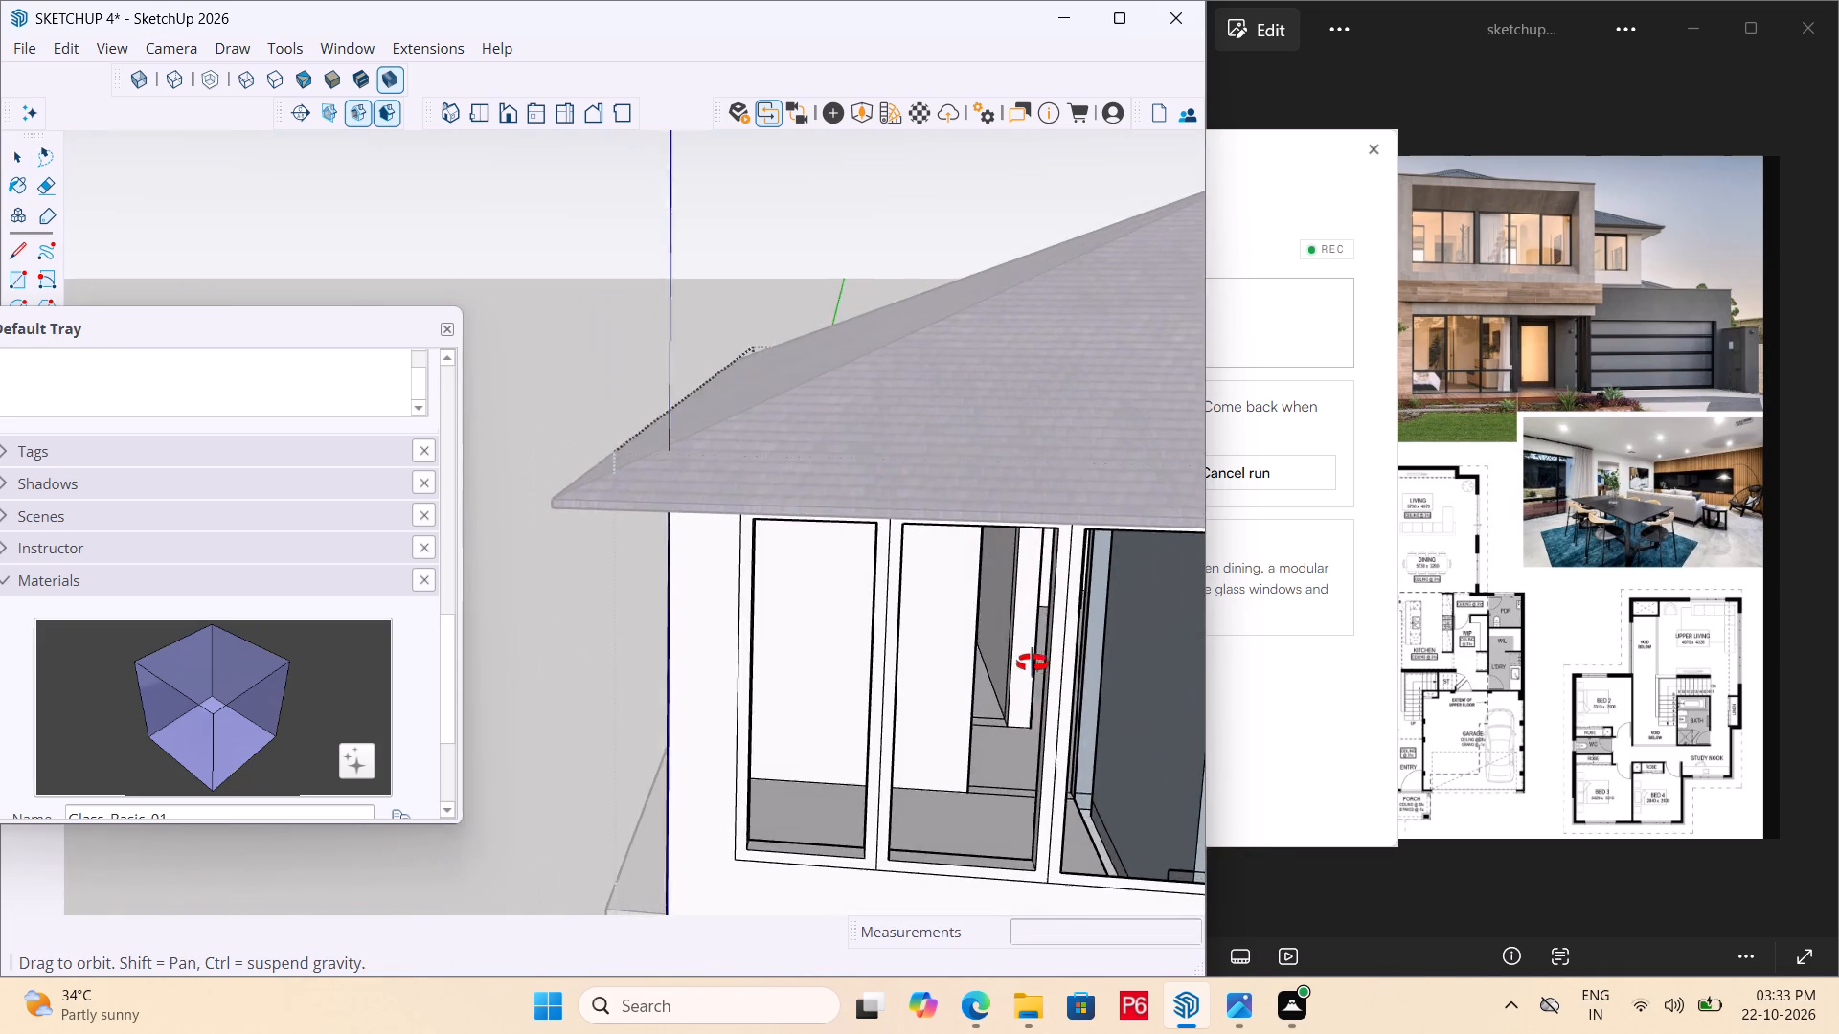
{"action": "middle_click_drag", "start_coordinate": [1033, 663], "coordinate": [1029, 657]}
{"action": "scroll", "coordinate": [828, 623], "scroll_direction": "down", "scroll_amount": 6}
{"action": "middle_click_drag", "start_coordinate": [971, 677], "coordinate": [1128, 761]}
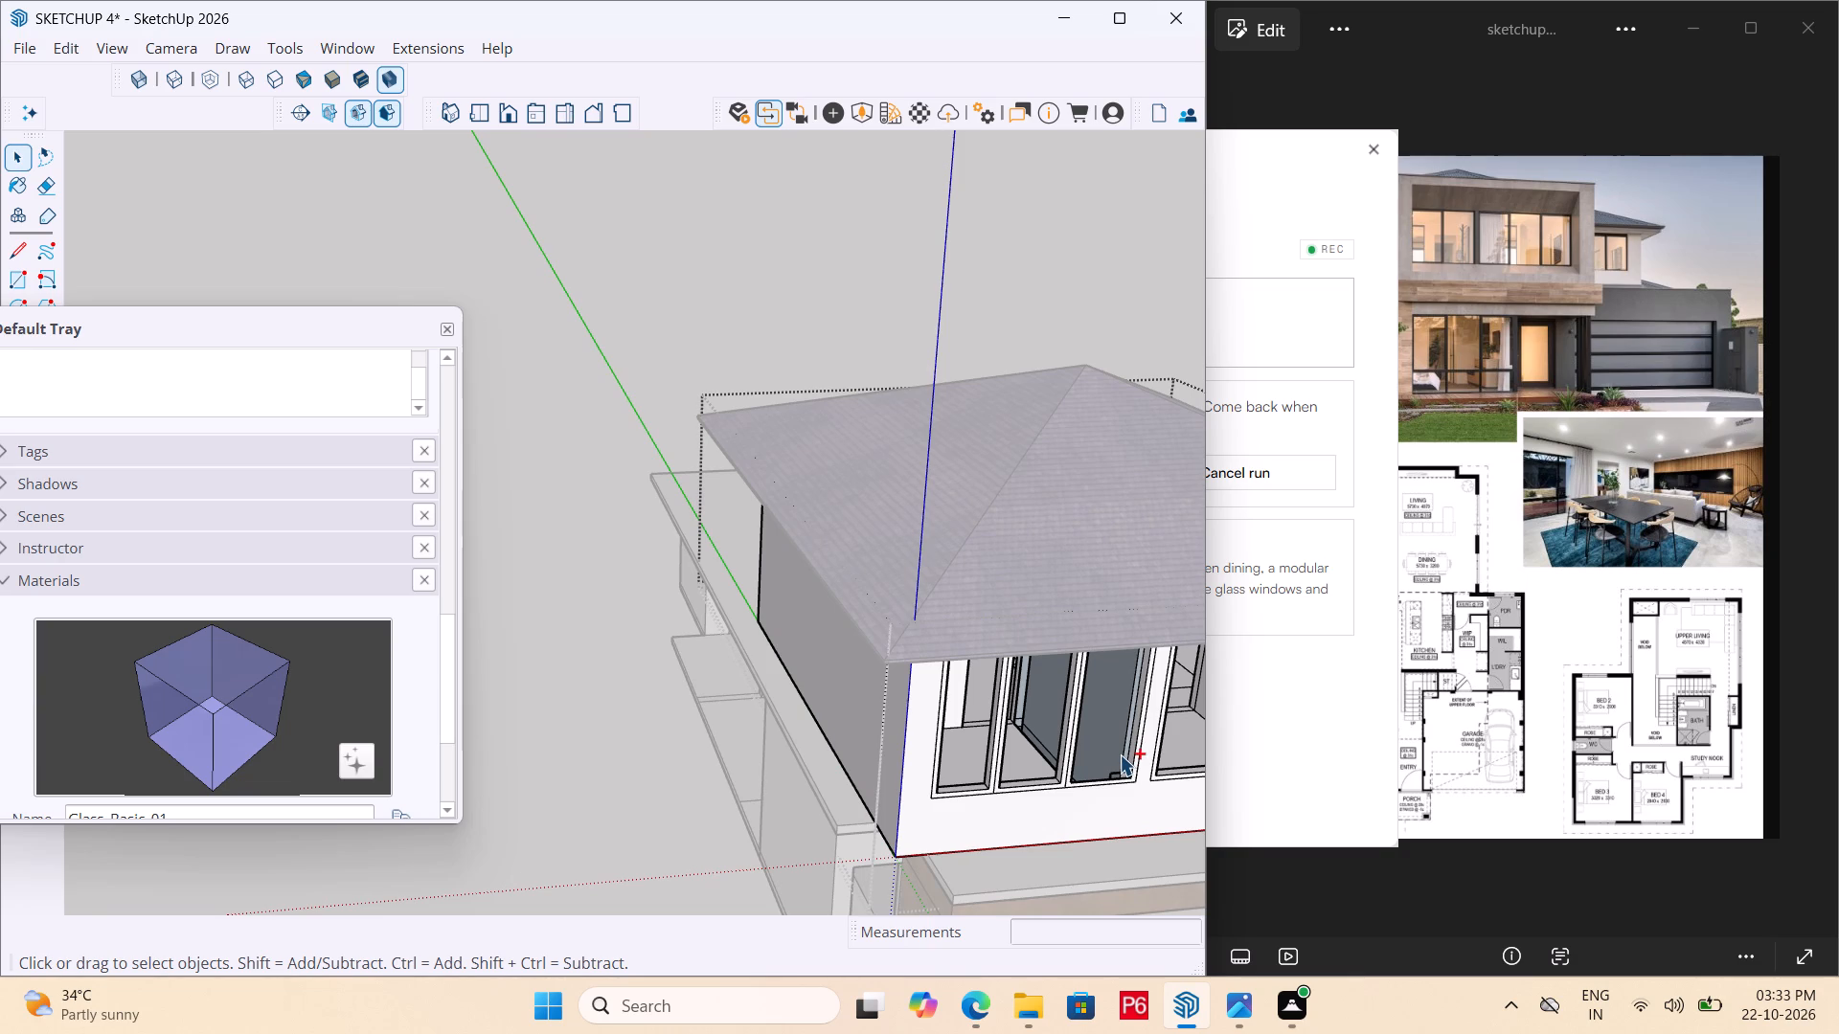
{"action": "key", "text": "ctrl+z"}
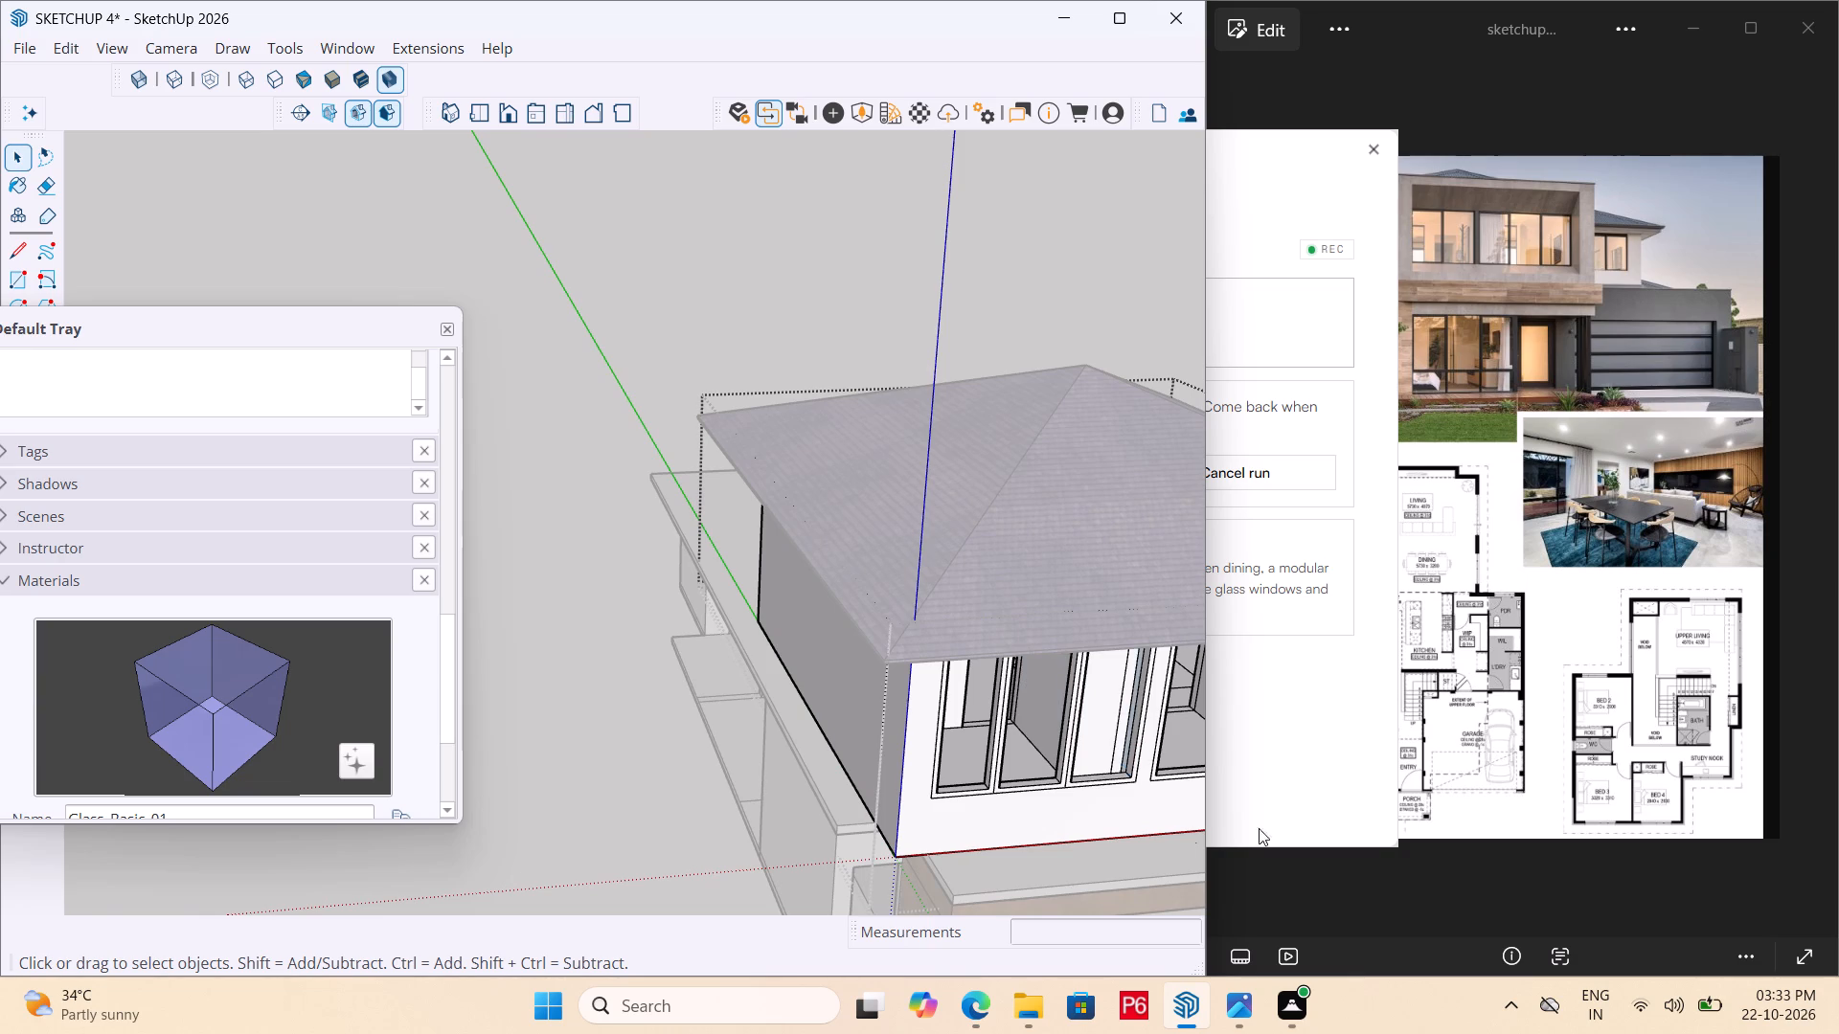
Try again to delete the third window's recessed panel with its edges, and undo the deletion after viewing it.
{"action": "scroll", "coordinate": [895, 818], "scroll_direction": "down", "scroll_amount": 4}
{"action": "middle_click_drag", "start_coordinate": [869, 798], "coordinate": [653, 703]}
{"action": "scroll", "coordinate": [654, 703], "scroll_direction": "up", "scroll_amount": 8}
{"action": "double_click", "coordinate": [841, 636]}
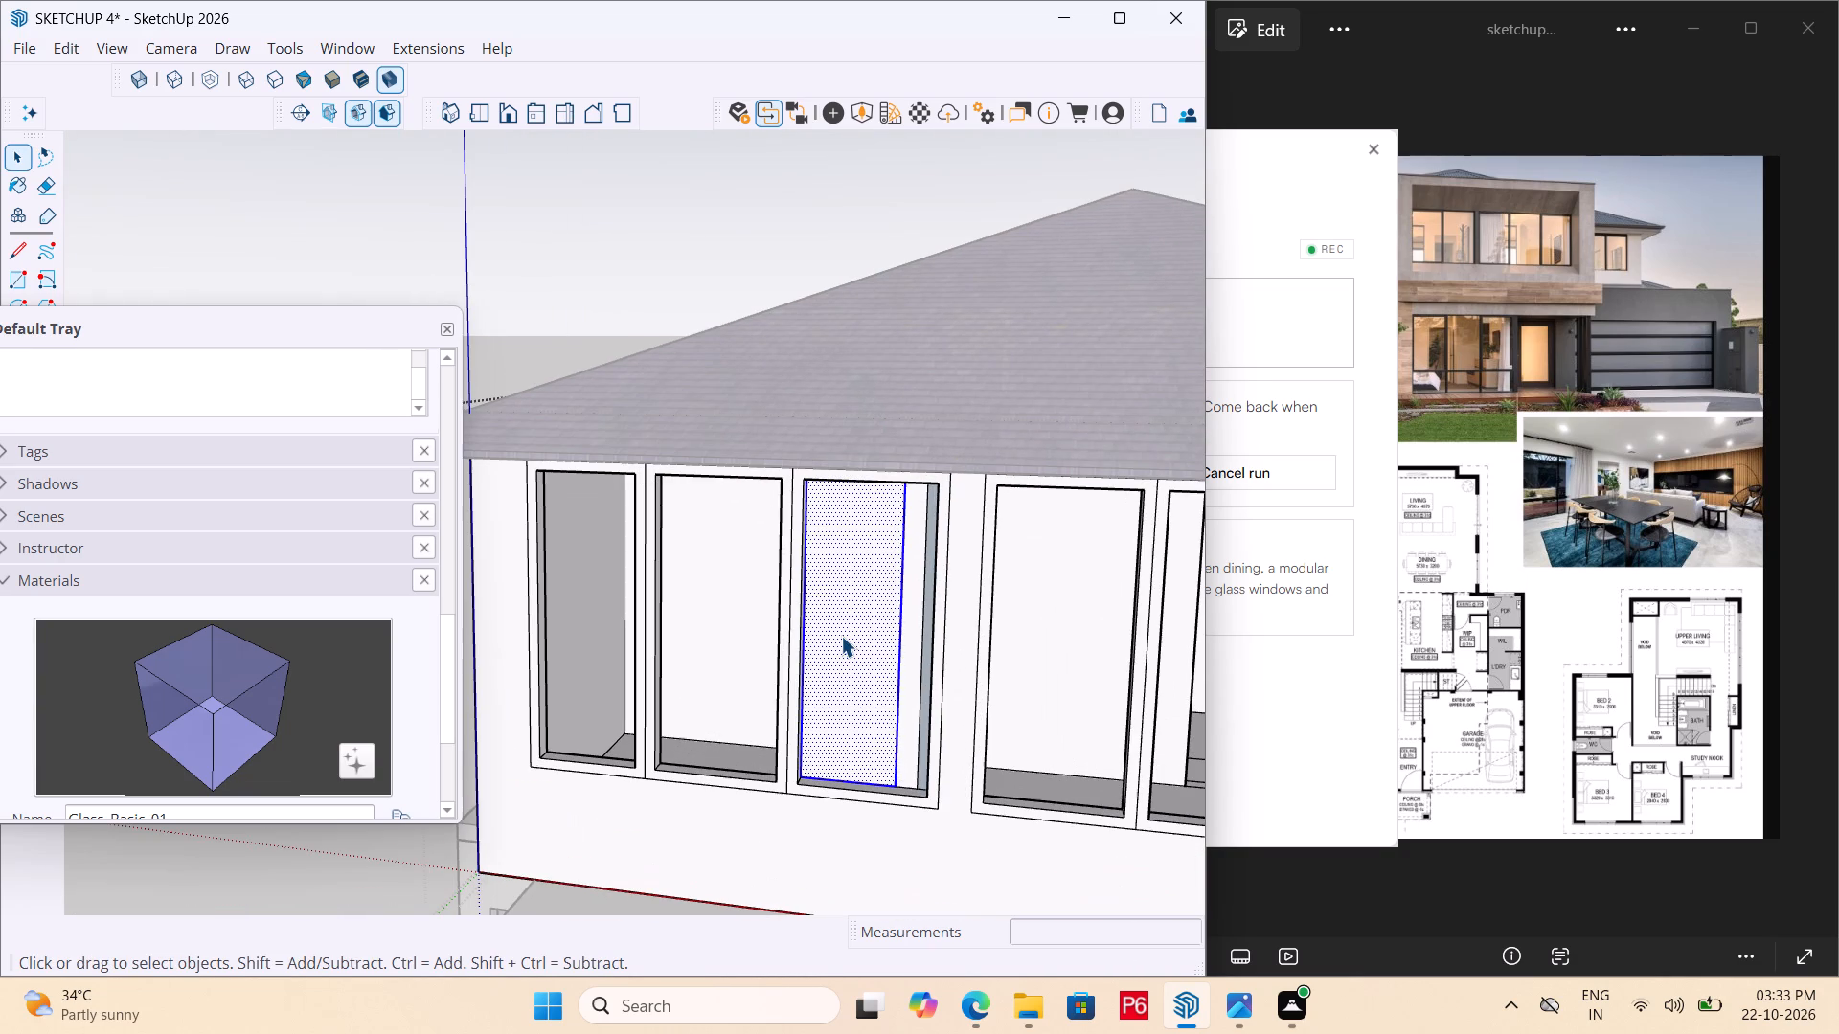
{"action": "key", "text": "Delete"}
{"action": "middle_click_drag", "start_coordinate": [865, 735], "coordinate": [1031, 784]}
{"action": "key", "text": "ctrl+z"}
Delete the third front window's recessed panel face together with its bounding edges.
{"action": "scroll", "coordinate": [1176, 848], "scroll_direction": "up", "scroll_amount": 4}
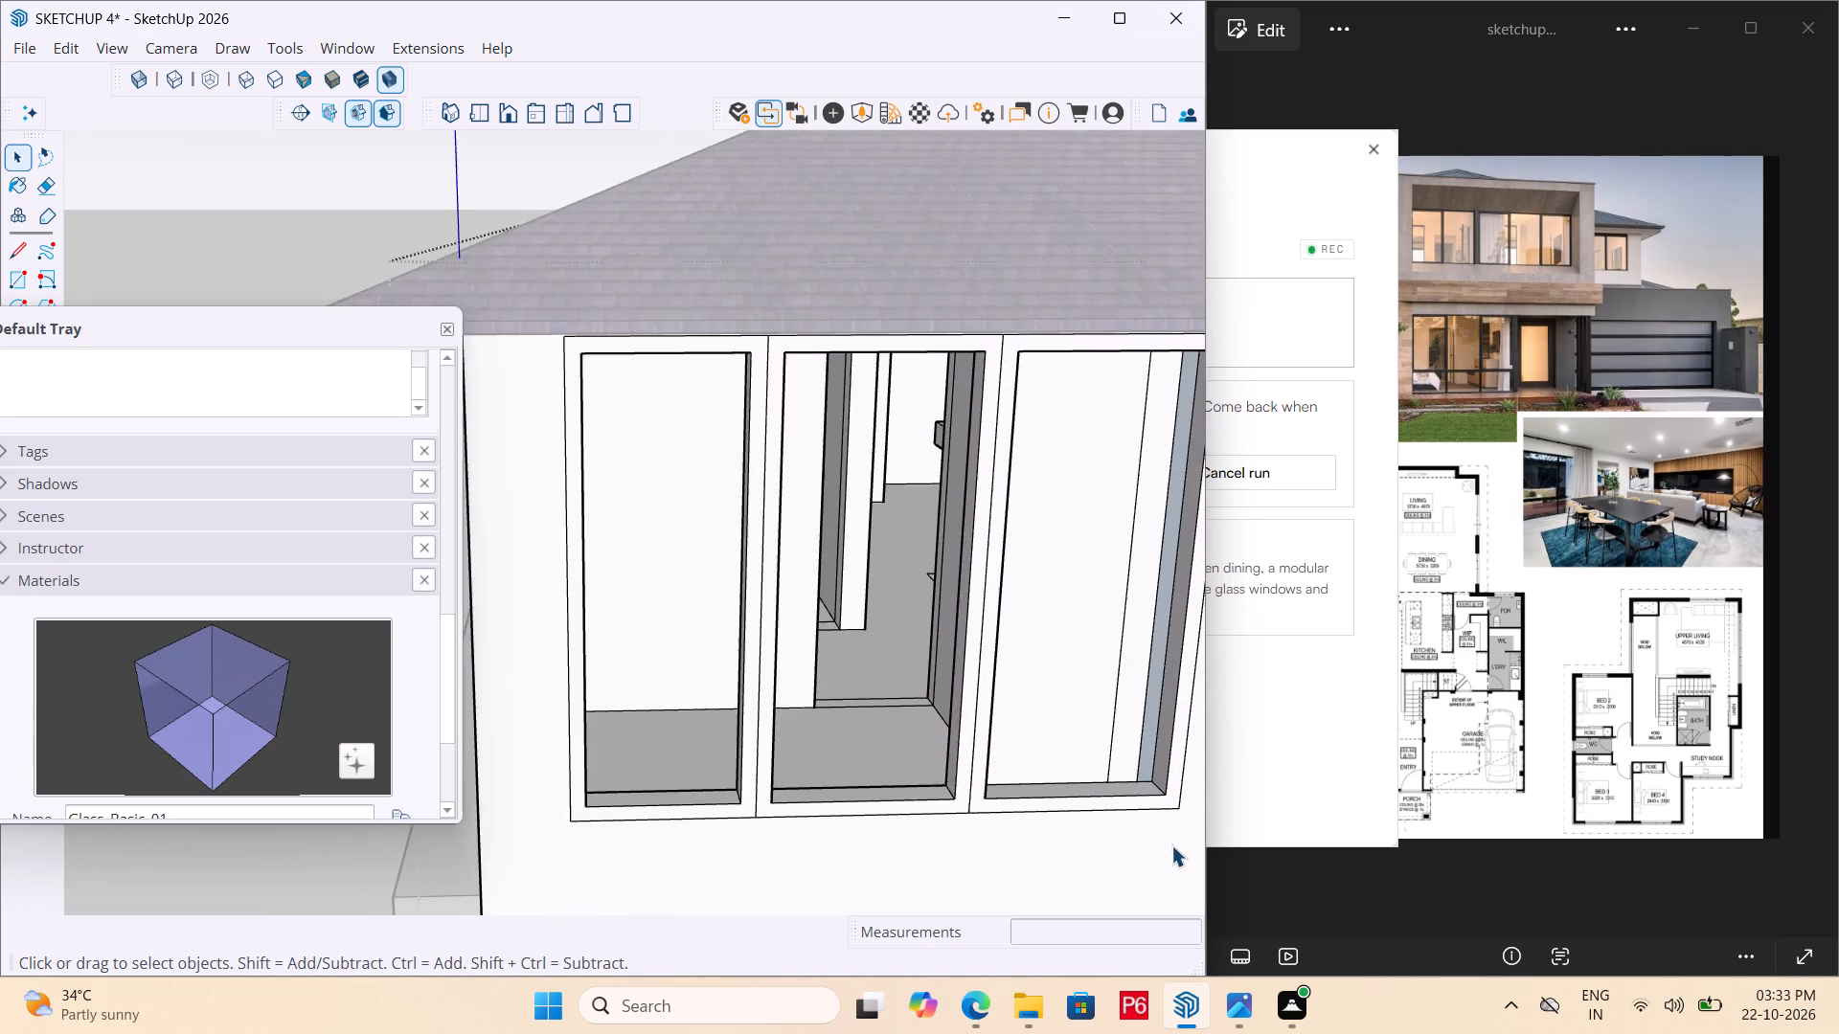
{"action": "scroll", "coordinate": [1171, 845], "scroll_direction": "up", "scroll_amount": 7}
{"action": "middle_click_drag", "start_coordinate": [697, 729], "coordinate": [980, 775]}
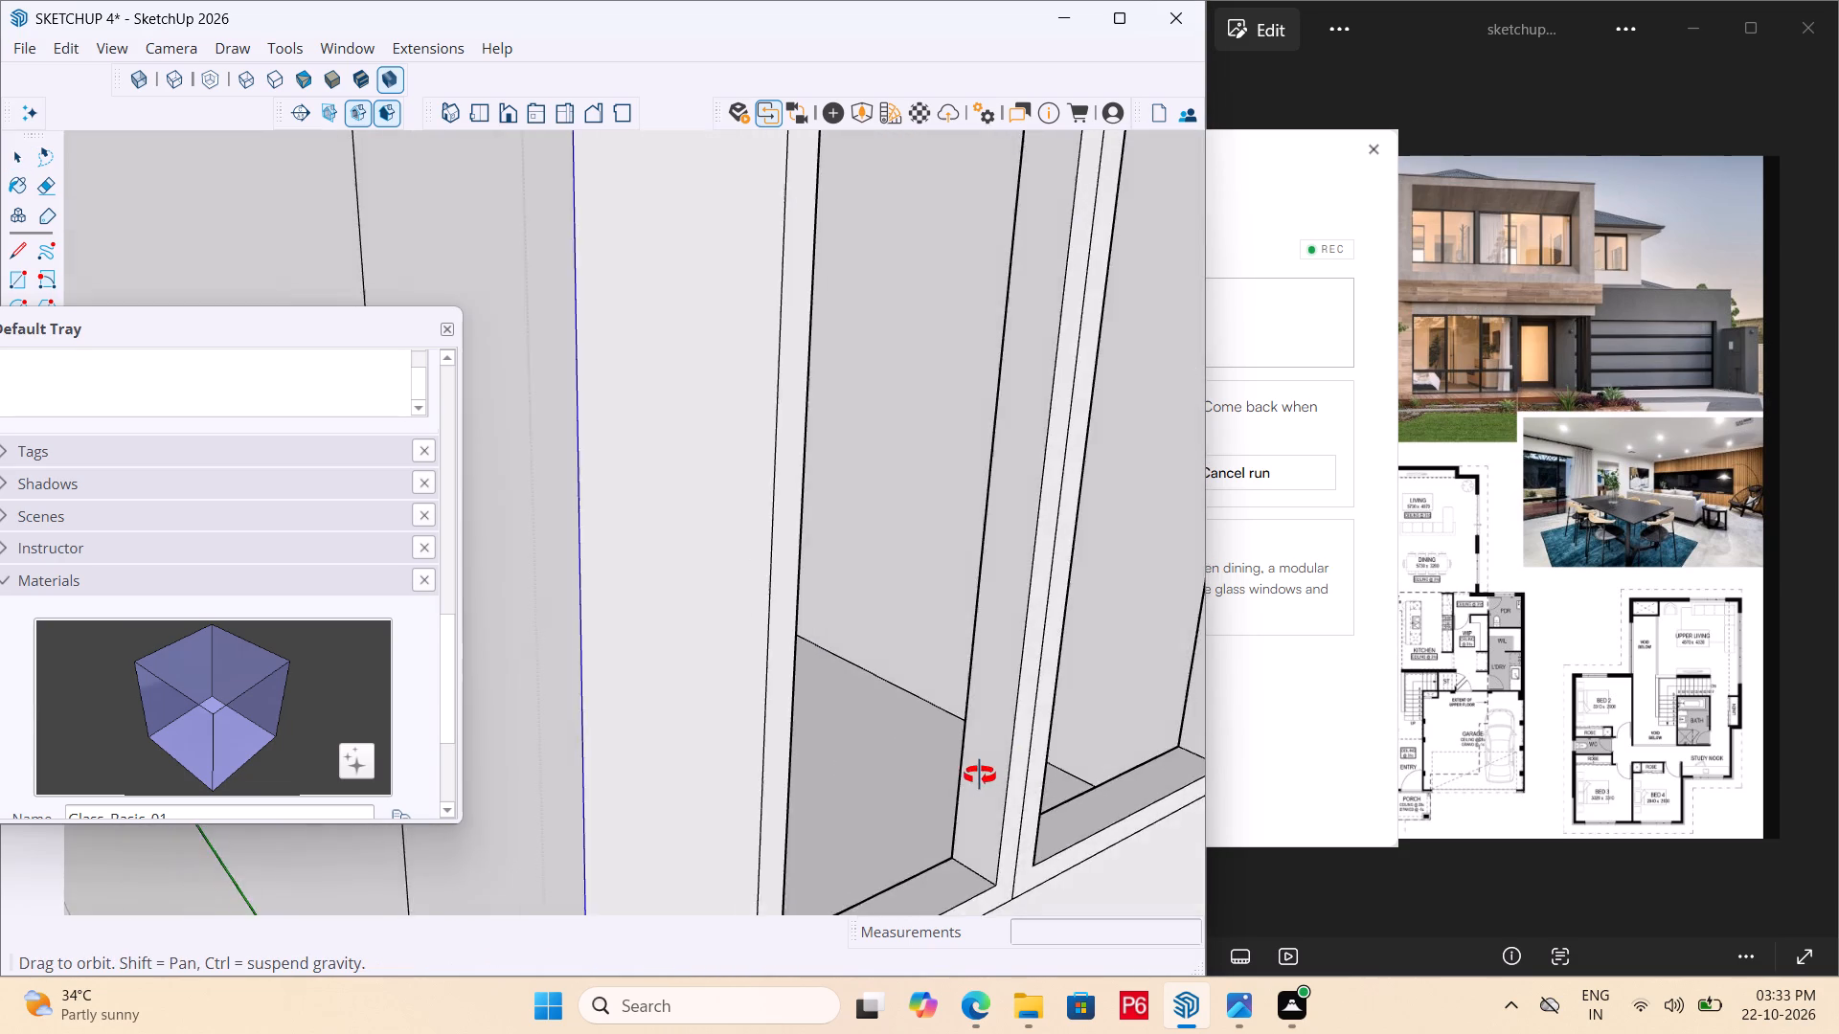
{"action": "middle_click_drag", "start_coordinate": [980, 775], "coordinate": [666, 700]}
{"action": "triple_click", "coordinate": [861, 544]}
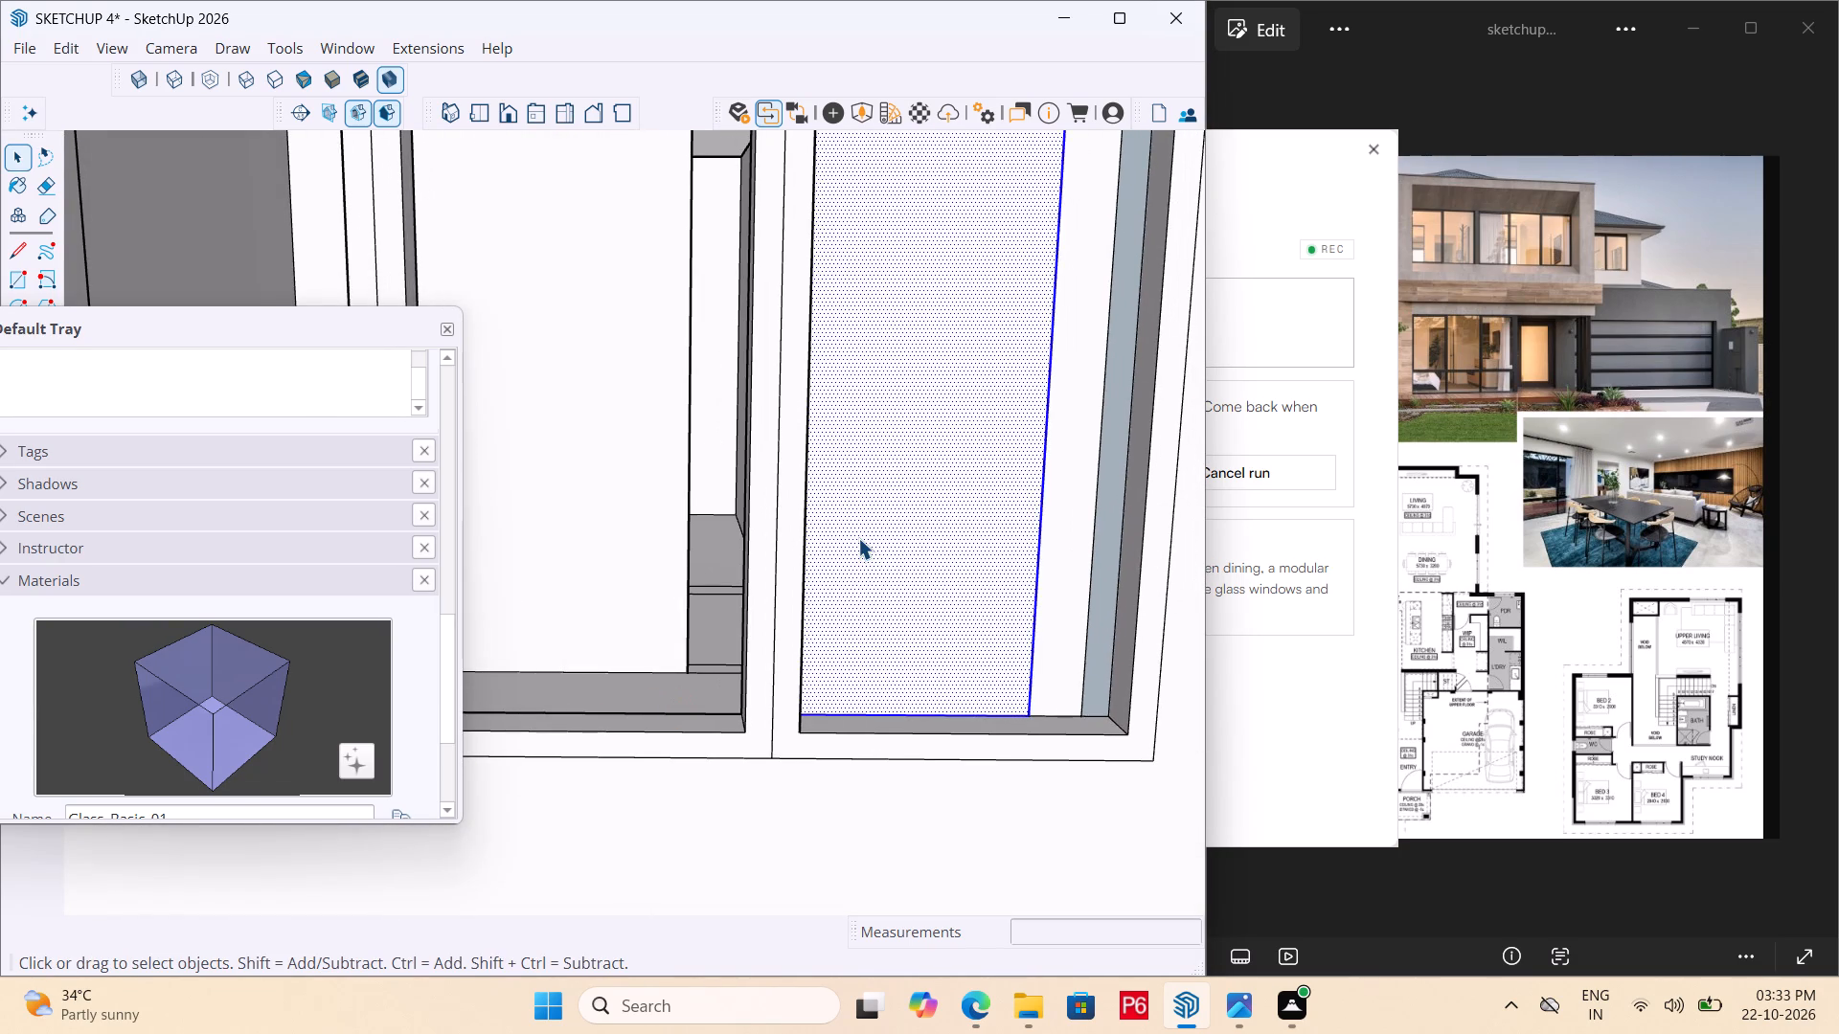
{"action": "triple_click", "coordinate": [858, 538]}
{"action": "double_click", "coordinate": [854, 499]}
{"action": "key", "text": "Delete"}
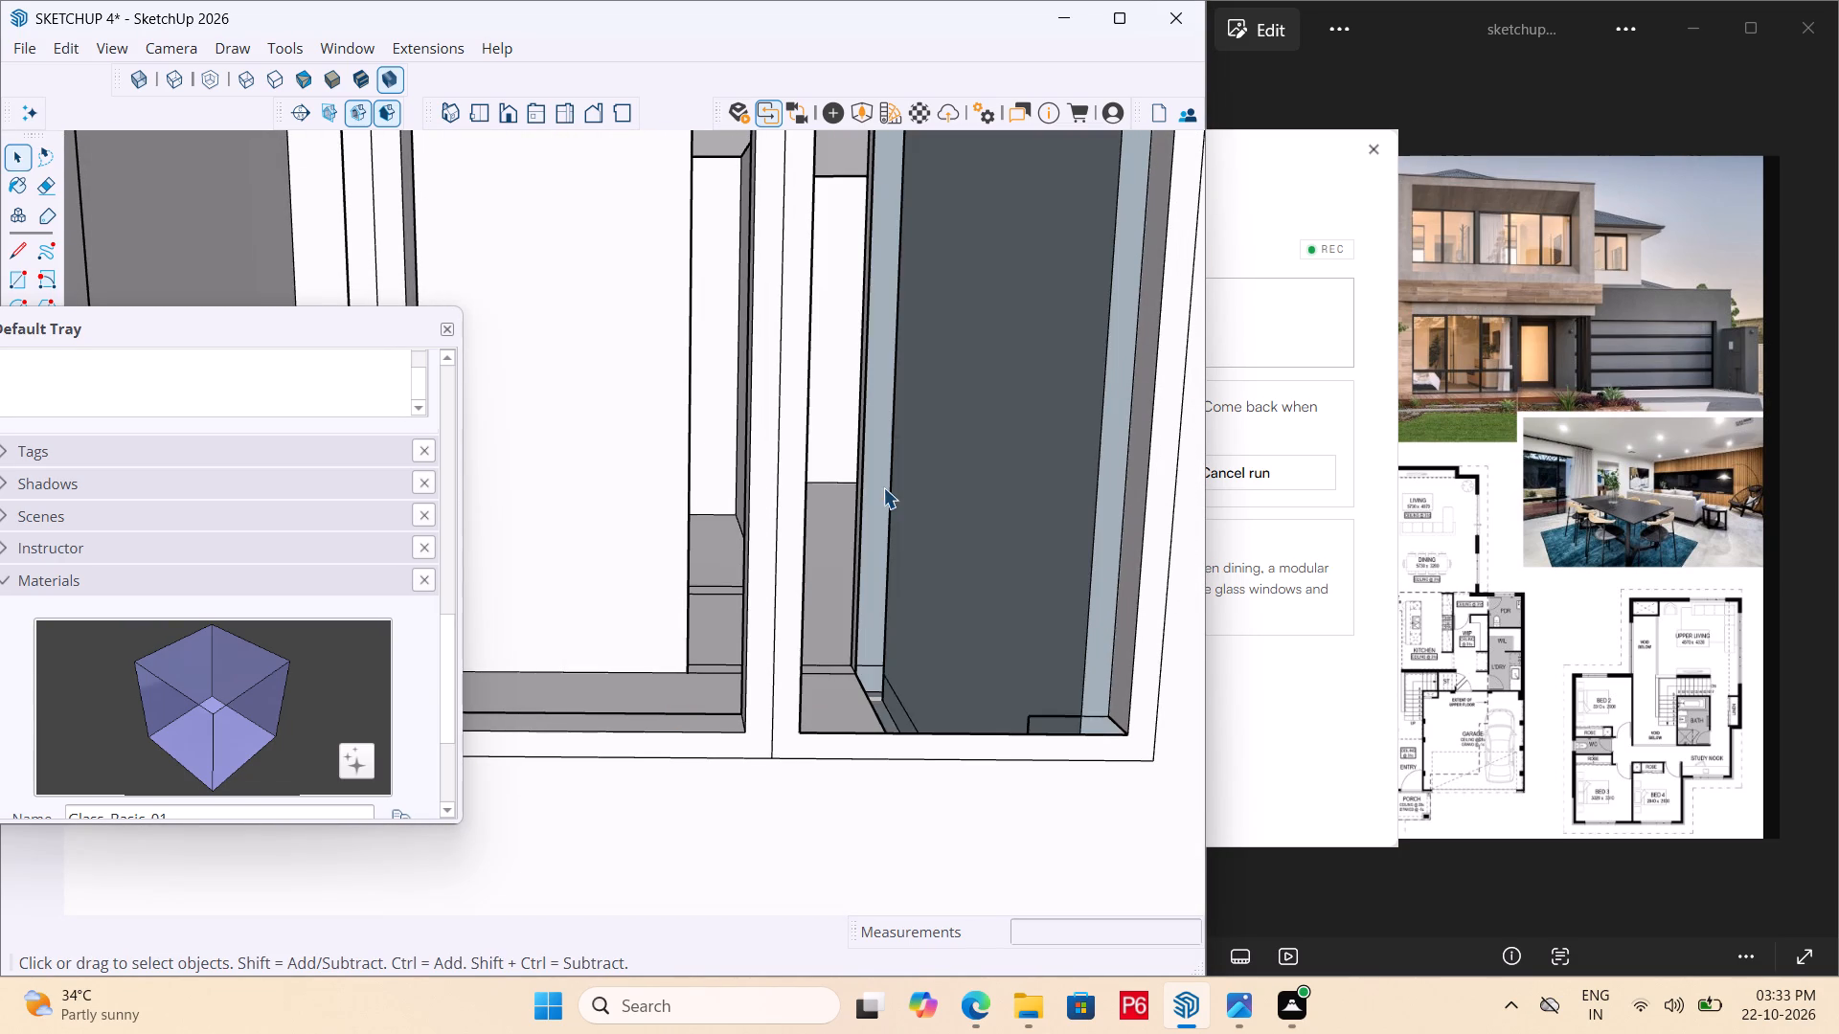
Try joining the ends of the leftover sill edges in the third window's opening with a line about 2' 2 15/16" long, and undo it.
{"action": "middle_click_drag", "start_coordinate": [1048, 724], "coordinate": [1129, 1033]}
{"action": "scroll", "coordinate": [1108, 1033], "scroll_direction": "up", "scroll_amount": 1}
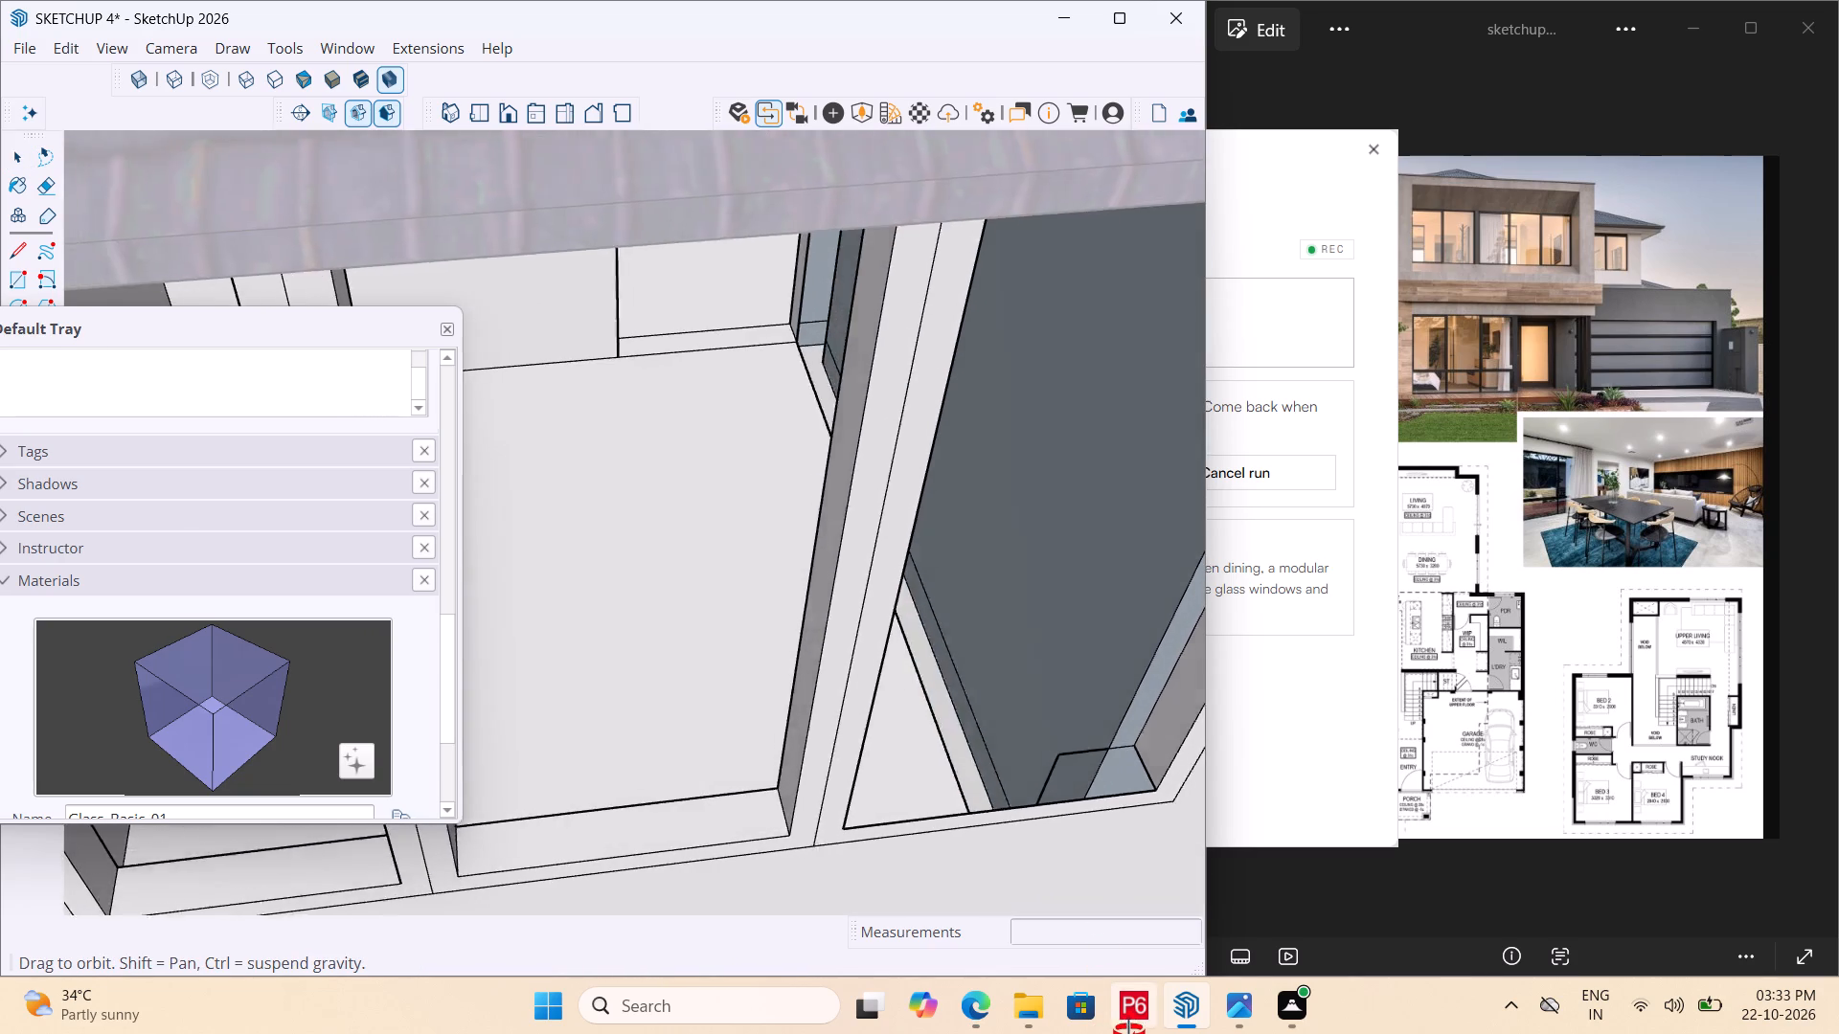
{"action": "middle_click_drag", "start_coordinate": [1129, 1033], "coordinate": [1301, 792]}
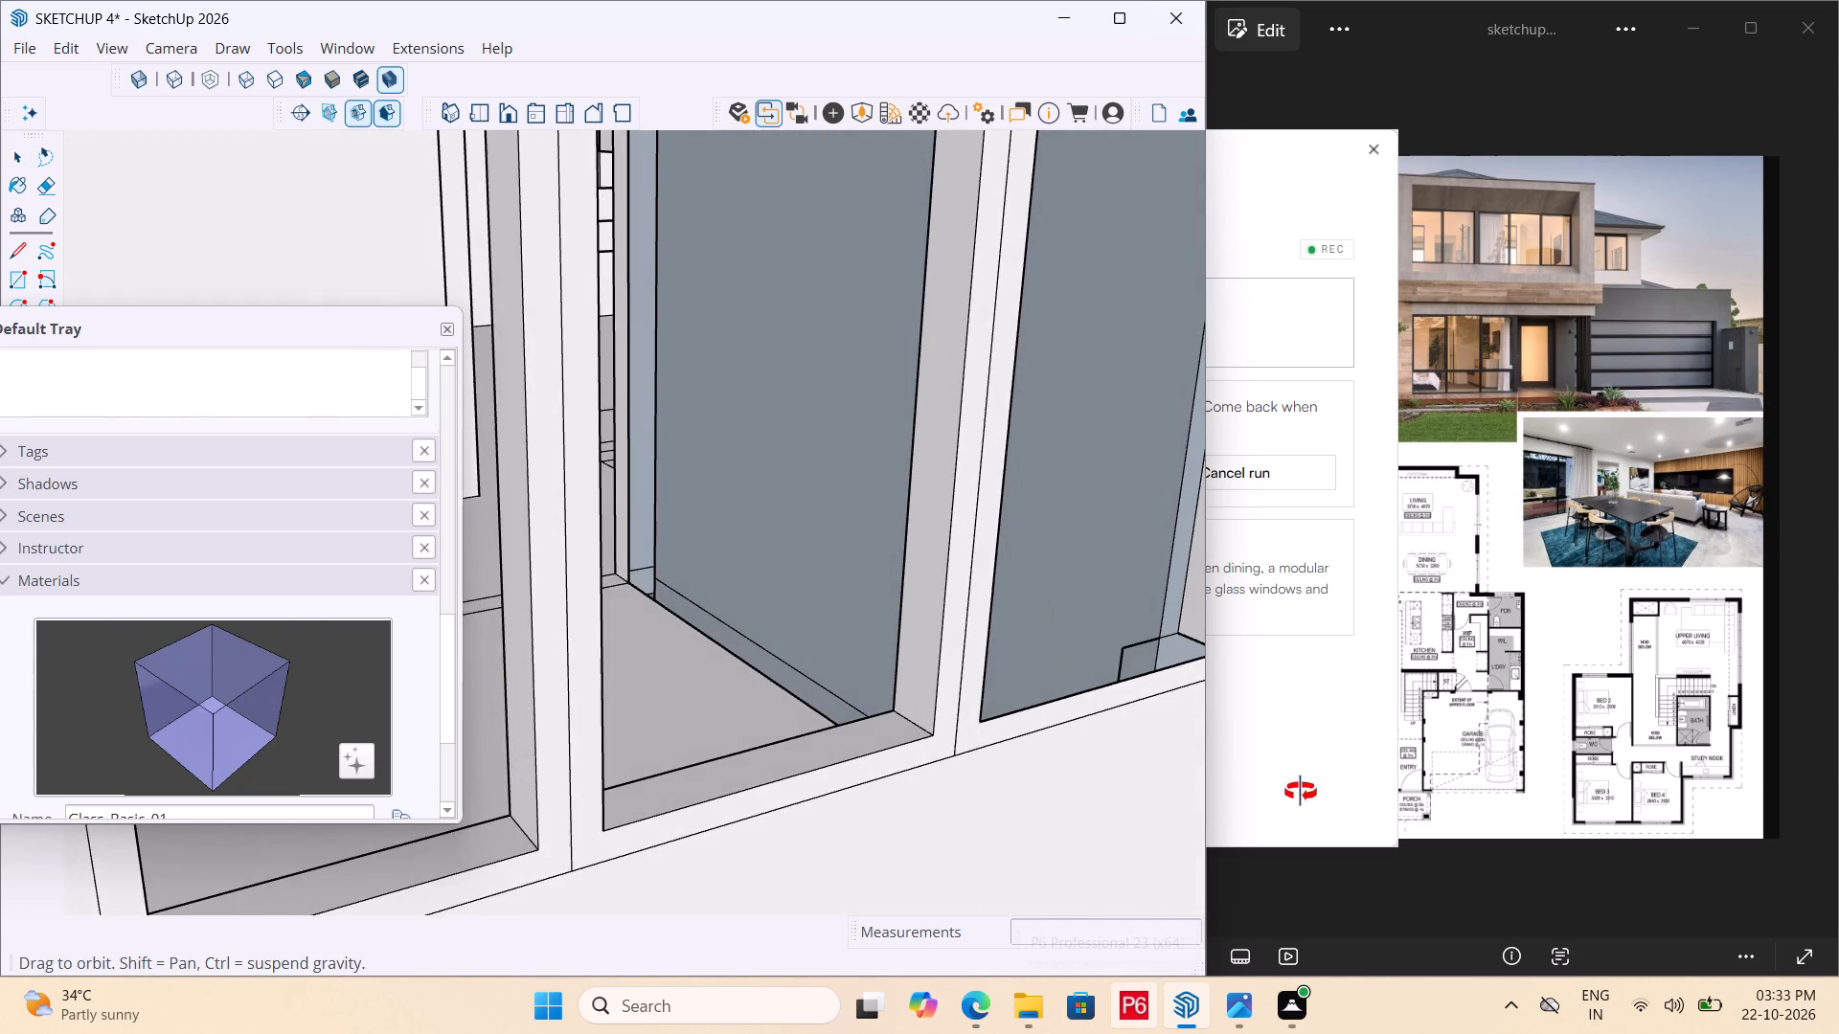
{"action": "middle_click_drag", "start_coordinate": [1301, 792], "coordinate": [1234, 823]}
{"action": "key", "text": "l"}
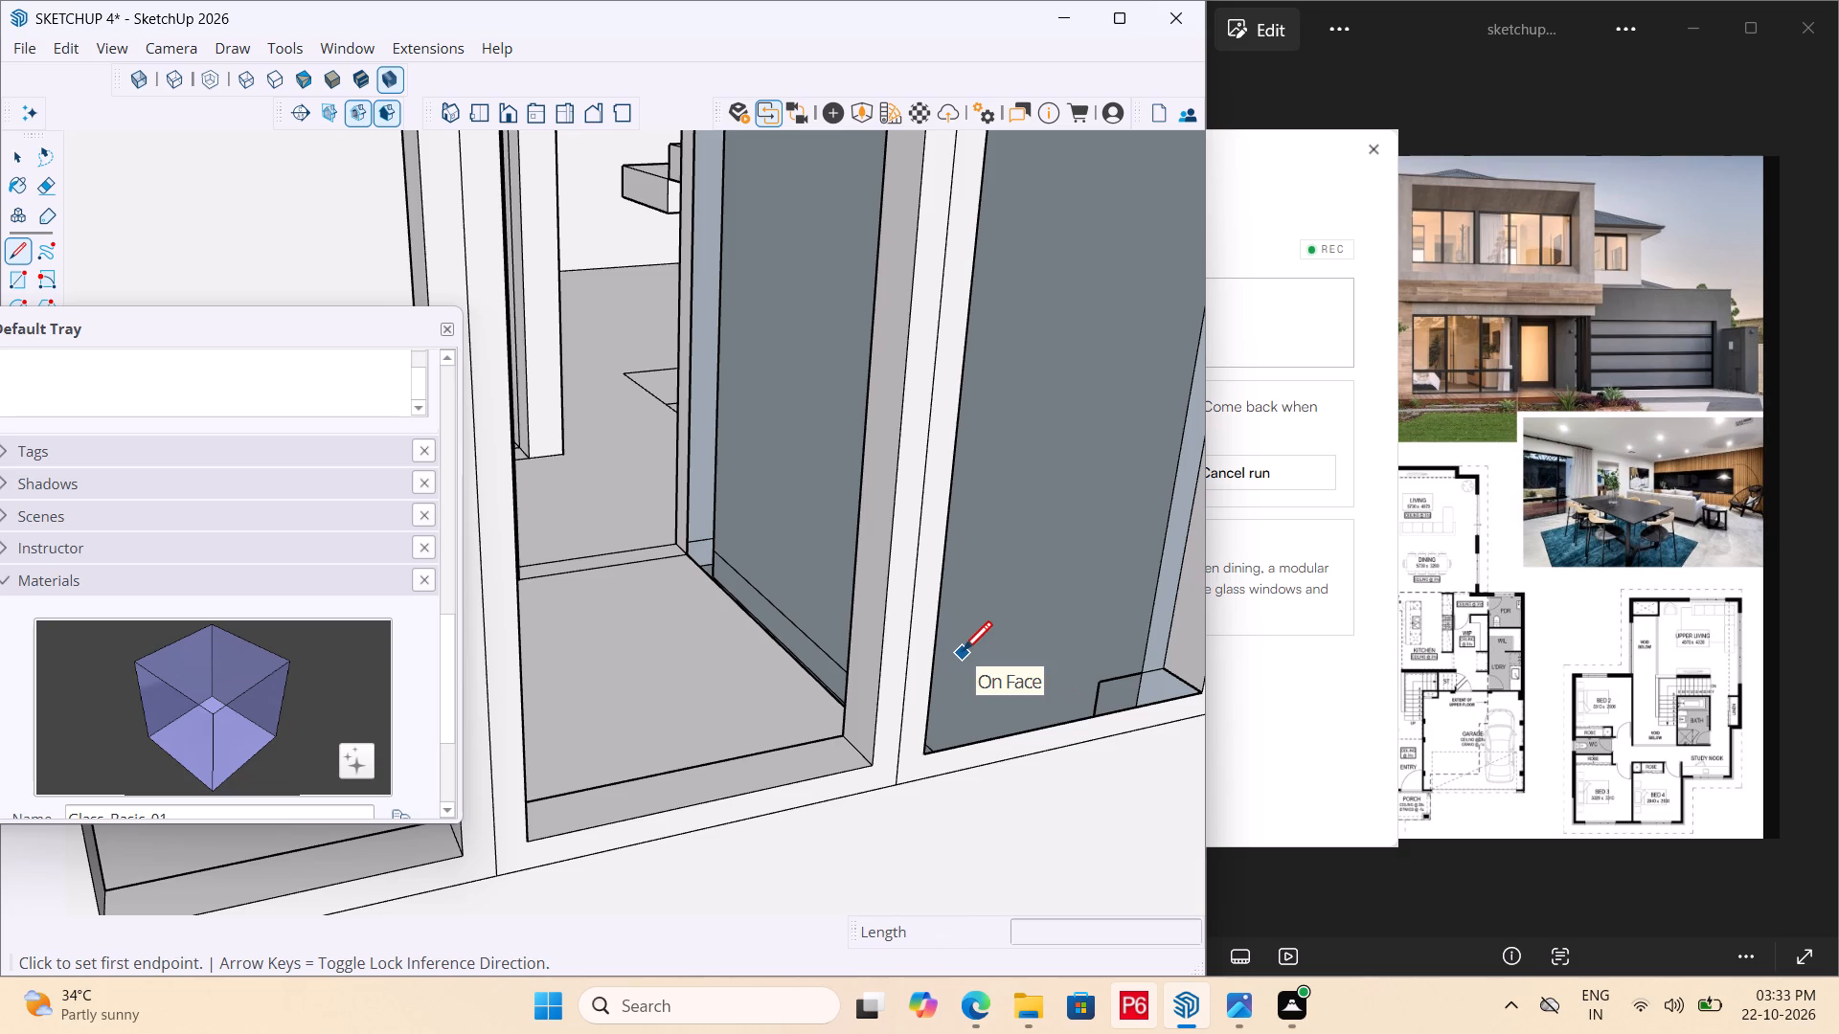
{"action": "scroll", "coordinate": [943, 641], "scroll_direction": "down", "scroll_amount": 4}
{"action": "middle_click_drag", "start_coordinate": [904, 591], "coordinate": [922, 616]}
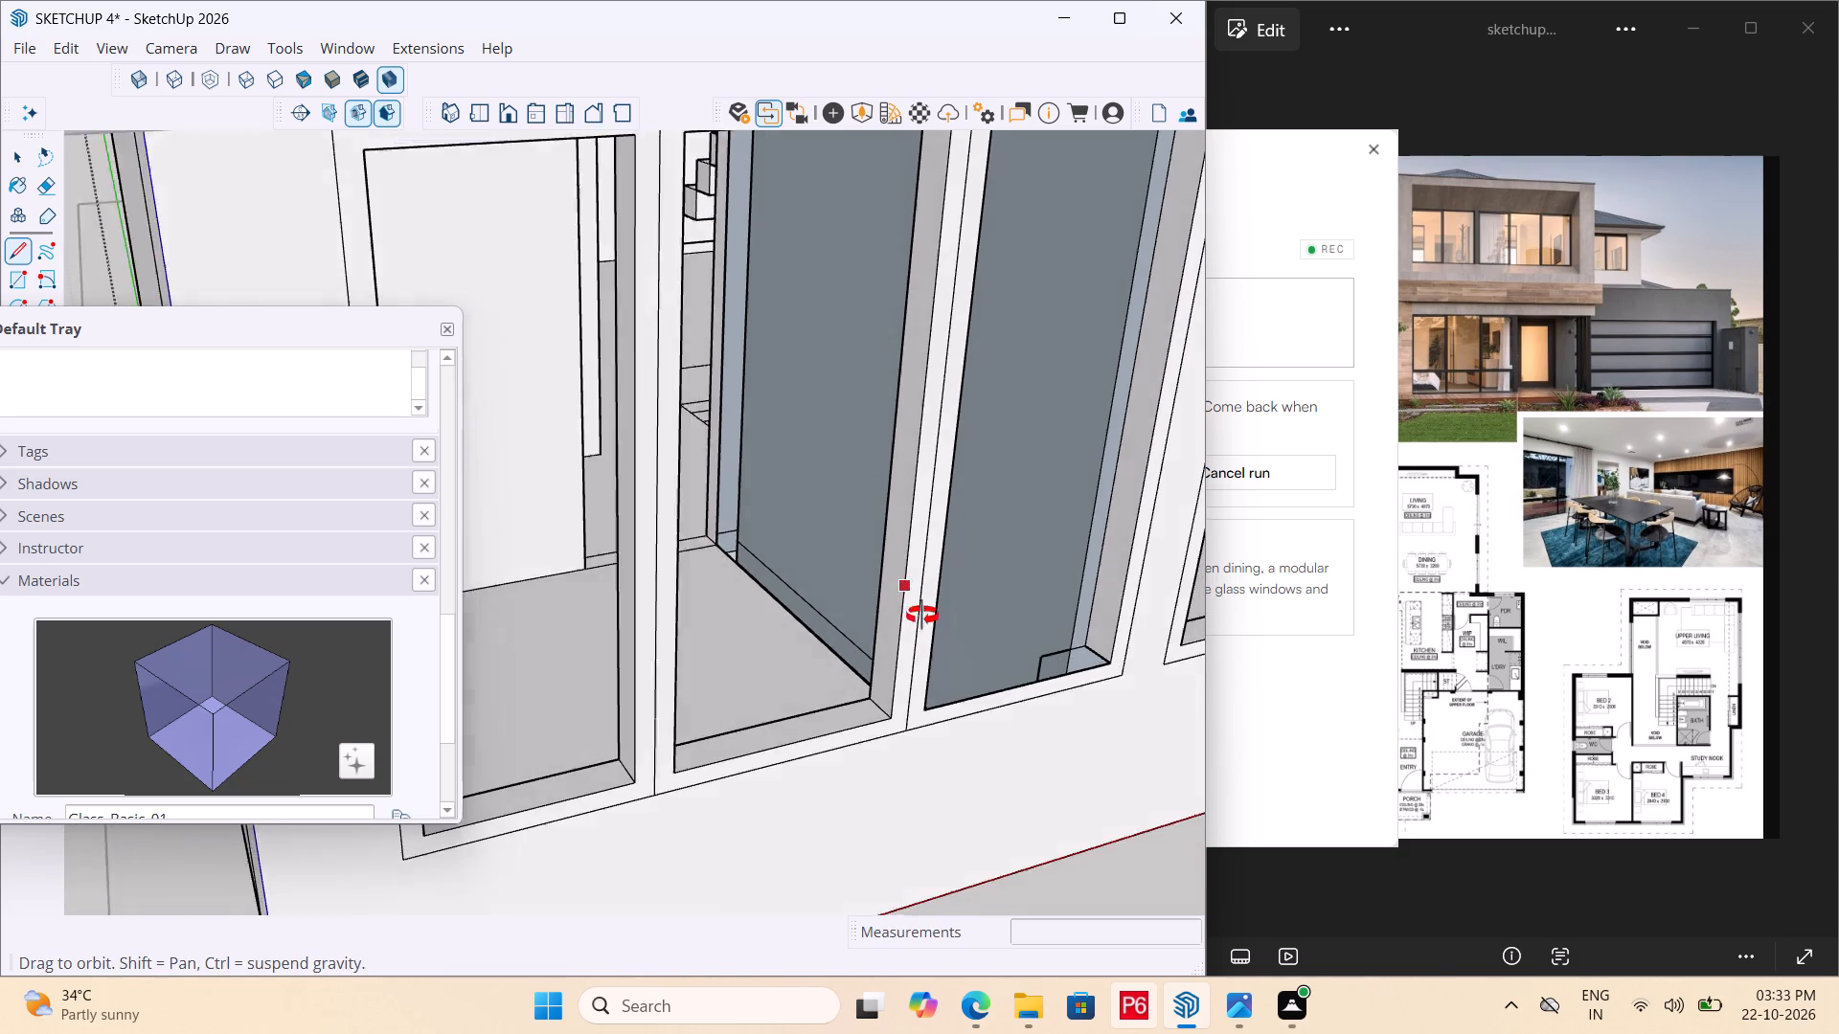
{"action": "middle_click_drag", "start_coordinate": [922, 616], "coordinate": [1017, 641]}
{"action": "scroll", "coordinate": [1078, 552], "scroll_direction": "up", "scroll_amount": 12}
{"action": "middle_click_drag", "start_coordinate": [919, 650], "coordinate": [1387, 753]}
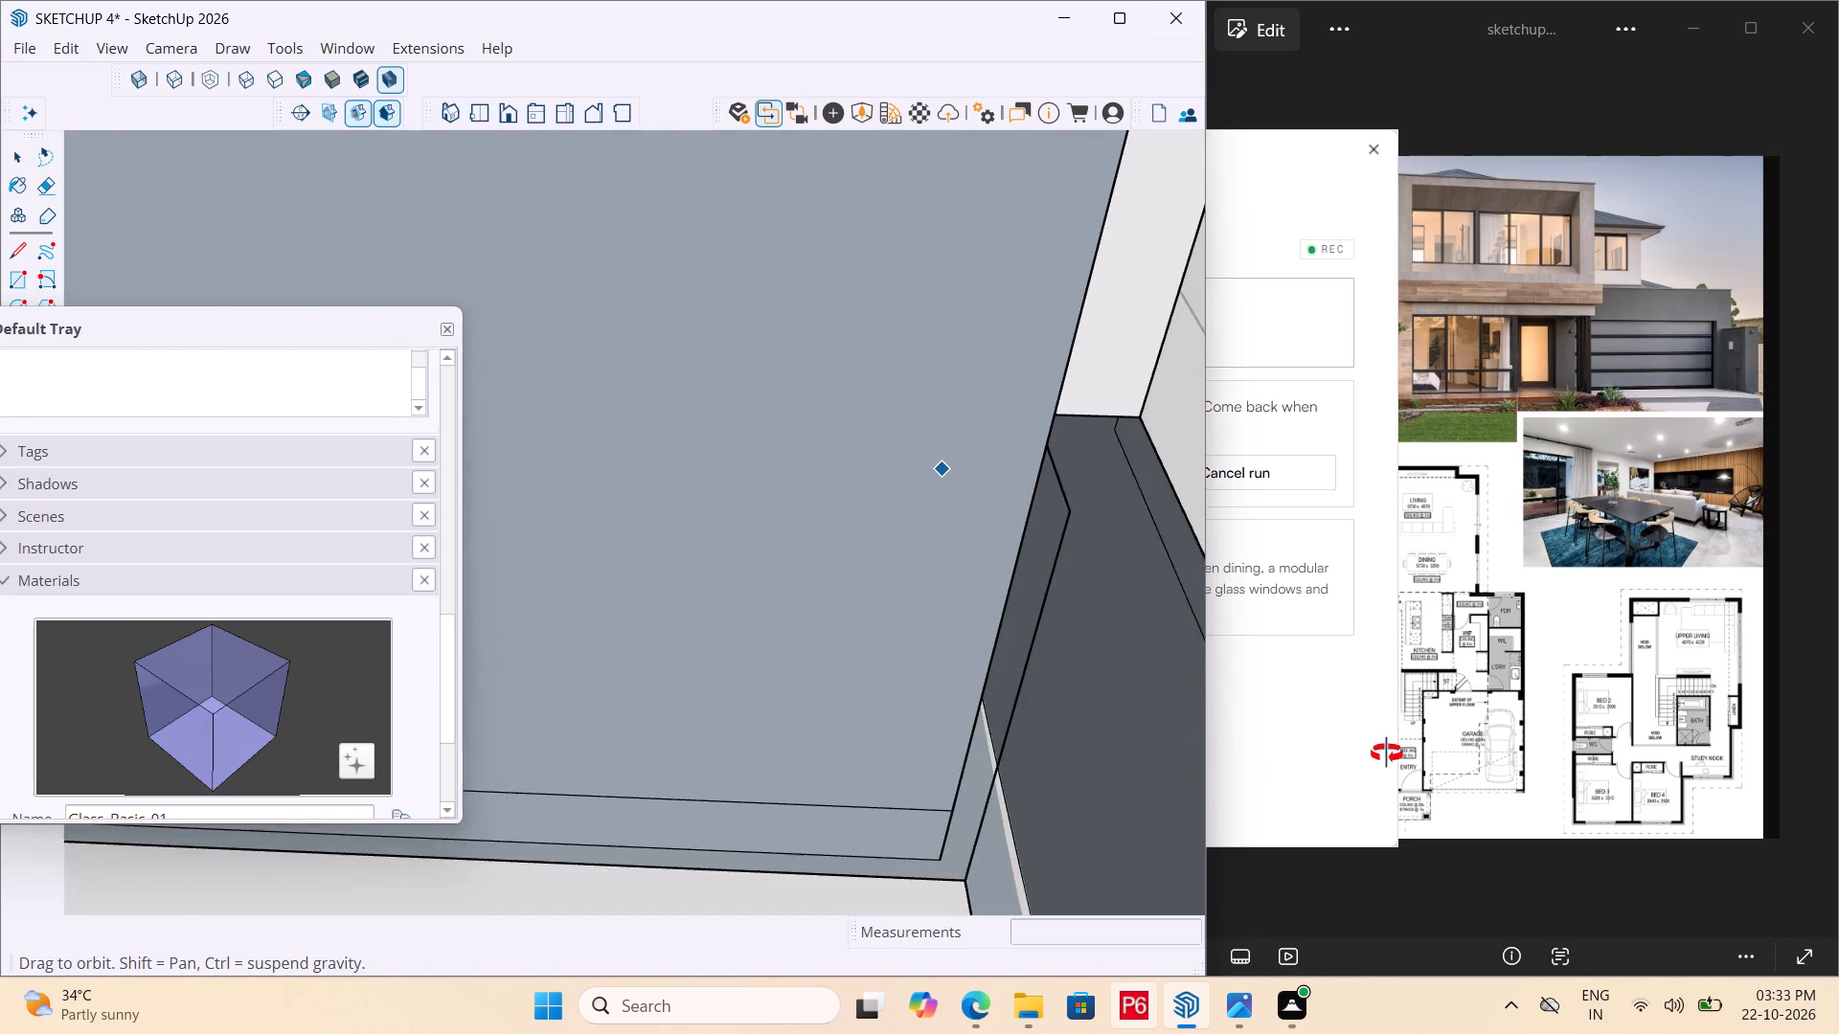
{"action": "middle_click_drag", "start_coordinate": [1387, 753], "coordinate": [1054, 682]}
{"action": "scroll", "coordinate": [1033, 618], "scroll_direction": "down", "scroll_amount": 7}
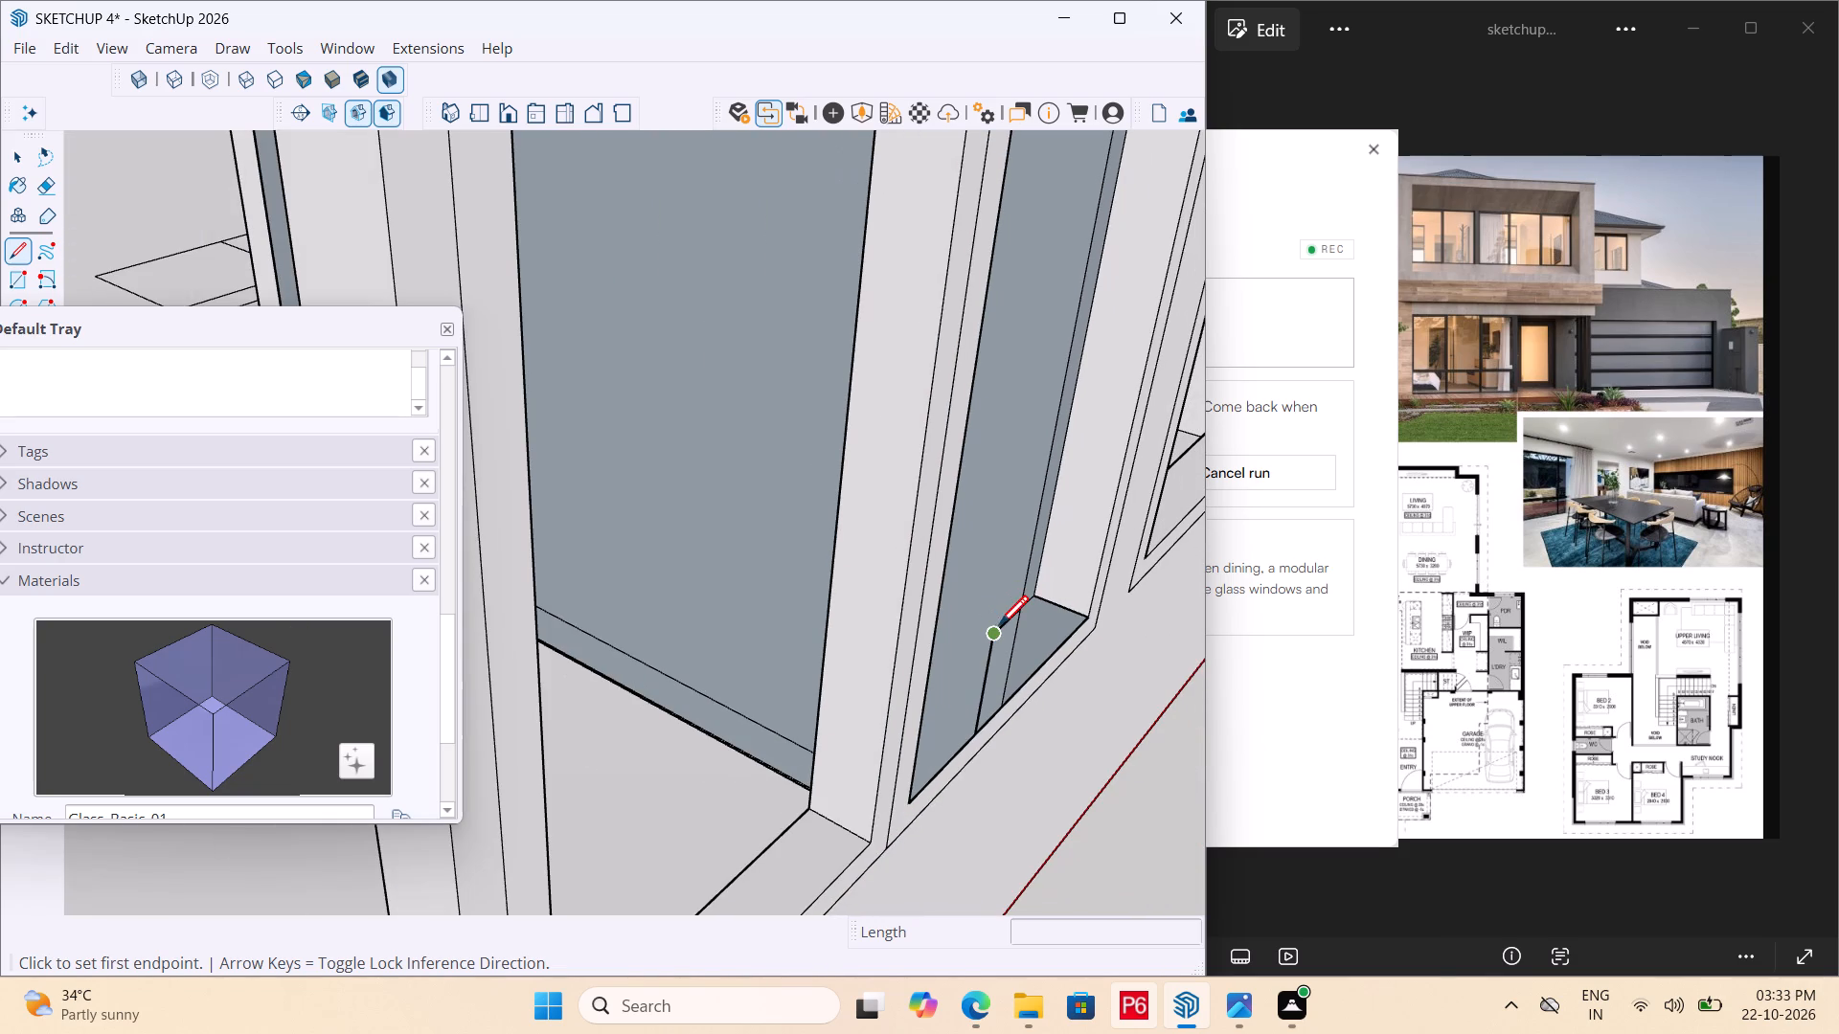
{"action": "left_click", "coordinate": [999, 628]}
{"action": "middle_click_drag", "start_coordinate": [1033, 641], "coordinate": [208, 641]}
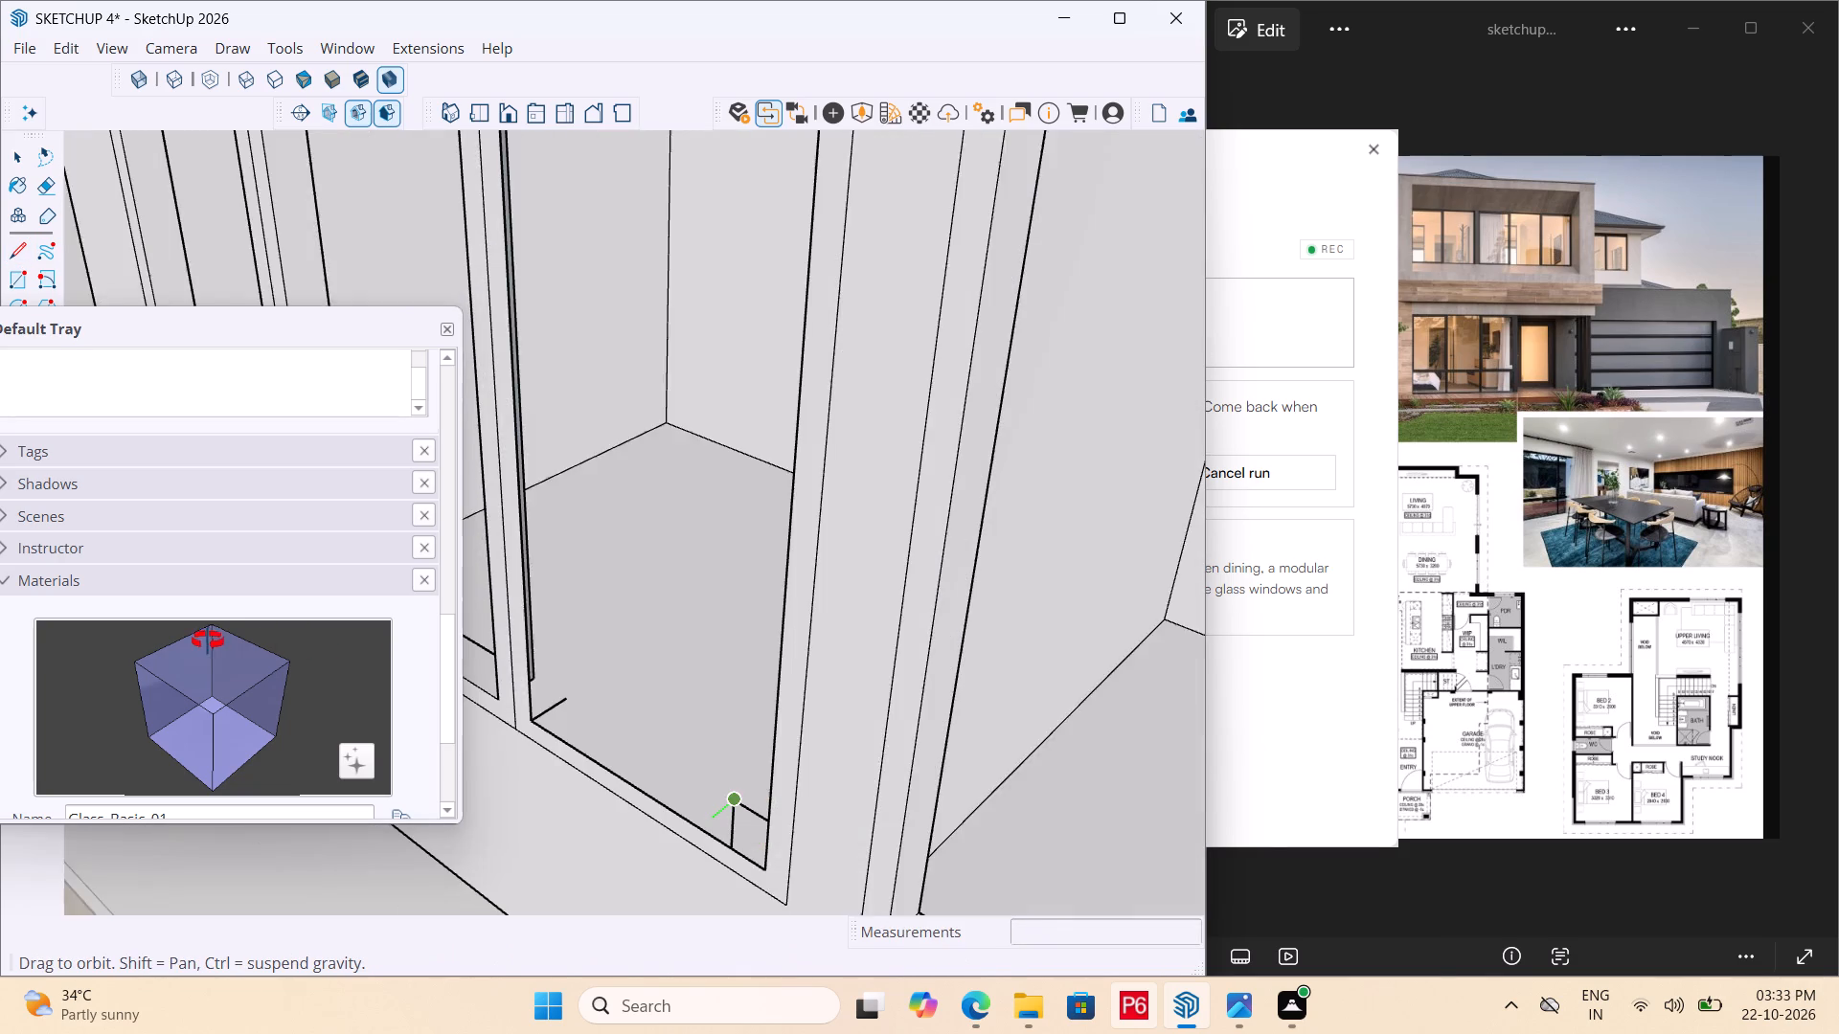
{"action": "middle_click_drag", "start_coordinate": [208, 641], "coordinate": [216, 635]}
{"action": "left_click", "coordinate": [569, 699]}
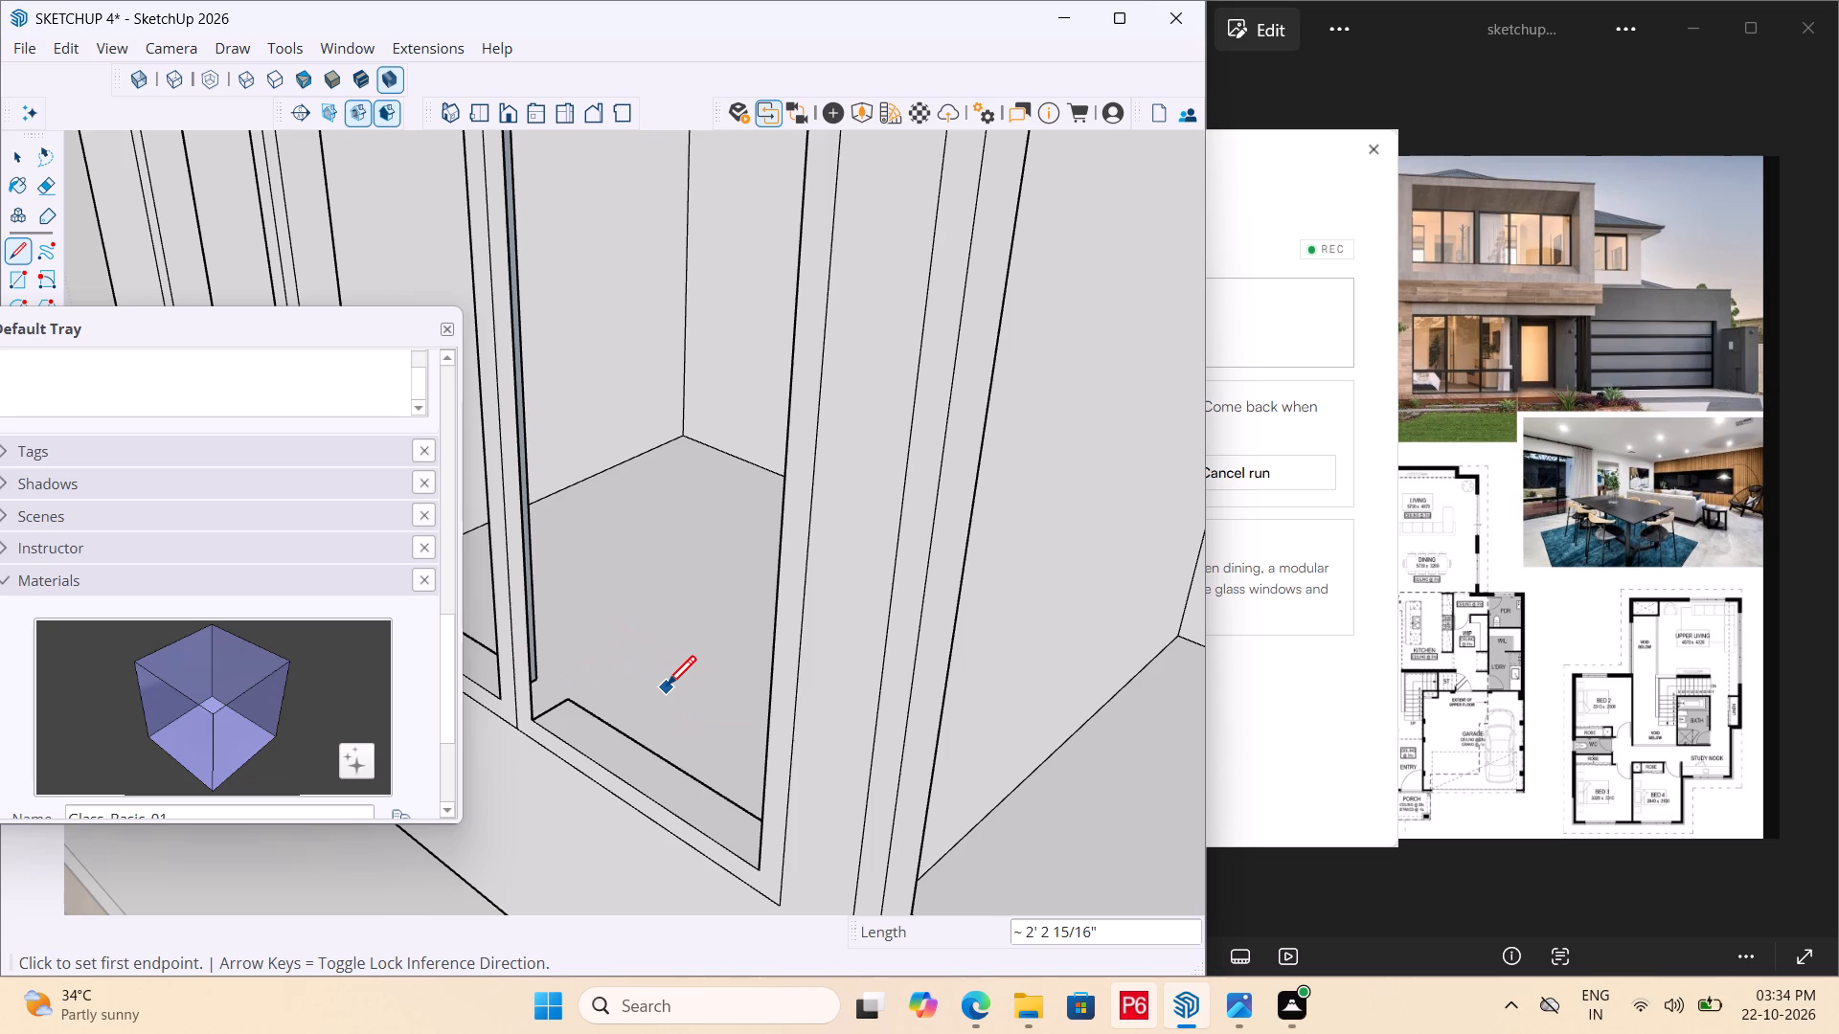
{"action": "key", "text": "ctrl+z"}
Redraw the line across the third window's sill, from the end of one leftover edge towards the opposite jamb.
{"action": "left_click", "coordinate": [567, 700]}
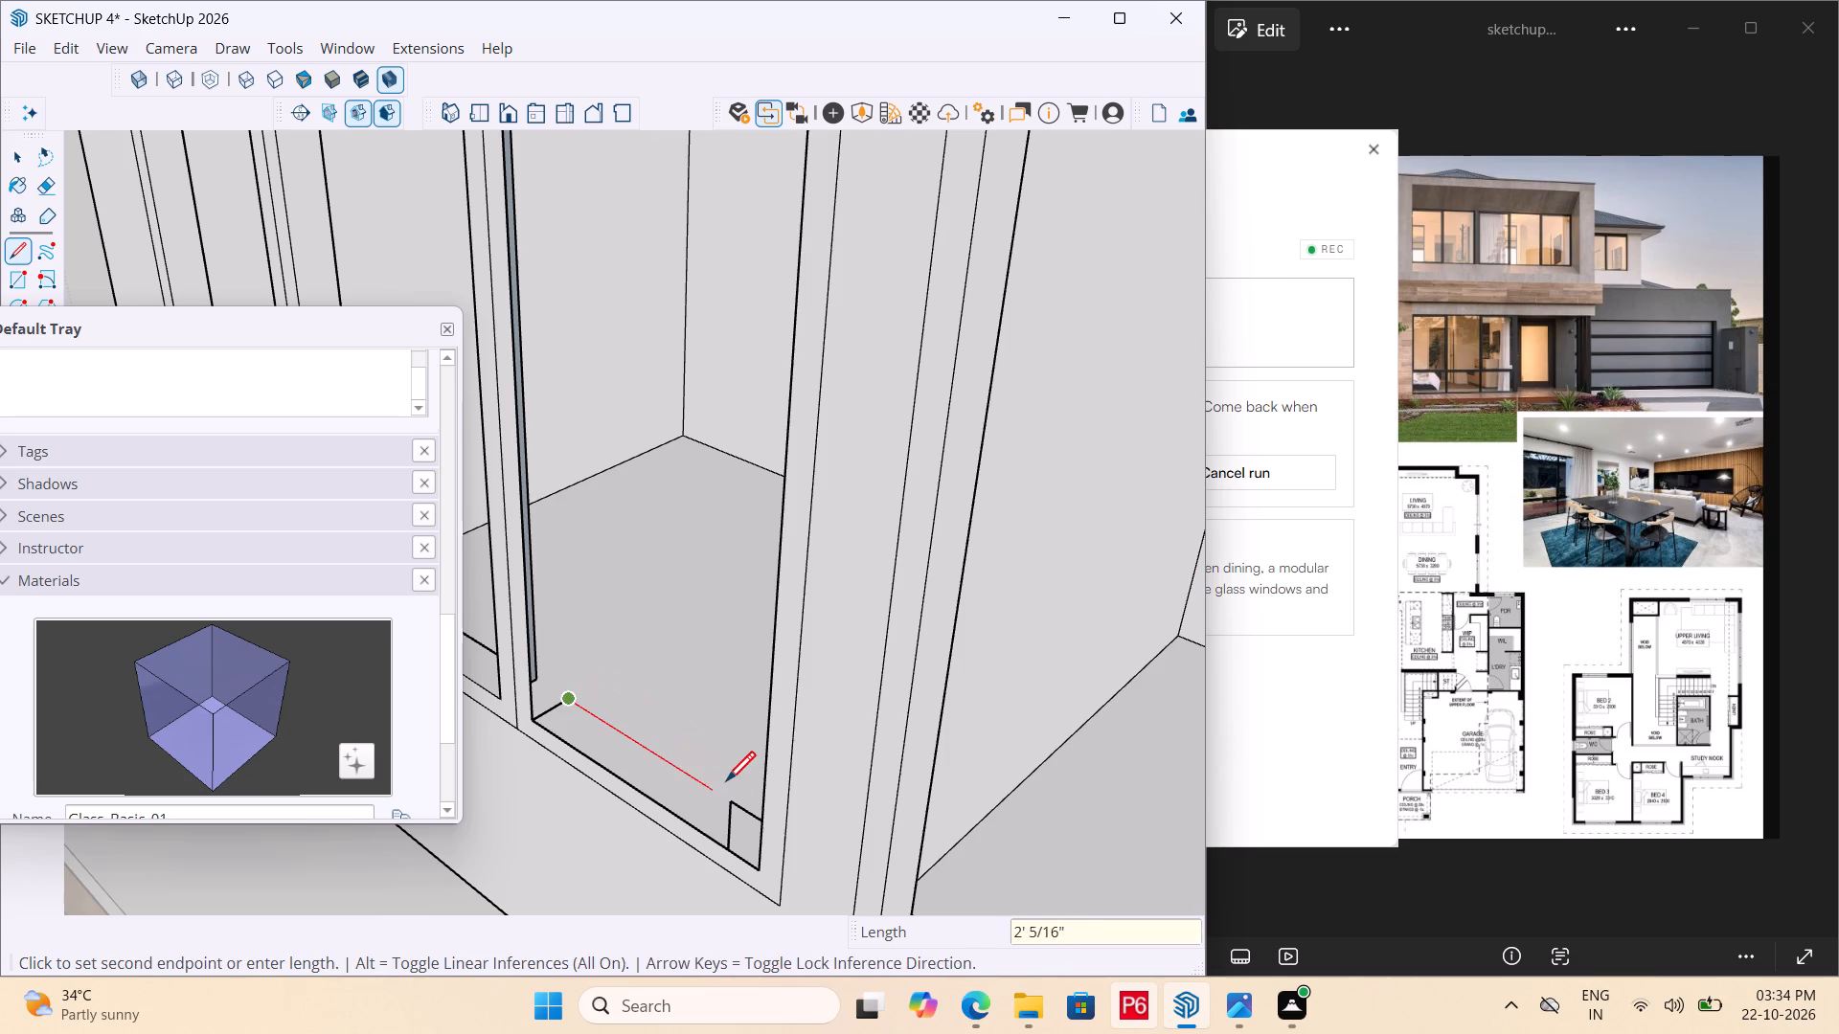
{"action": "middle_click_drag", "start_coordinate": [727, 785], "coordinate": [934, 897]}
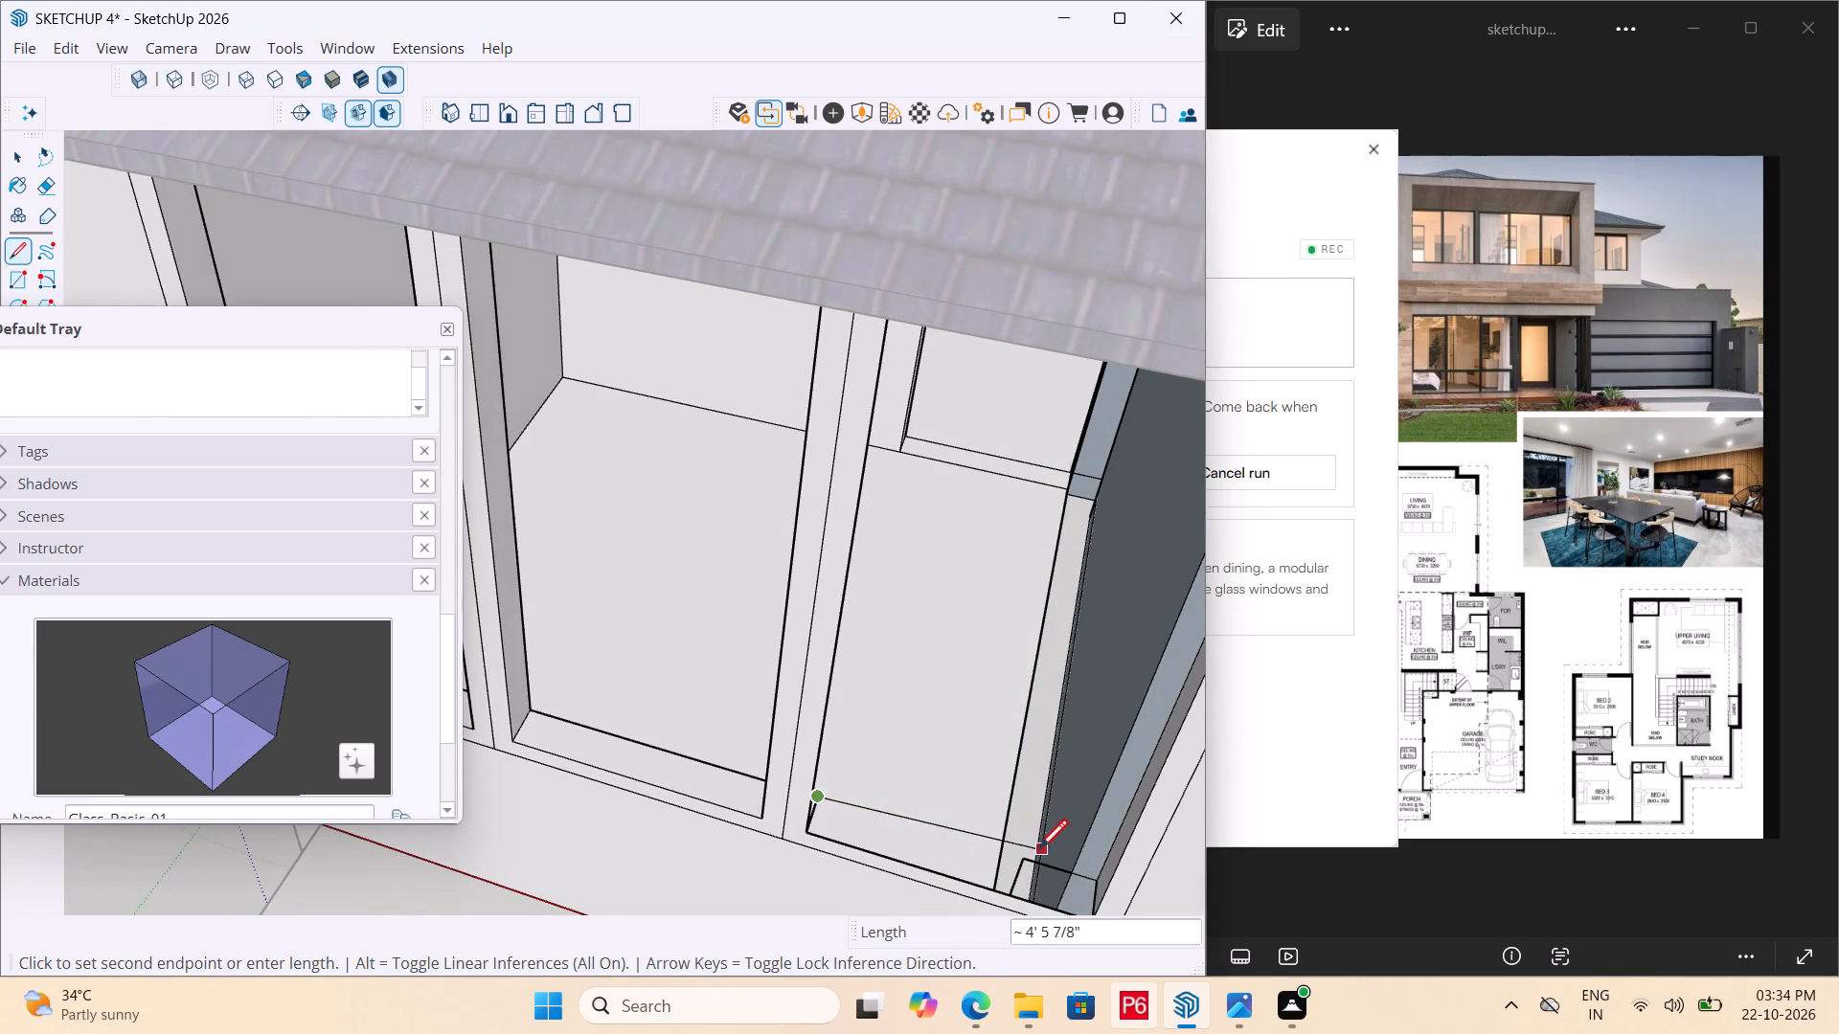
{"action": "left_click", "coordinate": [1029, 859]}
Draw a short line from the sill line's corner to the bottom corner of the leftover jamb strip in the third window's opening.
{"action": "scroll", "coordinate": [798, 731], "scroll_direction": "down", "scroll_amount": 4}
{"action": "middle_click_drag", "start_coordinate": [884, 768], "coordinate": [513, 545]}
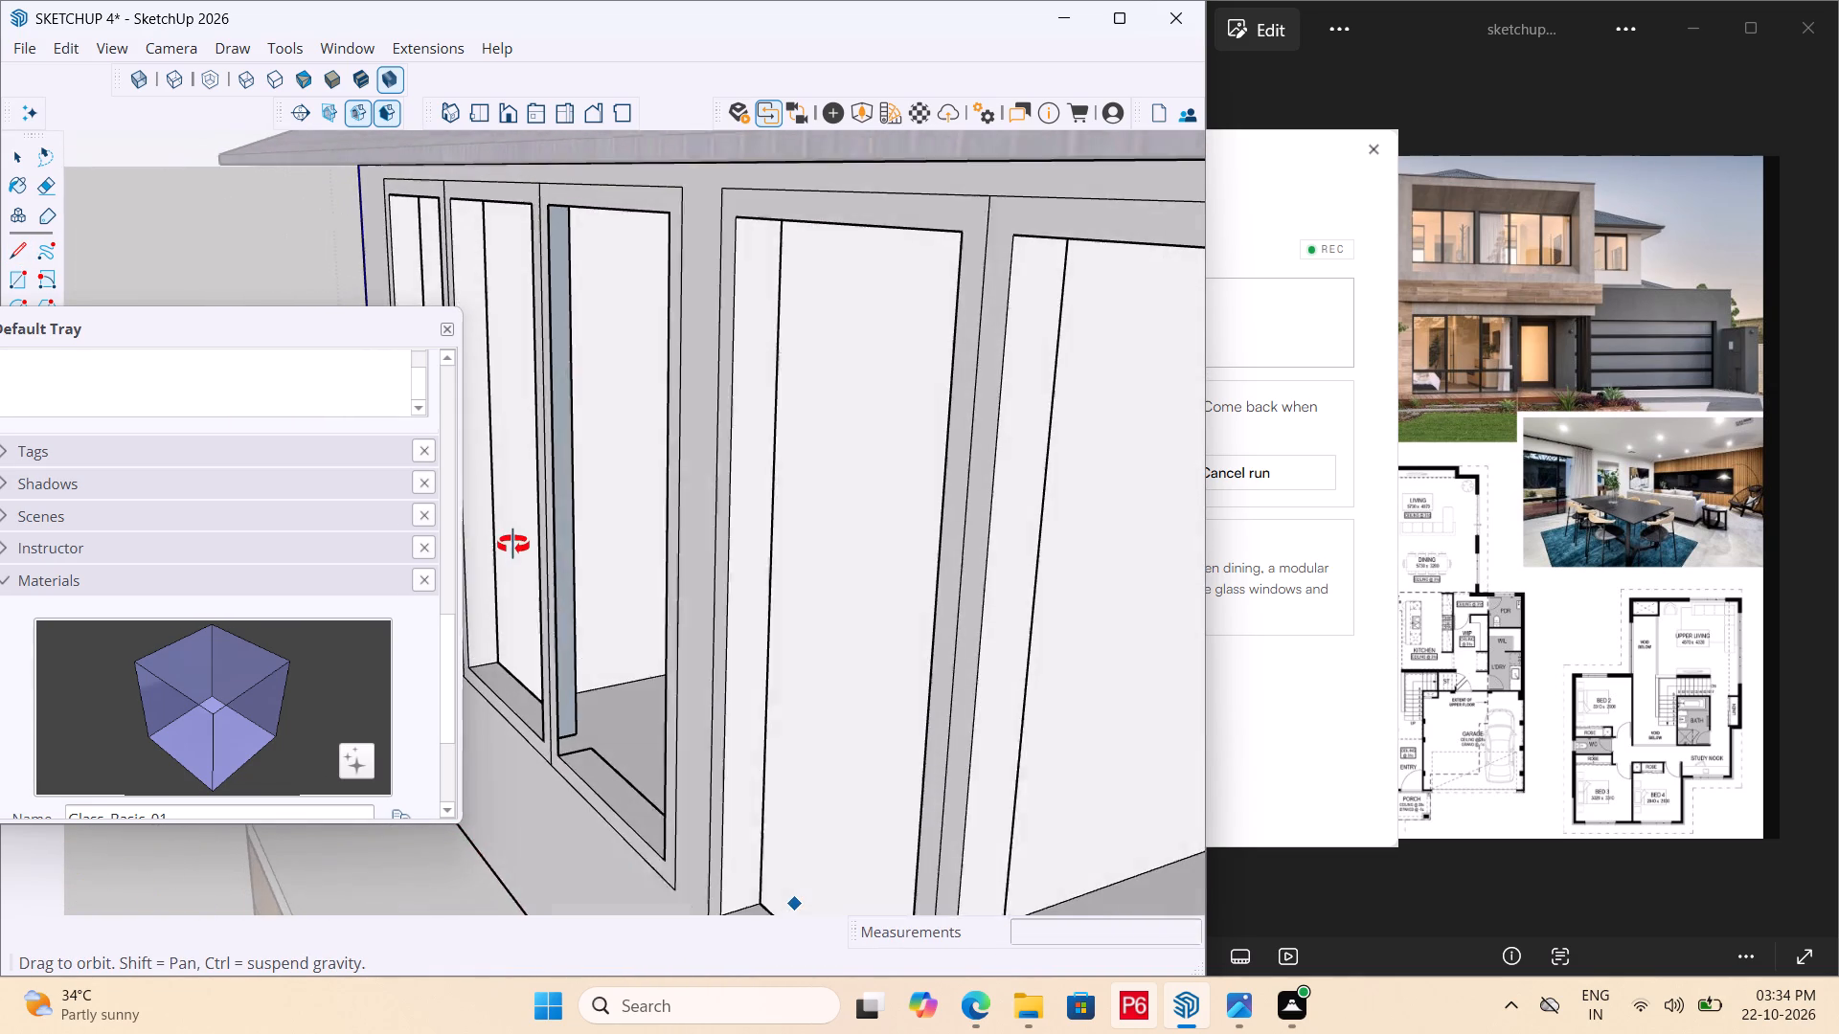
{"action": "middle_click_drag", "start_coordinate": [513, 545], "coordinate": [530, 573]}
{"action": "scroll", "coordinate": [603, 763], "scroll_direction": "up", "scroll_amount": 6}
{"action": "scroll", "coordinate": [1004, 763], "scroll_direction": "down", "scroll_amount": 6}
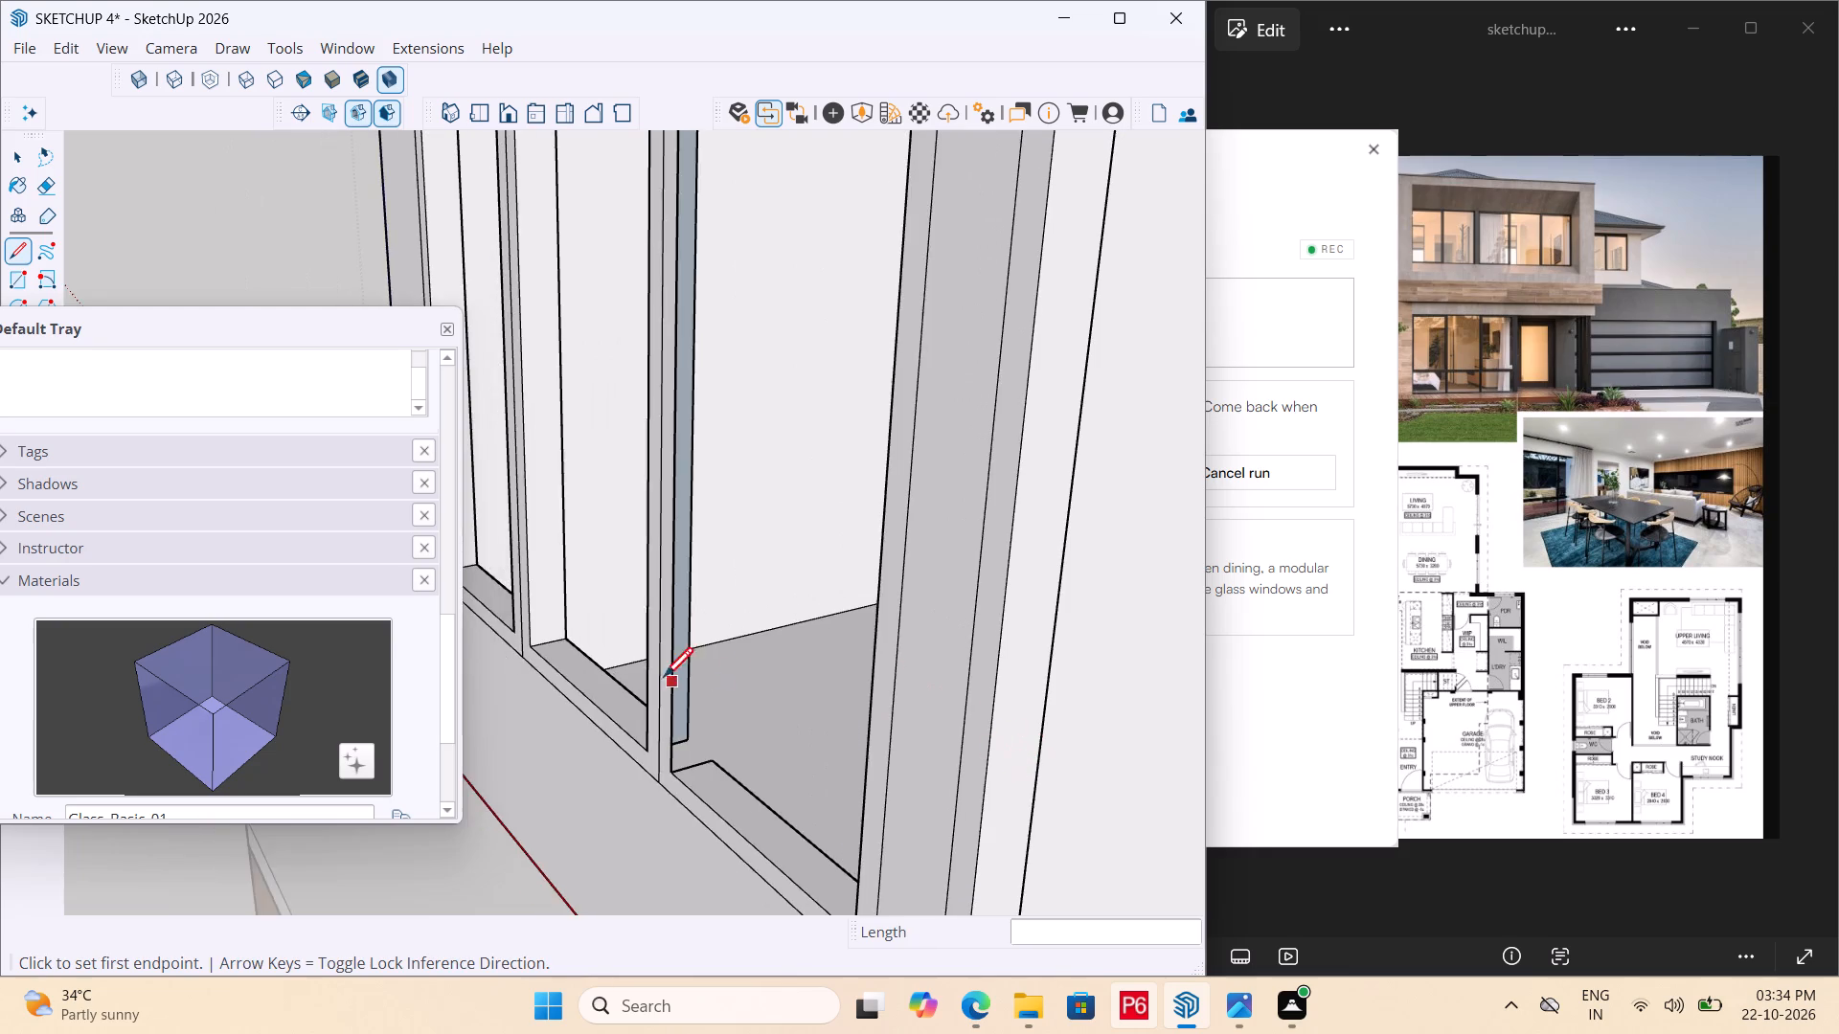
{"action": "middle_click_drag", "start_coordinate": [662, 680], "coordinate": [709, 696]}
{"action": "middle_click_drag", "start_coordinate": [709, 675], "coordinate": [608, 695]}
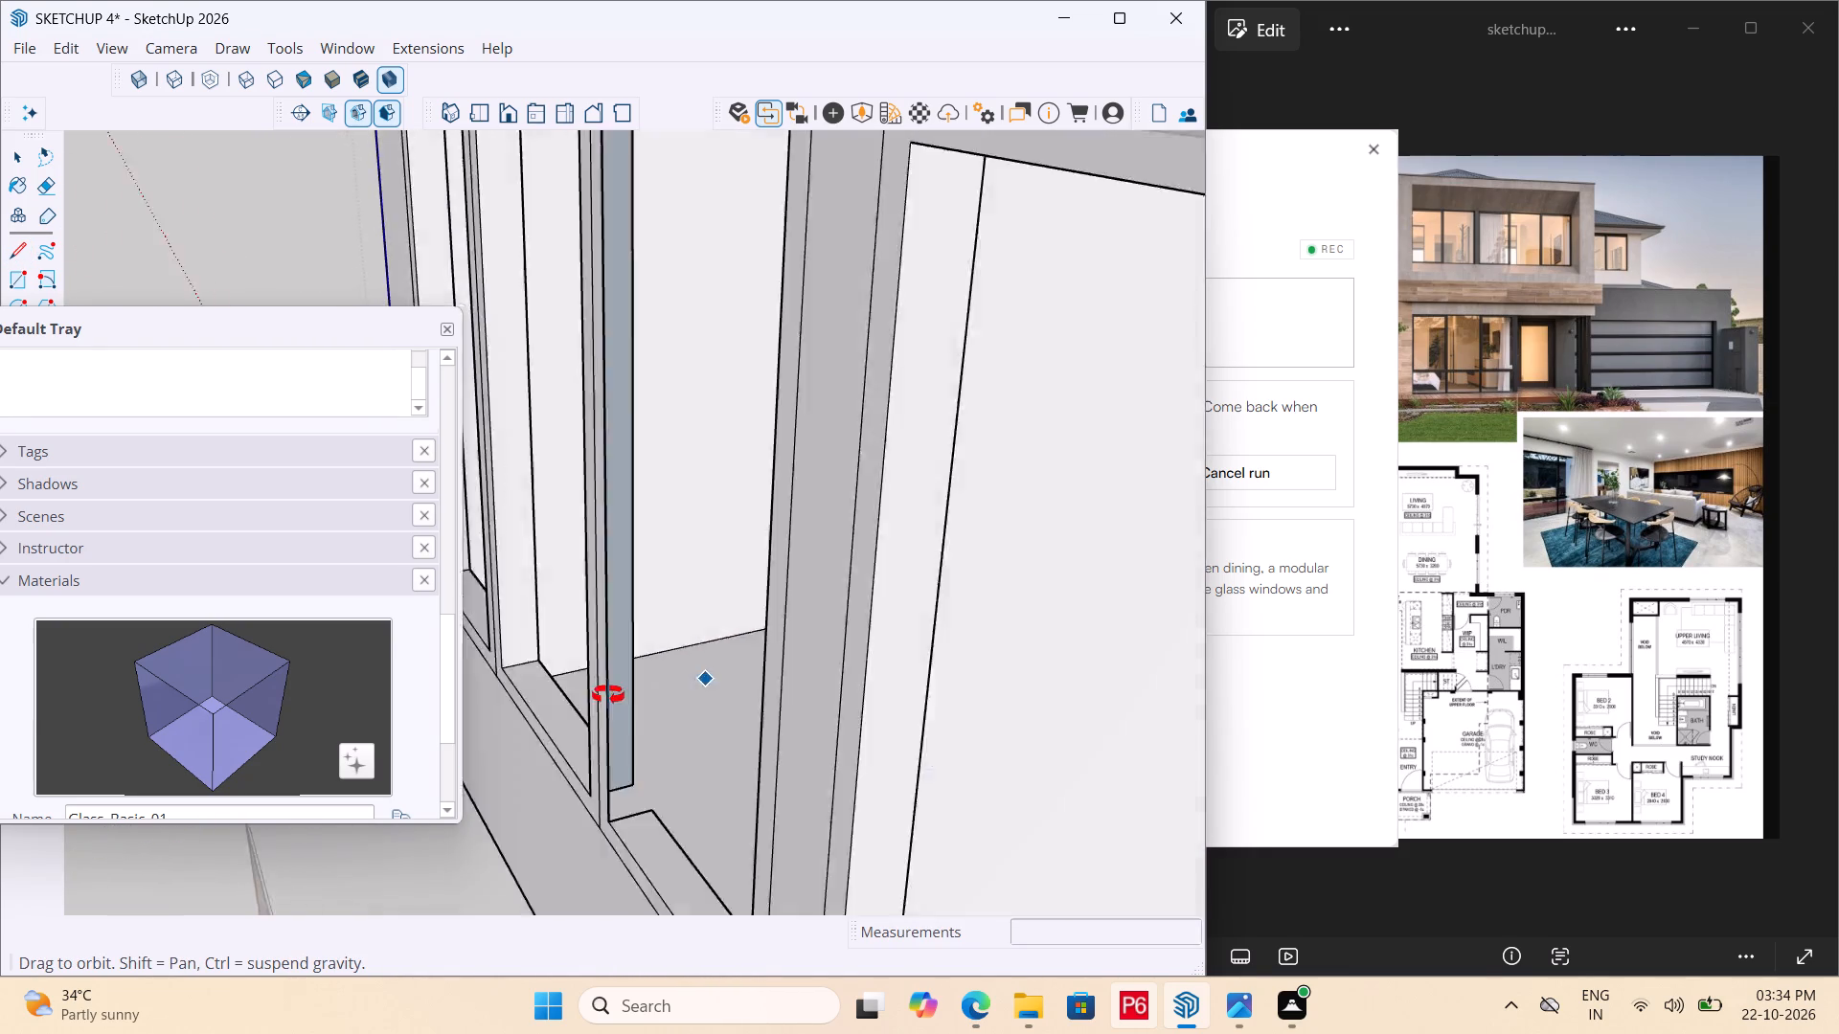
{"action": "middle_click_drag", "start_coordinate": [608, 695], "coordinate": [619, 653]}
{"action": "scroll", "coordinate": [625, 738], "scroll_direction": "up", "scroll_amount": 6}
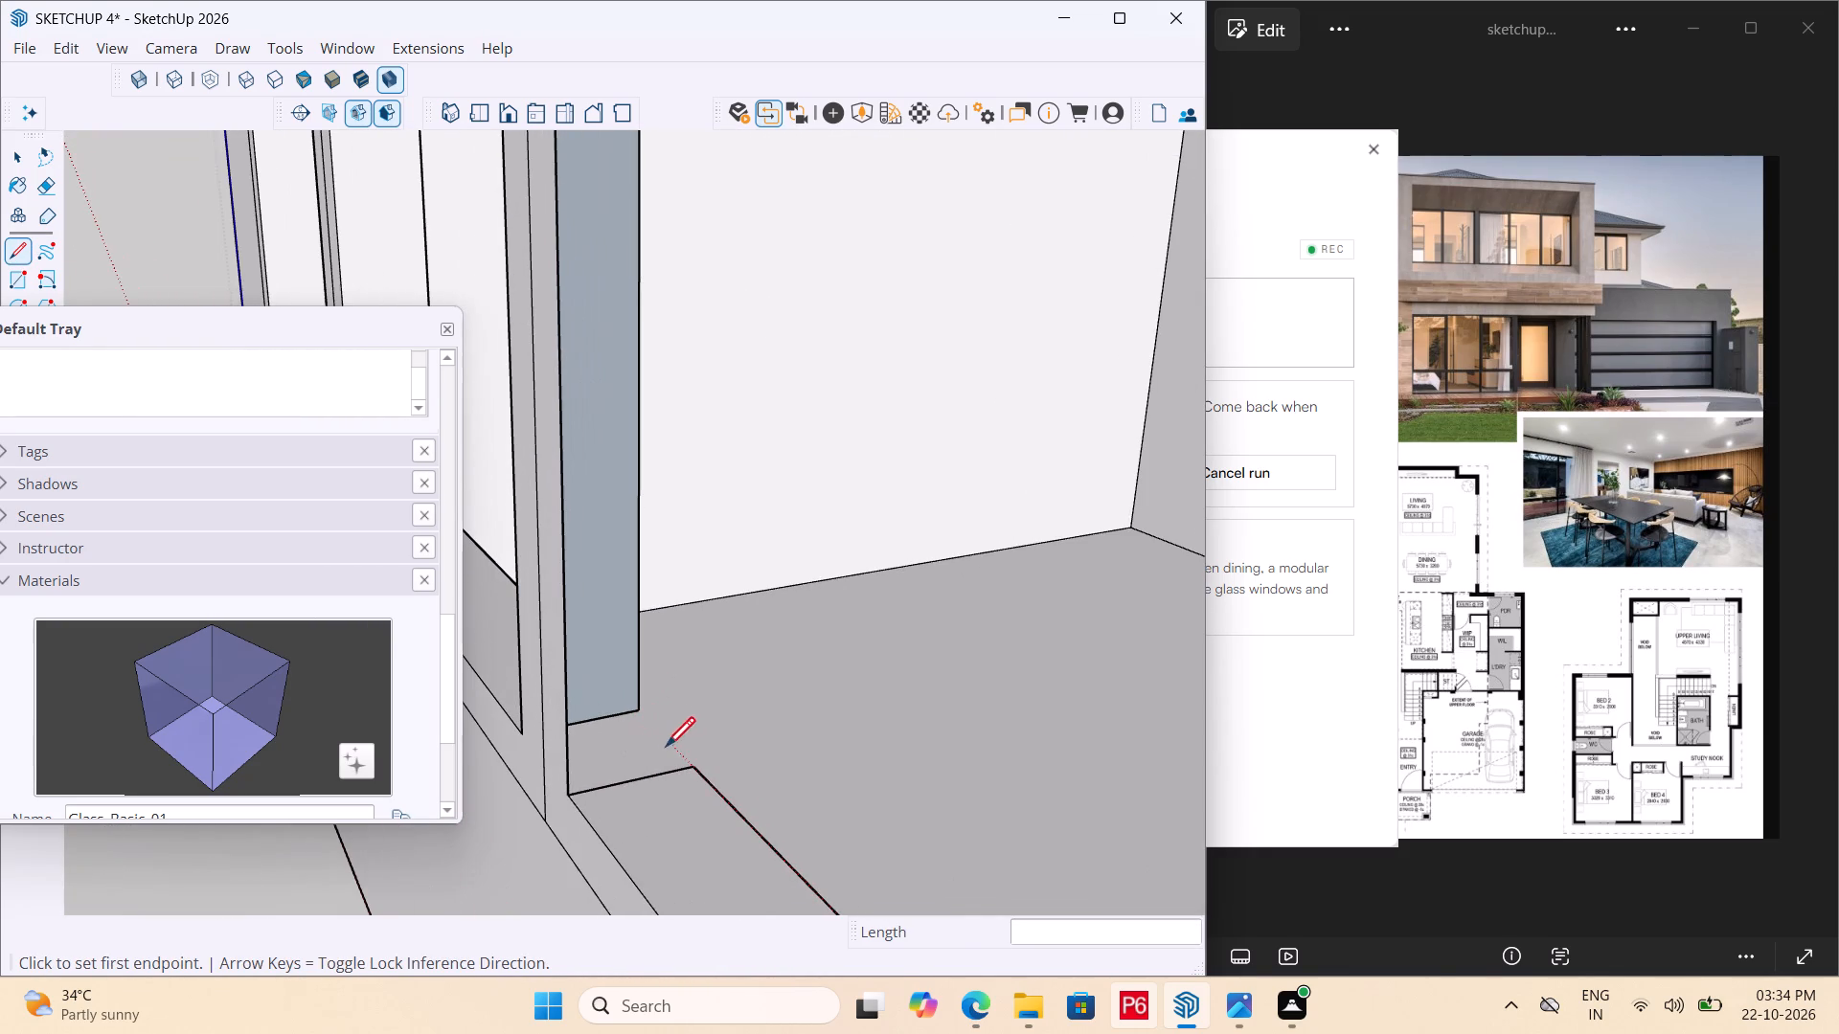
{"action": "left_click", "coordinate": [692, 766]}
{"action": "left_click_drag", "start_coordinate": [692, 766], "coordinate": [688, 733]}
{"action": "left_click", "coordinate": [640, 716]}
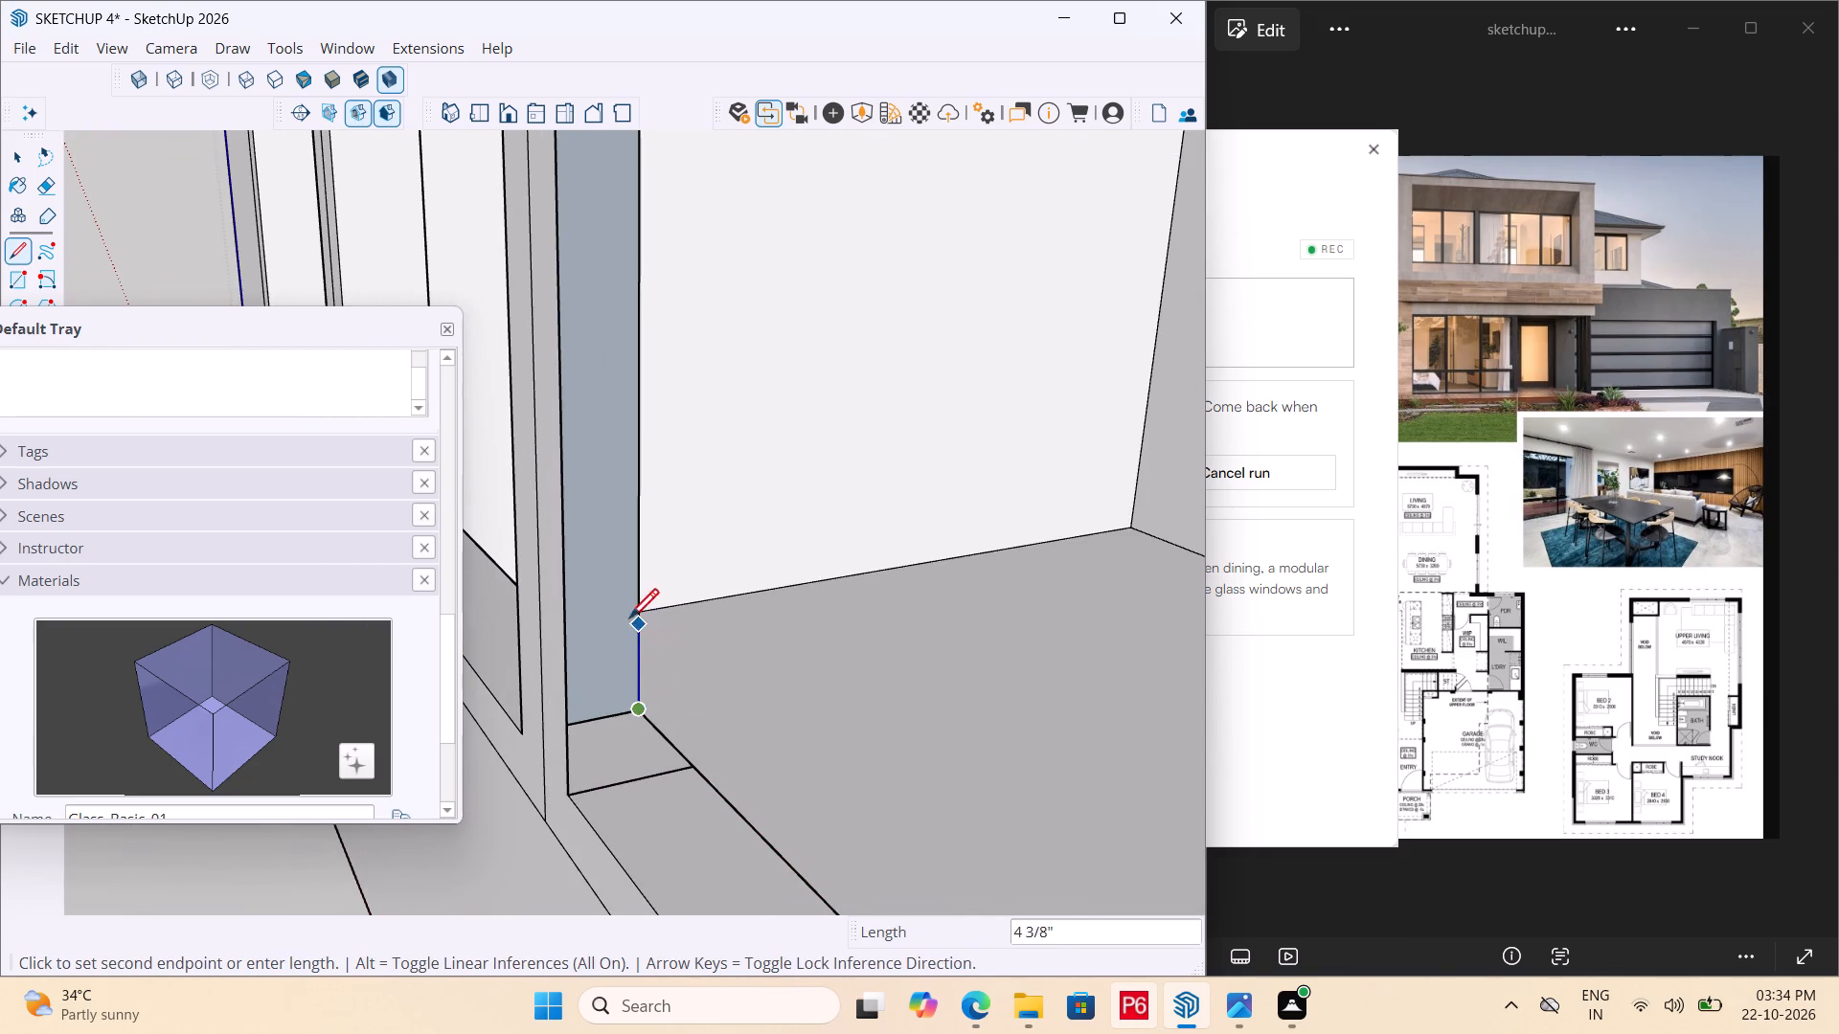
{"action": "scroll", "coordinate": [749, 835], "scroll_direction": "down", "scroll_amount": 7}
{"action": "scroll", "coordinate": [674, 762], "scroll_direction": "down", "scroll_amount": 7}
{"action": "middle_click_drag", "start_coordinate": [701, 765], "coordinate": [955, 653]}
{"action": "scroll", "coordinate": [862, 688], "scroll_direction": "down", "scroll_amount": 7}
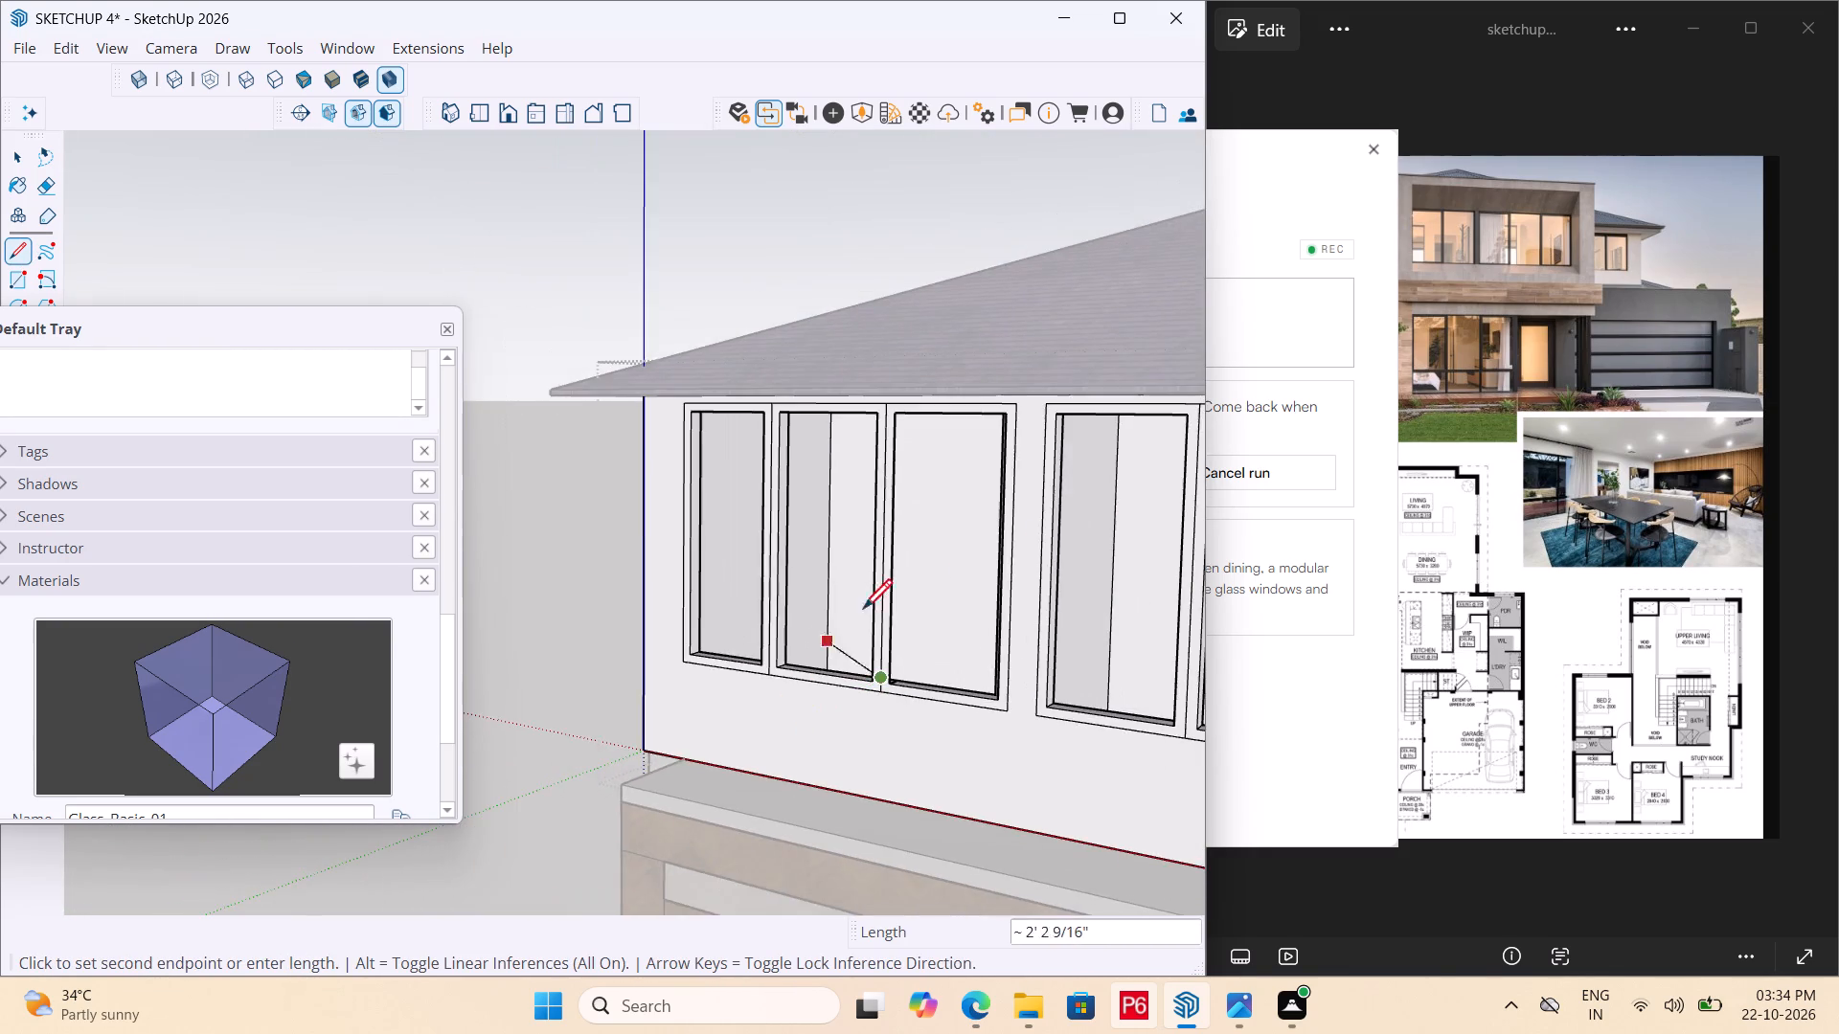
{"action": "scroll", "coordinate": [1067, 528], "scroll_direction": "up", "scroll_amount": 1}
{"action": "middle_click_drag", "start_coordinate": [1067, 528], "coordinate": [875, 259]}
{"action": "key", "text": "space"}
Inspect the top of the third window's opening, and undo the sill lines and the deletion of the recessed panel.
{"action": "middle_click_drag", "start_coordinate": [728, 294], "coordinate": [776, 428]}
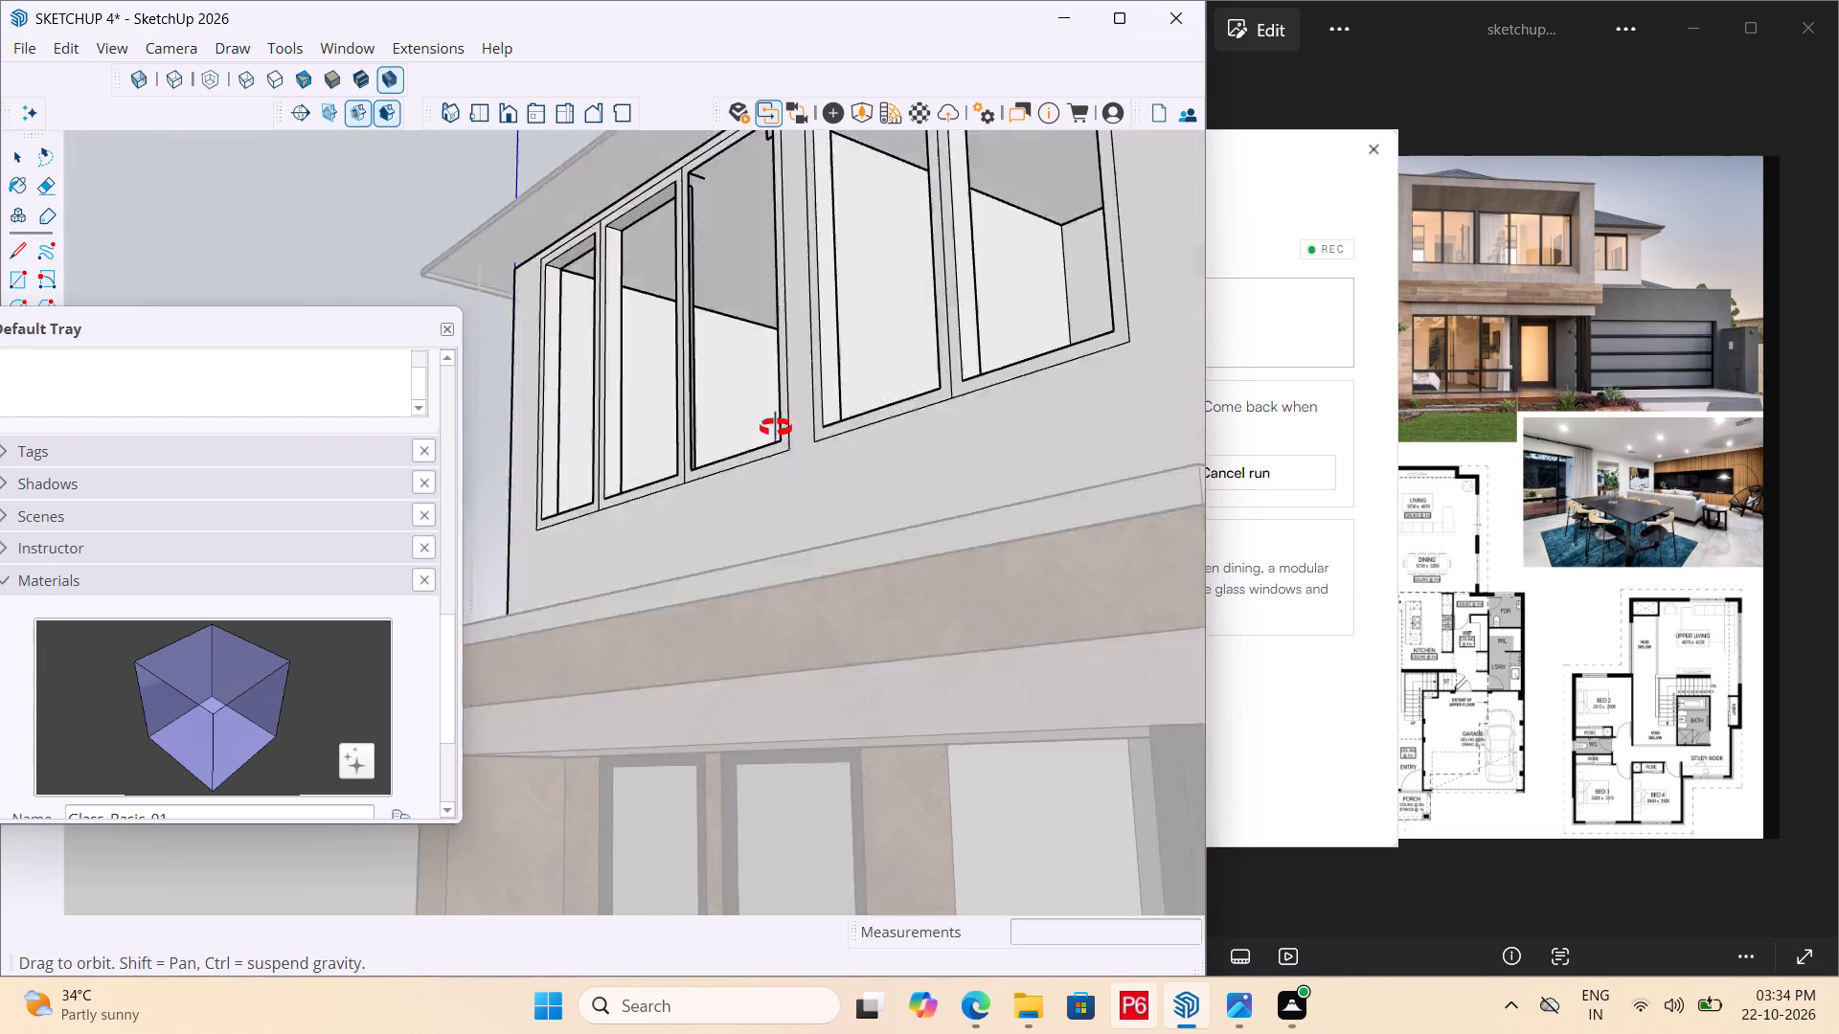
{"action": "middle_click_drag", "start_coordinate": [776, 428], "coordinate": [850, 460]}
{"action": "scroll", "coordinate": [833, 251], "scroll_direction": "up", "scroll_amount": 4}
{"action": "scroll", "coordinate": [749, 113], "scroll_direction": "up", "scroll_amount": 5}
{"action": "middle_click_drag", "start_coordinate": [750, 220], "coordinate": [582, 256]}
{"action": "scroll", "coordinate": [582, 256], "scroll_direction": "up", "scroll_amount": 8}
{"action": "key", "text": "ctrl+z"}
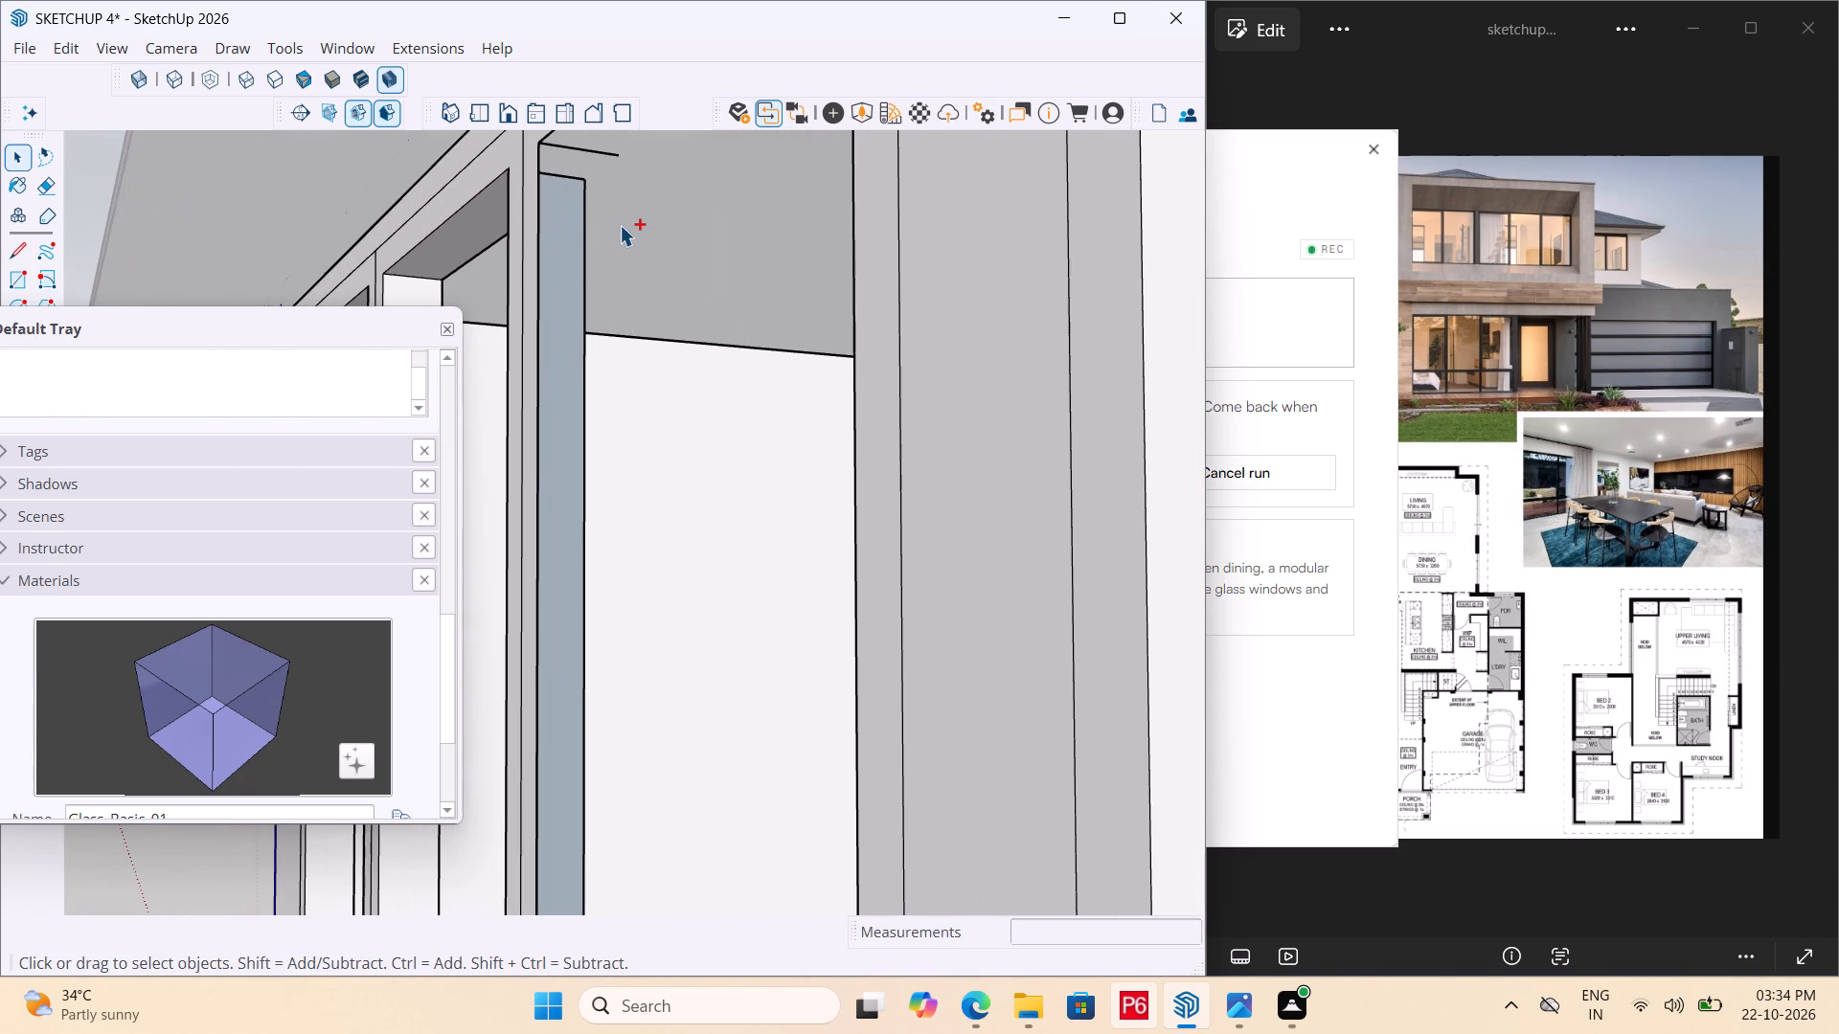
{"action": "key", "text": "ctrl+z"}
{"action": "key", "text": "ctrl+z"}
{"action": "key", "text": "ctrl+z"}
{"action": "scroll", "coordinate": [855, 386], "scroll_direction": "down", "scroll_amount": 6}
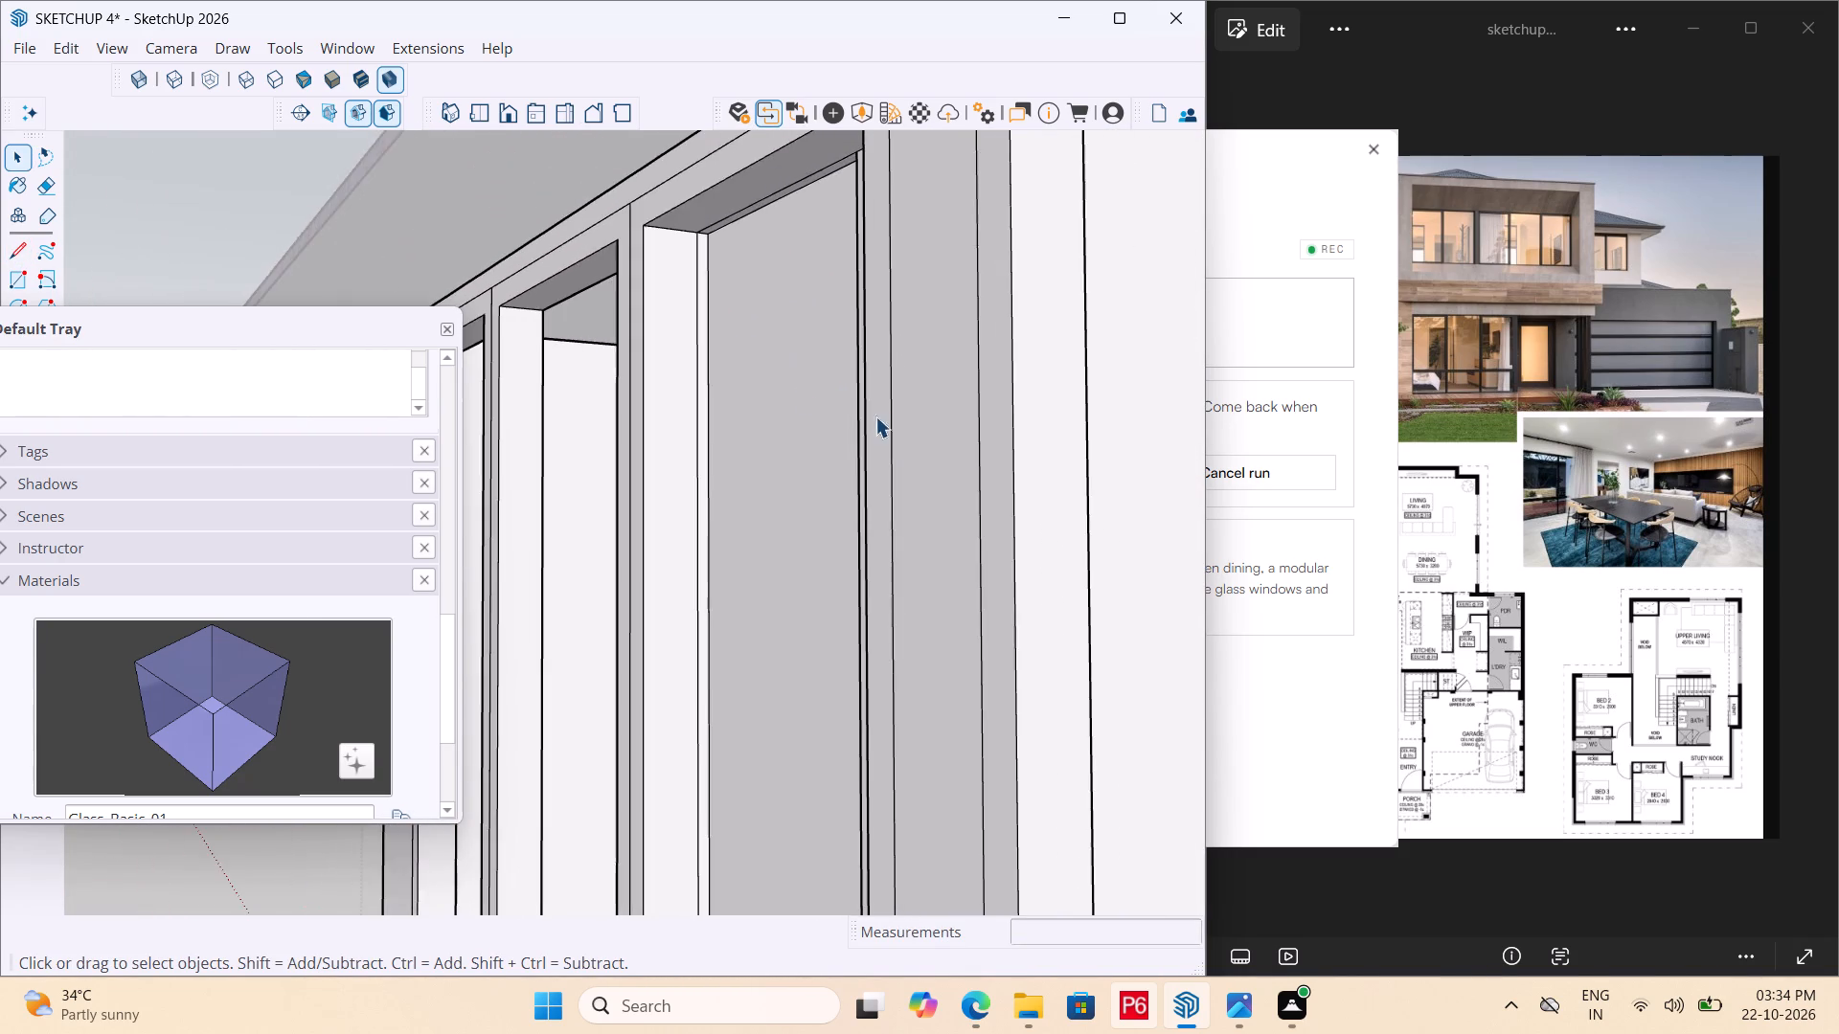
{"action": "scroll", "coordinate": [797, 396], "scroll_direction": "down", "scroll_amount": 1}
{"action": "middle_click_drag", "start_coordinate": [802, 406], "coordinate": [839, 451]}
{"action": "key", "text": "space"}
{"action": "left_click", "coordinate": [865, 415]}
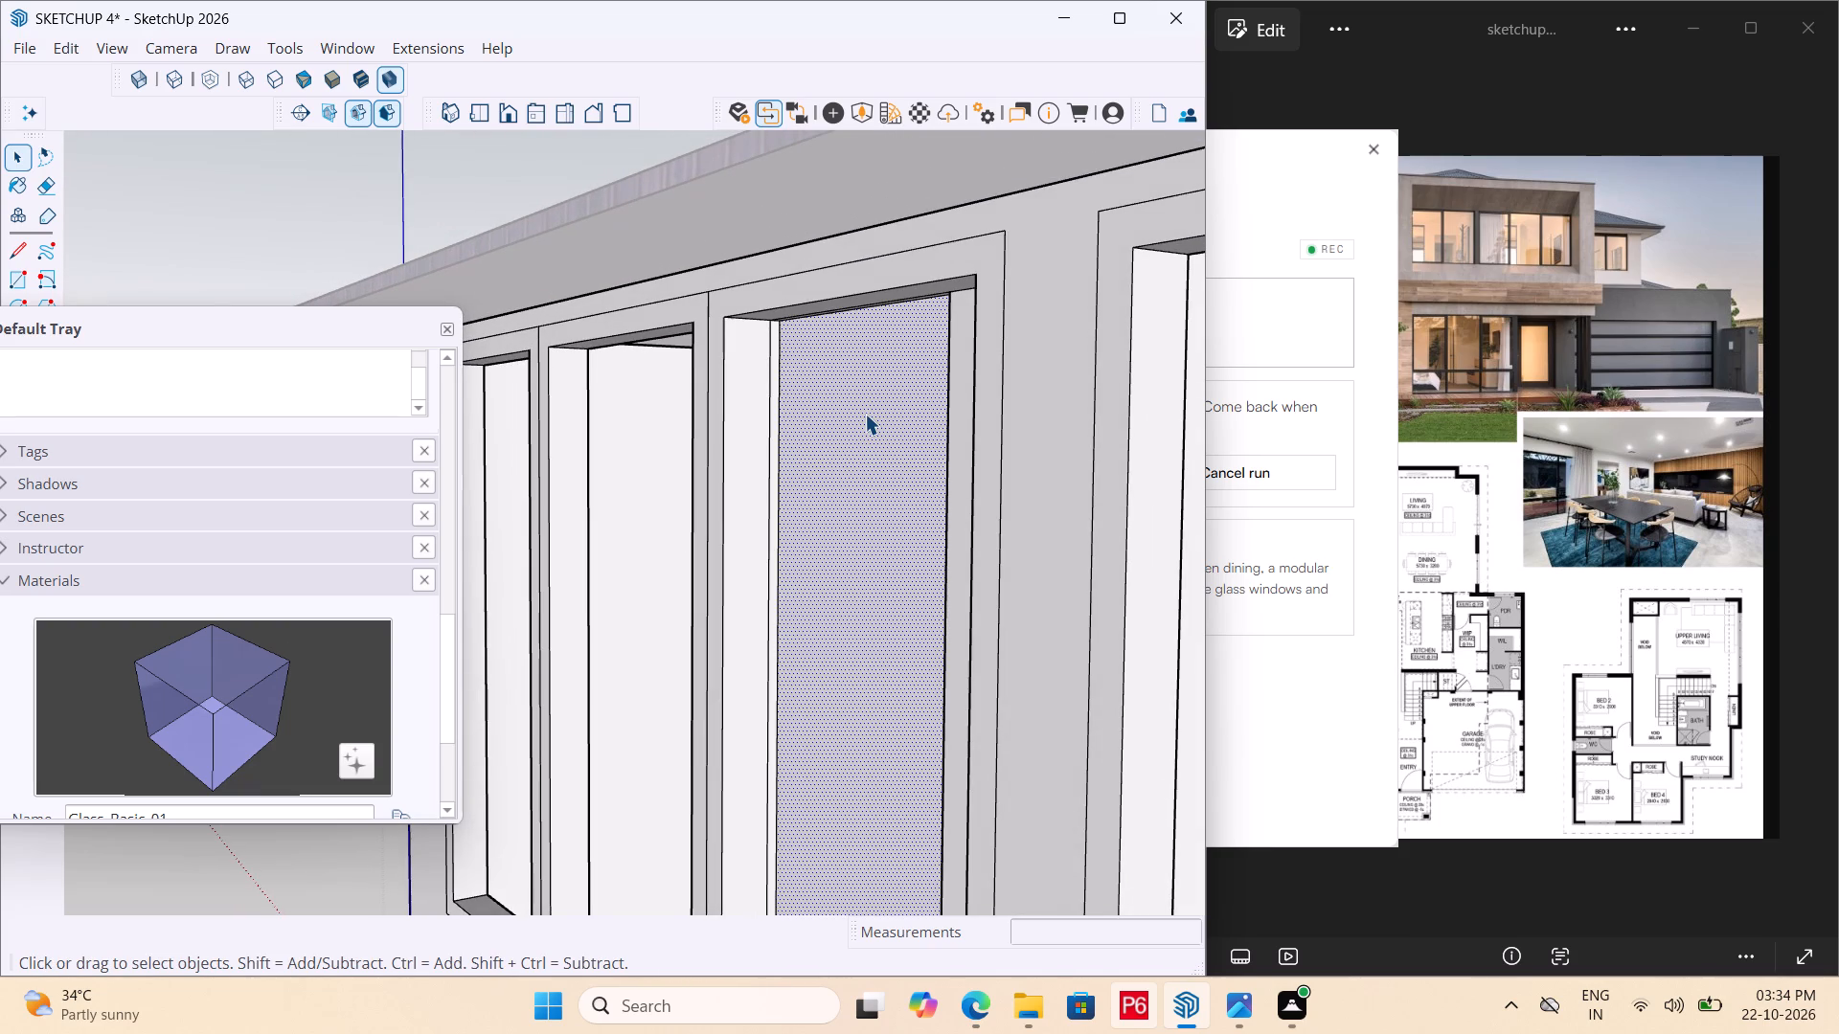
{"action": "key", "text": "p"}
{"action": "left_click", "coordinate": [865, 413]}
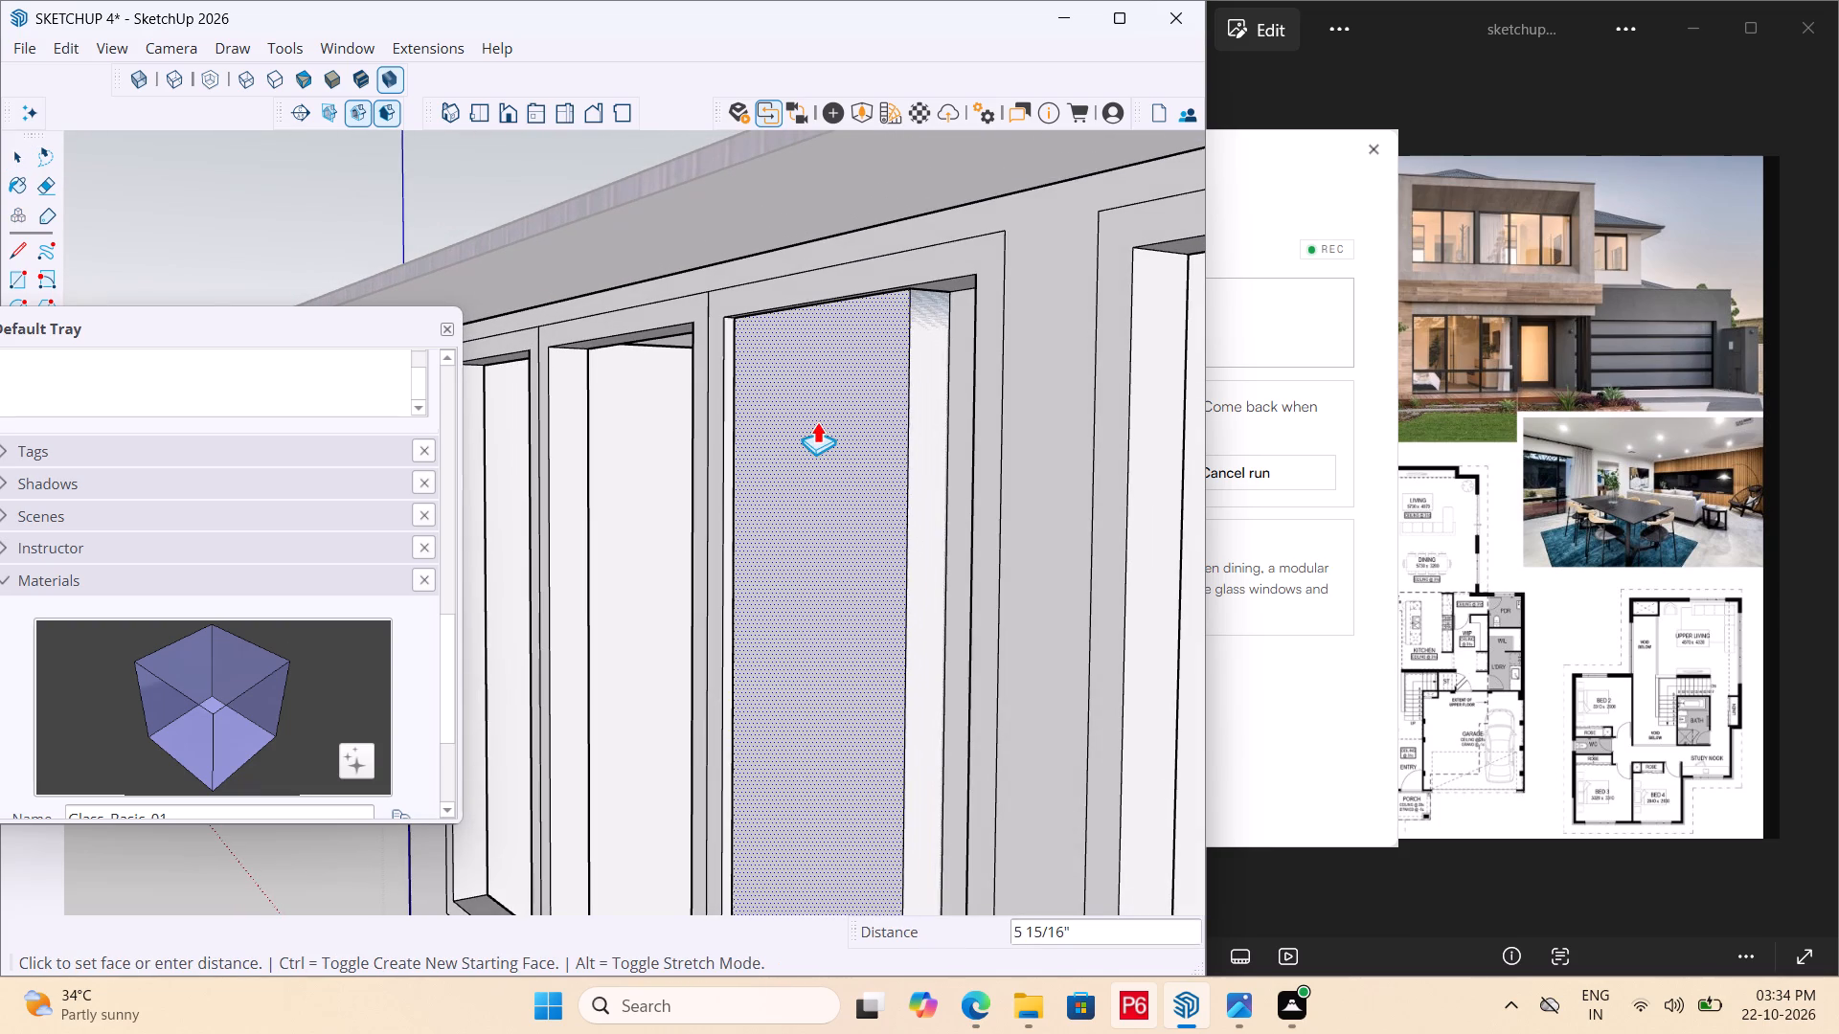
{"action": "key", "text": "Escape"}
Undo the window cuts back past the third window's recess, and redo the cuts of the openings beside it, leaving the third panel flush.
{"action": "key", "text": "ctrl+z"}
{"action": "key", "text": "ctrl+z"}
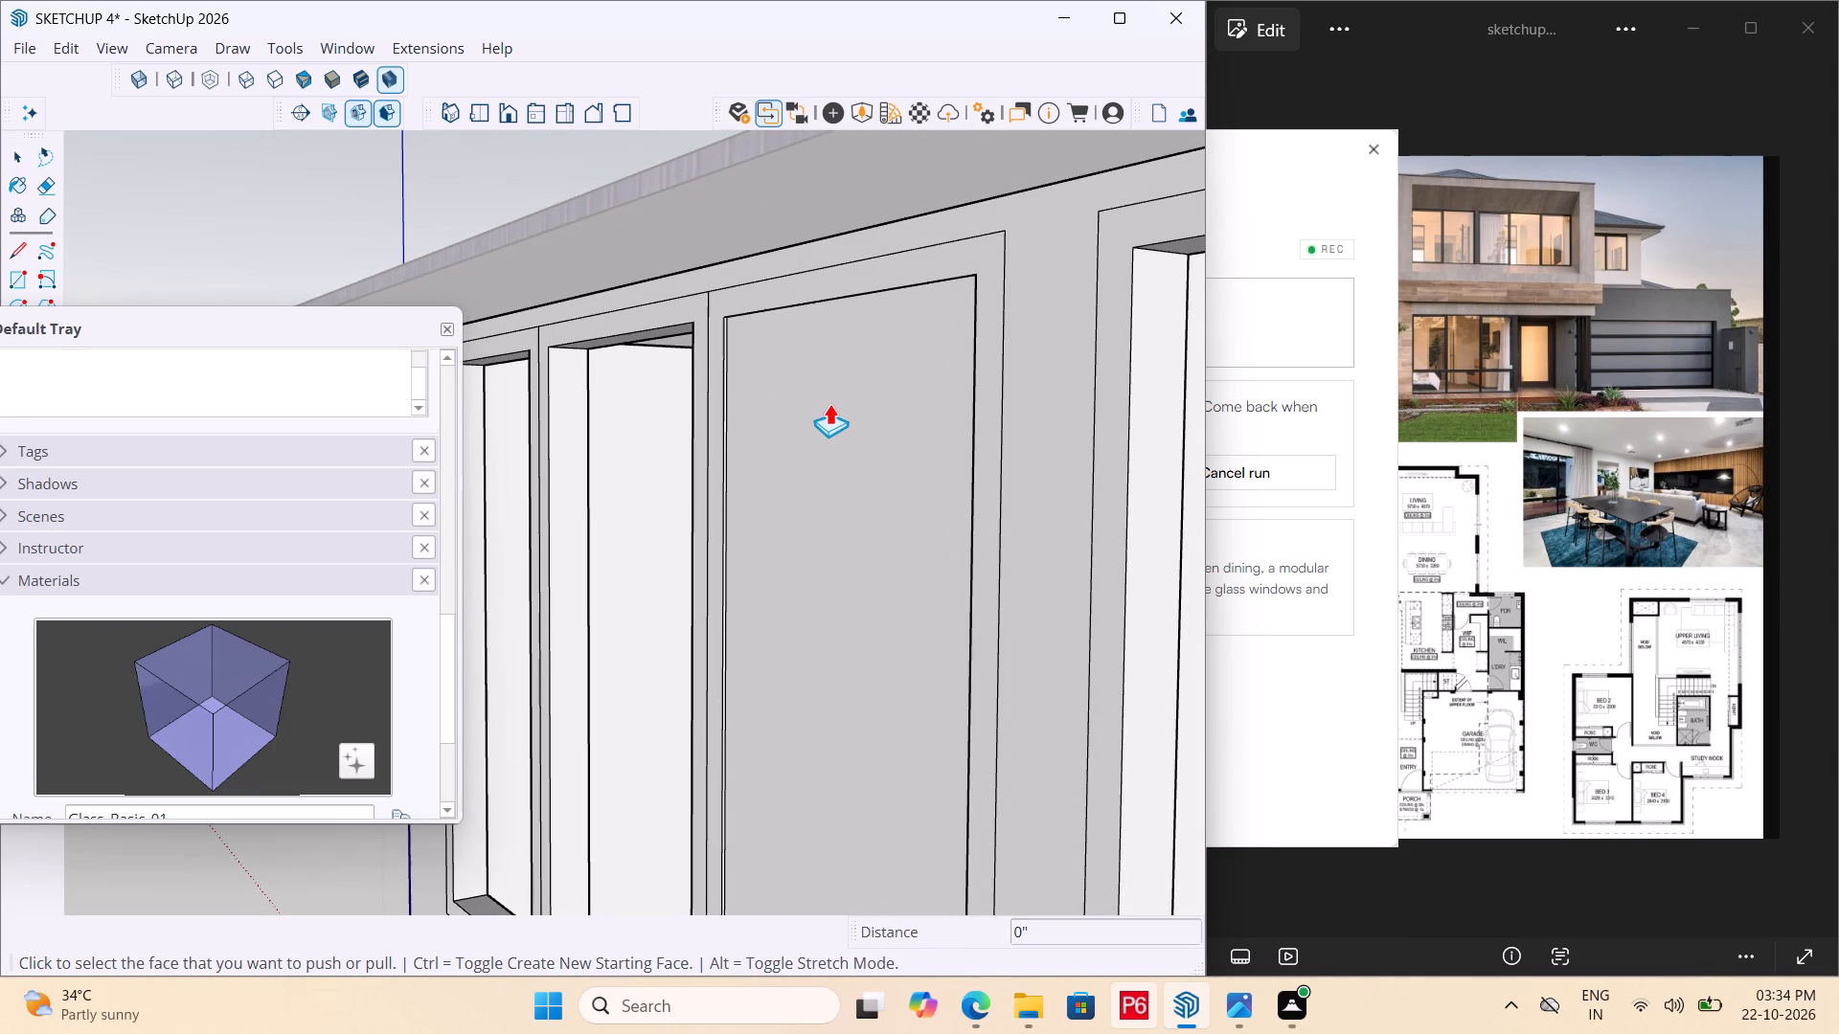
{"action": "key", "text": "ctrl+z"}
{"action": "key", "text": "ctrl+z"}
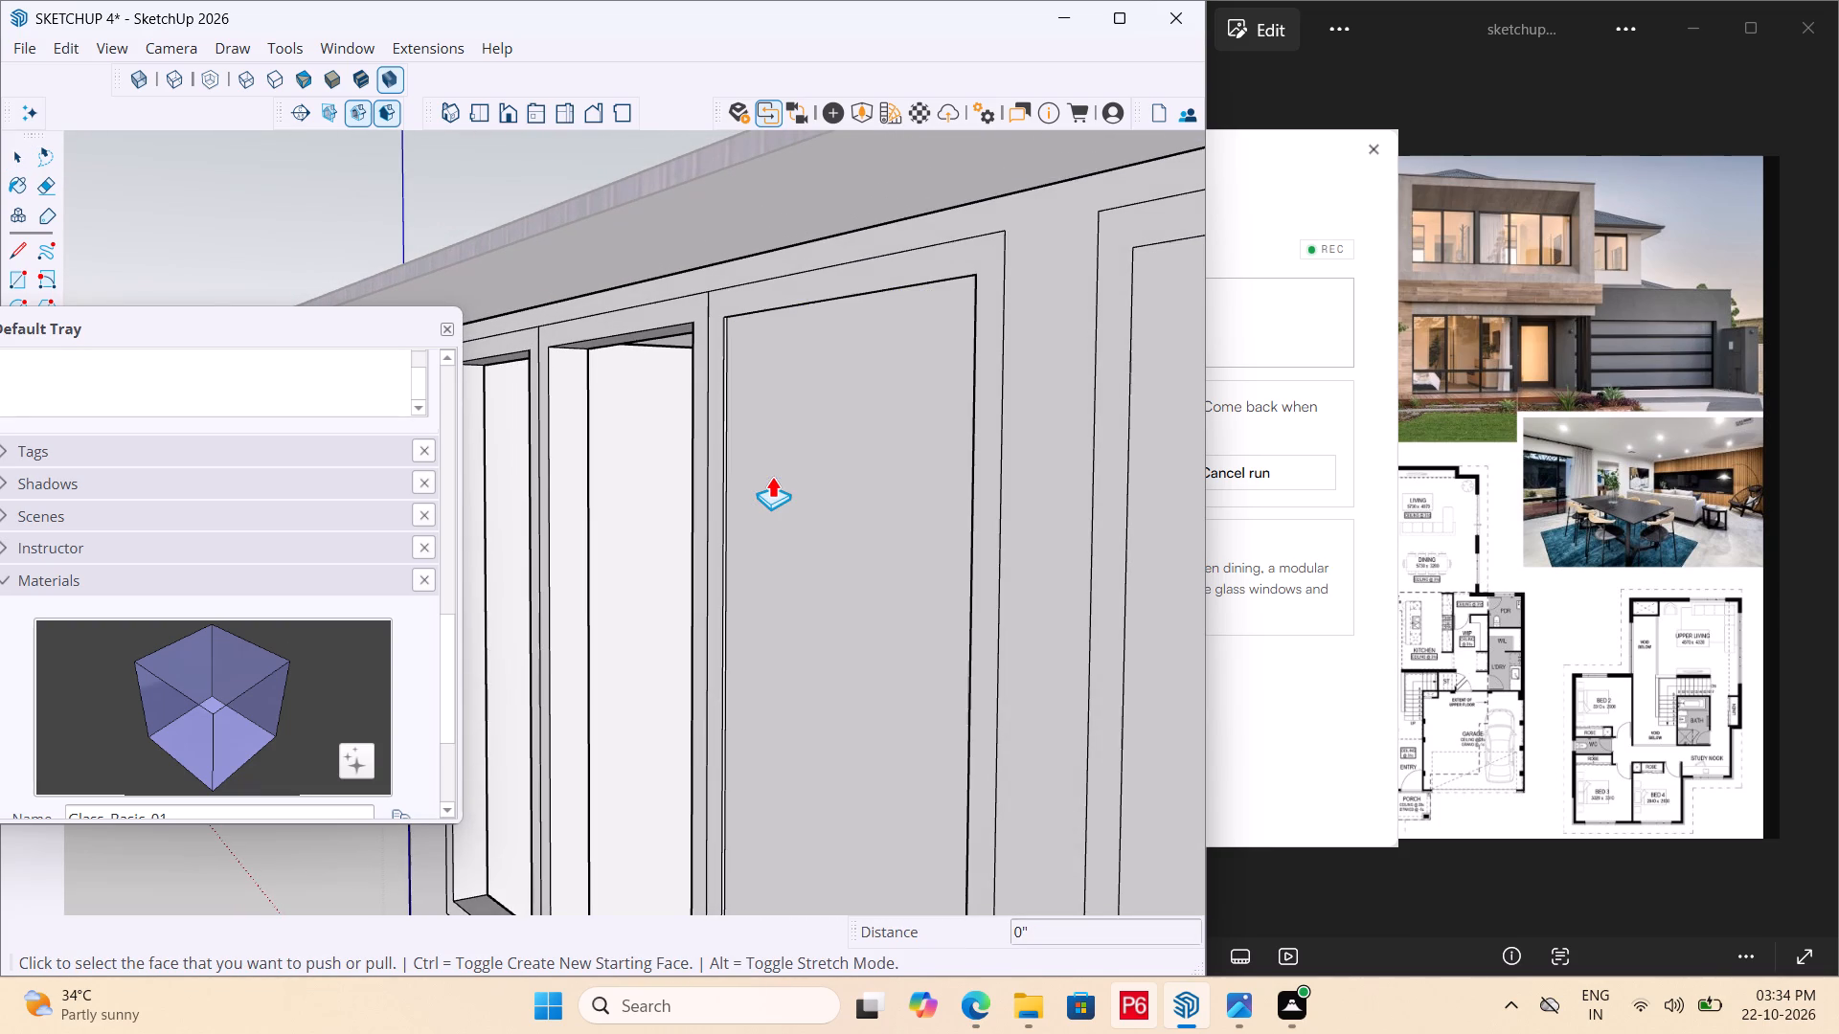
{"action": "key", "text": "ctrl+z"}
{"action": "scroll", "coordinate": [749, 450], "scroll_direction": "down", "scroll_amount": 6, "text": "ctrl"}
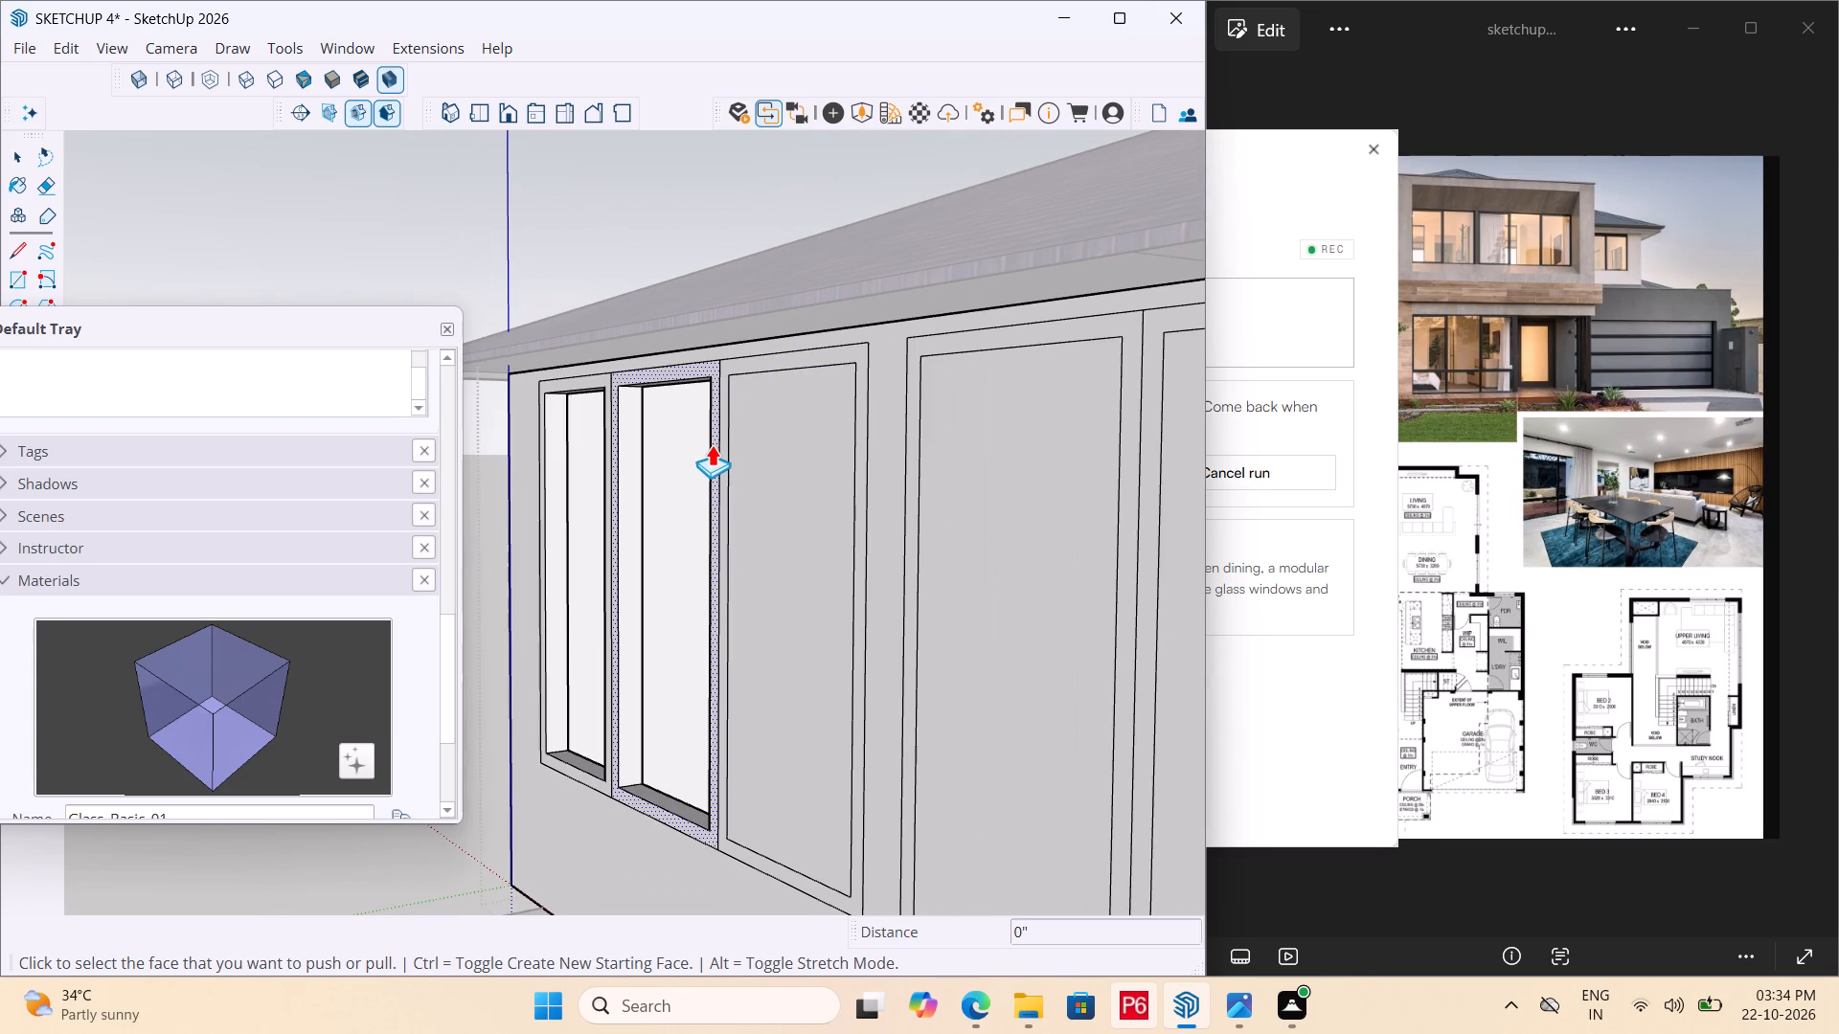
{"action": "key", "text": "ctrl+y"}
{"action": "key", "text": "ctrl+y"}
{"action": "key", "text": "ctrl+y"}
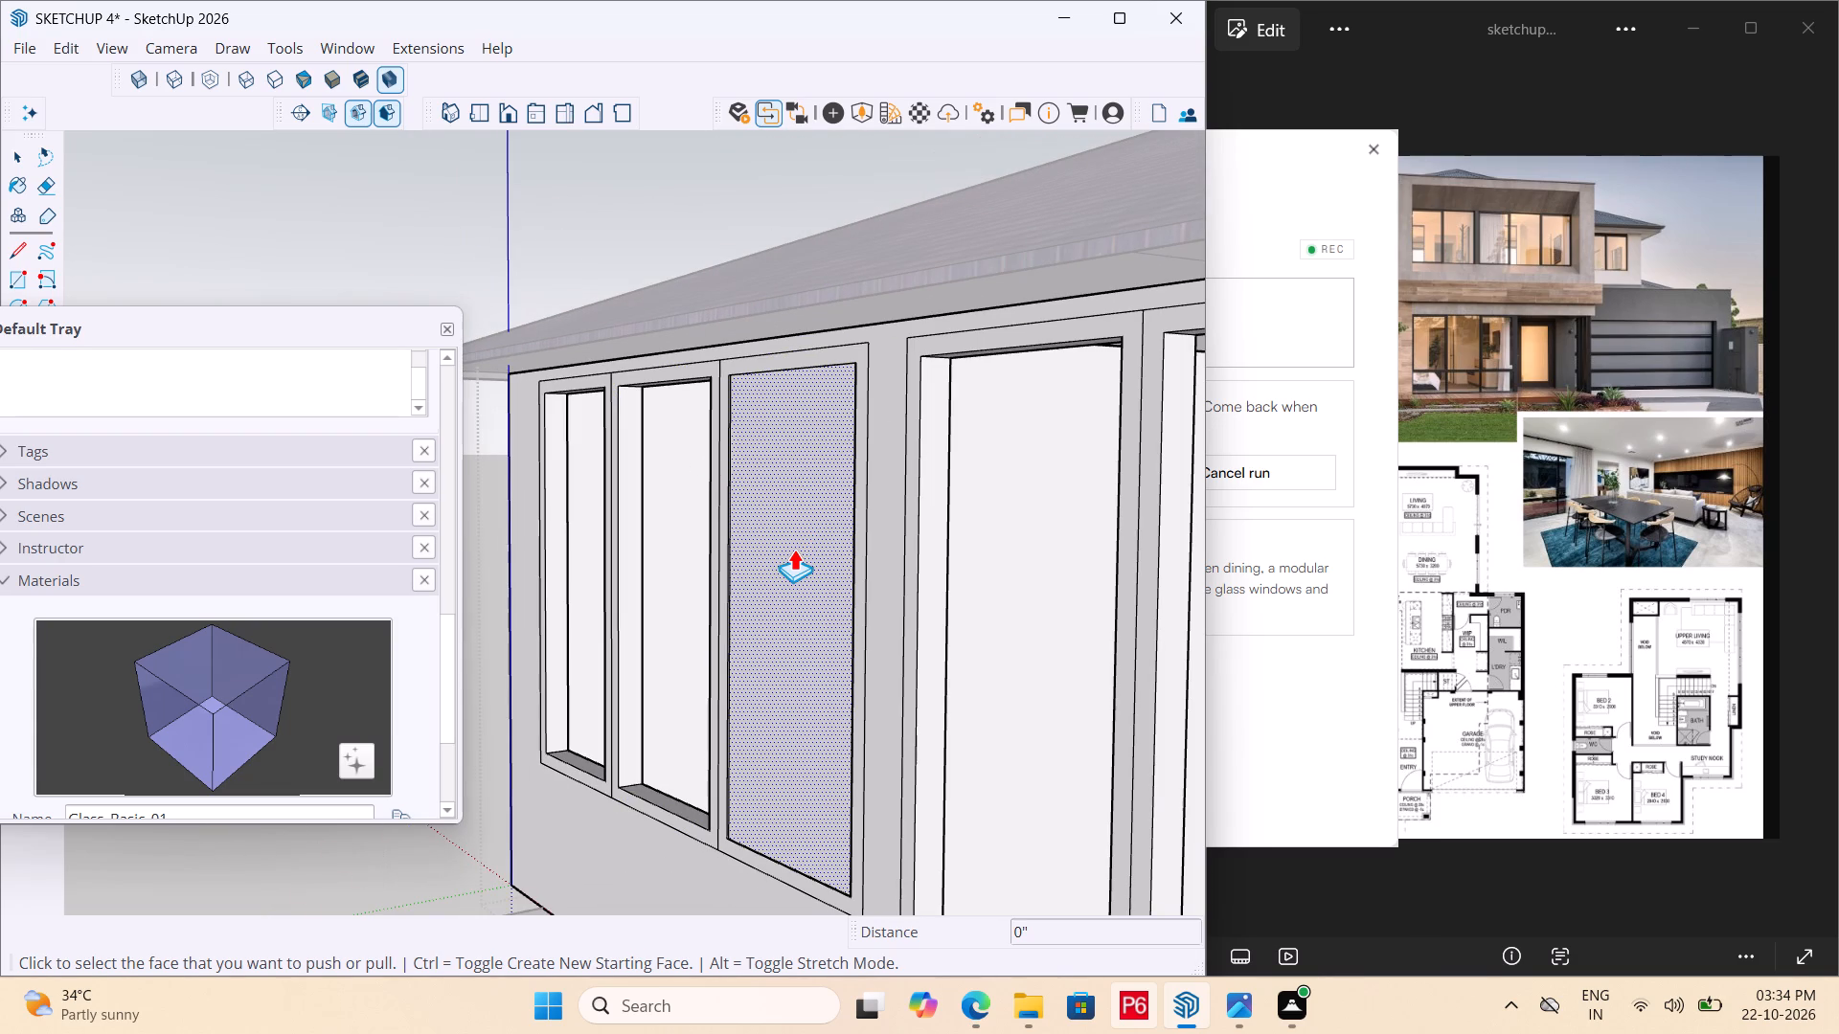
Push the third front window's panel inward 5 5/8", aligned with the inner edge of the adjacent window's opening.
{"action": "left_click", "coordinate": [794, 549]}
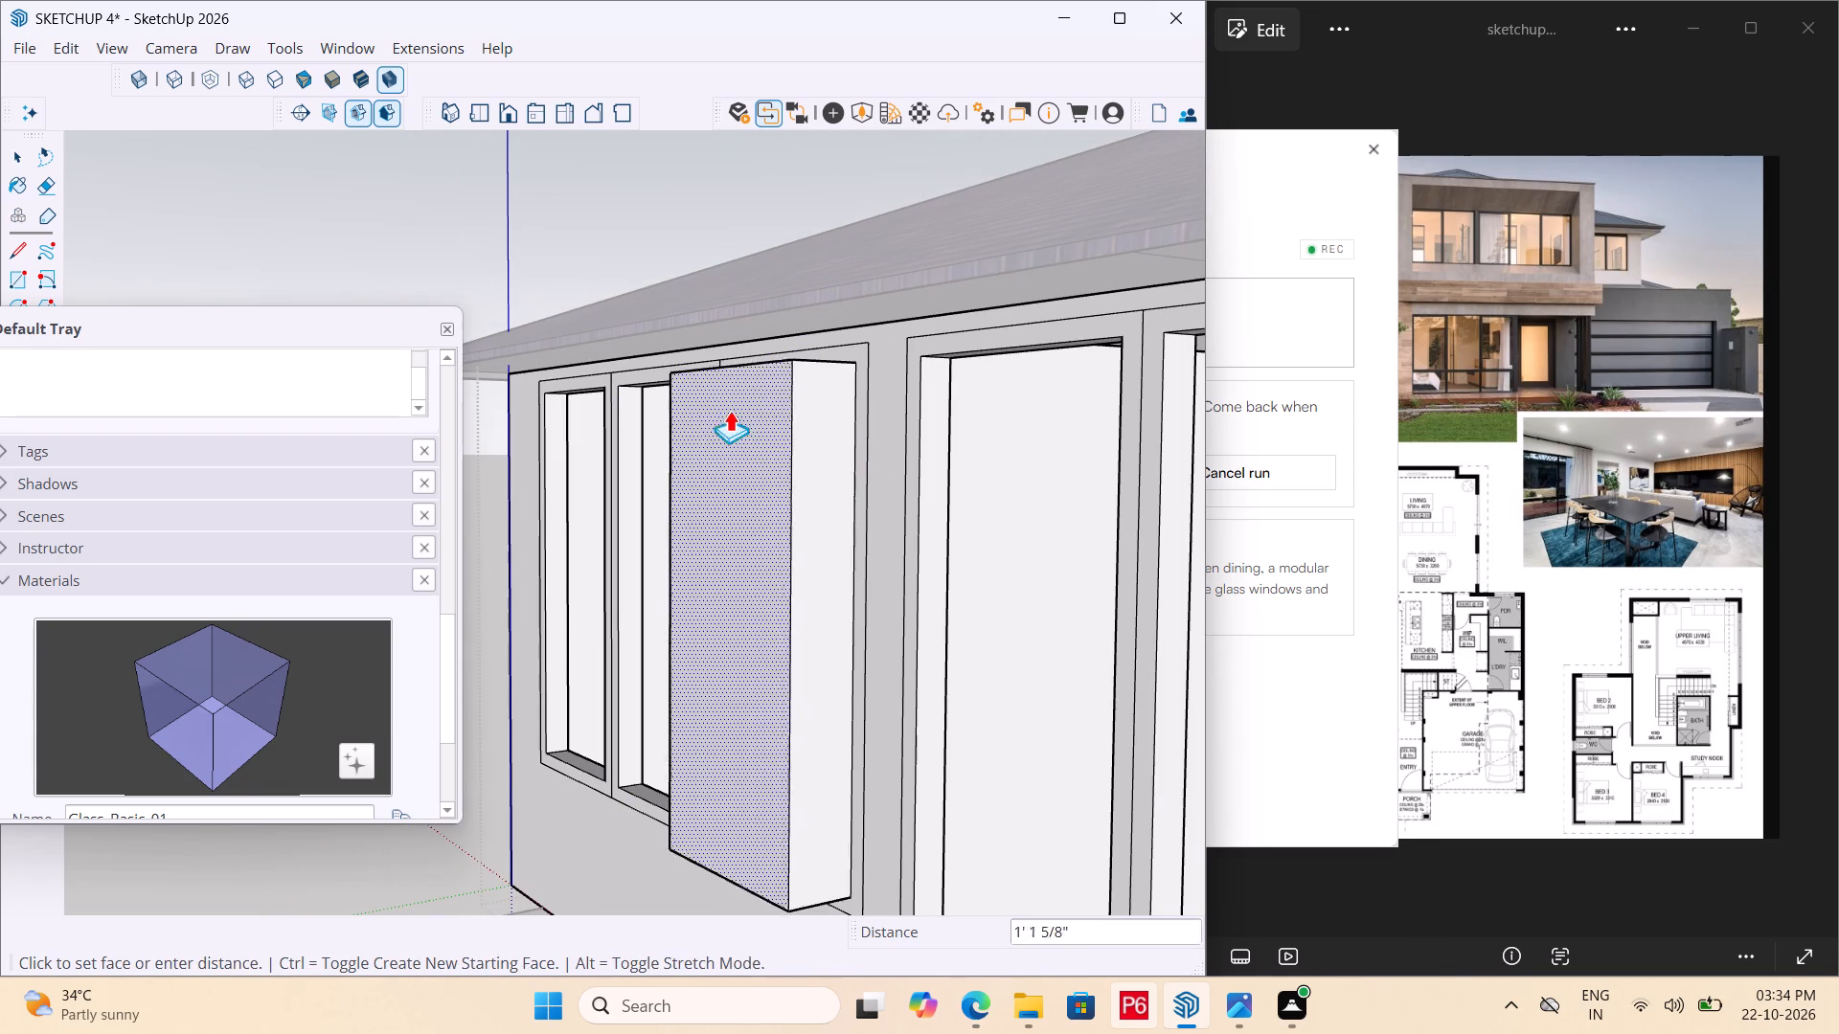
{"action": "double_click", "coordinate": [946, 586]}
Examine the third window's recess and the neighbouring front openings from several angles.
{"action": "scroll", "coordinate": [752, 540], "scroll_direction": "down", "scroll_amount": 1}
{"action": "middle_click_drag", "start_coordinate": [753, 542], "coordinate": [1175, 572]}
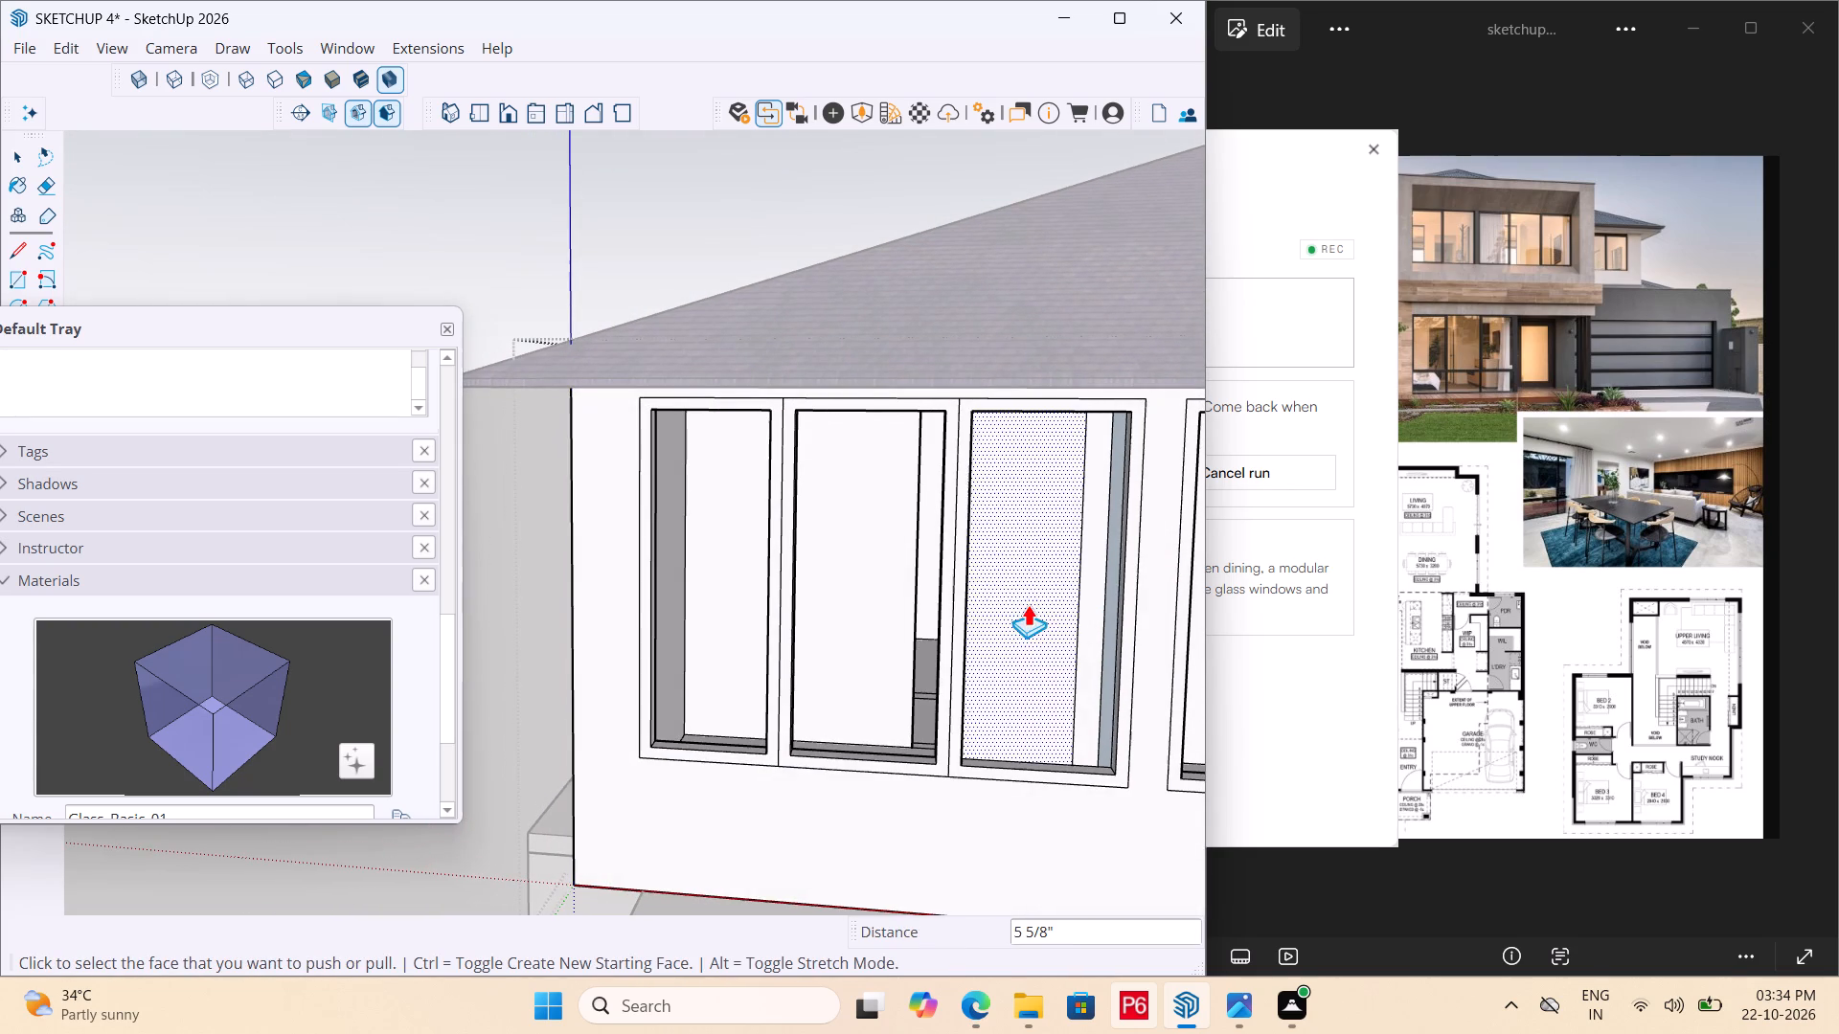
{"action": "middle_click_drag", "start_coordinate": [848, 578], "coordinate": [1022, 541]}
{"action": "scroll", "coordinate": [1012, 541], "scroll_direction": "up", "scroll_amount": 1}
{"action": "scroll", "coordinate": [829, 598], "scroll_direction": "down", "scroll_amount": 6}
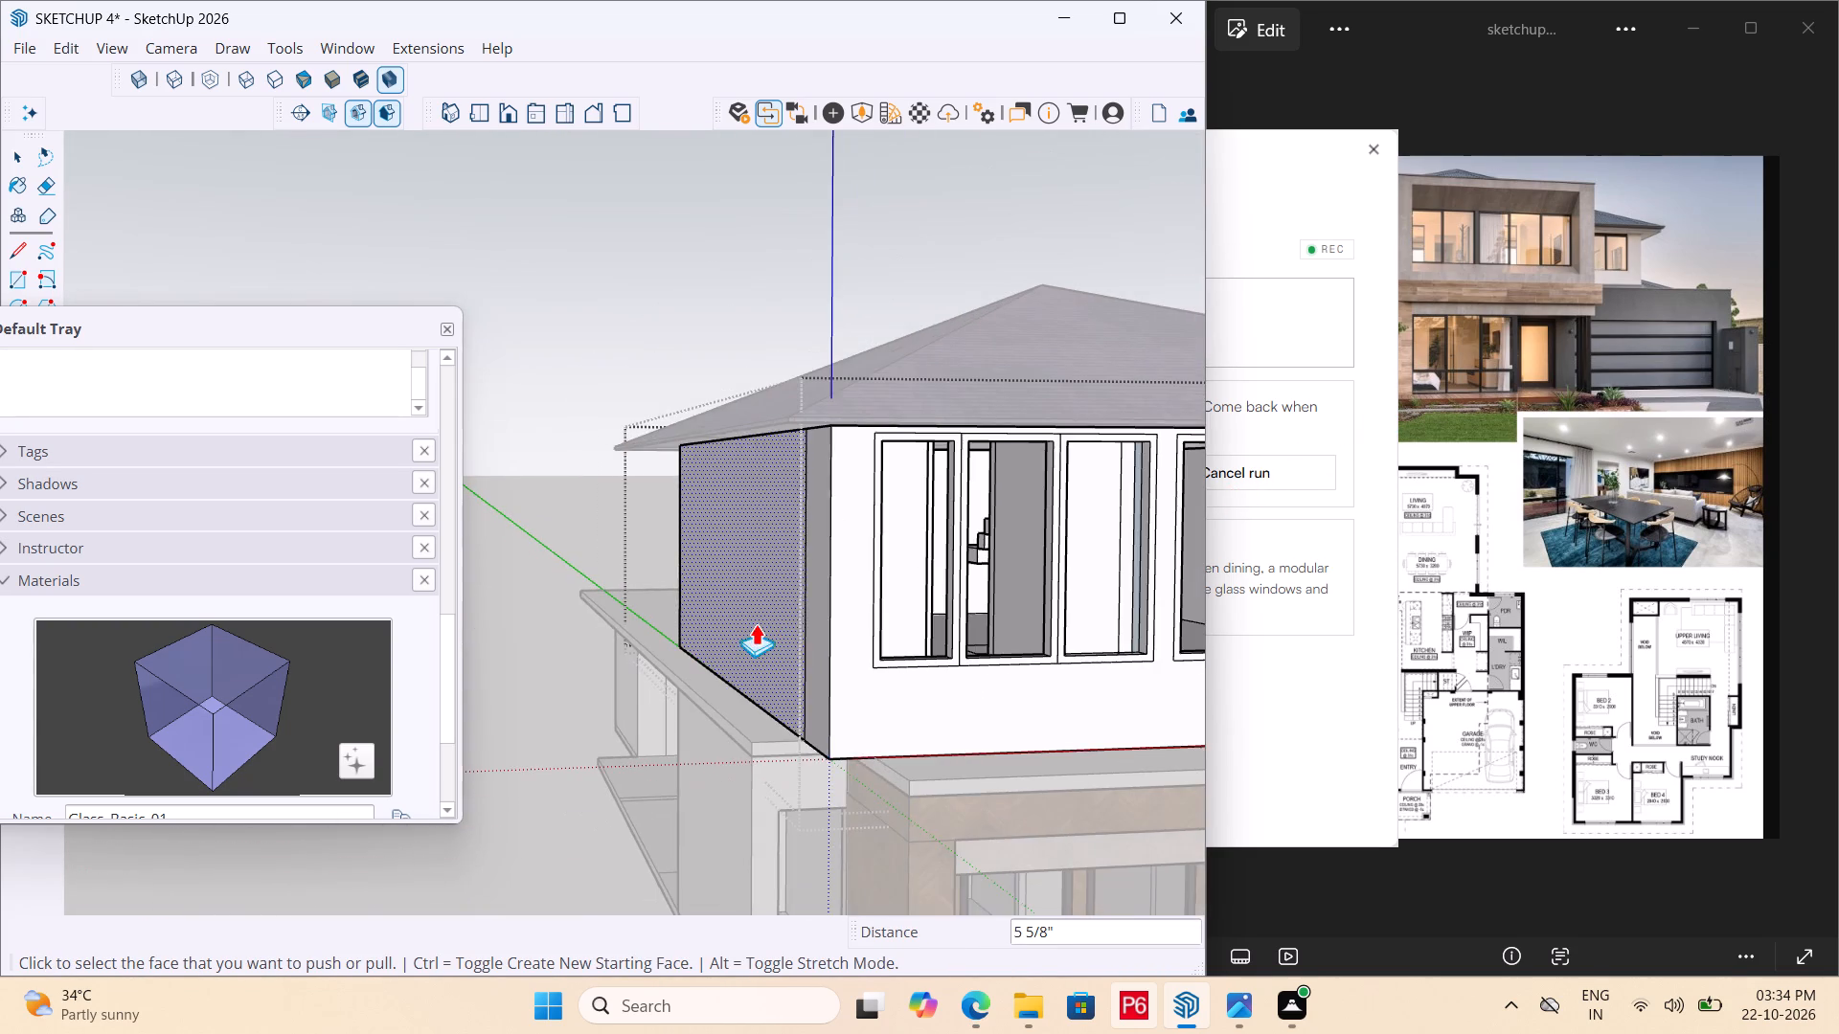
{"action": "scroll", "coordinate": [1042, 471], "scroll_direction": "down", "scroll_amount": 6}
{"action": "middle_click_drag", "start_coordinate": [1169, 471], "coordinate": [1448, 472]}
{"action": "scroll", "coordinate": [1226, 505], "scroll_direction": "up", "scroll_amount": 7}
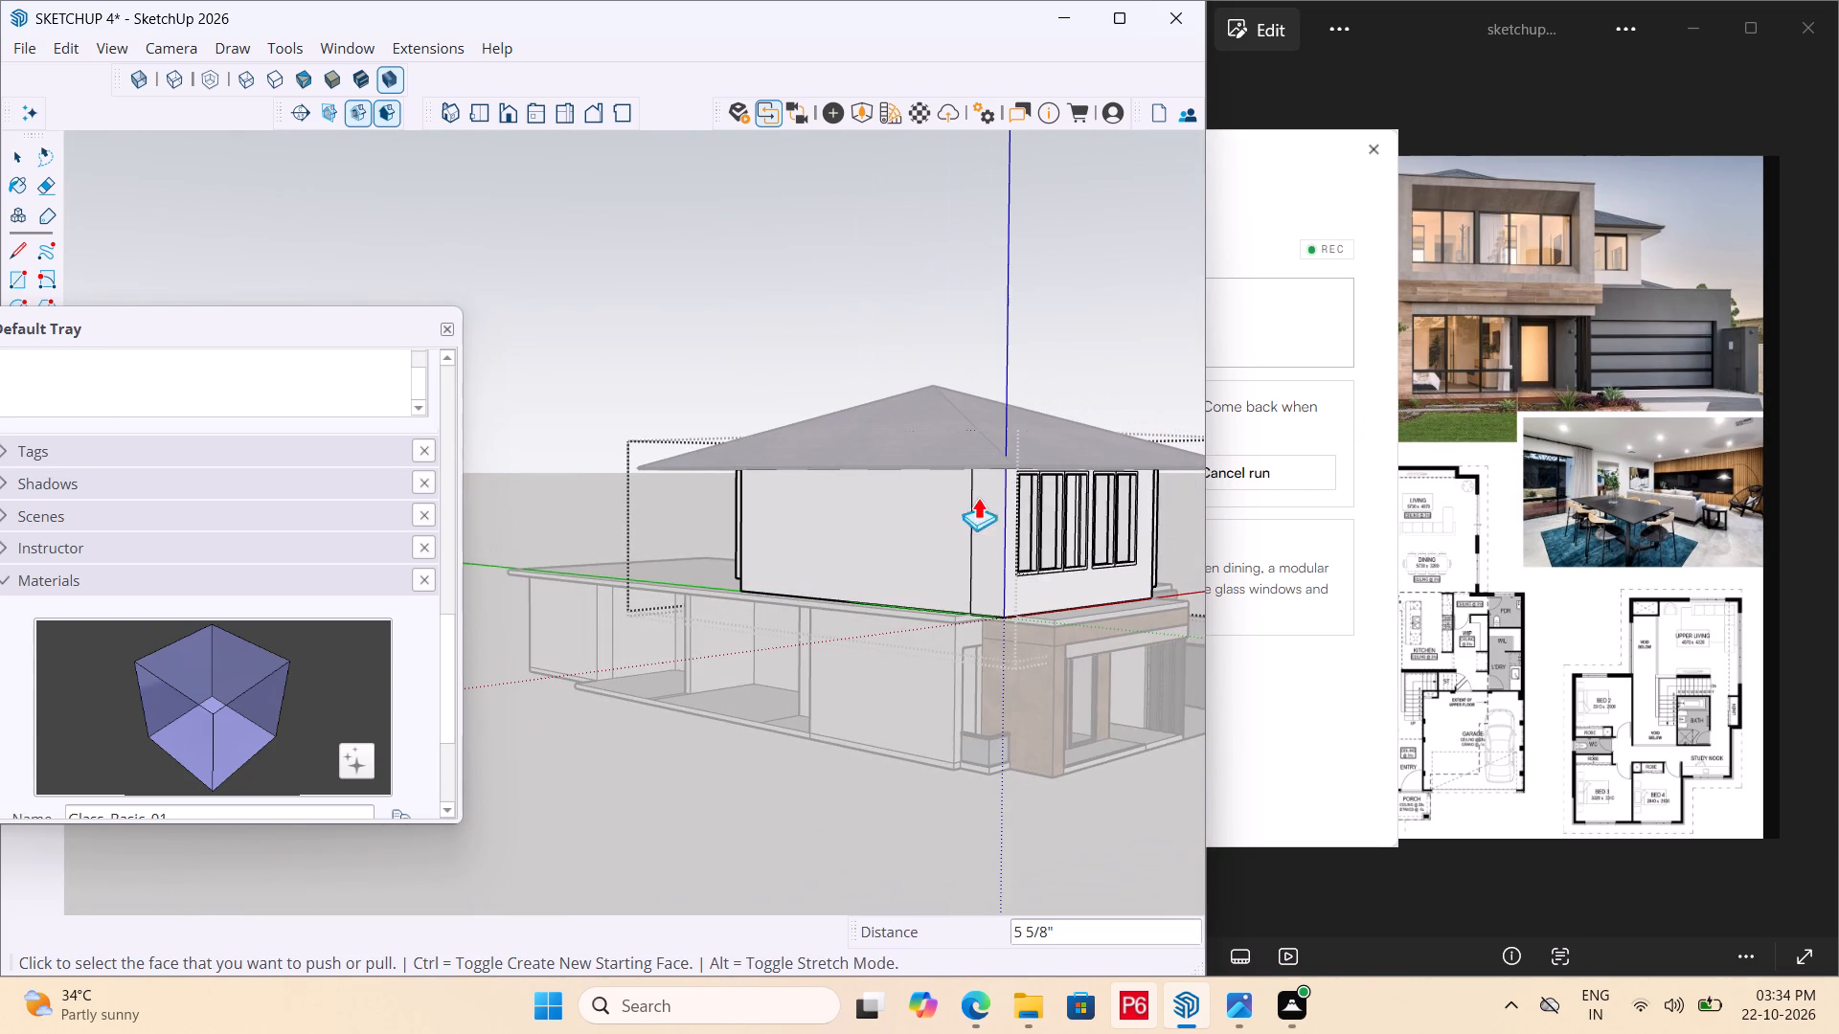
{"action": "scroll", "coordinate": [1011, 488], "scroll_direction": "up", "scroll_amount": 5}
{"action": "scroll", "coordinate": [1151, 501], "scroll_direction": "up", "scroll_amount": 13}
{"action": "middle_click_drag", "start_coordinate": [920, 498], "coordinate": [940, 483]}
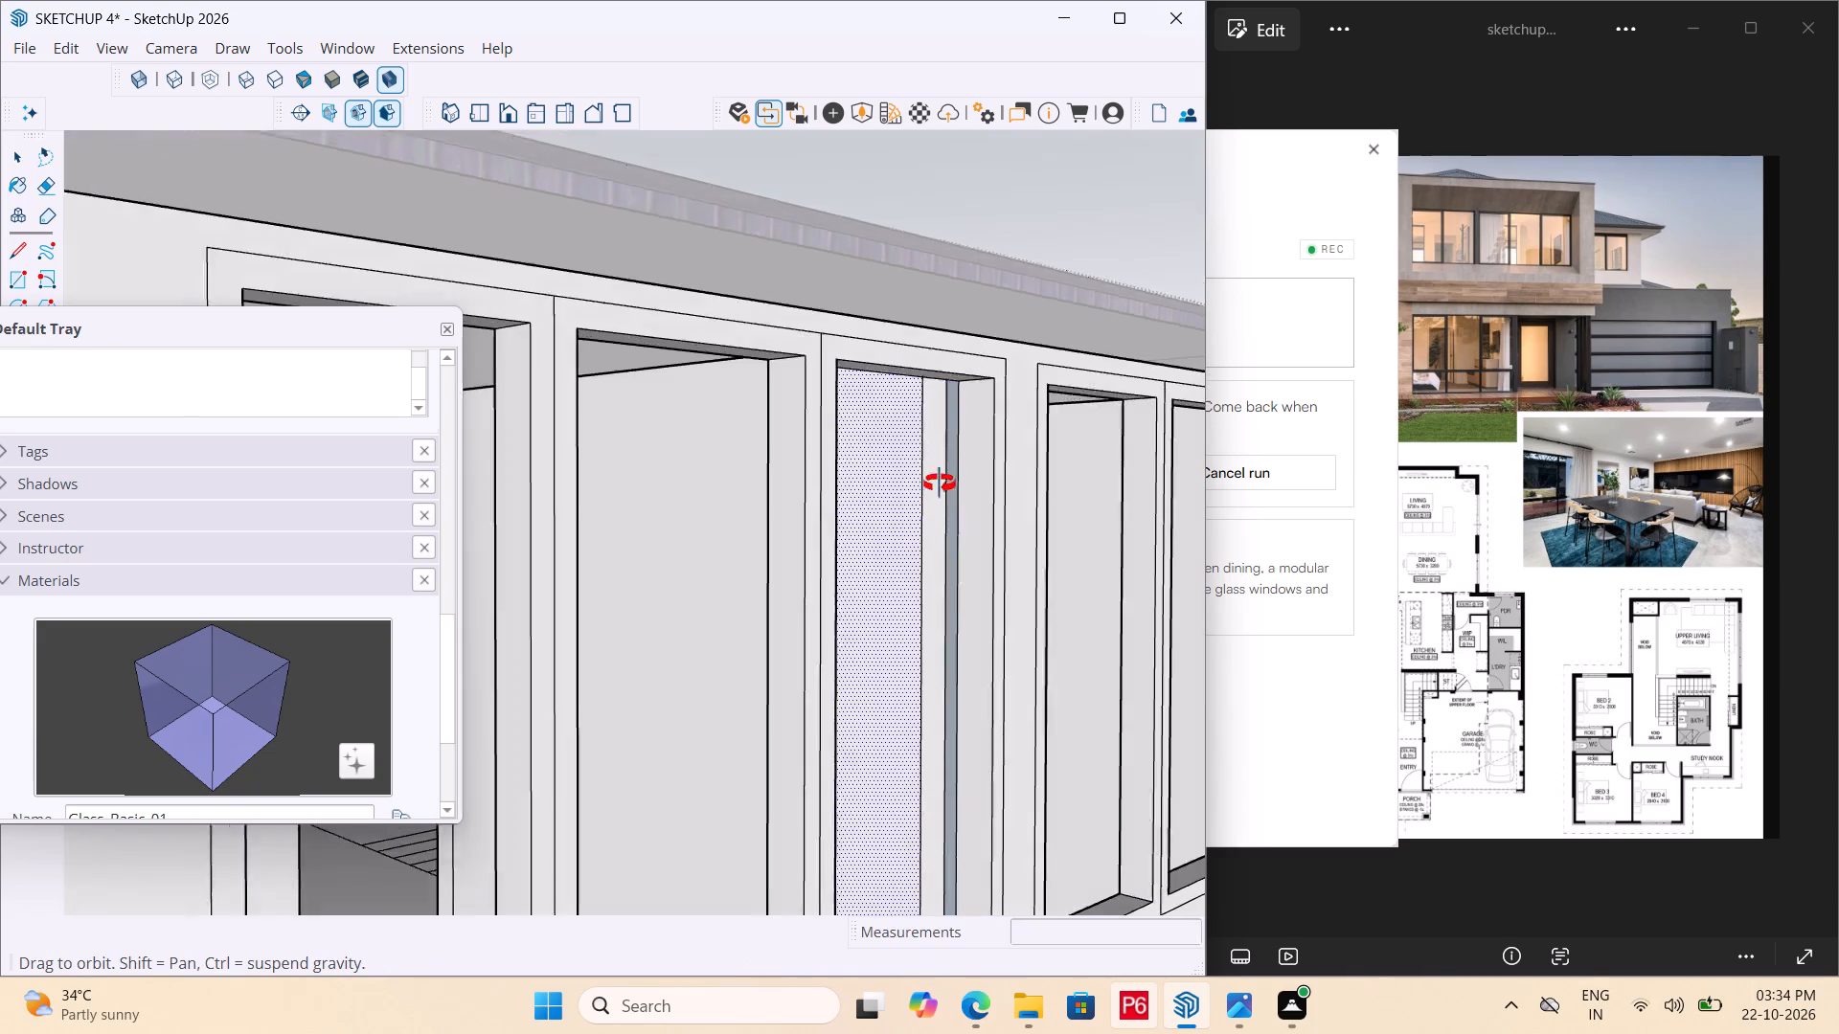
{"action": "middle_click_drag", "start_coordinate": [940, 483], "coordinate": [43, 400]}
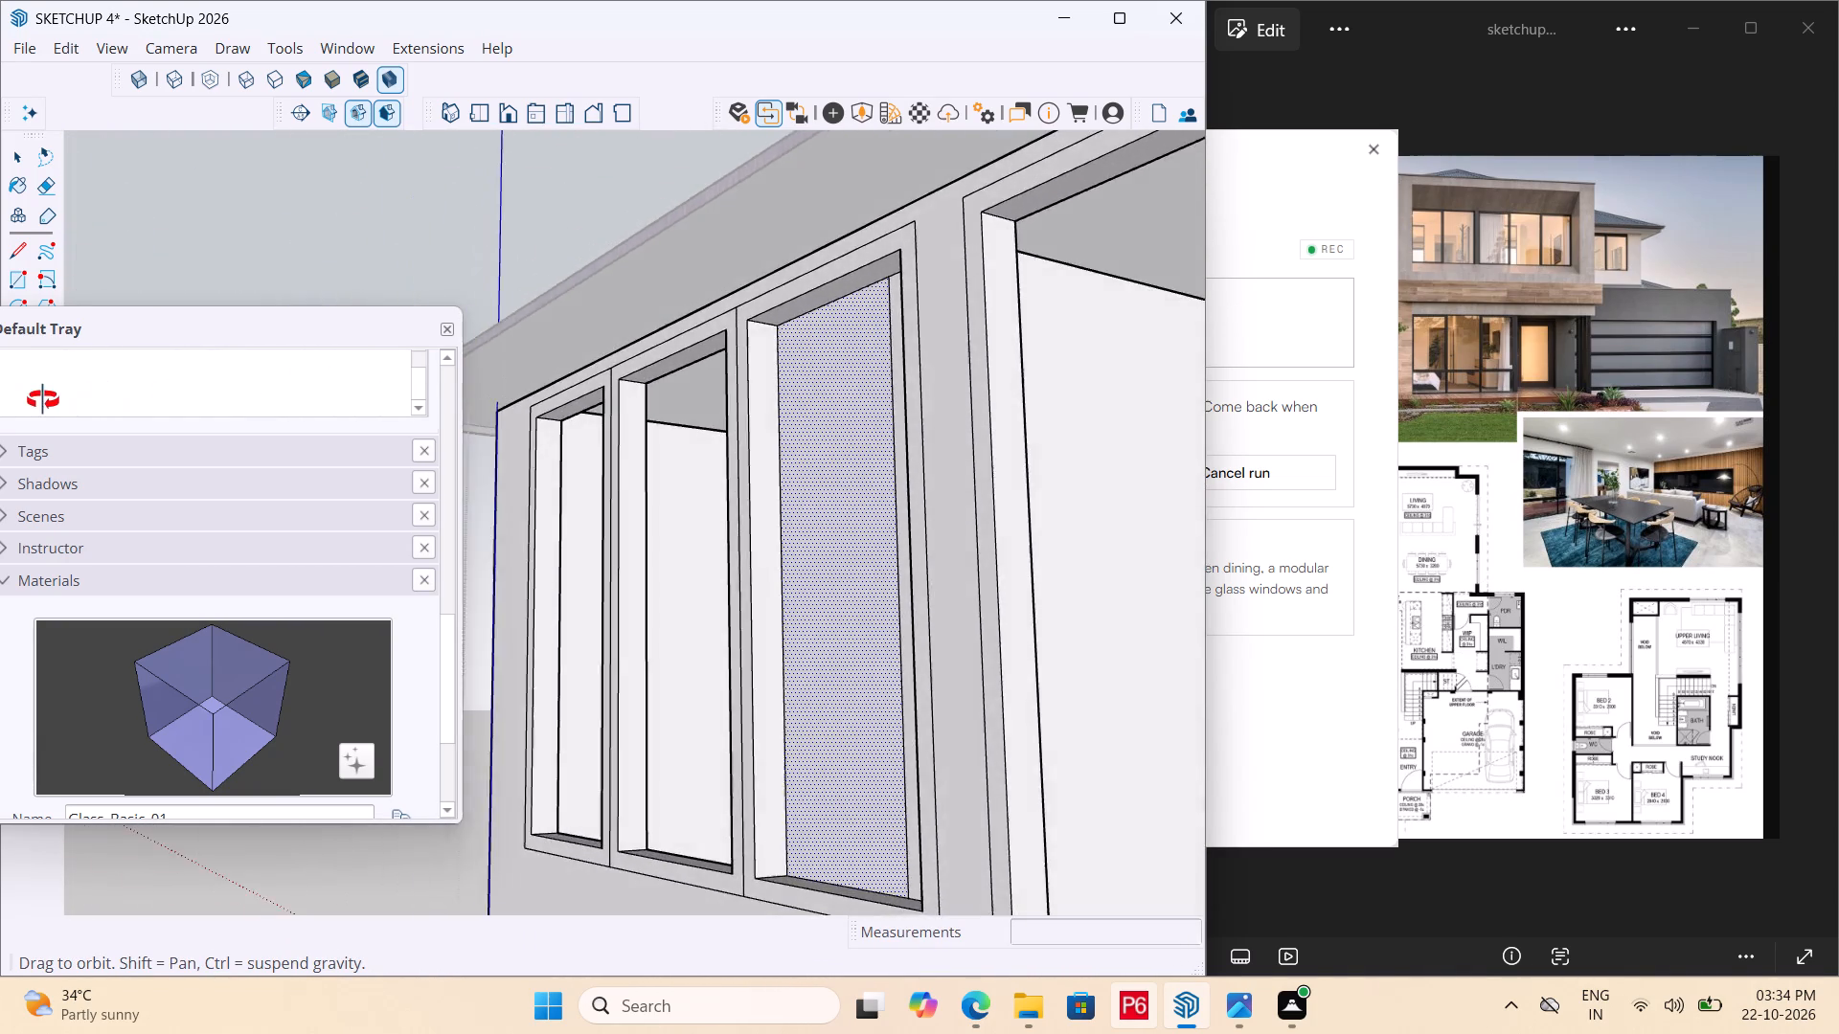
{"action": "middle_click_drag", "start_coordinate": [43, 400], "coordinate": [304, 534]}
{"action": "scroll", "coordinate": [987, 443], "scroll_direction": "down", "scroll_amount": 3}
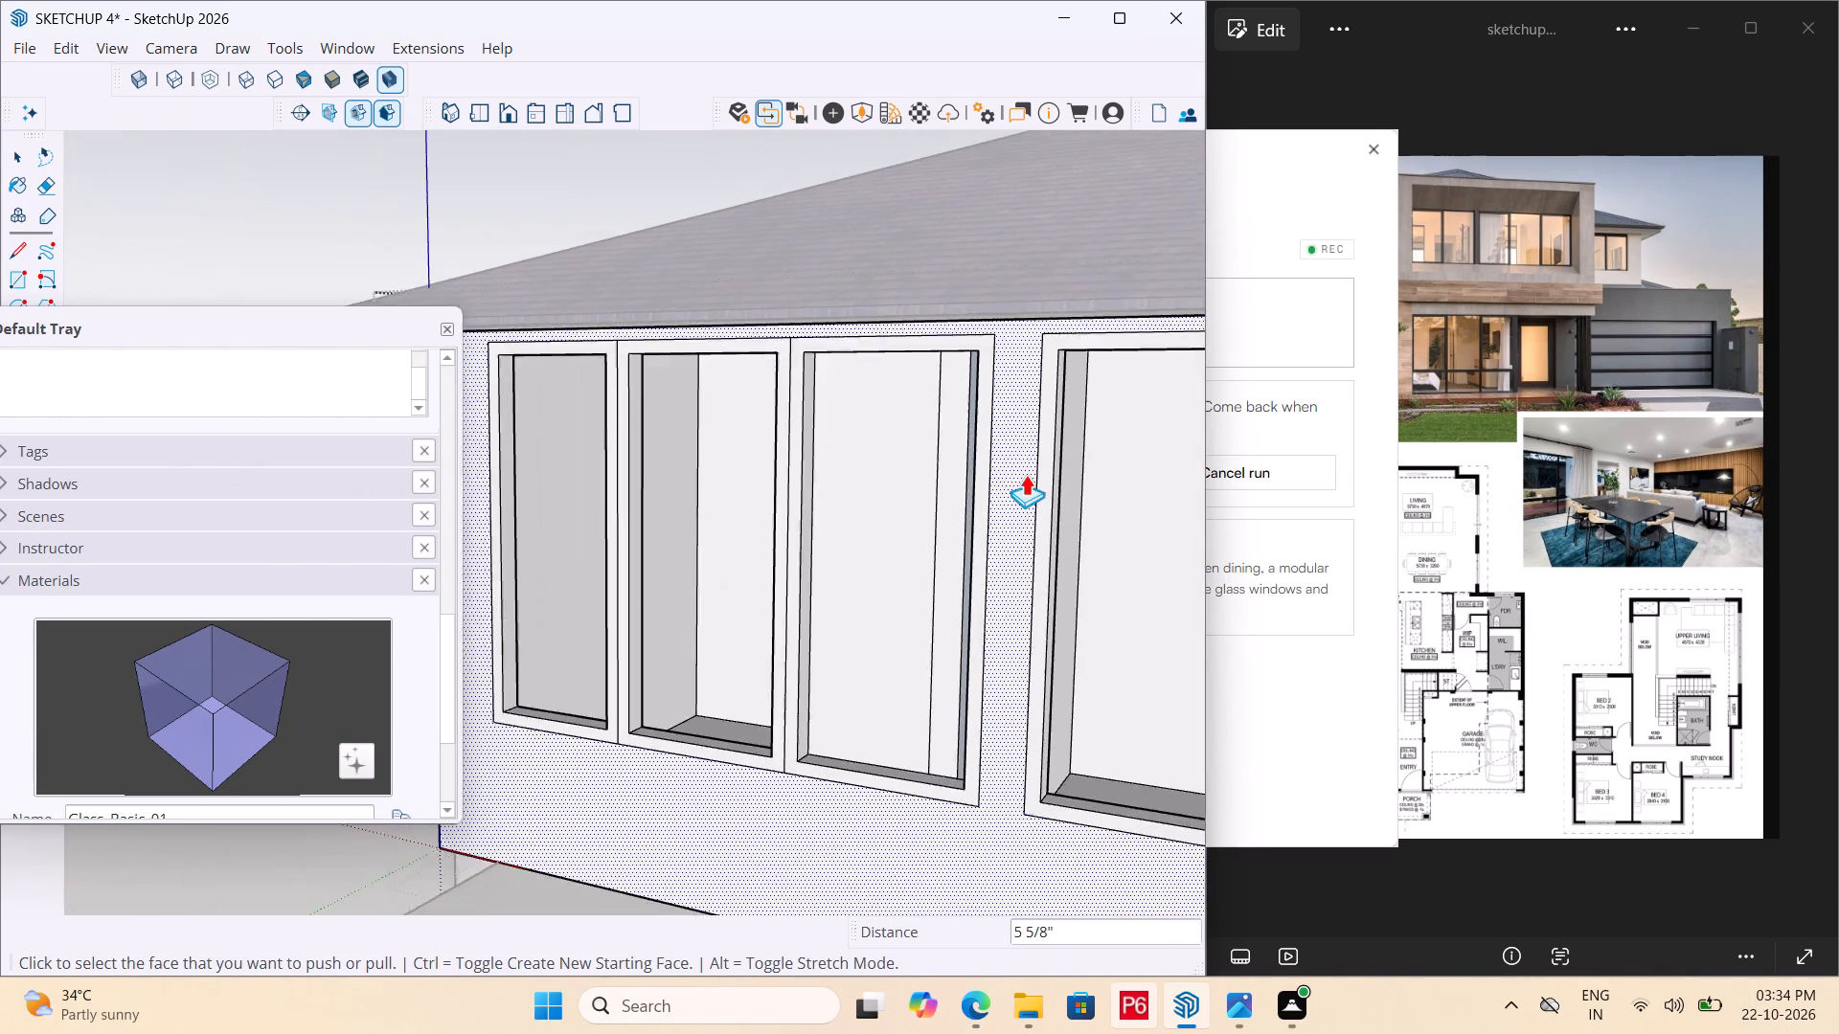
{"action": "scroll", "coordinate": [1026, 474], "scroll_direction": "down", "scroll_amount": 3}
{"action": "middle_click_drag", "start_coordinate": [998, 469], "coordinate": [997, 478]}
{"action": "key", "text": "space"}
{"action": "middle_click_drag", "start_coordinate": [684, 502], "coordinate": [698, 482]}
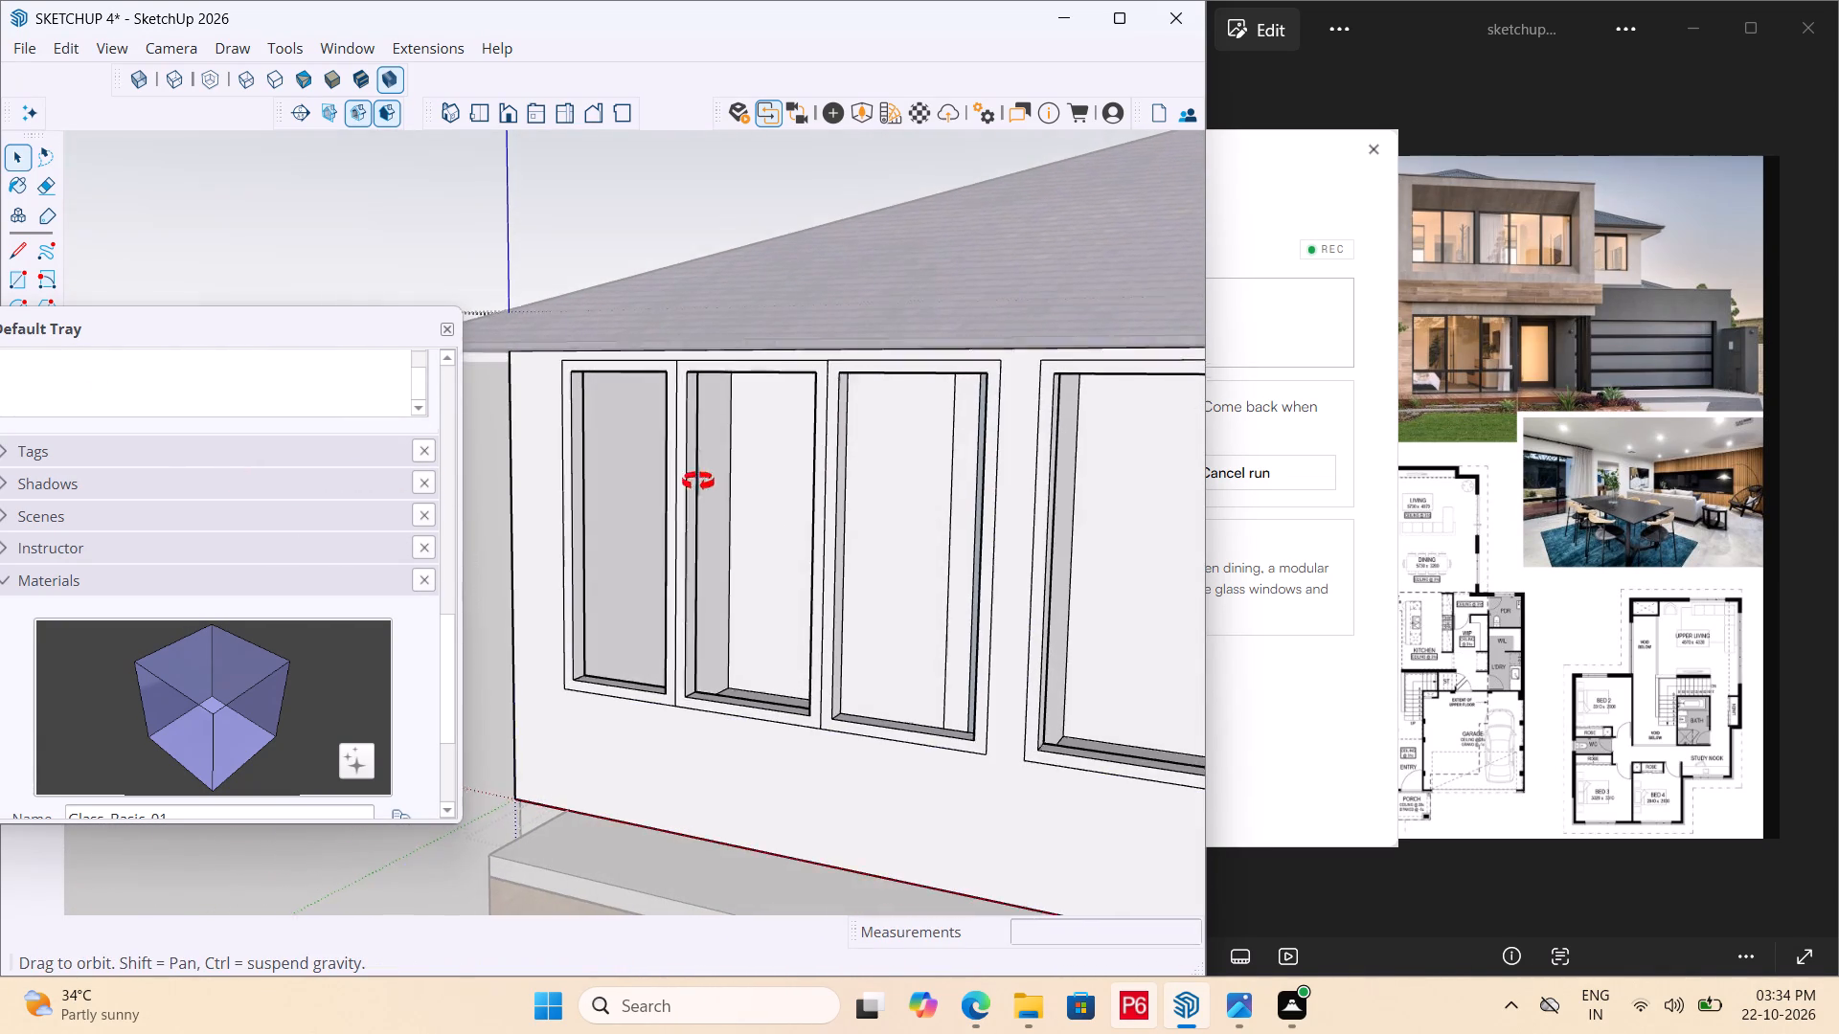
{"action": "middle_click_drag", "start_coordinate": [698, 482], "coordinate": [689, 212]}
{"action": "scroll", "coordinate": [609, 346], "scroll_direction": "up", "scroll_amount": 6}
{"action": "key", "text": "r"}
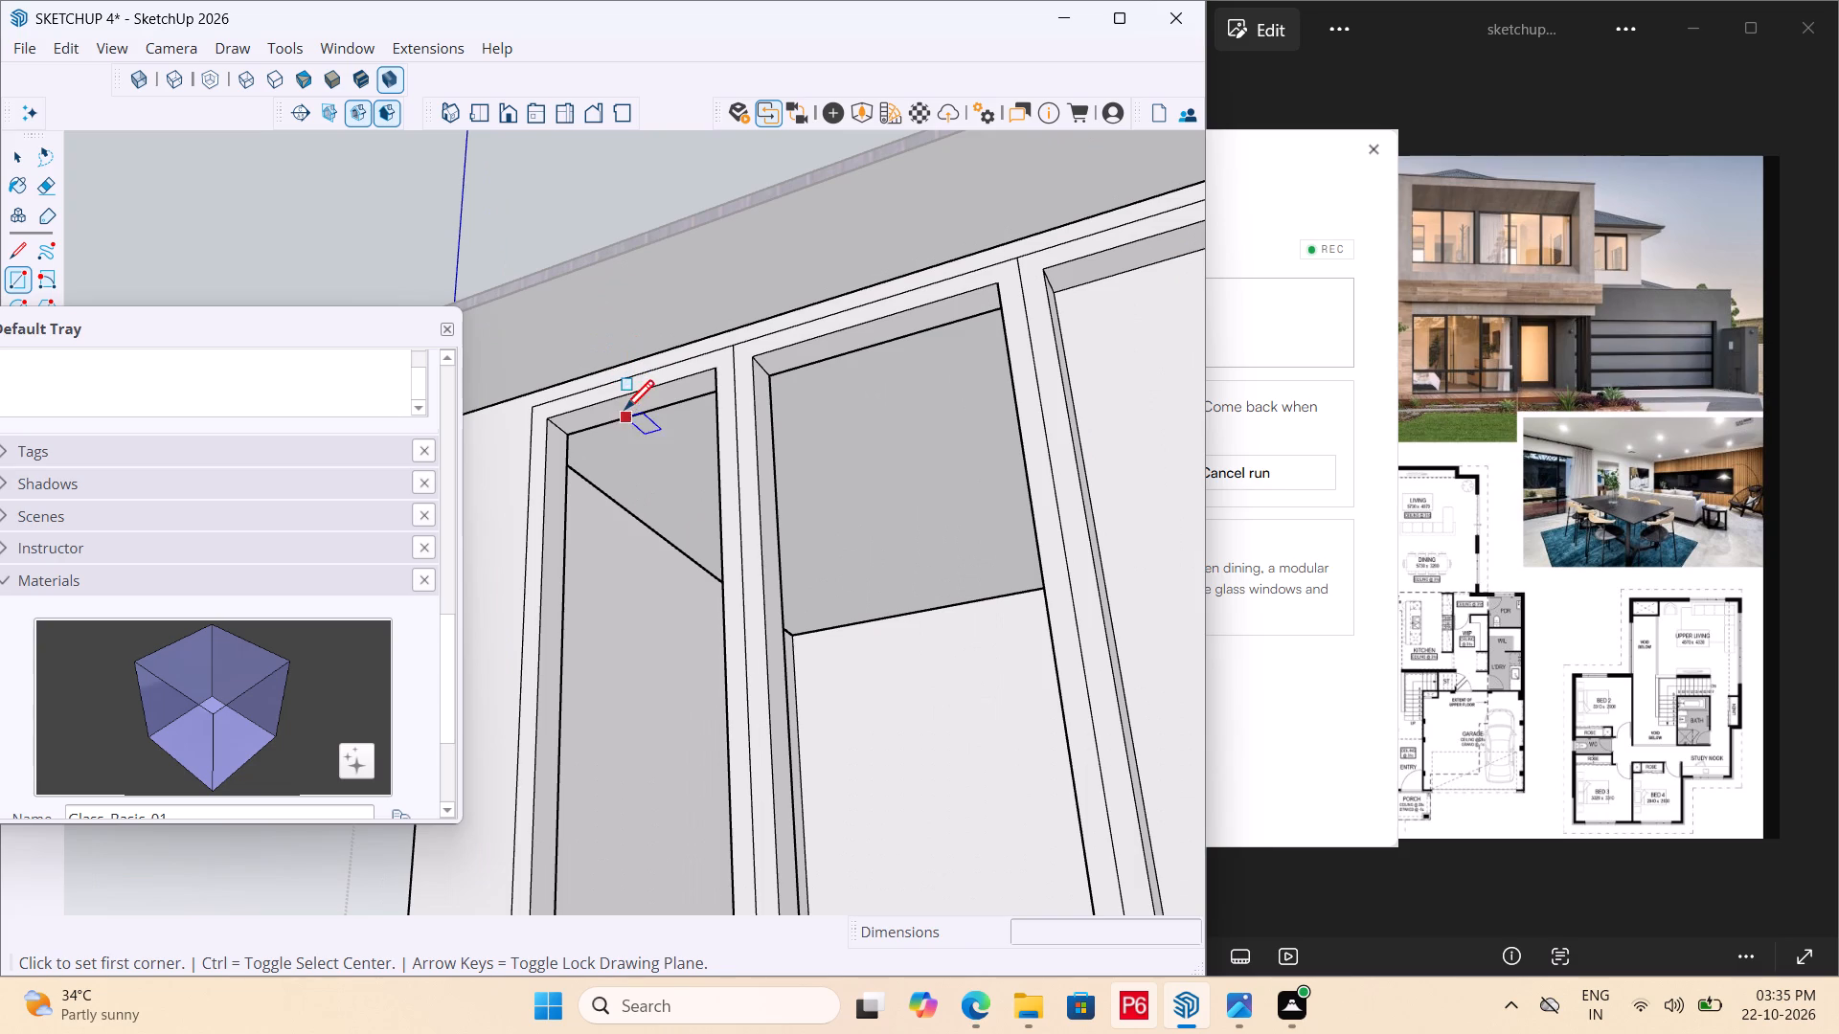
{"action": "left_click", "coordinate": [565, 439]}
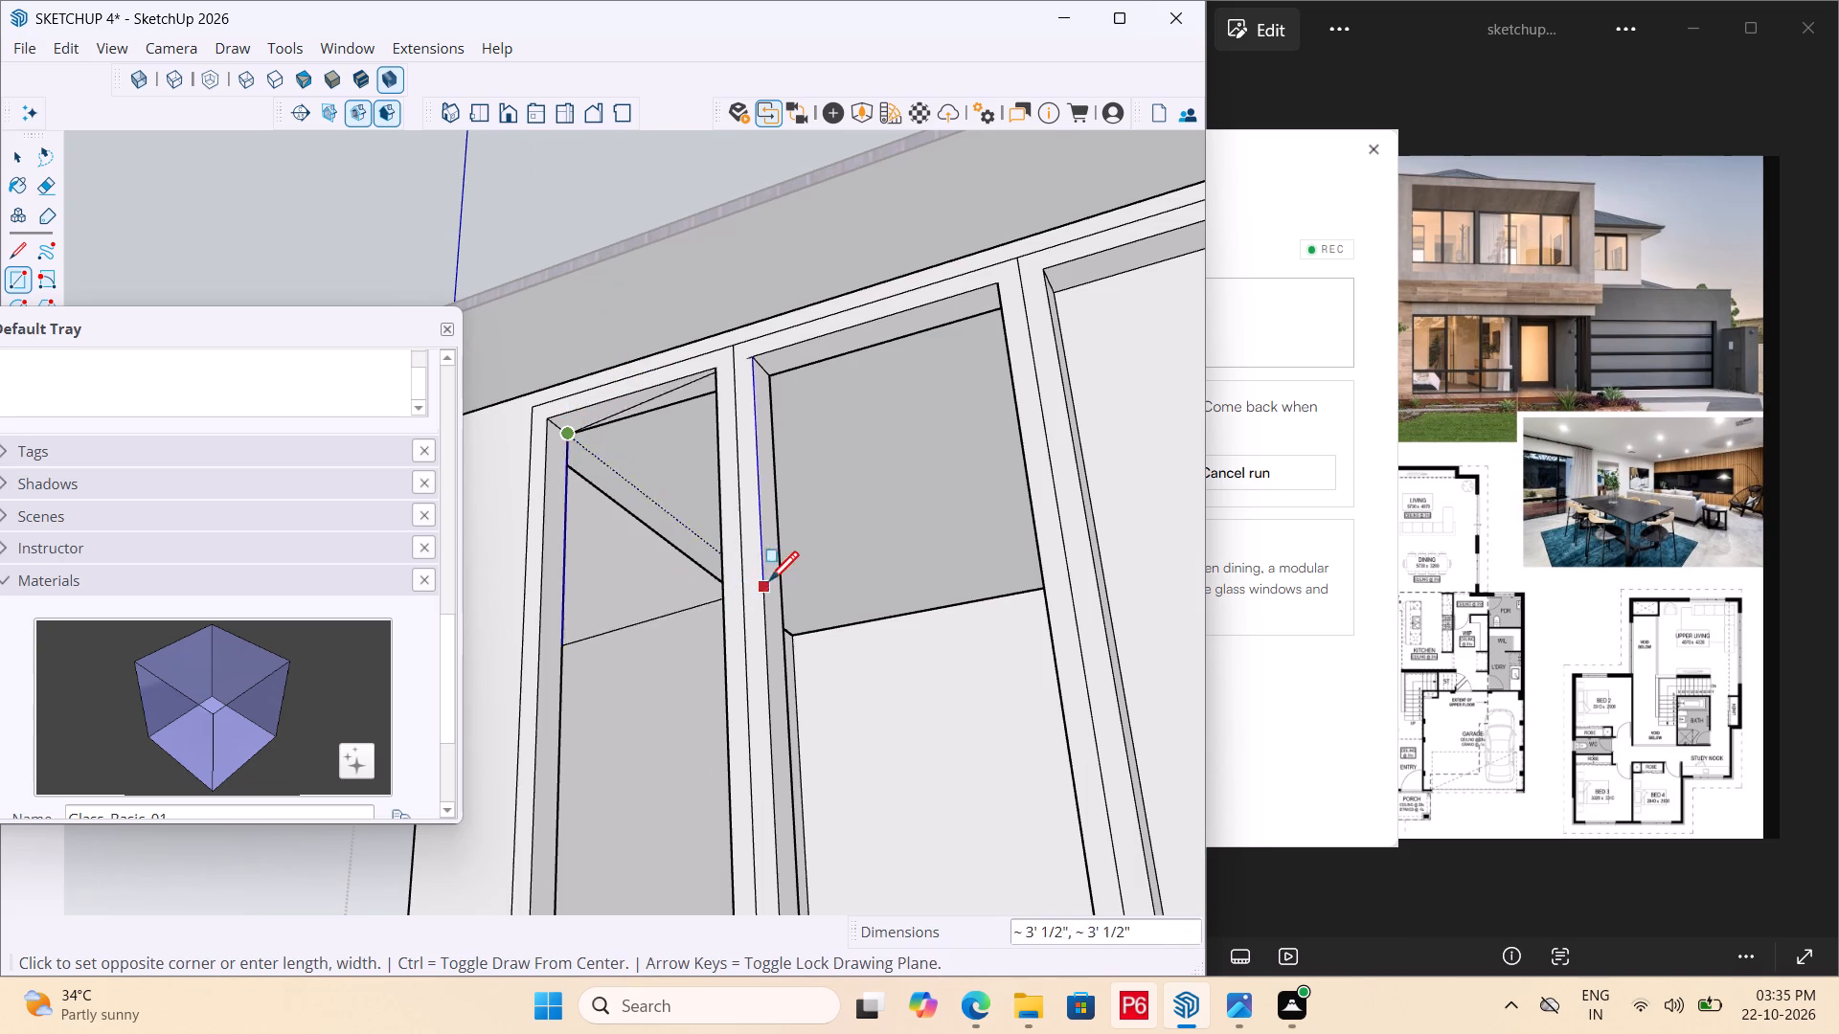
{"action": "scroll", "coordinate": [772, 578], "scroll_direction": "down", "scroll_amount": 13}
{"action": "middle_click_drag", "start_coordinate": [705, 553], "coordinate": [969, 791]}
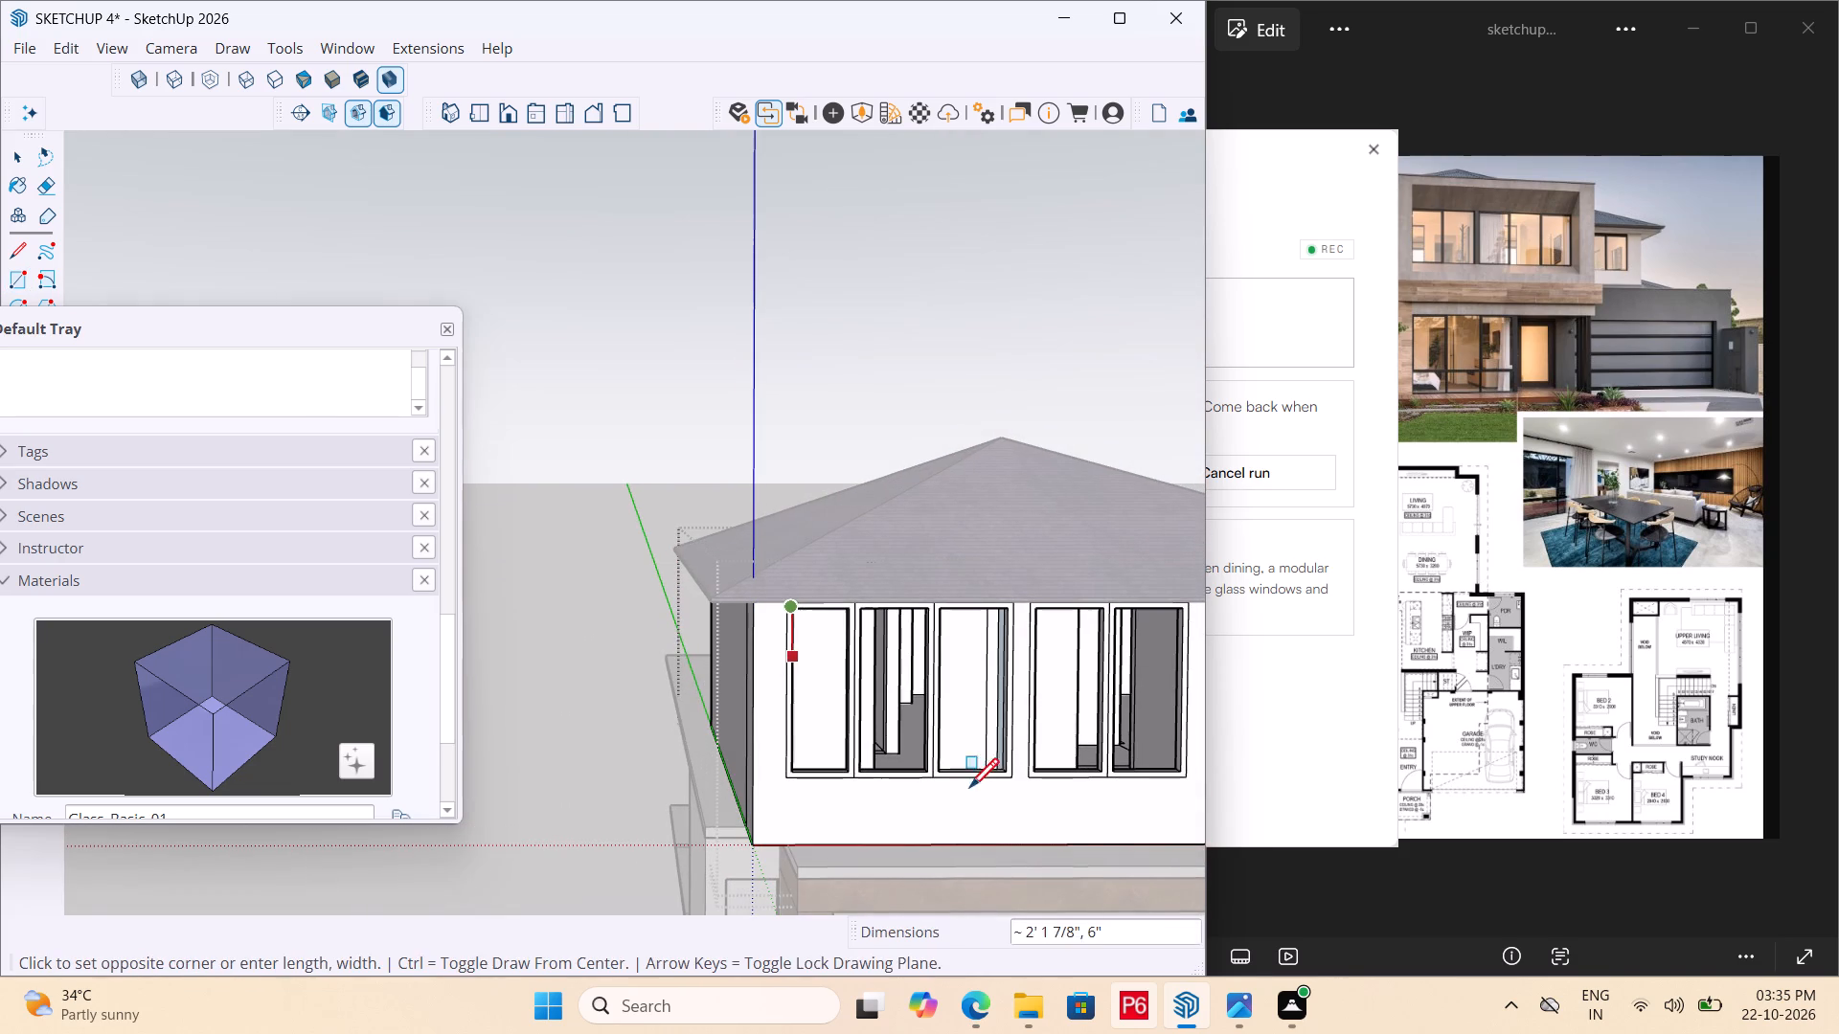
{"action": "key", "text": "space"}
Draw a rectangle across the first upper-floor front window's opening, from its upper corner to the opposite lower corner, flush with the frame.
{"action": "middle_click_drag", "start_coordinate": [816, 651], "coordinate": [549, 599]}
{"action": "key", "text": "r"}
{"action": "scroll", "coordinate": [533, 554], "scroll_direction": "up", "scroll_amount": 4}
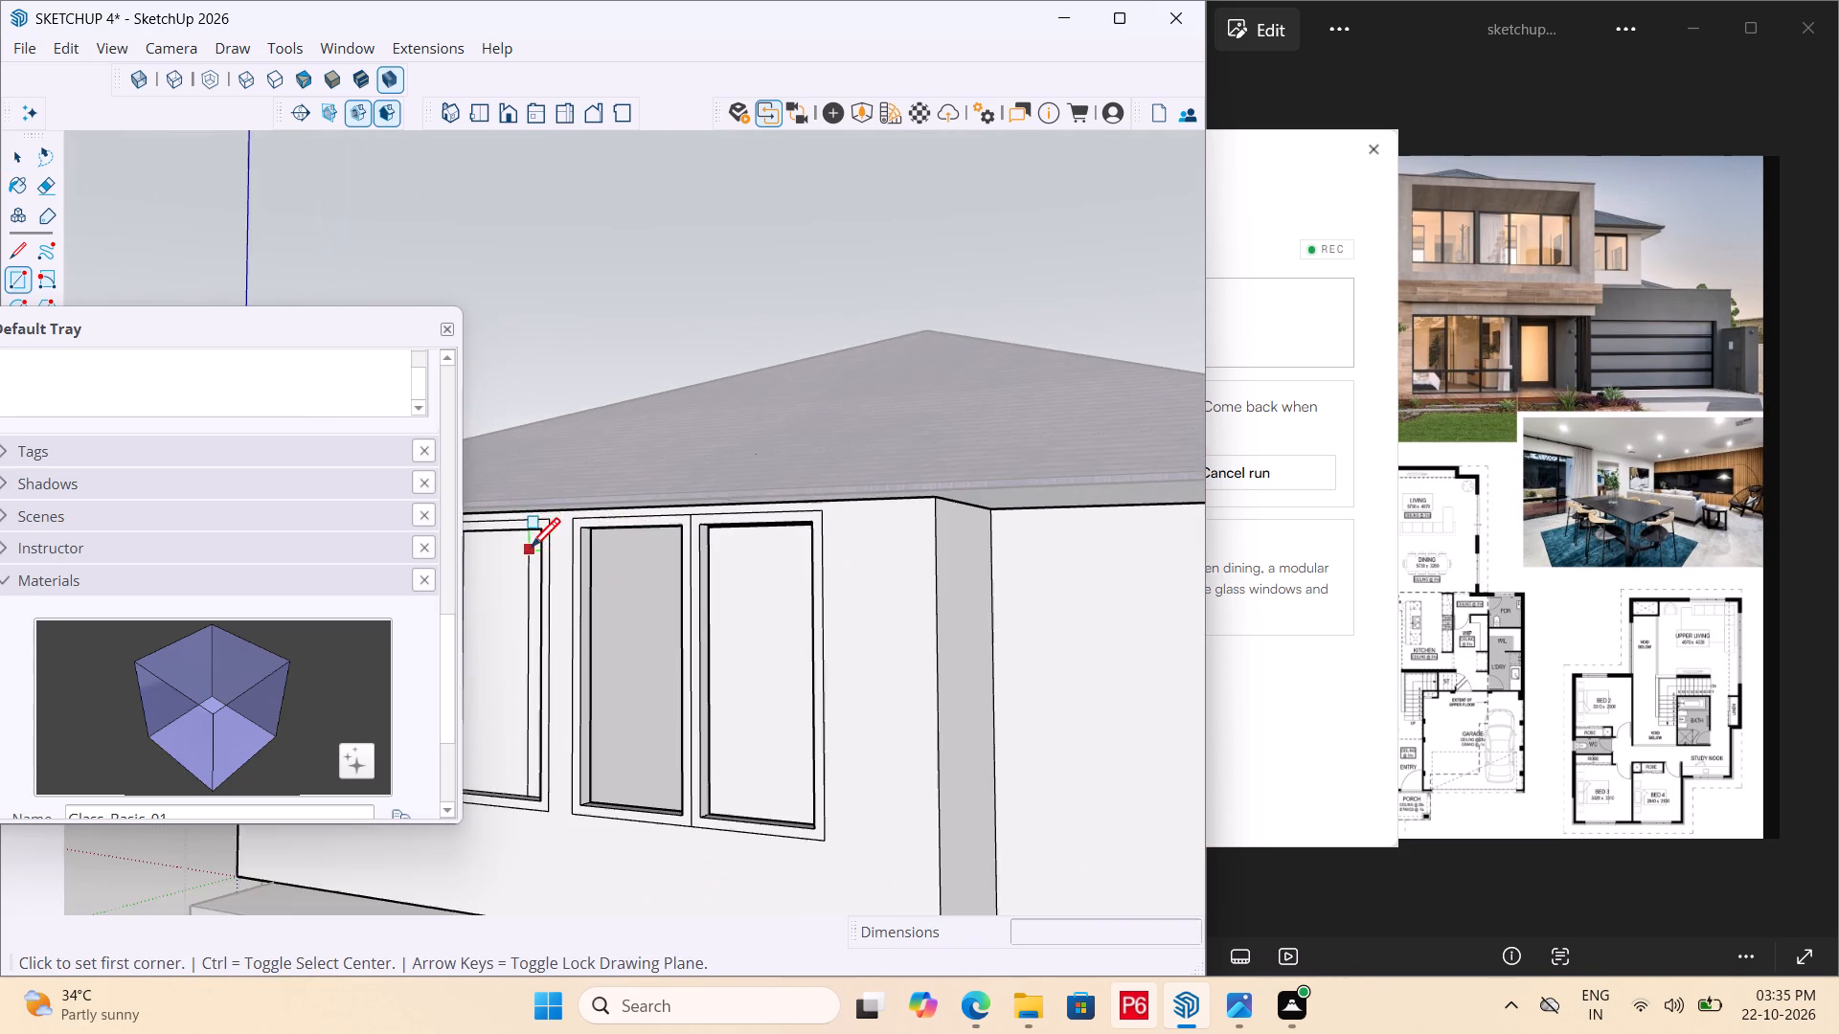
{"action": "scroll", "coordinate": [988, 519], "scroll_direction": "down", "scroll_amount": 5}
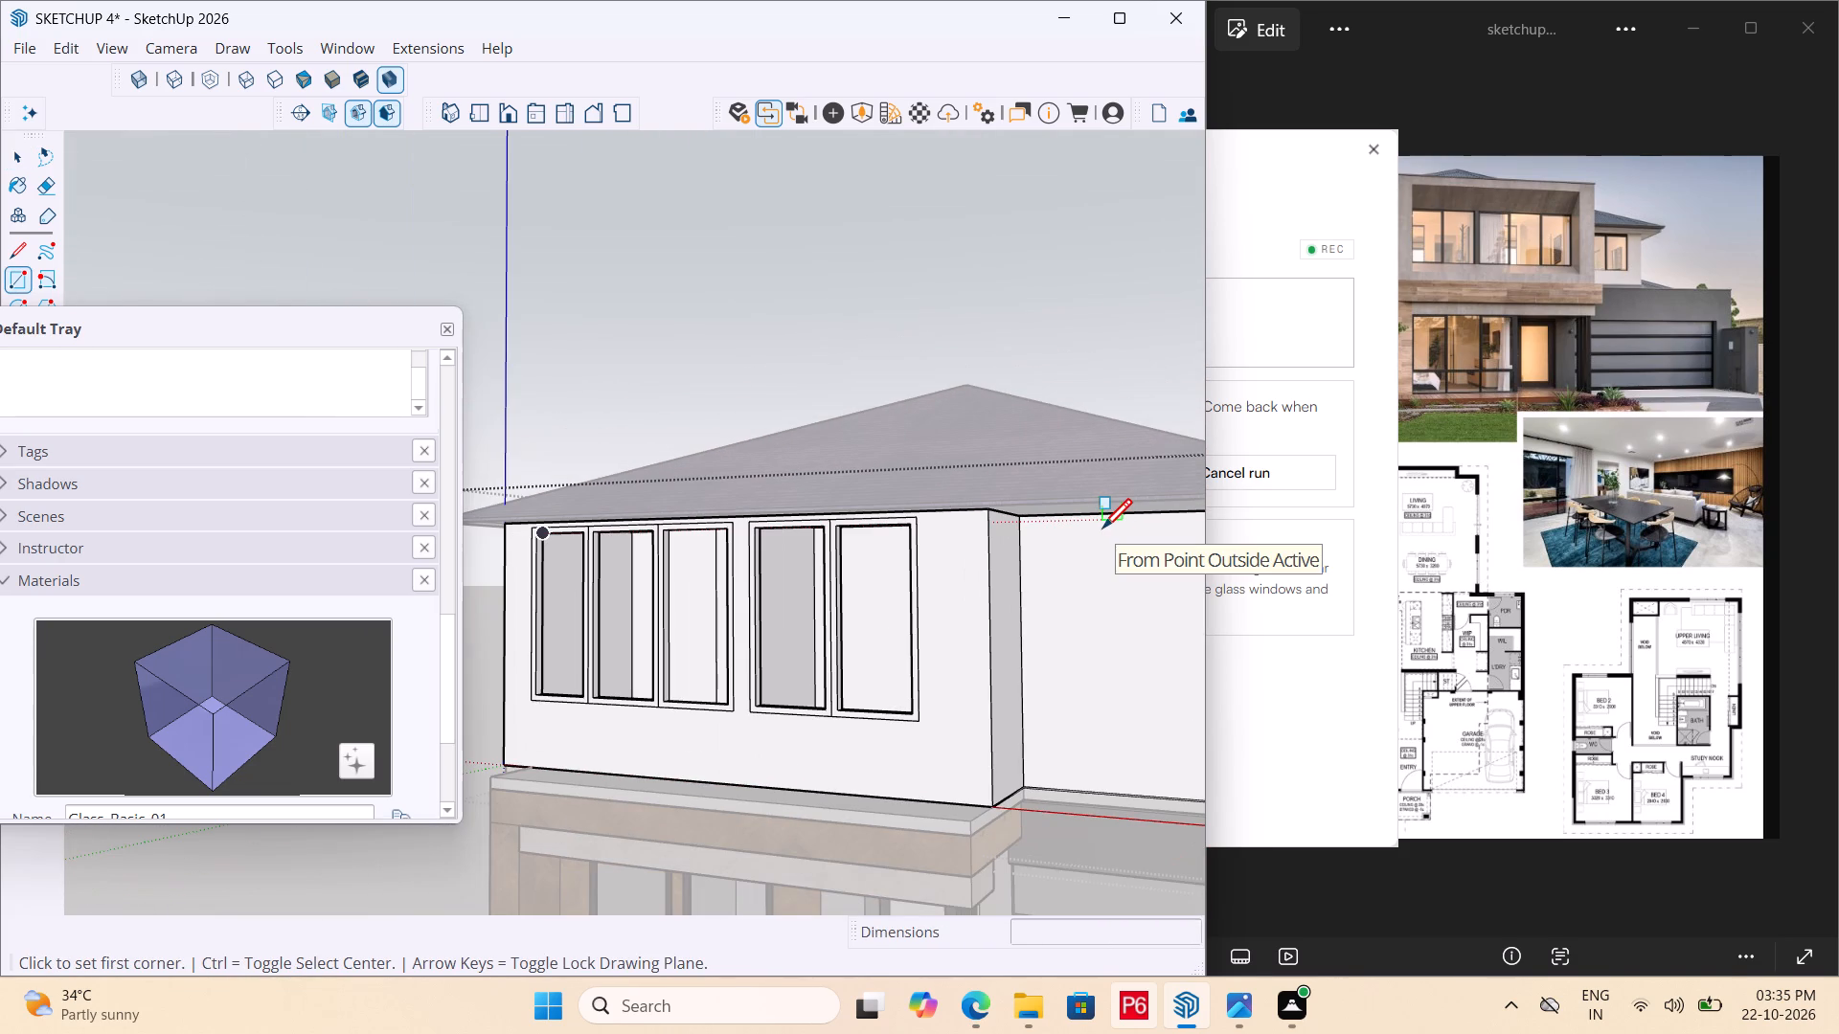
{"action": "scroll", "coordinate": [538, 604], "scroll_direction": "up", "scroll_amount": 12}
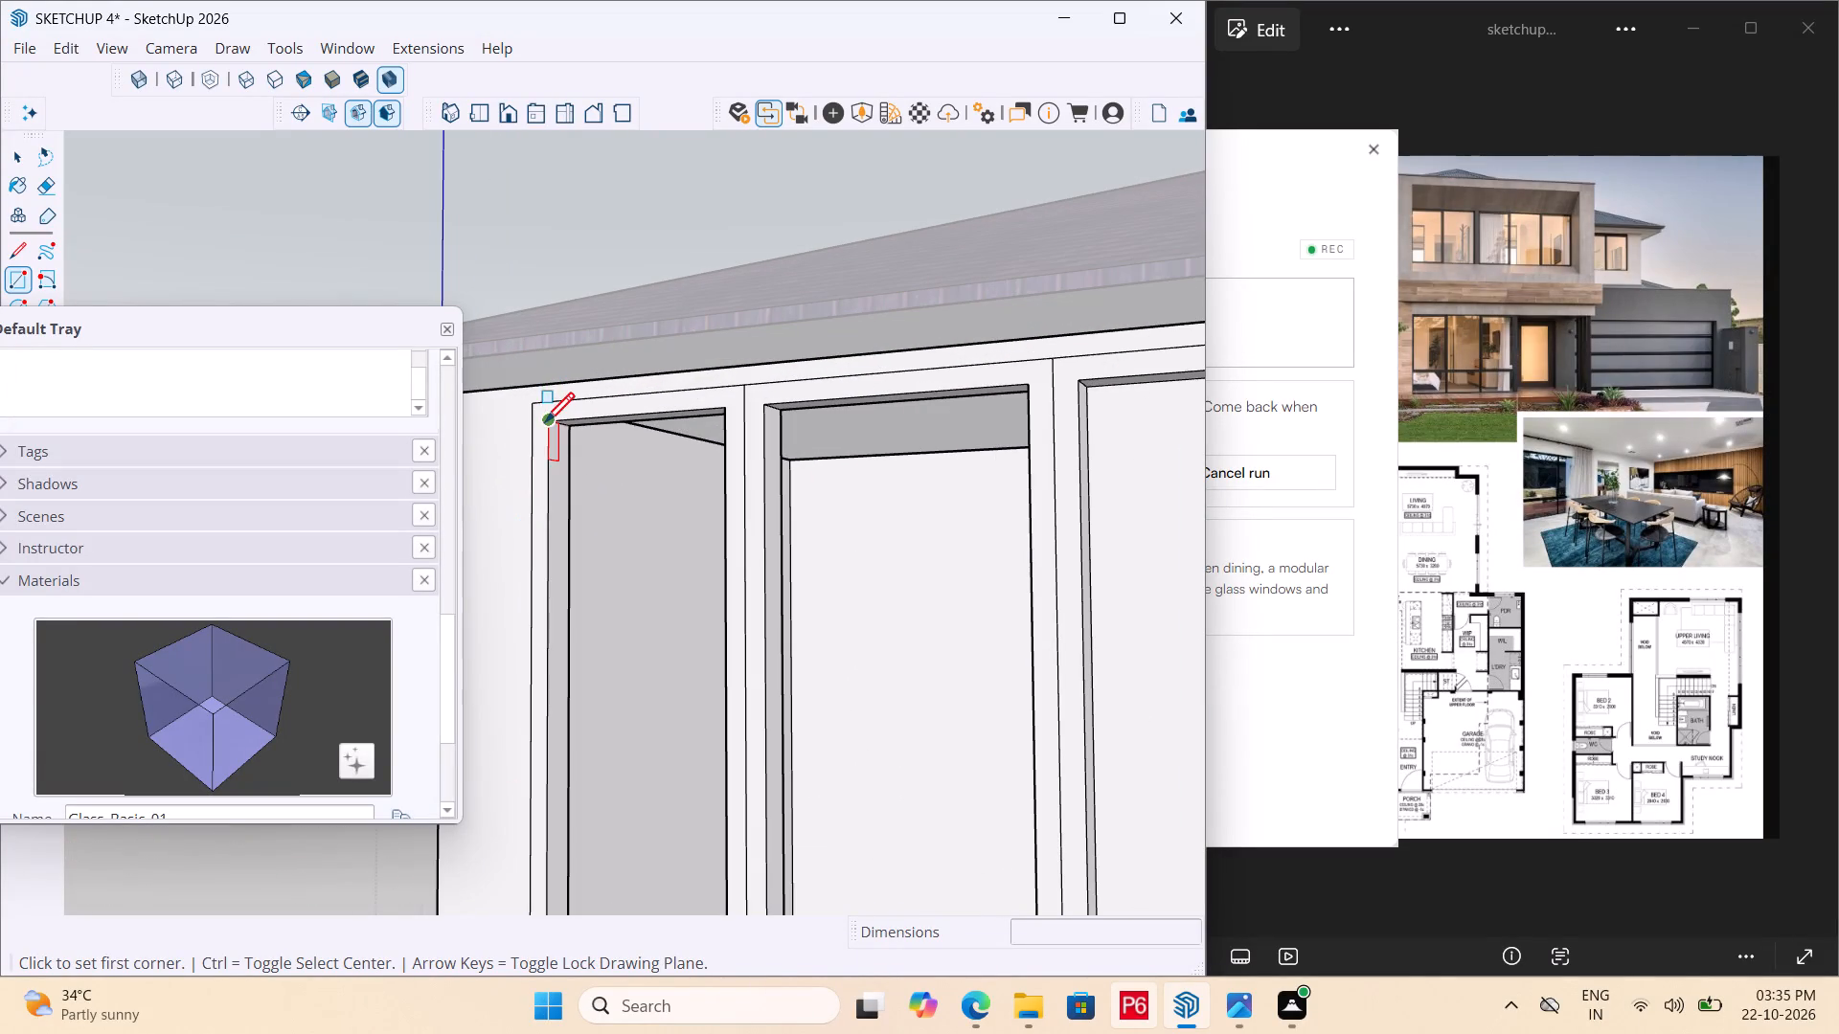
{"action": "left_click", "coordinate": [545, 425]}
{"action": "scroll", "coordinate": [760, 543], "scroll_direction": "down", "scroll_amount": 8}
{"action": "scroll", "coordinate": [742, 793], "scroll_direction": "up", "scroll_amount": 8}
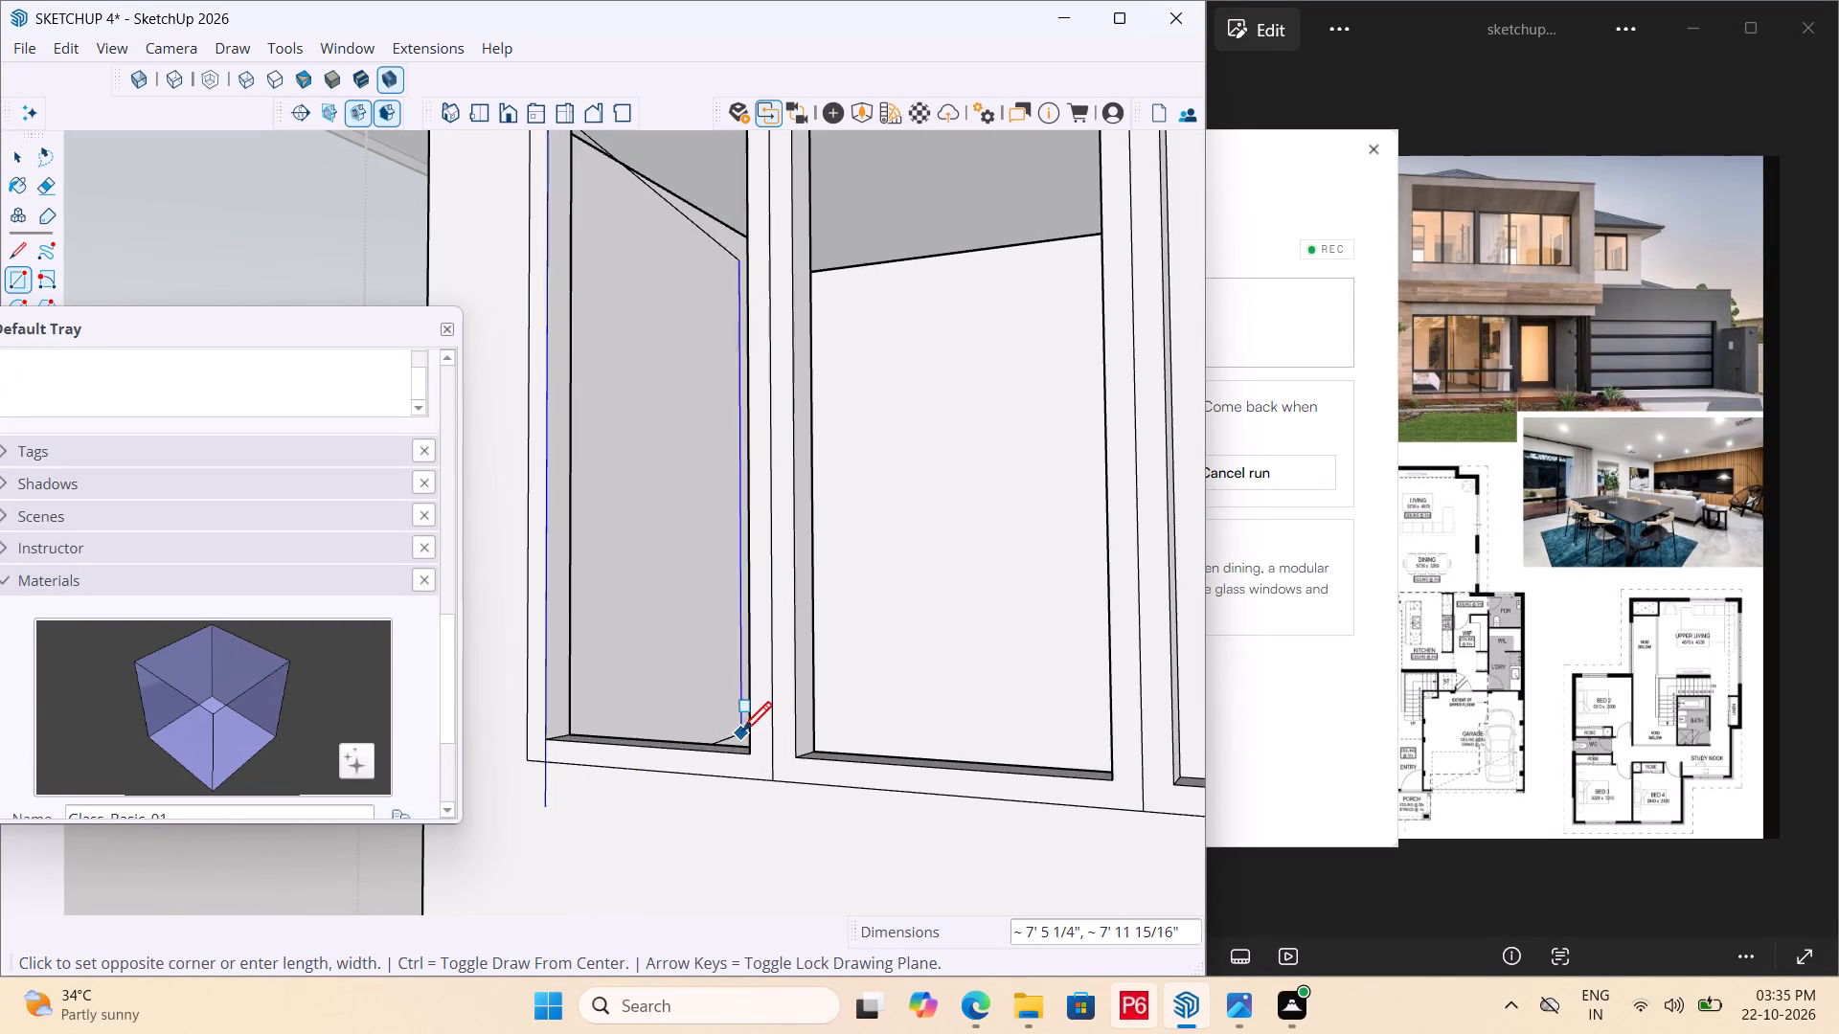
{"action": "left_click", "coordinate": [747, 747]}
{"action": "scroll", "coordinate": [710, 816], "scroll_direction": "down", "scroll_amount": 3}
{"action": "key", "text": "space"}
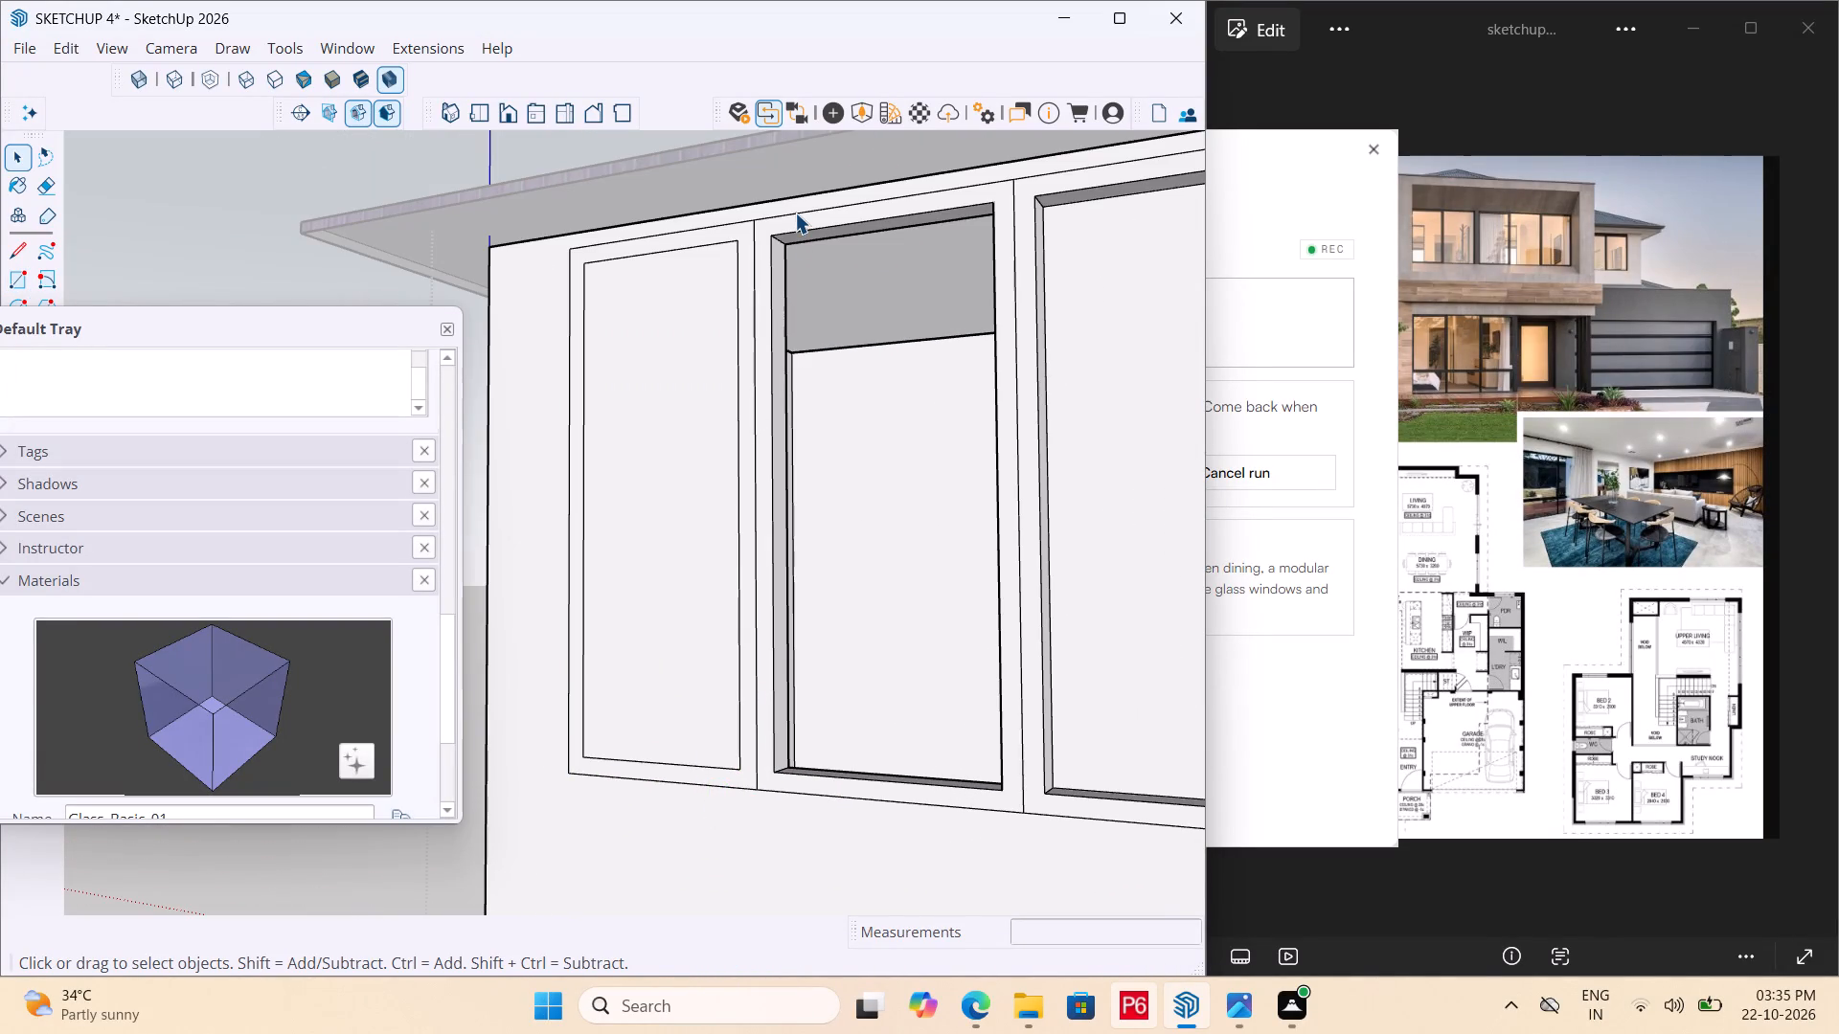
Draw a rectangle across the second front window's opening, corner to corner, flush with the frame.
{"action": "key", "text": "r"}
{"action": "left_click", "coordinate": [769, 242]}
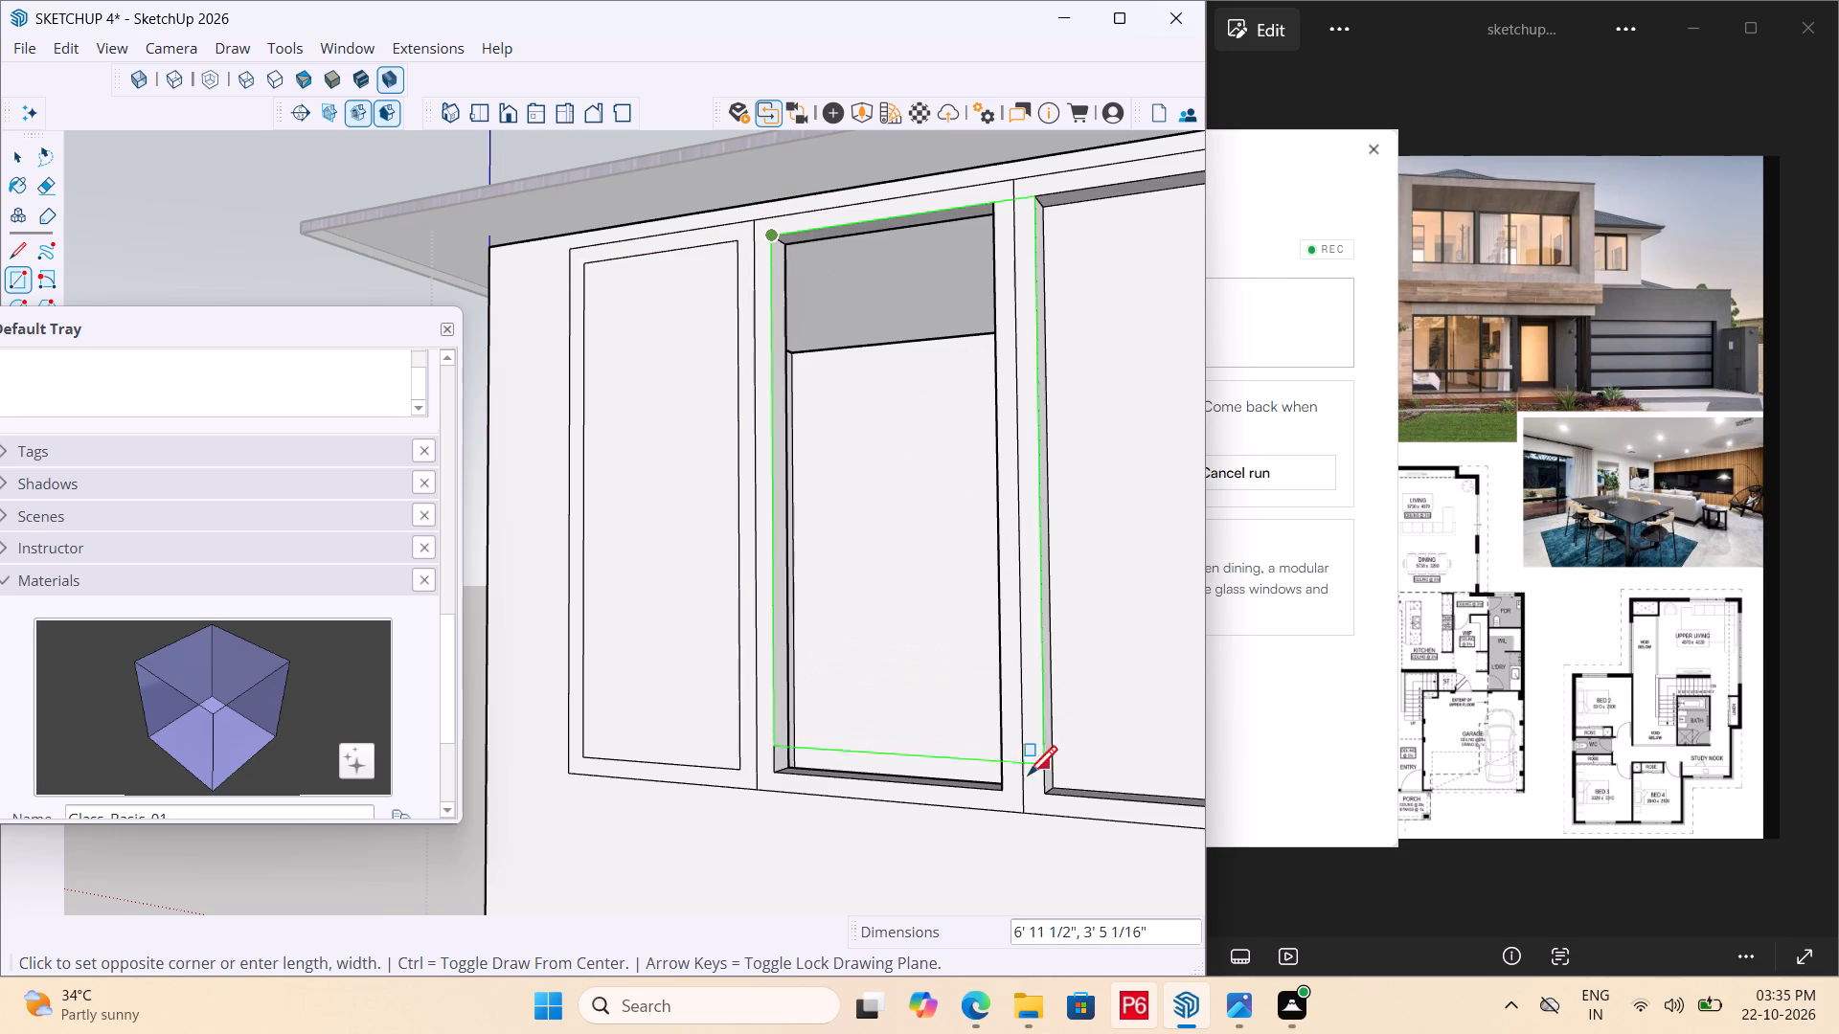
{"action": "left_click", "coordinate": [1004, 791]}
{"action": "key", "text": "space"}
Paint the new panels in the first and second front windows with the Glass_Basic_01 material.
{"action": "left_click", "coordinate": [676, 556]}
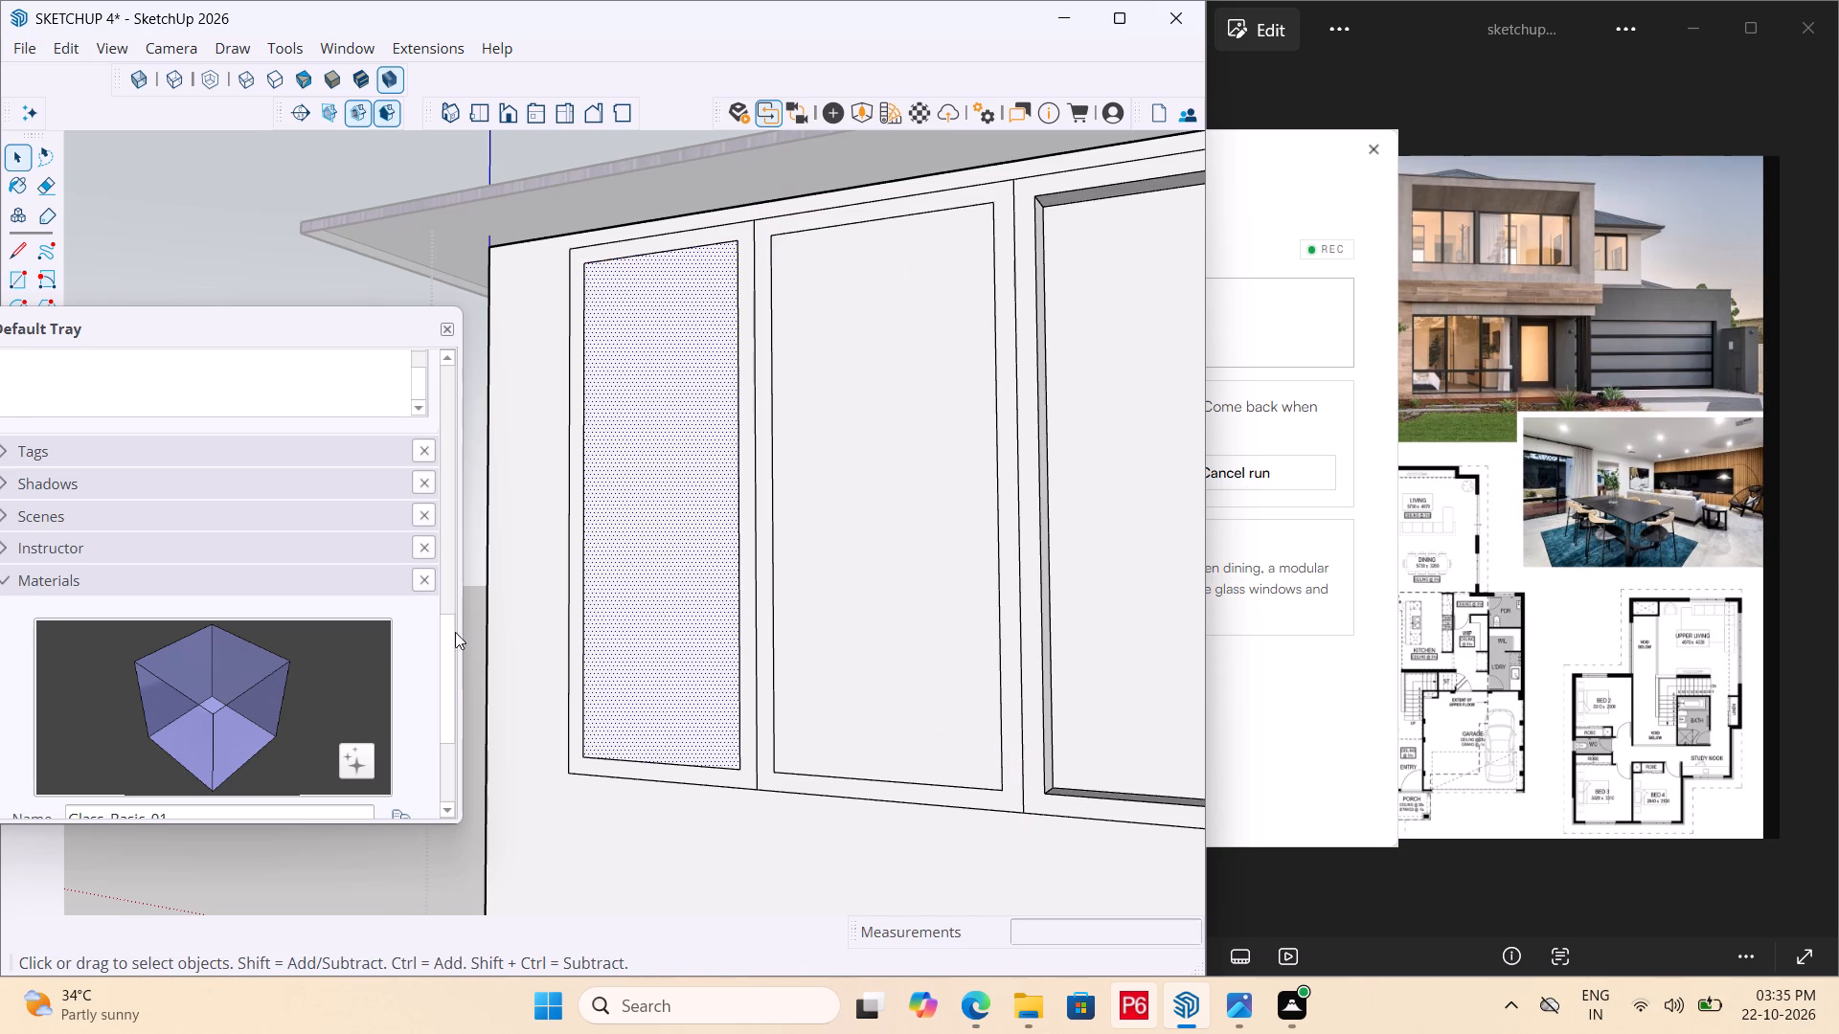
{"action": "scroll", "coordinate": [188, 691], "scroll_direction": "down", "scroll_amount": 2}
{"action": "left_click", "coordinate": [51, 811]}
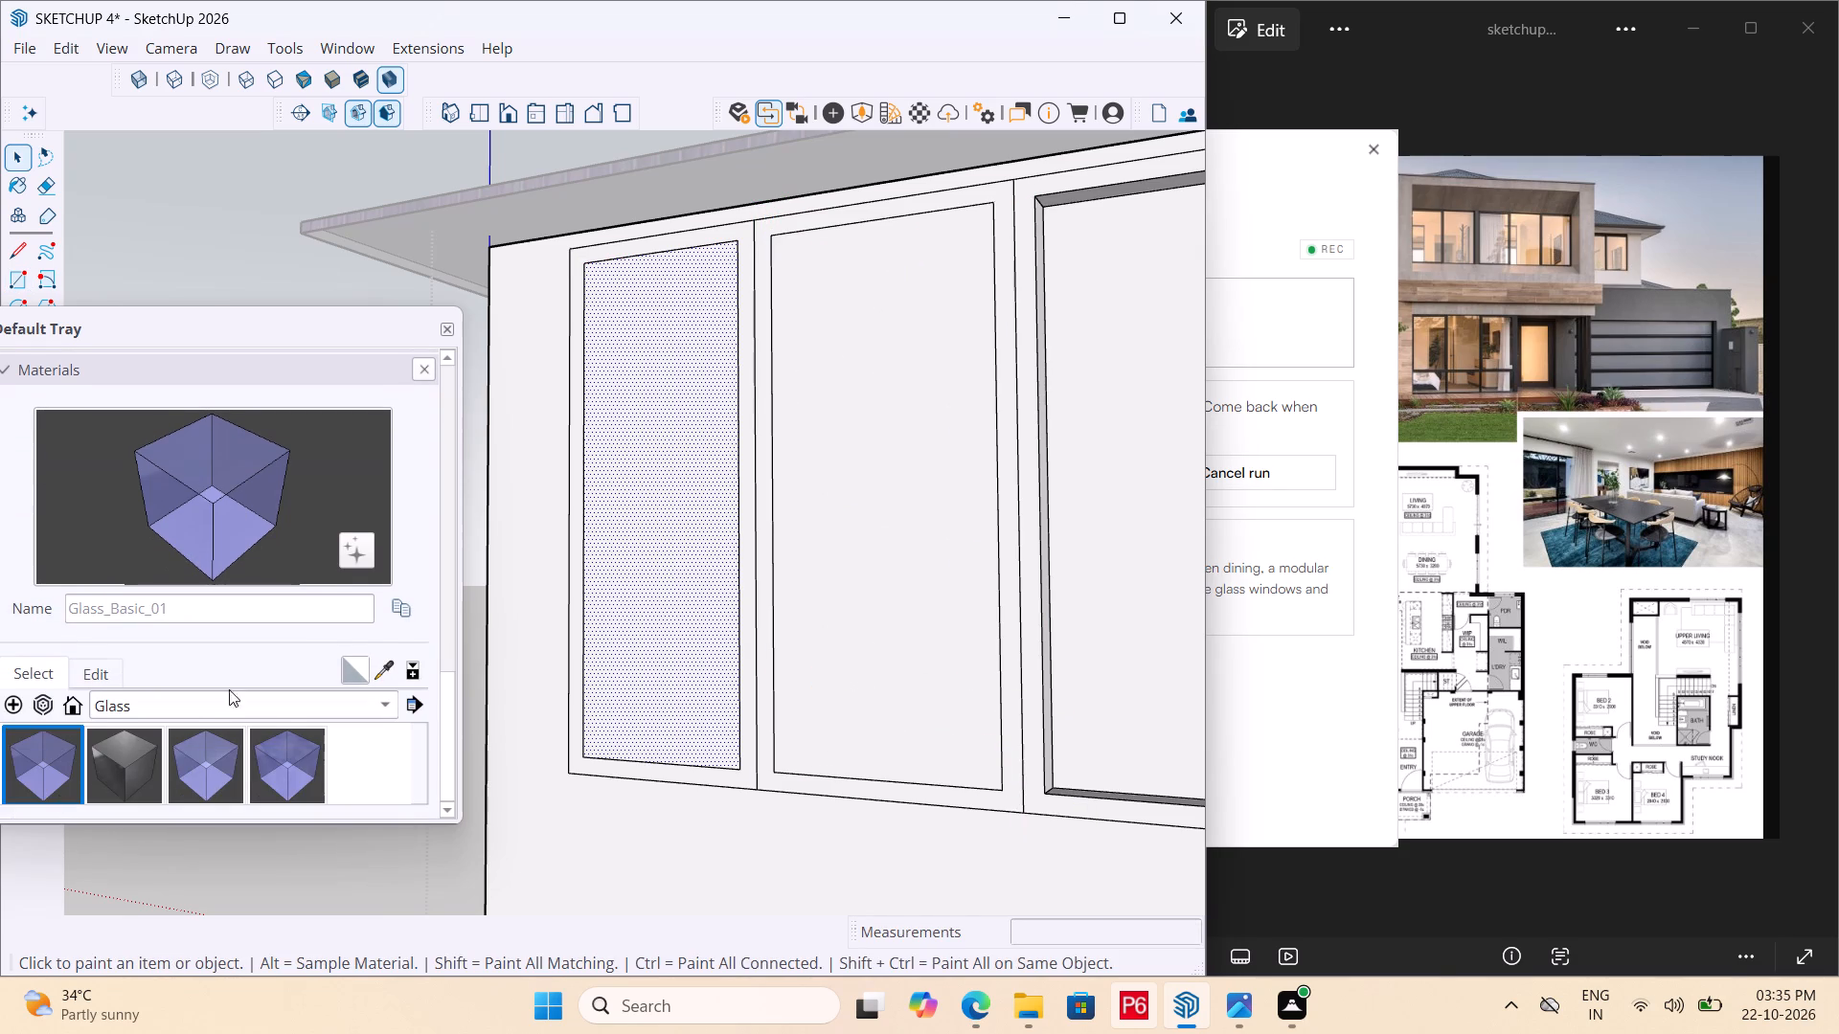
{"action": "double_click", "coordinate": [655, 522]}
{"action": "double_click", "coordinate": [889, 443]}
Paint the third front window's recessed panel with Glass_Basic_01.
{"action": "scroll", "coordinate": [564, 440], "scroll_direction": "down", "scroll_amount": 6}
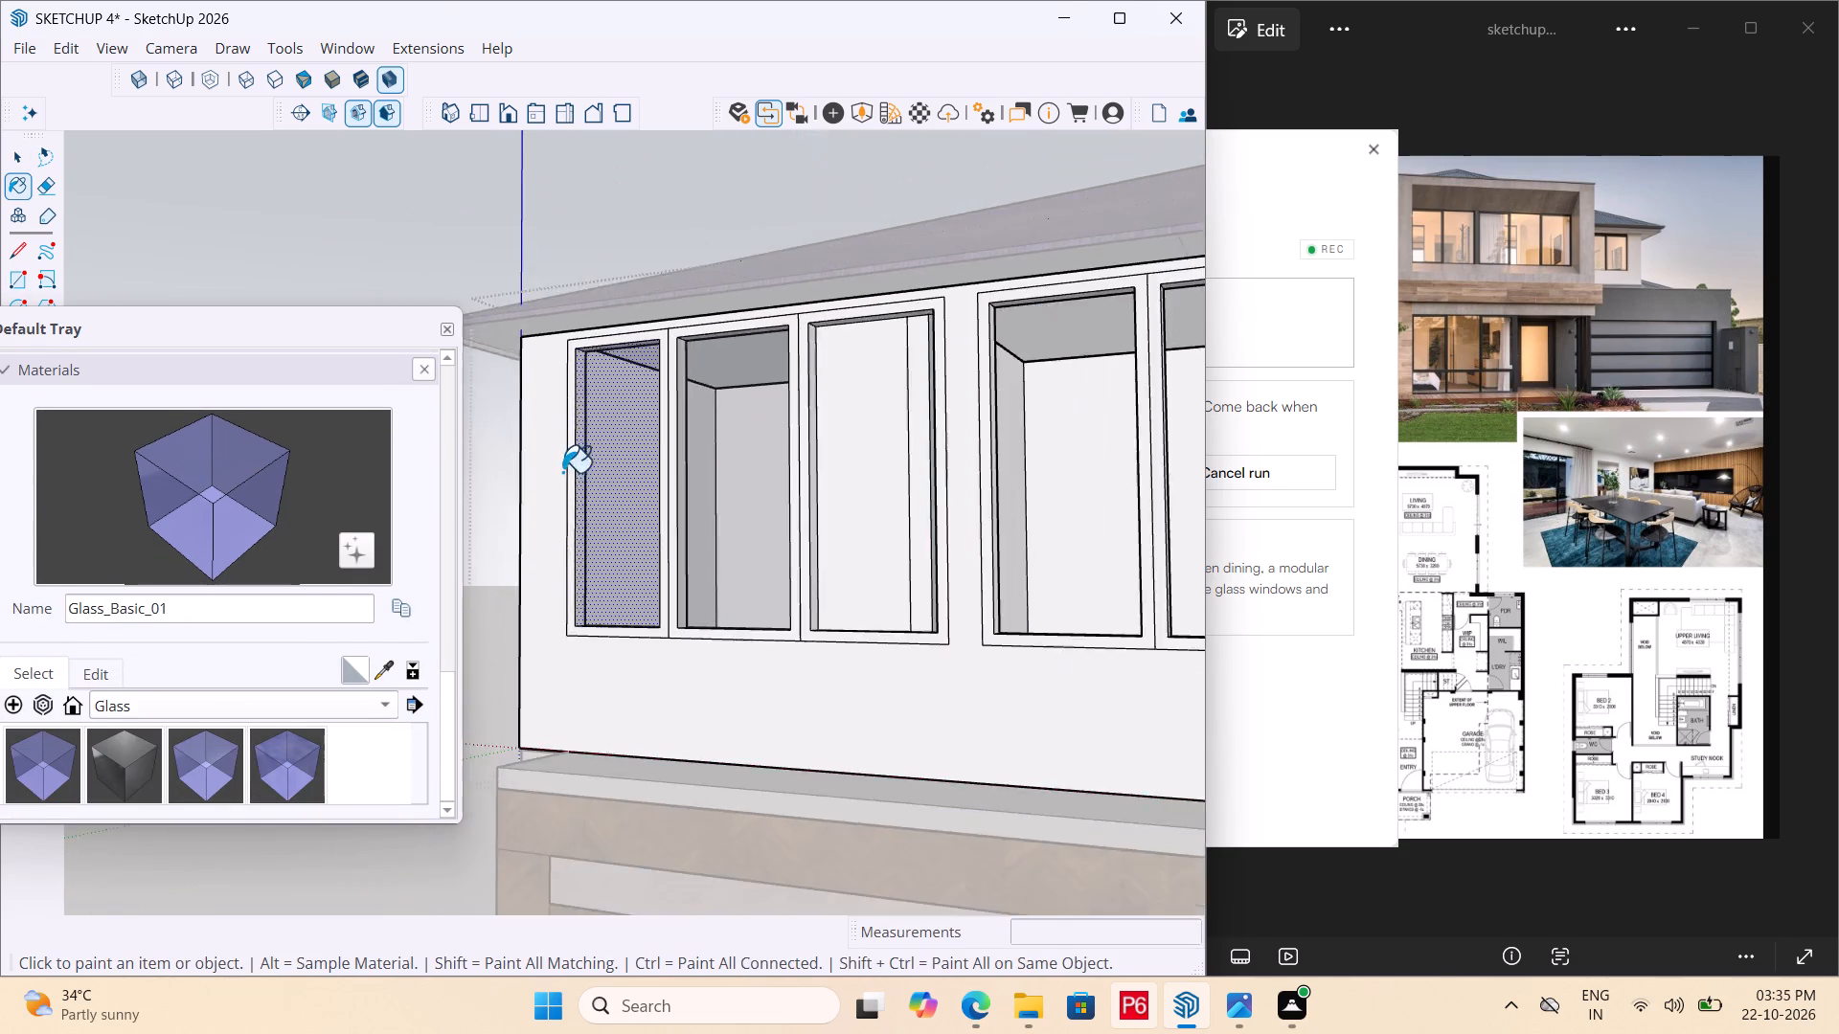
{"action": "middle_click_drag", "start_coordinate": [594, 486], "coordinate": [904, 496]}
{"action": "middle_click_drag", "start_coordinate": [907, 496], "coordinate": [922, 498]}
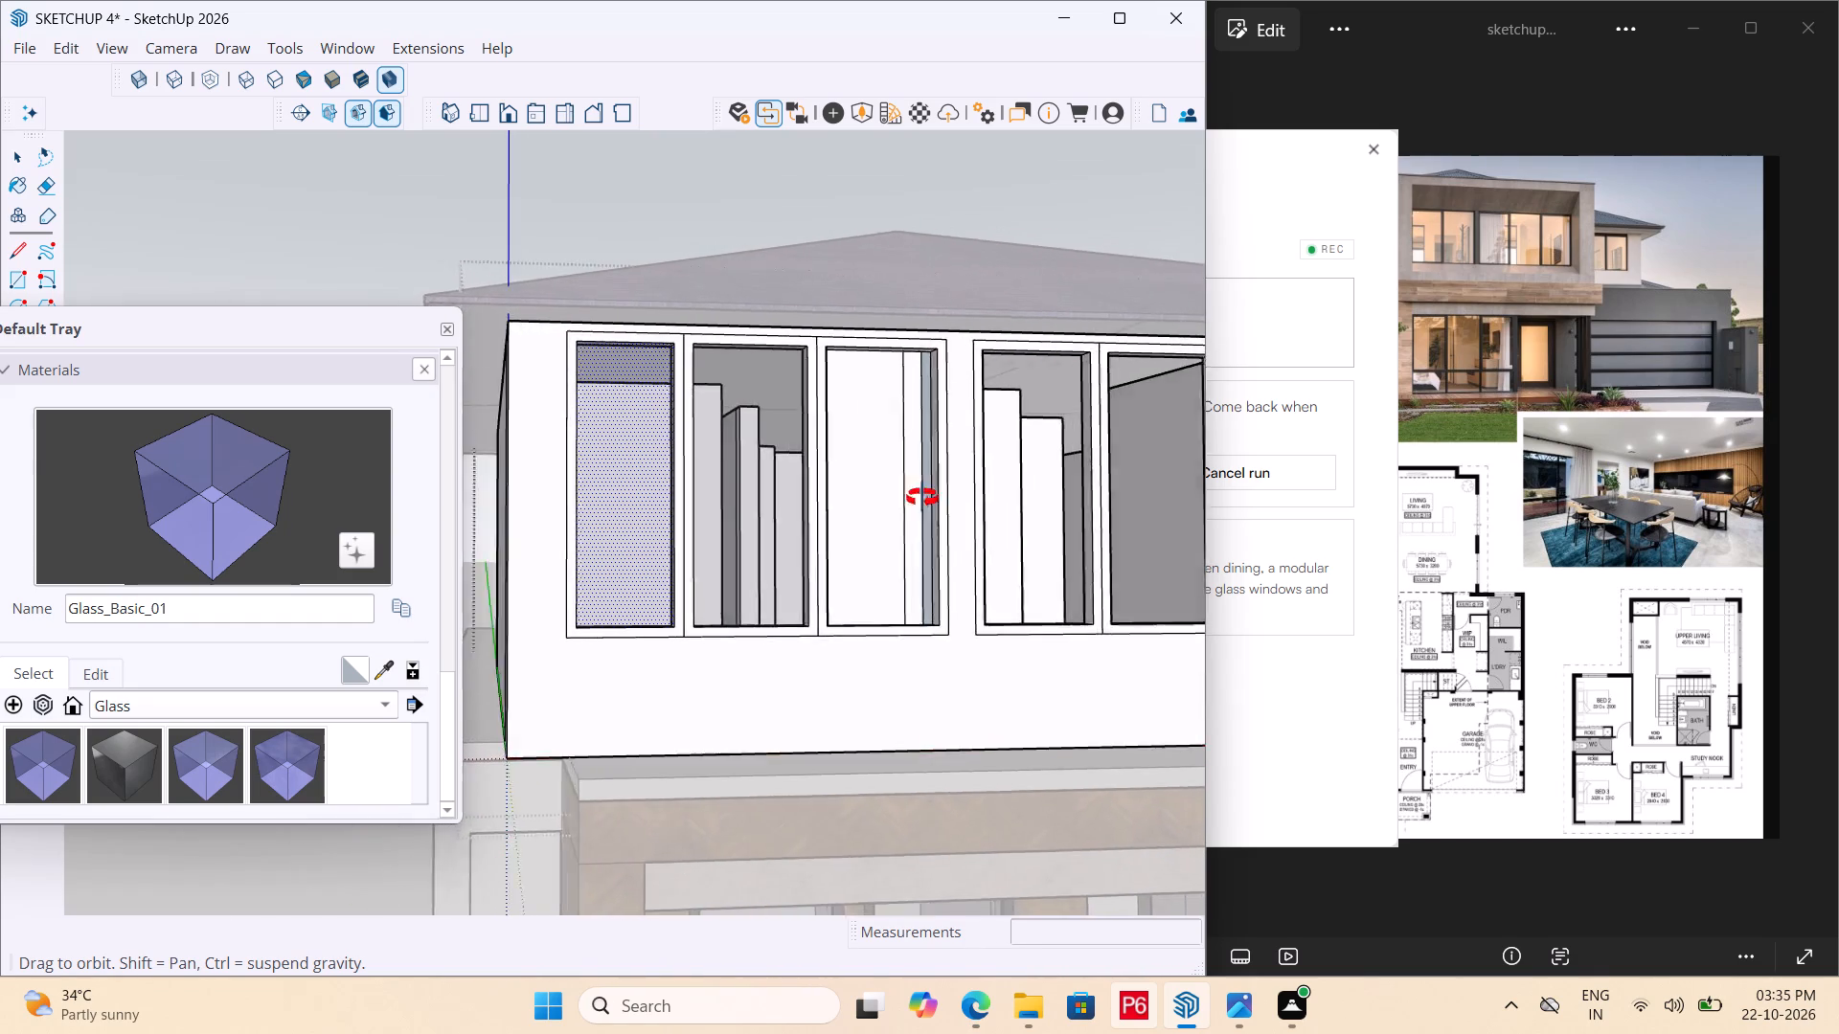
{"action": "middle_click_drag", "start_coordinate": [922, 498], "coordinate": [984, 510]}
{"action": "middle_click_drag", "start_coordinate": [1030, 523], "coordinate": [1070, 564]}
{"action": "middle_click_drag", "start_coordinate": [980, 544], "coordinate": [730, 489]}
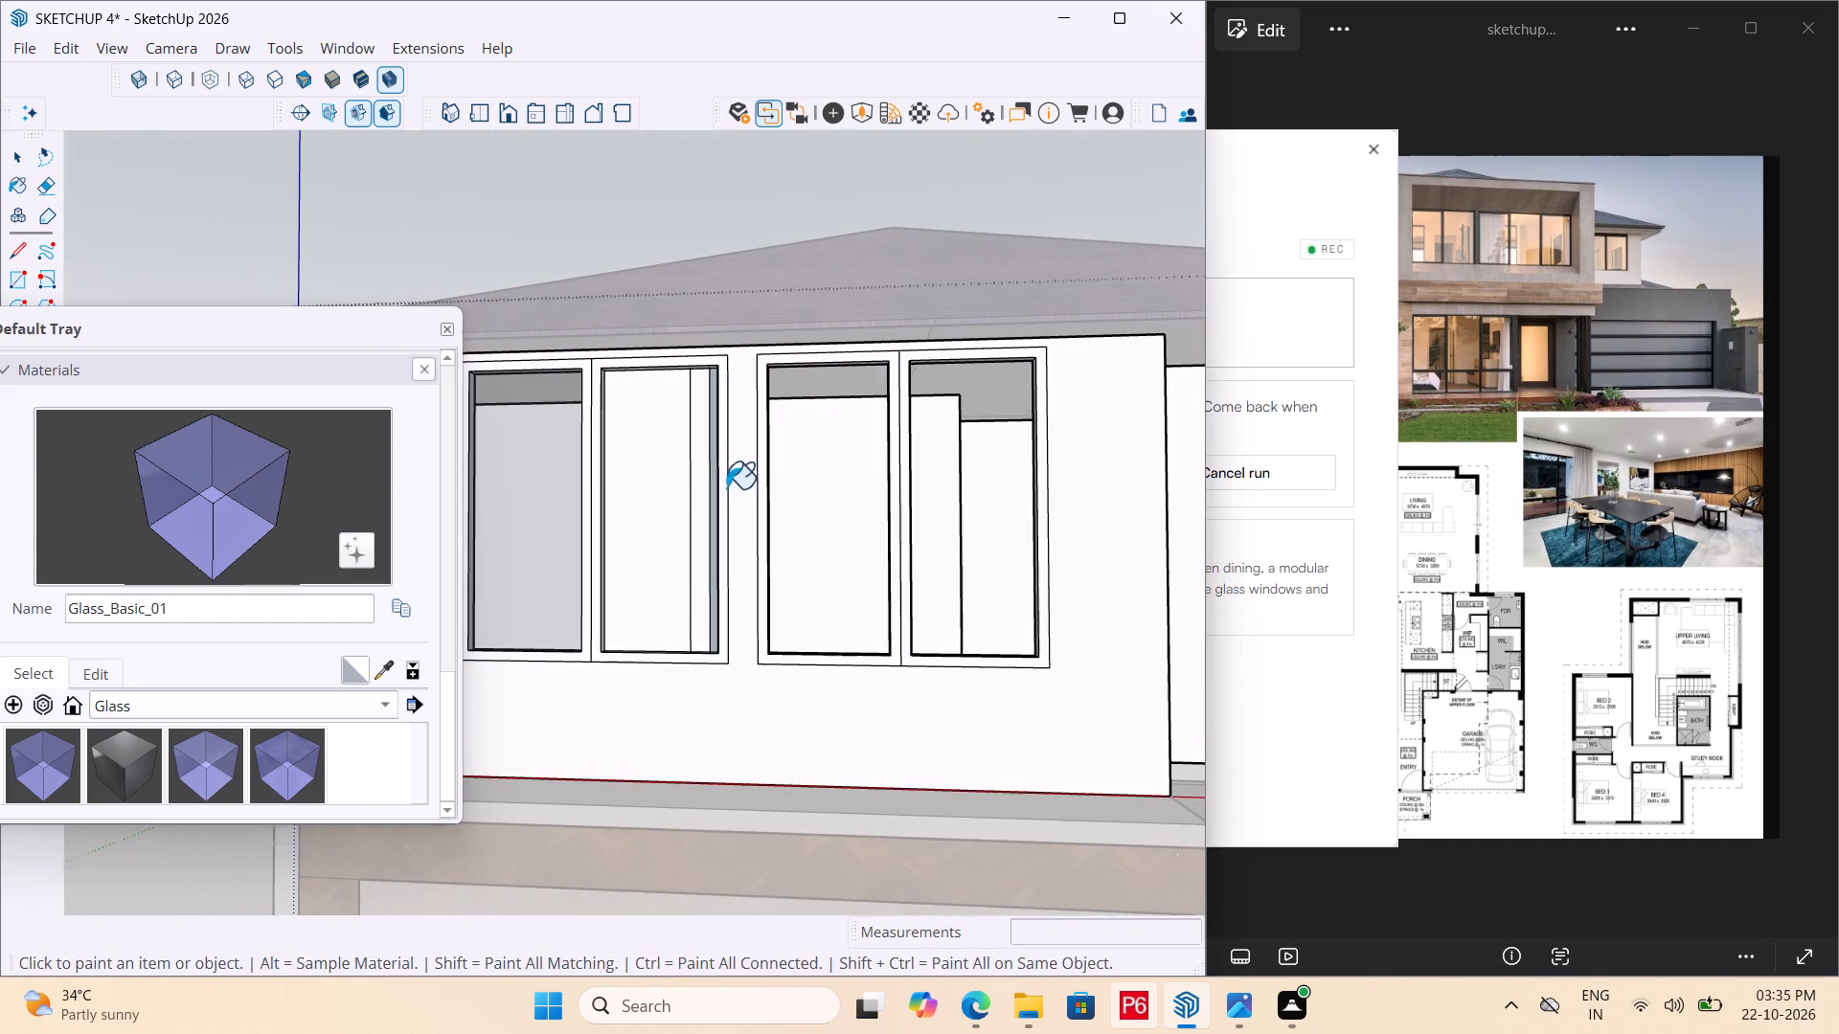
{"action": "middle_click_drag", "start_coordinate": [834, 439], "coordinate": [717, 406]}
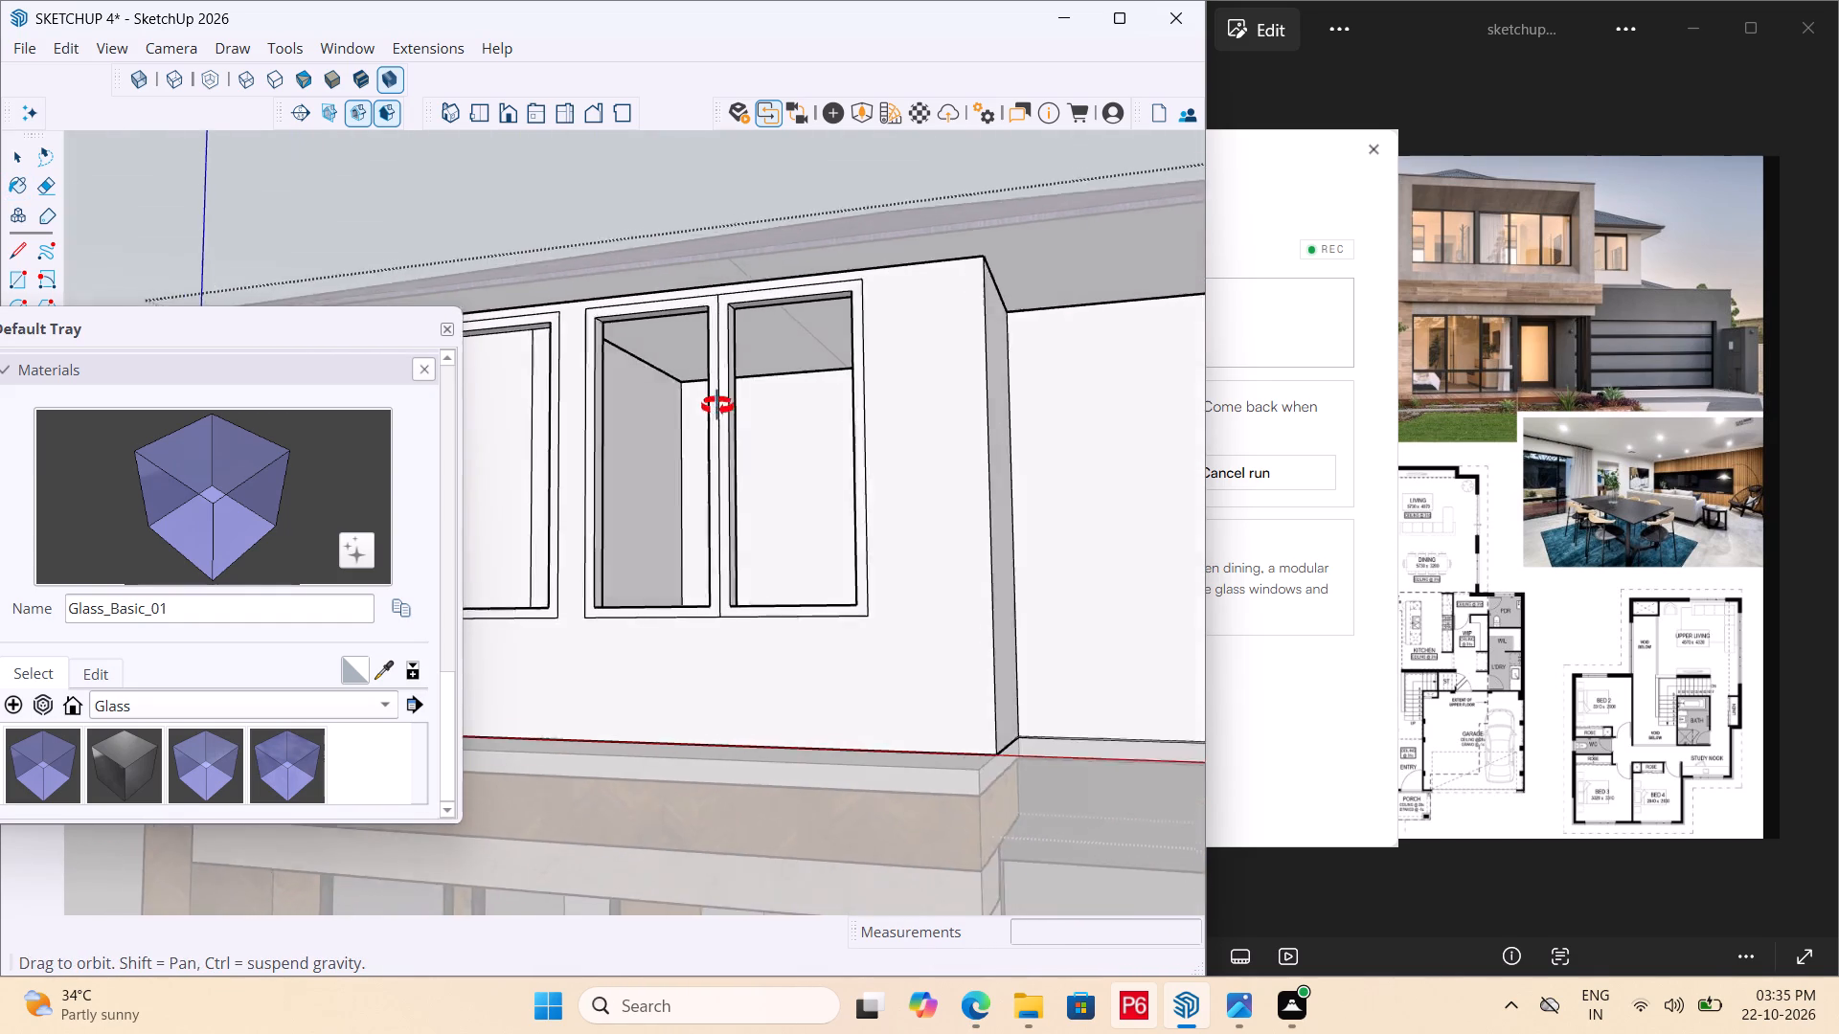
{"action": "middle_click_drag", "start_coordinate": [717, 406], "coordinate": [983, 477]}
{"action": "double_click", "coordinate": [832, 528]}
Draw a rectangle of about 7' 3 1/4" by 3' across the fourth front window's opening, flush with the frame.
{"action": "middle_click_drag", "start_coordinate": [933, 518], "coordinate": [761, 518]}
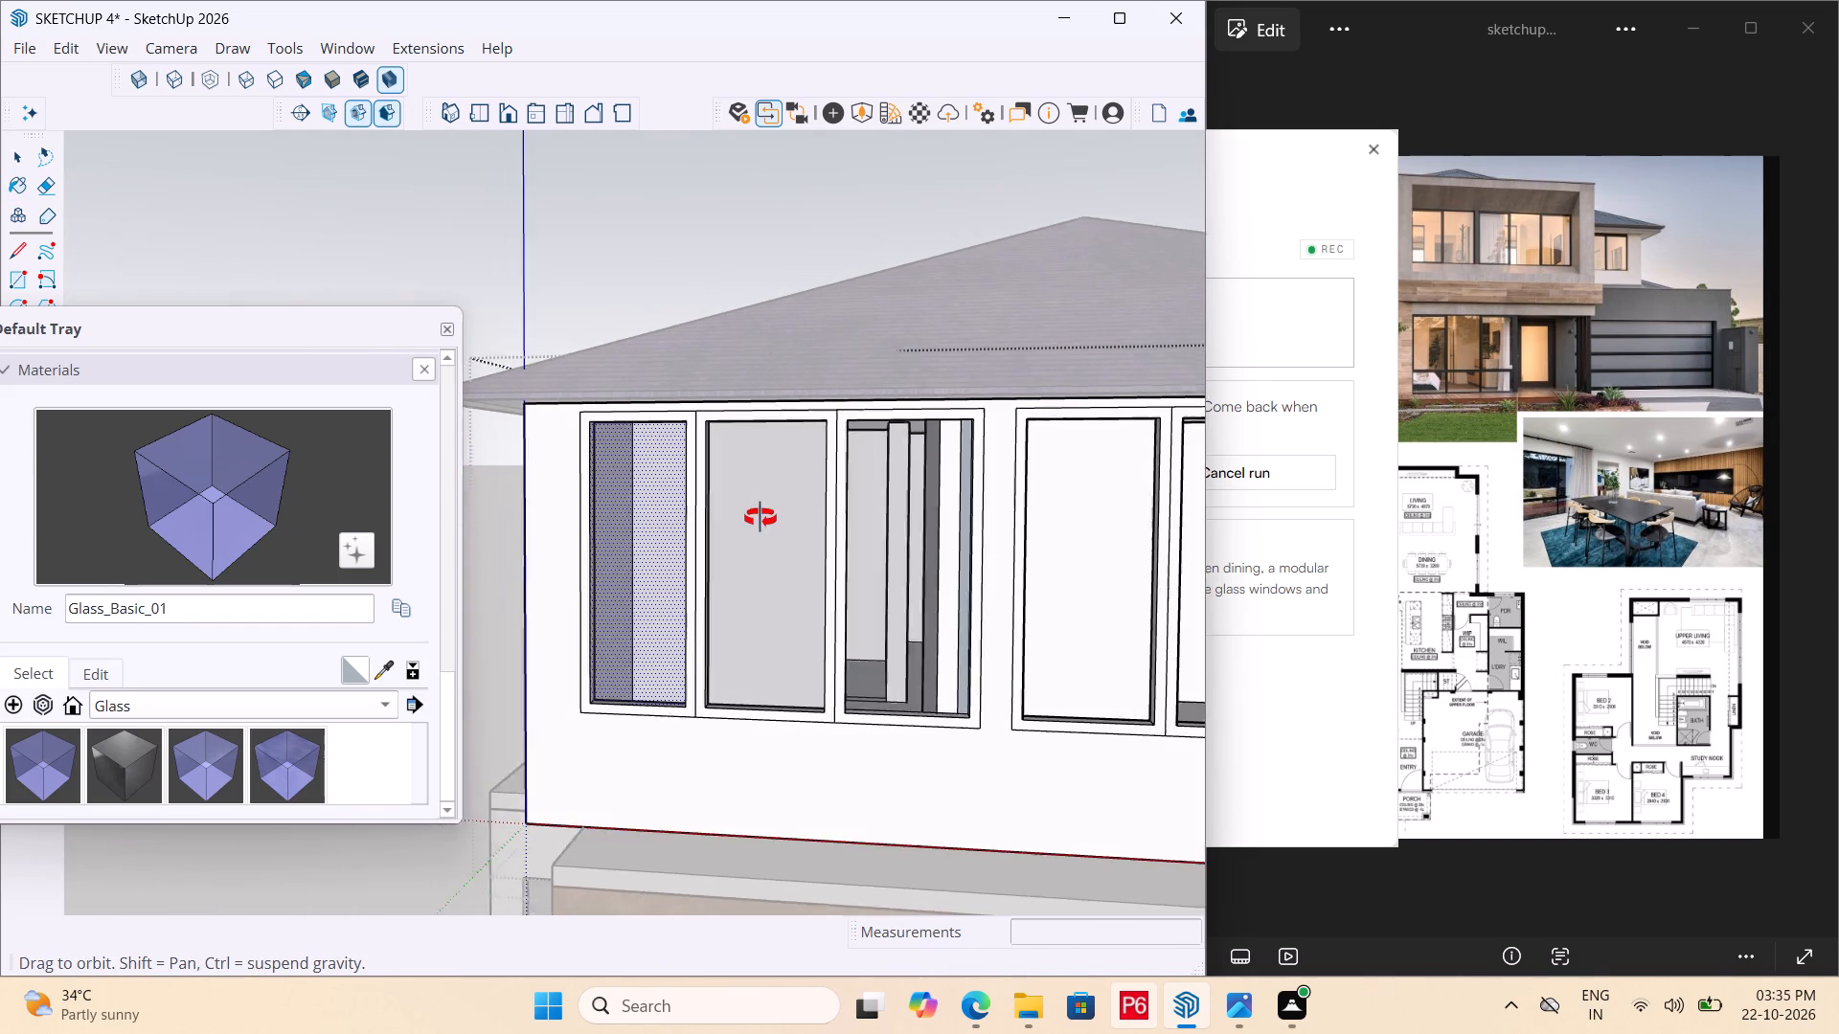
{"action": "middle_click_drag", "start_coordinate": [761, 518], "coordinate": [945, 520]}
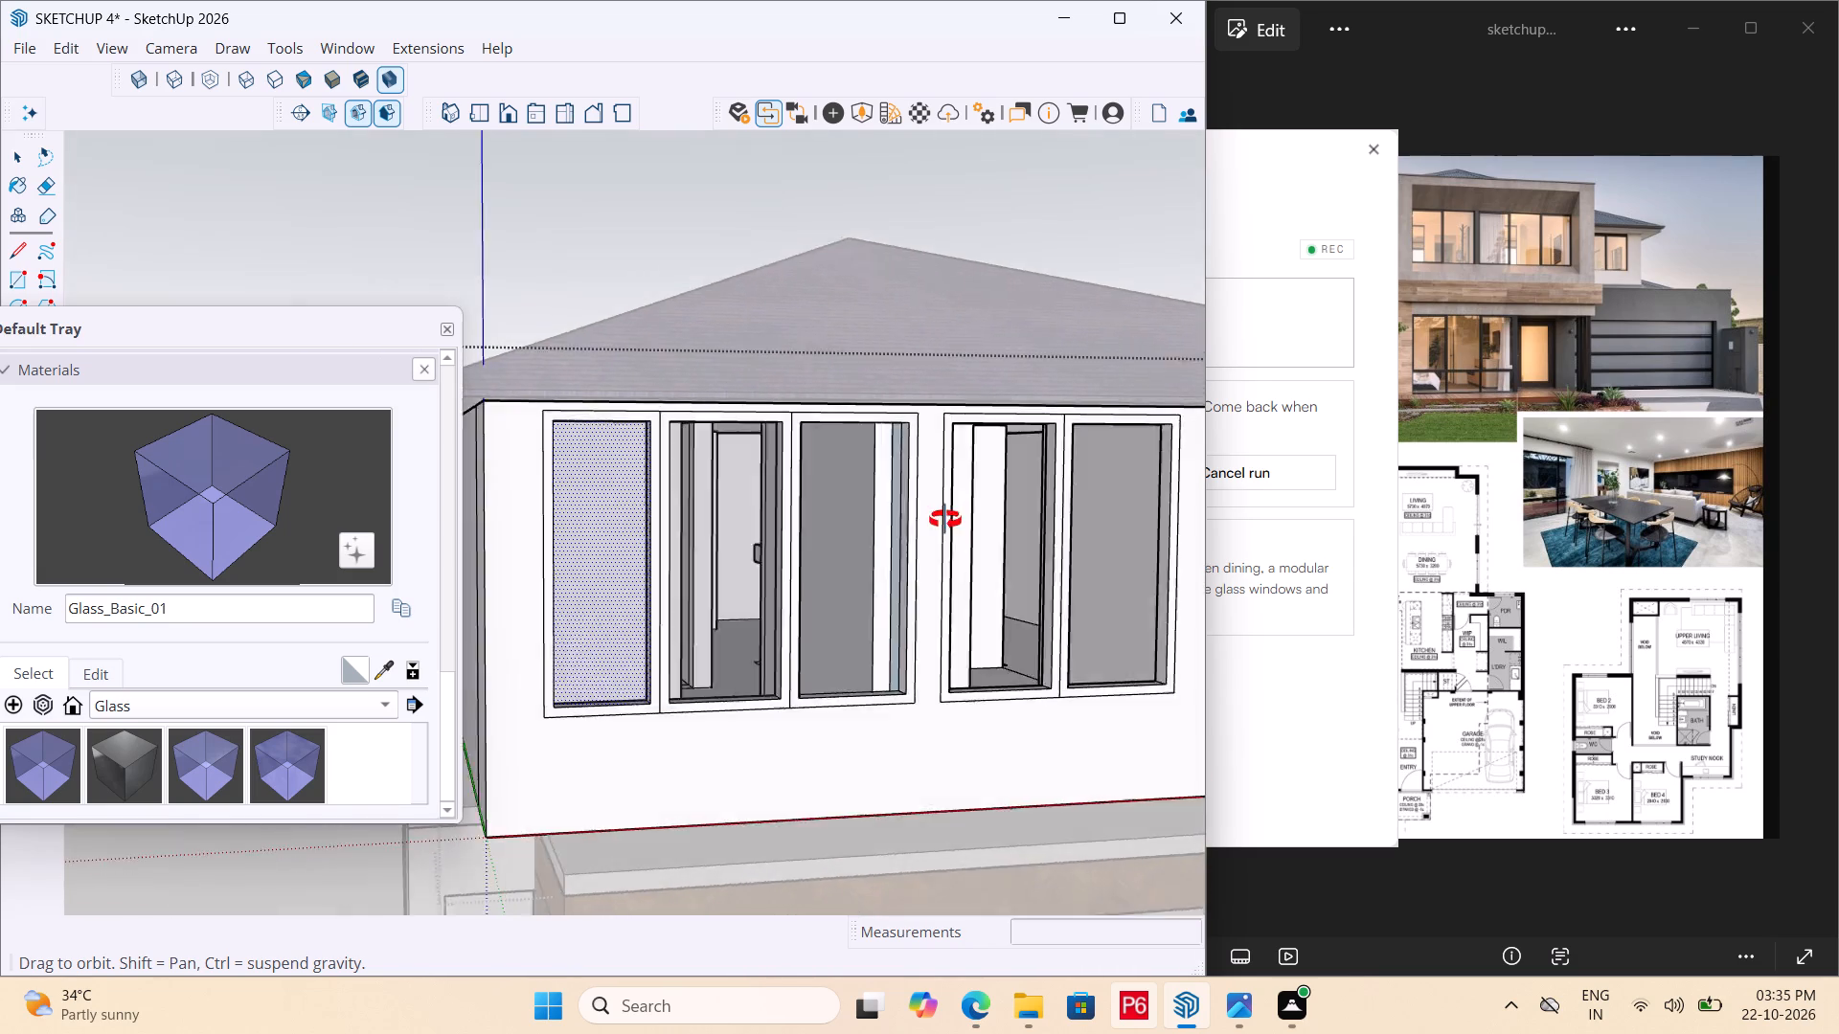
{"action": "middle_click_drag", "start_coordinate": [945, 520], "coordinate": [649, 485]}
{"action": "scroll", "coordinate": [627, 503], "scroll_direction": "down", "scroll_amount": 5}
{"action": "middle_click_drag", "start_coordinate": [1018, 469], "coordinate": [988, 506]}
{"action": "scroll", "coordinate": [794, 506], "scroll_direction": "up", "scroll_amount": 4}
{"action": "middle_click_drag", "start_coordinate": [929, 533], "coordinate": [840, 405]}
{"action": "scroll", "coordinate": [860, 429], "scroll_direction": "up", "scroll_amount": 4}
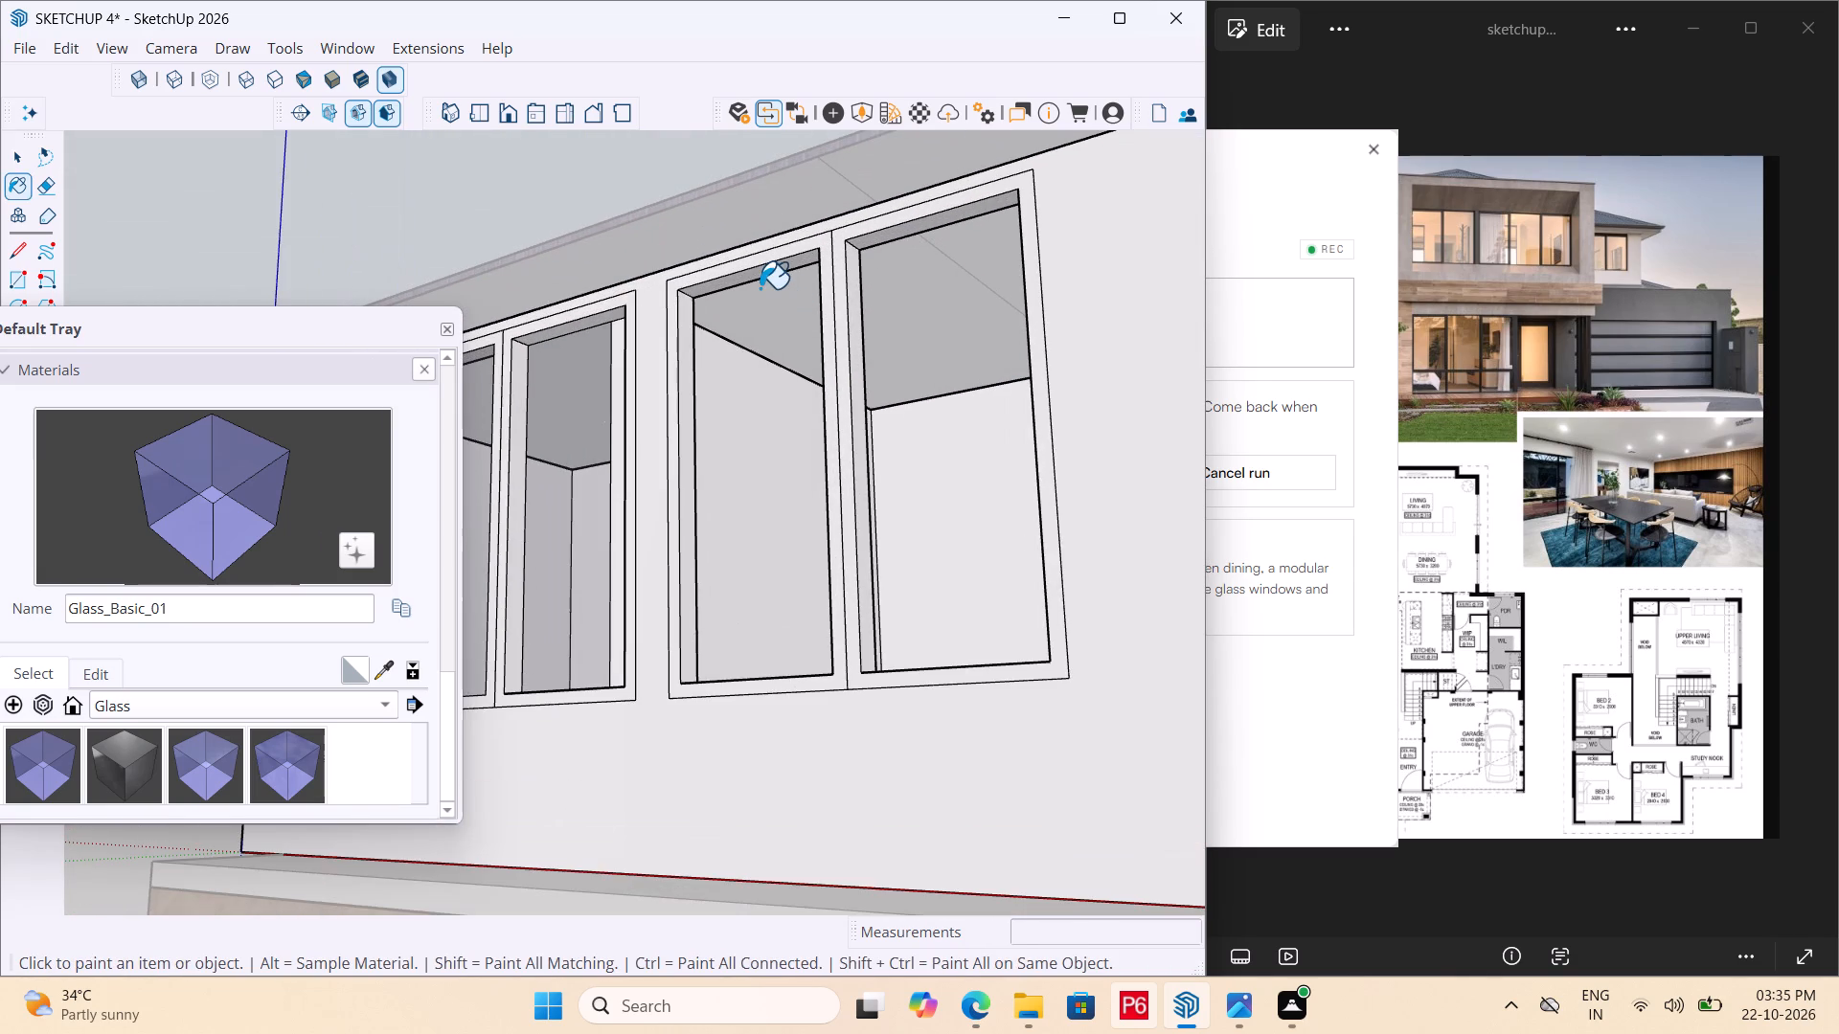
{"action": "key", "text": "r"}
{"action": "scroll", "coordinate": [652, 284], "scroll_direction": "up", "scroll_amount": 5}
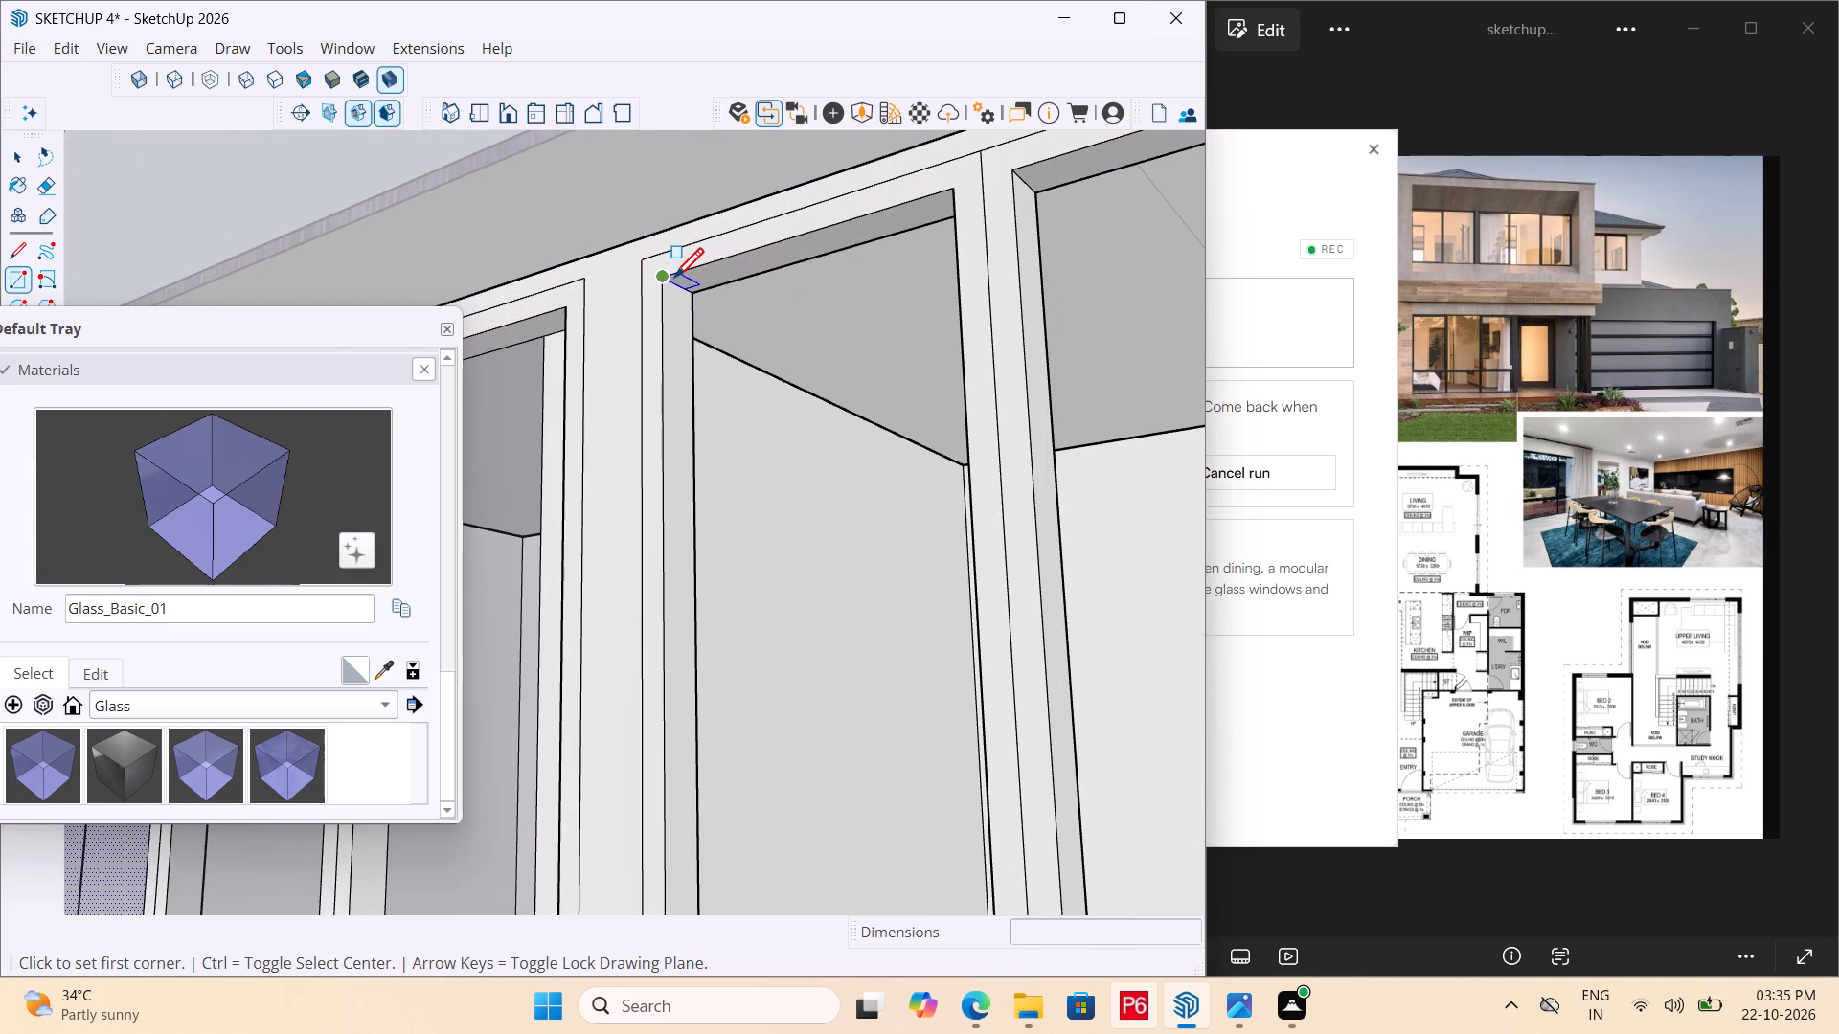
{"action": "left_click", "coordinate": [669, 284]}
{"action": "scroll", "coordinate": [876, 482], "scroll_direction": "down", "scroll_amount": 8}
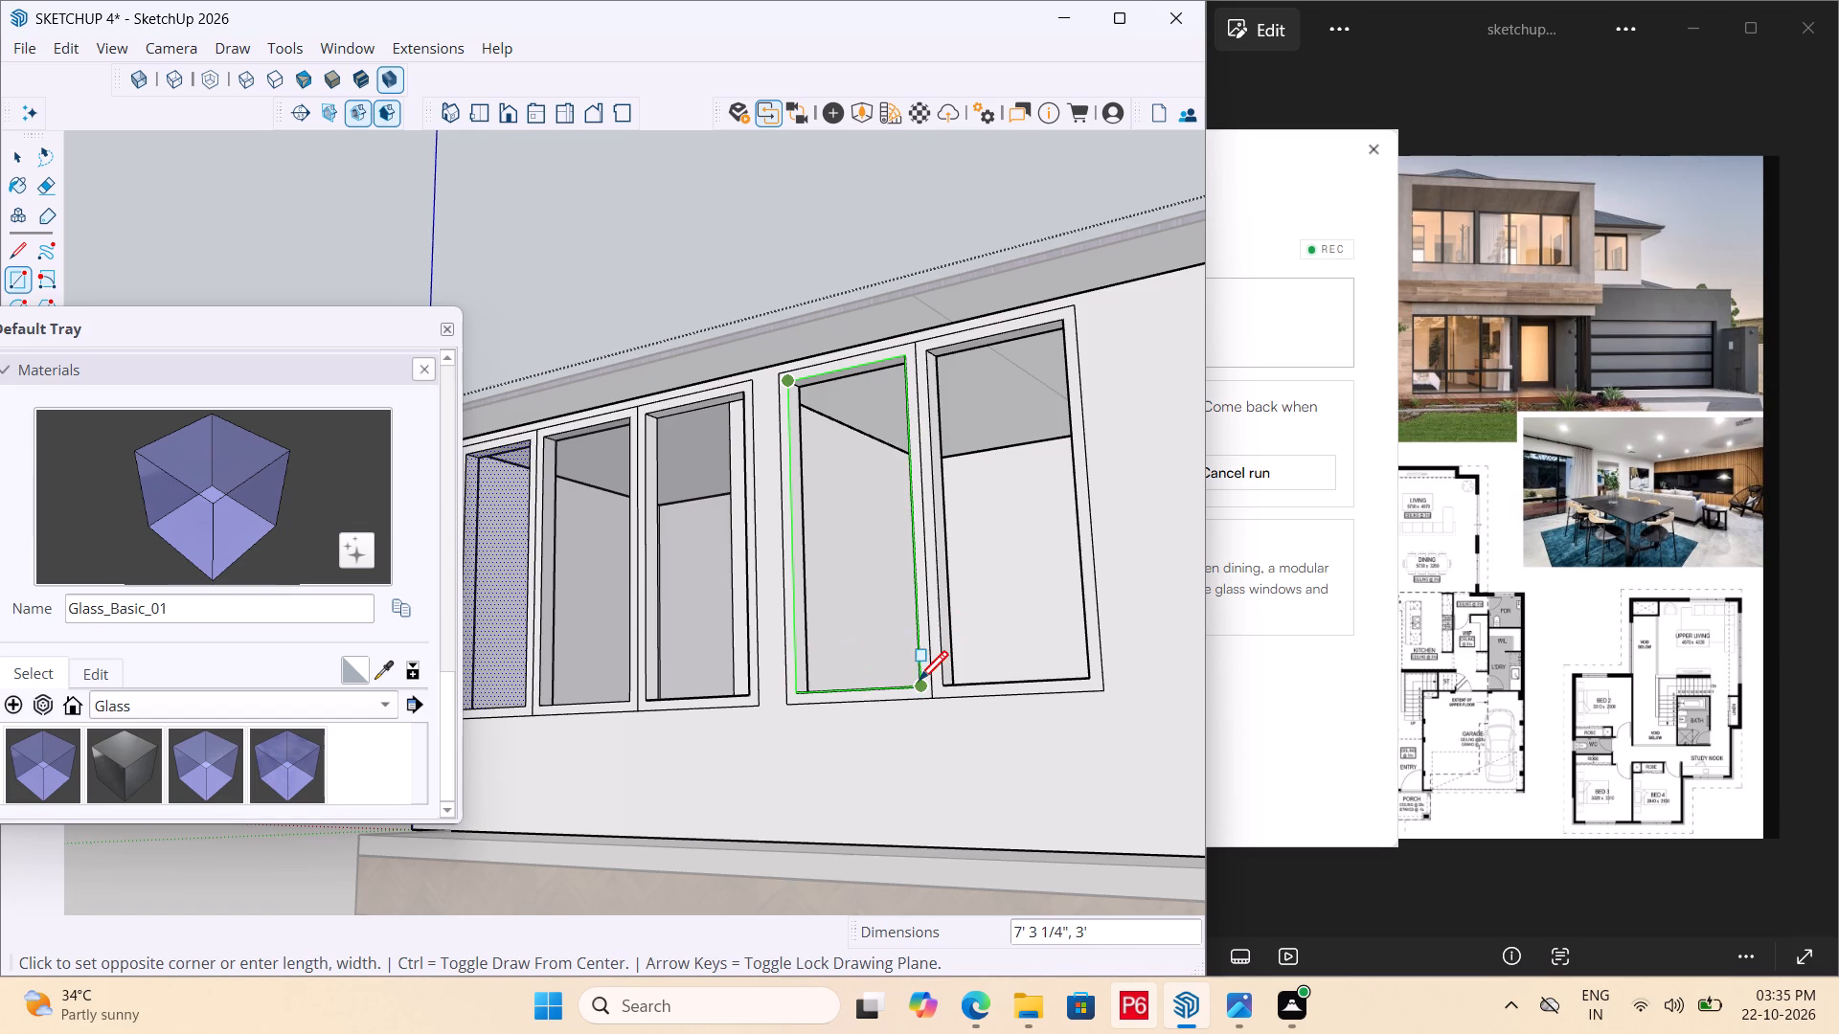
{"action": "left_click", "coordinate": [919, 685]}
Draw a rectangle across the fifth front window's opening, corner to corner, flush with the frame.
{"action": "scroll", "coordinate": [959, 348], "scroll_direction": "up", "scroll_amount": 5}
{"action": "left_click", "coordinate": [905, 352]}
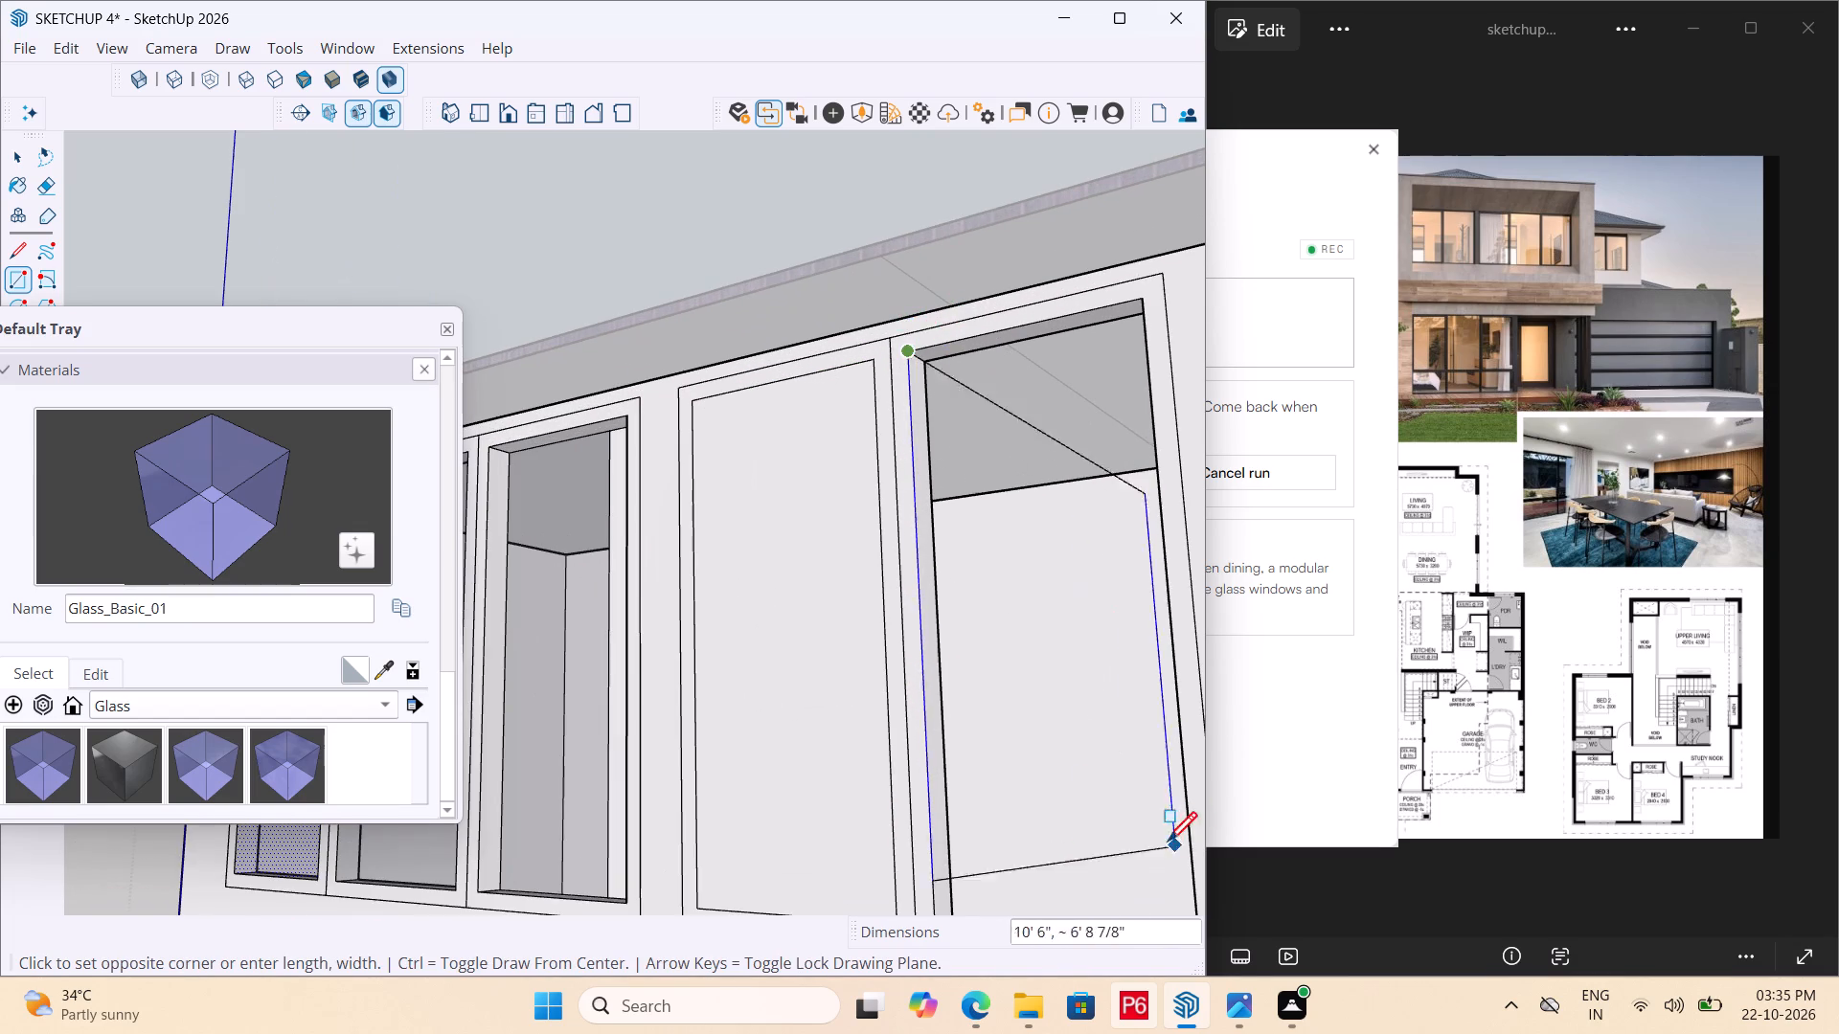
{"action": "scroll", "coordinate": [1057, 785], "scroll_direction": "down", "scroll_amount": 8}
{"action": "left_click", "coordinate": [1094, 819]}
Paint the new panels in the fourth and fifth front windows with Glass_Basic_01.
{"action": "middle_click_drag", "start_coordinate": [865, 742], "coordinate": [979, 933]}
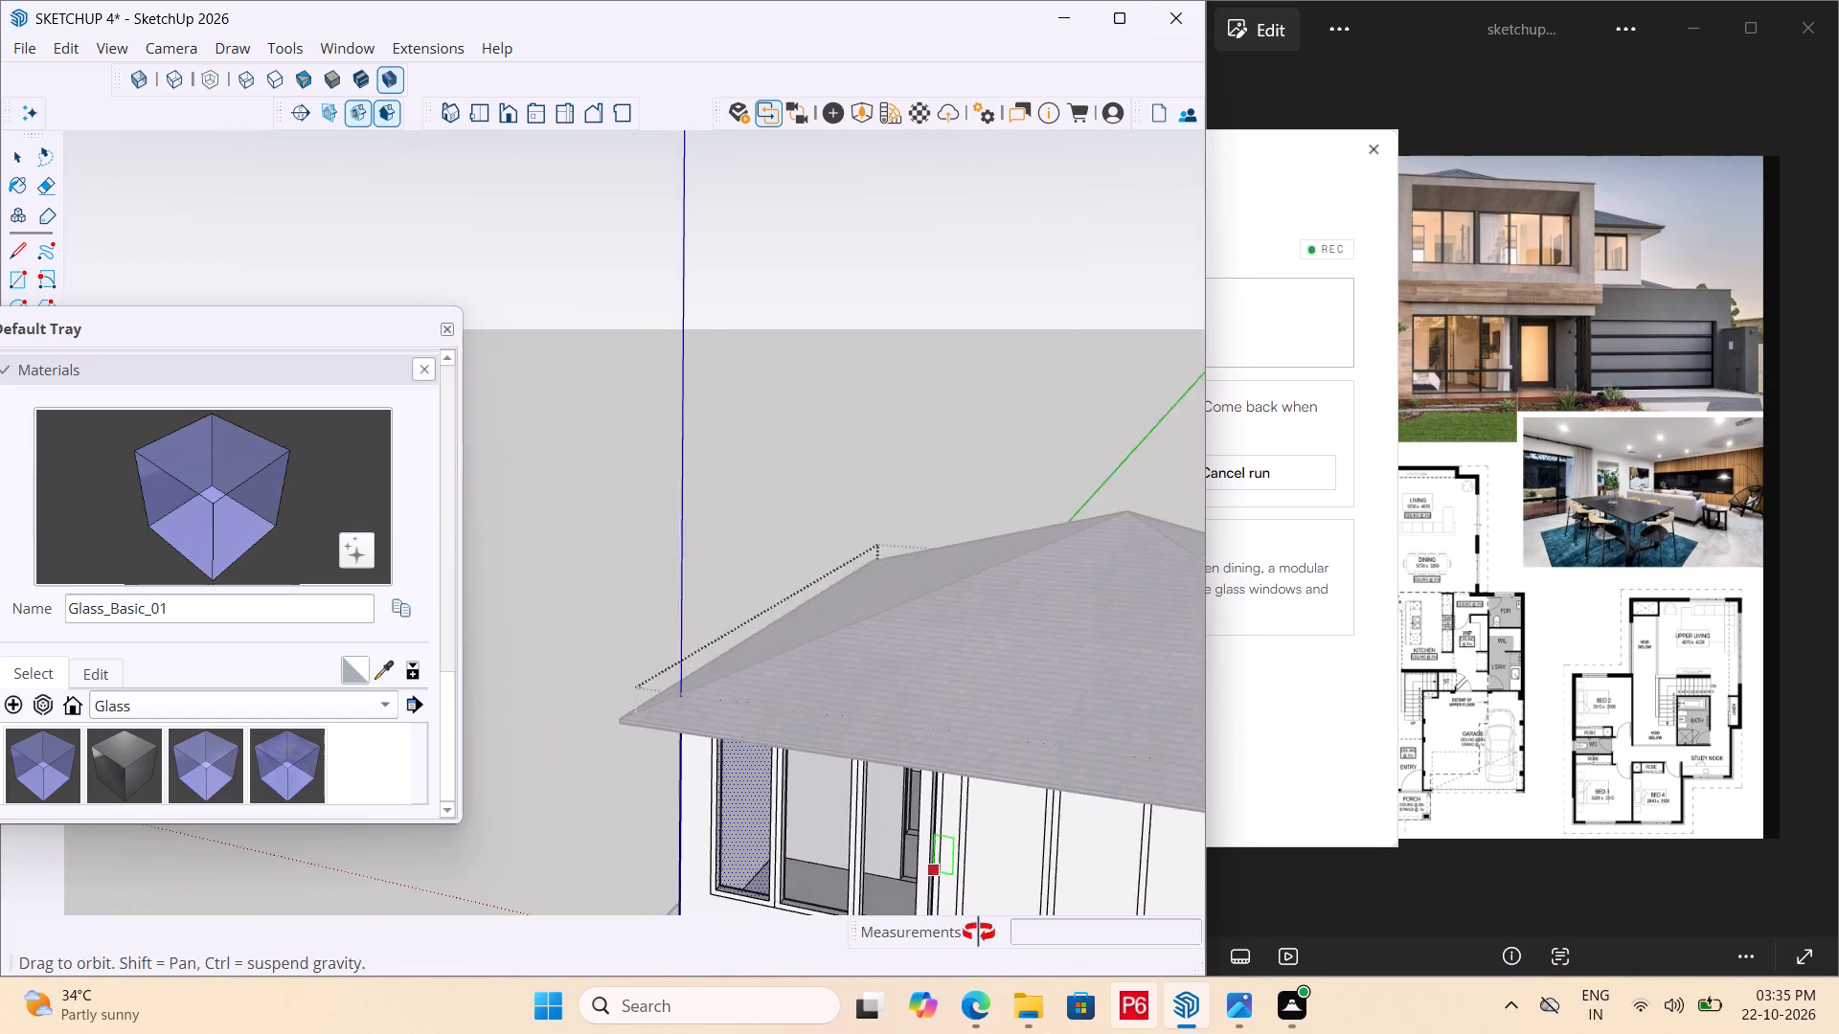
{"action": "middle_click_drag", "start_coordinate": [979, 933], "coordinate": [982, 933]}
{"action": "scroll", "coordinate": [1182, 879], "scroll_direction": "up", "scroll_amount": 1}
{"action": "scroll", "coordinate": [687, 695], "scroll_direction": "down", "scroll_amount": 6}
{"action": "scroll", "coordinate": [894, 821], "scroll_direction": "up", "scroll_amount": 8}
{"action": "middle_click_drag", "start_coordinate": [919, 775], "coordinate": [919, 643]}
{"action": "scroll", "coordinate": [950, 728], "scroll_direction": "up", "scroll_amount": 4}
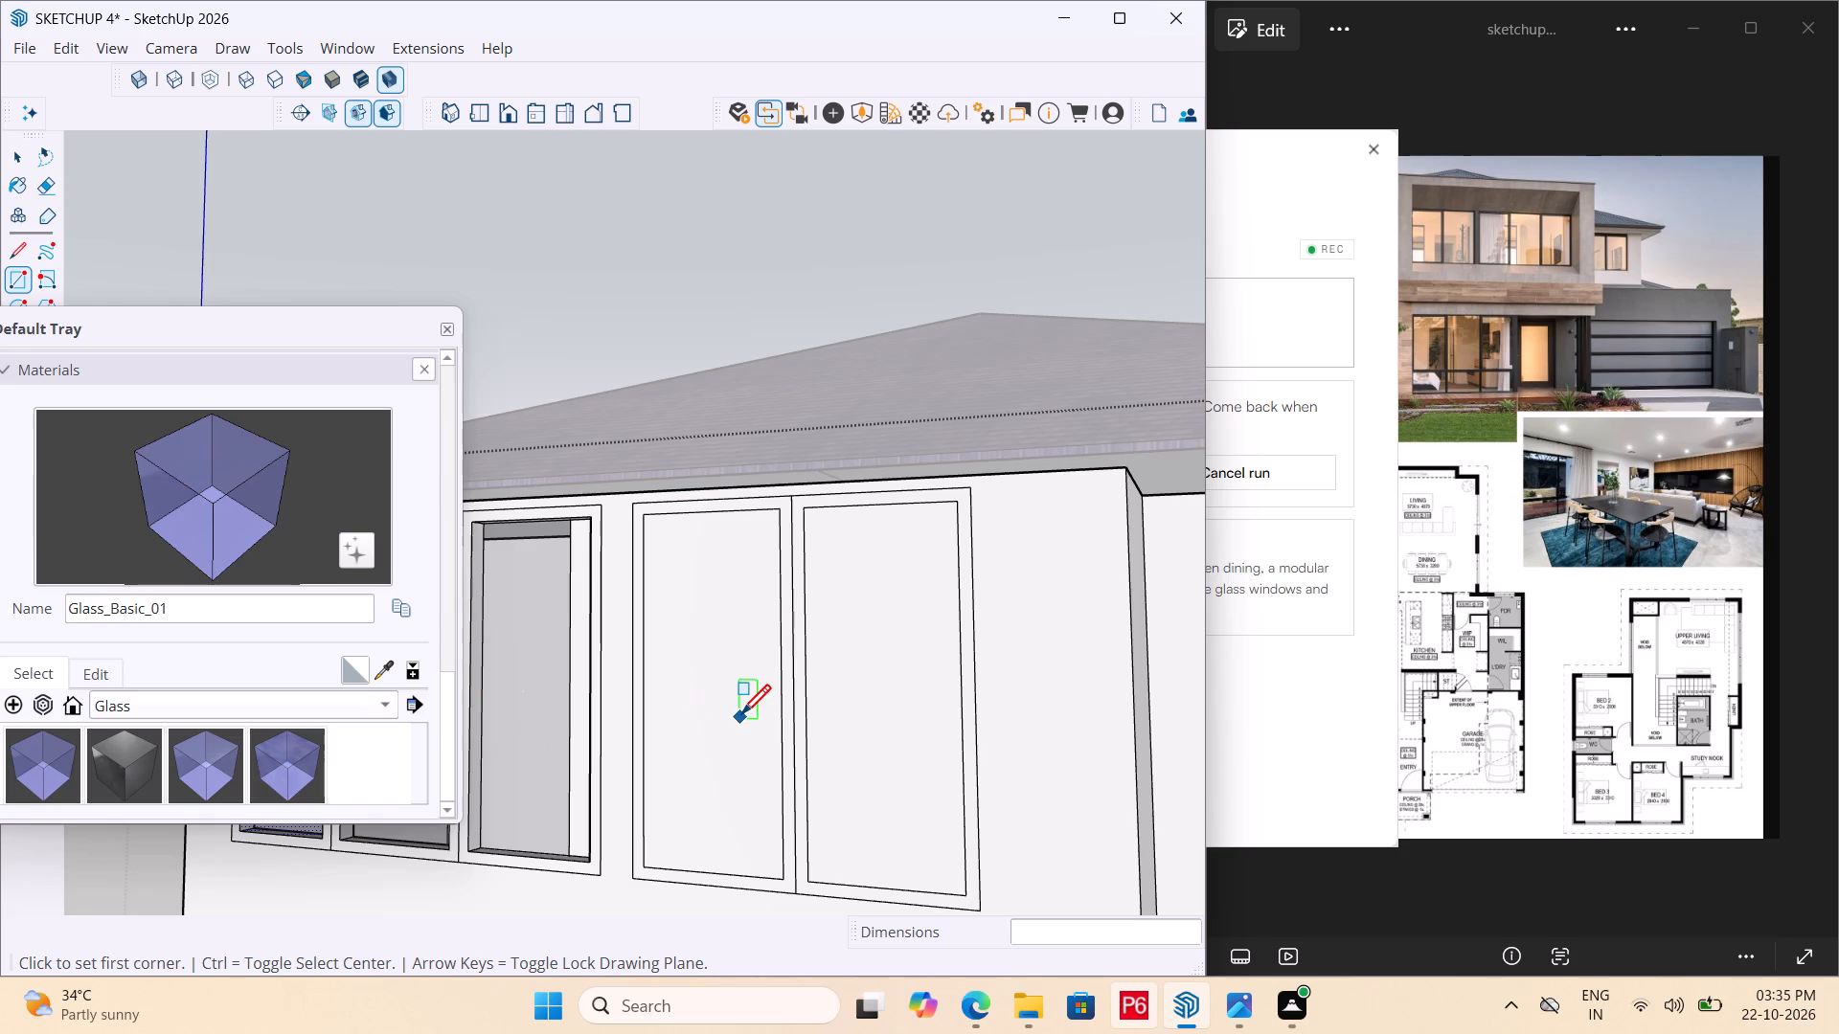
{"action": "key", "text": "space"}
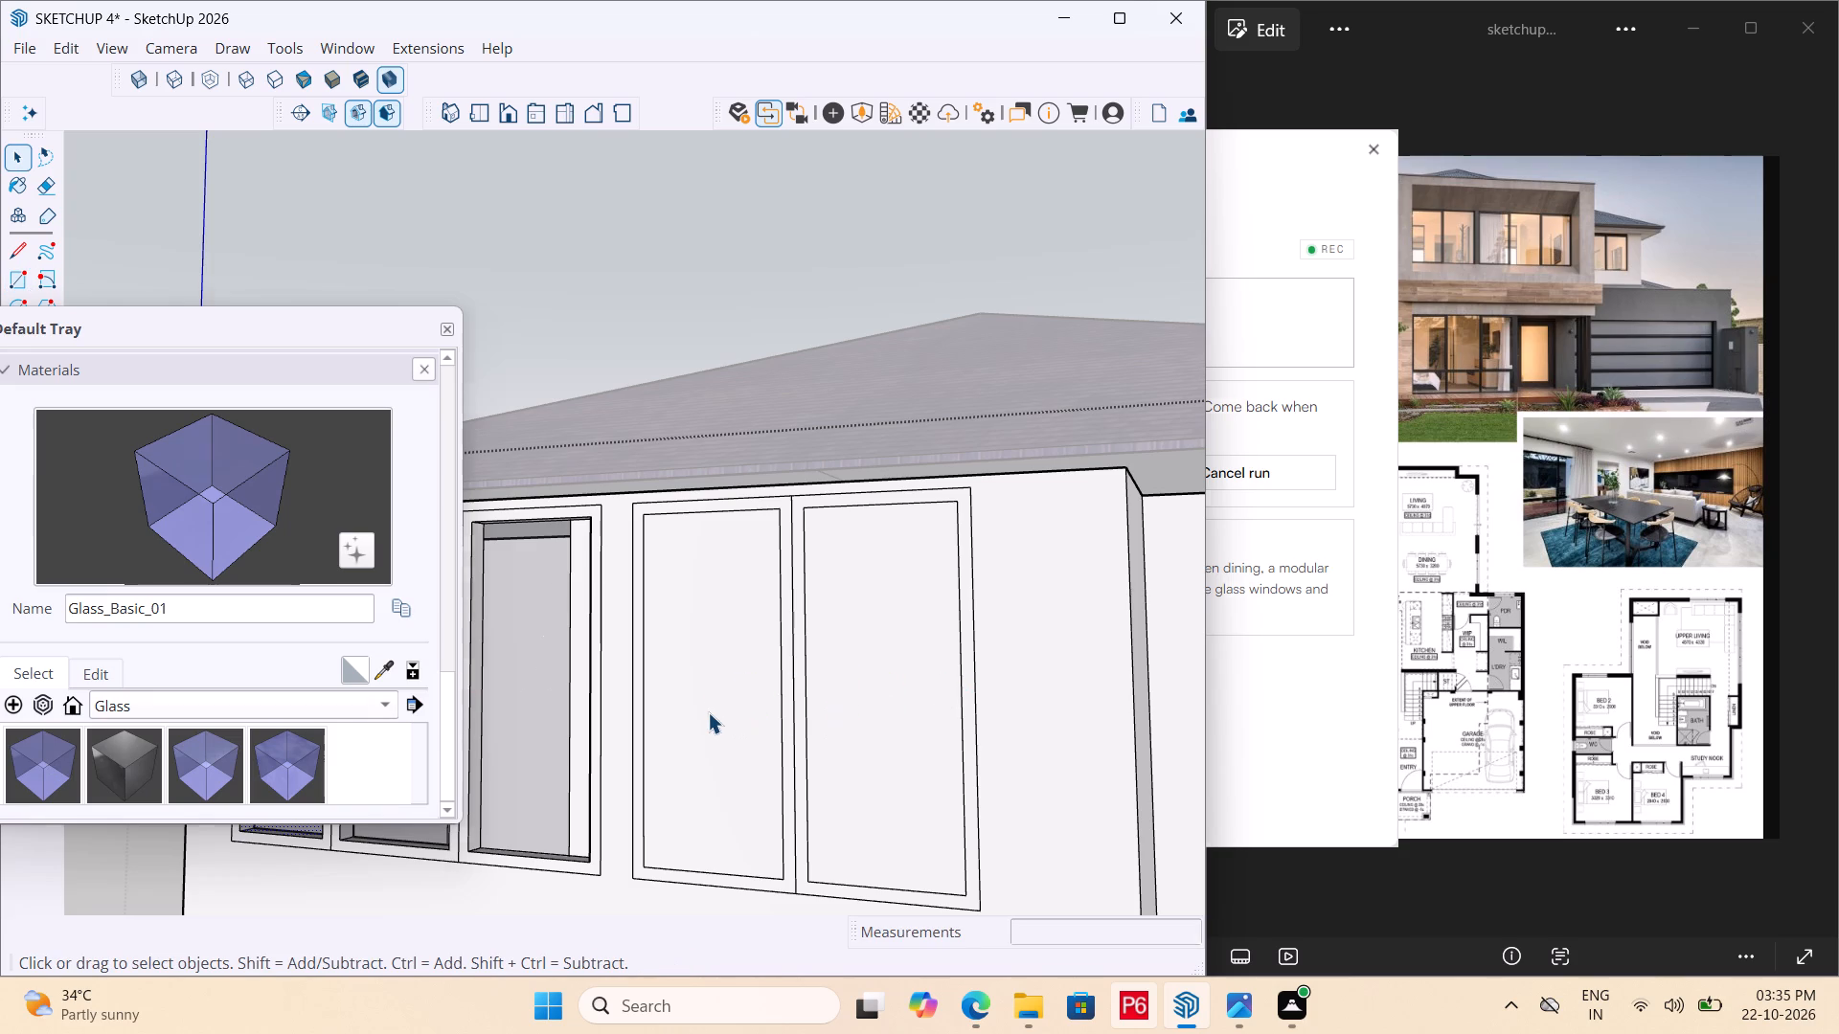
{"action": "key", "text": "b"}
{"action": "double_click", "coordinate": [59, 760]}
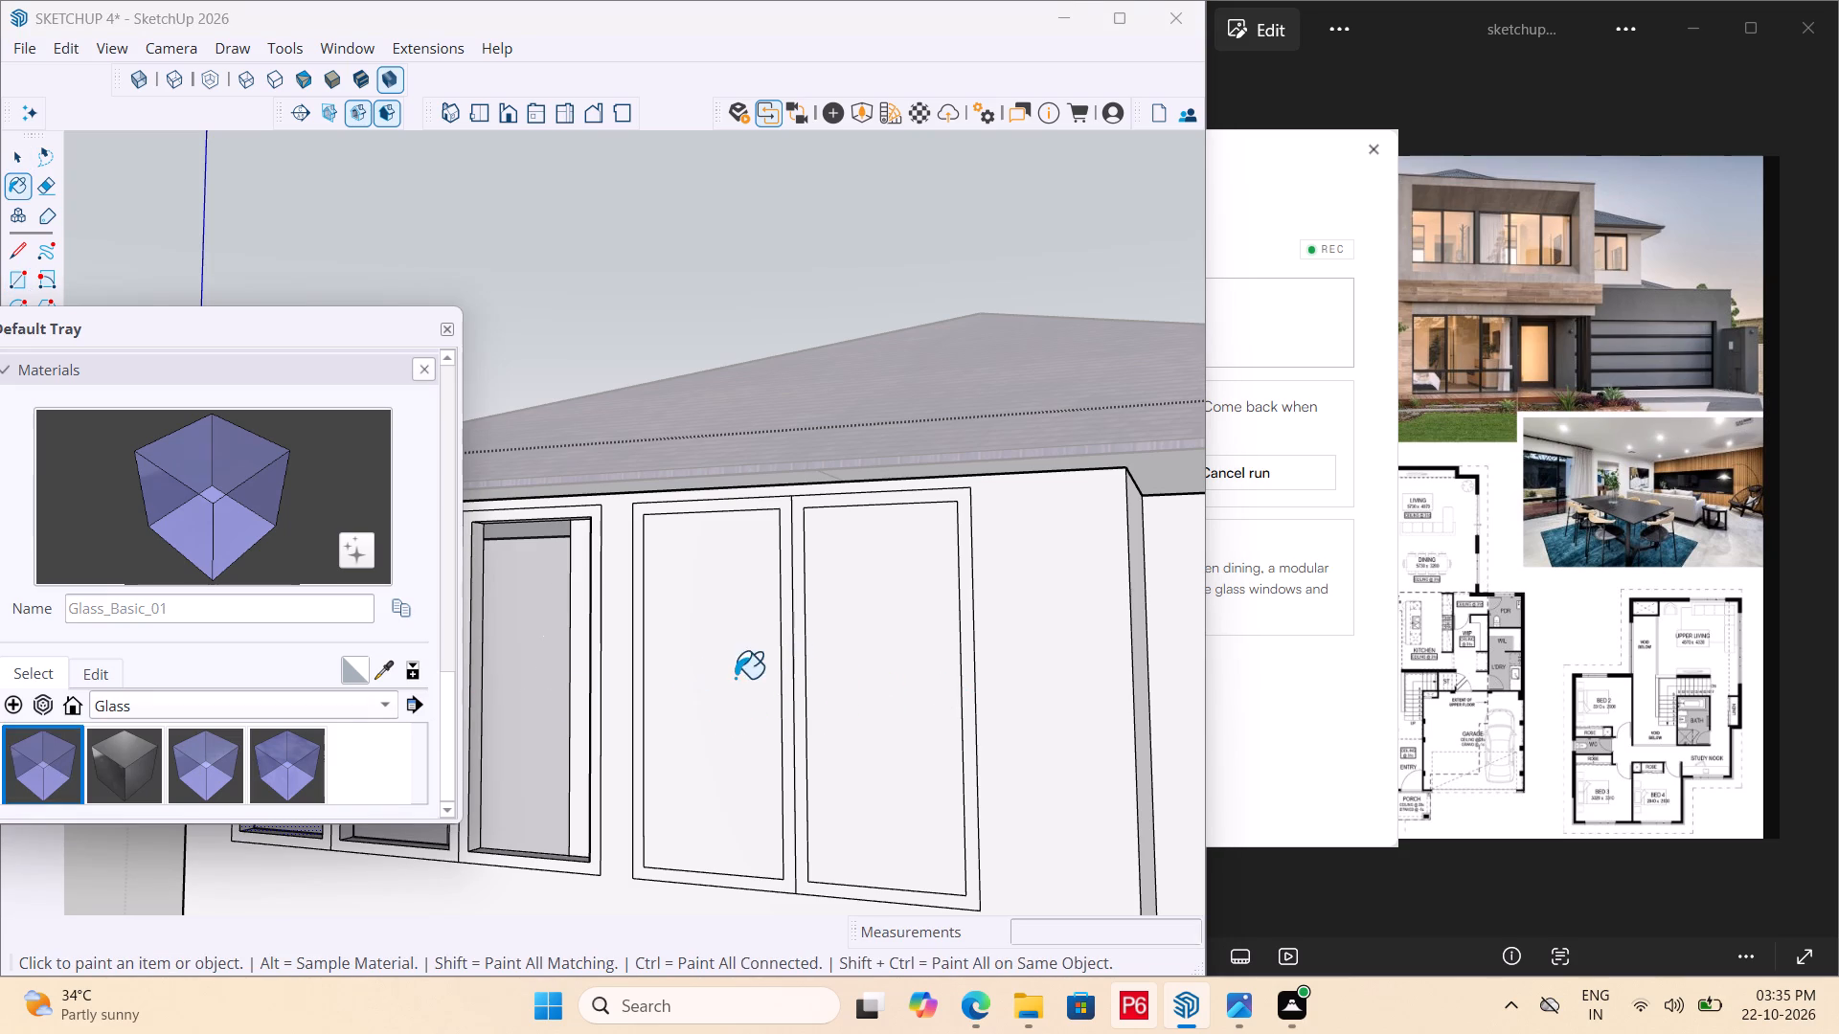
{"action": "left_click", "coordinate": [735, 678]}
{"action": "left_click", "coordinate": [841, 676]}
Review the glazed upper floor from outside and save the model.
{"action": "scroll", "coordinate": [808, 682], "scroll_direction": "down", "scroll_amount": 4}
{"action": "middle_click_drag", "start_coordinate": [974, 718], "coordinate": [1608, 728]}
{"action": "middle_click_drag", "start_coordinate": [936, 699], "coordinate": [1038, 716]}
{"action": "scroll", "coordinate": [1075, 695], "scroll_direction": "down", "scroll_amount": 11}
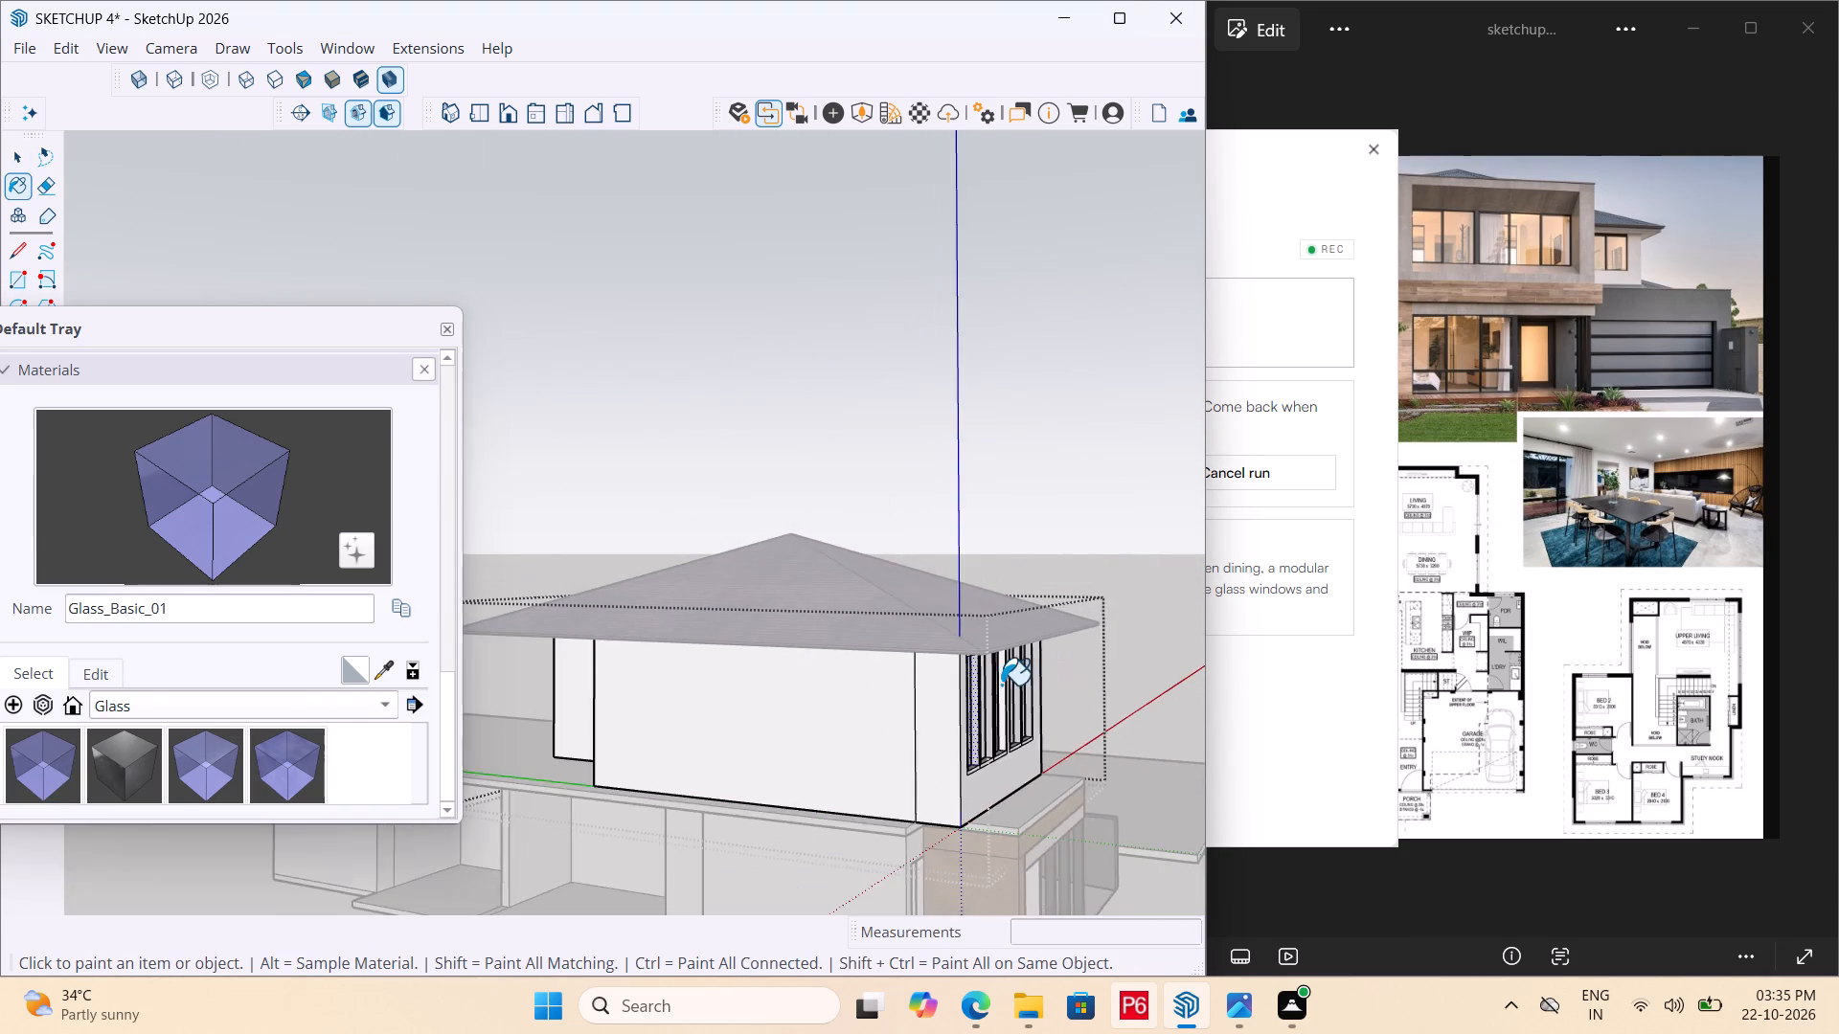
{"action": "middle_click_drag", "start_coordinate": [1001, 692], "coordinate": [647, 681]}
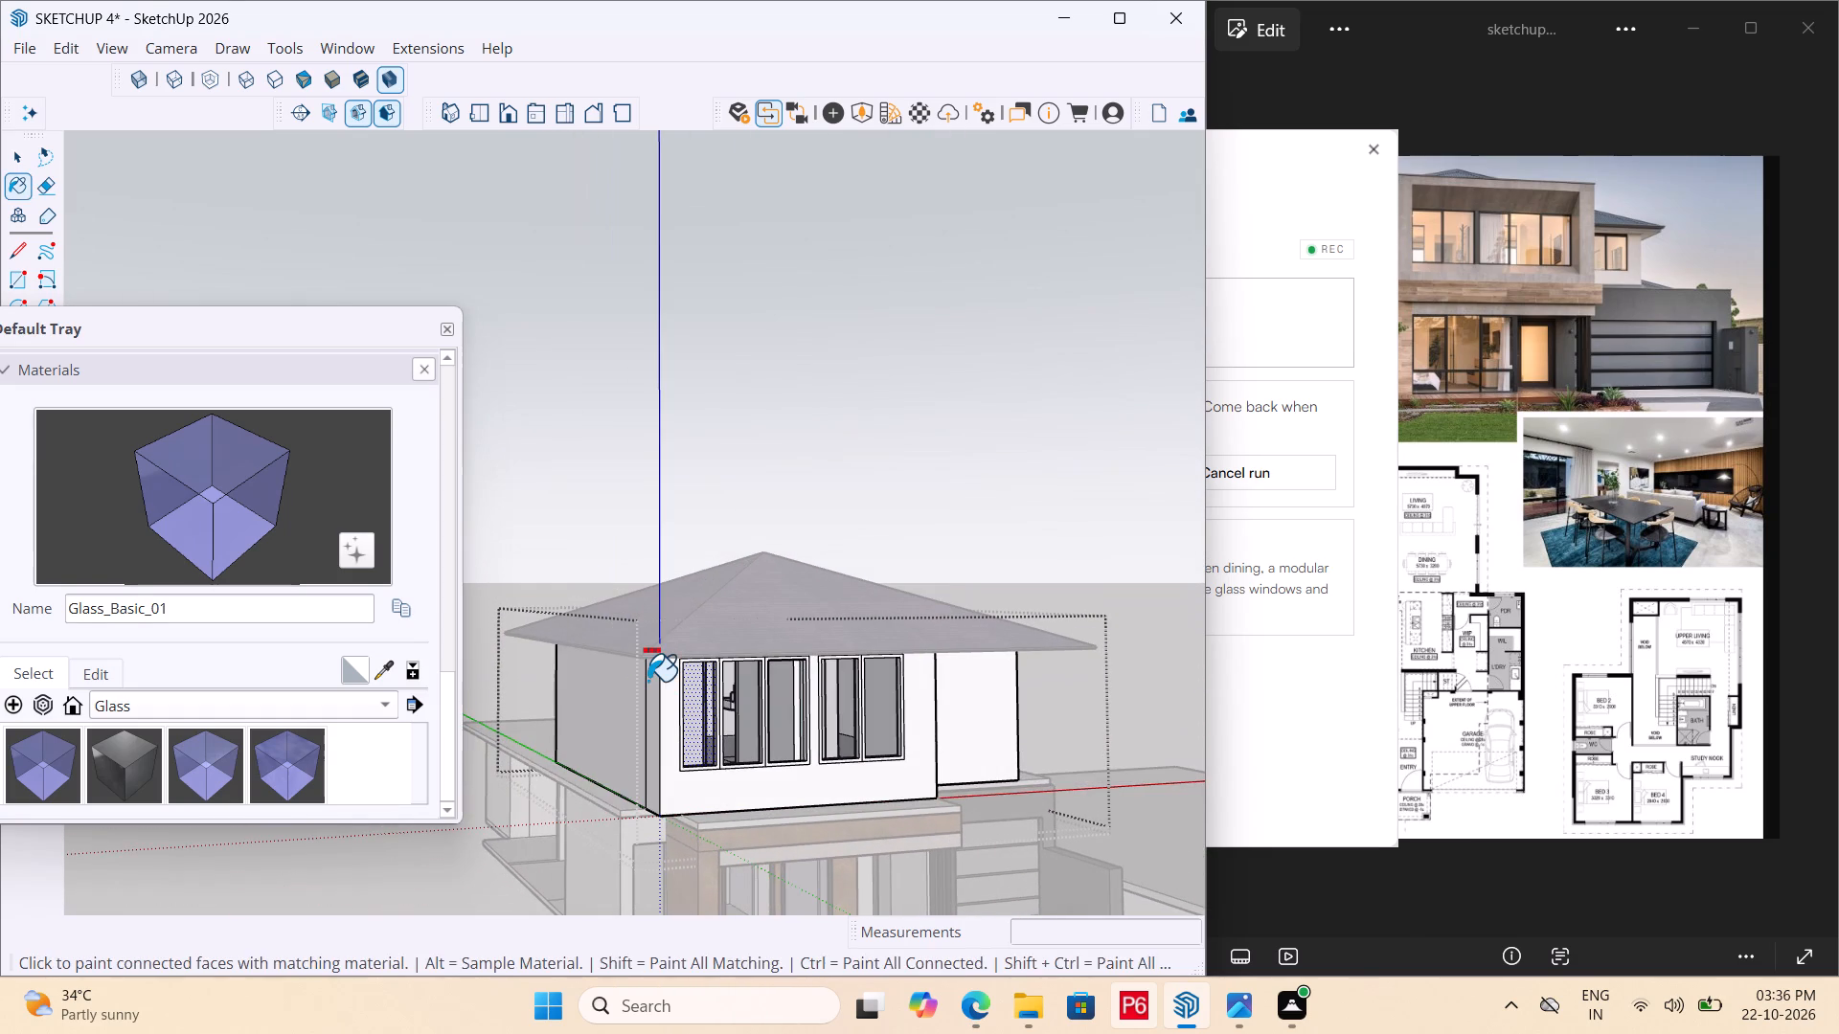
{"action": "key", "text": "ctrl+s"}
{"action": "key", "text": "ctrl+s"}
{"action": "key", "text": "ctrl+s"}
{"action": "key", "text": "ctrl+s"}
{"action": "key", "text": "ctrl+s"}
{"action": "key", "text": "ctrl+s"}
{"action": "key", "text": "ctrl+s"}
{"action": "key", "text": "ctrl+s"}
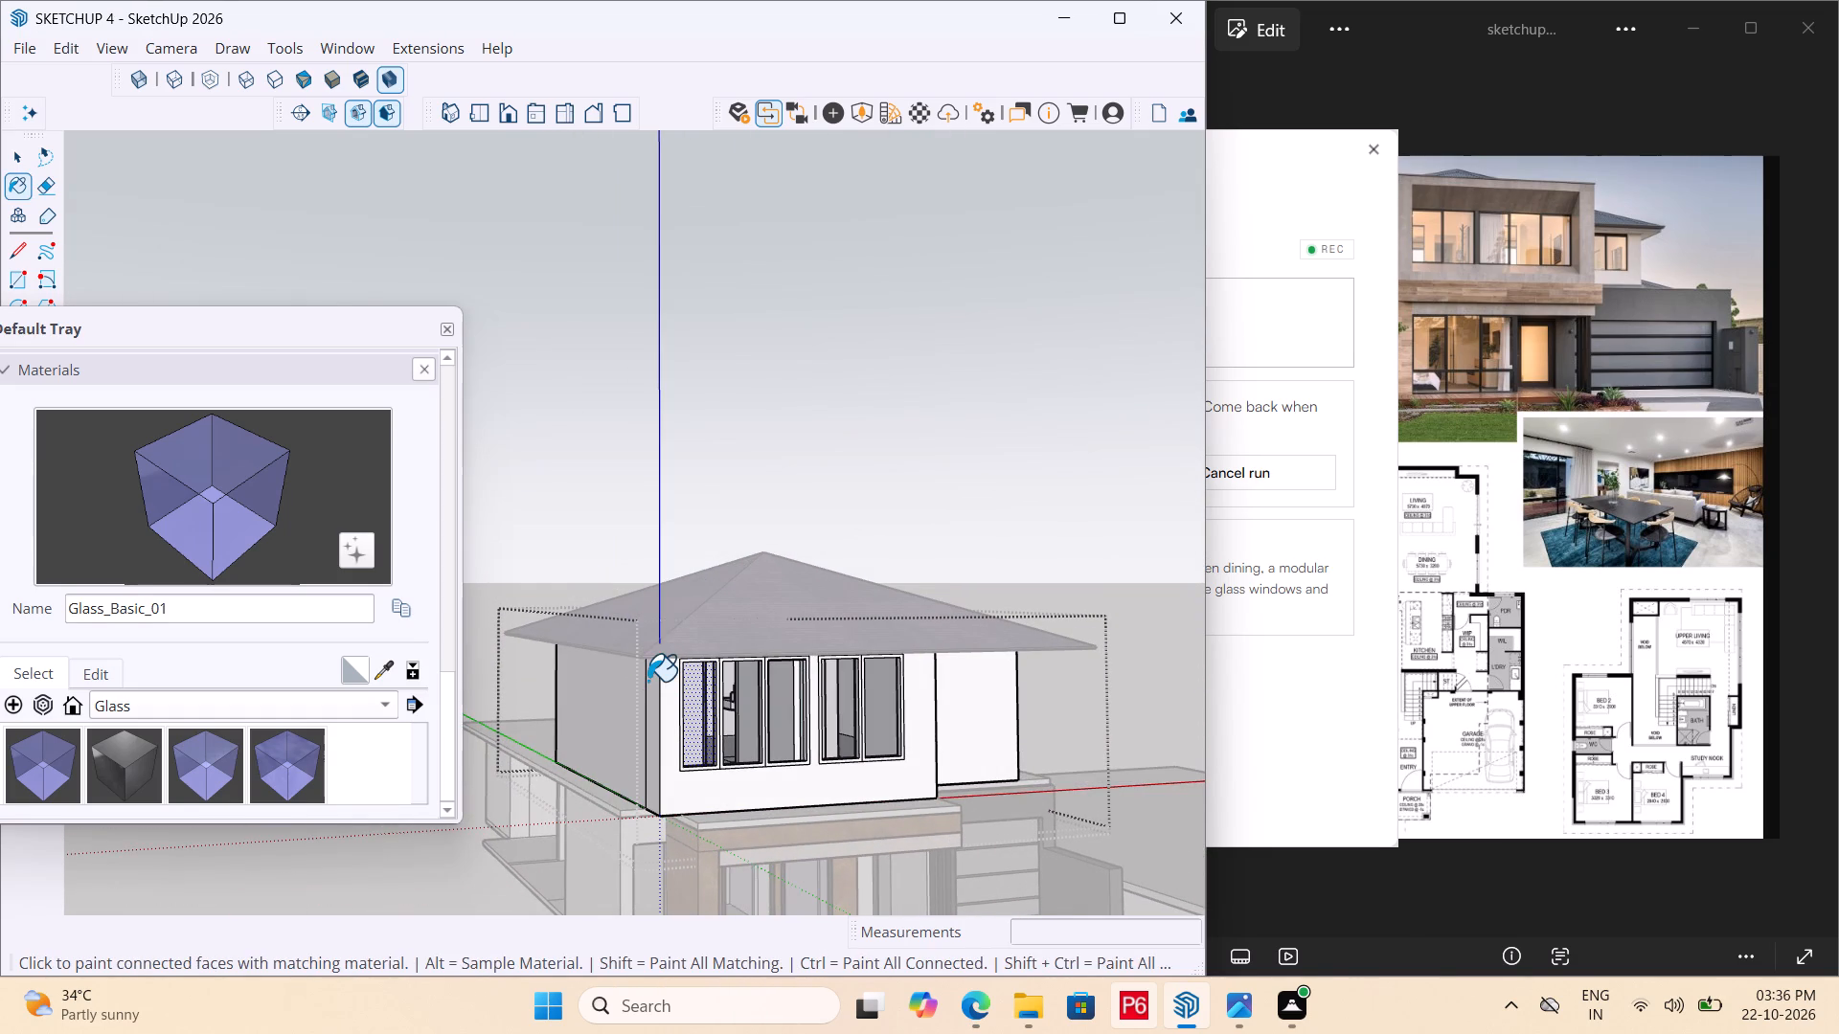
Exit editing of the upper-floor group and return to the whole house model.
{"action": "scroll", "coordinate": [646, 687], "scroll_direction": "down", "scroll_amount": 5}
{"action": "key", "text": "space"}
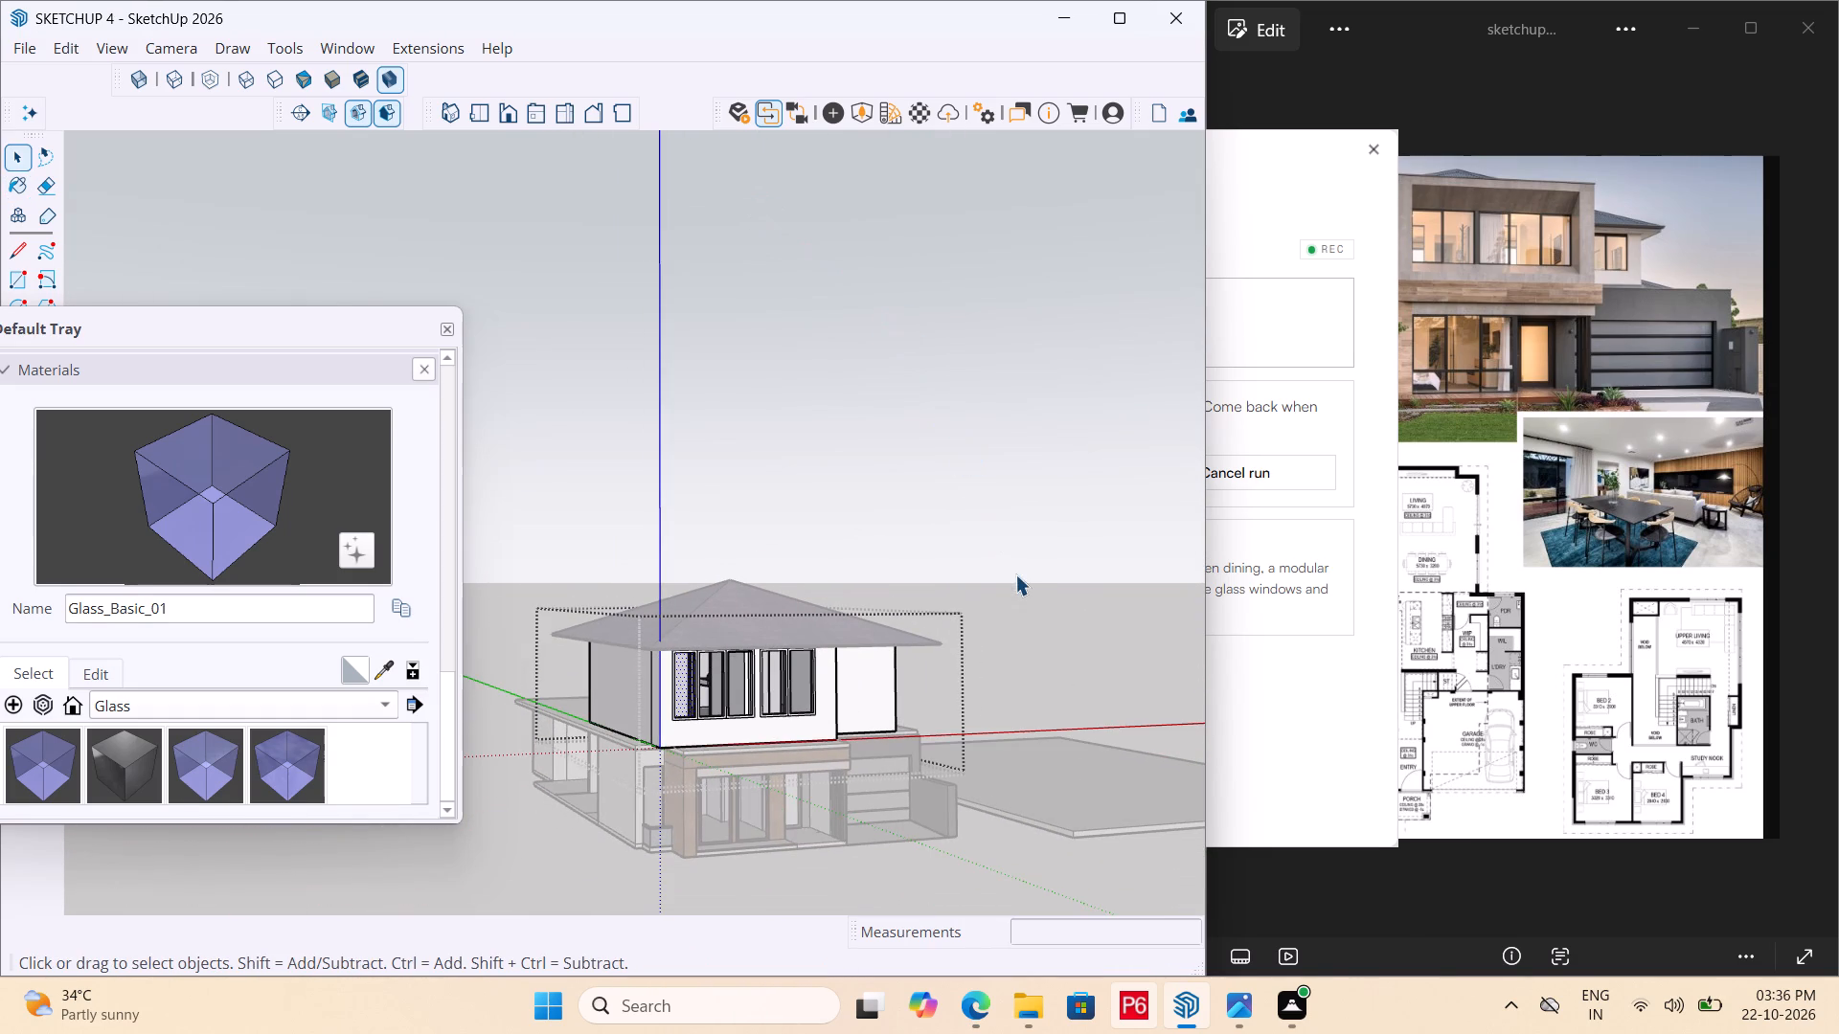
{"action": "left_click", "coordinate": [1016, 576]}
{"action": "triple_click", "coordinate": [1031, 627]}
Examine the whole house's front, windows and roof from several angles, and bring the reference image forward for comparison.
{"action": "middle_click_drag", "start_coordinate": [862, 645], "coordinate": [534, 587]}
{"action": "scroll", "coordinate": [759, 584], "scroll_direction": "down", "scroll_amount": 5}
{"action": "middle_click_drag", "start_coordinate": [661, 624], "coordinate": [649, 693]}
{"action": "scroll", "coordinate": [652, 691], "scroll_direction": "up", "scroll_amount": 6}
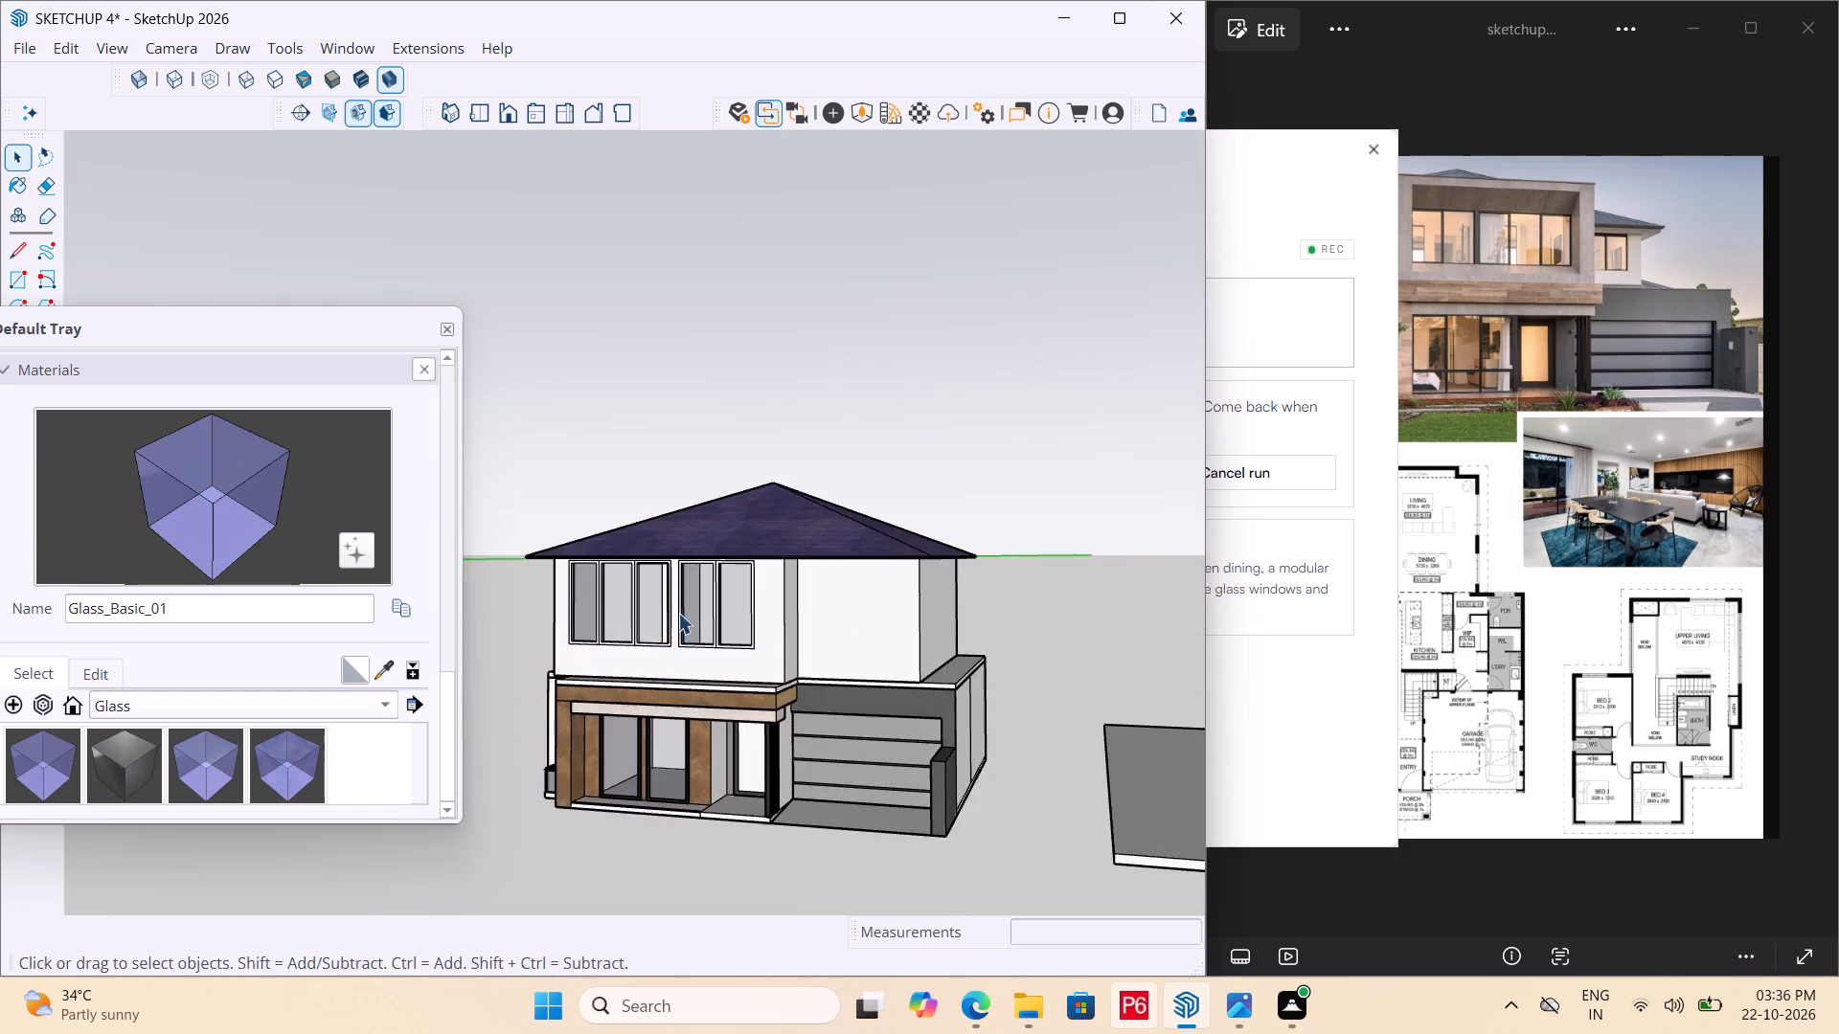
{"action": "middle_click_drag", "start_coordinate": [678, 602], "coordinate": [697, 496]}
{"action": "scroll", "coordinate": [678, 551], "scroll_direction": "up", "scroll_amount": 1}
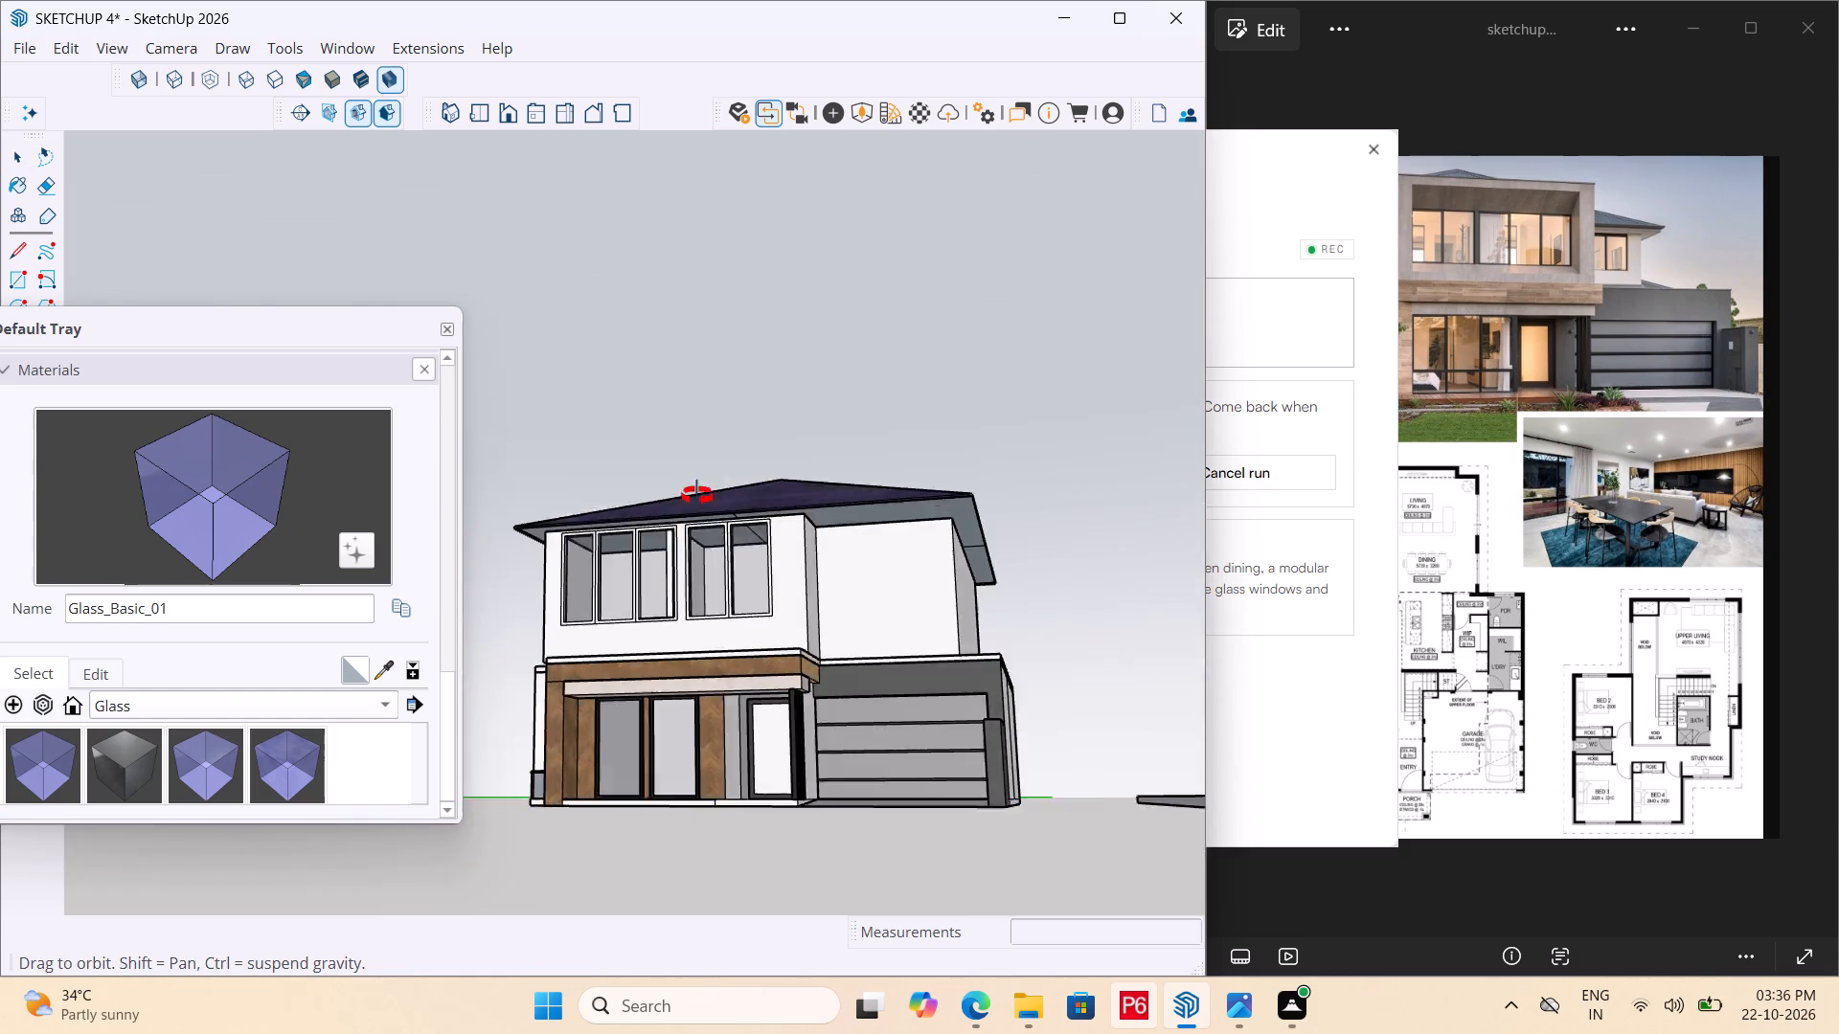
{"action": "middle_click_drag", "start_coordinate": [697, 496], "coordinate": [696, 601]}
{"action": "middle_click_drag", "start_coordinate": [697, 609], "coordinate": [697, 611]}
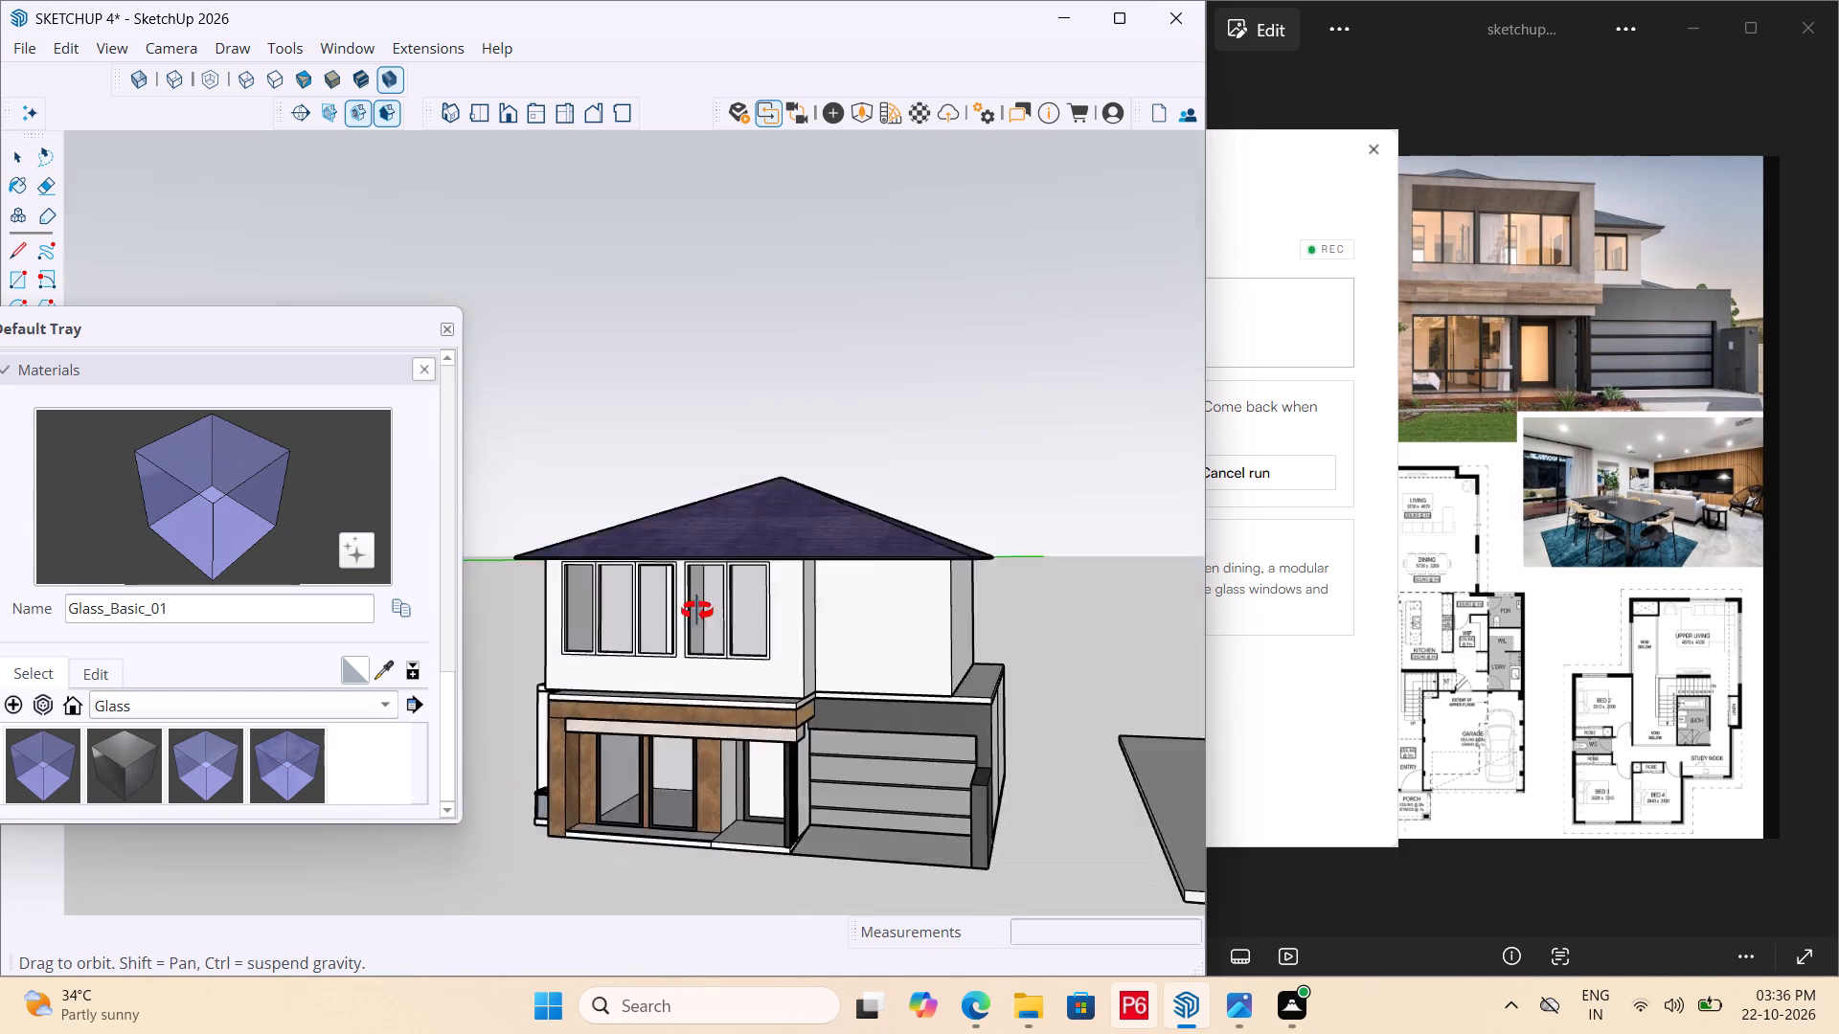
{"action": "middle_click_drag", "start_coordinate": [697, 611], "coordinate": [717, 744]}
{"action": "scroll", "coordinate": [717, 743], "scroll_direction": "up", "scroll_amount": 5}
{"action": "scroll", "coordinate": [1360, 694], "scroll_direction": "down", "scroll_amount": 4}
{"action": "scroll", "coordinate": [993, 715], "scroll_direction": "down", "scroll_amount": 4}
{"action": "middle_click_drag", "start_coordinate": [909, 703], "coordinate": [856, 814]}
{"action": "scroll", "coordinate": [725, 844], "scroll_direction": "up", "scroll_amount": 3}
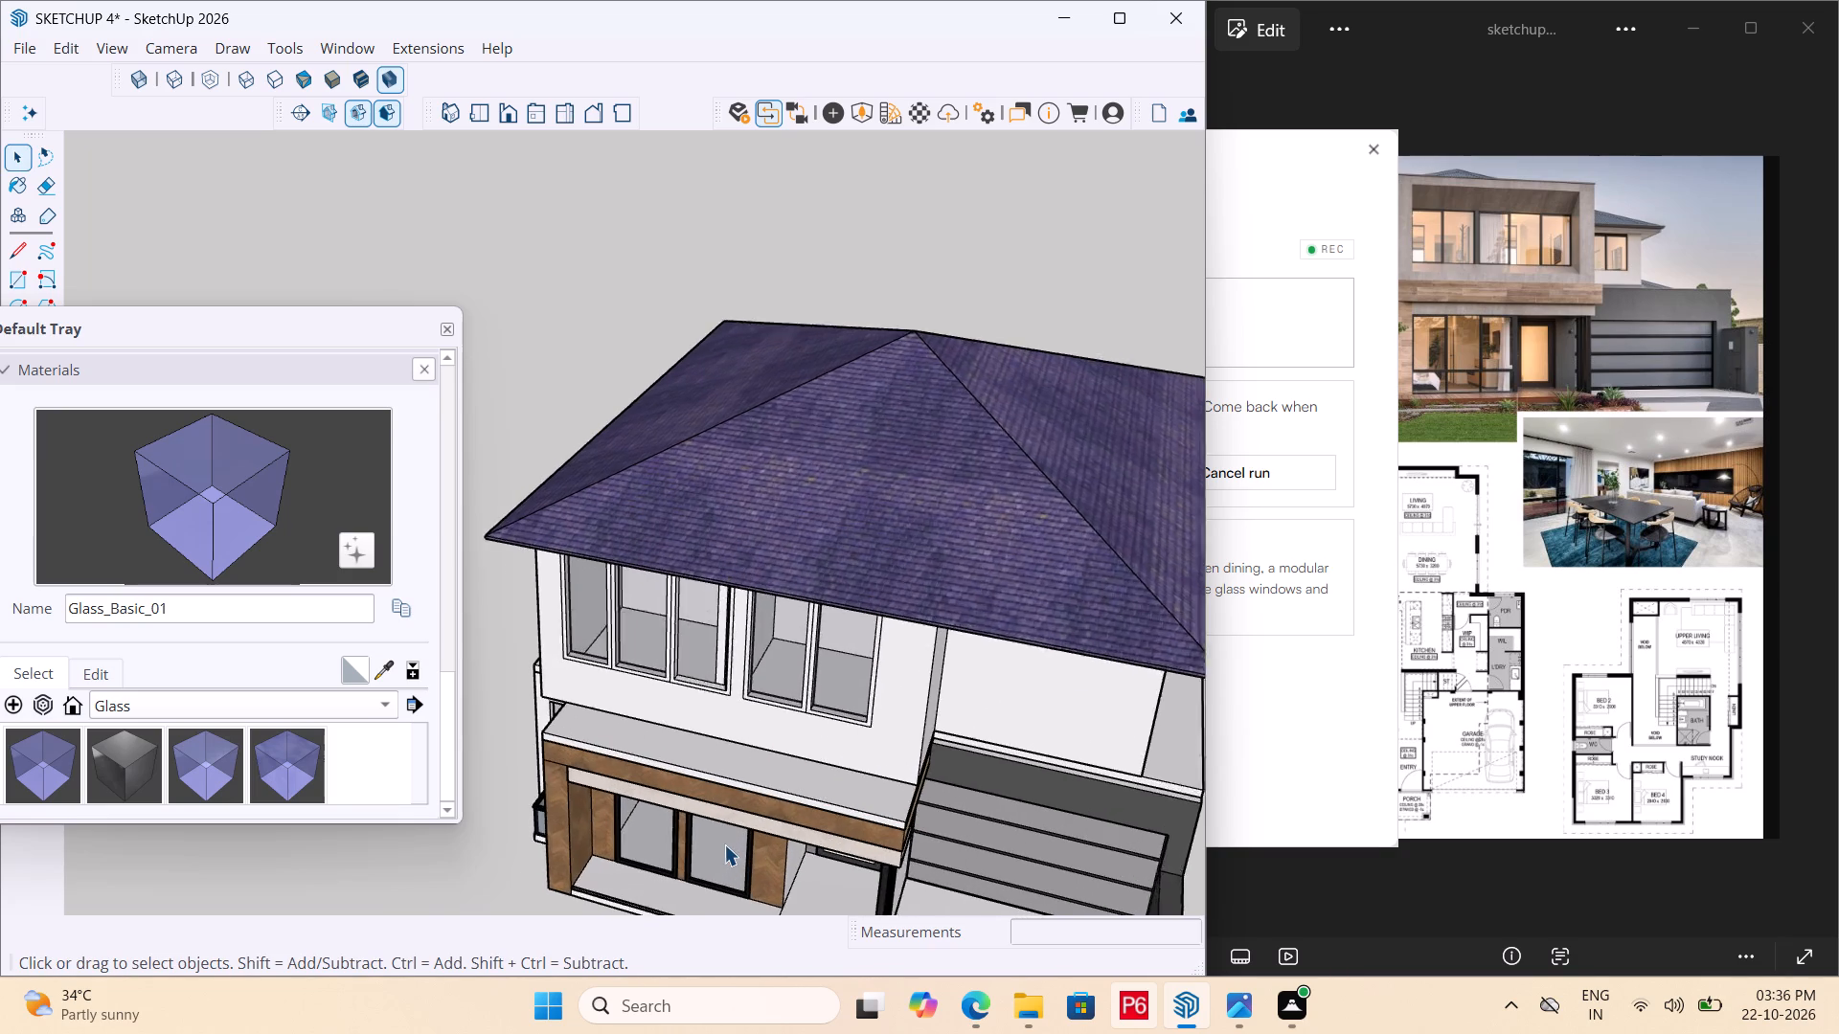
{"action": "scroll", "coordinate": [724, 844], "scroll_direction": "up", "scroll_amount": 2}
{"action": "left_click", "coordinate": [1717, 481]}
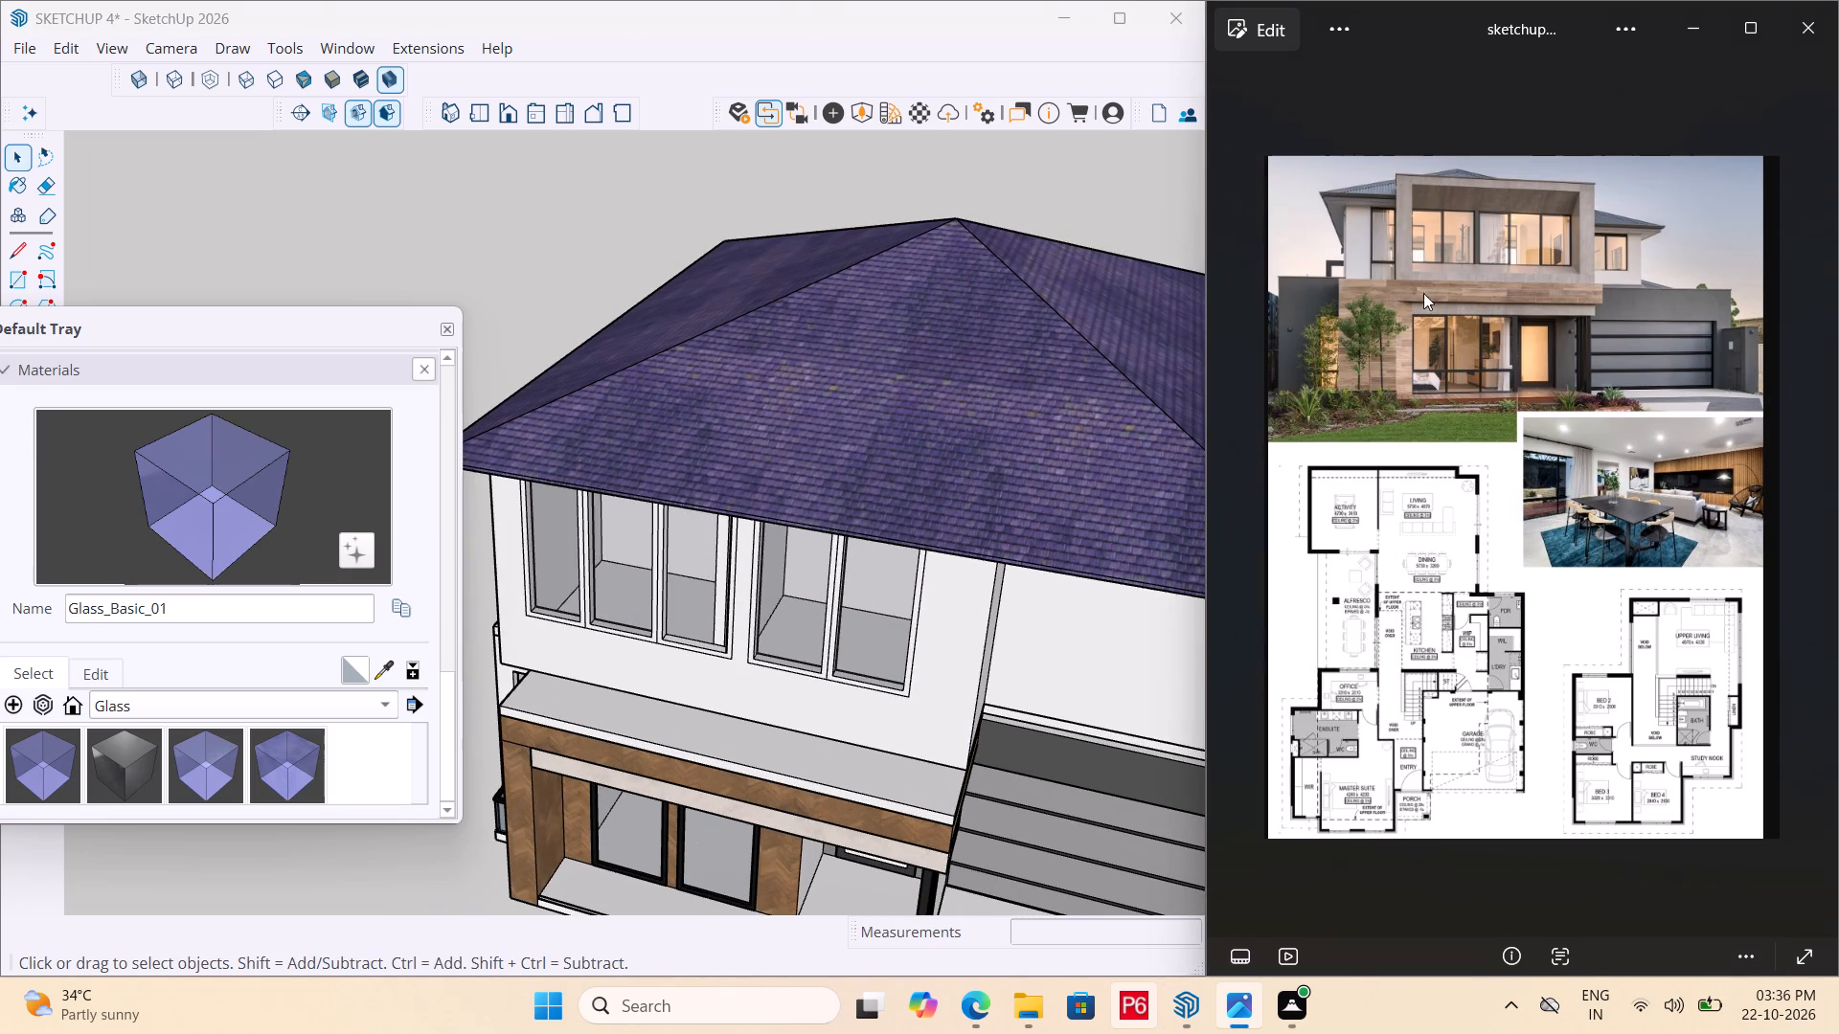
Draw a rectangle about 18' long on top of the front ledge, from the upper-floor wall to the ledge's outer edge.
{"action": "scroll", "coordinate": [1432, 258], "scroll_direction": "up", "scroll_amount": 5}
{"action": "middle_click_drag", "start_coordinate": [1448, 296], "coordinate": [1457, 351]}
{"action": "scroll", "coordinate": [1449, 303], "scroll_direction": "down", "scroll_amount": 6}
{"action": "scroll", "coordinate": [948, 605], "scroll_direction": "down", "scroll_amount": 4}
{"action": "middle_click_drag", "start_coordinate": [944, 604], "coordinate": [894, 477]}
{"action": "scroll", "coordinate": [717, 628], "scroll_direction": "up", "scroll_amount": 6}
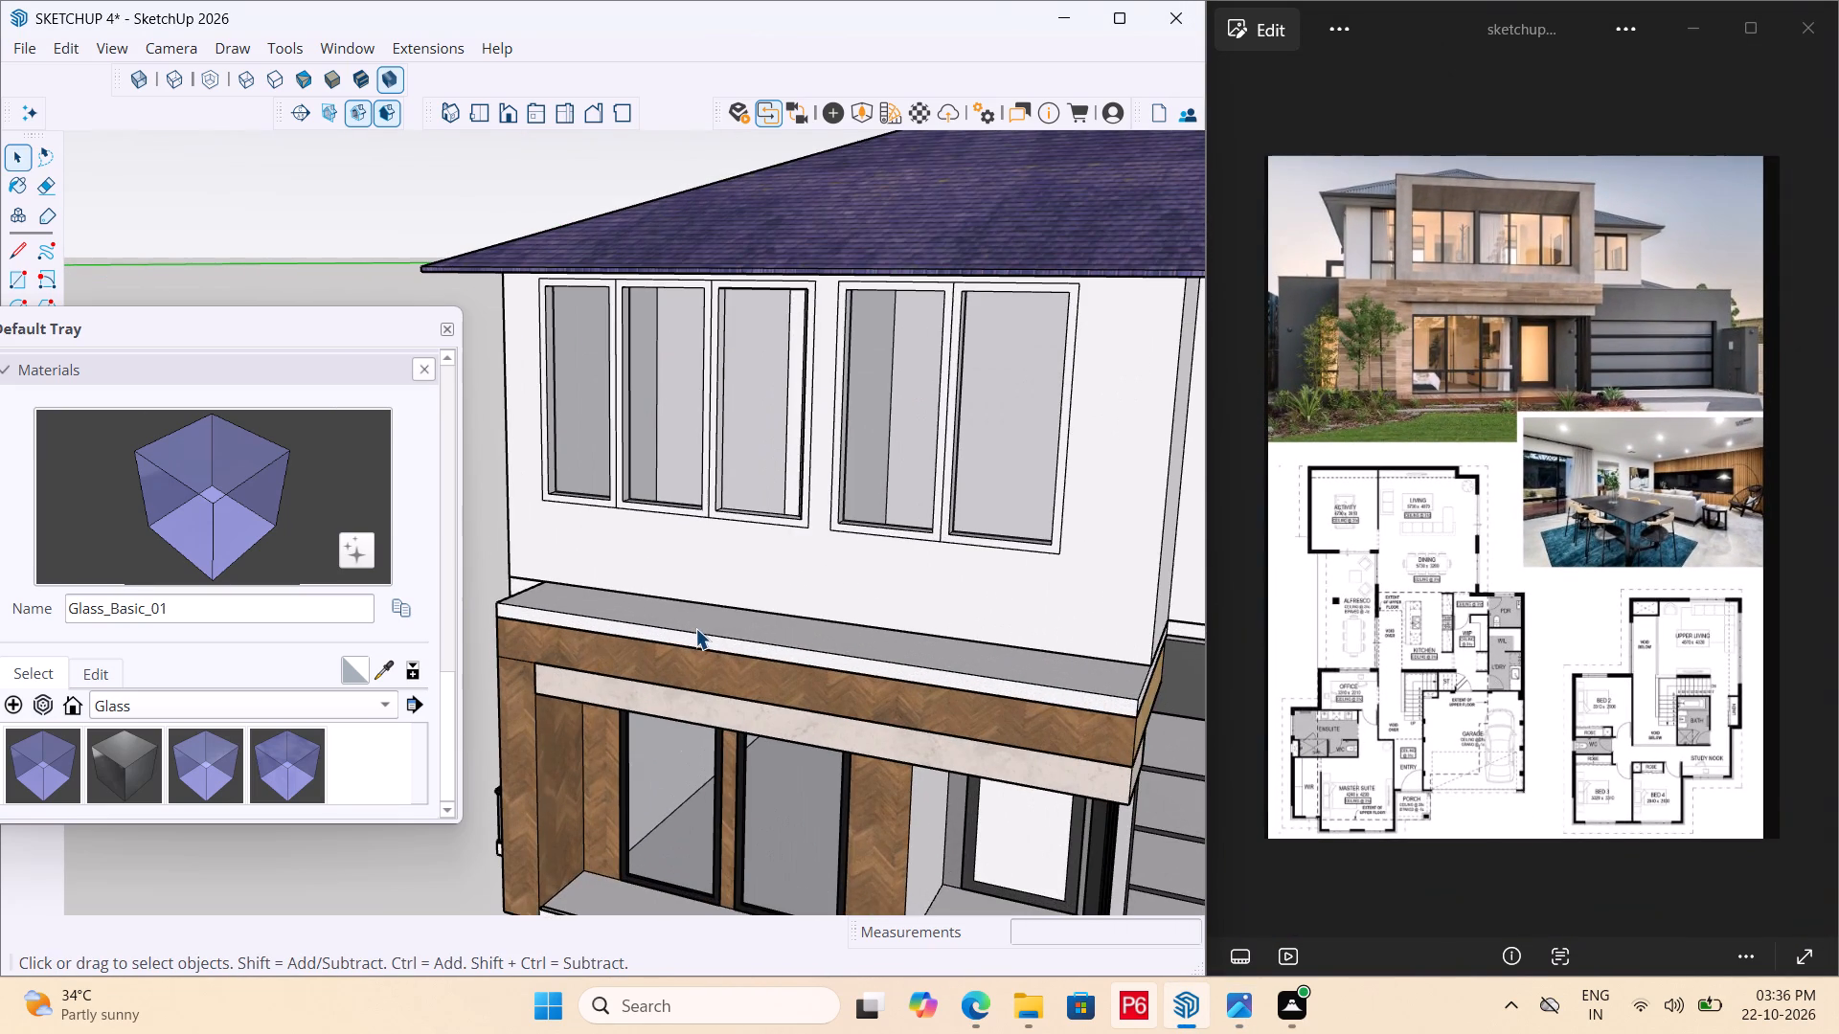
{"action": "key", "text": "r"}
{"action": "scroll", "coordinate": [626, 599], "scroll_direction": "up", "scroll_amount": 6}
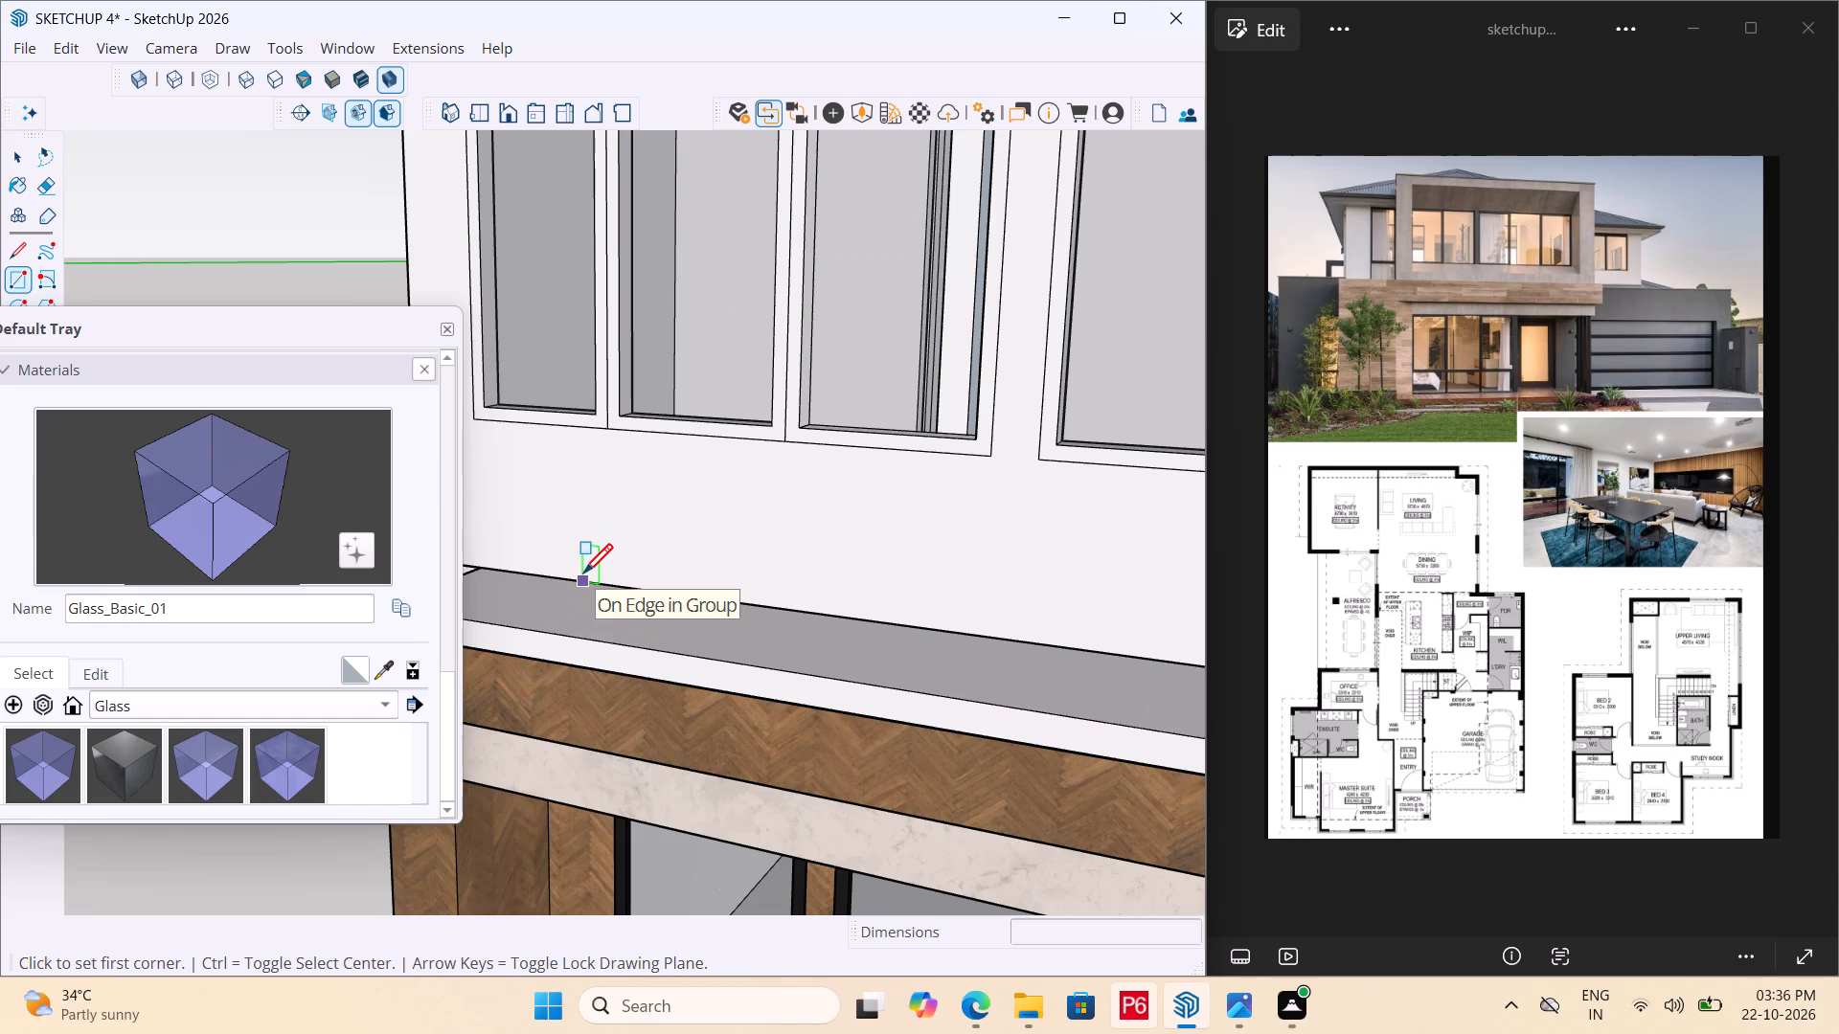
{"action": "left_click", "coordinate": [583, 576]}
{"action": "scroll", "coordinate": [856, 624], "scroll_direction": "down", "scroll_amount": 6}
{"action": "scroll", "coordinate": [736, 612], "scroll_direction": "down", "scroll_amount": 5}
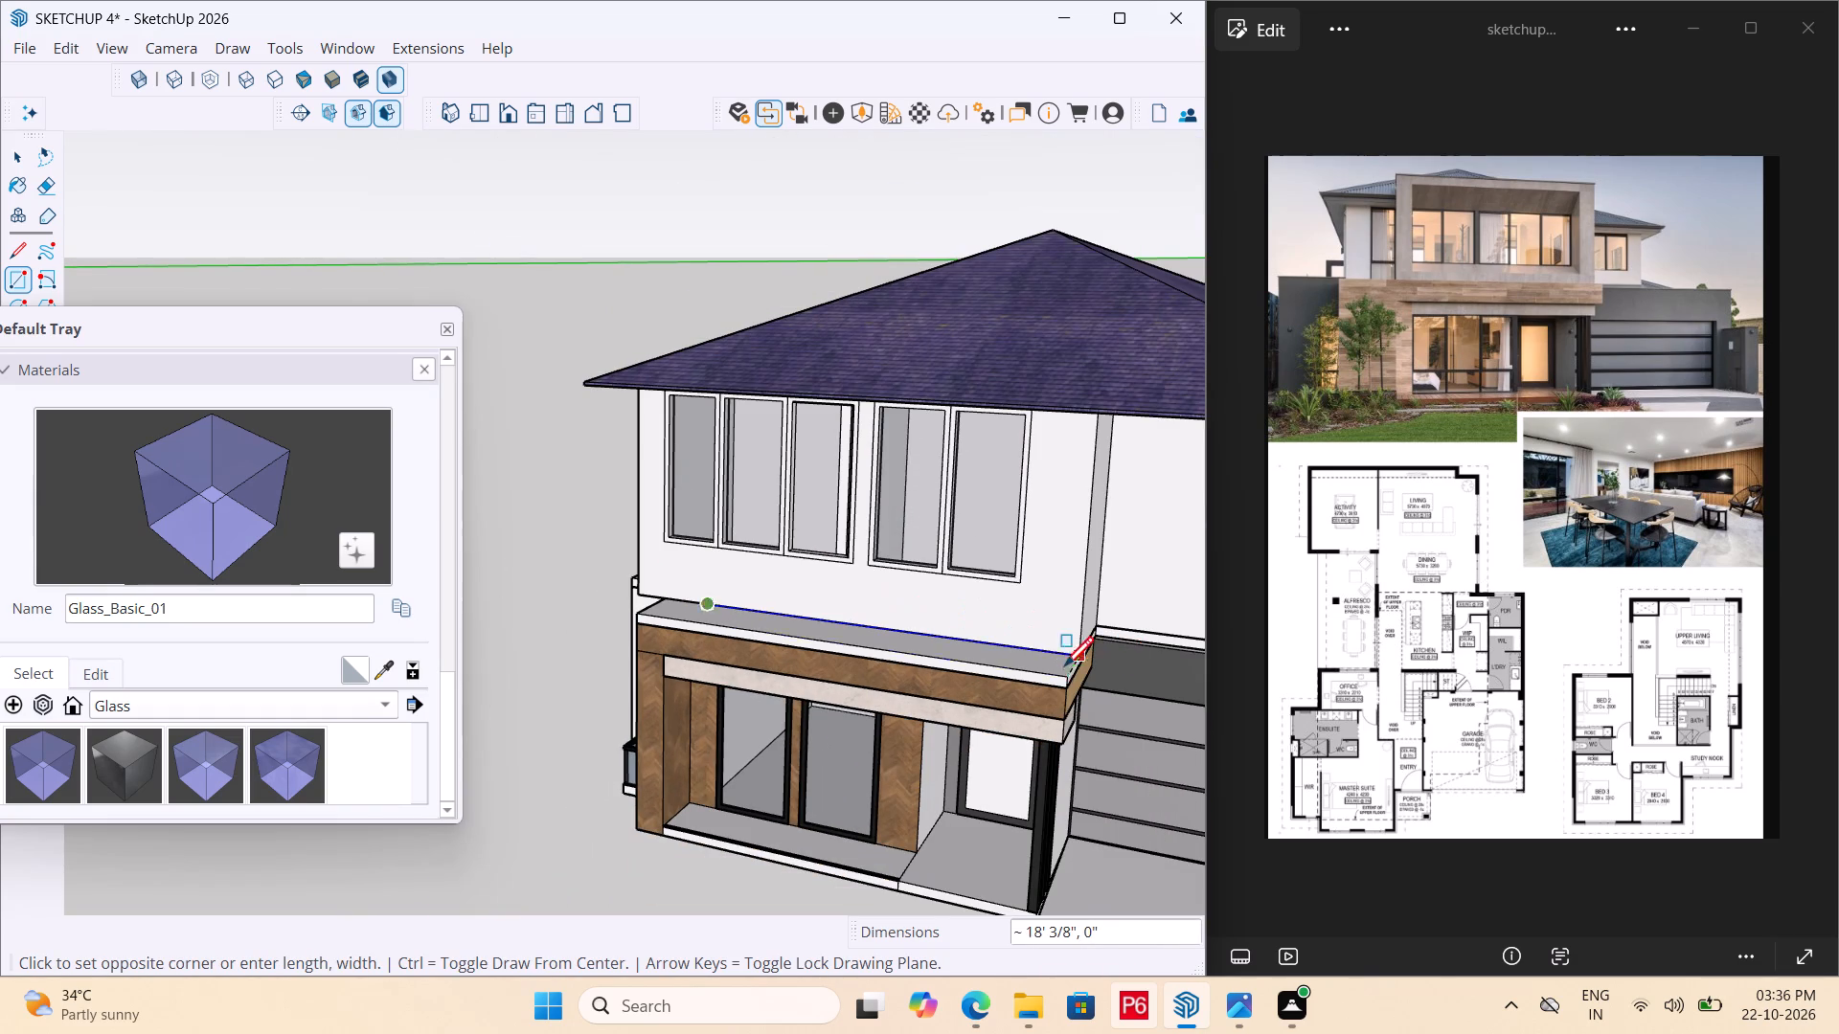
{"action": "left_click", "coordinate": [1060, 678]}
{"action": "key", "text": "space"}
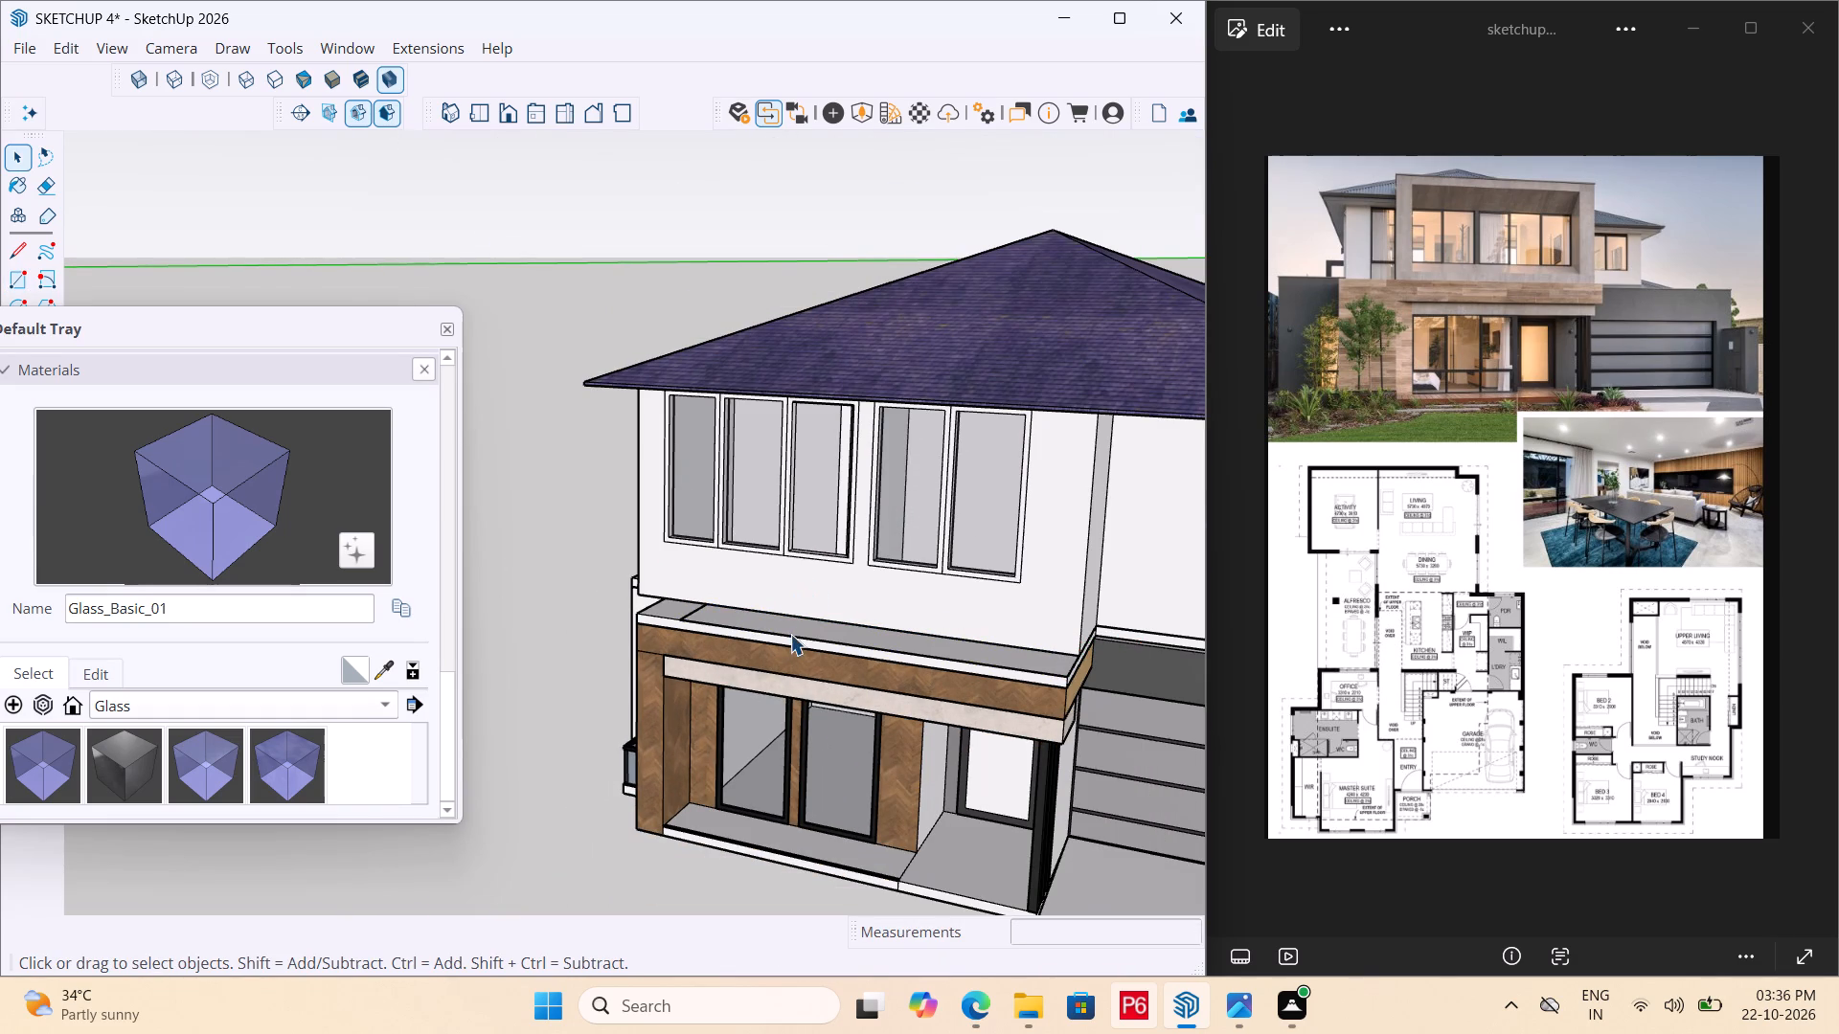
Make the new rectangle on the front ledge, face and edges together, into a group.
{"action": "left_click", "coordinate": [793, 627]}
{"action": "scroll", "coordinate": [805, 620], "scroll_direction": "up", "scroll_amount": 6}
{"action": "double_click", "coordinate": [800, 635]}
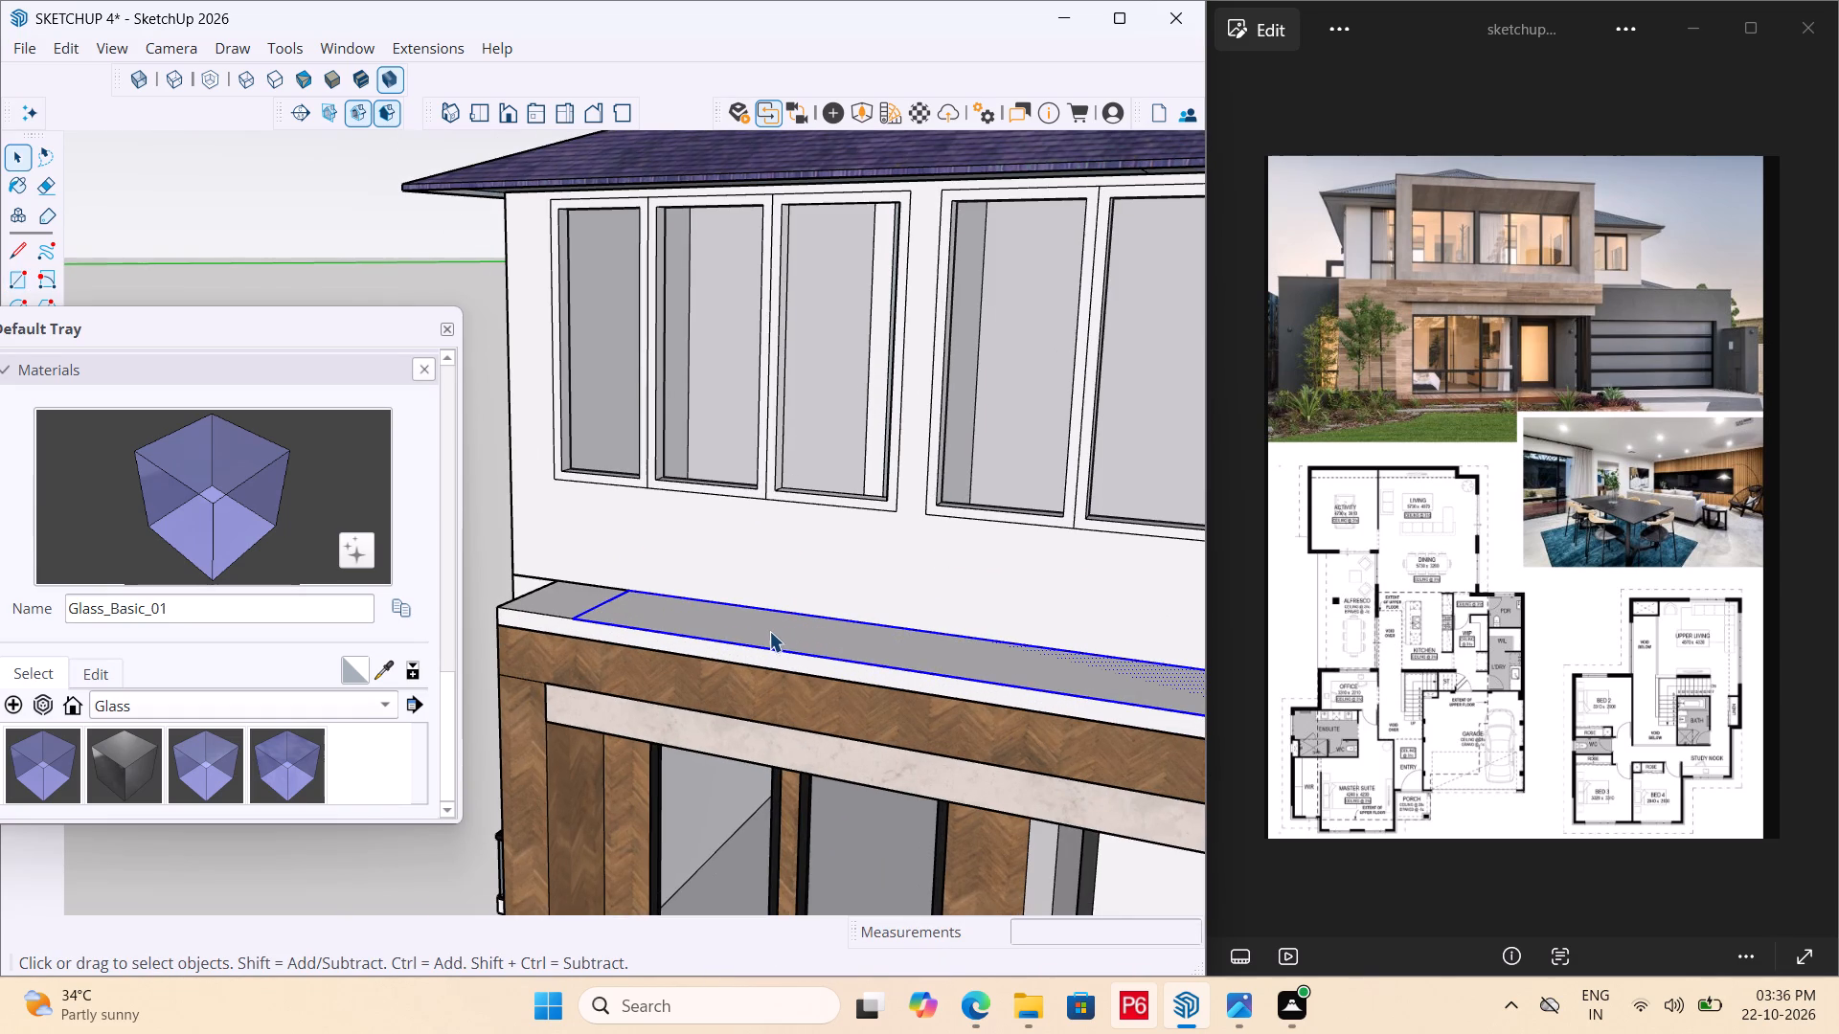
{"action": "left_click", "coordinate": [768, 630]}
{"action": "double_click", "coordinate": [768, 630]}
{"action": "right_click", "coordinate": [768, 630]}
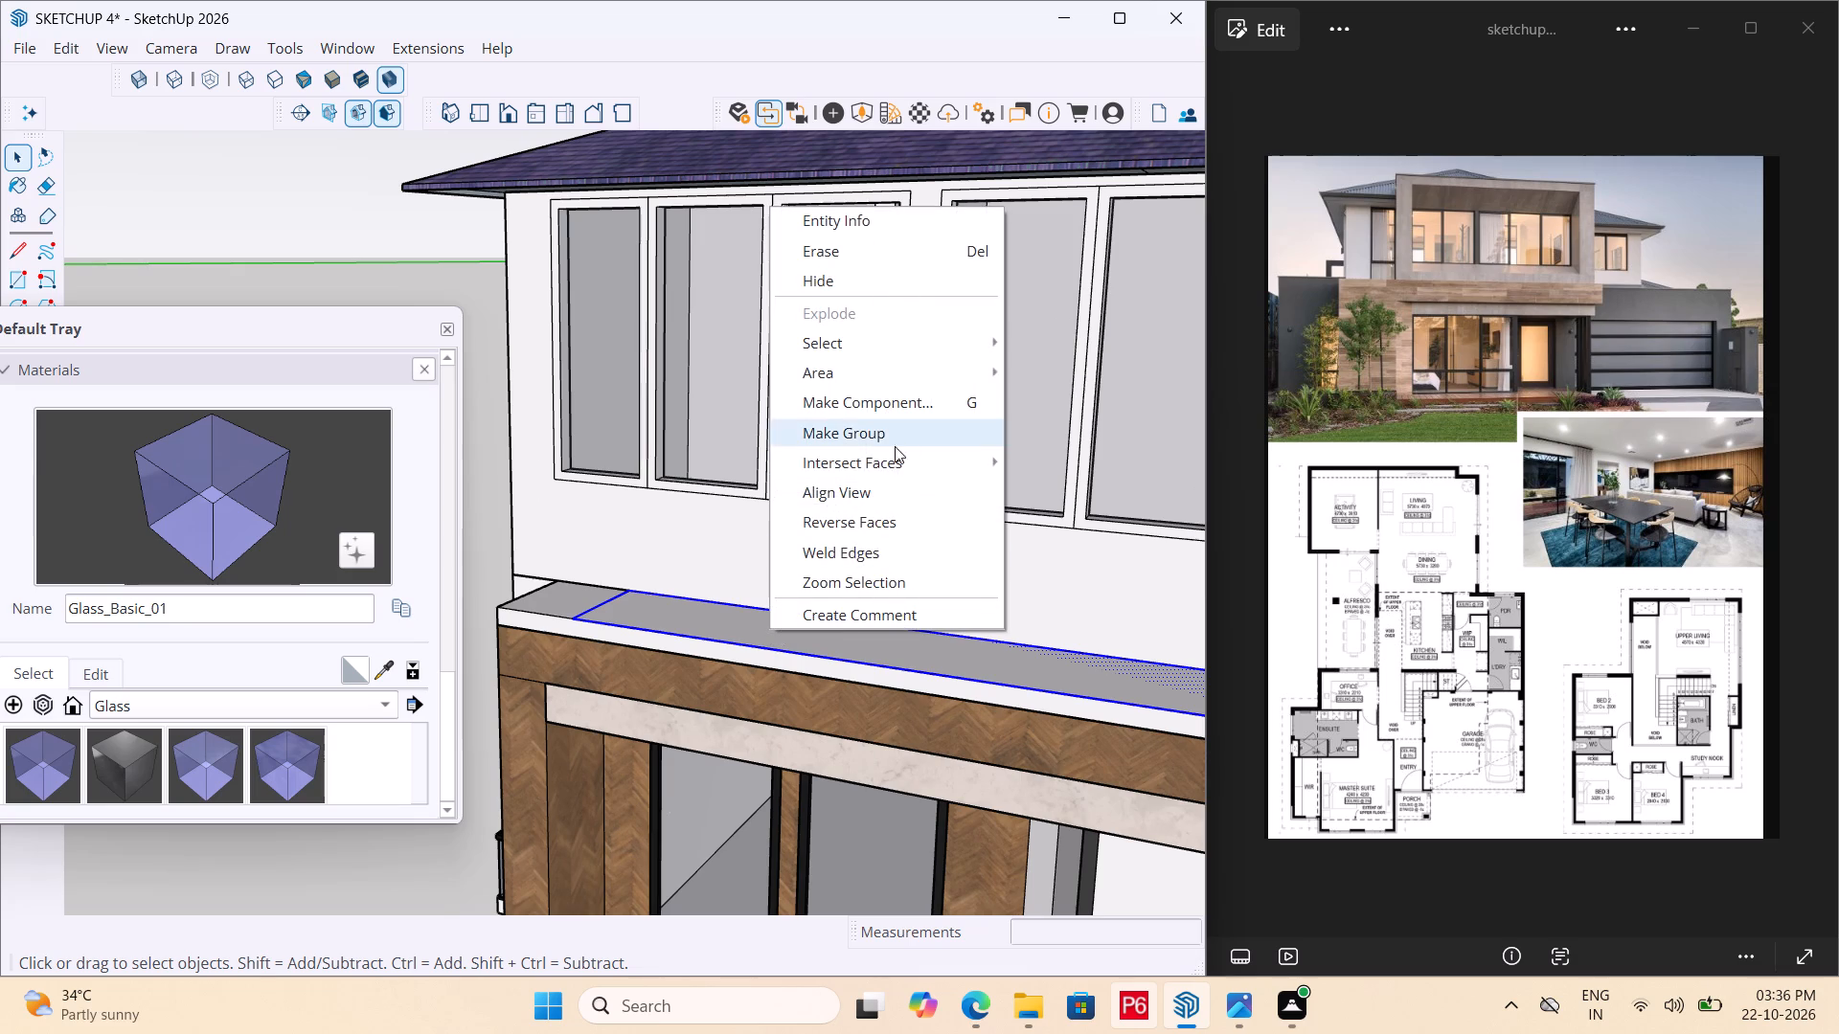
{"action": "left_click", "coordinate": [903, 432]}
{"action": "key", "text": "space"}
Open the upper-floor group for editing and select the first front window's frame face.
{"action": "scroll", "coordinate": [801, 664], "scroll_direction": "down", "scroll_amount": 4}
{"action": "middle_click_drag", "start_coordinate": [744, 511], "coordinate": [990, 500]}
{"action": "scroll", "coordinate": [821, 418], "scroll_direction": "up", "scroll_amount": 9}
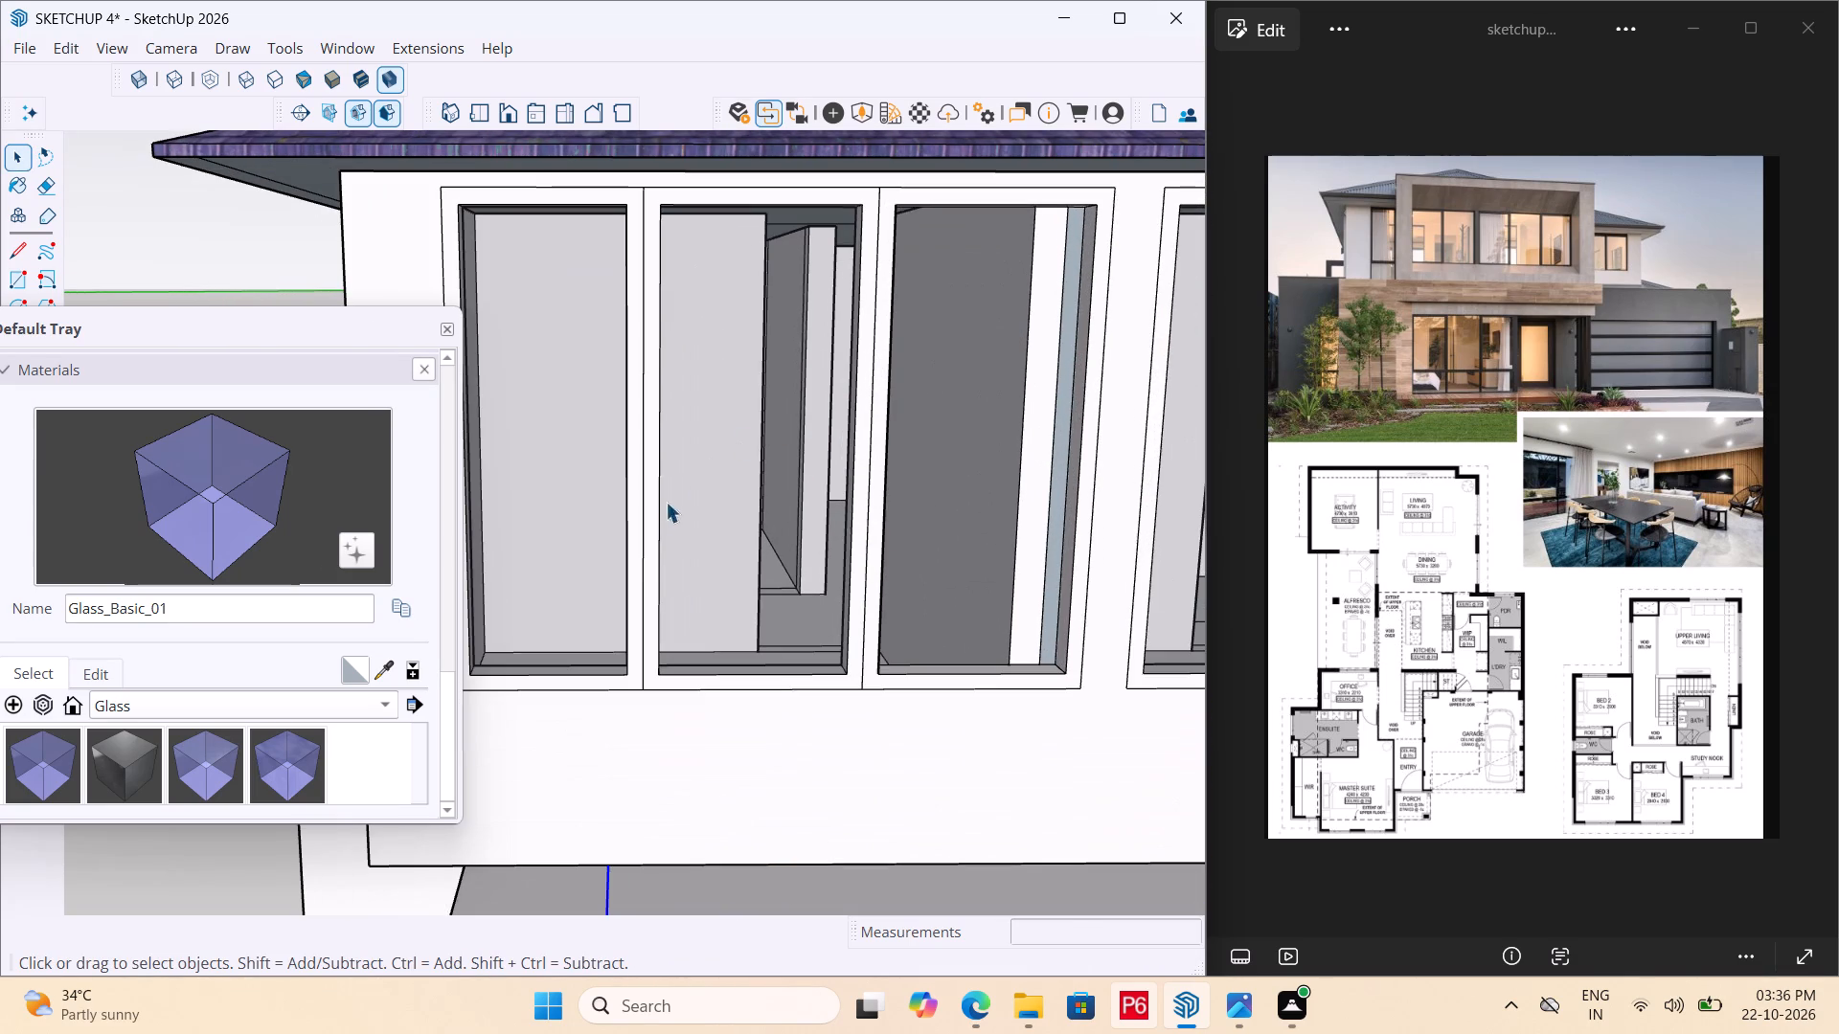
{"action": "left_click", "coordinate": [641, 561]}
{"action": "left_click", "coordinate": [641, 561]}
{"action": "left_click_drag", "start_coordinate": [638, 561], "coordinate": [638, 552]}
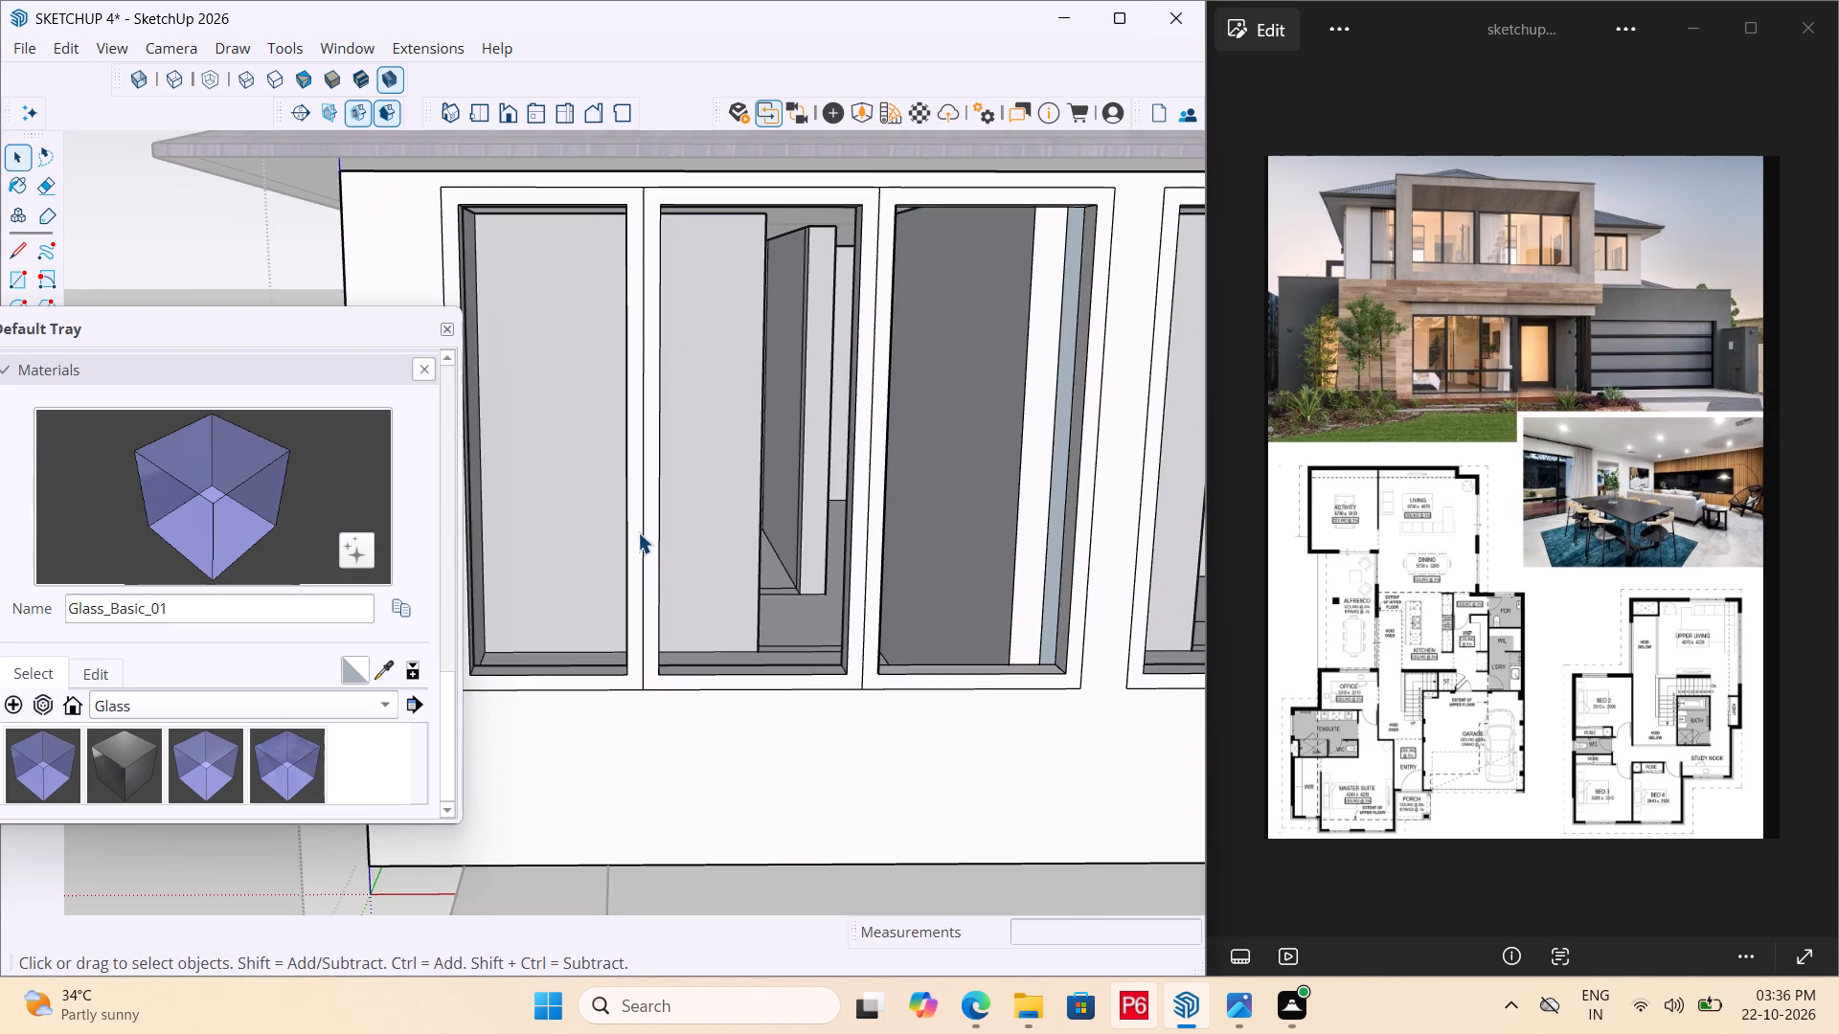
{"action": "left_click", "coordinate": [638, 532]}
{"action": "left_click", "coordinate": [638, 531]}
{"action": "left_click_drag", "start_coordinate": [638, 530], "coordinate": [638, 519]}
{"action": "left_click", "coordinate": [633, 495]}
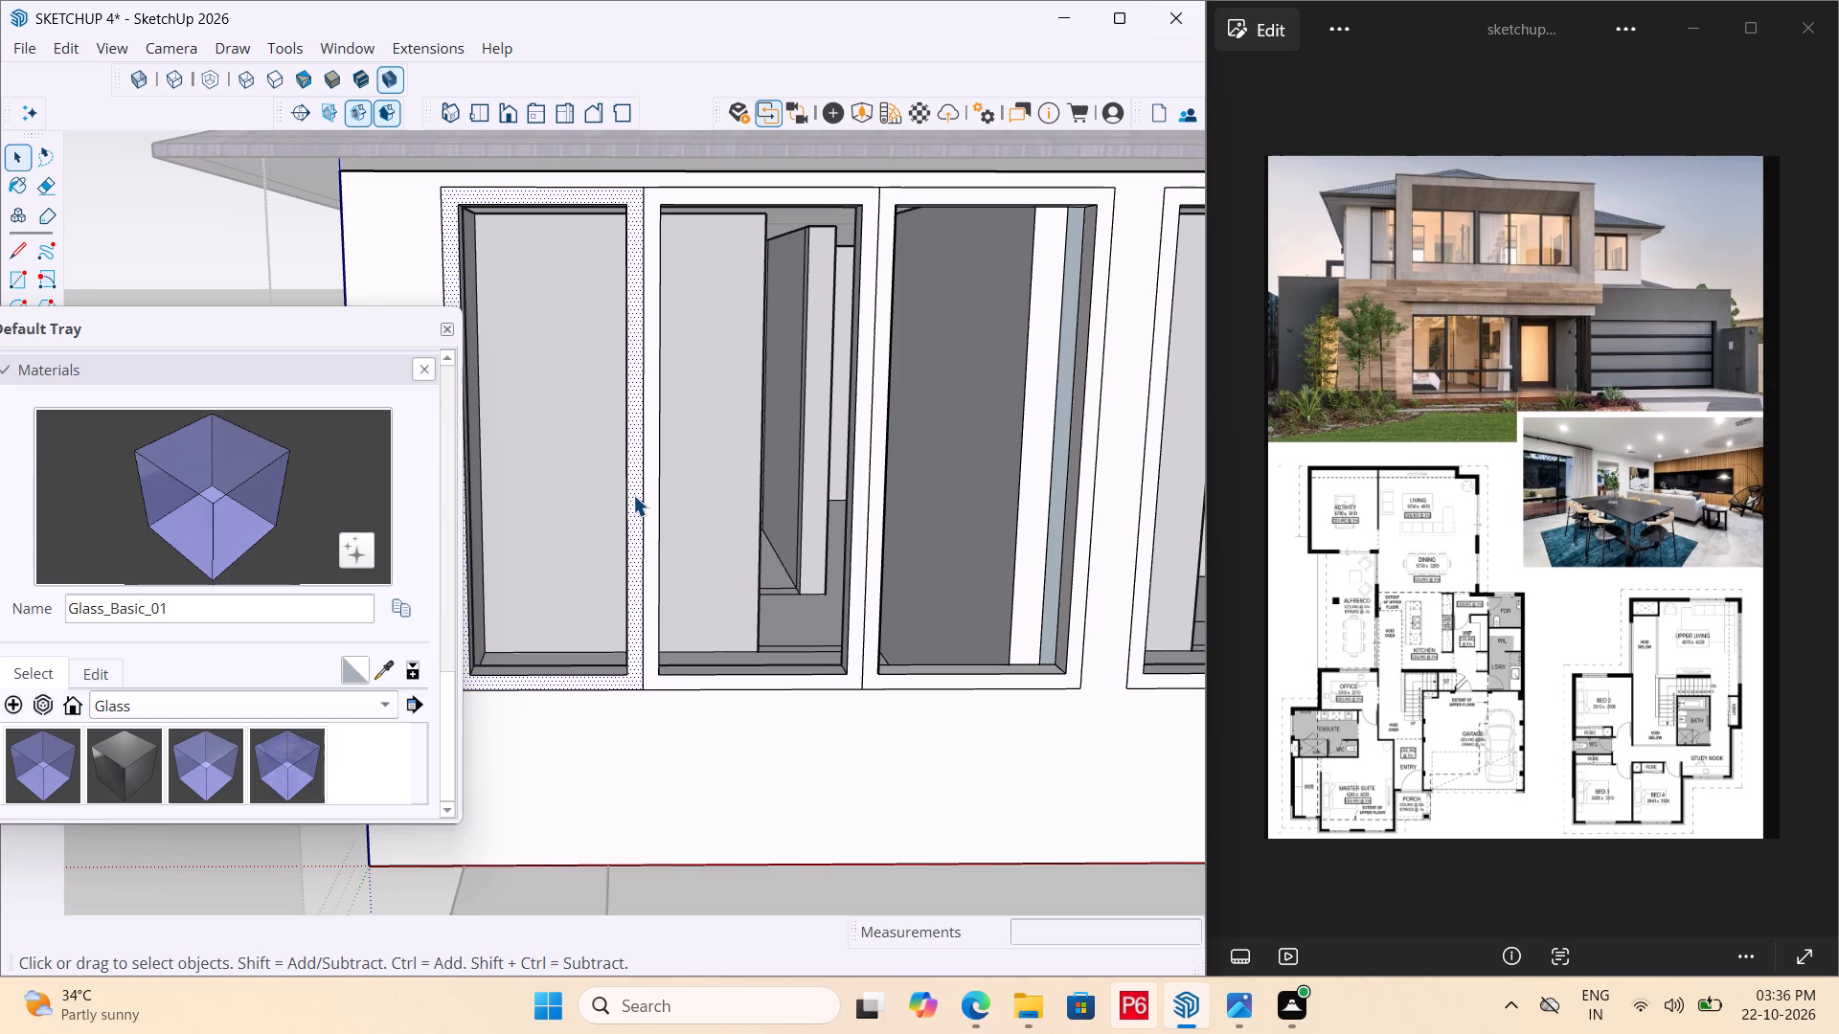
Paint the frames of the first two upper-floor front windows with the solid colour M09_Shadow_Night.
{"action": "key", "text": "b"}
{"action": "scroll", "coordinate": [254, 719], "scroll_direction": "down", "scroll_amount": 1}
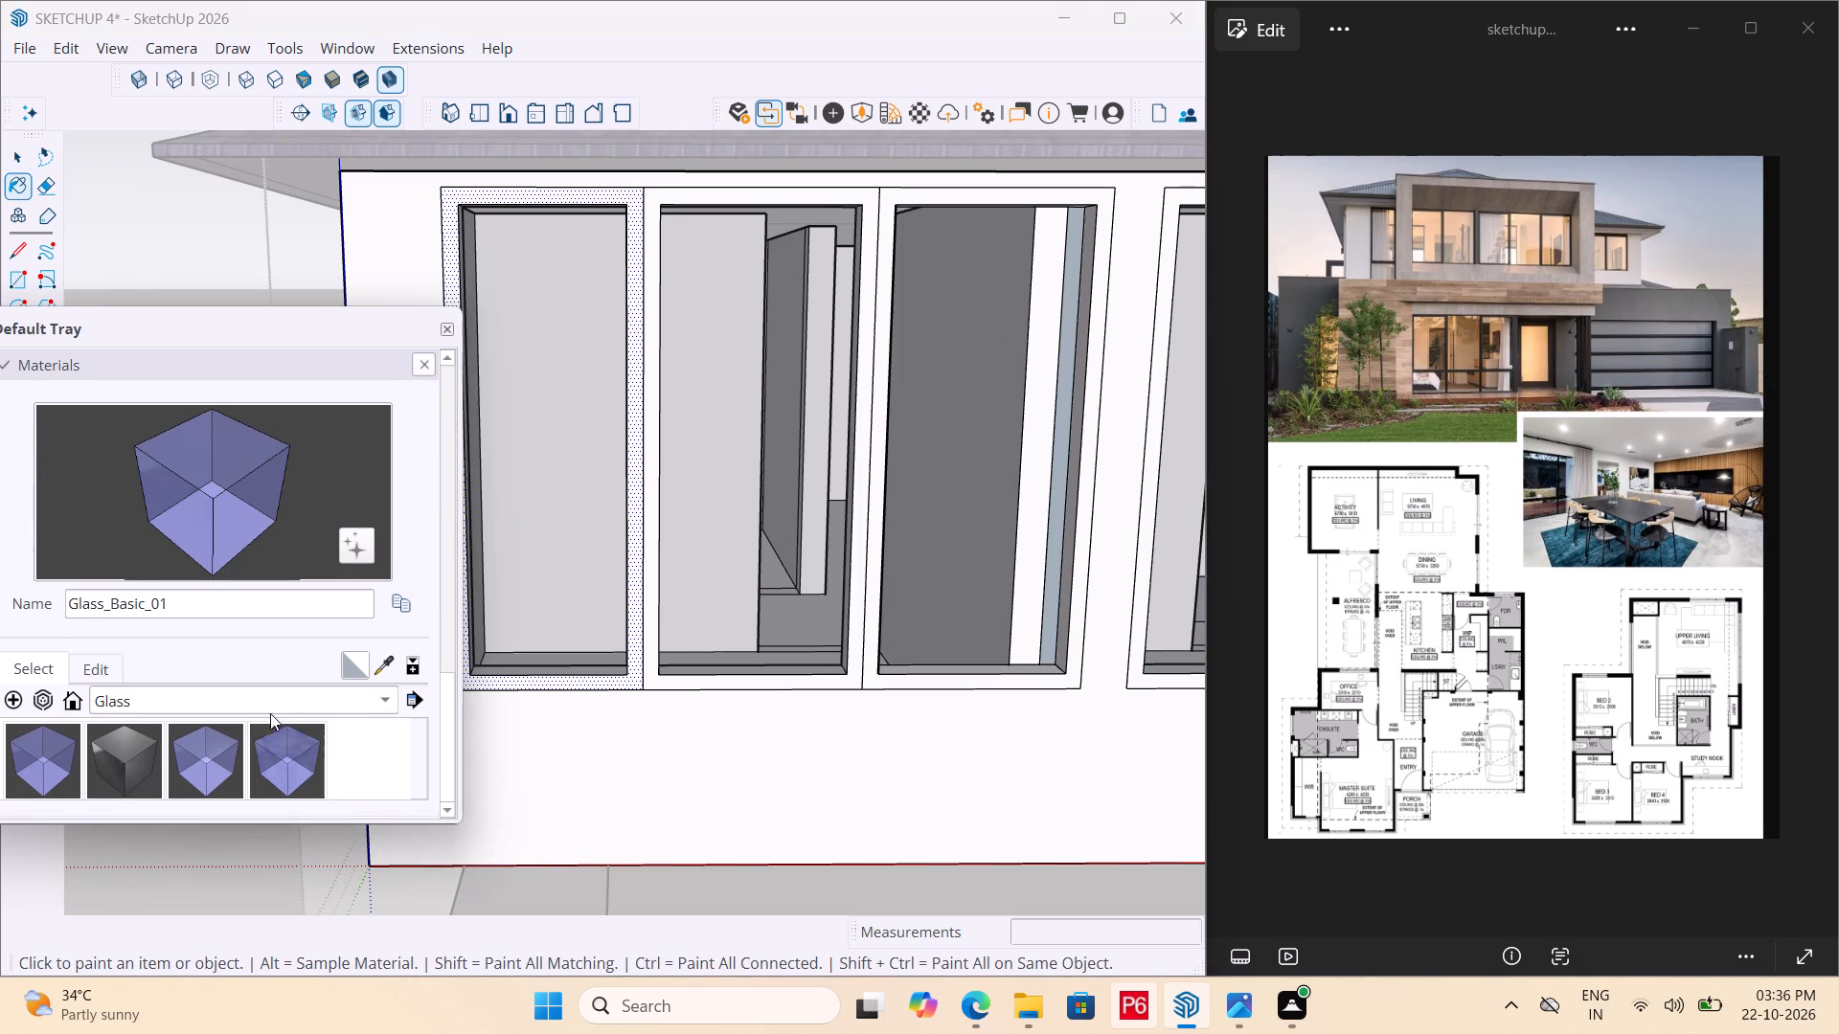
{"action": "left_click", "coordinate": [282, 706]}
{"action": "left_click", "coordinate": [180, 831]}
{"action": "scroll", "coordinate": [296, 700], "scroll_direction": "down", "scroll_amount": 11}
{"action": "scroll", "coordinate": [410, 742], "scroll_direction": "down", "scroll_amount": 17}
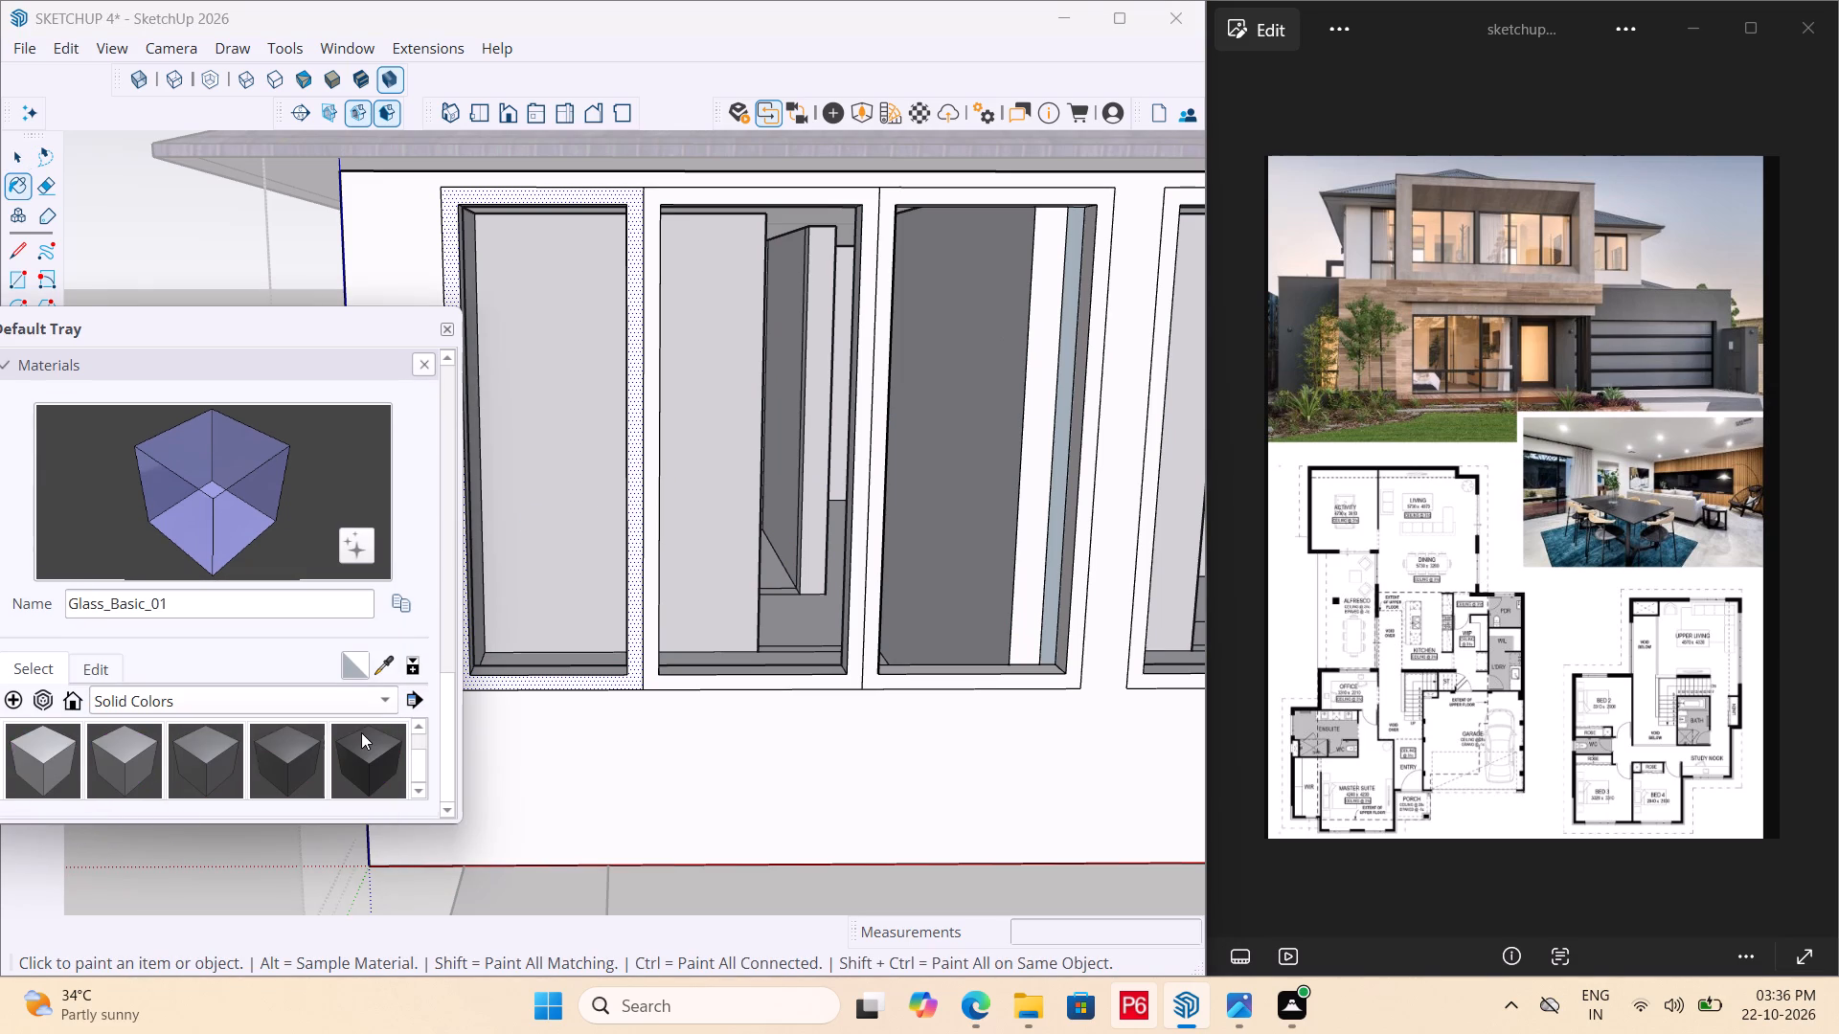
{"action": "scroll", "coordinate": [361, 732], "scroll_direction": "down", "scroll_amount": 7}
{"action": "left_click", "coordinate": [47, 771]}
{"action": "scroll", "coordinate": [614, 596], "scroll_direction": "up", "scroll_amount": 4}
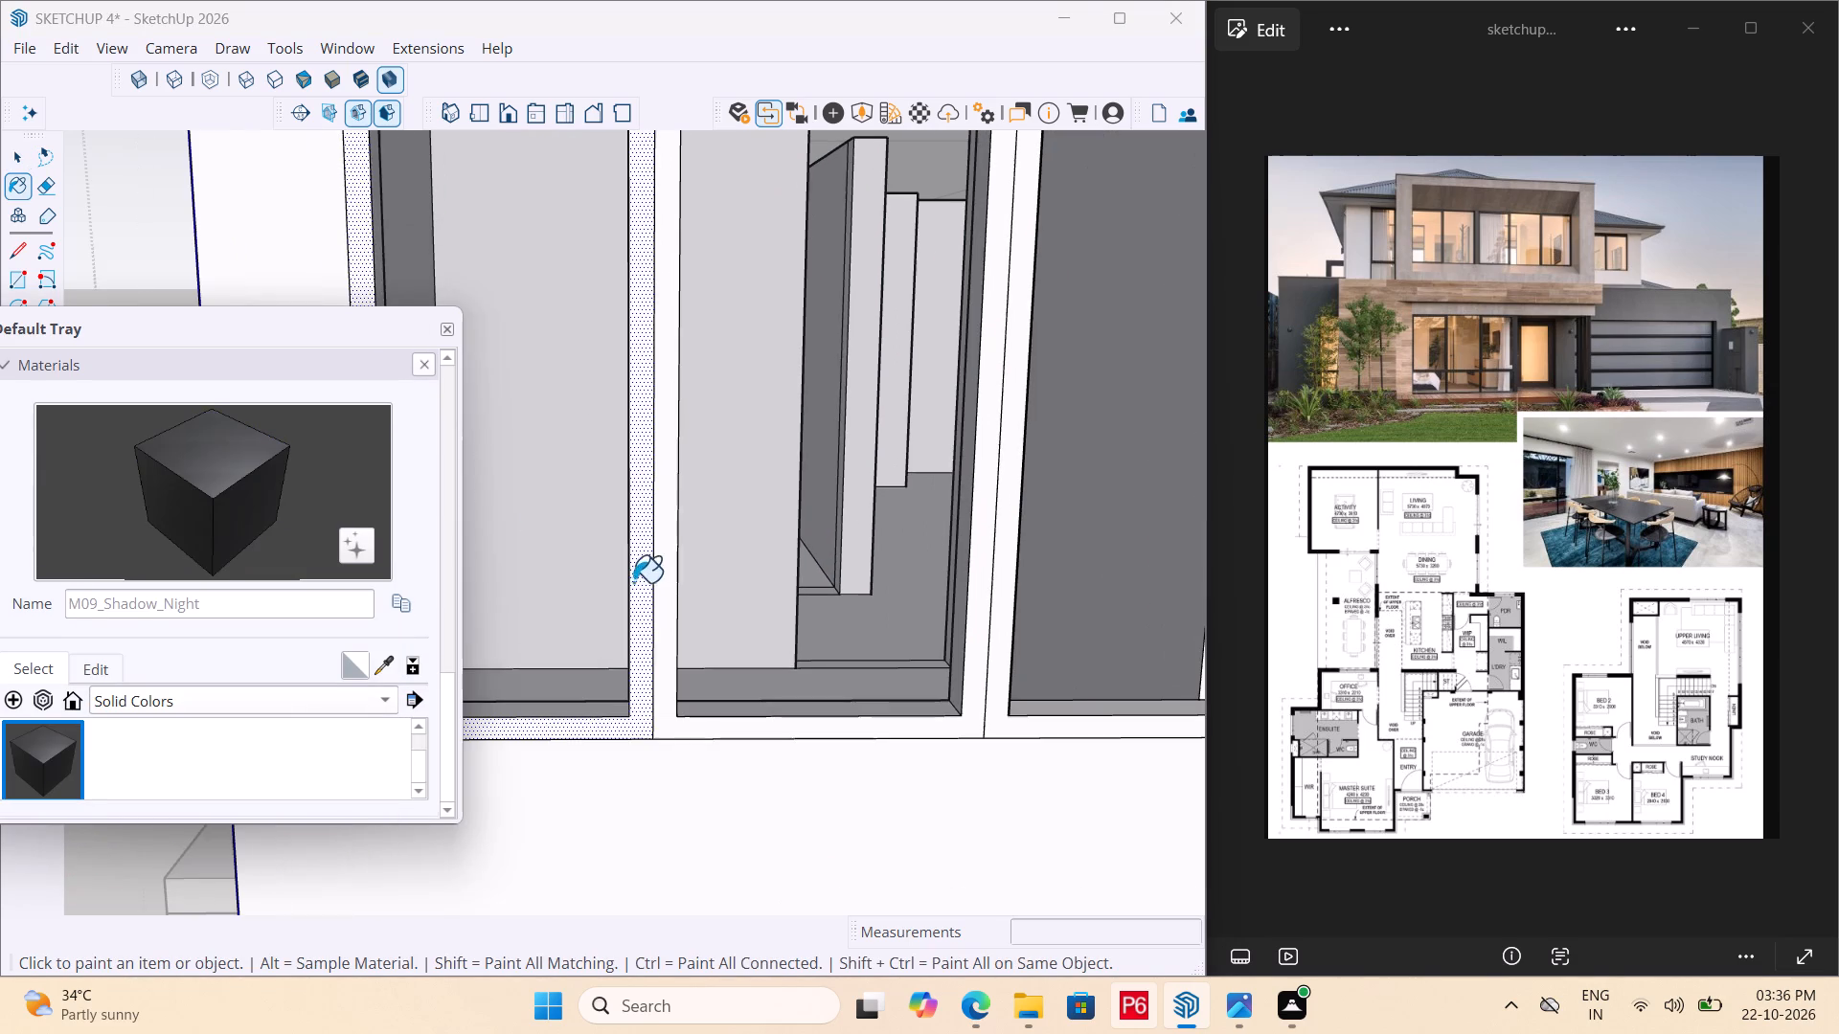
{"action": "left_click", "coordinate": [644, 572]}
{"action": "left_click", "coordinate": [660, 557]}
Paint the frames of the third, fourth and fifth upper-floor front windows with M09_Shadow_Night.
{"action": "scroll", "coordinate": [590, 577], "scroll_direction": "down", "scroll_amount": 6}
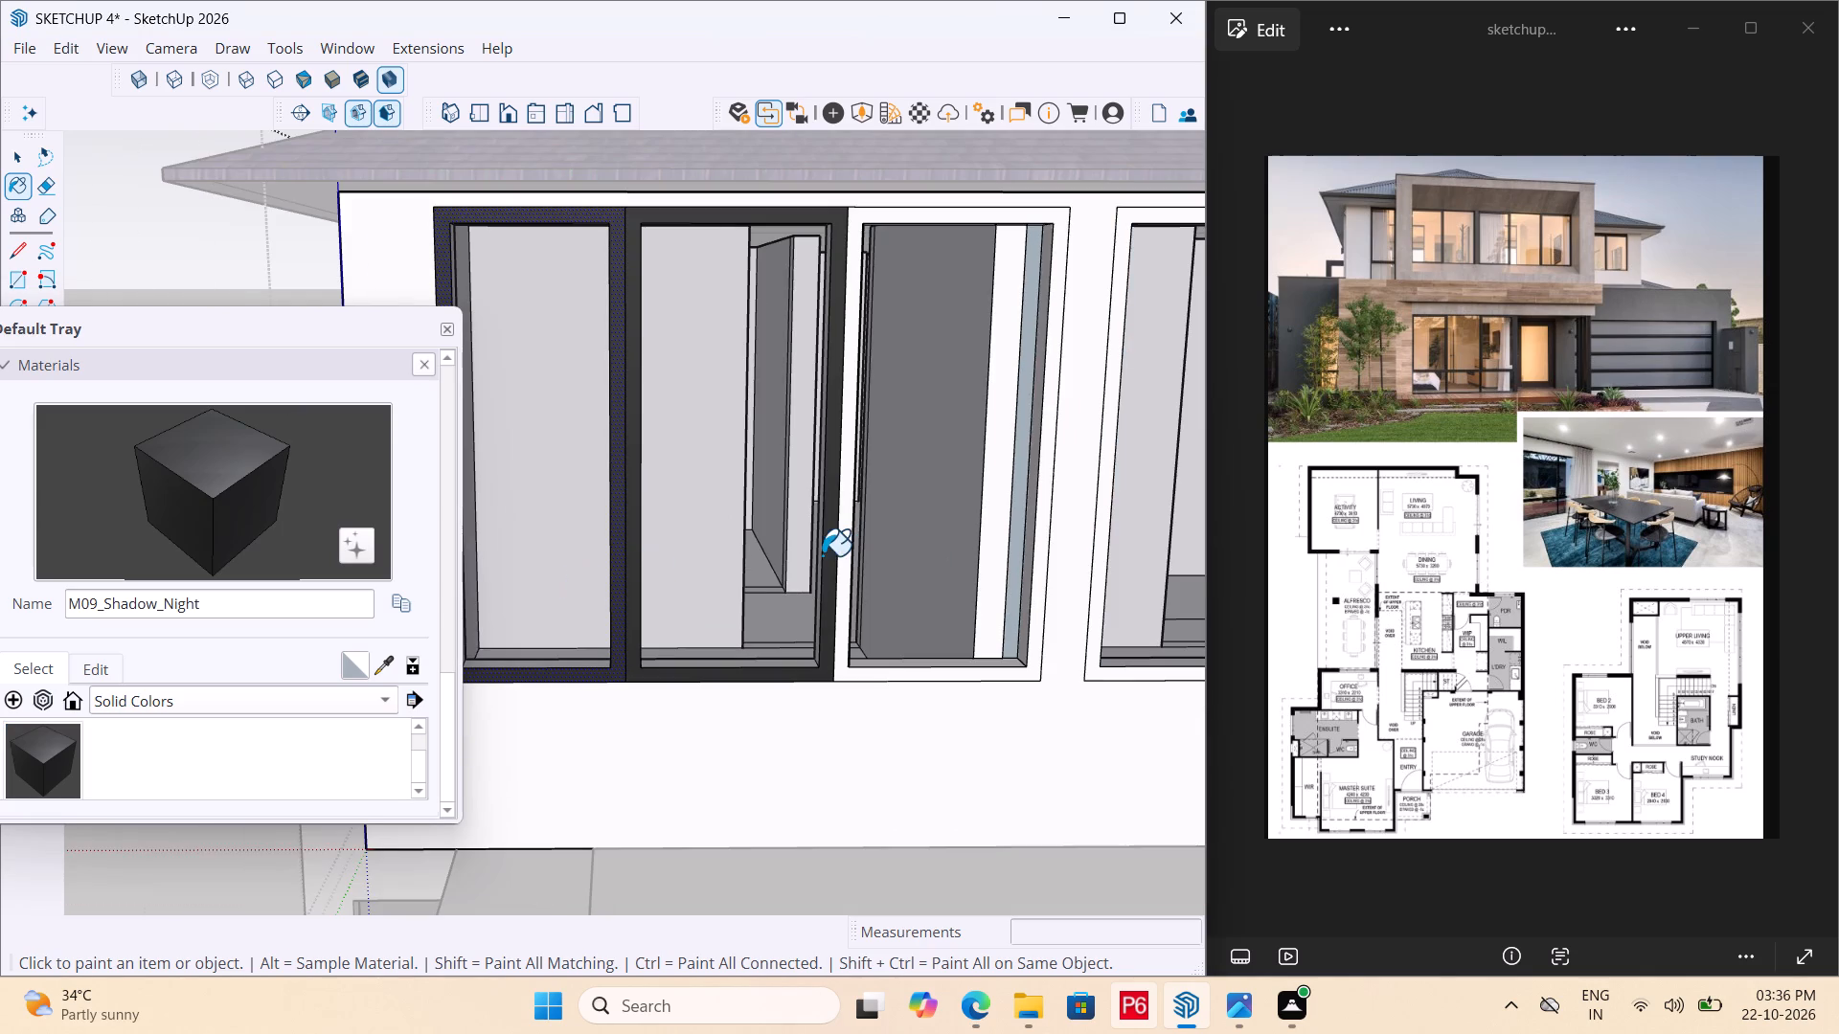
{"action": "left_click", "coordinate": [828, 551]}
{"action": "triple_click", "coordinate": [814, 505]}
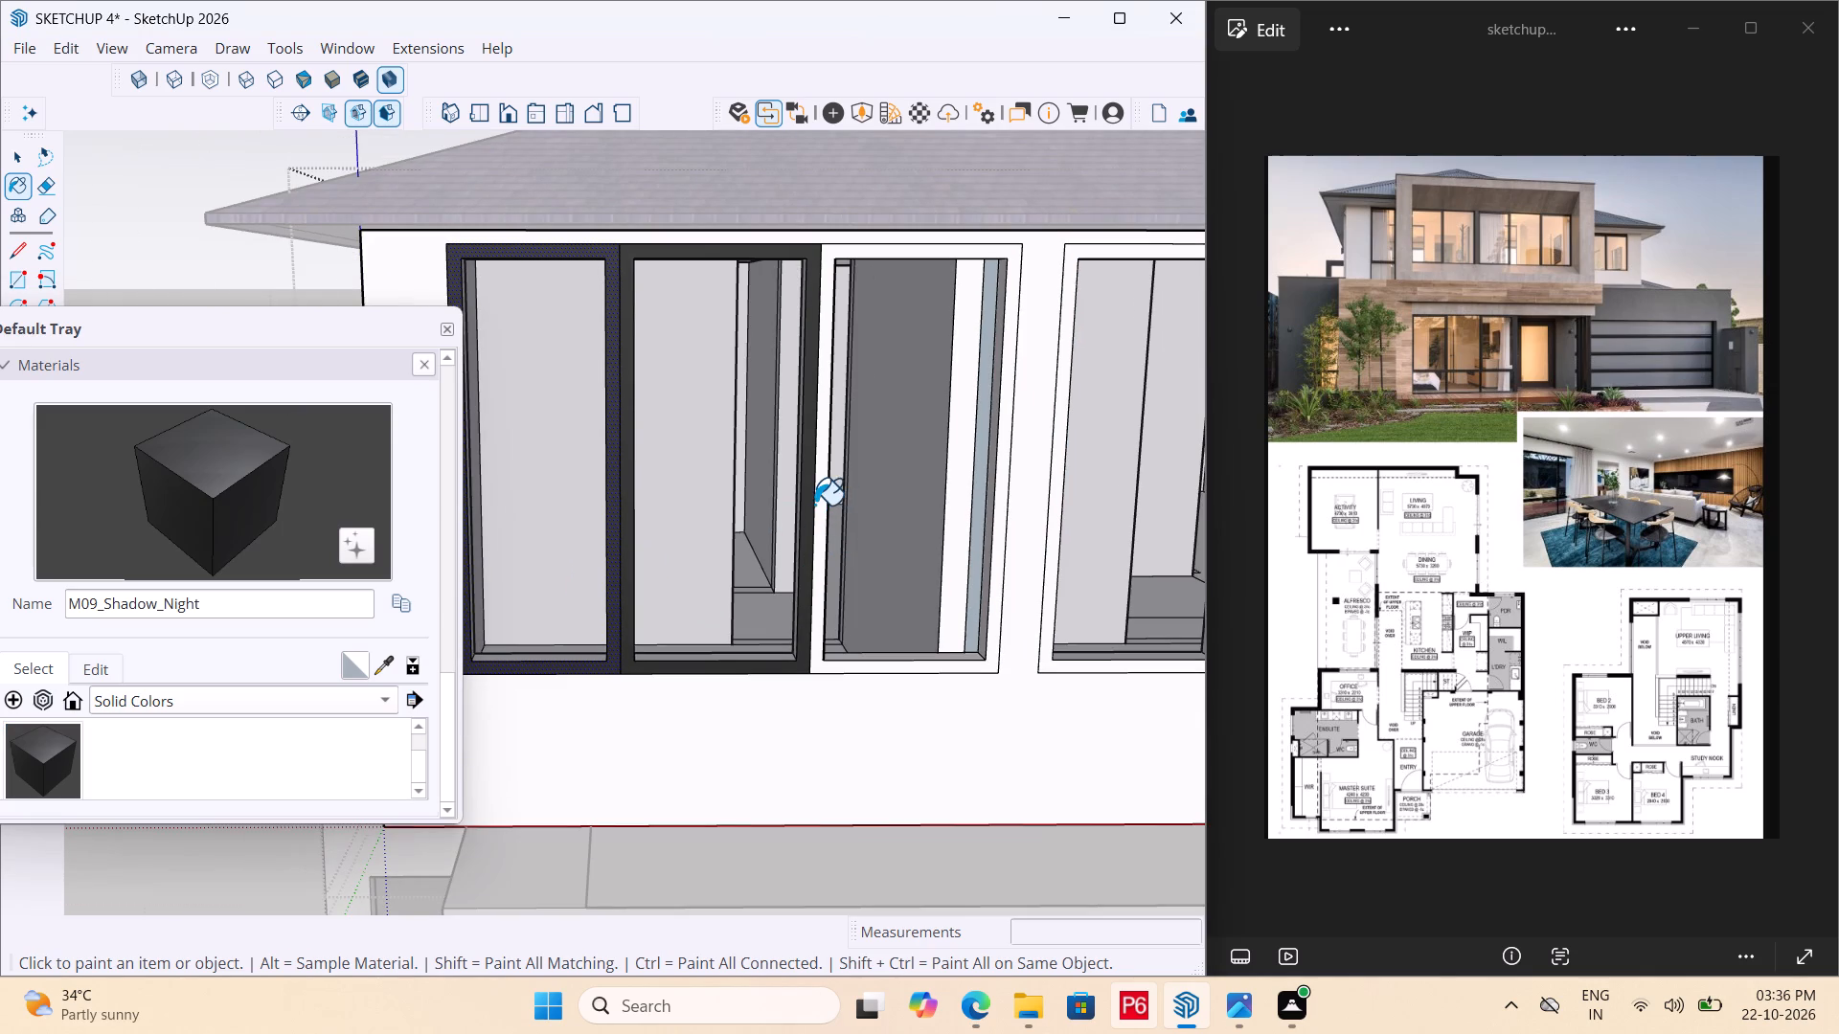
{"action": "double_click", "coordinate": [817, 500]}
{"action": "scroll", "coordinate": [695, 548], "scroll_direction": "down", "scroll_amount": 5}
{"action": "scroll", "coordinate": [950, 532], "scroll_direction": "up", "scroll_amount": 6}
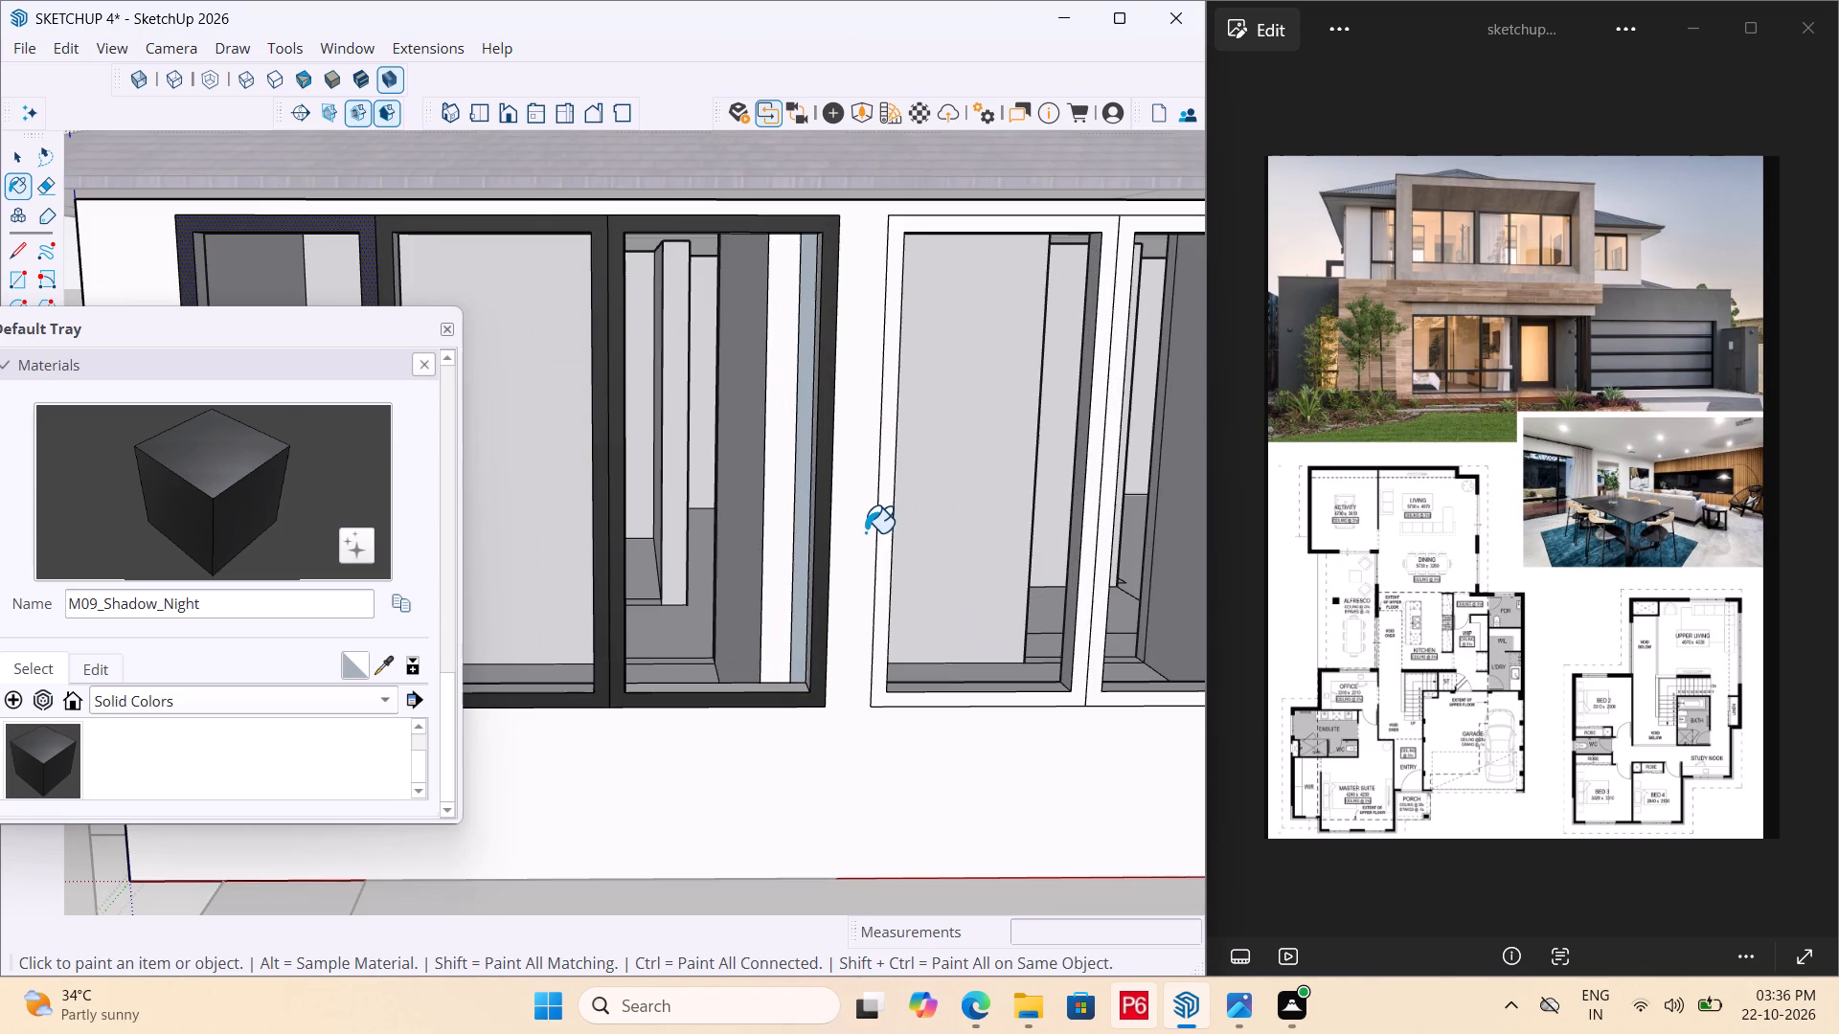
{"action": "double_click", "coordinate": [884, 530]}
{"action": "scroll", "coordinate": [764, 556], "scroll_direction": "down", "scroll_amount": 6}
{"action": "scroll", "coordinate": [944, 516], "scroll_direction": "up", "scroll_amount": 6}
{"action": "double_click", "coordinate": [957, 502]}
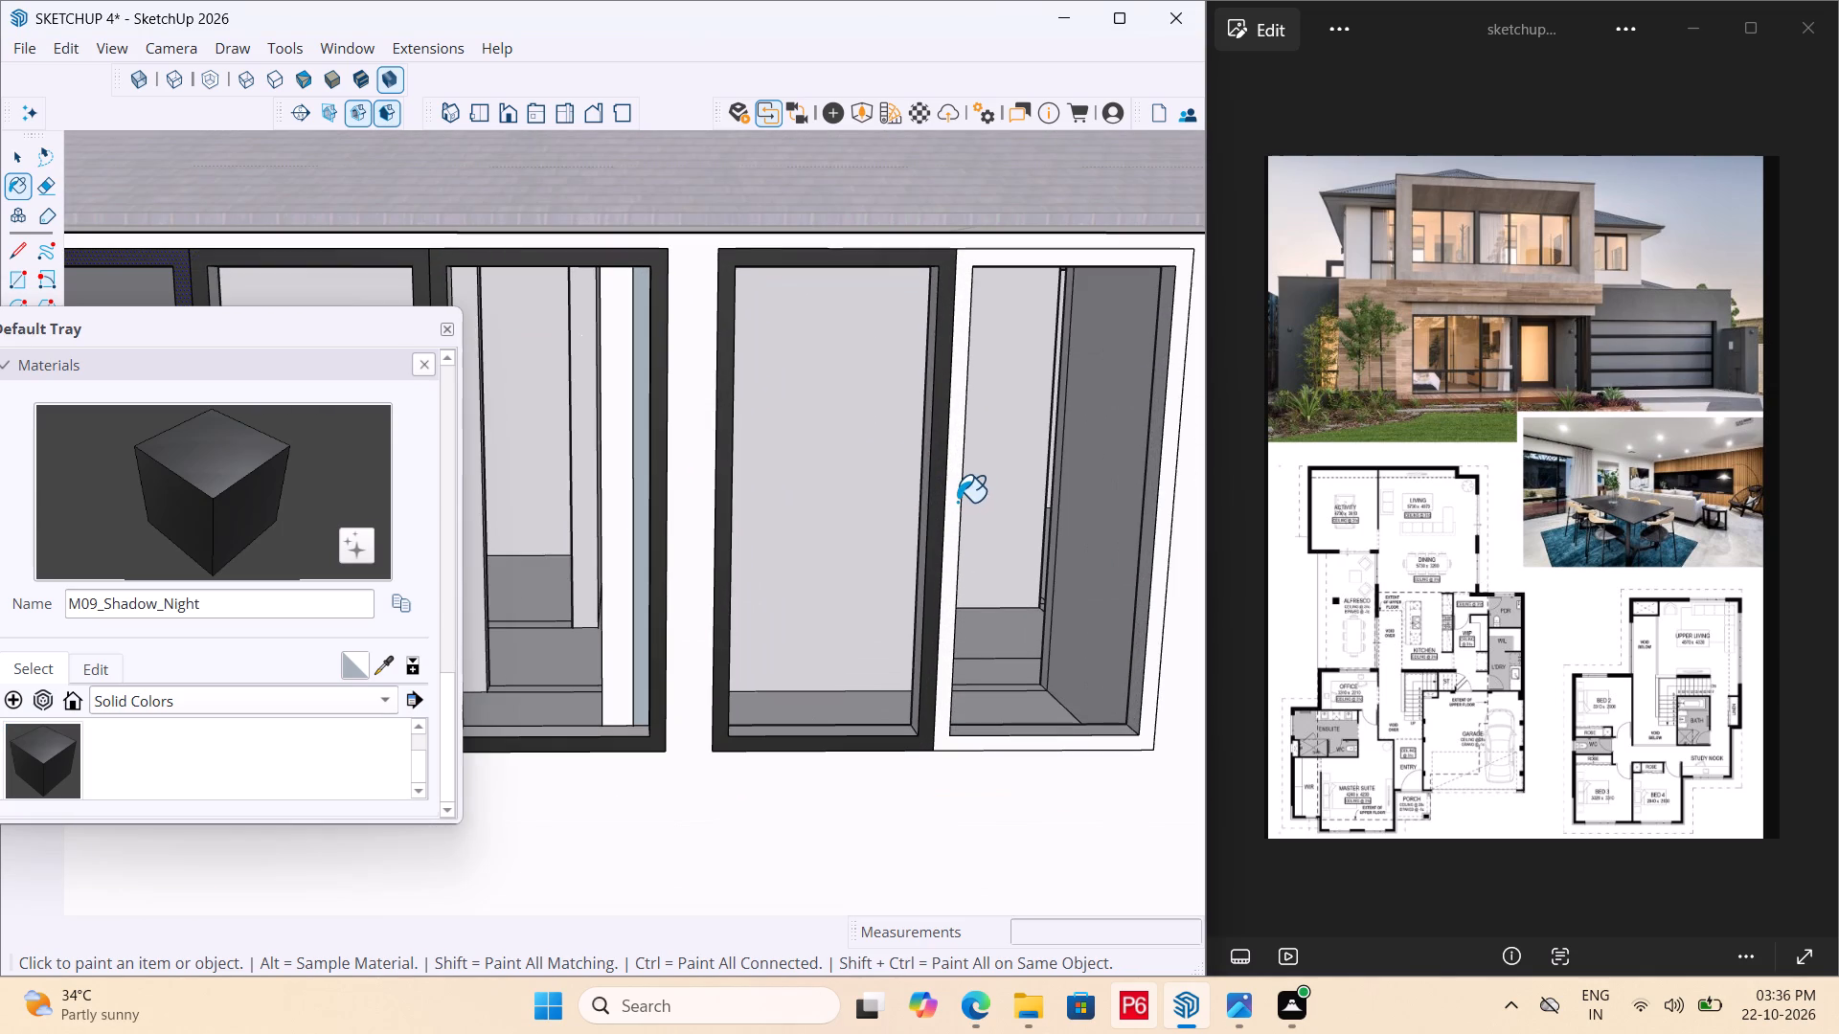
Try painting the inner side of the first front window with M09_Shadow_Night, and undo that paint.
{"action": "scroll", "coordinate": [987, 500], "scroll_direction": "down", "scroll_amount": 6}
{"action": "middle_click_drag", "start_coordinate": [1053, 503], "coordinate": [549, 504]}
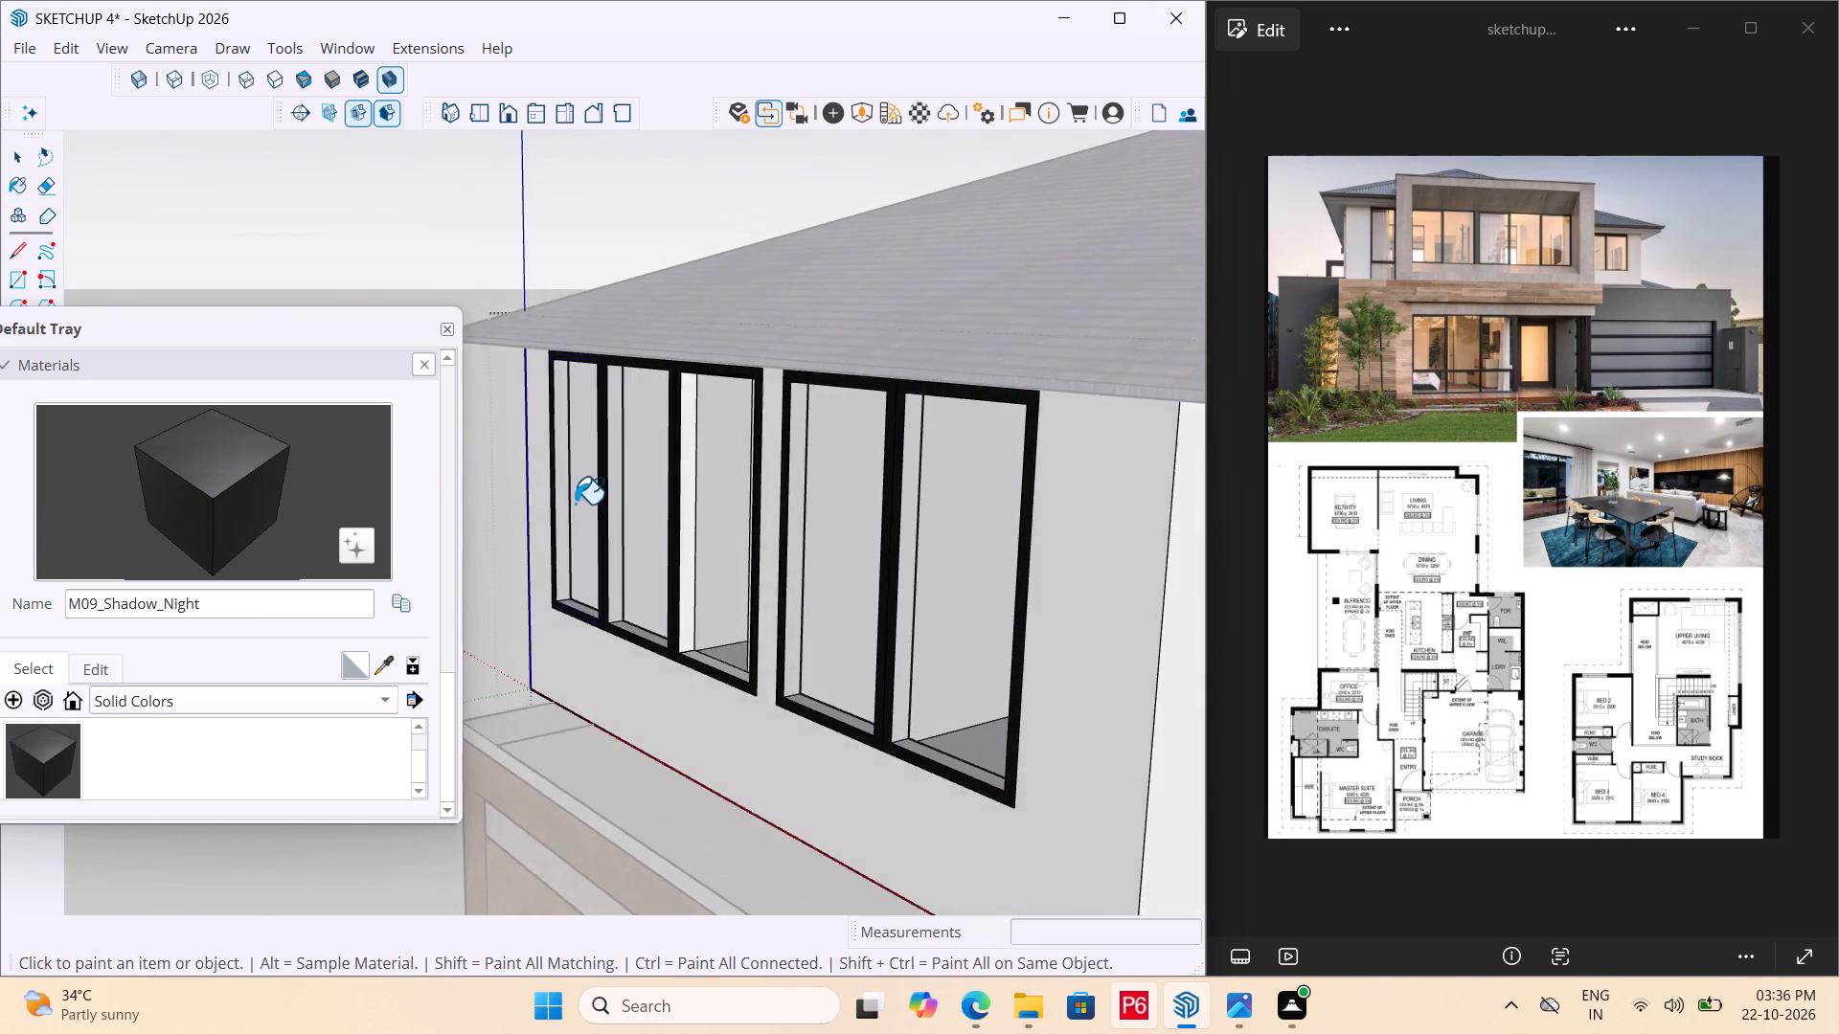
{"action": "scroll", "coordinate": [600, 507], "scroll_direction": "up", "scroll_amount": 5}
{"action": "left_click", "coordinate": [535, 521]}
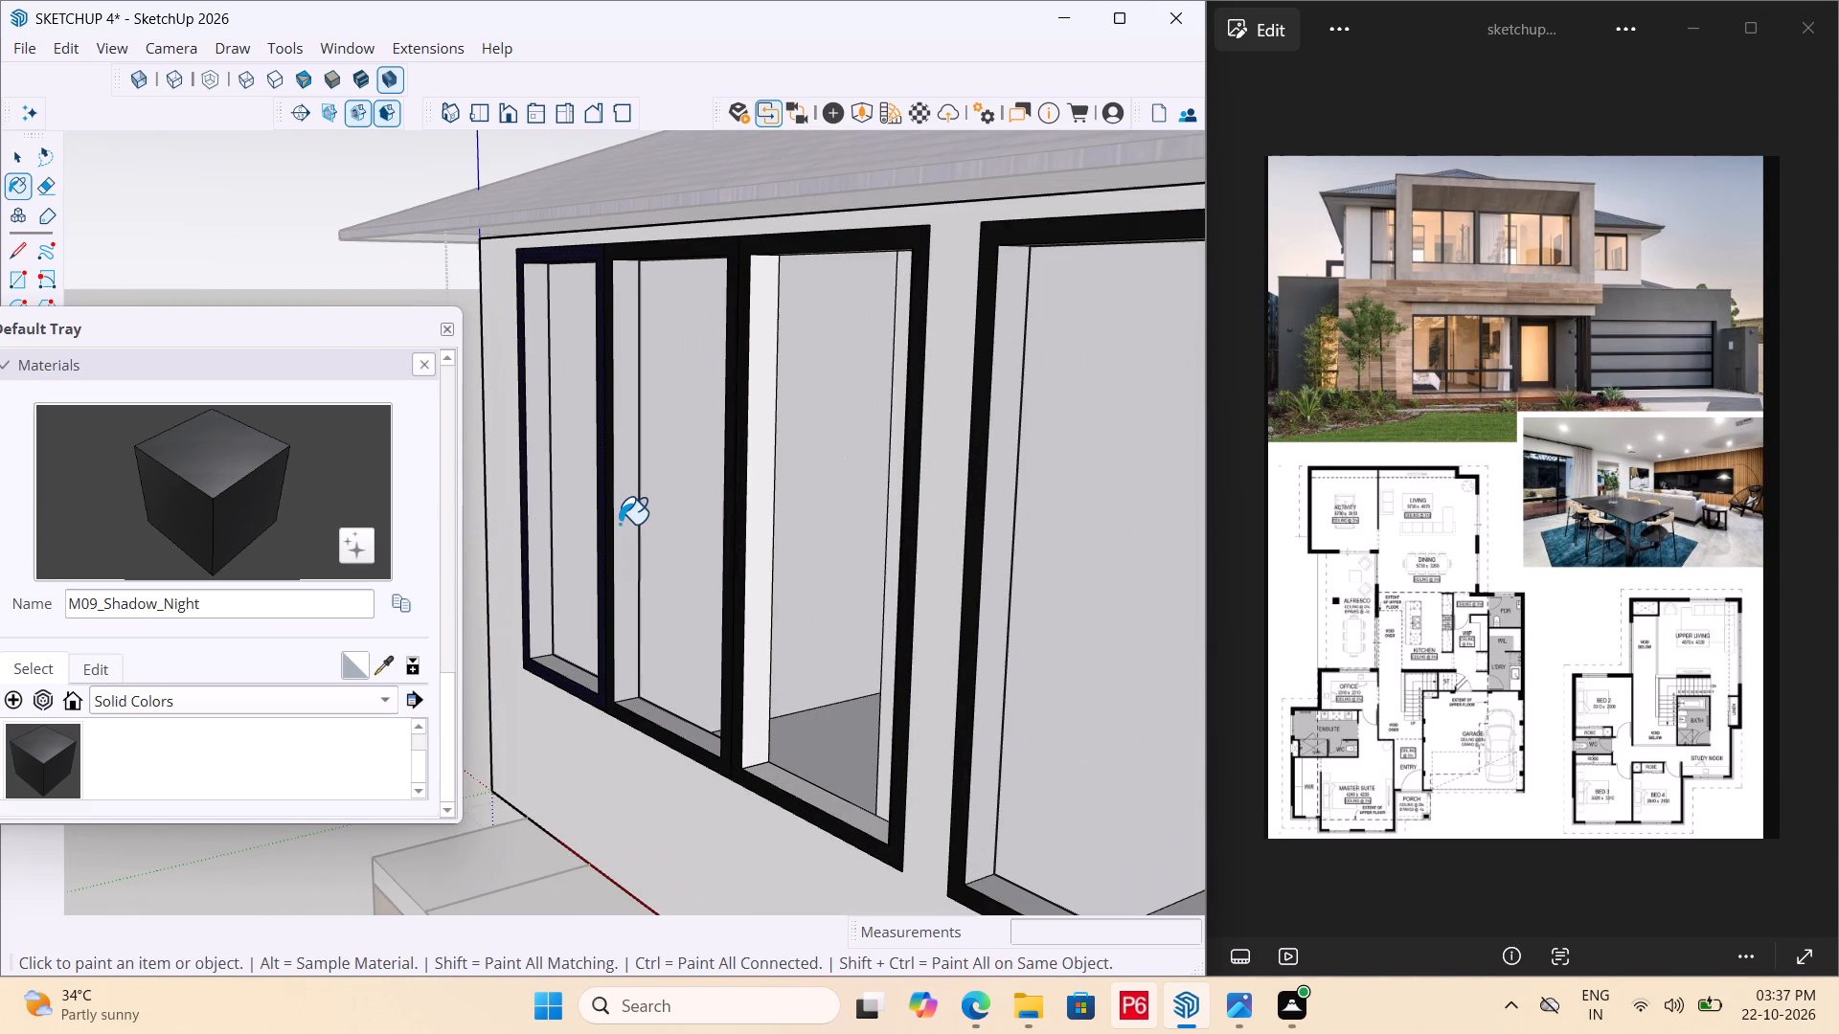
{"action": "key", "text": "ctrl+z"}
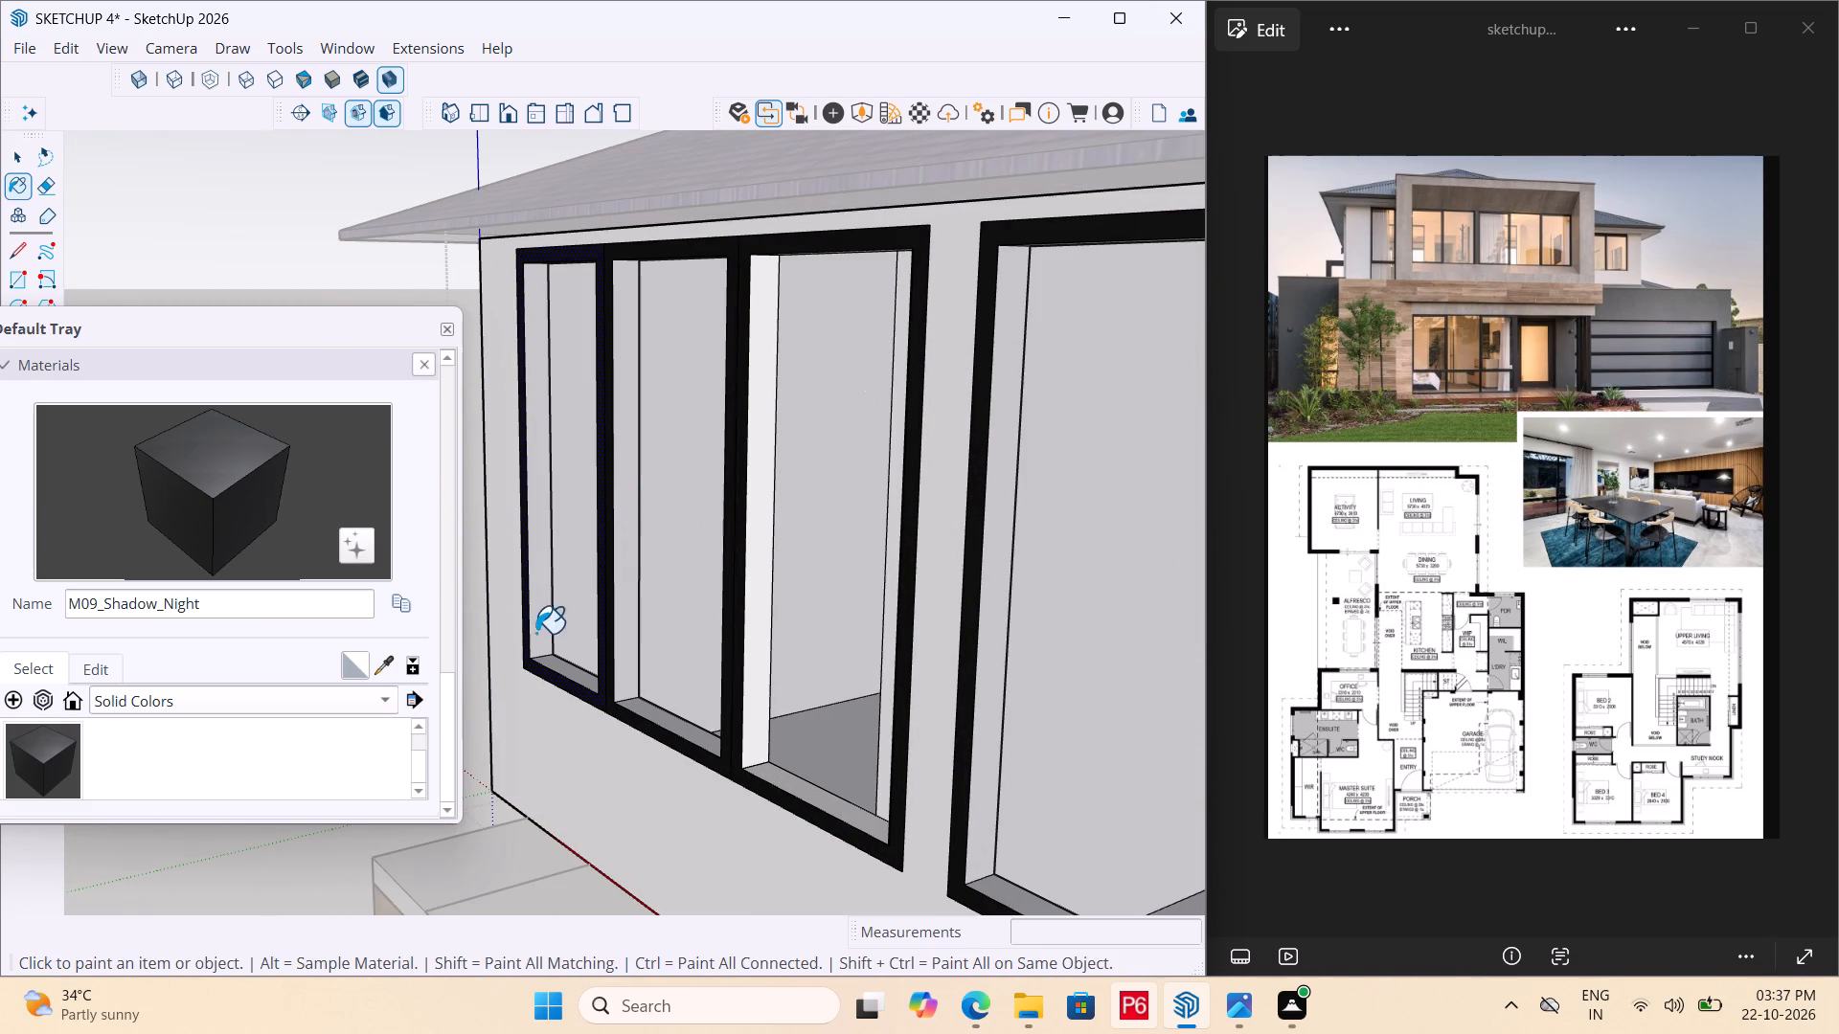
Check the painted window frames from both sides and exit editing of the upper-floor group.
{"action": "middle_click_drag", "start_coordinate": [569, 637], "coordinate": [1104, 638]}
{"action": "middle_click_drag", "start_coordinate": [1099, 637], "coordinate": [1443, 637]}
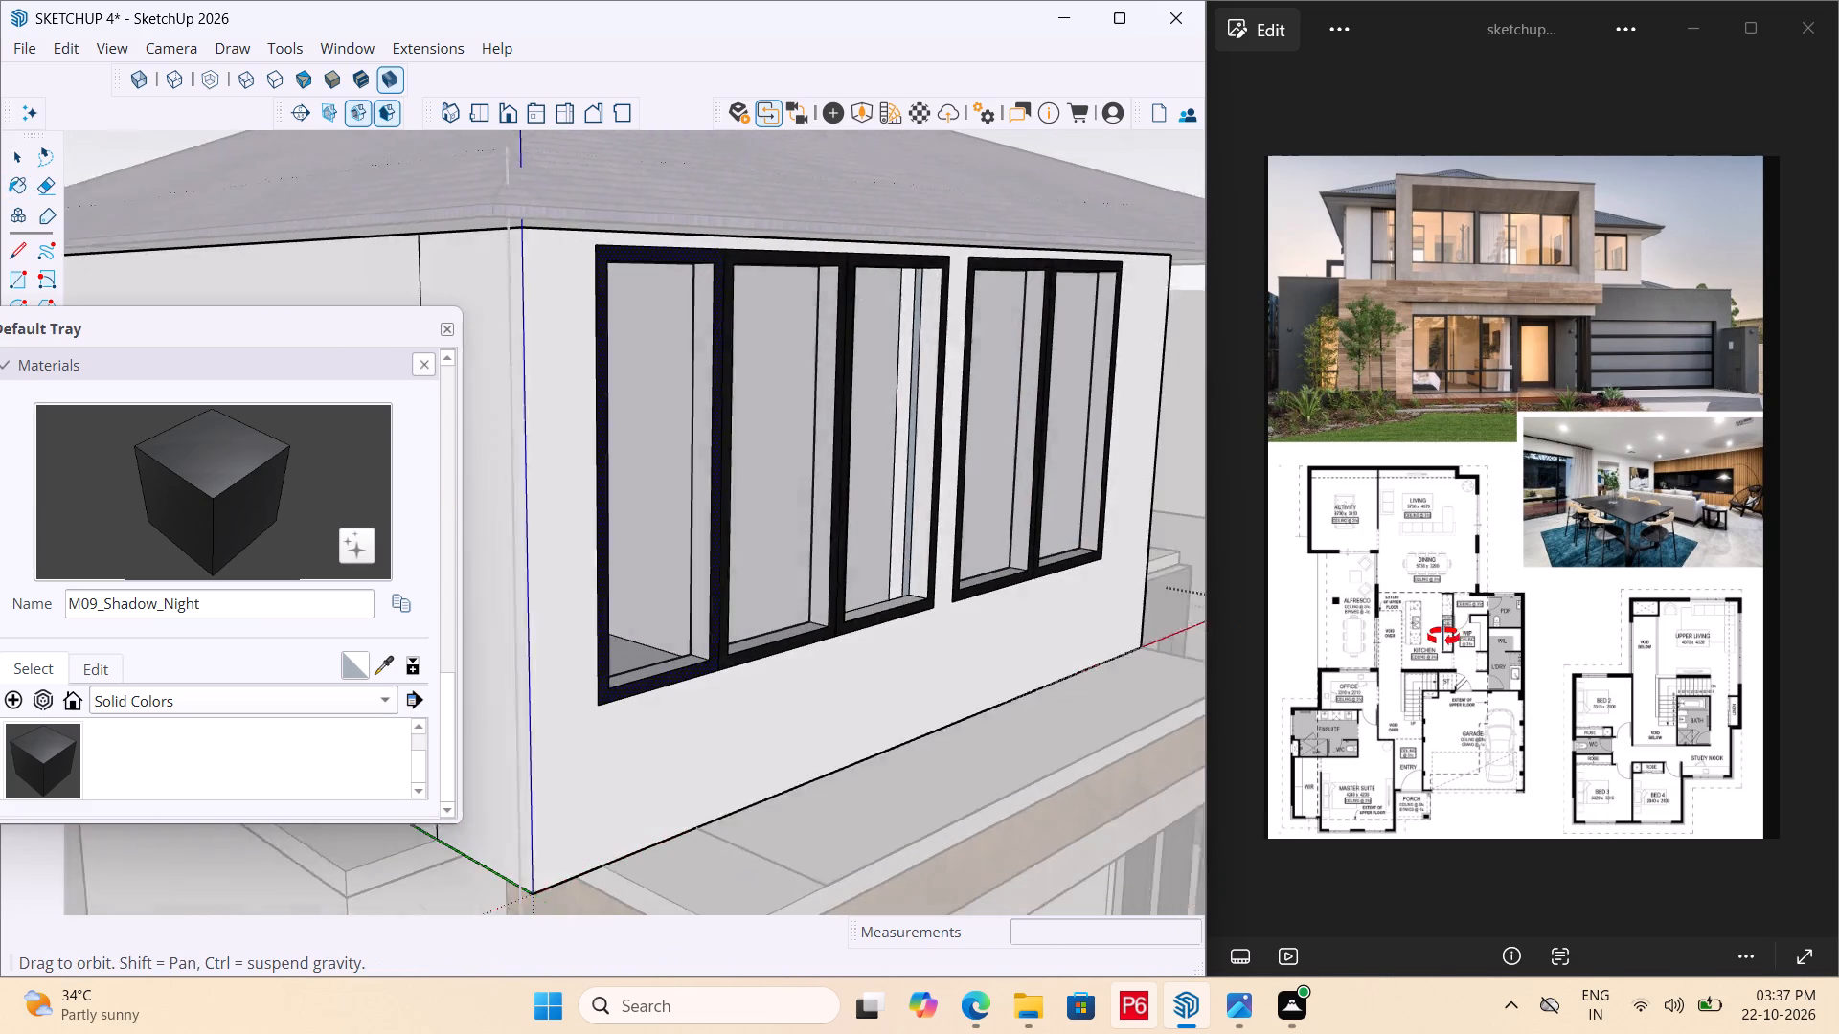
{"action": "middle_click_drag", "start_coordinate": [1443, 637], "coordinate": [1502, 637]}
{"action": "middle_click_drag", "start_coordinate": [1025, 596], "coordinate": [849, 569]}
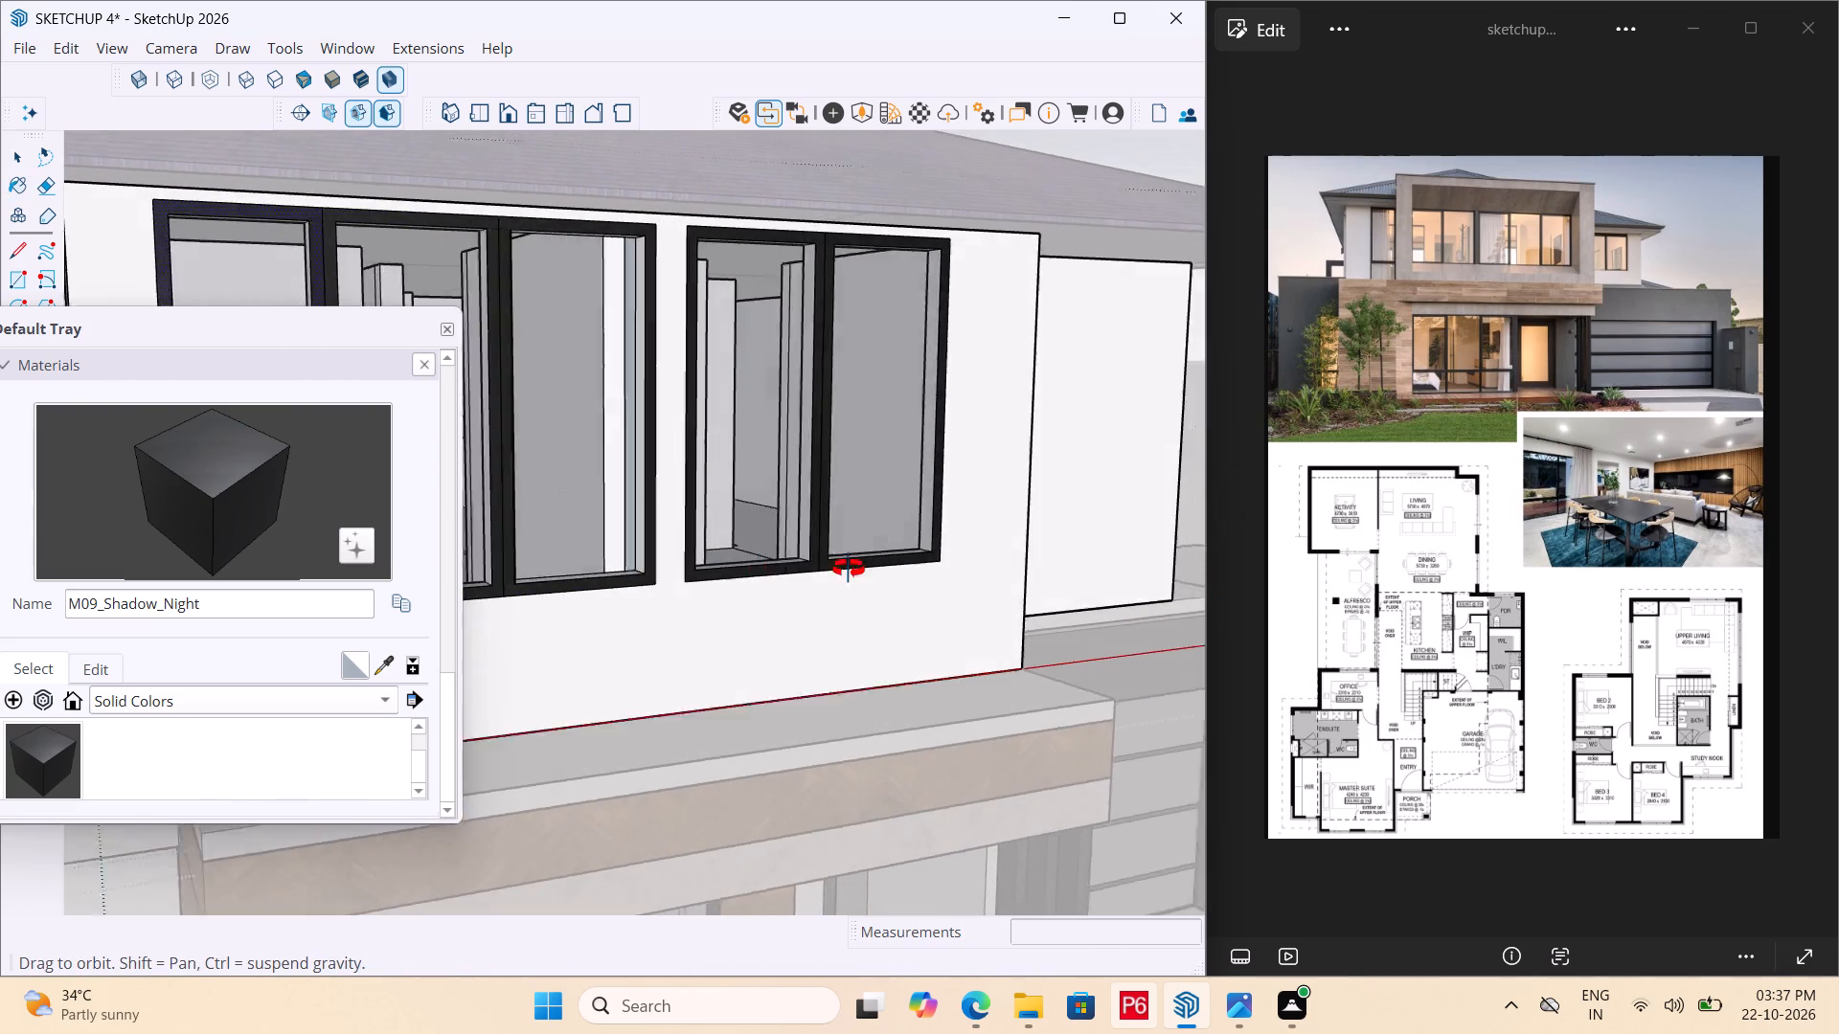
{"action": "middle_click_drag", "start_coordinate": [849, 569], "coordinate": [978, 579]}
{"action": "scroll", "coordinate": [1062, 572], "scroll_direction": "down", "scroll_amount": 6}
{"action": "middle_click_drag", "start_coordinate": [920, 571], "coordinate": [562, 541]}
{"action": "key", "text": "space"}
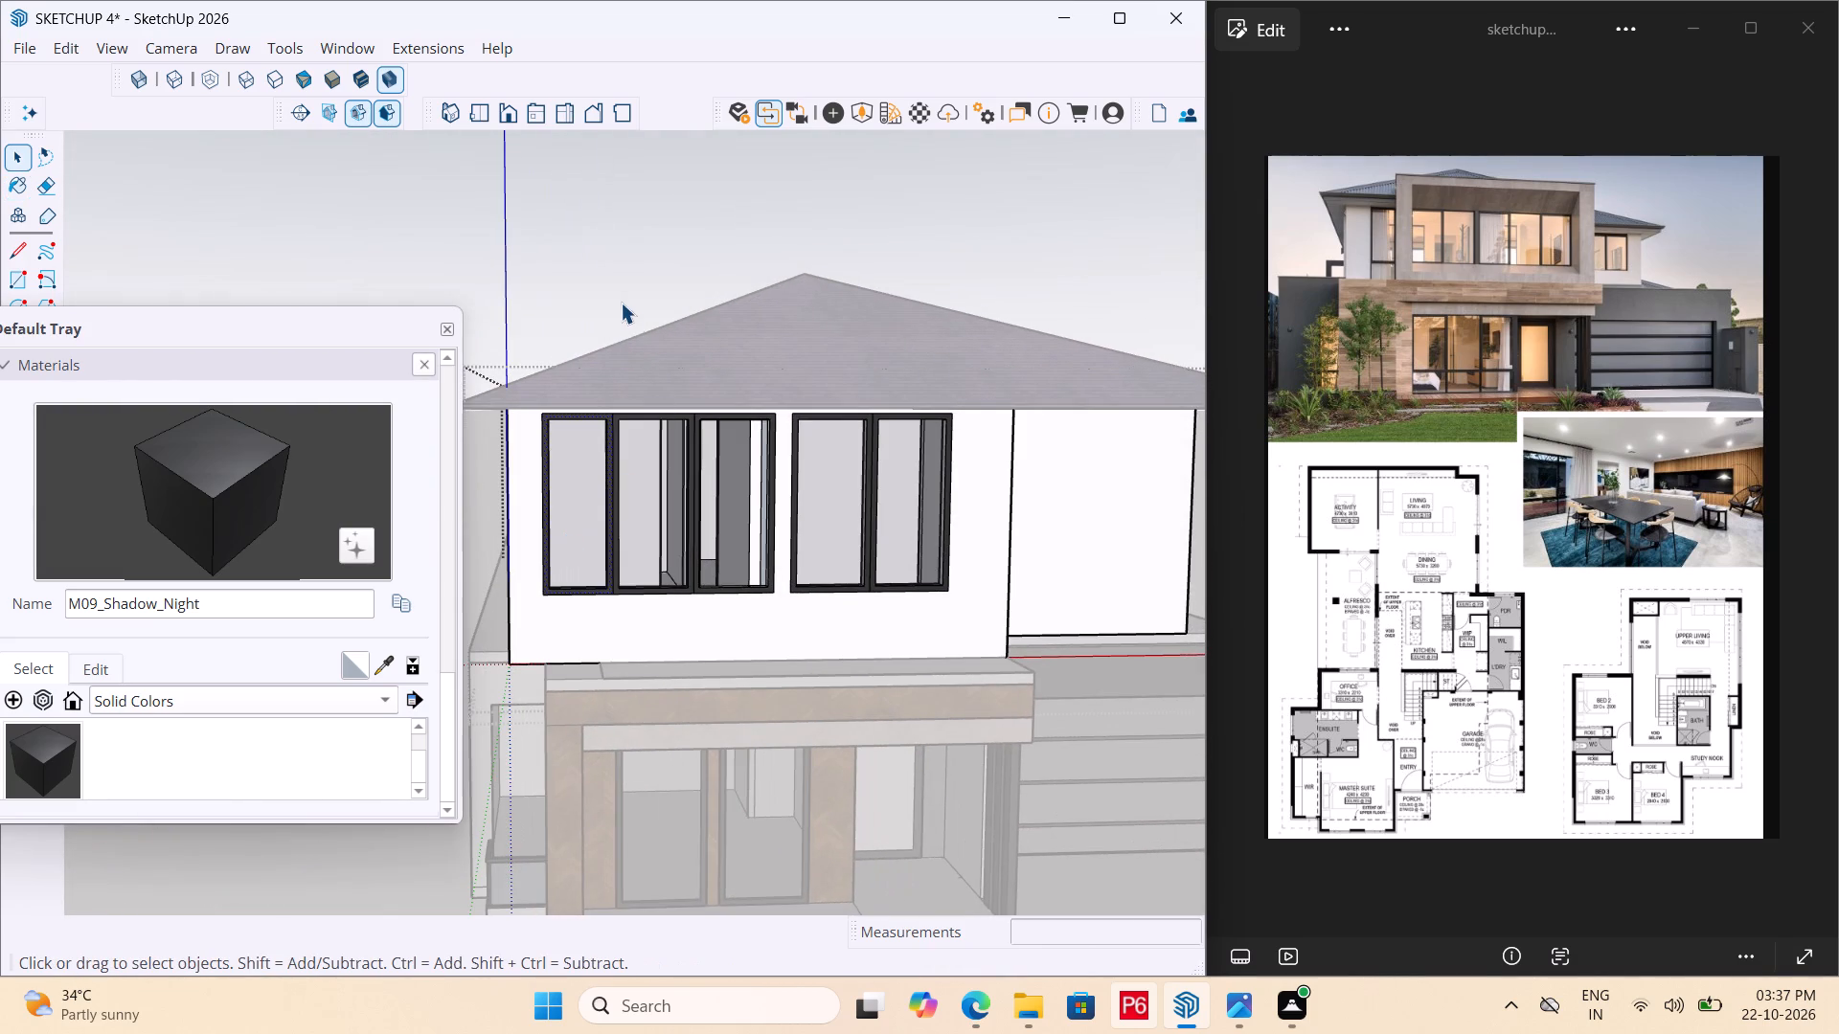
{"action": "double_click", "coordinate": [618, 285]}
{"action": "triple_click", "coordinate": [626, 285]}
Examine the front facade, its window frames and the ledge below them from several angles.
{"action": "middle_click_drag", "start_coordinate": [845, 490], "coordinate": [653, 476]}
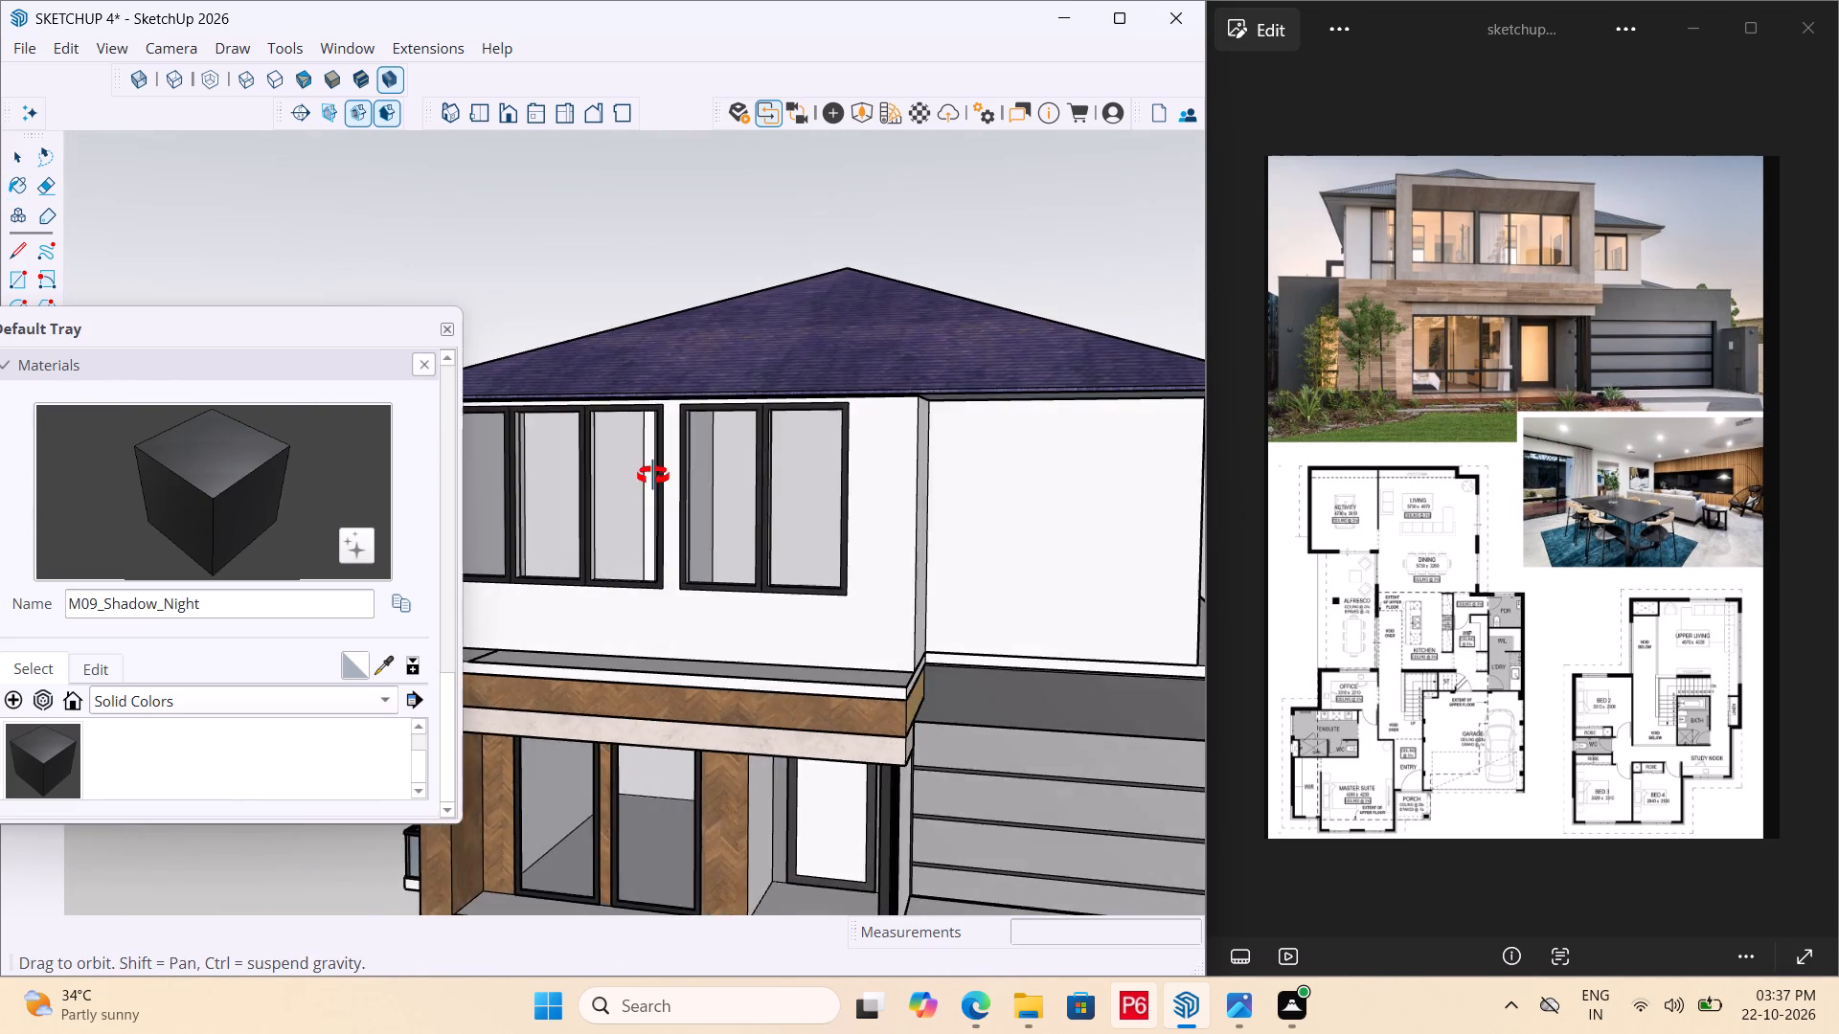
{"action": "middle_click_drag", "start_coordinate": [653, 476], "coordinate": [847, 469]}
{"action": "scroll", "coordinate": [926, 515], "scroll_direction": "up", "scroll_amount": 1}
{"action": "middle_click_drag", "start_coordinate": [926, 515], "coordinate": [926, 468]}
{"action": "middle_click_drag", "start_coordinate": [926, 468], "coordinate": [926, 466]}
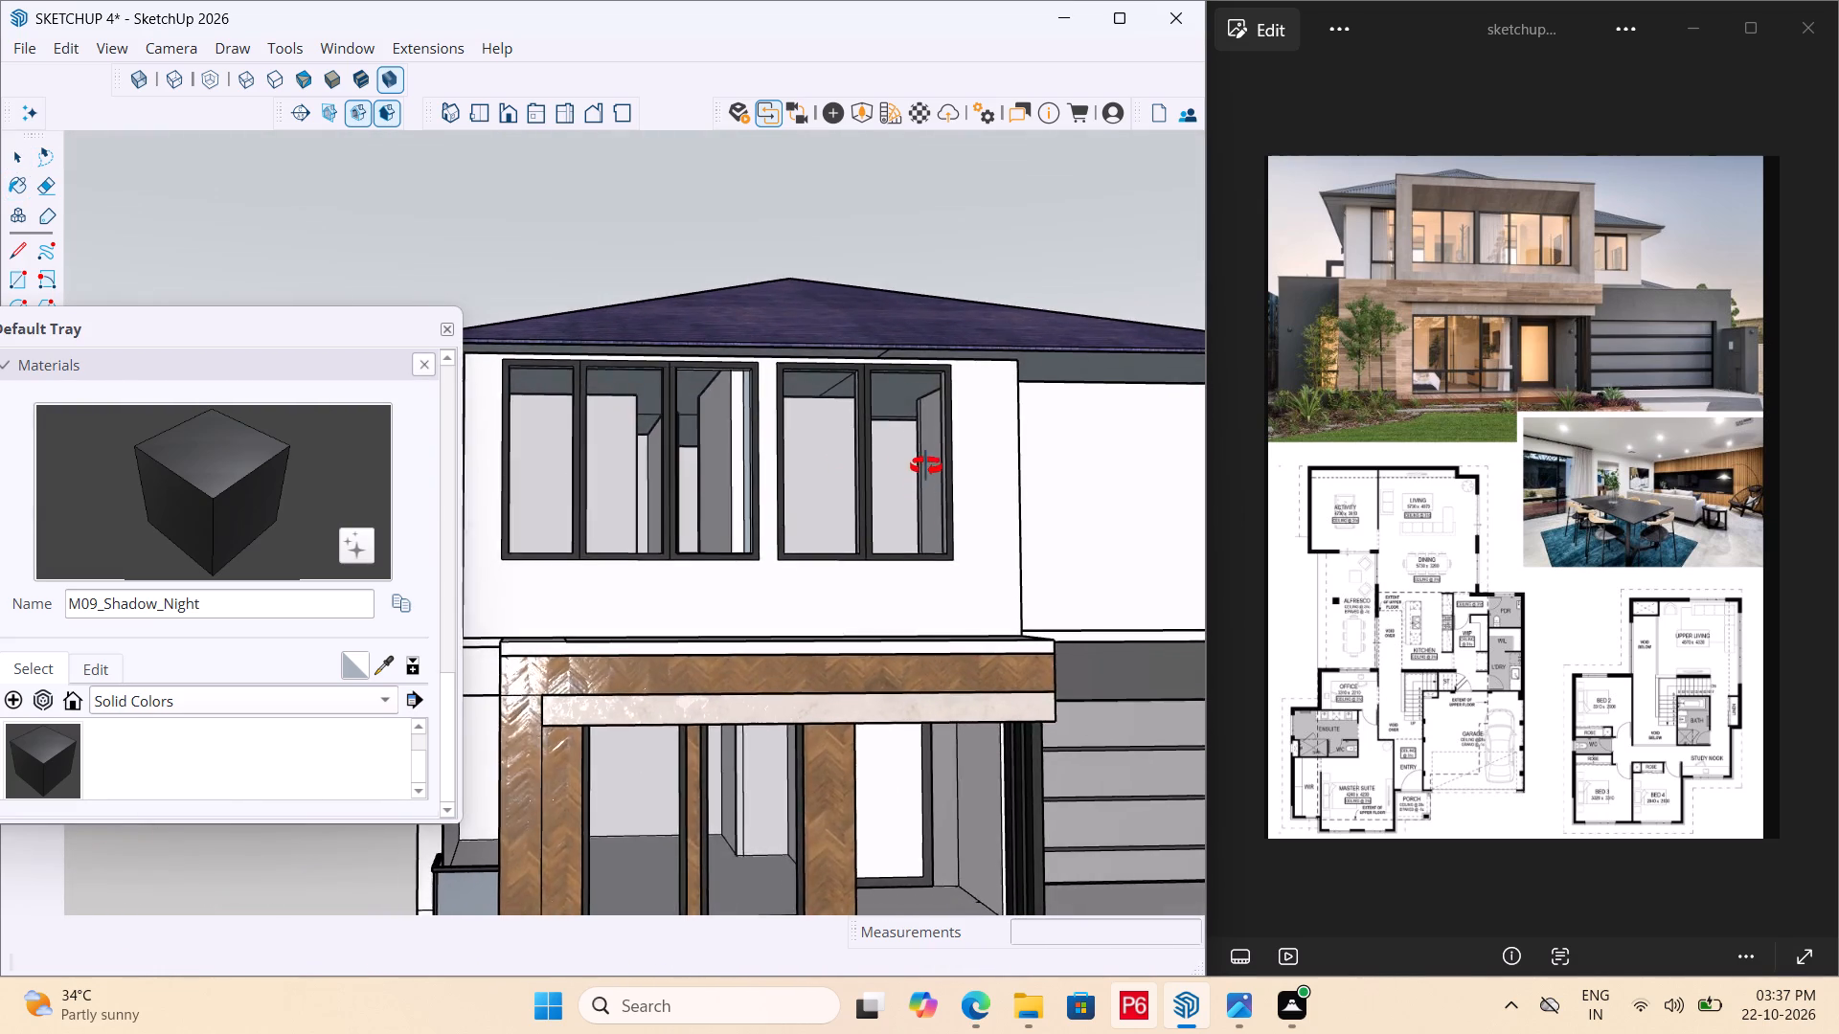
{"action": "middle_click_drag", "start_coordinate": [926, 466], "coordinate": [728, 618]}
{"action": "scroll", "coordinate": [771, 571], "scroll_direction": "down", "scroll_amount": 5}
{"action": "scroll", "coordinate": [647, 664], "scroll_direction": "up", "scroll_amount": 6}
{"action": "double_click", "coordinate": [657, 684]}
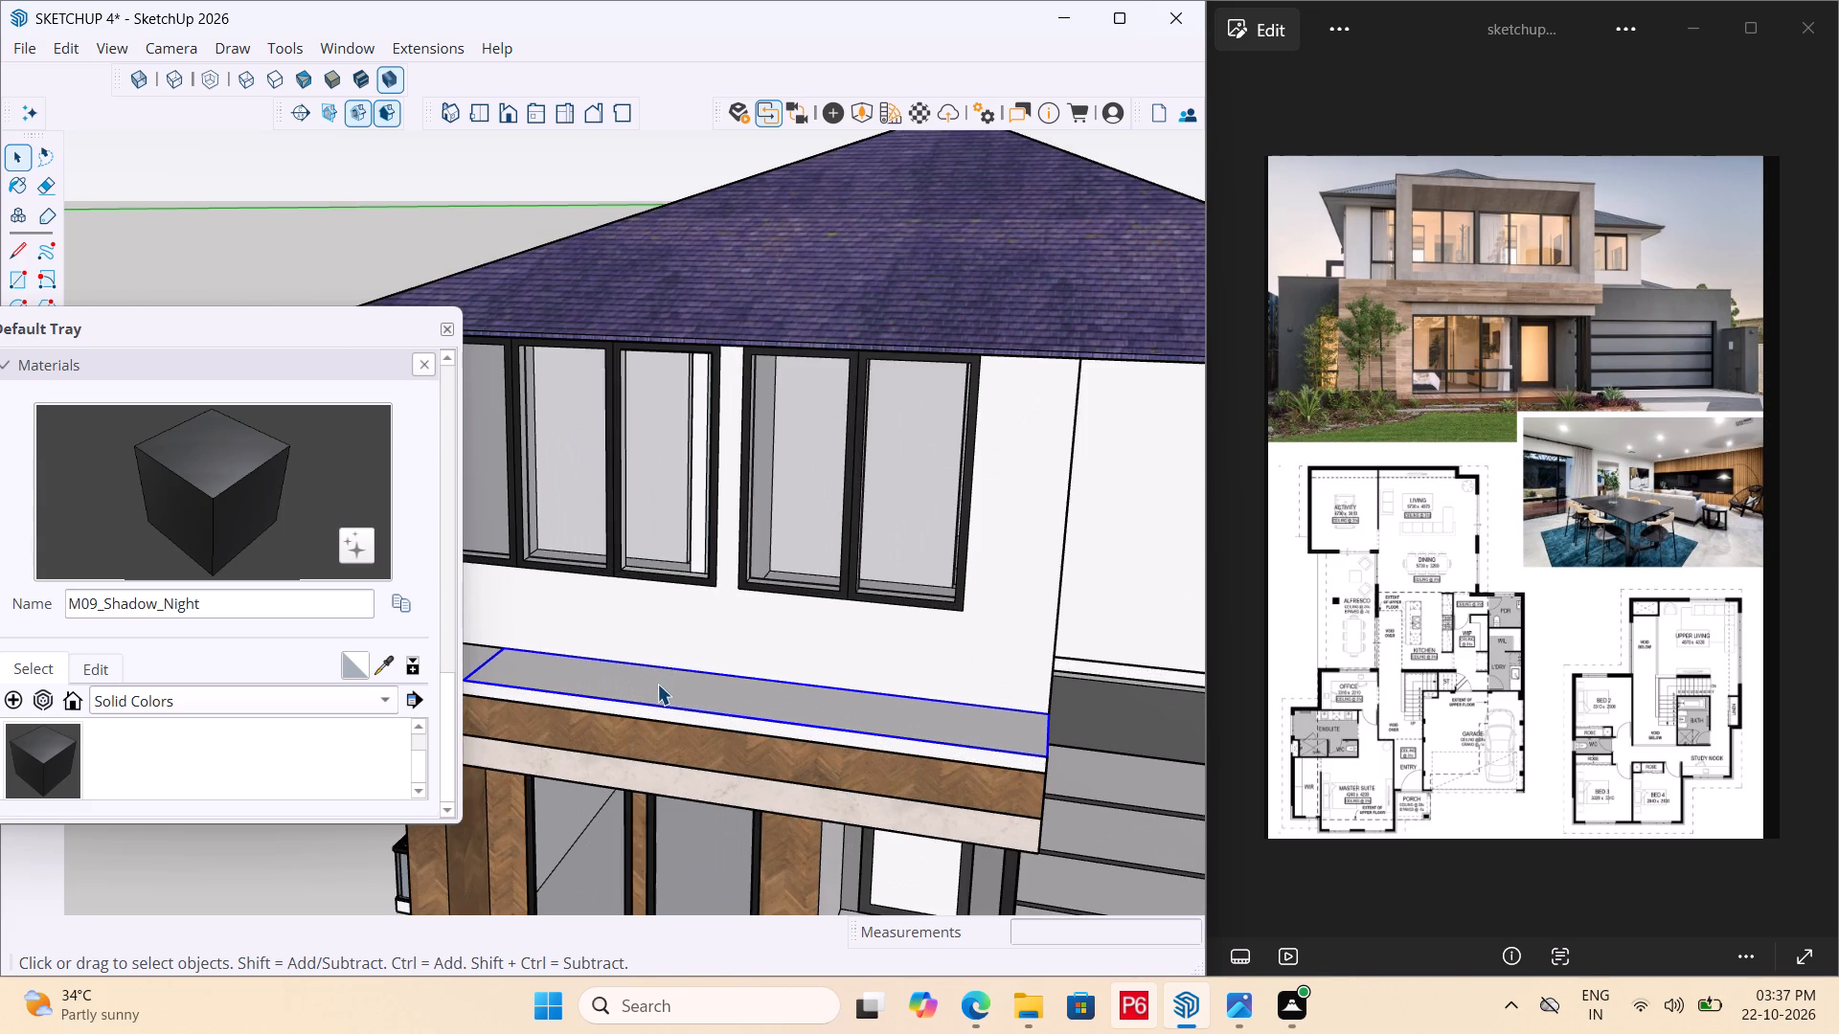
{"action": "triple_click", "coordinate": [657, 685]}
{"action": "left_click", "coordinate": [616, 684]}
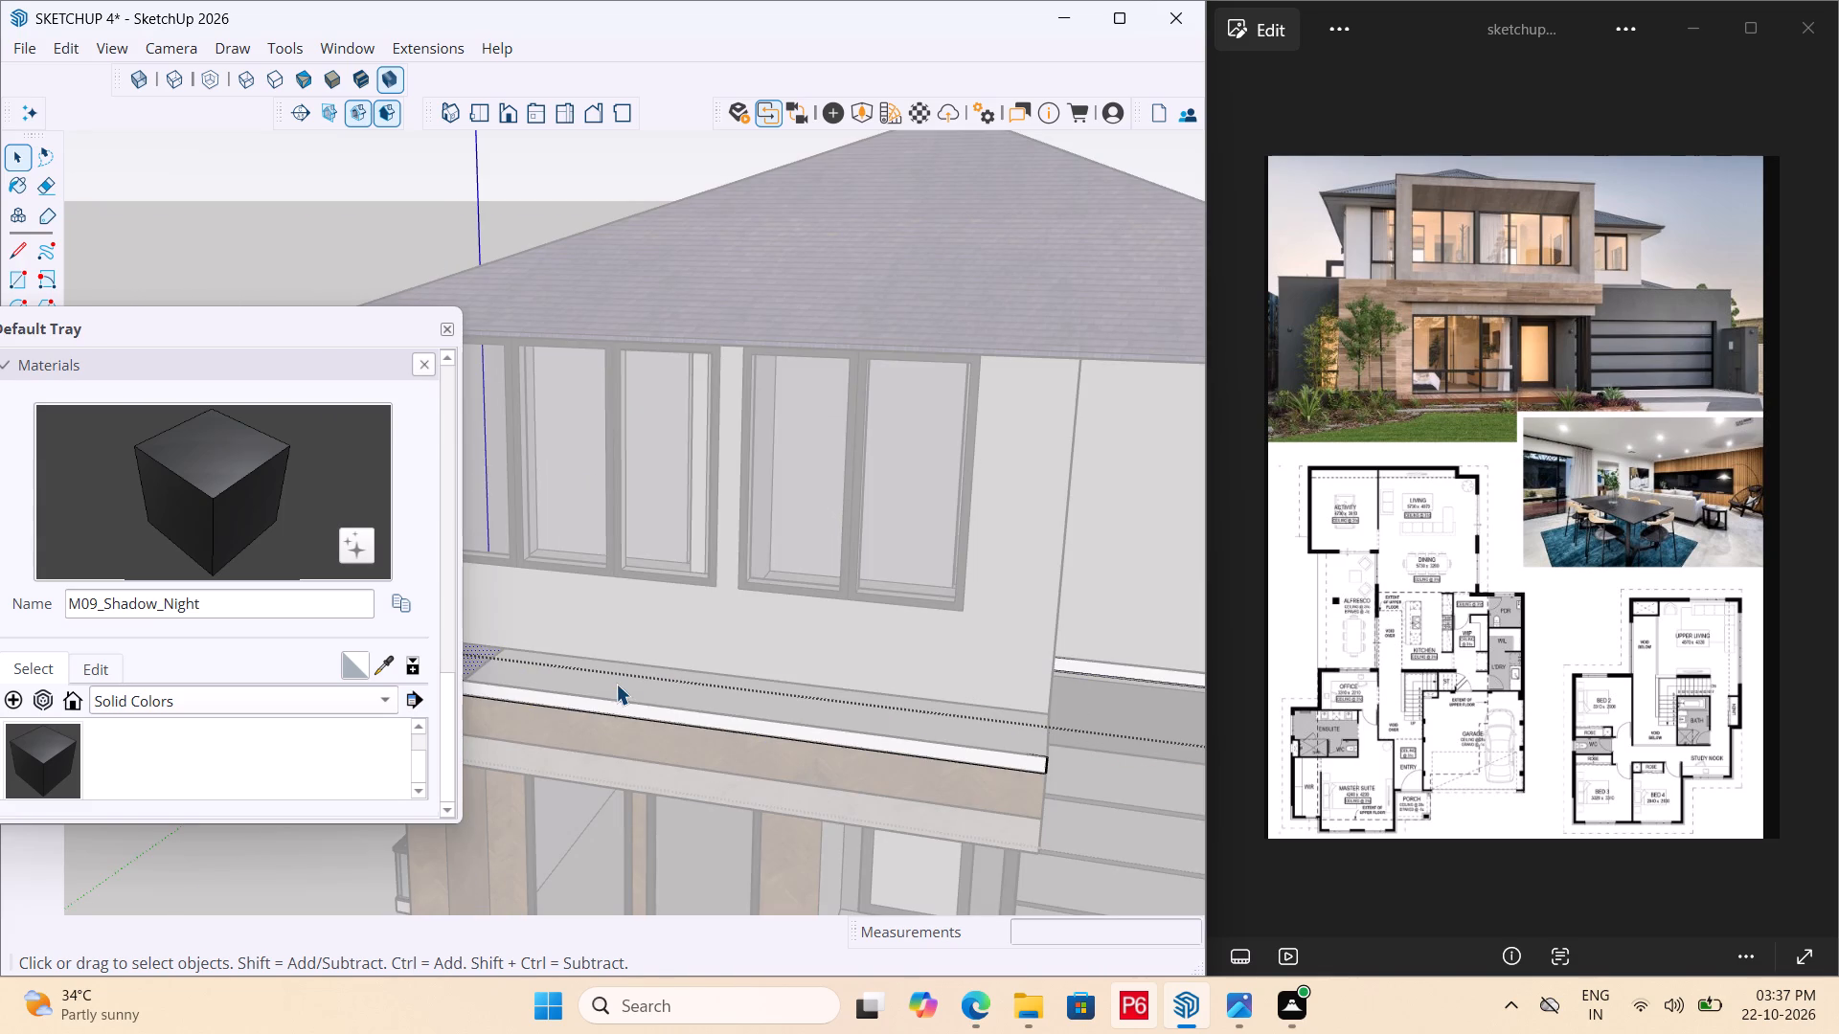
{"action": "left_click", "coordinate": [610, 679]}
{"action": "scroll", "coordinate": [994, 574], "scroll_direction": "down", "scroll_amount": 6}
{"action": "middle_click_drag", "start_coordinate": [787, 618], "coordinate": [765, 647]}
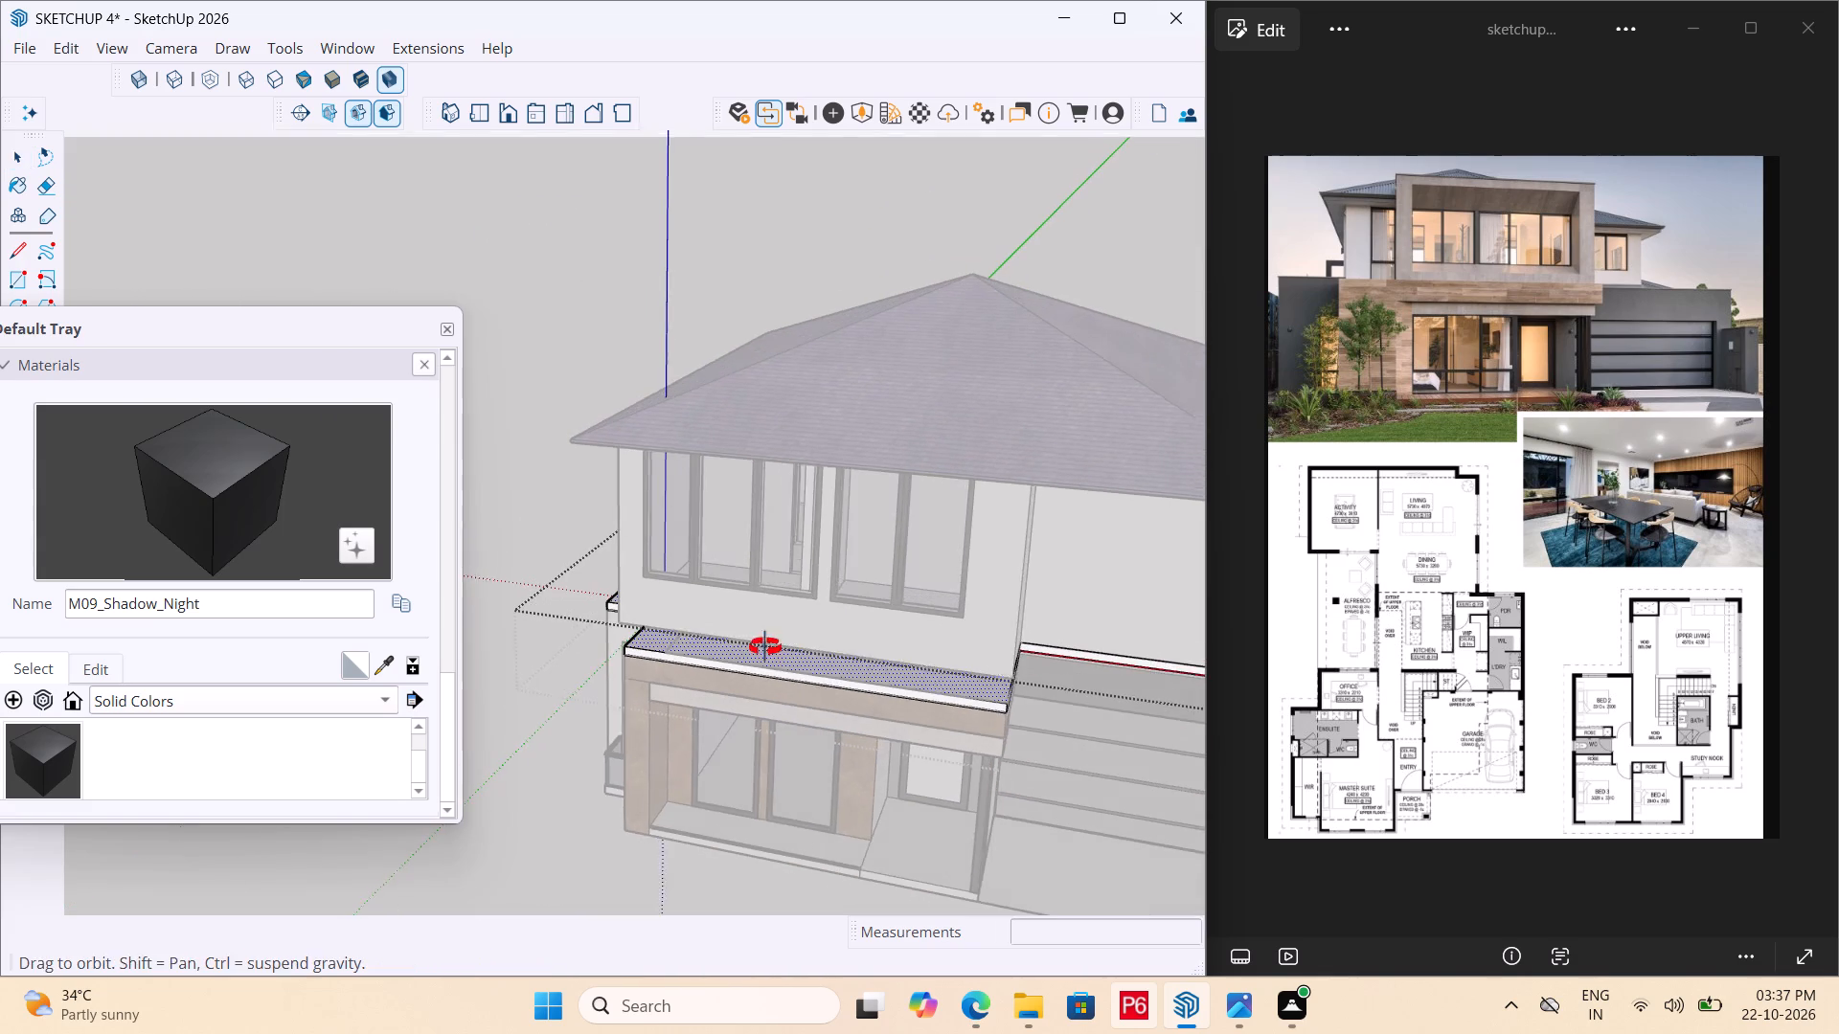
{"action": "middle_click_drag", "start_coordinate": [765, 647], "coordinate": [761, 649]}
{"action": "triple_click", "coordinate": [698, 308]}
Open the front ledge volume for editing and pull its top face up 3'.
{"action": "triple_click", "coordinate": [775, 662]}
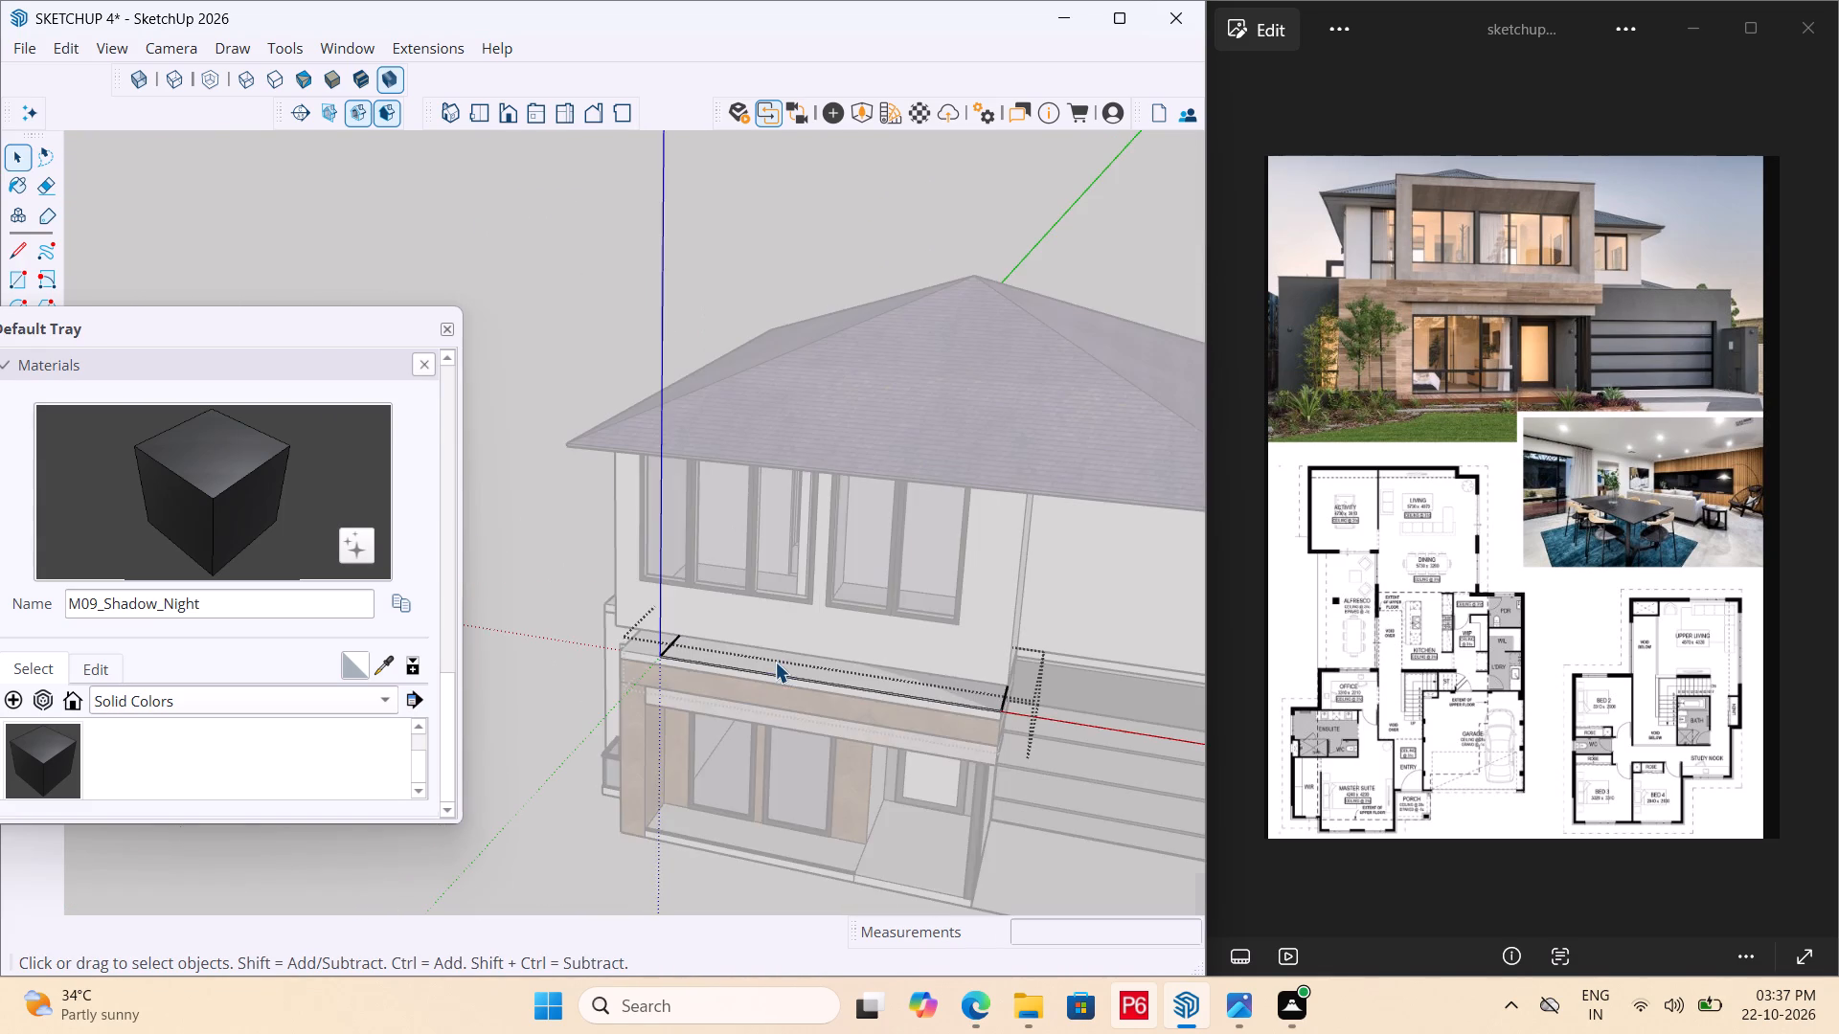
{"action": "scroll", "coordinate": [950, 691], "scroll_direction": "up", "scroll_amount": 6}
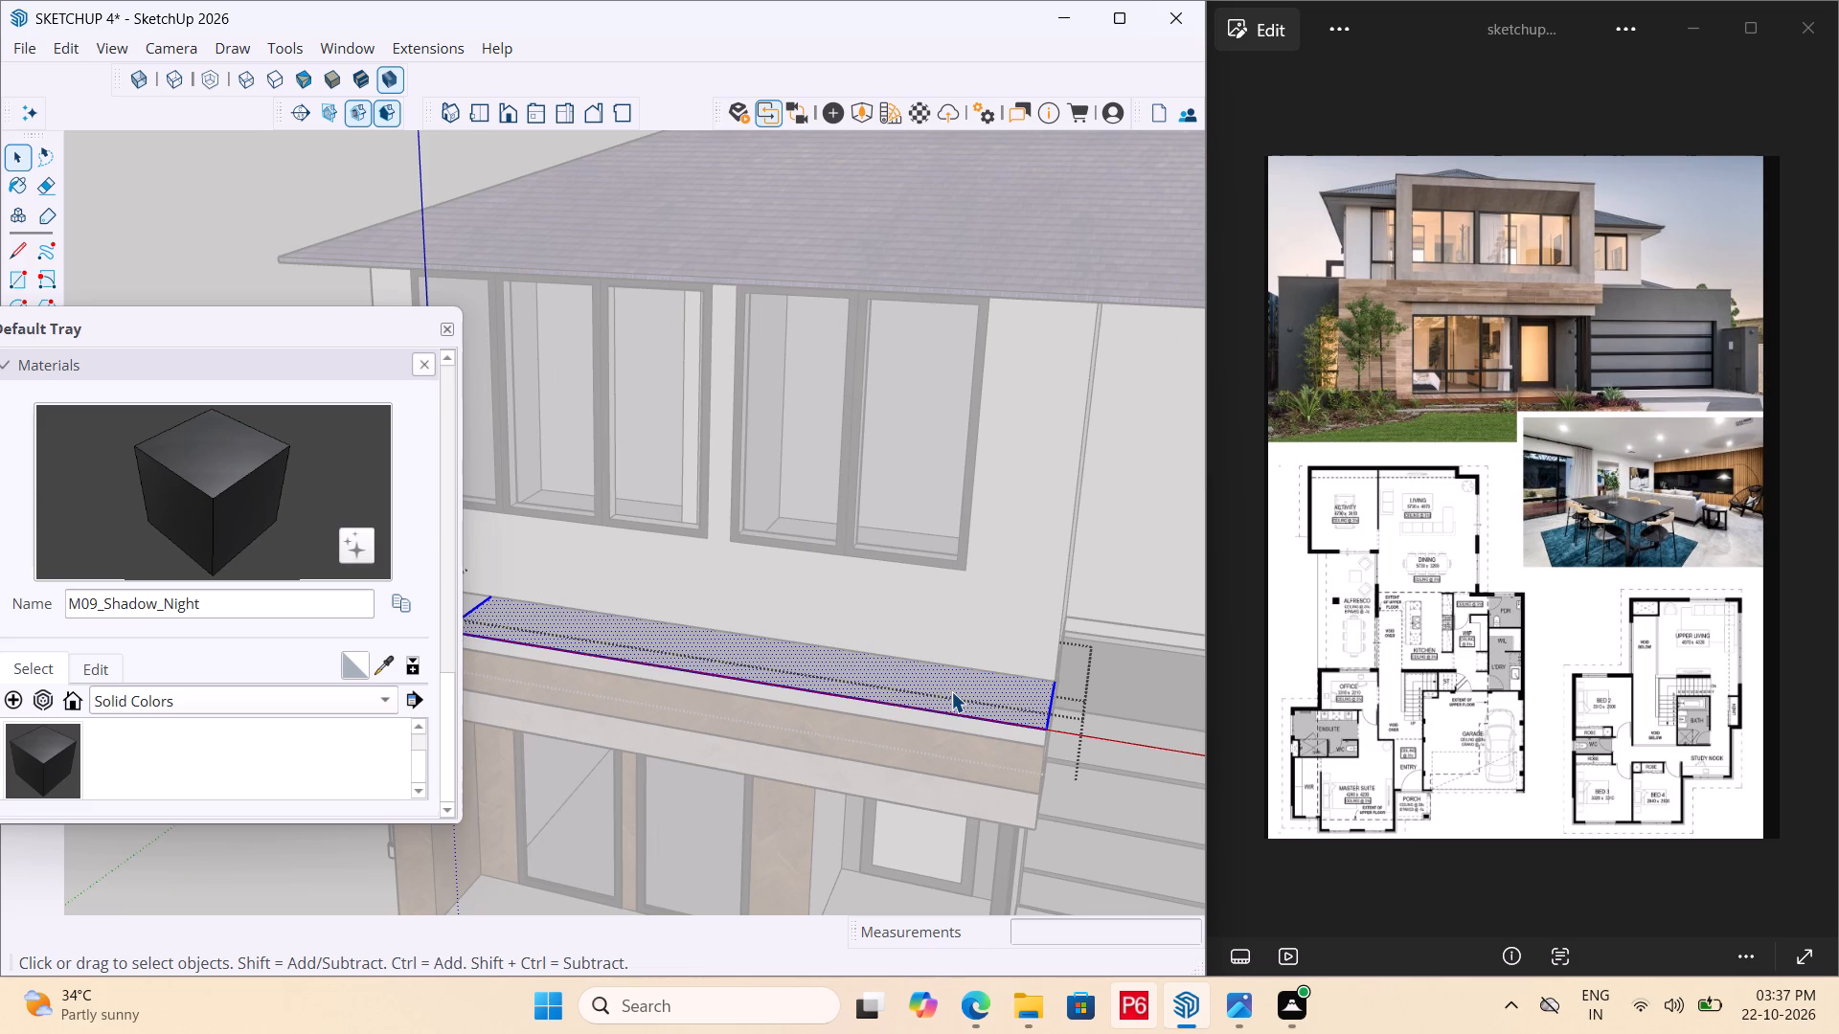
{"action": "key", "text": "p"}
{"action": "left_click", "coordinate": [1010, 695]}
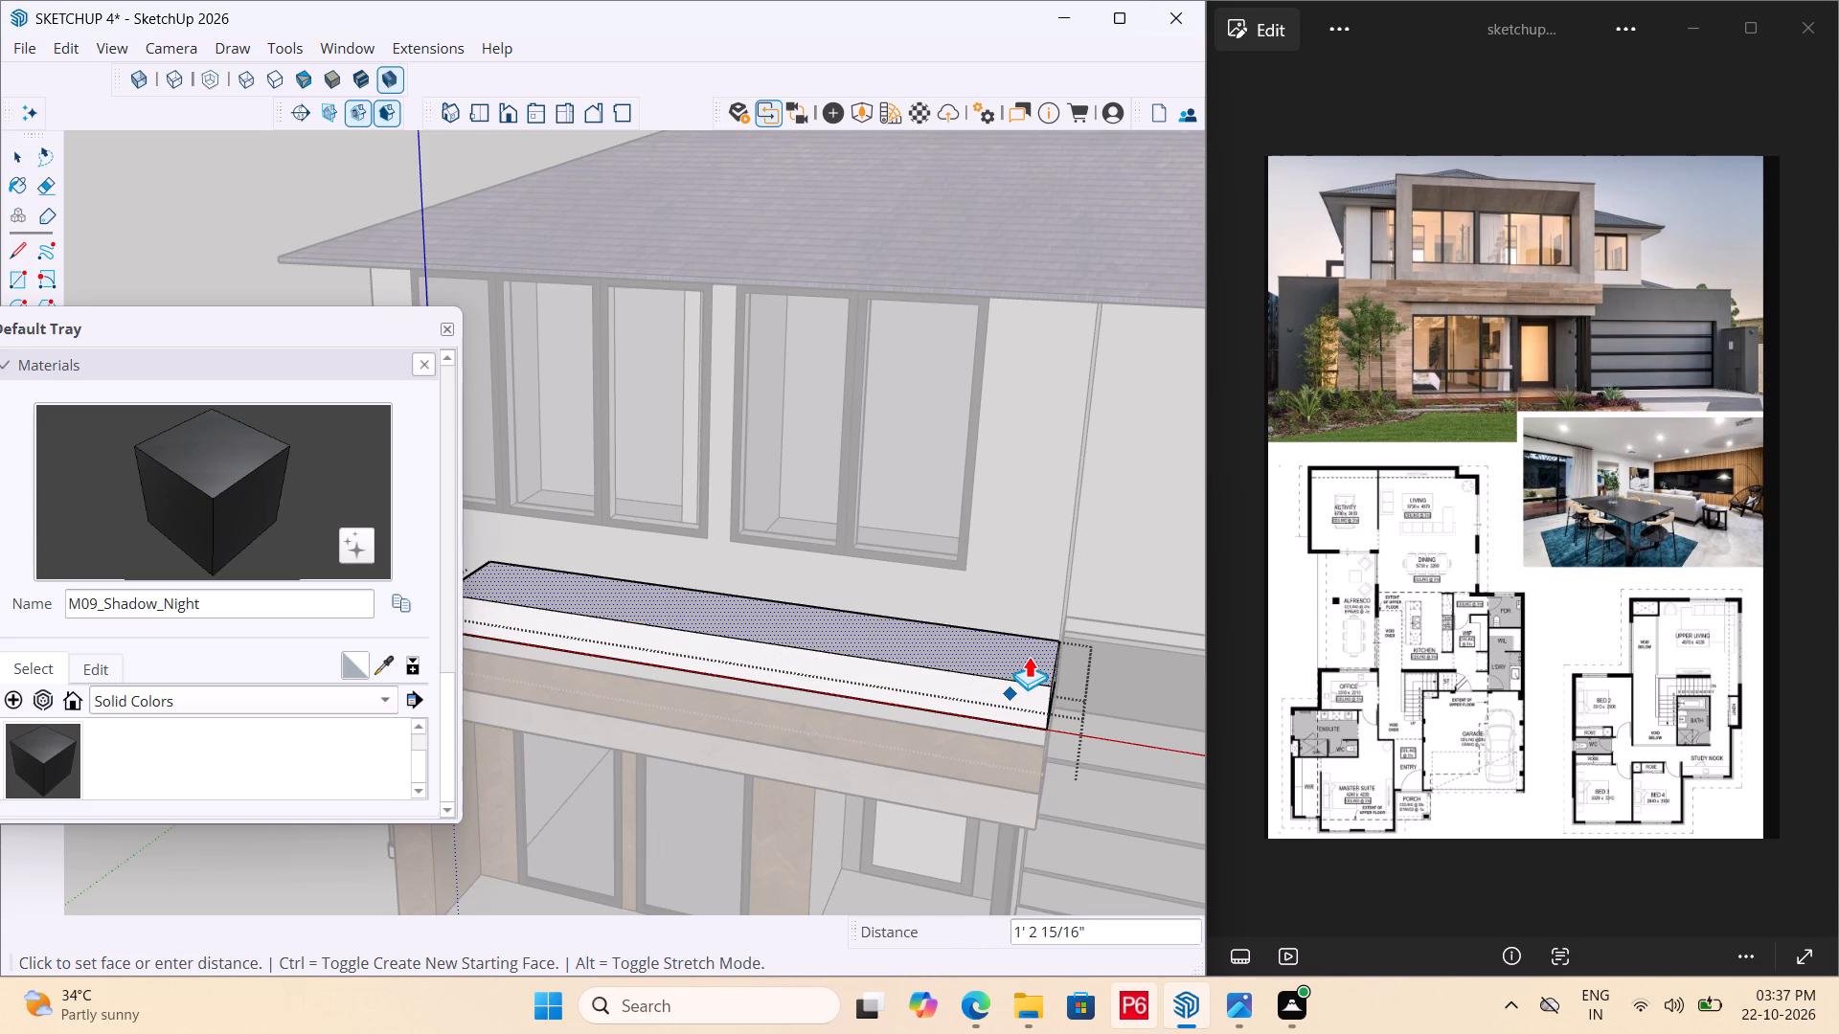
{"action": "middle_click_drag", "start_coordinate": [1049, 608], "coordinate": [813, 505]}
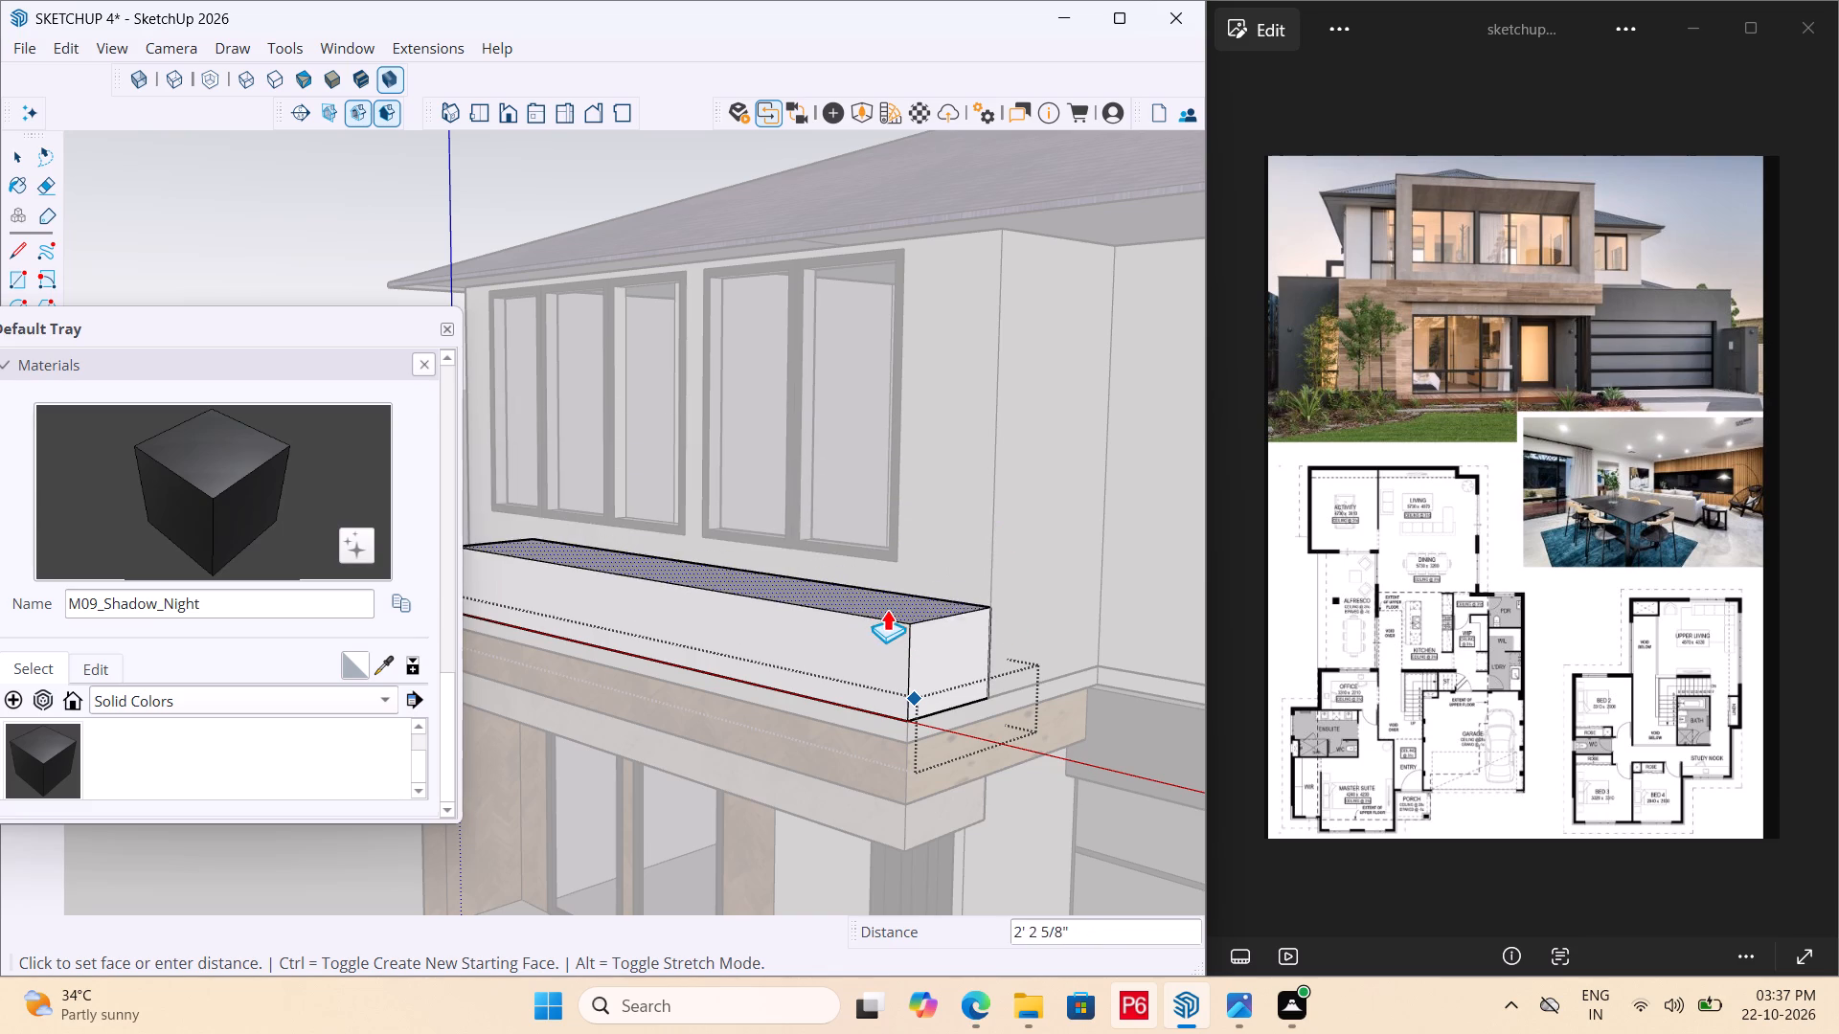
{"action": "scroll", "coordinate": [847, 466], "scroll_direction": "down", "scroll_amount": 1}
{"action": "middle_click_drag", "start_coordinate": [846, 508], "coordinate": [798, 733]}
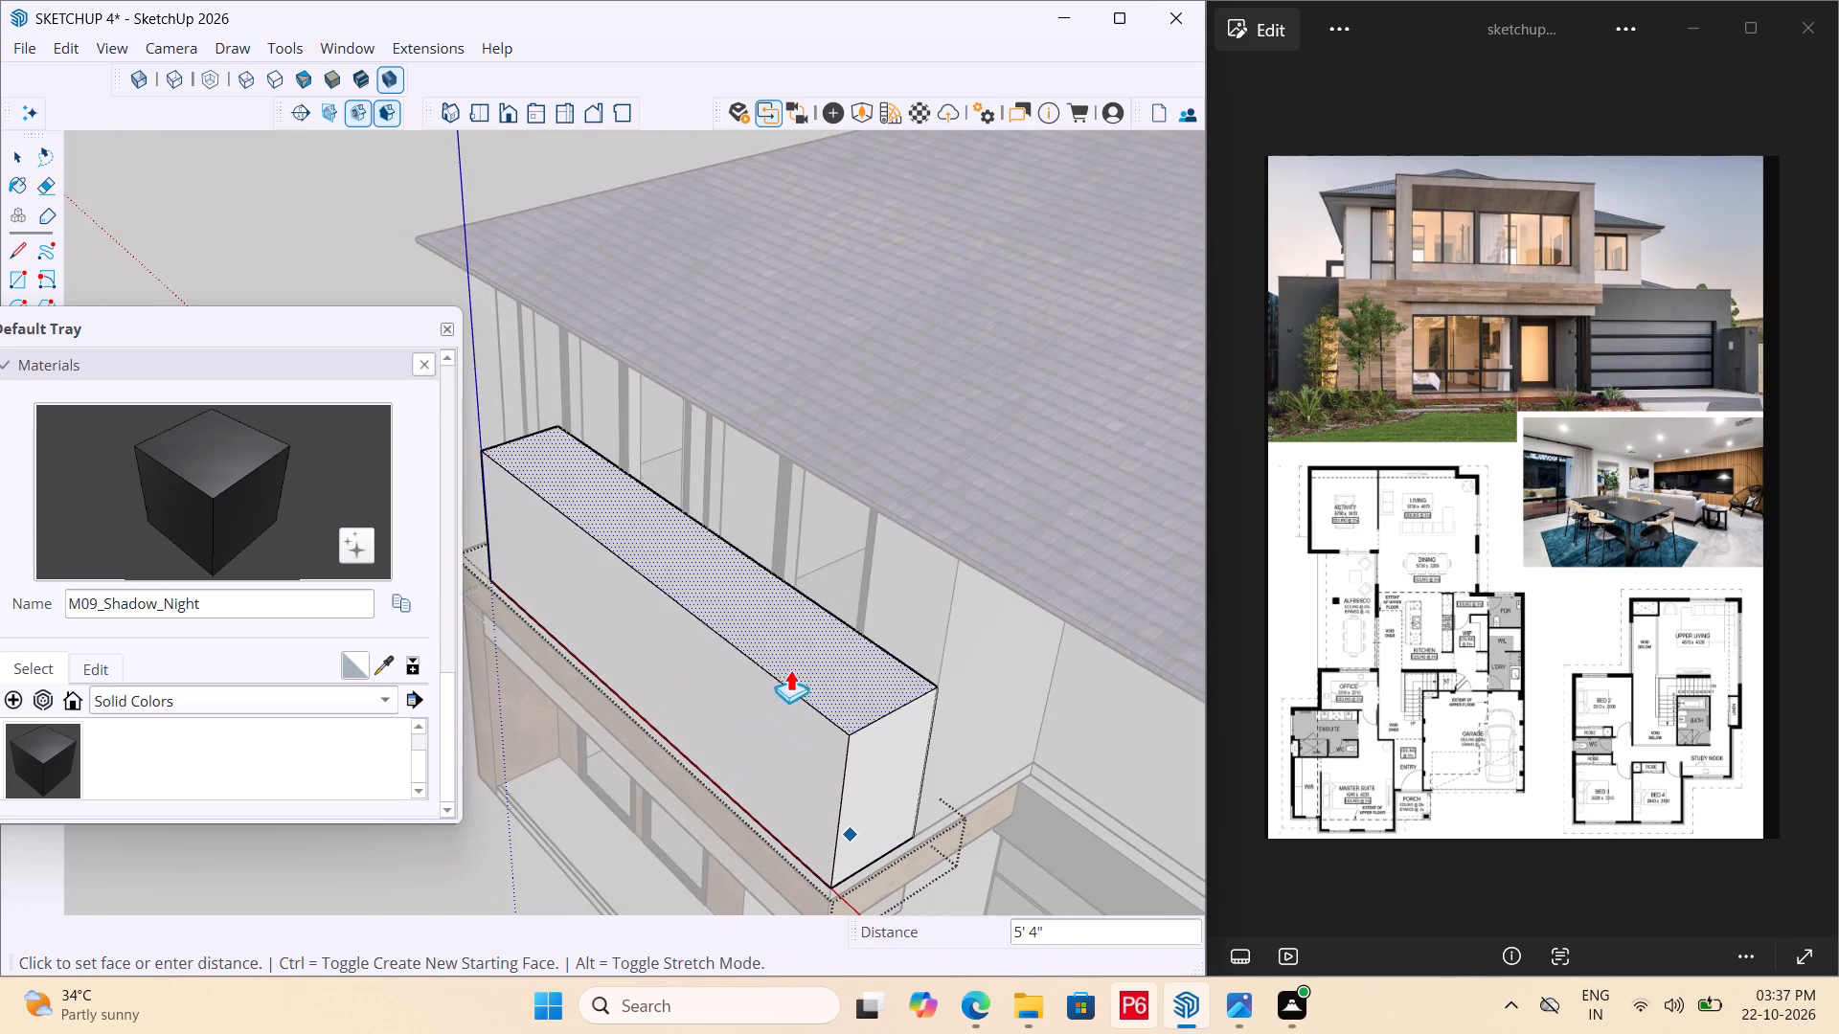
{"action": "middle_click_drag", "start_coordinate": [668, 805], "coordinate": [728, 798]}
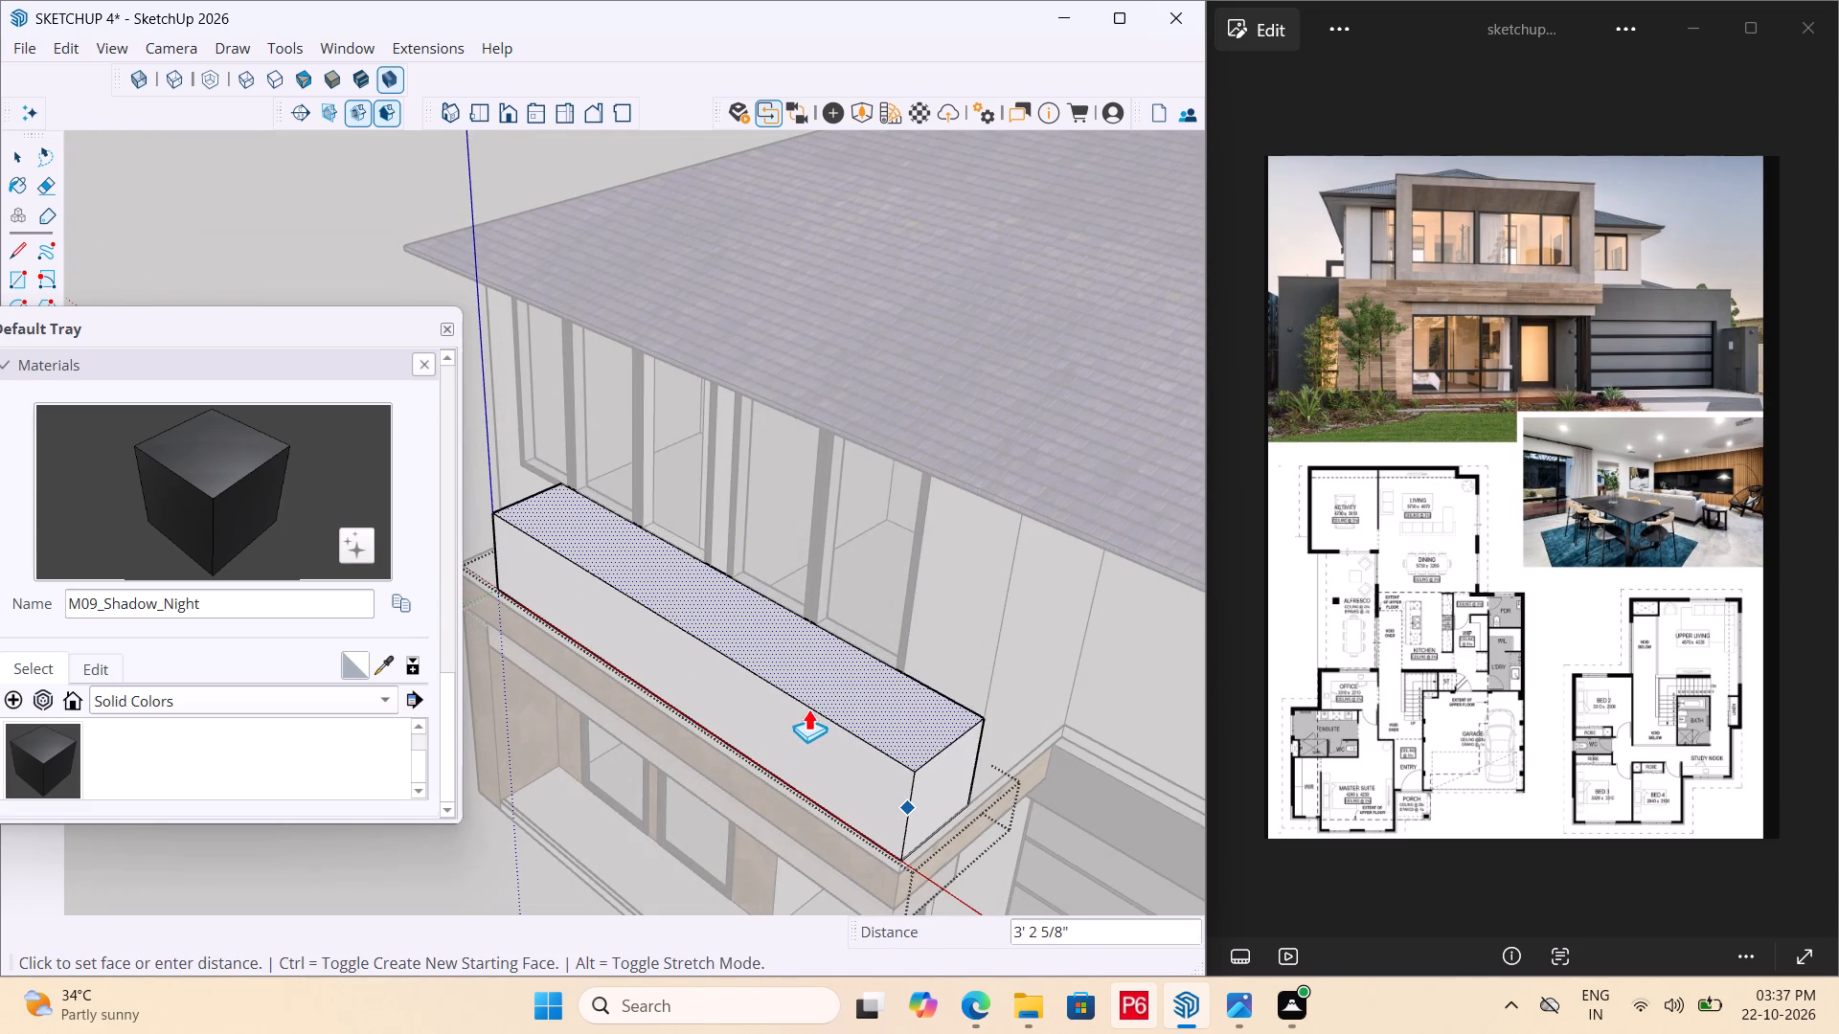
{"action": "key", "text": "2"}
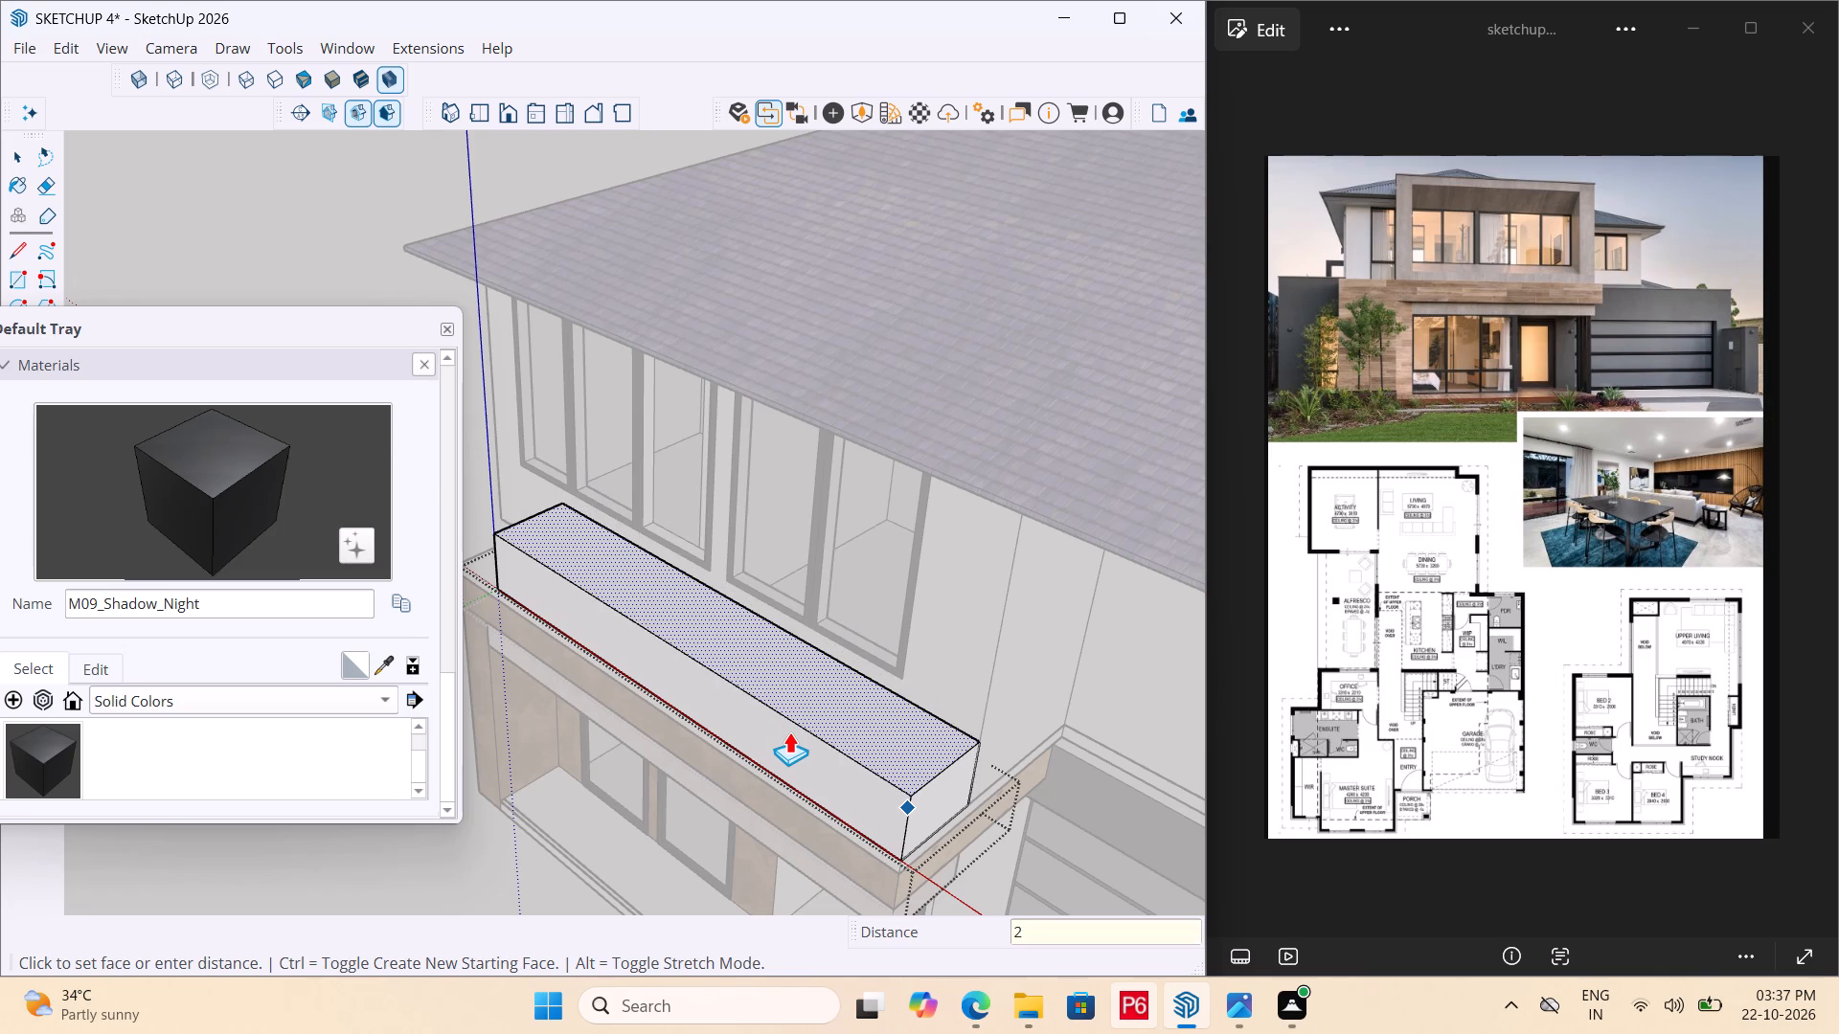
{"action": "key", "text": "BackSpace"}
{"action": "type", "text": "3'"}
{"action": "key", "text": "Return"}
{"action": "middle_click_drag", "start_coordinate": [877, 675], "coordinate": [923, 585]}
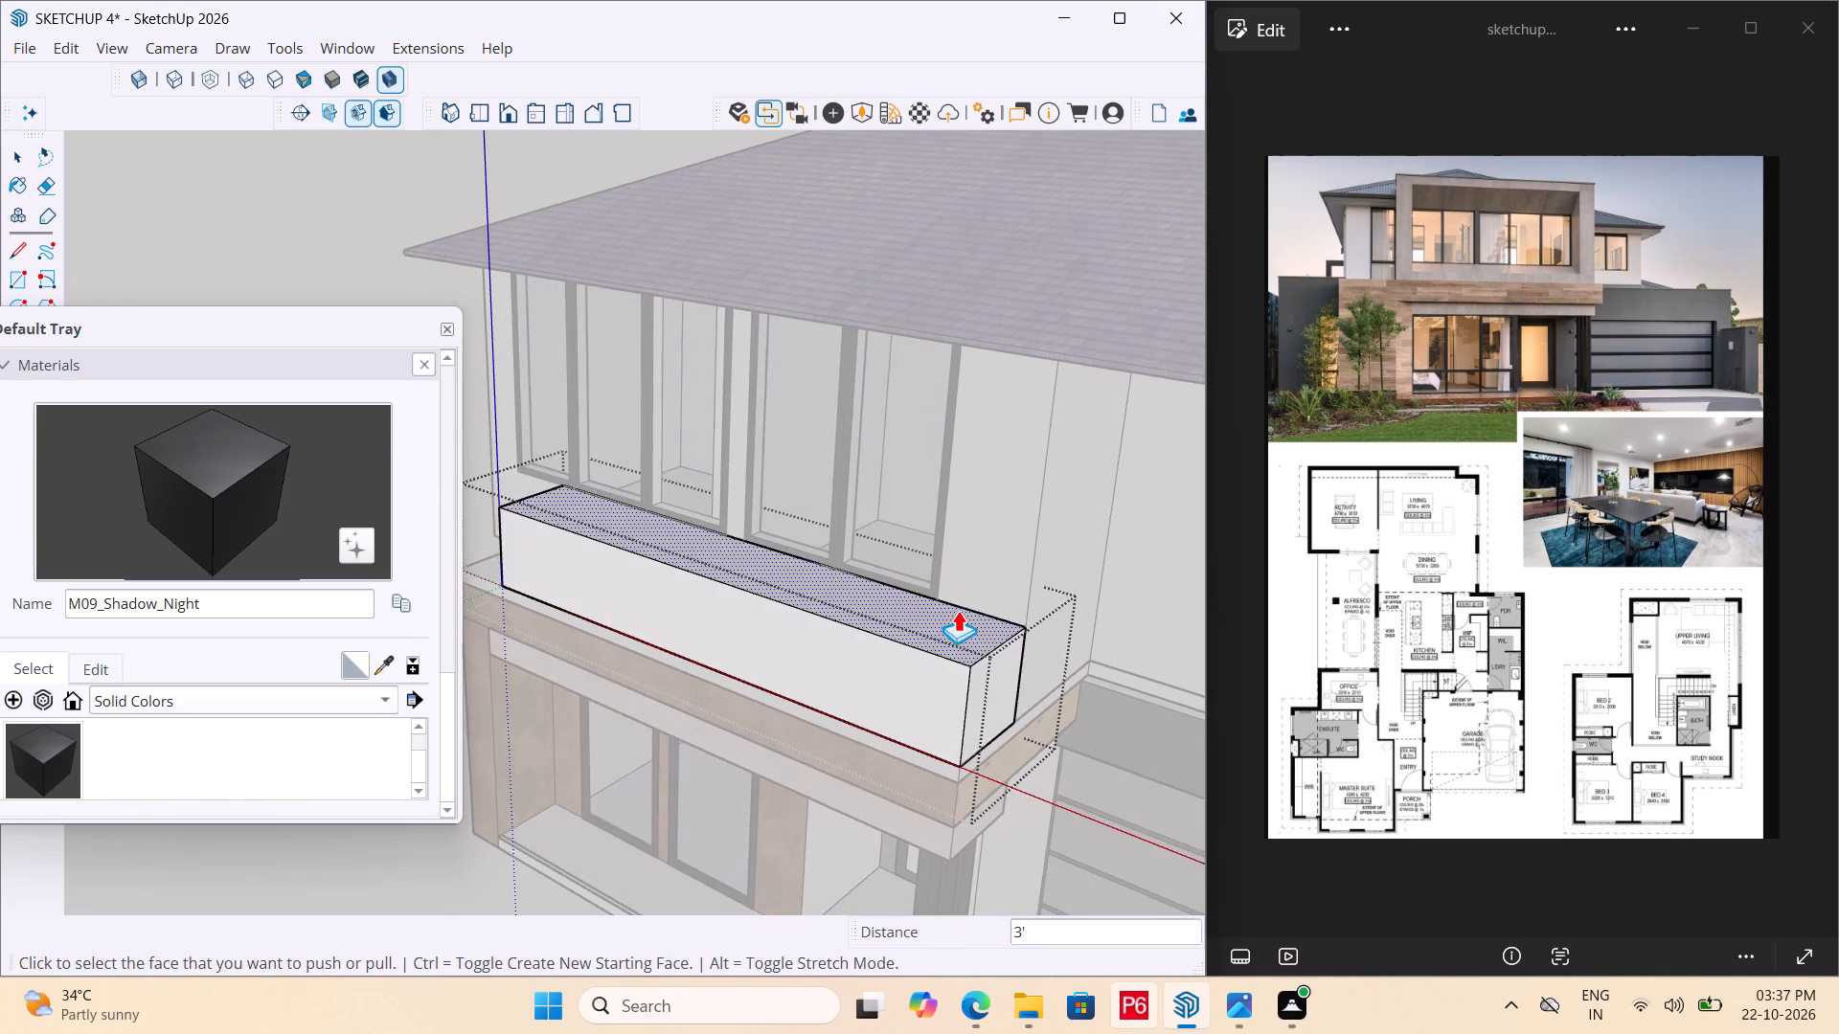
{"action": "middle_click_drag", "start_coordinate": [959, 616], "coordinate": [972, 708]}
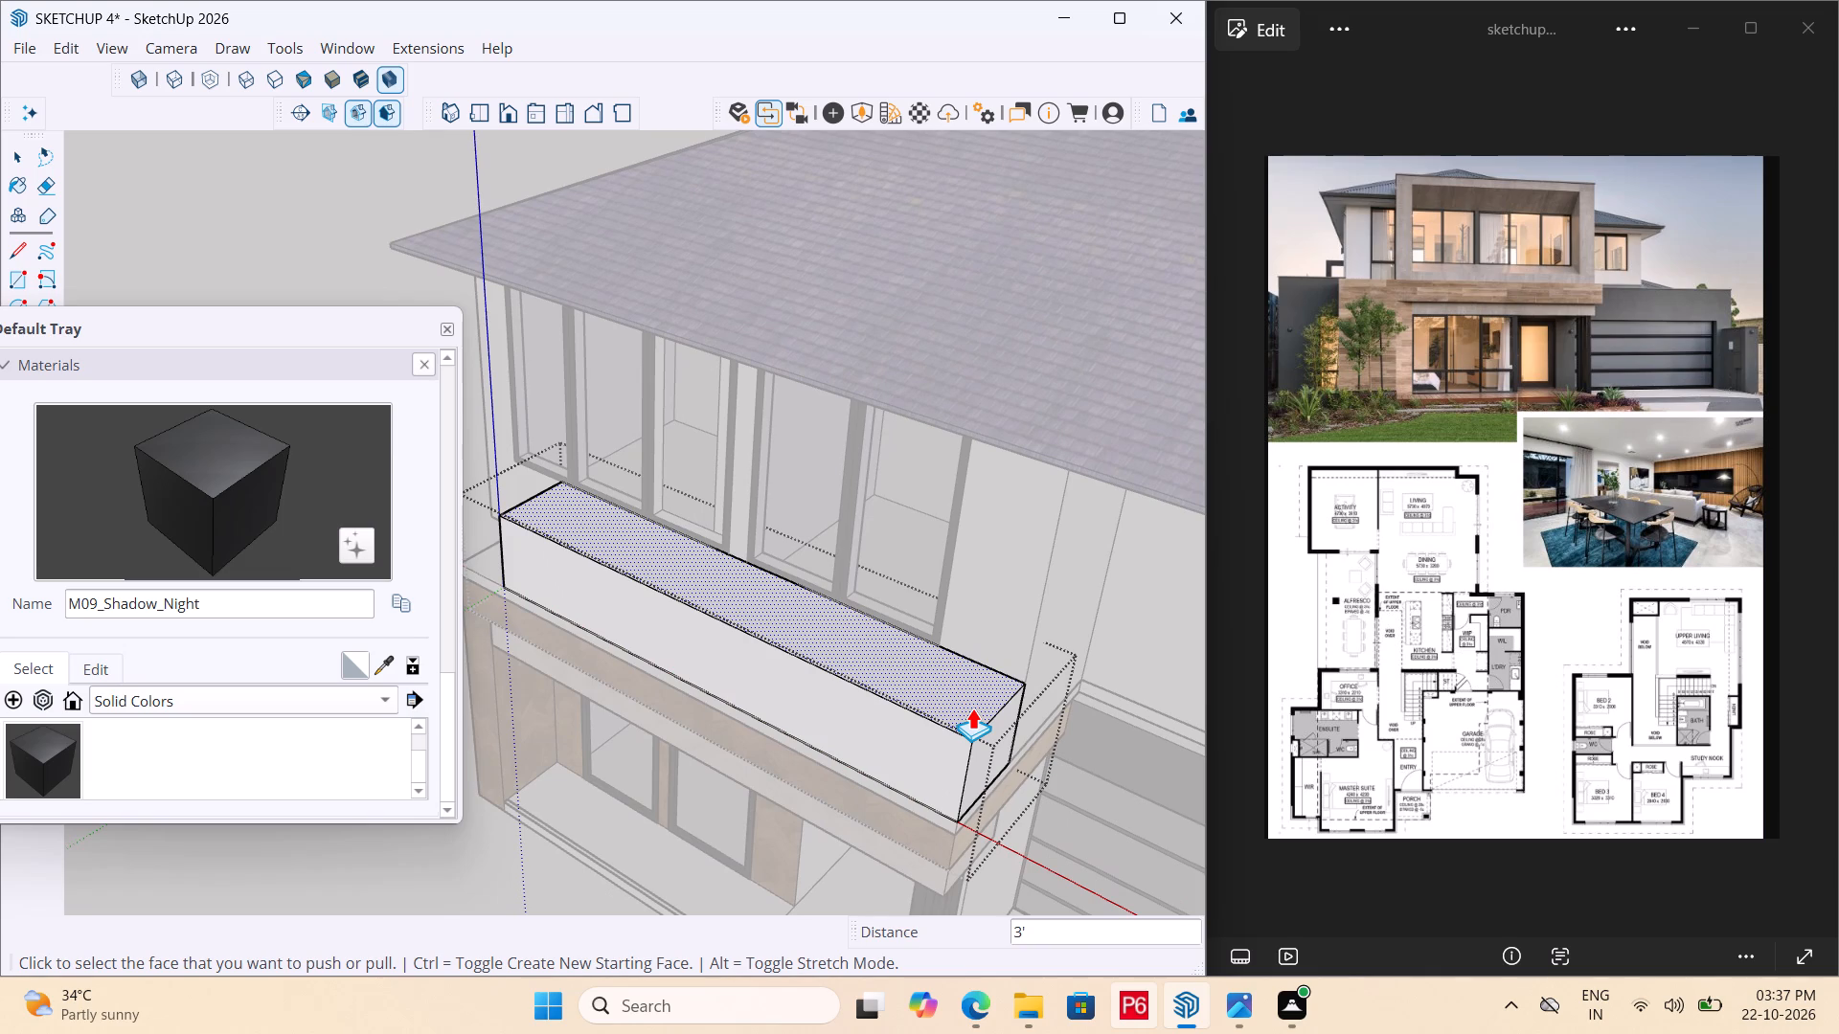
Draw a line about 3' 2" long across the raised block's top, aligned with the outer edge of the garage-side window frame.
{"action": "key", "text": "l"}
{"action": "scroll", "coordinate": [964, 670], "scroll_direction": "up", "scroll_amount": 4}
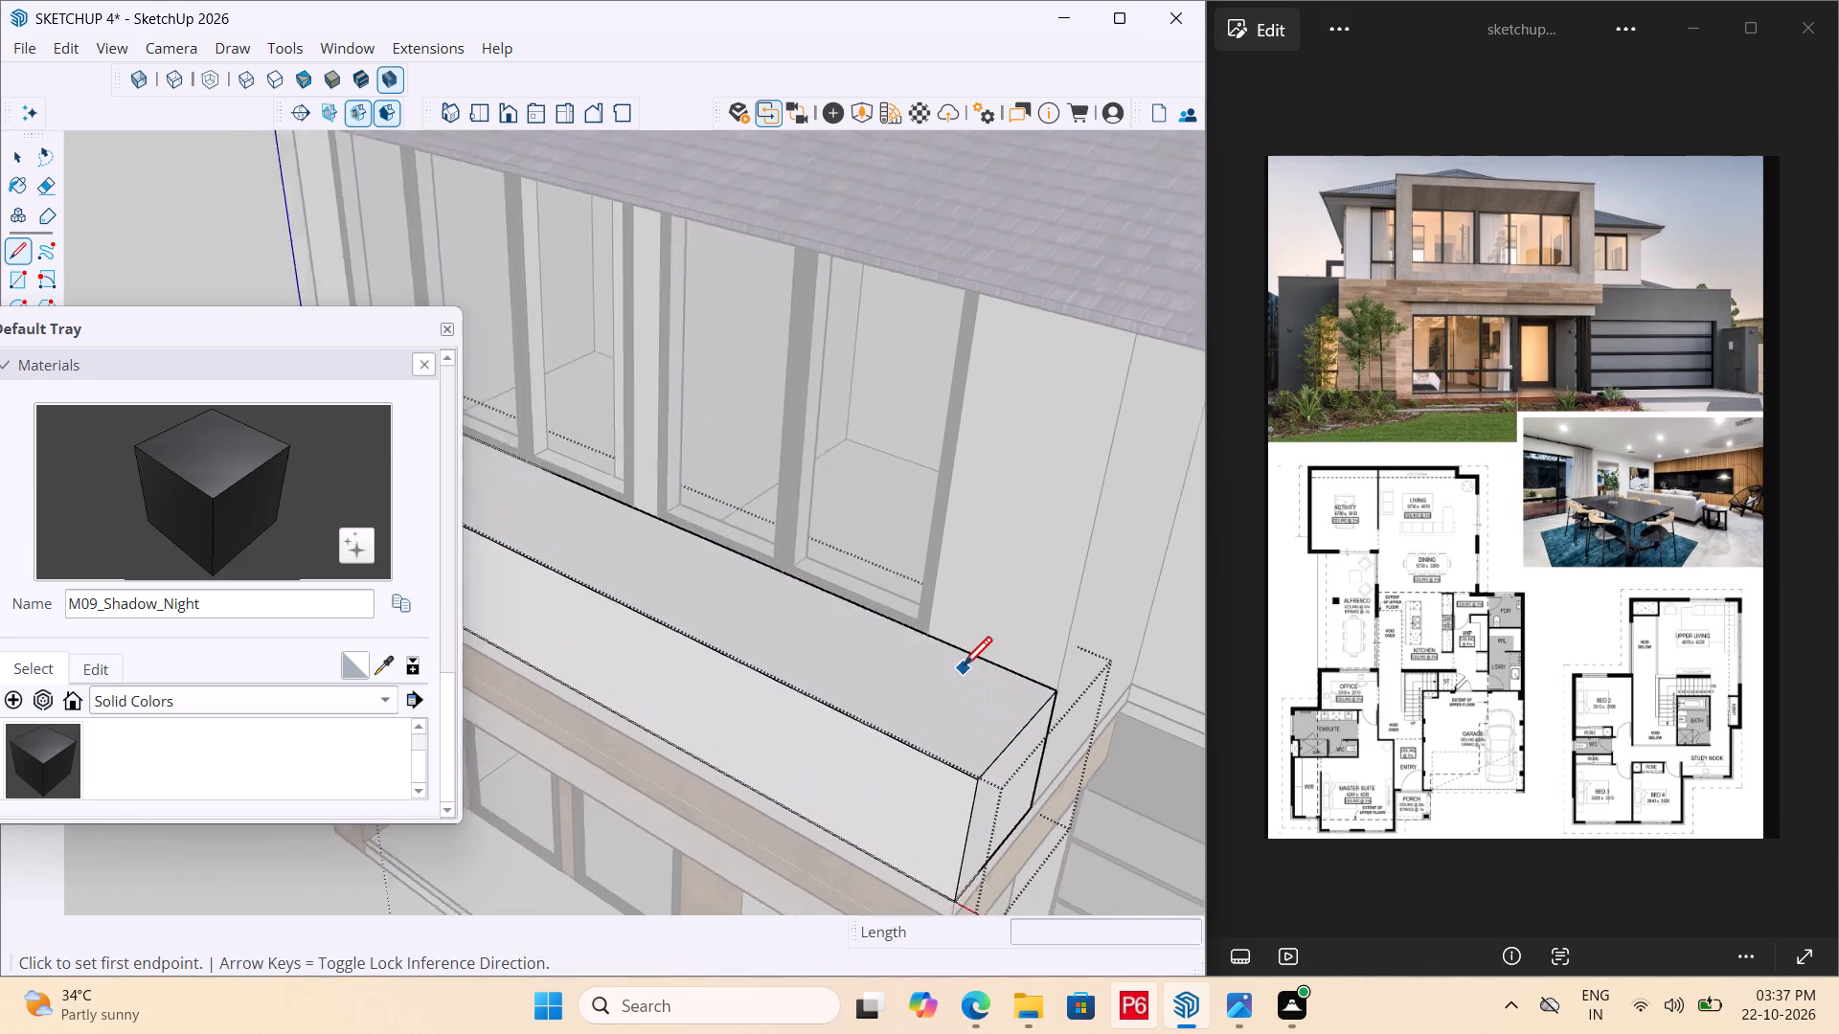
{"action": "scroll", "coordinate": [963, 669], "scroll_direction": "up", "scroll_amount": 1}
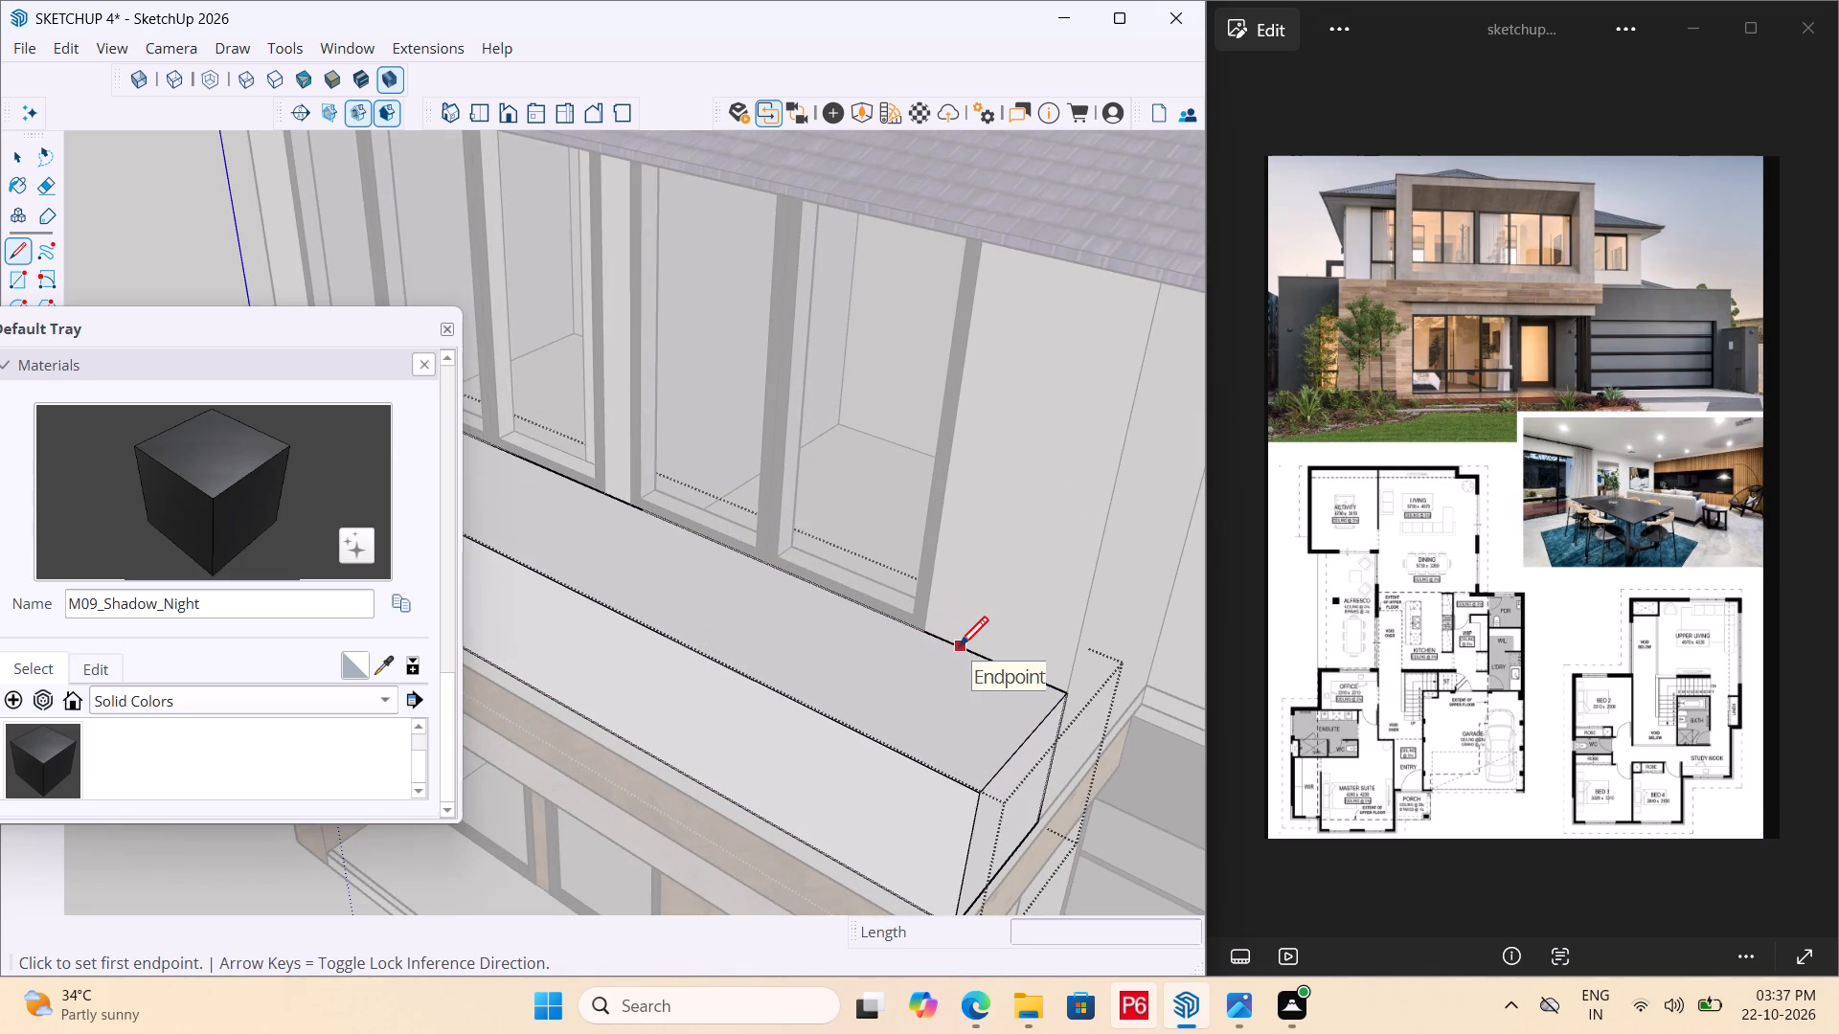
{"action": "left_click", "coordinate": [925, 623]}
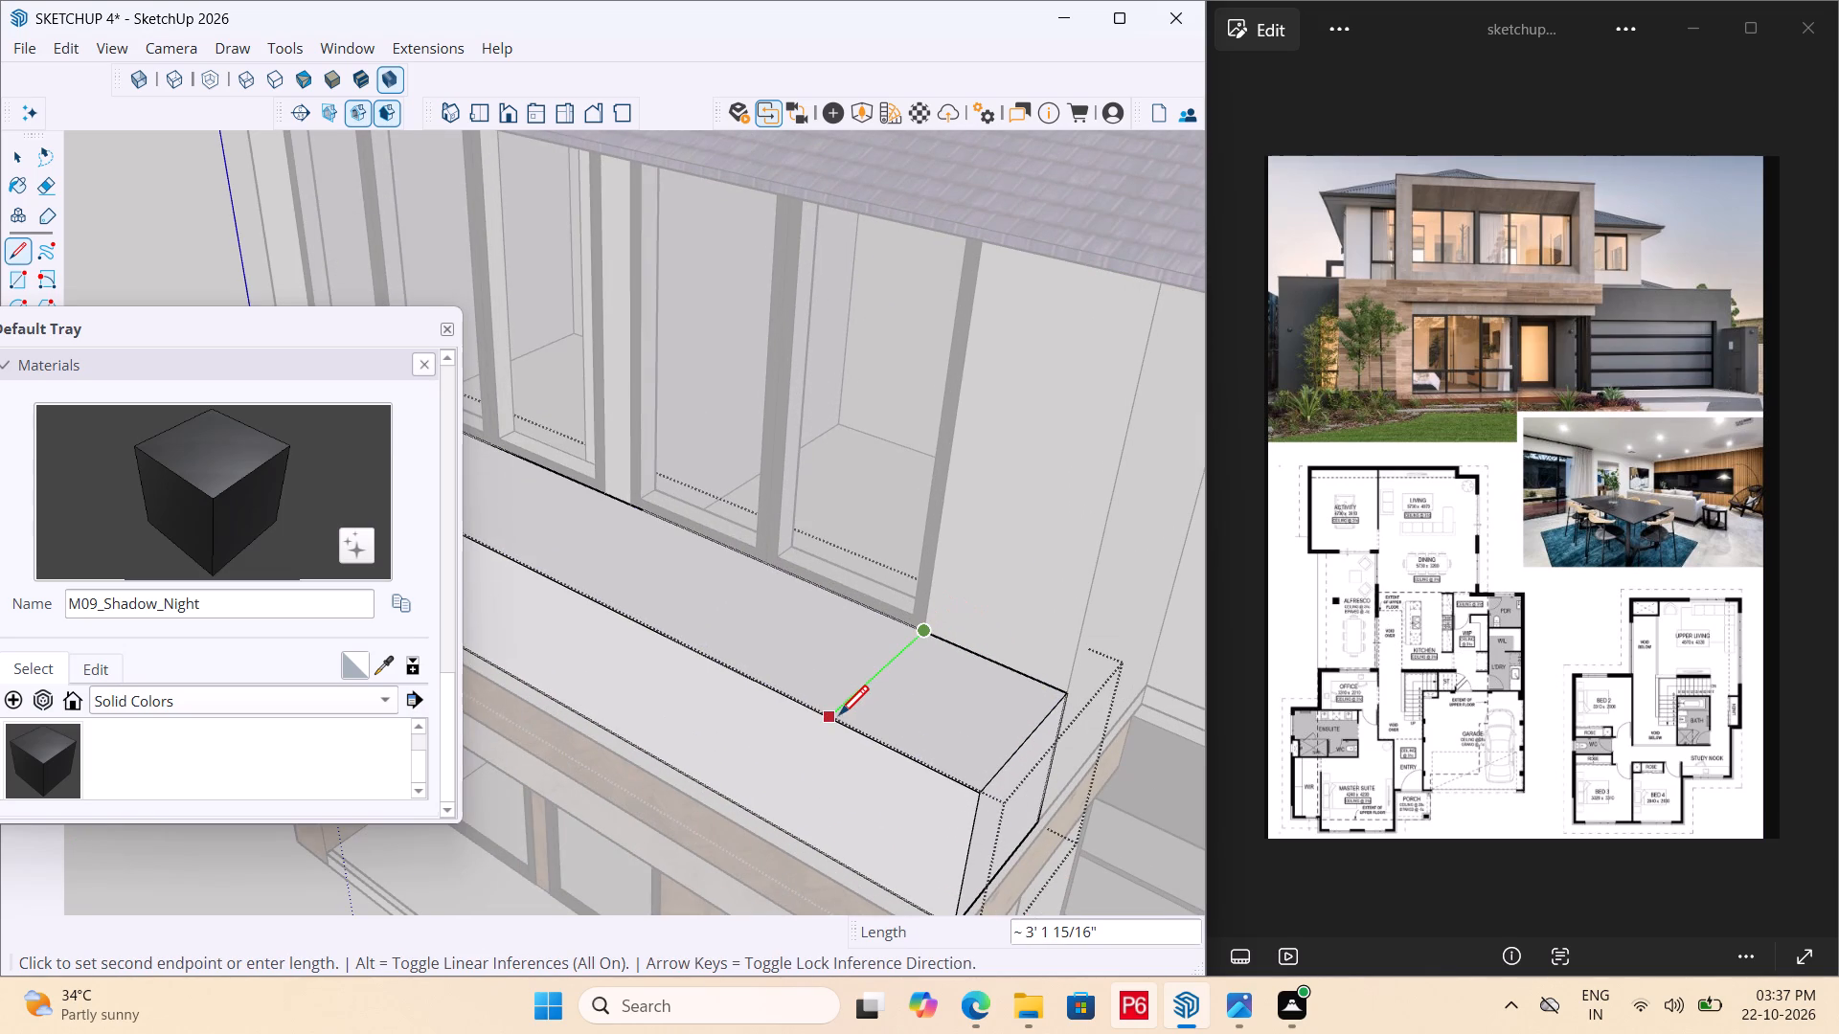
{"action": "left_click", "coordinate": [838, 720]}
Pull the block's end face outward at the end away from the garage.
{"action": "scroll", "coordinate": [1029, 656], "scroll_direction": "down", "scroll_amount": 7}
{"action": "scroll", "coordinate": [992, 757], "scroll_direction": "down", "scroll_amount": 4}
{"action": "scroll", "coordinate": [750, 633], "scroll_direction": "up", "scroll_amount": 3}
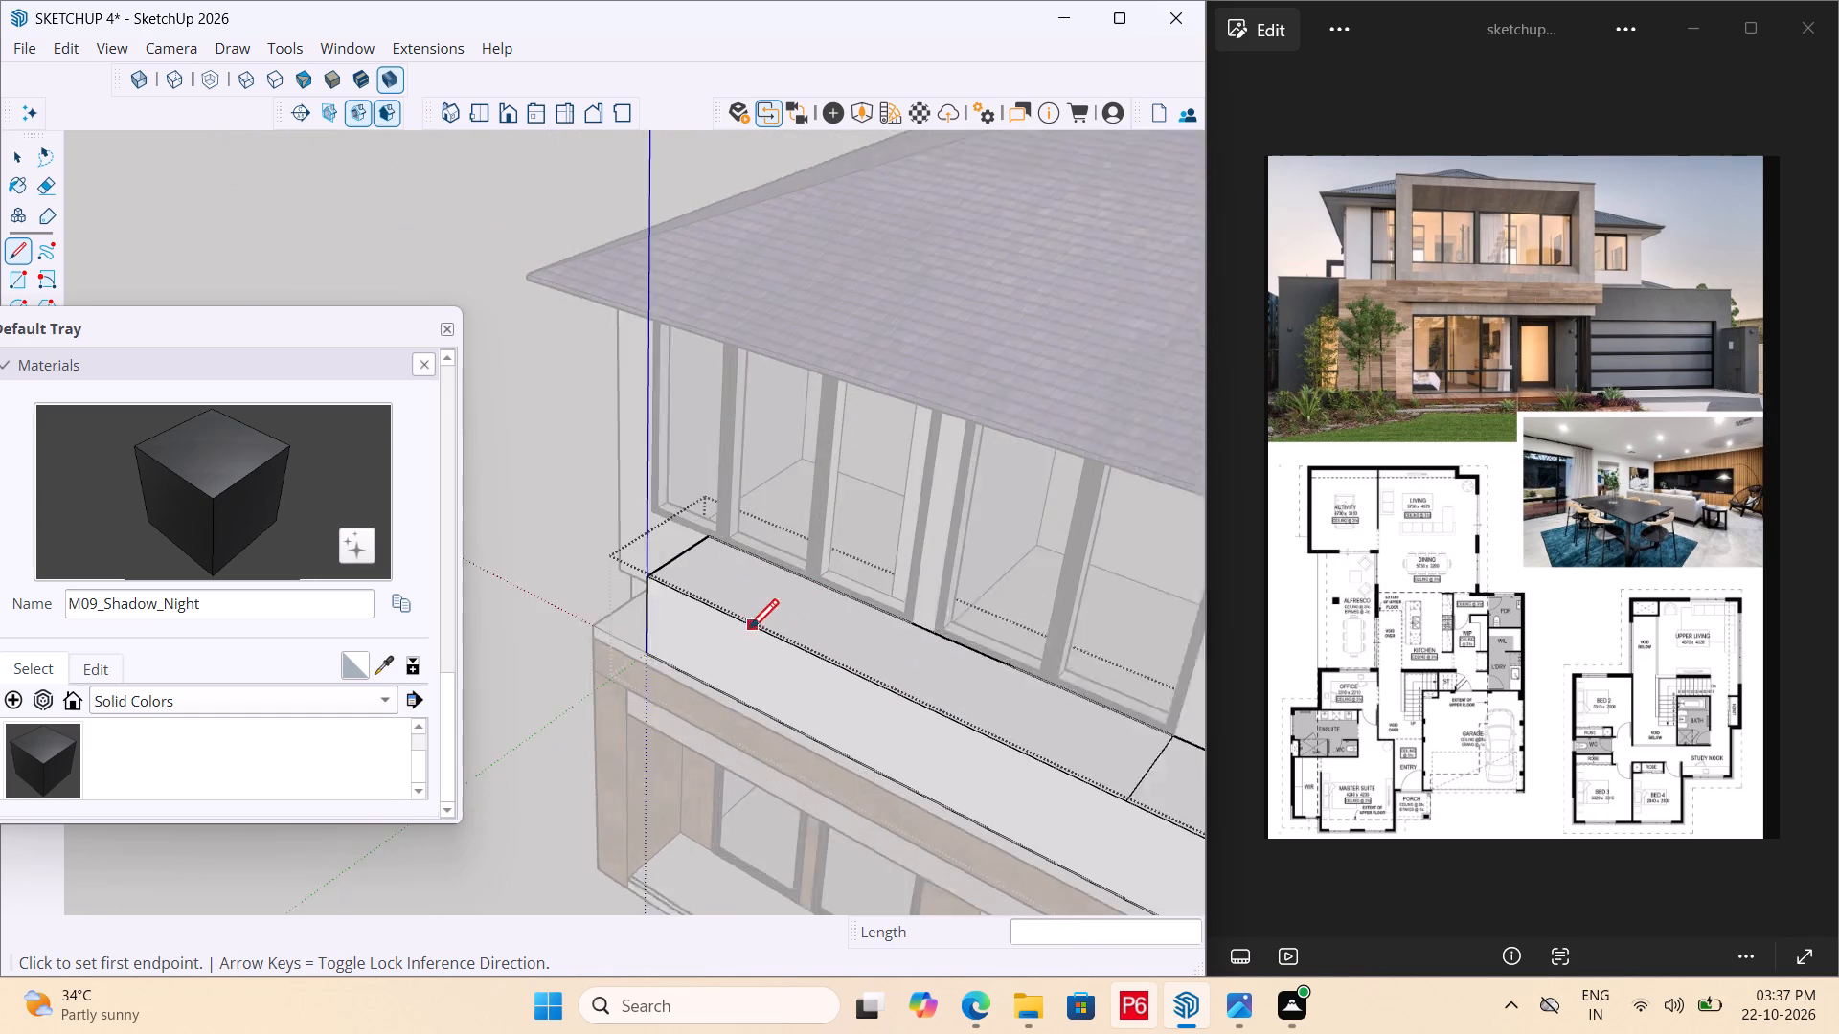
{"action": "scroll", "coordinate": [749, 632], "scroll_direction": "up", "scroll_amount": 10}
{"action": "scroll", "coordinate": [691, 570], "scroll_direction": "up", "scroll_amount": 6}
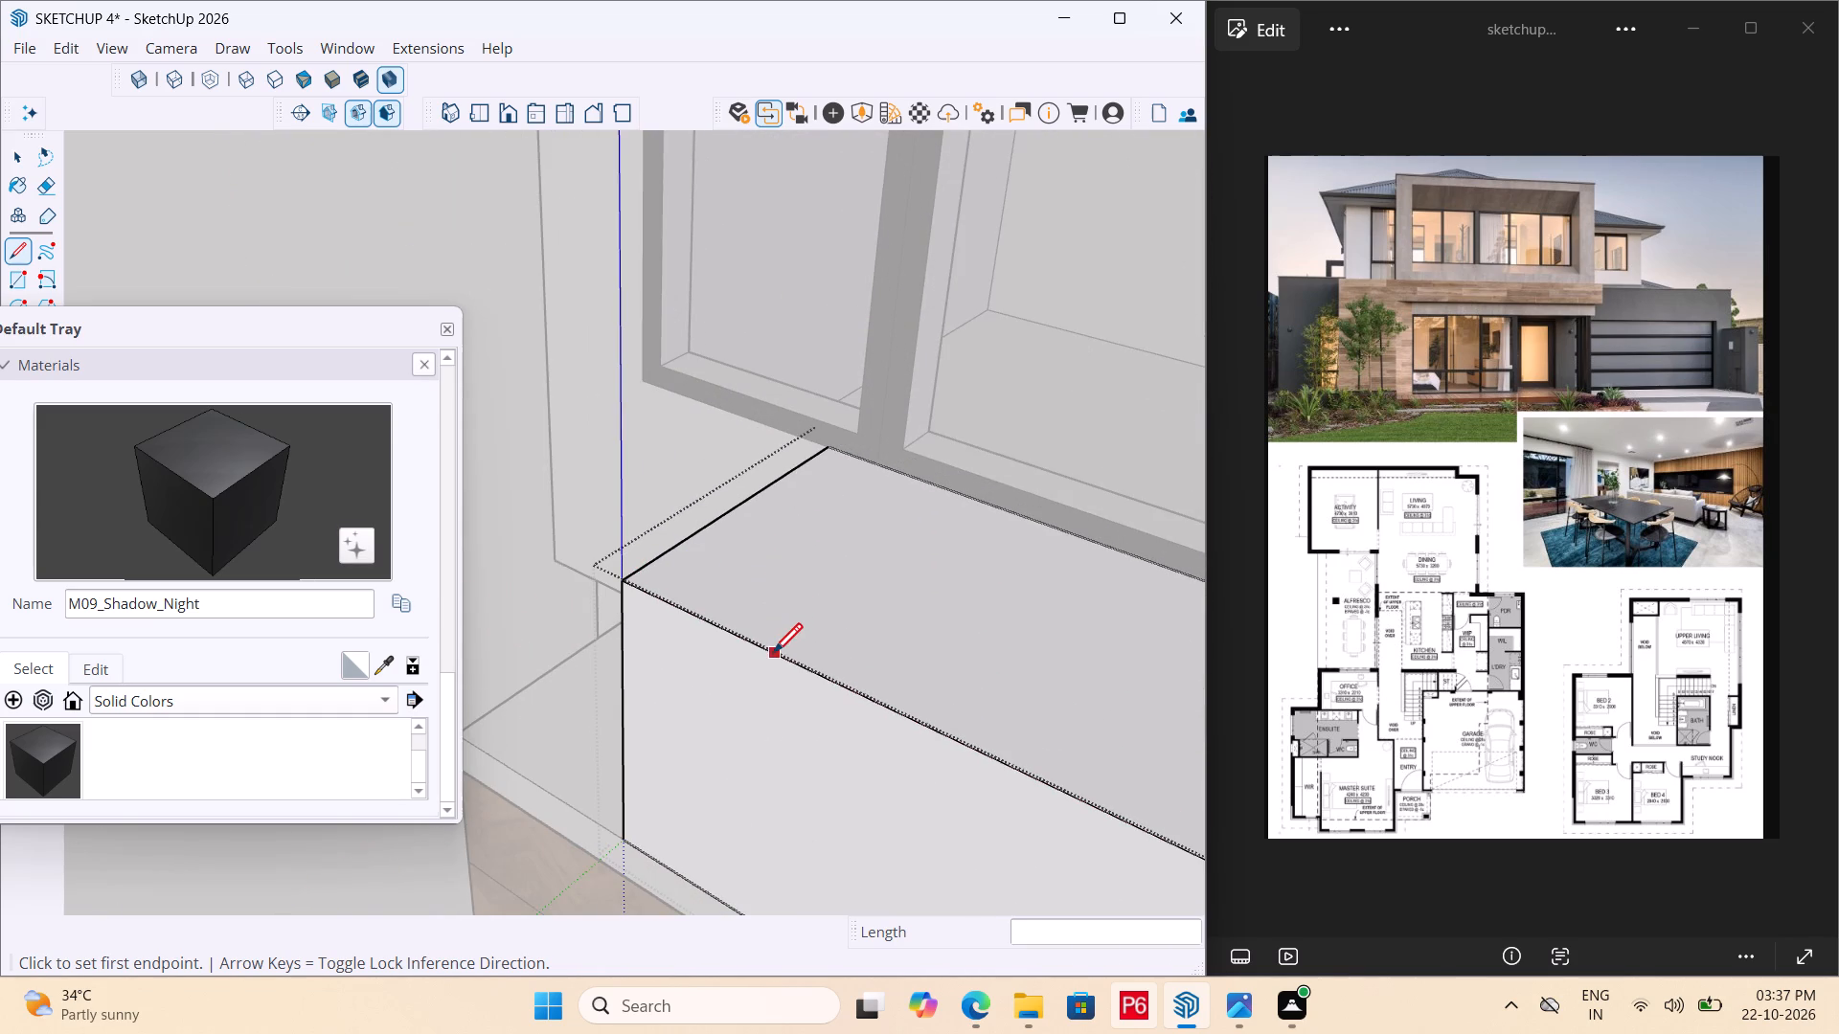
{"action": "double_click", "coordinate": [824, 683]}
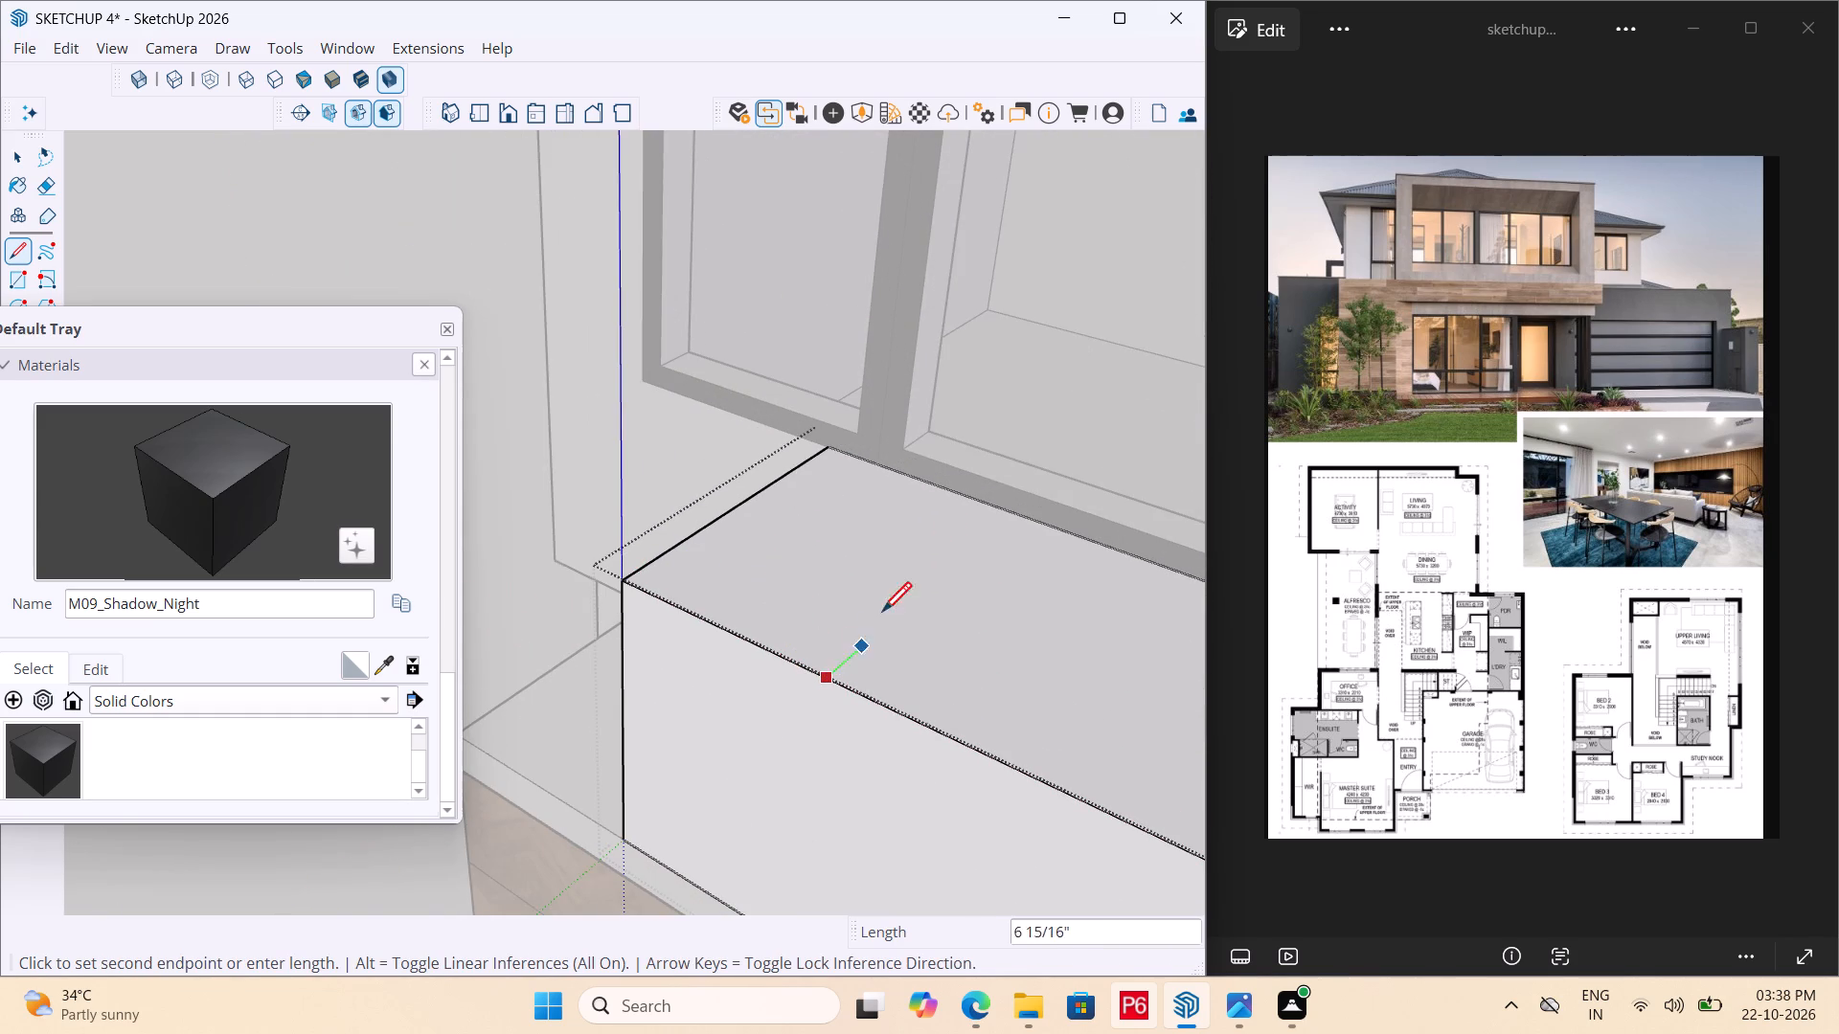
{"action": "key", "text": "Escape"}
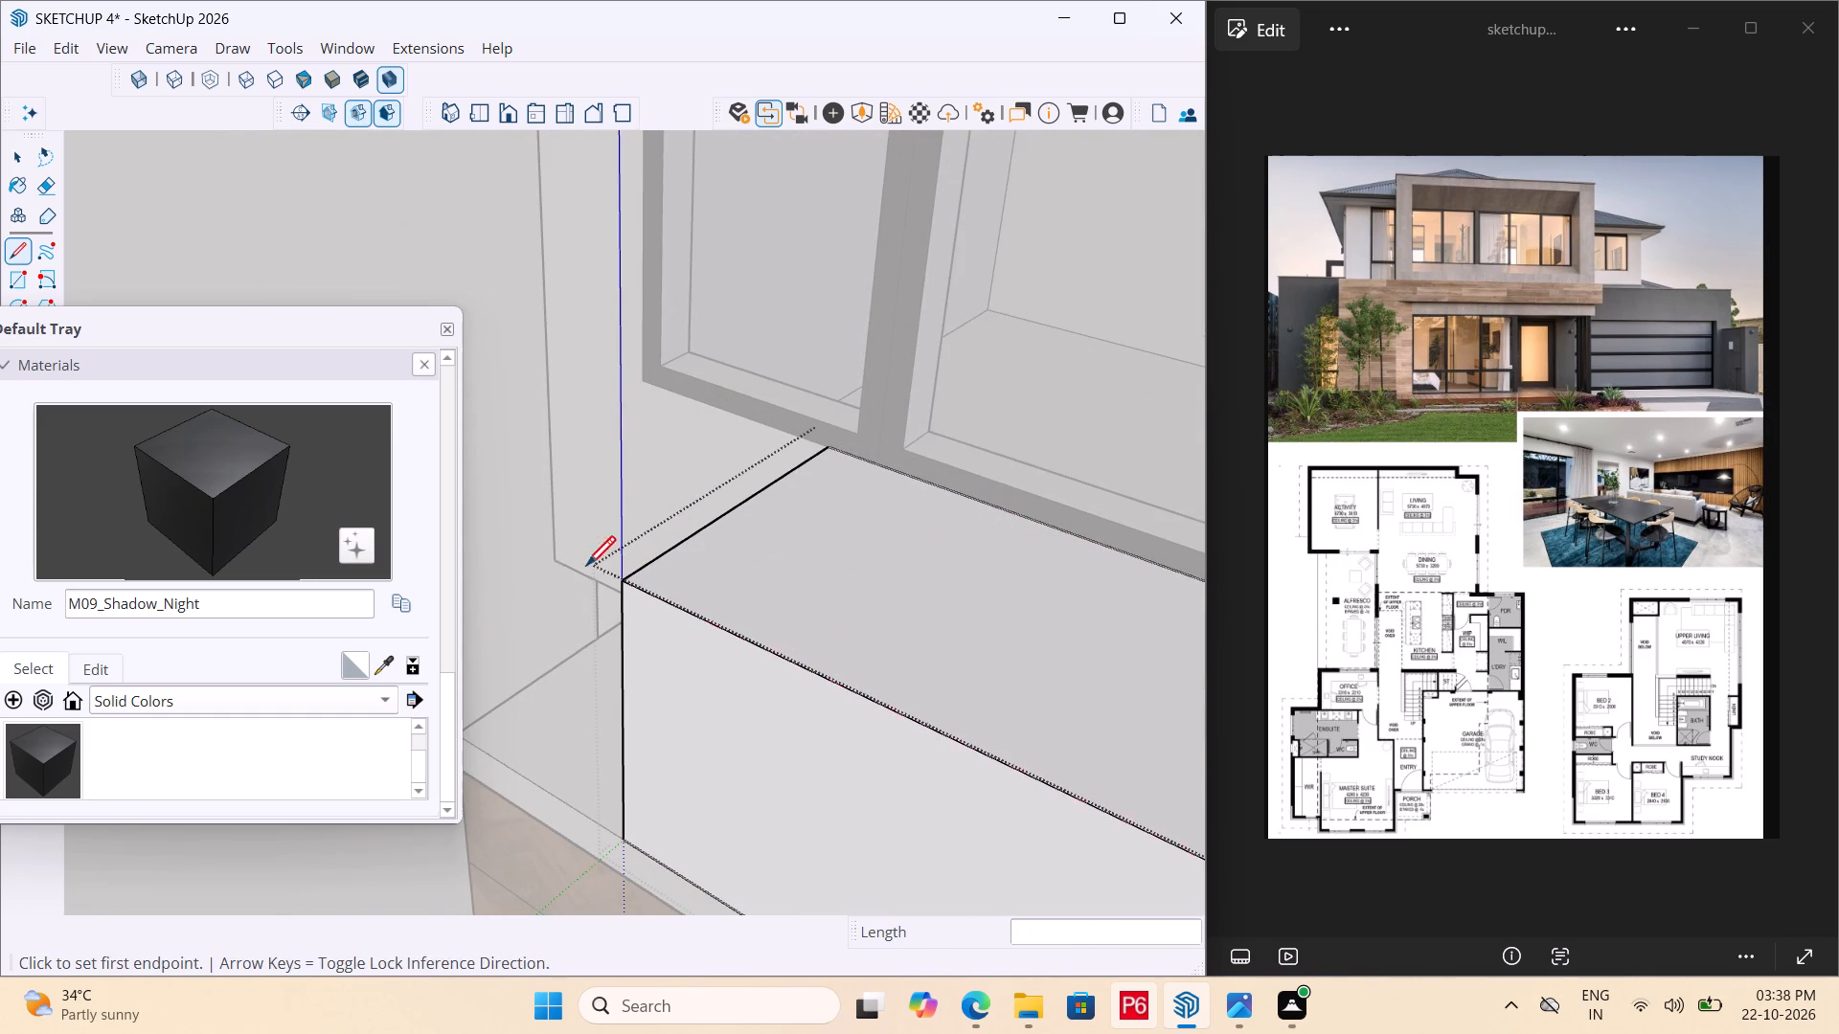
{"action": "middle_click_drag", "start_coordinate": [595, 596], "coordinate": [1239, 608]}
{"action": "key", "text": "p"}
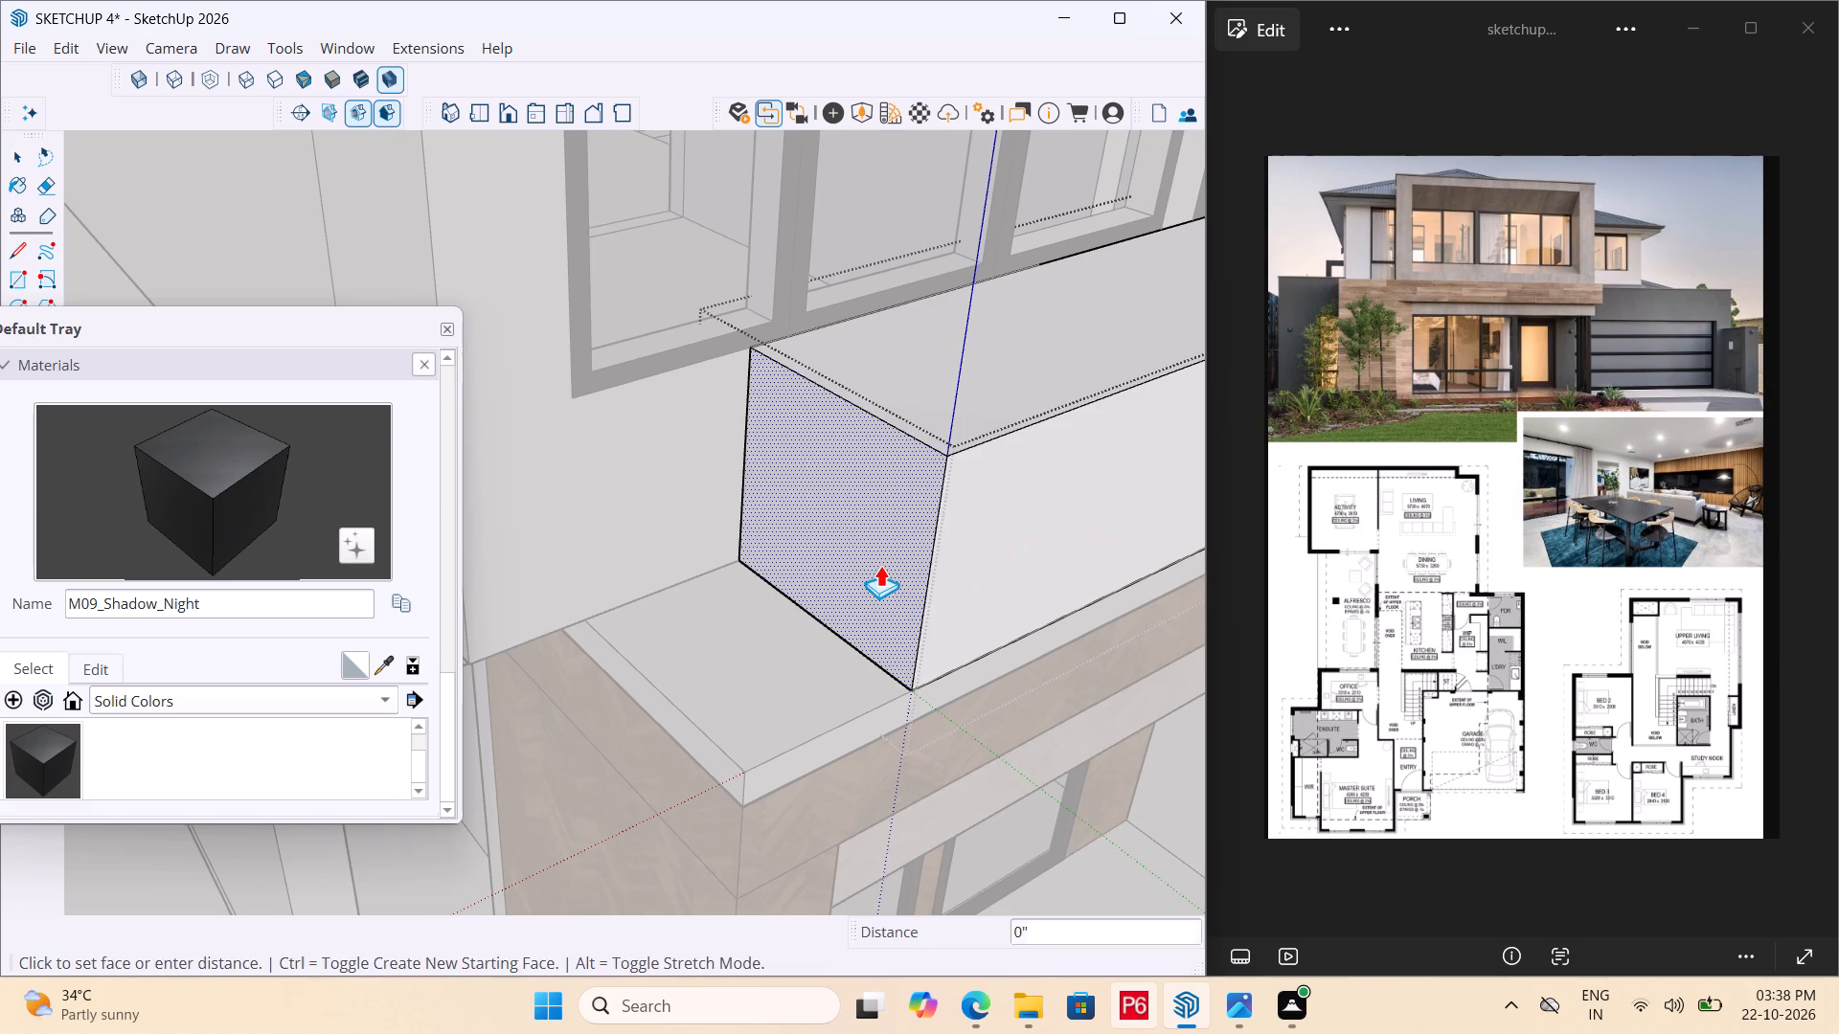
{"action": "left_click", "coordinate": [880, 565]}
{"action": "left_click", "coordinate": [821, 598]}
{"action": "key", "text": "space"}
Divide off the block's extended end with a line about 3' 2" long and raise that part about 9' 3" as a pillar.
{"action": "middle_click_drag", "start_coordinate": [966, 495], "coordinate": [583, 534]}
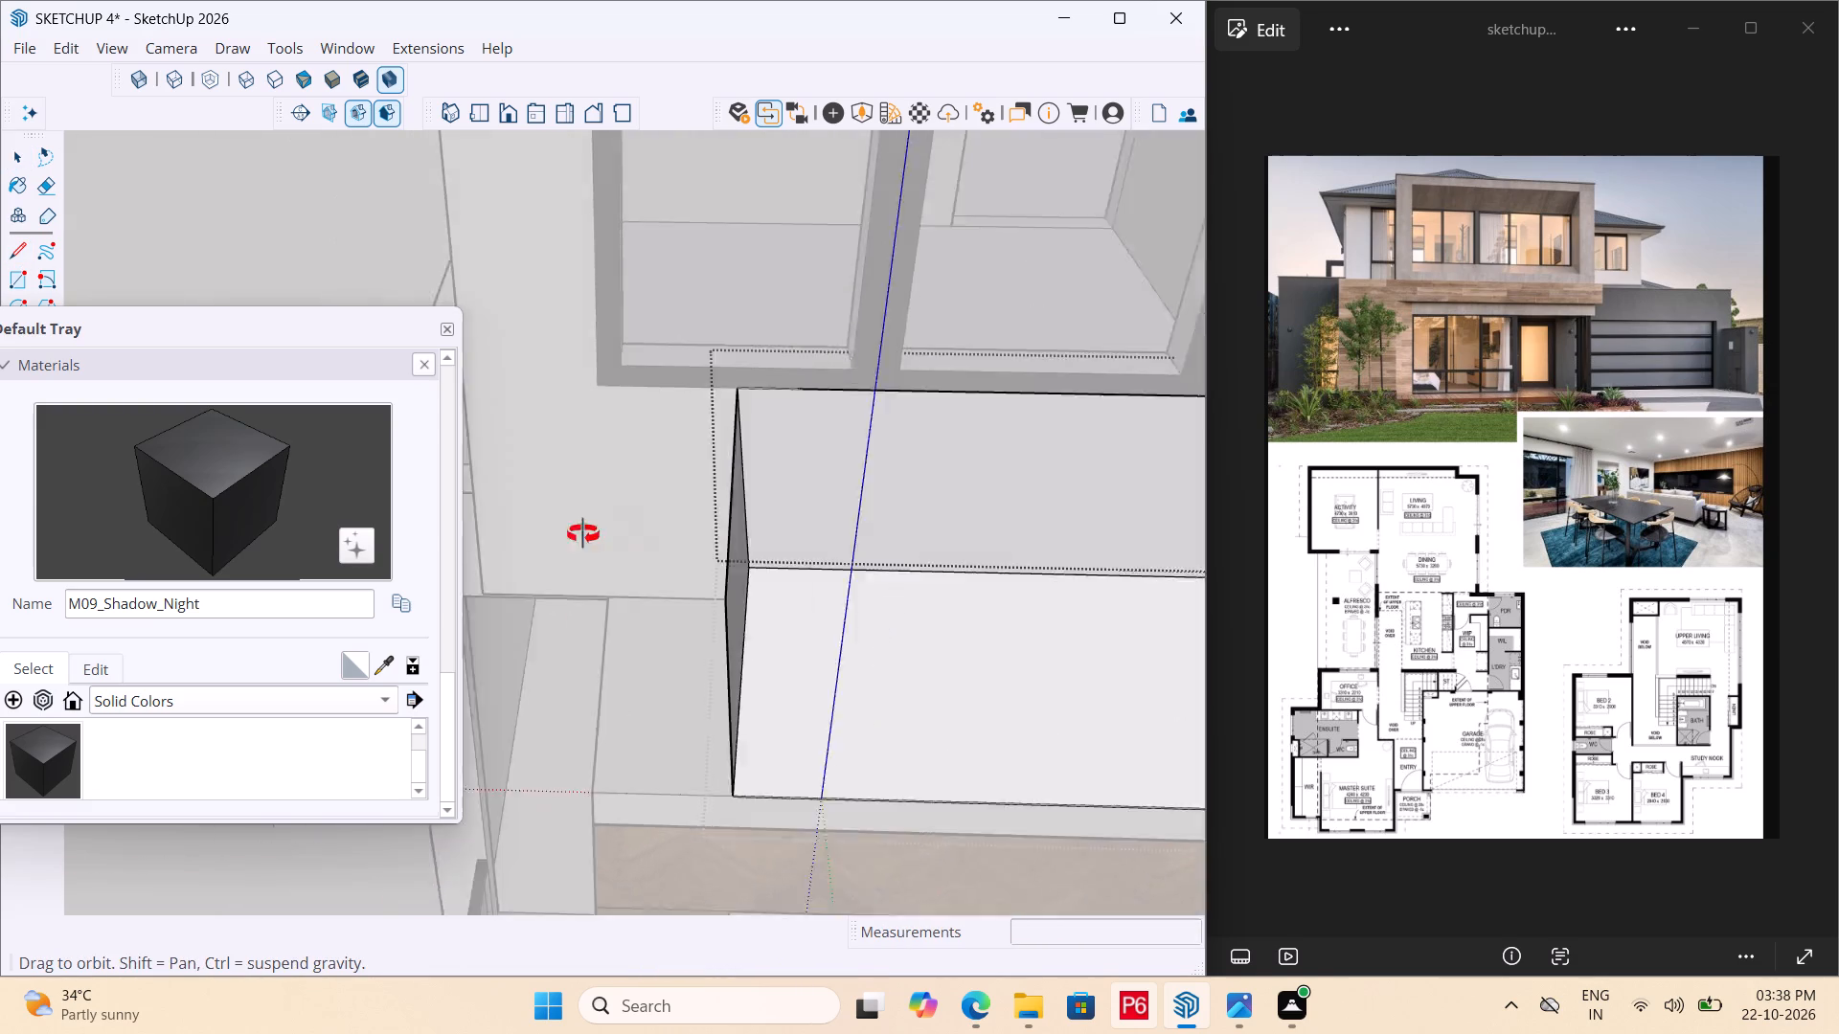
{"action": "middle_click_drag", "start_coordinate": [583, 534], "coordinate": [487, 535]}
{"action": "key", "text": "l"}
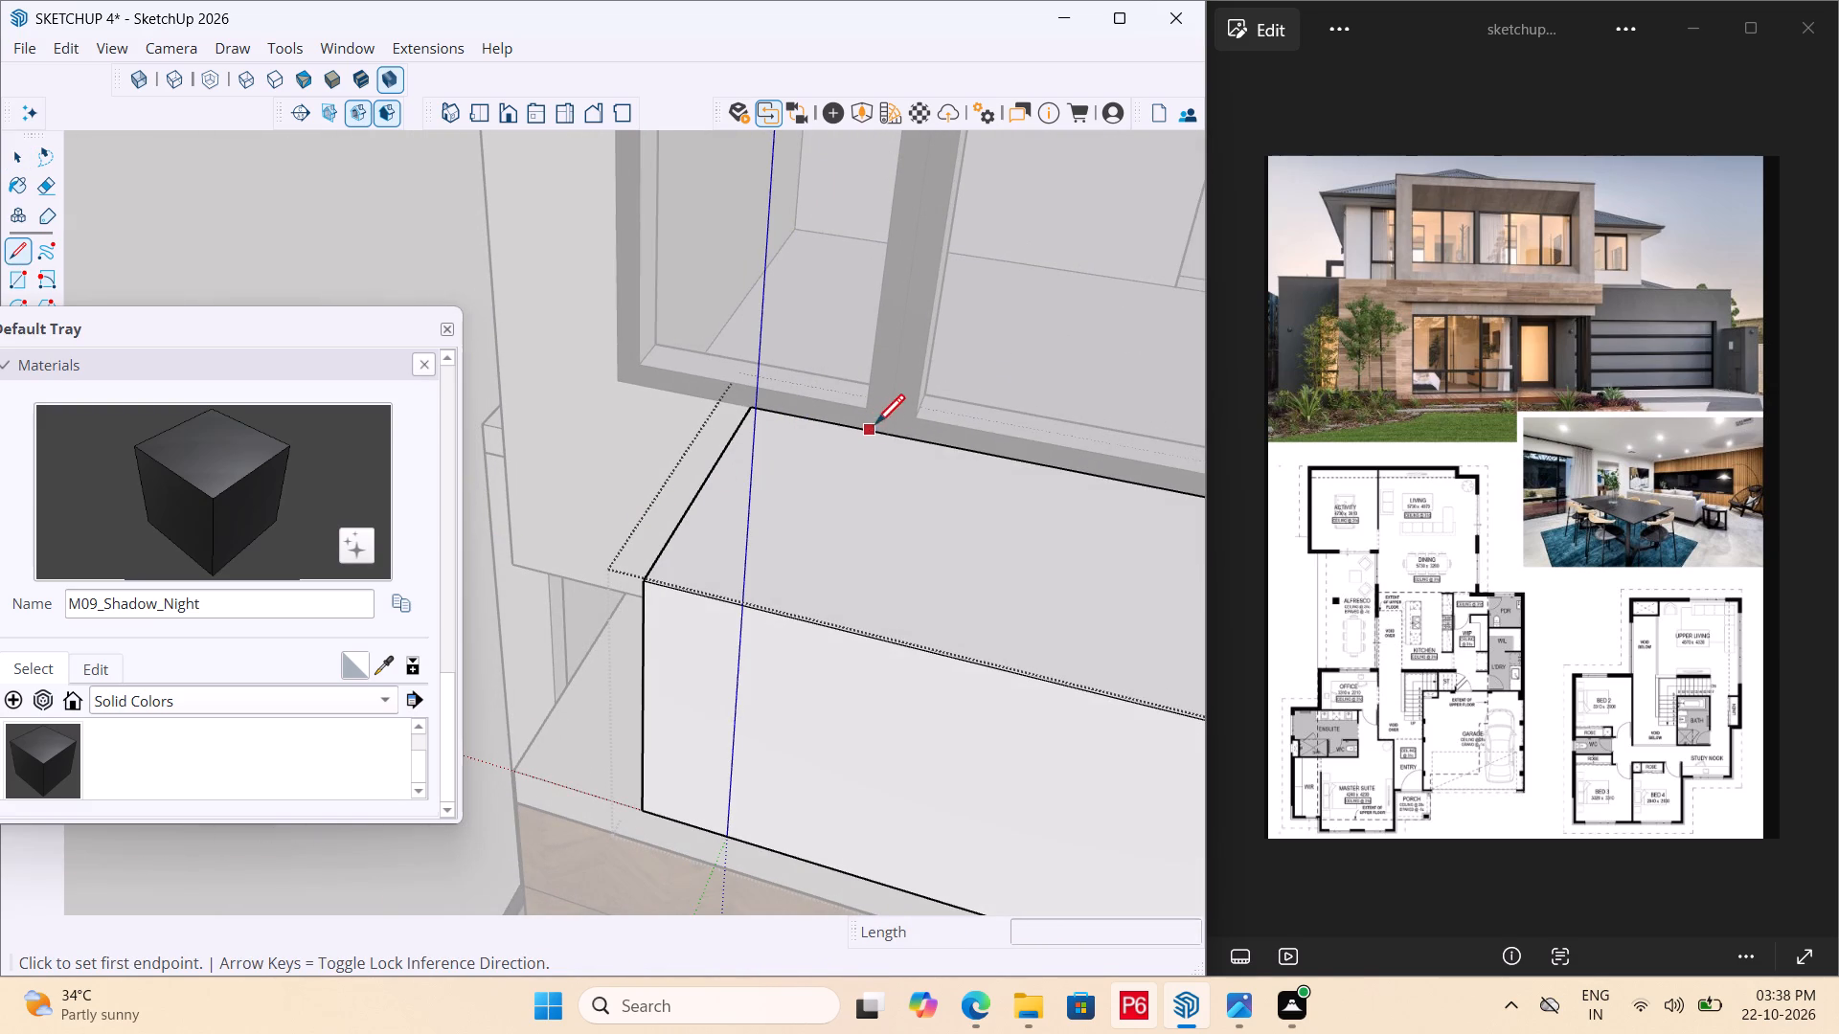
{"action": "left_click", "coordinate": [914, 442]}
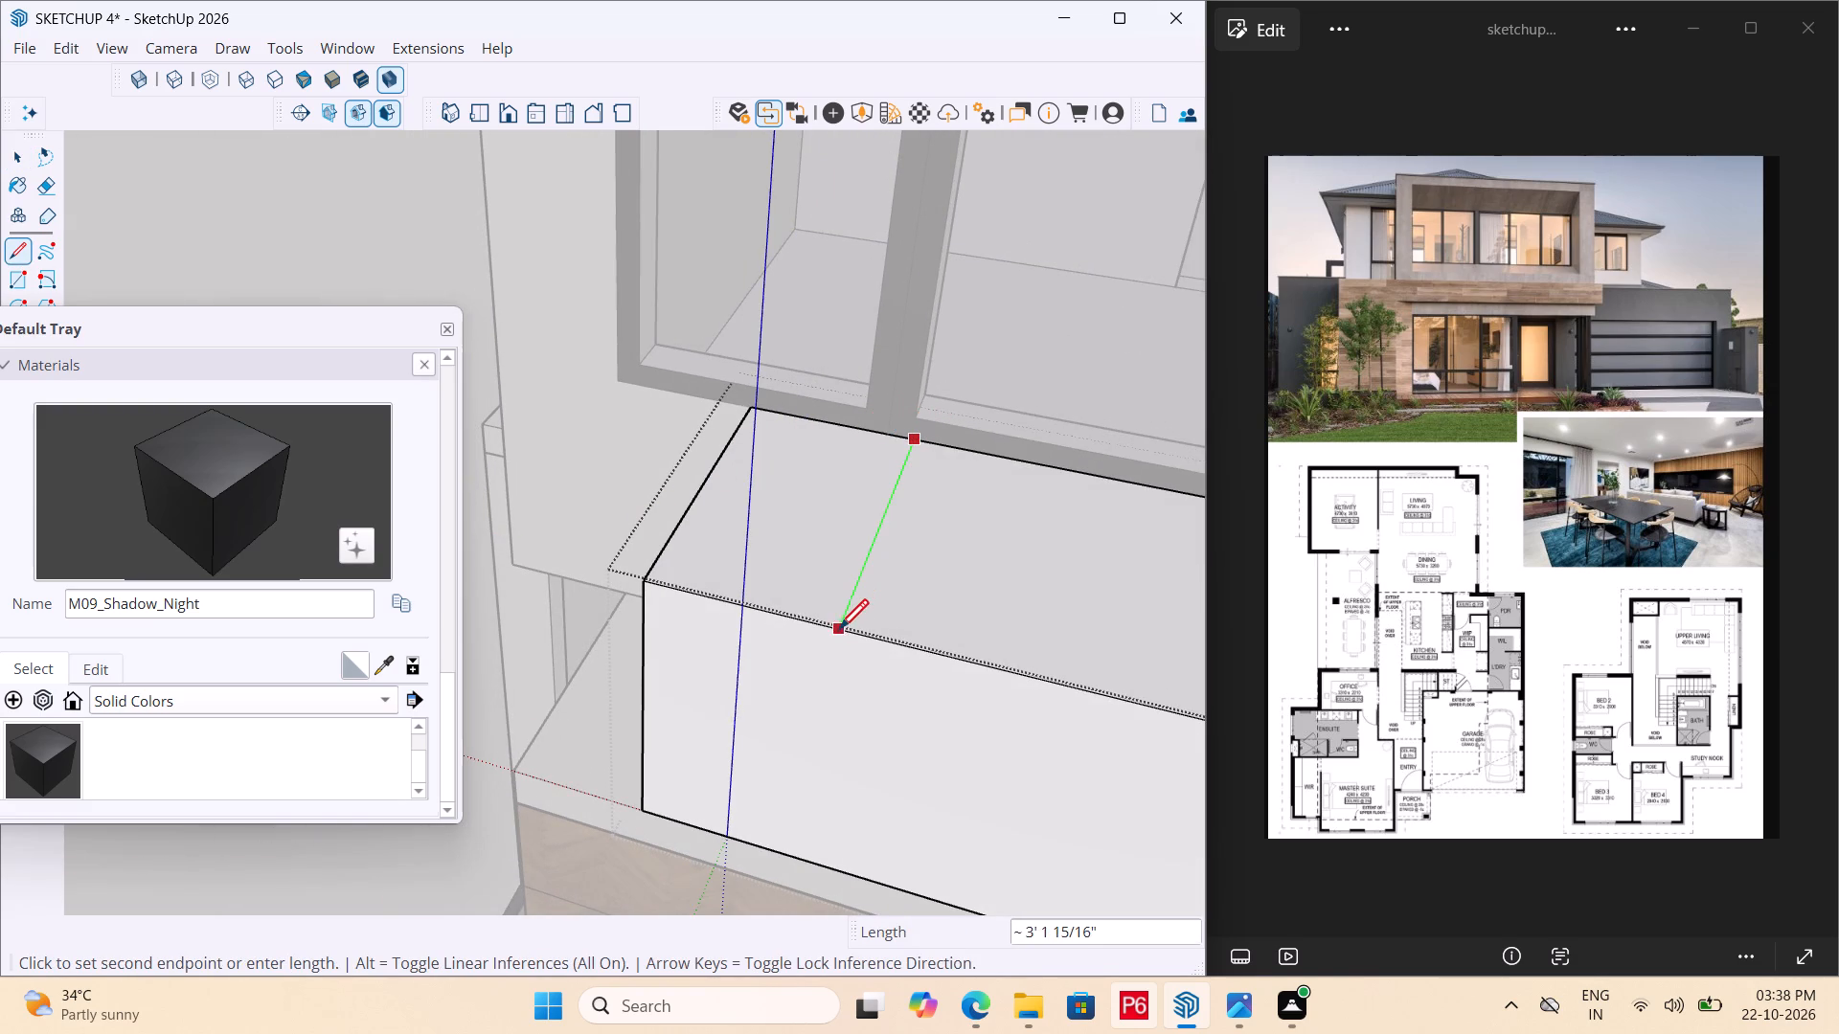
{"action": "left_click", "coordinate": [837, 638]}
{"action": "key", "text": "space"}
{"action": "key", "text": "p"}
{"action": "double_click", "coordinate": [769, 559]}
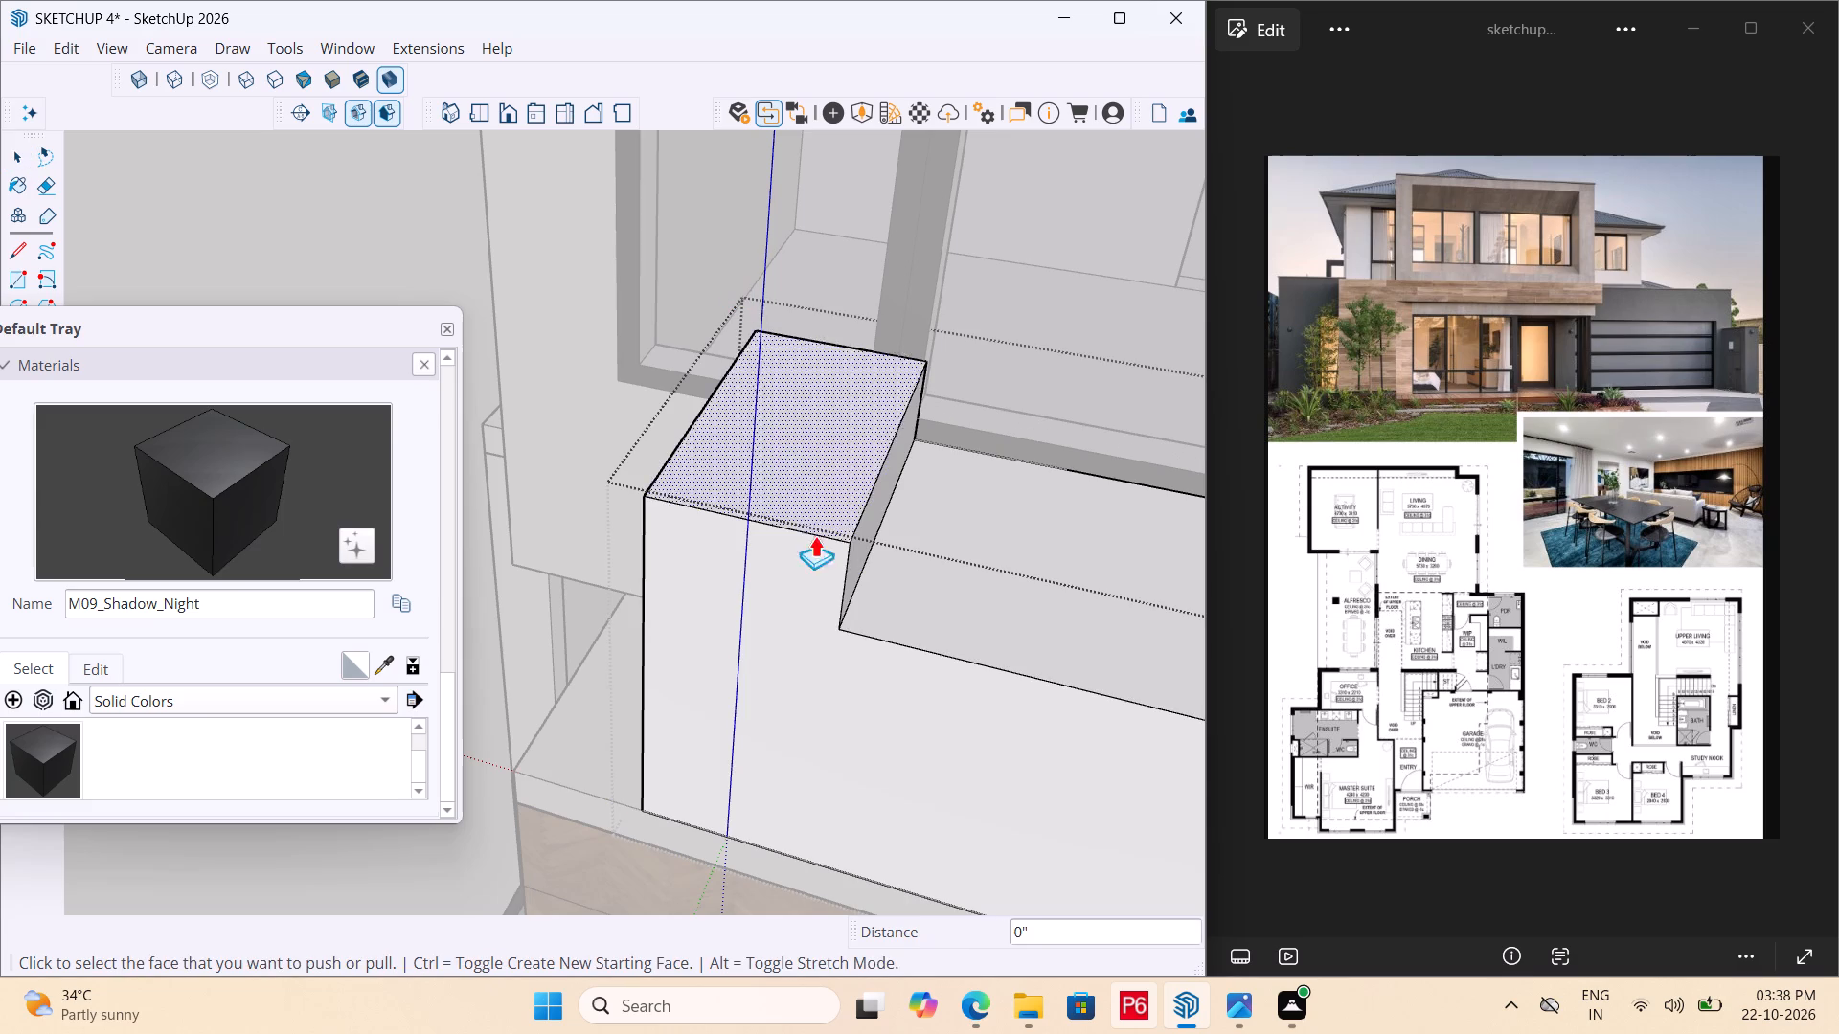
{"action": "left_click", "coordinate": [831, 483]}
{"action": "scroll", "coordinate": [702, 452], "scroll_direction": "down", "scroll_amount": 15}
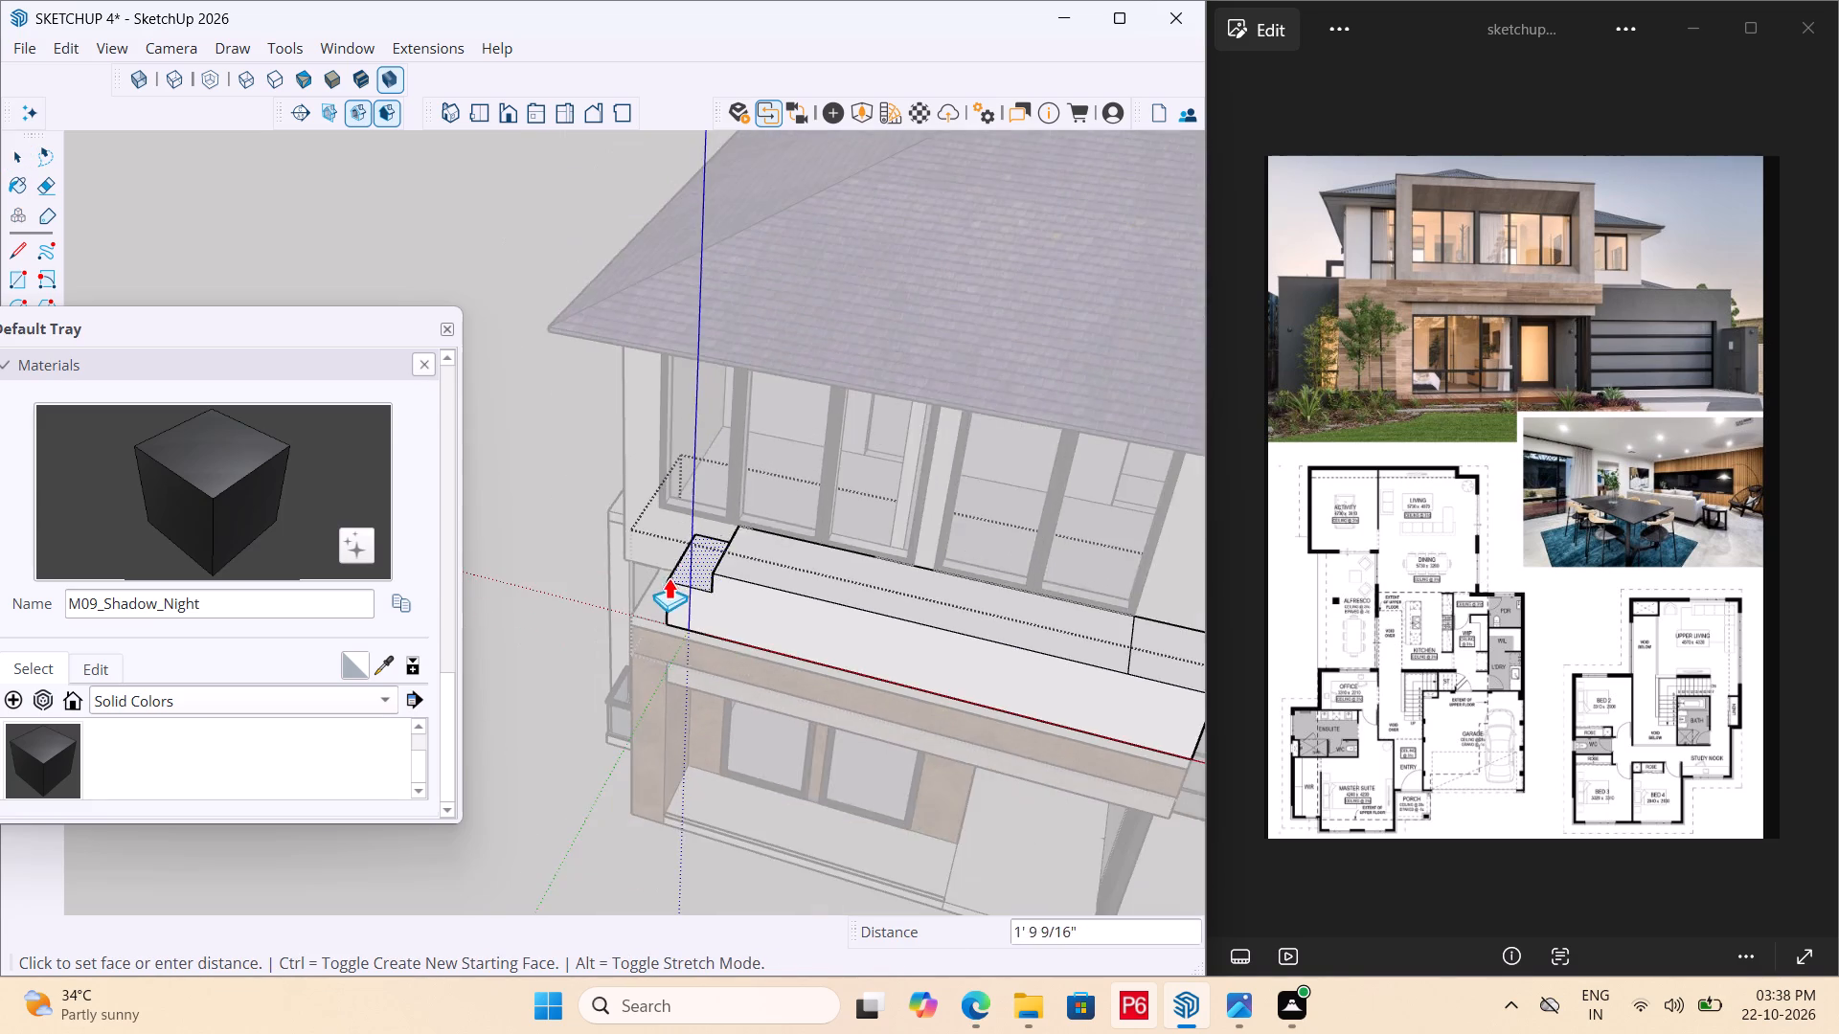
{"action": "scroll", "coordinate": [679, 564], "scroll_direction": "down", "scroll_amount": 7}
{"action": "middle_click_drag", "start_coordinate": [696, 420], "coordinate": [714, 274]}
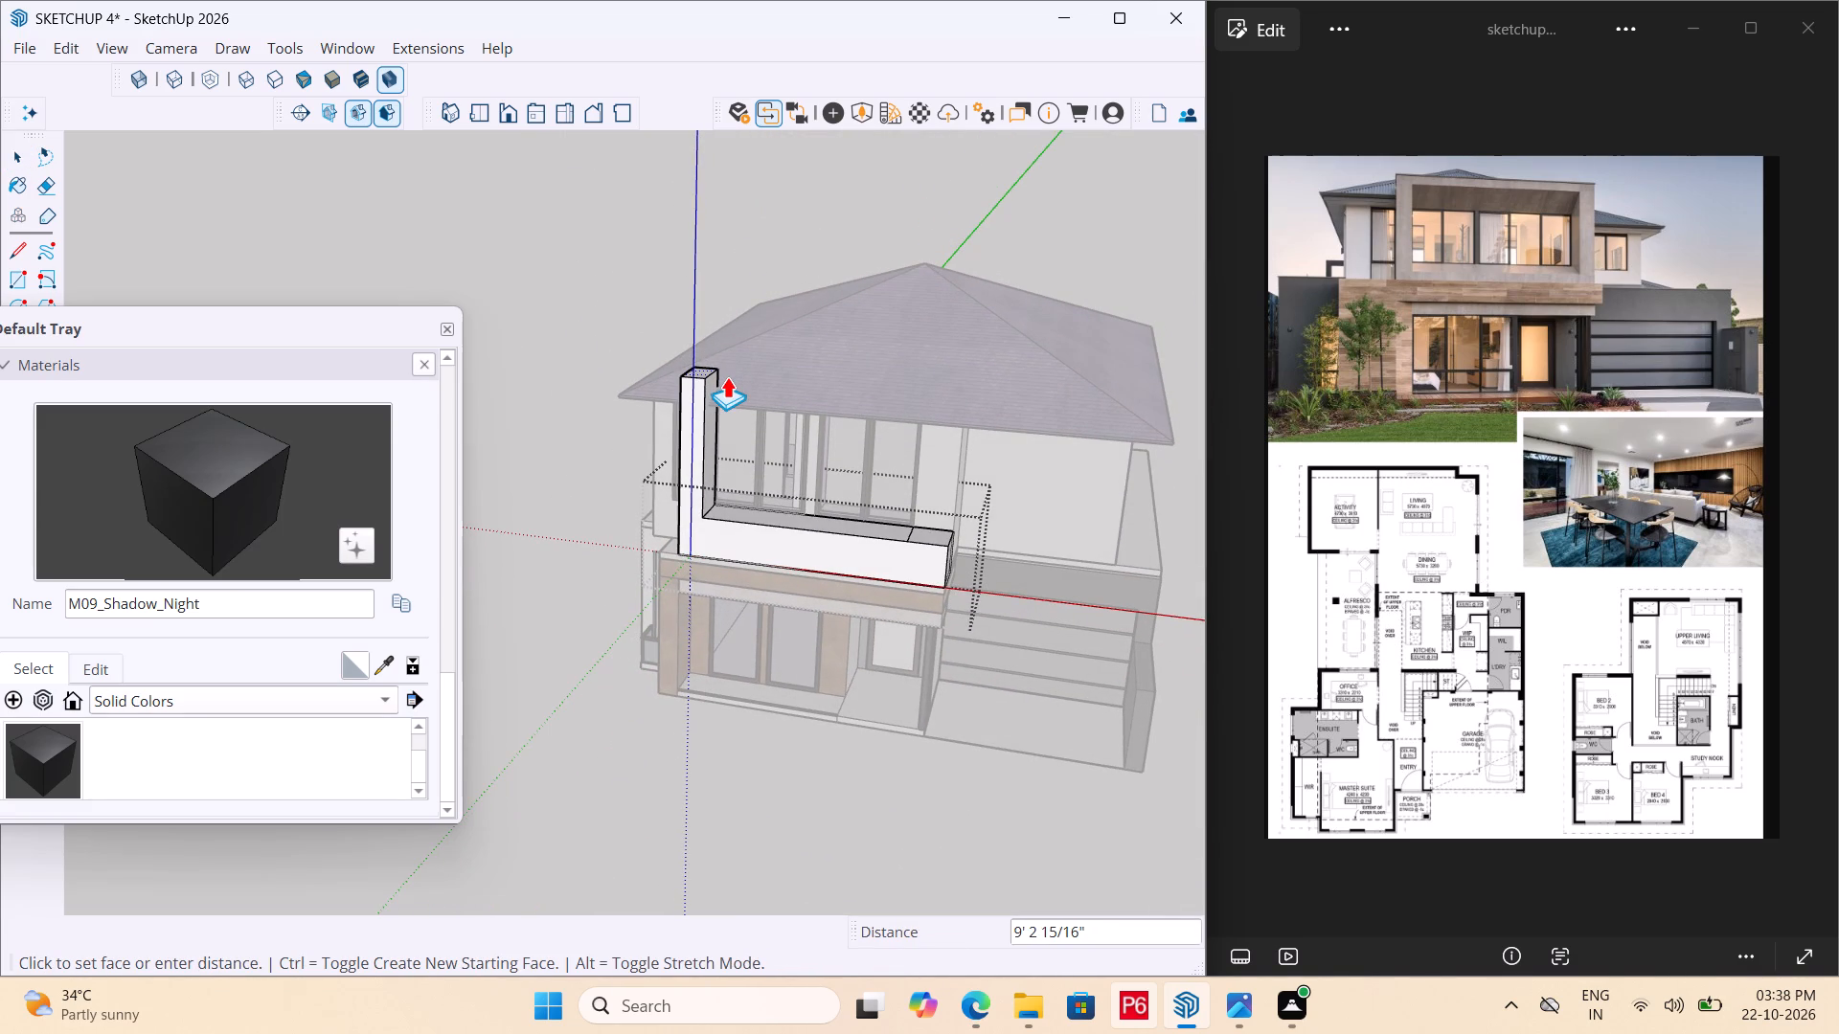
{"action": "left_click", "coordinate": [727, 376]}
Raise the divided garage-side end of the block as a second pillar, repeating the 9' 2 15/16" pull.
{"action": "middle_click_drag", "start_coordinate": [938, 552], "coordinate": [789, 664]}
{"action": "scroll", "coordinate": [789, 664], "scroll_direction": "up", "scroll_amount": 5}
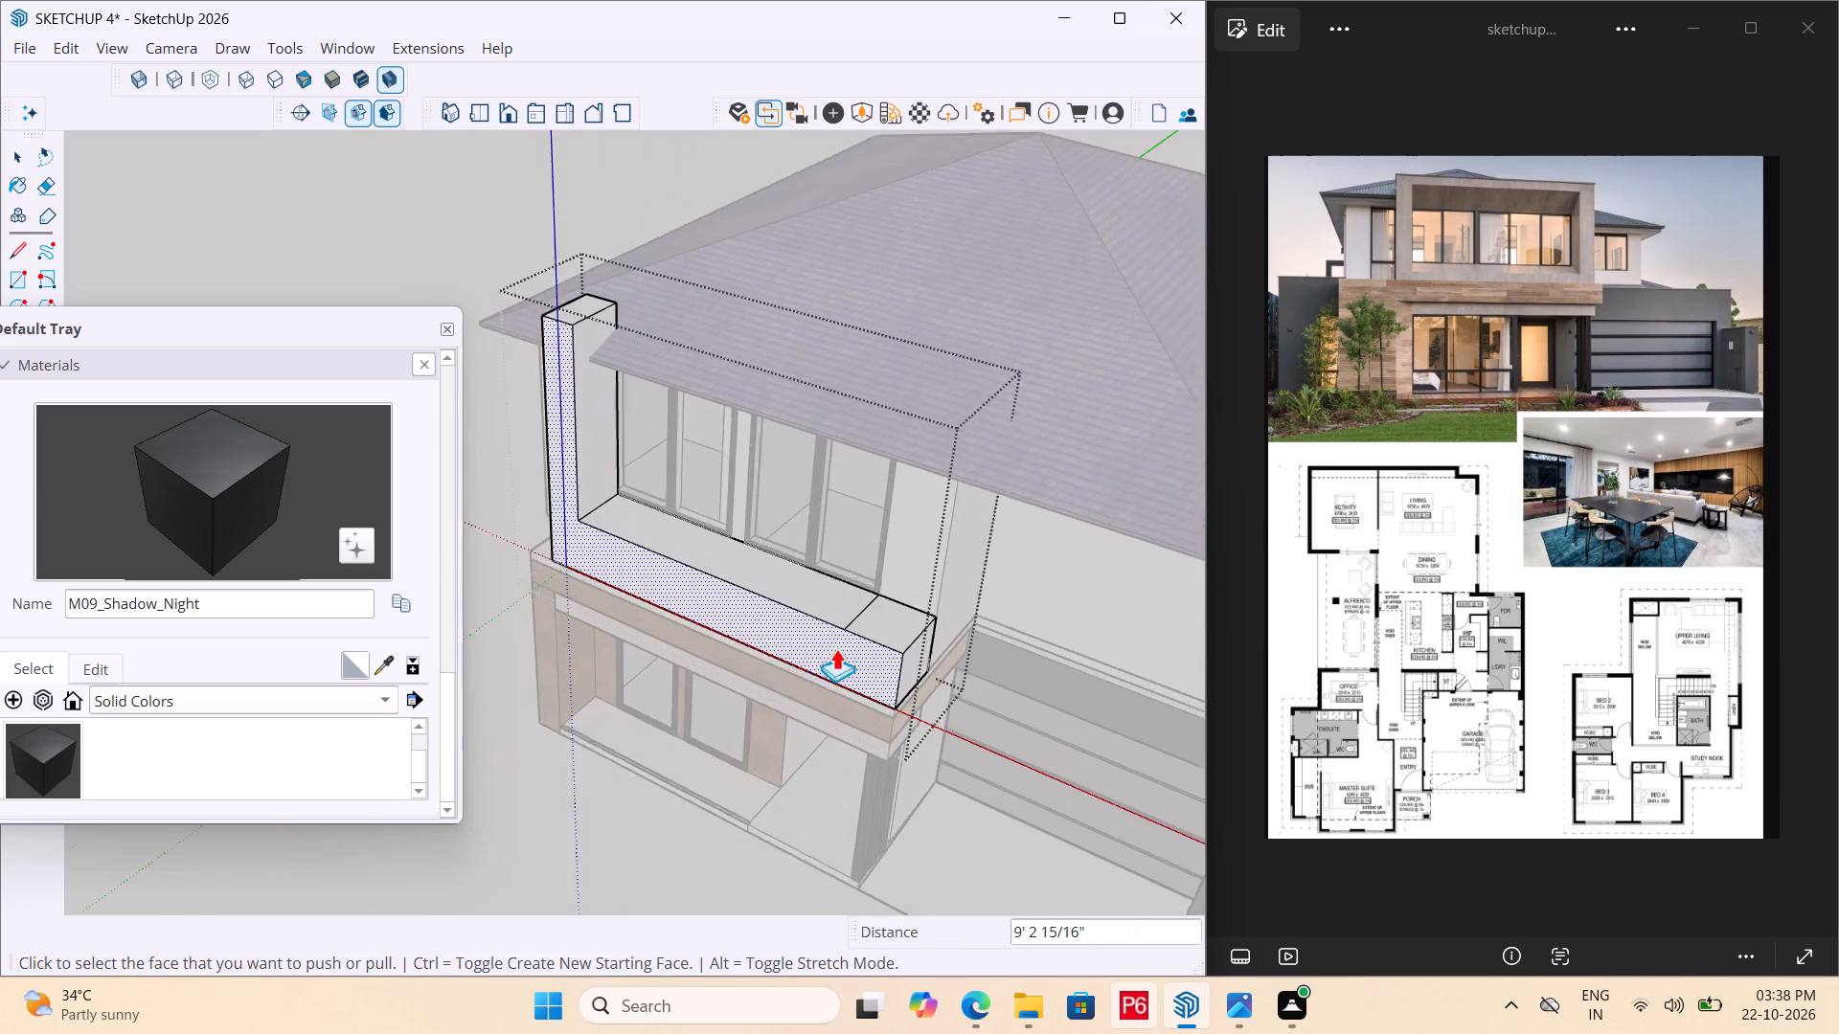
{"action": "scroll", "coordinate": [836, 648], "scroll_direction": "up", "scroll_amount": 1}
{"action": "double_click", "coordinate": [876, 628]}
Raise the garage-side pillar's top about 10 7/8" to match the height of the opposite pillar.
{"action": "scroll", "coordinate": [822, 506], "scroll_direction": "down", "scroll_amount": 5}
{"action": "middle_click_drag", "start_coordinate": [831, 522], "coordinate": [893, 517]}
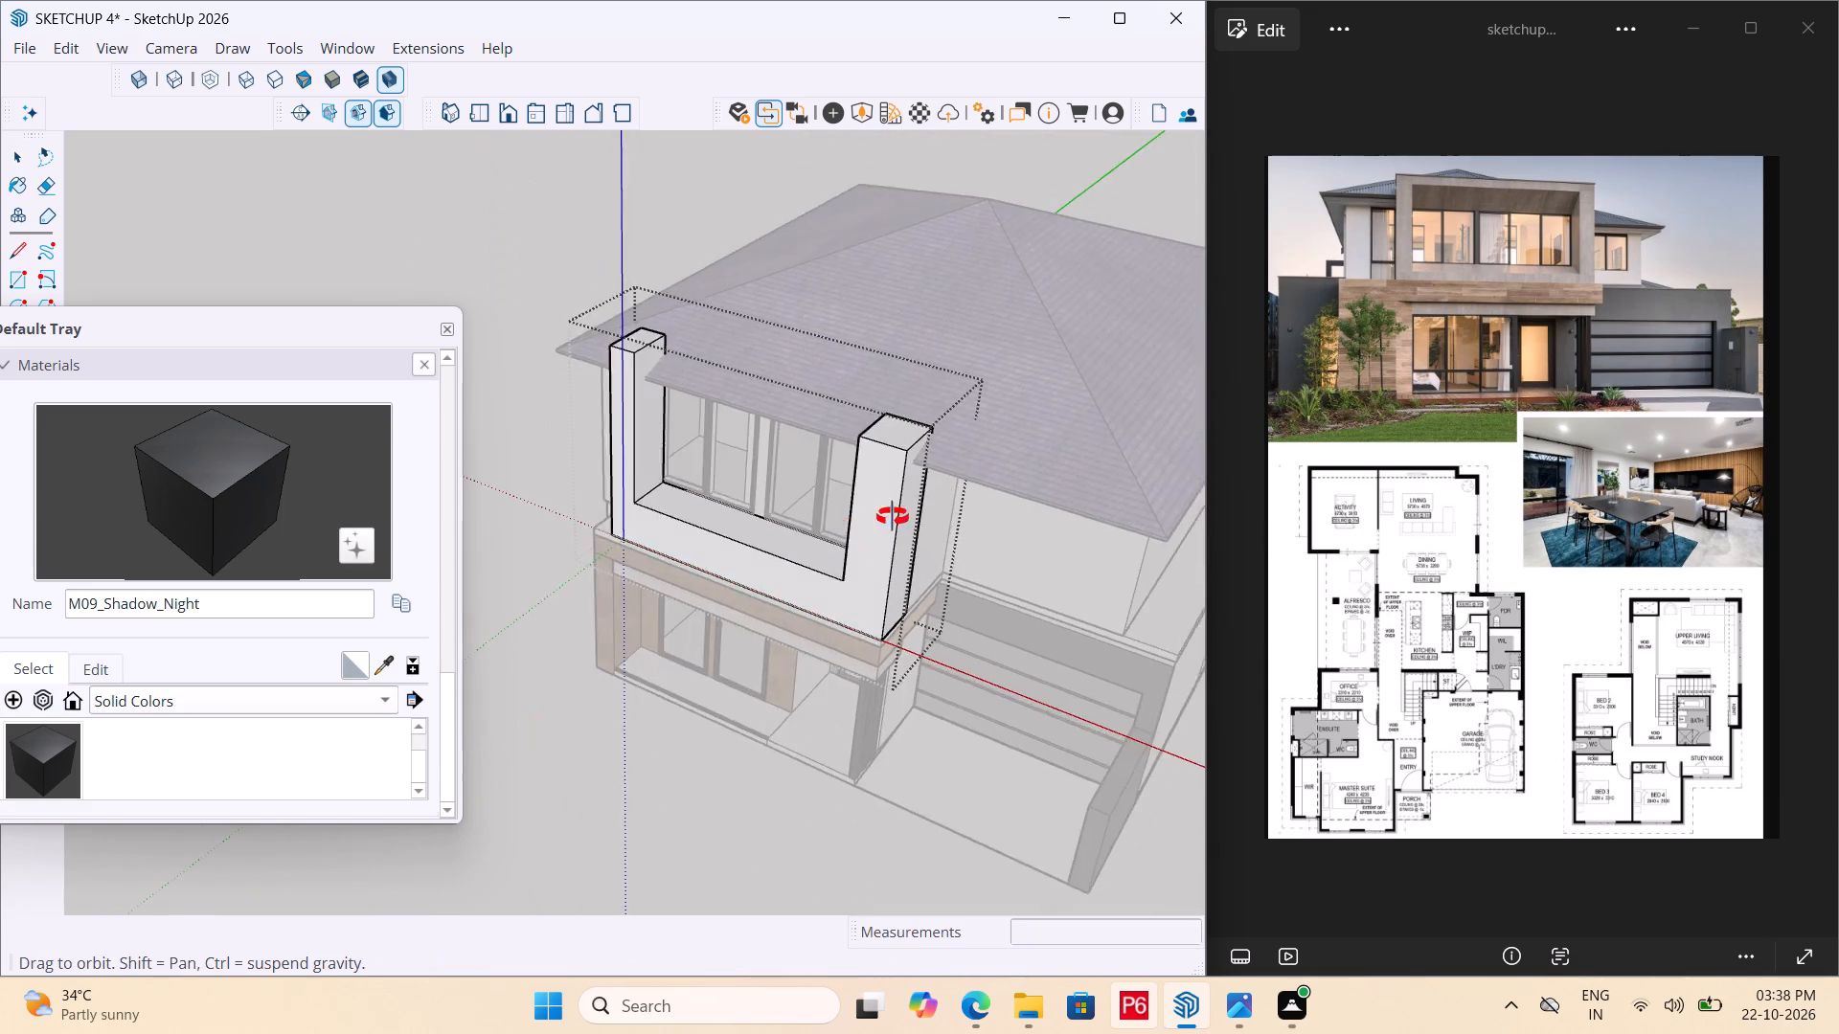
{"action": "middle_click_drag", "start_coordinate": [893, 517], "coordinate": [1542, 322]}
{"action": "scroll", "coordinate": [1012, 240], "scroll_direction": "up", "scroll_amount": 3}
{"action": "middle_click_drag", "start_coordinate": [810, 347], "coordinate": [837, 596]}
{"action": "scroll", "coordinate": [837, 596], "scroll_direction": "up", "scroll_amount": 5}
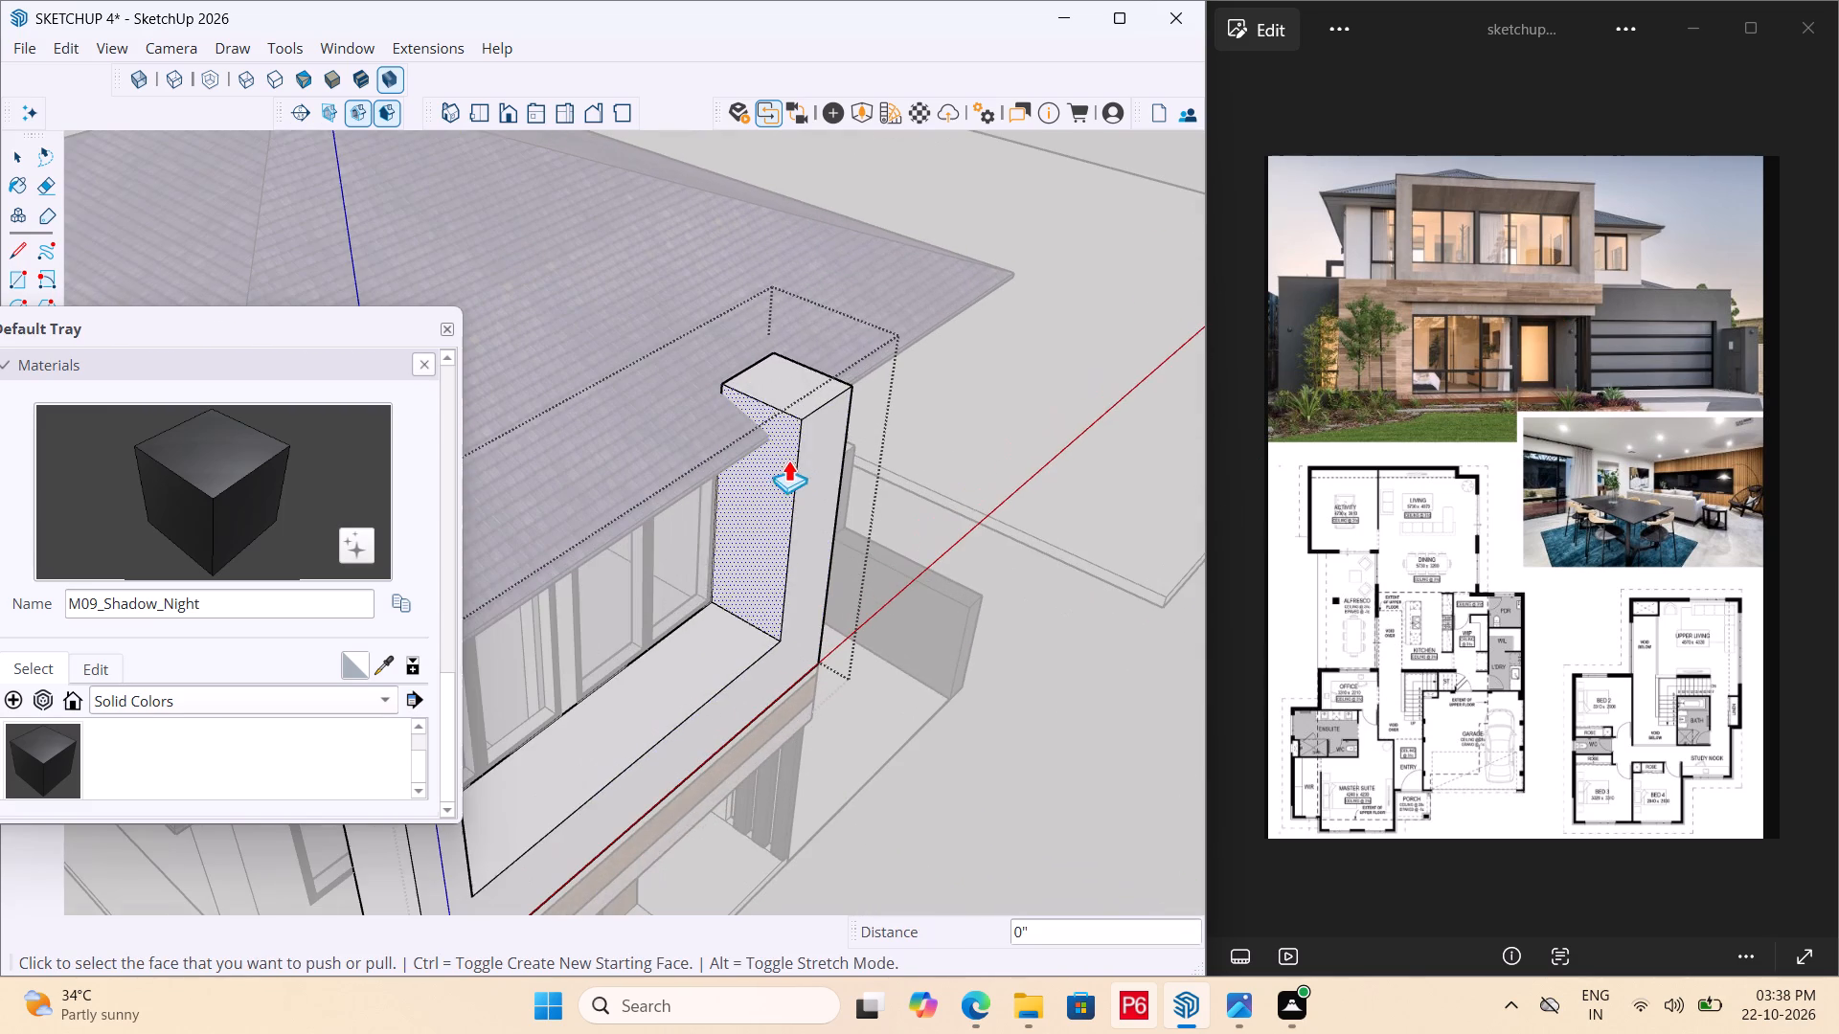
{"action": "left_click", "coordinate": [803, 399]}
{"action": "scroll", "coordinate": [1035, 285], "scroll_direction": "down", "scroll_amount": 6}
{"action": "scroll", "coordinate": [852, 374], "scroll_direction": "up", "scroll_amount": 5}
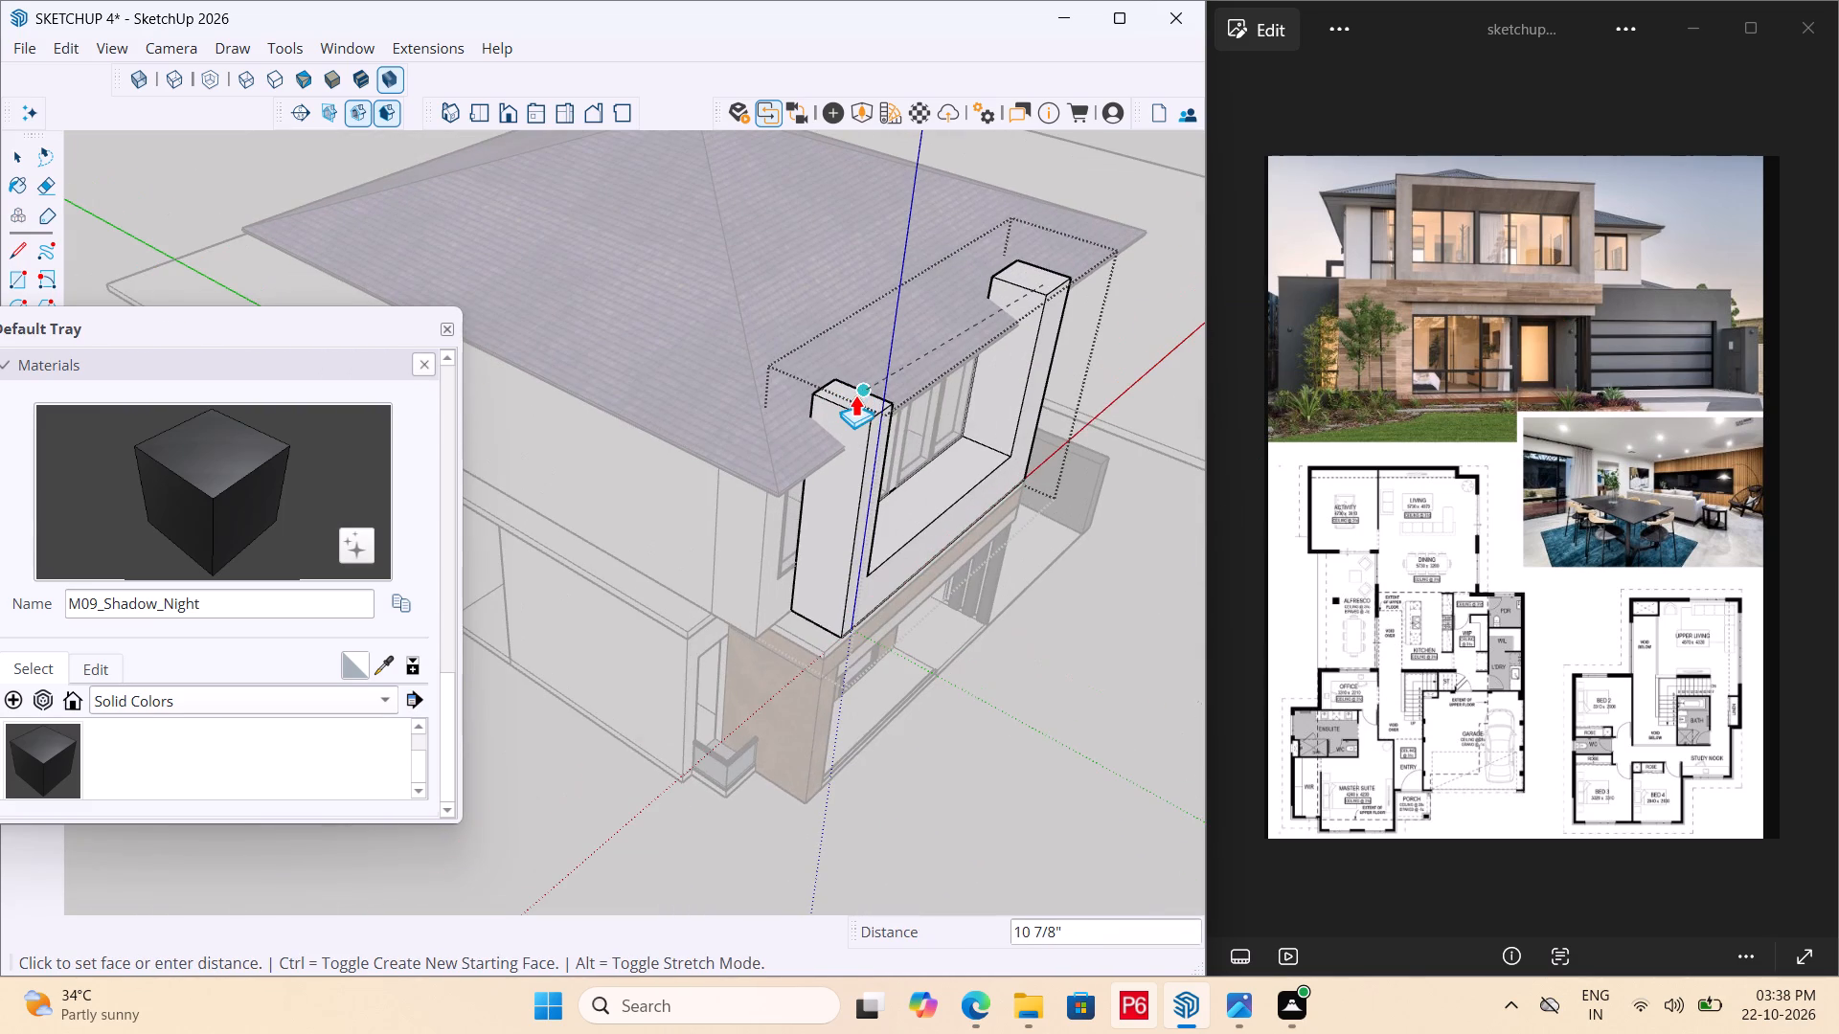
{"action": "left_click", "coordinate": [855, 394]}
Raise the top of the garage-side pillar slightly higher above the roof edge.
{"action": "scroll", "coordinate": [608, 393], "scroll_direction": "down", "scroll_amount": 5}
{"action": "middle_click_drag", "start_coordinate": [713, 407], "coordinate": [600, 324]}
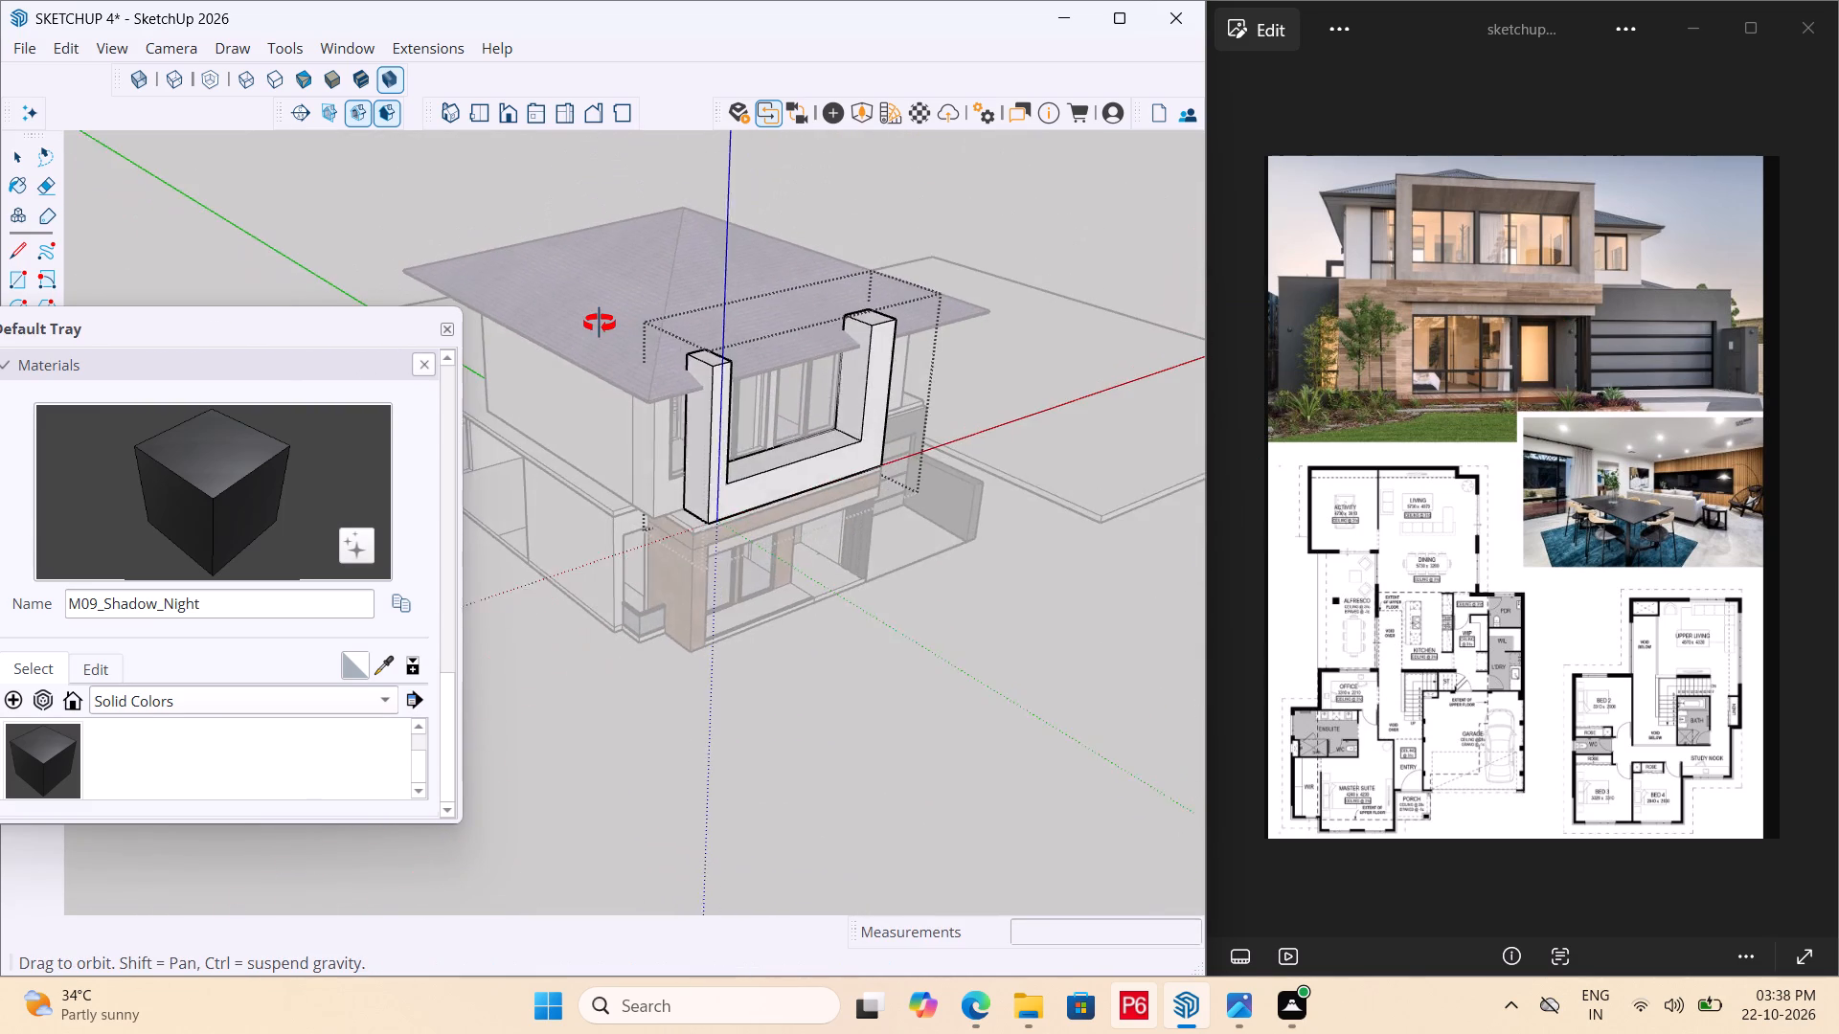
{"action": "middle_click_drag", "start_coordinate": [600, 324], "coordinate": [613, 343]}
{"action": "scroll", "coordinate": [875, 294], "scroll_direction": "up", "scroll_amount": 8}
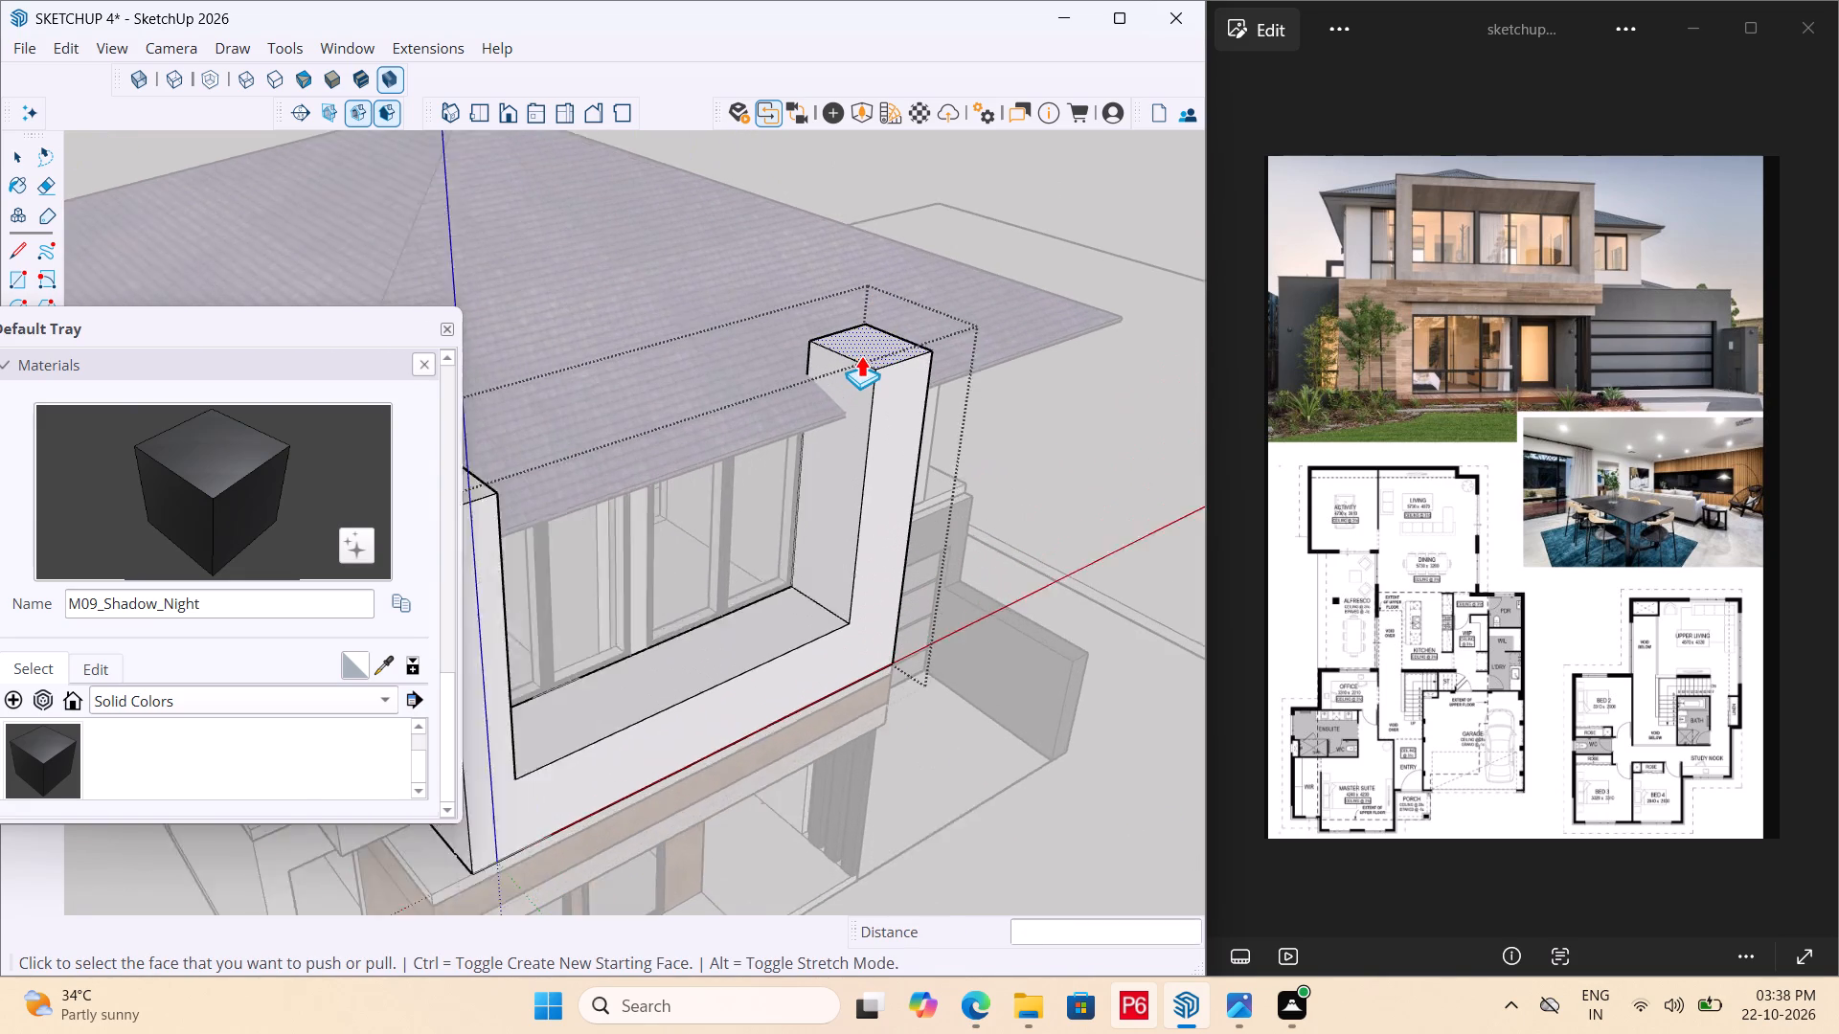
{"action": "scroll", "coordinate": [861, 355], "scroll_direction": "up", "scroll_amount": 3}
{"action": "middle_click_drag", "start_coordinate": [862, 355], "coordinate": [921, 330]}
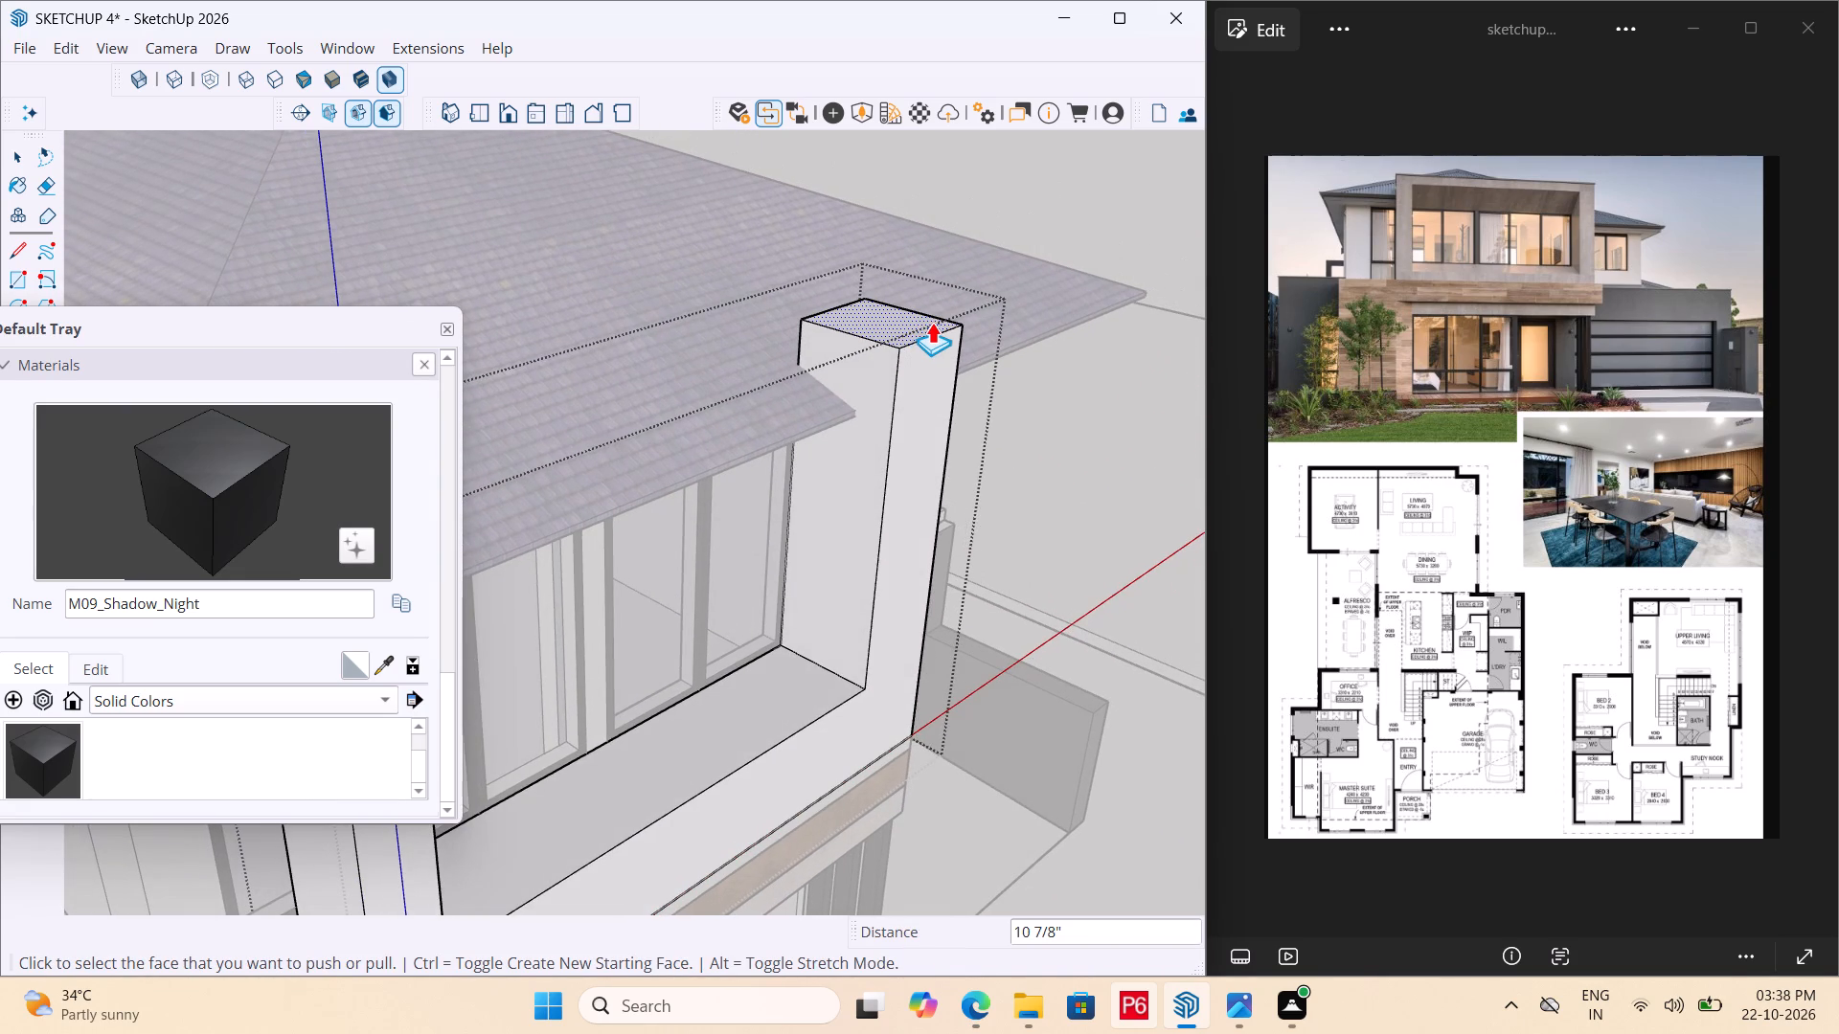
{"action": "left_click", "coordinate": [900, 316]}
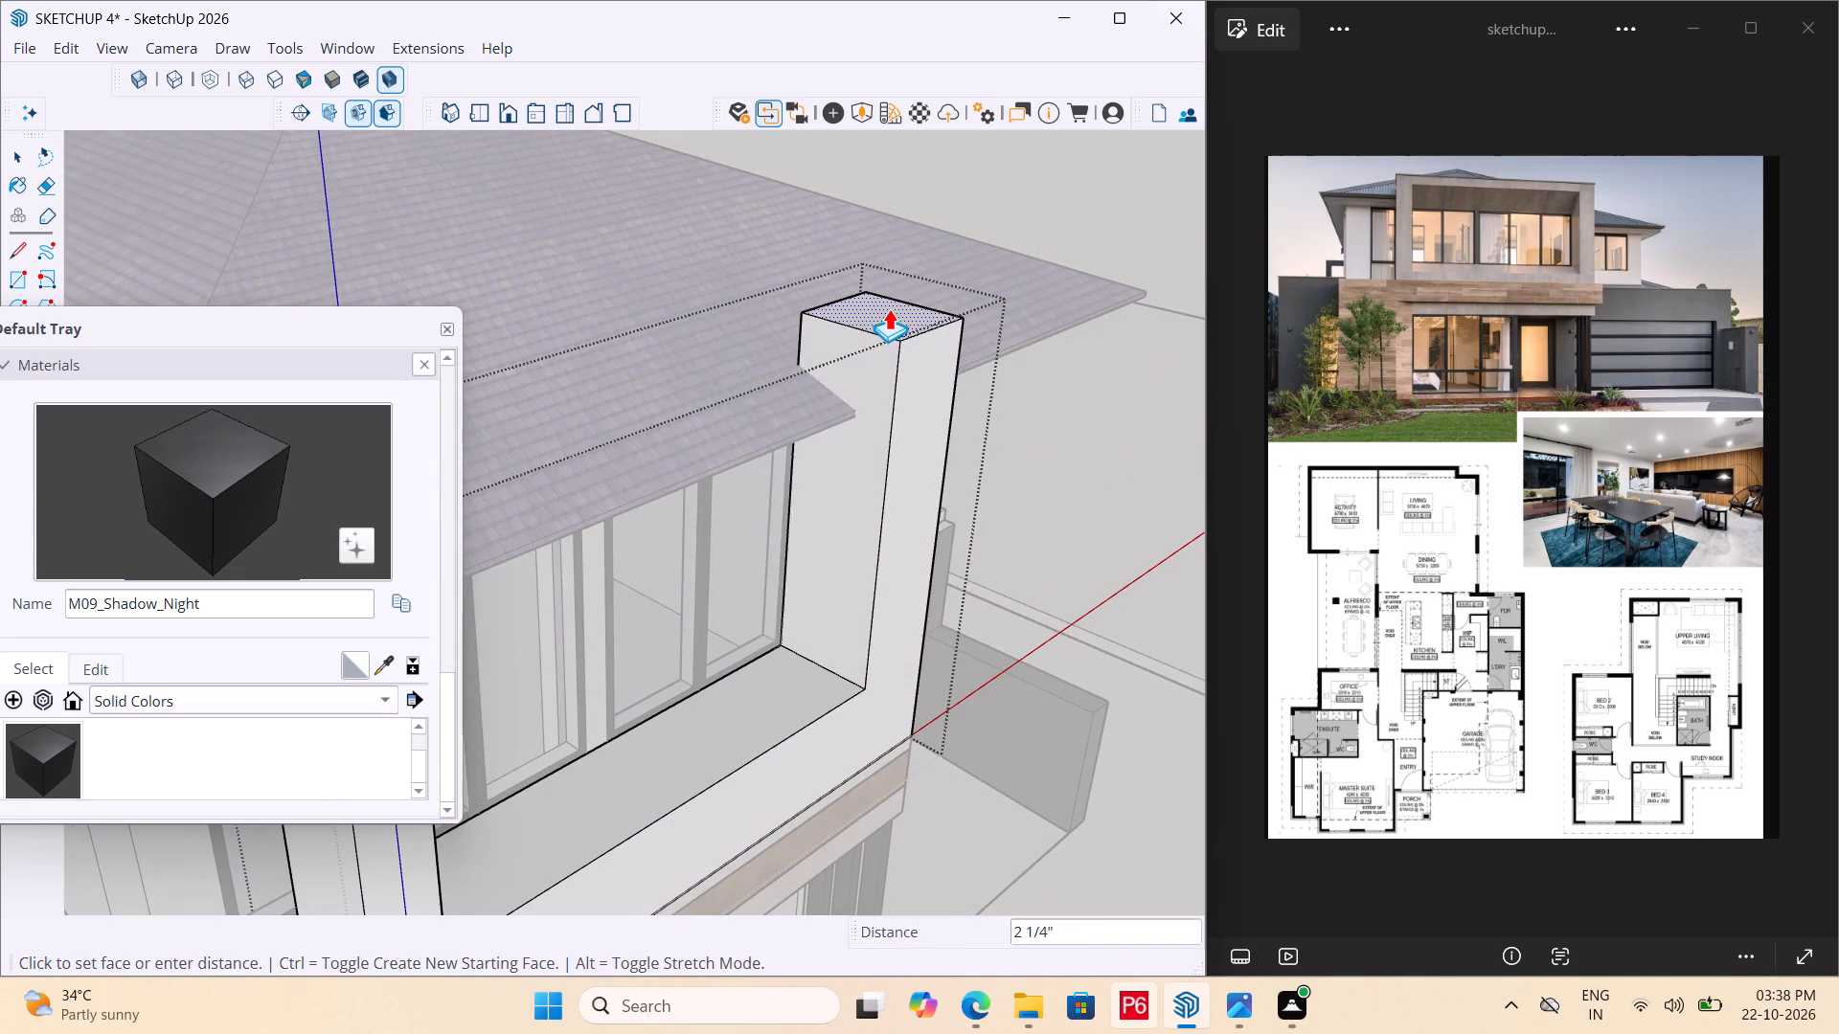
{"action": "left_click", "coordinate": [888, 297]}
Divide the garage-side pillar's inner face with a line at roof-edge height and extend the upper part about 14' 5 9/16" to the opposite pillar as the top beam.
{"action": "key", "text": "l"}
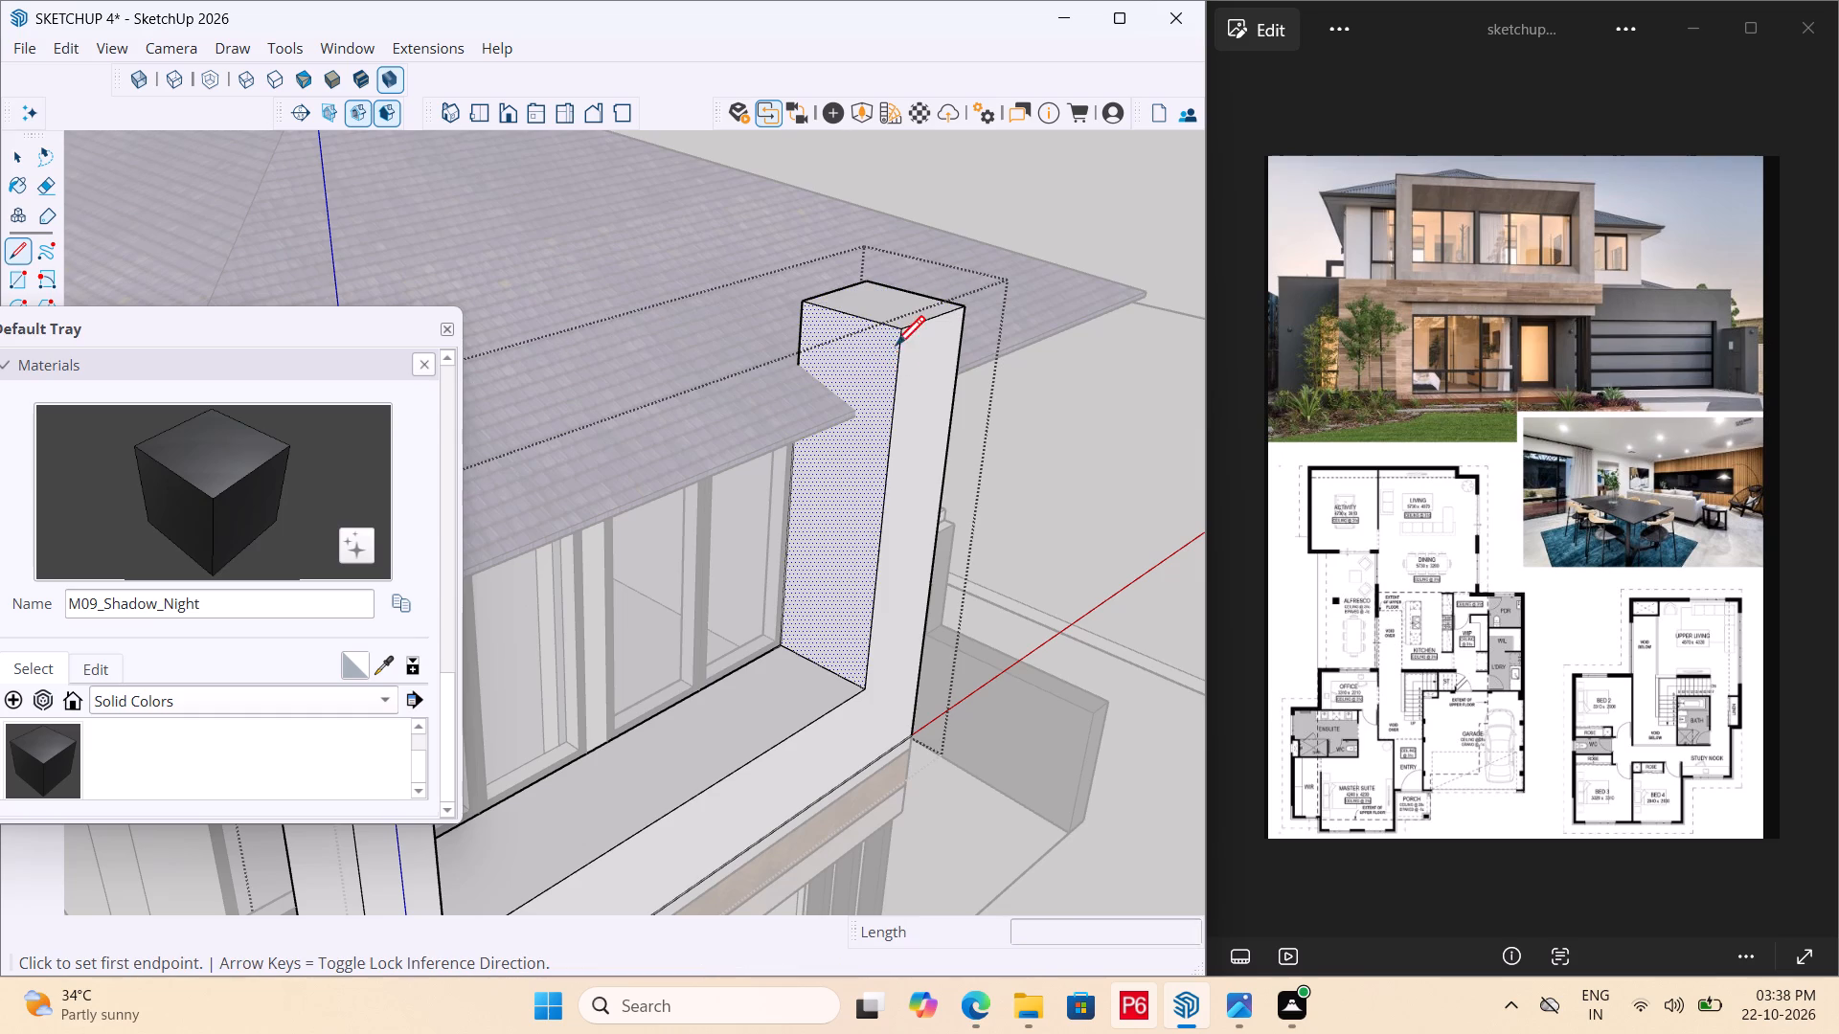
{"action": "left_click", "coordinate": [797, 364]}
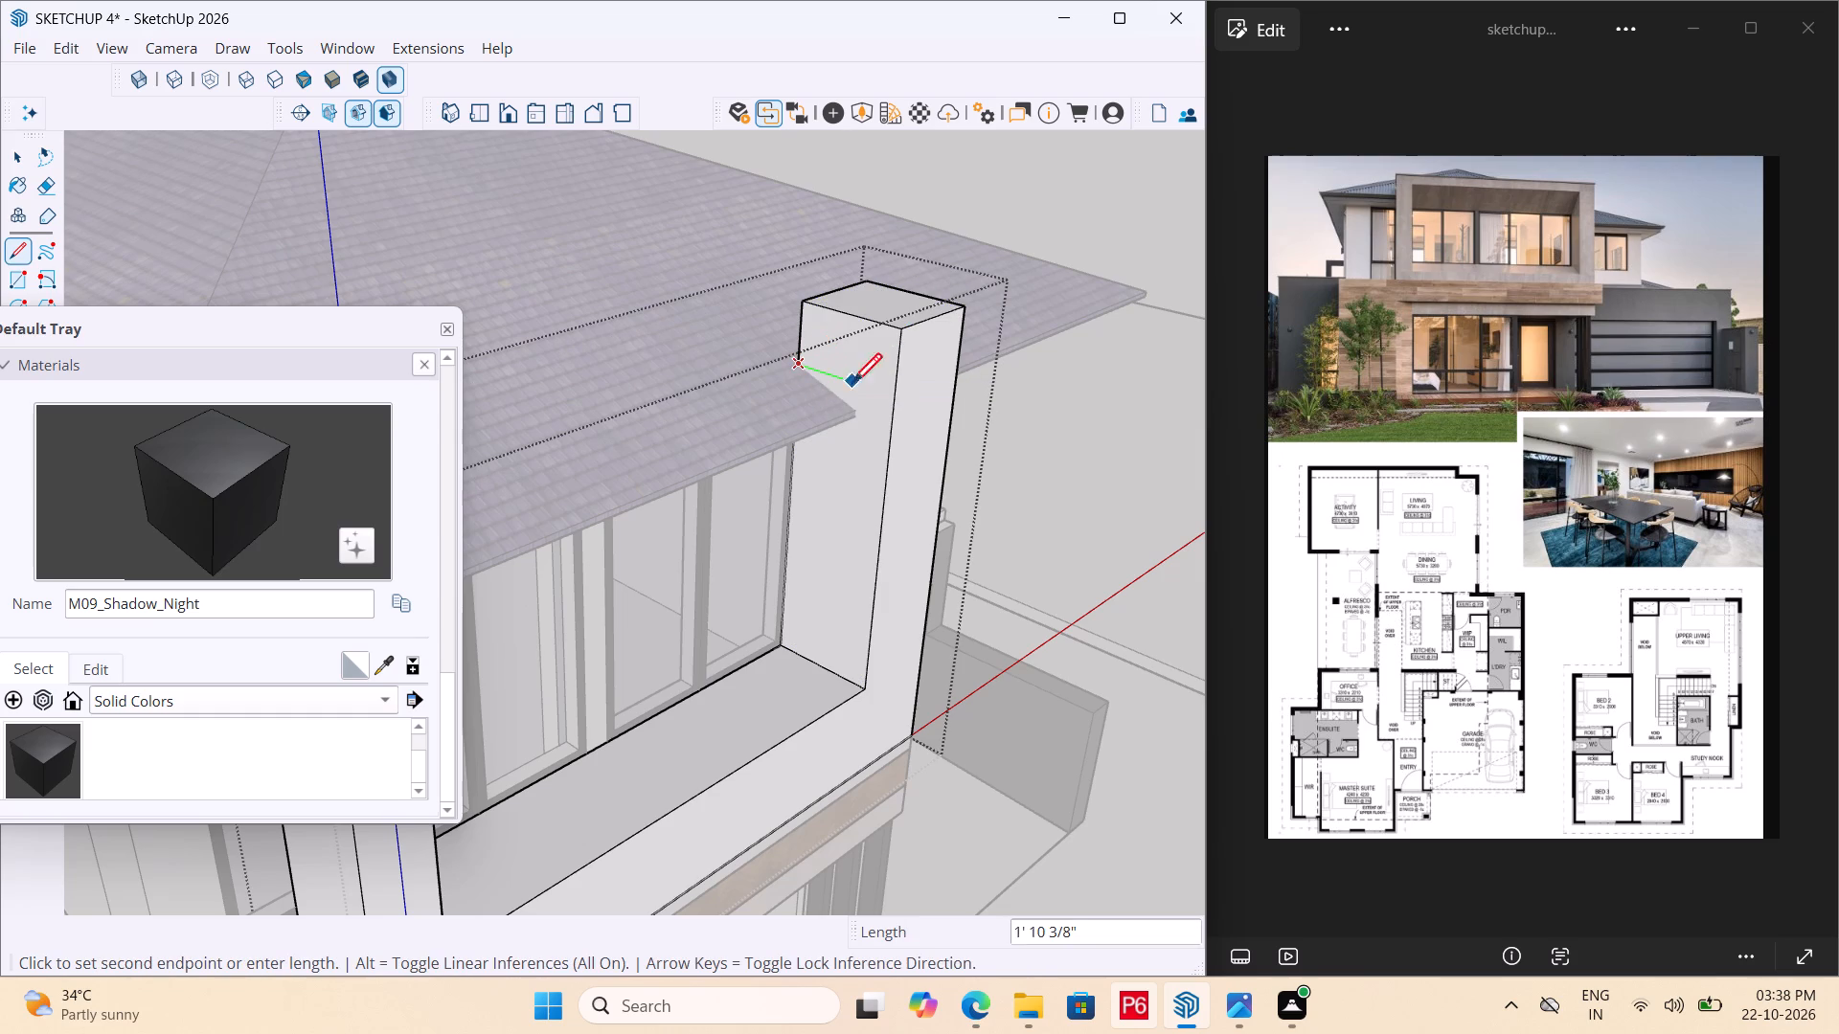
{"action": "left_click", "coordinate": [892, 398]}
{"action": "key", "text": "space"}
{"action": "key", "text": "p"}
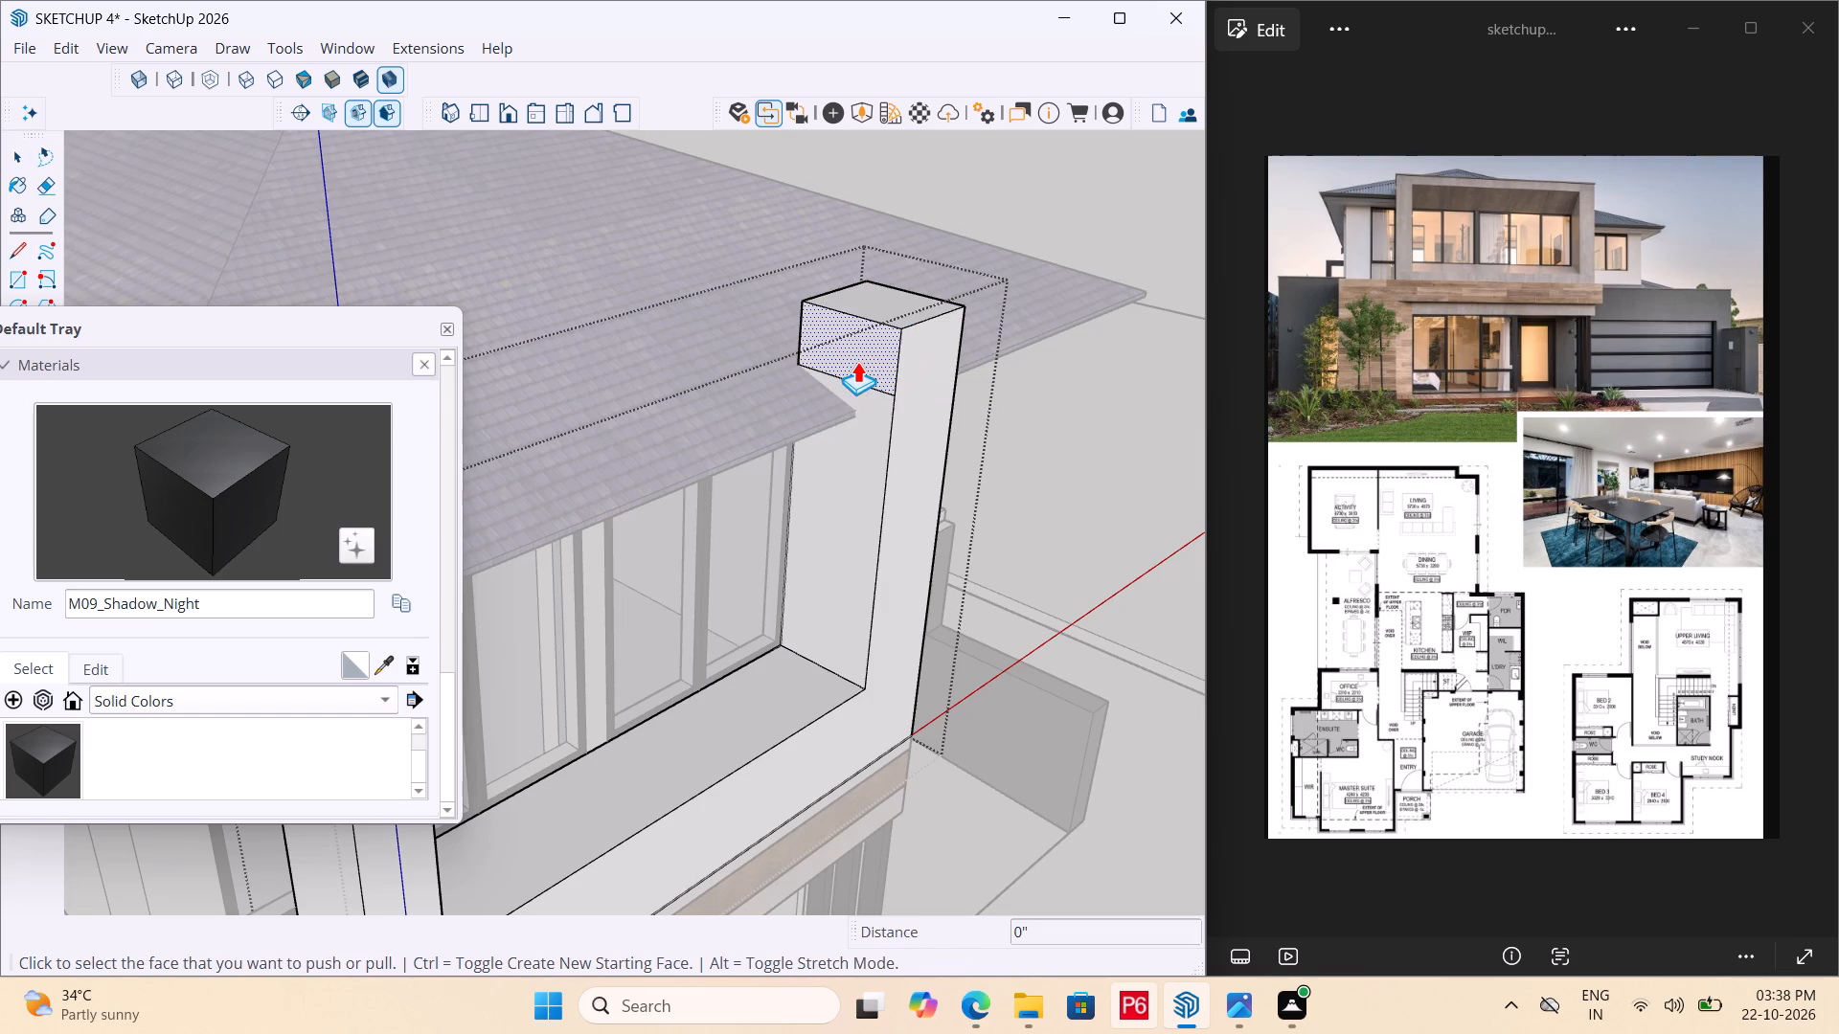
{"action": "left_click", "coordinate": [857, 361]}
{"action": "scroll", "coordinate": [945, 395], "scroll_direction": "down", "scroll_amount": 5}
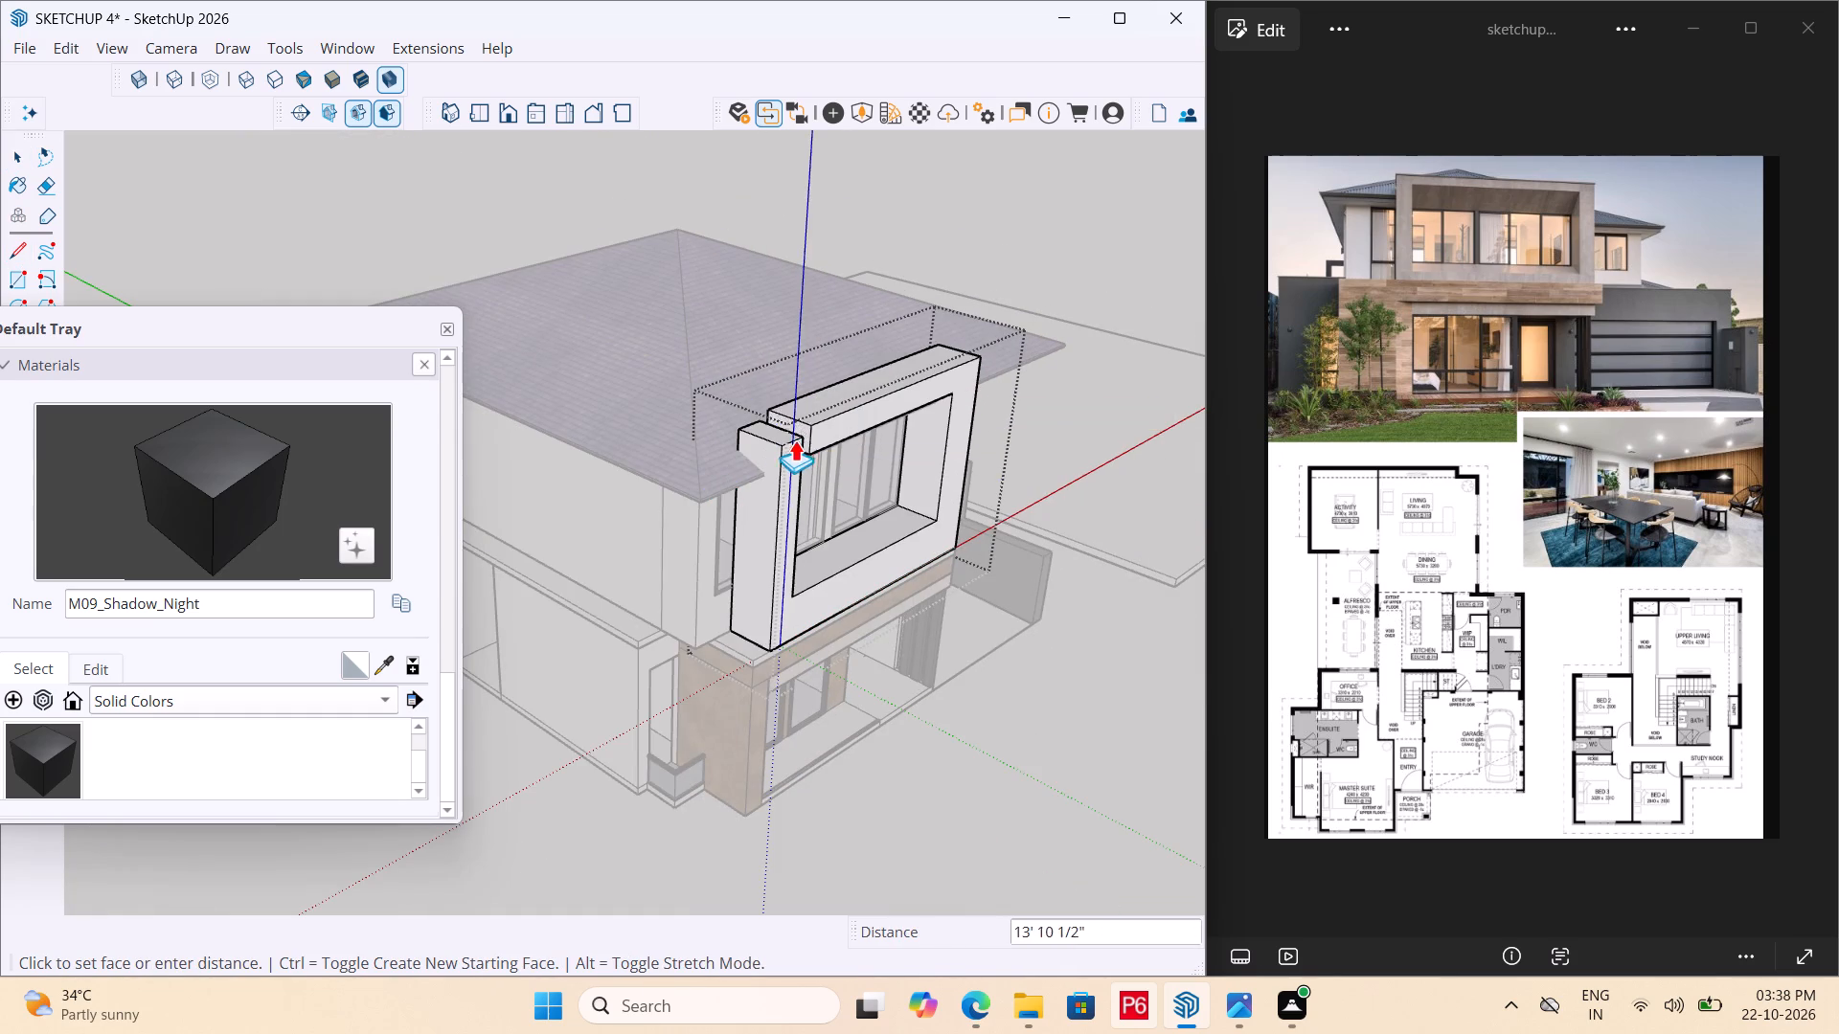
{"action": "middle_click_drag", "start_coordinate": [801, 438], "coordinate": [448, 415]}
{"action": "scroll", "coordinate": [583, 449], "scroll_direction": "up", "scroll_amount": 5}
{"action": "left_click", "coordinate": [553, 476]}
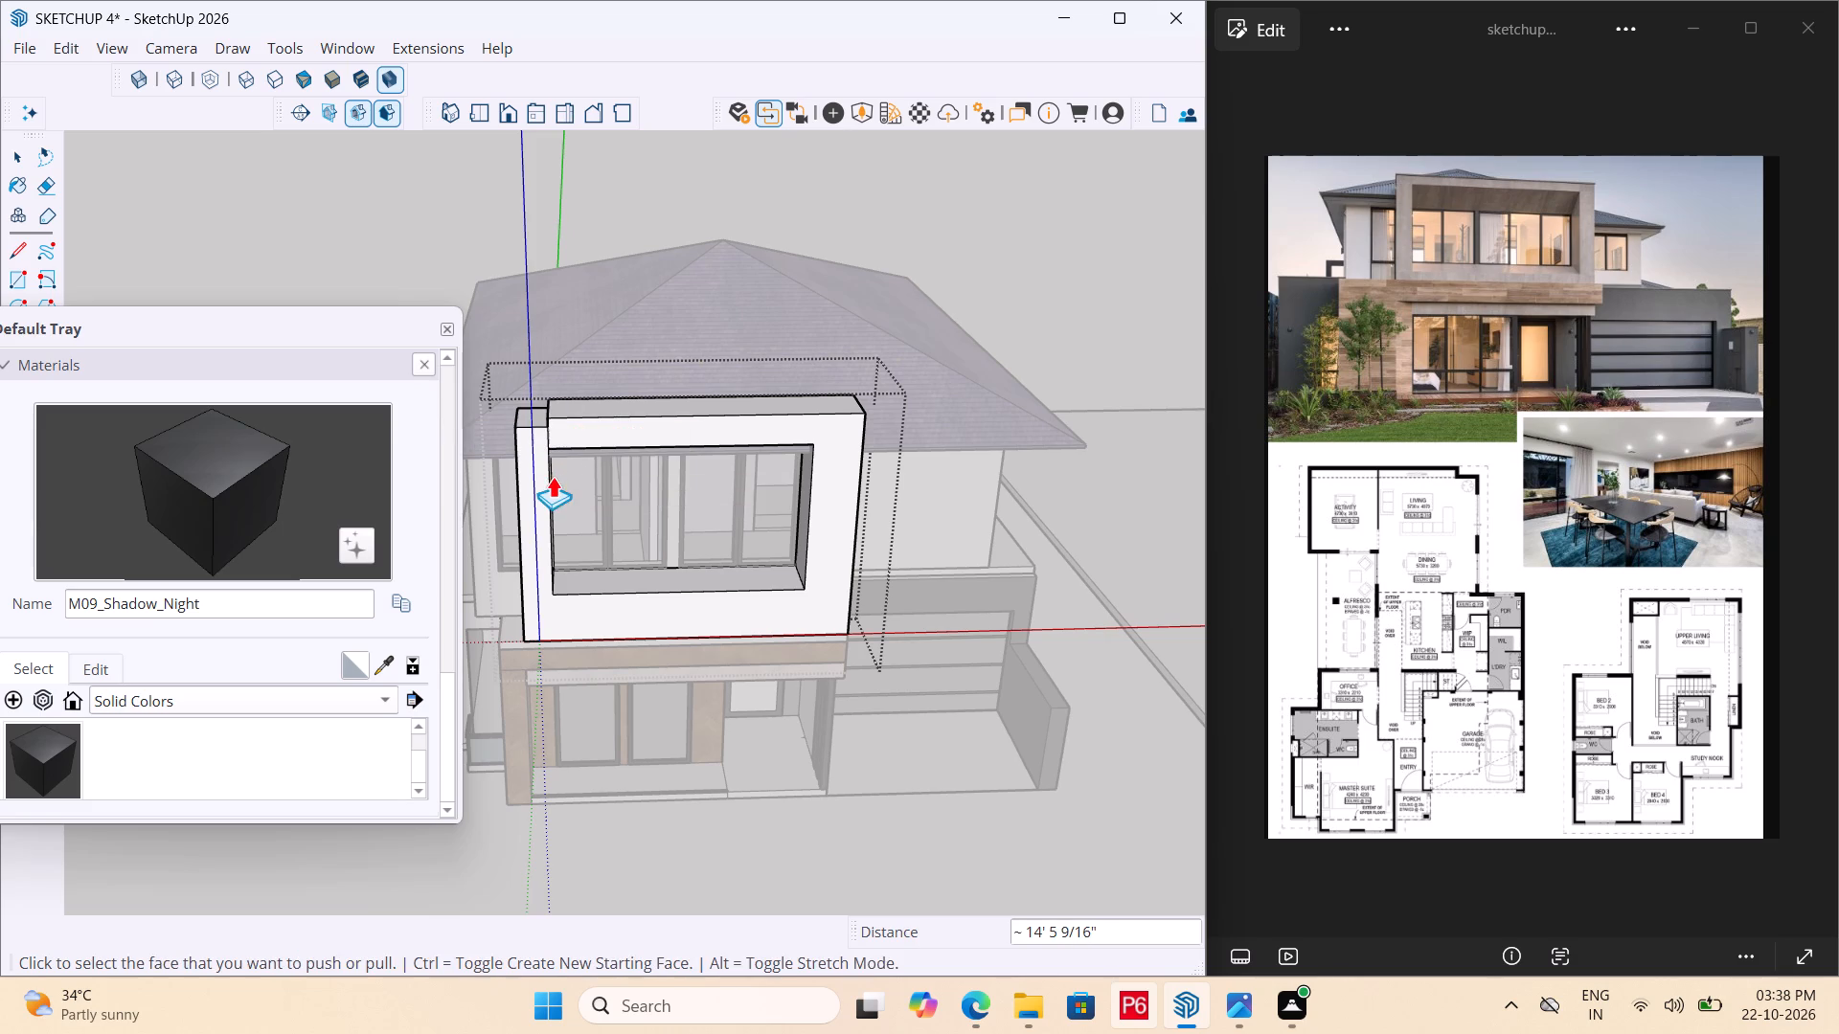
Raise the top of the pillar farther from the garage 6" to align with the top beam.
{"action": "middle_click_drag", "start_coordinate": [589, 461], "coordinate": [874, 457]}
{"action": "scroll", "coordinate": [786, 369], "scroll_direction": "up", "scroll_amount": 9}
{"action": "key", "text": "space"}
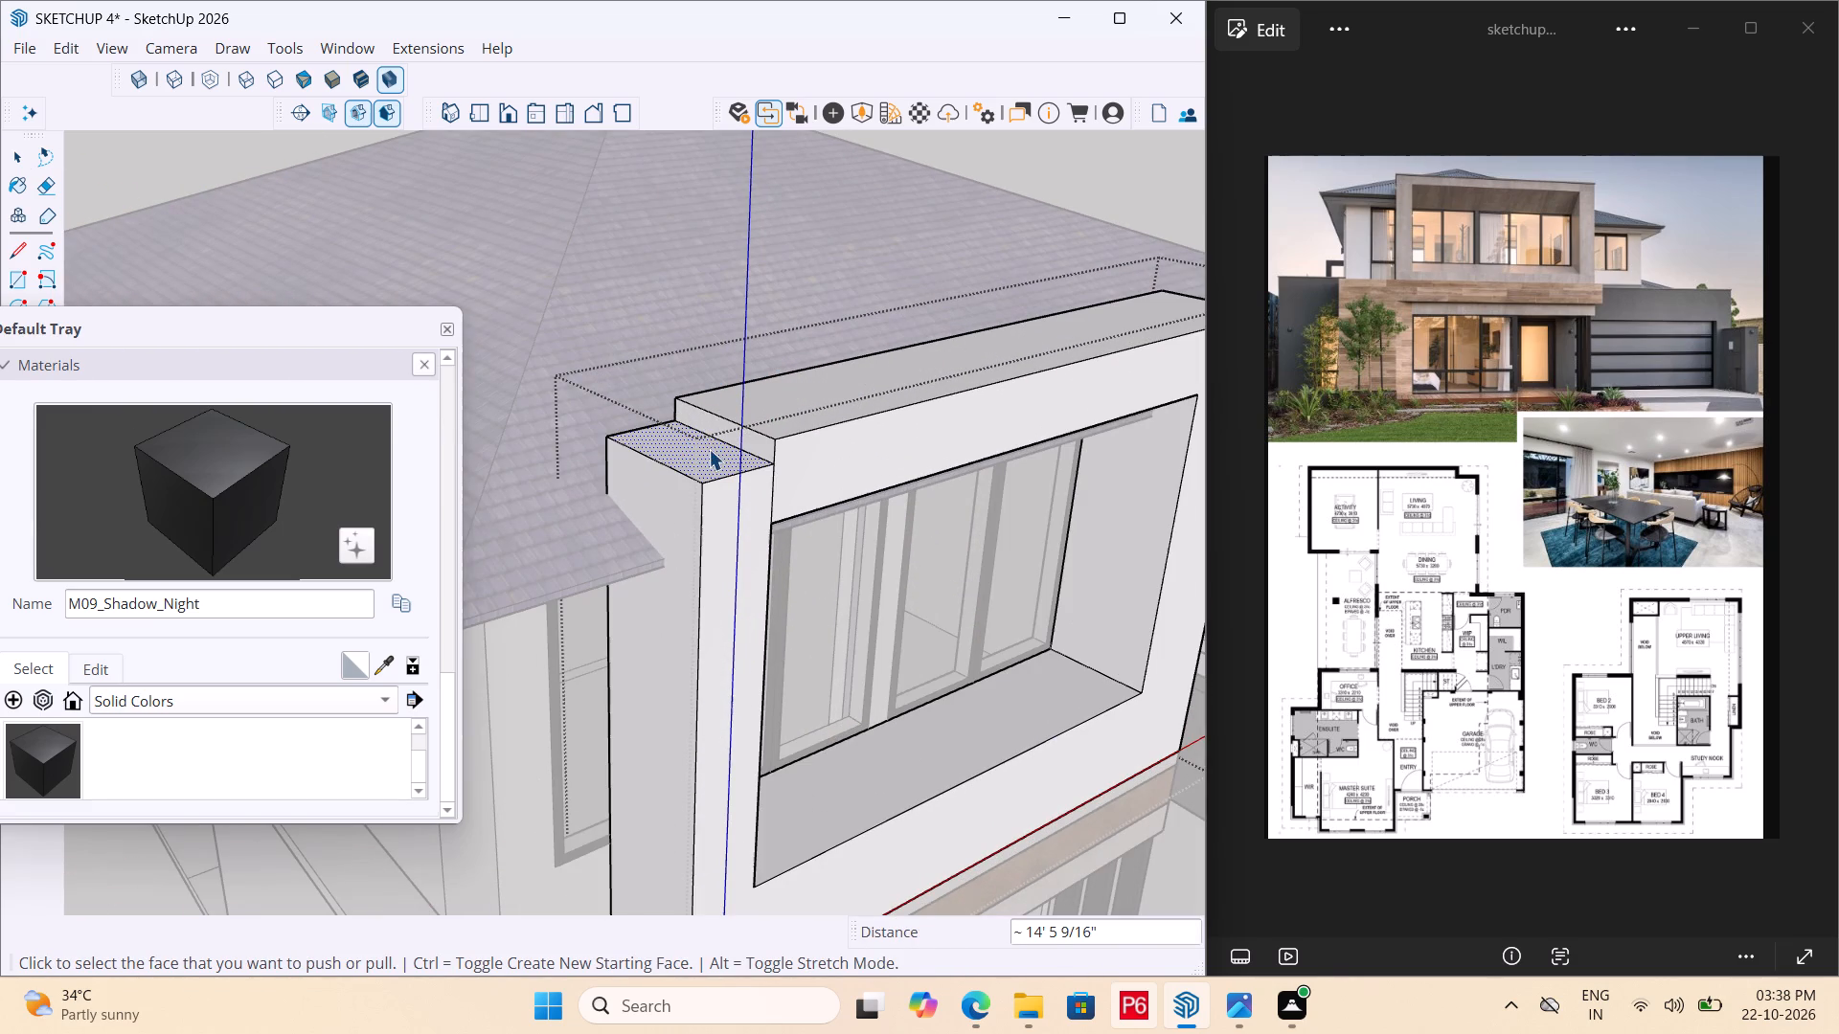
{"action": "left_click", "coordinate": [709, 449]}
{"action": "key", "text": "p"}
{"action": "left_click", "coordinate": [701, 452]}
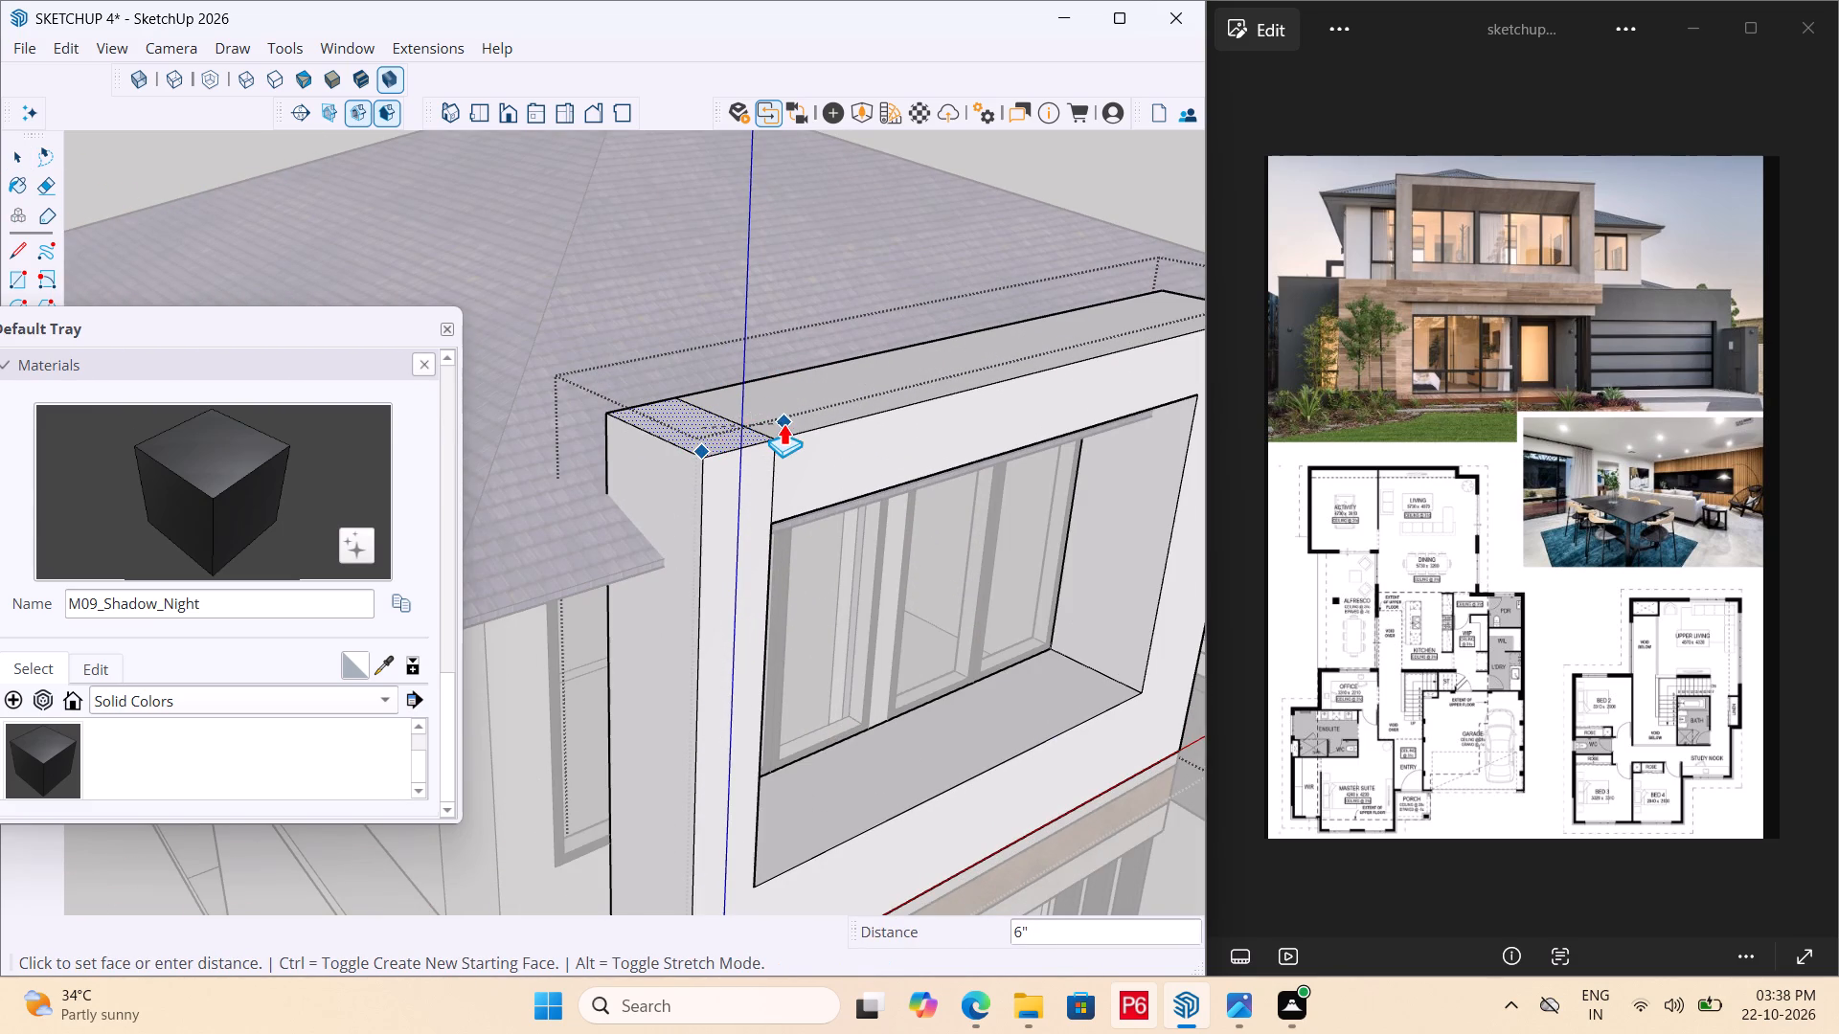
{"action": "left_click", "coordinate": [783, 423]}
Erase the leftover seam edges where the top beam meets the pillar farther from the garage, and finish editing the frame.
{"action": "scroll", "coordinate": [690, 417], "scroll_direction": "down", "scroll_amount": 6}
{"action": "middle_click_drag", "start_coordinate": [788, 395], "coordinate": [801, 490]}
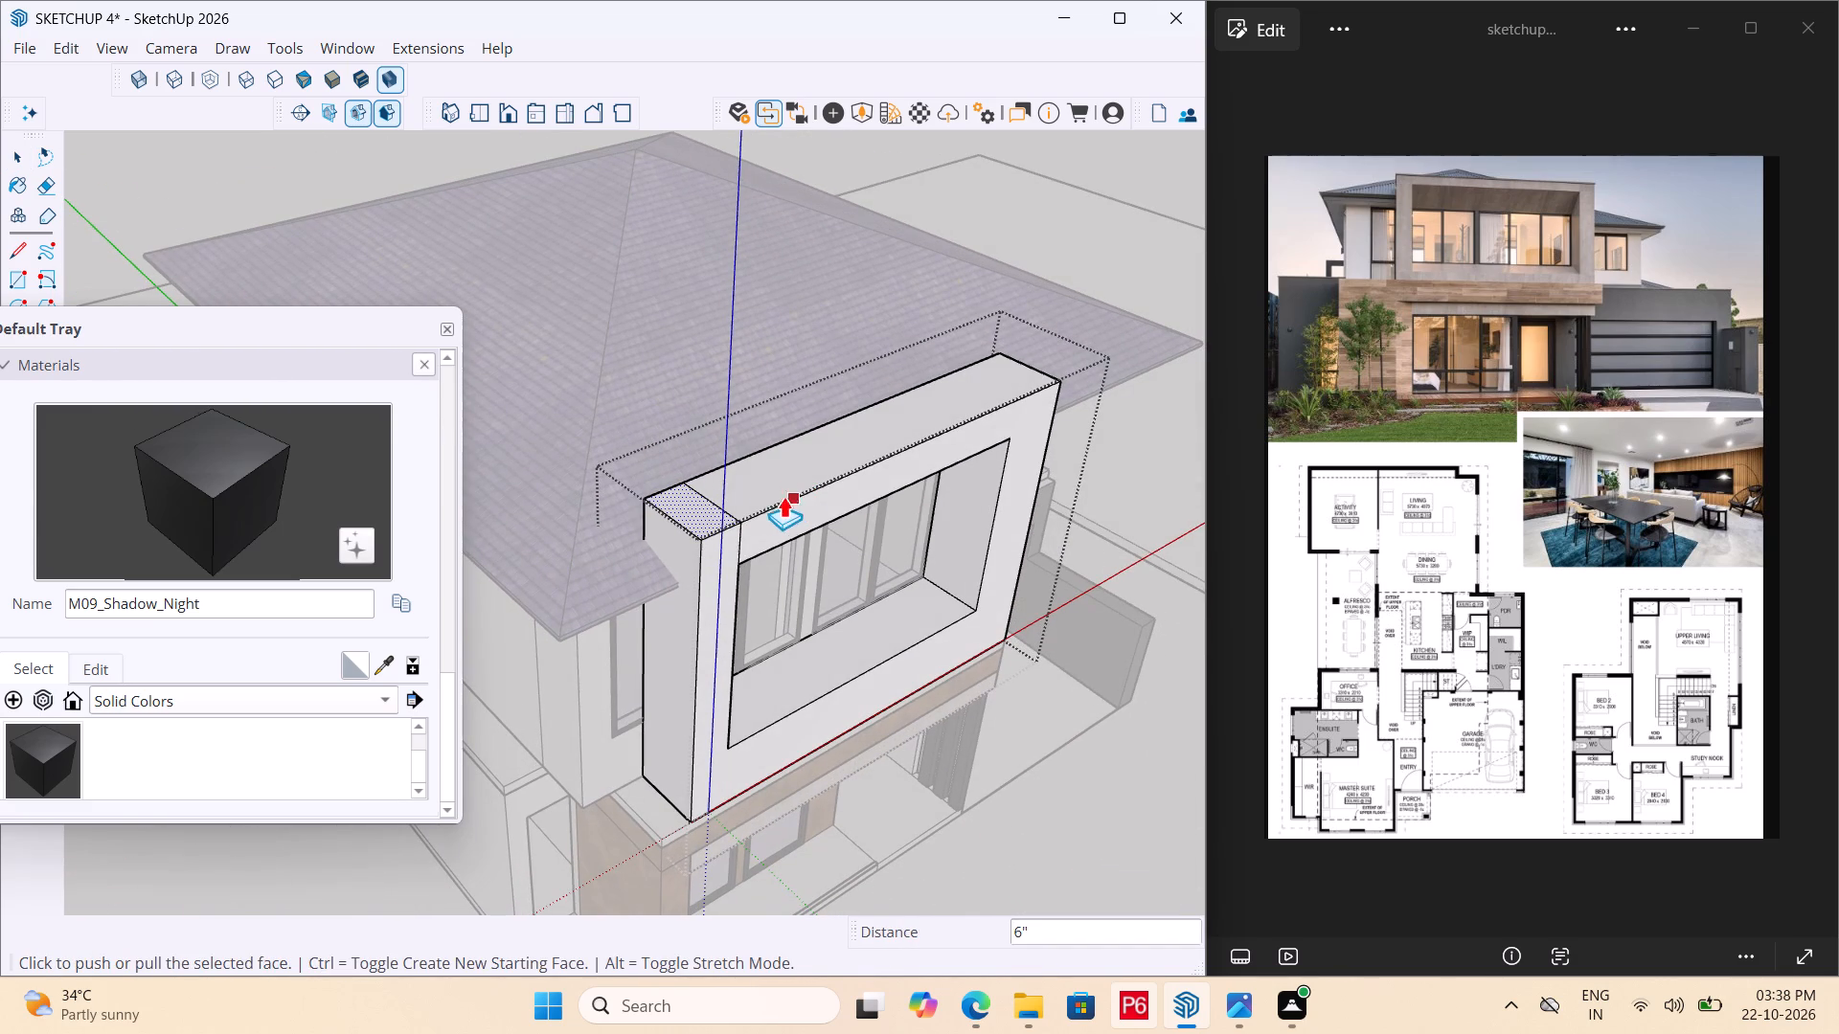
{"action": "key", "text": "e"}
{"action": "left_click_drag", "start_coordinate": [697, 506], "coordinate": [710, 500]}
{"action": "double_click", "coordinate": [710, 500]}
{"action": "left_click_drag", "start_coordinate": [738, 554], "coordinate": [743, 545]}
{"action": "left_click", "coordinate": [745, 543]}
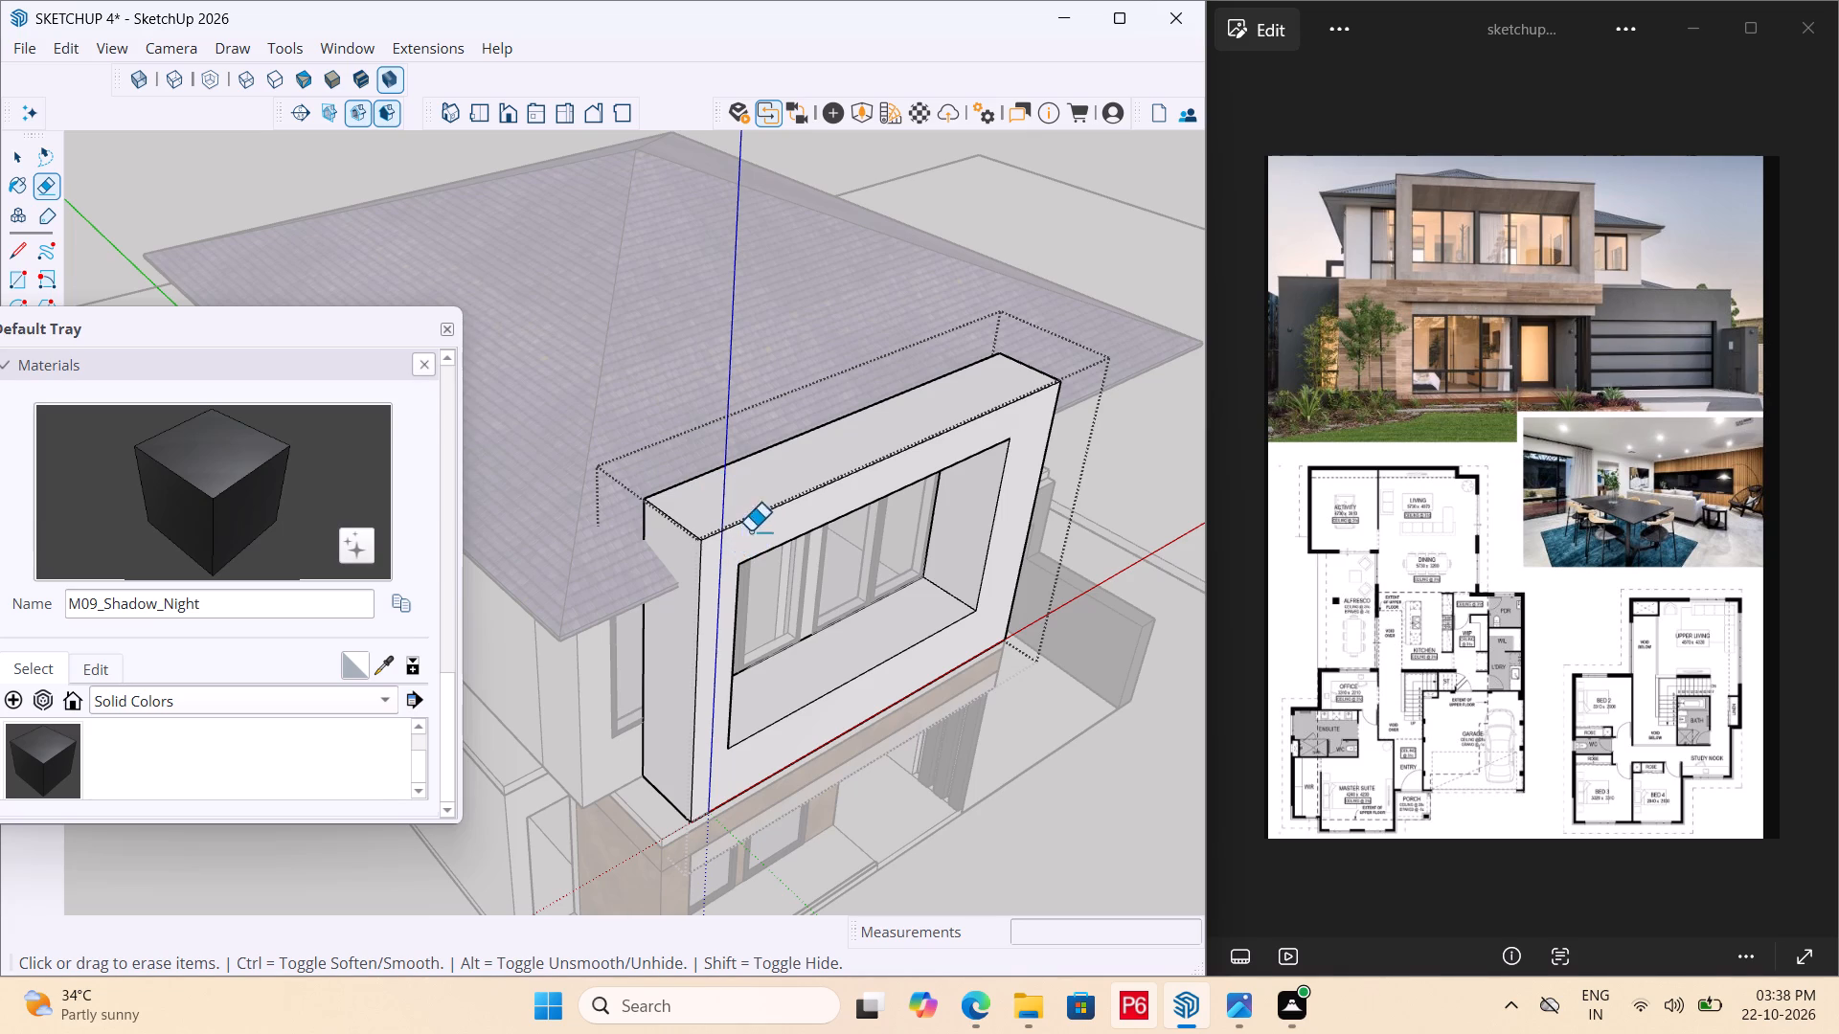
{"action": "scroll", "coordinate": [732, 460], "scroll_direction": "down", "scroll_amount": 4}
{"action": "middle_click_drag", "start_coordinate": [998, 474], "coordinate": [414, 362]}
{"action": "scroll", "coordinate": [990, 466], "scroll_direction": "down", "scroll_amount": 5}
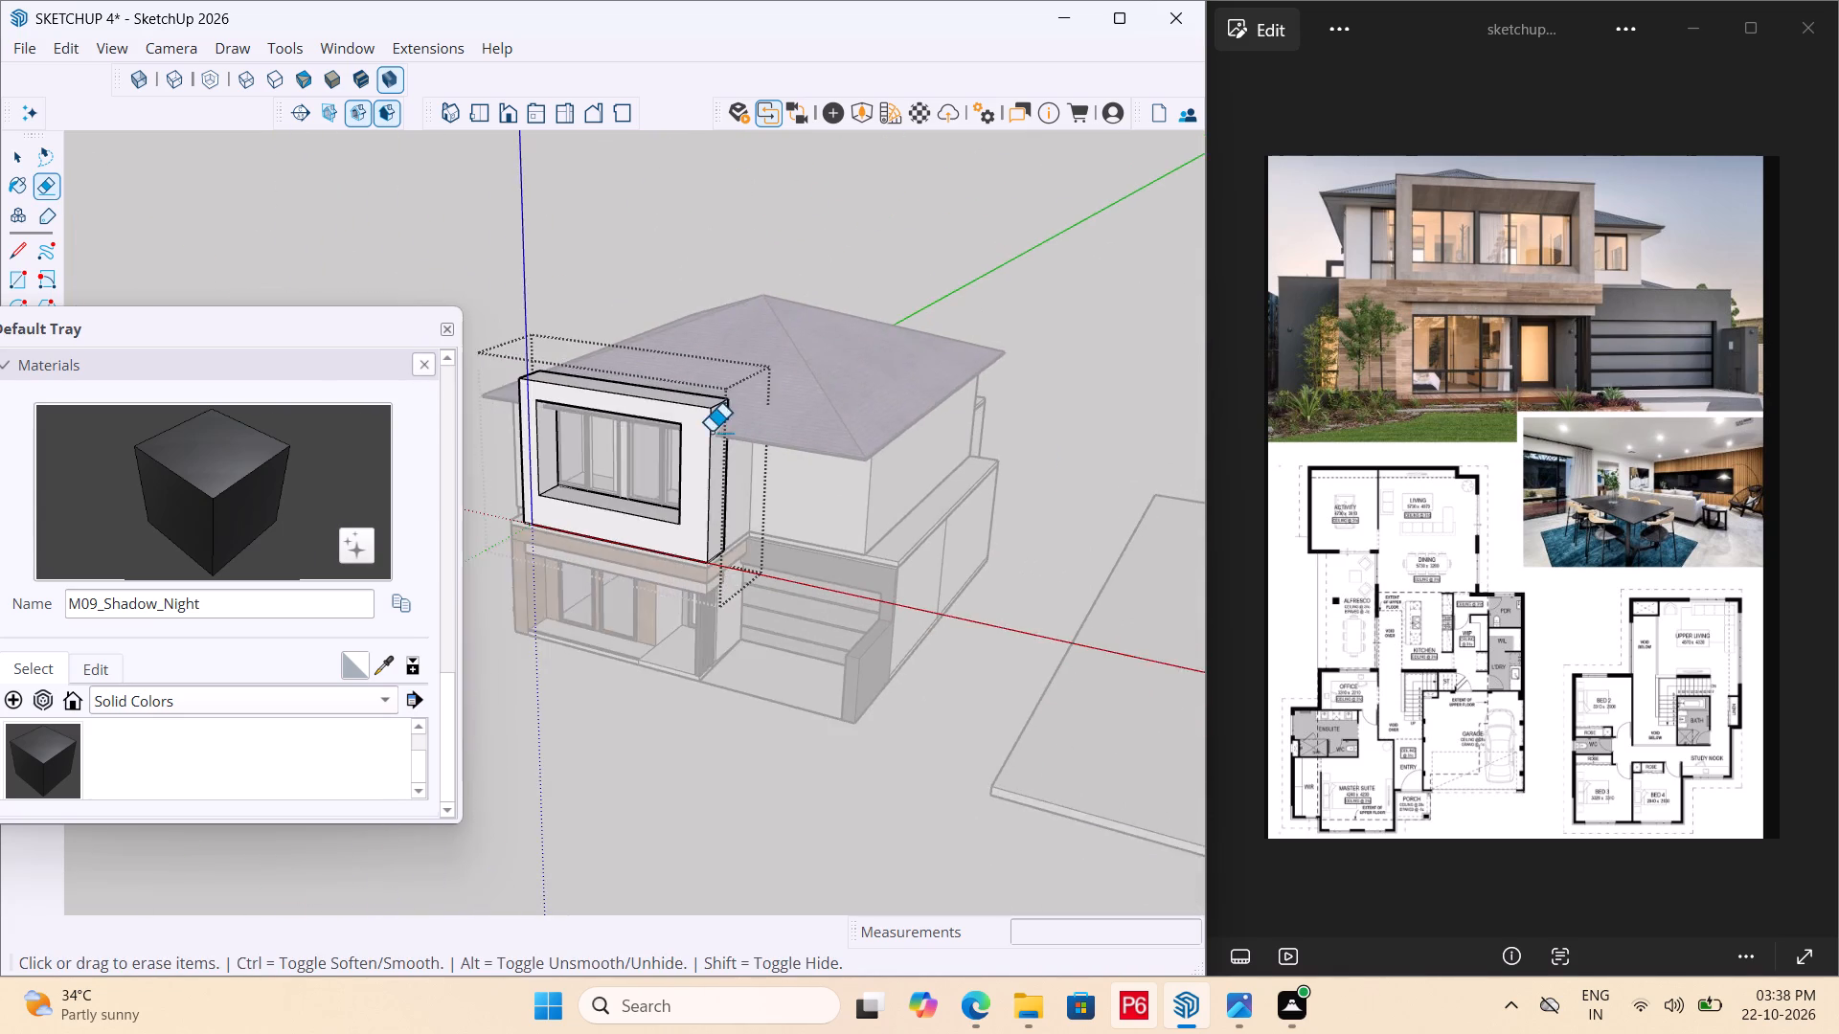
{"action": "middle_click_drag", "start_coordinate": [710, 432], "coordinate": [1257, 419]}
{"action": "middle_click_drag", "start_coordinate": [643, 419], "coordinate": [625, 388]}
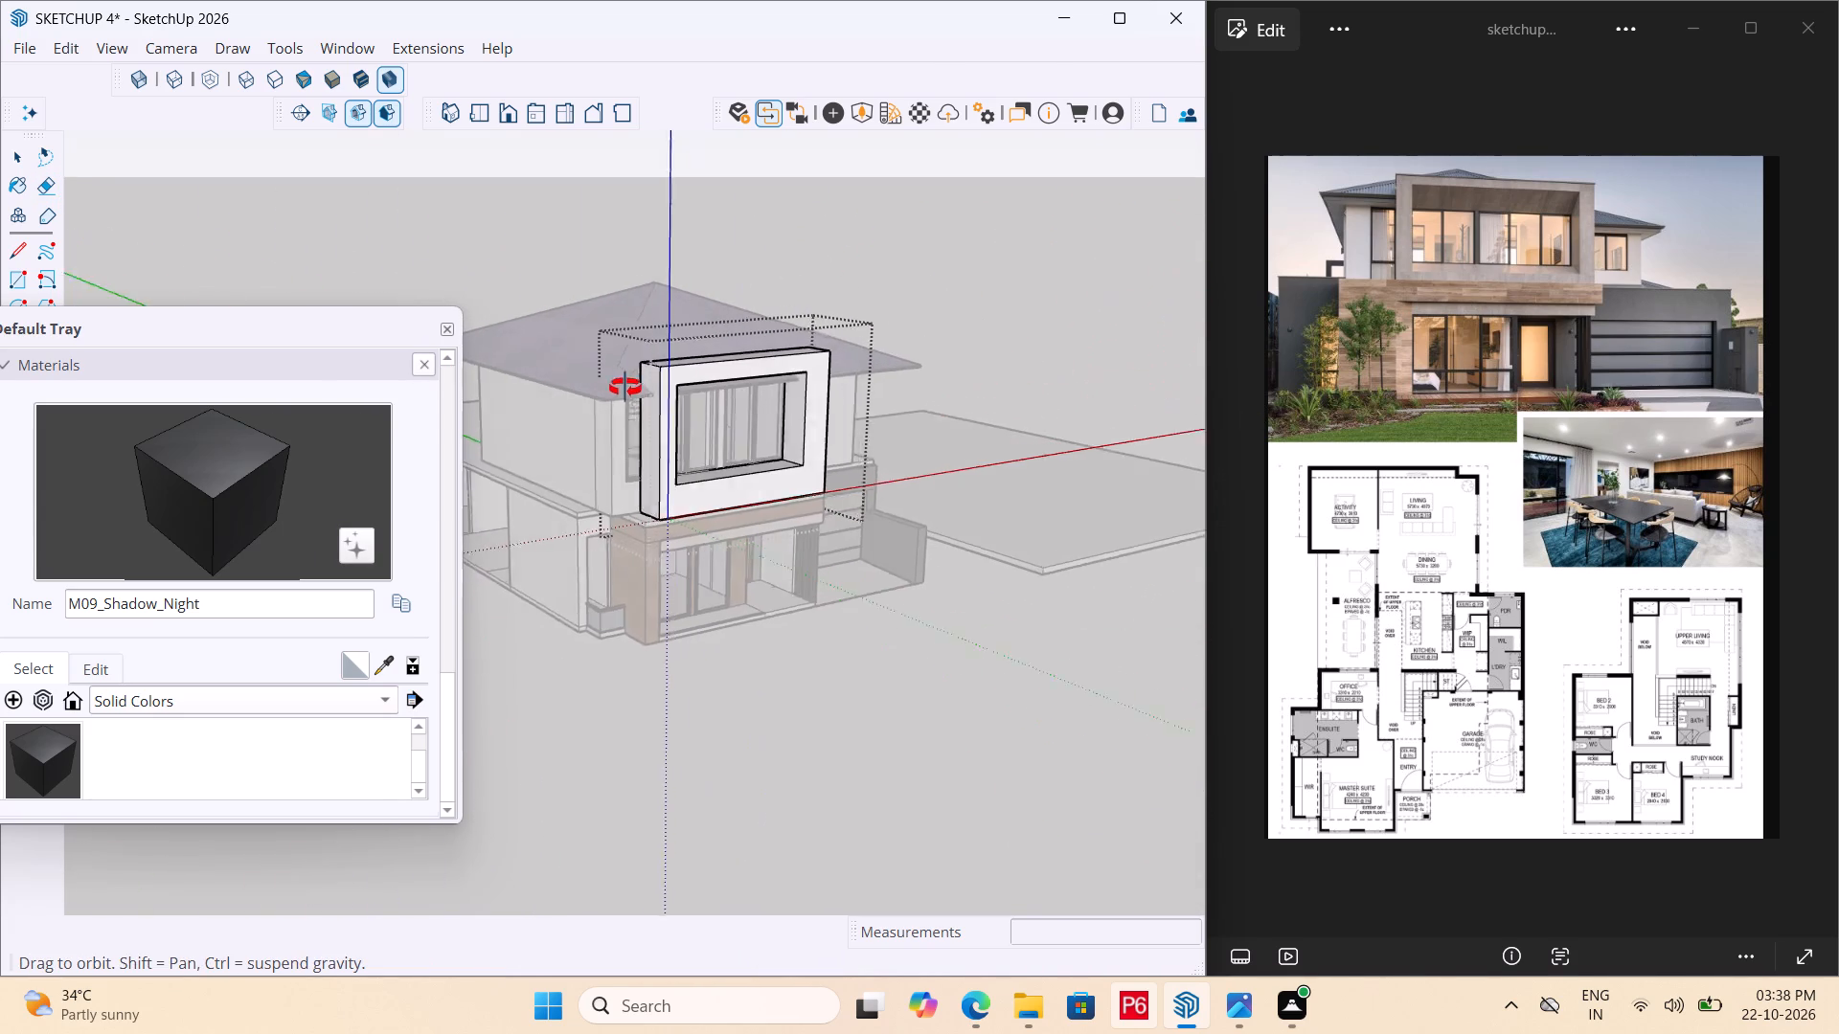
{"action": "middle_click_drag", "start_coordinate": [625, 388], "coordinate": [591, 383]}
{"action": "key", "text": "space"}
{"action": "double_click", "coordinate": [1001, 294]}
Save the house model with the completed upper-floor front frame.
{"action": "middle_click_drag", "start_coordinate": [802, 346], "coordinate": [479, 186]}
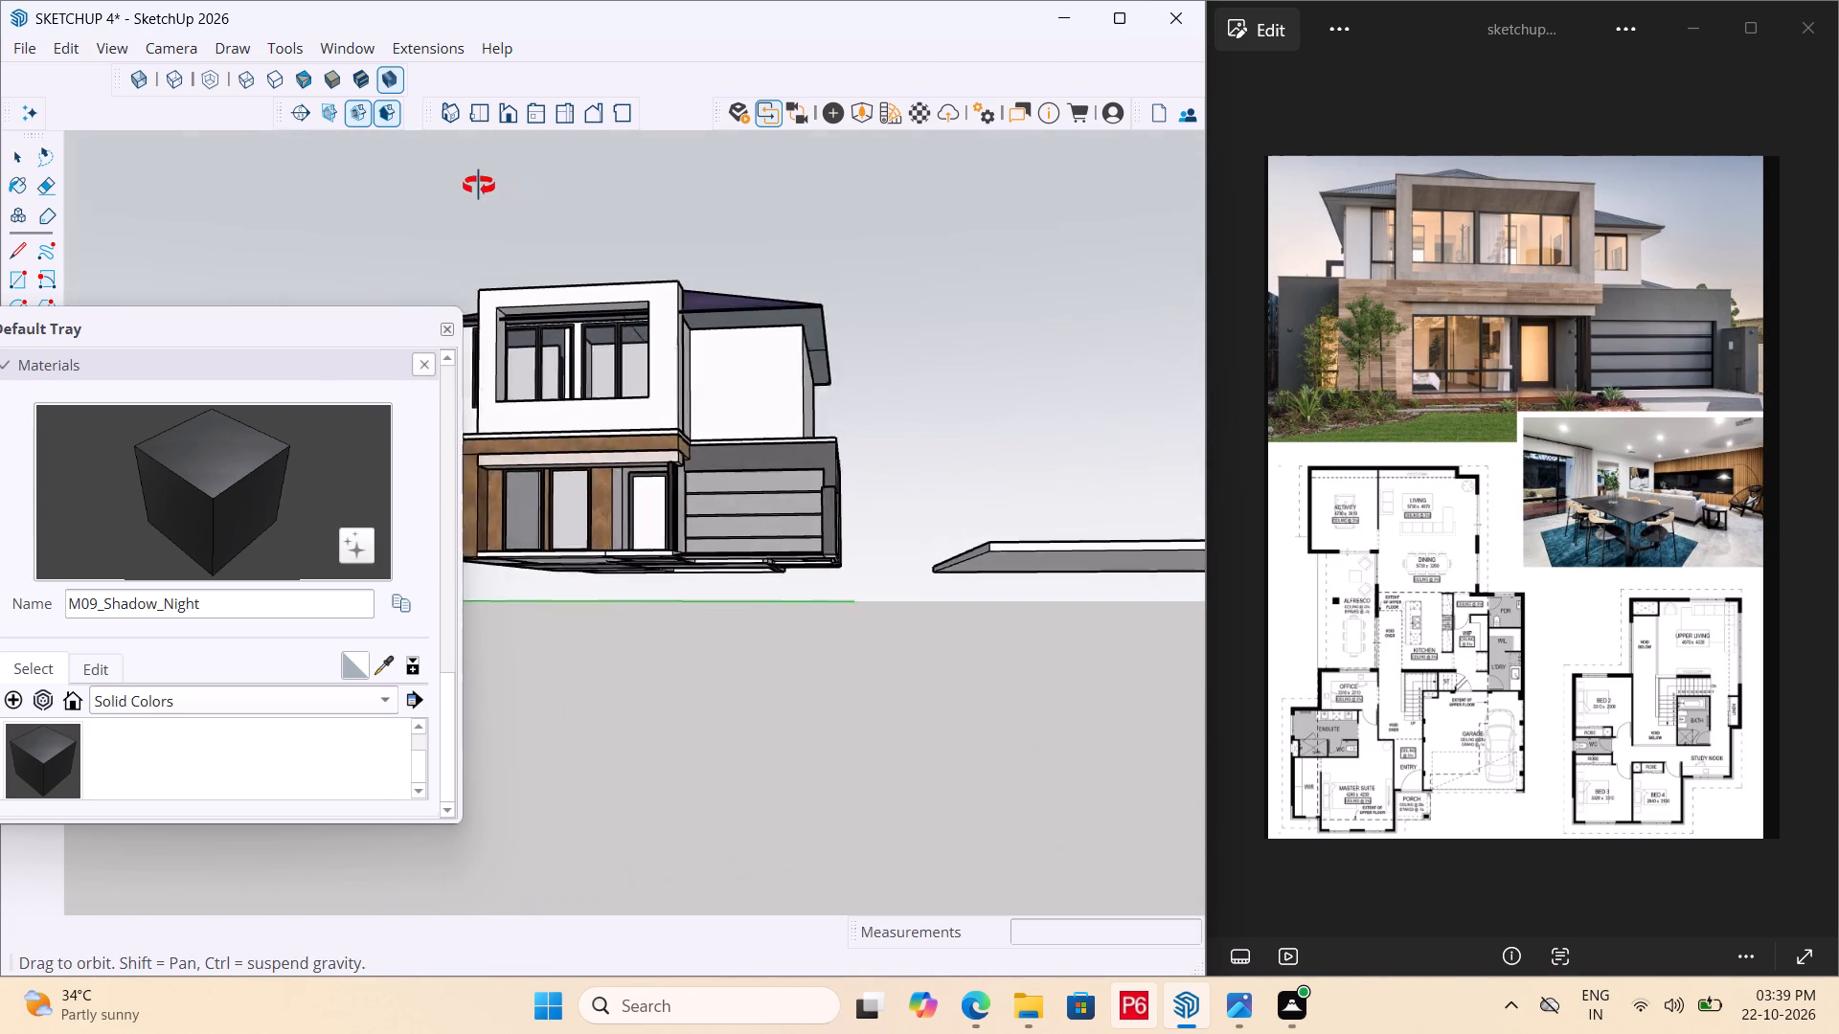
{"action": "middle_click_drag", "start_coordinate": [479, 186], "coordinate": [918, 295]}
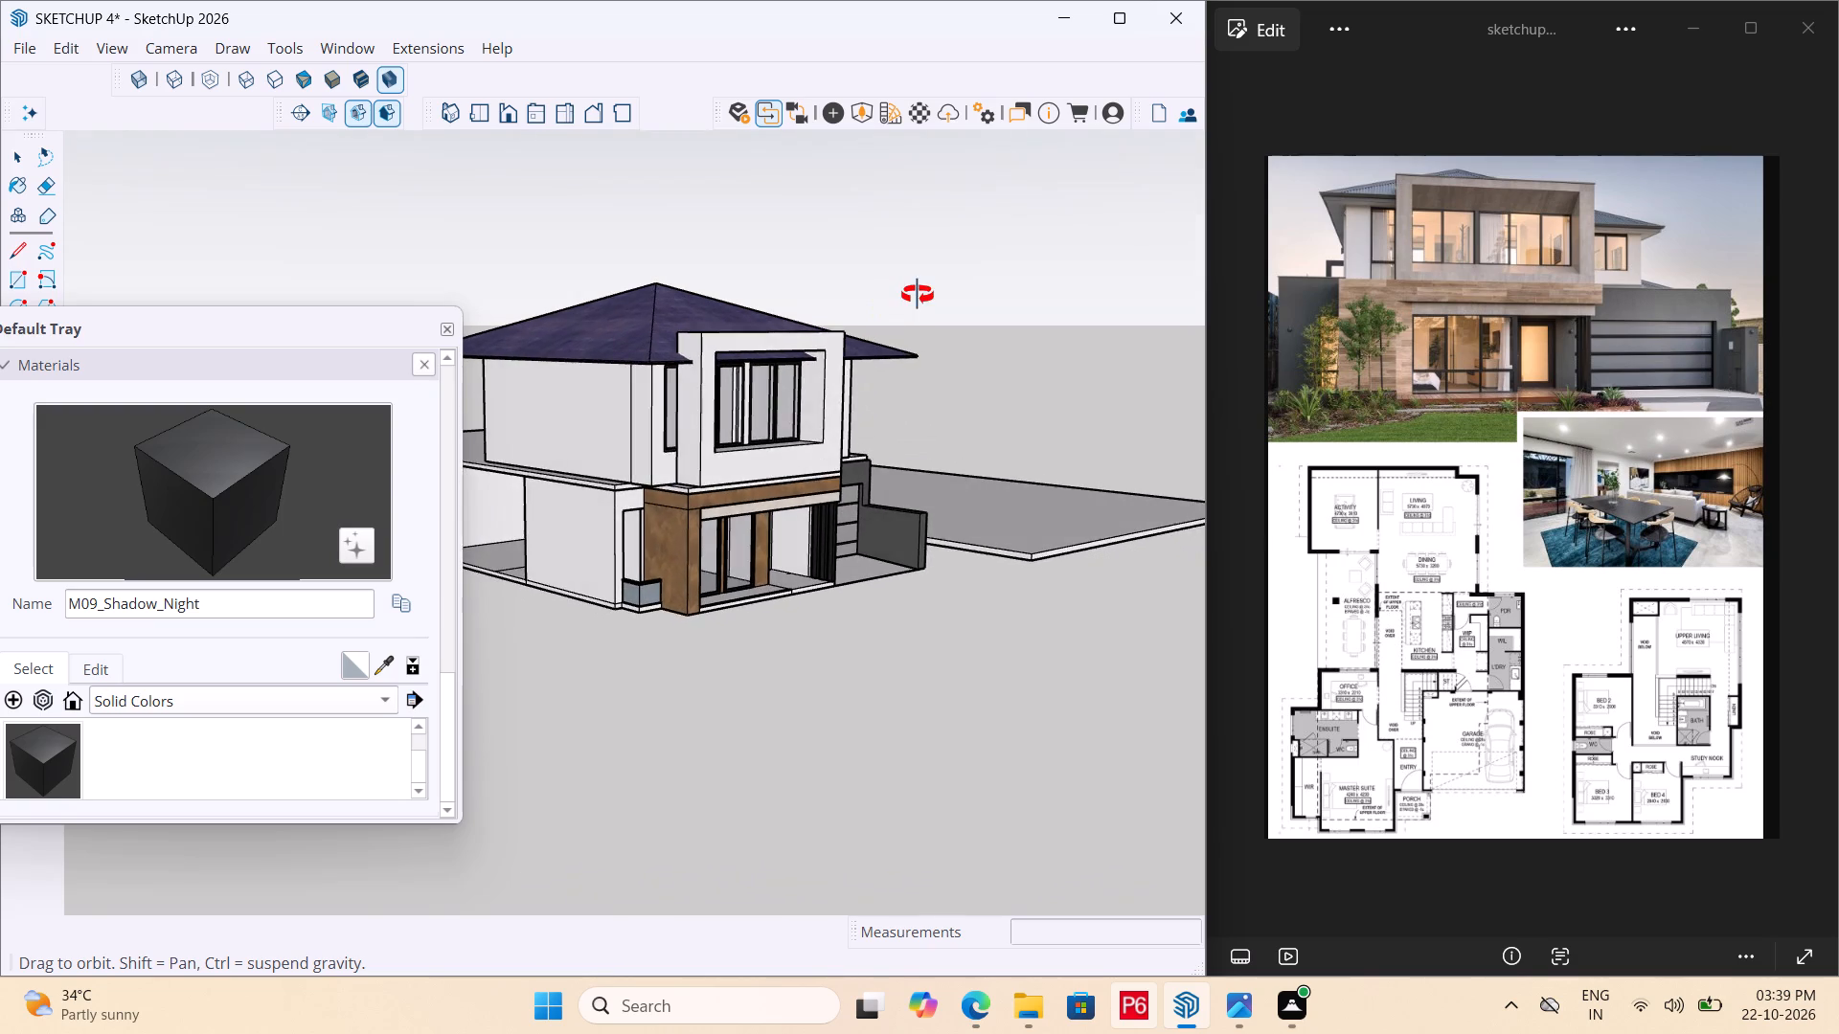
{"action": "middle_click_drag", "start_coordinate": [918, 295], "coordinate": [882, 278]}
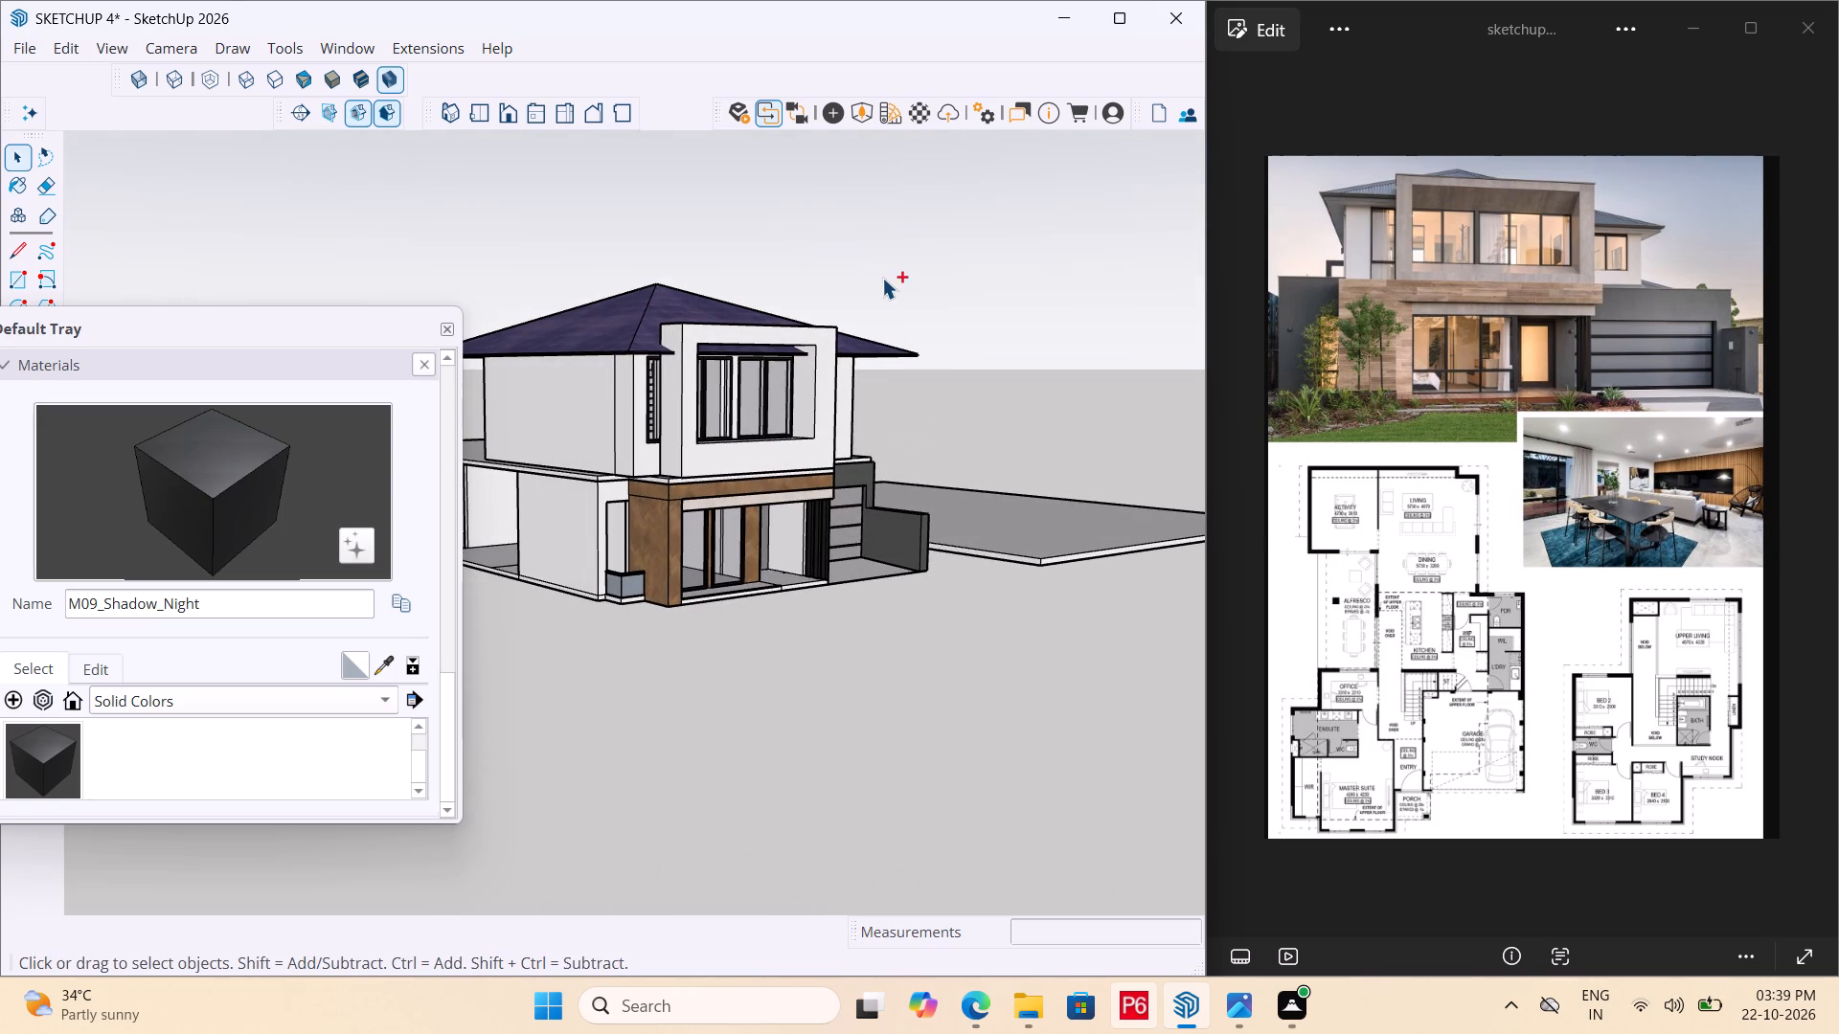
{"action": "key", "text": "ctrl+s"}
{"action": "key", "text": "ctrl+s"}
{"action": "key", "text": "ctrl+s"}
{"action": "key", "text": "ctrl+s"}
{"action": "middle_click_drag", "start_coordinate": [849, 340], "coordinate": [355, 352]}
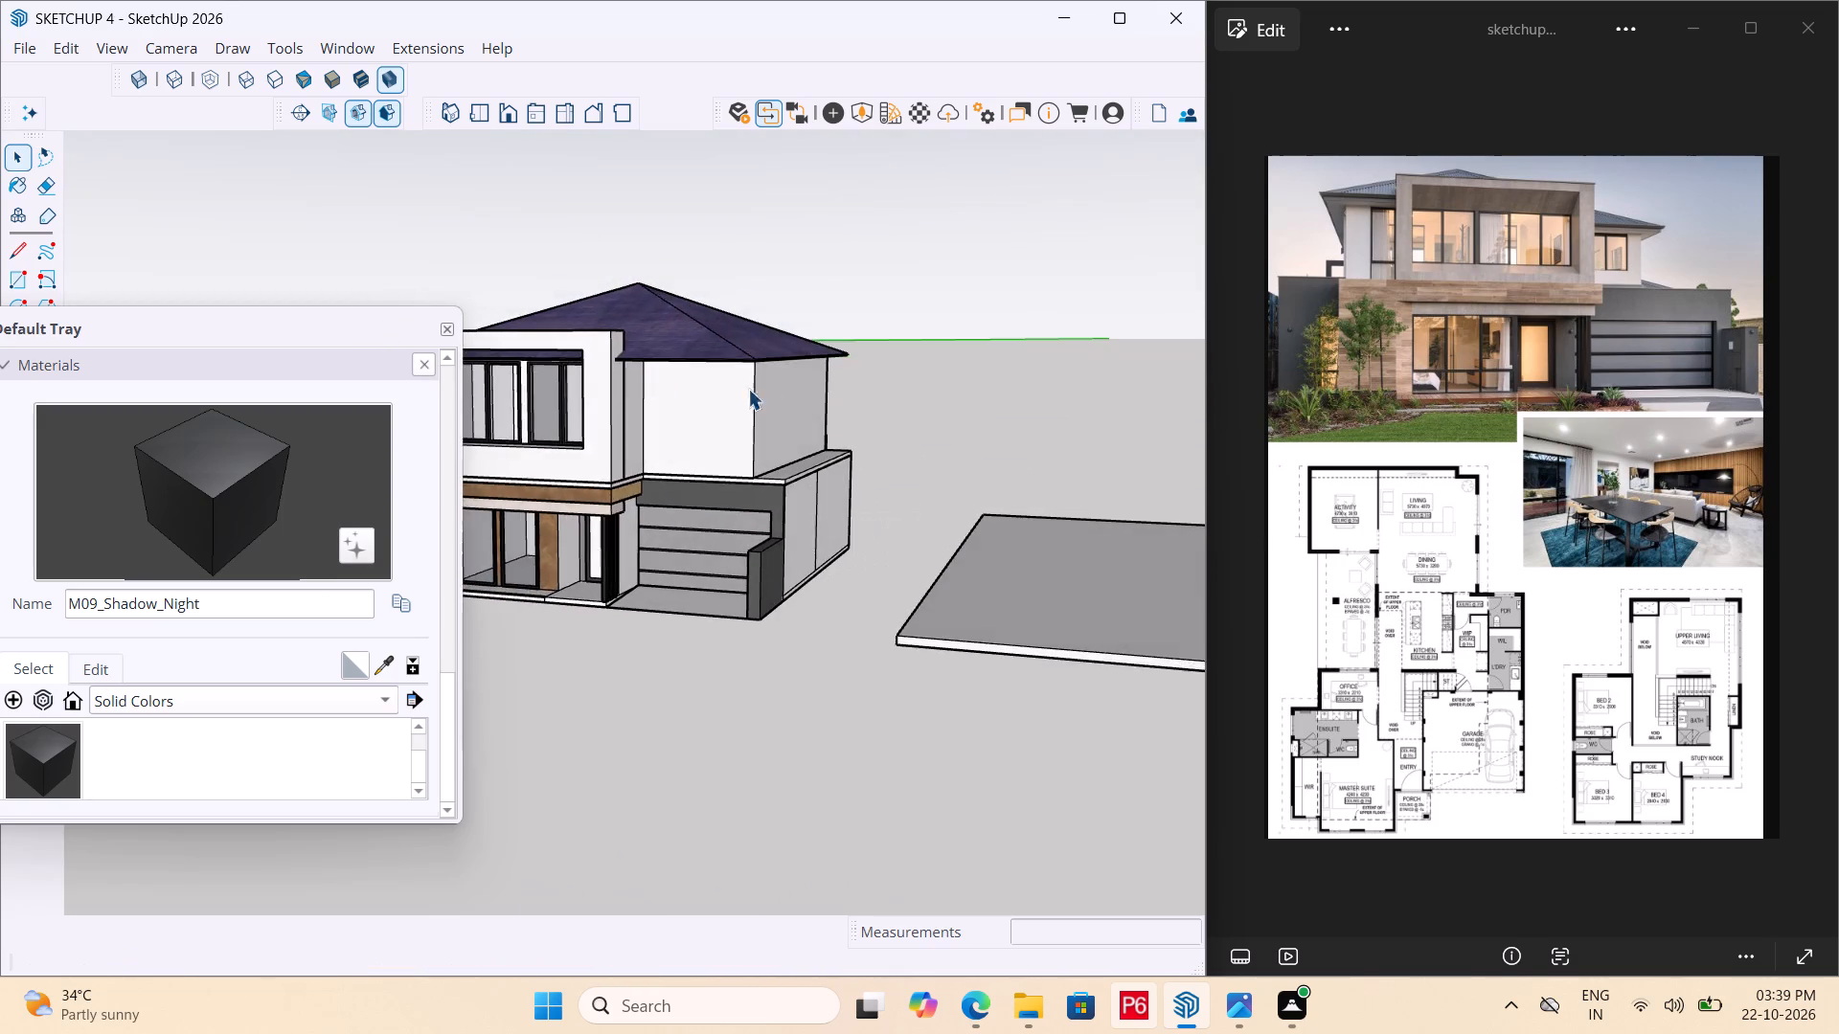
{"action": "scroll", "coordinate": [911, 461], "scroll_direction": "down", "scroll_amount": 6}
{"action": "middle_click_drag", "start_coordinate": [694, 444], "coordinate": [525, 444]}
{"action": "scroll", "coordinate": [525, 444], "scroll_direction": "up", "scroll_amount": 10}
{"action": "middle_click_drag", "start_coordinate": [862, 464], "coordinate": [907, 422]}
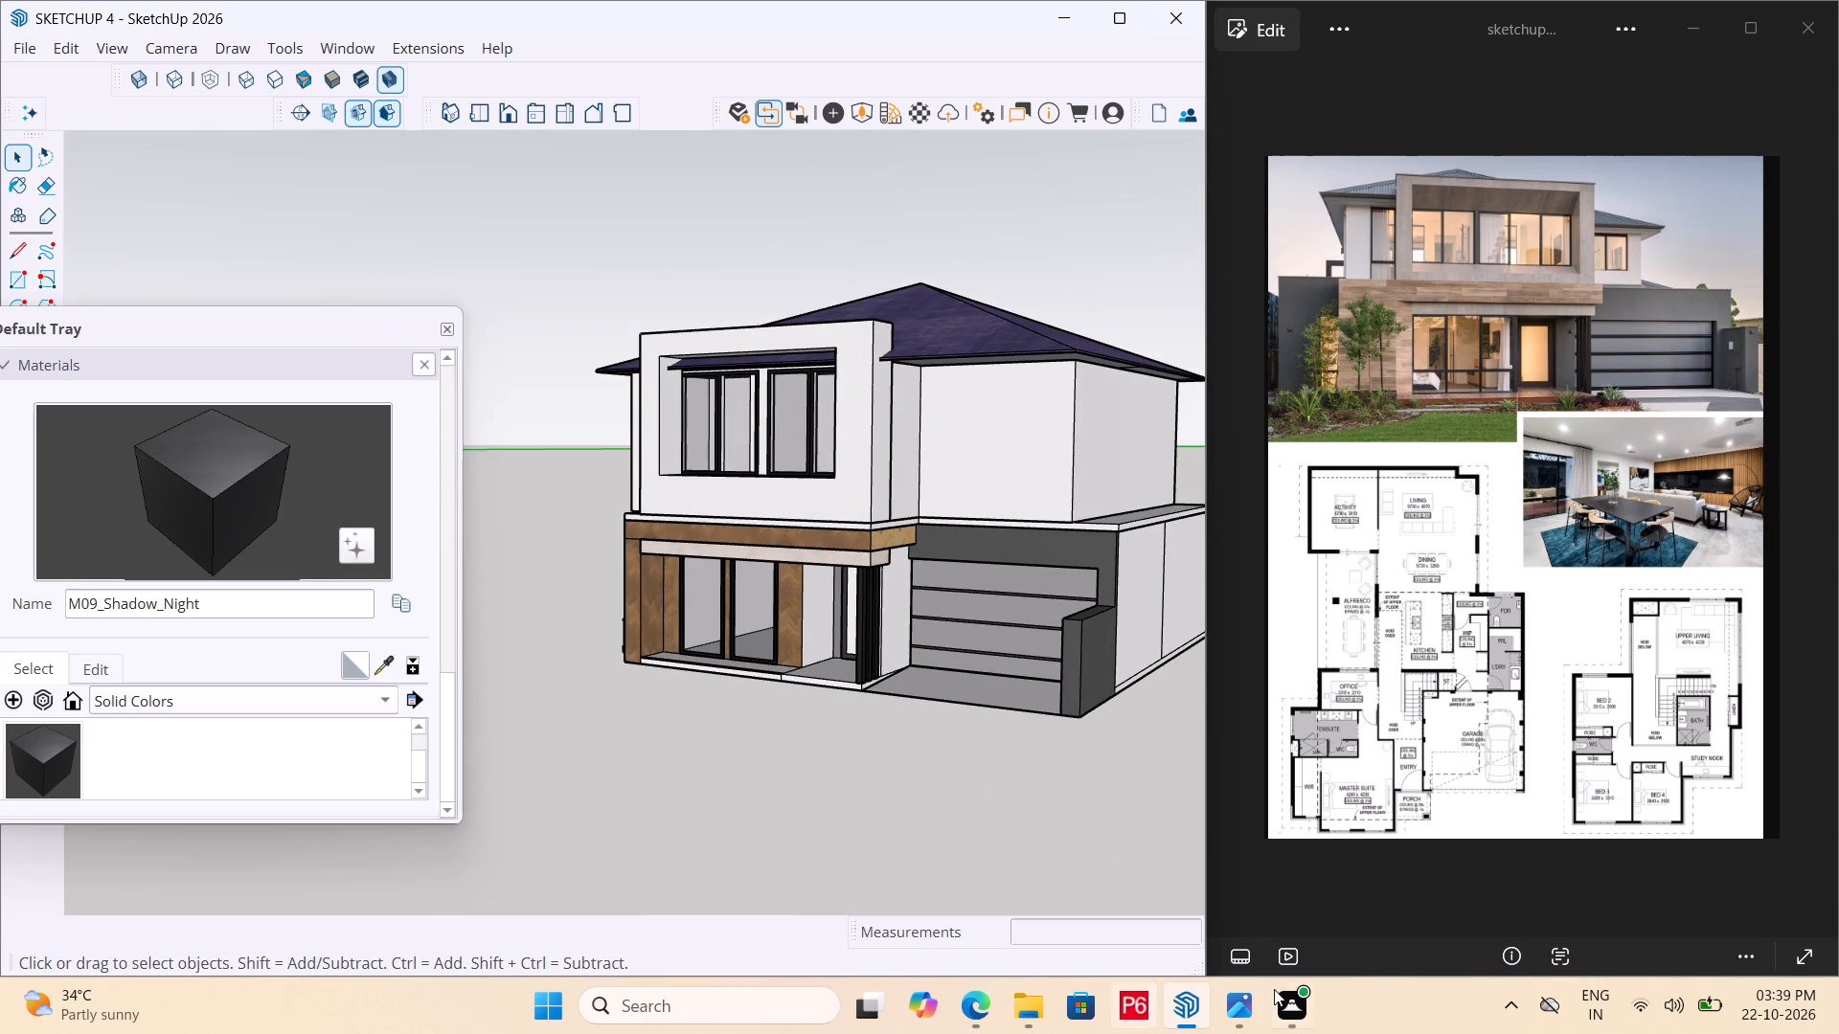
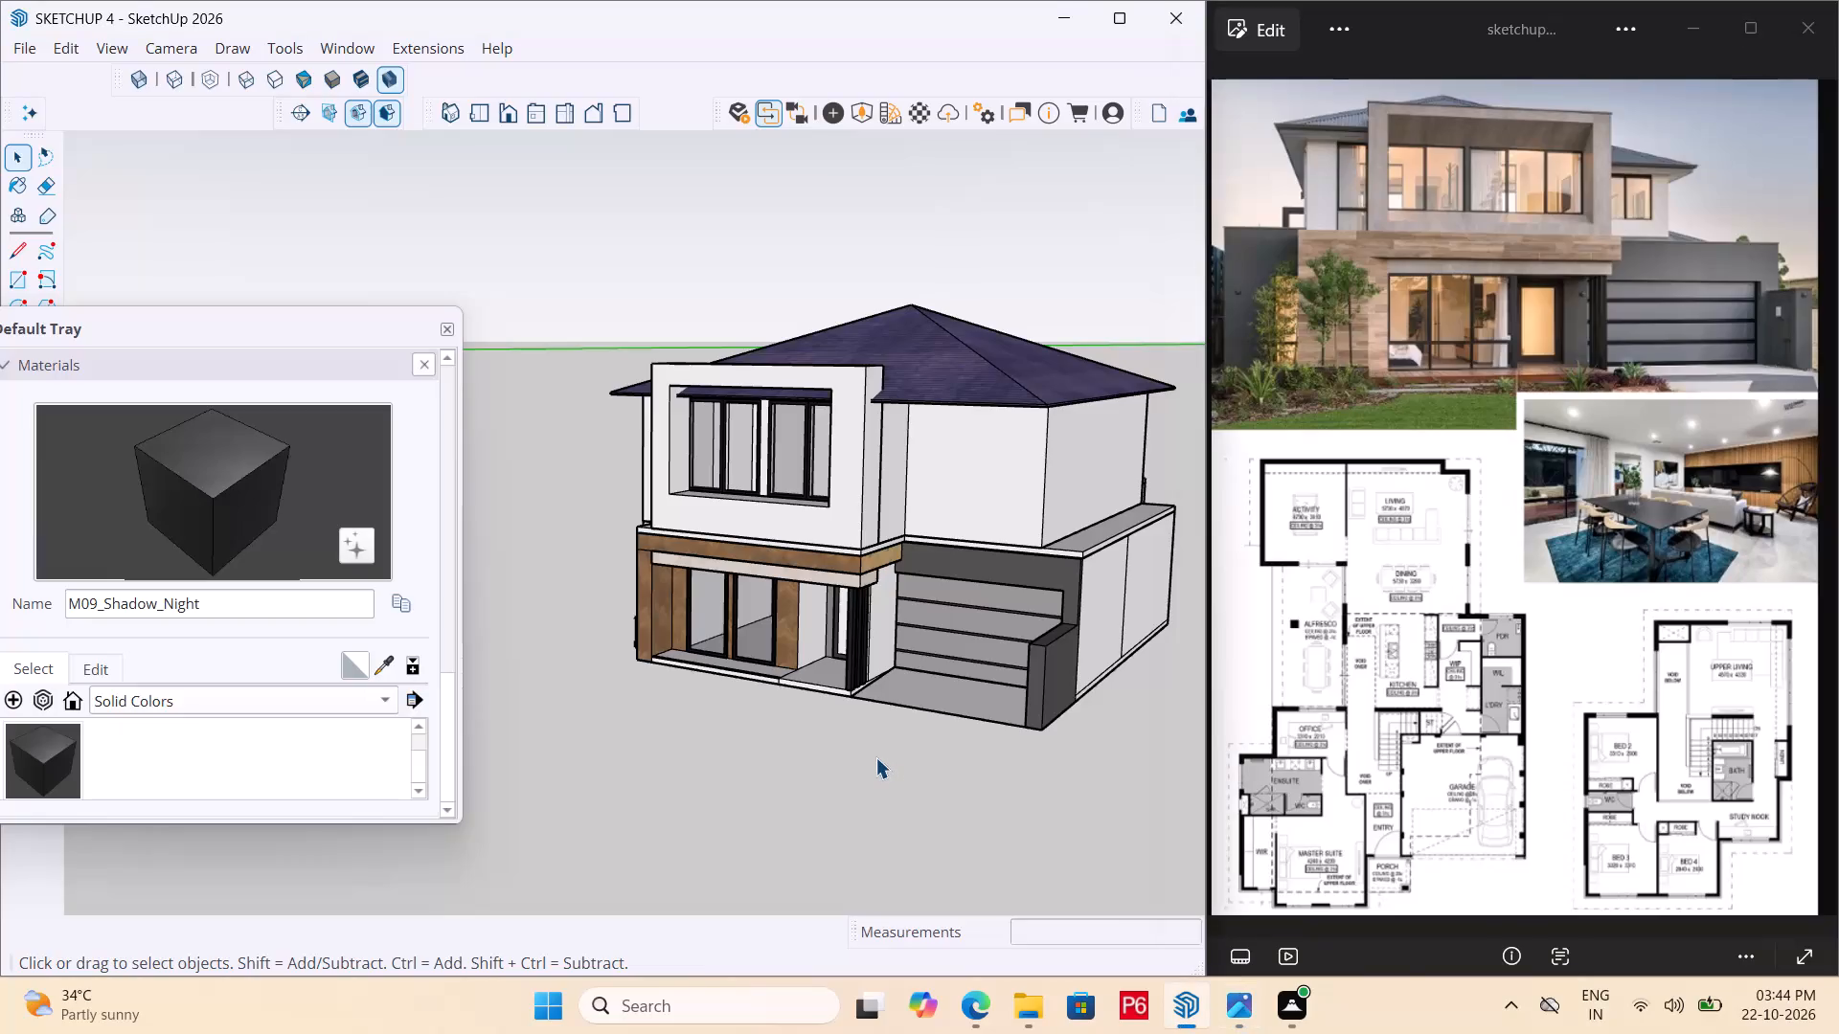
Sample the M06_Steel_Smoke material from the garage fascia and try painting the pale strip beneath it.
{"action": "scroll", "coordinate": [744, 764], "scroll_direction": "down", "scroll_amount": 4}
{"action": "middle_click_drag", "start_coordinate": [736, 722], "coordinate": [861, 715]}
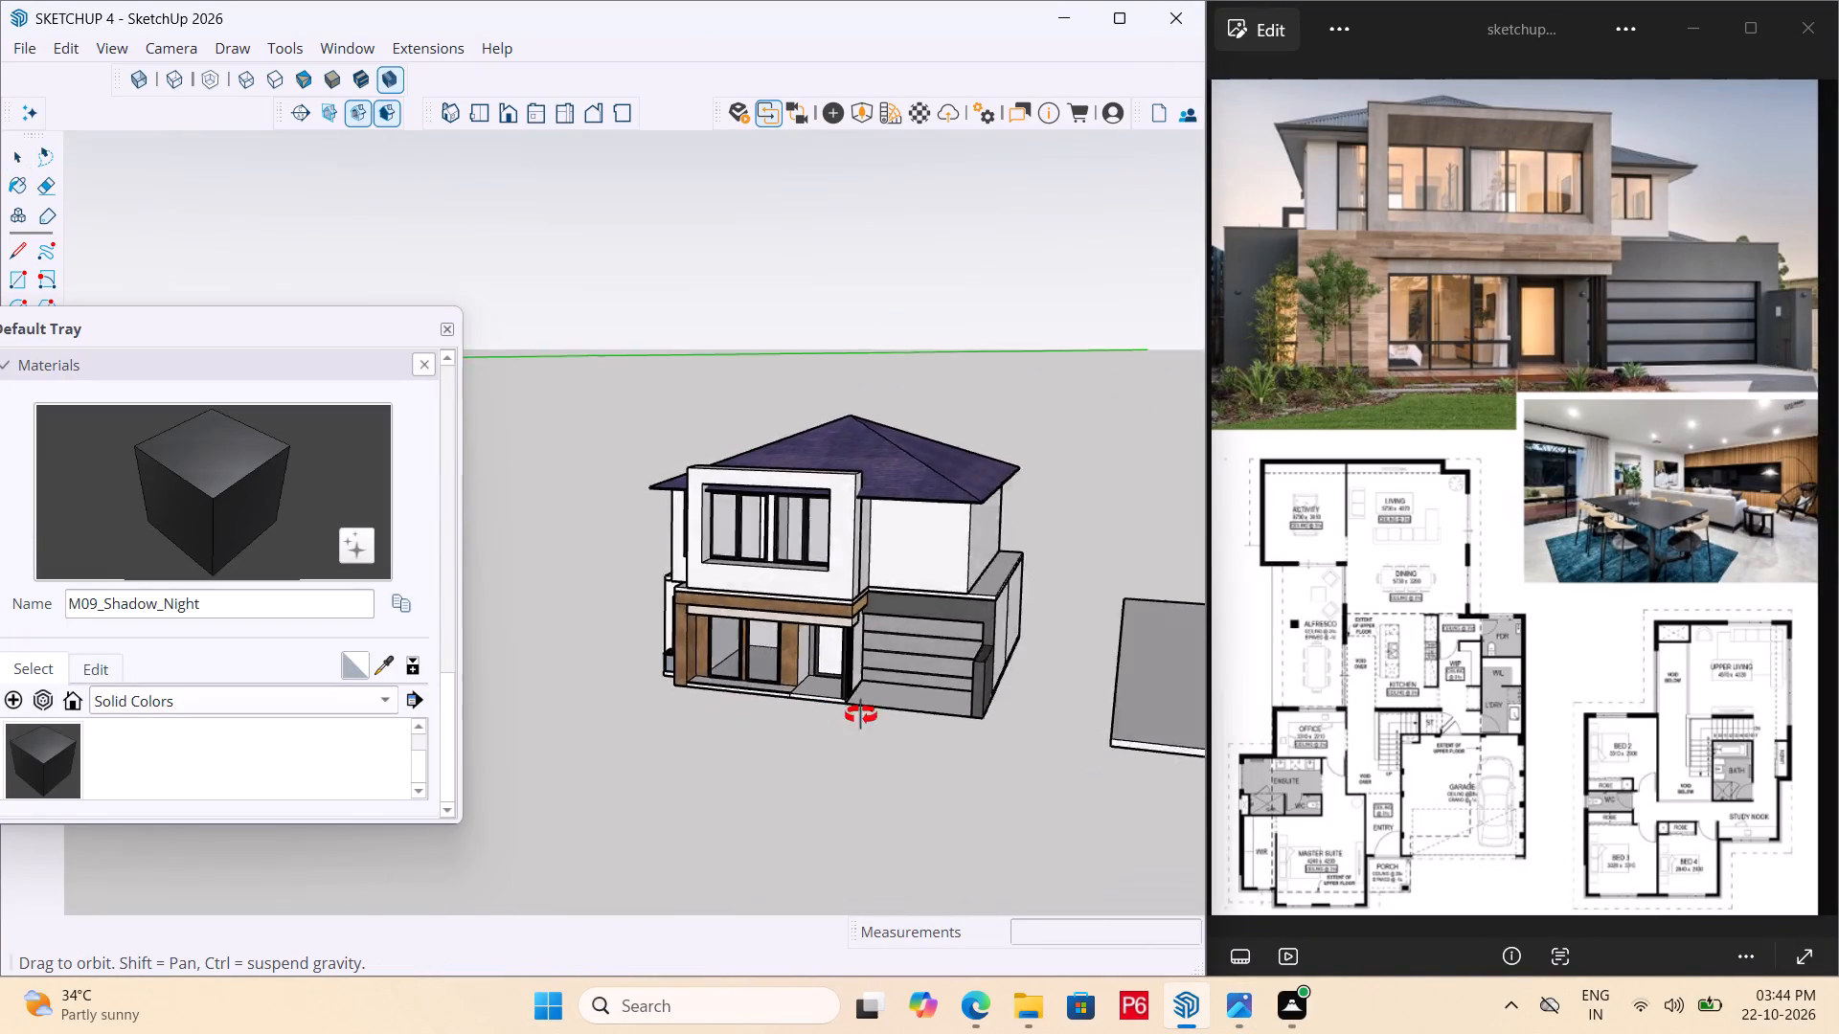
{"action": "middle_click_drag", "start_coordinate": [861, 715], "coordinate": [520, 594]}
{"action": "scroll", "coordinate": [899, 621], "scroll_direction": "up", "scroll_amount": 10}
{"action": "middle_click_drag", "start_coordinate": [864, 569], "coordinate": [916, 549]}
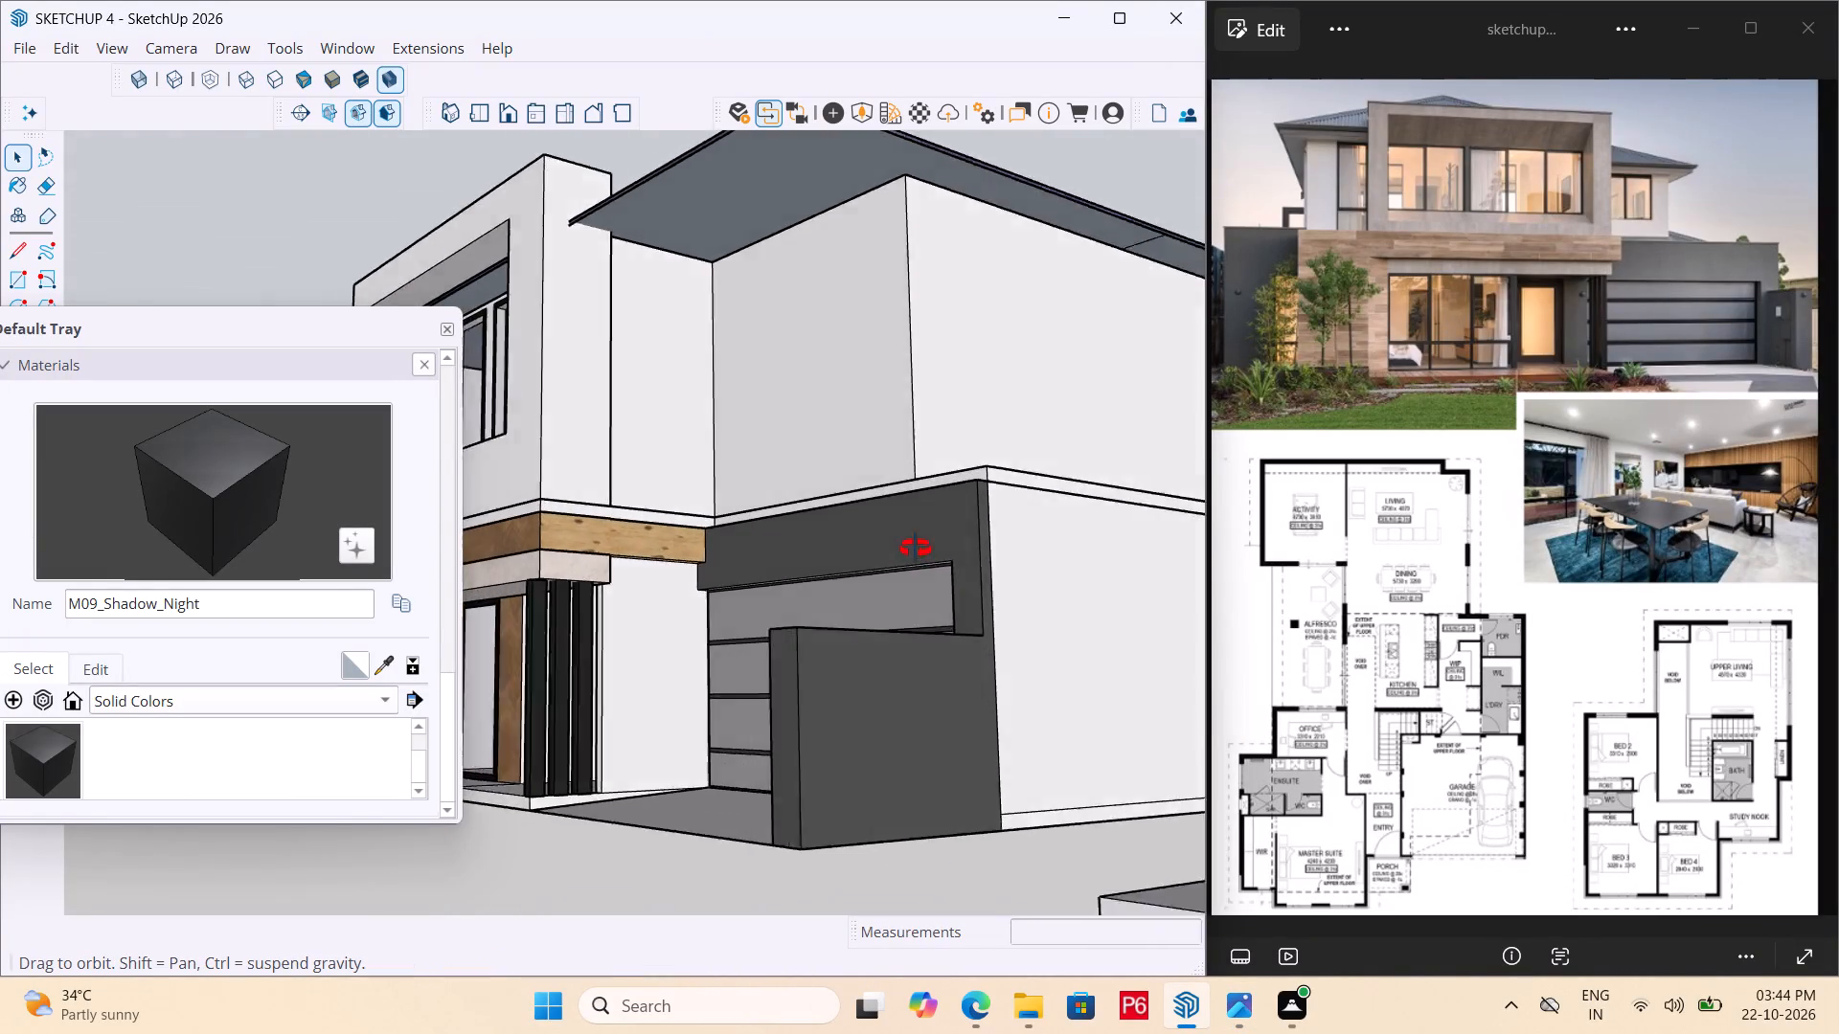
{"action": "middle_click_drag", "start_coordinate": [916, 549], "coordinate": [1094, 386]}
{"action": "scroll", "coordinate": [908, 499], "scroll_direction": "up", "scroll_amount": 2}
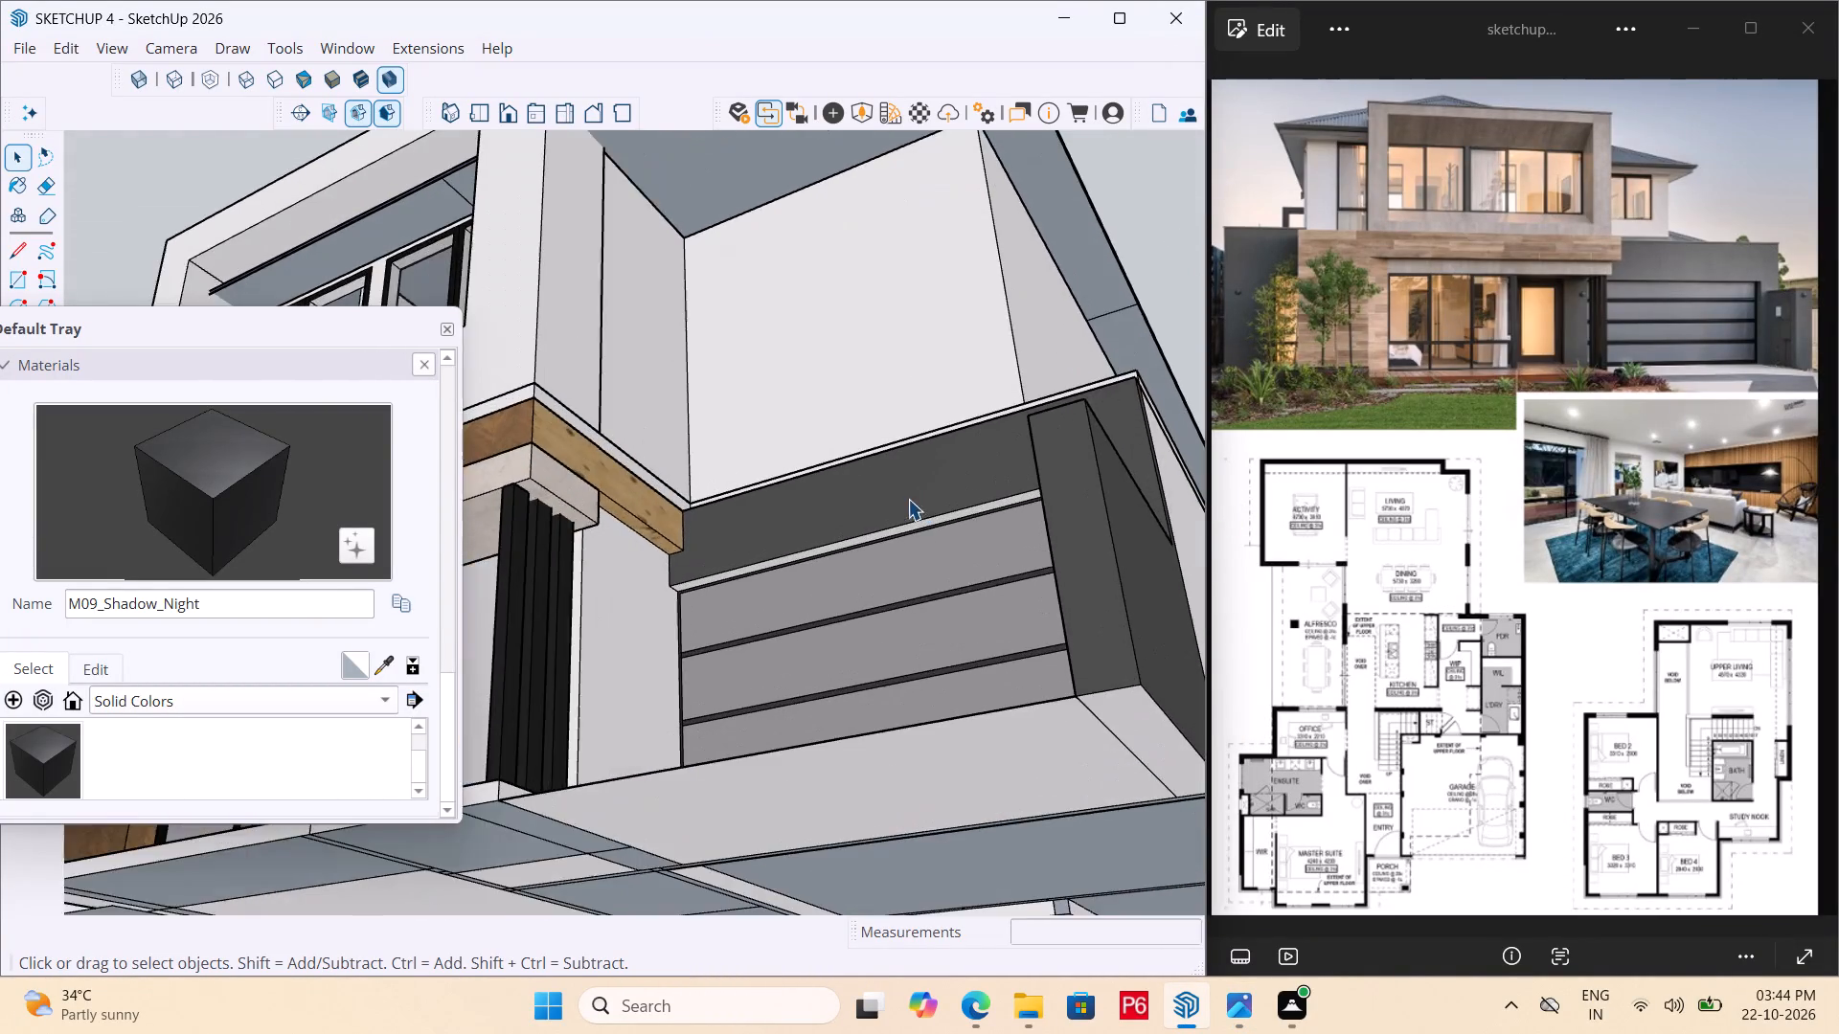
{"action": "scroll", "coordinate": [908, 499], "scroll_direction": "up", "scroll_amount": 6}
{"action": "key", "text": "b"}
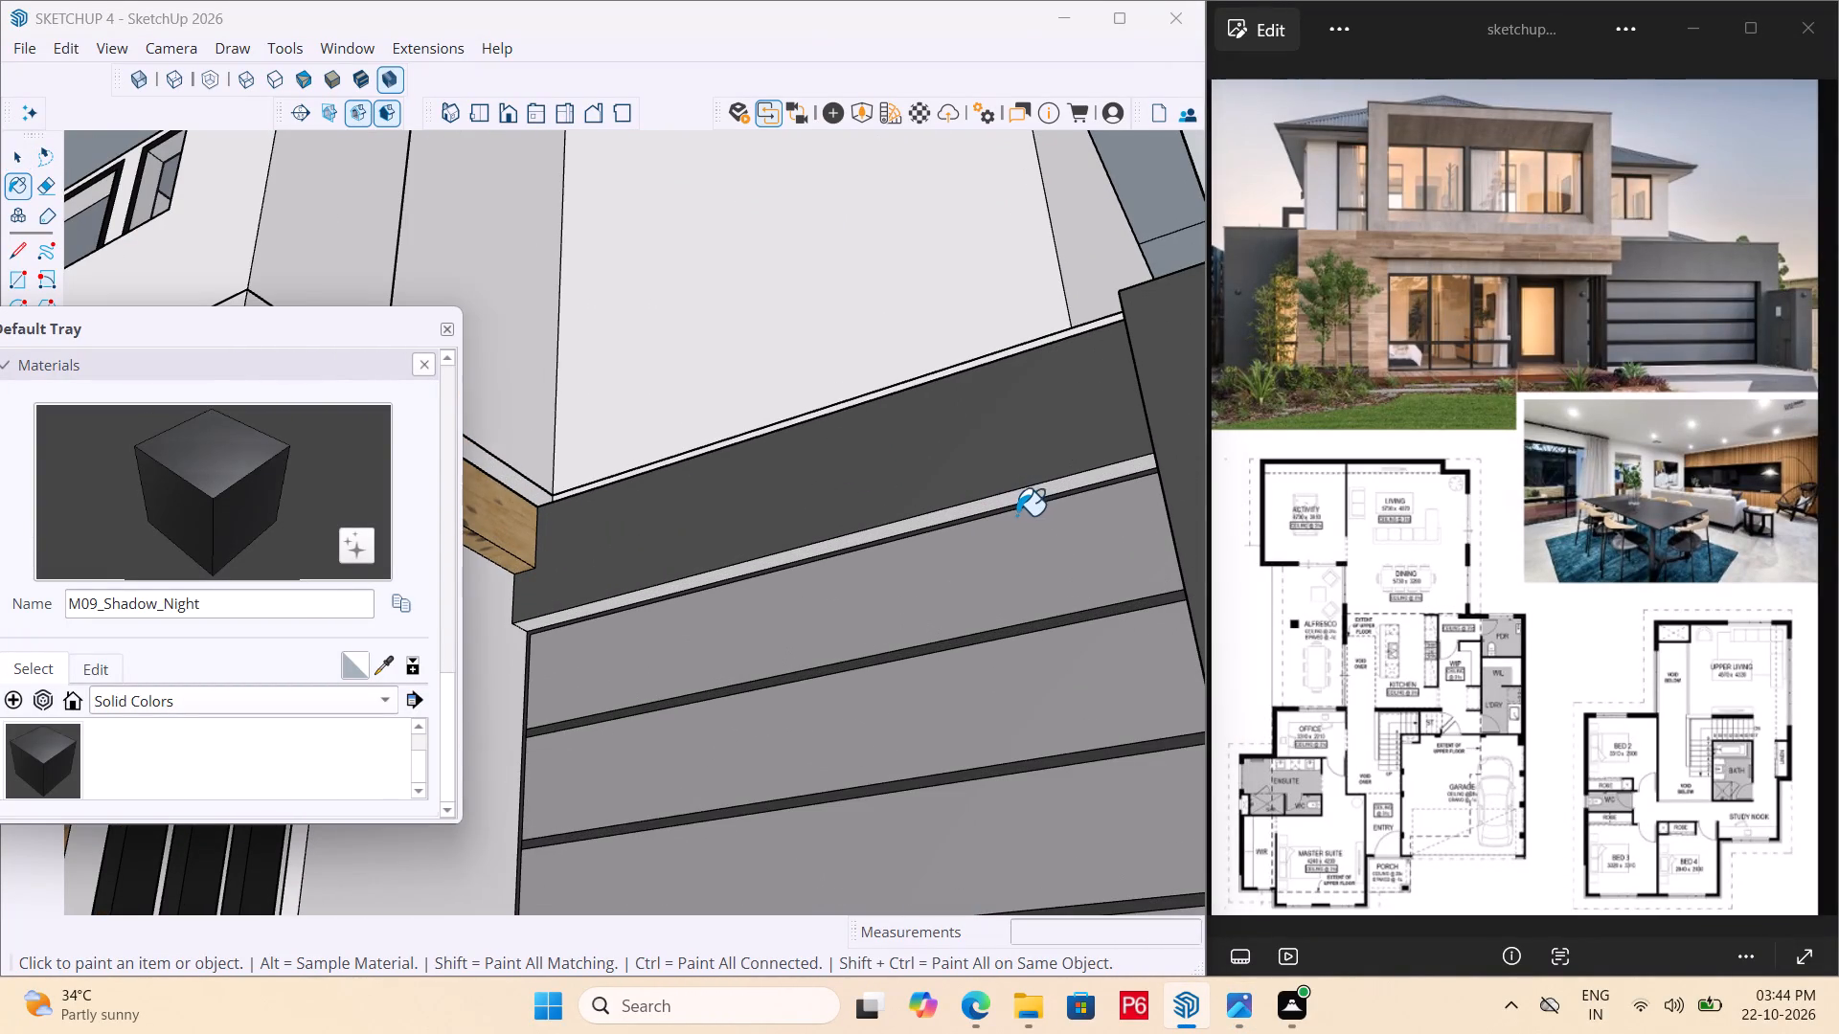
{"action": "left_click", "coordinate": [387, 663]}
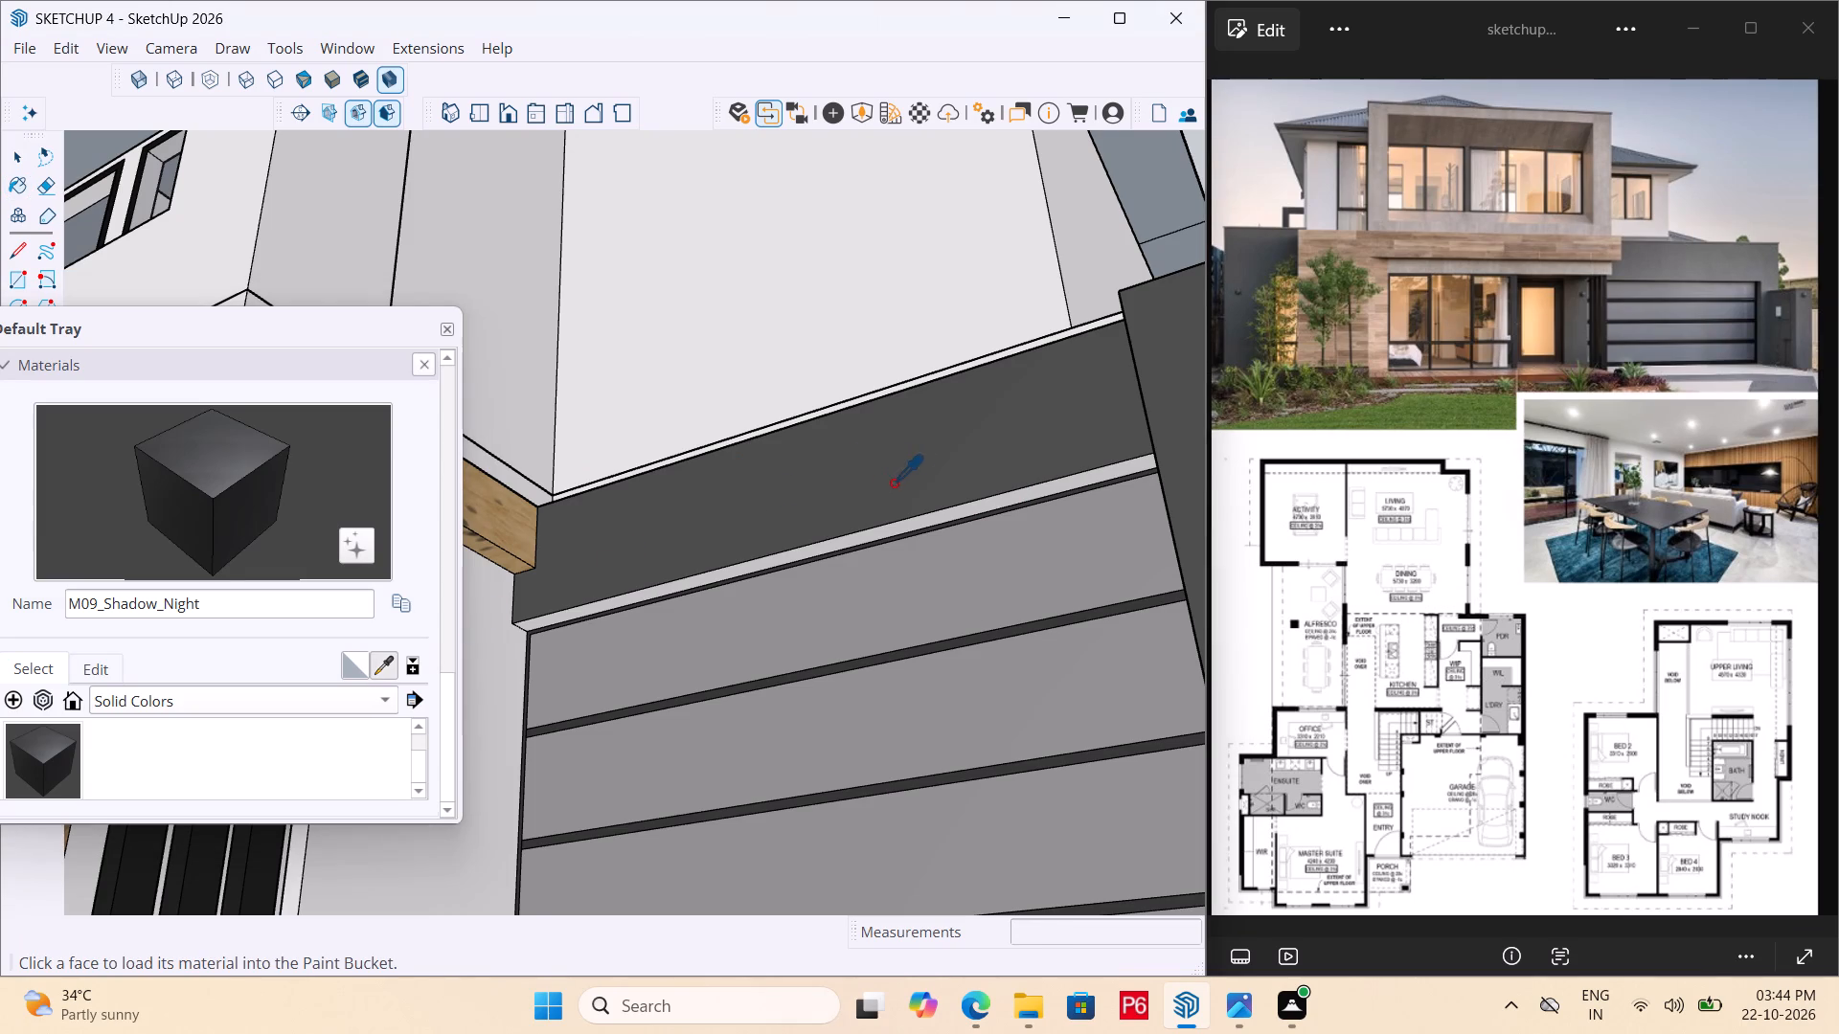
{"action": "left_click", "coordinate": [910, 480]}
{"action": "left_click", "coordinate": [922, 519]}
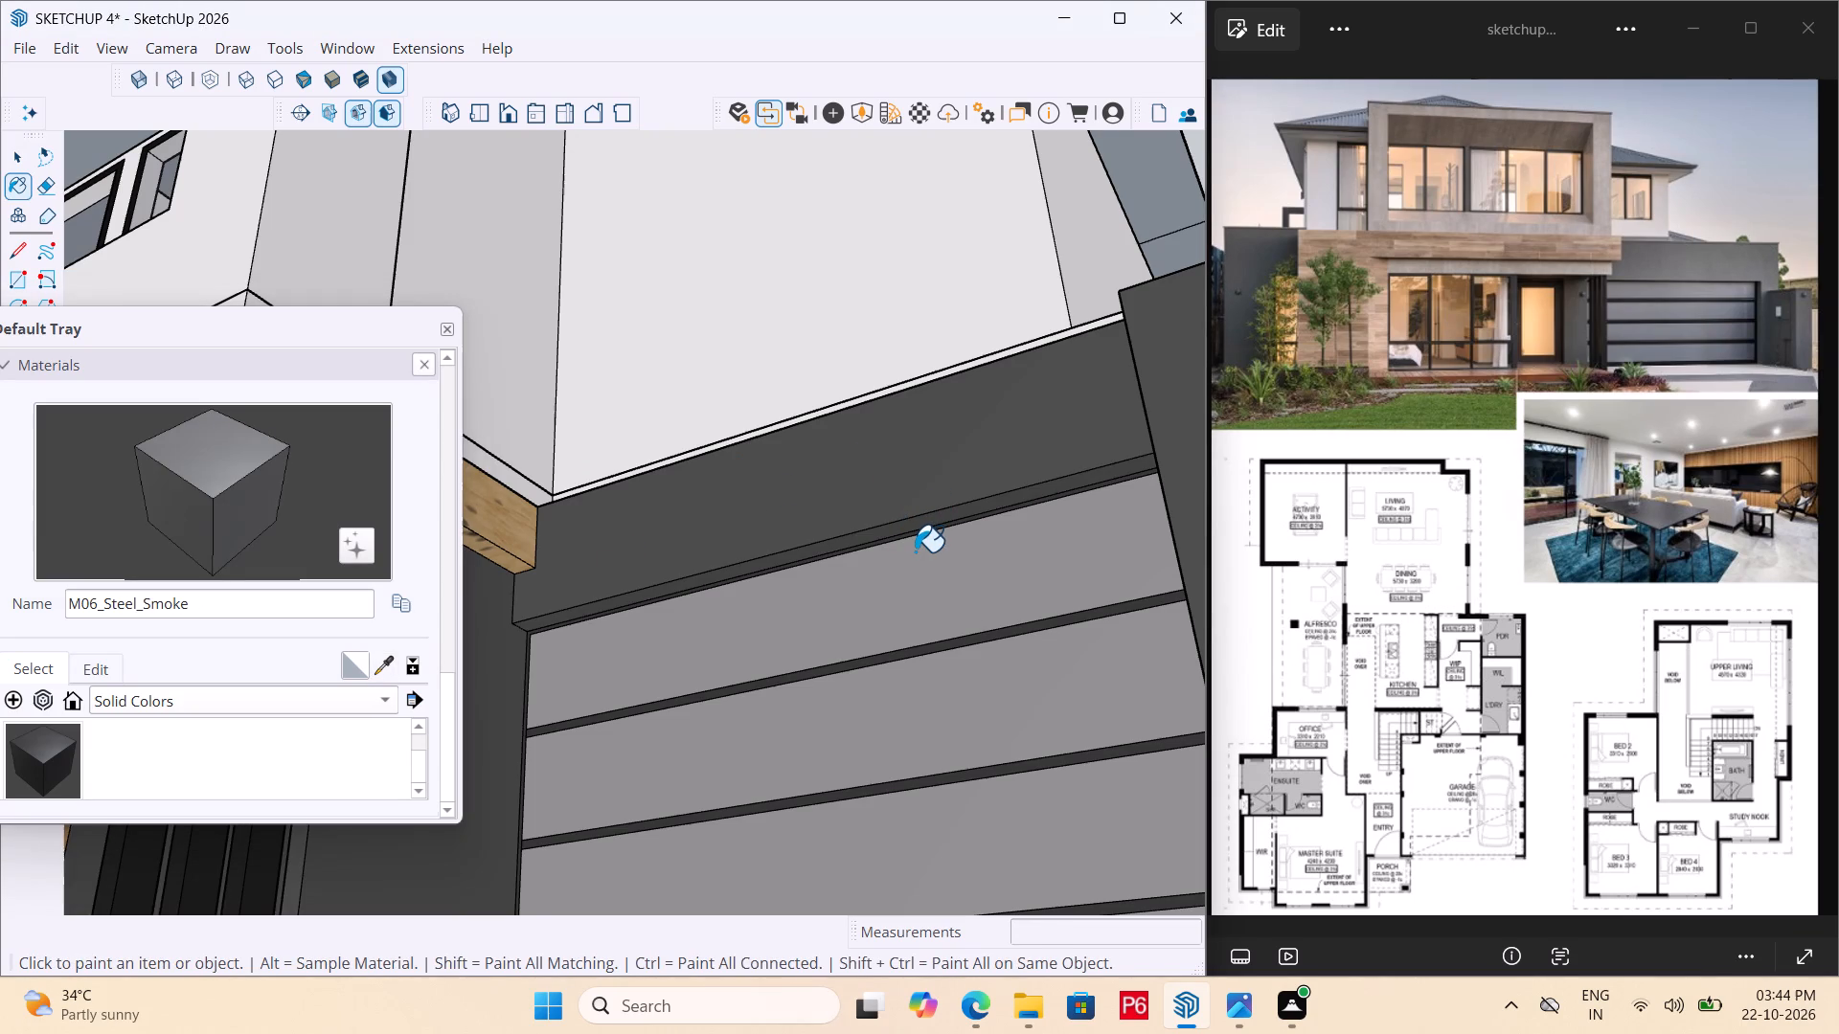
{"action": "key", "text": "ctrl+z"}
Inside the garage front's group, paint only the pale underside face above the garage door with M06_Steel_Smoke.
{"action": "scroll", "coordinate": [968, 544], "scroll_direction": "up", "scroll_amount": 4}
{"action": "key", "text": "space"}
{"action": "double_click", "coordinate": [1010, 482]}
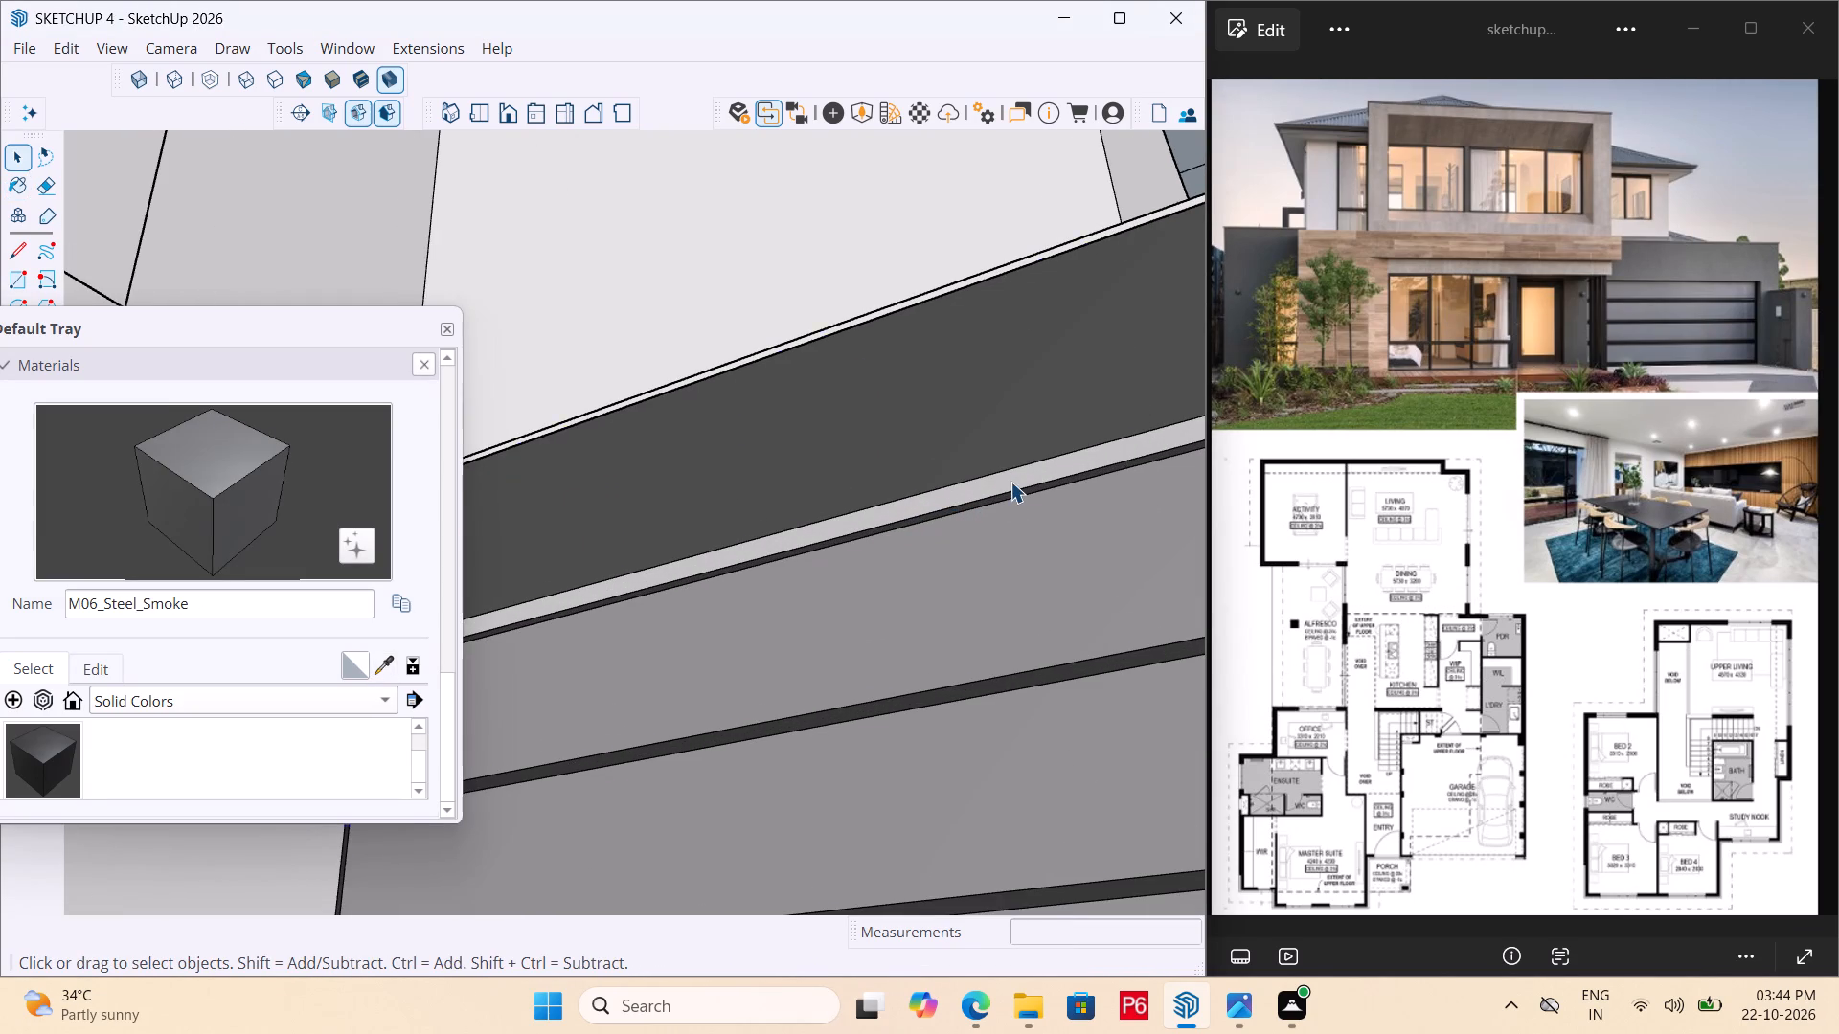
{"action": "double_click", "coordinate": [1010, 481]}
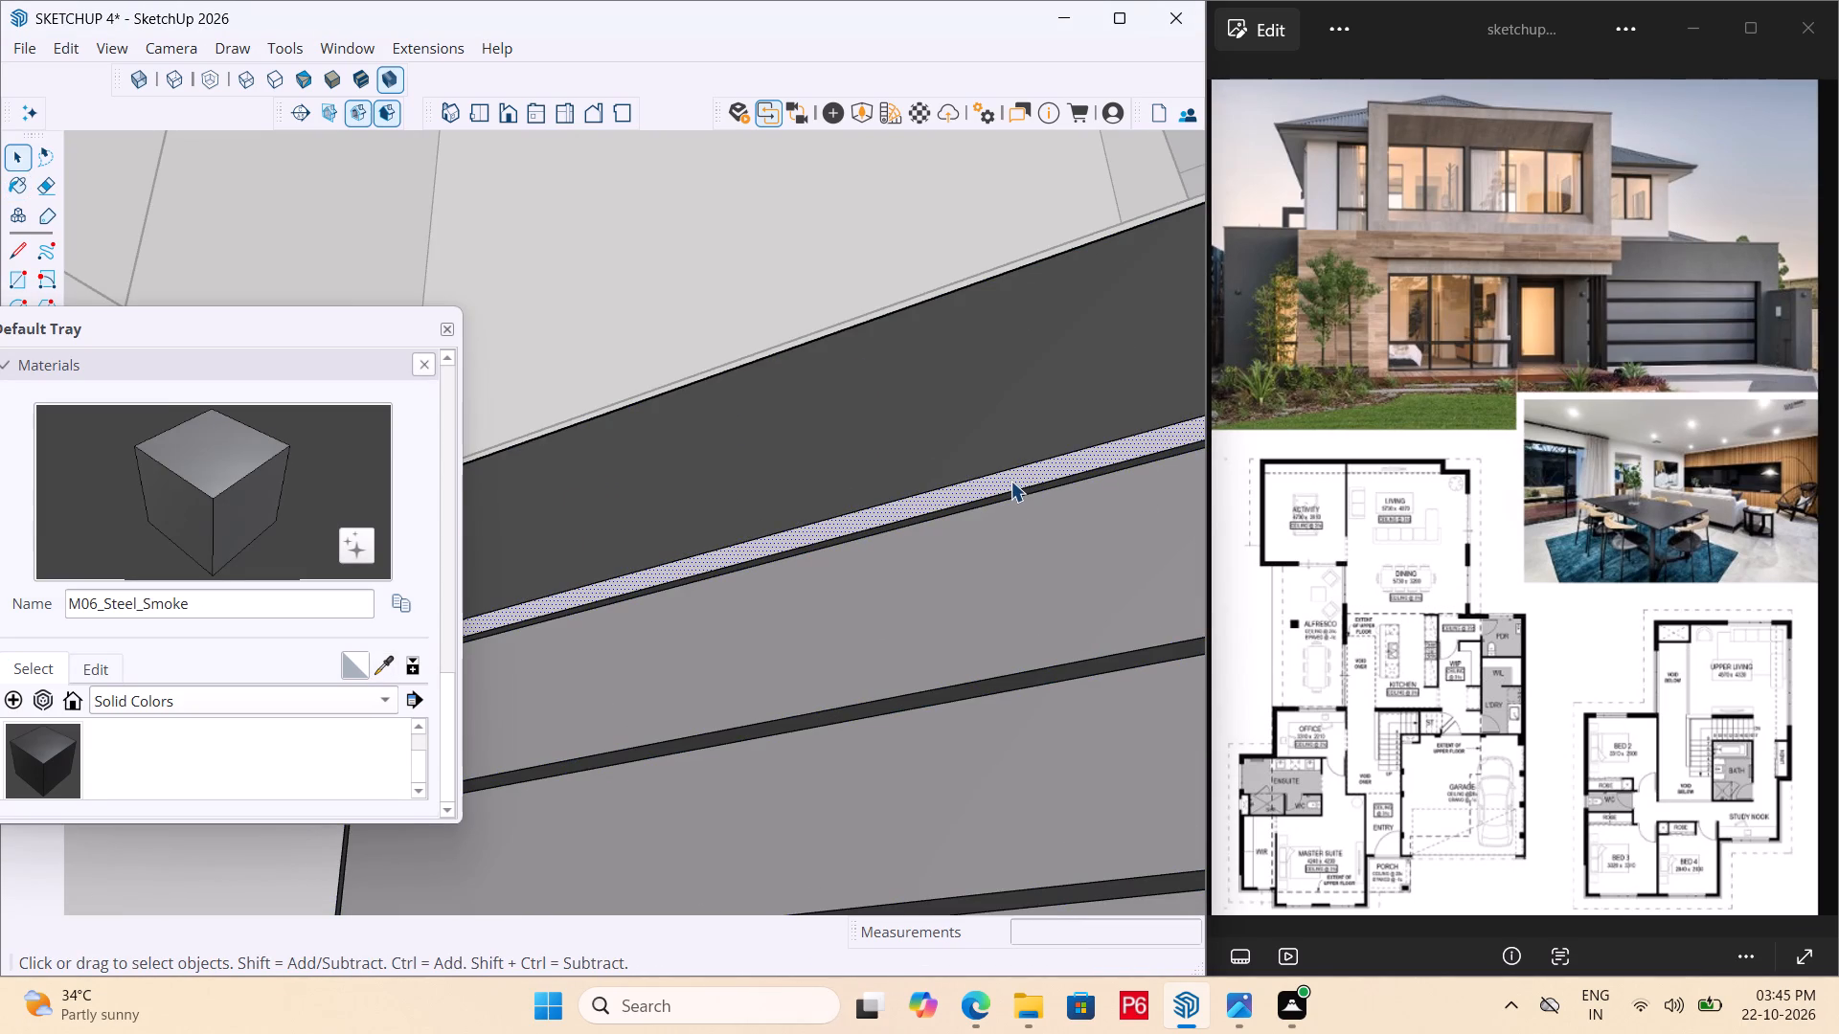
{"action": "key", "text": "b"}
{"action": "double_click", "coordinate": [1017, 416]}
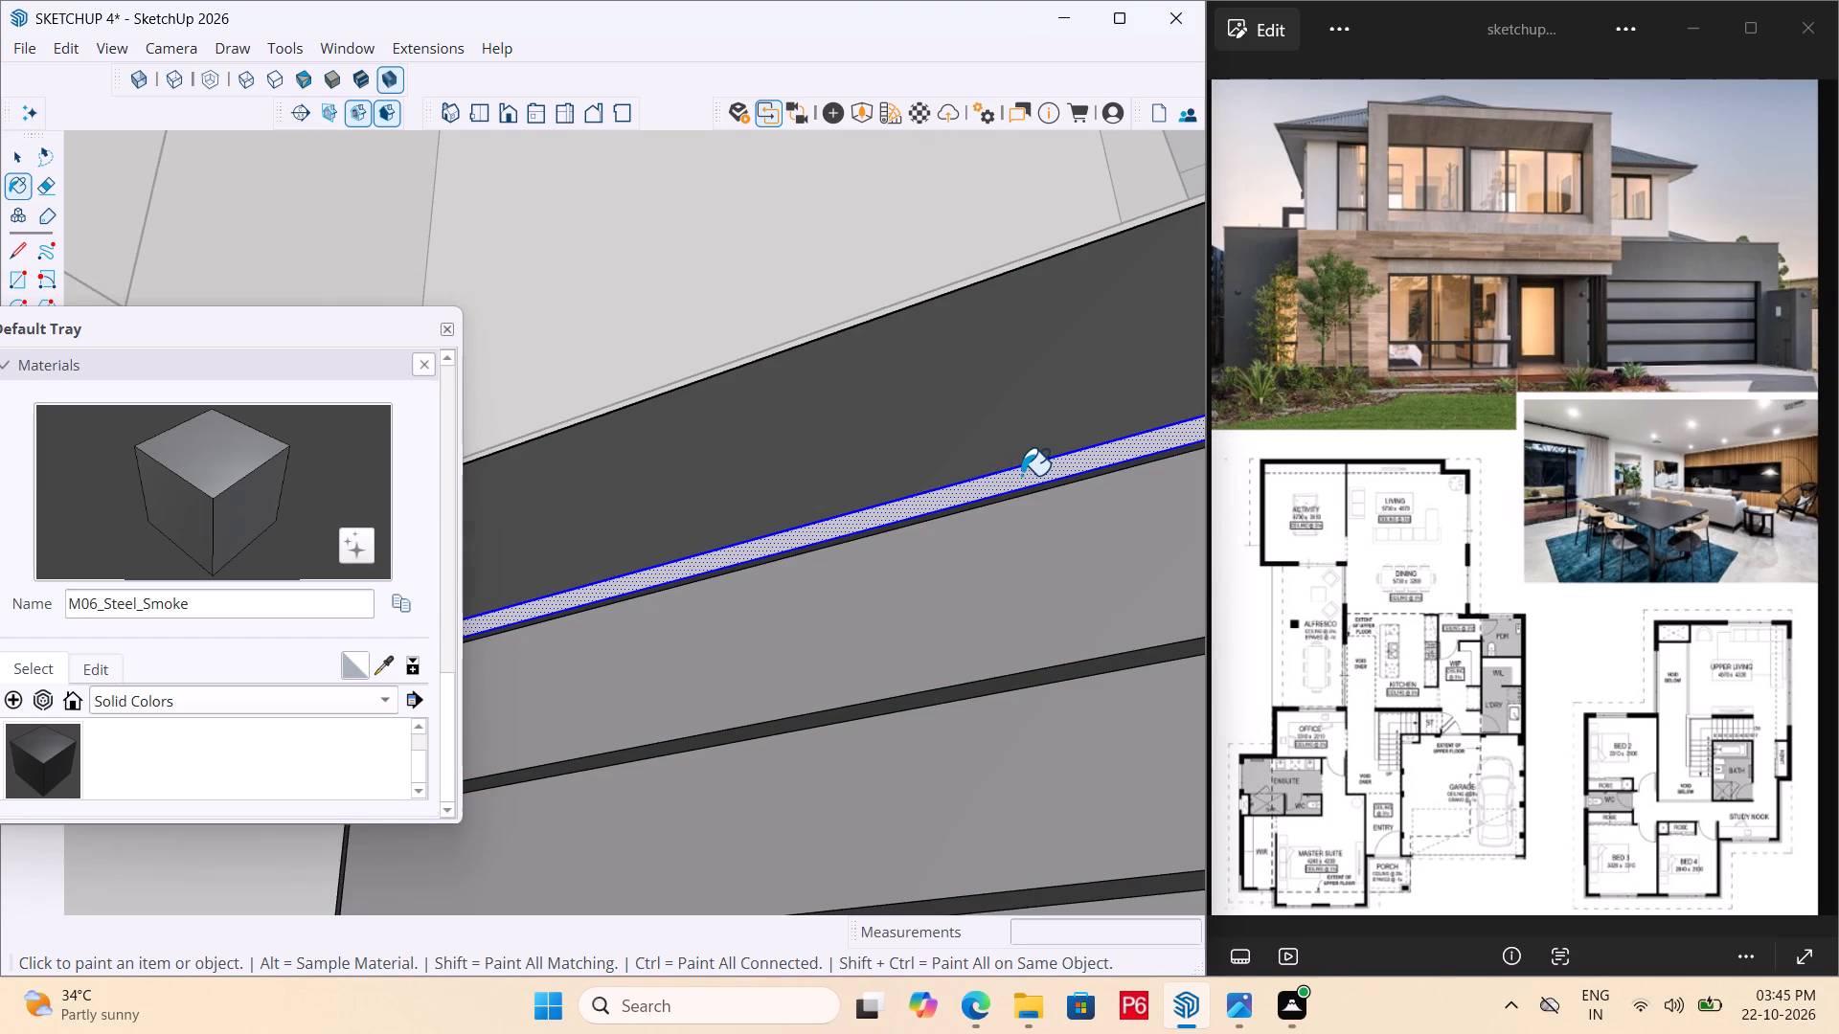
{"action": "left_click", "coordinate": [1021, 475]}
{"action": "scroll", "coordinate": [949, 521], "scroll_direction": "down", "scroll_amount": 11}
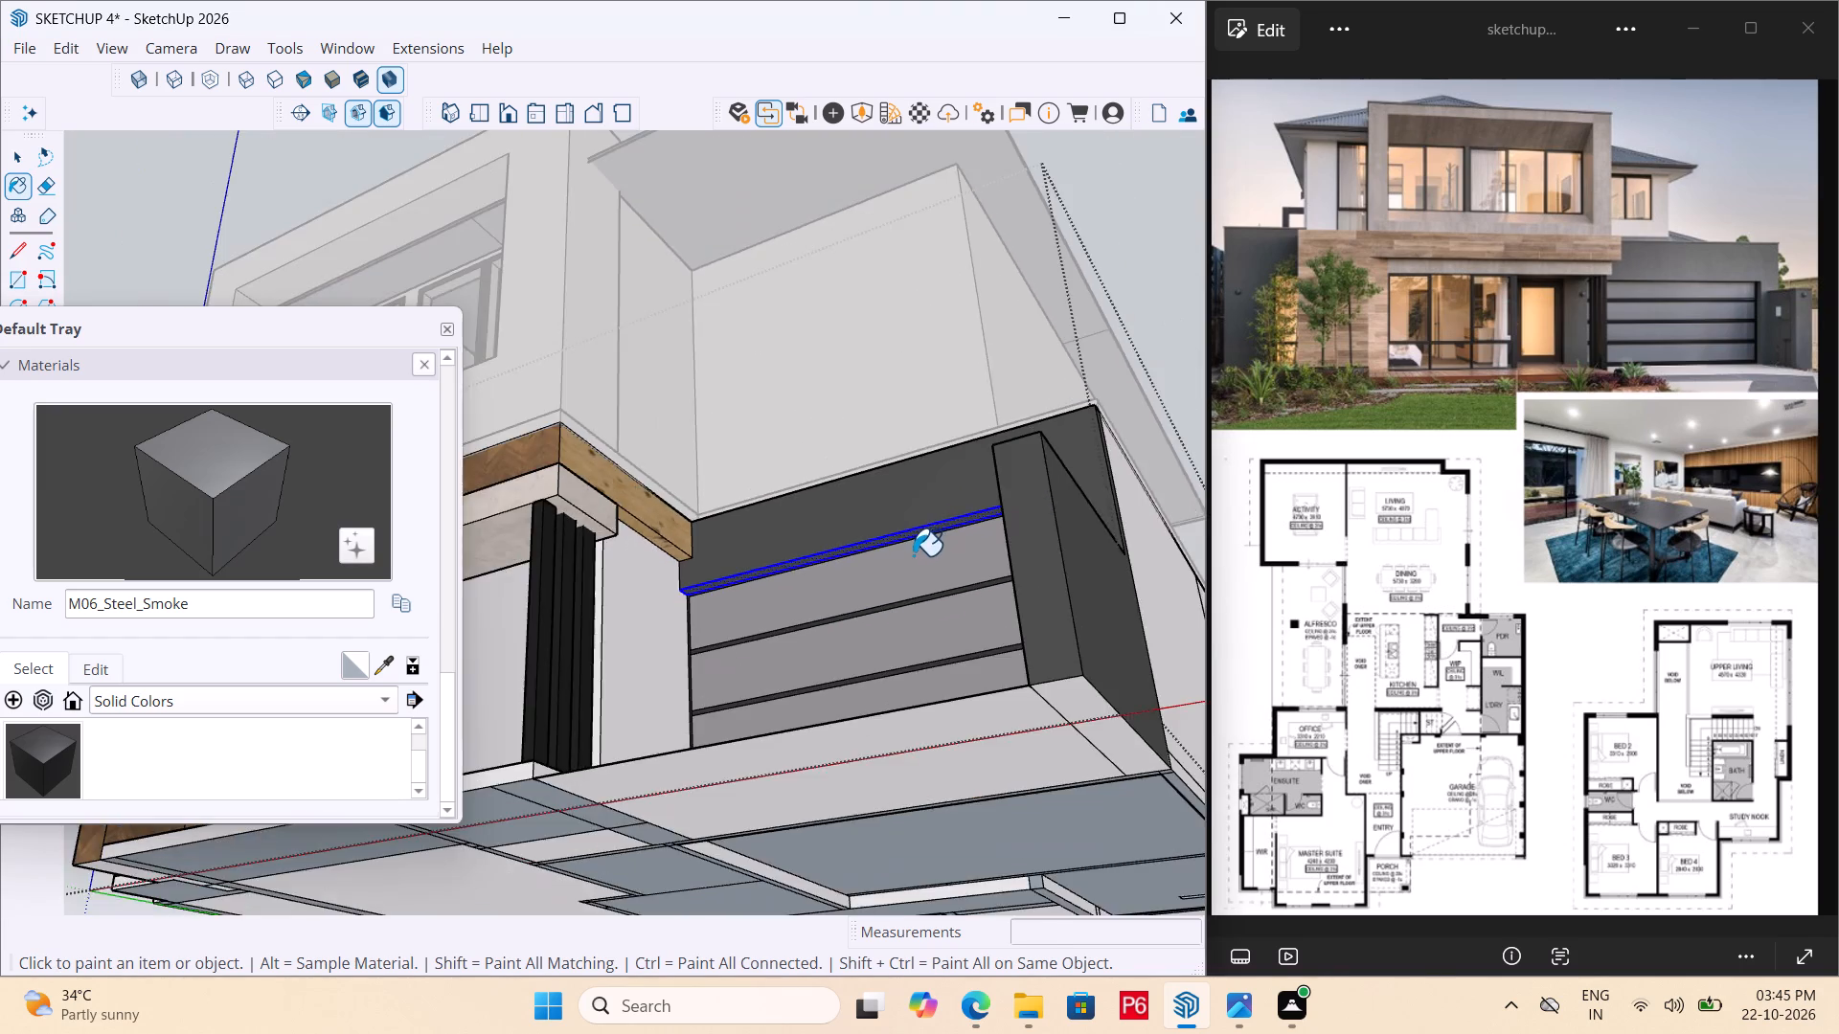
{"action": "middle_click_drag", "start_coordinate": [912, 558], "coordinate": [885, 726]}
{"action": "key", "text": "space"}
{"action": "scroll", "coordinate": [898, 581], "scroll_direction": "down", "scroll_amount": 4}
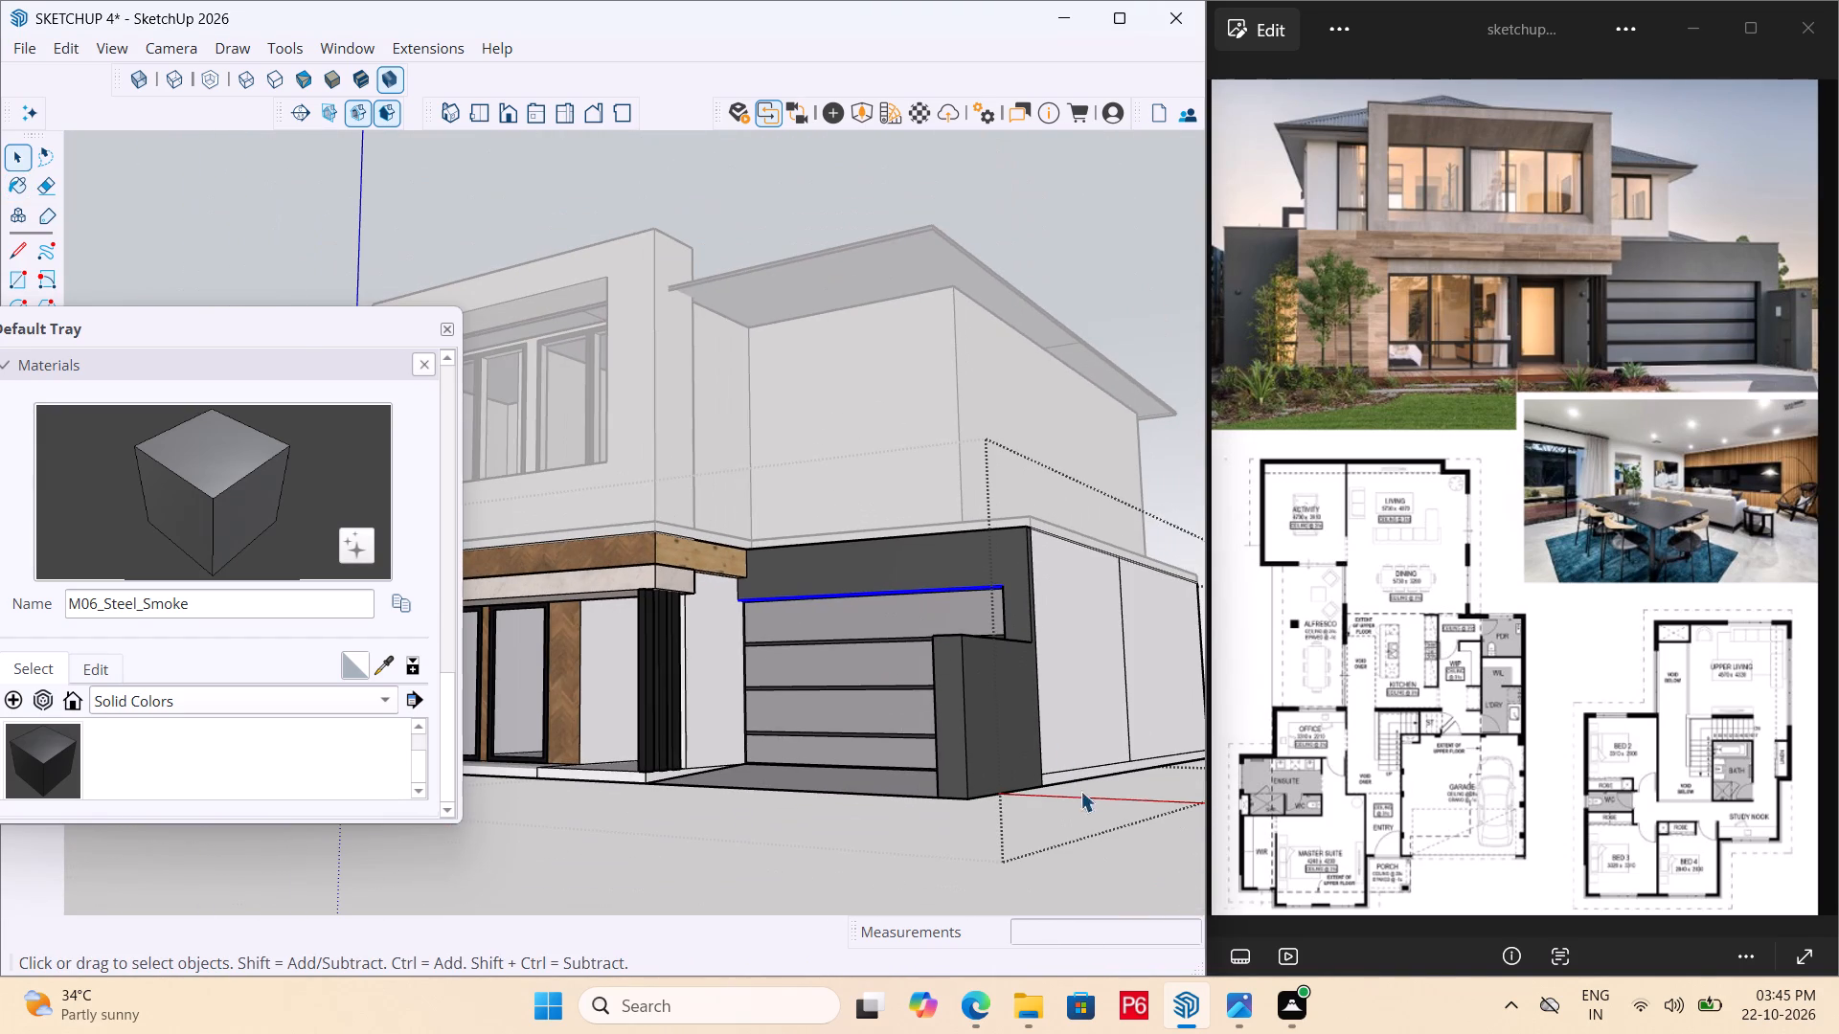
{"action": "triple_click", "coordinate": [1102, 836]}
{"action": "scroll", "coordinate": [968, 616], "scroll_direction": "down", "scroll_amount": 1}
Open the roof for editing and paint its front and garage-side eave undersides with M00_Soft_Cloud.
{"action": "middle_click_drag", "start_coordinate": [968, 628], "coordinate": [983, 555]}
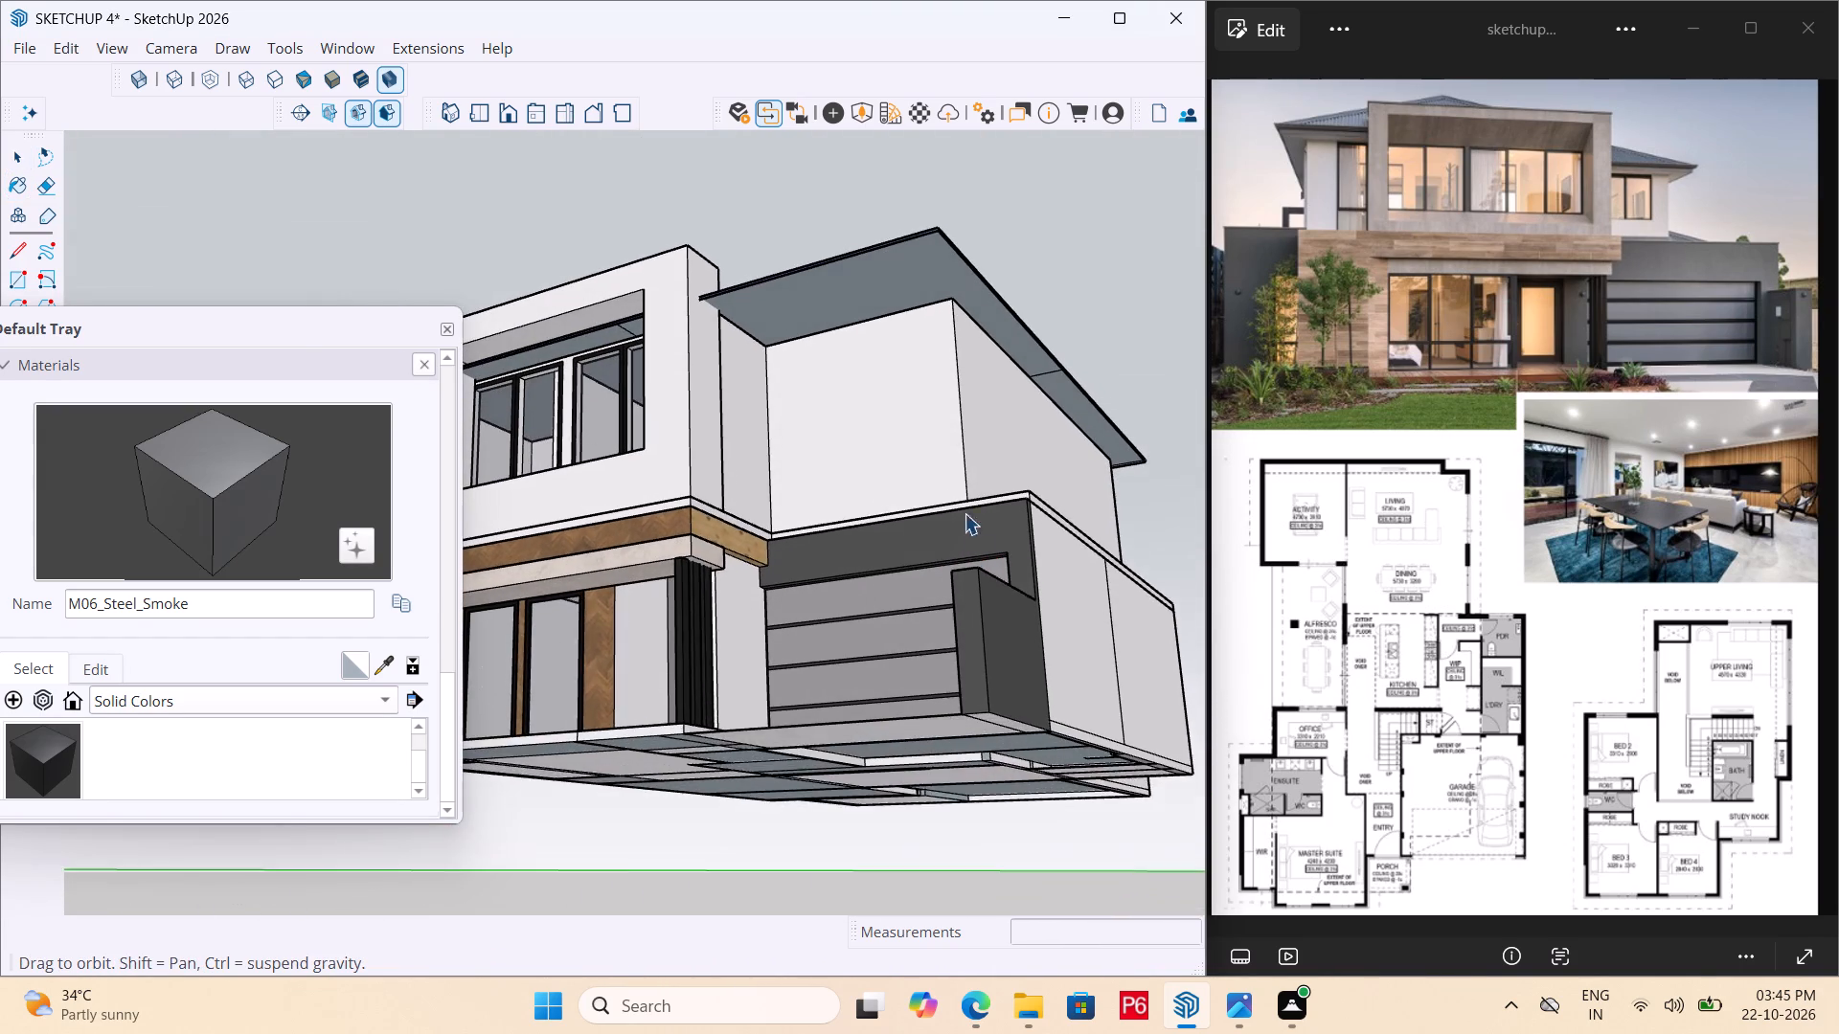
{"action": "scroll", "coordinate": [911, 371], "scroll_direction": "up", "scroll_amount": 2}
{"action": "middle_click_drag", "start_coordinate": [906, 342], "coordinate": [1004, 312]}
{"action": "double_click", "coordinate": [943, 265]}
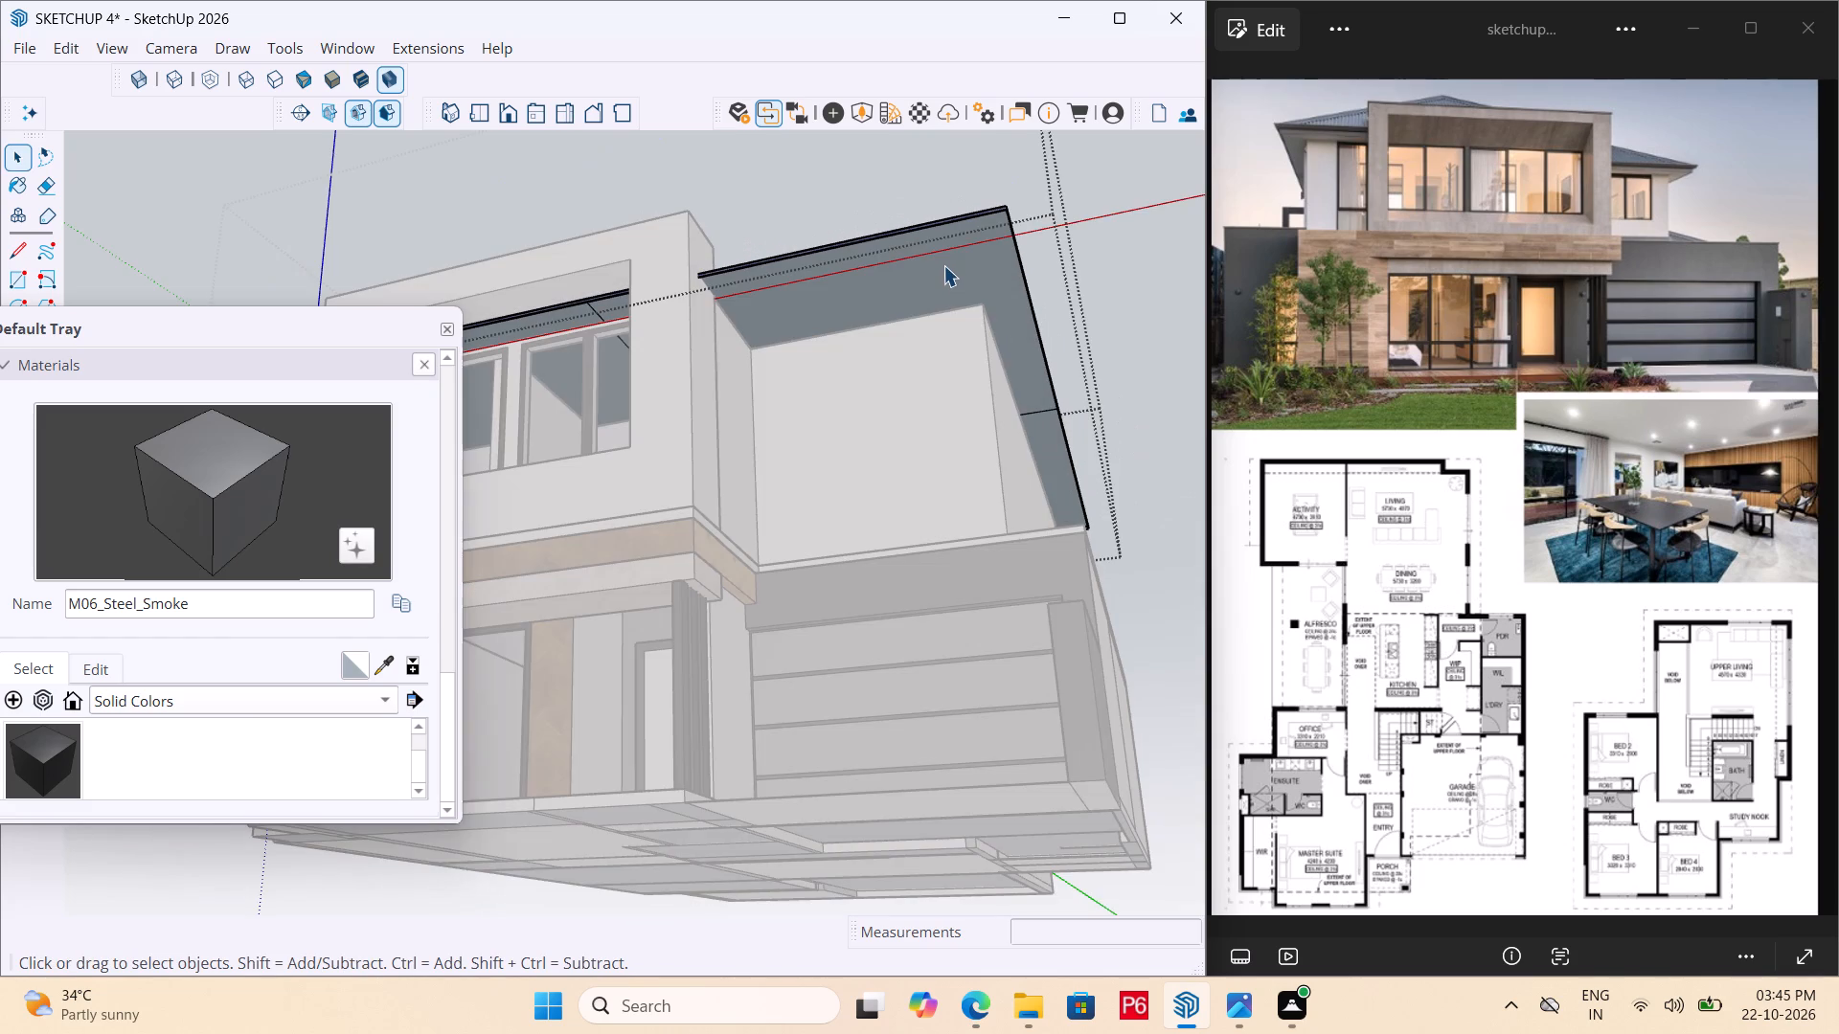
{"action": "triple_click", "coordinate": [942, 262]}
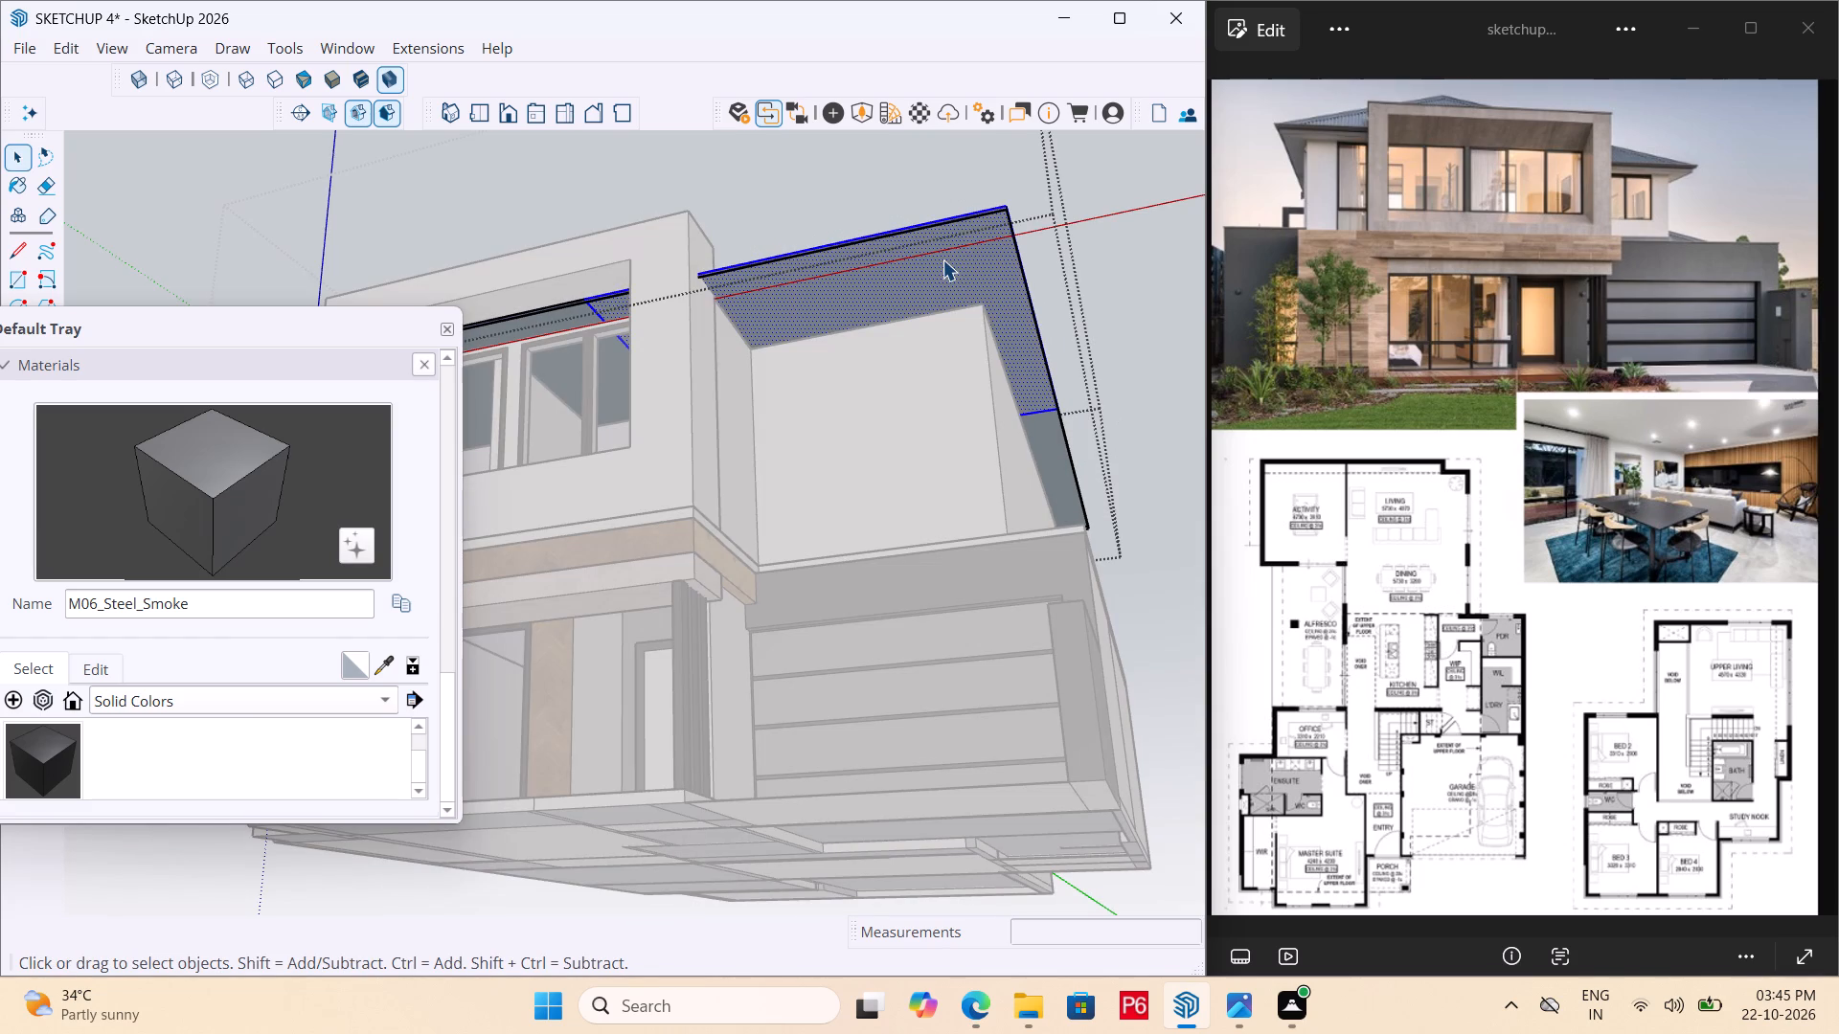
{"action": "double_click", "coordinate": [942, 259]}
{"action": "key", "text": "b"}
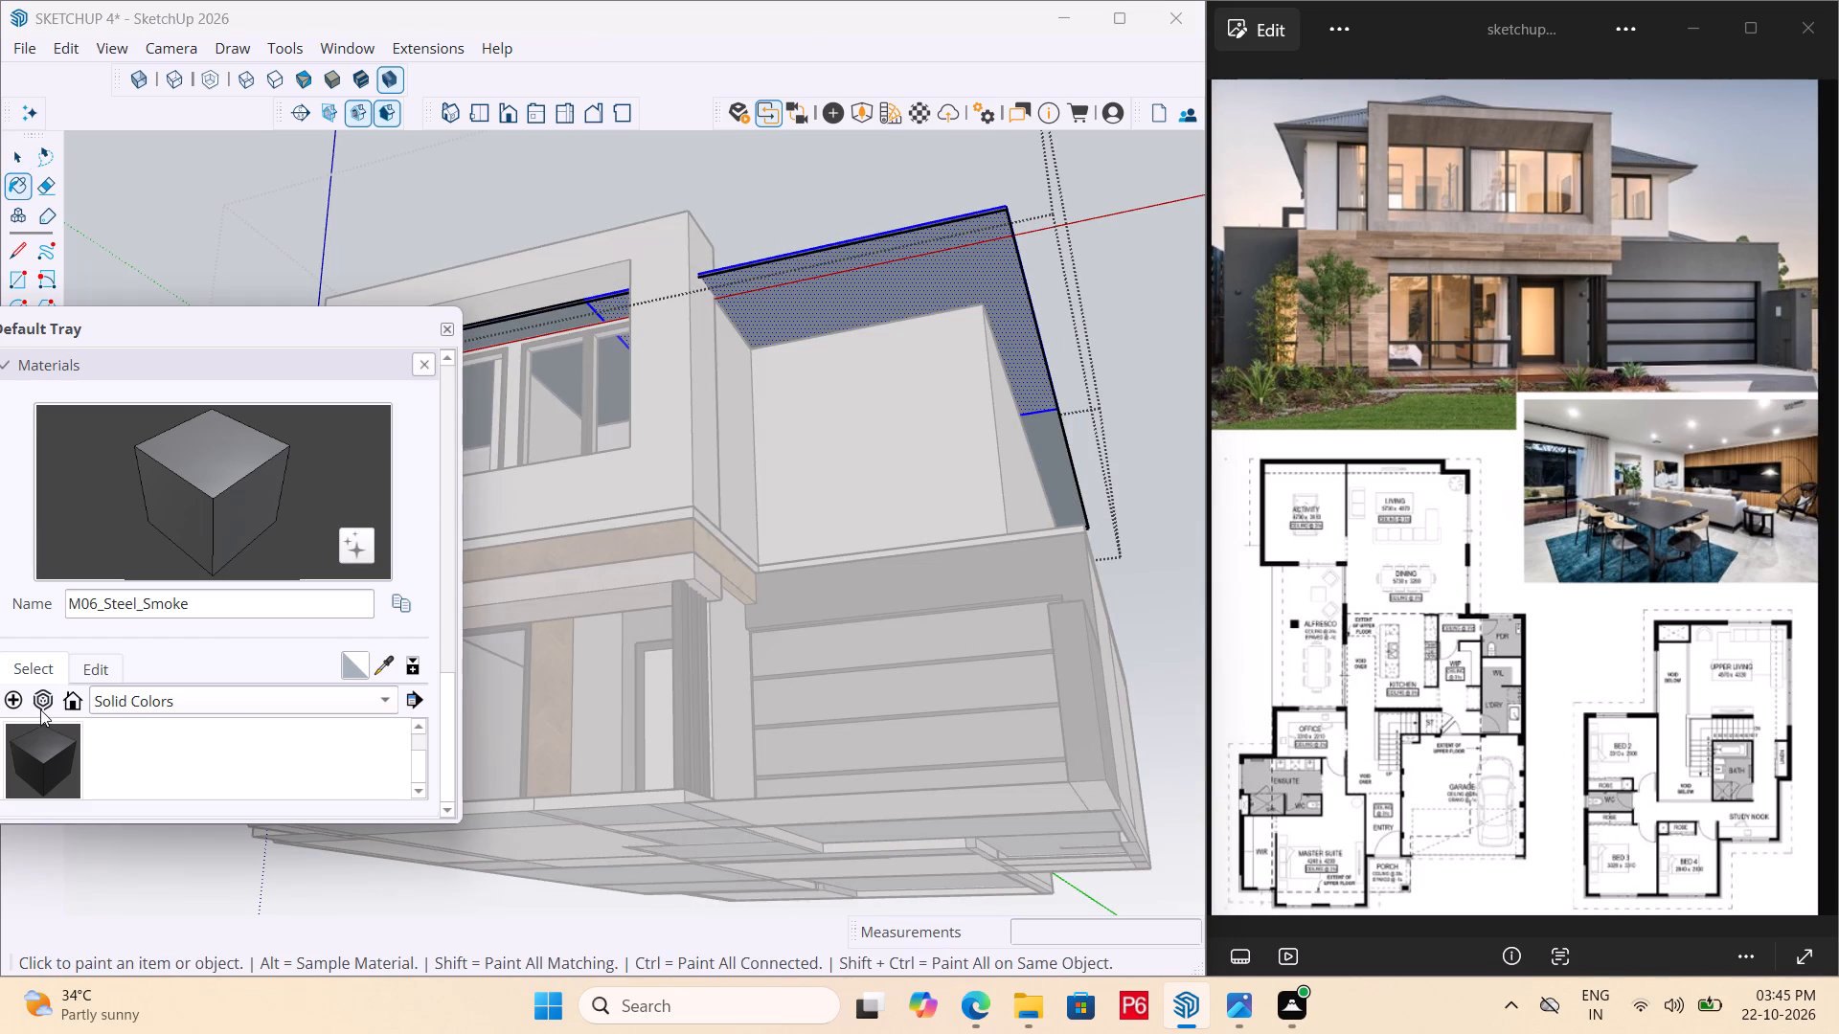
{"action": "scroll", "coordinate": [151, 732], "scroll_direction": "up", "scroll_amount": 2}
{"action": "left_click", "coordinate": [133, 749]}
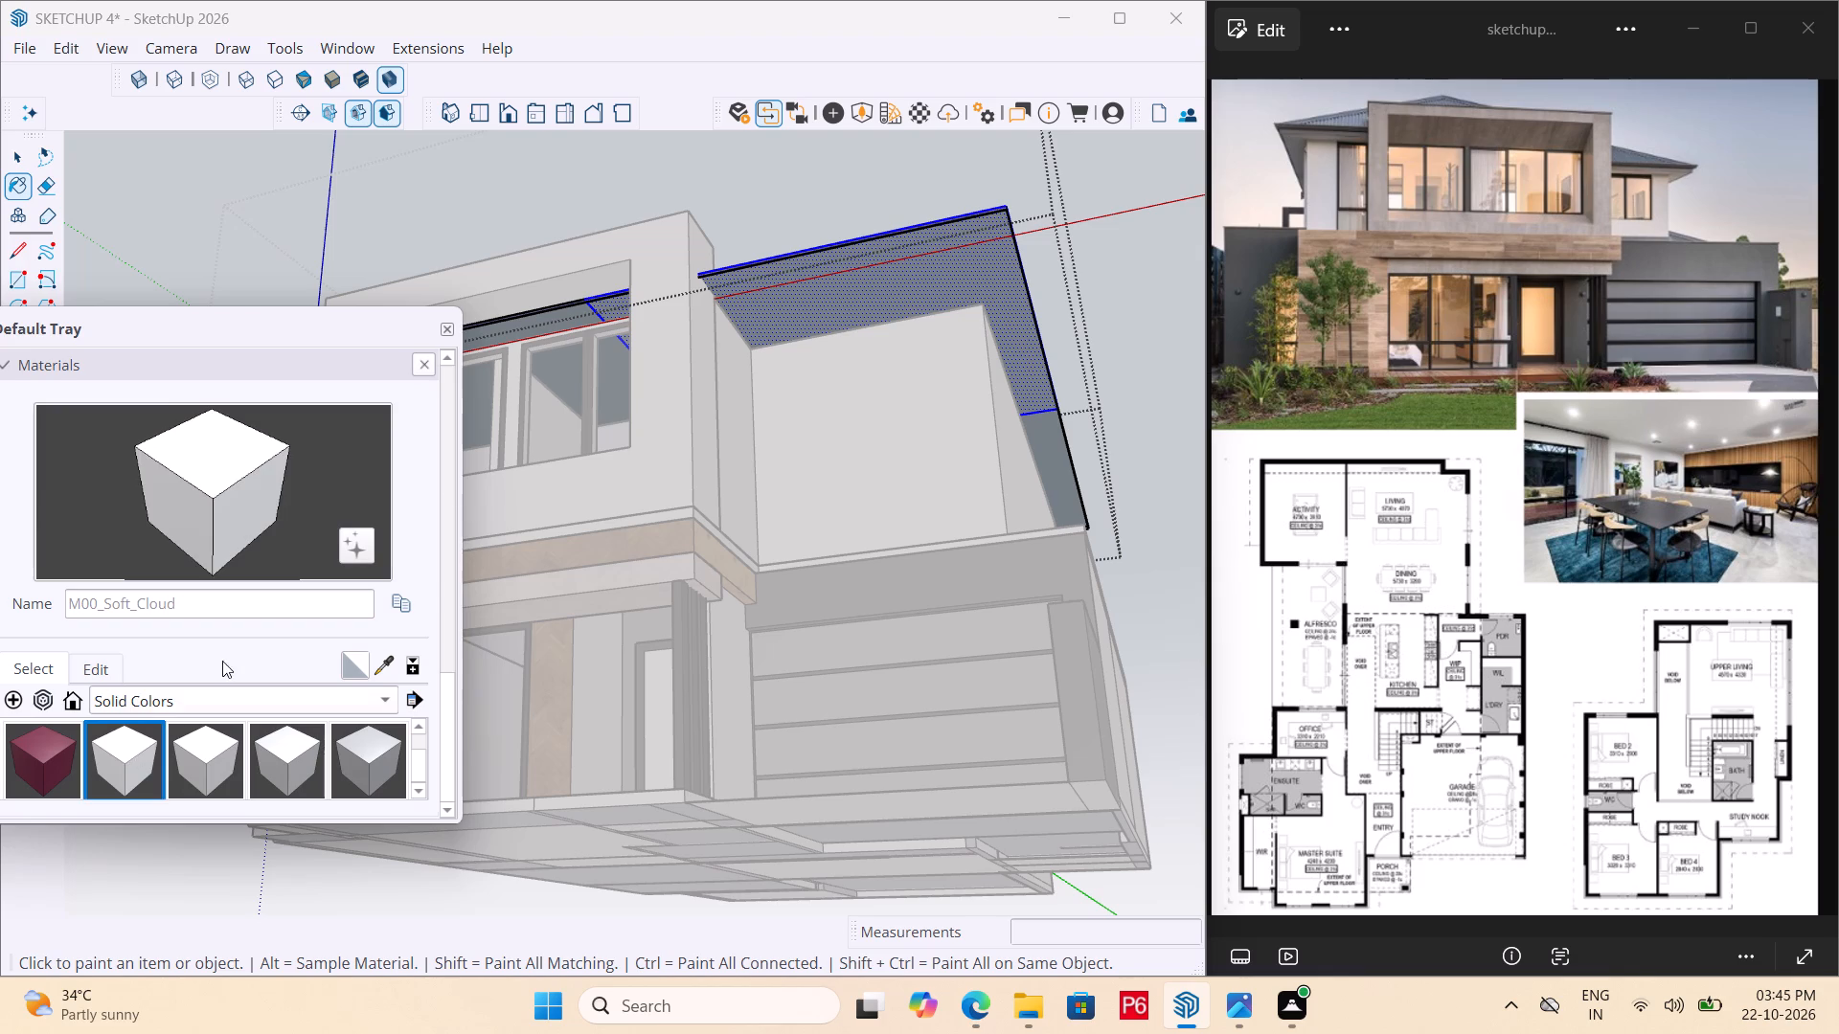
{"action": "left_click", "coordinate": [758, 308]}
{"action": "left_click", "coordinate": [1043, 437]}
{"action": "scroll", "coordinate": [1089, 449], "scroll_direction": "down", "scroll_amount": 5}
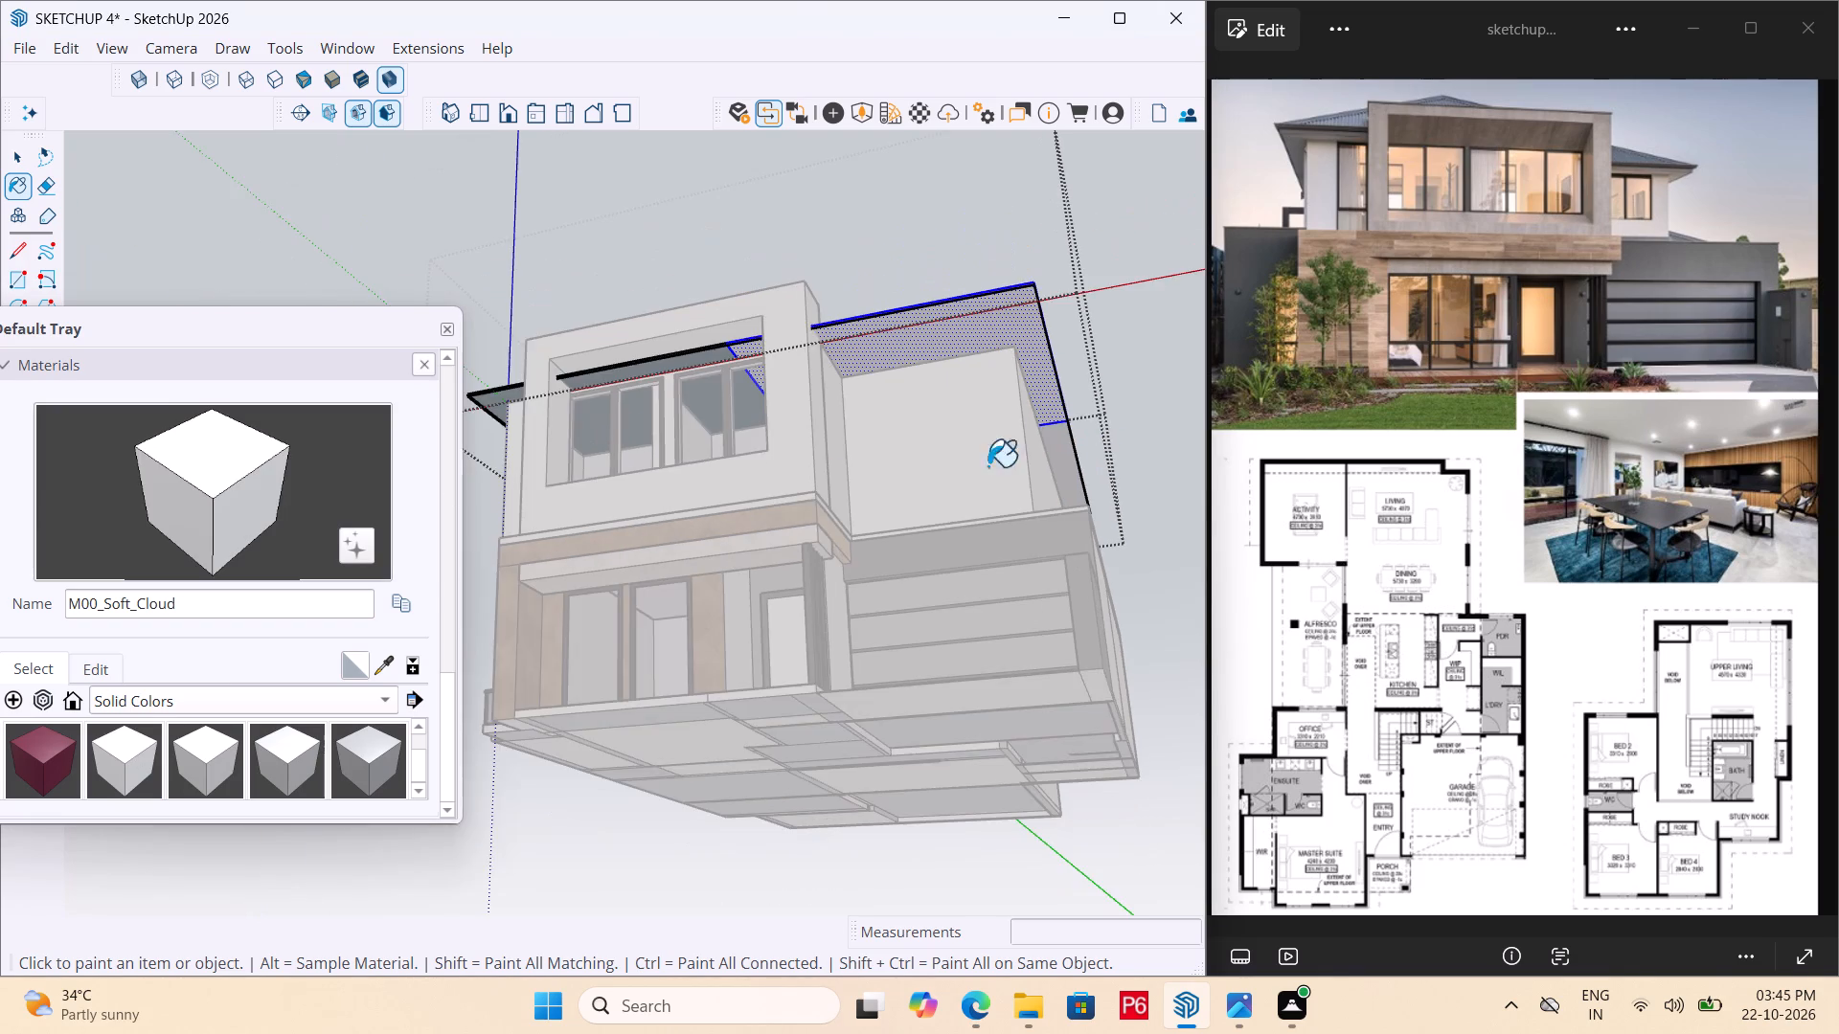
Paint the eave underside on the side away from the garage with M00_Soft_Cloud and finish editing the roof.
{"action": "scroll", "coordinate": [670, 422], "scroll_direction": "up", "scroll_amount": 3}
{"action": "middle_click_drag", "start_coordinate": [756, 445], "coordinate": [1386, 469]}
{"action": "scroll", "coordinate": [832, 447], "scroll_direction": "down", "scroll_amount": 1}
{"action": "scroll", "coordinate": [635, 425], "scroll_direction": "up", "scroll_amount": 1}
{"action": "scroll", "coordinate": [1025, 474], "scroll_direction": "down", "scroll_amount": 5}
{"action": "scroll", "coordinate": [551, 448], "scroll_direction": "up", "scroll_amount": 5}
{"action": "left_click_drag", "start_coordinate": [541, 457], "coordinate": [566, 447]}
{"action": "left_click", "coordinate": [535, 454]}
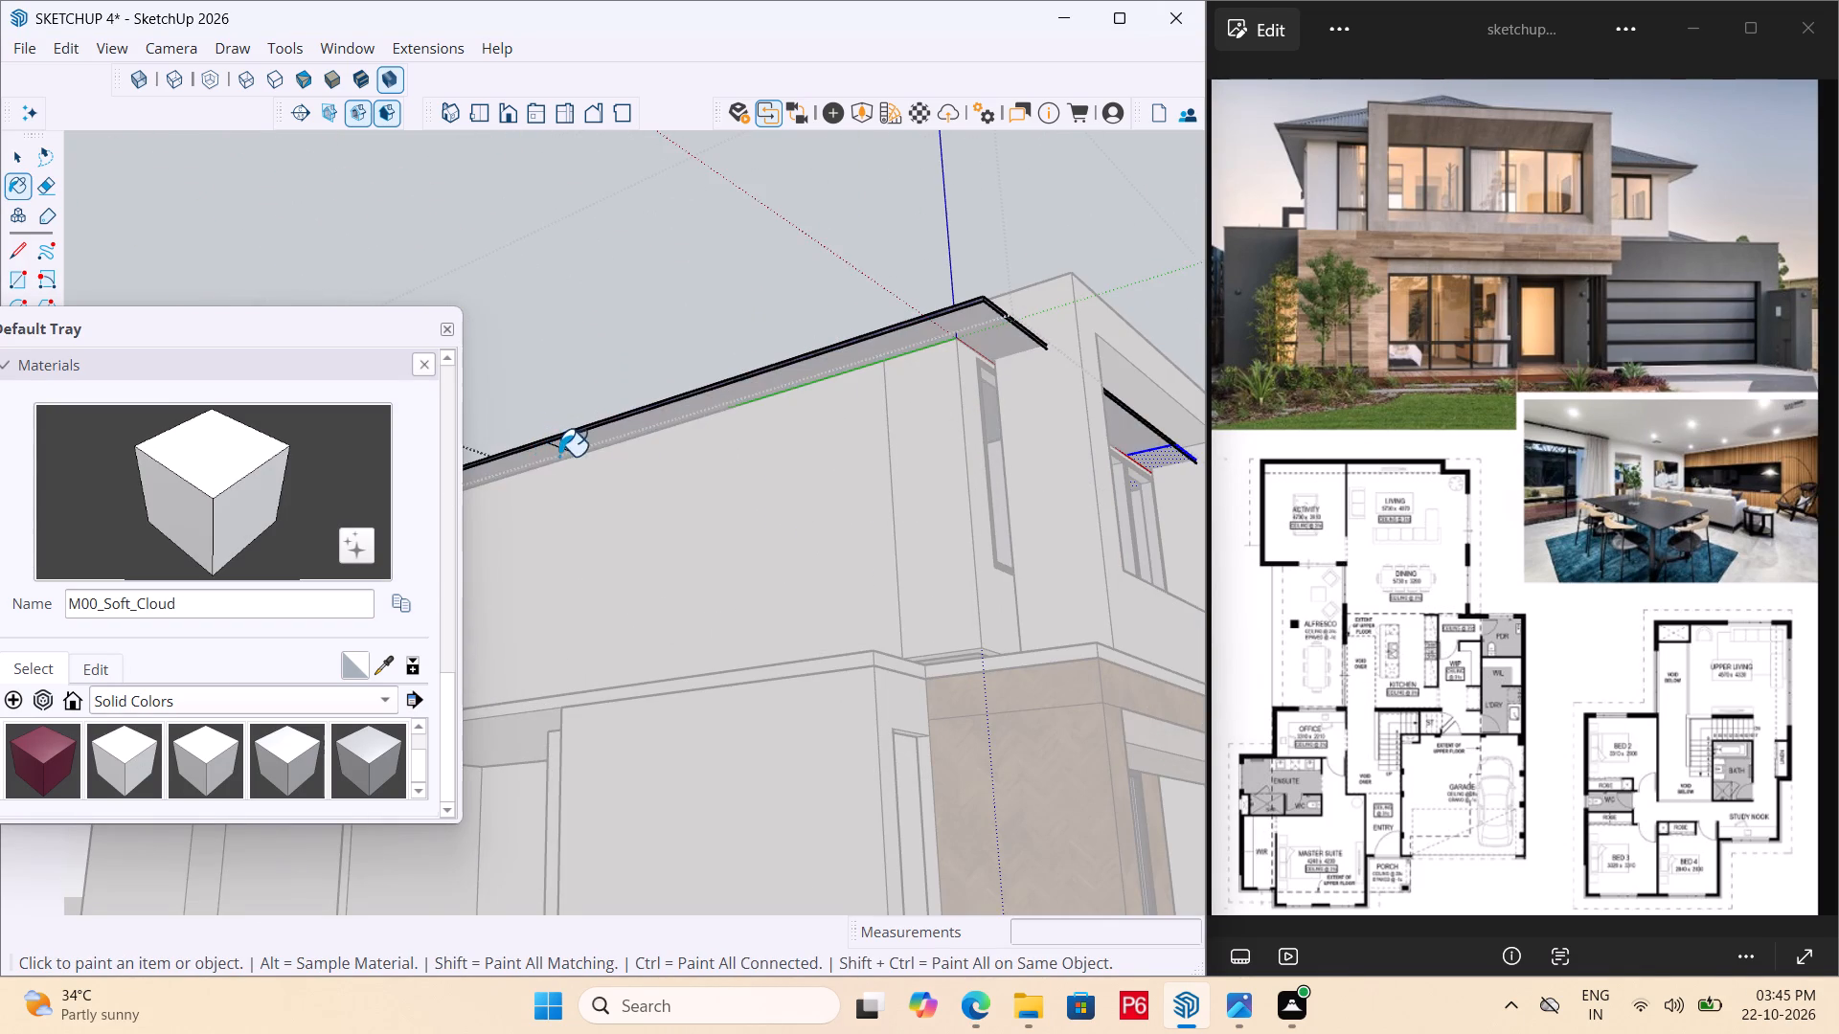
{"action": "scroll", "coordinate": [673, 461], "scroll_direction": "down", "scroll_amount": 6}
{"action": "scroll", "coordinate": [794, 498], "scroll_direction": "down", "scroll_amount": 2}
{"action": "middle_click_drag", "start_coordinate": [769, 585], "coordinate": [767, 612]}
{"action": "key", "text": "space"}
{"action": "triple_click", "coordinate": [1125, 575]}
Save the house model with the painted eave undersides and garage lintel.
{"action": "middle_click_drag", "start_coordinate": [975, 536], "coordinate": [842, 757]}
{"action": "key", "text": "ctrl+s"}
{"action": "key", "text": "ctrl+s"}
{"action": "key", "text": "ctrl+s"}
{"action": "key", "text": "ctrl+s"}
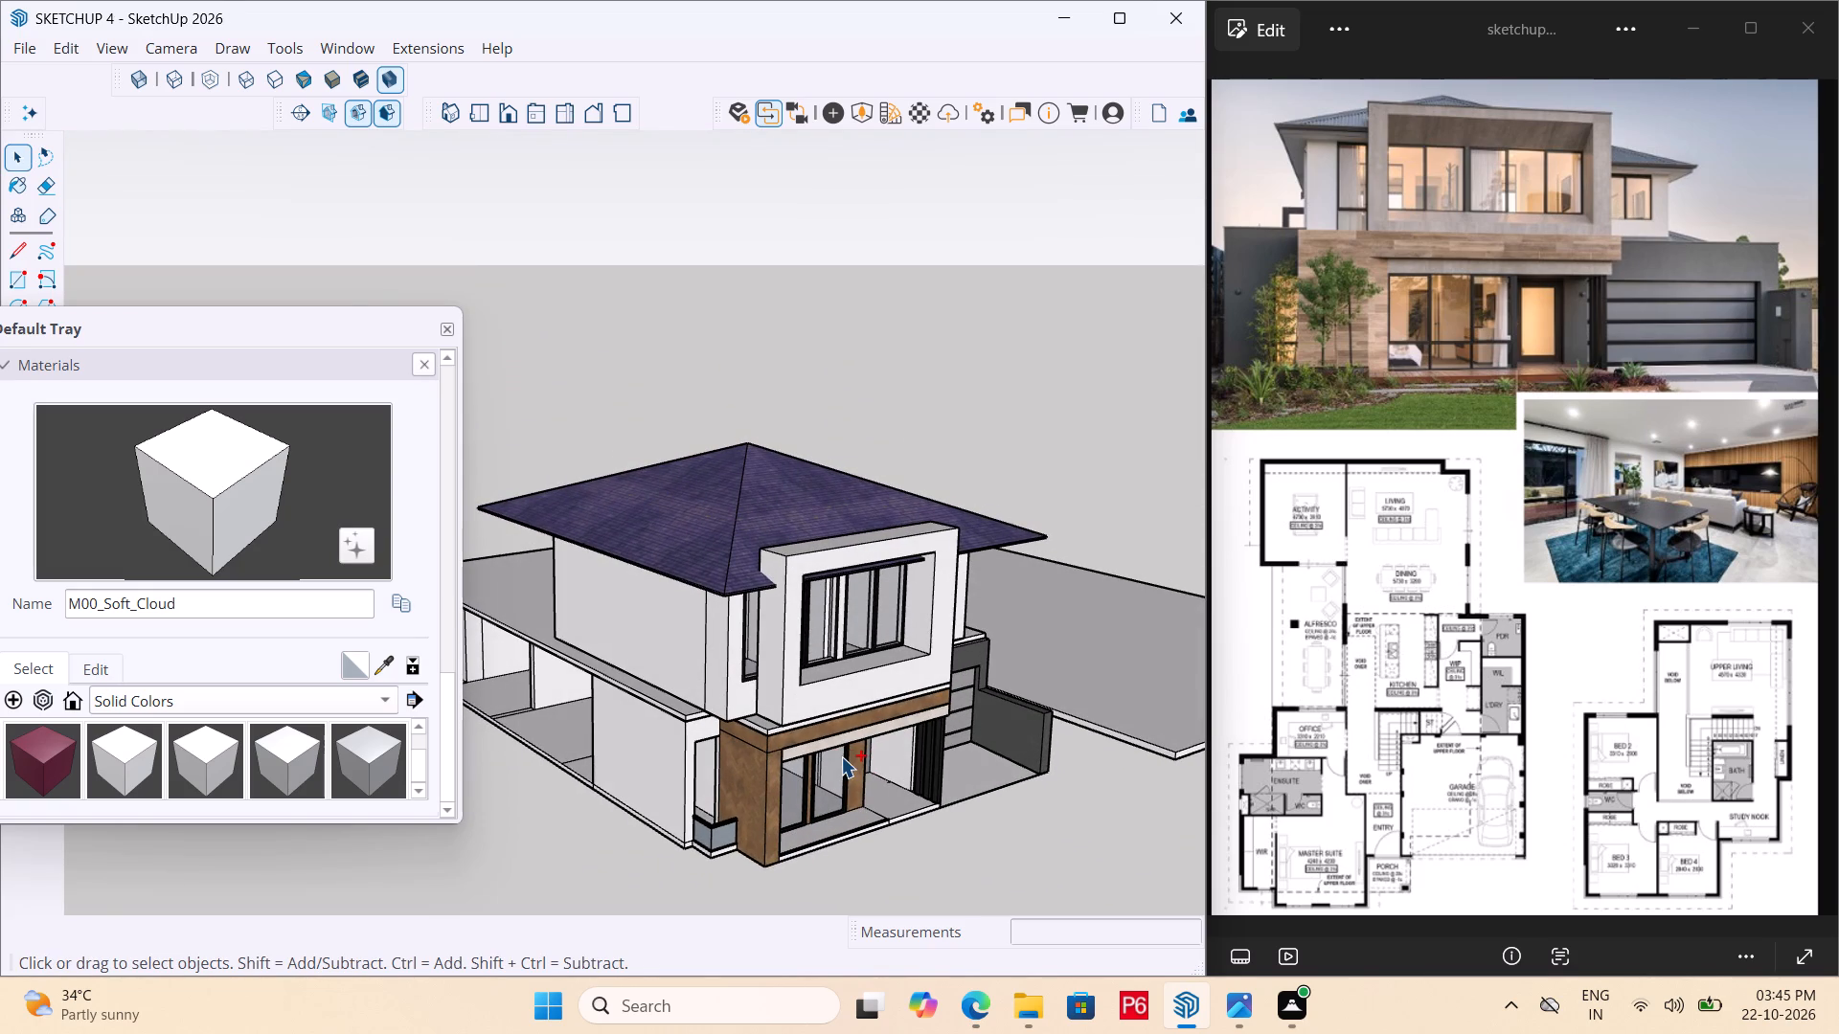
Examine the side and rear of the house, including the walls and the slab between floors.
{"action": "middle_click_drag", "start_coordinate": [829, 753], "coordinate": [737, 719]}
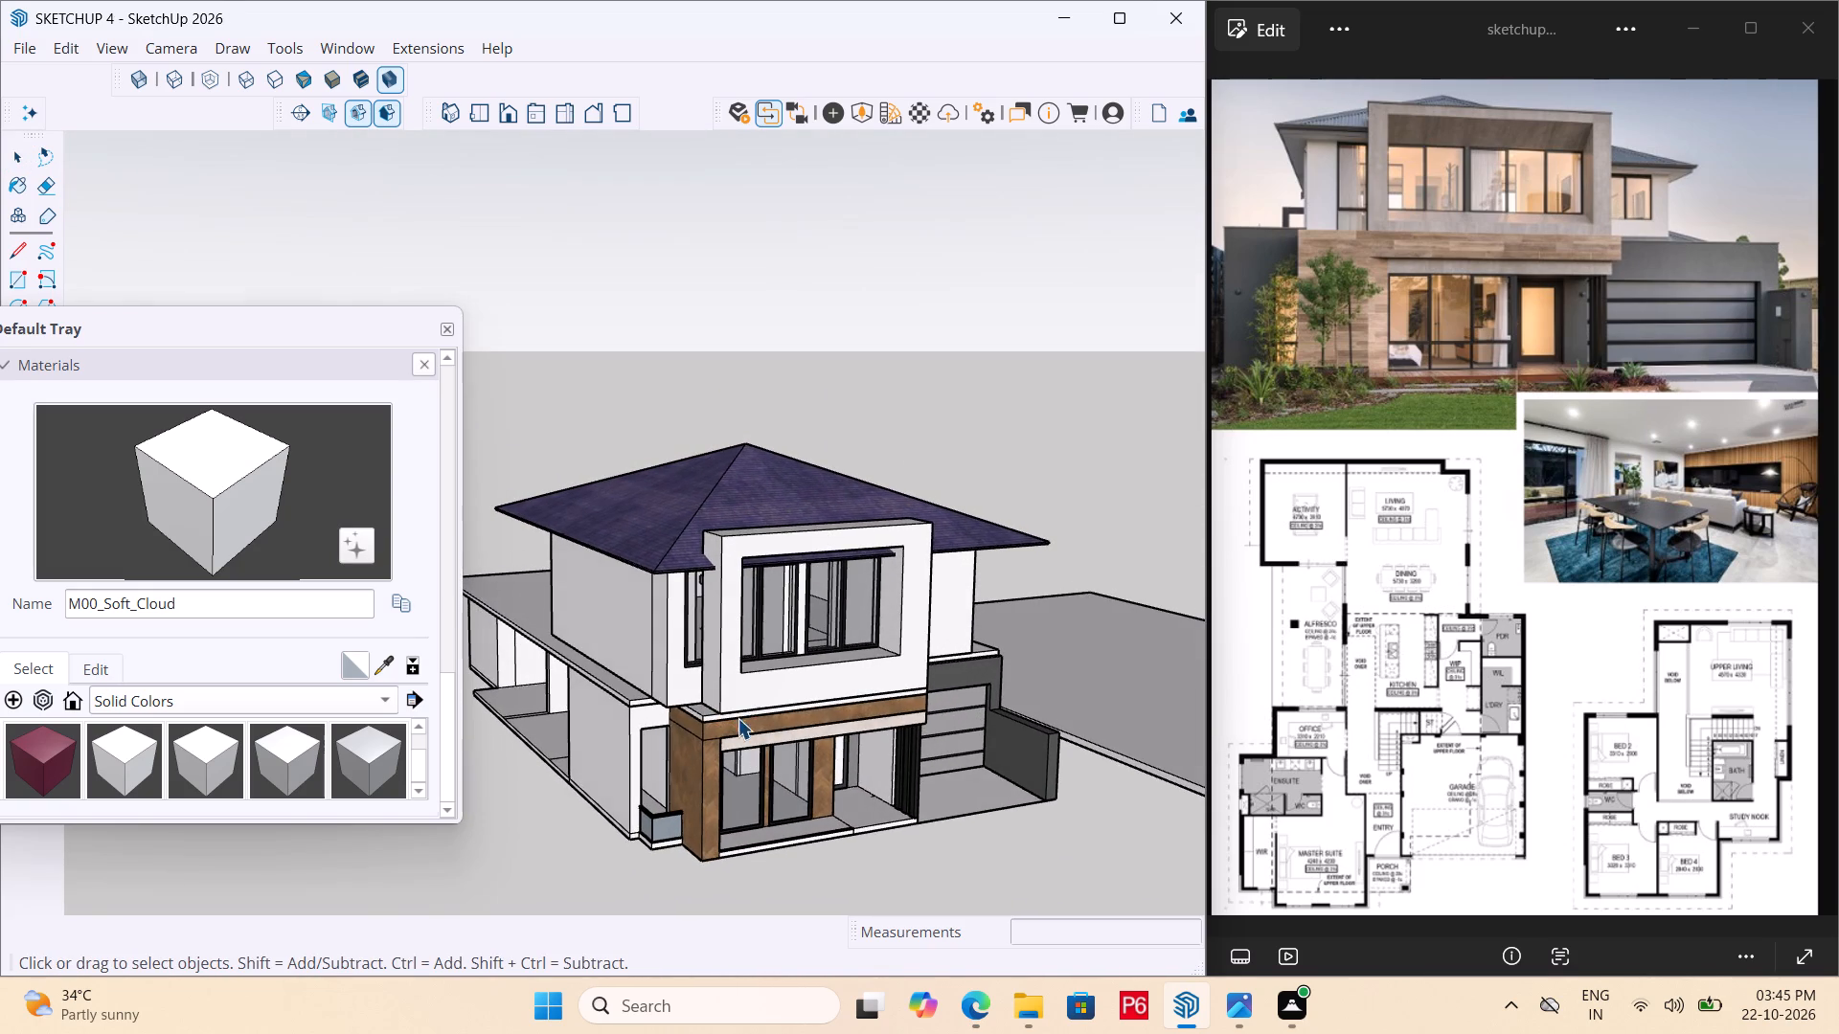
{"action": "scroll", "coordinate": [536, 714], "scroll_direction": "up", "scroll_amount": 6}
{"action": "middle_click_drag", "start_coordinate": [666, 675], "coordinate": [1233, 573]}
{"action": "scroll", "coordinate": [1016, 665], "scroll_direction": "down", "scroll_amount": 5}
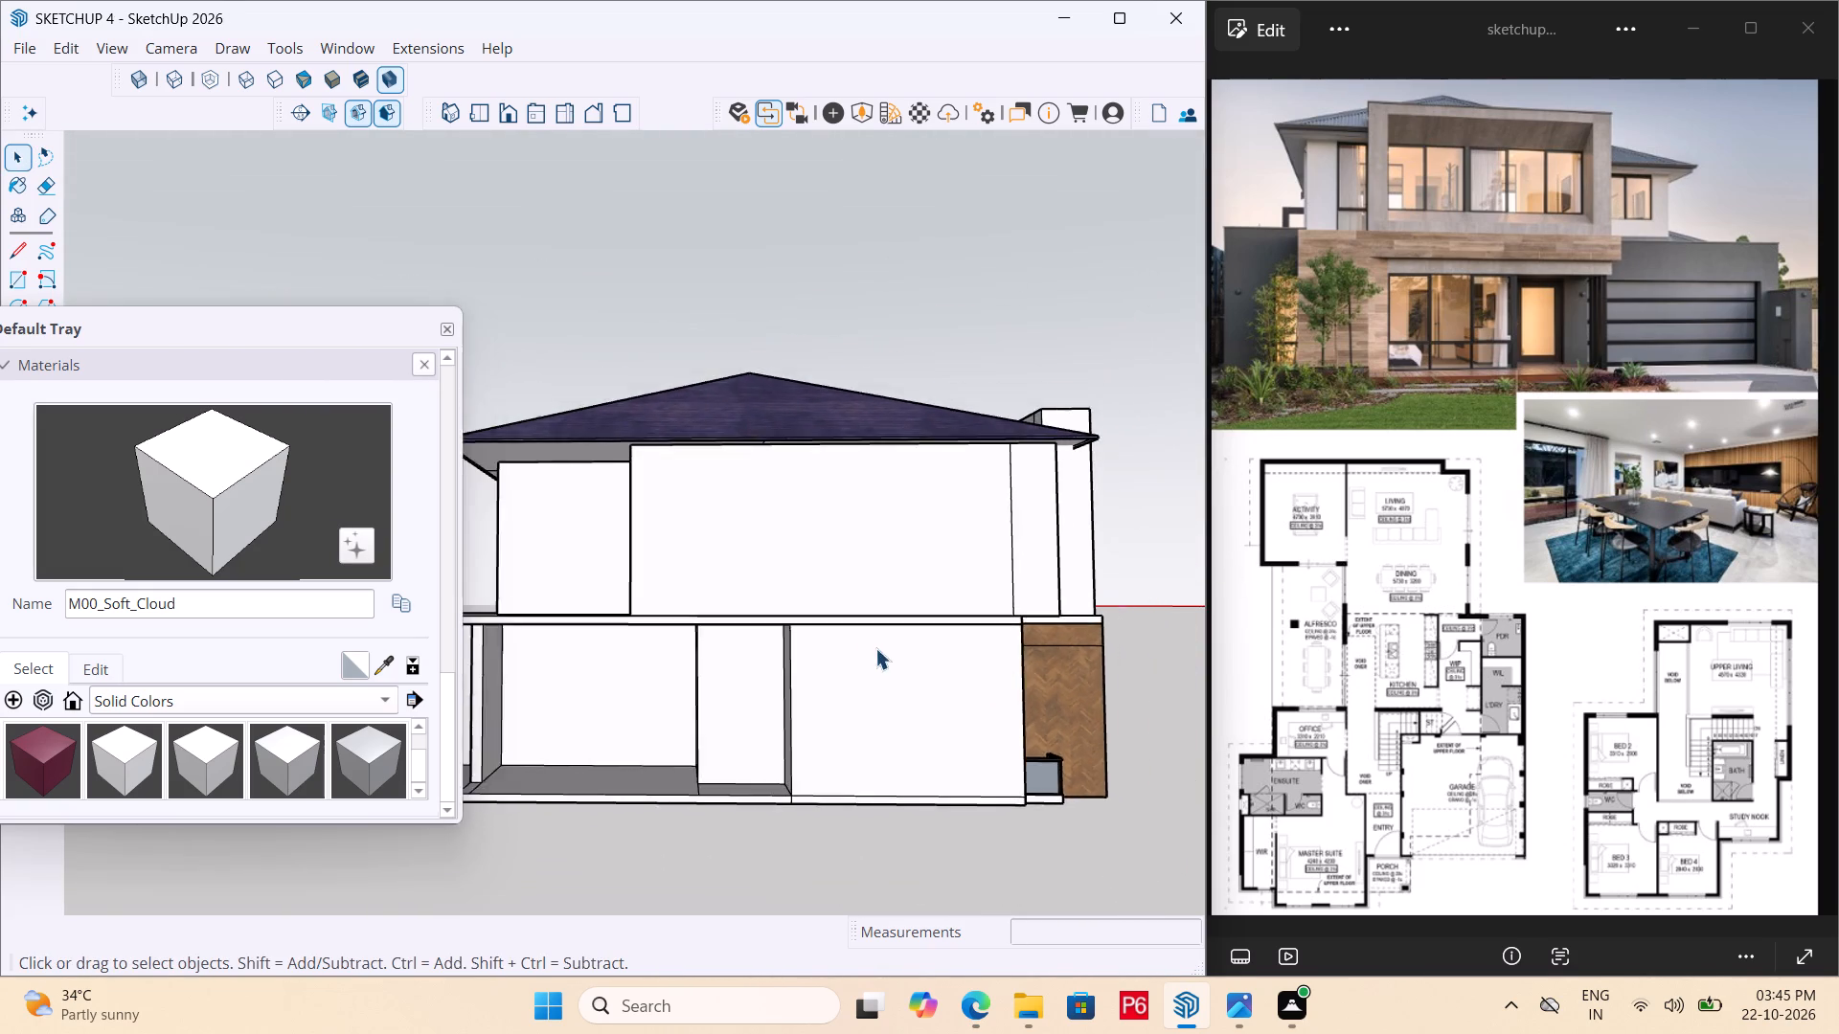
{"action": "middle_click_drag", "start_coordinate": [866, 661], "coordinate": [1165, 765]}
{"action": "scroll", "coordinate": [1032, 729], "scroll_direction": "down", "scroll_amount": 5}
{"action": "middle_click_drag", "start_coordinate": [754, 842], "coordinate": [913, 679]}
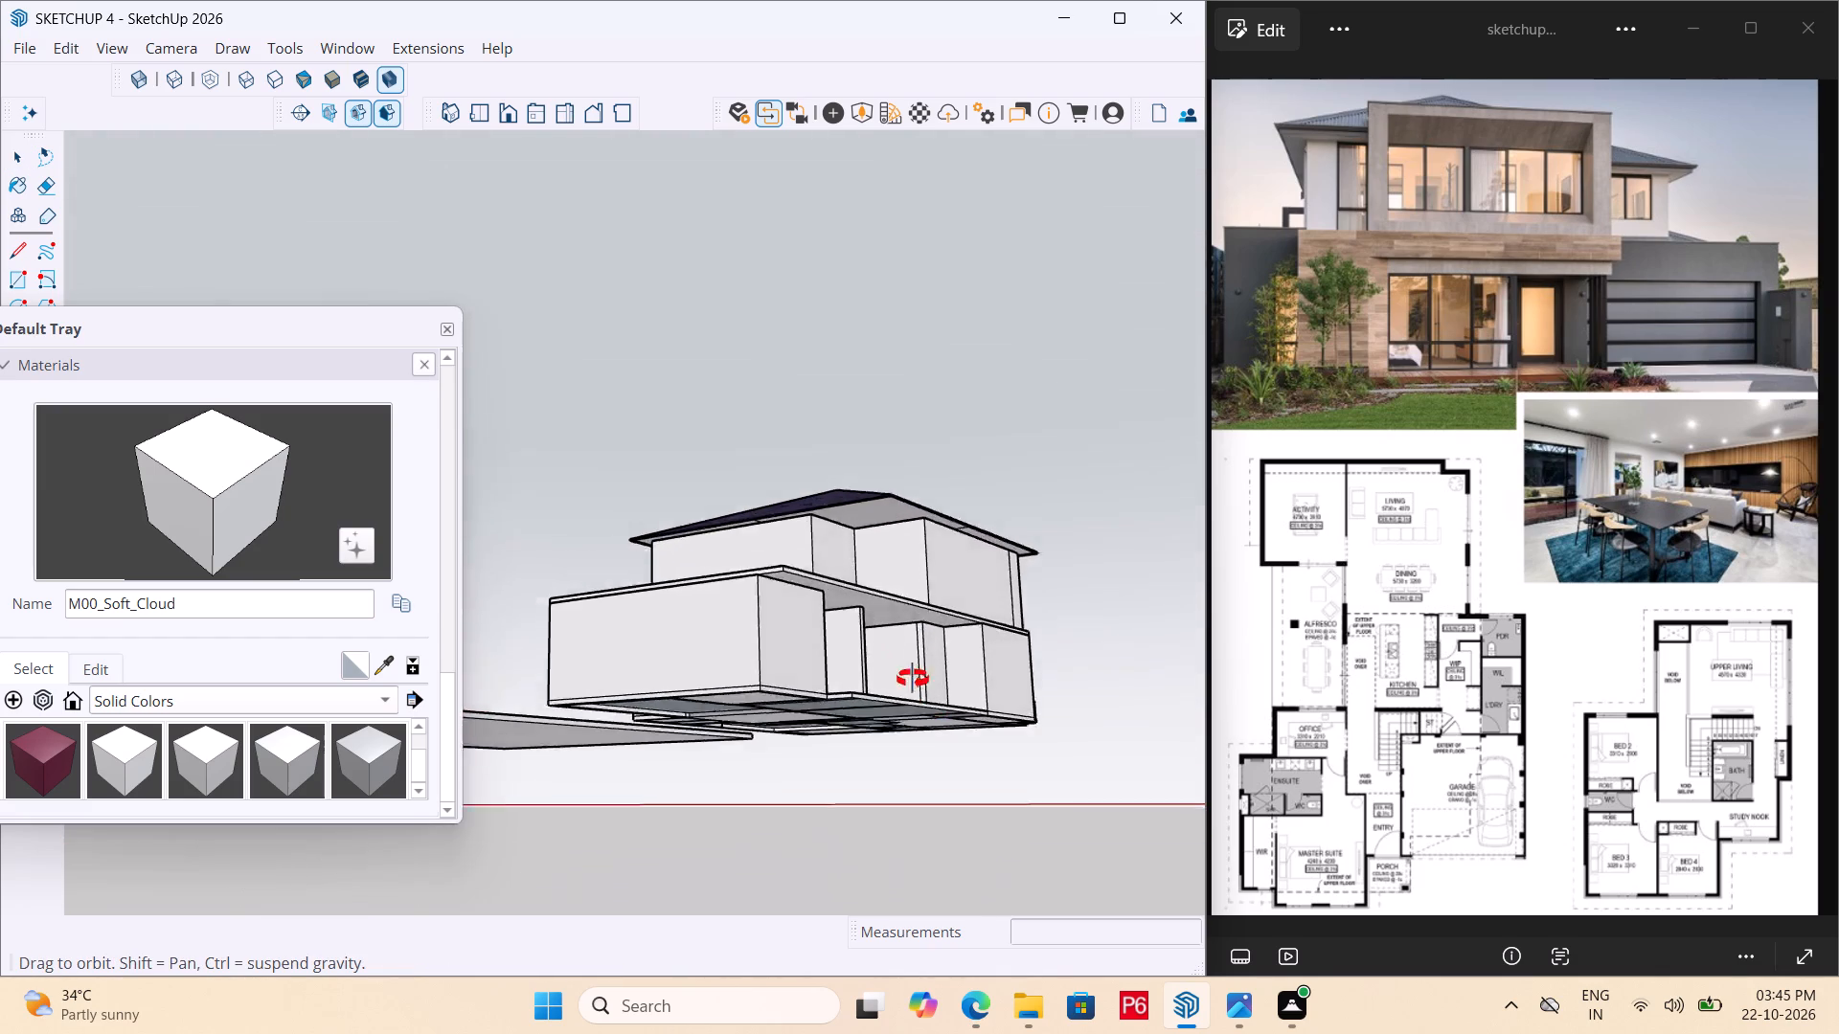
{"action": "middle_click_drag", "start_coordinate": [913, 679], "coordinate": [672, 810]}
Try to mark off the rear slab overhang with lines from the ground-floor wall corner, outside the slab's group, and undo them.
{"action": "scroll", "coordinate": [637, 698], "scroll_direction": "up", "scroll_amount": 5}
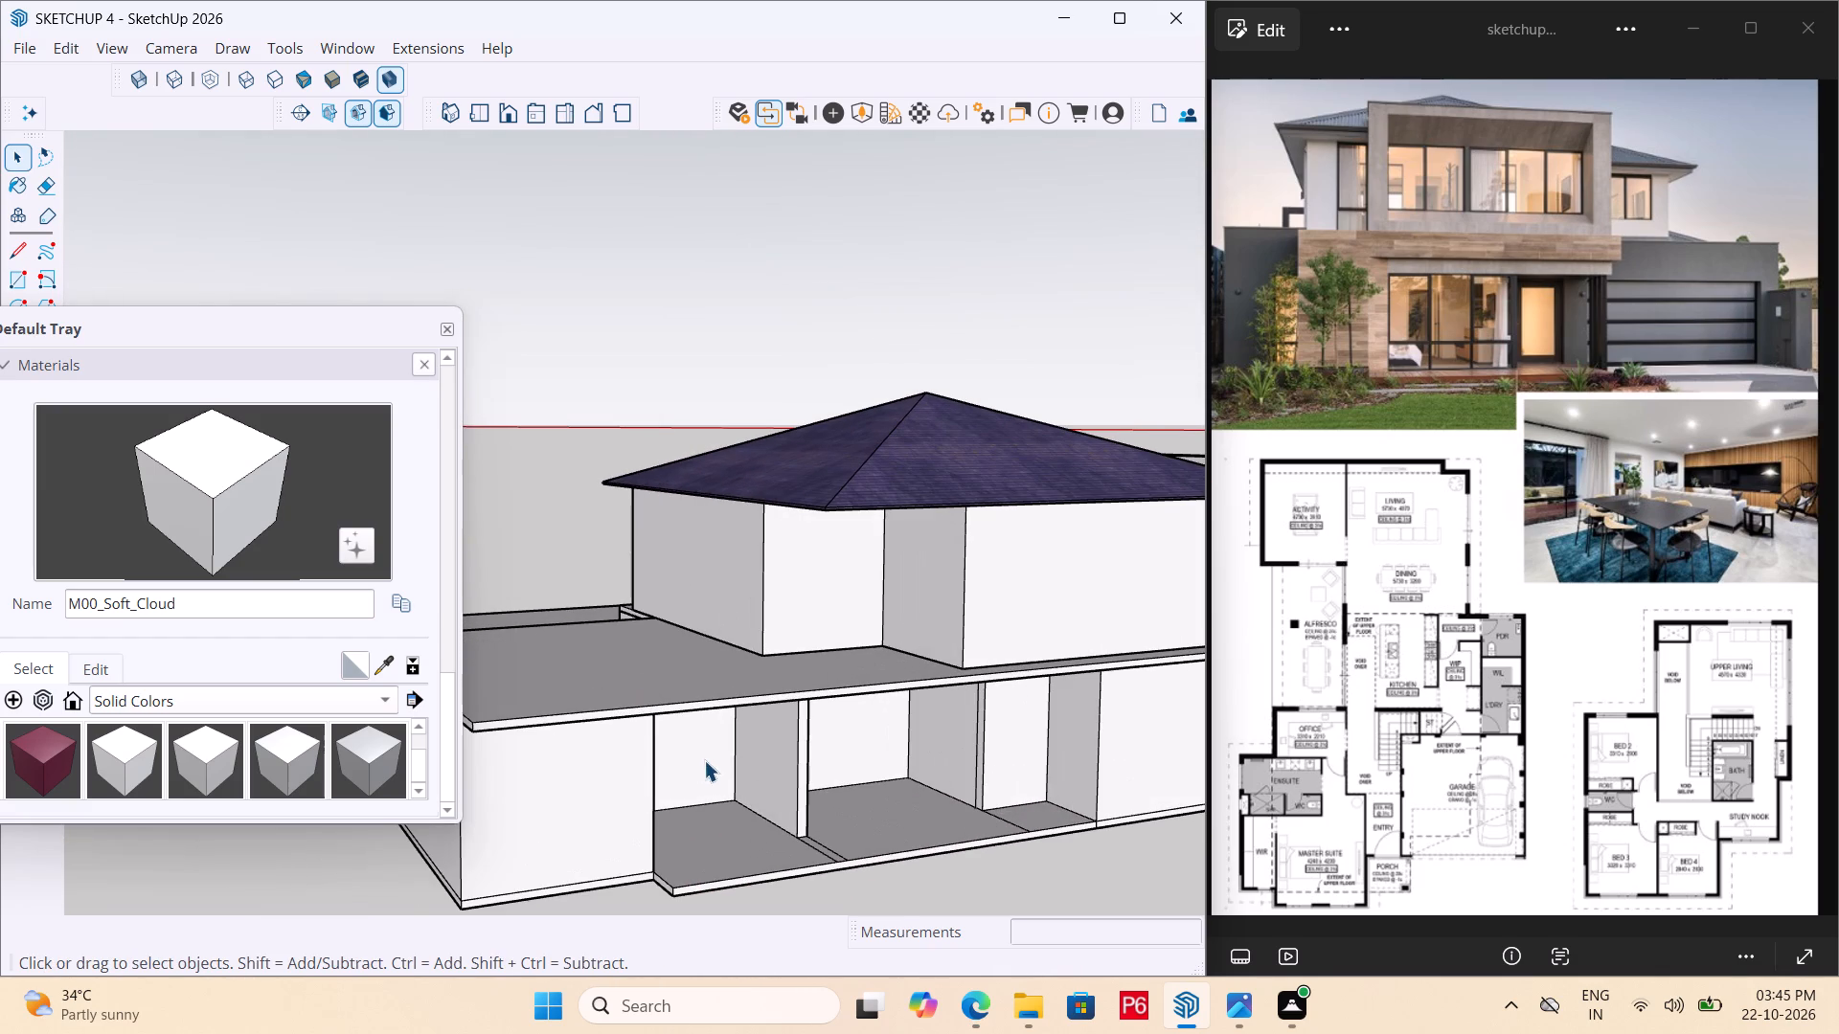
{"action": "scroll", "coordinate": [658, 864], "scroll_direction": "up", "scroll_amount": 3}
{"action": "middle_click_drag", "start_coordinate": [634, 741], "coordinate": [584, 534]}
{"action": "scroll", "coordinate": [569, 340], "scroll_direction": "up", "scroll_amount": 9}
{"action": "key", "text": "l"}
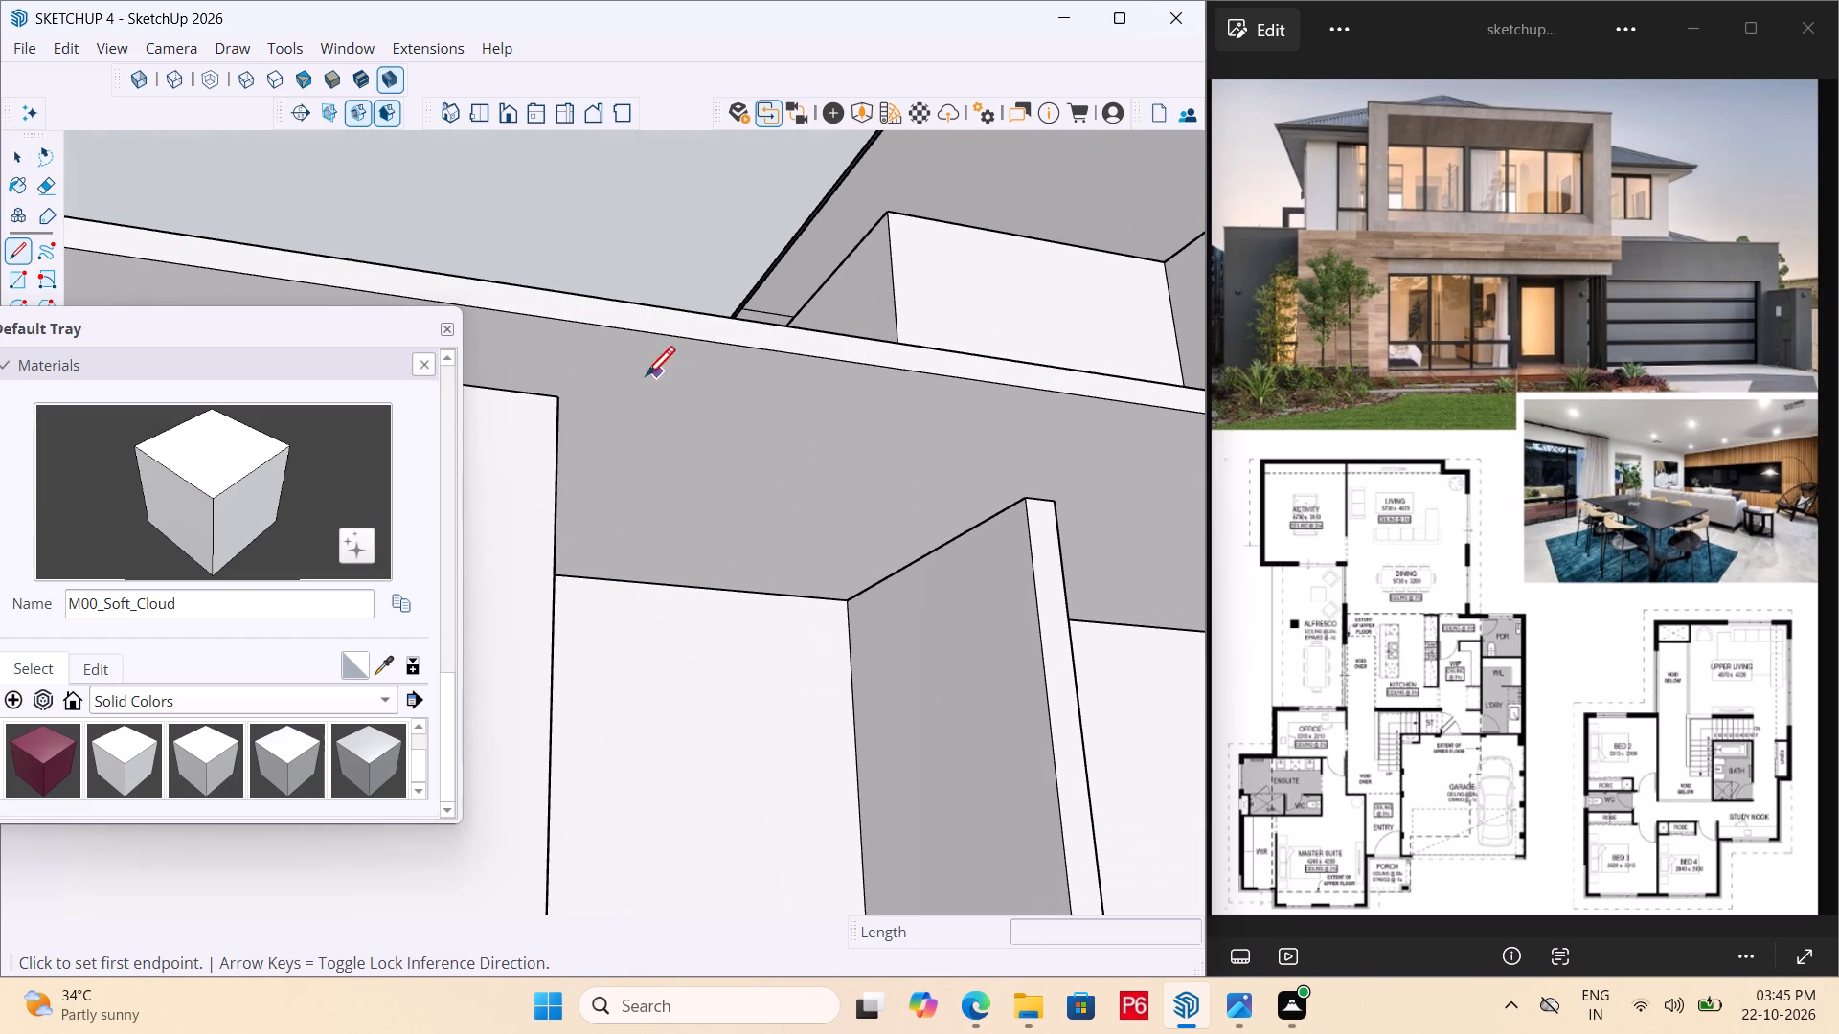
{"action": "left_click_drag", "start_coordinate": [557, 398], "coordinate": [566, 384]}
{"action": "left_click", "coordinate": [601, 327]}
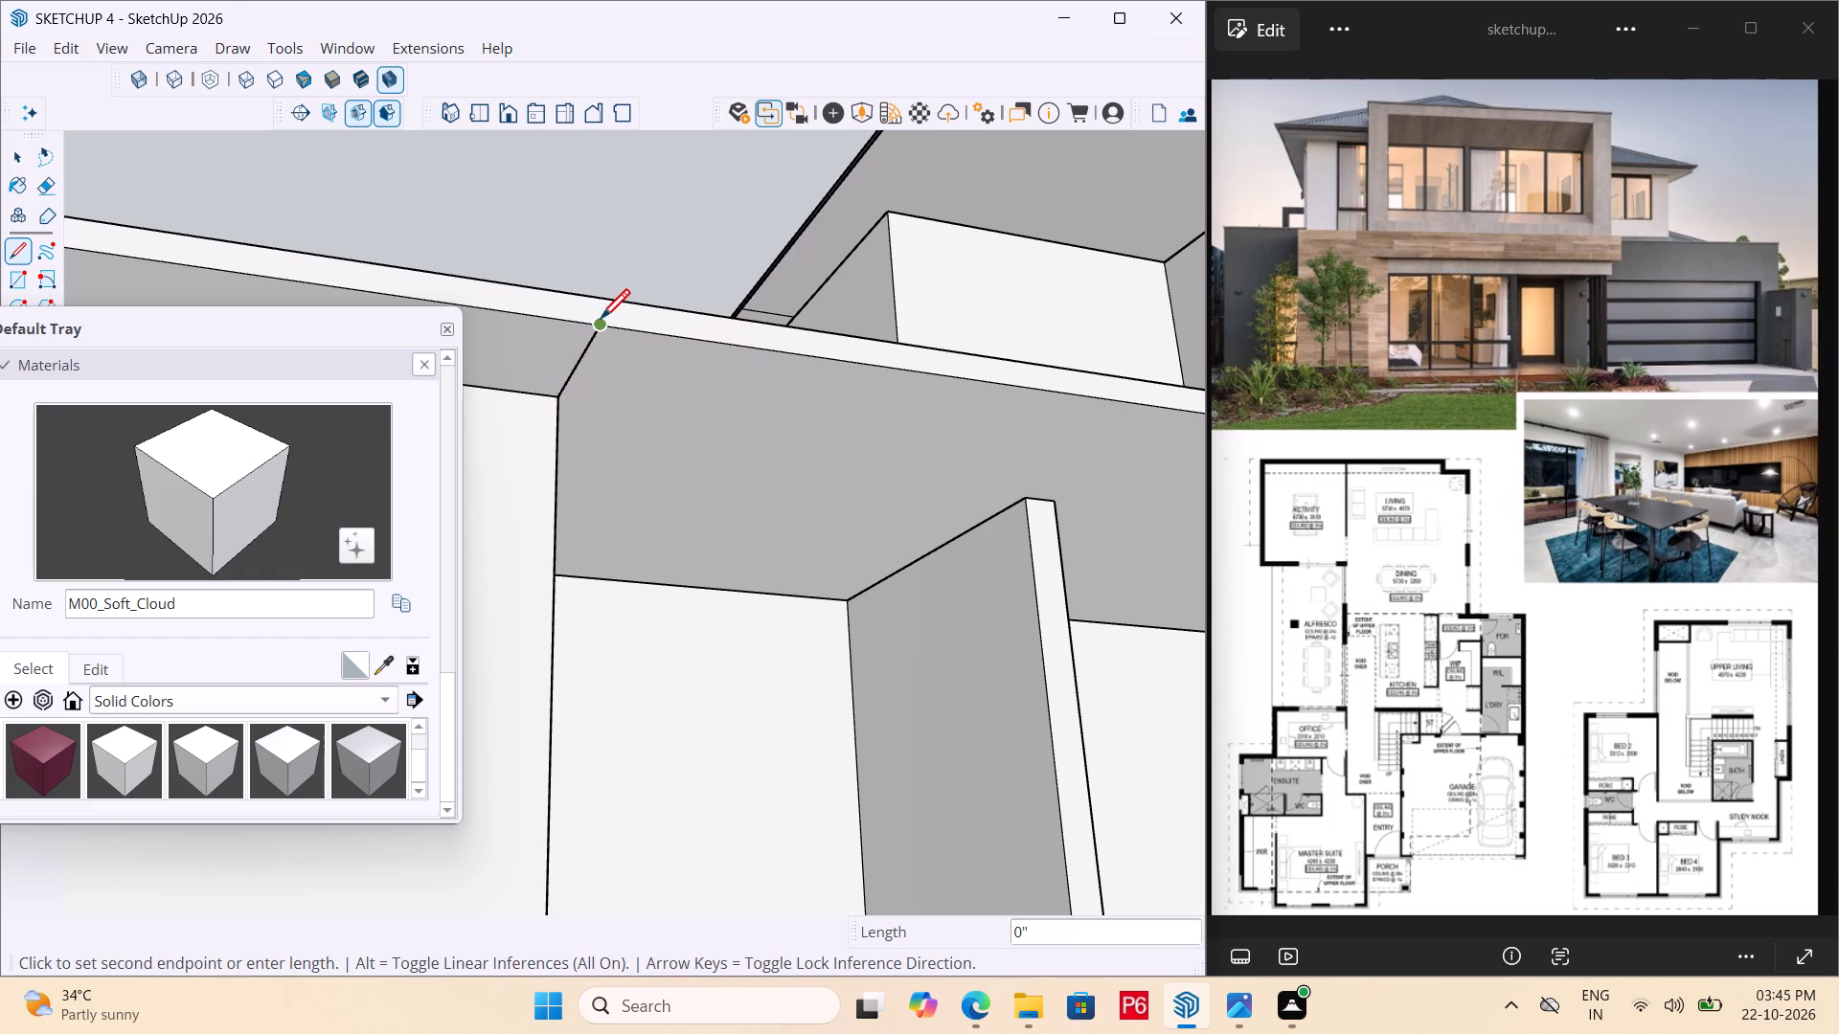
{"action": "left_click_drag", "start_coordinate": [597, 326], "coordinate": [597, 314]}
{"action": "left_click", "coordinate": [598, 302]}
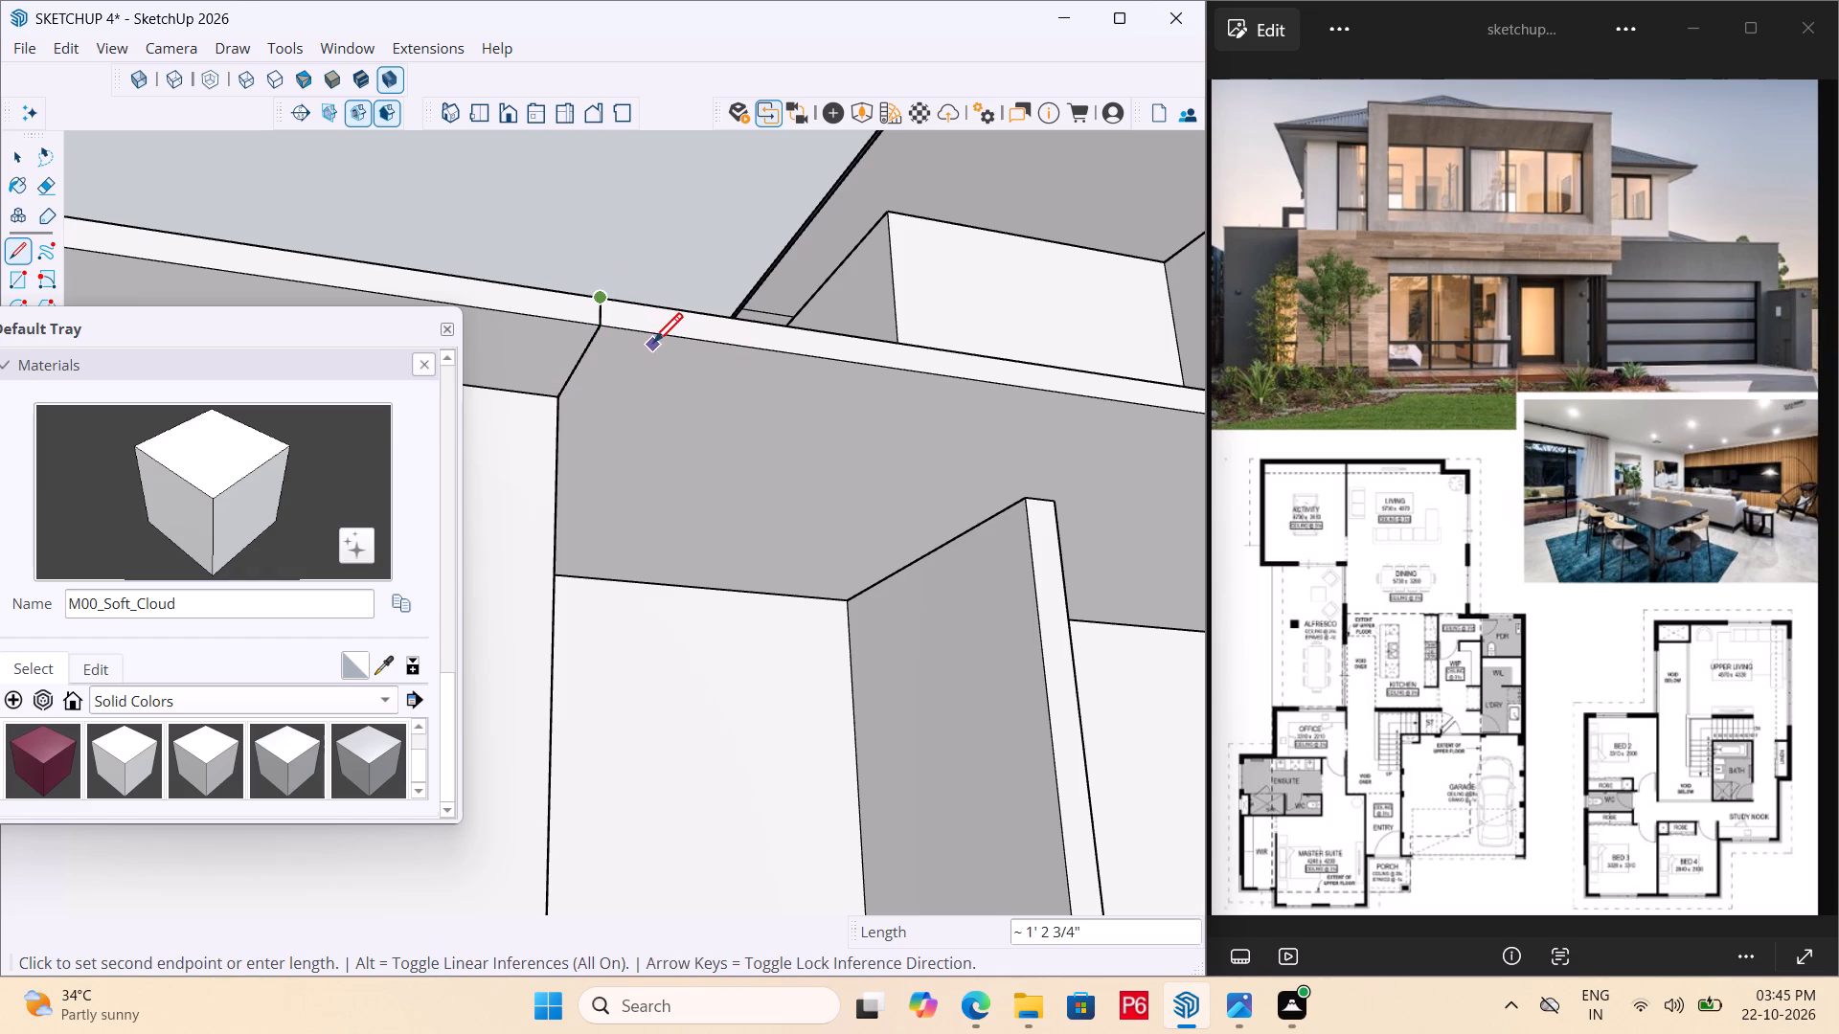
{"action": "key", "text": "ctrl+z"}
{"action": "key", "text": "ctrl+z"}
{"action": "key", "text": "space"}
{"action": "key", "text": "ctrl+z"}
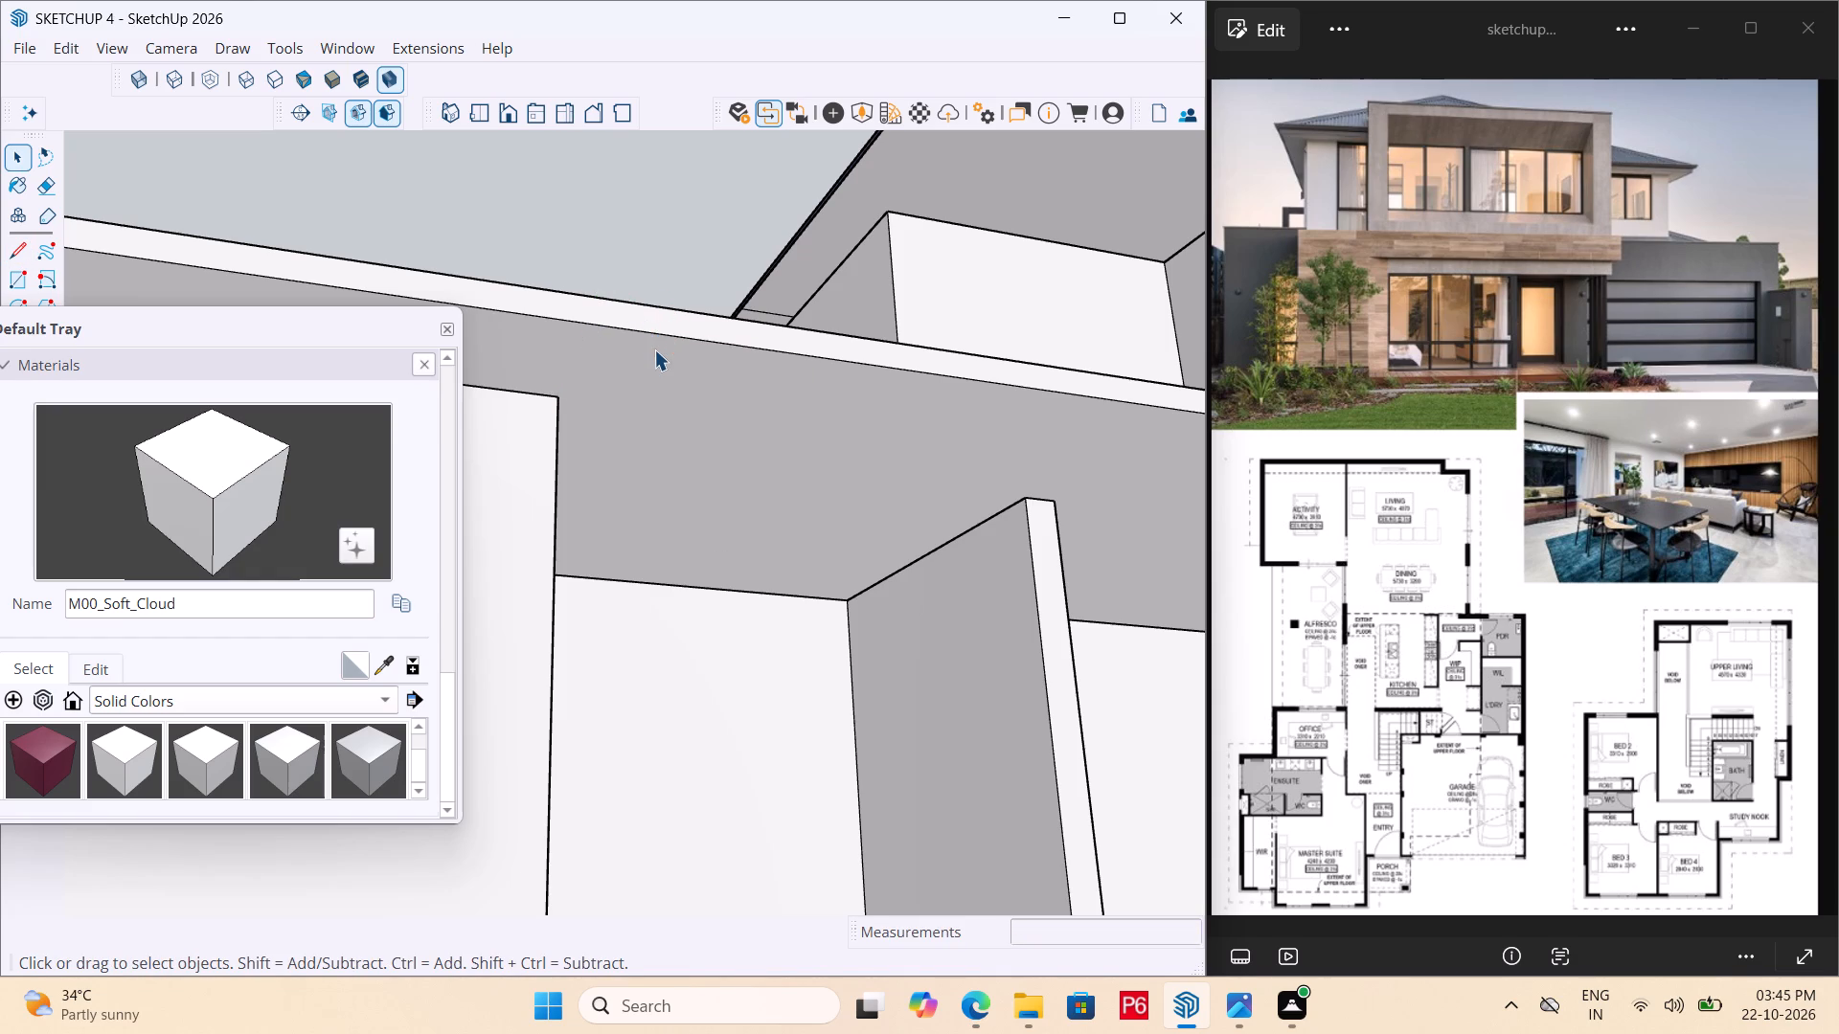
Inside the slab's group, draw a line about 2' 10 7/16" from the rear wall corner across the underside, then 6" up the edge.
{"action": "key", "text": "space"}
{"action": "double_click", "coordinate": [536, 416]}
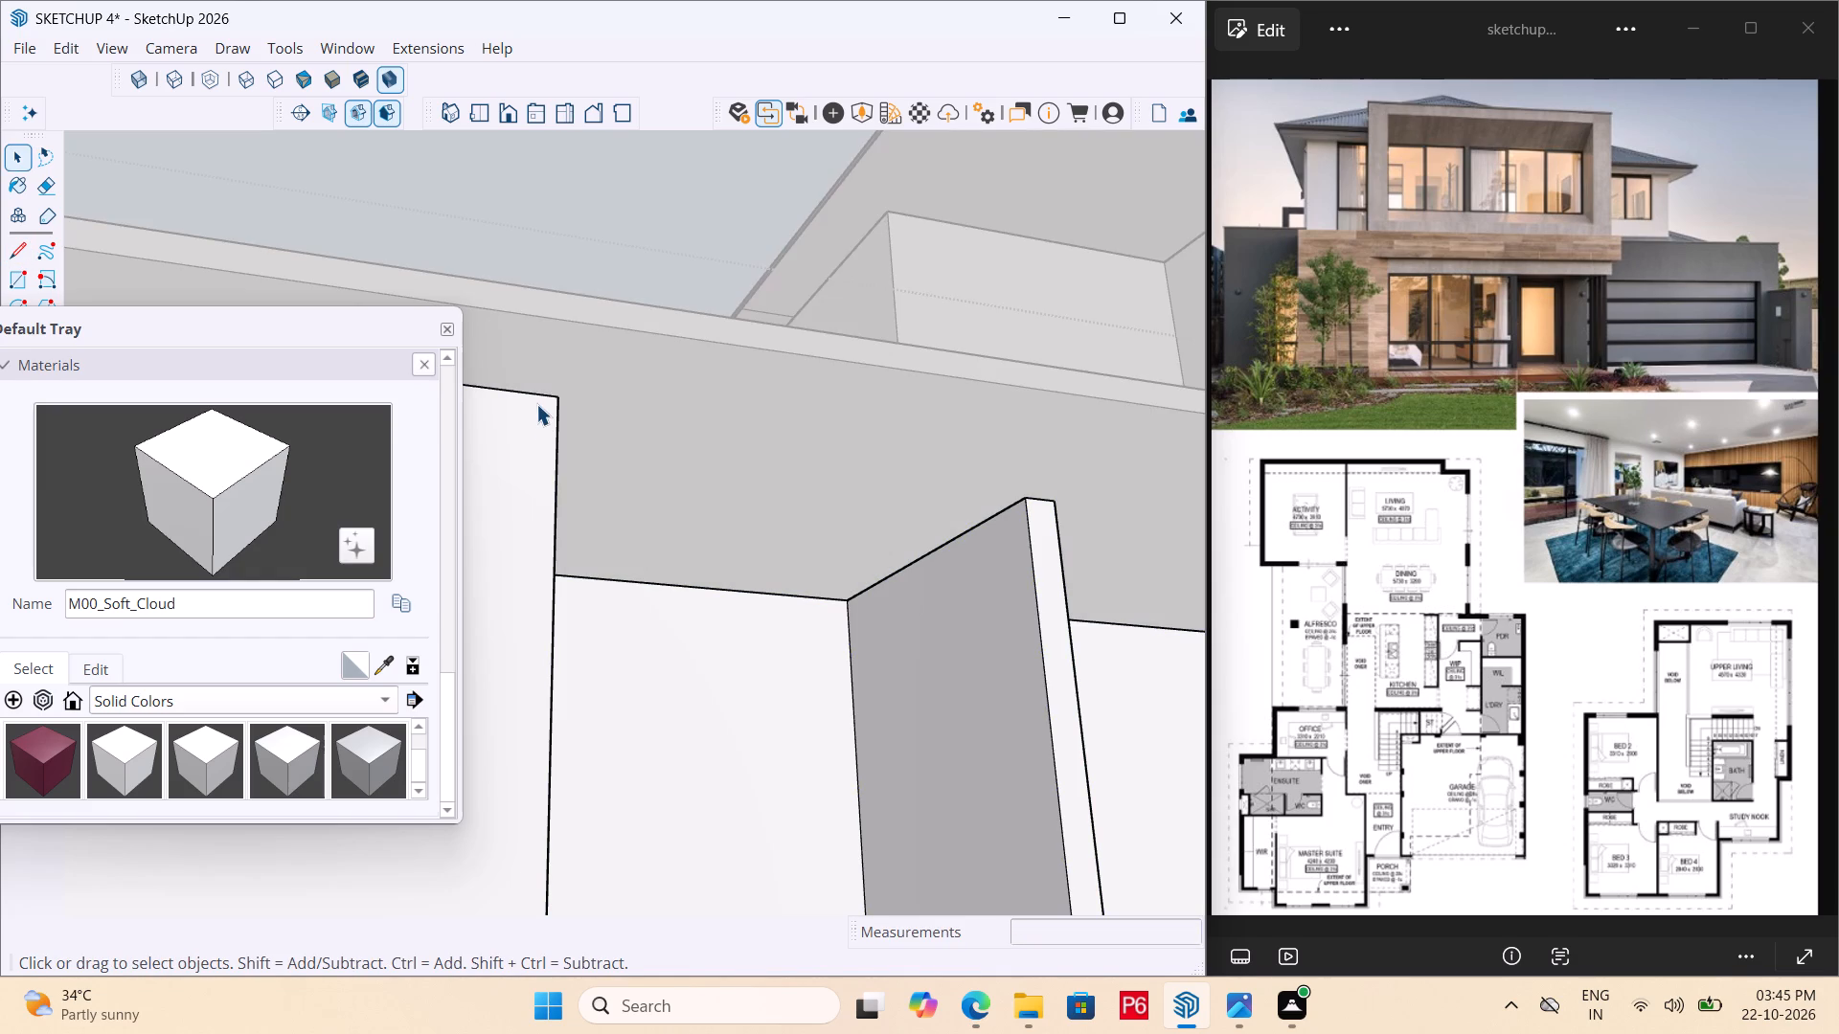
{"action": "triple_click", "coordinate": [643, 352]}
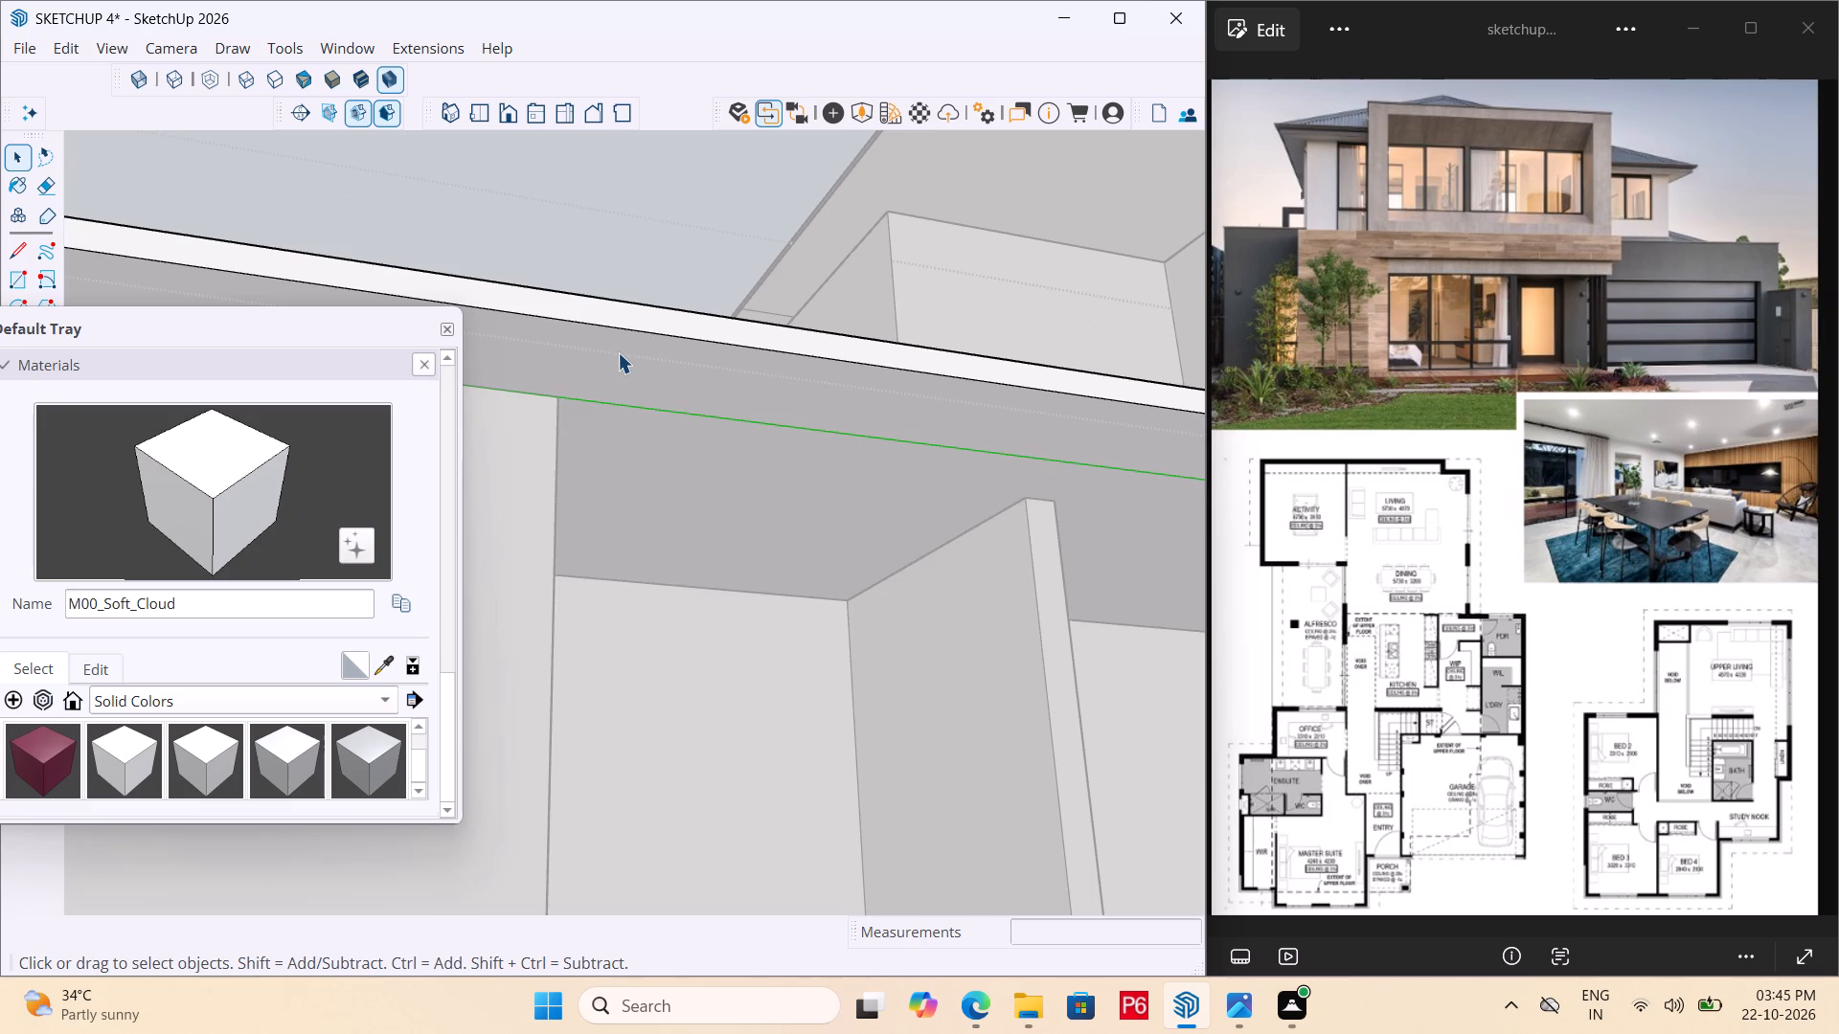
{"action": "key", "text": "l"}
{"action": "left_click_drag", "start_coordinate": [563, 397], "coordinate": [580, 370]}
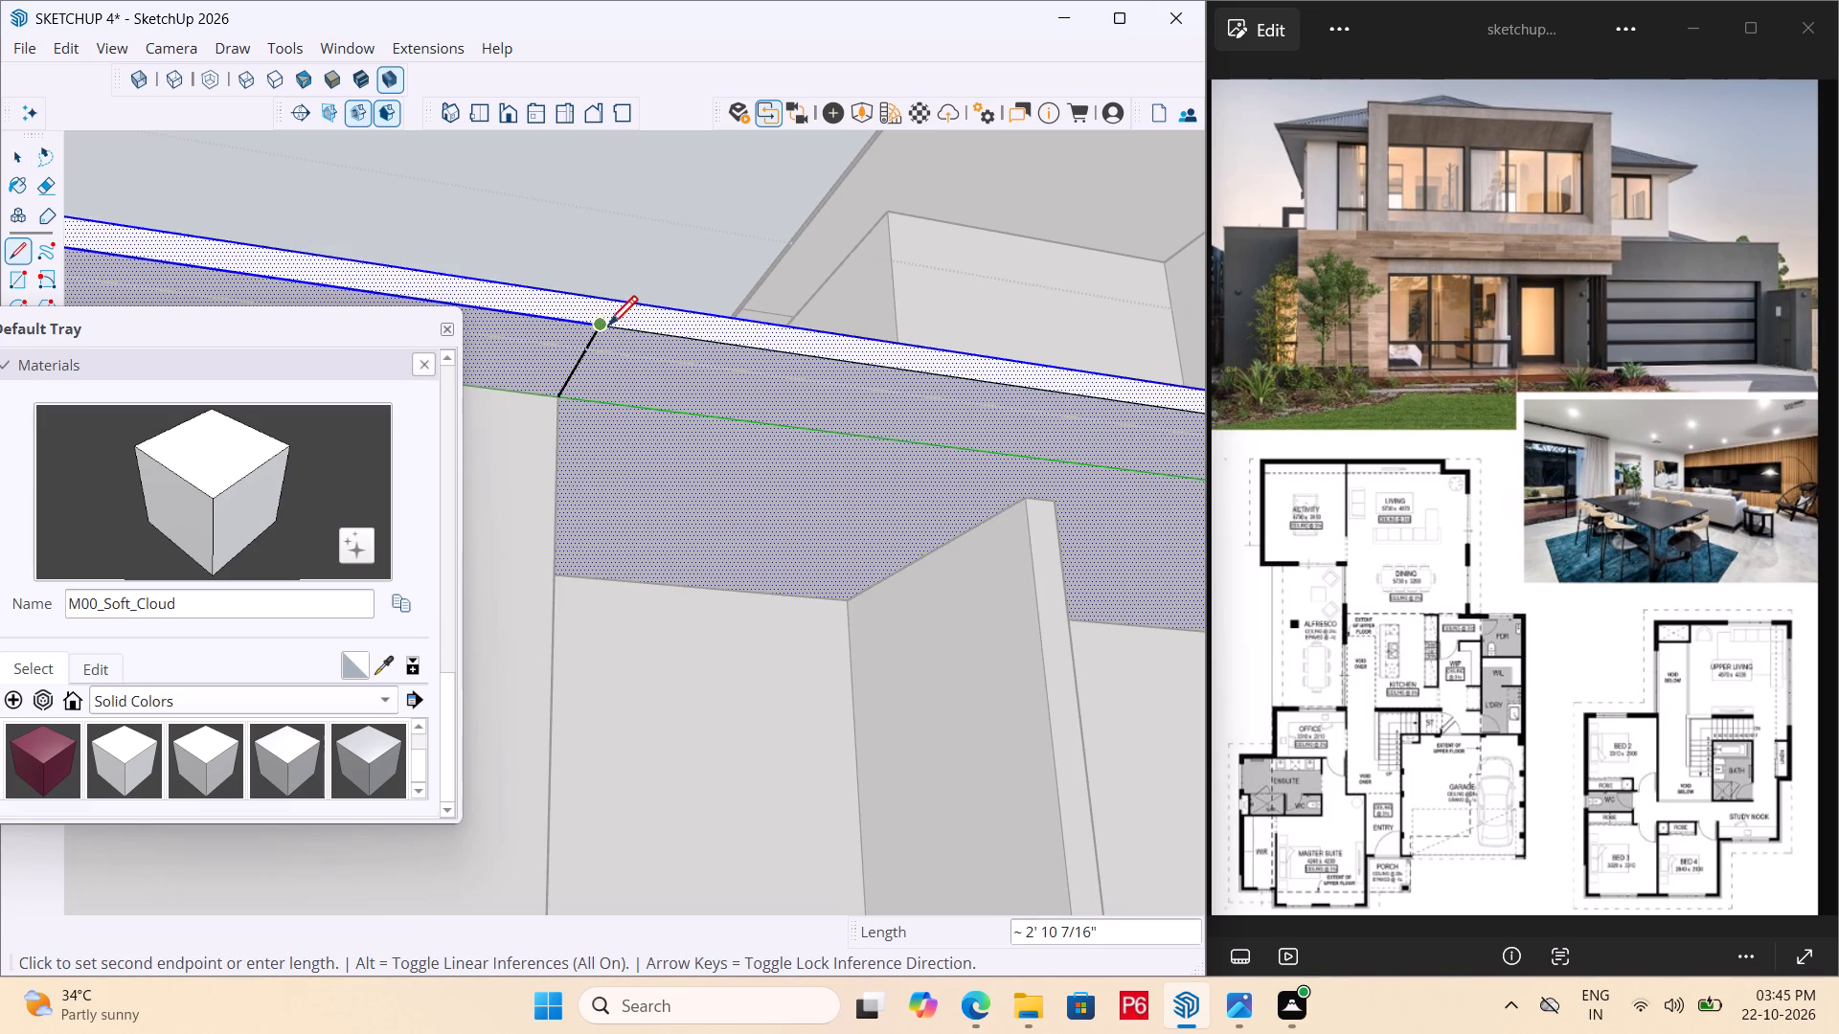
{"action": "left_click", "coordinate": [608, 329]}
{"action": "double_click", "coordinate": [603, 317]}
{"action": "left_click", "coordinate": [595, 303]}
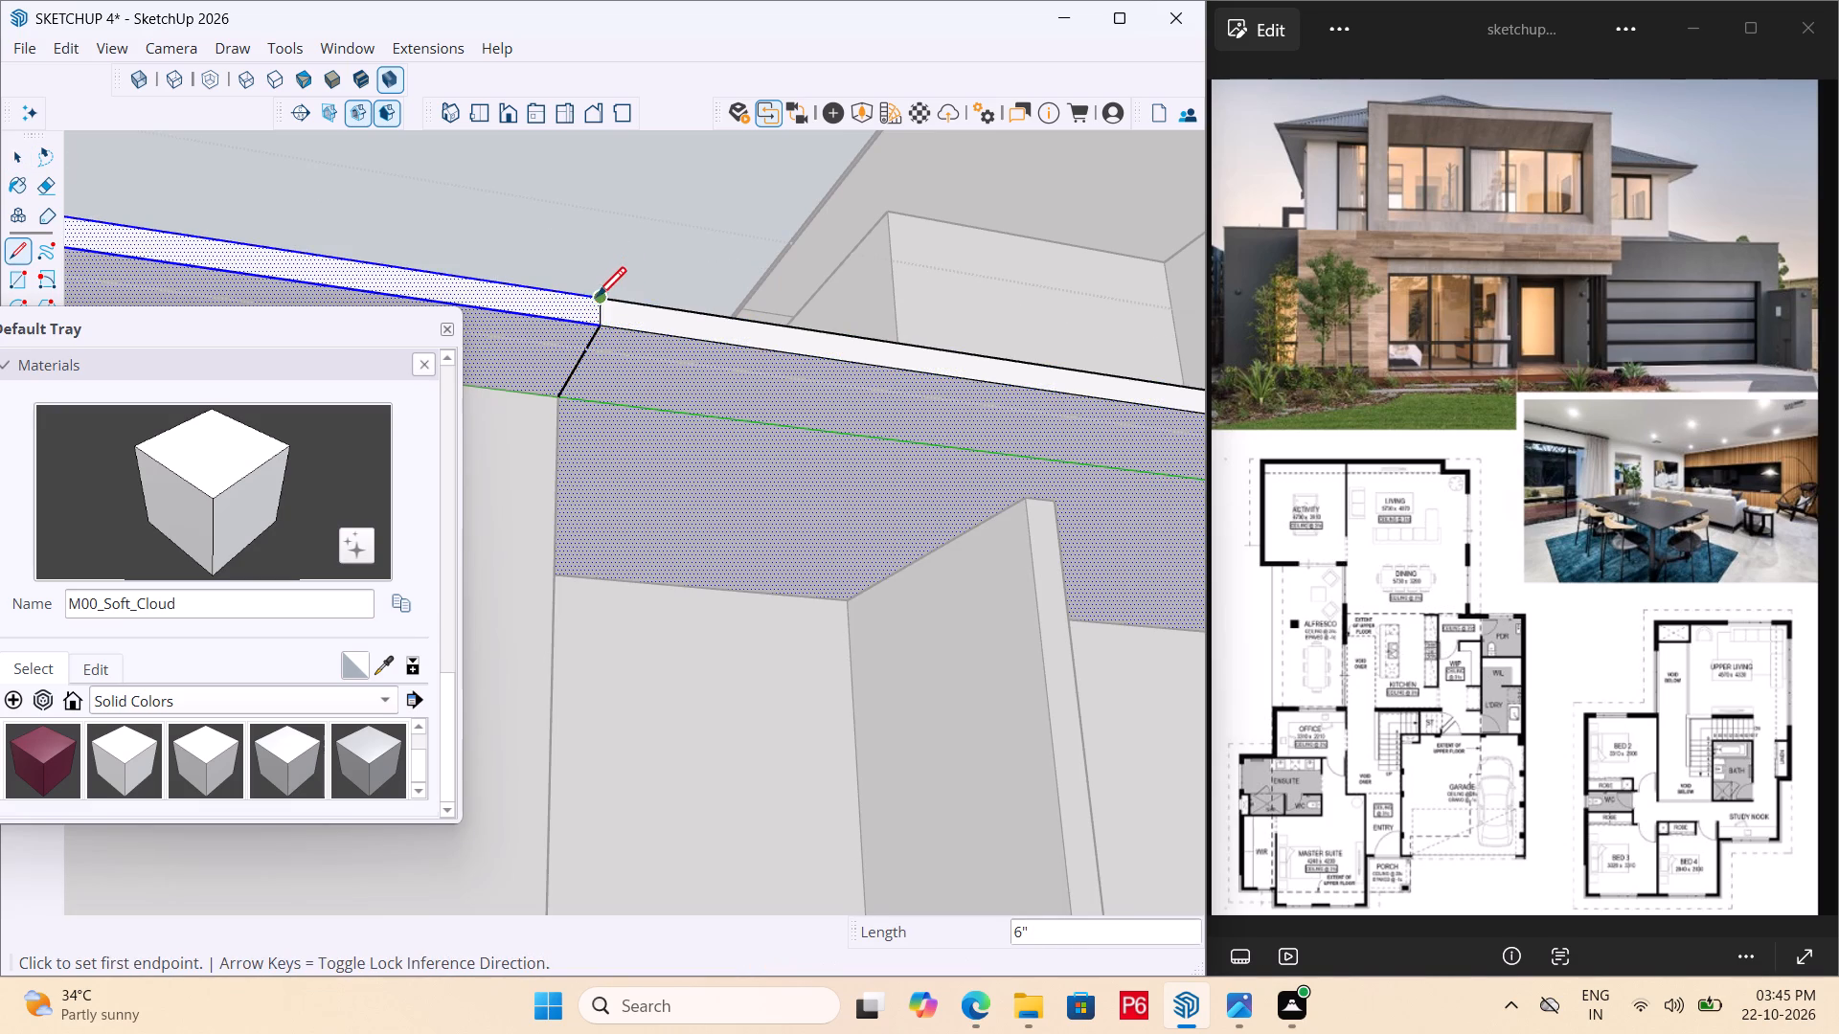
Push the marked-off part of the slab edge in about 2' 10 7/16", flush with the rear ground-floor wall.
{"action": "middle_click_drag", "start_coordinate": [600, 304], "coordinate": [637, 483]}
{"action": "key", "text": "space"}
{"action": "key", "text": "p"}
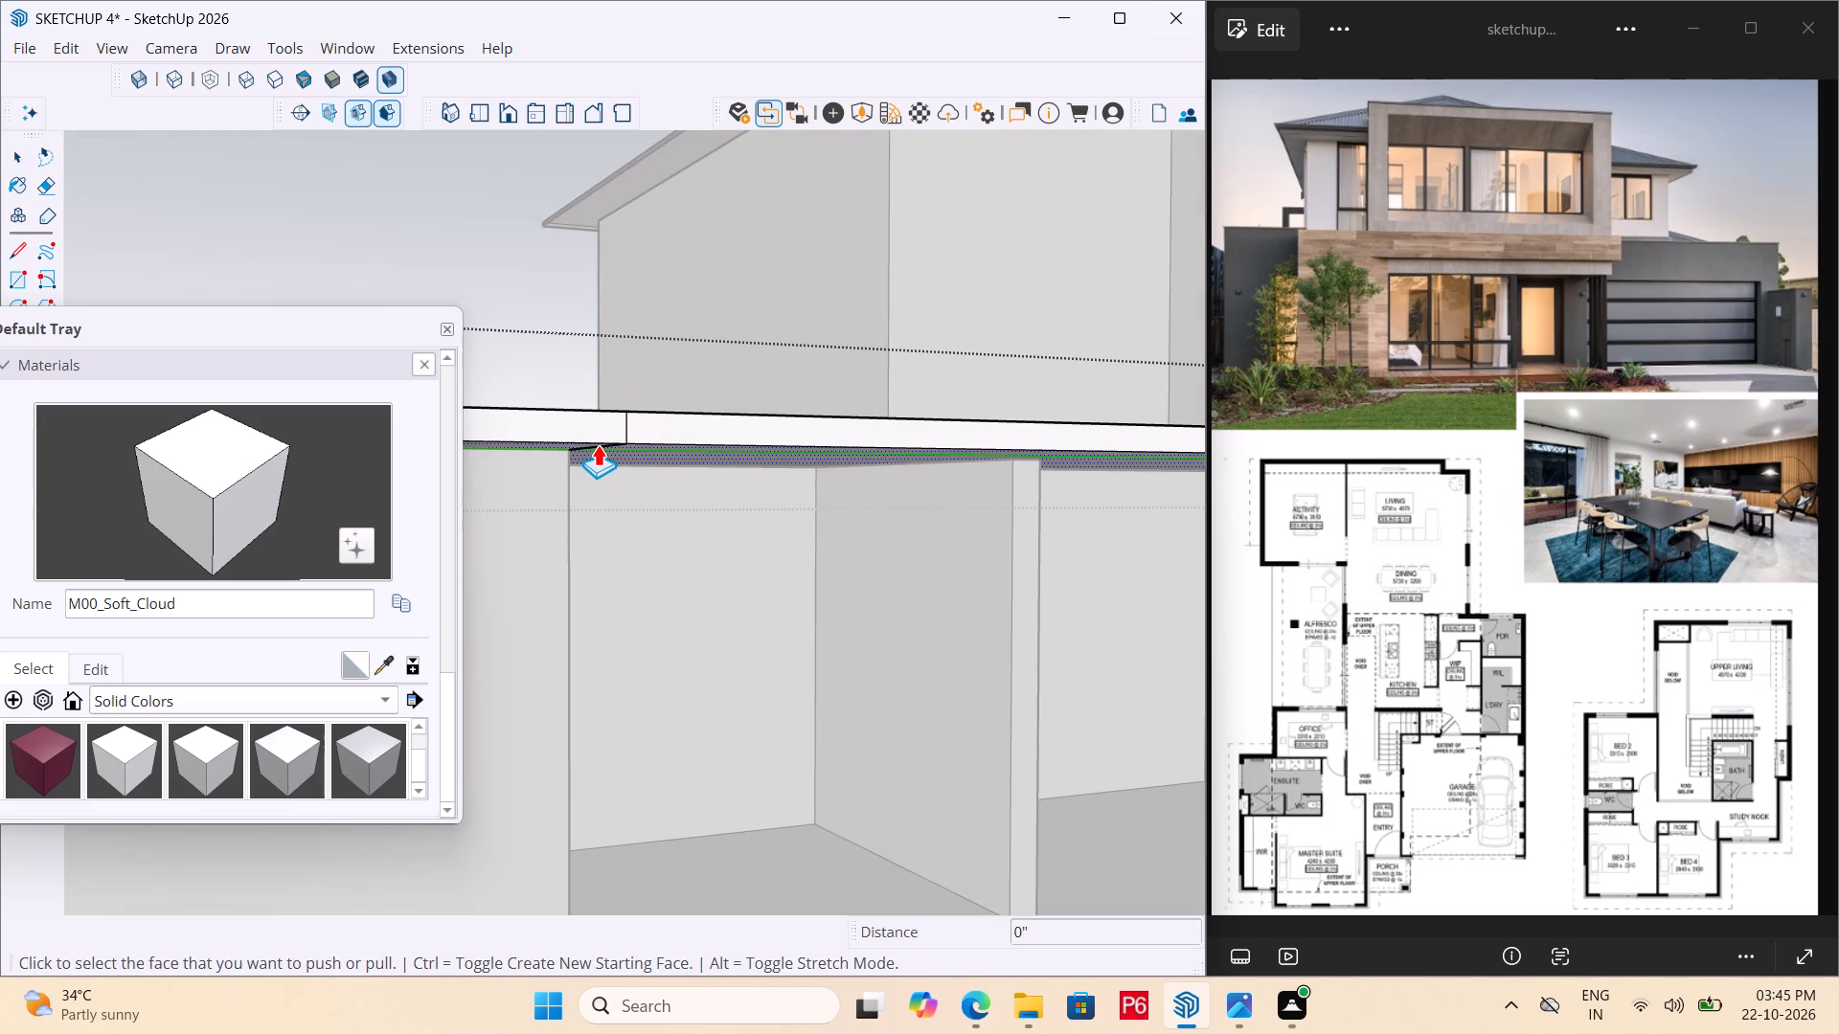
{"action": "left_click", "coordinate": [542, 420]}
{"action": "double_click", "coordinate": [503, 536]}
{"action": "scroll", "coordinate": [709, 505], "scroll_direction": "down", "scroll_amount": 6}
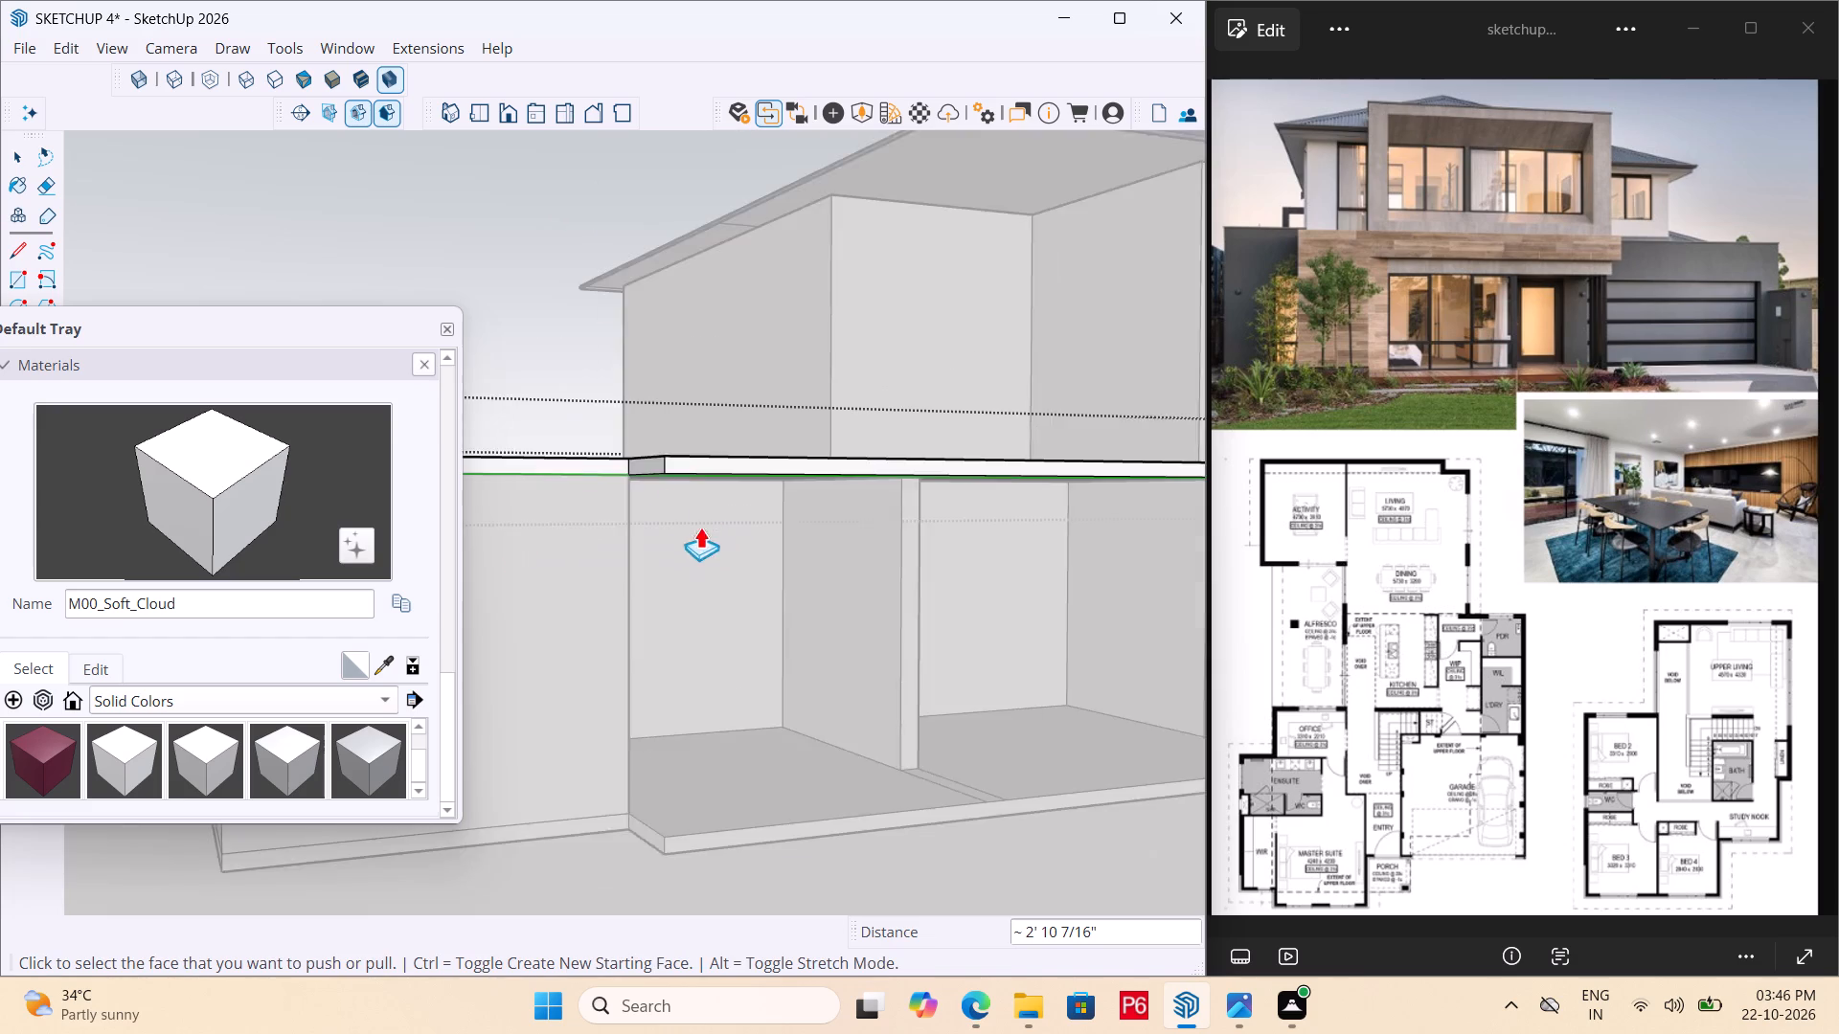
{"action": "scroll", "coordinate": [647, 489], "scroll_direction": "down", "scroll_amount": 5}
{"action": "middle_click_drag", "start_coordinate": [674, 538], "coordinate": [737, 798]}
{"action": "scroll", "coordinate": [743, 642], "scroll_direction": "down", "scroll_amount": 1}
{"action": "middle_click_drag", "start_coordinate": [743, 642], "coordinate": [707, 576]}
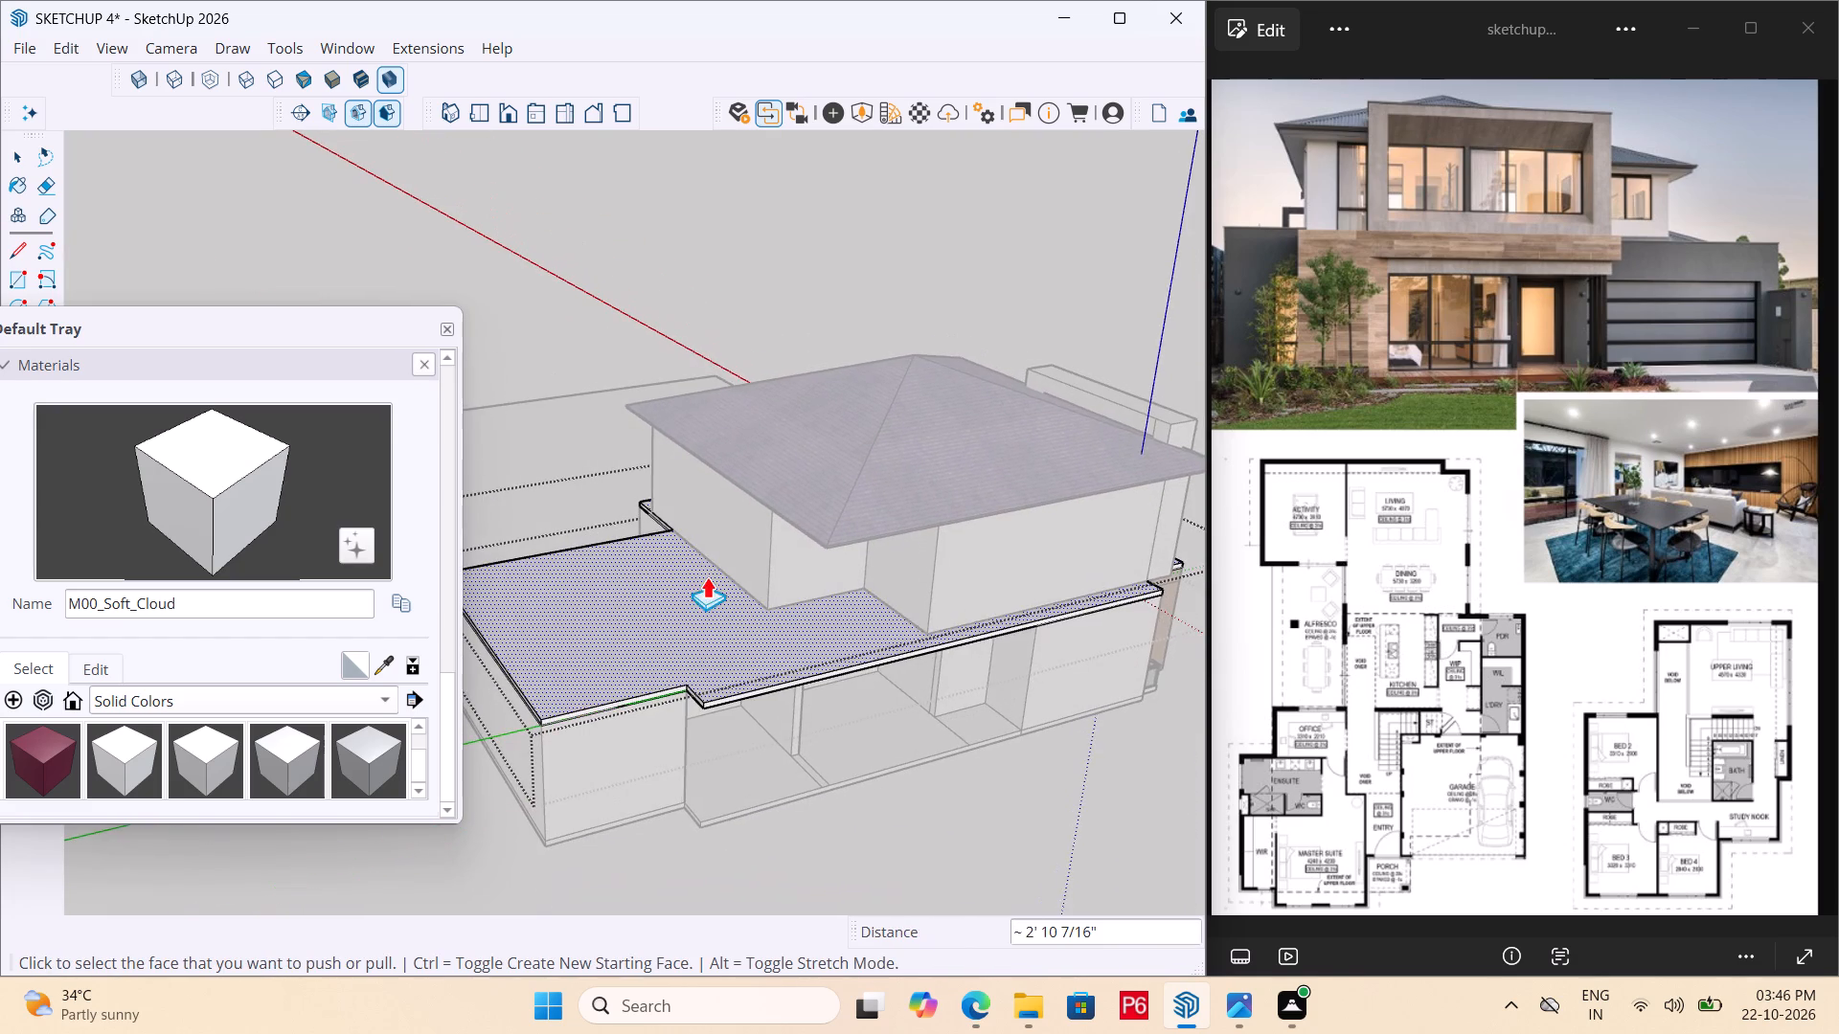
Undo the last push of the rear slab edge and leave the slab's group.
{"action": "scroll", "coordinate": [783, 527], "scroll_direction": "down", "scroll_amount": 4}
{"action": "middle_click_drag", "start_coordinate": [800, 552], "coordinate": [669, 545]}
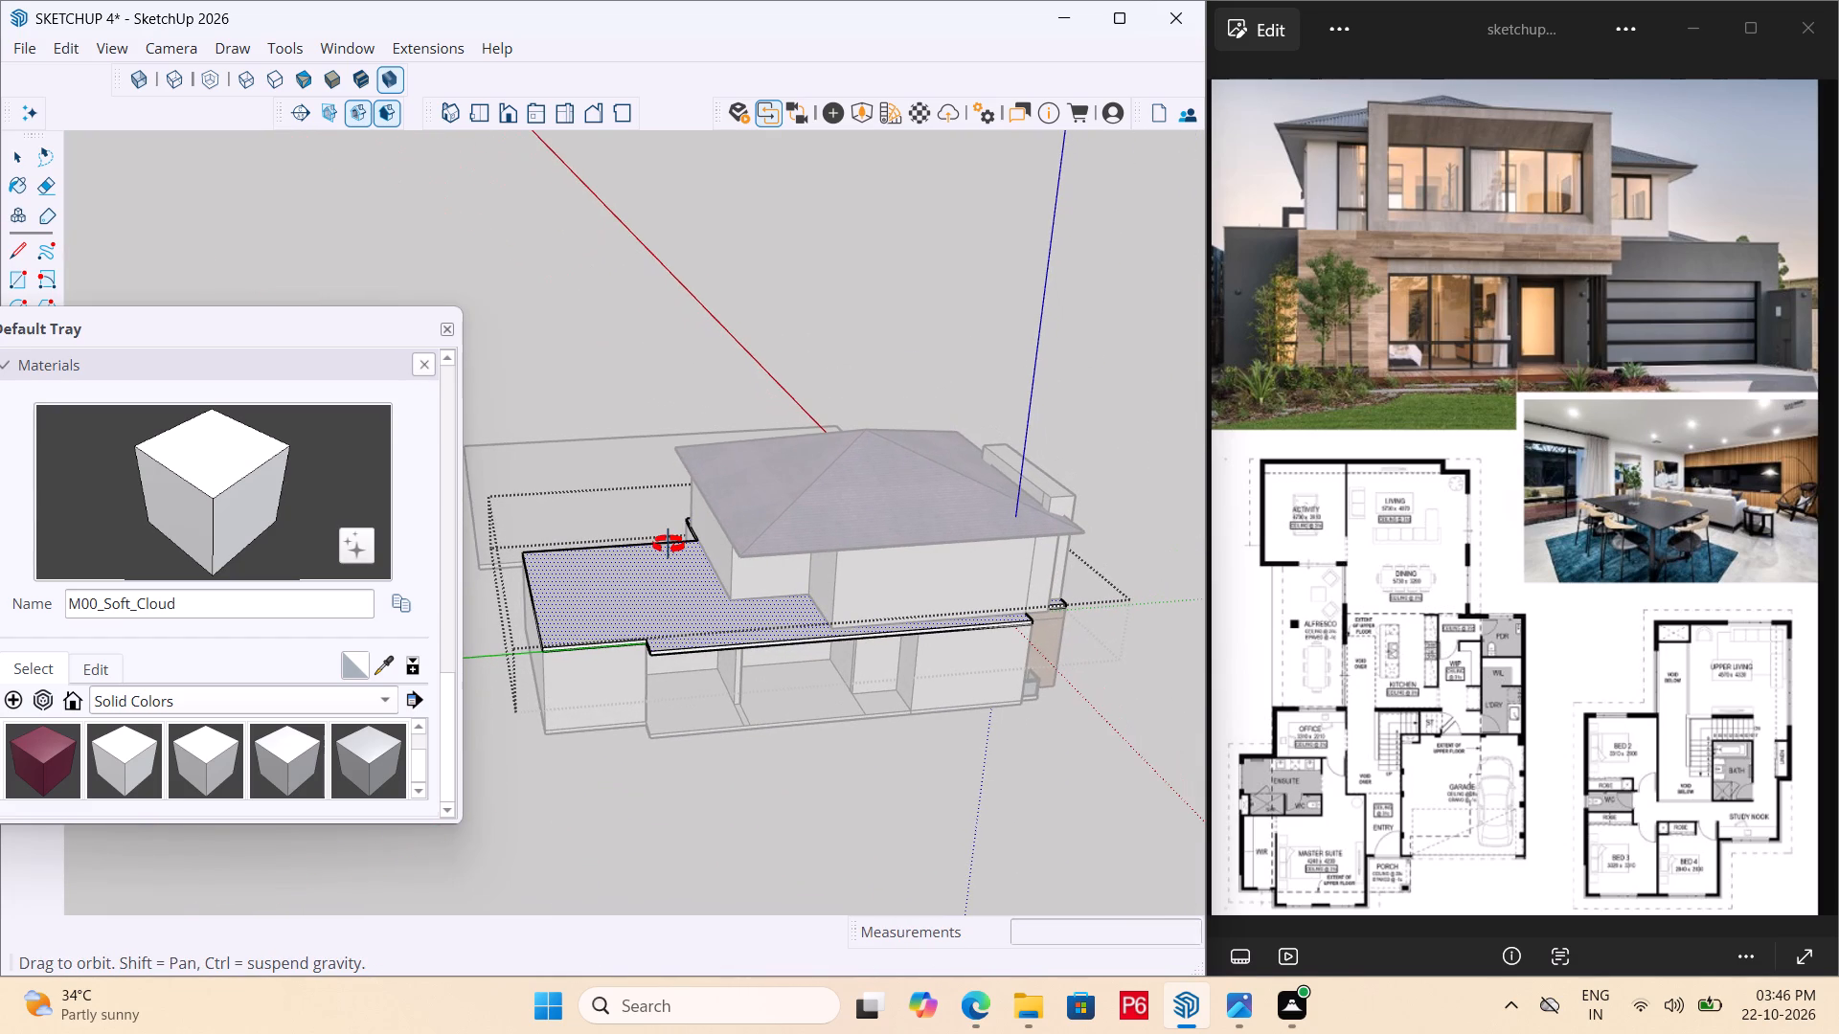
{"action": "middle_click_drag", "start_coordinate": [669, 545], "coordinate": [917, 612]}
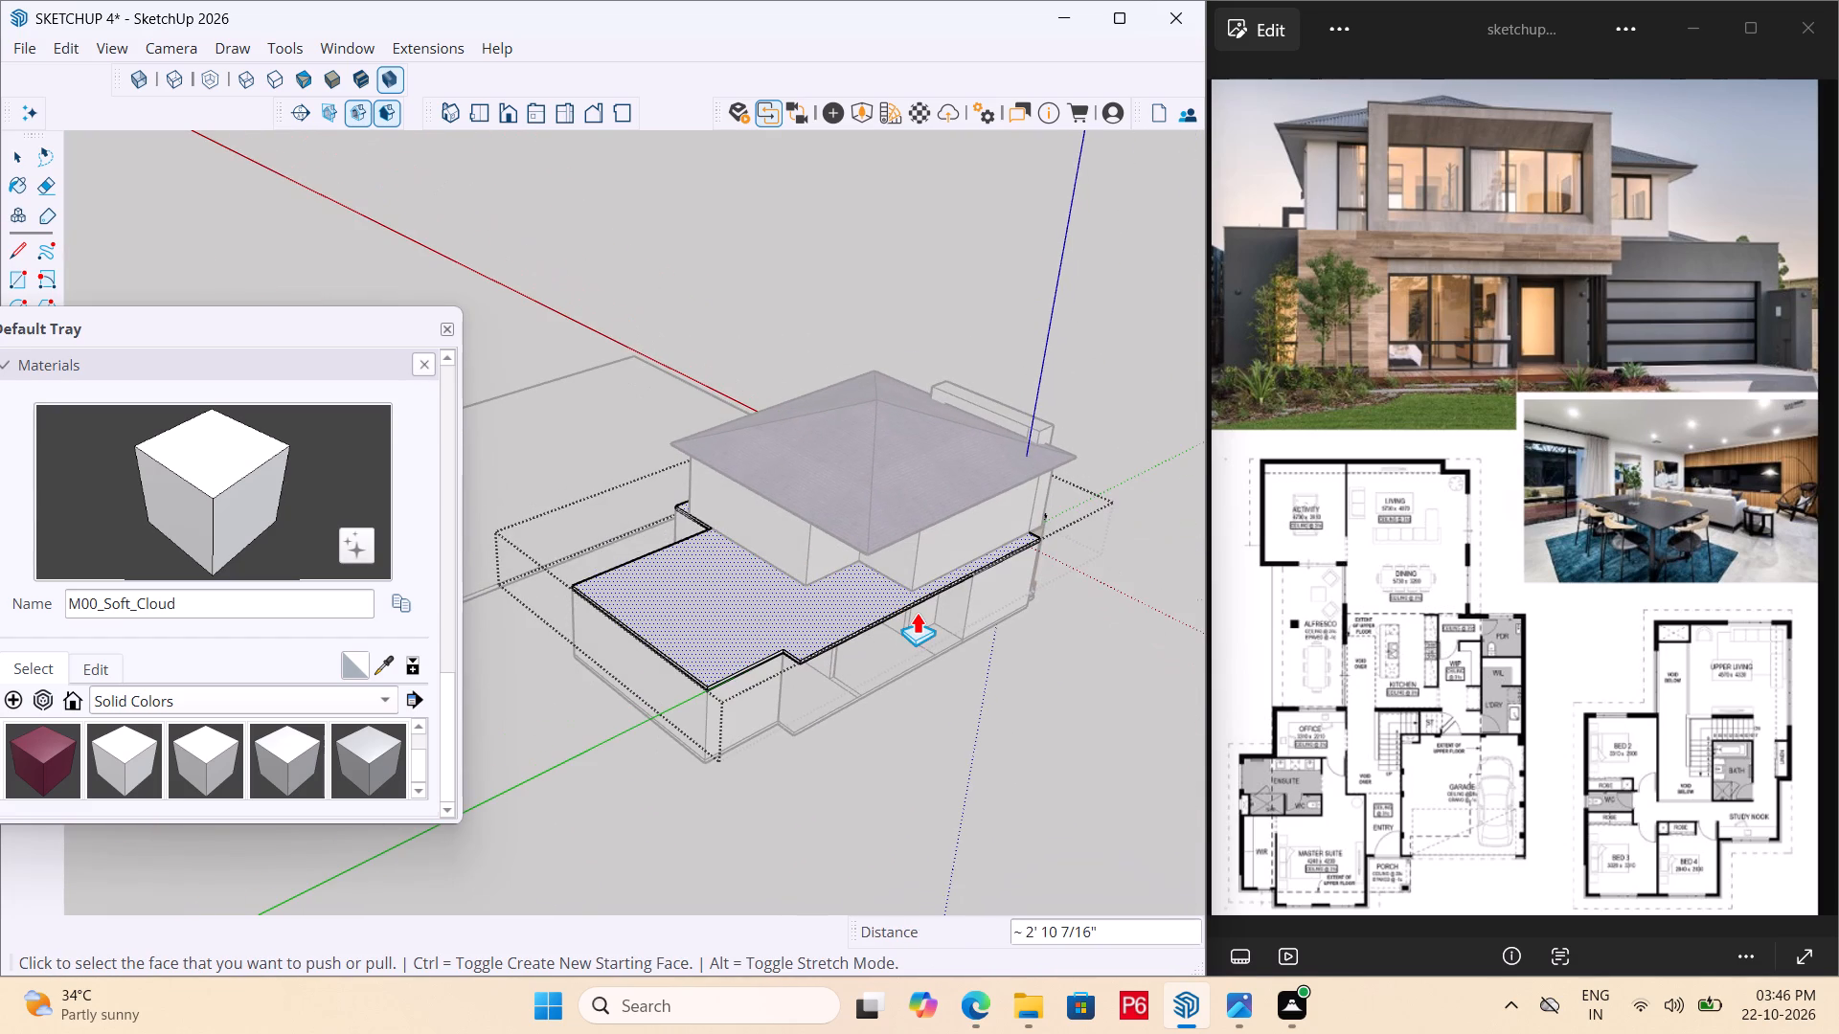
{"action": "key", "text": "ctrl+z"}
{"action": "scroll", "coordinate": [729, 656], "scroll_direction": "up", "scroll_amount": 6}
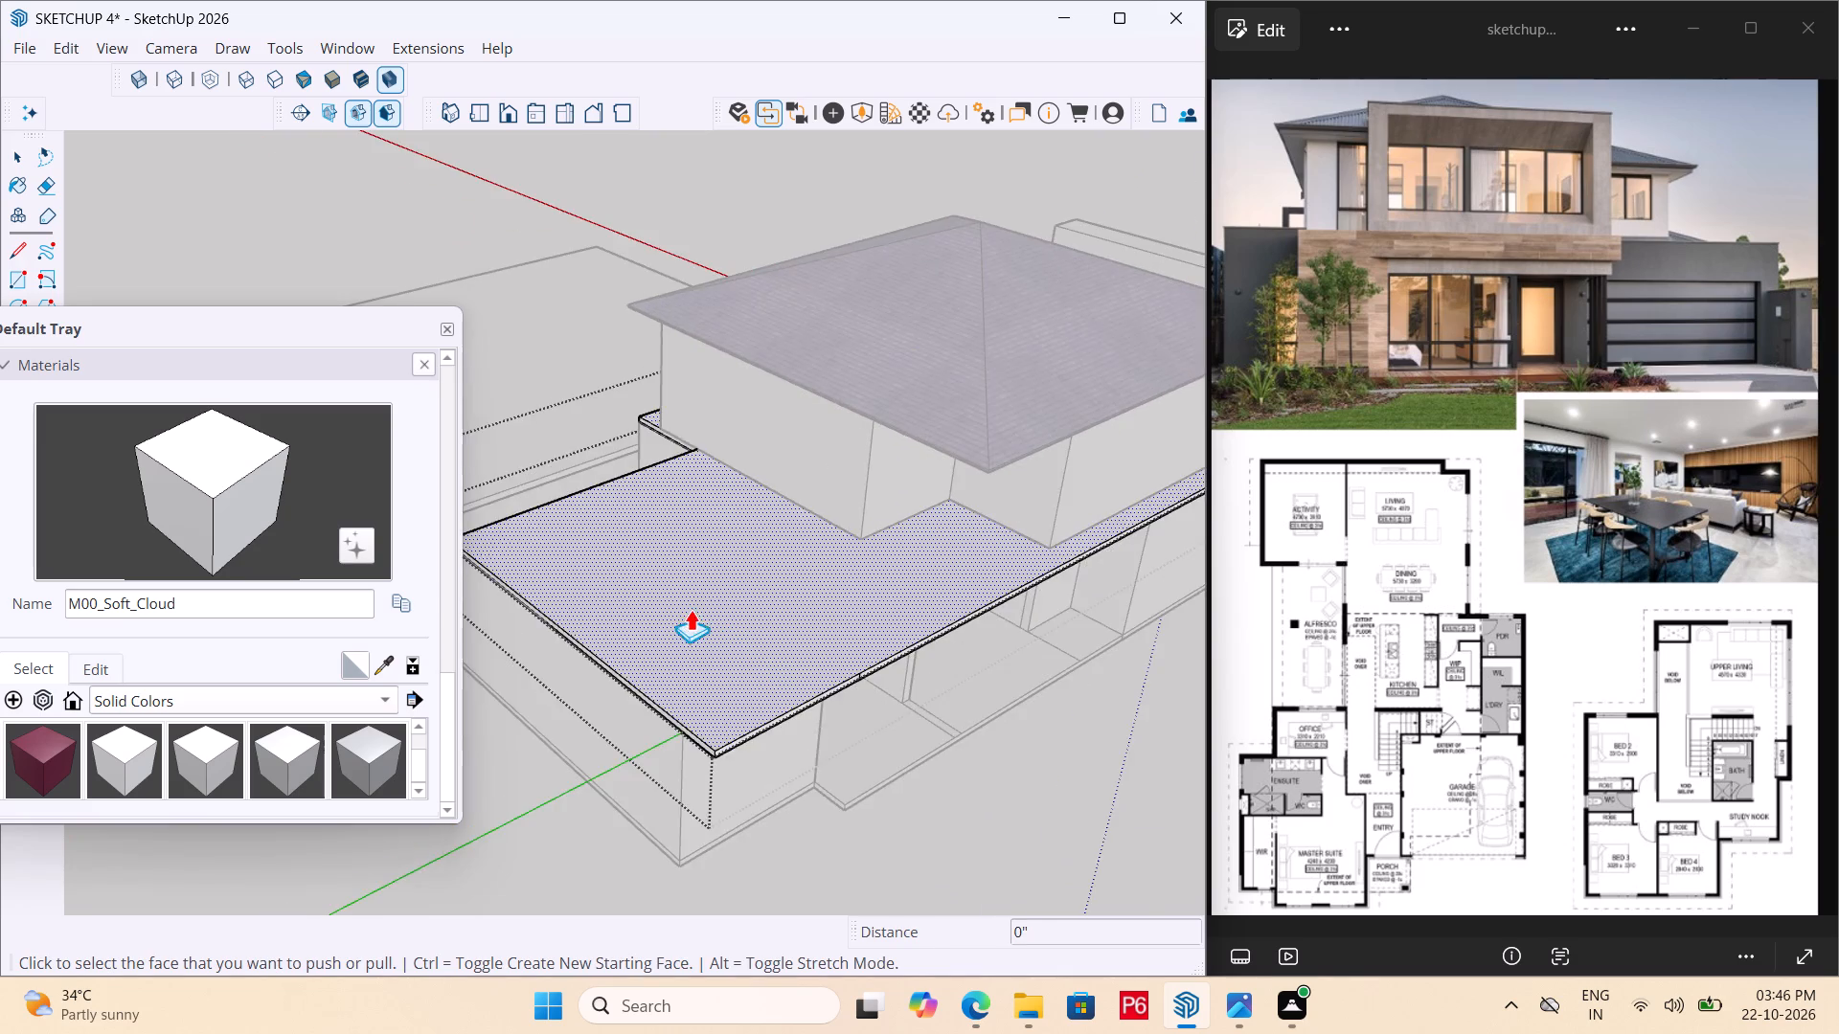
{"action": "middle_click_drag", "start_coordinate": [691, 609], "coordinate": [692, 573]}
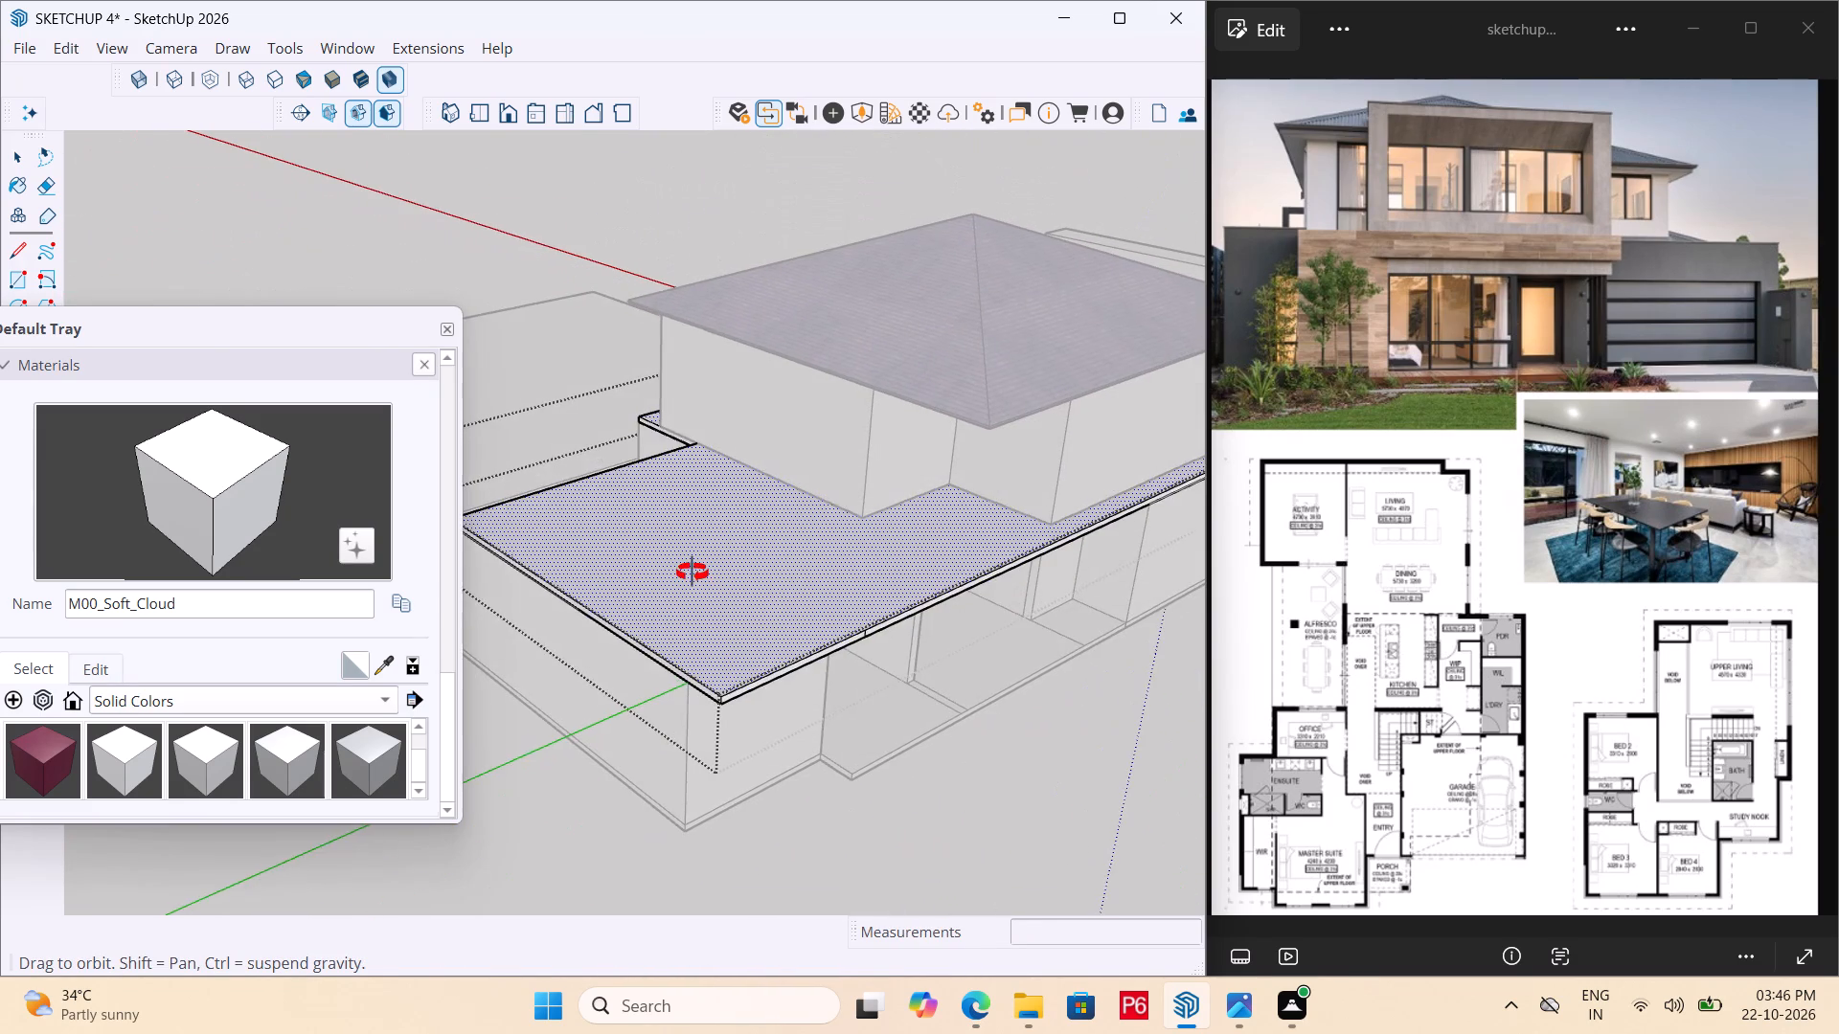
{"action": "middle_click_drag", "start_coordinate": [692, 573], "coordinate": [695, 576]}
{"action": "scroll", "coordinate": [716, 549], "scroll_direction": "down", "scroll_amount": 4}
{"action": "scroll", "coordinate": [897, 551], "scroll_direction": "up", "scroll_amount": 2}
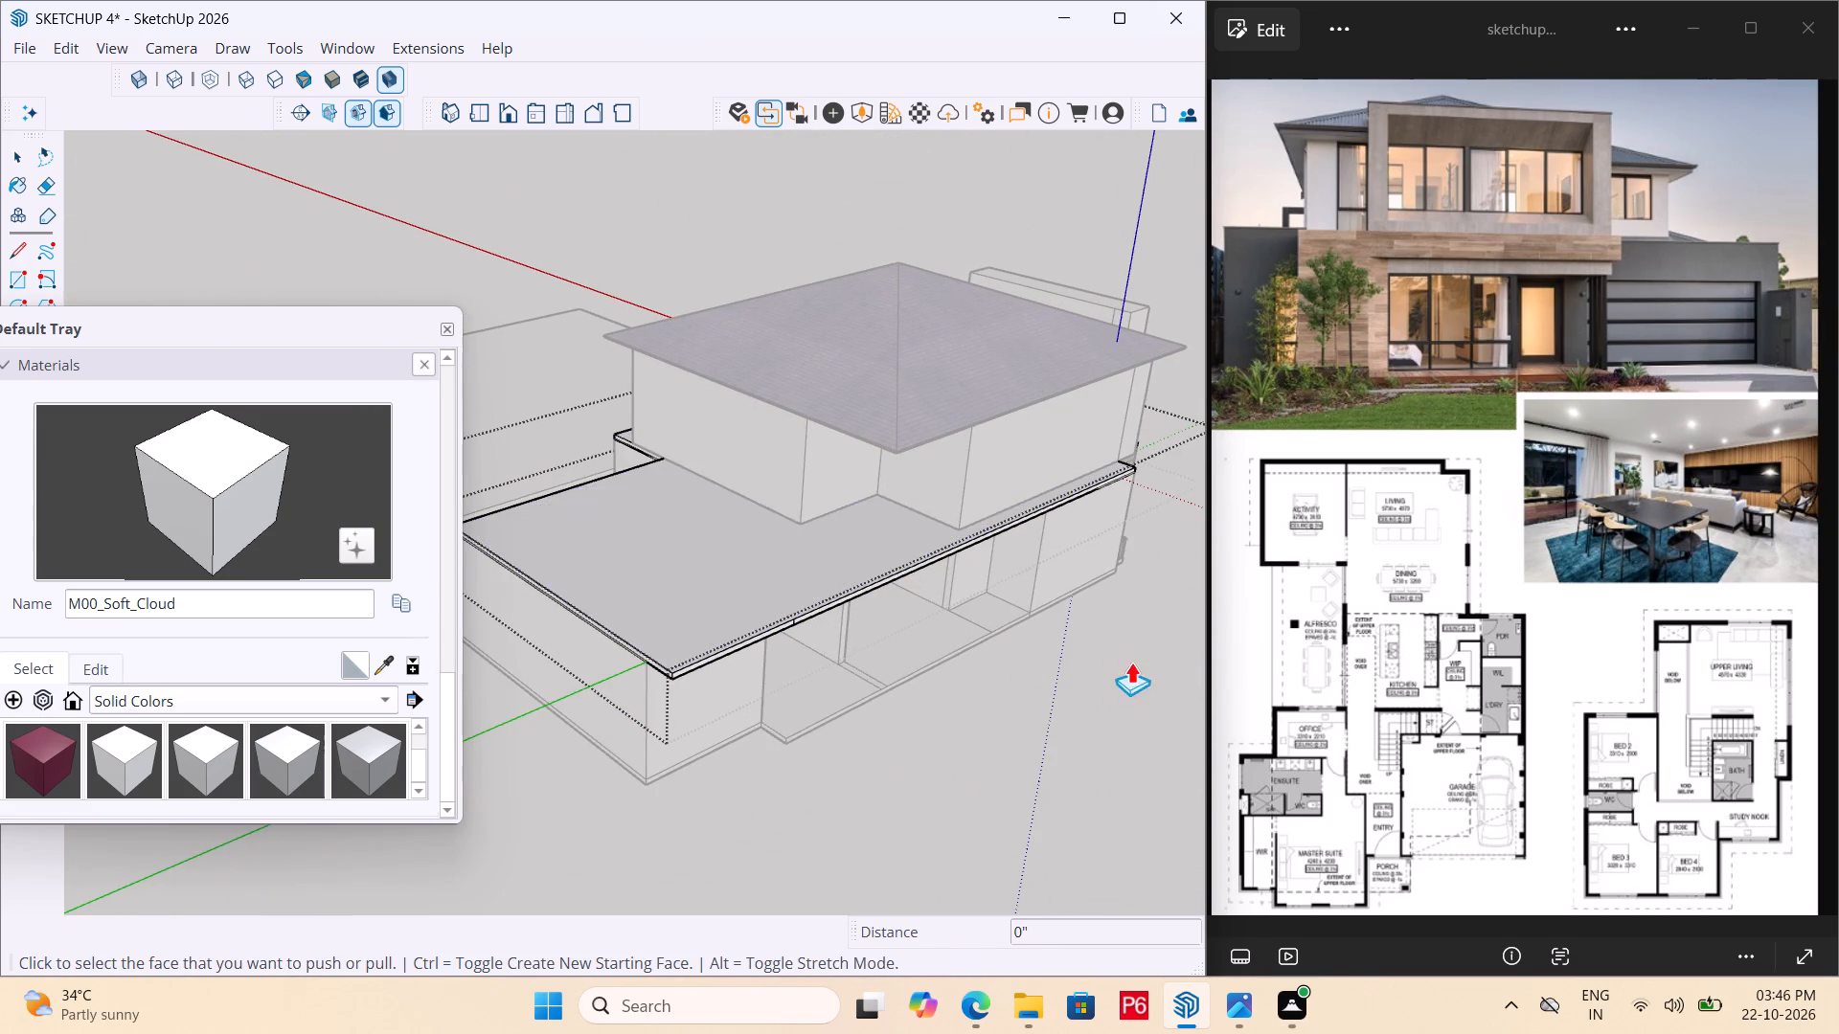
{"action": "middle_click_drag", "start_coordinate": [1010, 593], "coordinate": [476, 548]}
{"action": "key", "text": "space"}
{"action": "triple_click", "coordinate": [1040, 673]}
Paint the projecting frame around the upper-floor front windows with the wood material Wood_Floor_12_1K.
{"action": "middle_click_drag", "start_coordinate": [1013, 603], "coordinate": [670, 557]}
{"action": "scroll", "coordinate": [835, 492], "scroll_direction": "up", "scroll_amount": 2}
{"action": "middle_click_drag", "start_coordinate": [715, 476], "coordinate": [636, 447]}
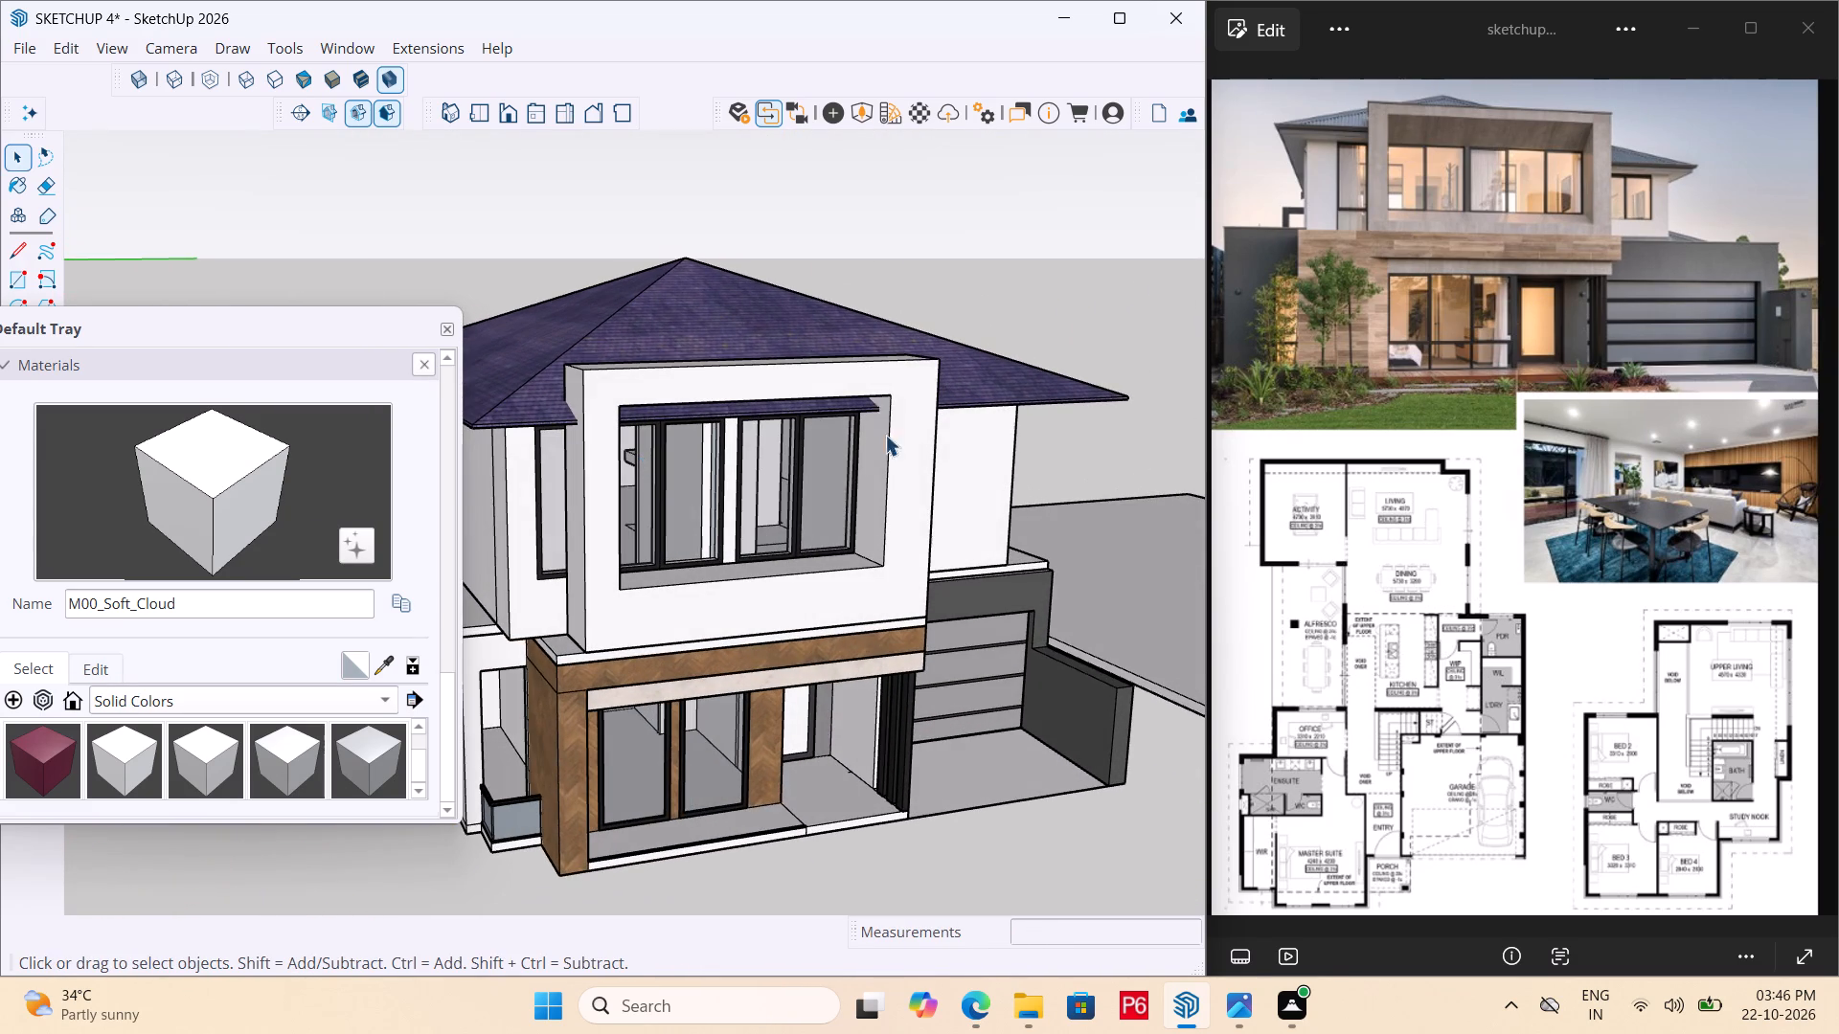
{"action": "left_click", "coordinate": [894, 449]}
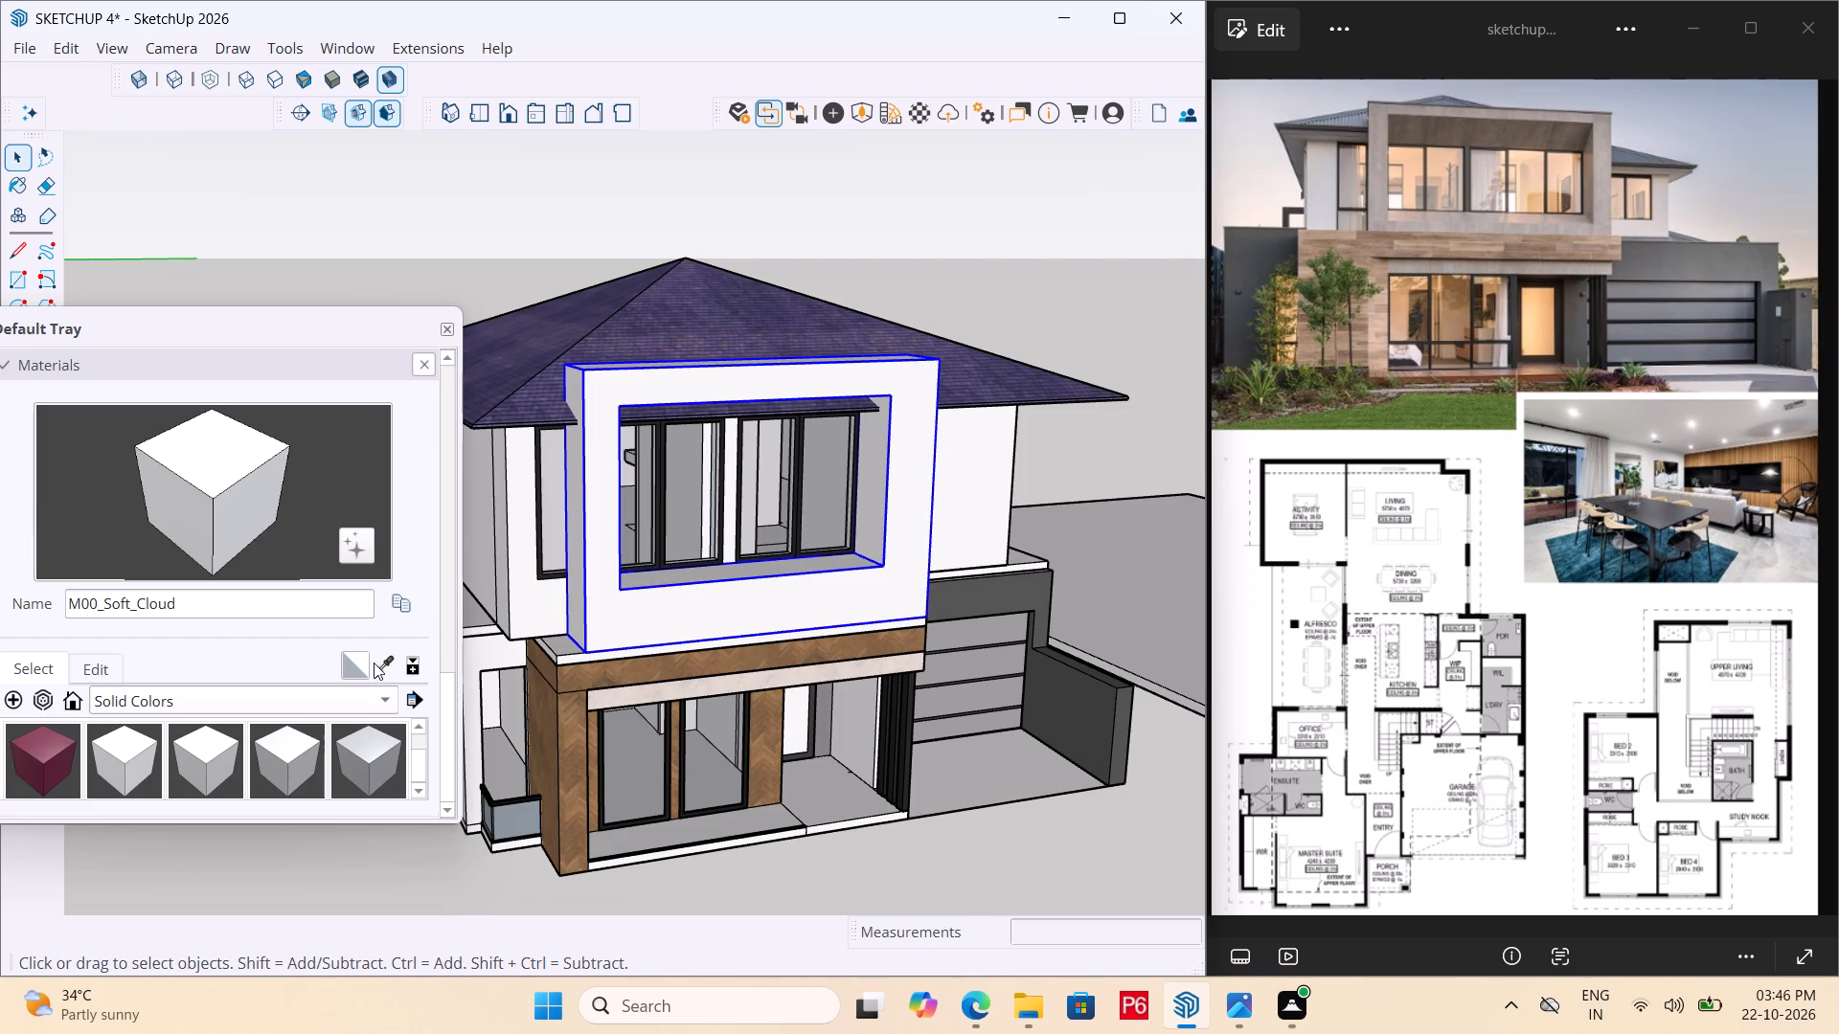
{"action": "left_click", "coordinate": [261, 704]}
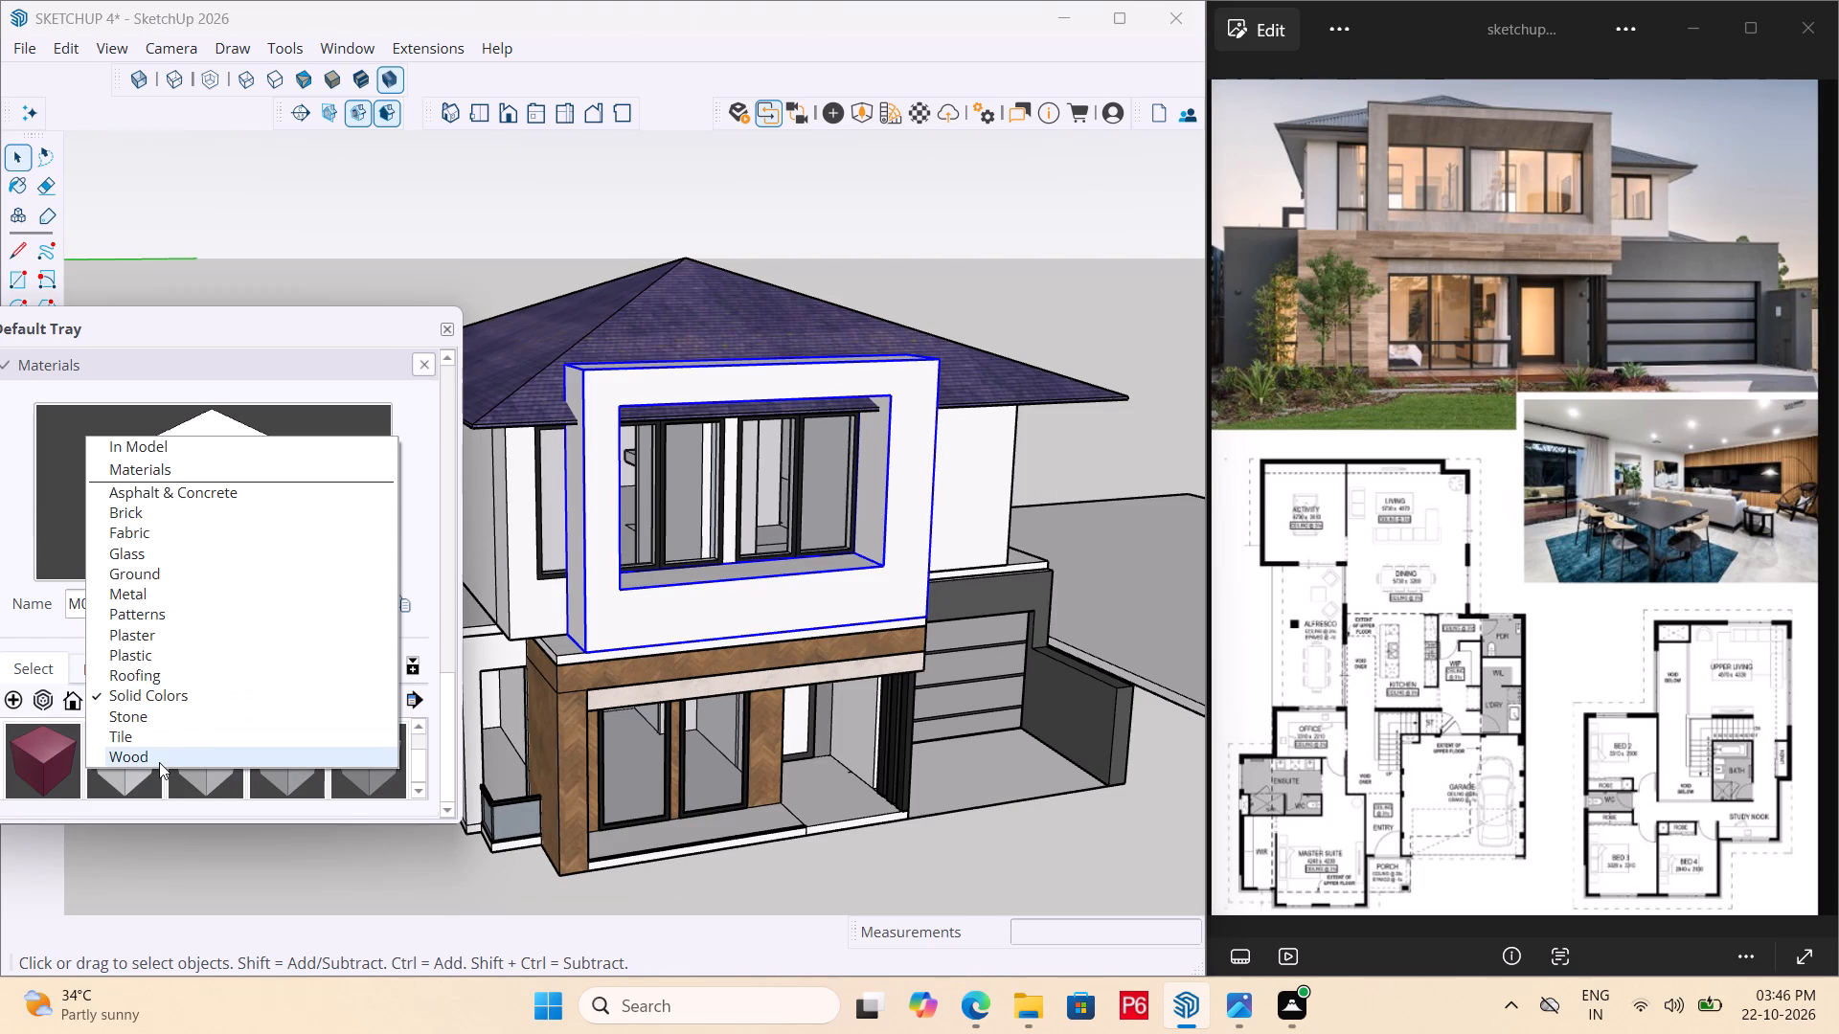
{"action": "left_click", "coordinate": [159, 762]}
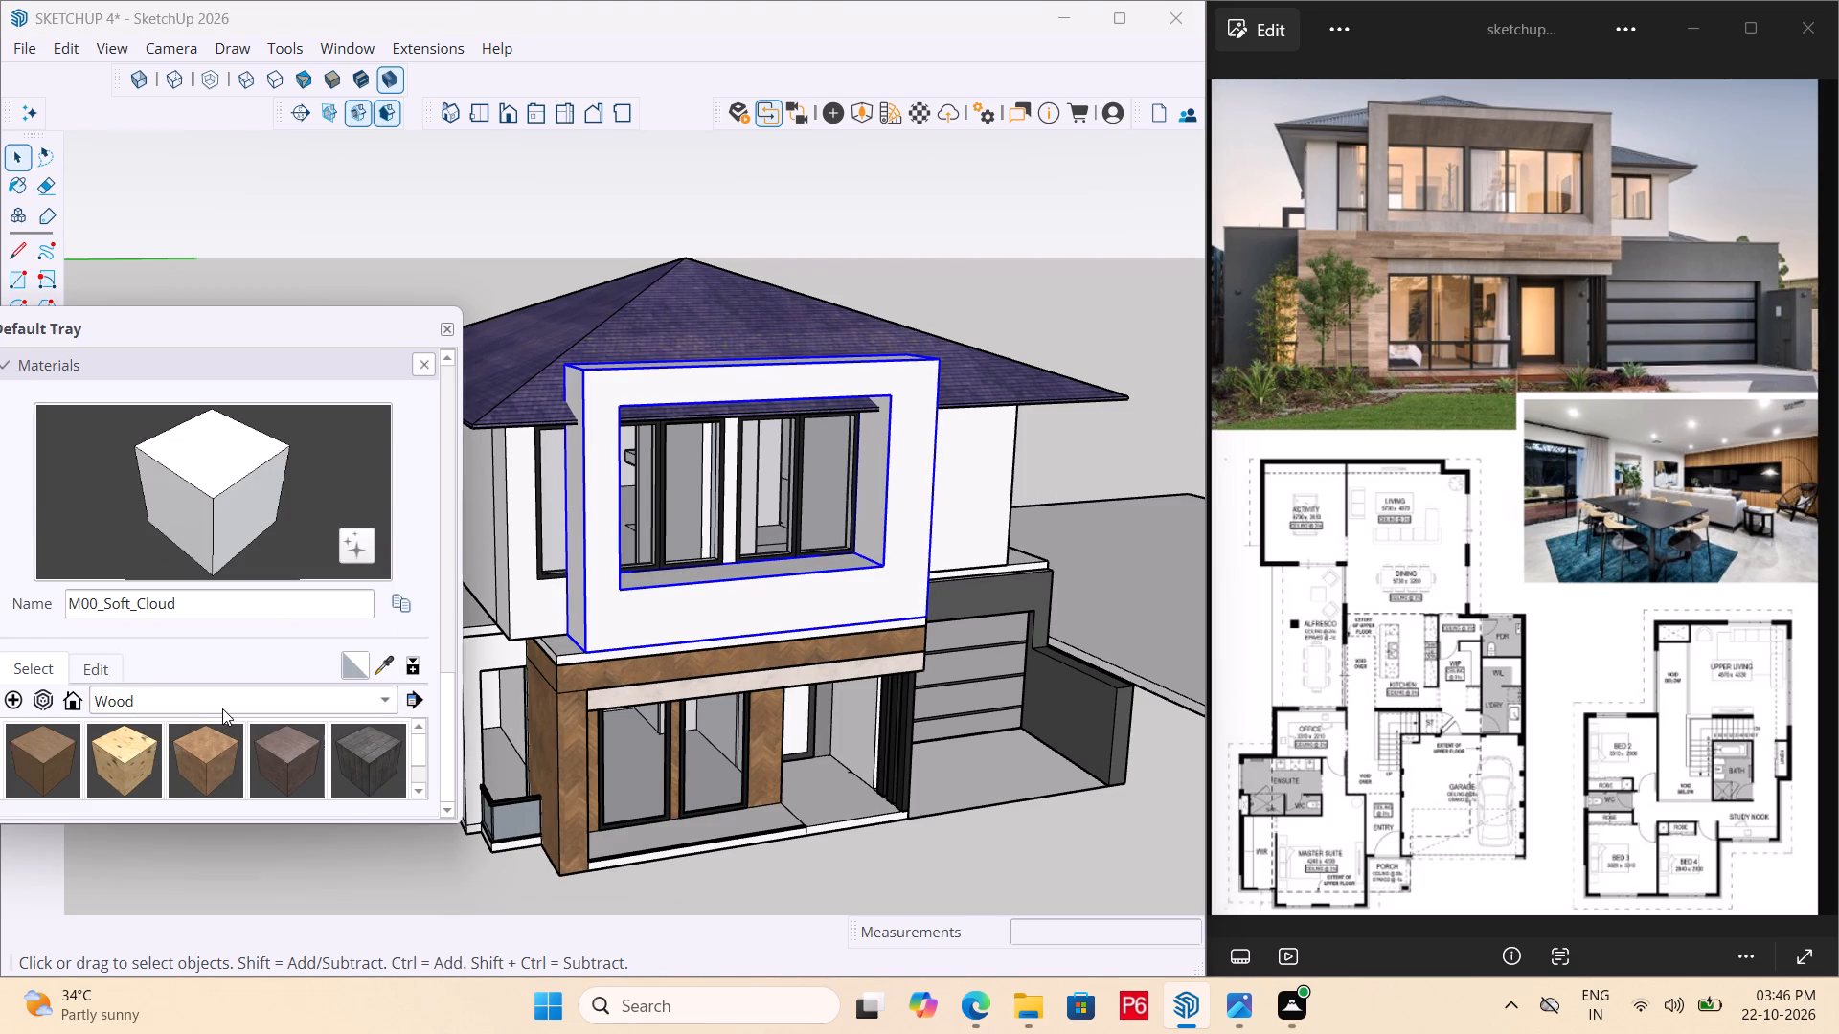
{"action": "scroll", "coordinate": [265, 744], "scroll_direction": "down", "scroll_amount": 4}
{"action": "scroll", "coordinate": [278, 738], "scroll_direction": "up", "scroll_amount": 2}
{"action": "left_click", "coordinate": [283, 750]}
{"action": "left_click", "coordinate": [603, 623]}
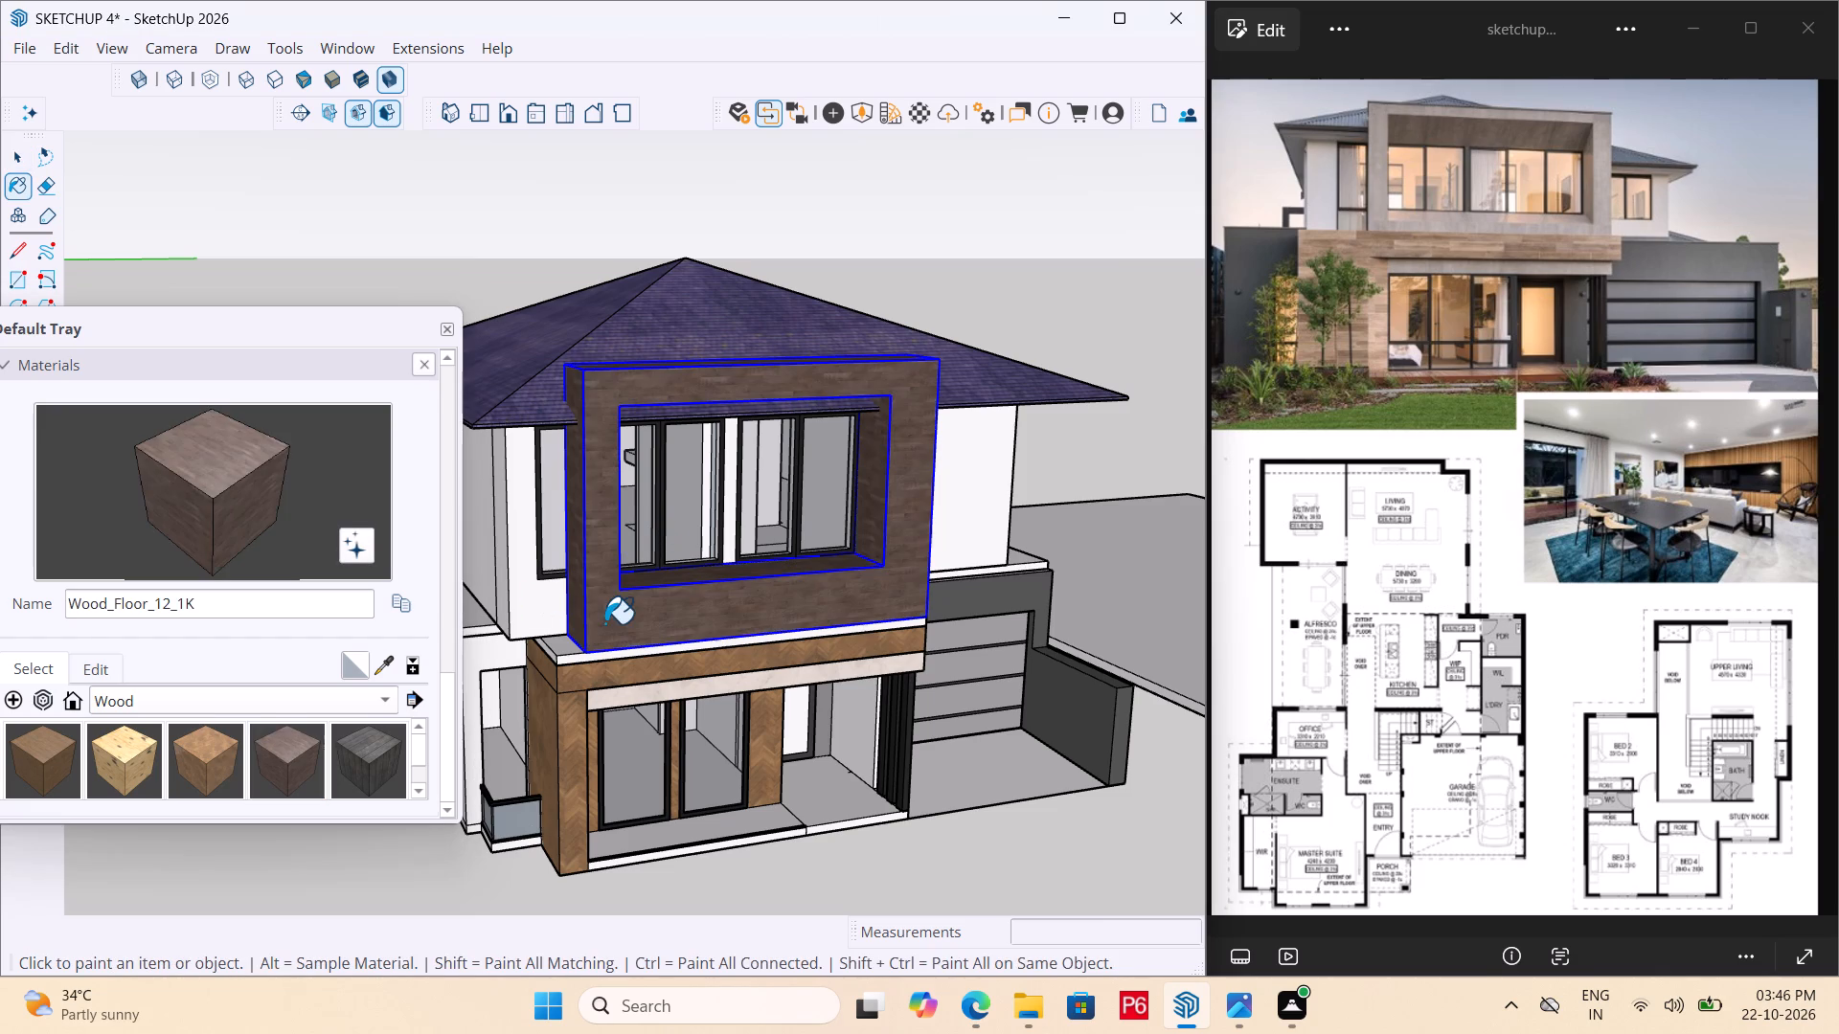
Examine the painted frame and the upper-floor walls beside it from the front and the garage side.
{"action": "middle_click_drag", "start_coordinate": [984, 583], "coordinate": [710, 536]}
{"action": "scroll", "coordinate": [1041, 535], "scroll_direction": "down", "scroll_amount": 4}
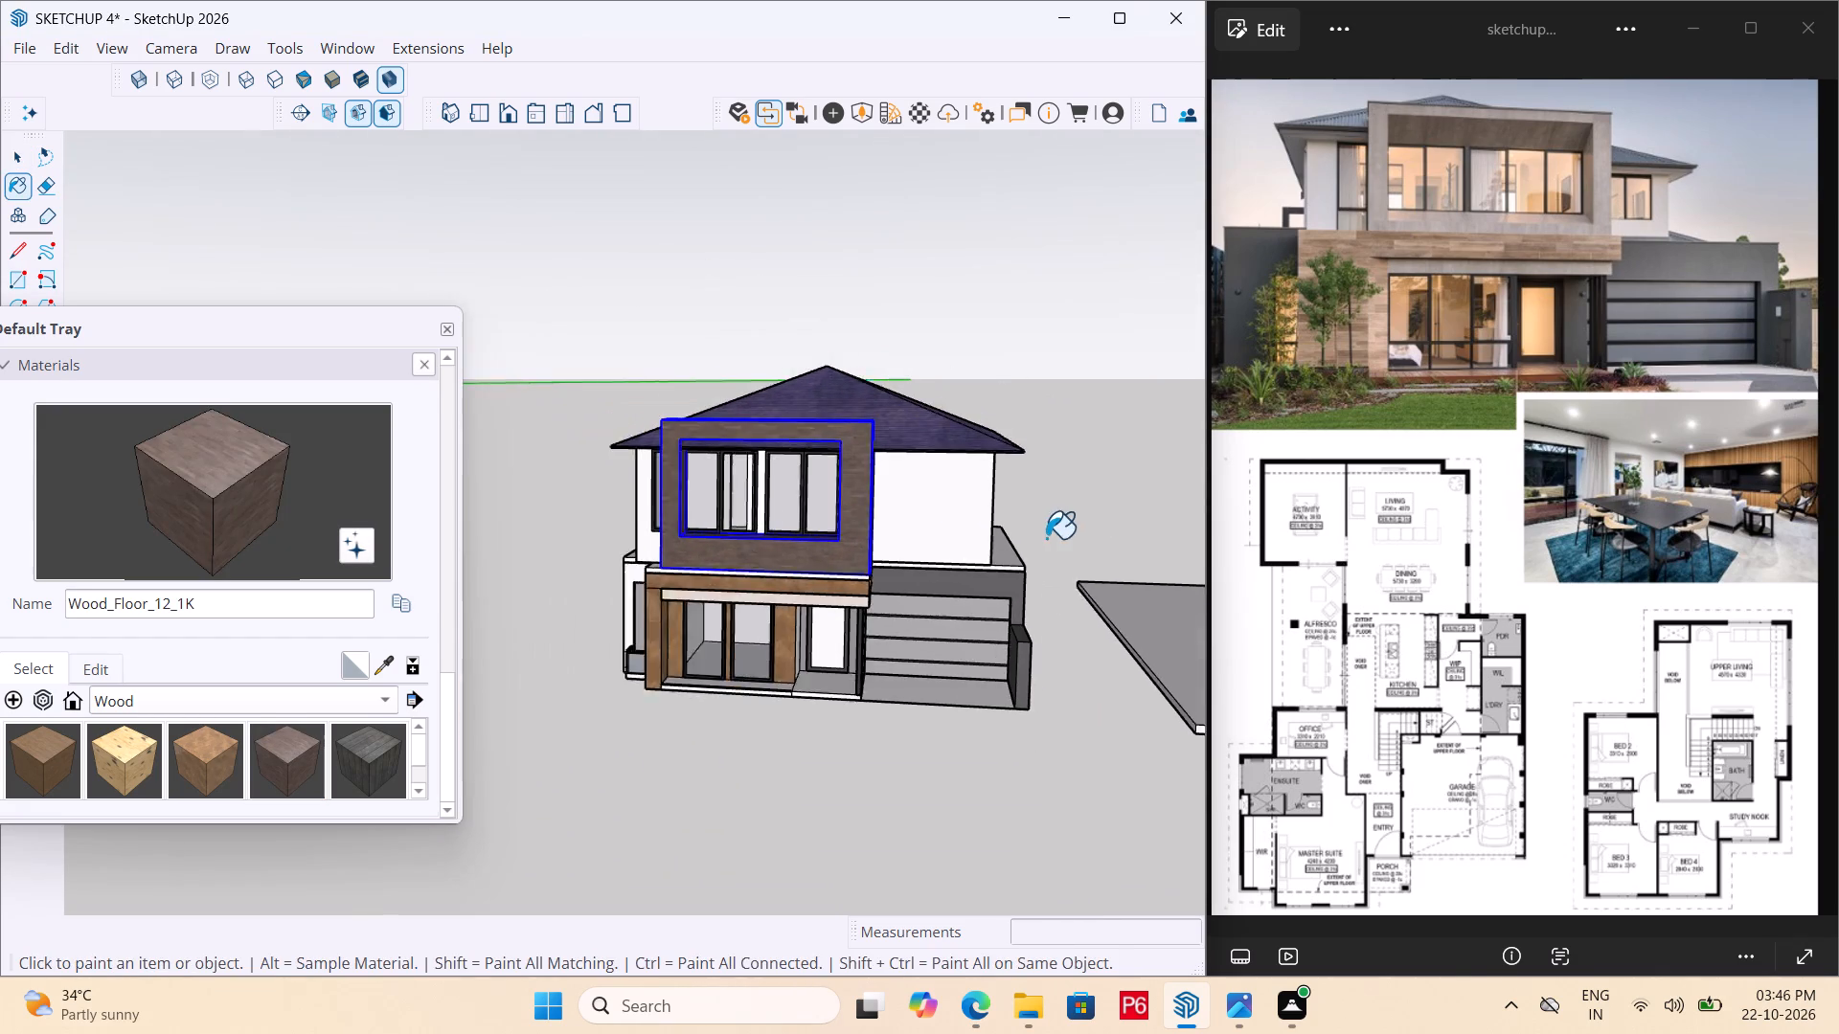
{"action": "scroll", "coordinate": [1046, 538], "scroll_direction": "down", "scroll_amount": 2}
{"action": "middle_click_drag", "start_coordinate": [877, 548], "coordinate": [713, 564]}
{"action": "scroll", "coordinate": [868, 536], "scroll_direction": "up", "scroll_amount": 5}
{"action": "middle_click_drag", "start_coordinate": [885, 528], "coordinate": [833, 466]}
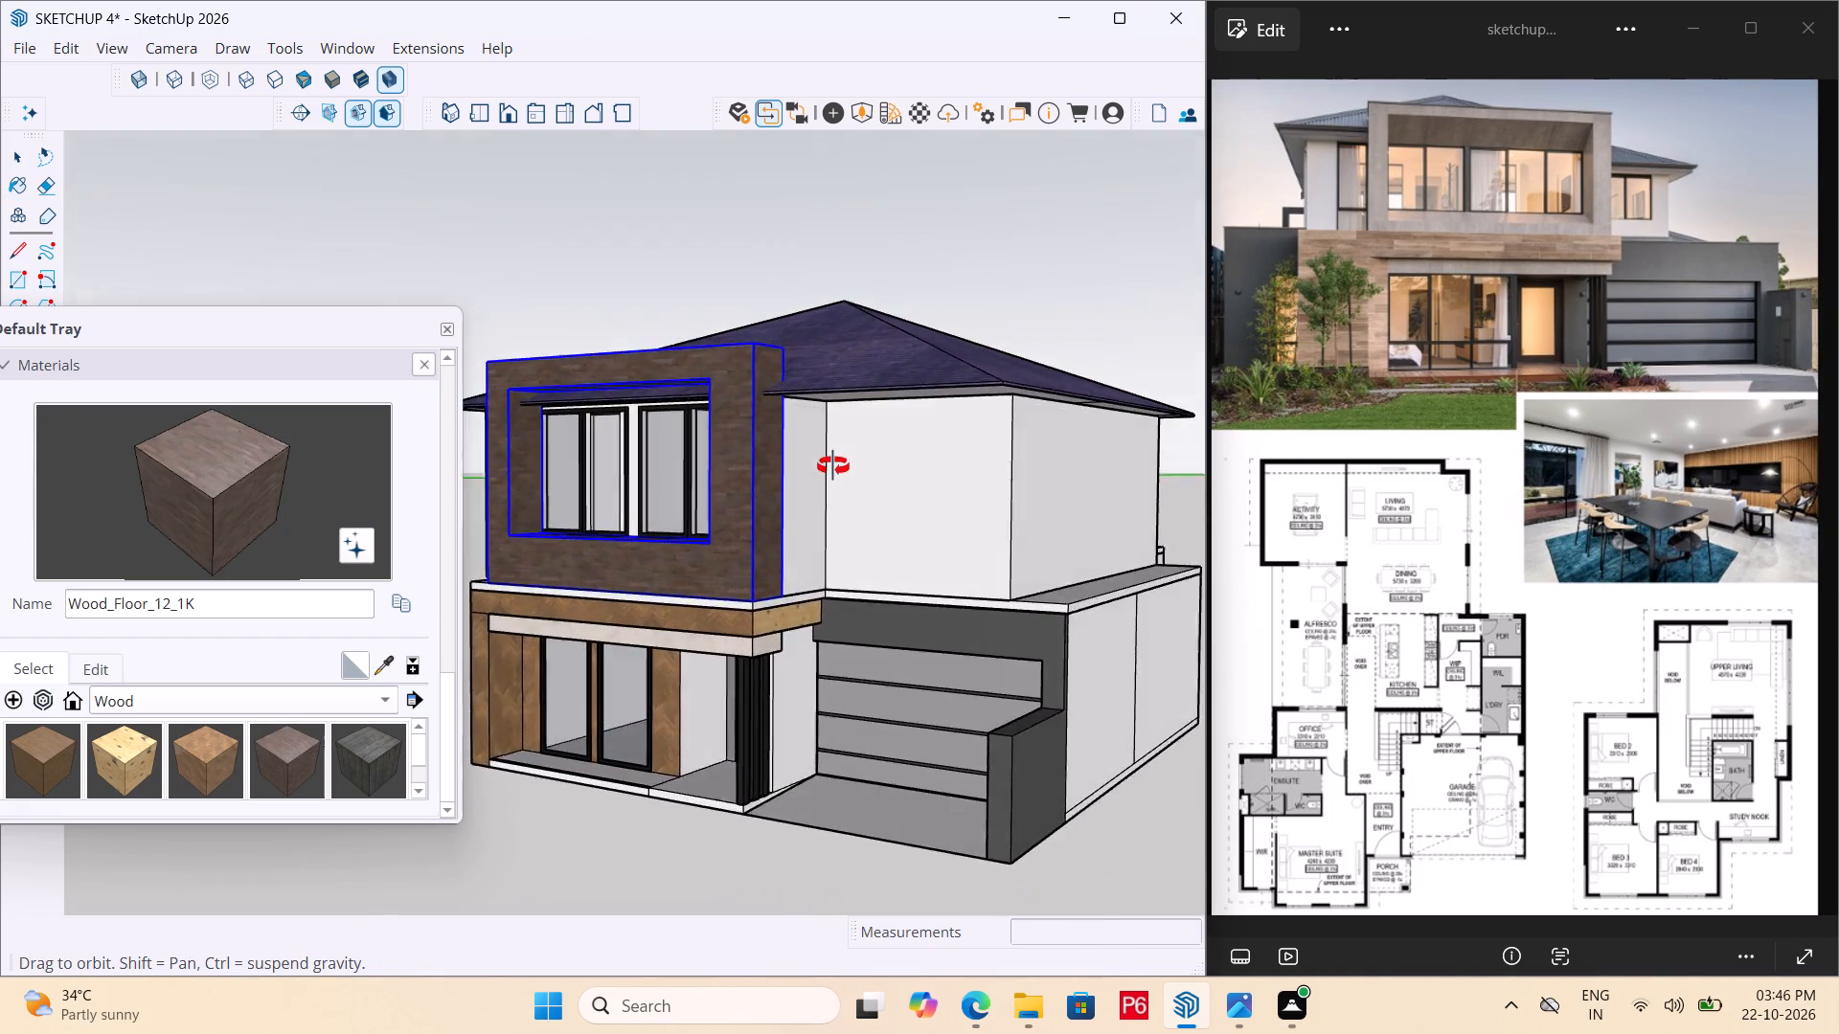
{"action": "middle_click_drag", "start_coordinate": [833, 466], "coordinate": [868, 480]}
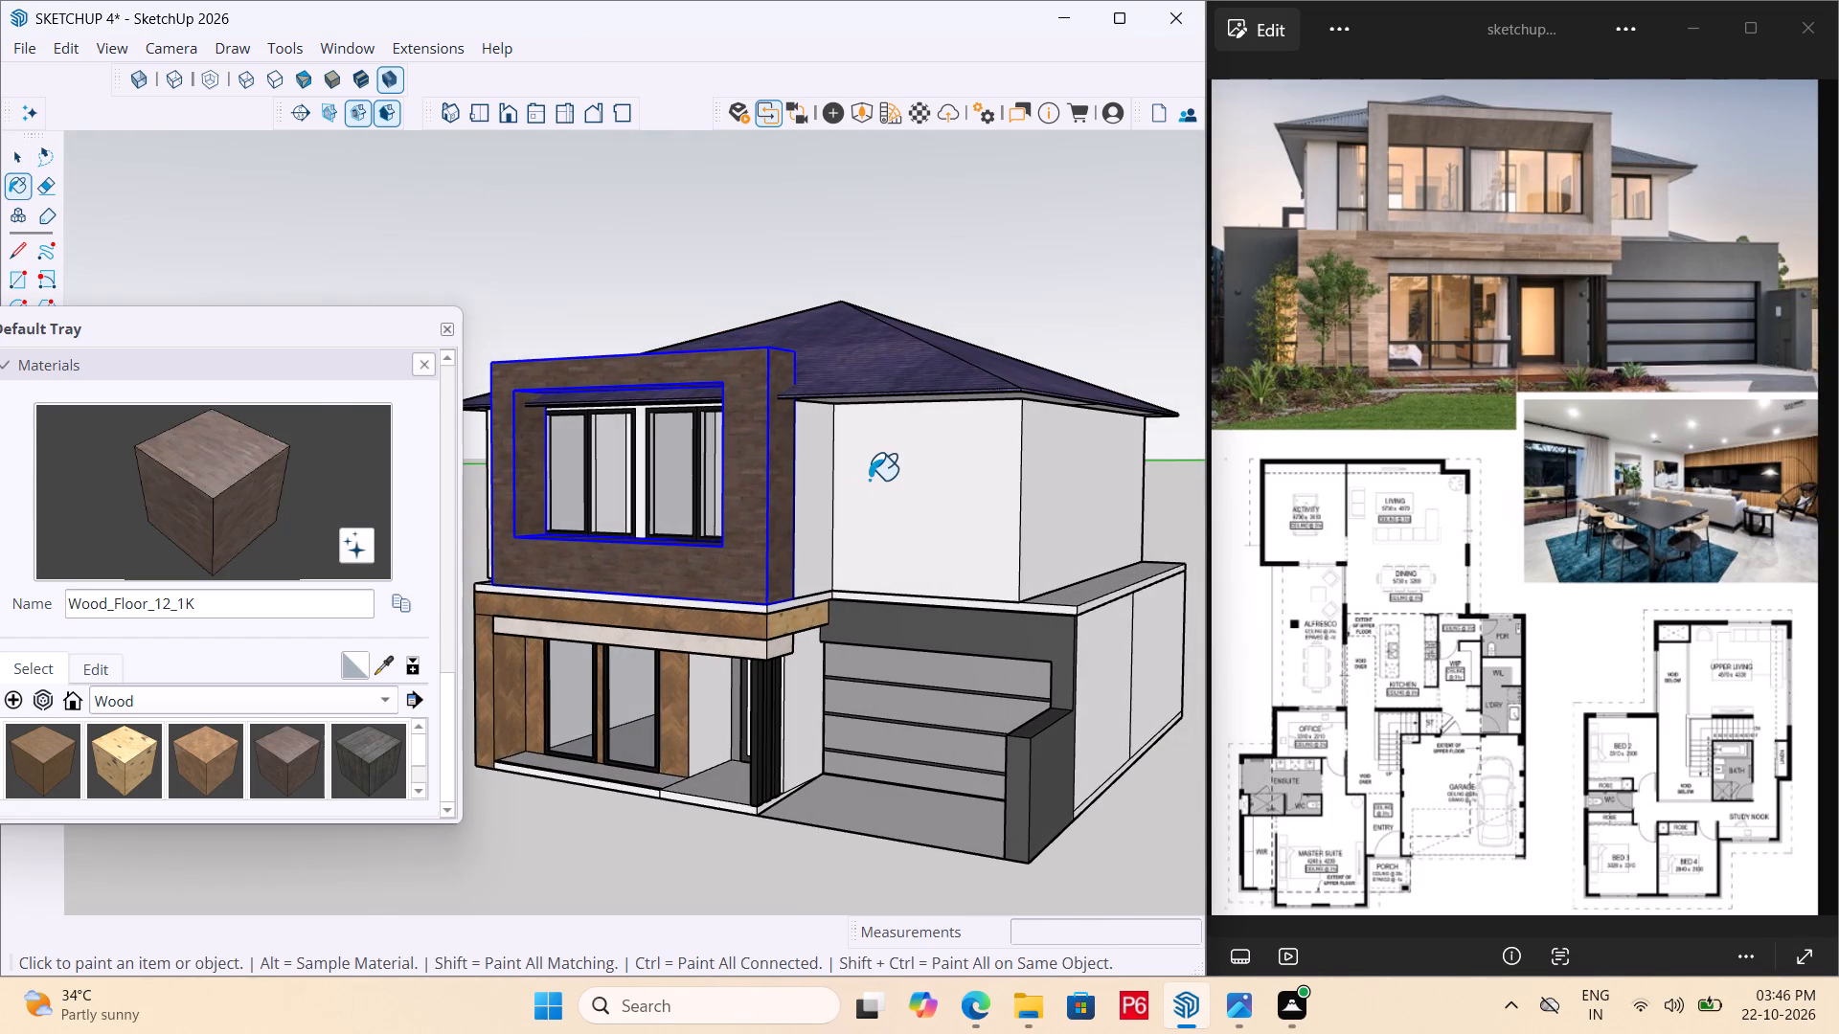
{"action": "middle_click_drag", "start_coordinate": [773, 511], "coordinate": [822, 501]}
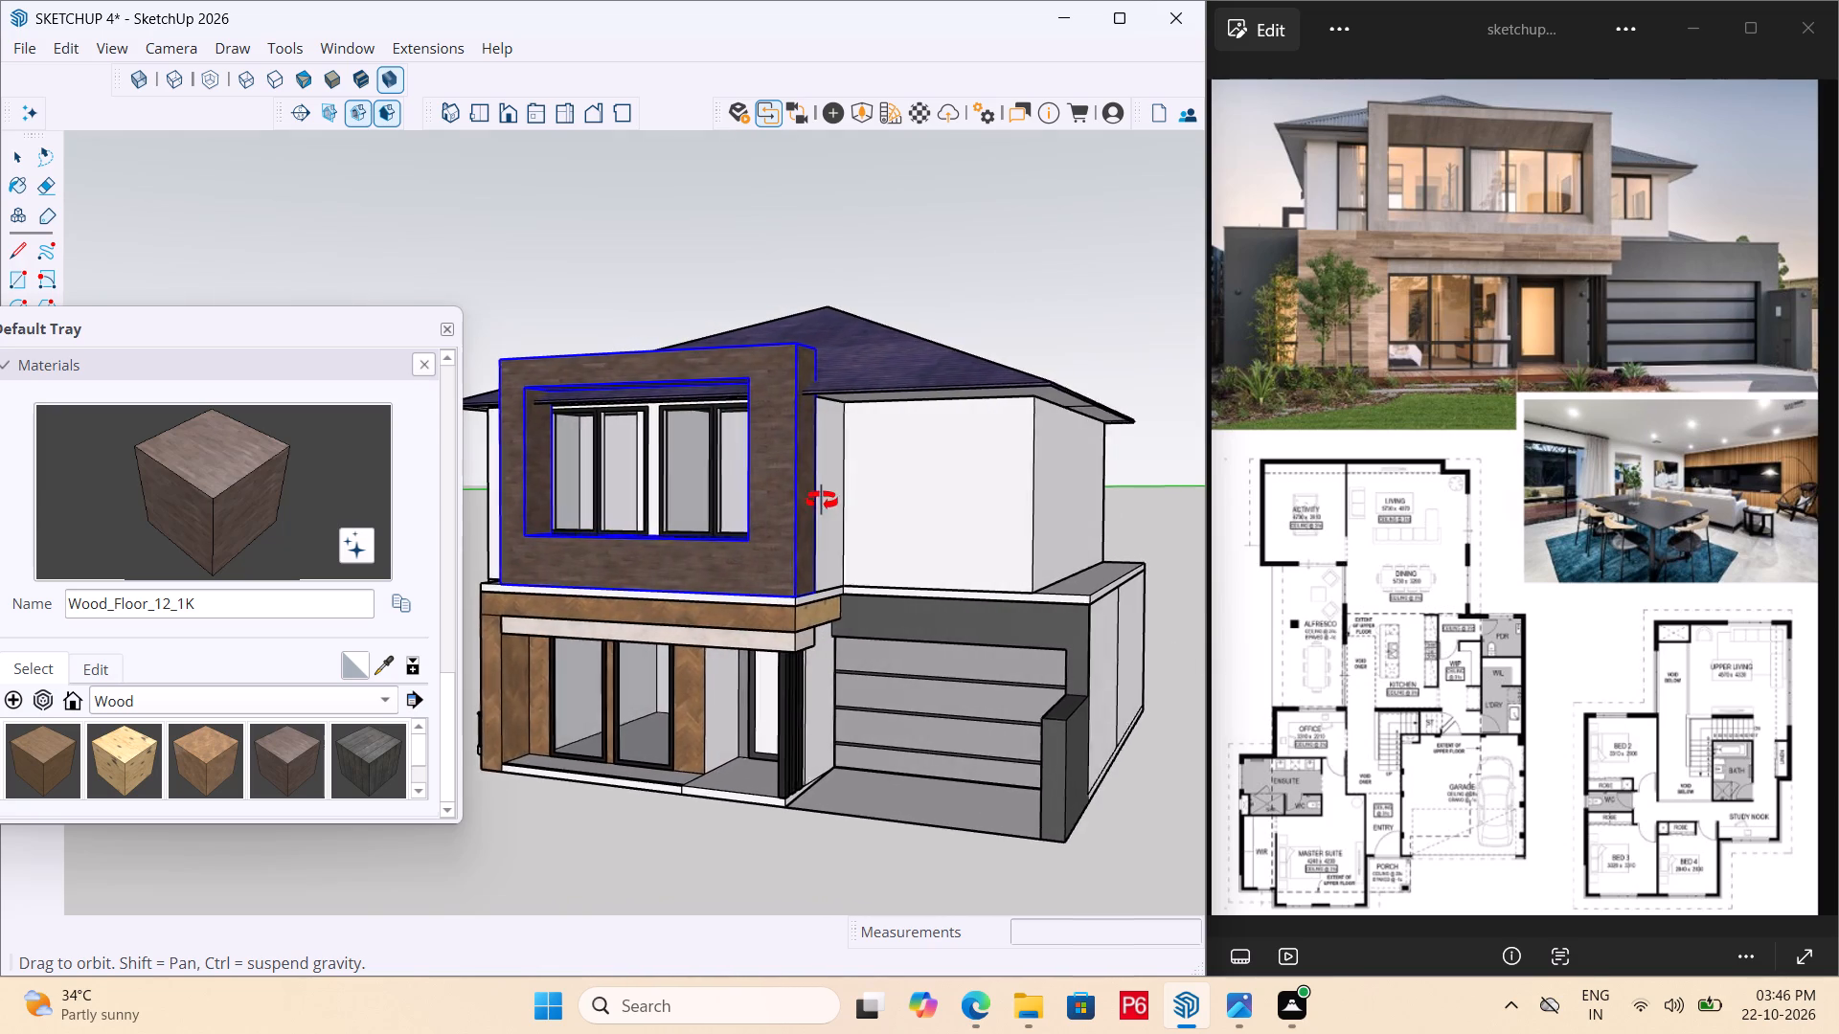
{"action": "middle_click_drag", "start_coordinate": [822, 501], "coordinate": [783, 501]}
Inside the upper-floor wall group, place a horizontal guide 3' above the bottom edge of the front wall over the garage.
{"action": "key", "text": "space"}
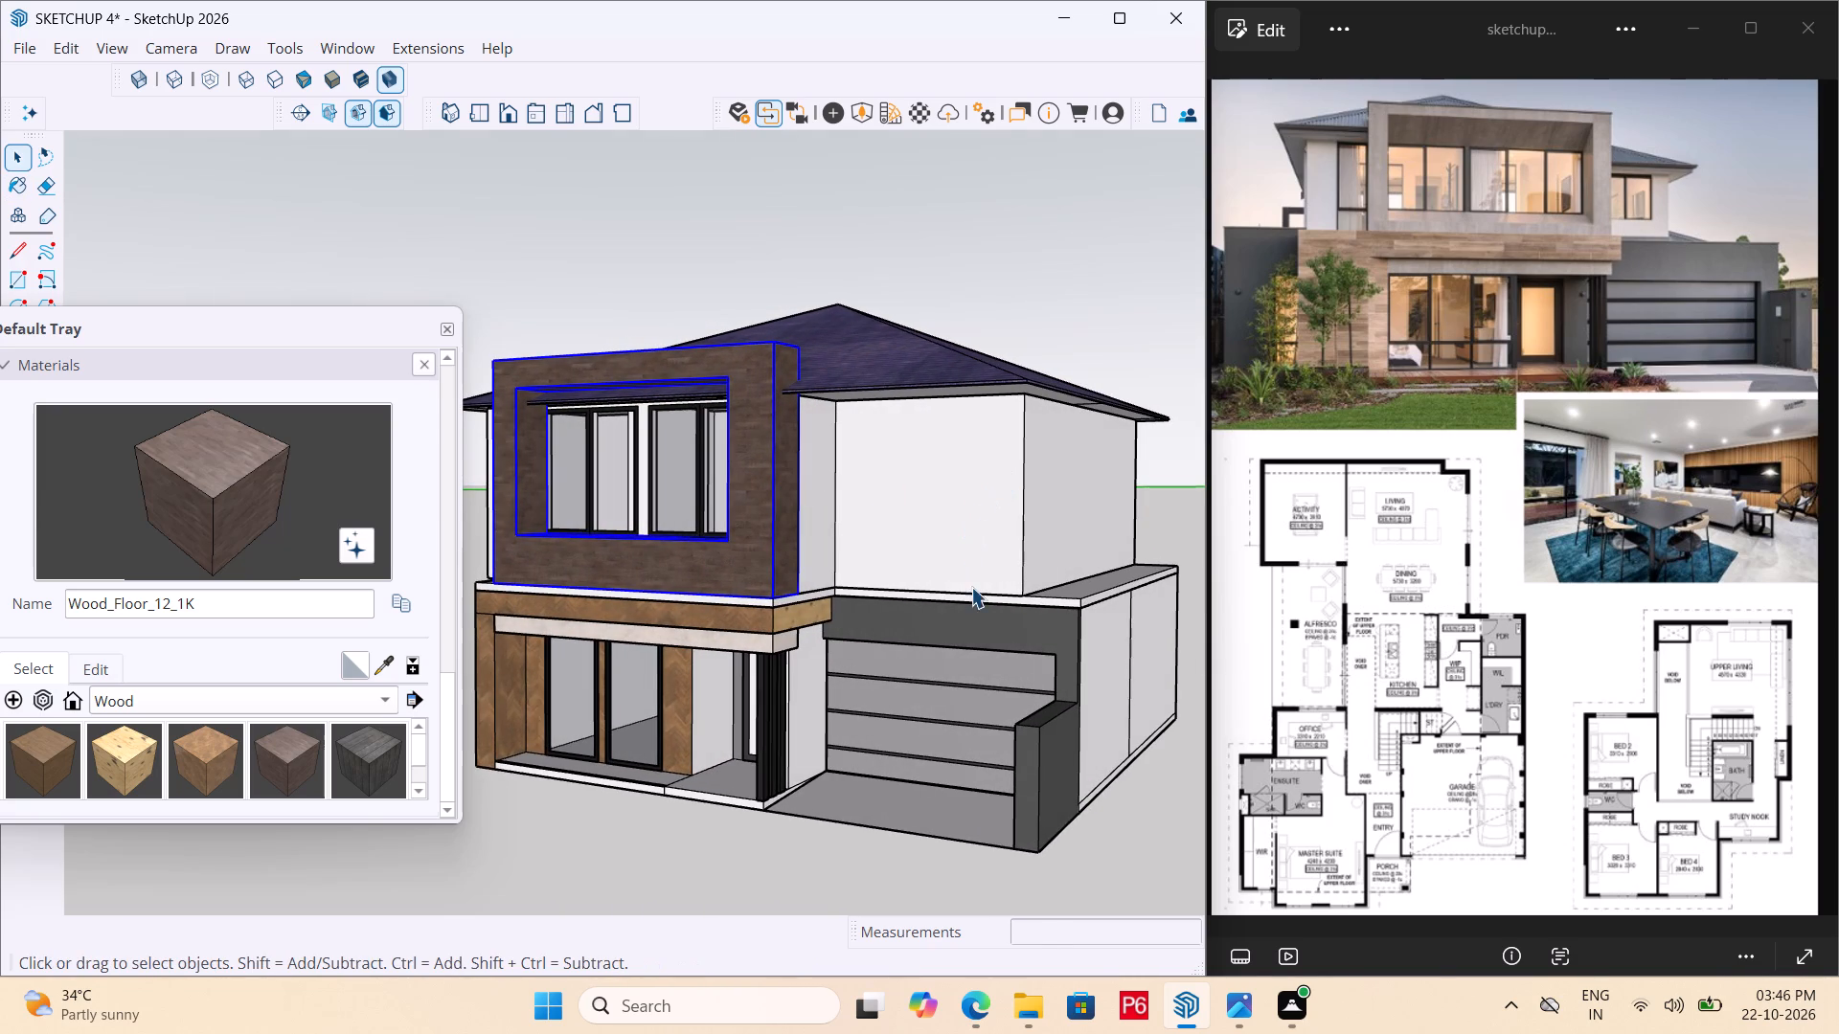
{"action": "scroll", "coordinate": [985, 604], "scroll_direction": "up", "scroll_amount": 5}
{"action": "left_click", "coordinate": [988, 572]}
{"action": "double_click", "coordinate": [961, 491]}
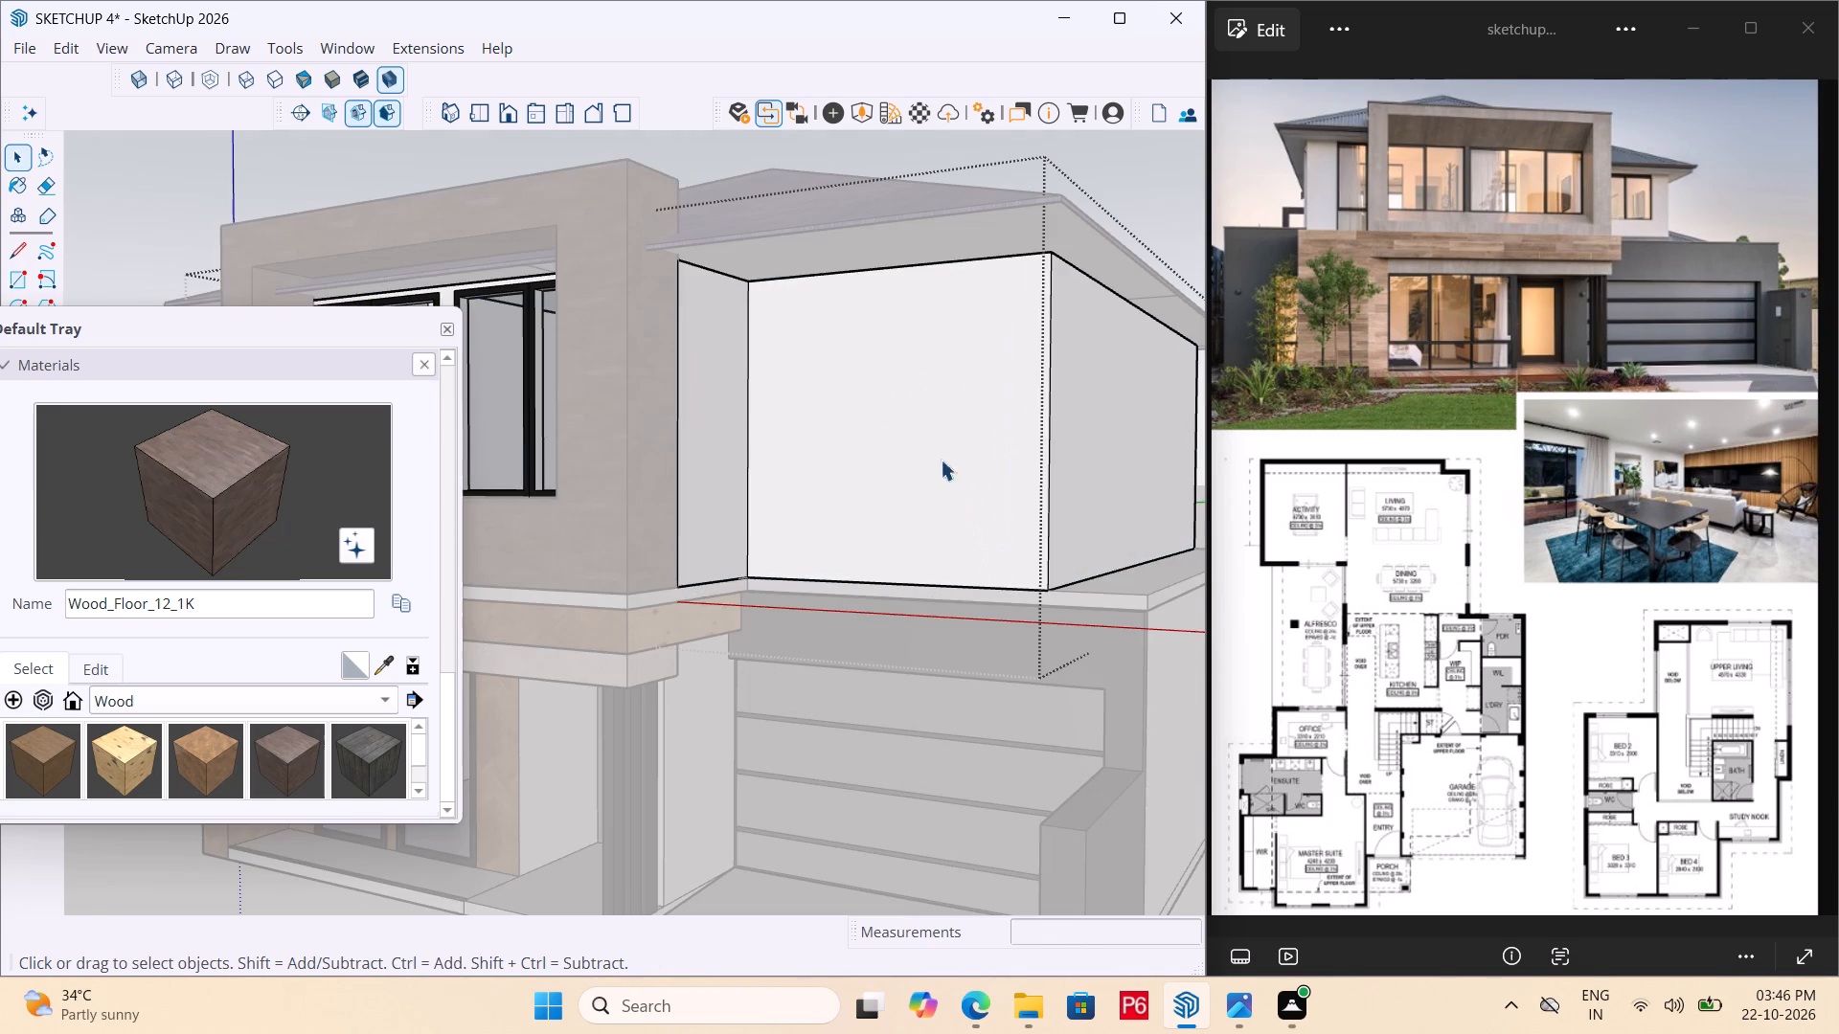
{"action": "left_click", "coordinate": [882, 405]}
{"action": "double_click", "coordinate": [882, 405]}
{"action": "left_click", "coordinate": [830, 380]}
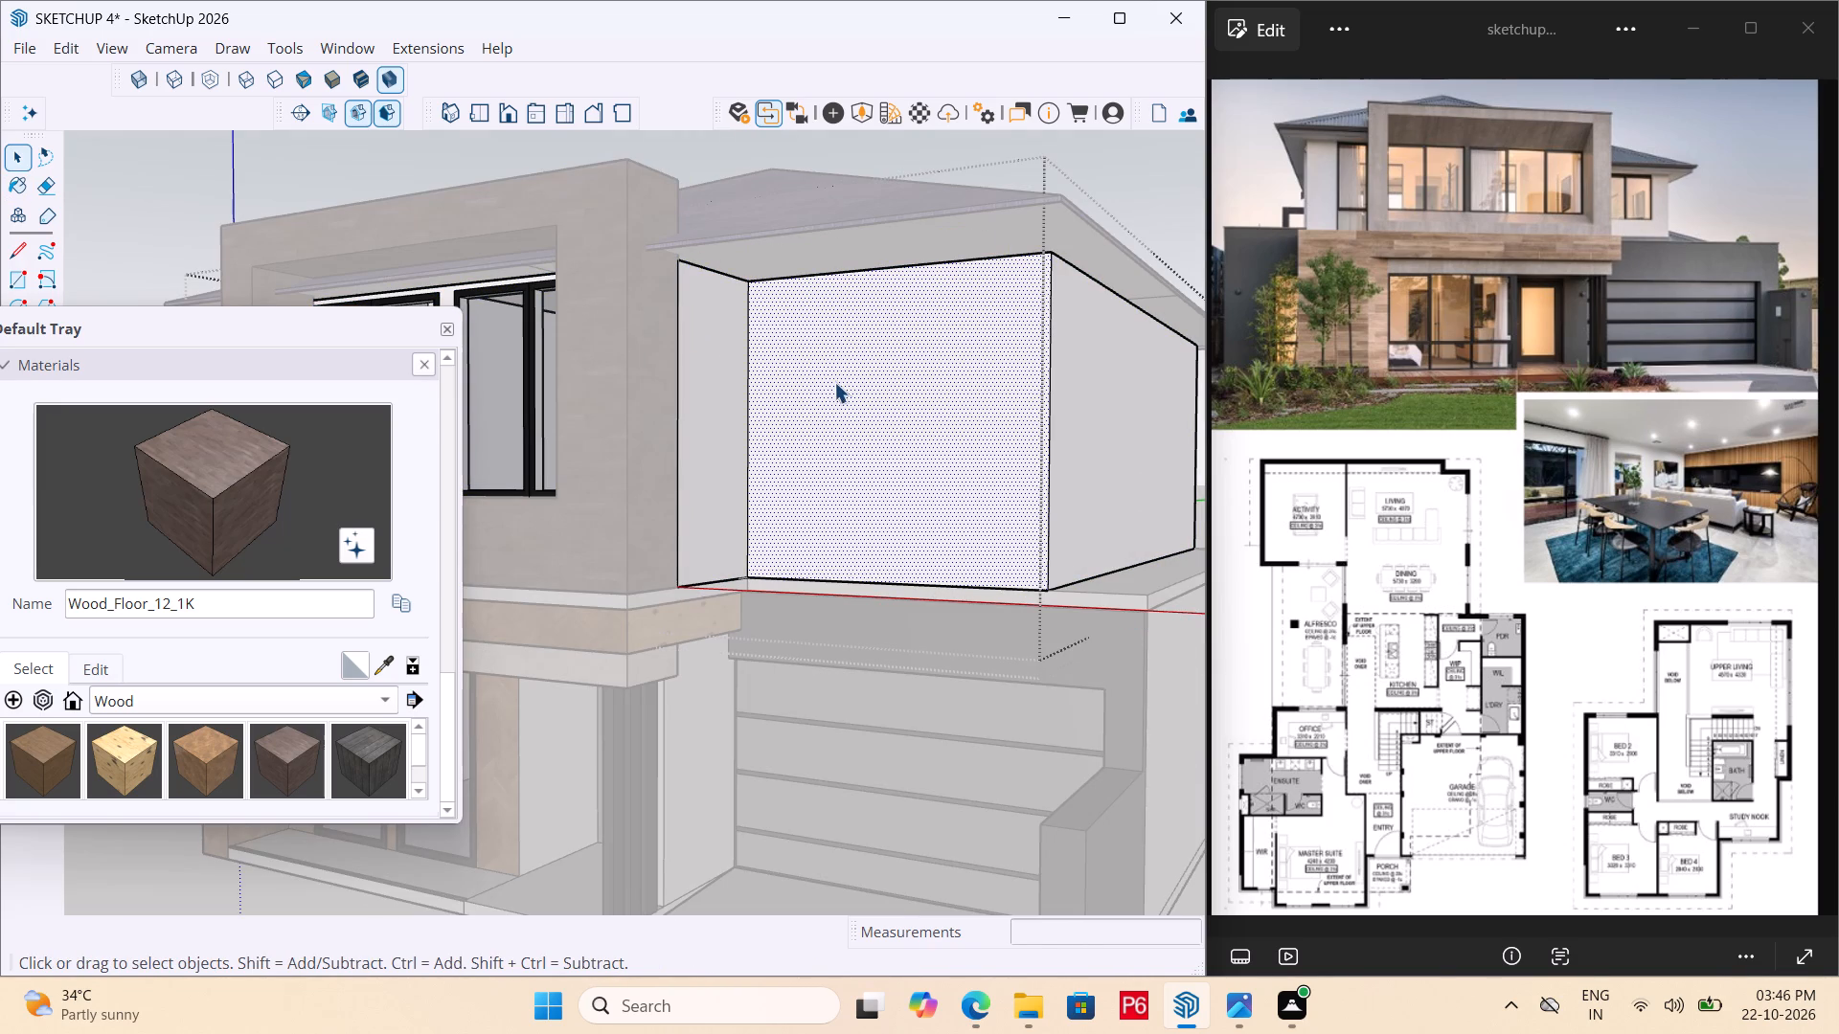
{"action": "key", "text": "t"}
{"action": "left_click", "coordinate": [937, 581]}
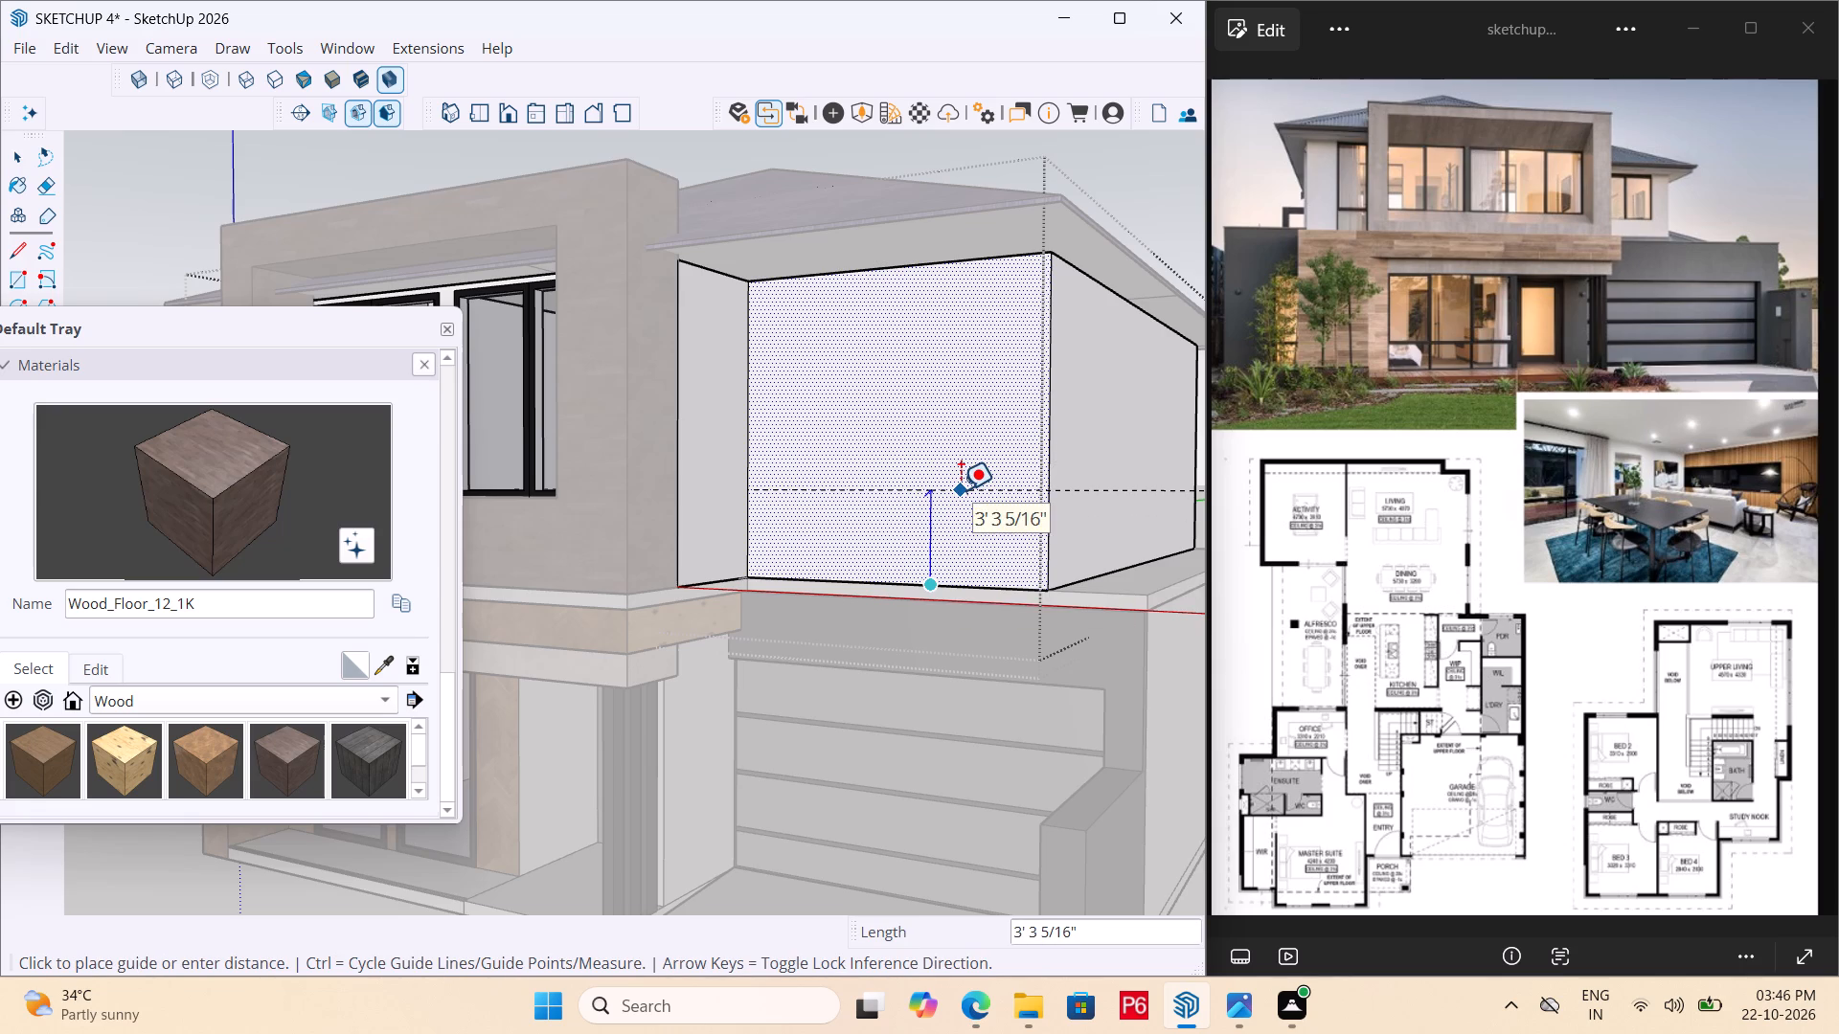
{"action": "type", "text": "3'"}
{"action": "key", "text": "Return"}
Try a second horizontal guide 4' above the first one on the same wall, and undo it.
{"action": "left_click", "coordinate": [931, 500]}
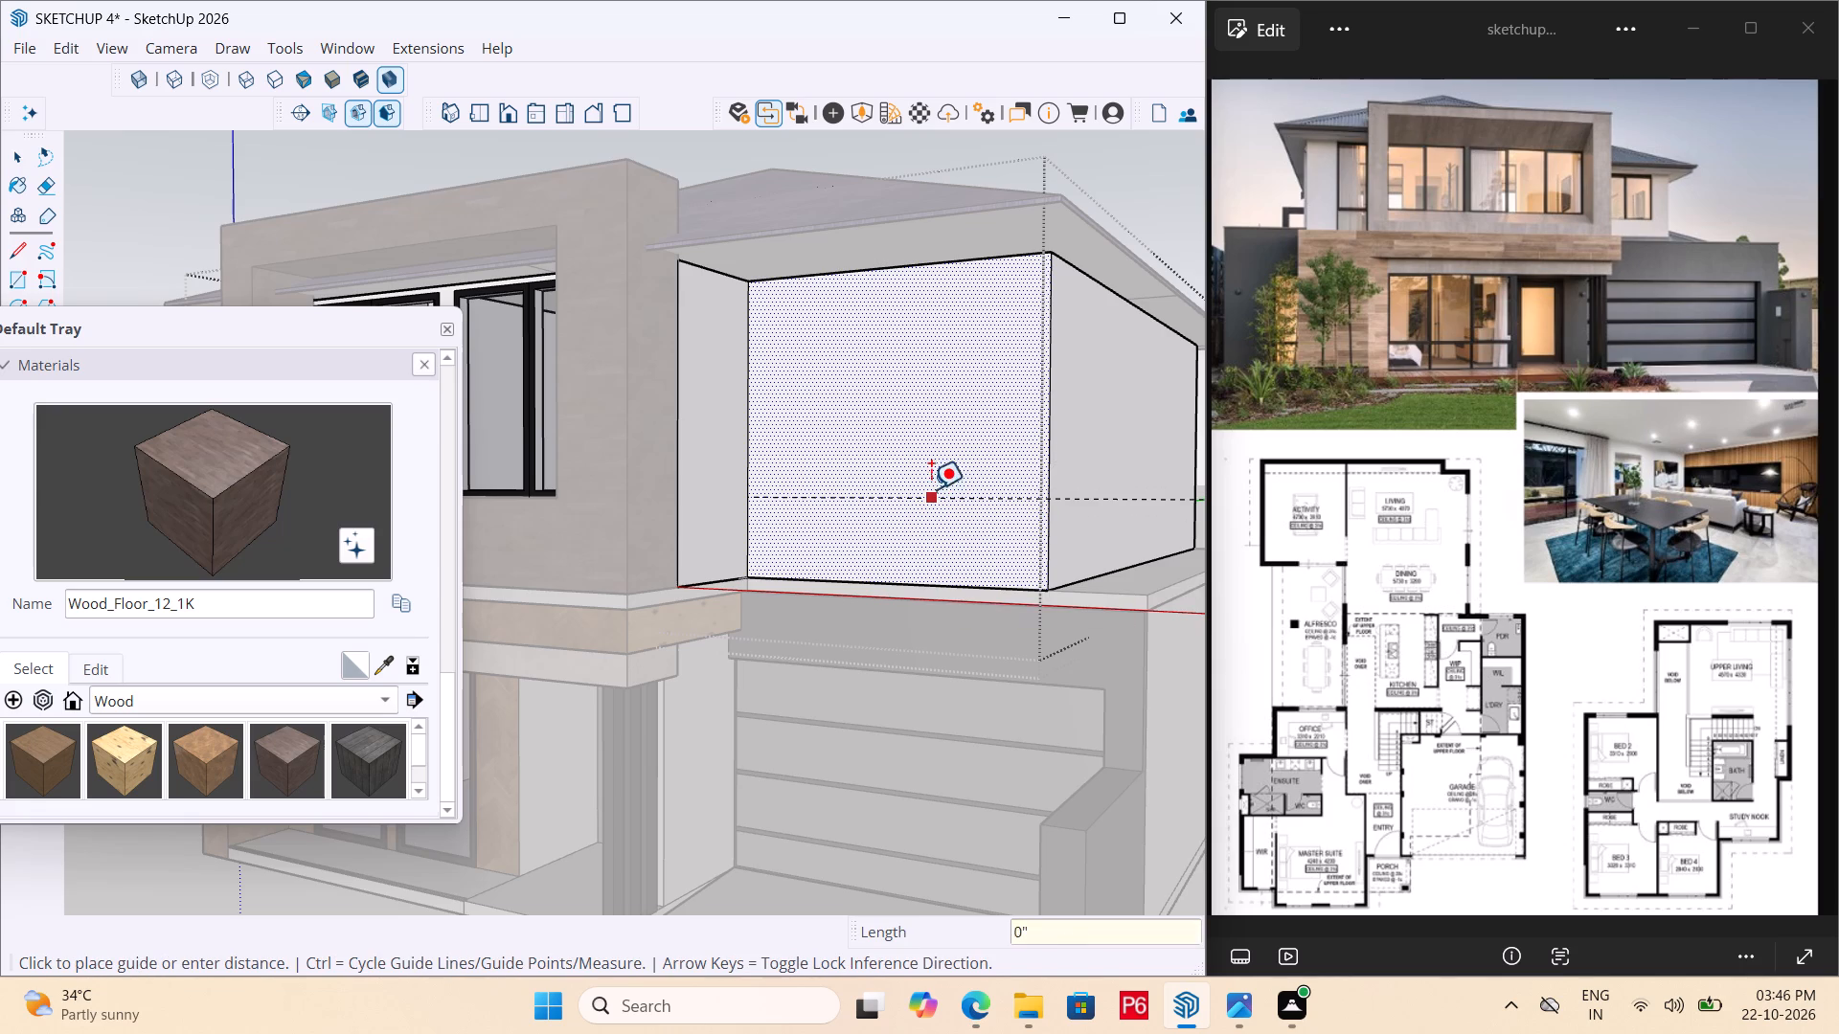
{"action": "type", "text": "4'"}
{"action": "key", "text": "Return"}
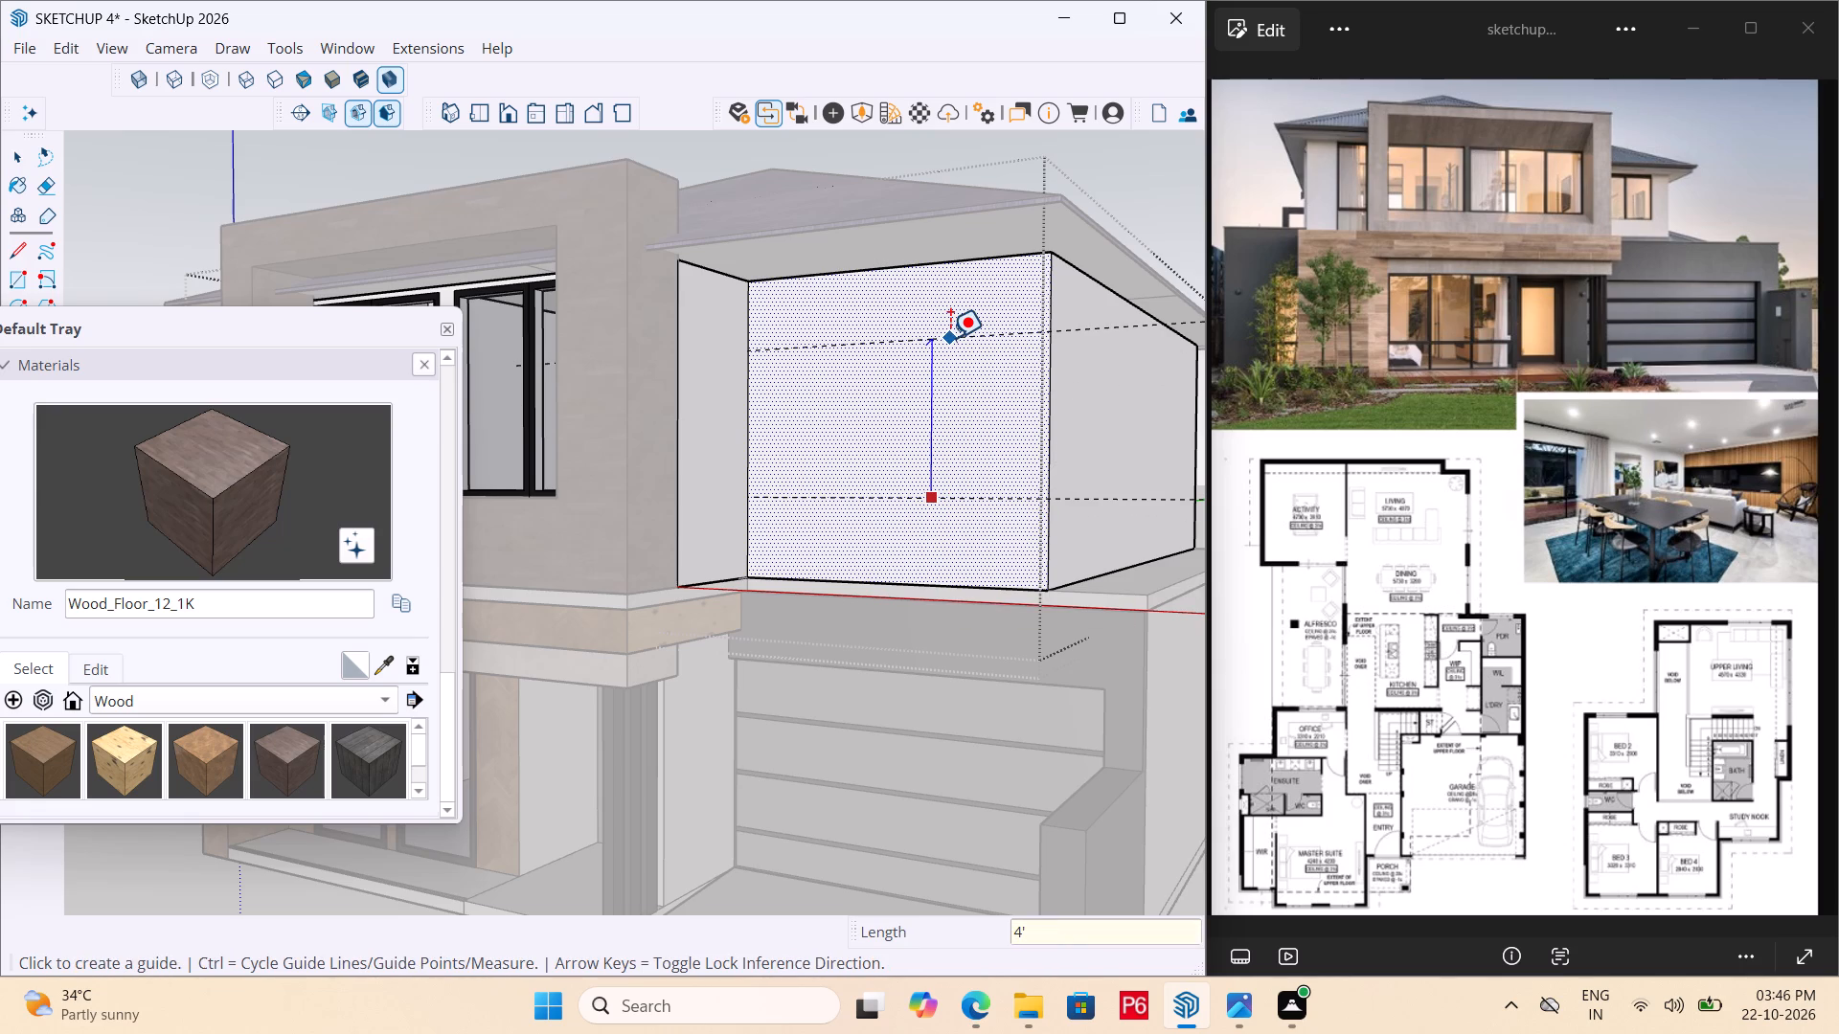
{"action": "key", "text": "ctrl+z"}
Place a horizontal guide just below the wall's top edge, about 7' 9 11/16" above the lower guide.
{"action": "double_click", "coordinate": [939, 498]}
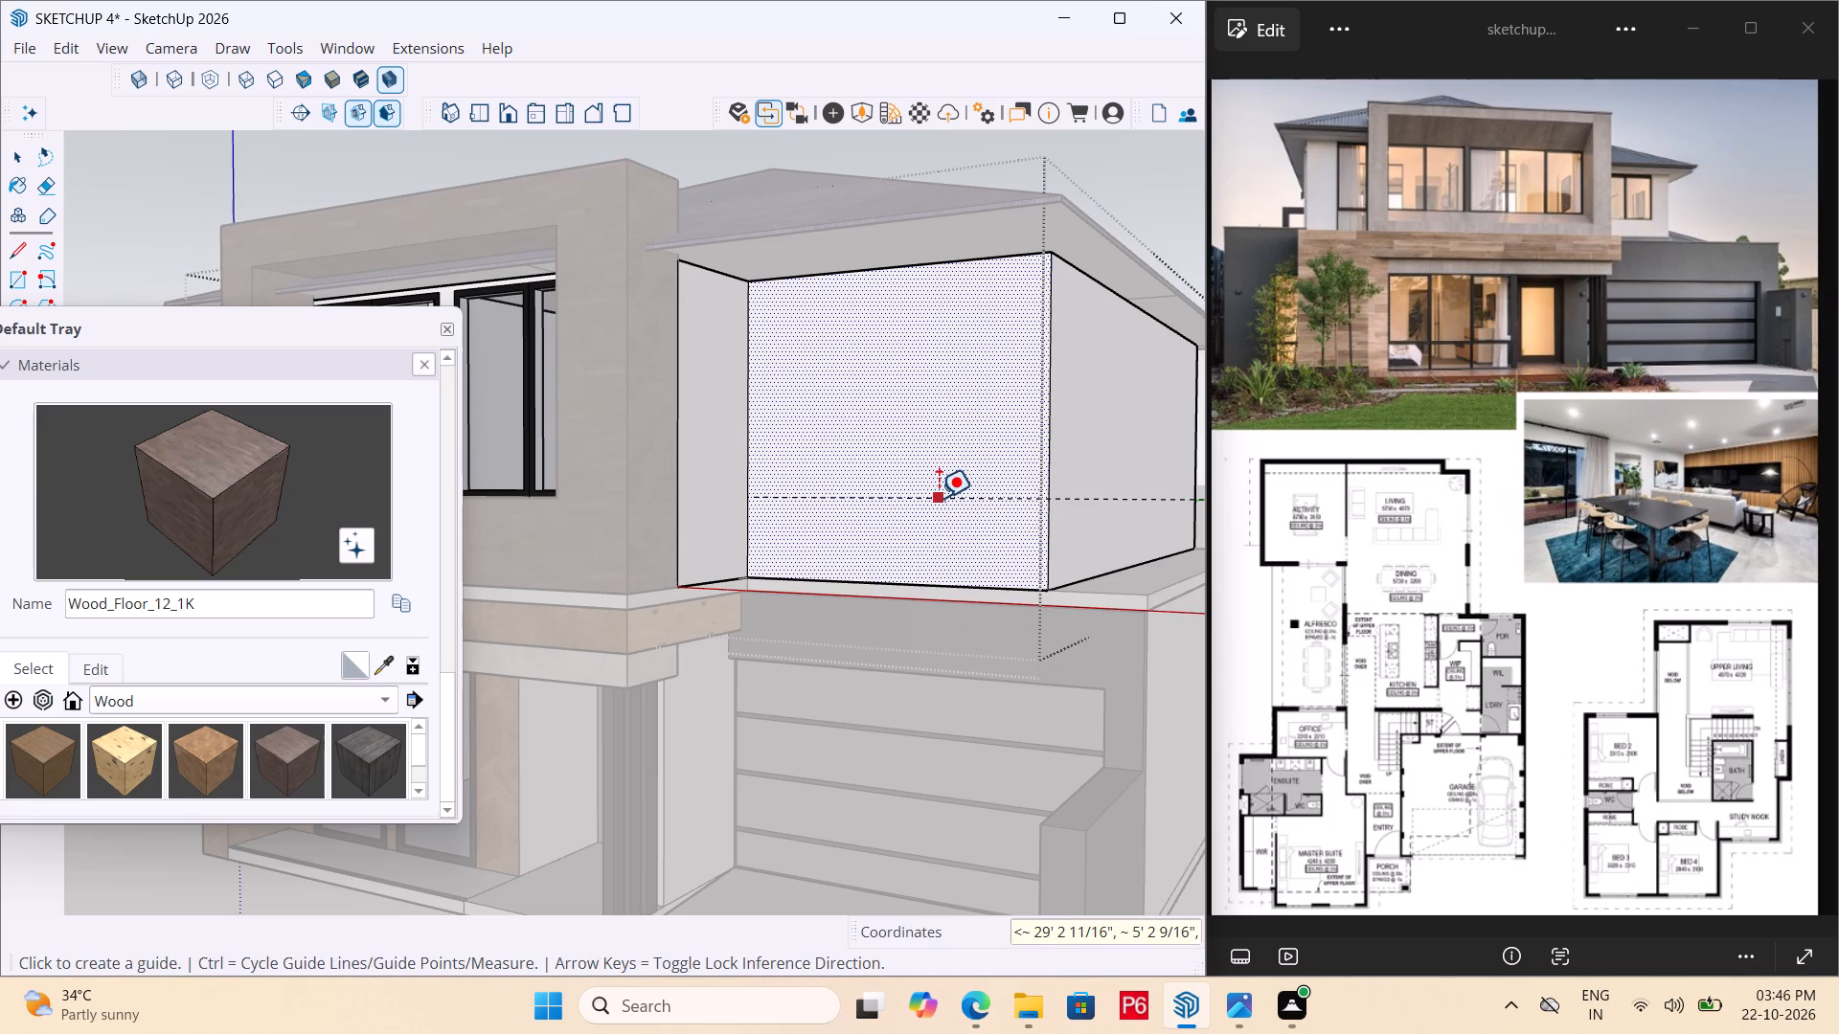
{"action": "double_click", "coordinate": [936, 498]}
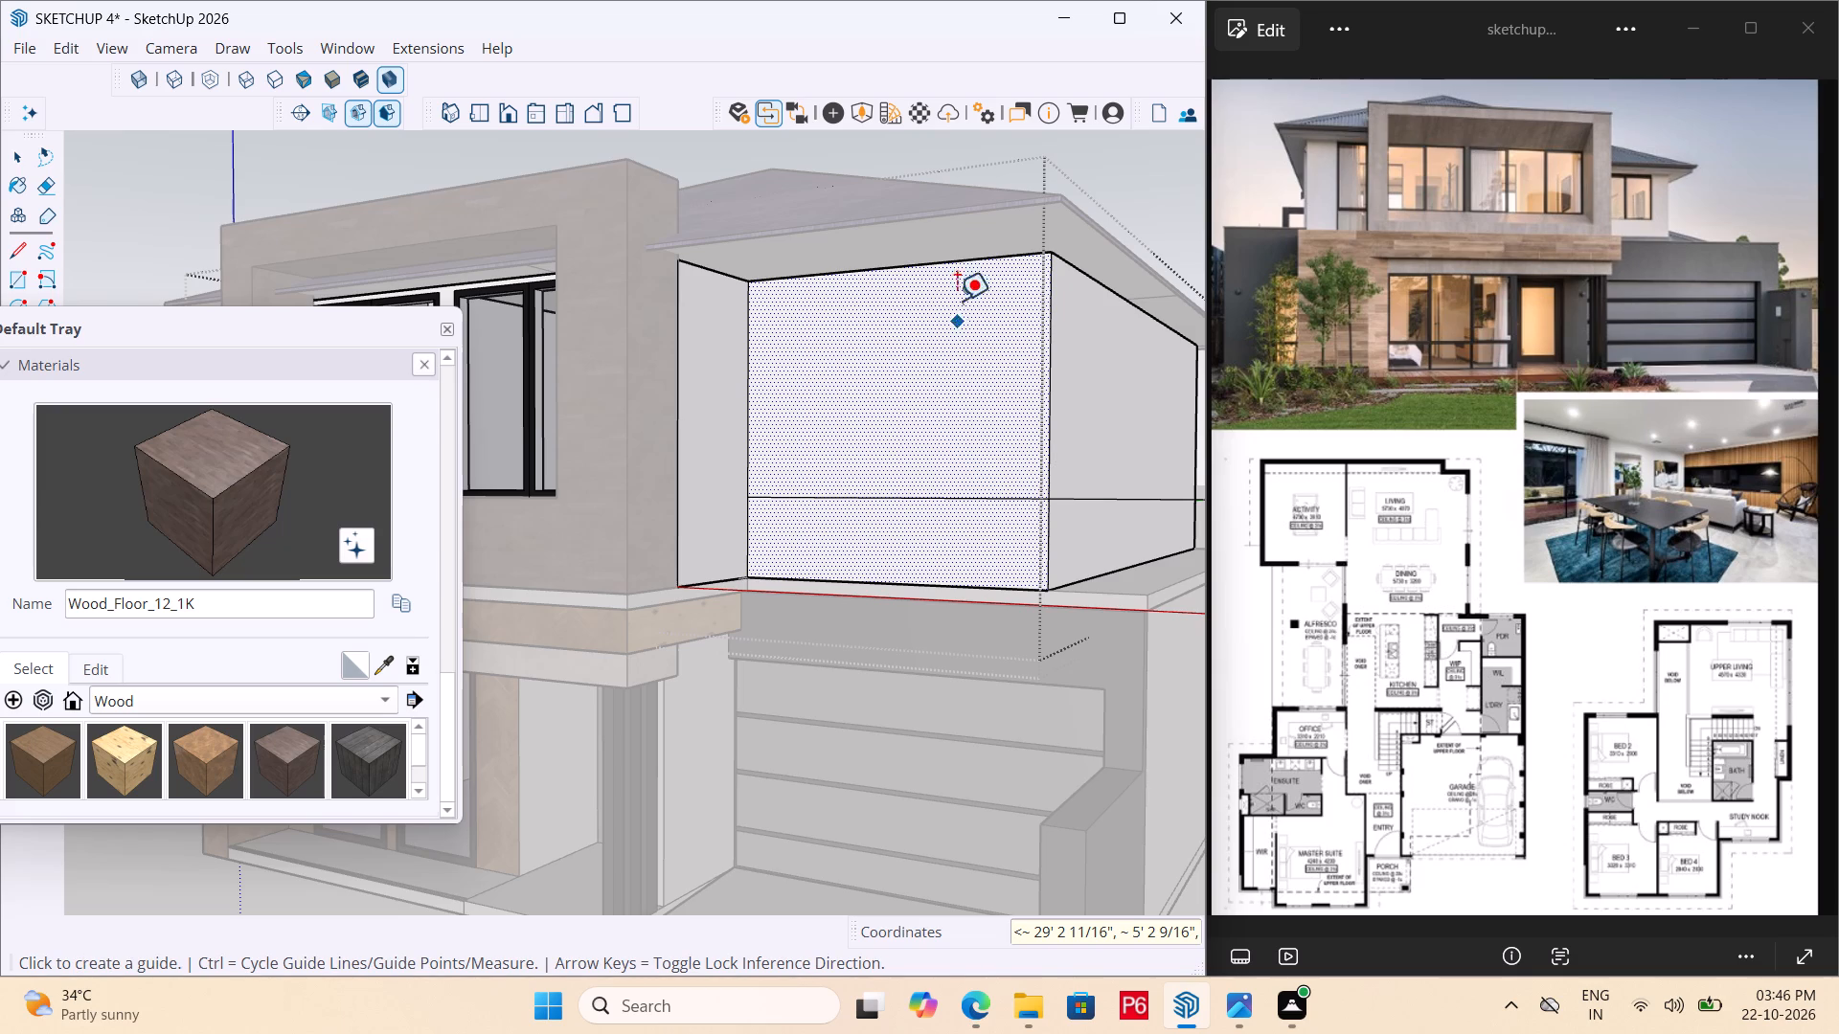
{"action": "left_click", "coordinate": [922, 496]}
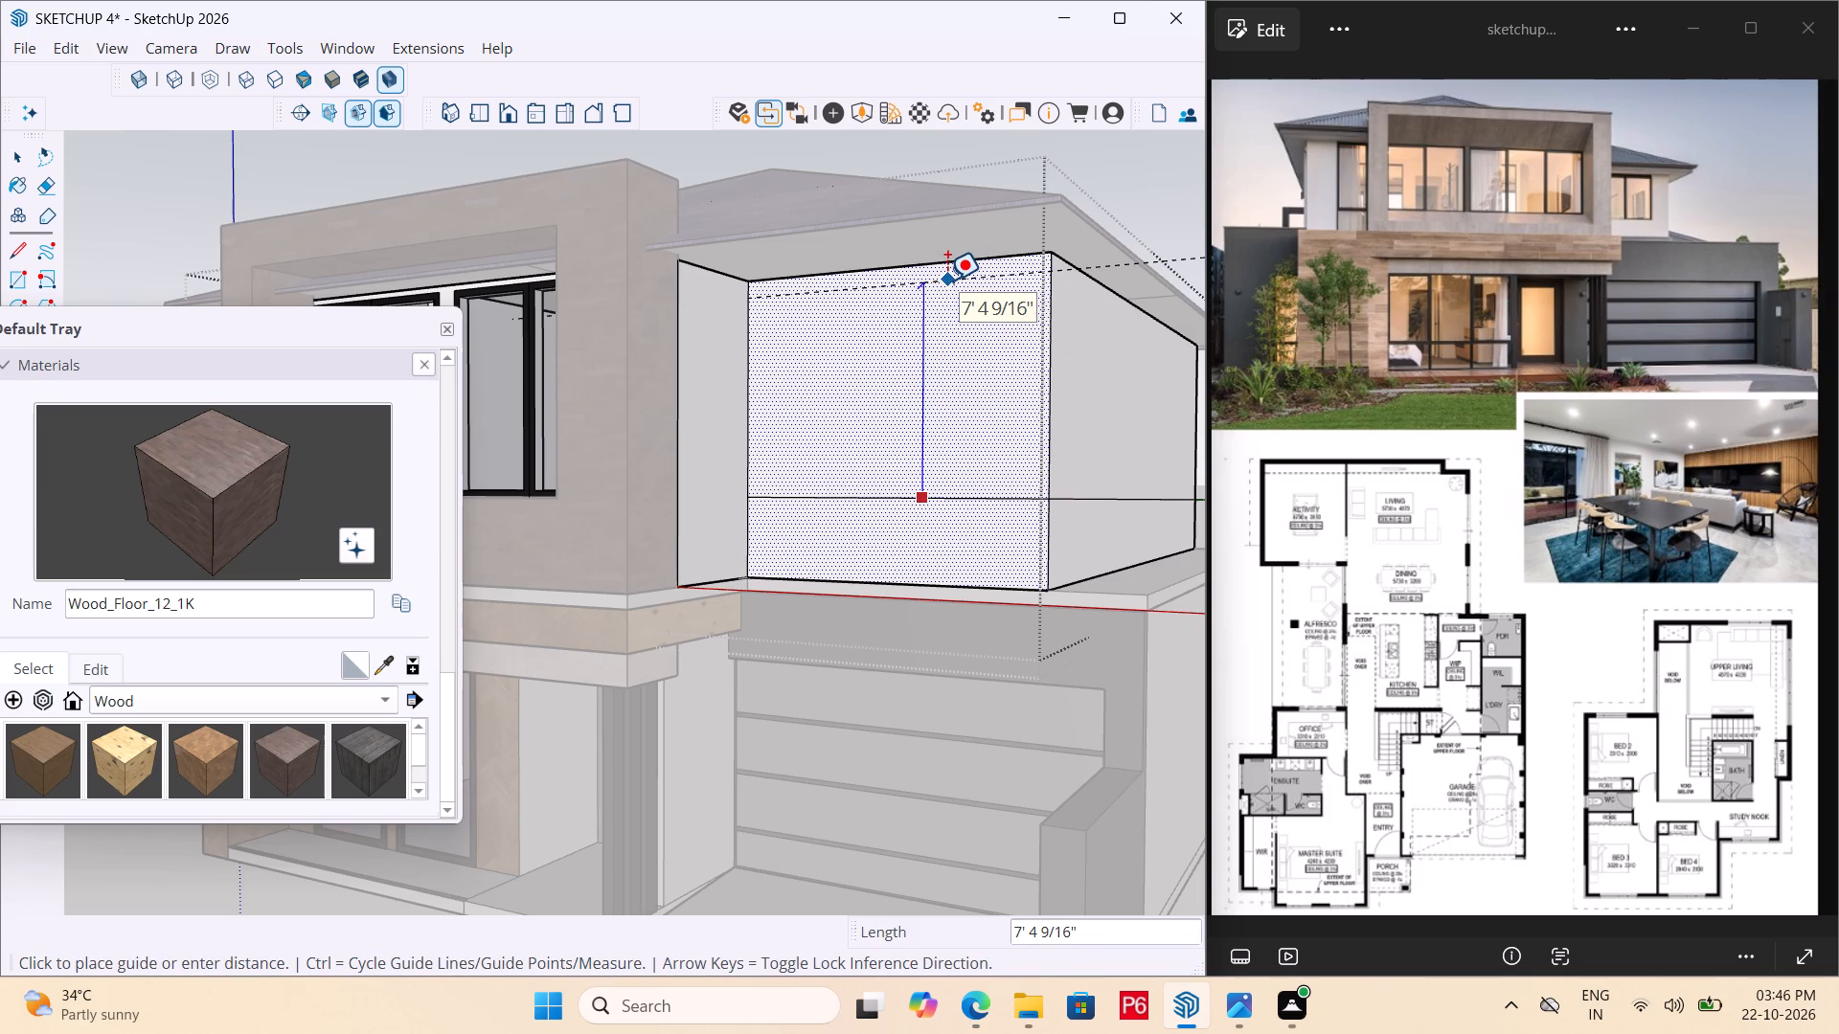
{"action": "scroll", "coordinate": [947, 281], "scroll_direction": "up", "scroll_amount": 3}
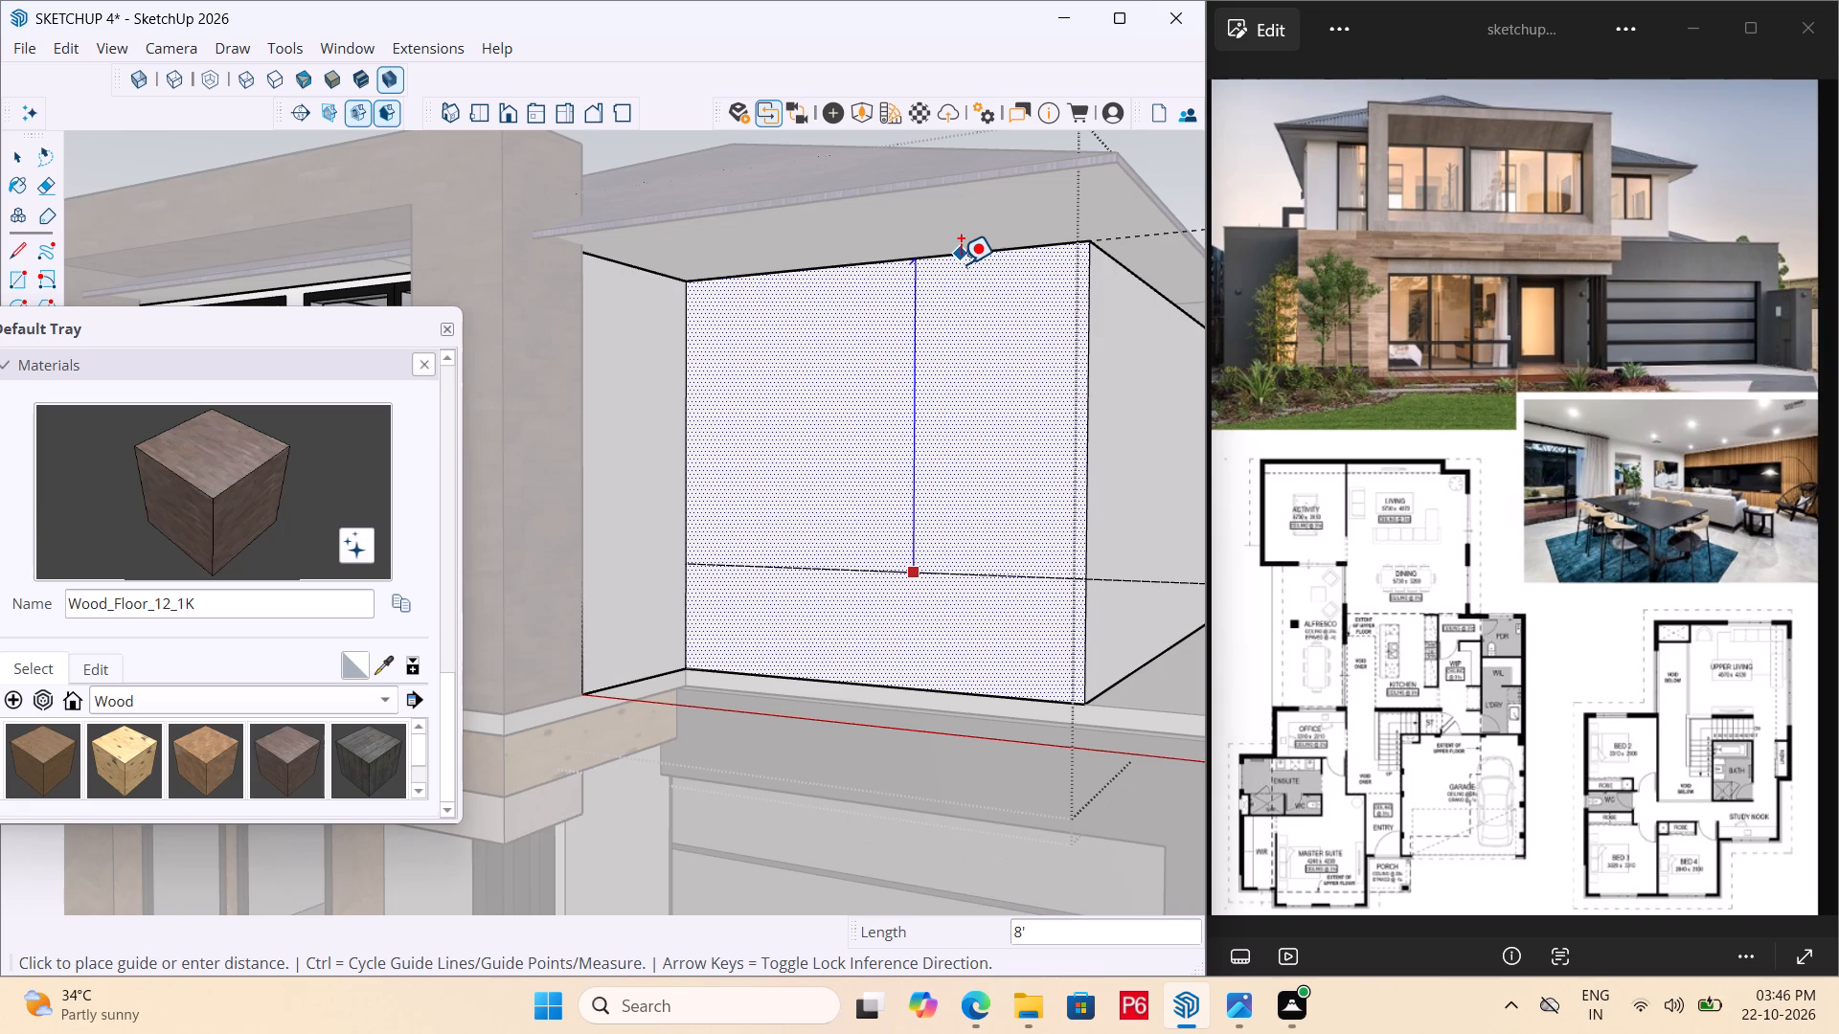
{"action": "scroll", "coordinate": [961, 267], "scroll_direction": "up", "scroll_amount": 3}
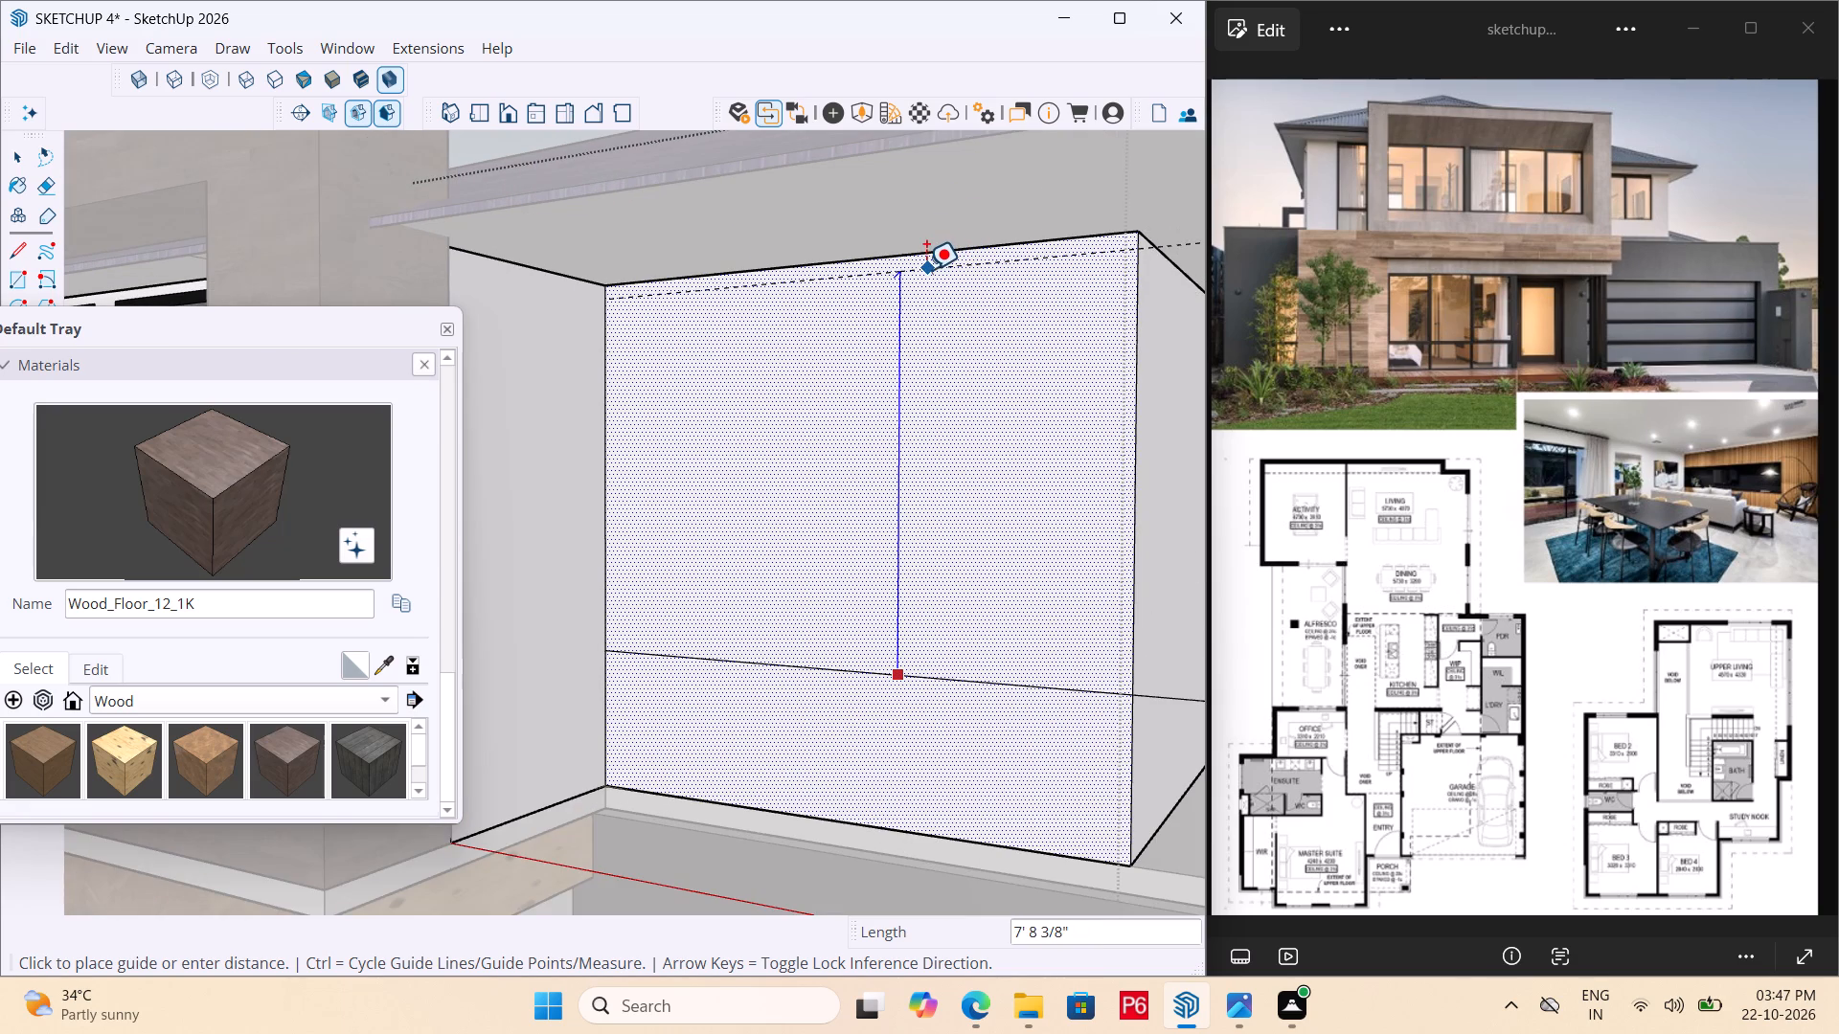
{"action": "scroll", "coordinate": [928, 268], "scroll_direction": "up", "scroll_amount": 3}
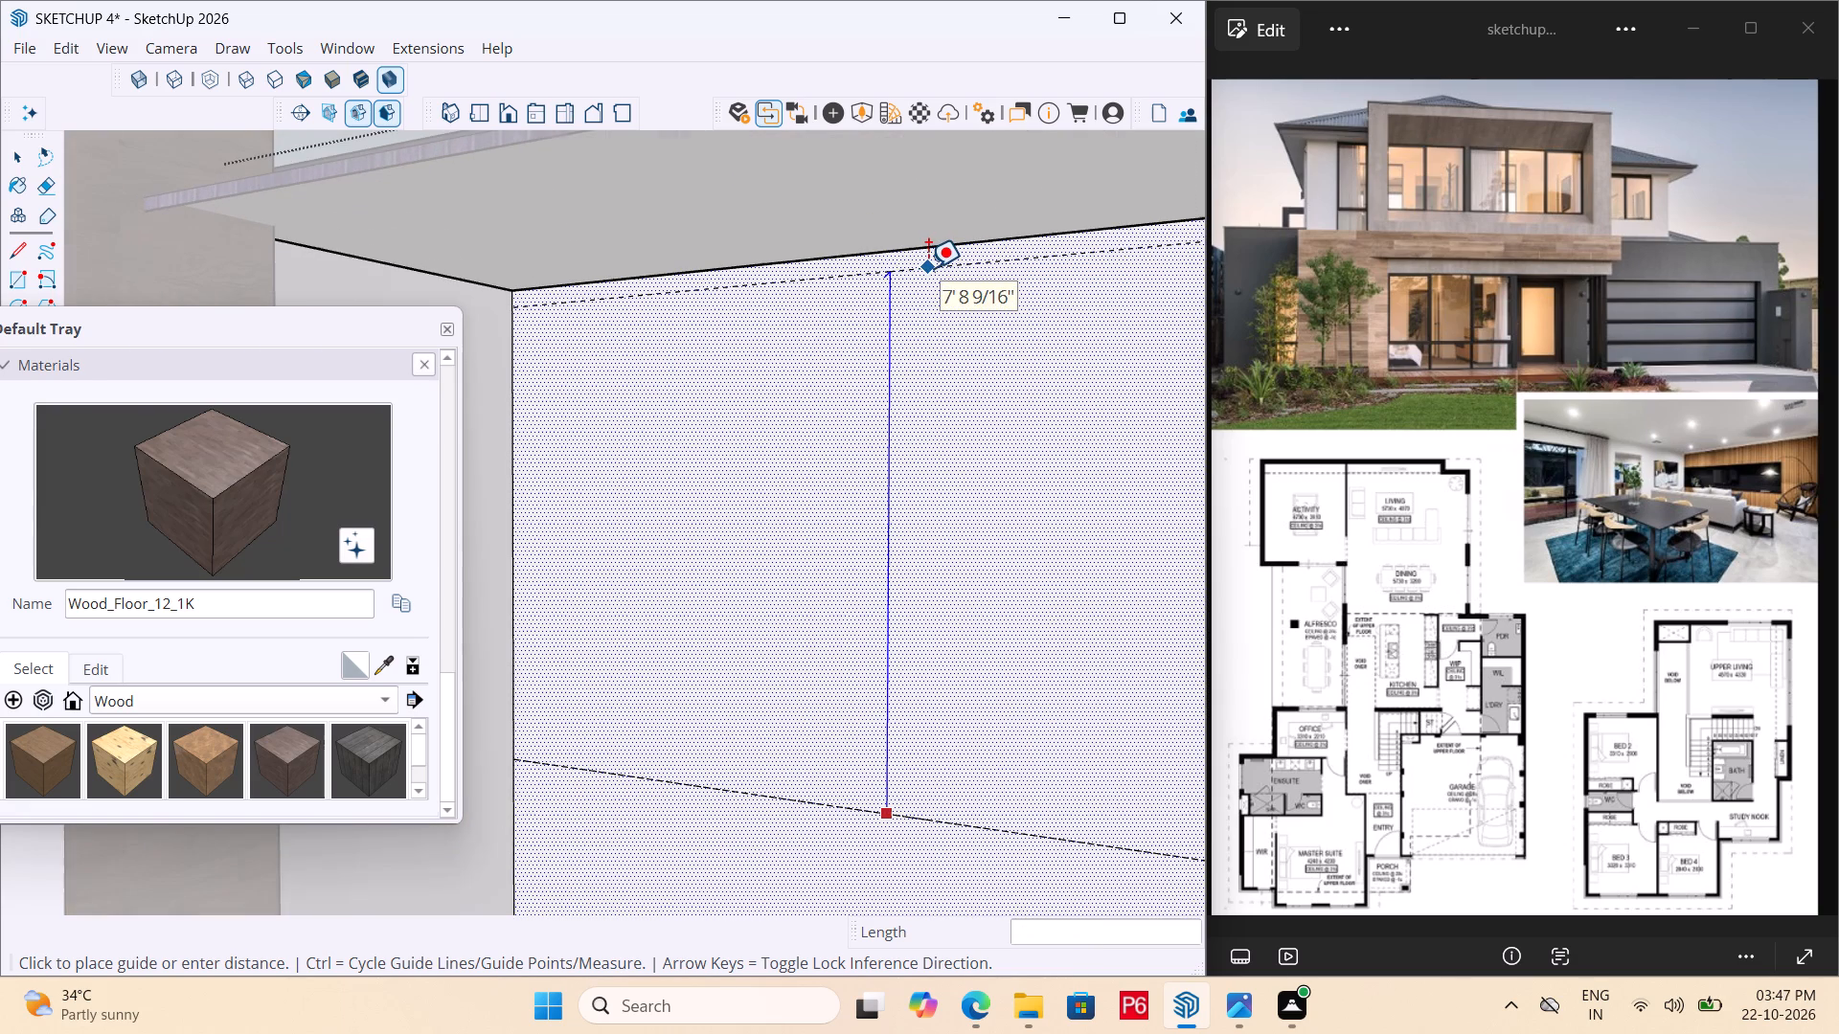
{"action": "left_click", "coordinate": [926, 261]}
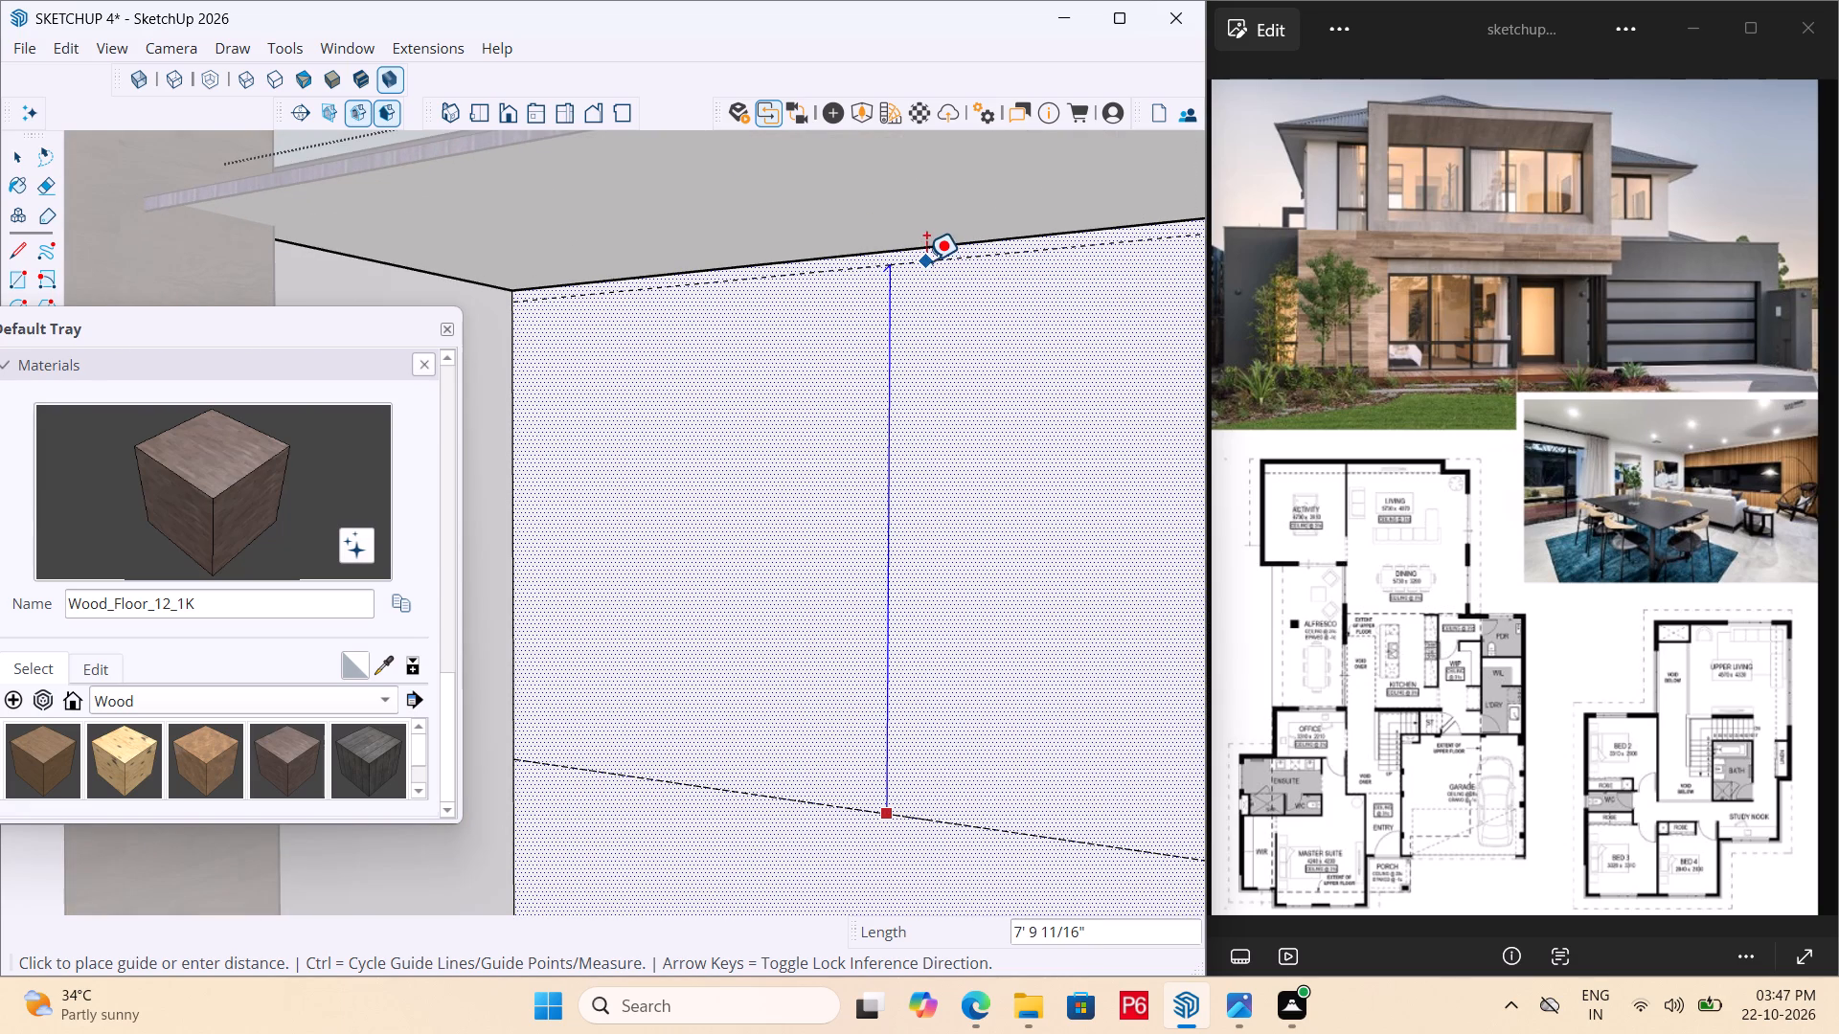
Place a vertical guide about 1' 7 7/16" from the wall's vertical edge nearest the wood-painted frame.
{"action": "scroll", "coordinate": [826, 318], "scroll_direction": "down", "scroll_amount": 5}
{"action": "key", "text": "space"}
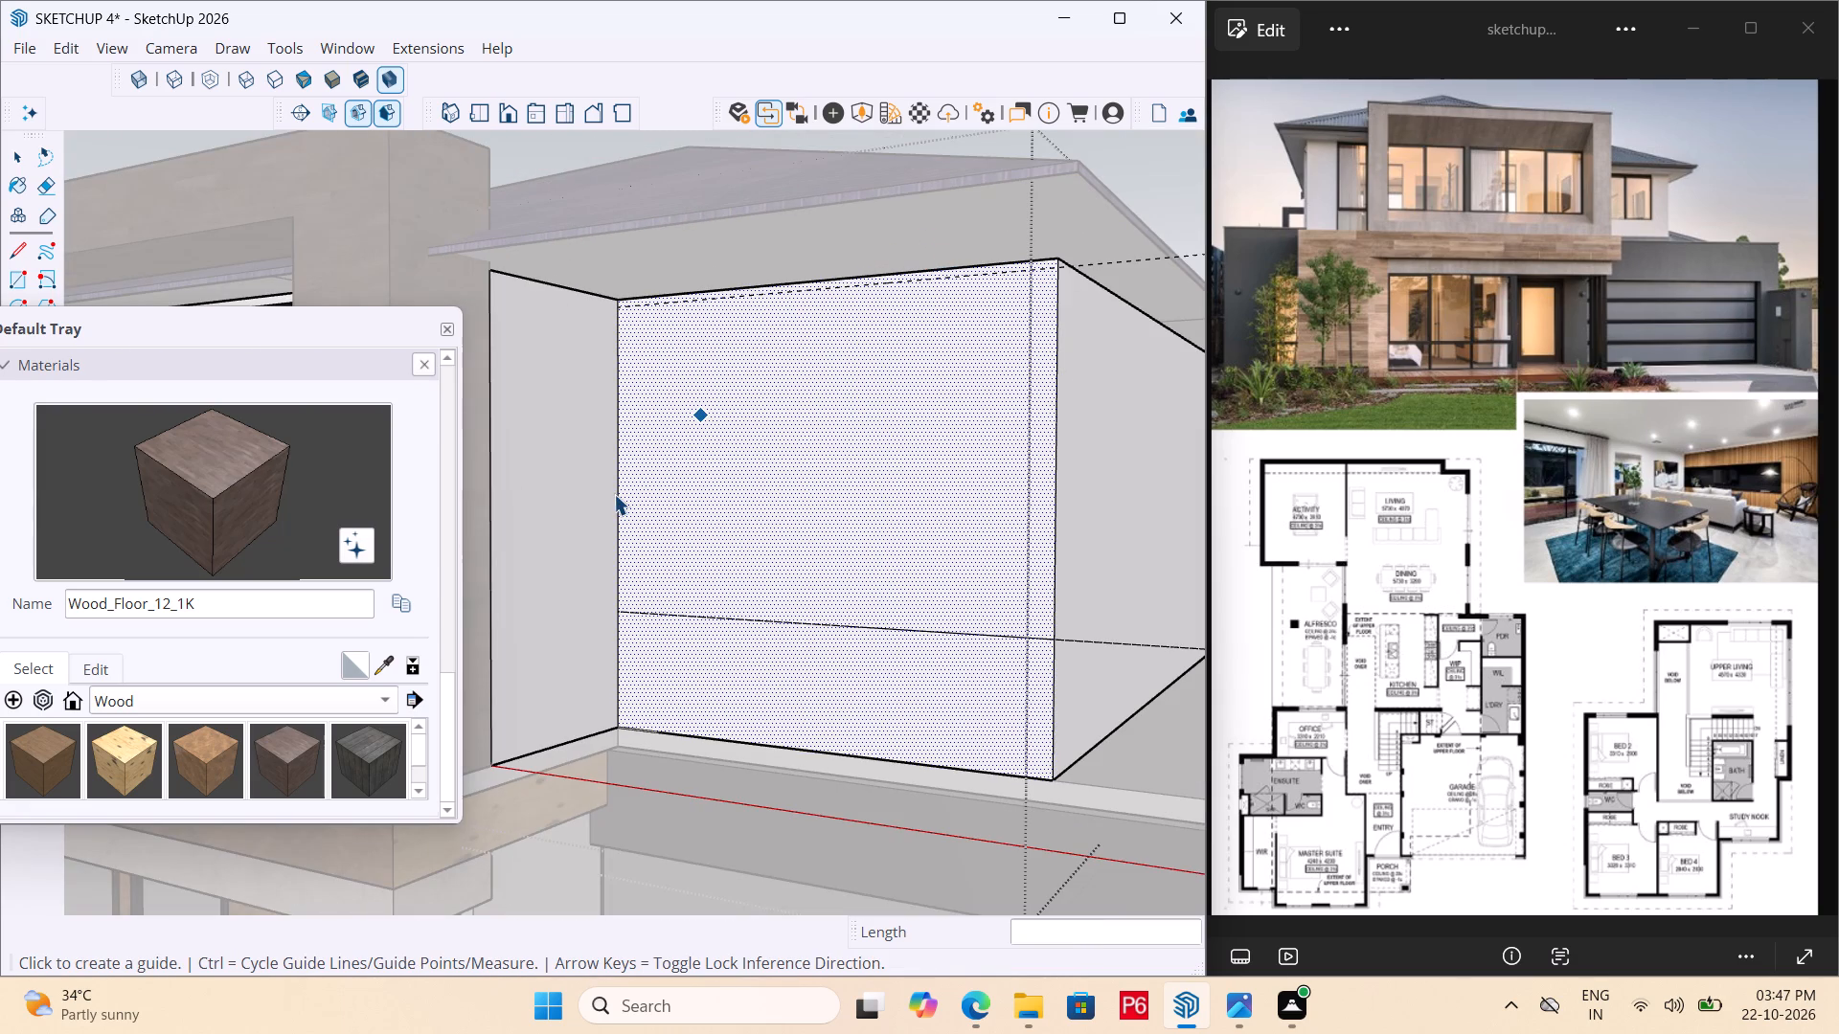
{"action": "key", "text": "t"}
{"action": "left_click", "coordinate": [614, 478]}
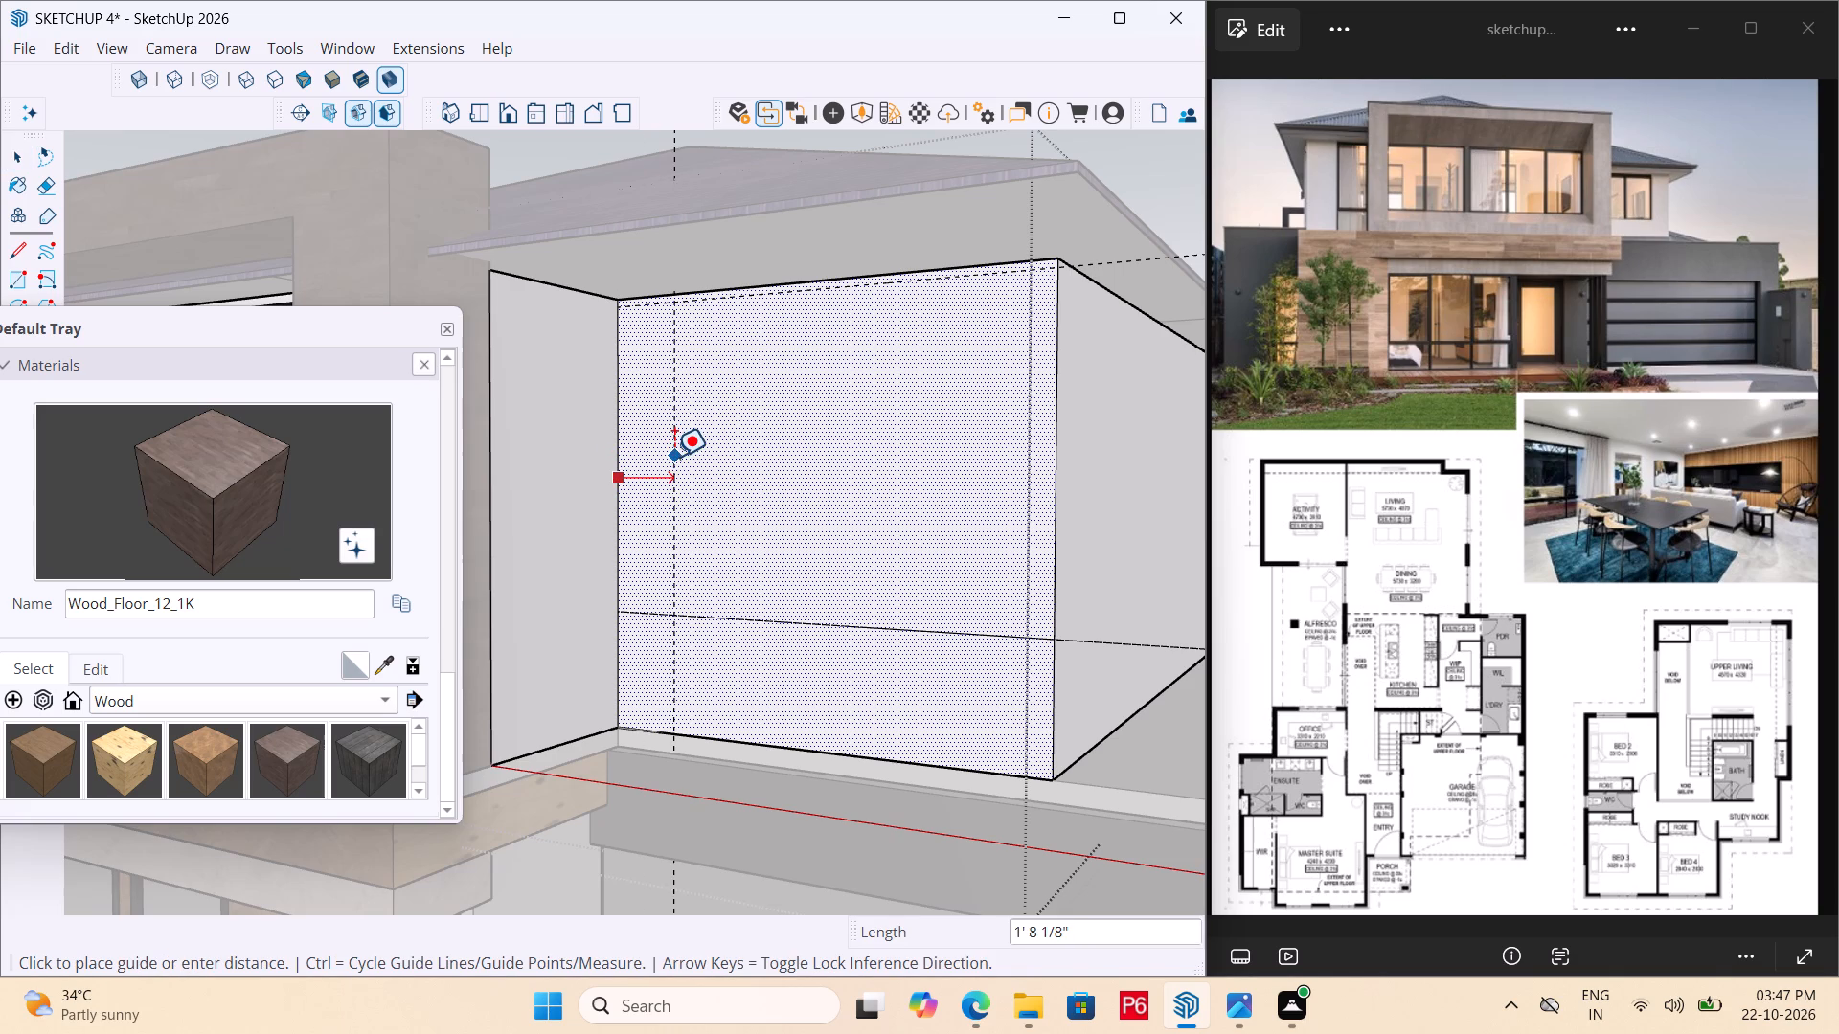
{"action": "left_click", "coordinate": [672, 451]}
{"action": "key", "text": "space"}
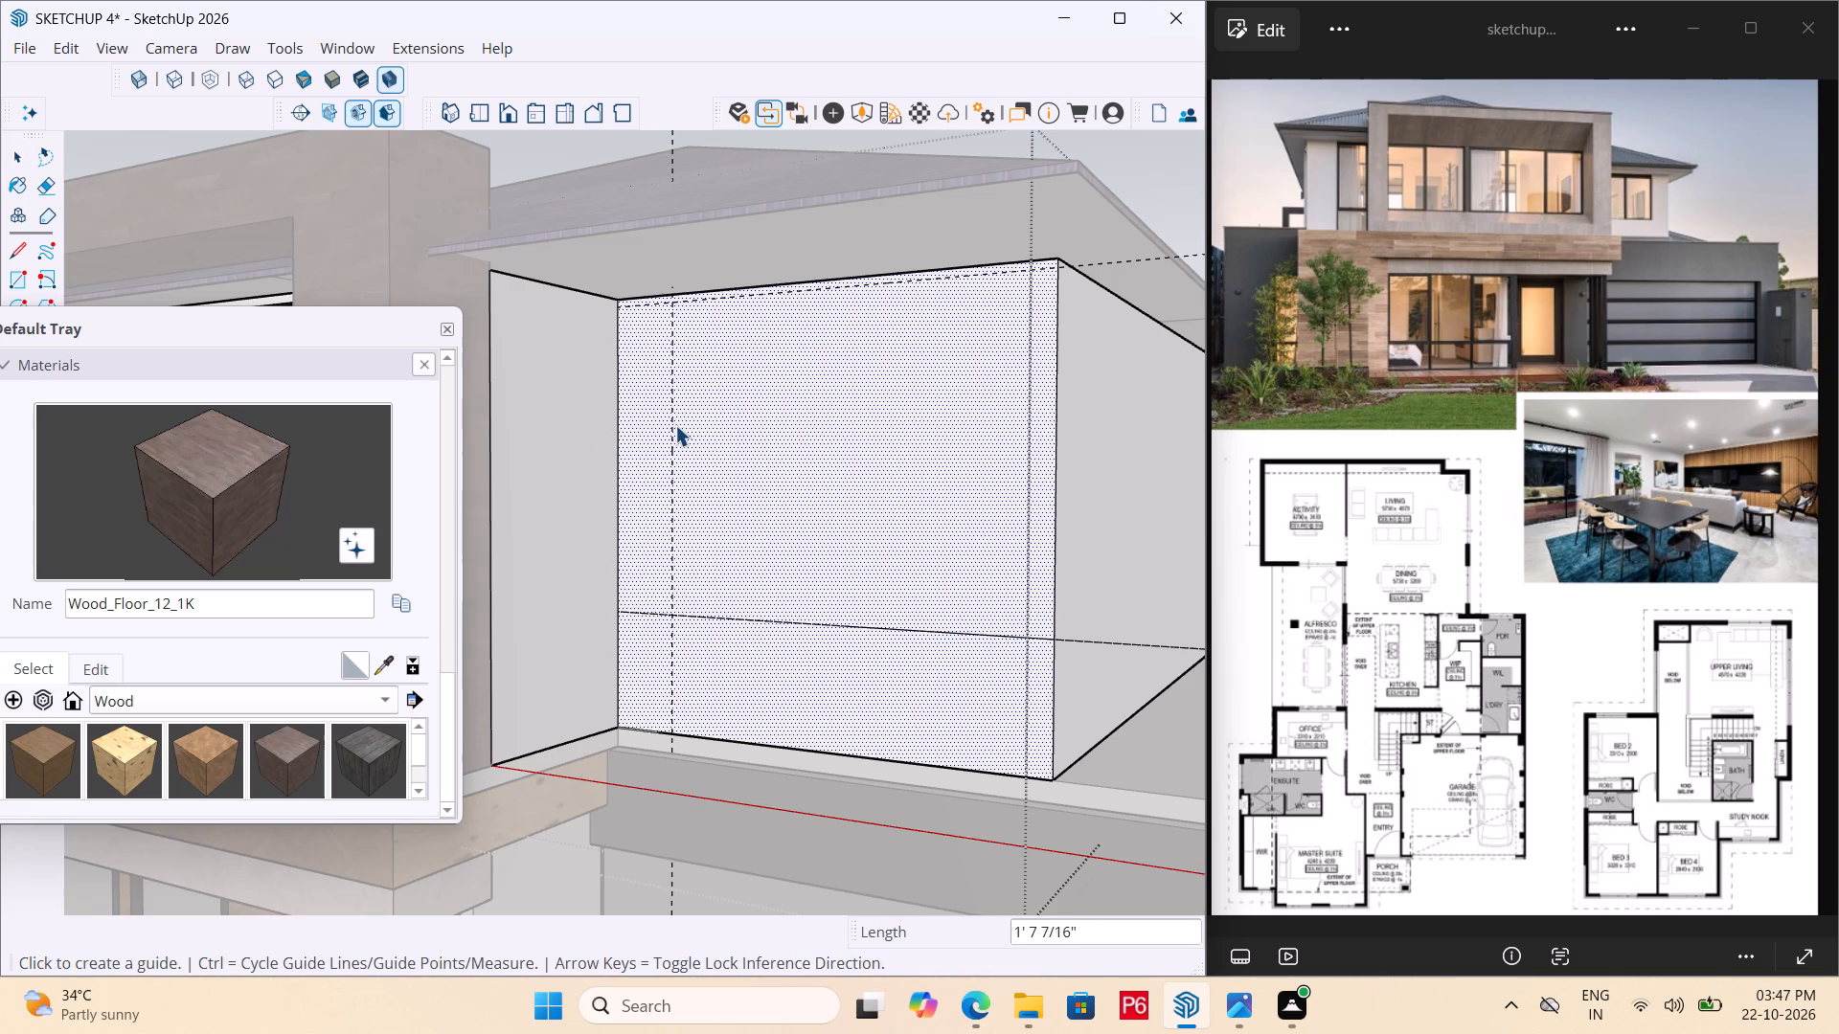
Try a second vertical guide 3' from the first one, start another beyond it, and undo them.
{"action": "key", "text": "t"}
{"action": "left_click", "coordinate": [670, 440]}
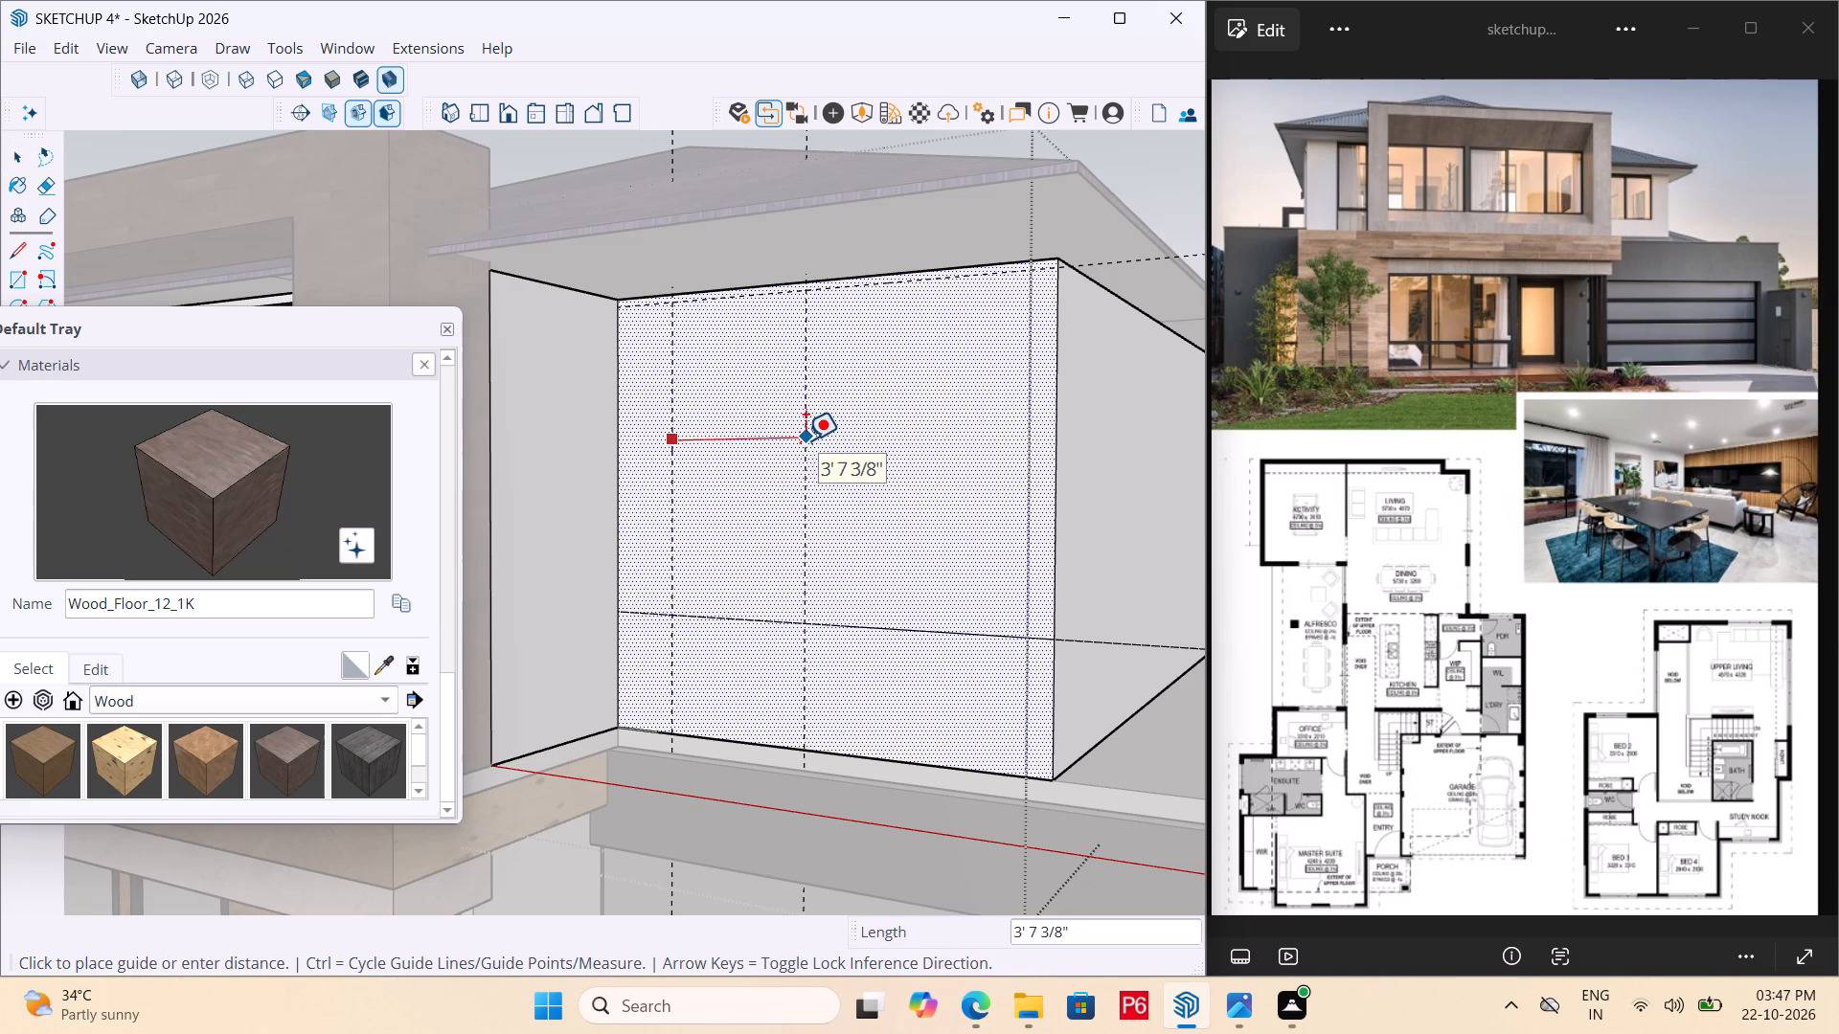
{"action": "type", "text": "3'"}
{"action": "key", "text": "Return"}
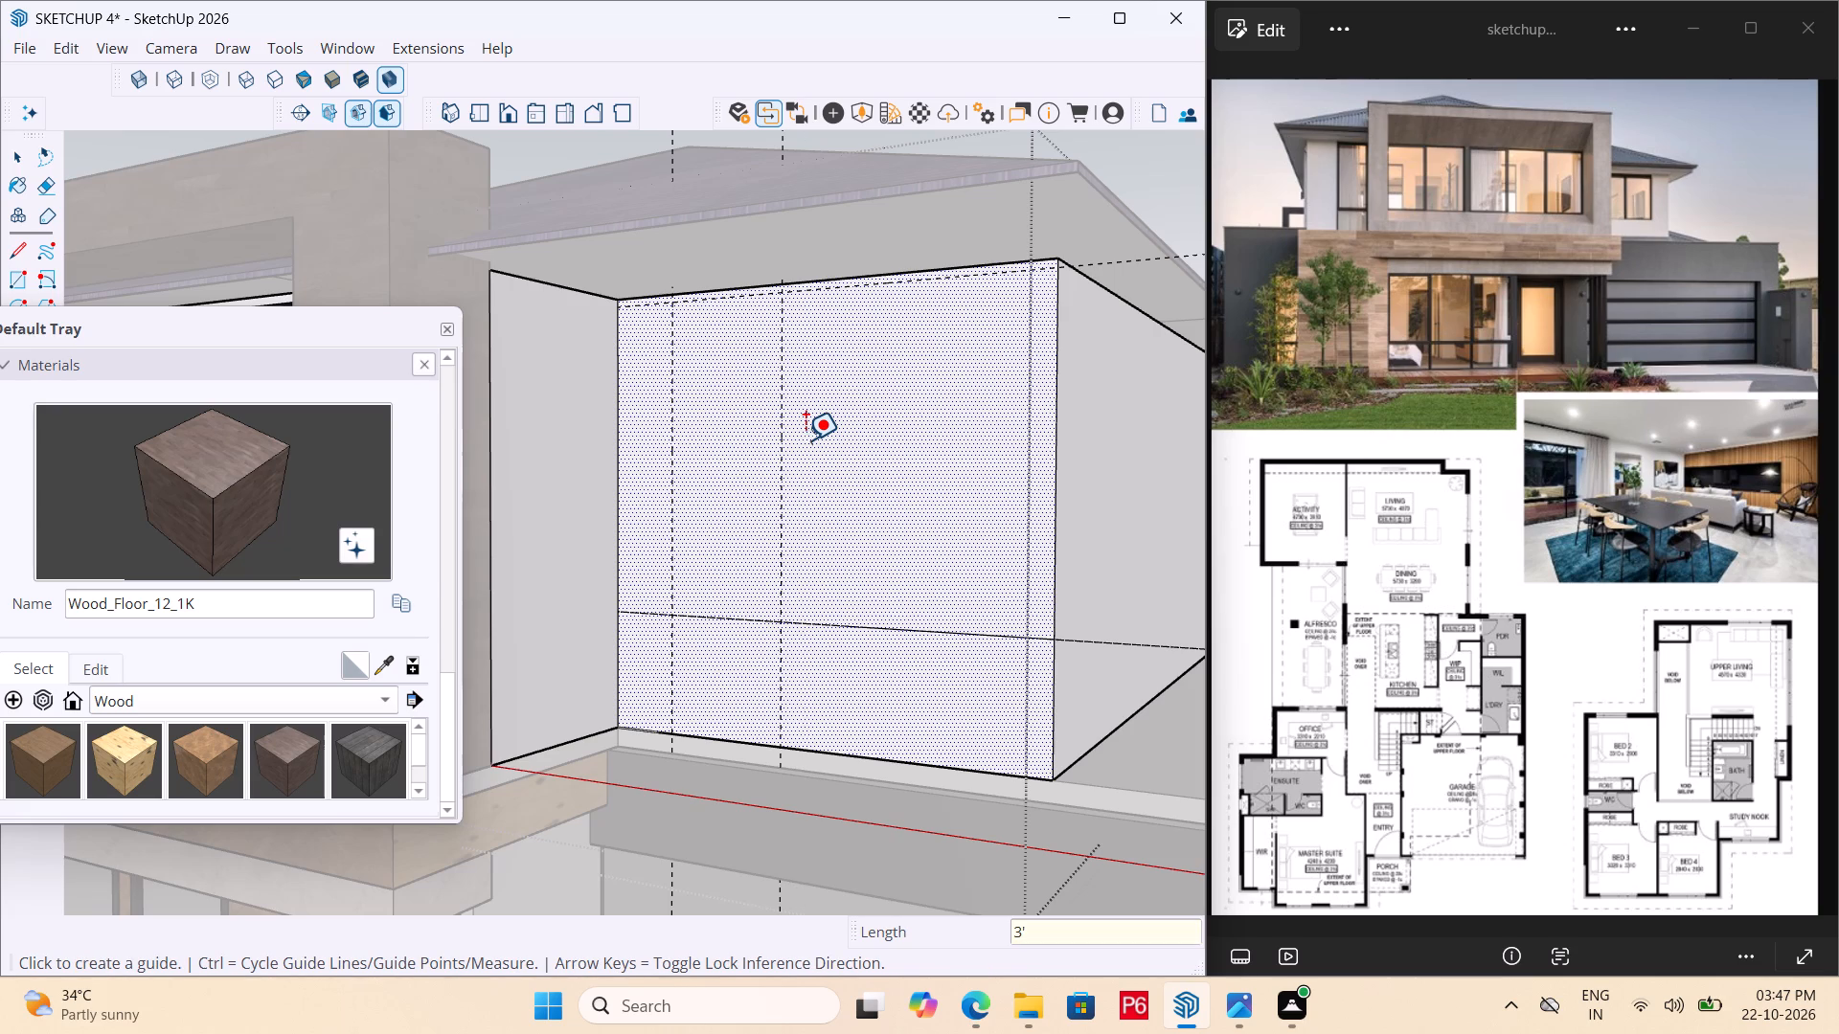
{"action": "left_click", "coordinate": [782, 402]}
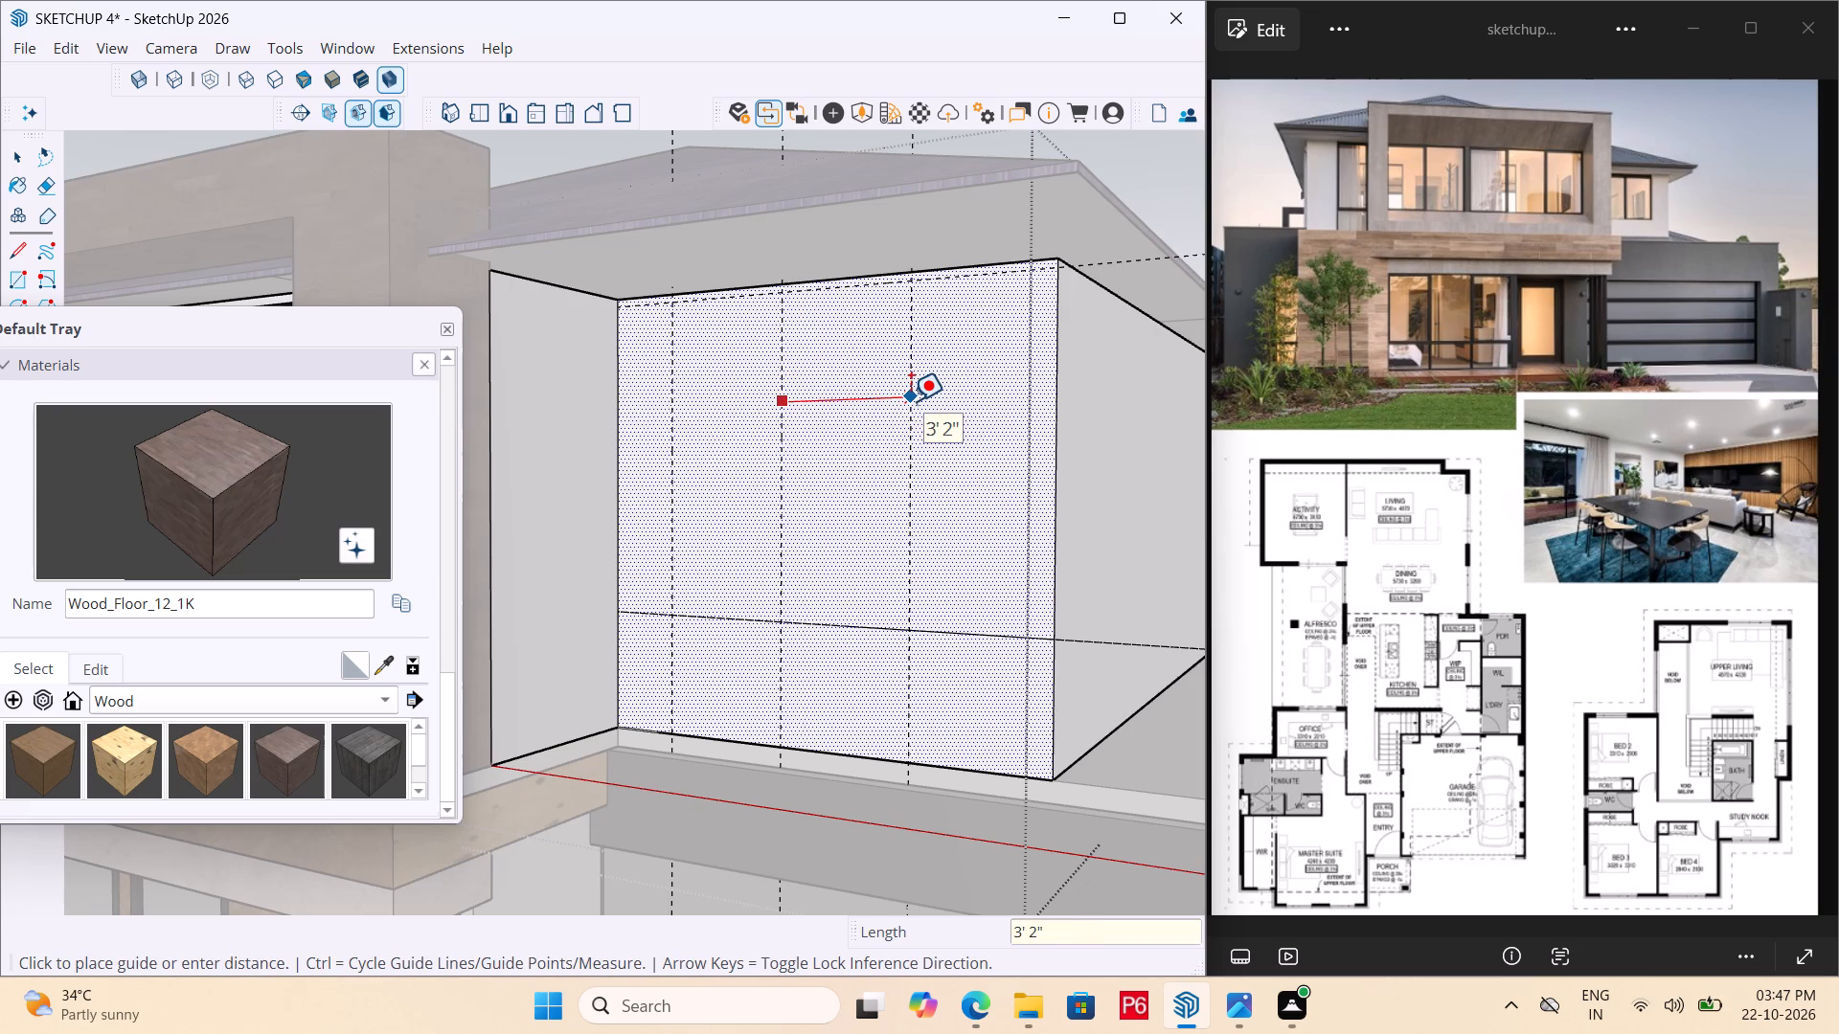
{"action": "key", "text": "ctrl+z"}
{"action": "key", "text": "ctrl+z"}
Place a second vertical guide 4' from the first vertical guide, away from the frame.
{"action": "left_click", "coordinate": [668, 420]}
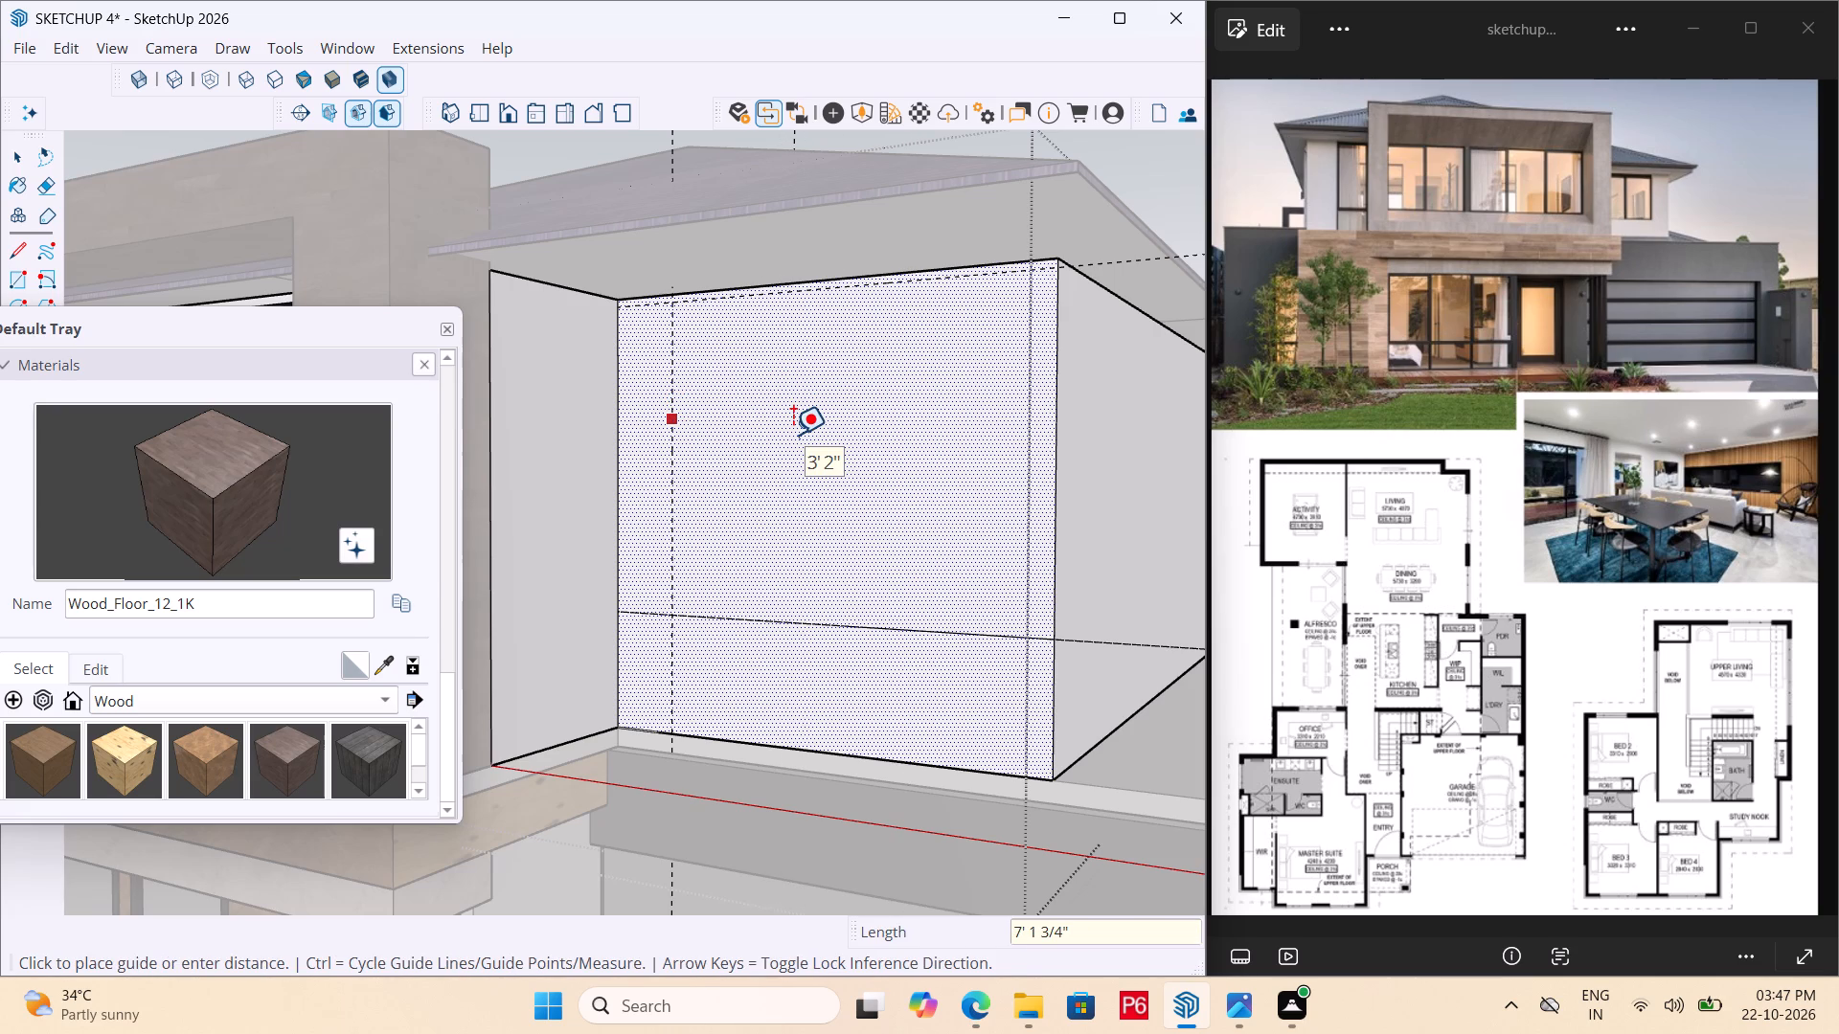
{"action": "key", "text": "4"}
{"action": "key", "text": "Return"}
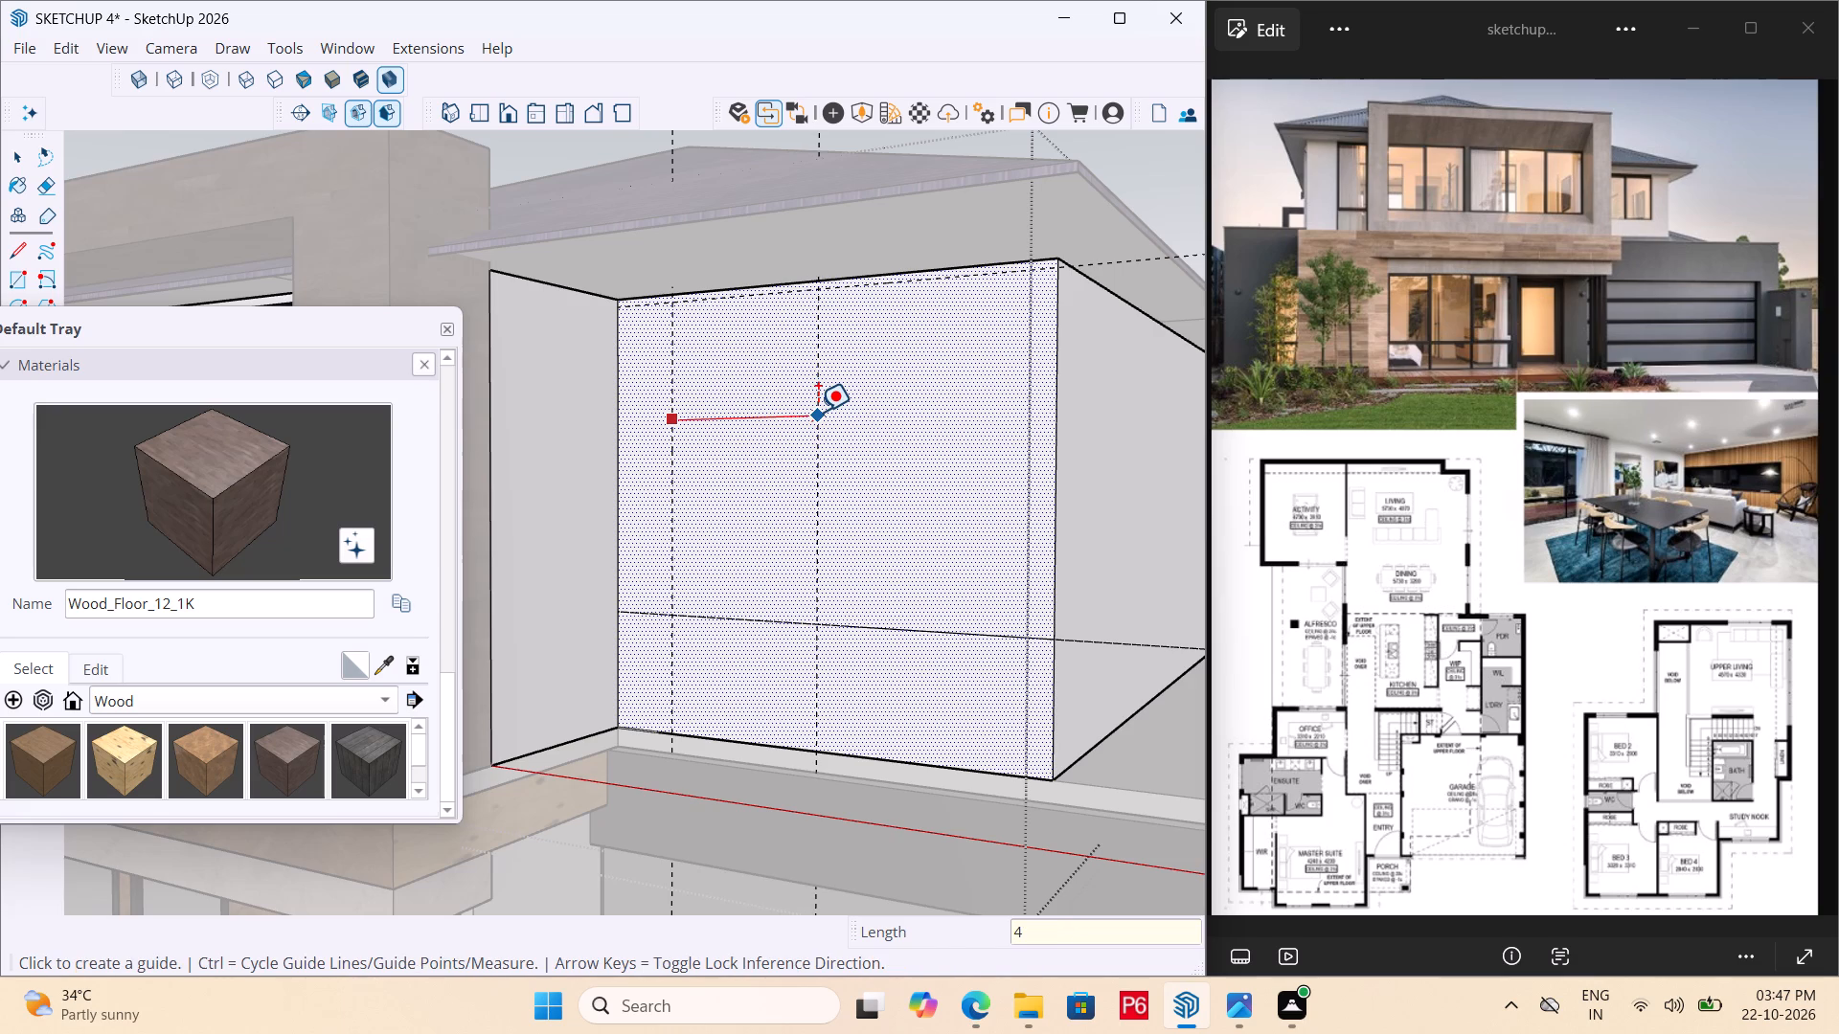
Undo the misplaced second vertical guide and place it again 4' from the first vertical guide.
{"action": "key", "text": "apostrophe"}
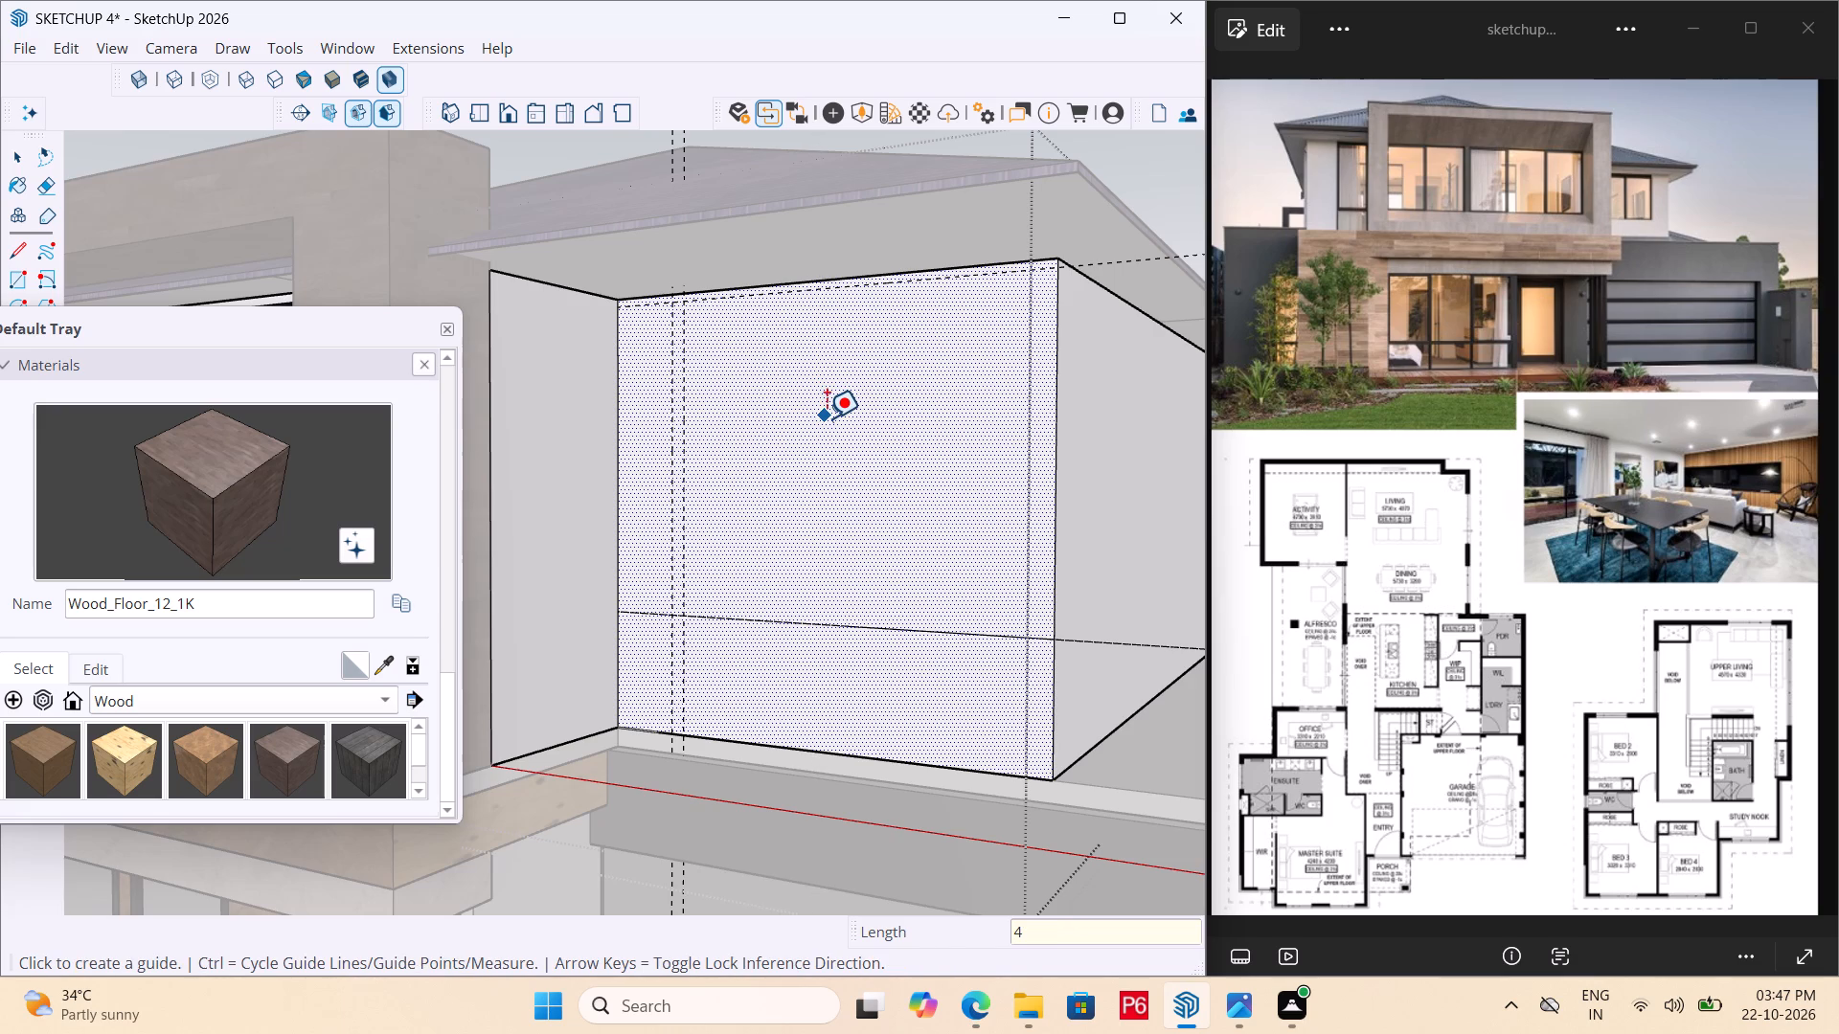
{"action": "key", "text": "BackSpace"}
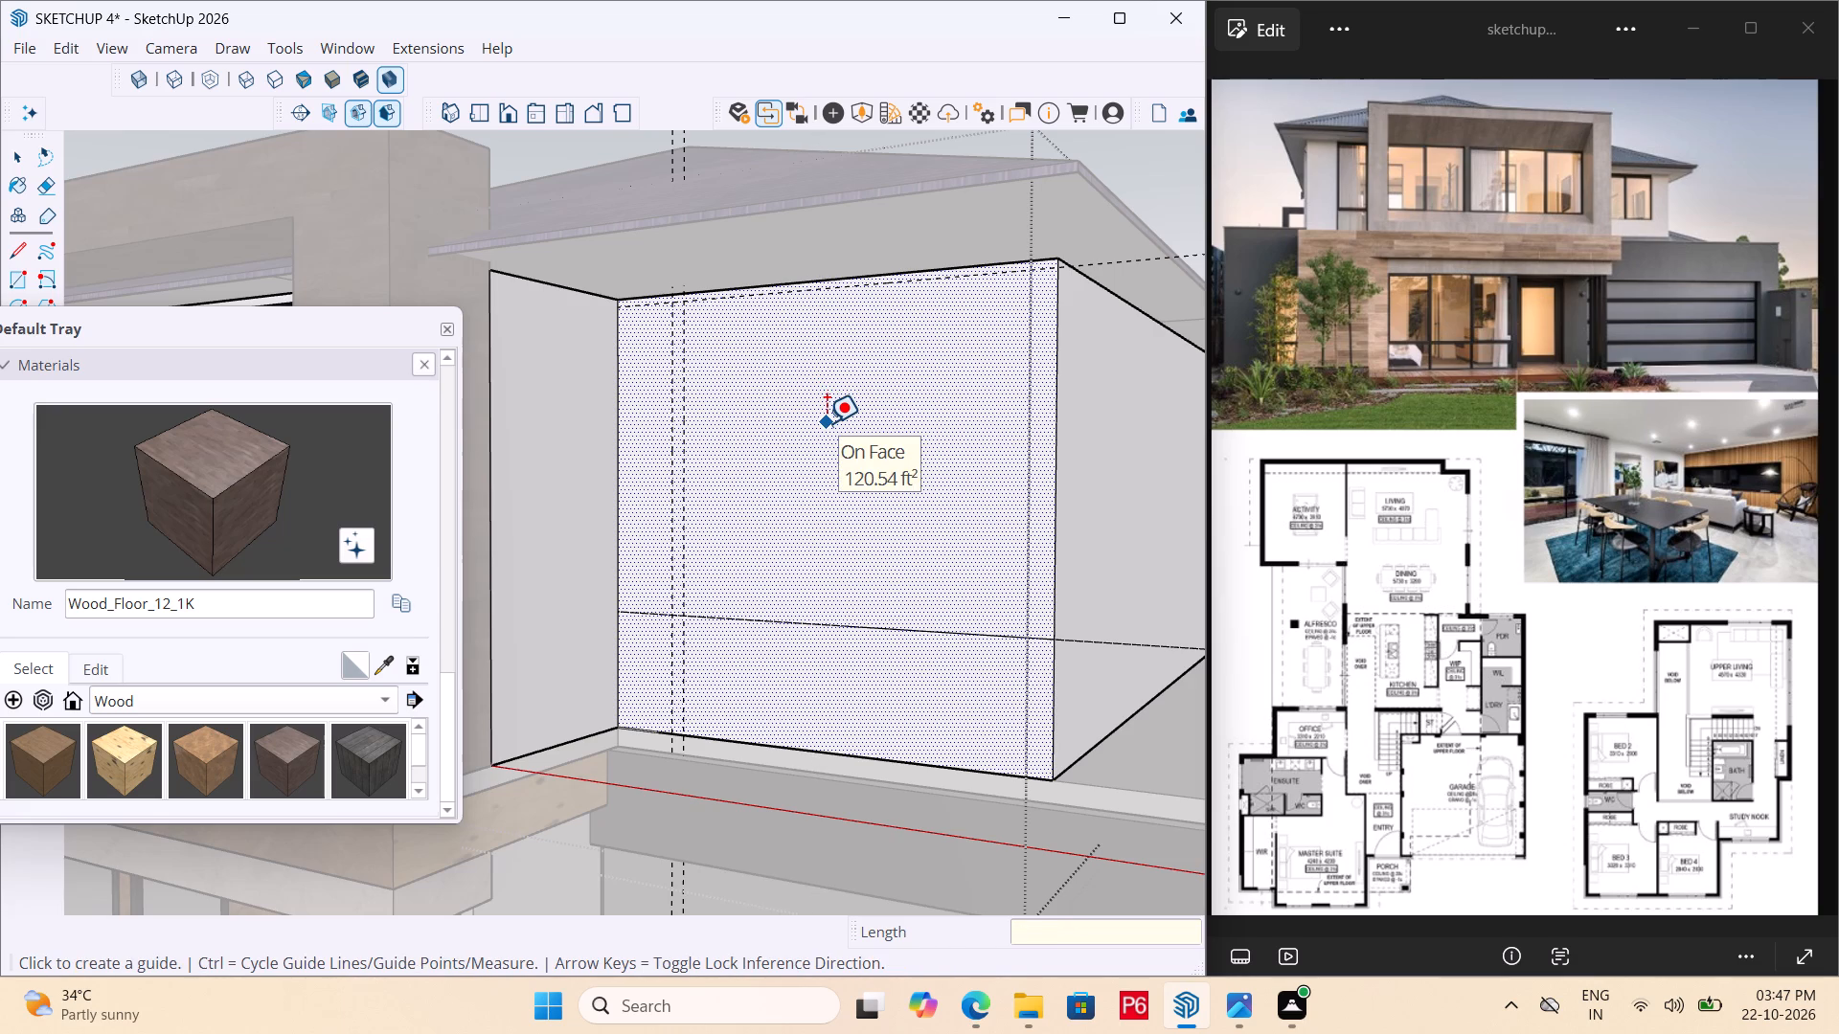
{"action": "key", "text": "ctrl+z"}
{"action": "left_click", "coordinate": [677, 454]}
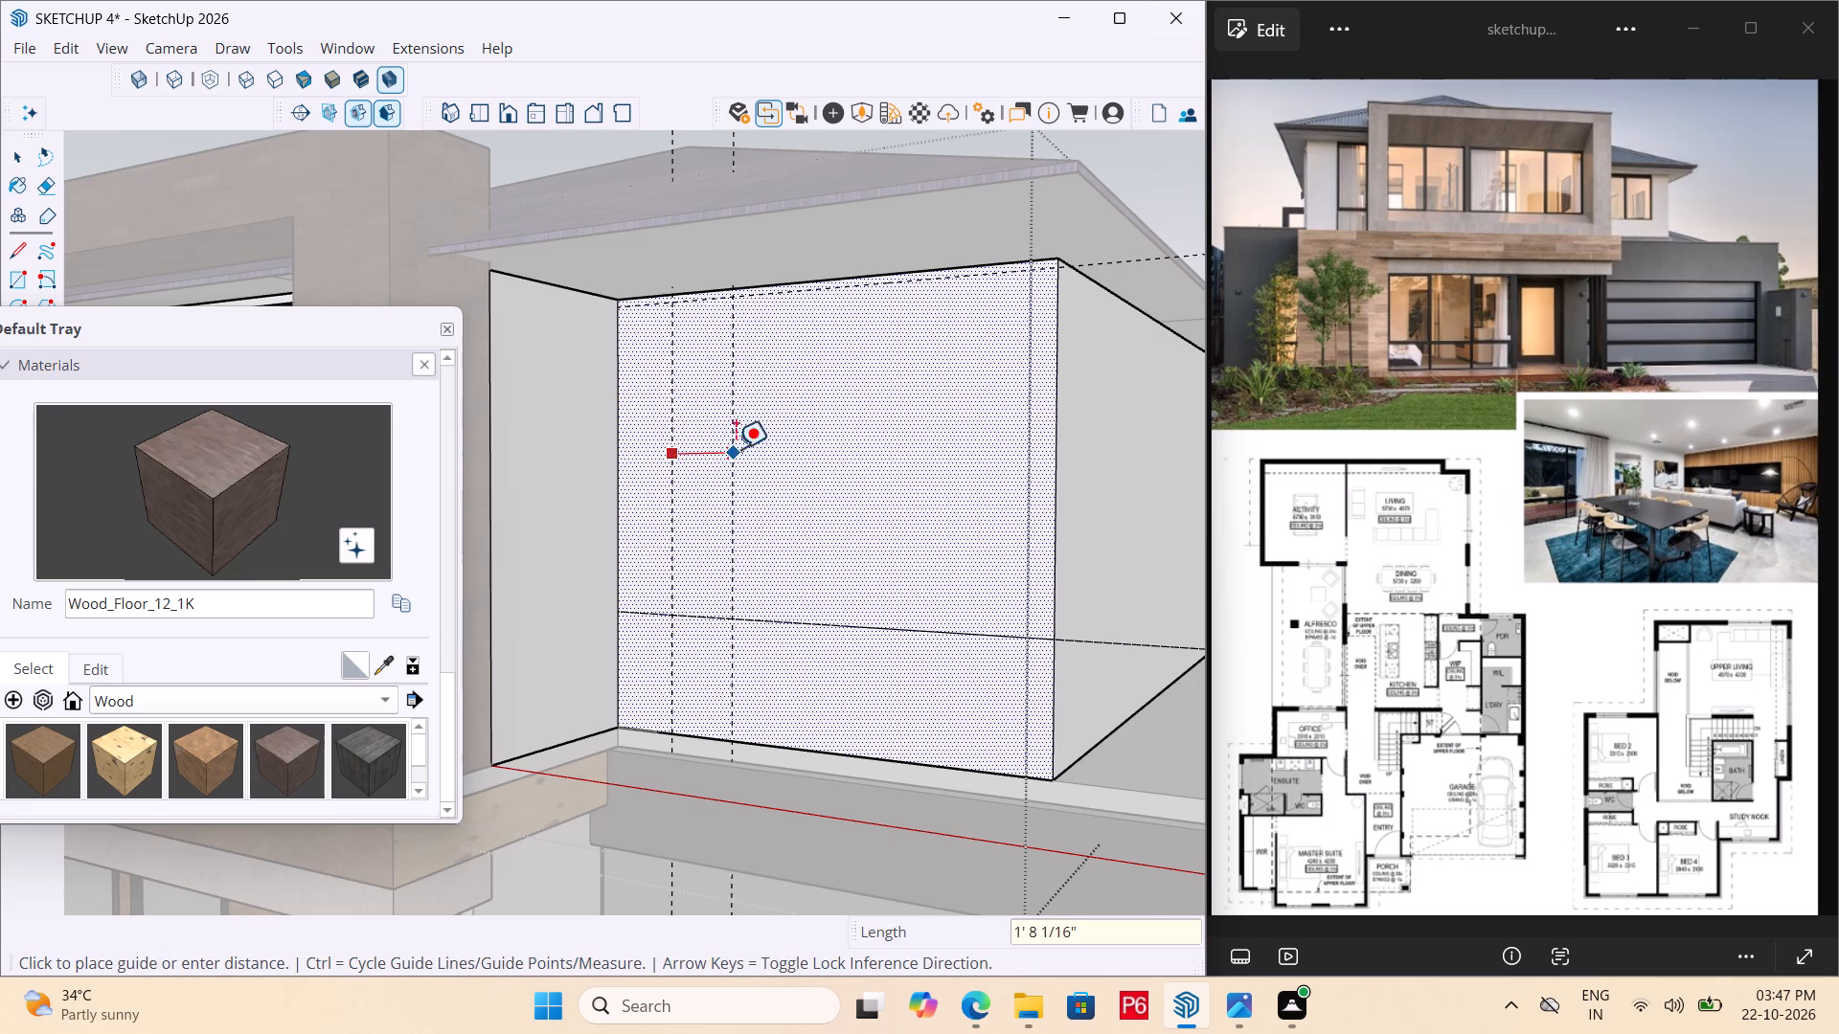
{"action": "type", "text": "4'"}
{"action": "key", "text": "Return"}
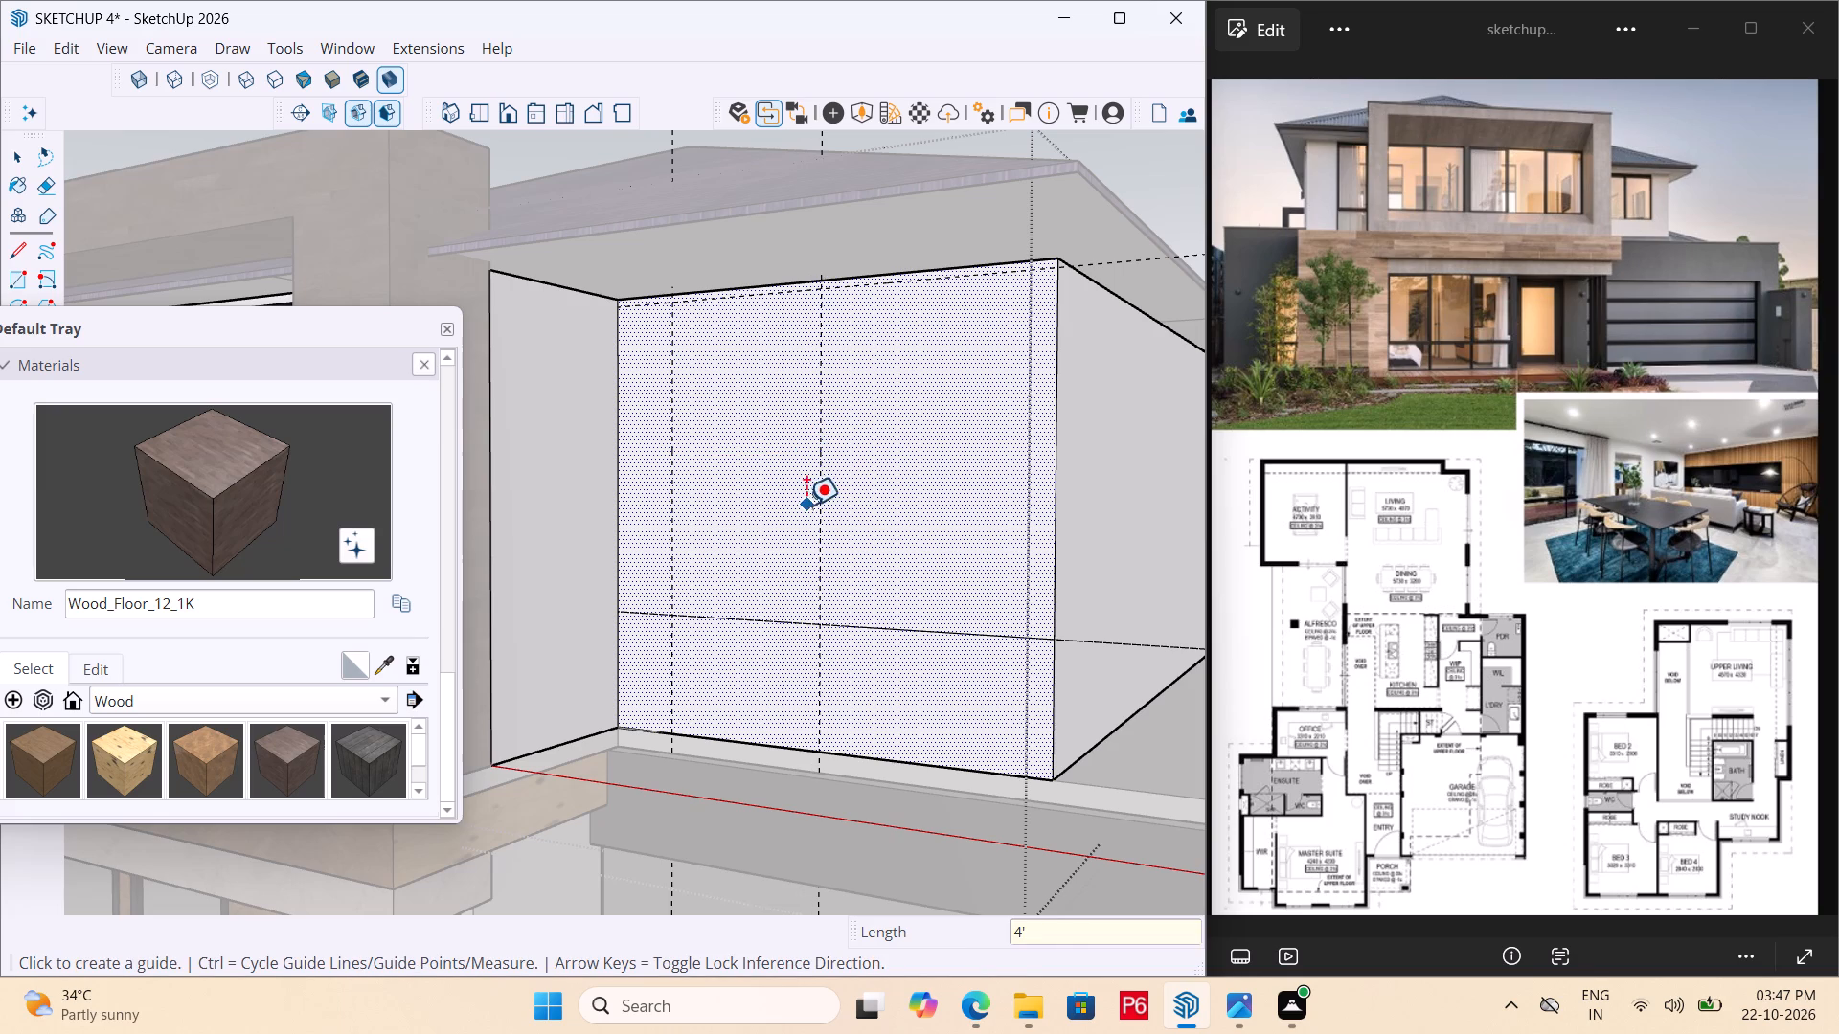
Place a third vertical guide 4' beyond the second one, away from the wood-painted frame.
{"action": "double_click", "coordinate": [820, 511]}
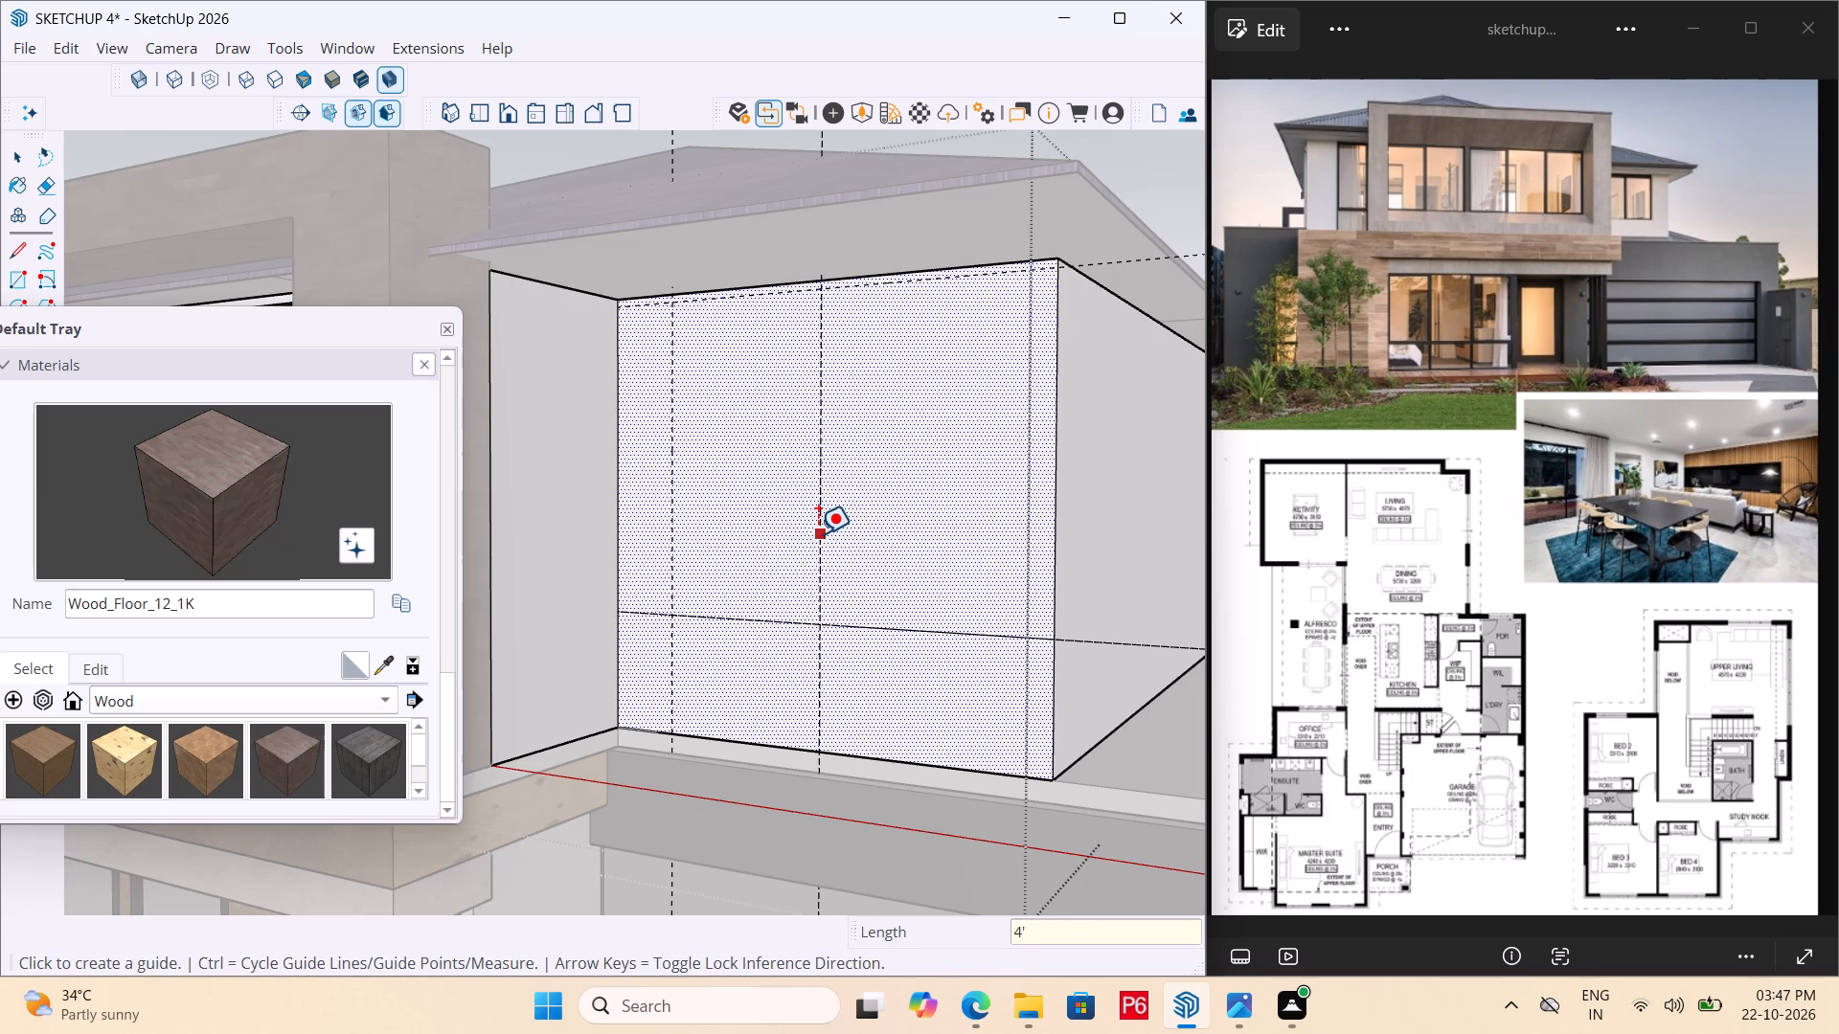
{"action": "left_click", "coordinate": [818, 534]}
{"action": "type", "text": "4'"}
{"action": "key", "text": "Return"}
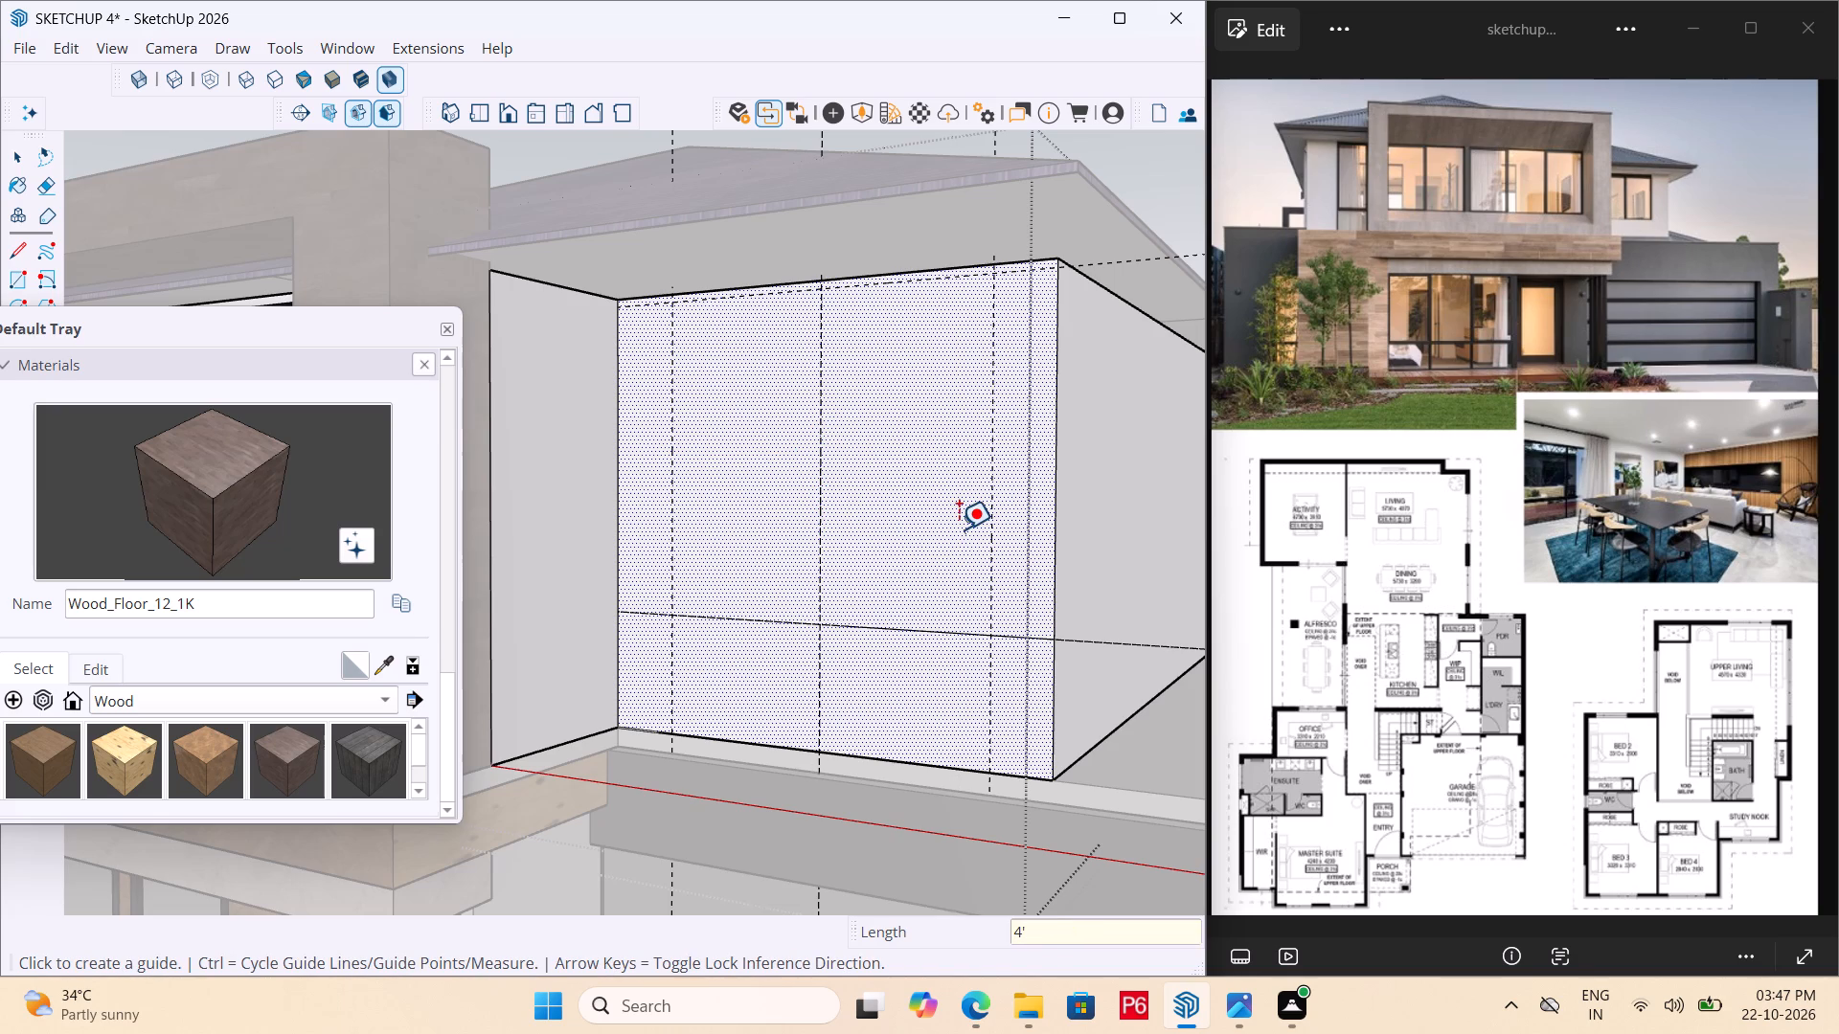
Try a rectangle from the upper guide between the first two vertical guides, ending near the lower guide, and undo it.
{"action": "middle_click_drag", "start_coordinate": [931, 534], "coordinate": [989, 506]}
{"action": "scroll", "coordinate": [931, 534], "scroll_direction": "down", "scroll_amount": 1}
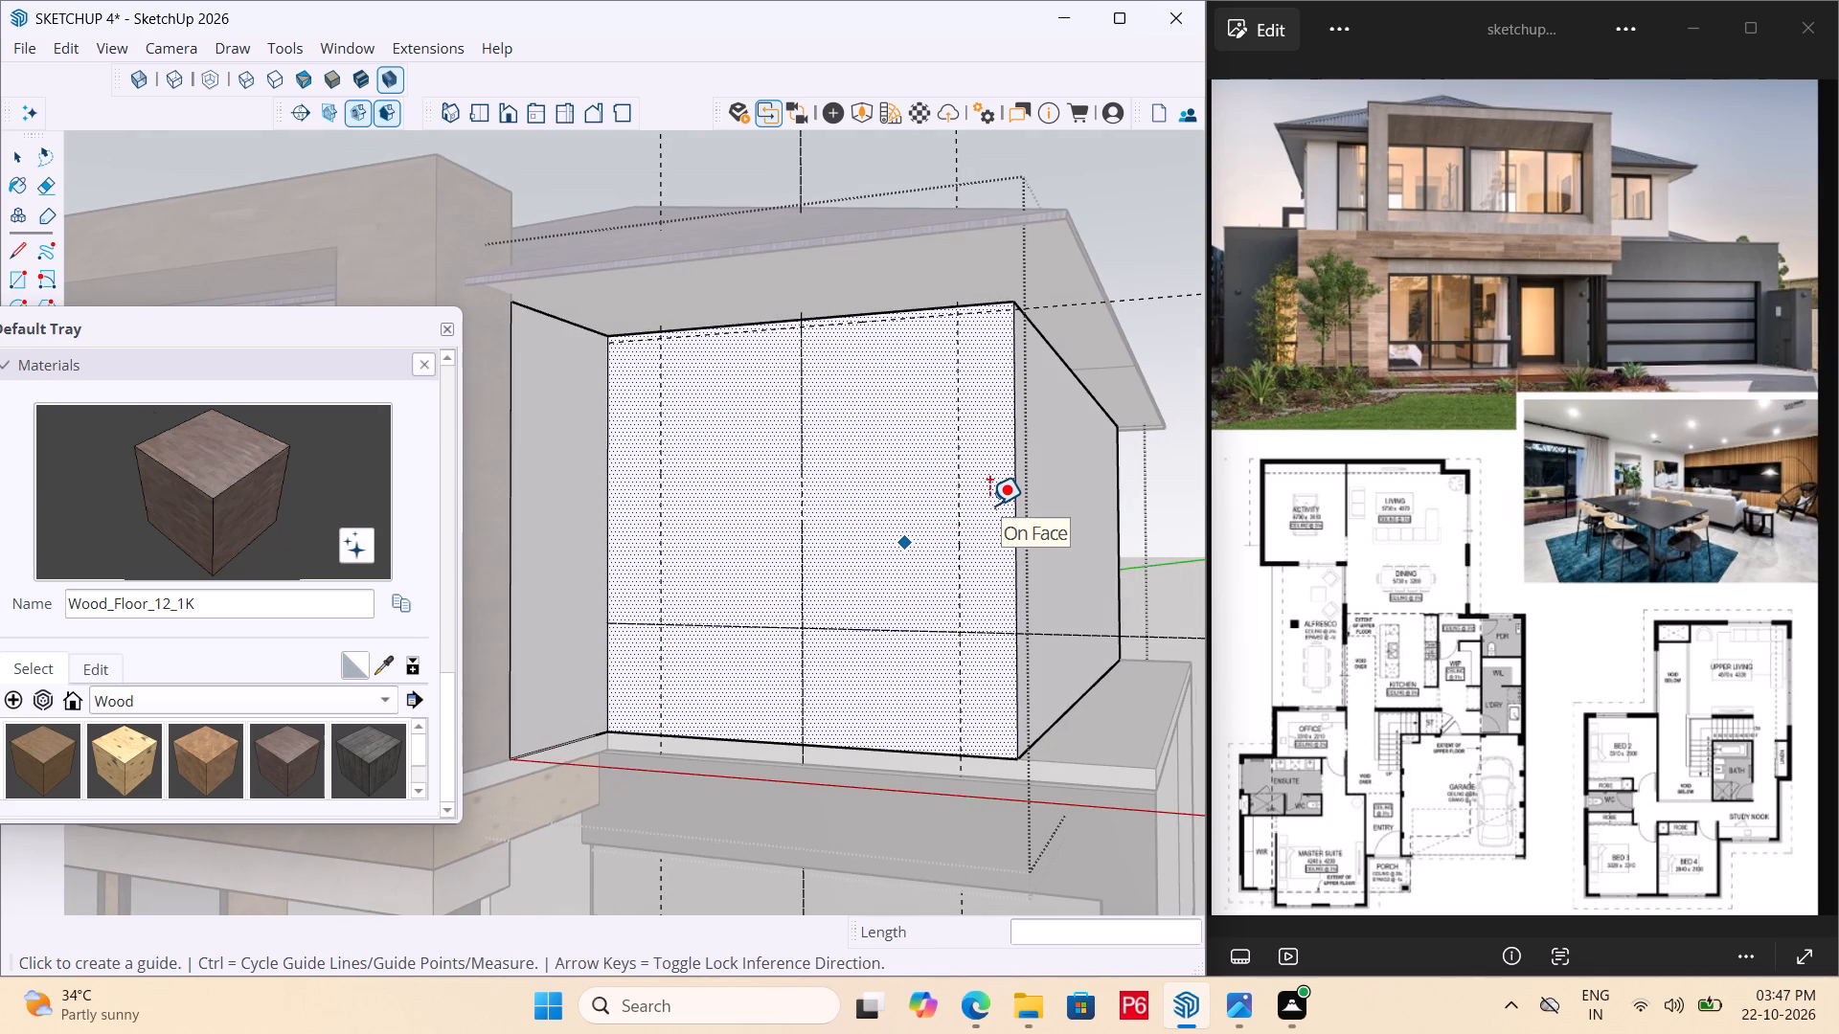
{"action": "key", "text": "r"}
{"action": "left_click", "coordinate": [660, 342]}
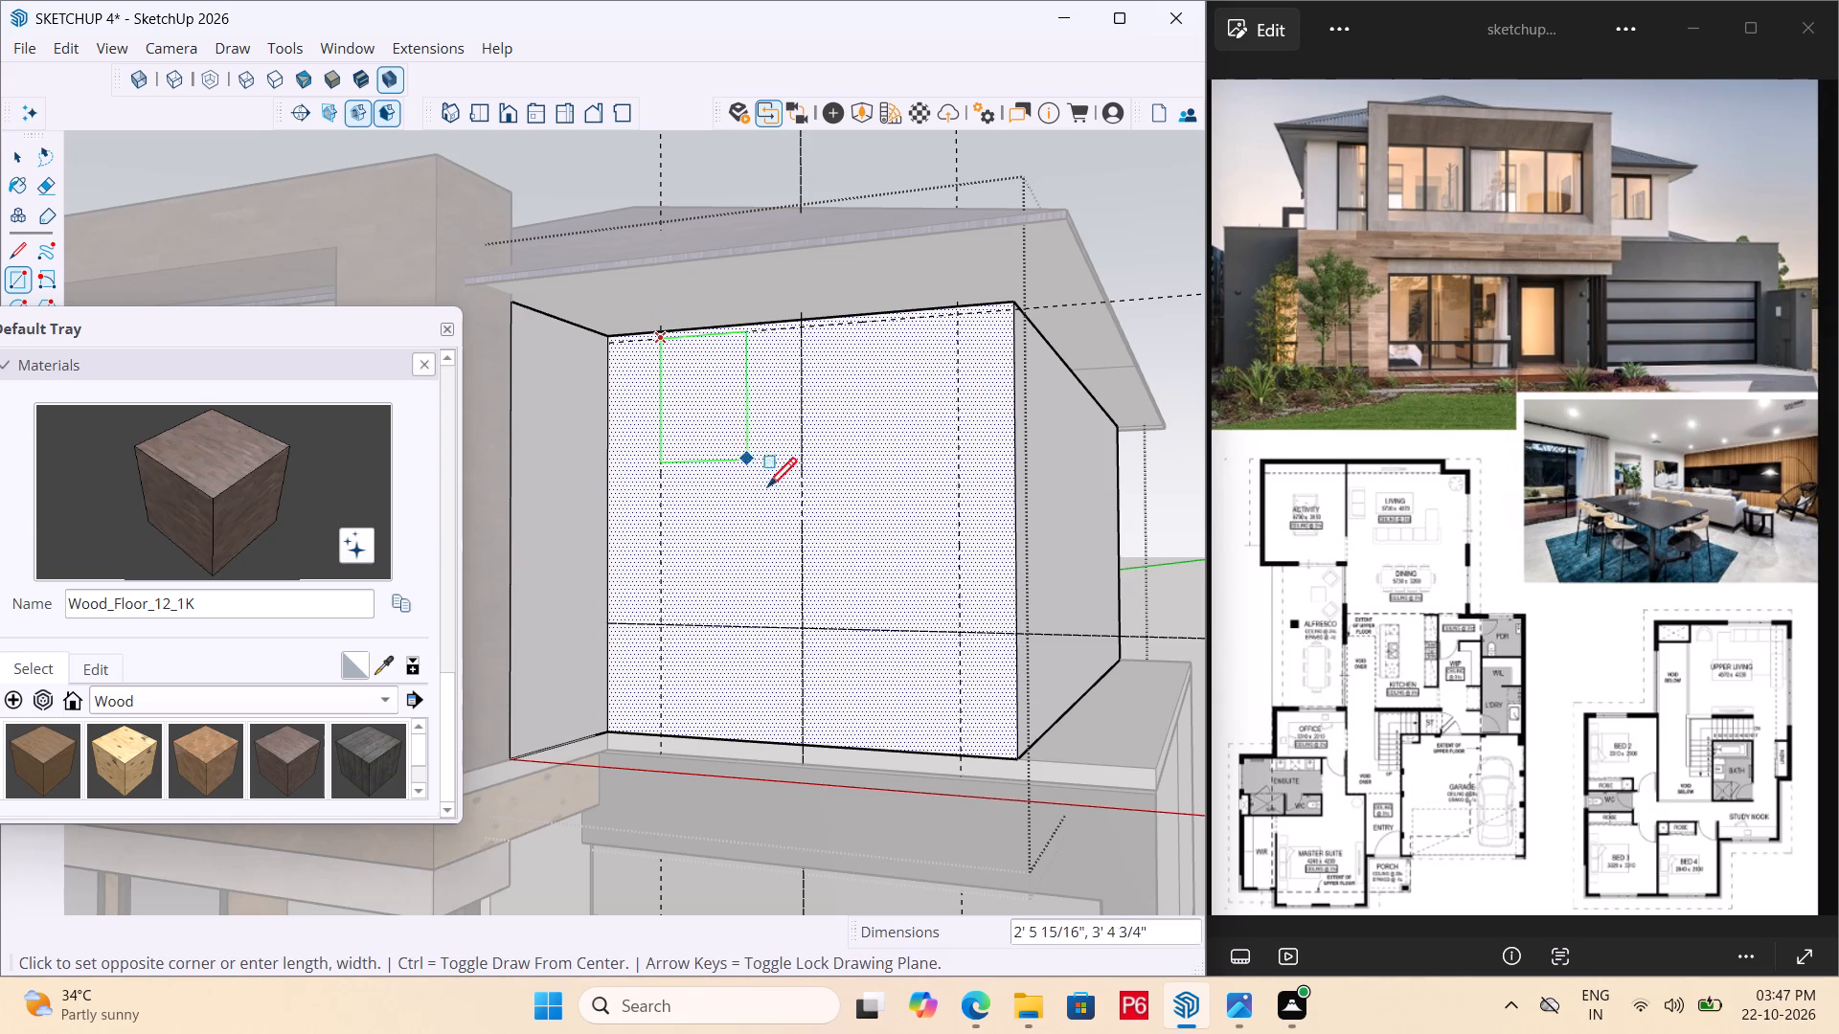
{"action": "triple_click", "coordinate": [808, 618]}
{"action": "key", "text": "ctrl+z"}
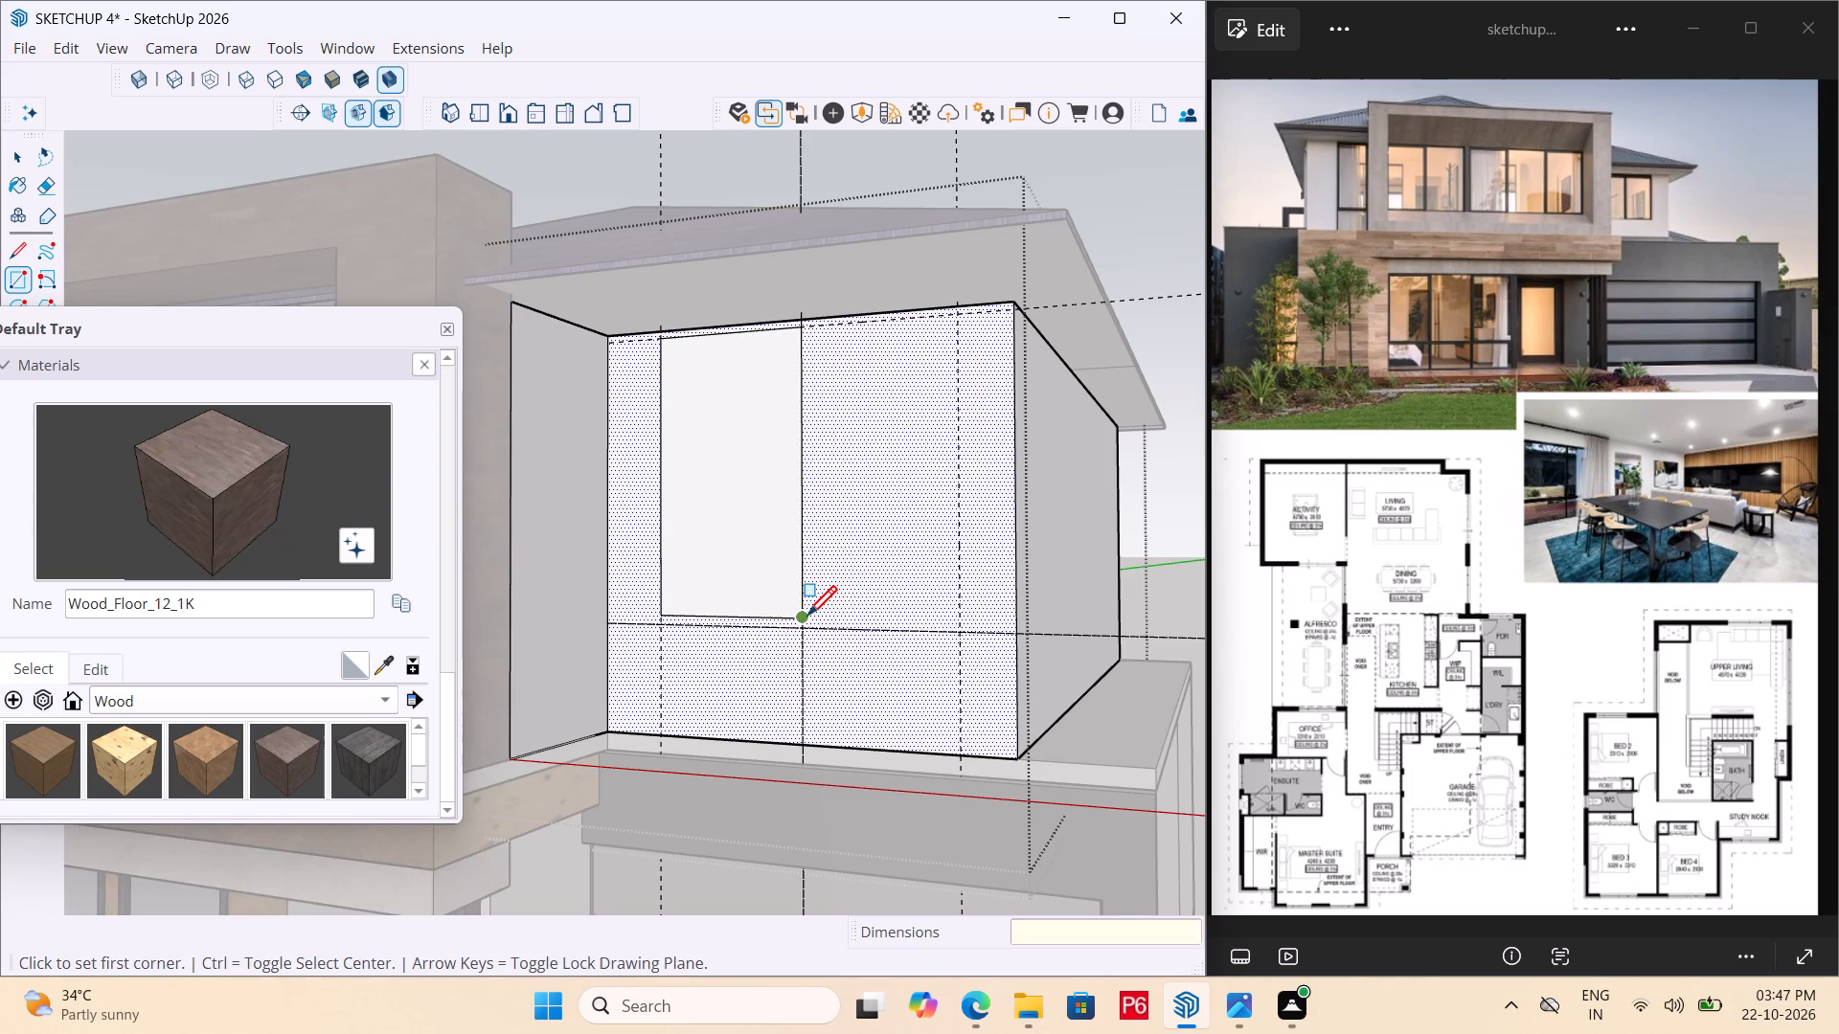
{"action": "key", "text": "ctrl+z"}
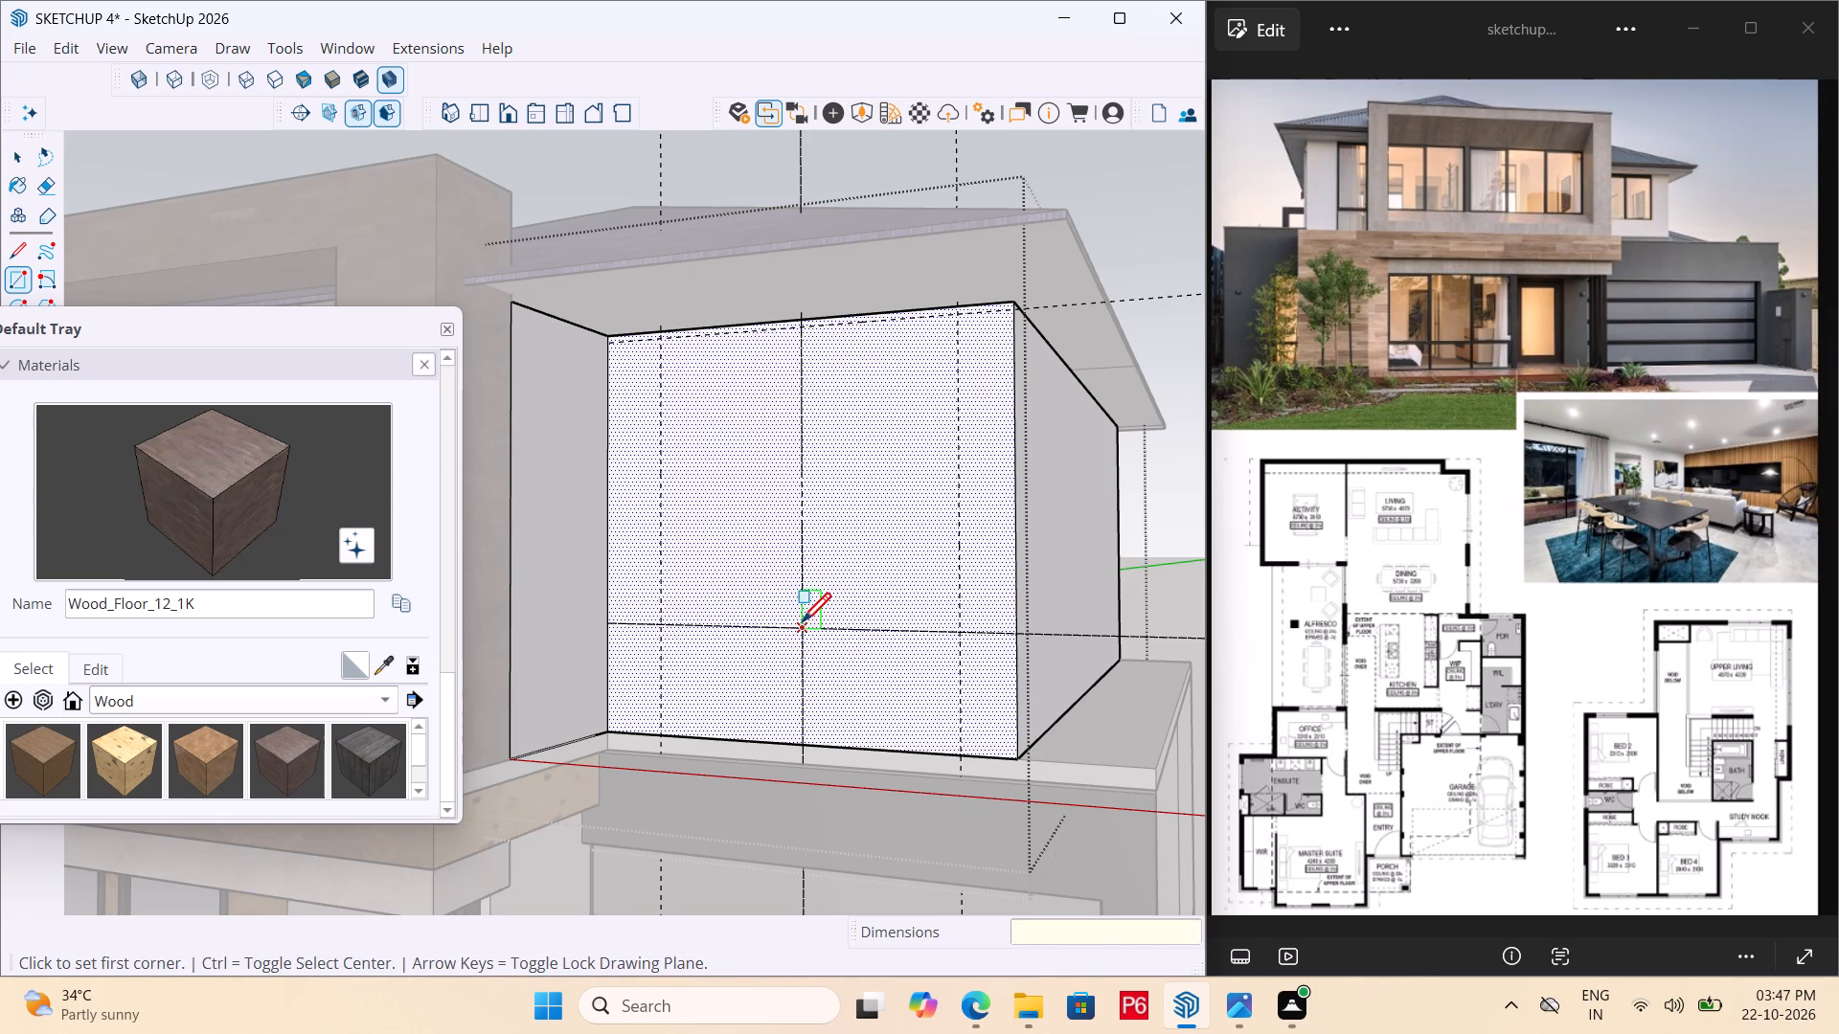
Draw two adjoining 4' by 7' 9 11/16" window rectangles on the wall, snapped to the guide intersections.
{"action": "left_click", "coordinate": [801, 630]}
{"action": "left_click", "coordinate": [661, 340]}
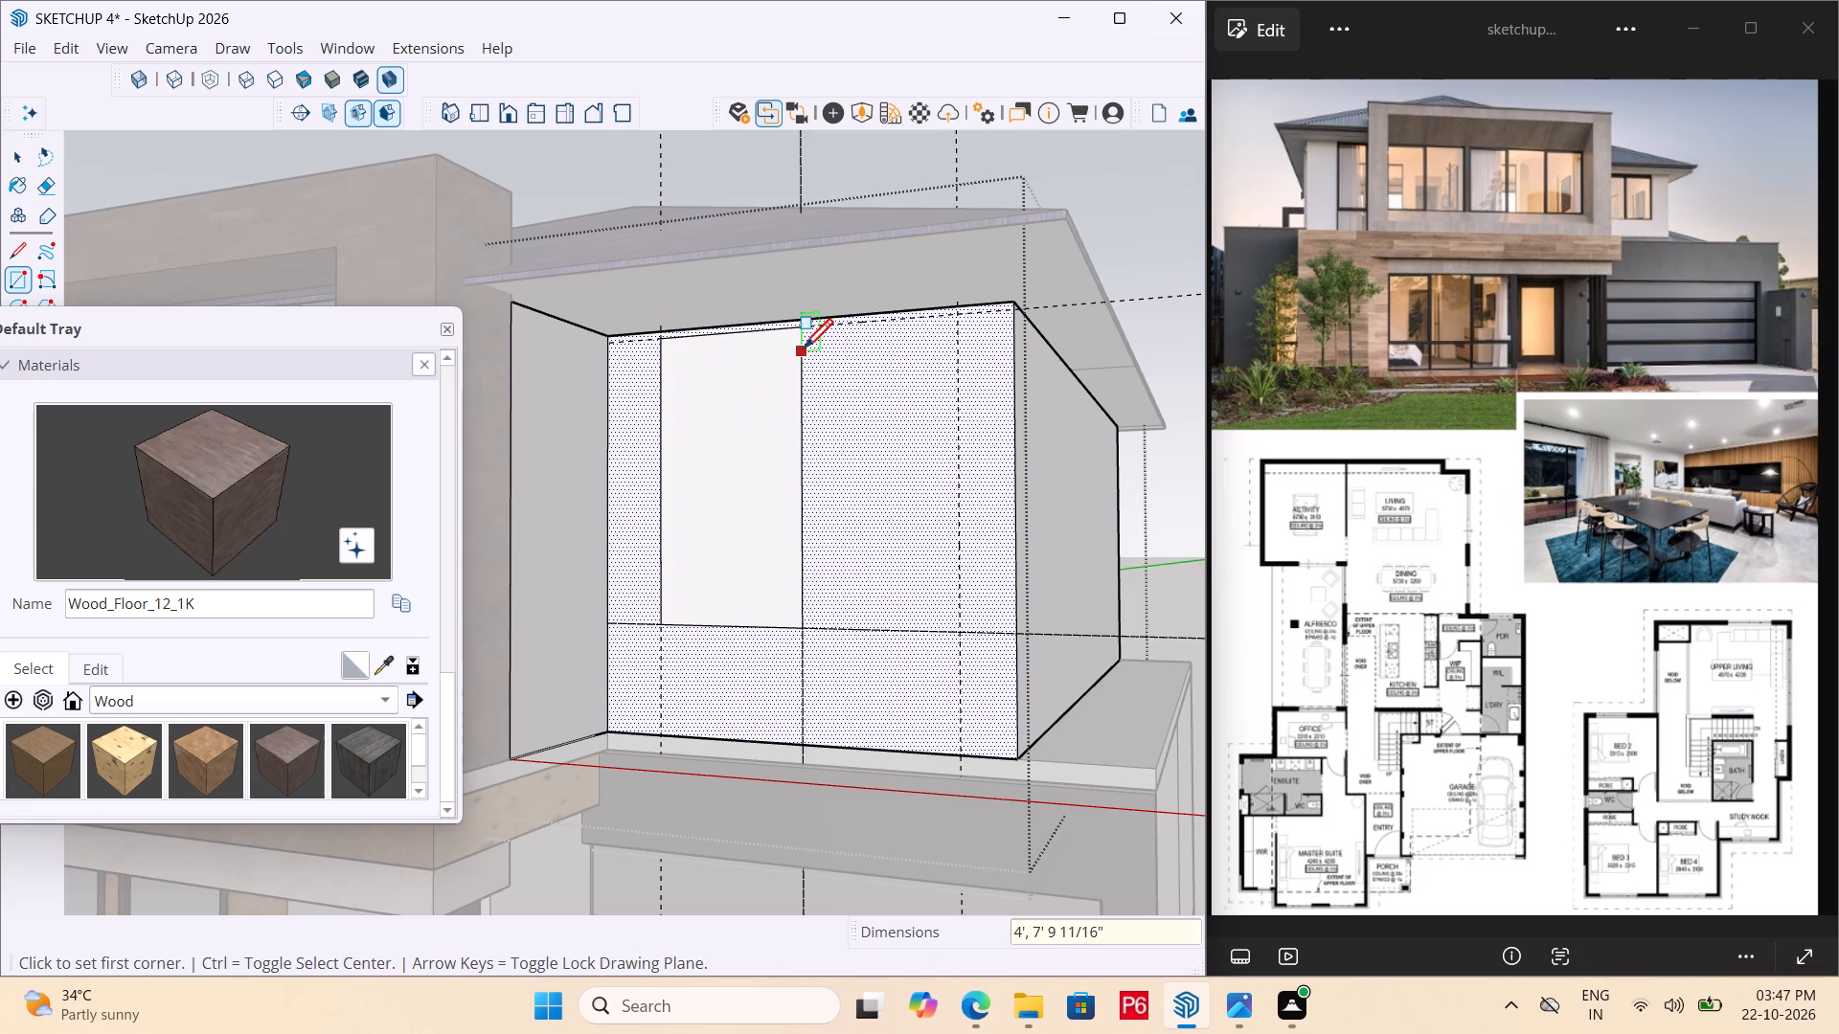
{"action": "left_click", "coordinate": [805, 332]}
{"action": "left_click", "coordinate": [955, 627]}
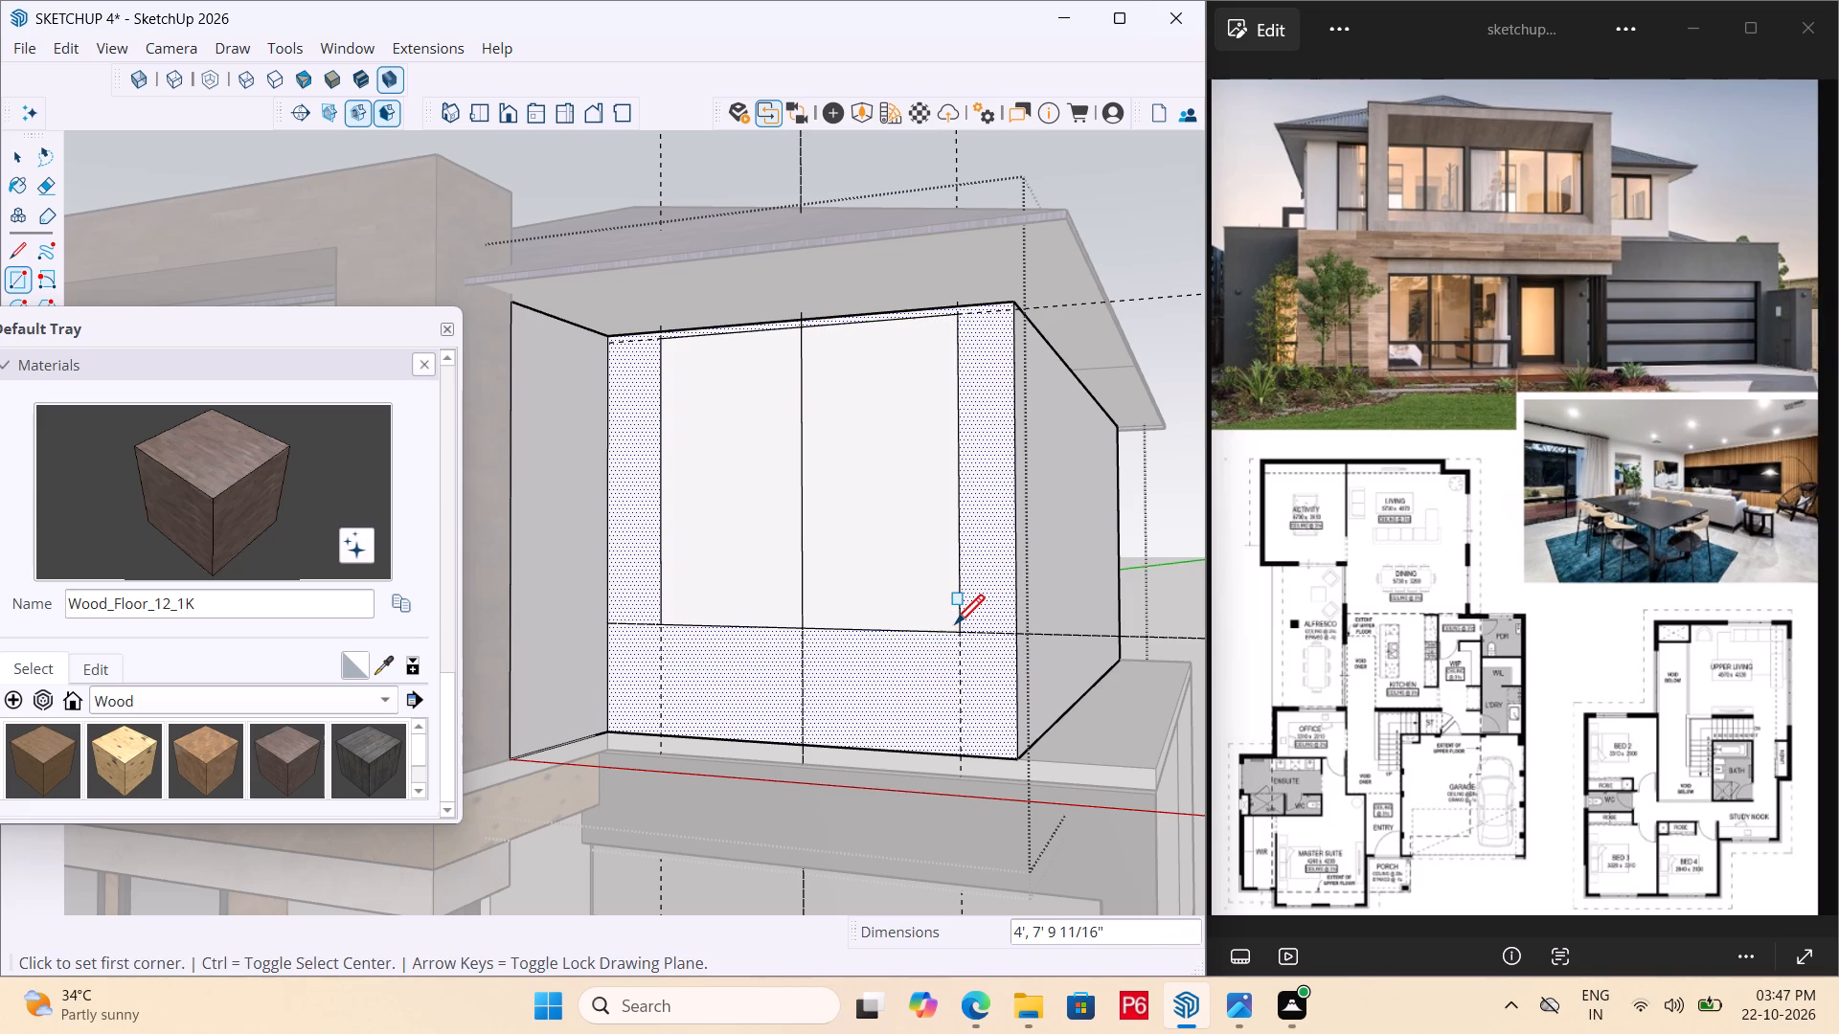
Erase the three vertical guides and the upper horizontal guide around the two window rectangles.
{"action": "key", "text": "space"}
{"action": "scroll", "coordinate": [765, 613], "scroll_direction": "down", "scroll_amount": 3}
{"action": "key", "text": "e"}
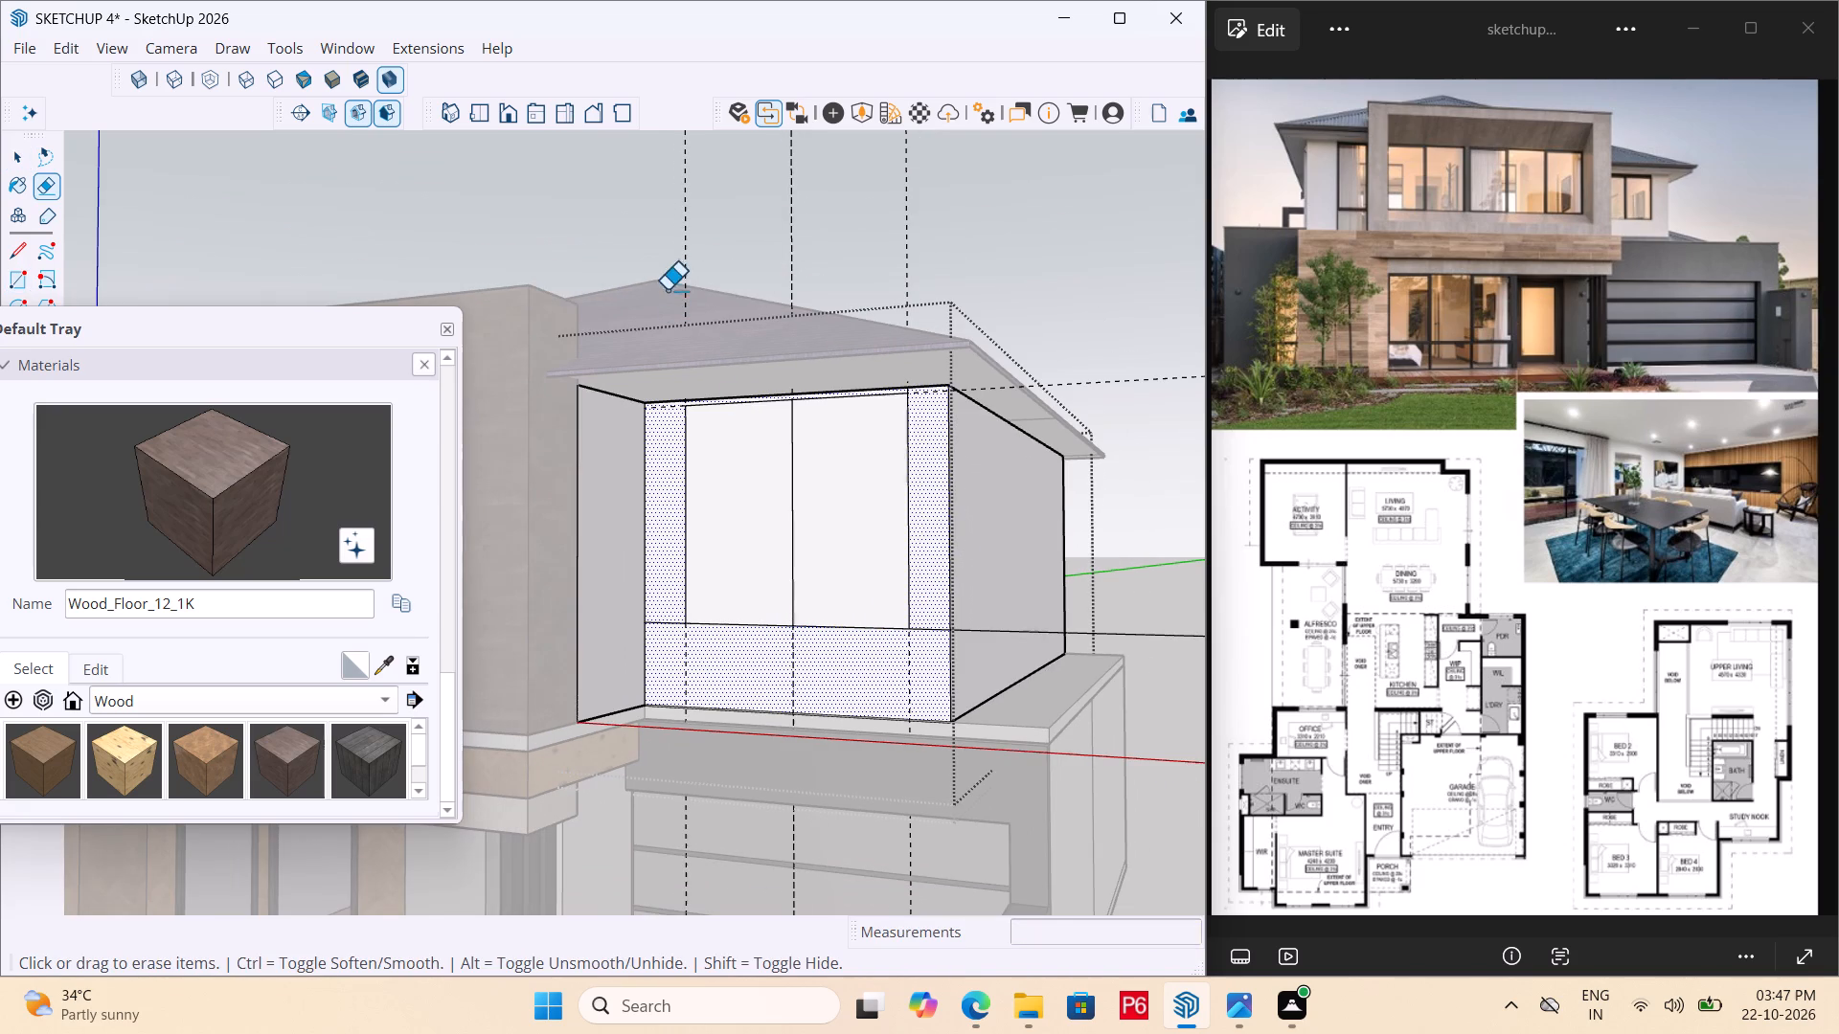
{"action": "left_click_drag", "start_coordinate": [667, 281], "coordinate": [684, 265]}
{"action": "left_click_drag", "start_coordinate": [684, 265], "coordinate": [696, 262]}
{"action": "left_click_drag", "start_coordinate": [715, 259], "coordinate": [753, 258]}
{"action": "left_click_drag", "start_coordinate": [755, 258], "coordinate": [915, 250]}
{"action": "left_click", "coordinate": [915, 250]}
{"action": "left_click_drag", "start_coordinate": [1068, 360], "coordinate": [1075, 367]}
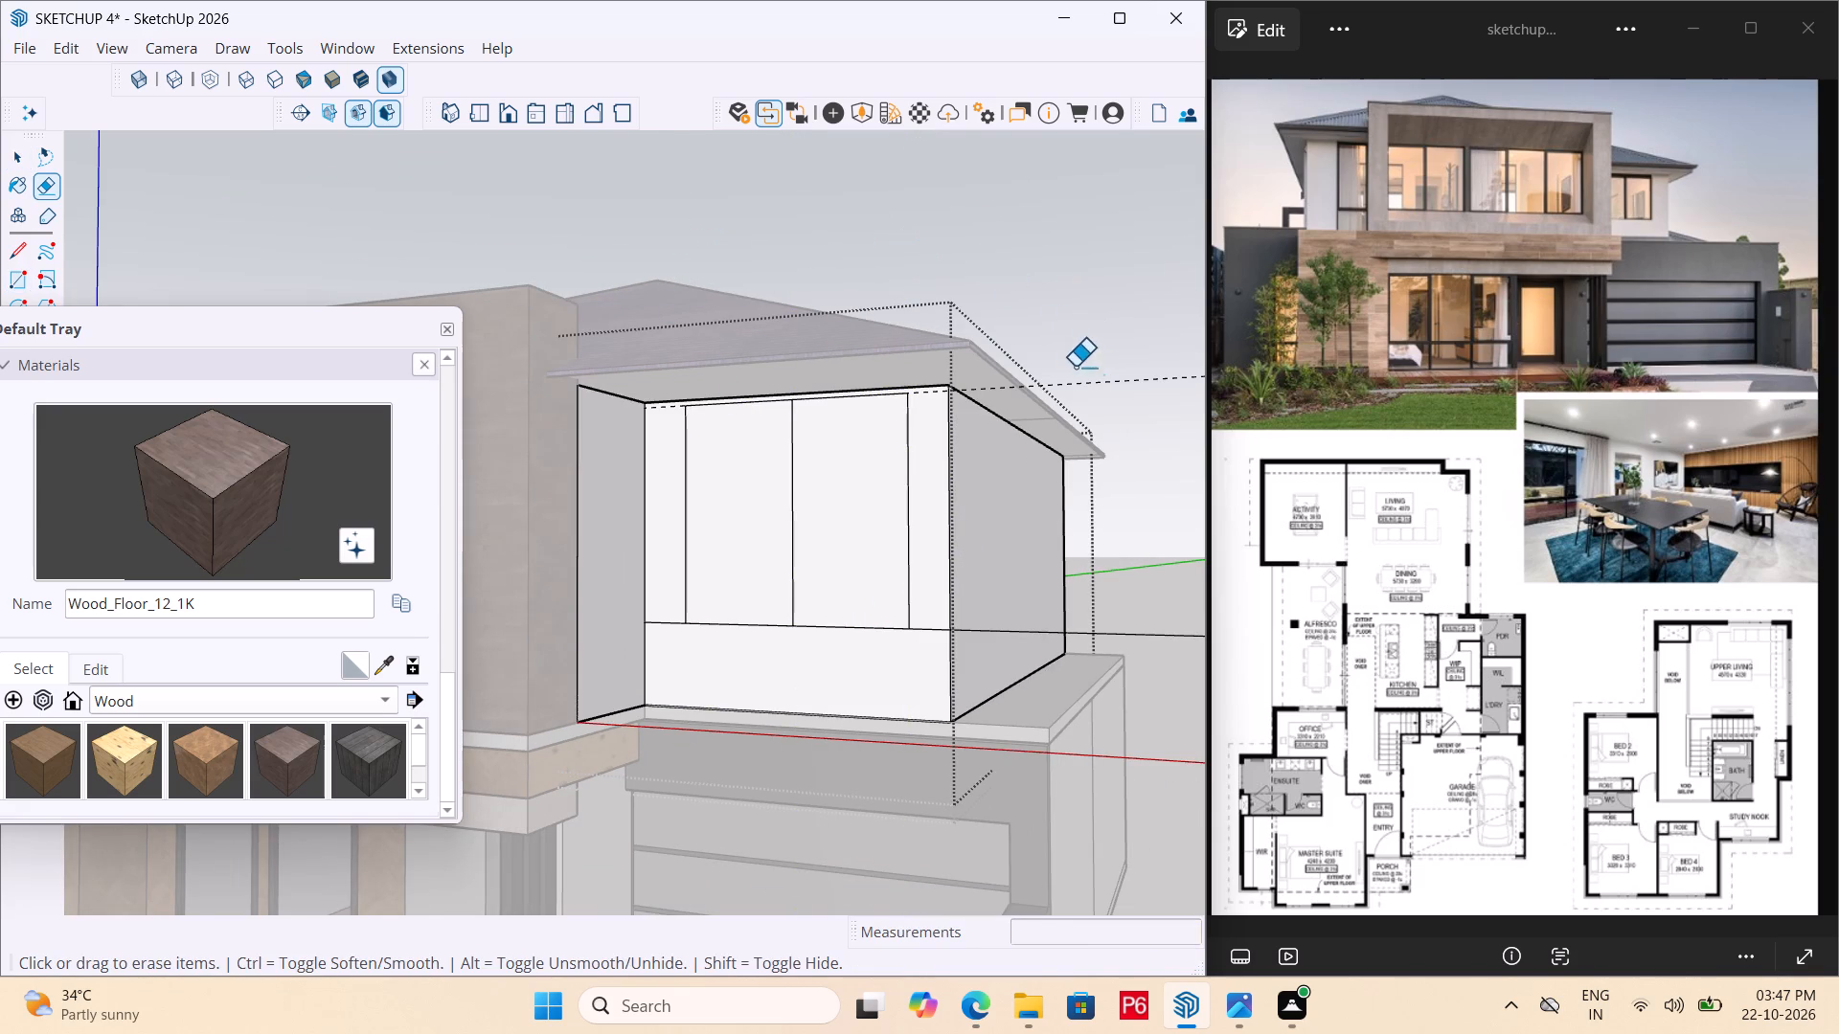
{"action": "left_click_drag", "start_coordinate": [1075, 367], "coordinate": [1078, 370]}
{"action": "left_click_drag", "start_coordinate": [1079, 371], "coordinate": [1093, 393]}
{"action": "left_click", "coordinate": [1093, 393]}
Save the model.
{"action": "scroll", "coordinate": [717, 594], "scroll_direction": "up", "scroll_amount": 5}
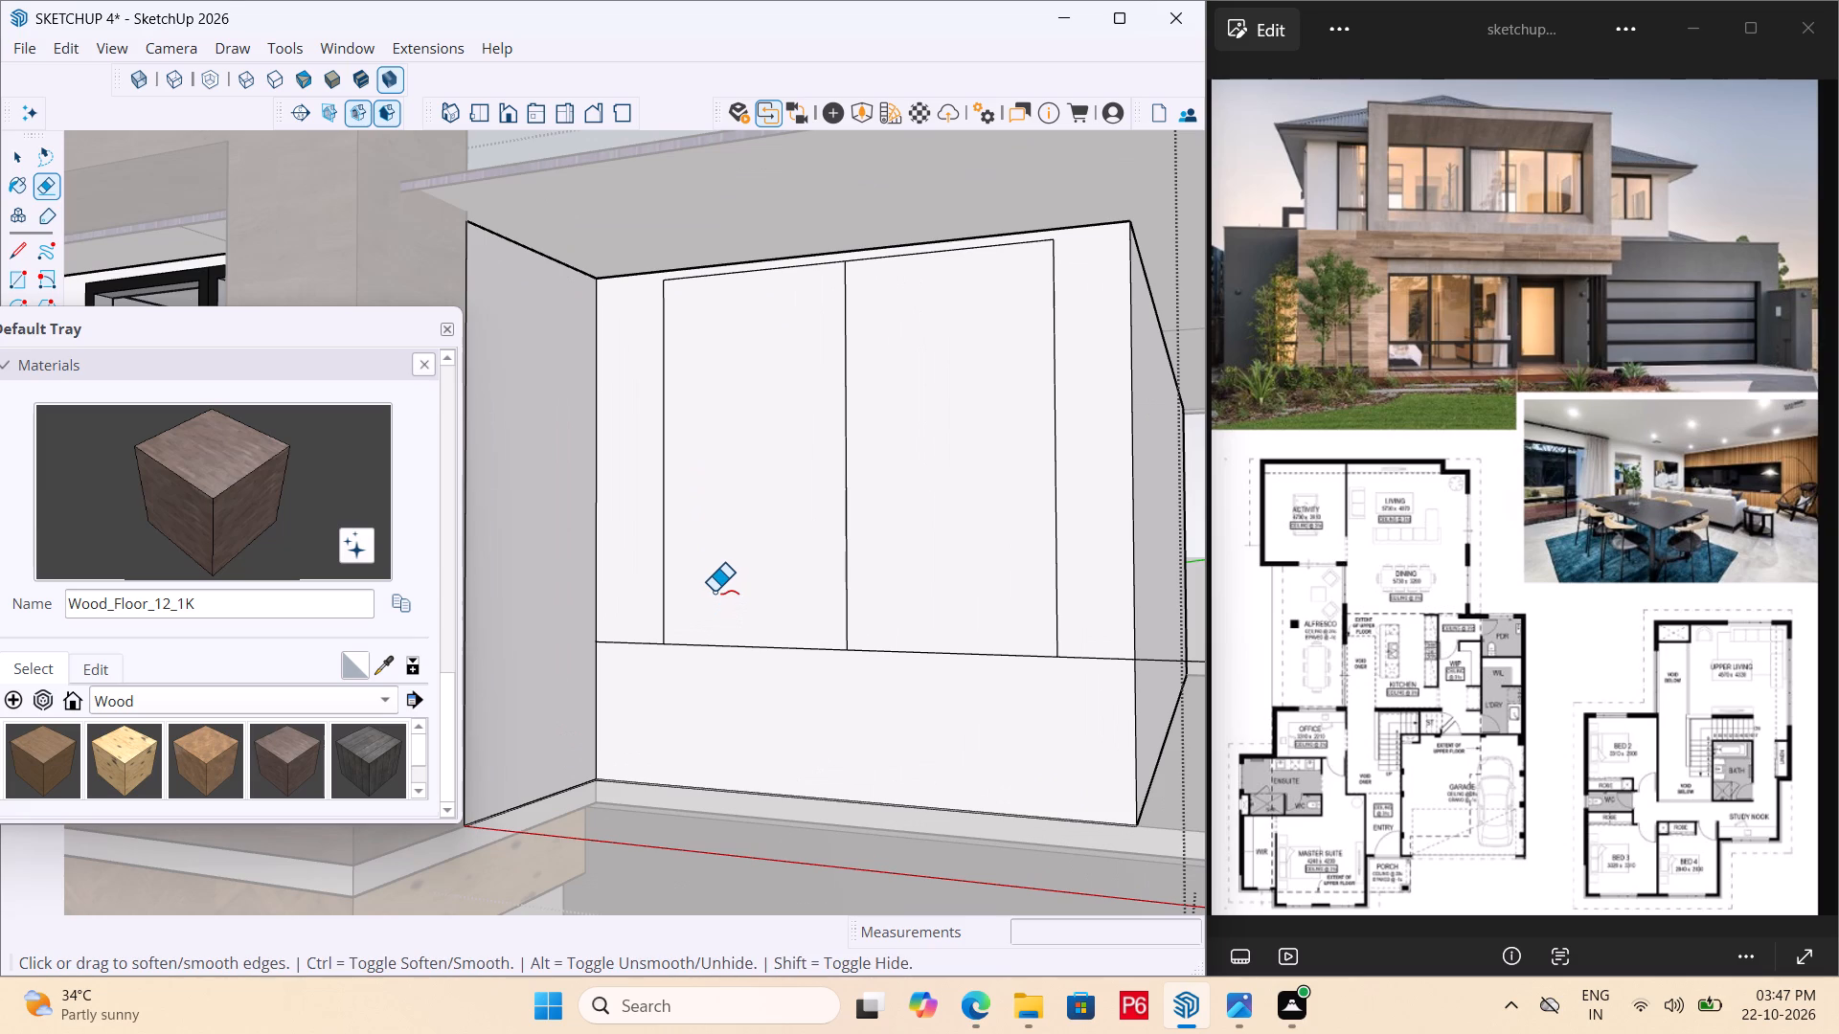
{"action": "key", "text": "ctrl+s"}
{"action": "key", "text": "ctrl+s"}
{"action": "key", "text": "ctrl+s"}
{"action": "key", "text": "ctrl+s"}
{"action": "key", "text": "ctrl+s"}
{"action": "key", "text": "ctrl+s"}
{"action": "key", "text": "ctrl+s"}
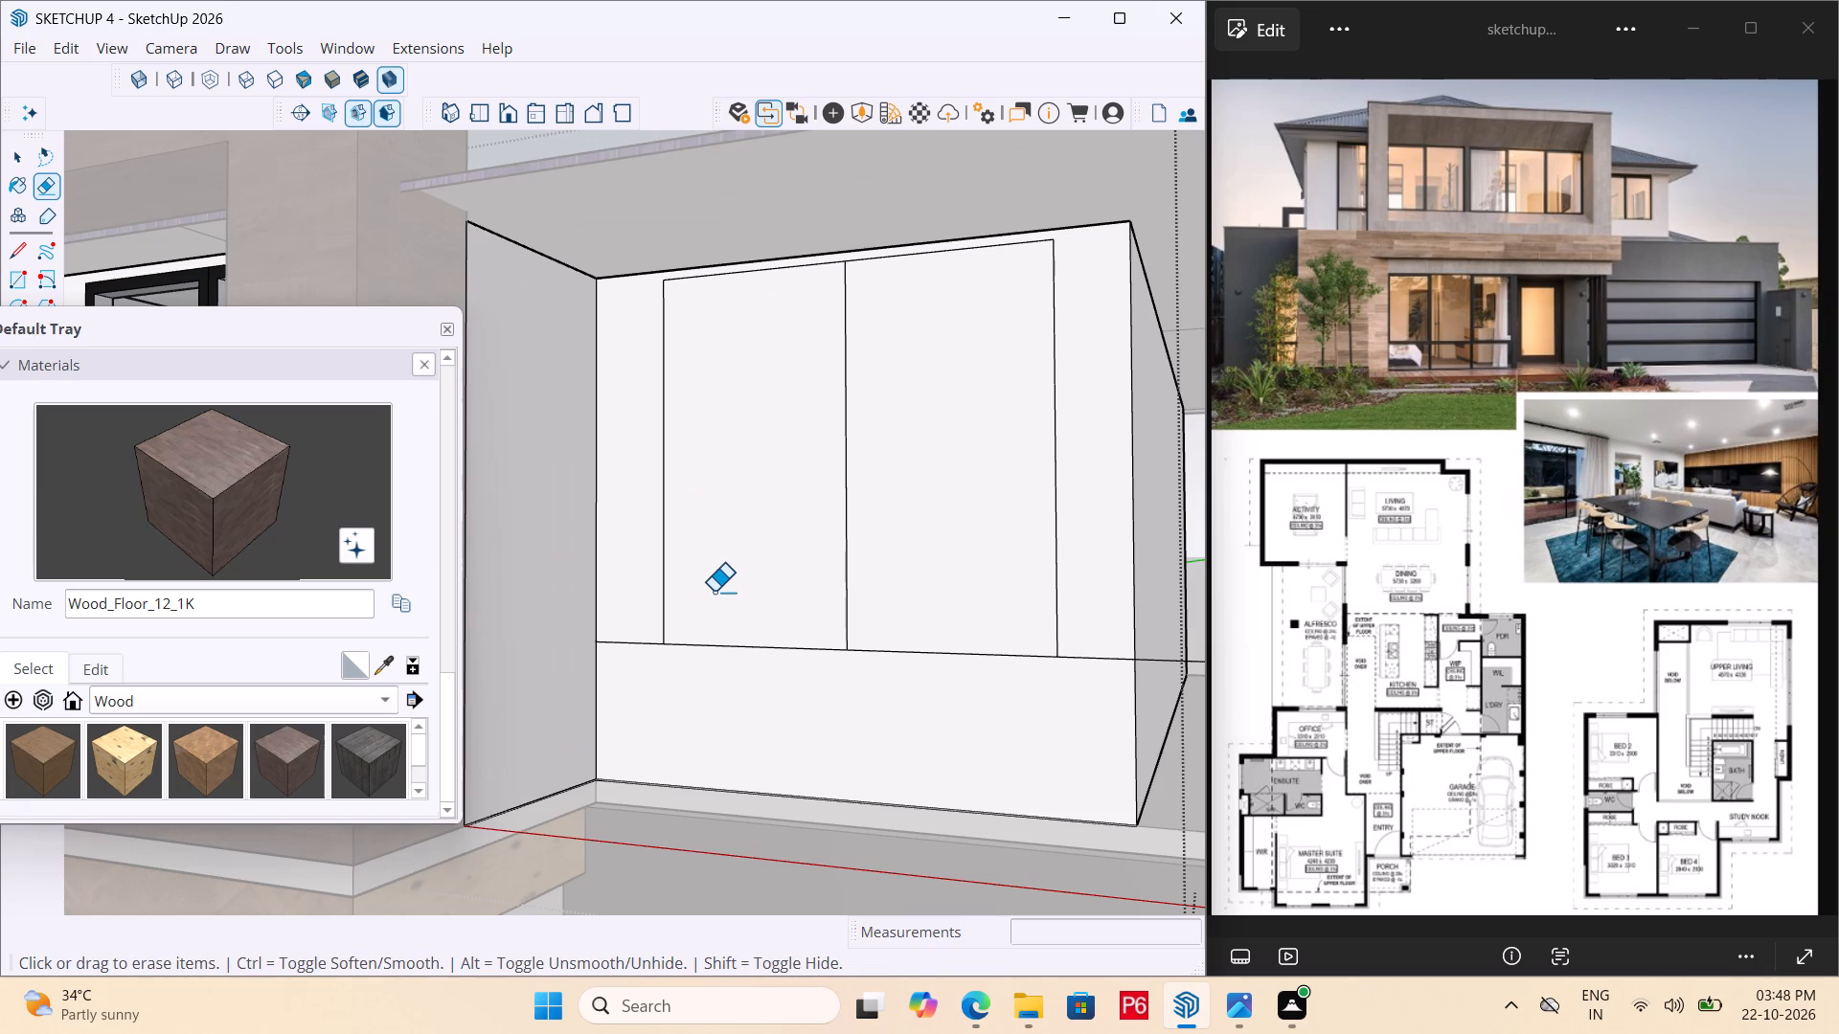
Erase the remaining horizontal guide along the bottom edge of the window rectangles.
{"action": "key", "text": "e"}
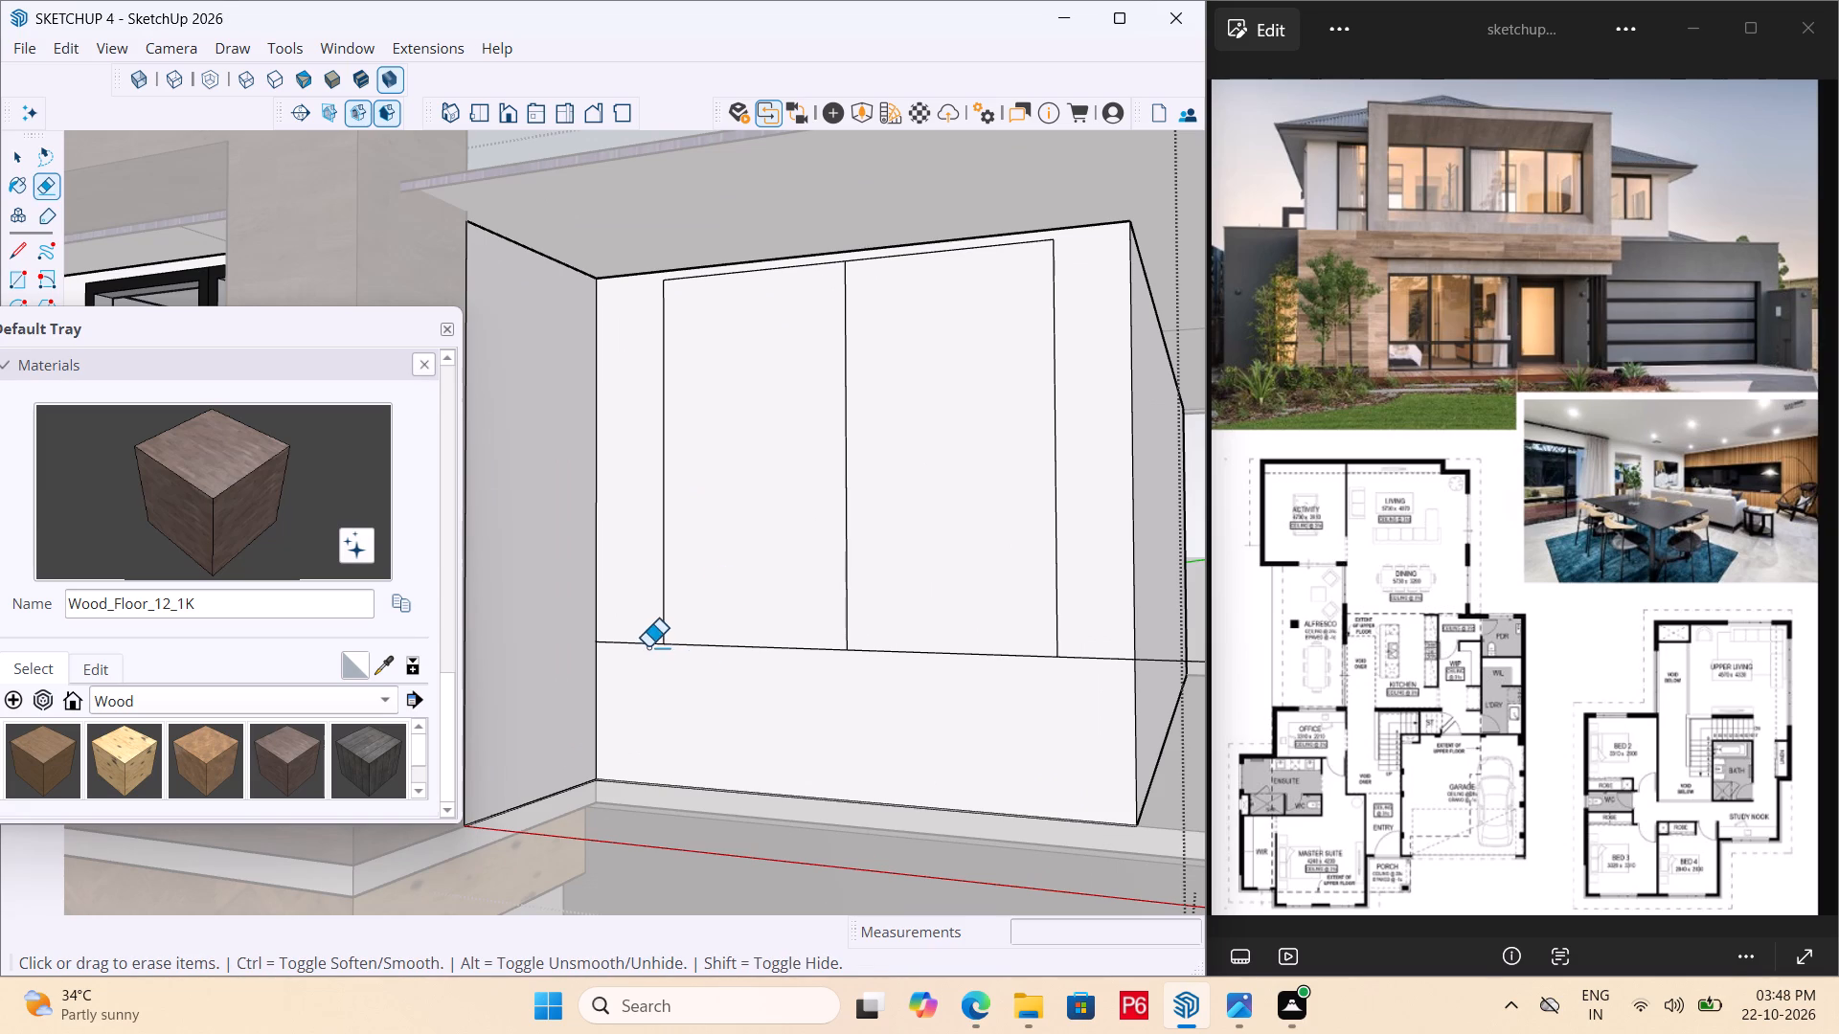
{"action": "double_click", "coordinate": [647, 647]}
{"action": "left_click_drag", "start_coordinate": [646, 636], "coordinate": [640, 663]}
{"action": "left_click", "coordinate": [640, 658]}
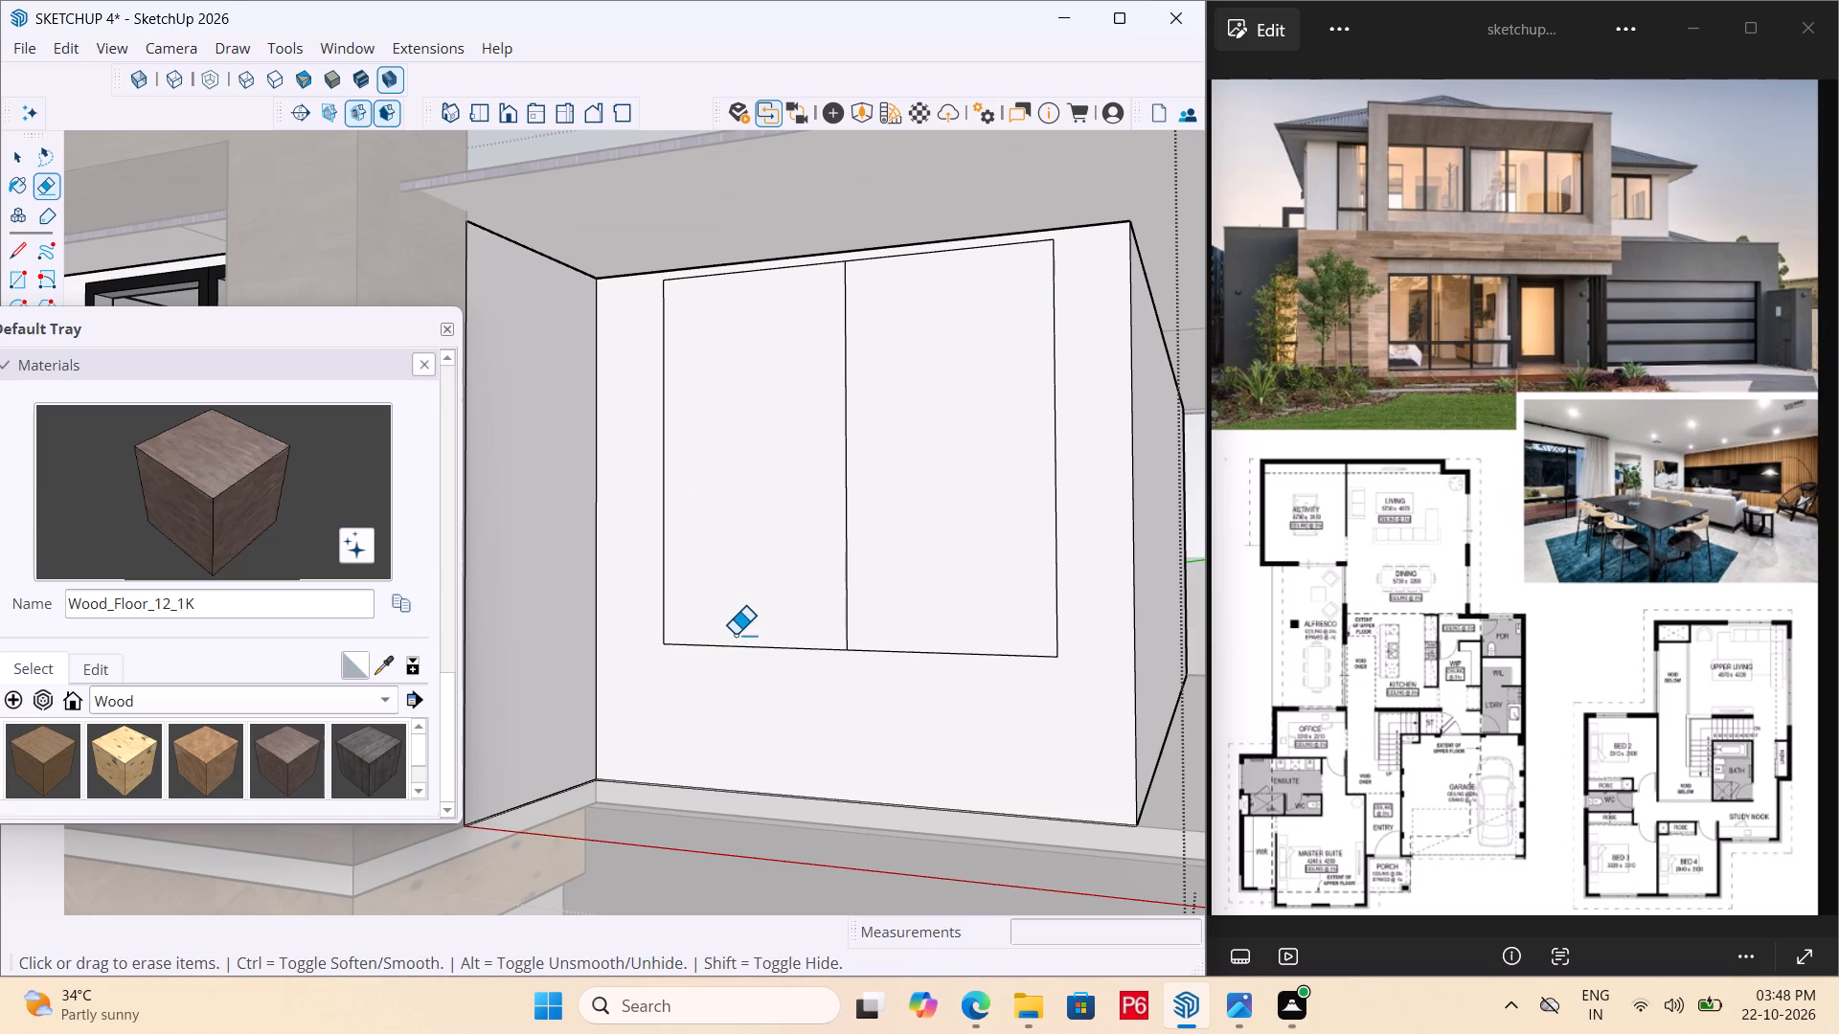
Offset the outline of the window panel nearest the wood-painted frame 3" inward.
{"action": "key", "text": "space"}
{"action": "left_click", "coordinate": [780, 556]}
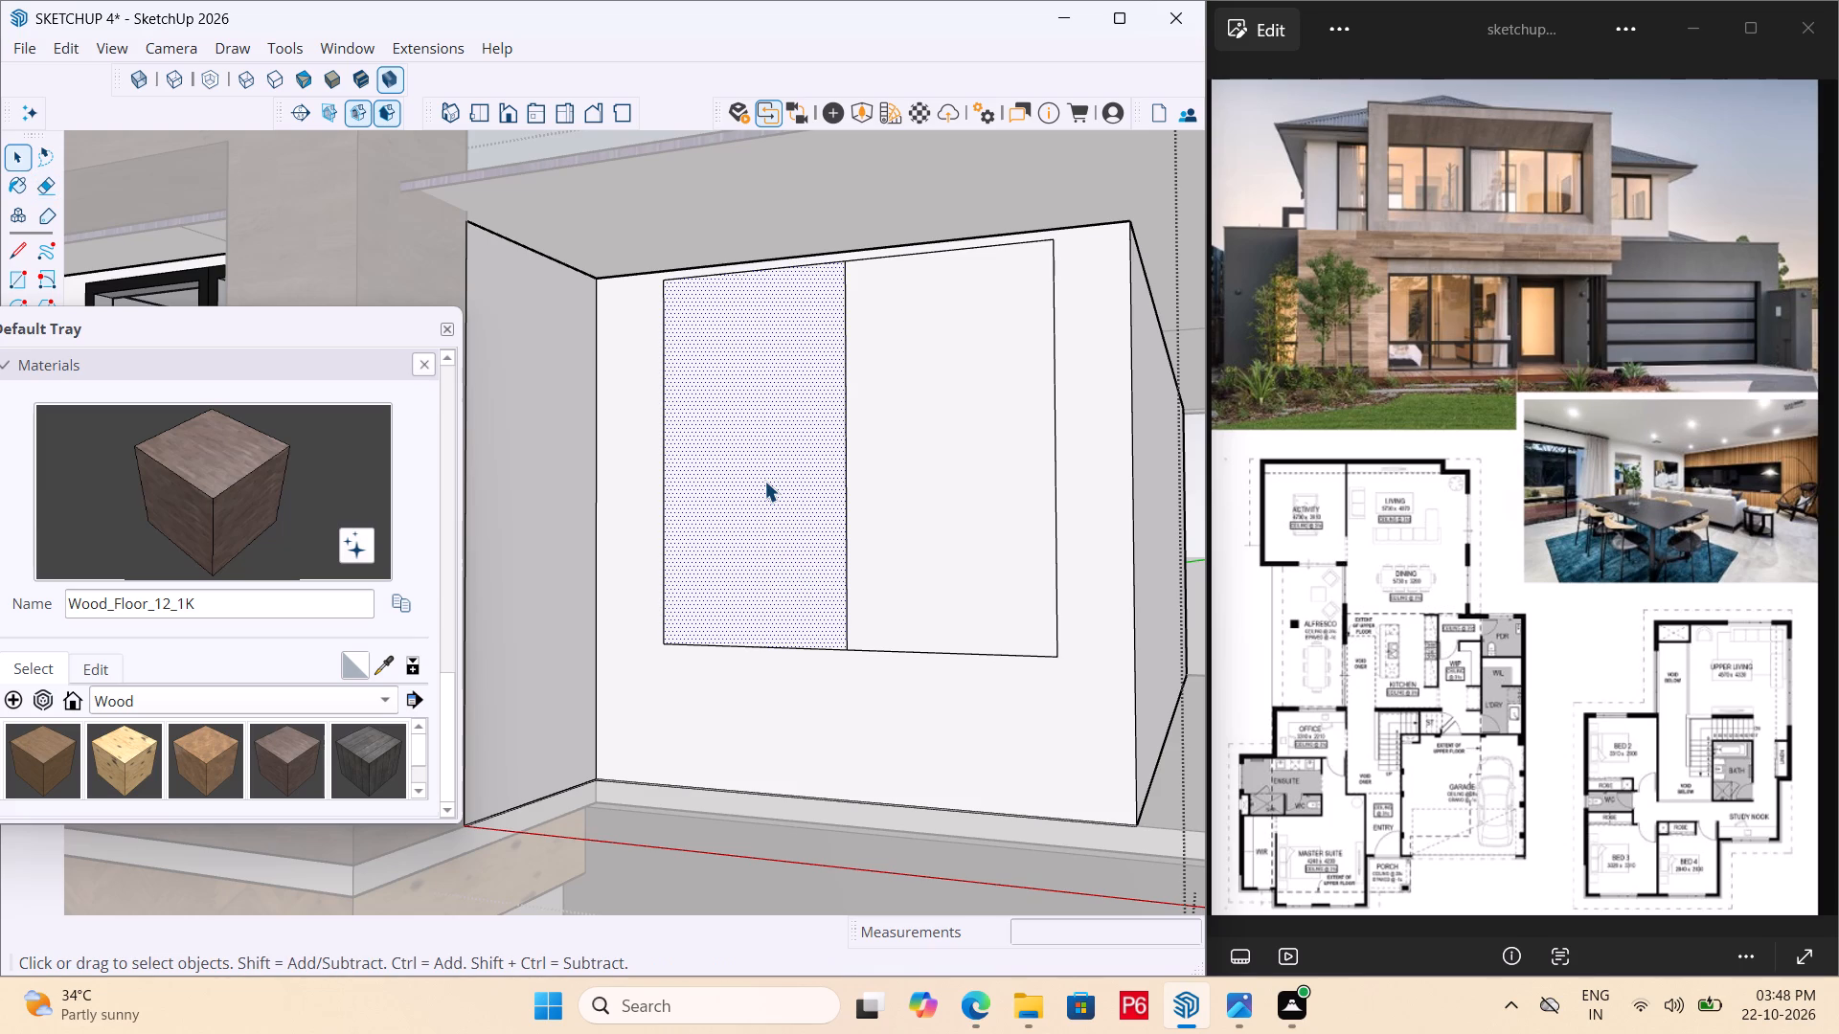
{"action": "double_click", "coordinate": [764, 481]}
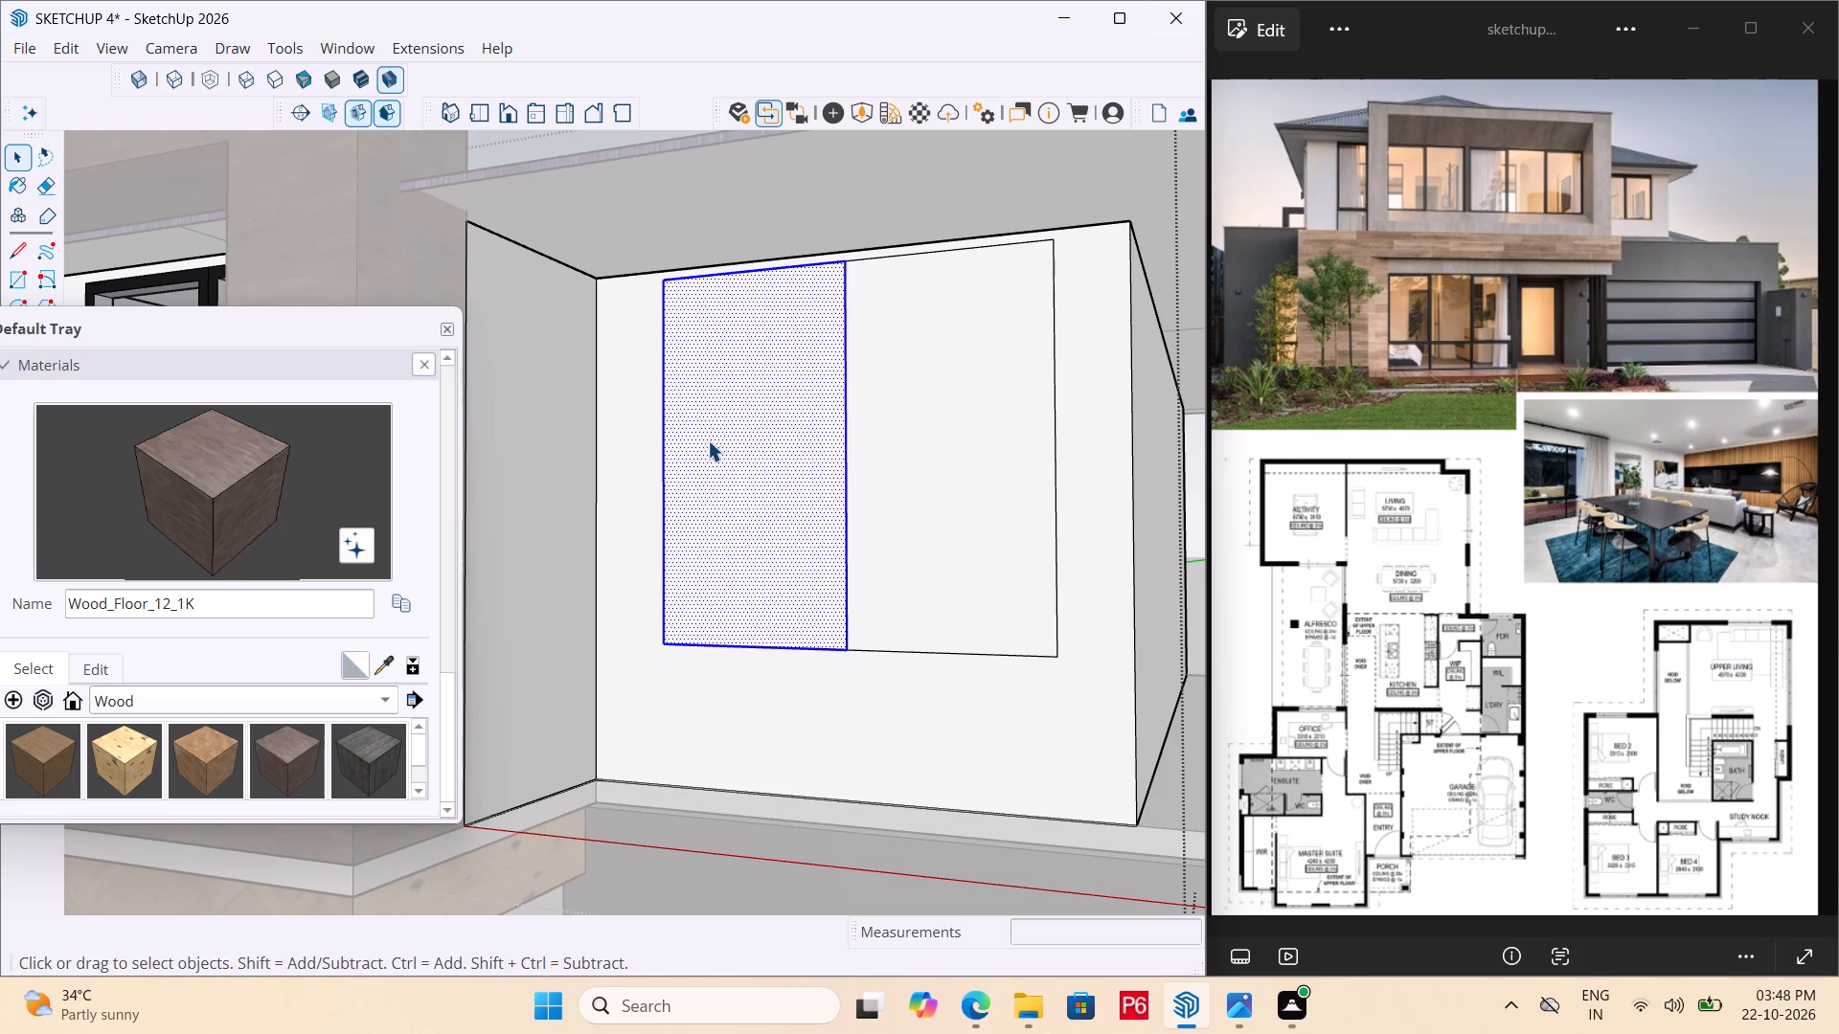
{"action": "key", "text": "o"}
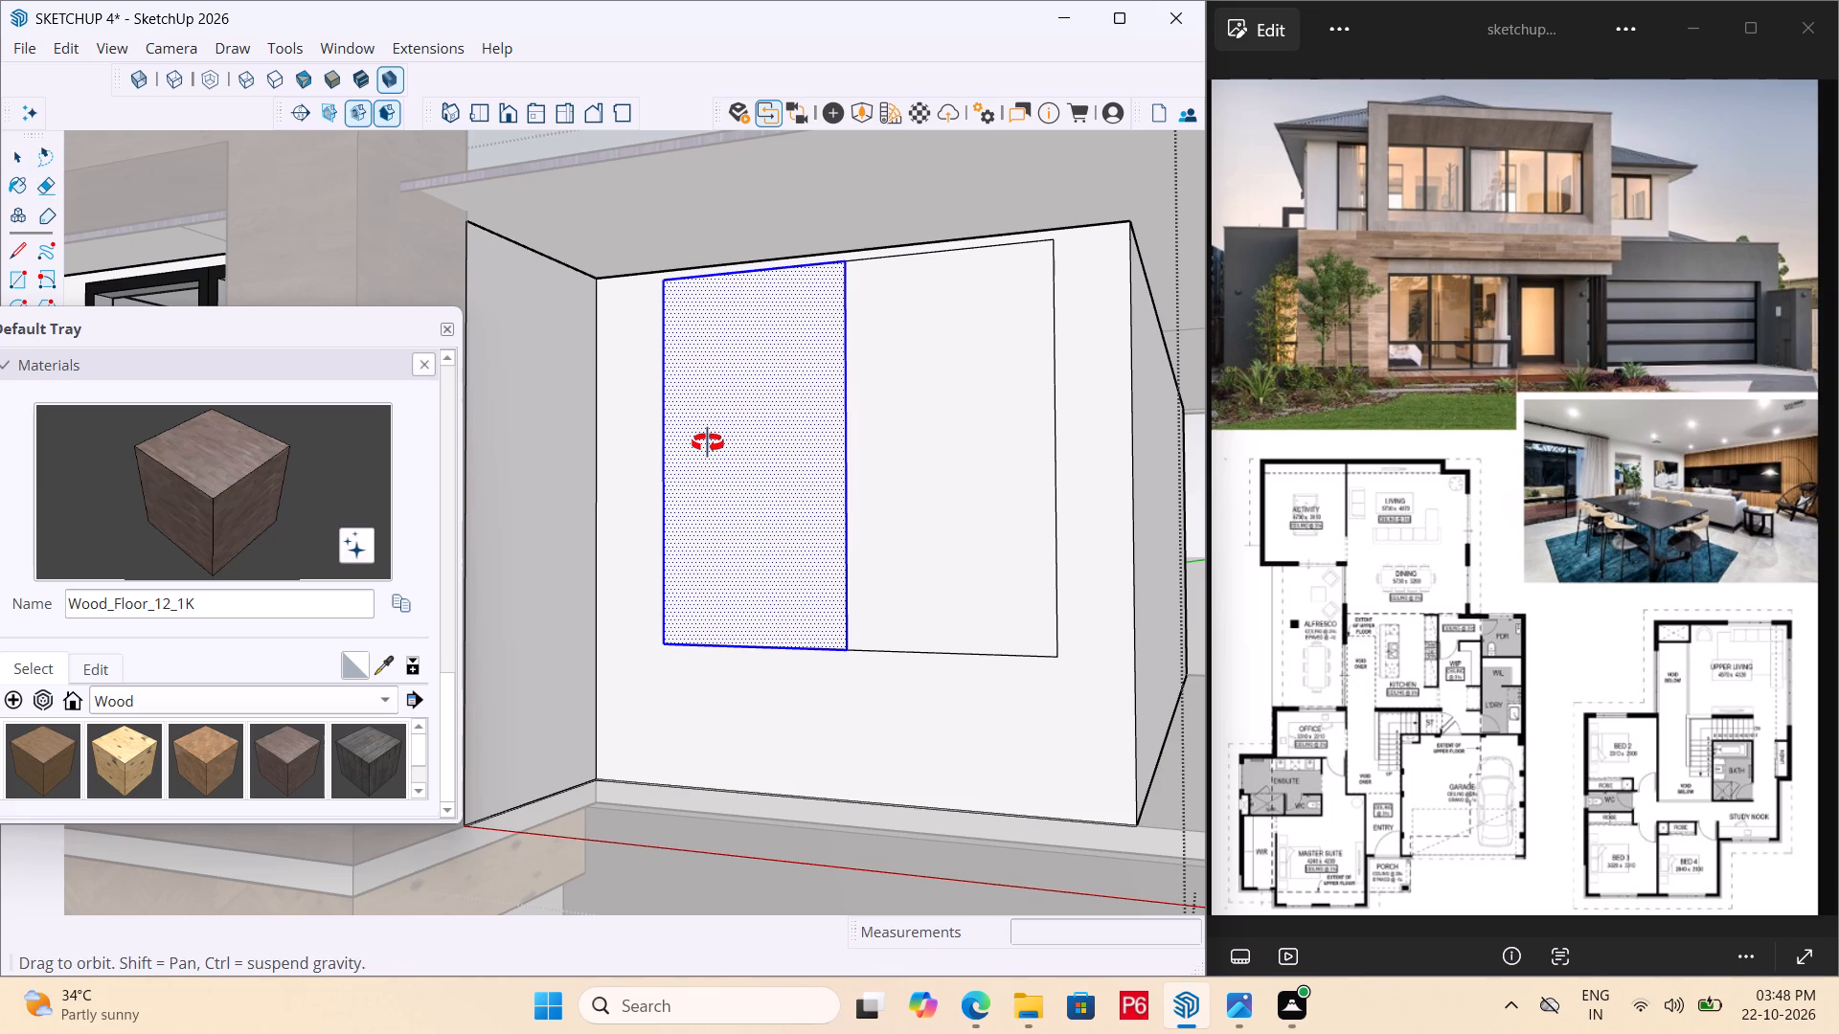
{"action": "left_click_drag", "start_coordinate": [347, 325], "coordinate": [339, 575]}
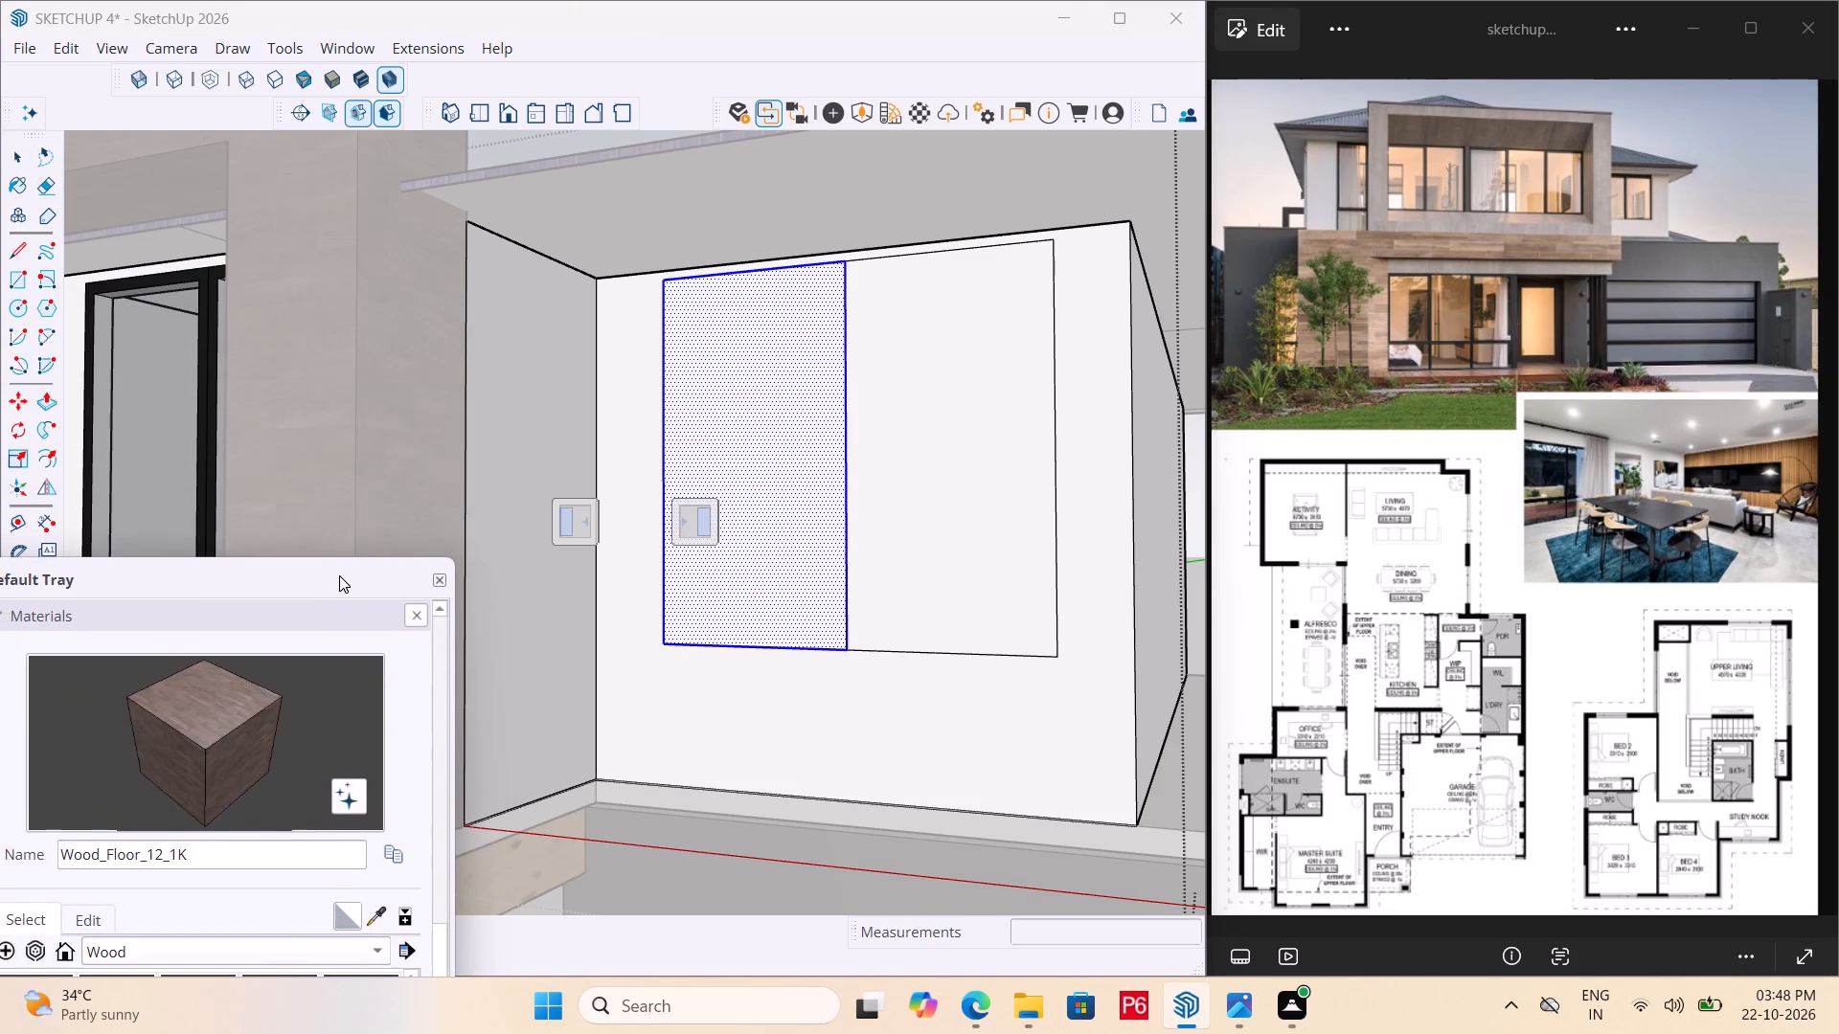
{"action": "left_click_drag", "start_coordinate": [339, 575], "coordinate": [342, 568]}
{"action": "left_click_drag", "start_coordinate": [345, 565], "coordinate": [338, 608]}
{"action": "double_click", "coordinate": [58, 457]}
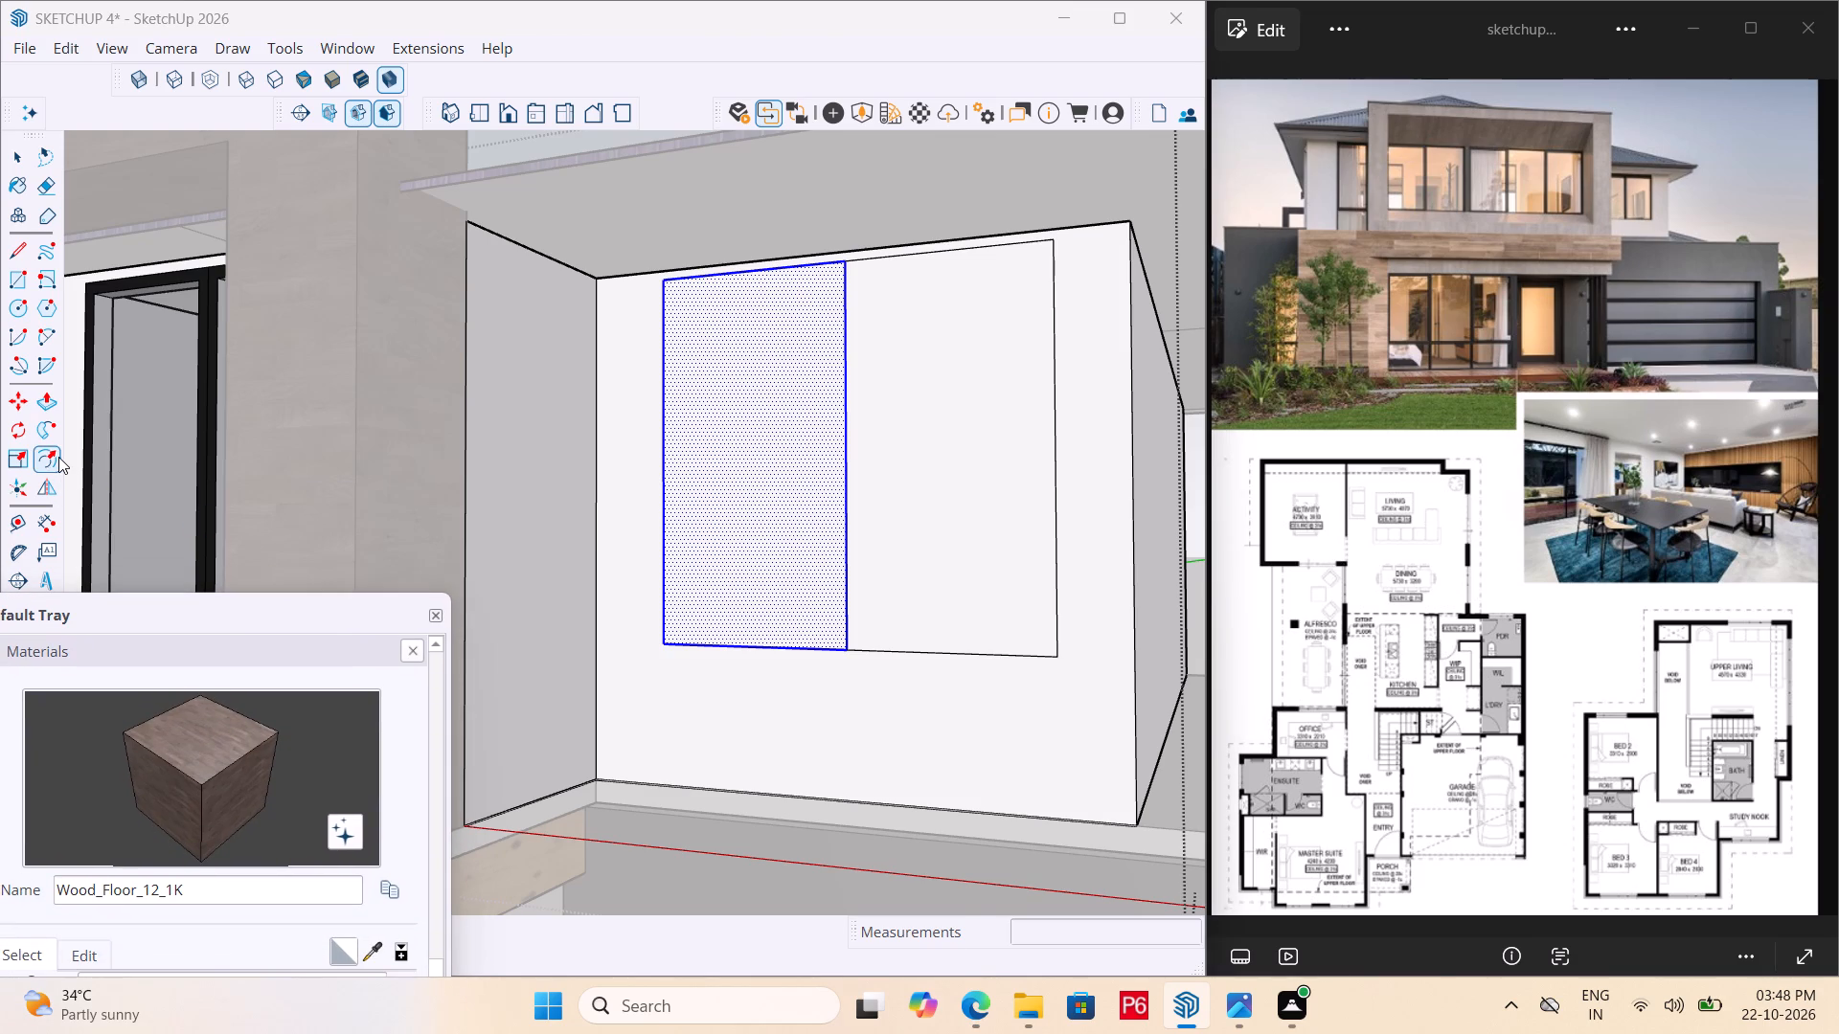
{"action": "left_click", "coordinate": [669, 443]}
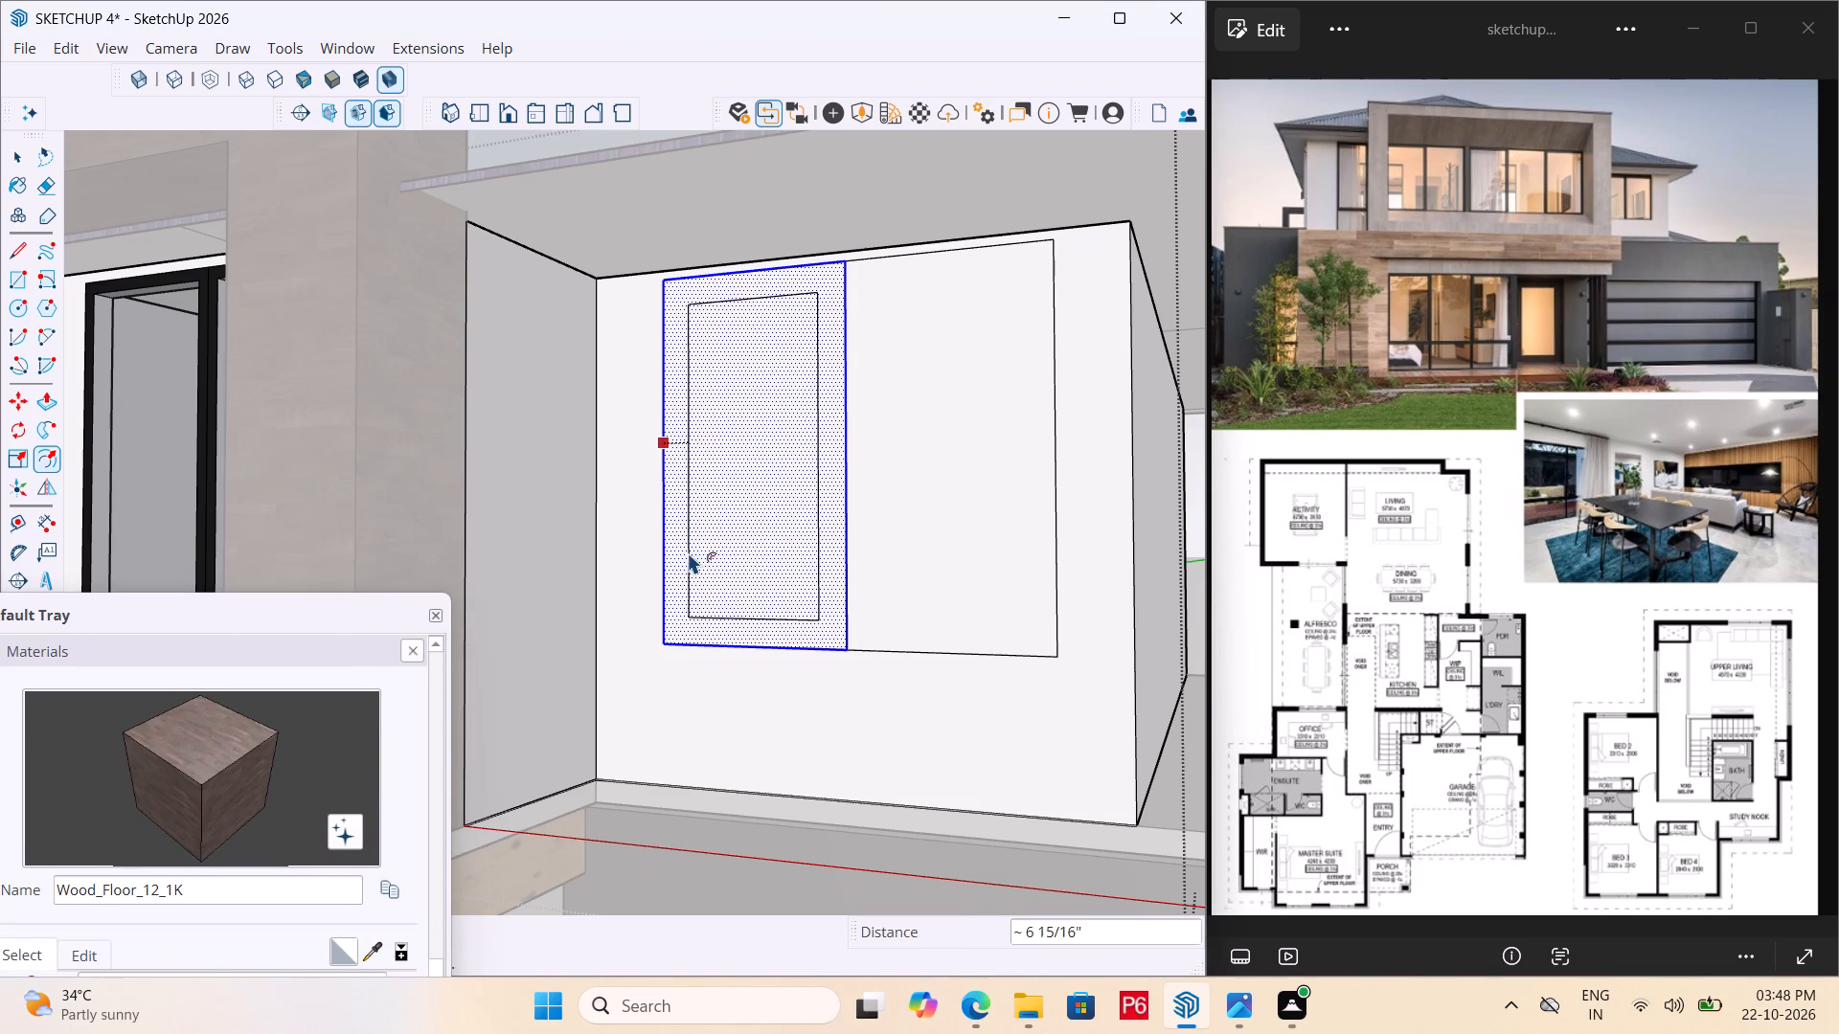
{"action": "type", "text": "3\""}
{"action": "key", "text": "Return"}
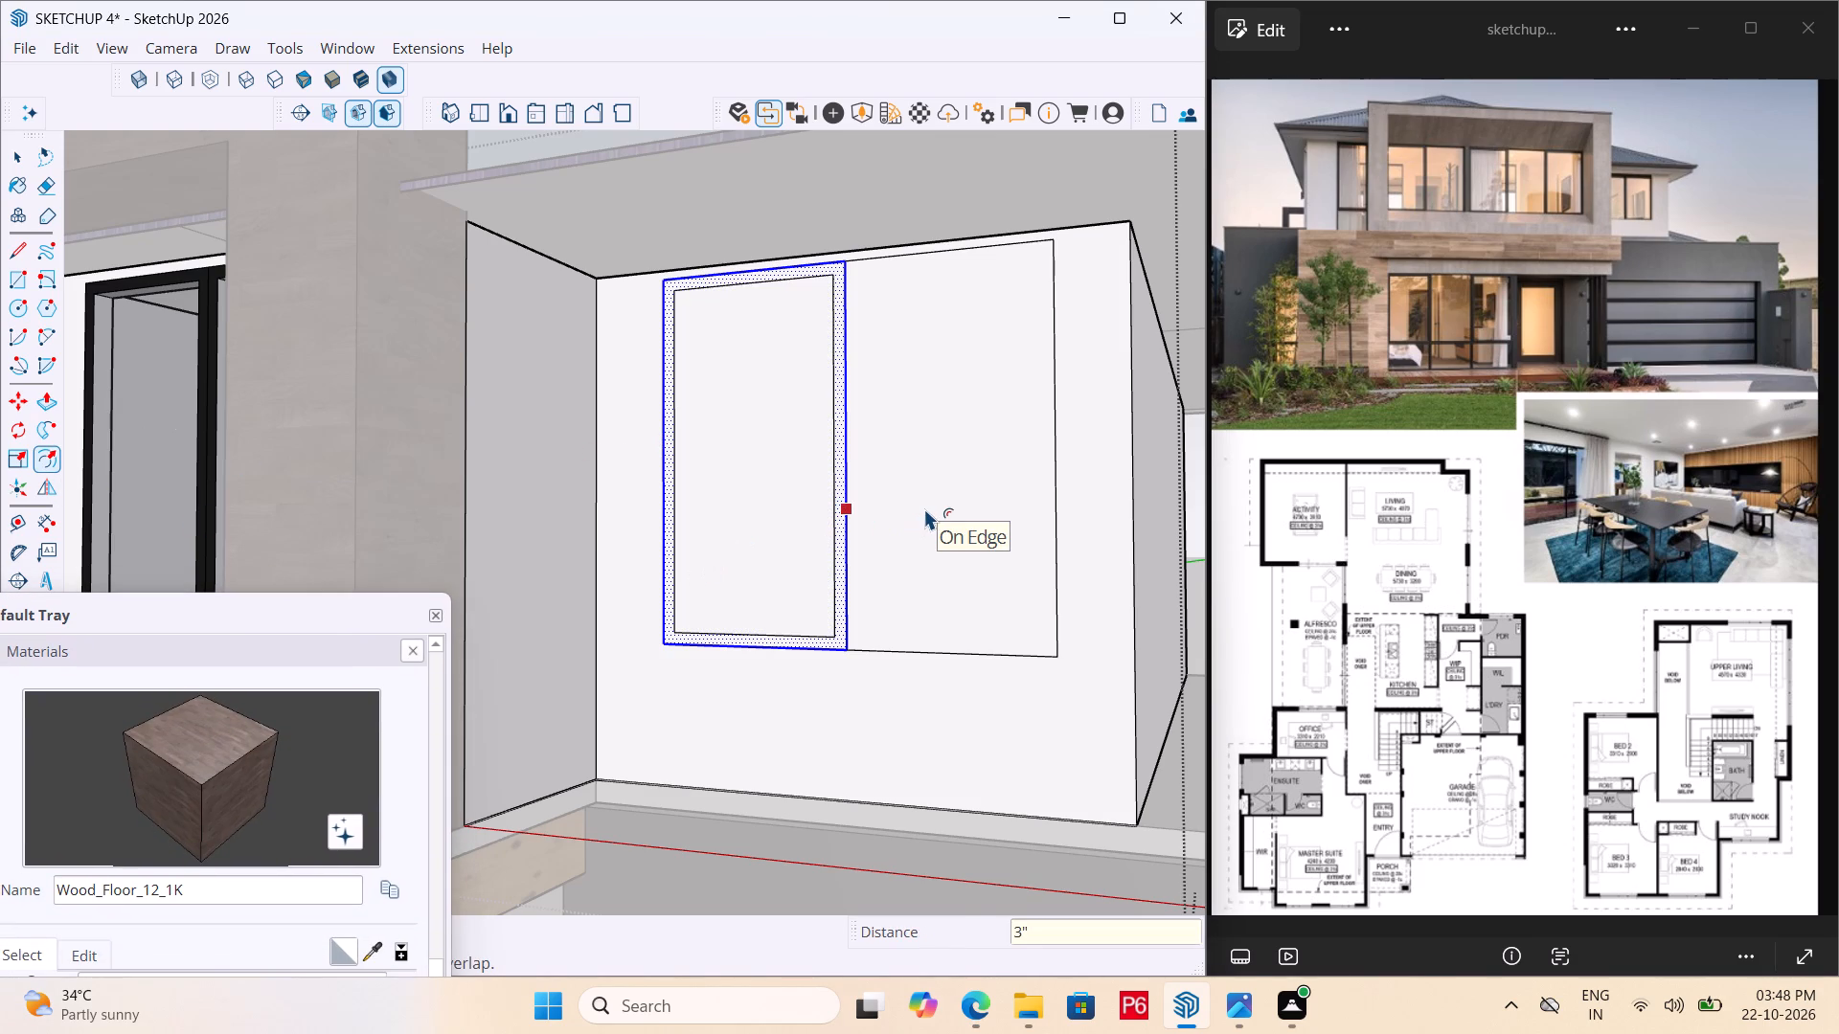
Repeat the same 3" inward offset on the other window panel.
{"action": "double_click", "coordinate": [924, 508]}
{"action": "key", "text": "space"}
{"action": "double_click", "coordinate": [924, 508]}
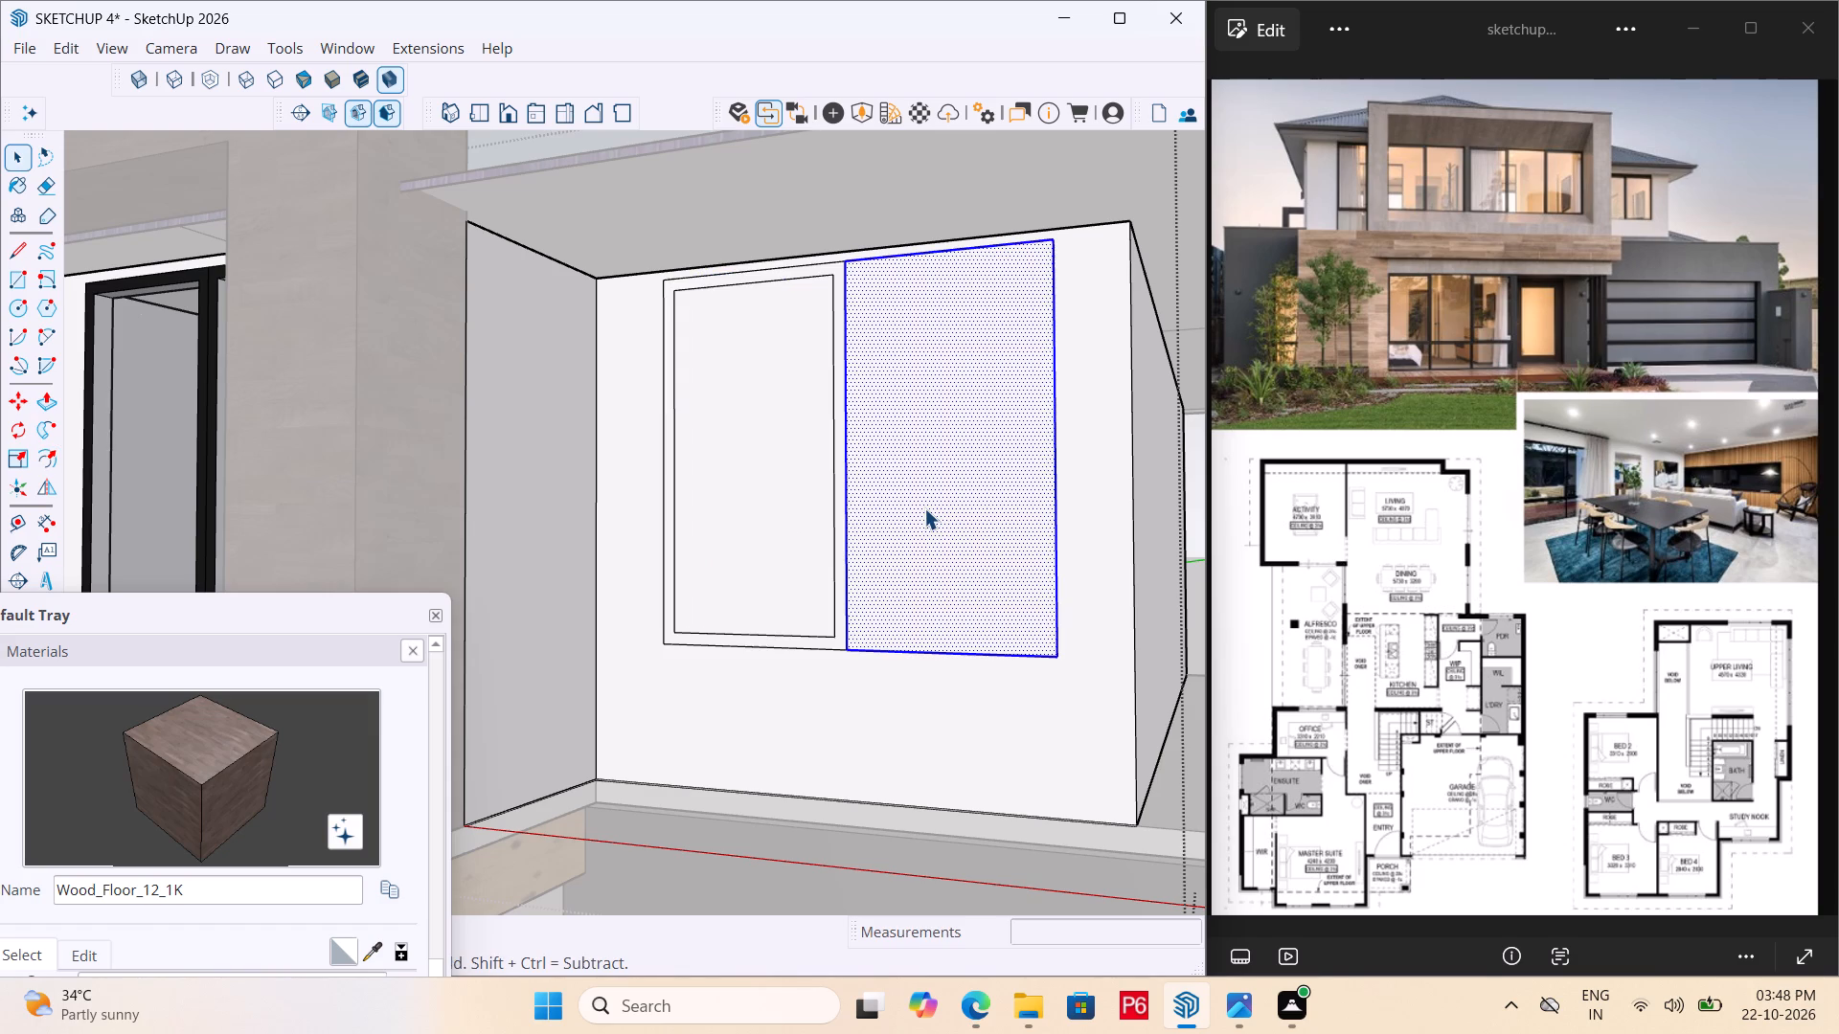
{"action": "left_click", "coordinate": [47, 460]}
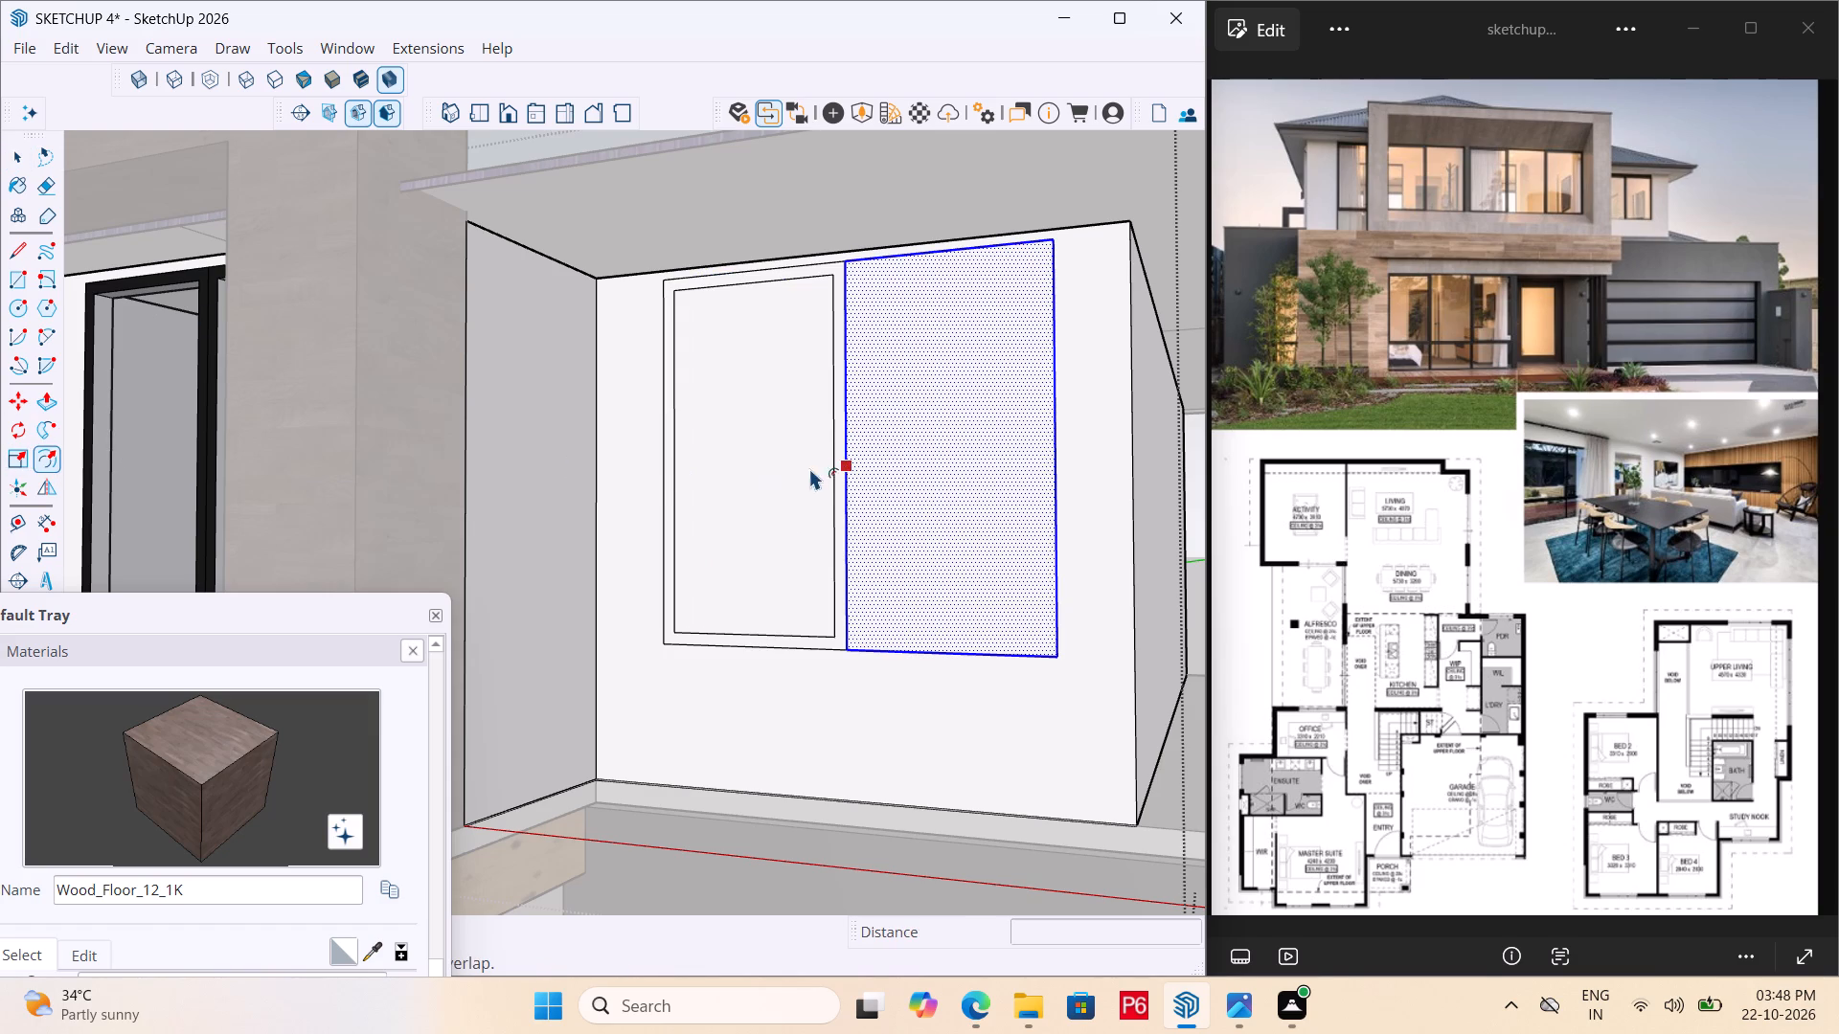
{"action": "double_click", "coordinate": [906, 468]}
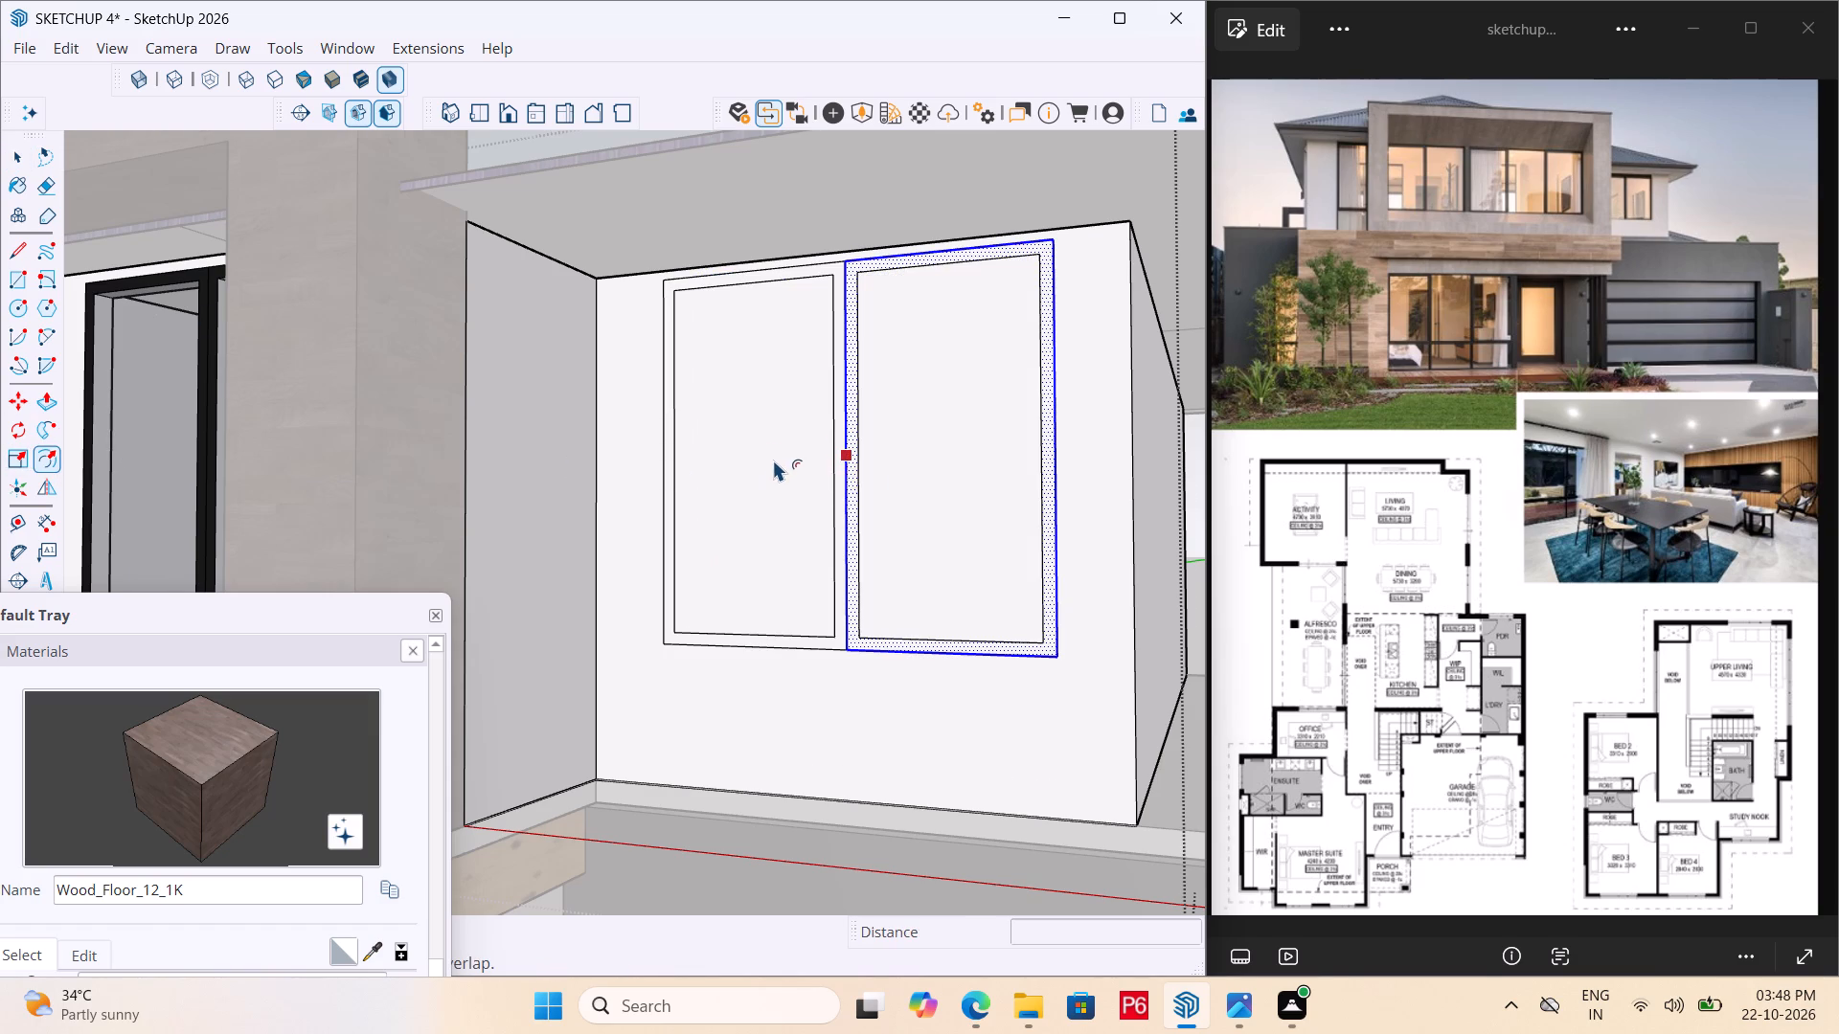
Erase the dividing edge between the two panels to merge their borders into one window frame face.
{"action": "scroll", "coordinate": [772, 461], "scroll_direction": "down", "scroll_amount": 2}
{"action": "middle_click_drag", "start_coordinate": [769, 464], "coordinate": [761, 509]}
{"action": "key", "text": "space"}
{"action": "scroll", "coordinate": [860, 505], "scroll_direction": "up", "scroll_amount": 4}
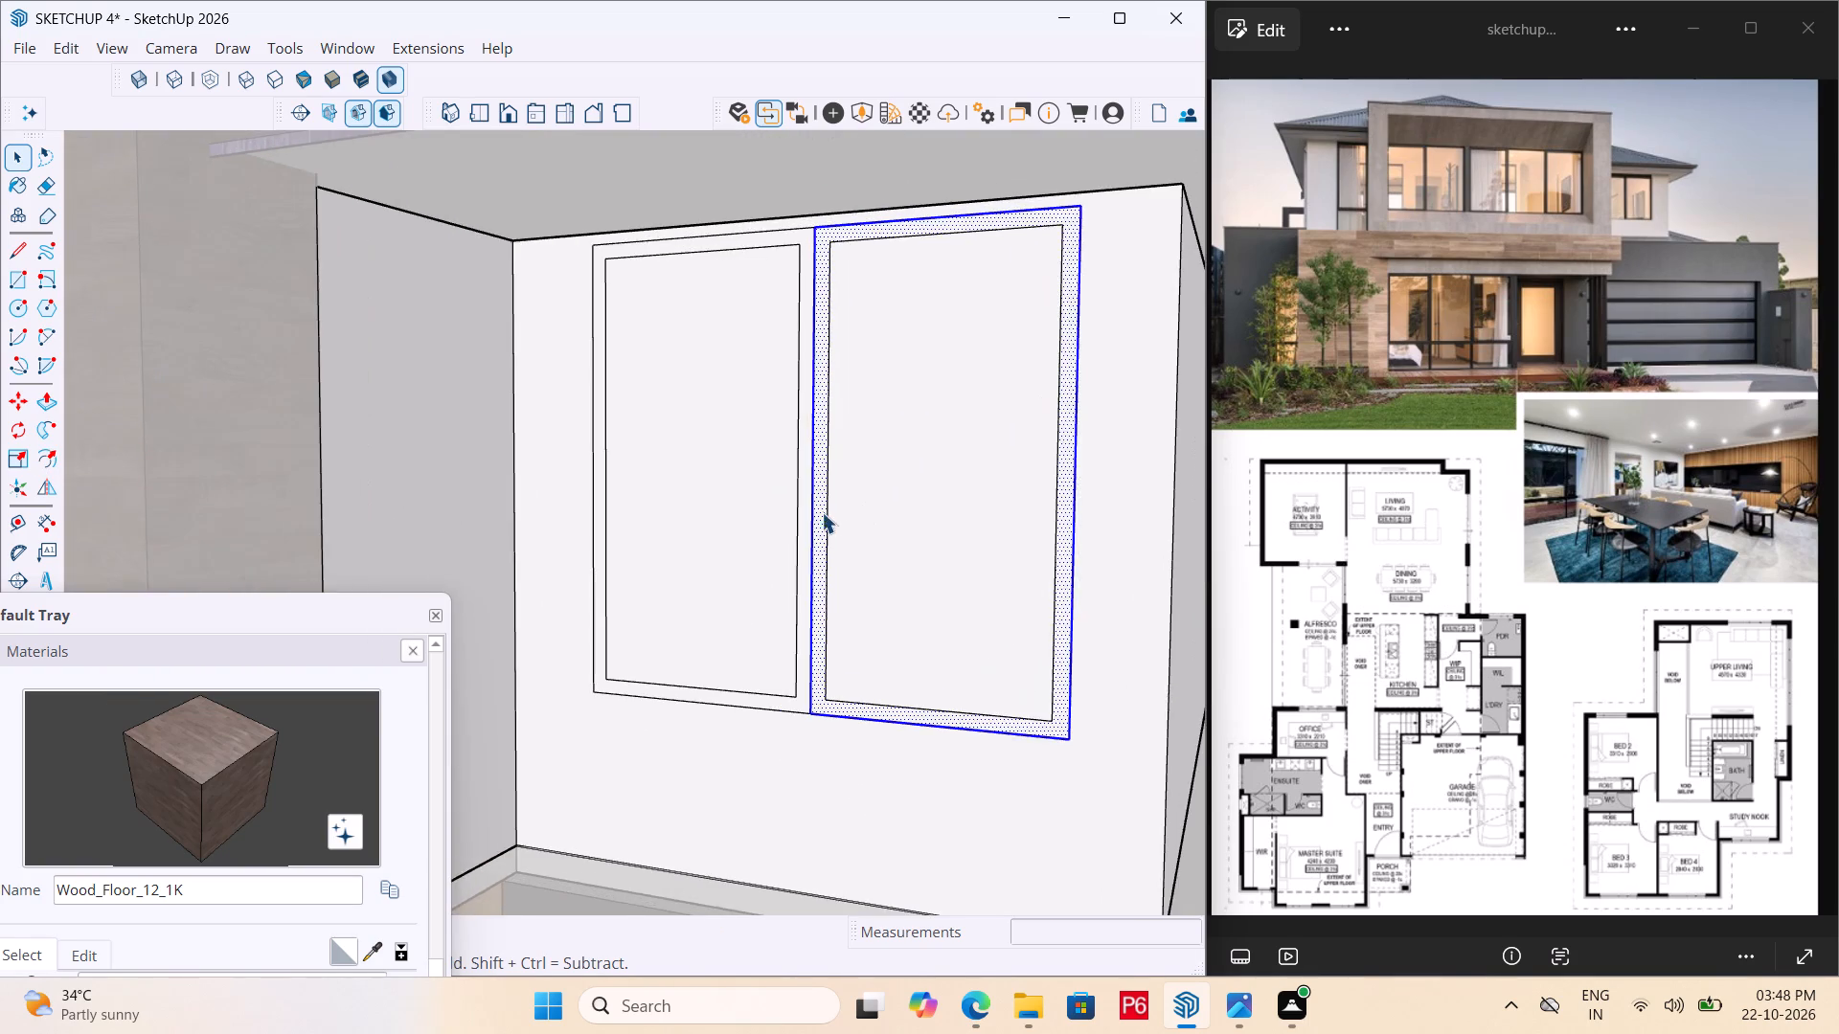
{"action": "scroll", "coordinate": [808, 513], "scroll_direction": "up", "scroll_amount": 2}
{"action": "key", "text": "e"}
{"action": "double_click", "coordinate": [809, 505]}
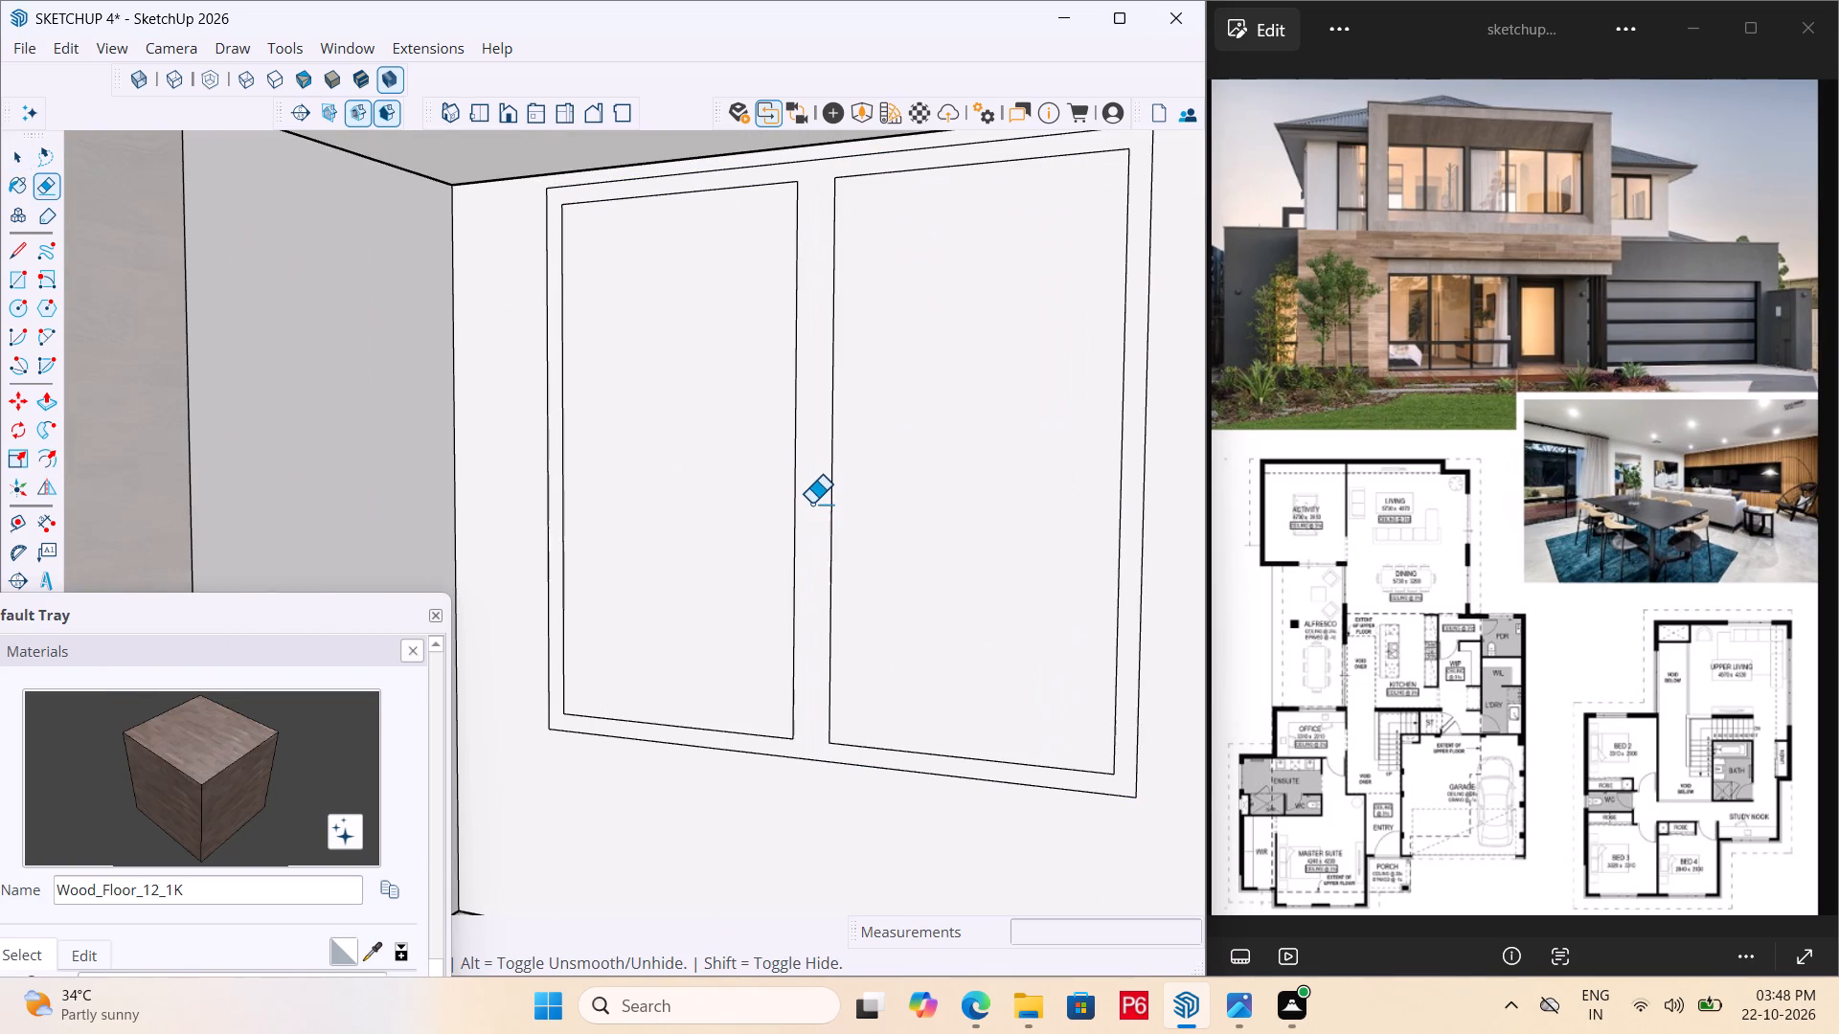
Paint the merged frame face of the two-panel window with M08_Obsidian_Black from the Solid Colors materials.
{"action": "scroll", "coordinate": [809, 501], "scroll_direction": "down", "scroll_amount": 3}
{"action": "middle_click_drag", "start_coordinate": [809, 504], "coordinate": [809, 506]}
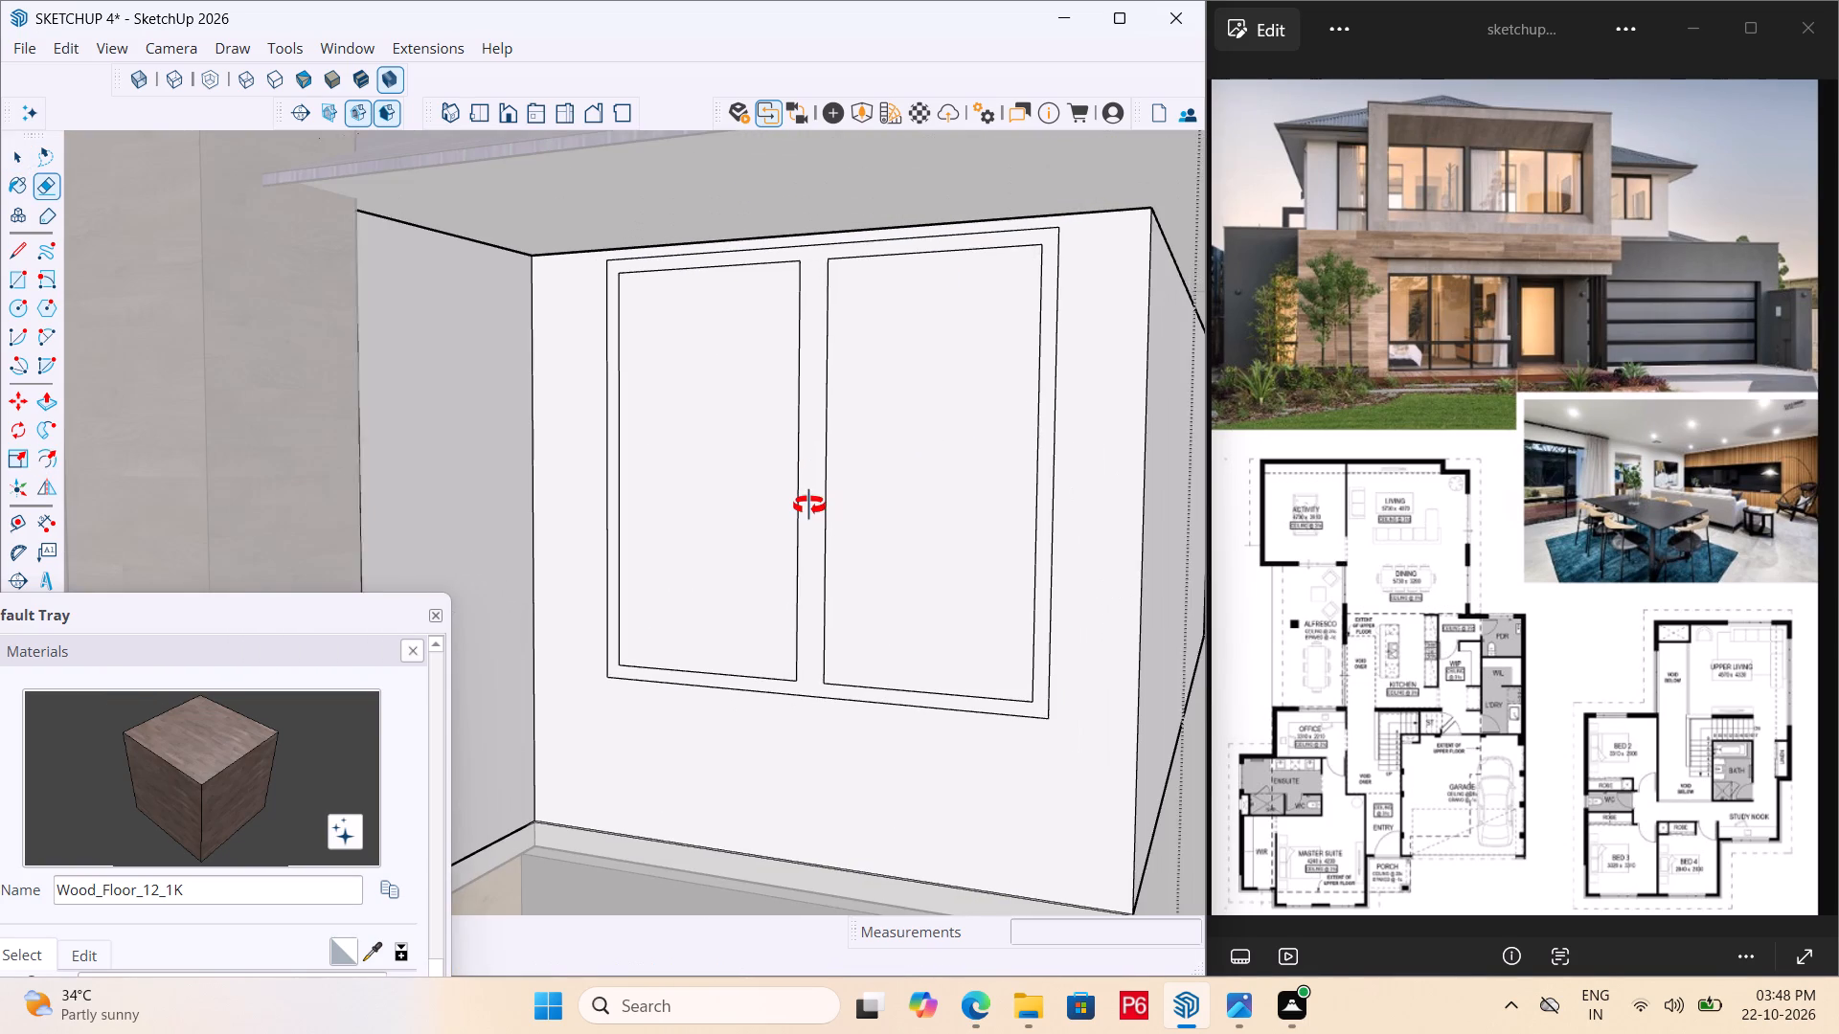
{"action": "middle_click_drag", "start_coordinate": [809, 506], "coordinate": [802, 513]}
{"action": "key", "text": "space"}
{"action": "left_click", "coordinate": [815, 495]}
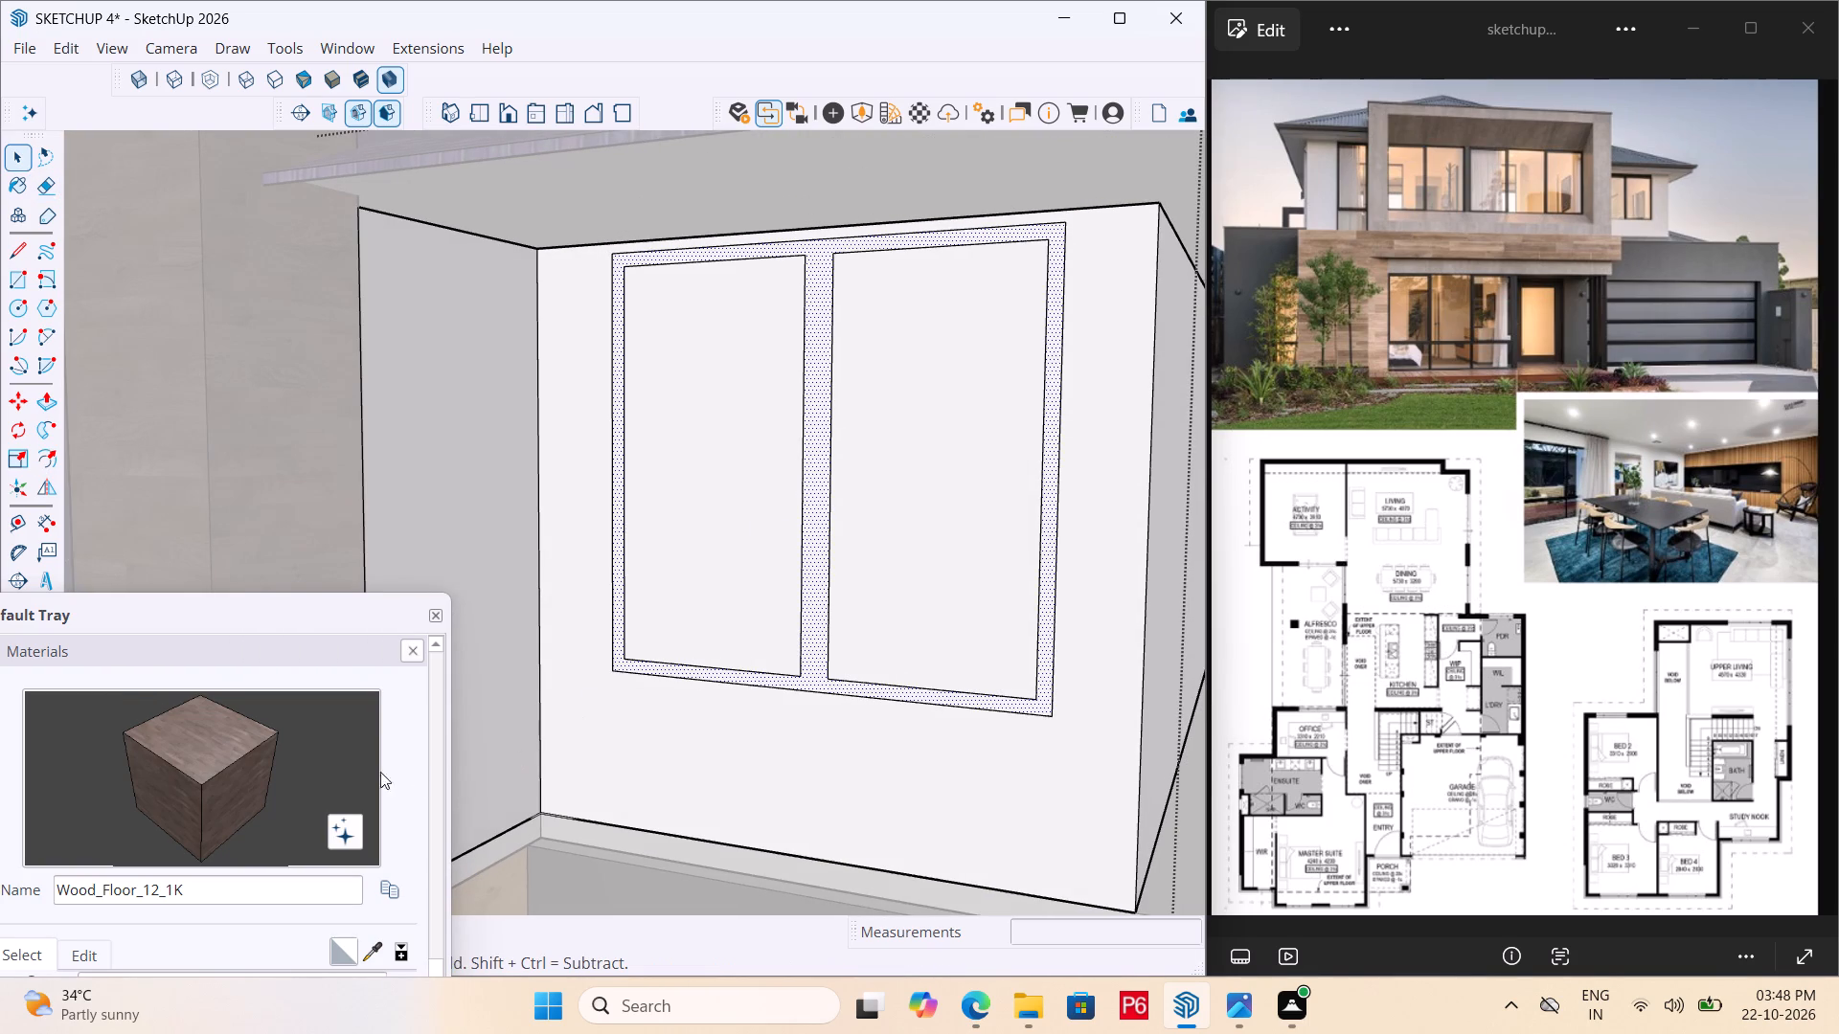
{"action": "scroll", "coordinate": [391, 731], "scroll_direction": "down", "scroll_amount": 5}
{"action": "left_click_drag", "start_coordinate": [370, 622], "coordinate": [368, 483]}
{"action": "left_click", "coordinate": [368, 483]}
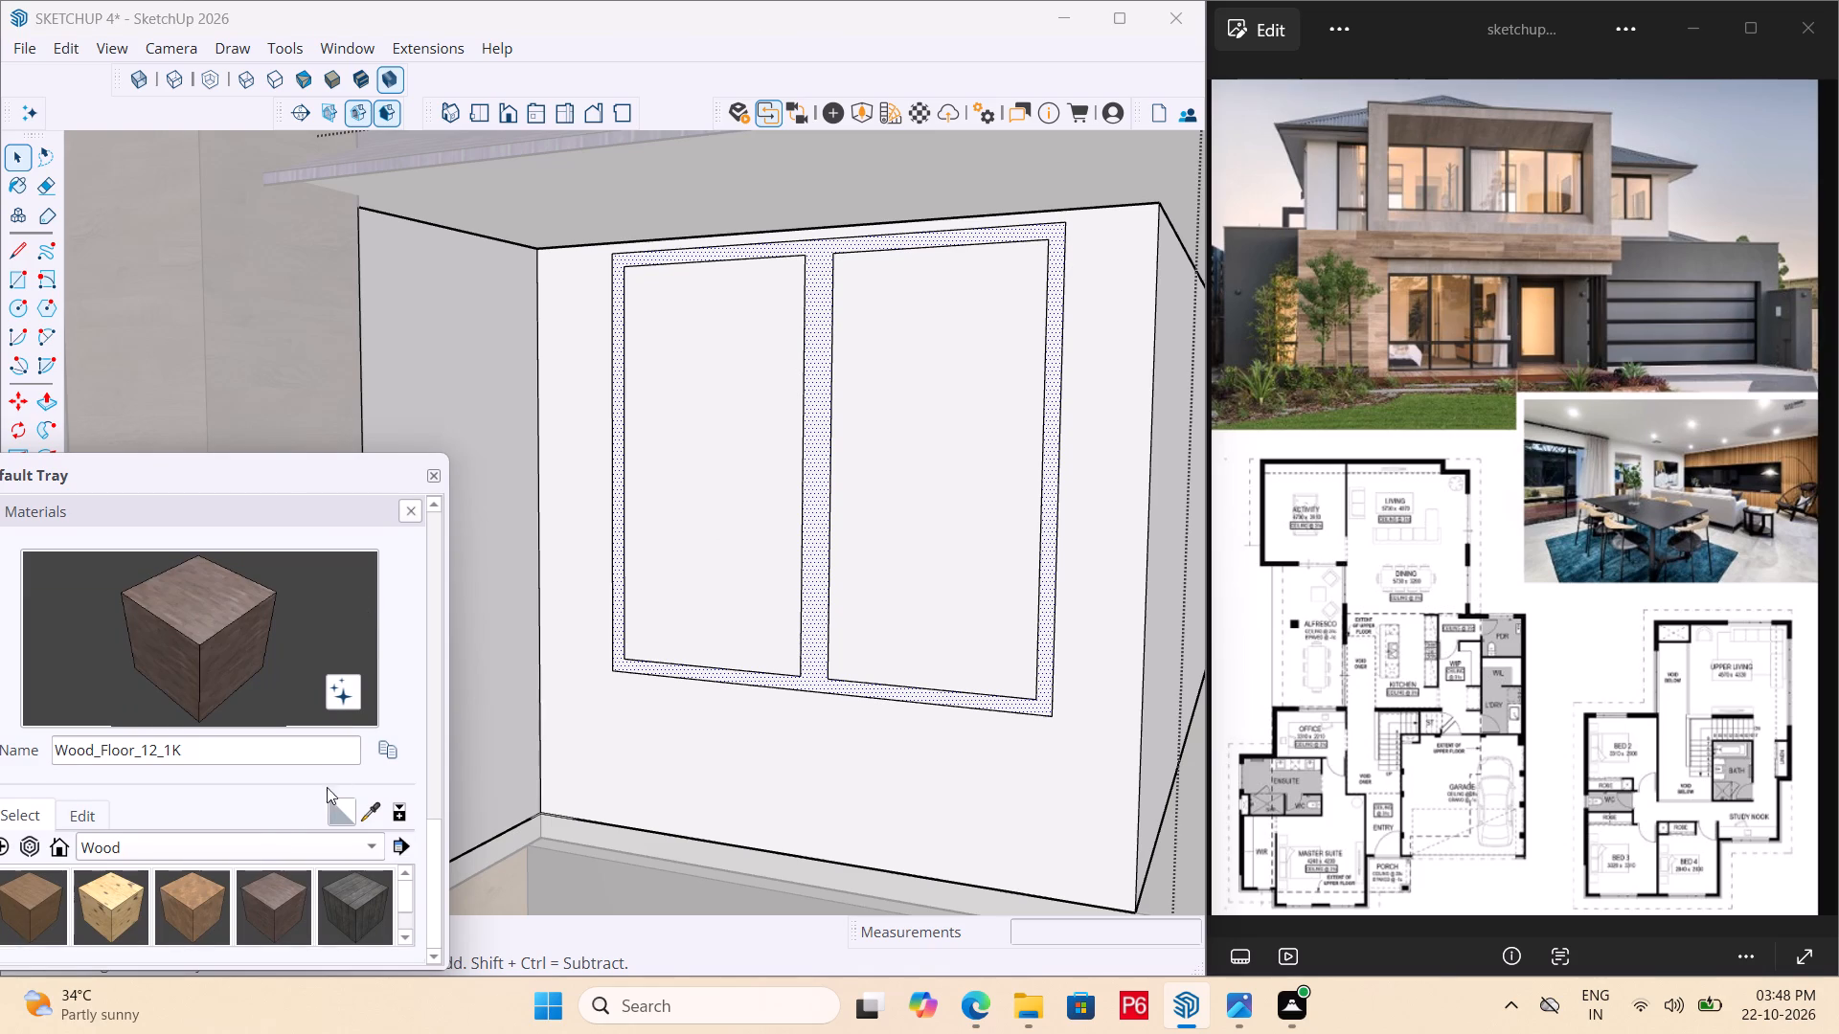
{"action": "scroll", "coordinate": [251, 834], "scroll_direction": "down", "scroll_amount": 2}
{"action": "left_click", "coordinate": [239, 840]}
{"action": "left_click", "coordinate": [228, 773]}
{"action": "scroll", "coordinate": [206, 879], "scroll_direction": "down", "scroll_amount": 12}
{"action": "scroll", "coordinate": [304, 895], "scroll_direction": "down", "scroll_amount": 5}
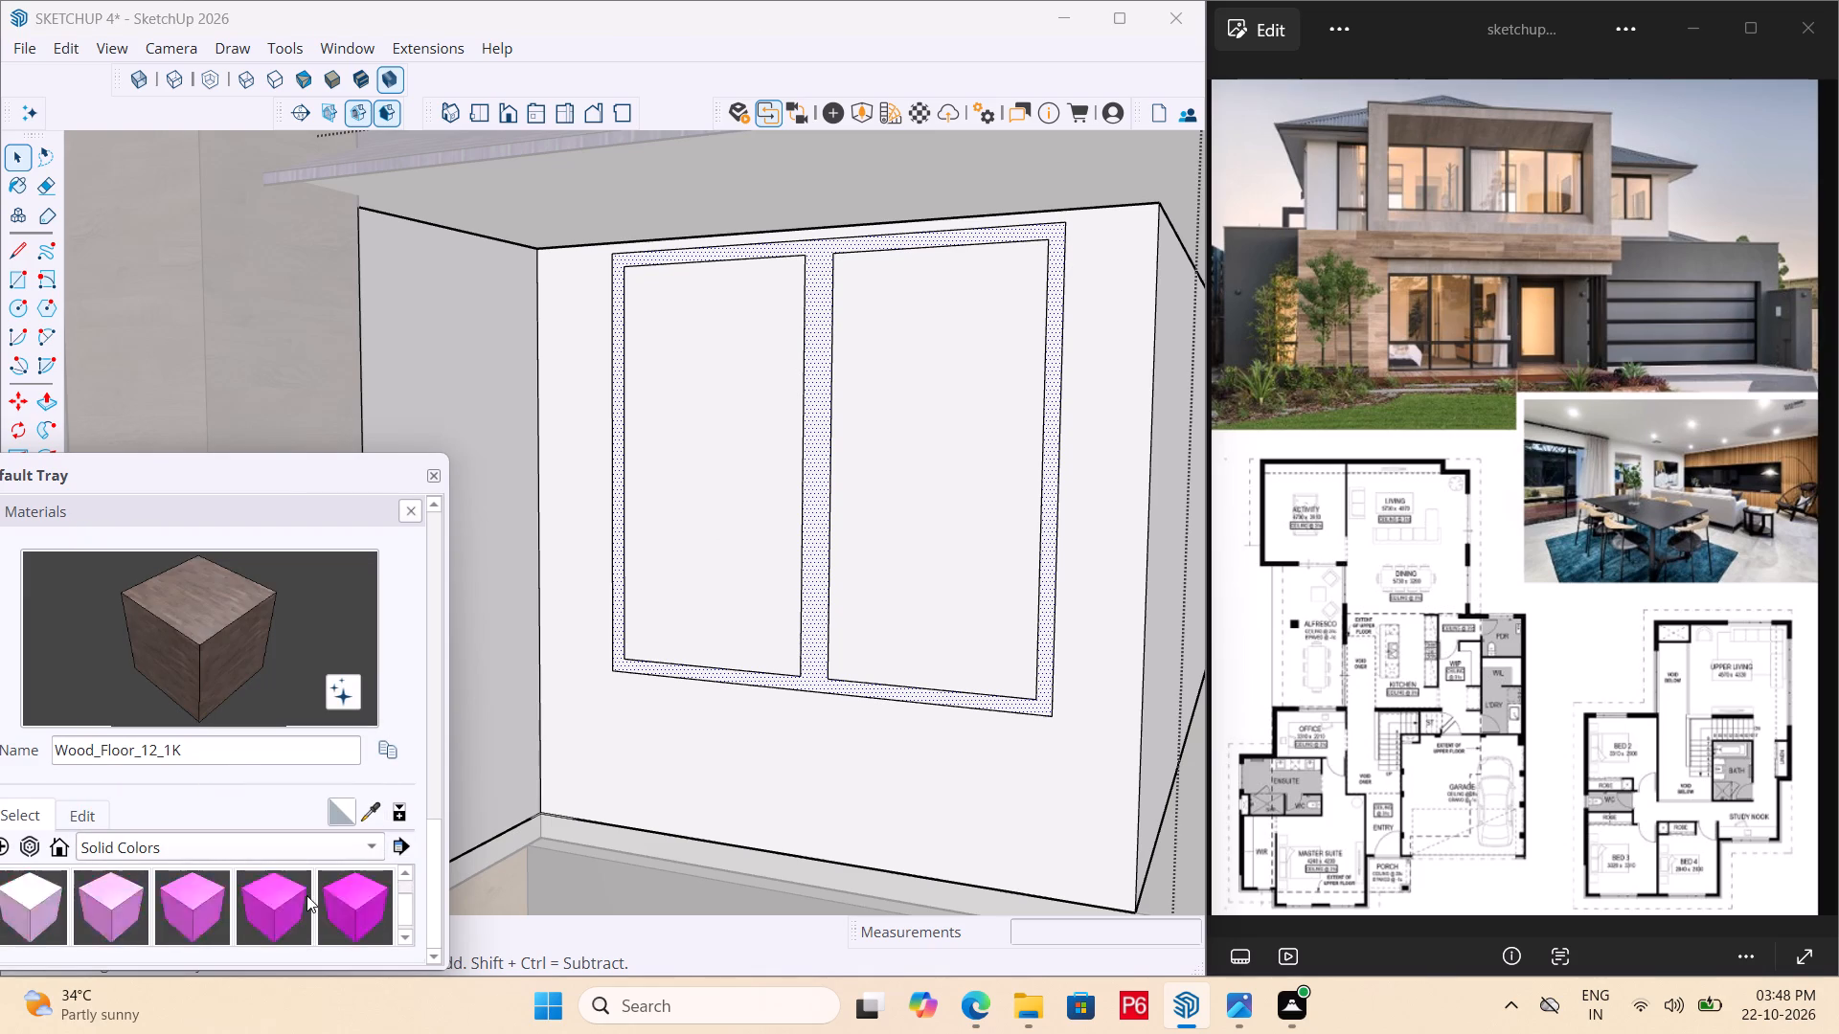
{"action": "scroll", "coordinate": [306, 895], "scroll_direction": "down", "scroll_amount": 9}
{"action": "scroll", "coordinate": [277, 887], "scroll_direction": "up", "scroll_amount": 1}
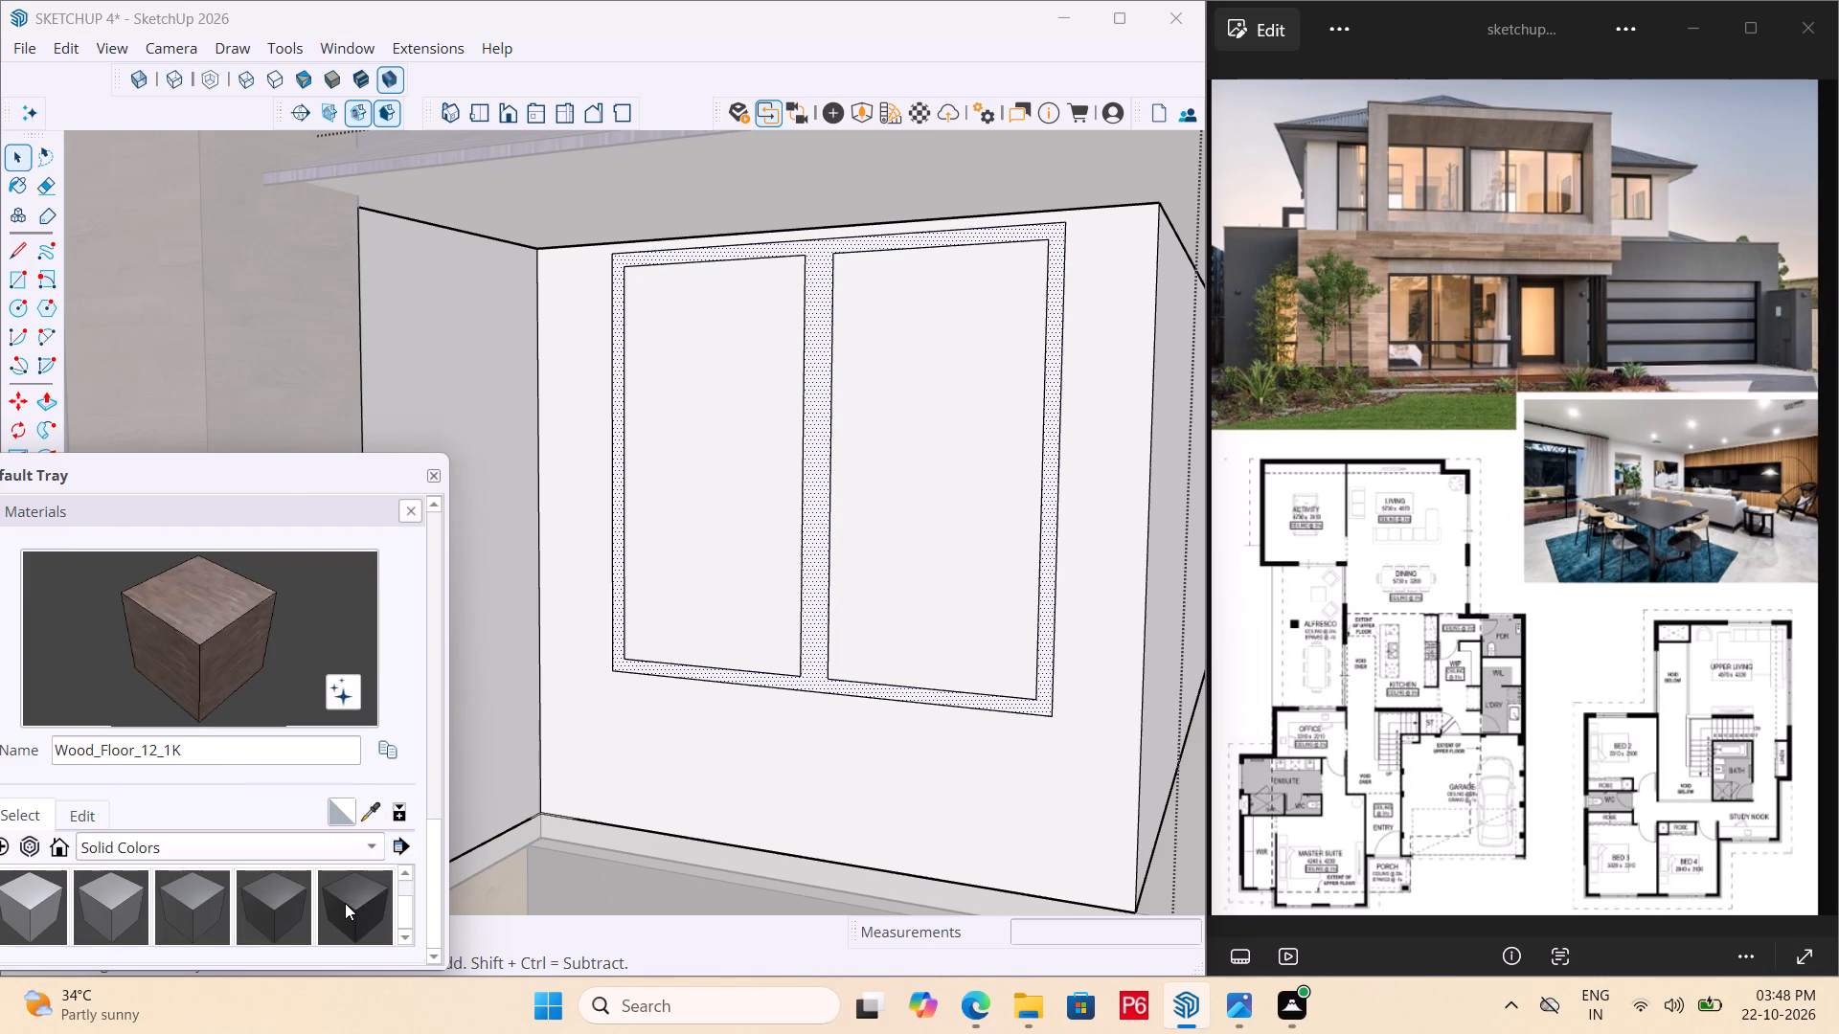
{"action": "double_click", "coordinate": [345, 903]}
{"action": "left_click", "coordinate": [815, 648]}
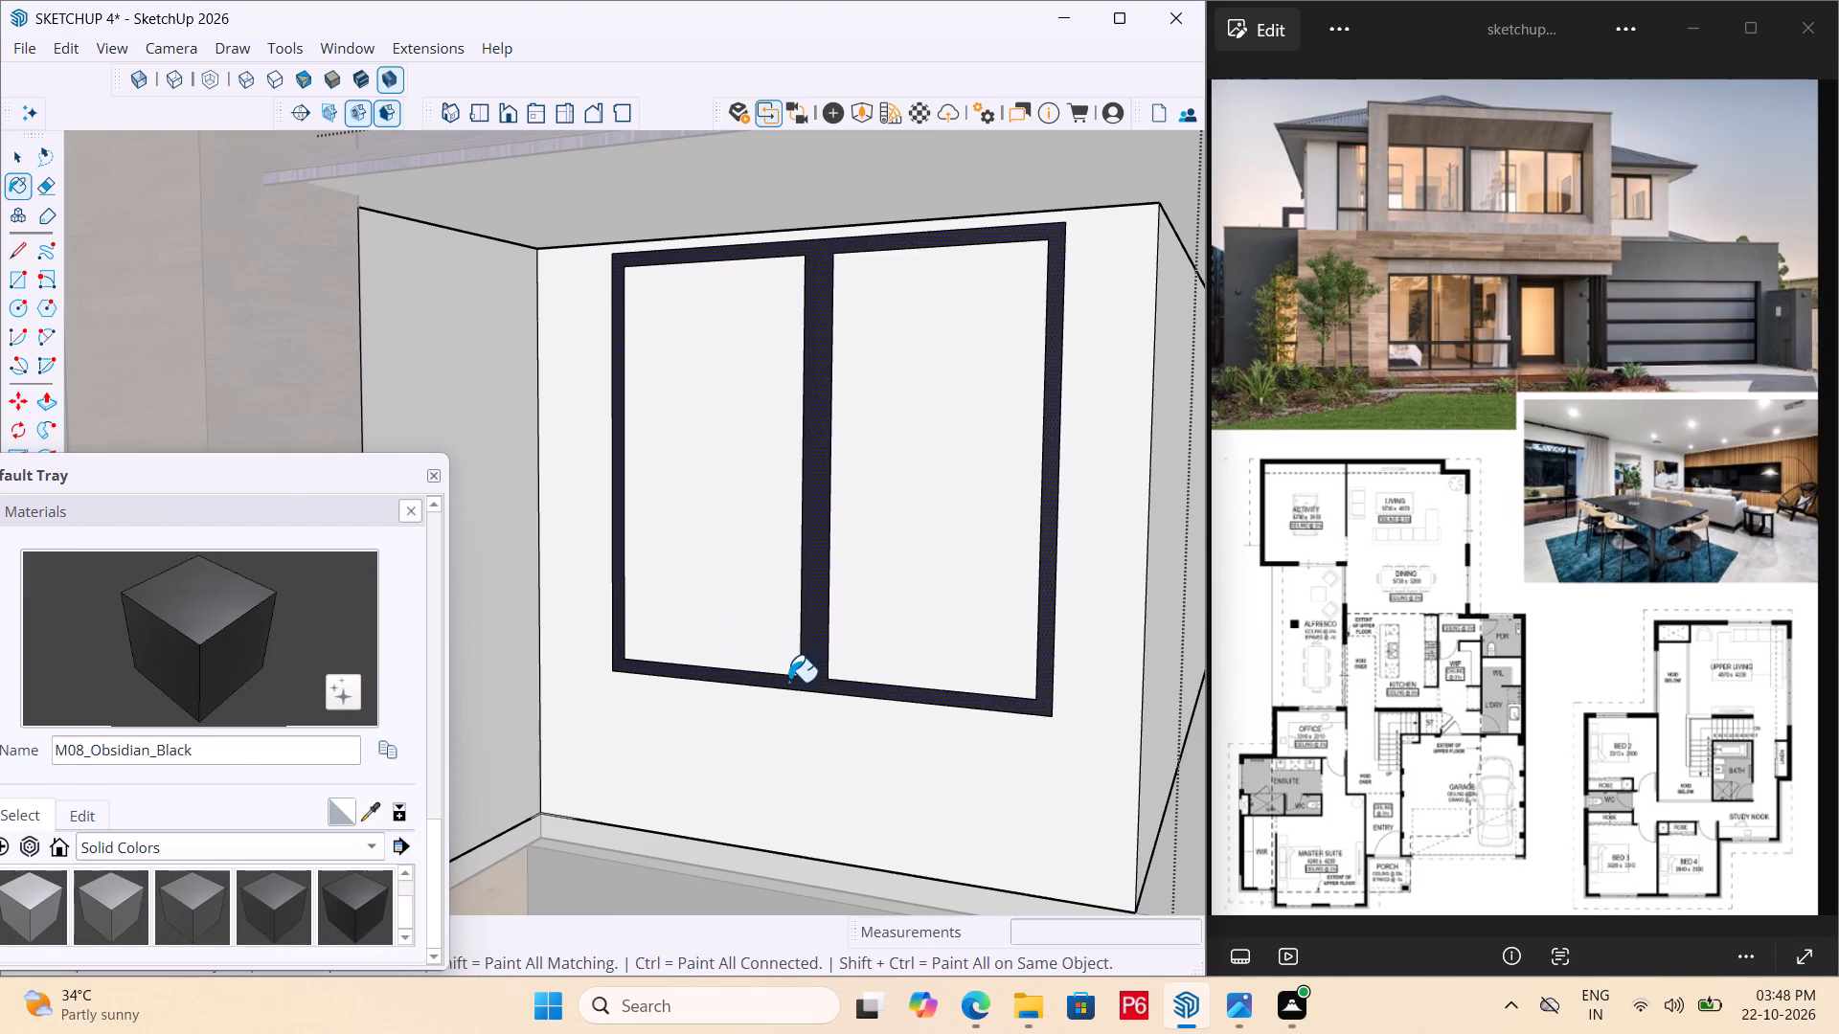
Push both panels of the window inward 9" through the wall to open up the frame.
{"action": "scroll", "coordinate": [788, 683], "scroll_direction": "down", "scroll_amount": 1}
{"action": "middle_click_drag", "start_coordinate": [786, 683], "coordinate": [762, 688]}
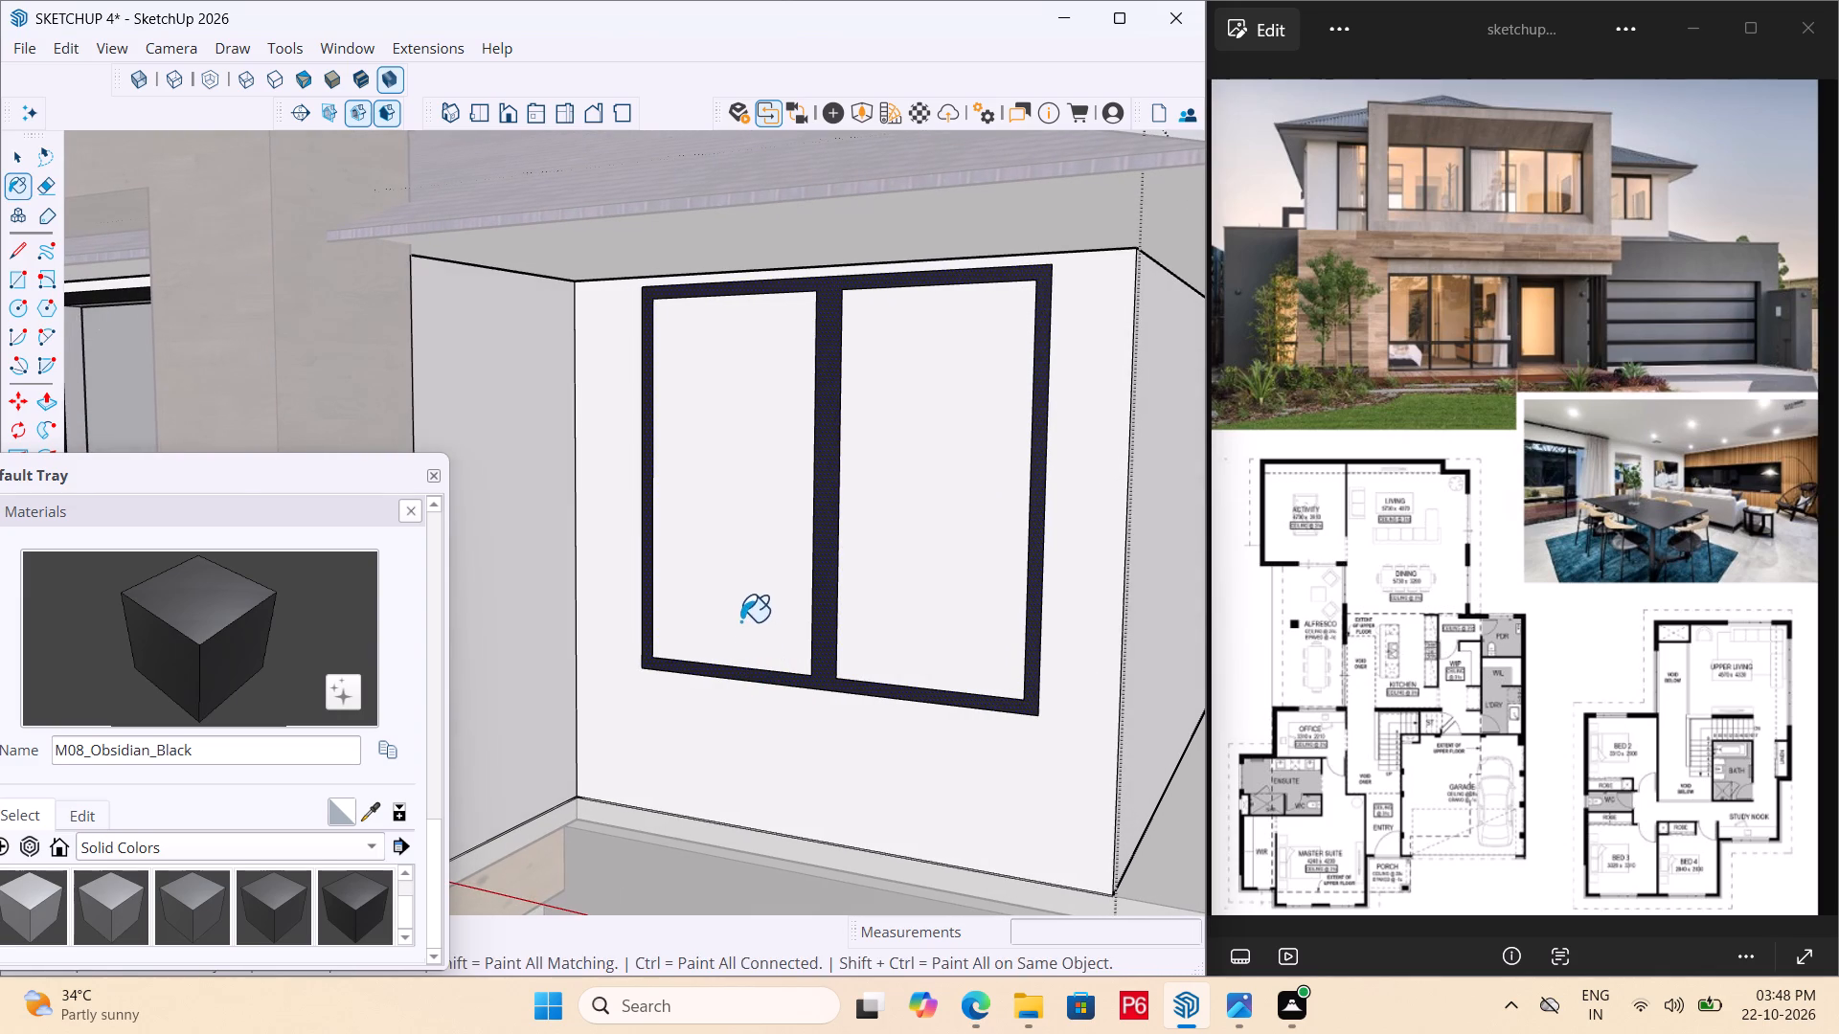
{"action": "key", "text": "space"}
{"action": "left_click", "coordinate": [725, 566]}
{"action": "key", "text": "p"}
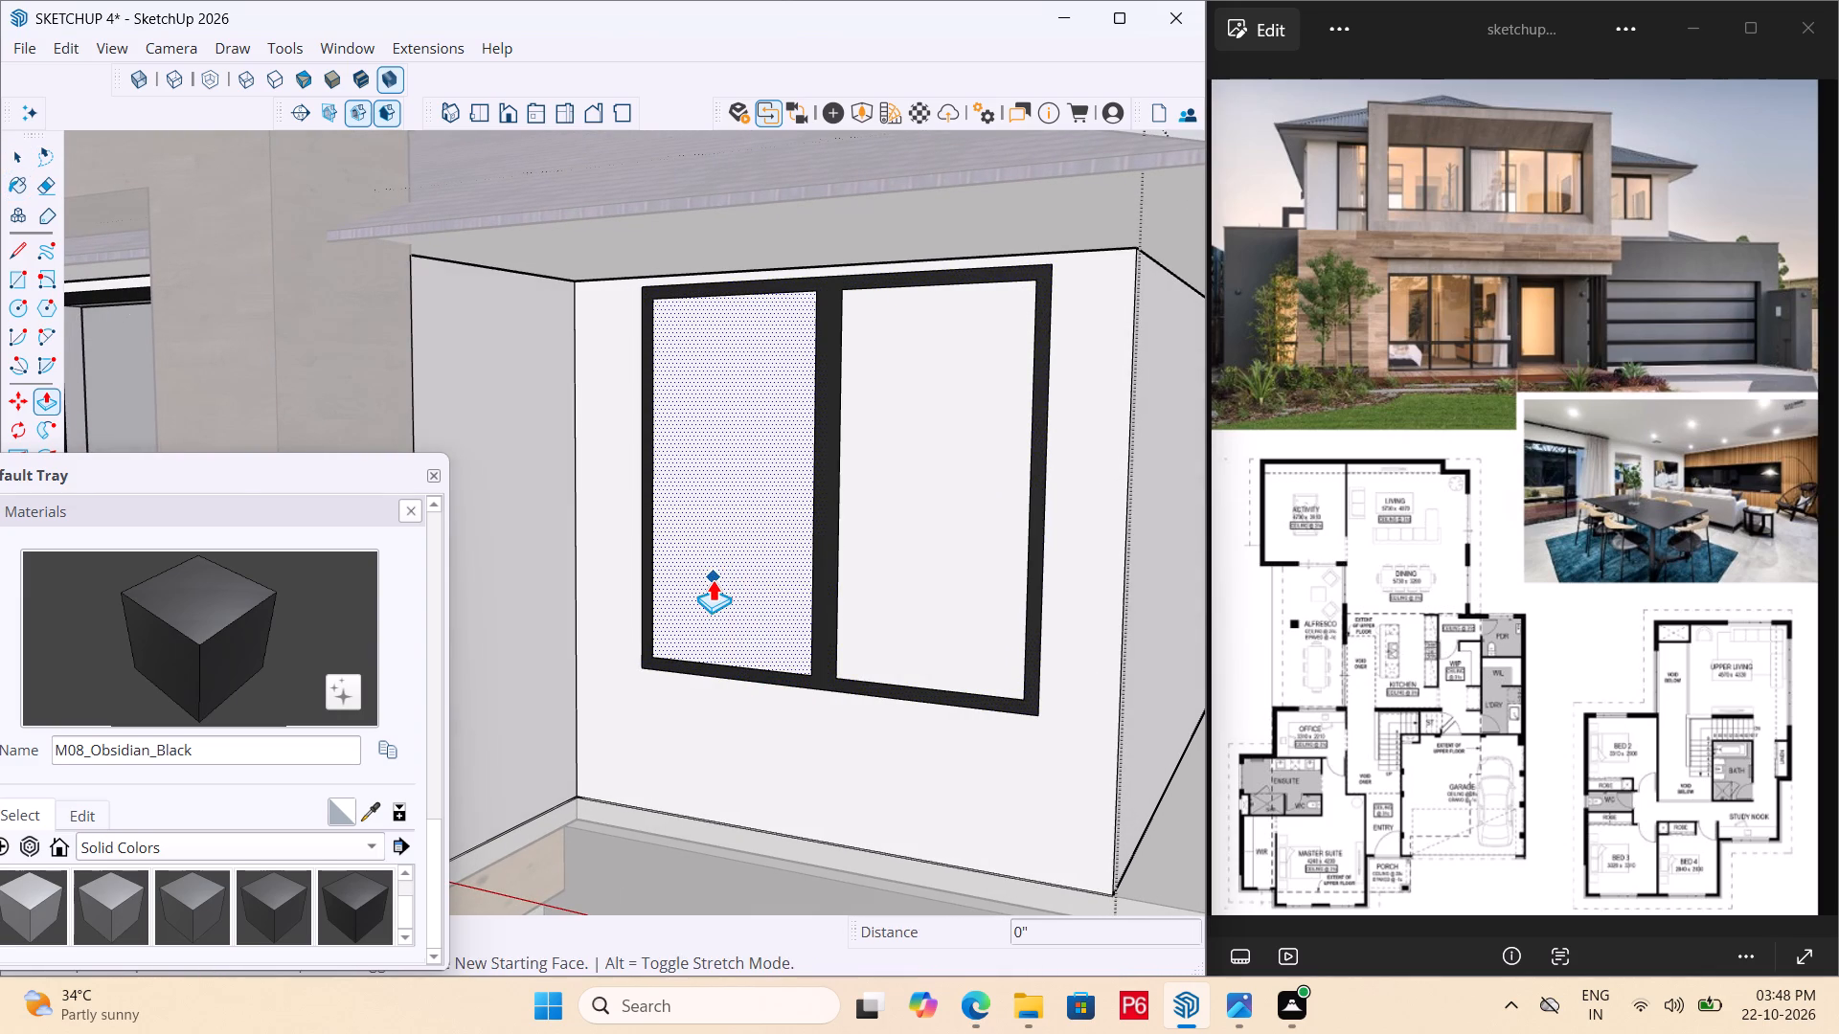
{"action": "left_click", "coordinate": [713, 579]}
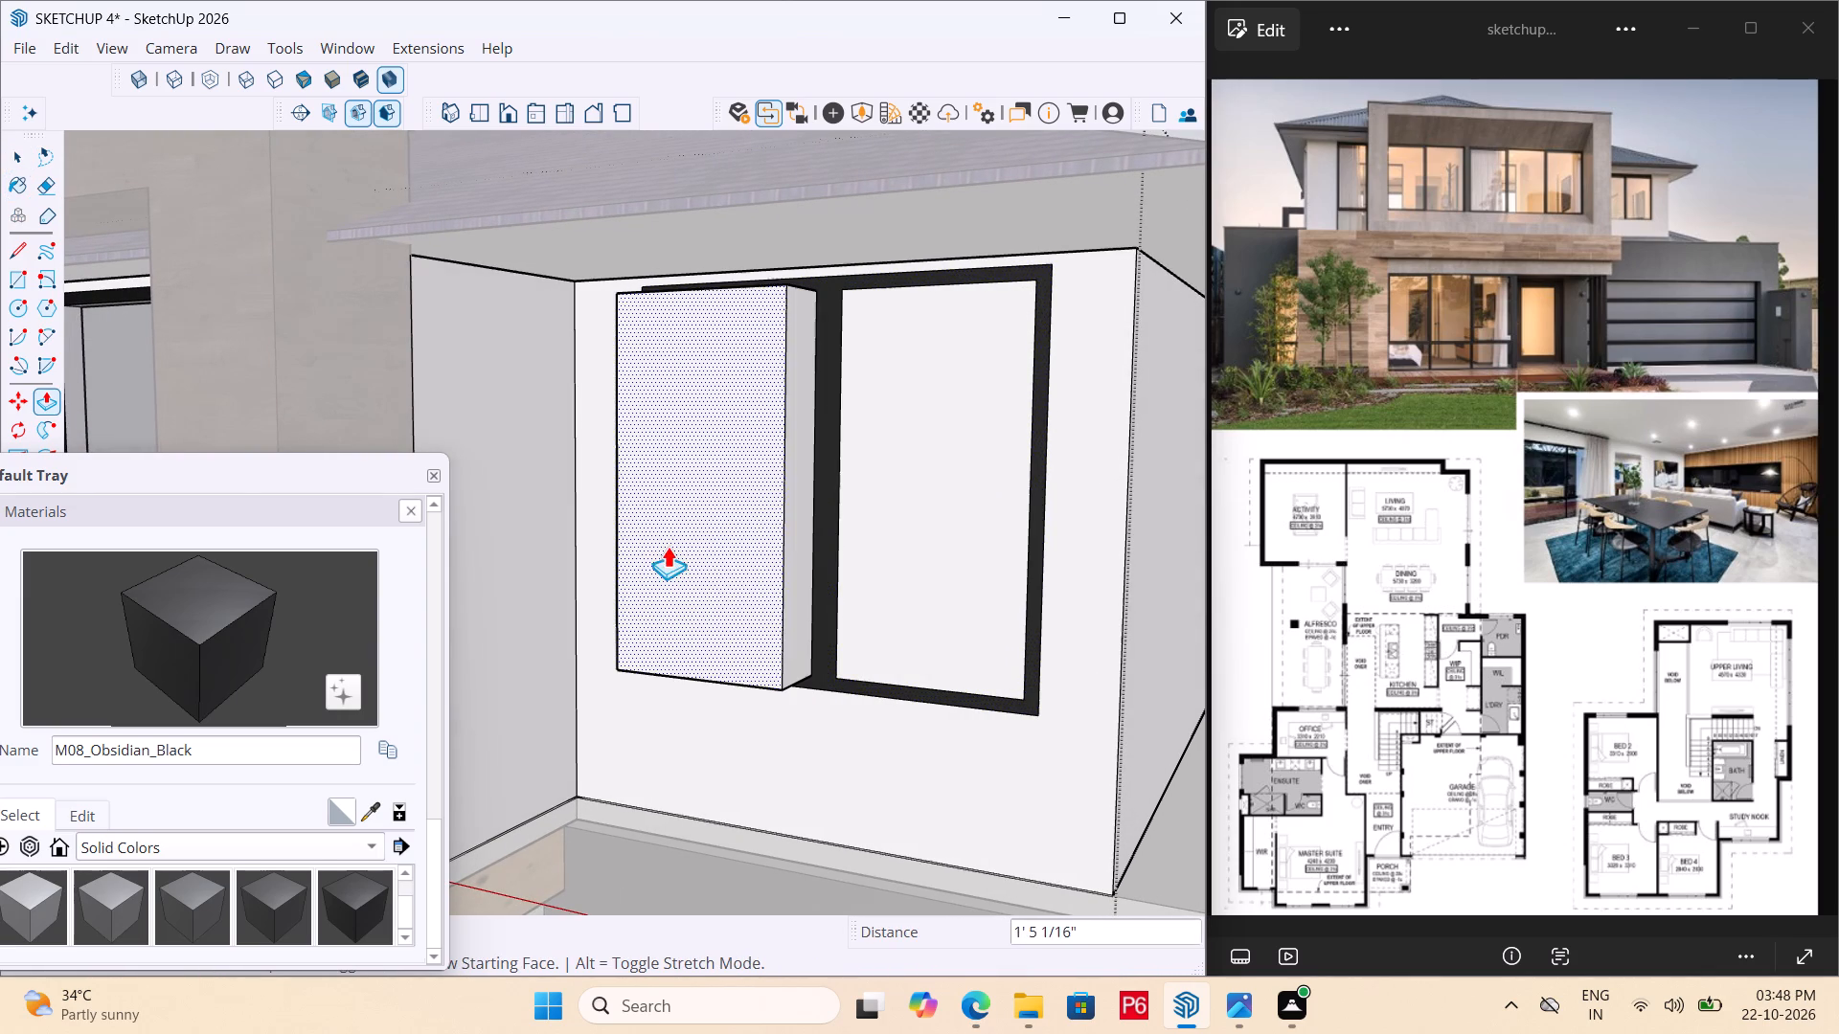
{"action": "left_click", "coordinate": [748, 624]}
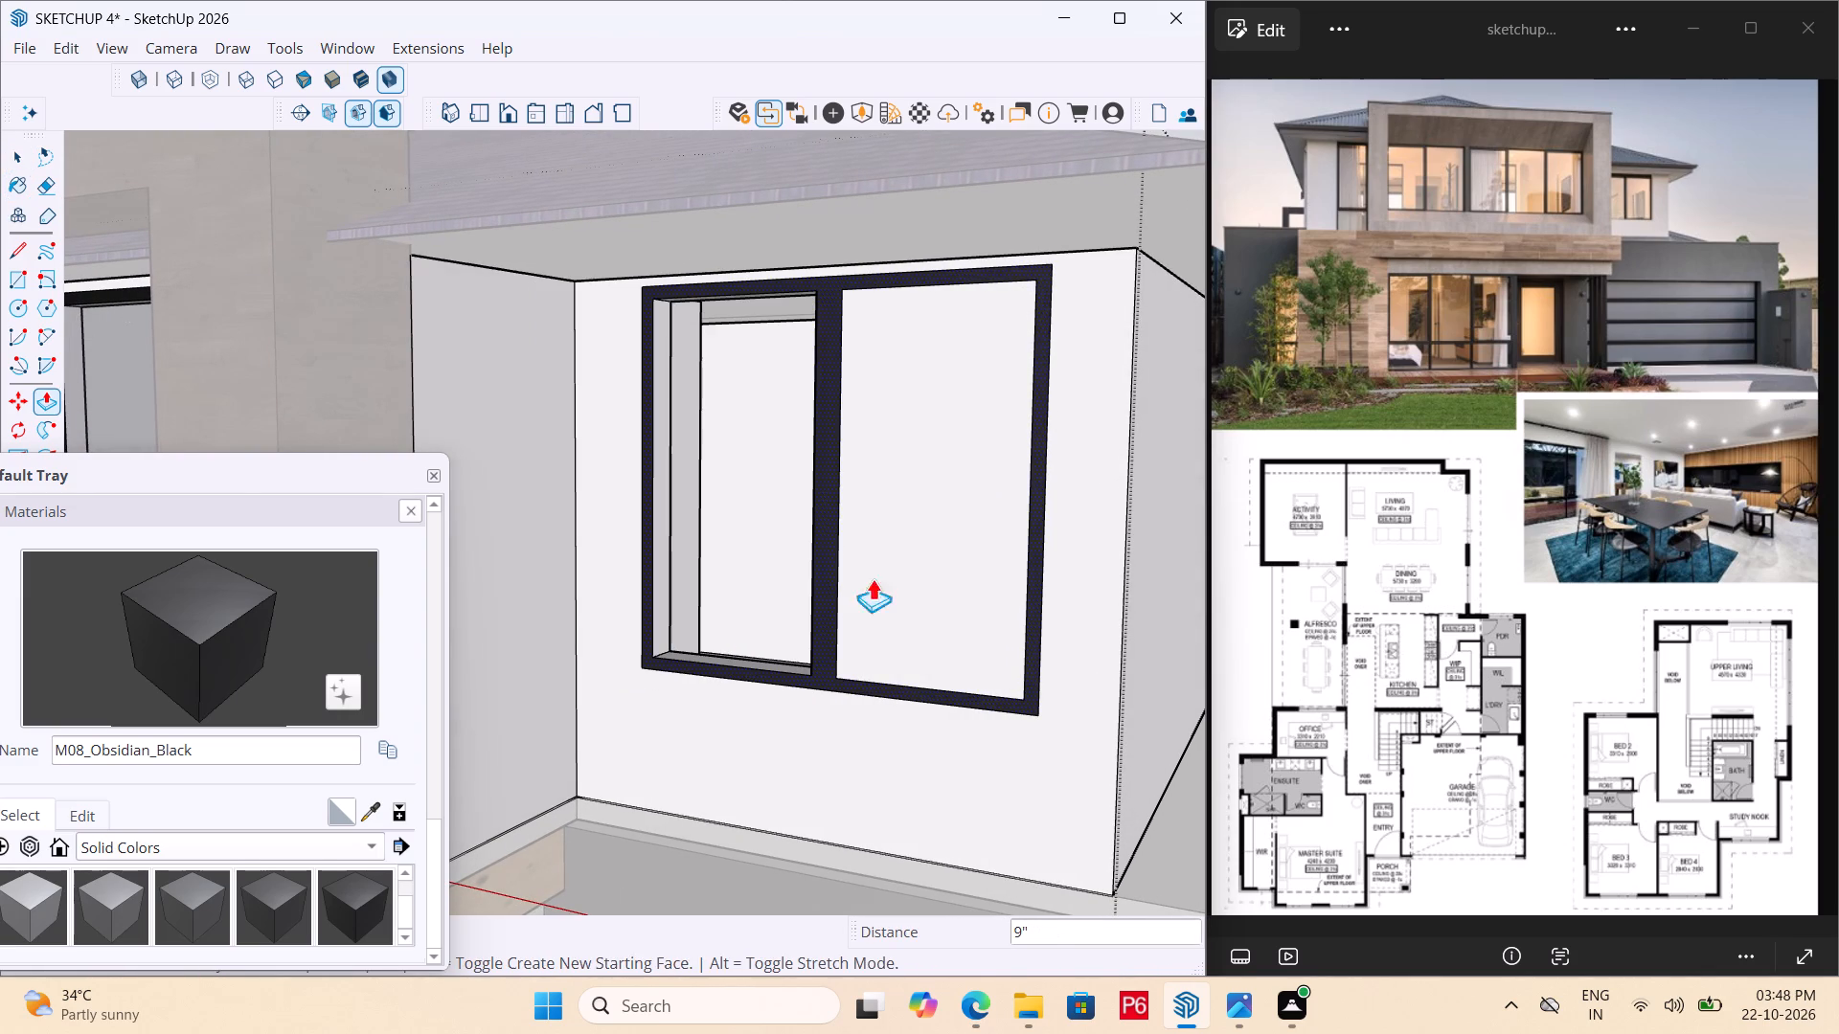
{"action": "triple_click", "coordinate": [903, 574]}
Paint the sill reveals and the jambs nearest the wood-painted frame in both window openings with M08_Obsidian_Black.
{"action": "middle_click_drag", "start_coordinate": [809, 624], "coordinate": [709, 661]}
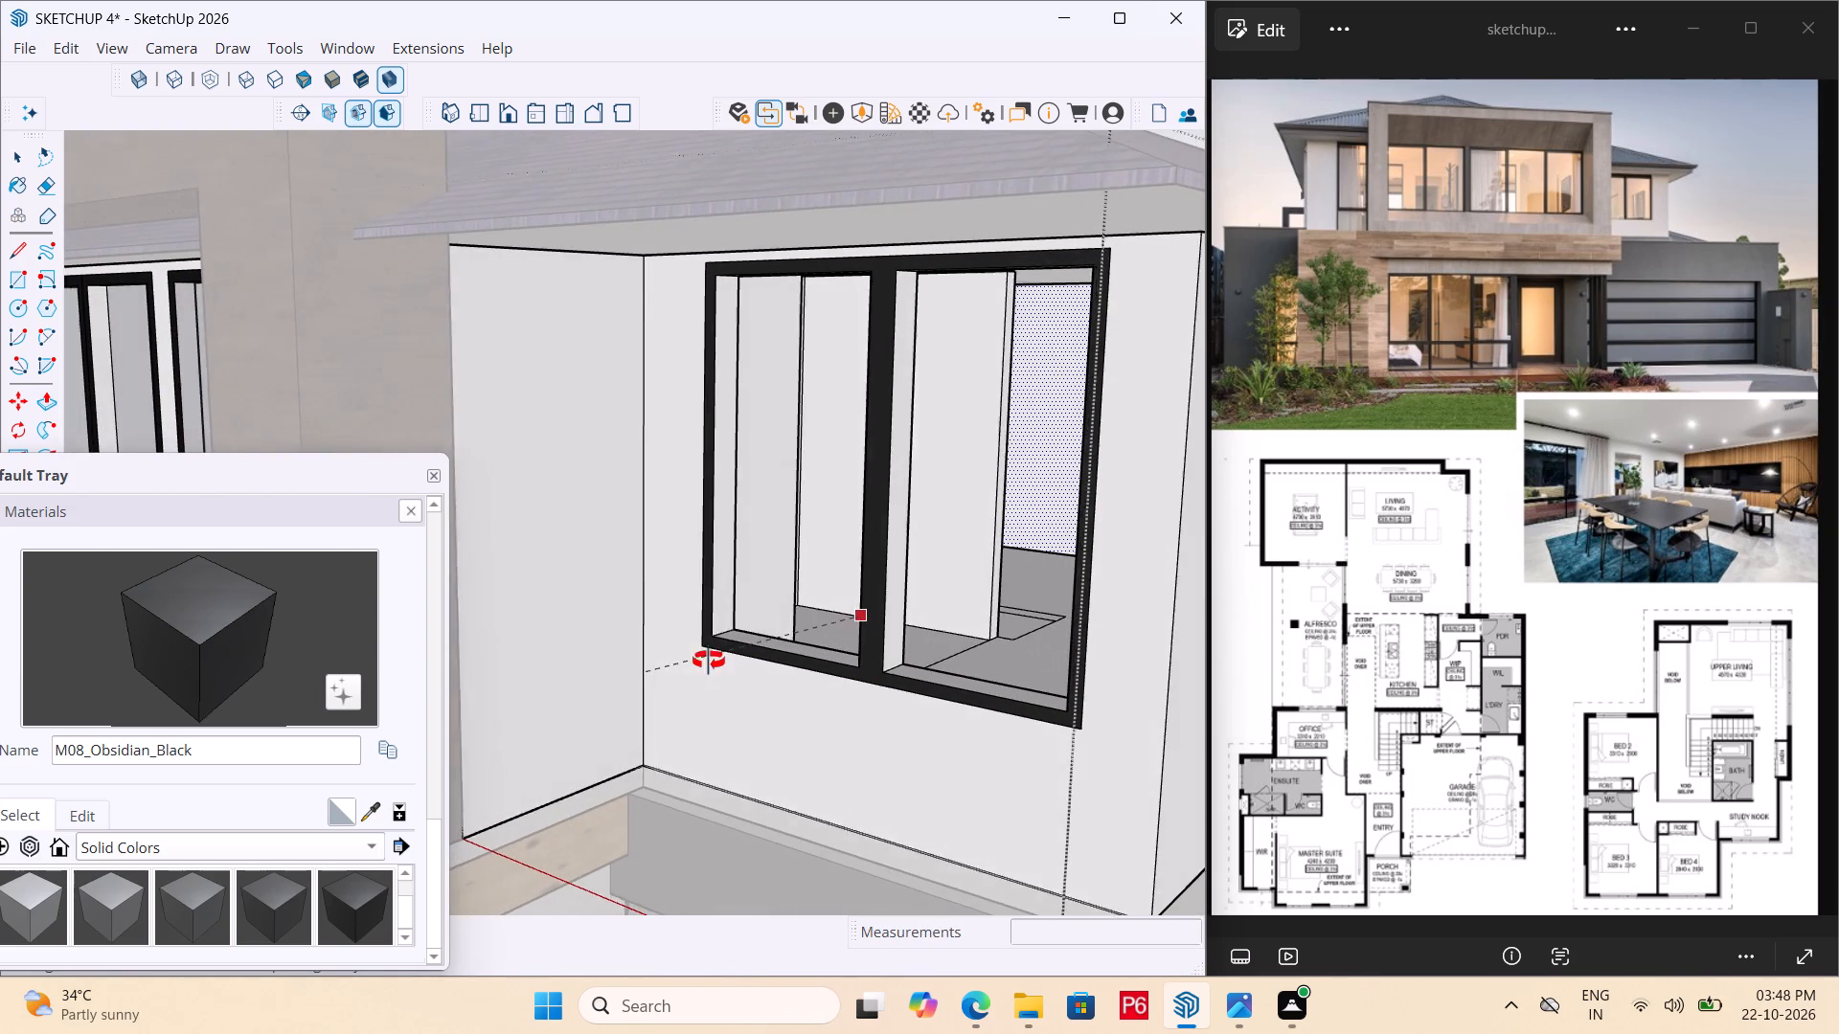
{"action": "middle_click_drag", "start_coordinate": [709, 661], "coordinate": [706, 661]}
{"action": "scroll", "coordinate": [746, 602], "scroll_direction": "up", "scroll_amount": 3}
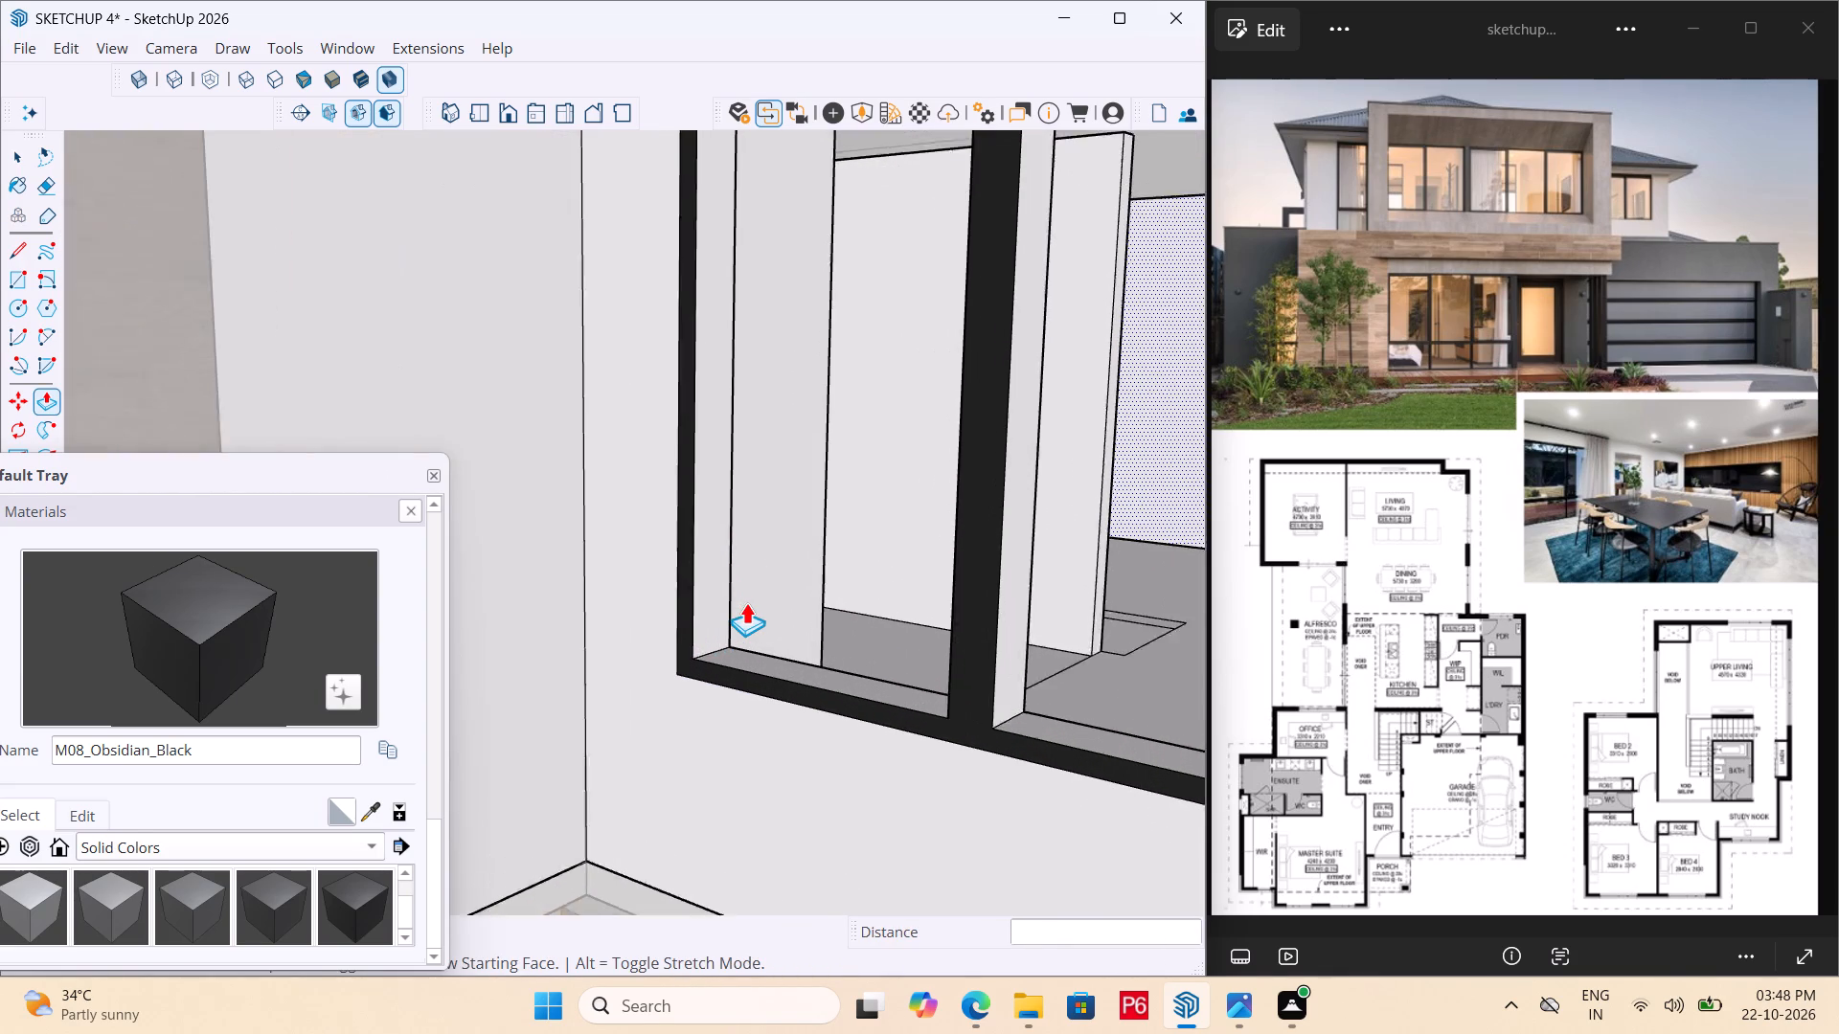
{"action": "scroll", "coordinate": [746, 602], "scroll_direction": "up", "scroll_amount": 2}
{"action": "key", "text": "b"}
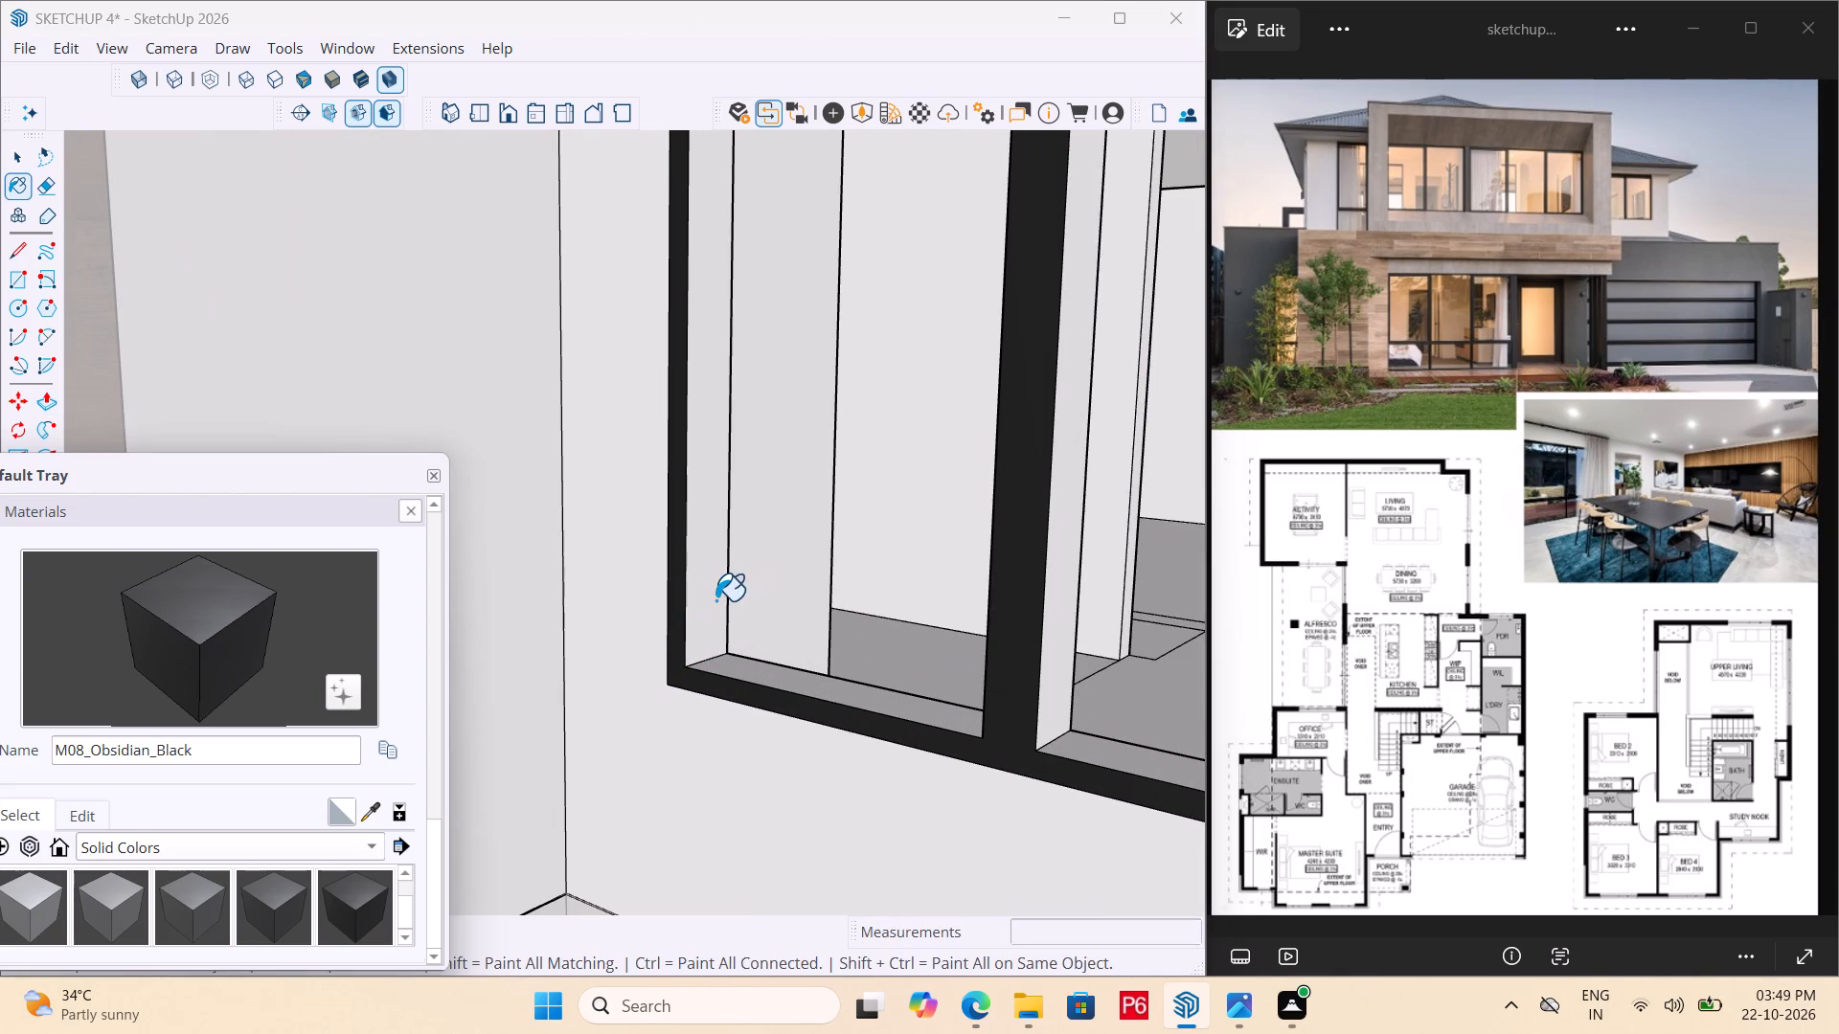
{"action": "left_click", "coordinate": [707, 606]}
{"action": "double_click", "coordinate": [763, 680]}
{"action": "left_click", "coordinate": [1056, 717]}
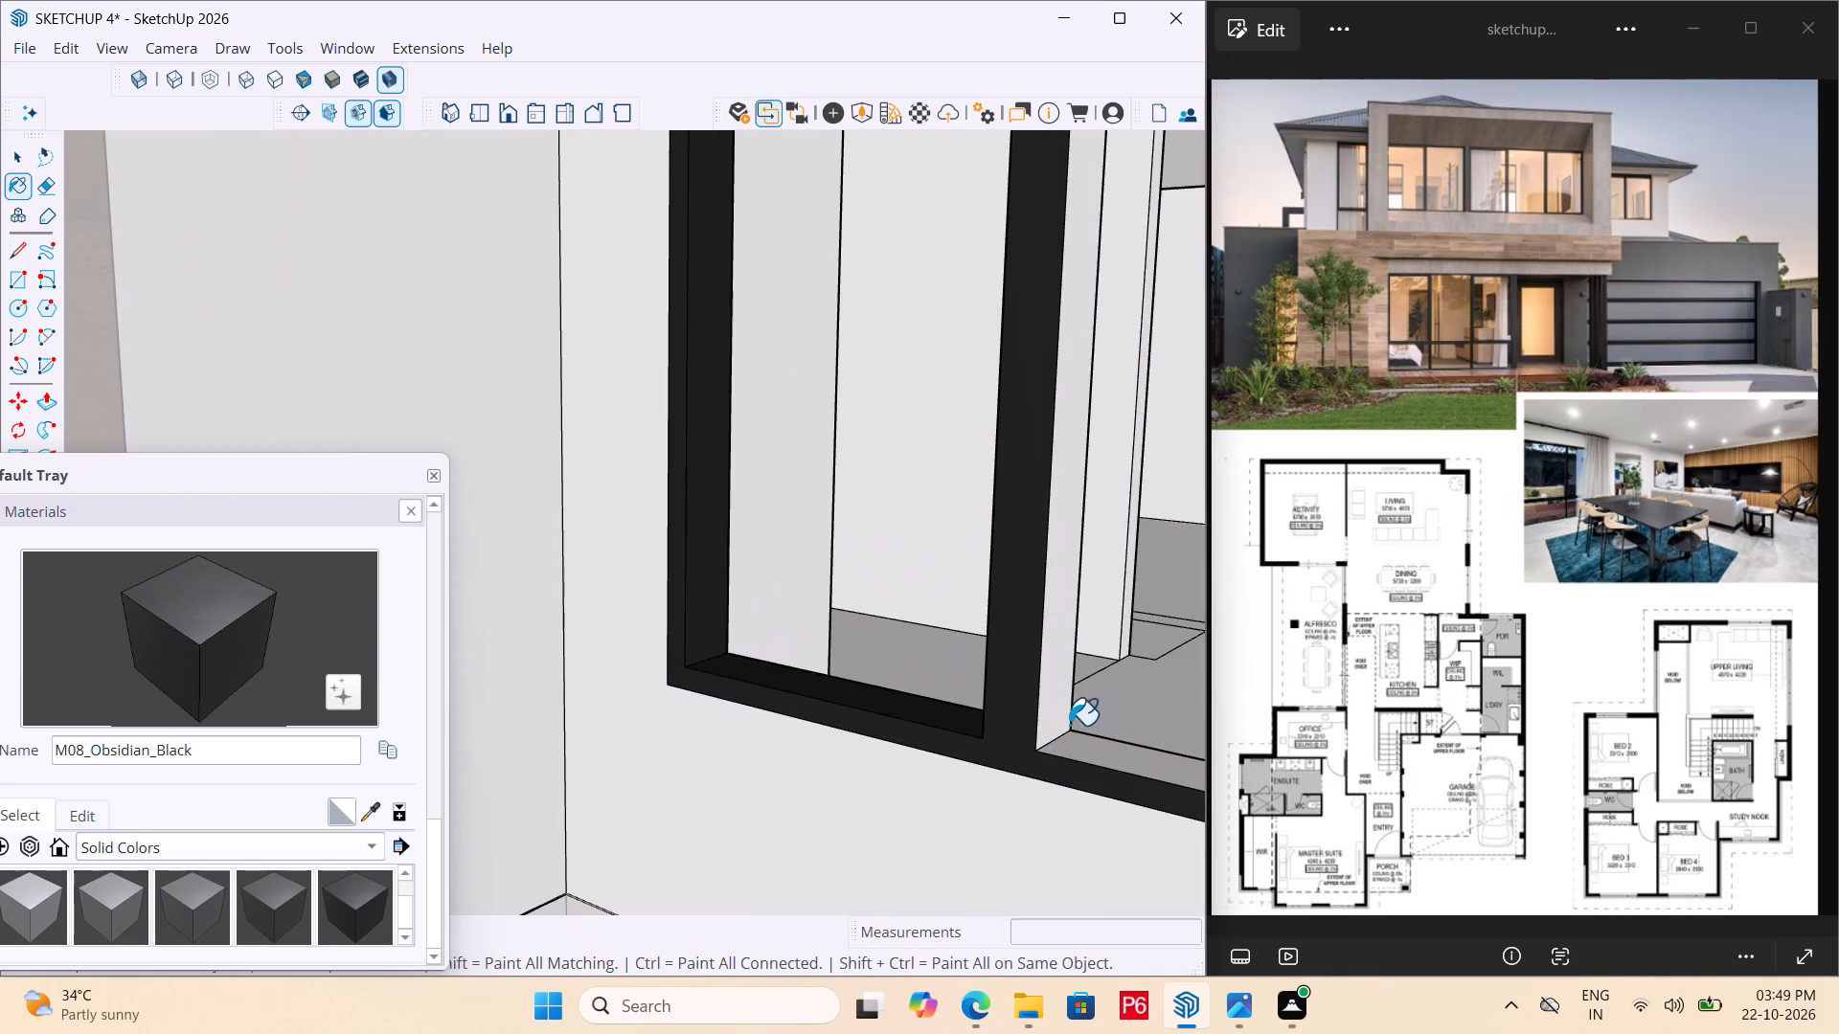
{"action": "left_click", "coordinate": [1084, 736]}
Paint the remaining jamb, mullion and head reveals of both window openings with M08_Obsidian_Black.
{"action": "scroll", "coordinate": [908, 687], "scroll_direction": "down", "scroll_amount": 13}
{"action": "middle_click_drag", "start_coordinate": [848, 690], "coordinate": [1190, 572]}
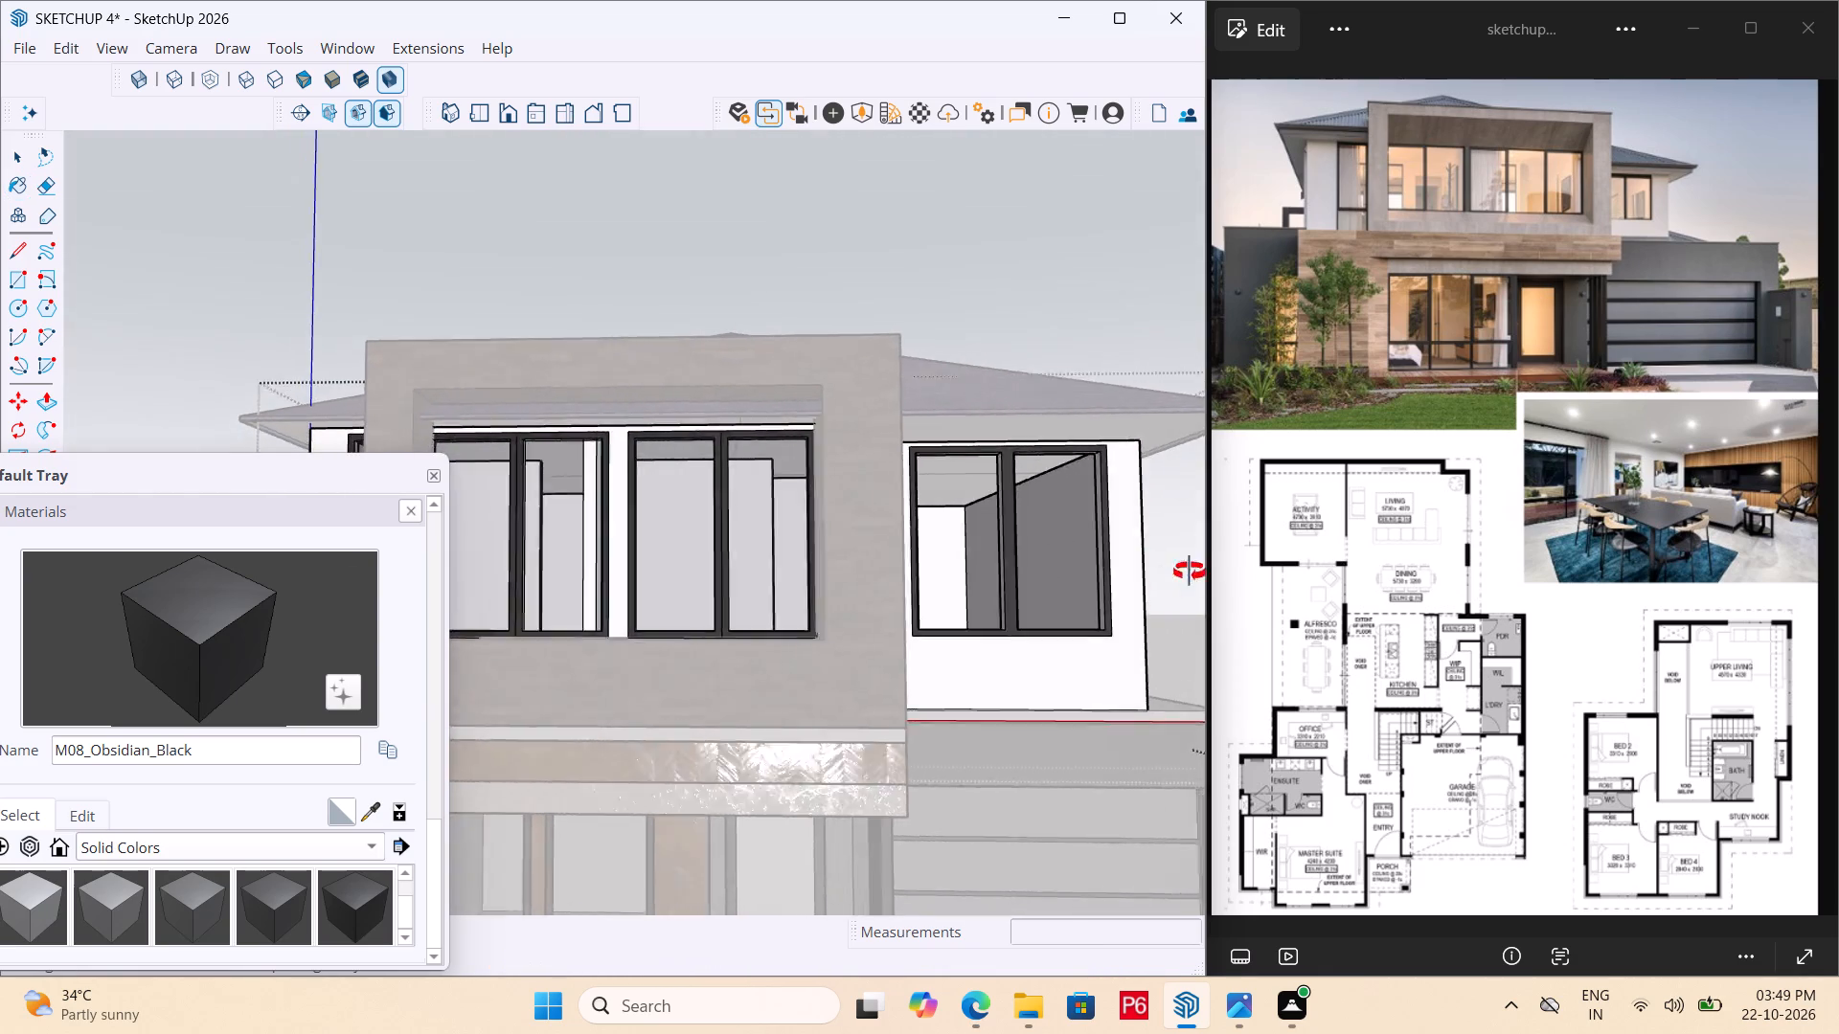
{"action": "middle_click_drag", "start_coordinate": [1190, 572], "coordinate": [1236, 582]}
{"action": "scroll", "coordinate": [1161, 496], "scroll_direction": "up", "scroll_amount": 11}
{"action": "left_click", "coordinate": [1107, 546]}
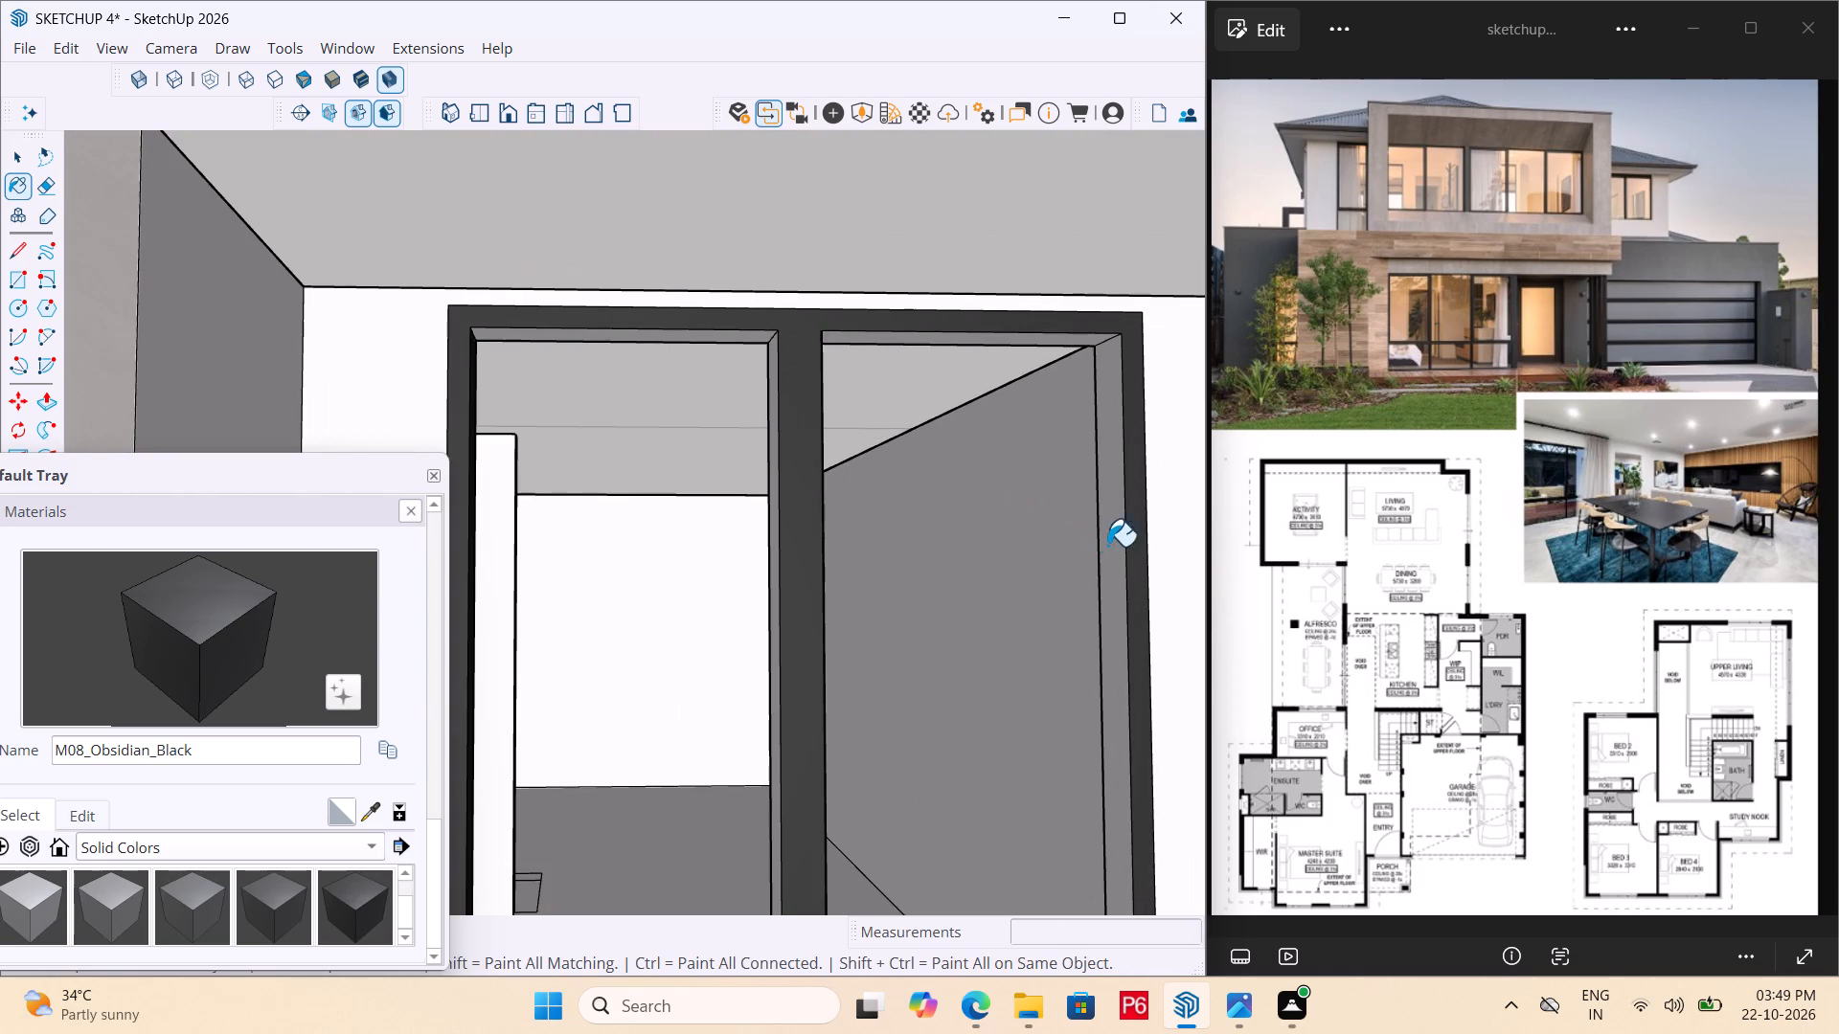
{"action": "middle_click_drag", "start_coordinate": [930, 602], "coordinate": [922, 634]}
{"action": "scroll", "coordinate": [889, 543], "scroll_direction": "down", "scroll_amount": 6}
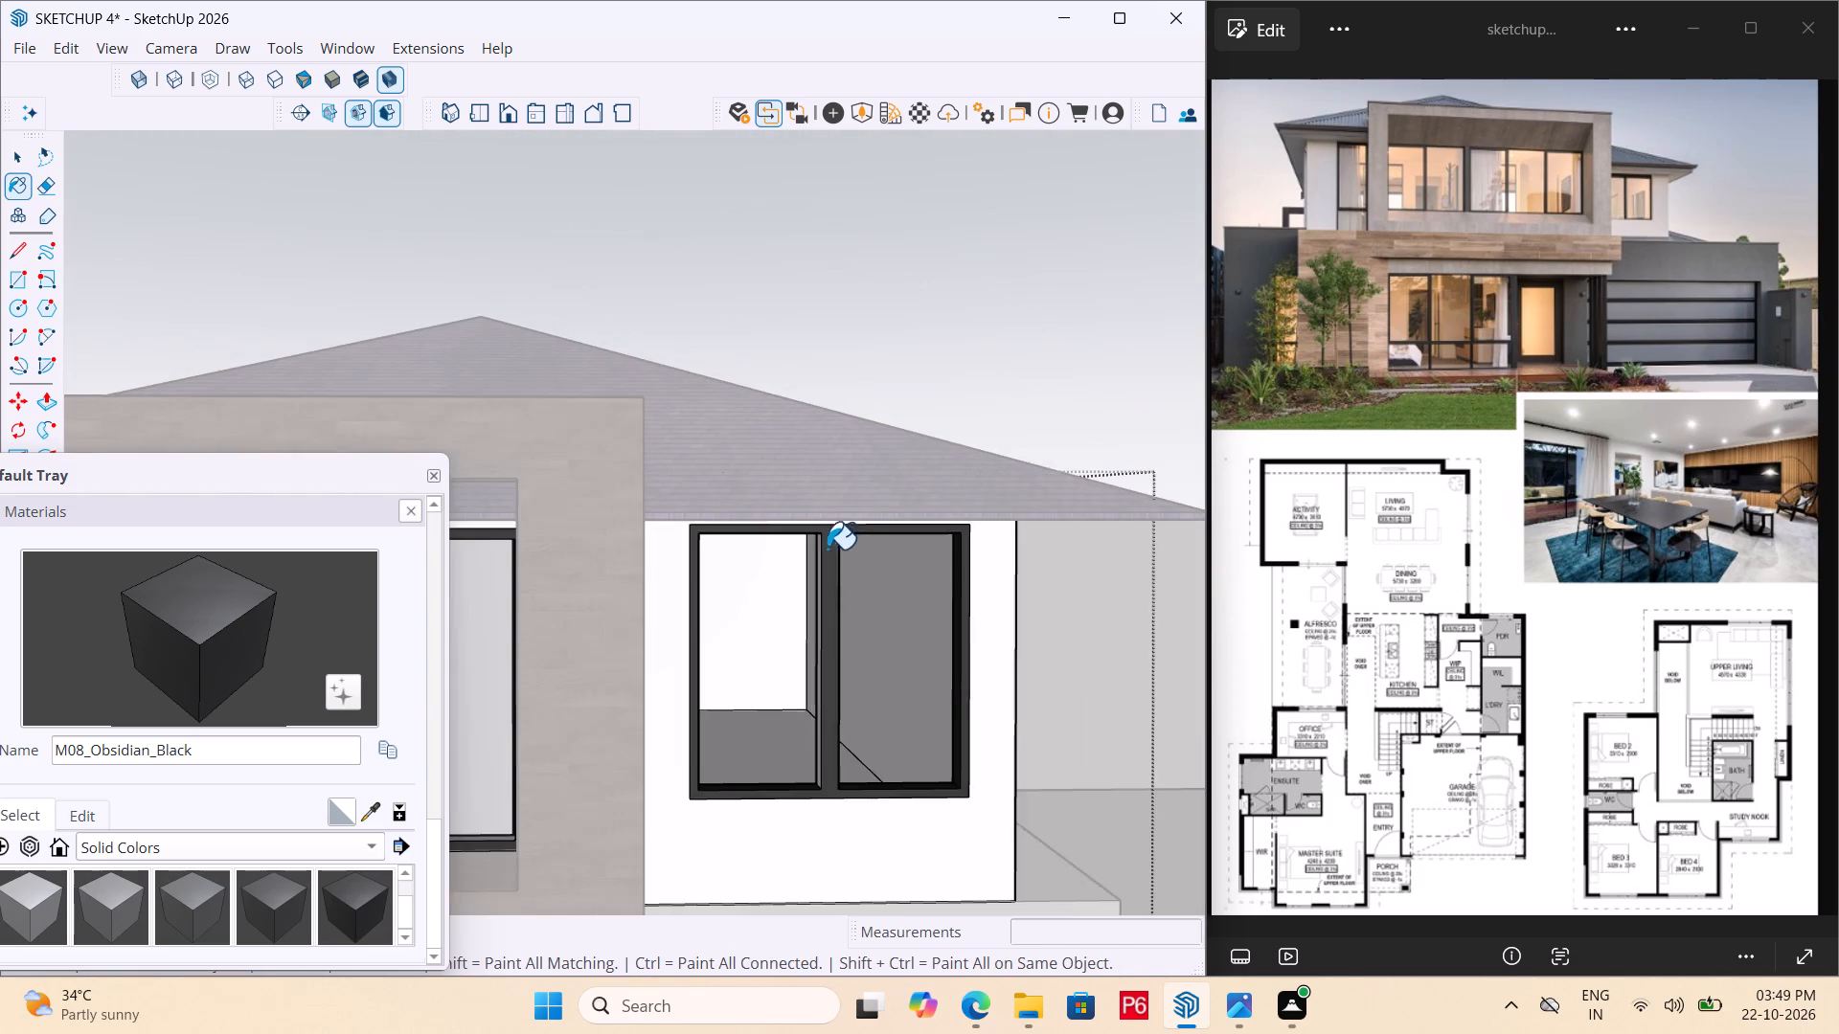
{"action": "middle_click_drag", "start_coordinate": [831, 625], "coordinate": [891, 618]}
{"action": "scroll", "coordinate": [905, 615], "scroll_direction": "up", "scroll_amount": 10}
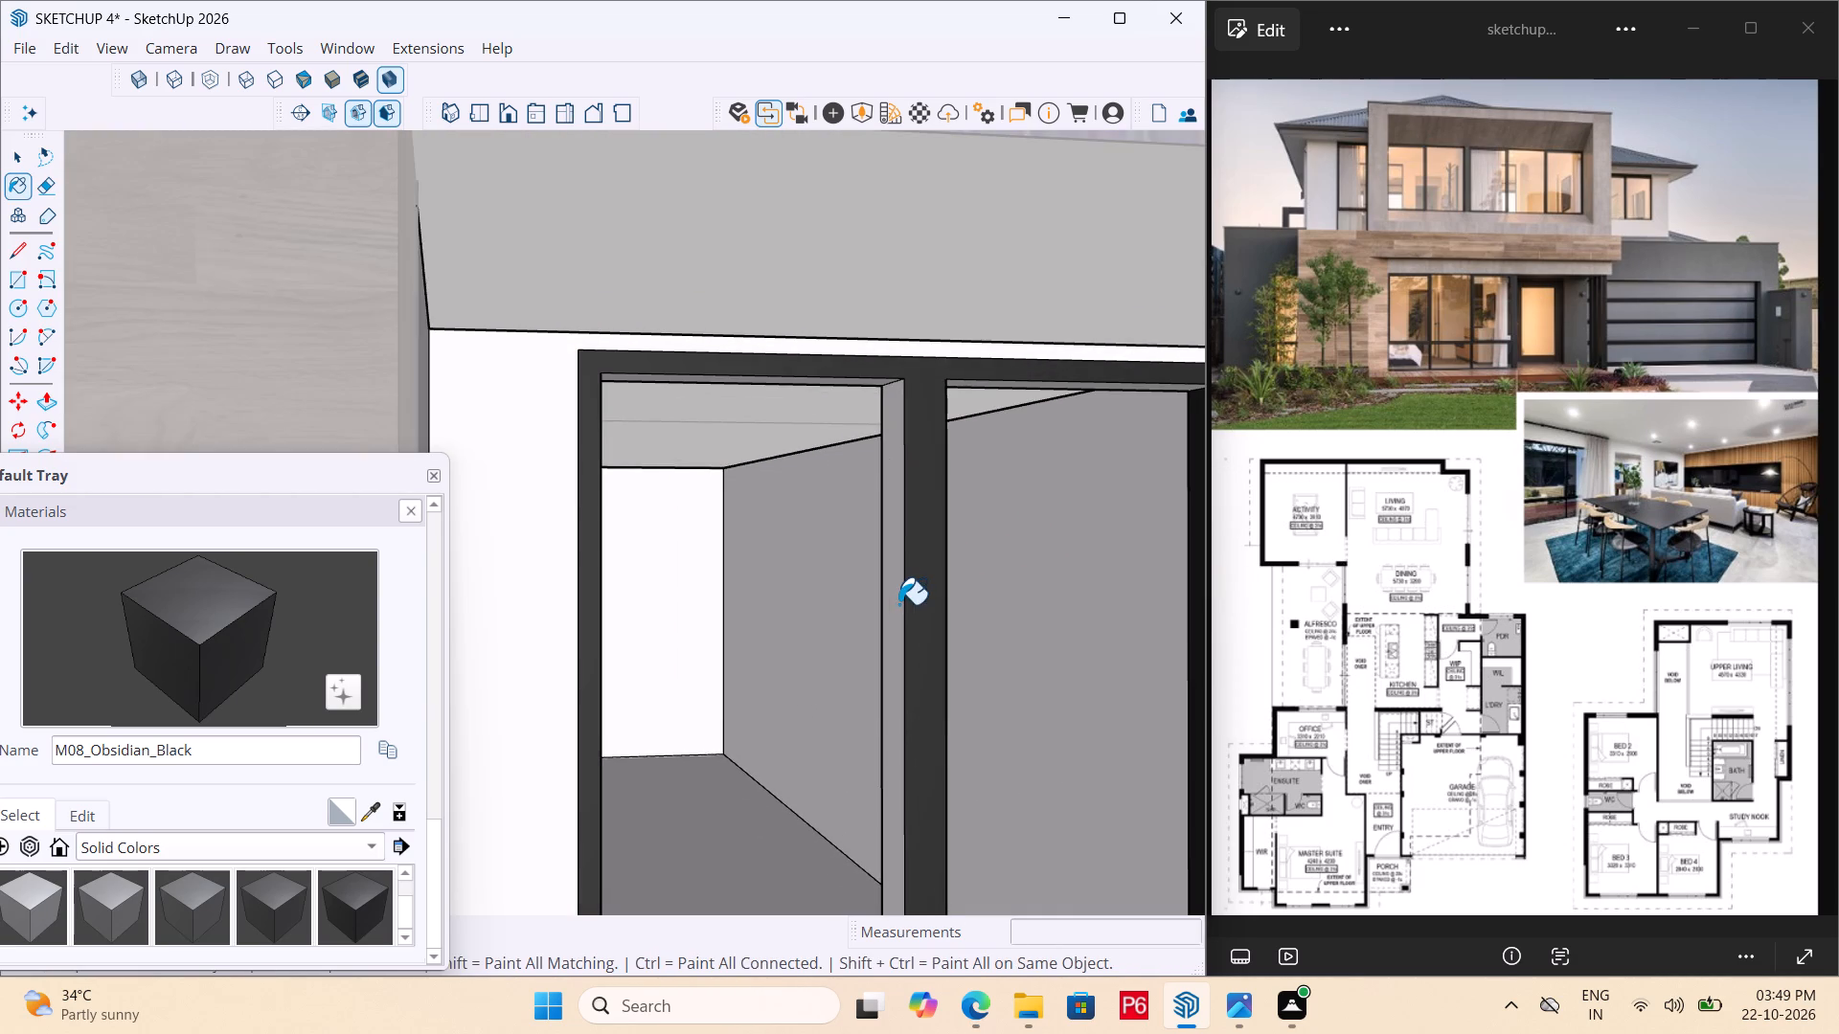
{"action": "double_click", "coordinate": [898, 604]}
{"action": "scroll", "coordinate": [913, 593], "scroll_direction": "up", "scroll_amount": 1}
{"action": "middle_click_drag", "start_coordinate": [913, 593], "coordinate": [618, 393]}
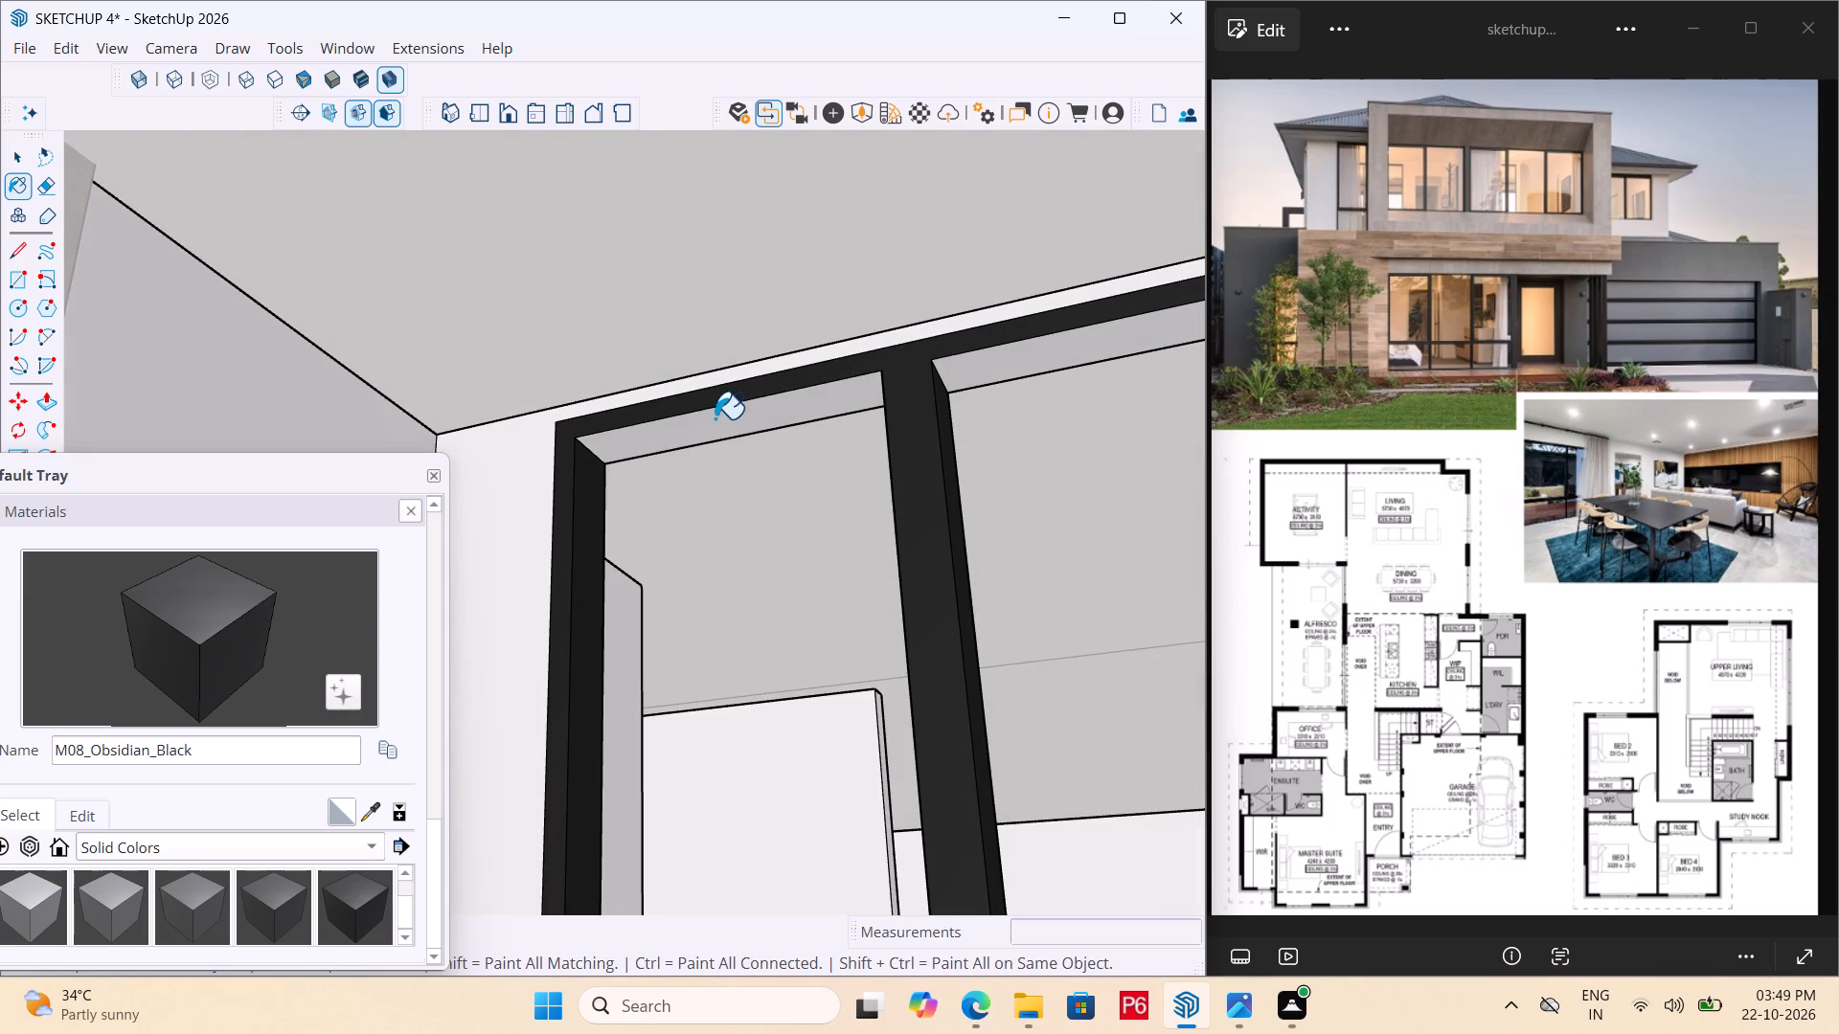
{"action": "left_click", "coordinate": [715, 420]}
{"action": "scroll", "coordinate": [591, 498], "scroll_direction": "down", "scroll_amount": 4}
{"action": "left_click", "coordinate": [905, 406]}
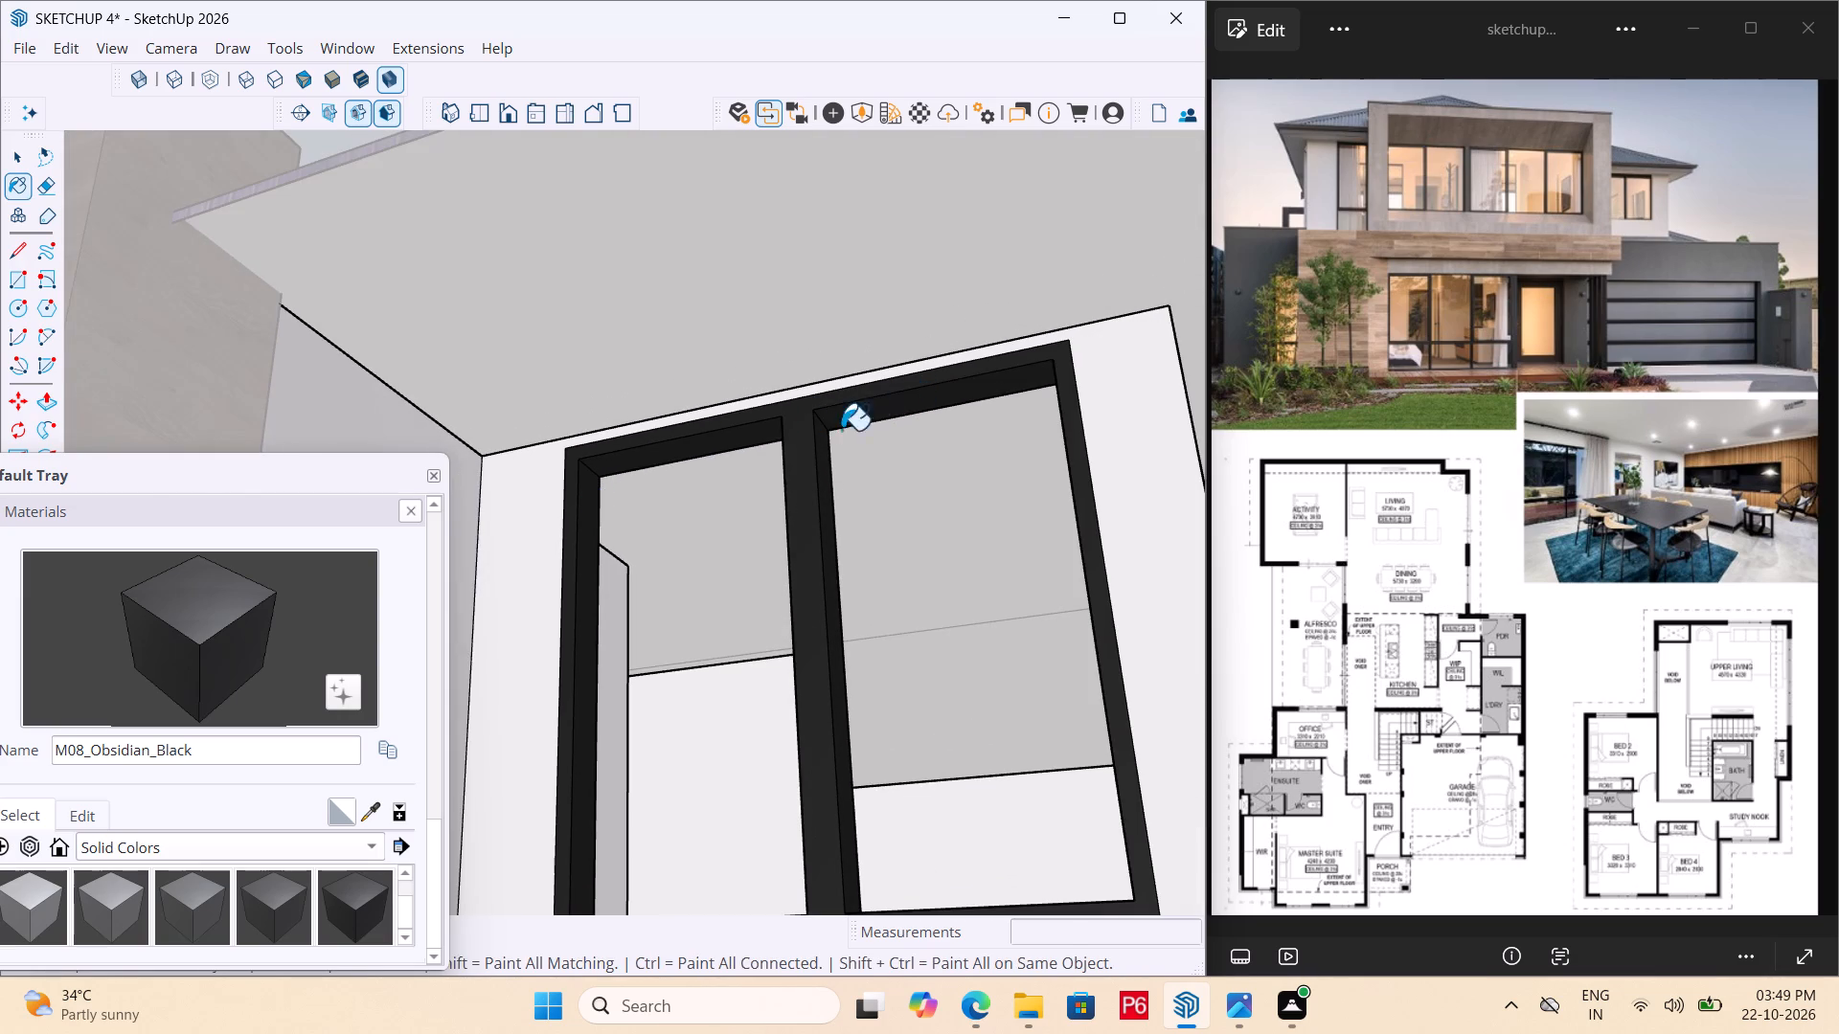
Save the model.
{"action": "middle_click_drag", "start_coordinate": [839, 430], "coordinate": [837, 522]}
{"action": "scroll", "coordinate": [839, 430], "scroll_direction": "down", "scroll_amount": 1}
{"action": "key", "text": "ctrl+s"}
{"action": "key", "text": "ctrl+s"}
{"action": "key", "text": "ctrl+s"}
{"action": "key", "text": "ctrl+s"}
Examine the front facade, comparing the windows inside the wood-painted frame with the window above the garage.
{"action": "scroll", "coordinate": [733, 498], "scroll_direction": "down", "scroll_amount": 5}
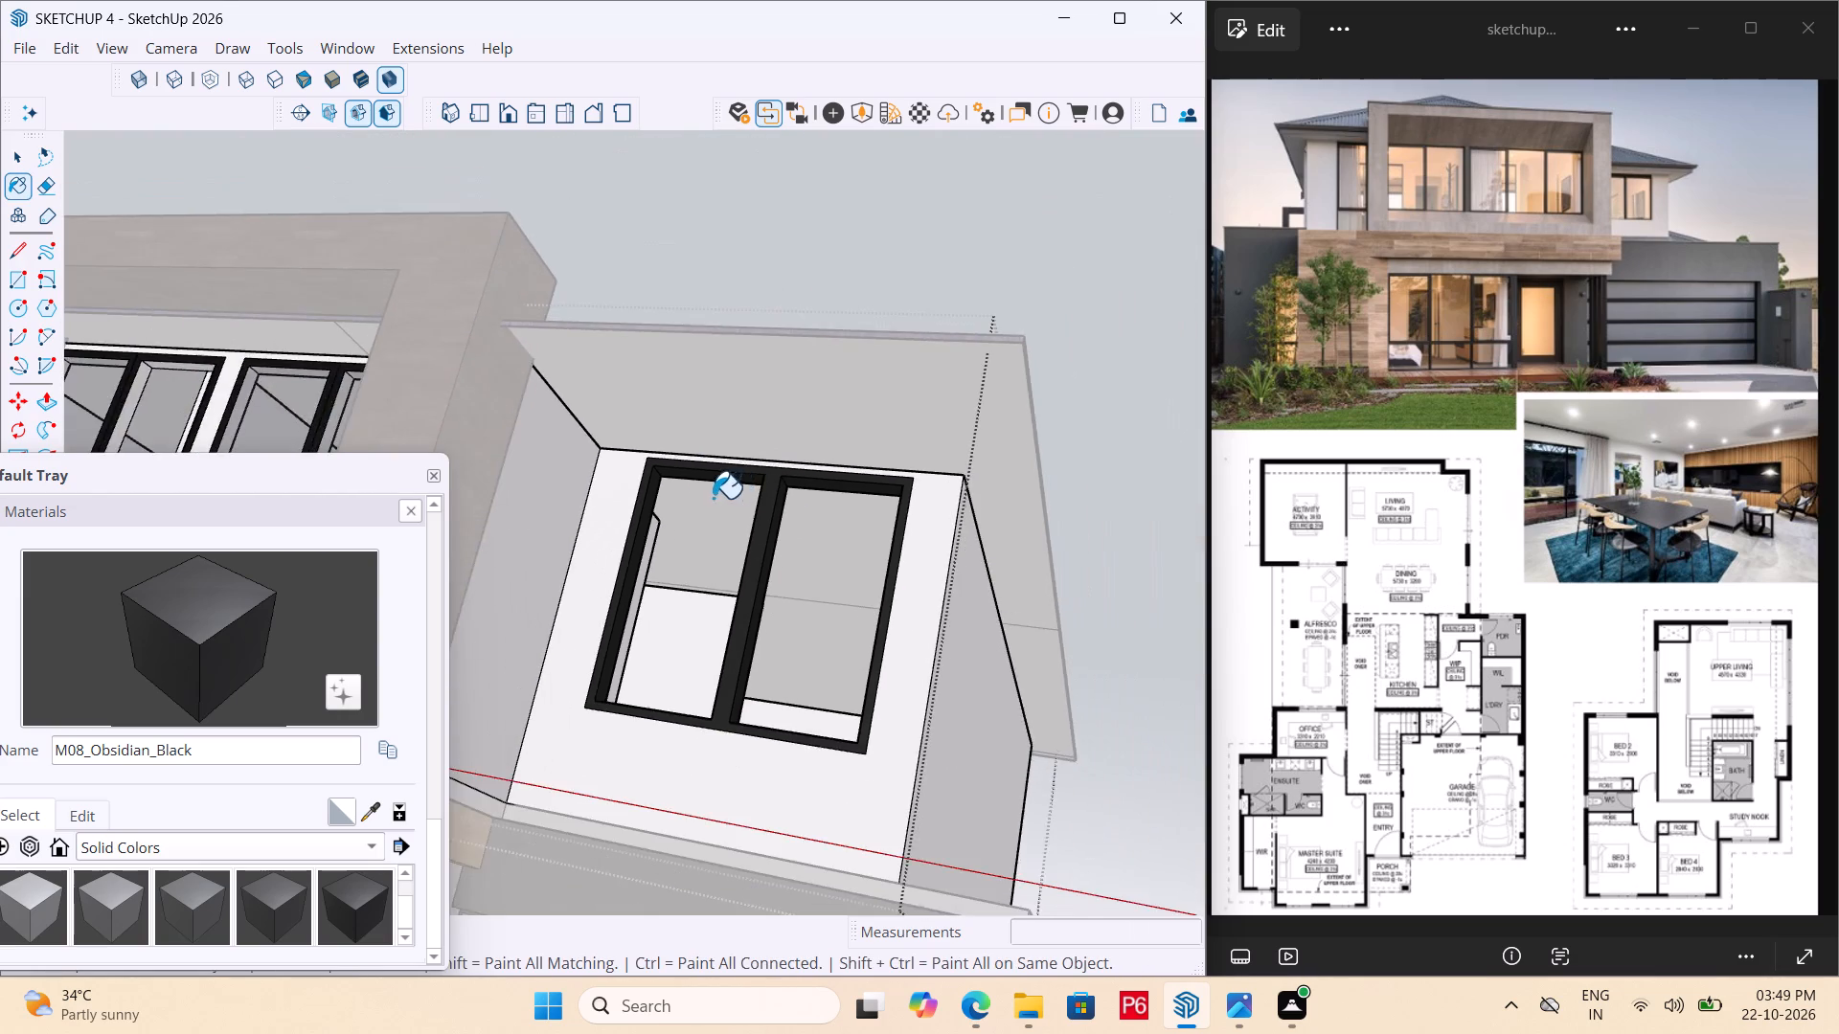
{"action": "scroll", "coordinate": [645, 509], "scroll_direction": "down", "scroll_amount": 6}
{"action": "middle_click_drag", "start_coordinate": [630, 524], "coordinate": [614, 642]}
{"action": "scroll", "coordinate": [692, 605], "scroll_direction": "up", "scroll_amount": 1}
{"action": "scroll", "coordinate": [994, 531], "scroll_direction": "down", "scroll_amount": 6}
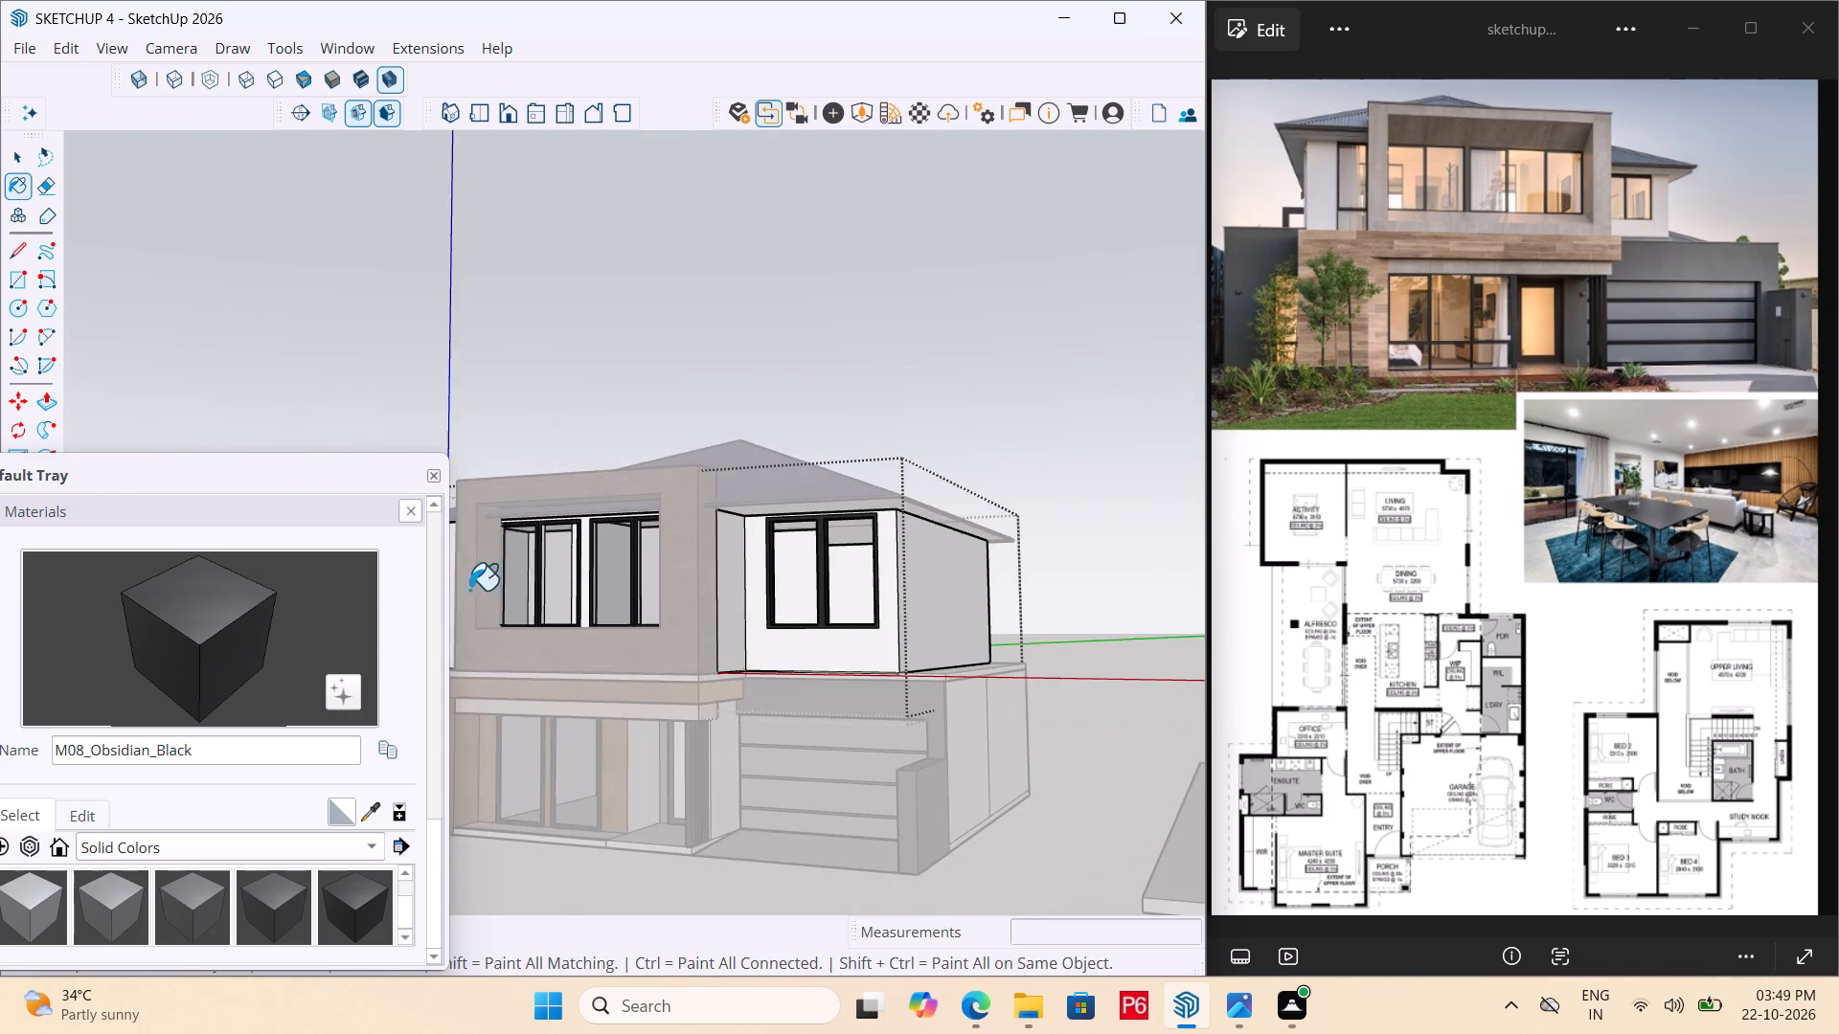
{"action": "scroll", "coordinate": [468, 591], "scroll_direction": "up", "scroll_amount": 6}
{"action": "scroll", "coordinate": [625, 601], "scroll_direction": "up", "scroll_amount": 6}
{"action": "middle_click_drag", "start_coordinate": [647, 600], "coordinate": [867, 384]}
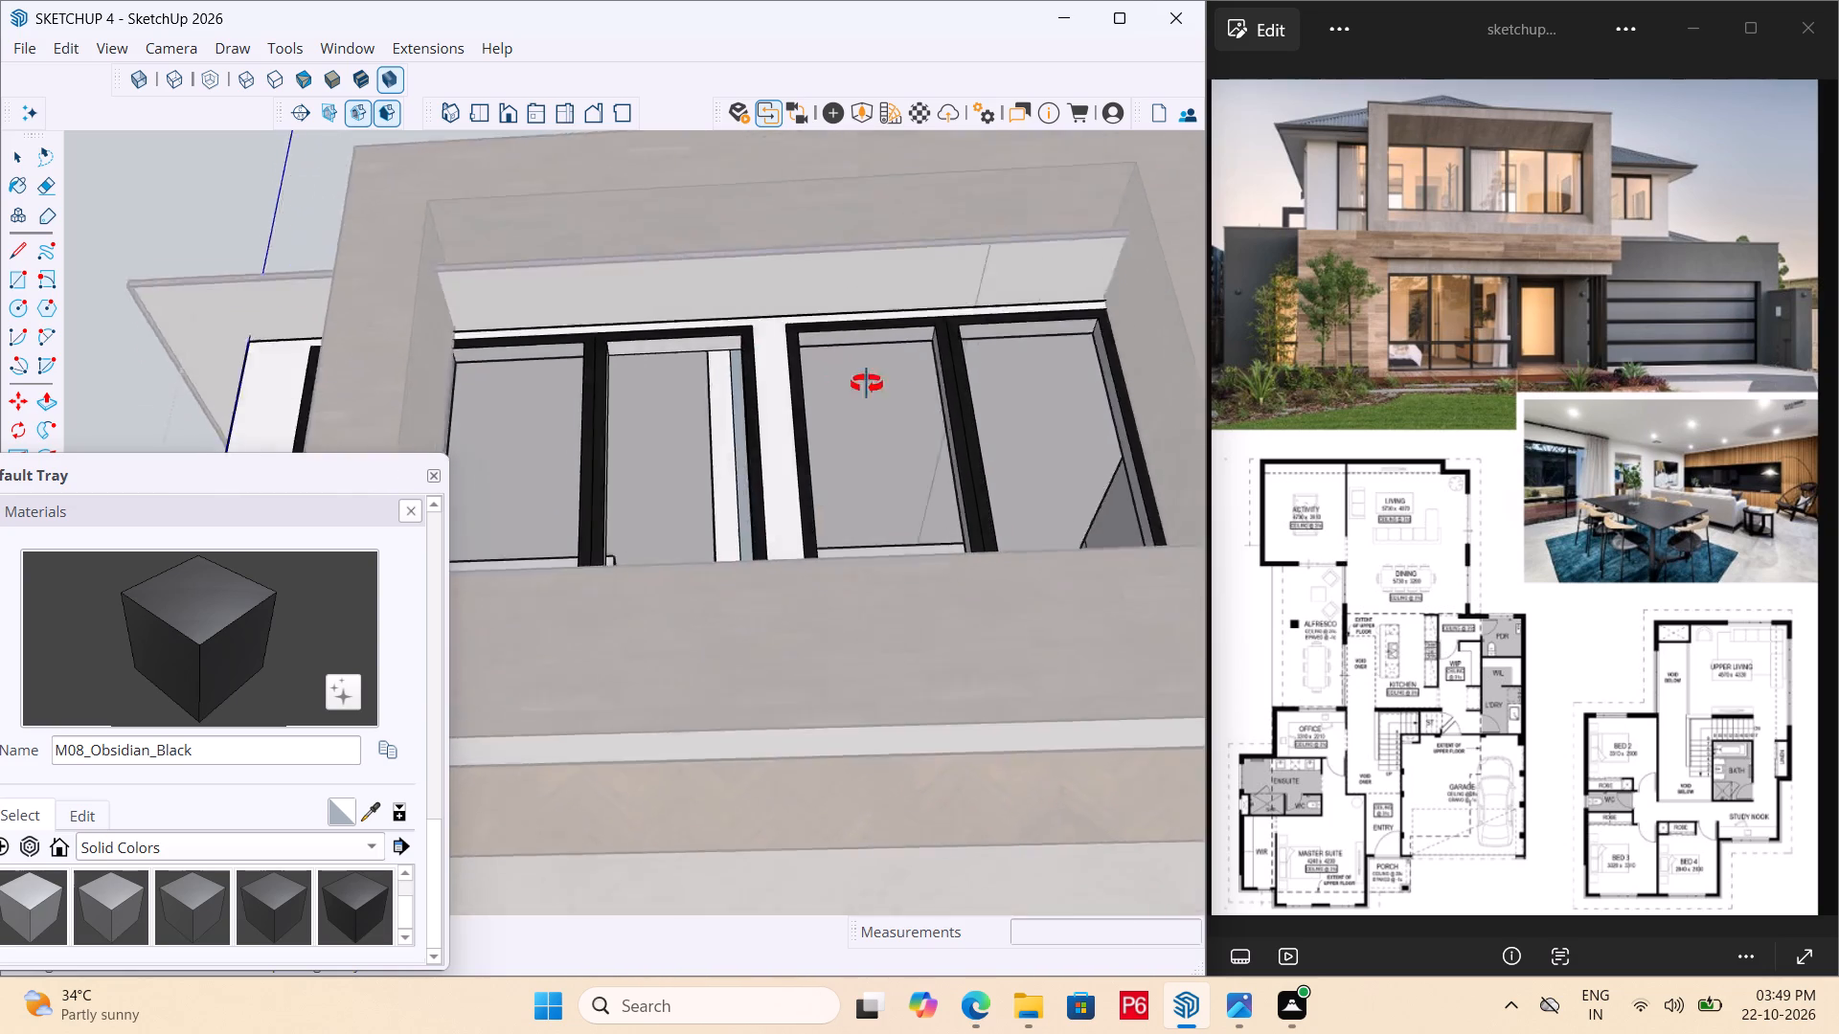
{"action": "middle_click_drag", "start_coordinate": [867, 384], "coordinate": [560, 610]}
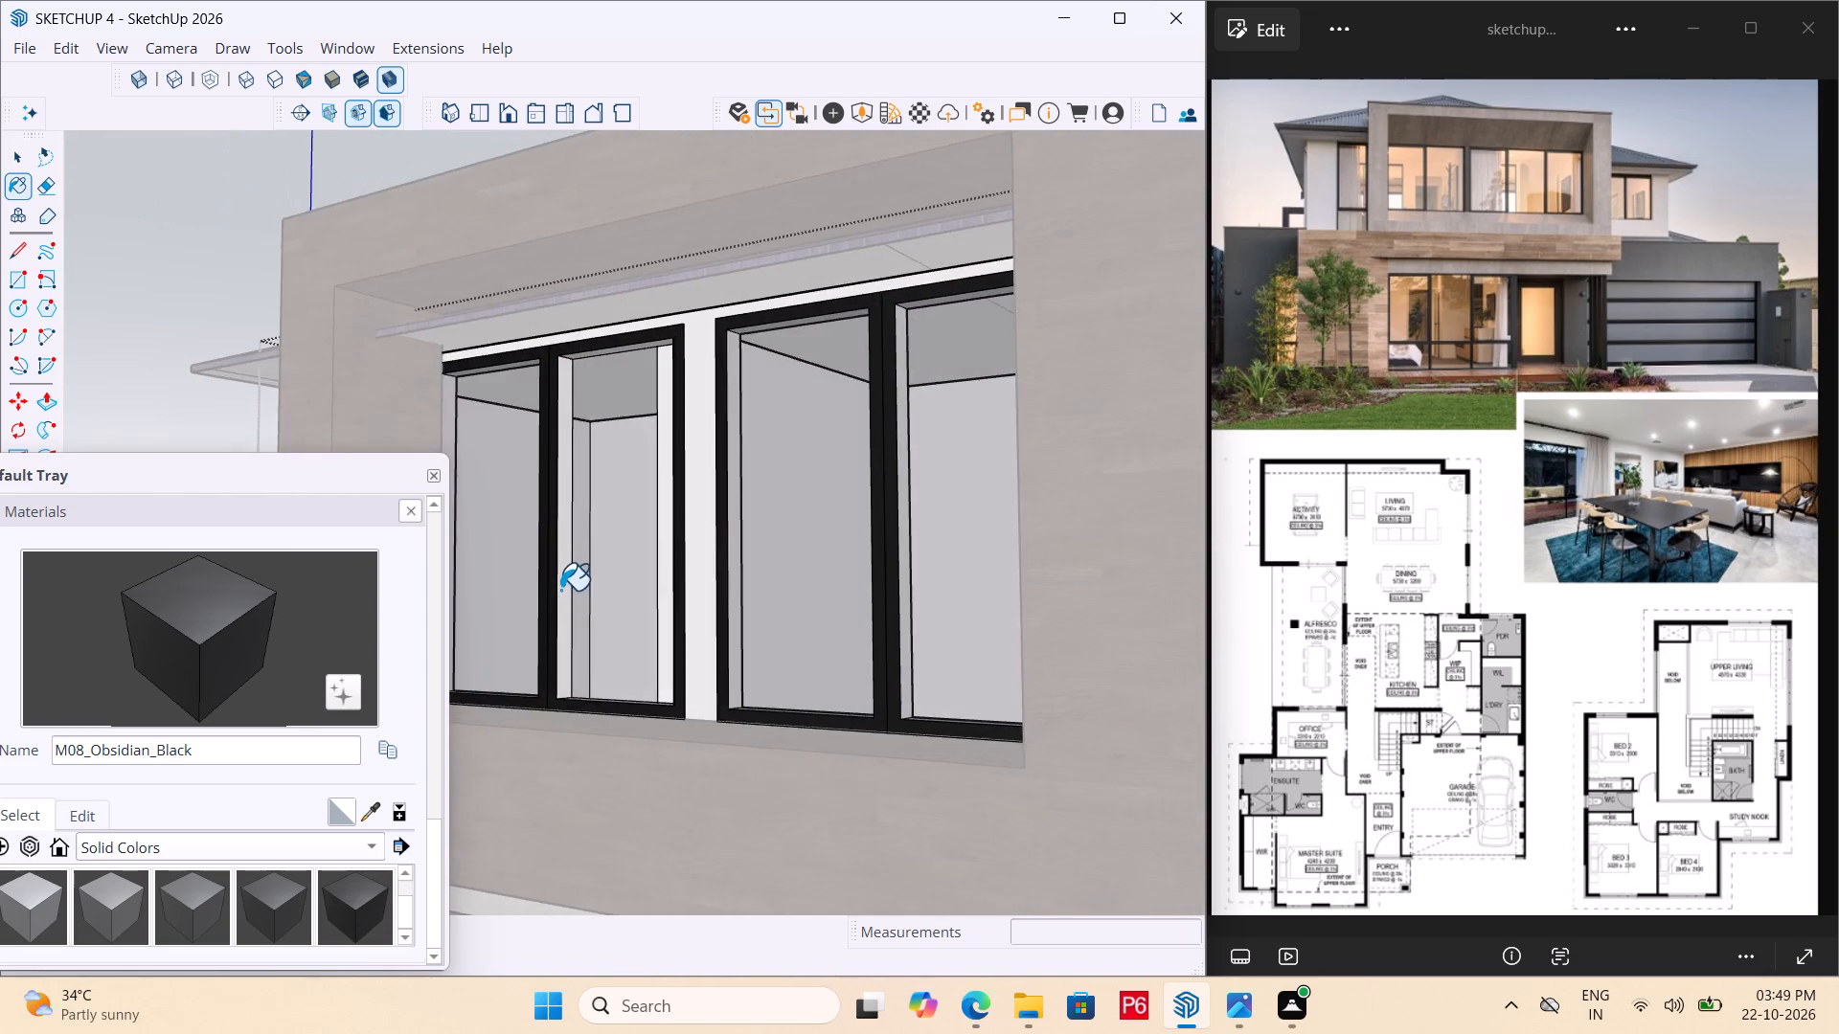
{"action": "scroll", "coordinate": [542, 584], "scroll_direction": "down", "scroll_amount": 12}
{"action": "scroll", "coordinate": [879, 563], "scroll_direction": "up", "scroll_amount": 7}
{"action": "key", "text": "space"}
{"action": "middle_click_drag", "start_coordinate": [837, 572], "coordinate": [803, 605]}
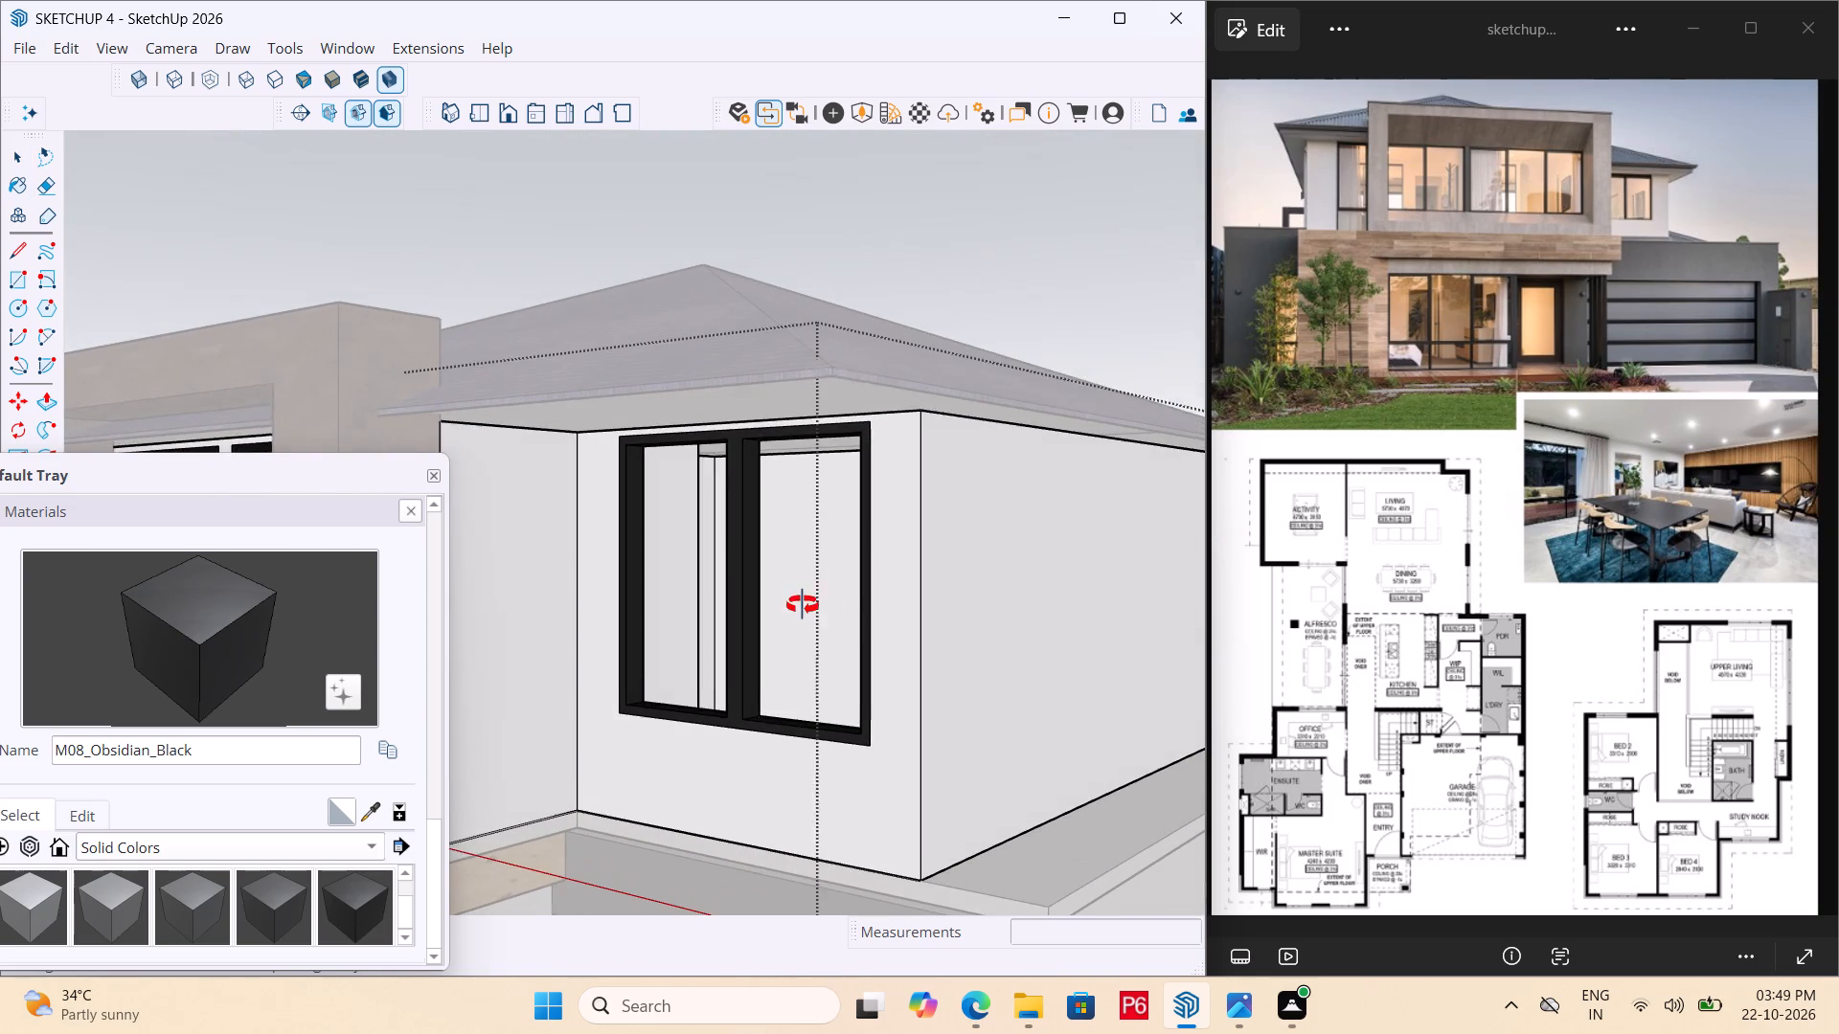
{"action": "middle_click_drag", "start_coordinate": [803, 605], "coordinate": [802, 607]}
Save the model again.
{"action": "key", "text": "ctrl+s"}
{"action": "key", "text": "ctrl+s"}
{"action": "key", "text": "ctrl+s"}
{"action": "key", "text": "ctrl+s"}
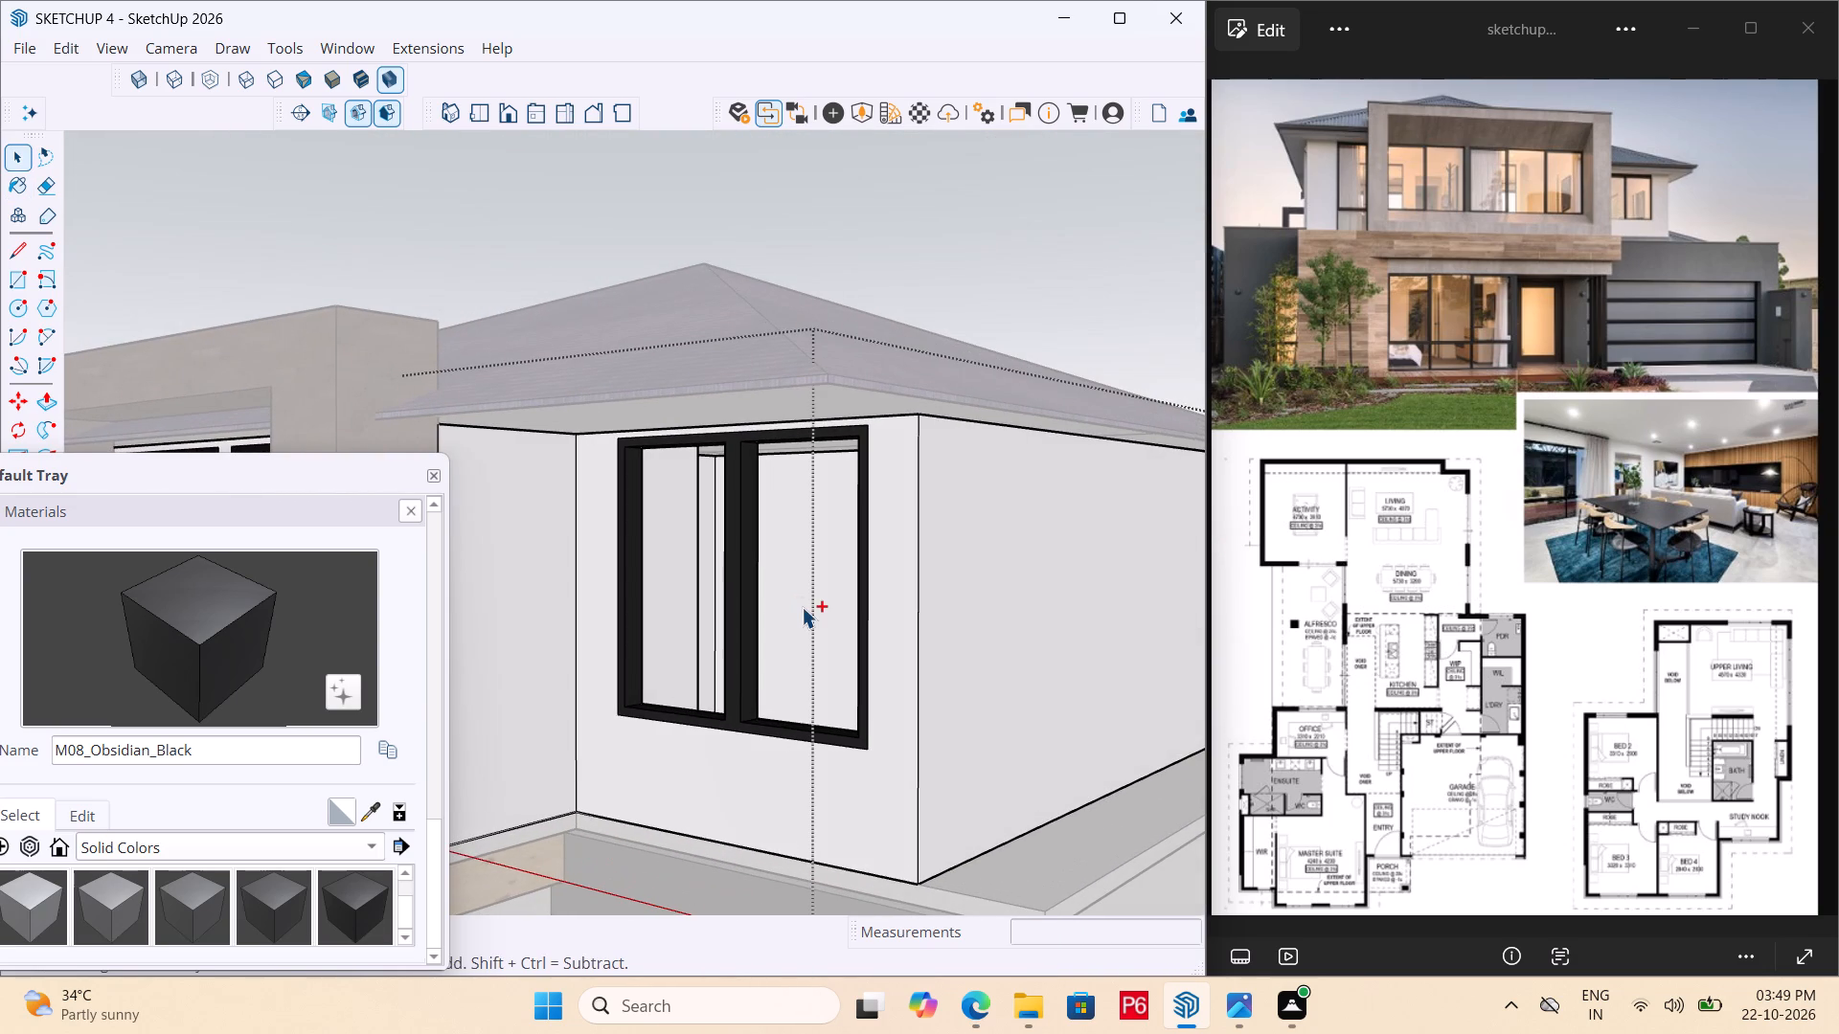
{"action": "key", "text": "ctrl+s"}
{"action": "key", "text": "ctrl+s"}
{"action": "key", "text": "ctrl+s"}
Exit editing of the upper-floor wall group that holds the black-framed window.
{"action": "middle_click_drag", "start_coordinate": [712, 588], "coordinate": [744, 560]}
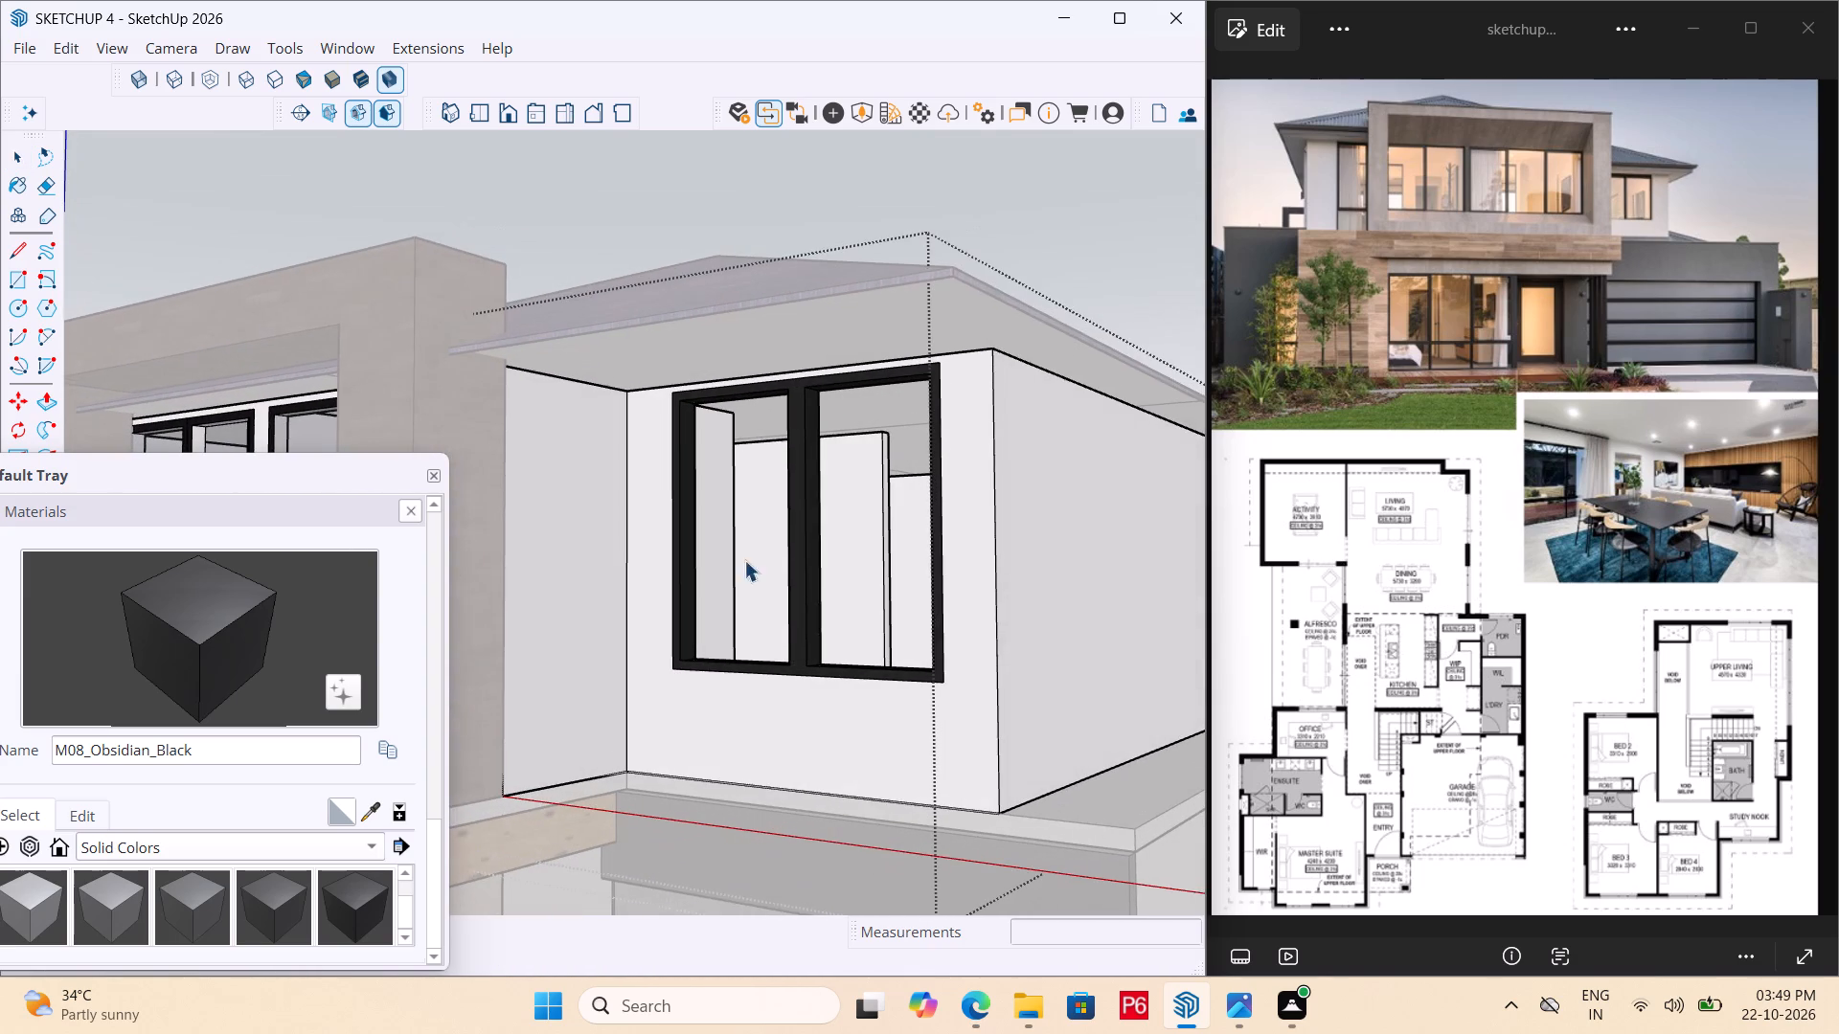
{"action": "key", "text": "space"}
{"action": "middle_click_drag", "start_coordinate": [781, 546], "coordinate": [813, 596]}
{"action": "scroll", "coordinate": [842, 594], "scroll_direction": "up", "scroll_amount": 5}
{"action": "double_click", "coordinate": [855, 596]}
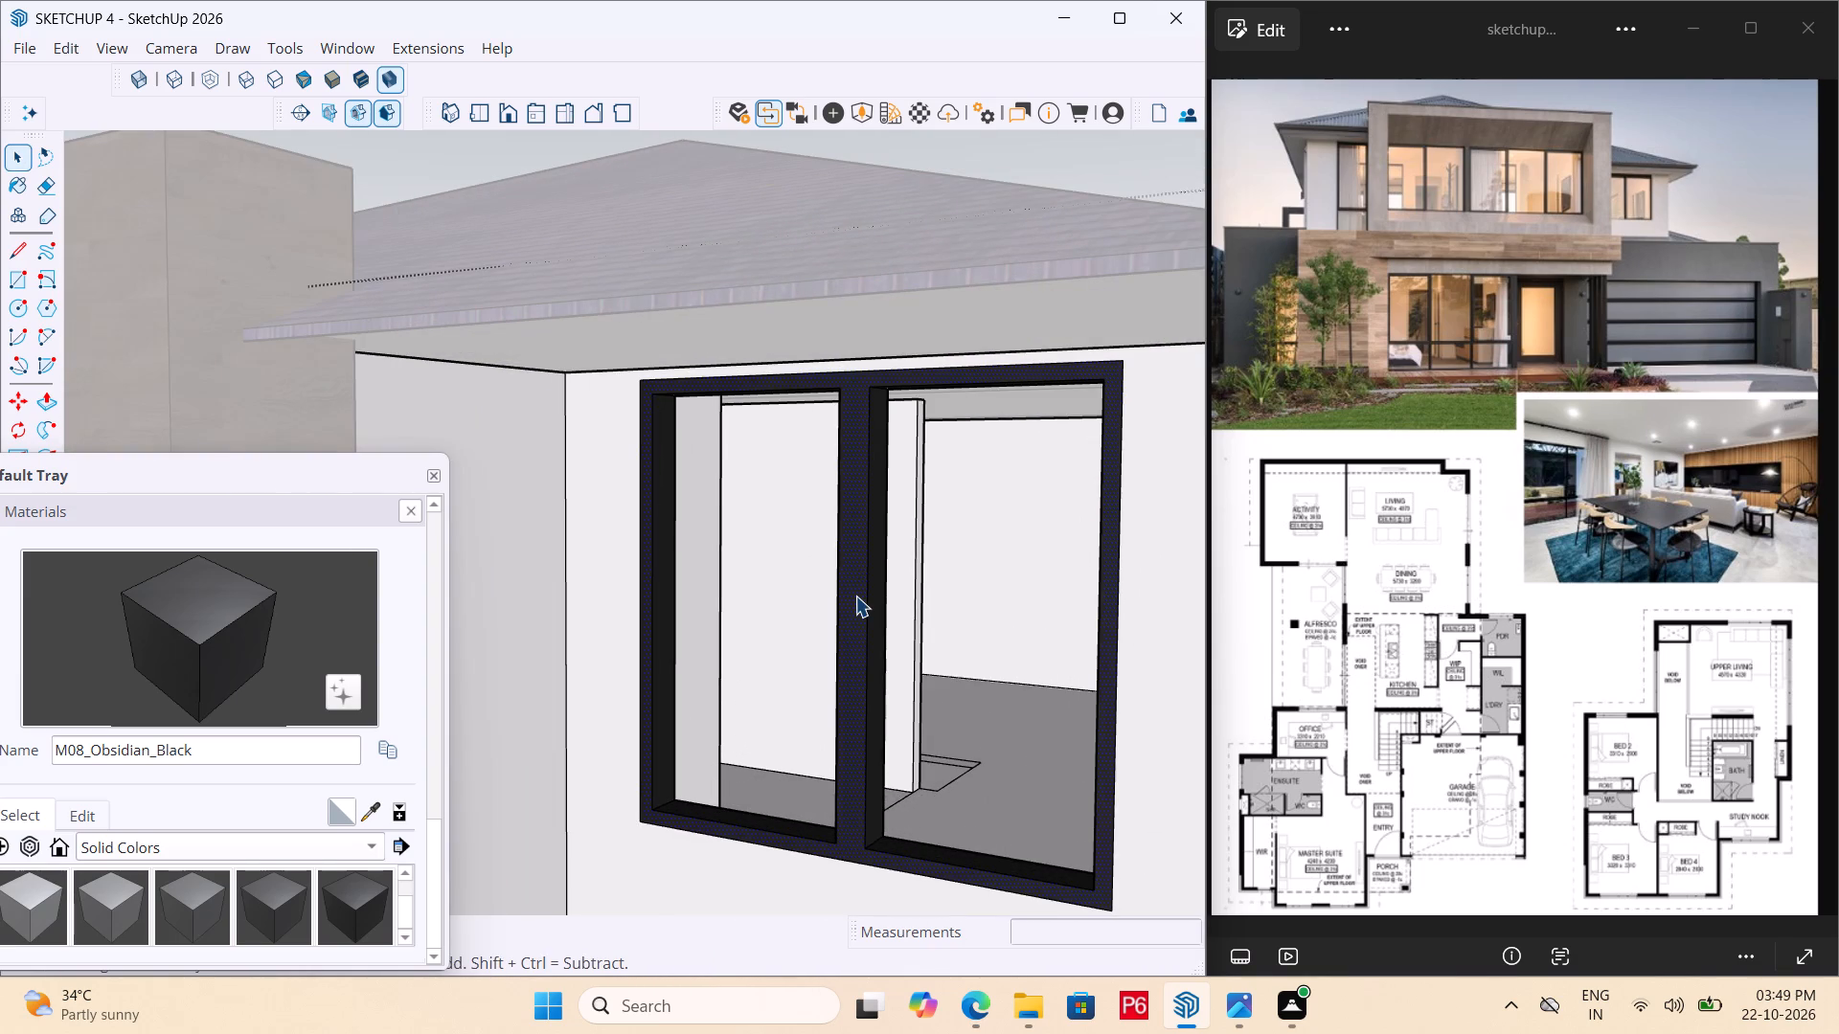
{"action": "scroll", "coordinate": [738, 522], "scroll_direction": "down", "scroll_amount": 6}
{"action": "double_click", "coordinate": [1074, 327]}
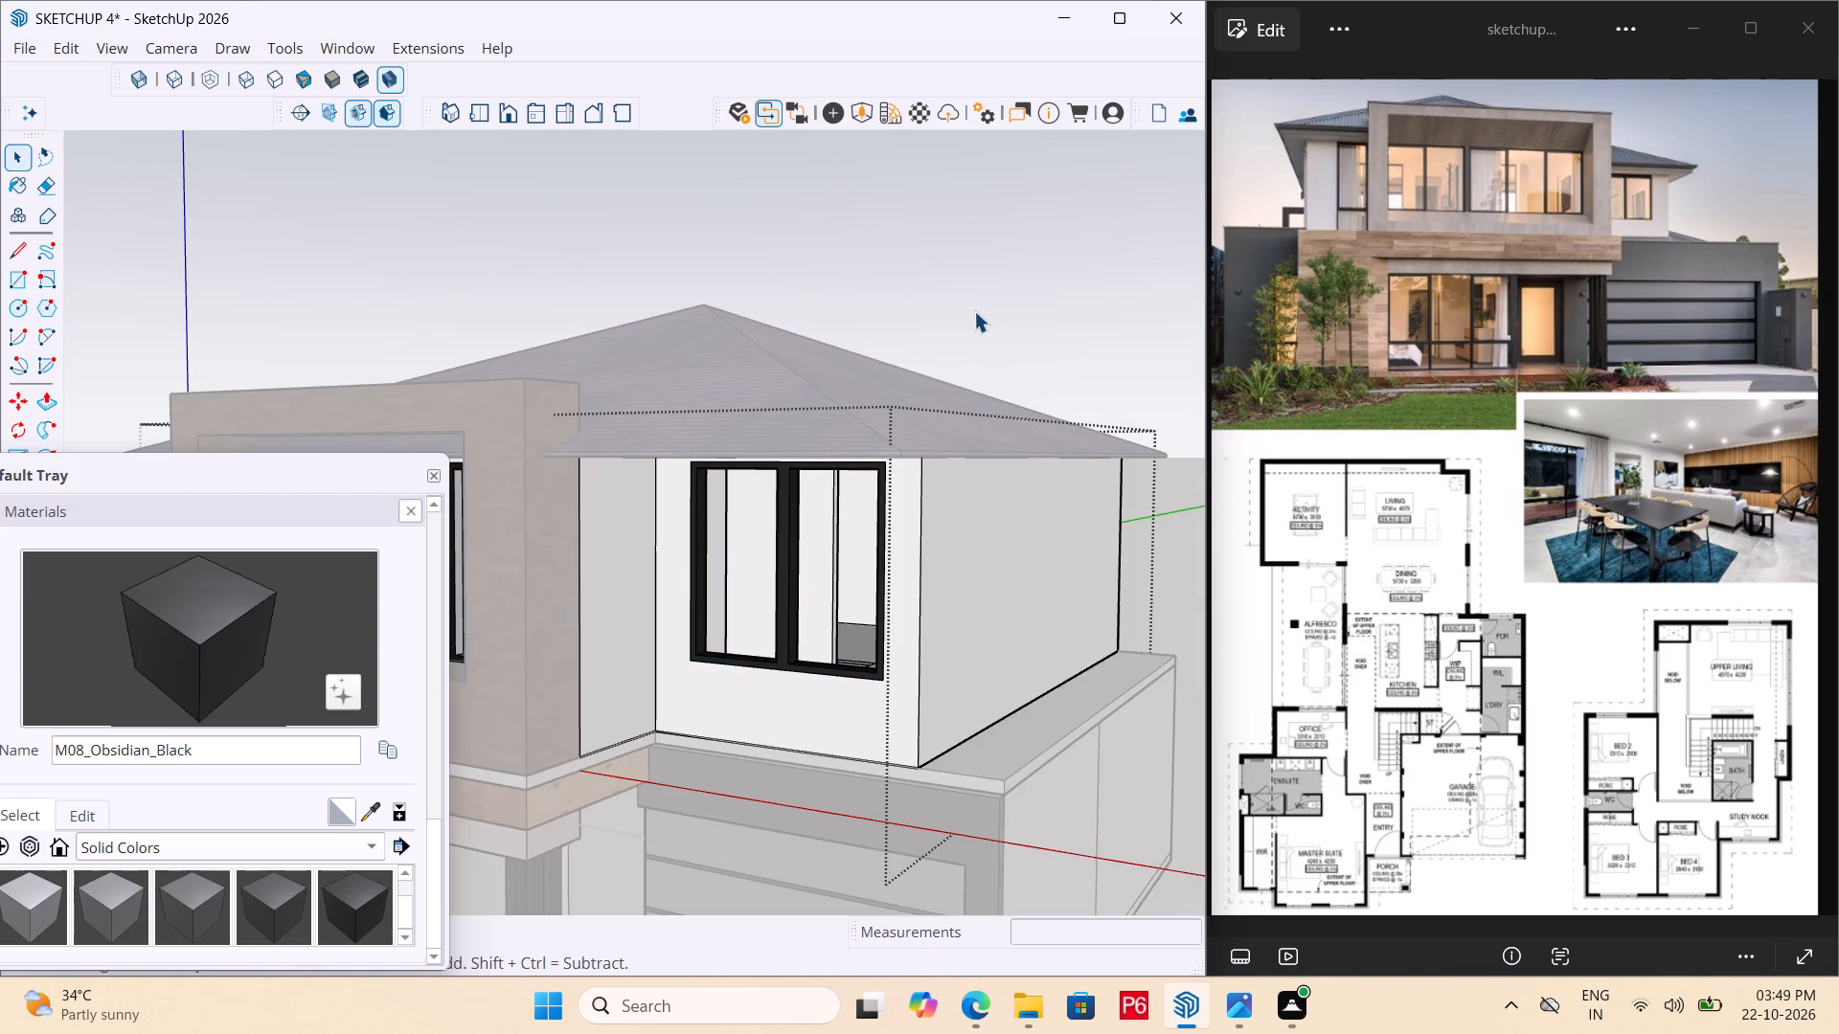
{"action": "triple_click", "coordinate": [981, 305]}
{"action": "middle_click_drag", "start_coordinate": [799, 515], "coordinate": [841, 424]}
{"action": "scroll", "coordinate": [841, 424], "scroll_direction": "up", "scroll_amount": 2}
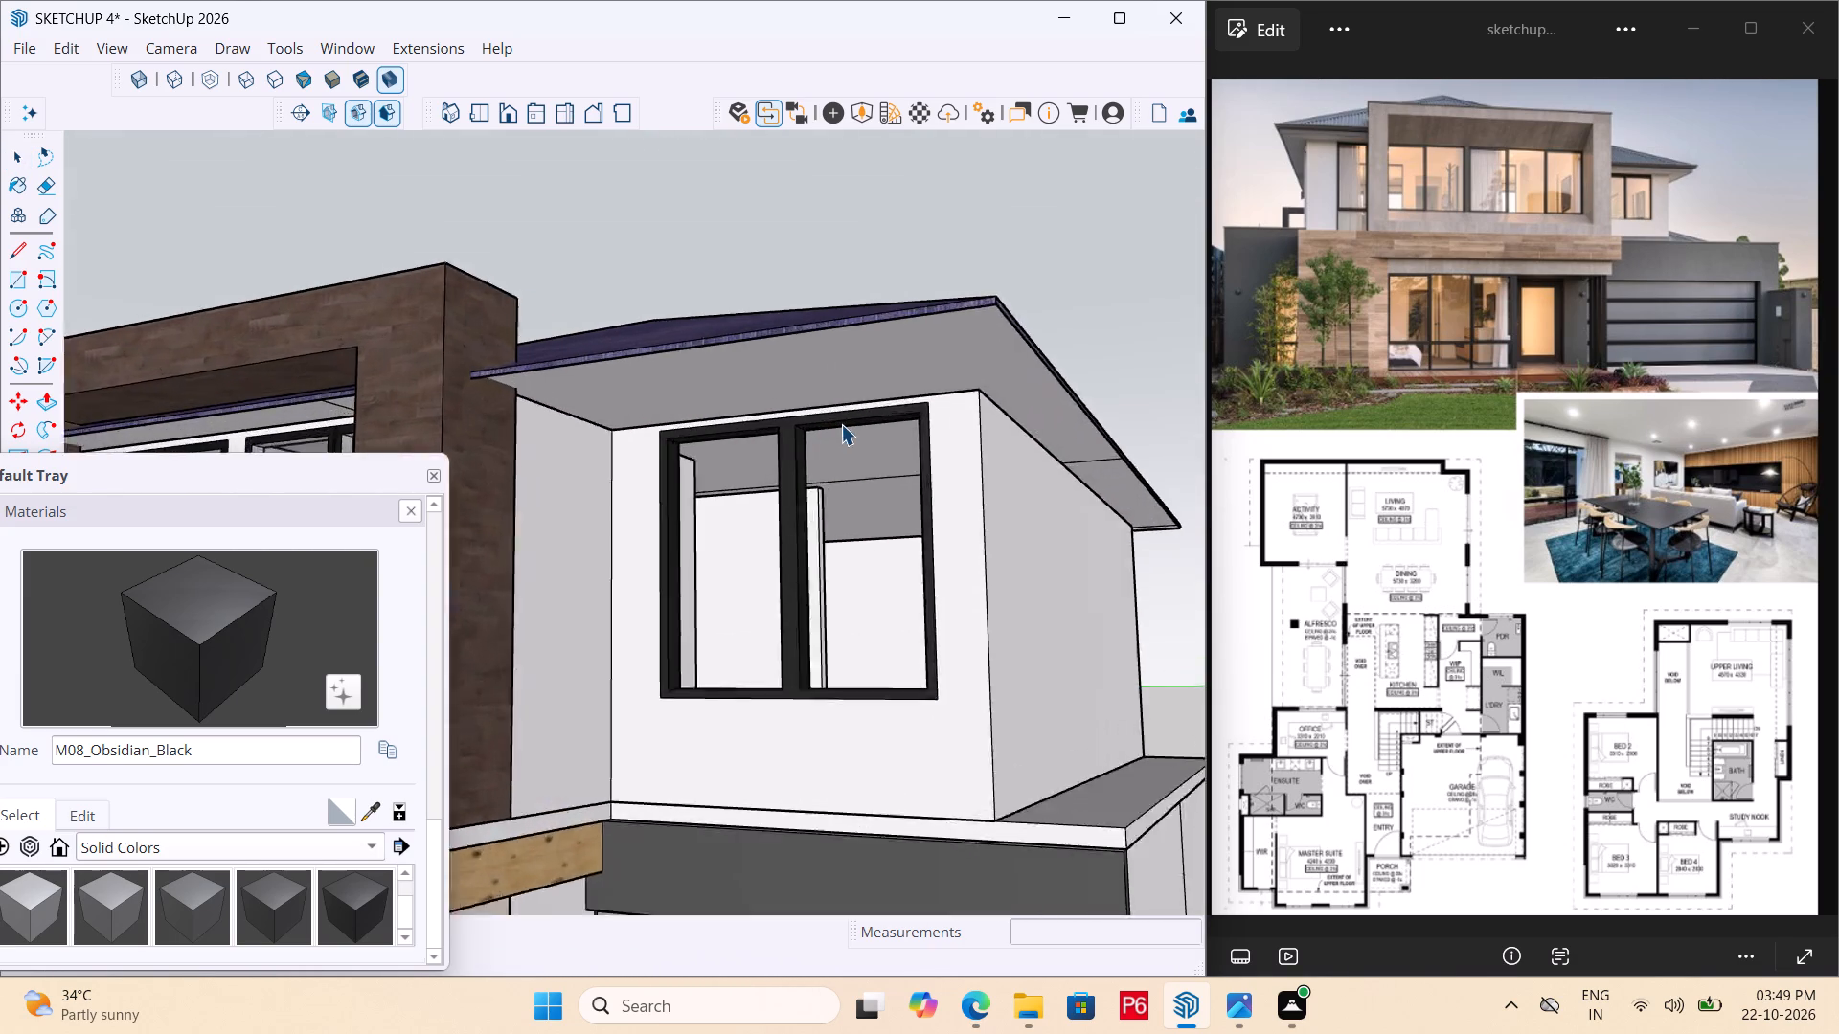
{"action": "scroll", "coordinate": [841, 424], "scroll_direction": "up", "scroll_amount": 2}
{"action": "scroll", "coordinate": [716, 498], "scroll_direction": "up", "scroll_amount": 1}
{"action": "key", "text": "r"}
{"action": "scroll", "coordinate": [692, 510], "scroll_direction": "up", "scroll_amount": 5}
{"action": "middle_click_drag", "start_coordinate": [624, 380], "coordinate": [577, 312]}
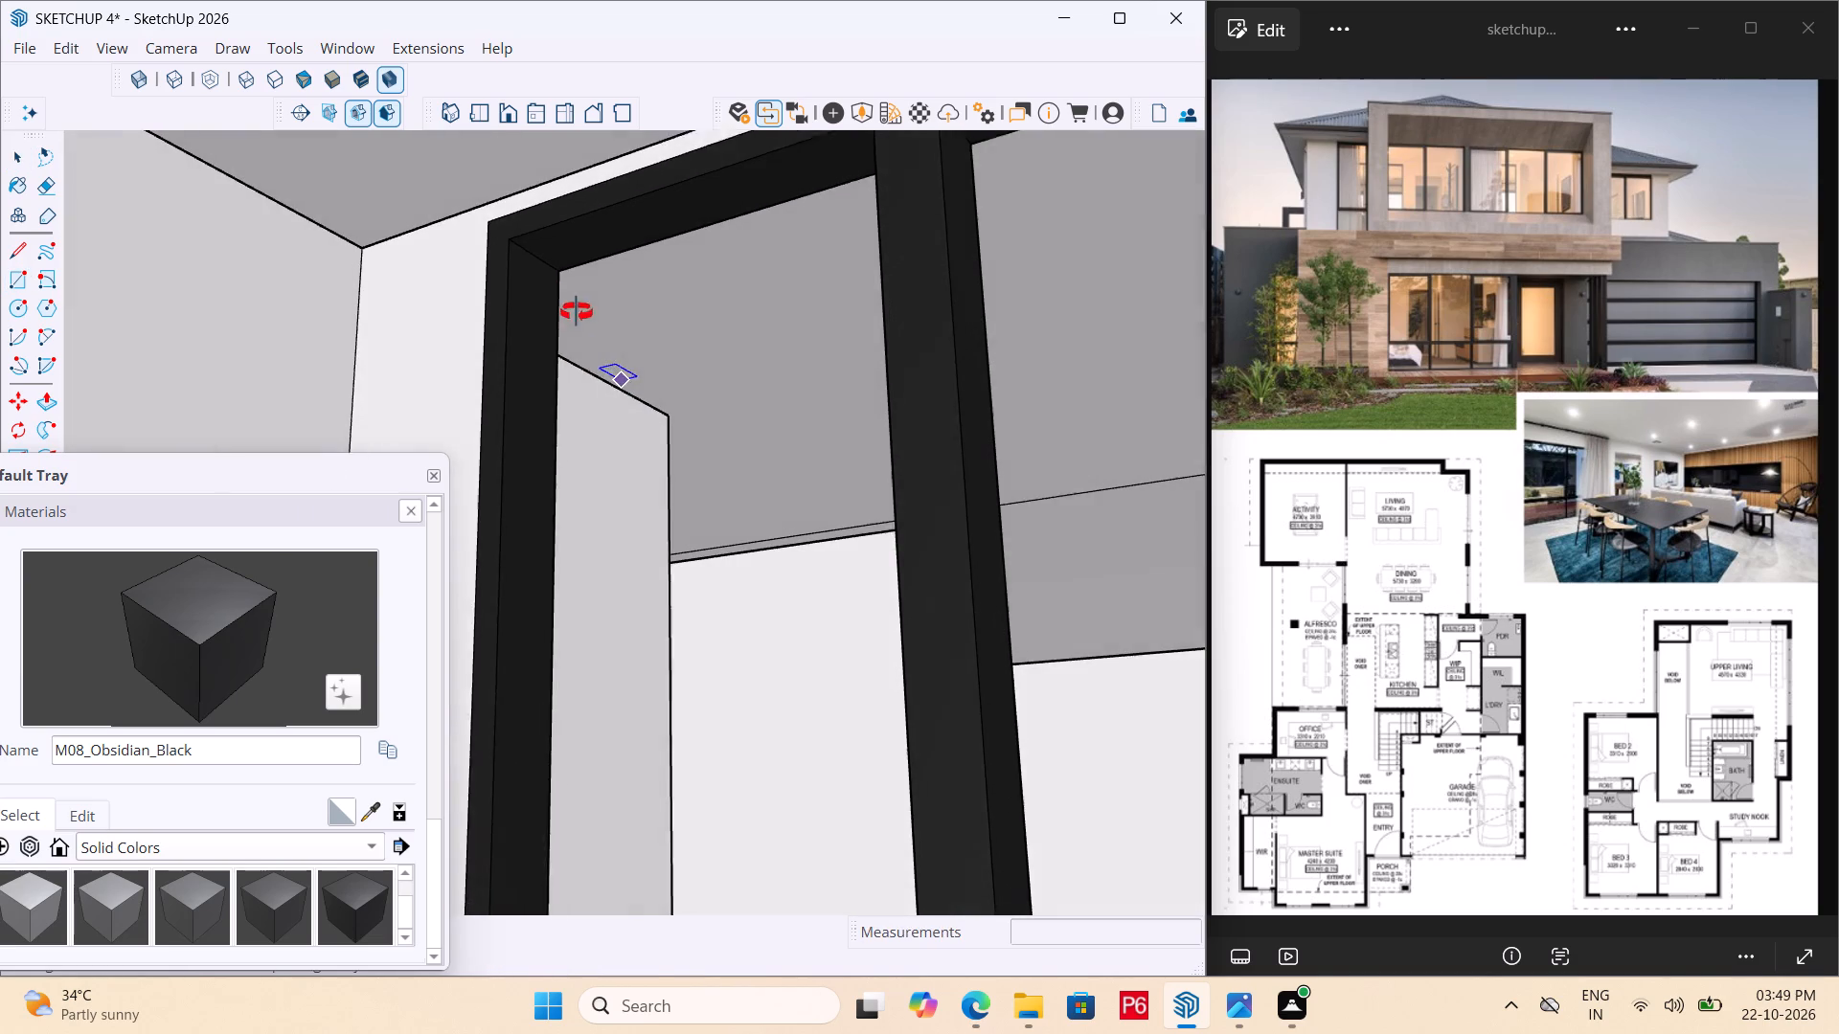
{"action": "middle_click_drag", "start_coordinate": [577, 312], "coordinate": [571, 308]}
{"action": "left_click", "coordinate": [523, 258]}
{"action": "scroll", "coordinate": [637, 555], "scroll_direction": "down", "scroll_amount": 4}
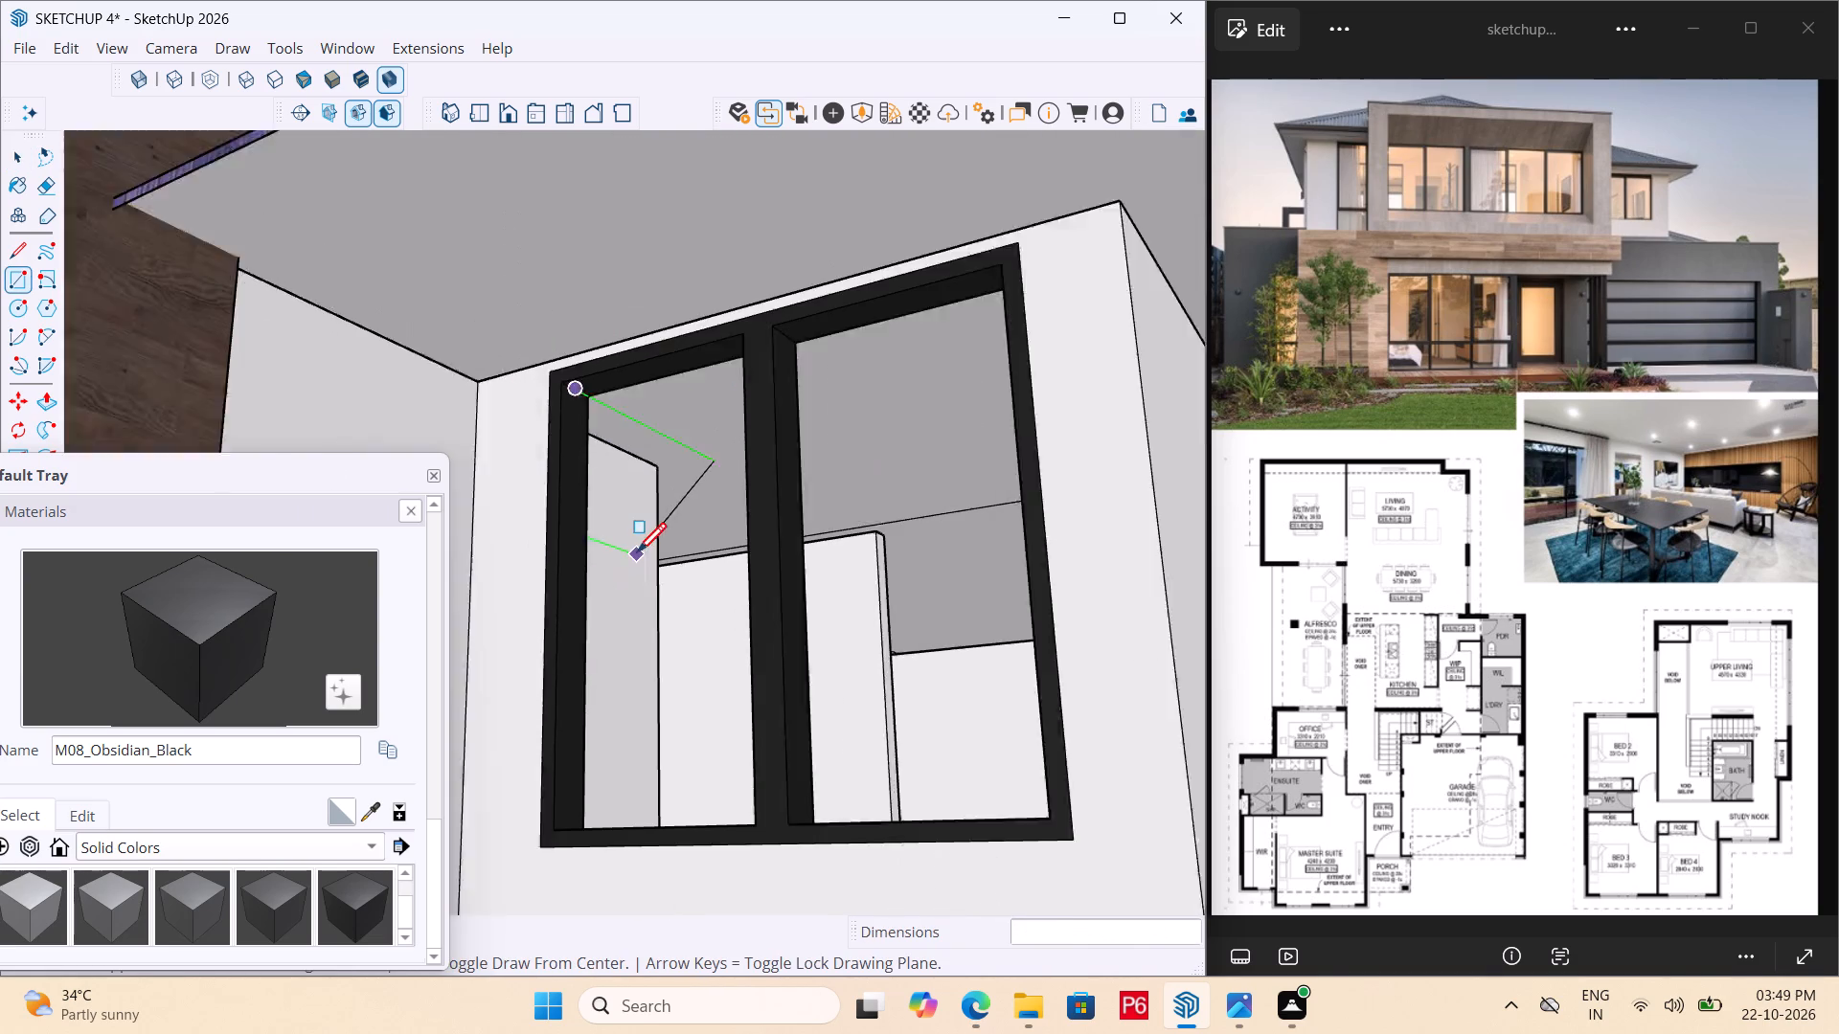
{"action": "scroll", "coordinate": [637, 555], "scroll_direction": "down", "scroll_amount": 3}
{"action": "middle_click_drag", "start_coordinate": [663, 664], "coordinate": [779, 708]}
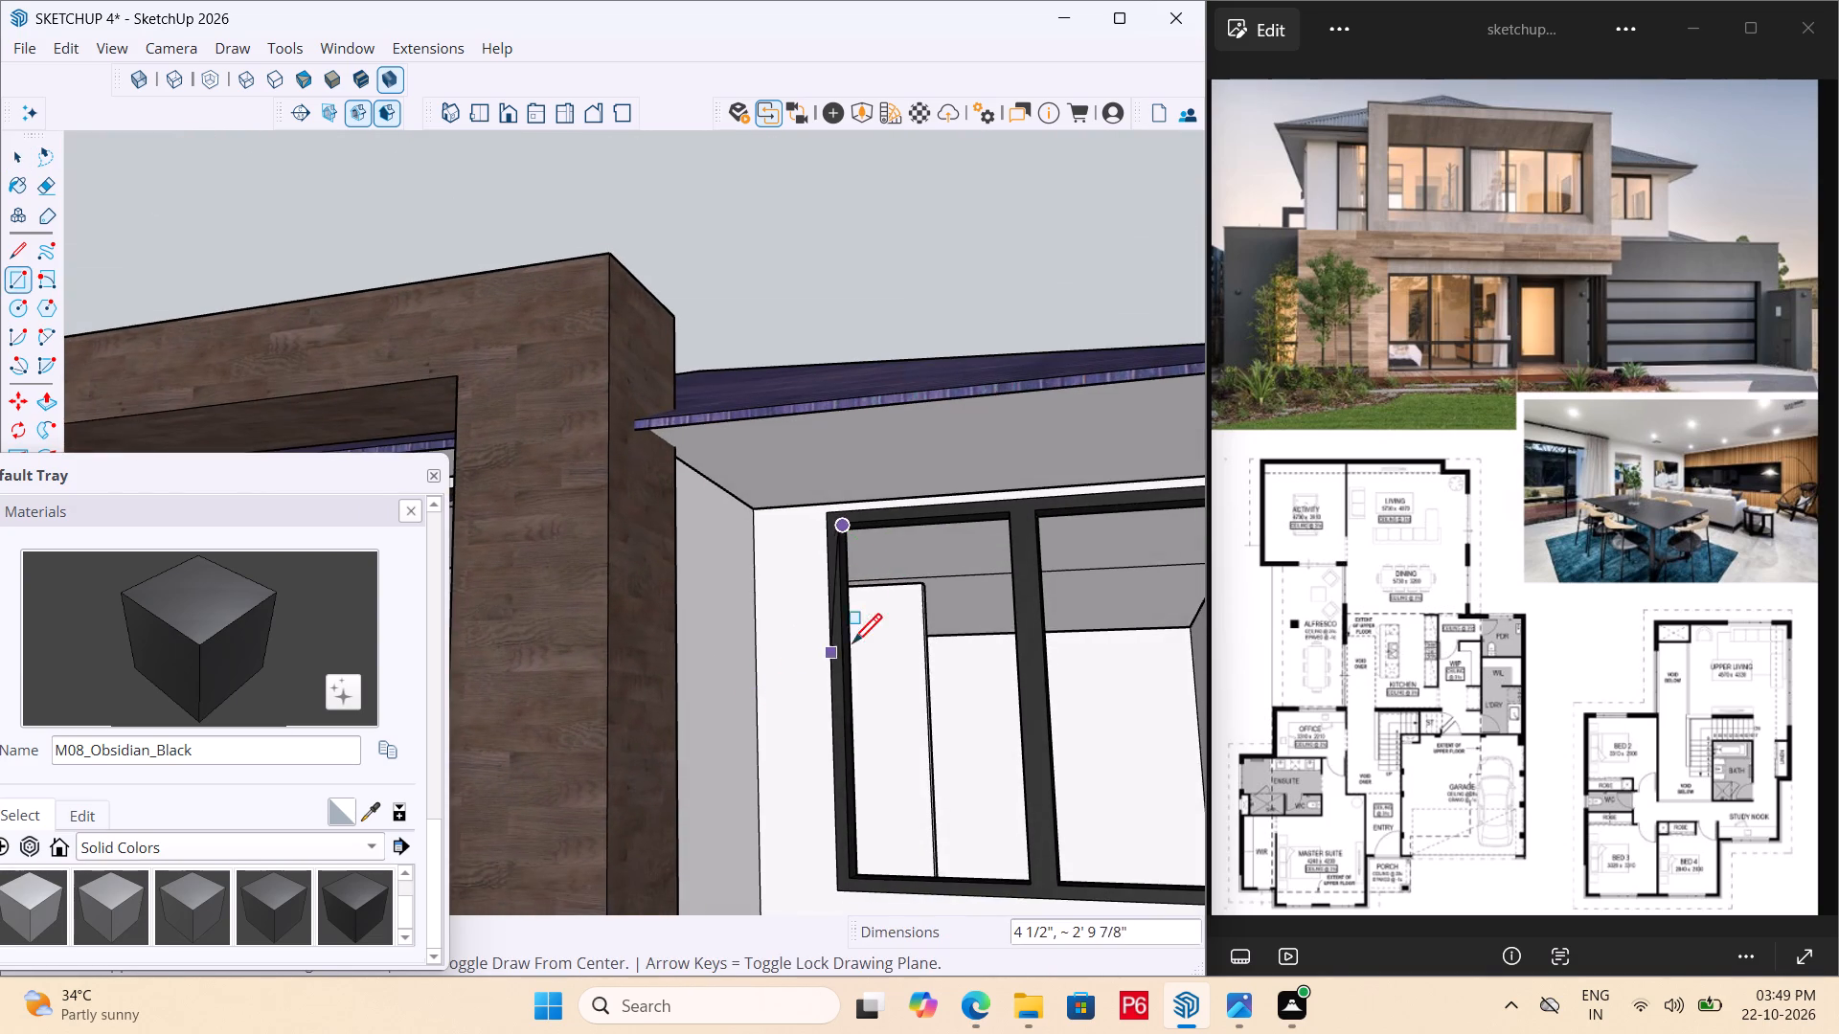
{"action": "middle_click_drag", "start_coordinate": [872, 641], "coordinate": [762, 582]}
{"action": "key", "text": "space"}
Draw a 3' 6" by 7' 3 11/16" rectangle over each of the two openings inside the black window frame above the garage.
{"action": "scroll", "coordinate": [628, 396], "scroll_direction": "up", "scroll_amount": 5}
{"action": "key", "text": "r"}
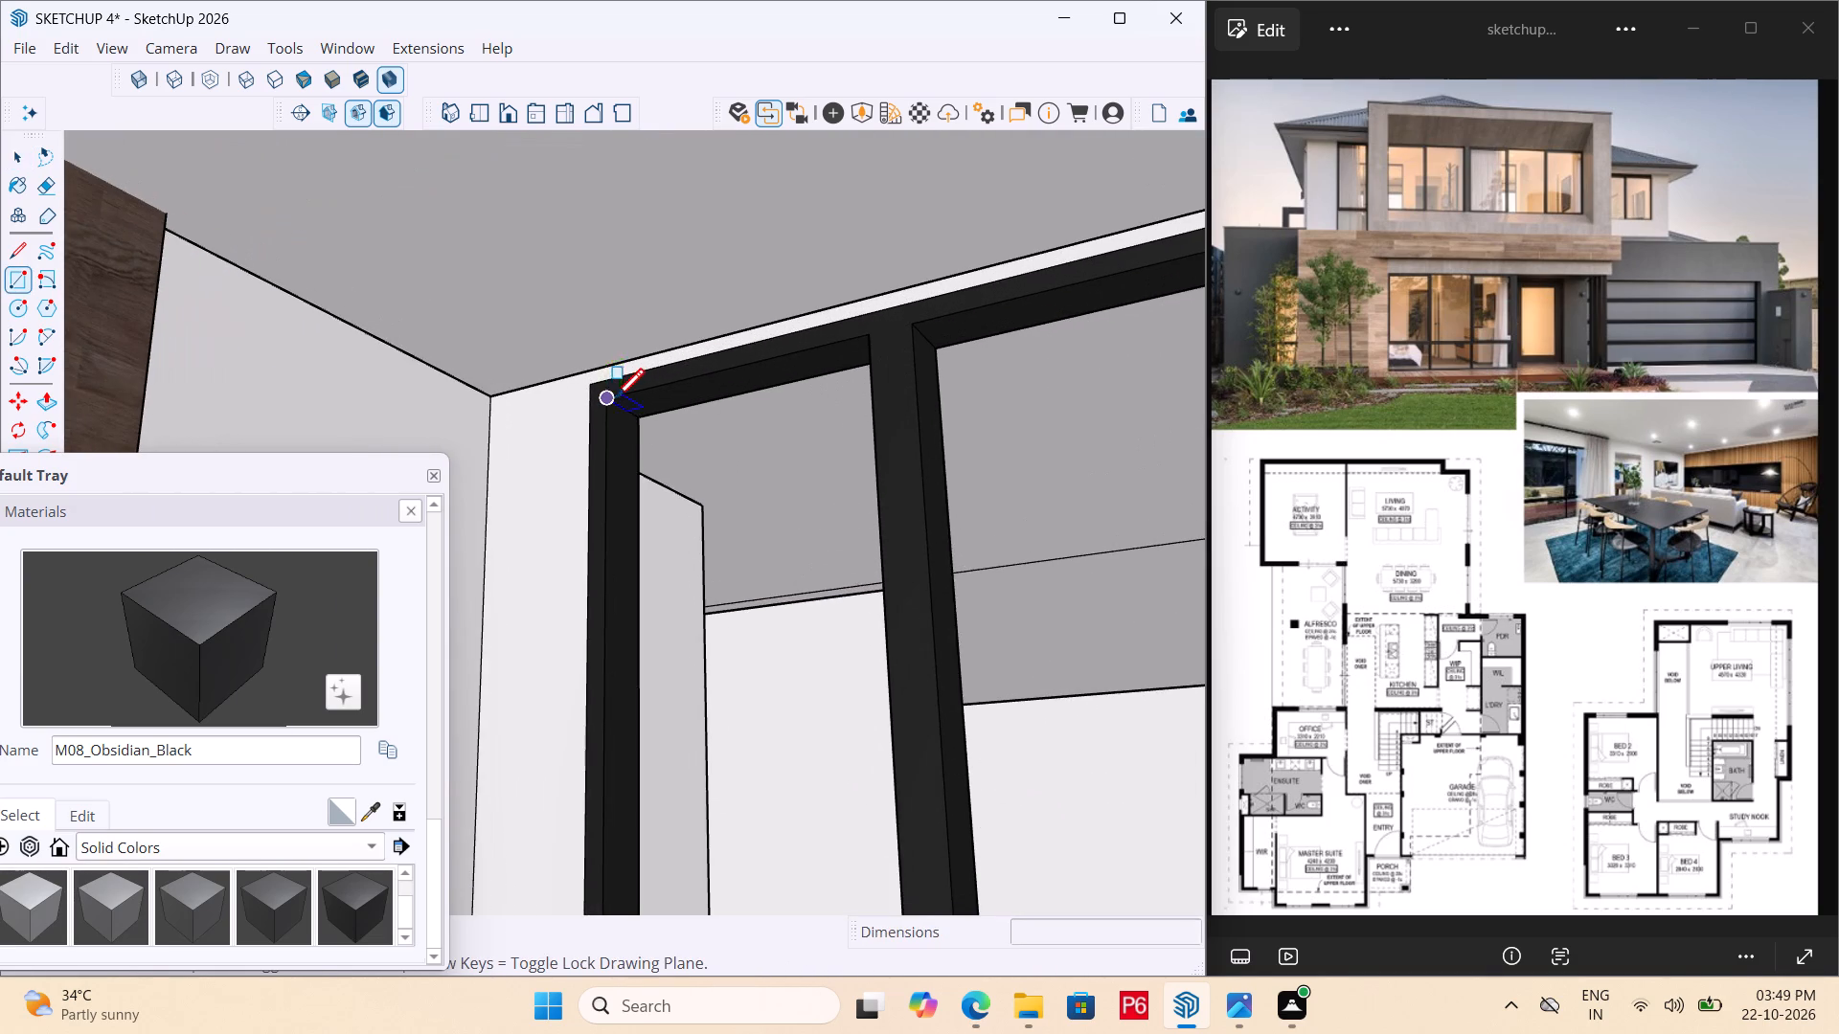
{"action": "left_click", "coordinate": [607, 393]}
{"action": "scroll", "coordinate": [735, 518], "scroll_direction": "down", "scroll_amount": 7}
{"action": "middle_click_drag", "start_coordinate": [771, 658], "coordinate": [803, 766]}
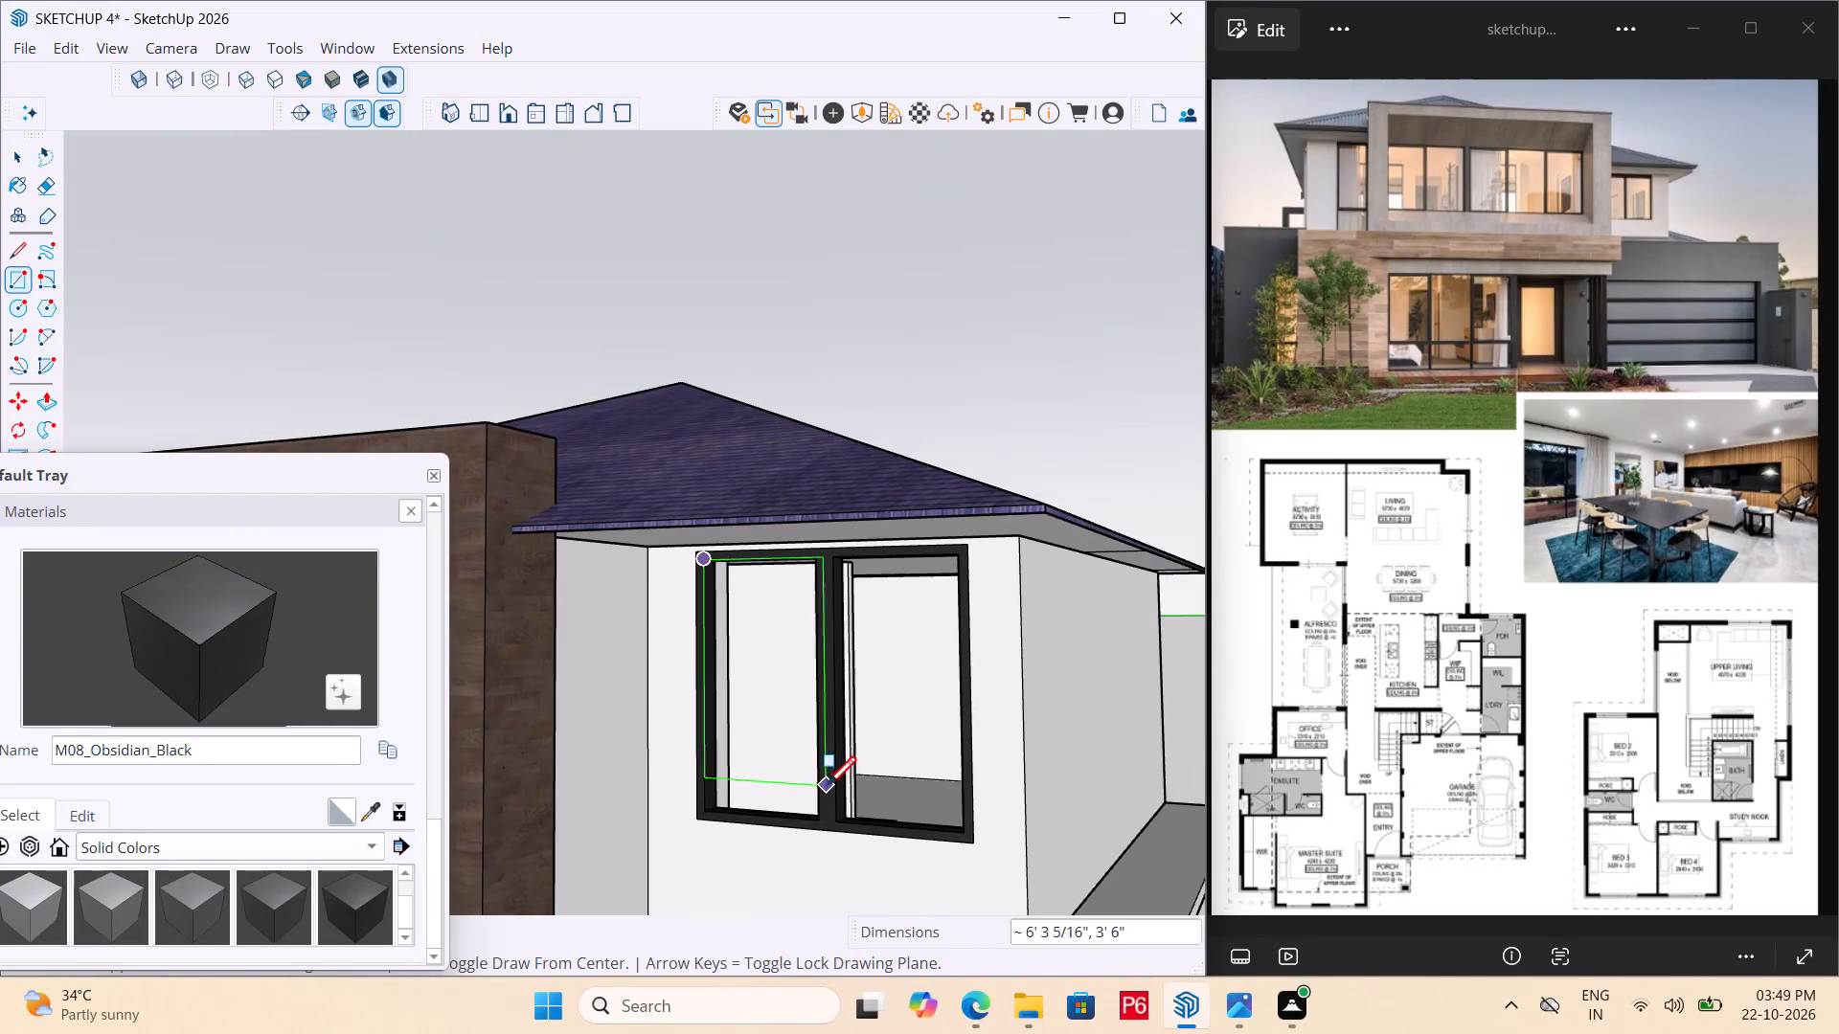
{"action": "scroll", "coordinate": [789, 827], "scroll_direction": "up", "scroll_amount": 3}
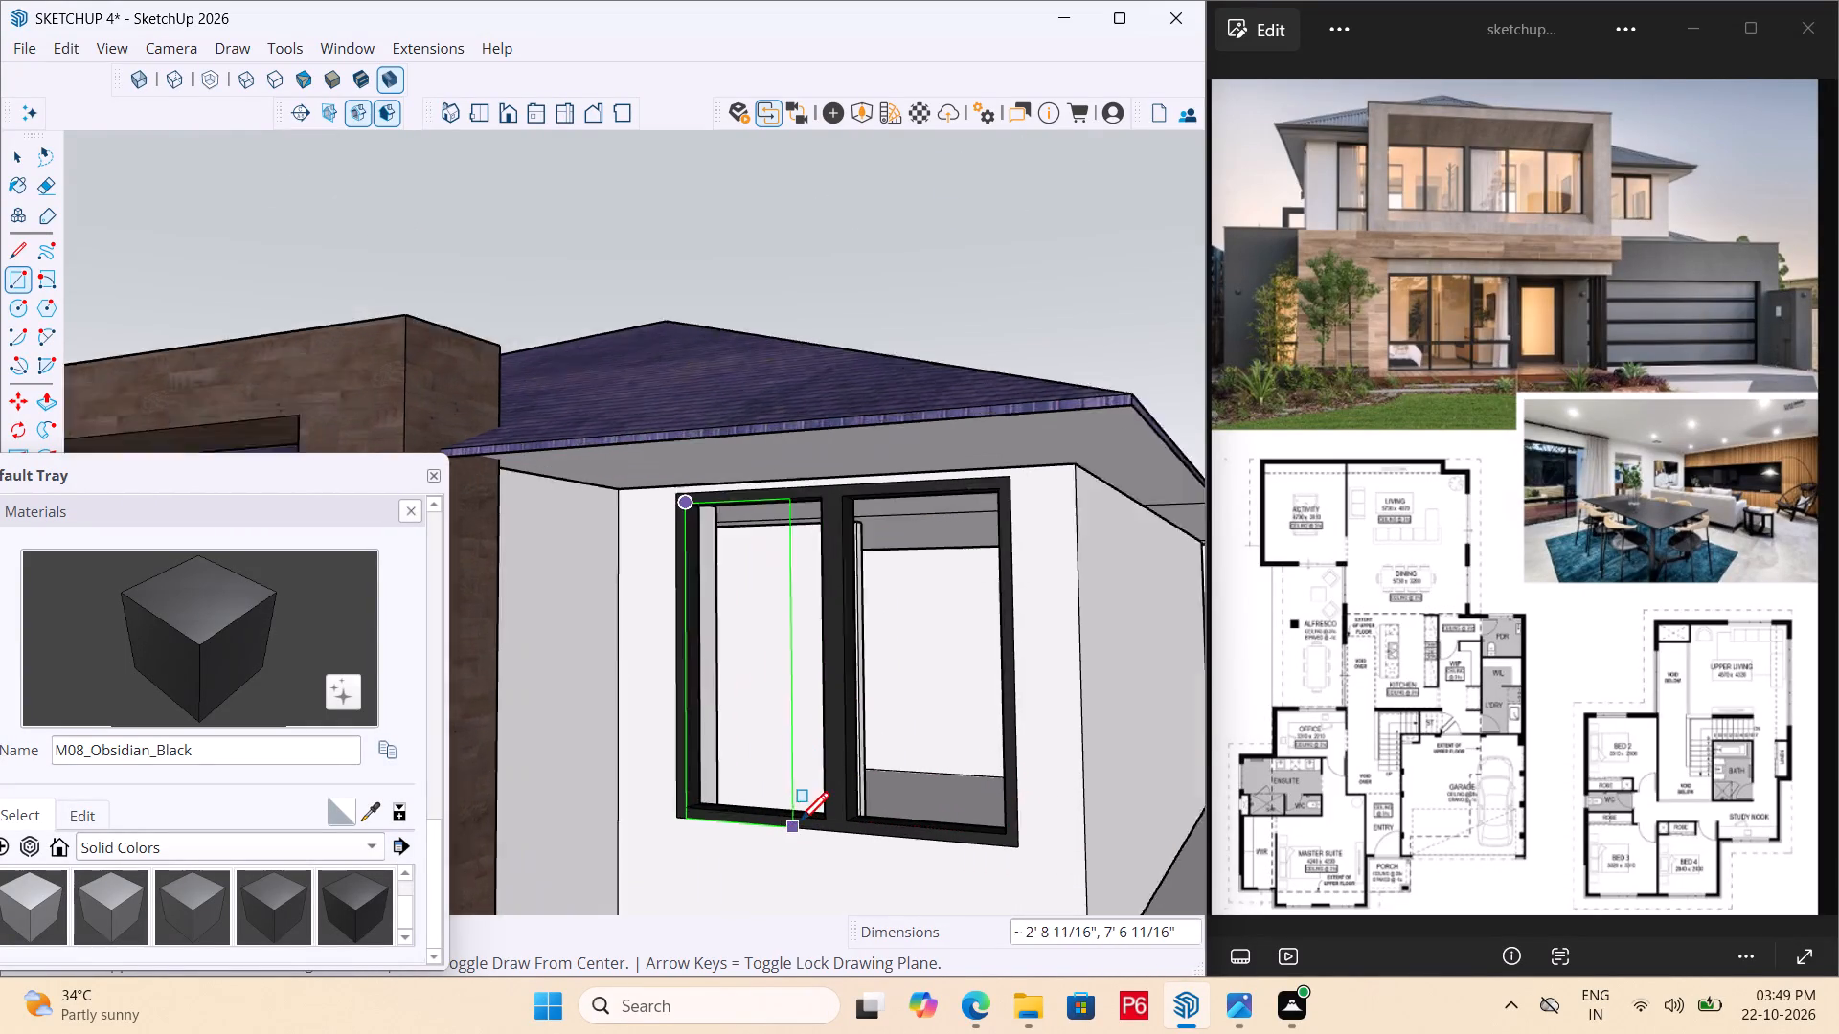
{"action": "scroll", "coordinate": [800, 824], "scroll_direction": "up", "scroll_amount": 3}
{"action": "double_click", "coordinate": [826, 814]}
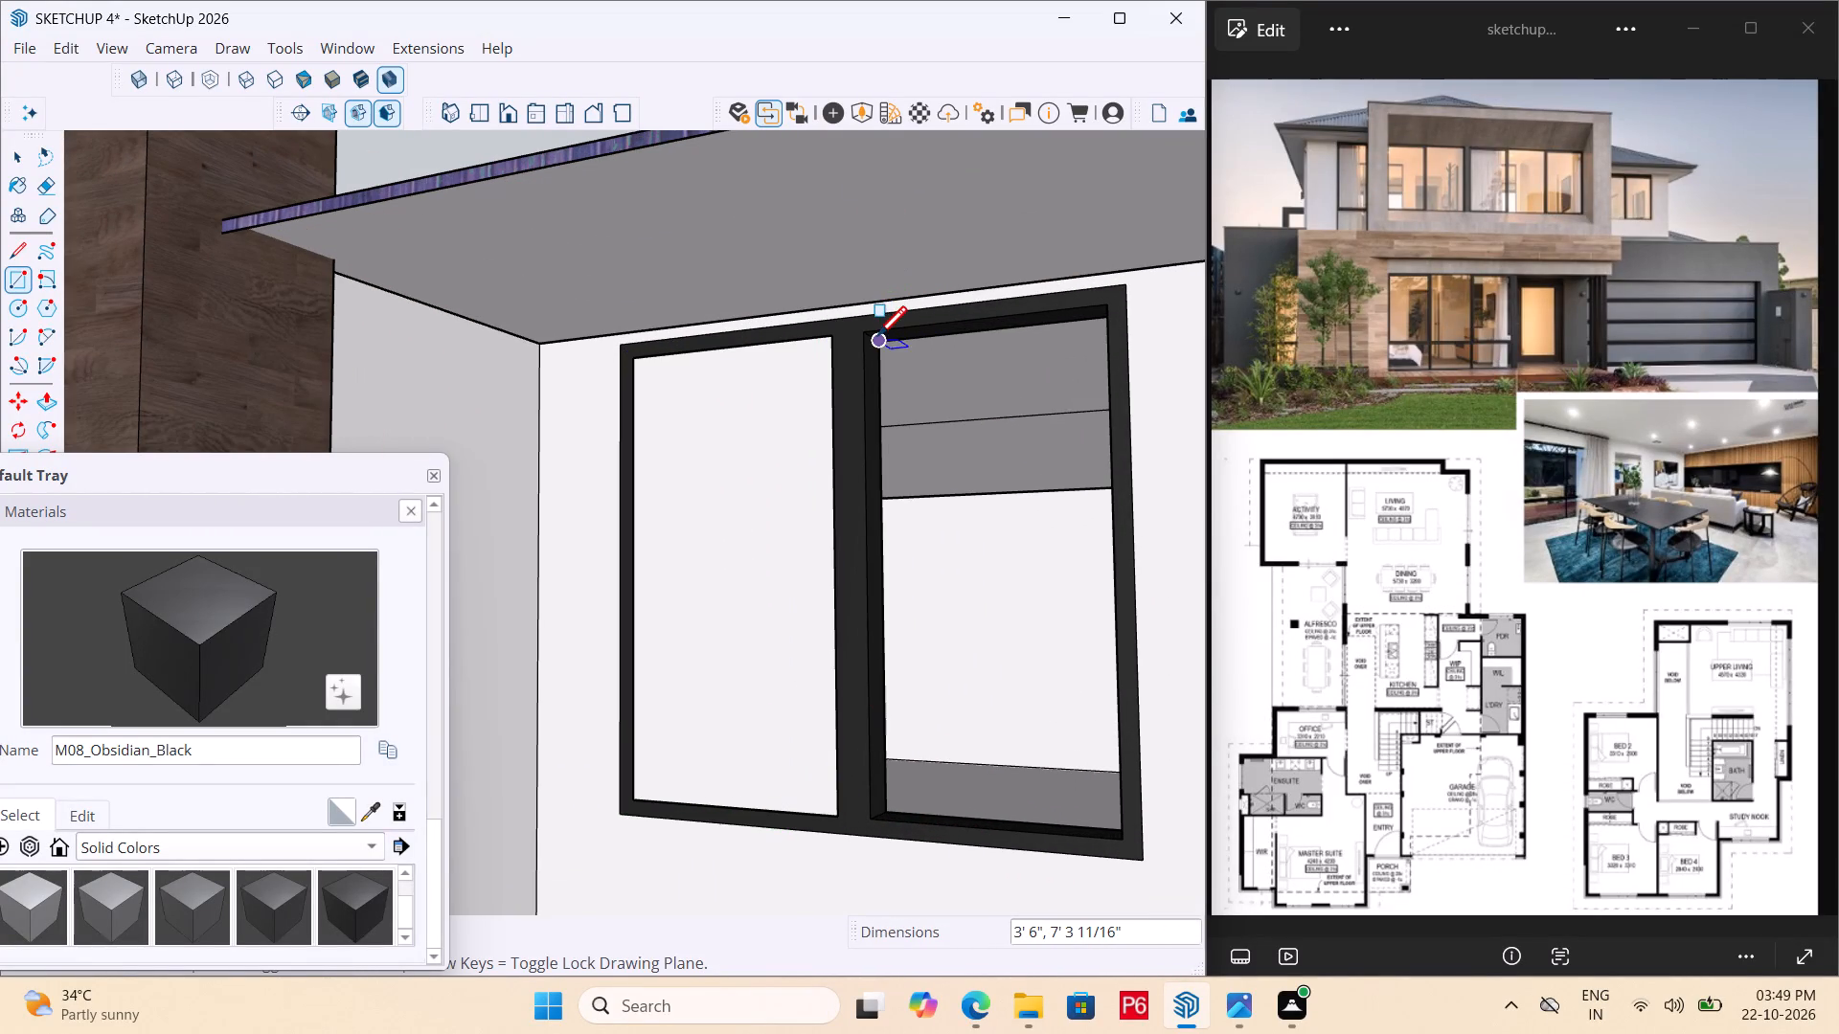
{"action": "left_click", "coordinate": [863, 338]}
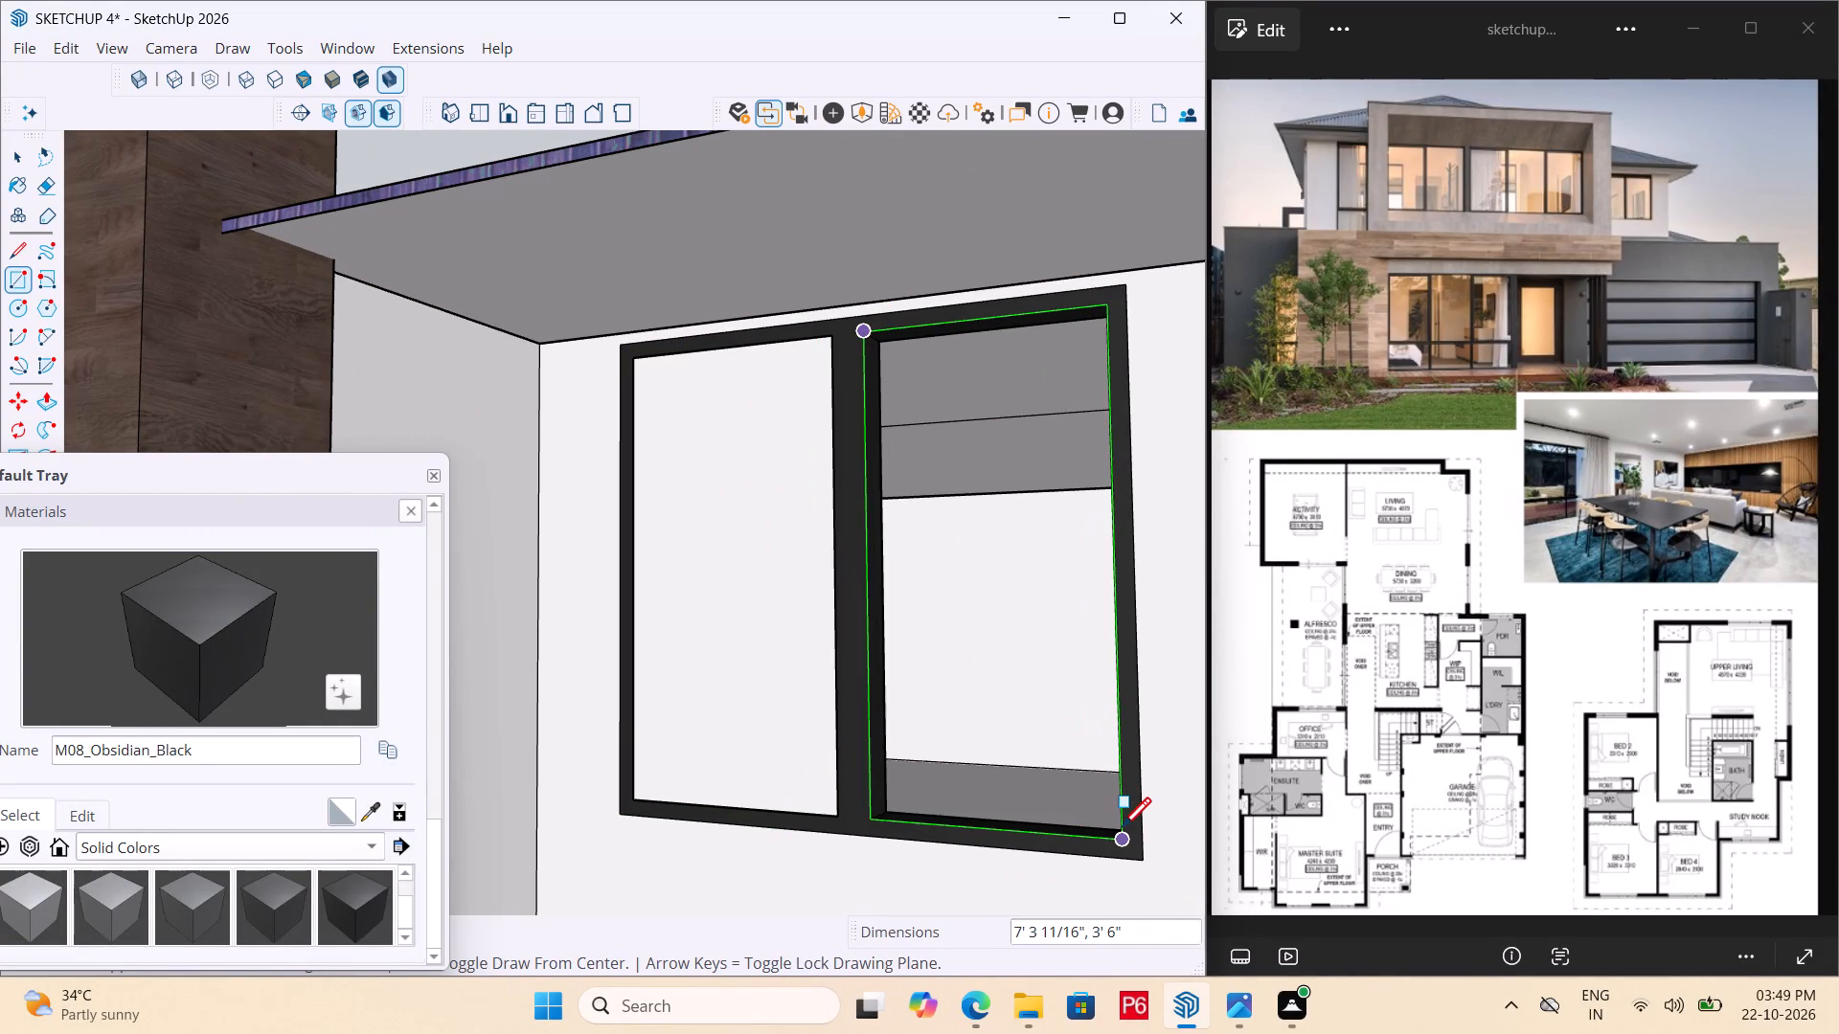
{"action": "left_click", "coordinate": [1122, 830]}
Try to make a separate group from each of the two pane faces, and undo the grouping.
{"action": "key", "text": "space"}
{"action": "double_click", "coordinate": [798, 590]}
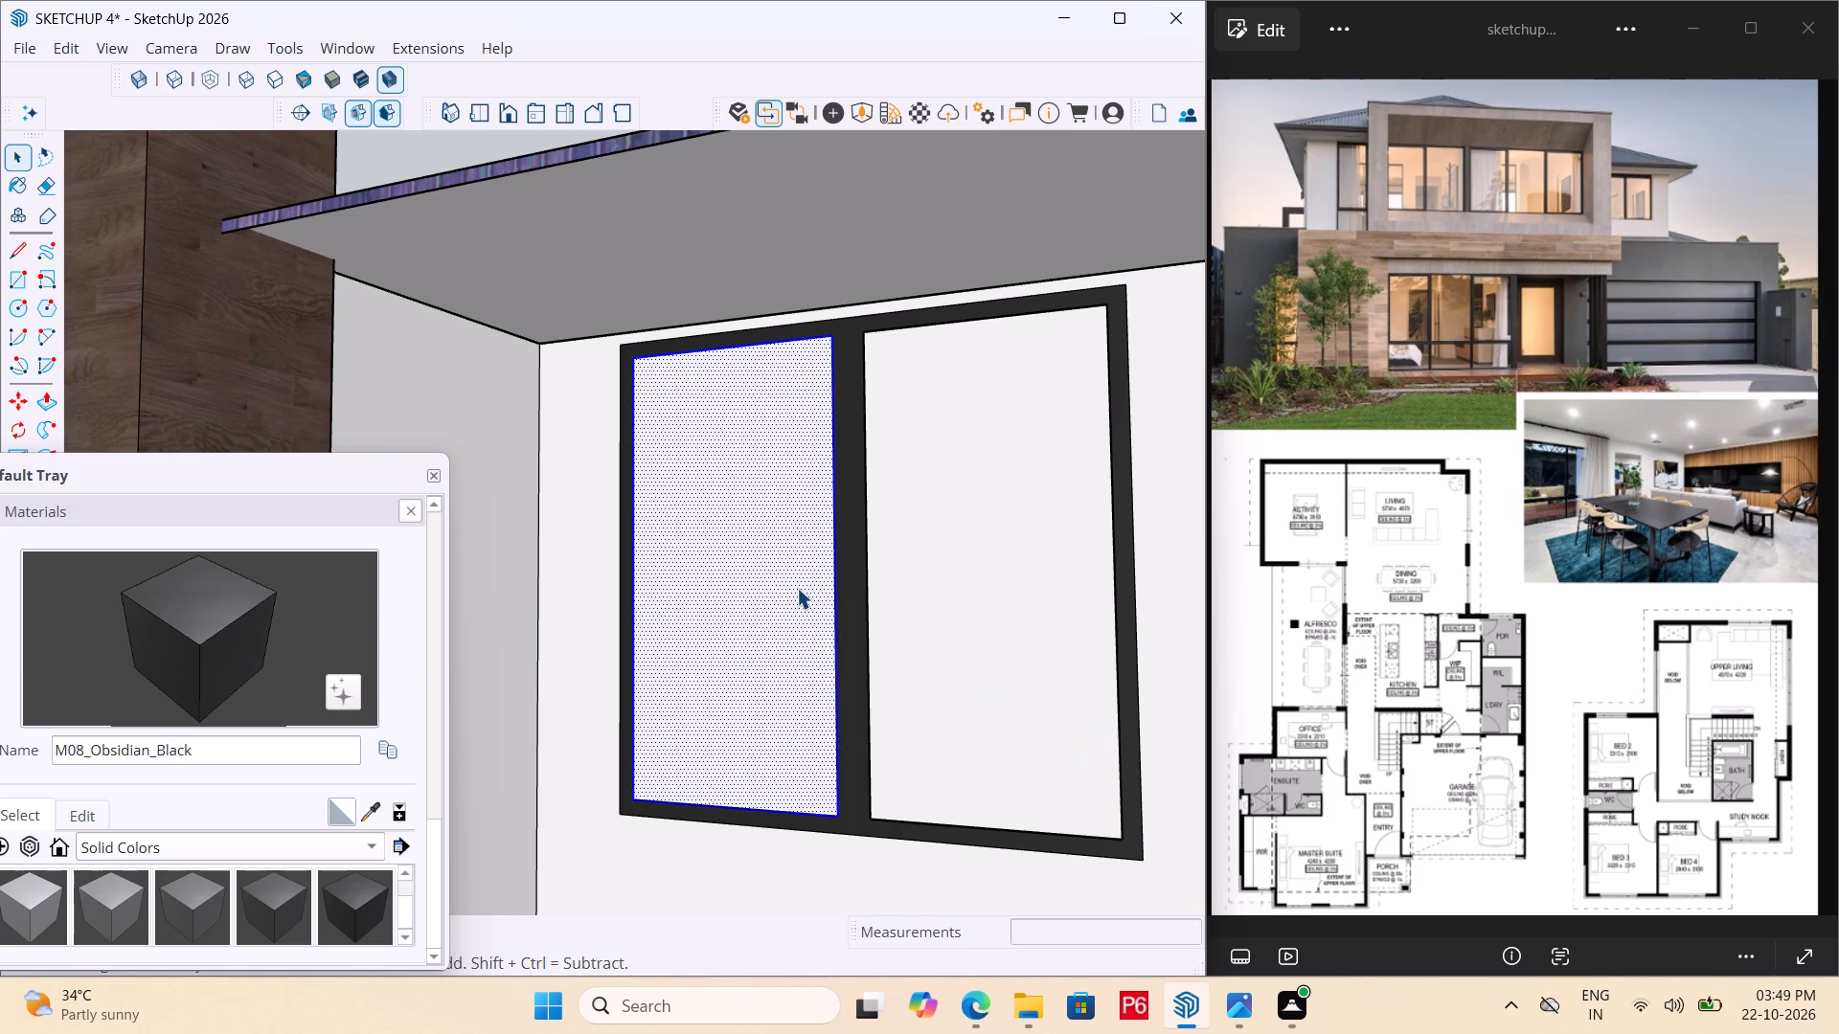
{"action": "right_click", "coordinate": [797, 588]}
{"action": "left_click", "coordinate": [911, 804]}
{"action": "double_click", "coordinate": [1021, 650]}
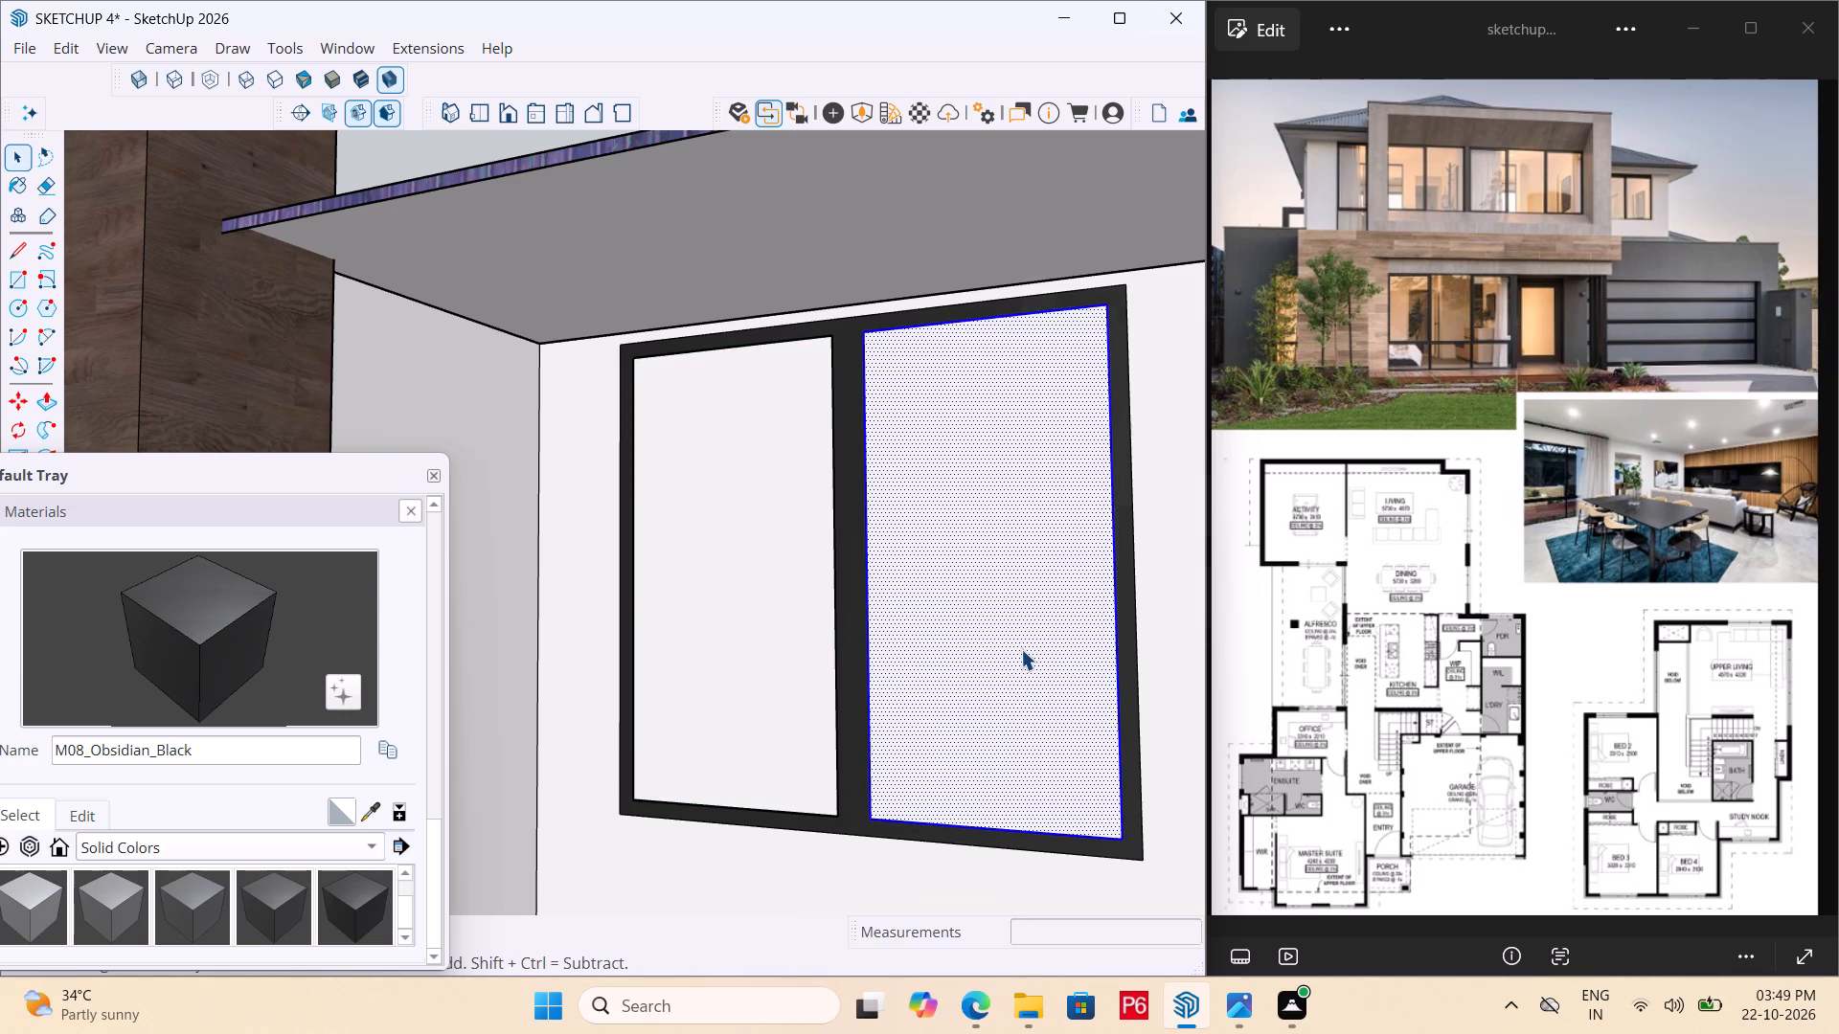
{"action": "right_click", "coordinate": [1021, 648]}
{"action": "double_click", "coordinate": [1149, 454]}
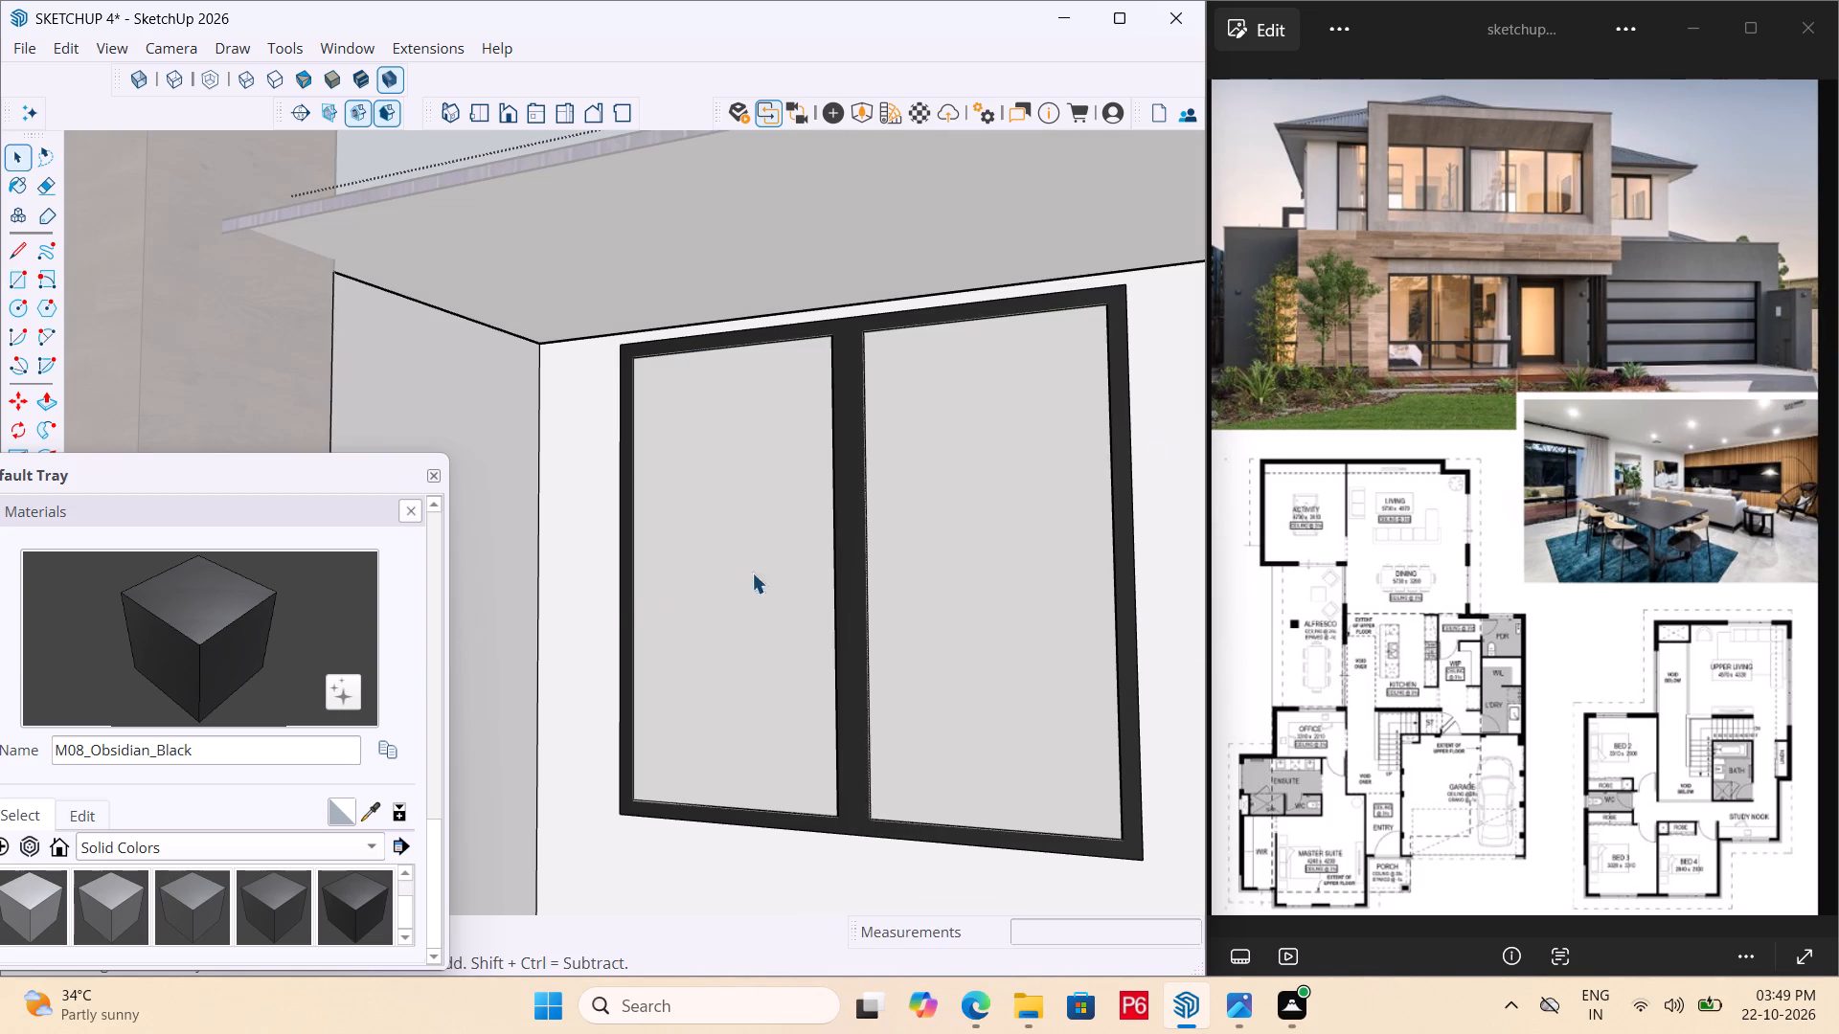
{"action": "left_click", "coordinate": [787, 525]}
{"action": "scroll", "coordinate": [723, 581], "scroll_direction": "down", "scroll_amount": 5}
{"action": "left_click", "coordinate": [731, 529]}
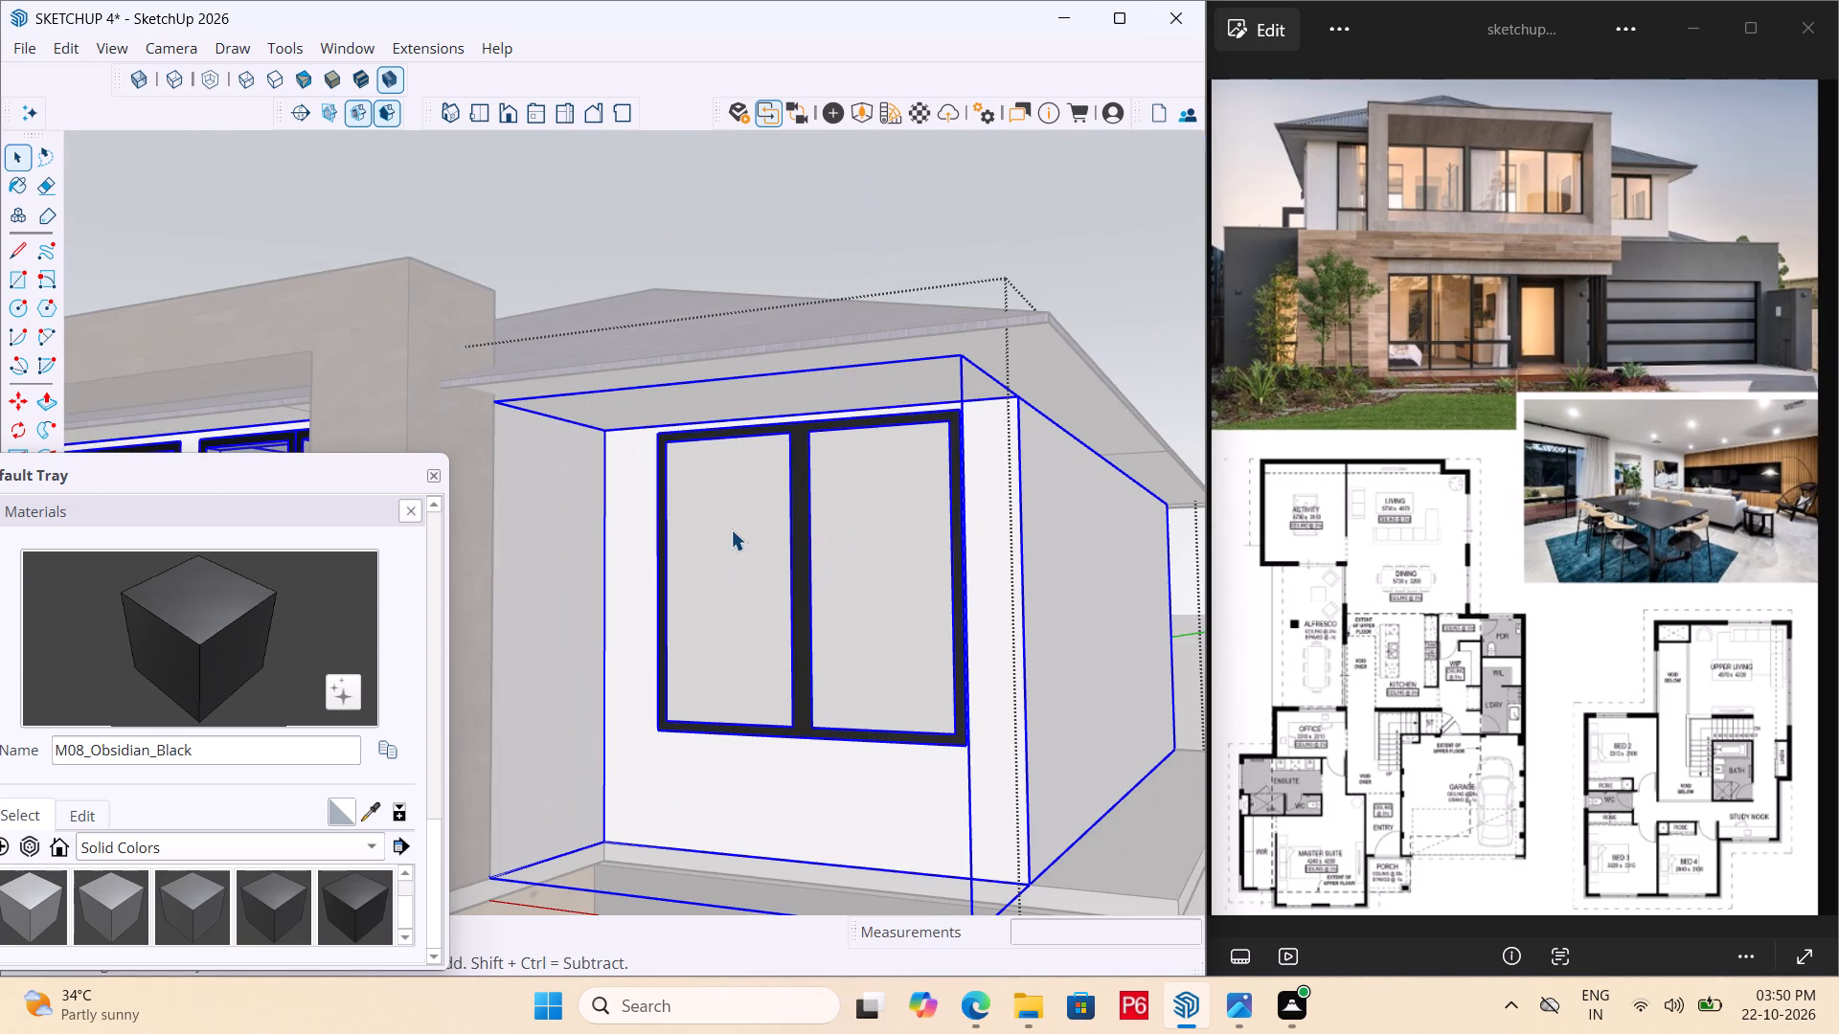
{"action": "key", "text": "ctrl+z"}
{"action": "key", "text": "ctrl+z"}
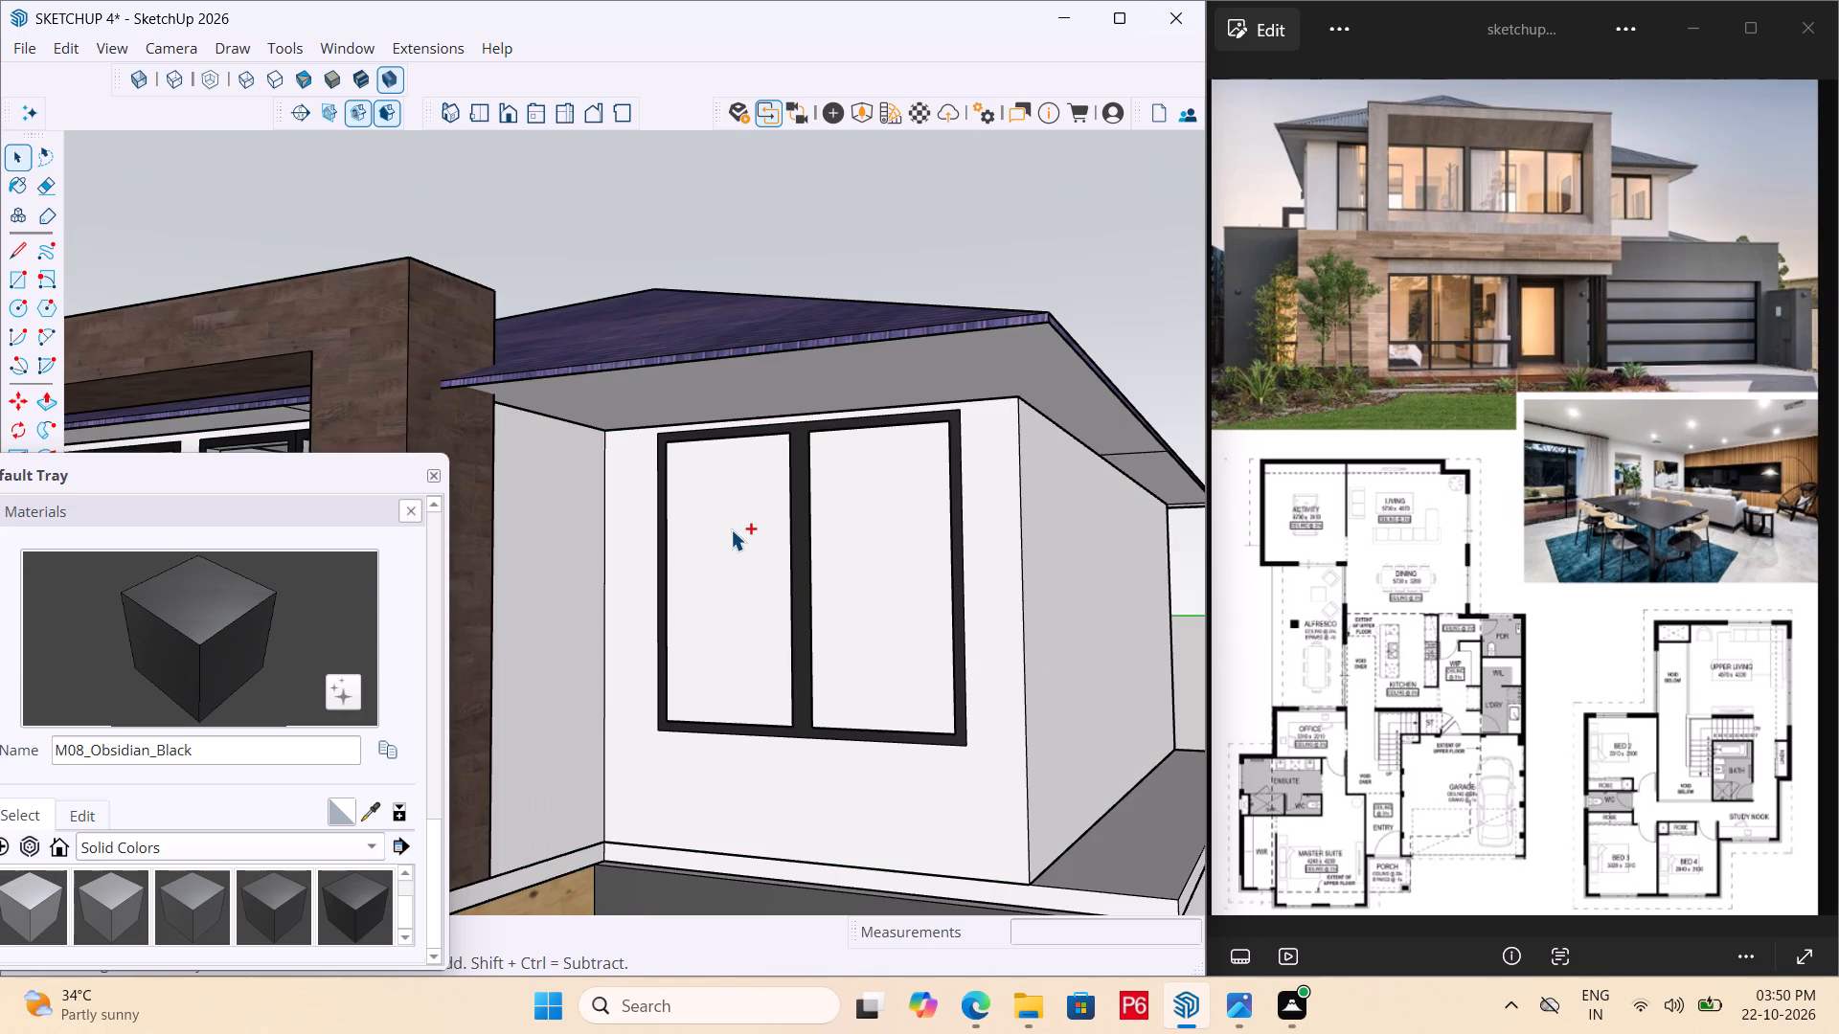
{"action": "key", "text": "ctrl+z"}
Make a separate group from each of the two pane faces of the window above the garage.
{"action": "left_click", "coordinate": [727, 521]}
{"action": "triple_click", "coordinate": [727, 520]}
{"action": "right_click", "coordinate": [727, 520]}
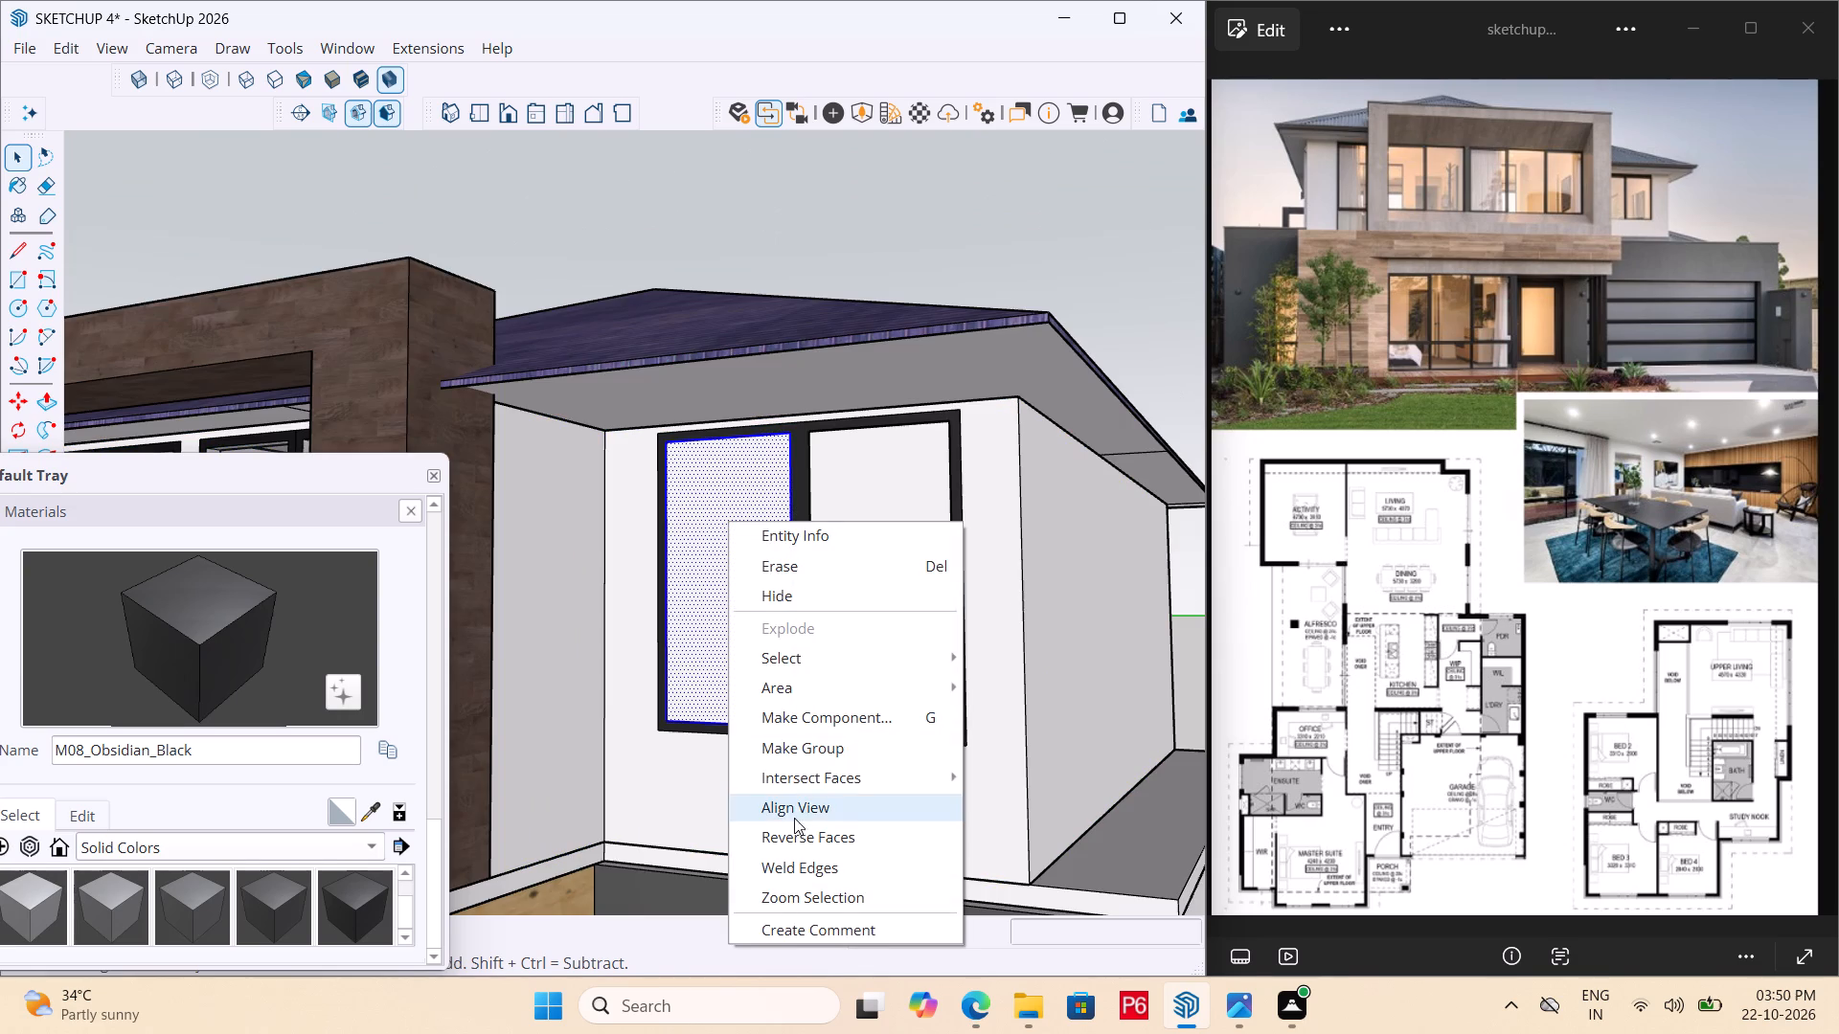
{"action": "left_click", "coordinate": [855, 744]}
{"action": "left_click", "coordinate": [852, 628]}
{"action": "double_click", "coordinate": [837, 630]}
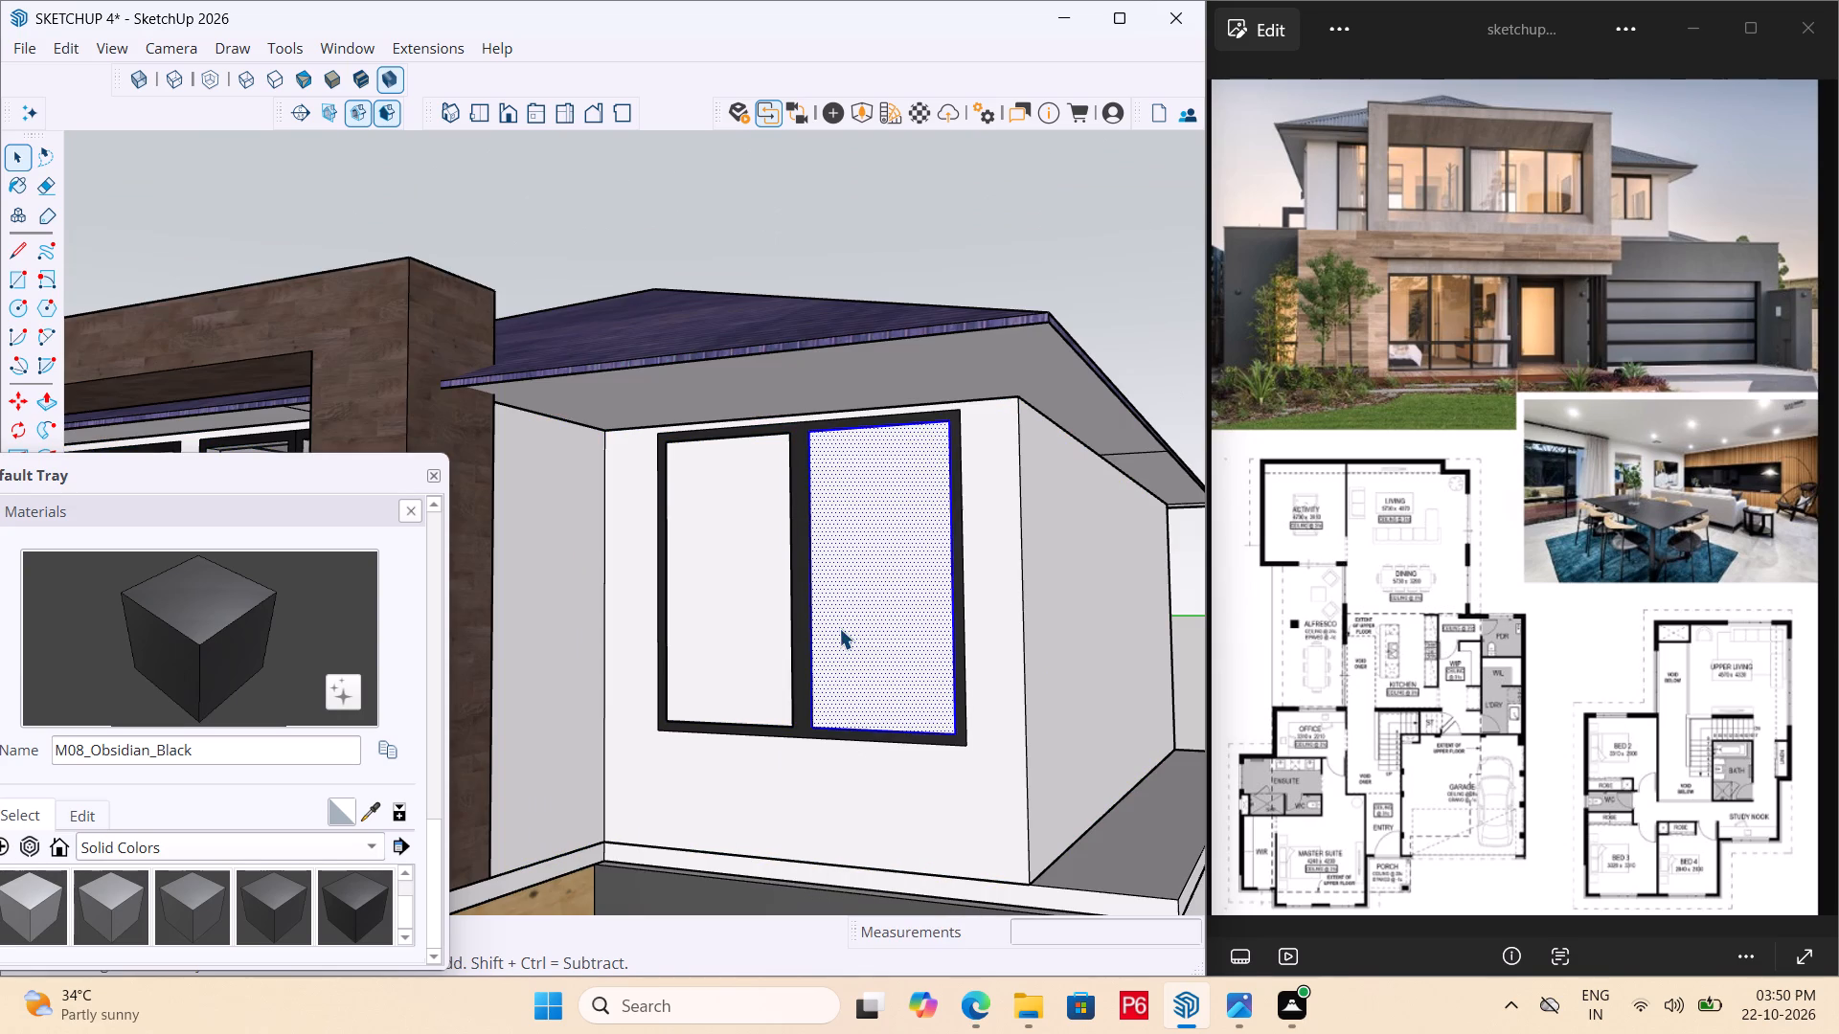
{"action": "right_click", "coordinate": [839, 625]}
{"action": "left_click", "coordinate": [951, 441]}
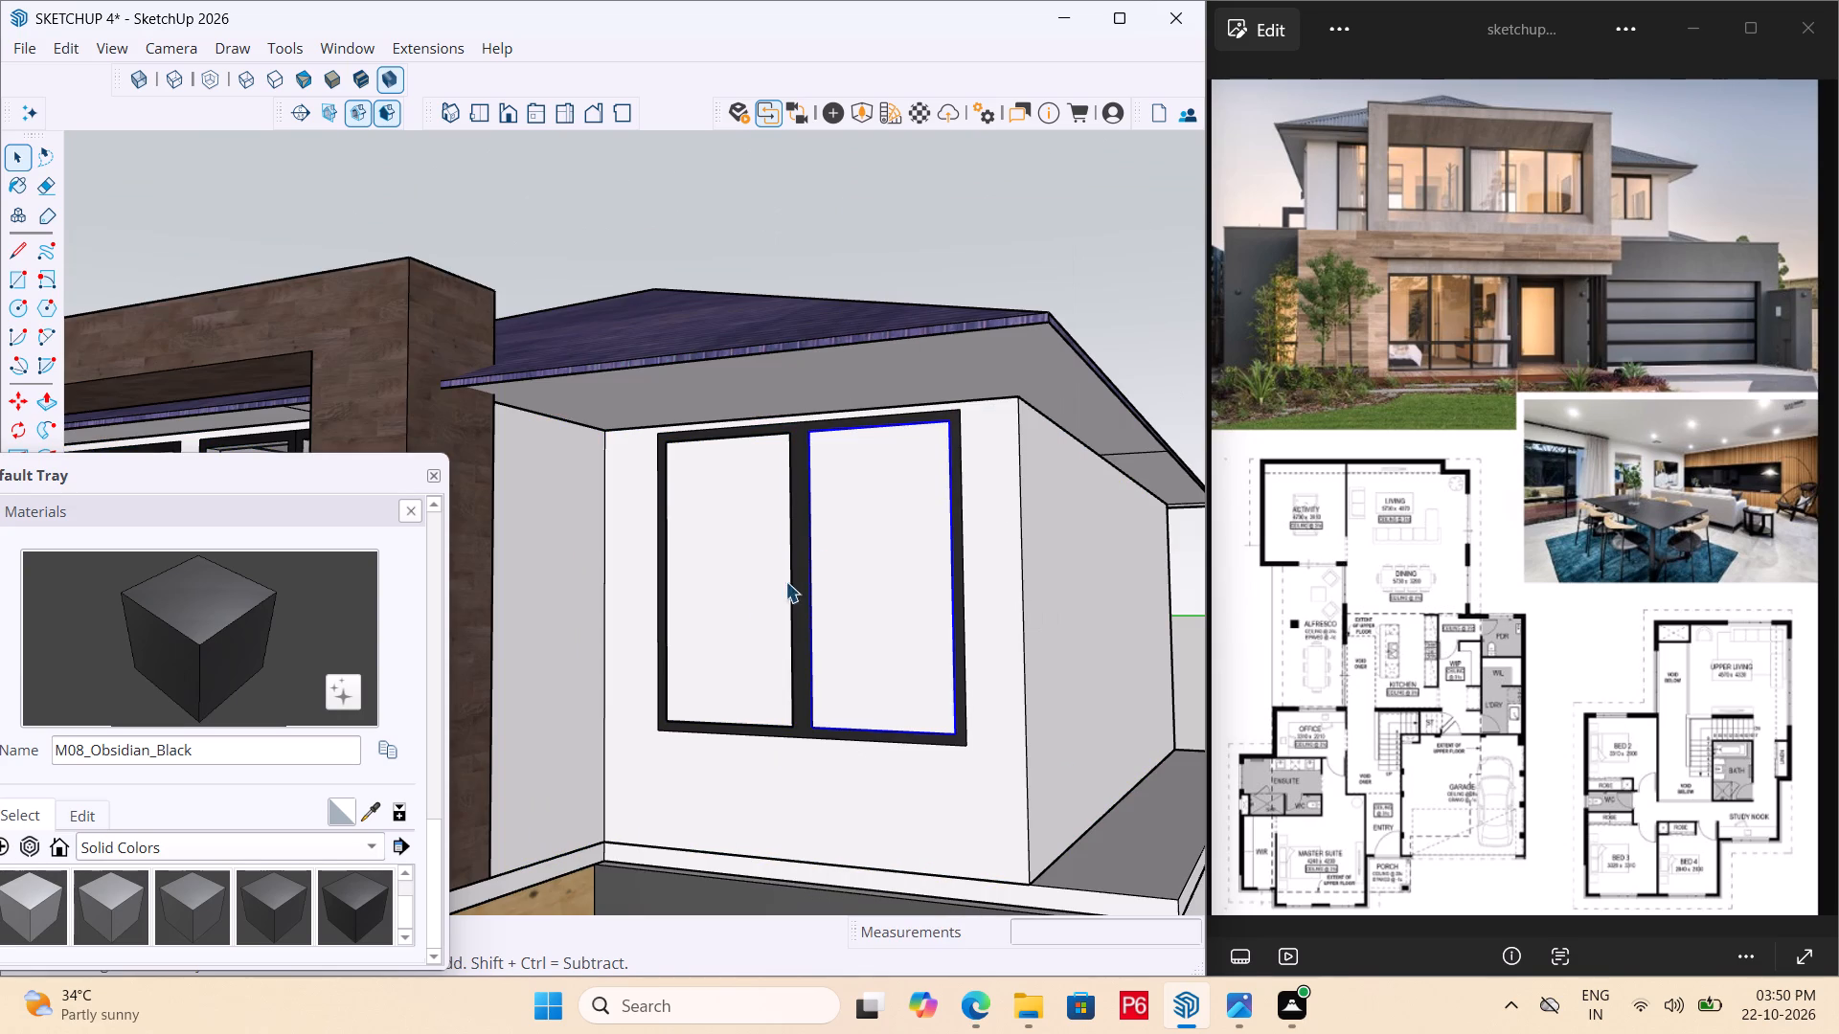
Paint both window pane groups with Glass_Basic_01 from the Glass material collection.
{"action": "left_click", "coordinate": [720, 600]}
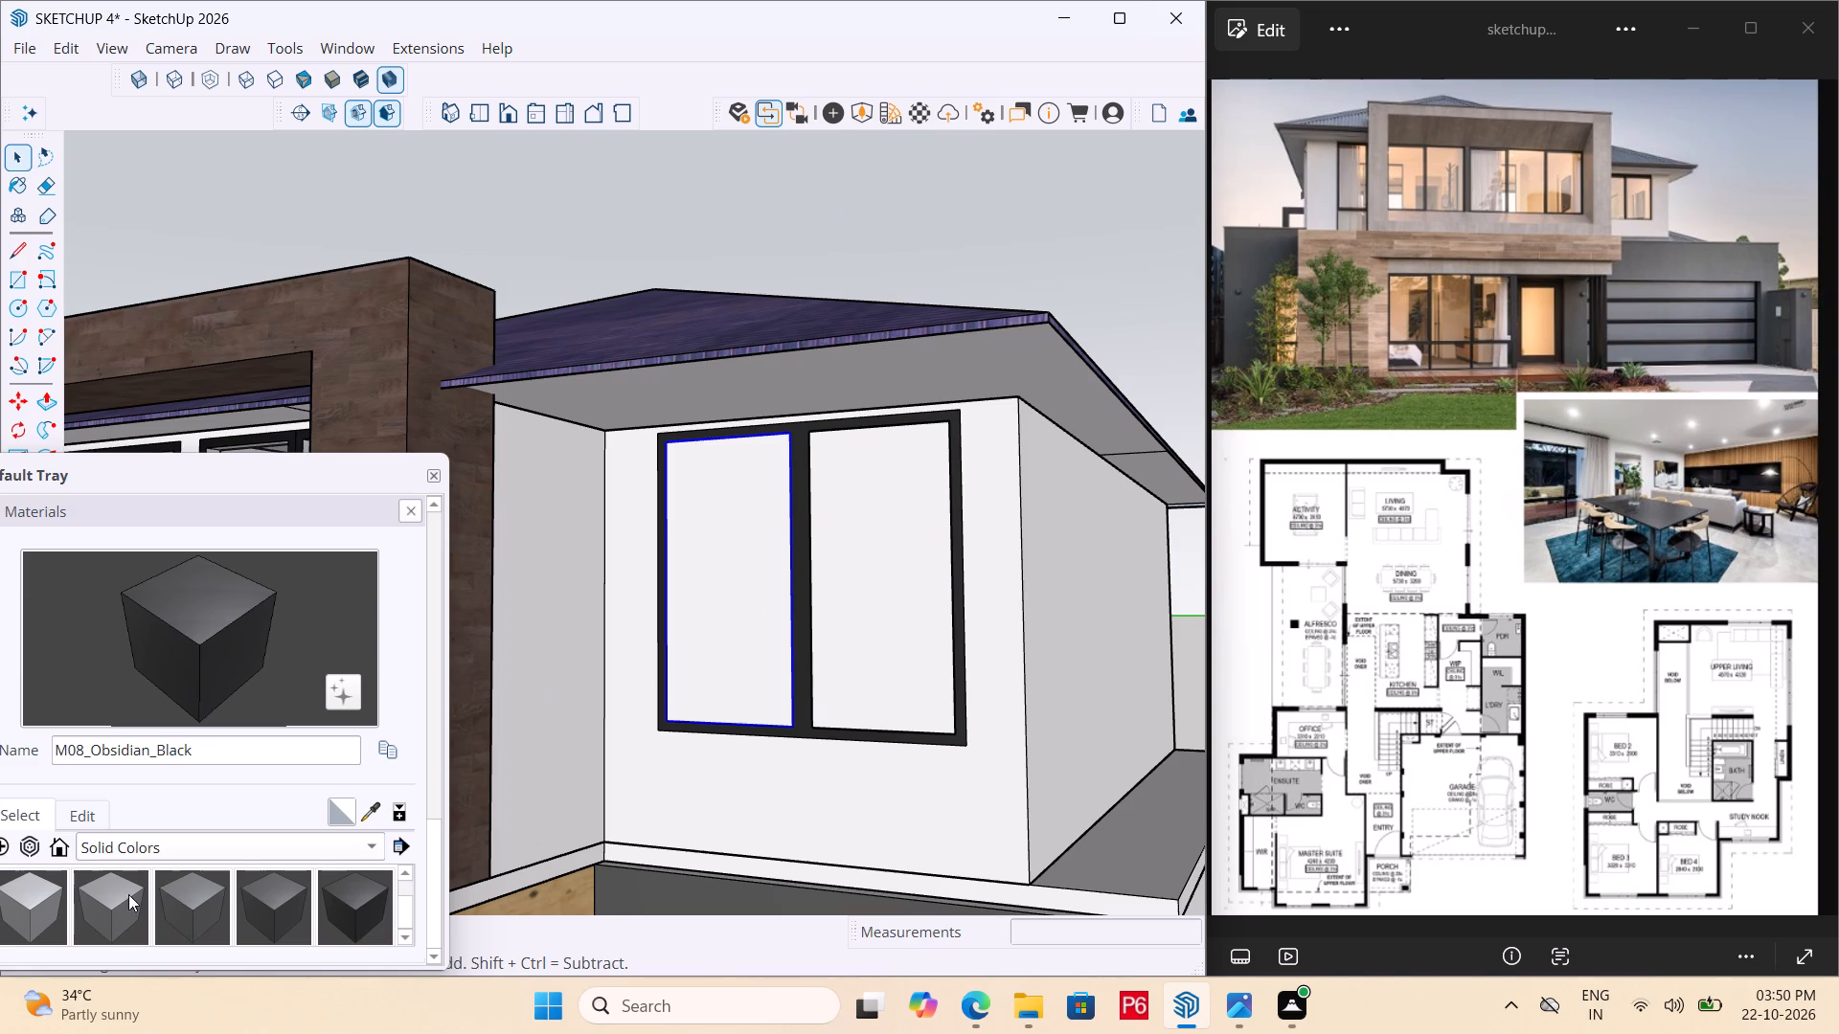
{"action": "left_click", "coordinate": [171, 853]}
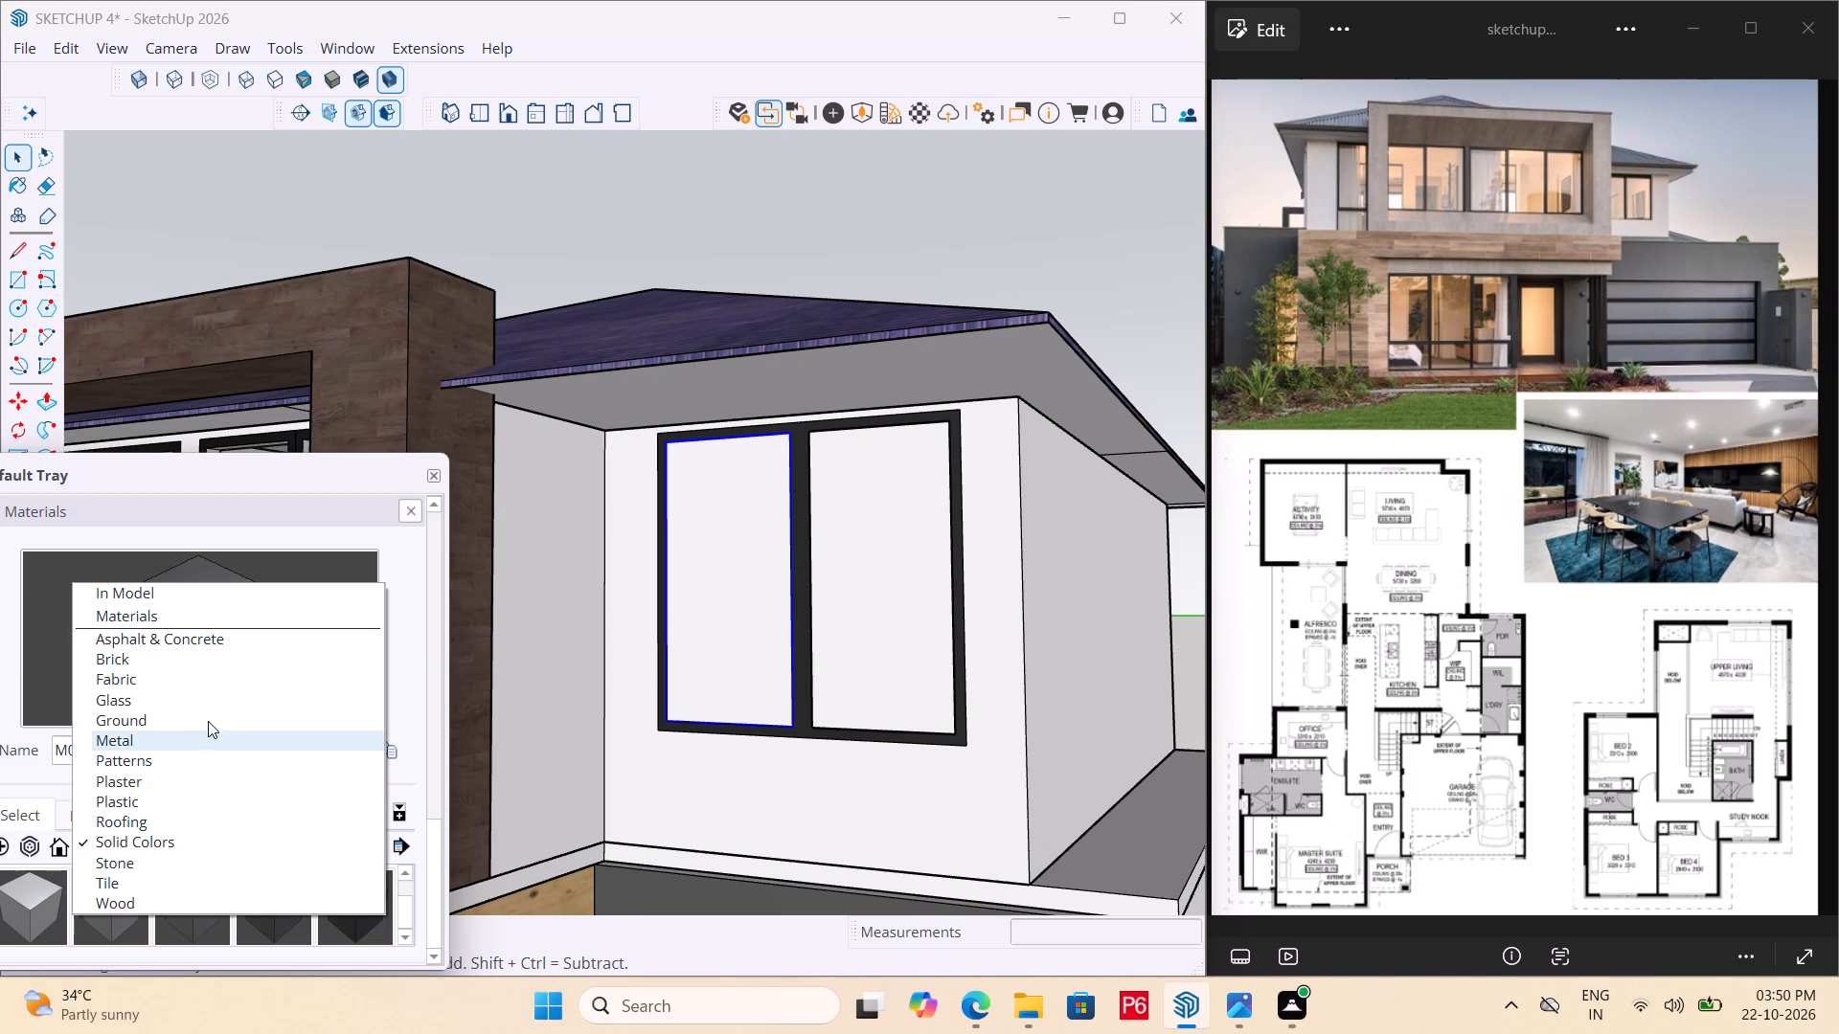
{"action": "left_click", "coordinate": [223, 701]}
{"action": "left_click", "coordinate": [39, 914]}
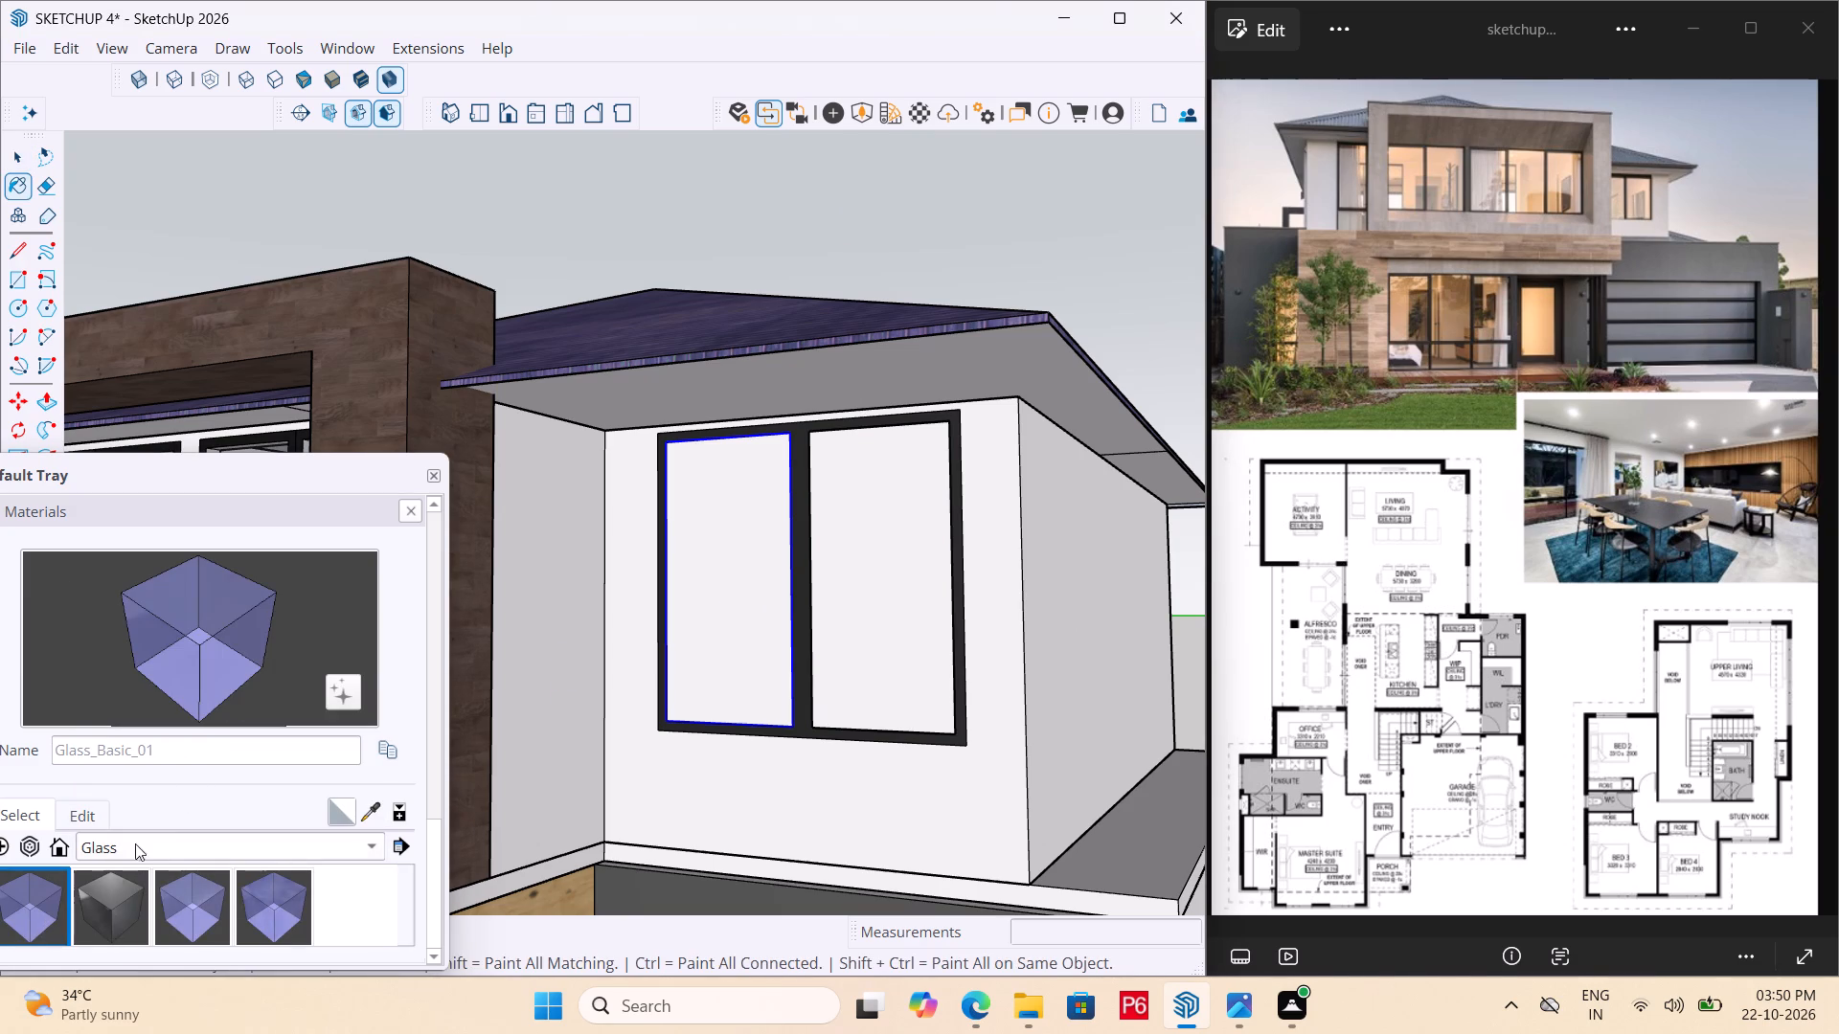
{"action": "left_click", "coordinate": [759, 629]}
{"action": "left_click", "coordinate": [854, 619]}
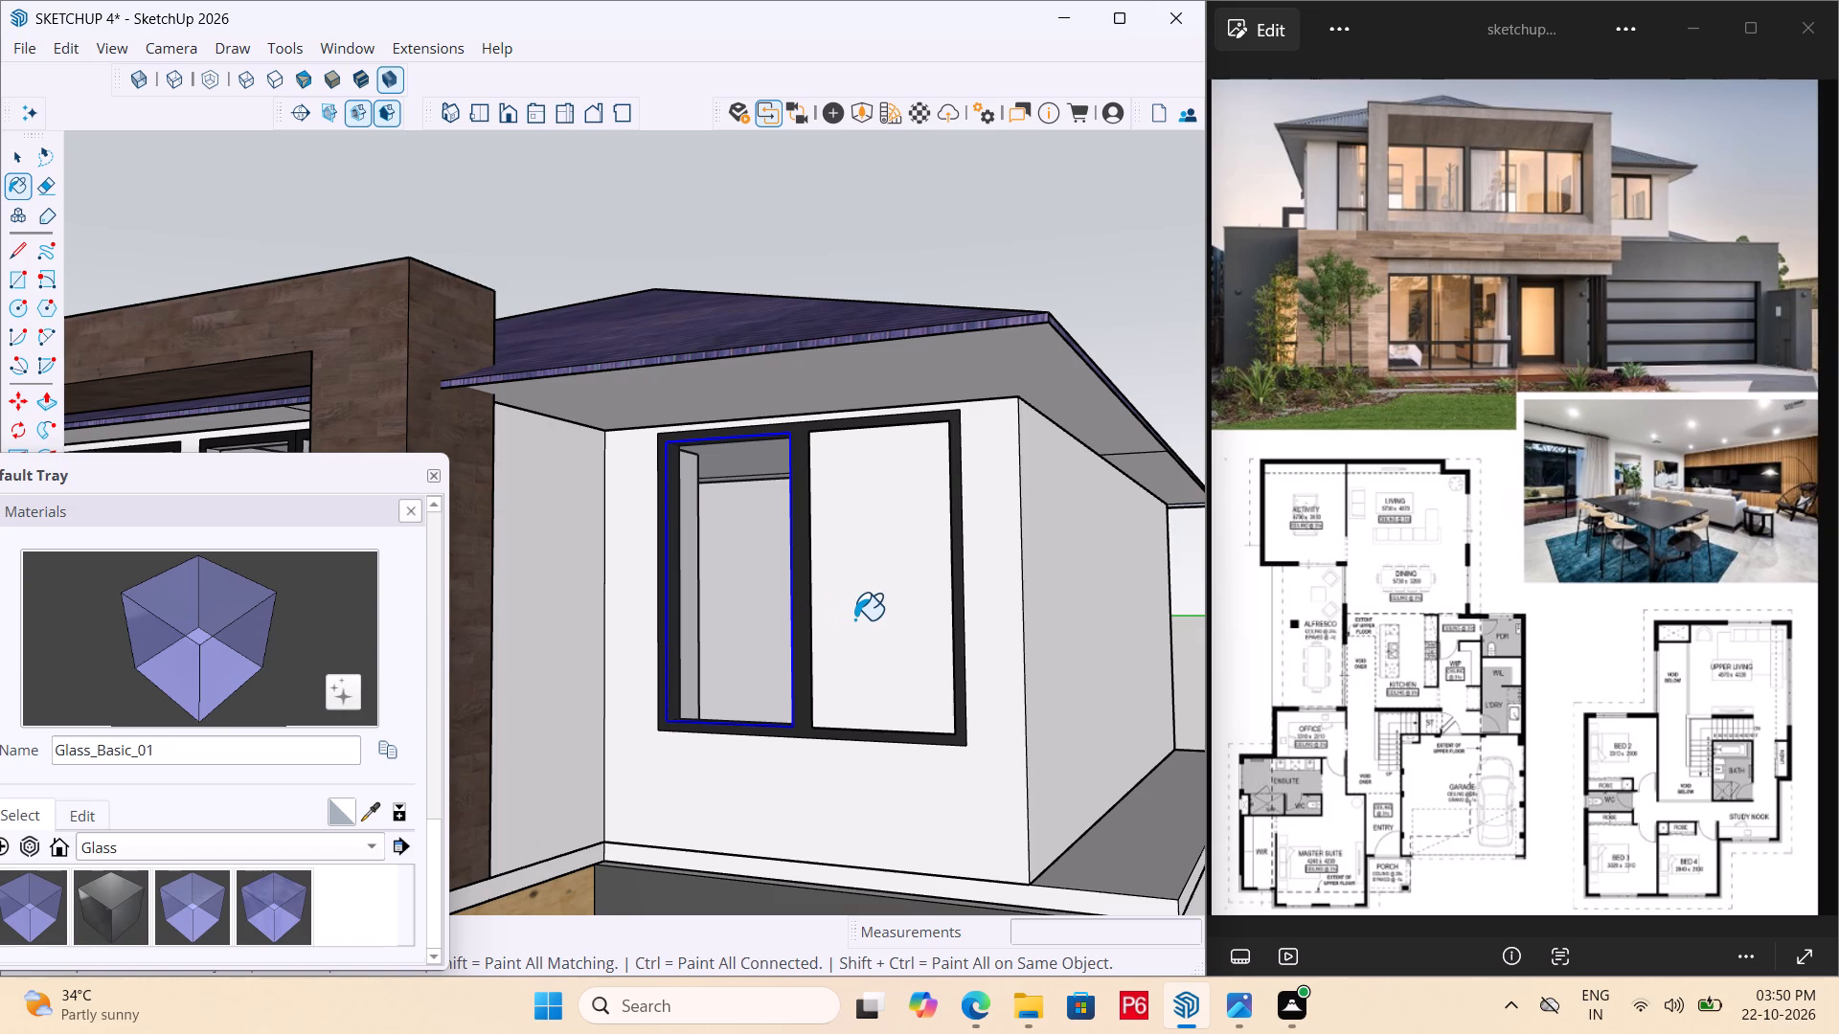
Save the model.
{"action": "scroll", "coordinate": [730, 730], "scroll_direction": "down", "scroll_amount": 5}
{"action": "middle_click_drag", "start_coordinate": [714, 764], "coordinate": [704, 803]}
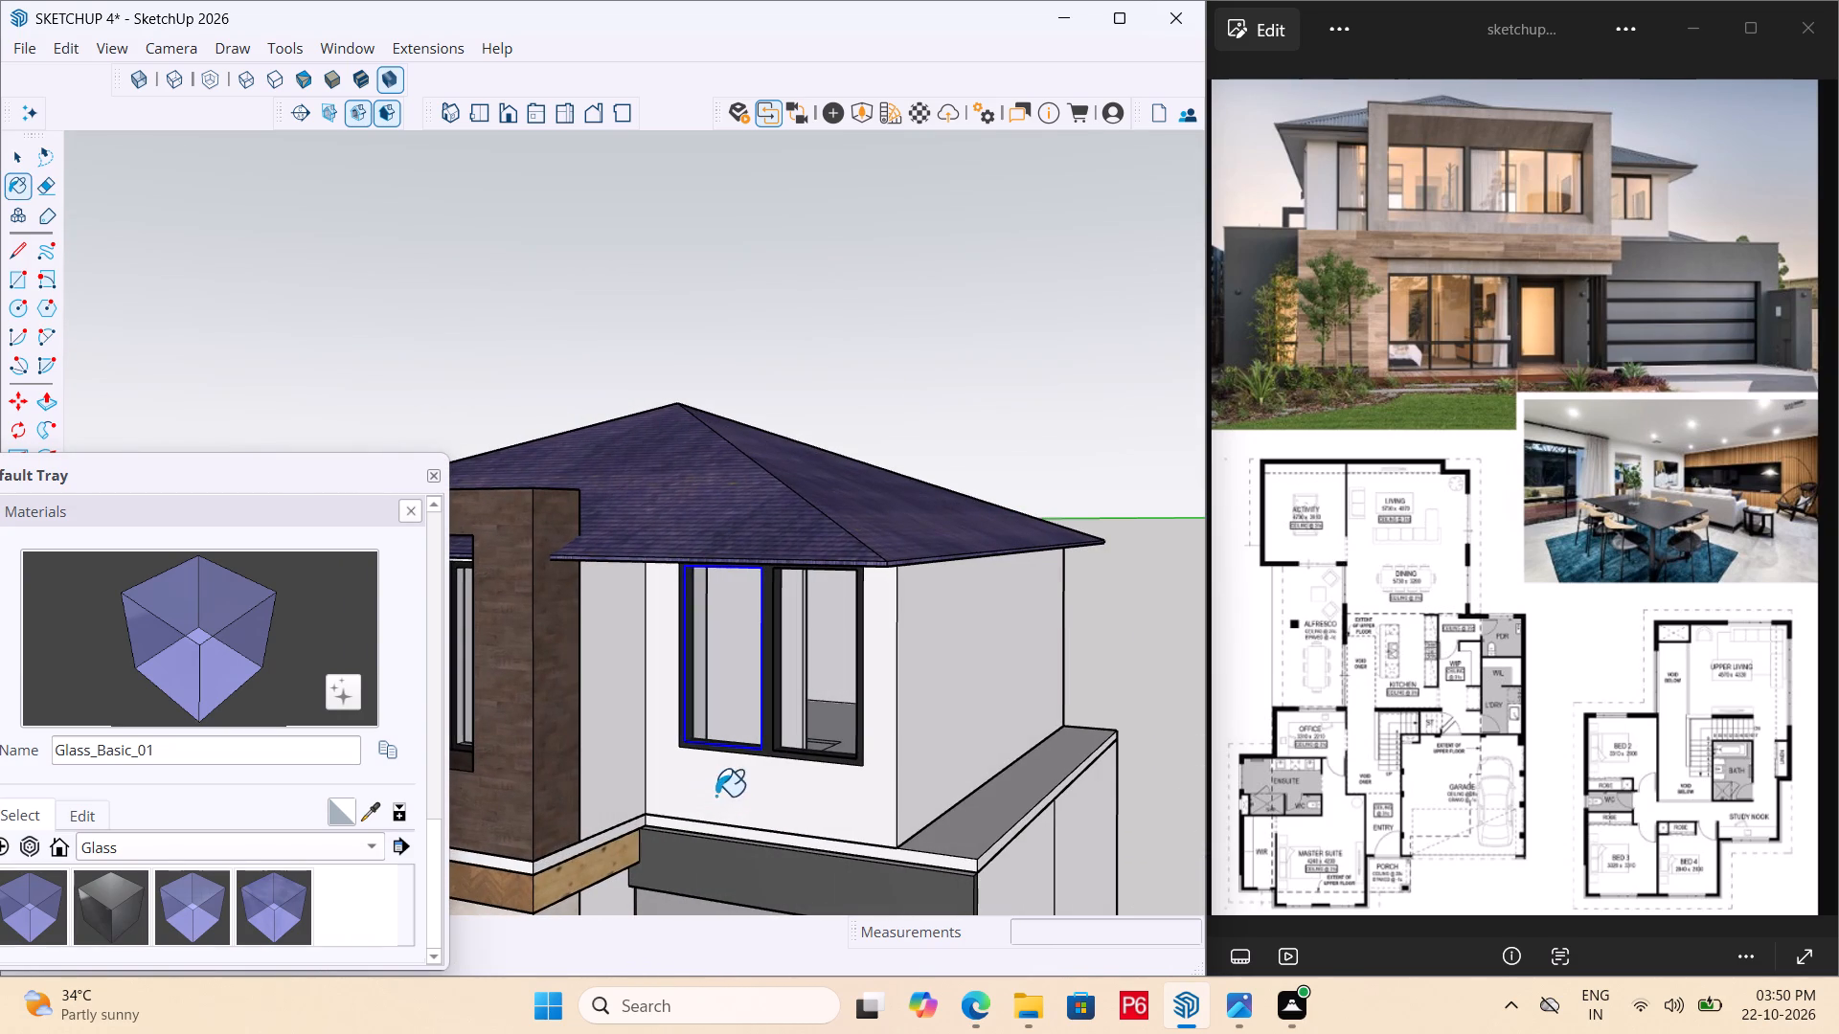
{"action": "key", "text": "ctrl+s"}
{"action": "key", "text": "ctrl+s"}
{"action": "key", "text": "ctrl+s"}
{"action": "key", "text": "ctrl+s"}
{"action": "key", "text": "ctrl+s"}
{"action": "key", "text": "ctrl+s"}
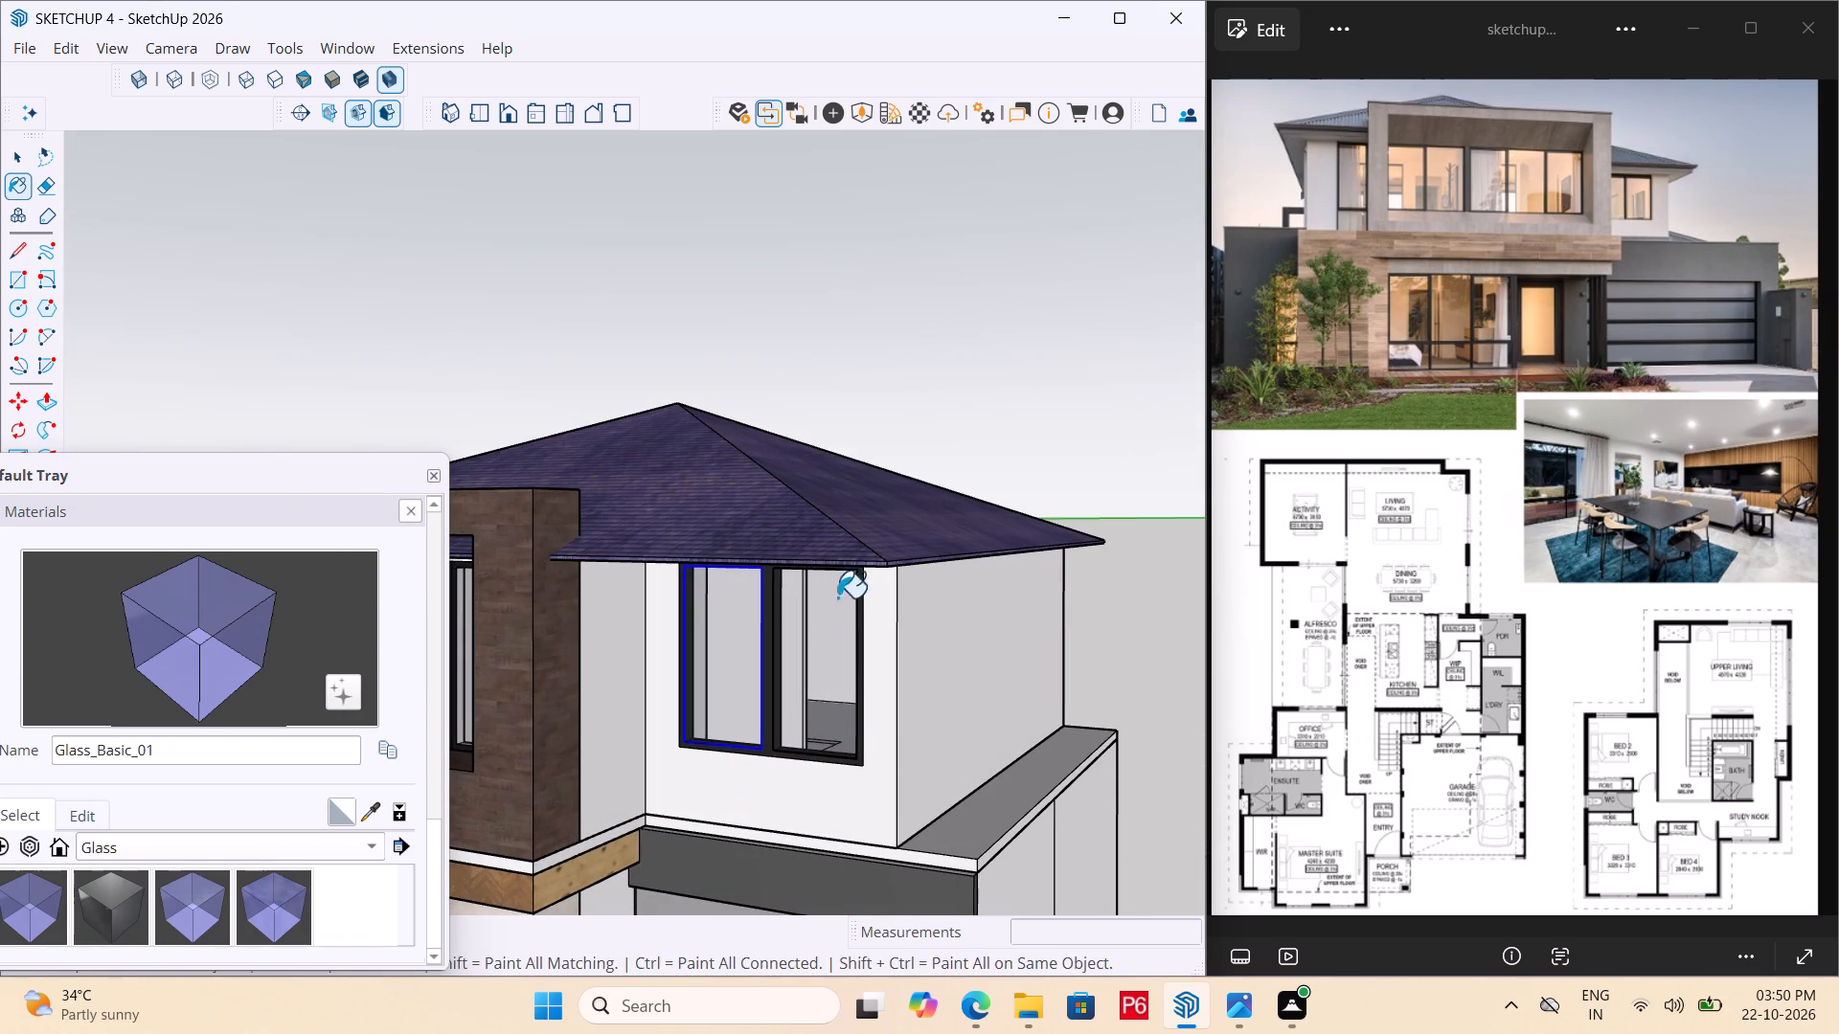
{"action": "key", "text": "ctrl+s"}
{"action": "key", "text": "ctrl+s"}
{"action": "key", "text": "ctrl+s"}
{"action": "key", "text": "ctrl+s"}
Examine the front facade from several angles, ending at the wood band between the ground floor and the upper floor.
{"action": "scroll", "coordinate": [846, 551], "scroll_direction": "down", "scroll_amount": 3}
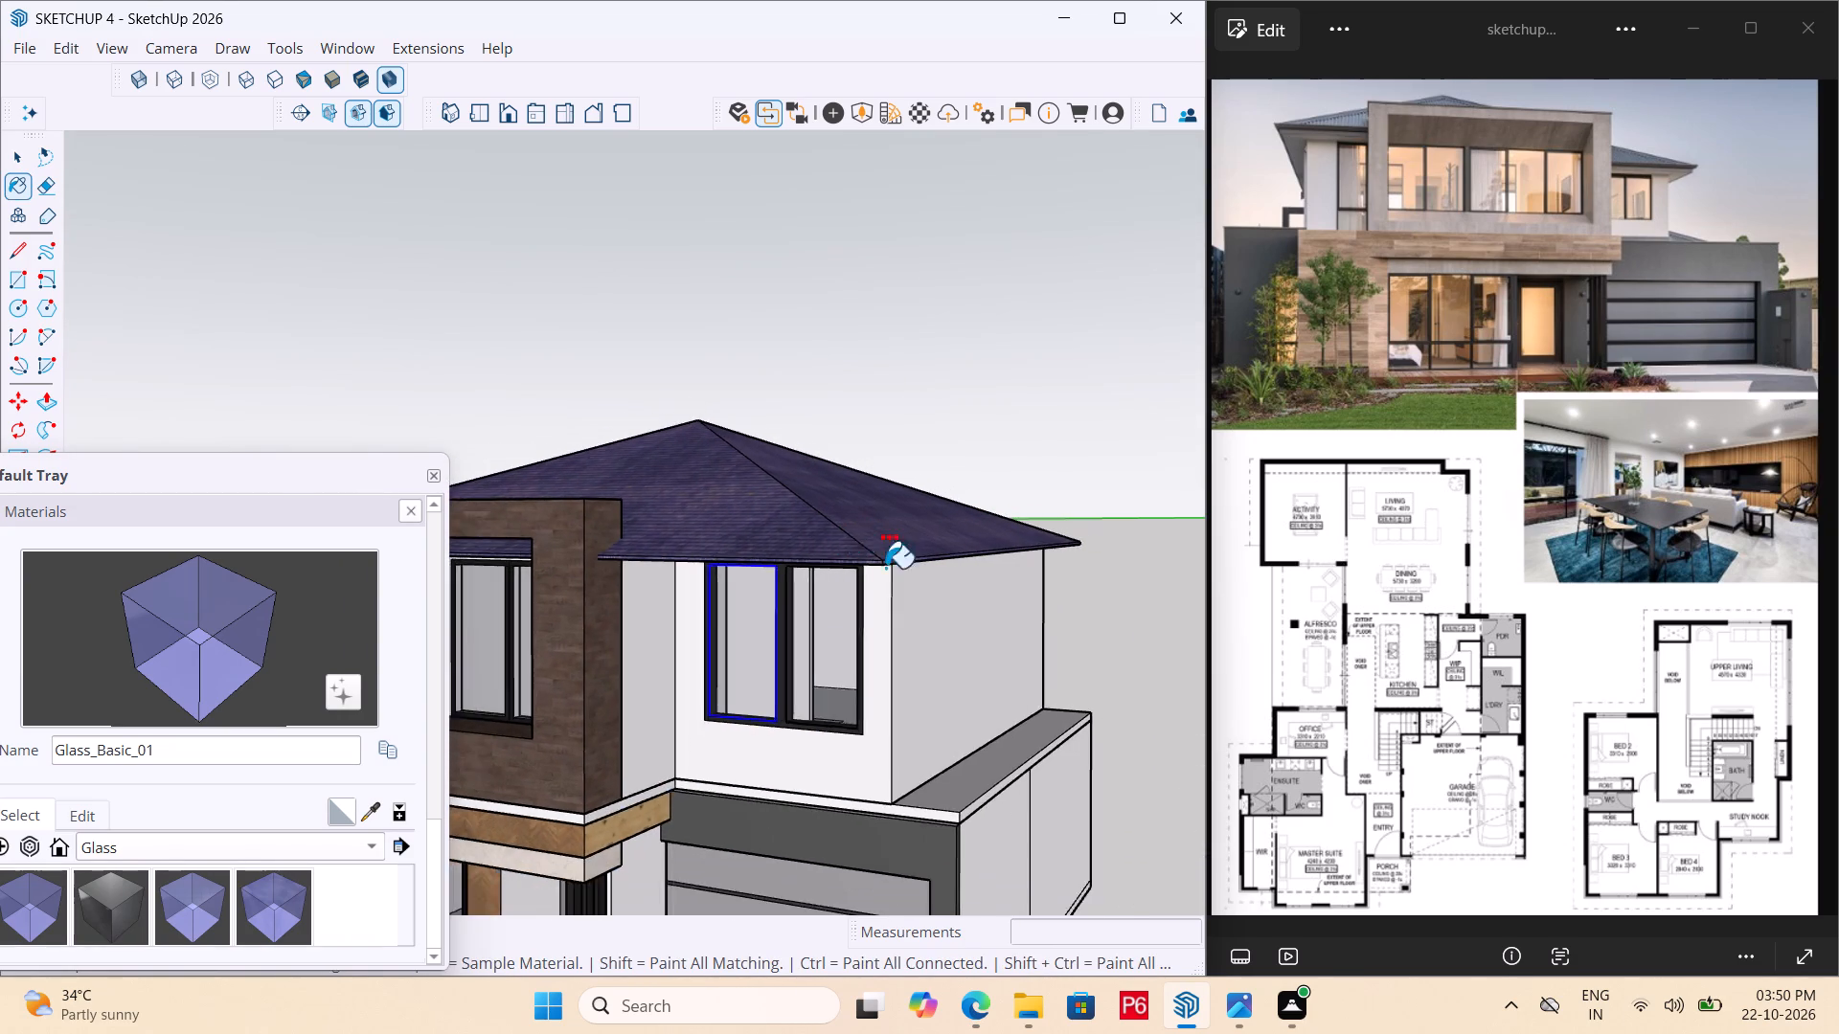
{"action": "scroll", "coordinate": [885, 568], "scroll_direction": "down", "scroll_amount": 3}
{"action": "scroll", "coordinate": [964, 618], "scroll_direction": "down", "scroll_amount": 6}
{"action": "middle_click_drag", "start_coordinate": [708, 690], "coordinate": [1131, 590]}
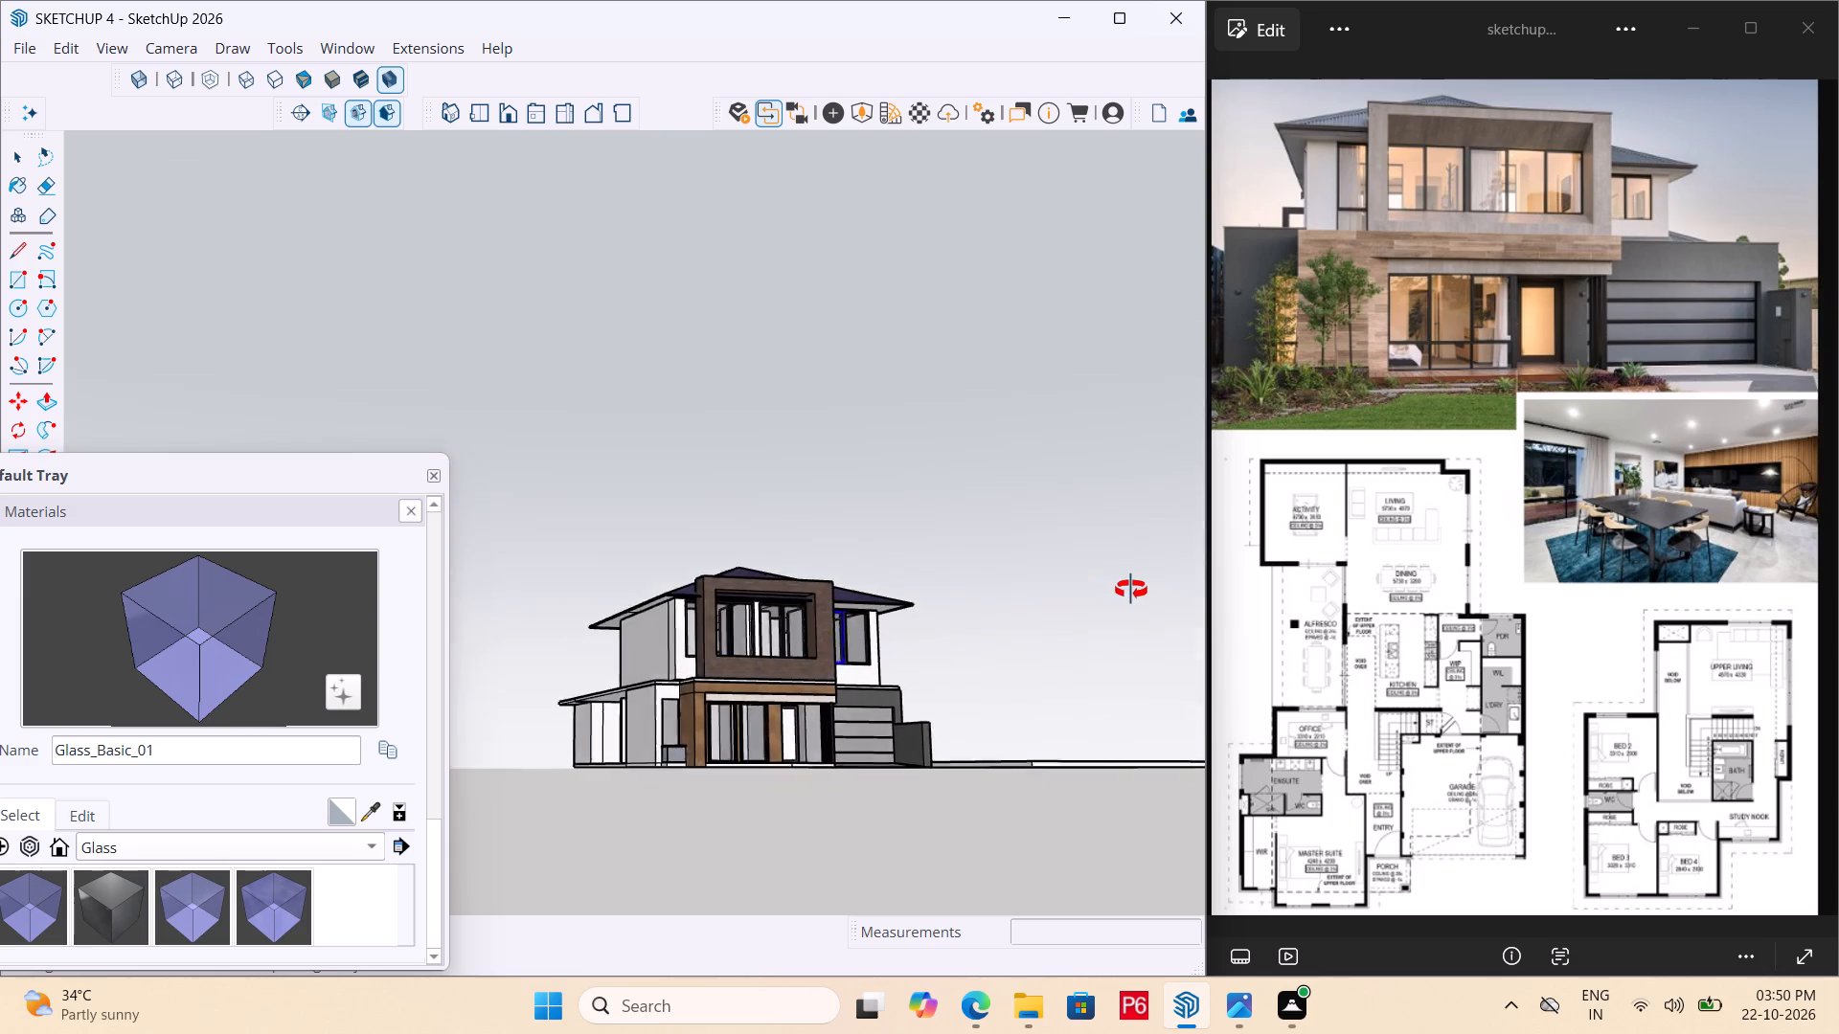
{"action": "middle_click_drag", "start_coordinate": [1131, 590], "coordinate": [1127, 605]}
{"action": "middle_click_drag", "start_coordinate": [749, 653], "coordinate": [189, 754]}
{"action": "scroll", "coordinate": [463, 777], "scroll_direction": "up", "scroll_amount": 6}
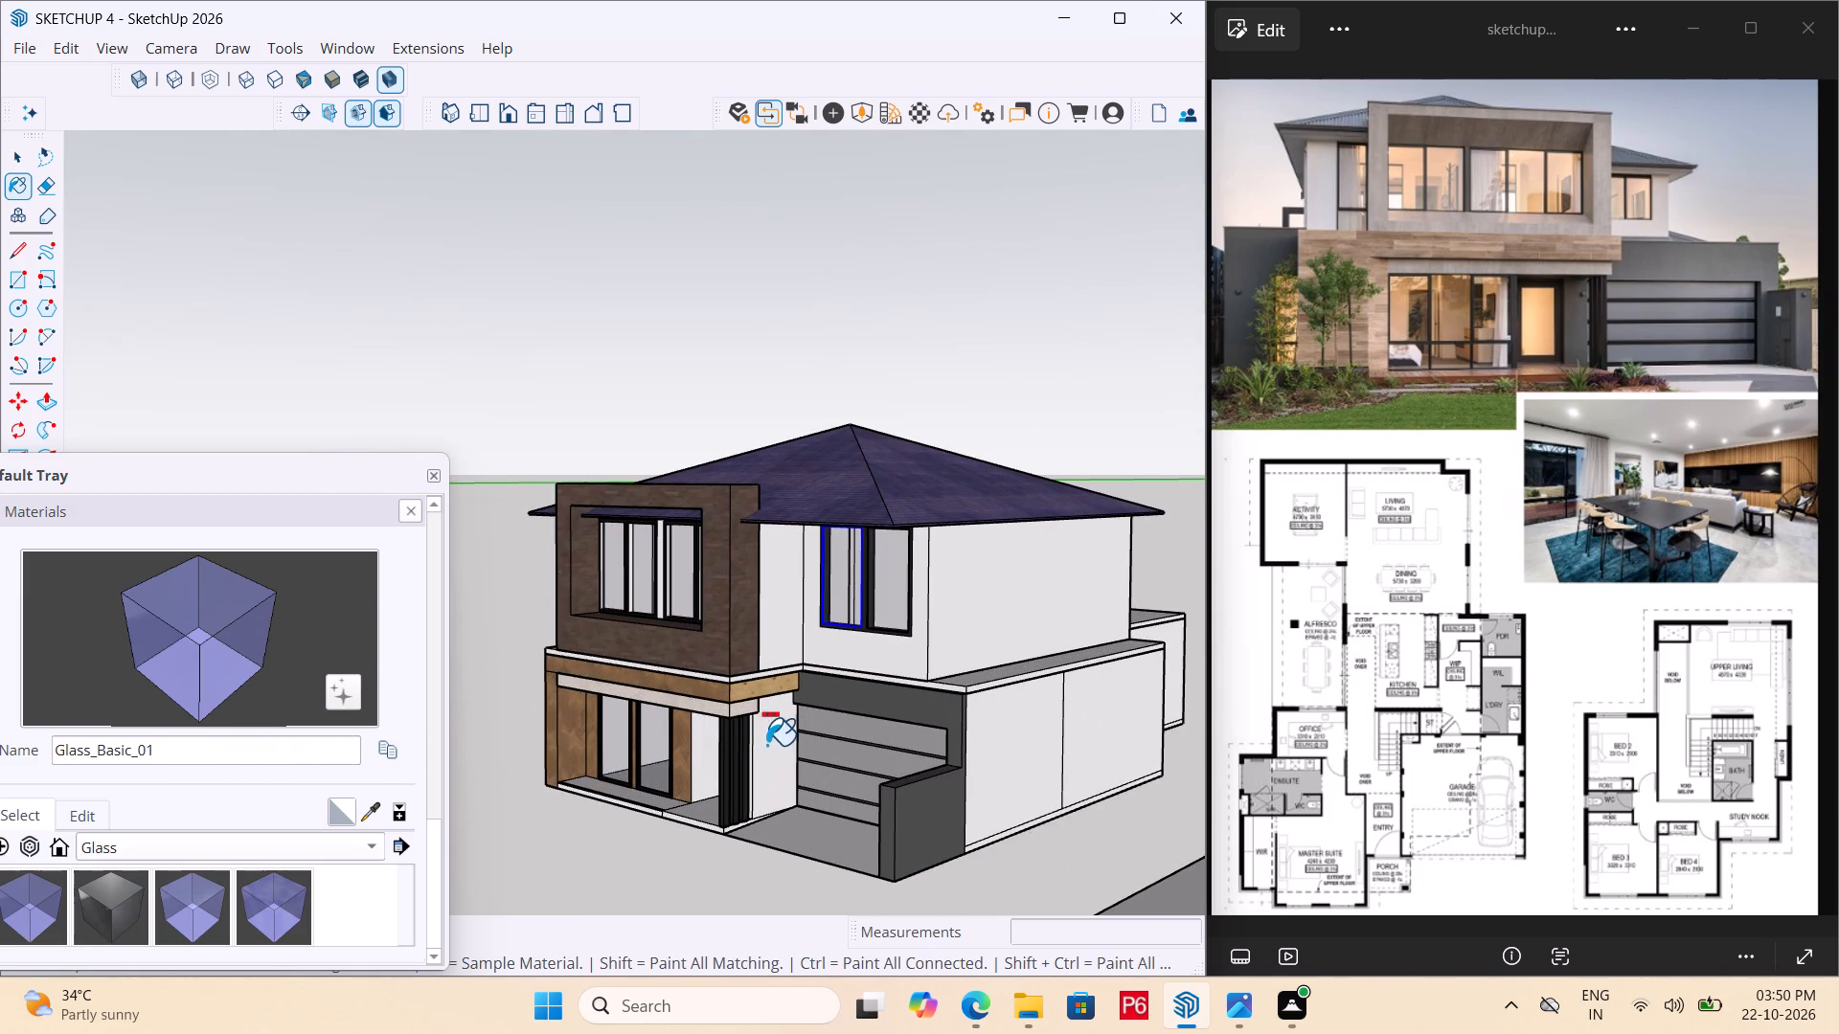
{"action": "scroll", "coordinate": [822, 737], "scroll_direction": "down", "scroll_amount": 6}
{"action": "middle_click_drag", "start_coordinate": [810, 742], "coordinate": [762, 737]}
{"action": "scroll", "coordinate": [761, 740], "scroll_direction": "up", "scroll_amount": 6}
{"action": "middle_click_drag", "start_coordinate": [747, 739], "coordinate": [746, 645]}
{"action": "scroll", "coordinate": [745, 713], "scroll_direction": "up", "scroll_amount": 1}
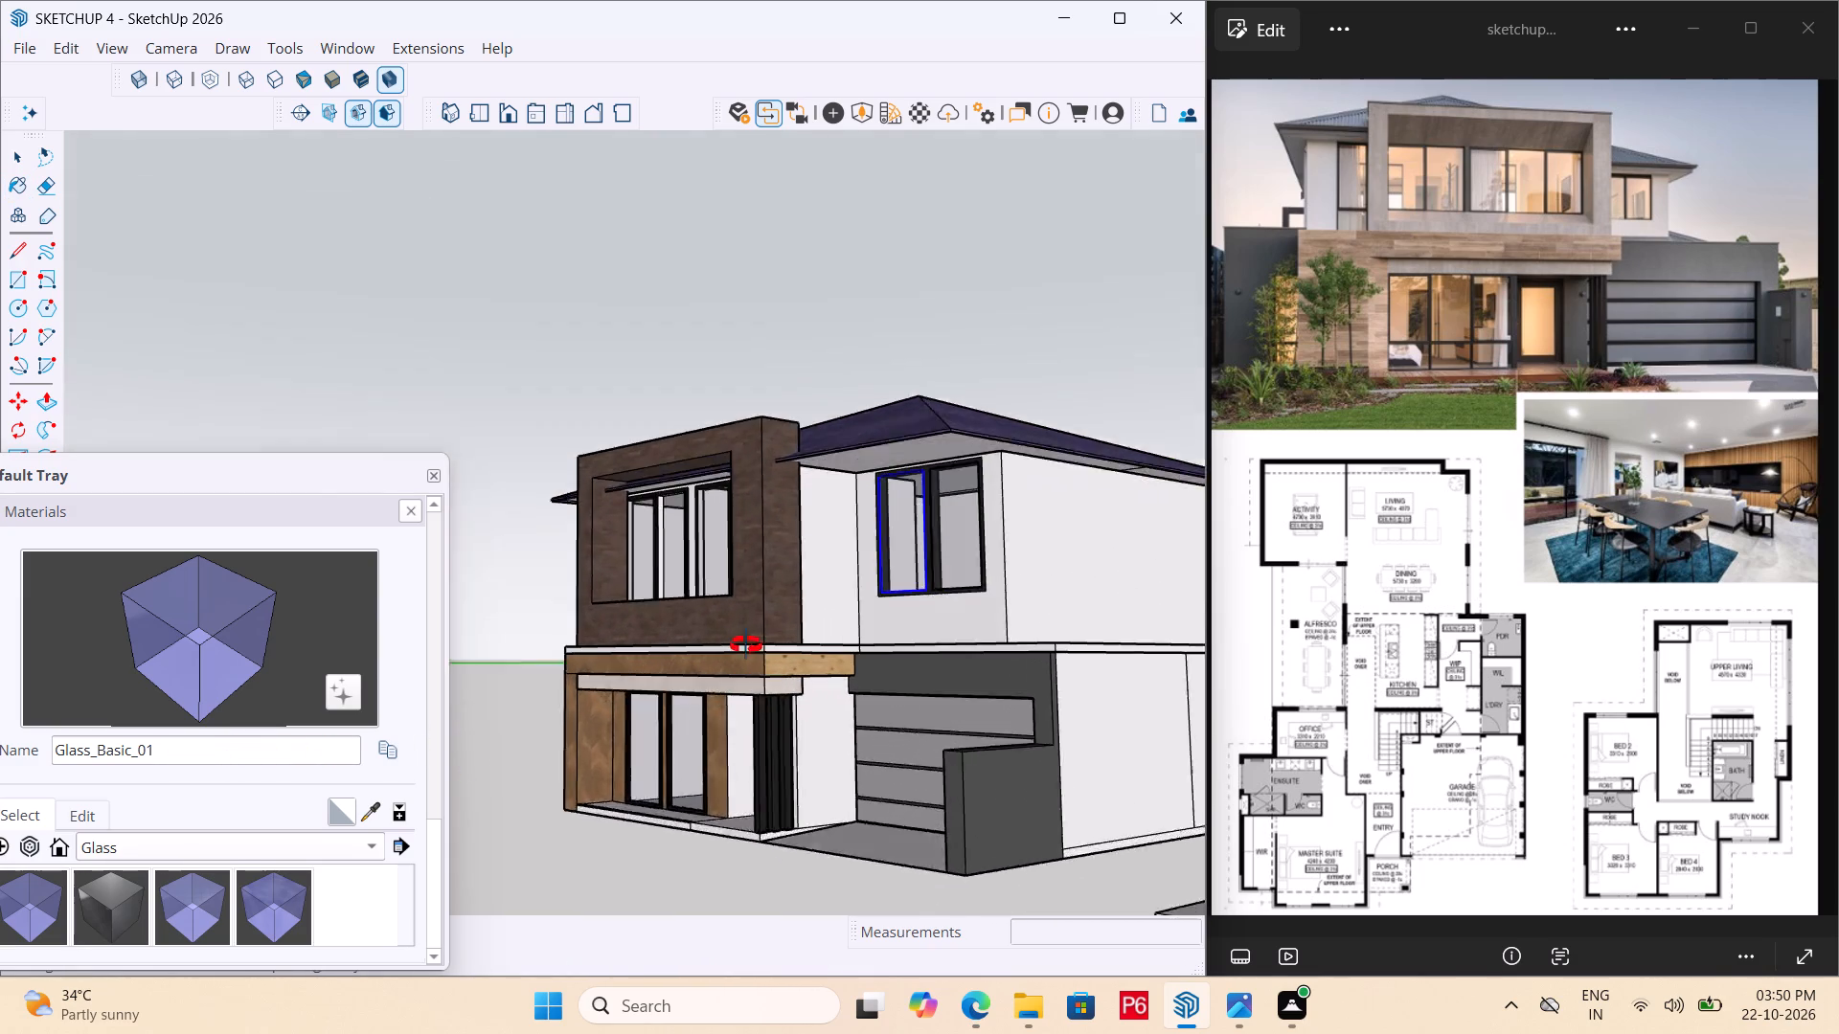
{"action": "middle_click_drag", "start_coordinate": [746, 645], "coordinate": [808, 563]}
{"action": "scroll", "coordinate": [741, 662], "scroll_direction": "up", "scroll_amount": 5}
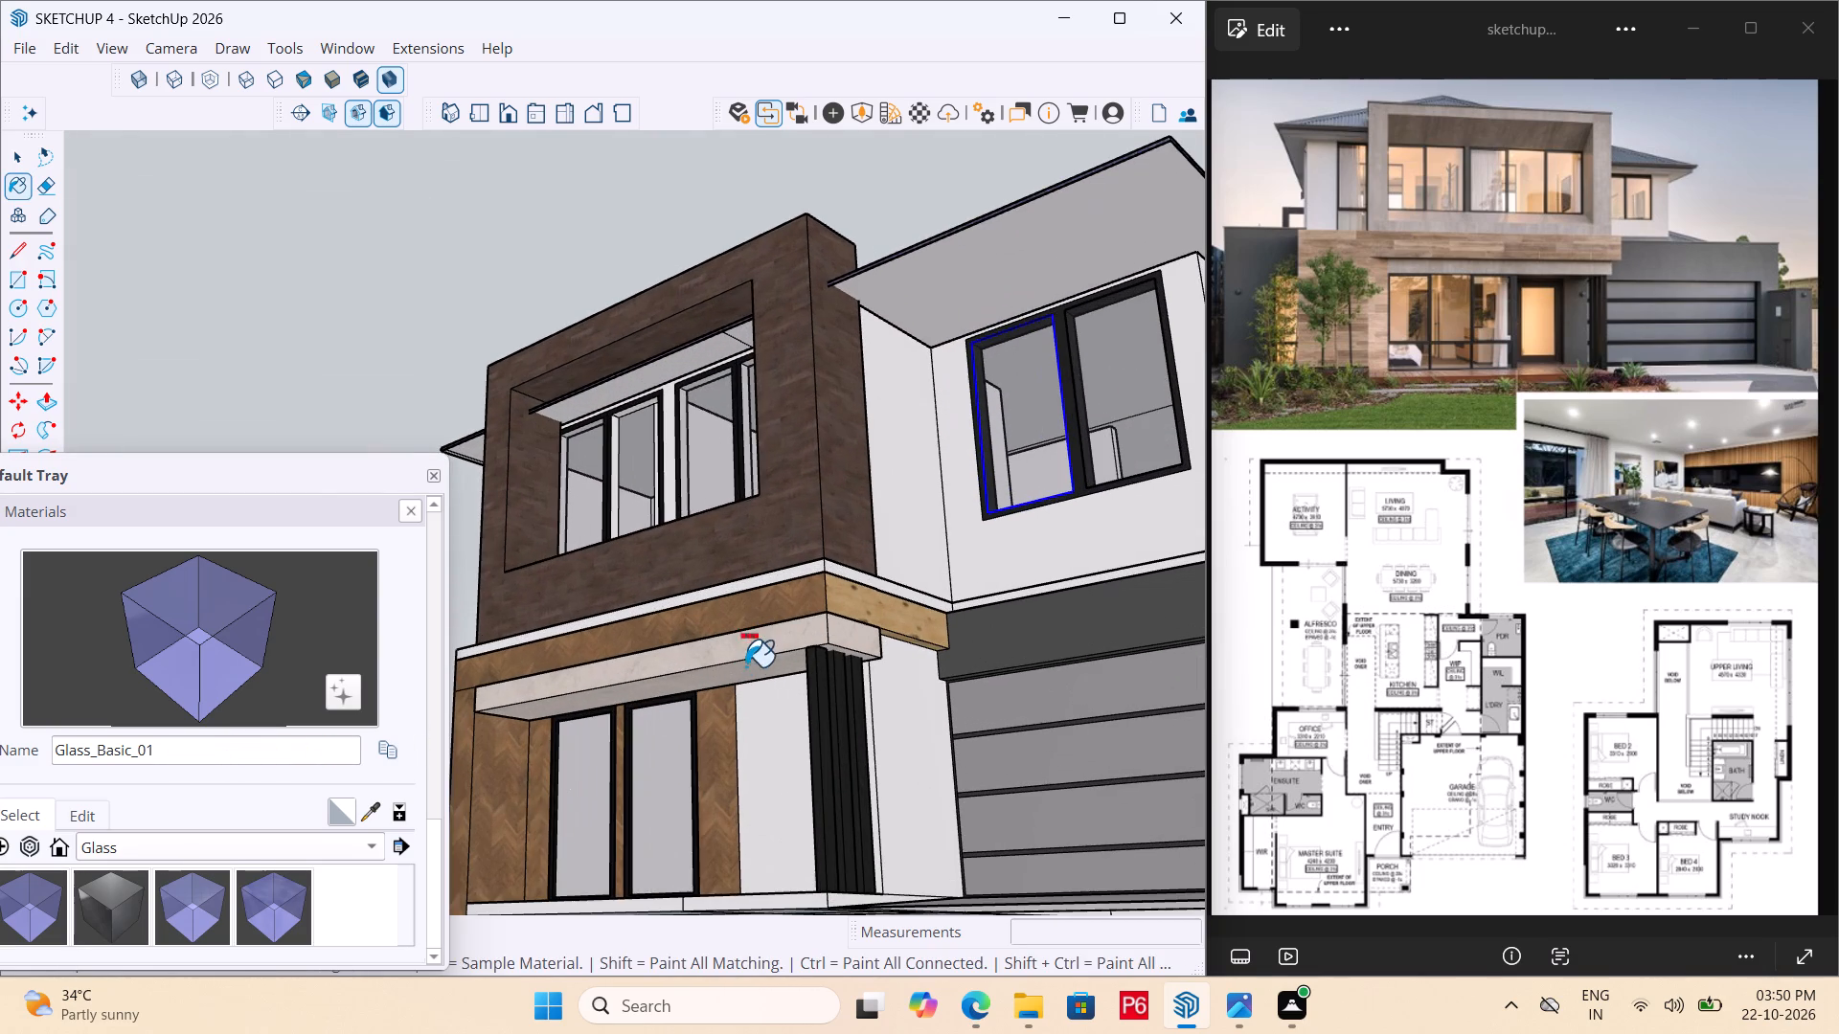
{"action": "middle_click_drag", "start_coordinate": [723, 677], "coordinate": [783, 535]}
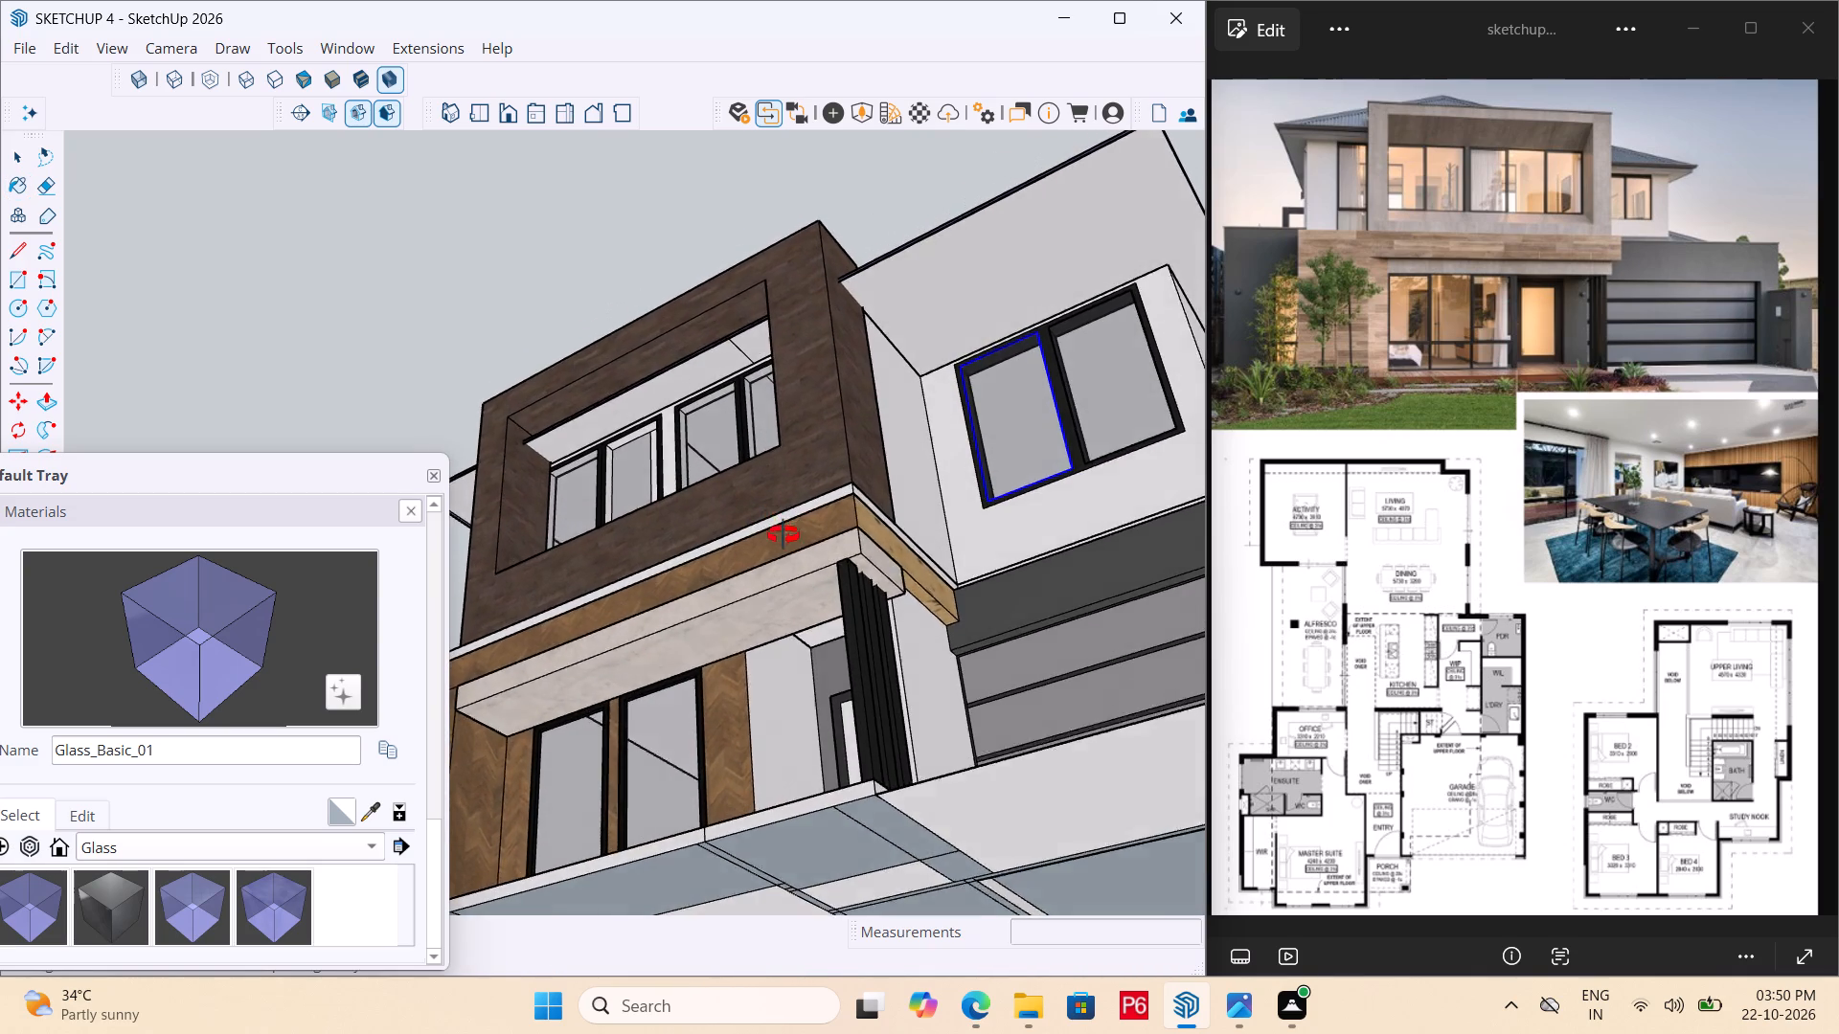
{"action": "middle_click_drag", "start_coordinate": [783, 535], "coordinate": [706, 649]}
{"action": "scroll", "coordinate": [706, 649], "scroll_direction": "up", "scroll_amount": 3}
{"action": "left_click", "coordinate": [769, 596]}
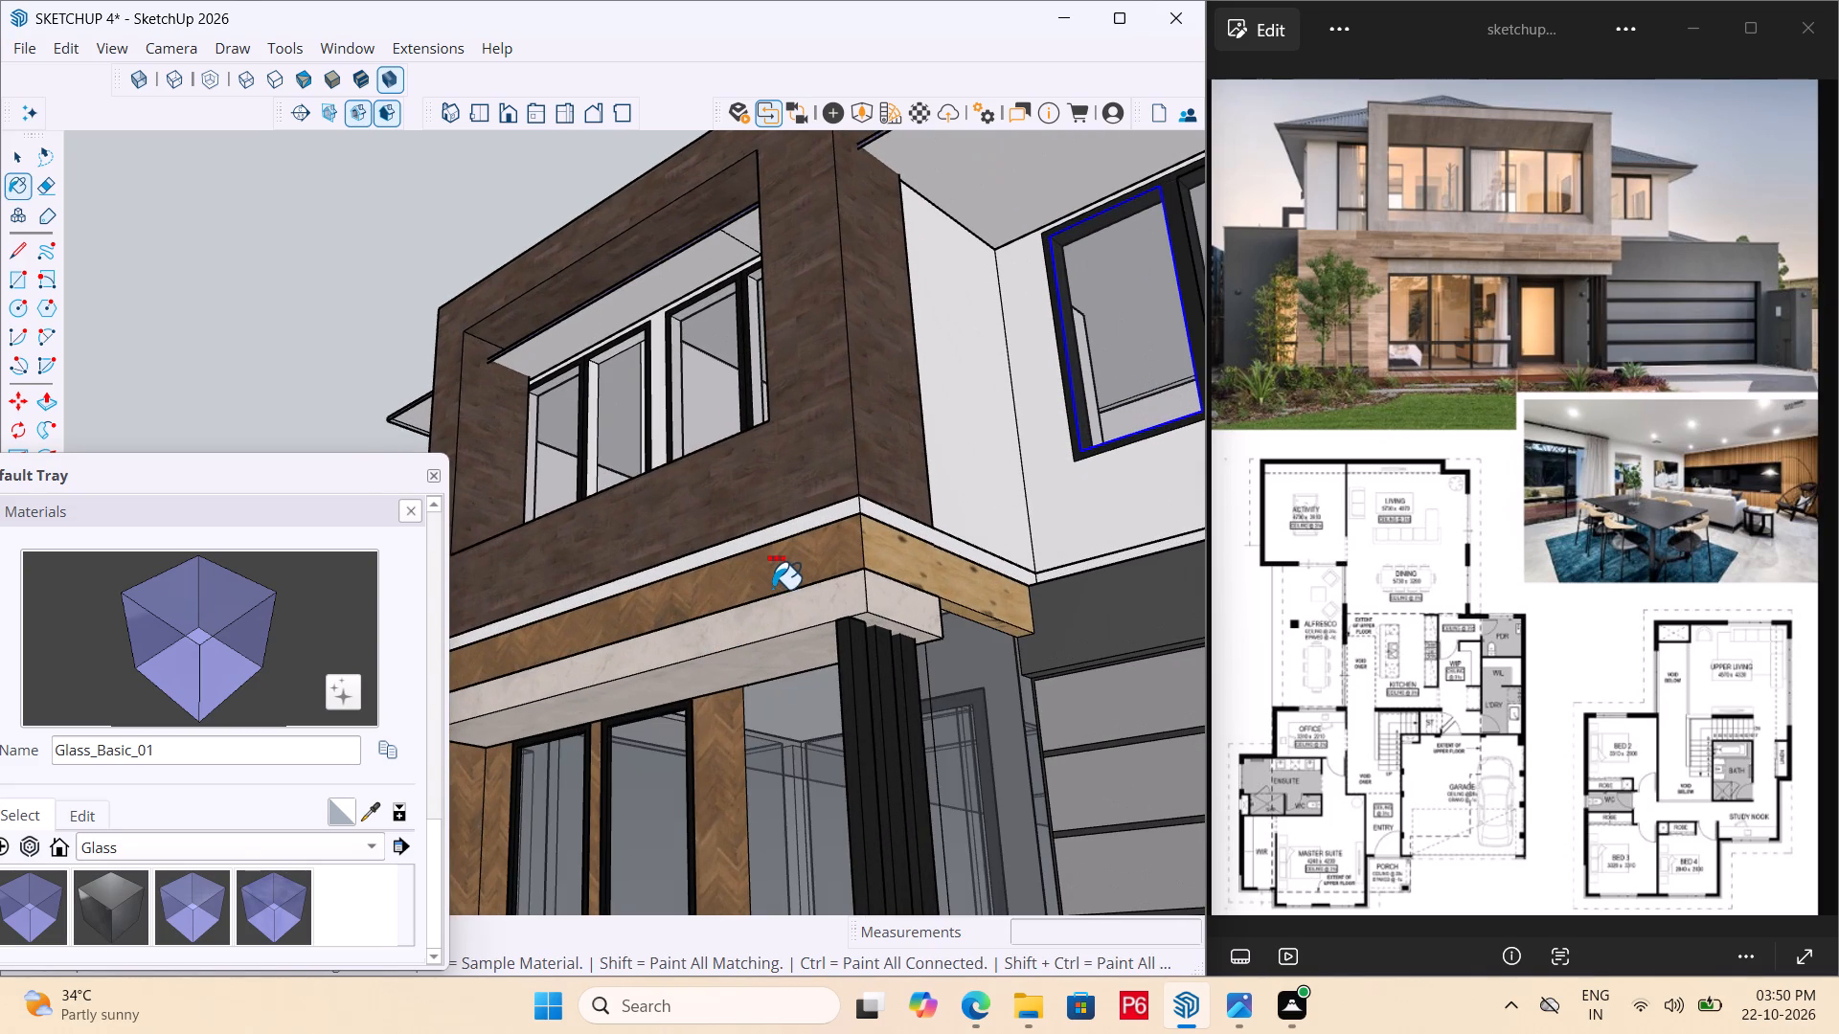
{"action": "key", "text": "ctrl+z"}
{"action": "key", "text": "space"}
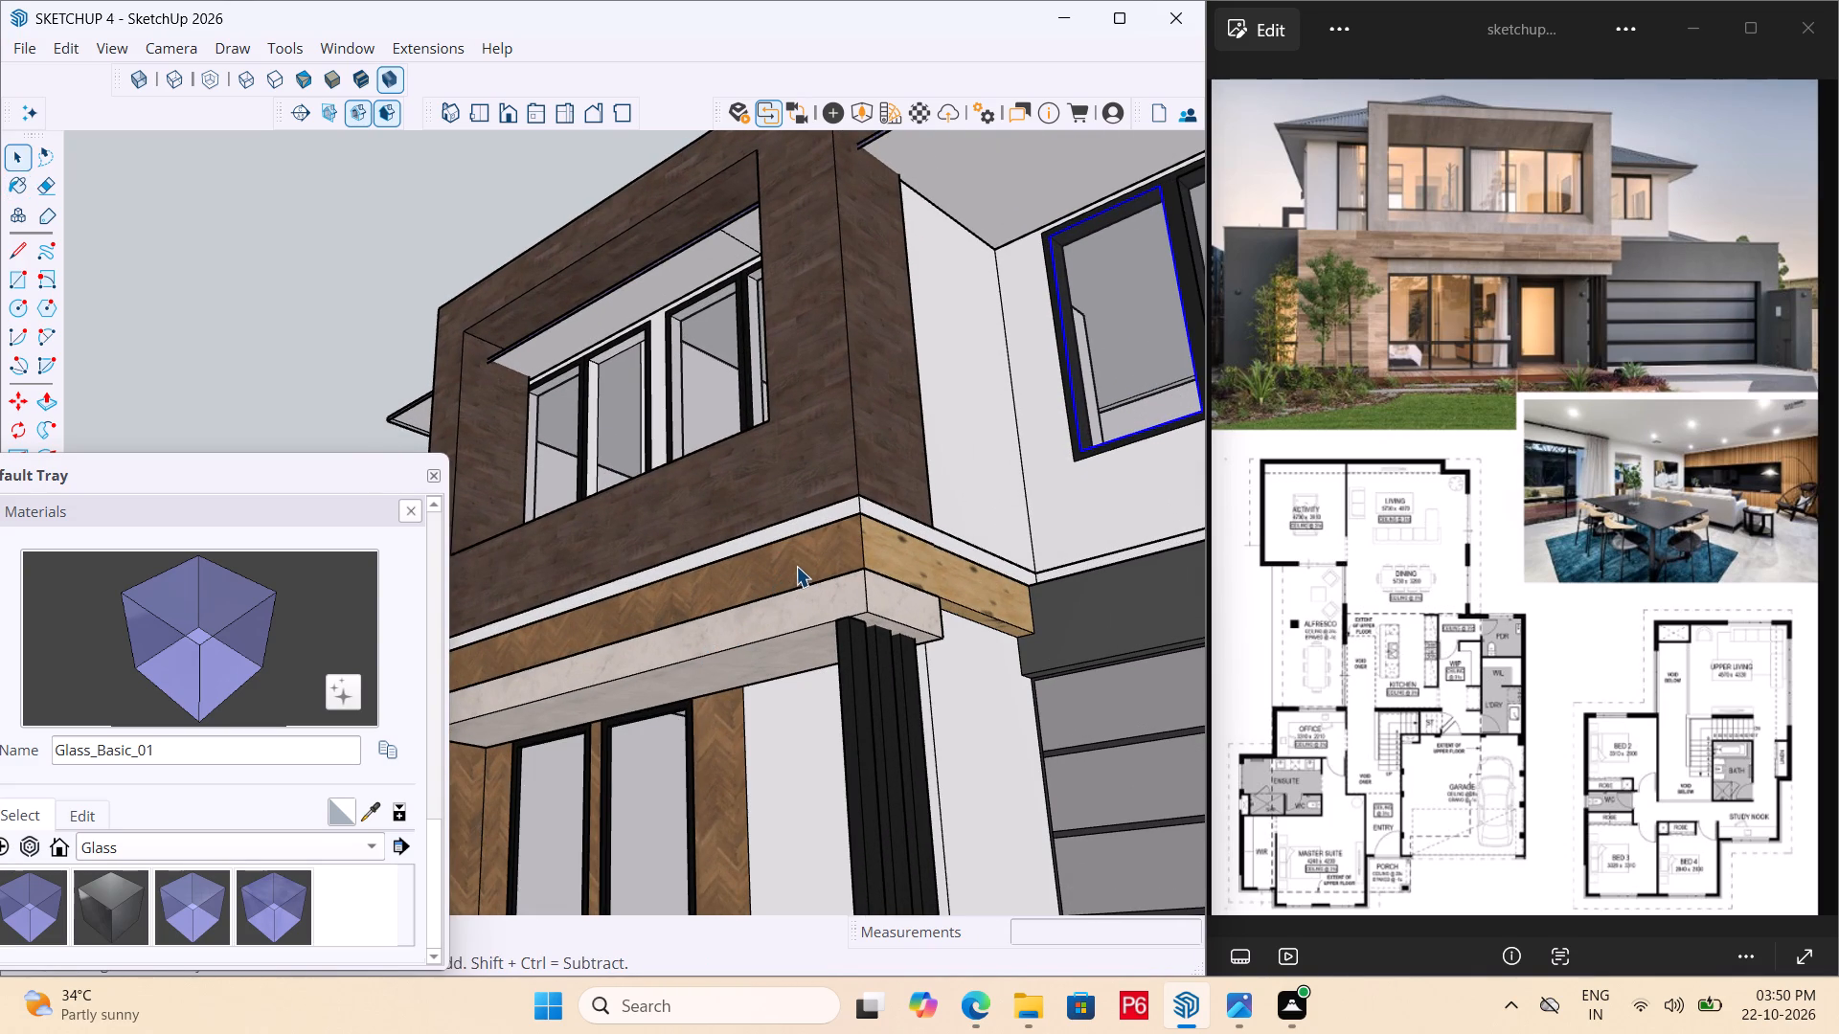
Within the ground-floor wall group, Push/Pull the front face of the wood band above the windows by 1", and repeat that offset once.
{"action": "double_click", "coordinate": [796, 566]}
{"action": "triple_click", "coordinate": [769, 564]}
{"action": "left_click", "coordinate": [758, 566]}
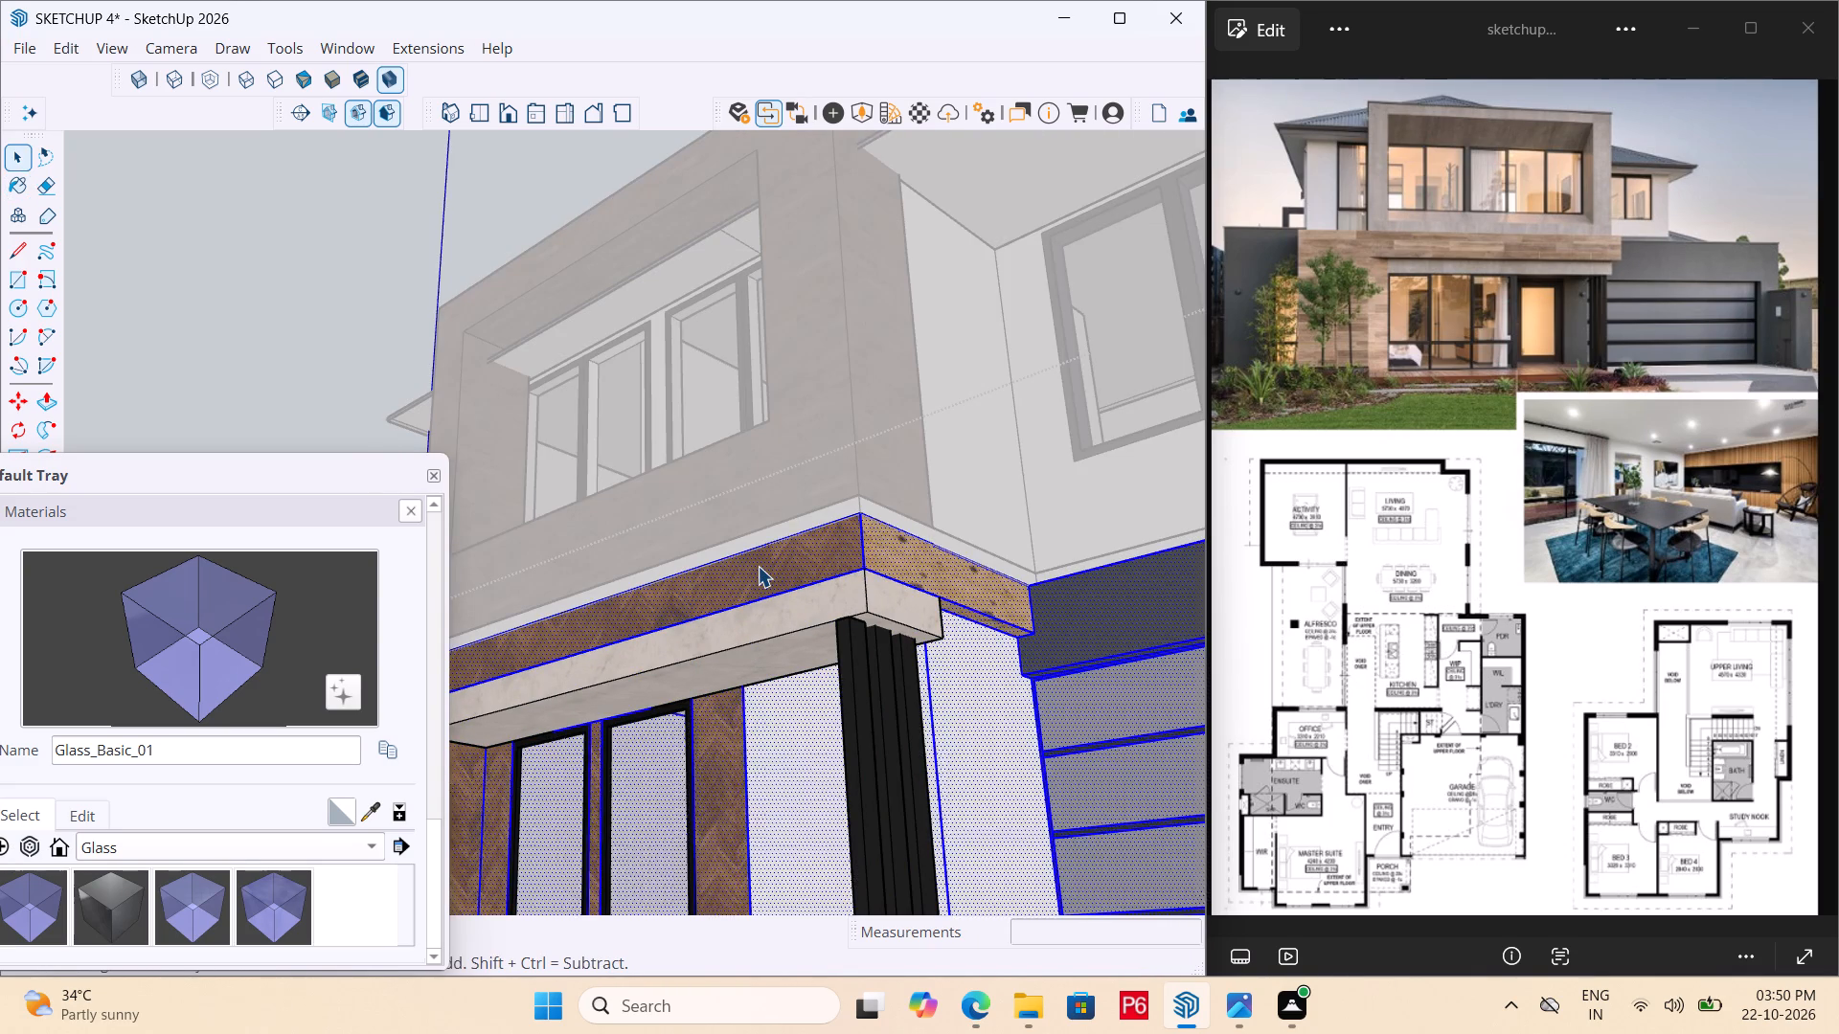
{"action": "key", "text": "p"}
{"action": "left_click", "coordinate": [759, 568]}
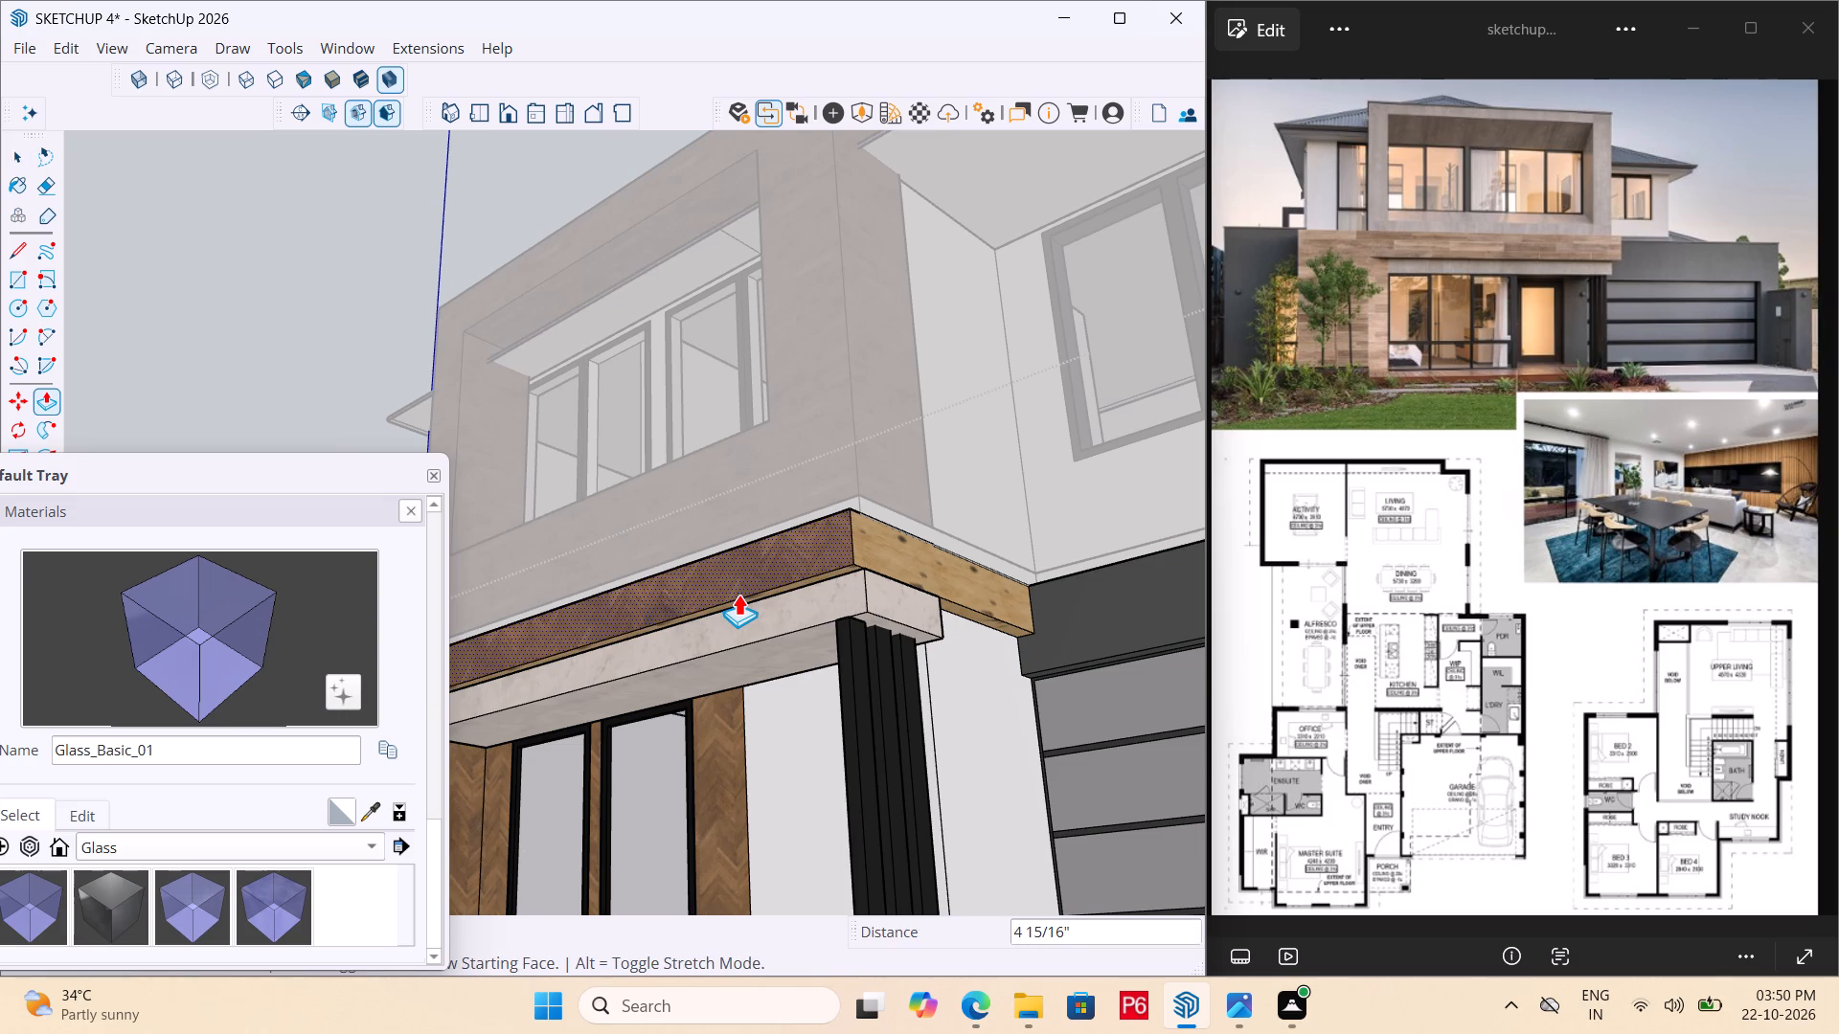
{"action": "type", "text": "1\""}
{"action": "key", "text": "Return"}
{"action": "middle_click_drag", "start_coordinate": [908, 567], "coordinate": [789, 549]}
{"action": "scroll", "coordinate": [789, 549], "scroll_direction": "up", "scroll_amount": 4}
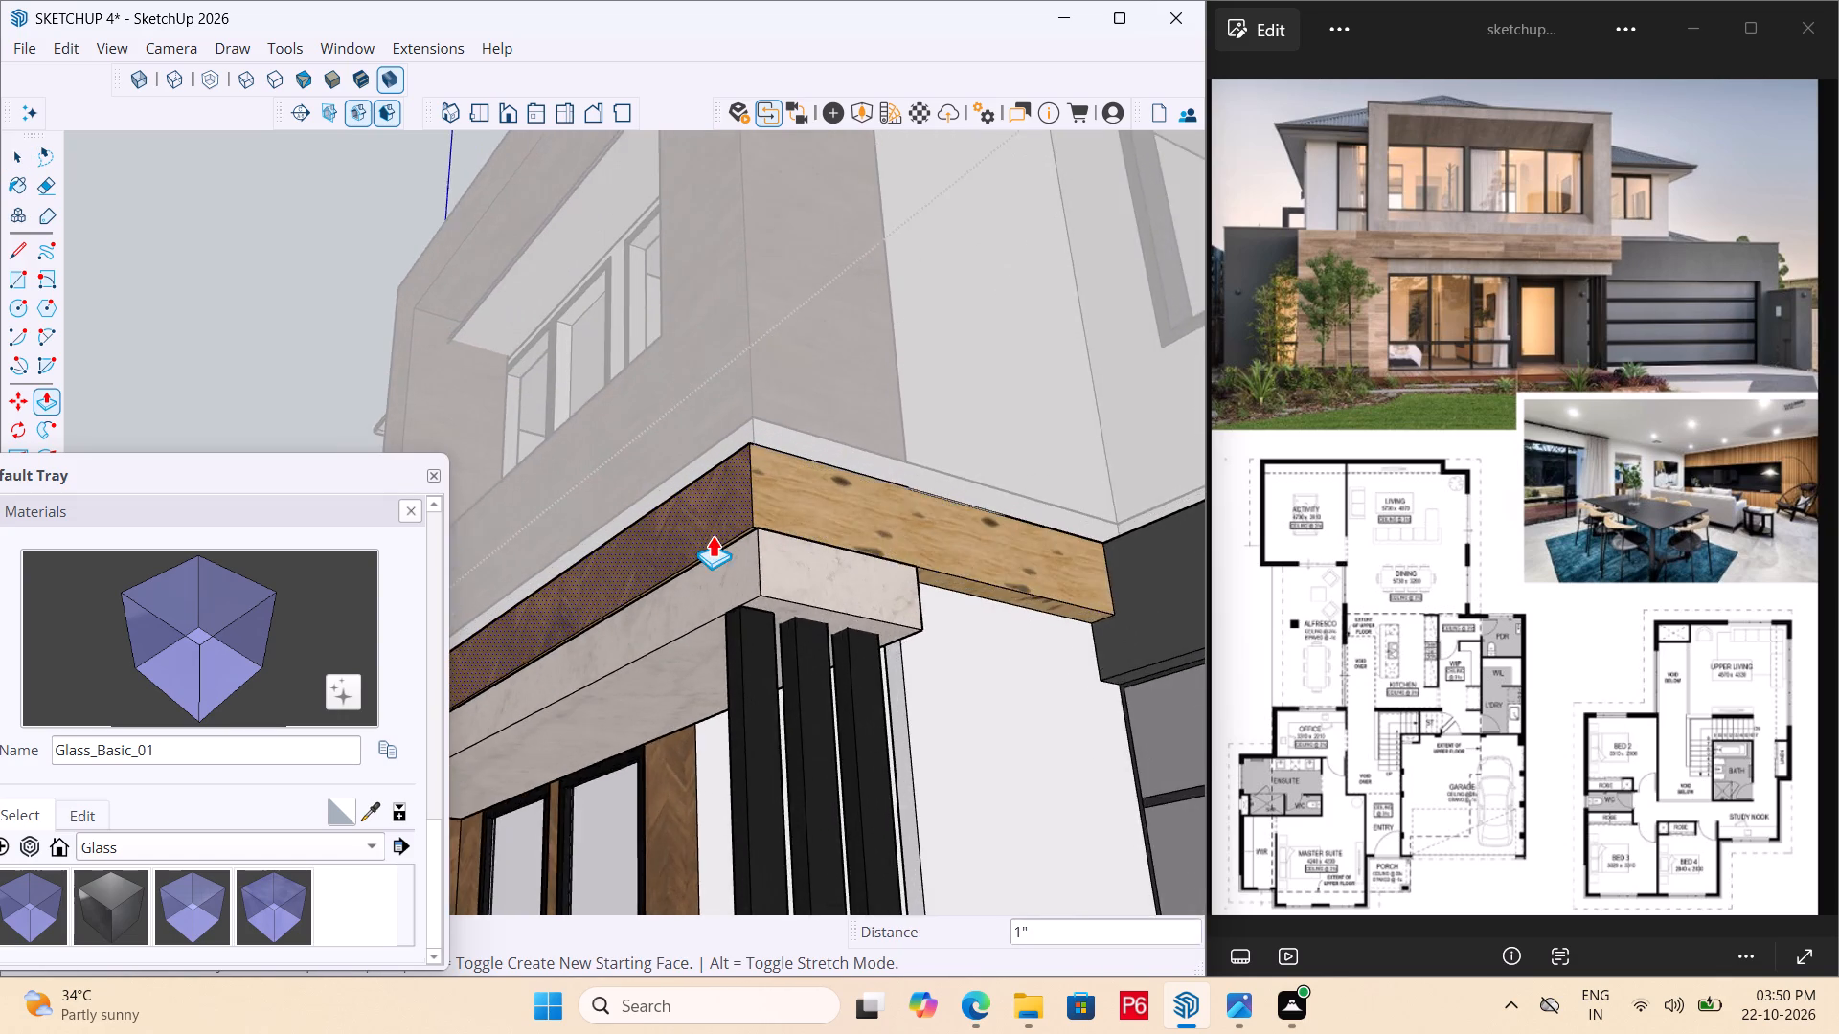
{"action": "scroll", "coordinate": [713, 535], "scroll_direction": "up", "scroll_amount": 5}
{"action": "double_click", "coordinate": [710, 523]}
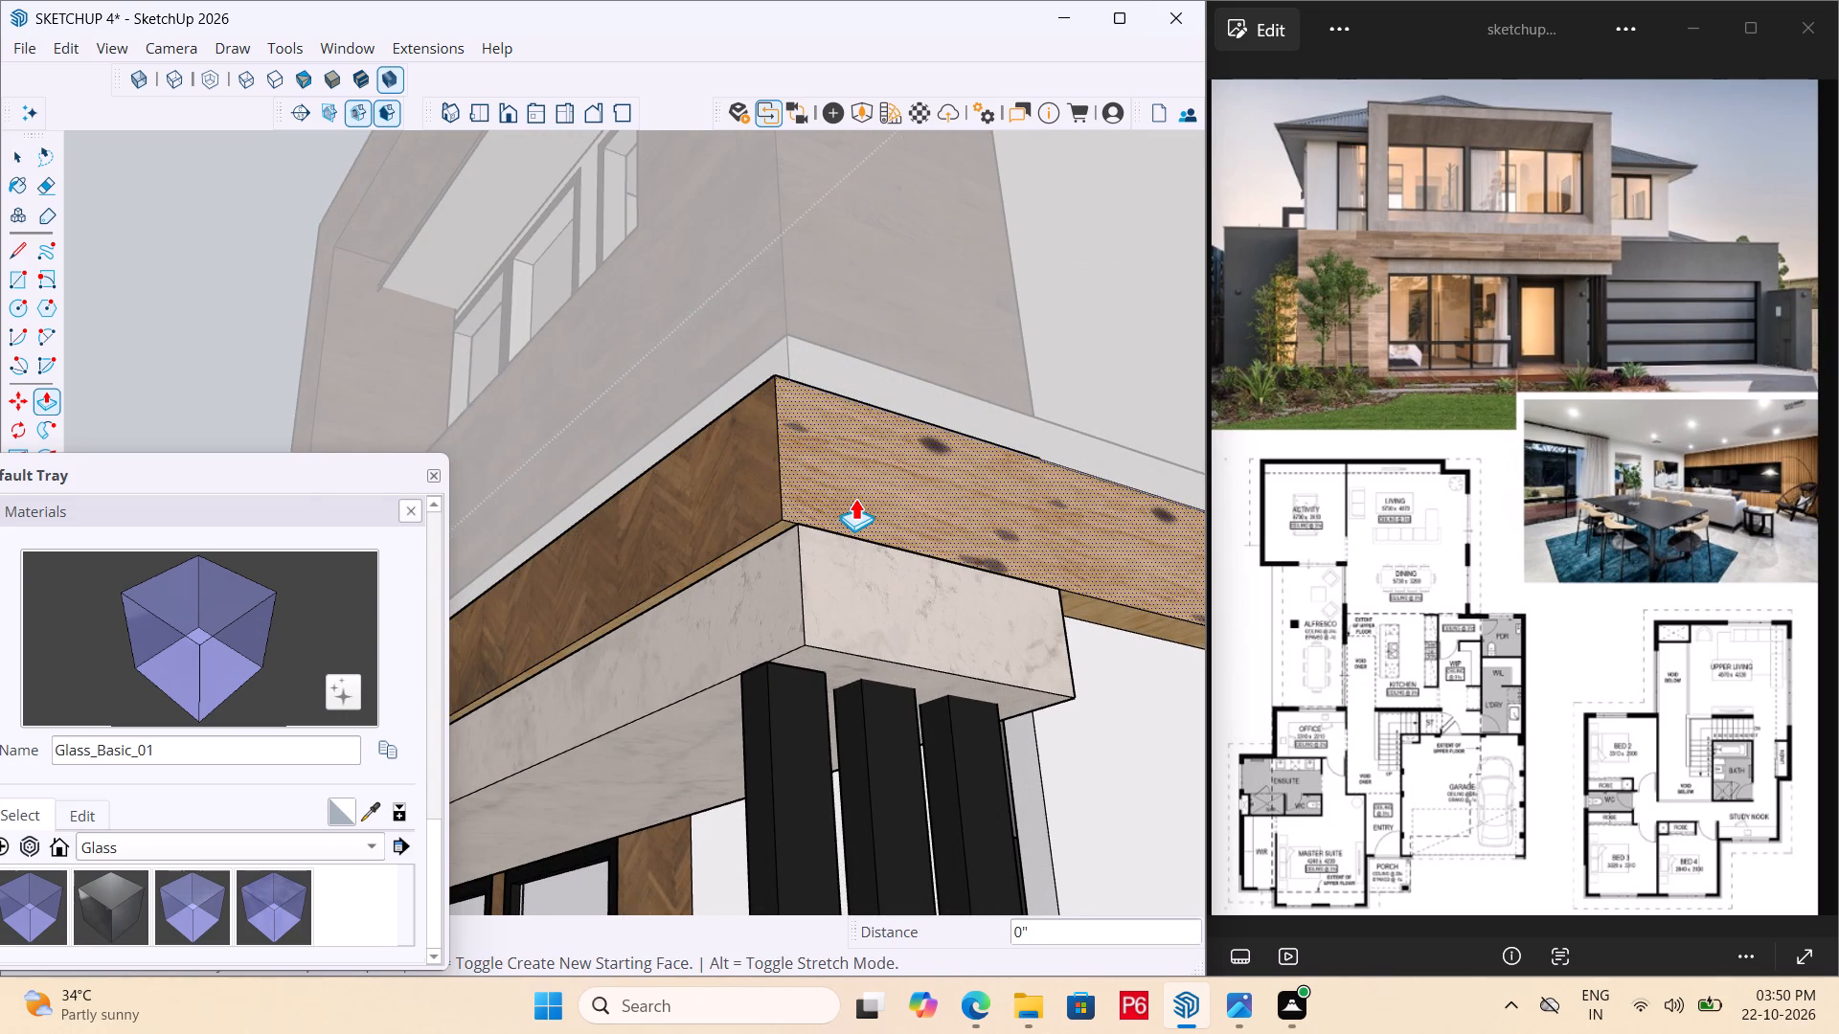
Repeat the 1" Push/Pull offset on the wood band's end face and on the outer side face of the wood pillar below its other end.
{"action": "double_click", "coordinate": [855, 498]}
{"action": "double_click", "coordinate": [859, 497]}
{"action": "scroll", "coordinate": [867, 506], "scroll_direction": "down", "scroll_amount": 6}
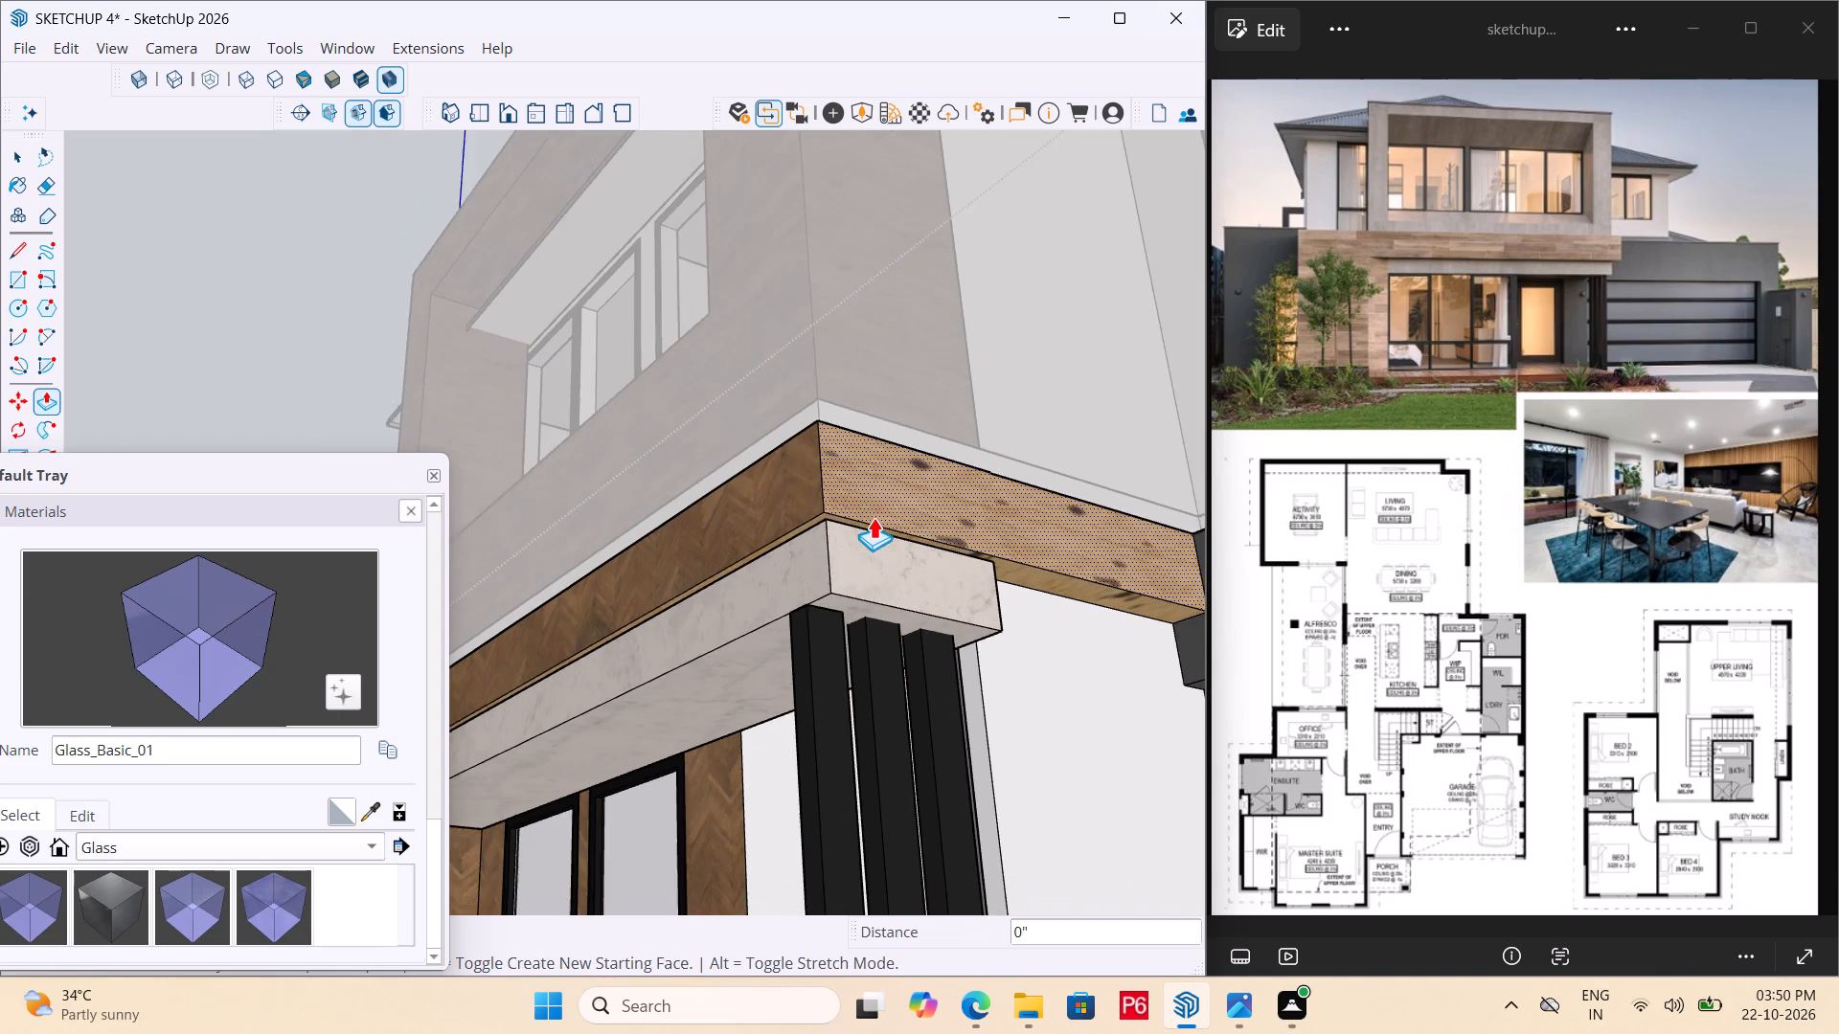
{"action": "scroll", "coordinate": [894, 538], "scroll_direction": "down", "scroll_amount": 5}
{"action": "scroll", "coordinate": [953, 604], "scroll_direction": "down", "scroll_amount": 4}
{"action": "scroll", "coordinate": [619, 773], "scroll_direction": "up", "scroll_amount": 5}
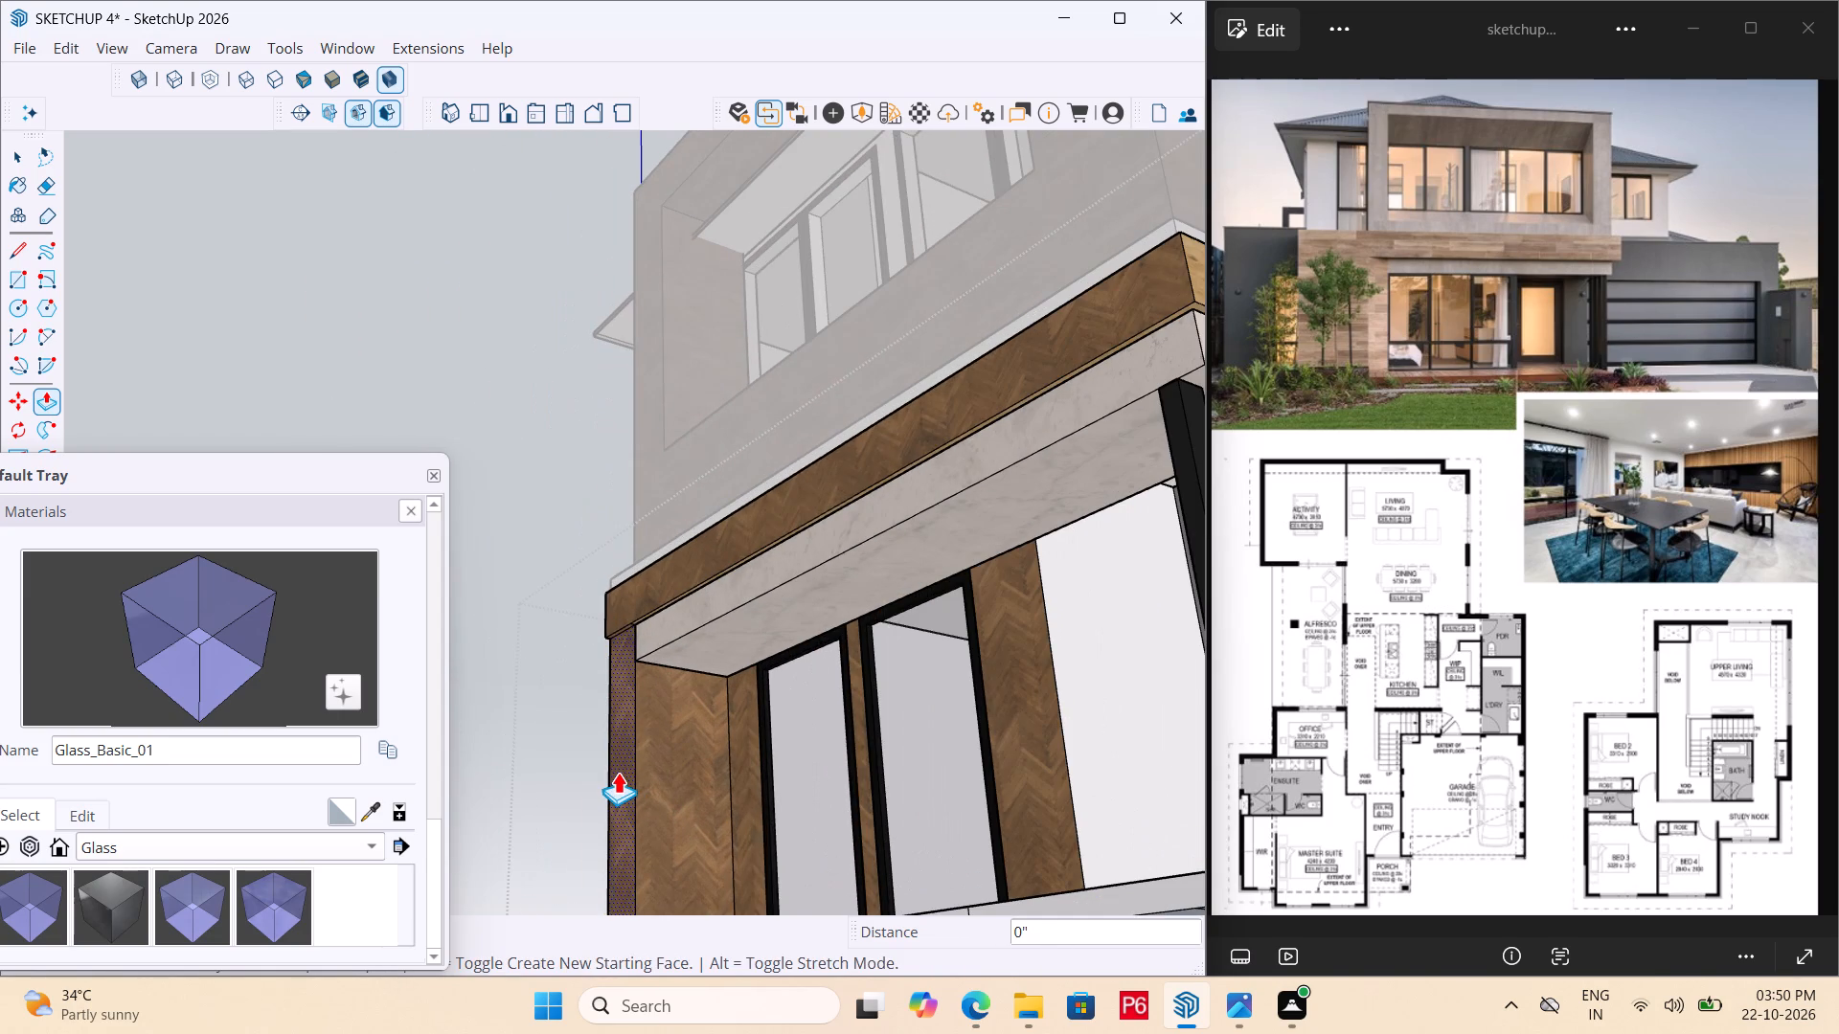
{"action": "double_click", "coordinate": [618, 772]}
{"action": "double_click", "coordinate": [618, 772]}
{"action": "scroll", "coordinate": [645, 732], "scroll_direction": "down", "scroll_amount": 6}
{"action": "middle_click_drag", "start_coordinate": [642, 739], "coordinate": [654, 828]}
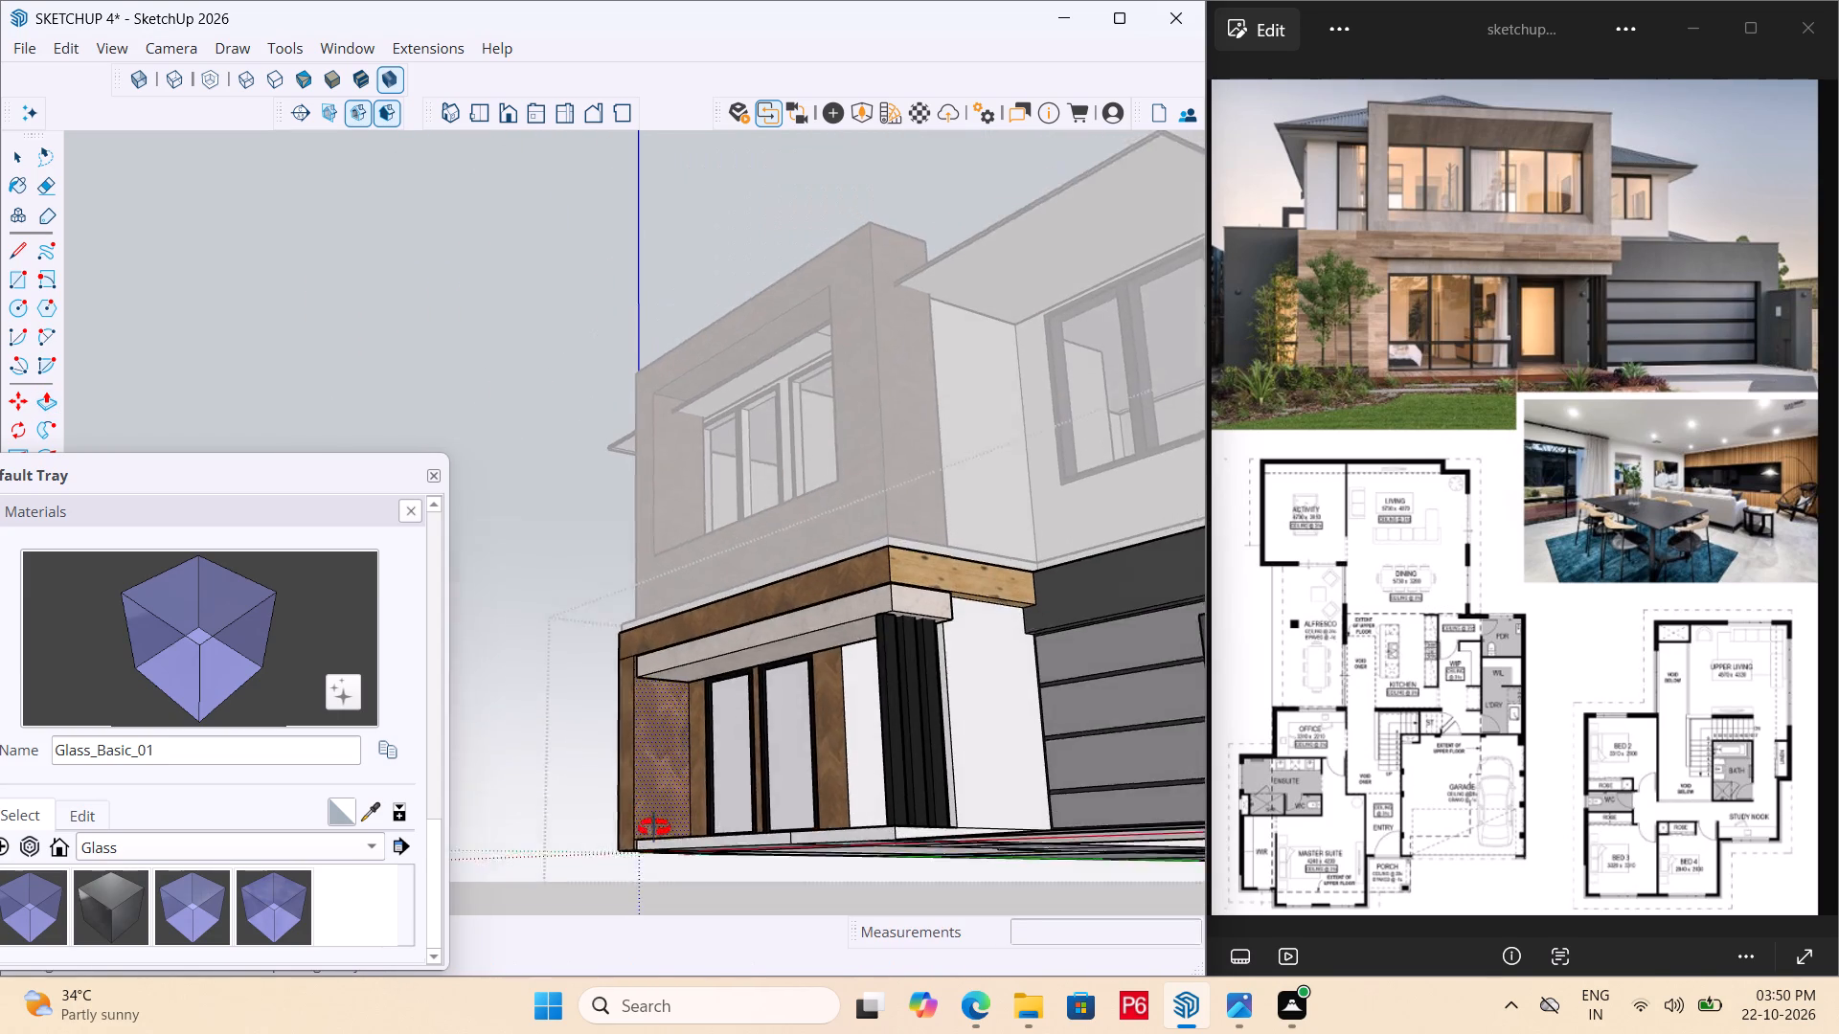
{"action": "middle_click_drag", "start_coordinate": [654, 828], "coordinate": [659, 851]}
Save the model and exit the ground-floor wall group.
{"action": "key", "text": "ctrl+s"}
{"action": "key", "text": "ctrl+s"}
{"action": "key", "text": "ctrl+s"}
{"action": "key", "text": "ctrl+s"}
{"action": "key", "text": "ctrl+s"}
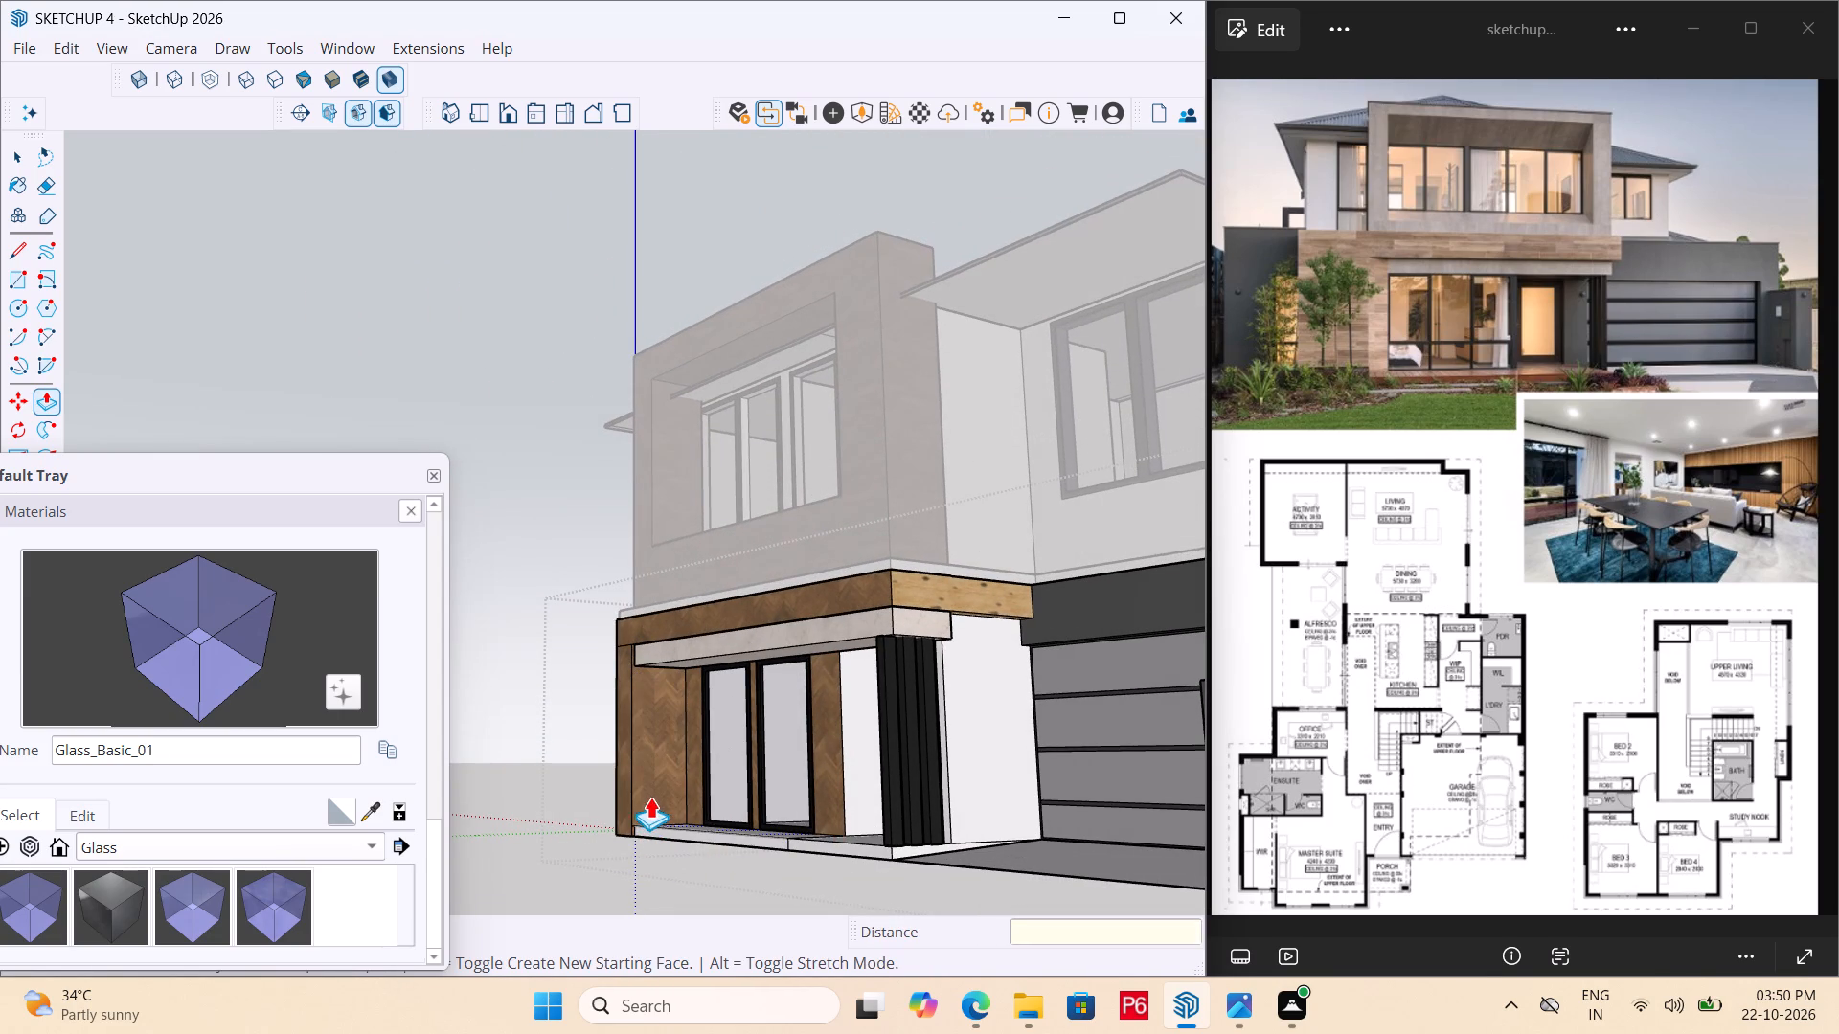
{"action": "key", "text": "space"}
{"action": "left_click", "coordinate": [460, 658]}
{"action": "triple_click", "coordinate": [475, 654]}
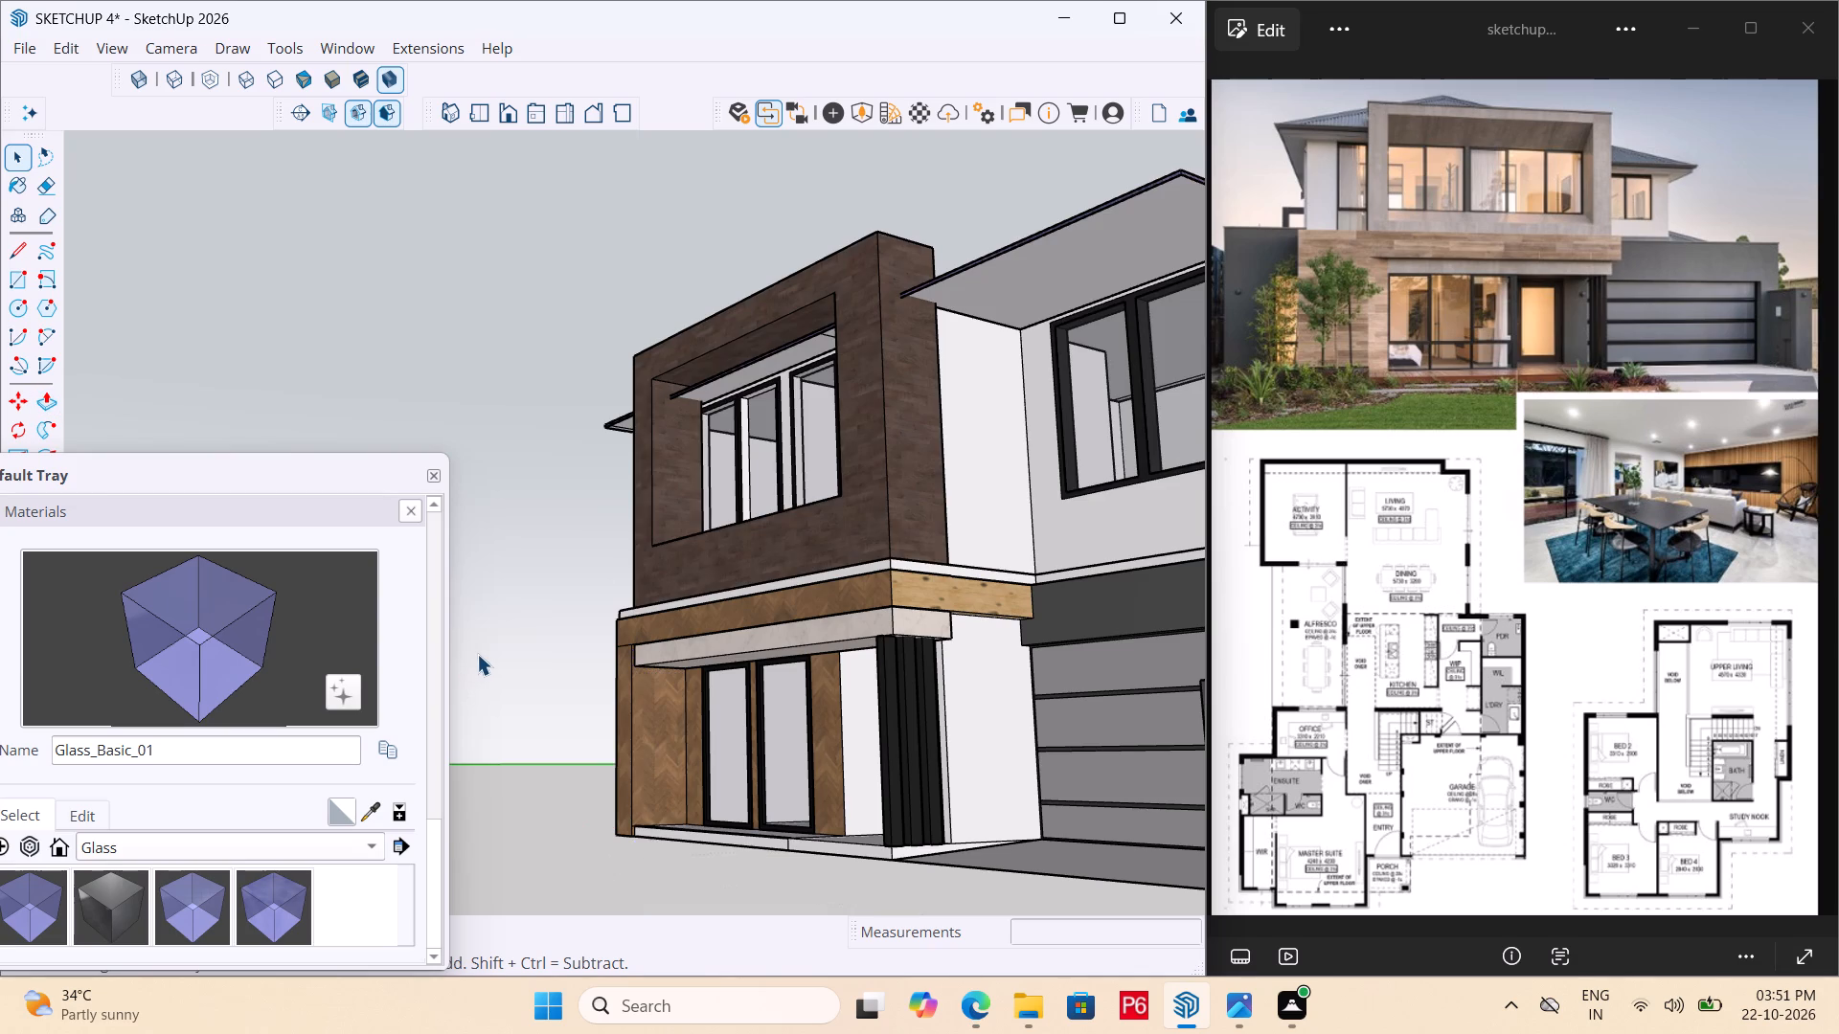
{"action": "left_click", "coordinate": [477, 654]}
Select the brown frame group around the upper-floor front windows and move the floating tray up so its material controls are fully accessible.
{"action": "middle_click_drag", "start_coordinate": [797, 660], "coordinate": [950, 635]}
{"action": "middle_click_drag", "start_coordinate": [569, 720], "coordinate": [783, 715]}
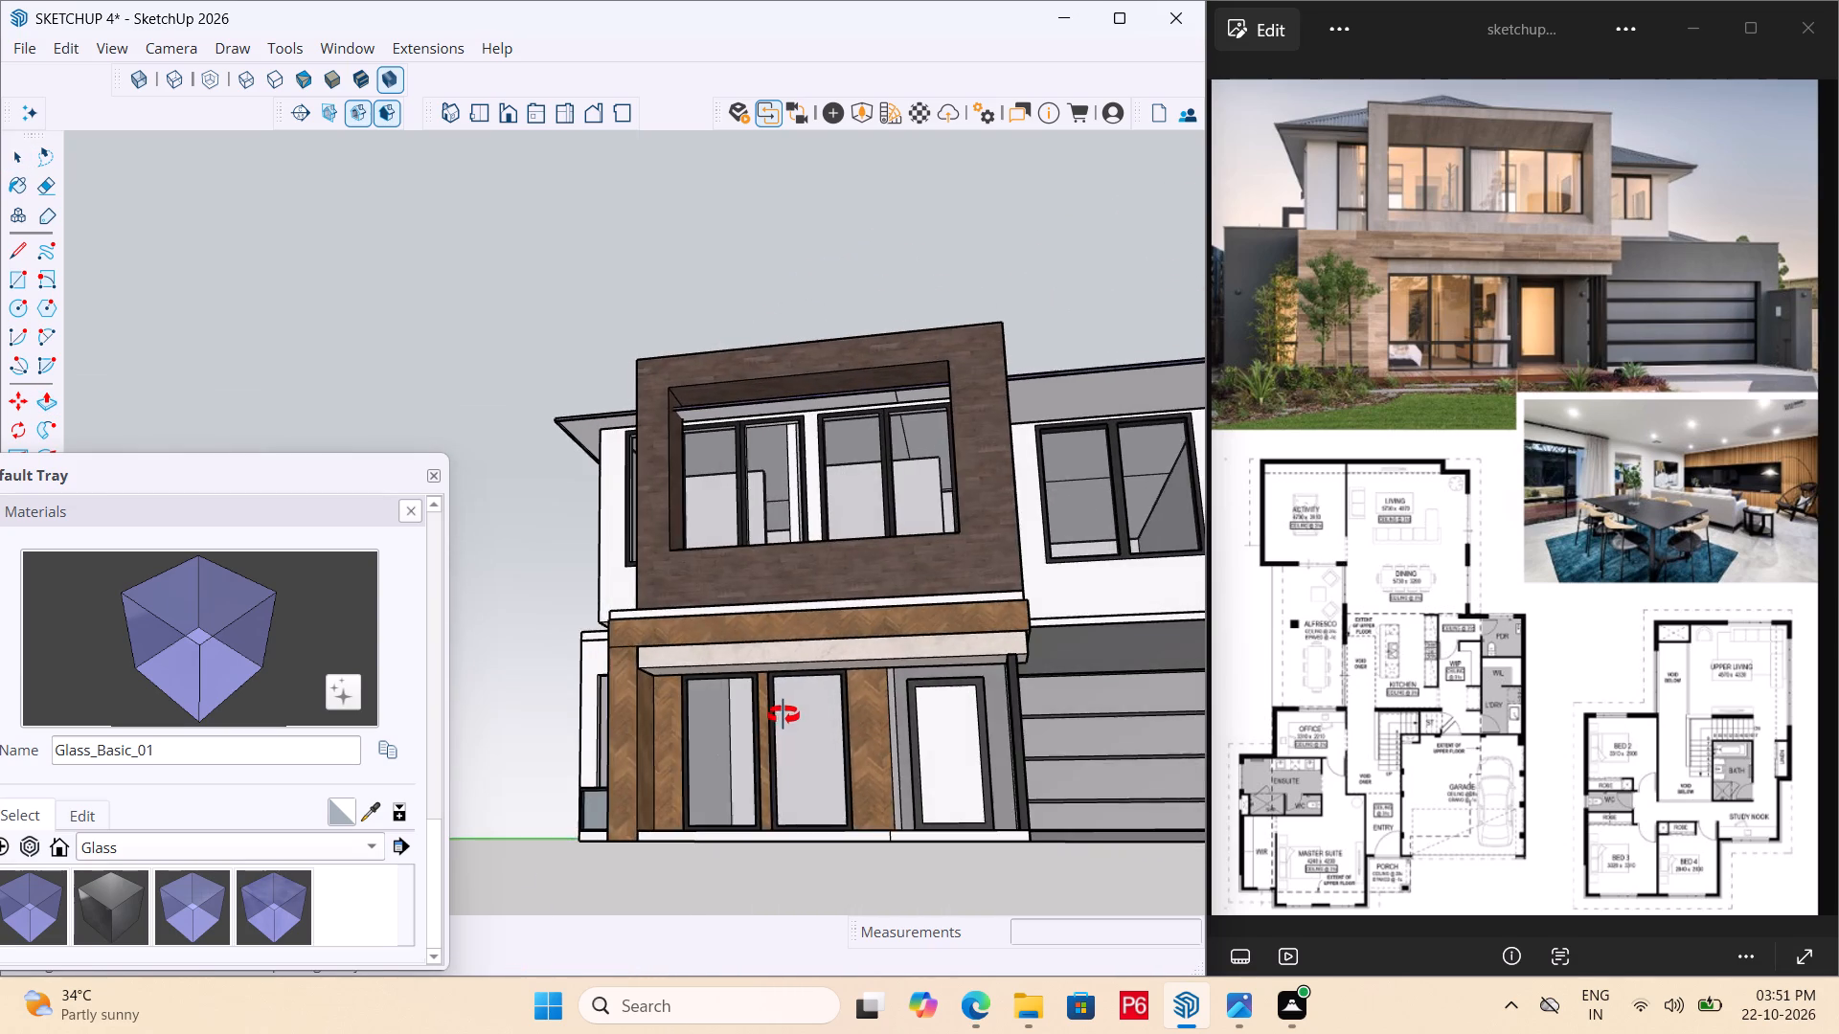
{"action": "middle_click_drag", "start_coordinate": [783, 715], "coordinate": [660, 781]}
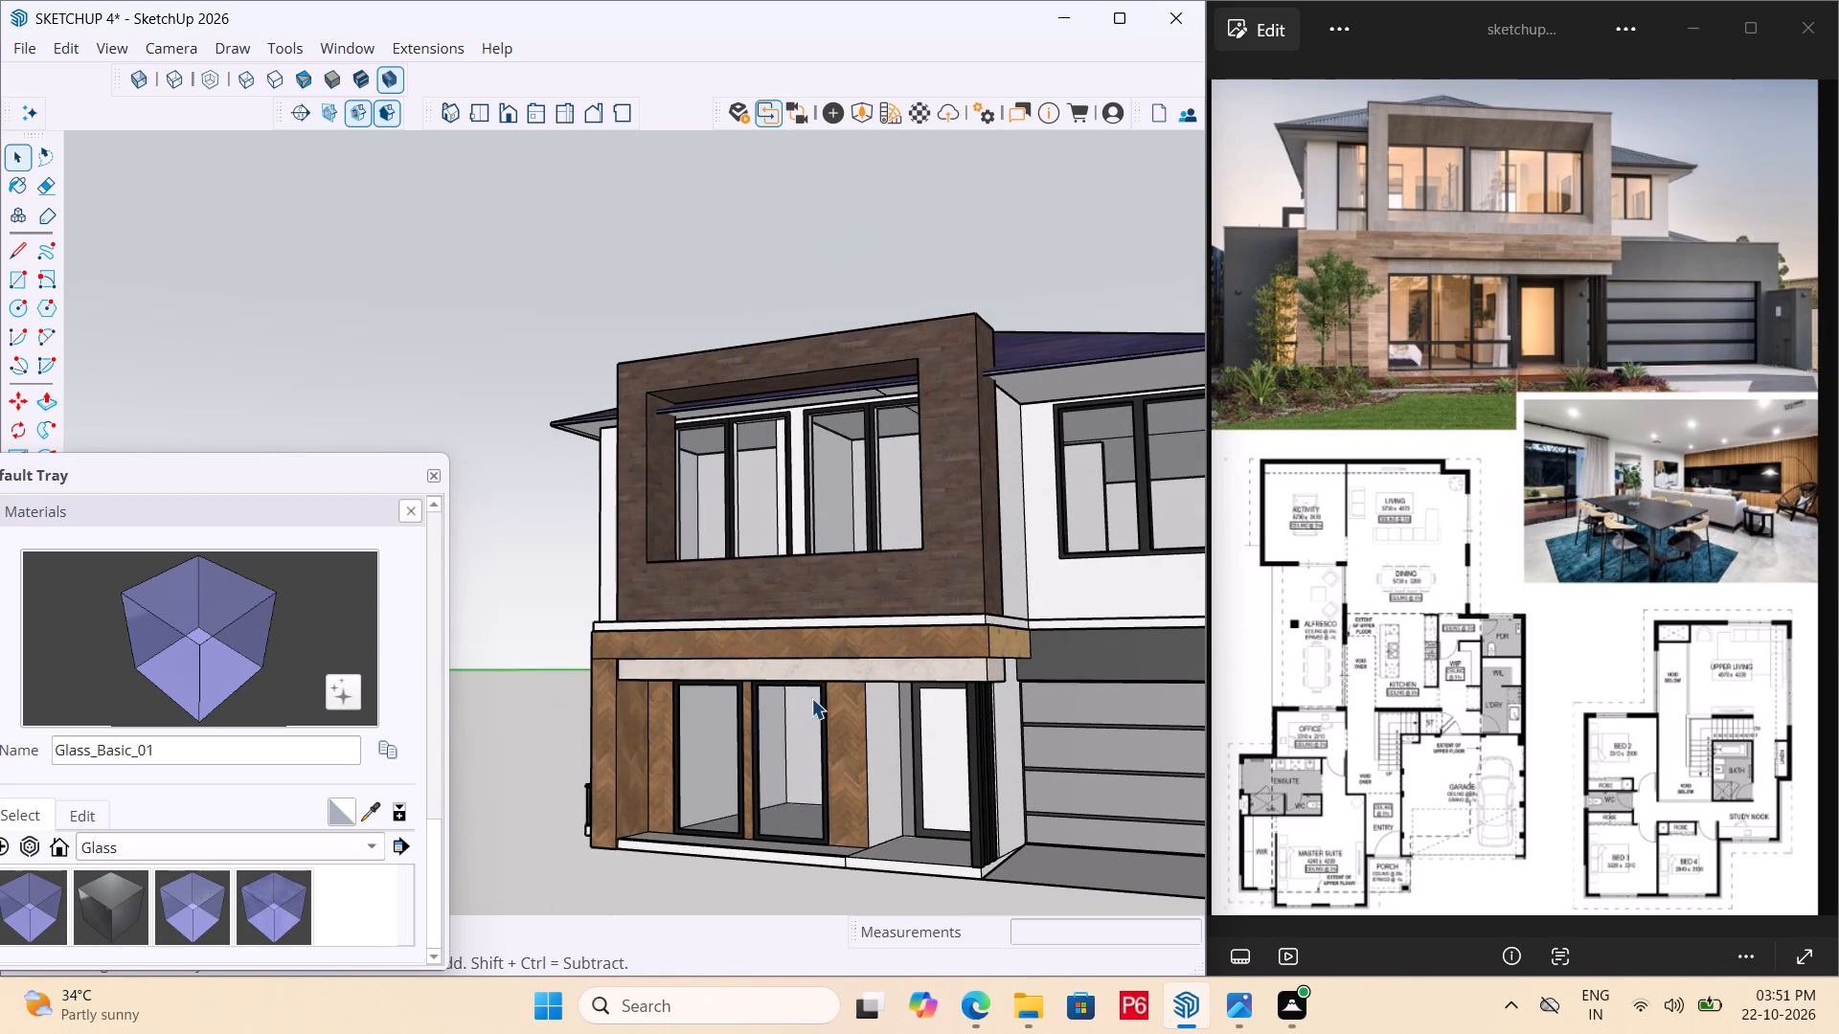
{"action": "double_click", "coordinate": [883, 567]}
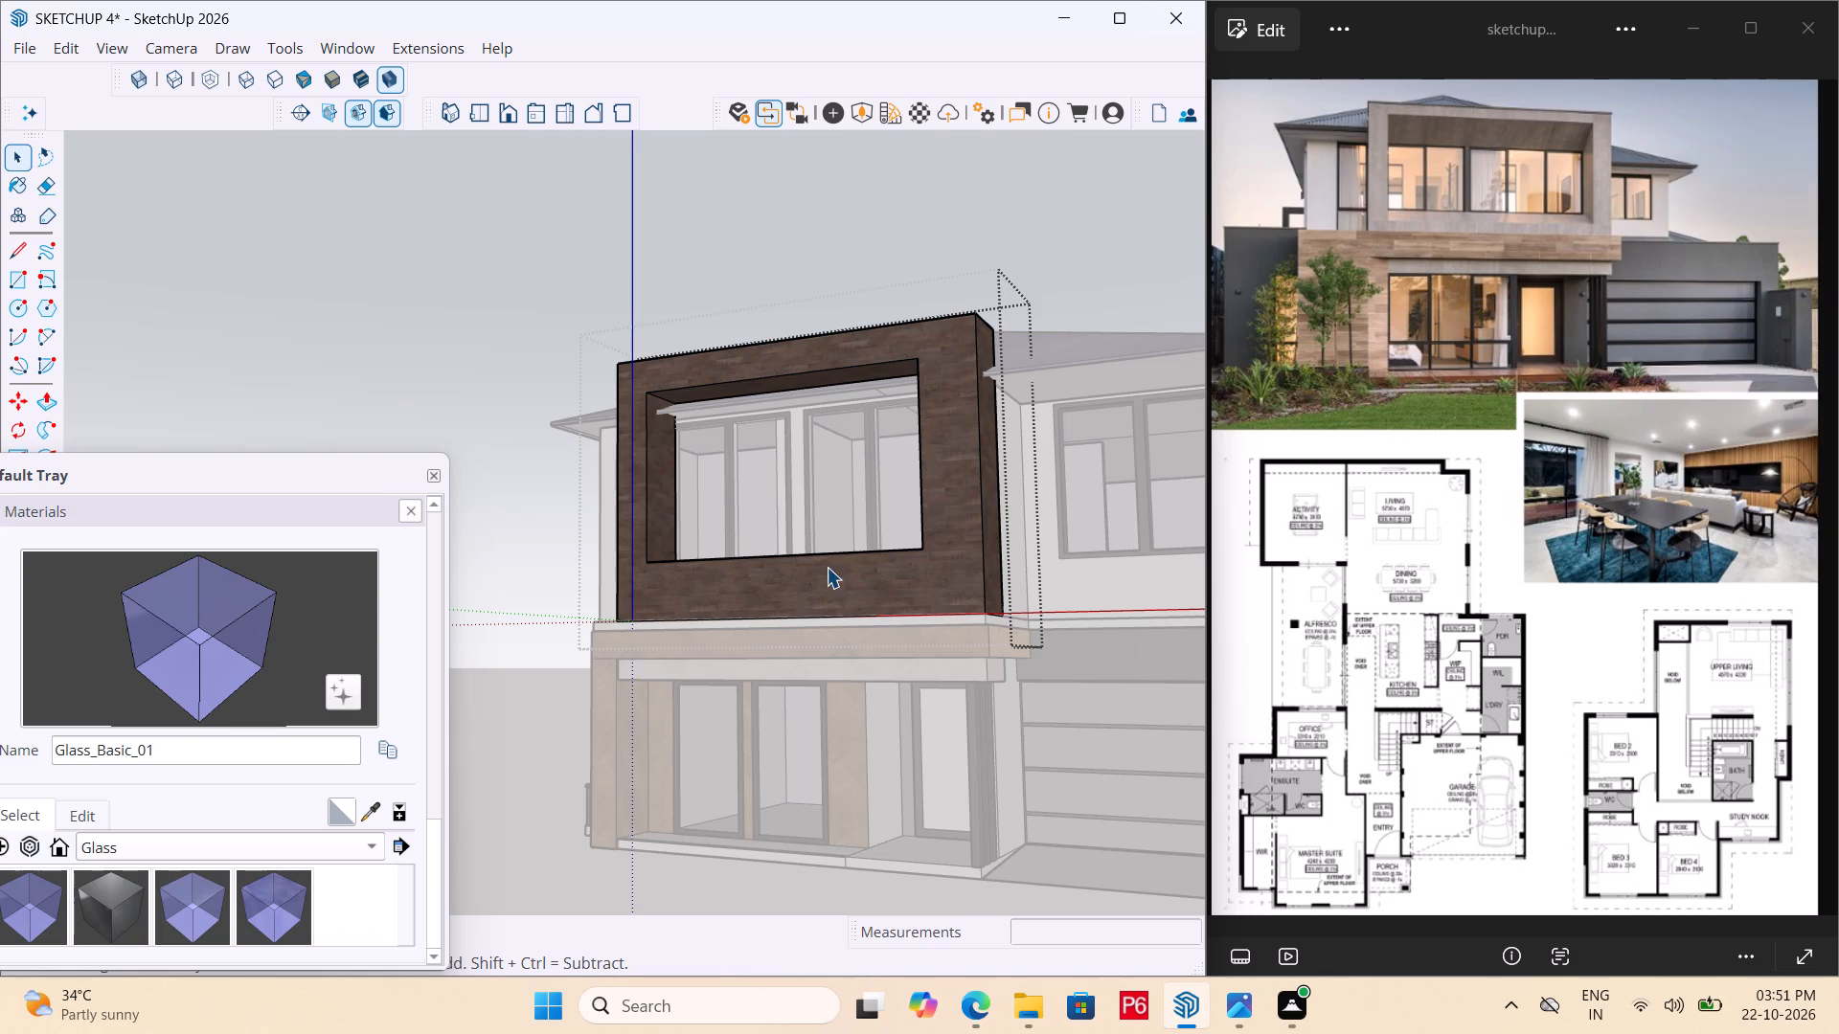
{"action": "left_click", "coordinate": [814, 567]}
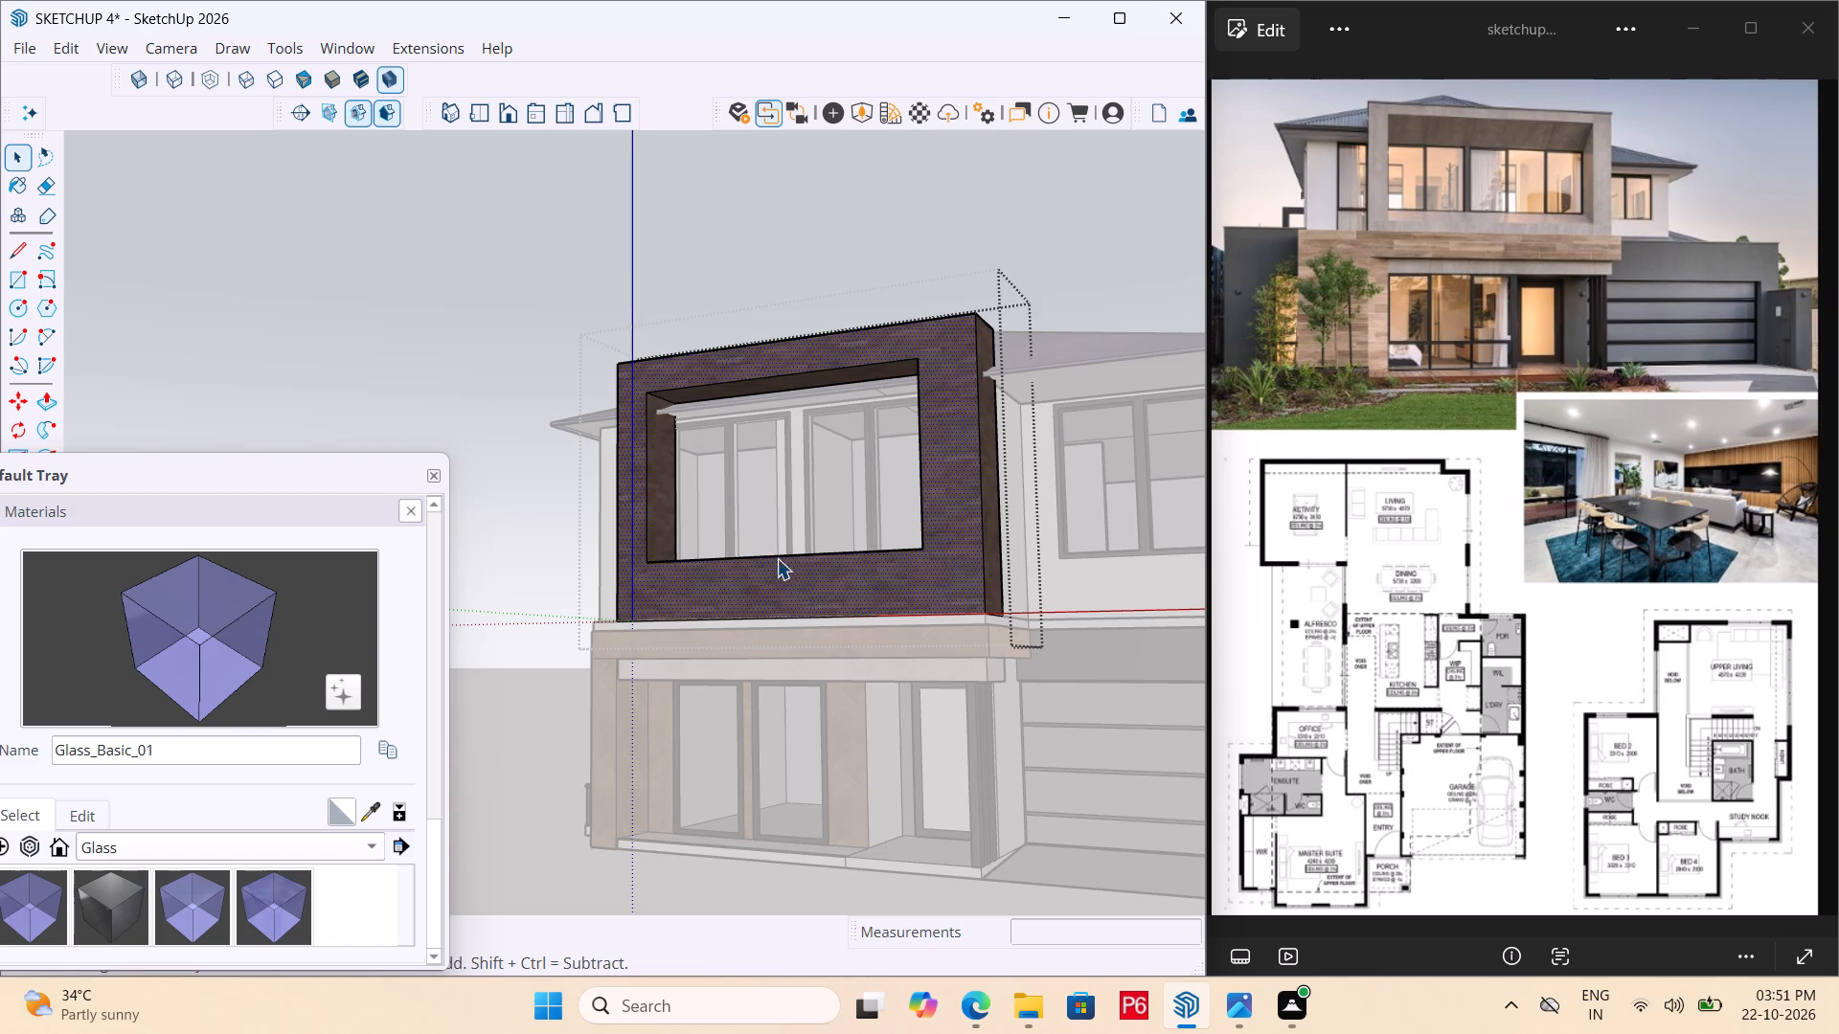
{"action": "left_click", "coordinate": [756, 275]}
{"action": "left_click", "coordinate": [824, 356]}
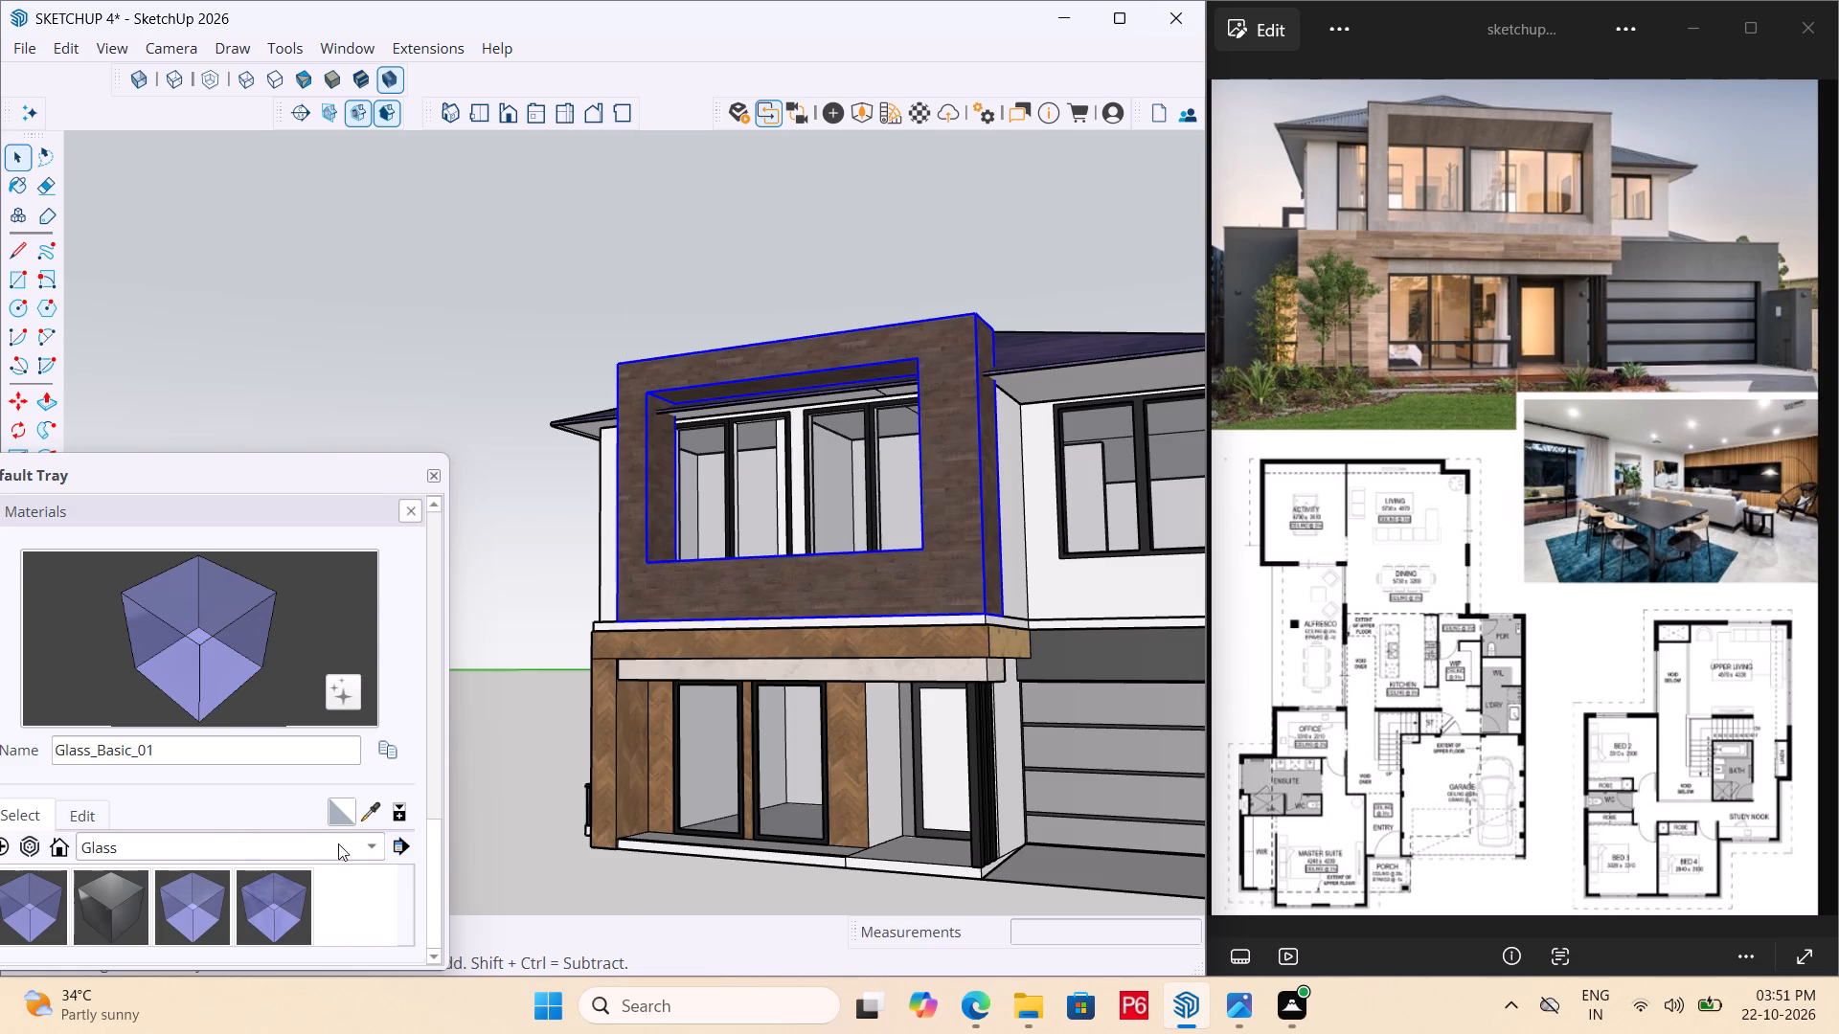
{"action": "left_click", "coordinate": [73, 813]}
{"action": "scroll", "coordinate": [312, 781], "scroll_direction": "down", "scroll_amount": 2}
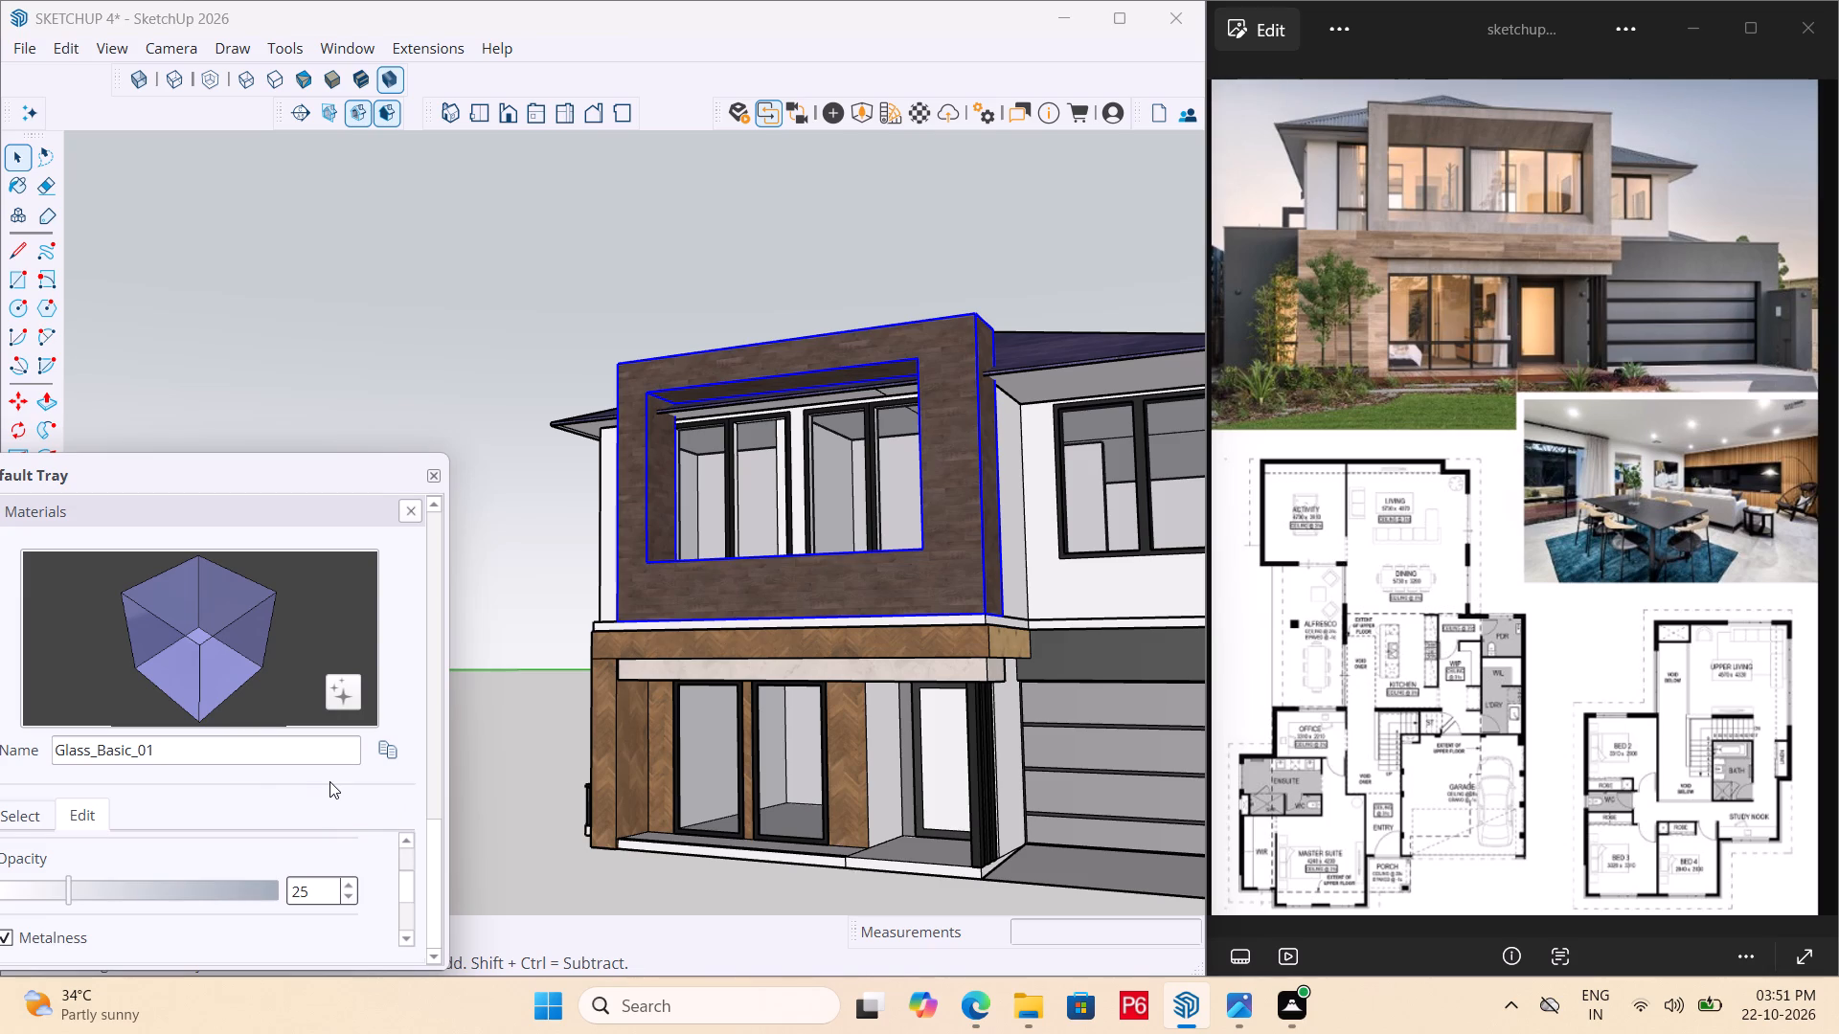
{"action": "scroll", "coordinate": [329, 781], "scroll_direction": "down", "scroll_amount": 4}
{"action": "left_click_drag", "start_coordinate": [345, 470], "coordinate": [419, 168]}
{"action": "left_click_drag", "start_coordinate": [419, 173], "coordinate": [419, 182]}
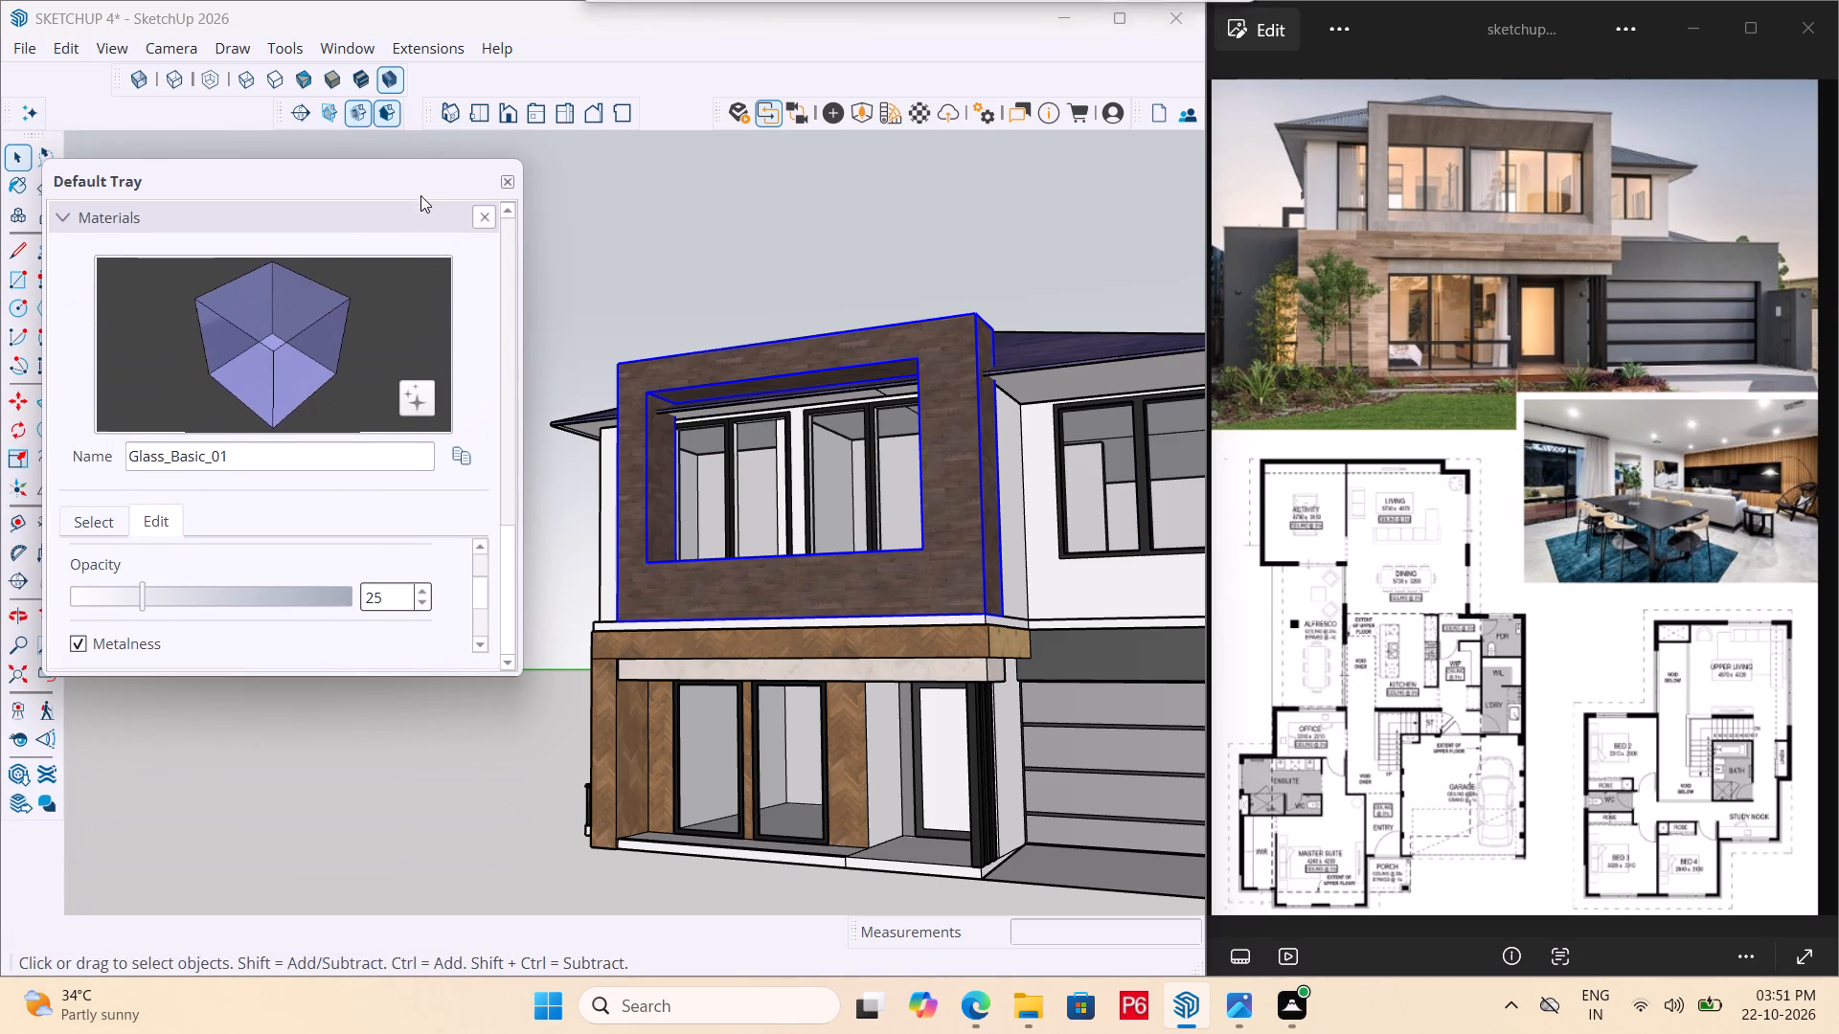
Inside the upper-floor frame group, select all its geometry, sample its Wood_Floor_12_1K material and open that material for editing.
{"action": "double_click", "coordinate": [688, 369]}
{"action": "double_click", "coordinate": [693, 368]}
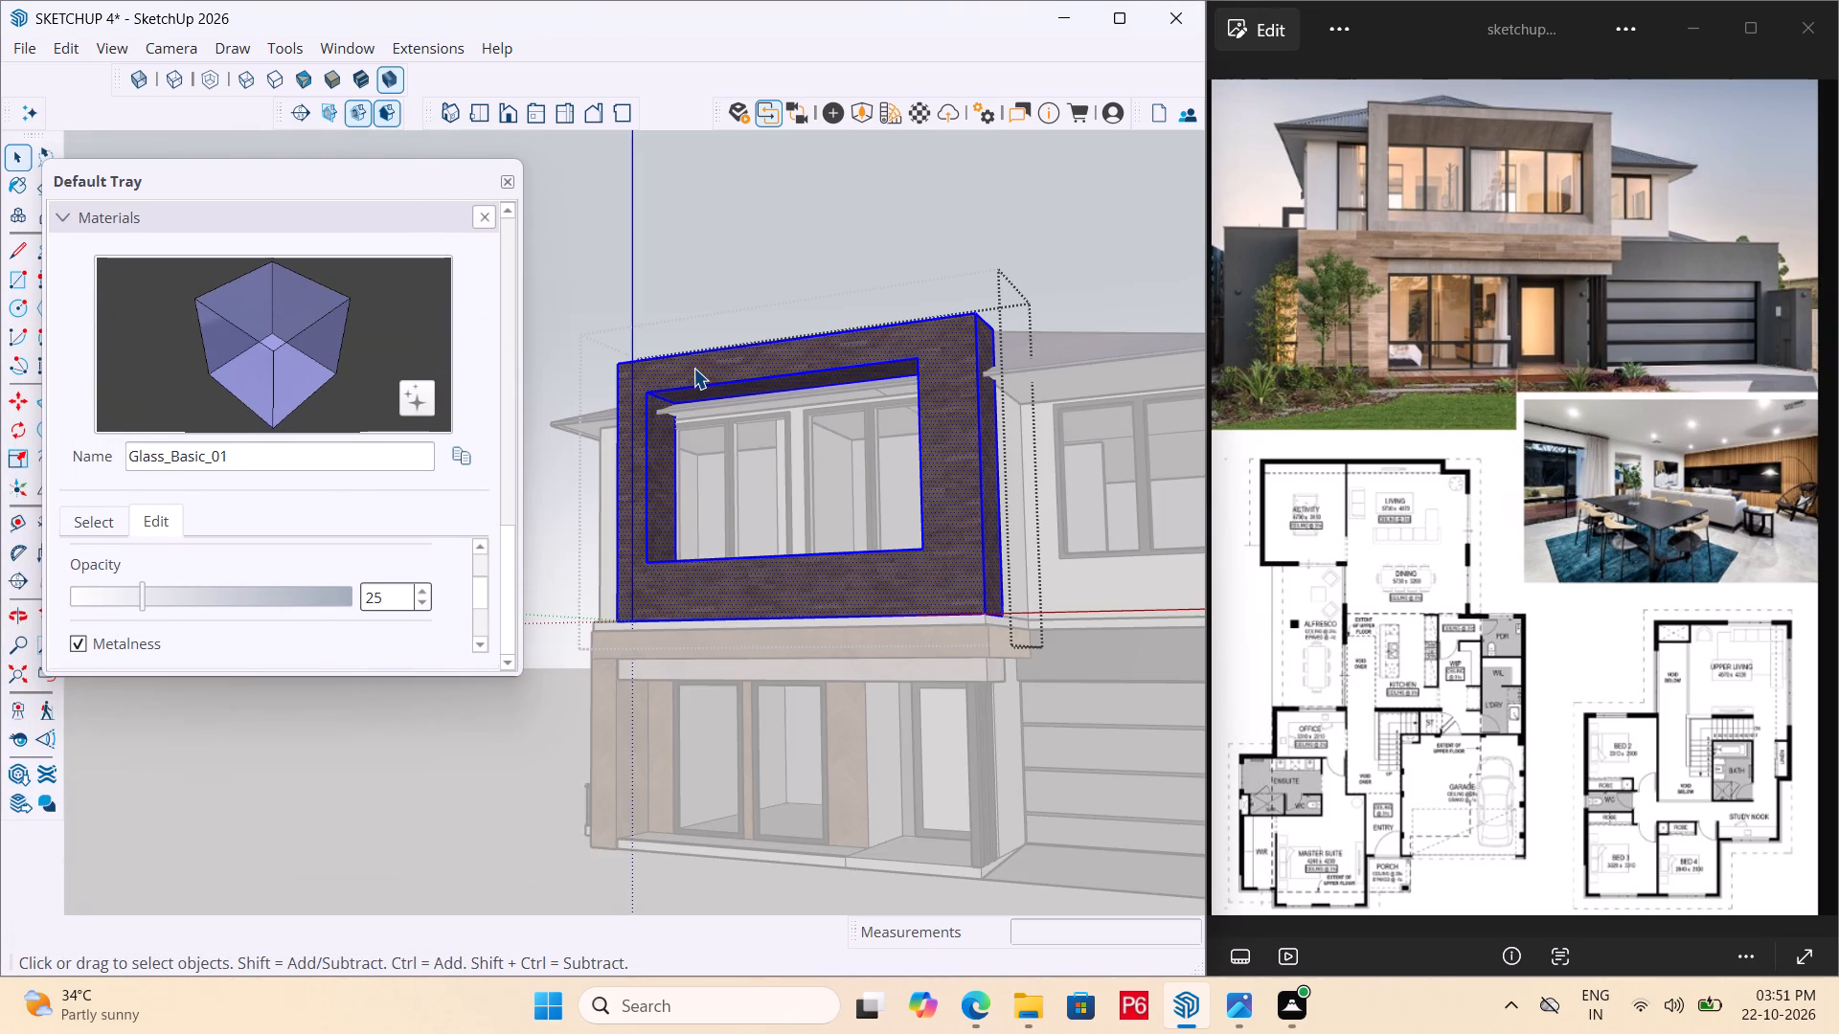
{"action": "triple_click", "coordinate": [693, 368]}
{"action": "scroll", "coordinate": [344, 272], "scroll_direction": "up", "scroll_amount": 4}
{"action": "scroll", "coordinate": [394, 353], "scroll_direction": "up", "scroll_amount": 5}
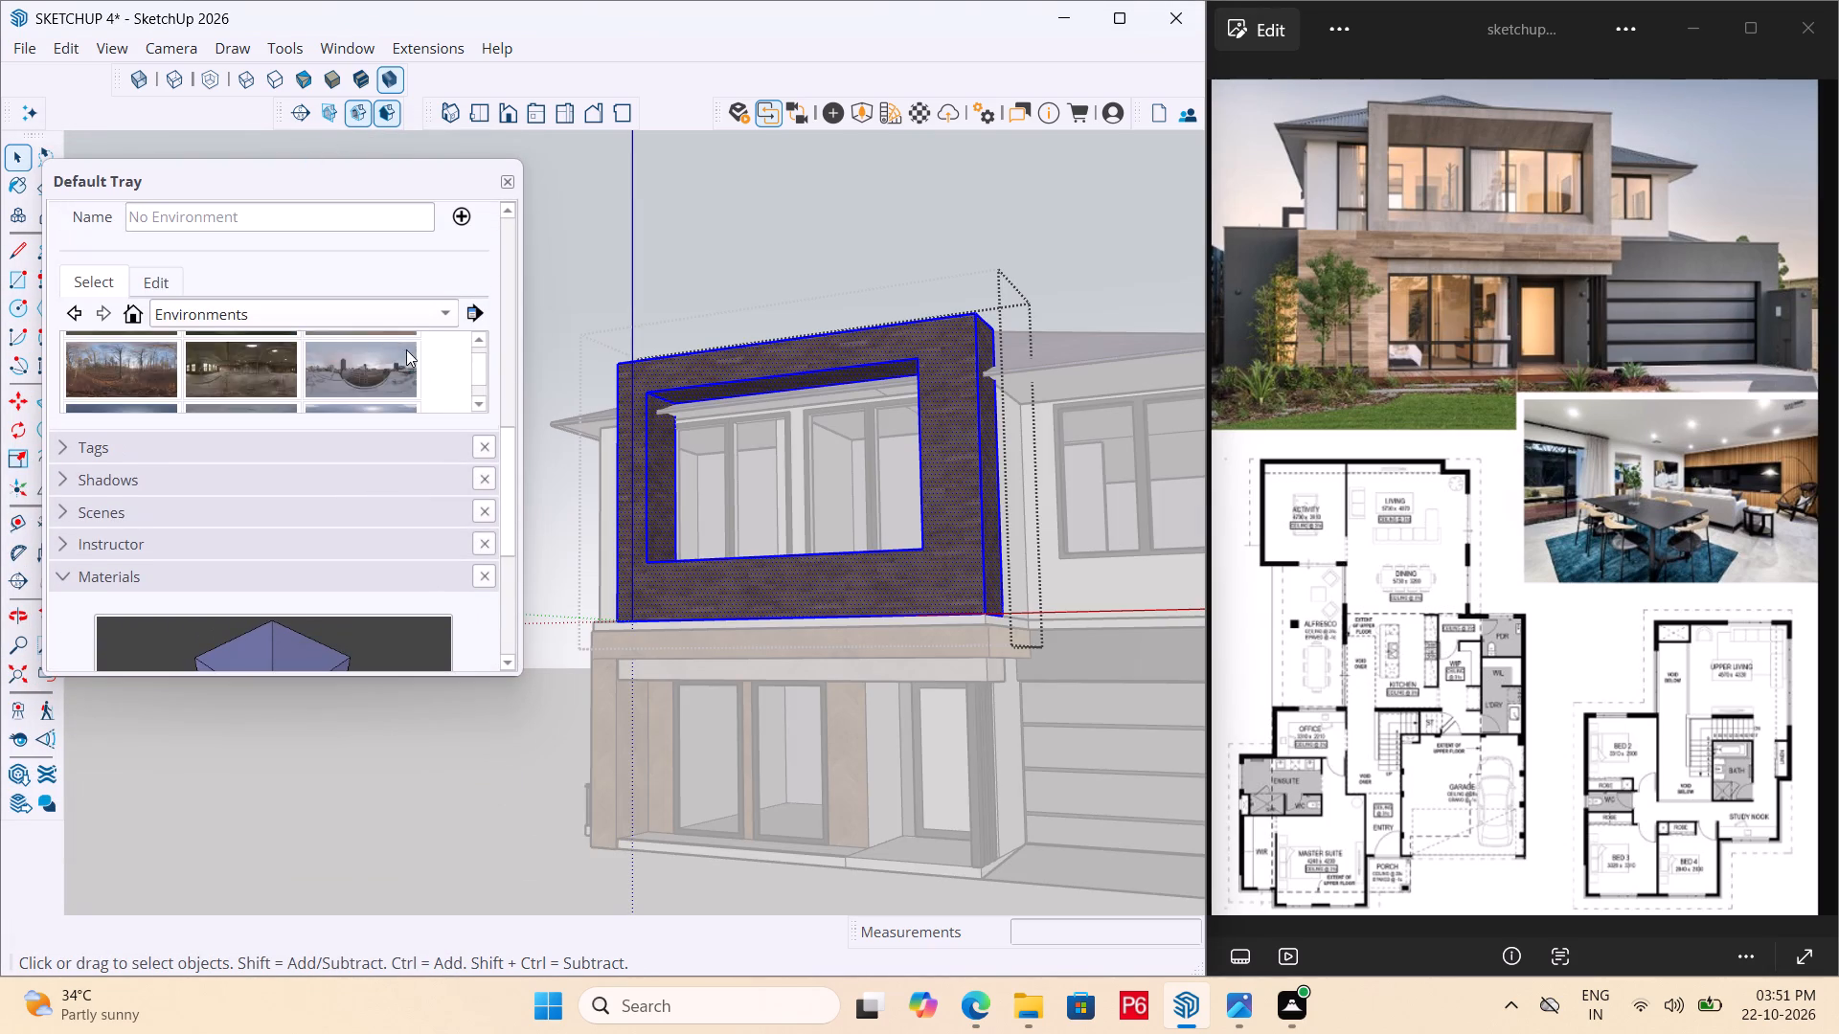
{"action": "scroll", "coordinate": [406, 349], "scroll_direction": "up", "scroll_amount": 2}
{"action": "scroll", "coordinate": [408, 343], "scroll_direction": "down", "scroll_amount": 6}
{"action": "scroll", "coordinate": [412, 425], "scroll_direction": "down", "scroll_amount": 4}
{"action": "scroll", "coordinate": [402, 541], "scroll_direction": "down", "scroll_amount": 5}
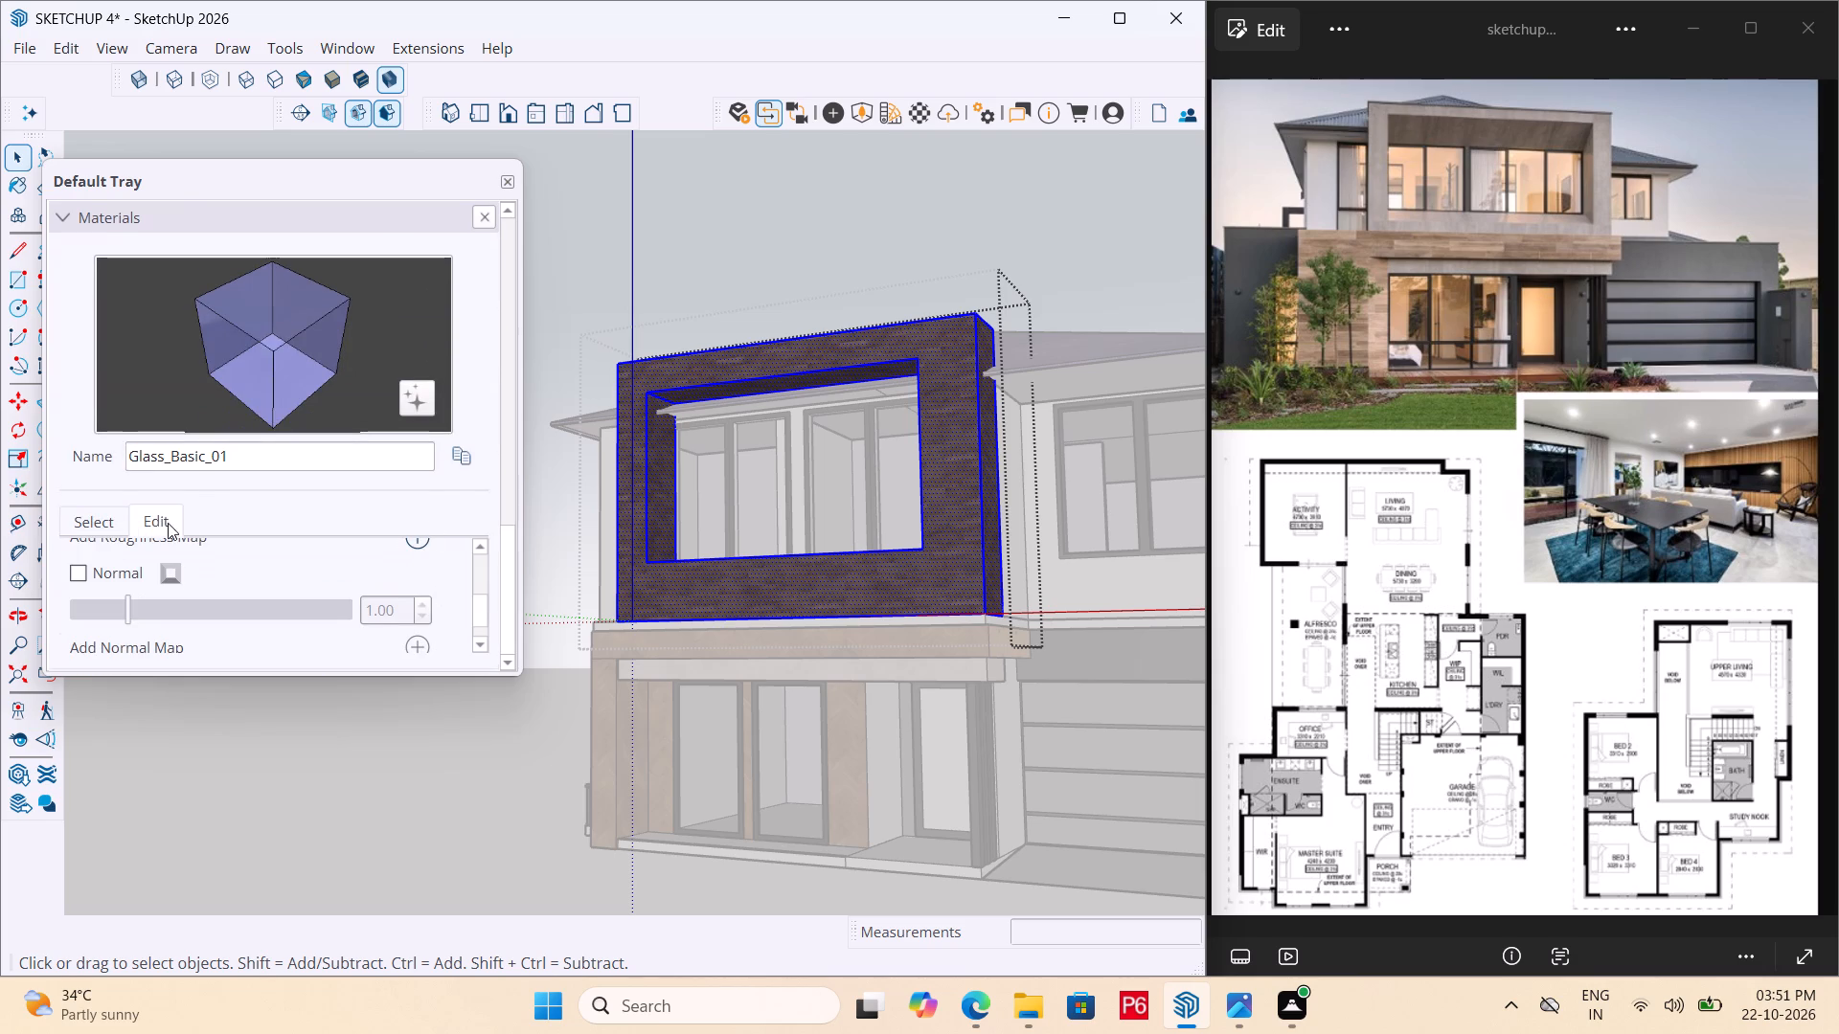
{"action": "left_click", "coordinate": [89, 522]}
{"action": "left_click", "coordinate": [443, 516]}
{"action": "left_click", "coordinate": [711, 584]}
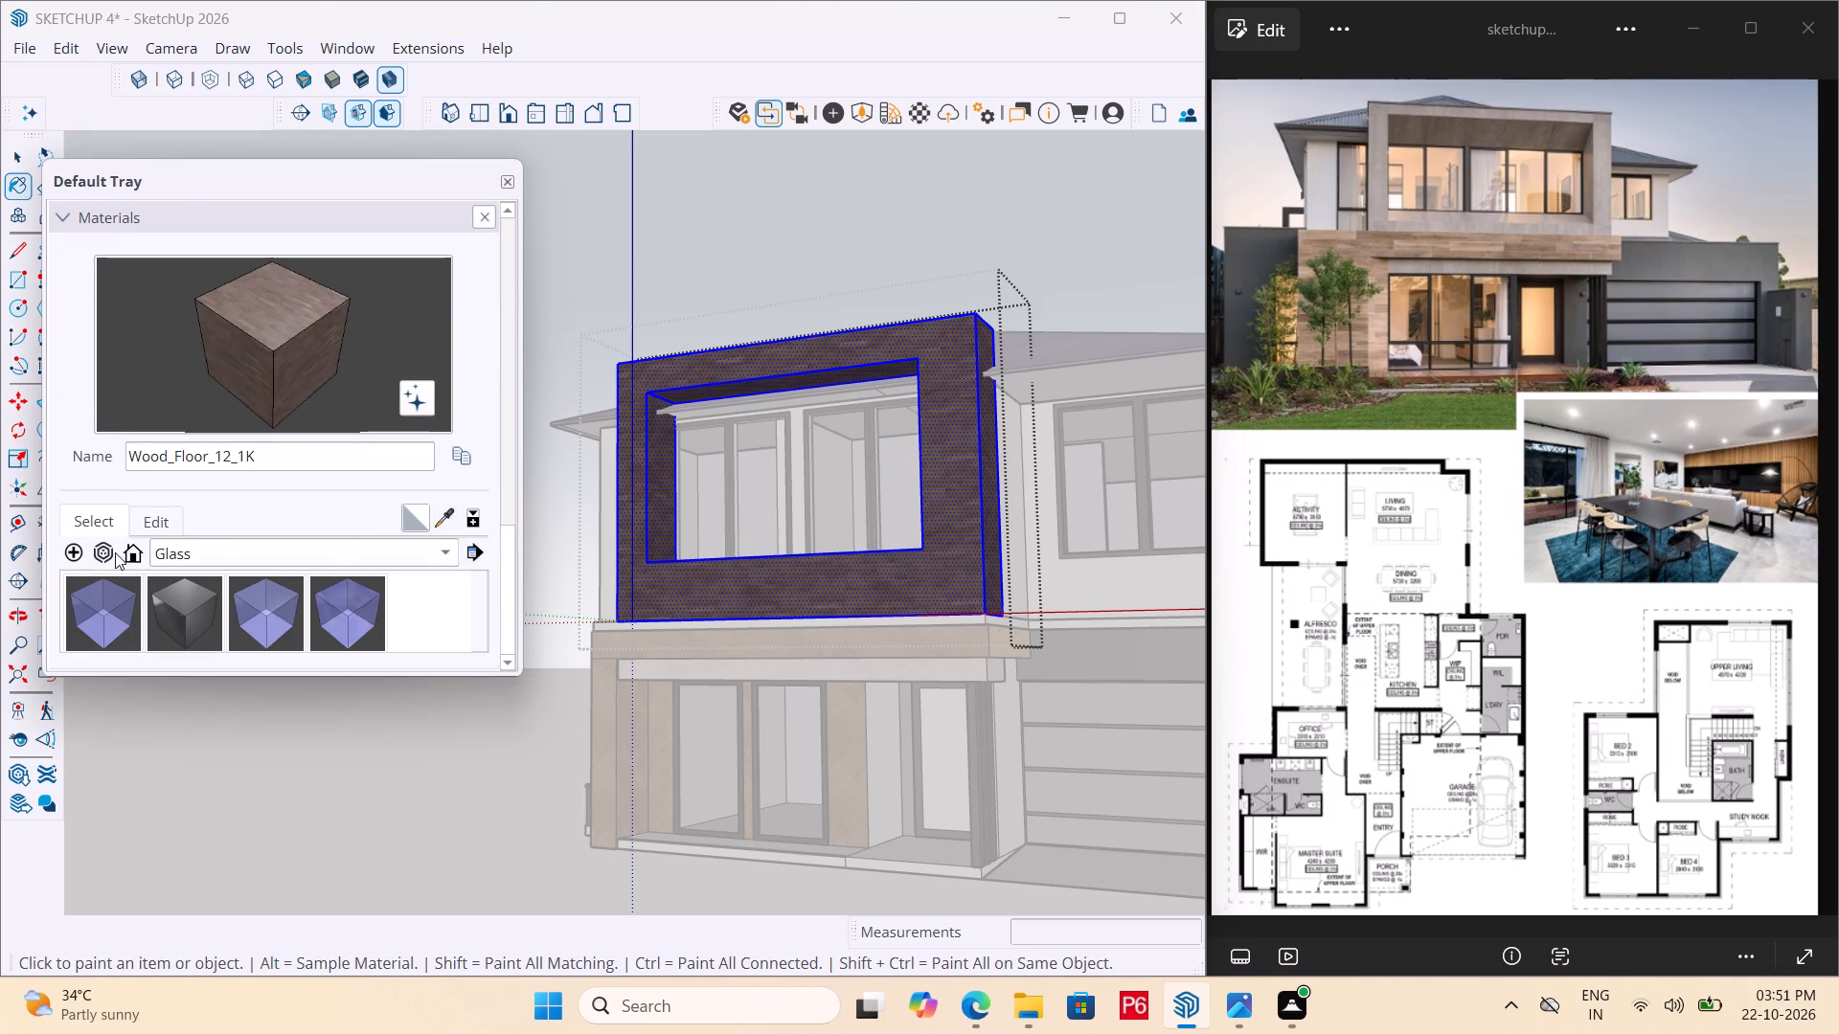
{"action": "double_click", "coordinate": [154, 522]}
{"action": "scroll", "coordinate": [282, 602], "scroll_direction": "down", "scroll_amount": 3}
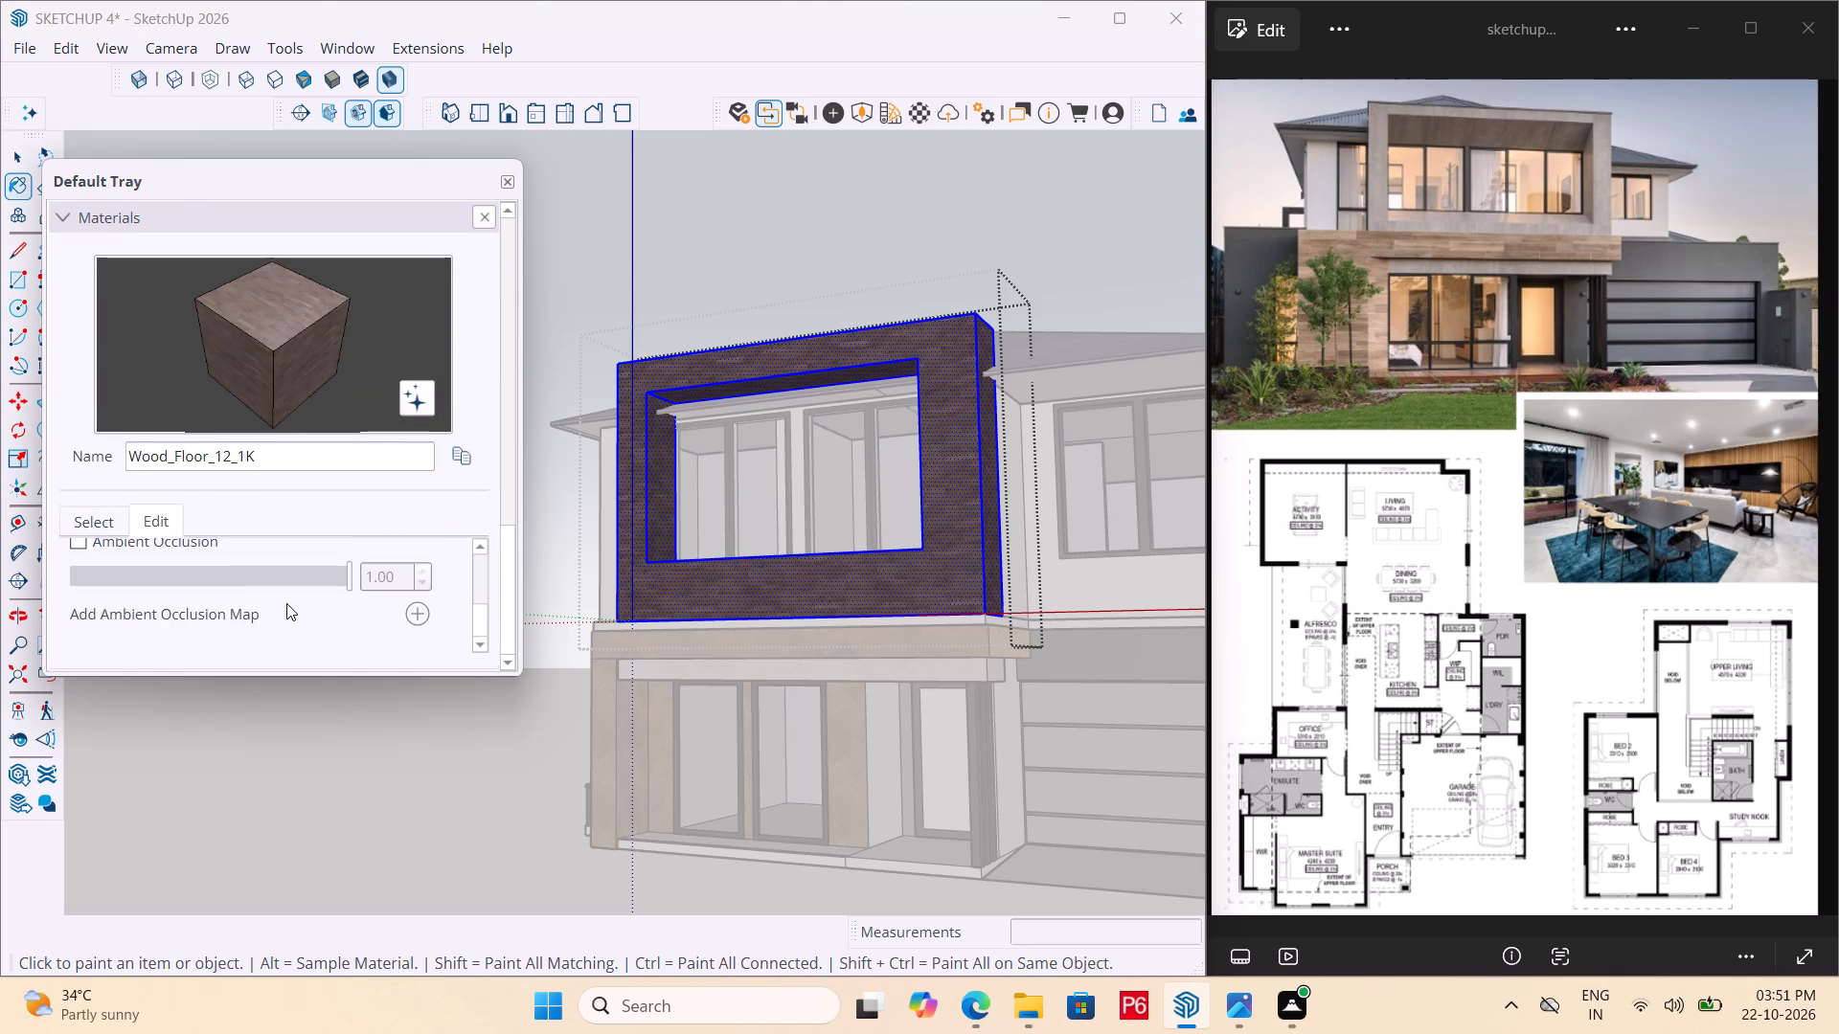
{"action": "scroll", "coordinate": [286, 603], "scroll_direction": "down", "scroll_amount": 2}
{"action": "scroll", "coordinate": [286, 603], "scroll_direction": "up", "scroll_amount": 7}
{"action": "scroll", "coordinate": [254, 603], "scroll_direction": "down", "scroll_amount": 1}
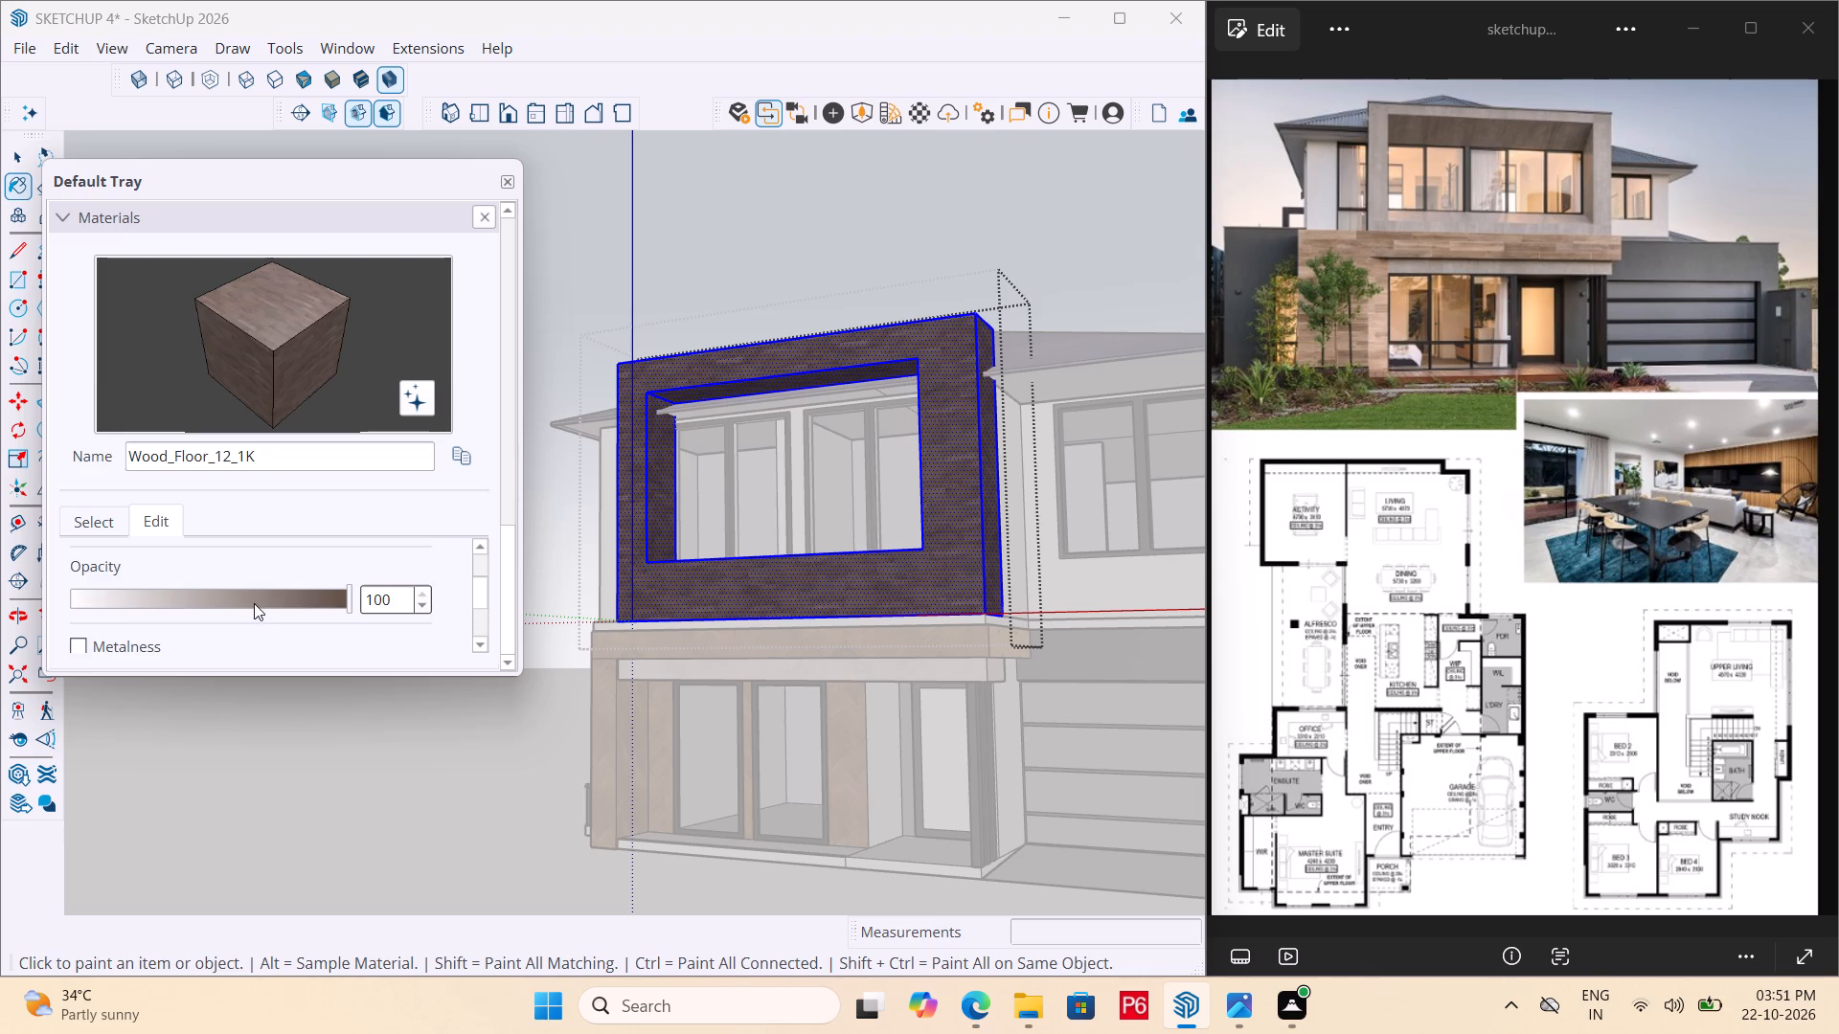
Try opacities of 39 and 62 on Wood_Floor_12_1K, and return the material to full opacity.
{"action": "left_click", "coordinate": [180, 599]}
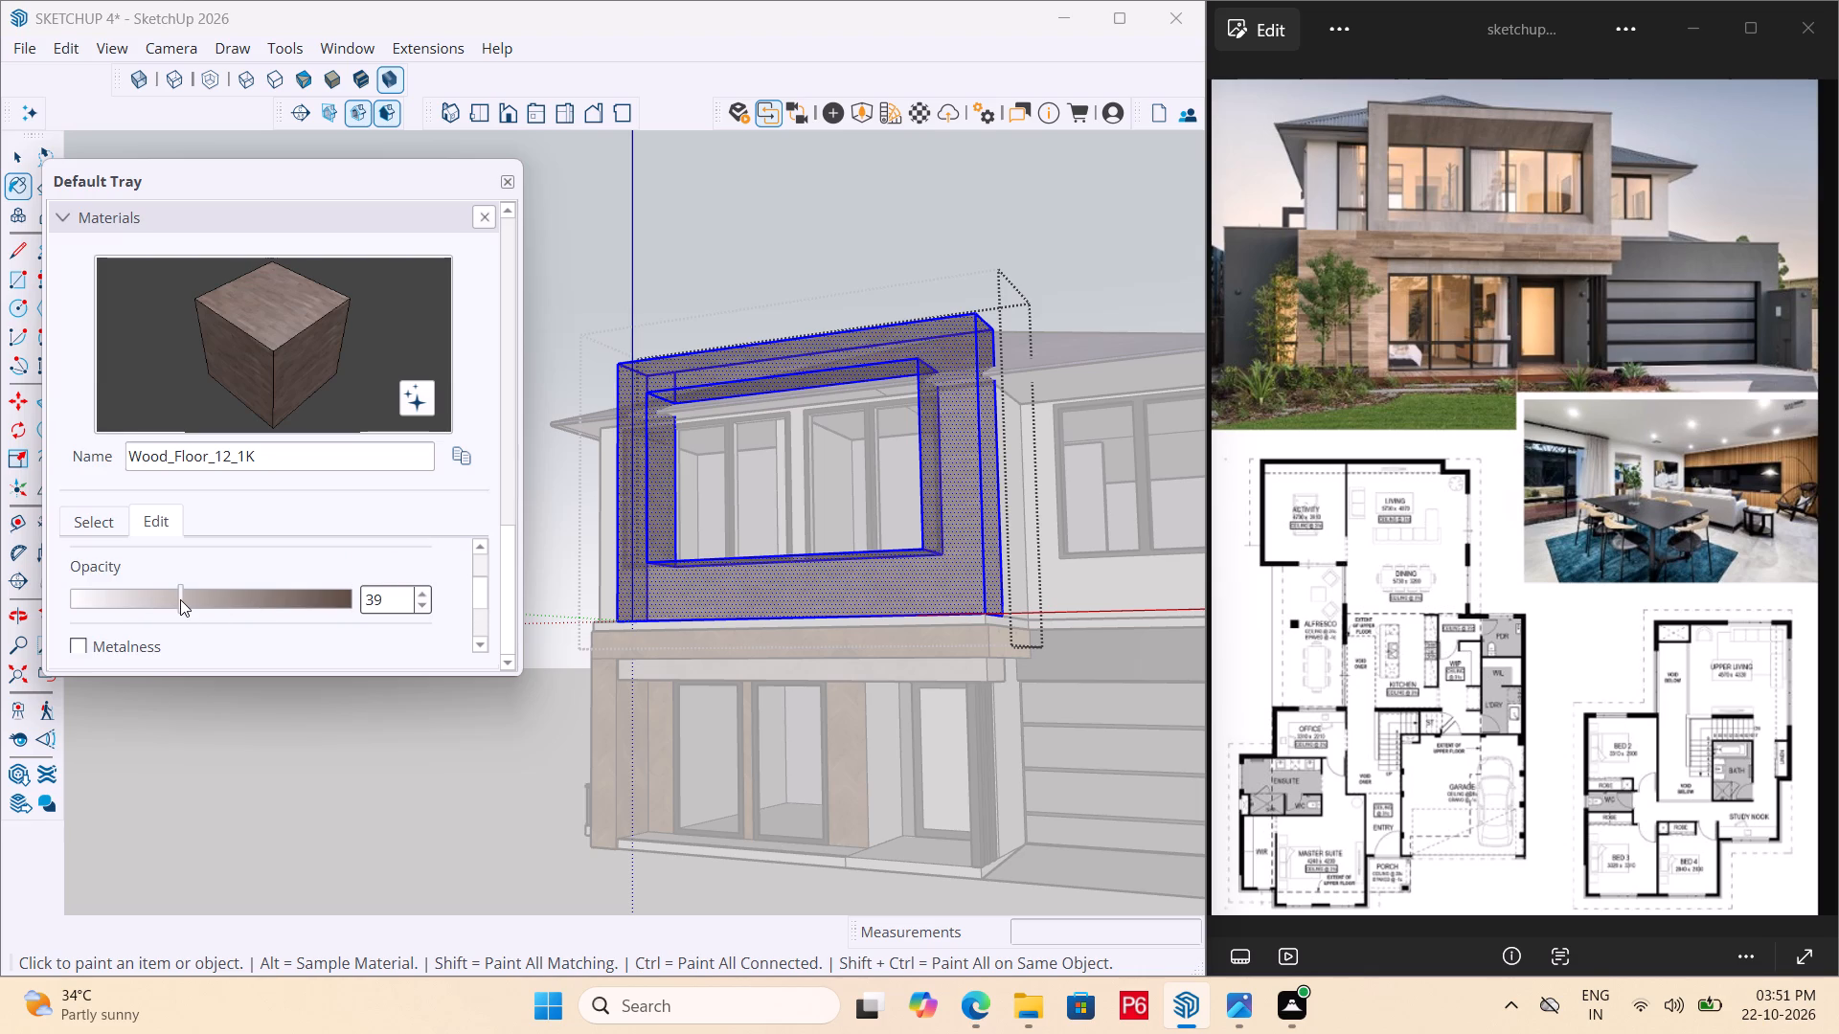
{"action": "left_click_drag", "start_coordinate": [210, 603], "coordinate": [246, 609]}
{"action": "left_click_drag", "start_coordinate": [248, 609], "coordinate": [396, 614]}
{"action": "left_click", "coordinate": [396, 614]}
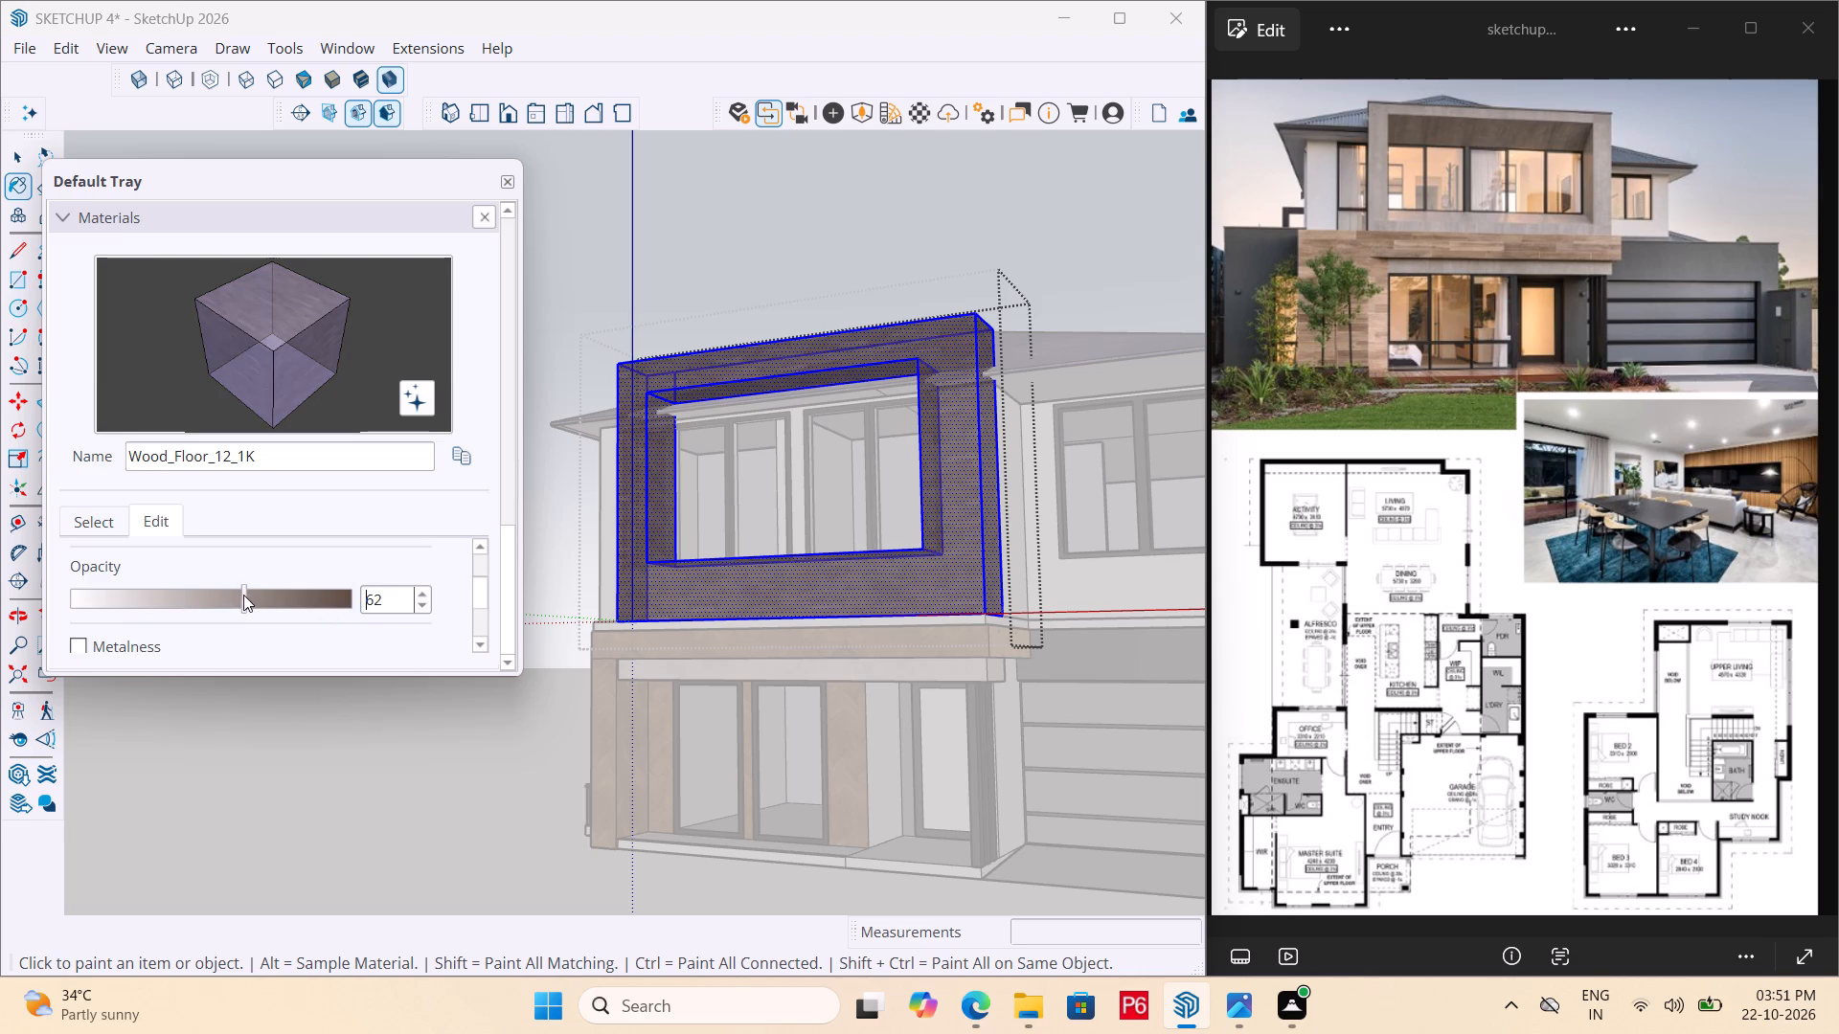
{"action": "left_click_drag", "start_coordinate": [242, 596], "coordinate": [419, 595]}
Adjust the Wood_Floor_12_1K colour, setting its red value to 87 and its green value to 82.
{"action": "scroll", "coordinate": [263, 612], "scroll_direction": "up", "scroll_amount": 1}
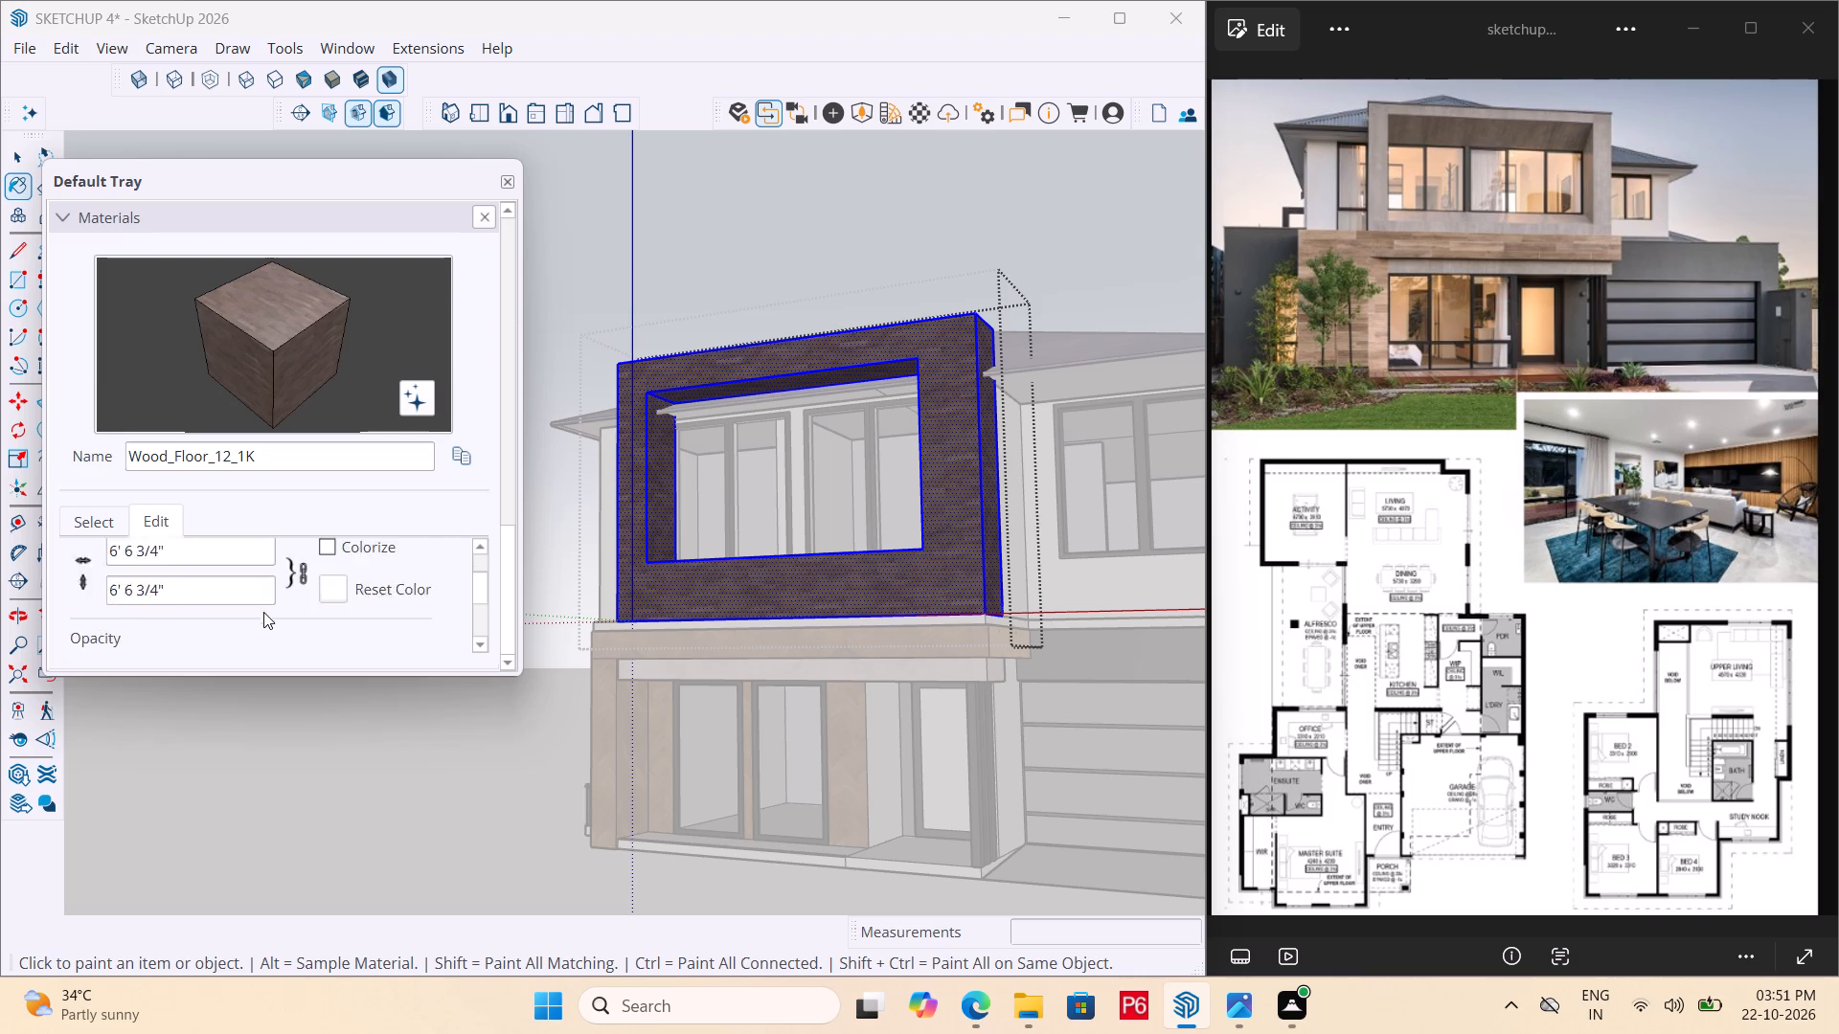
{"action": "scroll", "coordinate": [263, 612], "scroll_direction": "up", "scroll_amount": 3}
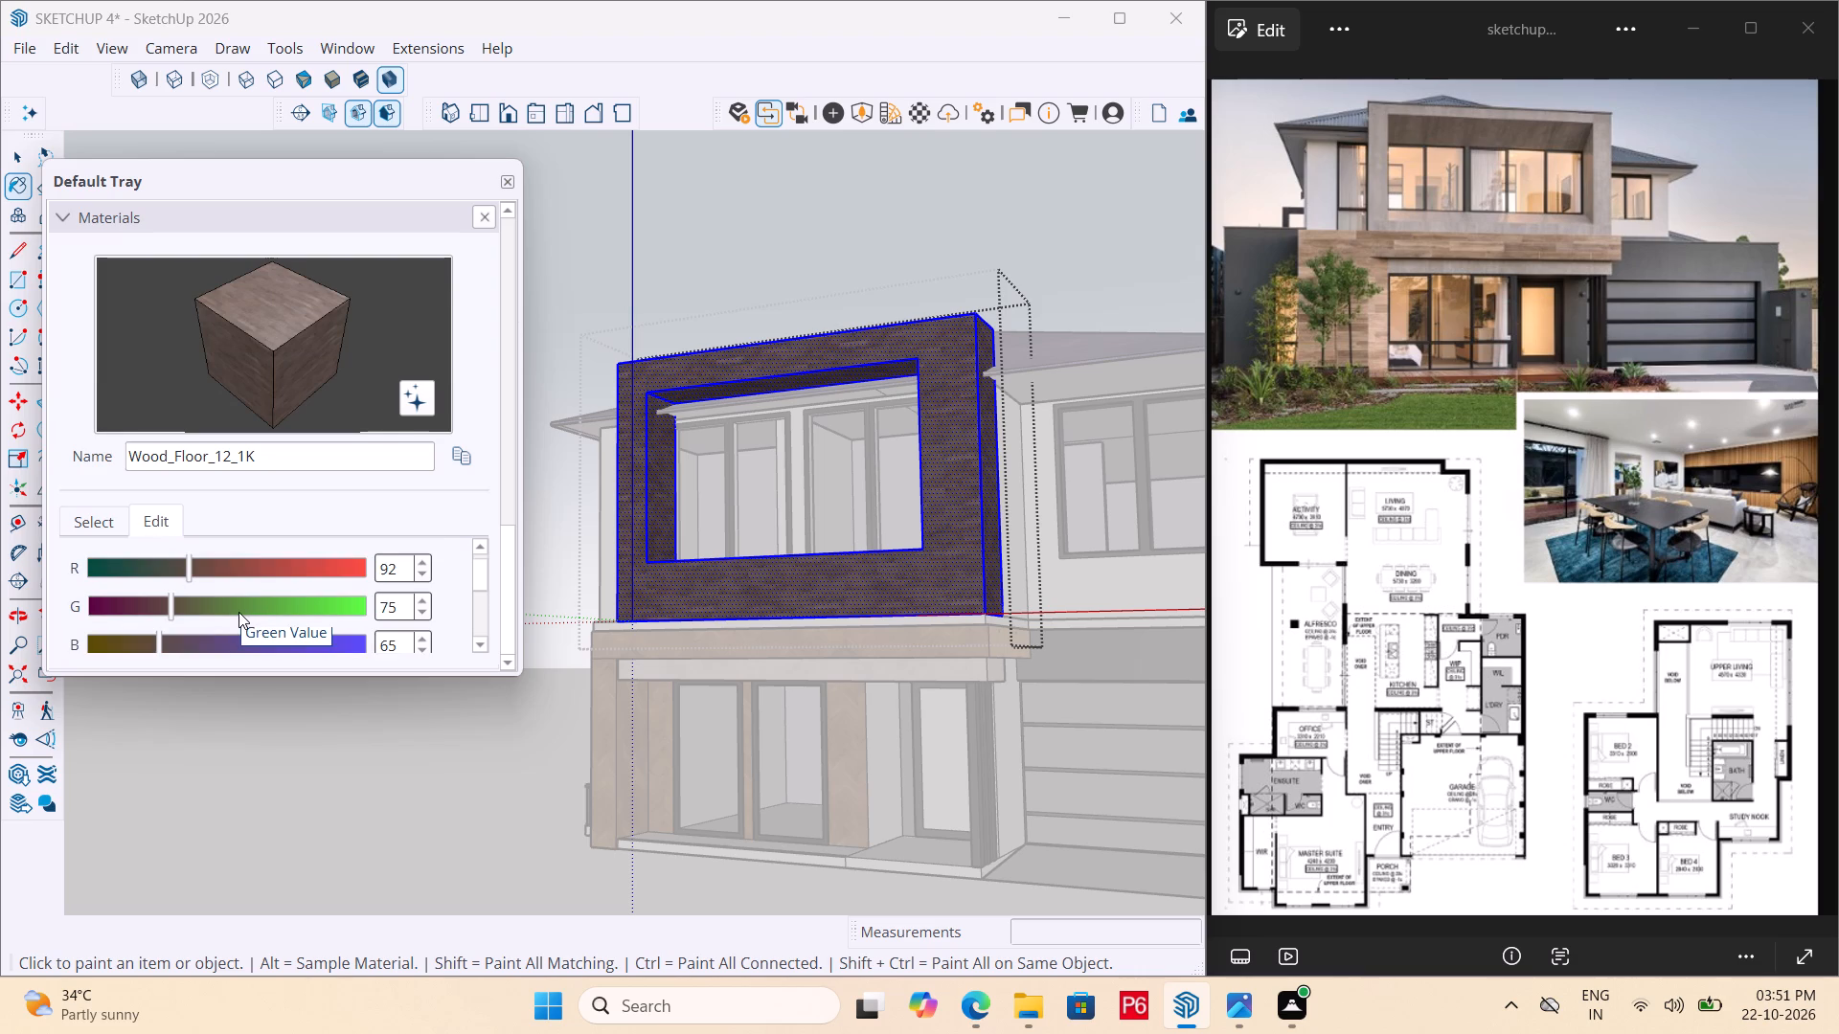
{"action": "left_click_drag", "start_coordinate": [185, 574], "coordinate": [167, 574]}
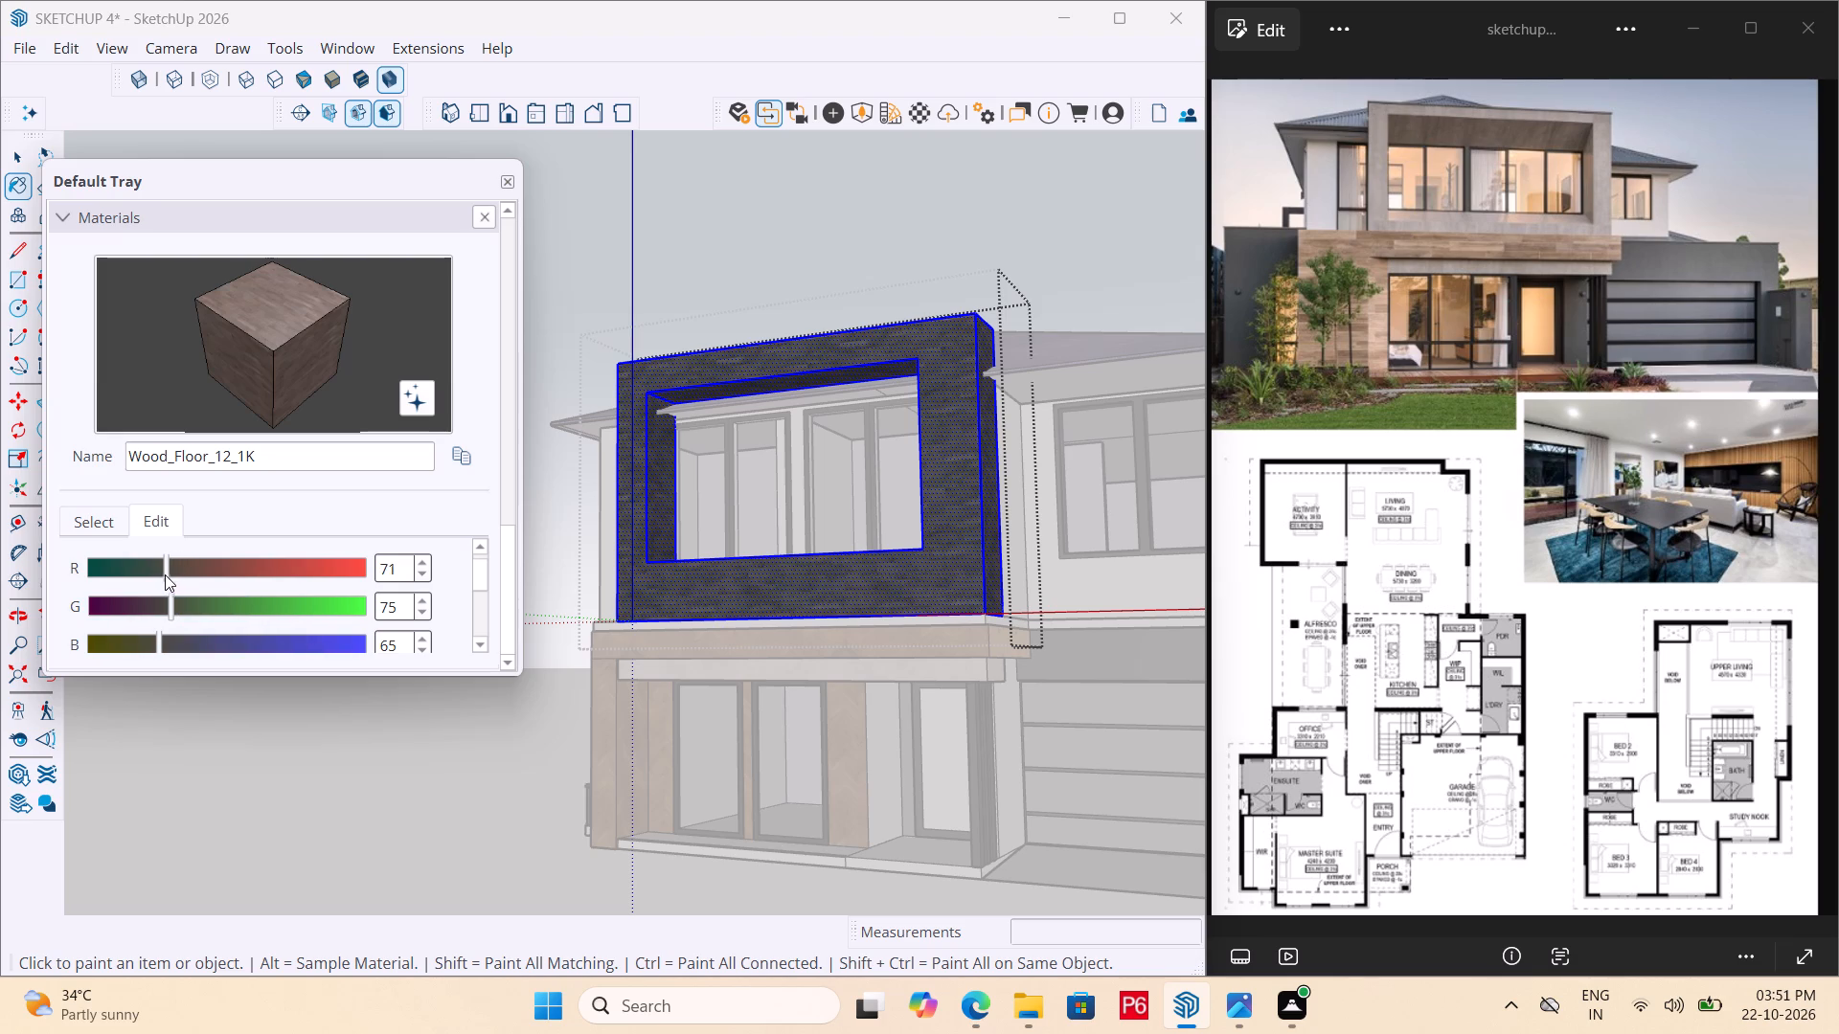
{"action": "left_click_drag", "start_coordinate": [164, 574], "coordinate": [199, 576]}
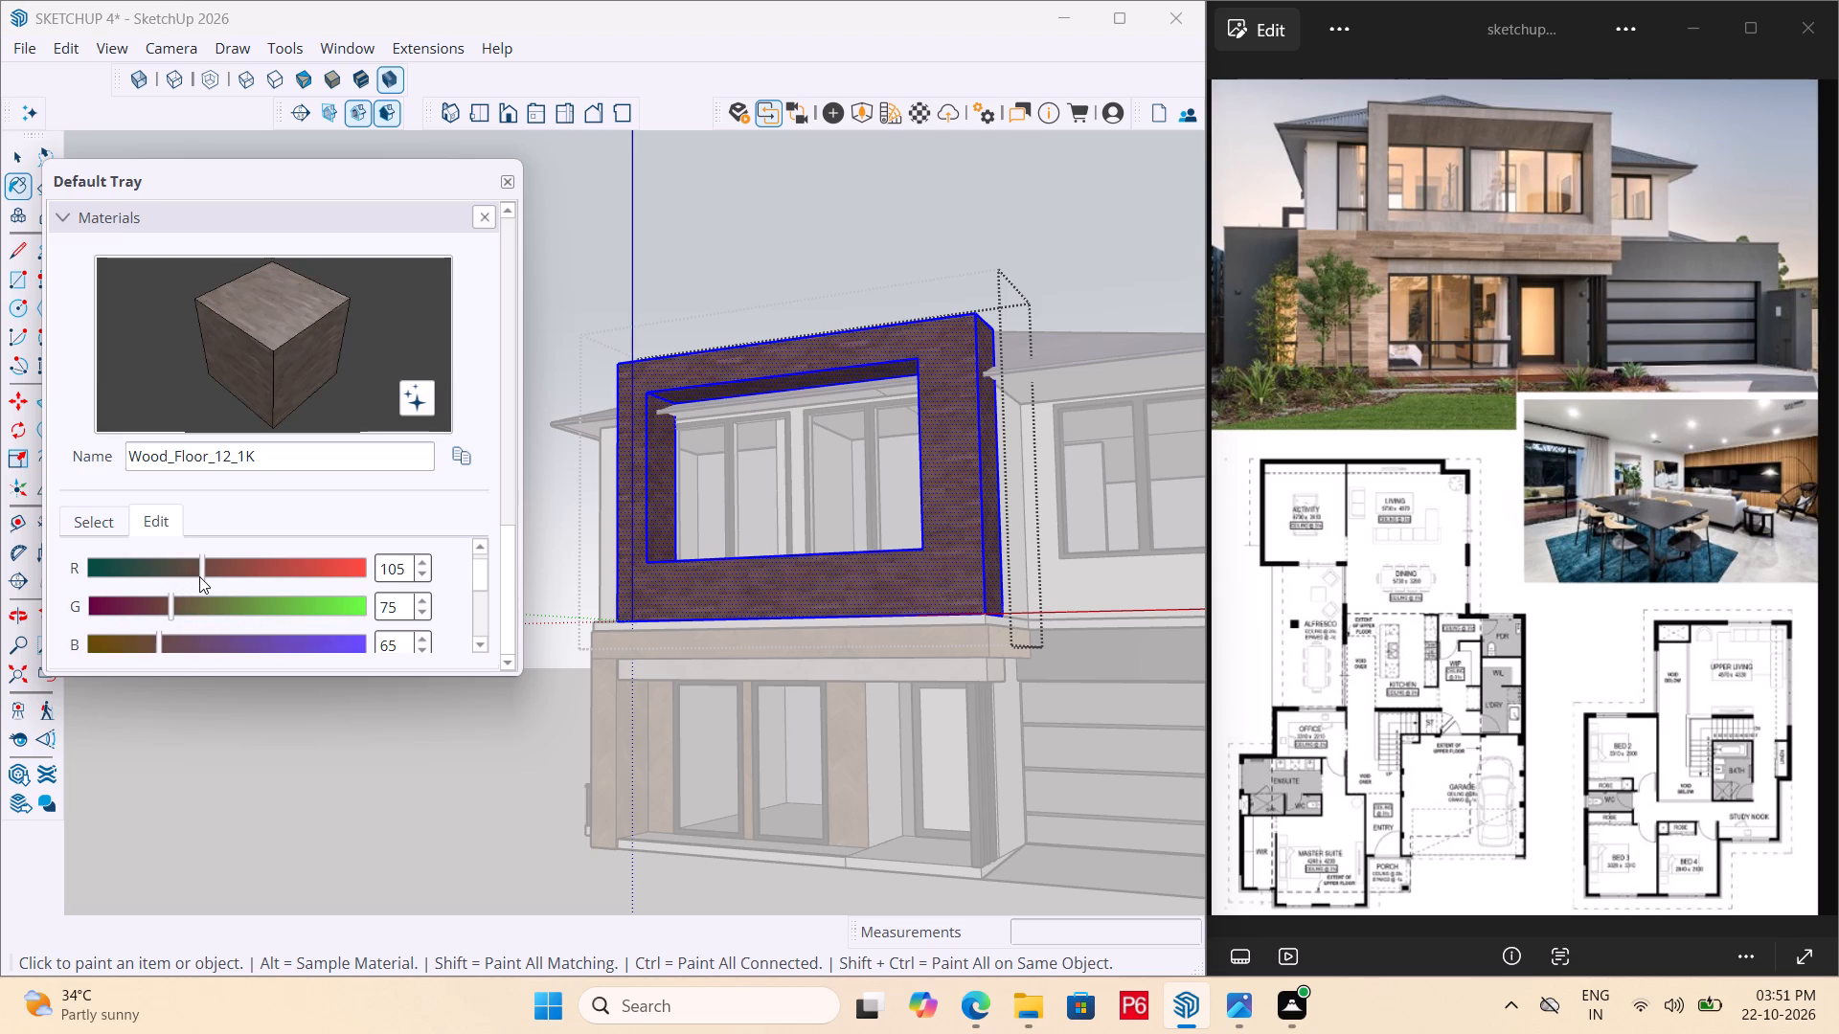
{"action": "left_click_drag", "start_coordinate": [199, 576], "coordinate": [184, 578]}
{"action": "left_click_drag", "start_coordinate": [184, 578], "coordinate": [180, 578]}
{"action": "left_click_drag", "start_coordinate": [168, 605], "coordinate": [145, 605]}
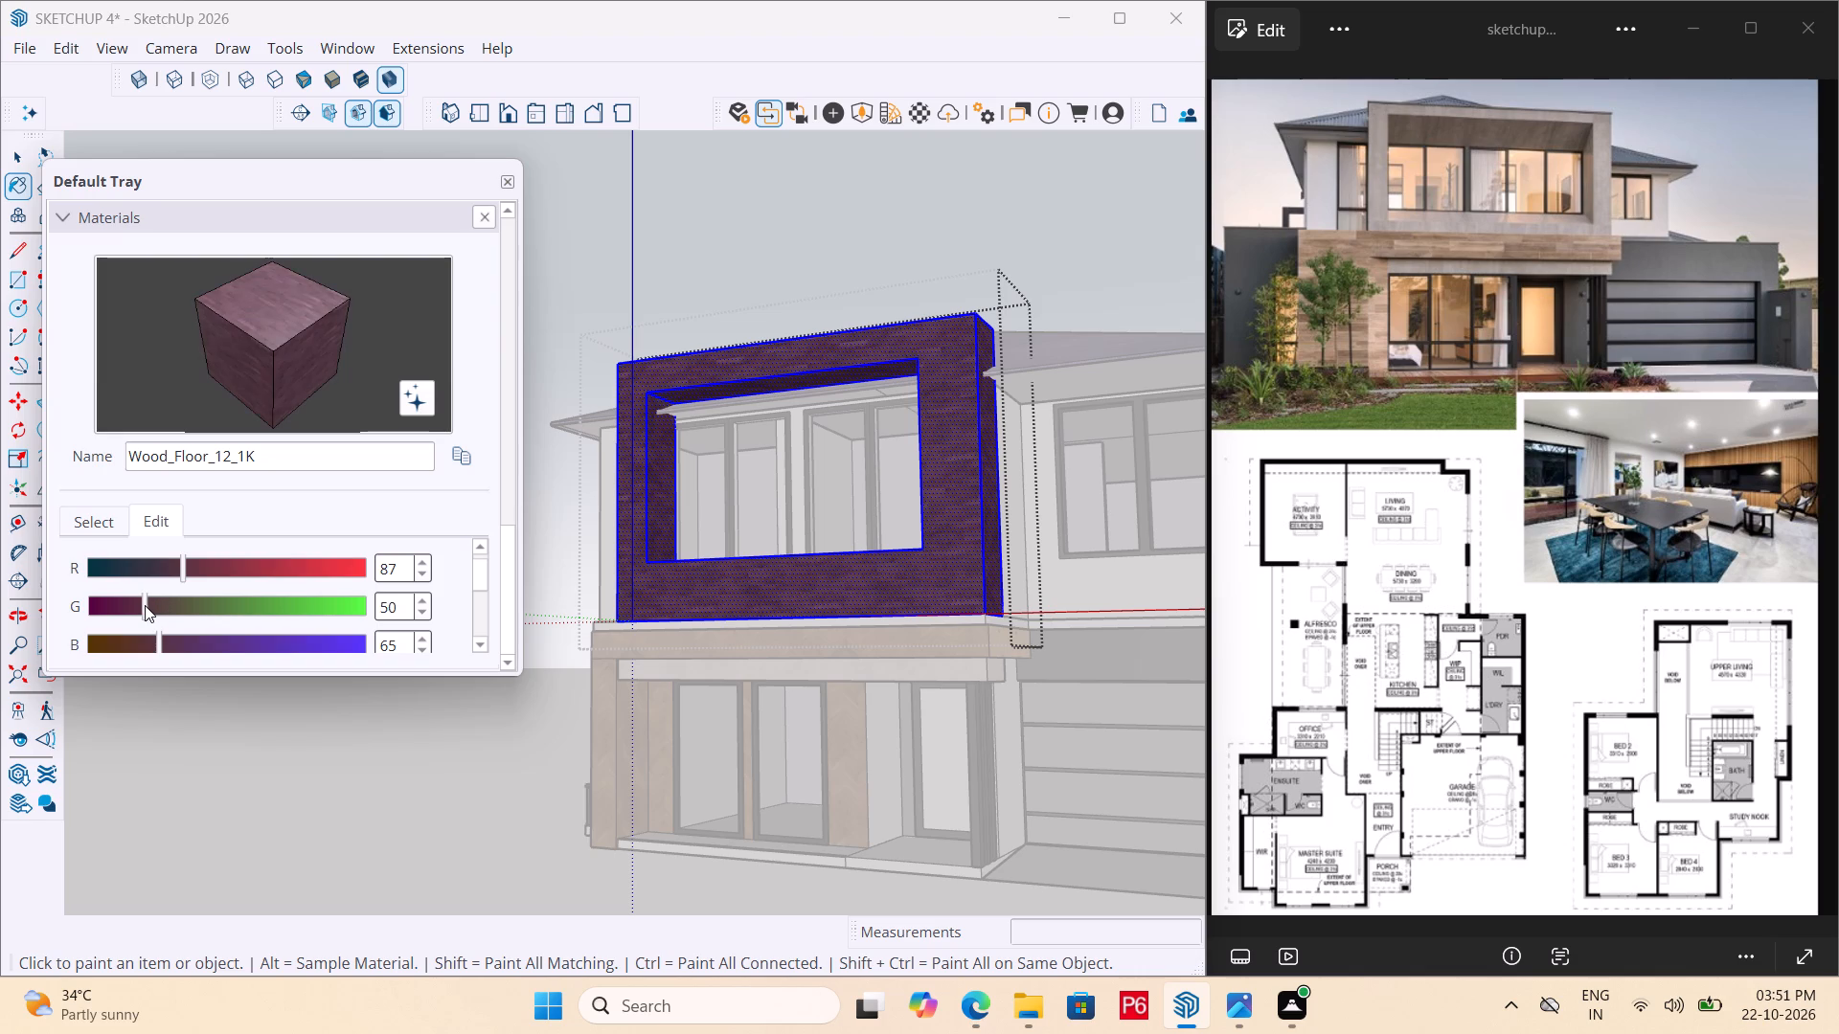
{"action": "left_click_drag", "start_coordinate": [145, 605], "coordinate": [181, 606]}
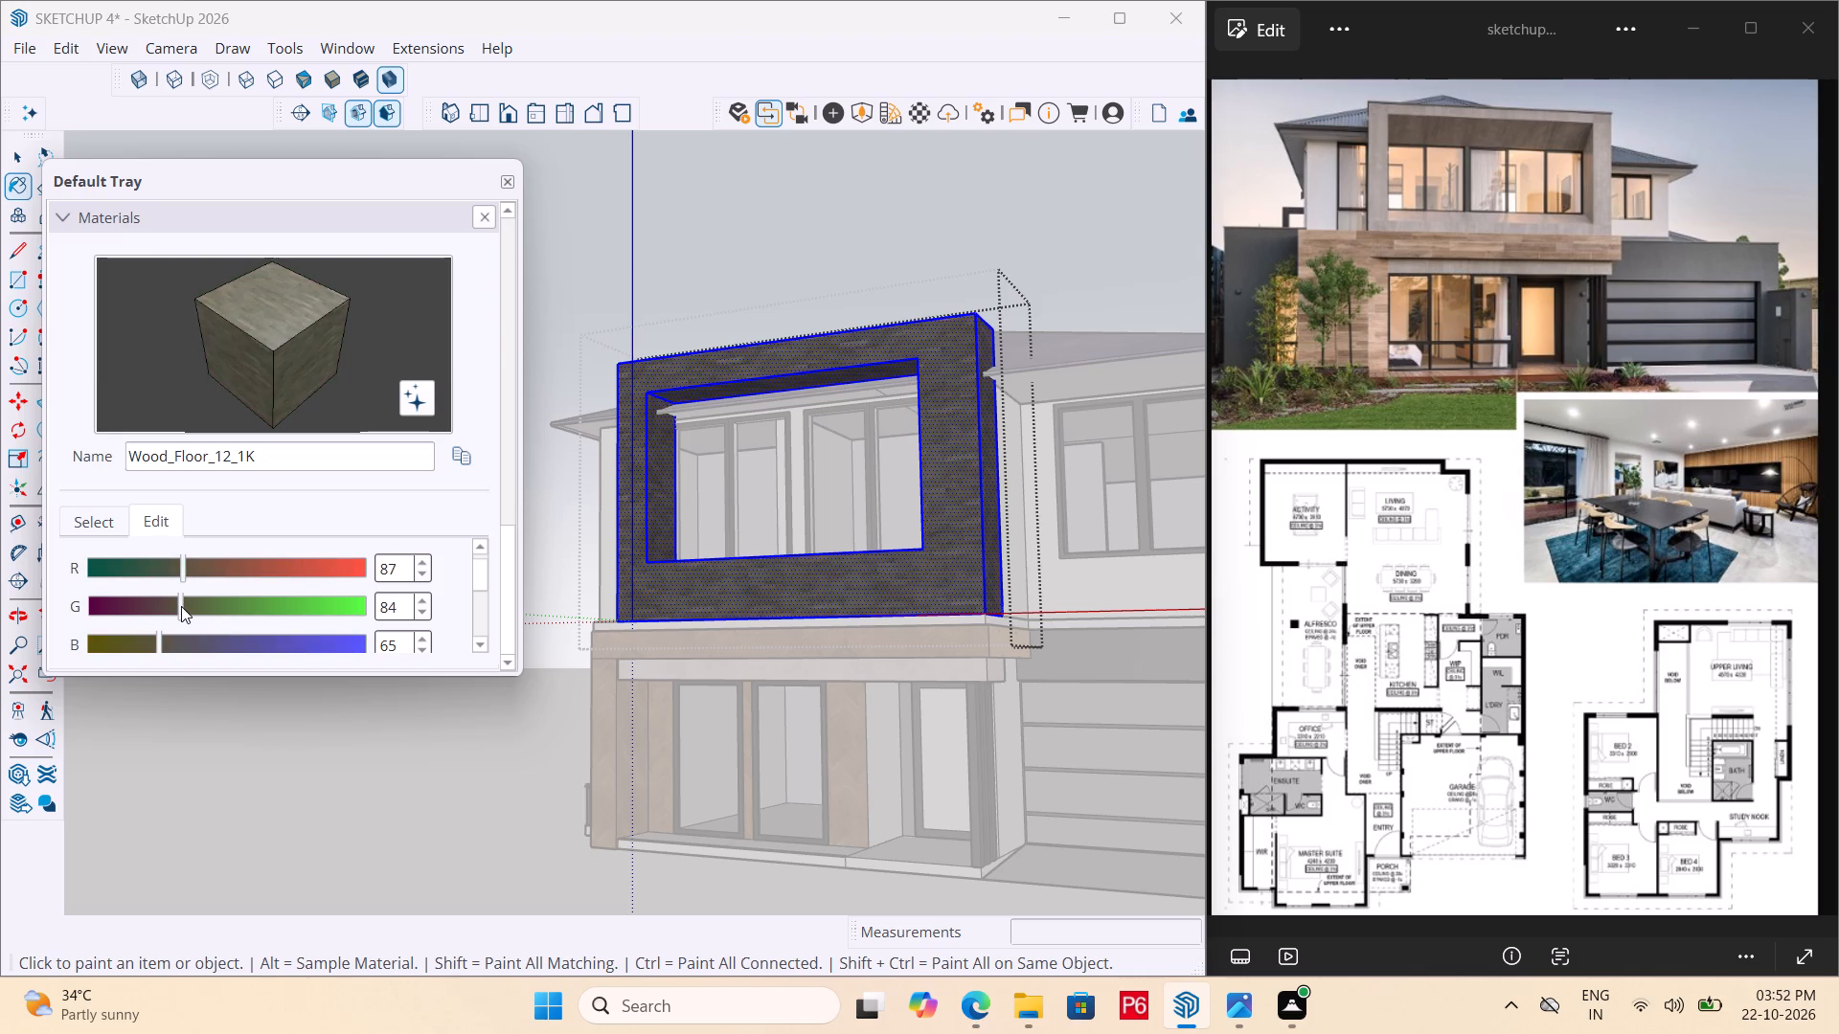
{"action": "left_click_drag", "start_coordinate": [181, 606], "coordinate": [178, 608]}
Set the blue value of Wood_Floor_12_1K to 84, exit the frame group and view the recoloured frame from the front.
{"action": "left_click_drag", "start_coordinate": [158, 647], "coordinate": [174, 650]}
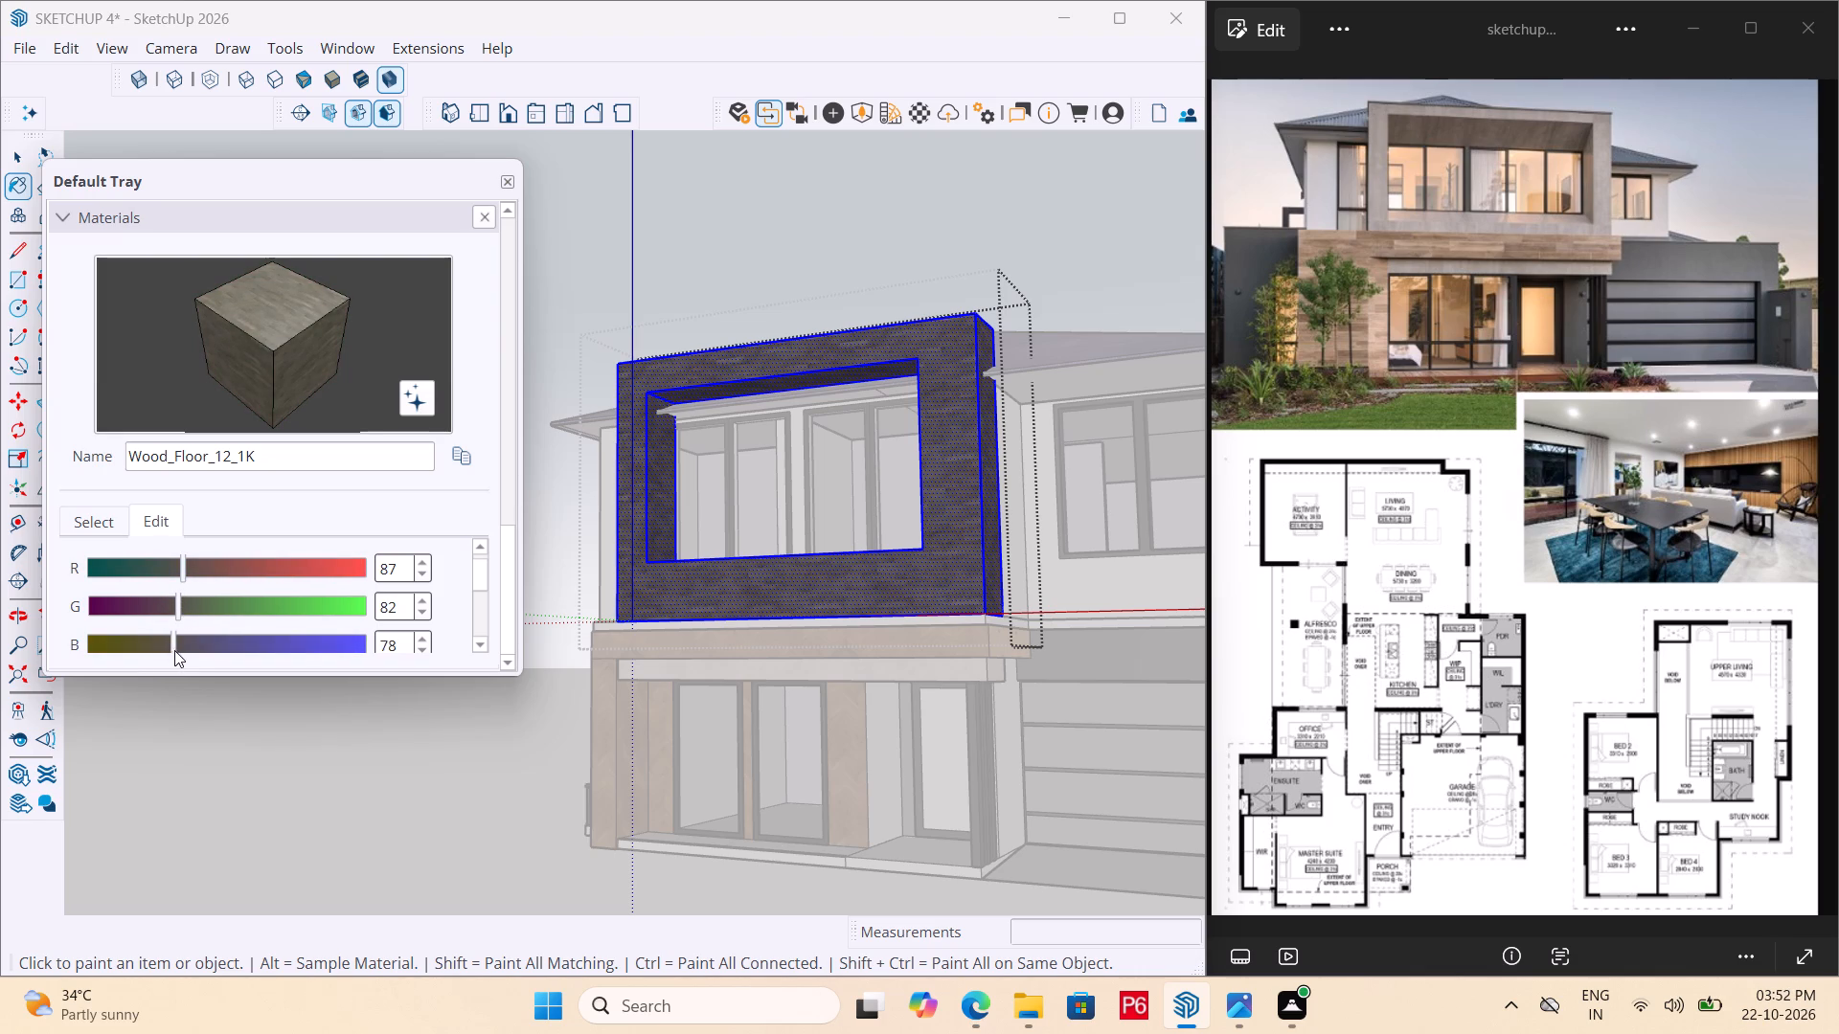
{"action": "left_click_drag", "start_coordinate": [174, 650], "coordinate": [178, 651]}
{"action": "left_click", "coordinate": [187, 653]}
{"action": "double_click", "coordinate": [190, 656]}
{"action": "left_click_drag", "start_coordinate": [190, 656], "coordinate": [176, 657]}
{"action": "left_click_drag", "start_coordinate": [176, 657], "coordinate": [146, 661]}
{"action": "left_click_drag", "start_coordinate": [146, 661], "coordinate": [145, 660]}
{"action": "left_click", "coordinate": [397, 740]}
{"action": "triple_click", "coordinate": [339, 743]}
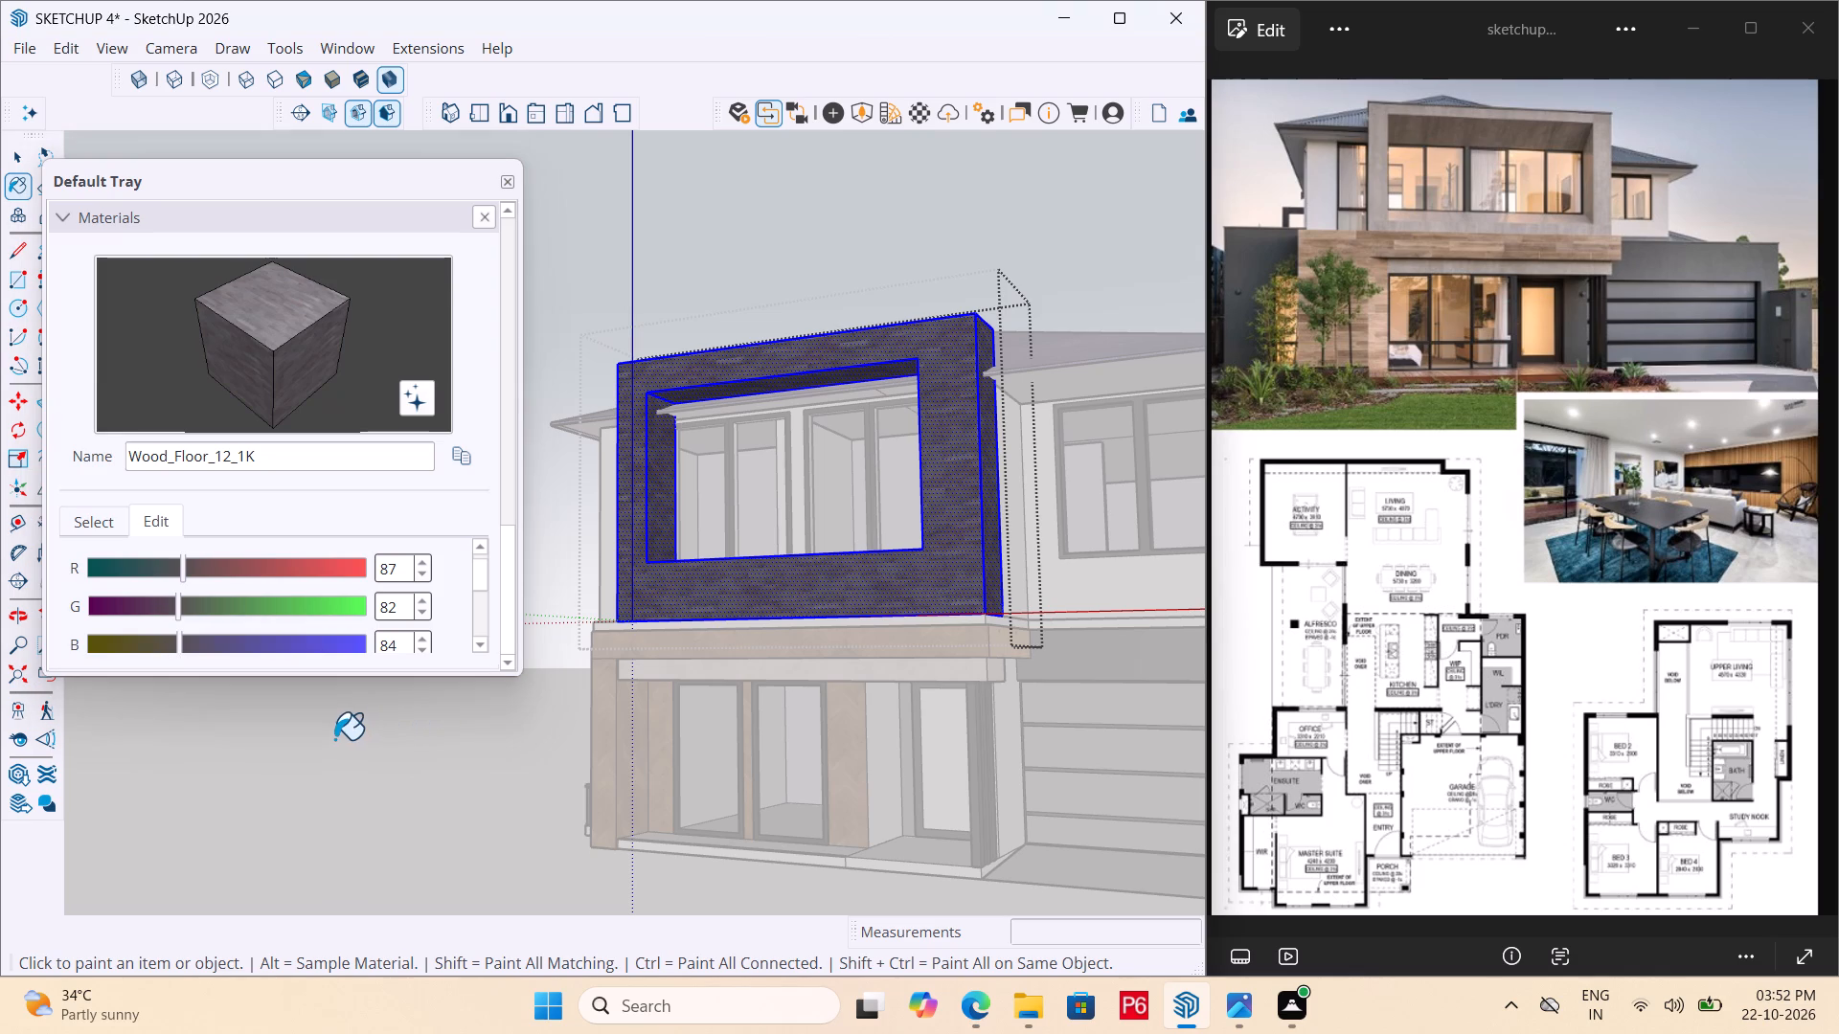
{"action": "left_click", "coordinate": [702, 272]}
{"action": "left_click", "coordinate": [695, 277]}
{"action": "key", "text": "space"}
{"action": "triple_click", "coordinate": [696, 264]}
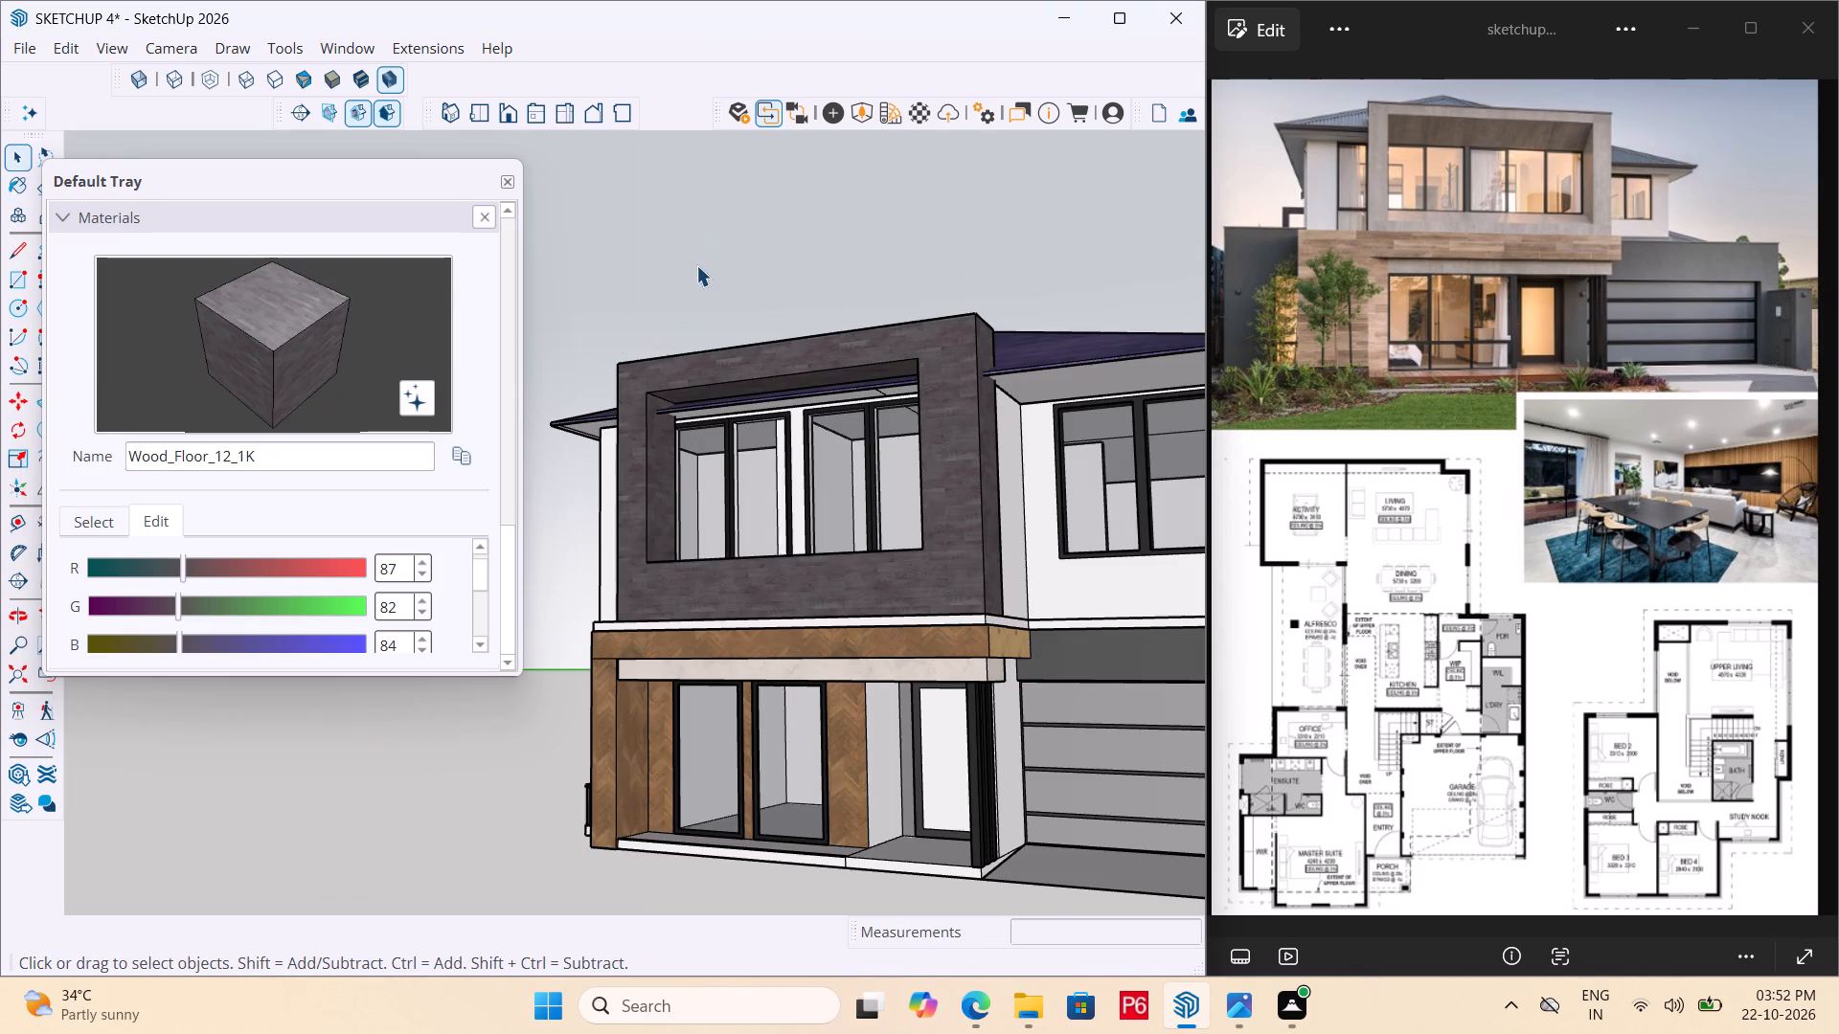
{"action": "left_click", "coordinate": [696, 265]}
{"action": "middle_click_drag", "start_coordinate": [827, 362], "coordinate": [1215, 474]}
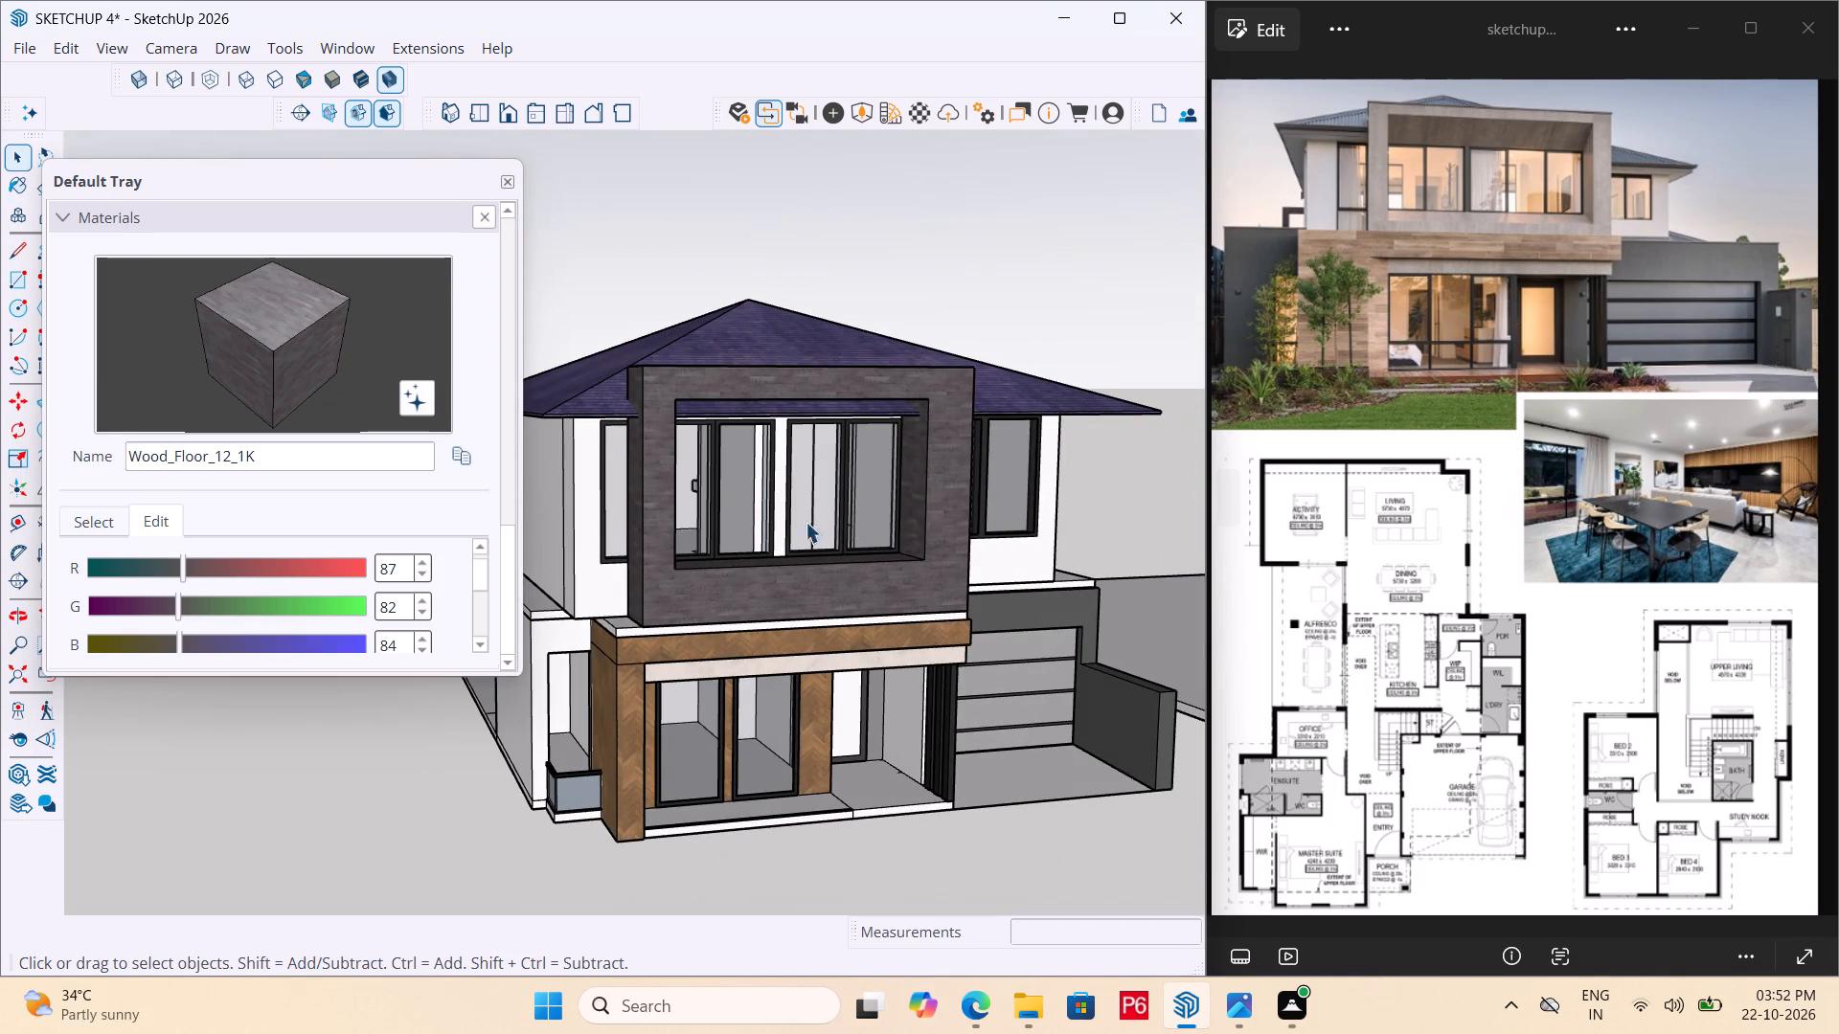
Try red values such as 131, 39, 223 and 196 on Wood_Floor_12_1K, and settle on a red value of 137.
{"action": "scroll", "coordinate": [736, 560], "scroll_direction": "up", "scroll_amount": 6}
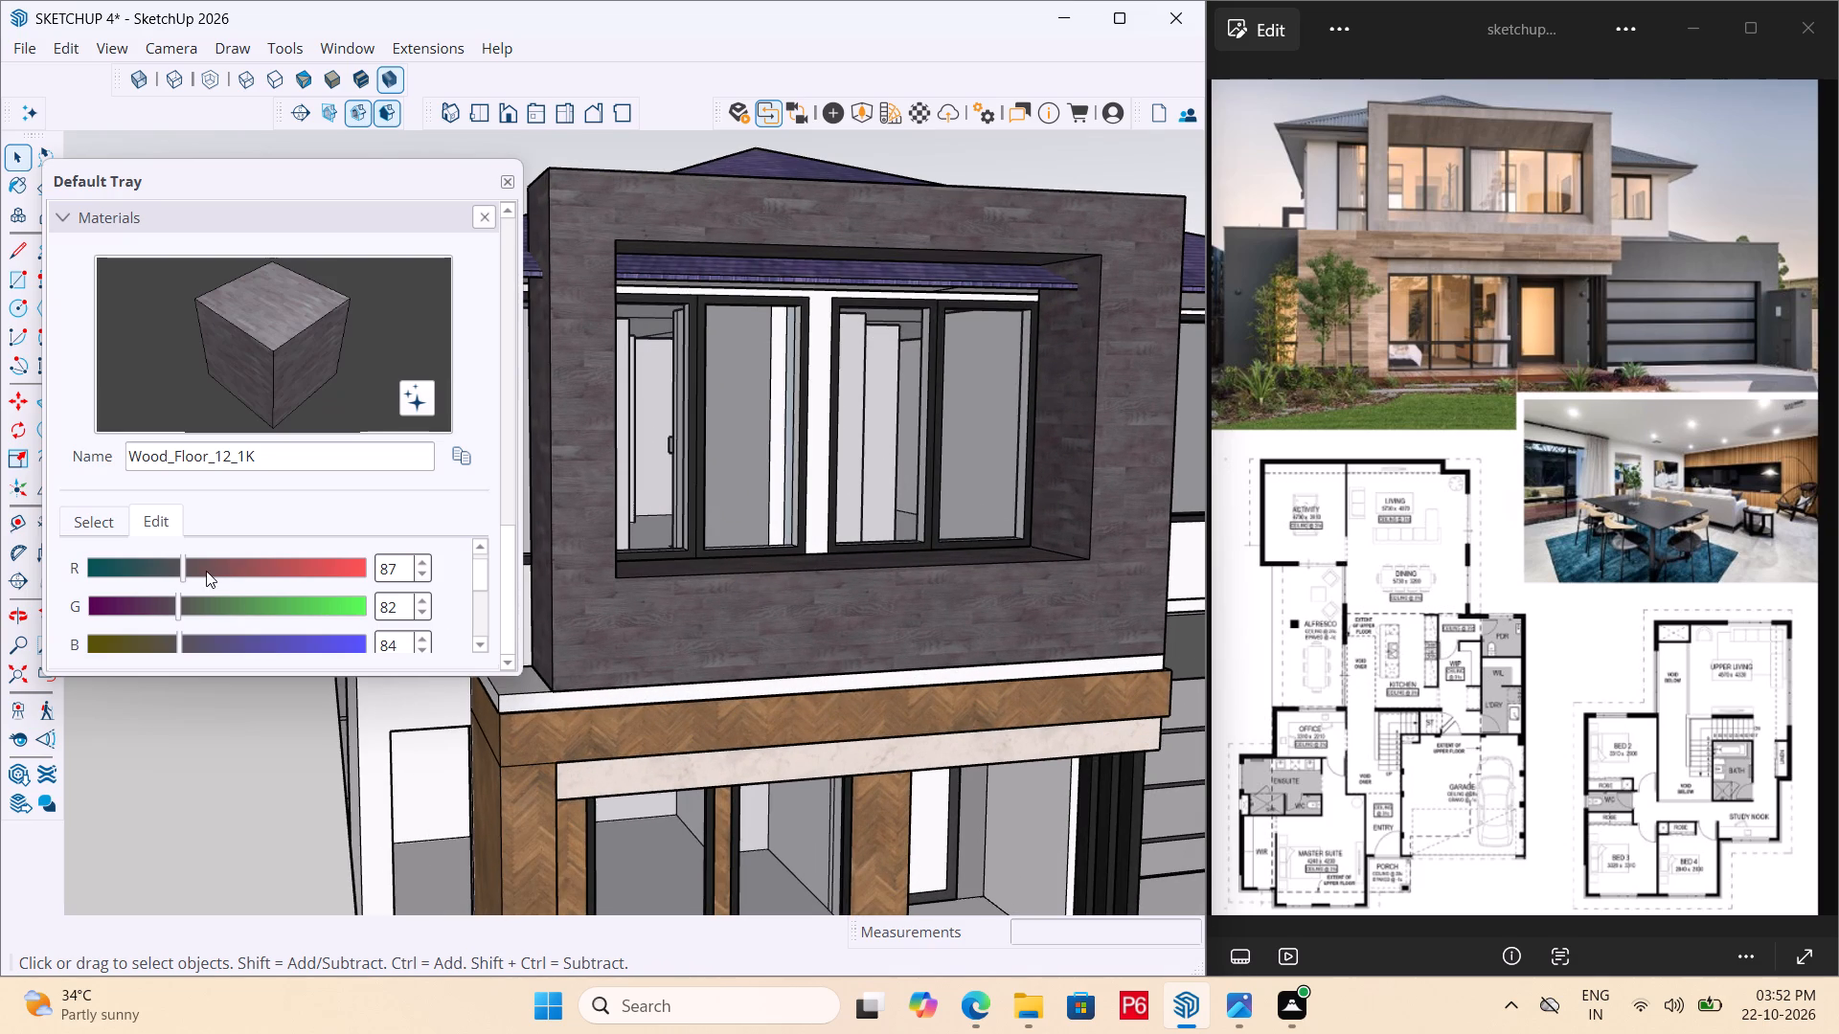
{"action": "left_click_drag", "start_coordinate": [183, 573], "coordinate": [231, 573]}
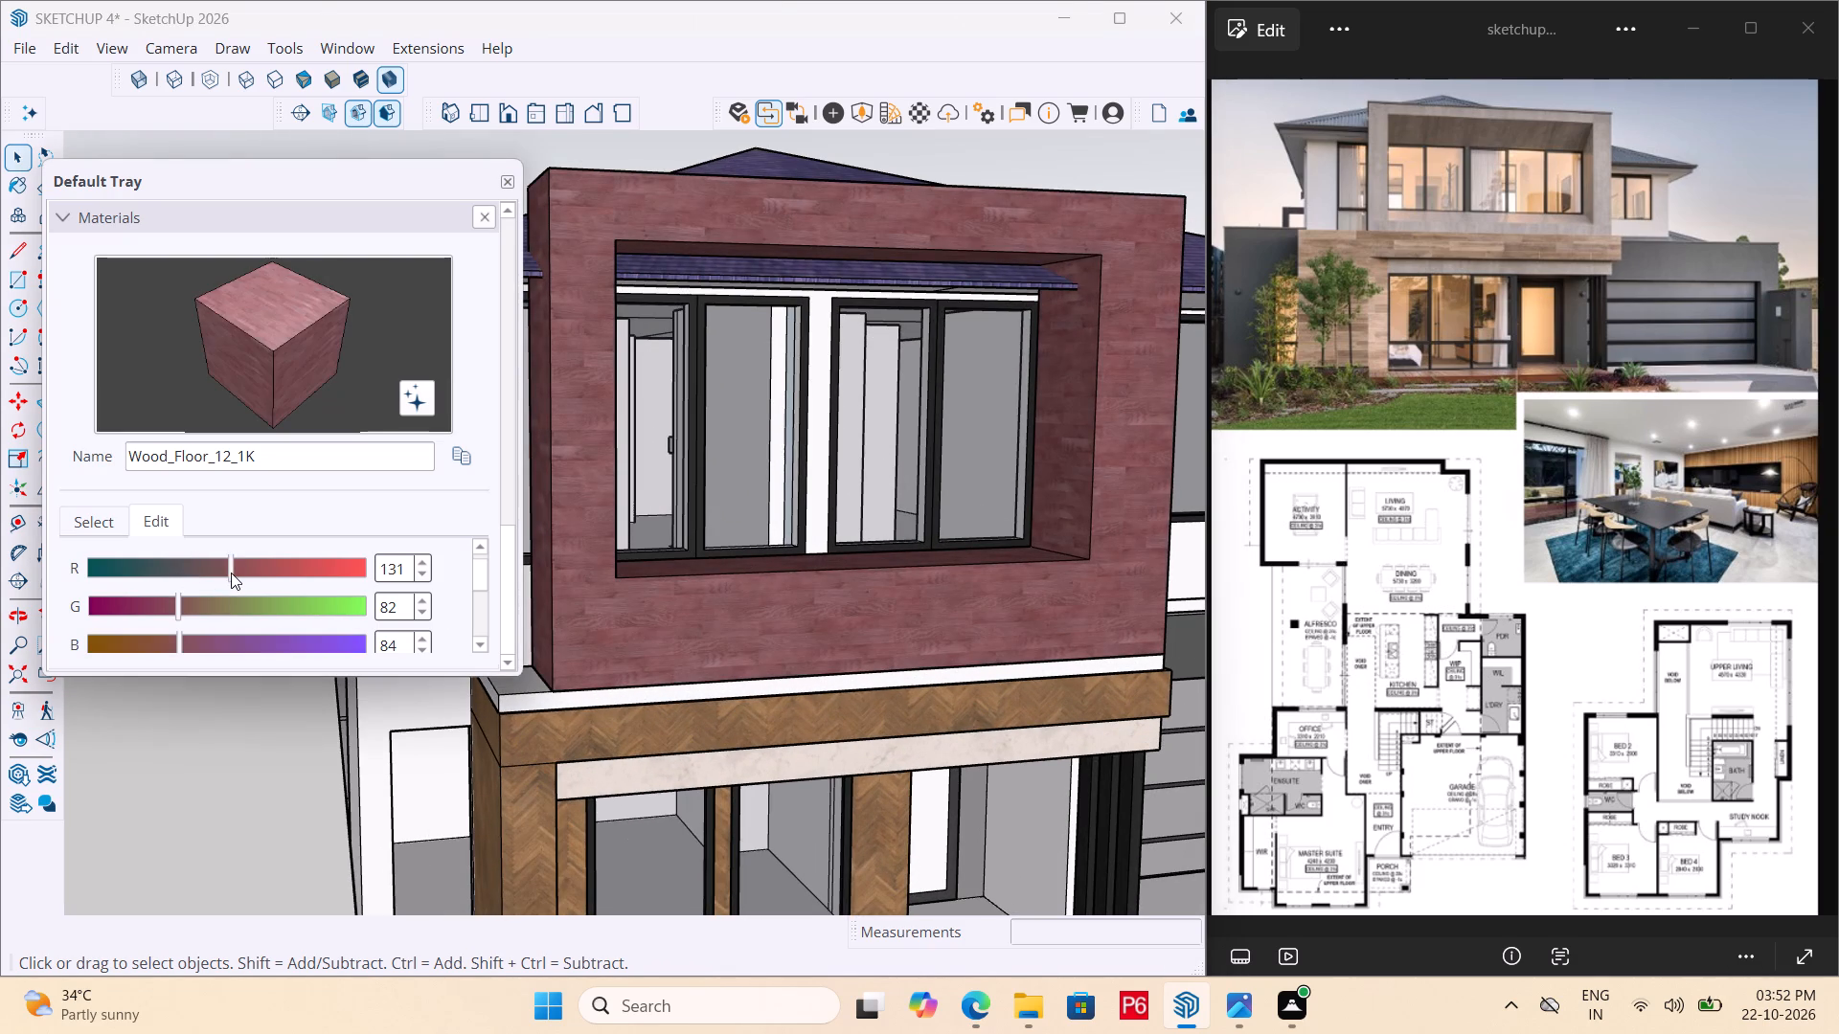
{"action": "left_click", "coordinate": [232, 573]}
{"action": "left_click_drag", "start_coordinate": [225, 574], "coordinate": [180, 577]}
{"action": "left_click", "coordinate": [165, 579]}
{"action": "left_click_drag", "start_coordinate": [164, 580], "coordinate": [215, 580]}
{"action": "left_click_drag", "start_coordinate": [212, 580], "coordinate": [188, 580]}
{"action": "left_click_drag", "start_coordinate": [184, 571], "coordinate": [127, 573]}
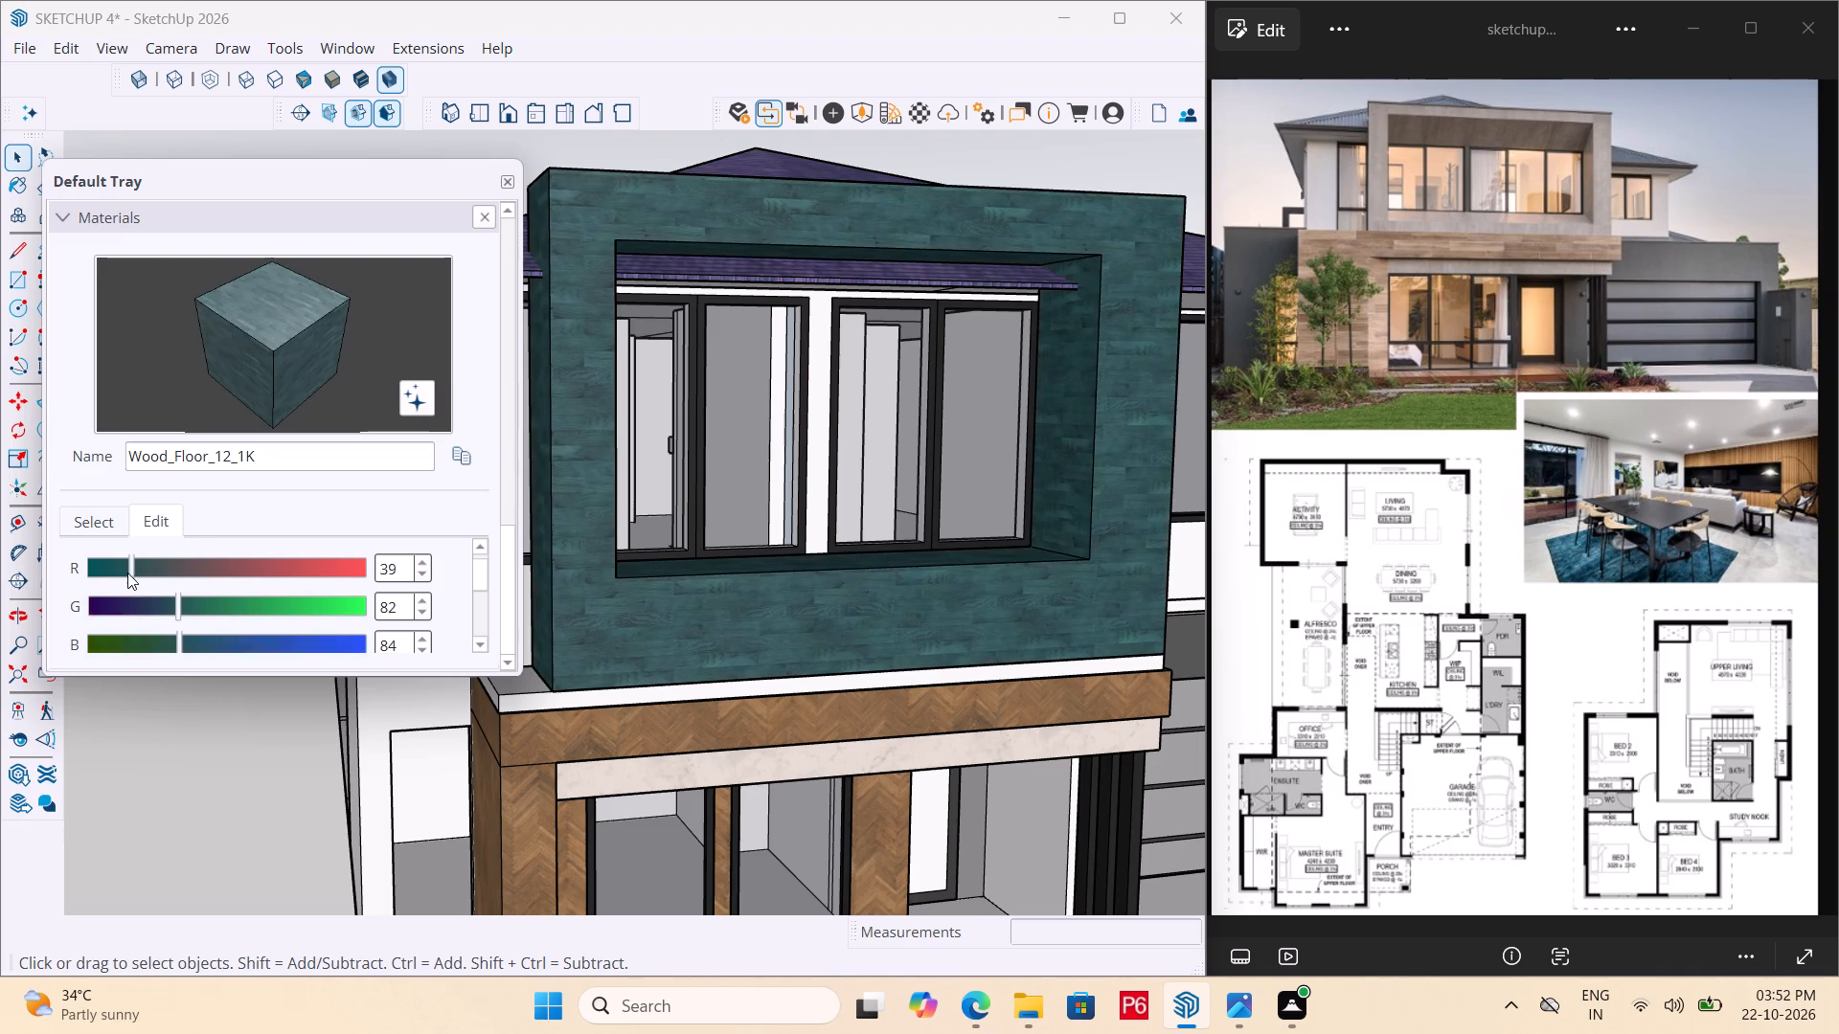
{"action": "left_click_drag", "start_coordinate": [127, 573], "coordinate": [91, 577]}
{"action": "left_click", "coordinate": [91, 577]}
{"action": "left_click_drag", "start_coordinate": [98, 577], "coordinate": [187, 573]}
{"action": "left_click_drag", "start_coordinate": [195, 573], "coordinate": [333, 577]}
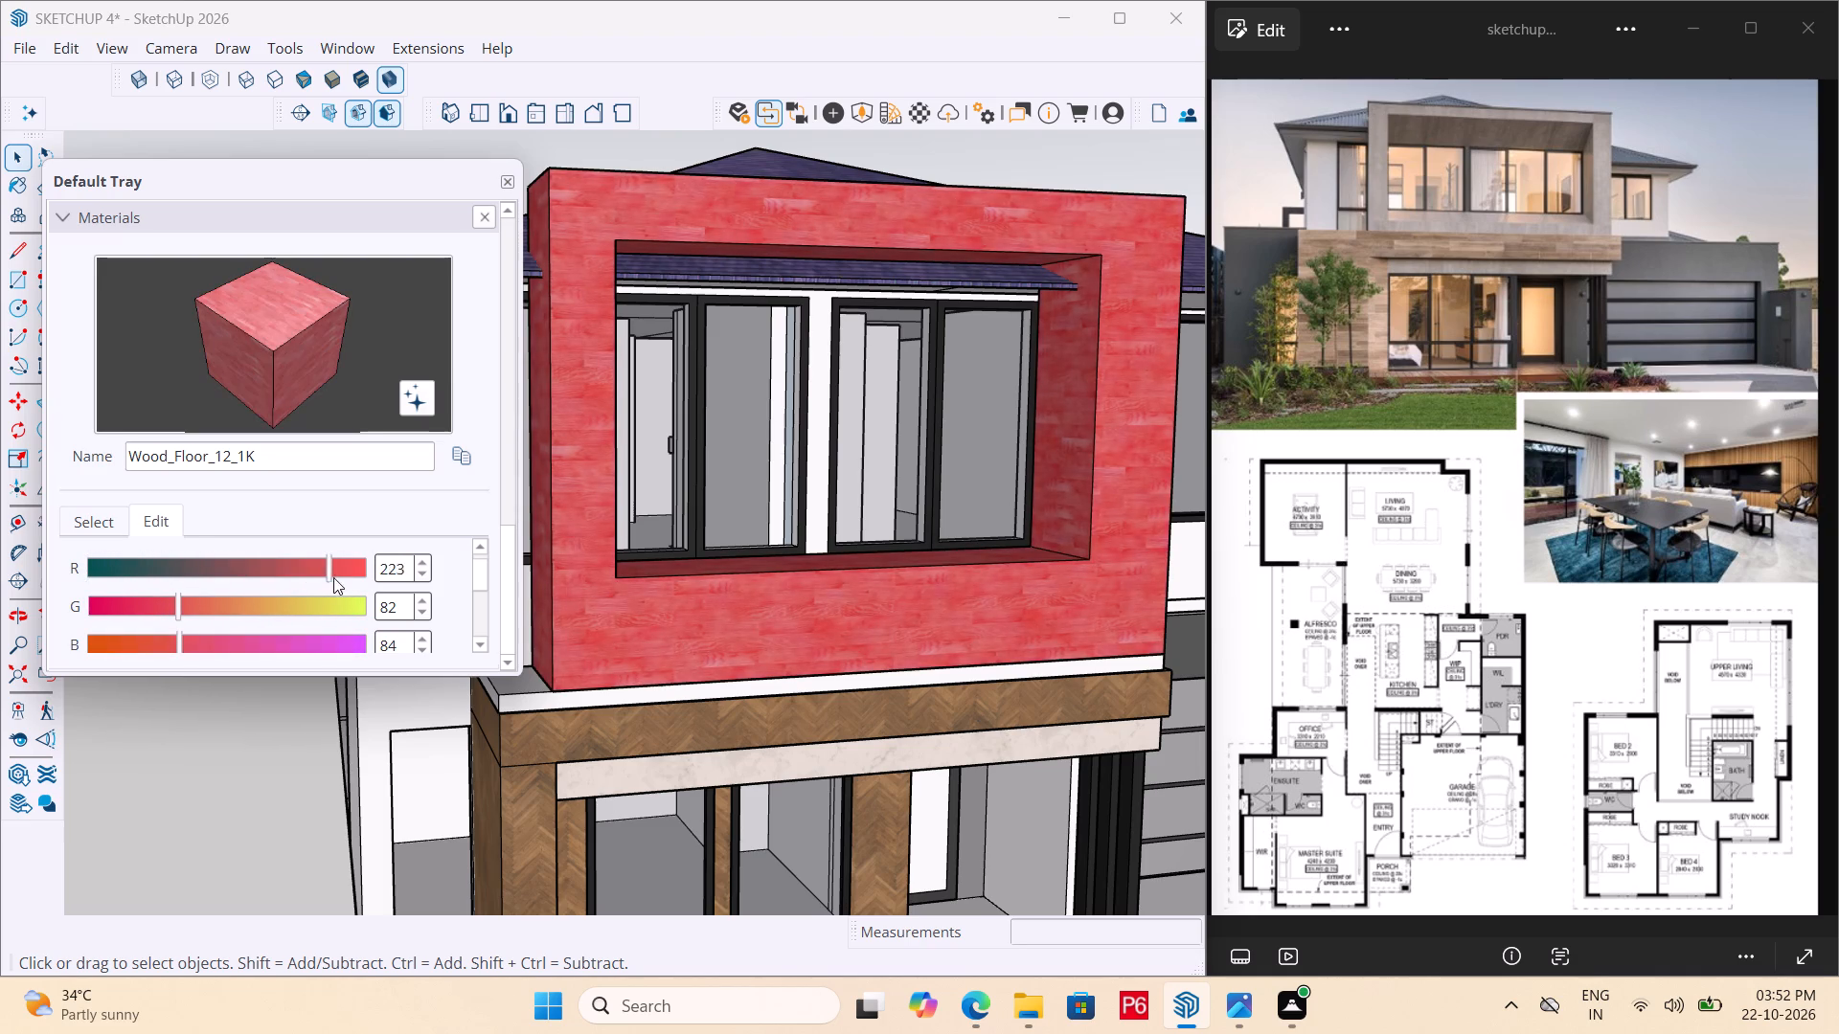
{"action": "left_click_drag", "start_coordinate": [333, 577], "coordinate": [345, 577]}
{"action": "left_click_drag", "start_coordinate": [323, 580], "coordinate": [229, 583]}
{"action": "left_click", "coordinate": [226, 583]}
{"action": "left_click_drag", "start_coordinate": [236, 579], "coordinate": [266, 575]}
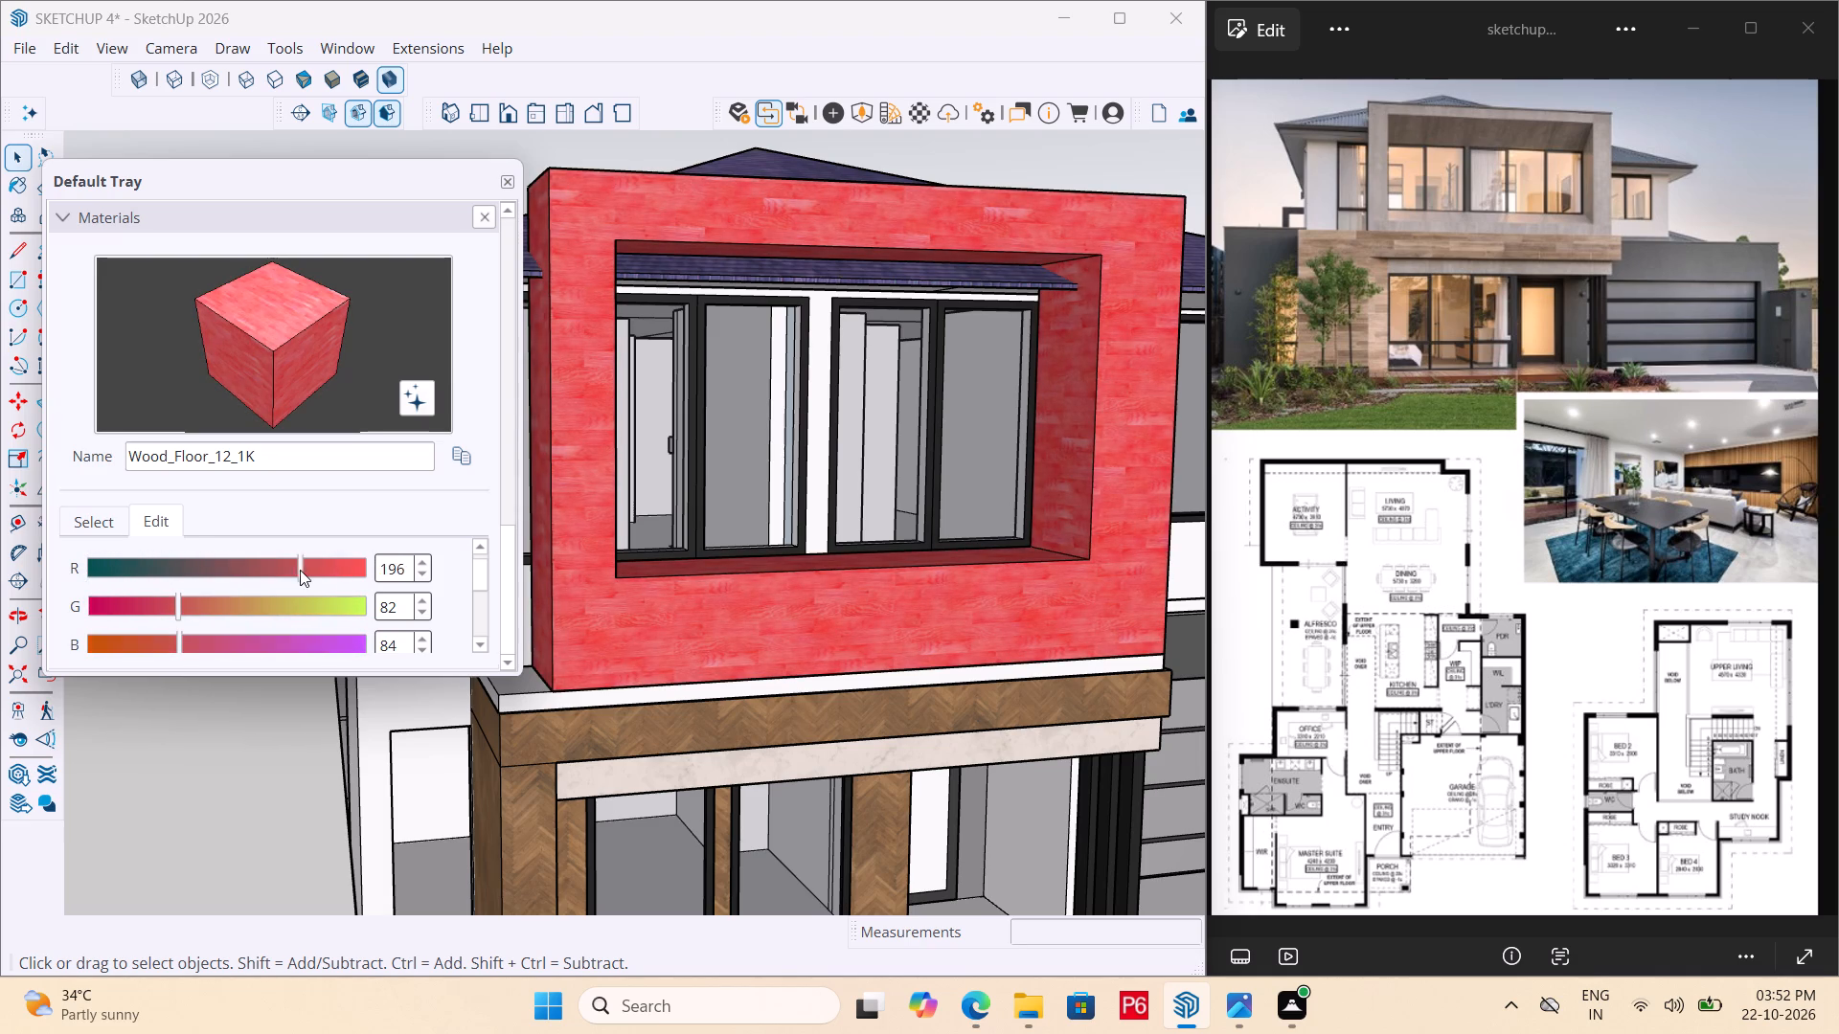
{"action": "double_click", "coordinate": [300, 570]}
{"action": "left_click_drag", "start_coordinate": [256, 570], "coordinate": [237, 569]}
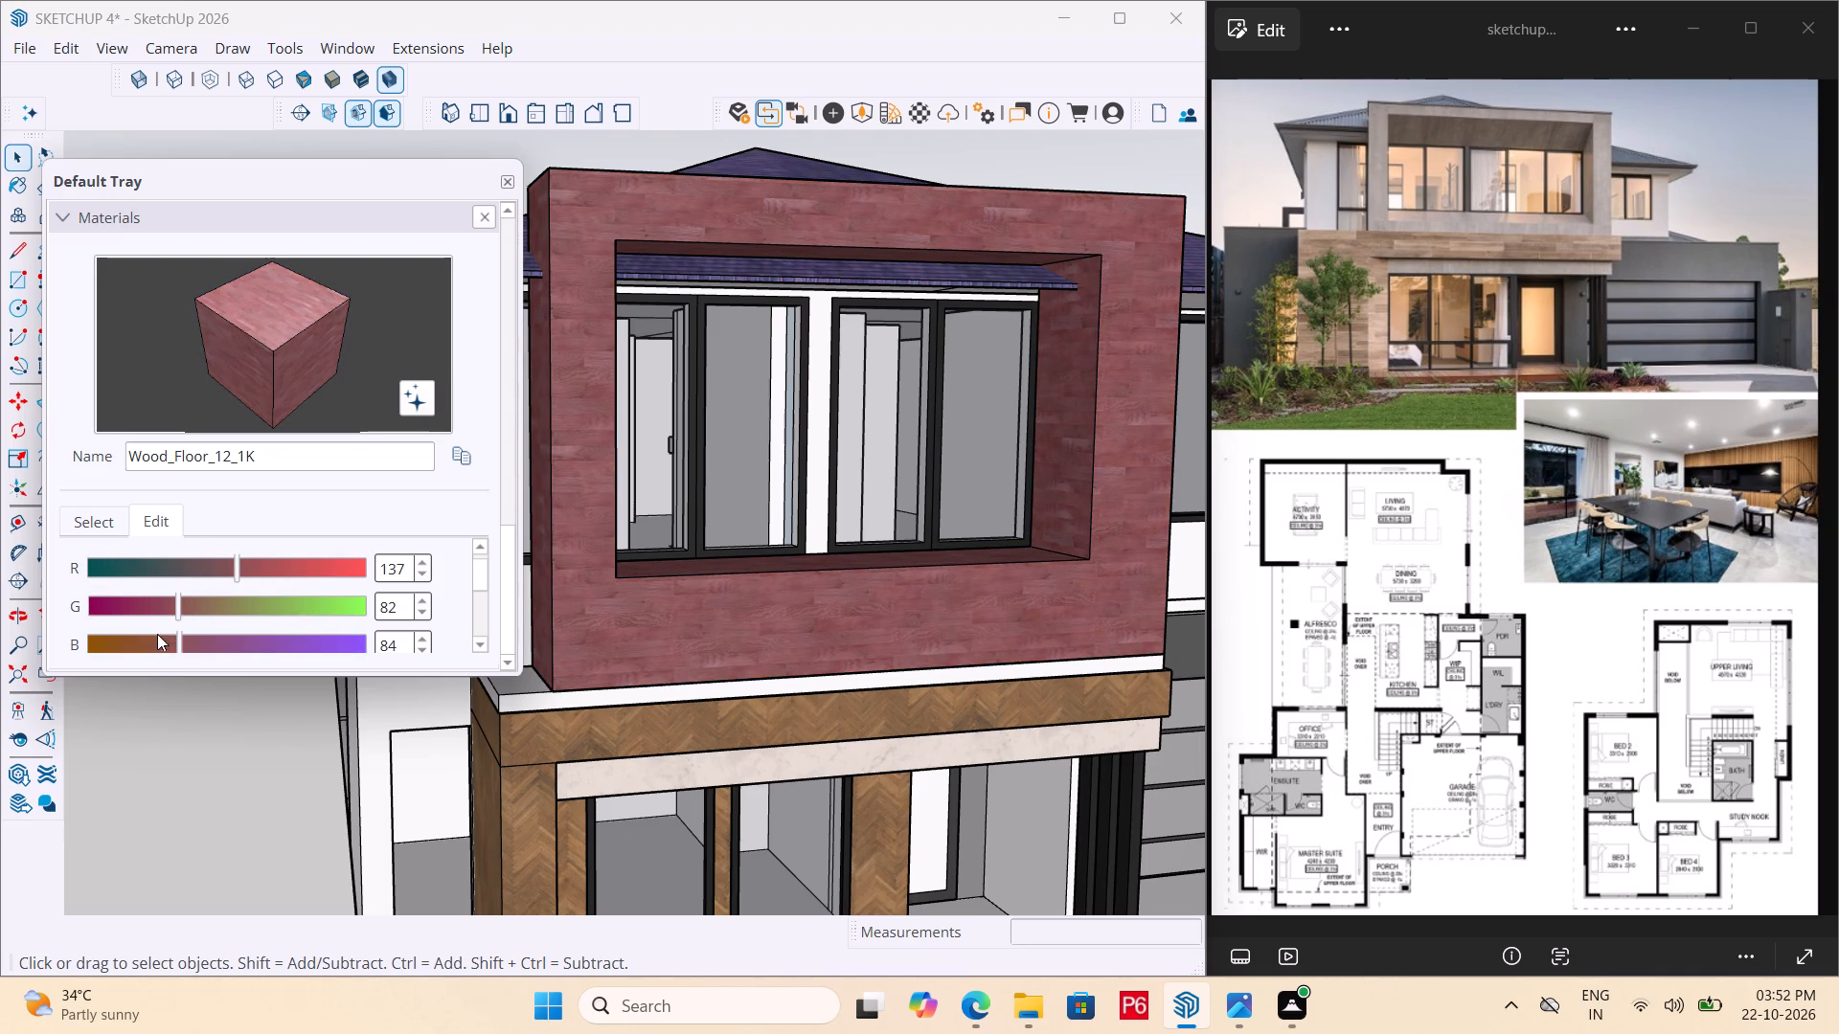
Adjust the Wood_Floor_12_1K colour to a green value of 119 and a blue value of 111, and check it on the whole facade.
{"action": "left_click", "coordinate": [193, 613]}
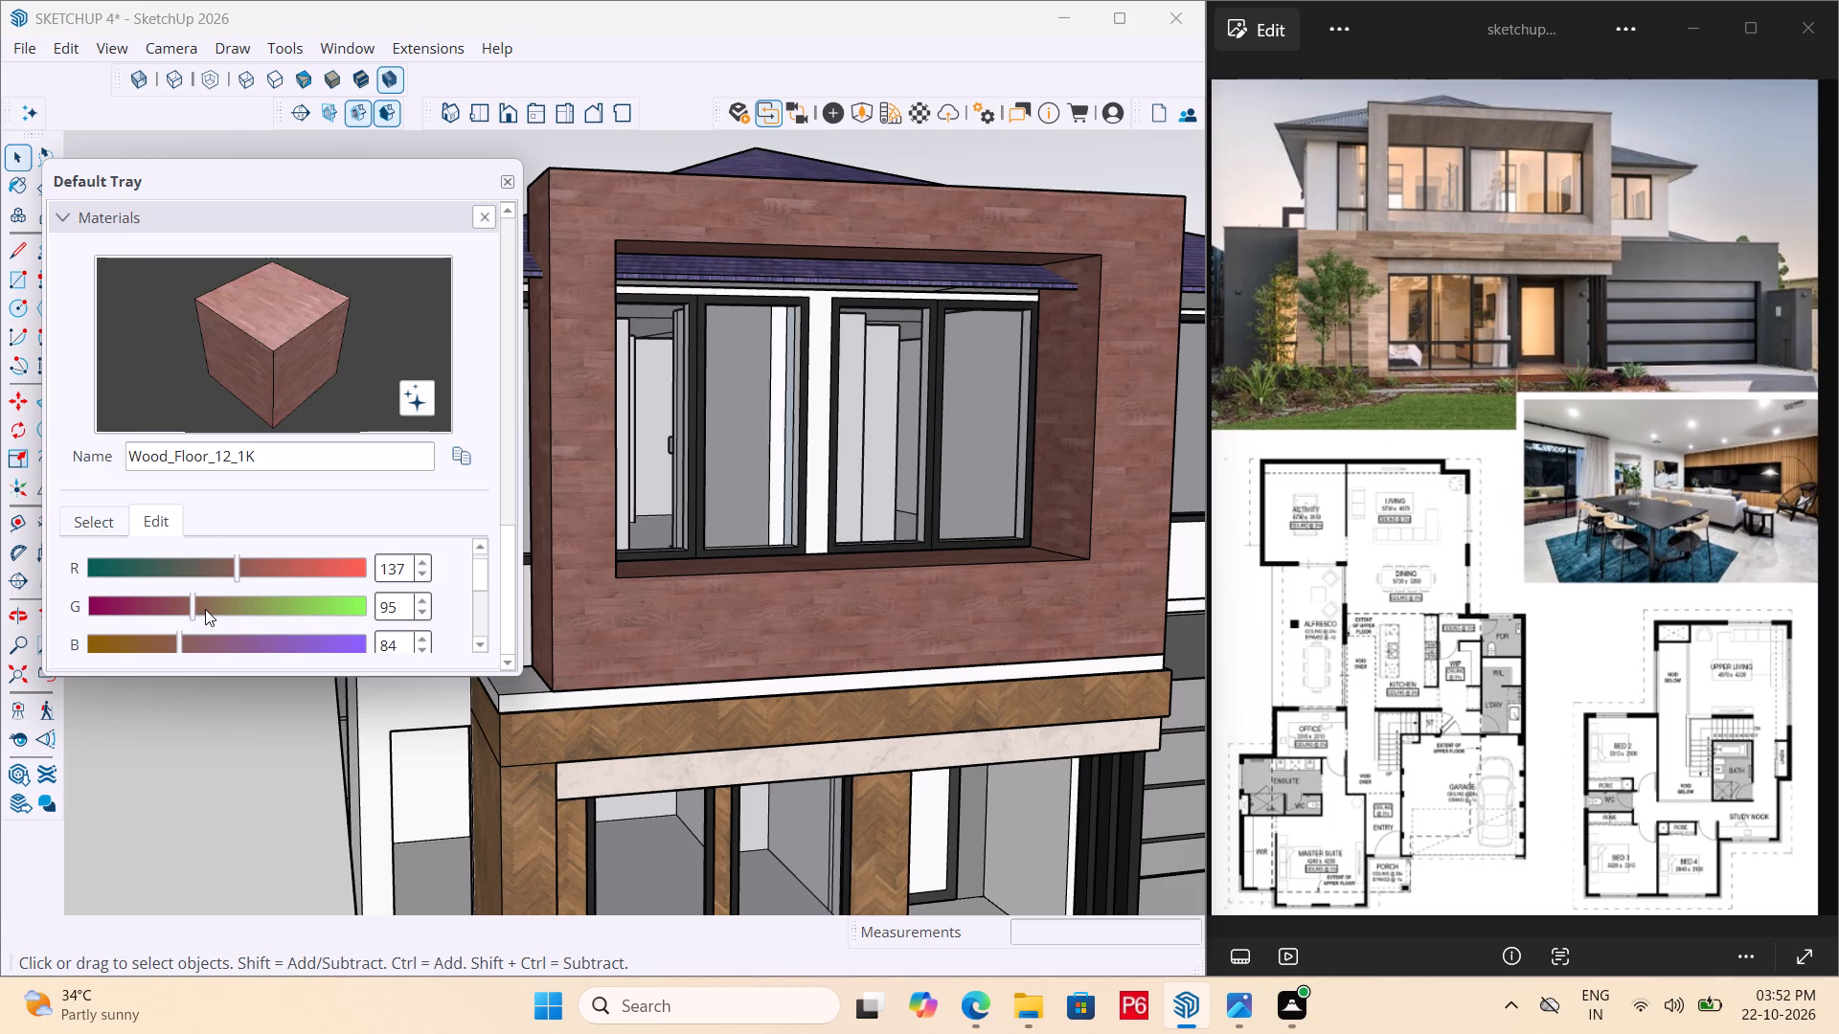
{"action": "left_click", "coordinate": [205, 609]}
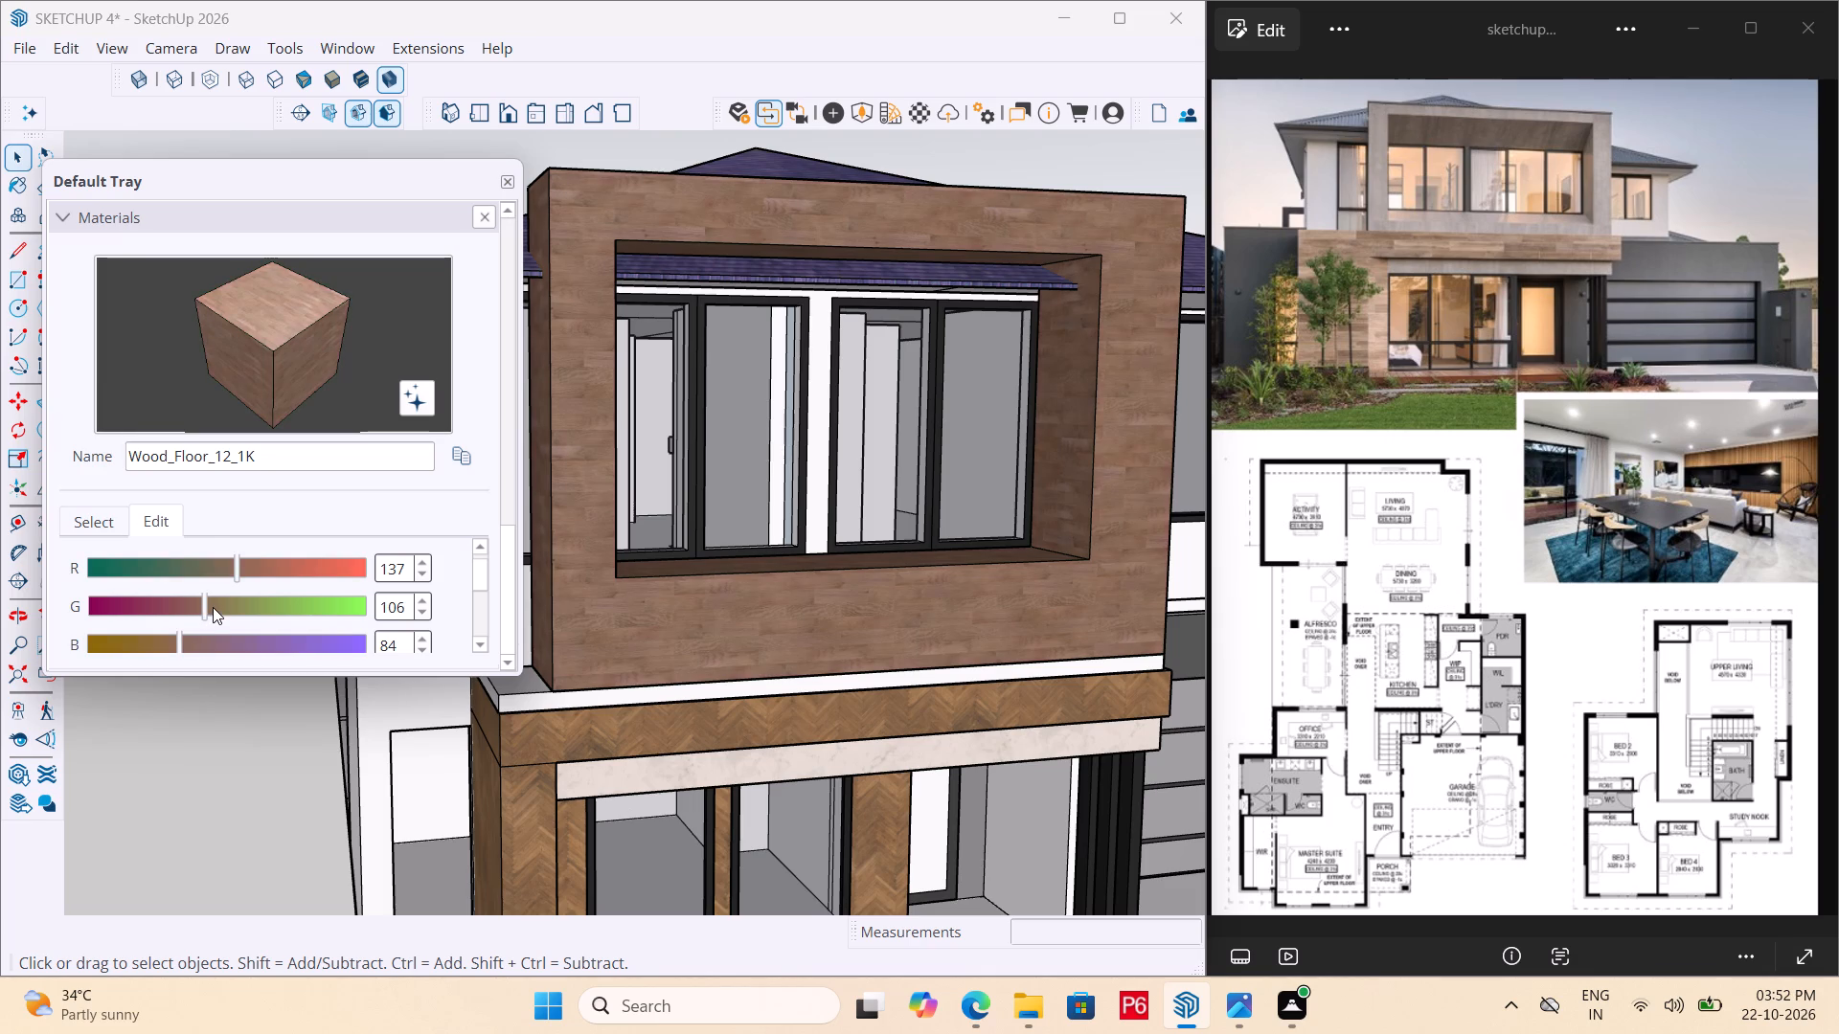
{"action": "left_click", "coordinate": [217, 606]}
{"action": "left_click", "coordinate": [157, 645]}
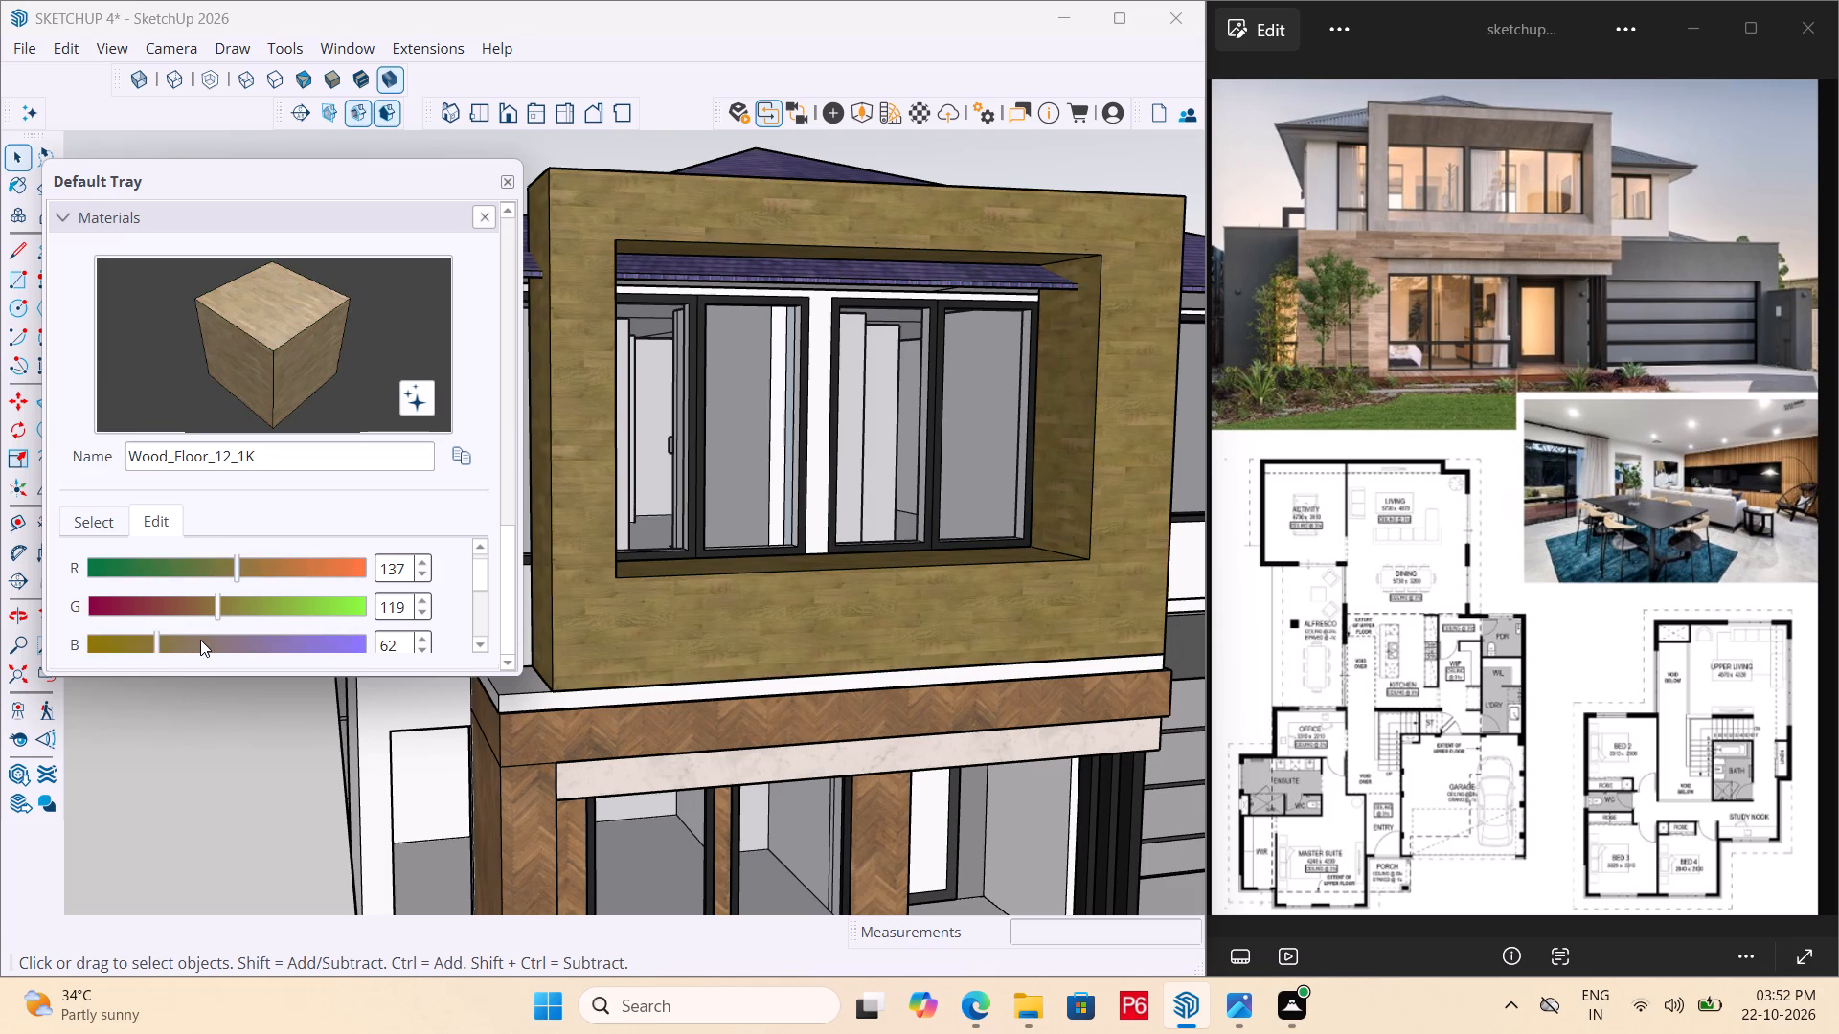
{"action": "left_click", "coordinate": [200, 640]}
{"action": "left_click", "coordinate": [221, 641]}
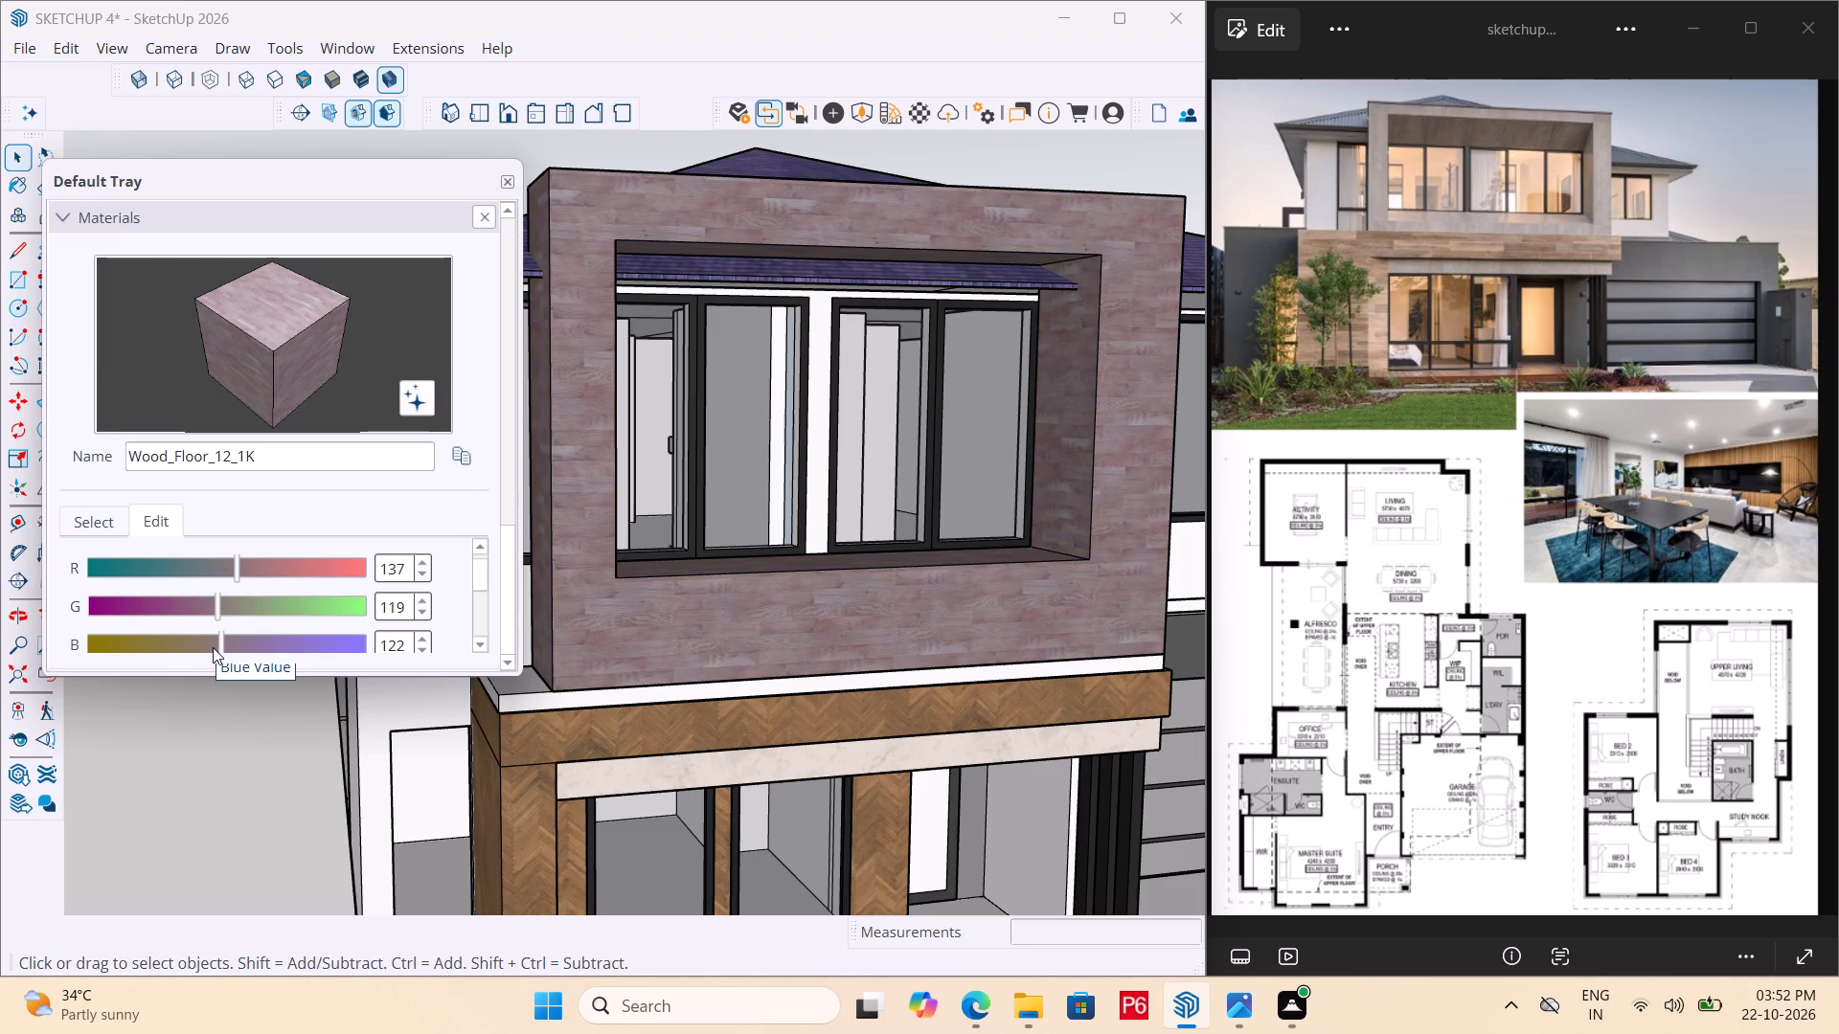
{"action": "left_click", "coordinate": [210, 645]}
{"action": "scroll", "coordinate": [675, 538], "scroll_direction": "down", "scroll_amount": 7}
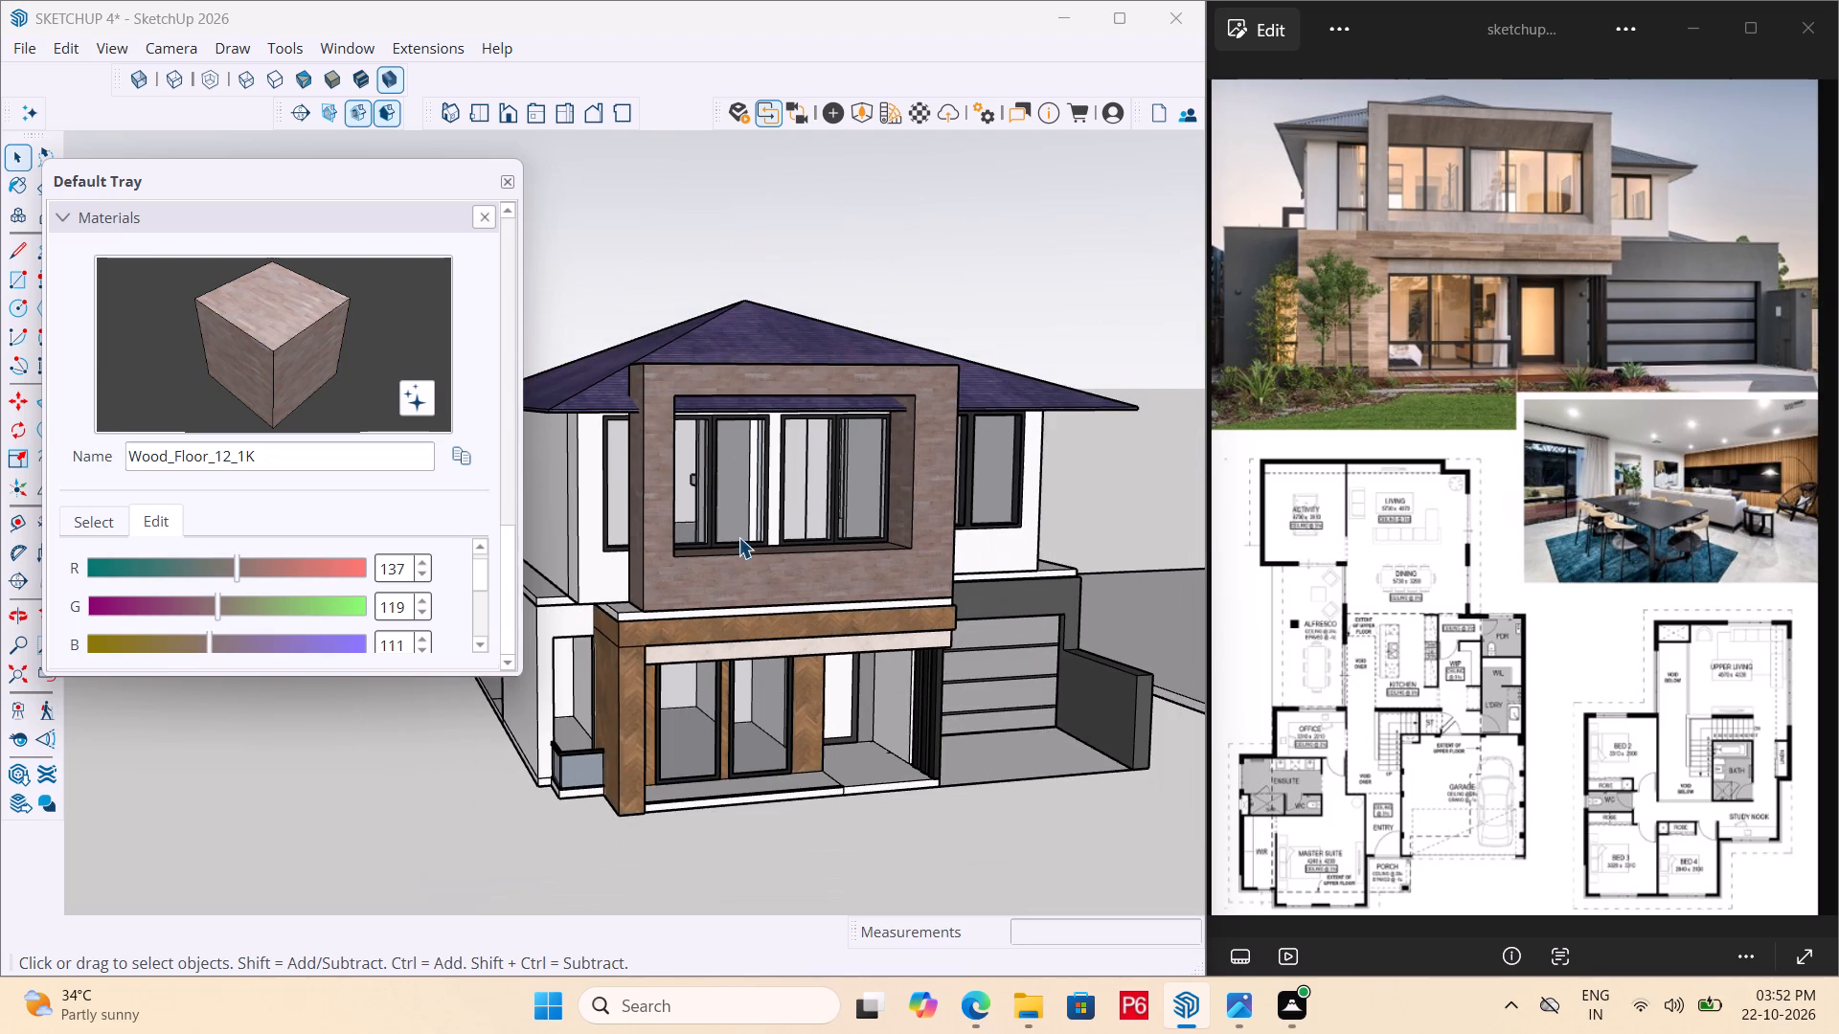
{"action": "left_click", "coordinate": [982, 820]}
{"action": "left_click", "coordinate": [970, 810]}
Save the house model and close the materials tray.
{"action": "key", "text": "ctrl+s"}
{"action": "key", "text": "ctrl+s"}
{"action": "key", "text": "ctrl+s"}
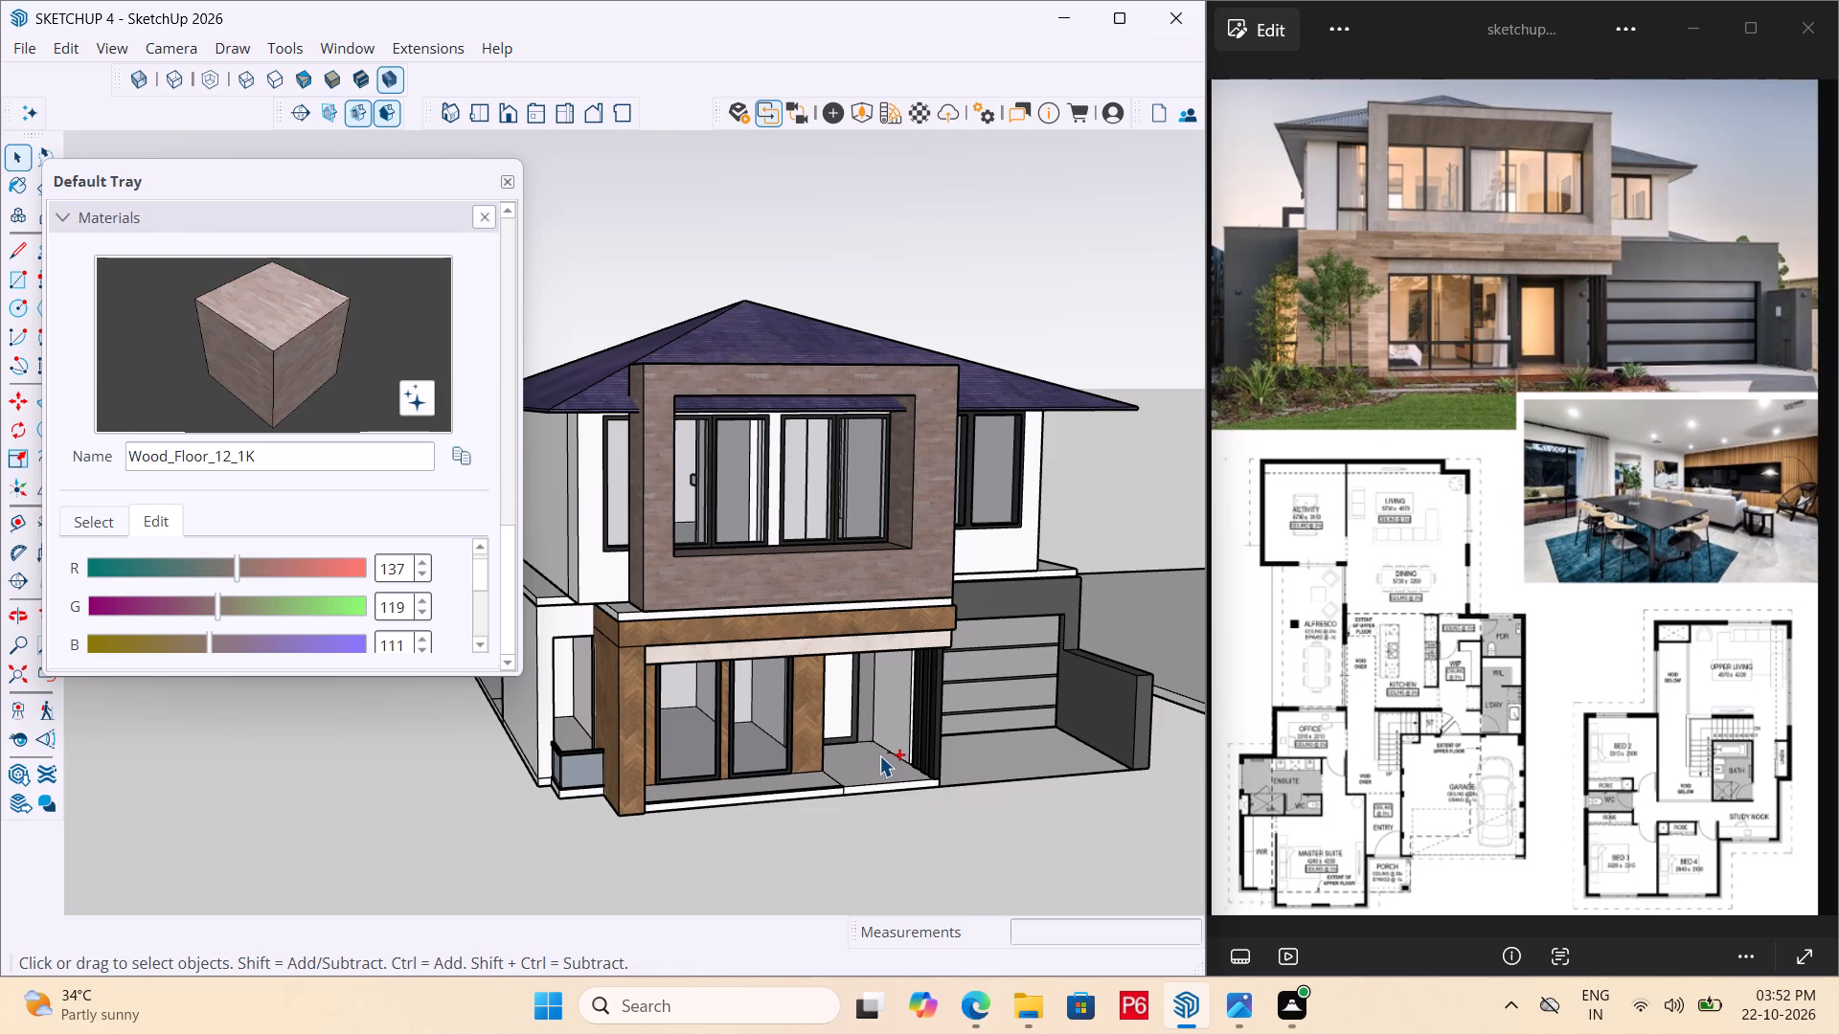
{"action": "key", "text": "ctrl+s"}
{"action": "key", "text": "ctrl+s"}
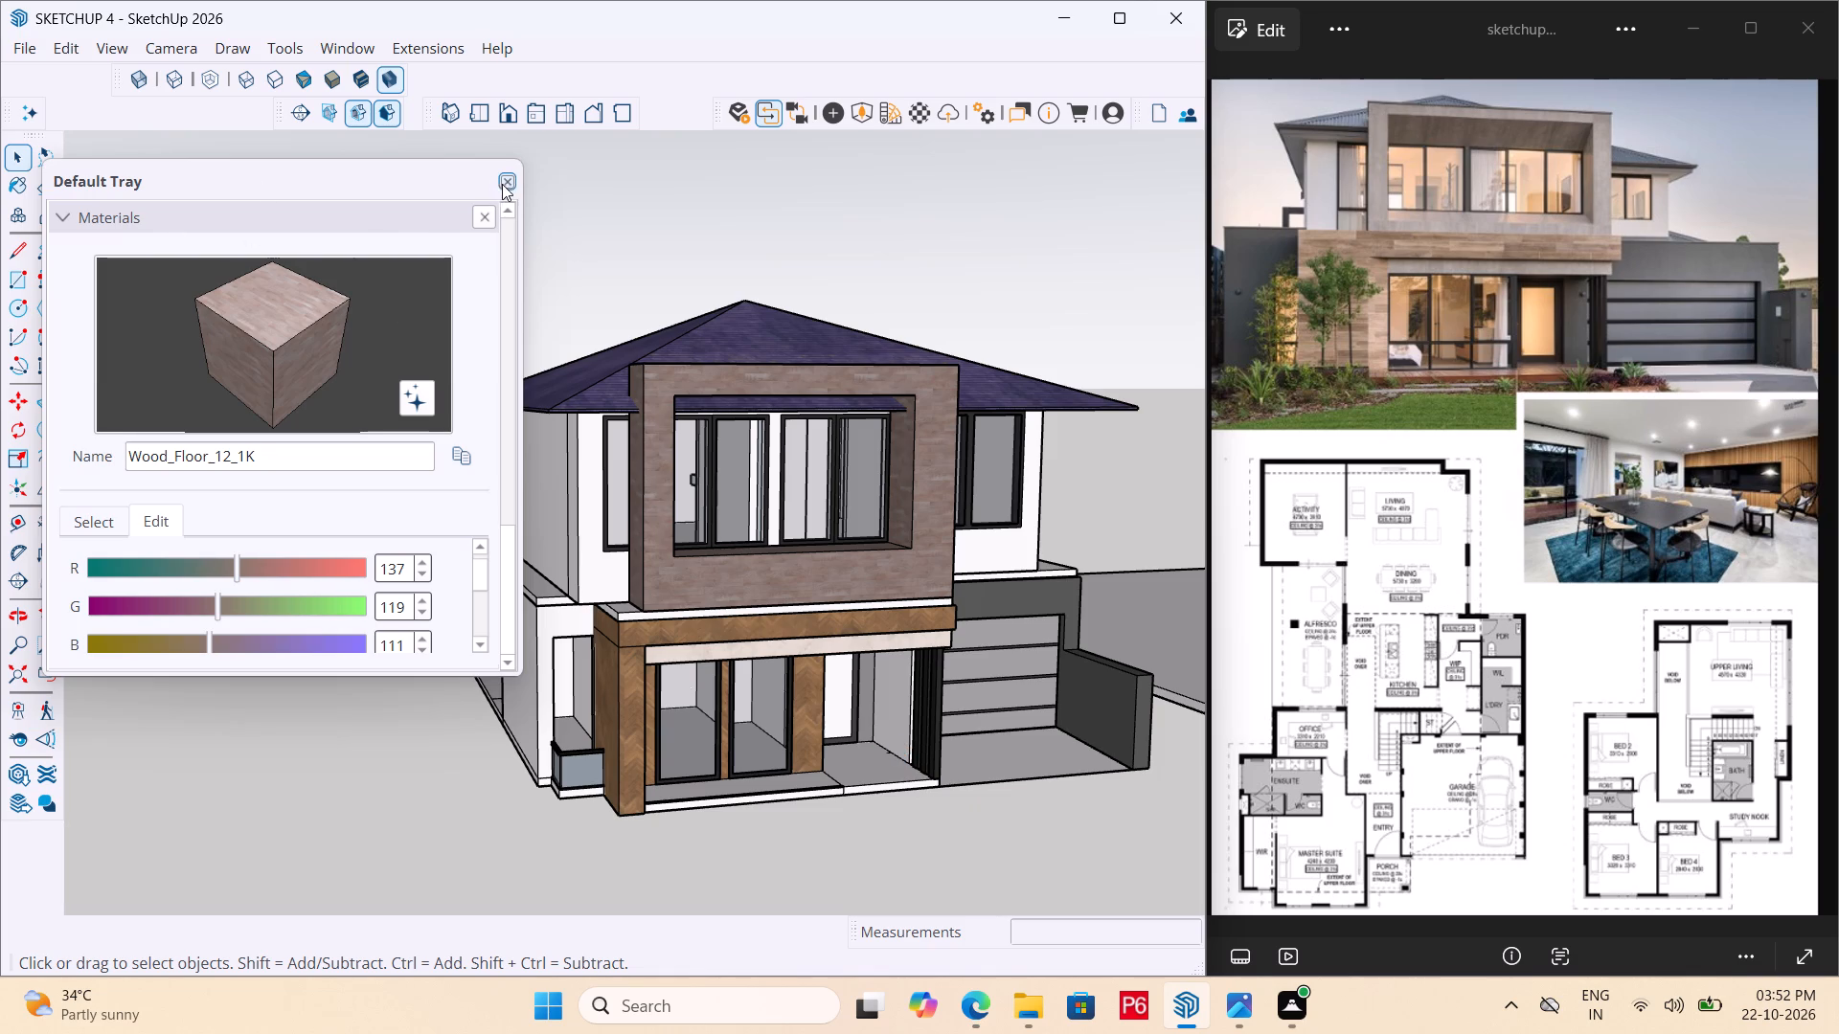
{"action": "left_click", "coordinate": [506, 183]}
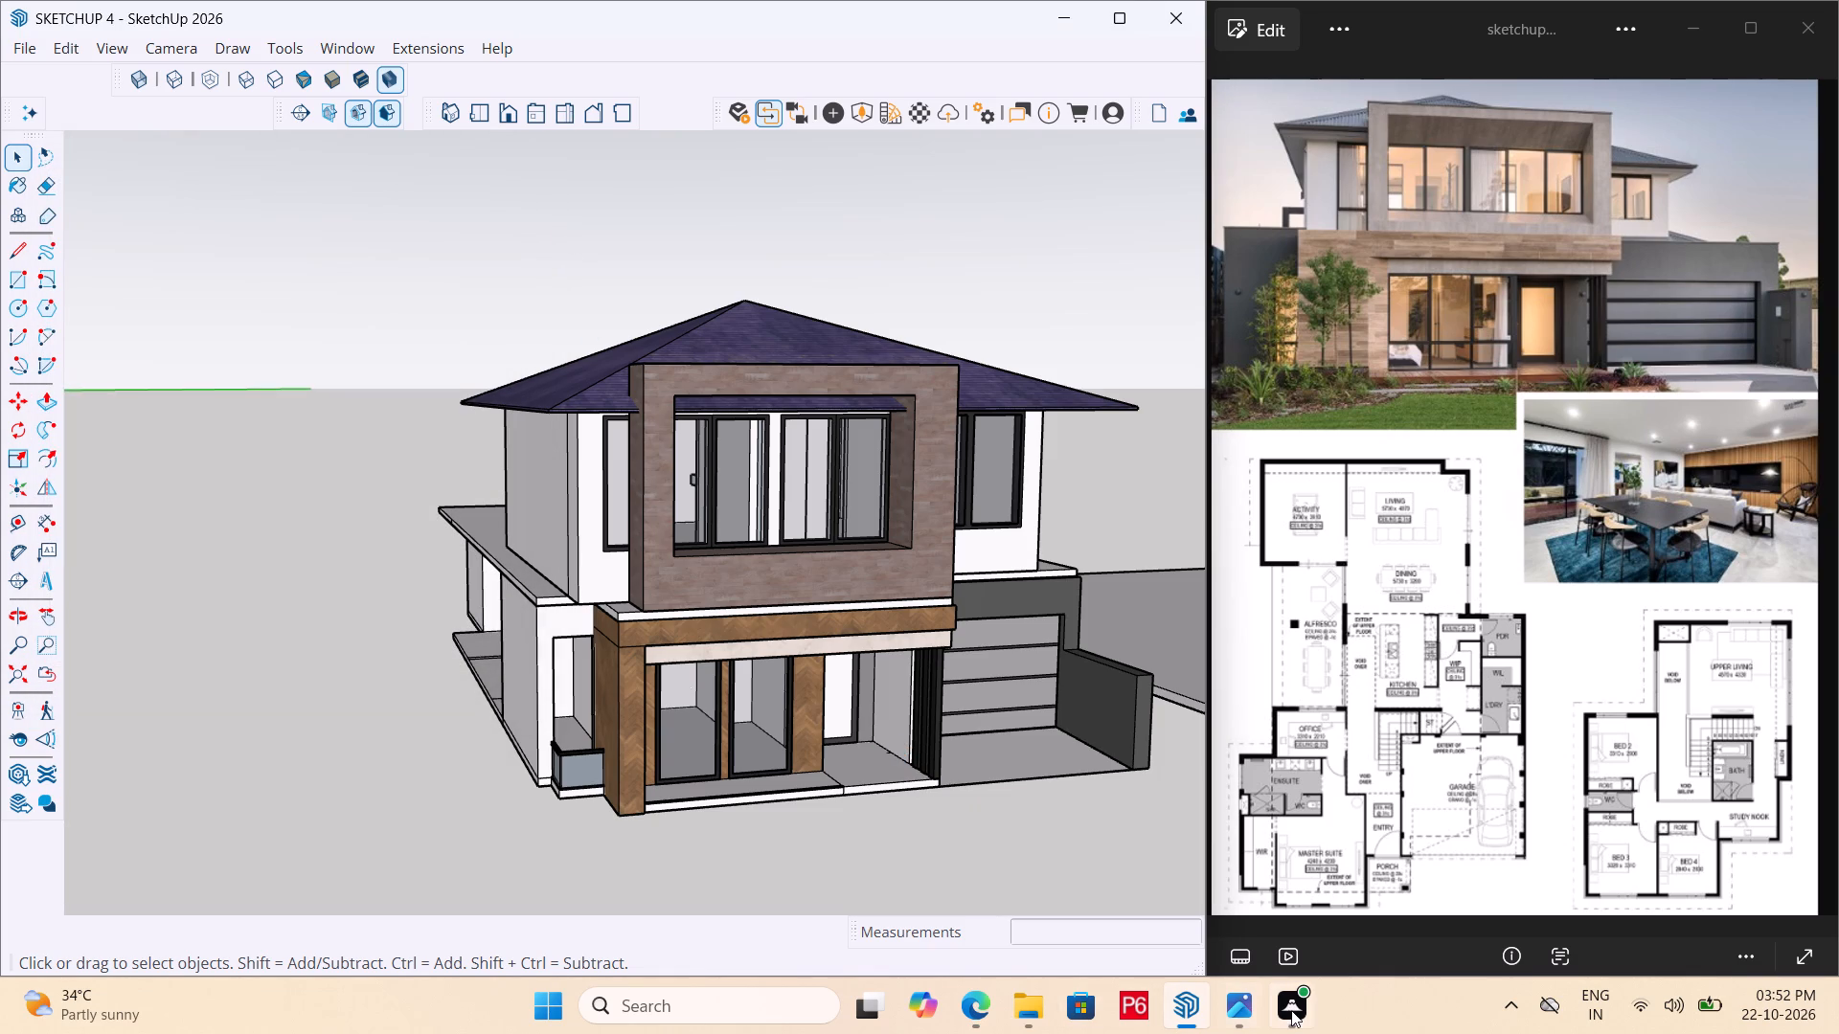
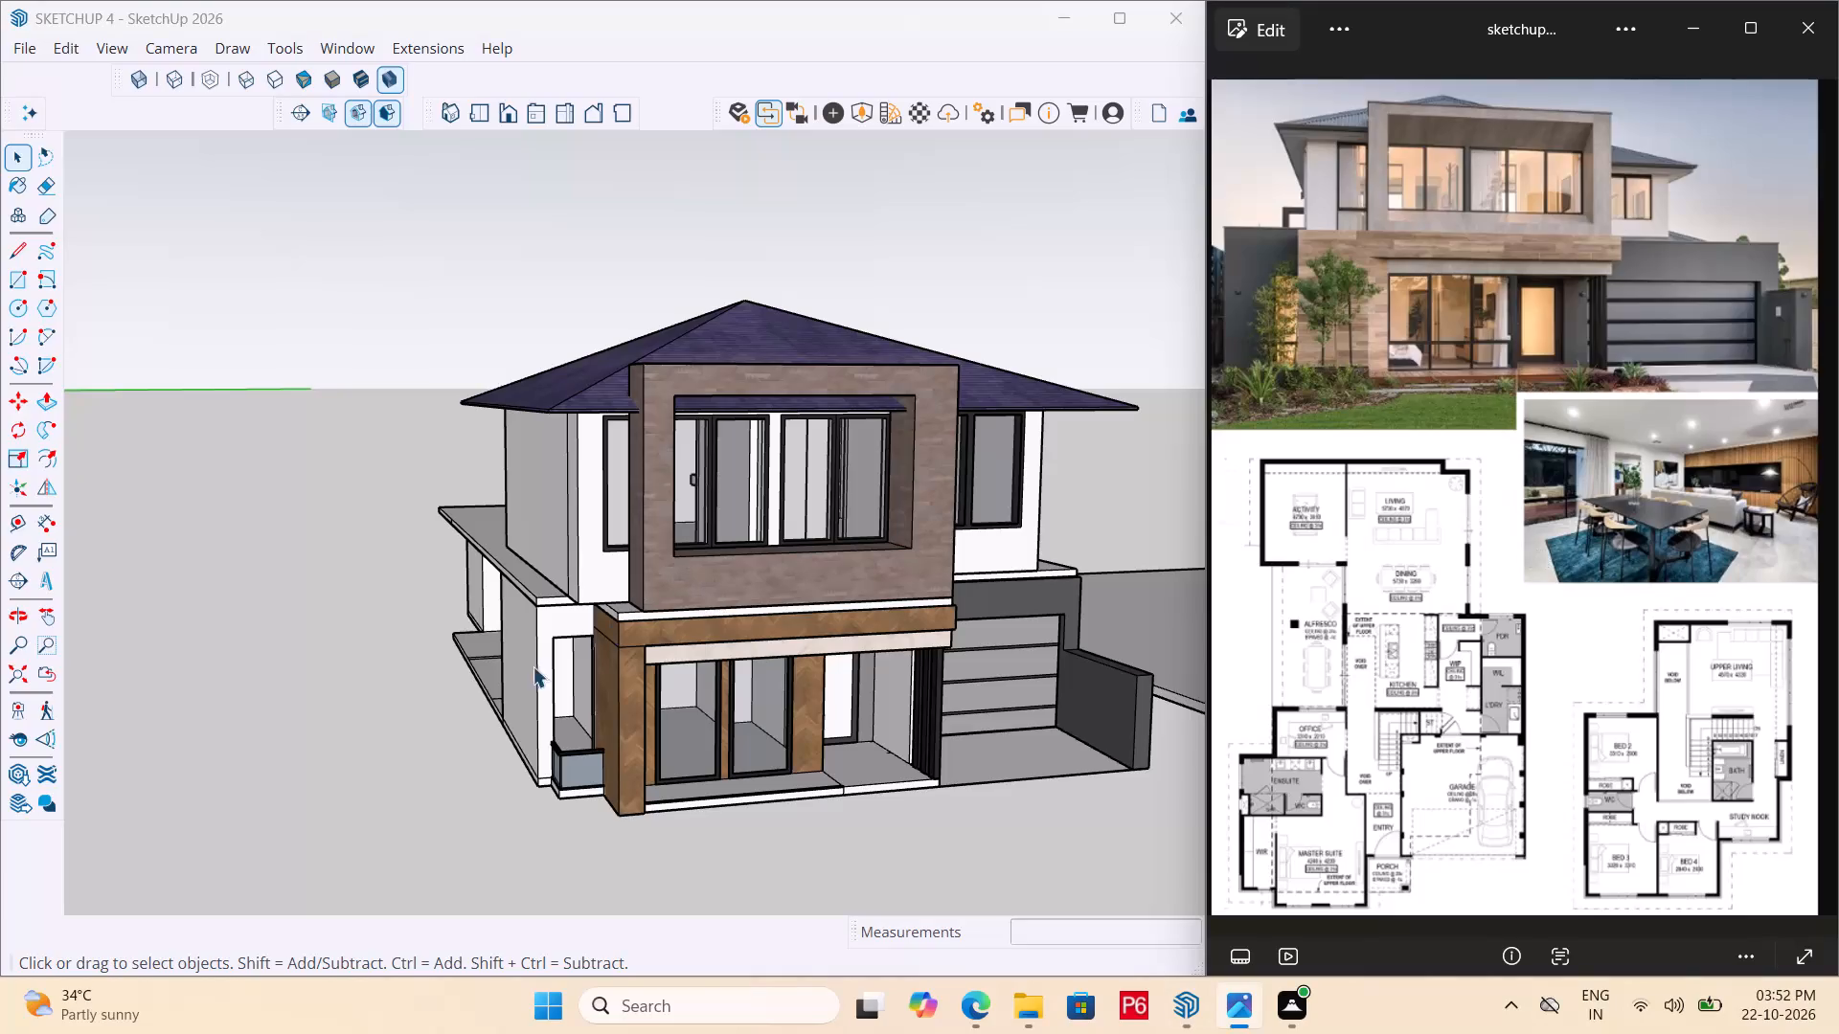
Examine the two-storey house model from the front, sides and rear against the reference photo and floor plans.
{"action": "double_click", "coordinate": [350, 673]}
{"action": "middle_click_drag", "start_coordinate": [746, 663], "coordinate": [1123, 570]}
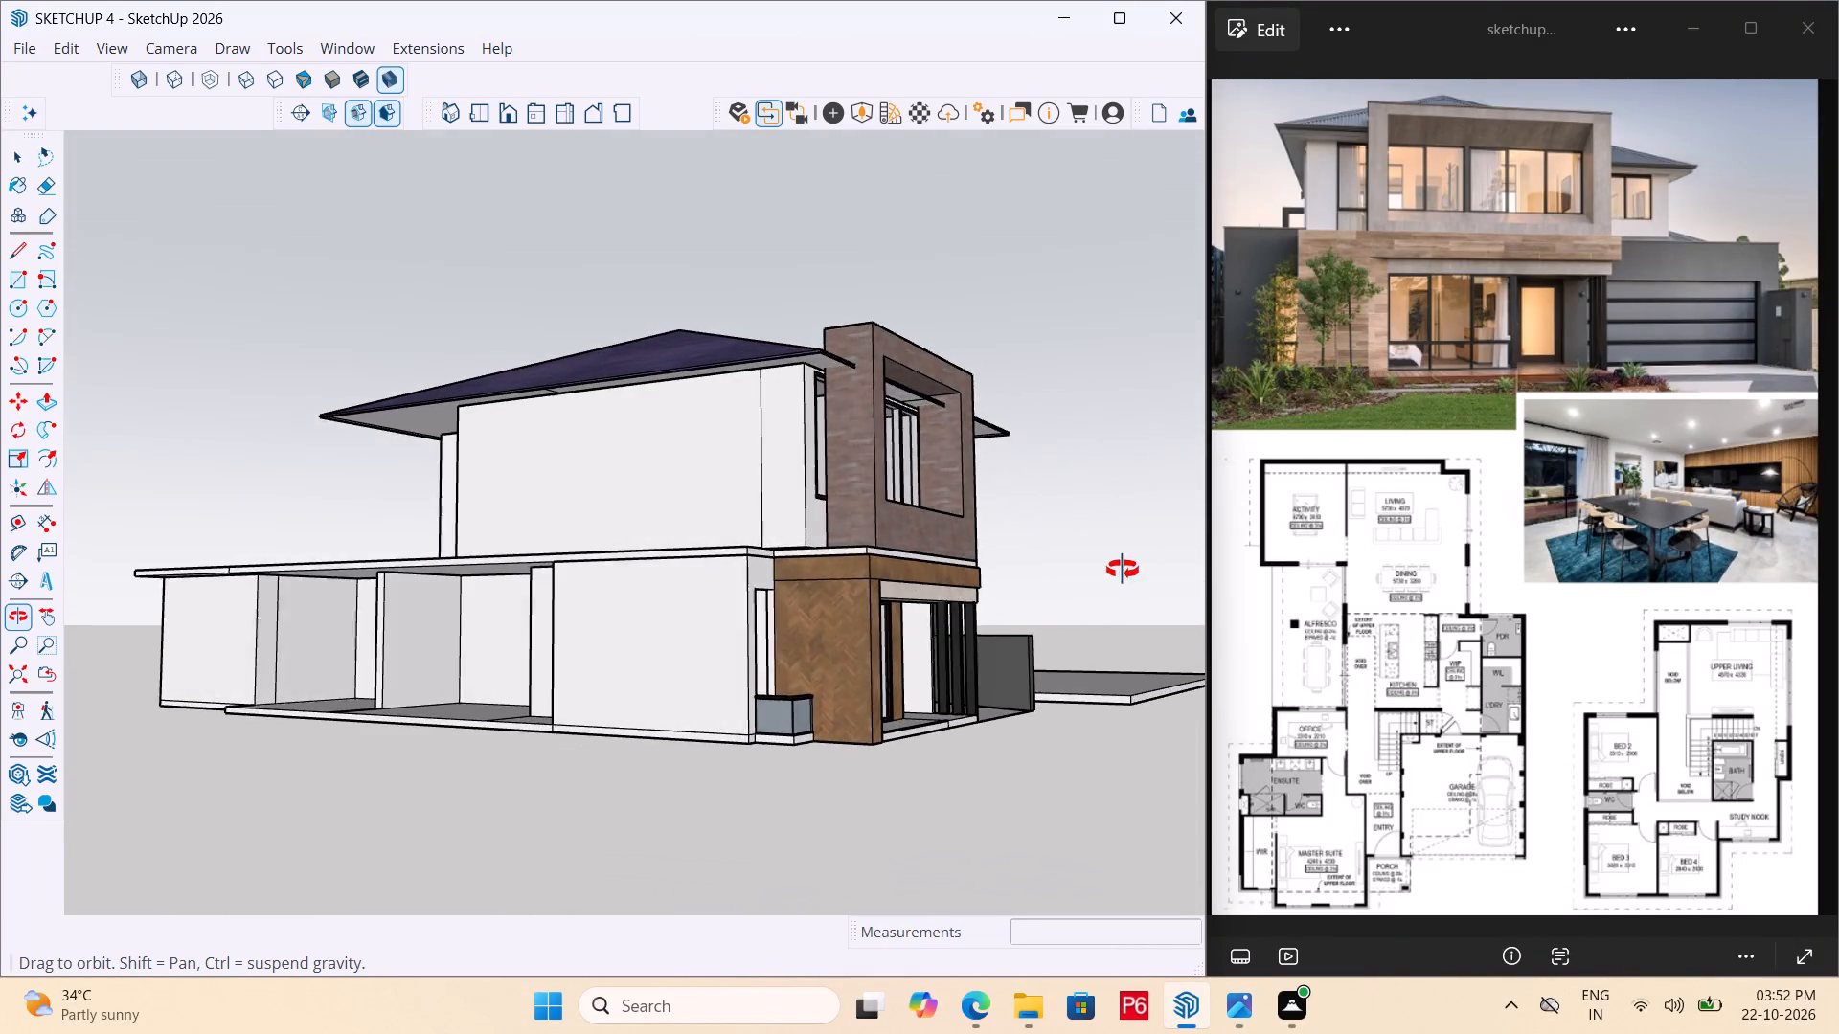
{"action": "middle_click_drag", "start_coordinate": [1123, 570], "coordinate": [375, 664]}
{"action": "scroll", "coordinate": [756, 668], "scroll_direction": "down", "scroll_amount": 5}
{"action": "middle_click_drag", "start_coordinate": [972, 679], "coordinate": [407, 675]}
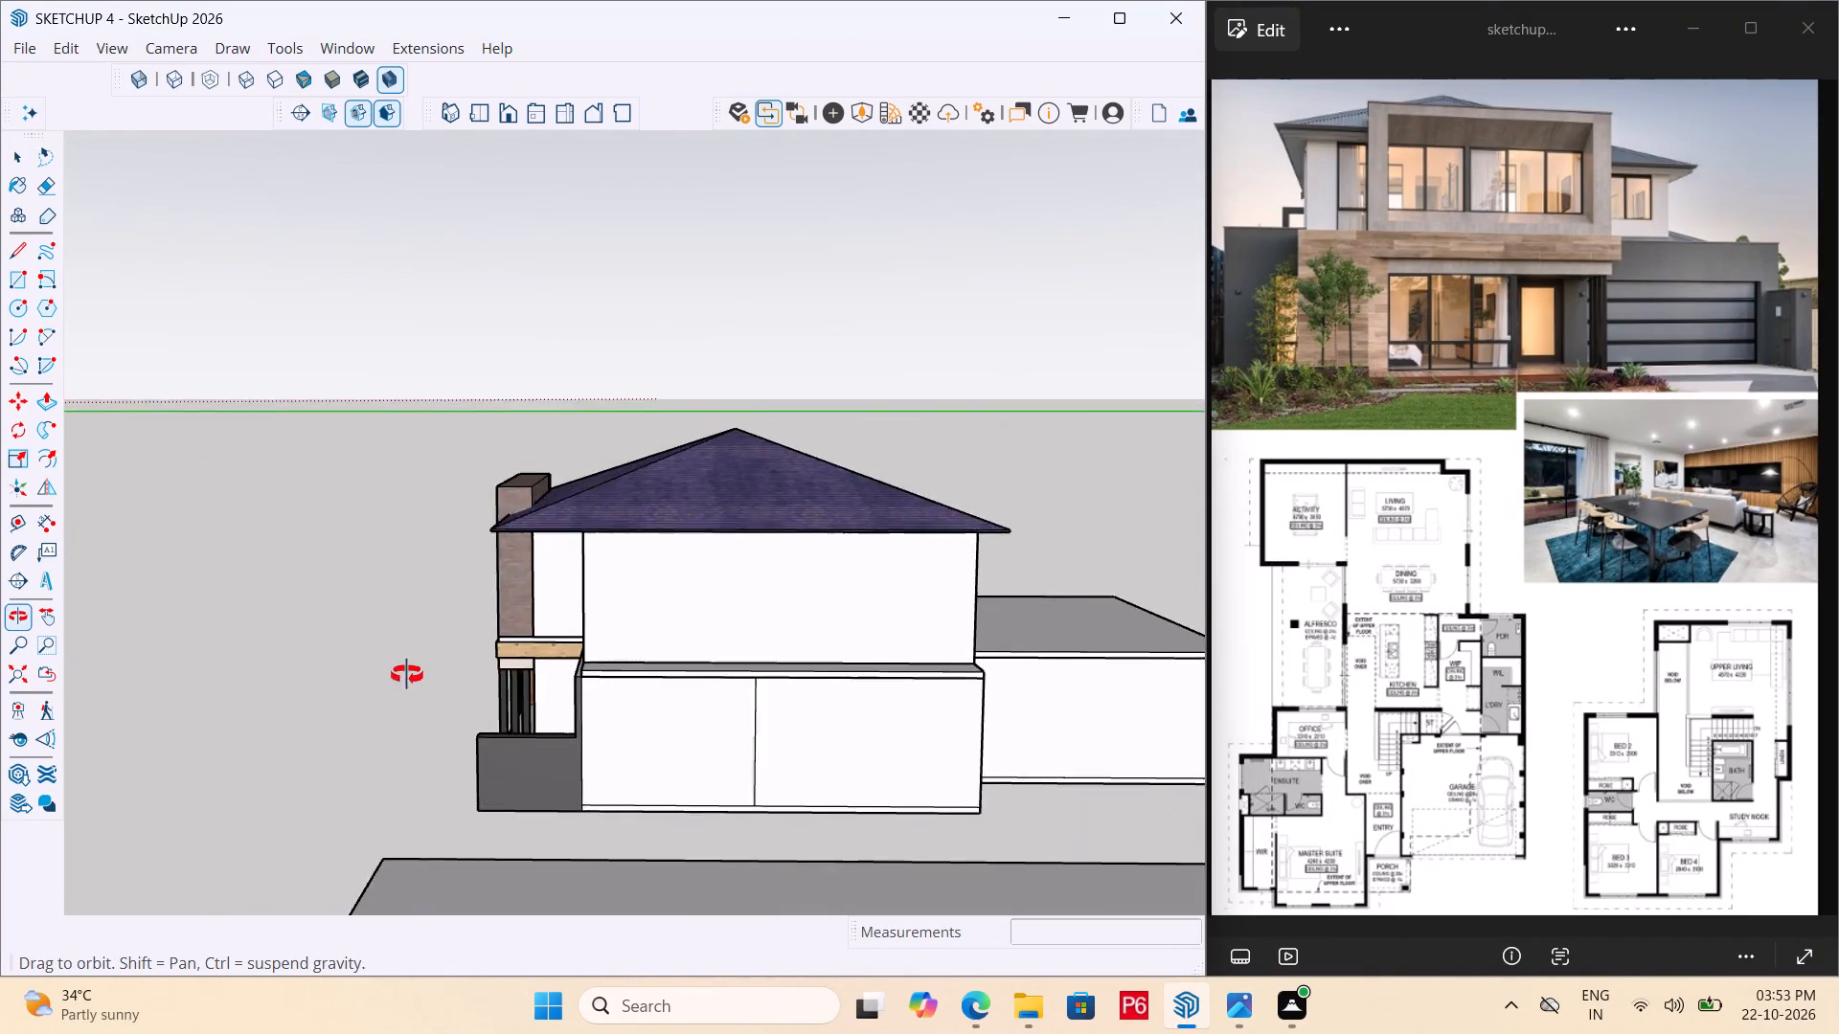
{"action": "middle_click_drag", "start_coordinate": [407, 675], "coordinate": [896, 651]}
{"action": "middle_click_drag", "start_coordinate": [437, 614], "coordinate": [858, 625]}
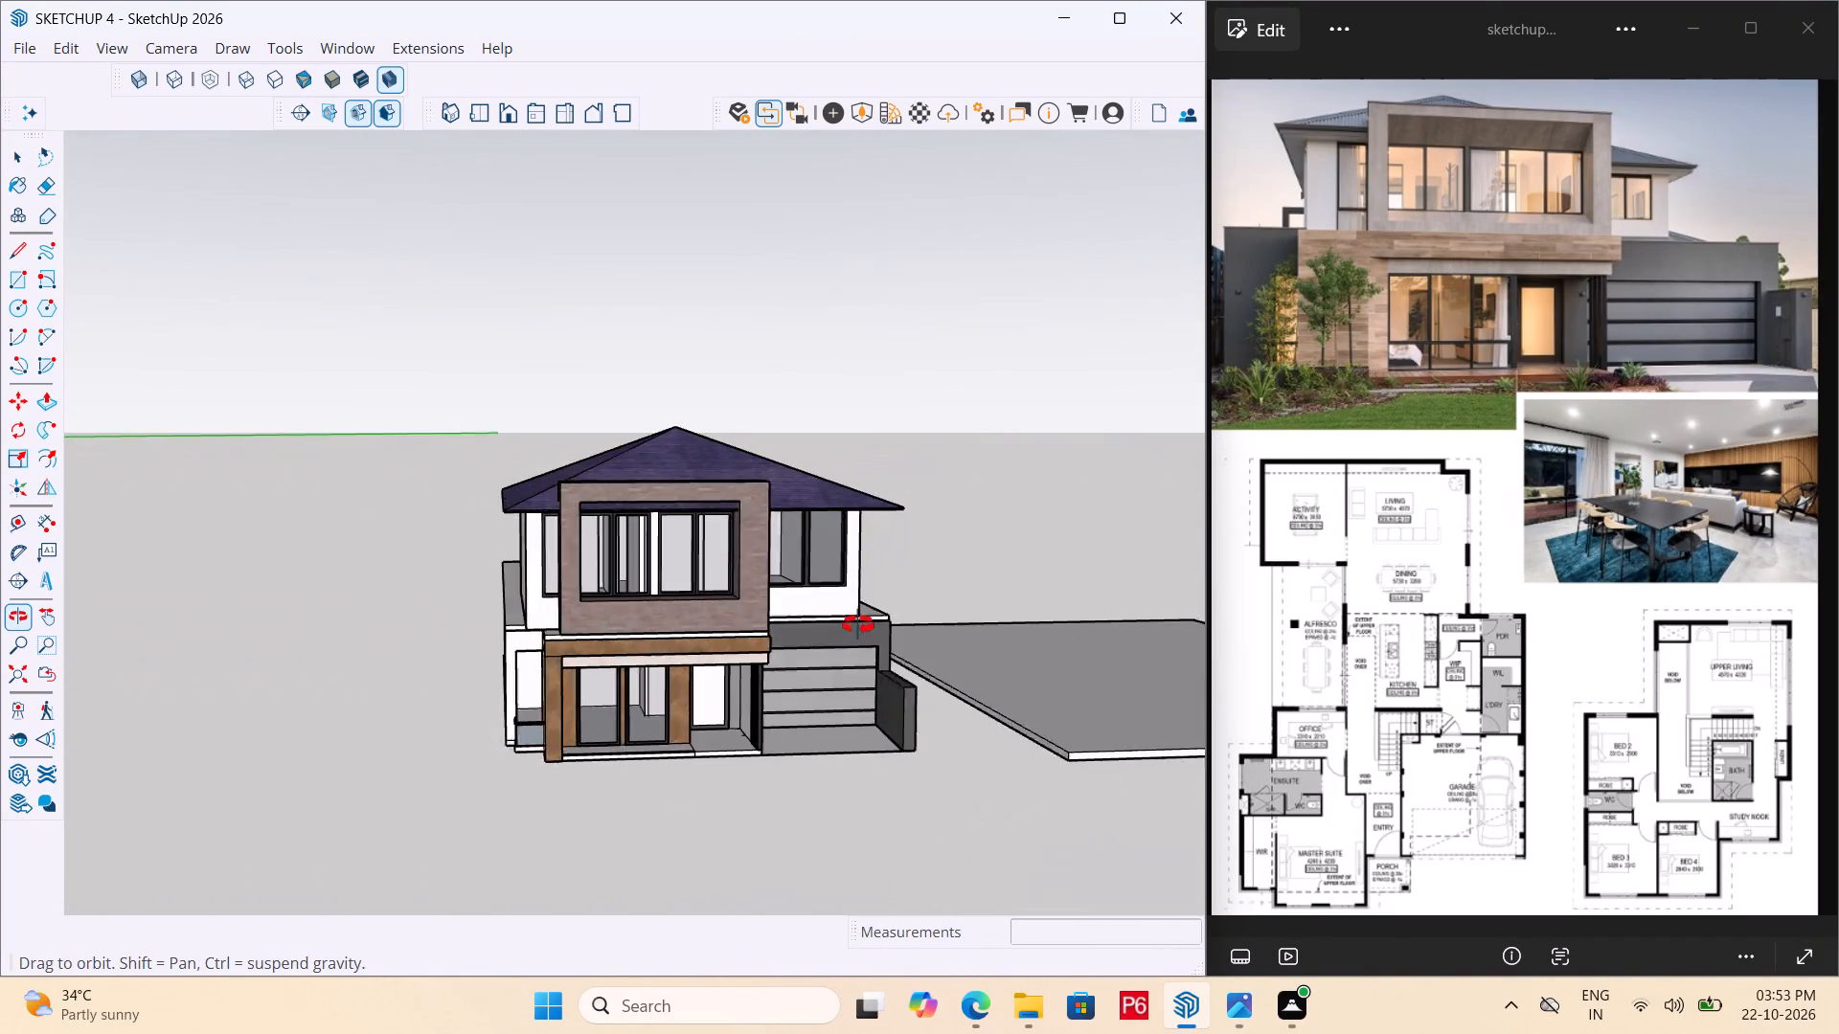
{"action": "middle_click_drag", "start_coordinate": [858, 625], "coordinate": [927, 625]}
{"action": "middle_click_drag", "start_coordinate": [555, 661], "coordinate": [539, 544]}
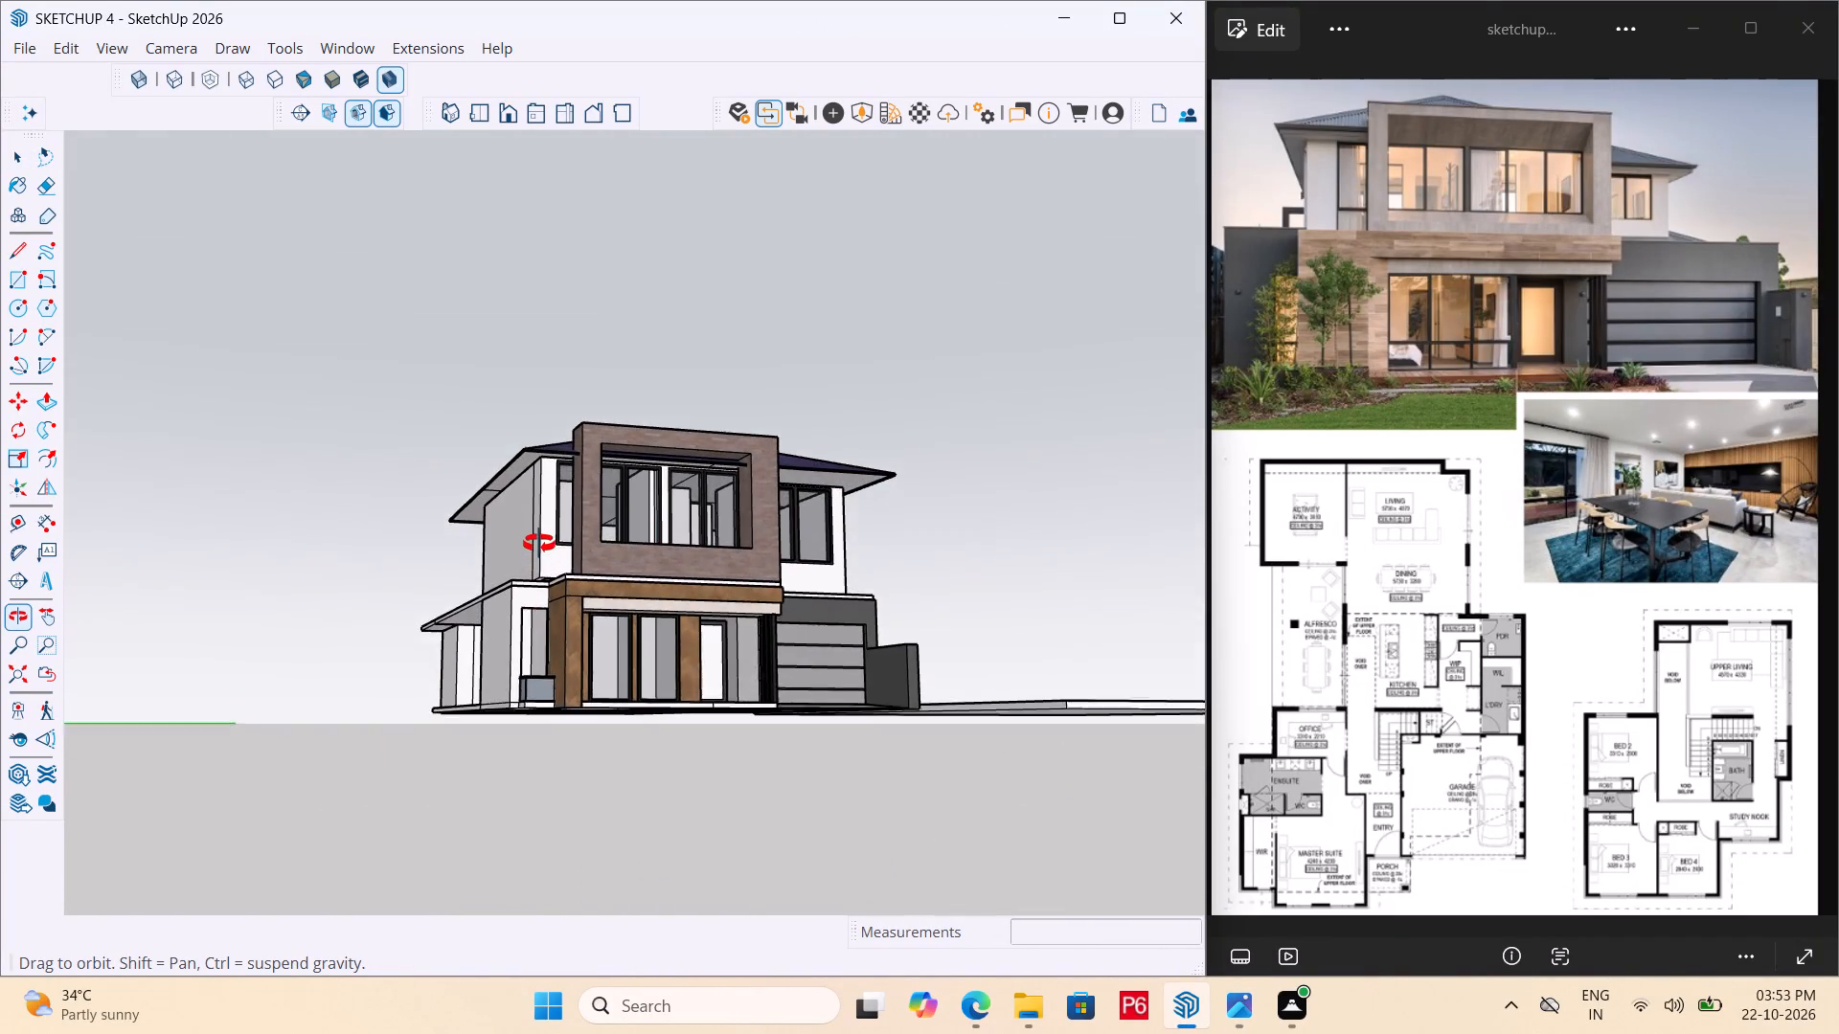
{"action": "middle_click_drag", "start_coordinate": [539, 544], "coordinate": [579, 692]}
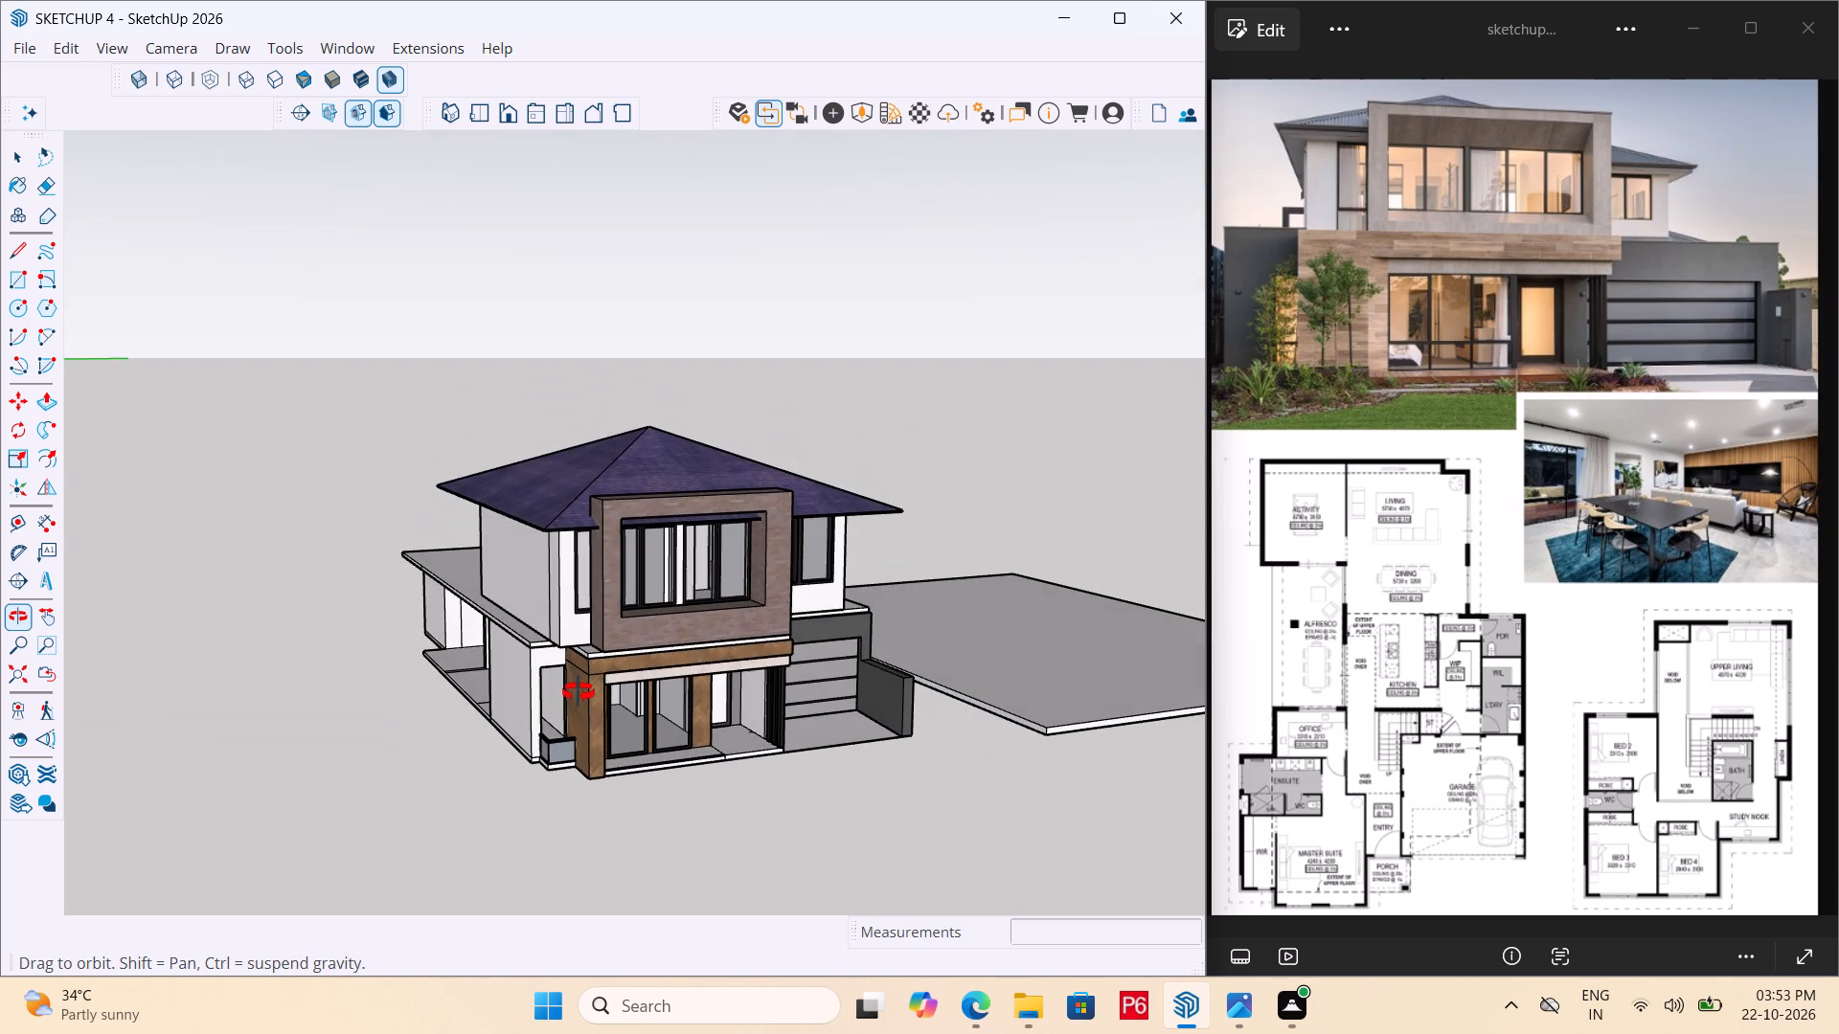
{"action": "middle_click_drag", "start_coordinate": [579, 692], "coordinate": [997, 761]}
{"action": "middle_click_drag", "start_coordinate": [323, 637], "coordinate": [624, 671]}
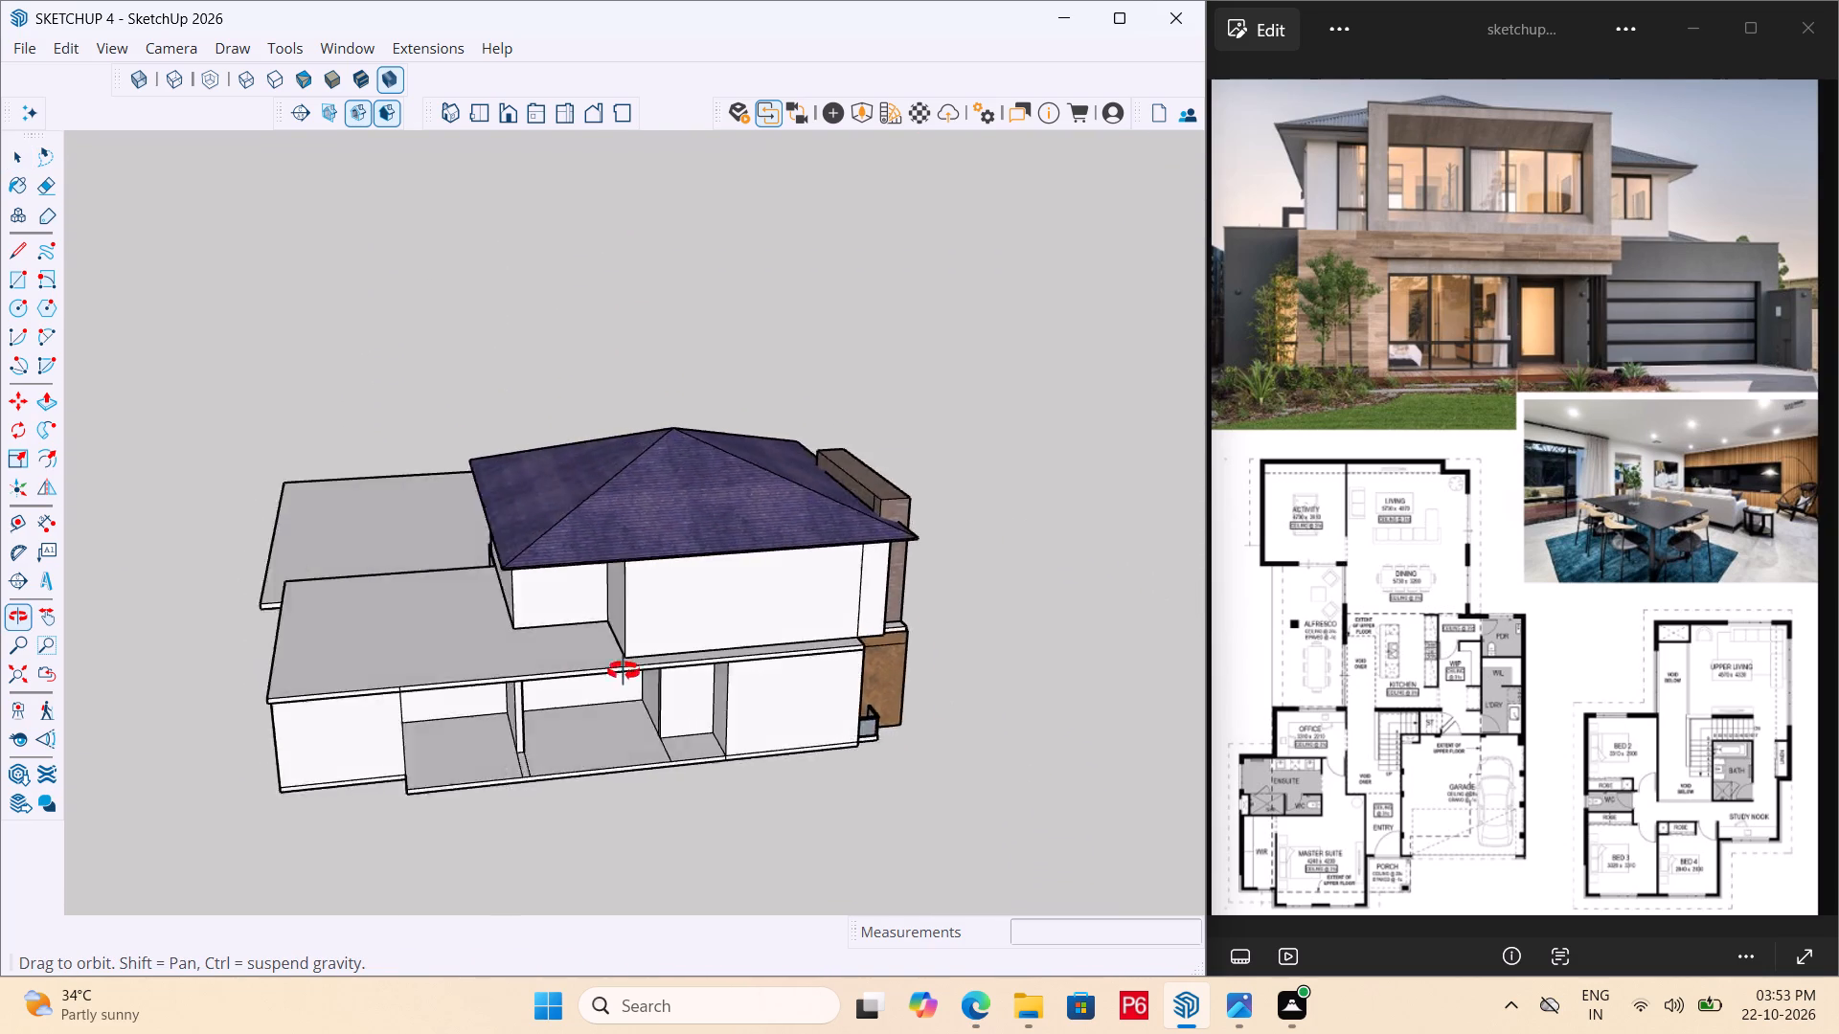
{"action": "middle_click_drag", "start_coordinate": [624, 671], "coordinate": [866, 697]}
{"action": "middle_click_drag", "start_coordinate": [598, 670], "coordinate": [0, 620]}
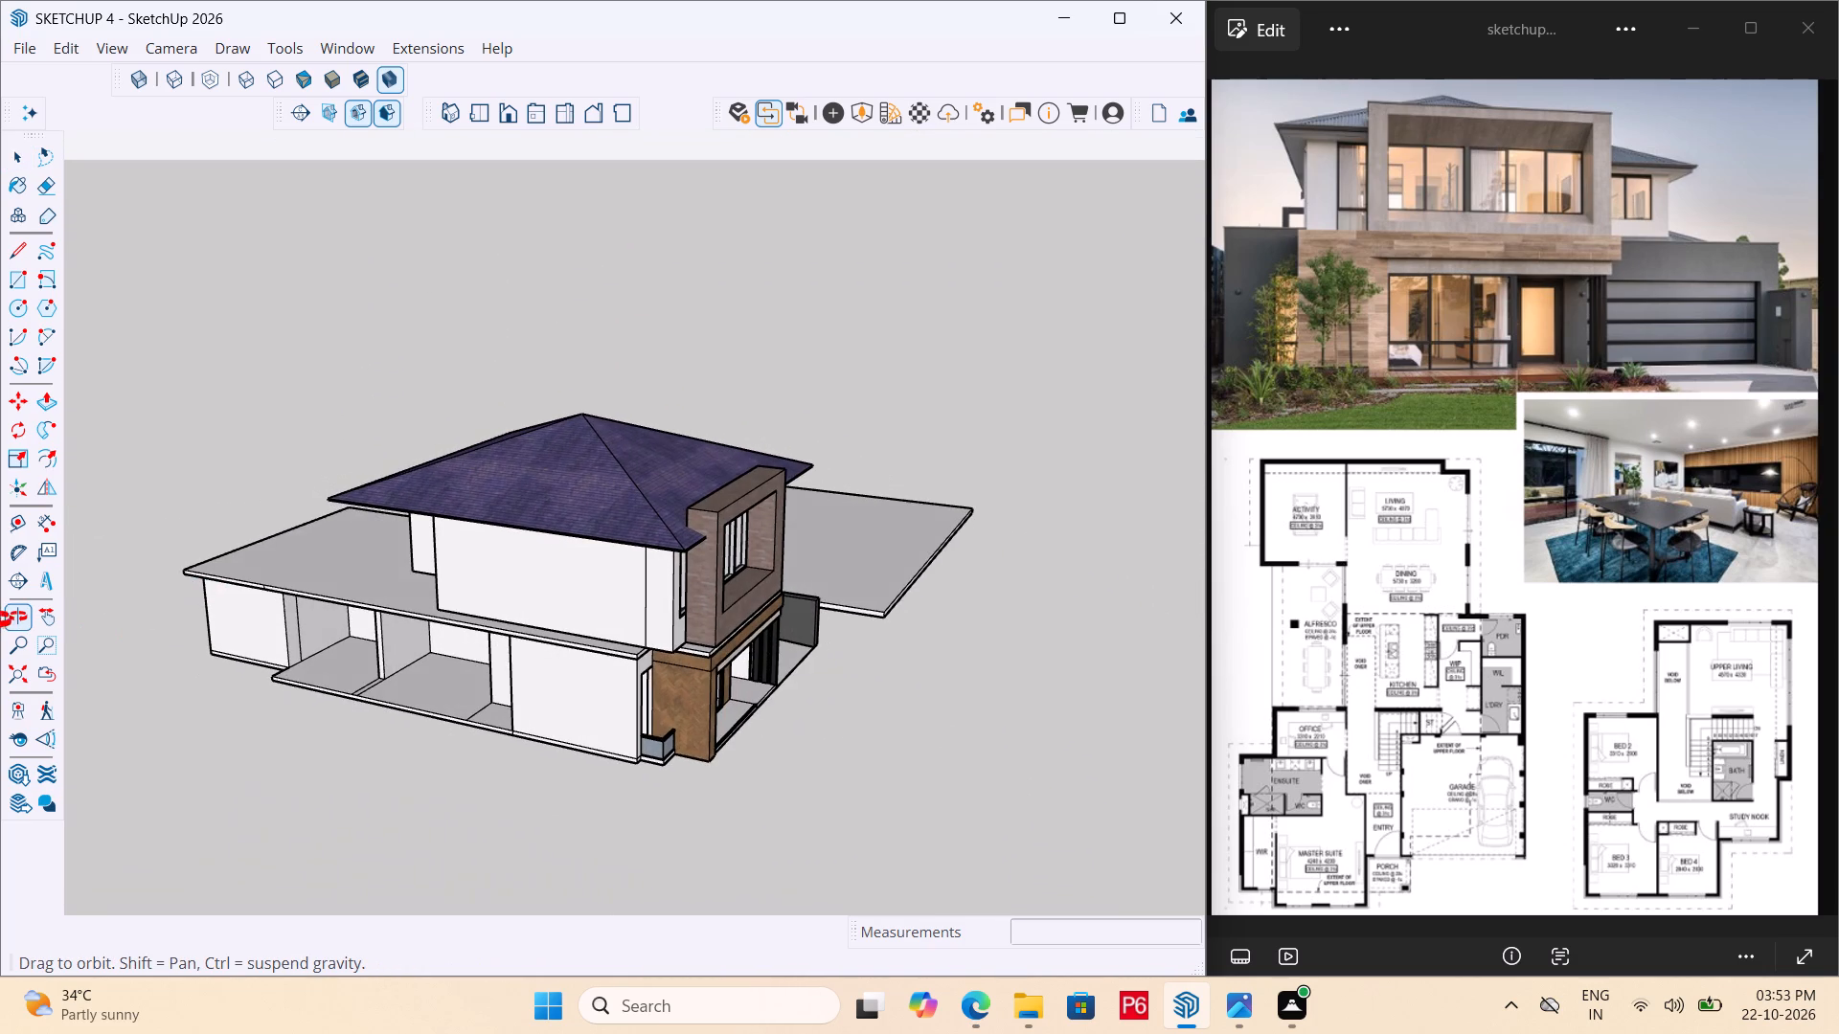
{"action": "middle_click_drag", "start_coordinate": [0, 620], "coordinate": [722, 690]}
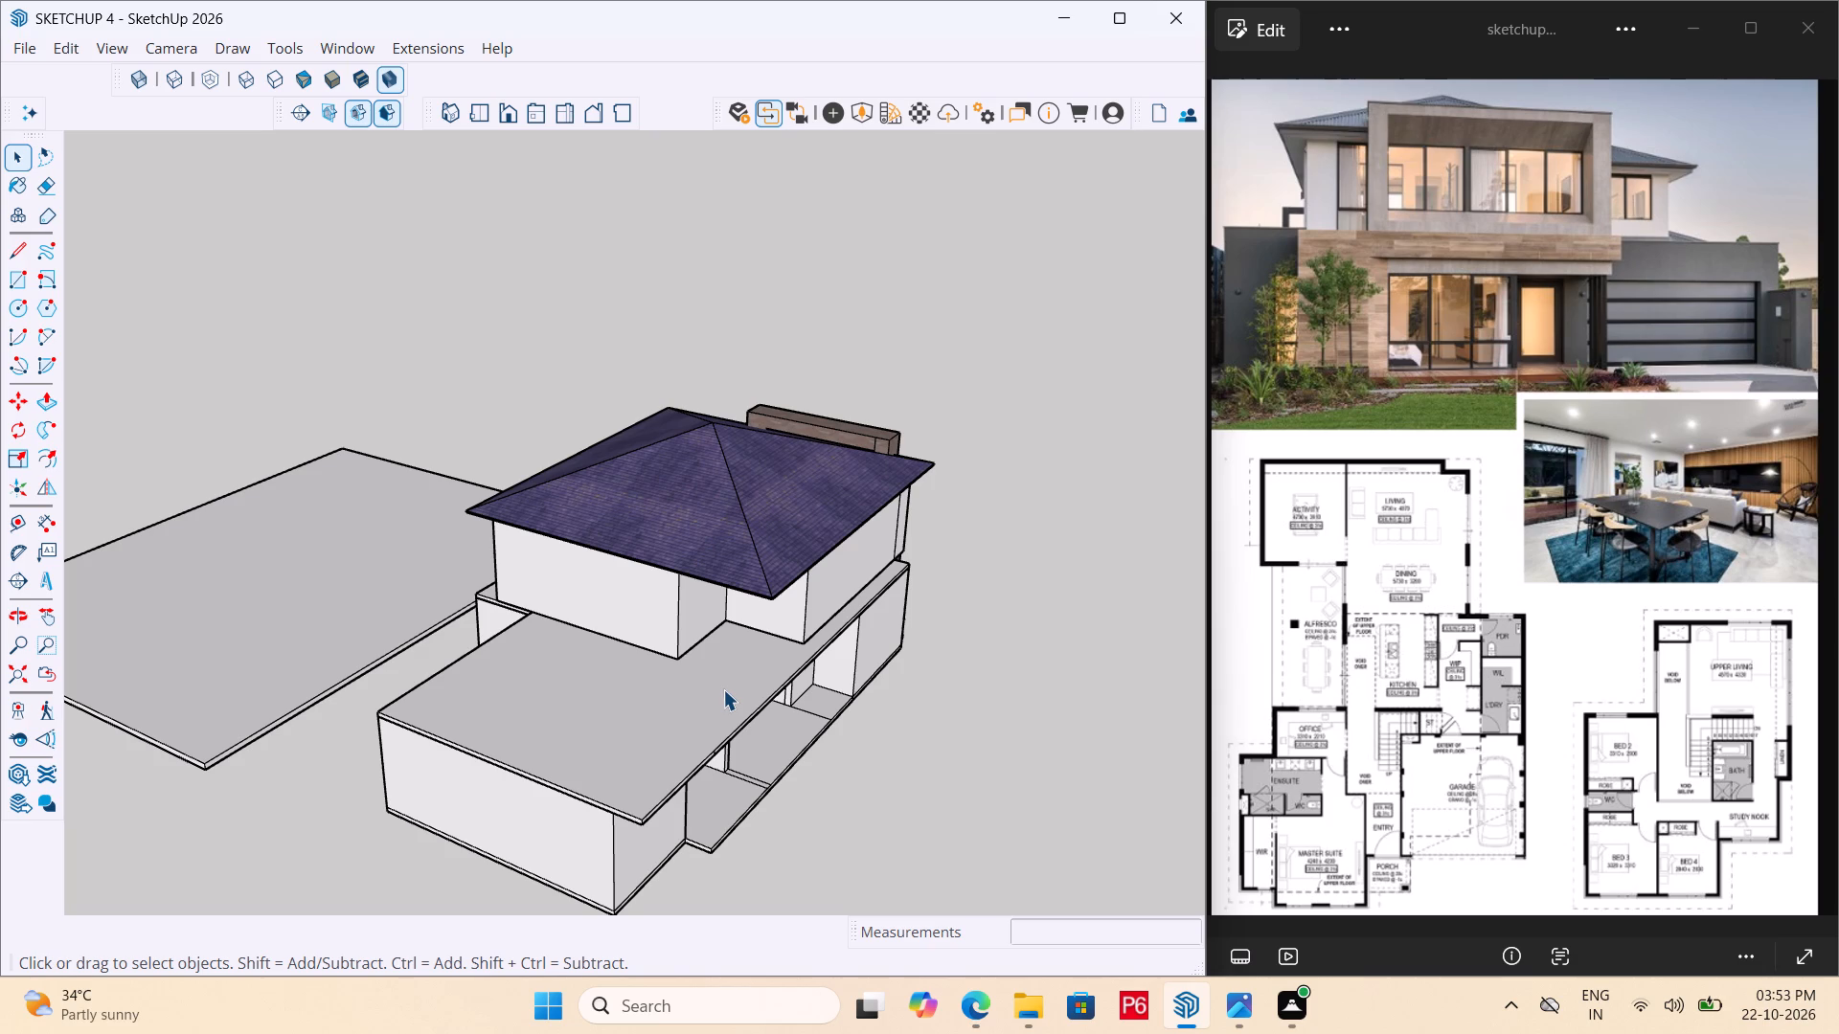
Open the ground-floor roof slab group for editing and select the slab's top face.
{"action": "scroll", "coordinate": [546, 780], "scroll_direction": "up", "scroll_amount": 2}
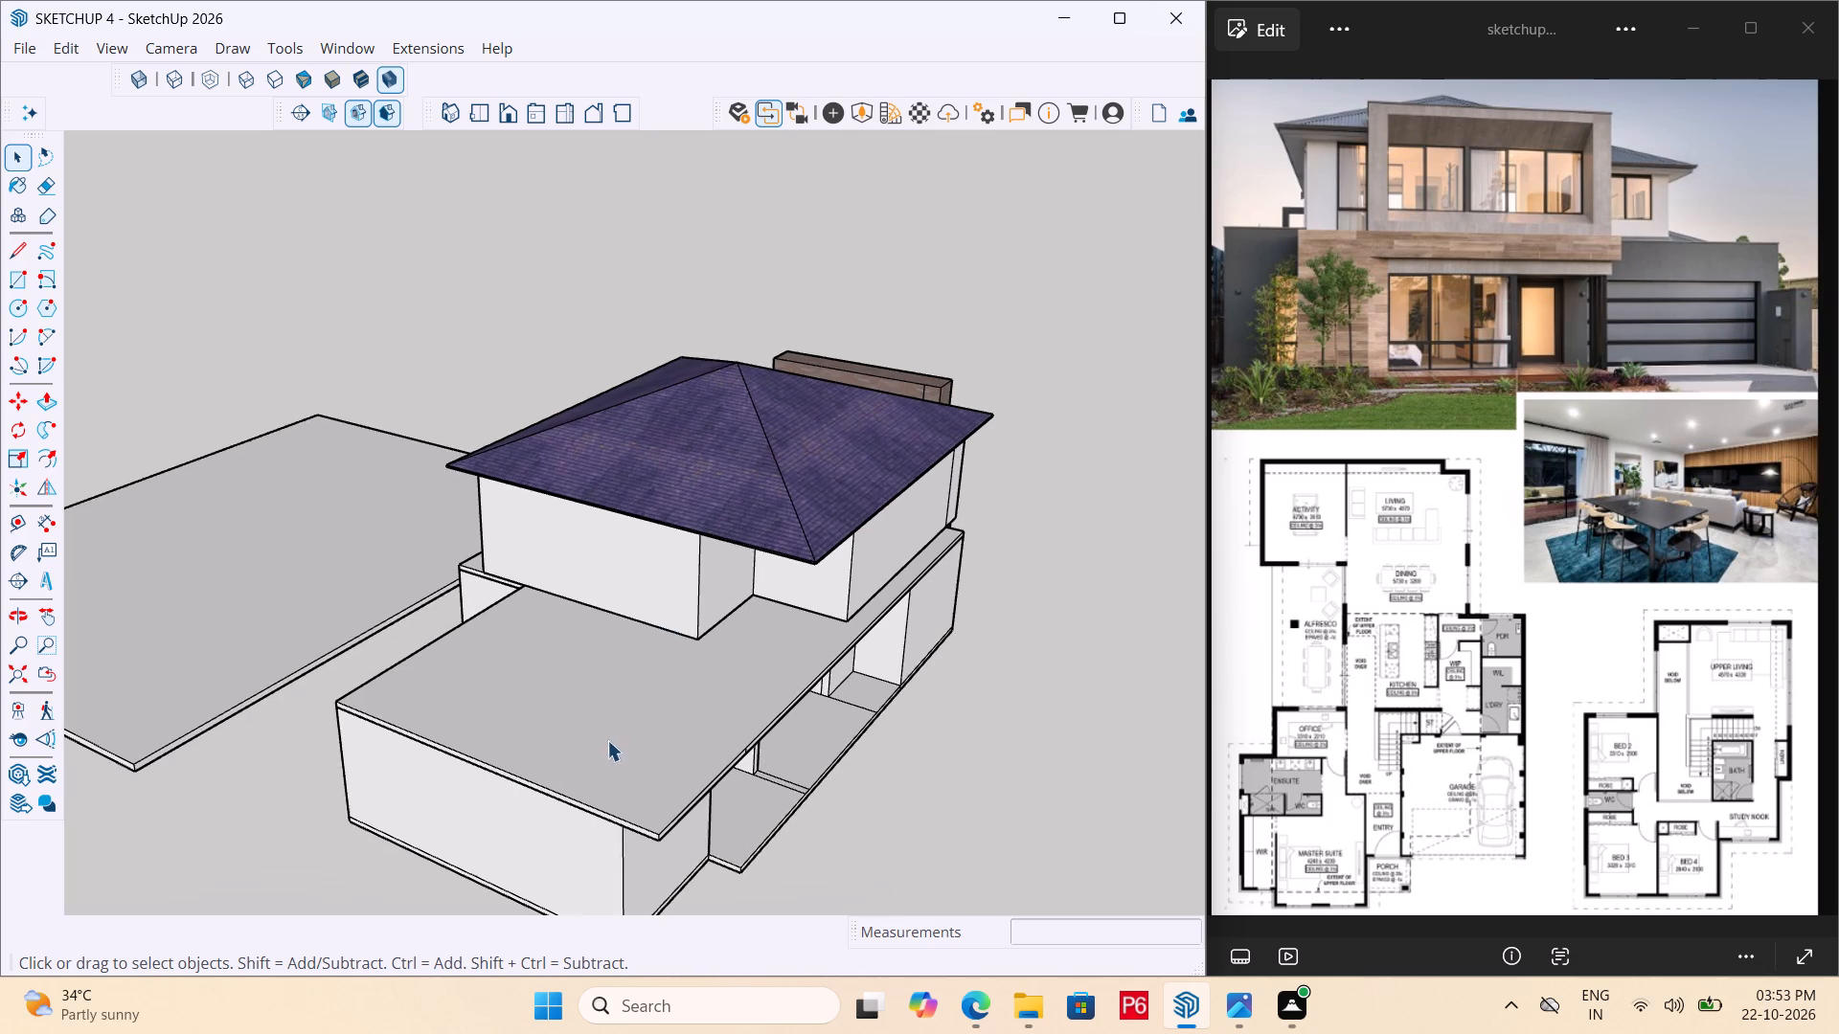
{"action": "scroll", "coordinate": [607, 740], "scroll_direction": "up", "scroll_amount": 1}
{"action": "double_click", "coordinate": [622, 728]}
{"action": "left_click", "coordinate": [554, 724]}
{"action": "double_click", "coordinate": [553, 723]}
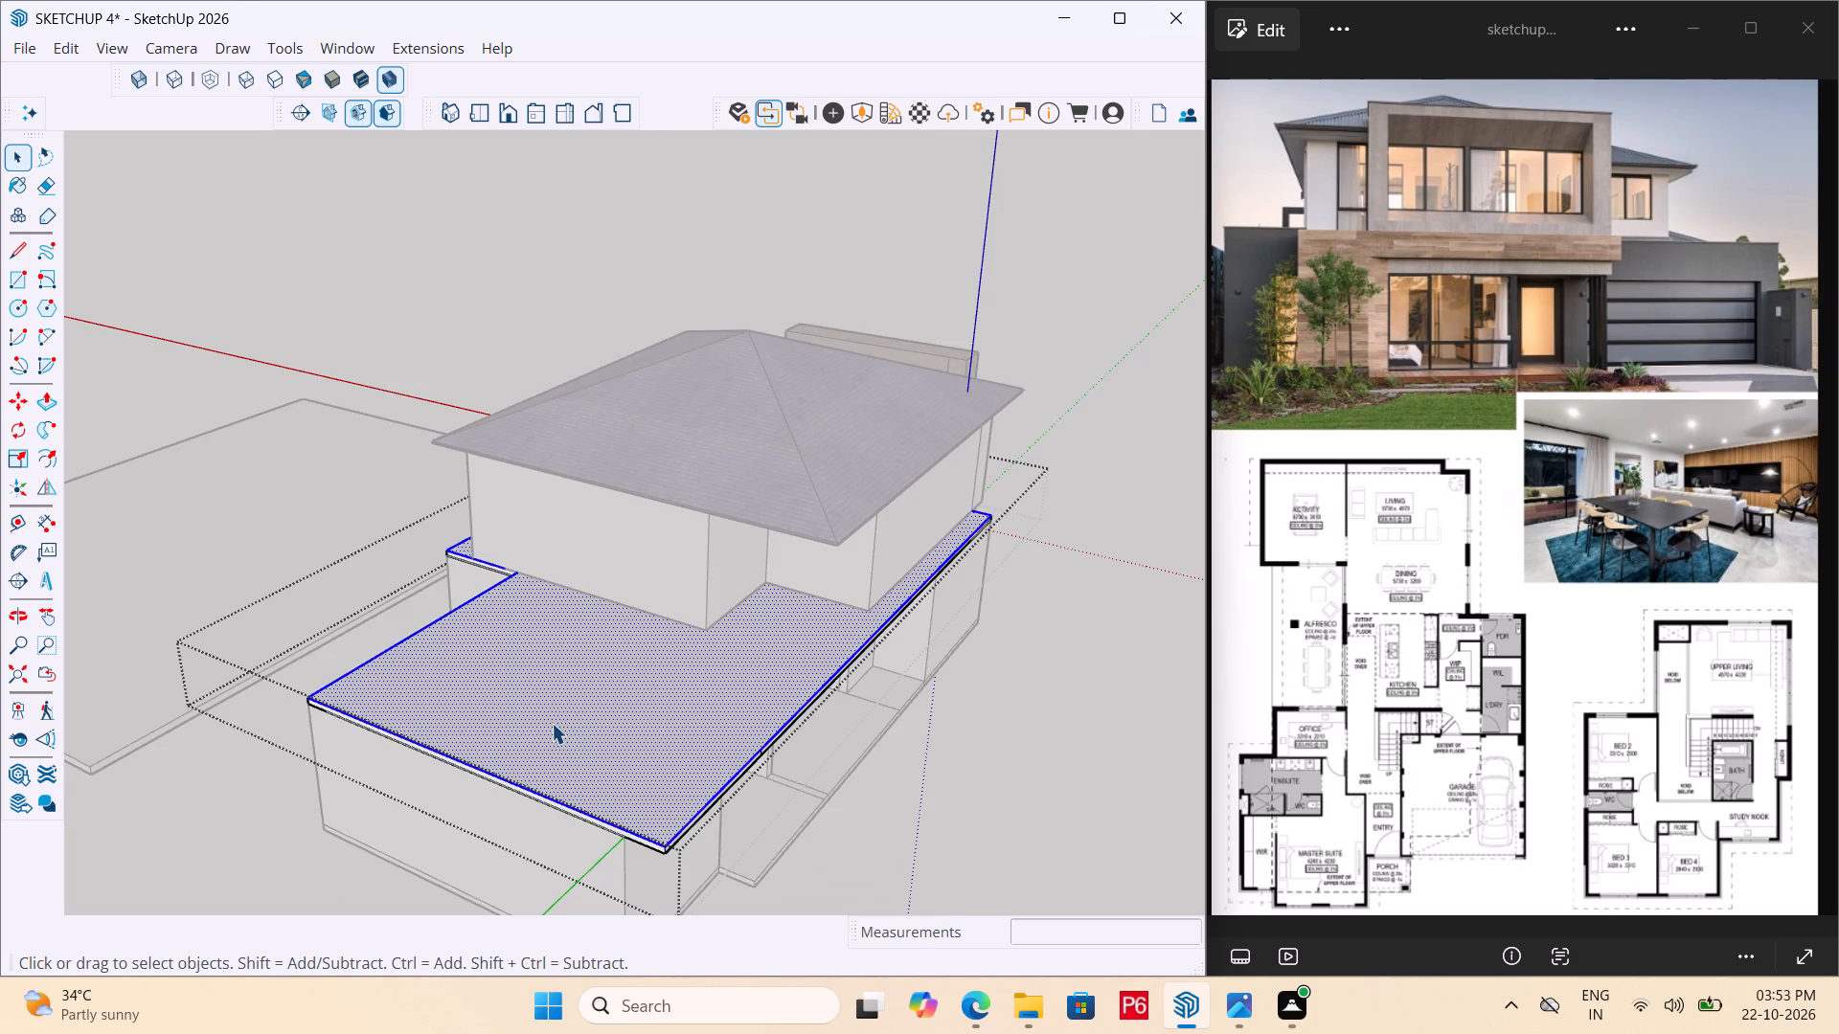
{"action": "left_click", "coordinate": [546, 725]}
{"action": "scroll", "coordinate": [427, 701], "scroll_direction": "up", "scroll_amount": 5}
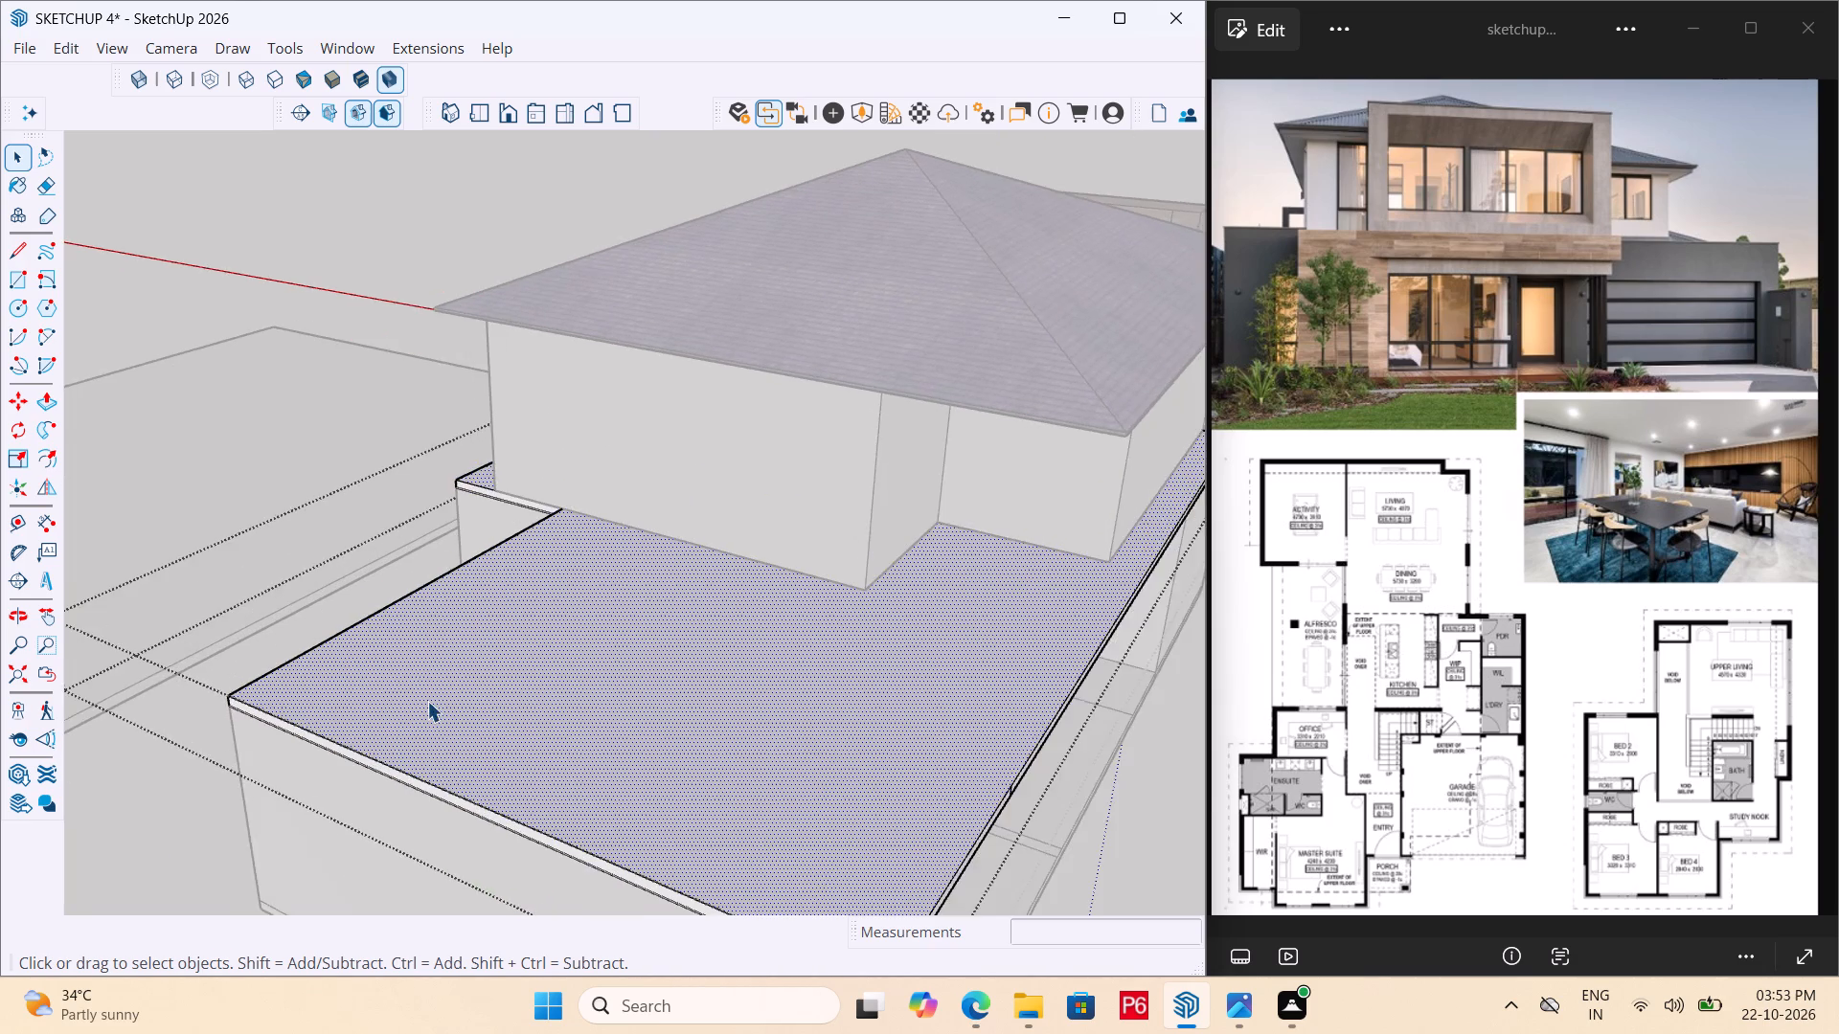
{"action": "scroll", "coordinate": [365, 677], "scroll_direction": "up", "scroll_amount": 4}
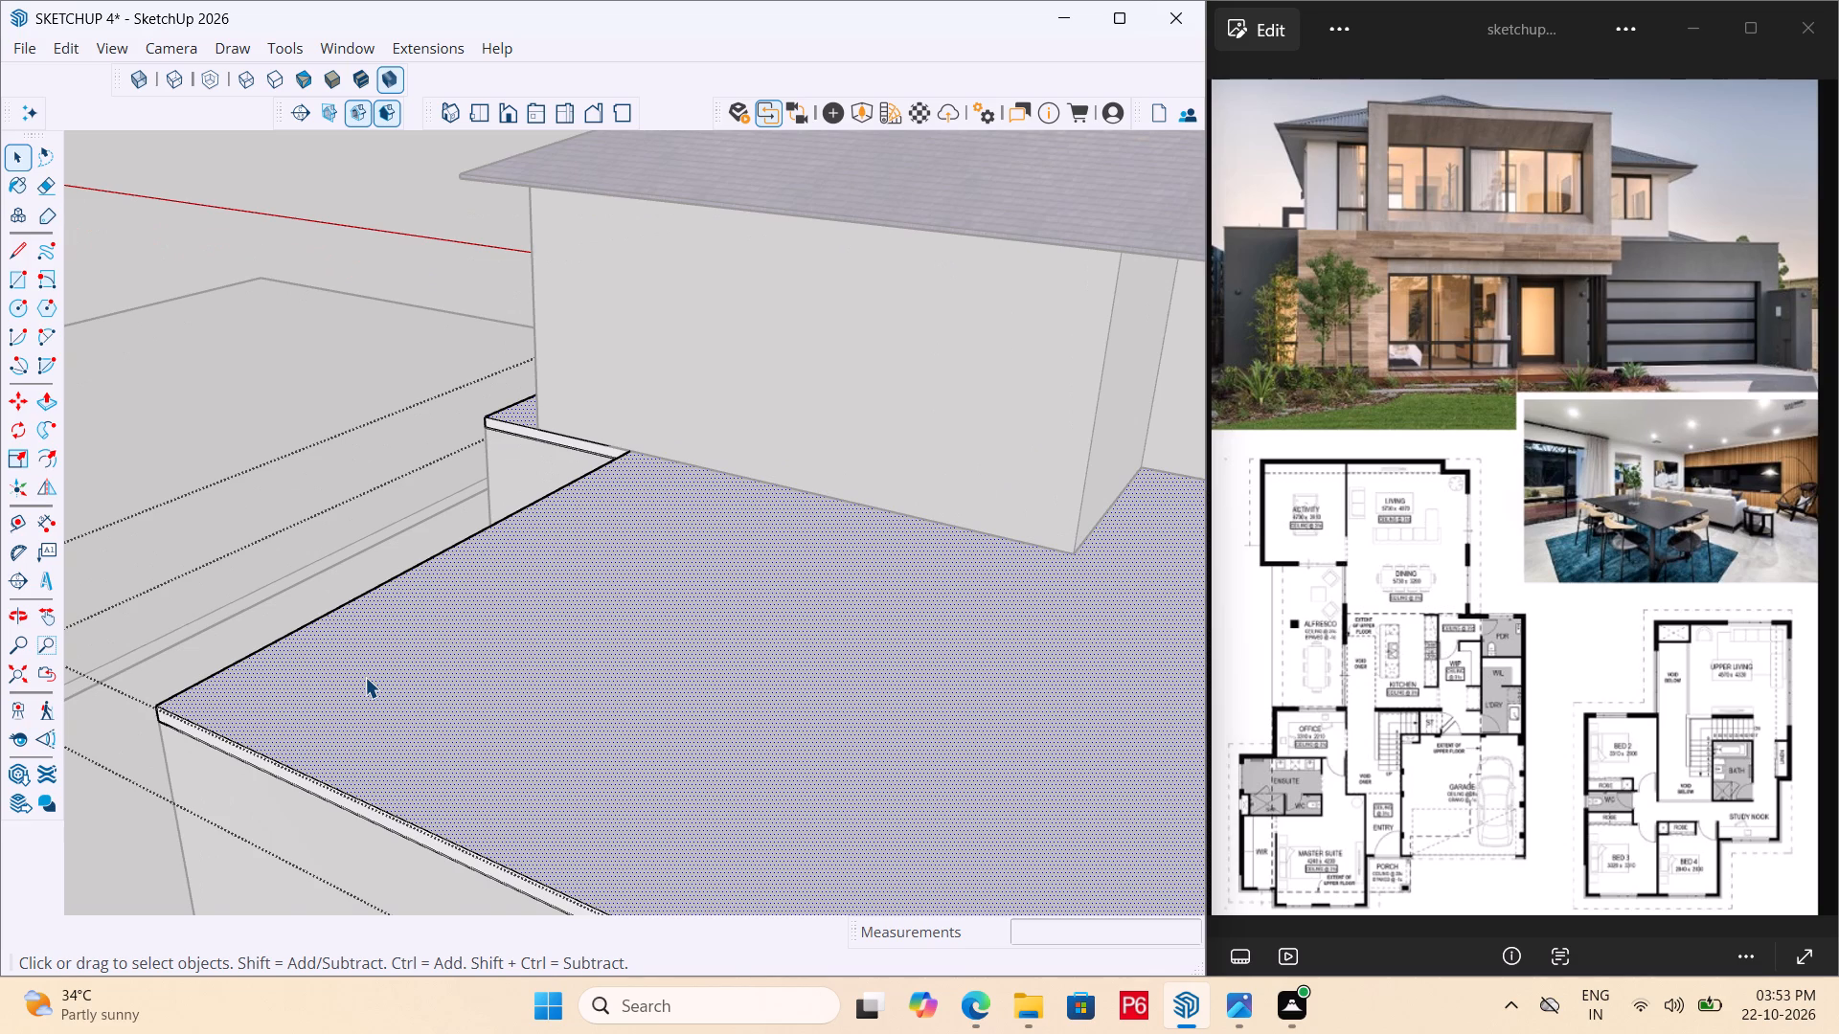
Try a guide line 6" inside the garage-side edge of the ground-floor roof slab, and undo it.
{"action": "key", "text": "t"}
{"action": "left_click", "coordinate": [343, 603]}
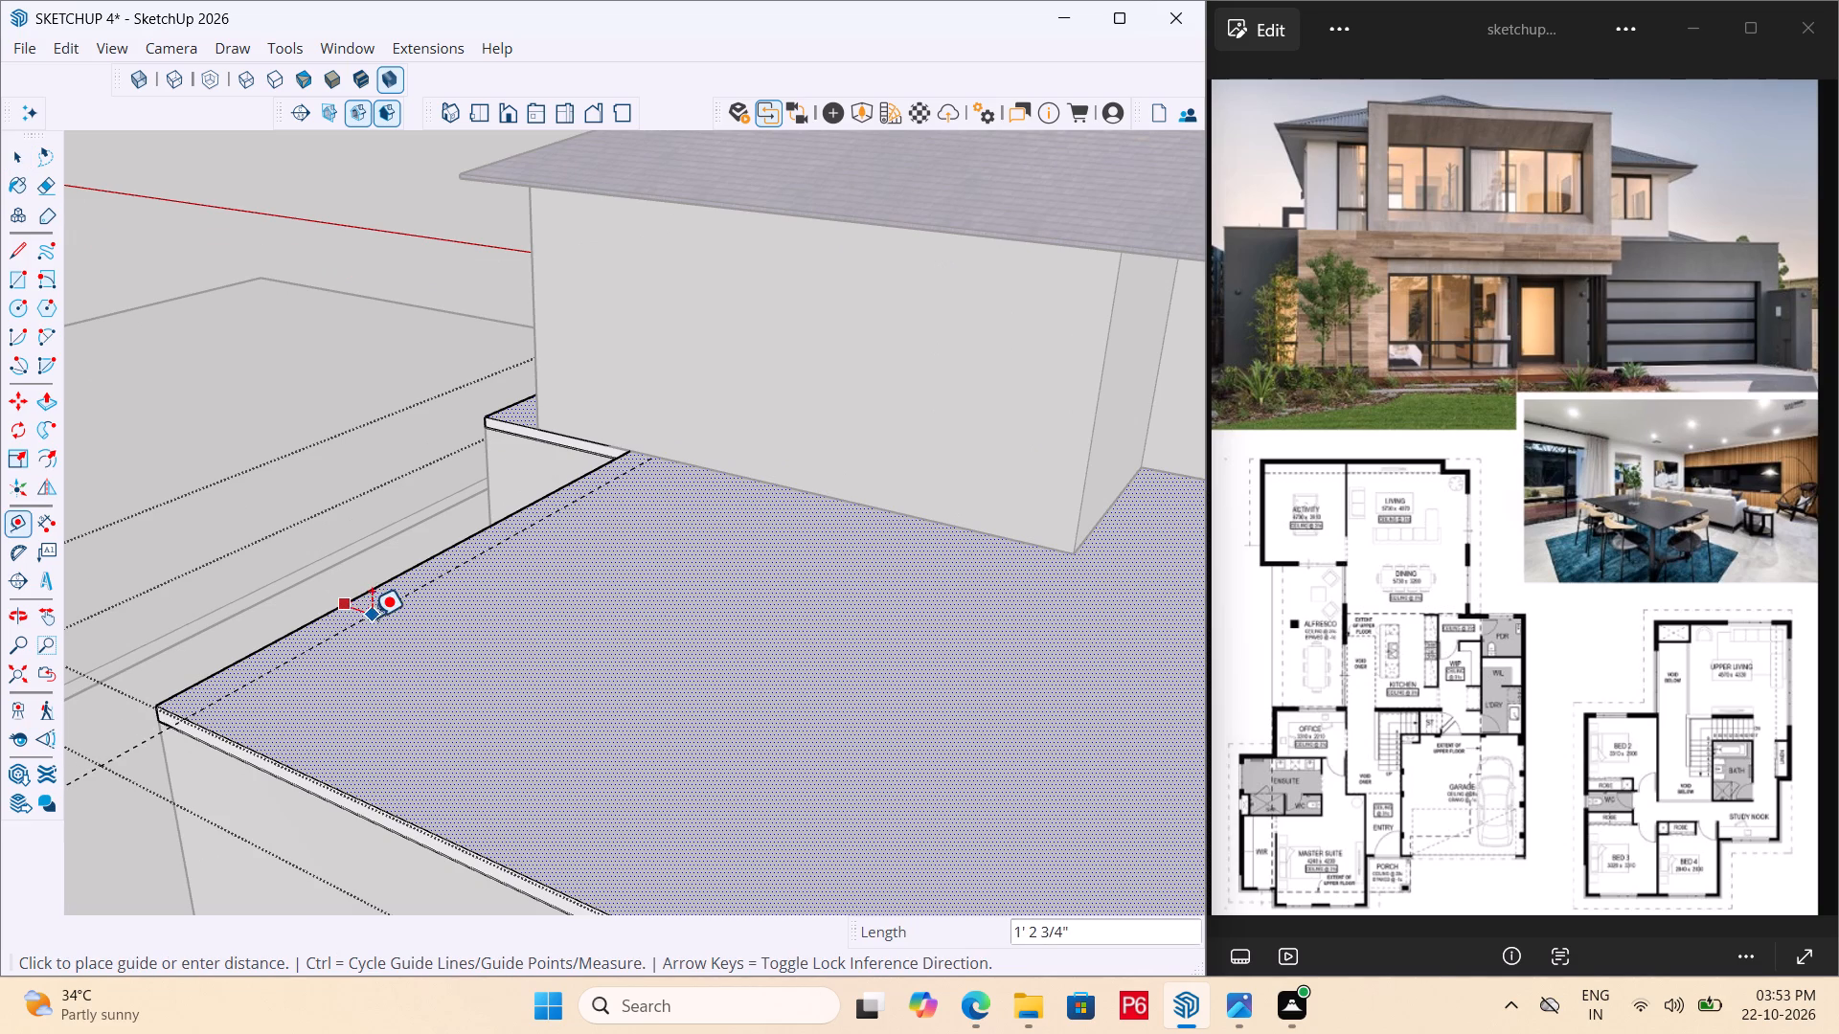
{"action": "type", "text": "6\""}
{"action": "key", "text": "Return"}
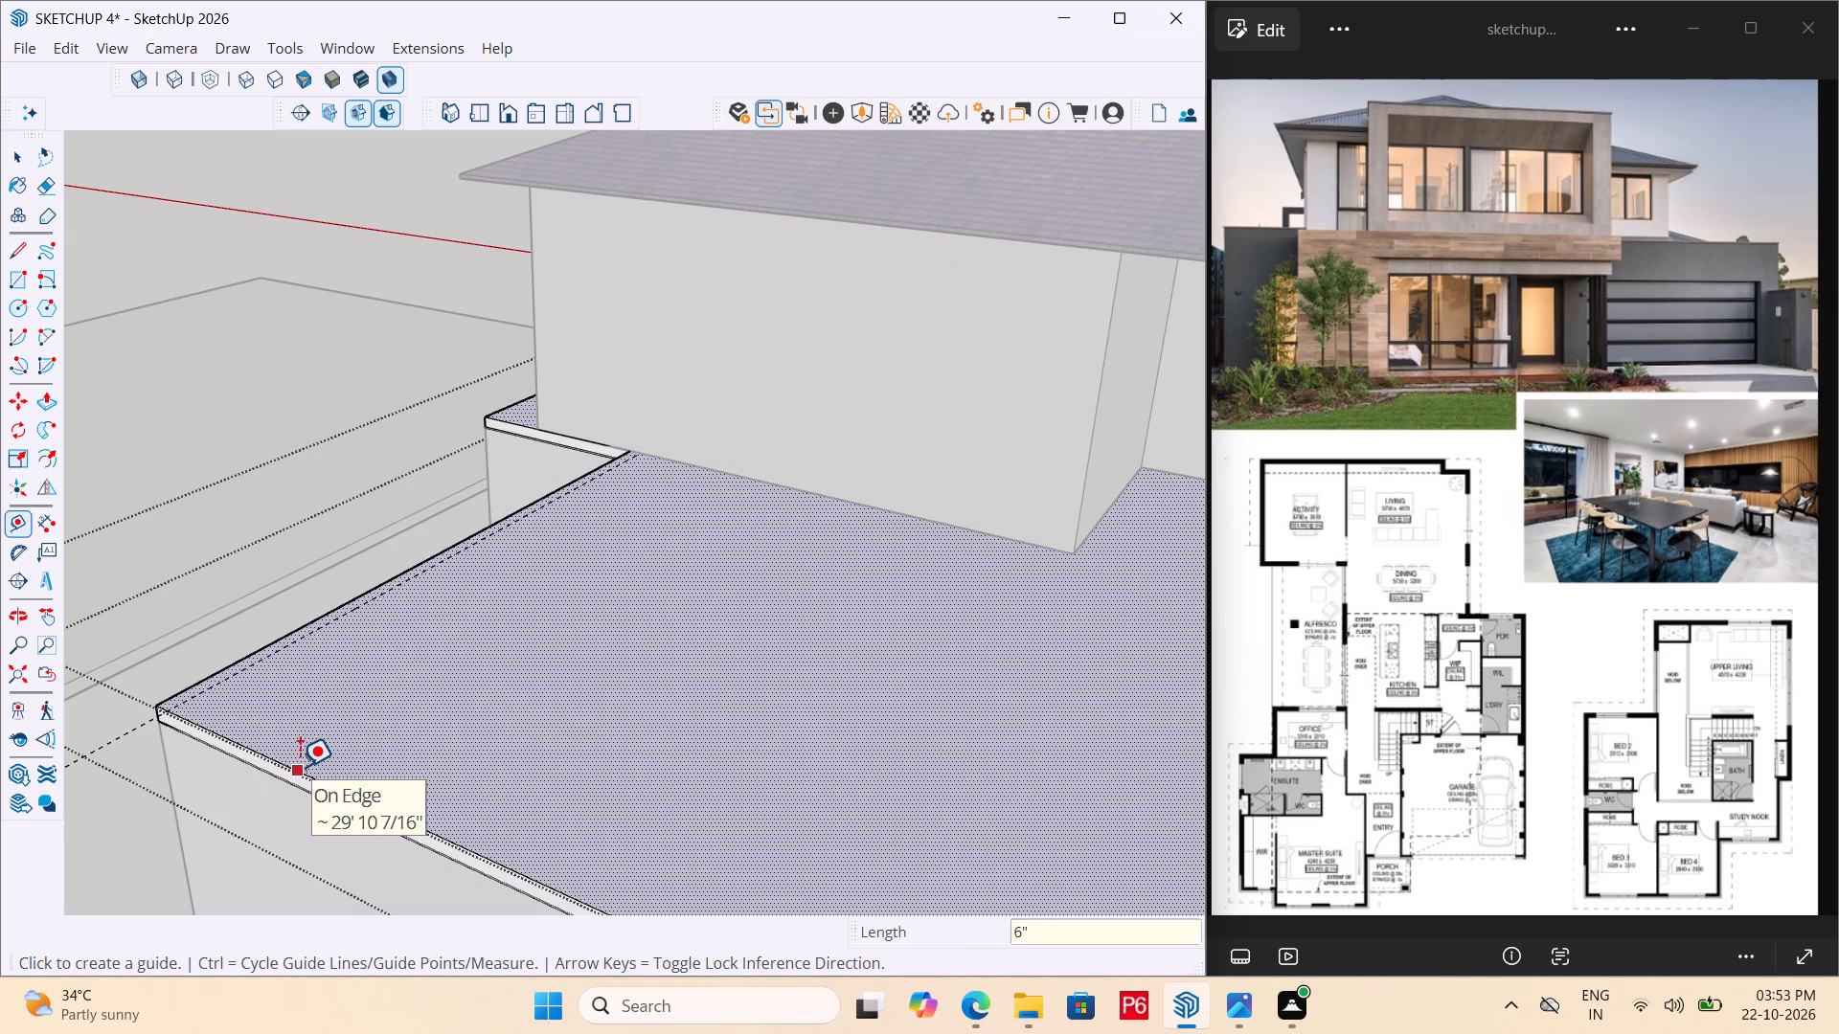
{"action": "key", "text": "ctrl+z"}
Place guide lines 4" inside the garage-side, rear and alfresco-side edges of the ground-floor roof slab.
{"action": "left_click", "coordinate": [289, 632]}
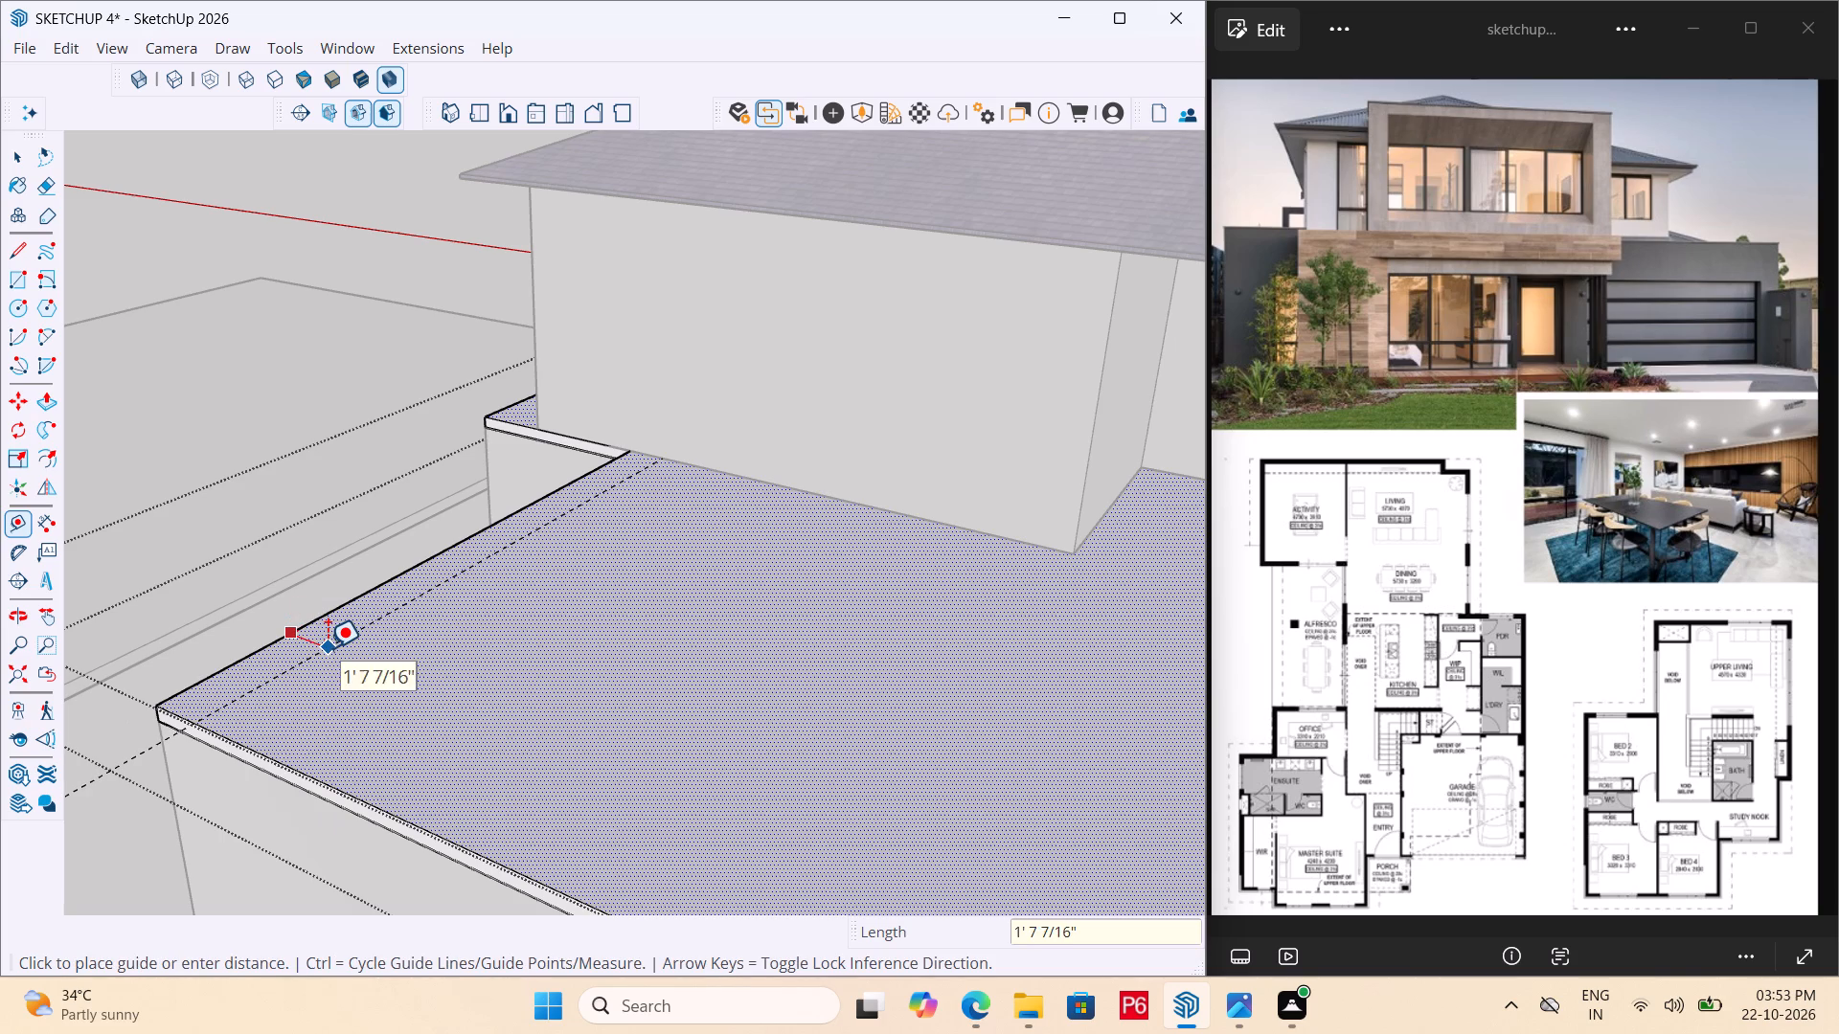
{"action": "type", "text": "4\""}
{"action": "key", "text": "Return"}
{"action": "left_click", "coordinate": [302, 765]}
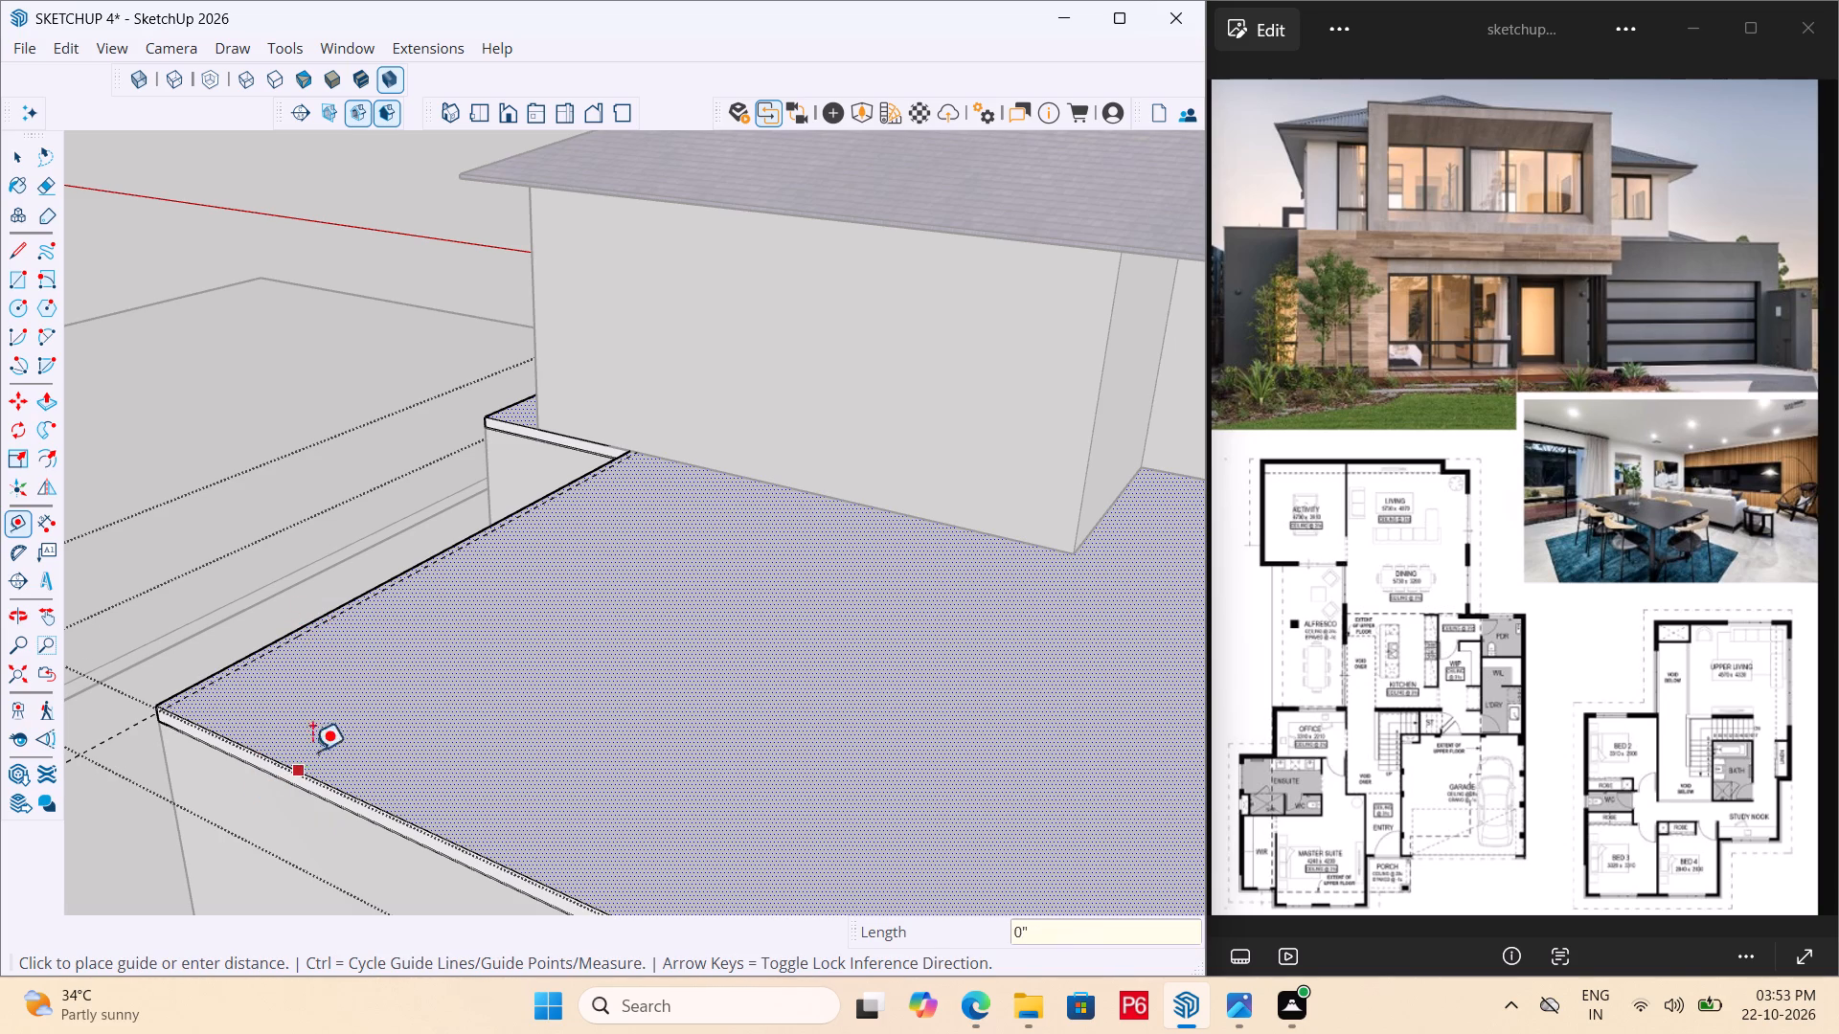
{"action": "type", "text": "4\""}
{"action": "key", "text": "Return"}
{"action": "scroll", "coordinate": [73, 596], "scroll_direction": "down", "scroll_amount": 5}
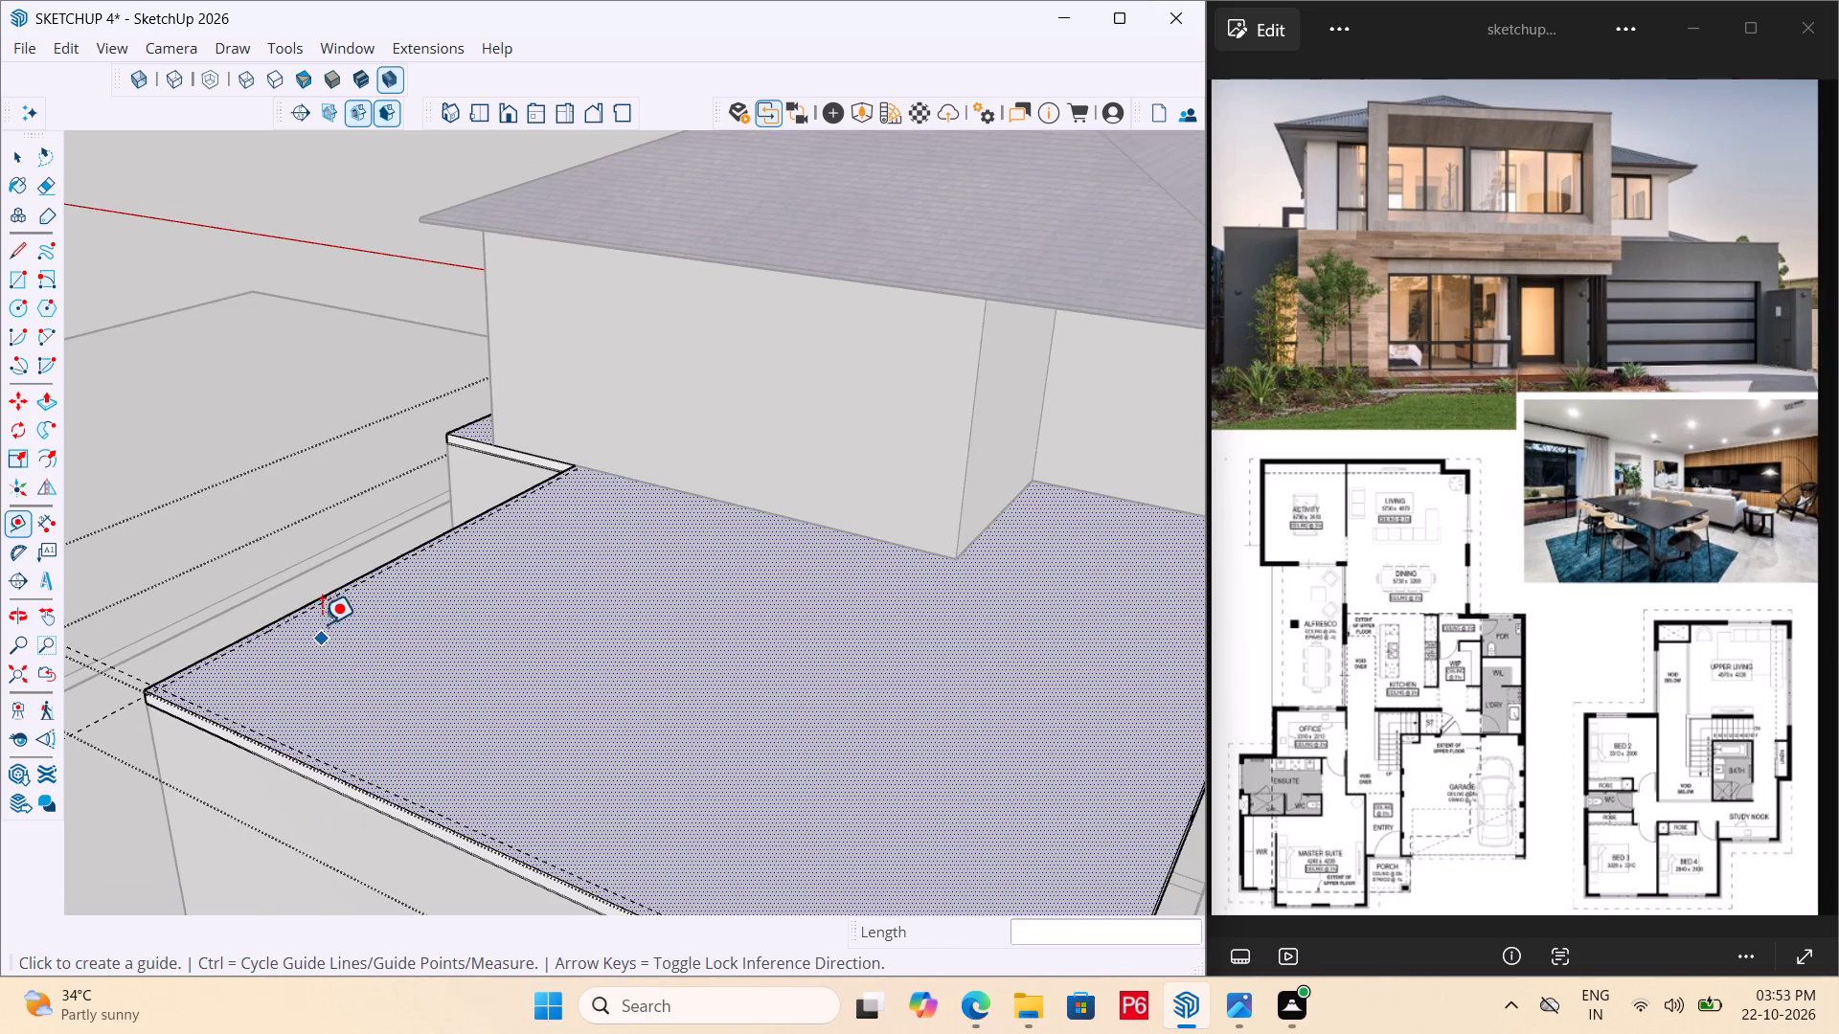
{"action": "scroll", "coordinate": [315, 617], "scroll_direction": "down", "scroll_amount": 6}
{"action": "scroll", "coordinate": [741, 820], "scroll_direction": "up", "scroll_amount": 11}
{"action": "left_click", "coordinate": [633, 685]}
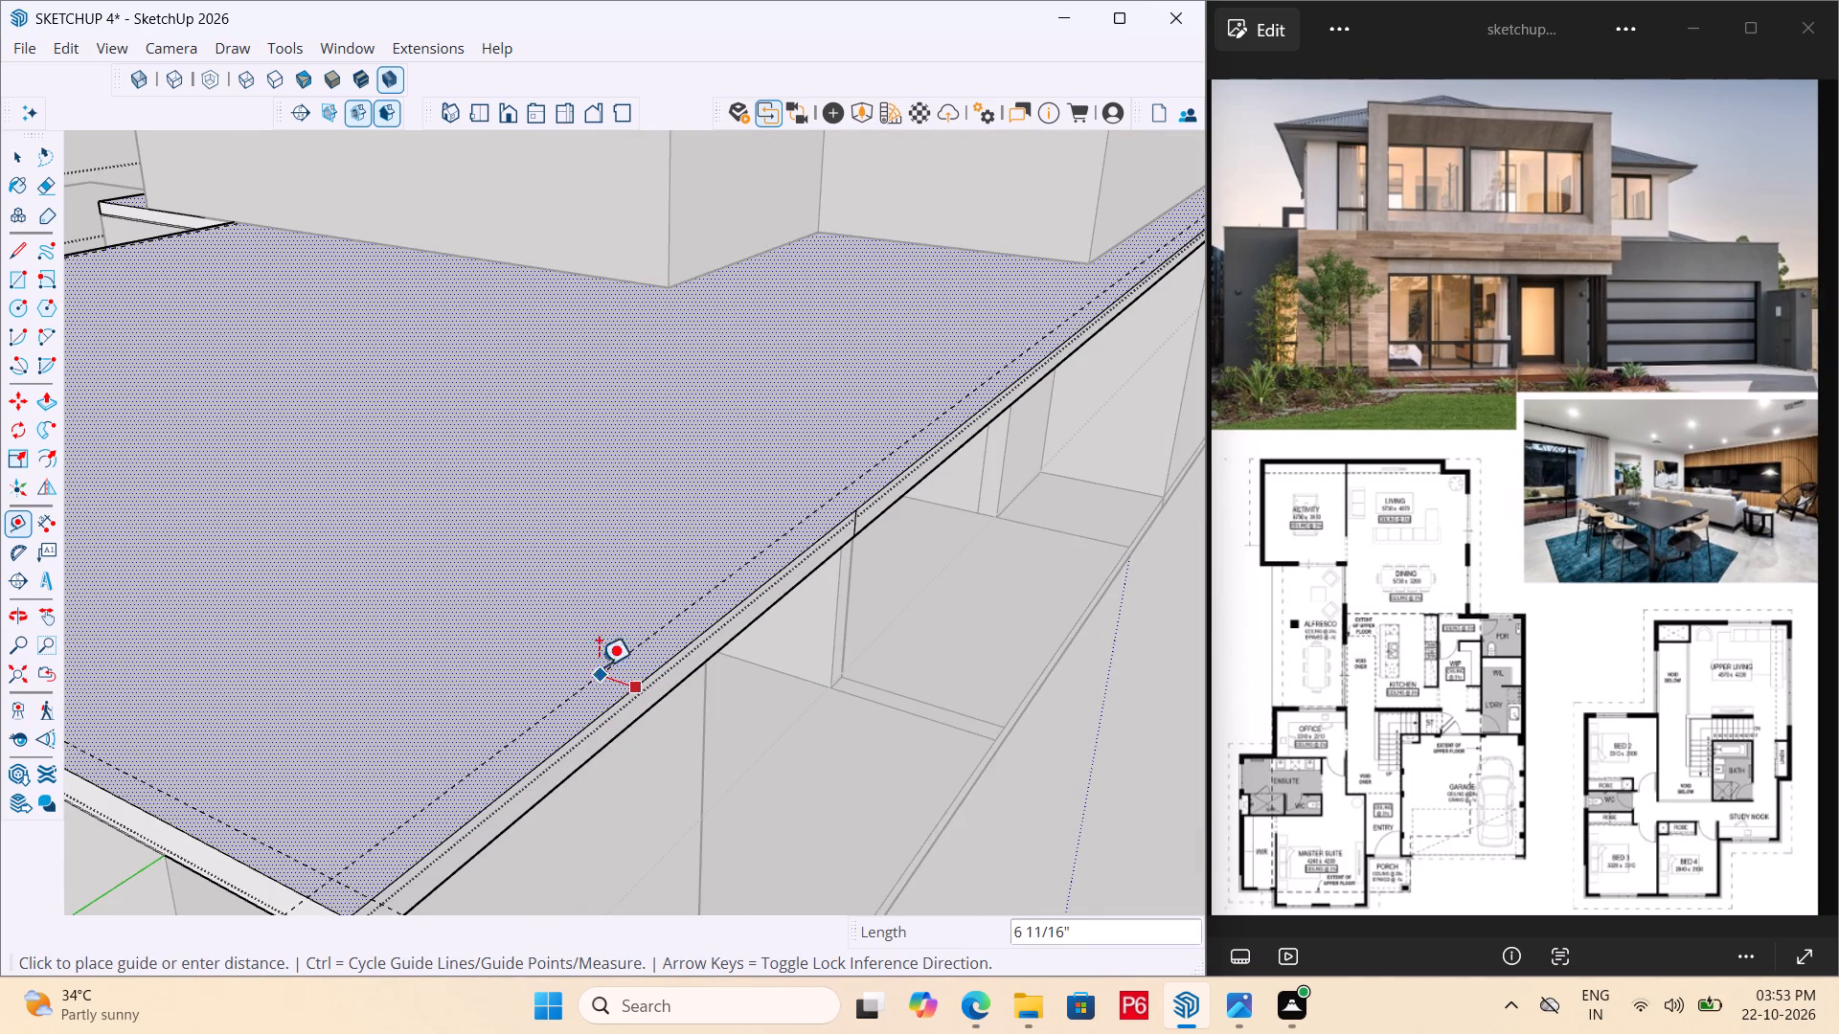
{"action": "type", "text": "4\""}
{"action": "key", "text": "Return"}
{"action": "scroll", "coordinate": [657, 796], "scroll_direction": "down", "scroll_amount": 5}
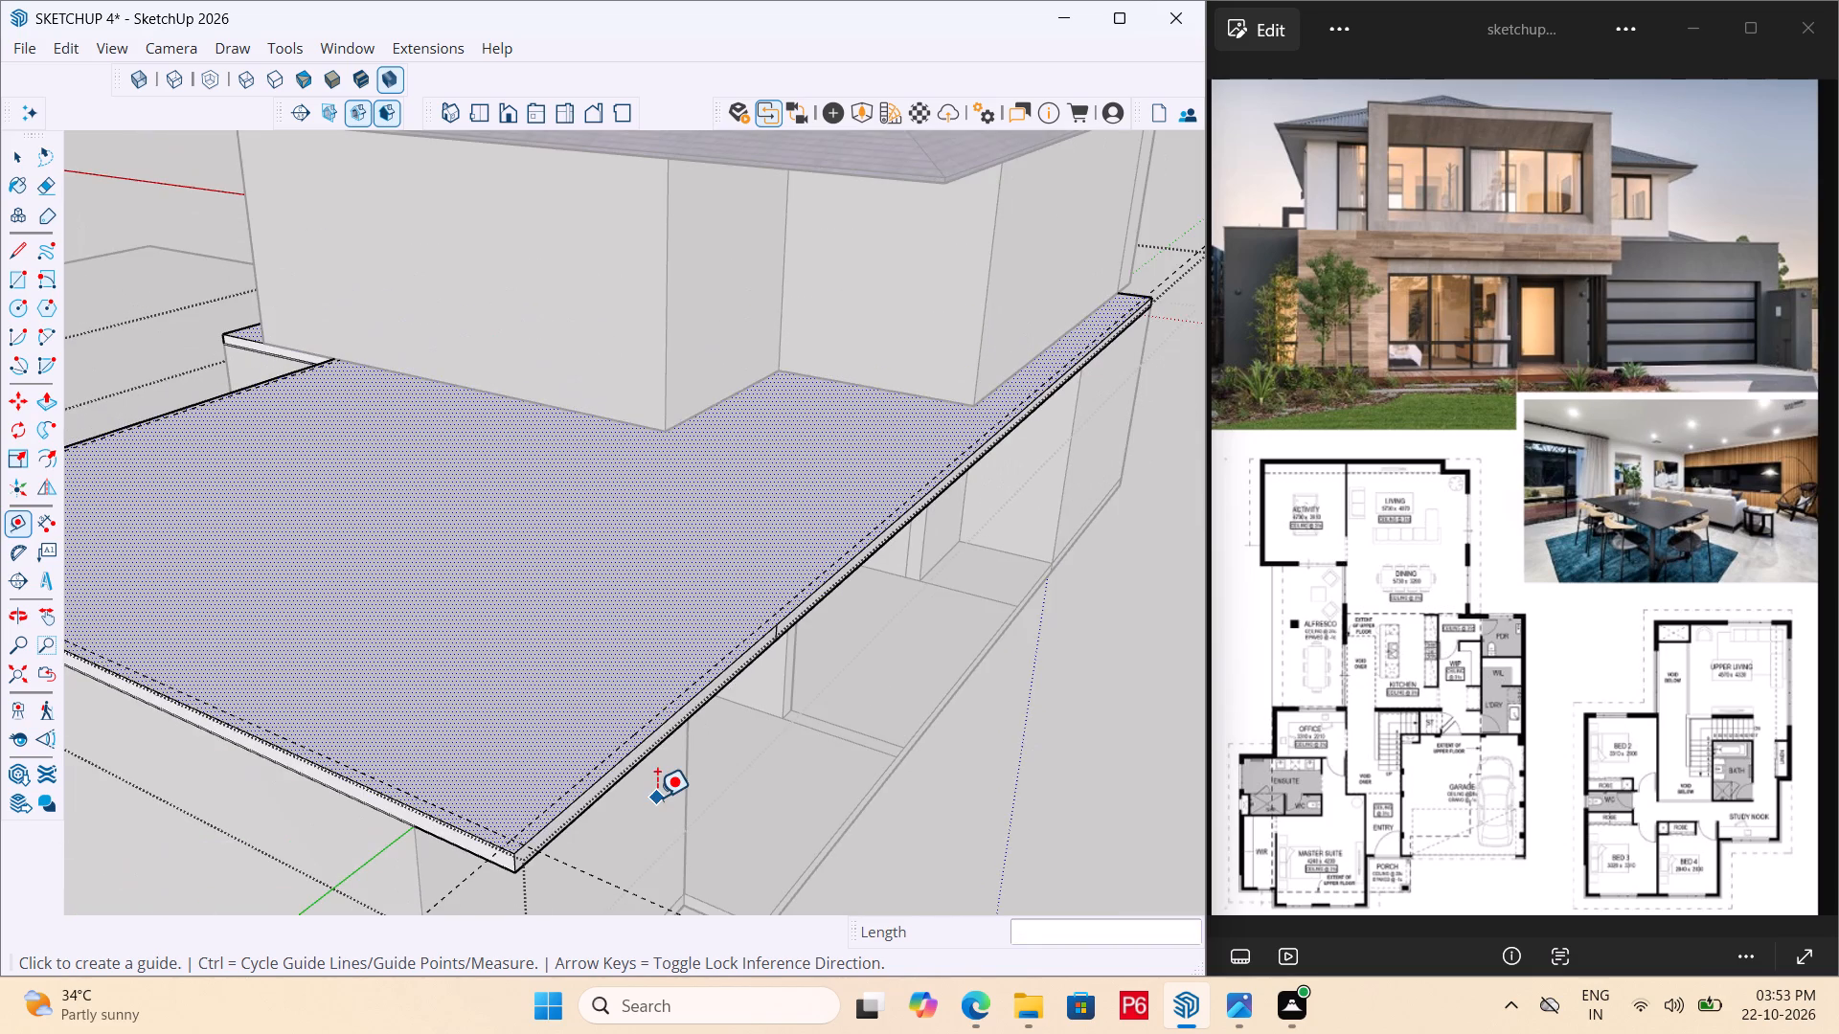
{"action": "scroll", "coordinate": [945, 562], "scroll_direction": "down", "scroll_amount": 2}
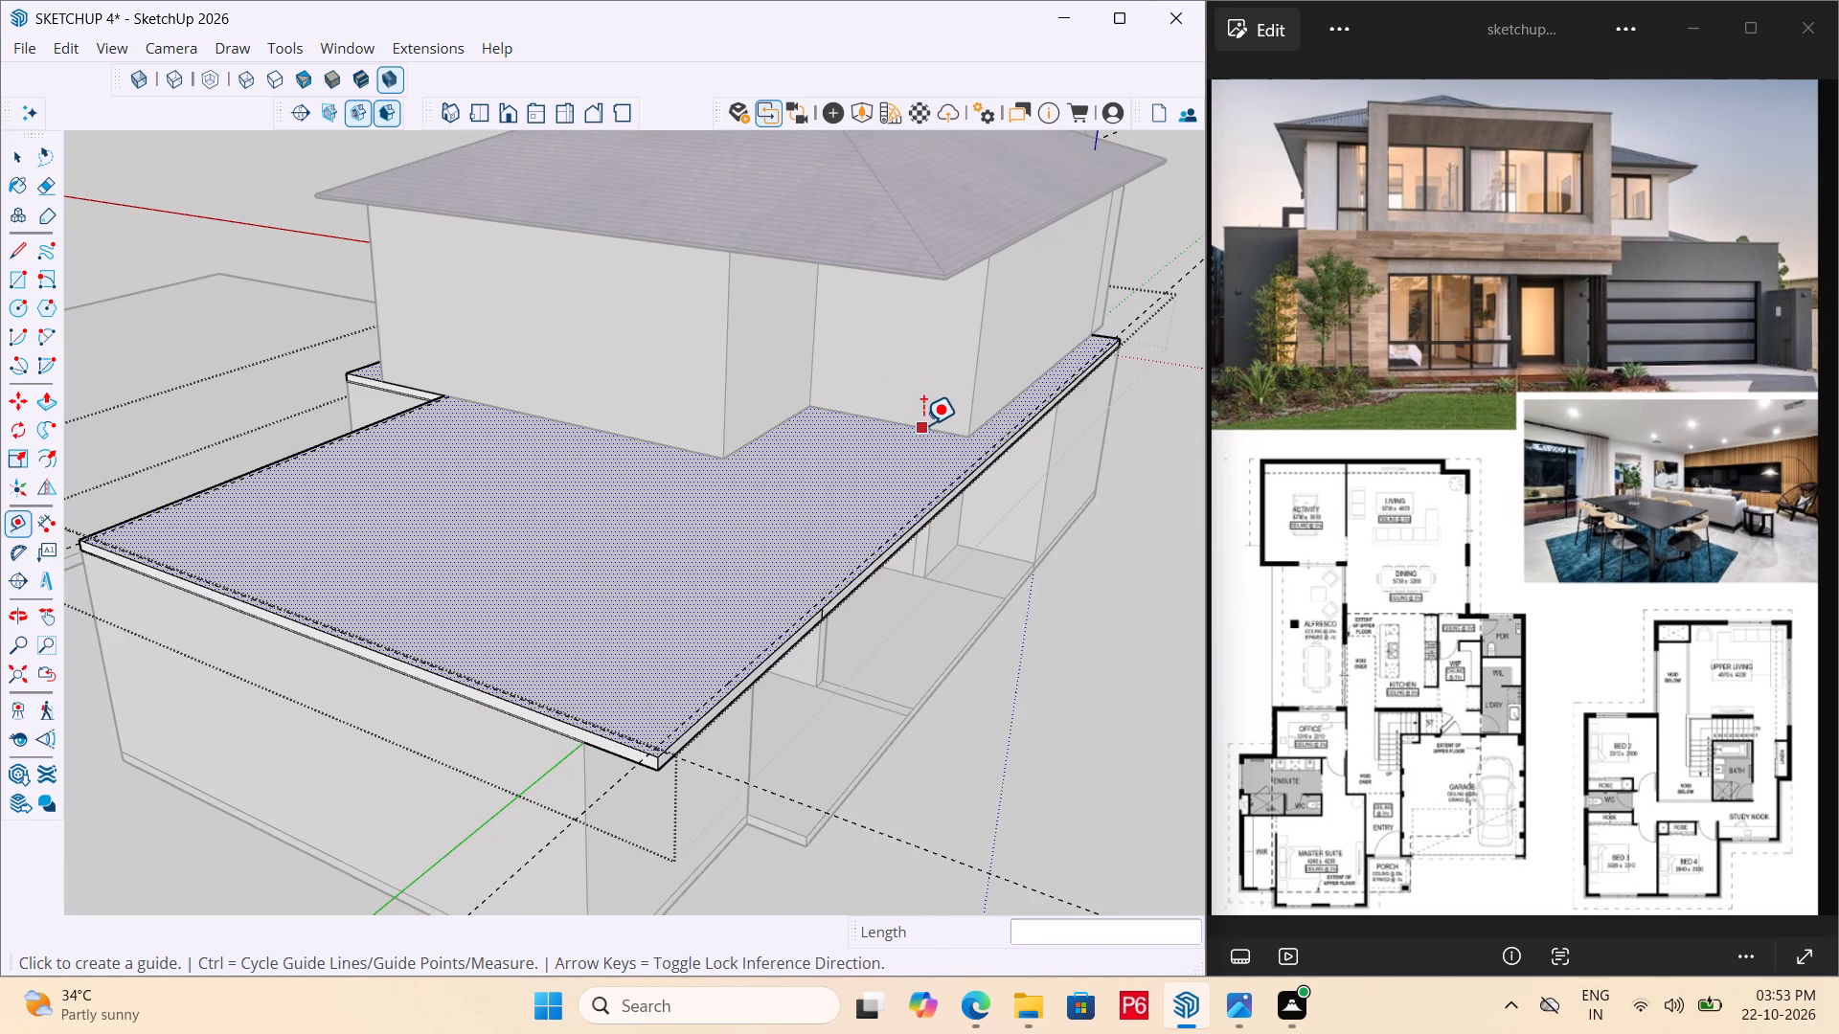
Place a guide line on the slab 4" out from the base of the recessed upper-floor rear wall.
{"action": "double_click", "coordinate": [923, 423]}
{"action": "key", "text": "ctrl+z"}
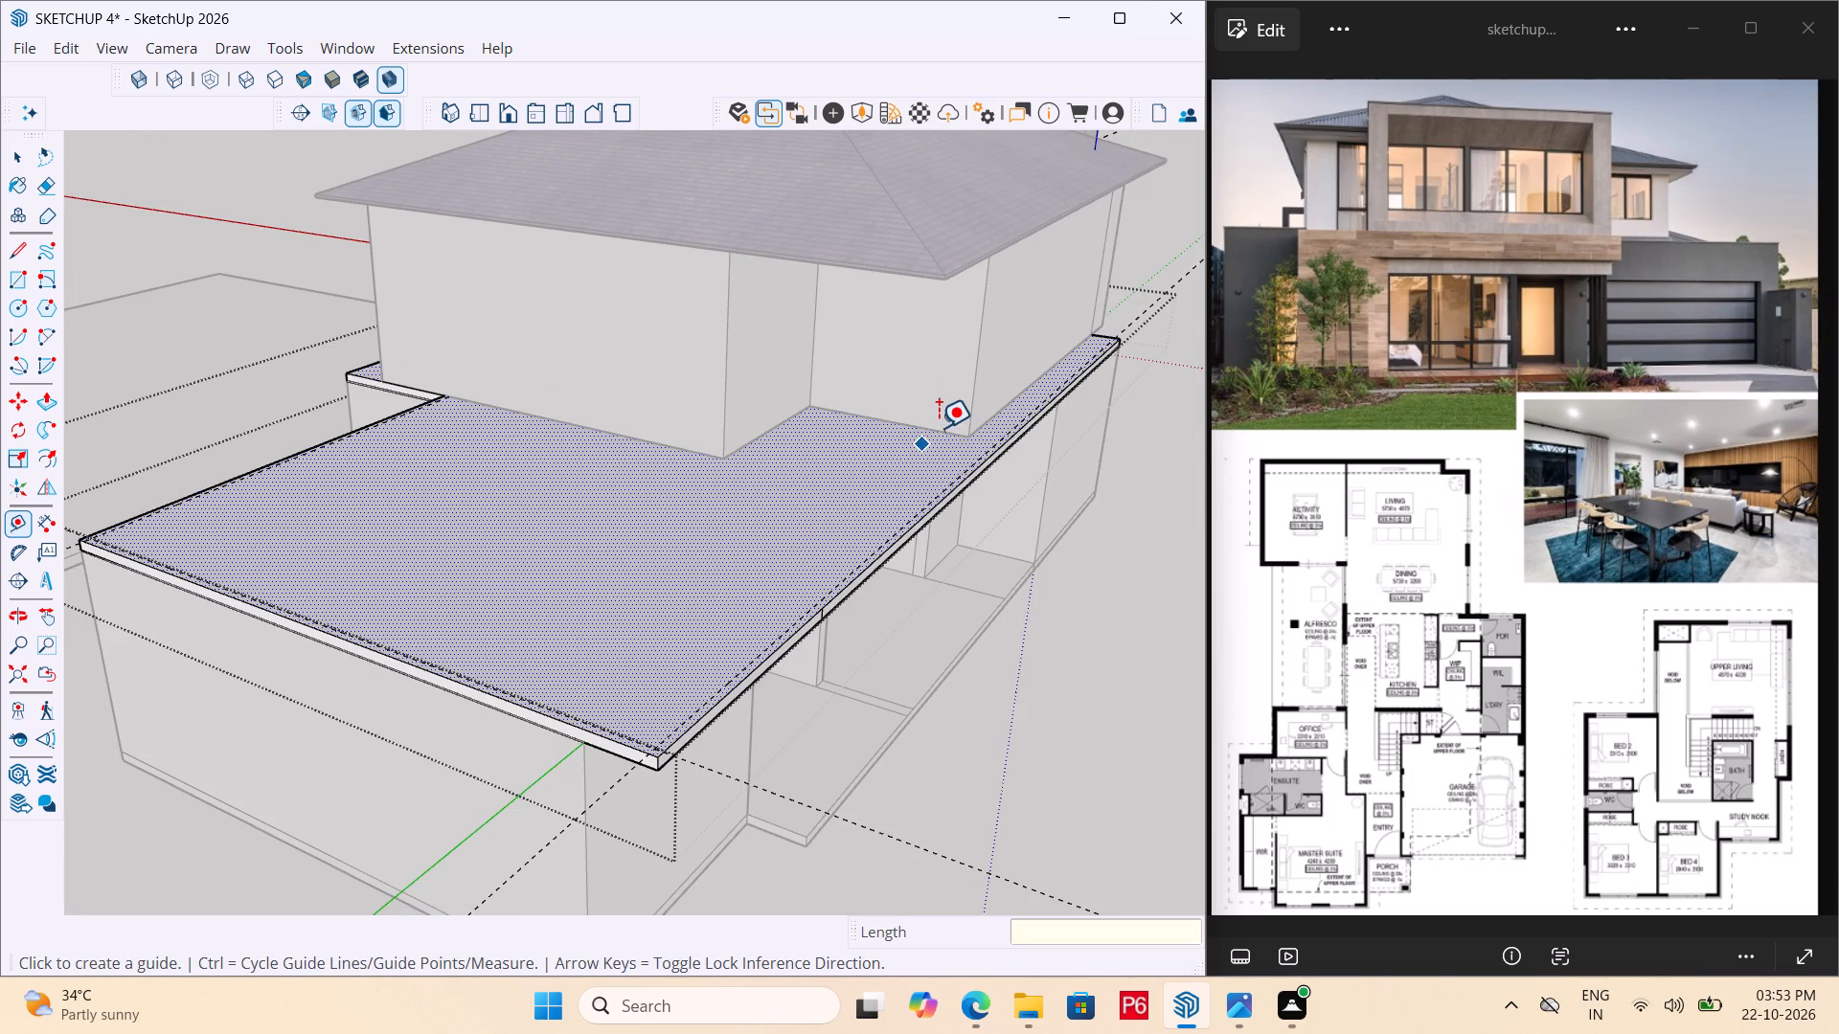
{"action": "scroll", "coordinate": [930, 426], "scroll_direction": "up", "scroll_amount": 5}
{"action": "left_click", "coordinate": [937, 427]}
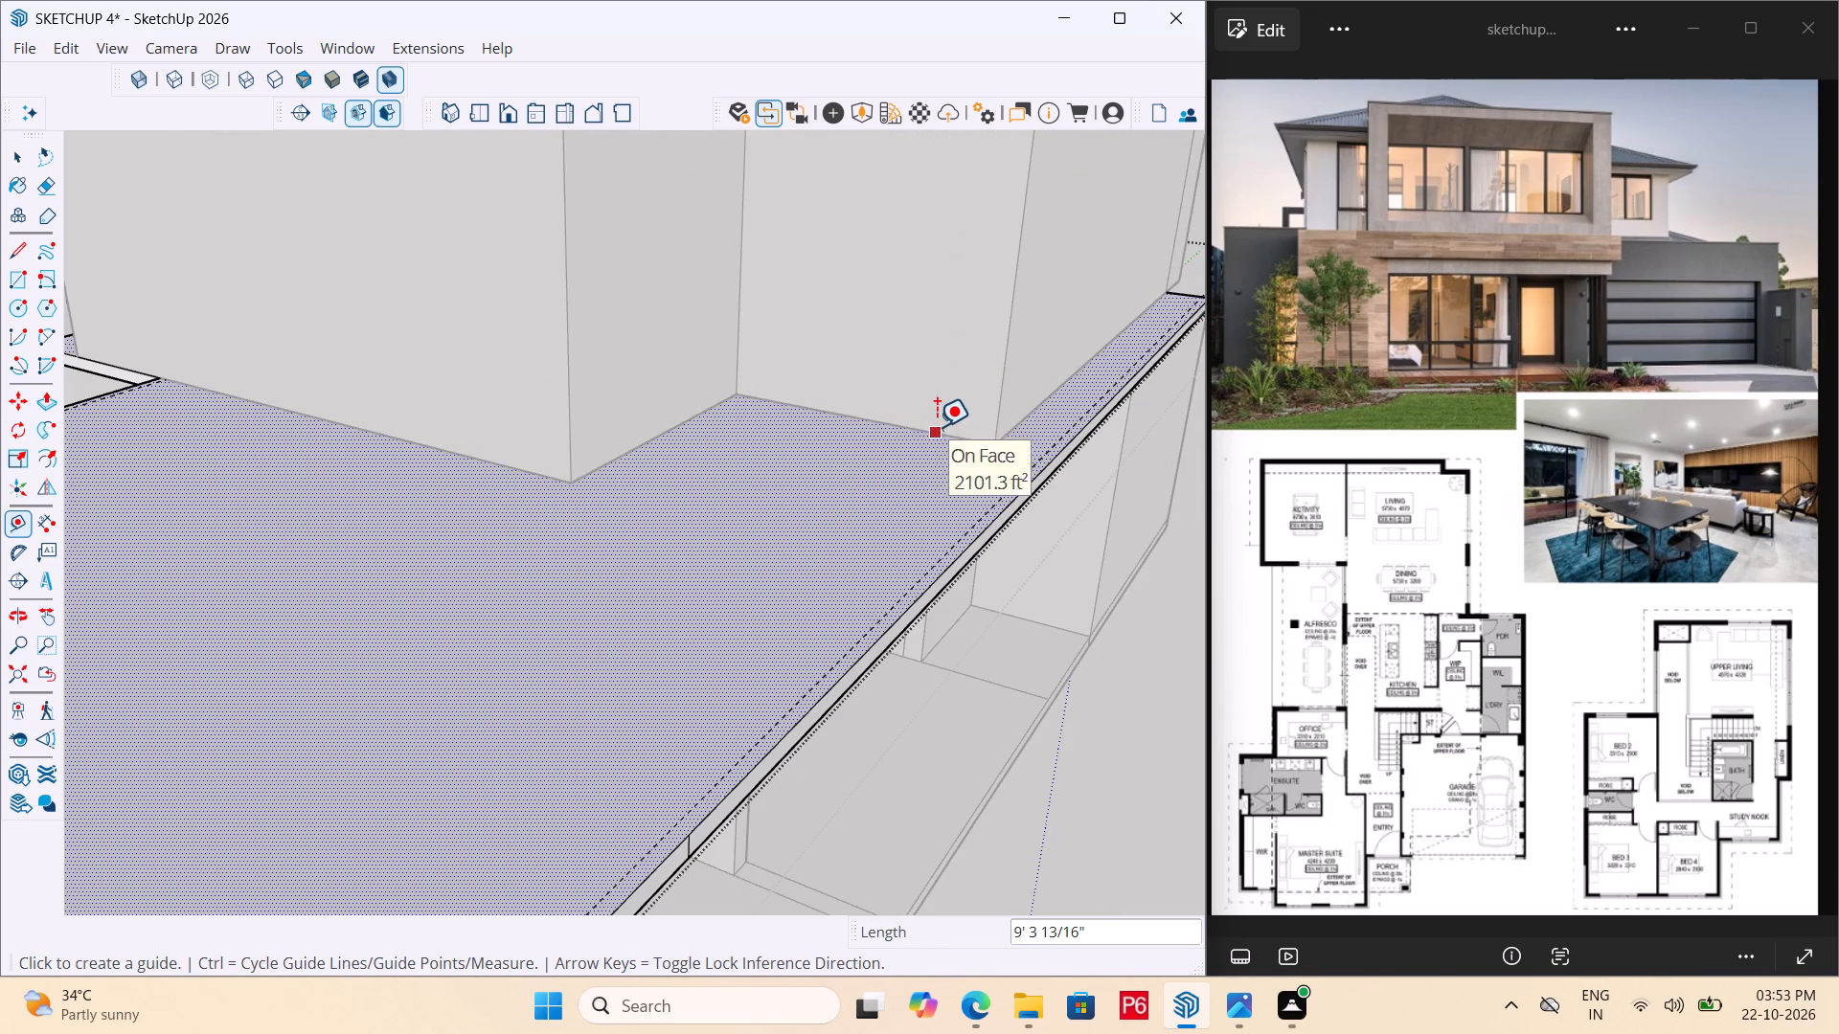
{"action": "type", "text": "4\""}
{"action": "key", "text": "Return"}
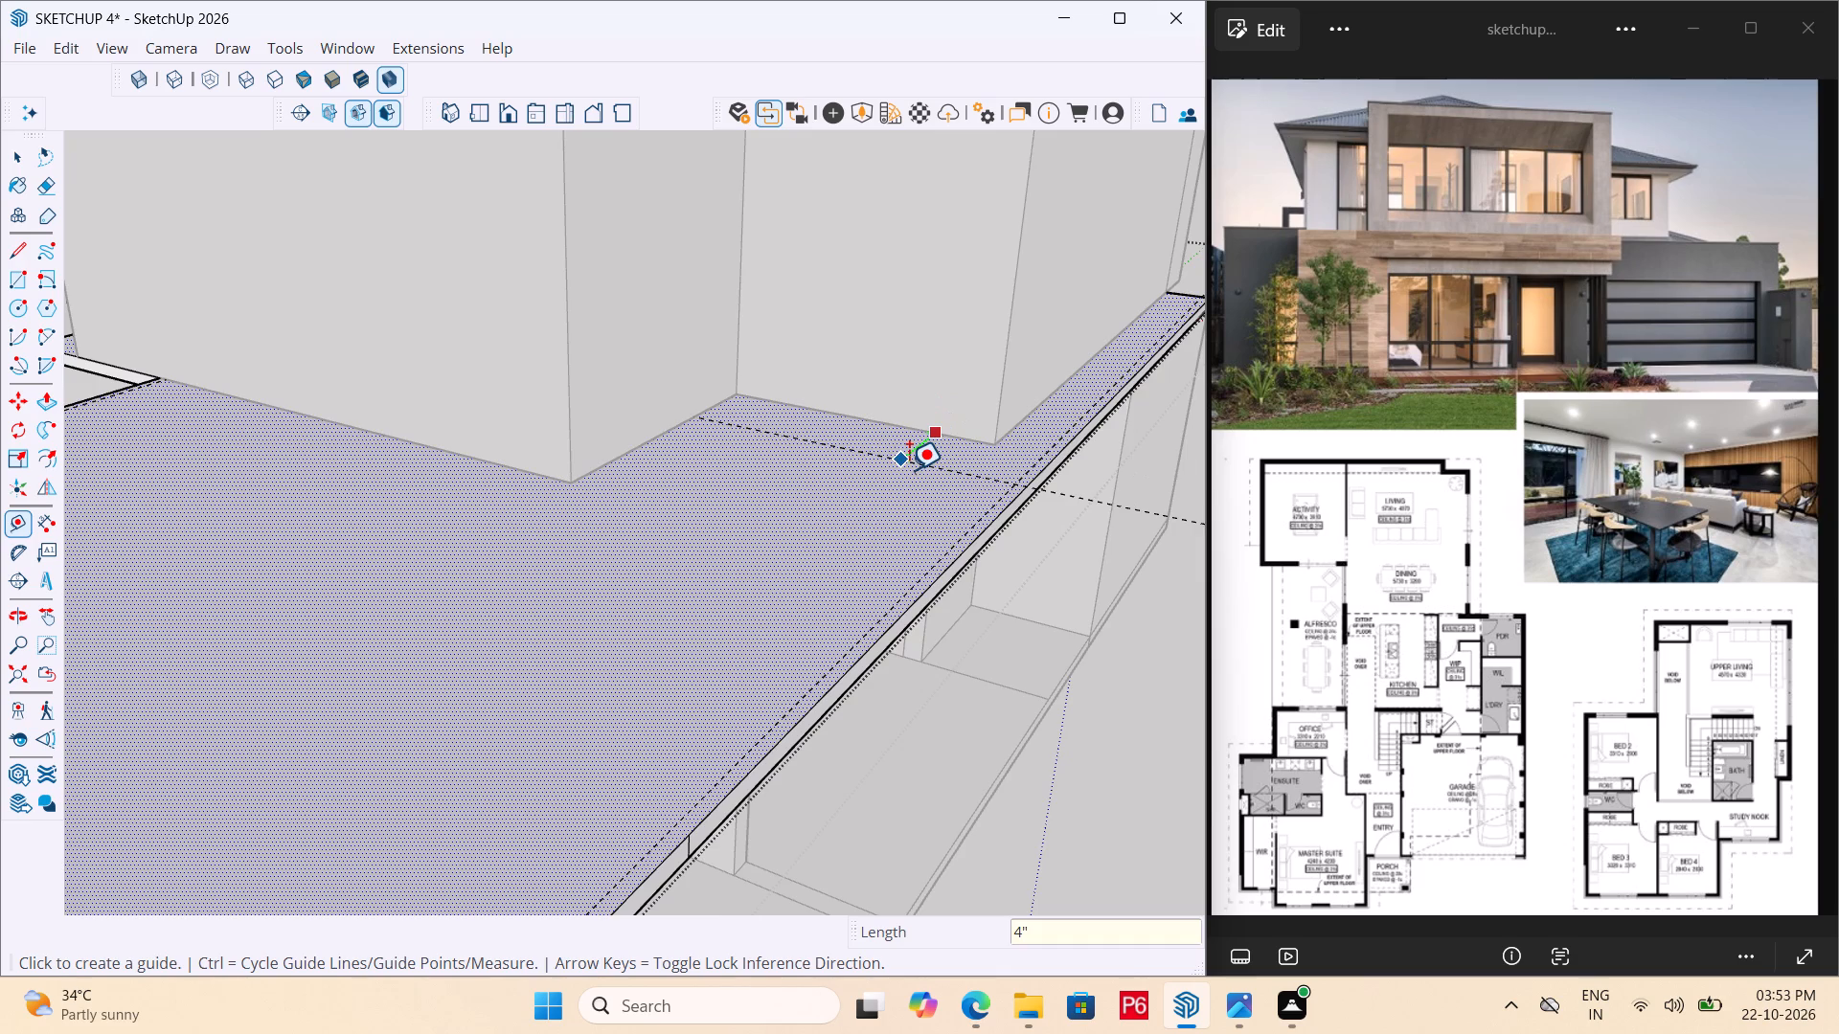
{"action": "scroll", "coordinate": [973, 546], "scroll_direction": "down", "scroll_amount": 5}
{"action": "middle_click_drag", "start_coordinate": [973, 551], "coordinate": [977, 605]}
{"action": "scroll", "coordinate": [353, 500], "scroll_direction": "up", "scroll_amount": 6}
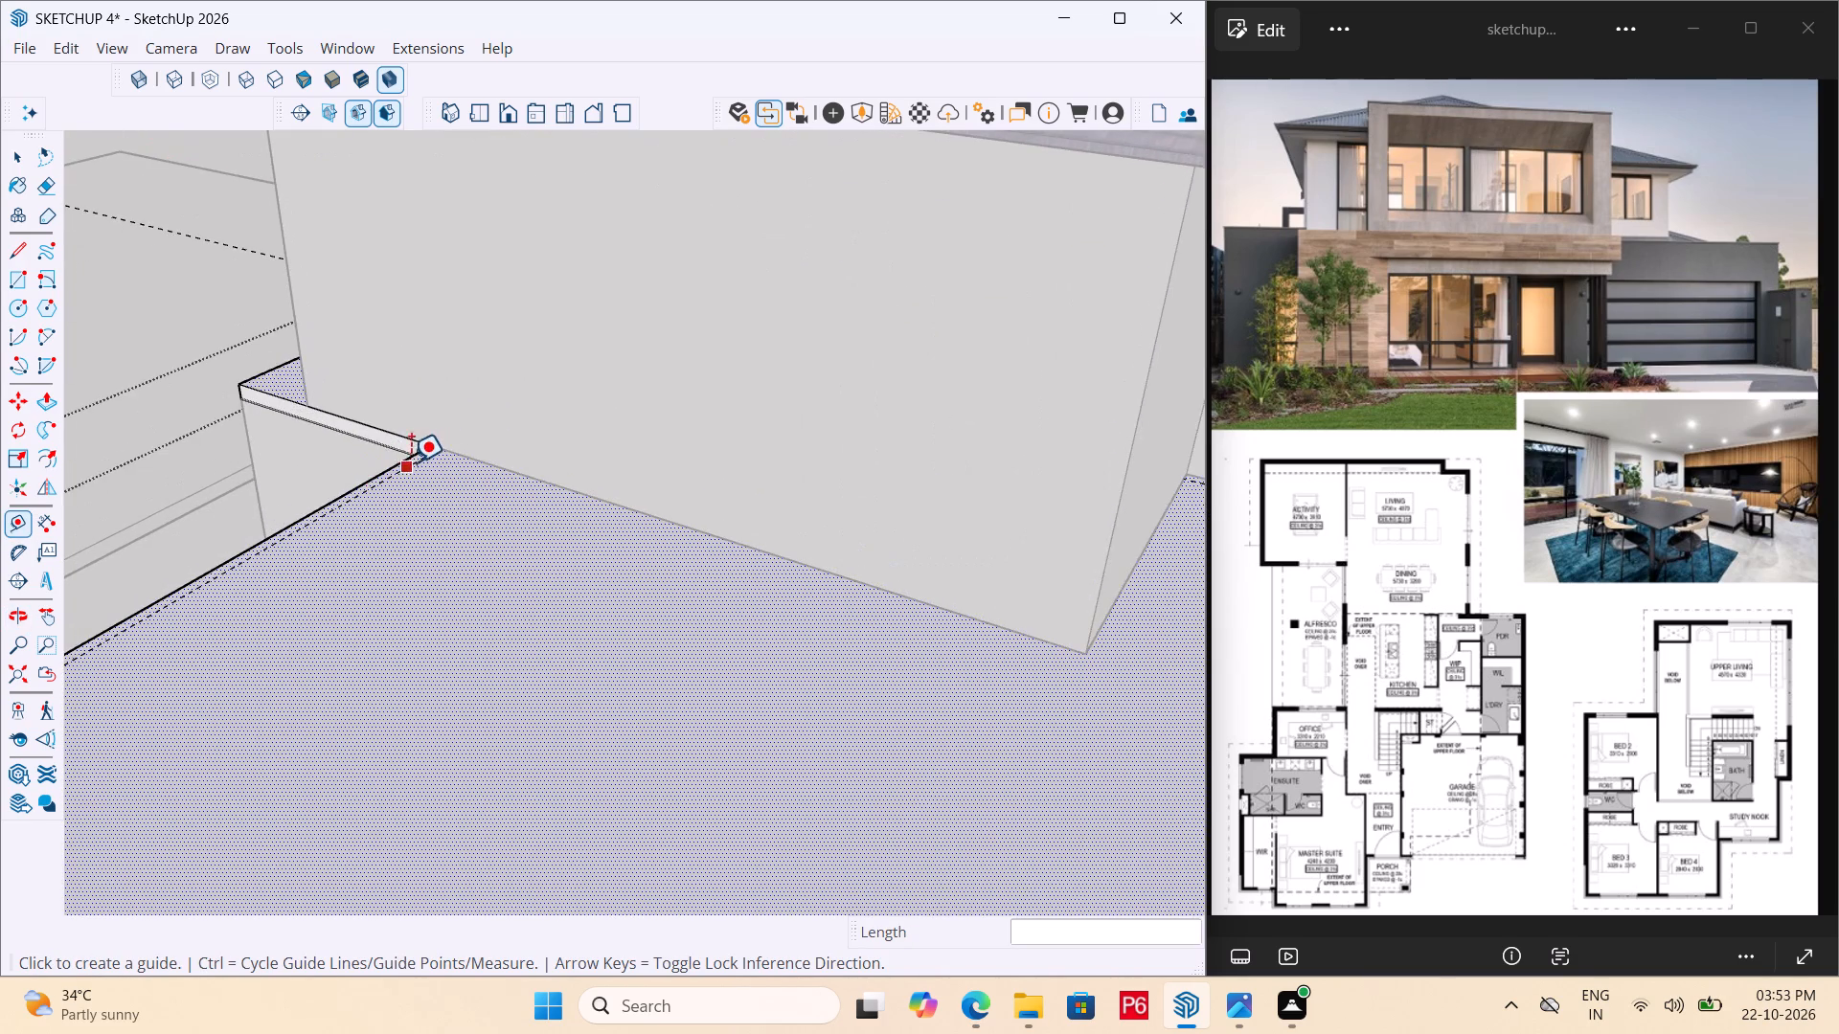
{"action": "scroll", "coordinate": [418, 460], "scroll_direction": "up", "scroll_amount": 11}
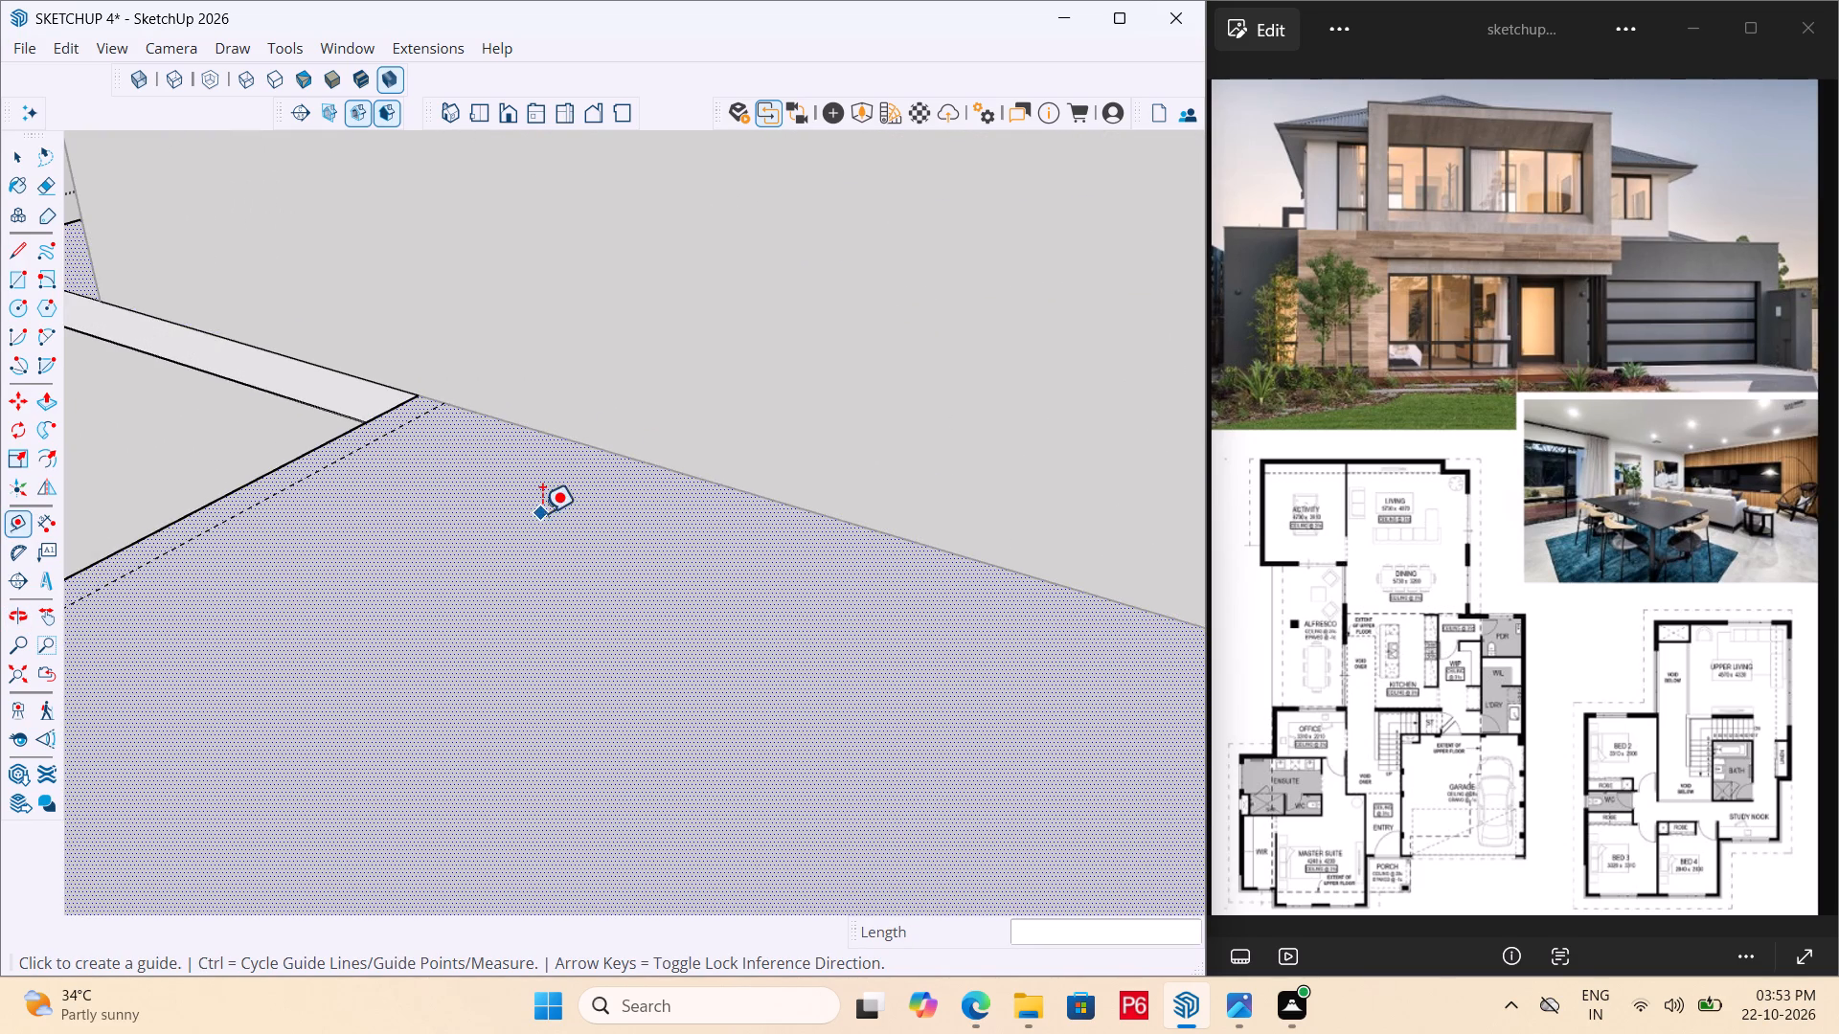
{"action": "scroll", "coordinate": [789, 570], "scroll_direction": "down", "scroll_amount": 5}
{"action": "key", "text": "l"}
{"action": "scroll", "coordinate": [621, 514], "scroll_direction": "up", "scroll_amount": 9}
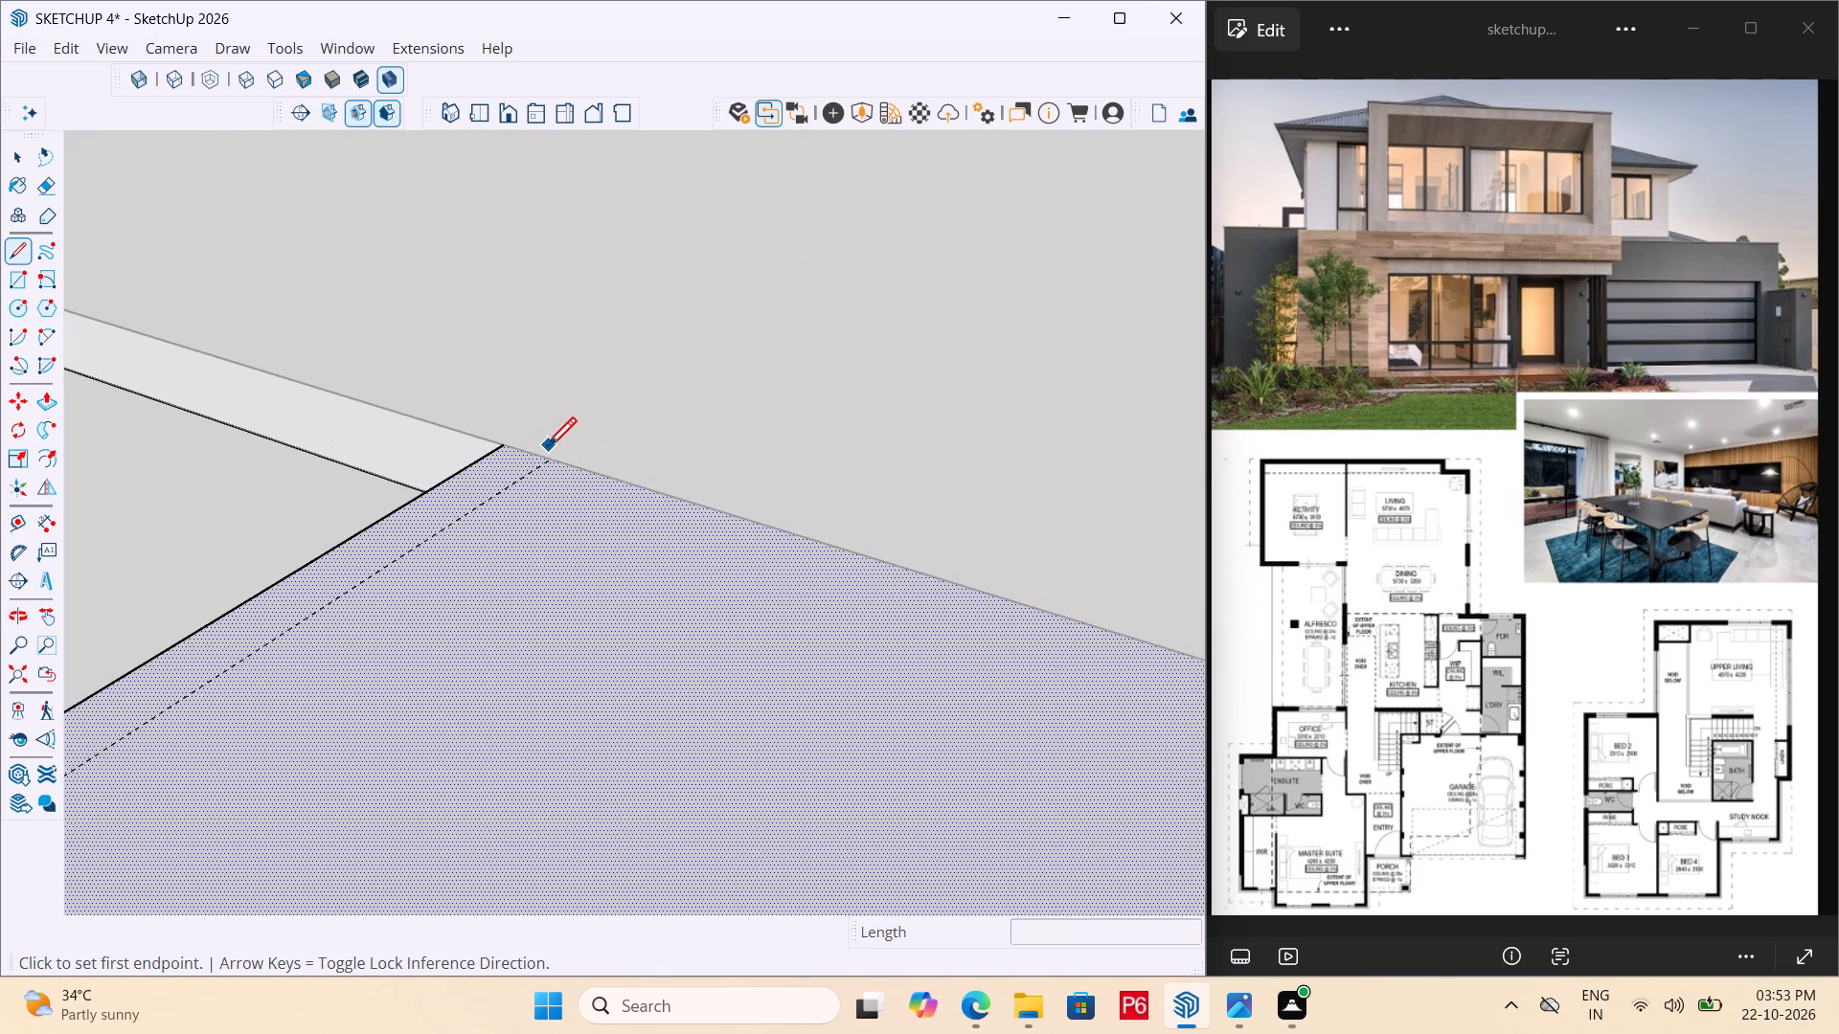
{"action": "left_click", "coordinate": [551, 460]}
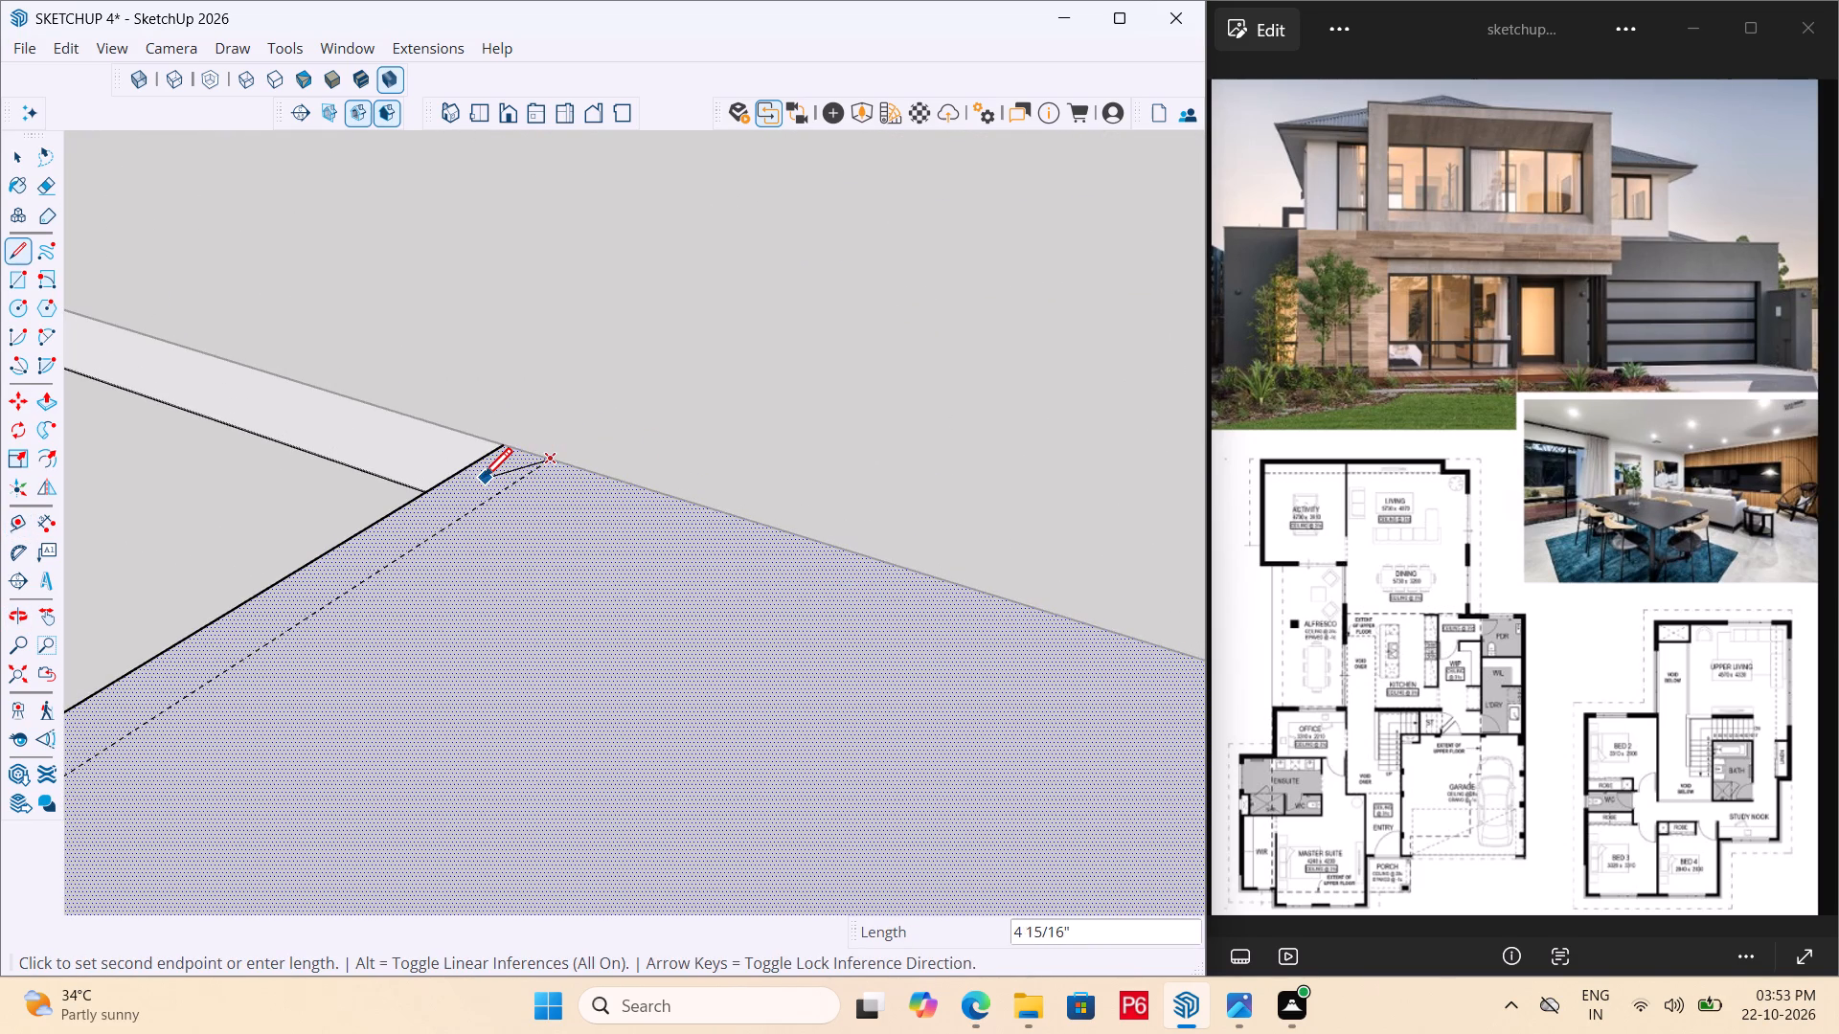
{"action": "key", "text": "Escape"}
Draw a 4" by 24' rectangular strip along the slab's garage-side edge, from the upper-floor wall to the rear corner.
{"action": "key", "text": "r"}
{"action": "left_click", "coordinate": [508, 444]}
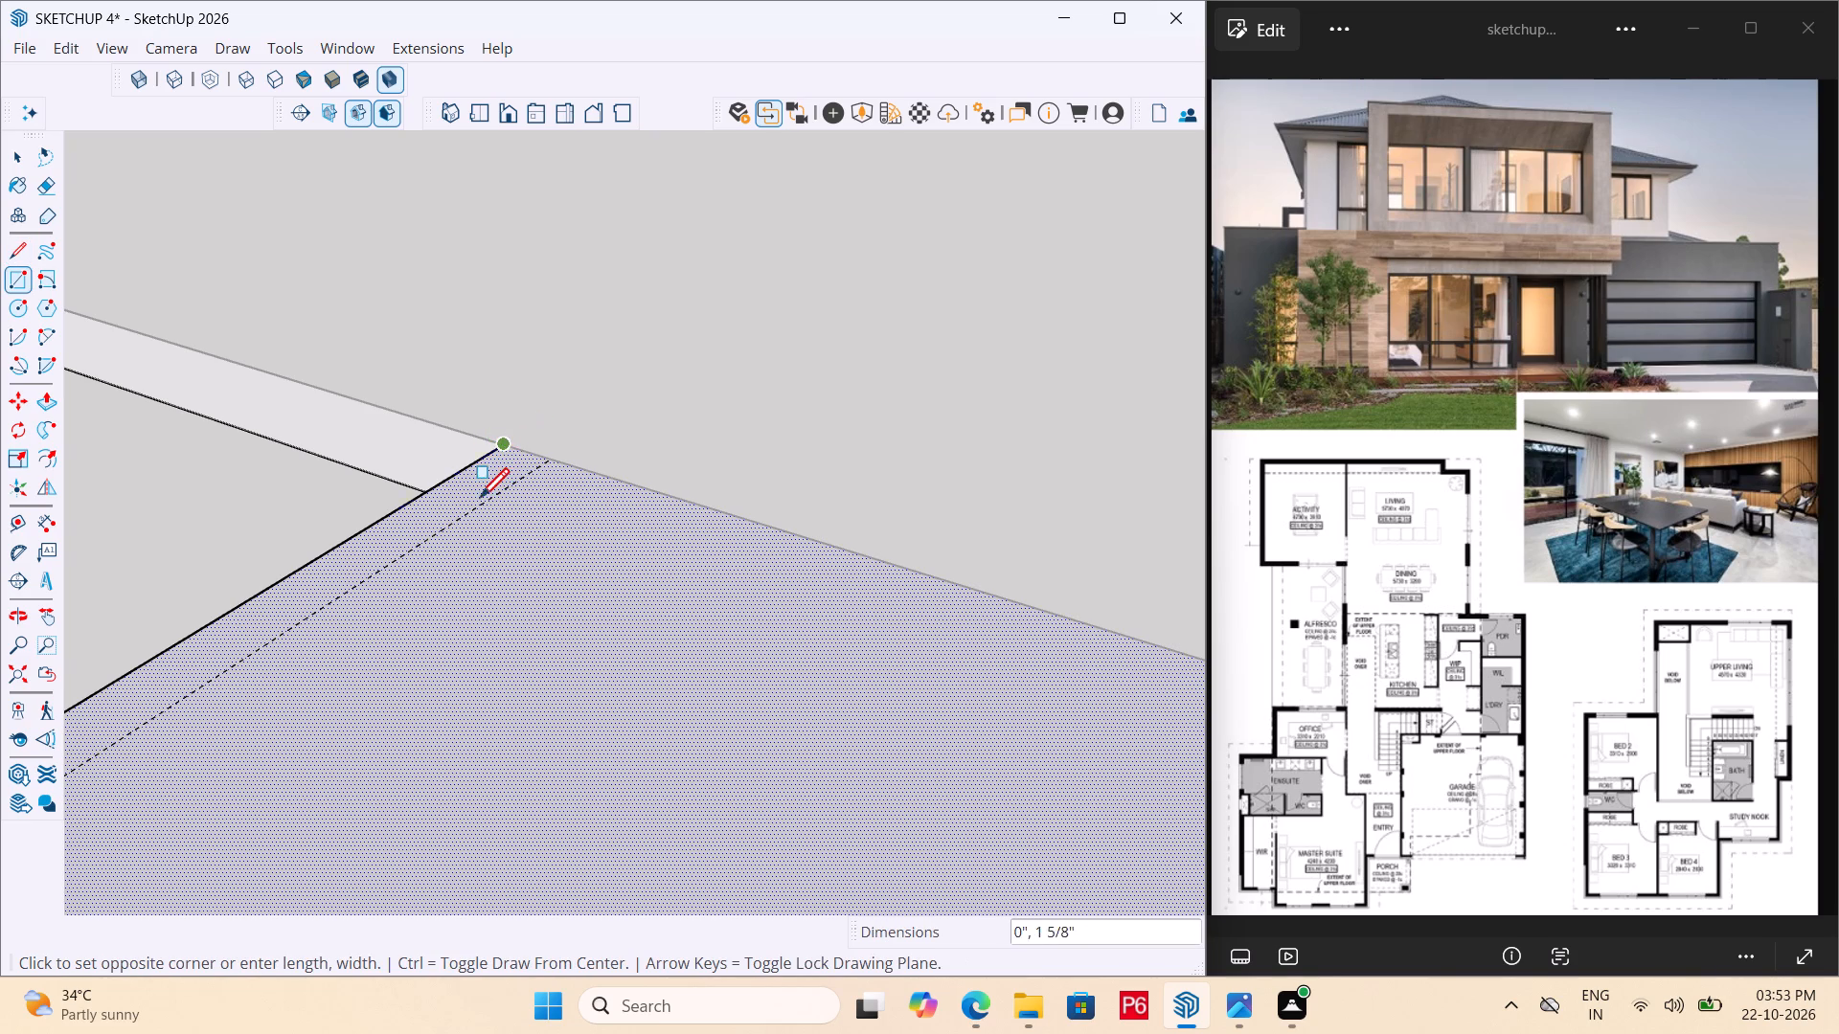
{"action": "scroll", "coordinate": [741, 455], "scroll_direction": "down", "scroll_amount": 19}
{"action": "scroll", "coordinate": [712, 439], "scroll_direction": "down", "scroll_amount": 7}
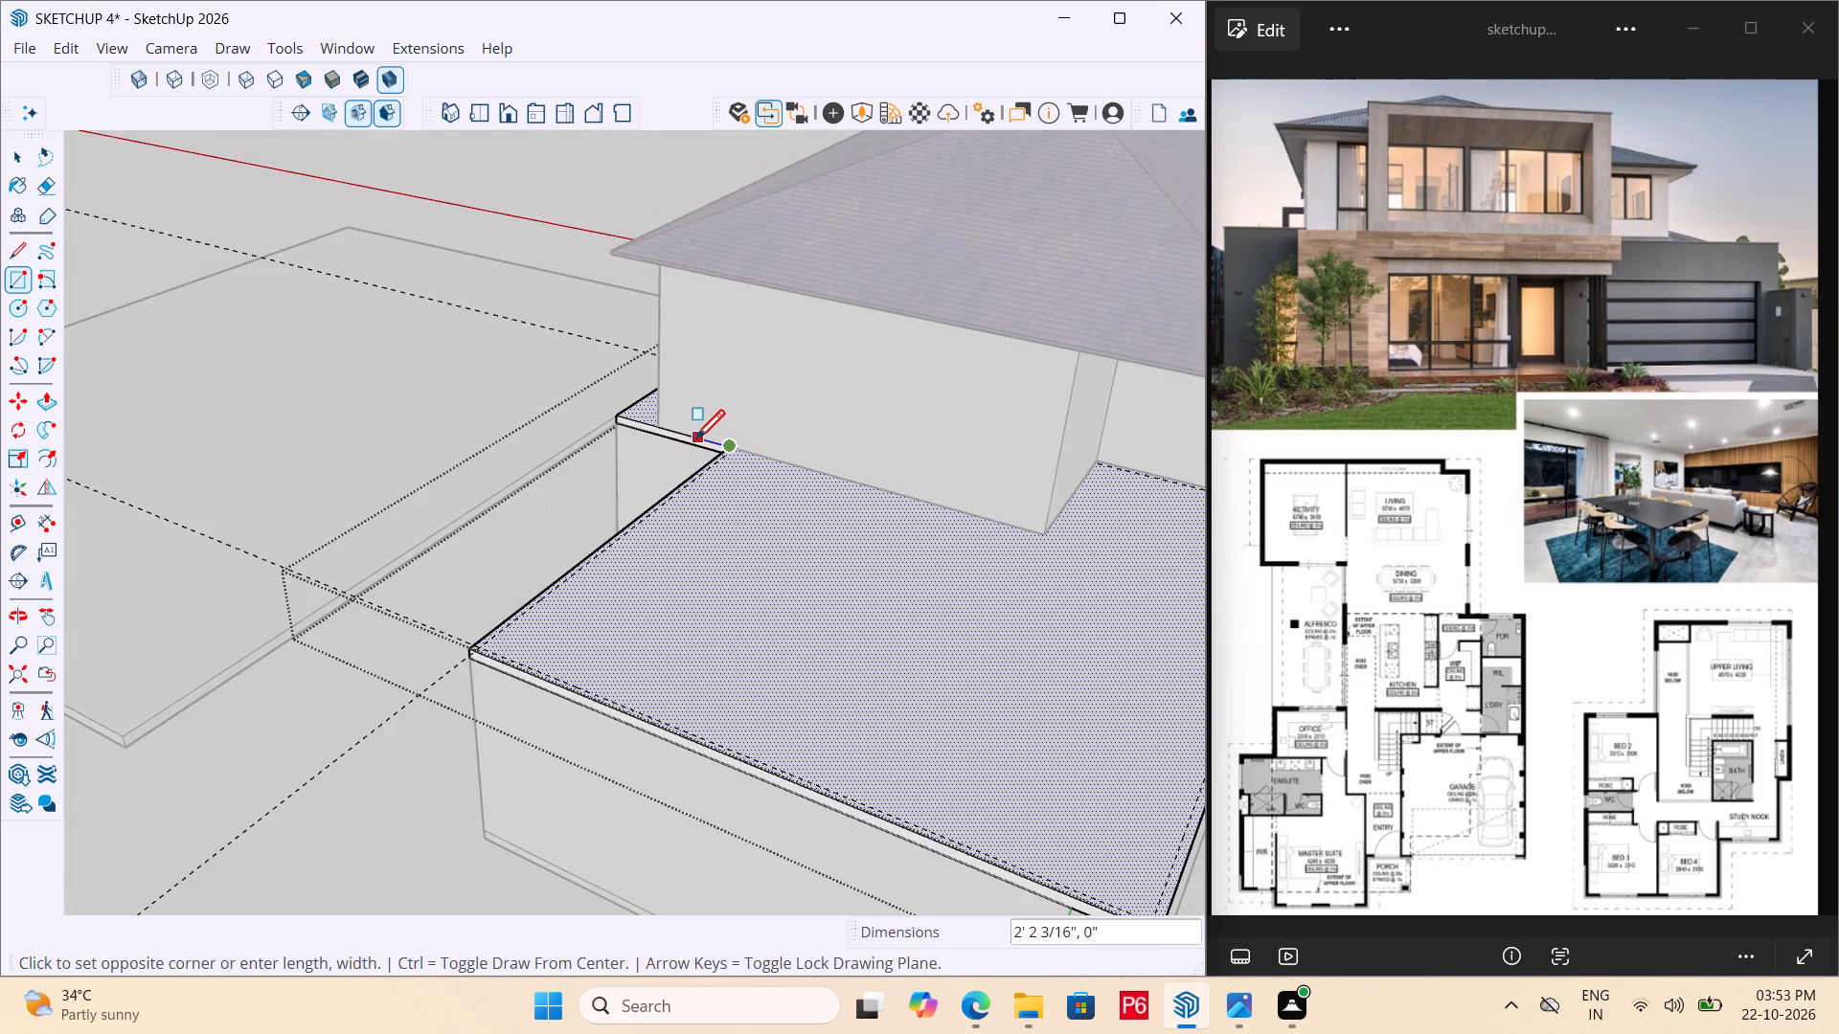
{"action": "scroll", "coordinate": [502, 635], "scroll_direction": "up", "scroll_amount": 17}
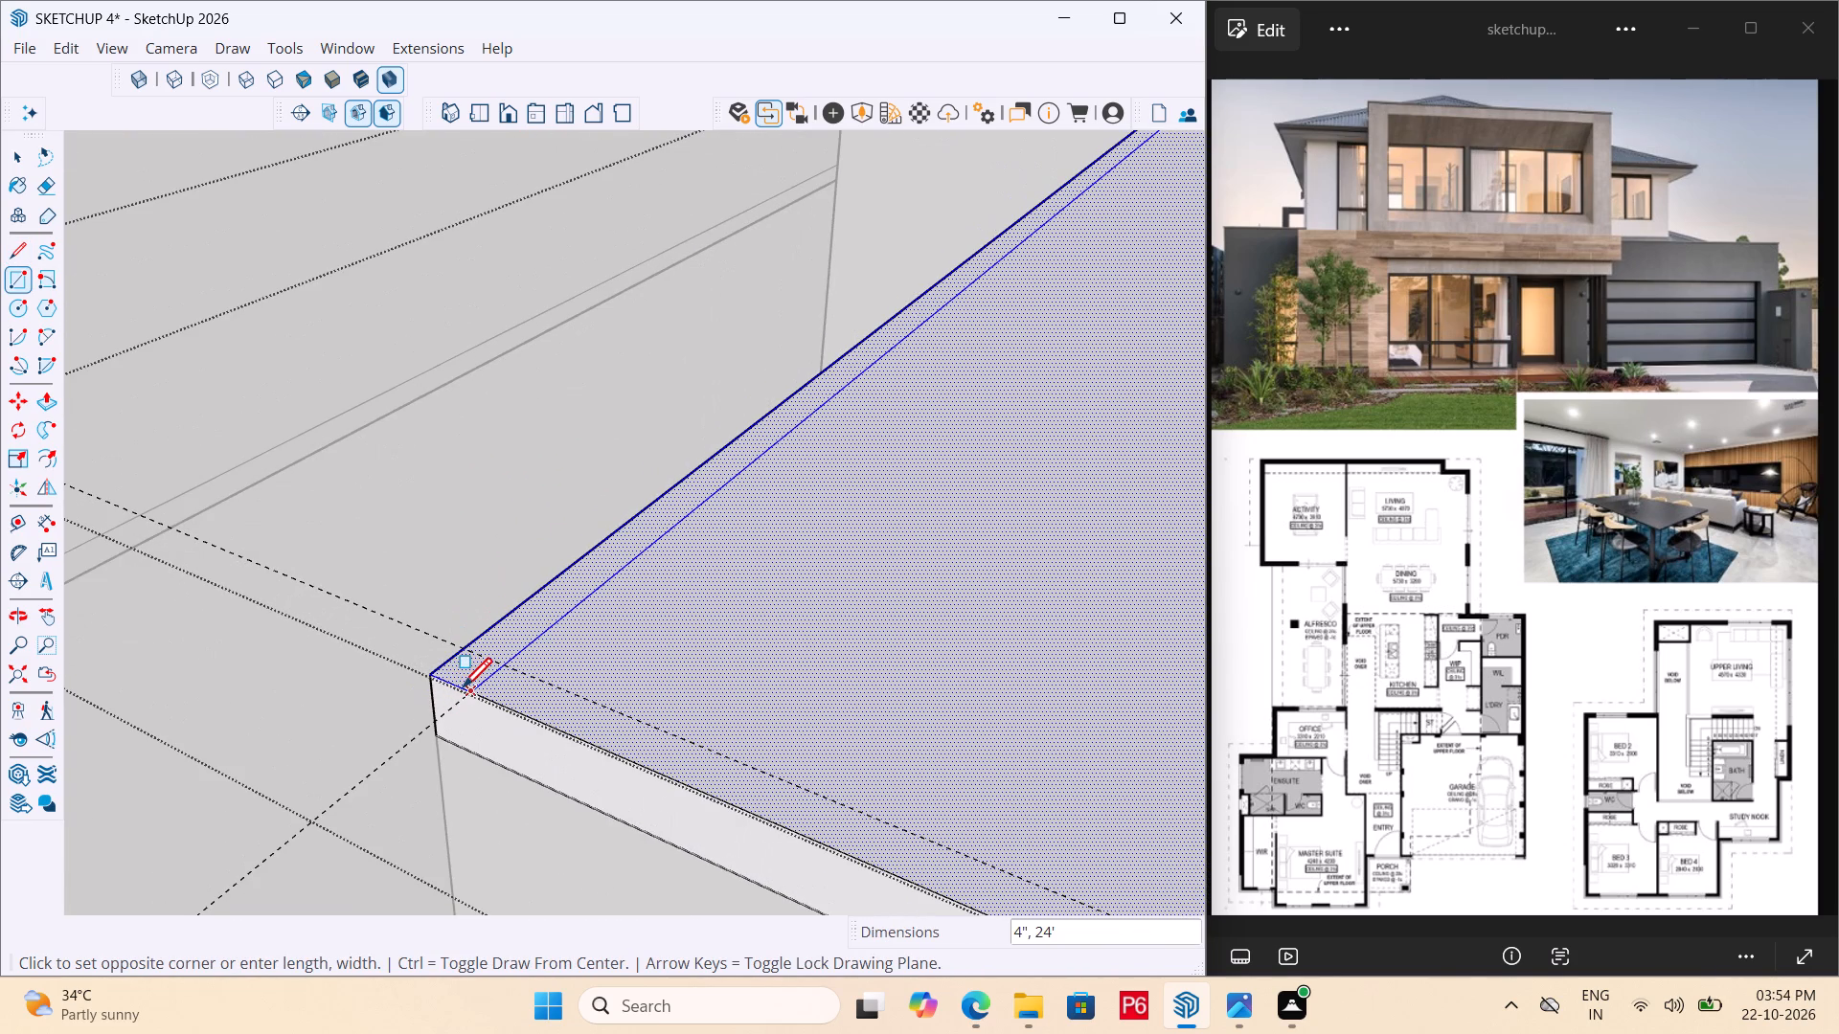
{"action": "double_click", "coordinate": [463, 690]}
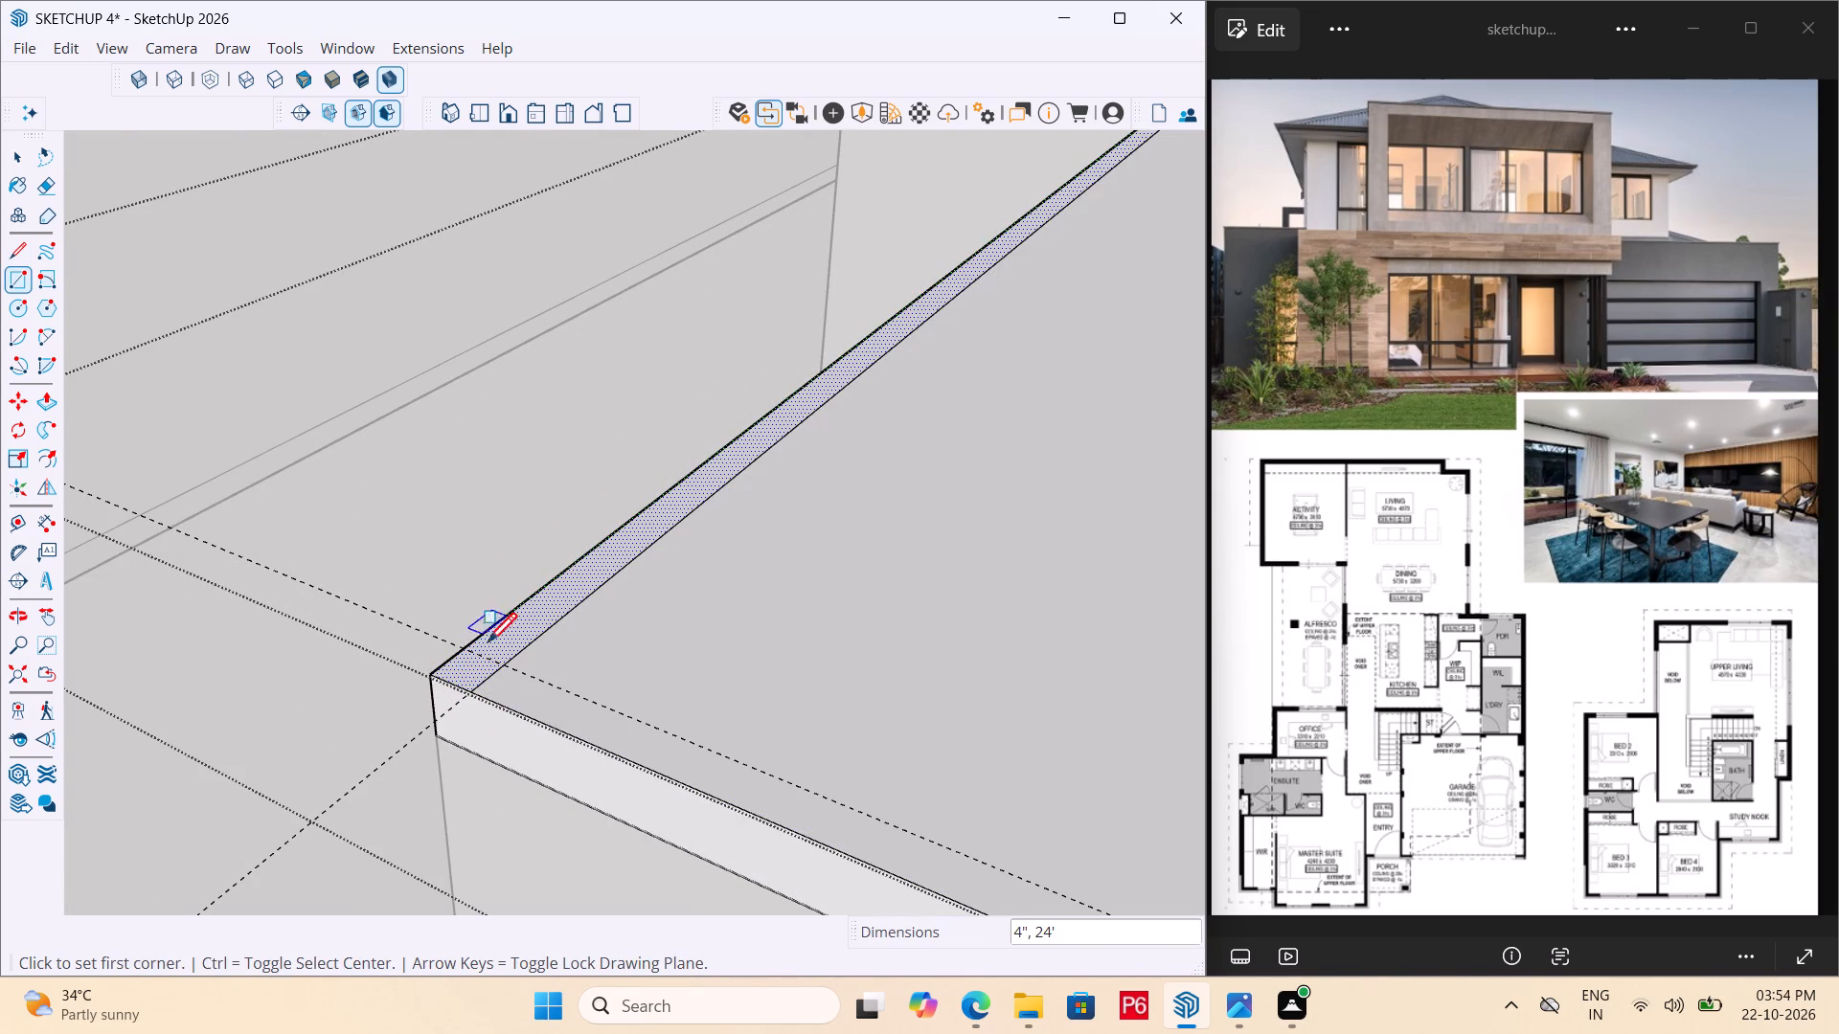
Draw a 4" wide rectangular strip about 29' 10" long along the slab's rear edge, between its two rear corners.
{"action": "left_click", "coordinate": [465, 646]}
{"action": "scroll", "coordinate": [476, 611], "scroll_direction": "down", "scroll_amount": 7}
{"action": "scroll", "coordinate": [303, 597], "scroll_direction": "down", "scroll_amount": 6}
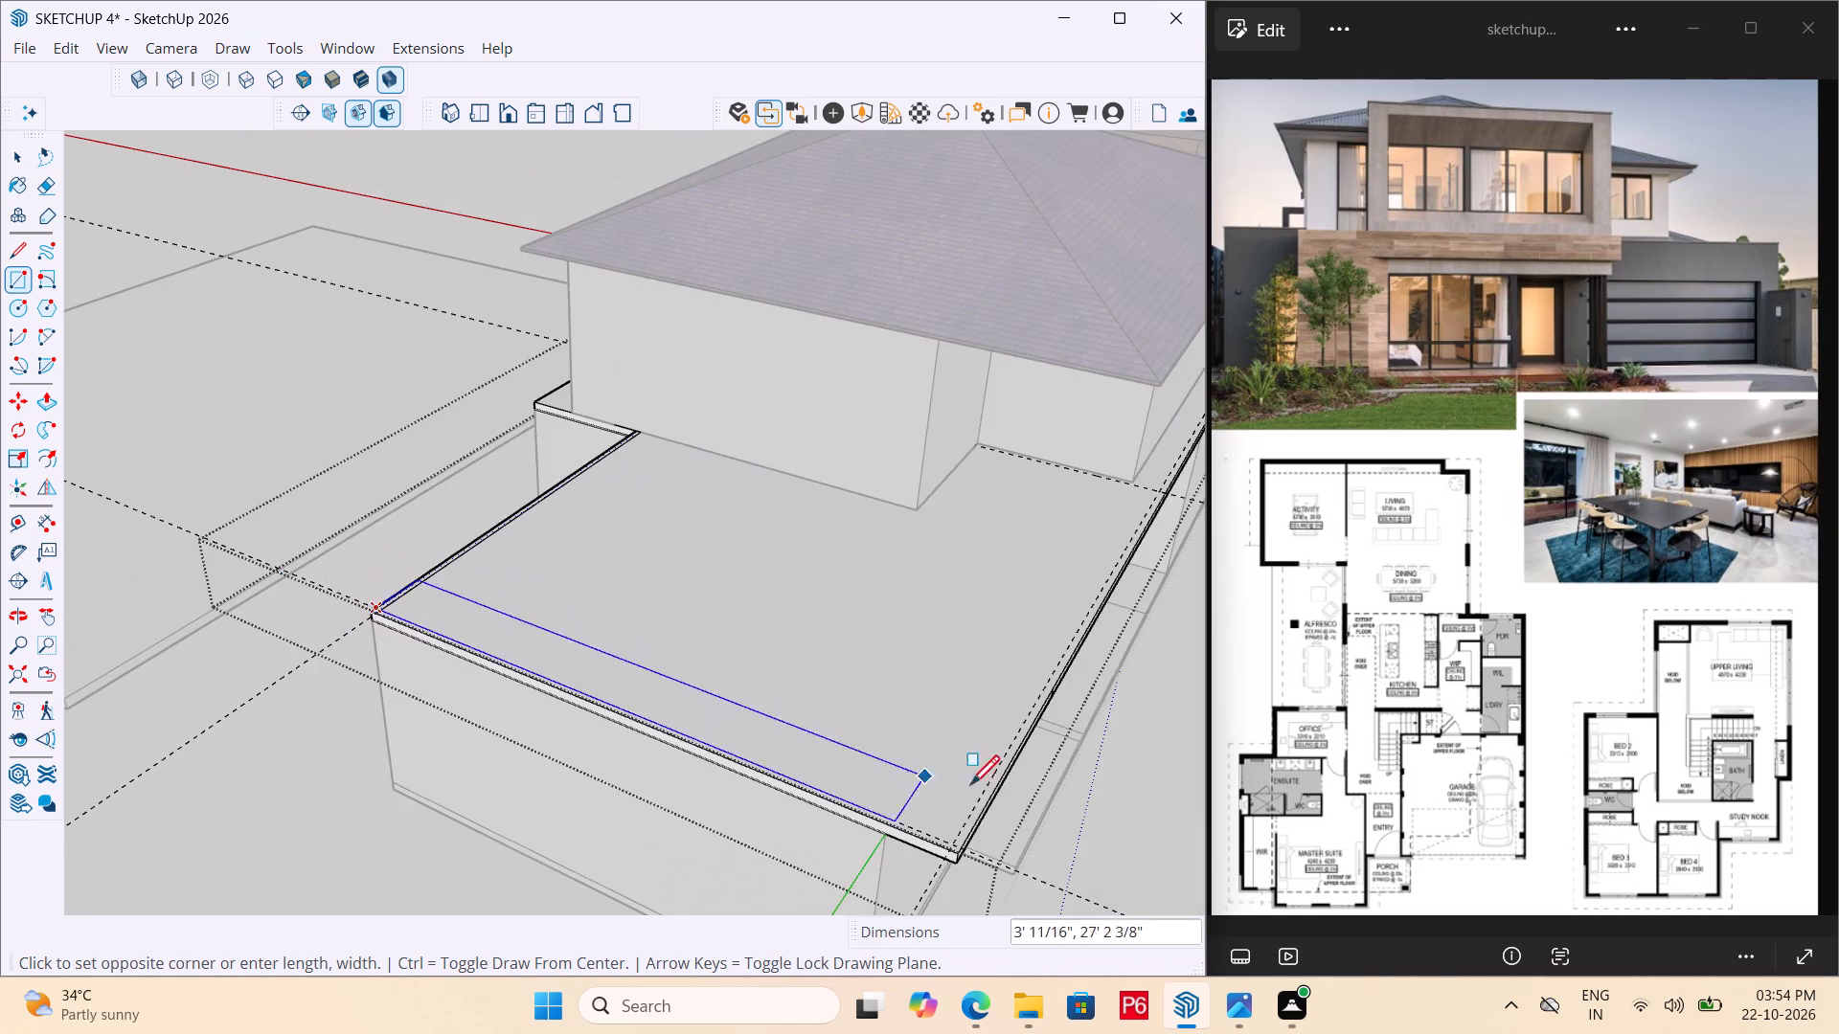
{"action": "scroll", "coordinate": [1005, 812], "scroll_direction": "up", "scroll_amount": 12}
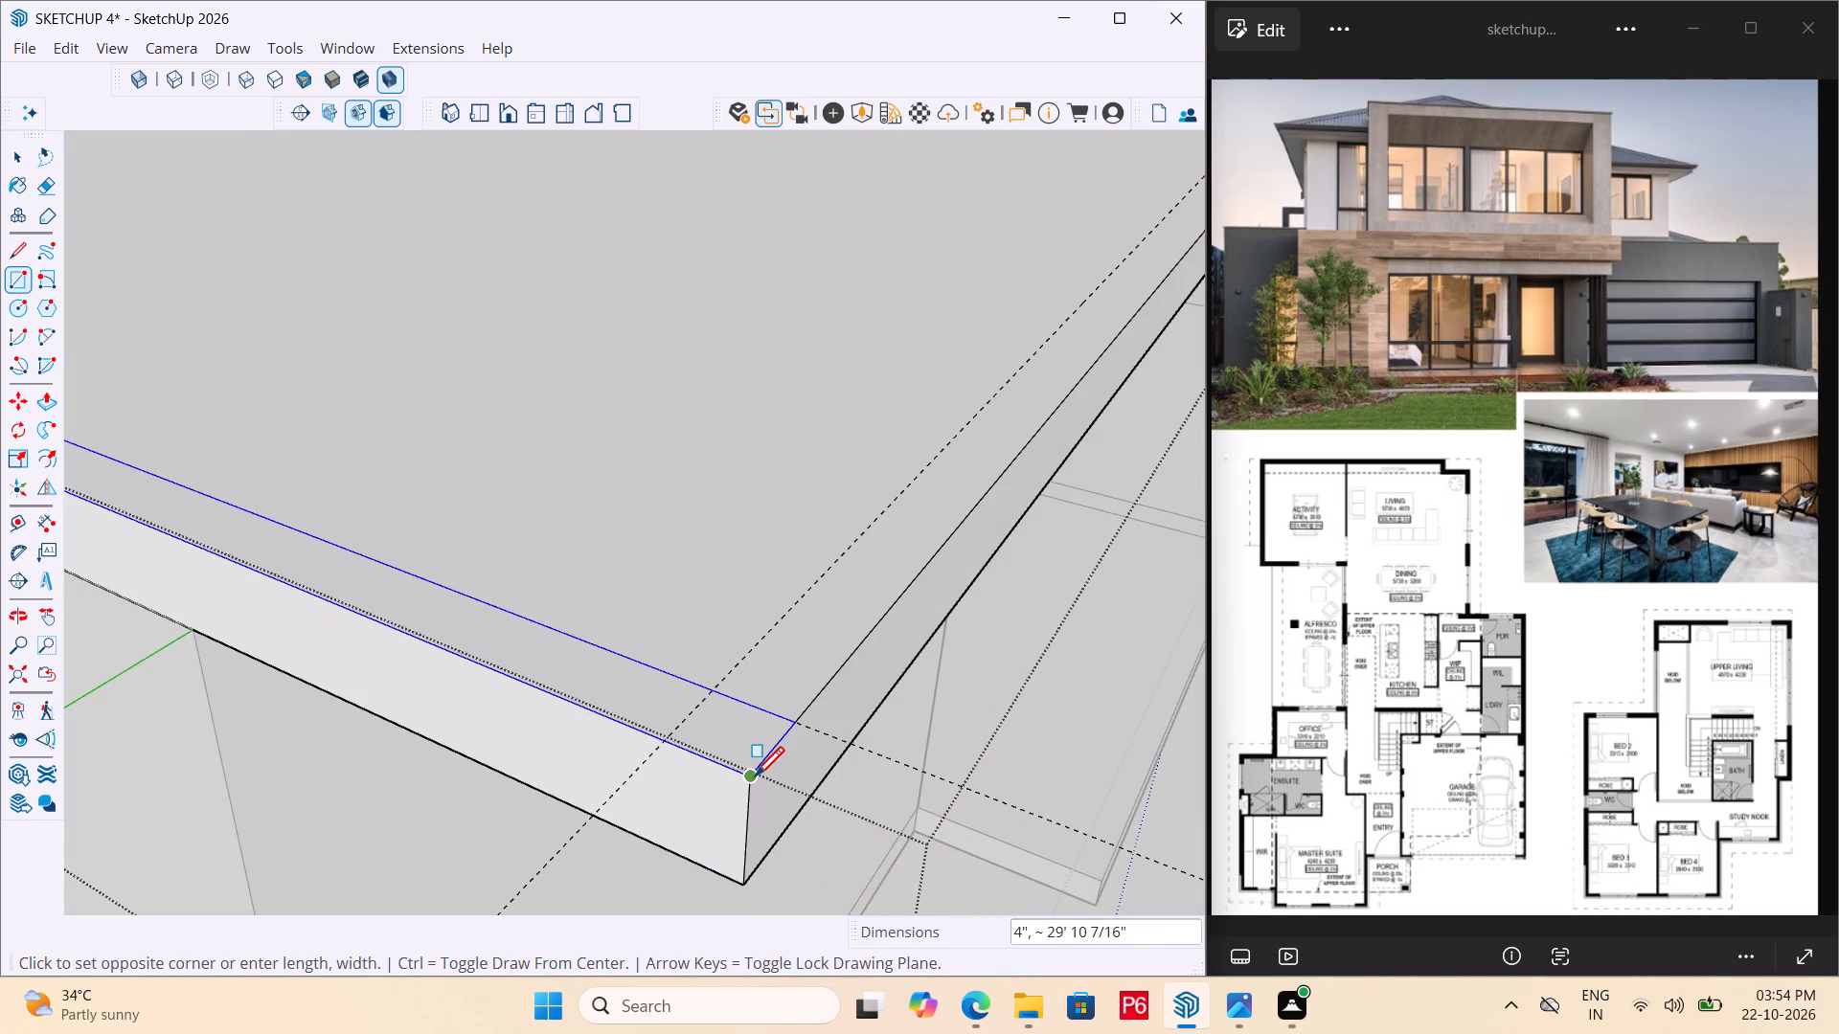
{"action": "double_click", "coordinate": [755, 779]}
Draw a 4" wide rectangular strip about 33' 7" long along the slab's alfresco-side edge, from the rear corner to the recessed wall's guide line.
{"action": "left_click", "coordinate": [758, 776]}
{"action": "scroll", "coordinate": [693, 782], "scroll_direction": "down", "scroll_amount": 6}
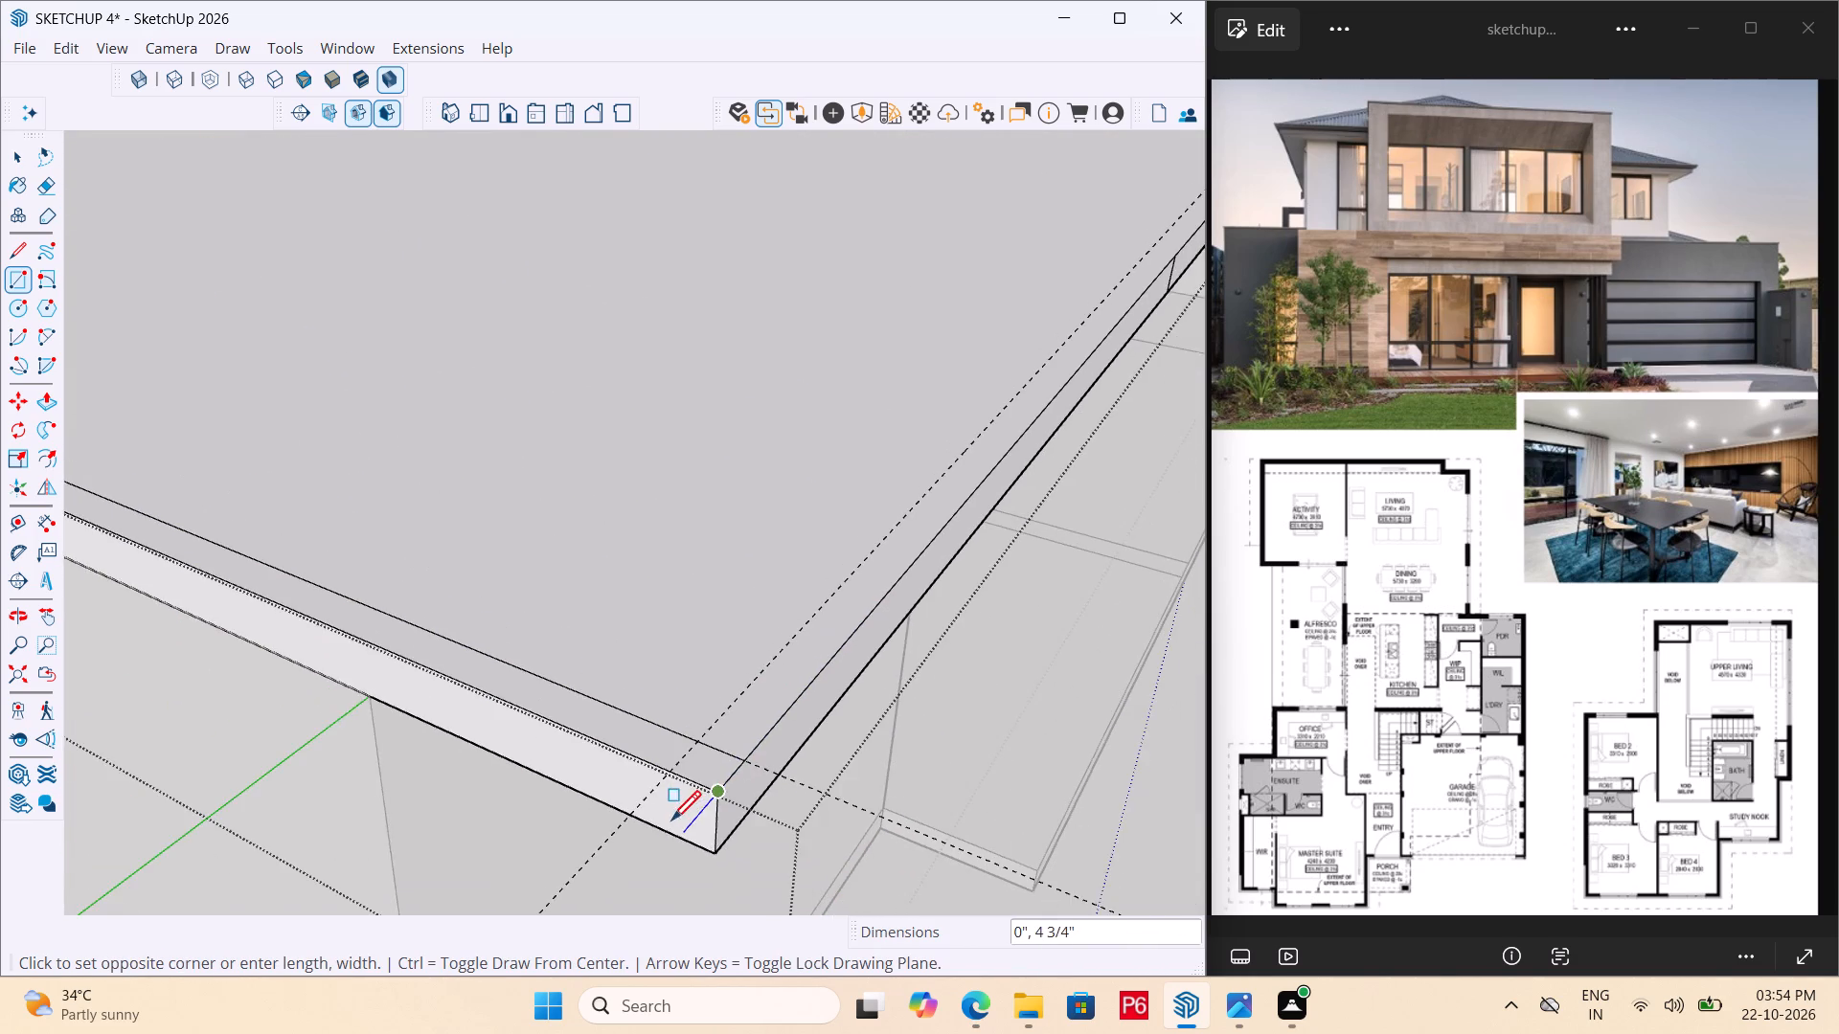
{"action": "scroll", "coordinate": [659, 840], "scroll_direction": "down", "scroll_amount": 7}
{"action": "scroll", "coordinate": [729, 693], "scroll_direction": "down", "scroll_amount": 6}
{"action": "scroll", "coordinate": [1045, 350], "scroll_direction": "up", "scroll_amount": 12}
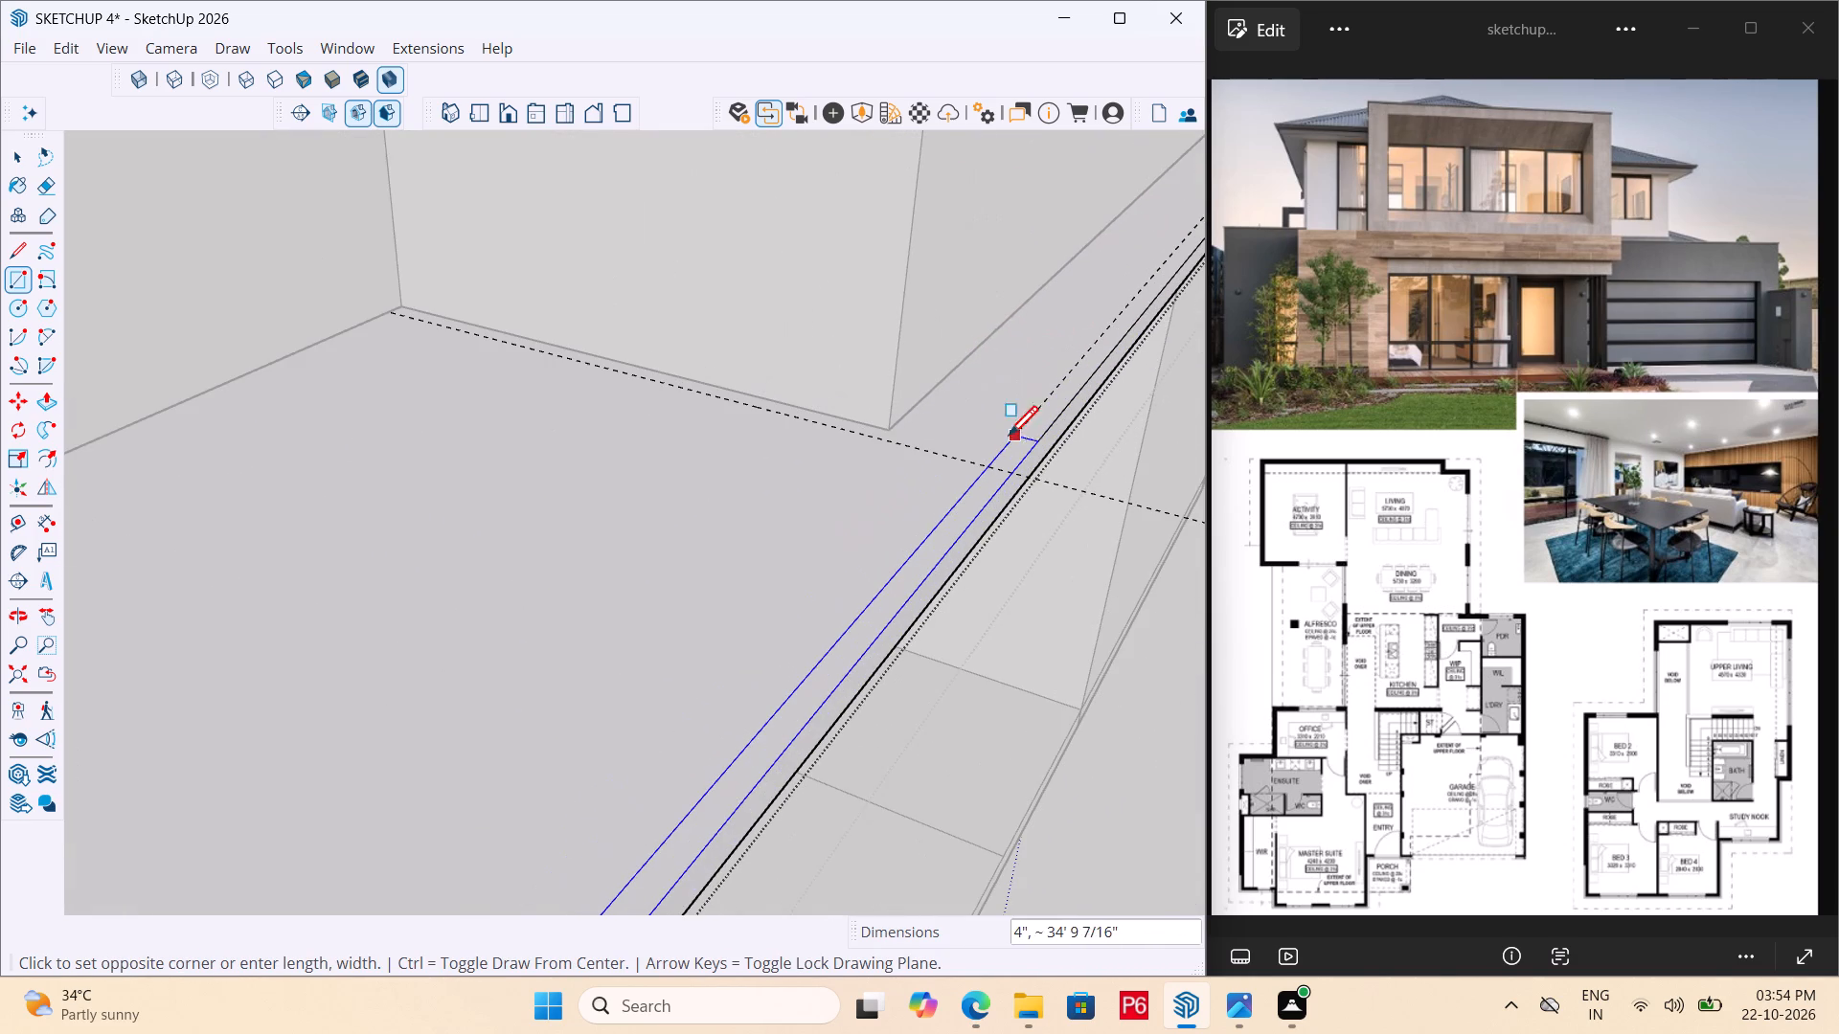
{"action": "double_click", "coordinate": [988, 466]}
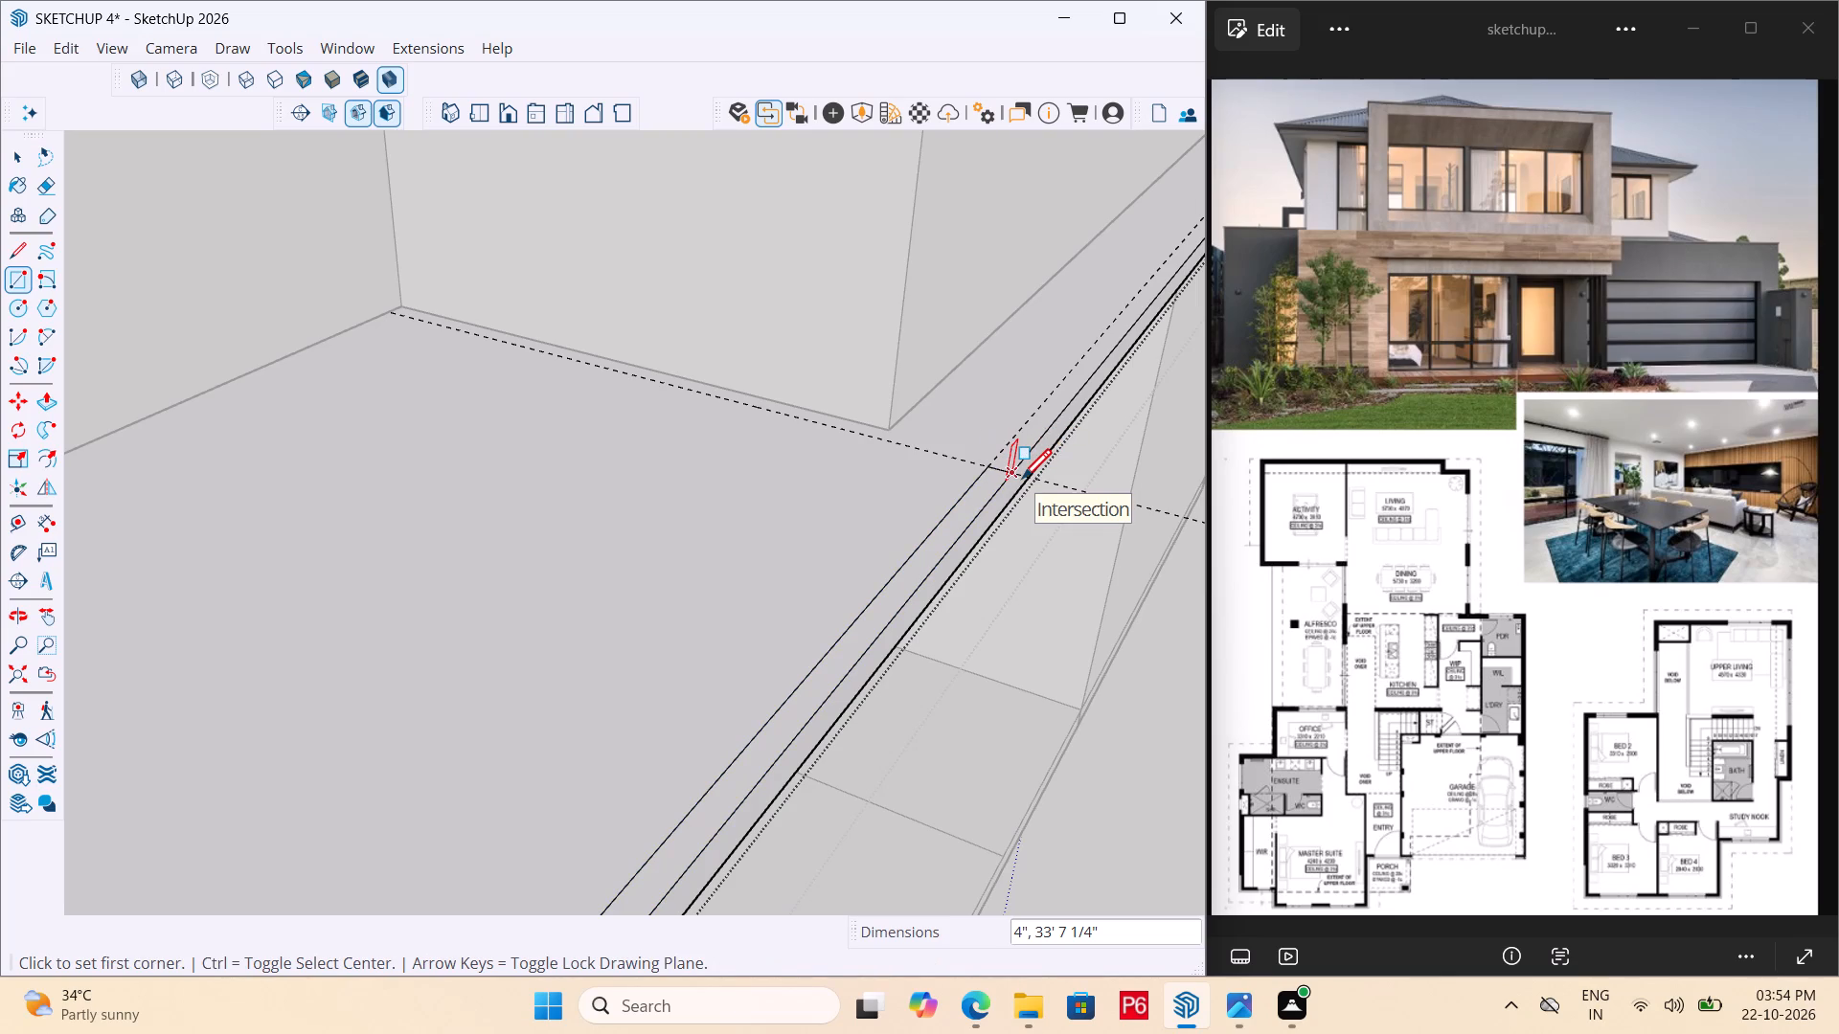
Draw a 4" wide rectangular strip about 11' 3" long along the base of the recessed upper-floor rear wall.
{"action": "left_click", "coordinate": [1022, 482]}
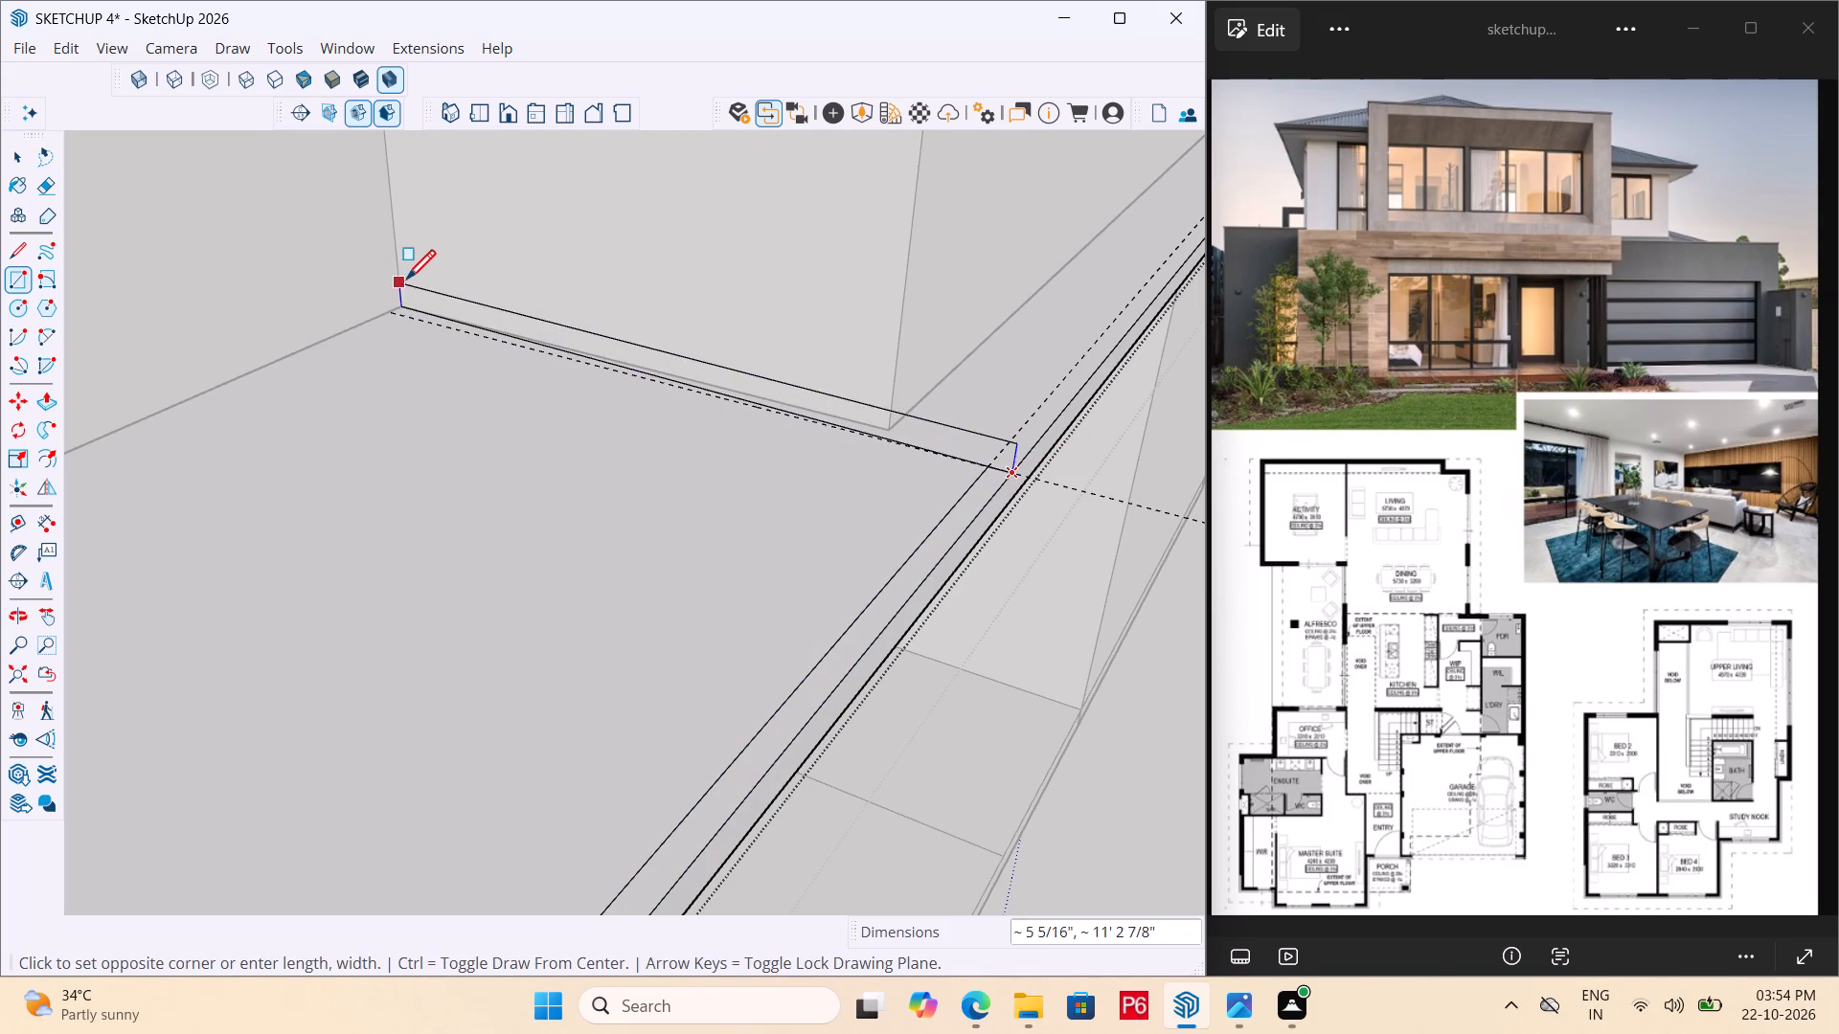
{"action": "scroll", "coordinate": [406, 292], "scroll_direction": "up", "scroll_amount": 6}
{"action": "scroll", "coordinate": [329, 288], "scroll_direction": "up", "scroll_amount": 4}
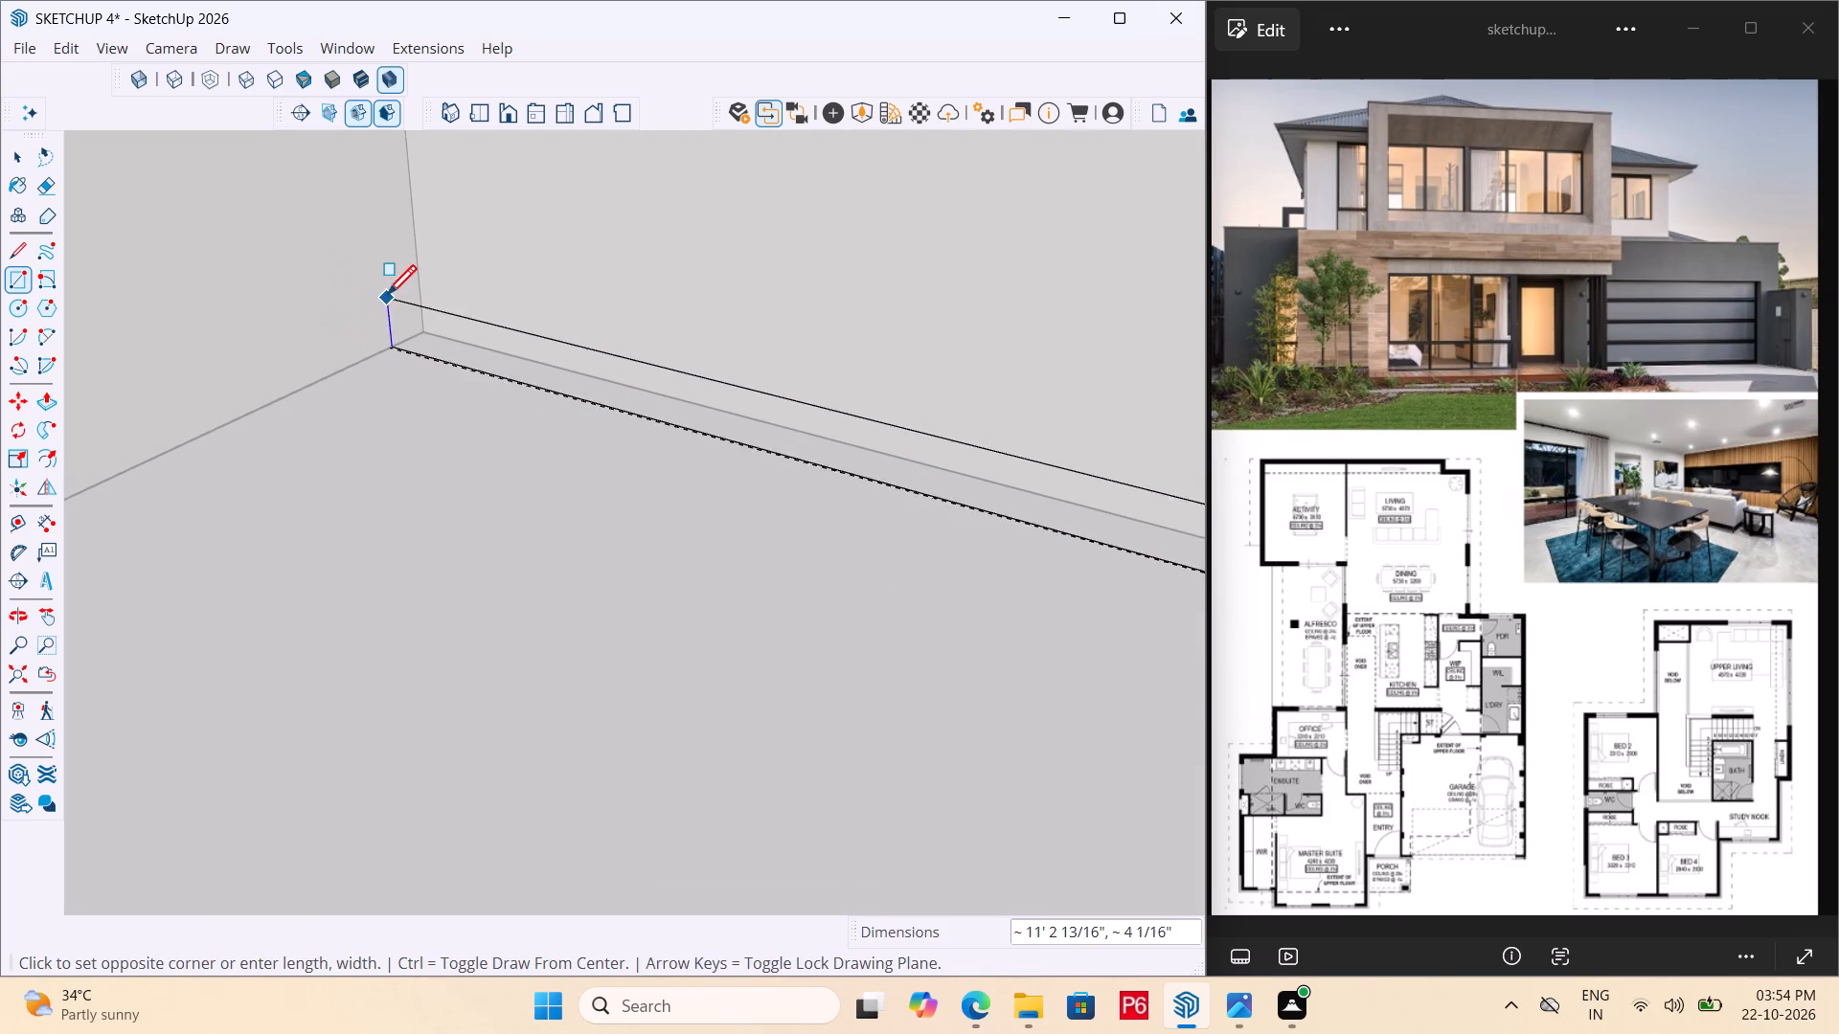
{"action": "double_click", "coordinate": [424, 331]}
Draw a 4" line across the recessed-wall strip from the upper-floor wall's outer corner to the strip's far edge.
{"action": "scroll", "coordinate": [465, 282], "scroll_direction": "down", "scroll_amount": 6}
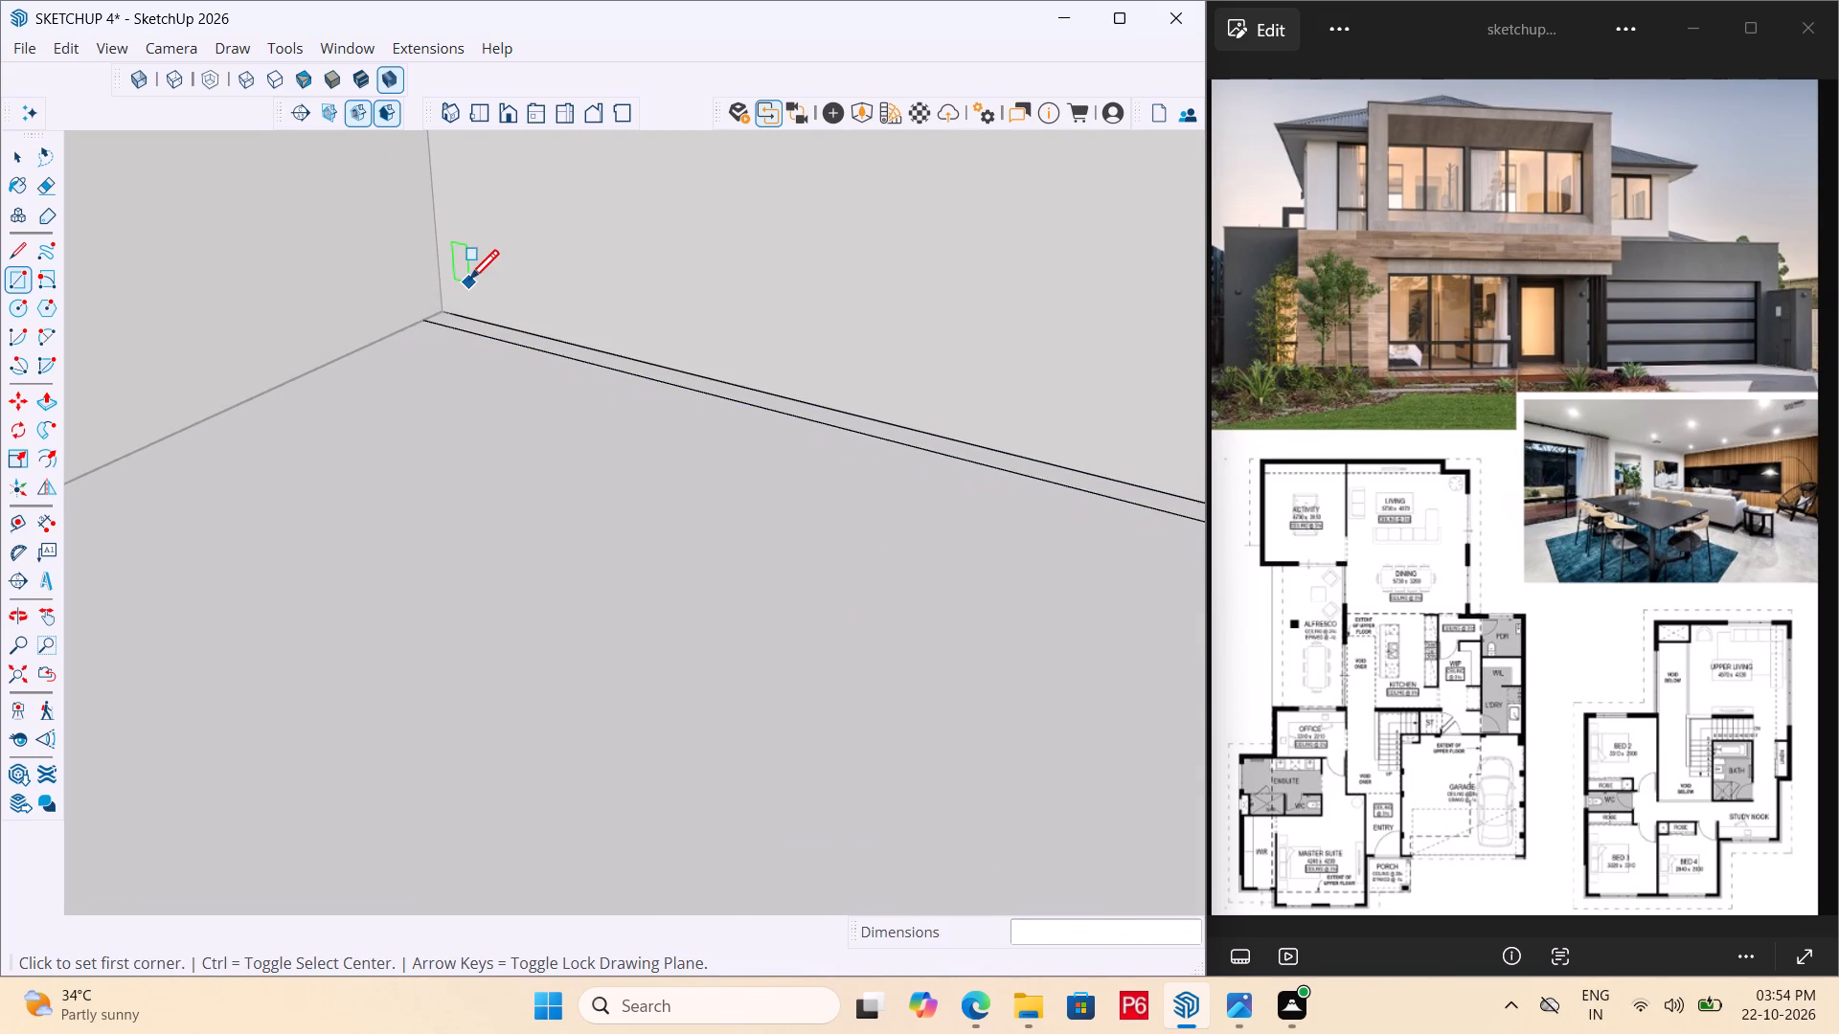
{"action": "scroll", "coordinate": [432, 302], "scroll_direction": "down", "scroll_amount": 6}
{"action": "scroll", "coordinate": [903, 370], "scroll_direction": "up", "scroll_amount": 10}
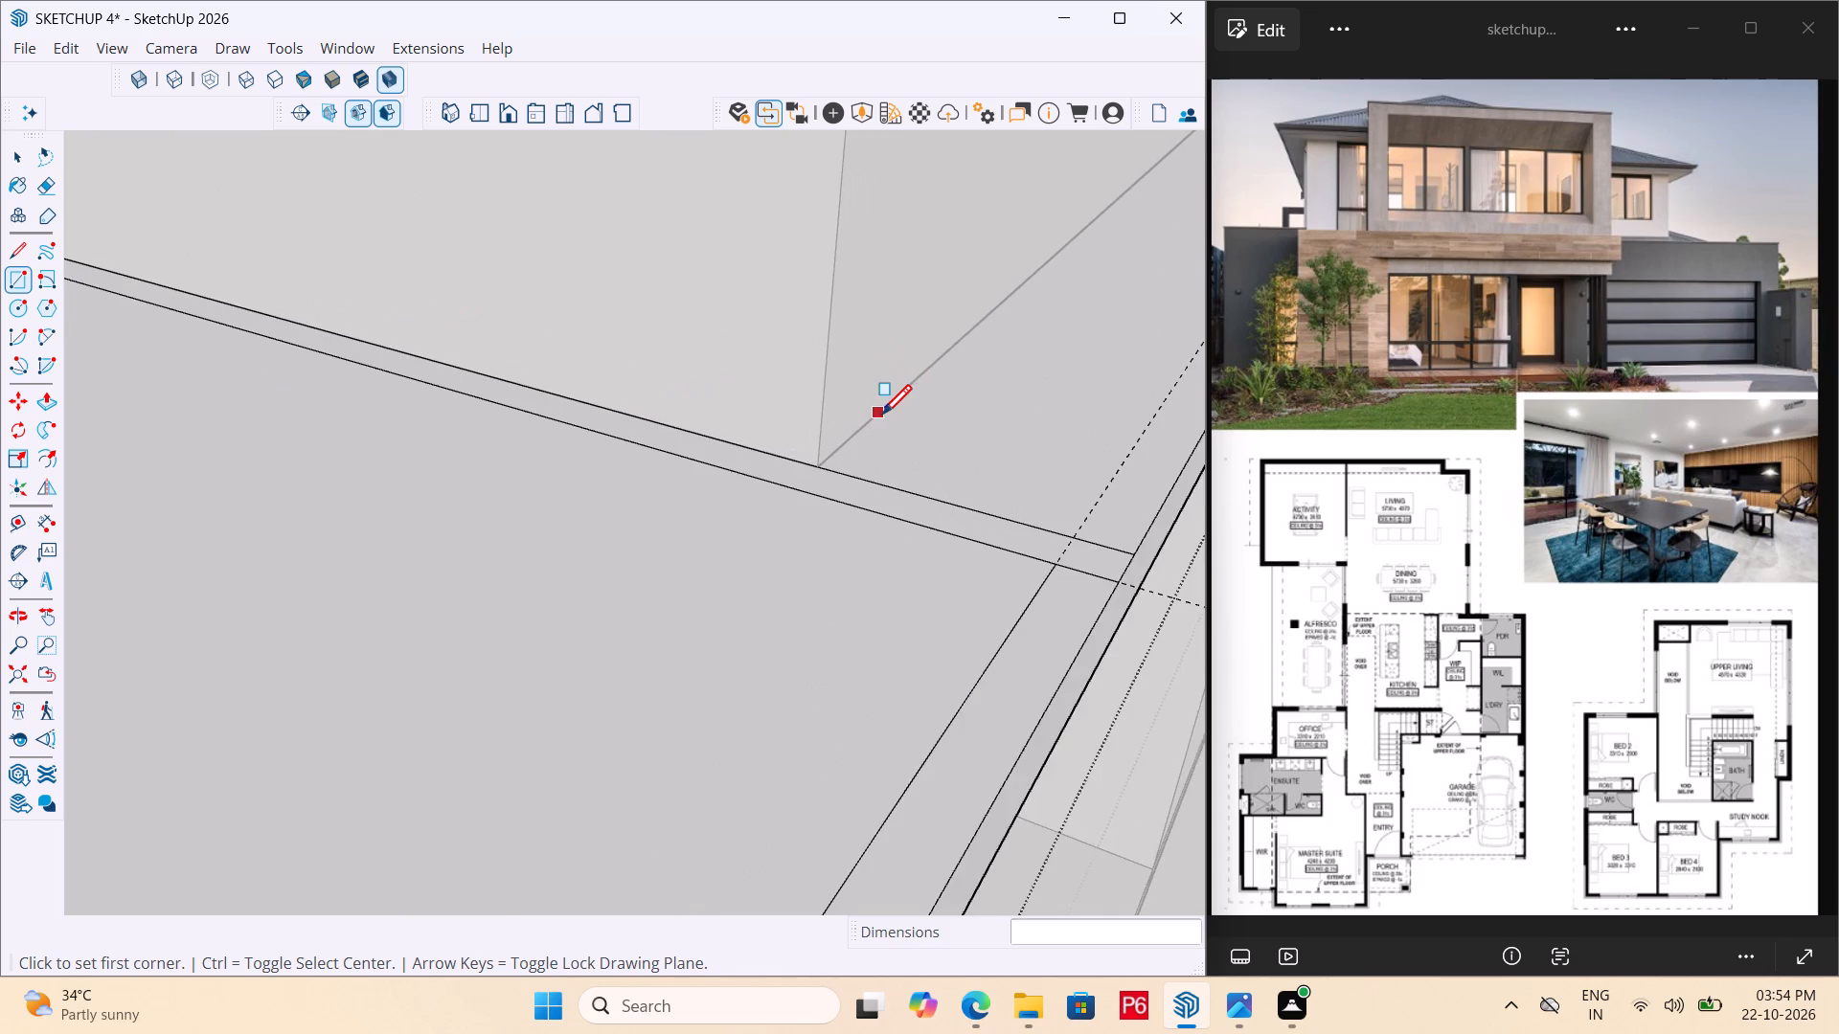
{"action": "key", "text": "l"}
{"action": "left_click", "coordinate": [808, 474]}
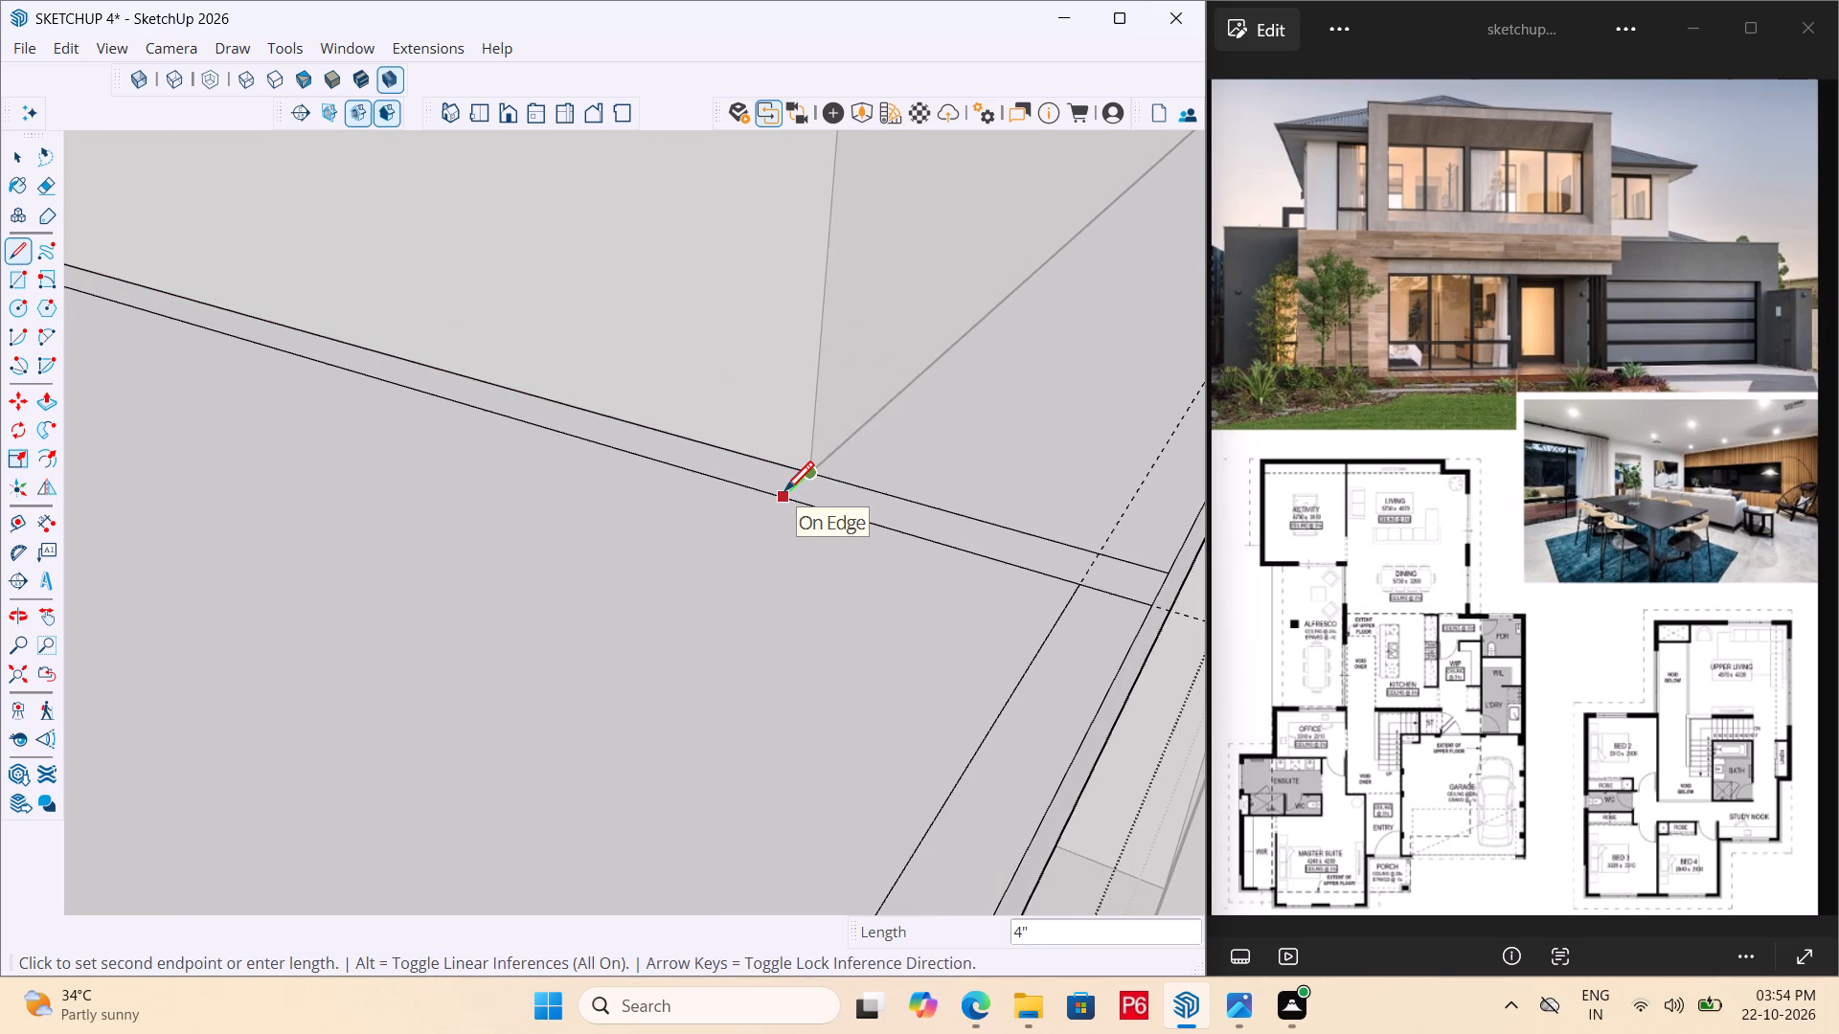
{"action": "left_click", "coordinate": [784, 494]}
Erase the guide lines and overlapping edge segment where the recessed-wall strip meets the alfresco-side strip.
{"action": "key", "text": "space"}
{"action": "triple_click", "coordinate": [852, 505]}
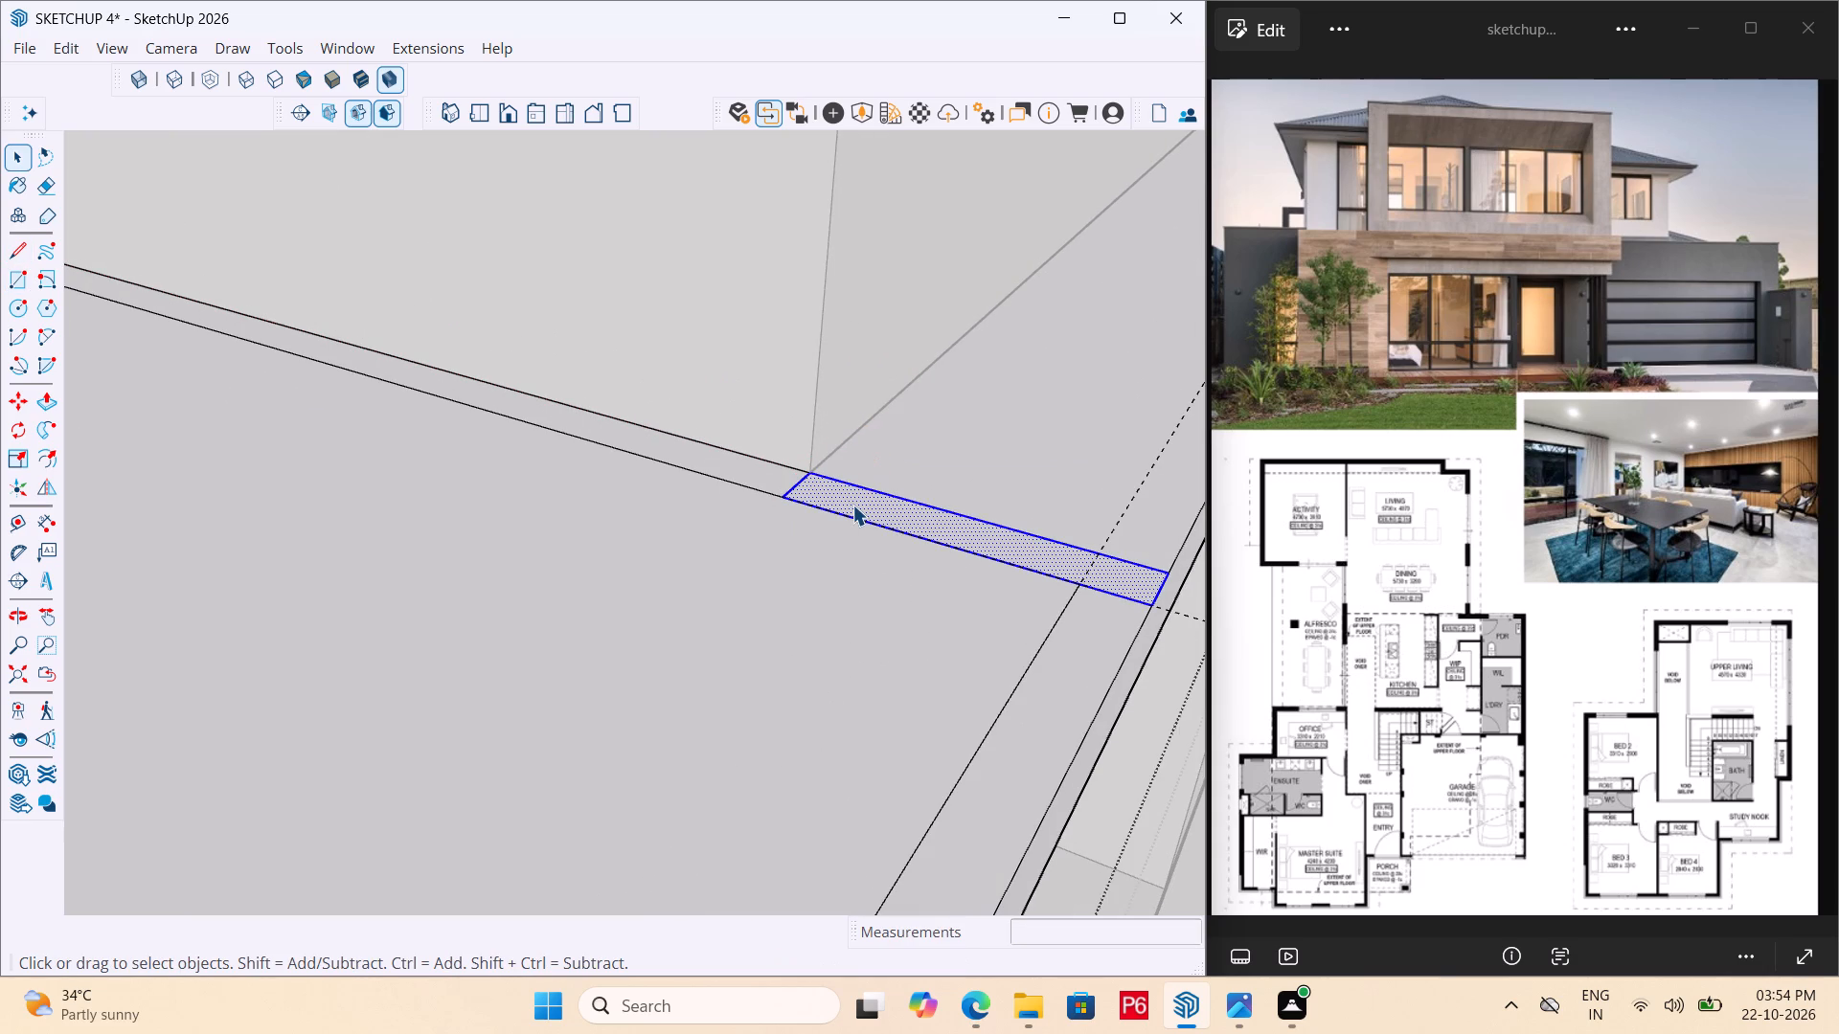
{"action": "left_click", "coordinate": [852, 505]}
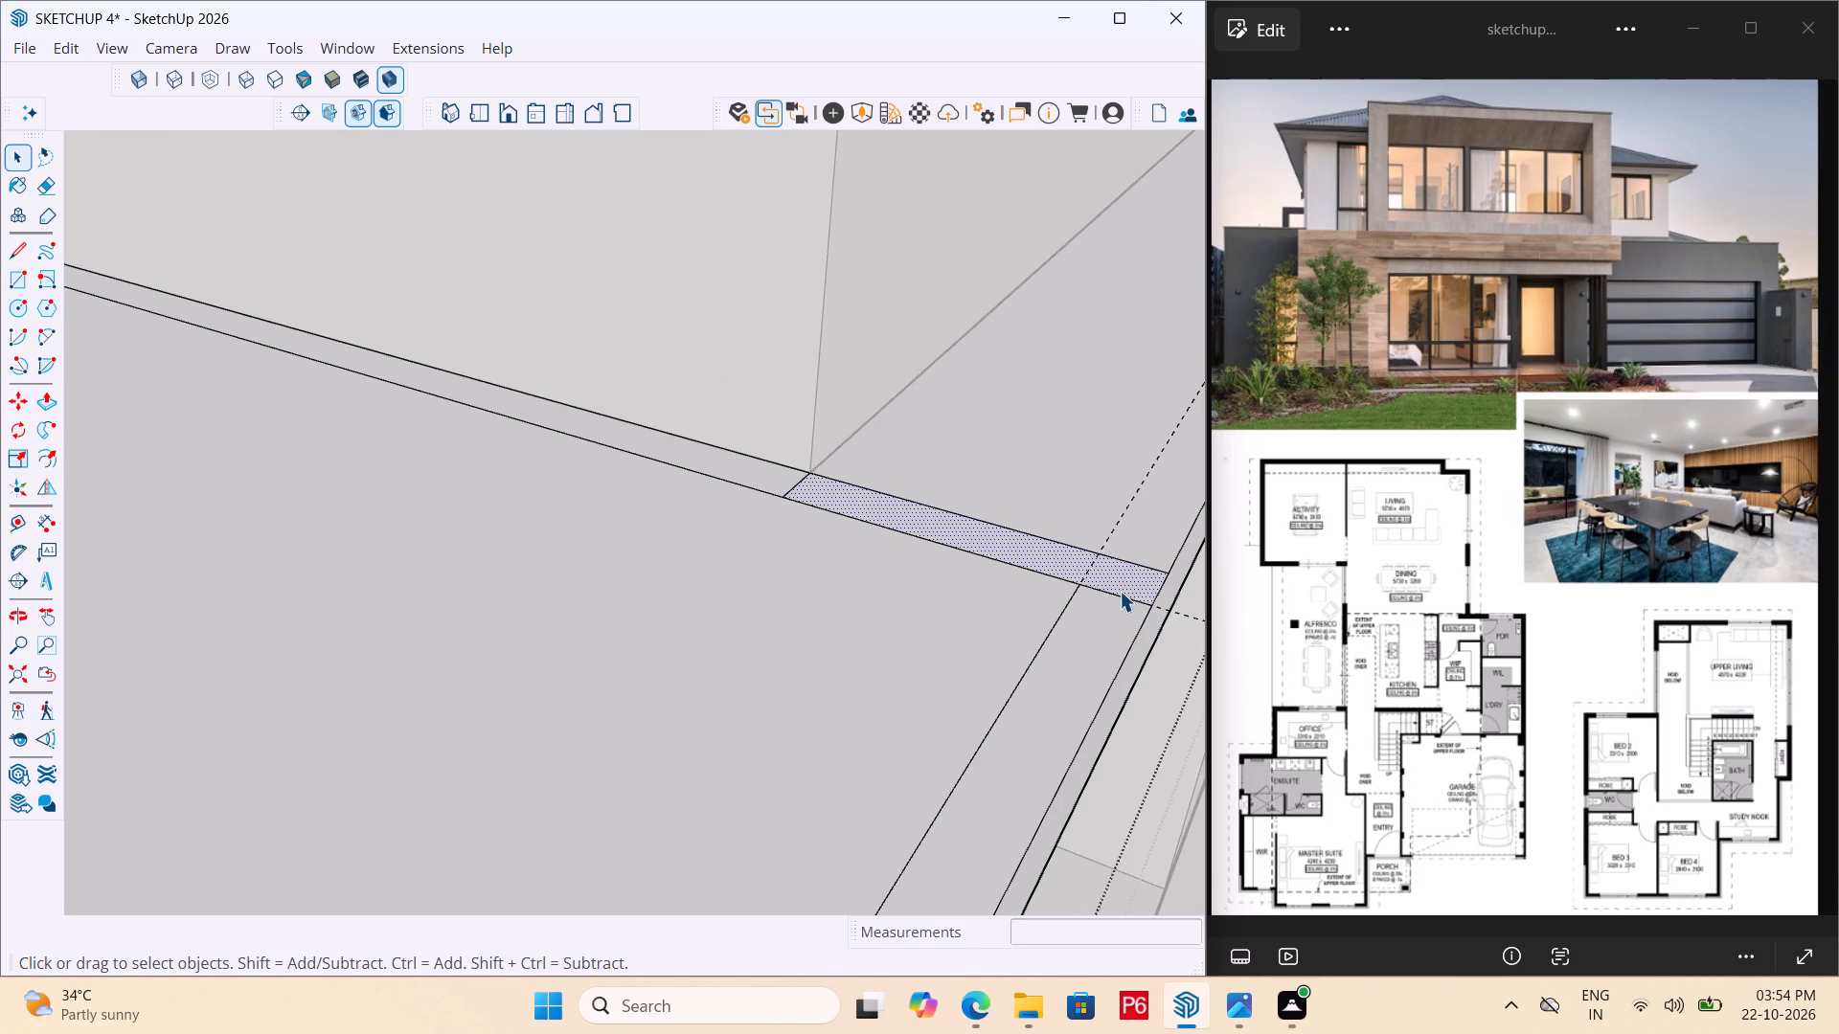
{"action": "key", "text": "e"}
{"action": "left_click_drag", "start_coordinate": [1086, 568], "coordinate": [1106, 580]}
{"action": "left_click", "coordinate": [1130, 600]}
Erase the rear guide line and the overlapping strip edges at the slab's alfresco-side rear corner.
{"action": "scroll", "coordinate": [1103, 561], "scroll_direction": "down", "scroll_amount": 4}
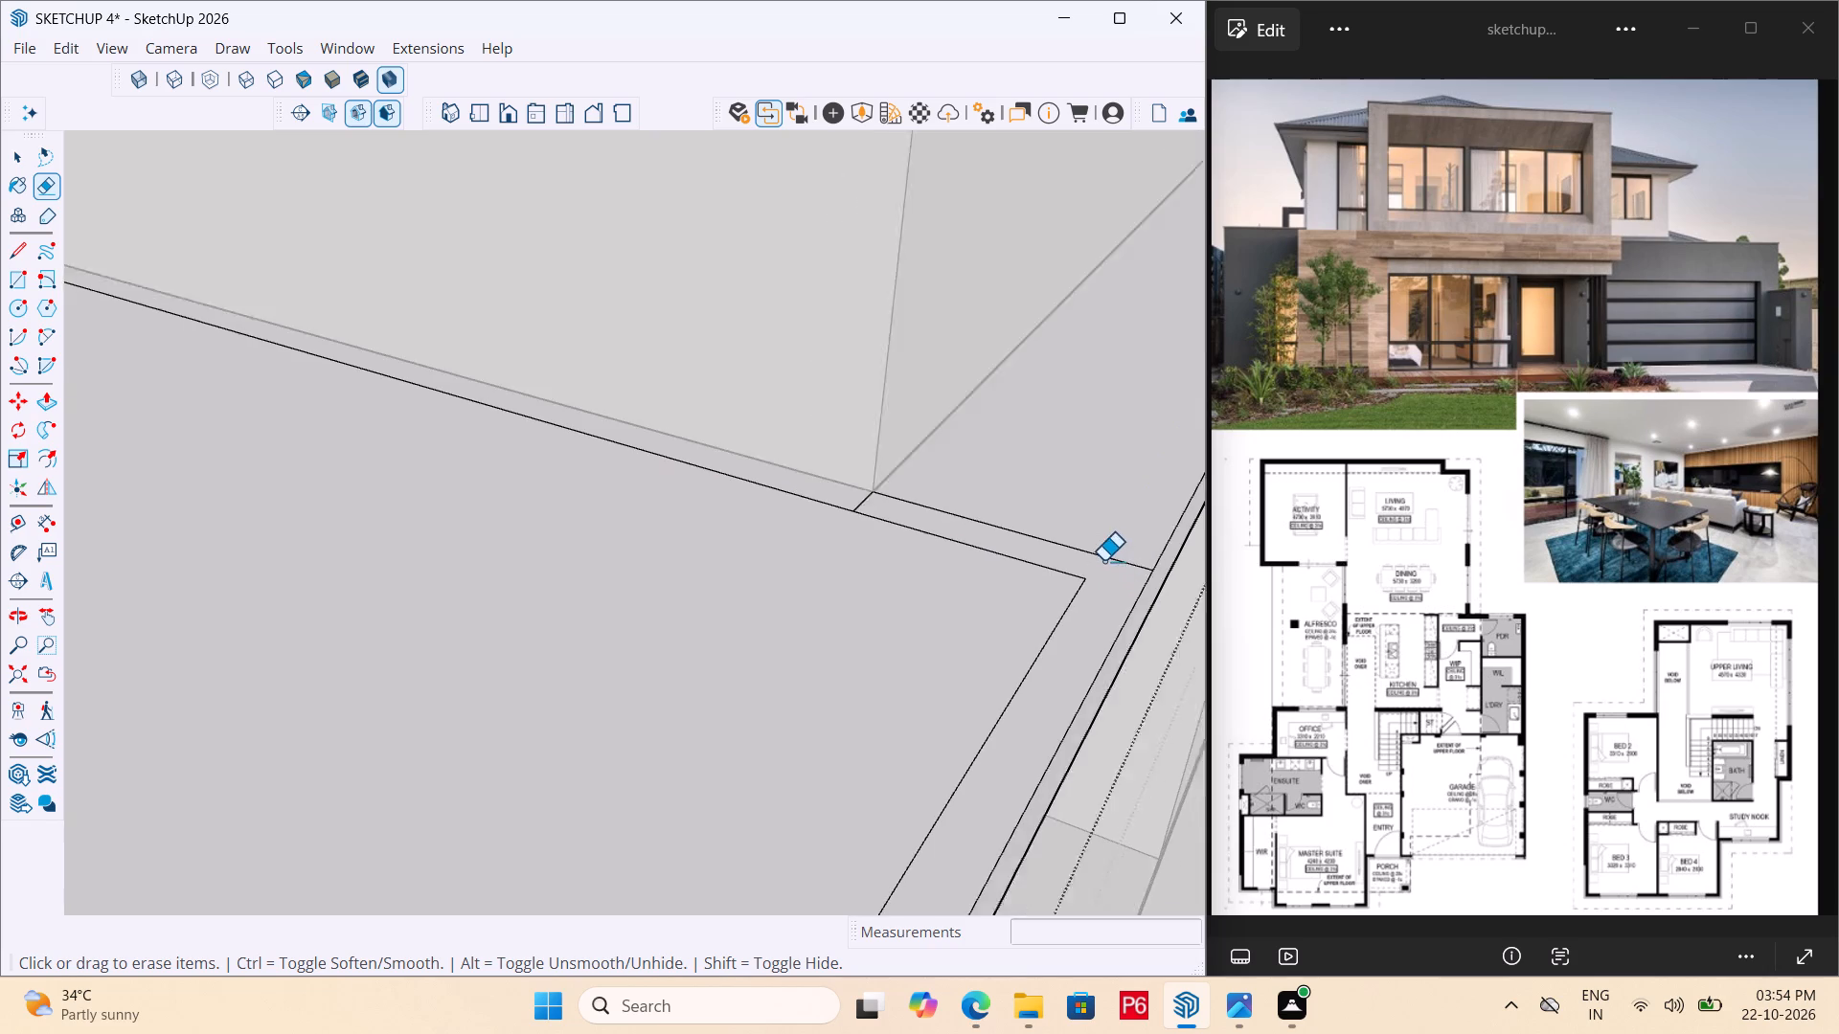
{"action": "scroll", "coordinate": [1103, 561], "scroll_direction": "down", "scroll_amount": 10}
{"action": "scroll", "coordinate": [942, 485], "scroll_direction": "down", "scroll_amount": 13}
{"action": "scroll", "coordinate": [723, 818], "scroll_direction": "up", "scroll_amount": 5}
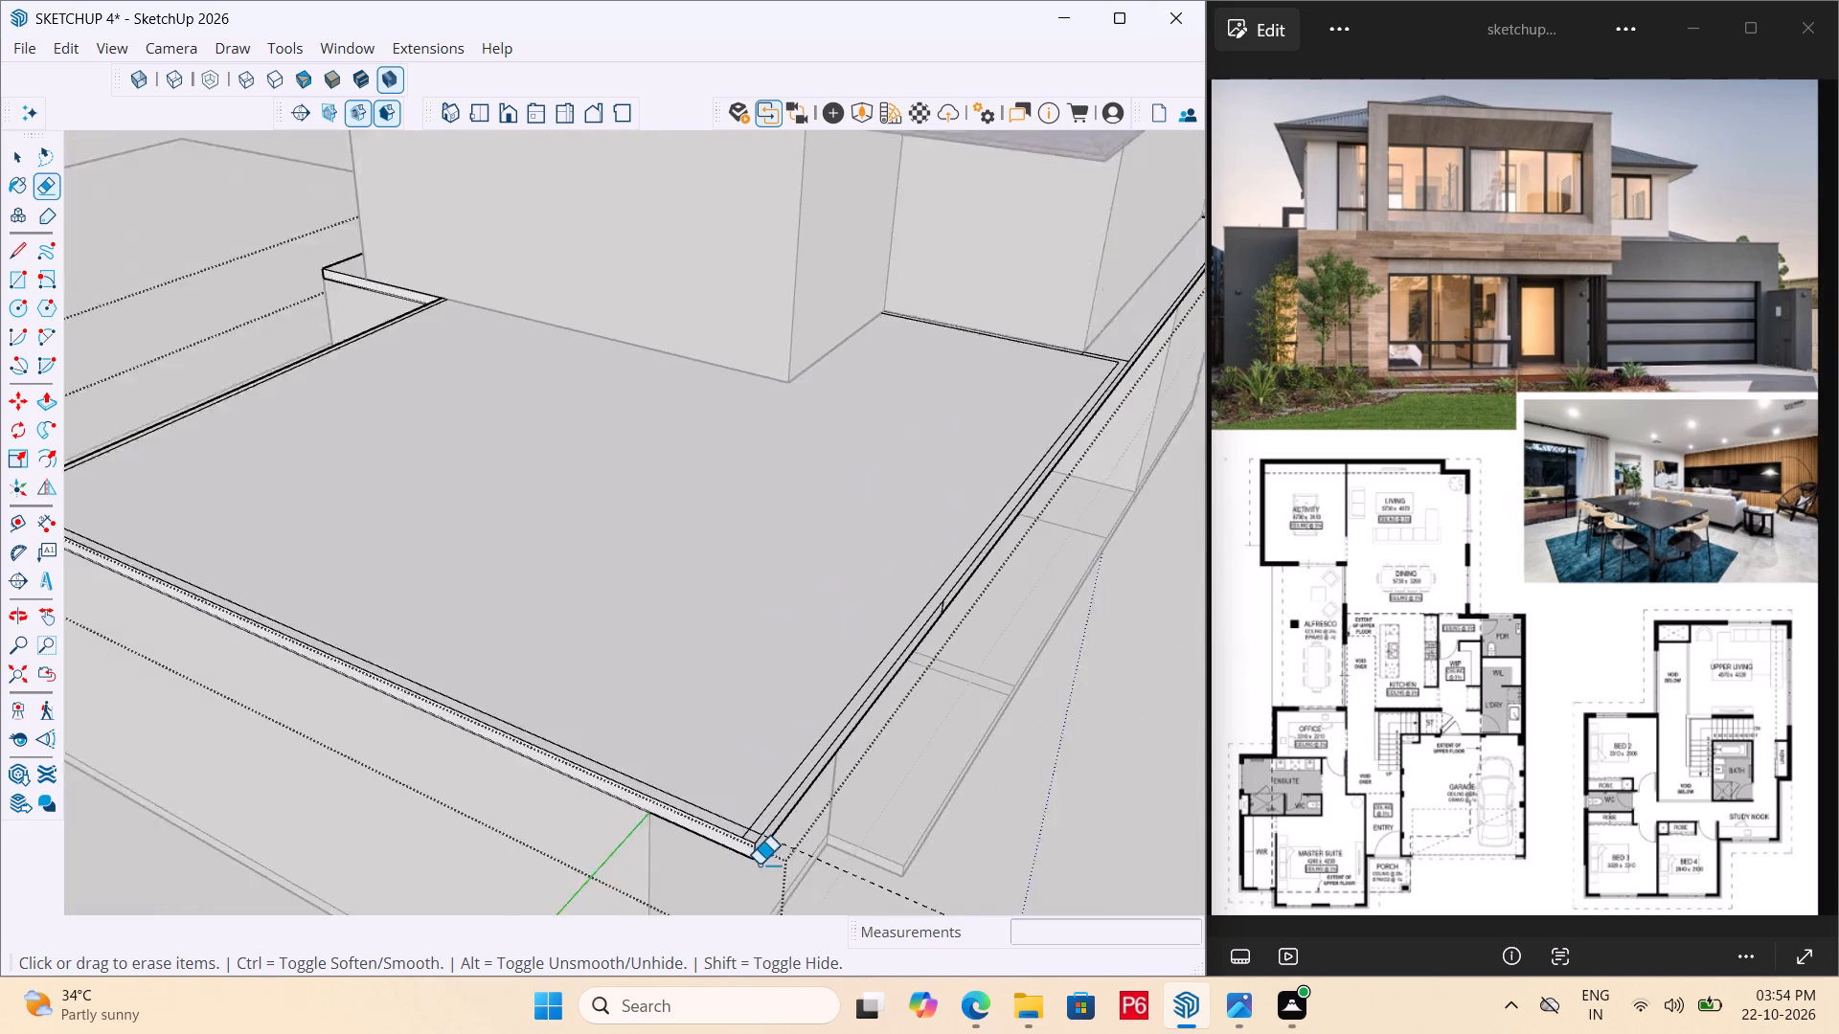
{"action": "scroll", "coordinate": [759, 865], "scroll_direction": "up", "scroll_amount": 2}
{"action": "scroll", "coordinate": [942, 560], "scroll_direction": "up", "scroll_amount": 6}
{"action": "scroll", "coordinate": [1050, 484], "scroll_direction": "down", "scroll_amount": 7}
{"action": "scroll", "coordinate": [978, 535], "scroll_direction": "down", "scroll_amount": 3}
{"action": "scroll", "coordinate": [814, 709], "scroll_direction": "up", "scroll_amount": 9}
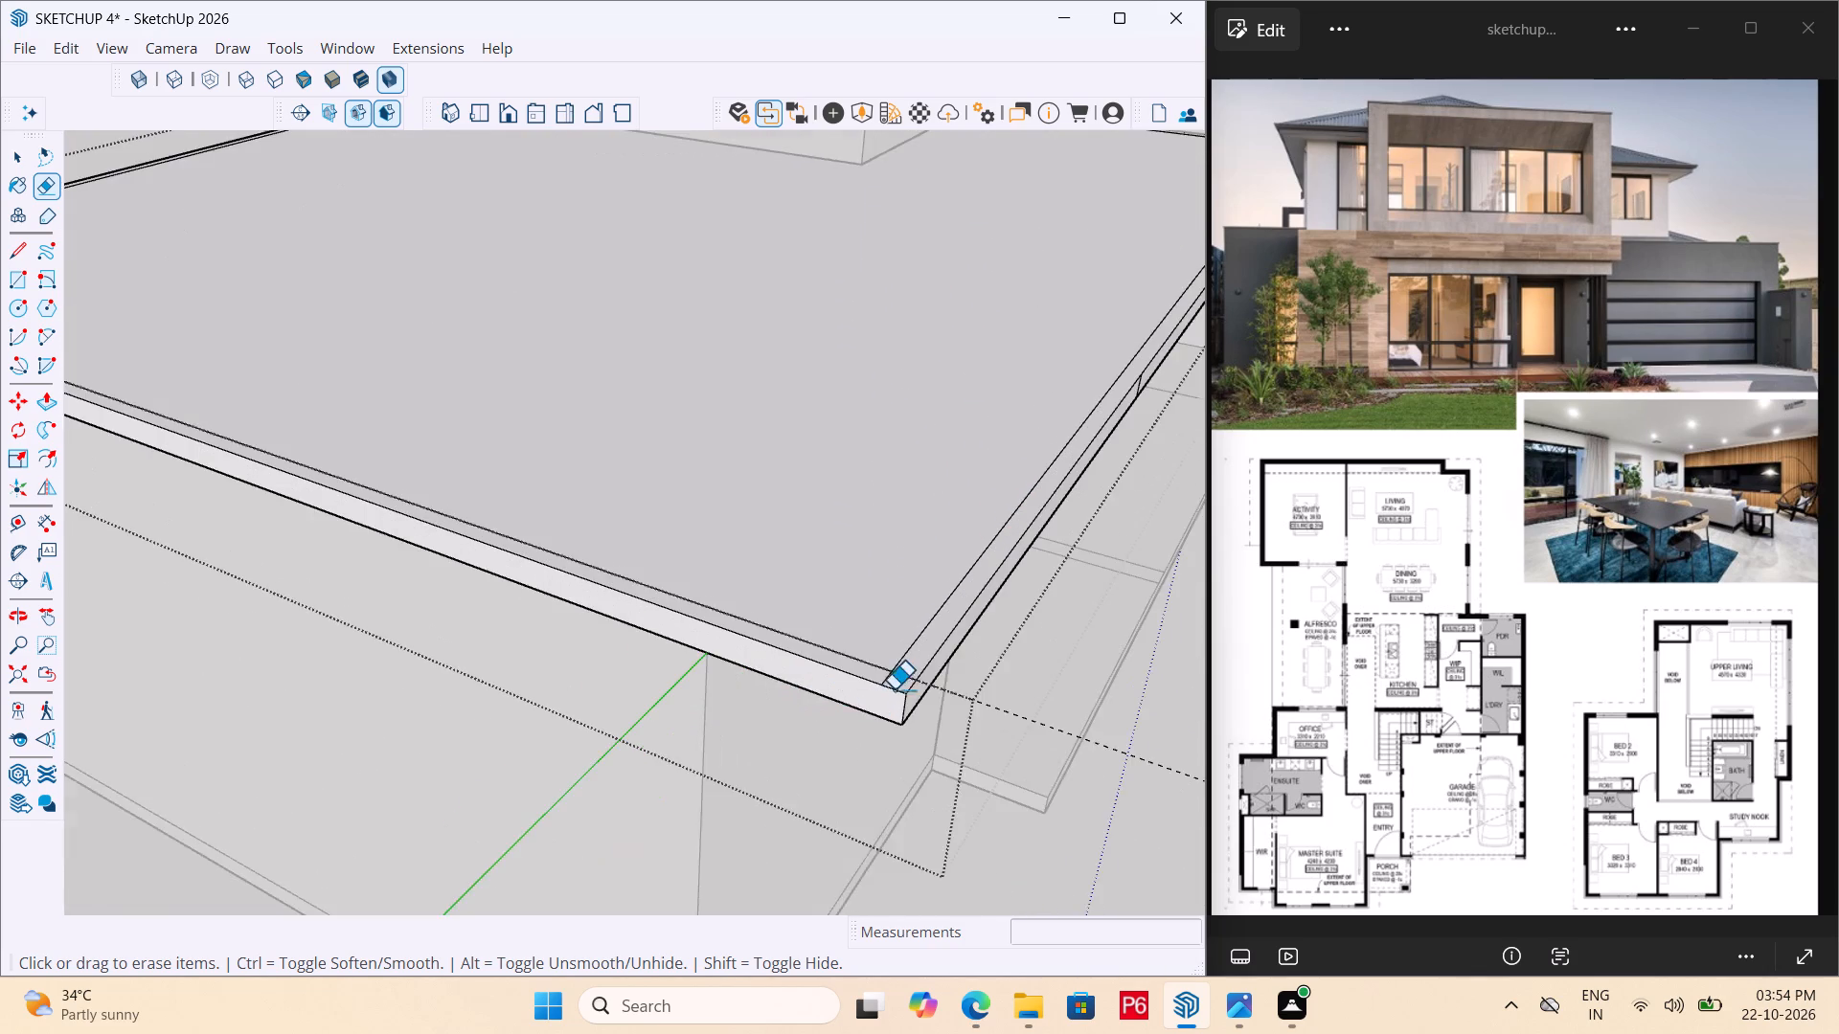
{"action": "scroll", "coordinate": [894, 689], "scroll_direction": "up", "scroll_amount": 3}
{"action": "left_click_drag", "start_coordinate": [871, 670], "coordinate": [896, 671]}
{"action": "left_click_drag", "start_coordinate": [905, 668], "coordinate": [914, 662]}
{"action": "left_click", "coordinate": [918, 658]}
{"action": "double_click", "coordinate": [909, 666]}
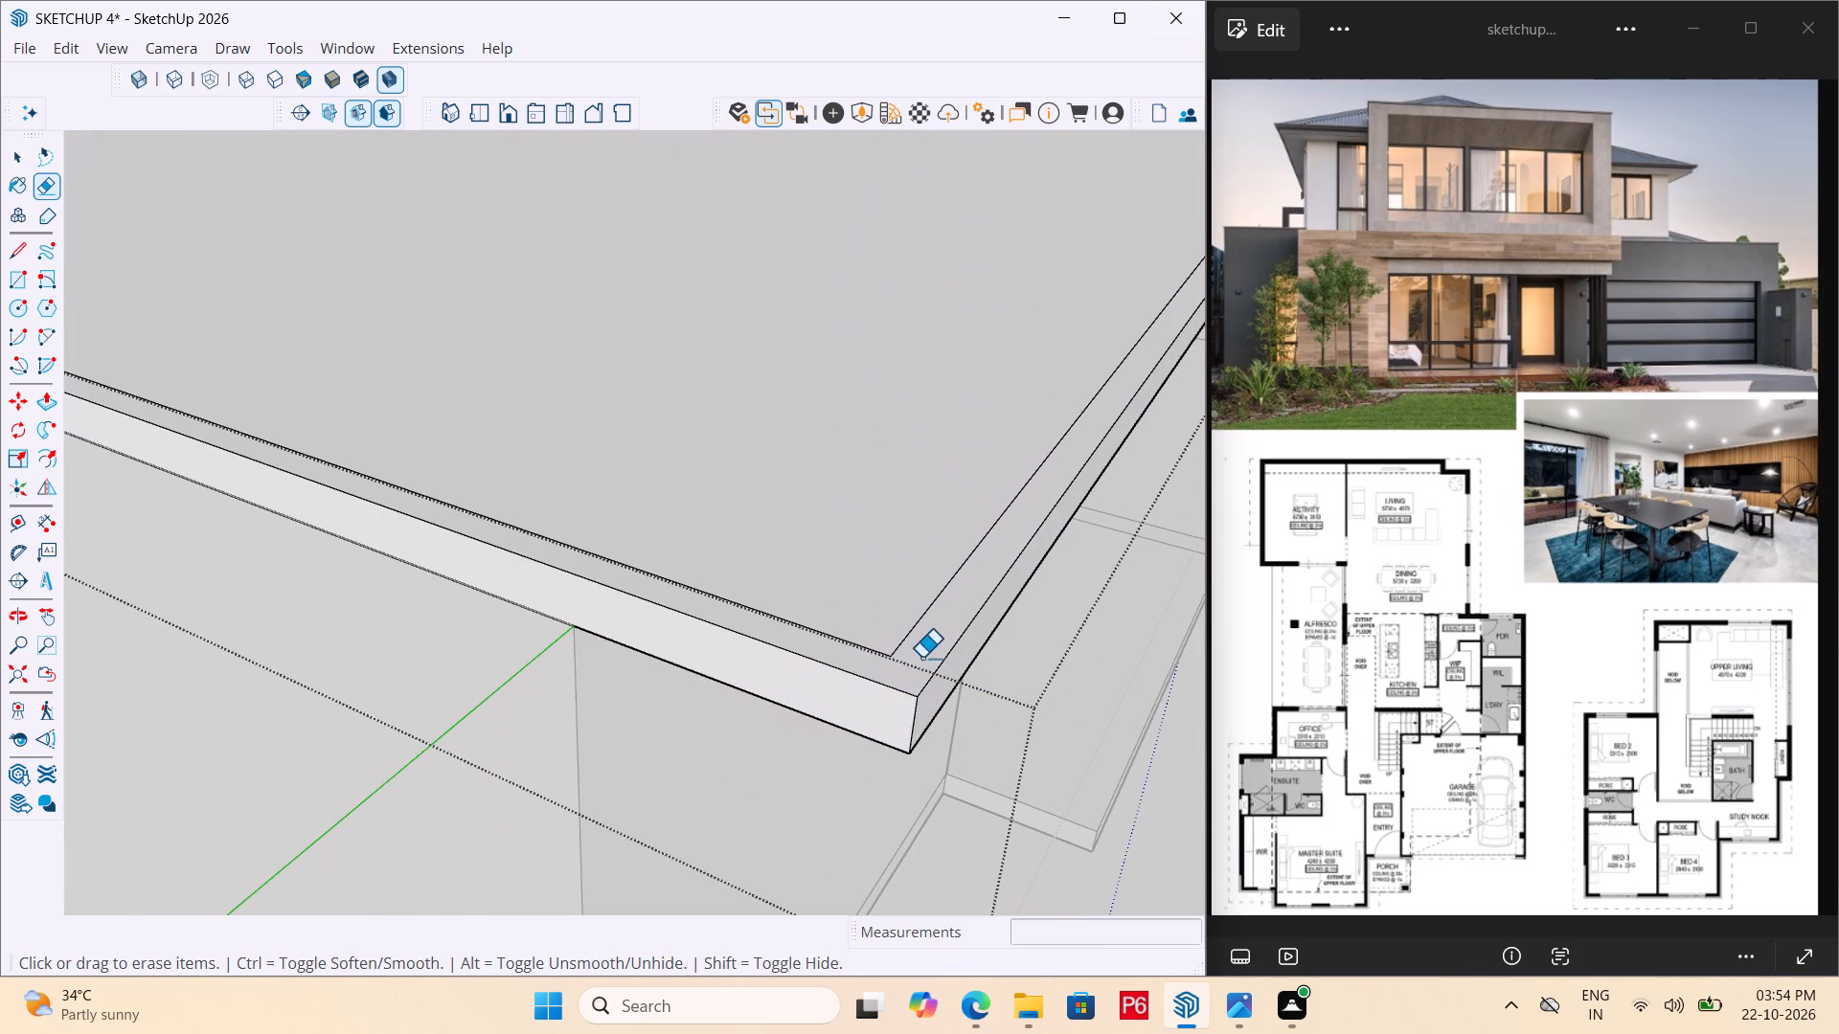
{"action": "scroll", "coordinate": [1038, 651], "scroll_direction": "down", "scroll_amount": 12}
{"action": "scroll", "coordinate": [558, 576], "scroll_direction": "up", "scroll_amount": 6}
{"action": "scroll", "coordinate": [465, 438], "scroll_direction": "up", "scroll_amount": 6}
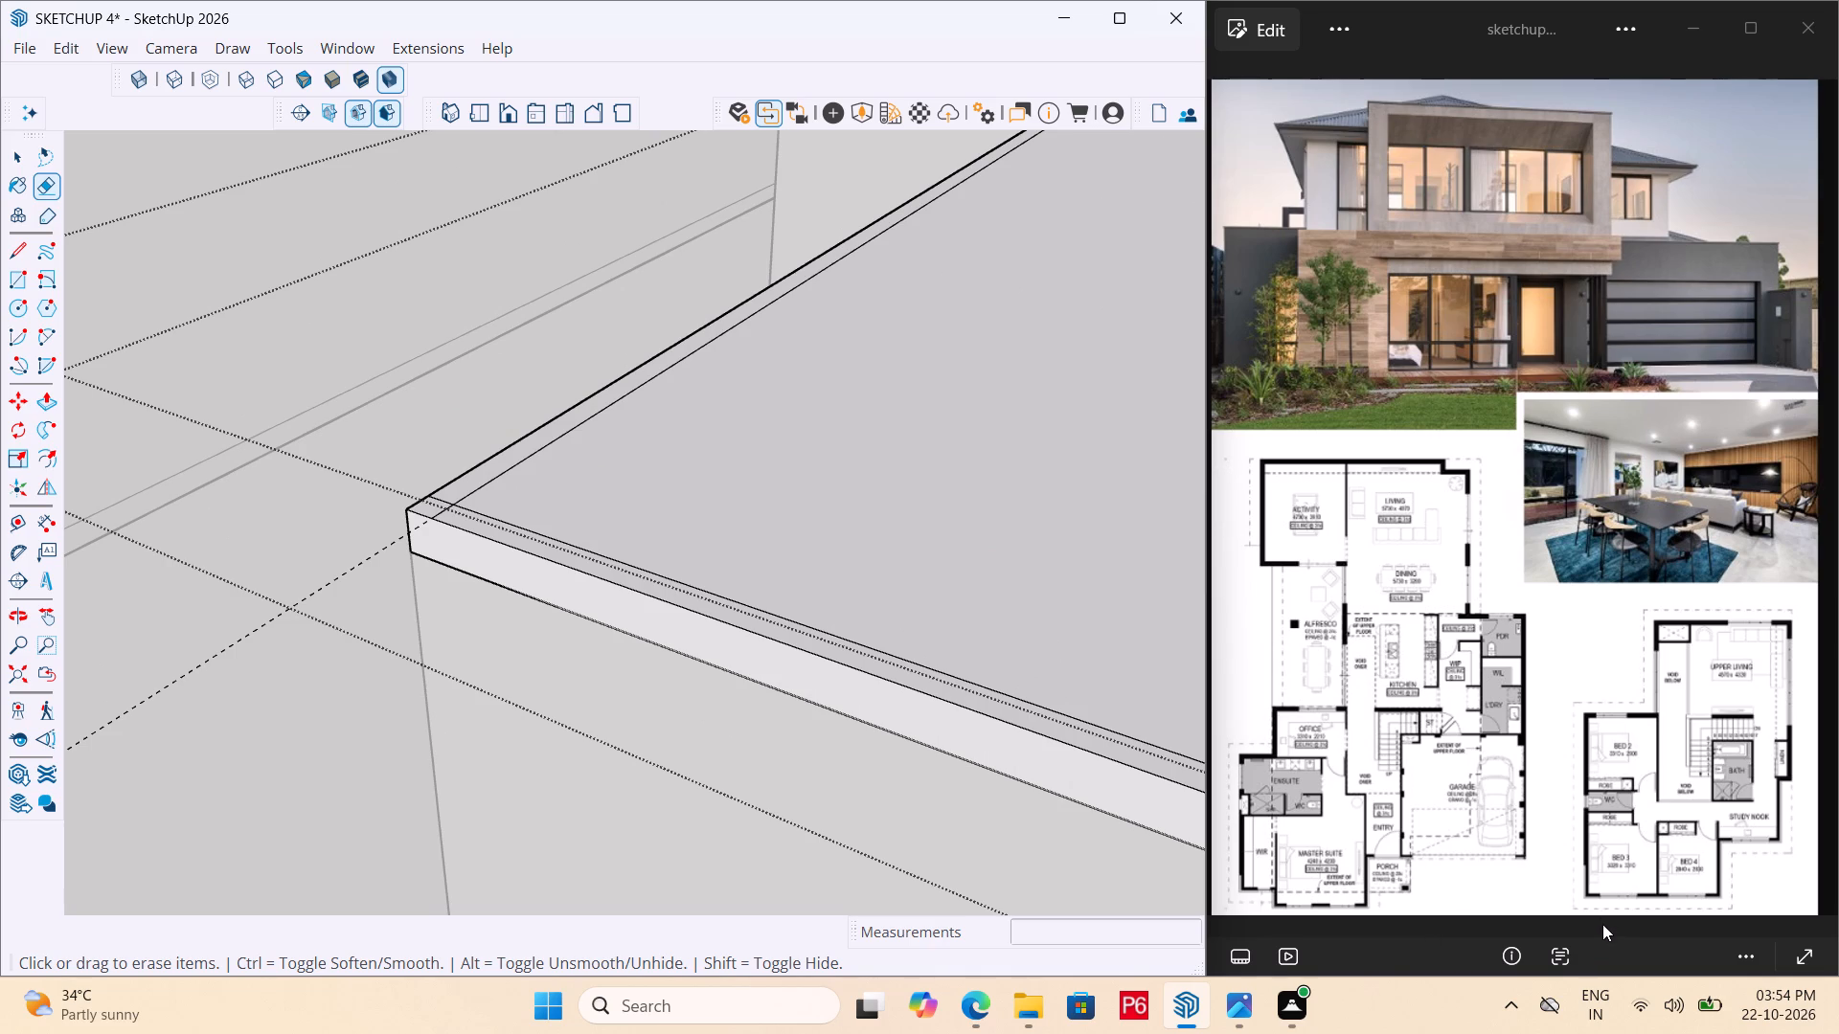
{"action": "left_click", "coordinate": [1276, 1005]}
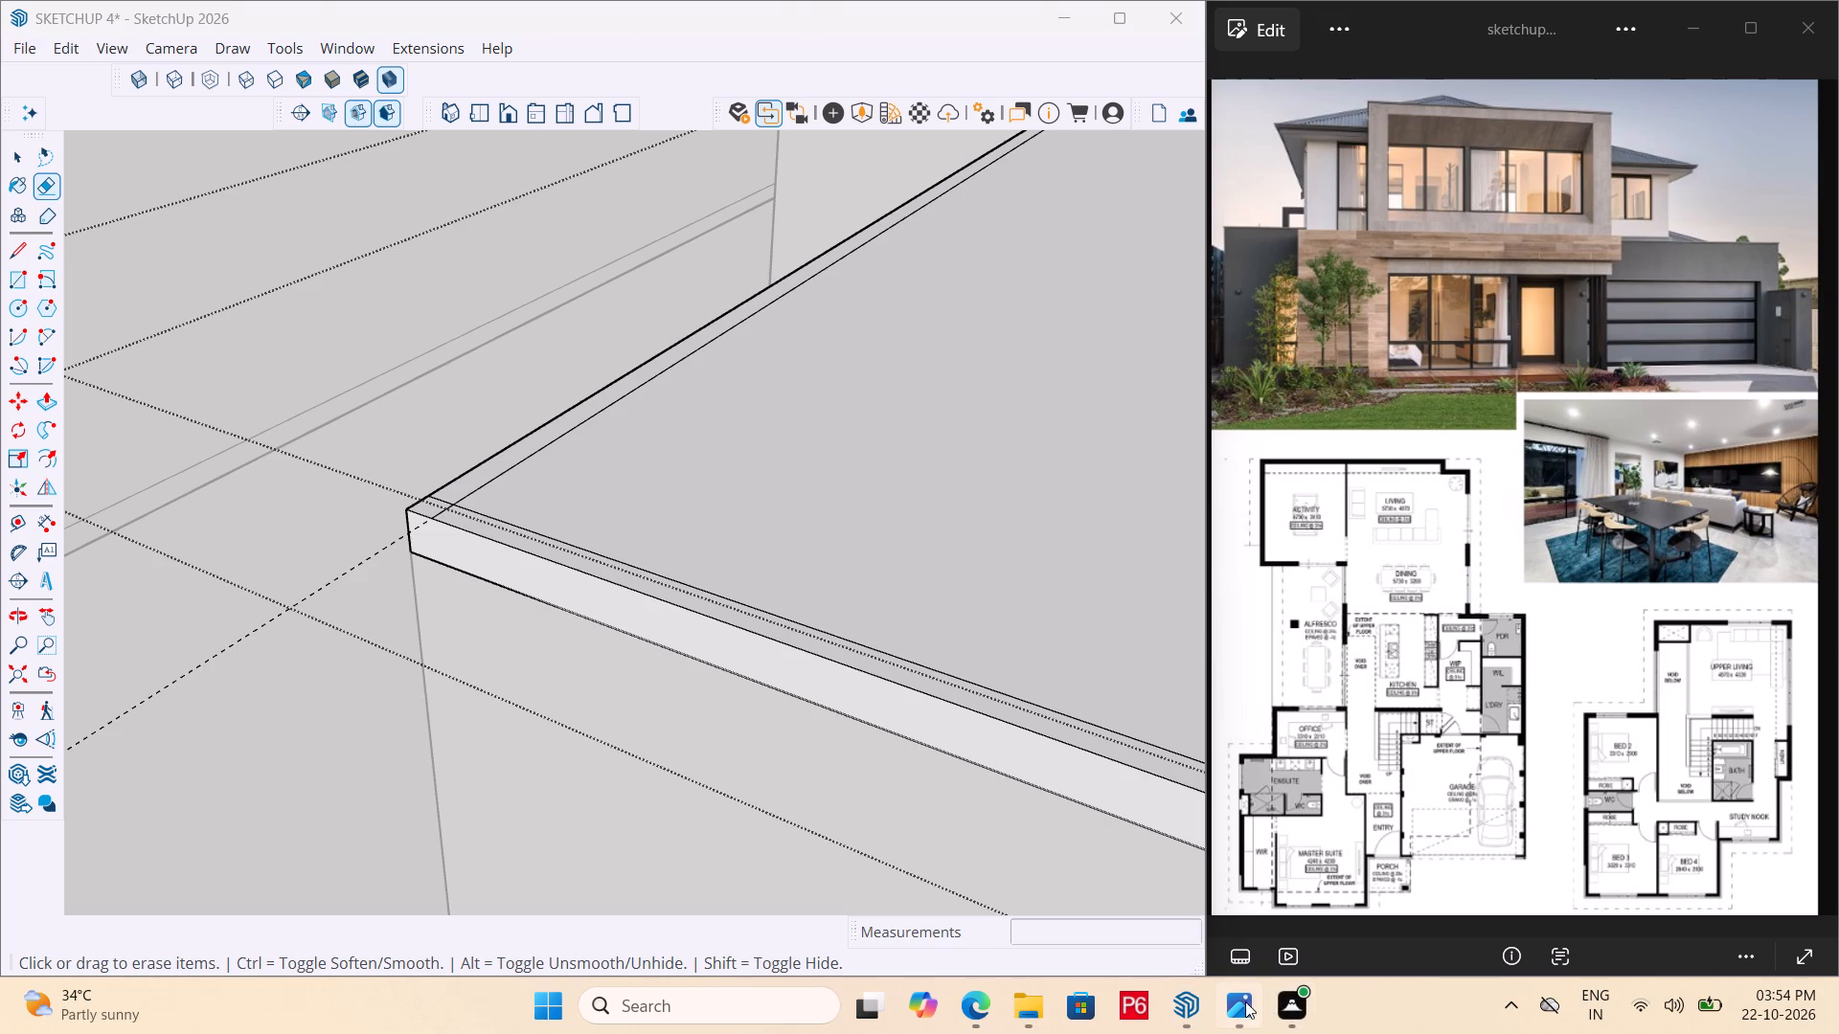
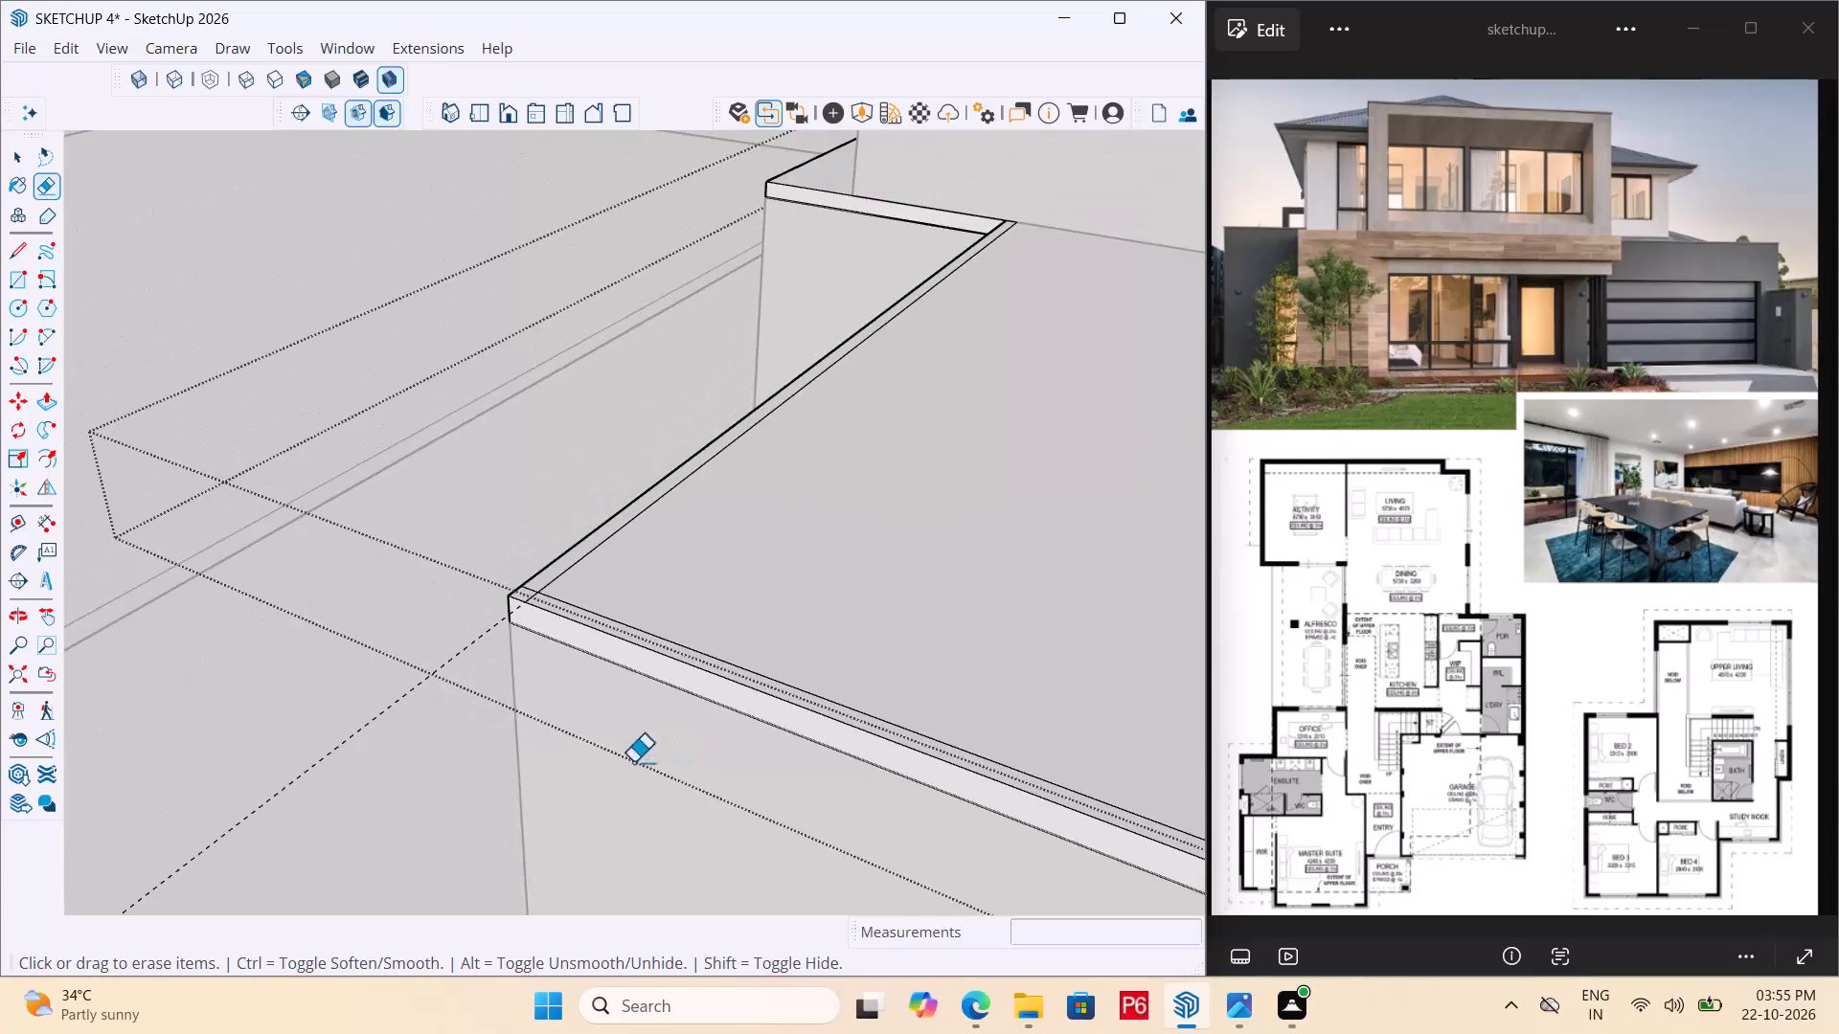
Erase the overlapping strip edges at the roof slab's garage-side rear corner.
{"action": "middle_click_drag", "start_coordinate": [600, 745], "coordinate": [581, 762]}
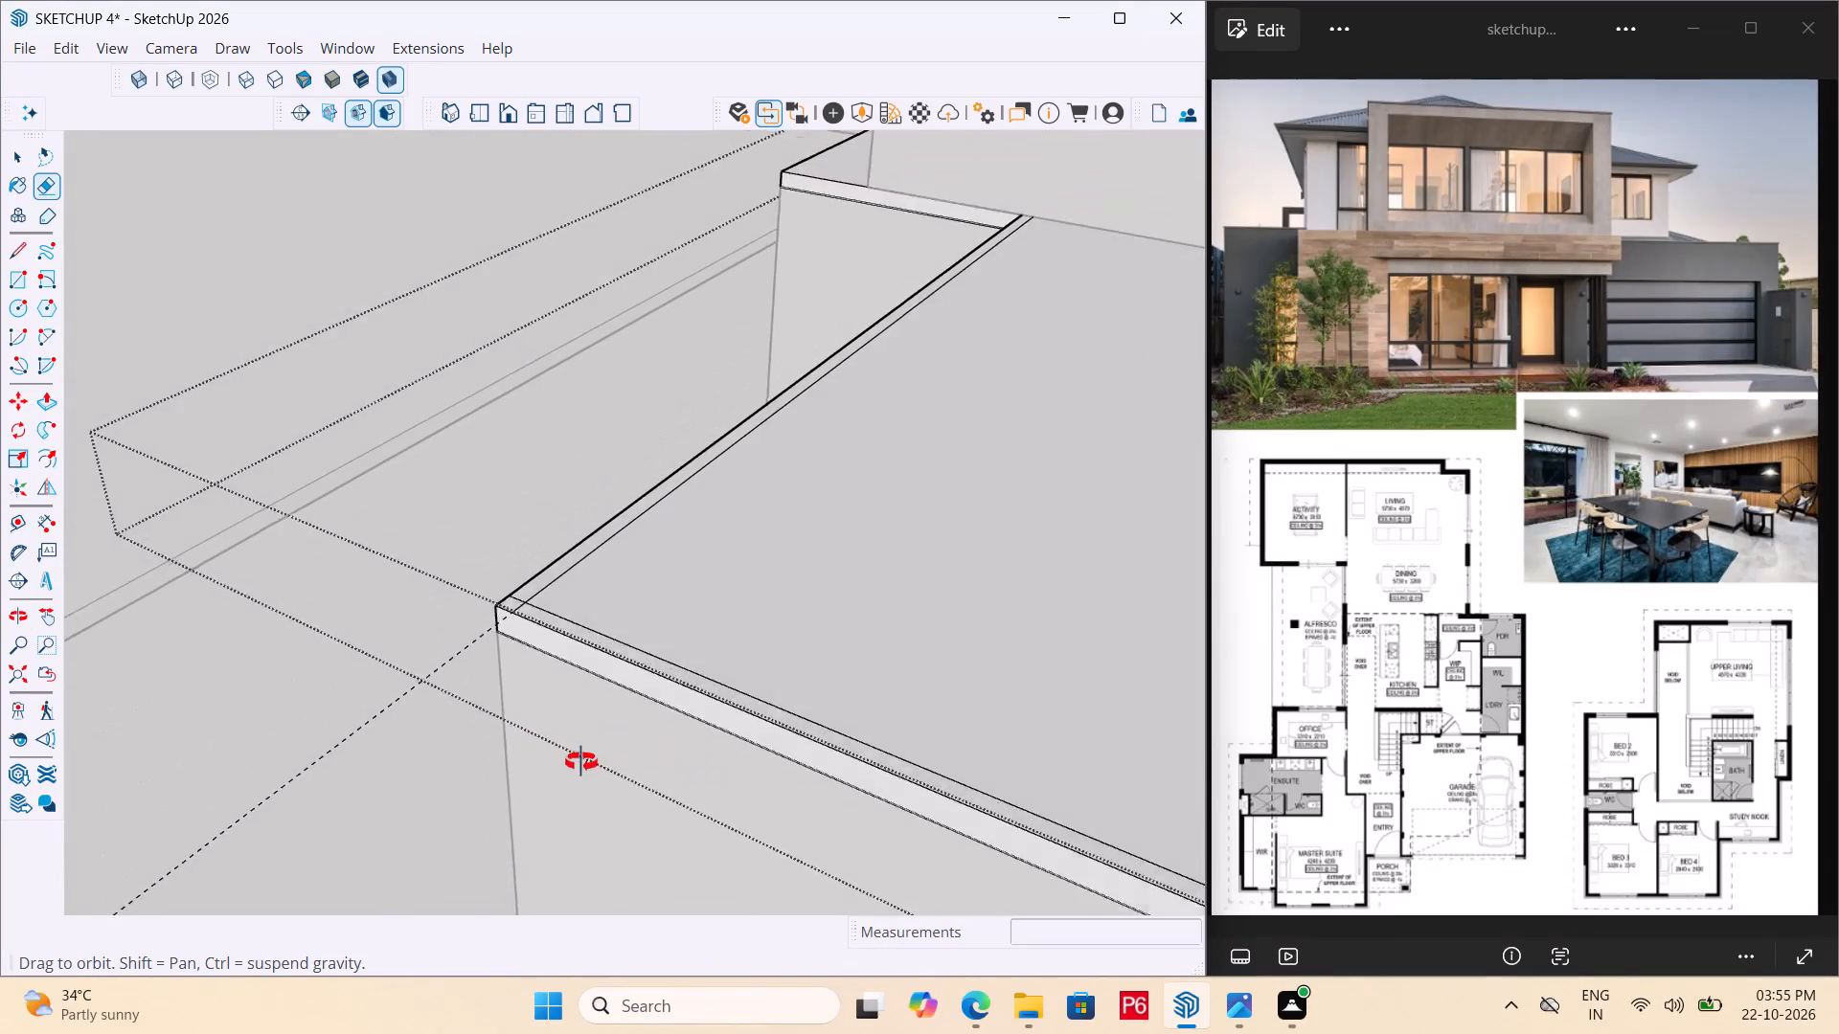
{"action": "middle_click_drag", "start_coordinate": [581, 762], "coordinate": [625, 812]}
{"action": "scroll", "coordinate": [415, 631], "scroll_direction": "down", "scroll_amount": 7}
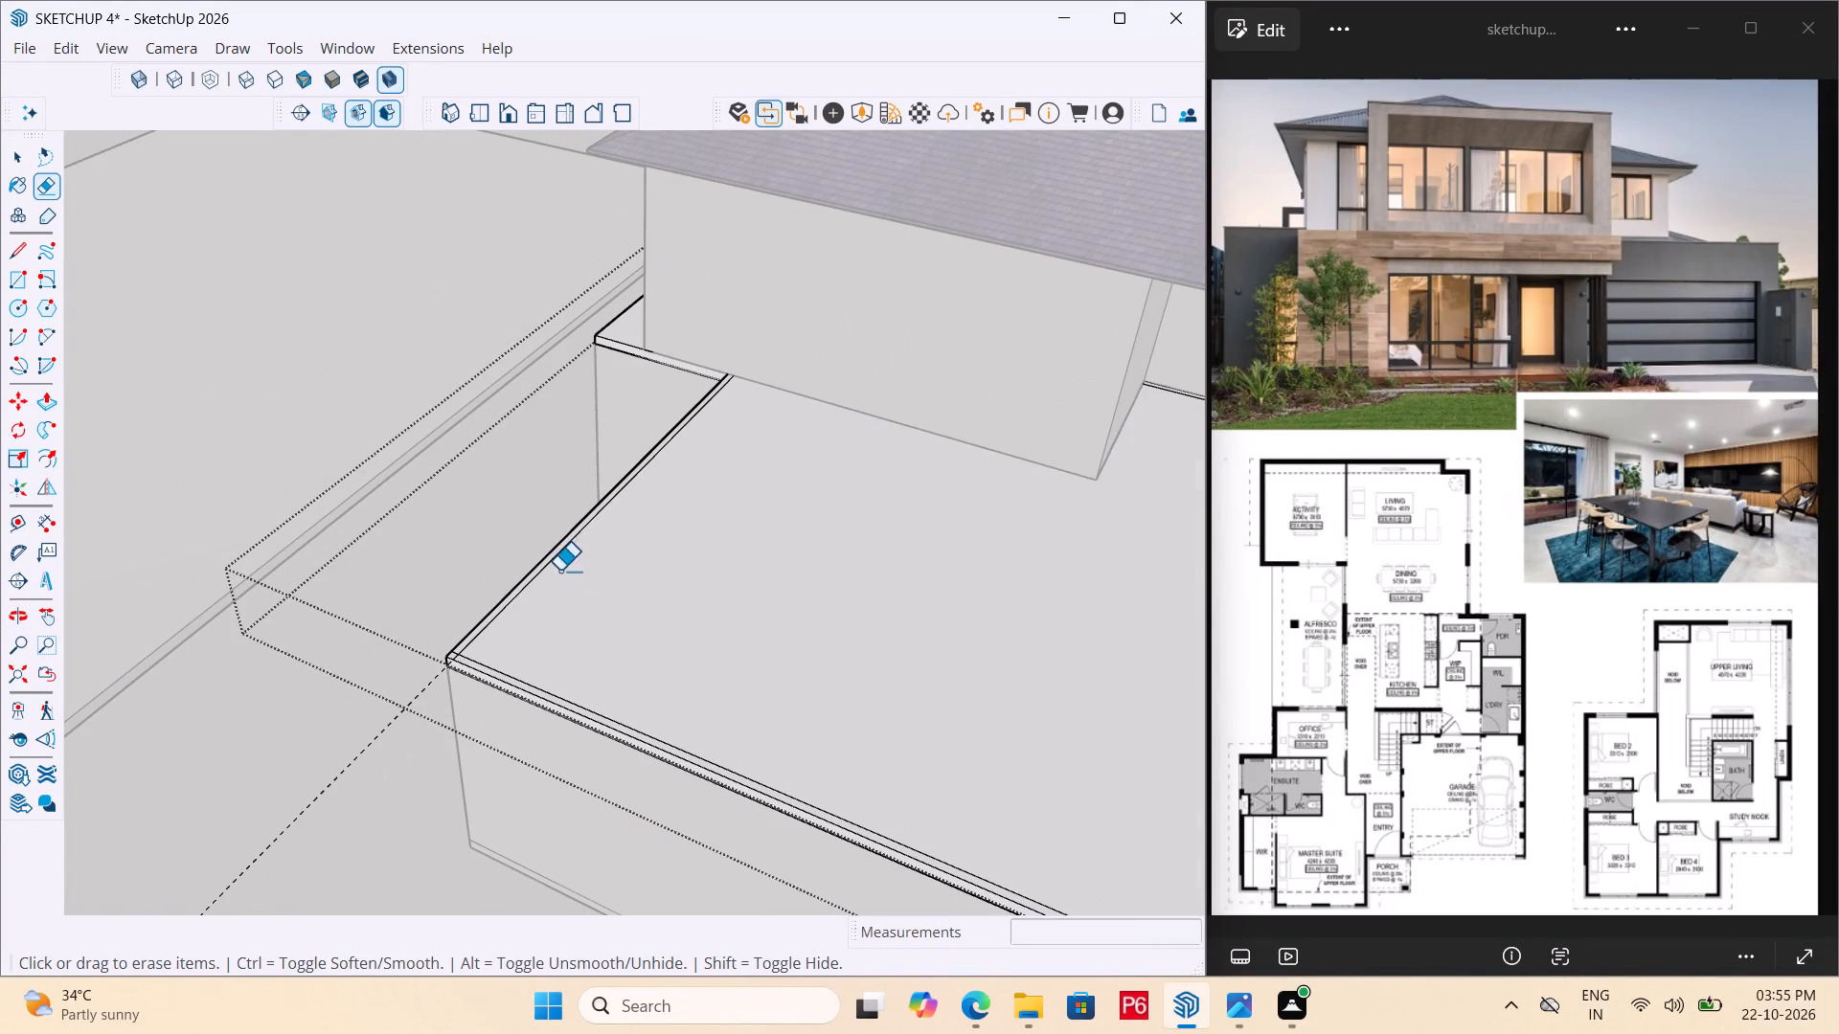
{"action": "scroll", "coordinate": [768, 415], "scroll_direction": "up", "scroll_amount": 4}
{"action": "scroll", "coordinate": [689, 466], "scroll_direction": "up", "scroll_amount": 5}
{"action": "scroll", "coordinate": [880, 433], "scroll_direction": "down", "scroll_amount": 5}
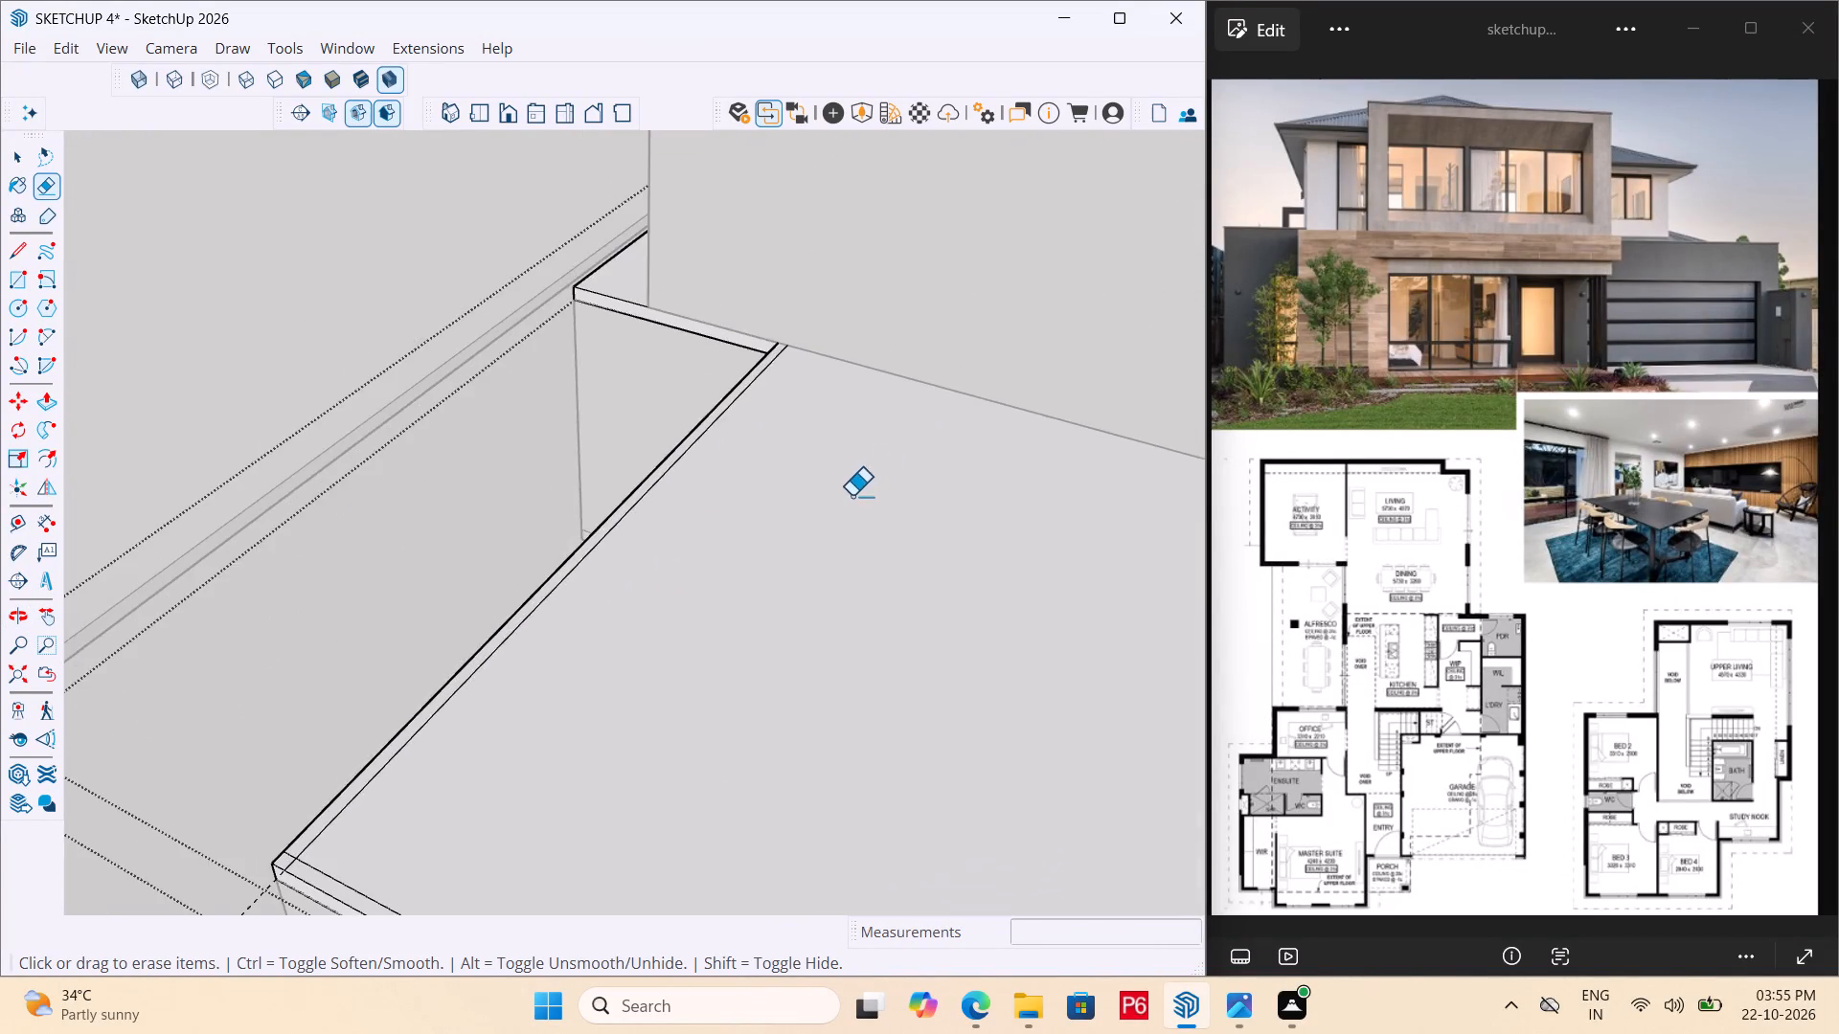
{"action": "scroll", "coordinate": [894, 477], "scroll_direction": "down", "scroll_amount": 6}
{"action": "scroll", "coordinate": [568, 711], "scroll_direction": "up", "scroll_amount": 11}
{"action": "scroll", "coordinate": [623, 591], "scroll_direction": "up", "scroll_amount": 5}
{"action": "double_click", "coordinate": [616, 574]}
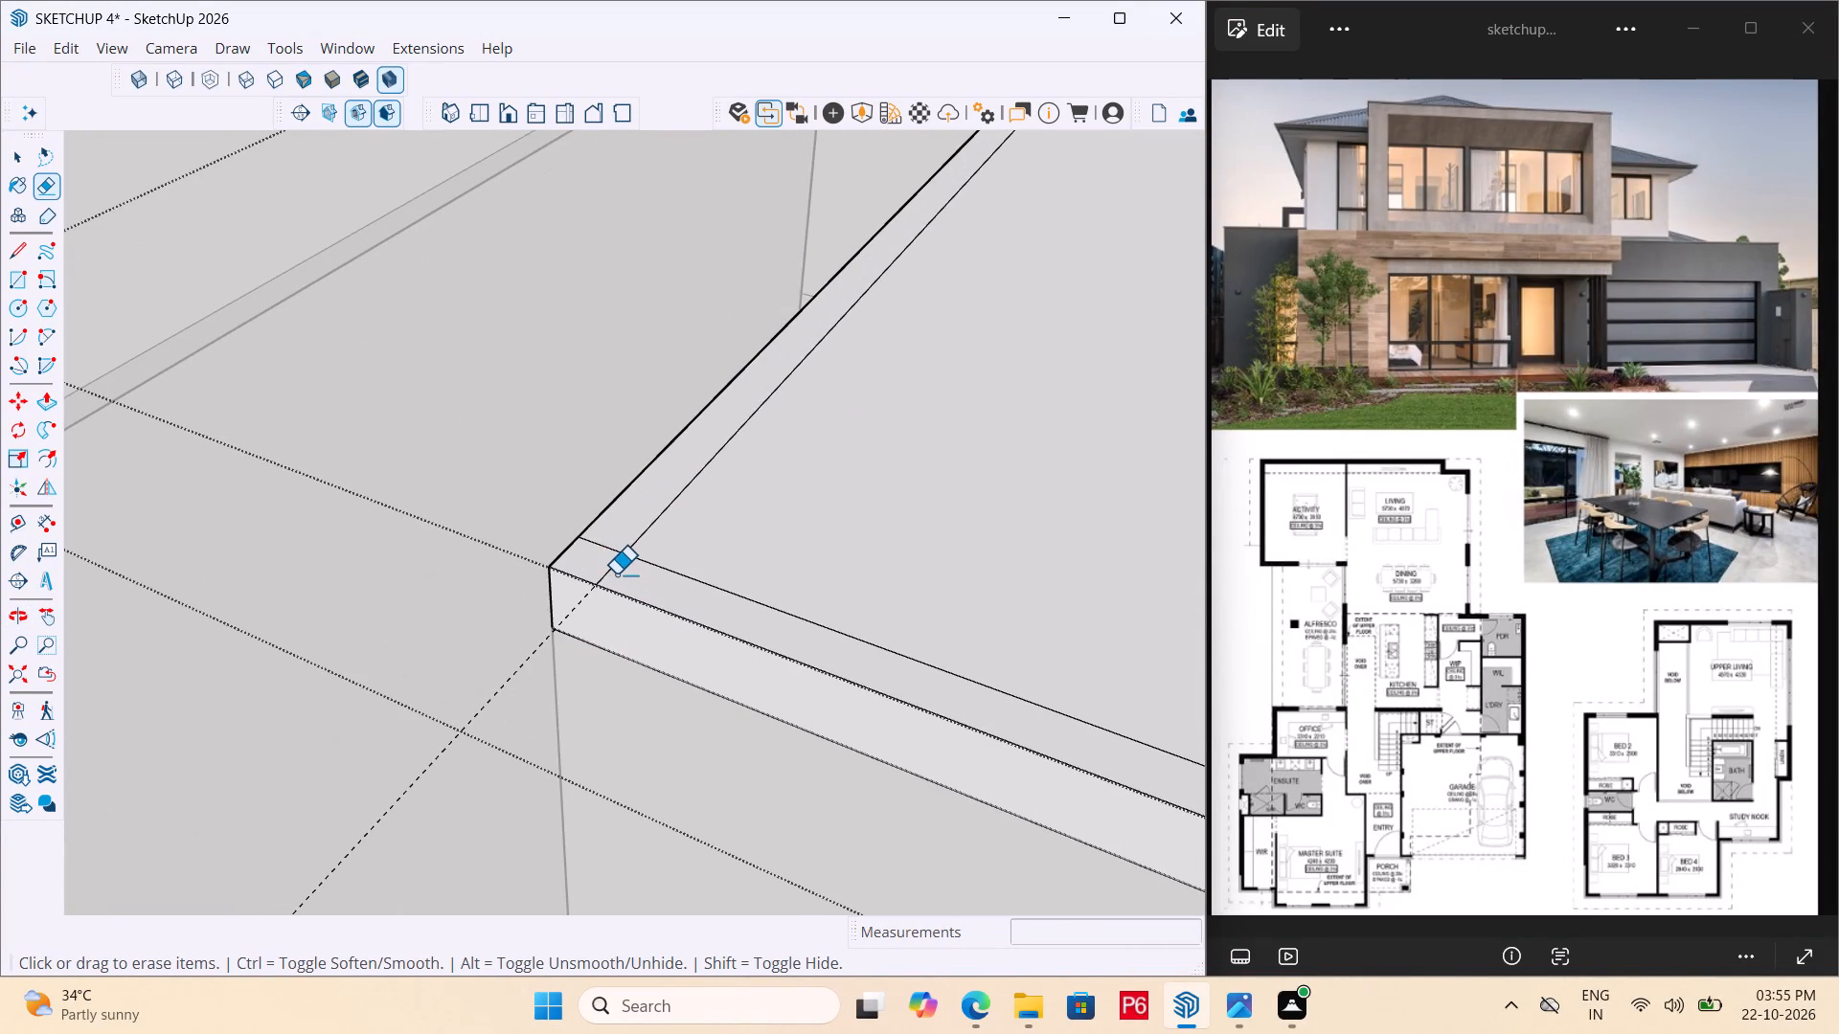
{"action": "left_click_drag", "start_coordinate": [608, 563], "coordinate": [608, 574]}
{"action": "left_click", "coordinate": [608, 574]}
{"action": "double_click", "coordinate": [598, 544]}
Push/Pull the joined edge strip around the rear roof slab up 3' as a parapet and save the model.
{"action": "scroll", "coordinate": [437, 651], "scroll_direction": "down", "scroll_amount": 6}
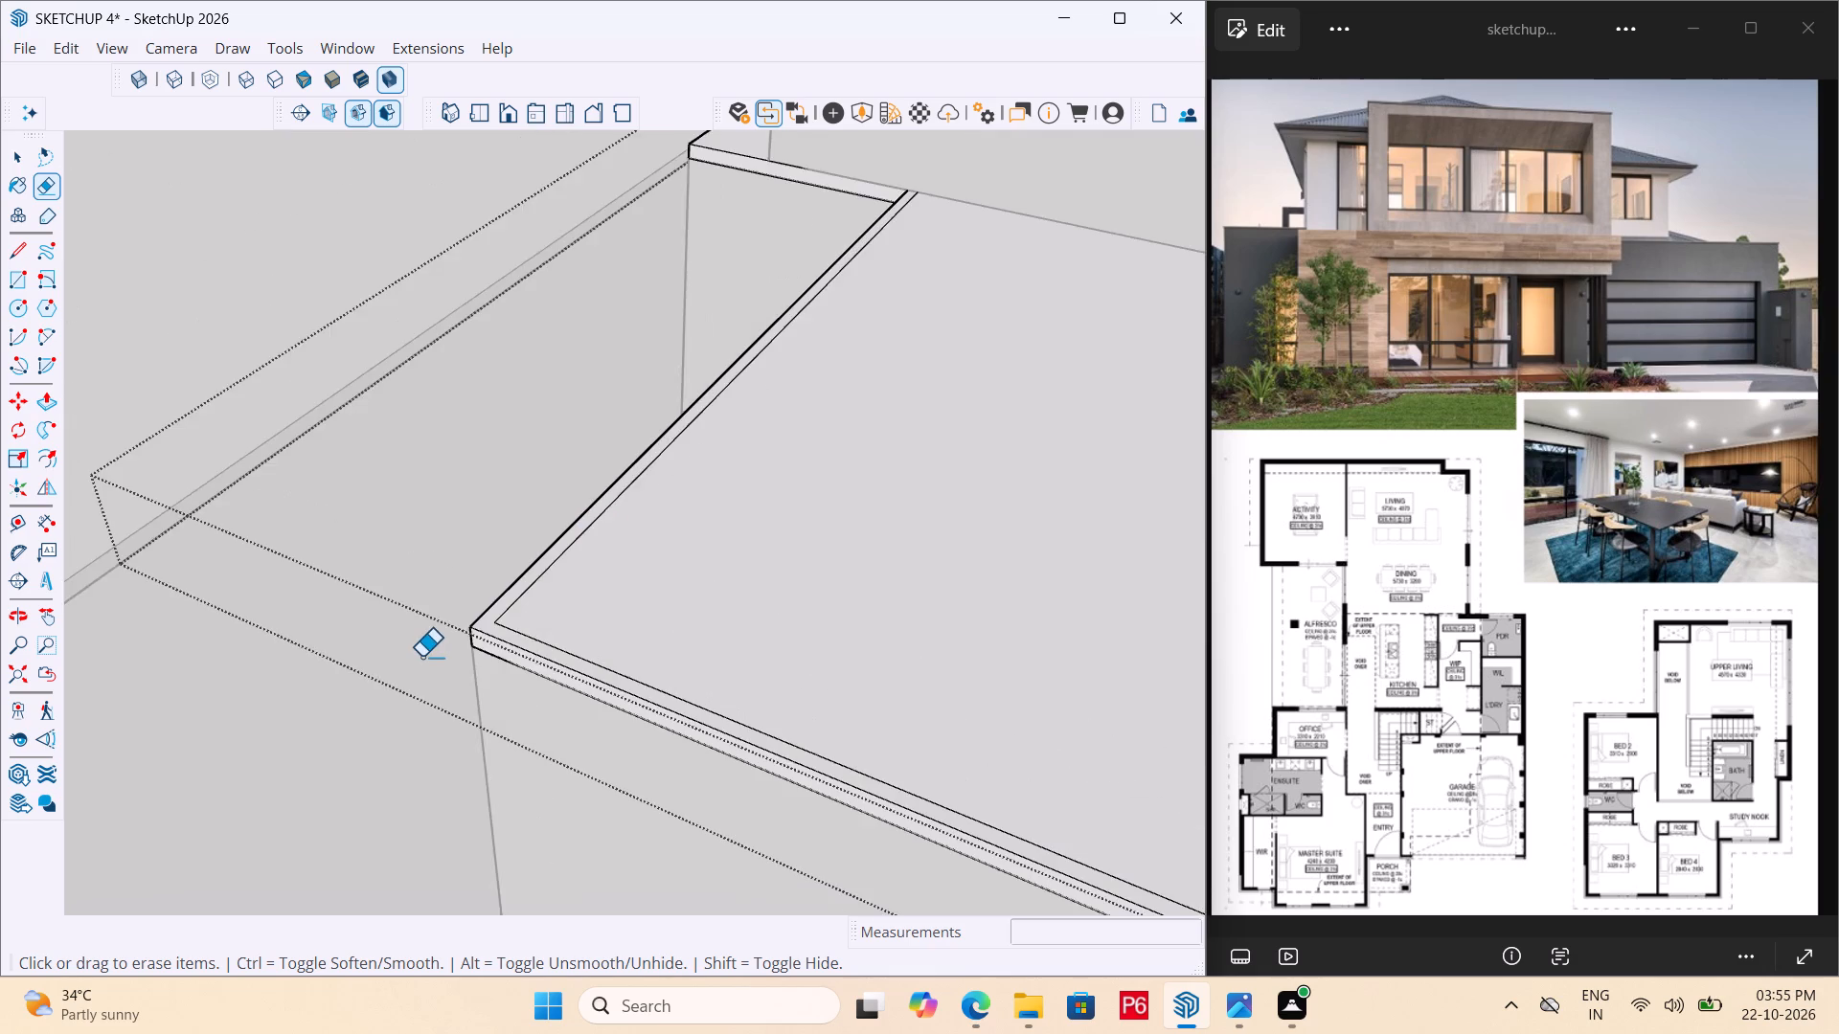
{"action": "scroll", "coordinate": [419, 657], "scroll_direction": "down", "scroll_amount": 11}
{"action": "scroll", "coordinate": [798, 761], "scroll_direction": "up", "scroll_amount": 6}
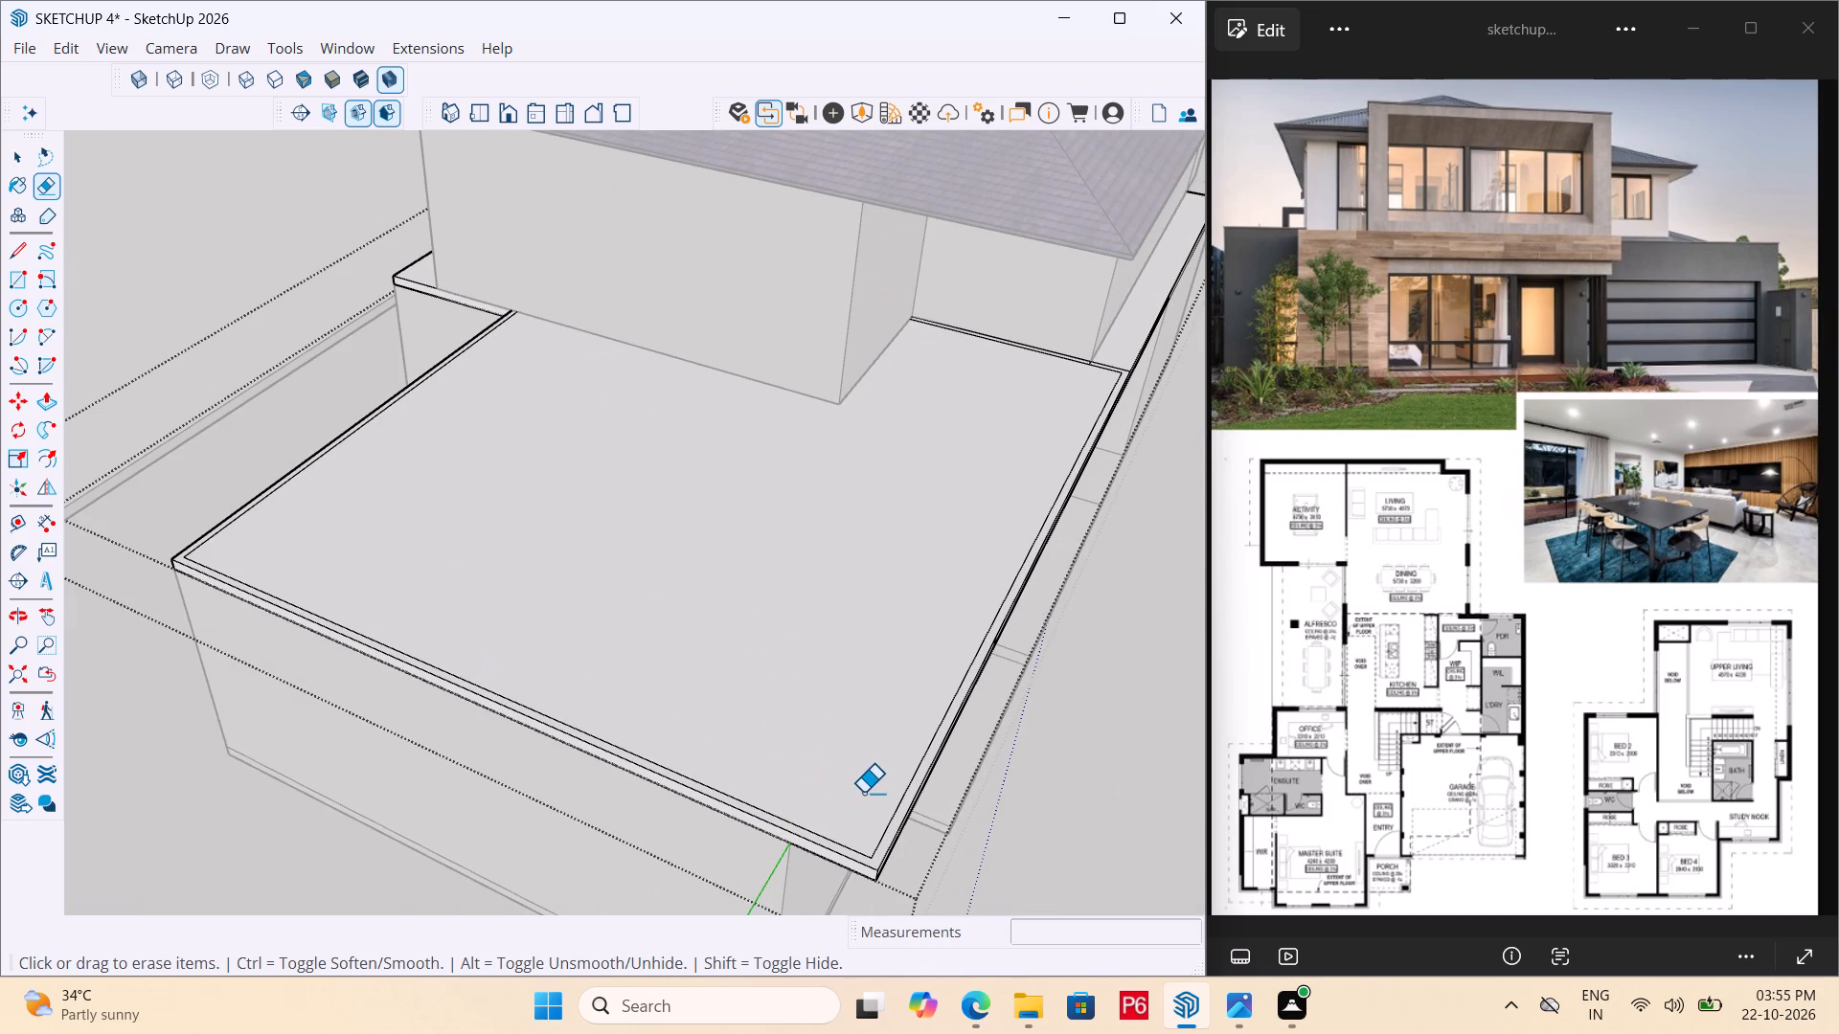
{"action": "scroll", "coordinate": [811, 783], "scroll_direction": "down", "scroll_amount": 6}
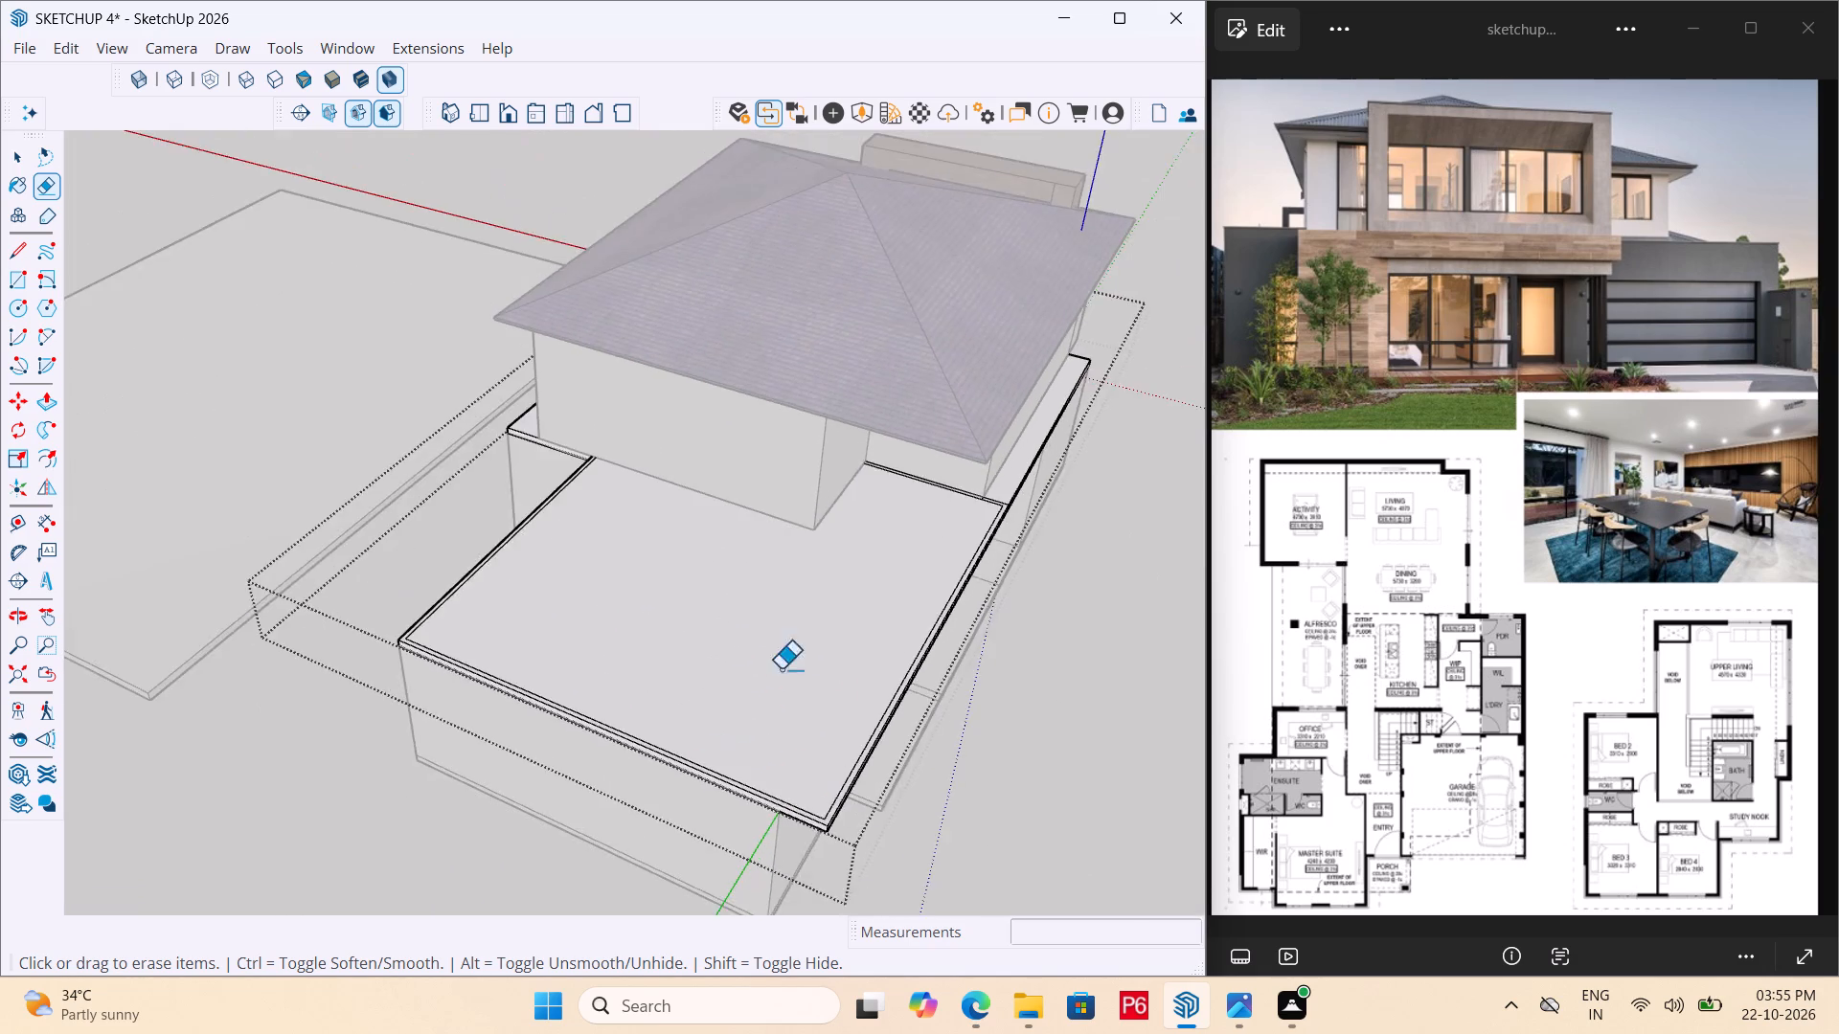
{"action": "scroll", "coordinate": [989, 542], "scroll_direction": "up", "scroll_amount": 6}
{"action": "scroll", "coordinate": [1028, 463], "scroll_direction": "down", "scroll_amount": 6}
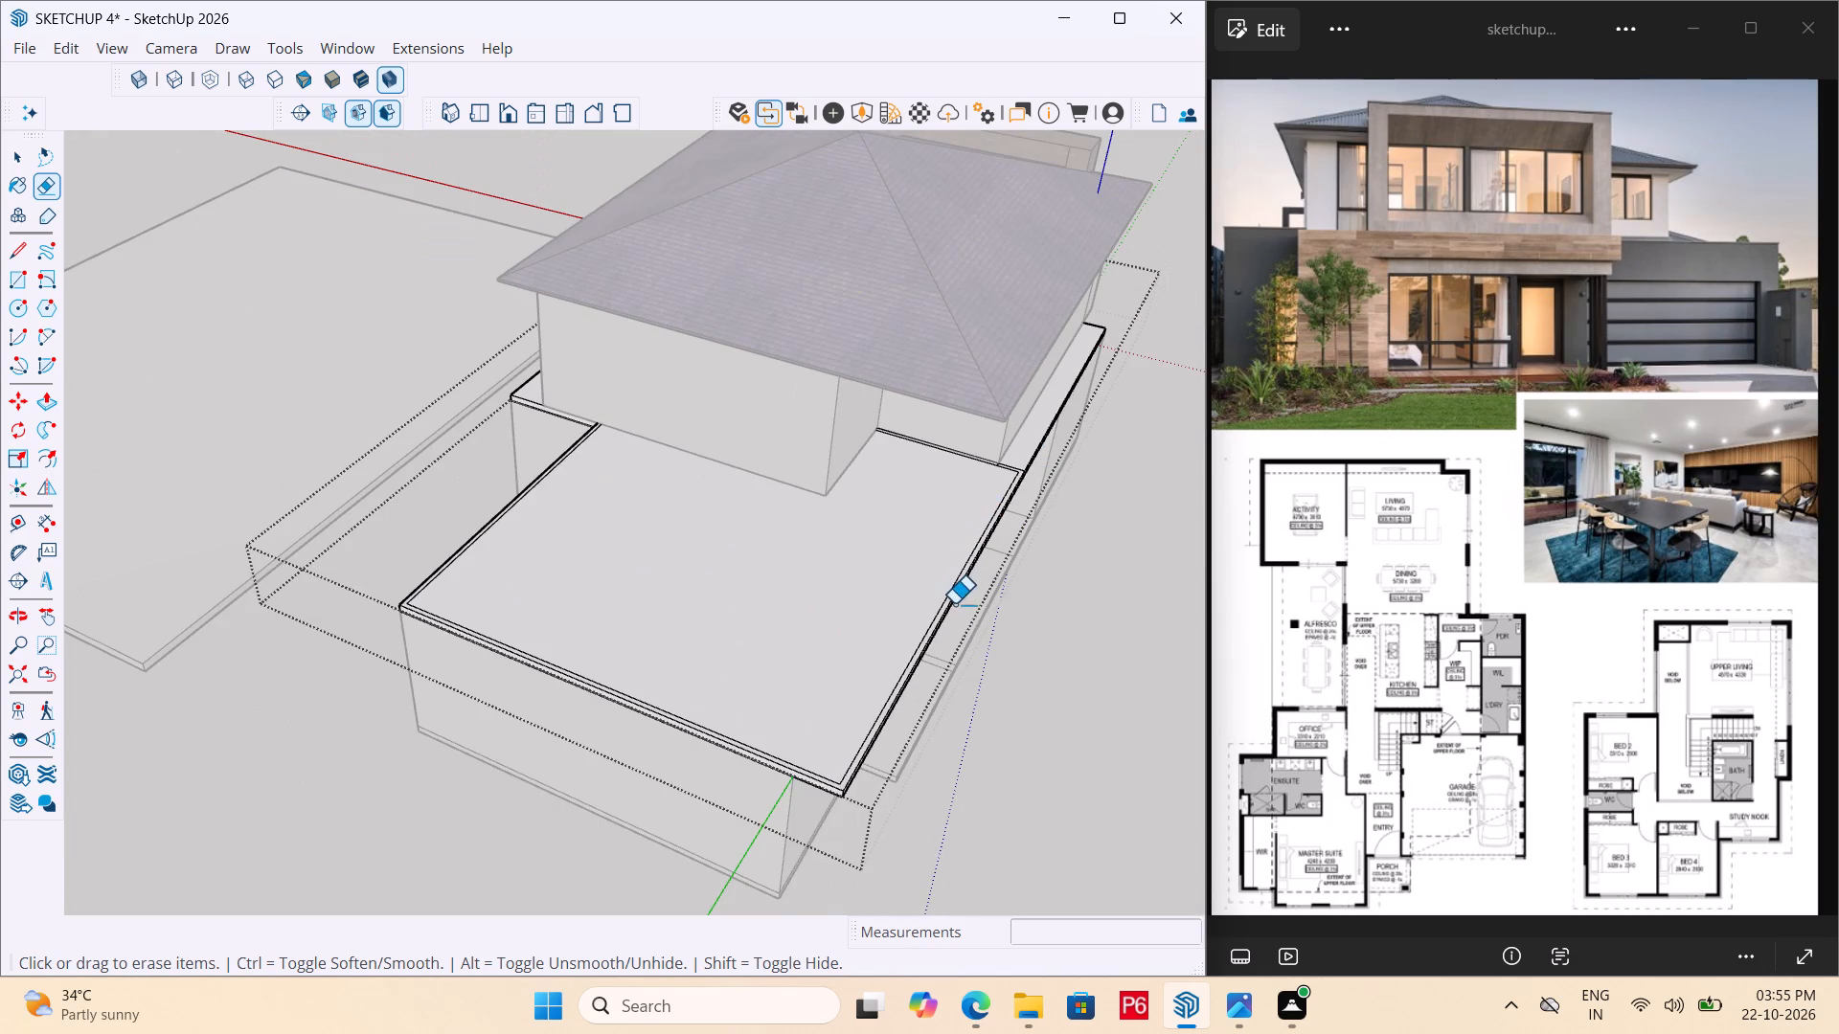
{"action": "key", "text": "p"}
{"action": "scroll", "coordinate": [897, 702], "scroll_direction": "up", "scroll_amount": 6}
{"action": "left_click", "coordinate": [866, 724]}
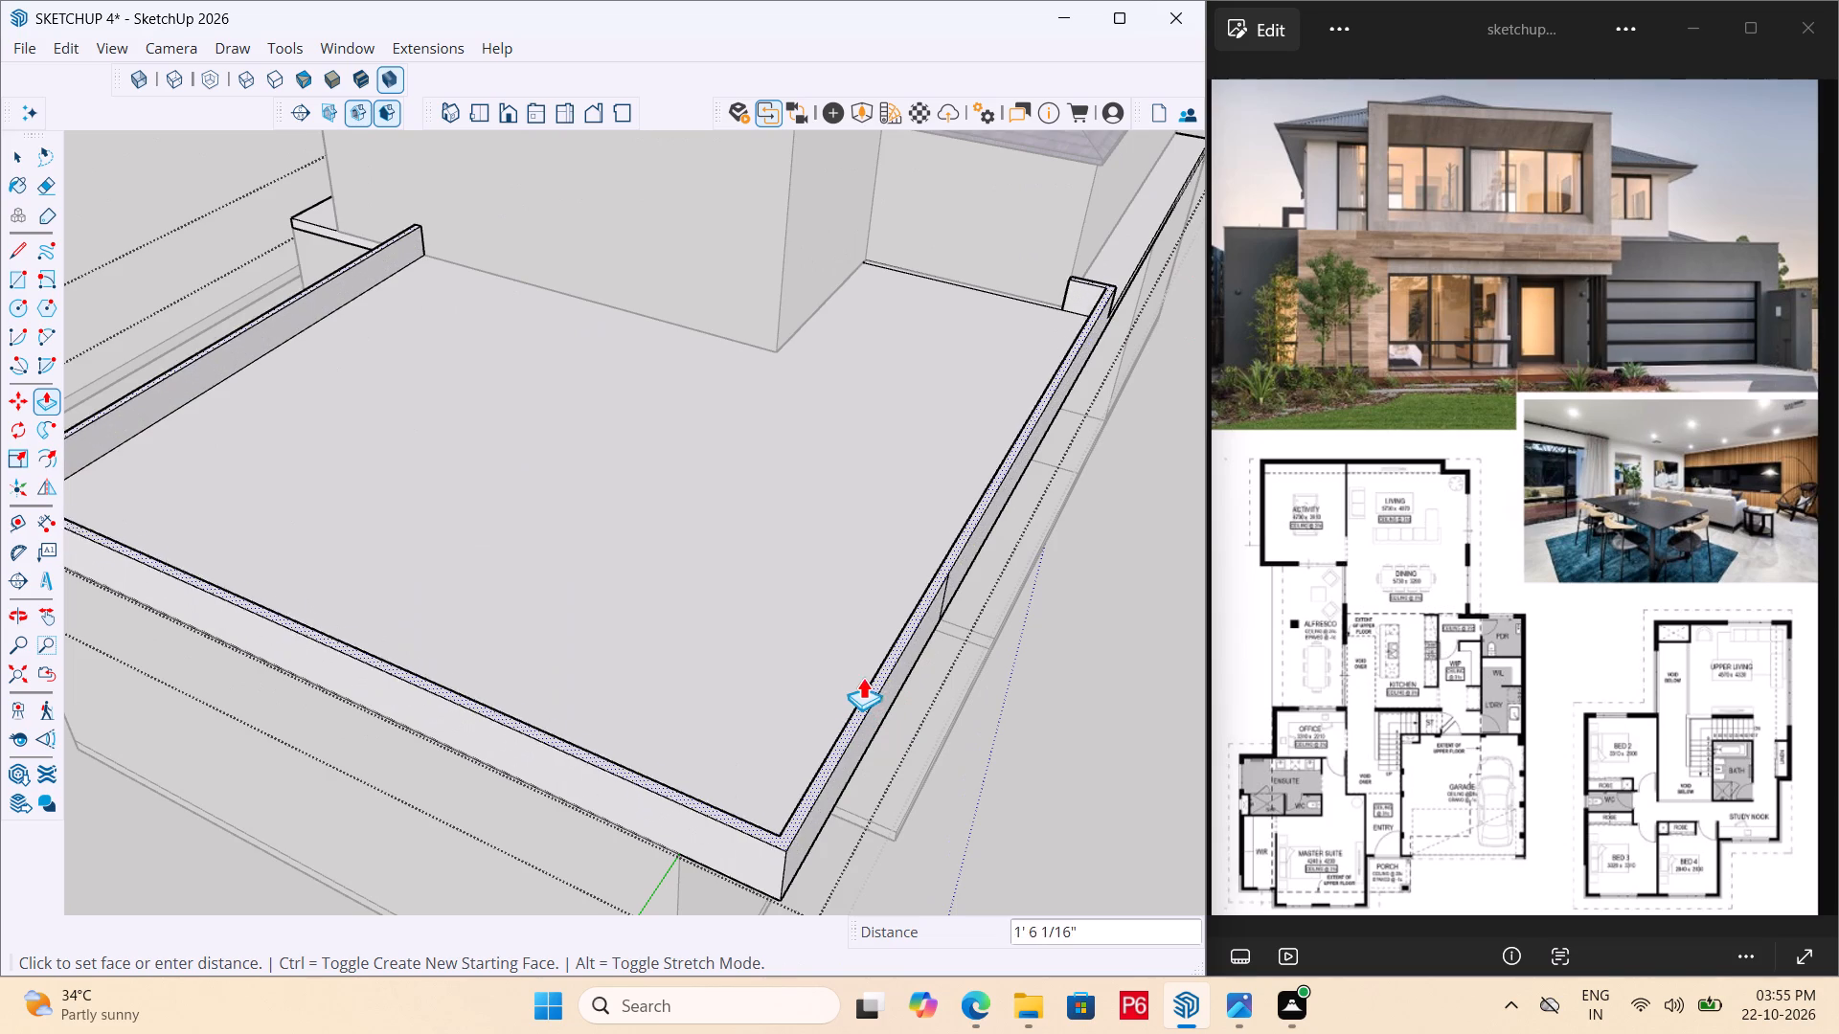
{"action": "middle_click_drag", "start_coordinate": [859, 554], "coordinate": [754, 449]}
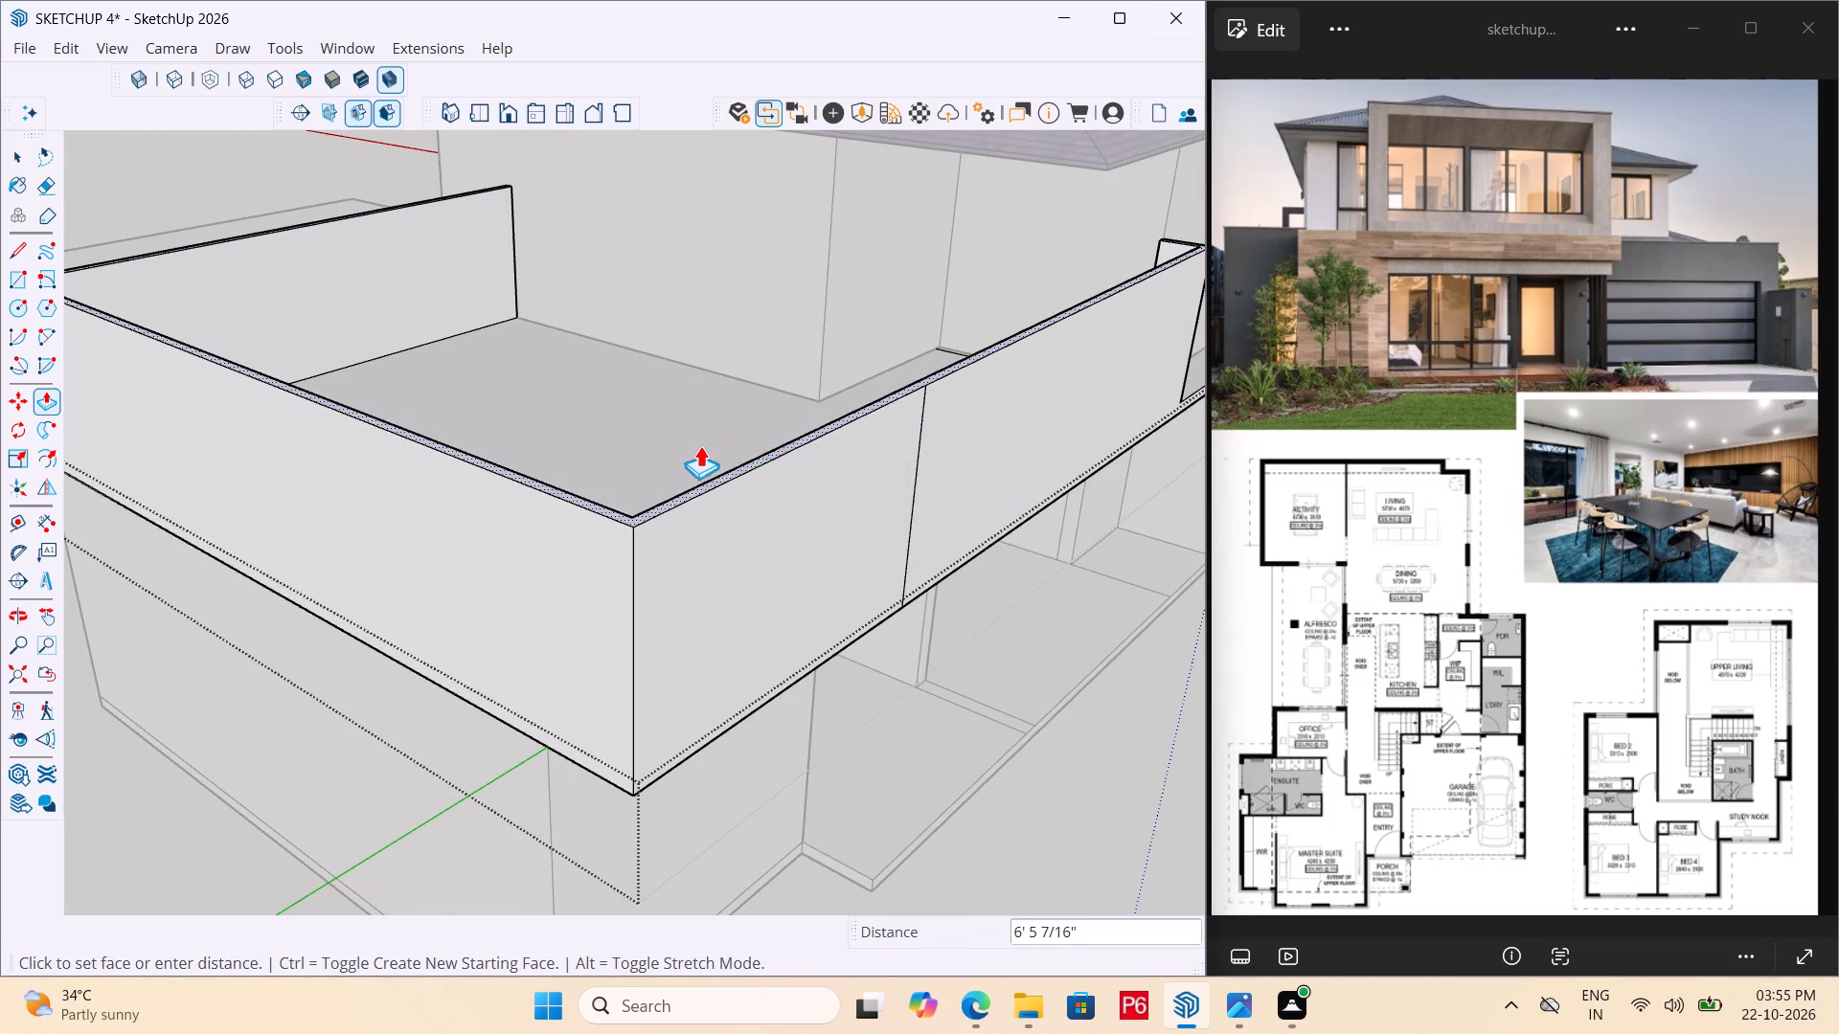
{"action": "scroll", "coordinate": [689, 459], "scroll_direction": "down", "scroll_amount": 5}
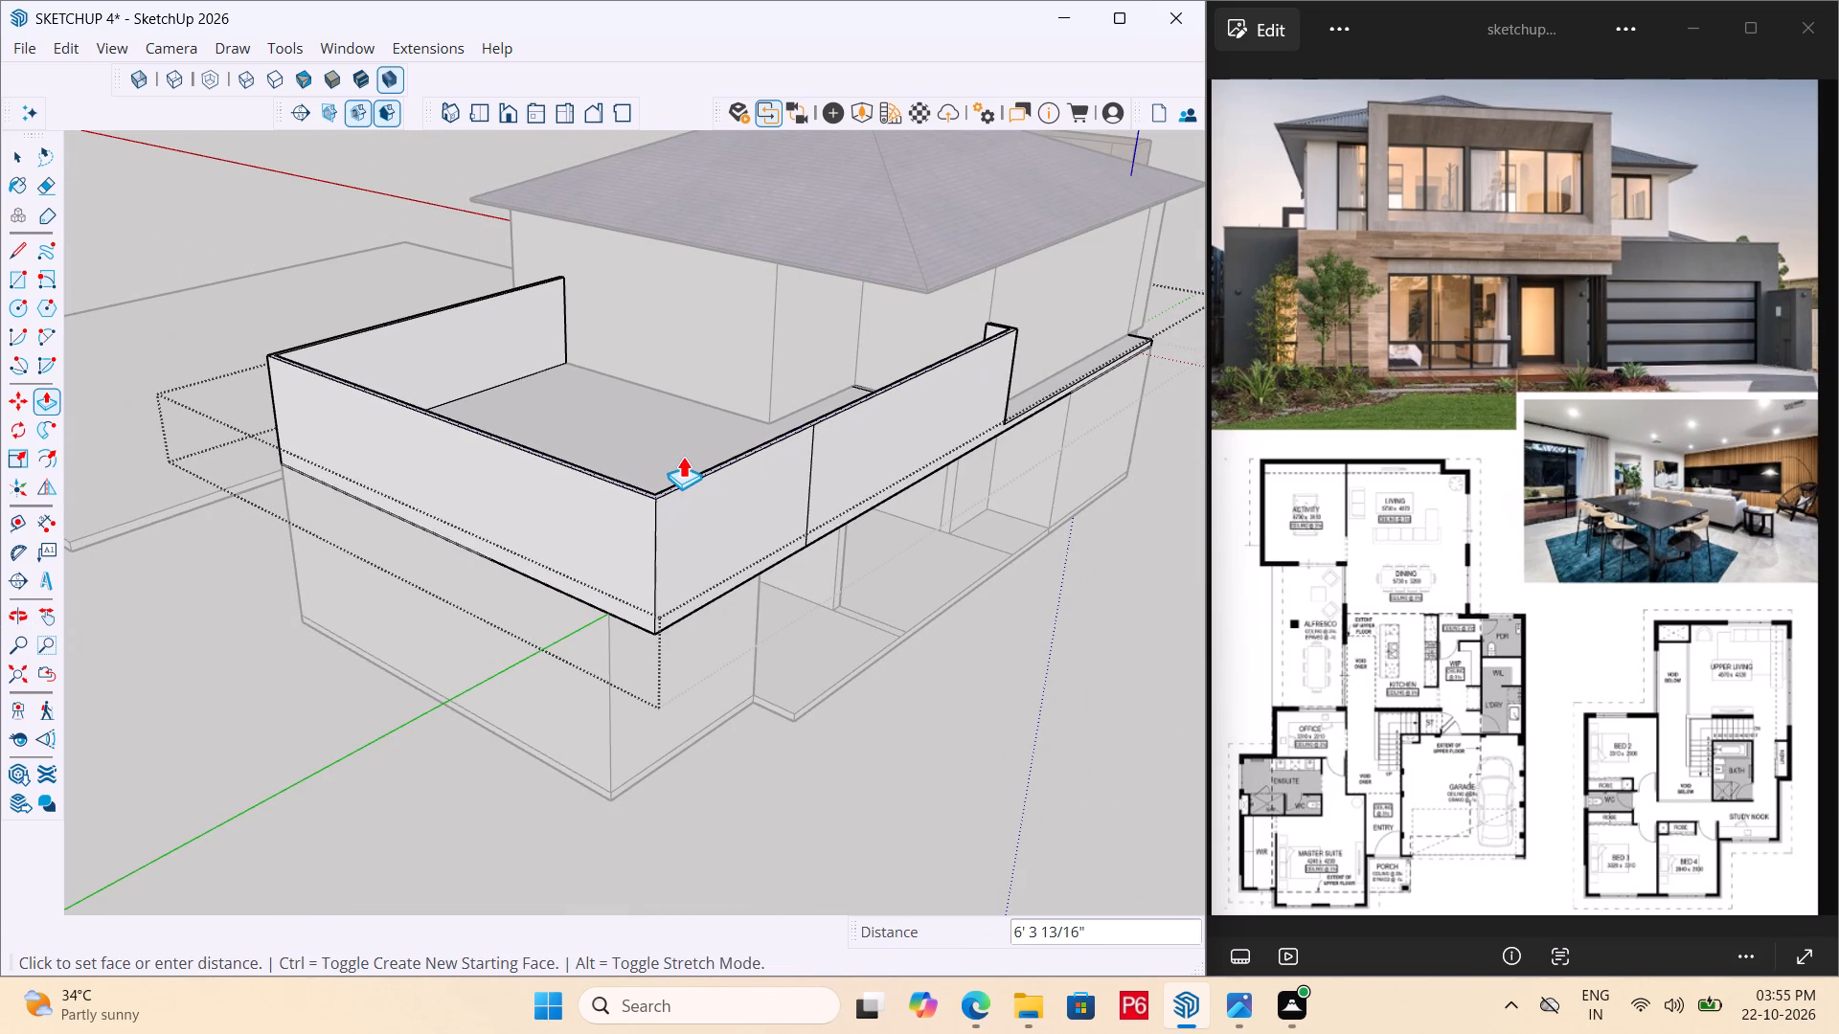
{"action": "type", "text": "3'"}
{"action": "key", "text": "Return"}
{"action": "key", "text": "ctrl+s"}
{"action": "key", "text": "ctrl+s"}
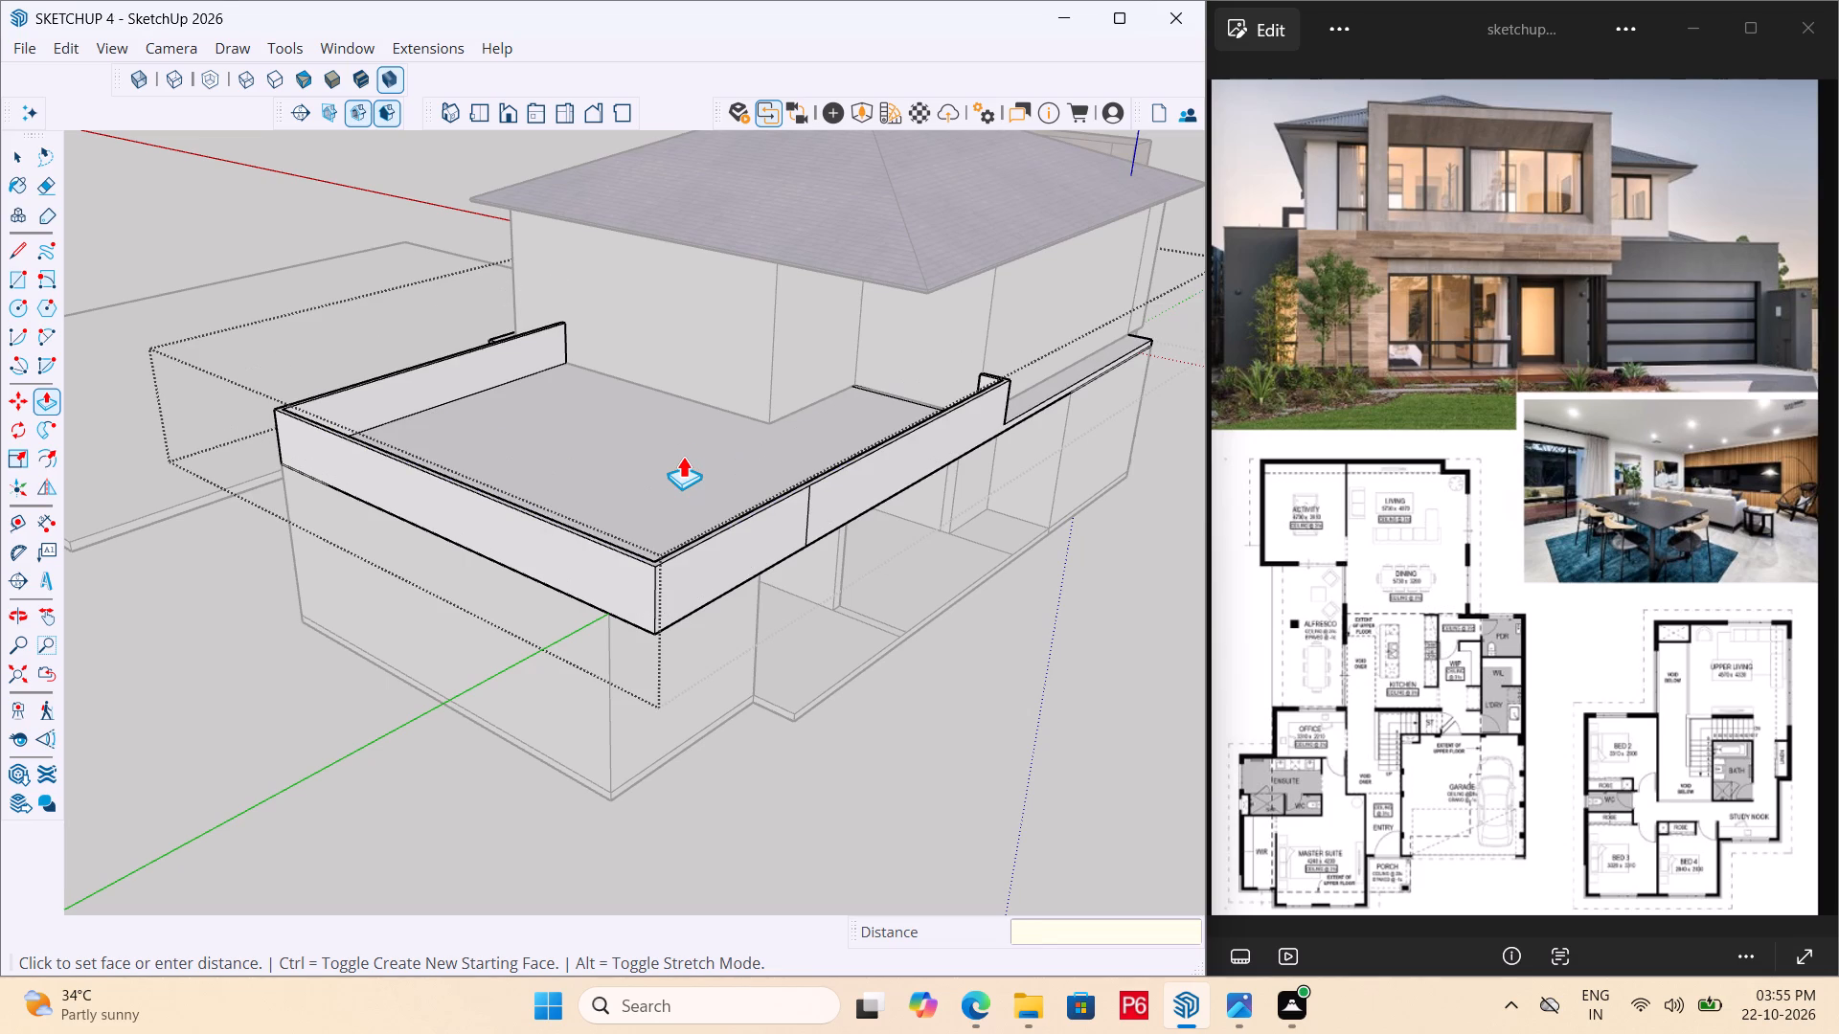
{"action": "key", "text": "ctrl+s"}
{"action": "key", "text": "ctrl+s"}
{"action": "key", "text": "ctrl+s"}
{"action": "key", "text": "ctrl+s"}
Erase the vertical seam on the parapet's alfresco-side outer face and close the group being edited.
{"action": "scroll", "coordinate": [827, 497], "scroll_direction": "up", "scroll_amount": 11}
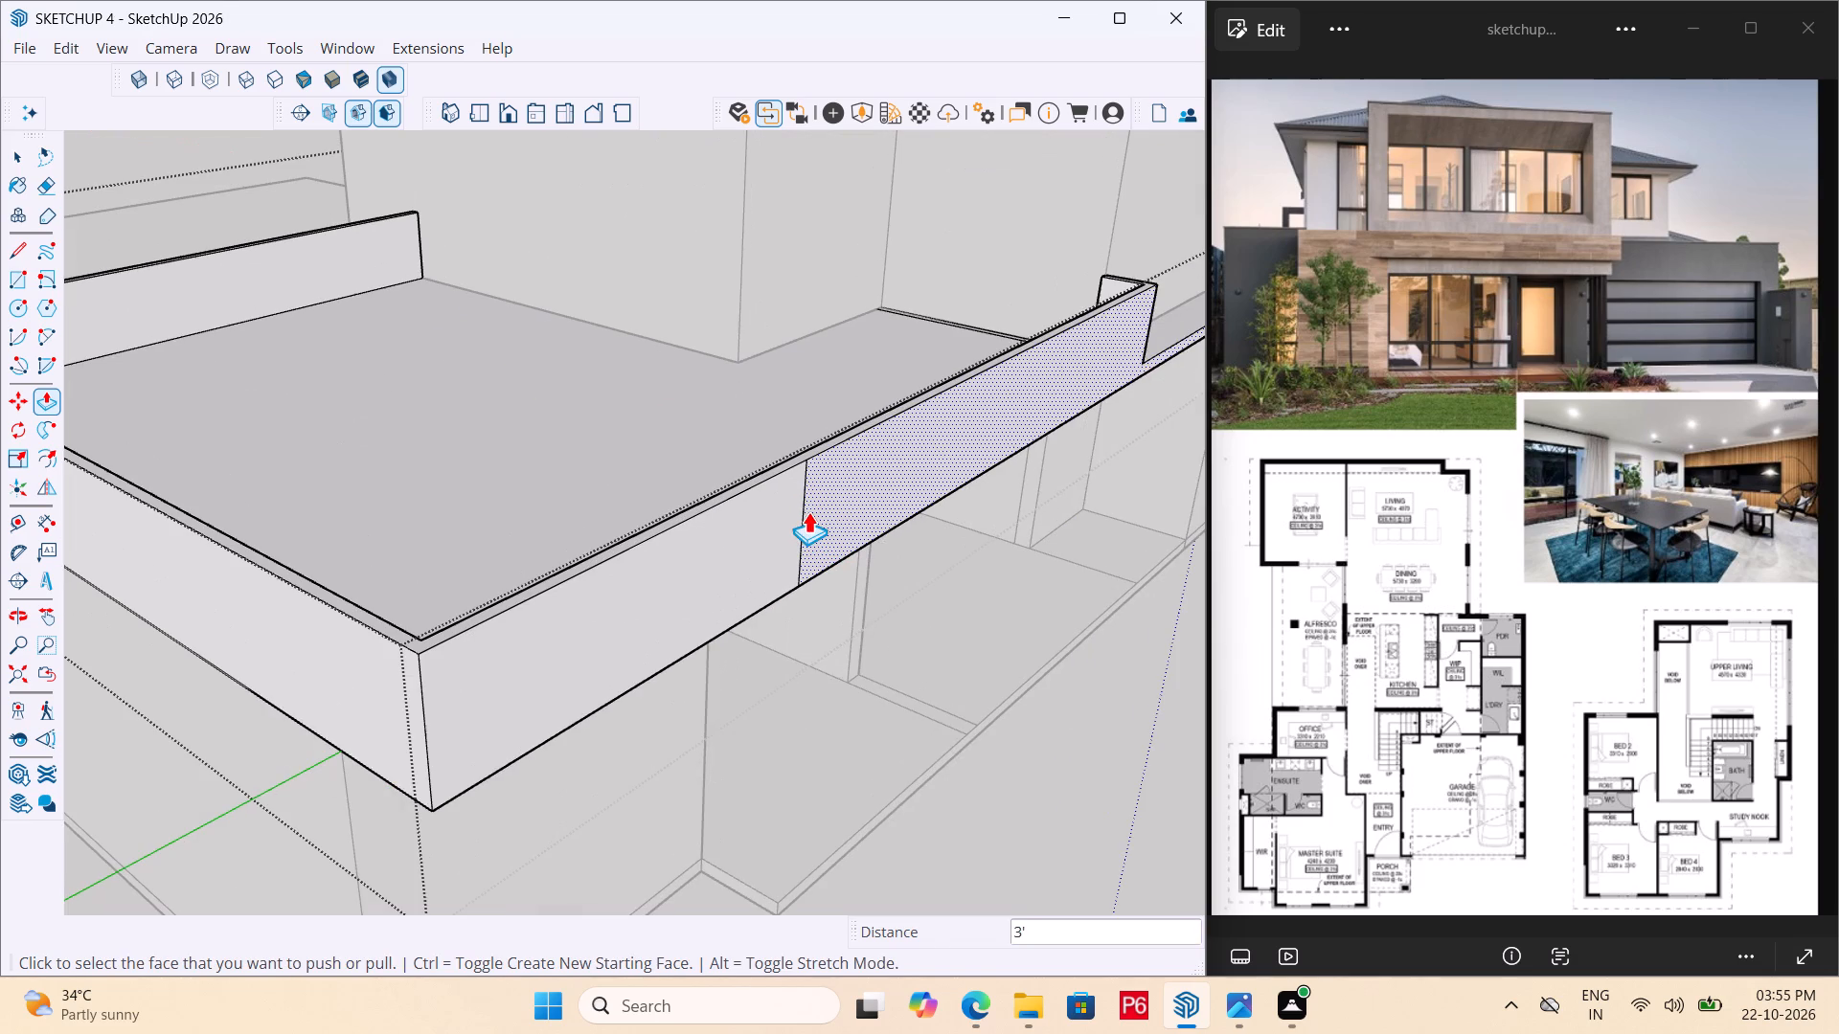
{"action": "key", "text": "e"}
{"action": "left_click", "coordinate": [794, 510]}
{"action": "left_click_drag", "start_coordinate": [799, 505], "coordinate": [811, 495]}
{"action": "left_click", "coordinate": [811, 495]}
{"action": "scroll", "coordinate": [876, 498], "scroll_direction": "down", "scroll_amount": 6}
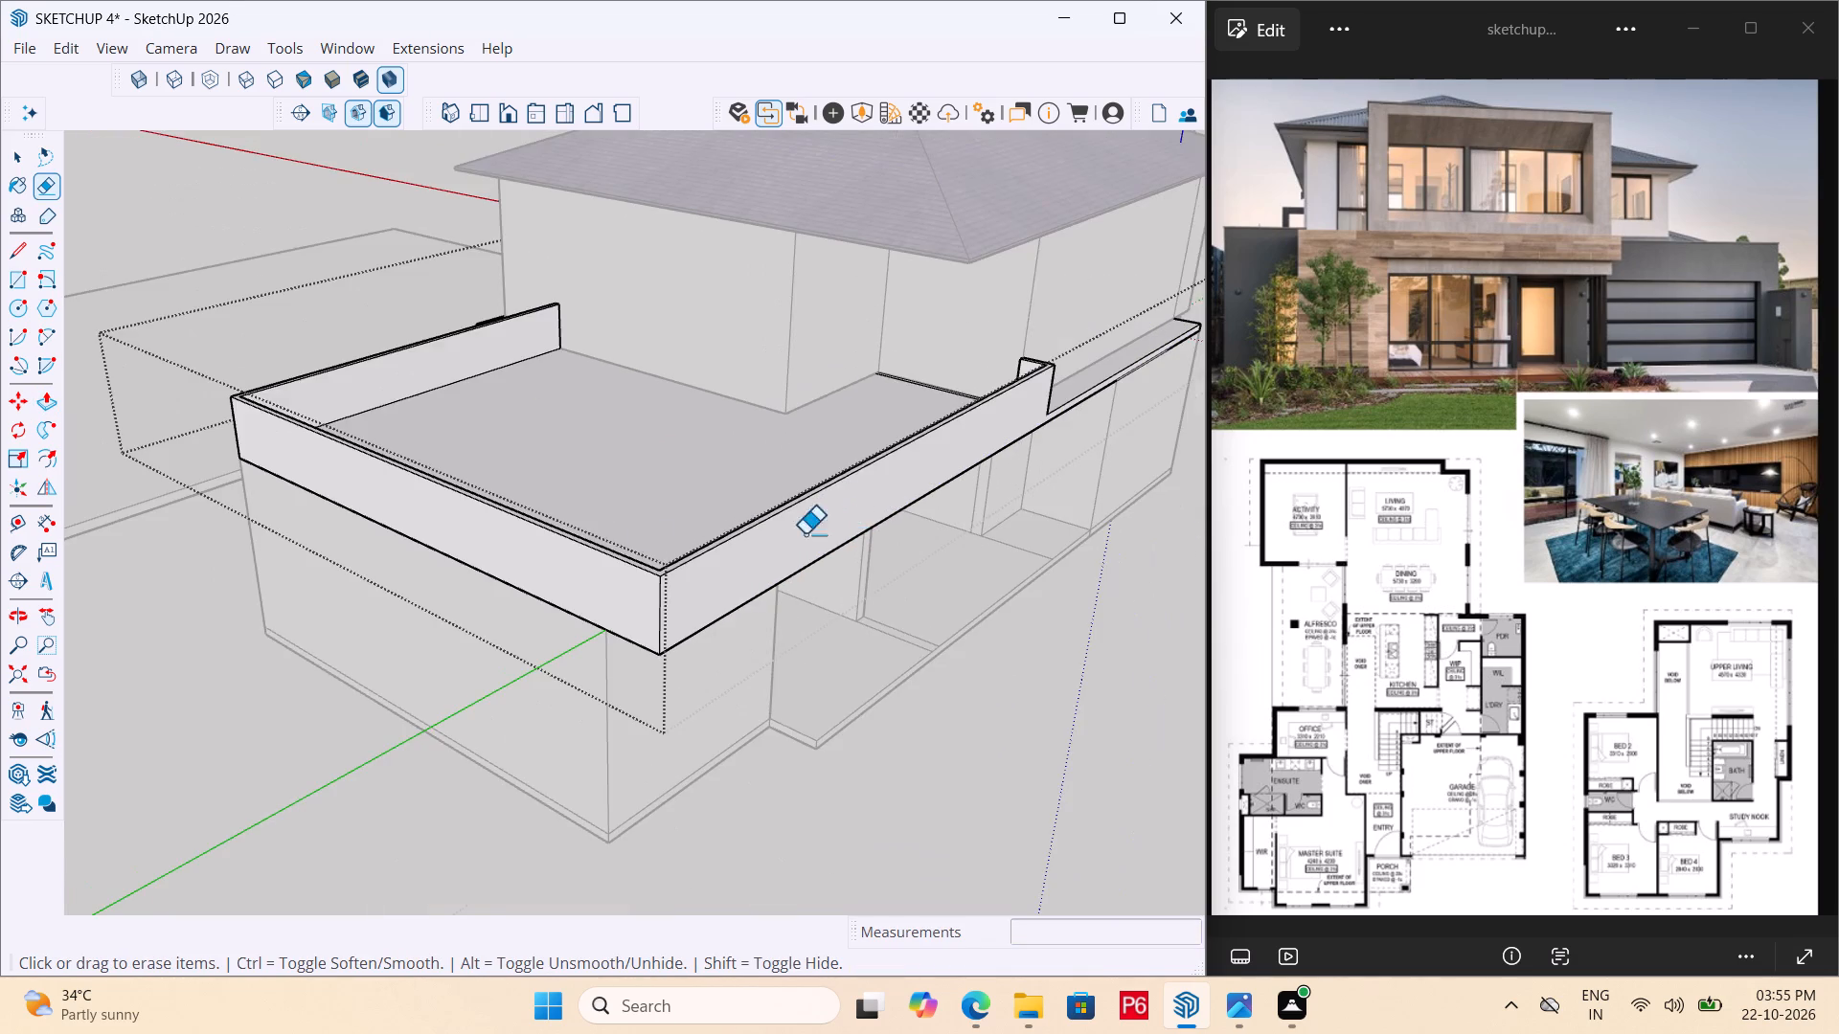
{"action": "scroll", "coordinate": [654, 596], "scroll_direction": "down", "scroll_amount": 6}
{"action": "middle_click_drag", "start_coordinate": [566, 615], "coordinate": [129, 688]}
{"action": "scroll", "coordinate": [643, 624], "scroll_direction": "up", "scroll_amount": 1}
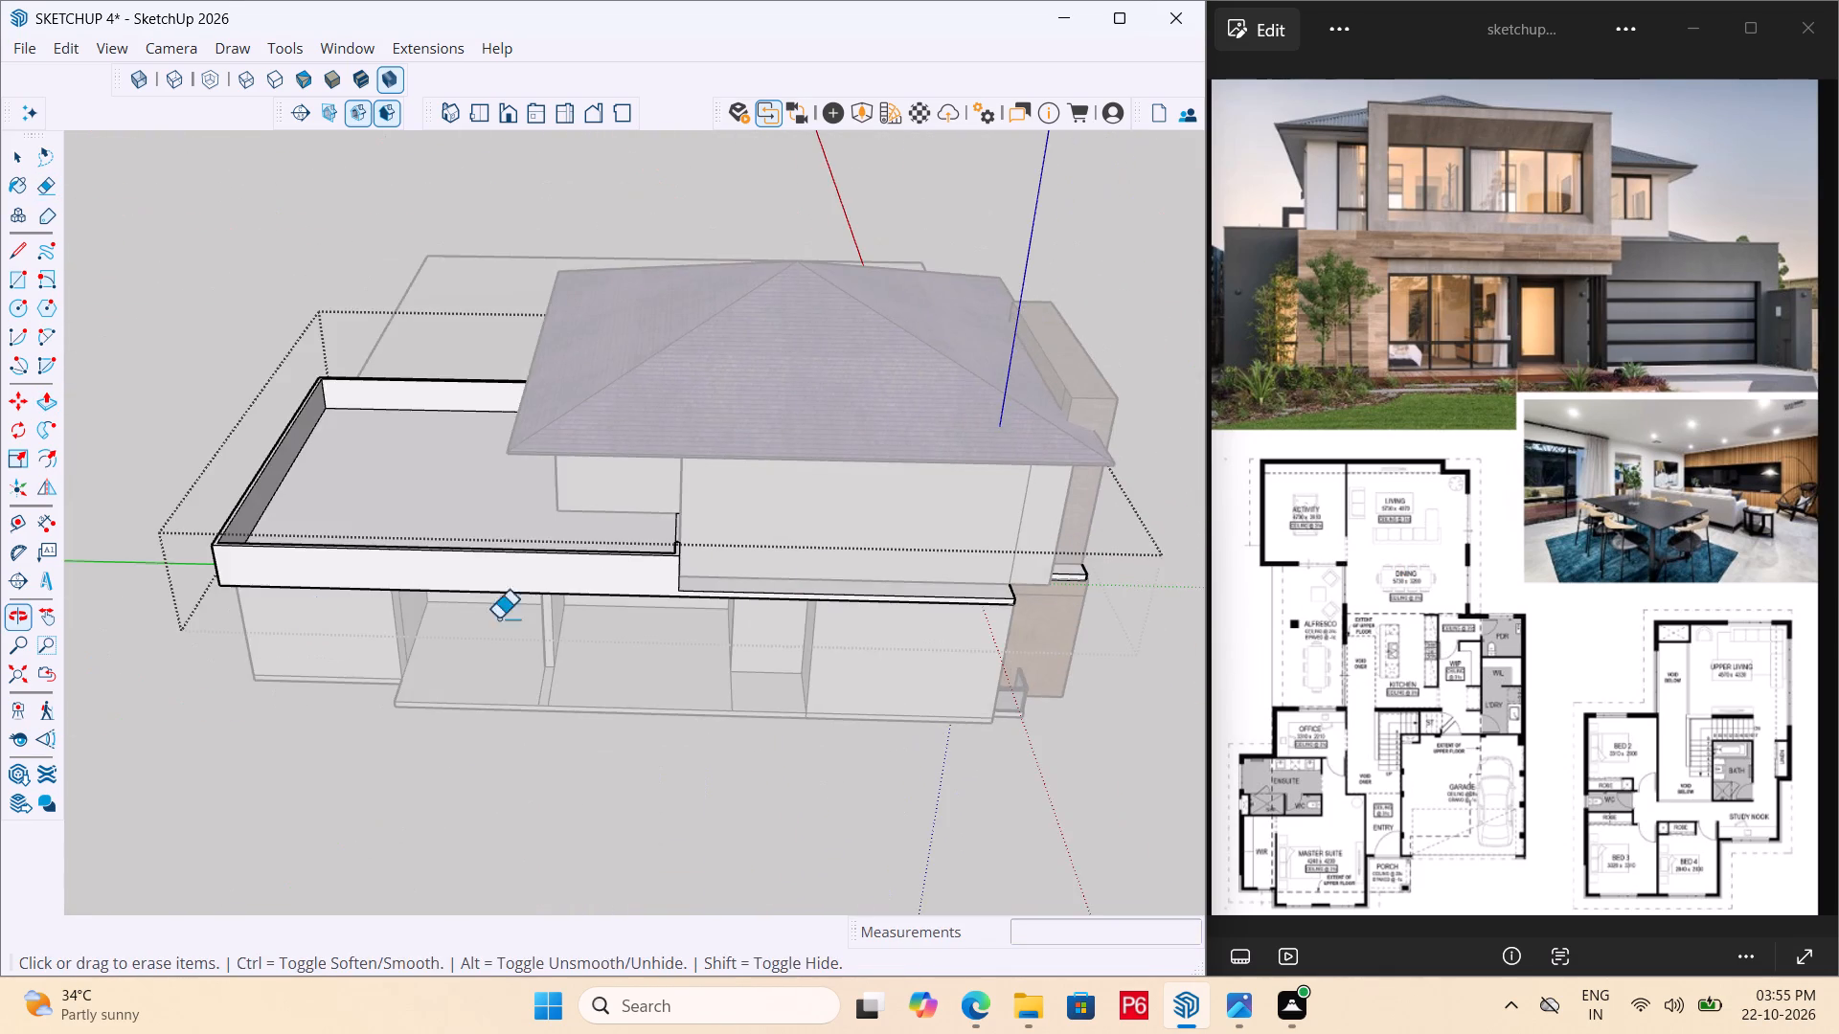
{"action": "middle_click_drag", "start_coordinate": [975, 595], "coordinate": [487, 434]}
{"action": "key", "text": "space"}
{"action": "double_click", "coordinate": [370, 709]}
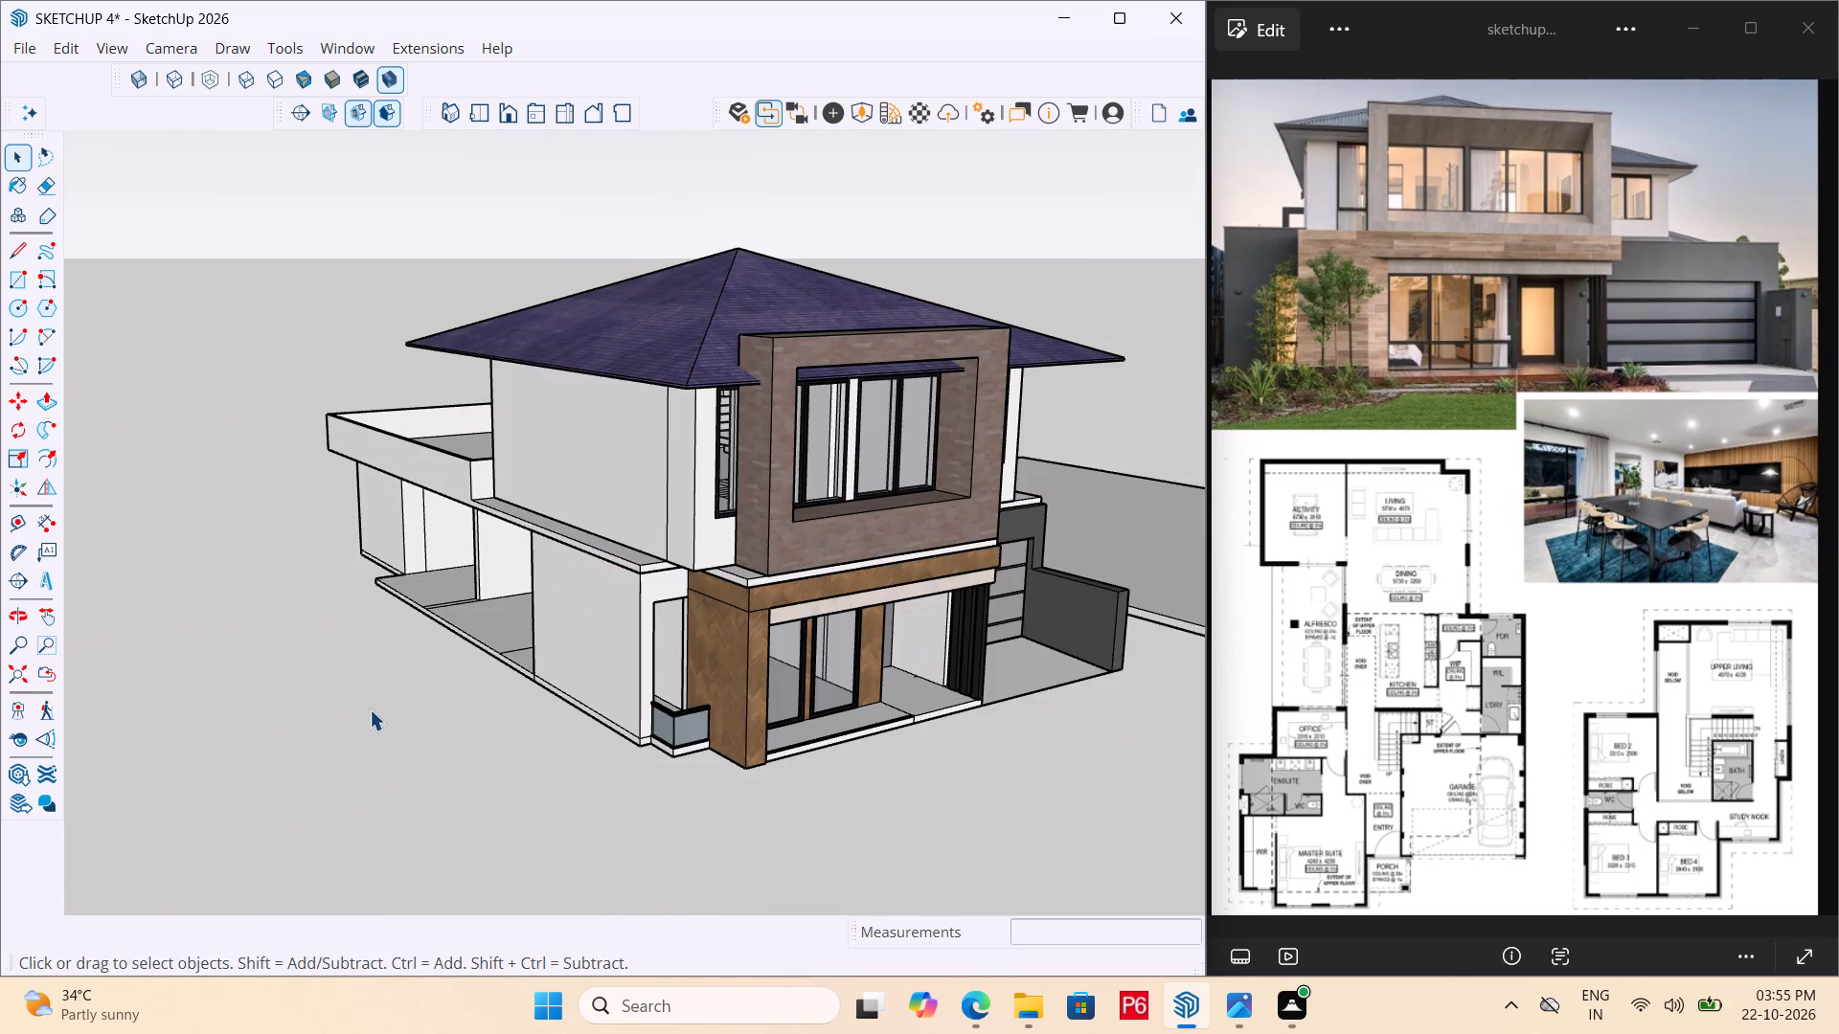
Open the ground-floor group and paint the front wall face beside the timber-clad column with the solid colour M05_Graphite_Haze.
{"action": "middle_click_drag", "start_coordinate": [681, 549], "coordinate": [779, 443]}
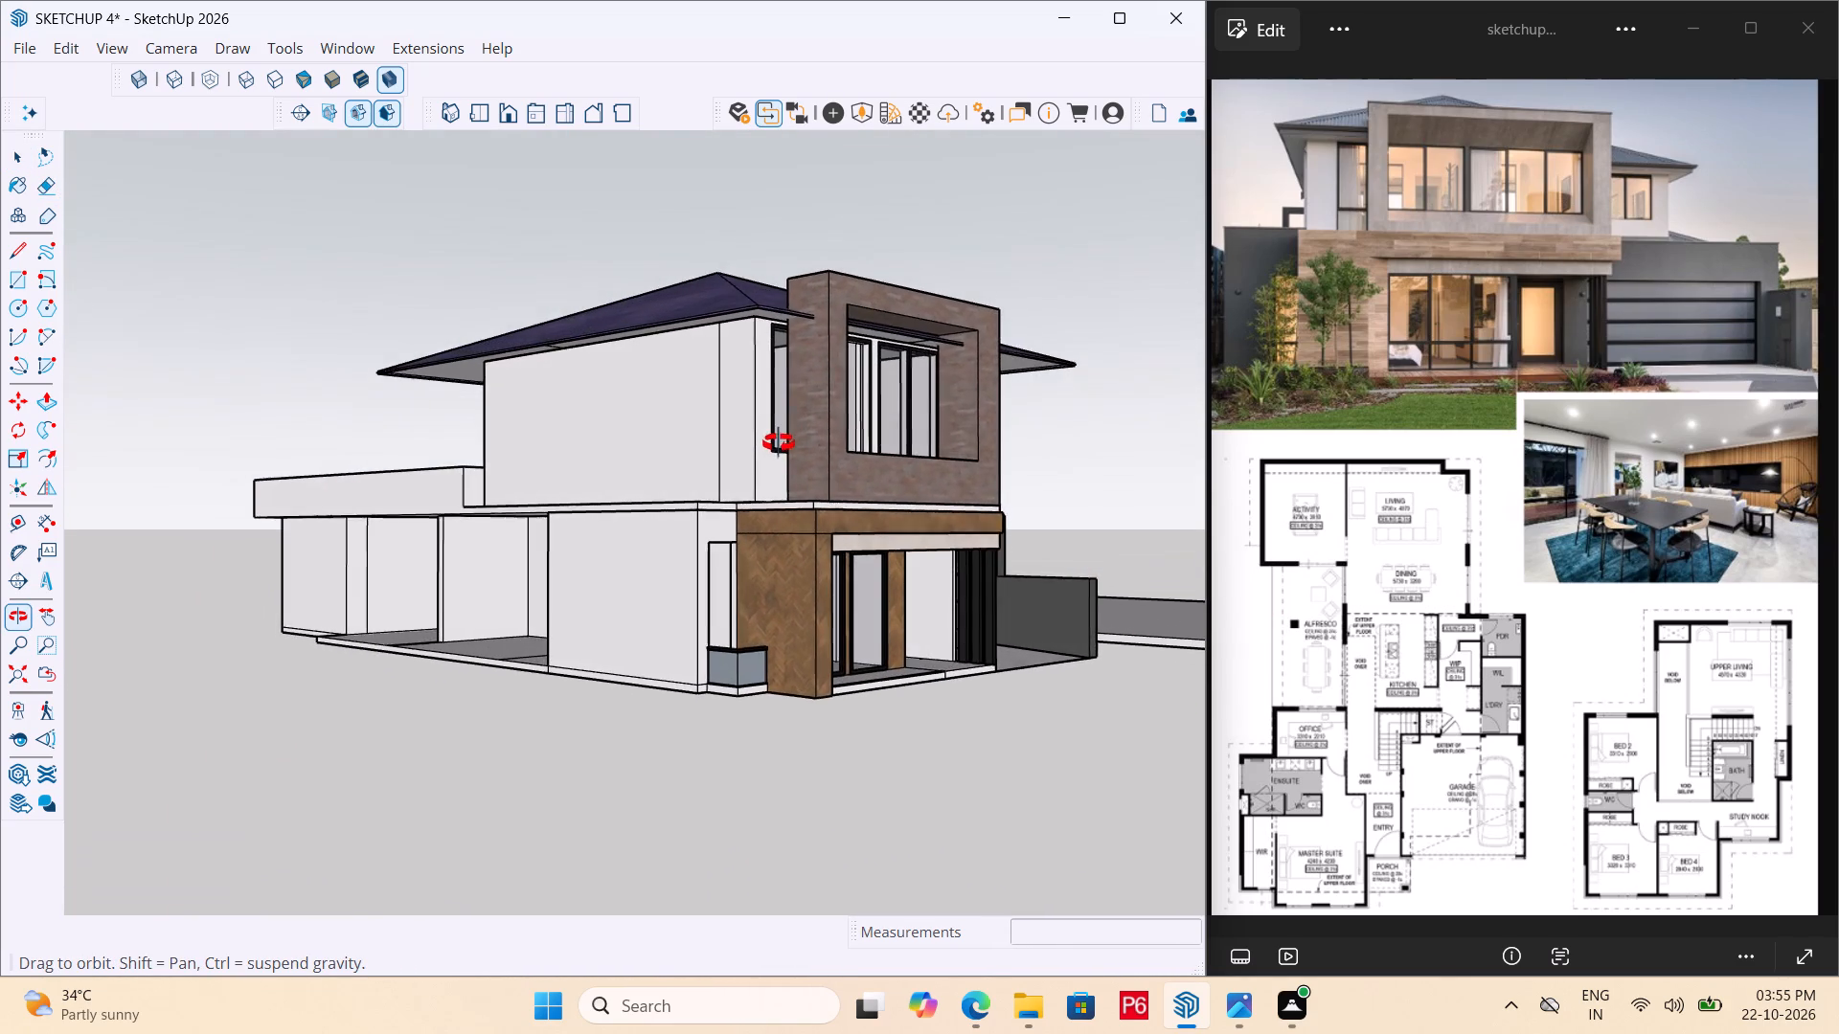
{"action": "middle_click_drag", "start_coordinate": [779, 443], "coordinate": [815, 452]}
{"action": "middle_click_drag", "start_coordinate": [809, 456], "coordinate": [549, 464]}
{"action": "scroll", "coordinate": [557, 543], "scroll_direction": "up", "scroll_amount": 4}
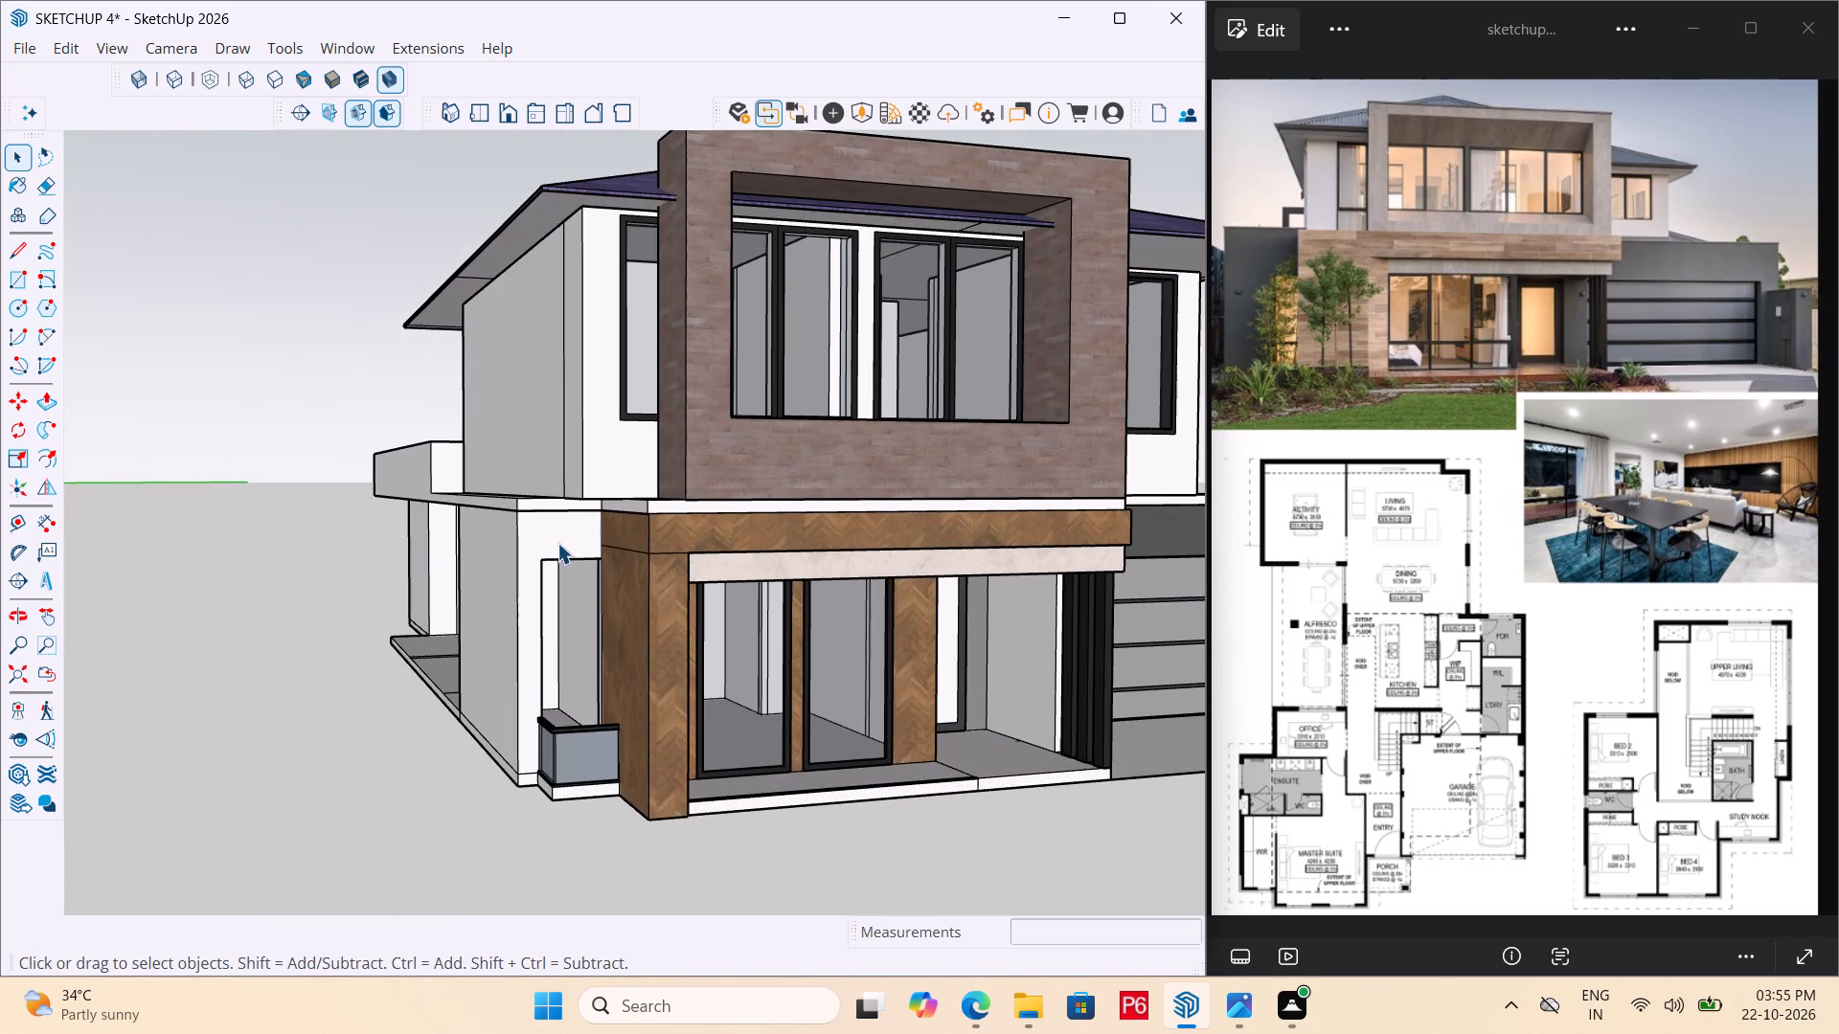
{"action": "double_click", "coordinate": [537, 541]}
{"action": "double_click", "coordinate": [541, 538]}
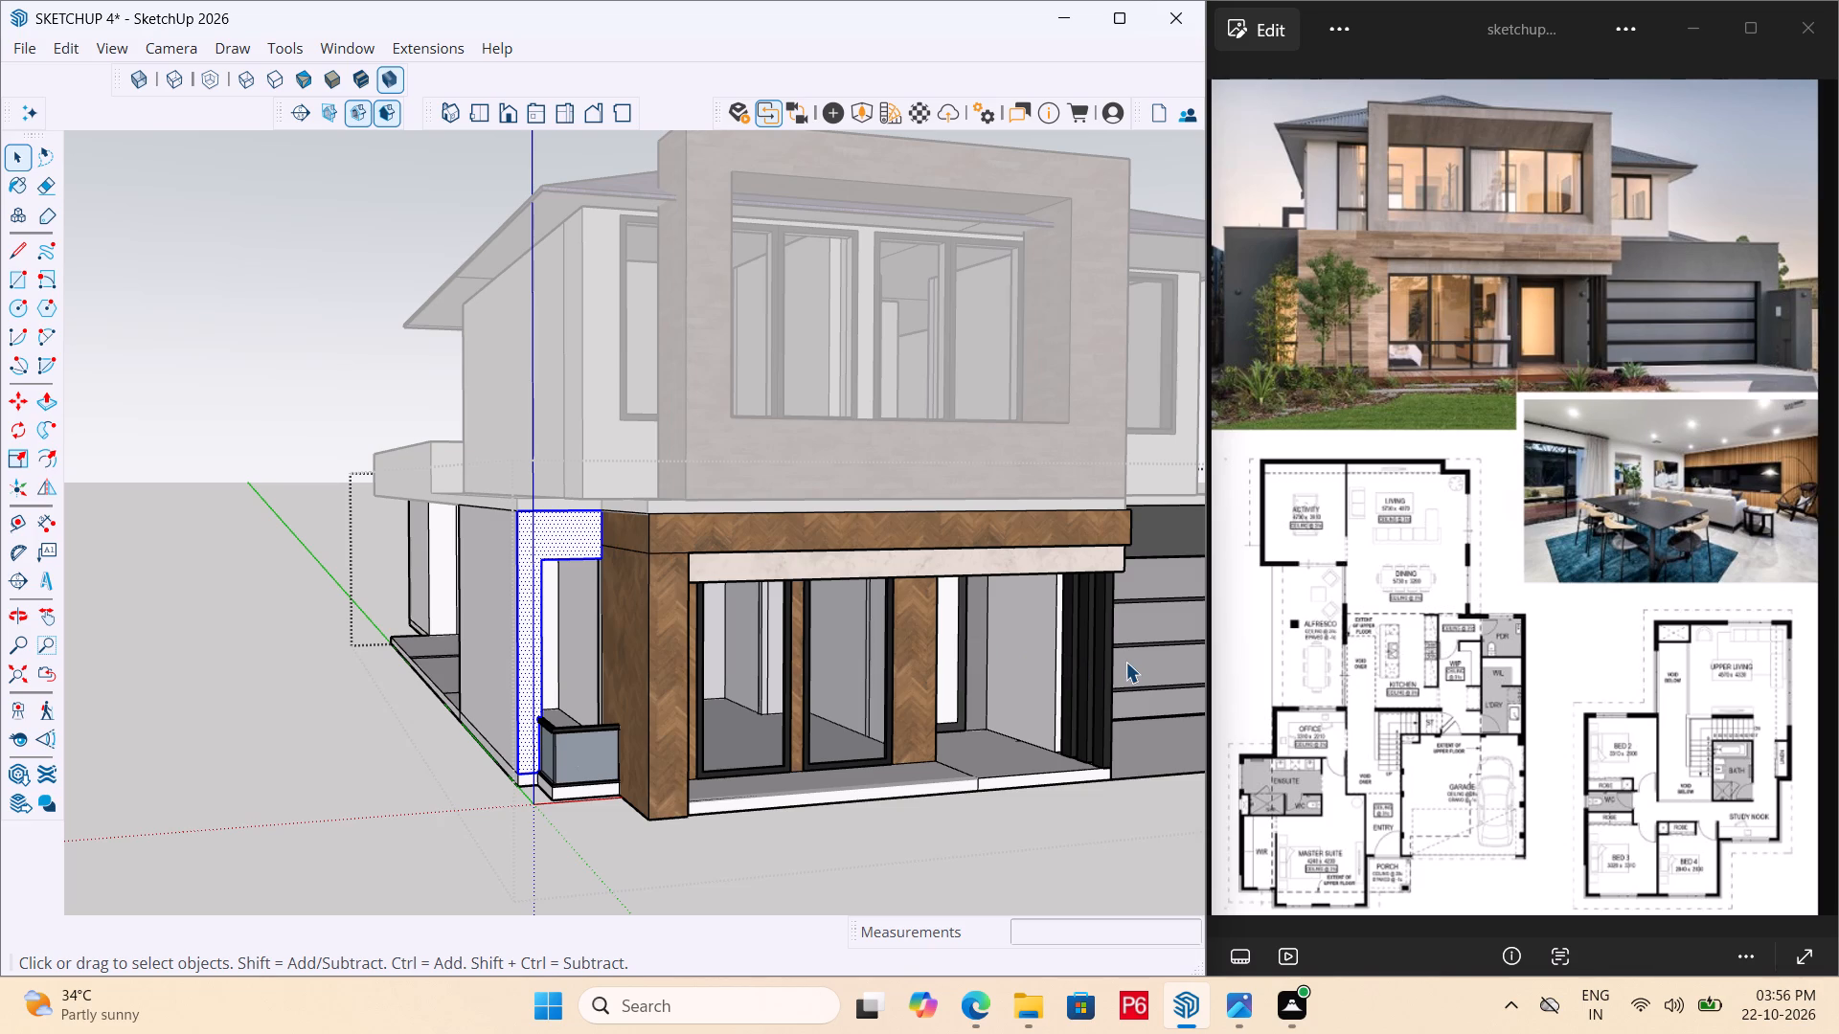
{"action": "key", "text": "b"}
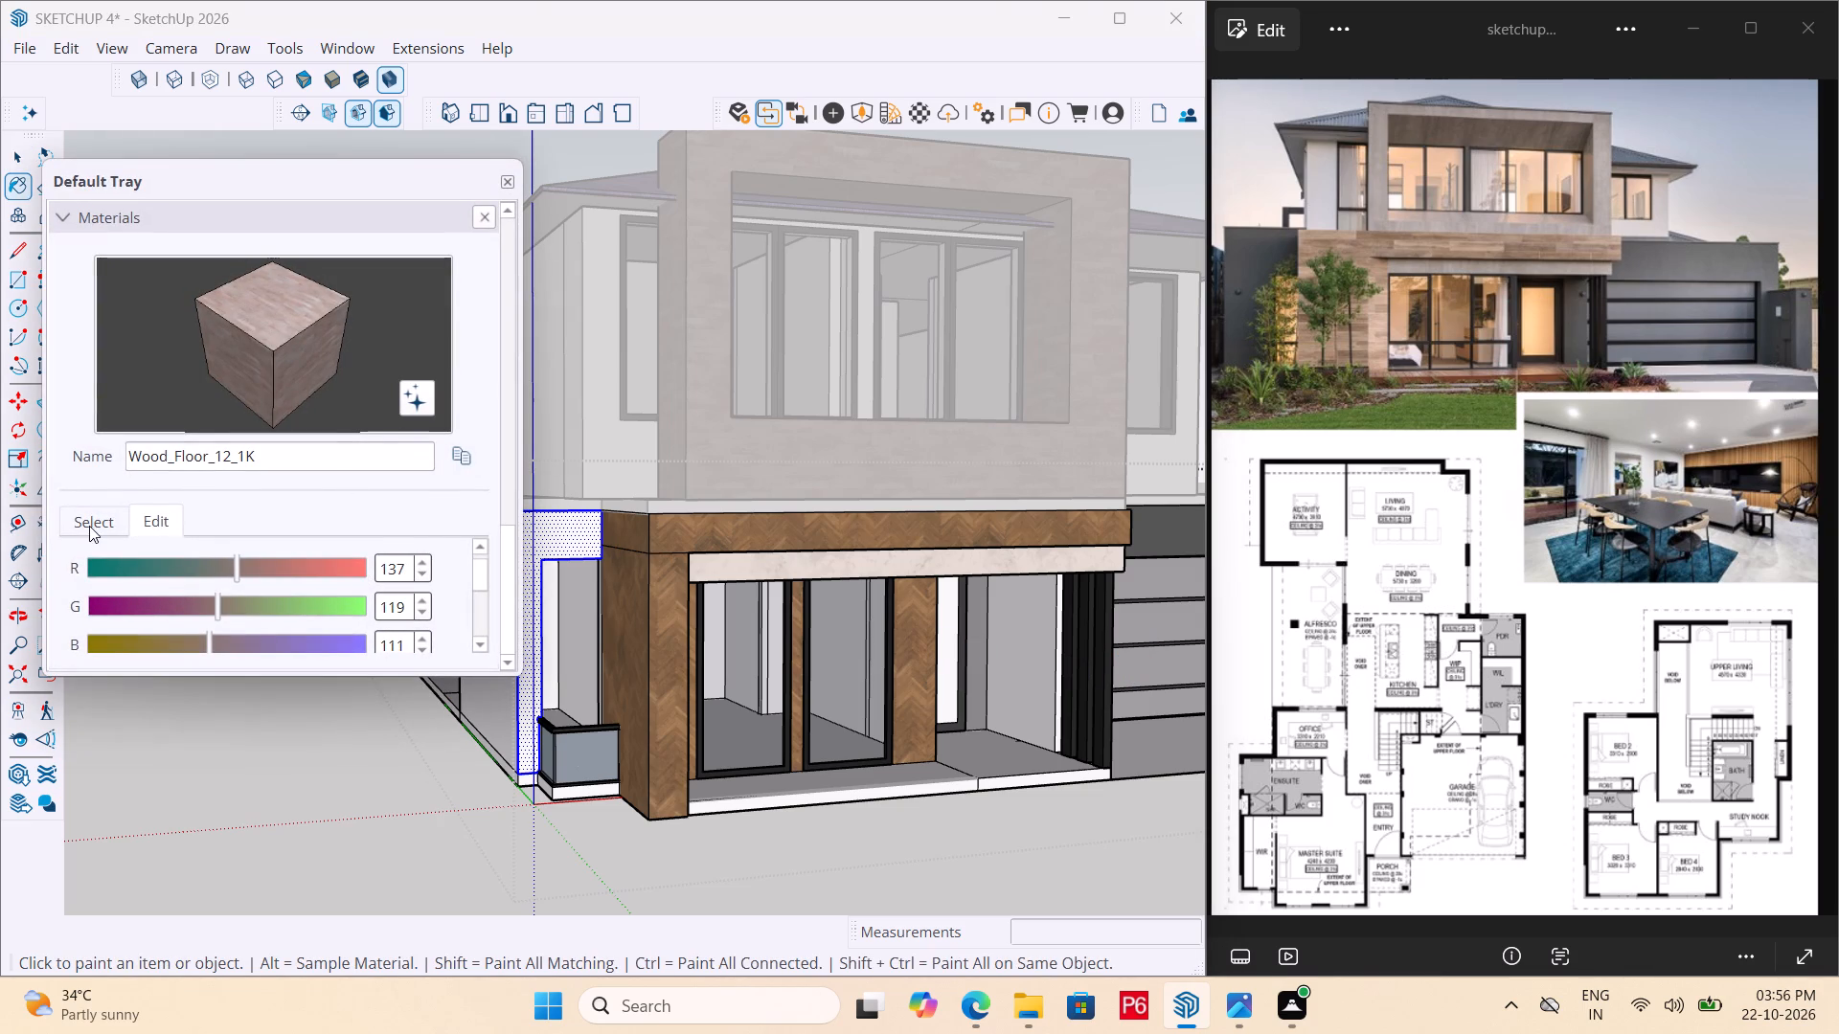
{"action": "left_click", "coordinate": [89, 524]}
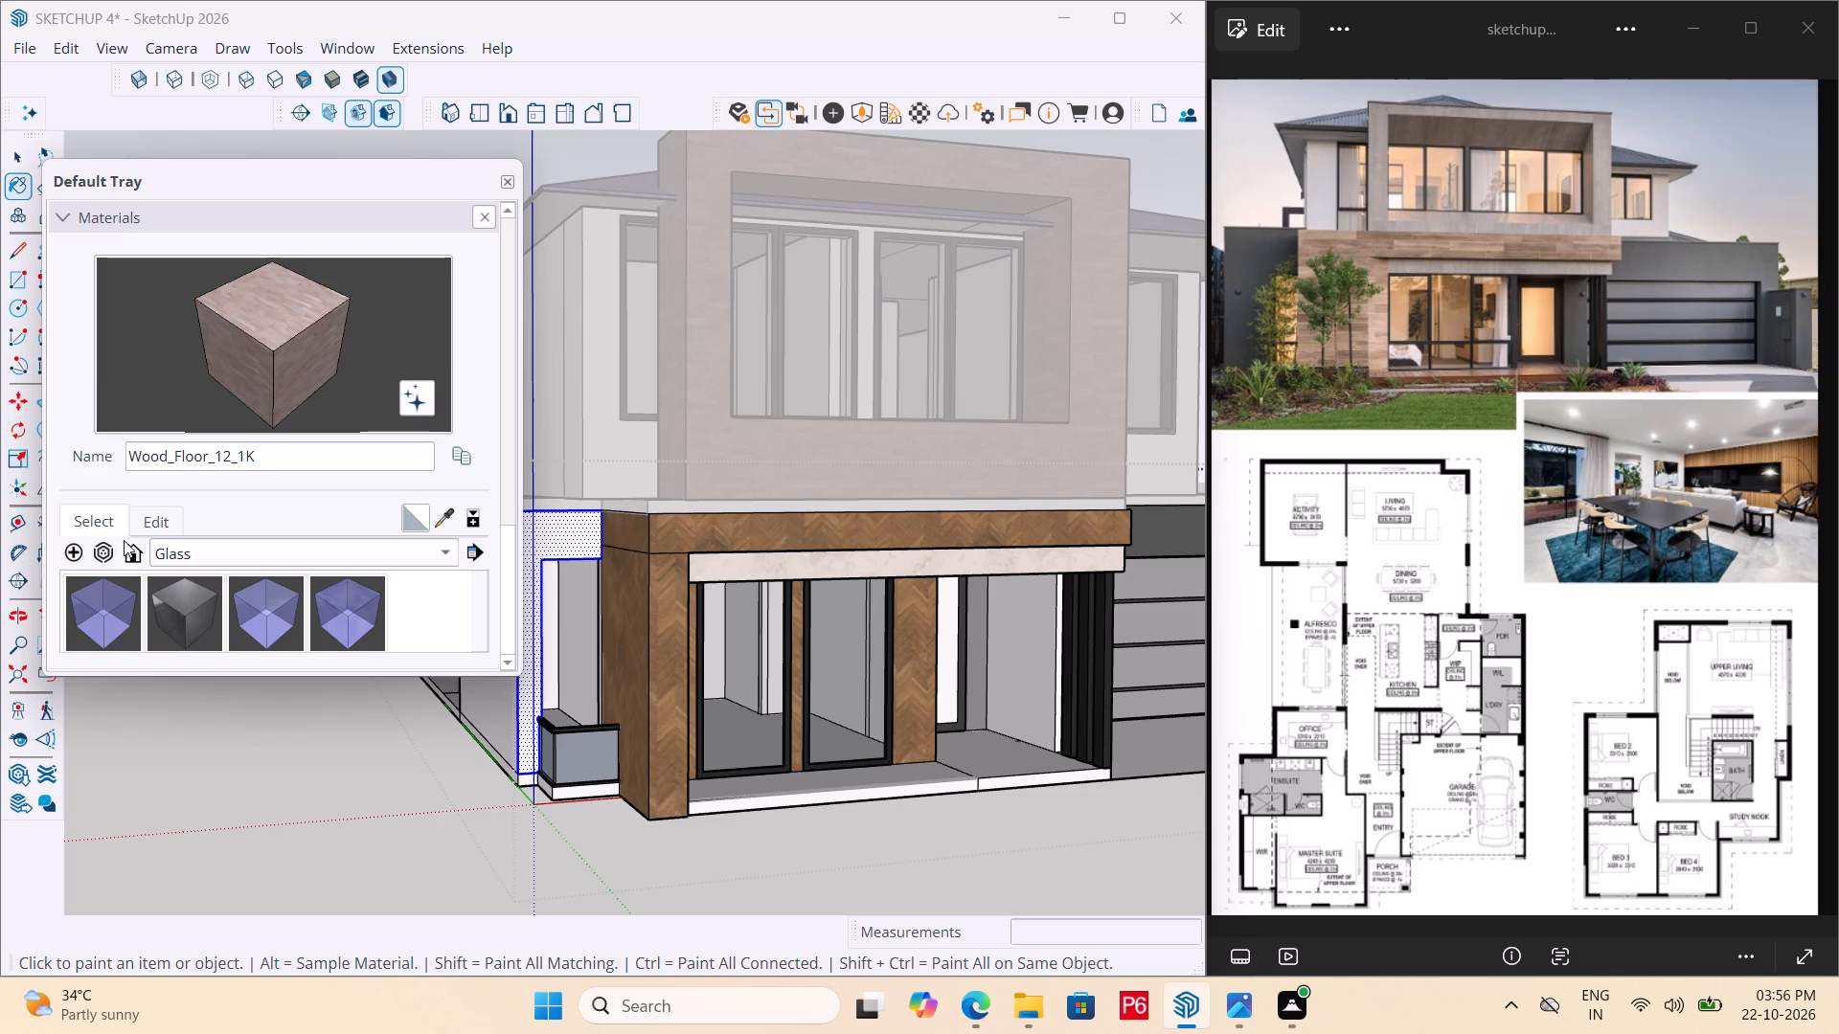
{"action": "left_click", "coordinate": [227, 551]}
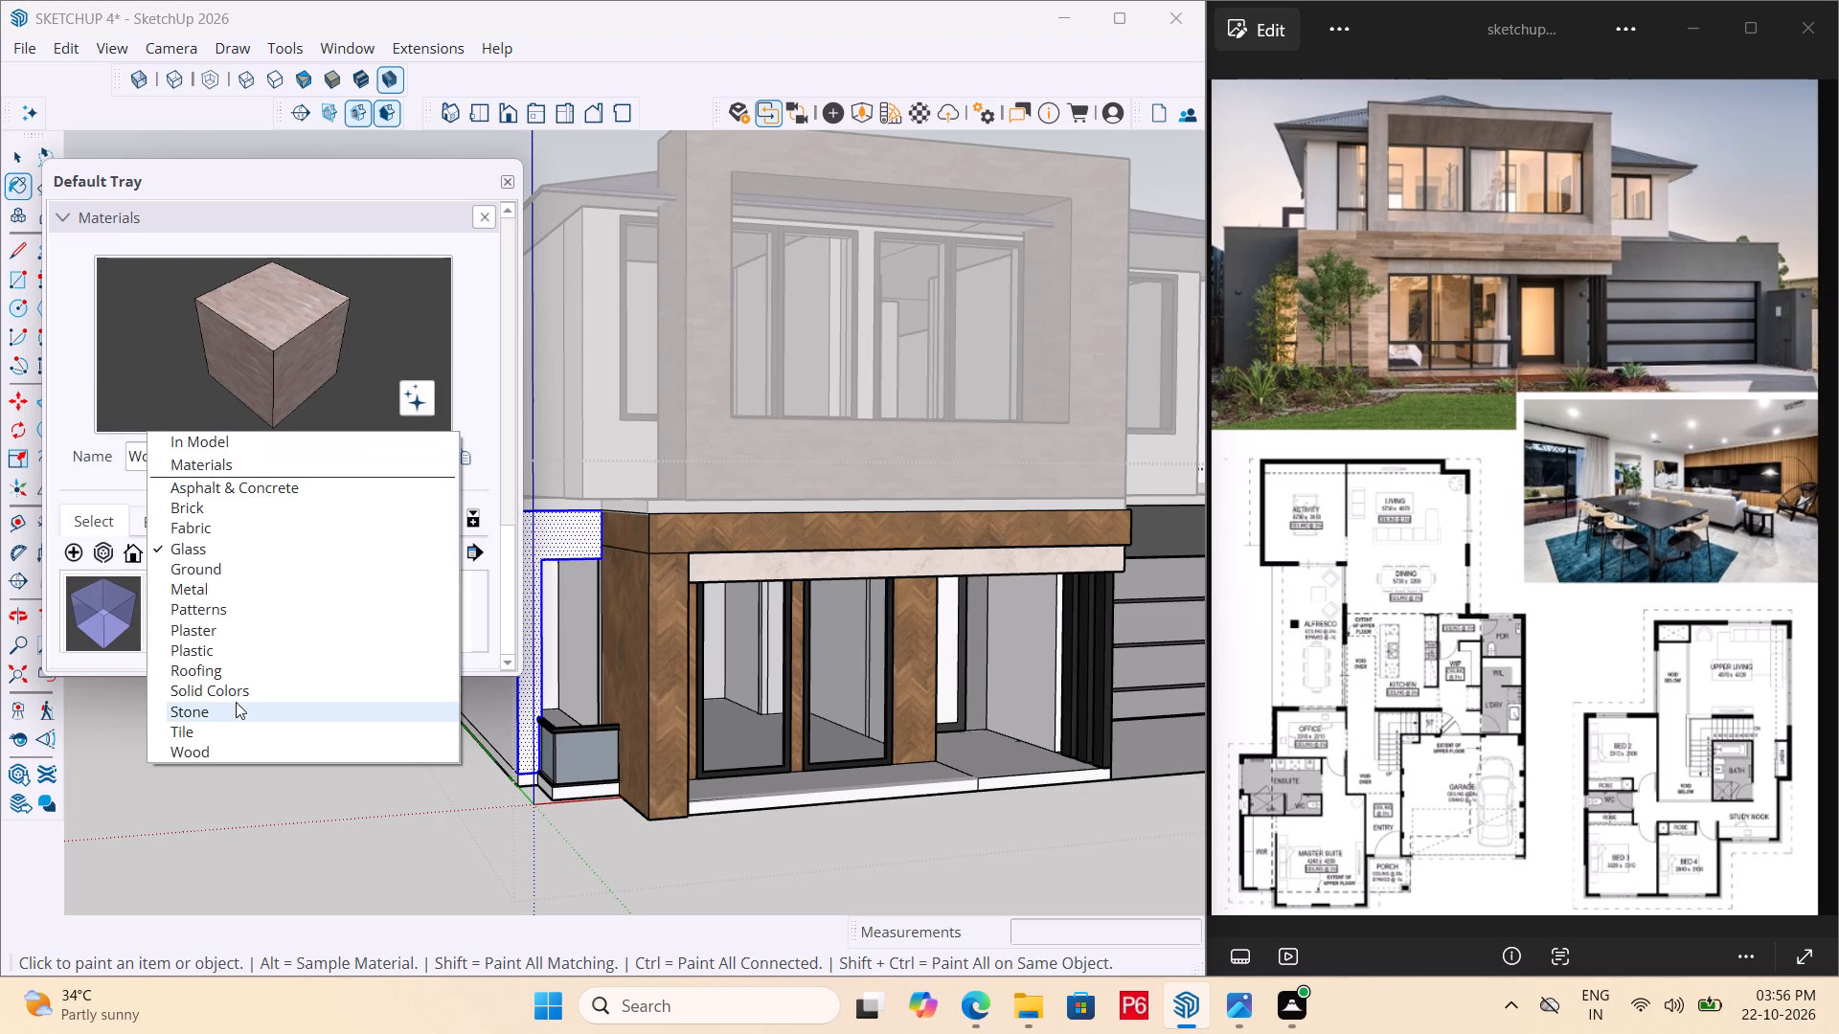
{"action": "double_click", "coordinate": [241, 693]}
{"action": "scroll", "coordinate": [356, 607], "scroll_direction": "down", "scroll_amount": 4}
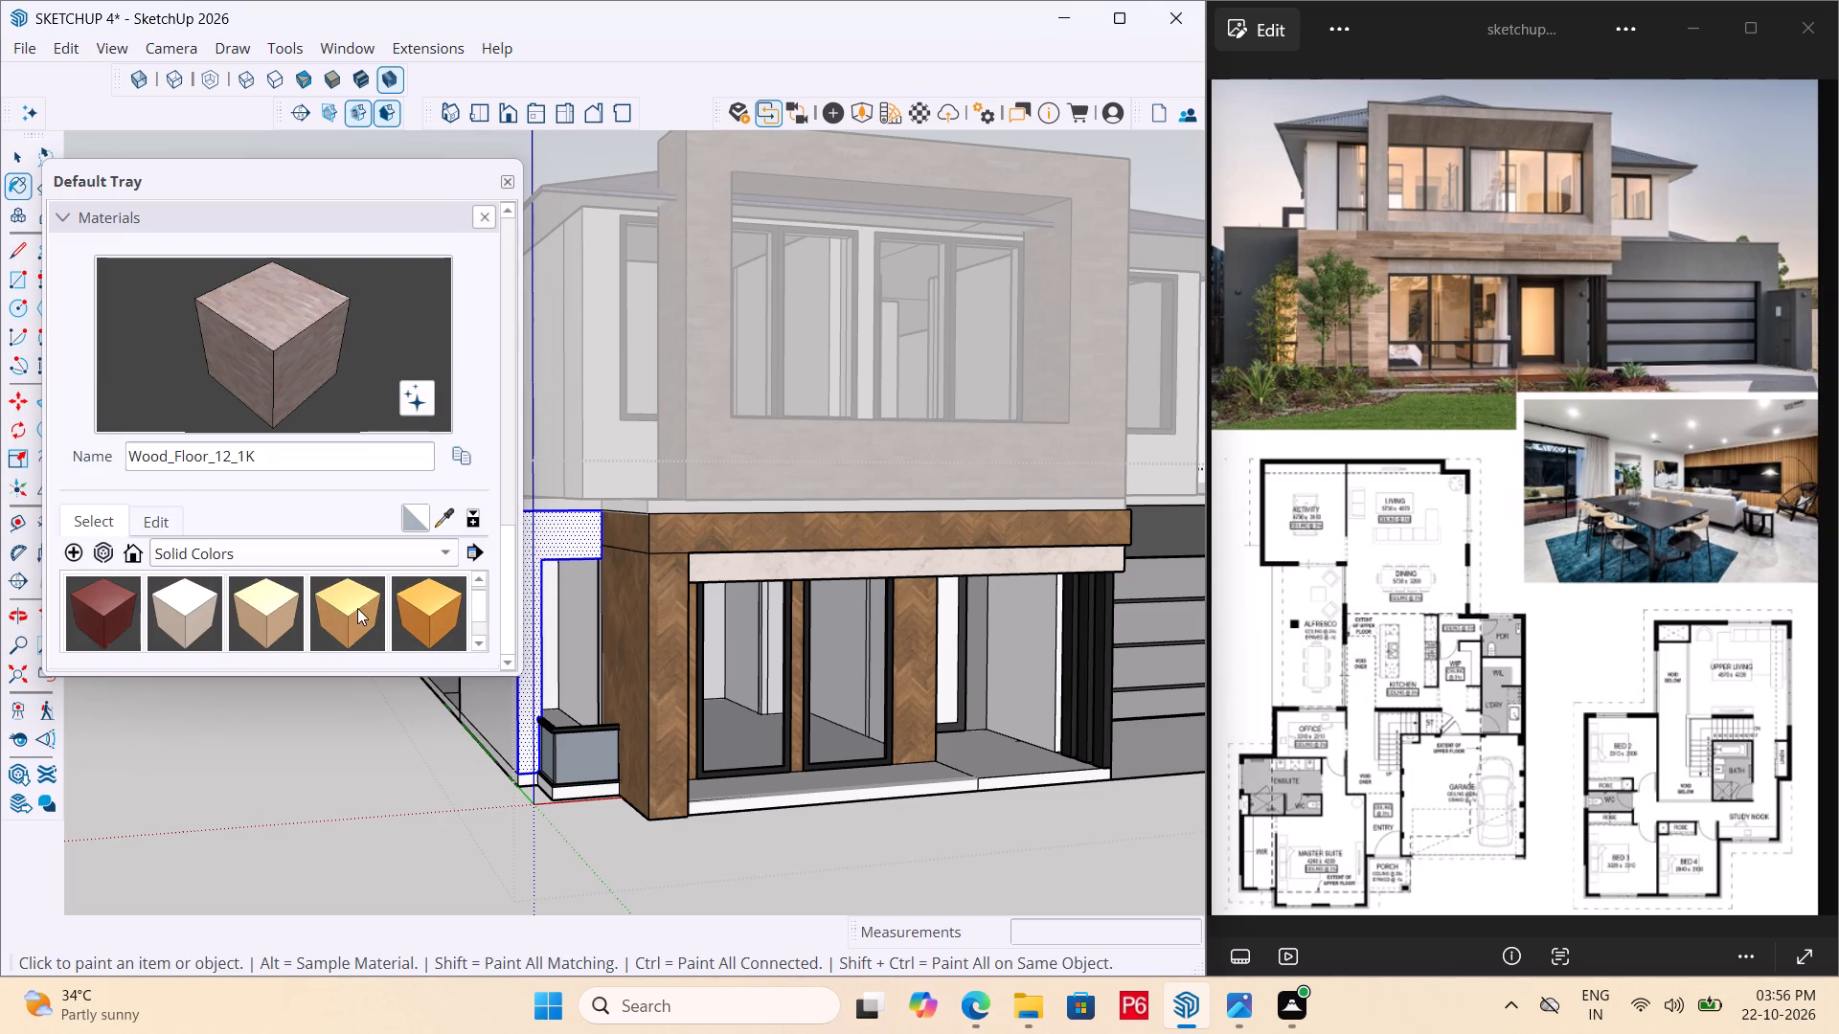
{"action": "scroll", "coordinate": [374, 610], "scroll_direction": "down", "scroll_amount": 15}
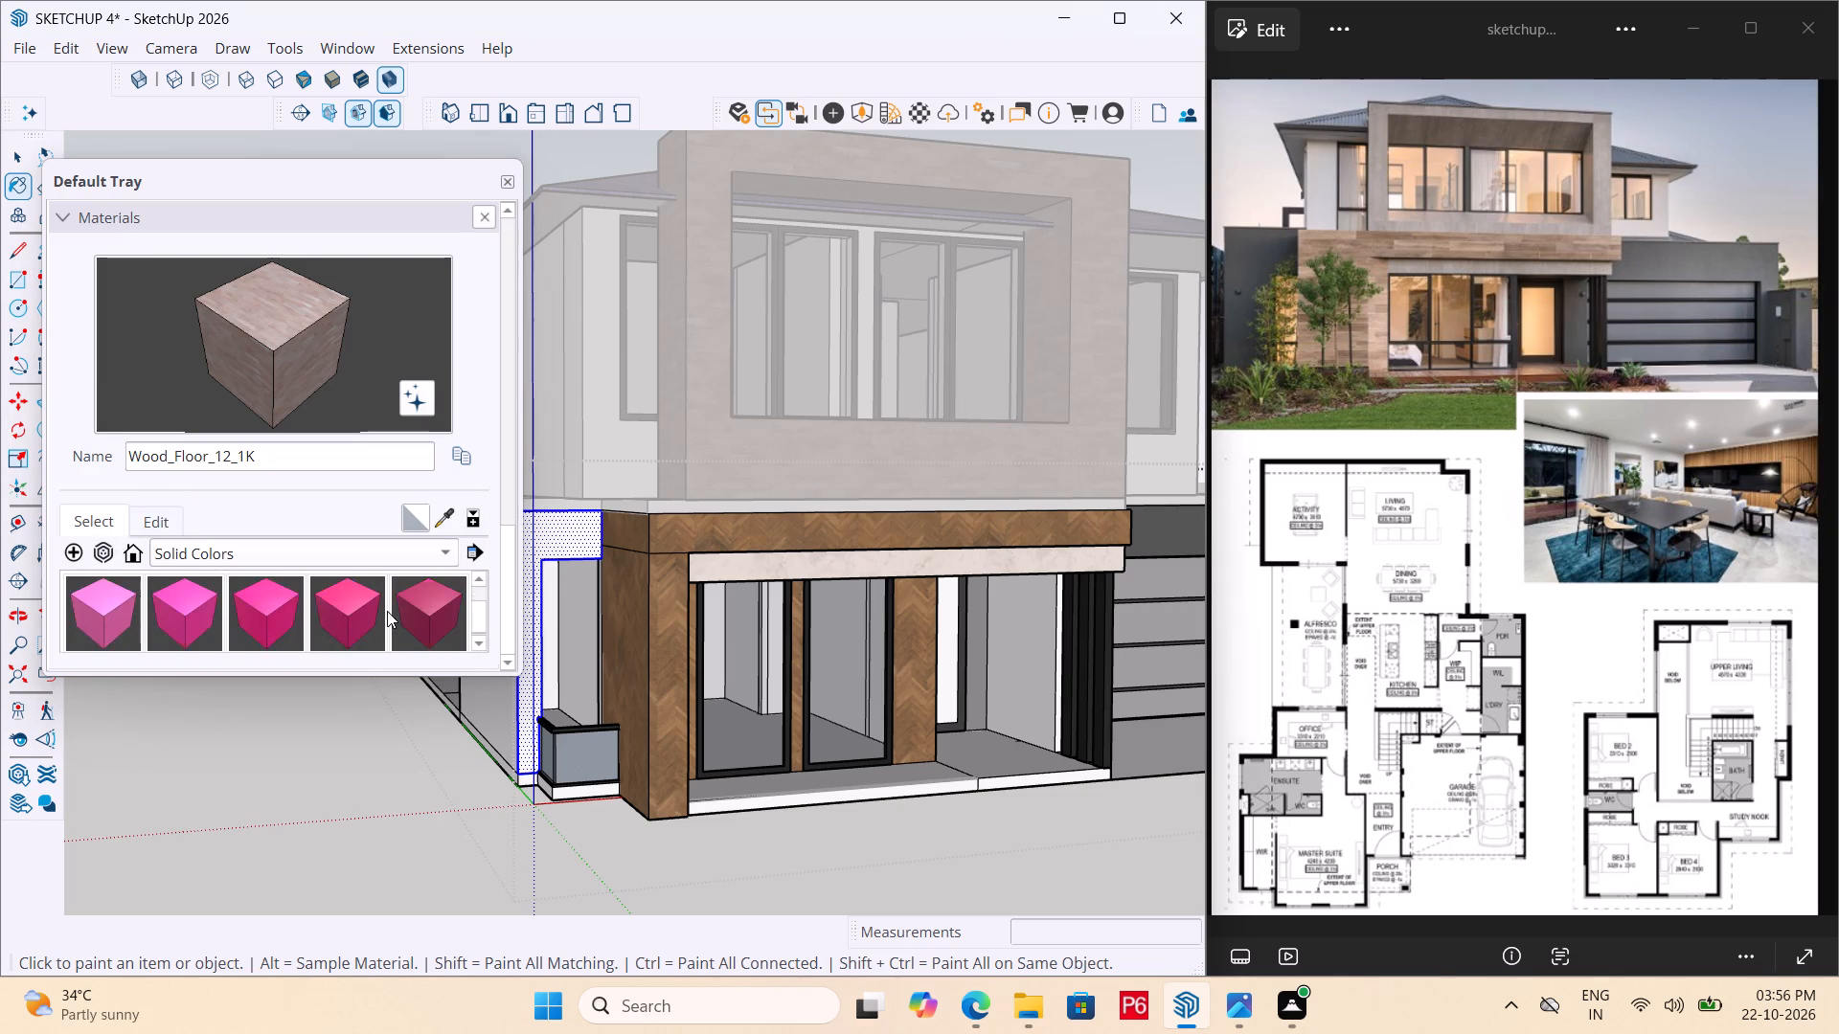
{"action": "scroll", "coordinate": [387, 611], "scroll_direction": "down", "scroll_amount": 9}
{"action": "scroll", "coordinate": [307, 613], "scroll_direction": "up", "scroll_amount": 1}
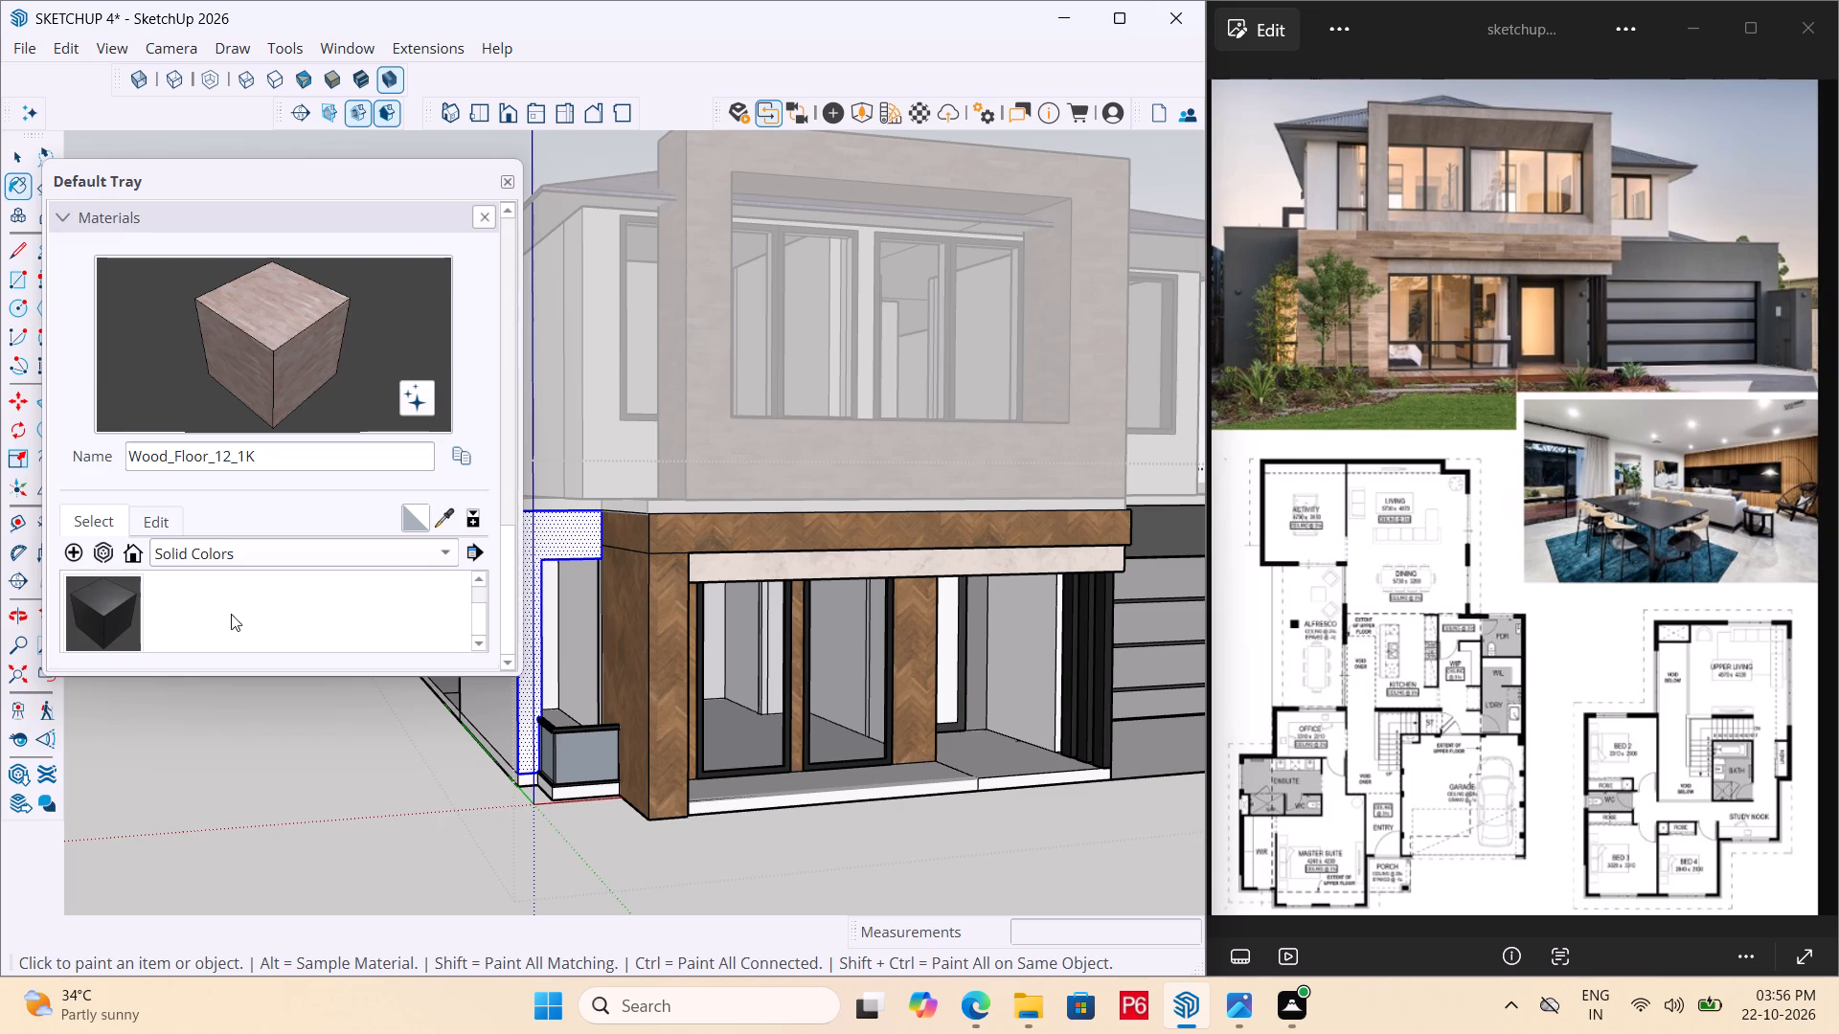
{"action": "left_click", "coordinate": [160, 612]}
{"action": "left_click", "coordinate": [557, 539]}
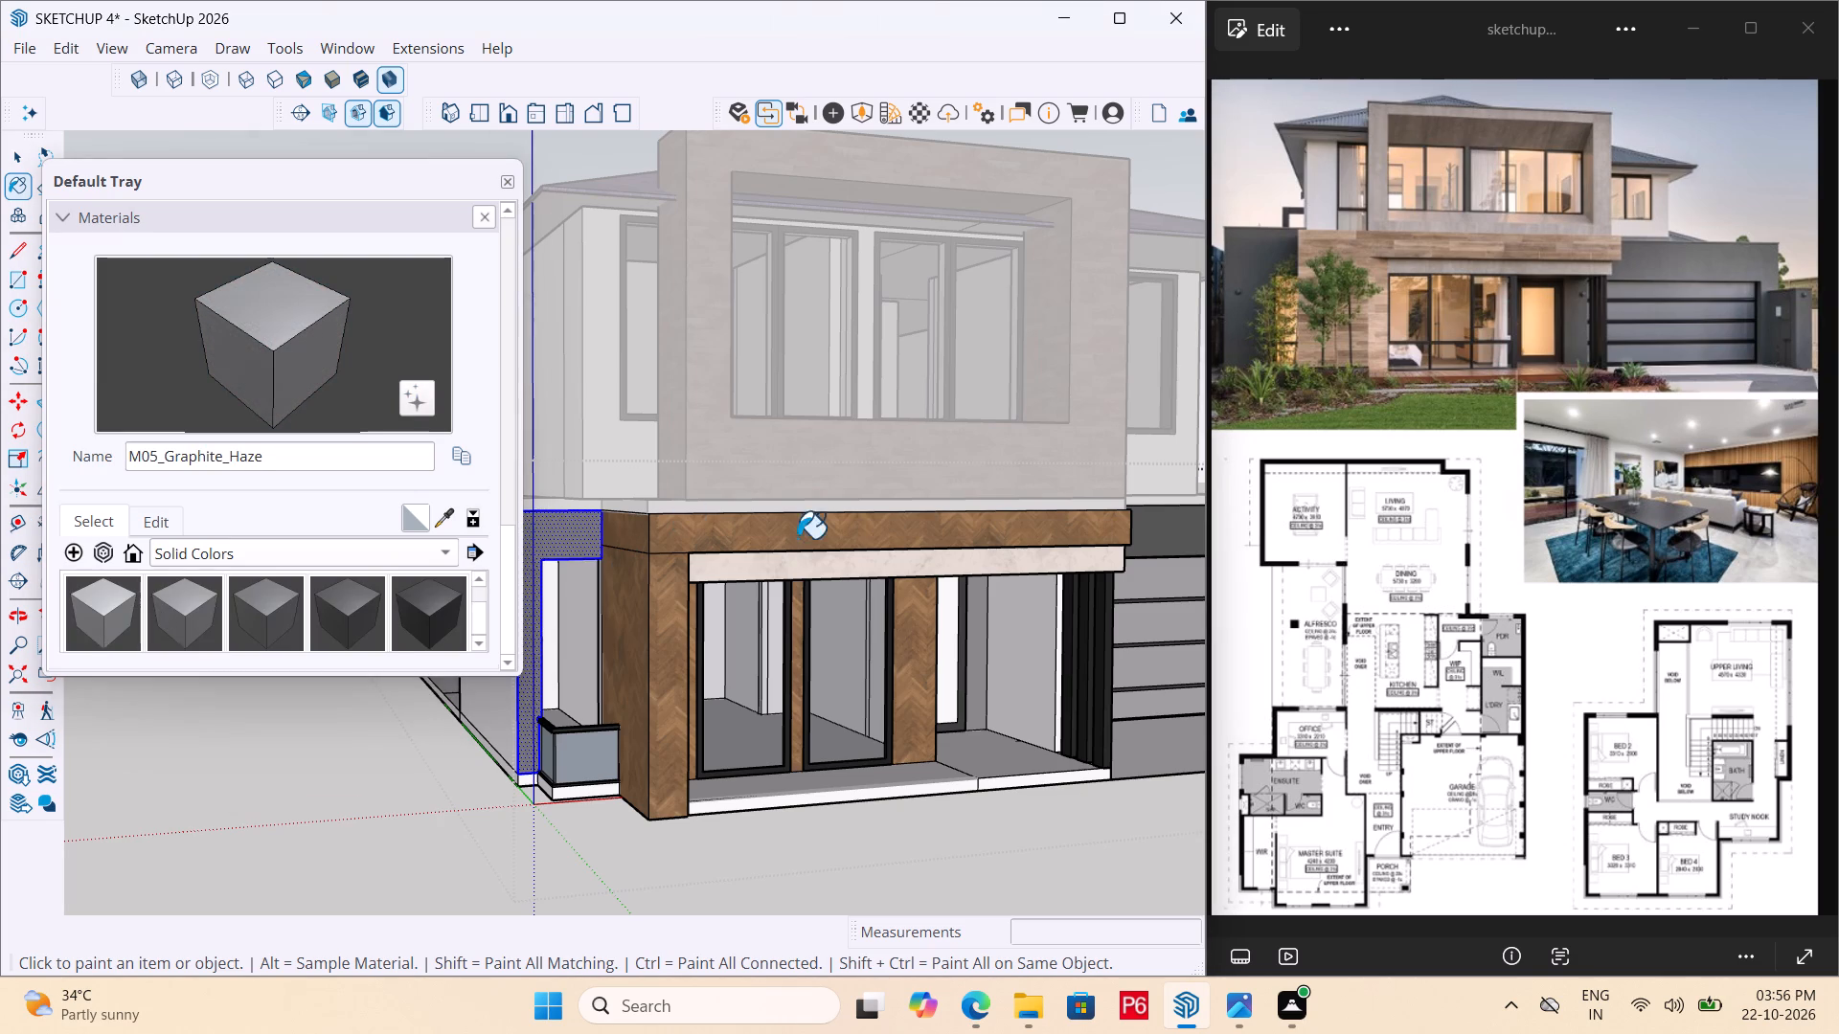
Paint the ground-floor alfresco-side wall faces behind the front corner with M05_Graphite_Haze.
{"action": "scroll", "coordinate": [897, 560], "scroll_direction": "down", "scroll_amount": 8}
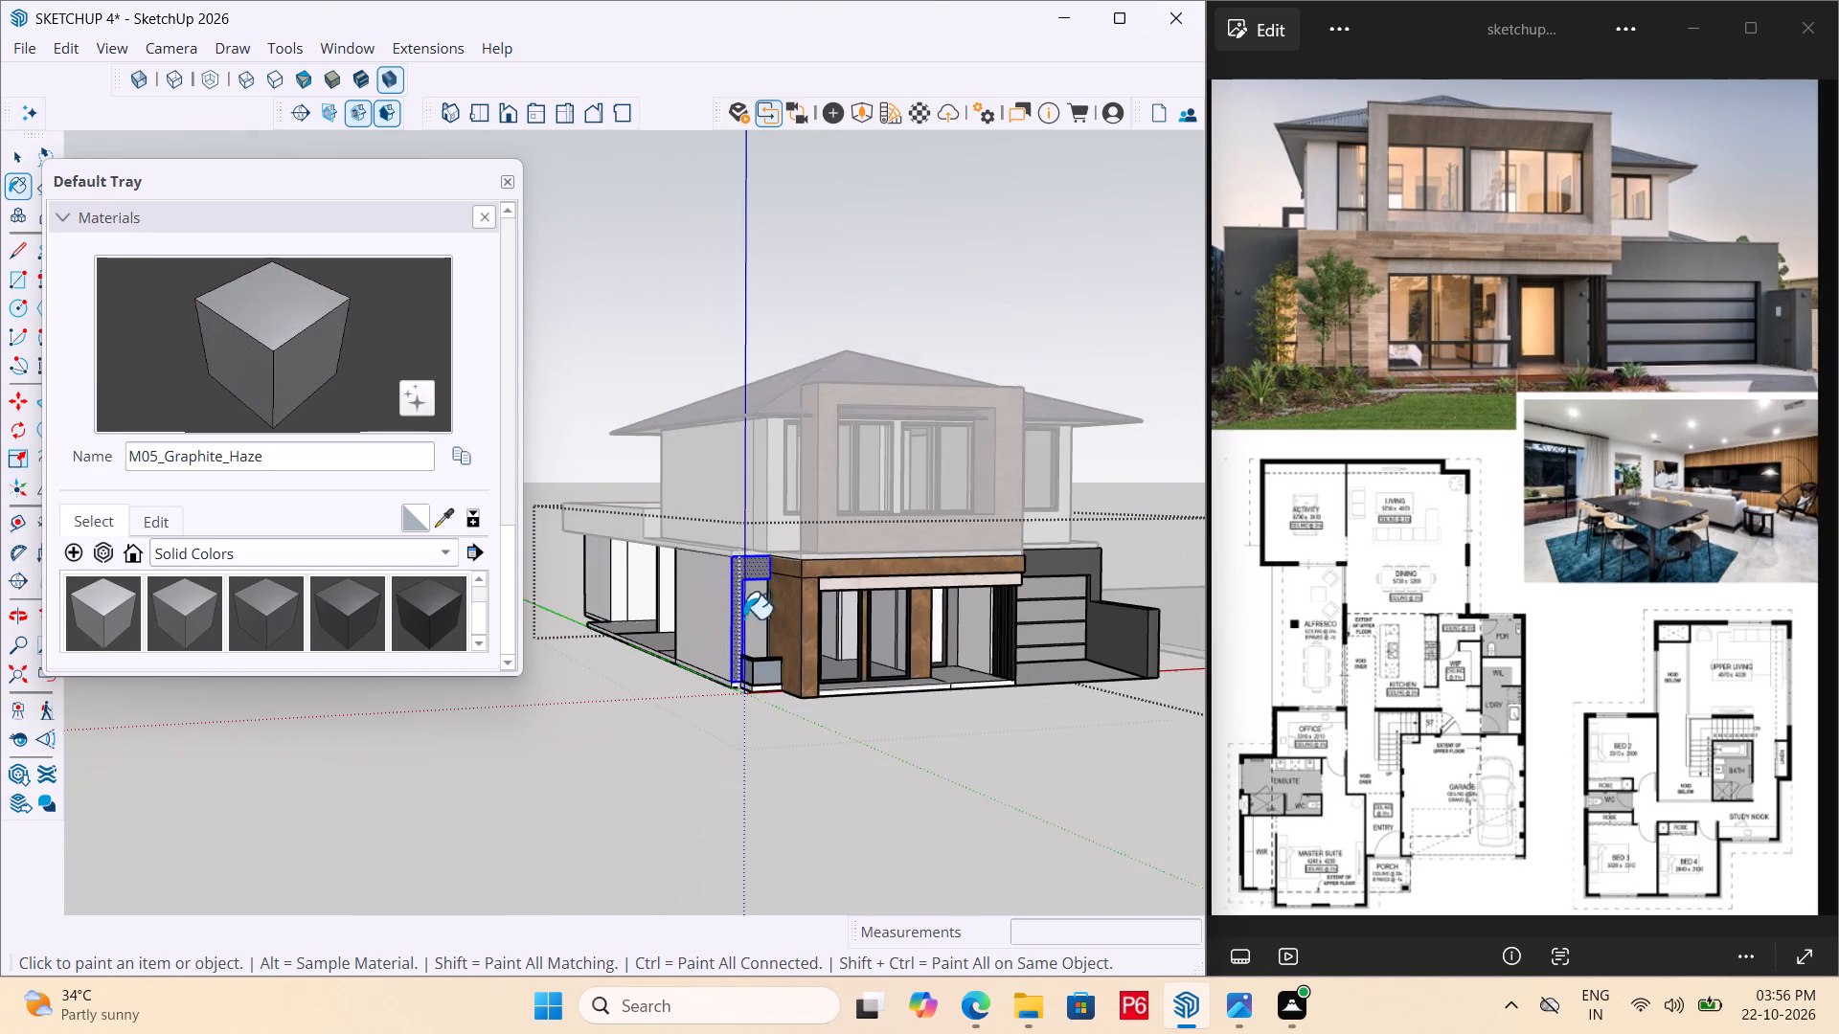
{"action": "scroll", "coordinate": [716, 618], "scroll_direction": "up", "scroll_amount": 5}
{"action": "left_click", "coordinate": [718, 613]}
{"action": "middle_click_drag", "start_coordinate": [666, 619], "coordinate": [1369, 628]}
{"action": "scroll", "coordinate": [1369, 628], "scroll_direction": "up", "scroll_amount": 1}
{"action": "middle_click_drag", "start_coordinate": [722, 624], "coordinate": [987, 634]}
{"action": "scroll", "coordinate": [987, 630], "scroll_direction": "up", "scroll_amount": 4}
{"action": "left_click", "coordinate": [856, 571]}
{"action": "scroll", "coordinate": [965, 573], "scroll_direction": "down", "scroll_amount": 5}
{"action": "middle_click_drag", "start_coordinate": [1042, 573], "coordinate": [397, 592]}
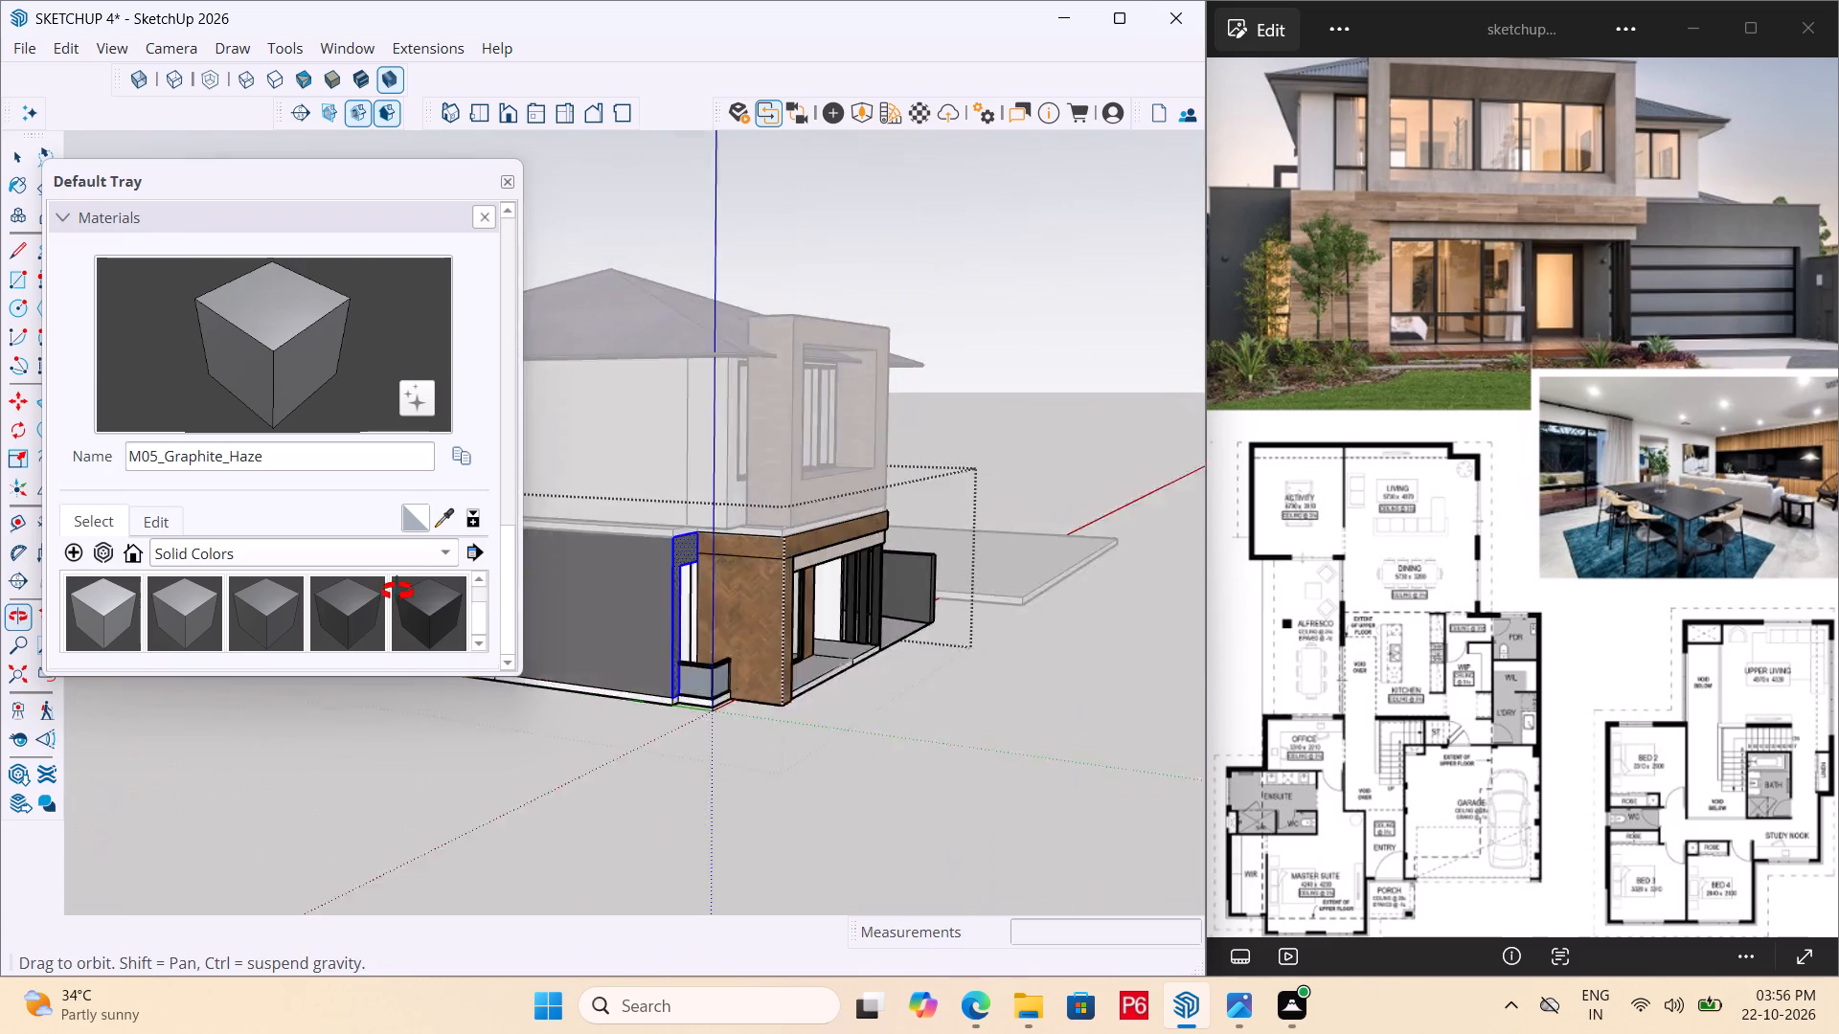
{"action": "middle_click_drag", "start_coordinate": [397, 592], "coordinate": [343, 596]}
Paint the narrow wall edge beside the timber-clad column with M05_Graphite_Haze and close the ground-floor group.
{"action": "scroll", "coordinate": [945, 639], "scroll_direction": "down", "scroll_amount": 5}
{"action": "middle_click_drag", "start_coordinate": [771, 624], "coordinate": [605, 603]}
{"action": "scroll", "coordinate": [605, 603], "scroll_direction": "up", "scroll_amount": 9}
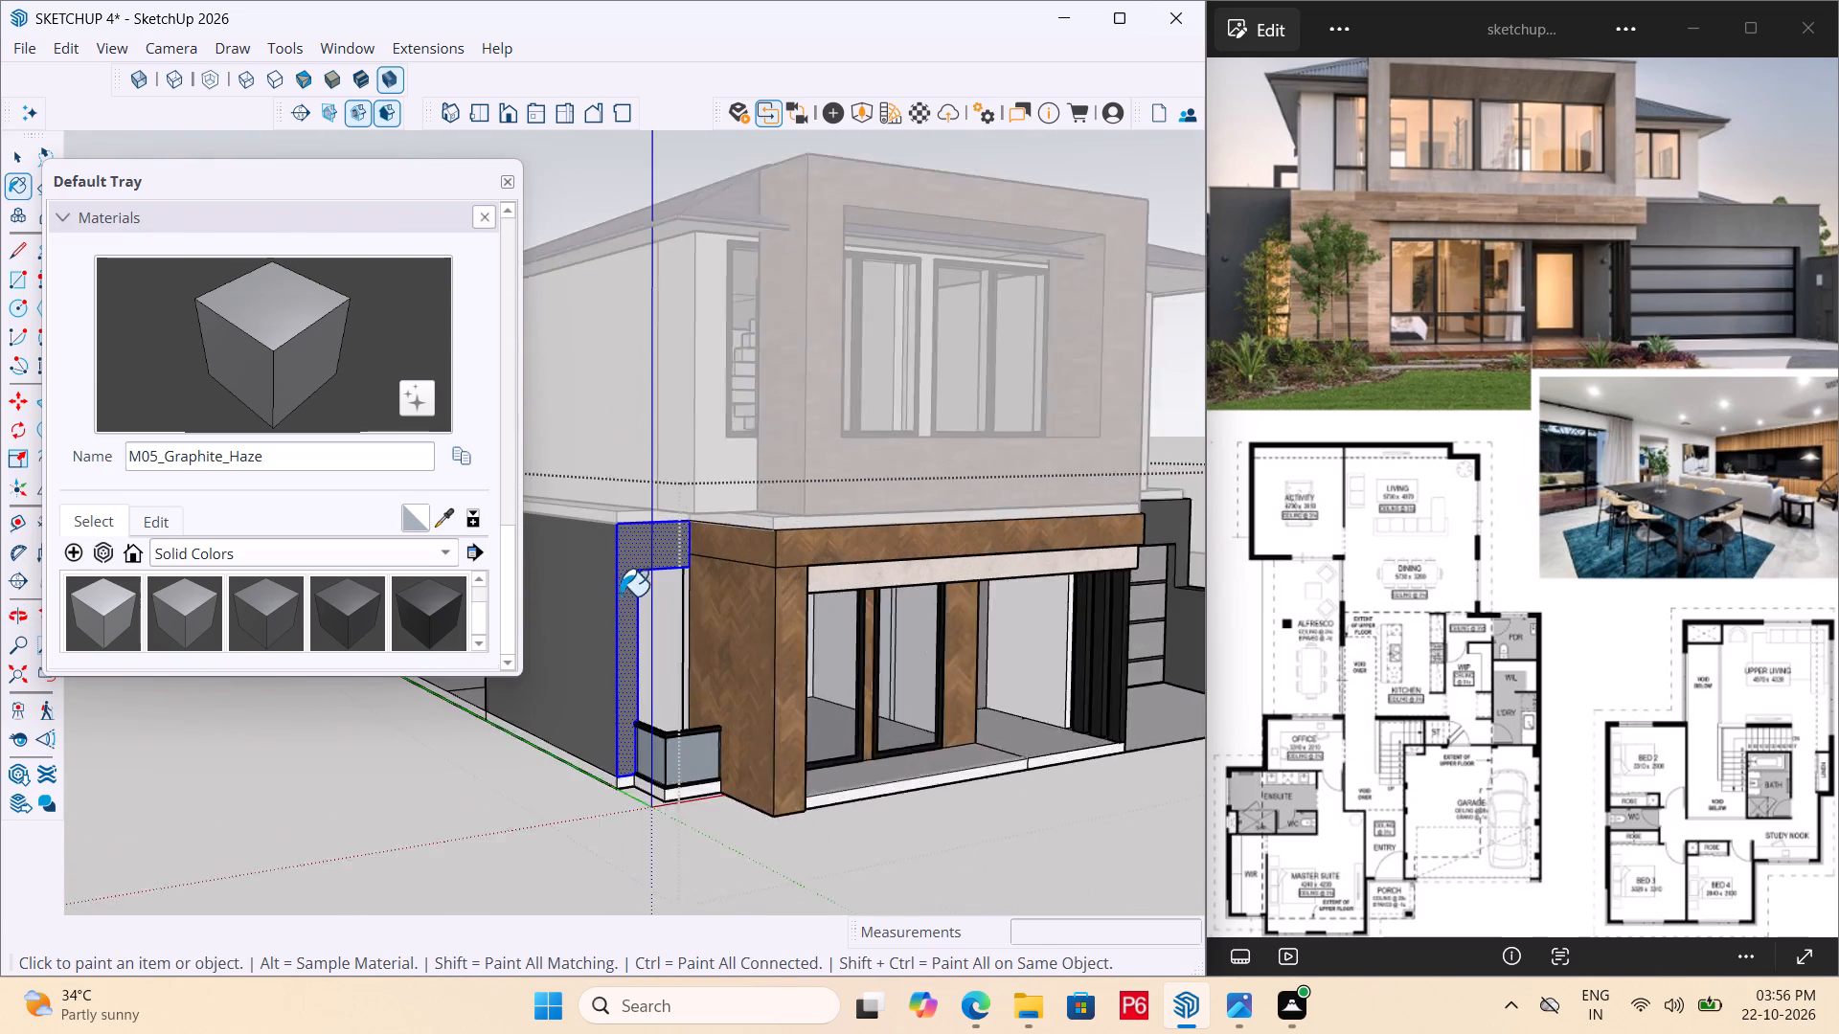
{"action": "scroll", "coordinate": [620, 596], "scroll_direction": "up", "scroll_amount": 1}
{"action": "scroll", "coordinate": [751, 621], "scroll_direction": "up", "scroll_amount": 12}
{"action": "left_click", "coordinate": [659, 519]}
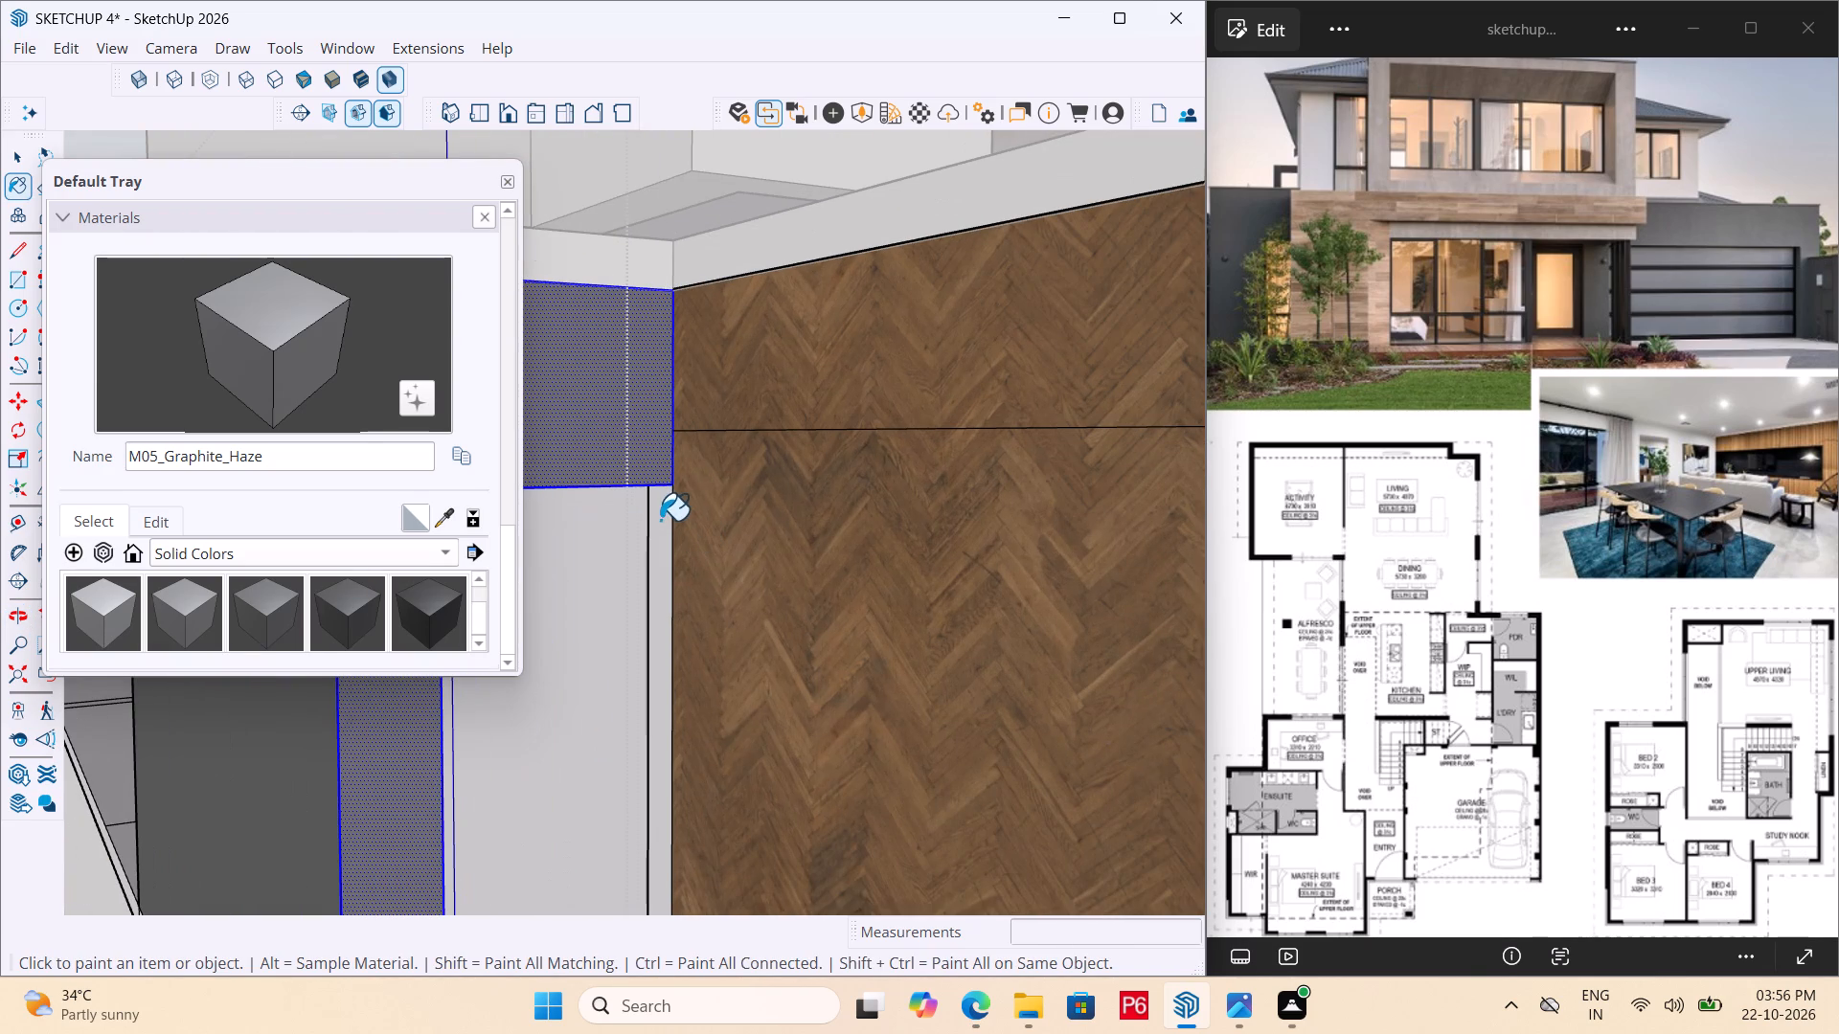
{"action": "scroll", "coordinate": [806, 531], "scroll_direction": "down", "scroll_amount": 7}
{"action": "scroll", "coordinate": [731, 596], "scroll_direction": "down", "scroll_amount": 14}
{"action": "middle_click_drag", "start_coordinate": [902, 638], "coordinate": [652, 617]}
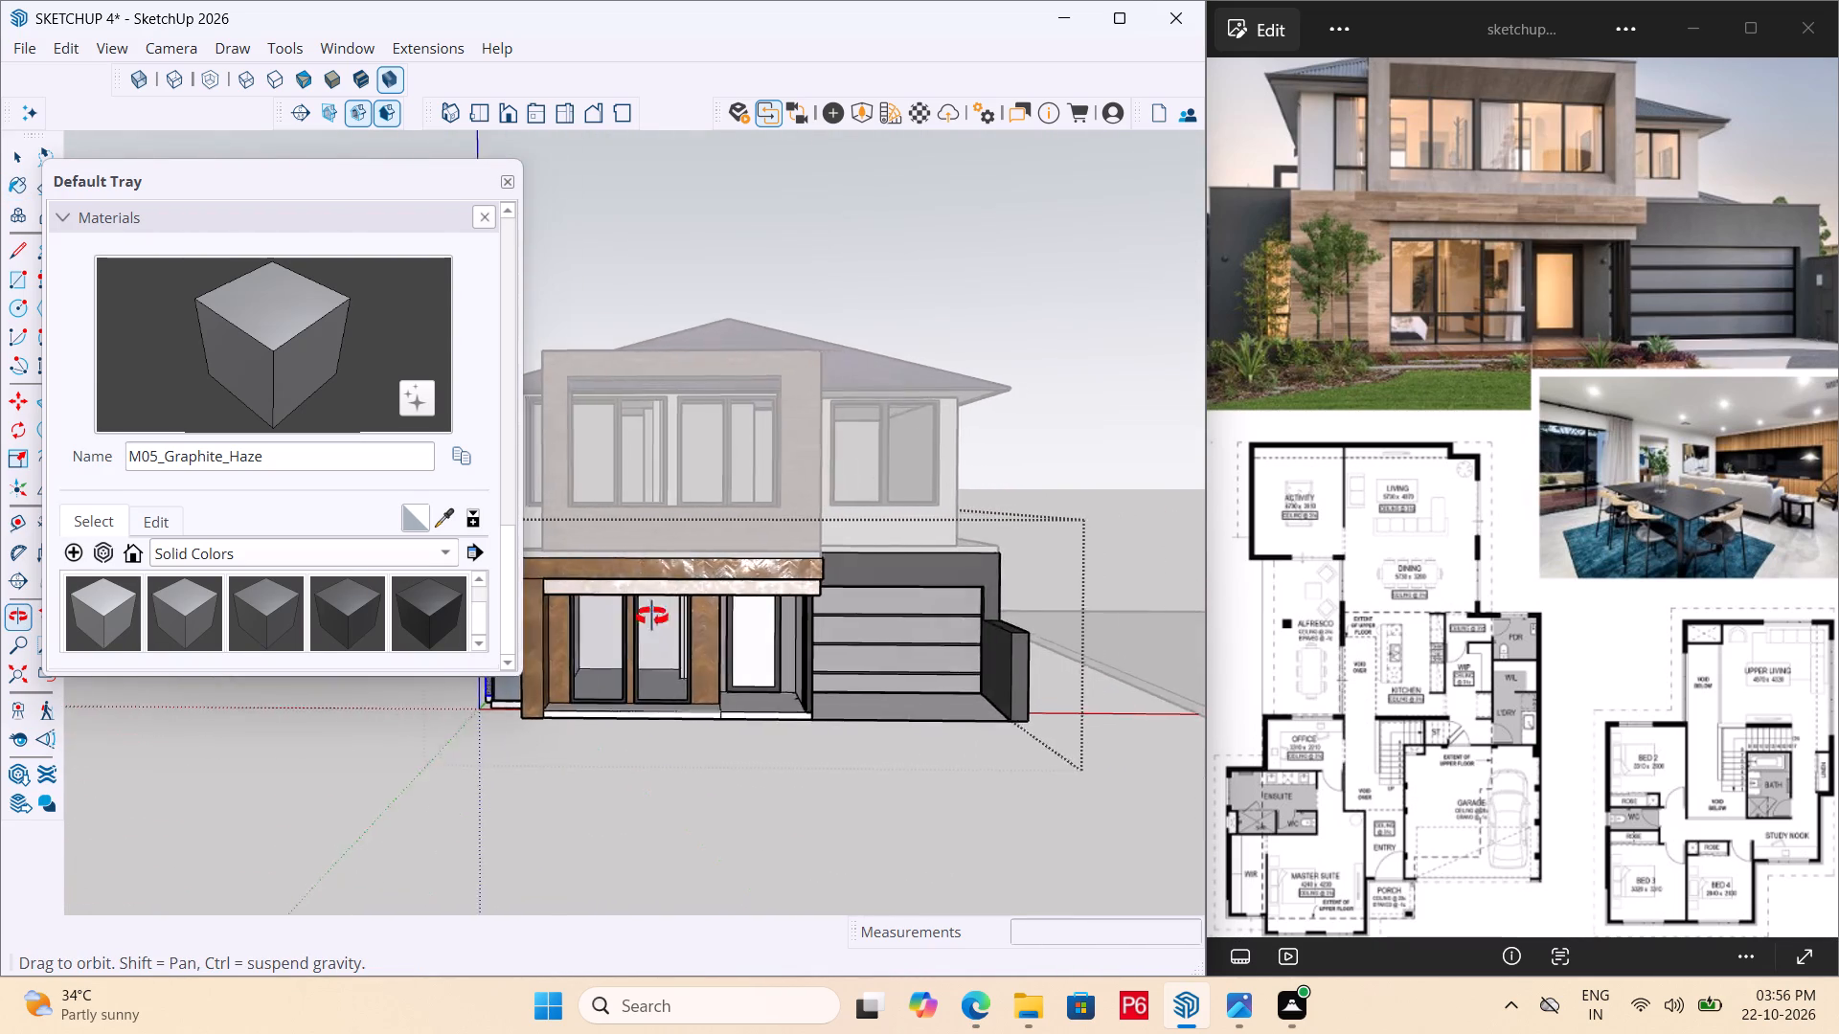
{"action": "middle_click_drag", "start_coordinate": [652, 617], "coordinate": [1055, 628]}
{"action": "middle_click_drag", "start_coordinate": [1008, 629], "coordinate": [942, 632]}
{"action": "middle_click_drag", "start_coordinate": [927, 634], "coordinate": [880, 689]}
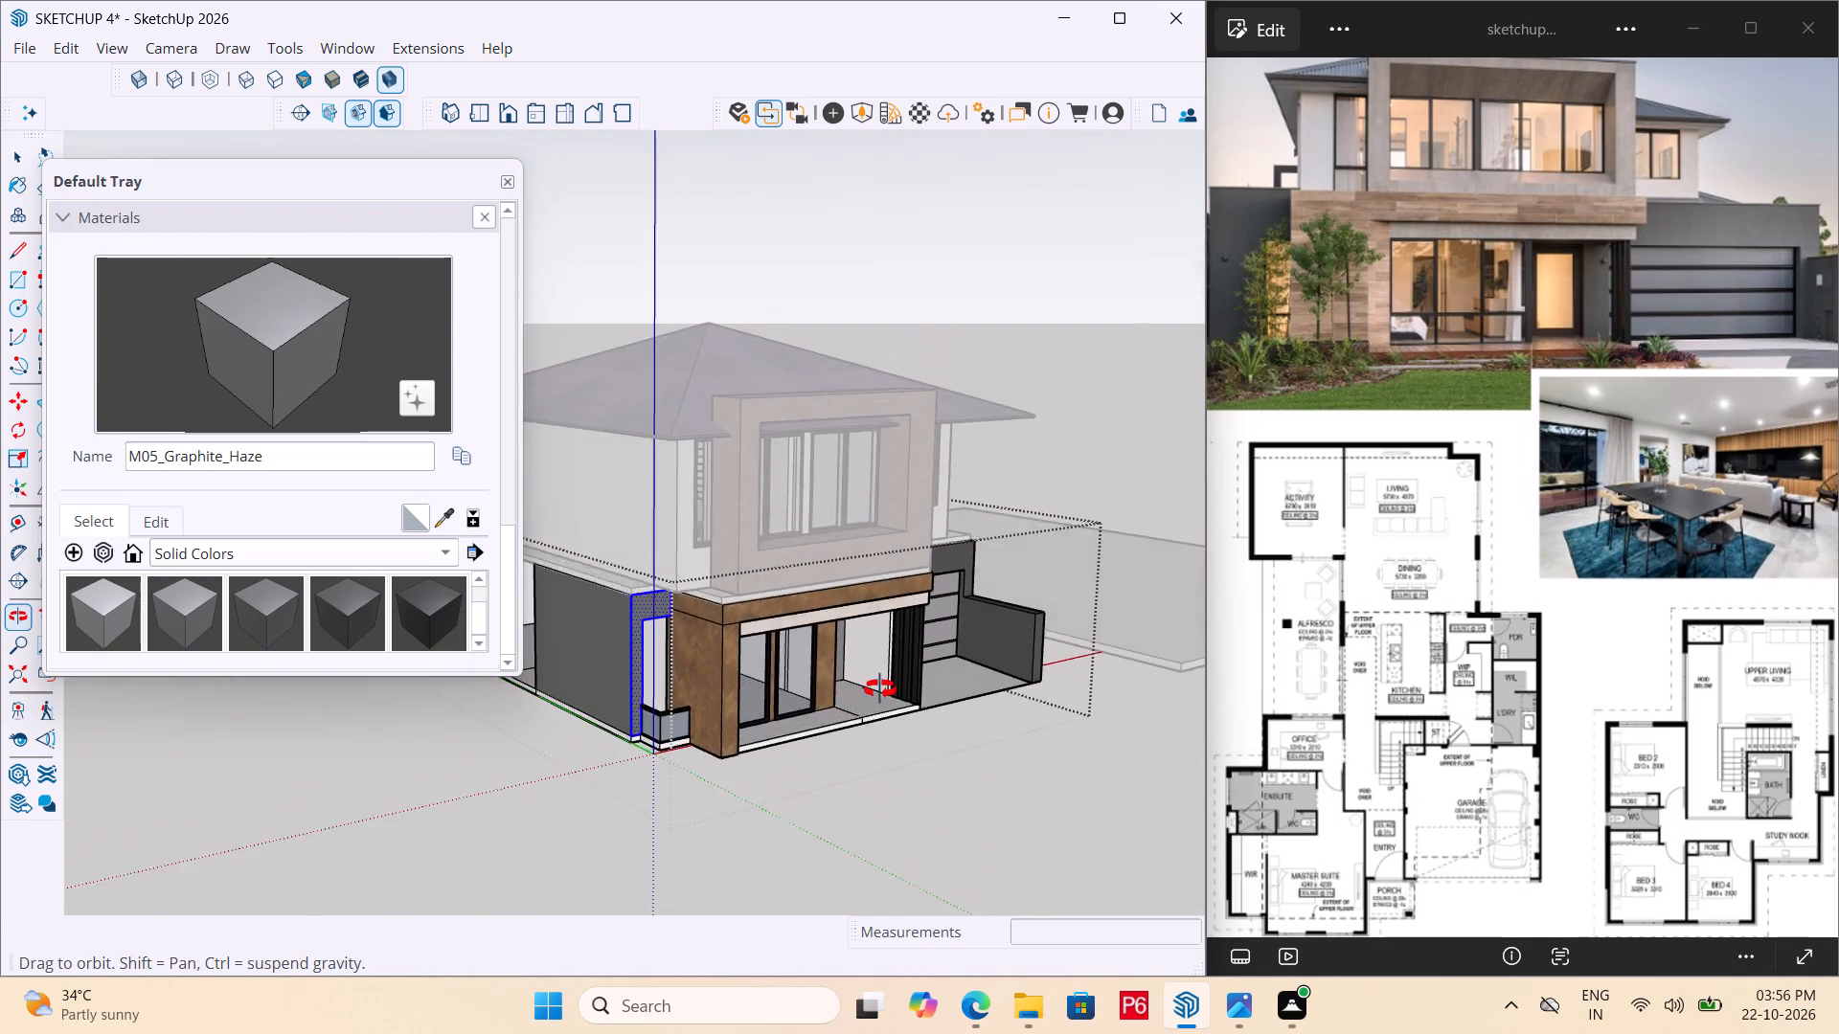
{"action": "middle_click_drag", "start_coordinate": [880, 689], "coordinate": [954, 770]}
{"action": "key", "text": "space"}
{"action": "left_click", "coordinate": [1053, 775]}
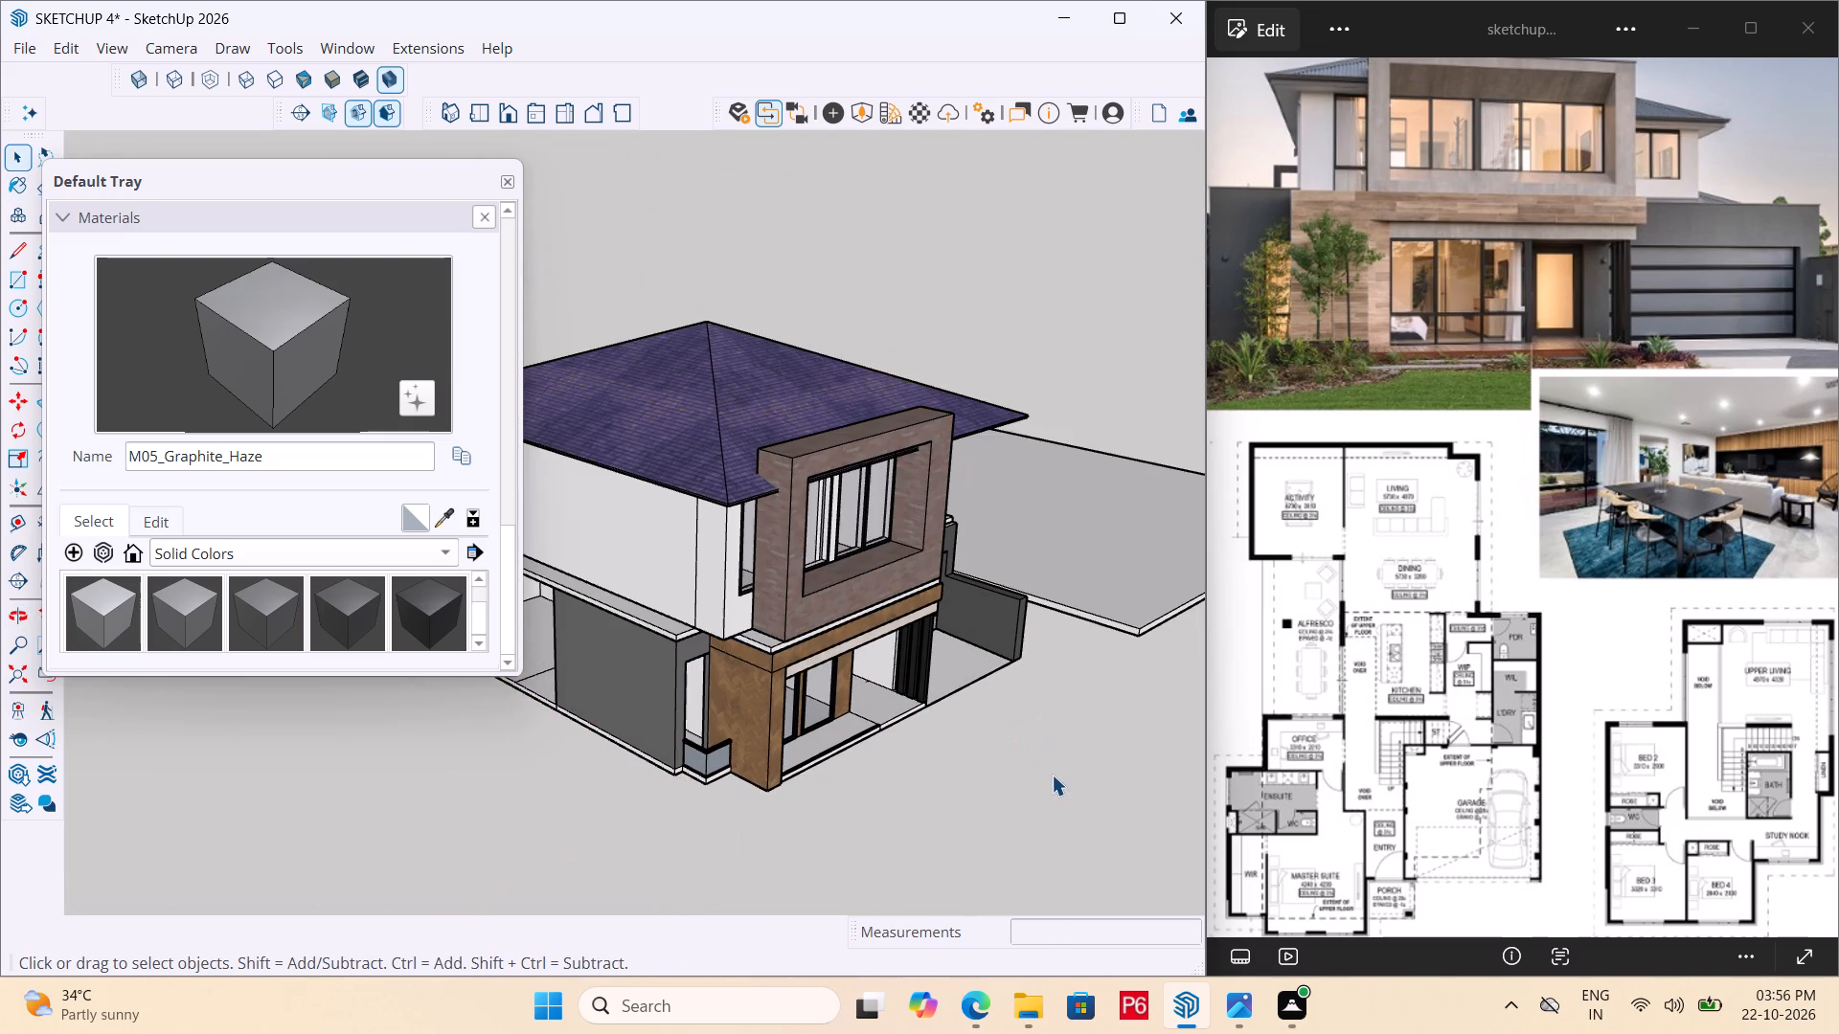
Move the materials tray clear of the house and bring the front facade into view.
{"action": "left_click_drag", "start_coordinate": [386, 177], "coordinate": [272, 471]}
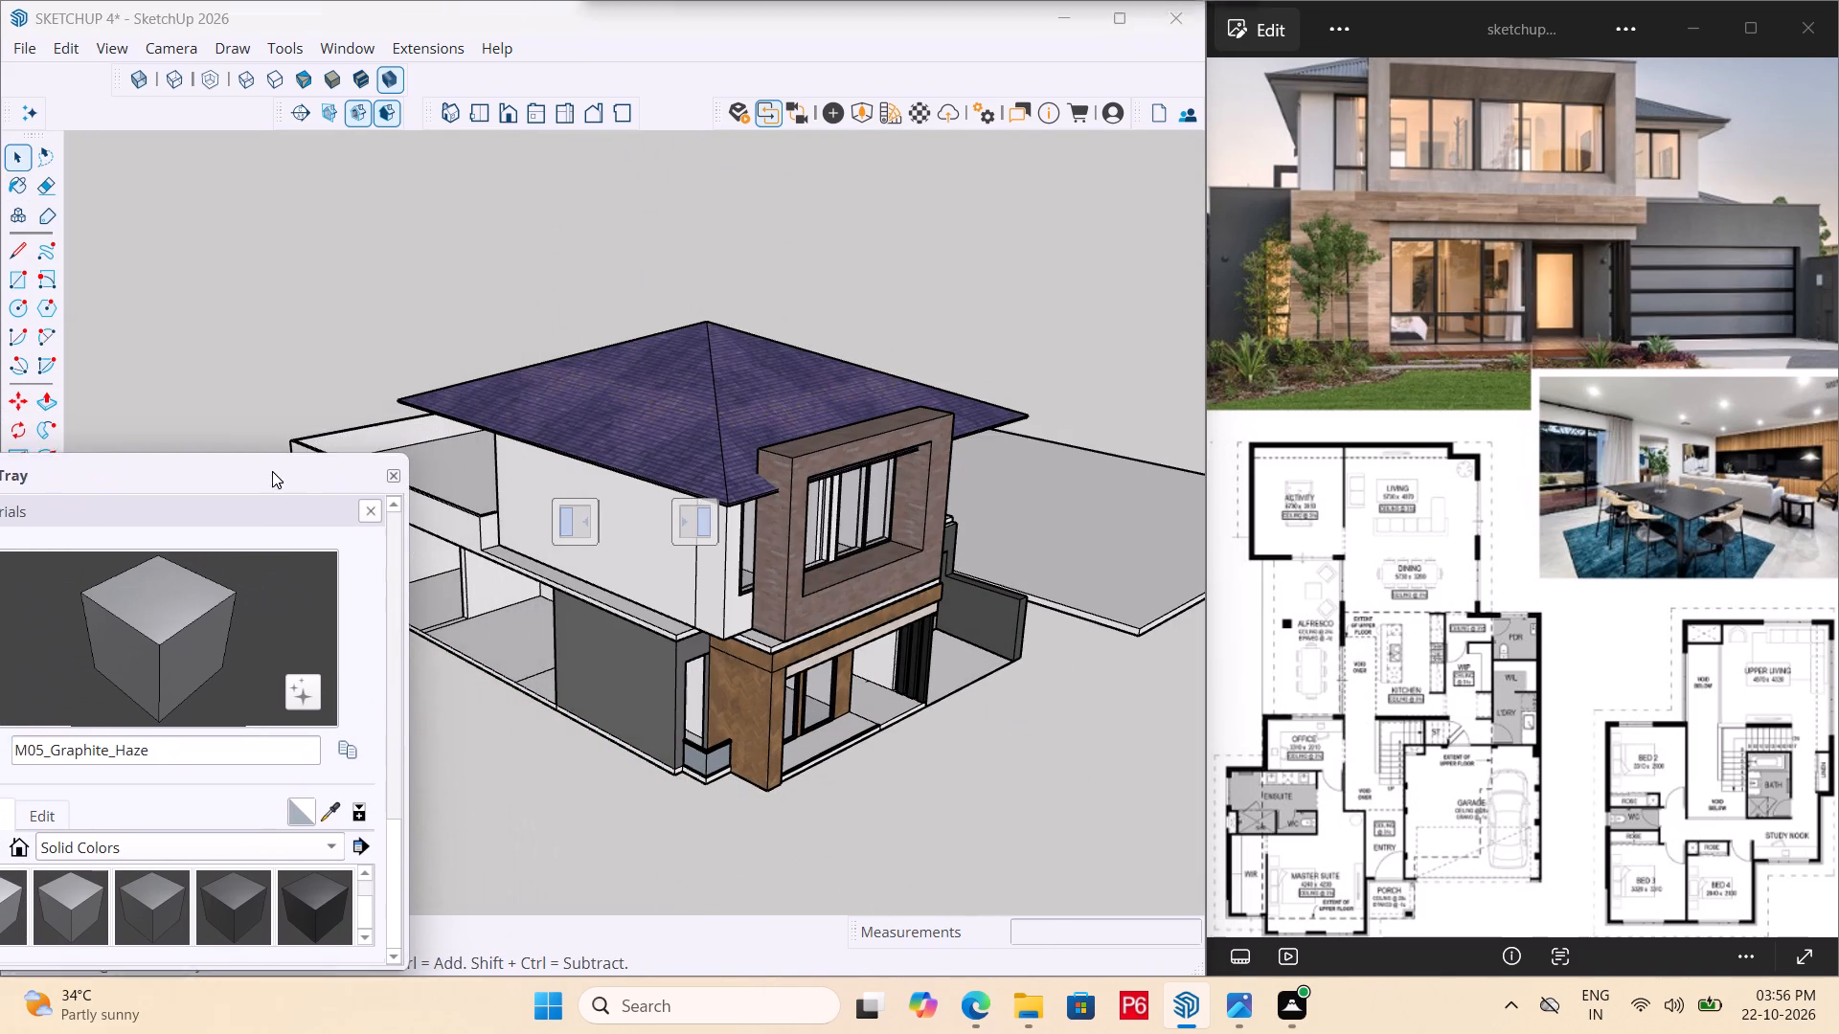
{"action": "left_click_drag", "start_coordinate": [272, 471], "coordinate": [243, 494]}
{"action": "left_click_drag", "start_coordinate": [912, 798], "coordinate": [913, 775]}
{"action": "scroll", "coordinate": [1050, 414], "scroll_direction": "down", "scroll_amount": 4}
{"action": "middle_click_drag", "start_coordinate": [902, 426], "coordinate": [421, 245]}
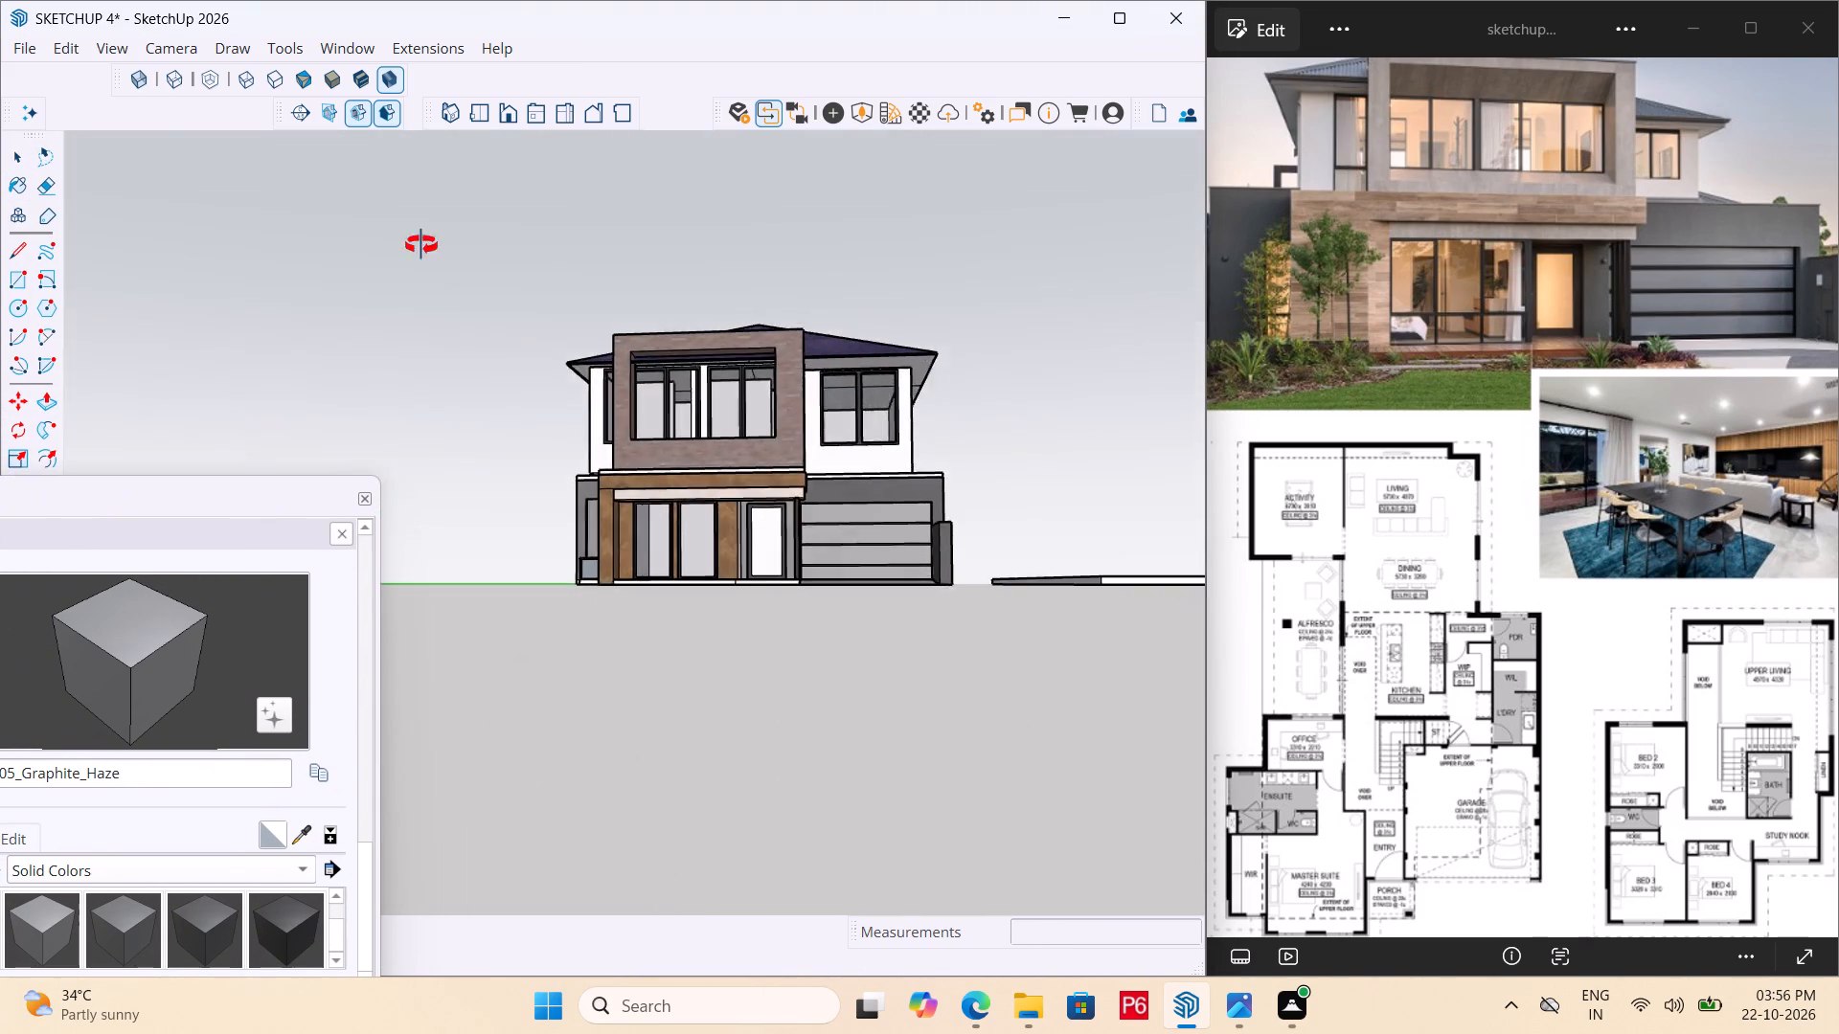
Inspect the house from the garage side, from below, and closely where the roof slab edge meets the timber-clad column.
{"action": "middle_click_drag", "start_coordinate": [421, 245], "coordinate": [329, 309]}
{"action": "left_click", "coordinate": [1062, 680]}
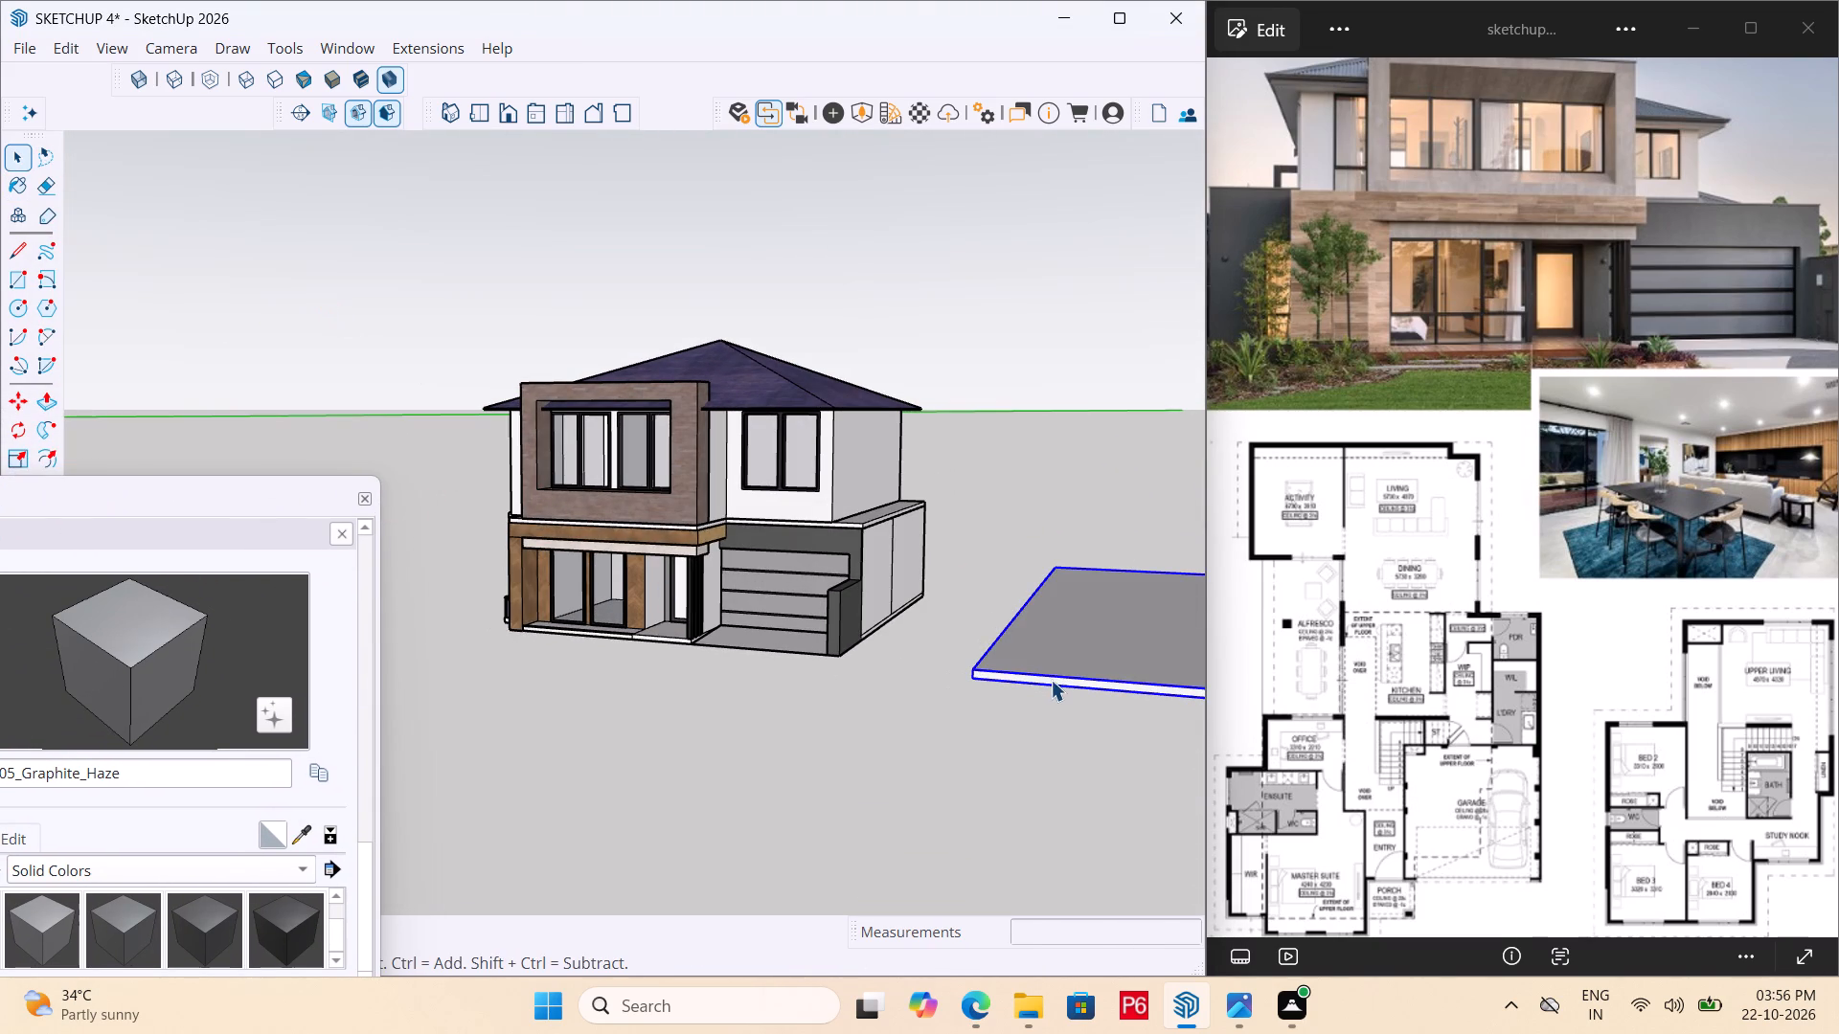
{"action": "middle_click_drag", "start_coordinate": [842, 637], "coordinate": [880, 483]}
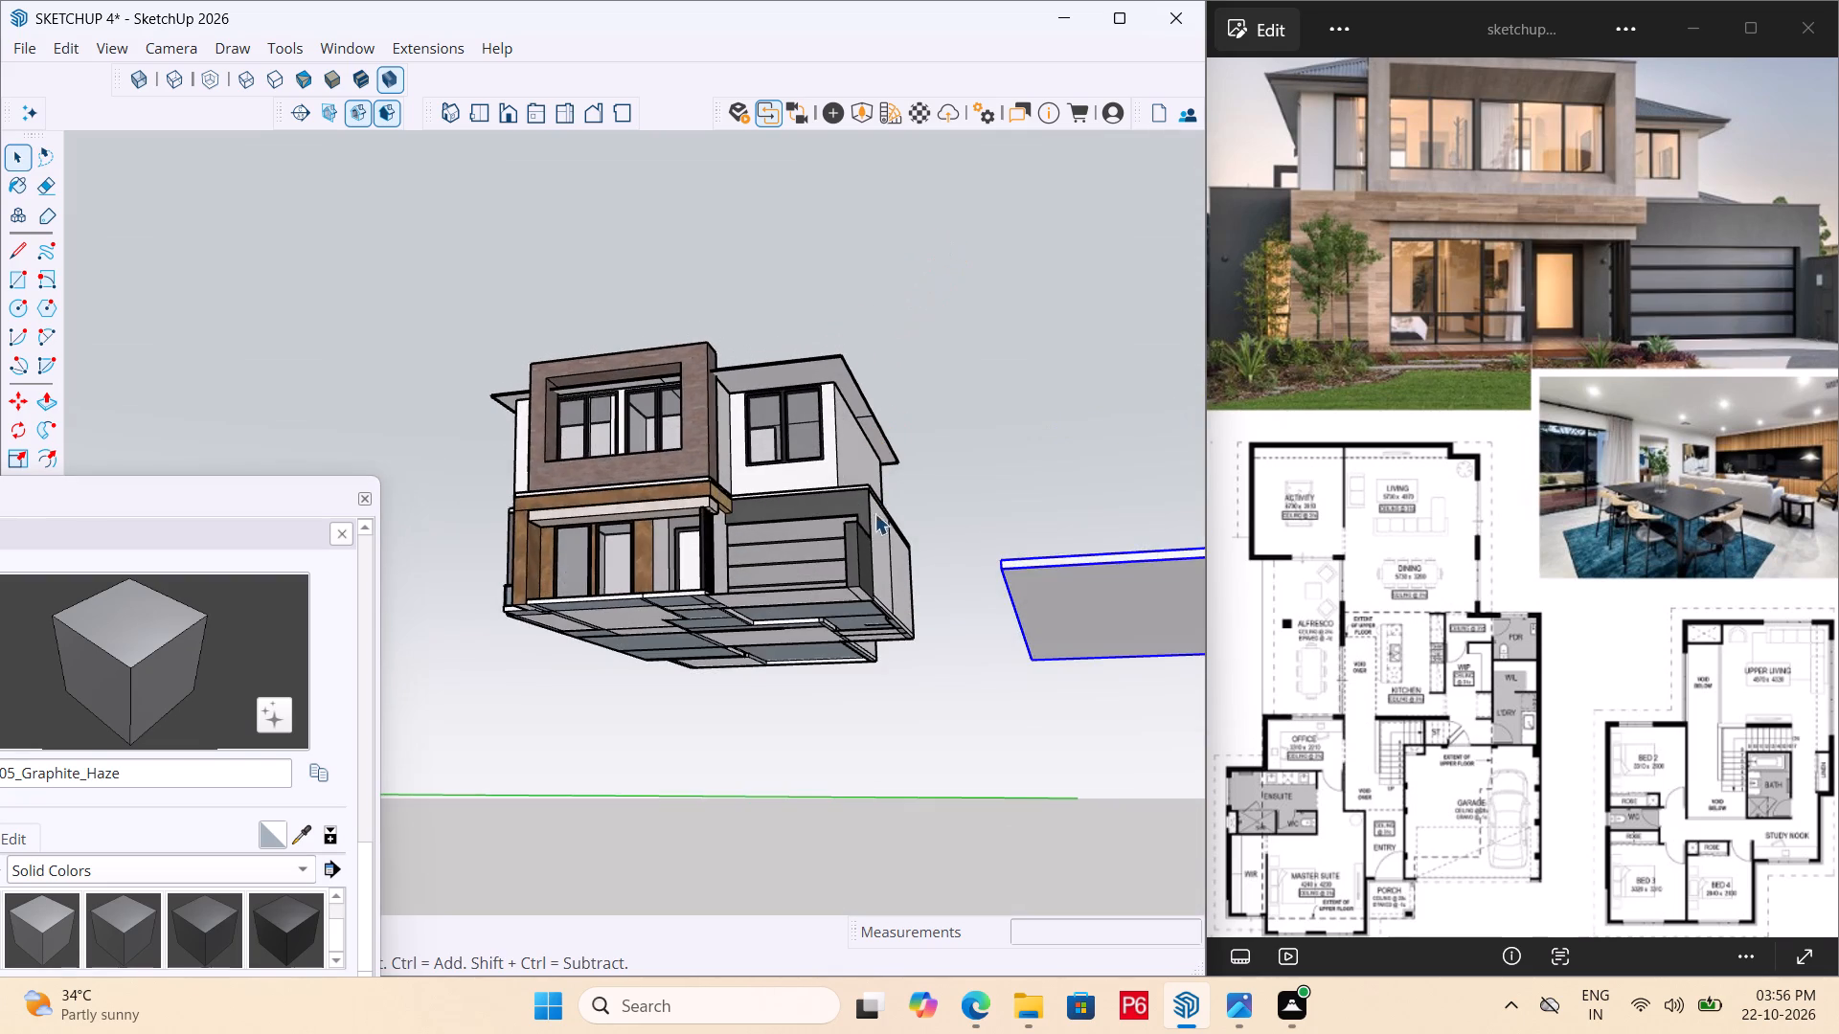
{"action": "scroll", "coordinate": [692, 439], "scroll_direction": "down", "scroll_amount": 5}
{"action": "middle_click_drag", "start_coordinate": [666, 559], "coordinate": [840, 317]}
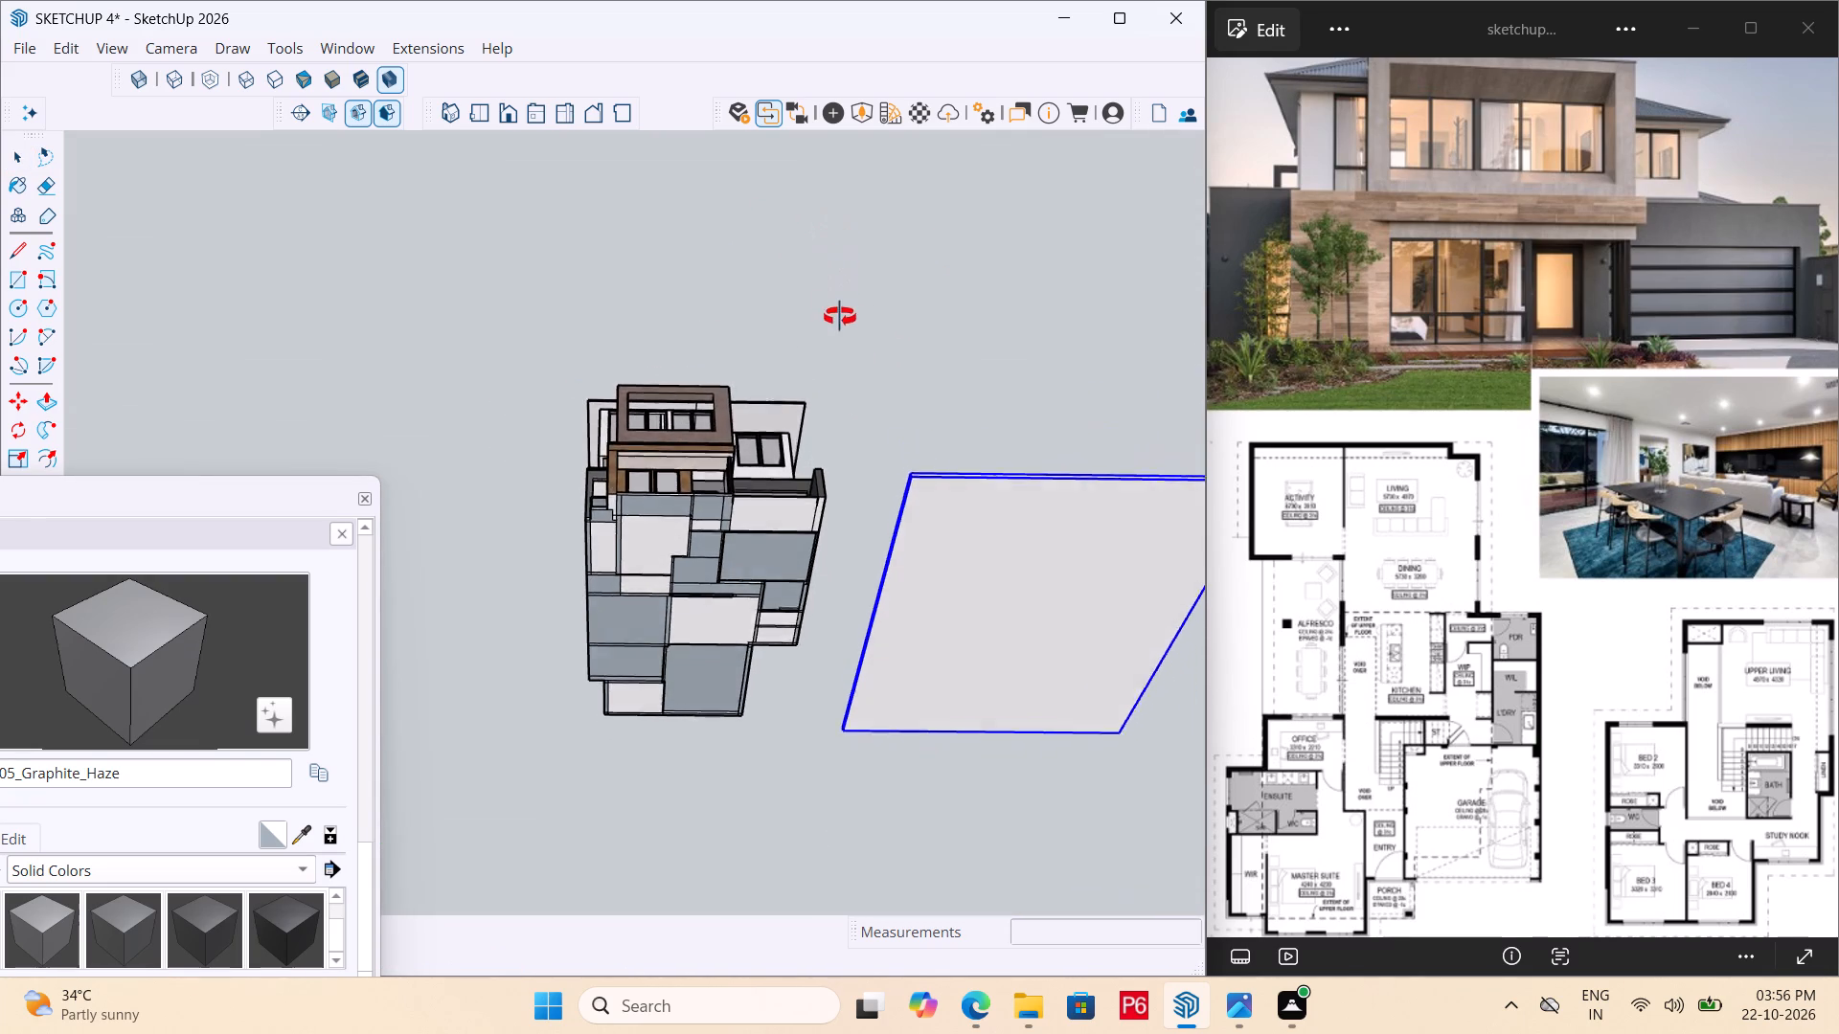
{"action": "middle_click_drag", "start_coordinate": [840, 317], "coordinate": [814, 427]}
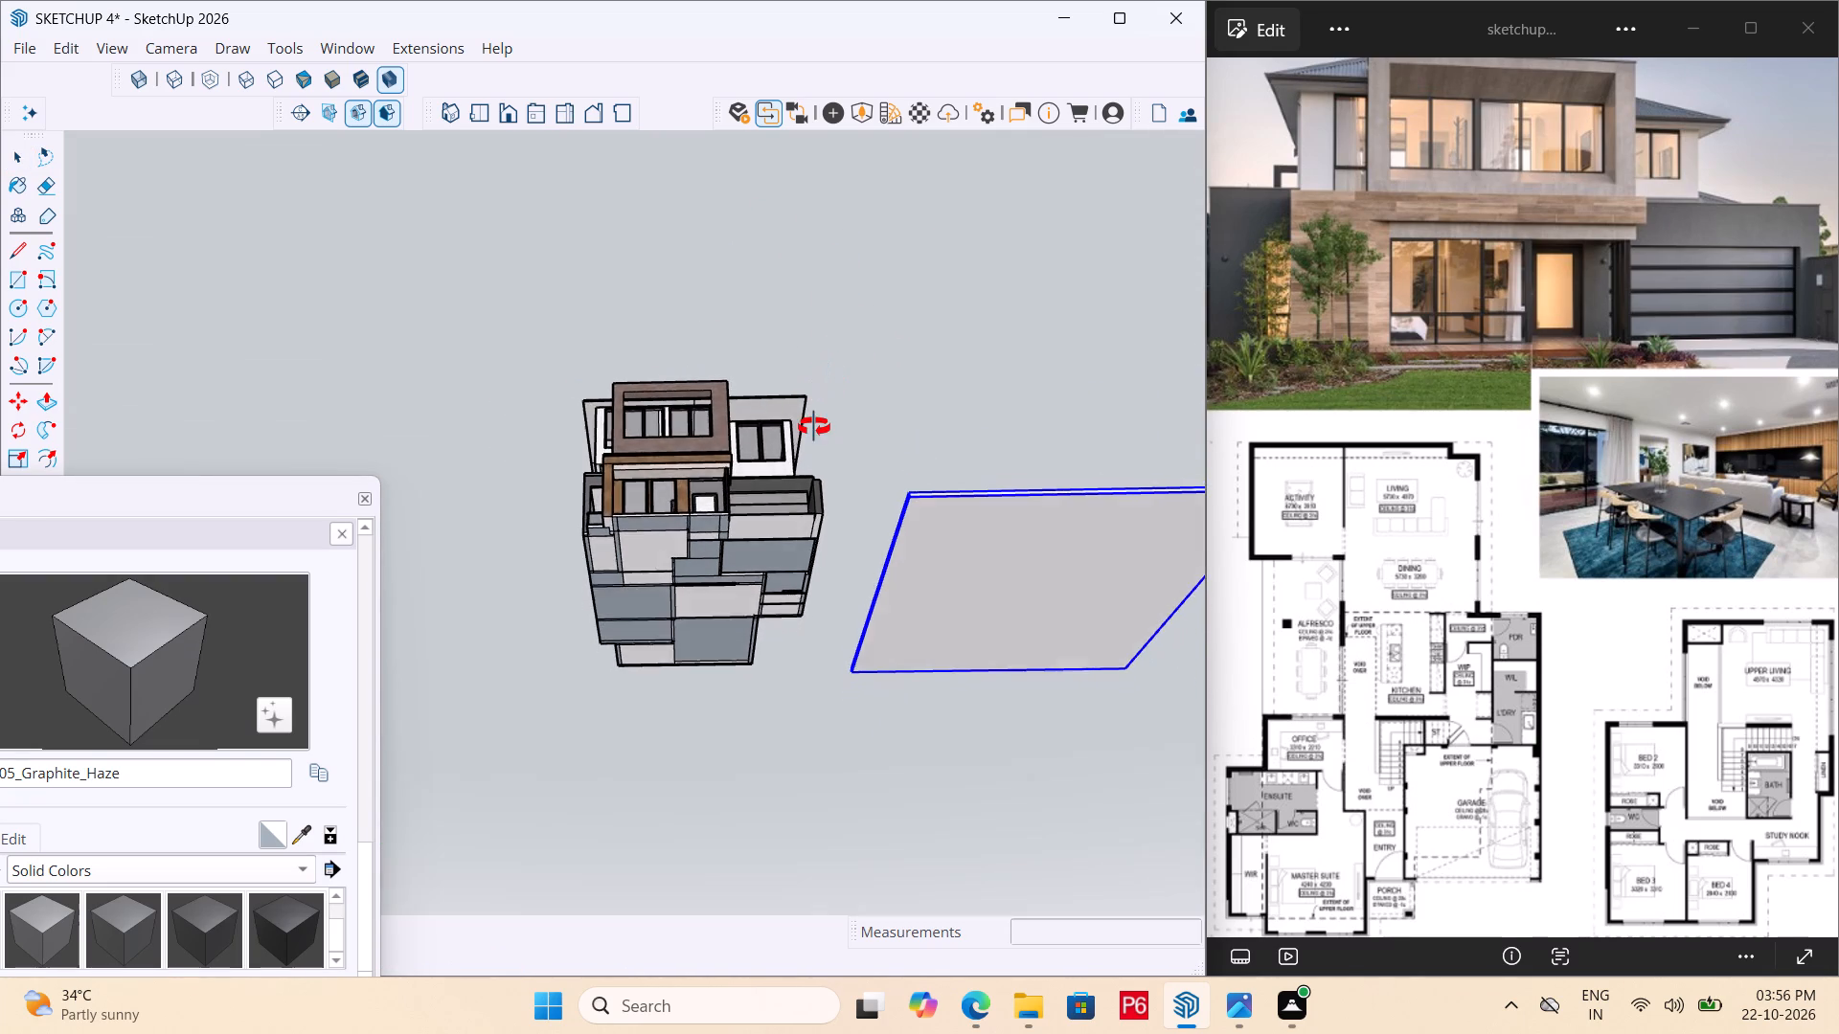
{"action": "middle_click_drag", "start_coordinate": [814, 427], "coordinate": [890, 692]}
{"action": "scroll", "coordinate": [748, 527], "scroll_direction": "up", "scroll_amount": 5}
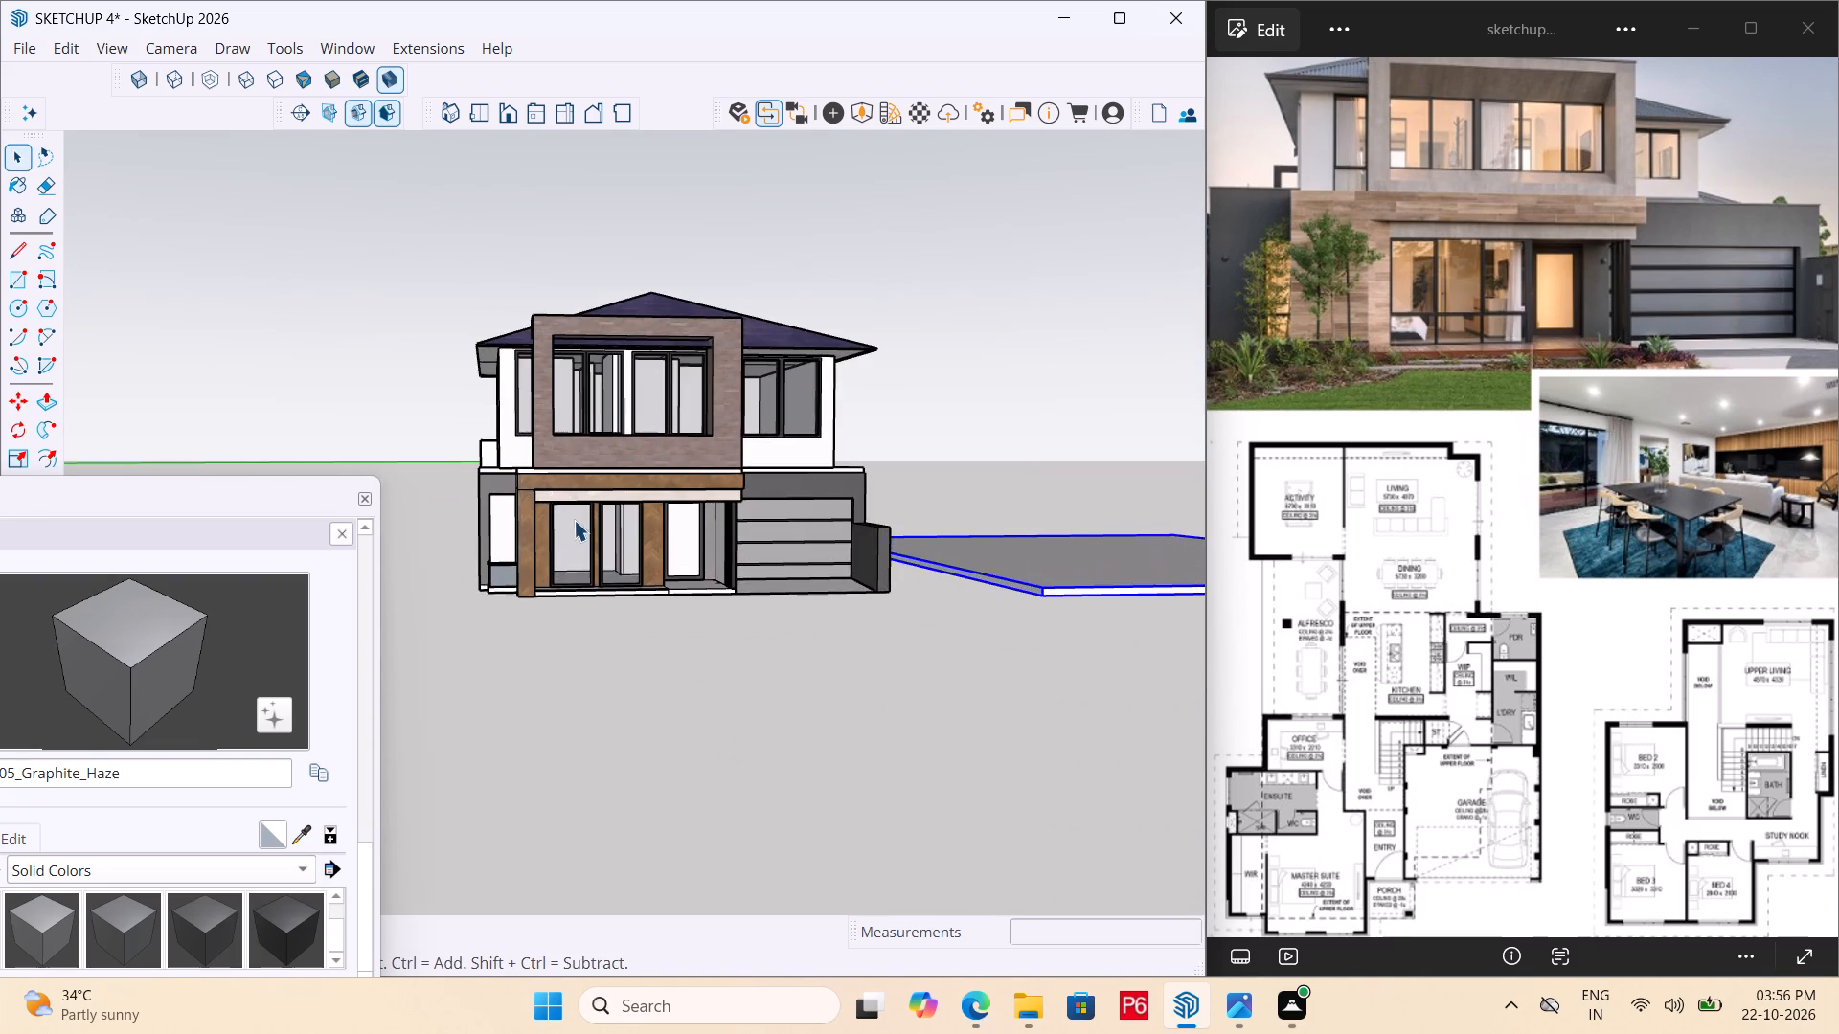
{"action": "scroll", "coordinate": [574, 520], "scroll_direction": "up", "scroll_amount": 6}
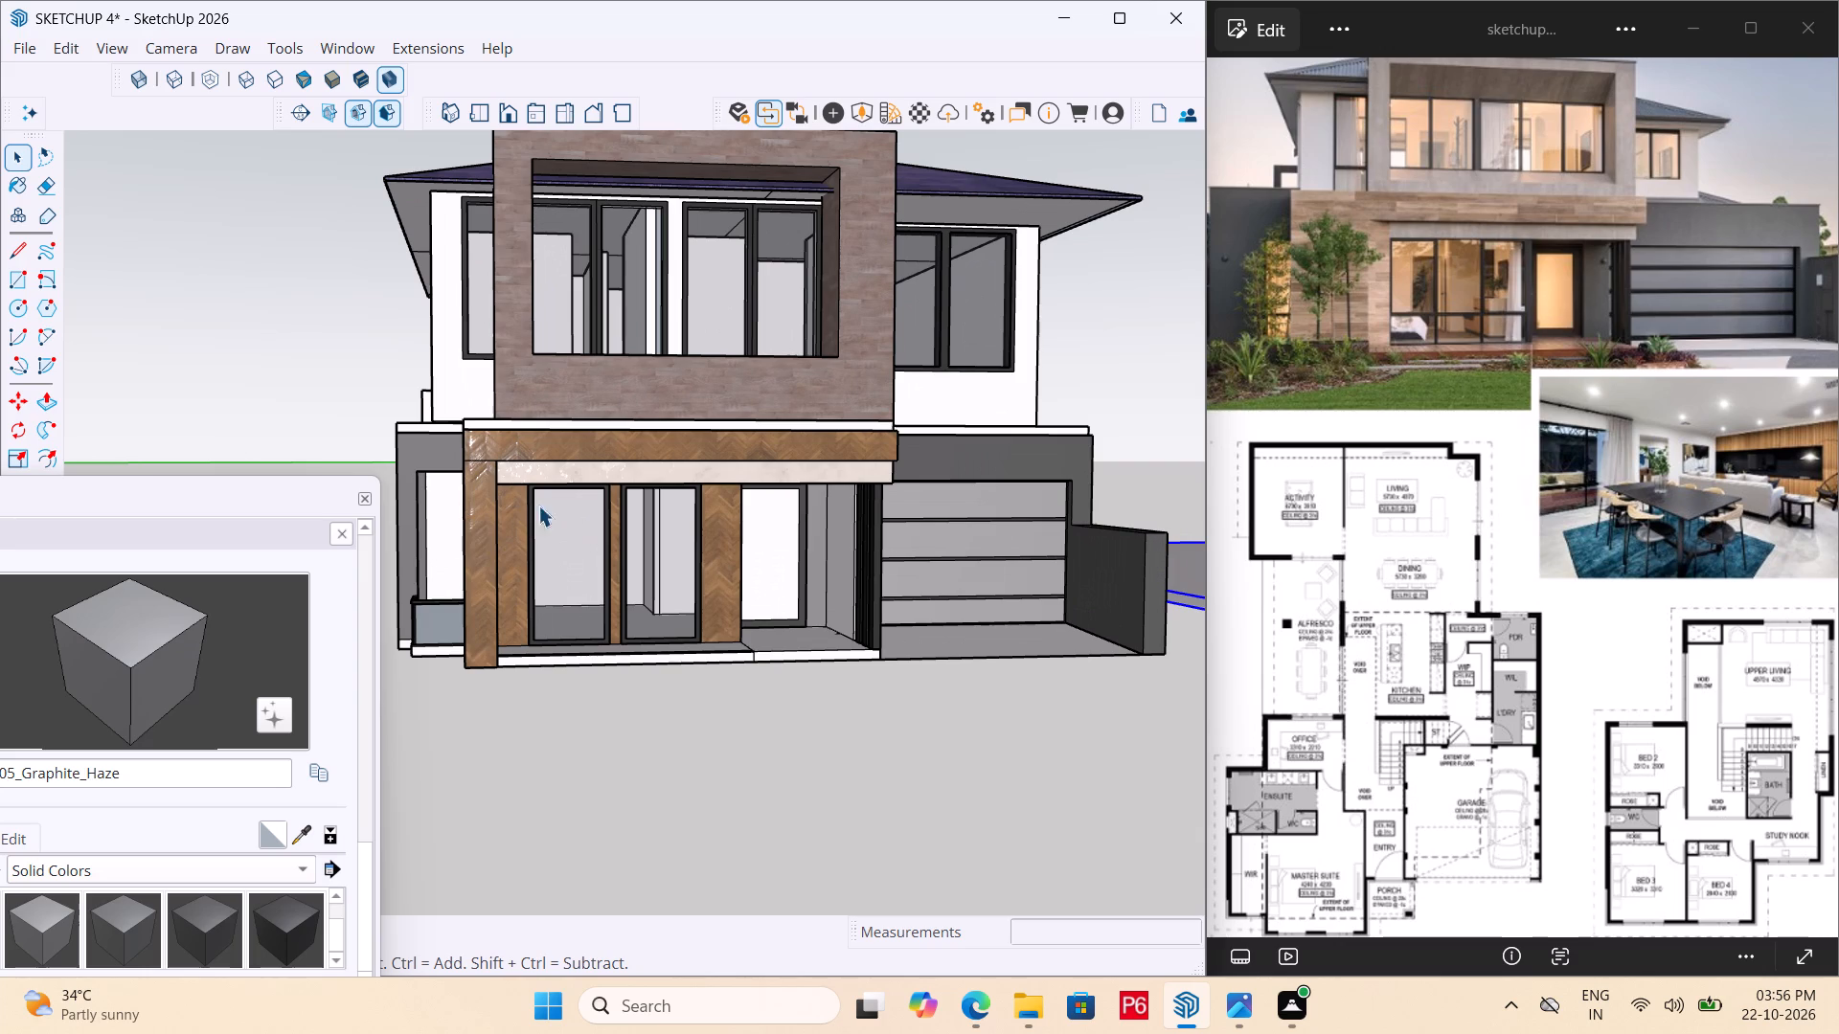
{"action": "scroll", "coordinate": [270, 435], "scroll_direction": "up", "scroll_amount": 3}
{"action": "scroll", "coordinate": [522, 423], "scroll_direction": "up", "scroll_amount": 1}
{"action": "middle_click_drag", "start_coordinate": [522, 423], "coordinate": [657, 455]}
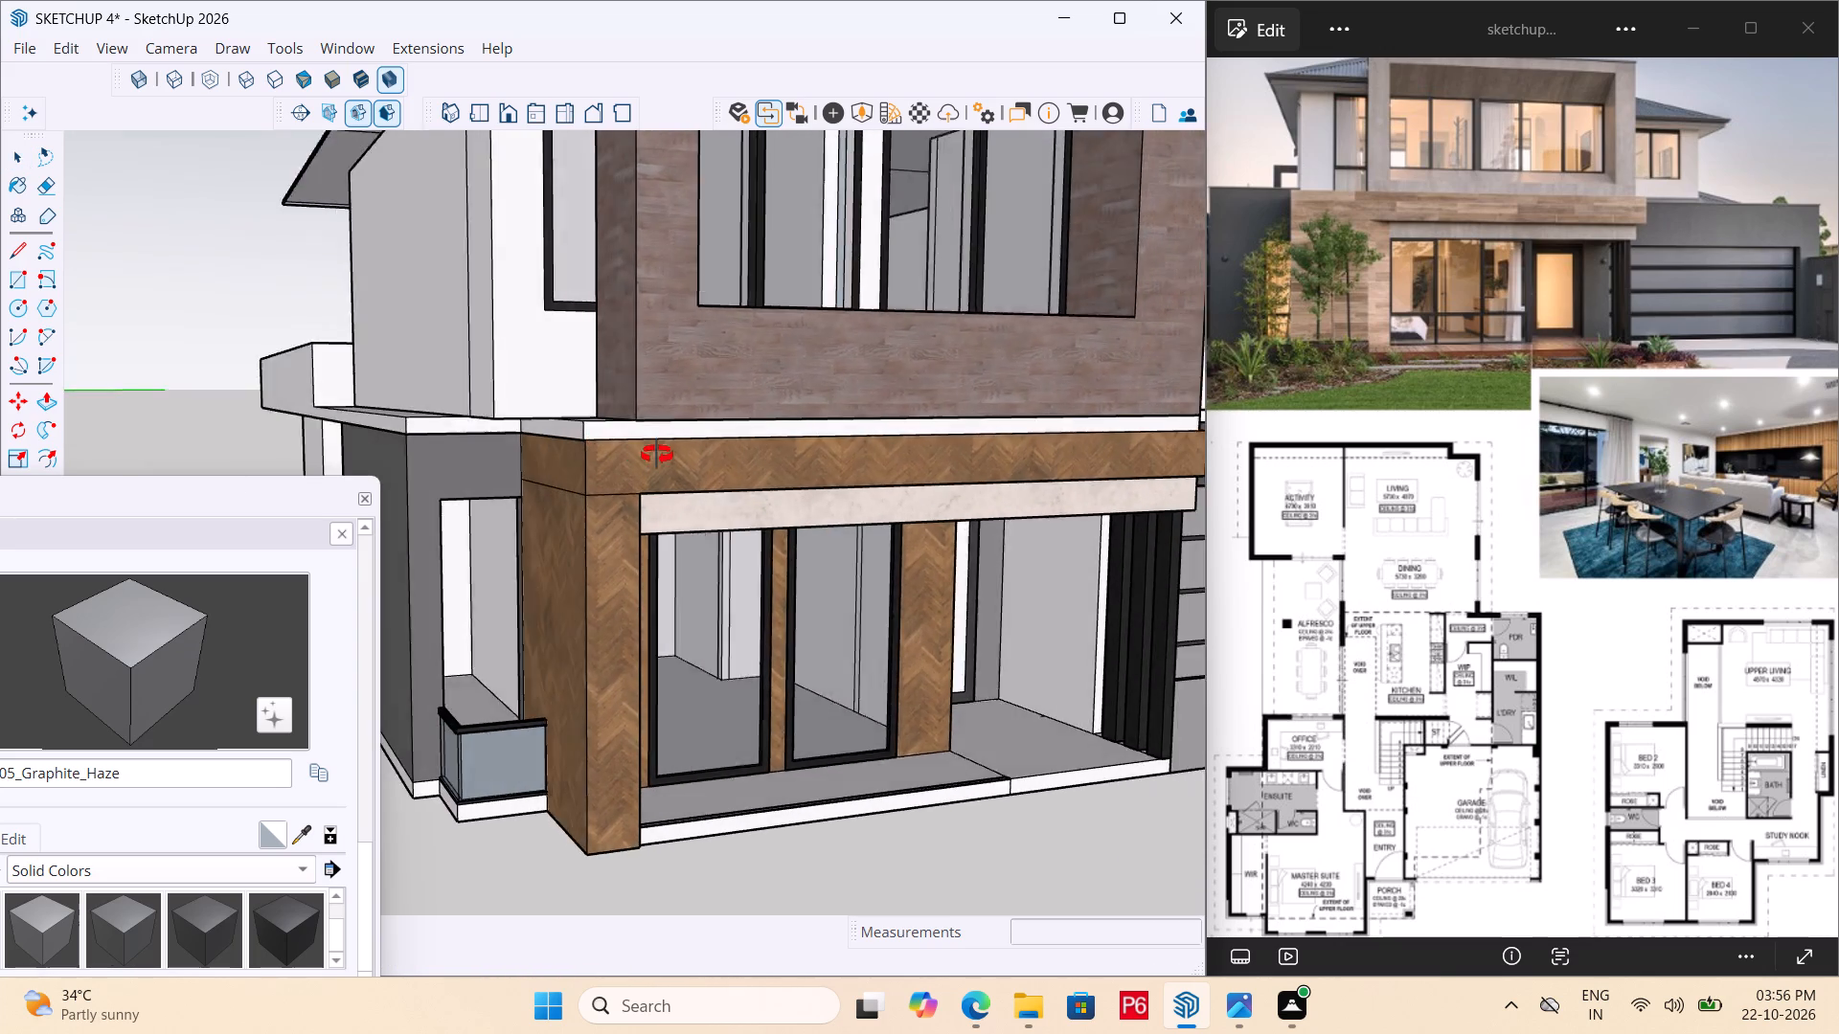
{"action": "middle_click_drag", "start_coordinate": [657, 455], "coordinate": [652, 201]}
{"action": "scroll", "coordinate": [658, 463], "scroll_direction": "up", "scroll_amount": 1}
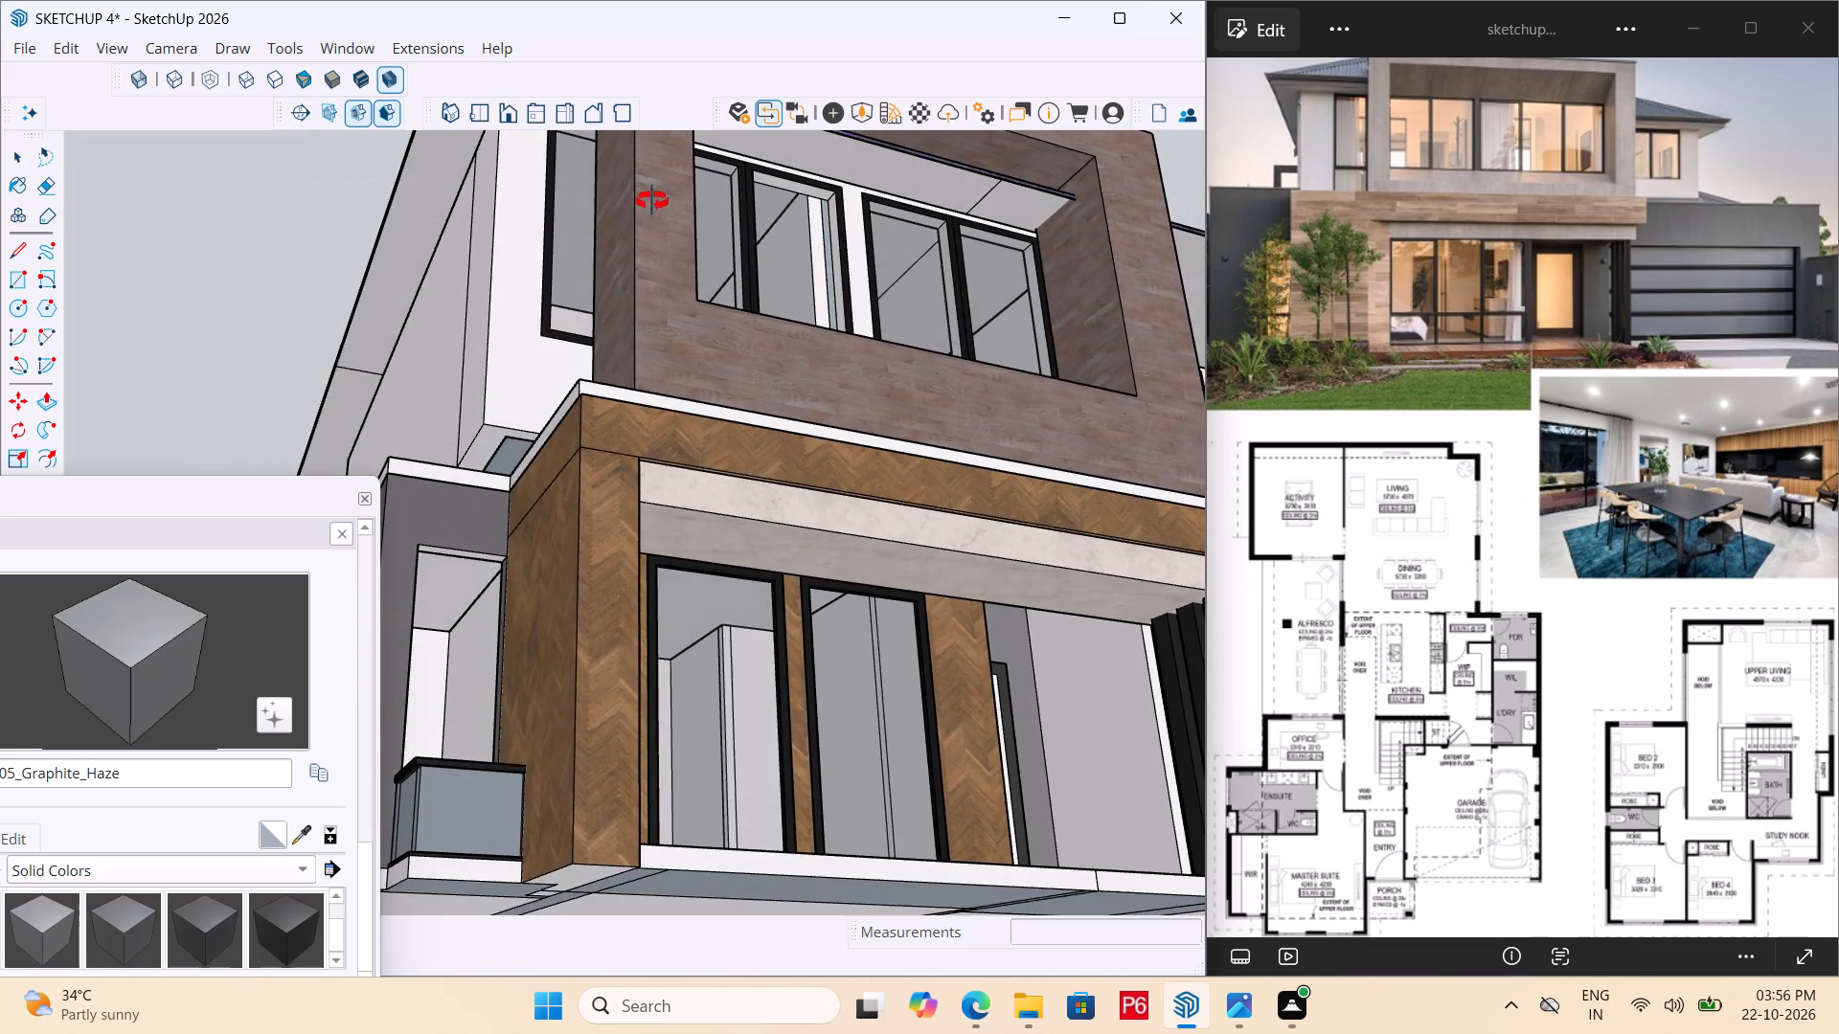
{"action": "middle_click_drag", "start_coordinate": [652, 201], "coordinate": [738, 310]}
{"action": "scroll", "coordinate": [574, 390], "scroll_direction": "up", "scroll_amount": 5}
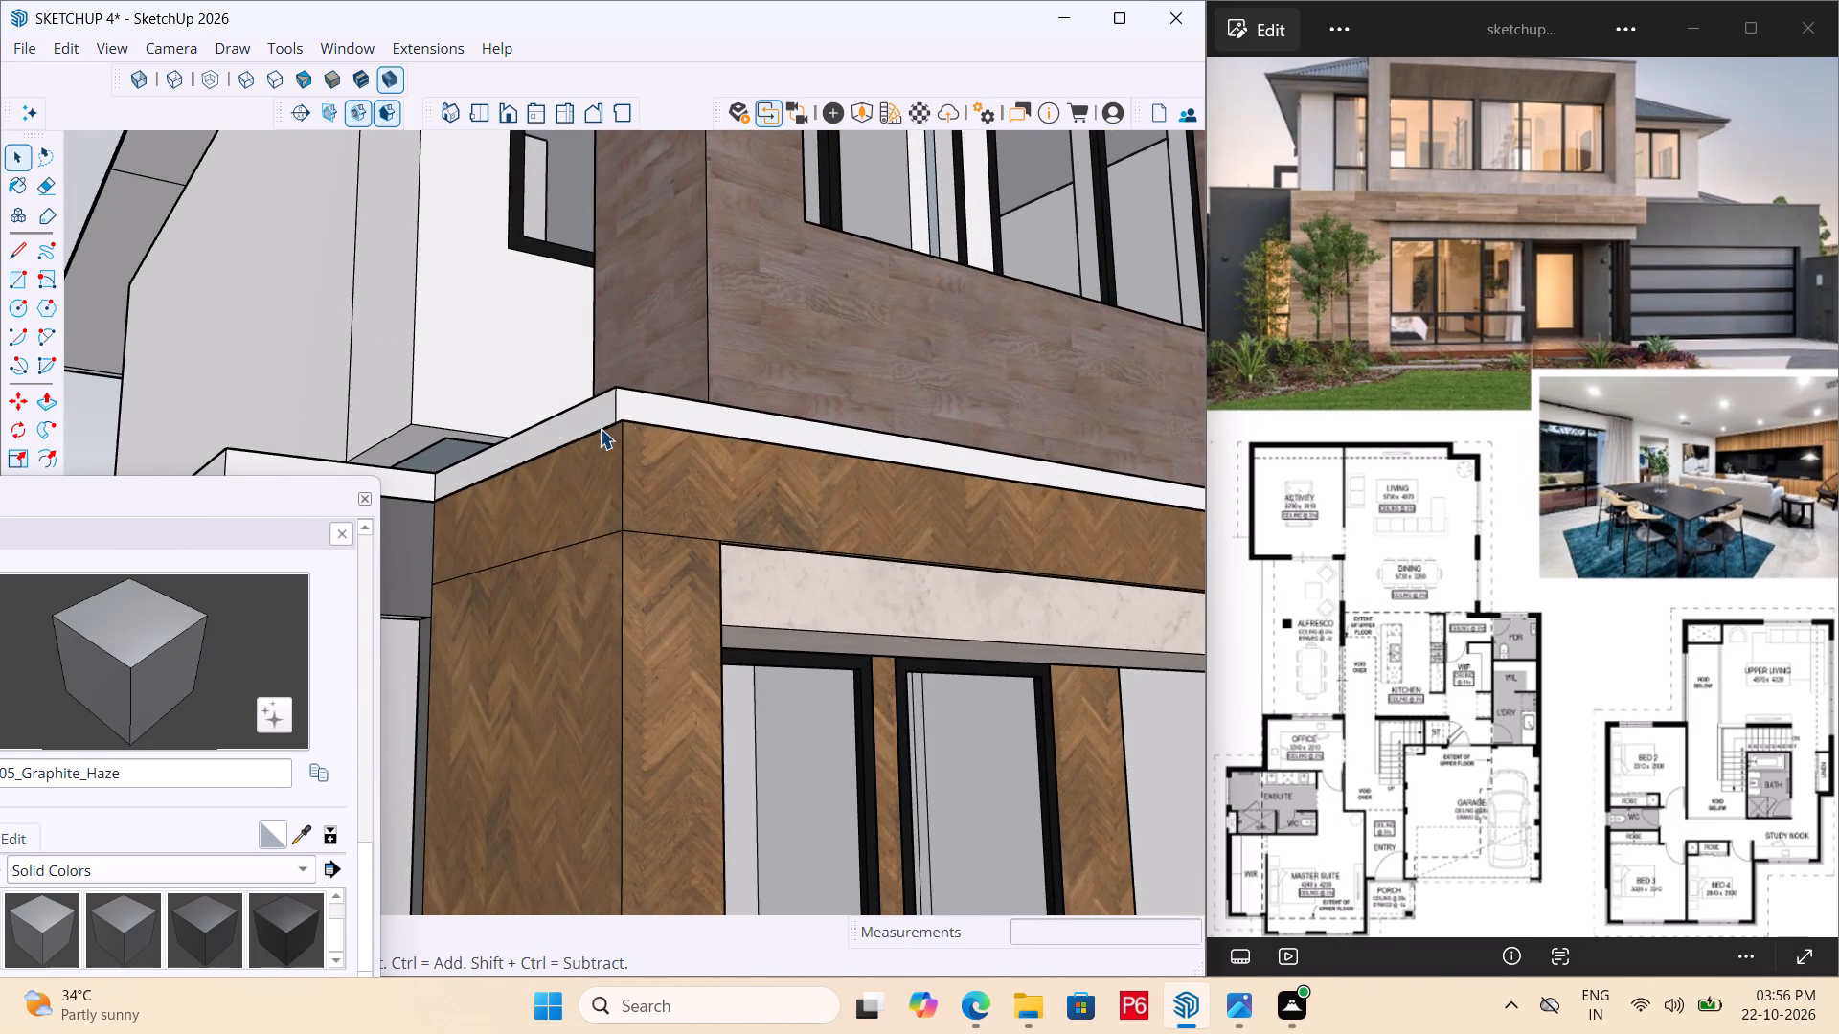
Open the ground-floor roof slab group and extend the recessed front edge beside the timber-clad column forward by about 2' 11".
{"action": "scroll", "coordinate": [761, 454], "scroll_direction": "down", "scroll_amount": 3}
{"action": "middle_click_drag", "start_coordinate": [641, 418], "coordinate": [574, 314]}
{"action": "left_click", "coordinate": [389, 391]}
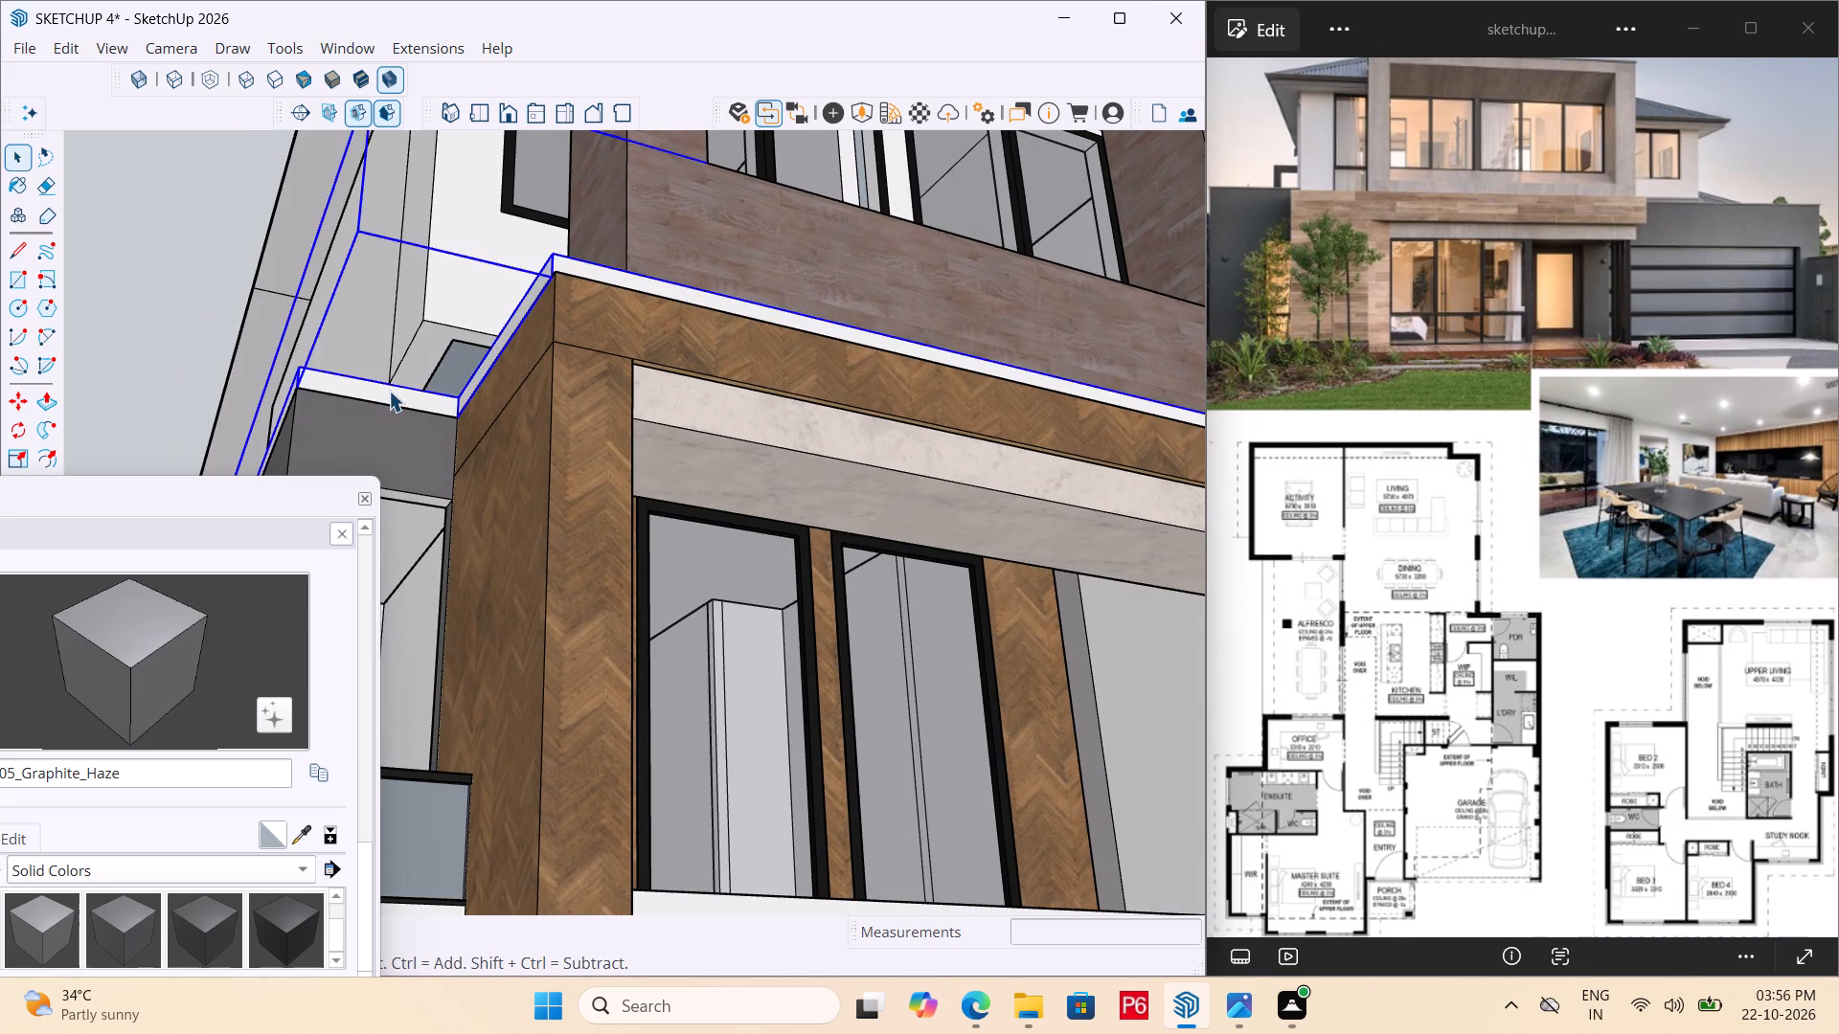
{"action": "left_click", "coordinate": [389, 391]}
{"action": "double_click", "coordinate": [366, 391]}
{"action": "key", "text": "p"}
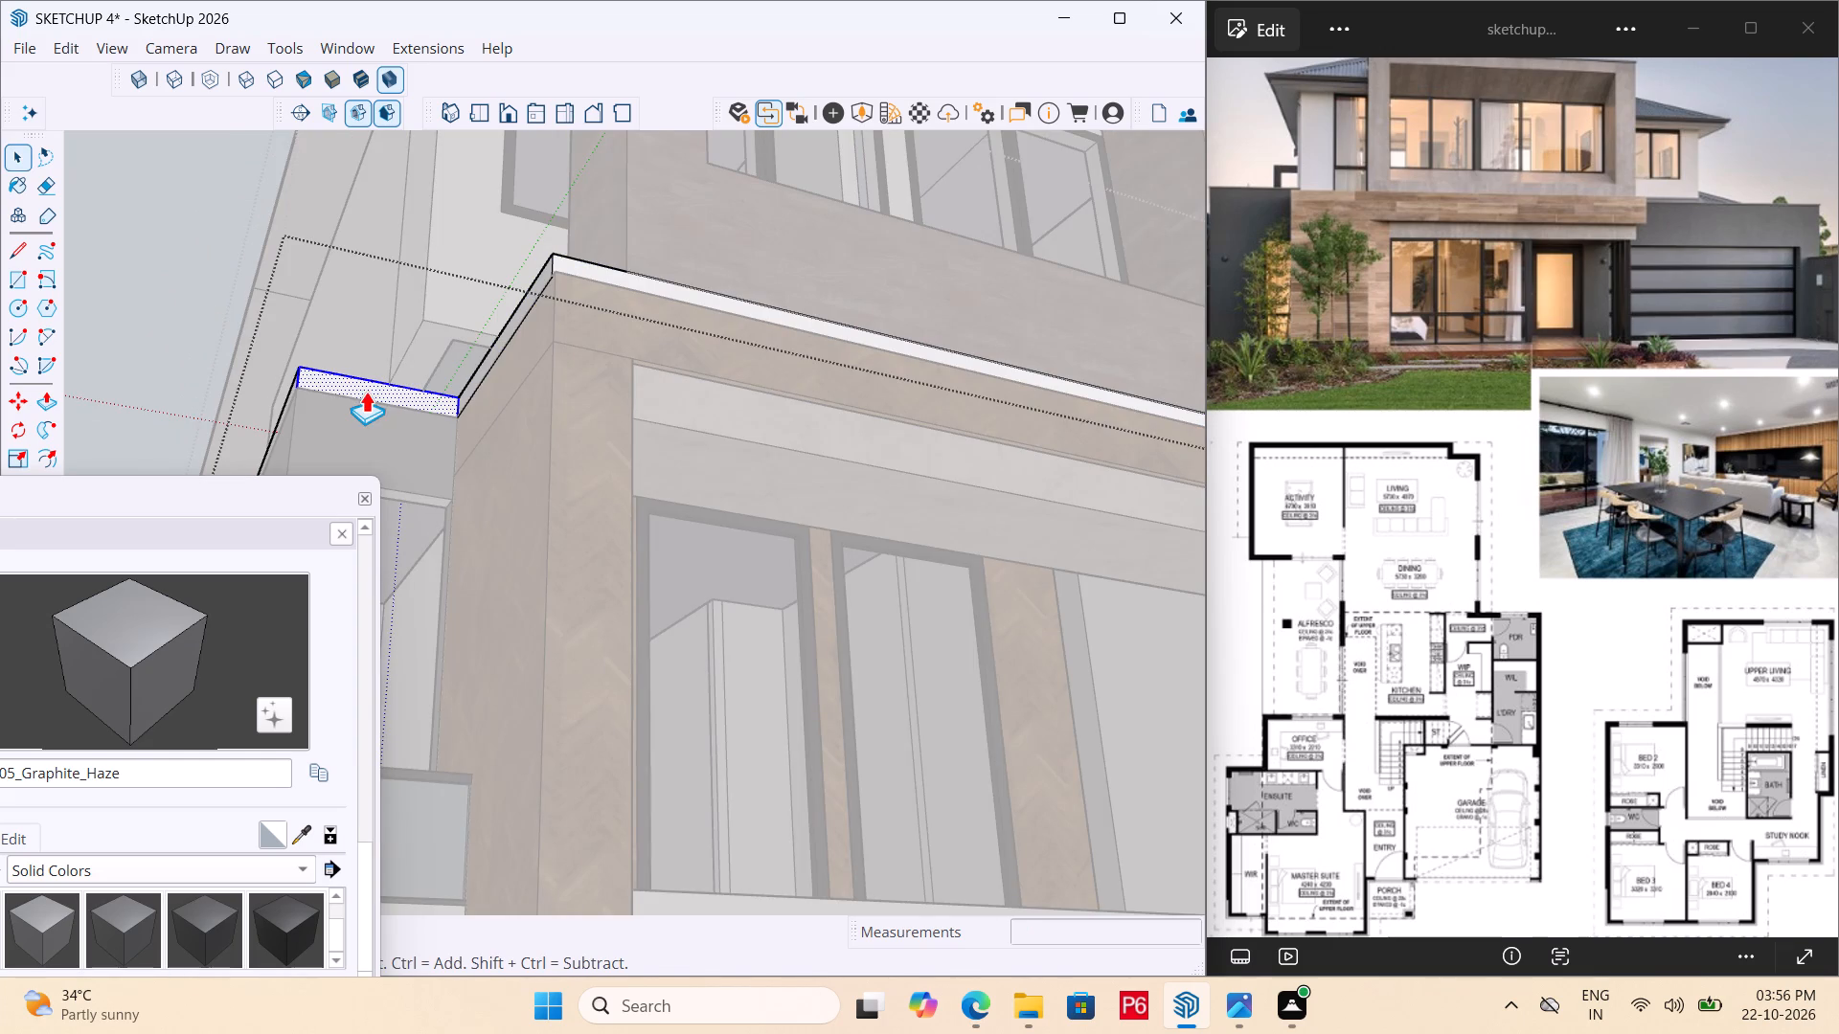
{"action": "left_click", "coordinate": [358, 386]}
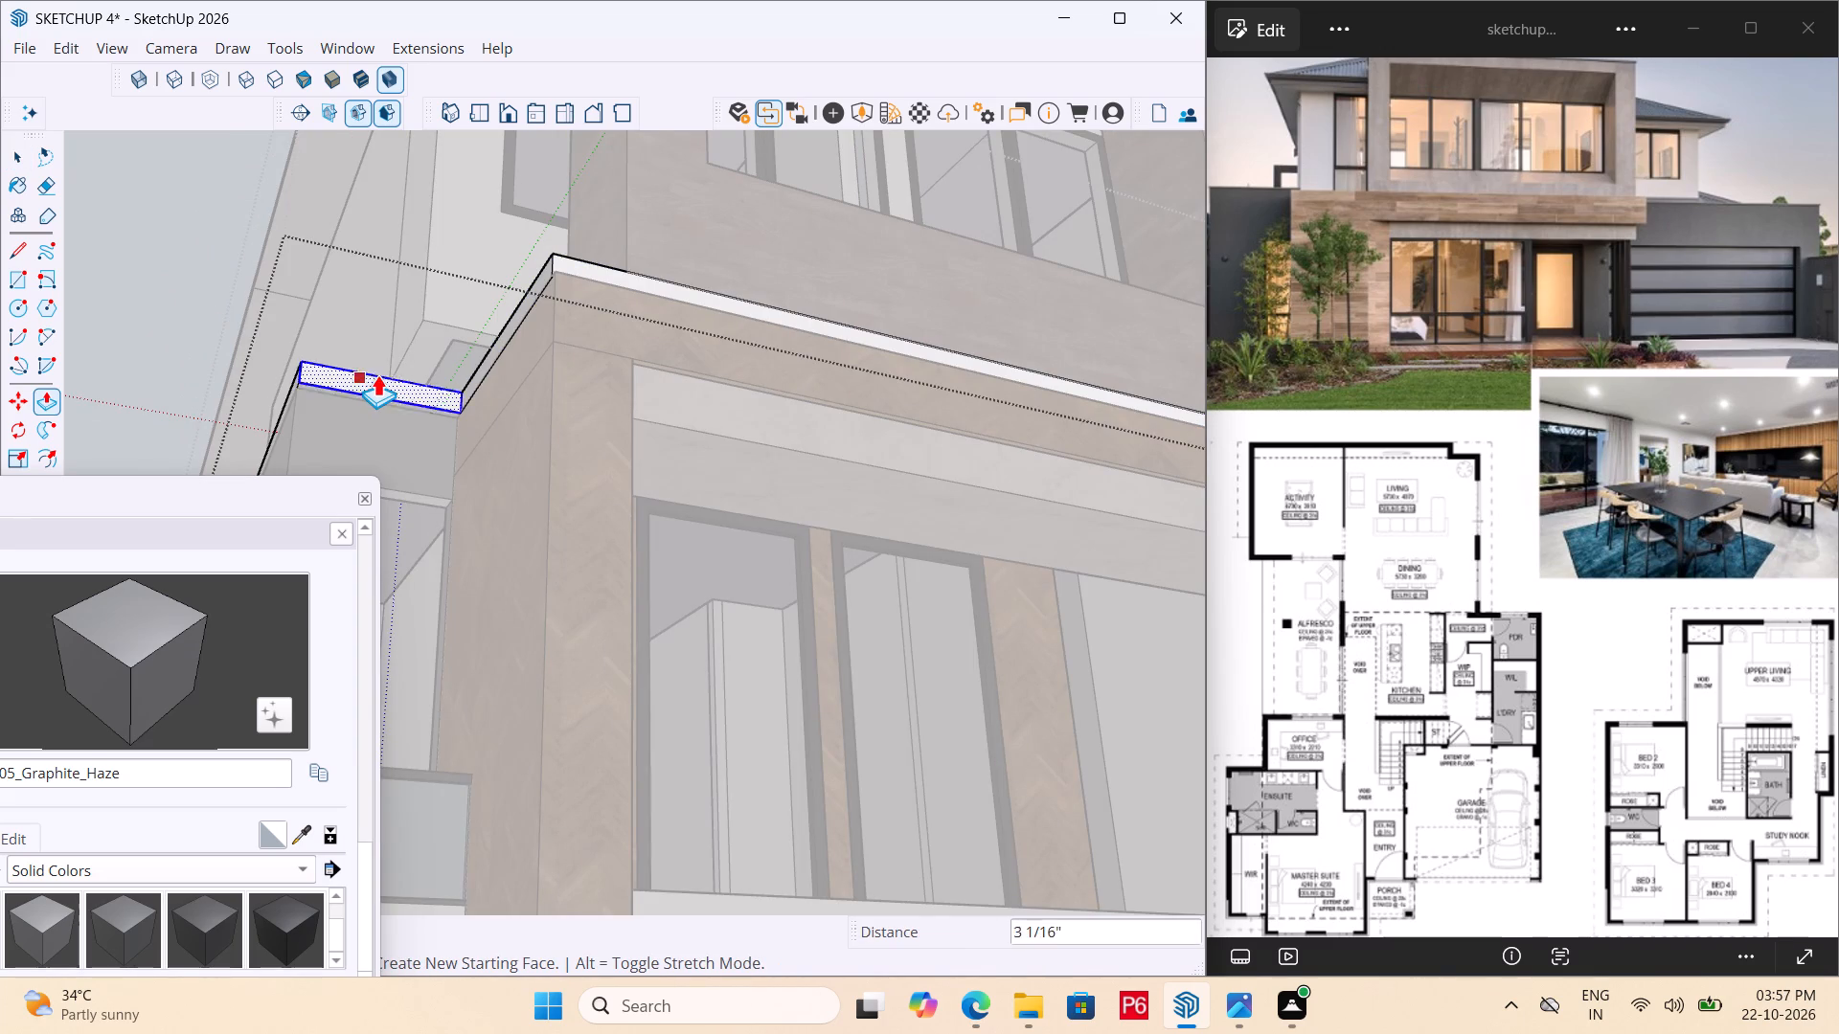
{"action": "middle_click_drag", "start_coordinate": [410, 266], "coordinate": [382, 695]}
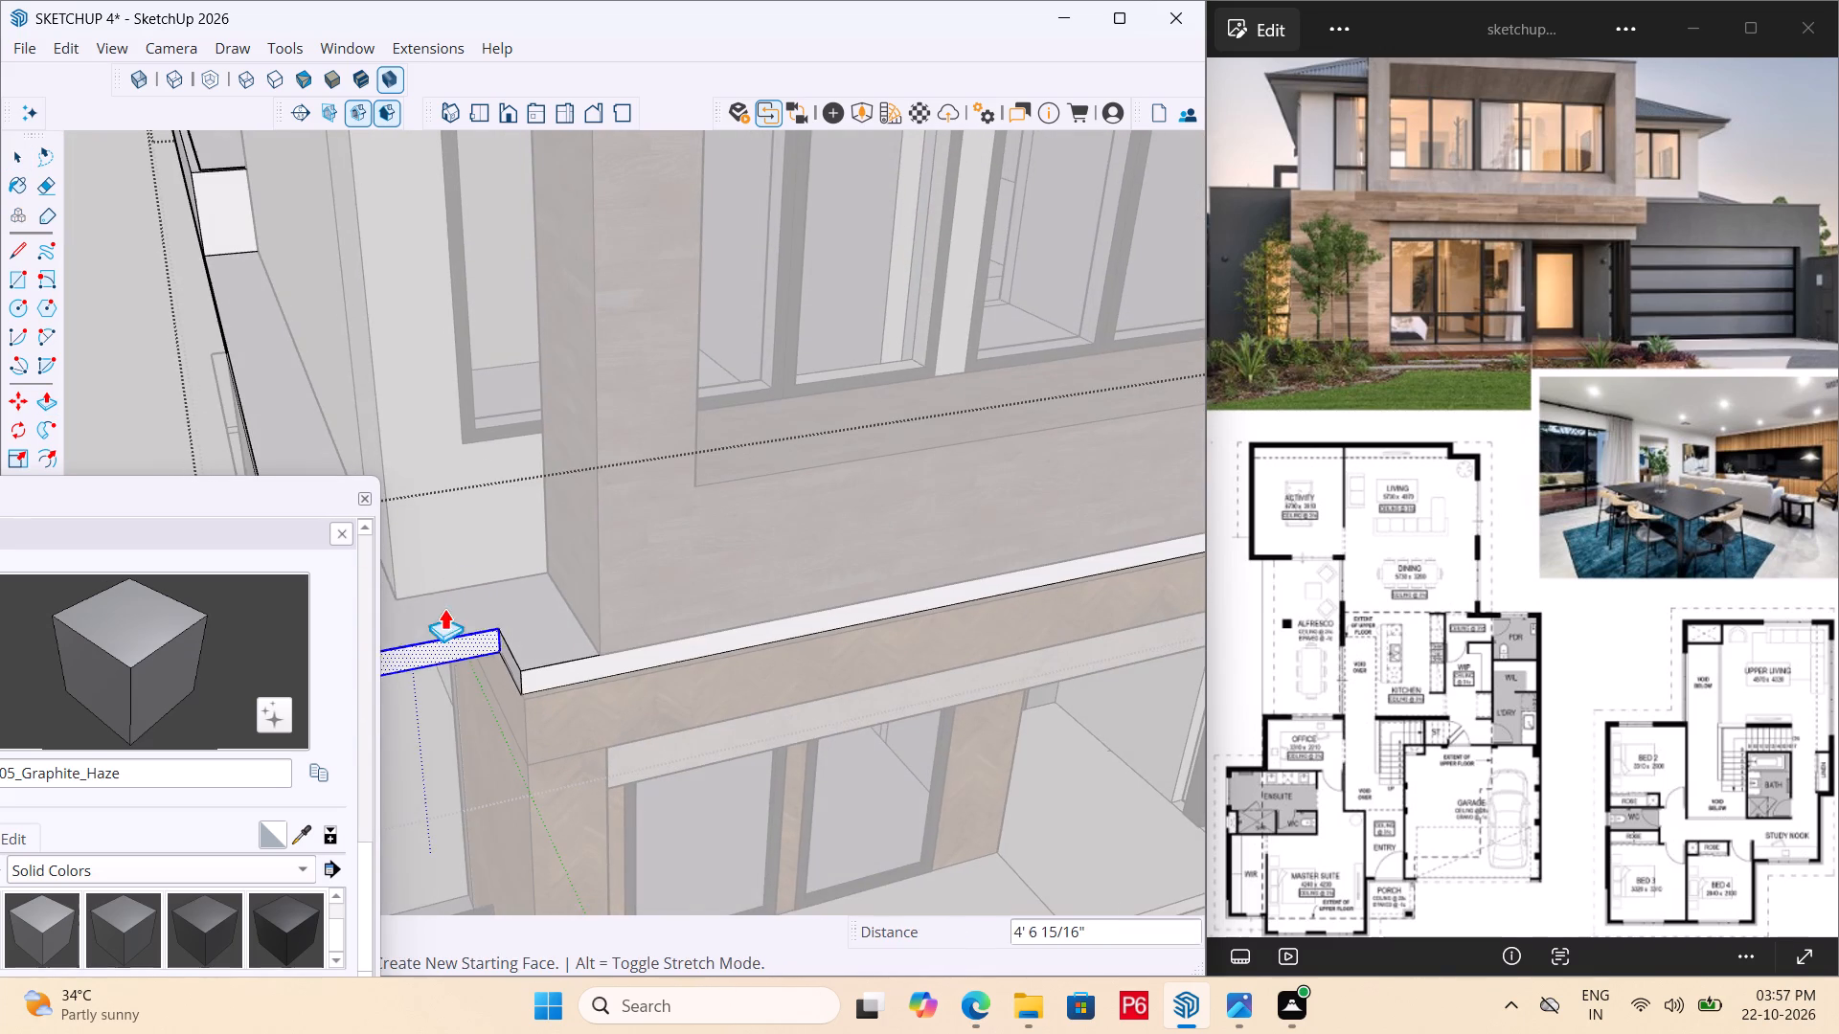
{"action": "left_click", "coordinate": [454, 512]}
{"action": "scroll", "coordinate": [602, 459], "scroll_direction": "down", "scroll_amount": 4}
Save the model.
{"action": "key", "text": "ctrl+s"}
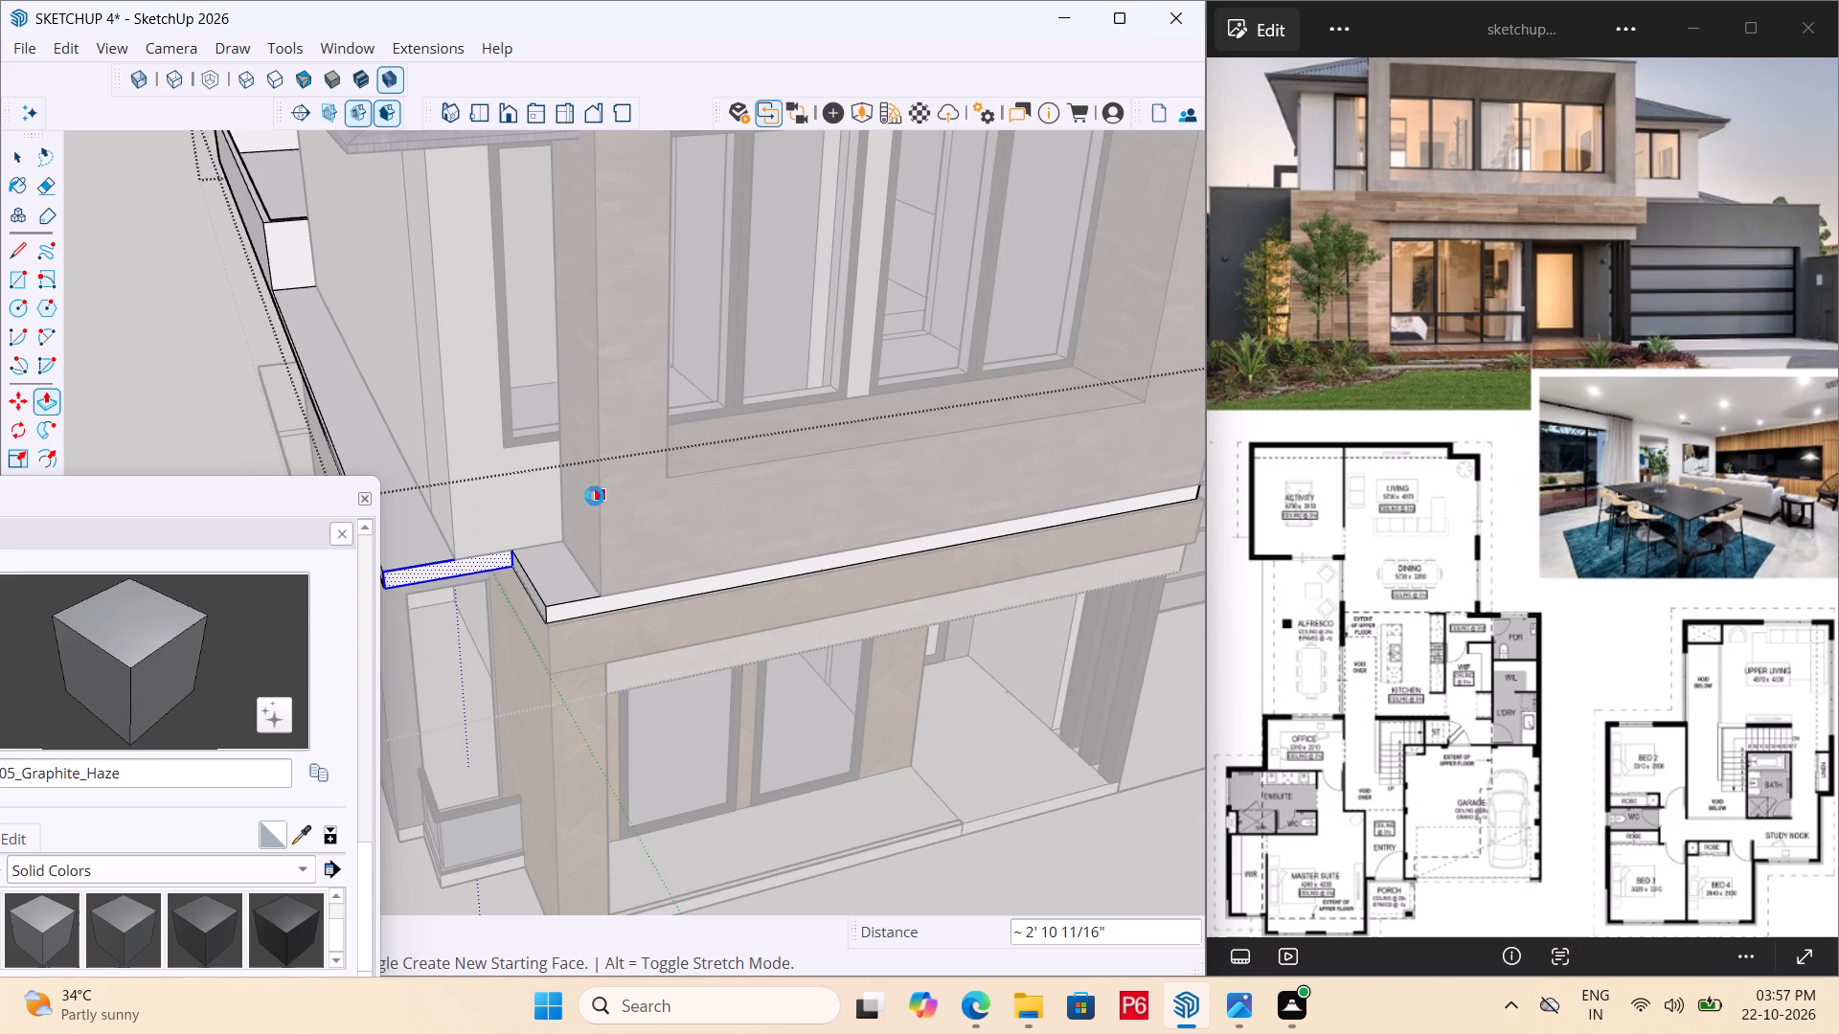
{"action": "key", "text": "ctrl+s"}
{"action": "key", "text": "ctrl+s"}
{"action": "key", "text": "ctrl+s"}
Sample the timber material from the fascia below and paint the projecting slab's front edge and both return edges with it.
{"action": "middle_click_drag", "start_coordinate": [645, 594], "coordinate": [725, 443]}
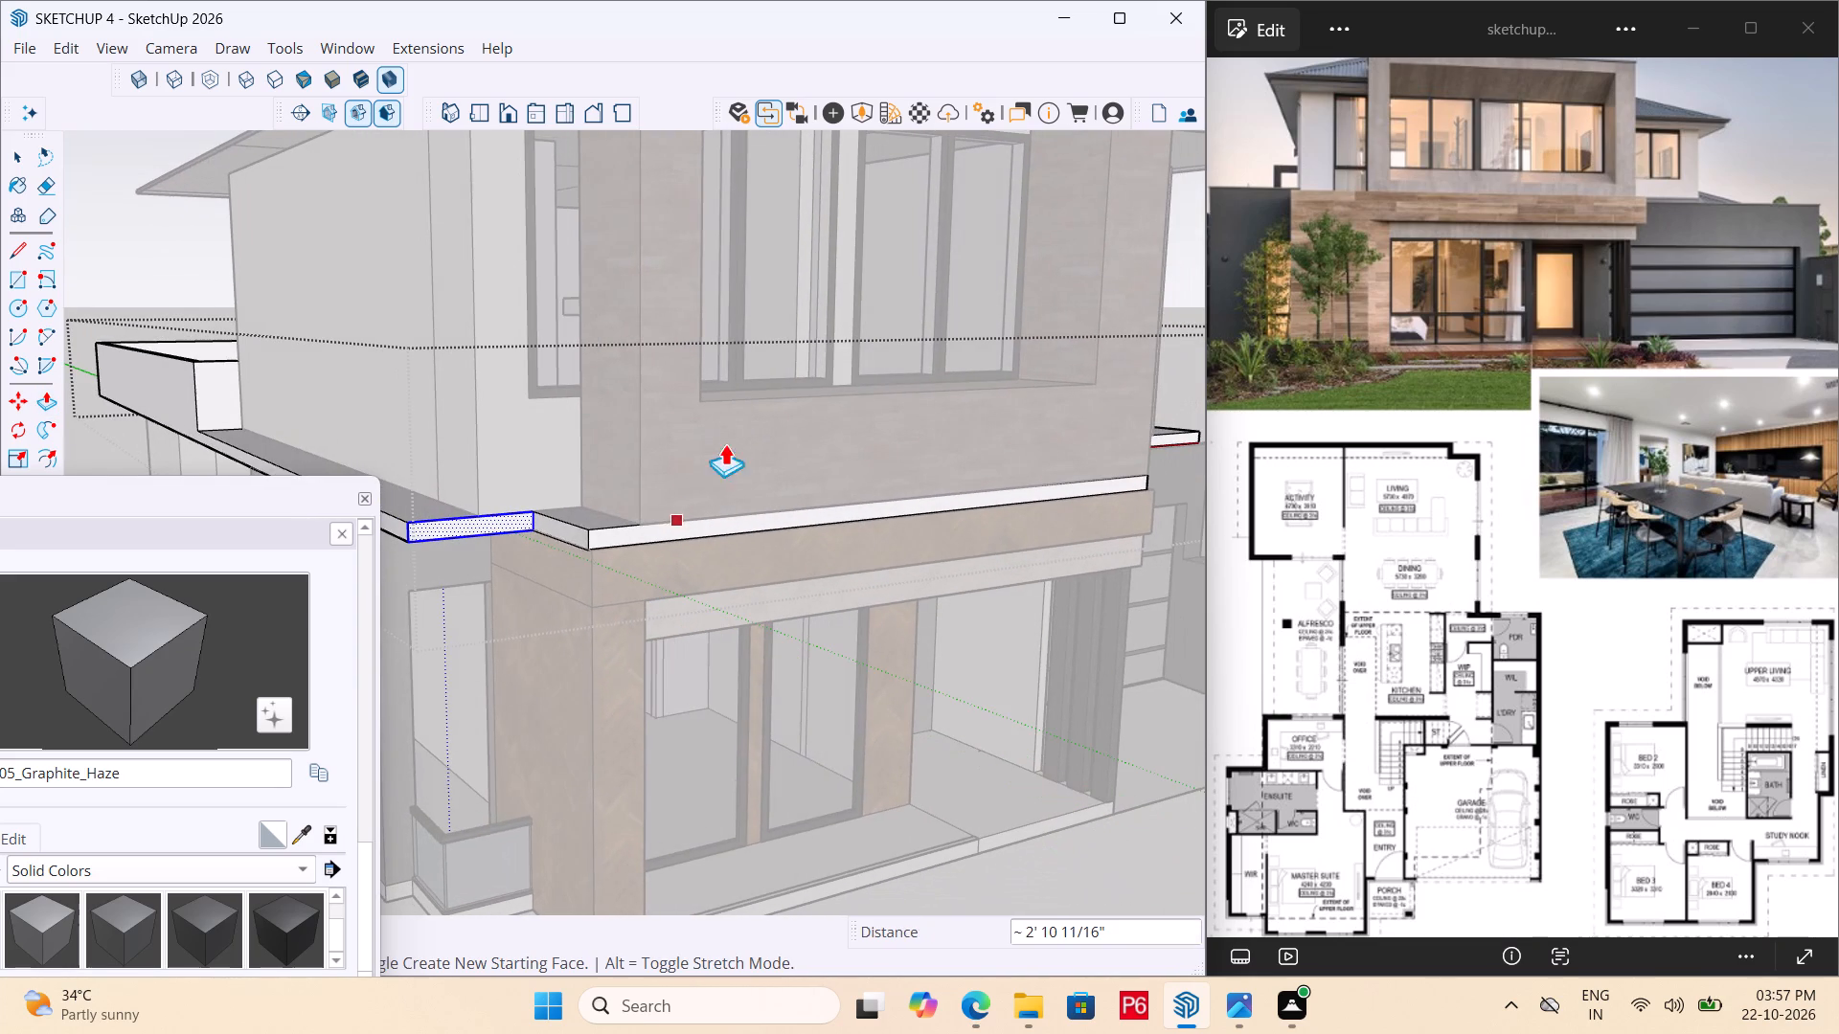
{"action": "double_click", "coordinate": [297, 835]}
{"action": "key", "text": "space"}
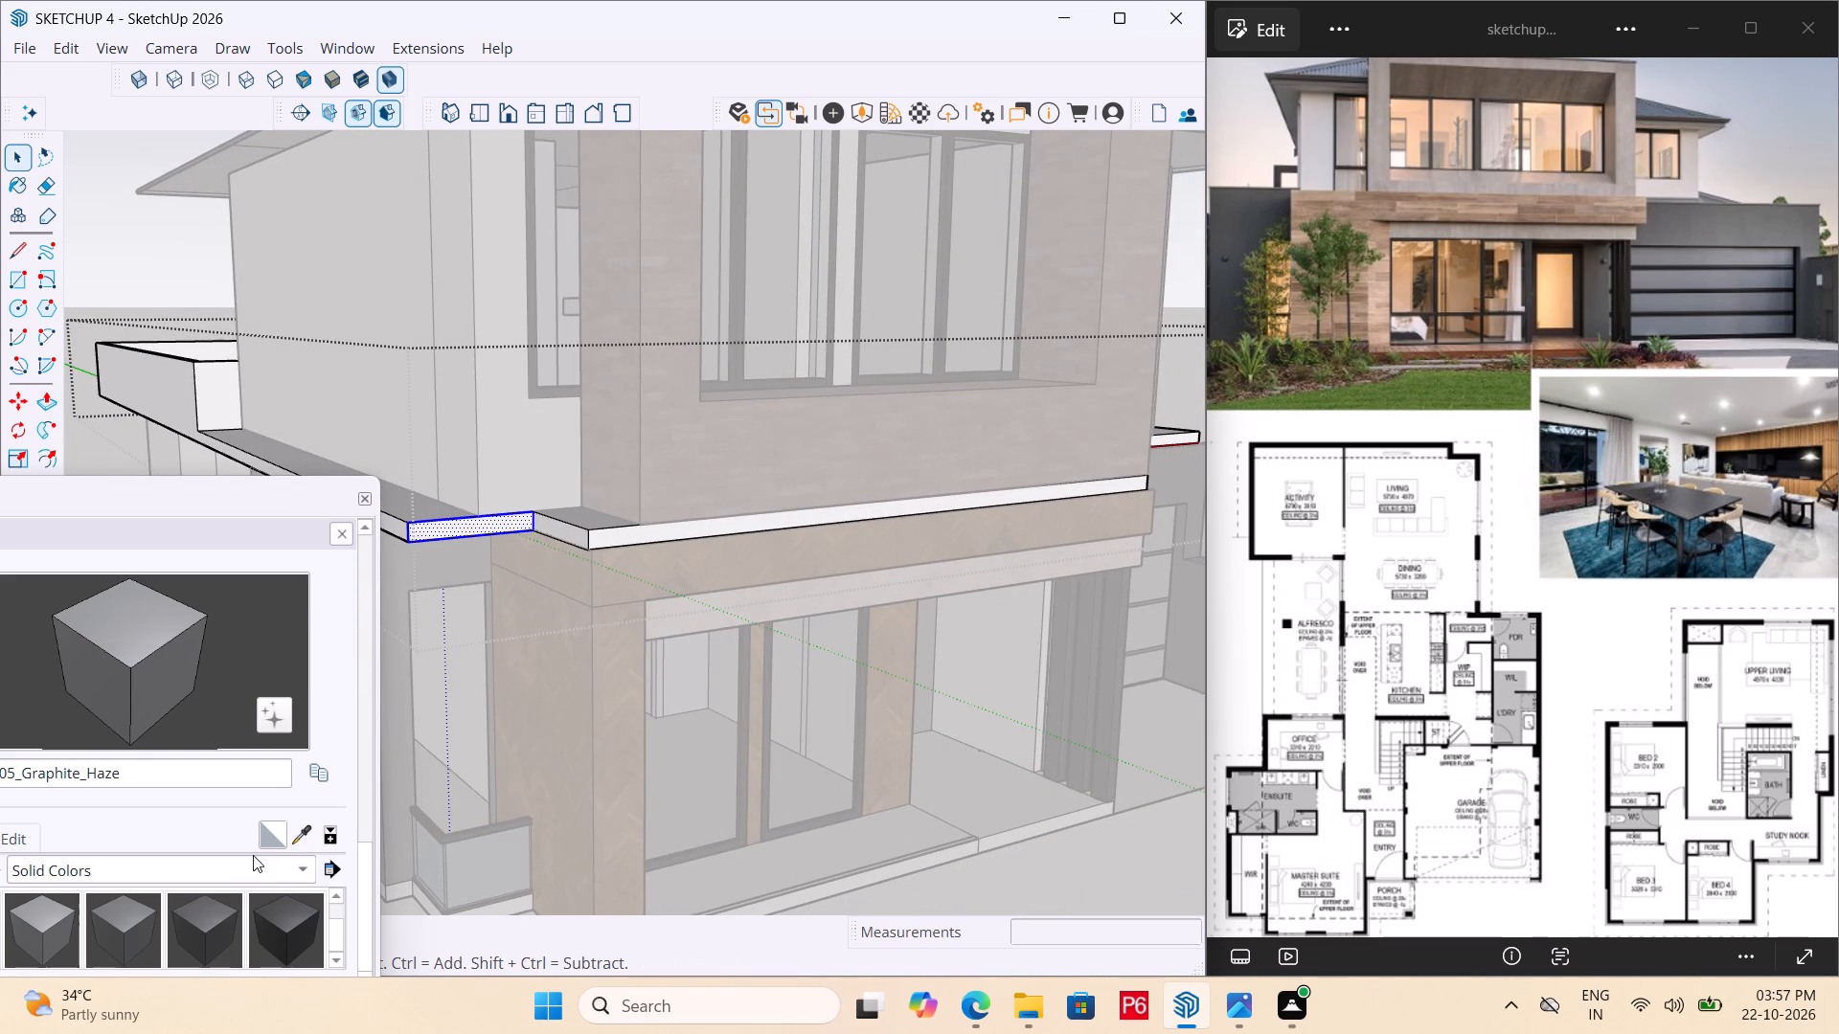
{"action": "double_click", "coordinate": [300, 824]}
{"action": "left_click", "coordinate": [299, 835]}
{"action": "left_click", "coordinate": [708, 573]}
{"action": "scroll", "coordinate": [684, 549], "scroll_direction": "up", "scroll_amount": 6}
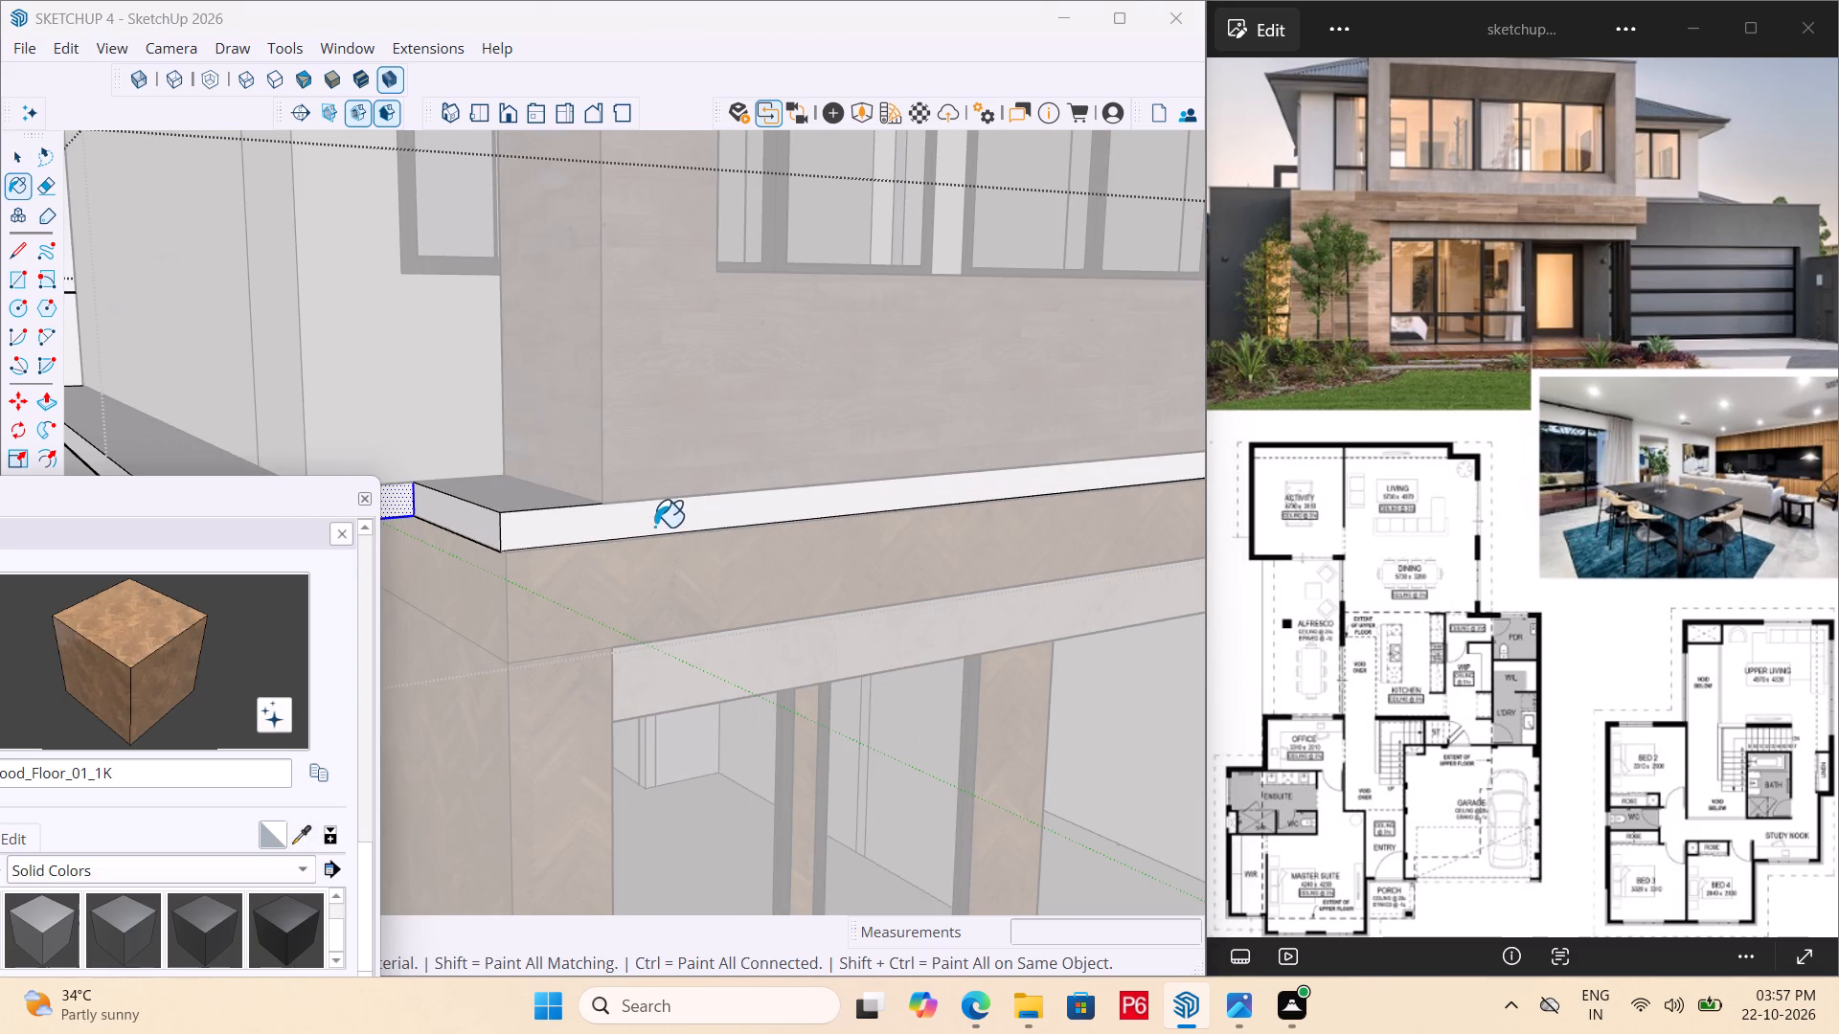
{"action": "left_click", "coordinate": [656, 524]}
{"action": "left_click", "coordinate": [485, 531]}
{"action": "scroll", "coordinate": [465, 525], "scroll_direction": "down", "scroll_amount": 7}
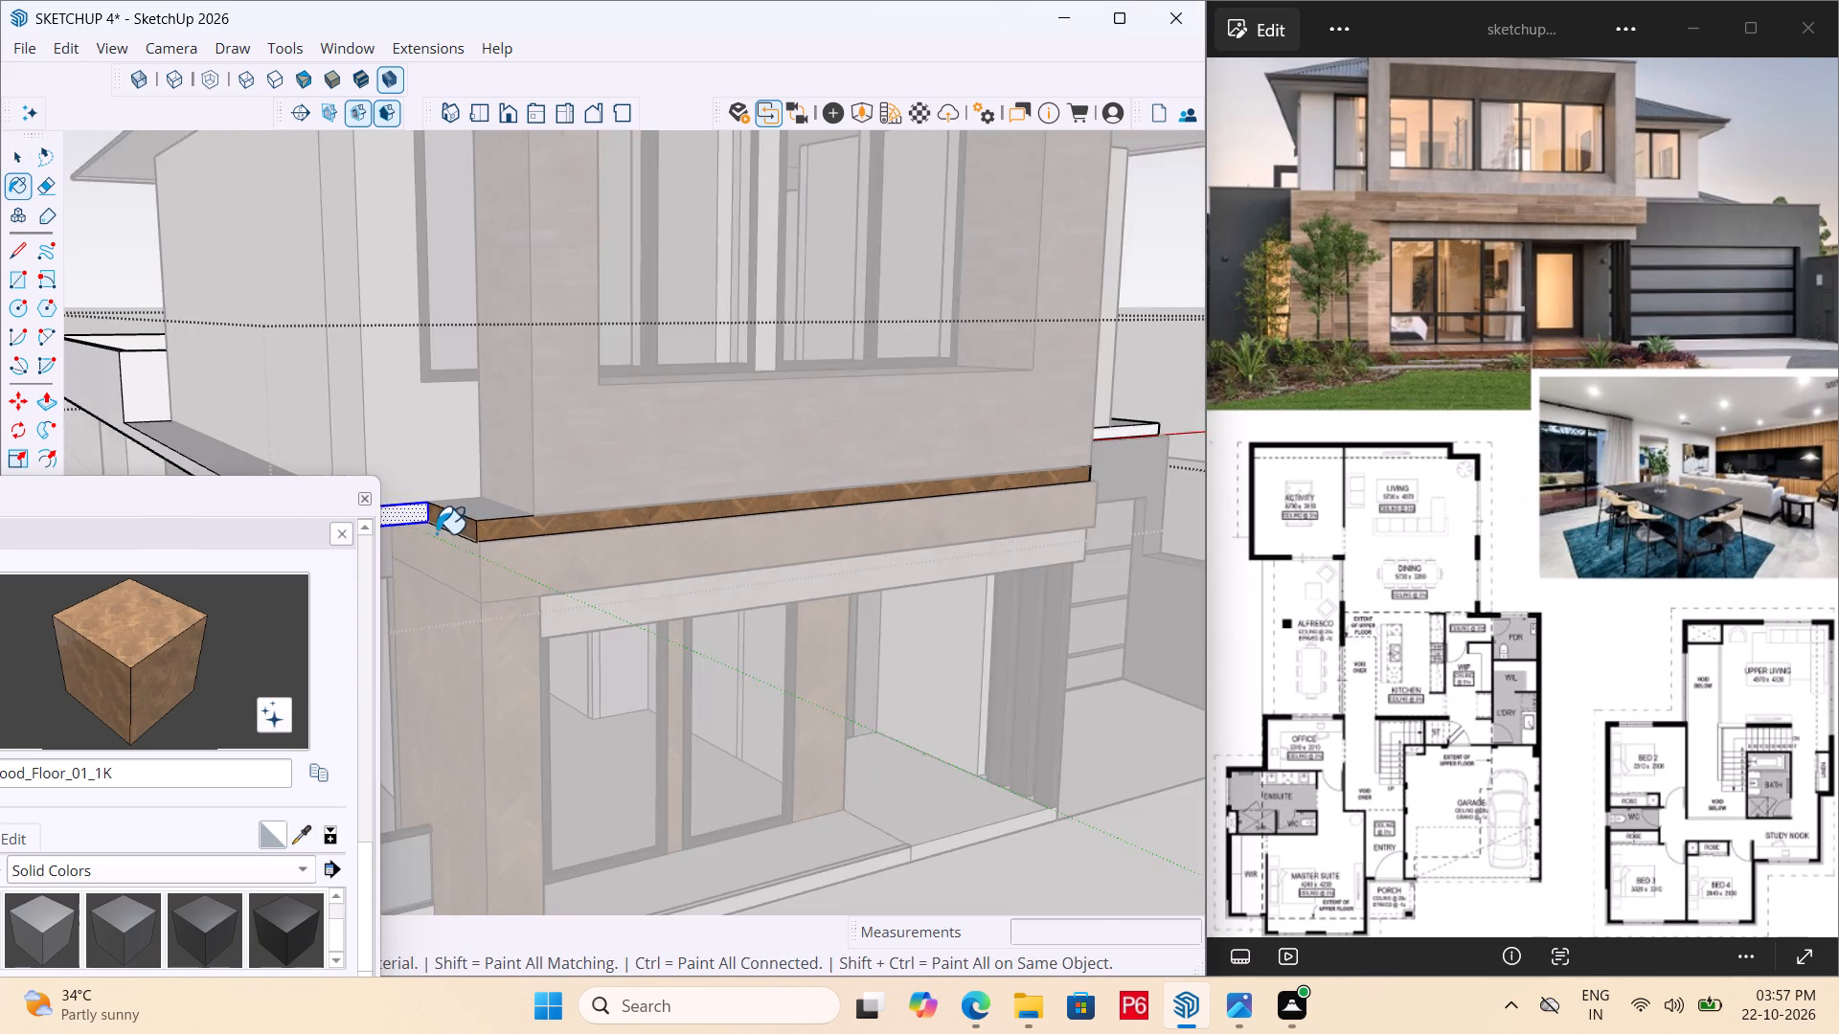
{"action": "scroll", "coordinate": [672, 539], "scroll_direction": "down", "scroll_amount": 4}
{"action": "middle_click_drag", "start_coordinate": [918, 553], "coordinate": [209, 547]}
{"action": "scroll", "coordinate": [646, 493], "scroll_direction": "up", "scroll_amount": 4}
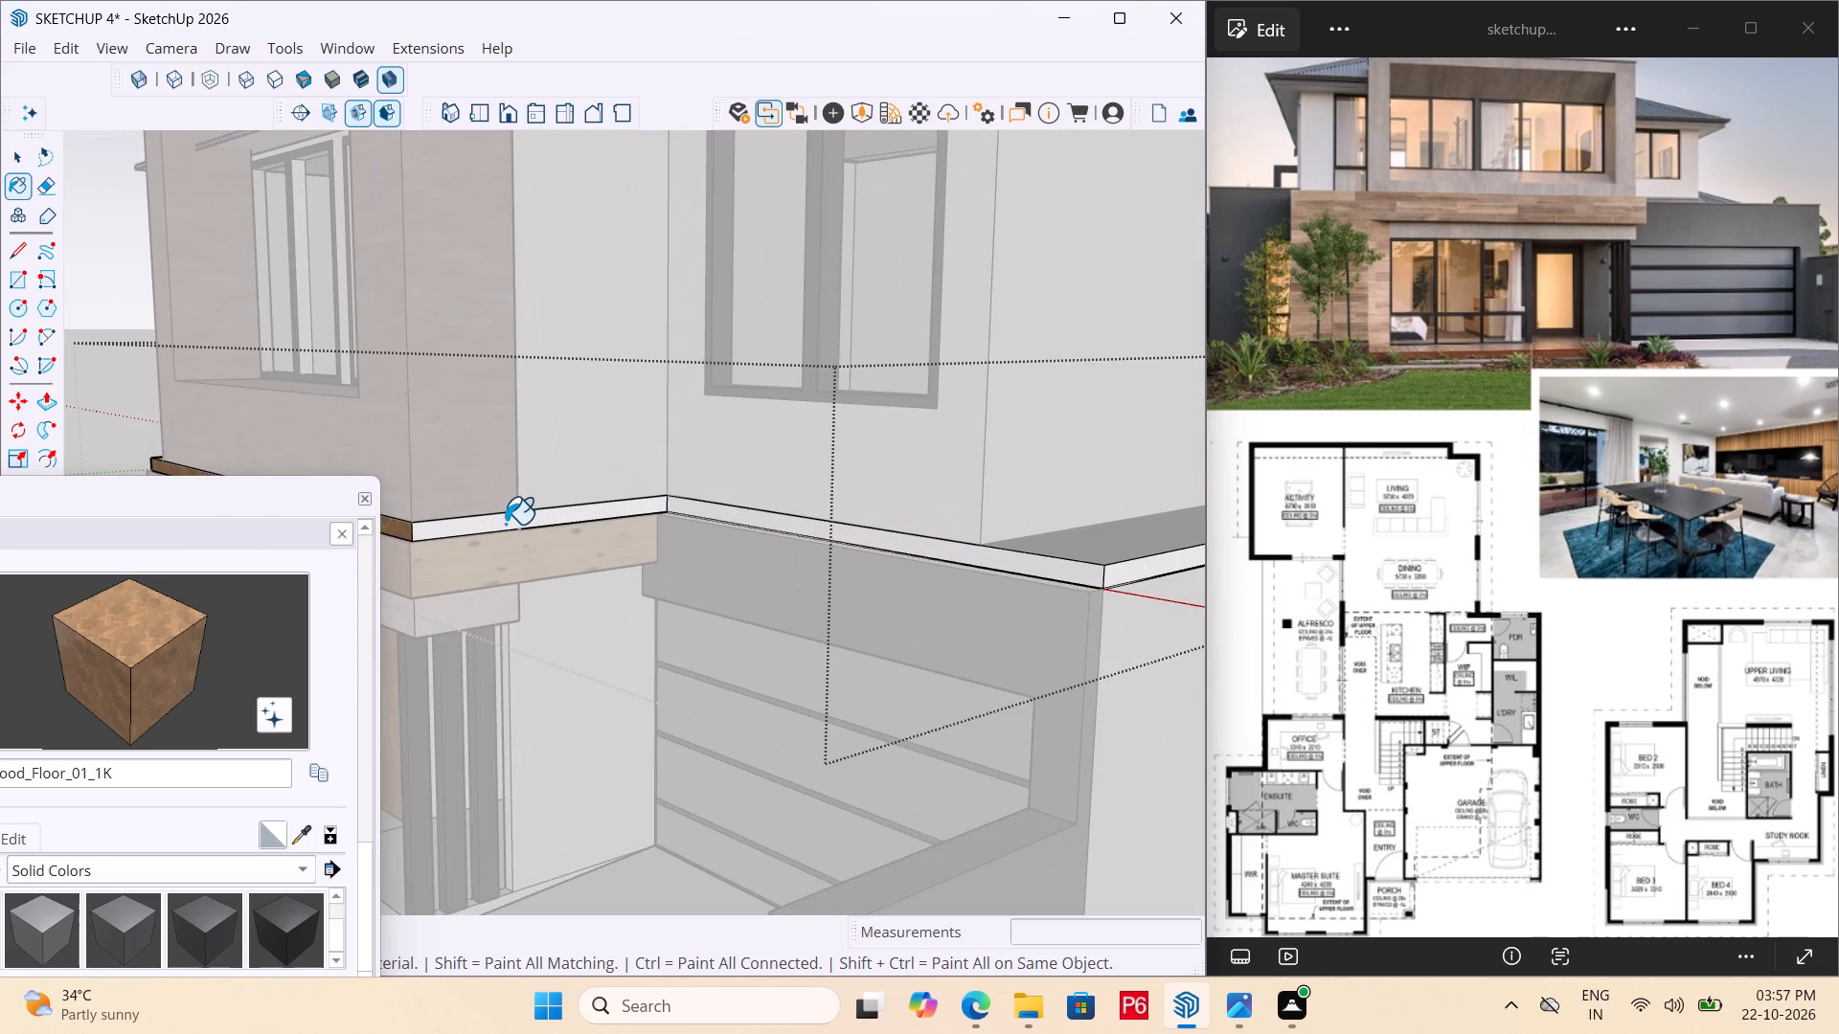
{"action": "left_click", "coordinate": [505, 523]}
Sample M05_Graphite_Haze from the ground-floor wall and paint the short front slab edge beside the timber-clad projection.
{"action": "scroll", "coordinate": [716, 502], "scroll_direction": "down", "scroll_amount": 4}
{"action": "middle_click_drag", "start_coordinate": [526, 552], "coordinate": [1078, 463]}
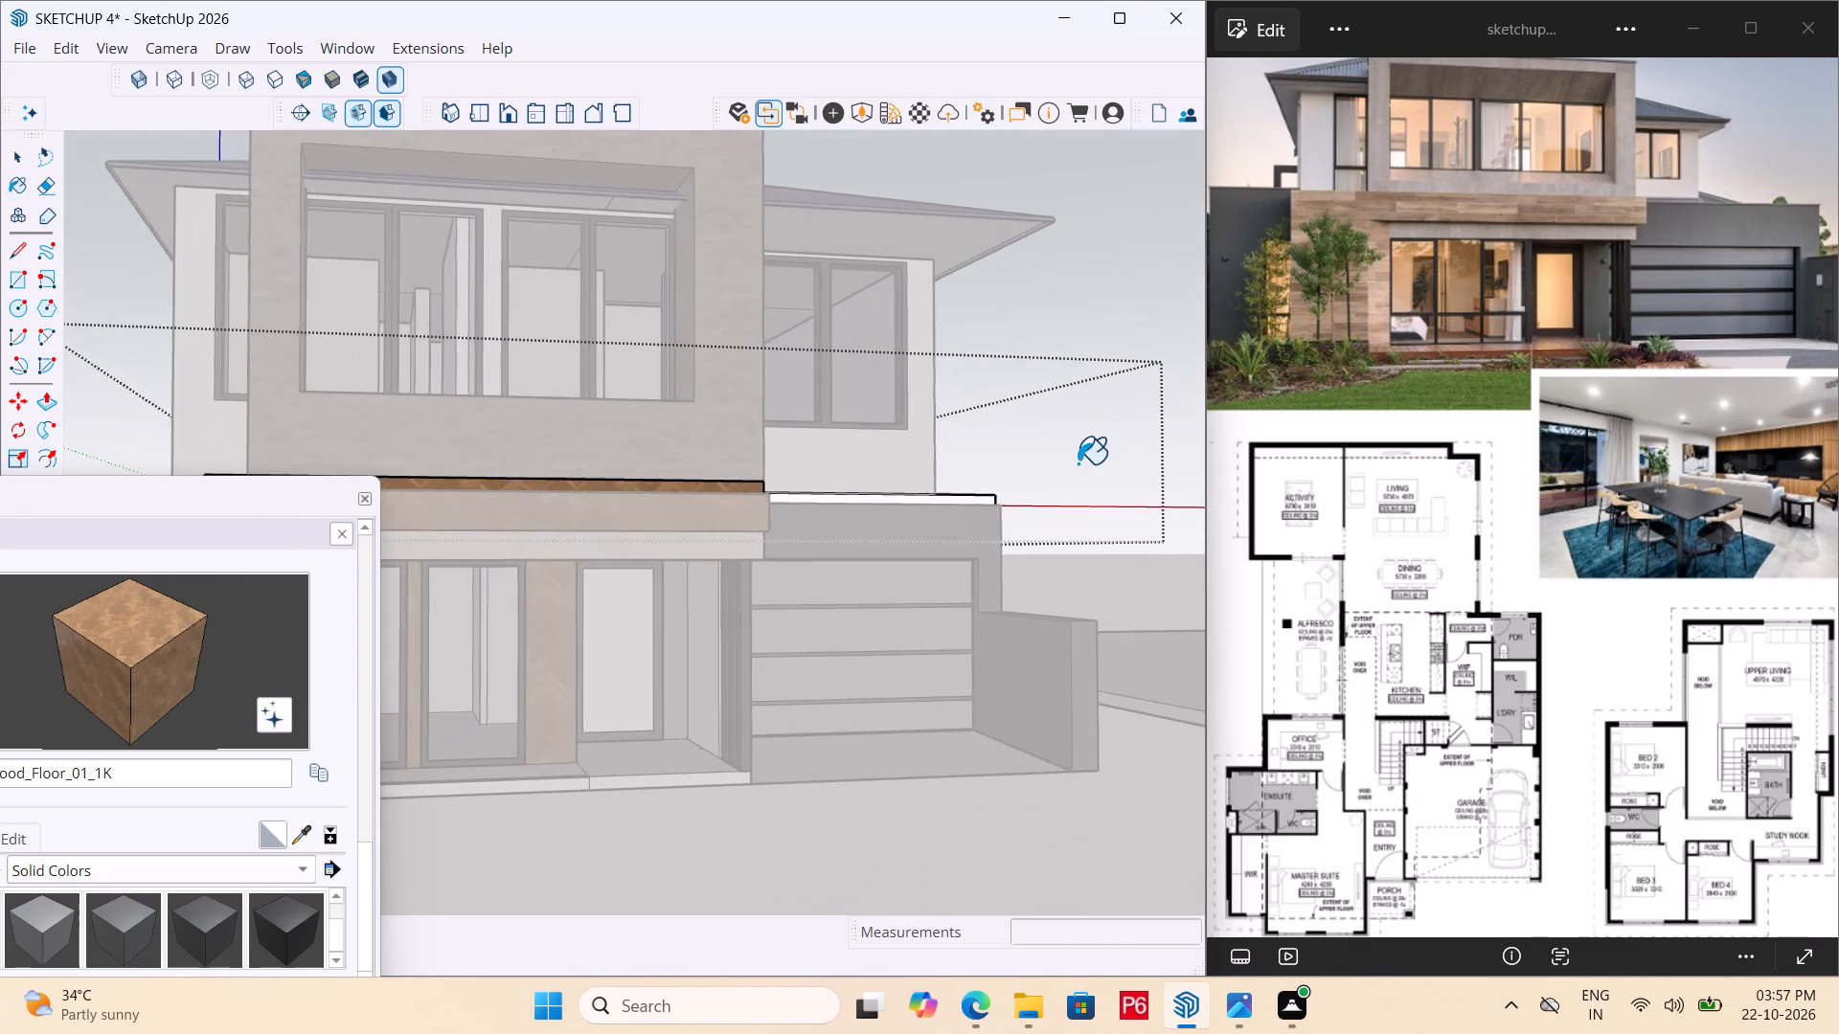
{"action": "scroll", "coordinate": [1162, 486], "scroll_direction": "down", "scroll_amount": 6}
{"action": "middle_click_drag", "start_coordinate": [607, 503], "coordinate": [751, 571]}
{"action": "scroll", "coordinate": [776, 576], "scroll_direction": "up", "scroll_amount": 11}
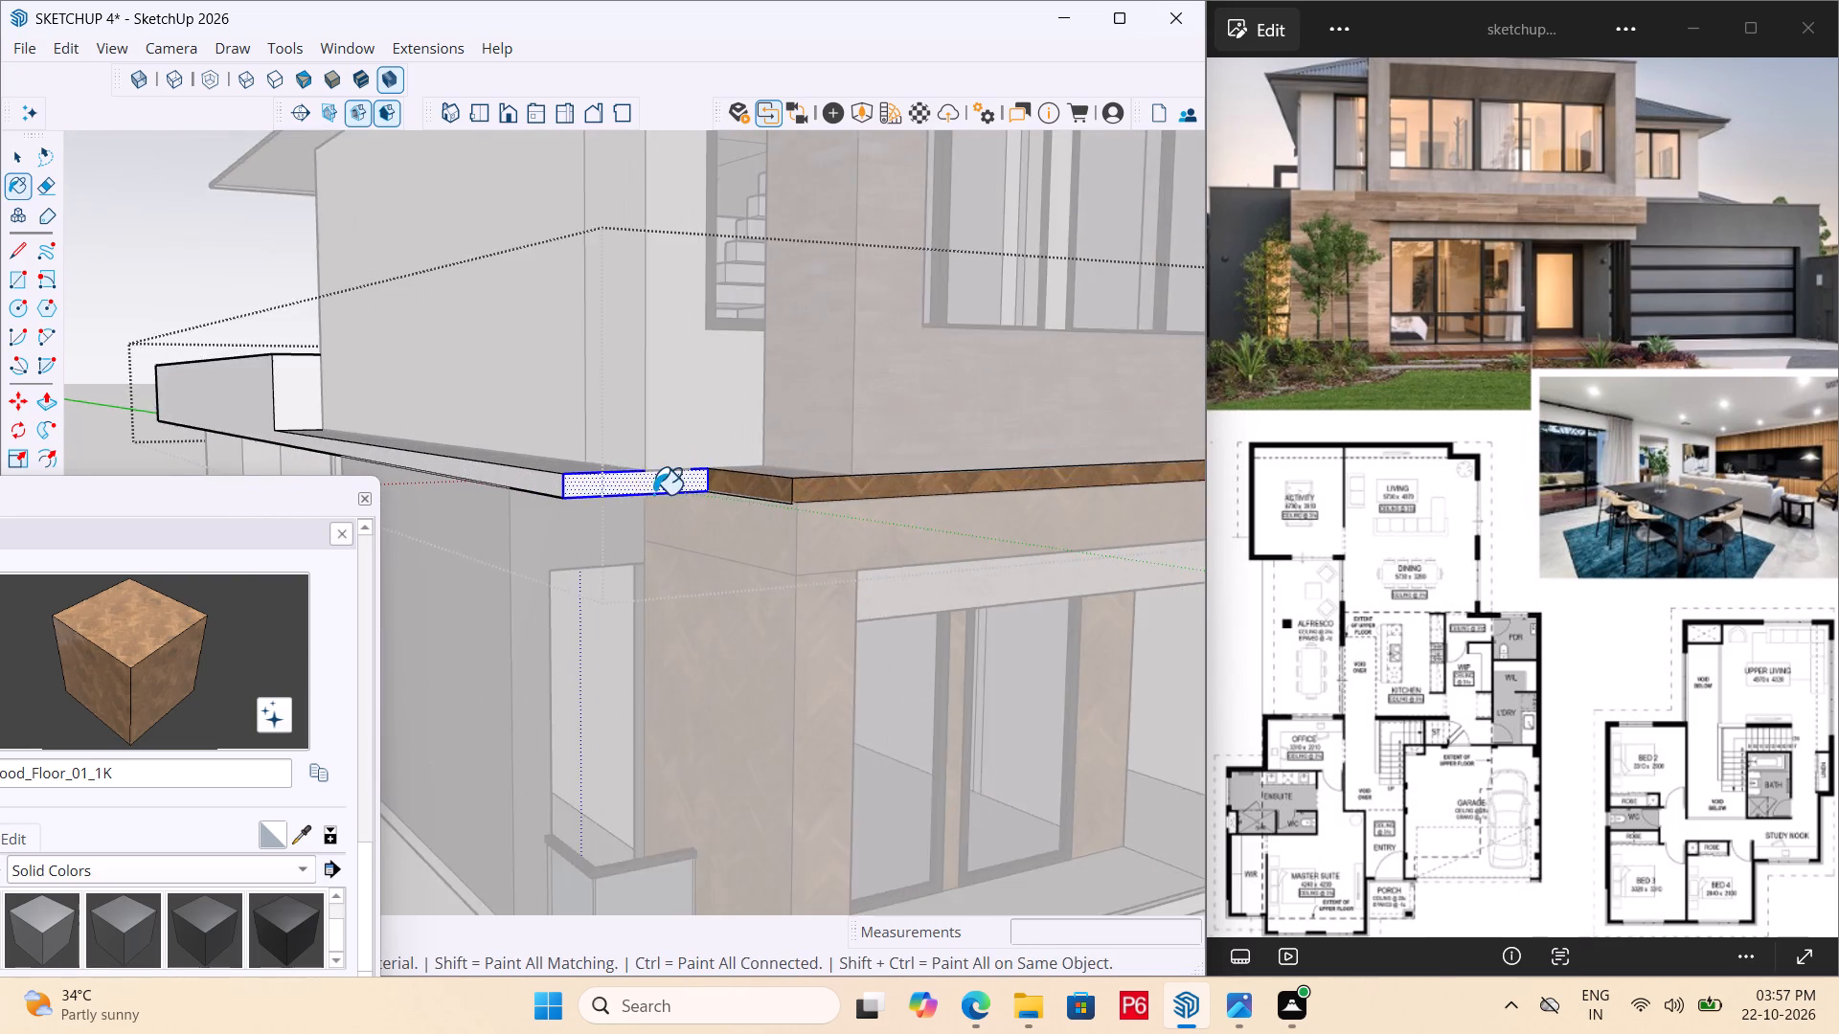
{"action": "scroll", "coordinate": [556, 505], "scroll_direction": "up", "scroll_amount": 4}
{"action": "left_click", "coordinate": [298, 828]}
{"action": "double_click", "coordinate": [534, 572]}
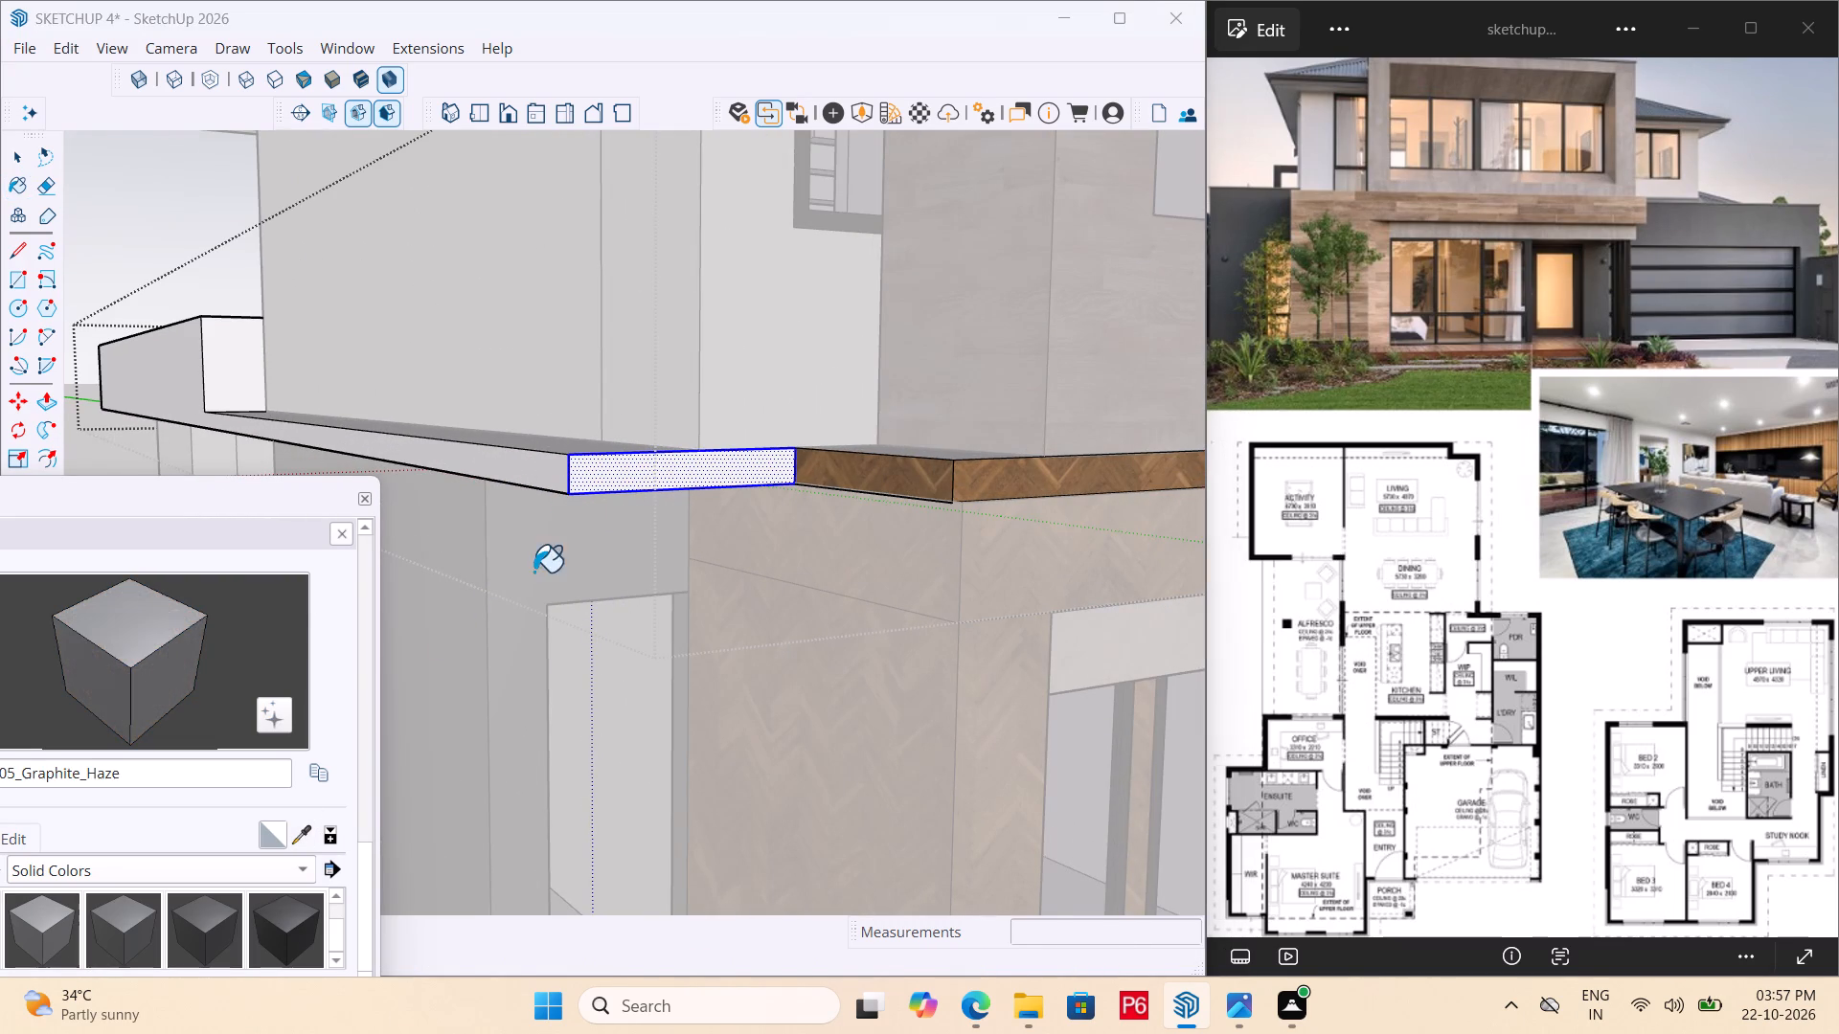
{"action": "left_click", "coordinate": [621, 477]}
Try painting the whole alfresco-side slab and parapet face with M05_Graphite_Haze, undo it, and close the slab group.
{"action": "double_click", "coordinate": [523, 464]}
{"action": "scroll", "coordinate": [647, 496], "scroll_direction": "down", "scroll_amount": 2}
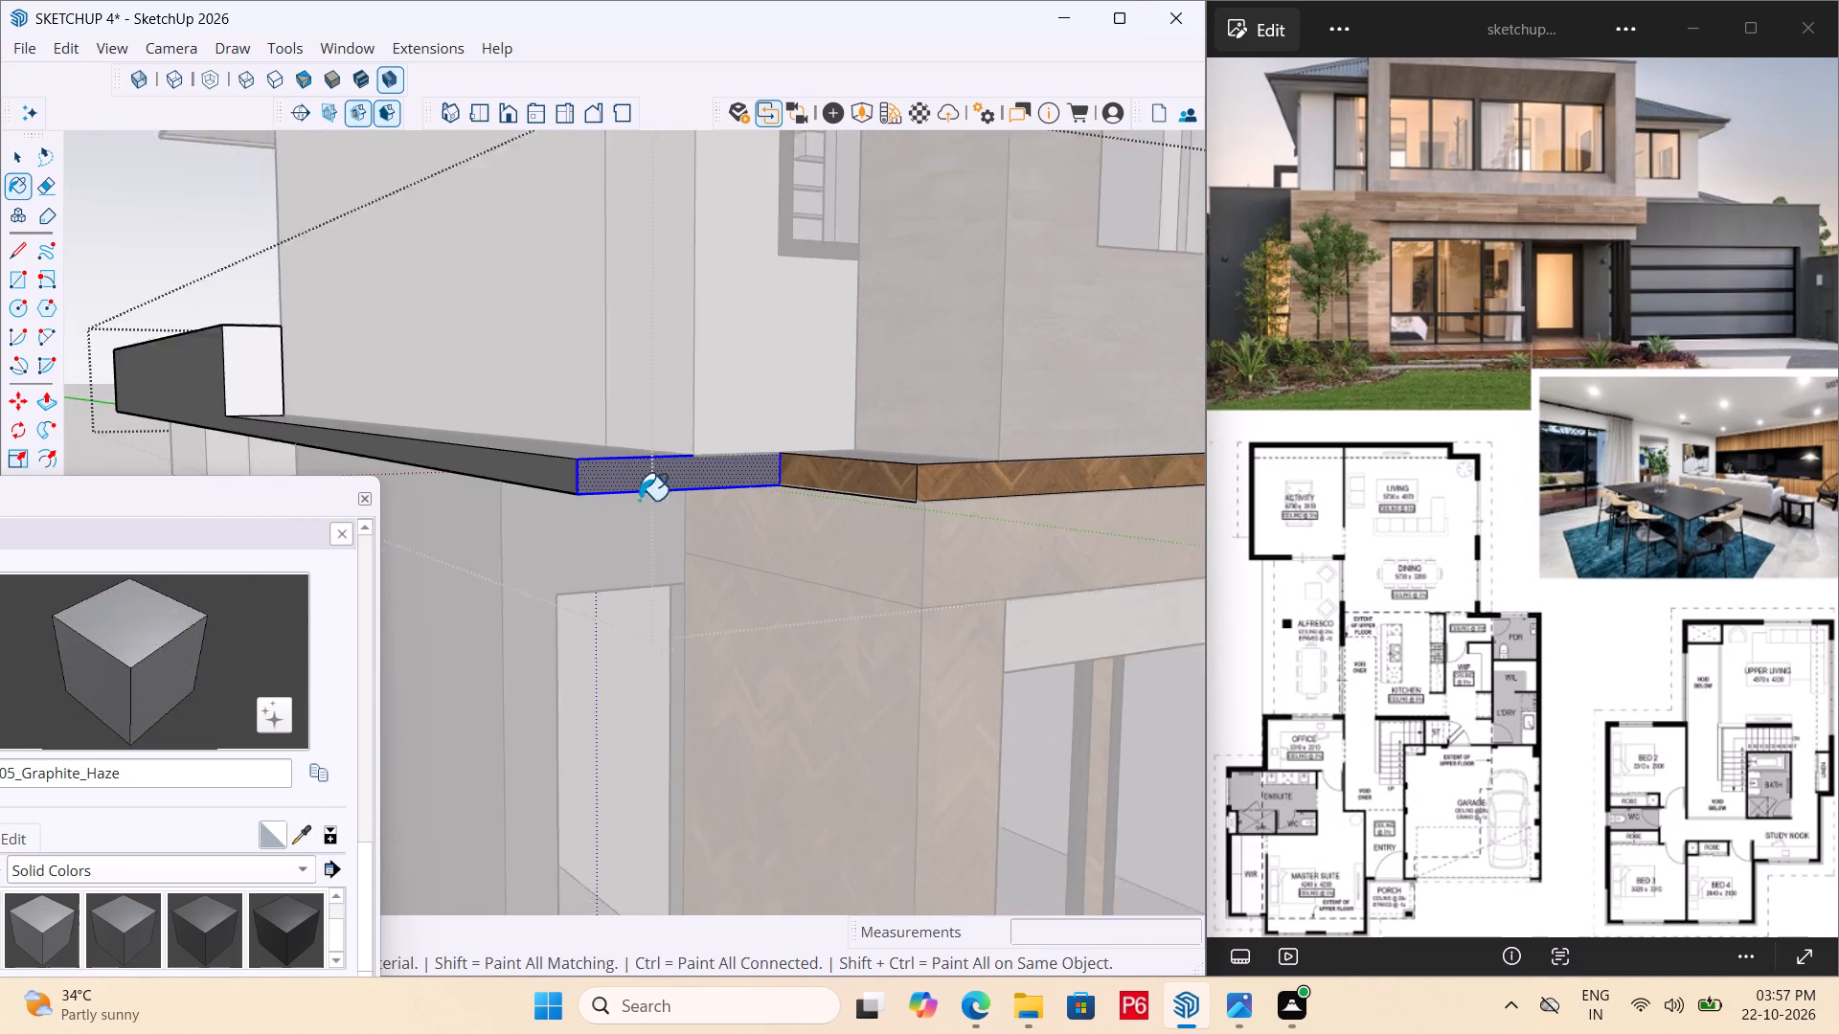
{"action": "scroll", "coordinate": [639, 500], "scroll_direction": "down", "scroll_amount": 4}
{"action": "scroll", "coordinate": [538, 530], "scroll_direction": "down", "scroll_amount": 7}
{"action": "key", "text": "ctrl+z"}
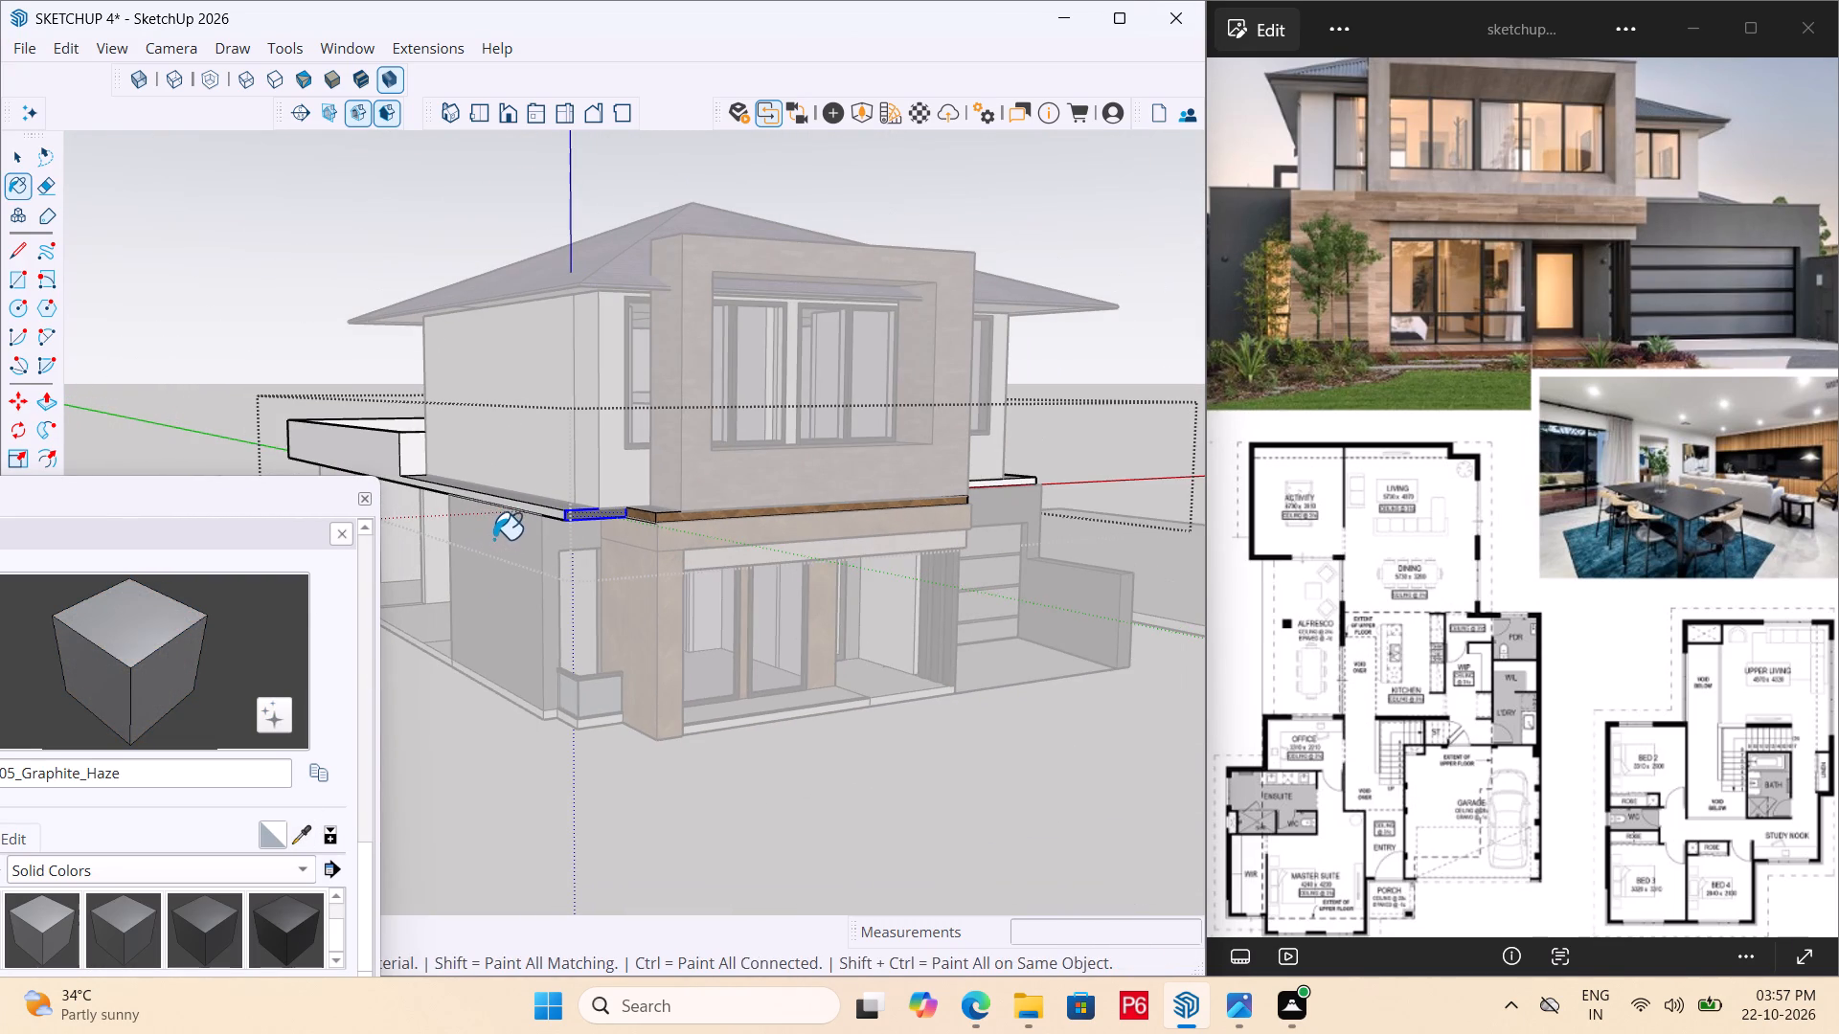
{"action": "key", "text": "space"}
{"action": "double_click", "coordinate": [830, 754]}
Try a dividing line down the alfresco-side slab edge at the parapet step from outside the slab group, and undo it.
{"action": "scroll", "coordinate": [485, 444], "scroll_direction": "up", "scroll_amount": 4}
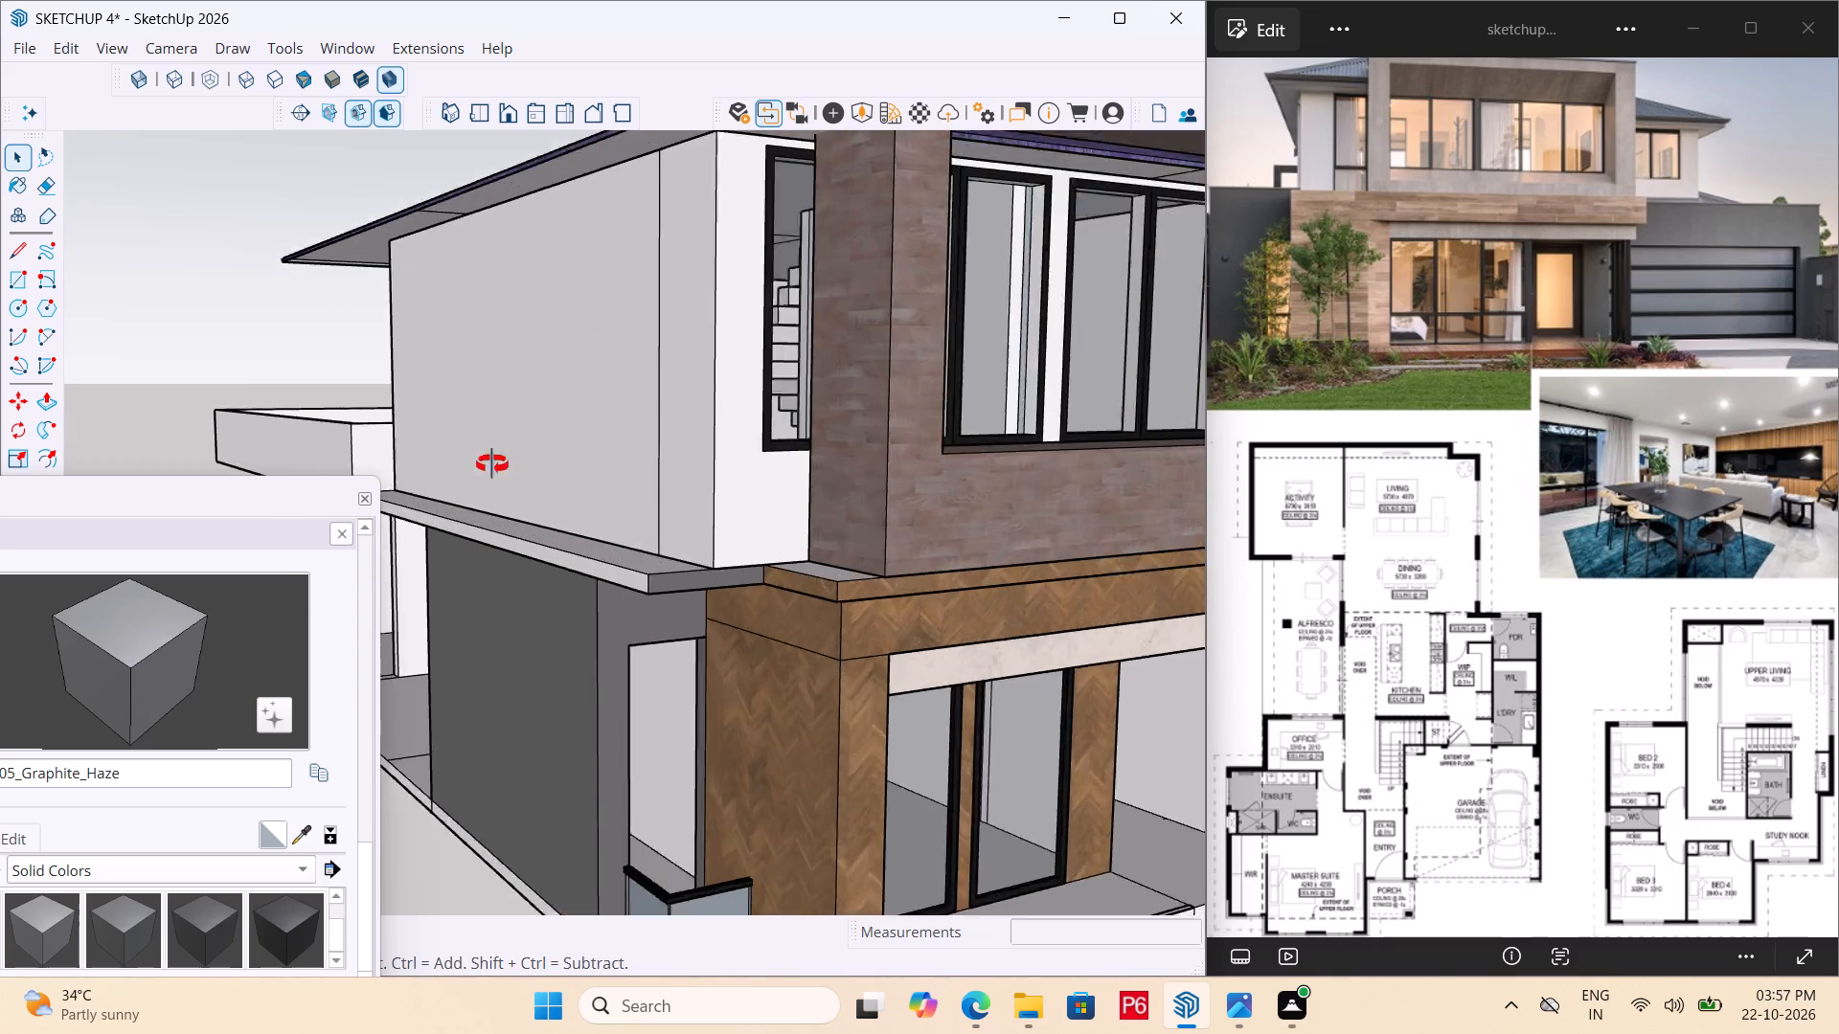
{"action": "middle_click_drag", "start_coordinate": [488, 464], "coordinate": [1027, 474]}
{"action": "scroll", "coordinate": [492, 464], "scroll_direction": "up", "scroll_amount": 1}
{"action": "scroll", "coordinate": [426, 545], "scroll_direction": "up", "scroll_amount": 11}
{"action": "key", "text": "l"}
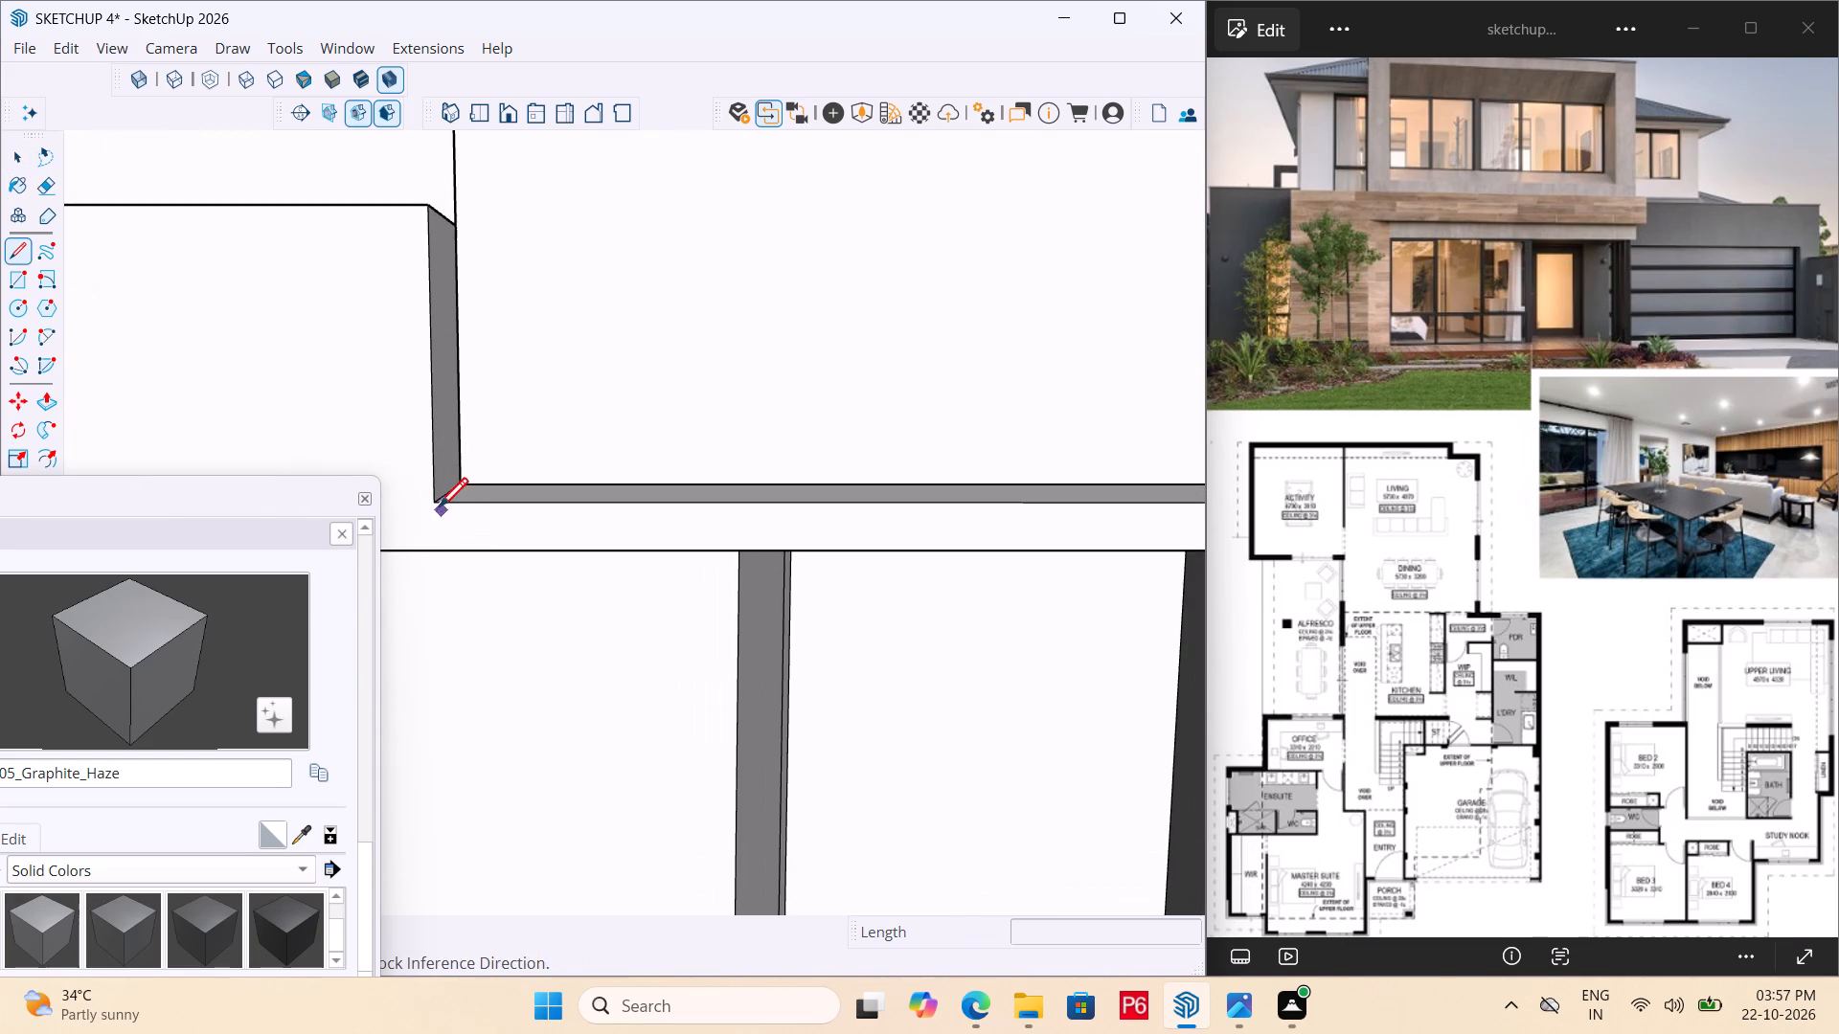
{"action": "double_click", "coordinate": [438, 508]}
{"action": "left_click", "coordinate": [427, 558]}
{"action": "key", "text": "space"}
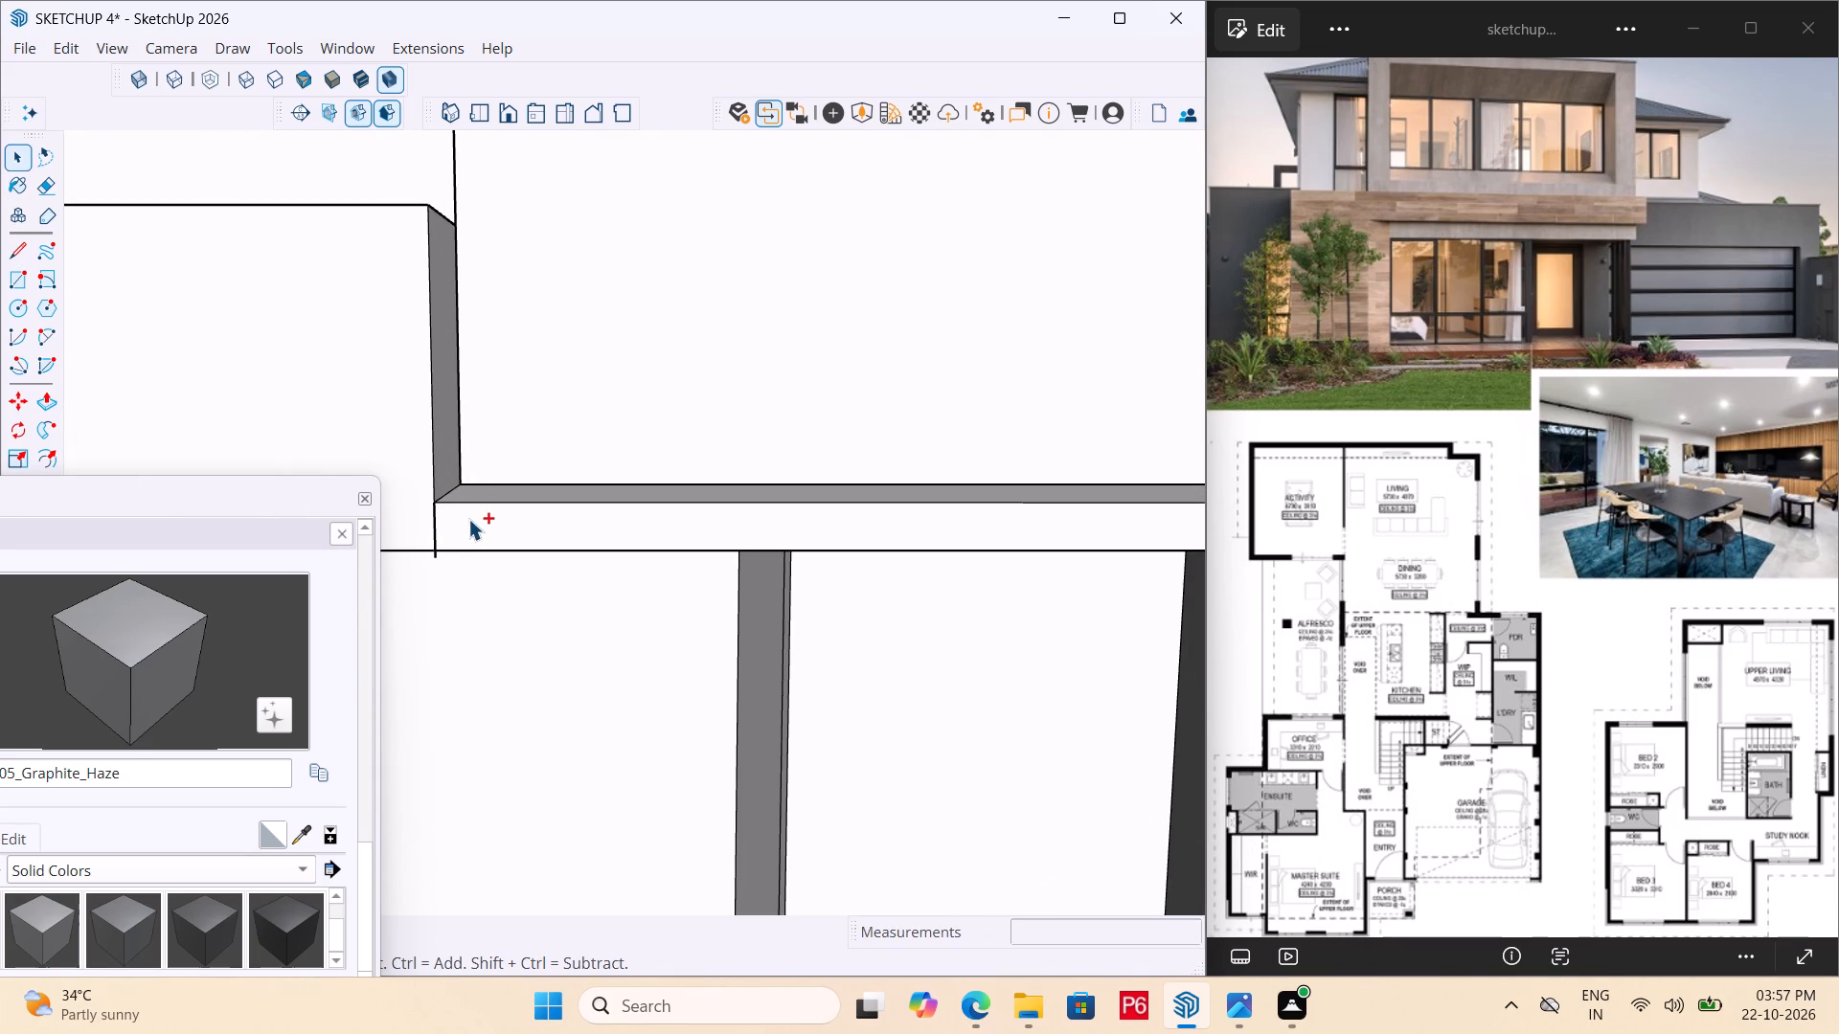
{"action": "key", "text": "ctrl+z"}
Open the roof slab group and split its alfresco-side face with a vertical line from the parapet's base corner to the lower edge.
{"action": "triple_click", "coordinate": [468, 519]}
{"action": "left_click", "coordinate": [462, 516]}
{"action": "key", "text": "l"}
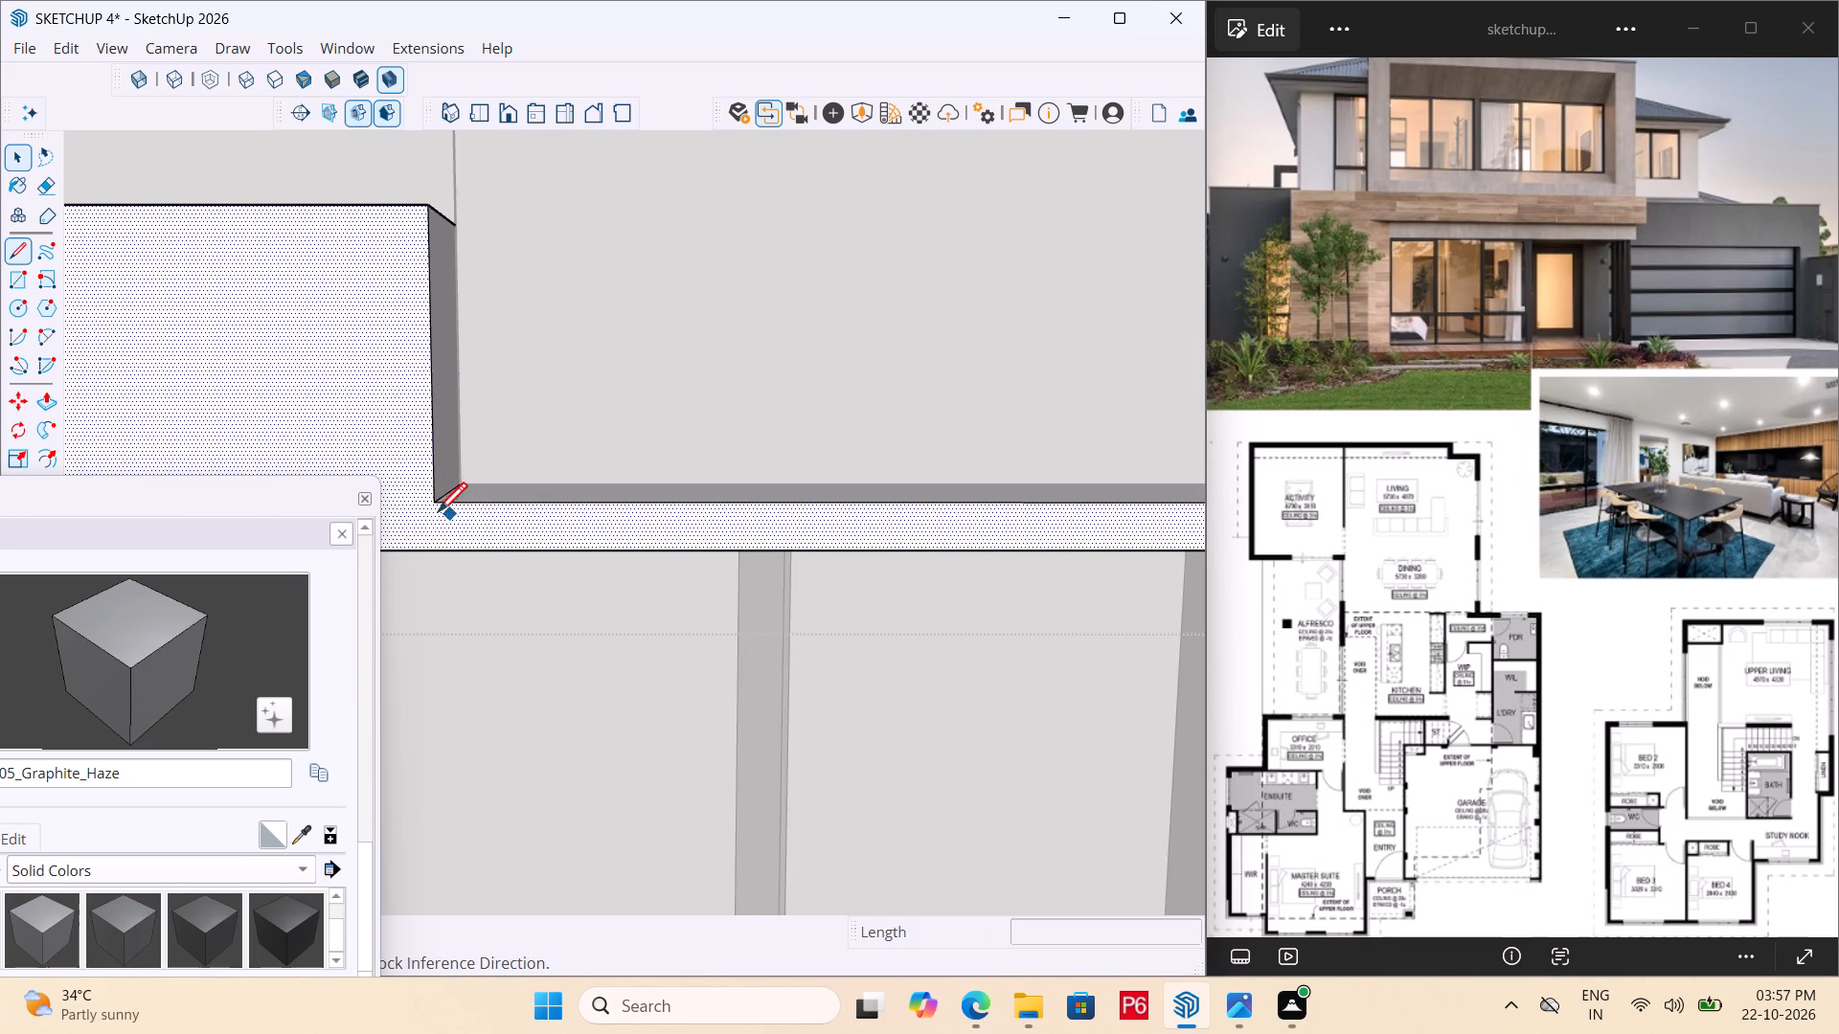
{"action": "left_click", "coordinate": [431, 507]}
{"action": "left_click", "coordinate": [441, 548]}
{"action": "key", "text": "space"}
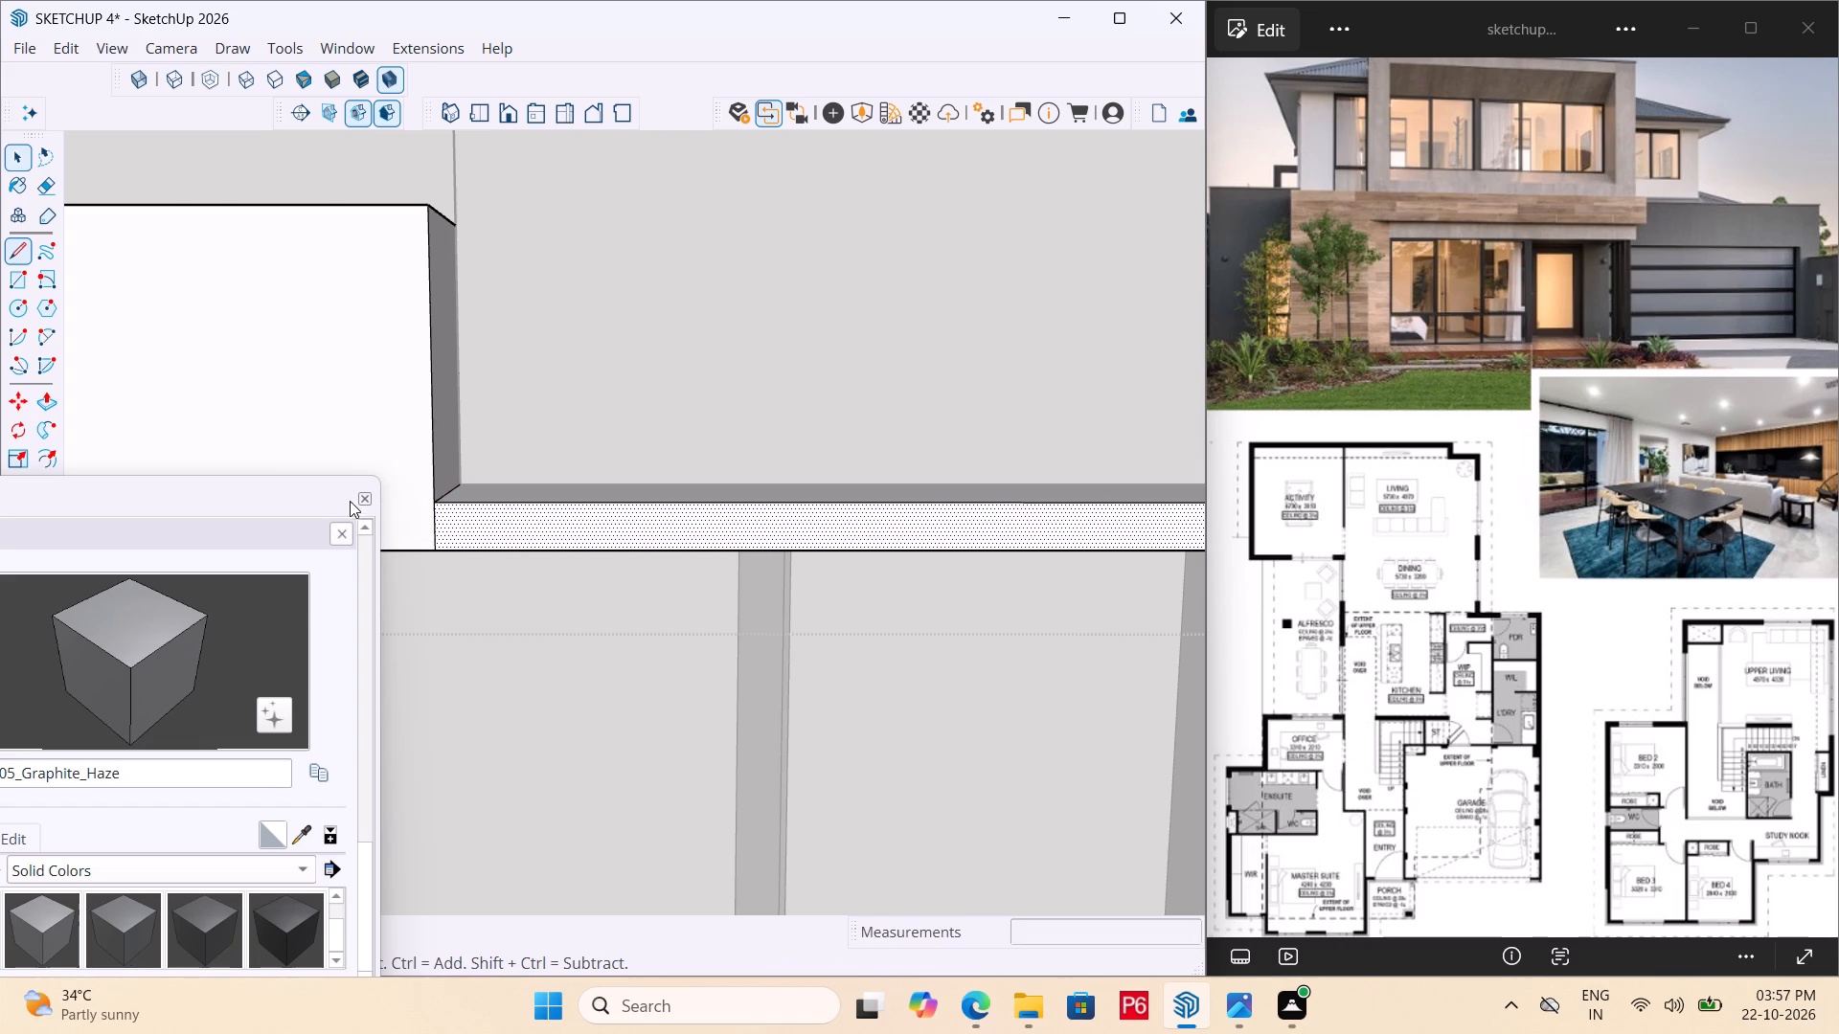
Paint the thin alfresco-side slab edge in front of the parapet with M05_Graphite_Haze.
{"action": "scroll", "coordinate": [333, 507], "scroll_direction": "down", "scroll_amount": 6}
{"action": "scroll", "coordinate": [581, 454], "scroll_direction": "down", "scroll_amount": 5}
{"action": "key", "text": "b"}
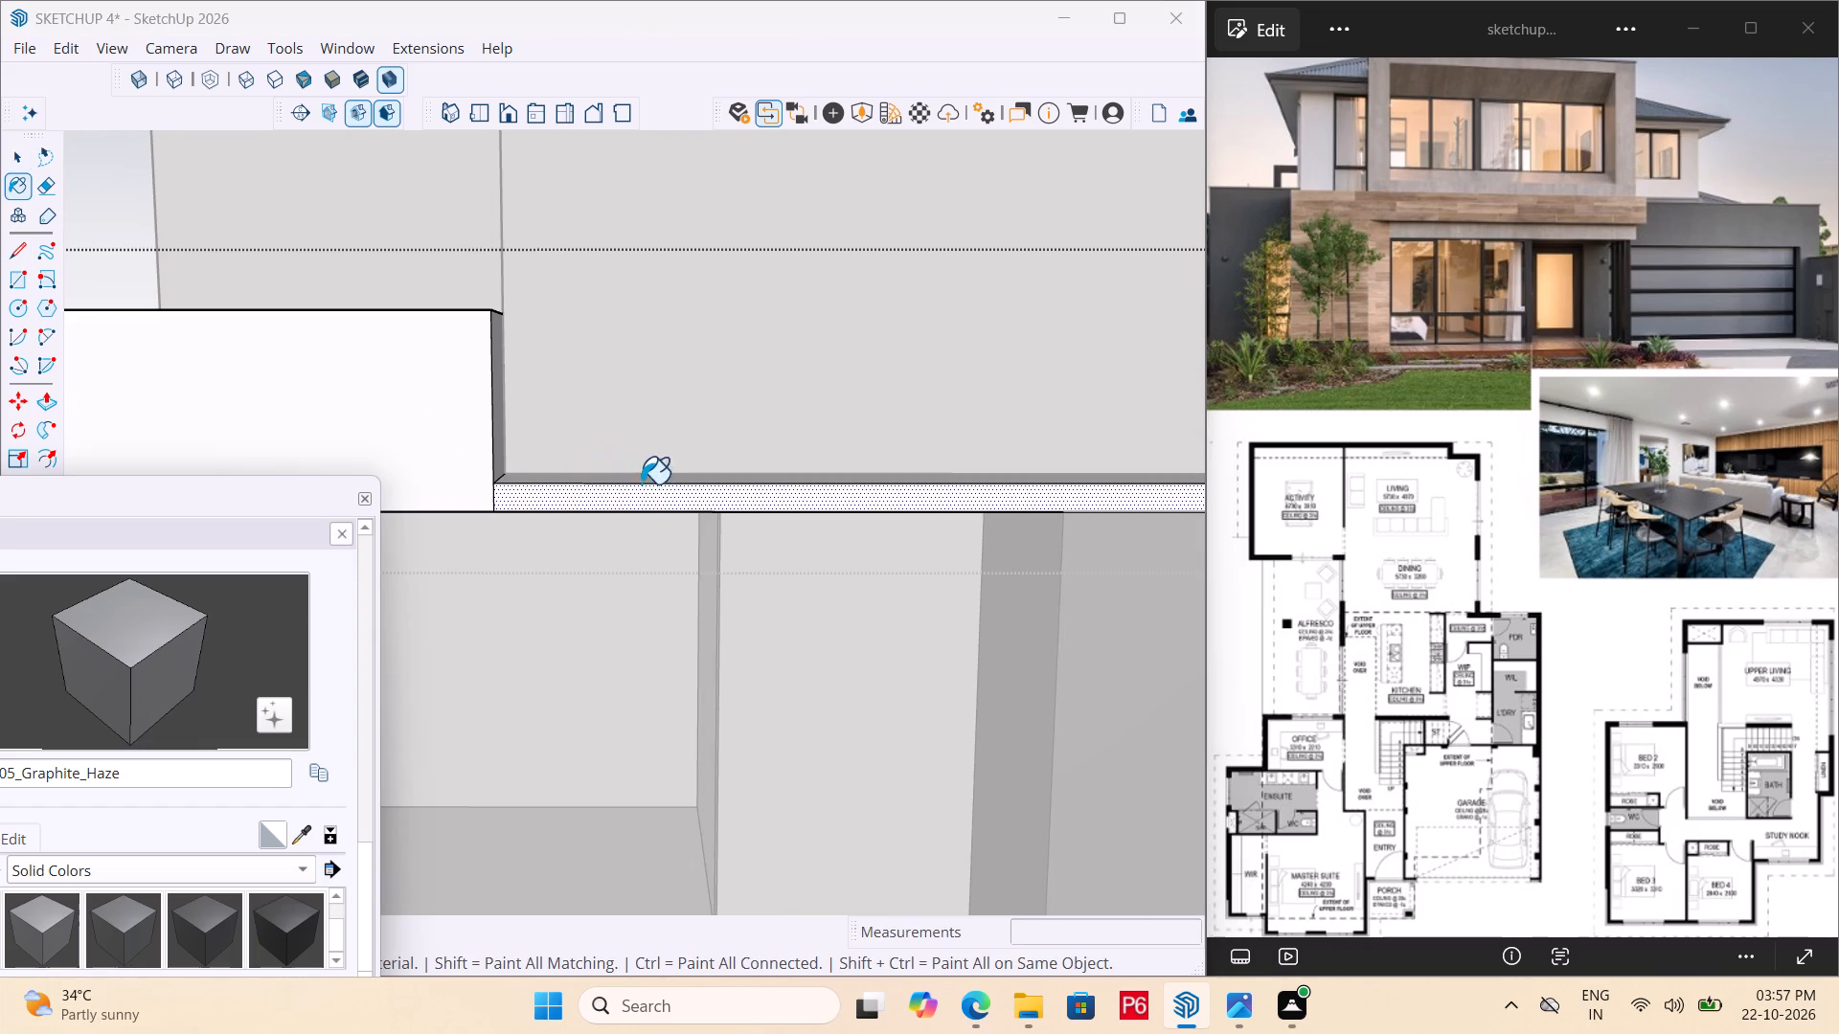
{"action": "left_click", "coordinate": [634, 505]}
Examine the slab edges from the alfresco side round to the garage side, and close the roof slab group.
{"action": "scroll", "coordinate": [479, 477], "scroll_direction": "down", "scroll_amount": 6}
{"action": "scroll", "coordinate": [864, 532], "scroll_direction": "down", "scroll_amount": 2}
{"action": "middle_click_drag", "start_coordinate": [861, 533], "coordinate": [537, 617]}
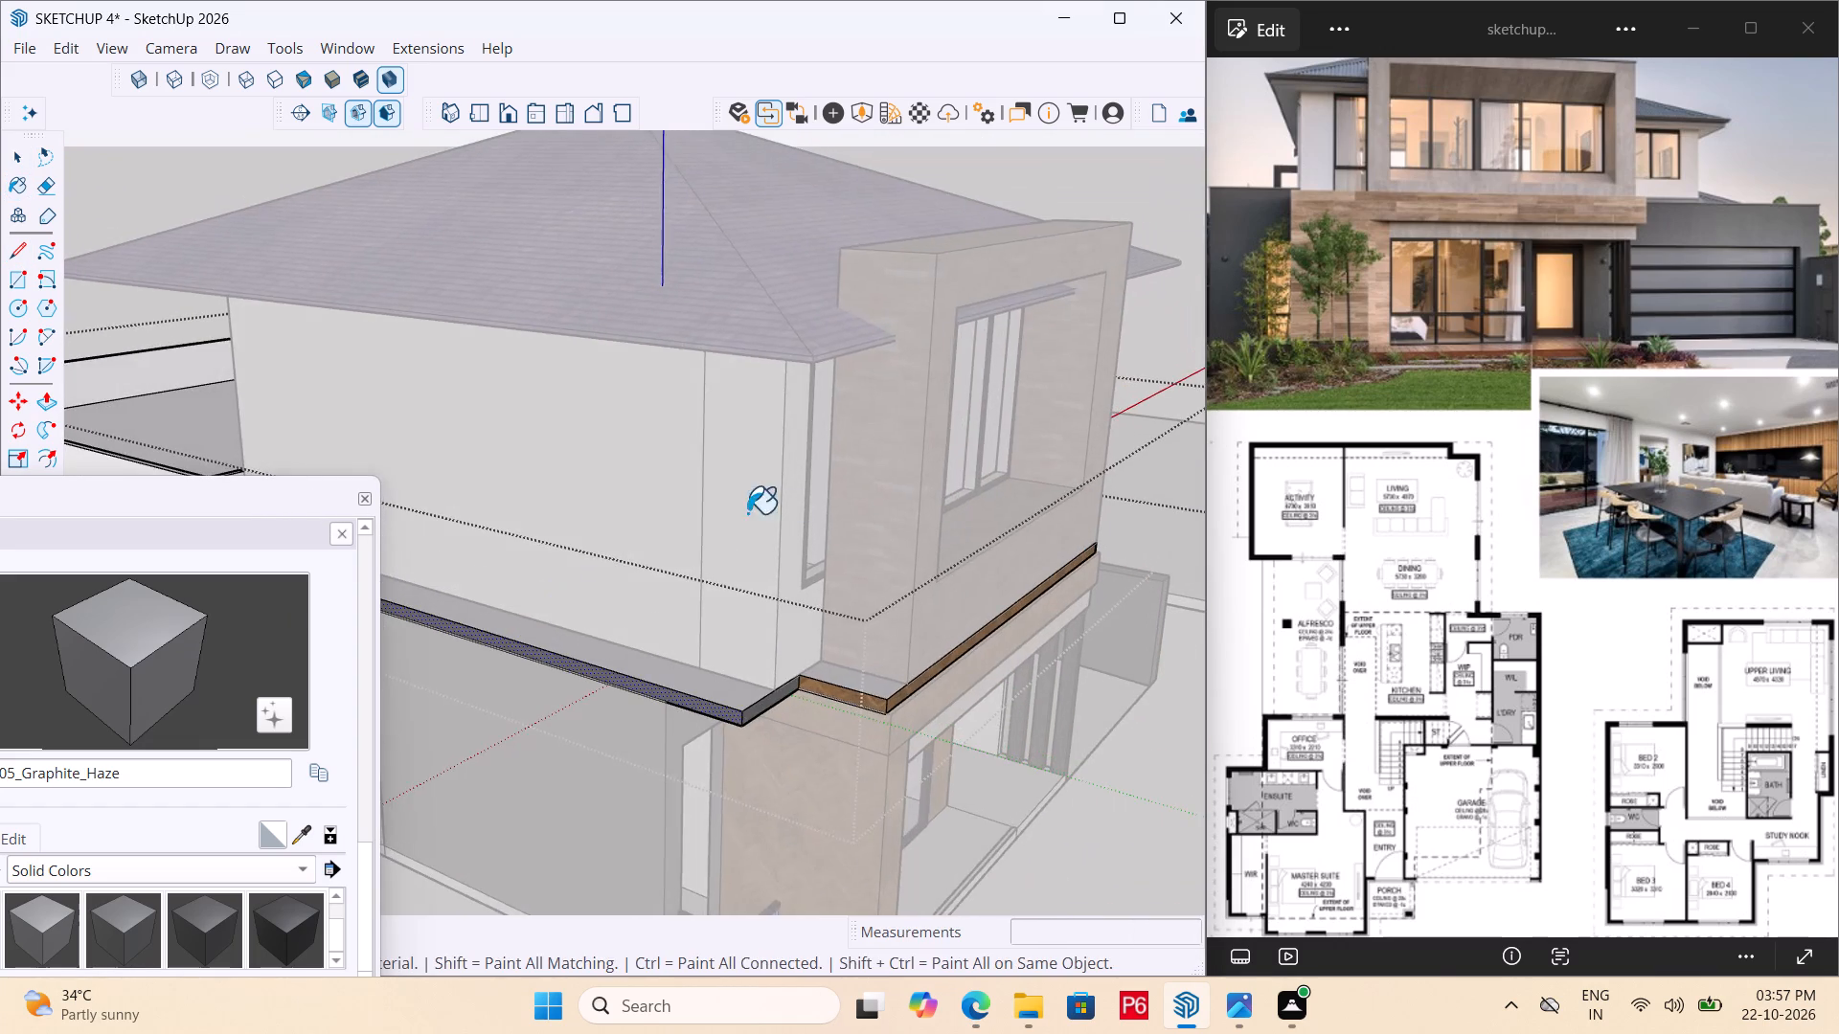
{"action": "scroll", "coordinate": [809, 533], "scroll_direction": "down", "scroll_amount": 4}
{"action": "middle_click_drag", "start_coordinate": [717, 560], "coordinate": [522, 465]}
{"action": "middle_click_drag", "start_coordinate": [951, 593], "coordinate": [374, 570]}
{"action": "scroll", "coordinate": [374, 570], "scroll_direction": "down", "scroll_amount": 1}
{"action": "scroll", "coordinate": [739, 584], "scroll_direction": "up", "scroll_amount": 1}
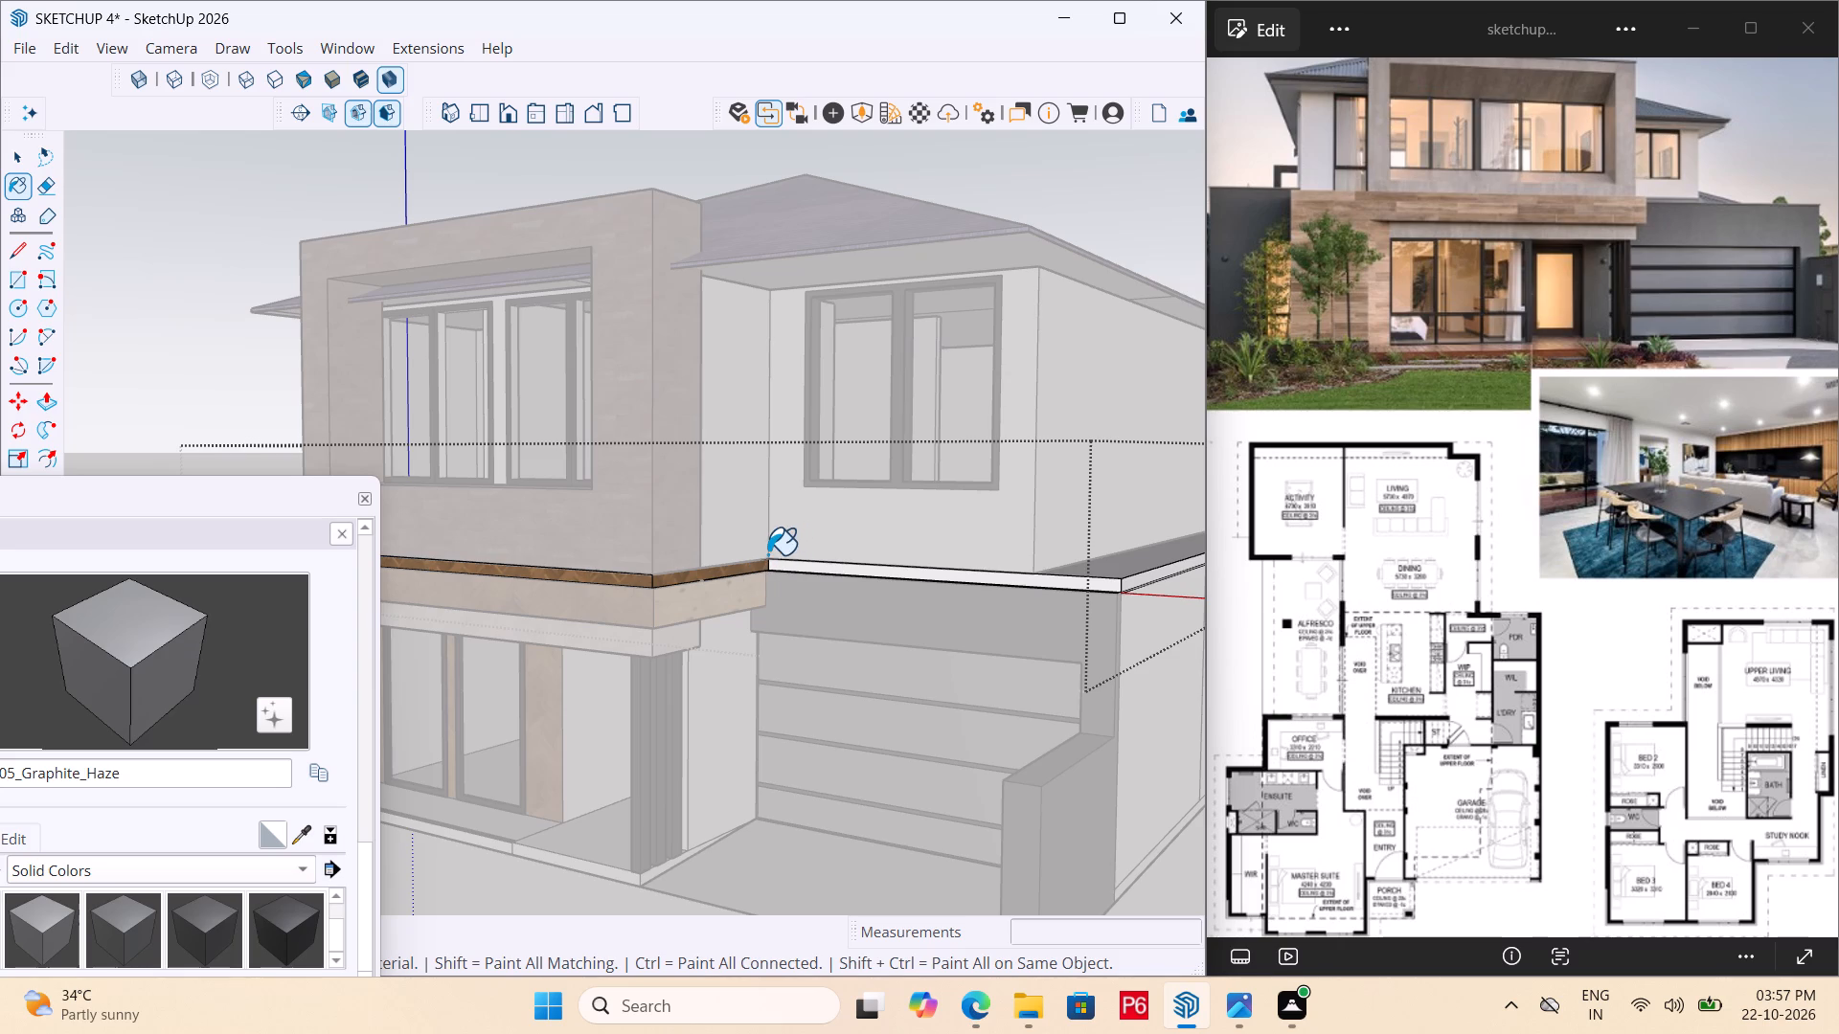
{"action": "scroll", "coordinate": [1041, 580], "scroll_direction": "up", "scroll_amount": 5}
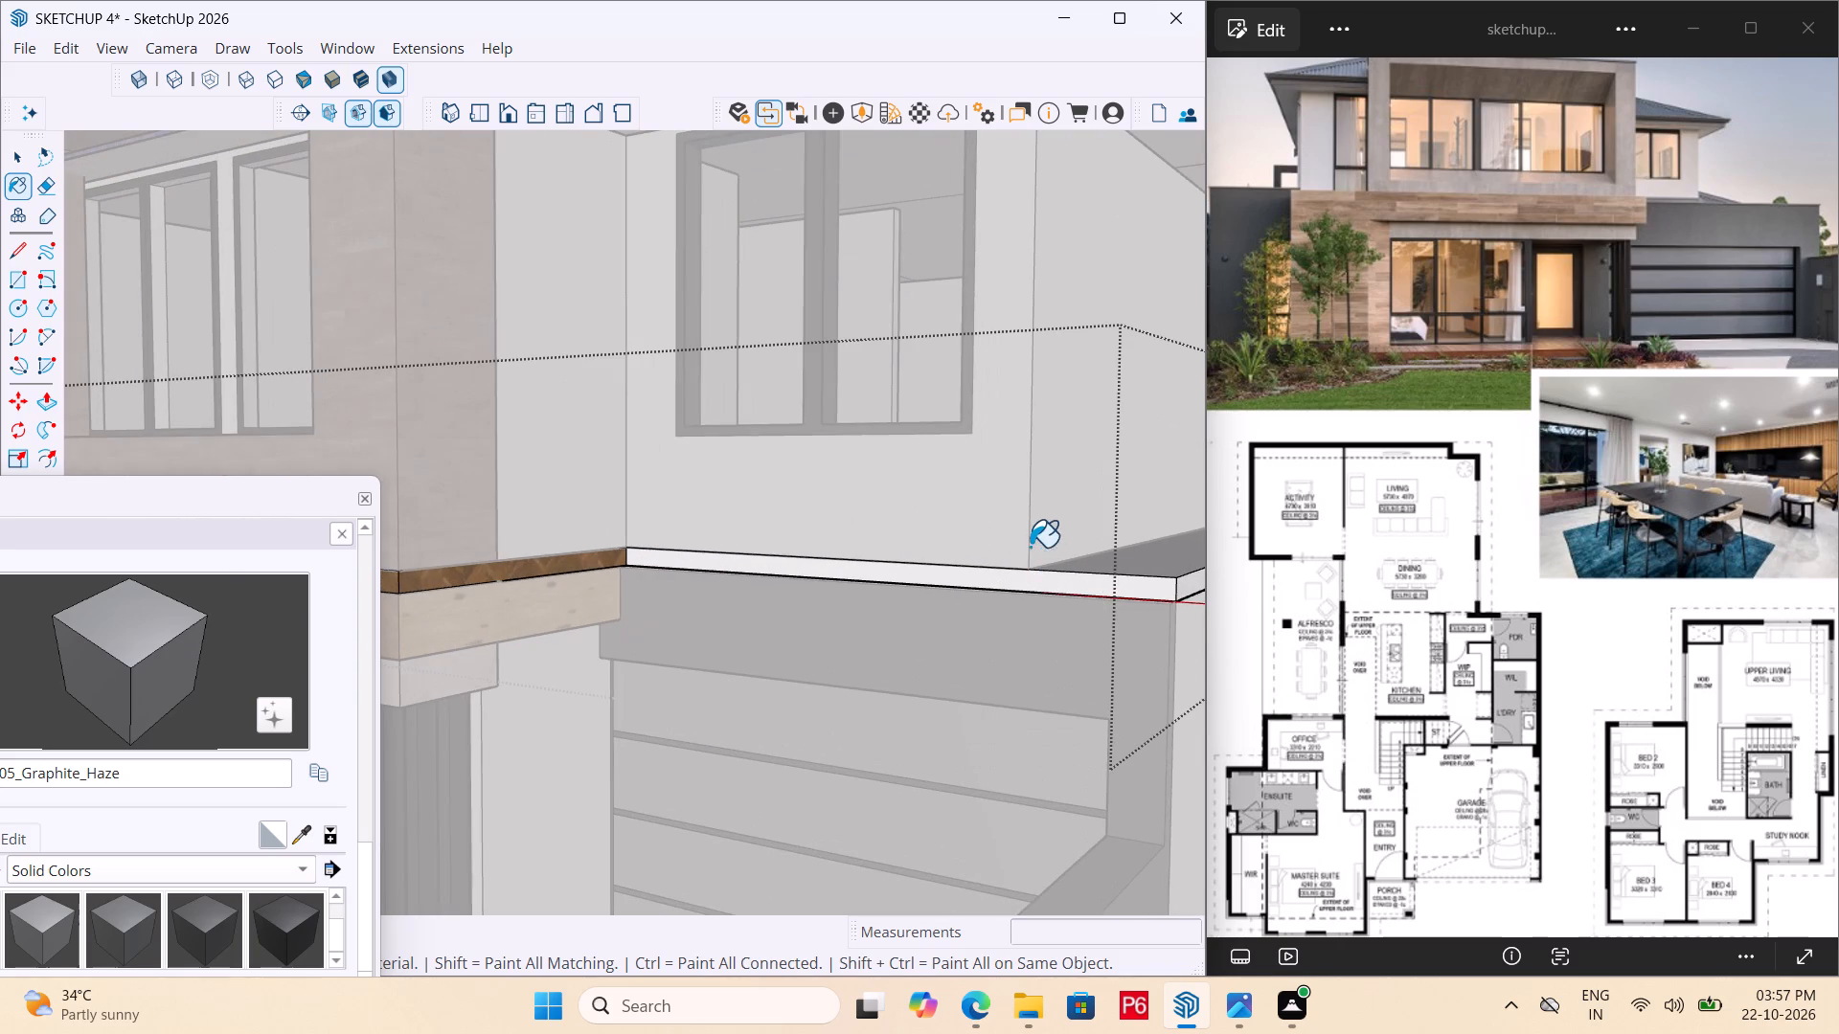
{"action": "key", "text": "space"}
{"action": "scroll", "coordinate": [785, 506], "scroll_direction": "down", "scroll_amount": 12}
{"action": "triple_click", "coordinate": [921, 783]}
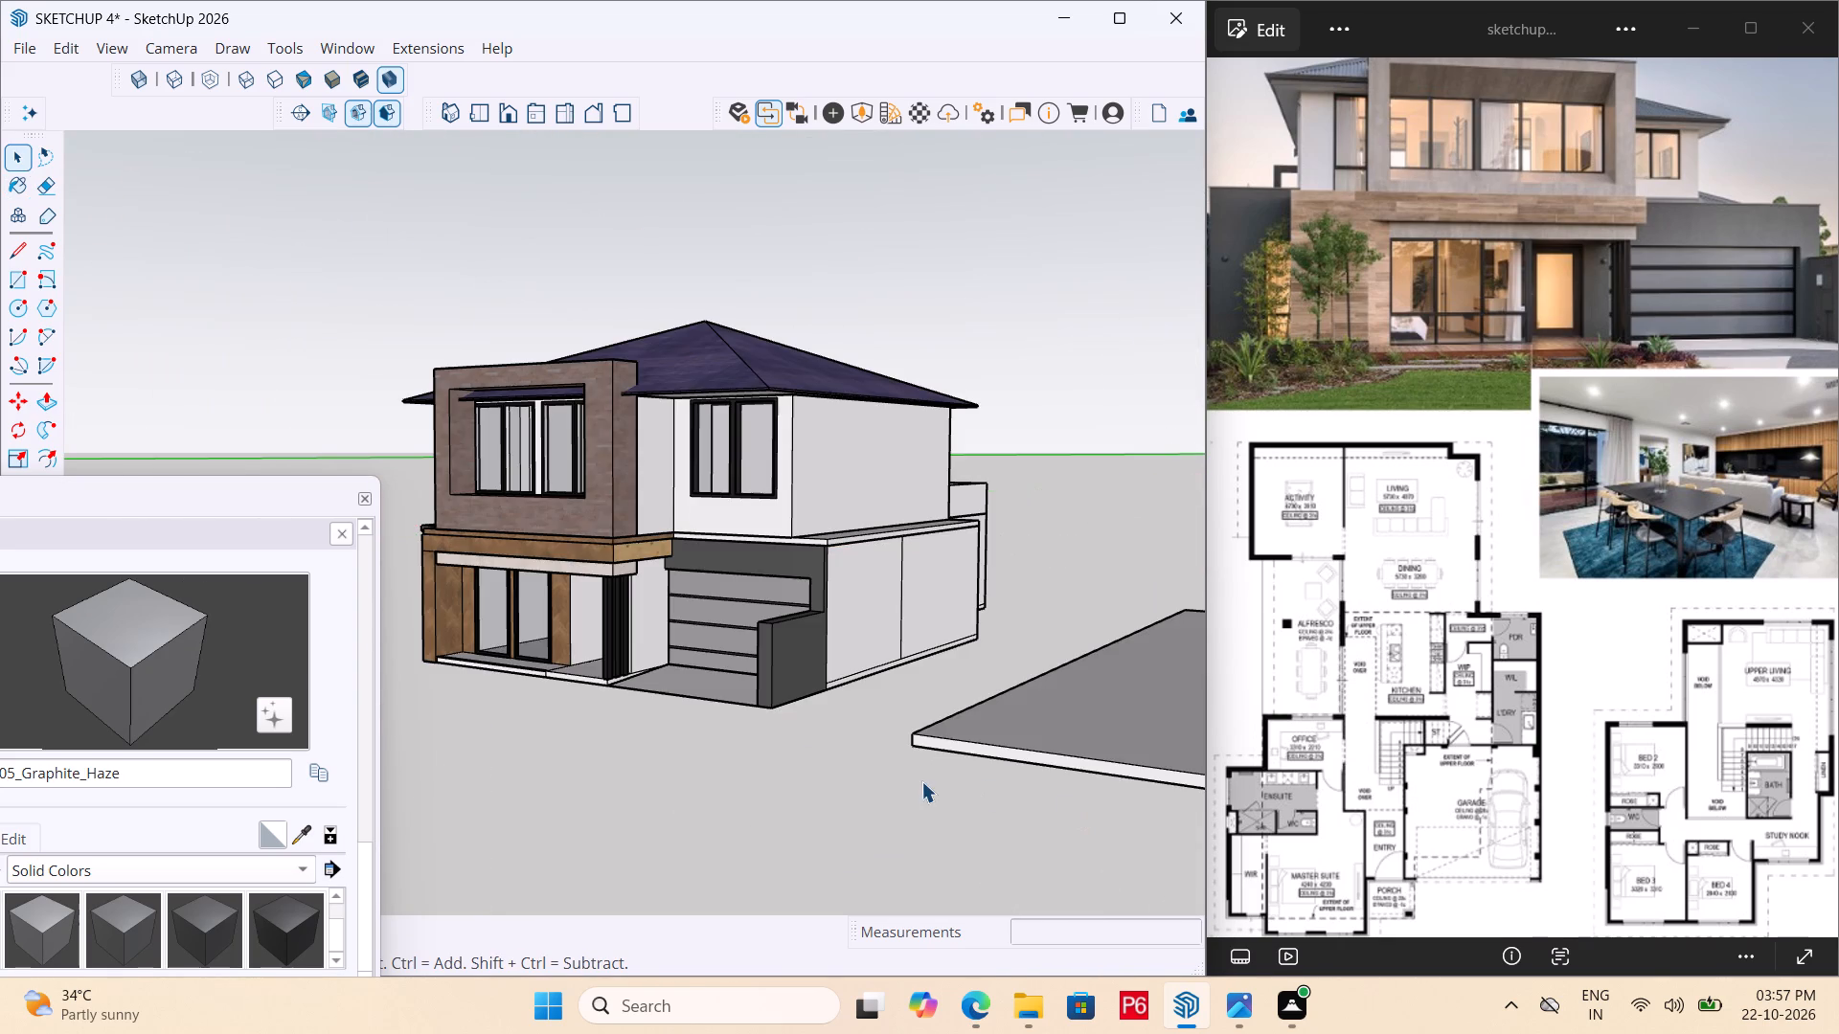
Bring the front facade and garage into view and save the model.
{"action": "scroll", "coordinate": [655, 503], "scroll_direction": "up", "scroll_amount": 1}
{"action": "middle_click_drag", "start_coordinate": [686, 505], "coordinate": [826, 427]}
{"action": "scroll", "coordinate": [750, 454], "scroll_direction": "up", "scroll_amount": 1}
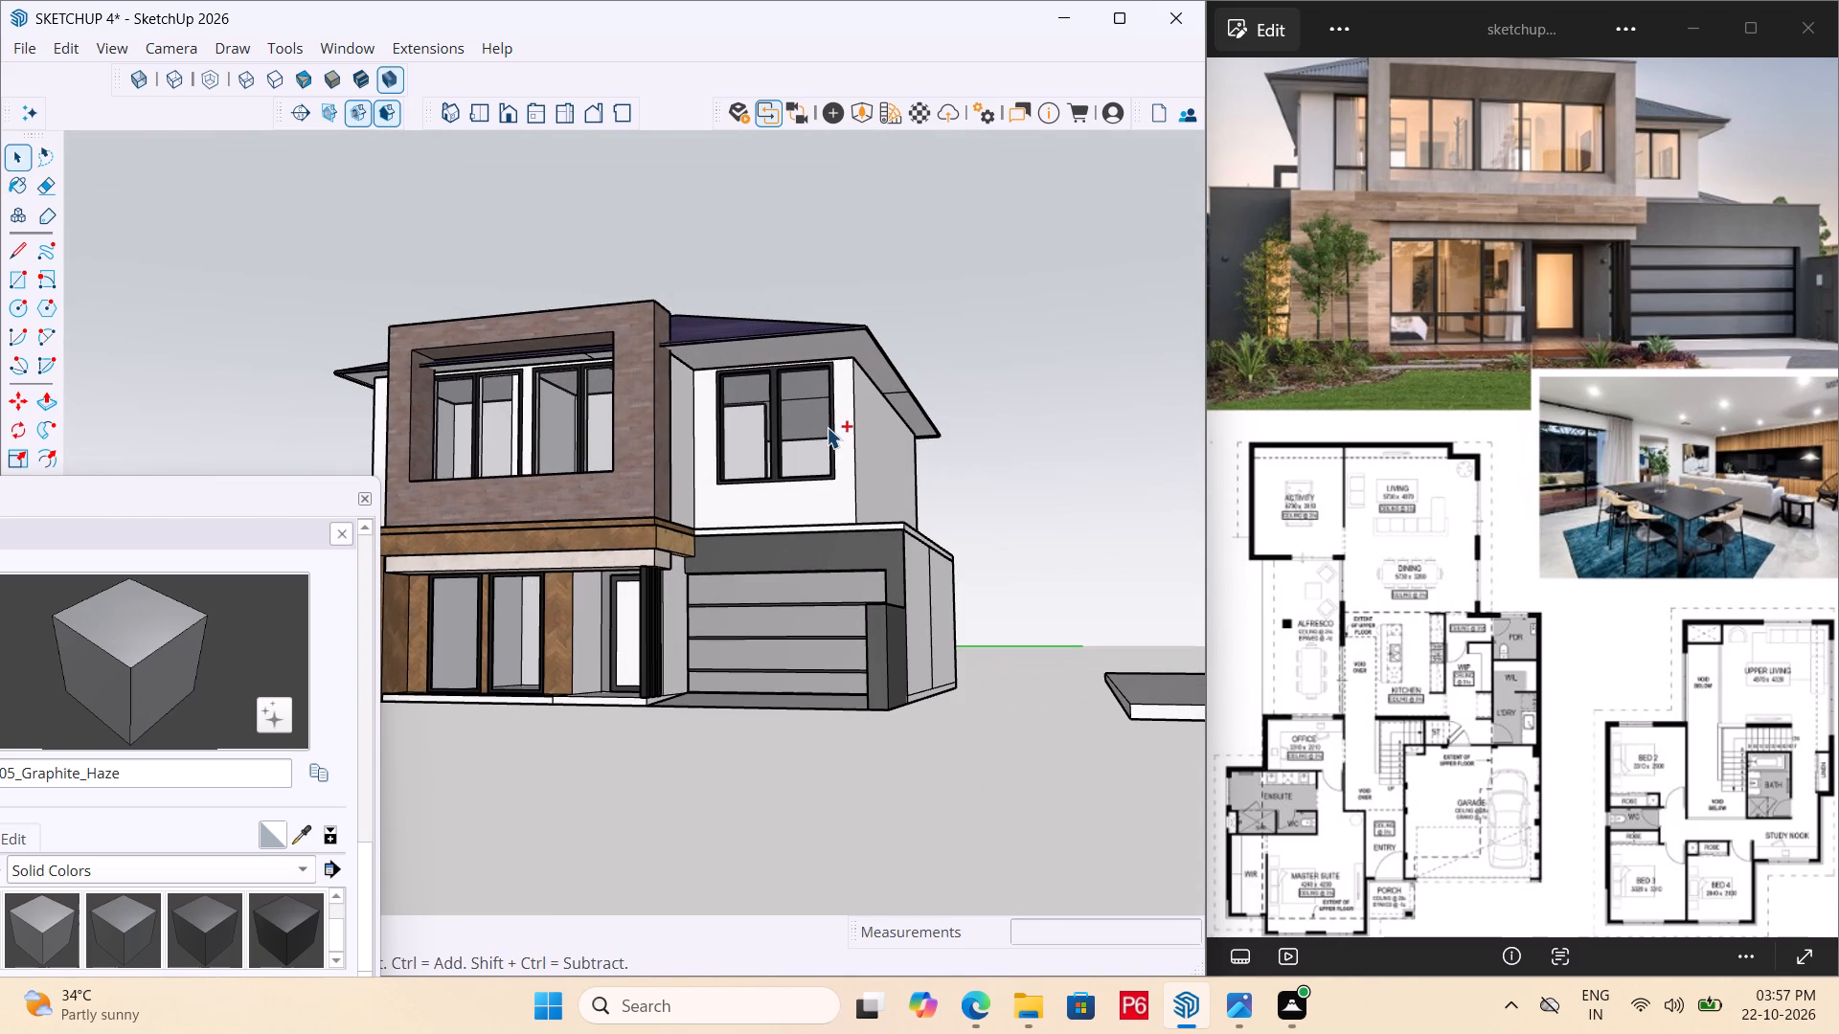
{"action": "key", "text": "ctrl+s"}
{"action": "key", "text": "ctrl+s"}
{"action": "key", "text": "ctrl+s"}
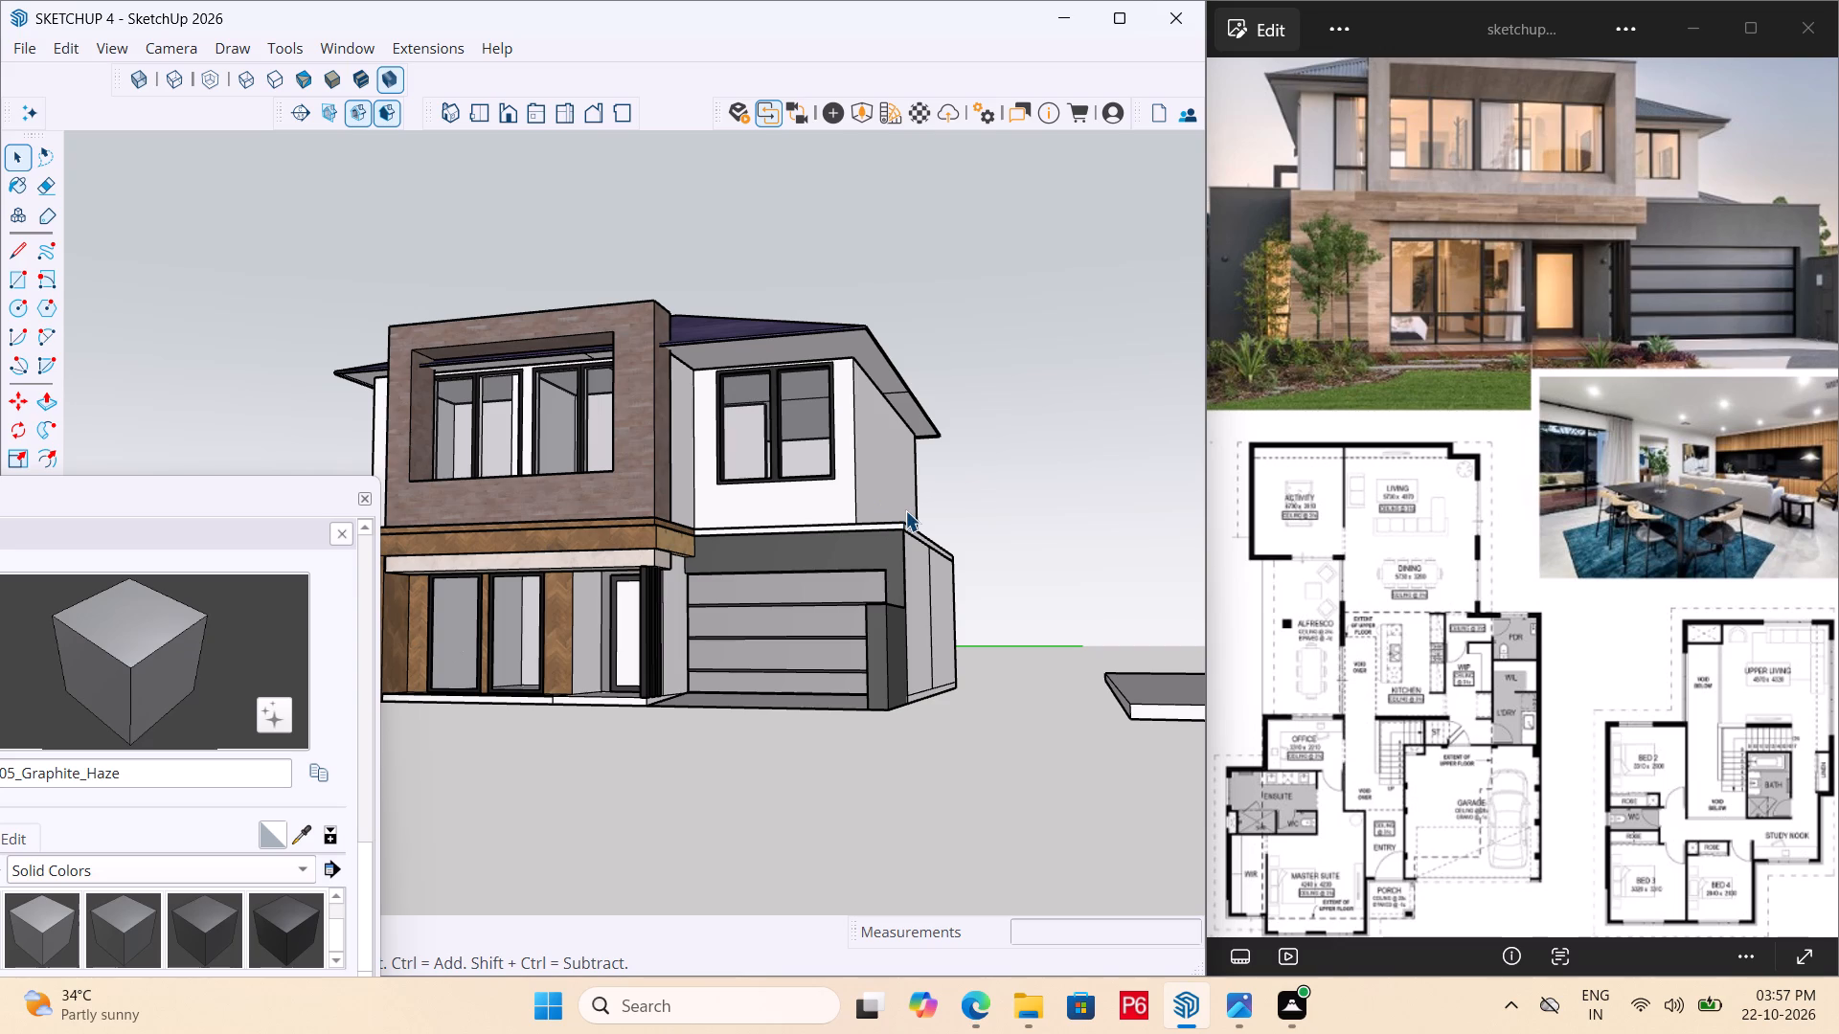
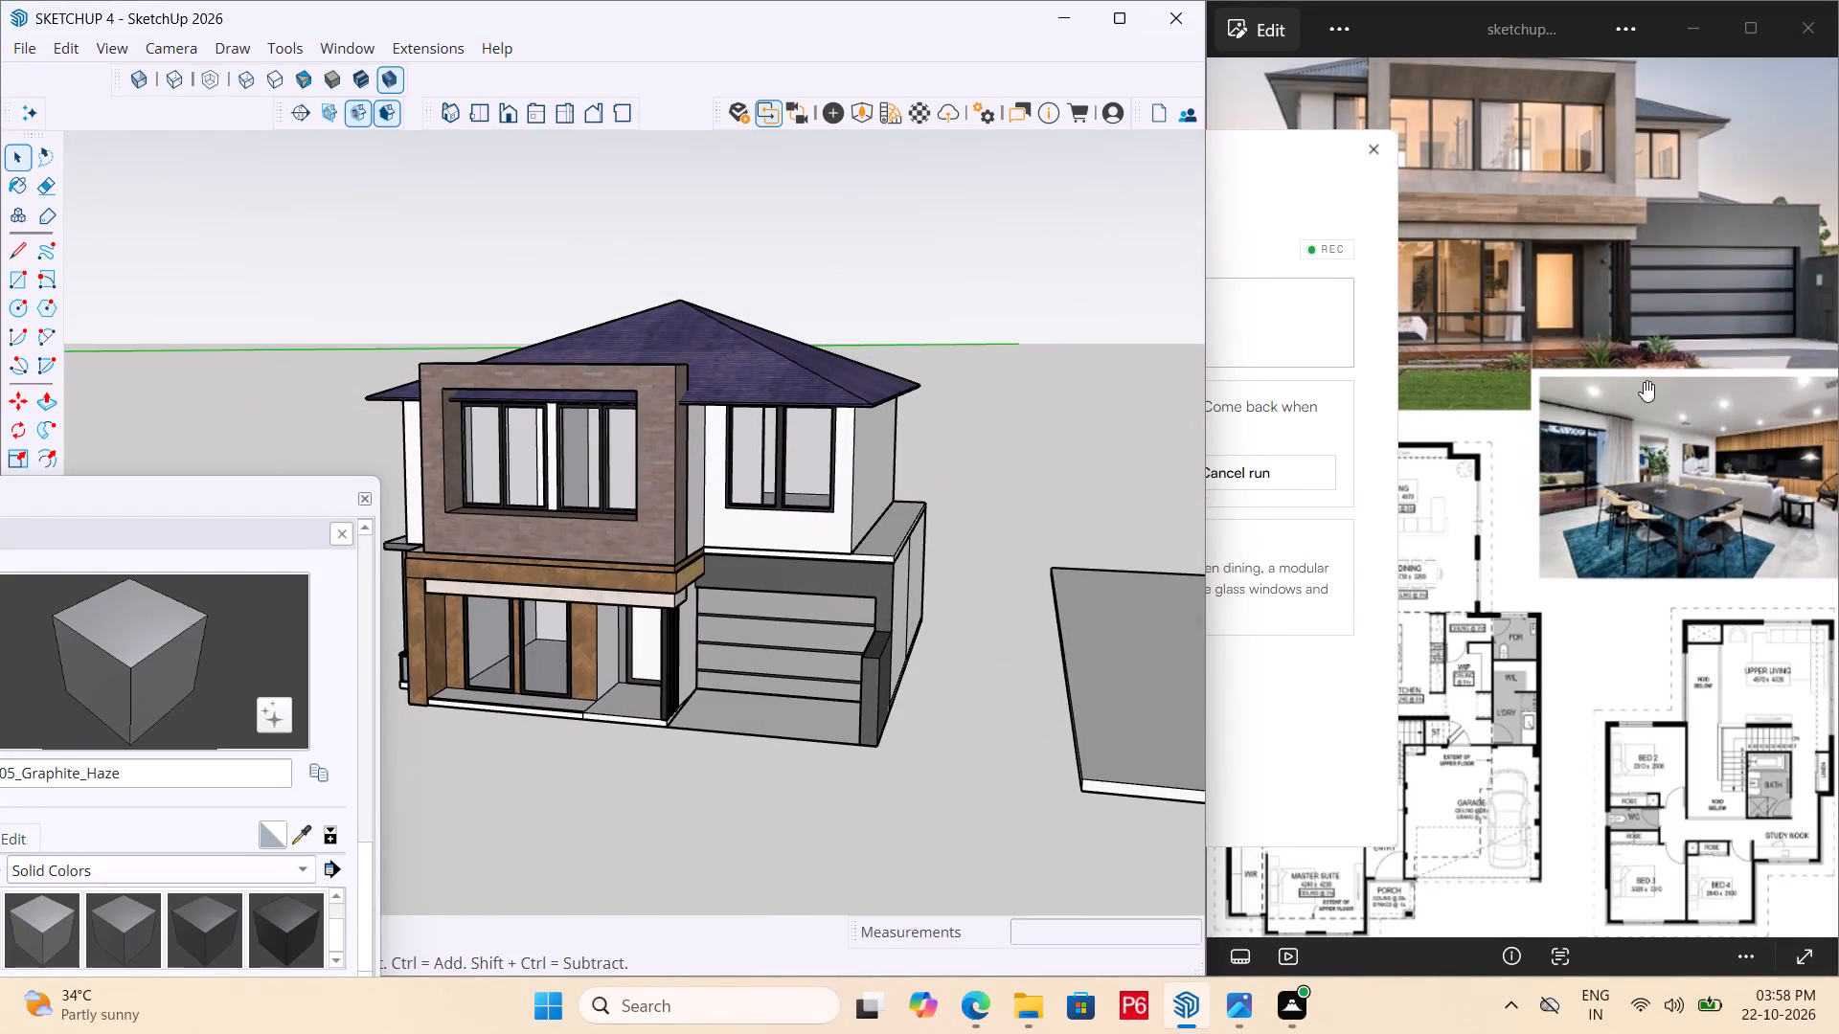
Examine the house exterior from the front facade round the alfresco side and rear flat roof, back to the front corner.
{"action": "left_click", "coordinate": [1636, 326]}
{"action": "middle_click_drag", "start_coordinate": [650, 618], "coordinate": [1065, 563]}
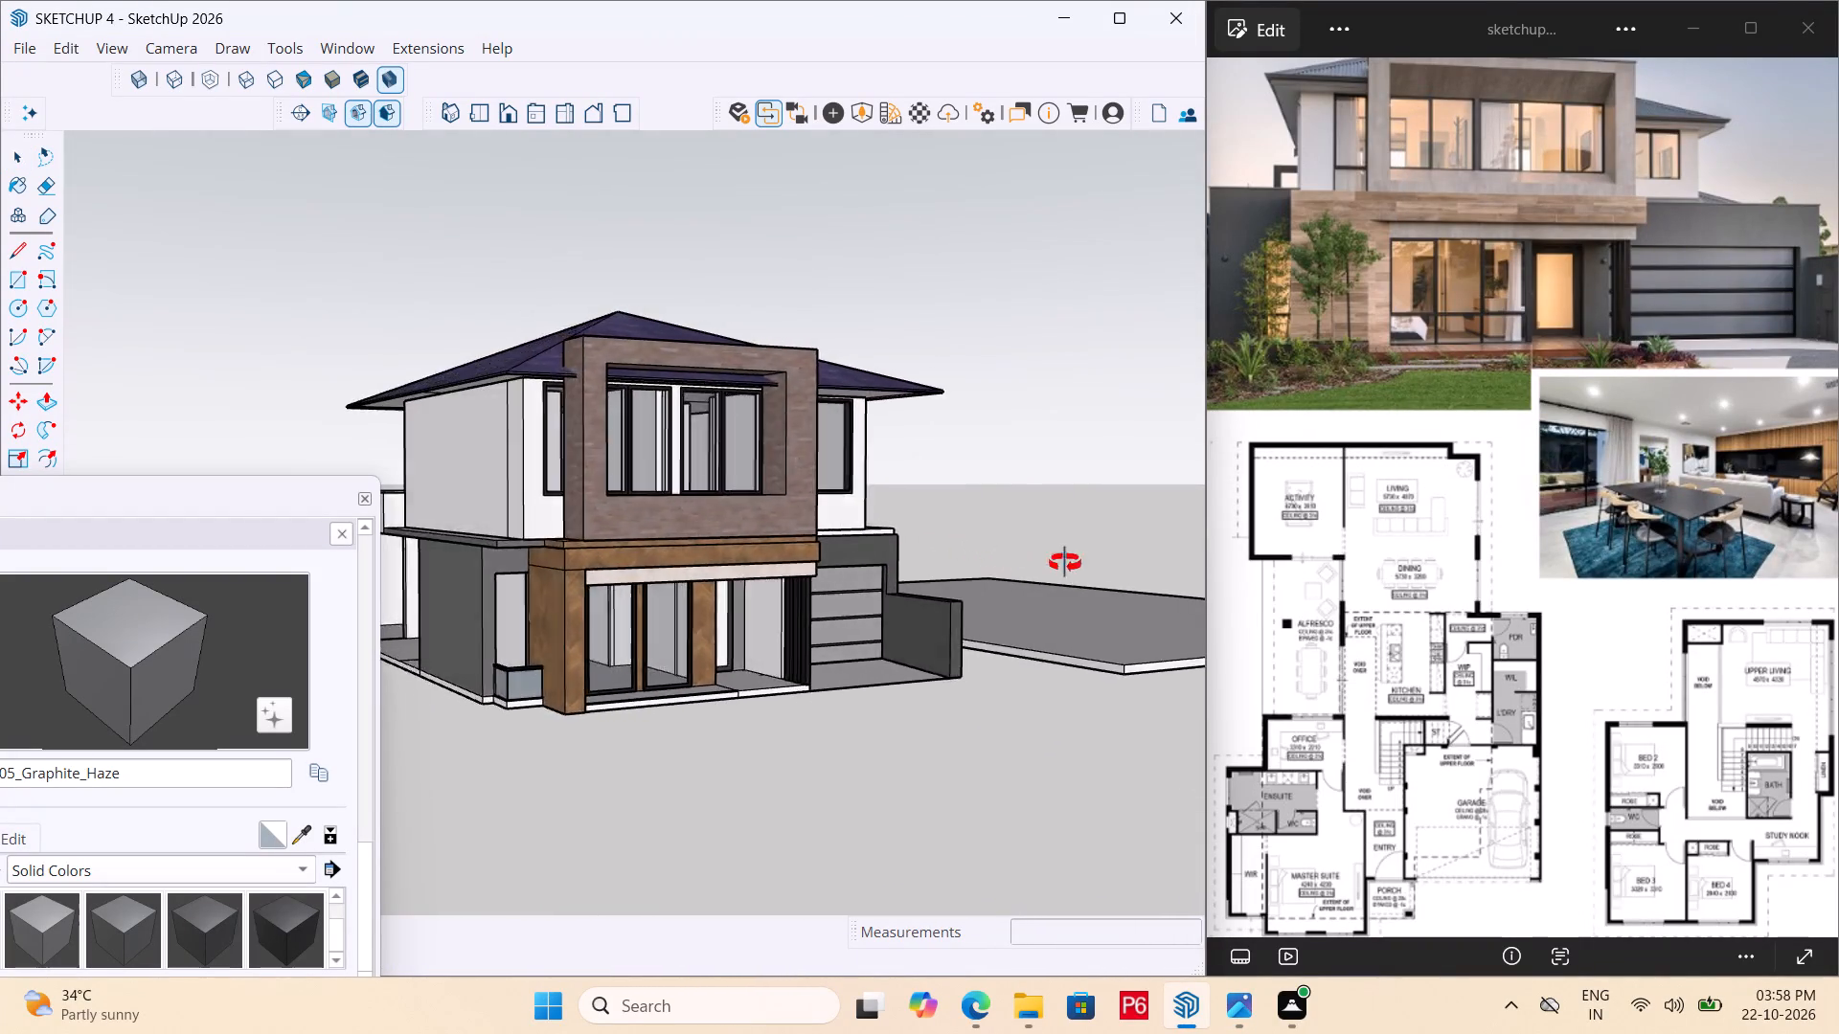
{"action": "middle_click_drag", "start_coordinate": [1065, 563], "coordinate": [971, 552]}
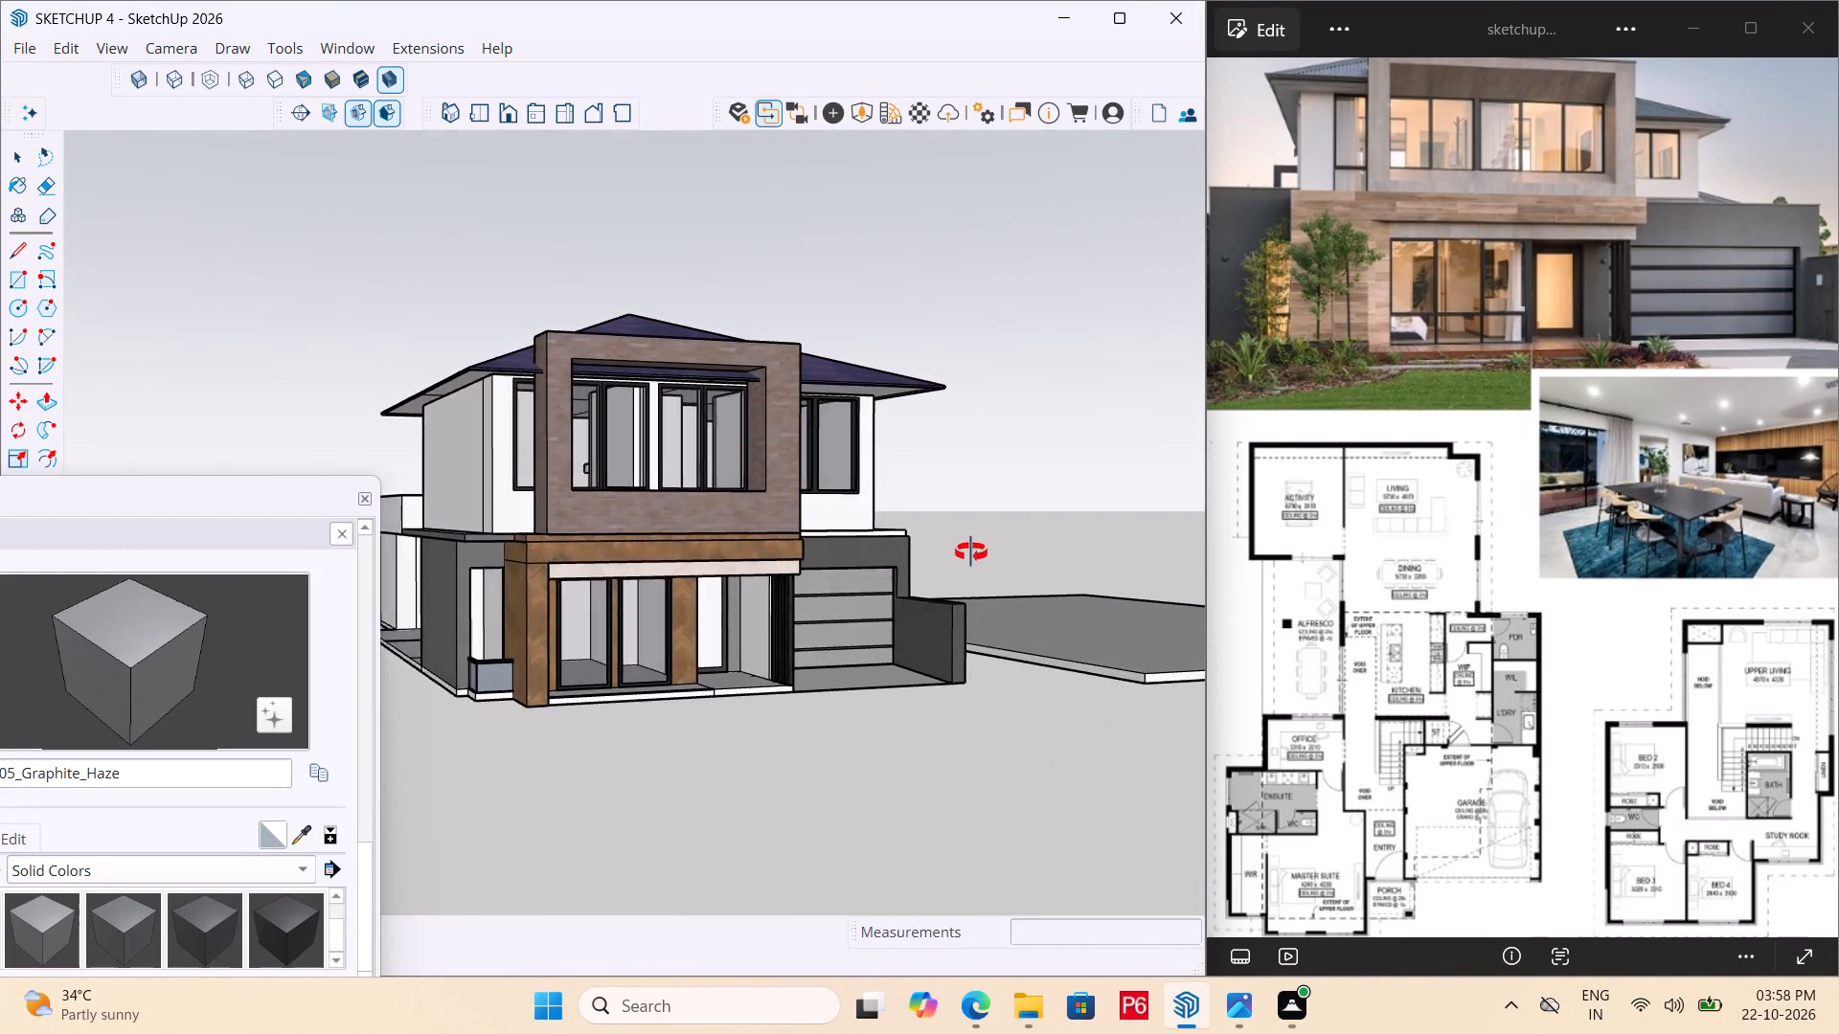
{"action": "middle_click_drag", "start_coordinate": [971, 552], "coordinate": [1085, 552]}
{"action": "middle_click_drag", "start_coordinate": [570, 621], "coordinate": [965, 622]}
{"action": "scroll", "coordinate": [946, 645], "scroll_direction": "down", "scroll_amount": 5}
{"action": "middle_click_drag", "start_coordinate": [715, 661], "coordinate": [1098, 611]}
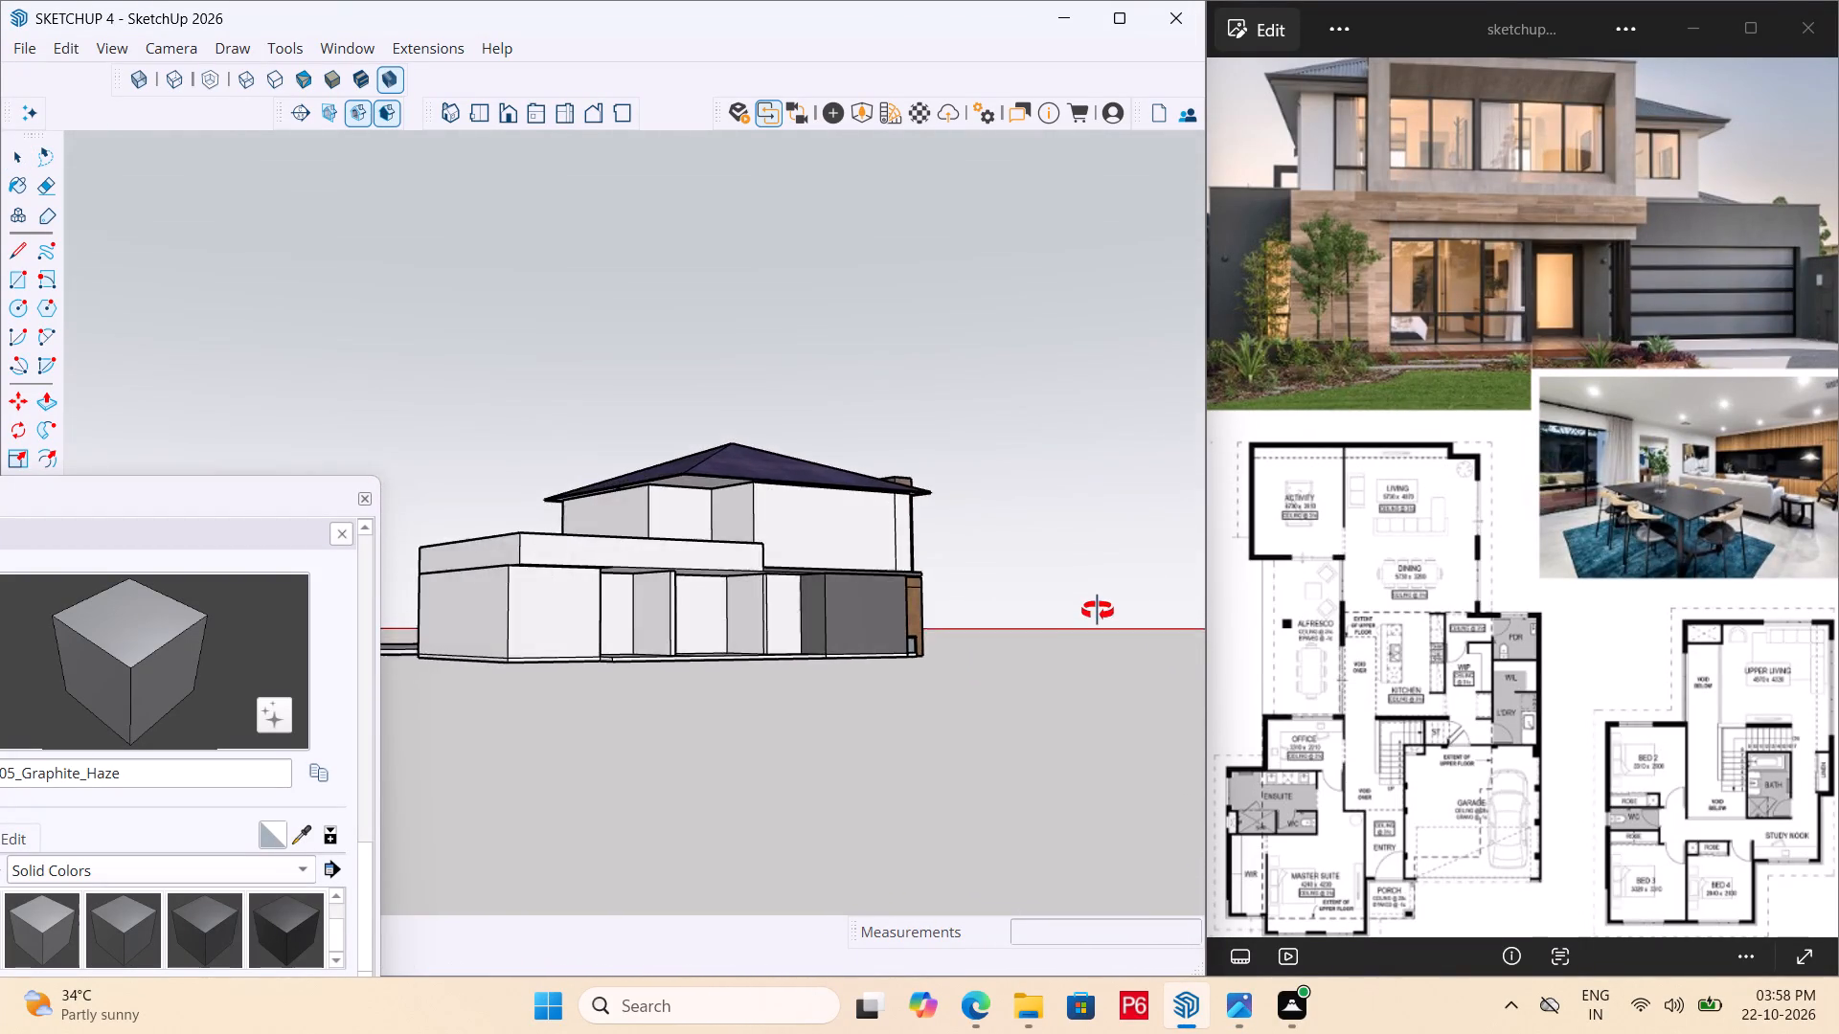
{"action": "middle_click_drag", "start_coordinate": [1098, 611], "coordinate": [642, 762]}
{"action": "scroll", "coordinate": [515, 705], "scroll_direction": "up", "scroll_amount": 5}
{"action": "scroll", "coordinate": [841, 615], "scroll_direction": "down", "scroll_amount": 3}
{"action": "middle_click_drag", "start_coordinate": [626, 636], "coordinate": [892, 771]}
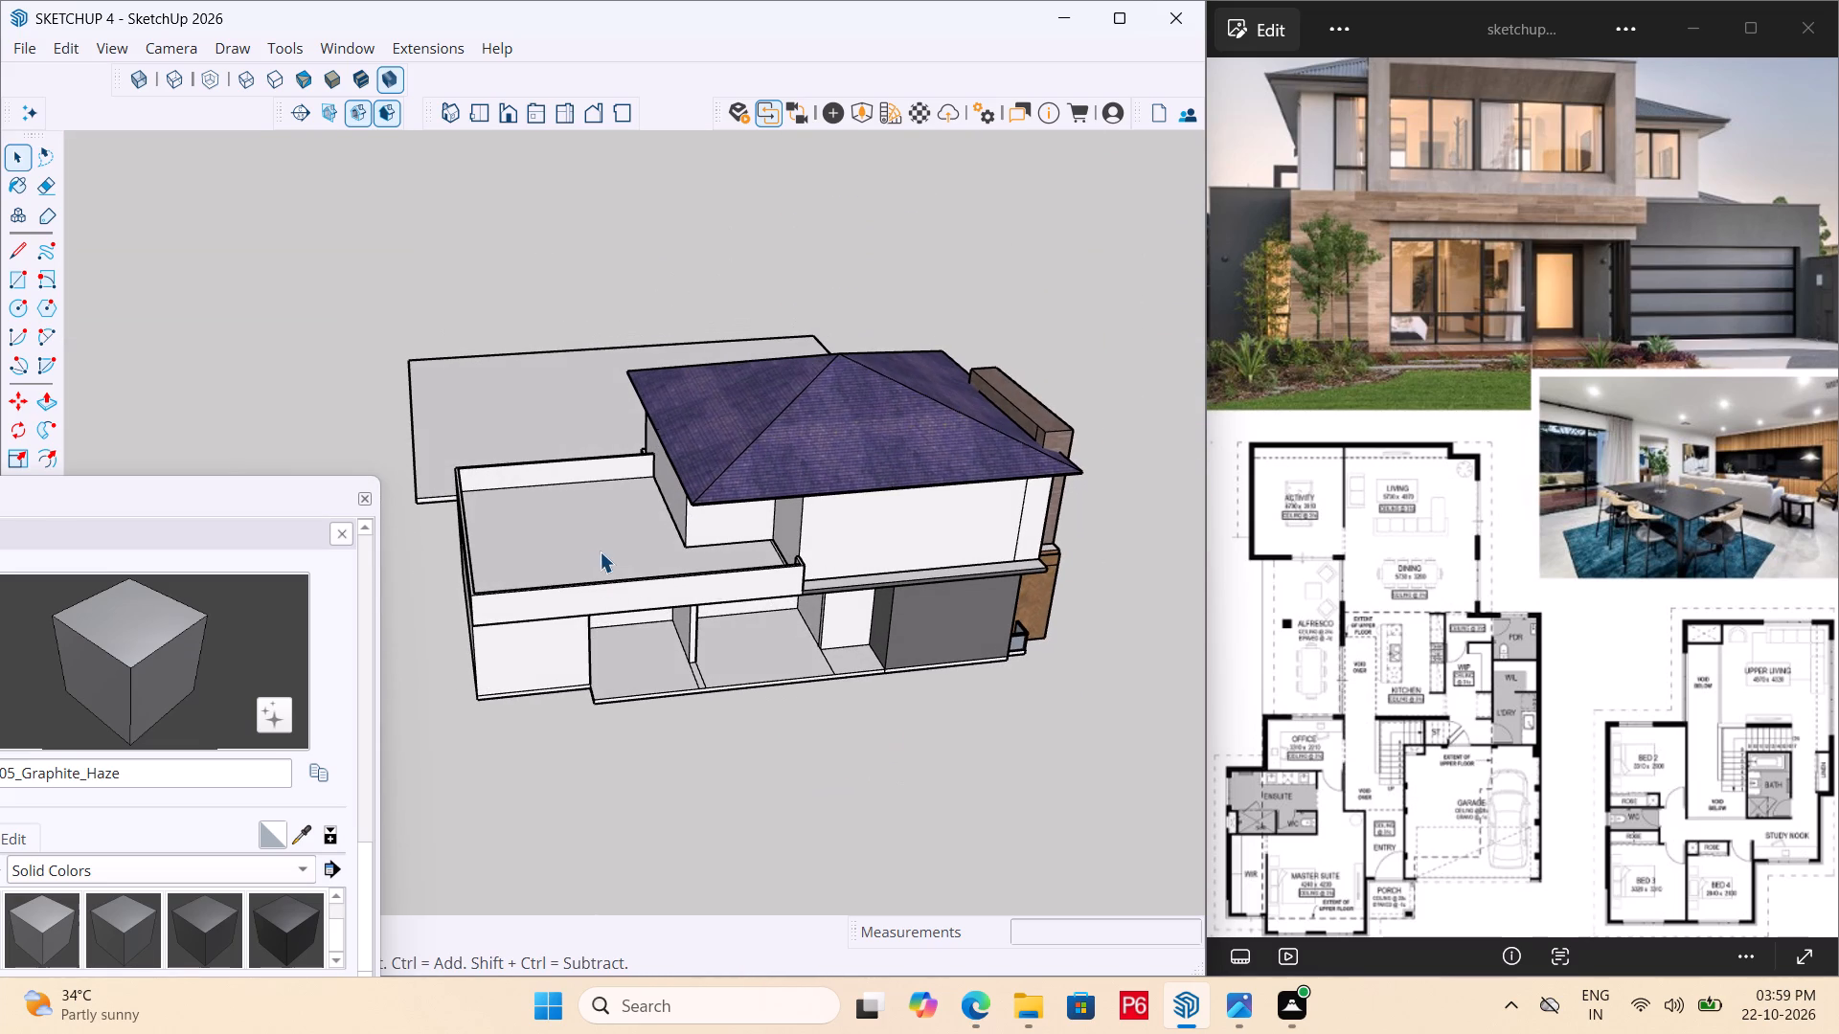
{"action": "middle_click_drag", "start_coordinate": [478, 502], "coordinate": [598, 450]}
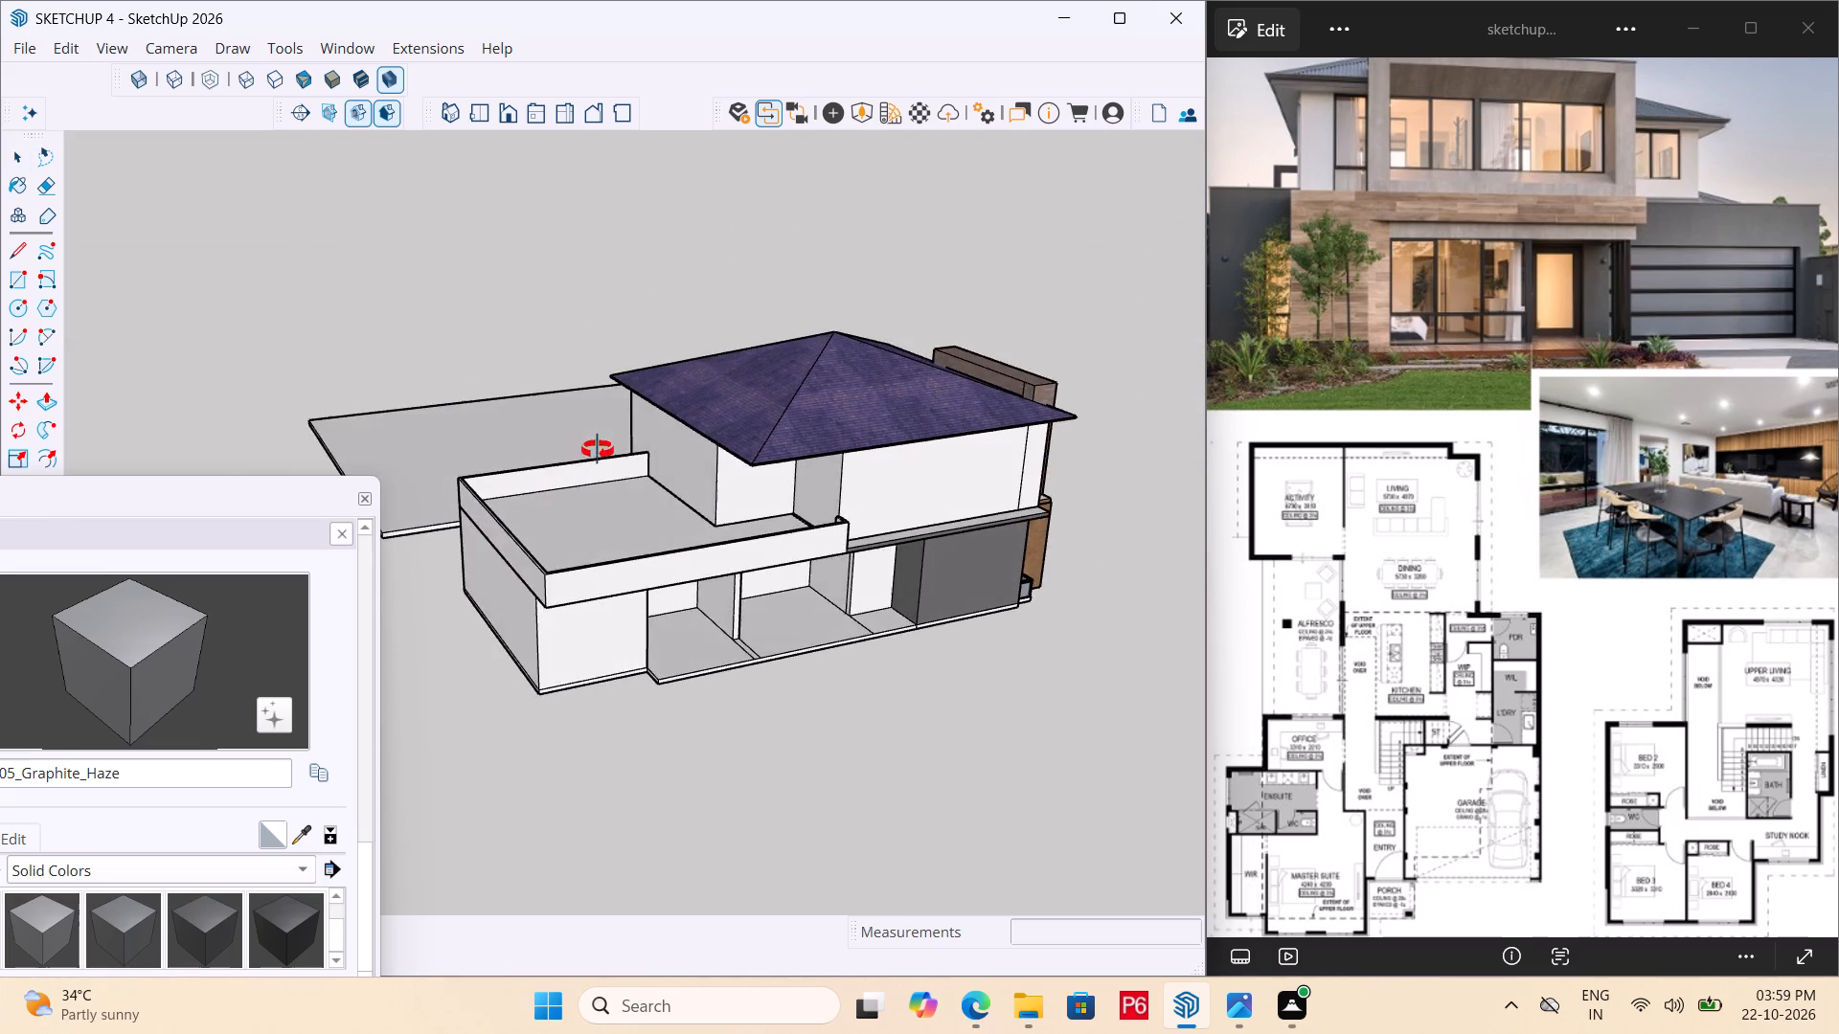
{"action": "middle_click_drag", "start_coordinate": [598, 450], "coordinate": [632, 587]}
{"action": "scroll", "coordinate": [632, 587], "scroll_direction": "up", "scroll_amount": 4}
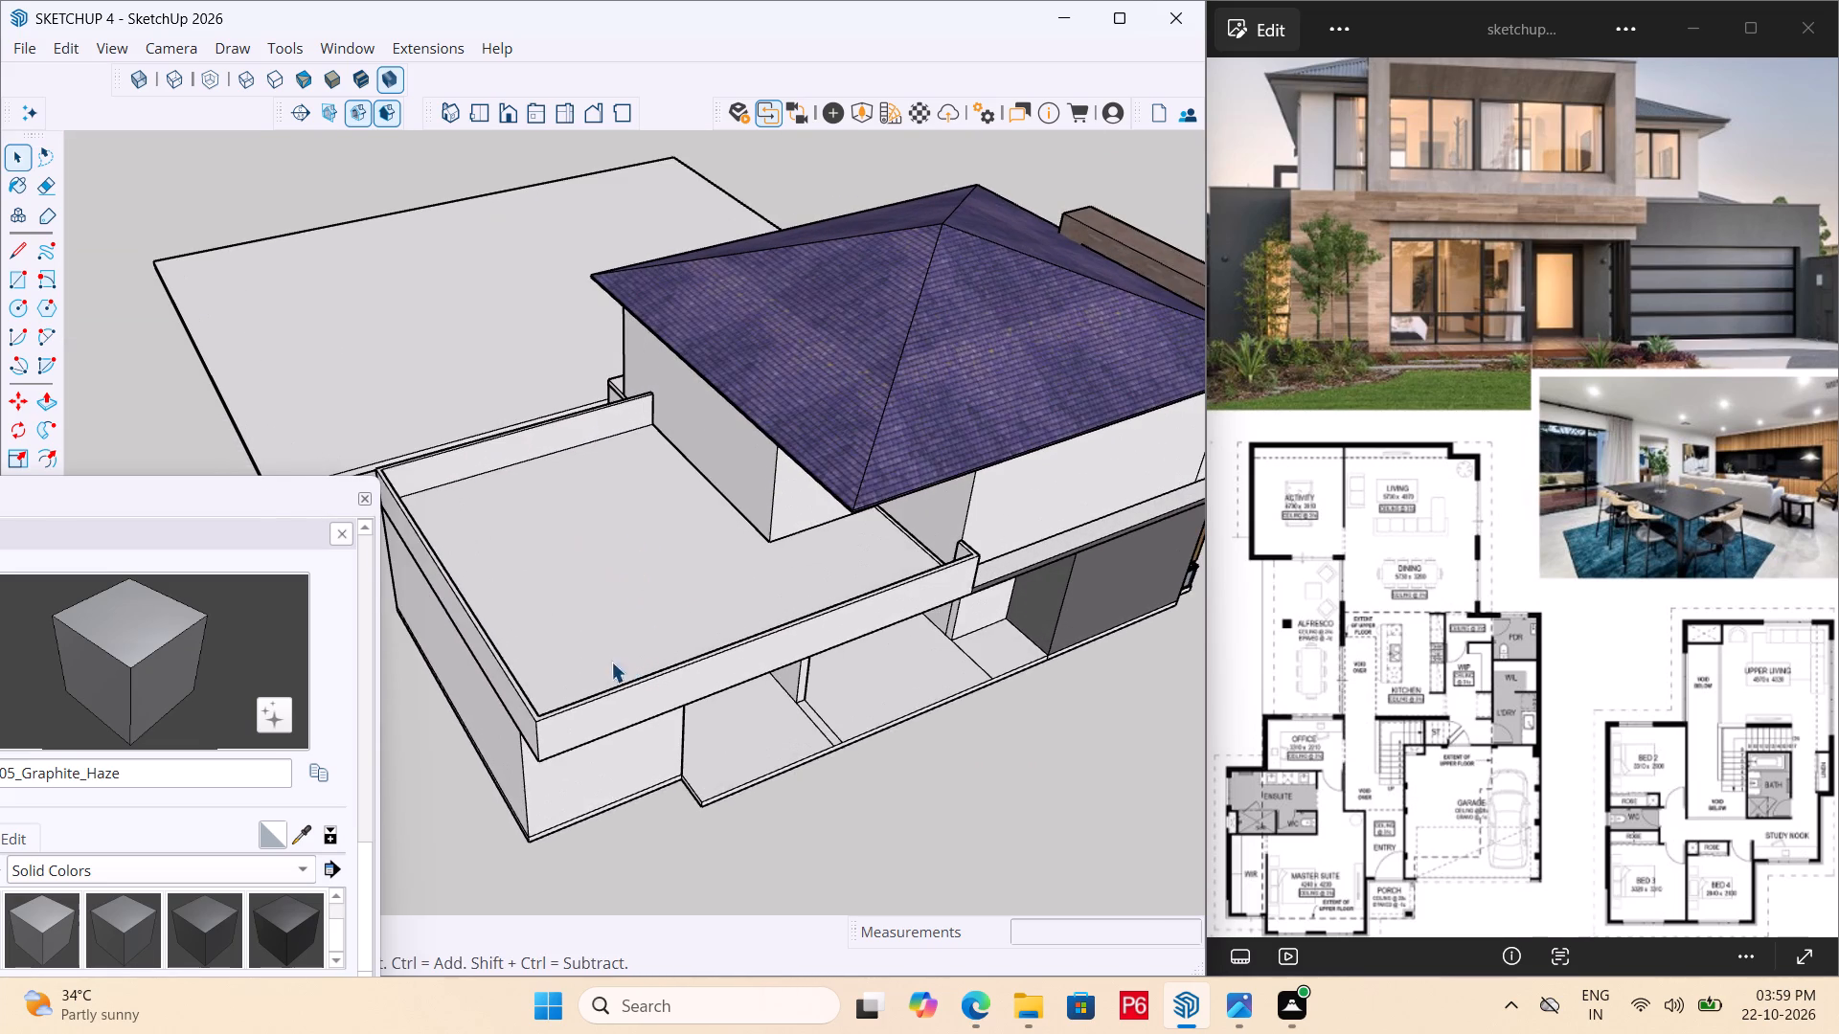
{"action": "middle_click_drag", "start_coordinate": [610, 661], "coordinate": [1042, 651]}
{"action": "middle_click_drag", "start_coordinate": [616, 642], "coordinate": [975, 705]}
{"action": "scroll", "coordinate": [974, 706], "scroll_direction": "up", "scroll_amount": 1}
{"action": "scroll", "coordinate": [737, 649], "scroll_direction": "down", "scroll_amount": 5}
{"action": "middle_click_drag", "start_coordinate": [874, 558], "coordinate": [462, 573]}
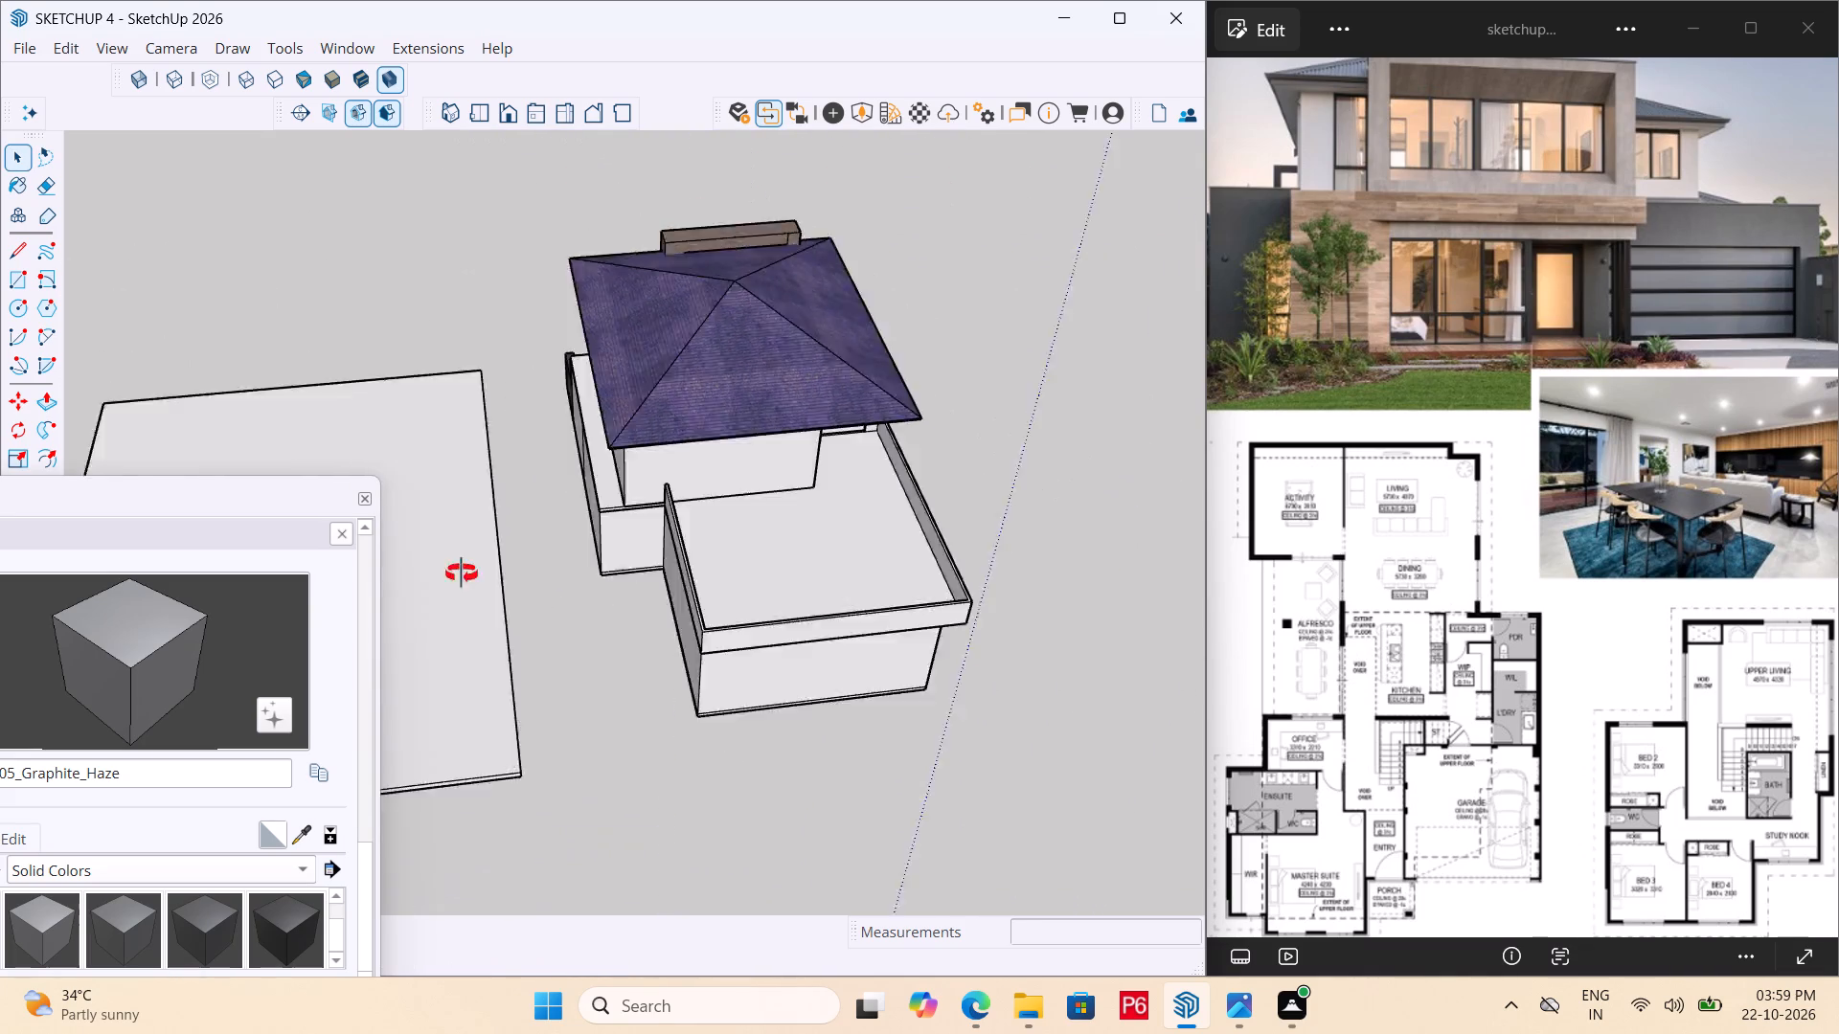
{"action": "middle_click_drag", "start_coordinate": [462, 573], "coordinate": [0, 543]}
{"action": "scroll", "coordinate": [573, 561], "scroll_direction": "down", "scroll_amount": 5}
{"action": "middle_click_drag", "start_coordinate": [602, 596], "coordinate": [446, 419]}
{"action": "middle_click_drag", "start_coordinate": [619, 723], "coordinate": [551, 663]}
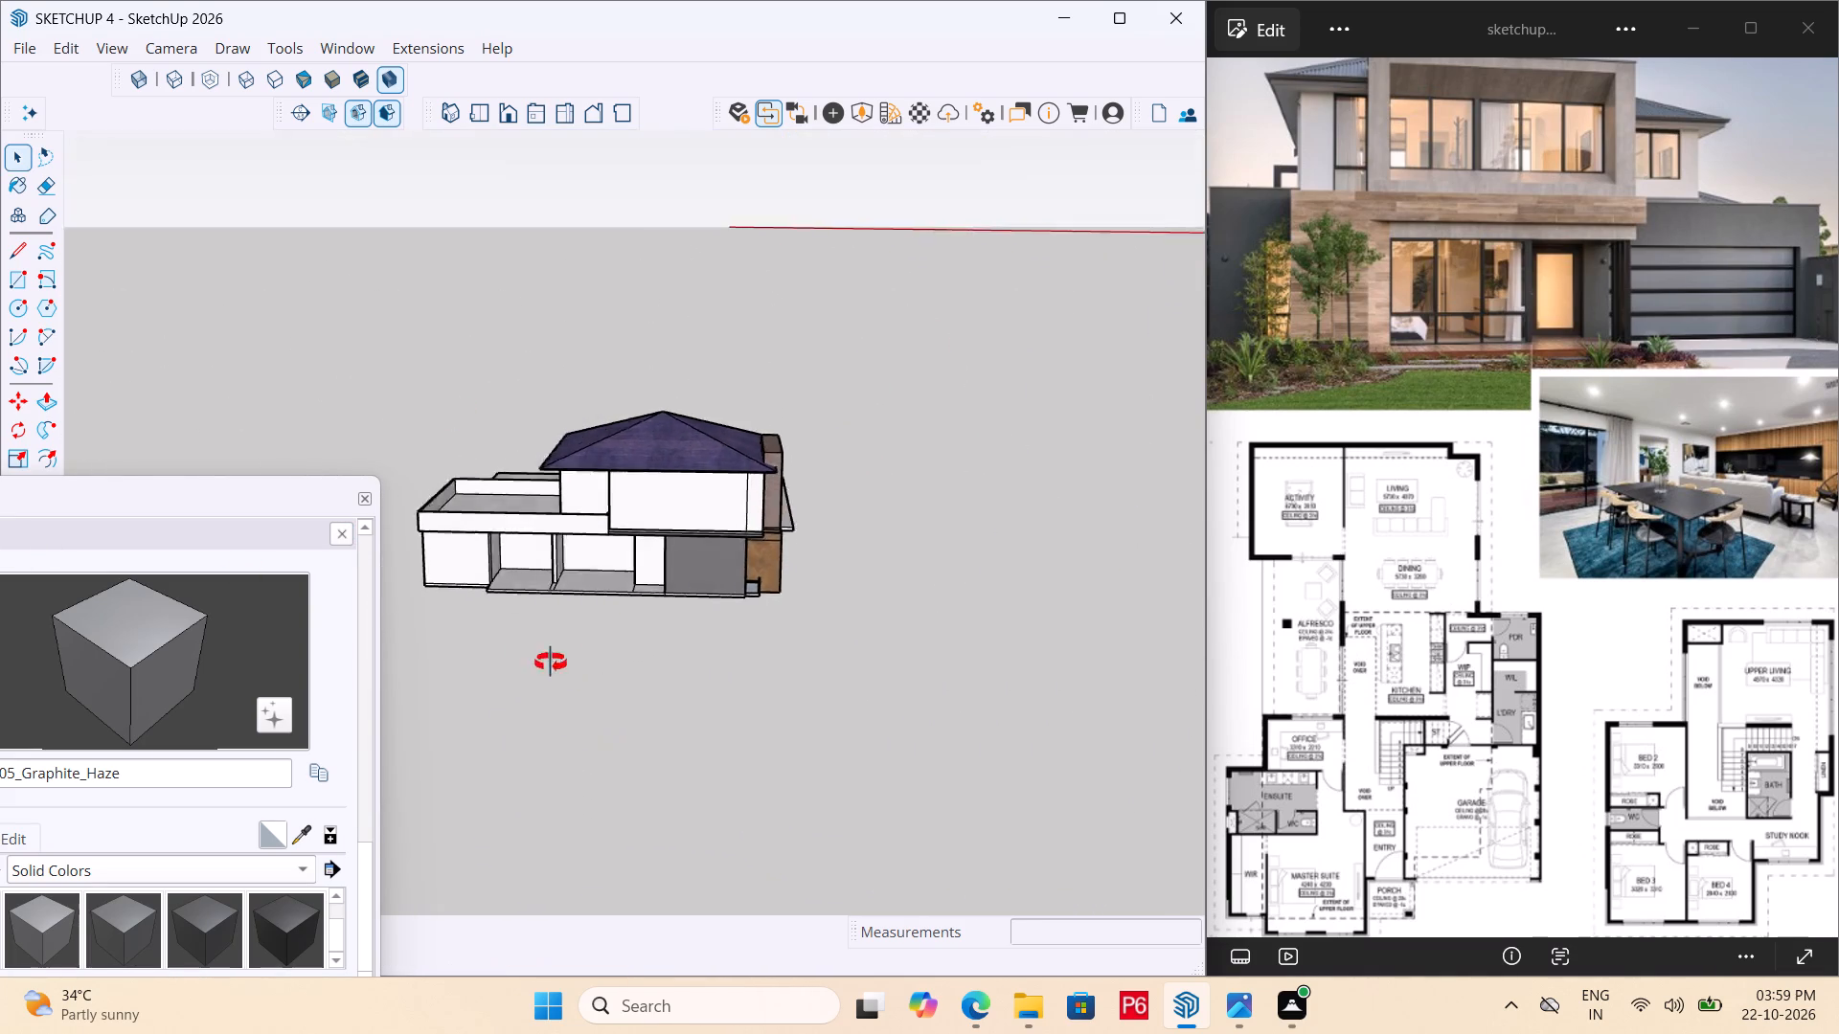
{"action": "middle_click_drag", "start_coordinate": [551, 663], "coordinate": [428, 614]}
{"action": "scroll", "coordinate": [616, 526], "scroll_direction": "up", "scroll_amount": 2}
{"action": "scroll", "coordinate": [503, 567], "scroll_direction": "up", "scroll_amount": 4}
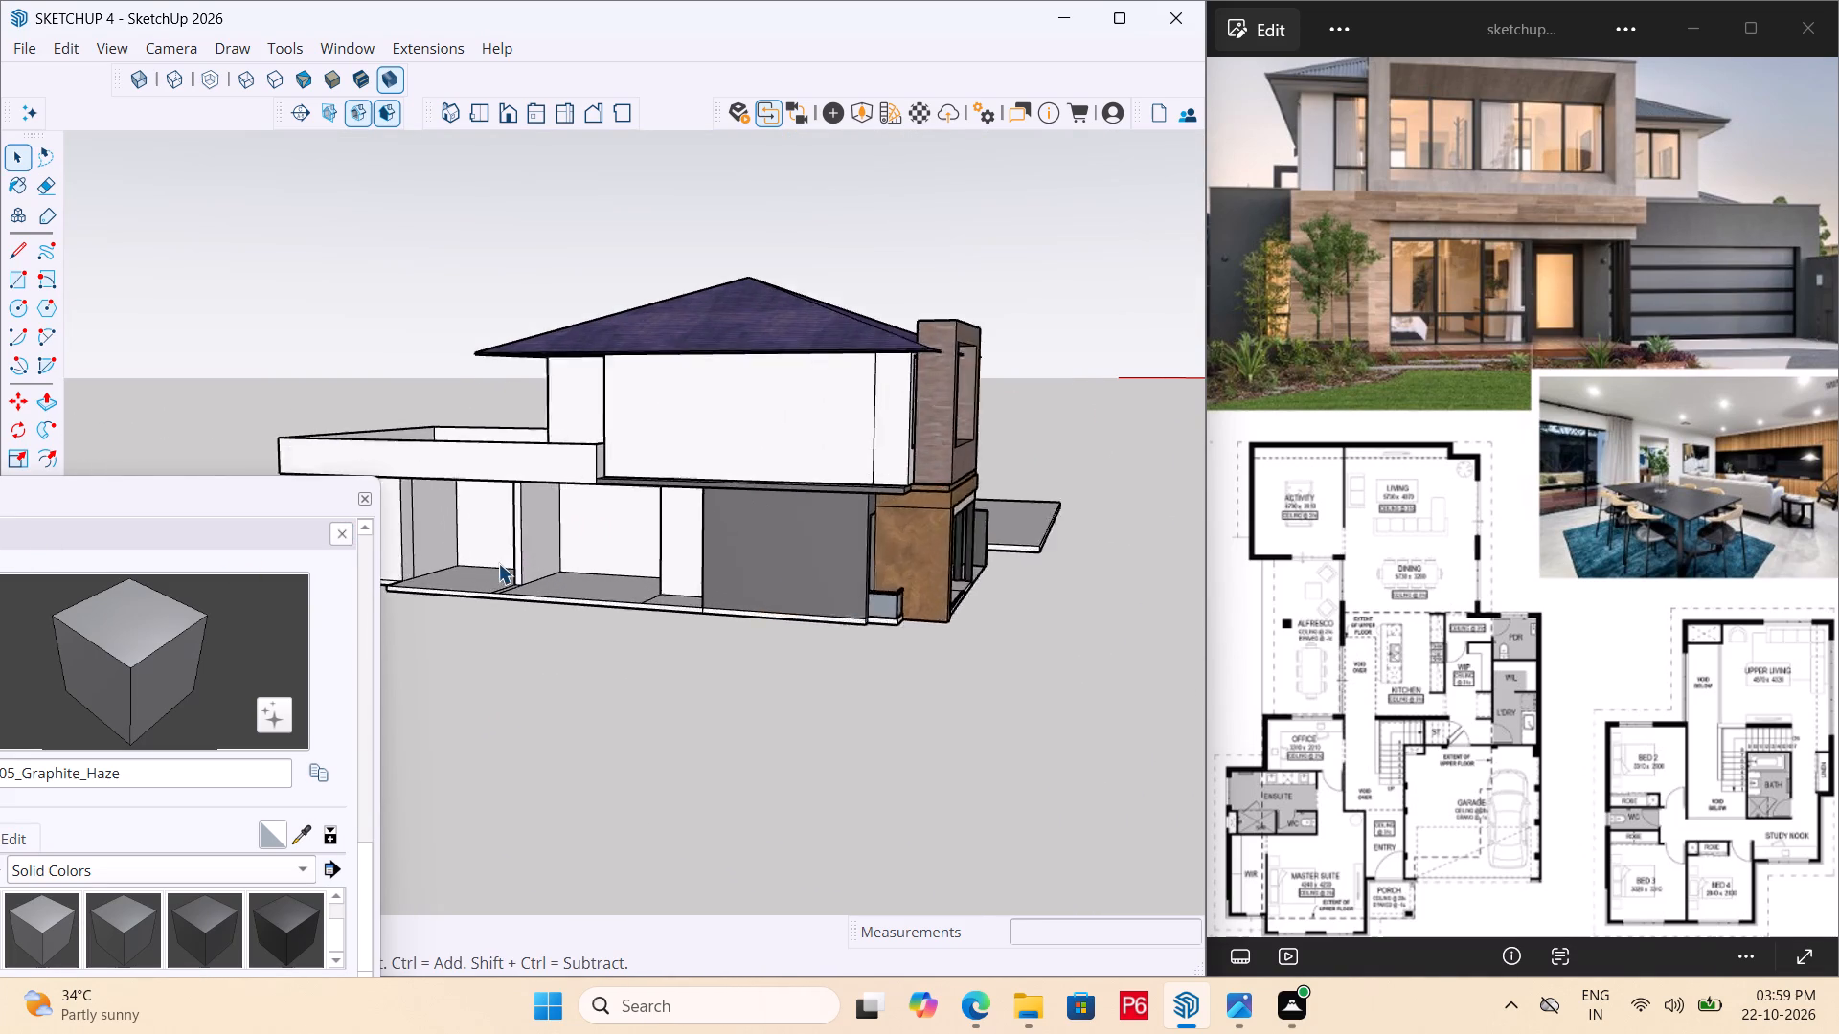
{"action": "scroll", "coordinate": [498, 563], "scroll_direction": "up", "scroll_amount": 1}
{"action": "middle_click_drag", "start_coordinate": [497, 564], "coordinate": [663, 690]}
{"action": "scroll", "coordinate": [660, 677], "scroll_direction": "up", "scroll_amount": 4}
{"action": "scroll", "coordinate": [584, 572], "scroll_direction": "down", "scroll_amount": 5}
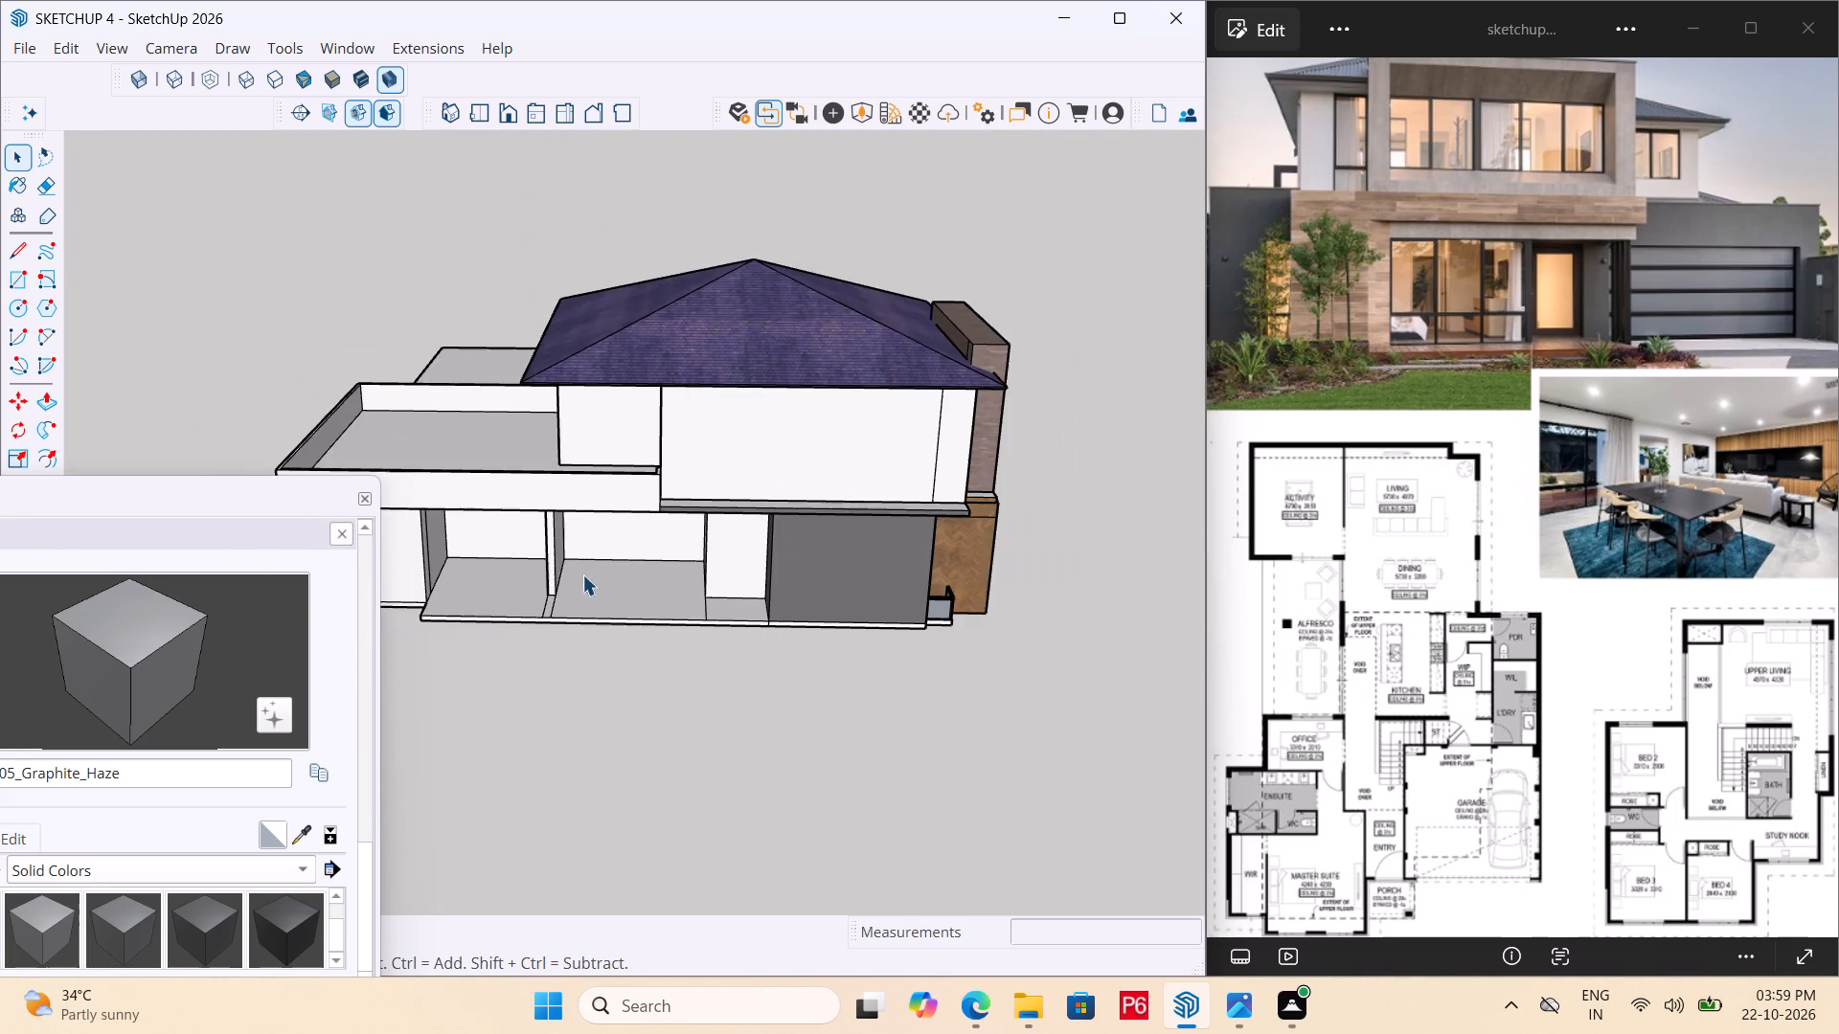
{"action": "middle_click_drag", "start_coordinate": [848, 571], "coordinate": [585, 584]}
{"action": "left_click", "coordinate": [941, 711]}
{"action": "middle_click_drag", "start_coordinate": [713, 506], "coordinate": [594, 461]}
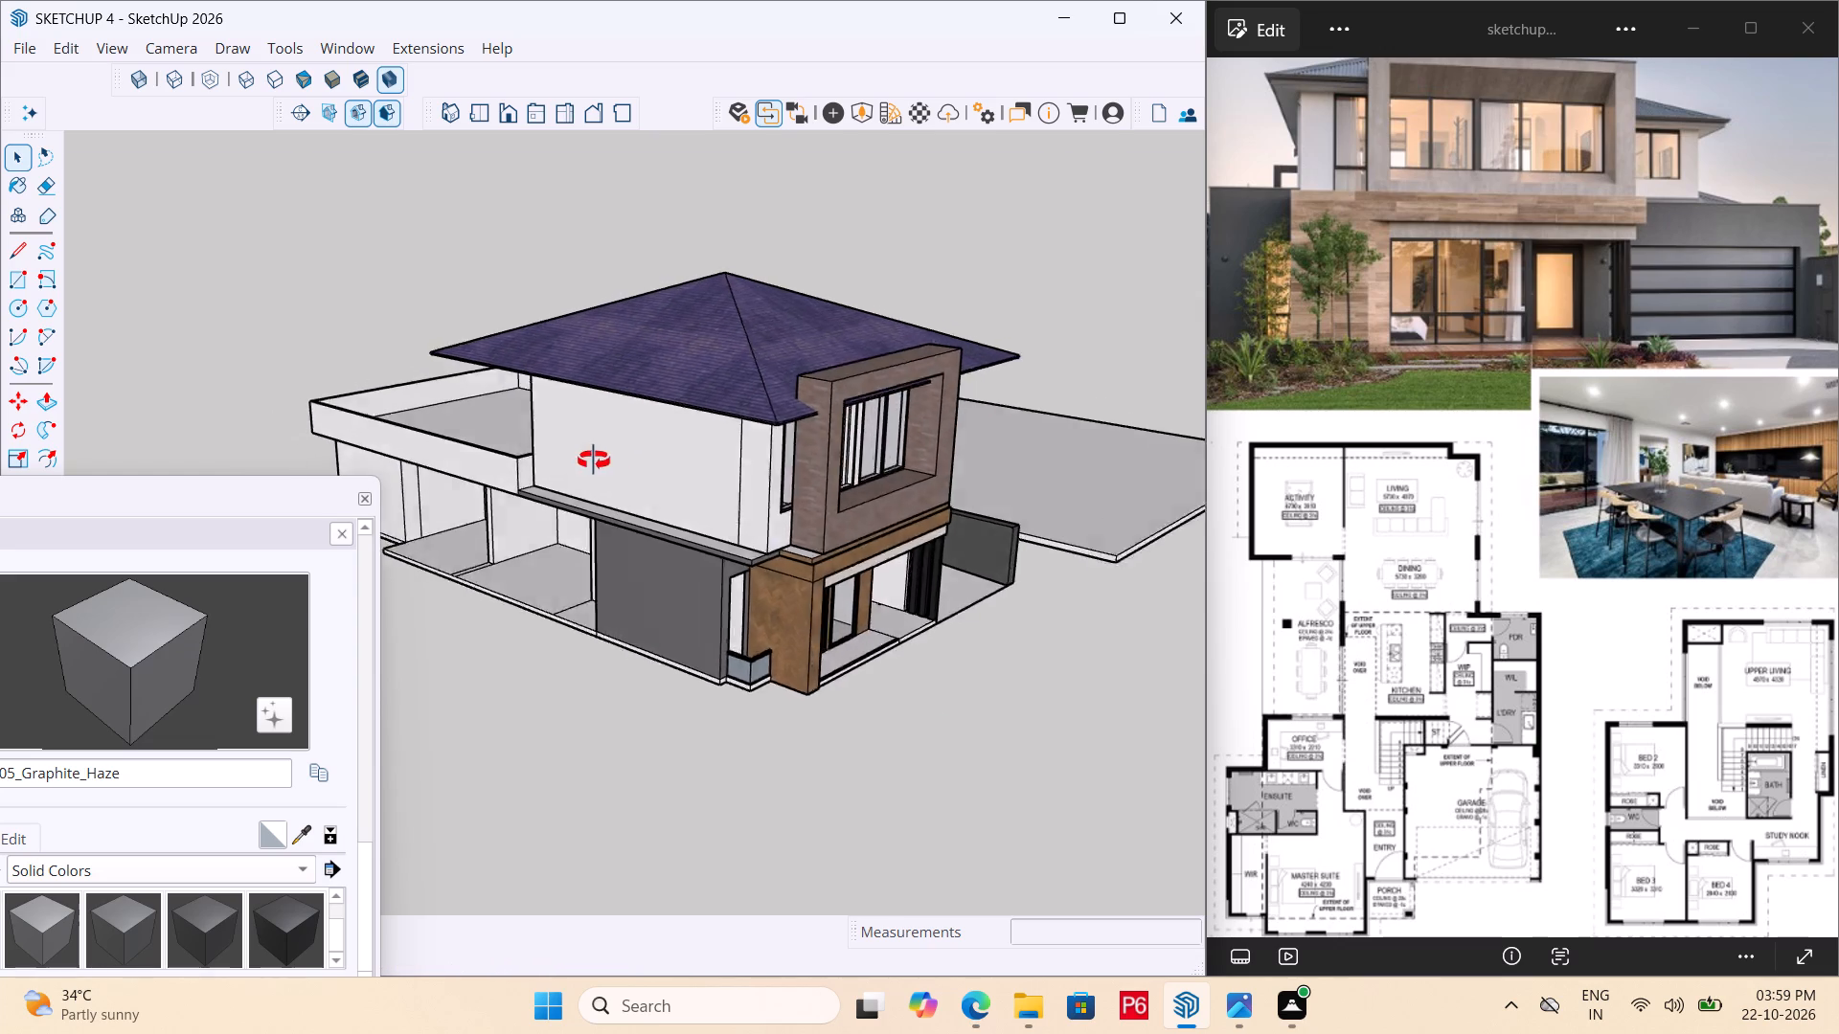
{"action": "middle_click_drag", "start_coordinate": [594, 461], "coordinate": [462, 517]}
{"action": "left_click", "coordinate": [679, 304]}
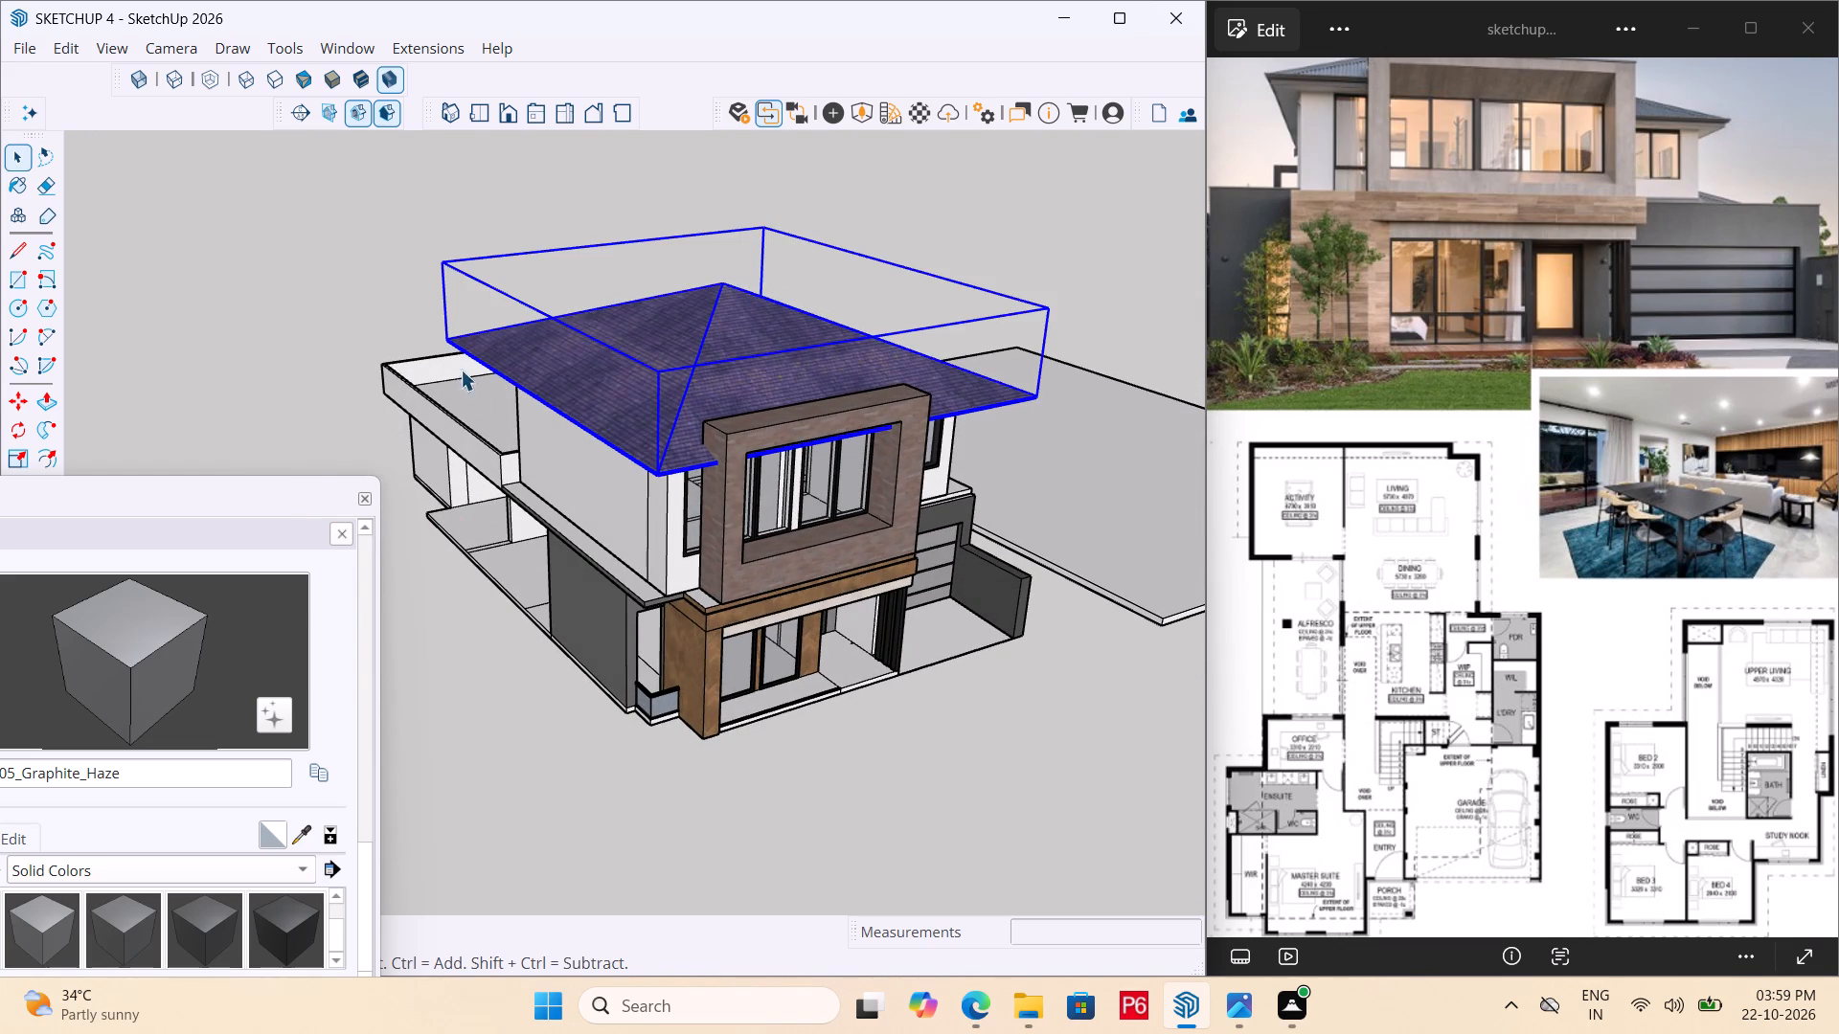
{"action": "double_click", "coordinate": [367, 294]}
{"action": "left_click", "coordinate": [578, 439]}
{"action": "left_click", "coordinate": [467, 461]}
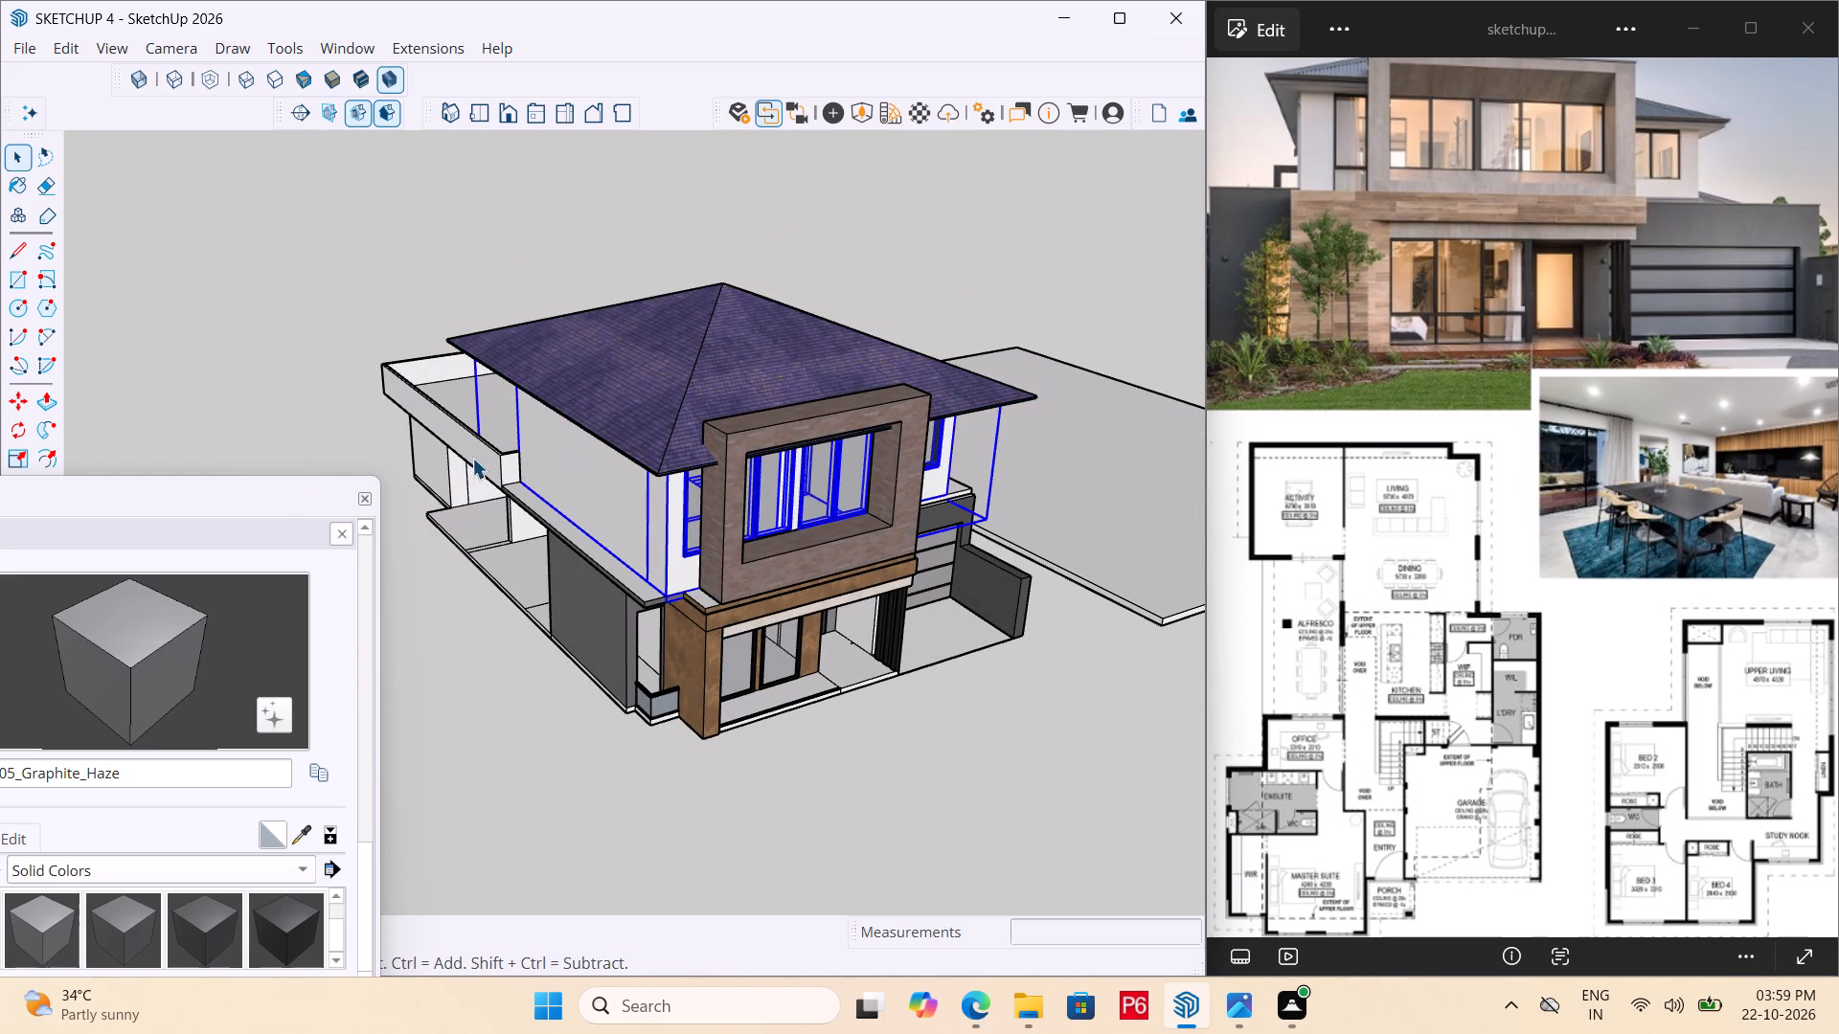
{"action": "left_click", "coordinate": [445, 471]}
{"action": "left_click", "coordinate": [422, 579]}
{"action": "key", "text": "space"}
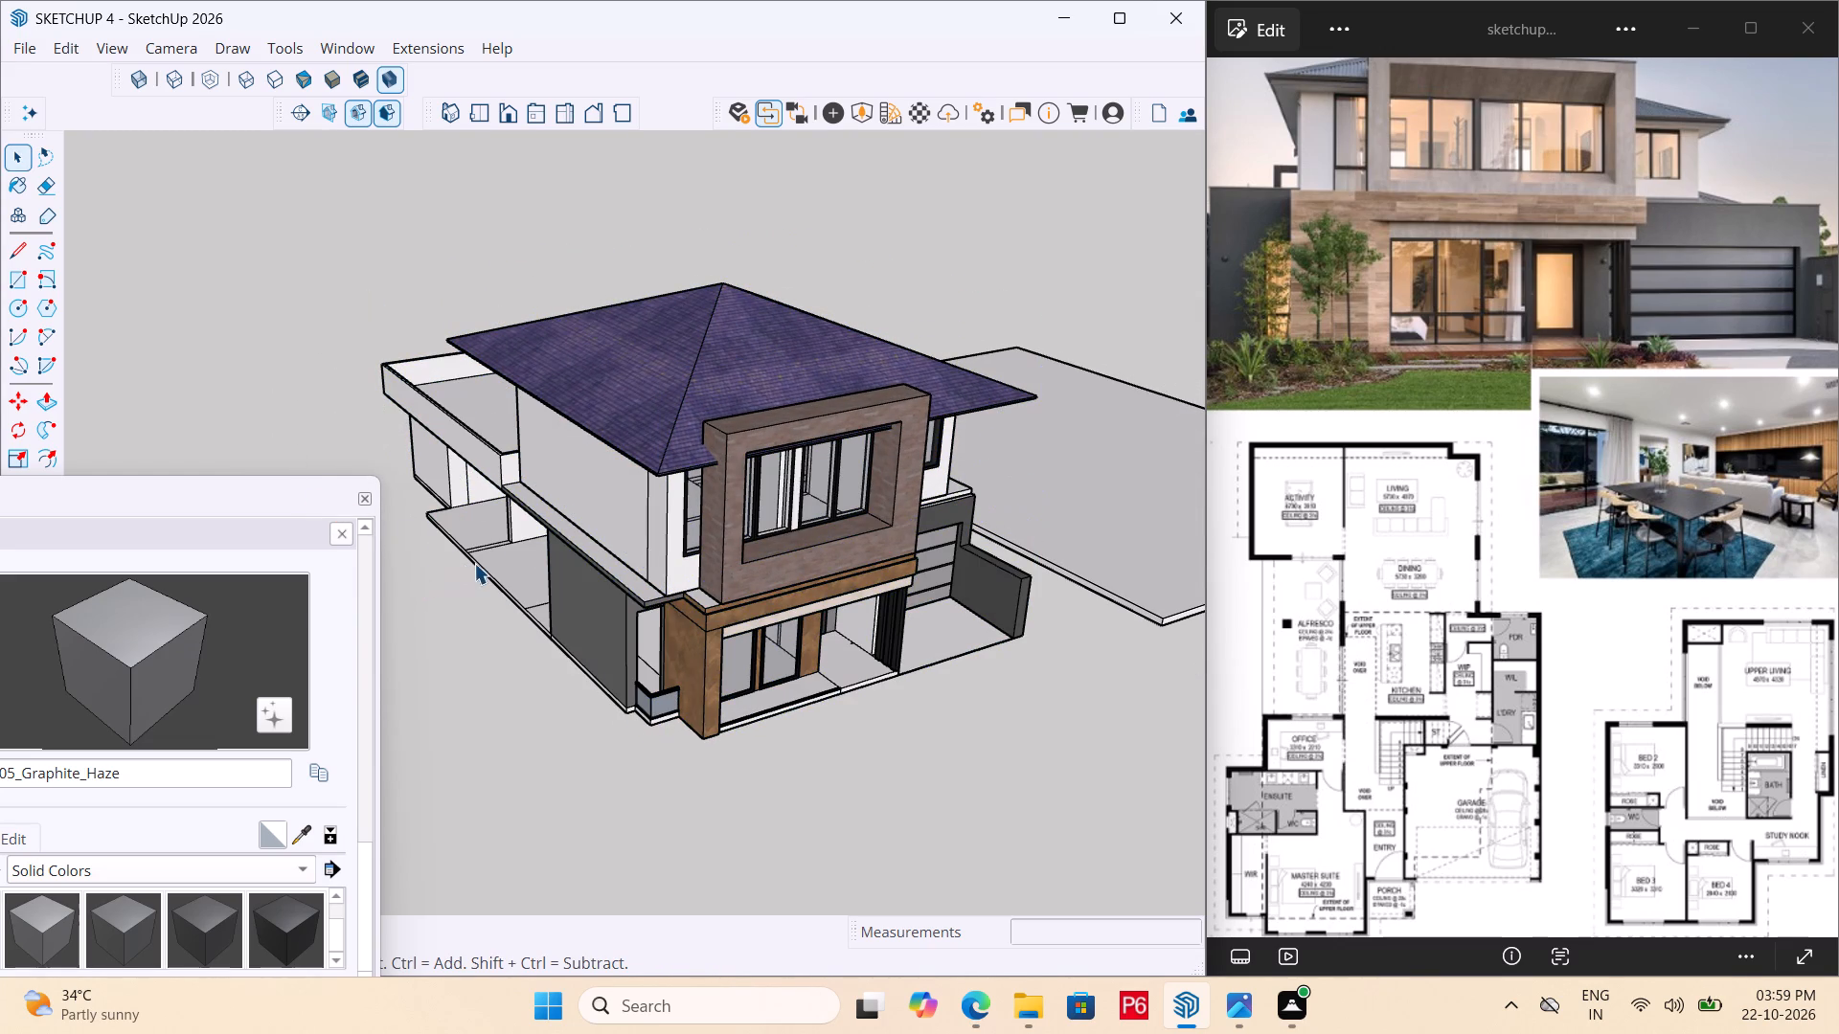
Save the model and close the floating materials window.
{"action": "key", "text": "ctrl+s"}
{"action": "key", "text": "ctrl+s"}
{"action": "key", "text": "ctrl+s"}
{"action": "scroll", "coordinate": [732, 667], "scroll_direction": "down", "scroll_amount": 5}
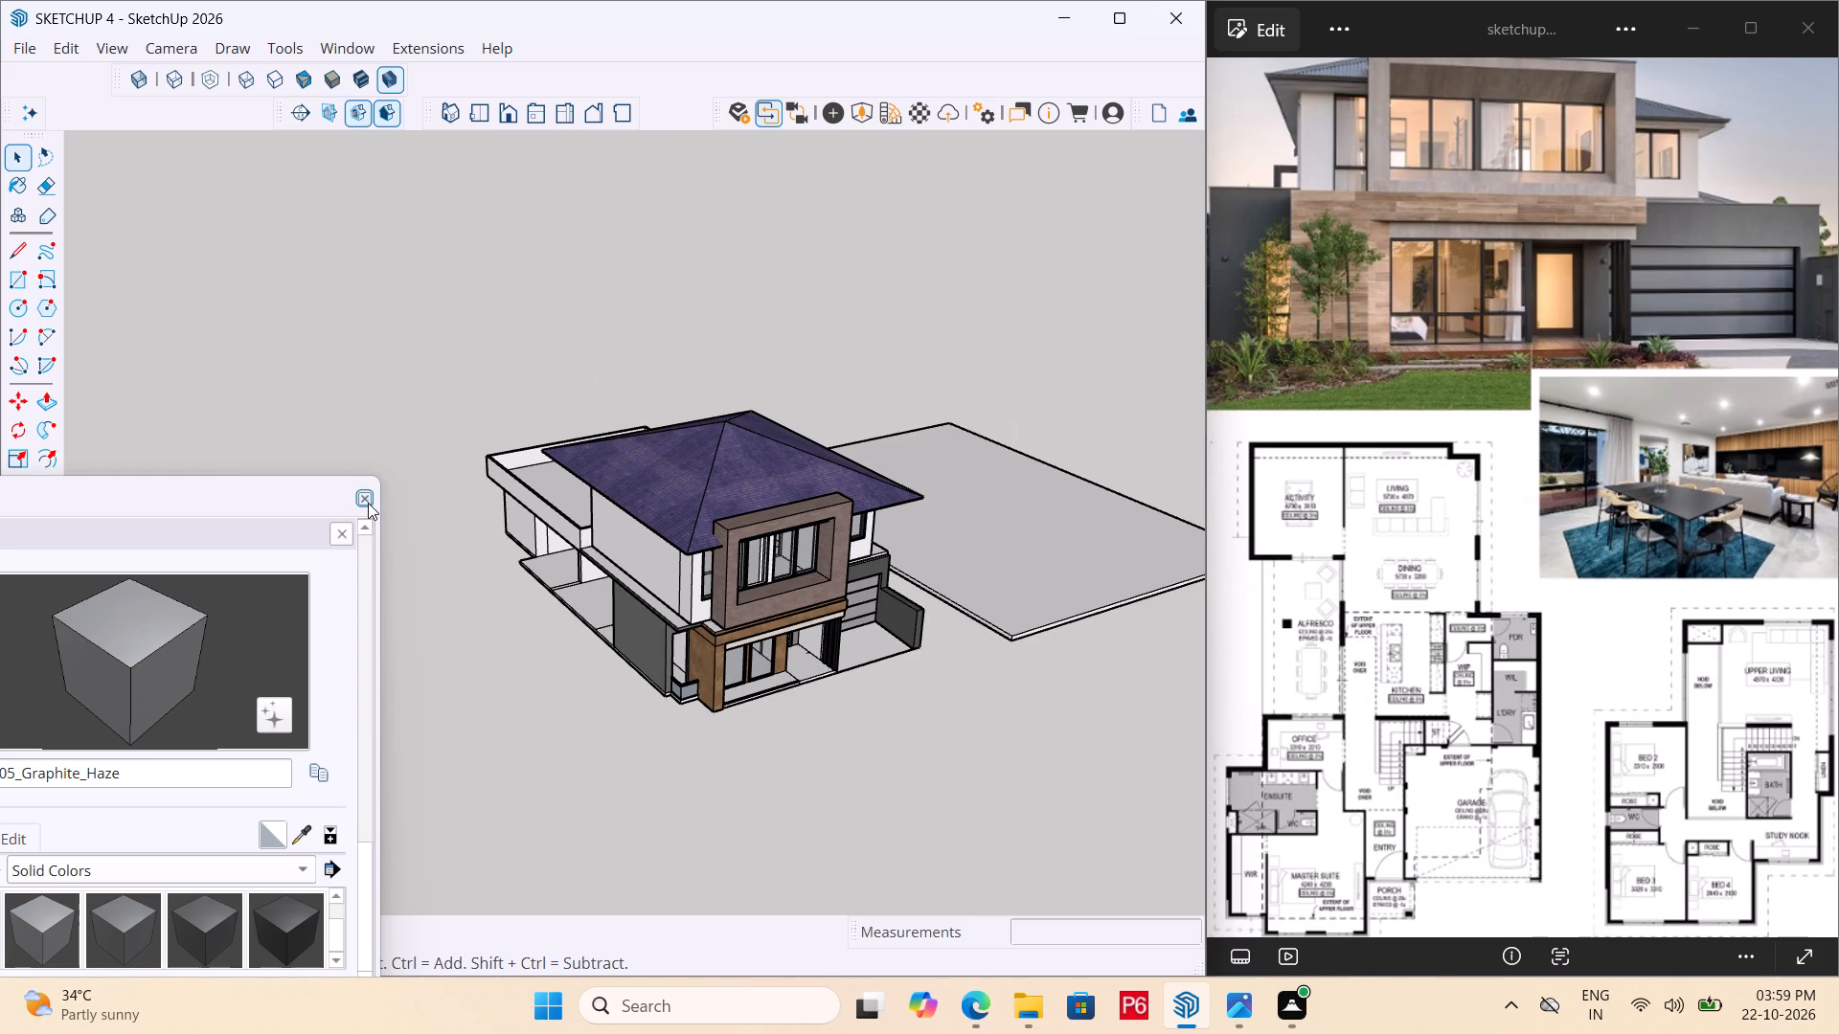
{"action": "left_click", "coordinate": [366, 500]}
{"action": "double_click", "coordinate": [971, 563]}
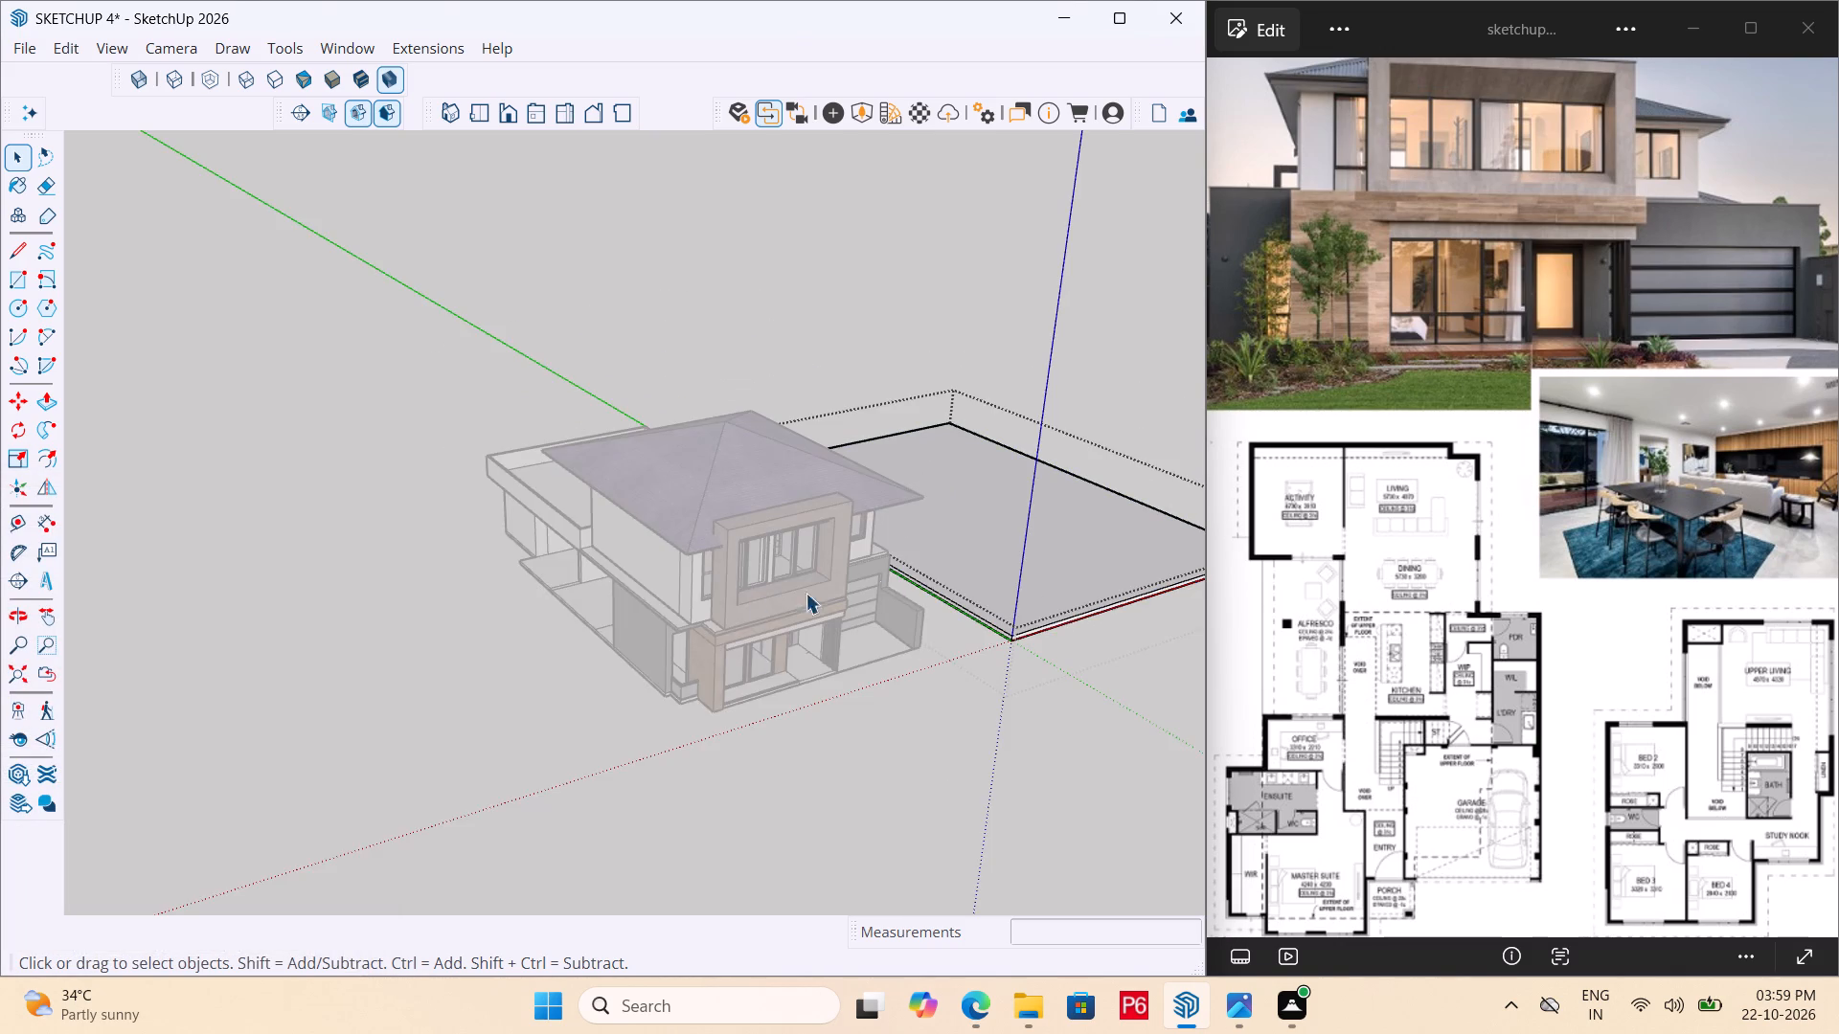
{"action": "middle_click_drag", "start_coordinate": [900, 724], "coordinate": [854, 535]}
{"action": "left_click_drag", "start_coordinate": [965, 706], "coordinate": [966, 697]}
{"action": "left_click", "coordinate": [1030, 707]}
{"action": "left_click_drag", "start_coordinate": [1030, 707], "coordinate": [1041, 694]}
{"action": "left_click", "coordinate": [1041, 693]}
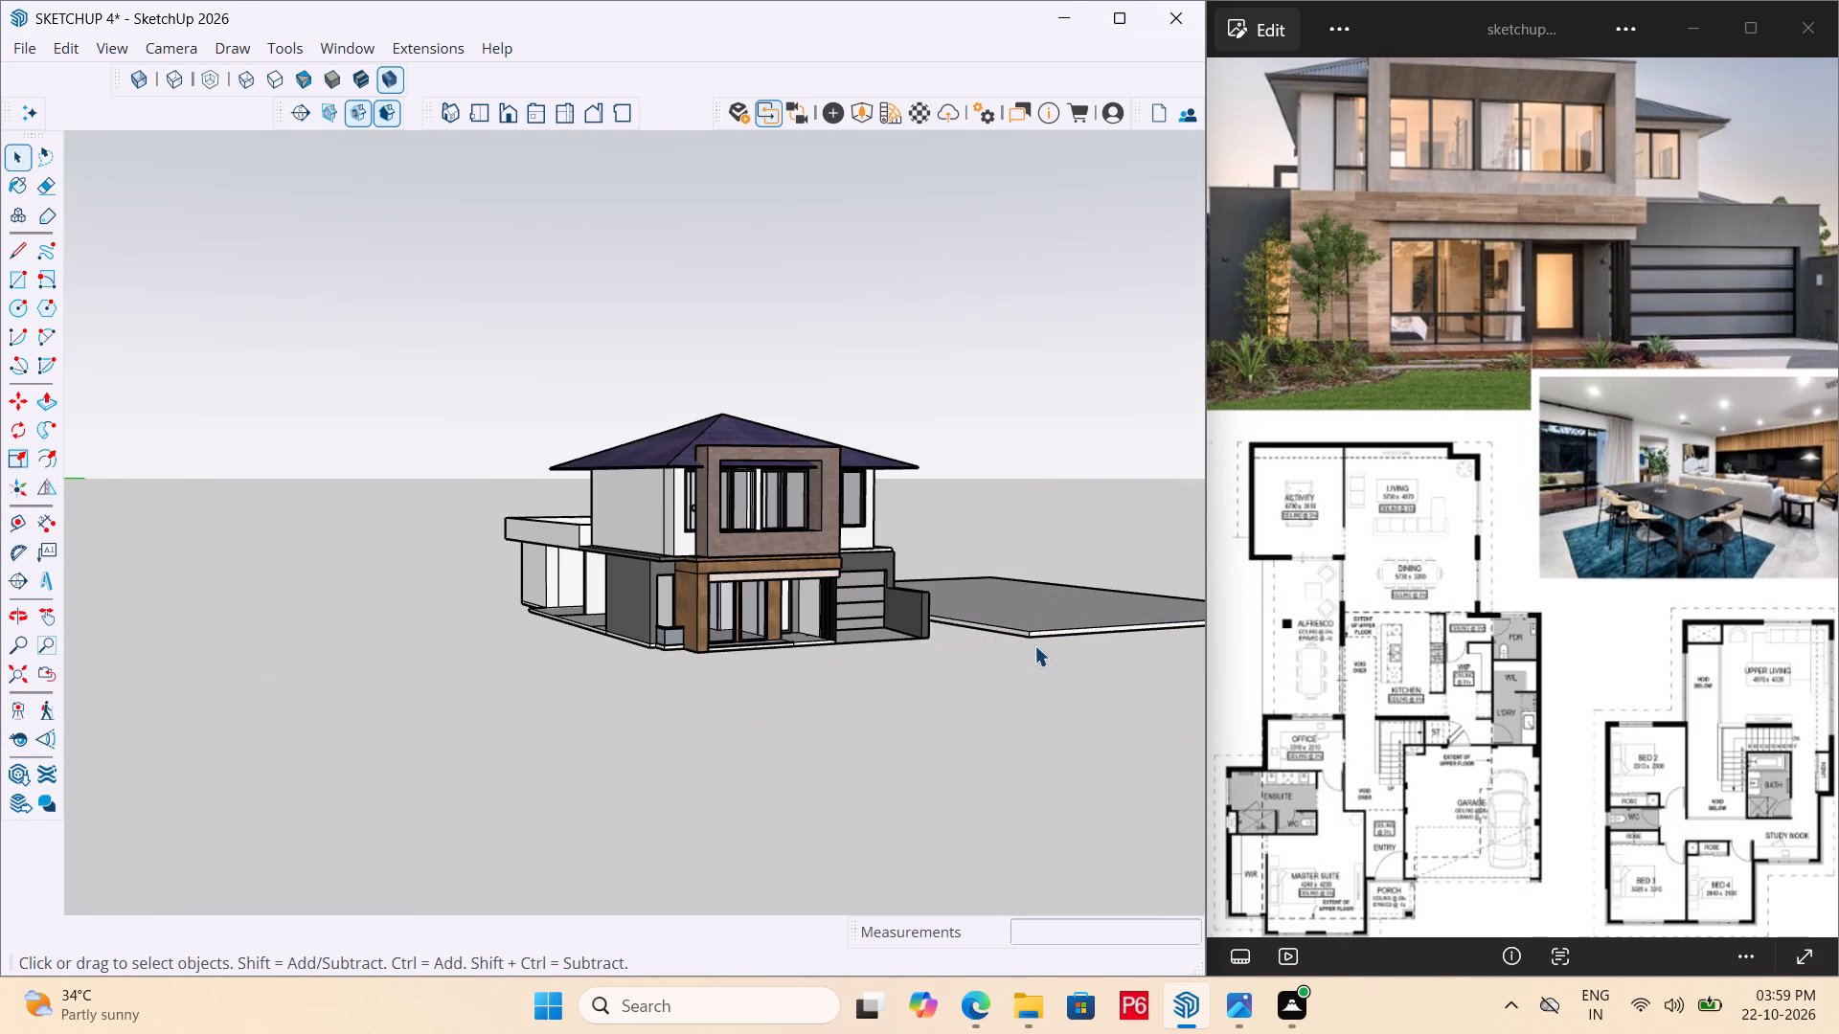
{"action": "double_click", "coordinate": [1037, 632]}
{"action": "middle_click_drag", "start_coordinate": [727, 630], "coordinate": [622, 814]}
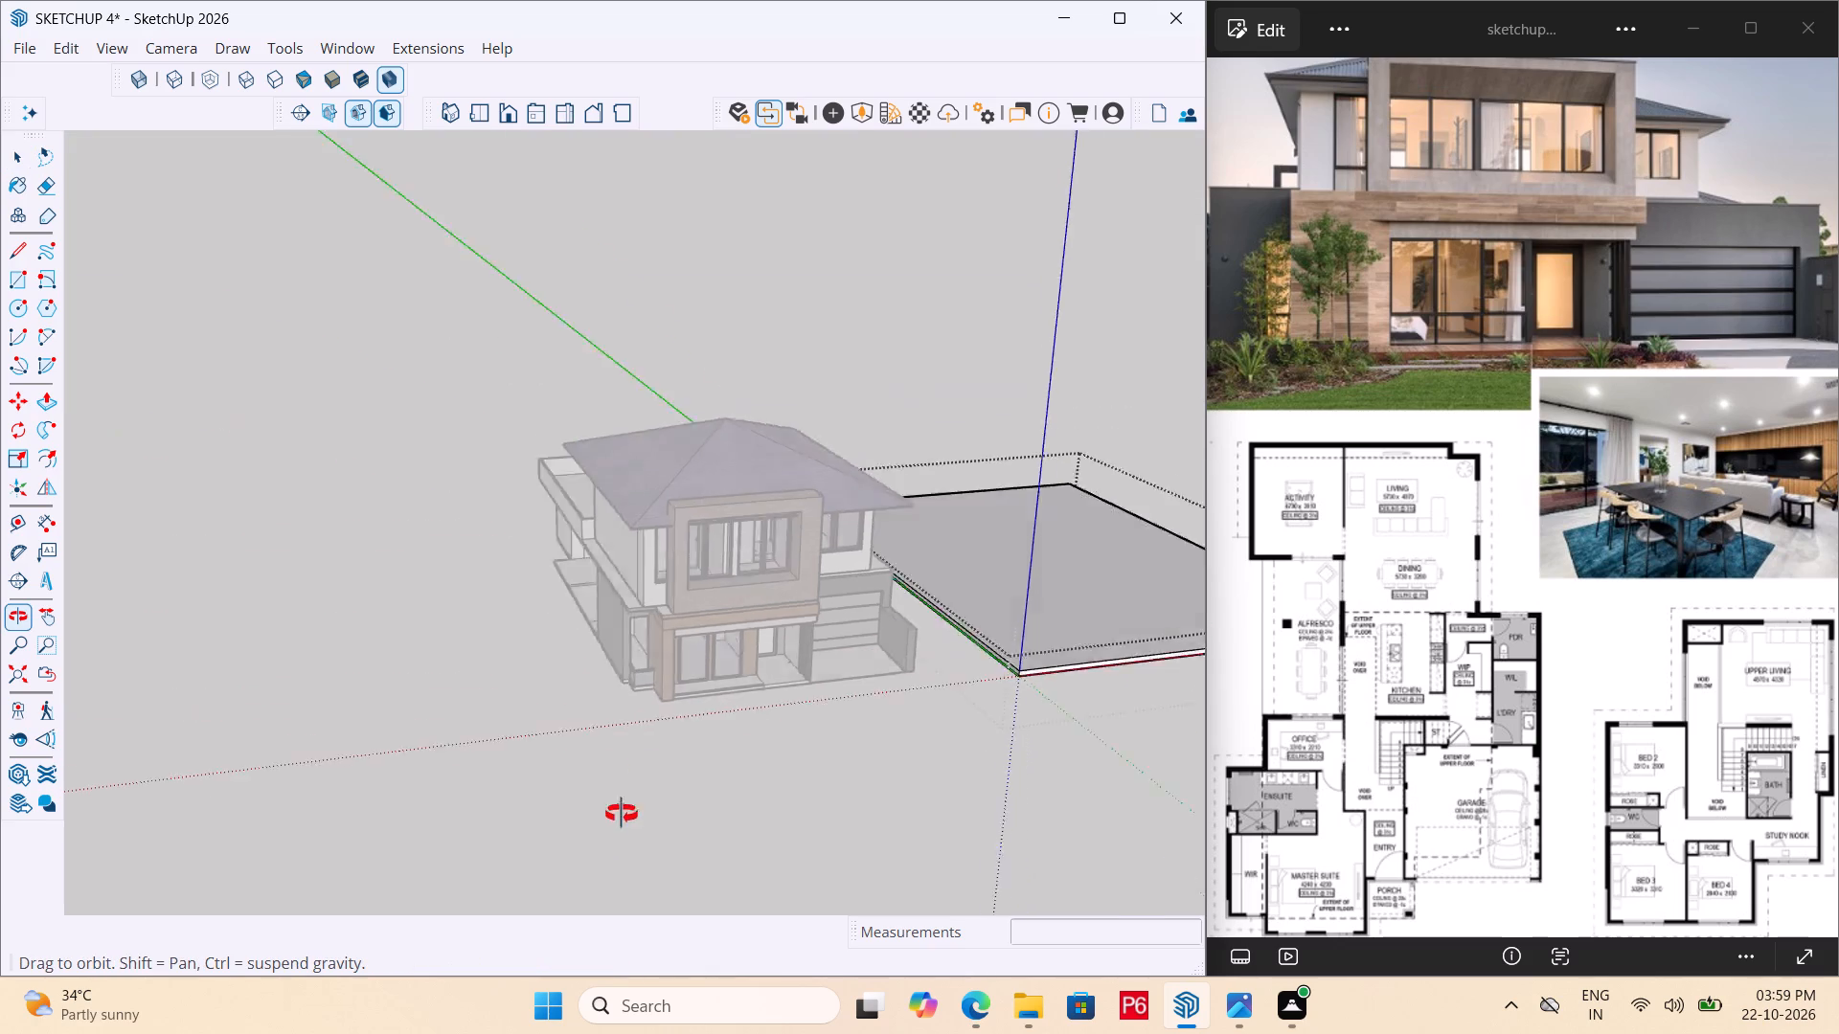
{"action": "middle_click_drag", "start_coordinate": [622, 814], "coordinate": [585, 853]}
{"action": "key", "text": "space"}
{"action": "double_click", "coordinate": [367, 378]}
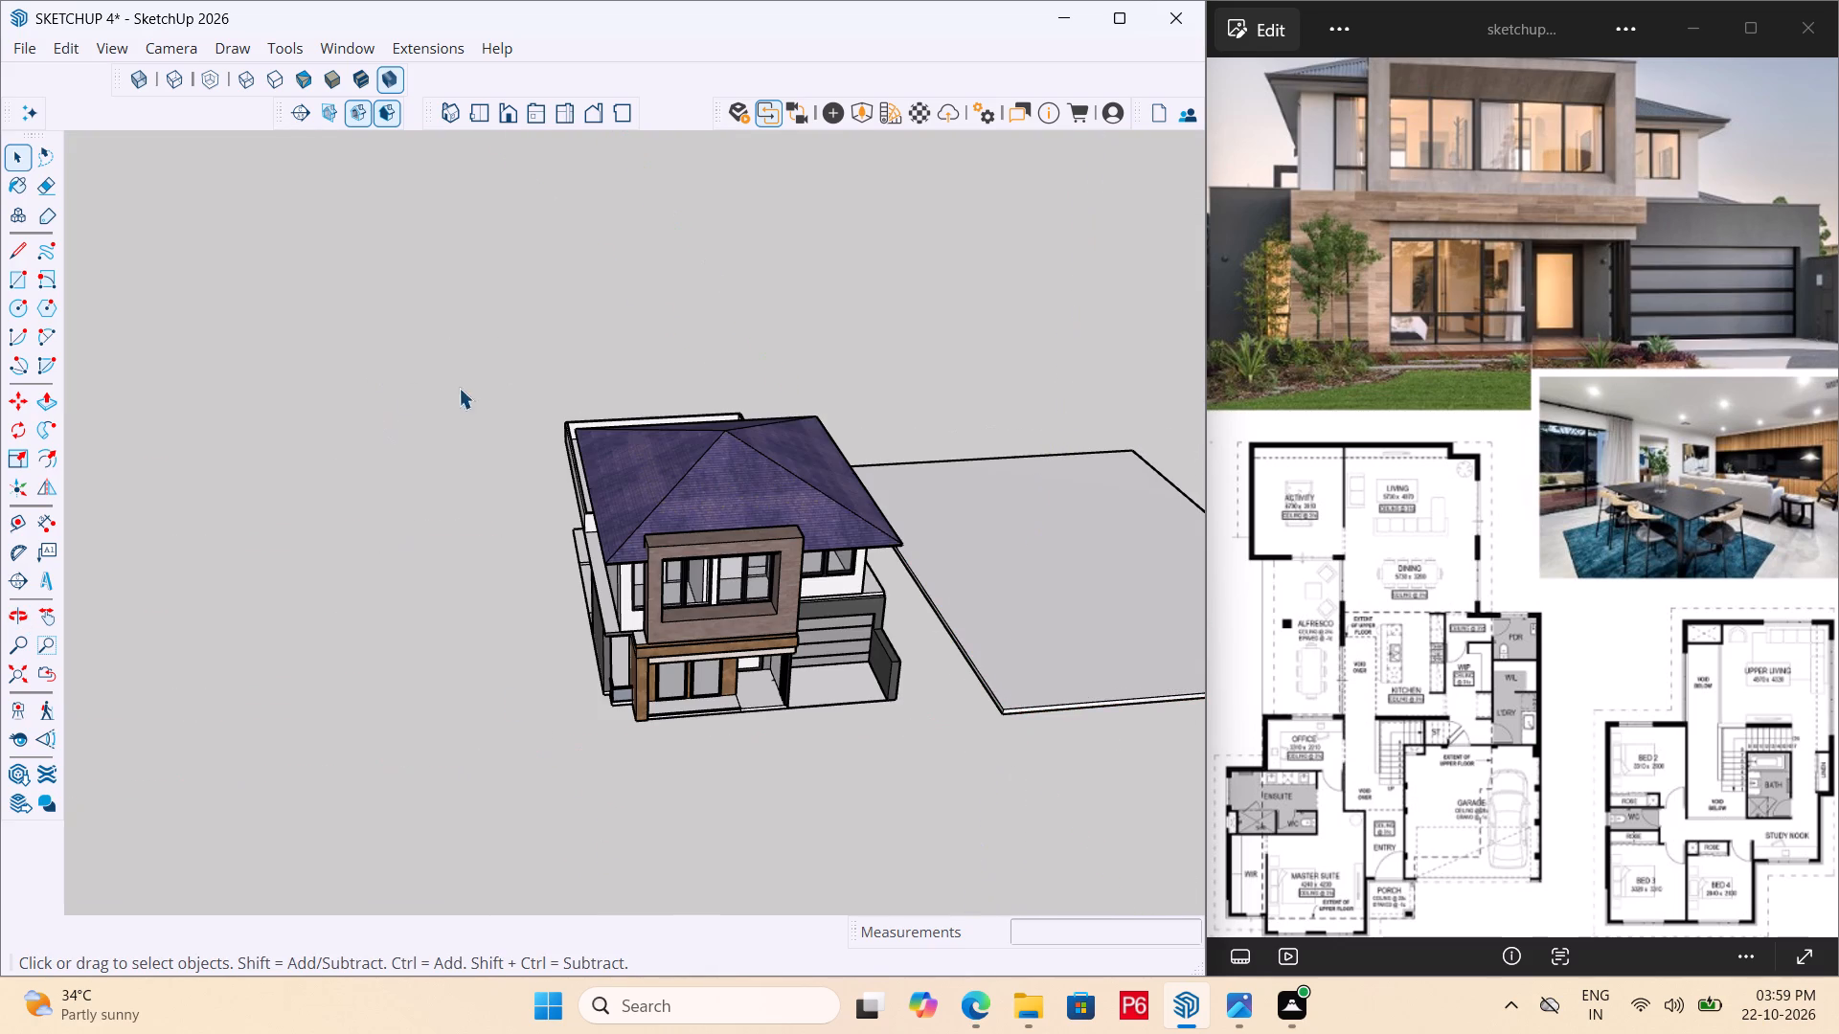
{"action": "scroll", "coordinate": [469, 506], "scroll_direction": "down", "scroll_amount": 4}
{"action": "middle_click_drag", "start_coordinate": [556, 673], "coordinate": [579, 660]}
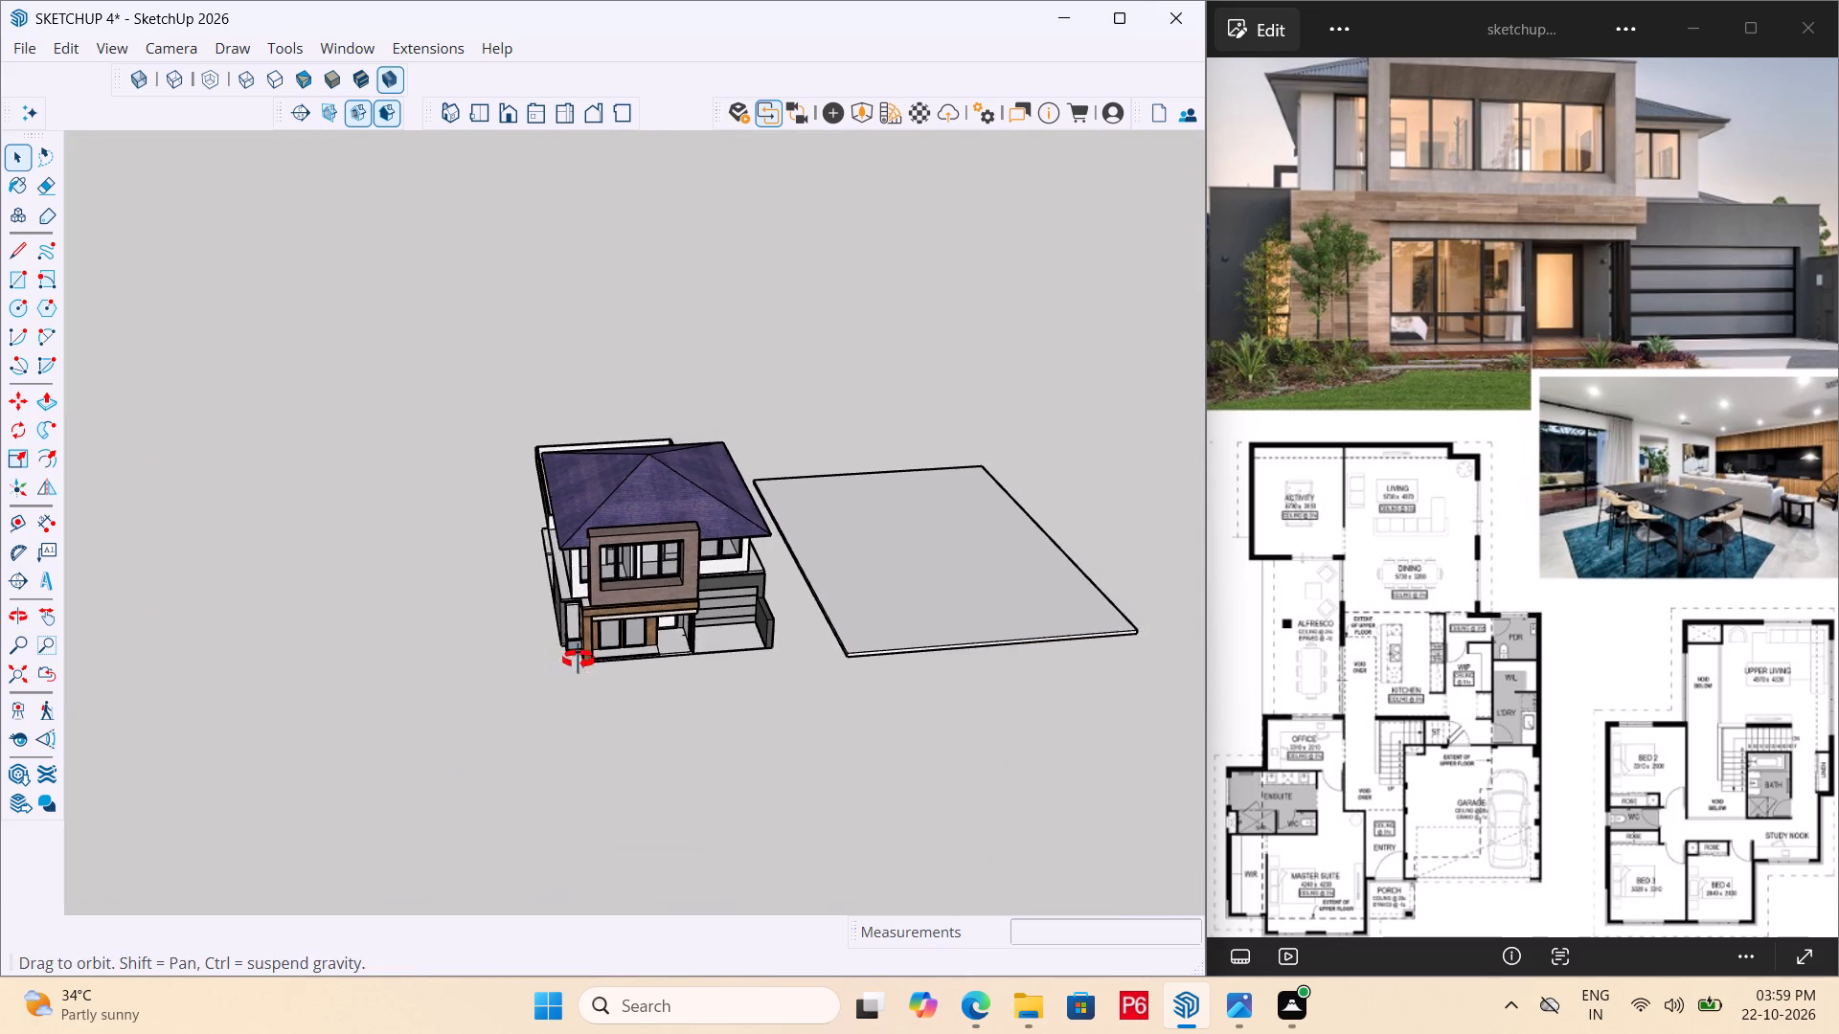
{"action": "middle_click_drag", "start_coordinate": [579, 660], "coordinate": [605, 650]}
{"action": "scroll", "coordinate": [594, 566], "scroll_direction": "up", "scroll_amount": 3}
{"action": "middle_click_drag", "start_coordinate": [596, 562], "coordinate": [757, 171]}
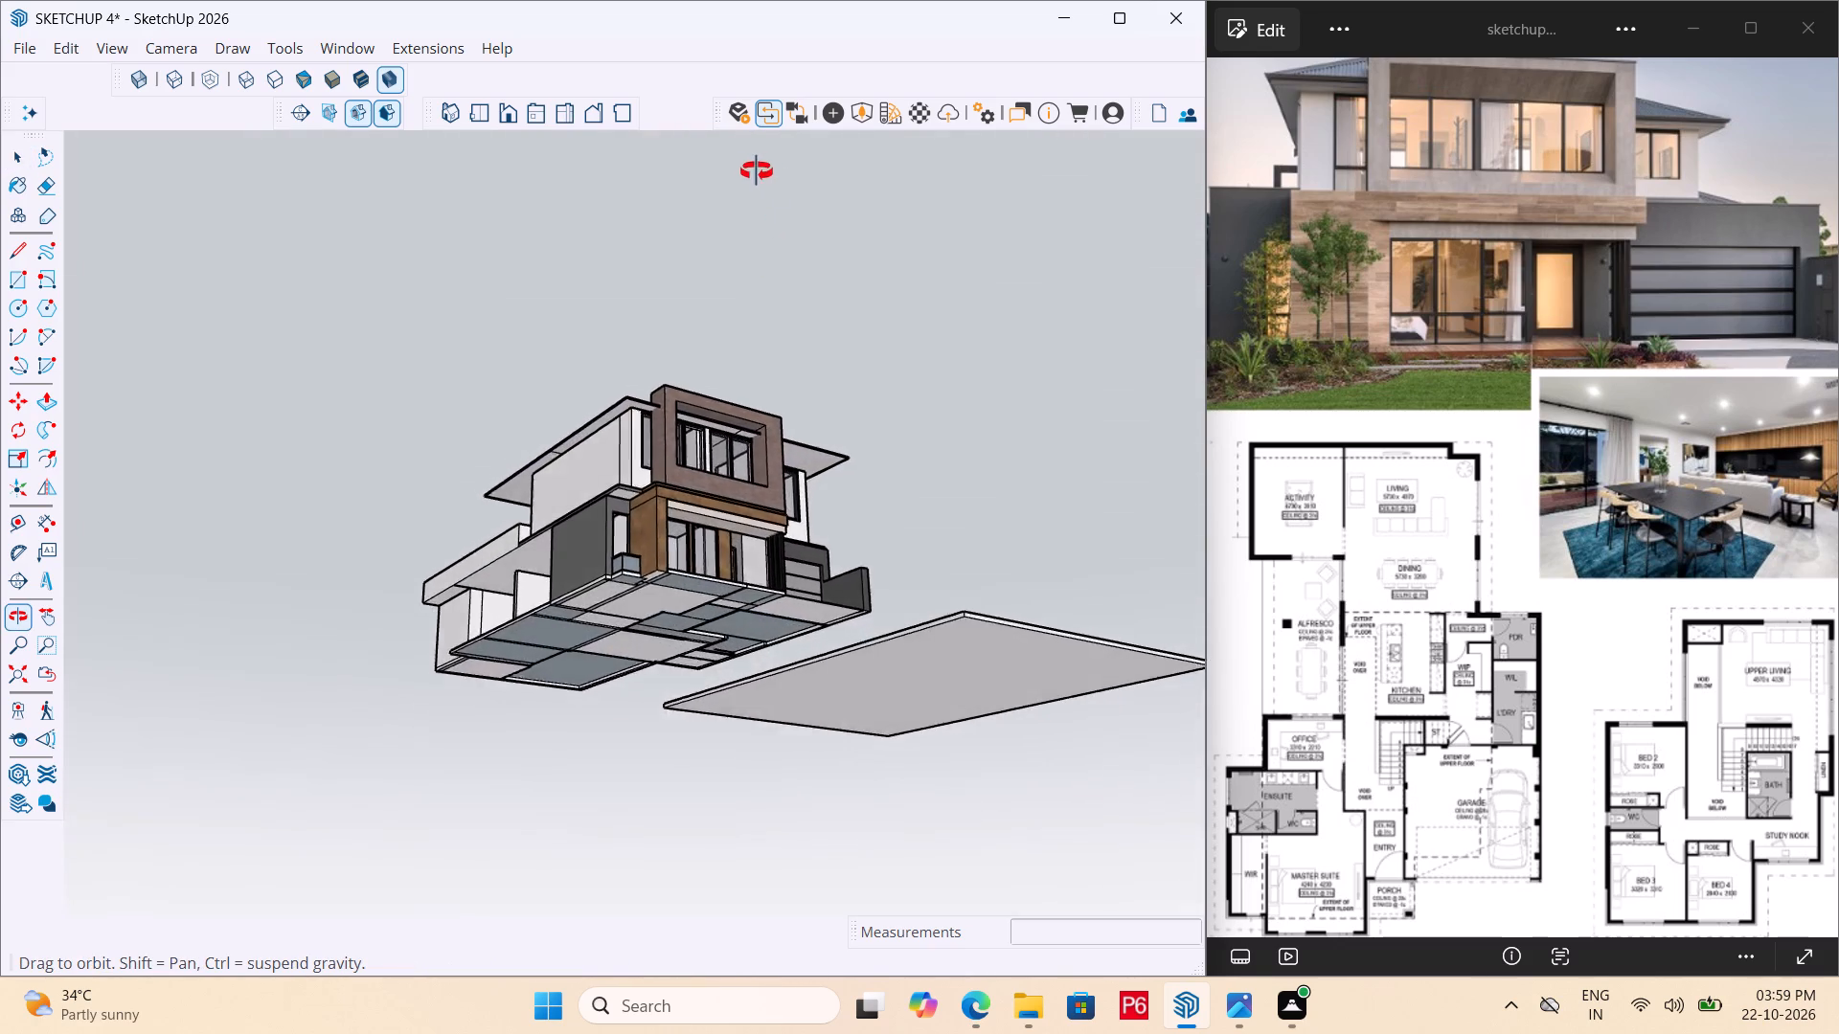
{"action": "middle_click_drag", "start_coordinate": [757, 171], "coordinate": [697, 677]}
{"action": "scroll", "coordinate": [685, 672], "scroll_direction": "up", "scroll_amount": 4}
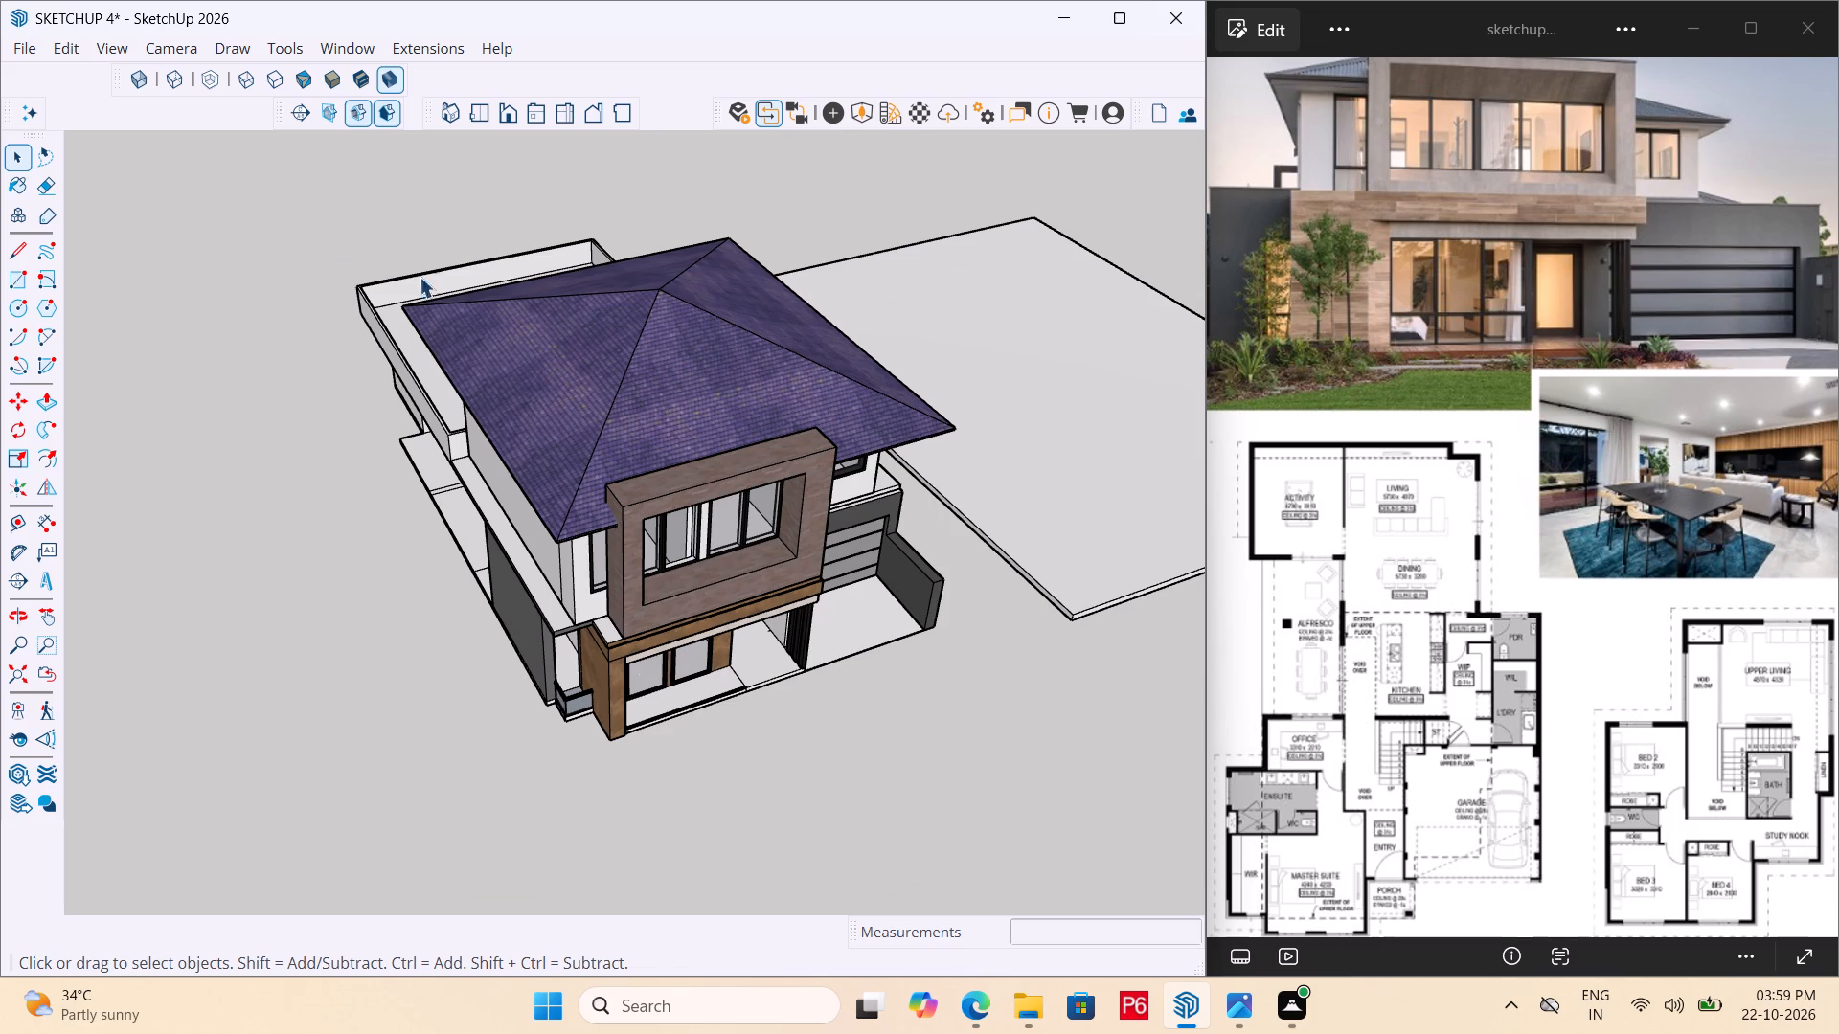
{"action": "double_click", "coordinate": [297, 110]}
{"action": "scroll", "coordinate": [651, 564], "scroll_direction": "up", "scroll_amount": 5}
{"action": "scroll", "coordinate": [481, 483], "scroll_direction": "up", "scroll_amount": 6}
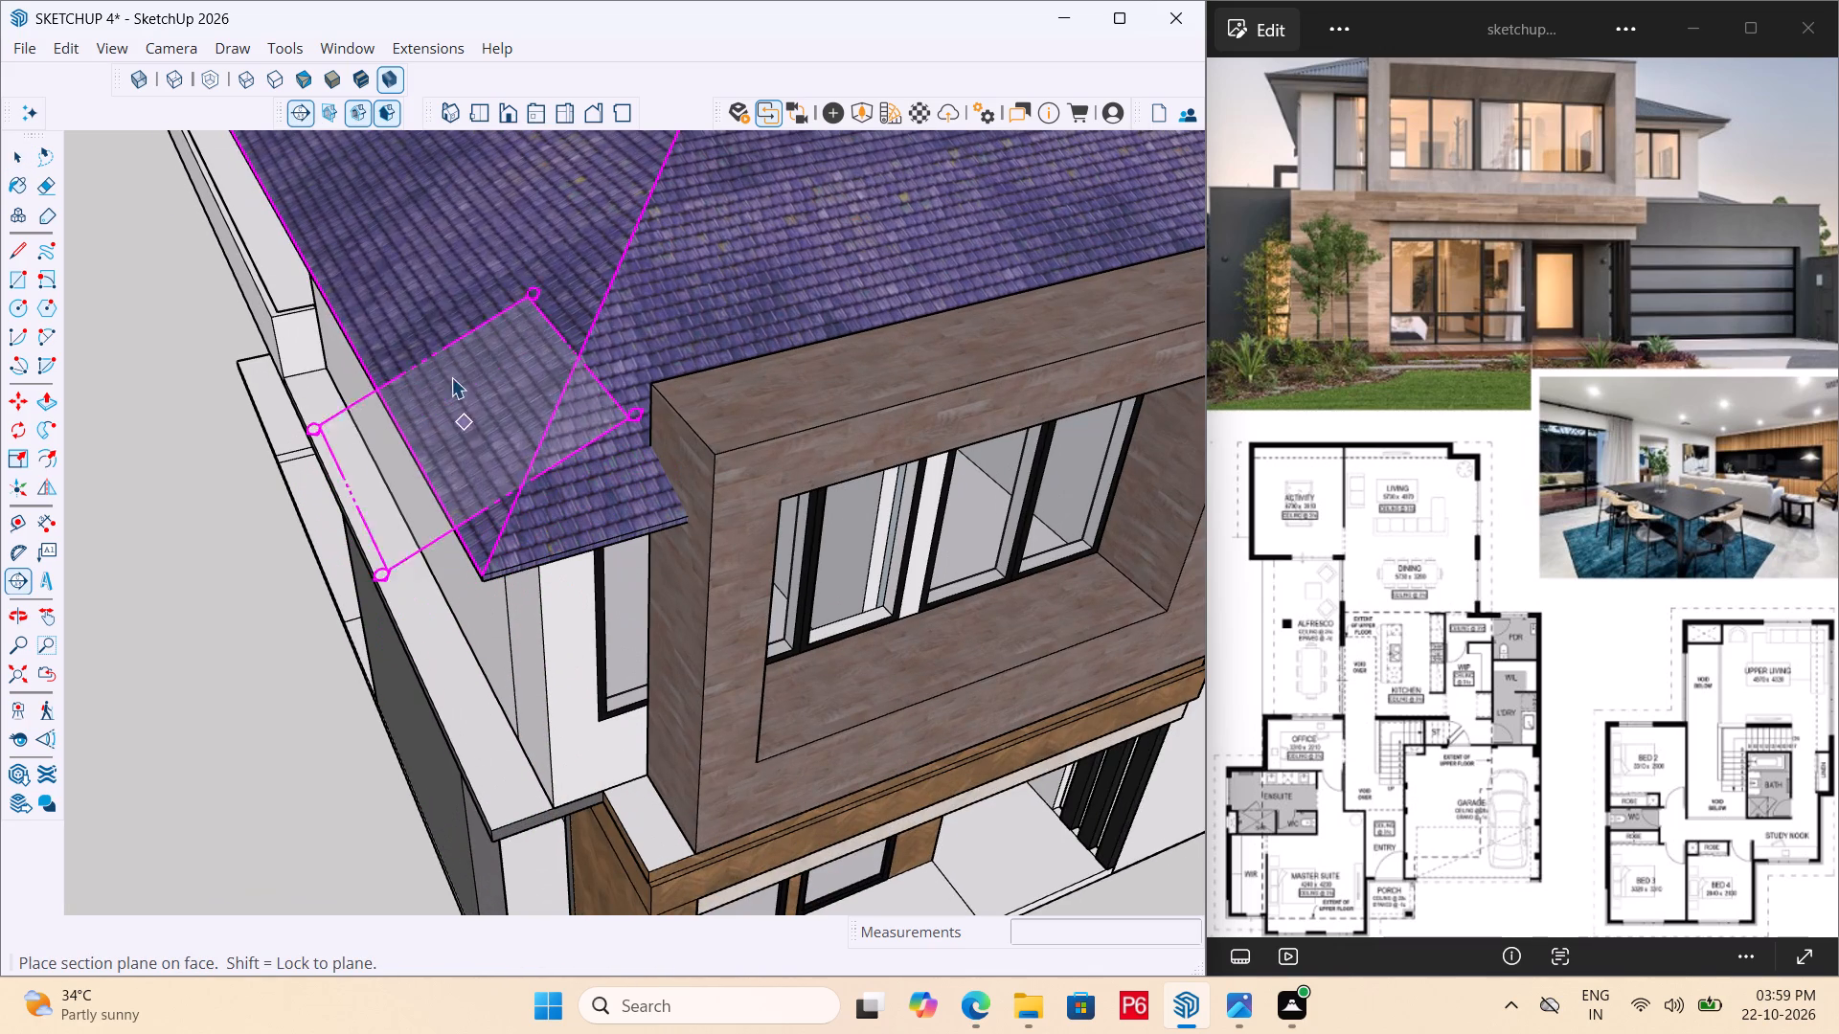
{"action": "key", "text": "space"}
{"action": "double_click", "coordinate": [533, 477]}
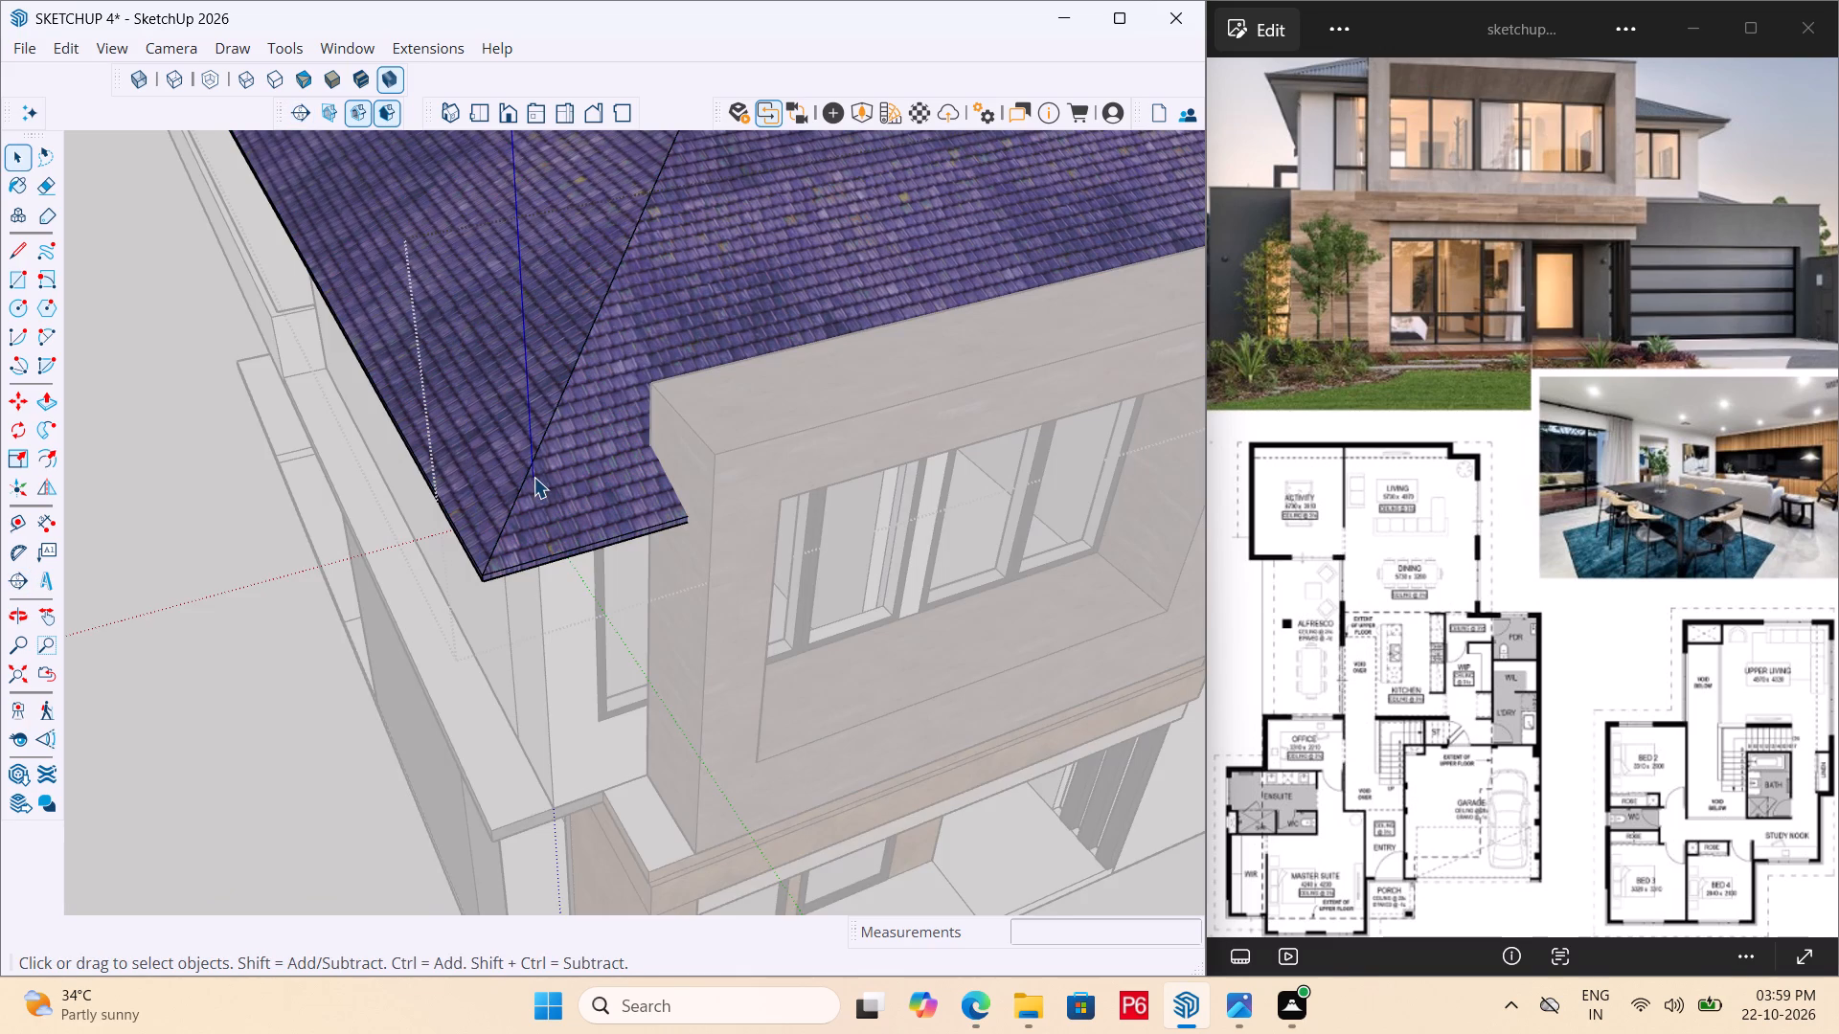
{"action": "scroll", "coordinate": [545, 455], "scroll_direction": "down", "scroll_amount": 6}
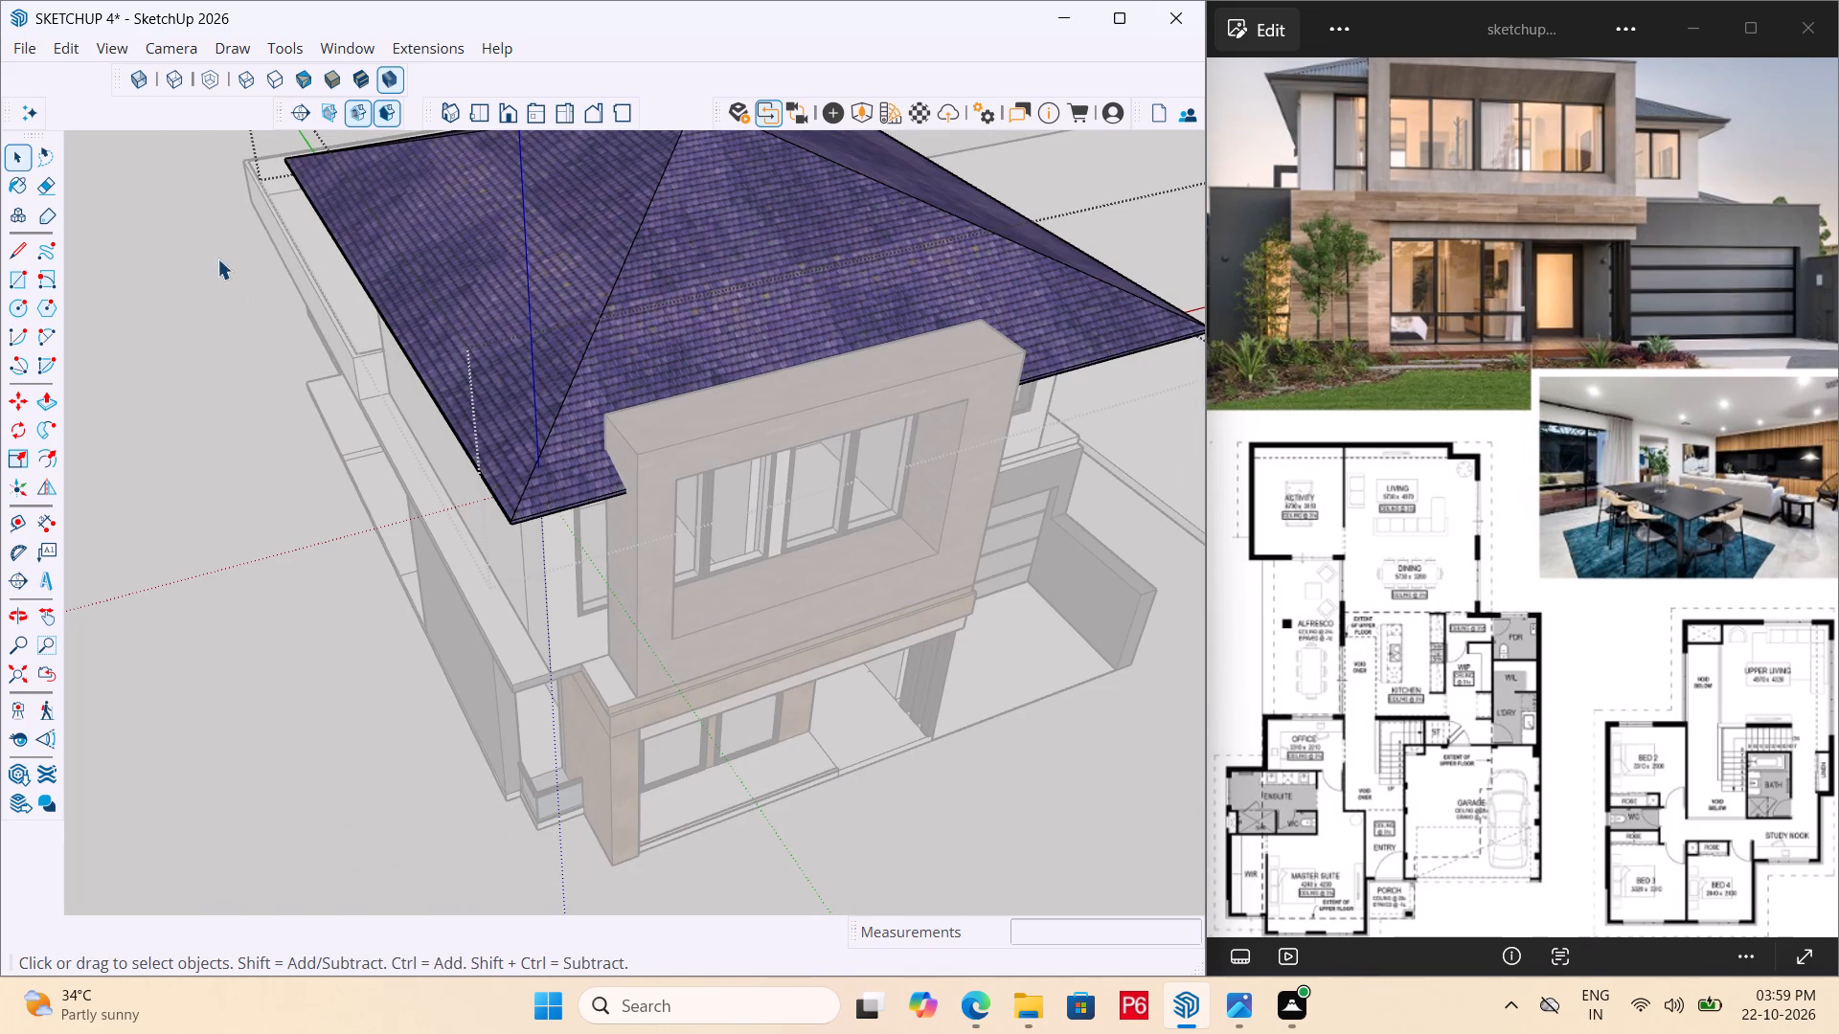
Switch the model display to the plain face style without materials or textures.
{"action": "double_click", "coordinate": [299, 77]}
Undo the group openings made since the last save, returning to editing the first-floor roof slab group.
{"action": "key", "text": "ctrl+z"}
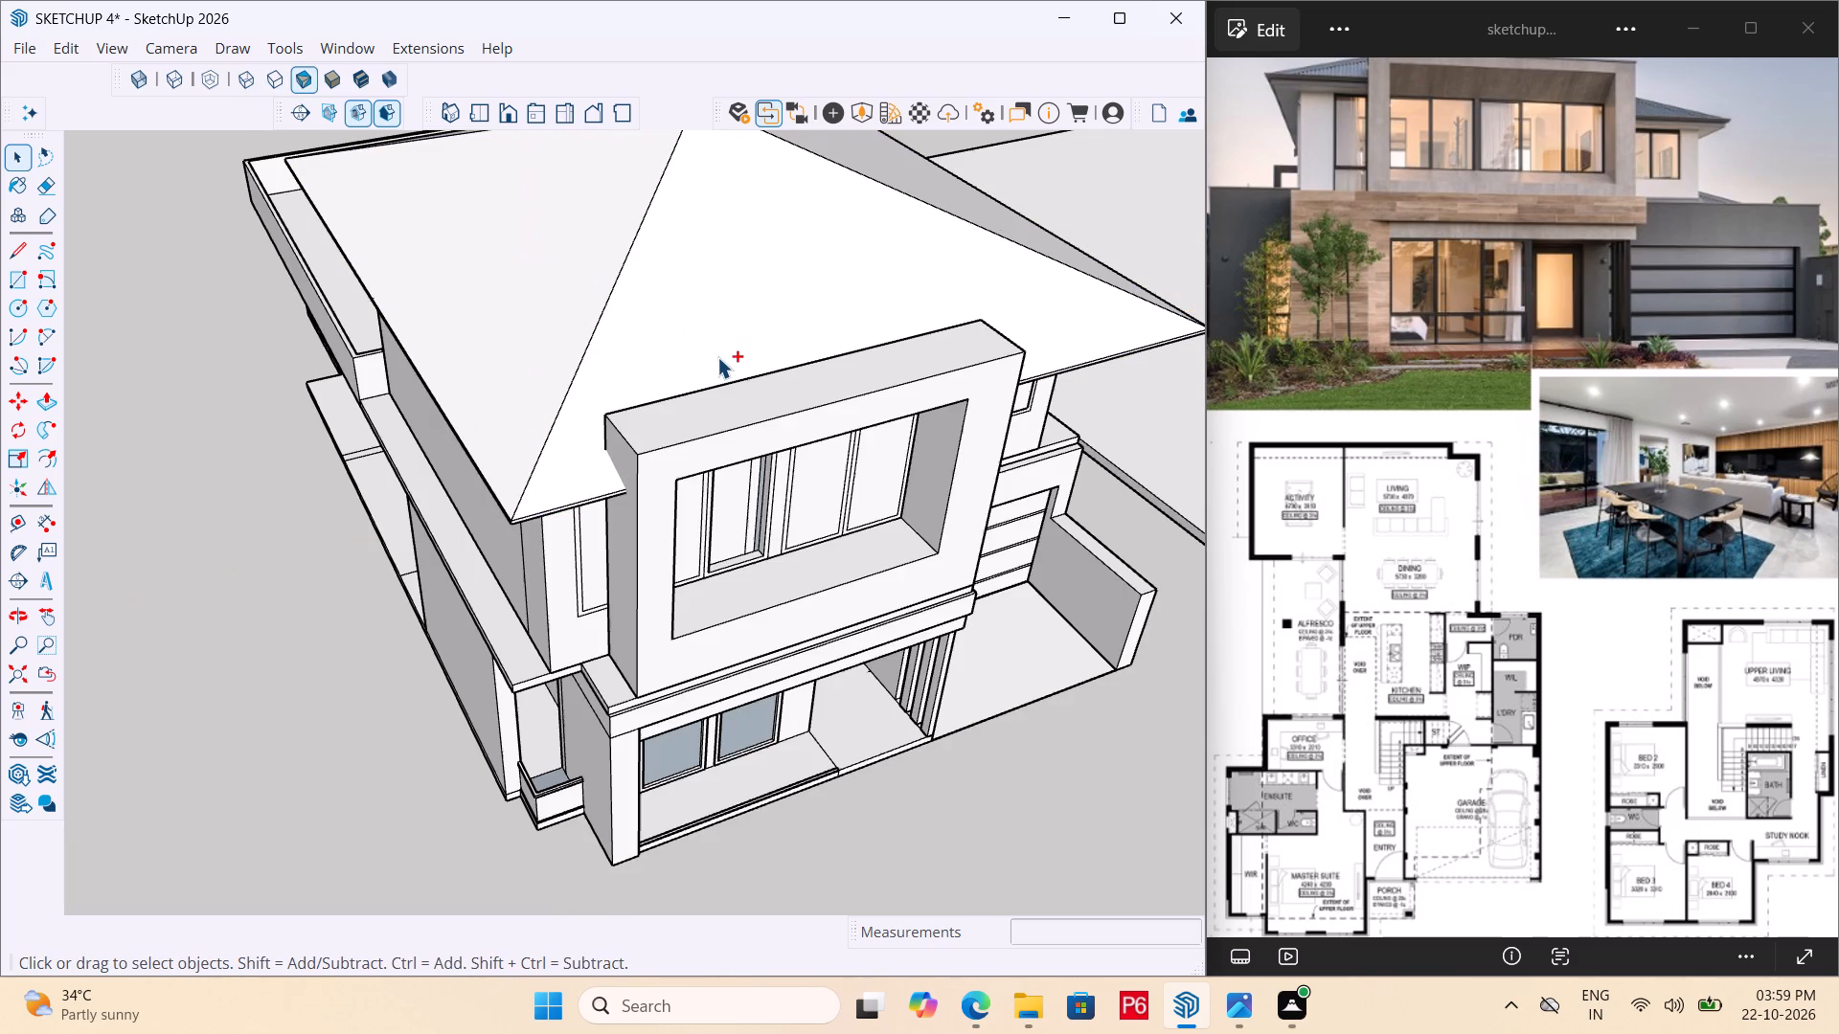
{"action": "key", "text": "ctrl+z"}
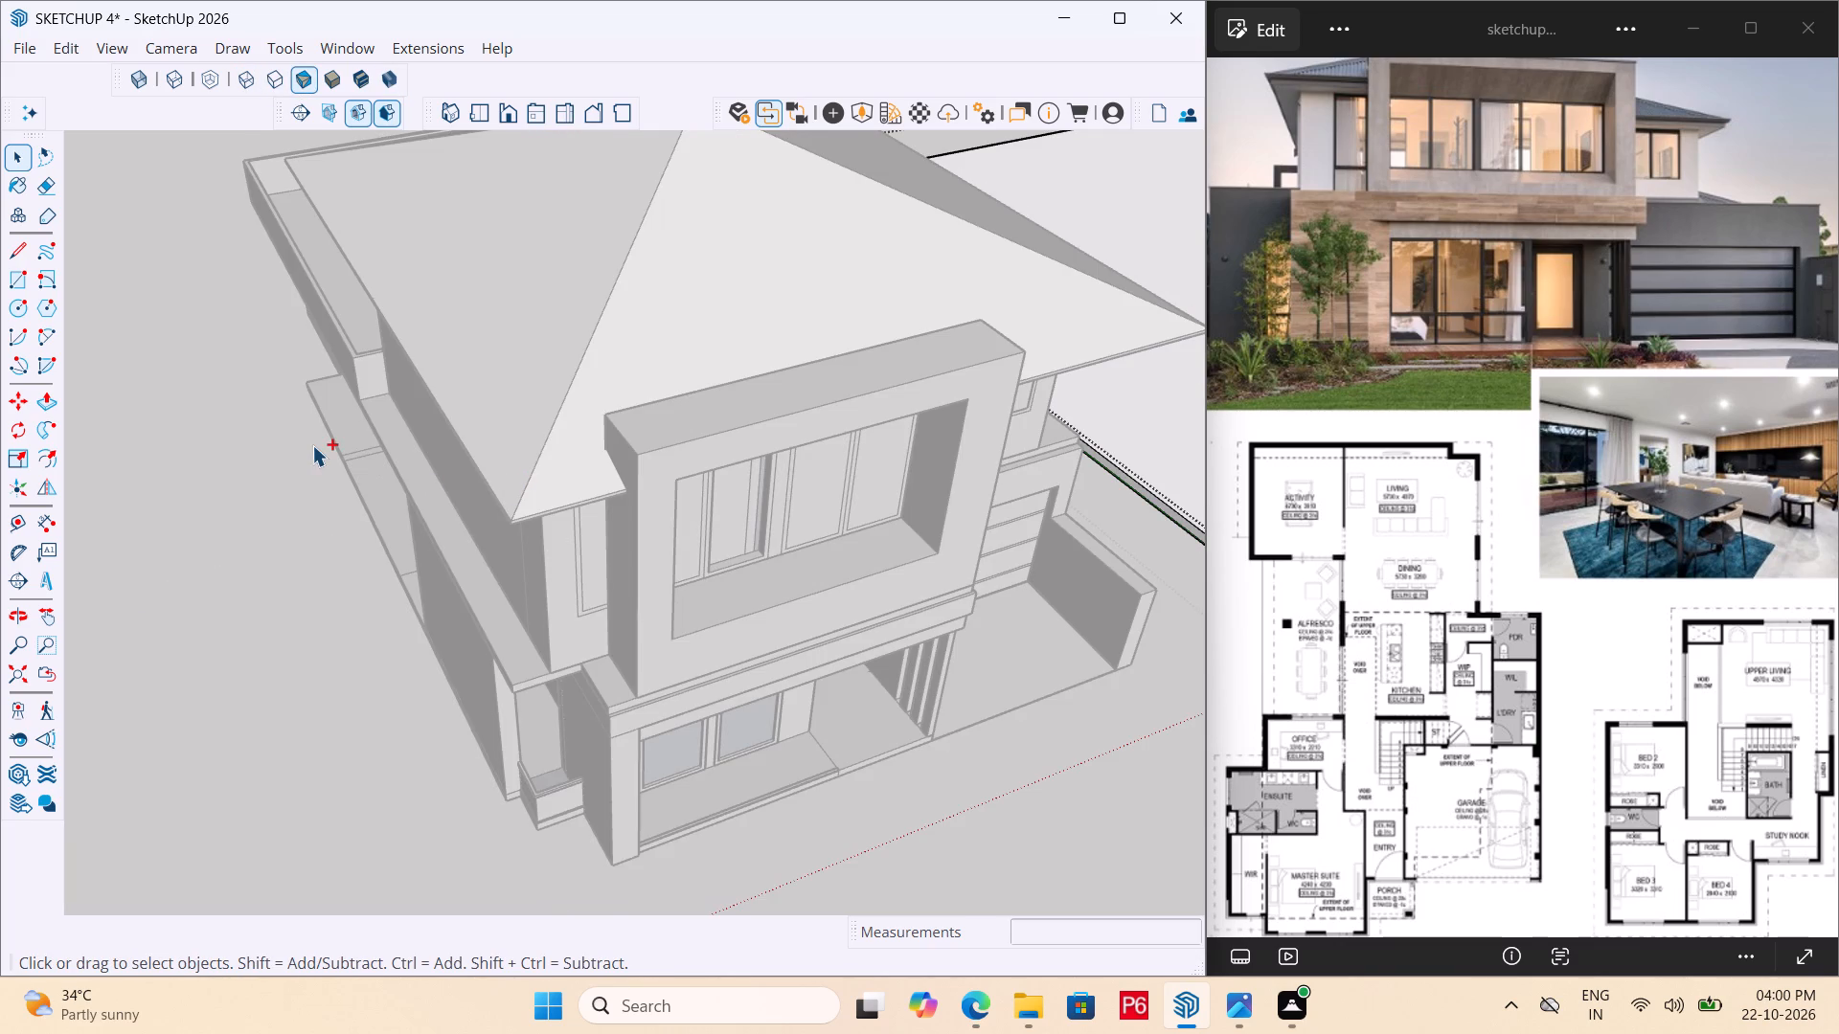
{"action": "key", "text": "ctrl+z"}
{"action": "key", "text": "ctrl+z"}
{"action": "key", "text": "ctrl+z"}
{"action": "key", "text": "ctrl+z"}
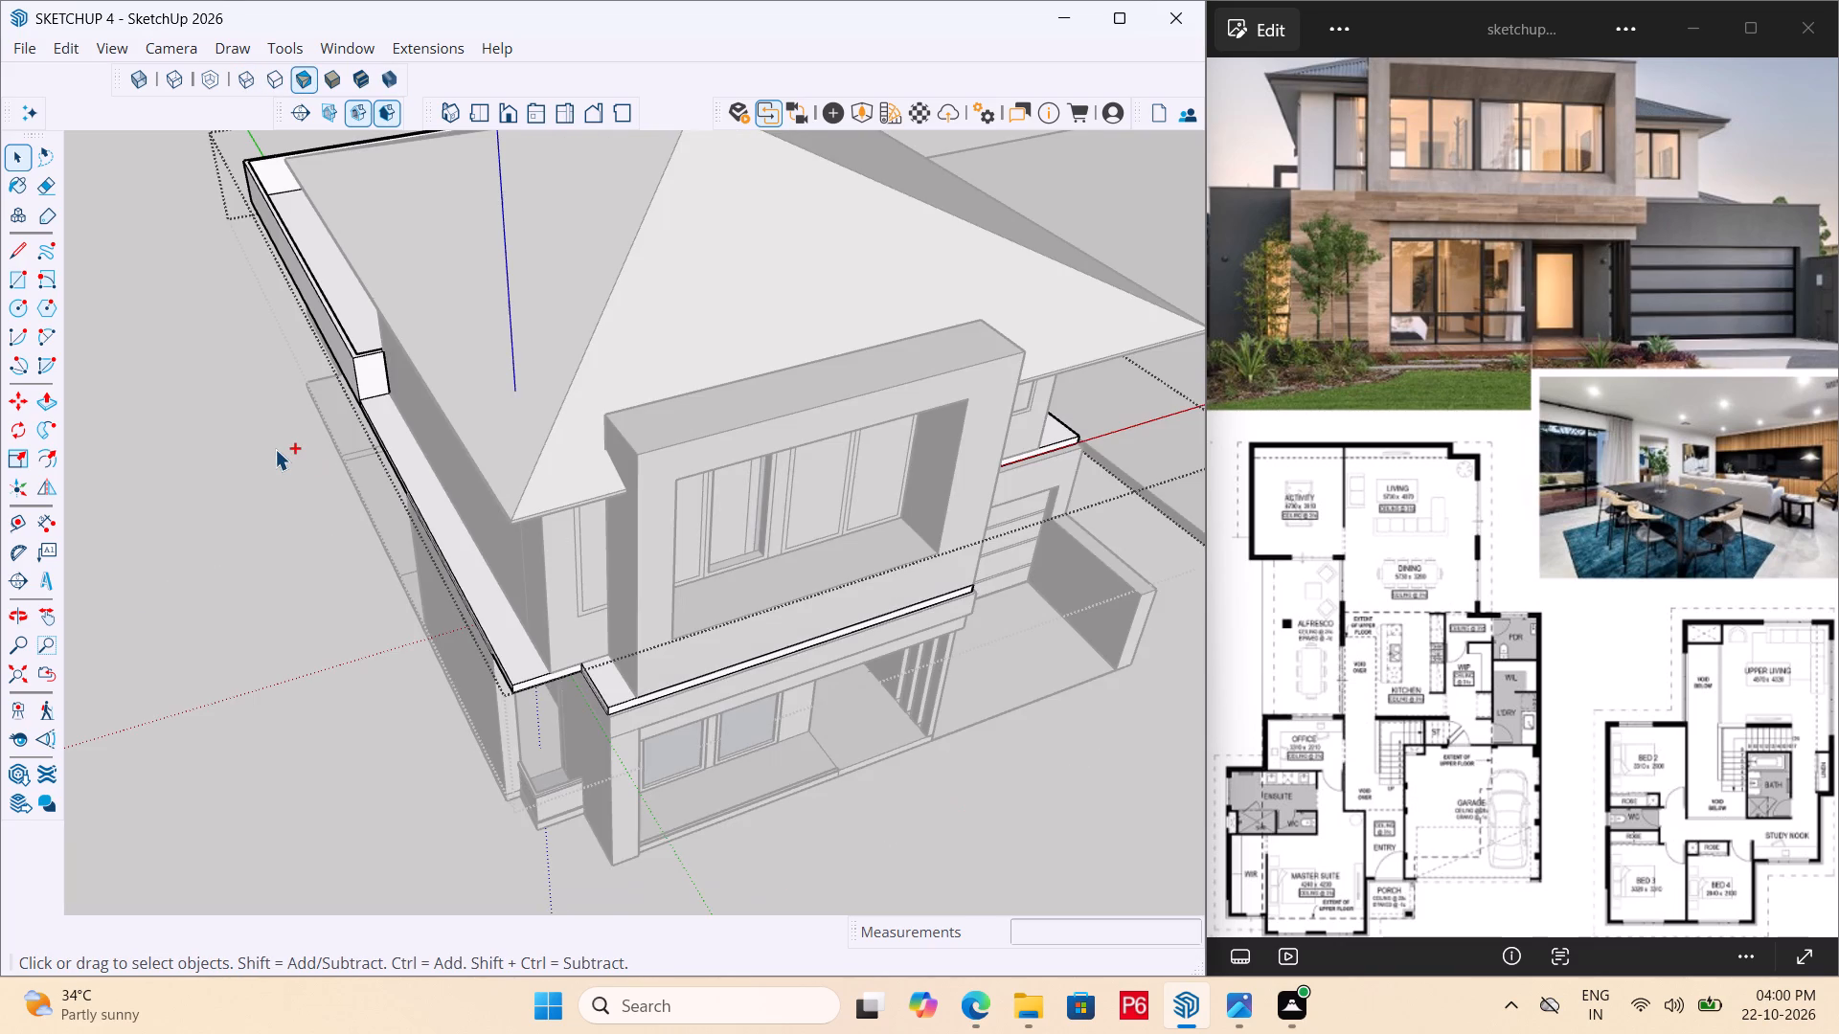
Undo the roof slab edits repeatedly, going back to the earlier edits inside the ground-floor group.
{"action": "key", "text": "ctrl+z"}
{"action": "key", "text": "ctrl+z"}
{"action": "key", "text": "ctrl+z"}
{"action": "key", "text": "ctrl+z"}
{"action": "key", "text": "ctrl+z"}
{"action": "key", "text": "ctrl+z"}
{"action": "key", "text": "ctrl+z"}
{"action": "key", "text": "ctrl+z"}
{"action": "key", "text": "ctrl+z"}
{"action": "key", "text": "space"}
{"action": "triple_click", "coordinate": [201, 469]}
{"action": "left_click", "coordinate": [201, 469]}
{"action": "key", "text": "ctrl+z"}
{"action": "key", "text": "ctrl+z"}
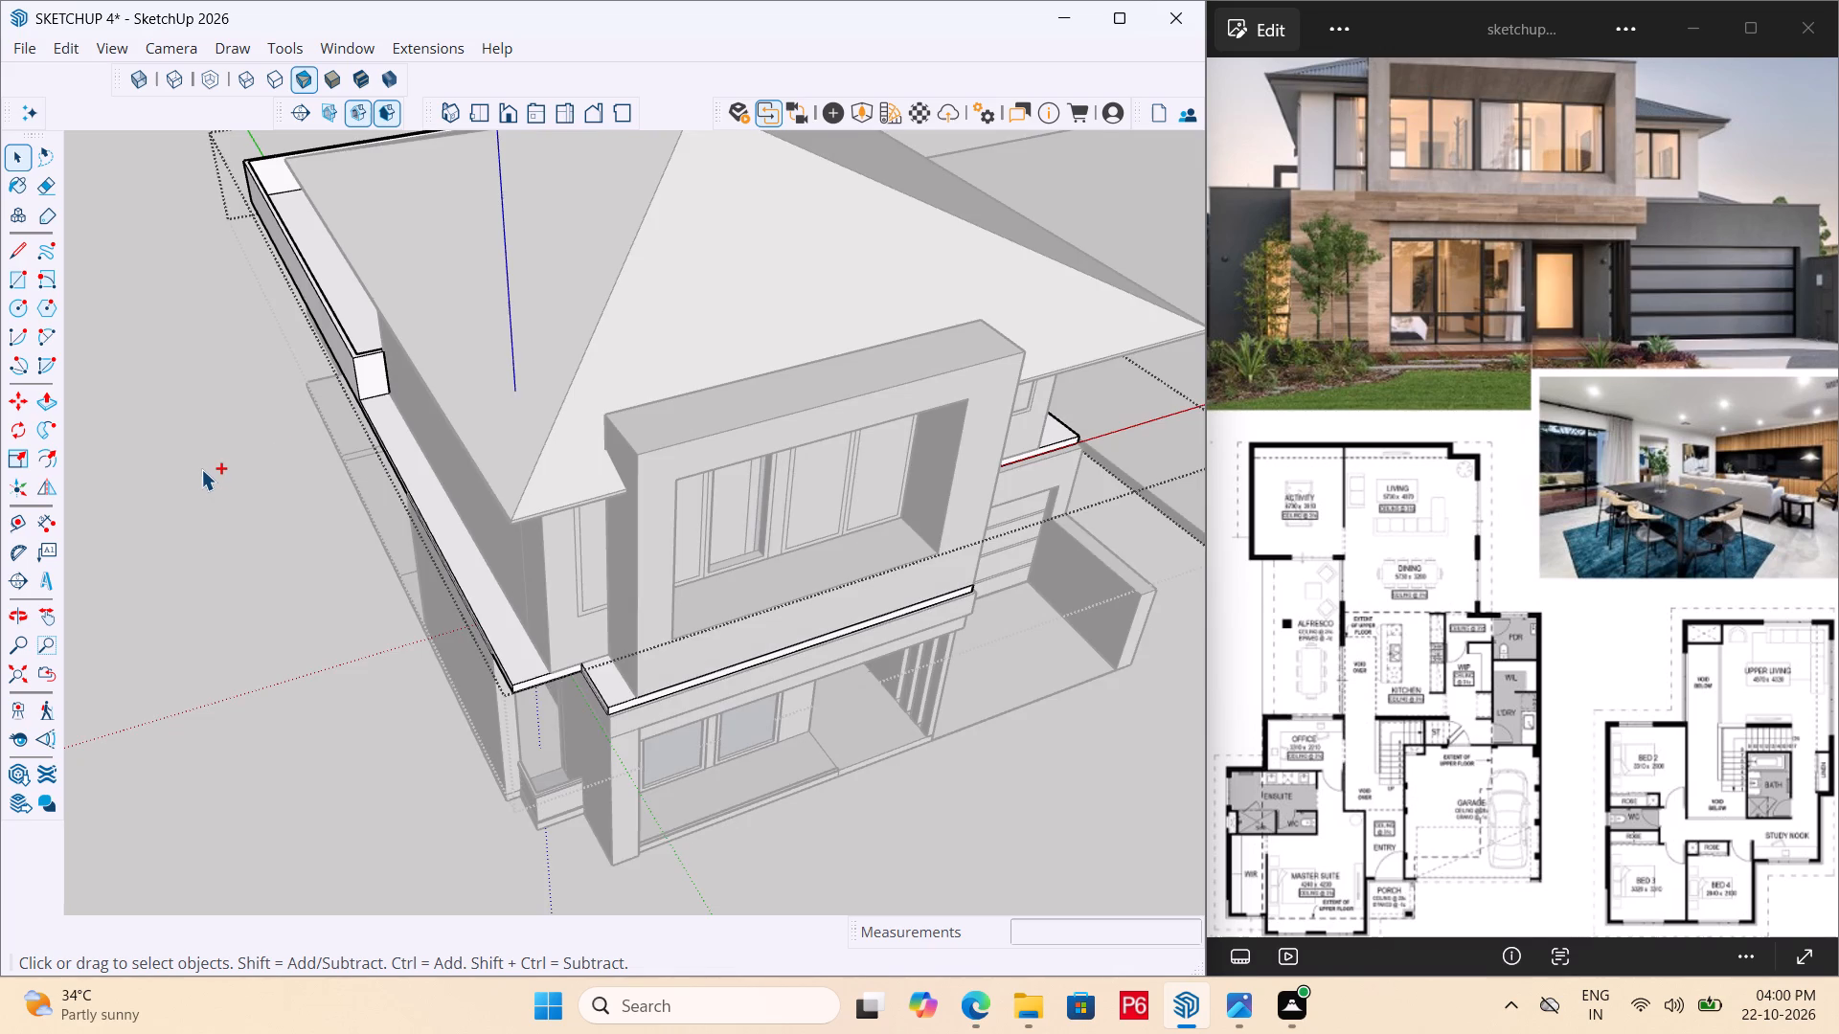
{"action": "key", "text": "ctrl+z"}
{"action": "key", "text": "ctrl+z"}
{"action": "key", "text": "ctrl+z"}
{"action": "key", "text": "ctrl+z"}
{"action": "key", "text": "ctrl+z"}
{"action": "key", "text": "ctrl+z"}
{"action": "key", "text": "ctrl+z"}
{"action": "scroll", "coordinate": [837, 768], "scroll_direction": "down", "scroll_amount": 3, "text": "ctrl"}
{"action": "key", "text": "ctrl+z"}
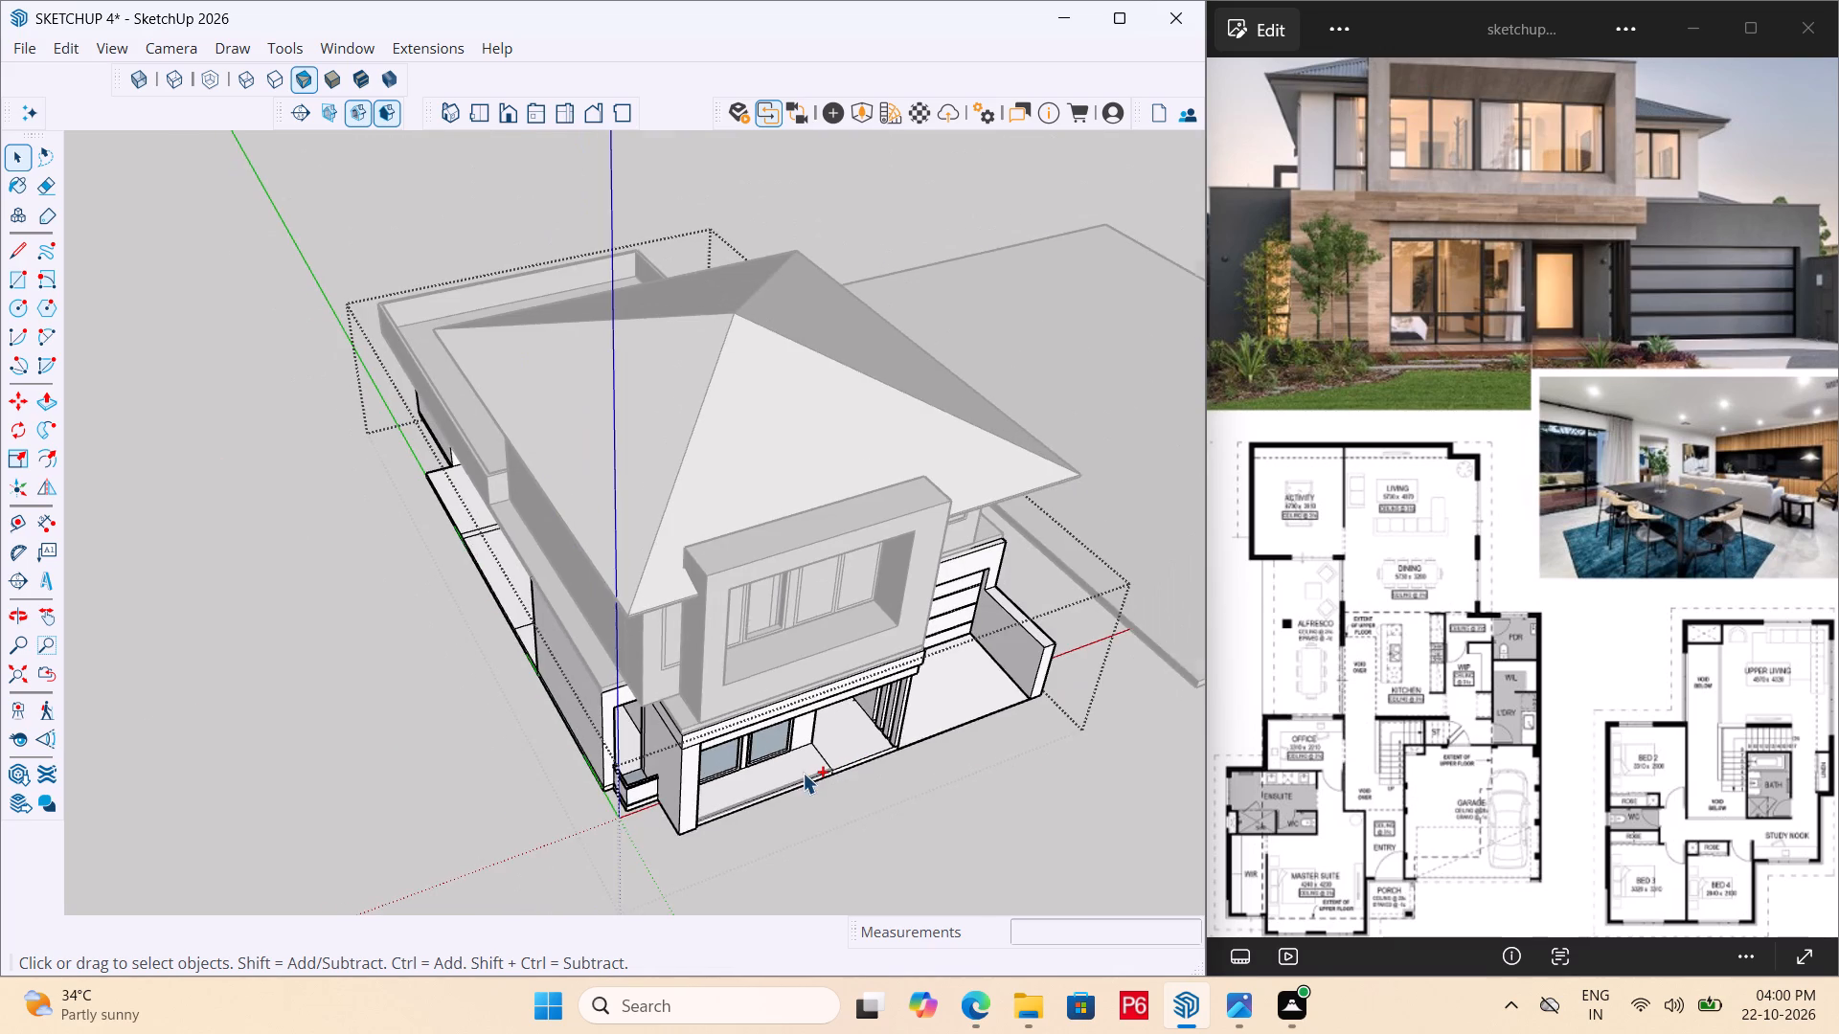
Undo further back through the roof slab group until the raised parapet is removed, and bring the front facade into view.
{"action": "scroll", "coordinate": [803, 773], "scroll_direction": "down", "scroll_amount": 1, "text": "ctrl"}
{"action": "key", "text": "ctrl+z"}
{"action": "key", "text": "ctrl+z"}
{"action": "key", "text": "ctrl+z"}
{"action": "key", "text": "ctrl+z"}
{"action": "key", "text": "ctrl+z"}
{"action": "key", "text": "ctrl+z"}
{"action": "key", "text": "ctrl+z"}
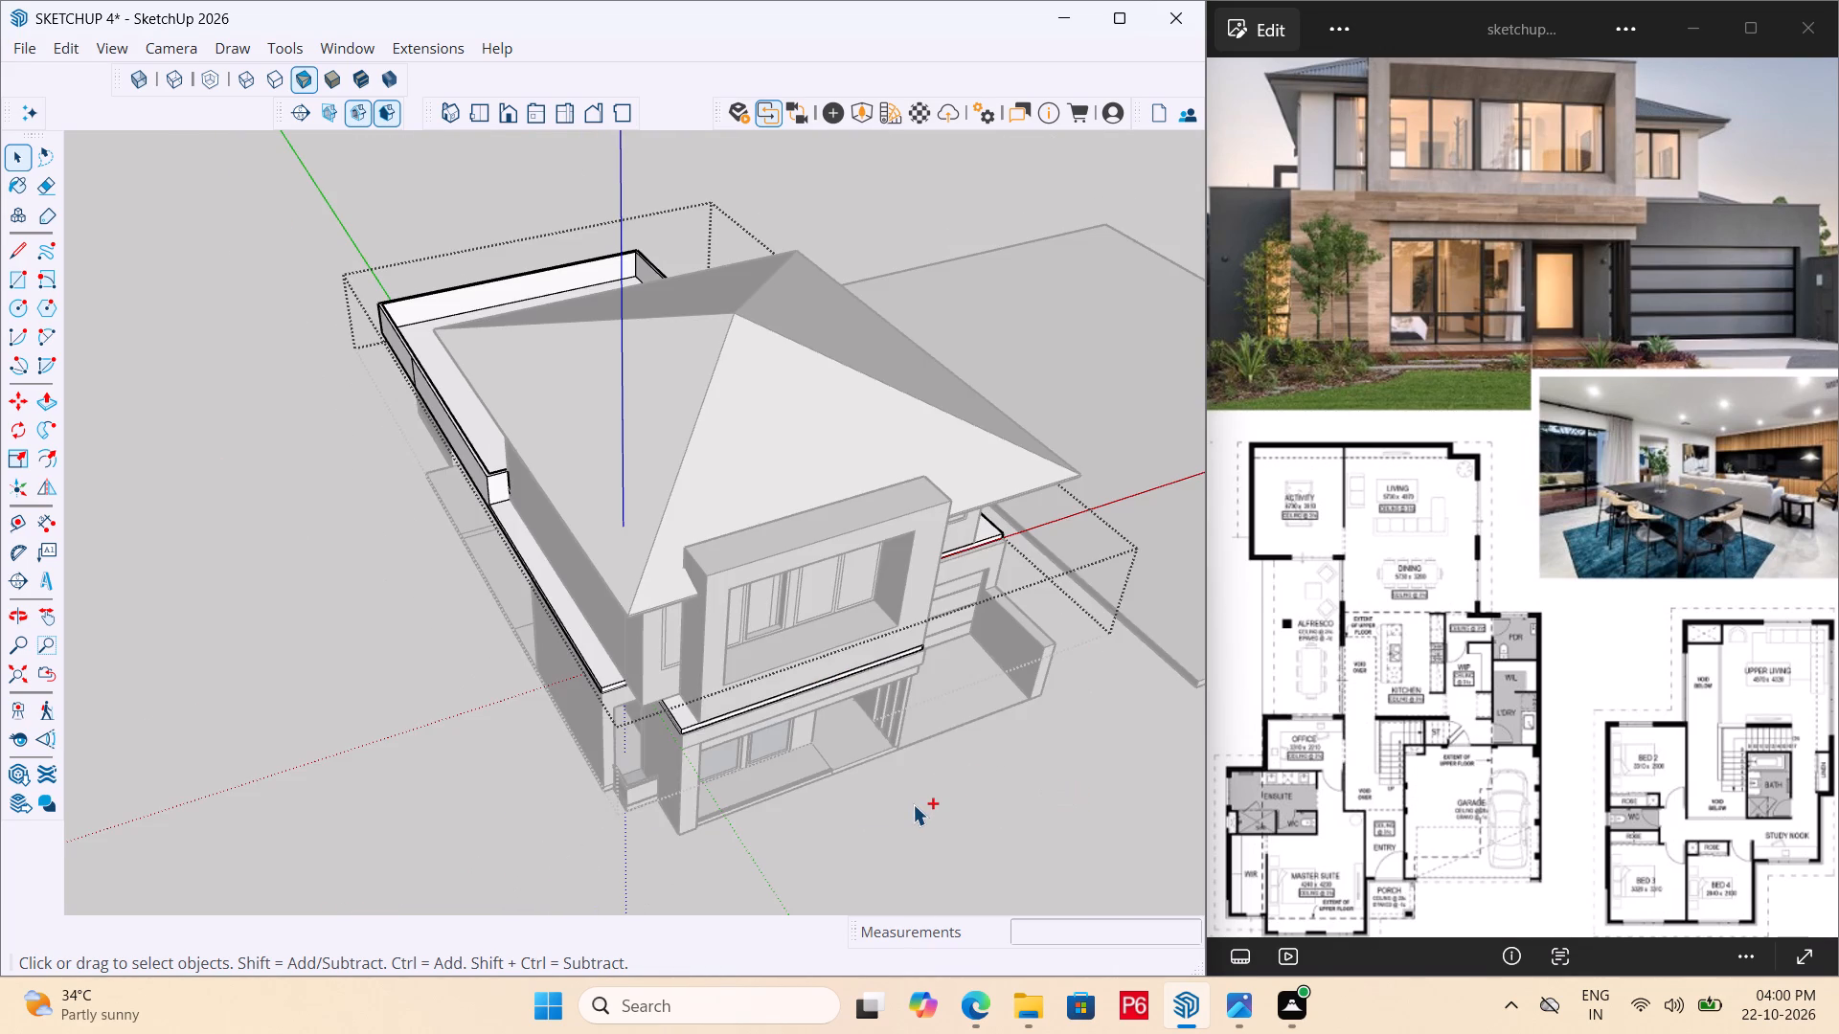
{"action": "key", "text": "ctrl+z"}
{"action": "key", "text": "ctrl+z"}
{"action": "key", "text": "ctrl+z"}
{"action": "key", "text": "ctrl+z"}
{"action": "key", "text": "ctrl+z"}
{"action": "key", "text": "ctrl+z"}
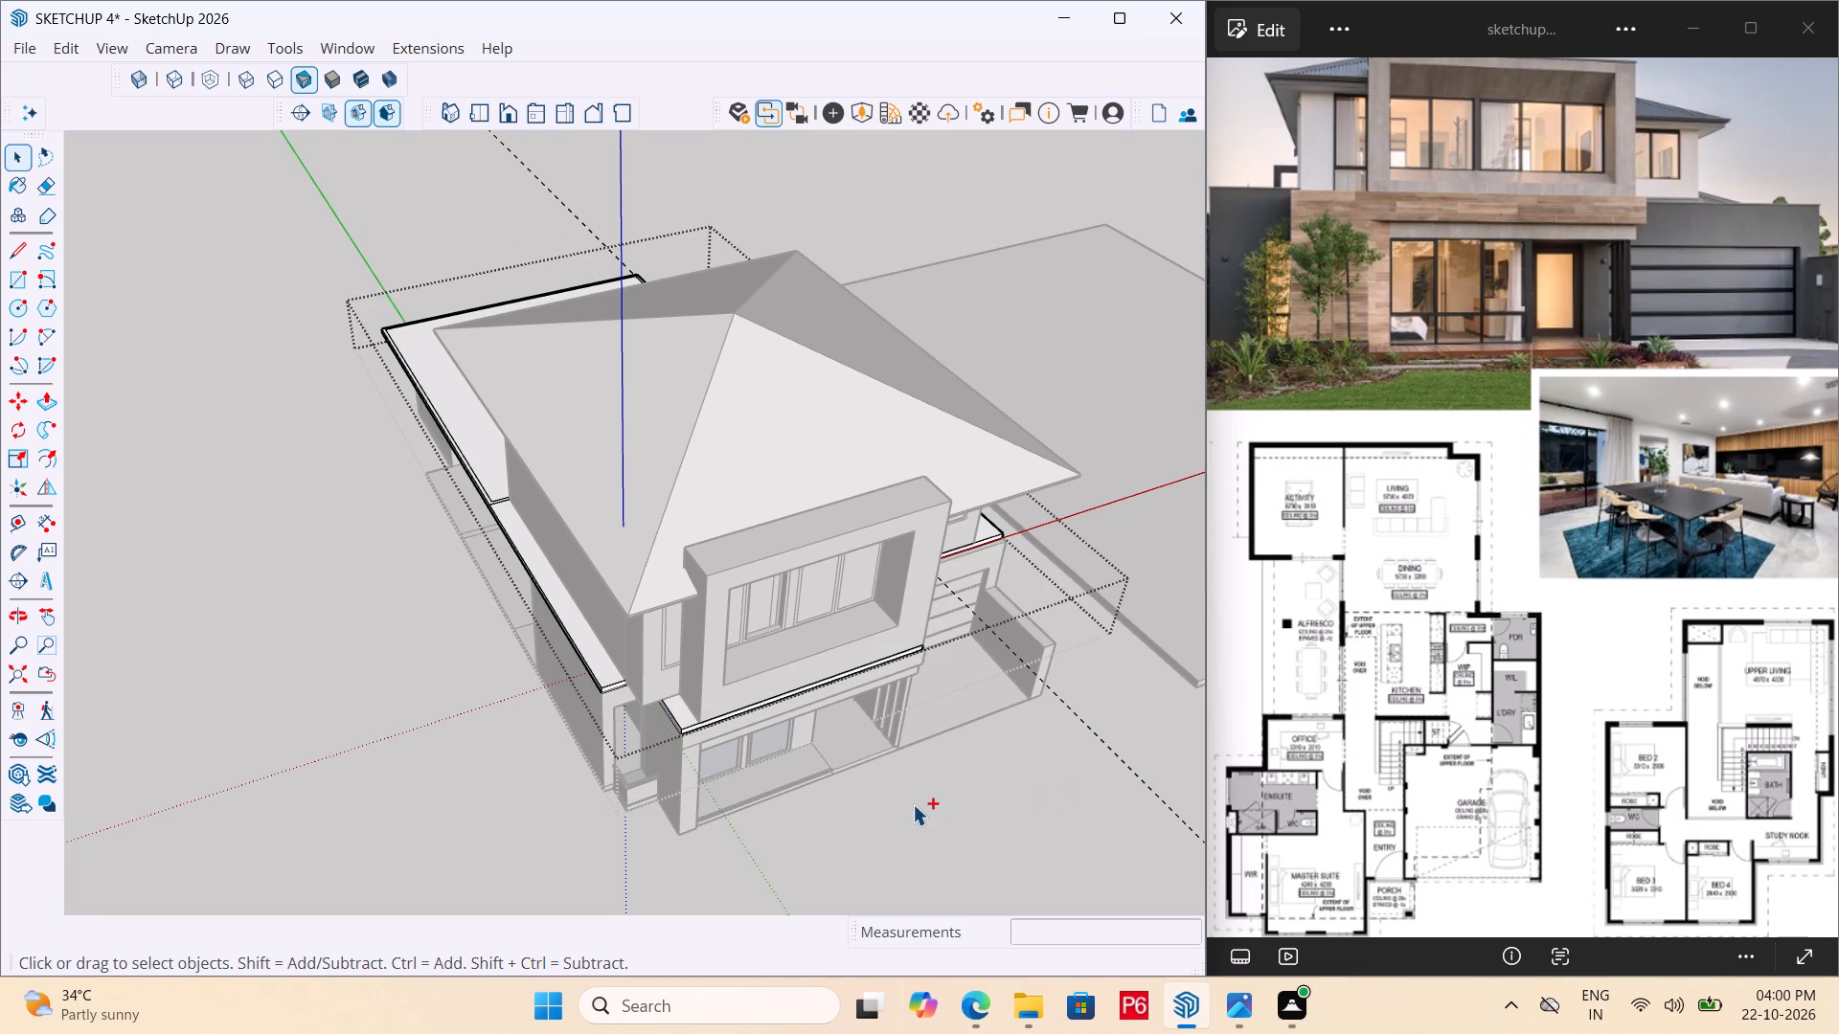
{"action": "key", "text": "ctrl+z"}
{"action": "key", "text": "ctrl+z"}
{"action": "key", "text": "ctrl+z"}
{"action": "middle_click_drag", "start_coordinate": [719, 669], "coordinate": [593, 467]}
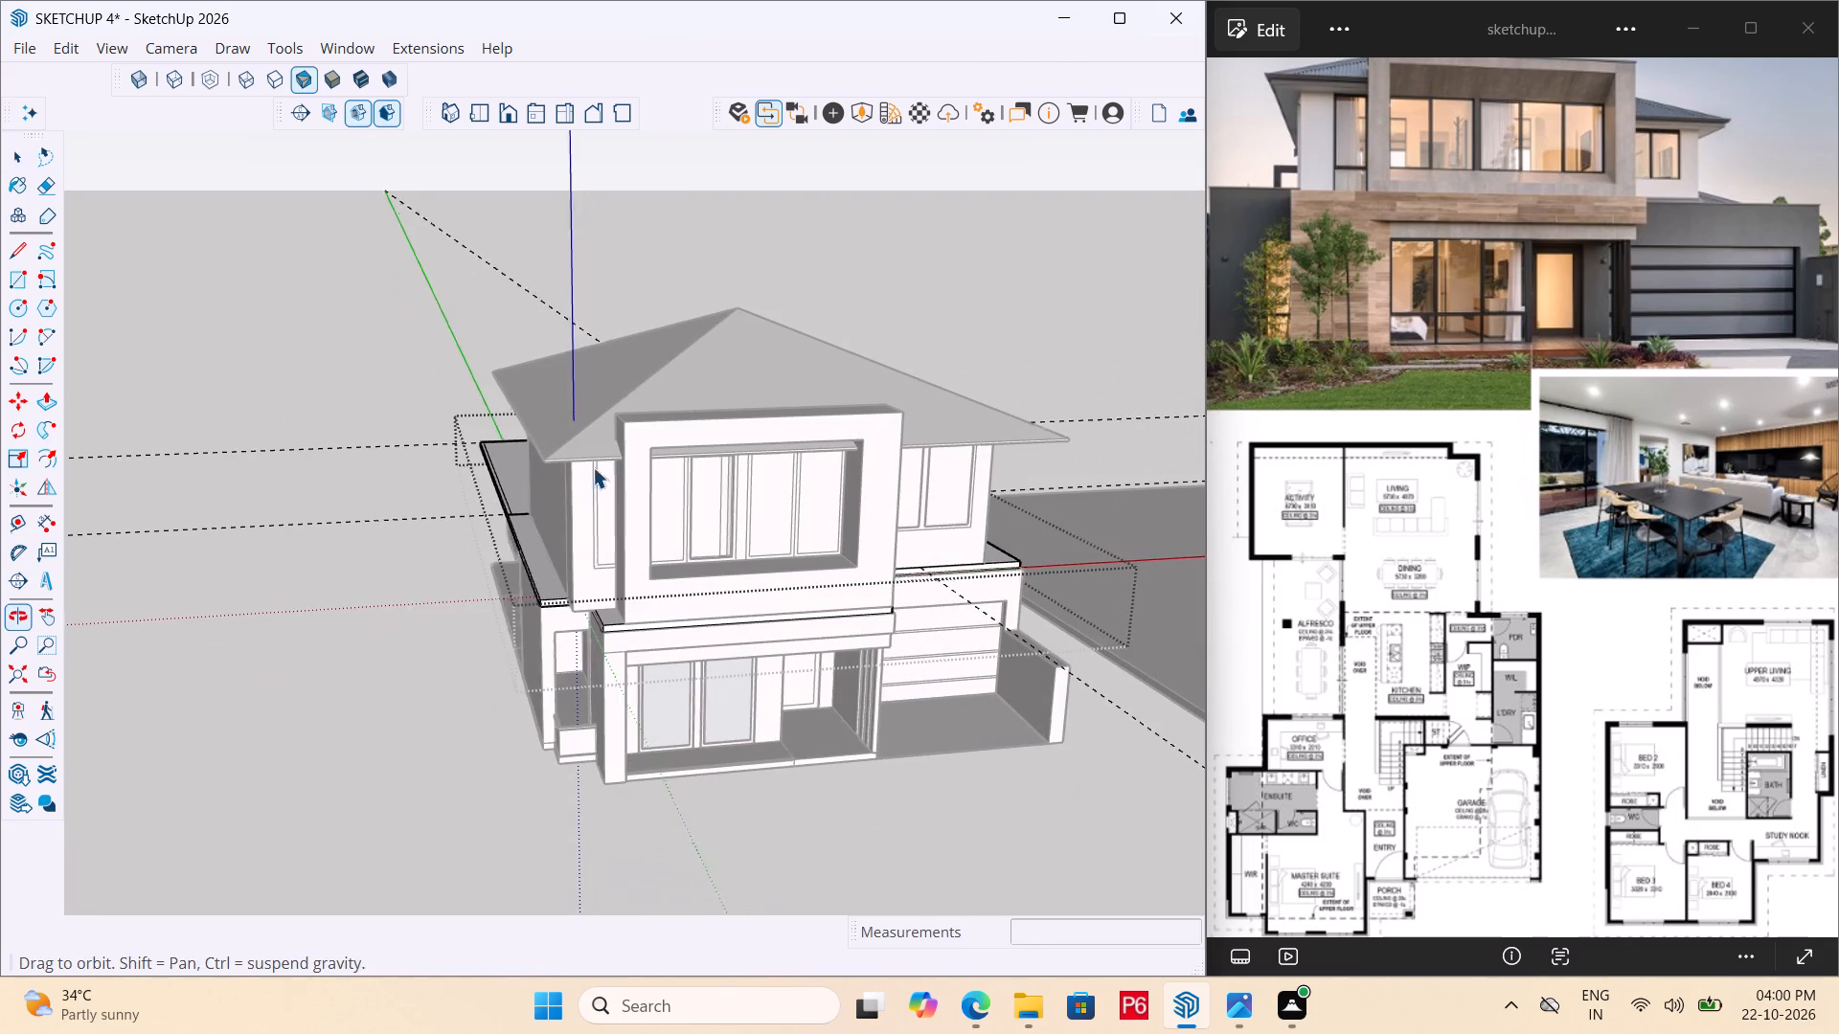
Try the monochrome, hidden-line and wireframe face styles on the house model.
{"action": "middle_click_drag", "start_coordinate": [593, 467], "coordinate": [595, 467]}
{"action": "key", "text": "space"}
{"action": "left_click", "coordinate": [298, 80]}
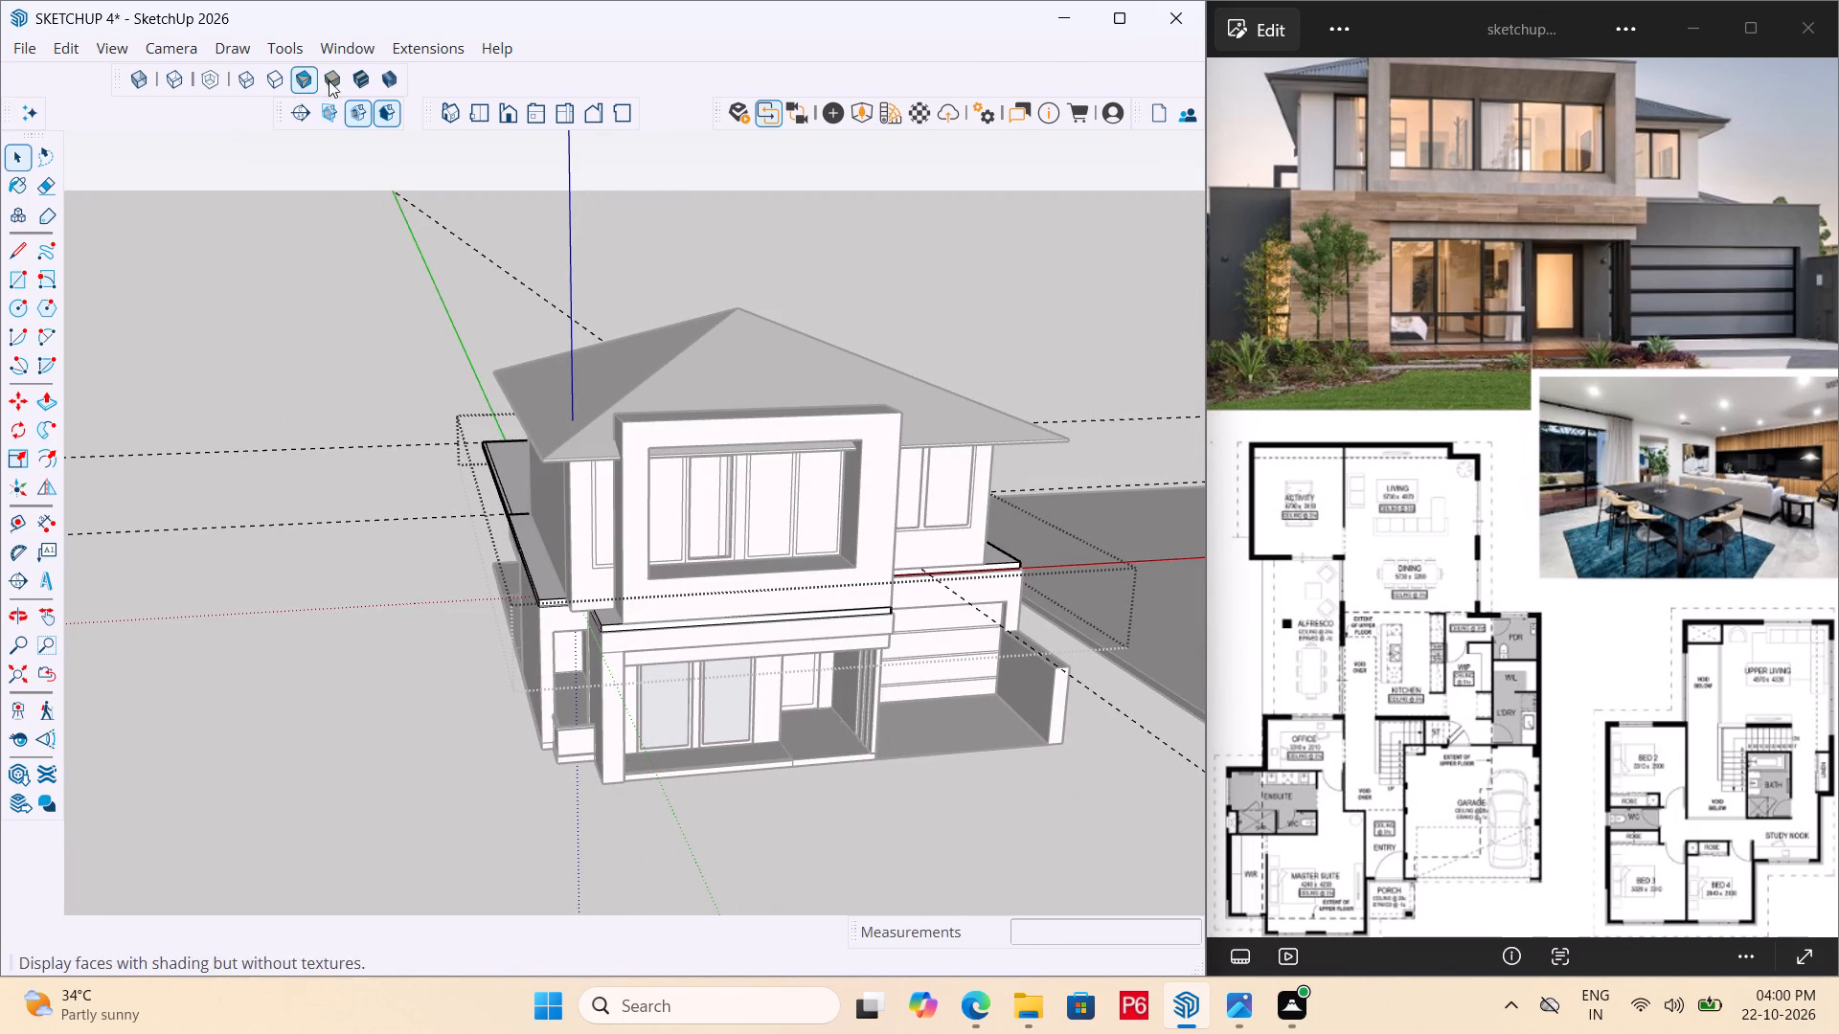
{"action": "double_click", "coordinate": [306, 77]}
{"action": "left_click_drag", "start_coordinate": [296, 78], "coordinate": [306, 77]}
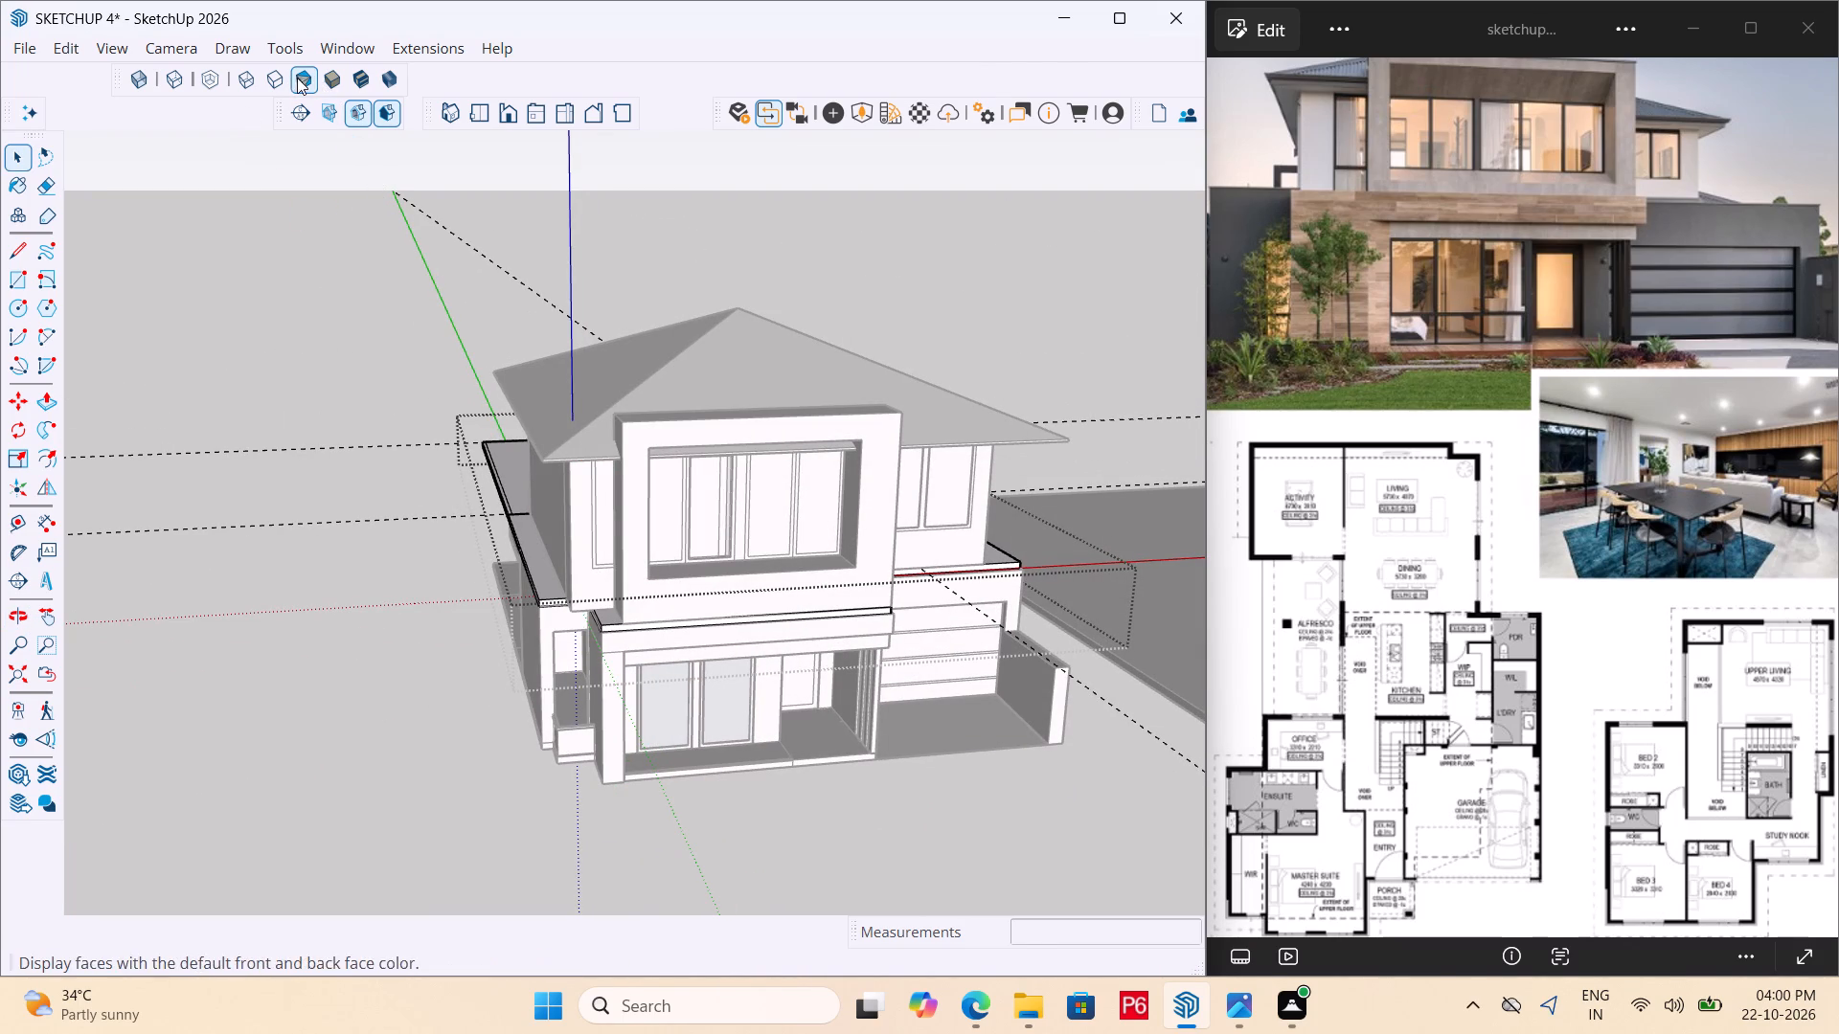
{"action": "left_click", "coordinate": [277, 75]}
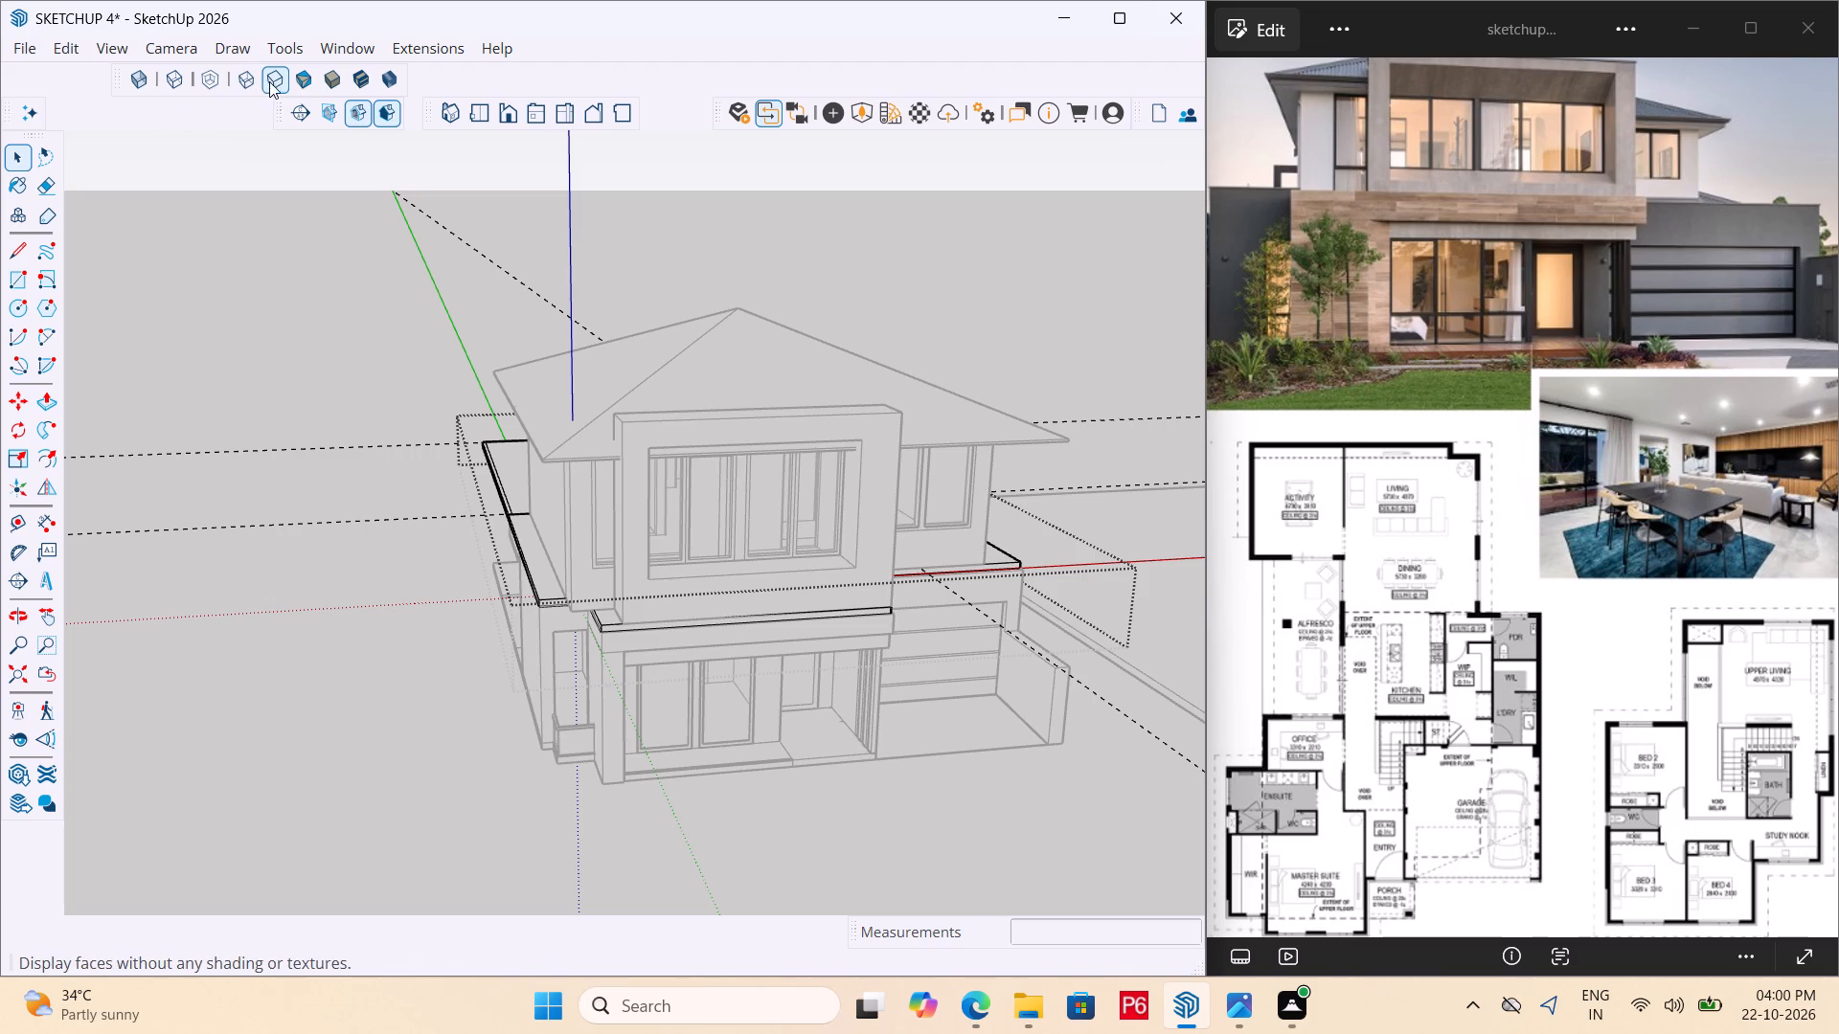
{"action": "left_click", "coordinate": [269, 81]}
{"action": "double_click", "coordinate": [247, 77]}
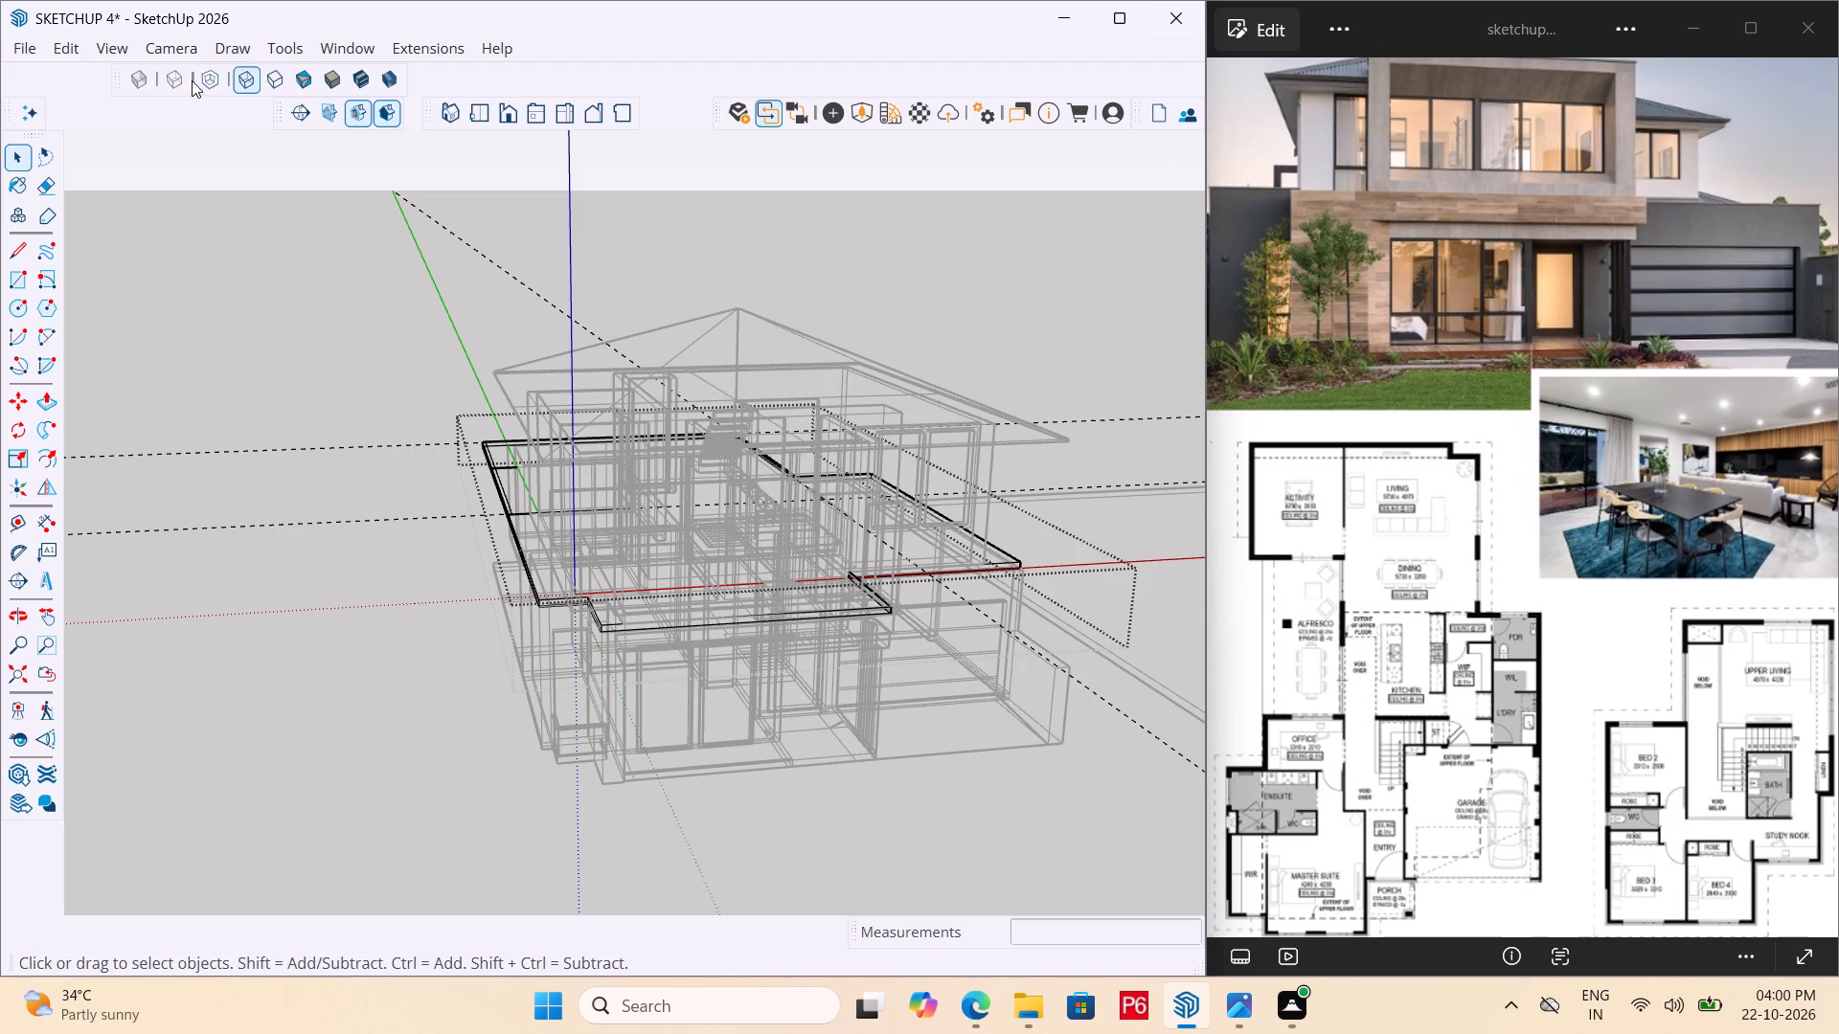
Turn on ambient occlusion for the model display.
{"action": "double_click", "coordinate": [173, 79]}
{"action": "left_click", "coordinate": [215, 78]}
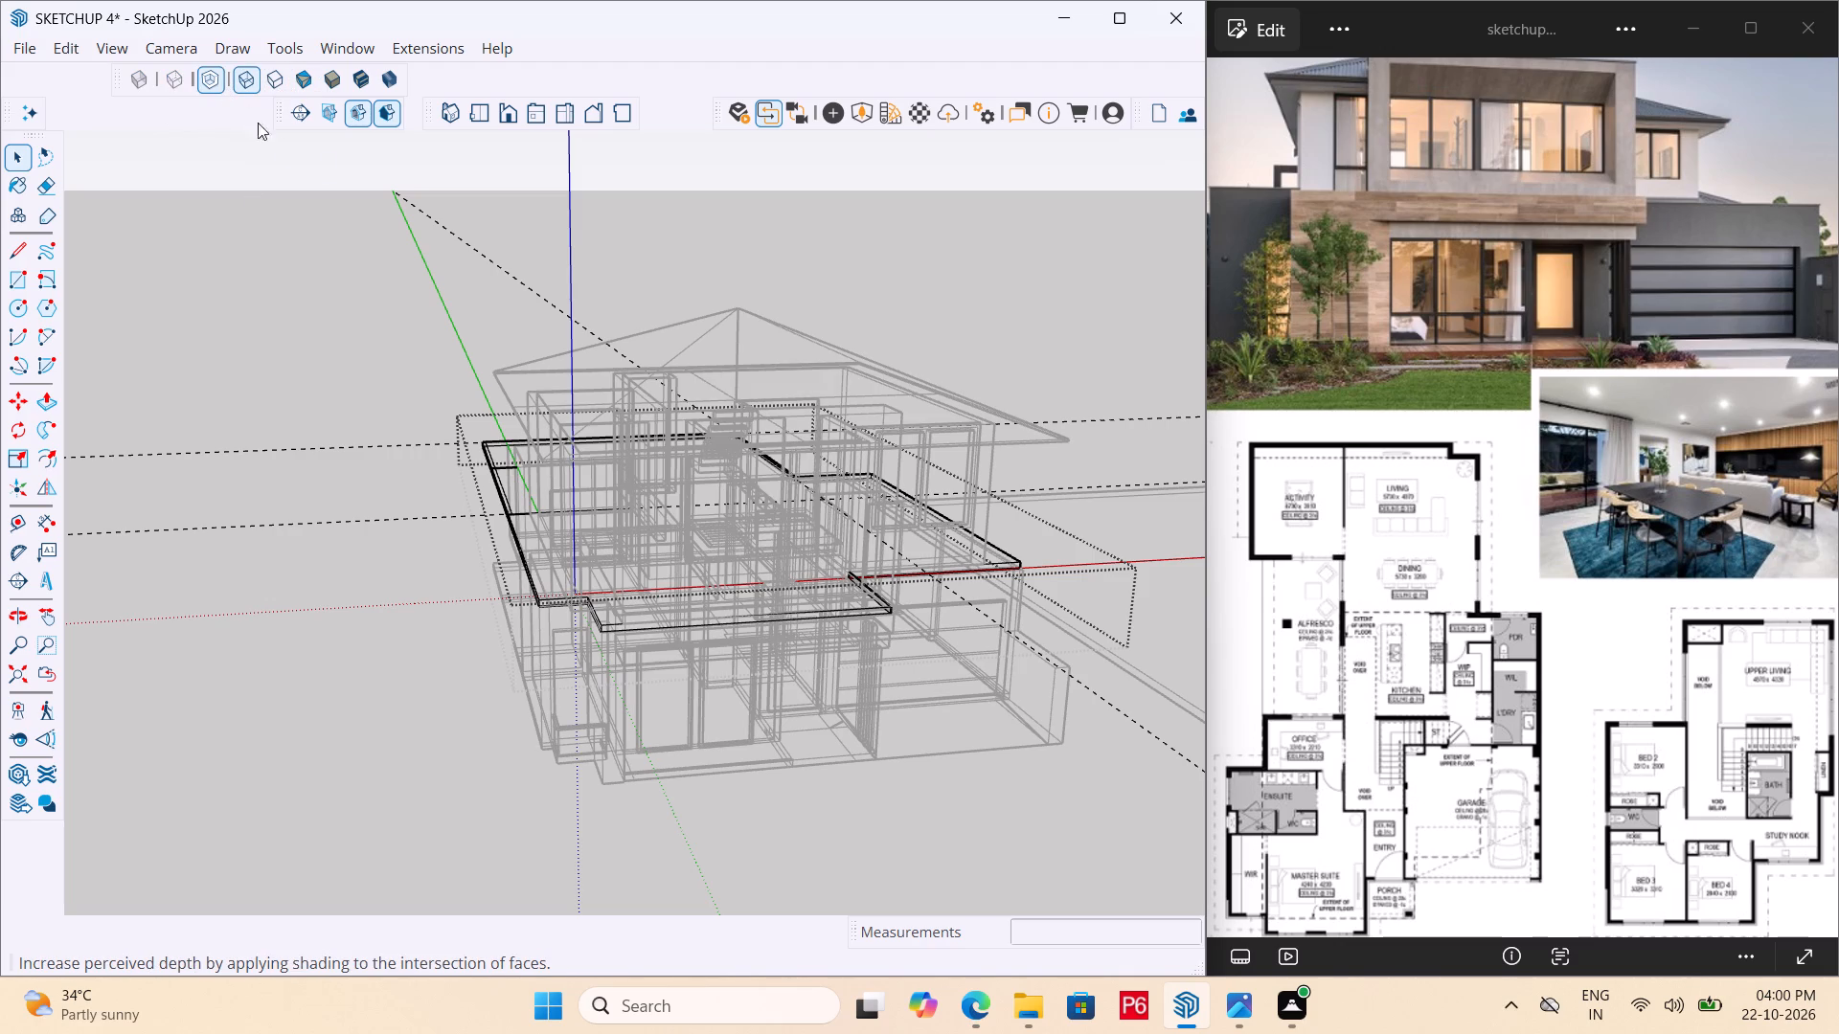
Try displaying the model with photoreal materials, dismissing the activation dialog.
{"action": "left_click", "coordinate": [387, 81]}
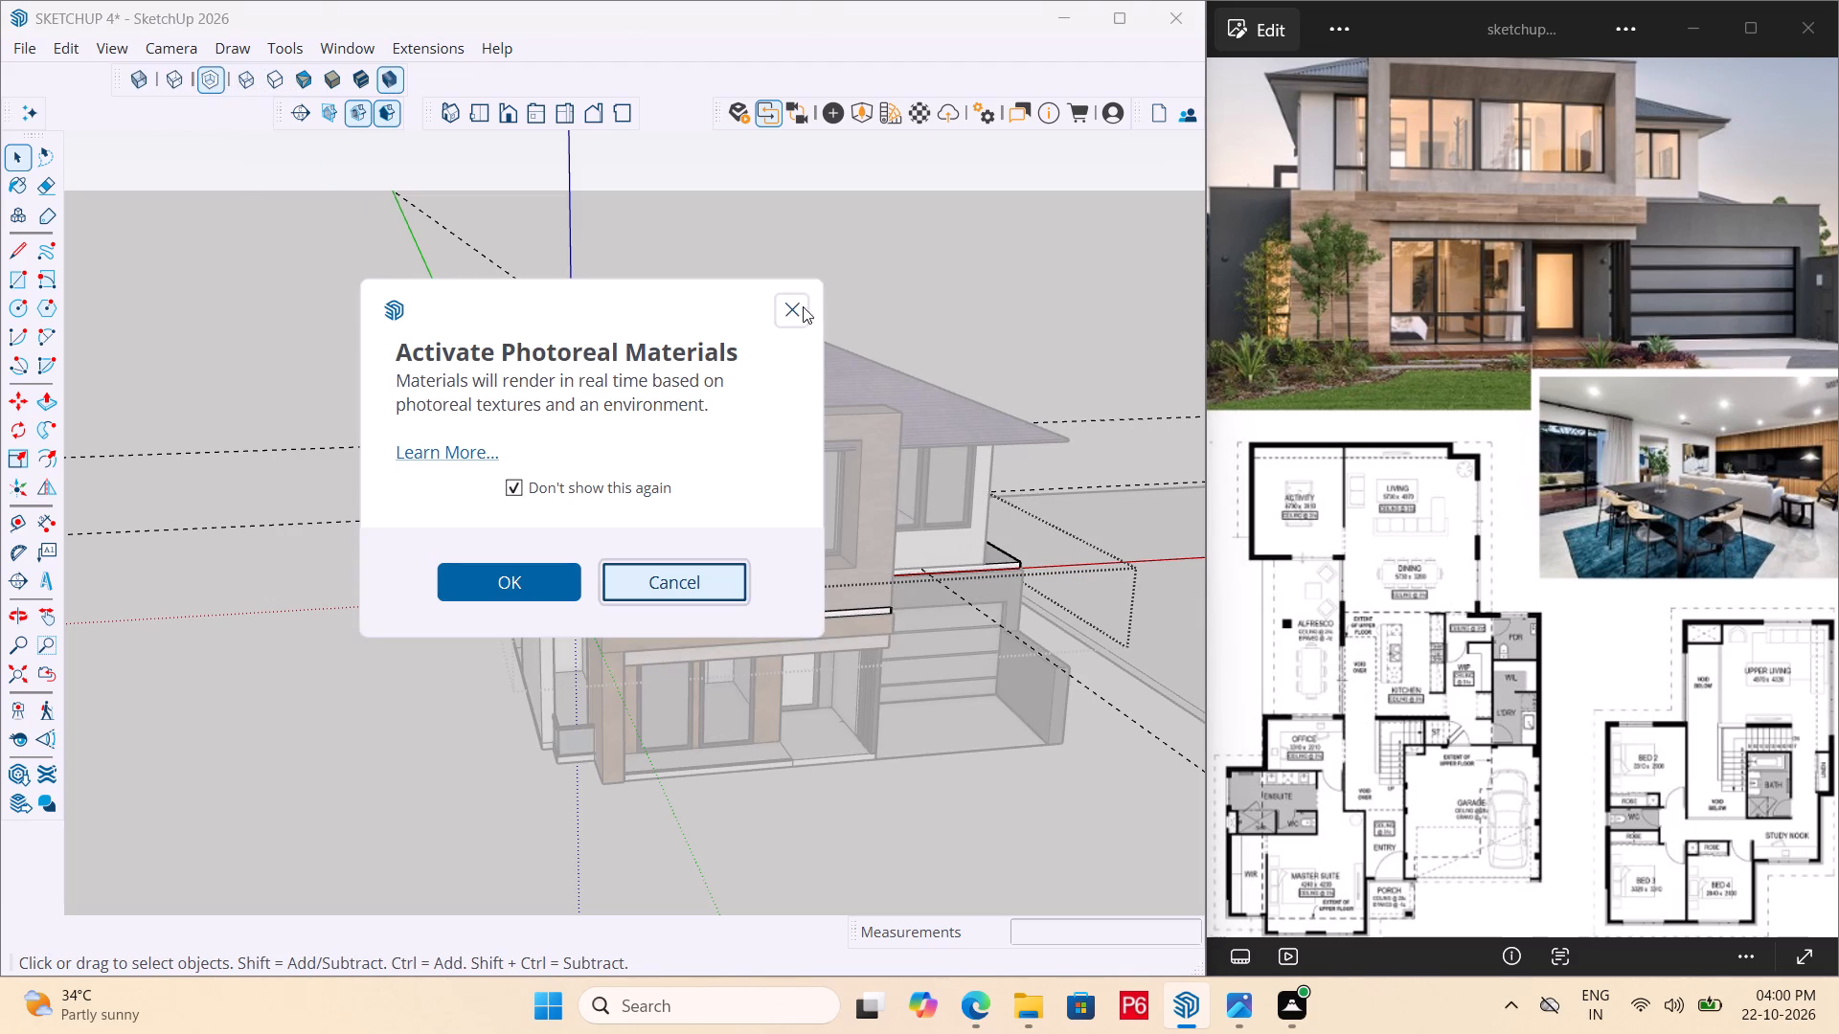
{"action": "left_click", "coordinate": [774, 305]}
Leave the roof slab group being edited, and show the model's back edges after trying X-ray transparency.
{"action": "left_click", "coordinate": [128, 80]}
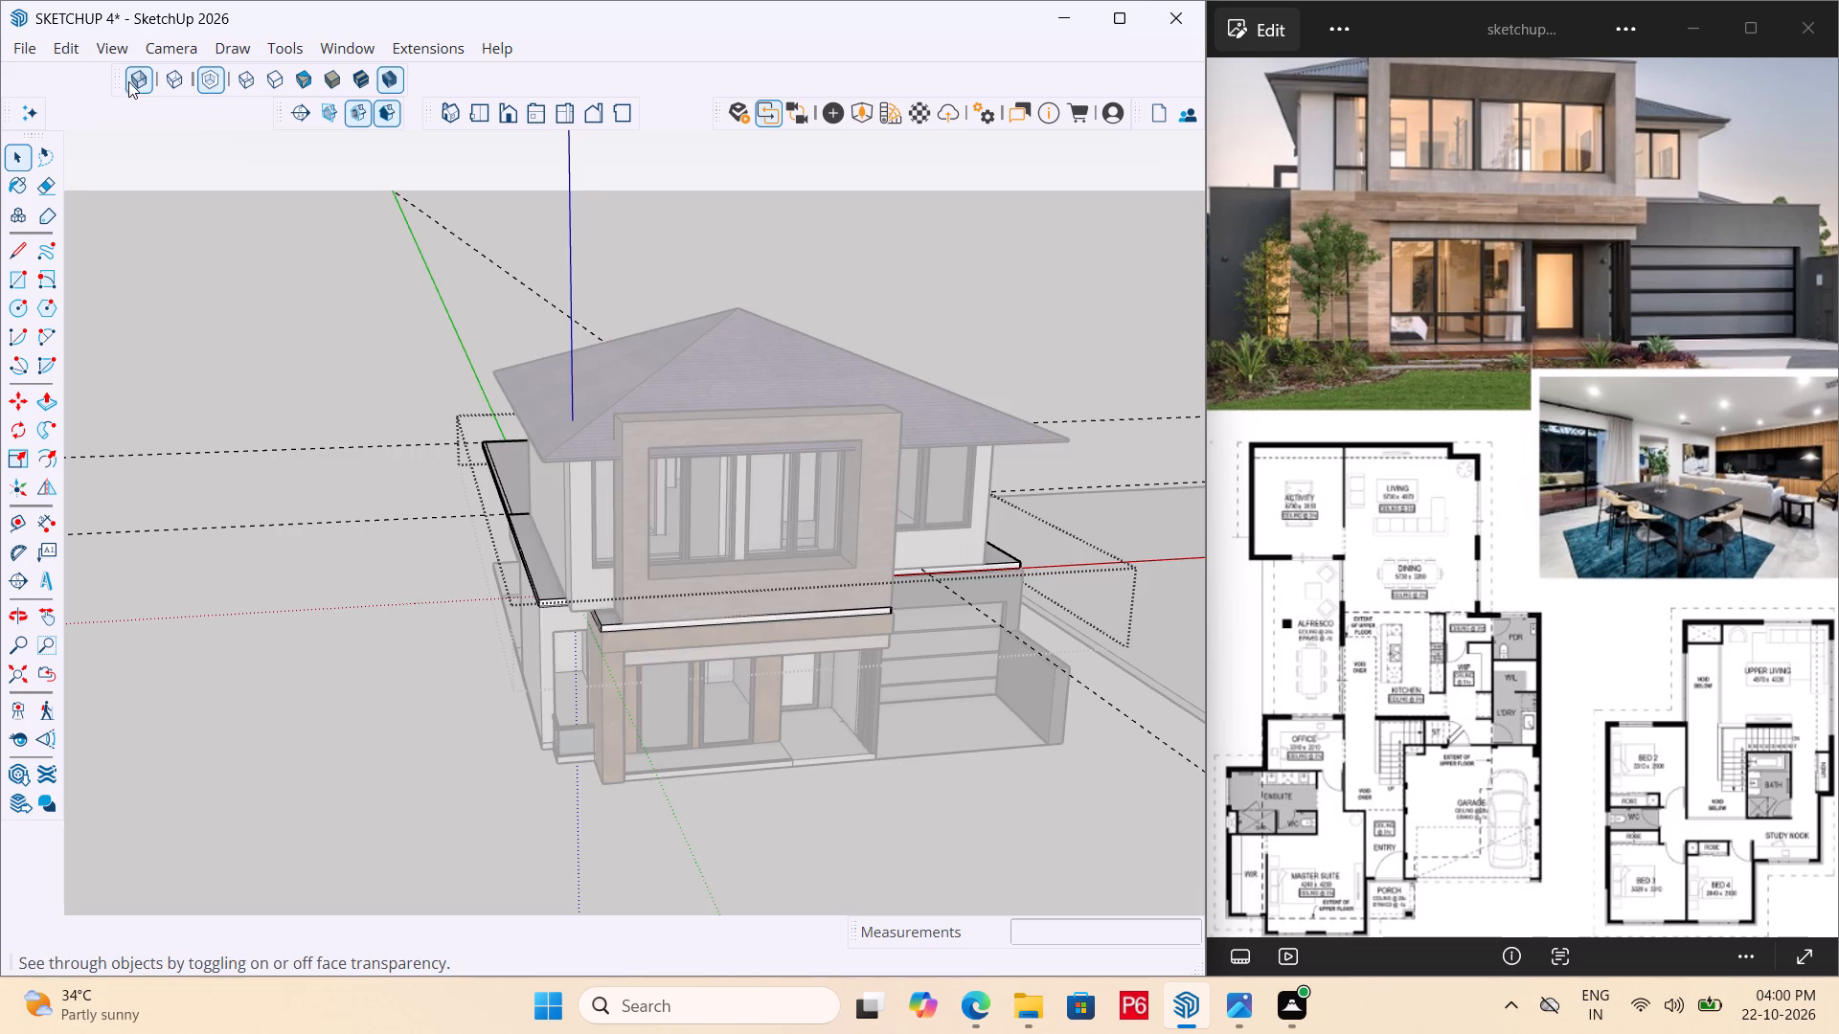
{"action": "double_click", "coordinate": [265, 236]}
{"action": "left_click", "coordinate": [176, 82]}
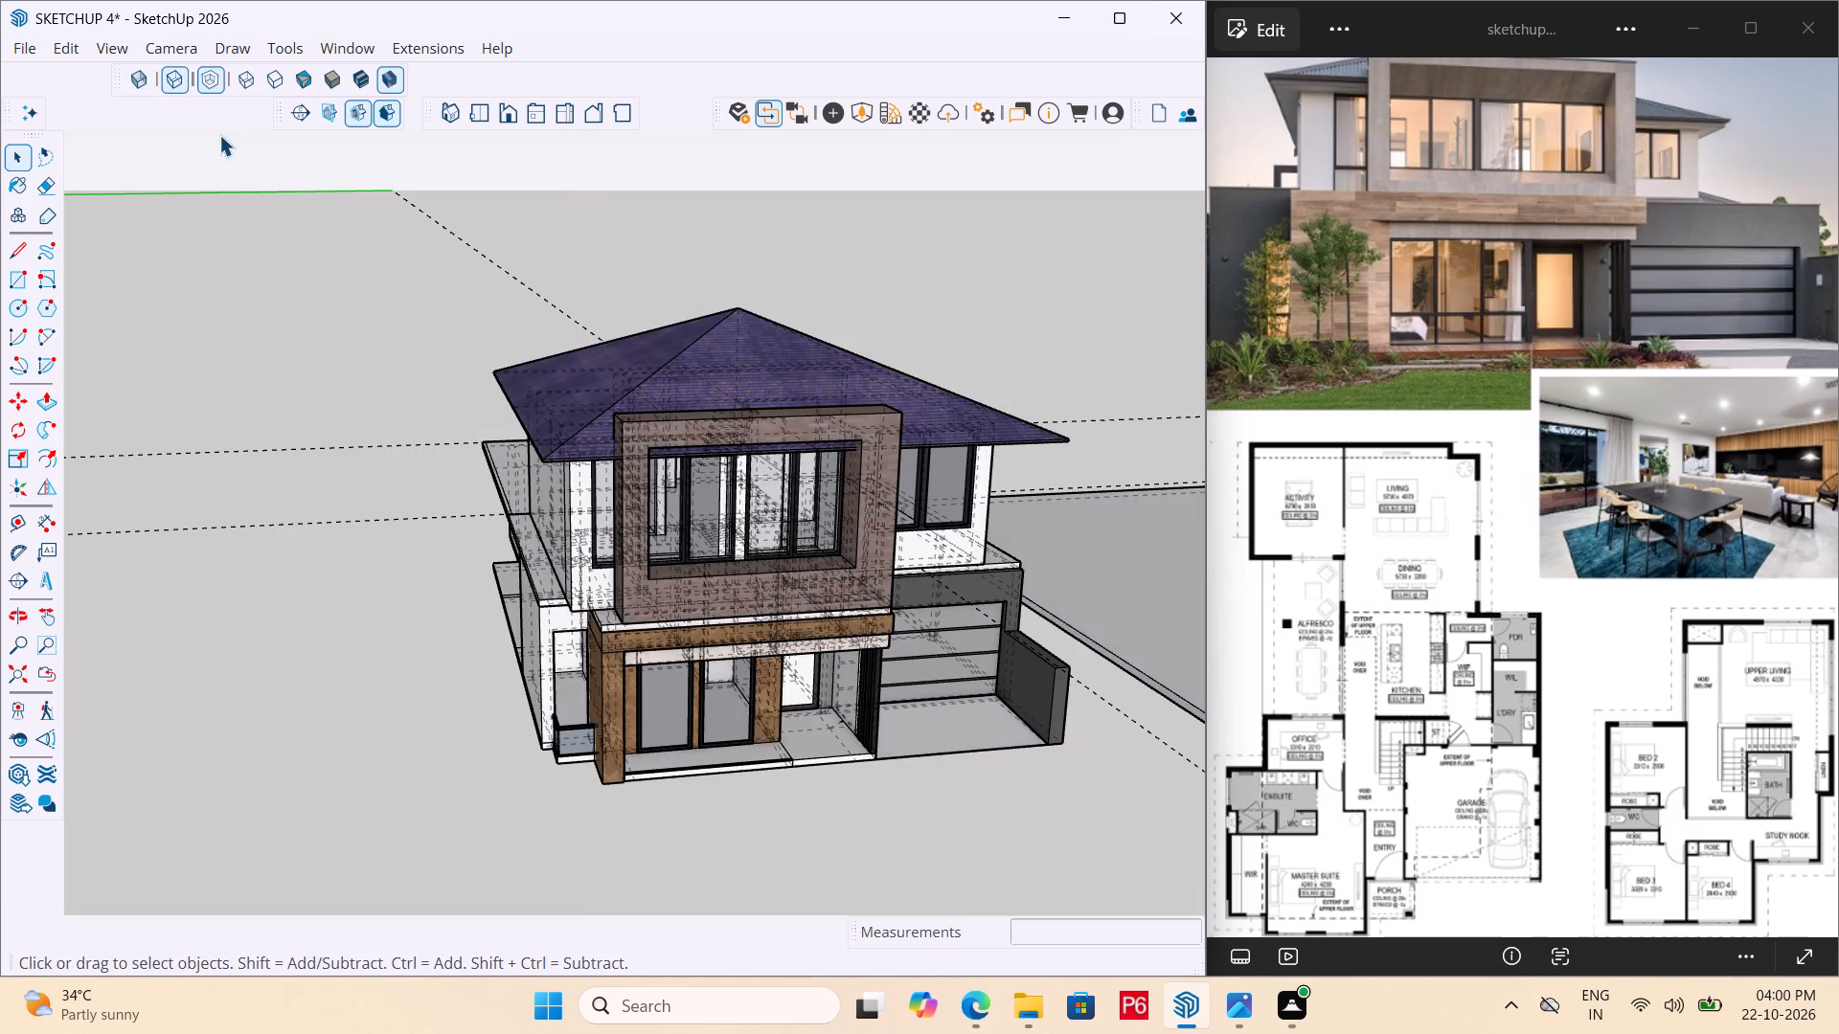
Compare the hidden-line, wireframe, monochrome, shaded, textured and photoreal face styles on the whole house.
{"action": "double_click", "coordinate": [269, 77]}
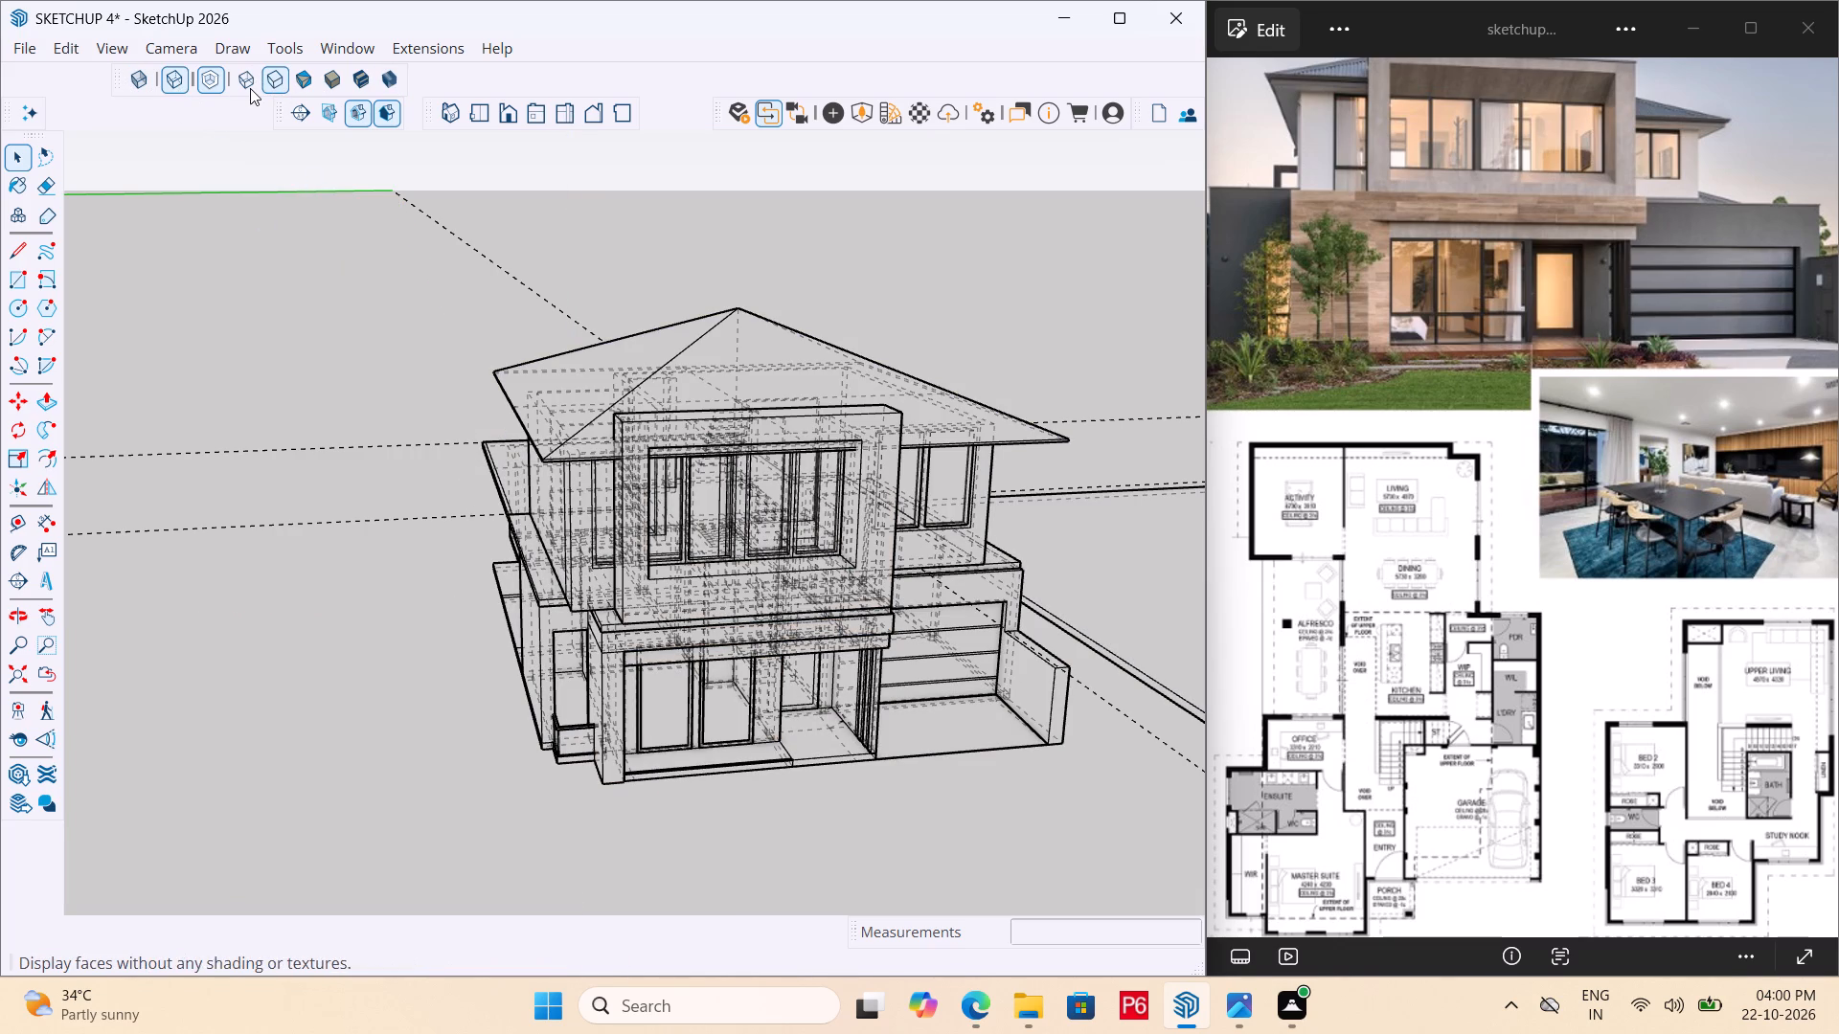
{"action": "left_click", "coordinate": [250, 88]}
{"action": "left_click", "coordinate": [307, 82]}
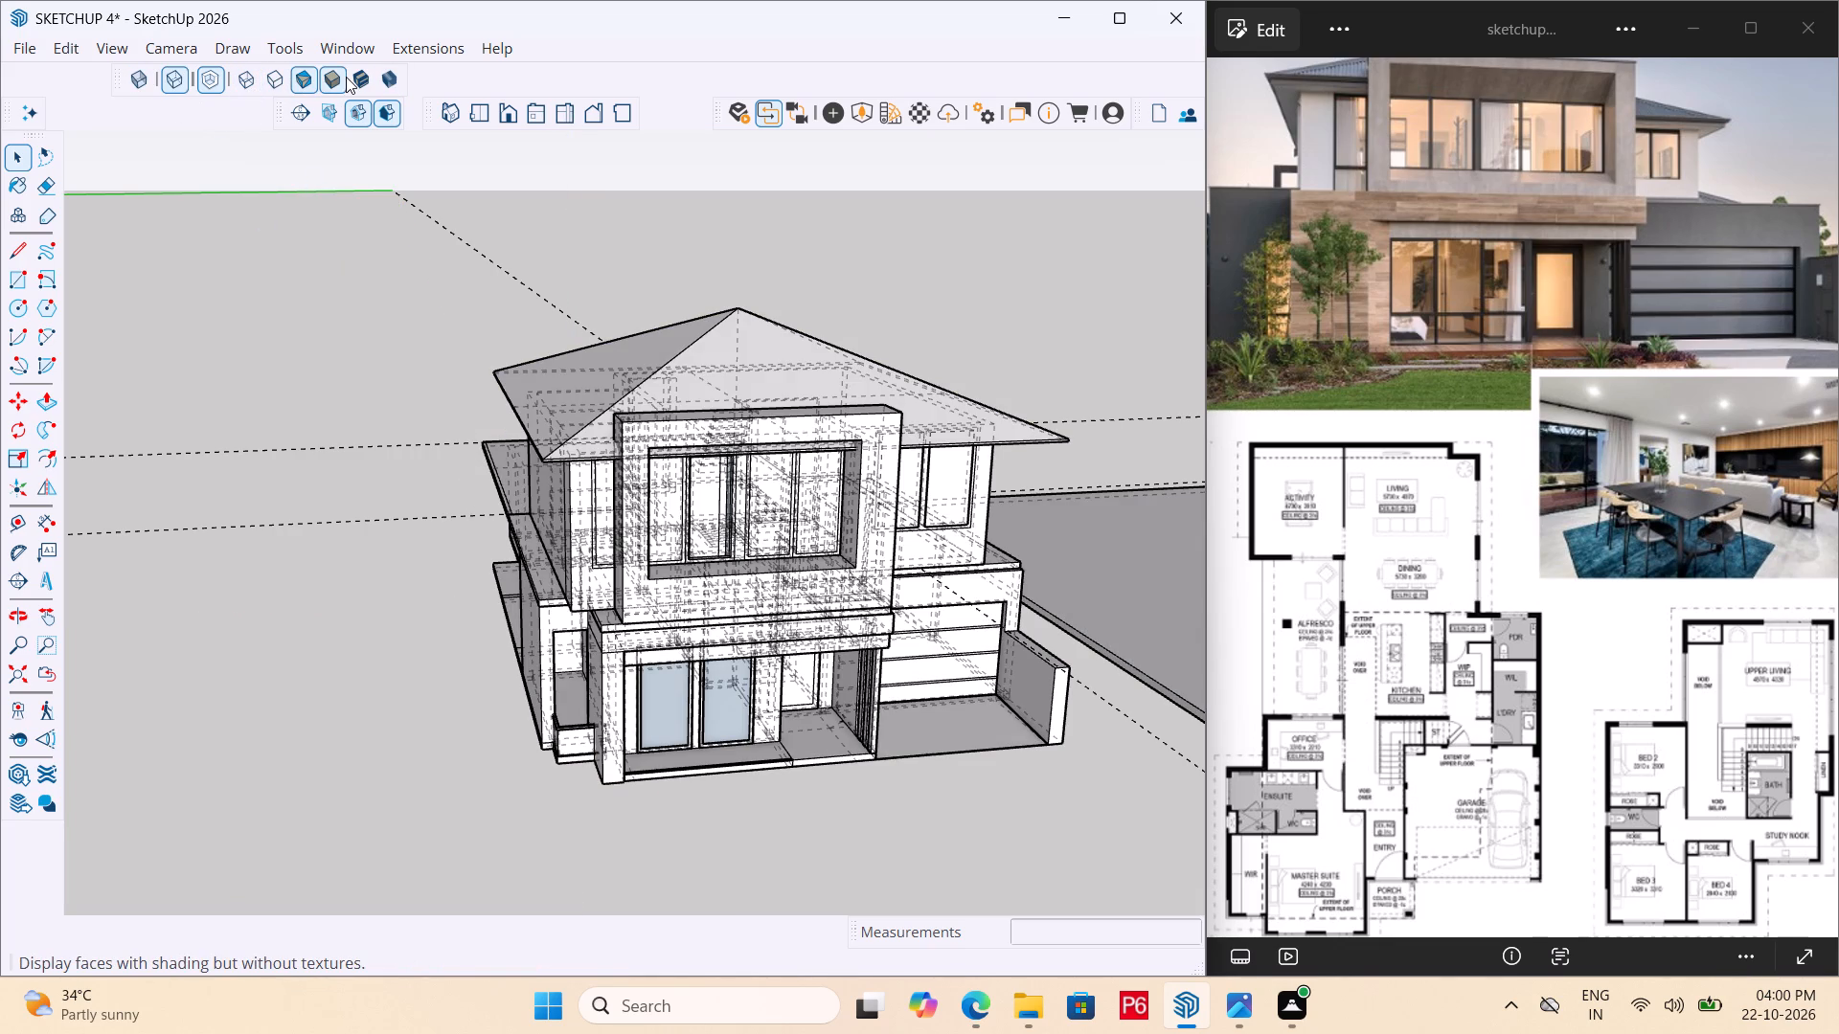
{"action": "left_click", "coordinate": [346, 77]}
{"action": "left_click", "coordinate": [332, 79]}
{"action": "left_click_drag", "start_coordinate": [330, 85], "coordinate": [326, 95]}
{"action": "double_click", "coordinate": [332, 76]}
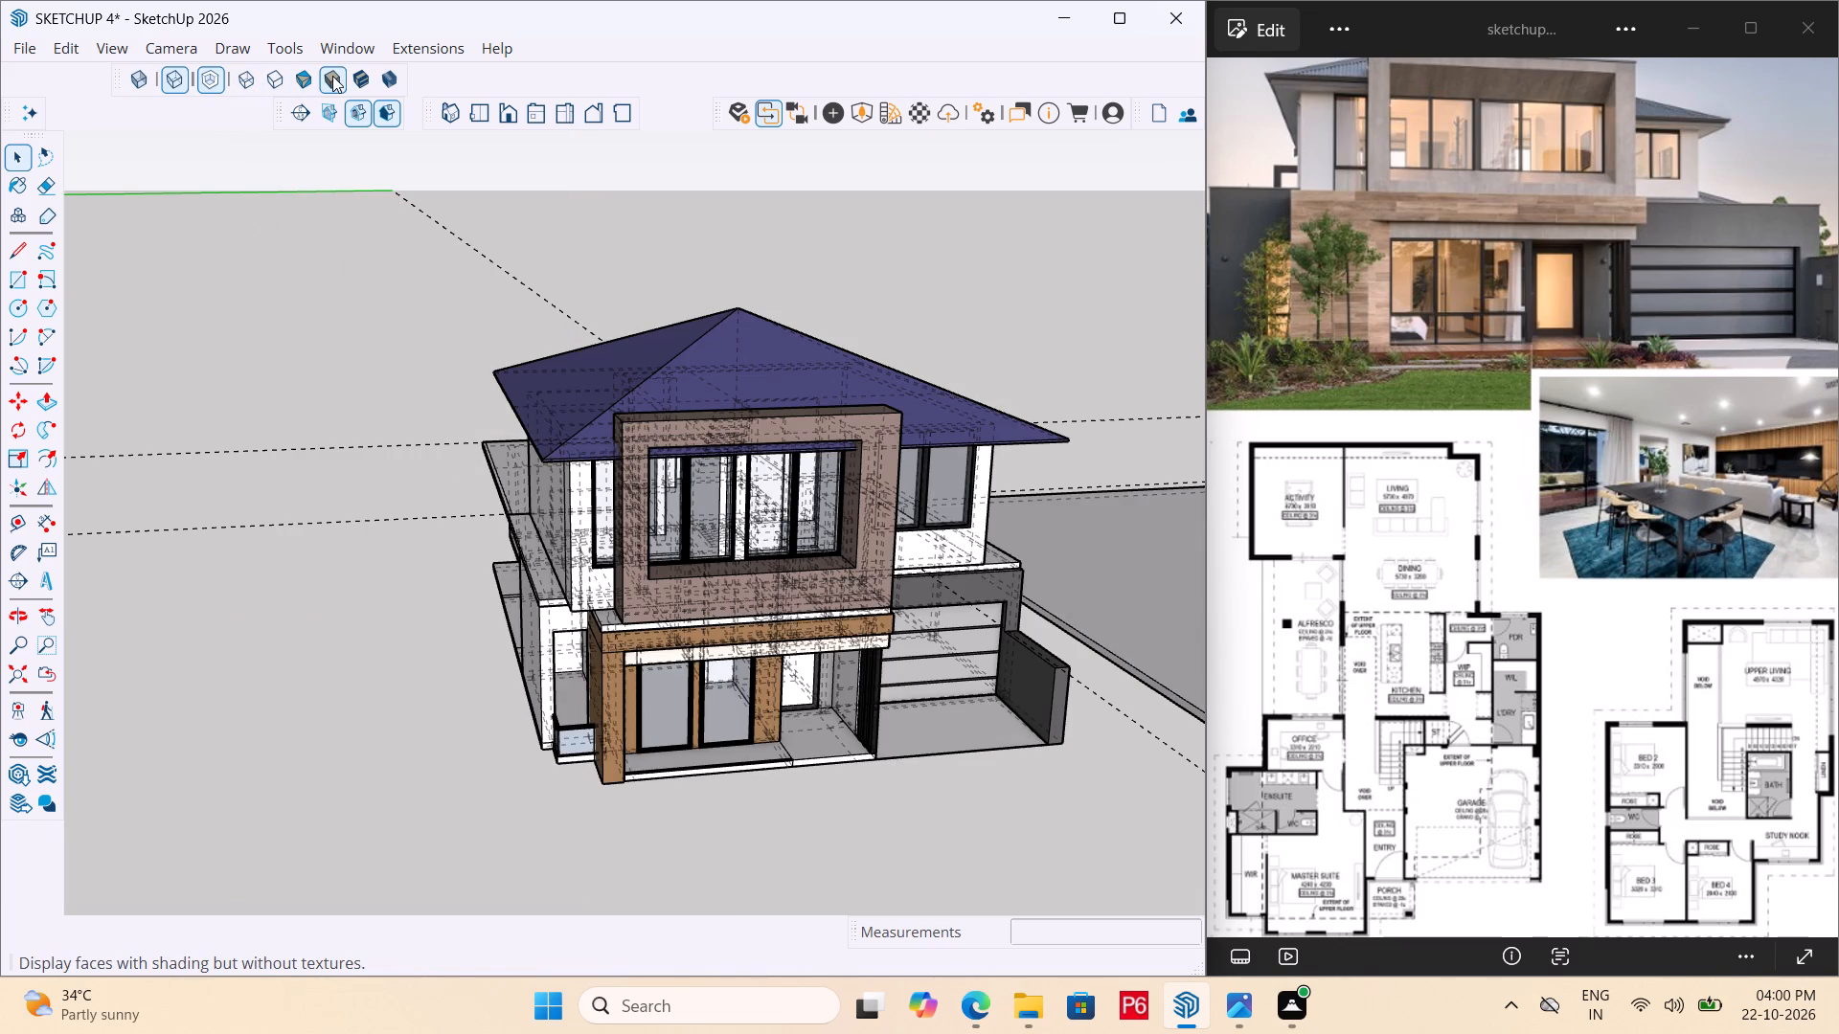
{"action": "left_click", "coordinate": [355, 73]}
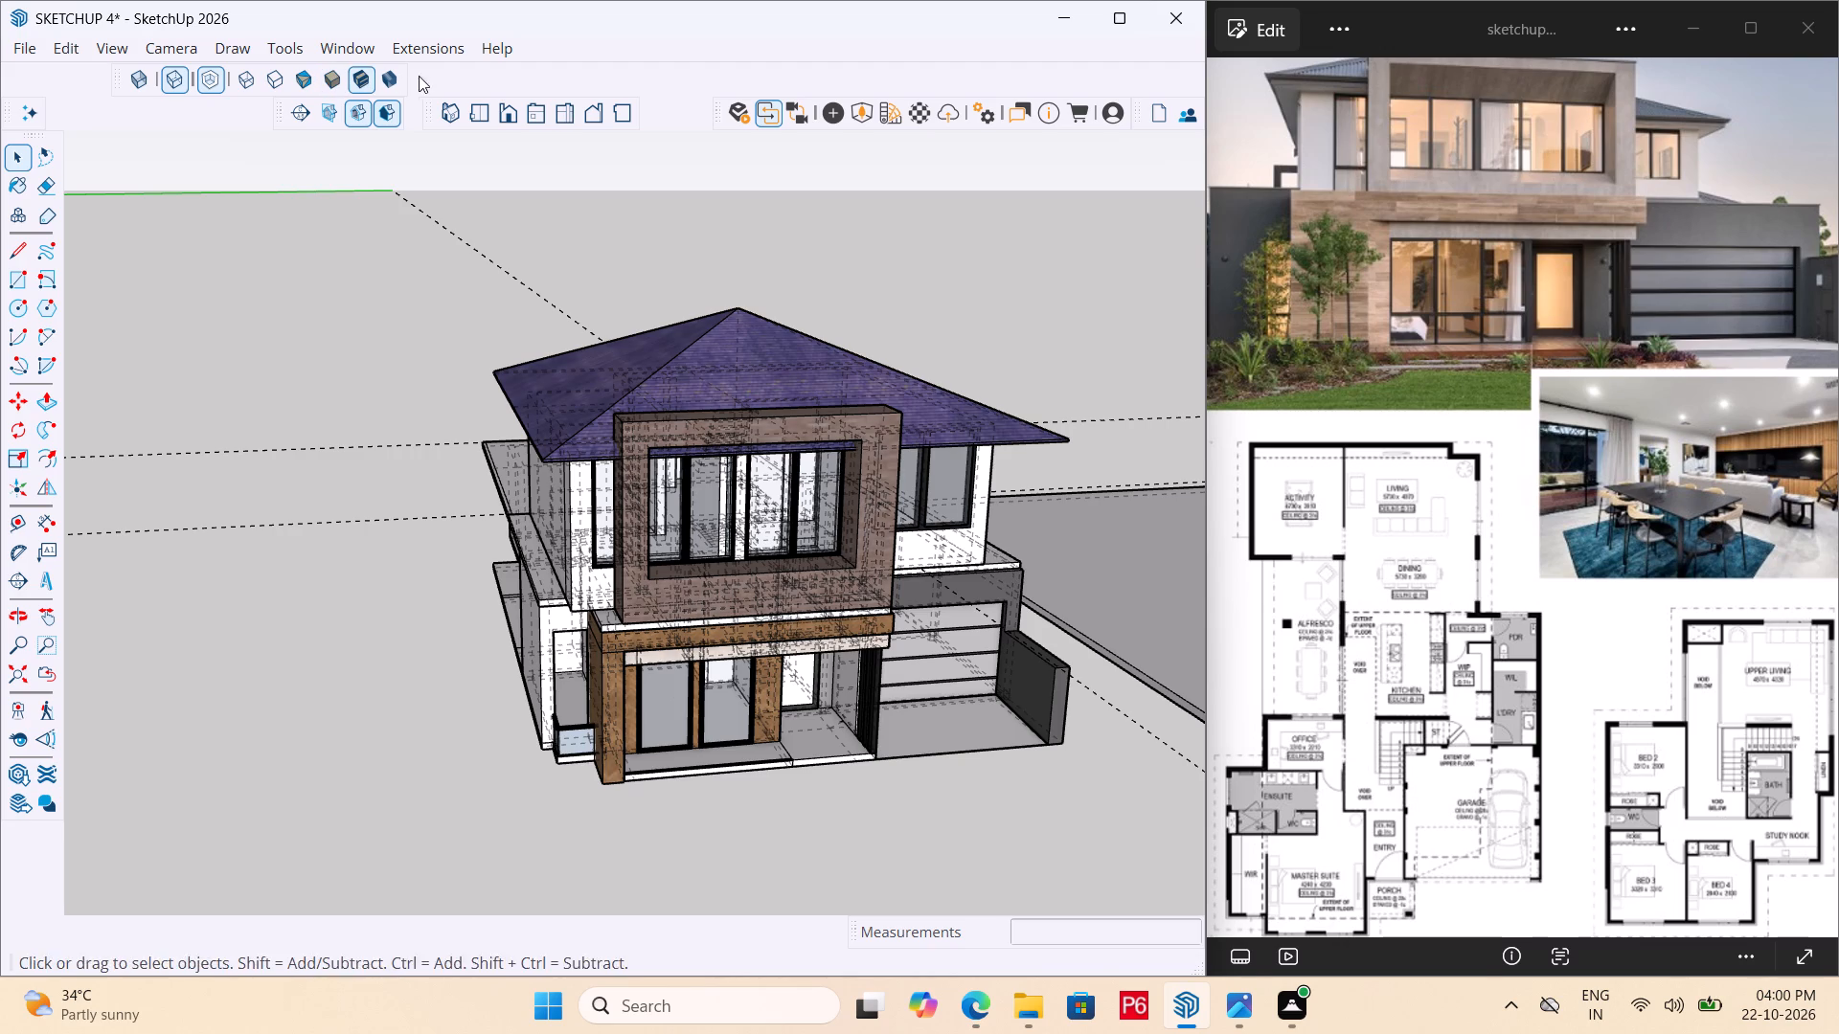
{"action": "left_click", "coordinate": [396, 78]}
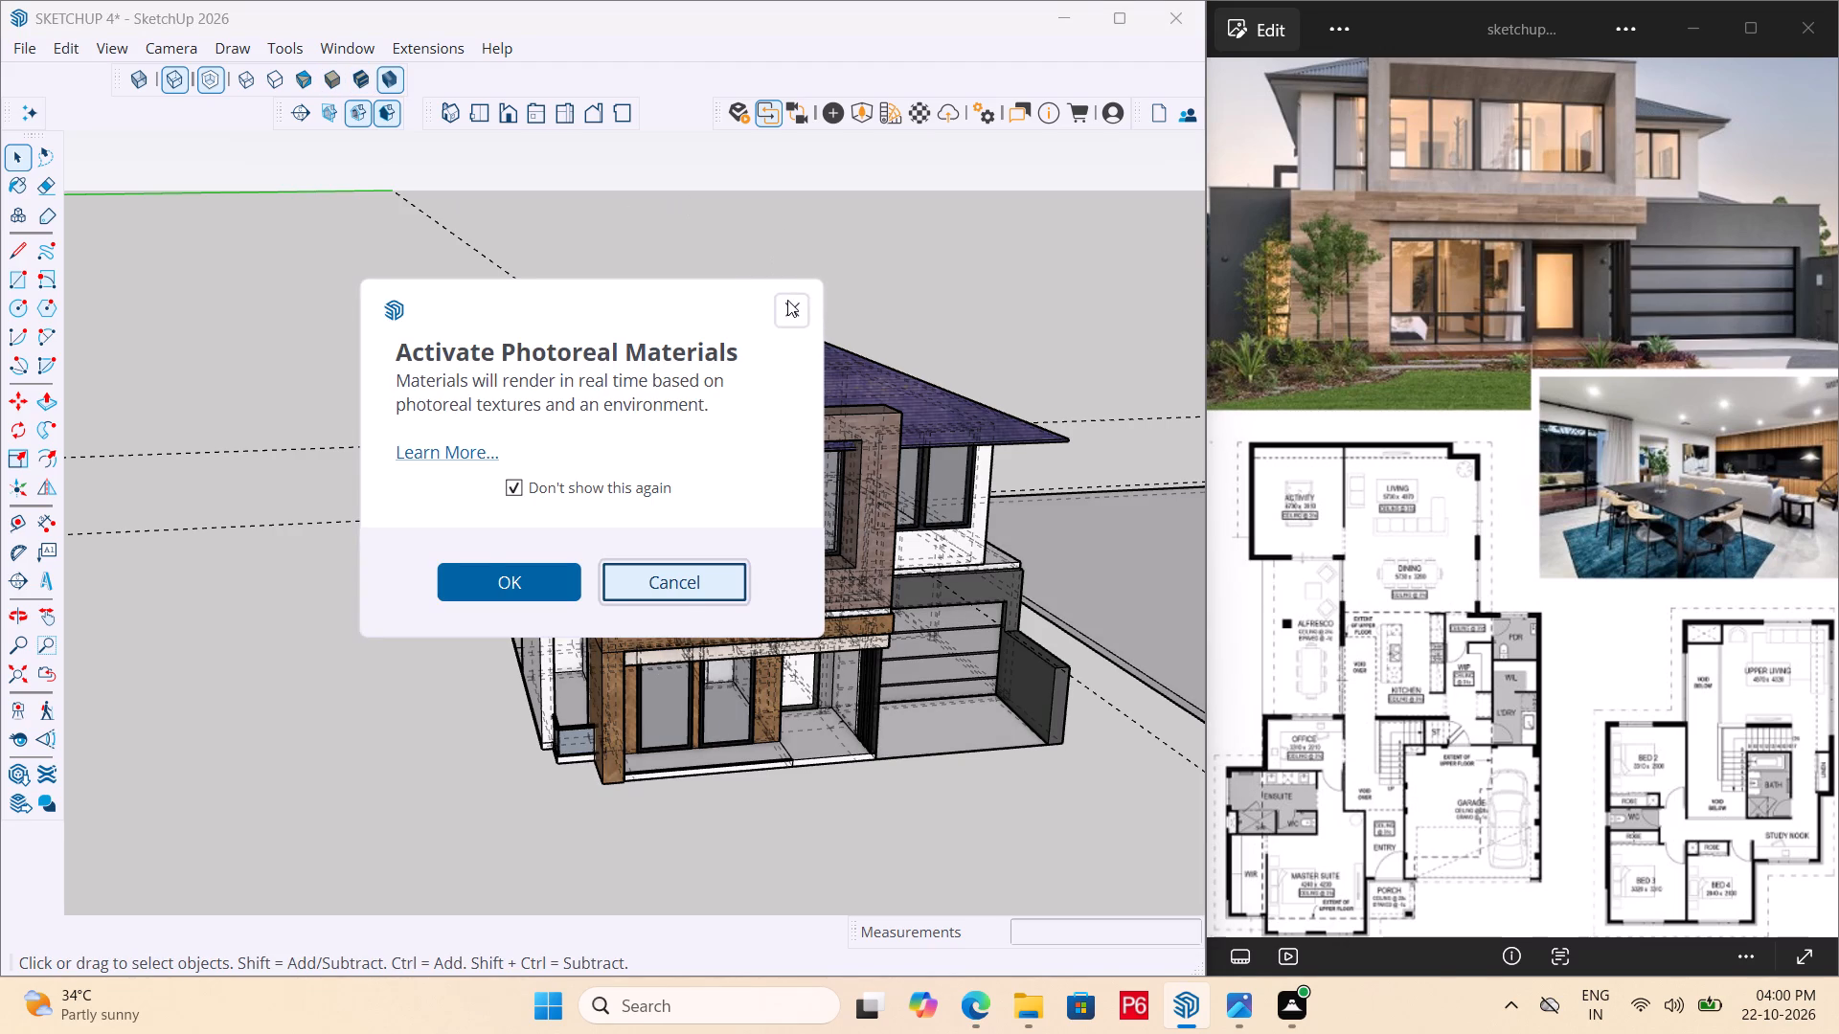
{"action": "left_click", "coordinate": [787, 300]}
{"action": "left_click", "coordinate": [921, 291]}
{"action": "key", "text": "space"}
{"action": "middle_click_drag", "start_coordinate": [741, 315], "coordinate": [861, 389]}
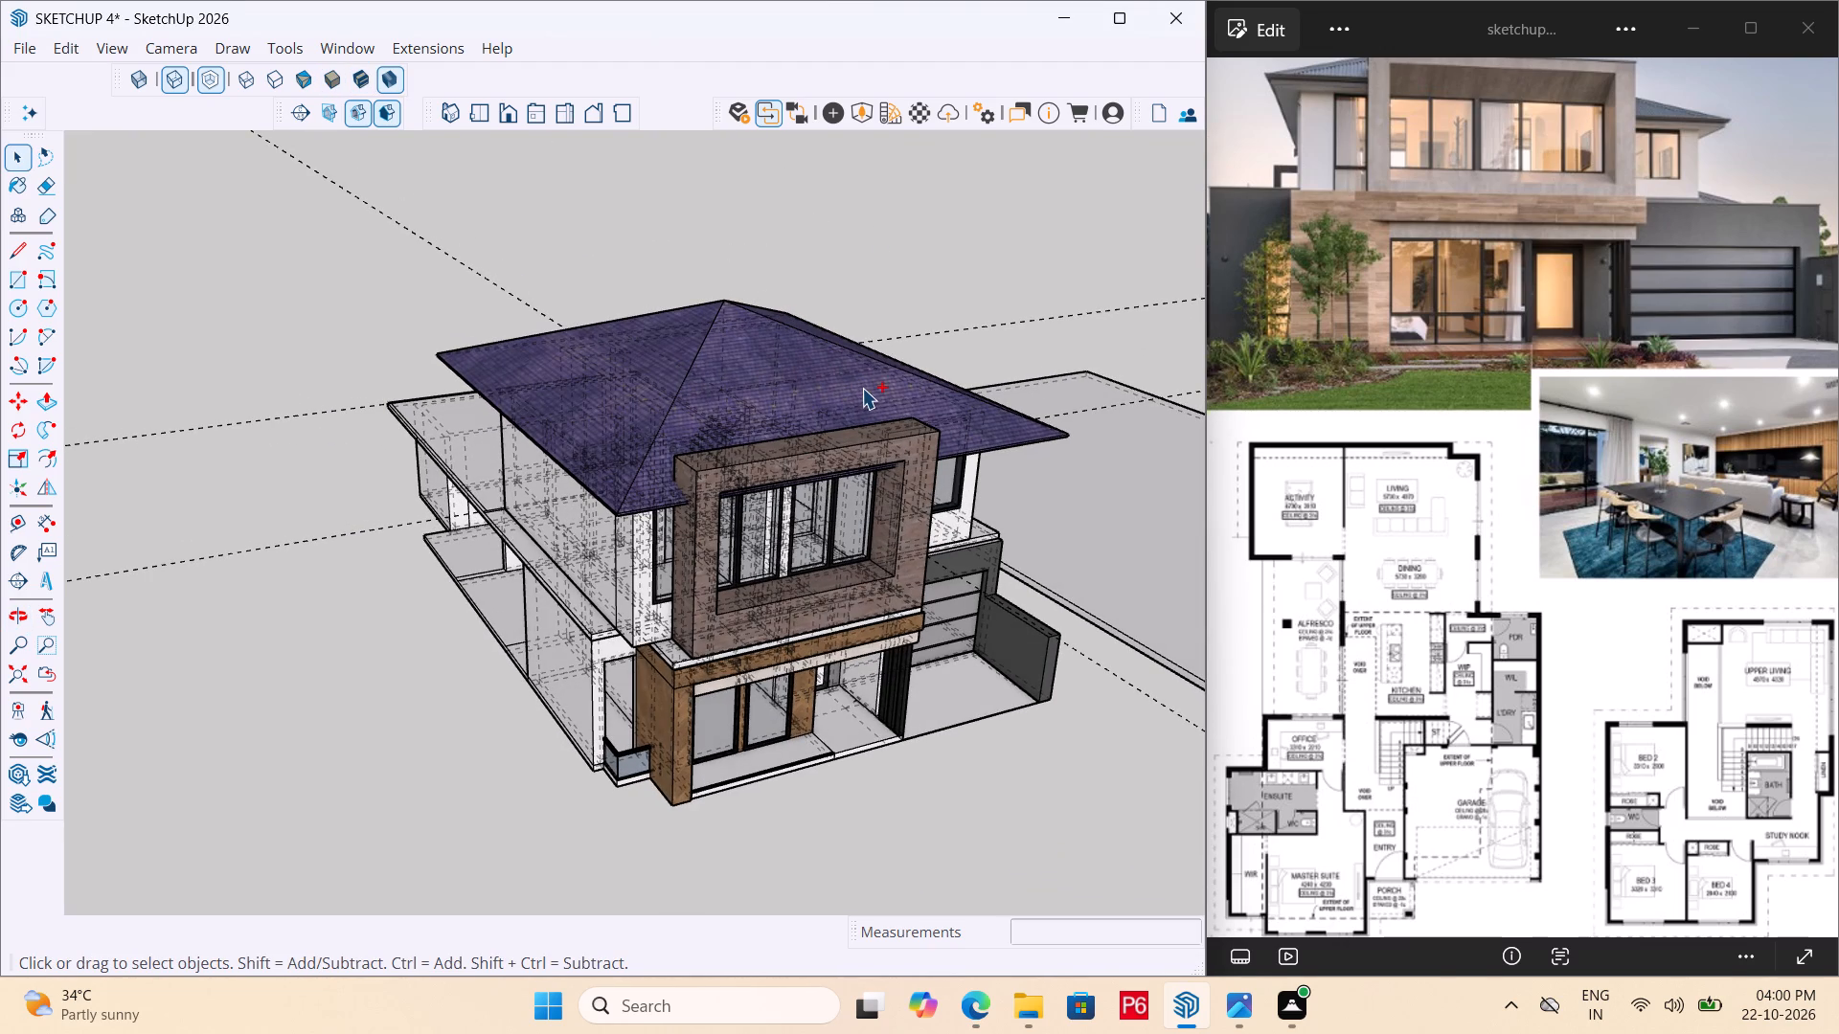
Save the house model.
{"action": "key", "text": "ctrl+s"}
{"action": "key", "text": "ctrl+s"}
{"action": "key", "text": "ctrl+s"}
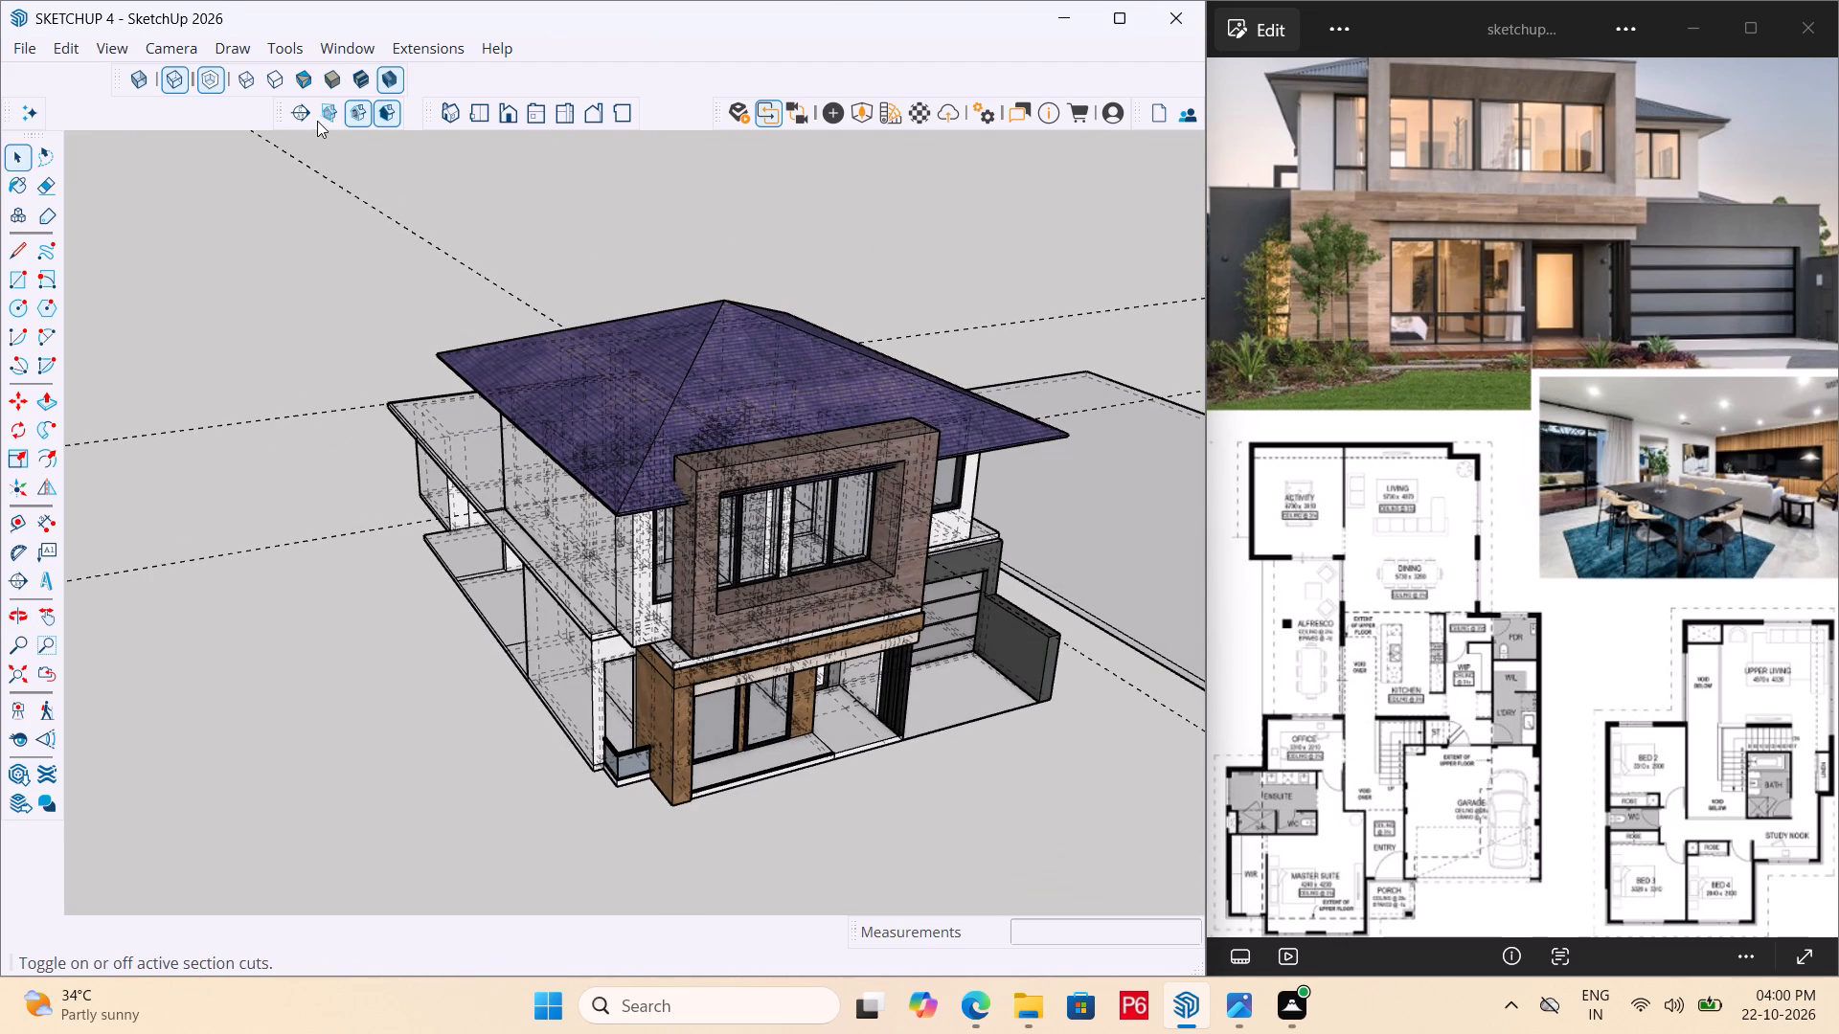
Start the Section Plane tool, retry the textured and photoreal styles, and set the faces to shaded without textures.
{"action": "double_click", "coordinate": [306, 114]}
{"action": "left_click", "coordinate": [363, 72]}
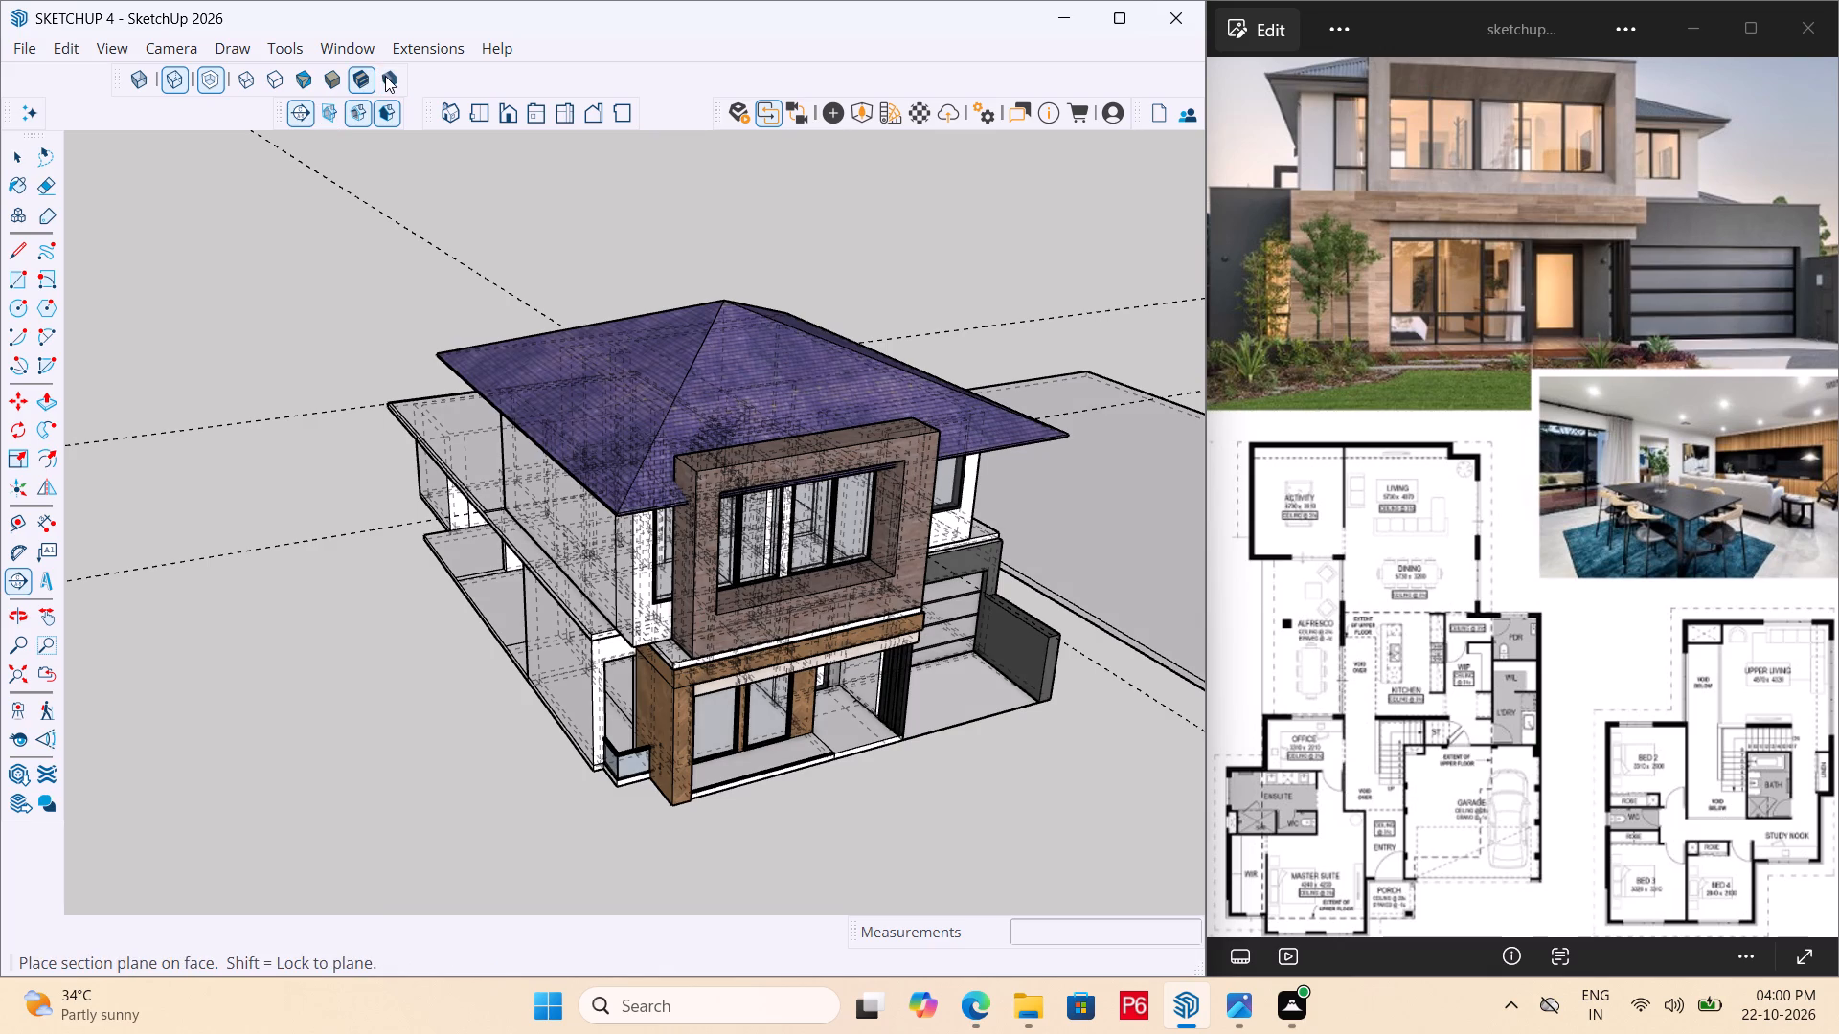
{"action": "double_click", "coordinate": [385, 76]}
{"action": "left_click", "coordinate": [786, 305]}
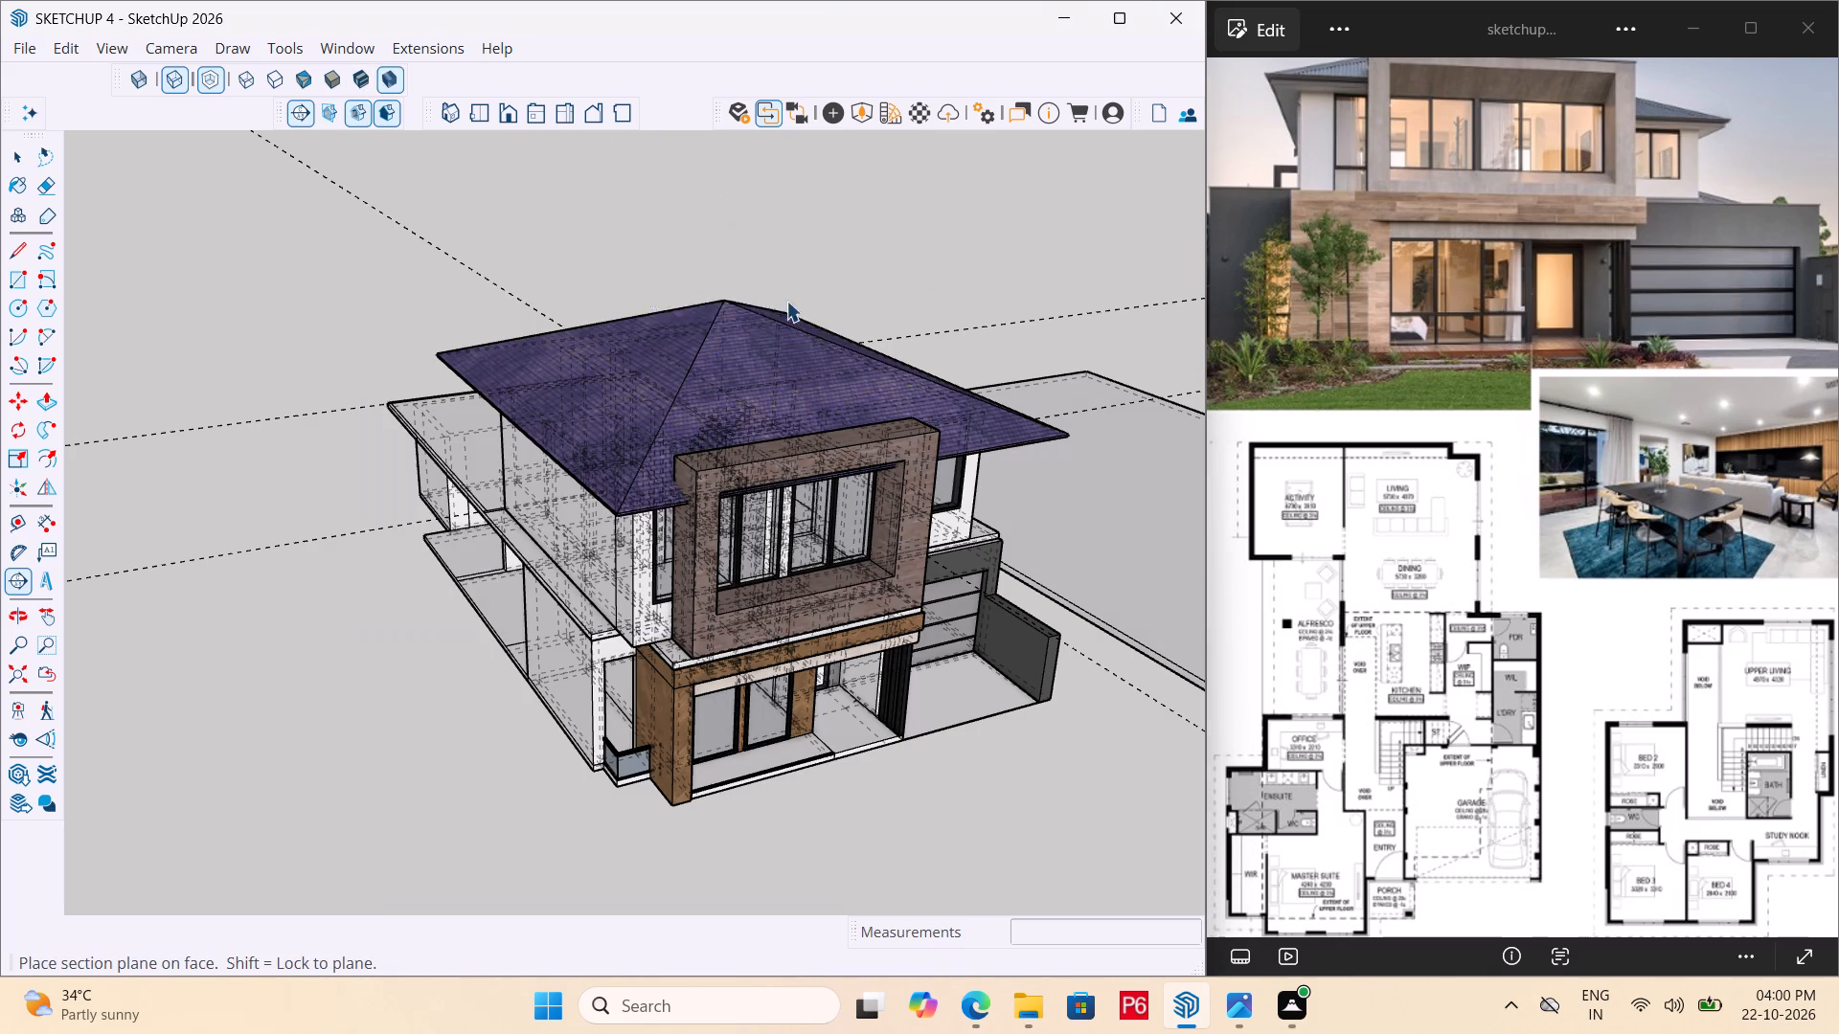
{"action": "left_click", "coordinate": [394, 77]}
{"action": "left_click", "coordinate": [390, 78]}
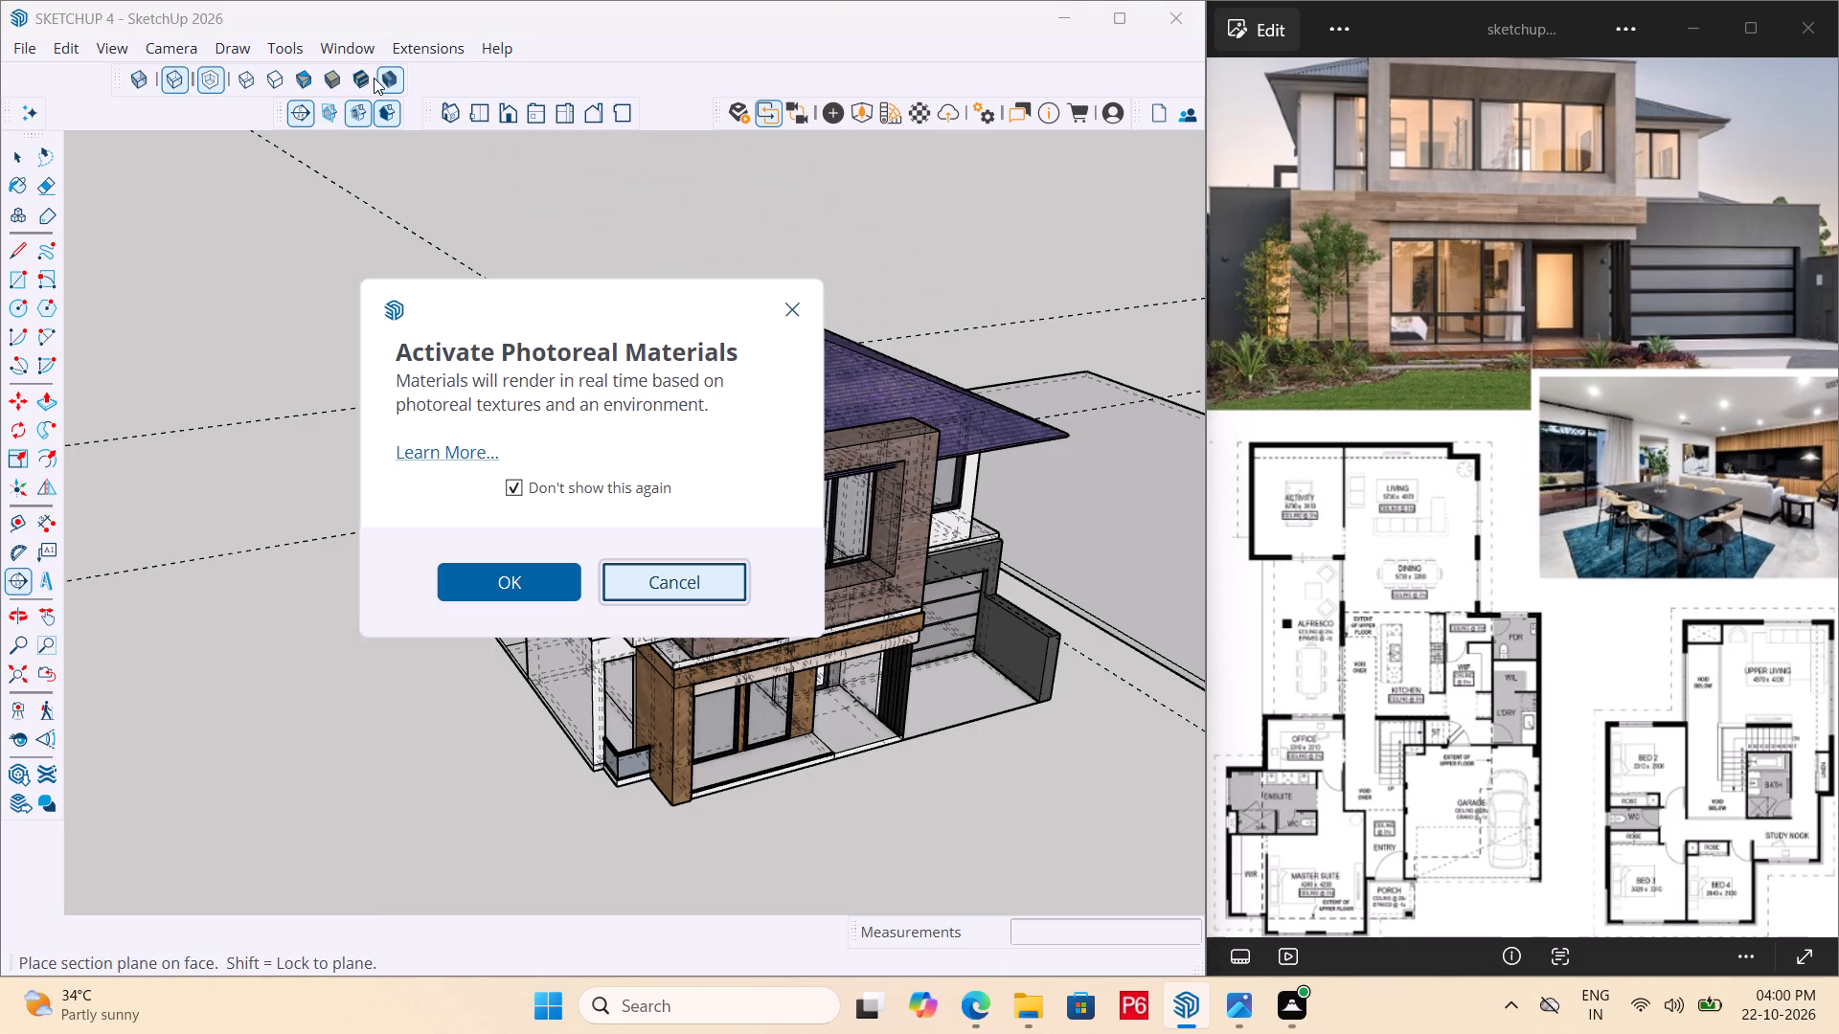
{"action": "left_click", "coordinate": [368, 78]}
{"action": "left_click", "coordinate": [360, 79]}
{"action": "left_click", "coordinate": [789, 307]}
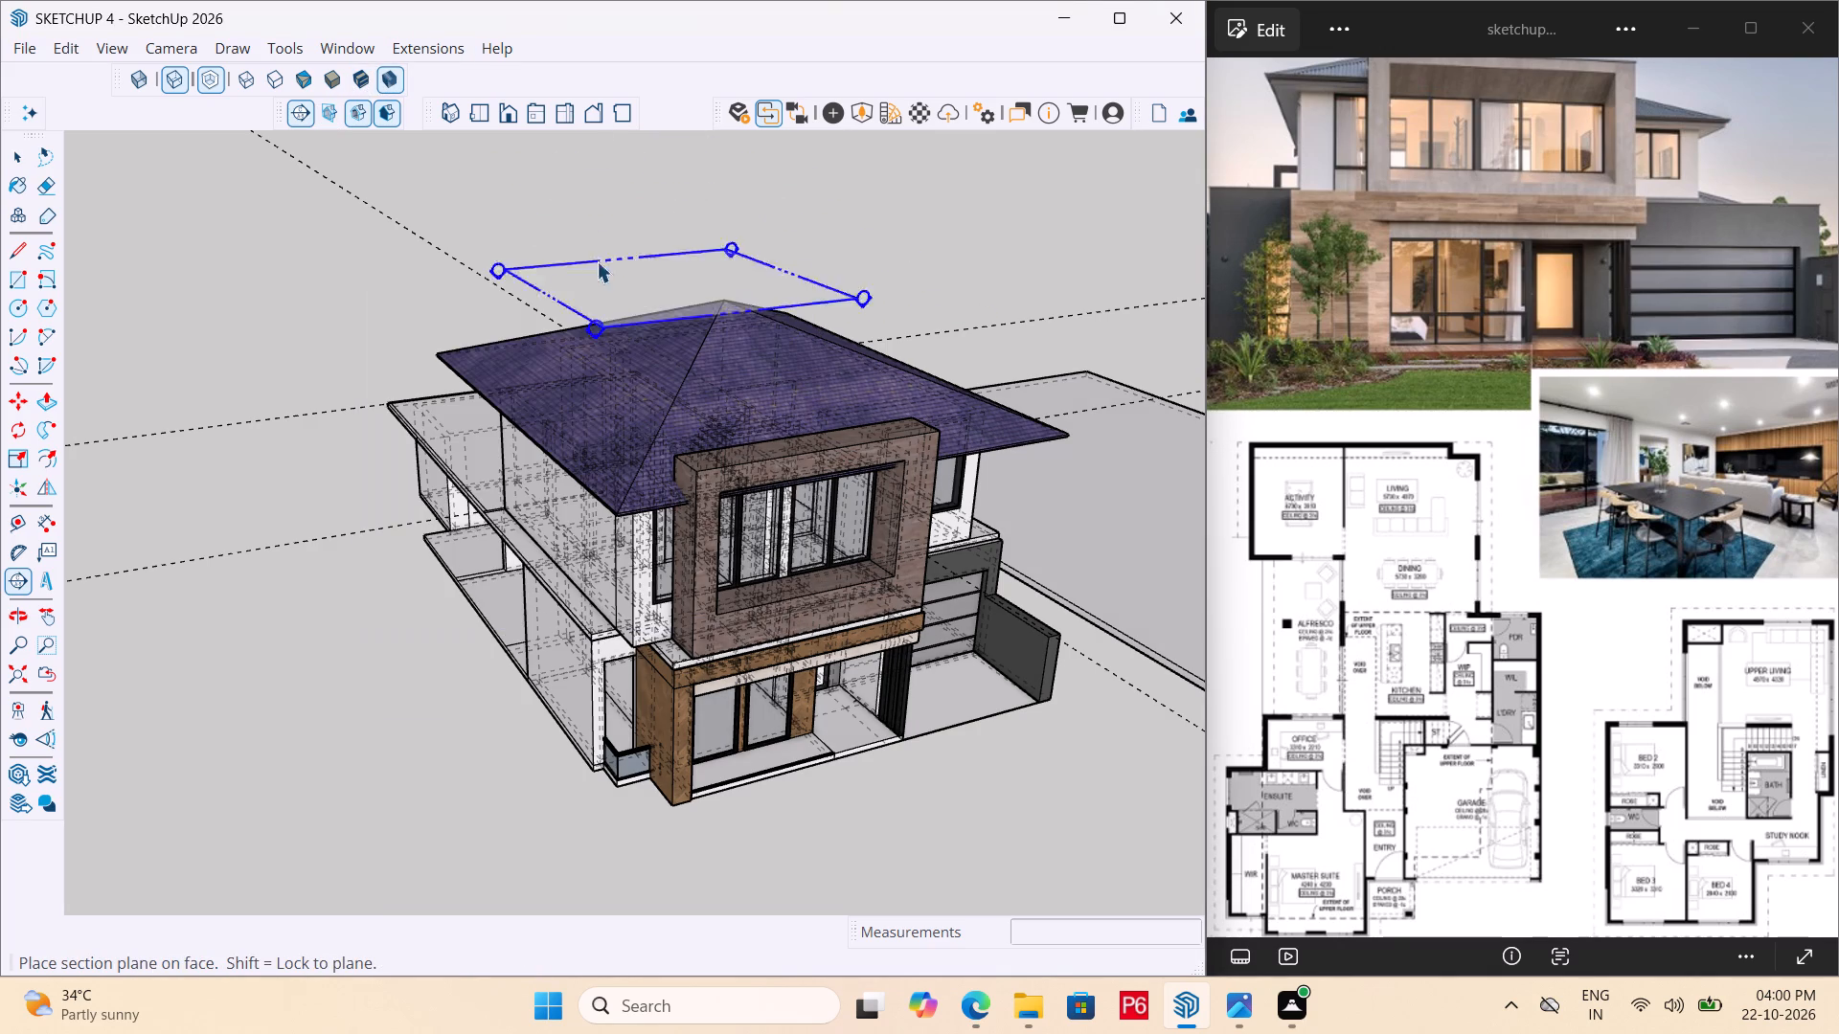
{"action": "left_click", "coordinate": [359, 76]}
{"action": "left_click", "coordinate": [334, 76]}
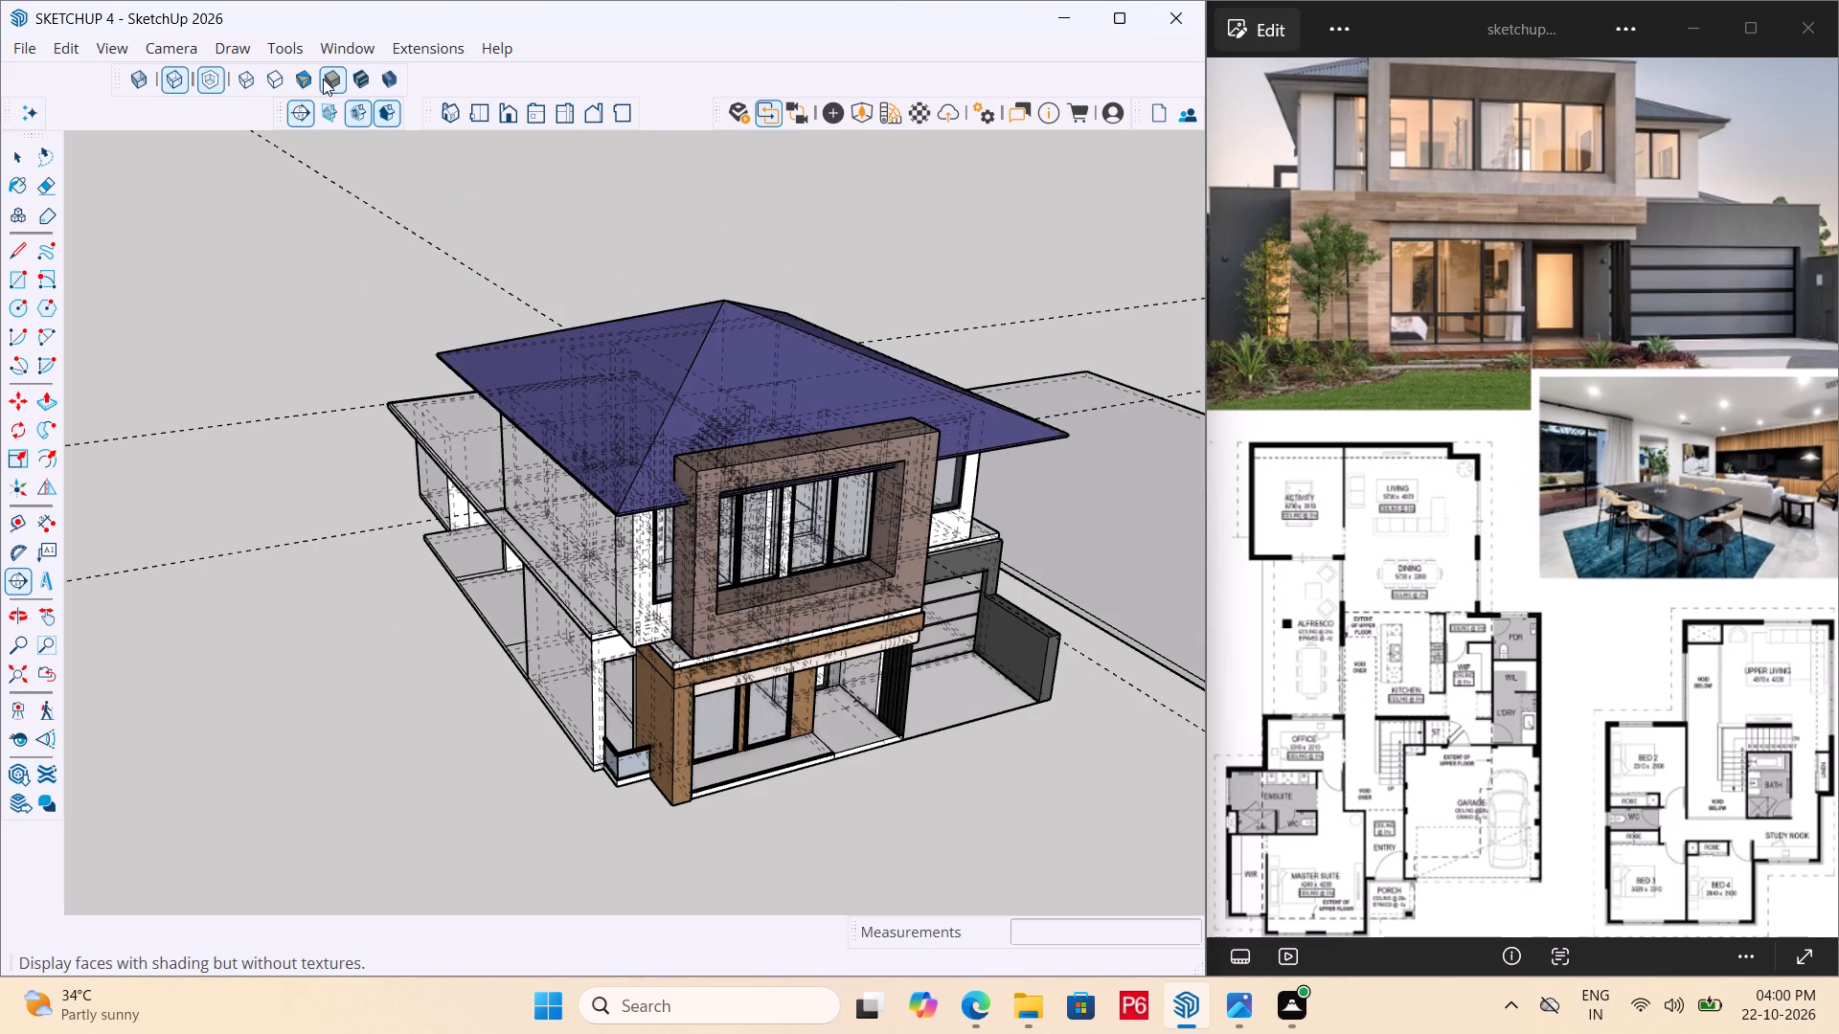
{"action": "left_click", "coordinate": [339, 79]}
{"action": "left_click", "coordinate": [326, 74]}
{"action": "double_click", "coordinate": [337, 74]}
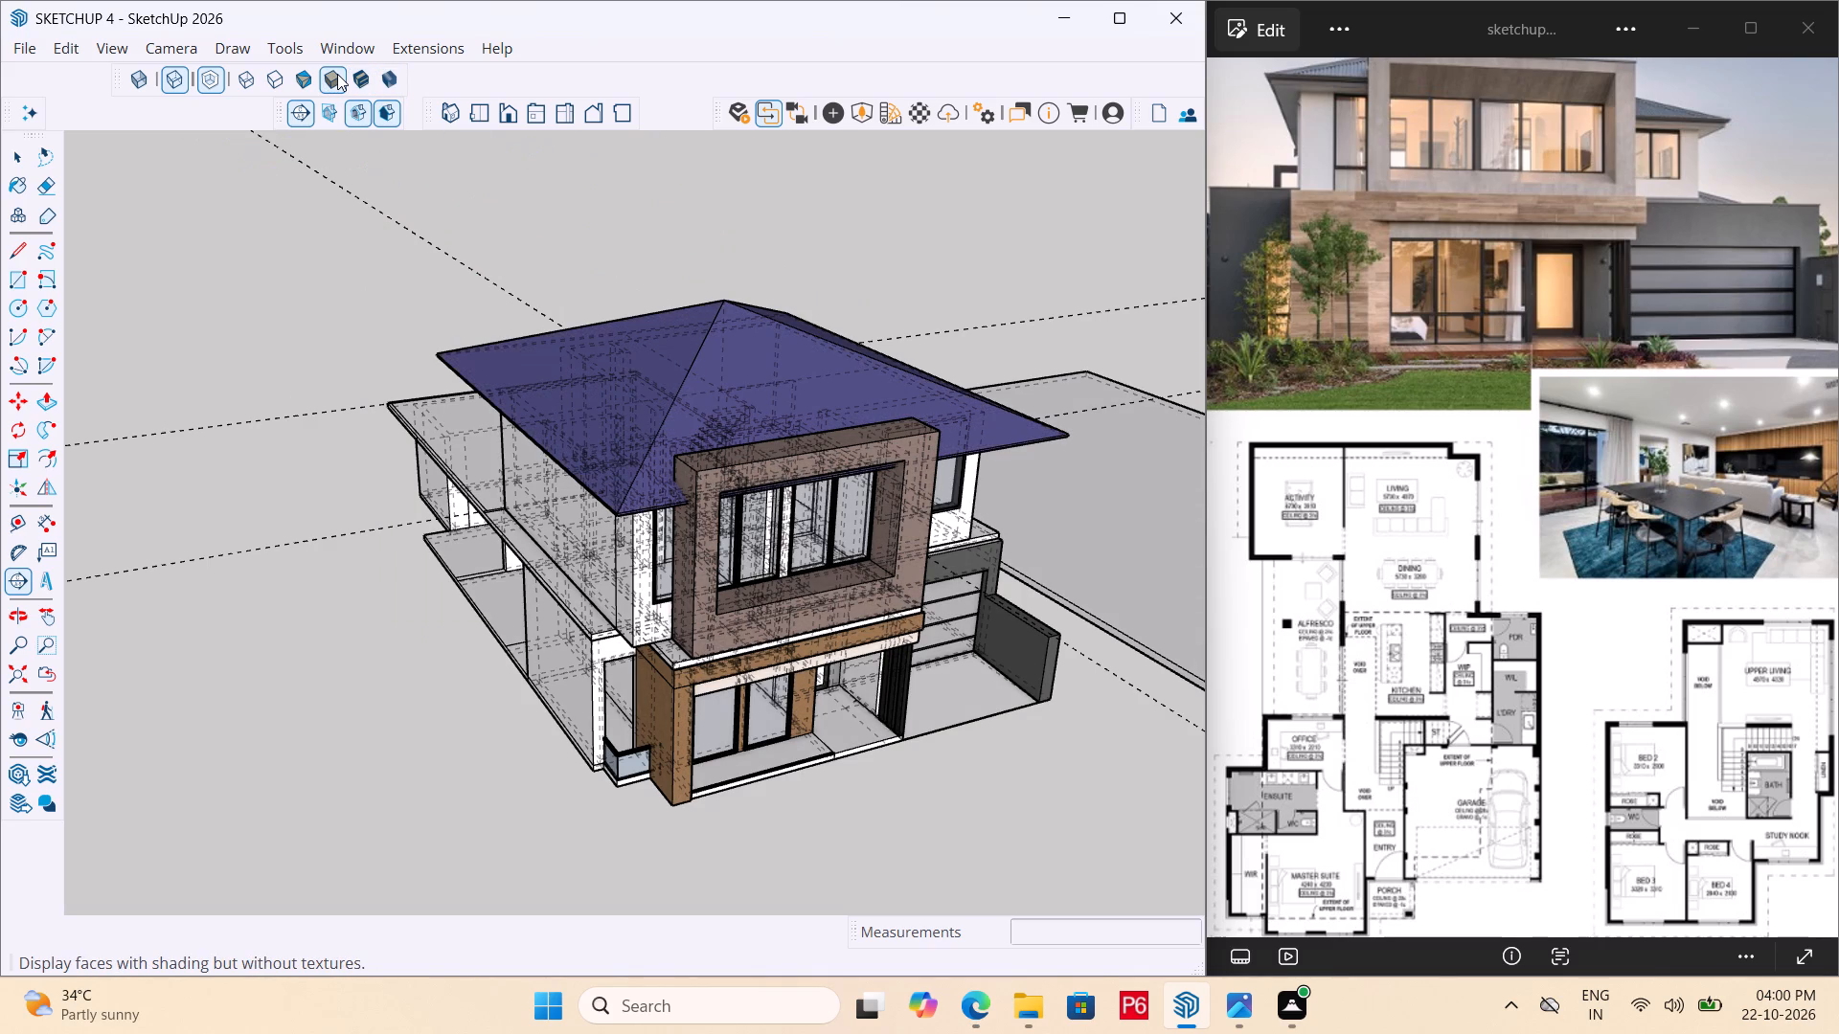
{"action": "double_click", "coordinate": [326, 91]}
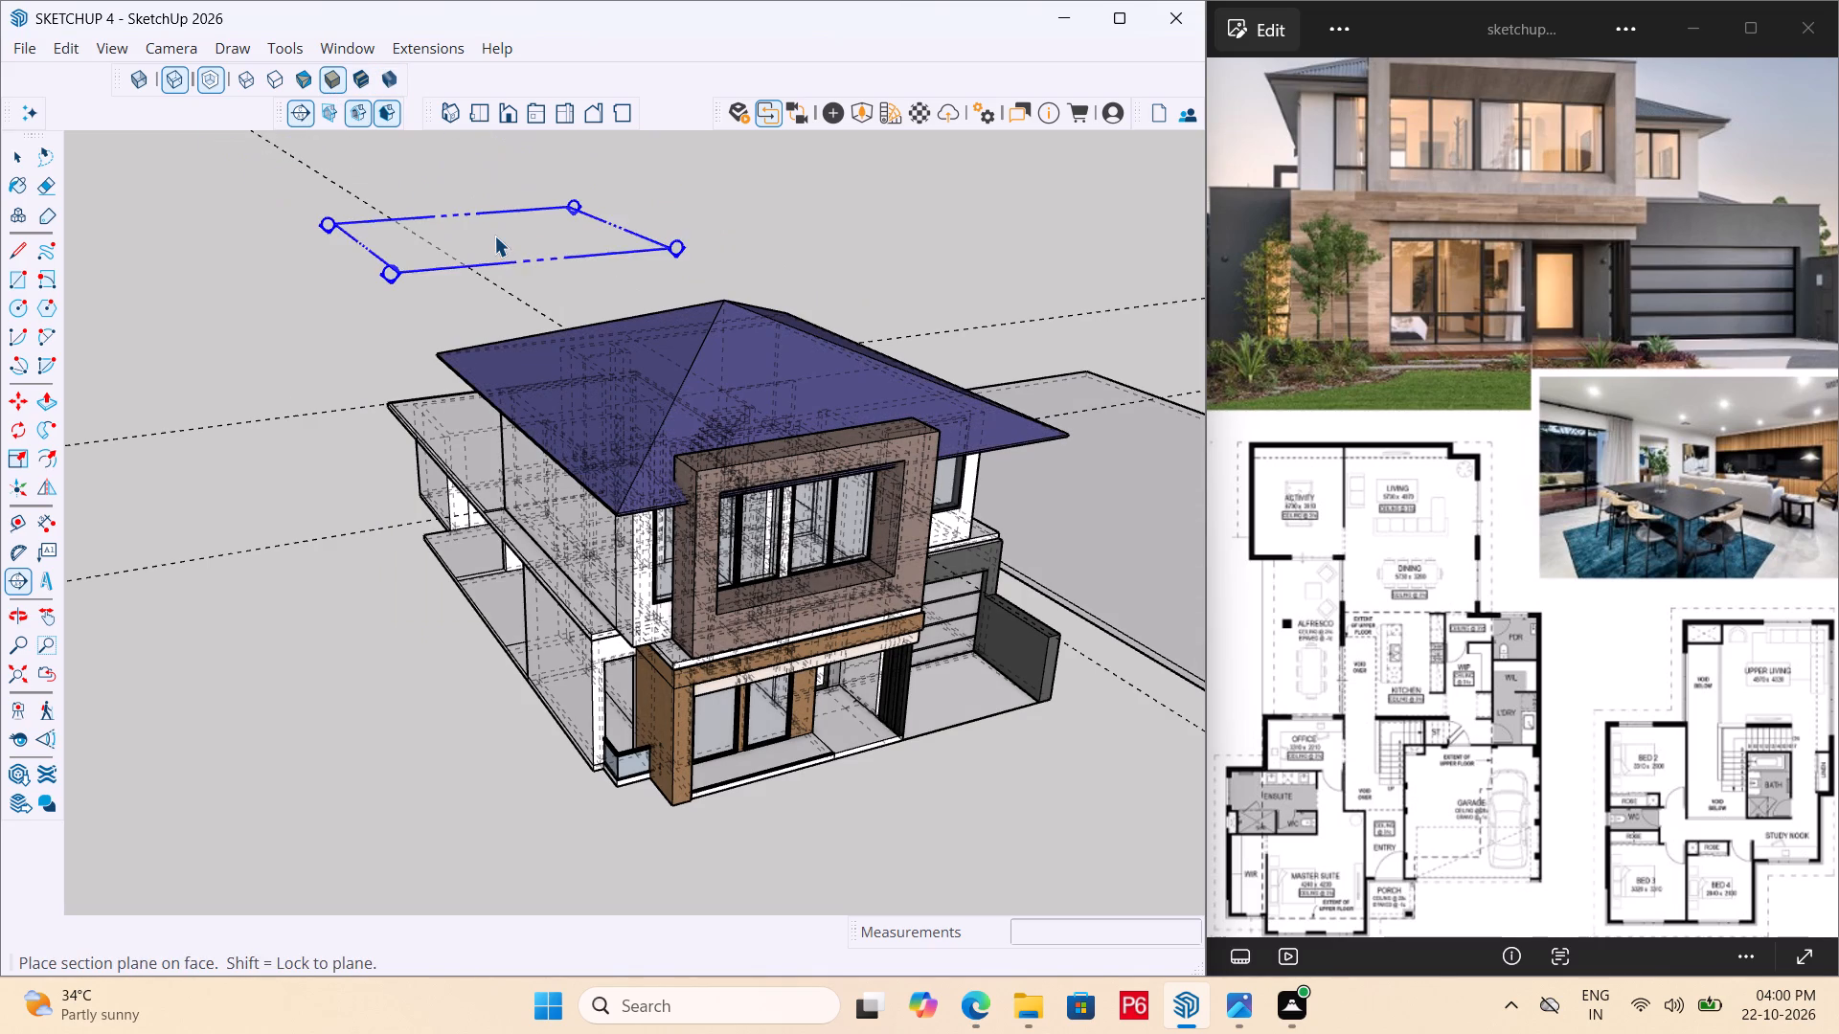
Turn off the display of back edges.
{"action": "key", "text": "k"}
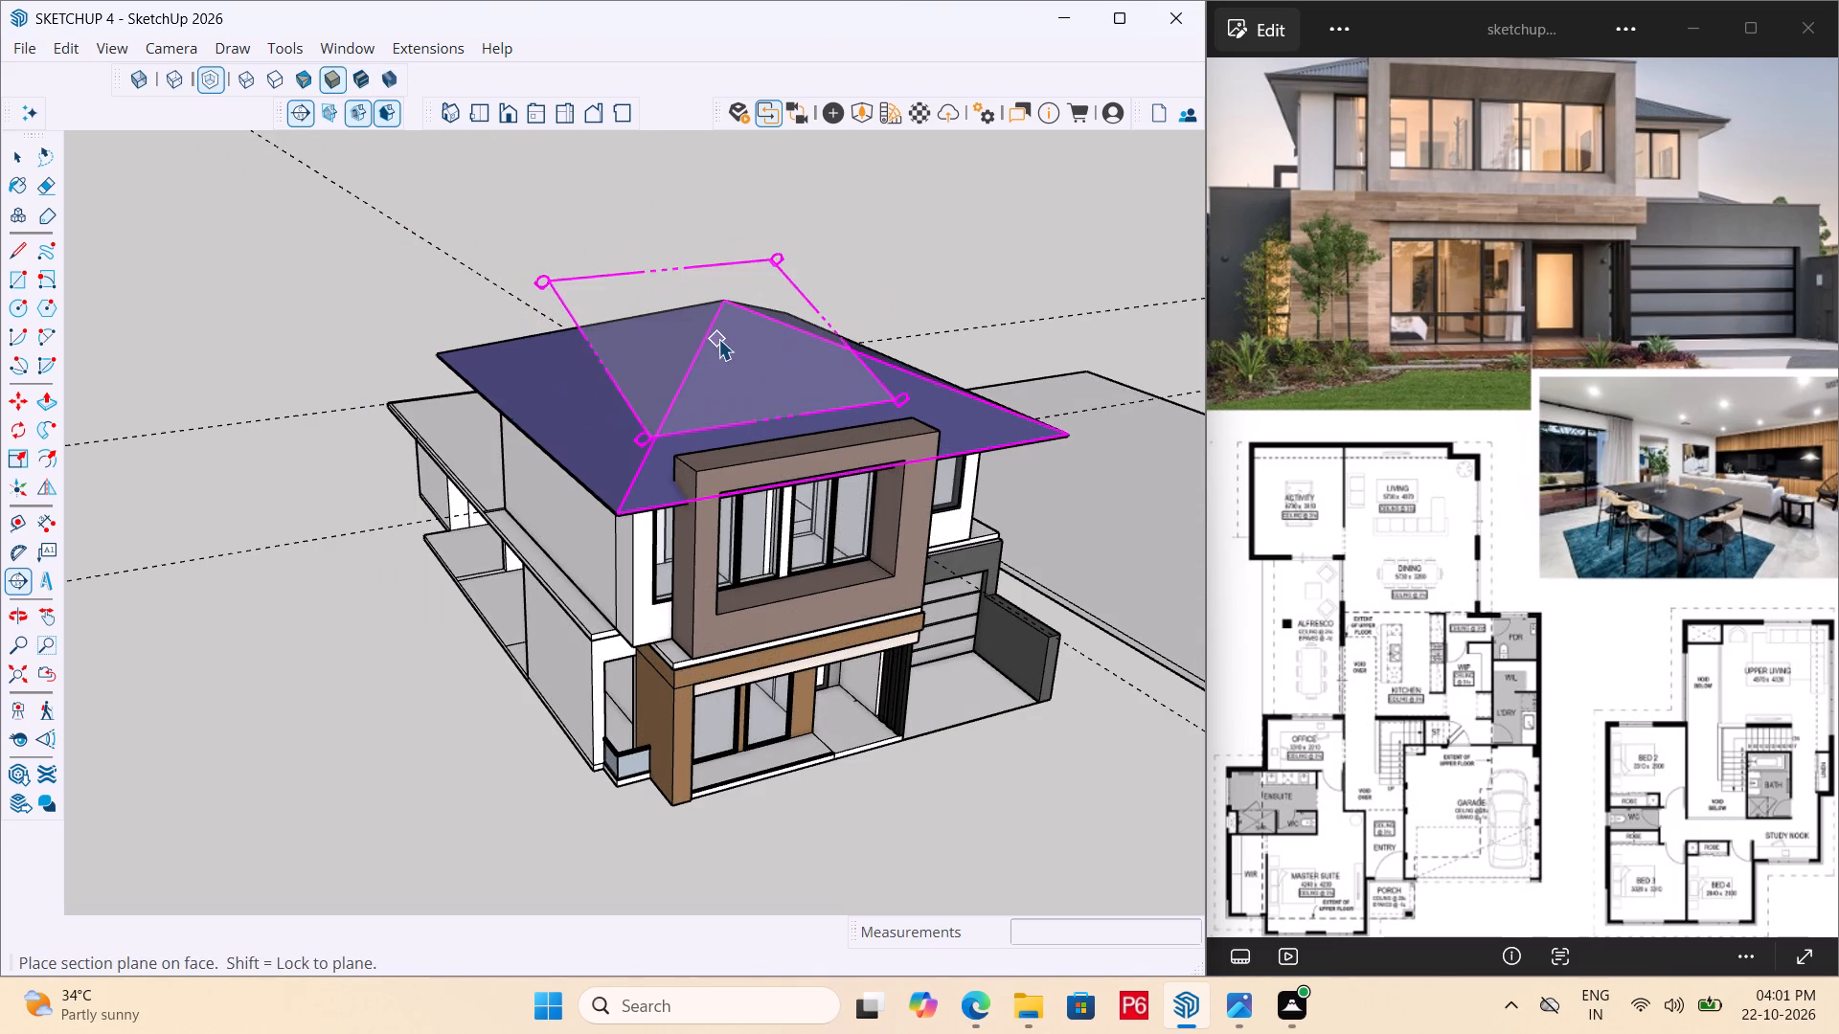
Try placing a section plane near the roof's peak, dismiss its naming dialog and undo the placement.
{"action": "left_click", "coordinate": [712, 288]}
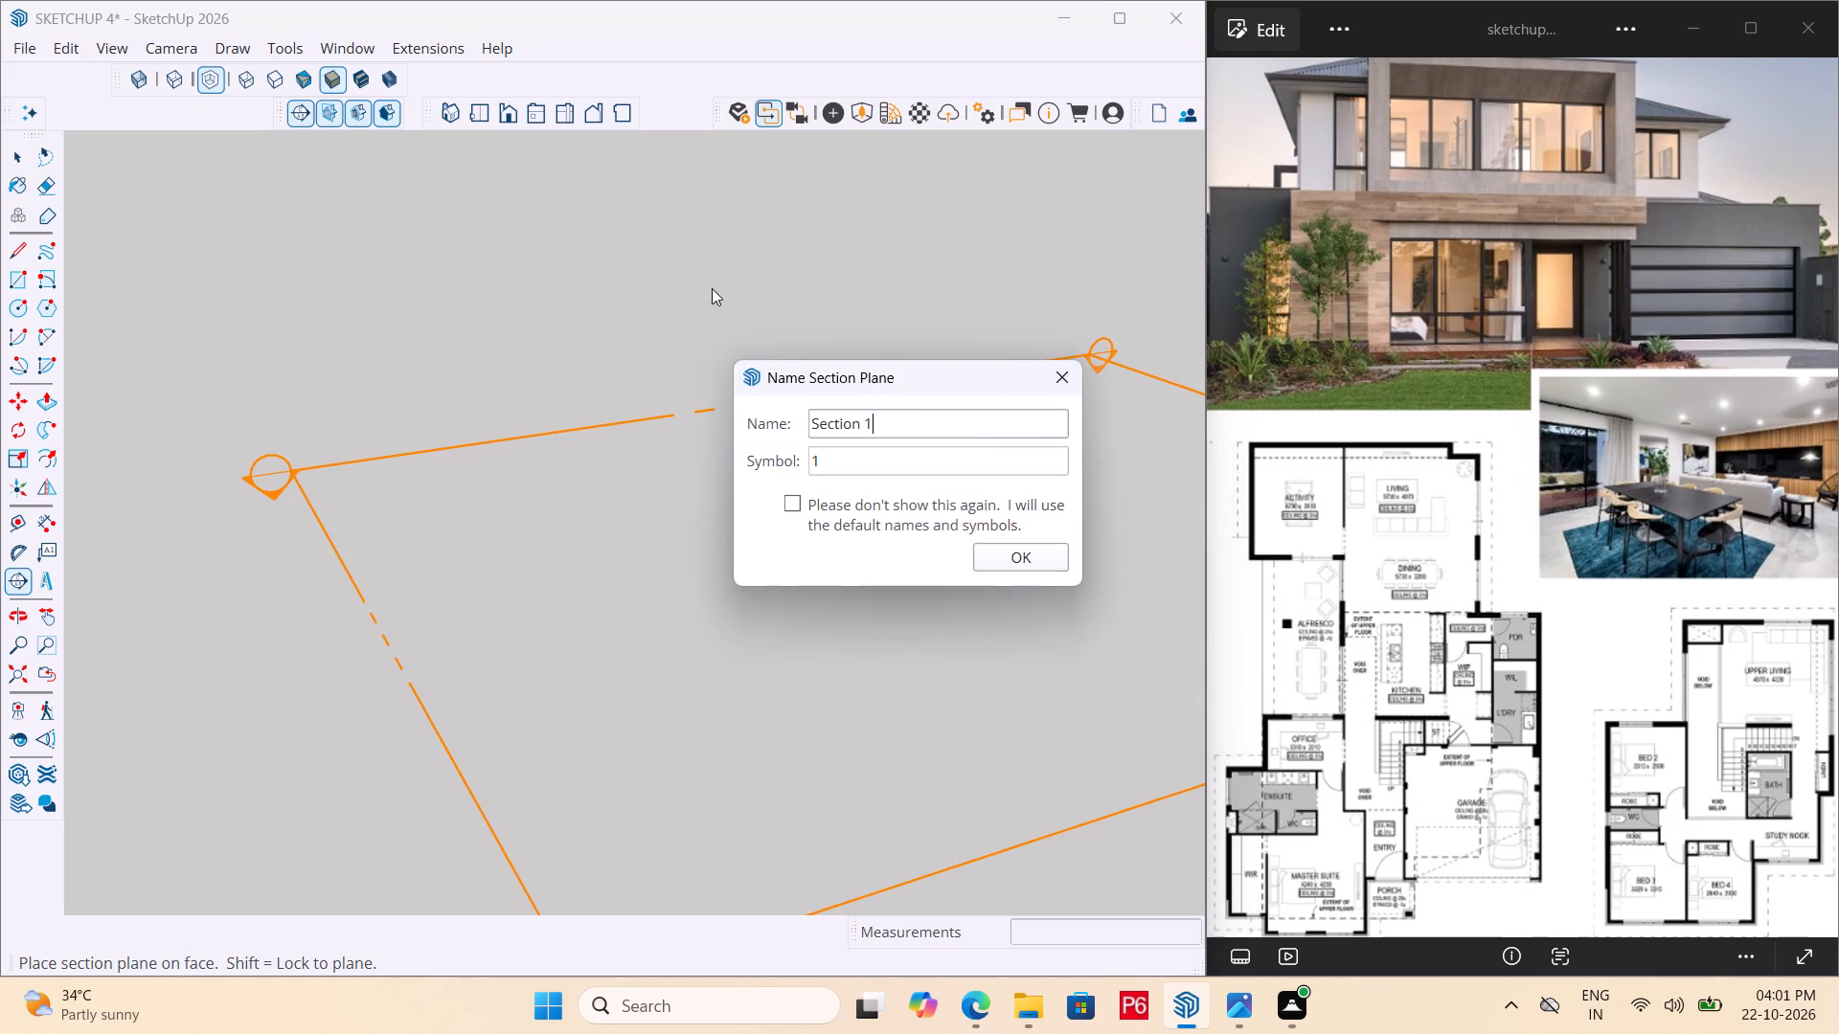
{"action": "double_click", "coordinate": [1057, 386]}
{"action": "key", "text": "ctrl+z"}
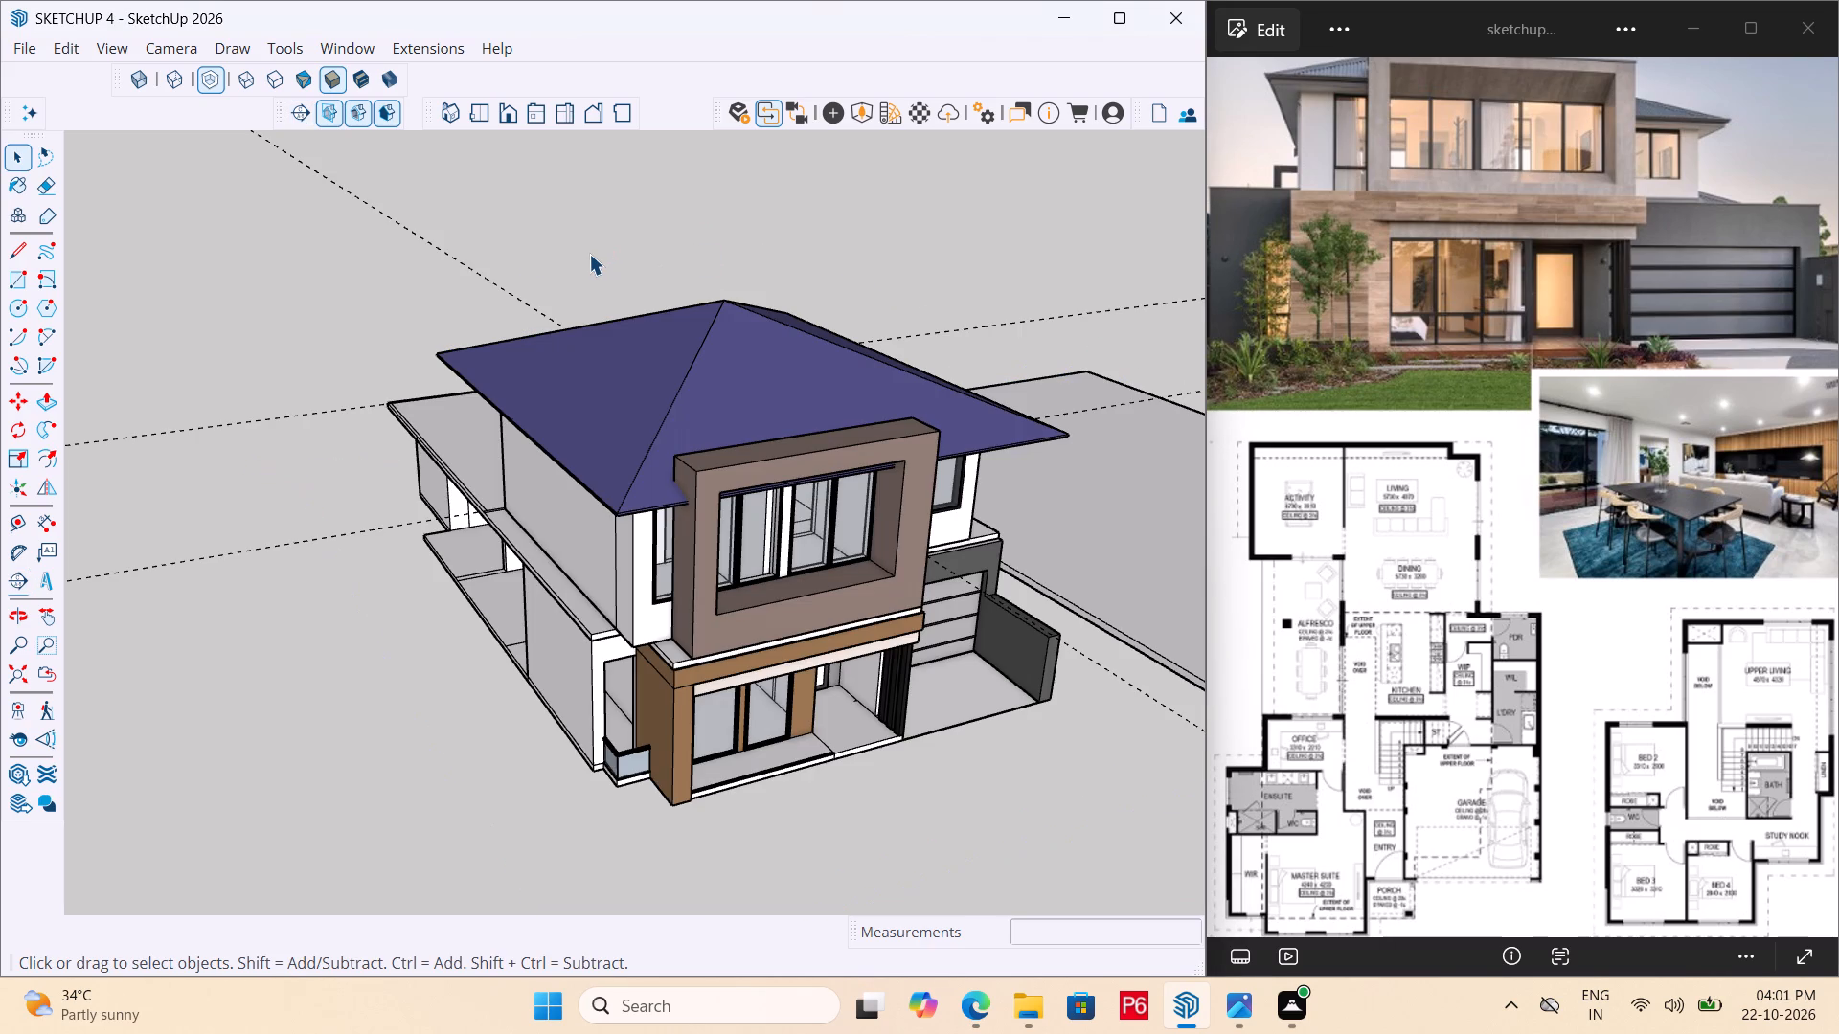
Switch the house's front view to the shaded with textures style, after comparing it with monochrome.
{"action": "scroll", "coordinate": [727, 499], "scroll_direction": "up", "scroll_amount": 9}
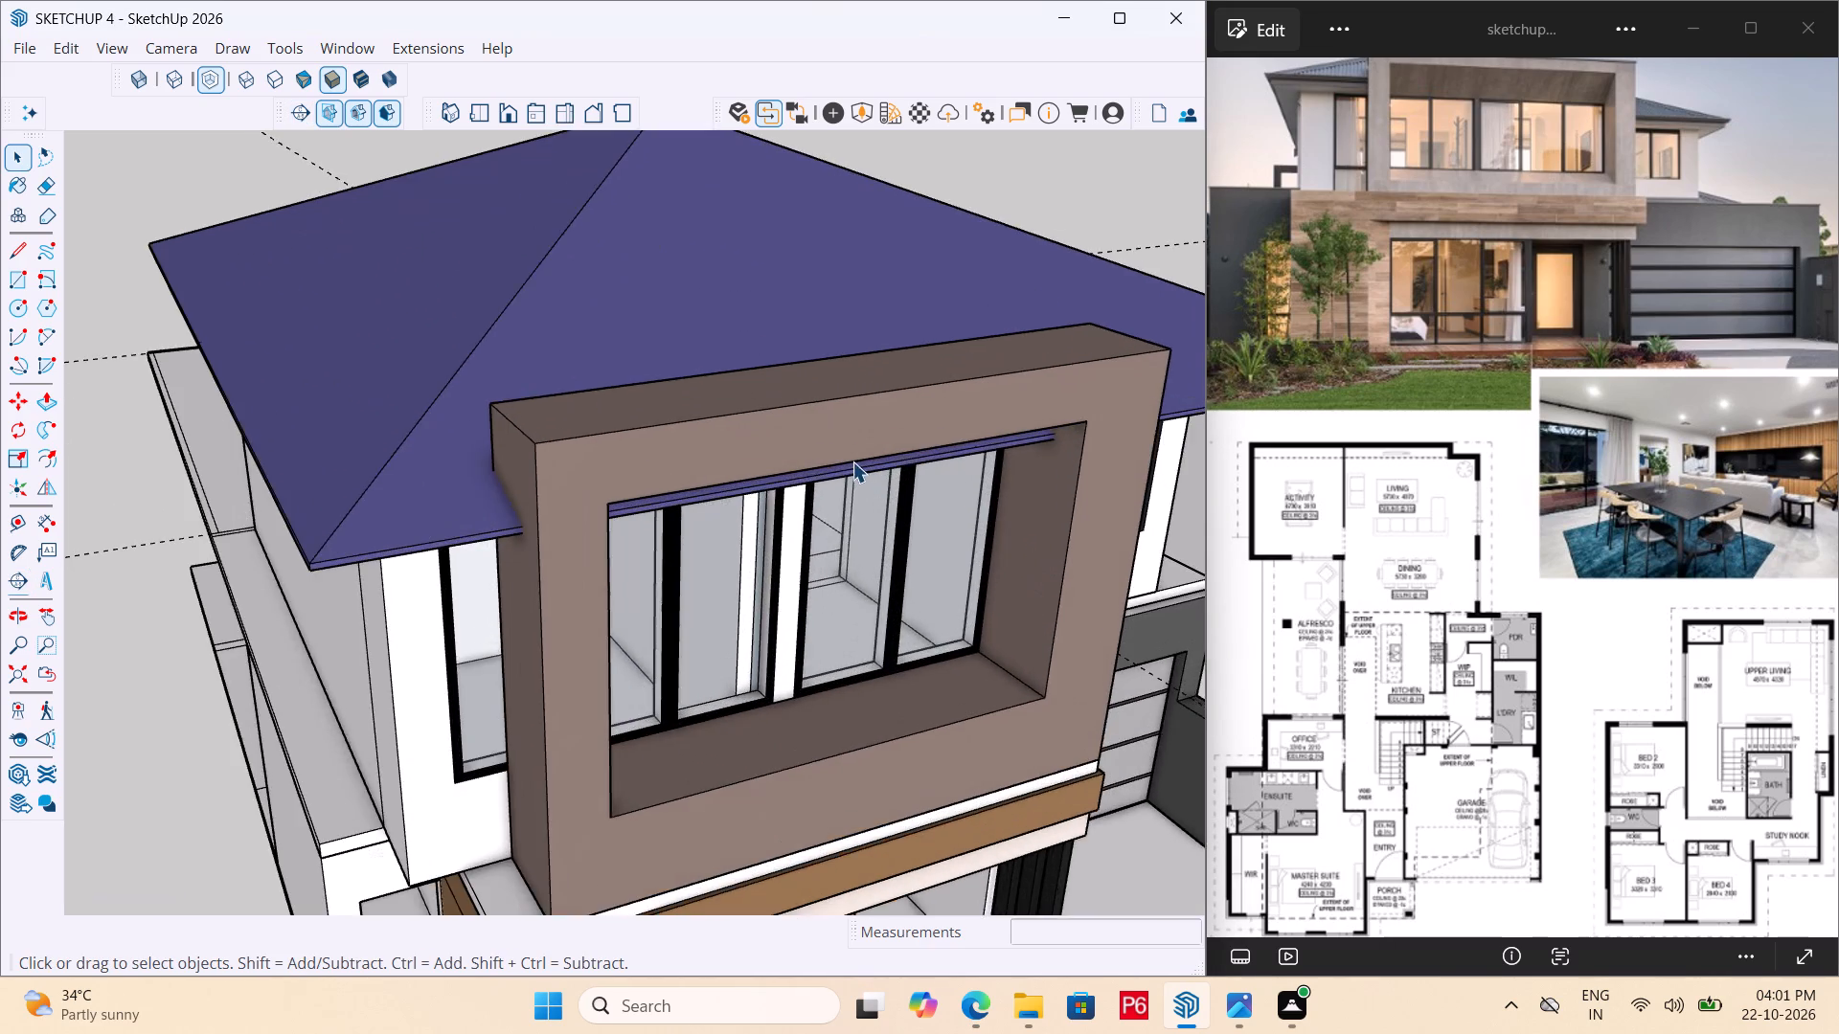
{"action": "middle_click_drag", "start_coordinate": [852, 461], "coordinate": [390, 294]}
{"action": "scroll", "coordinate": [374, 361], "scroll_direction": "down", "scroll_amount": 7}
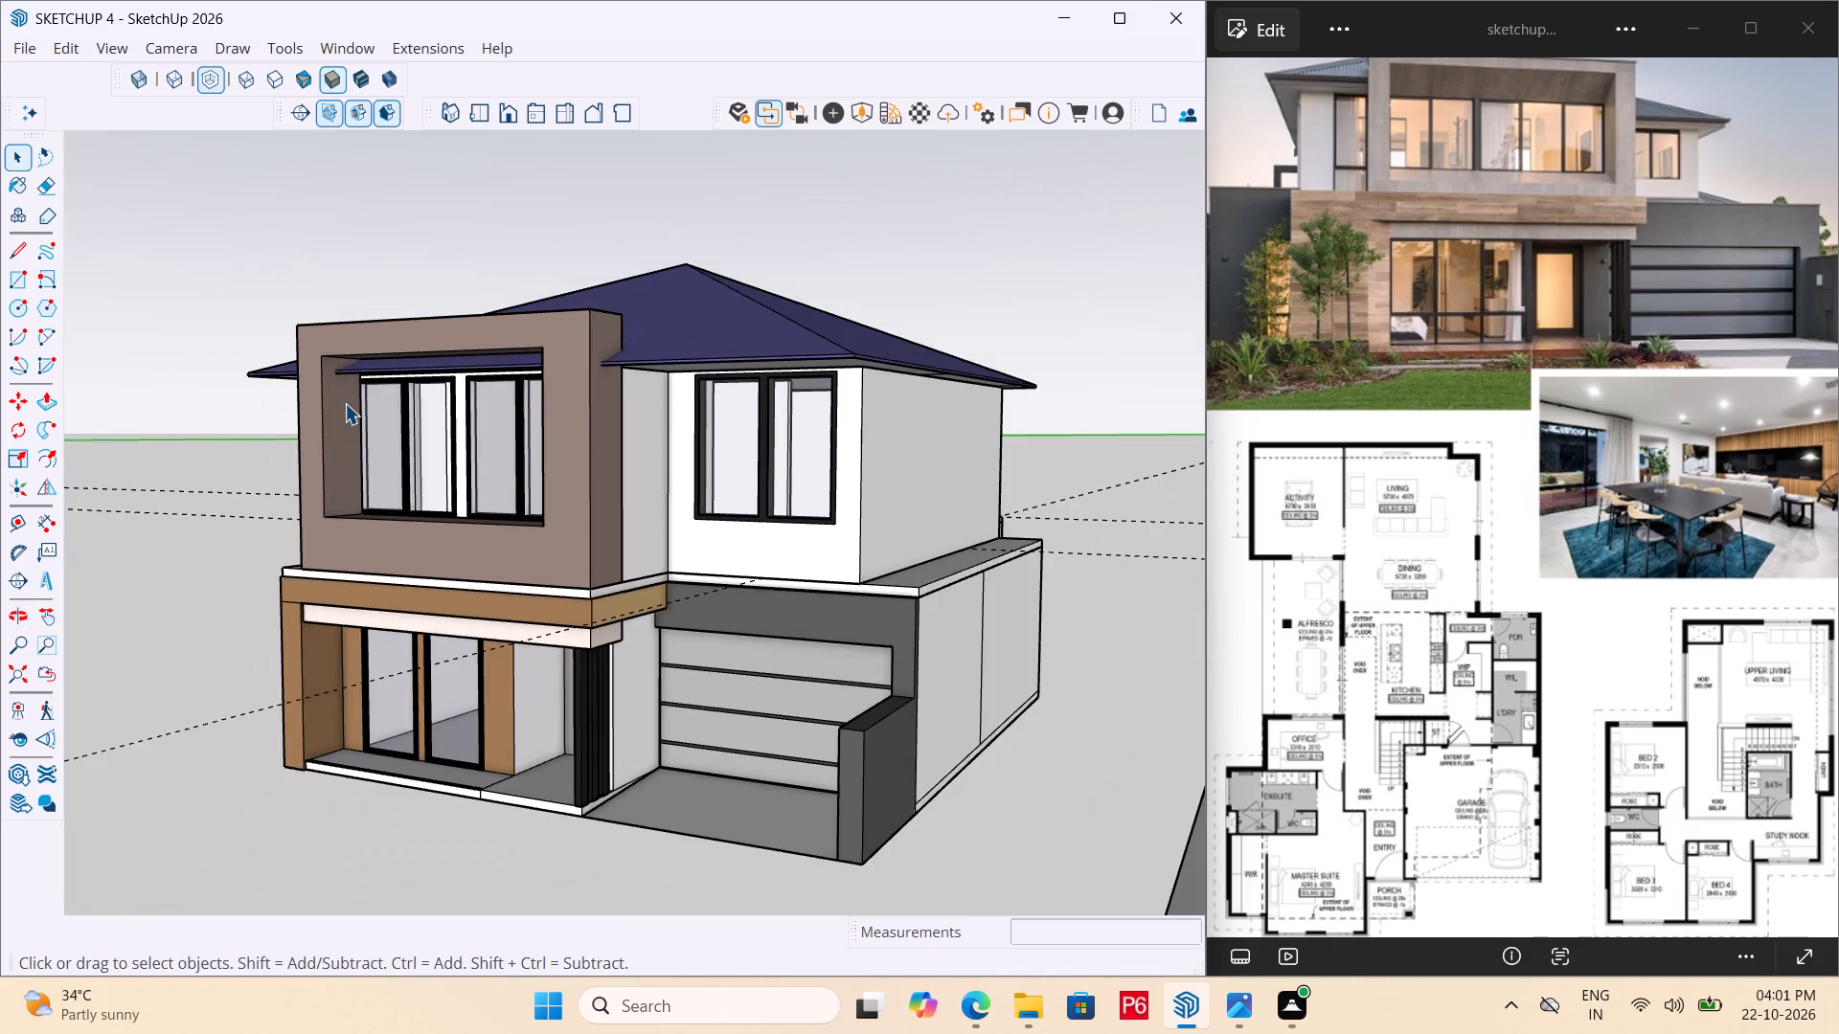
{"action": "middle_click_drag", "start_coordinate": [351, 415], "coordinate": [396, 476]}
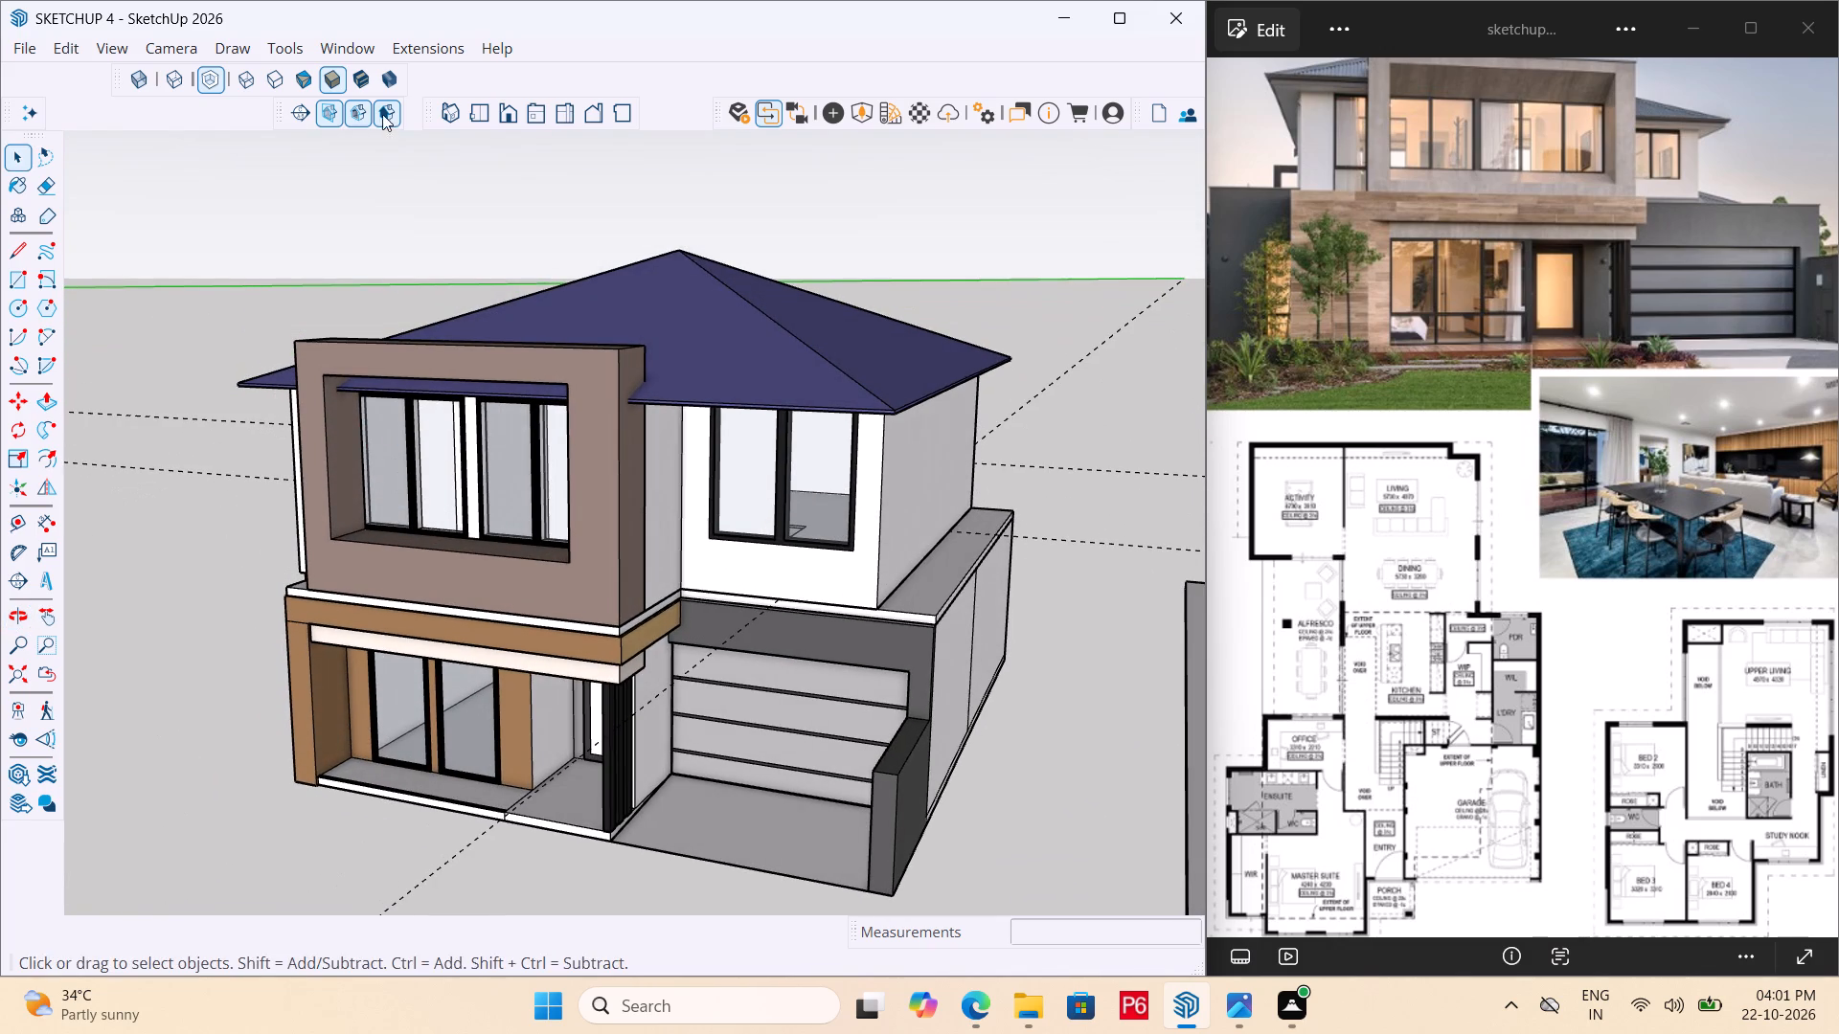
{"action": "left_click", "coordinate": [298, 79]}
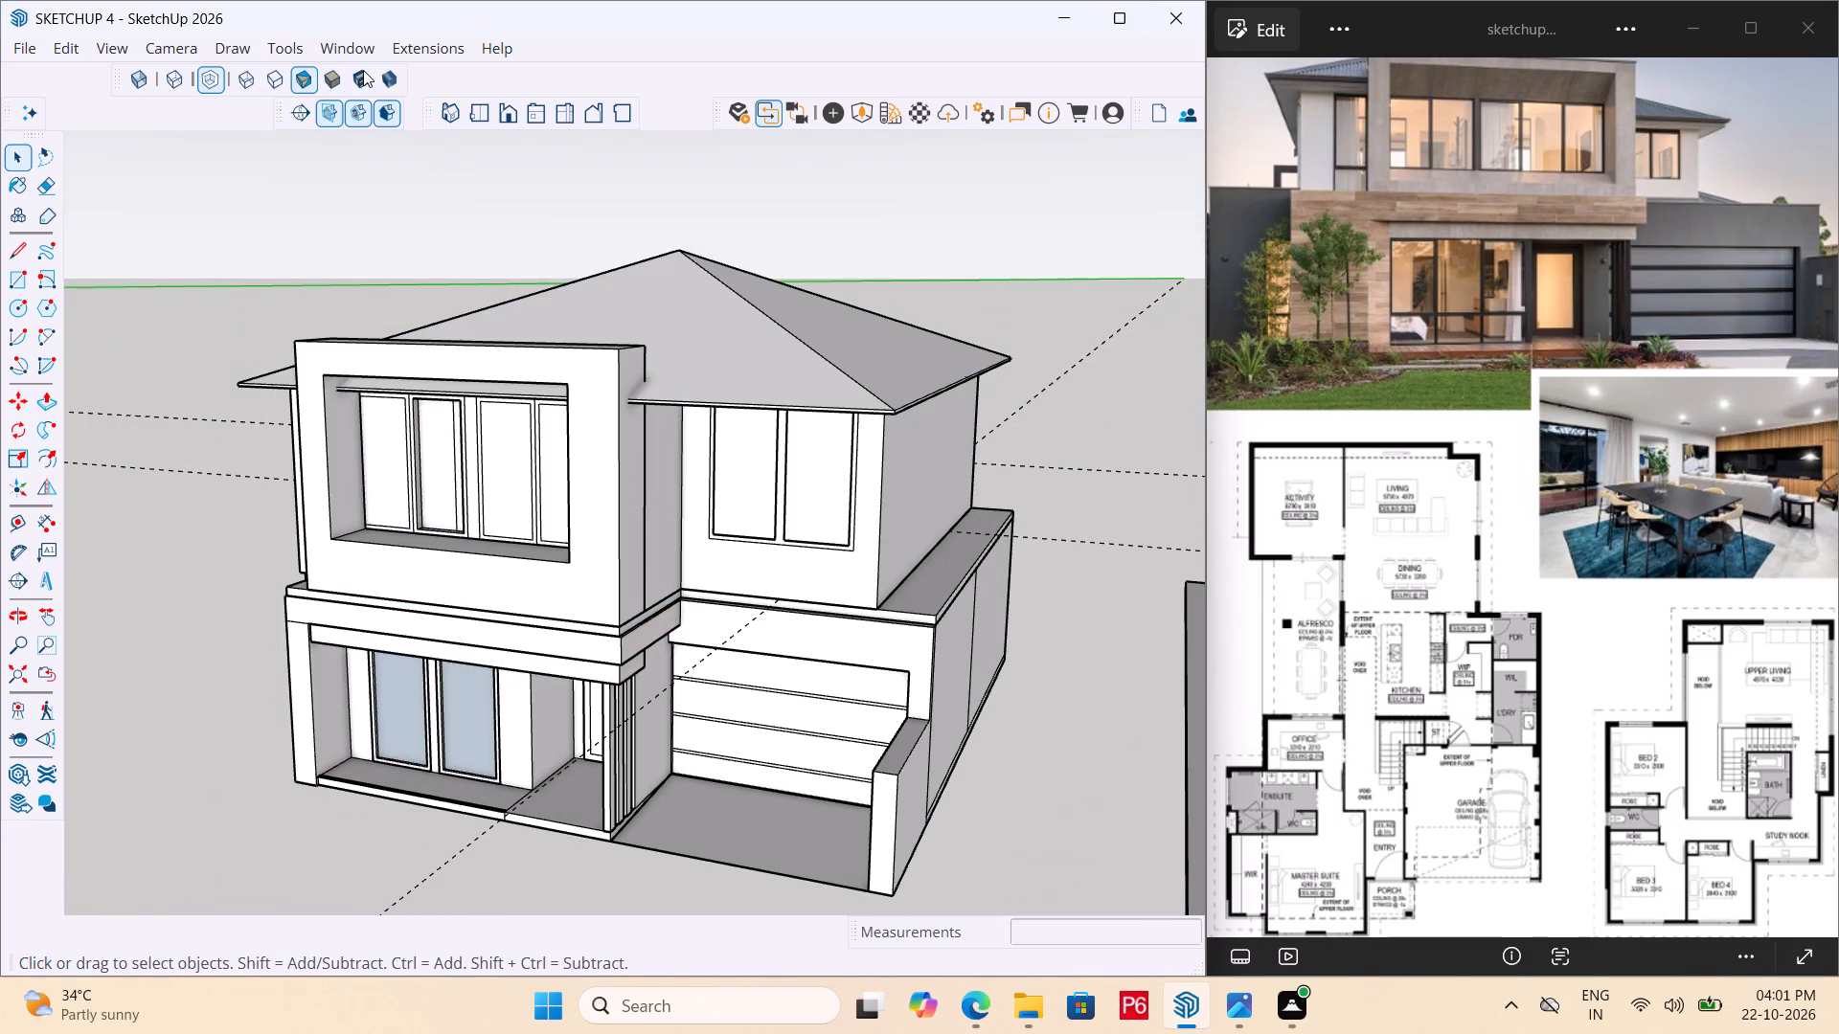
{"action": "double_click", "coordinate": [361, 78]}
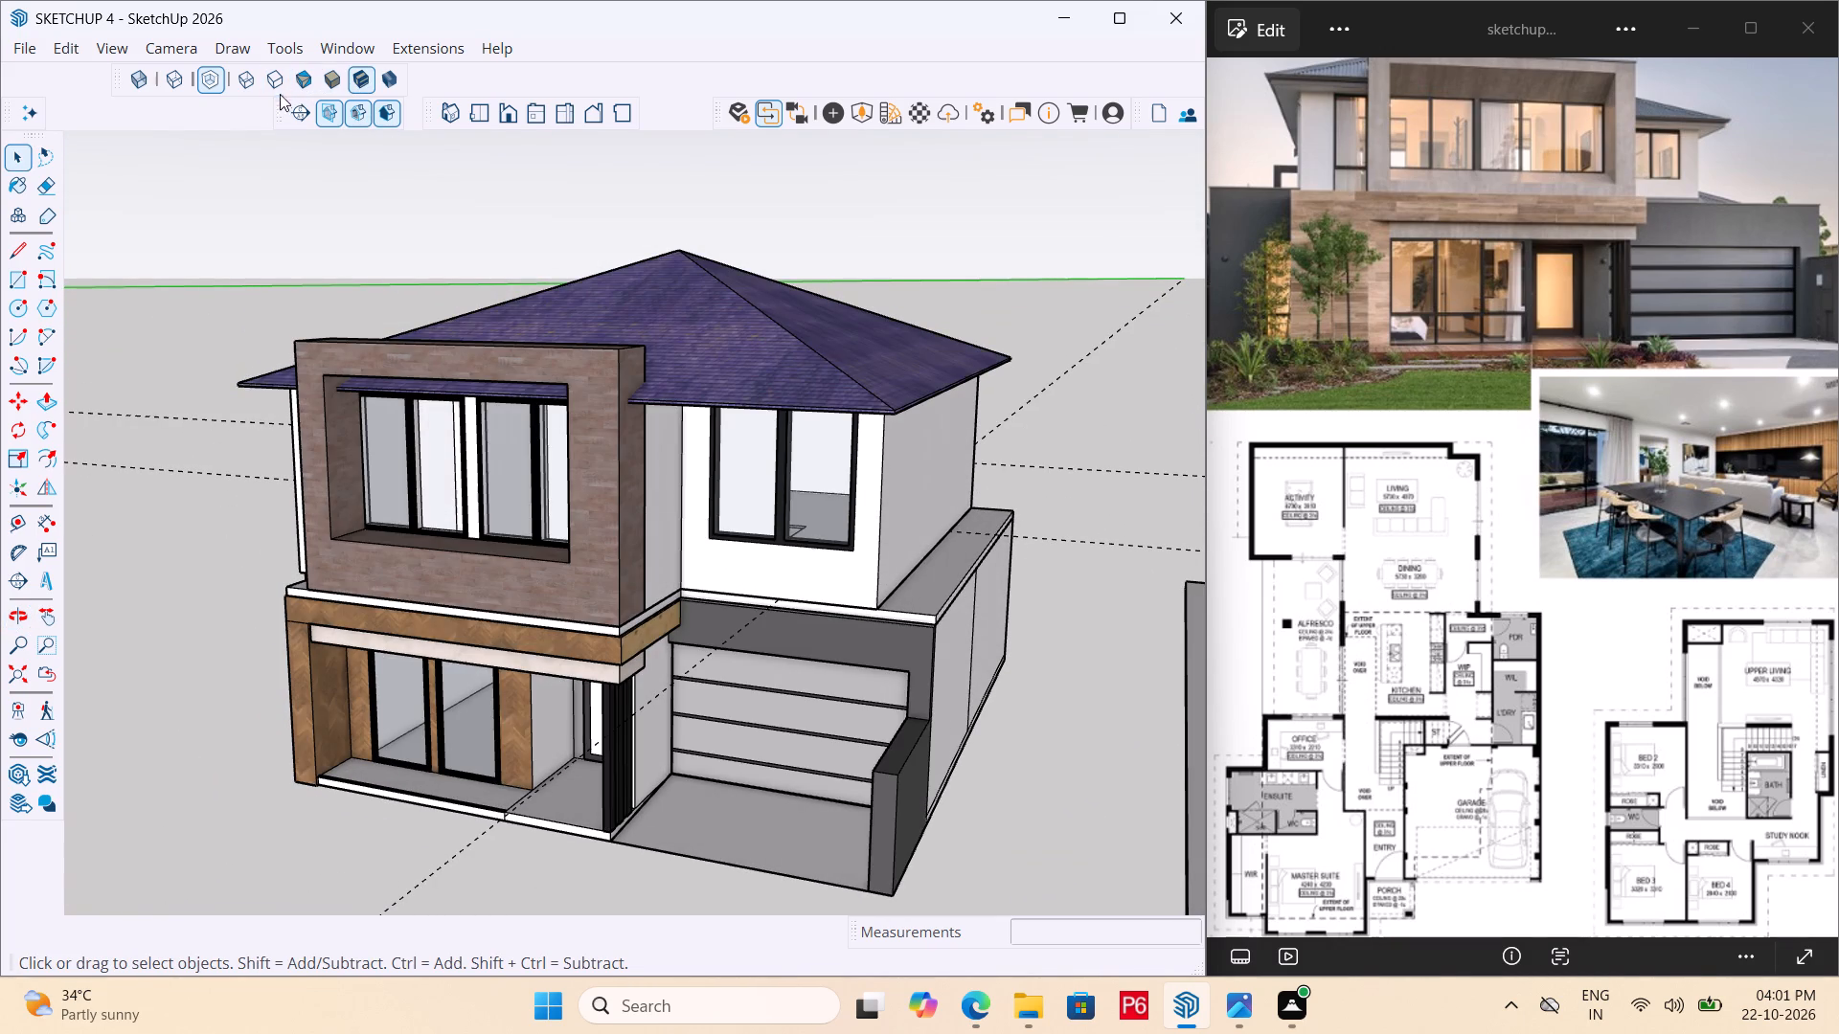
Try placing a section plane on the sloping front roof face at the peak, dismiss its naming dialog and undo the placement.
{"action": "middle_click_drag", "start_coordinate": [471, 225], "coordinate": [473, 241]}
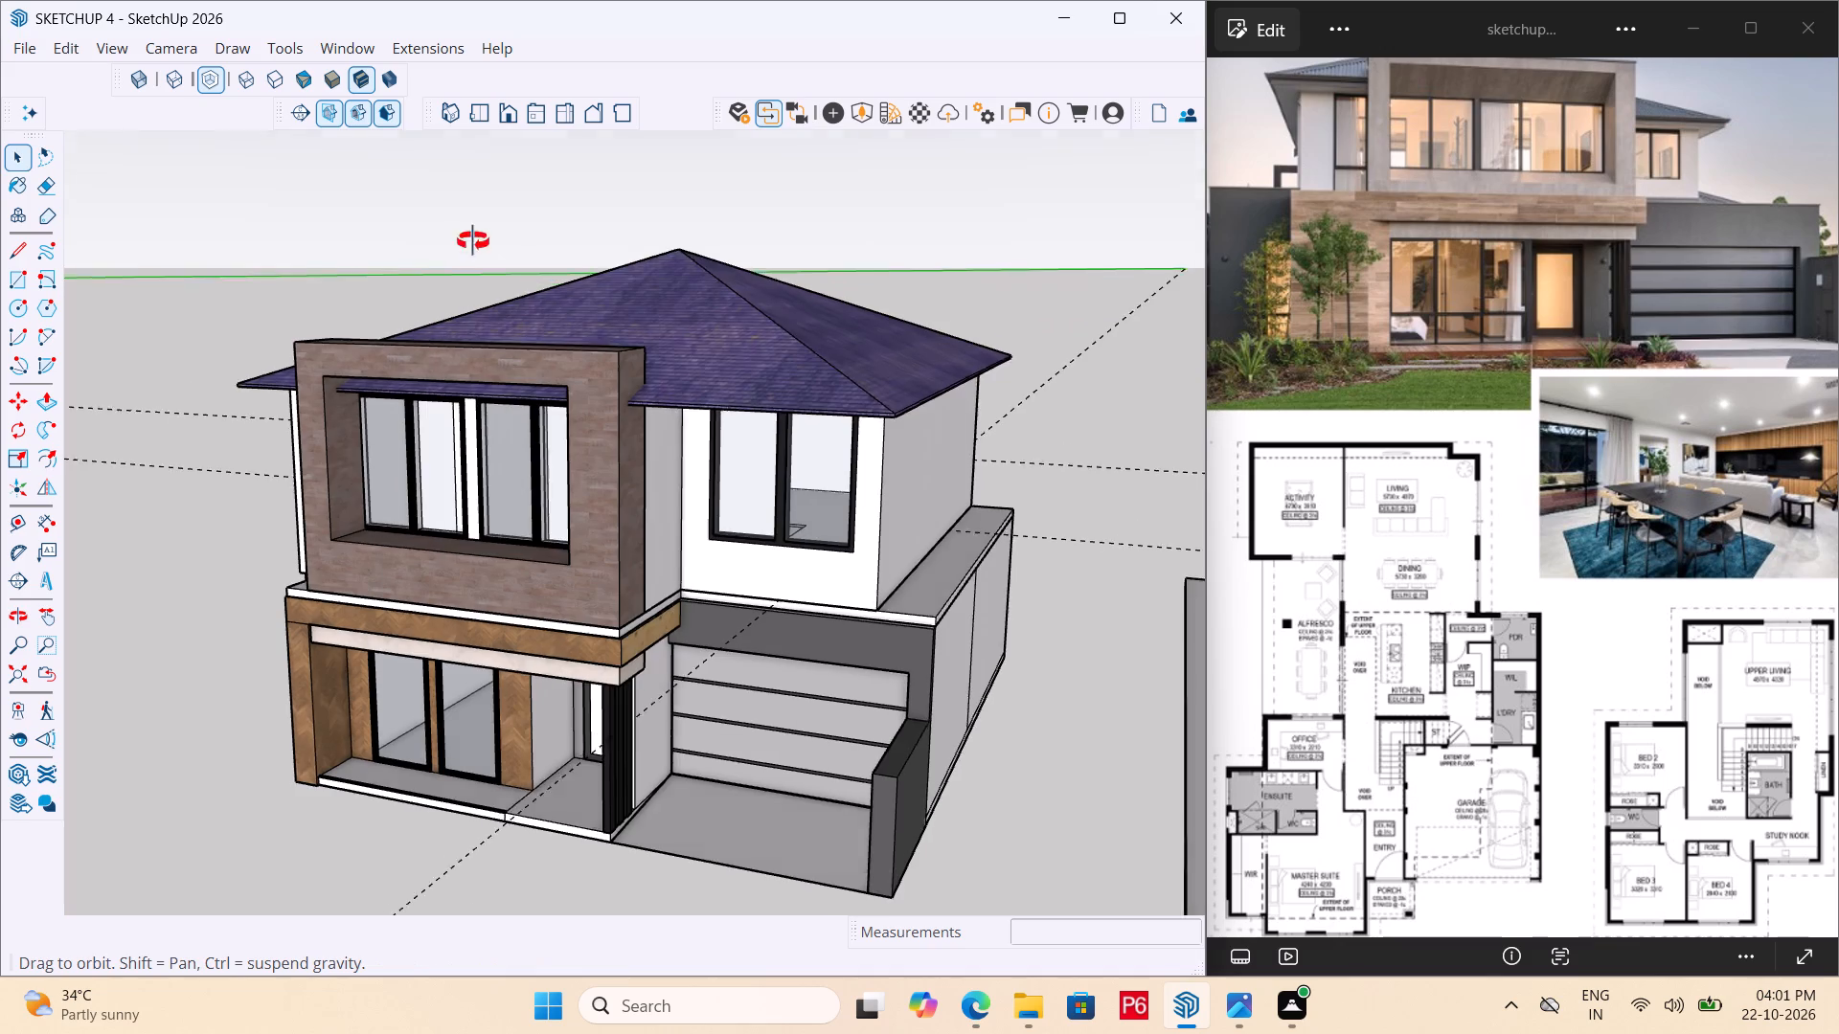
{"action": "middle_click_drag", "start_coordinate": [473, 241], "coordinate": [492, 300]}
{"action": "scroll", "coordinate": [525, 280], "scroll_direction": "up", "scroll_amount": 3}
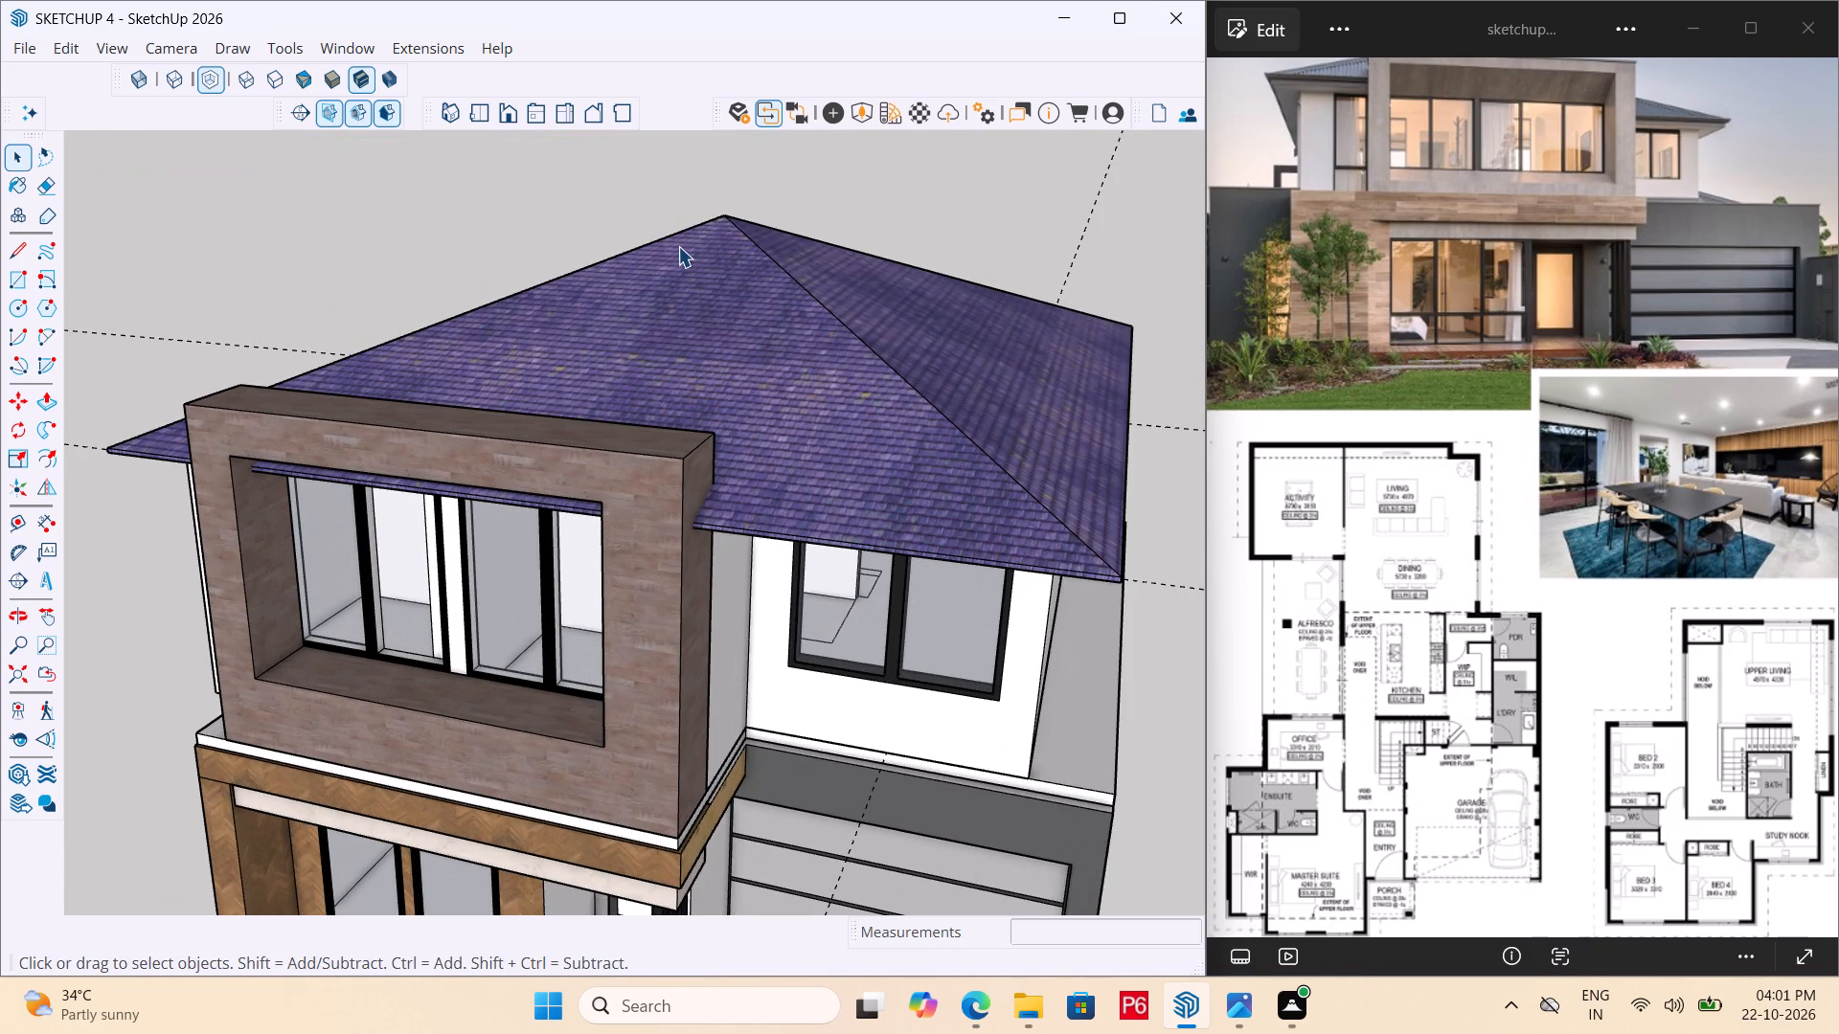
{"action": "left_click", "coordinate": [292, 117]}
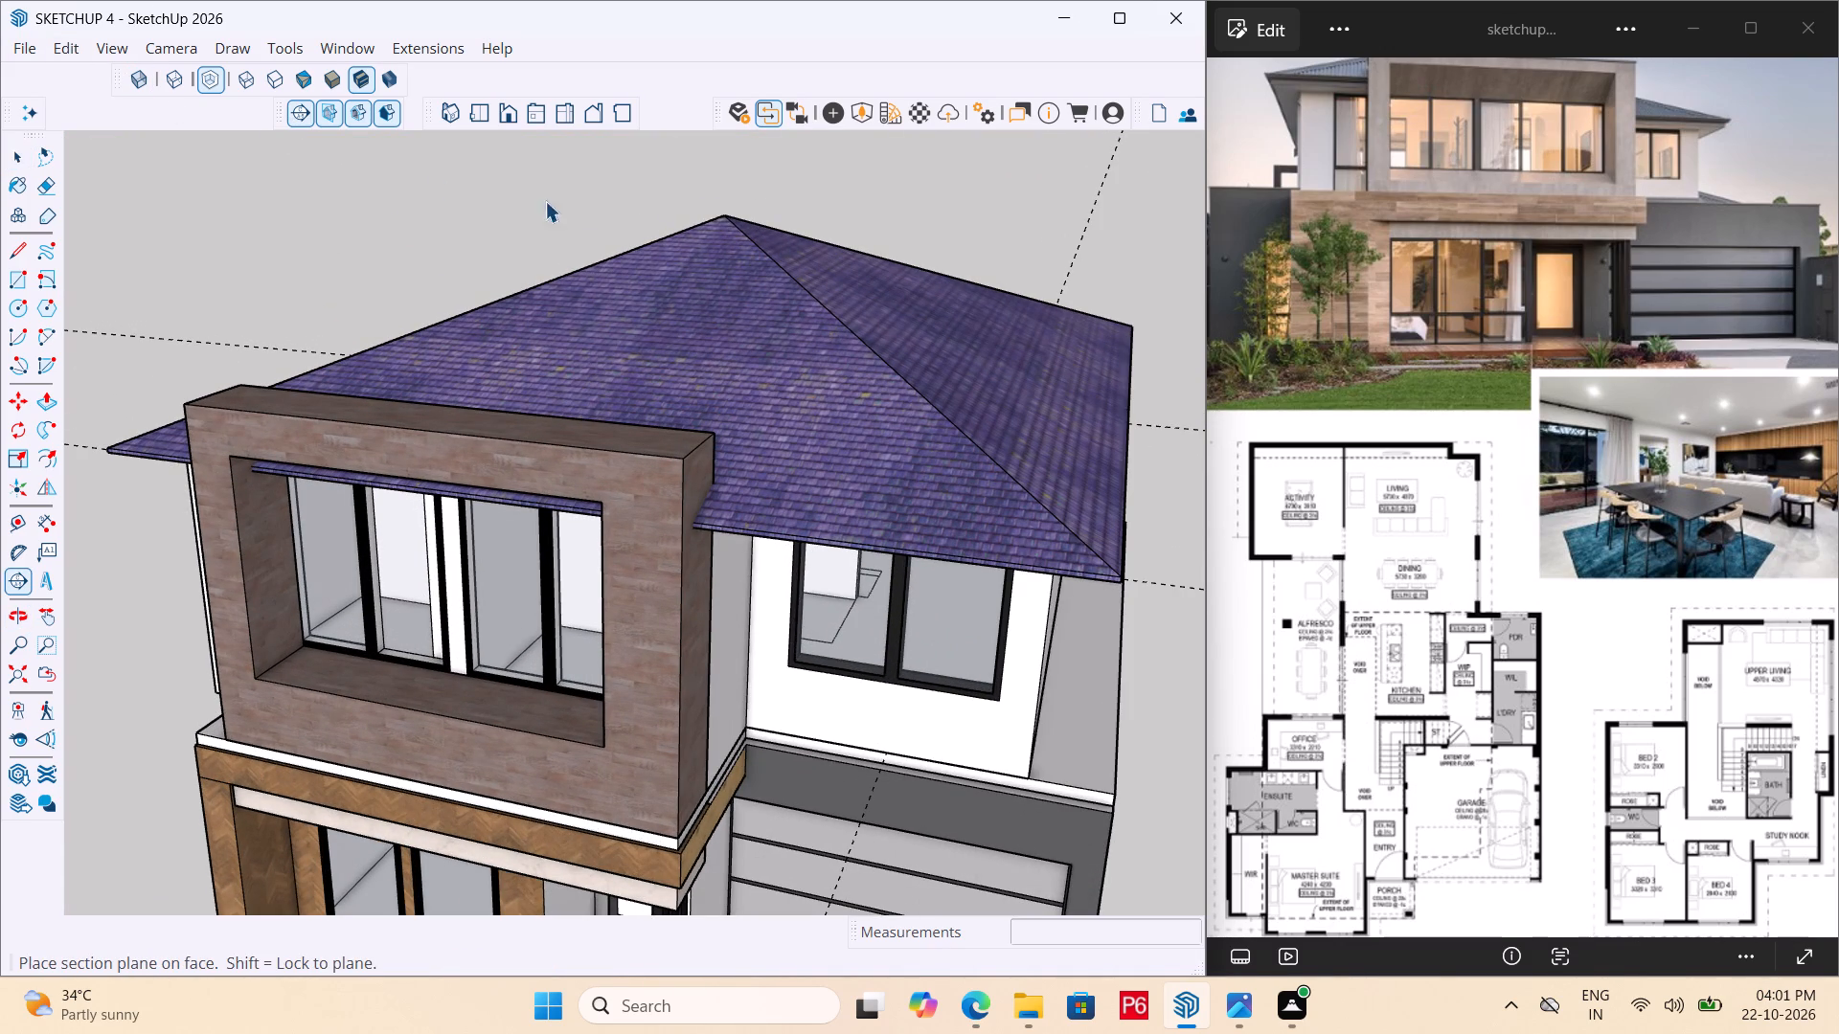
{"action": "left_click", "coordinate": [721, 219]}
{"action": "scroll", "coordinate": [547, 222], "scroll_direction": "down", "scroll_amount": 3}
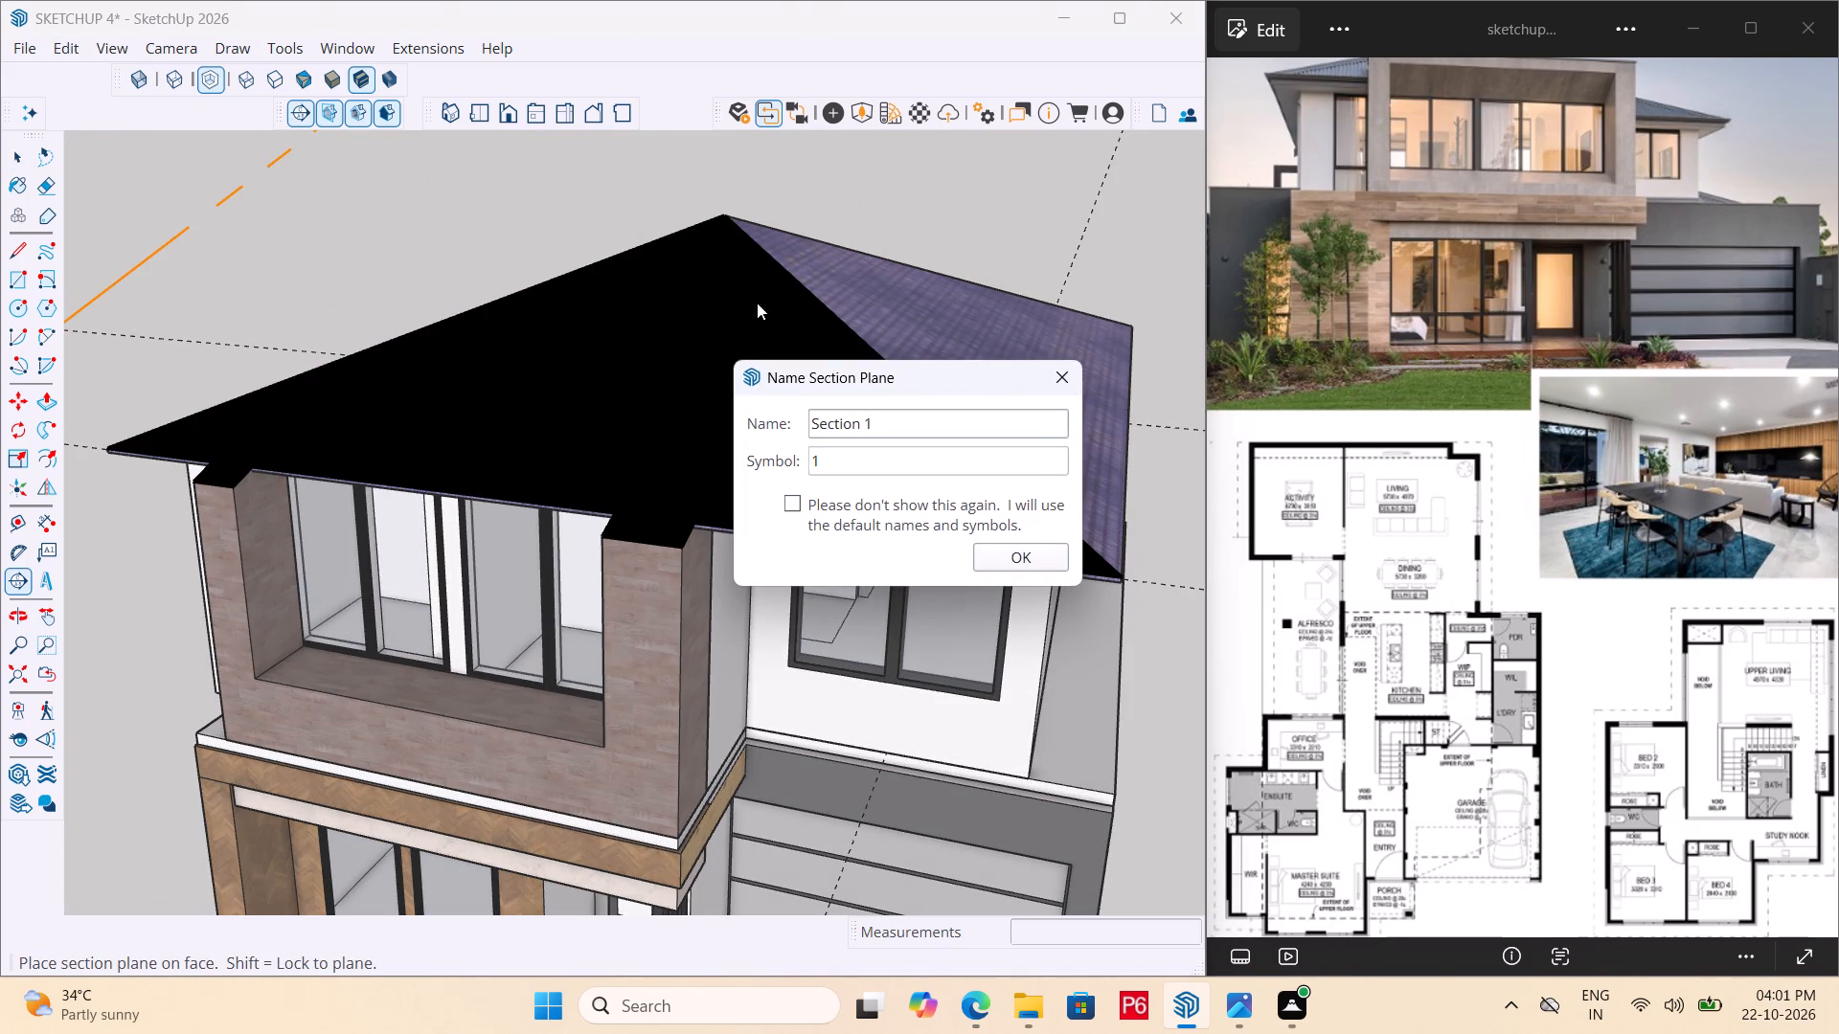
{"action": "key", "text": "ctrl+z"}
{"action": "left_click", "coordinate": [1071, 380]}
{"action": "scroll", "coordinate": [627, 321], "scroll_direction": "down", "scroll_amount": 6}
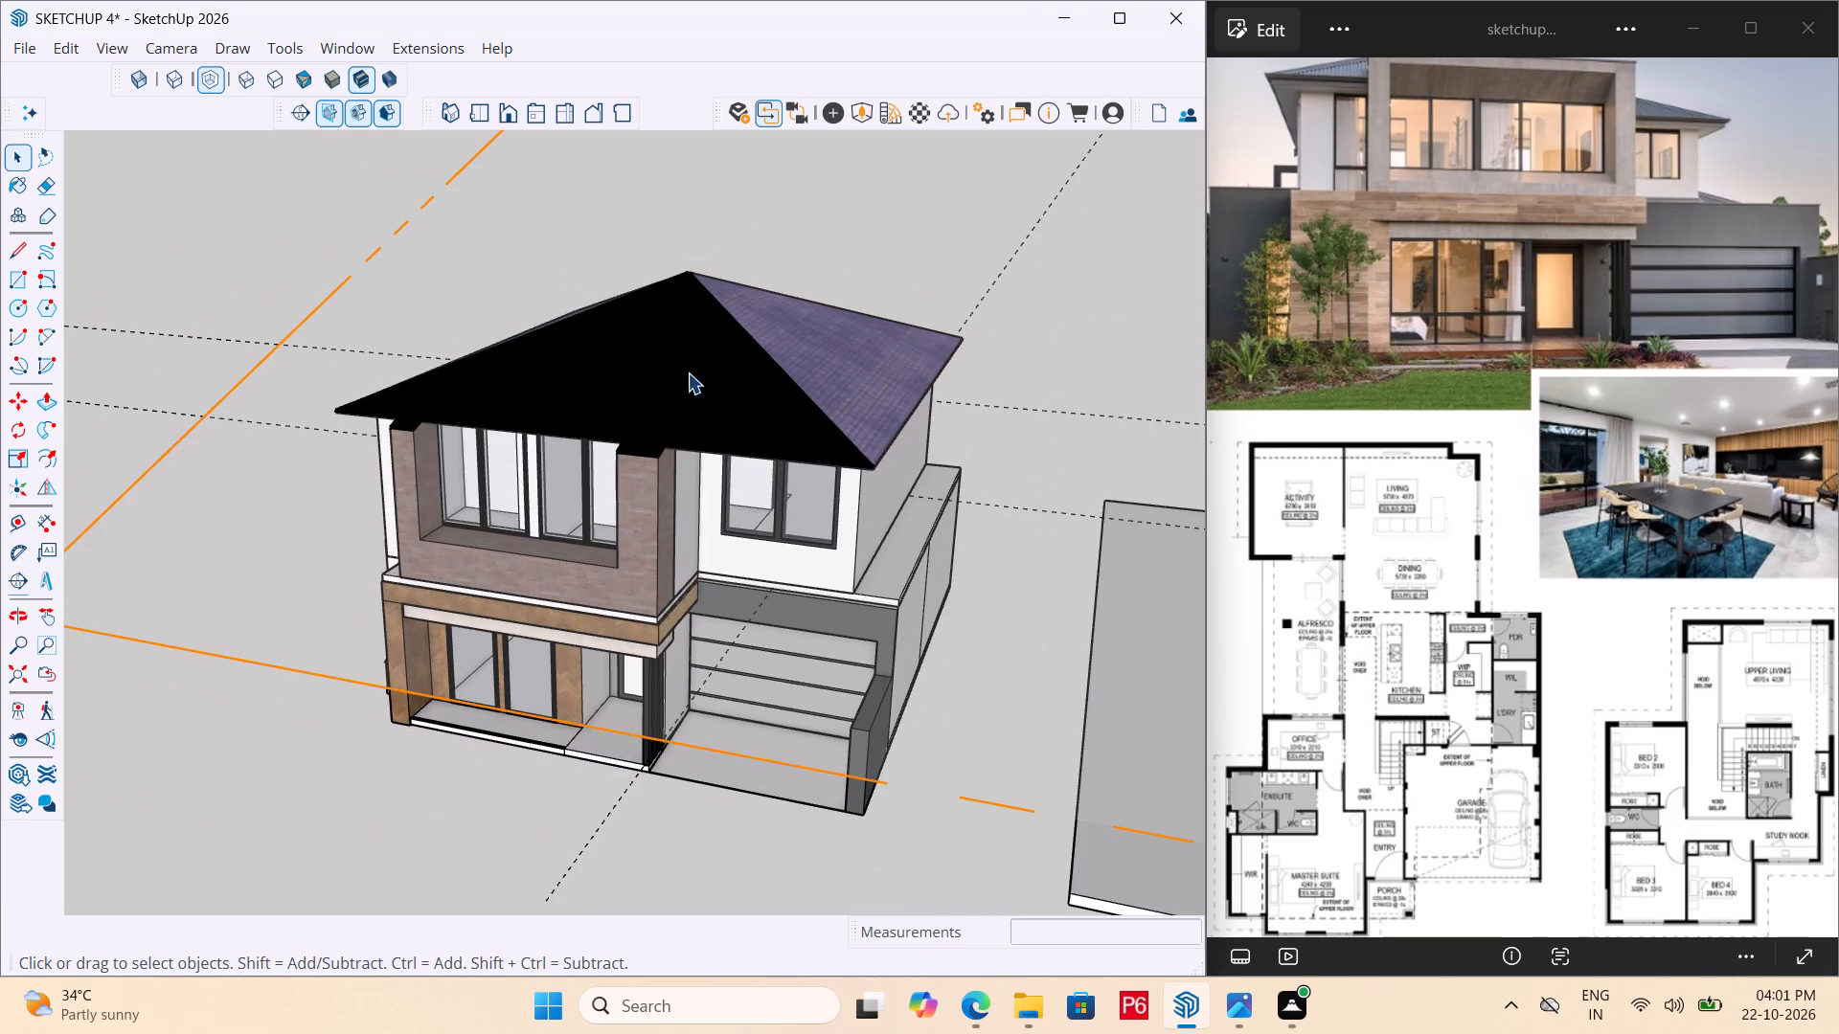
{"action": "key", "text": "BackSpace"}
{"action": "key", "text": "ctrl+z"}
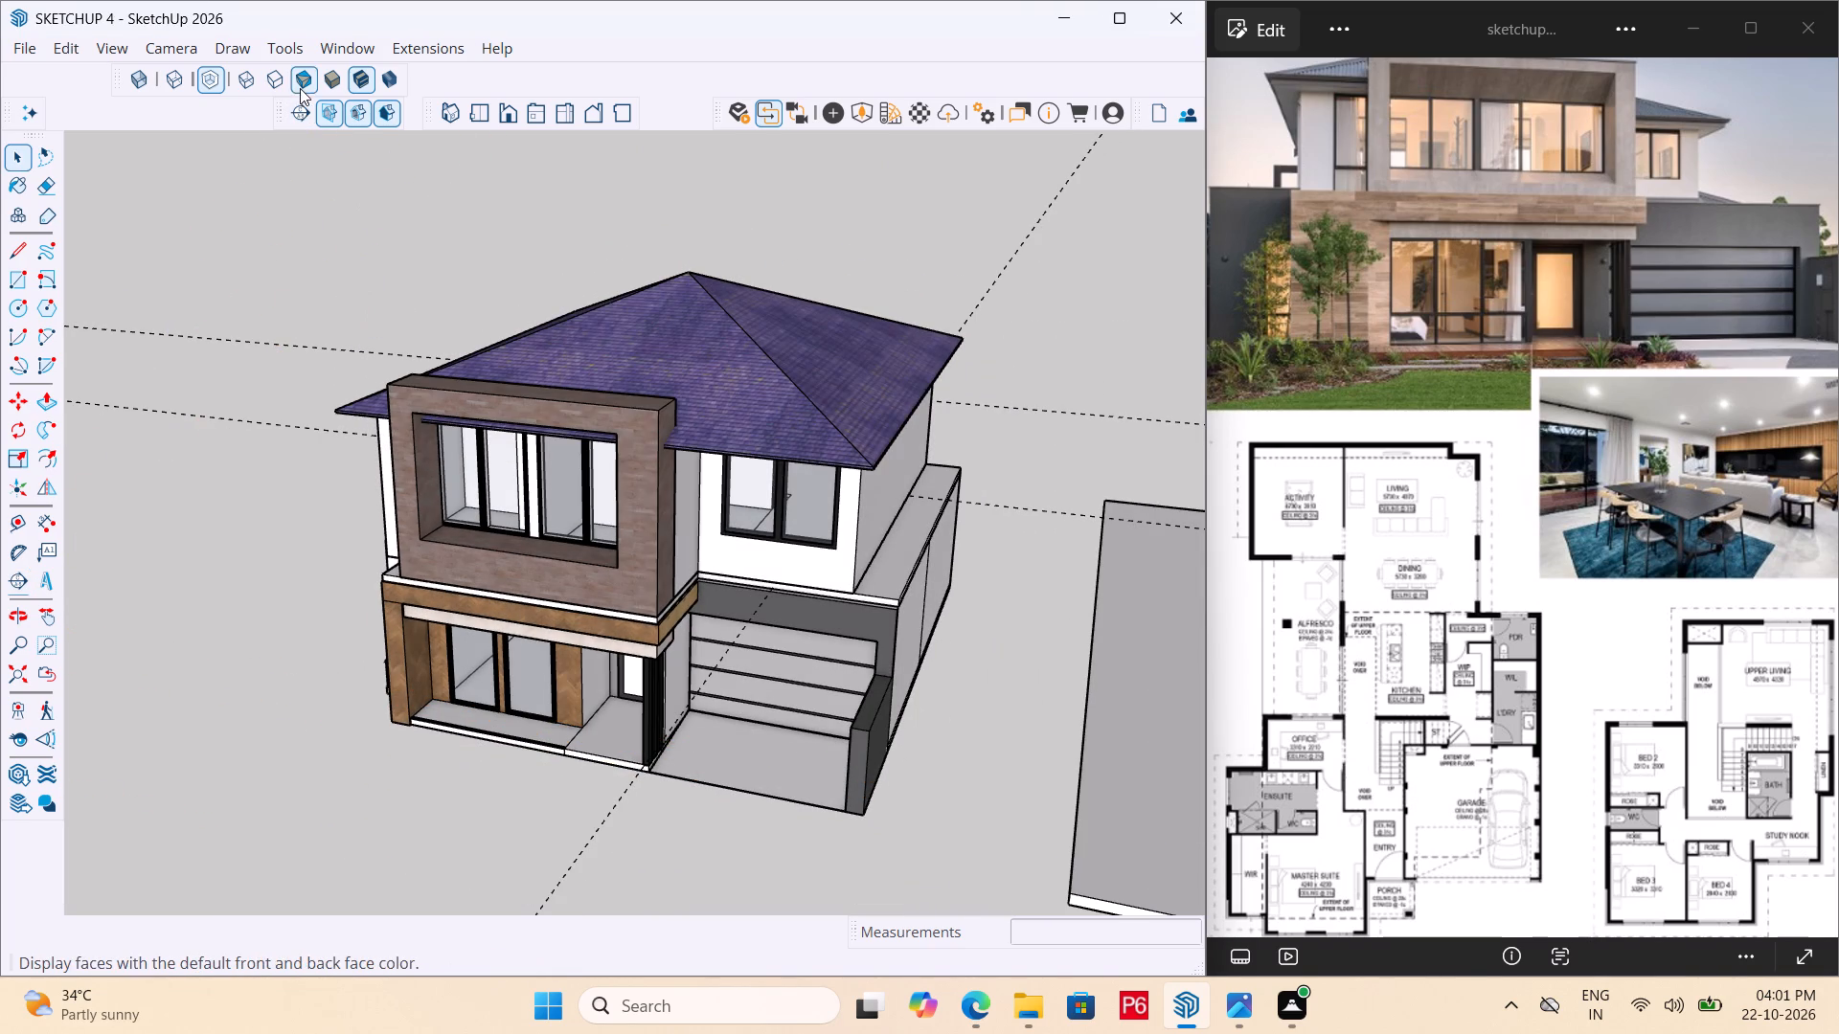
Place a horizontal section plane just above the roof's peak and accept the default name and symbol.
{"action": "double_click", "coordinate": [295, 112]}
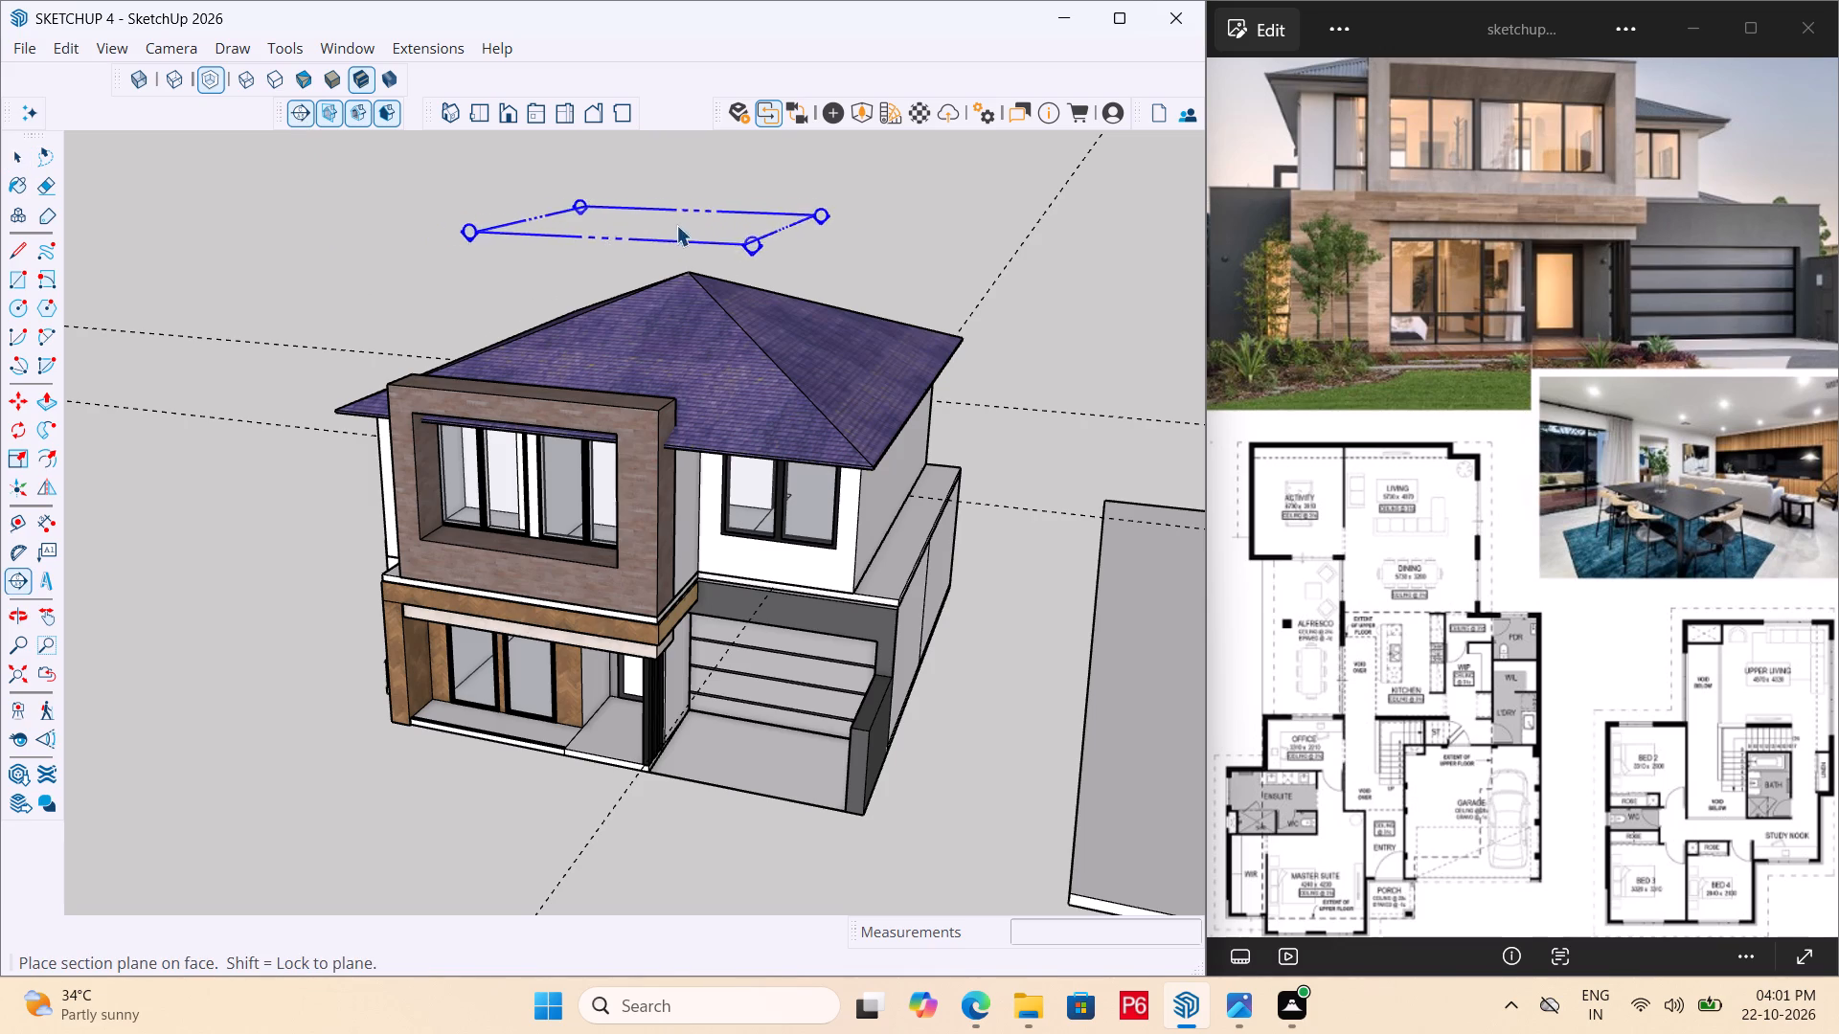
{"action": "left_click", "coordinate": [686, 244]}
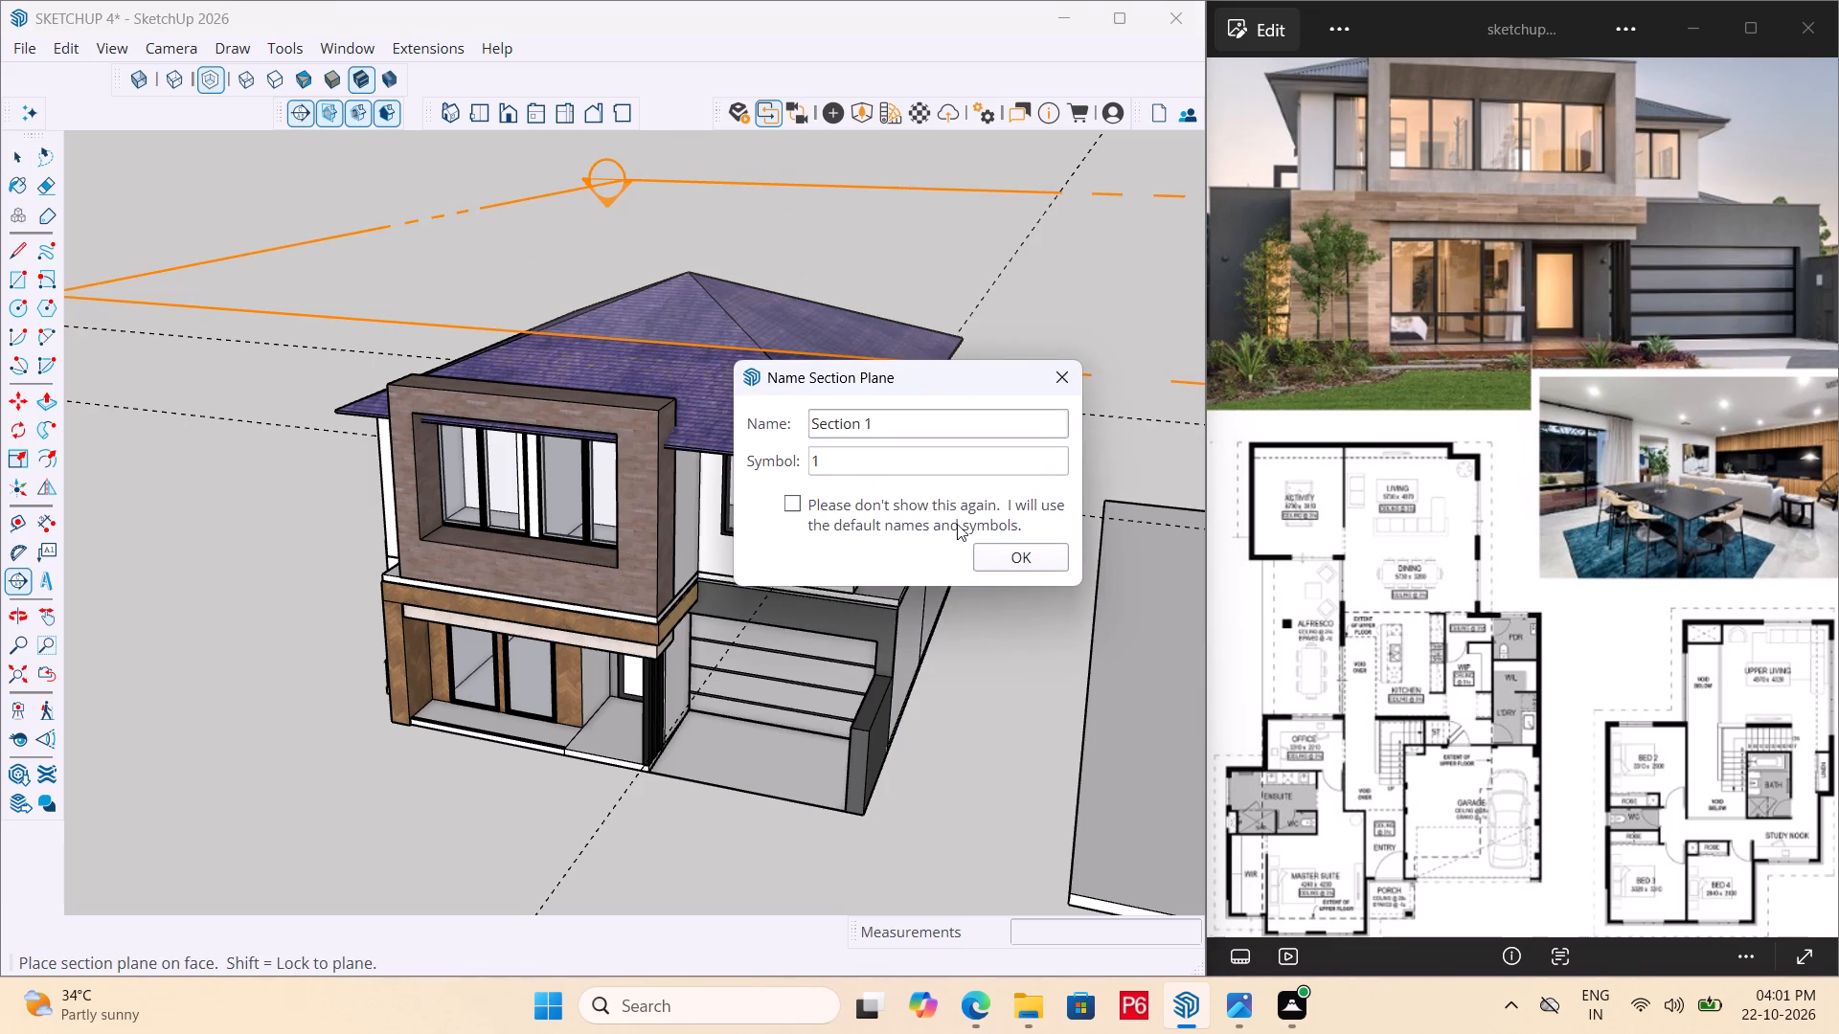
{"action": "left_click_drag", "start_coordinate": [1004, 568], "coordinate": [1004, 559]}
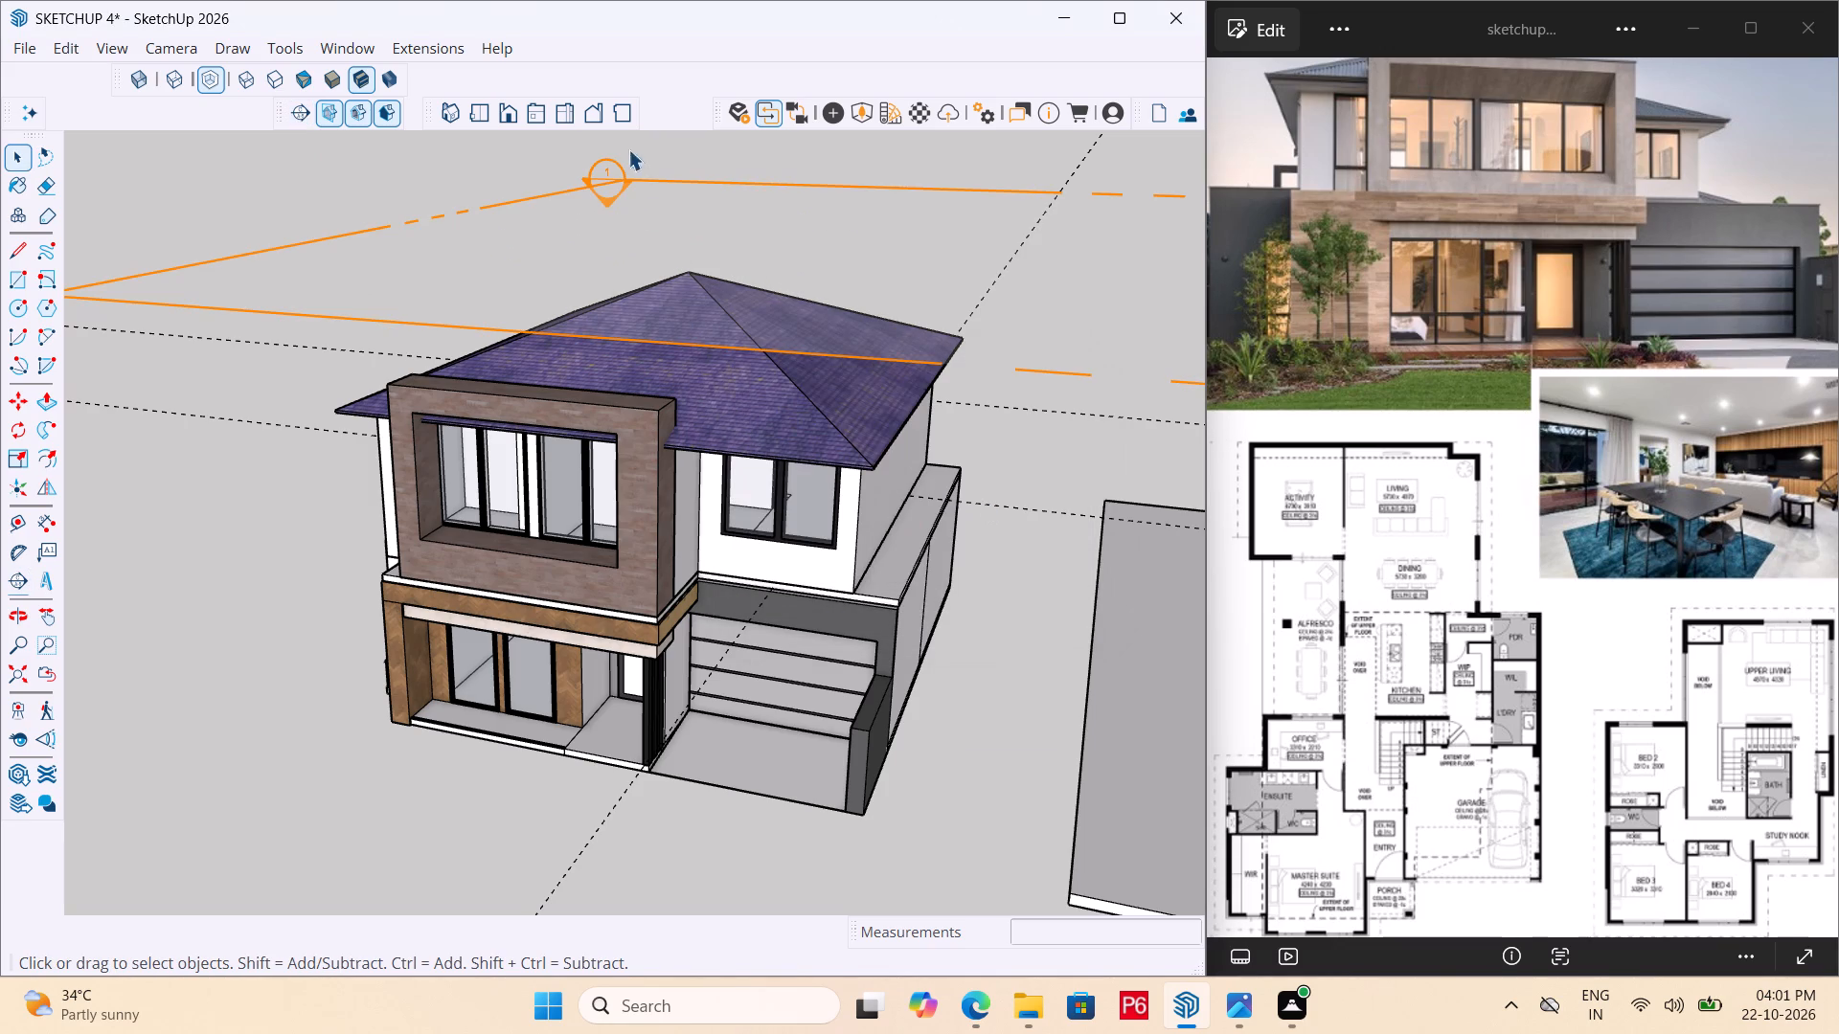
Move the section plane straight down about 25' so it cuts through the ground-floor walls and exposes the room layout.
{"action": "key", "text": "m"}
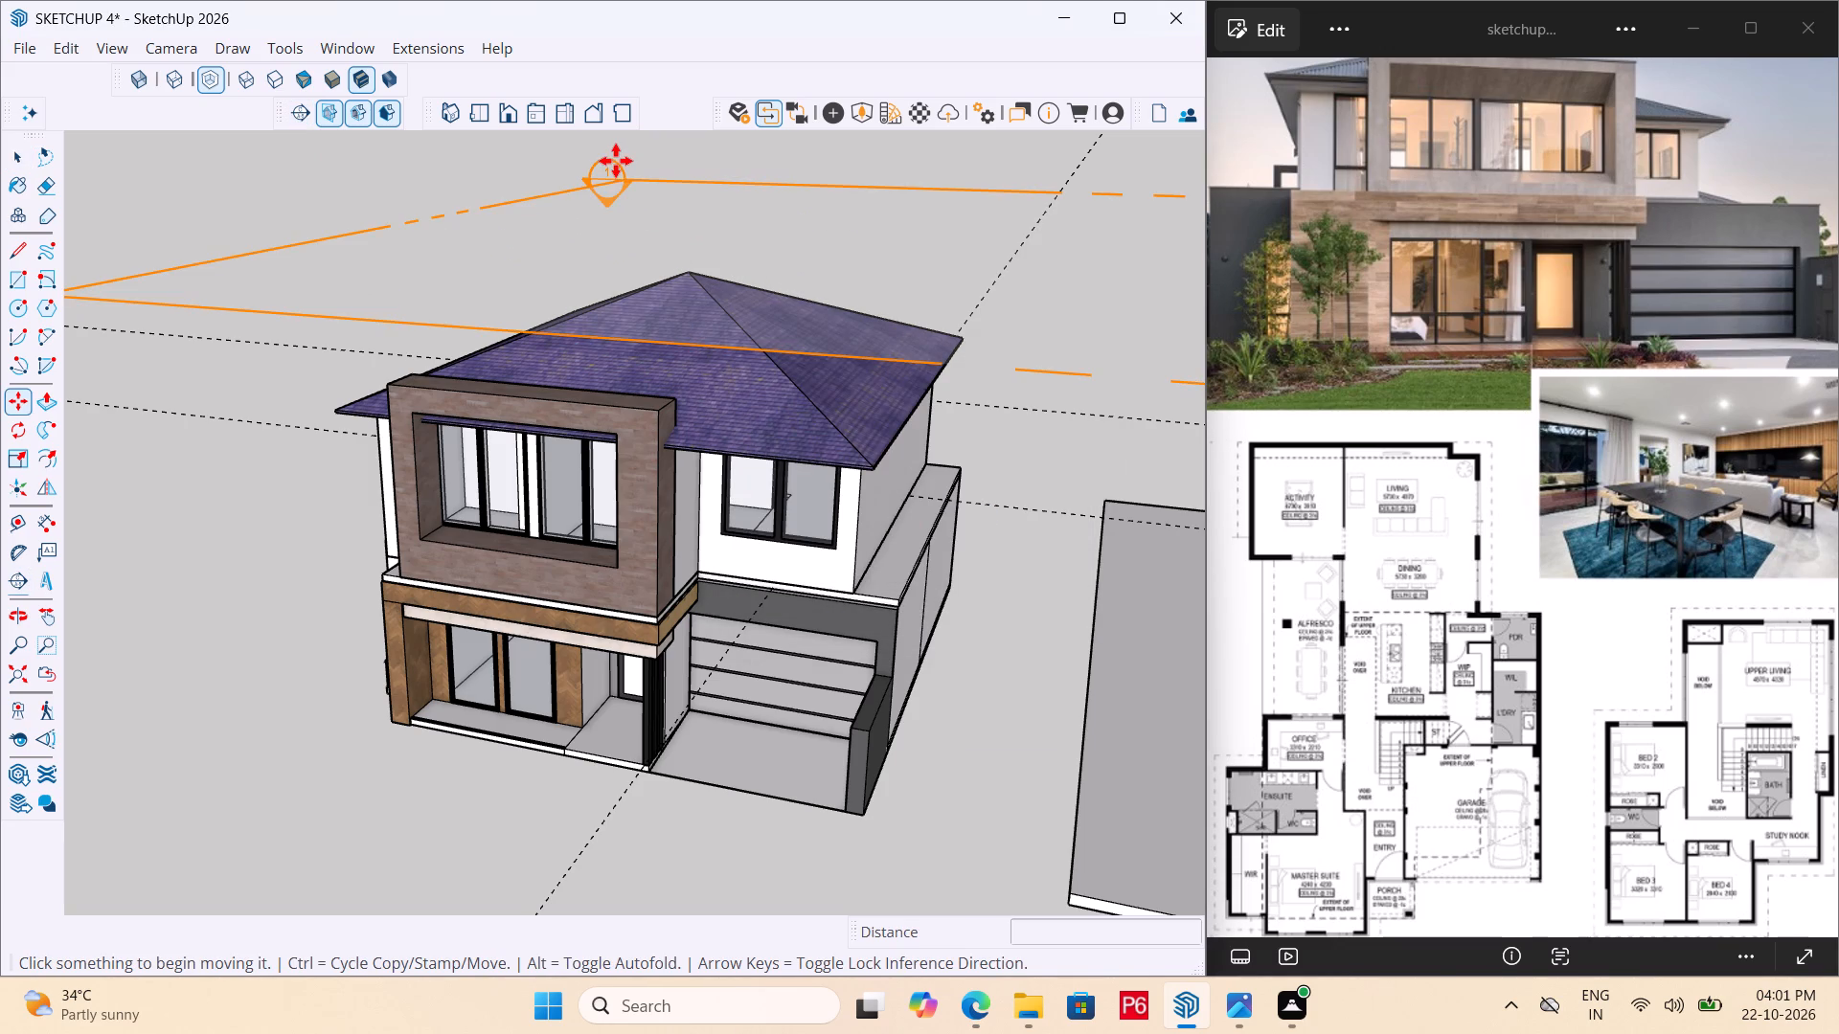
{"action": "left_click", "coordinate": [615, 173]}
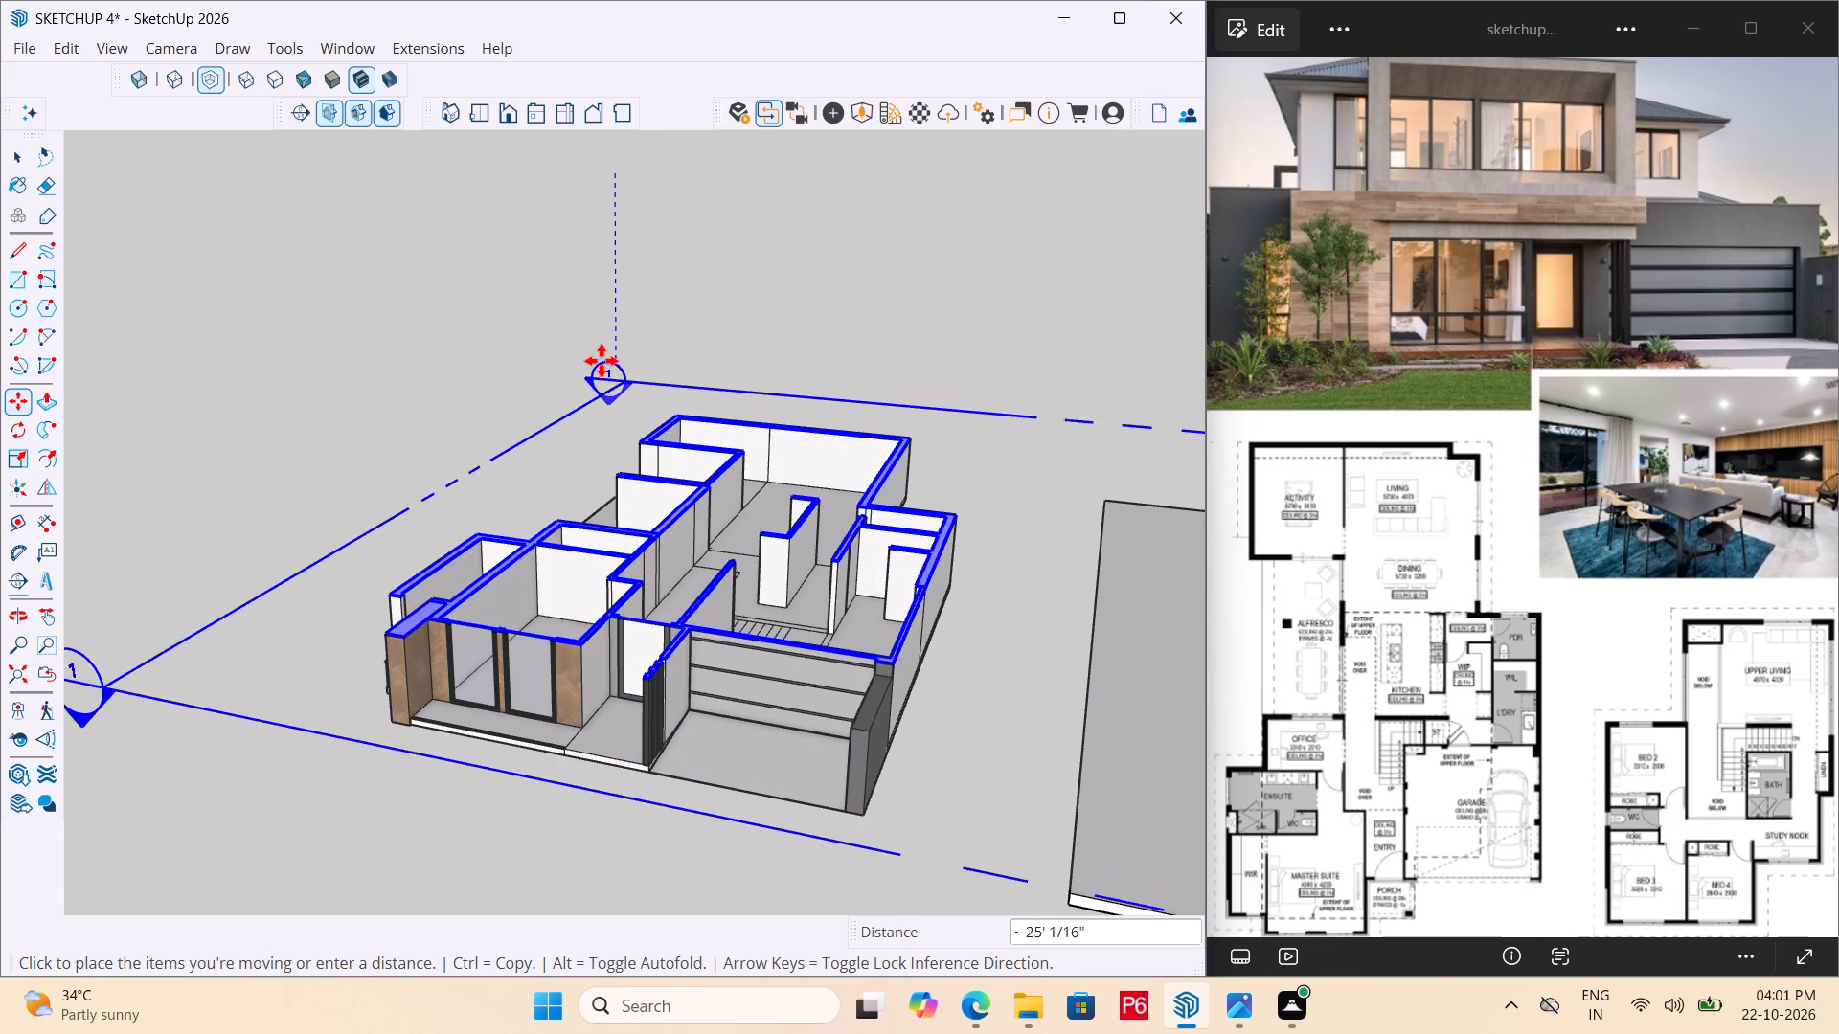
{"action": "left_click", "coordinate": [602, 368]}
{"action": "middle_click_drag", "start_coordinate": [456, 531], "coordinate": [833, 663]}
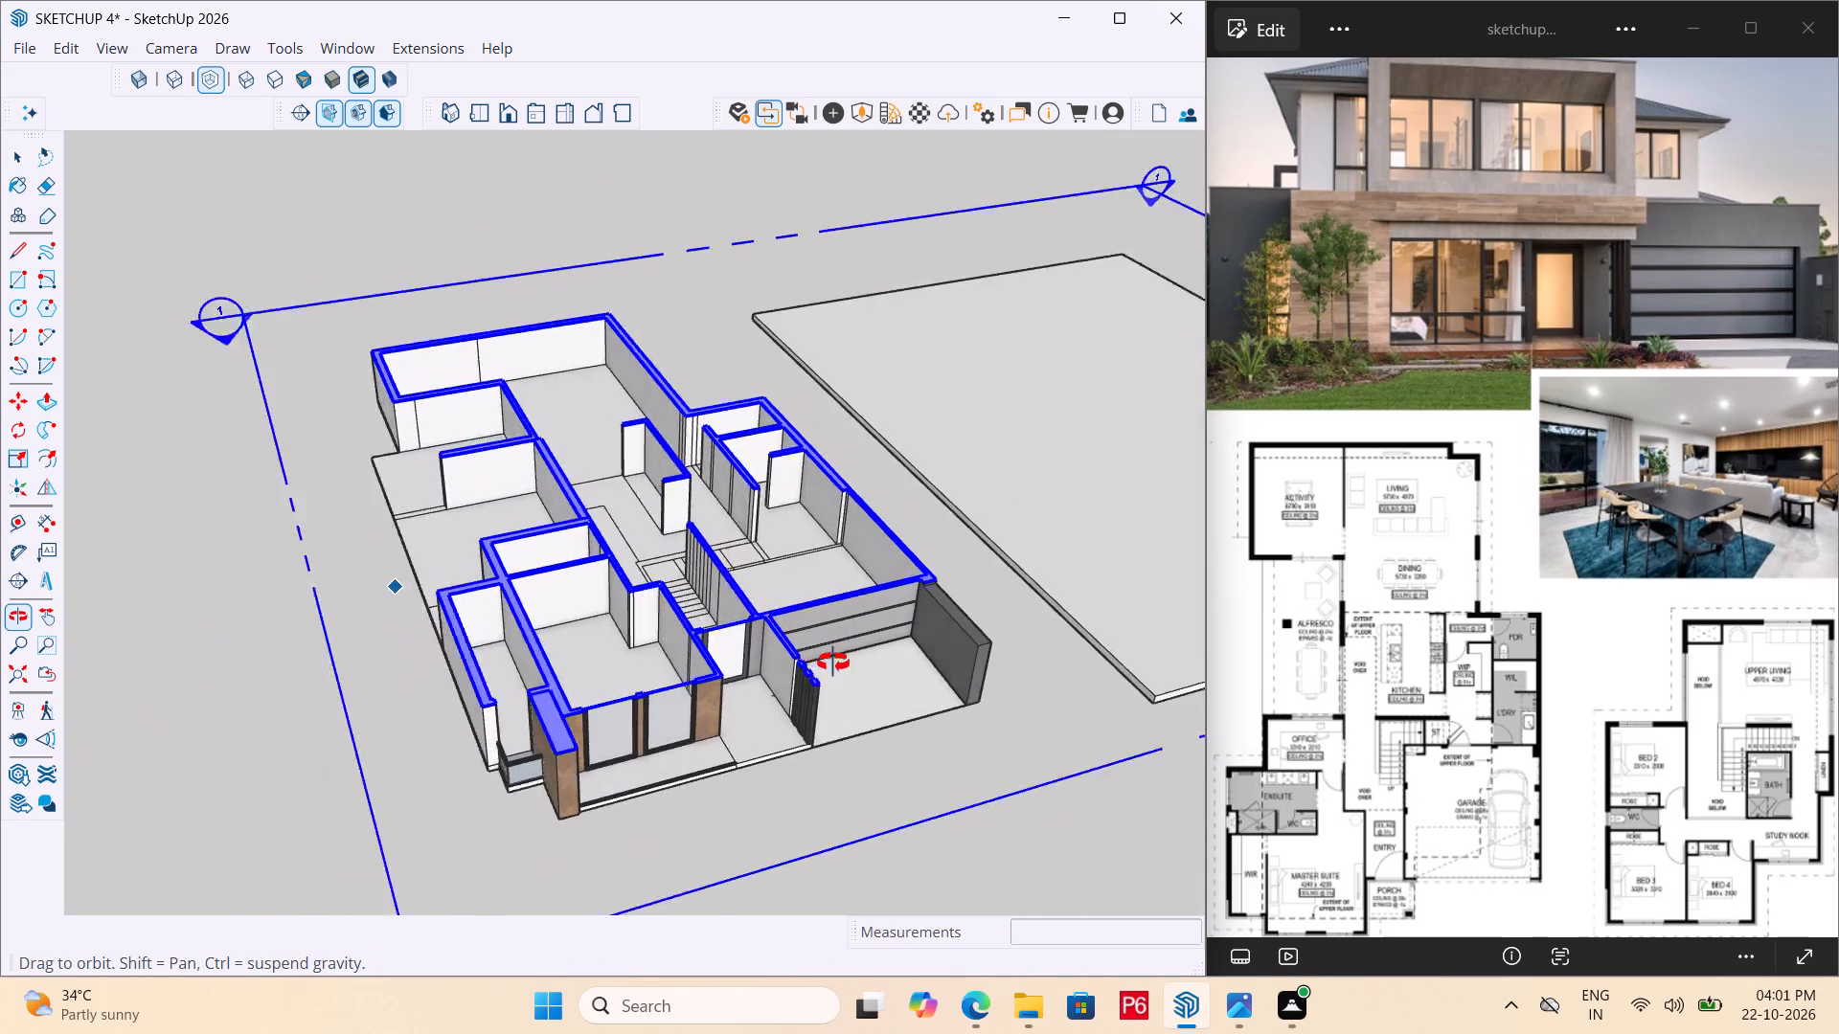
{"action": "middle_click_drag", "start_coordinate": [833, 663], "coordinate": [867, 679]}
Save the model with the section cut in place.
{"action": "key", "text": "ctrl+s"}
{"action": "key", "text": "ctrl+s"}
{"action": "key", "text": "ctrl+s"}
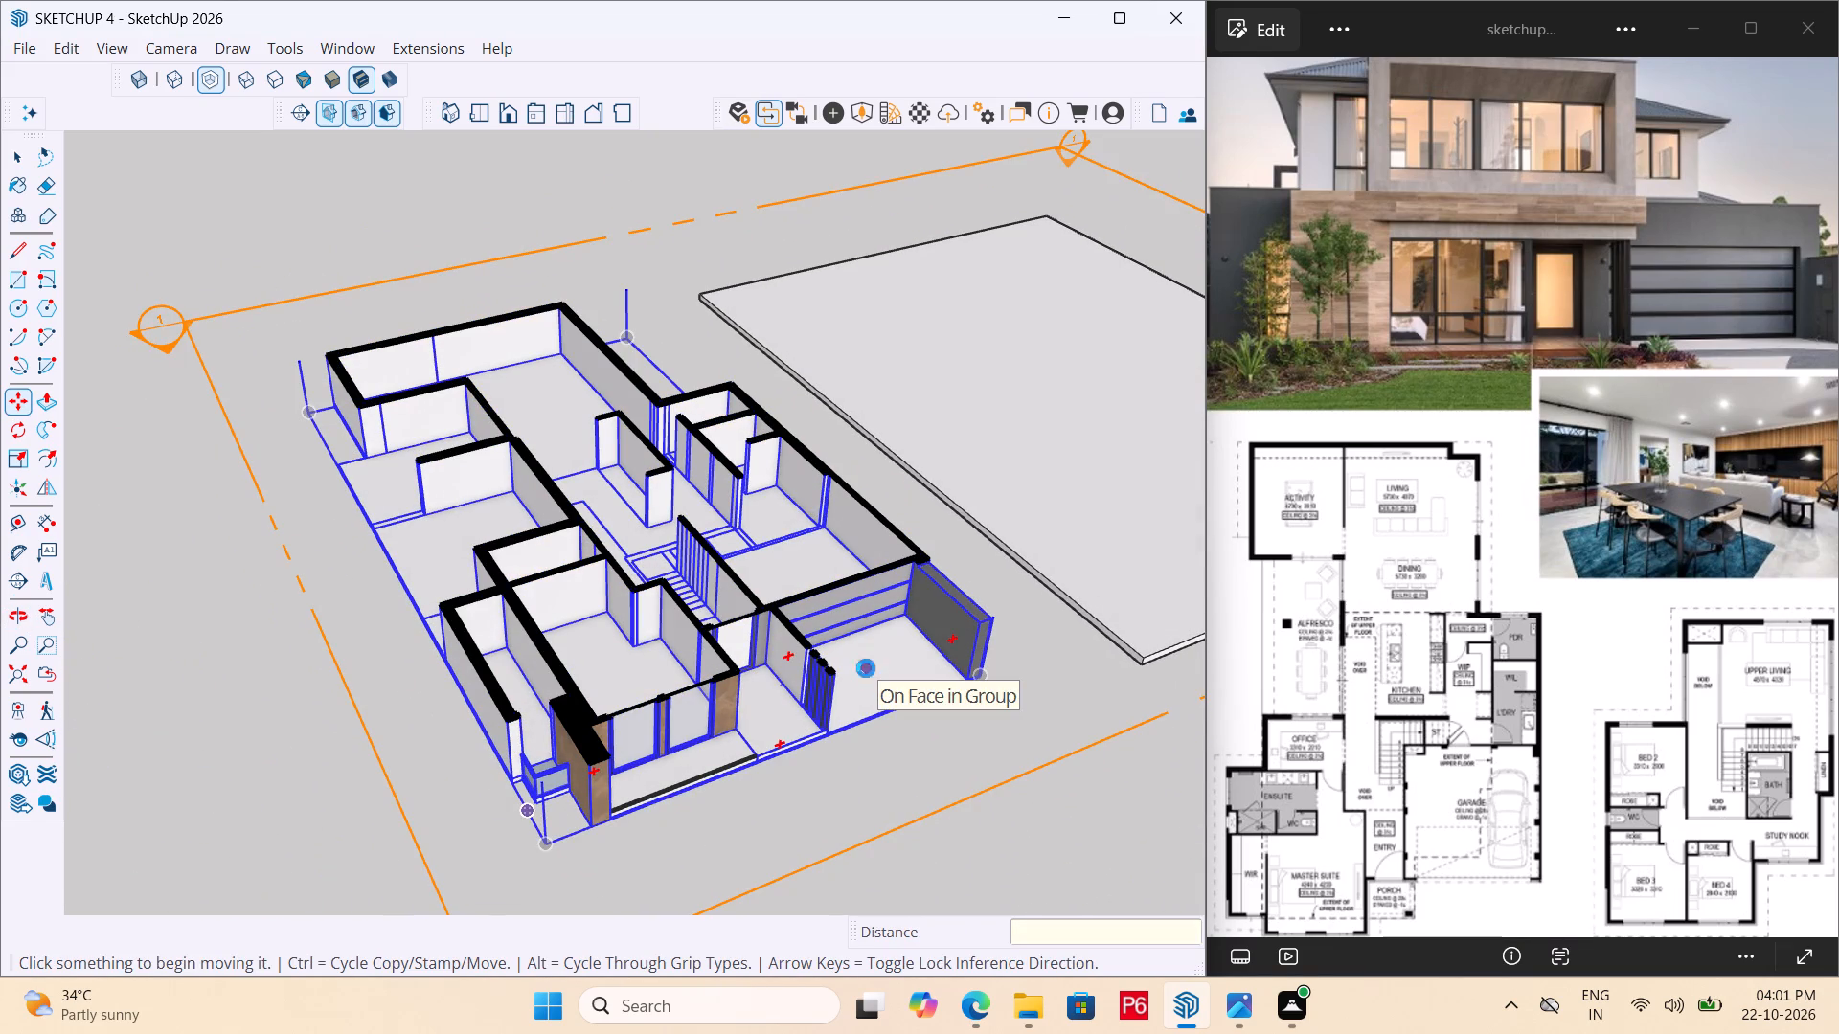
{"action": "key", "text": "ctrl+s"}
{"action": "key", "text": "ctrl+s"}
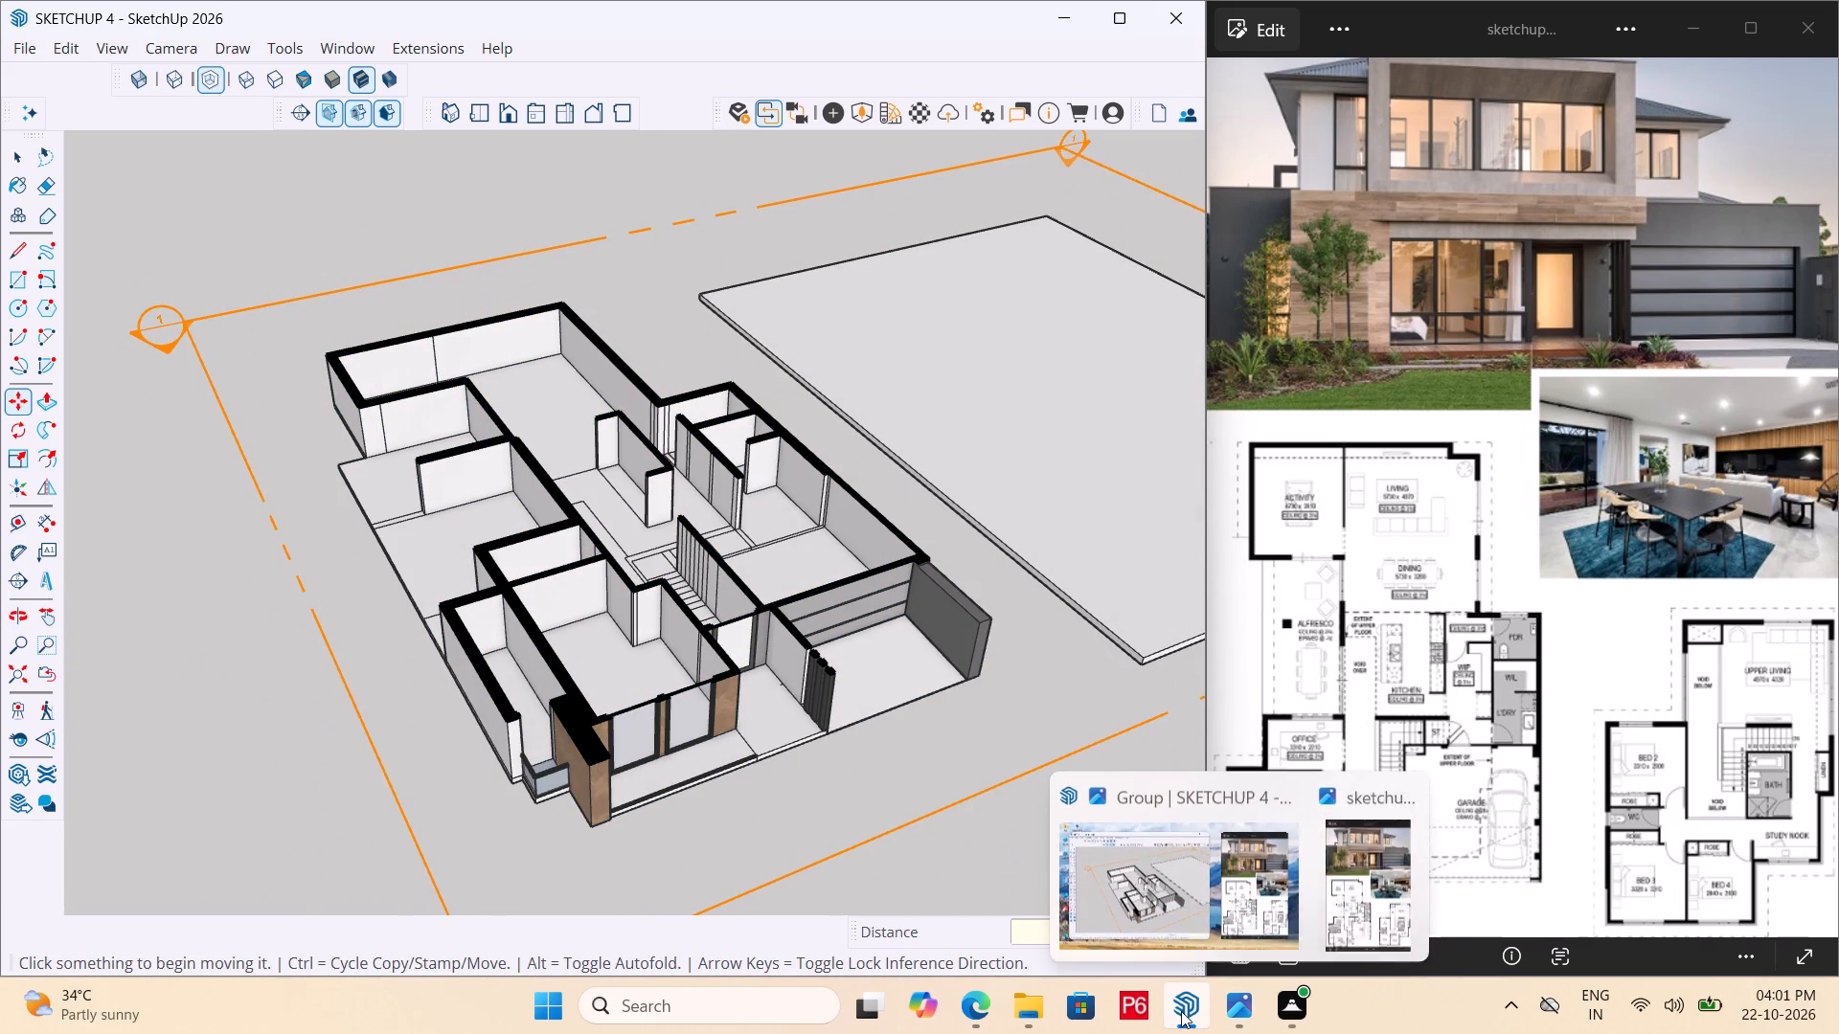
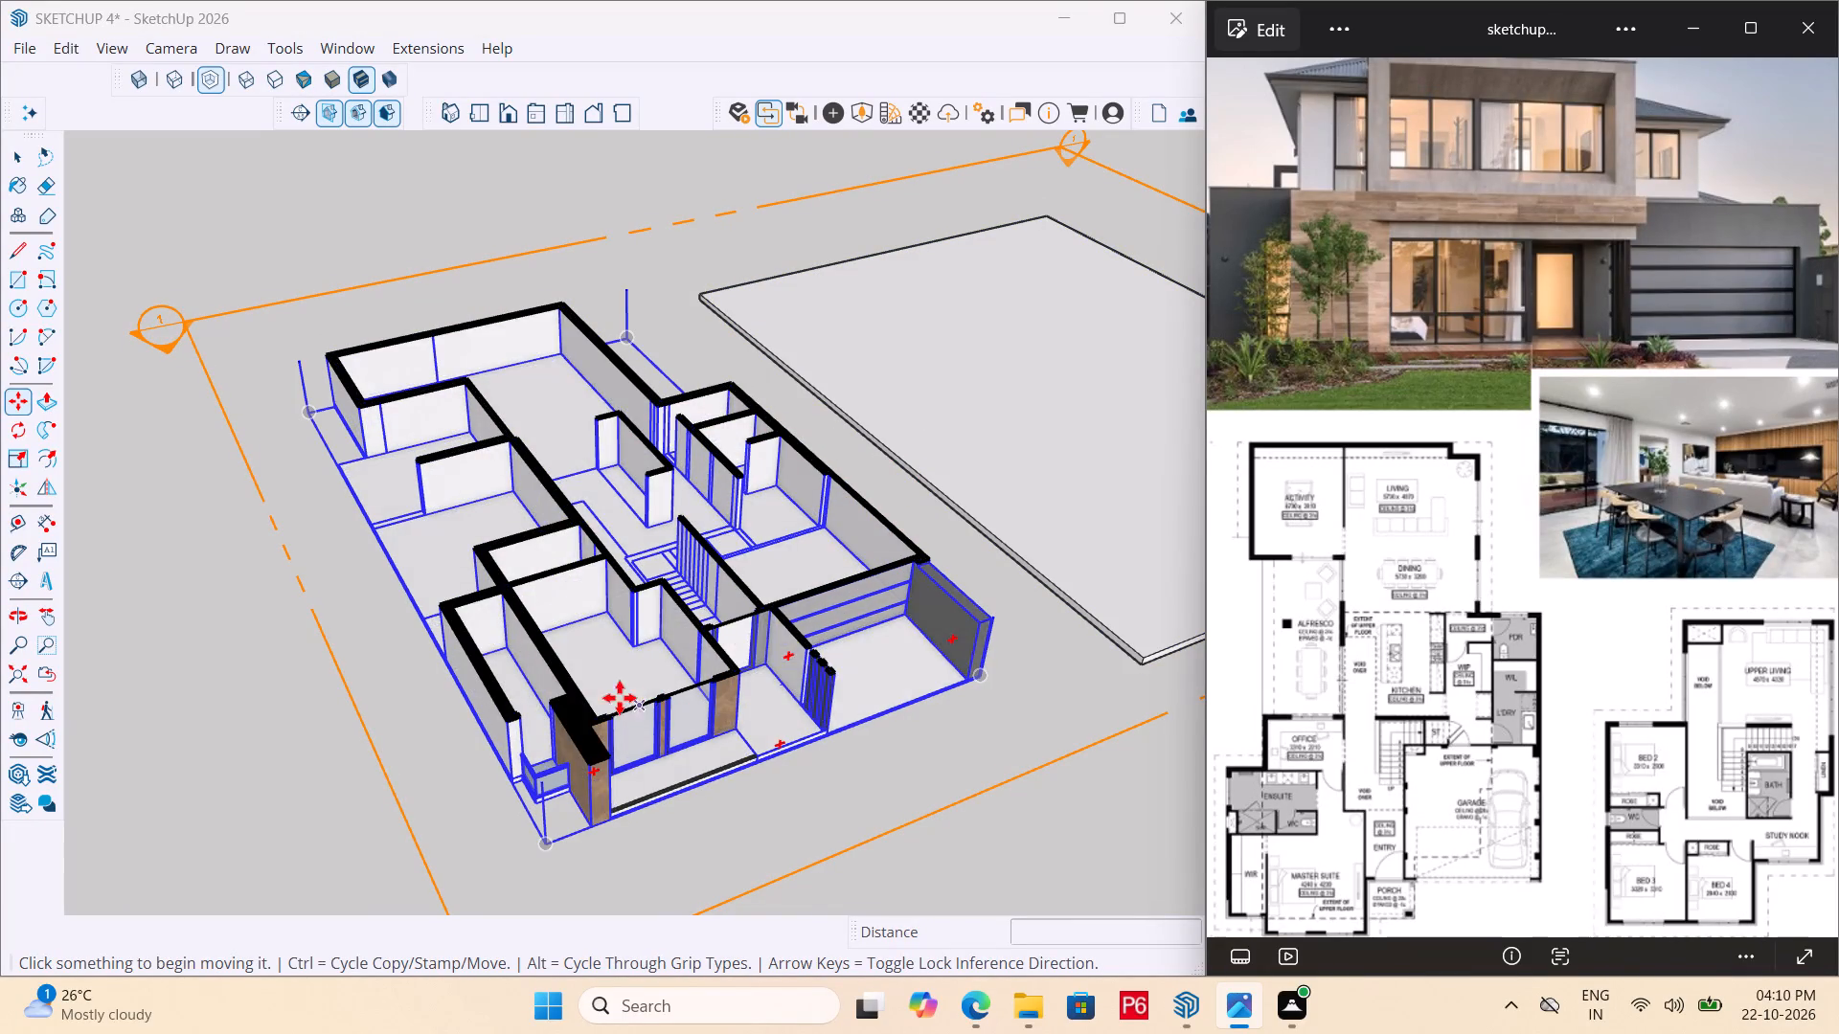
Examine the exposed ground-floor room layout of the sectioned house from several angles against the reference plan.
{"action": "scroll", "coordinate": [591, 688], "scroll_direction": "up", "scroll_amount": 6}
{"action": "middle_click_drag", "start_coordinate": [783, 630], "coordinate": [758, 741]}
{"action": "scroll", "coordinate": [783, 630], "scroll_direction": "down", "scroll_amount": 1}
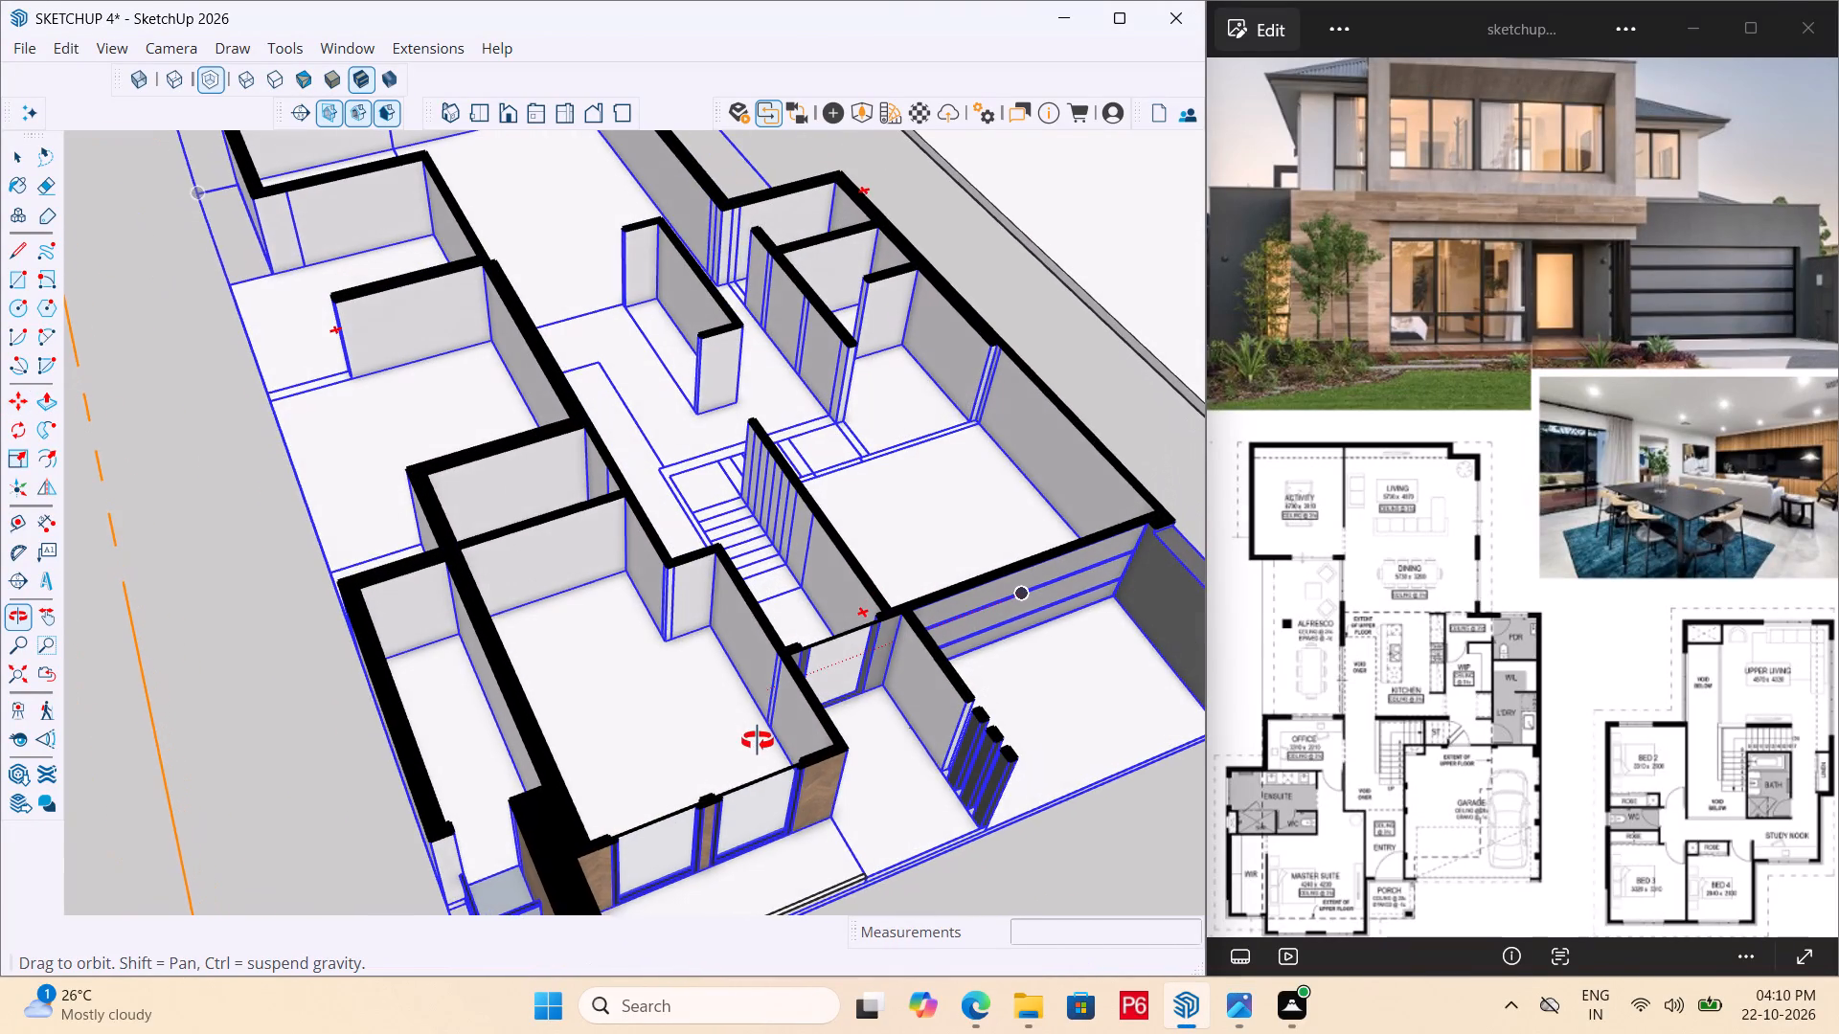
{"action": "middle_click_drag", "start_coordinate": [758, 741], "coordinate": [799, 719]}
{"action": "middle_click_drag", "start_coordinate": [870, 517], "coordinate": [691, 577]}
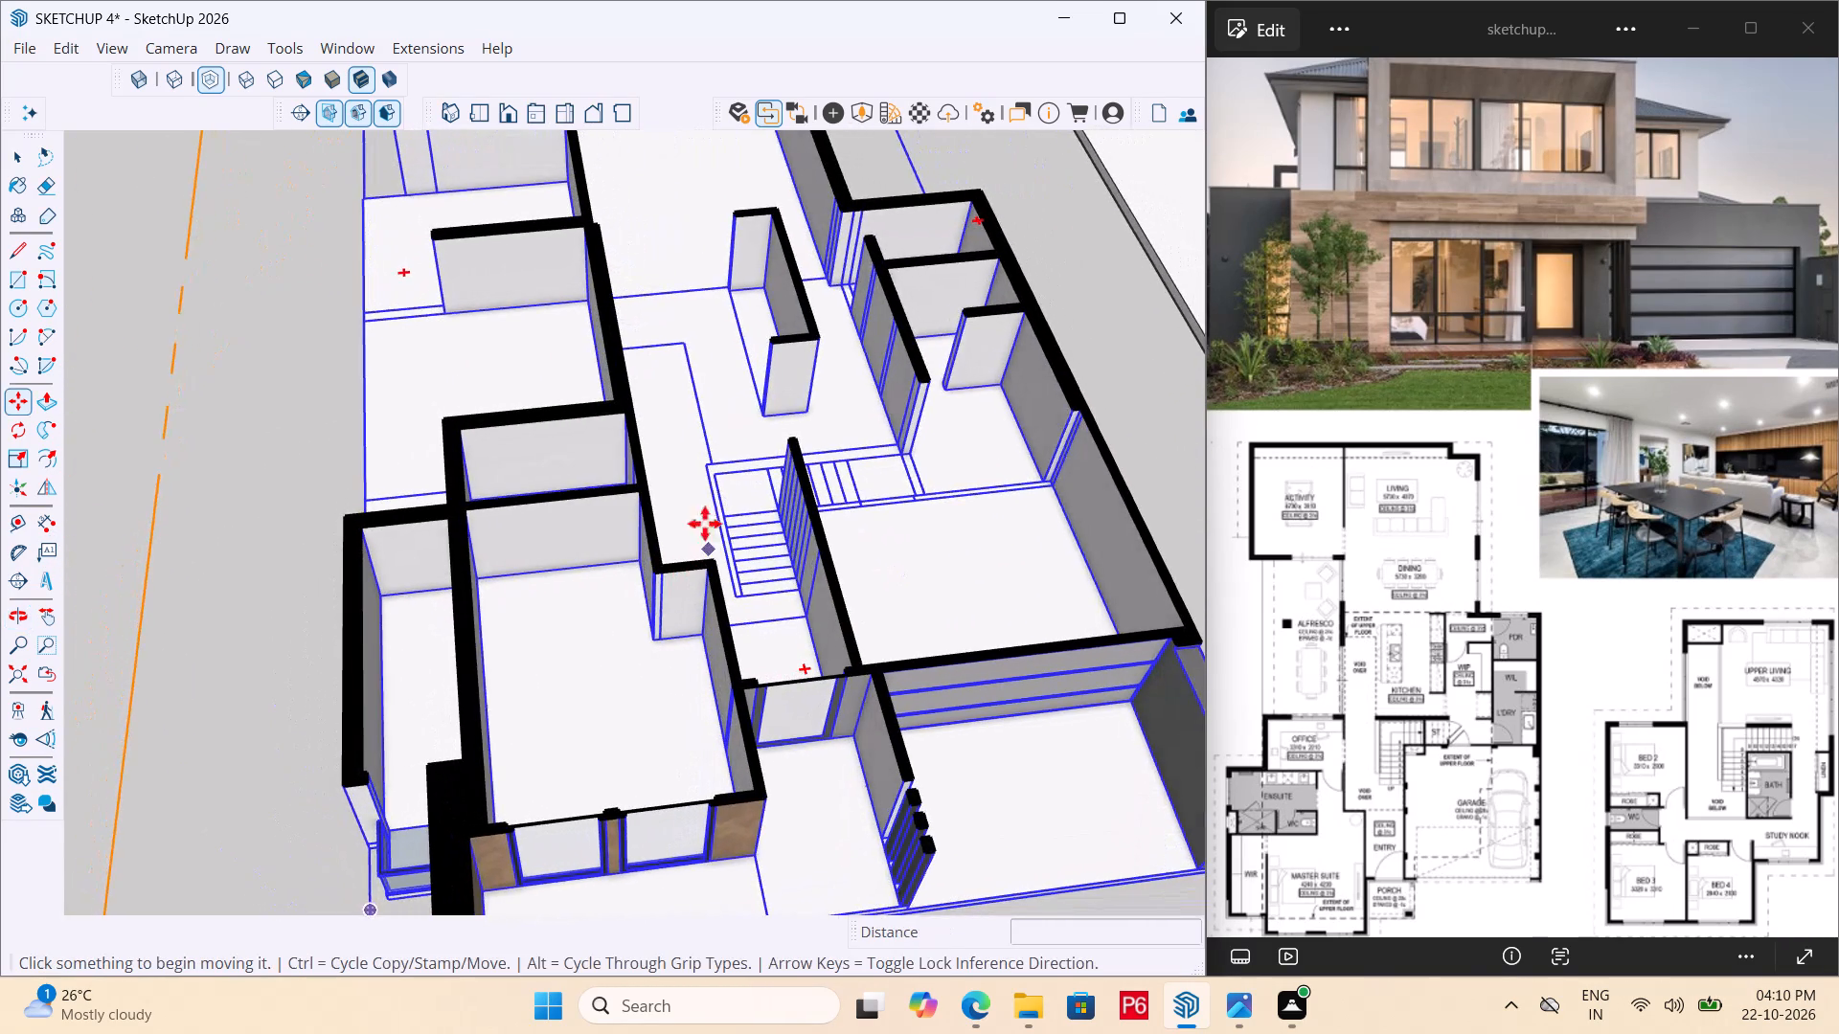
{"action": "scroll", "coordinate": [532, 488], "scroll_direction": "down", "scroll_amount": 5}
{"action": "middle_click_drag", "start_coordinate": [873, 571], "coordinate": [709, 578]}
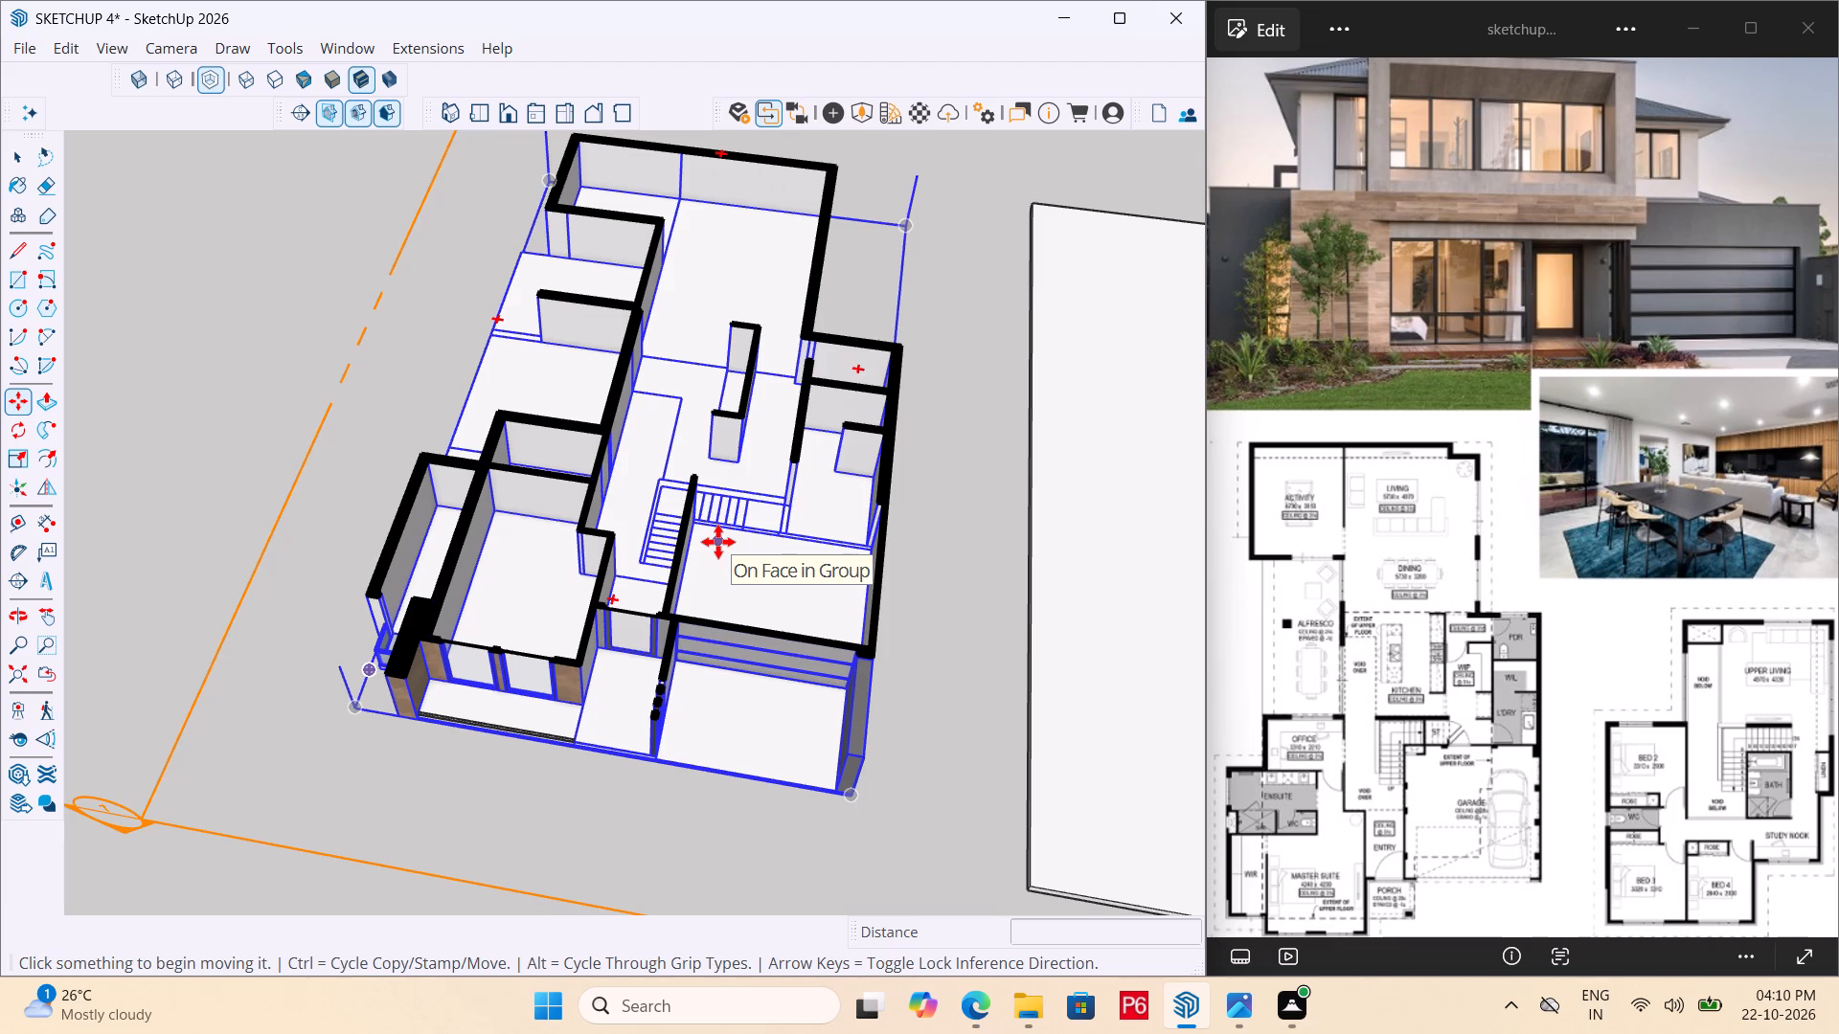
{"action": "middle_click_drag", "start_coordinate": [837, 668], "coordinate": [583, 440]}
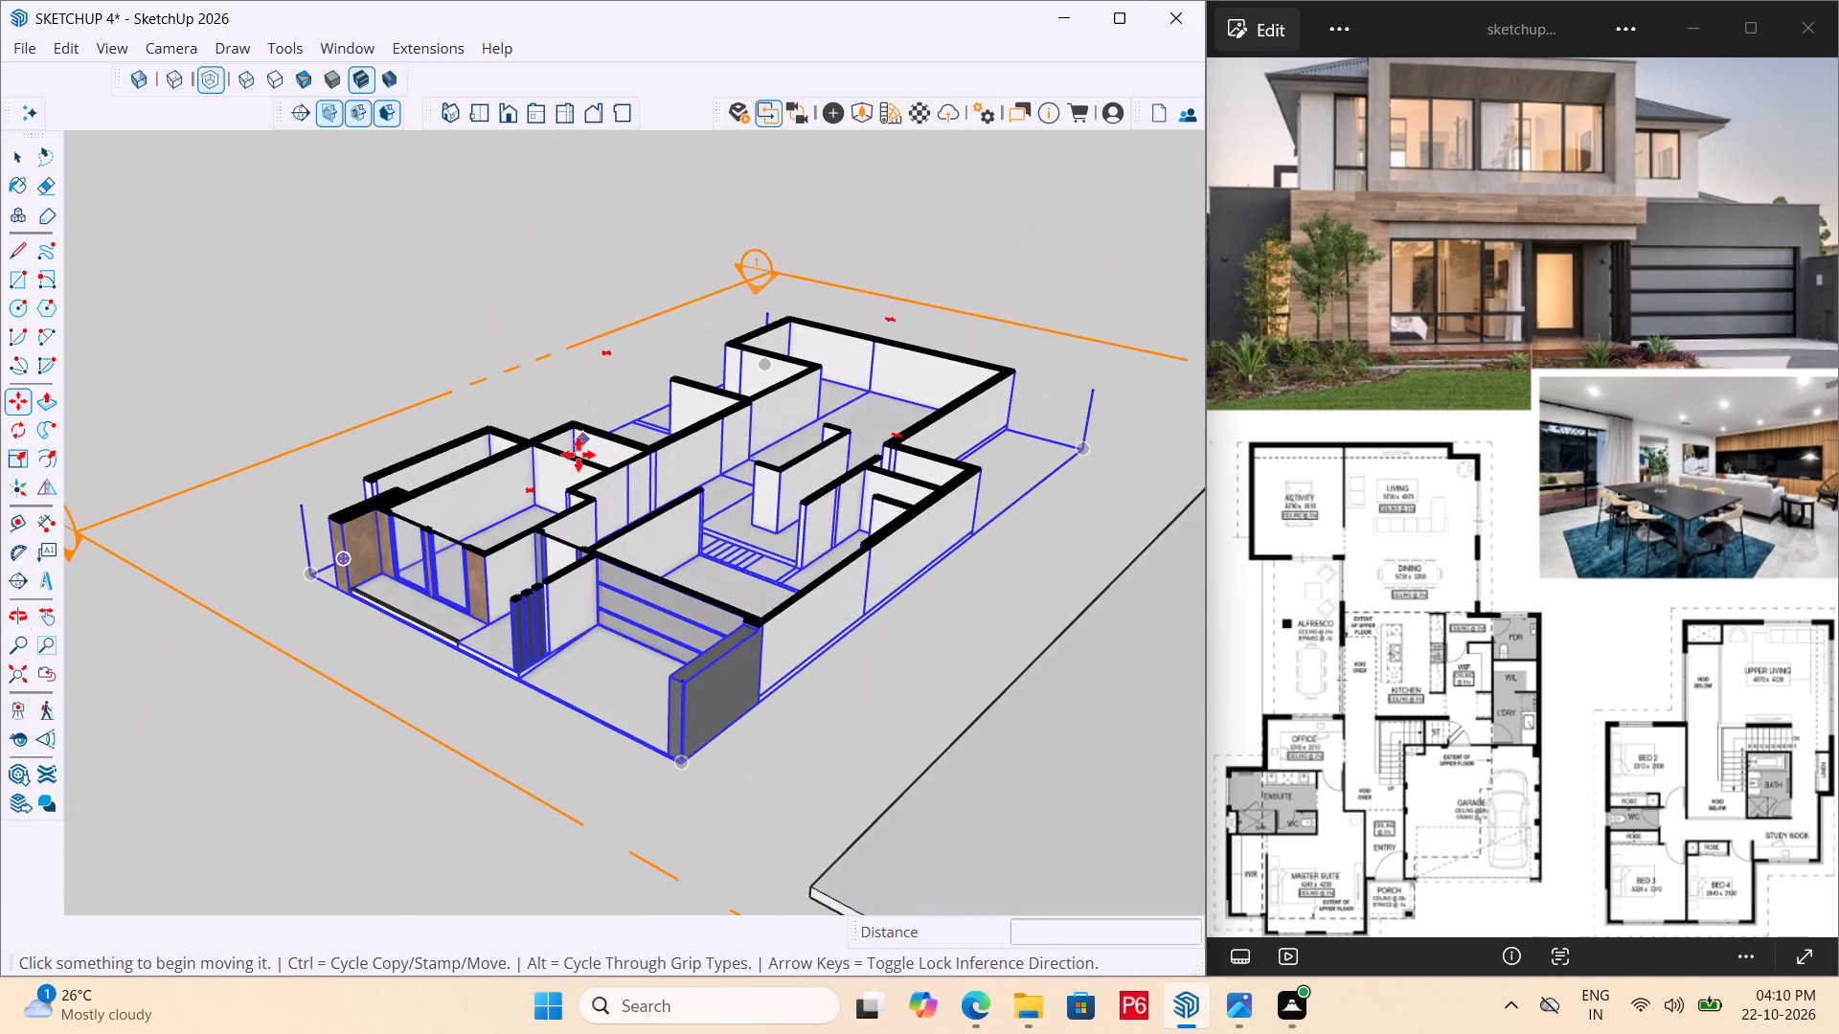
{"action": "scroll", "coordinate": [647, 640], "scroll_direction": "up", "scroll_amount": 4}
{"action": "middle_click_drag", "start_coordinate": [692, 540], "coordinate": [696, 573]}
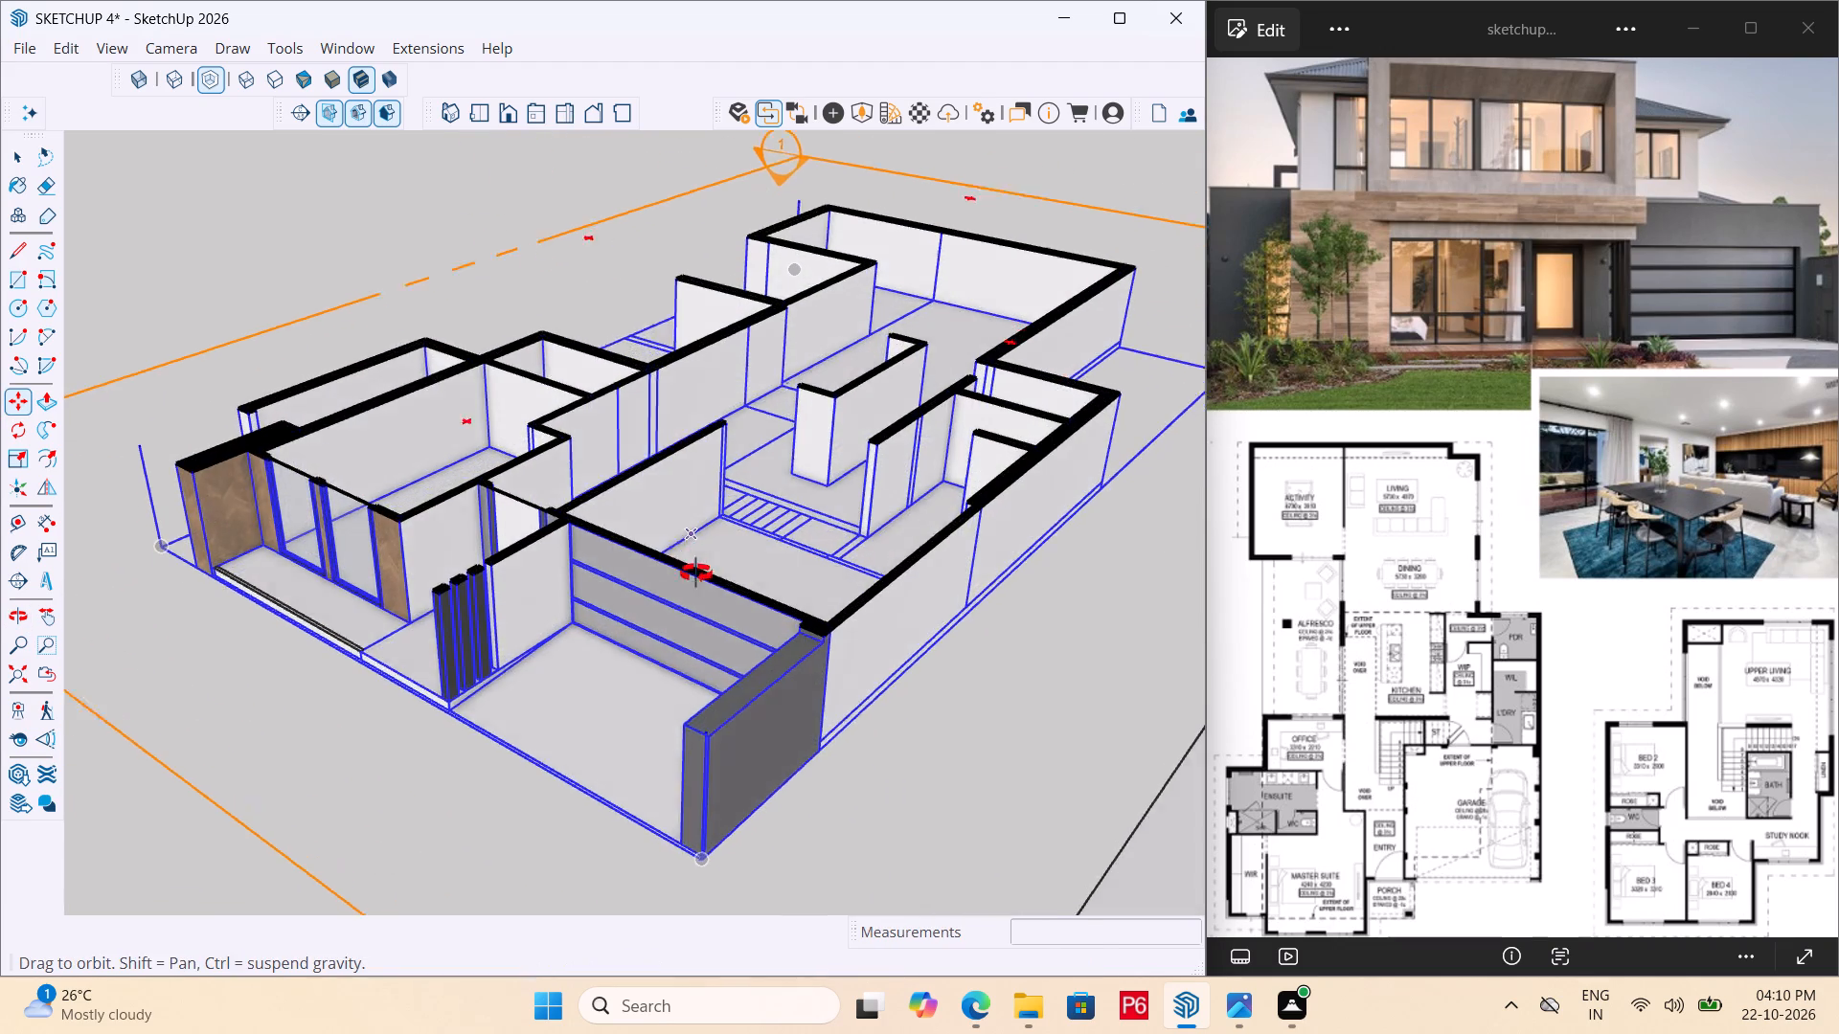
{"action": "middle_click_drag", "start_coordinate": [696, 573], "coordinate": [719, 696]}
{"action": "scroll", "coordinate": [831, 692], "scroll_direction": "down", "scroll_amount": 6}
{"action": "middle_click_drag", "start_coordinate": [670, 641], "coordinate": [1001, 755]}
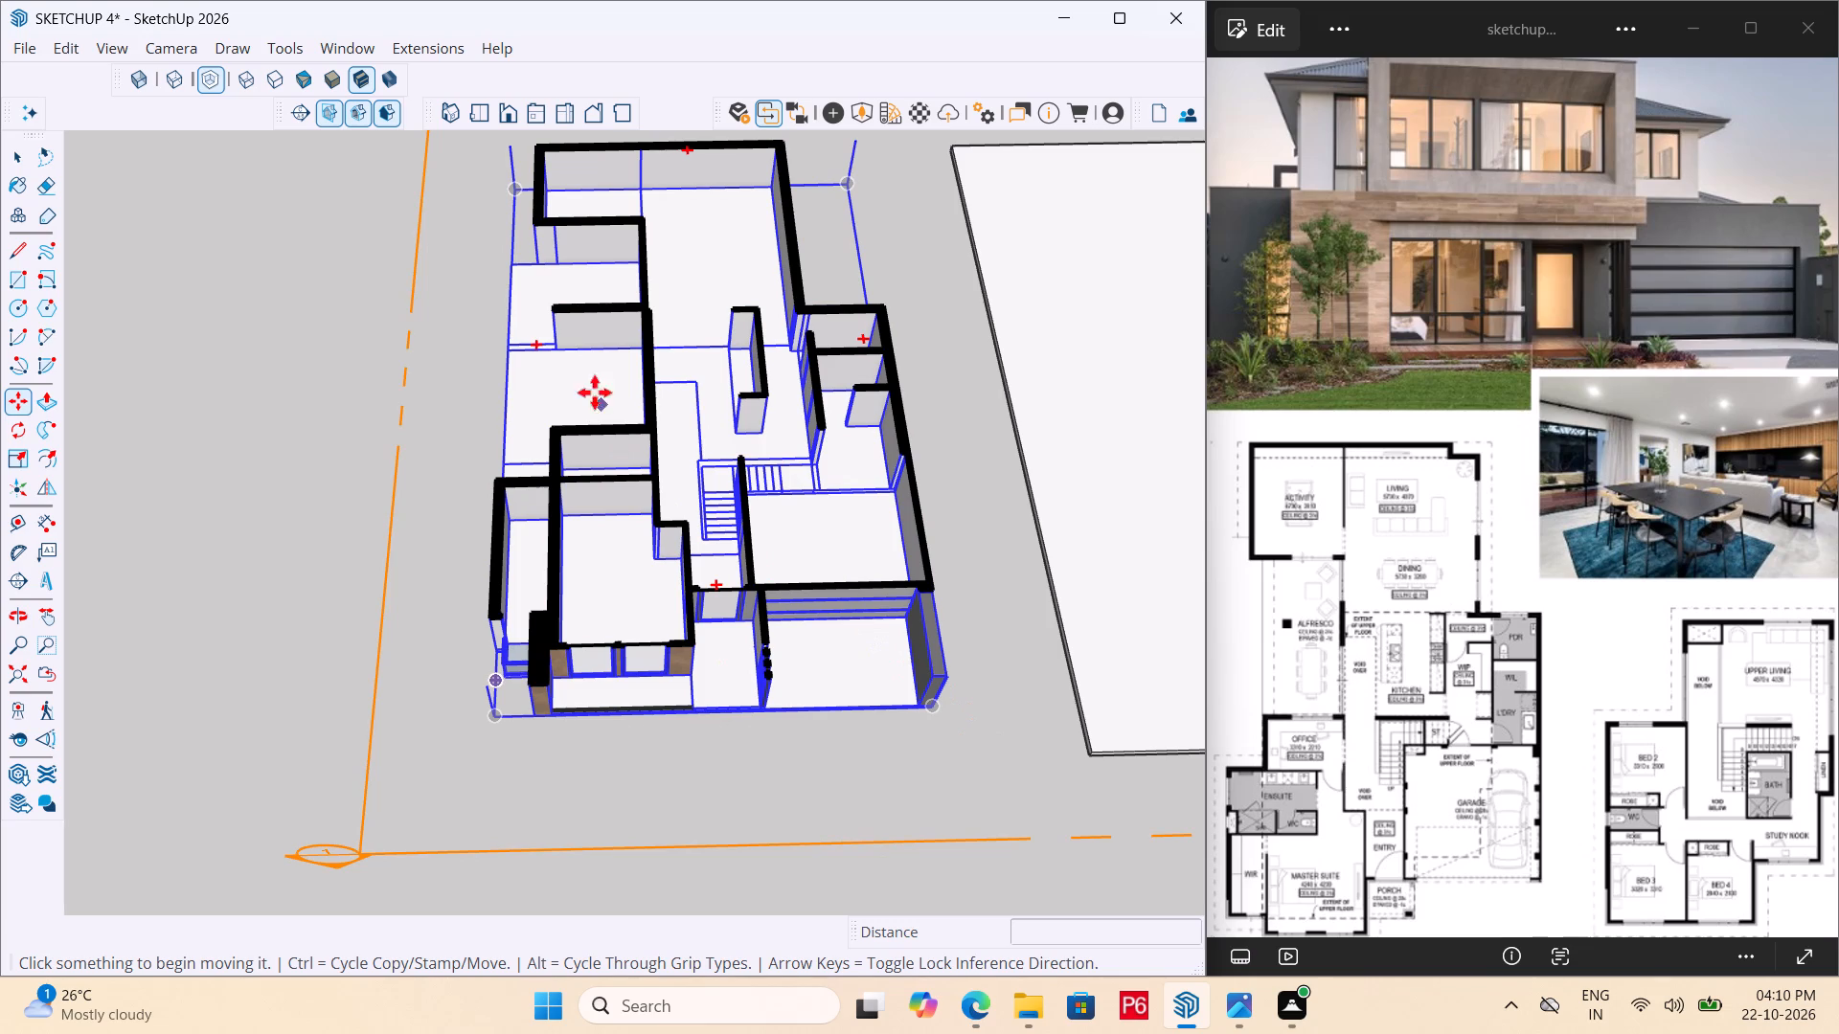
{"action": "scroll", "coordinate": [583, 510], "scroll_direction": "down", "scroll_amount": 4}
{"action": "scroll", "coordinate": [625, 135], "scroll_direction": "up", "scroll_amount": 5}
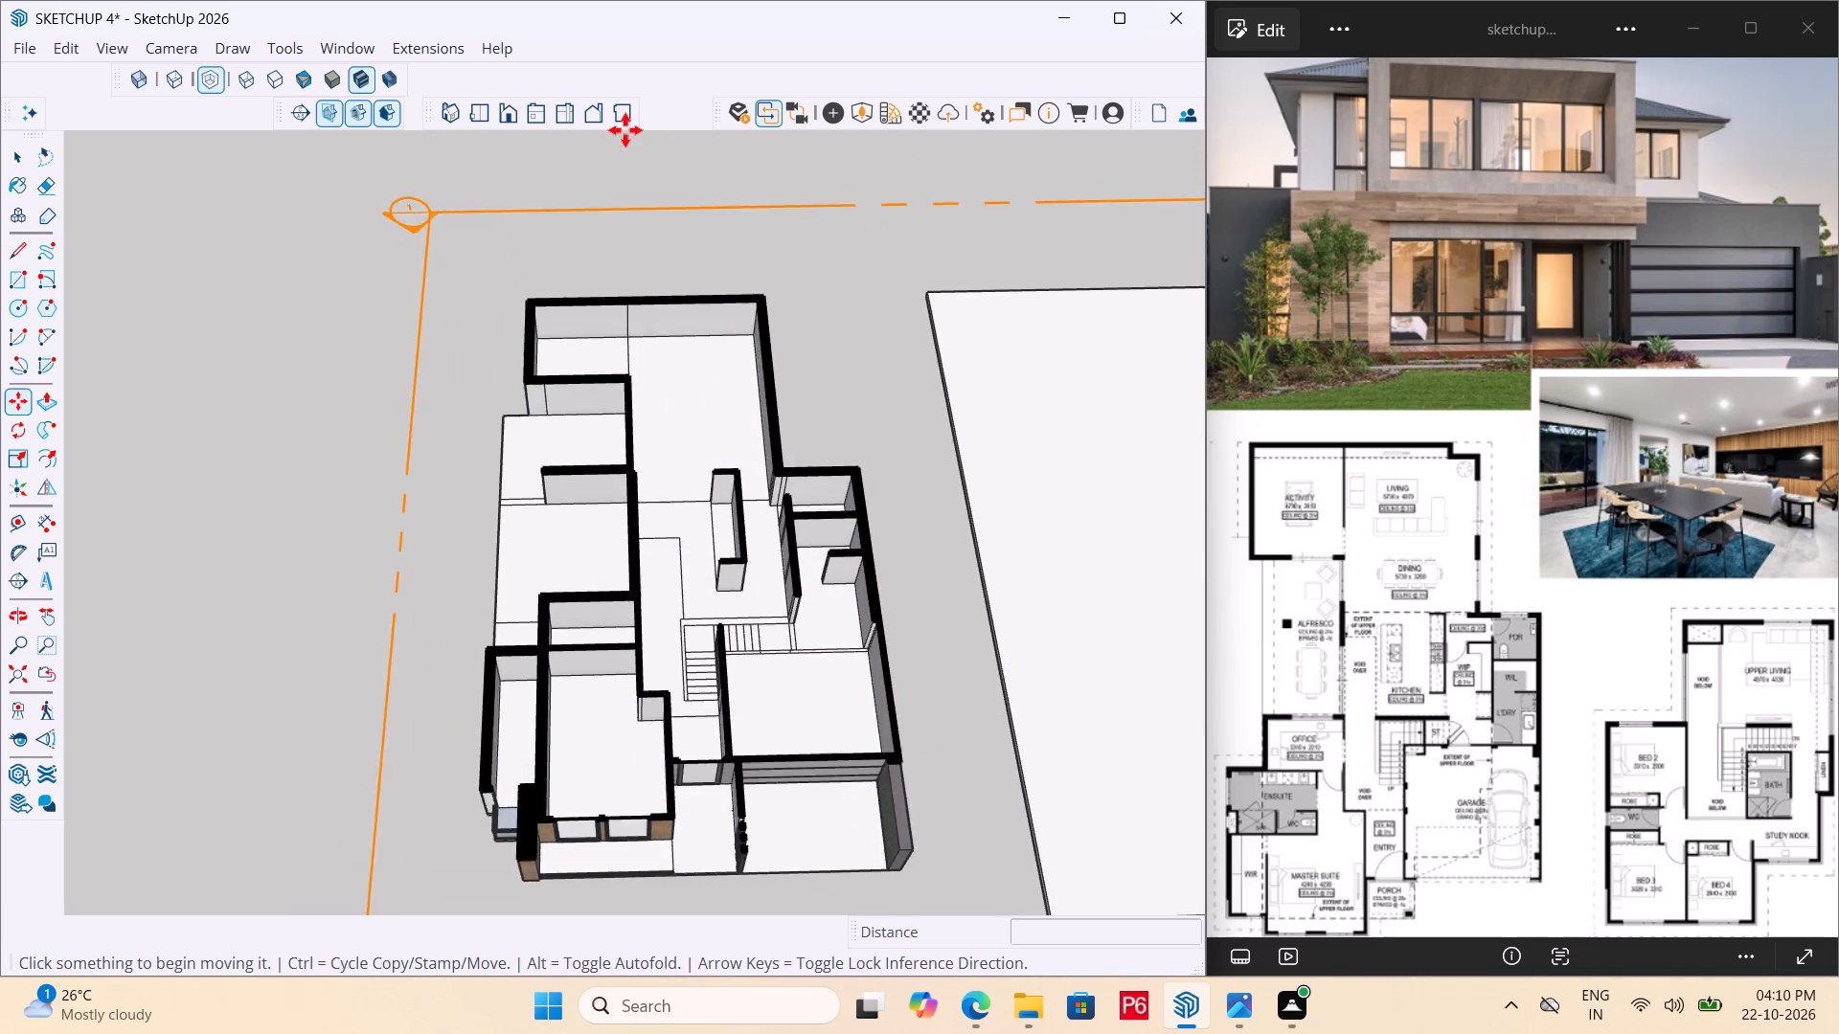
{"action": "scroll", "coordinate": [625, 130], "scroll_direction": "up", "scroll_amount": 4}
{"action": "middle_click_drag", "start_coordinate": [828, 660], "coordinate": [986, 730]}
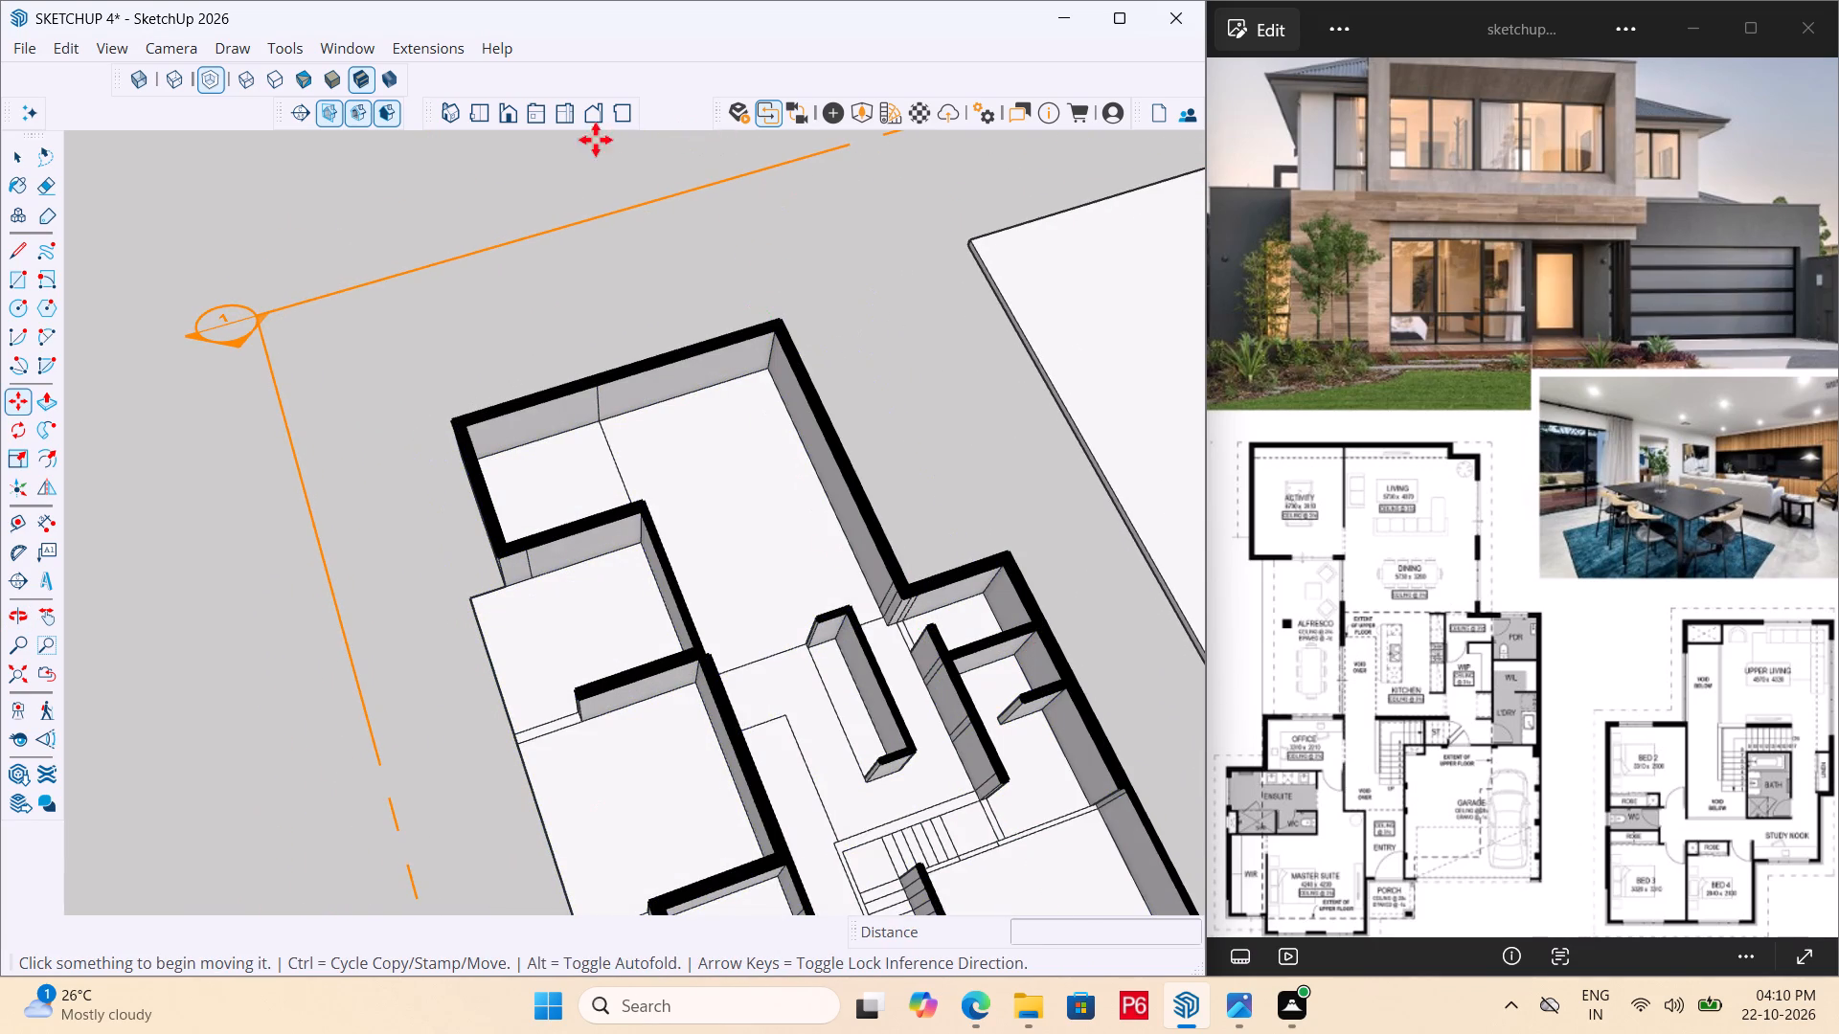
Open the Enscape asset library and browse the Furniture models for sofas suited to the ground-floor rooms.
{"action": "left_click", "coordinate": [864, 114]}
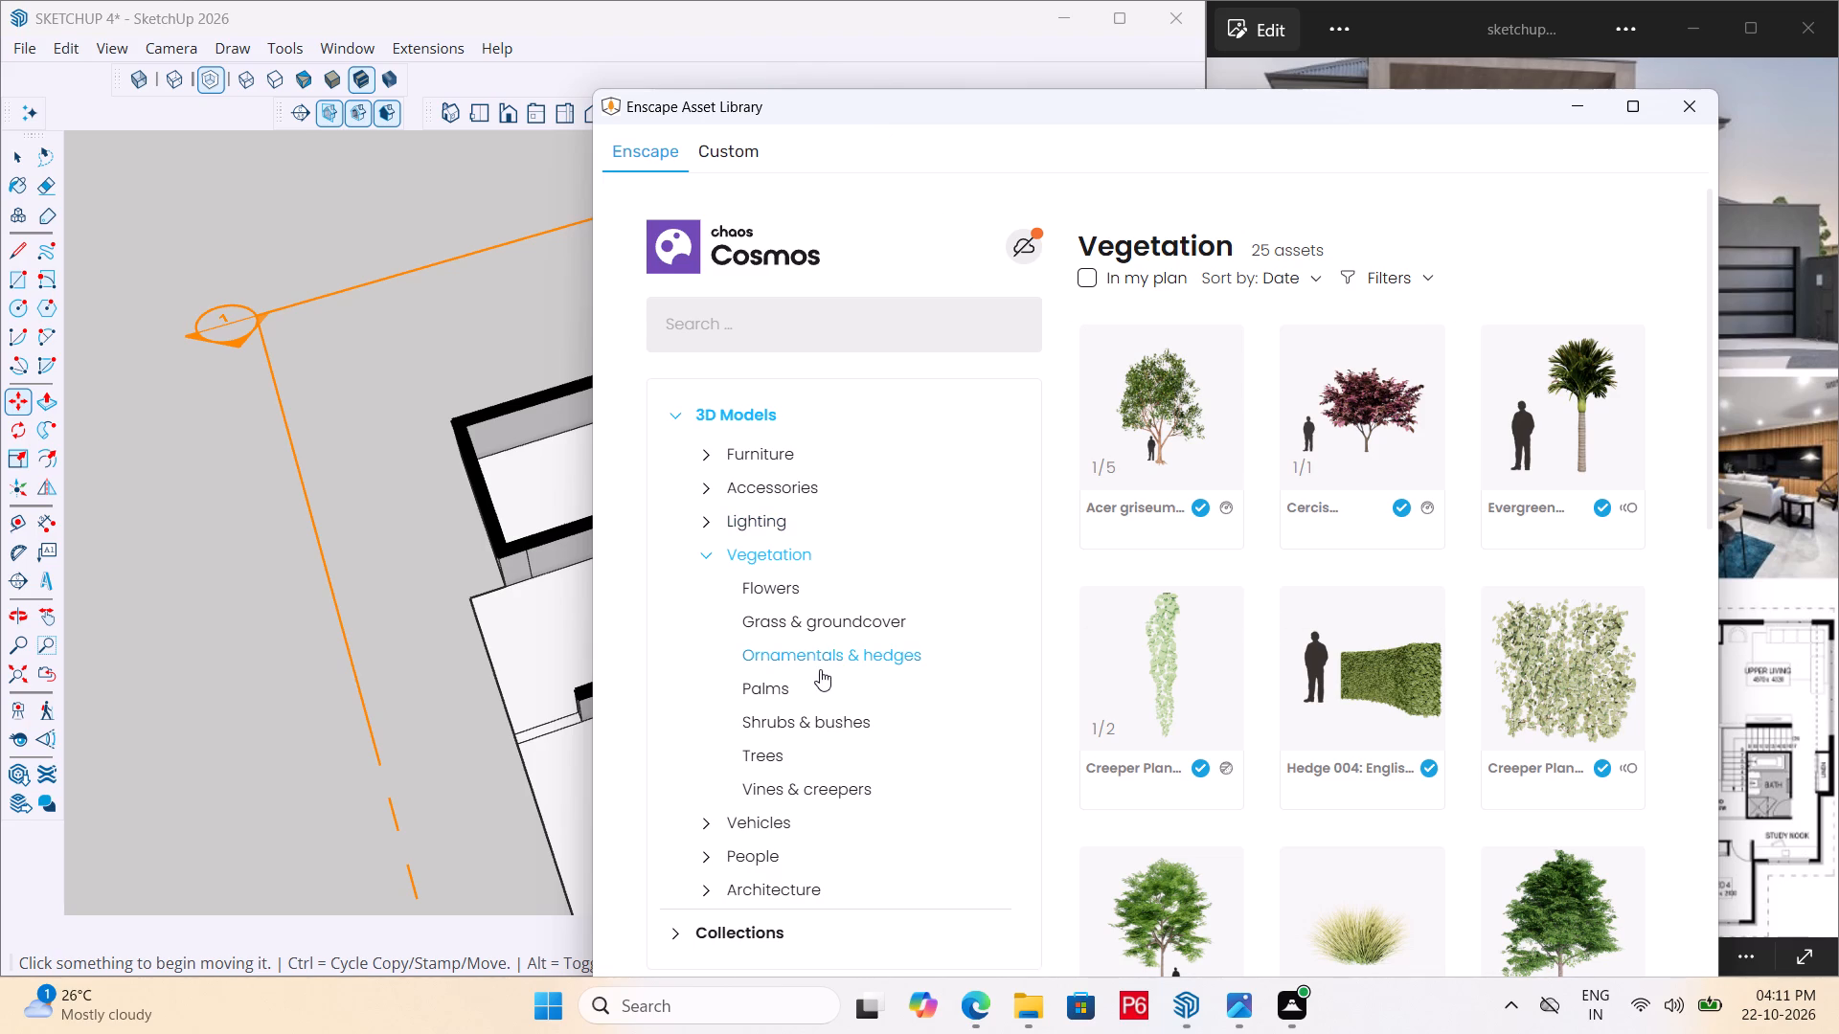
{"action": "left_click", "coordinate": [851, 597]}
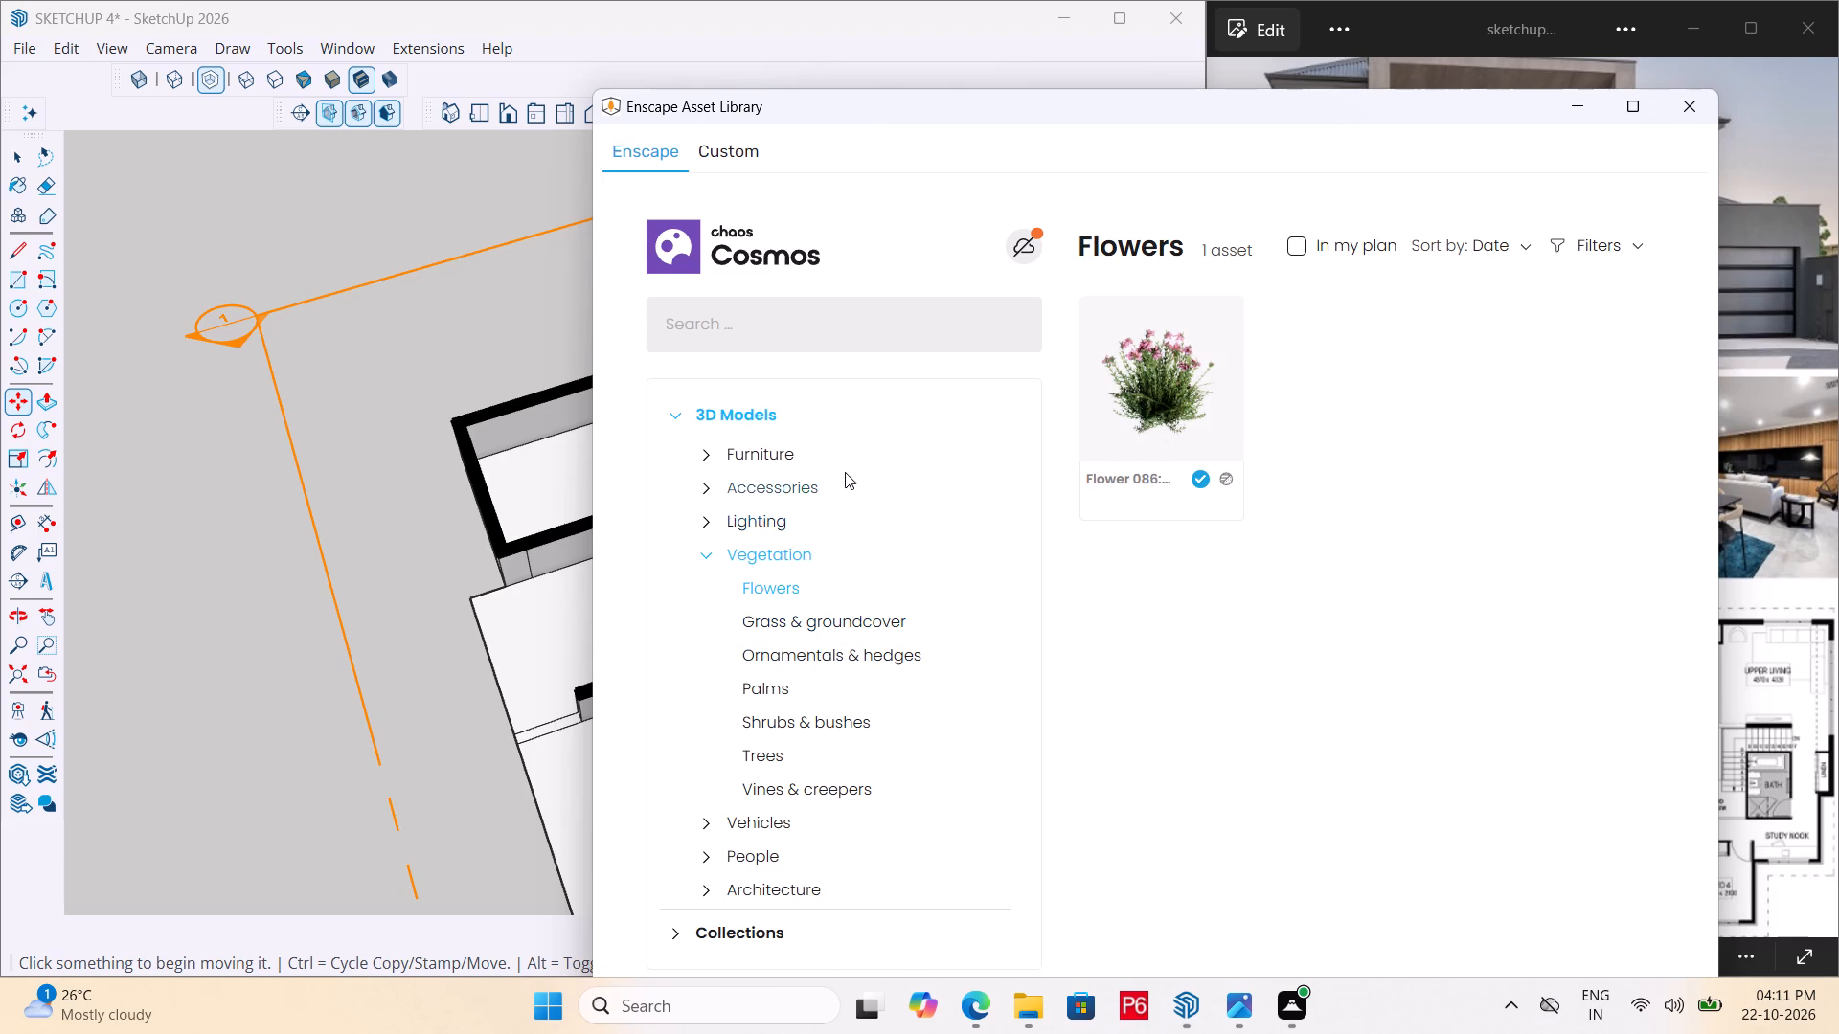
{"action": "left_click", "coordinate": [850, 460]}
{"action": "scroll", "coordinate": [1264, 610], "scroll_direction": "down", "scroll_amount": 2}
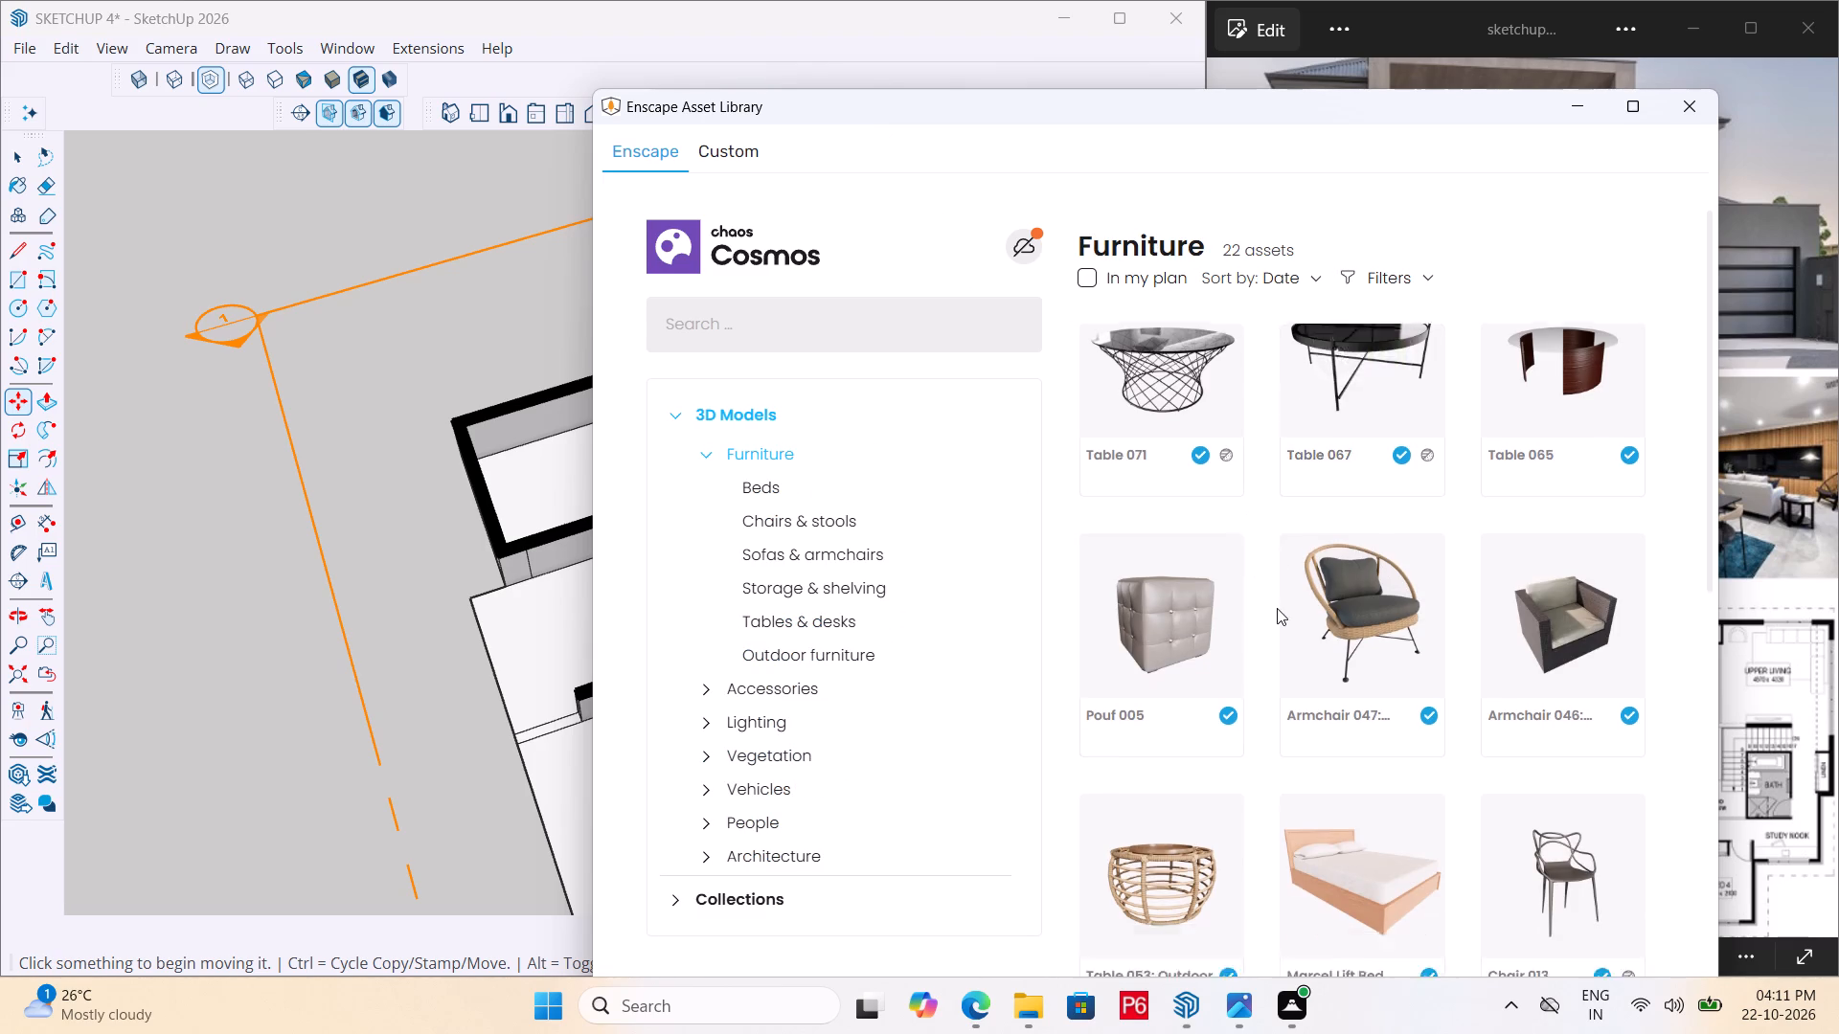
{"action": "scroll", "coordinate": [1277, 608], "scroll_direction": "down", "scroll_amount": 3}
{"action": "scroll", "coordinate": [1348, 576], "scroll_direction": "down", "scroll_amount": 4}
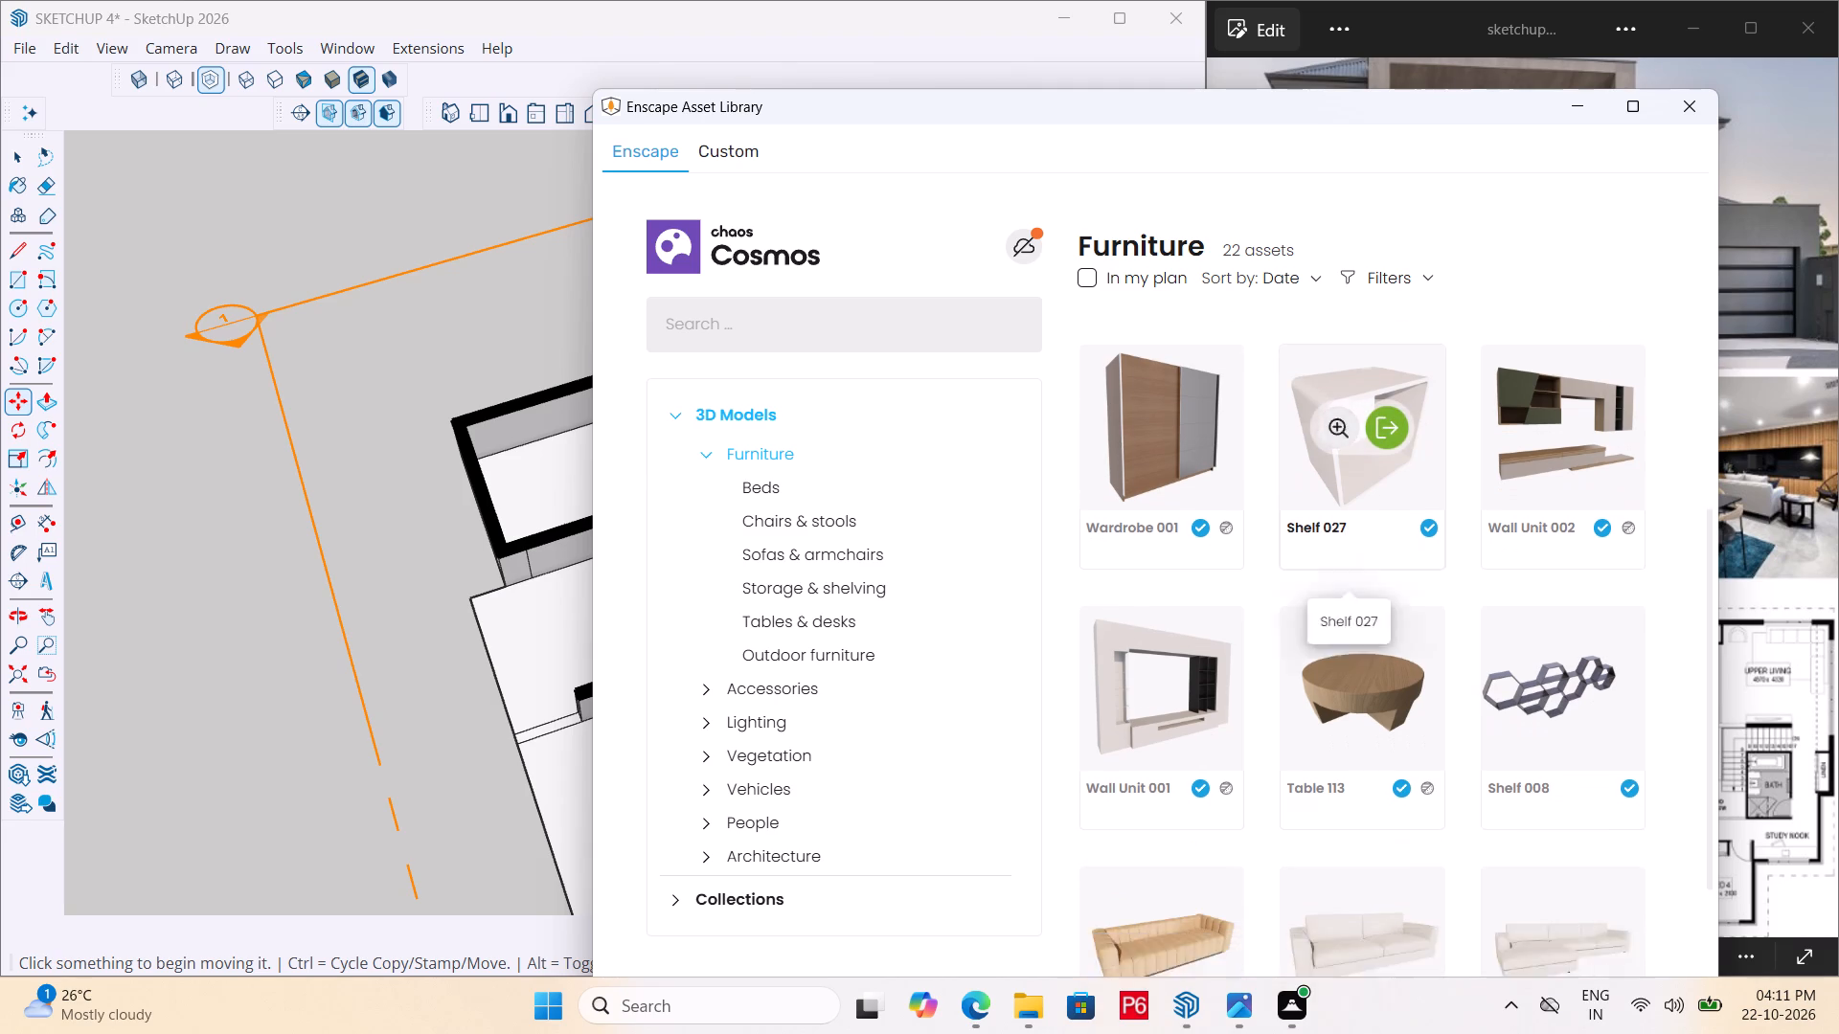
{"action": "scroll", "coordinate": [1348, 576], "scroll_direction": "down", "scroll_amount": 2}
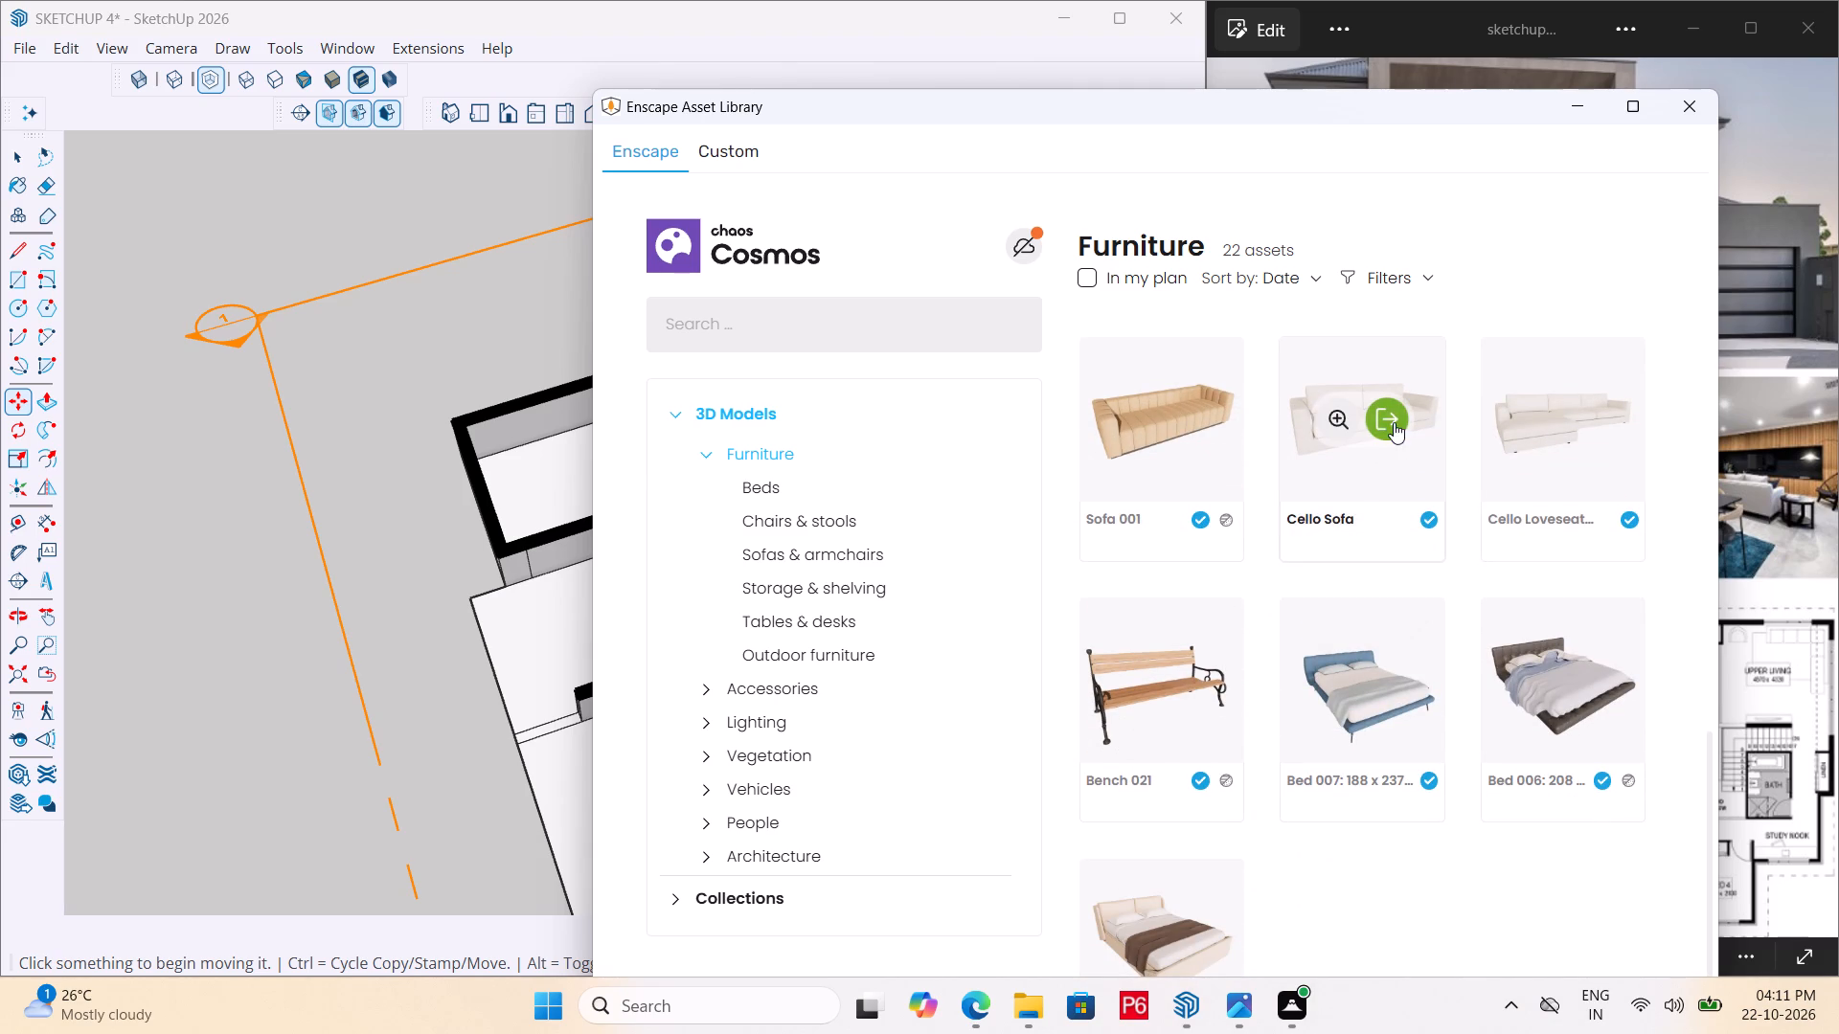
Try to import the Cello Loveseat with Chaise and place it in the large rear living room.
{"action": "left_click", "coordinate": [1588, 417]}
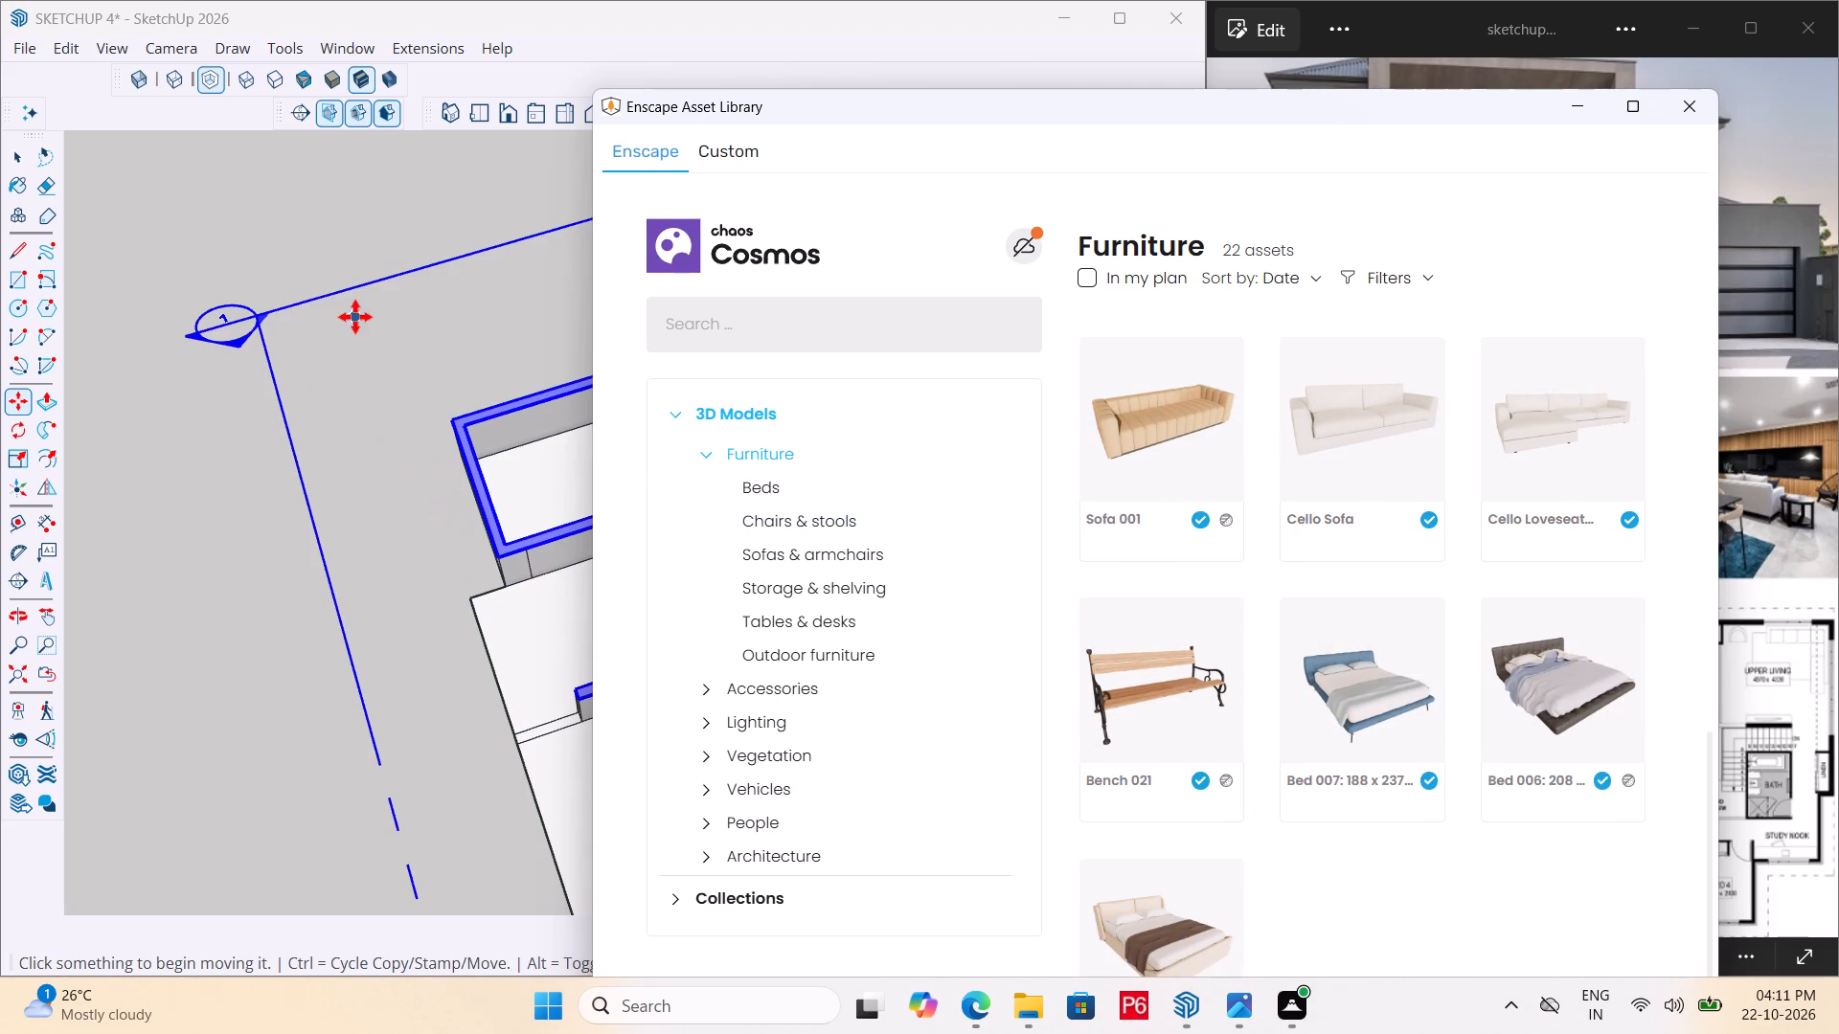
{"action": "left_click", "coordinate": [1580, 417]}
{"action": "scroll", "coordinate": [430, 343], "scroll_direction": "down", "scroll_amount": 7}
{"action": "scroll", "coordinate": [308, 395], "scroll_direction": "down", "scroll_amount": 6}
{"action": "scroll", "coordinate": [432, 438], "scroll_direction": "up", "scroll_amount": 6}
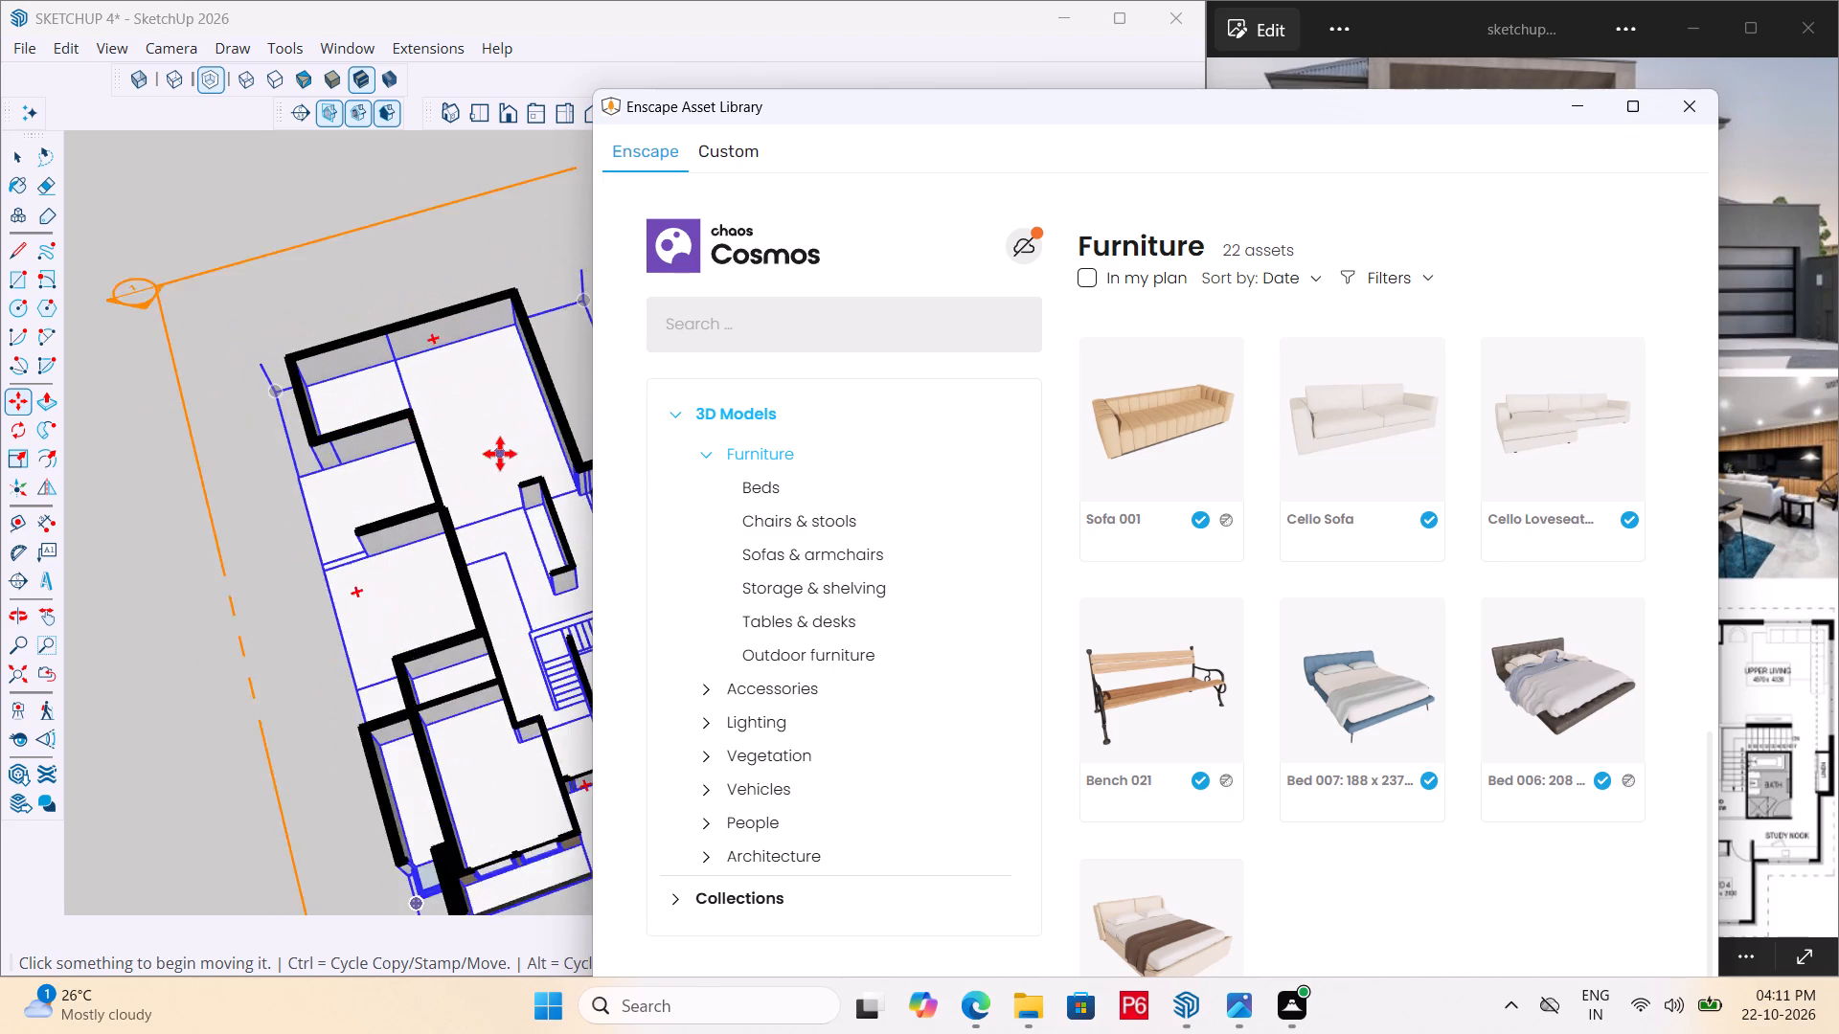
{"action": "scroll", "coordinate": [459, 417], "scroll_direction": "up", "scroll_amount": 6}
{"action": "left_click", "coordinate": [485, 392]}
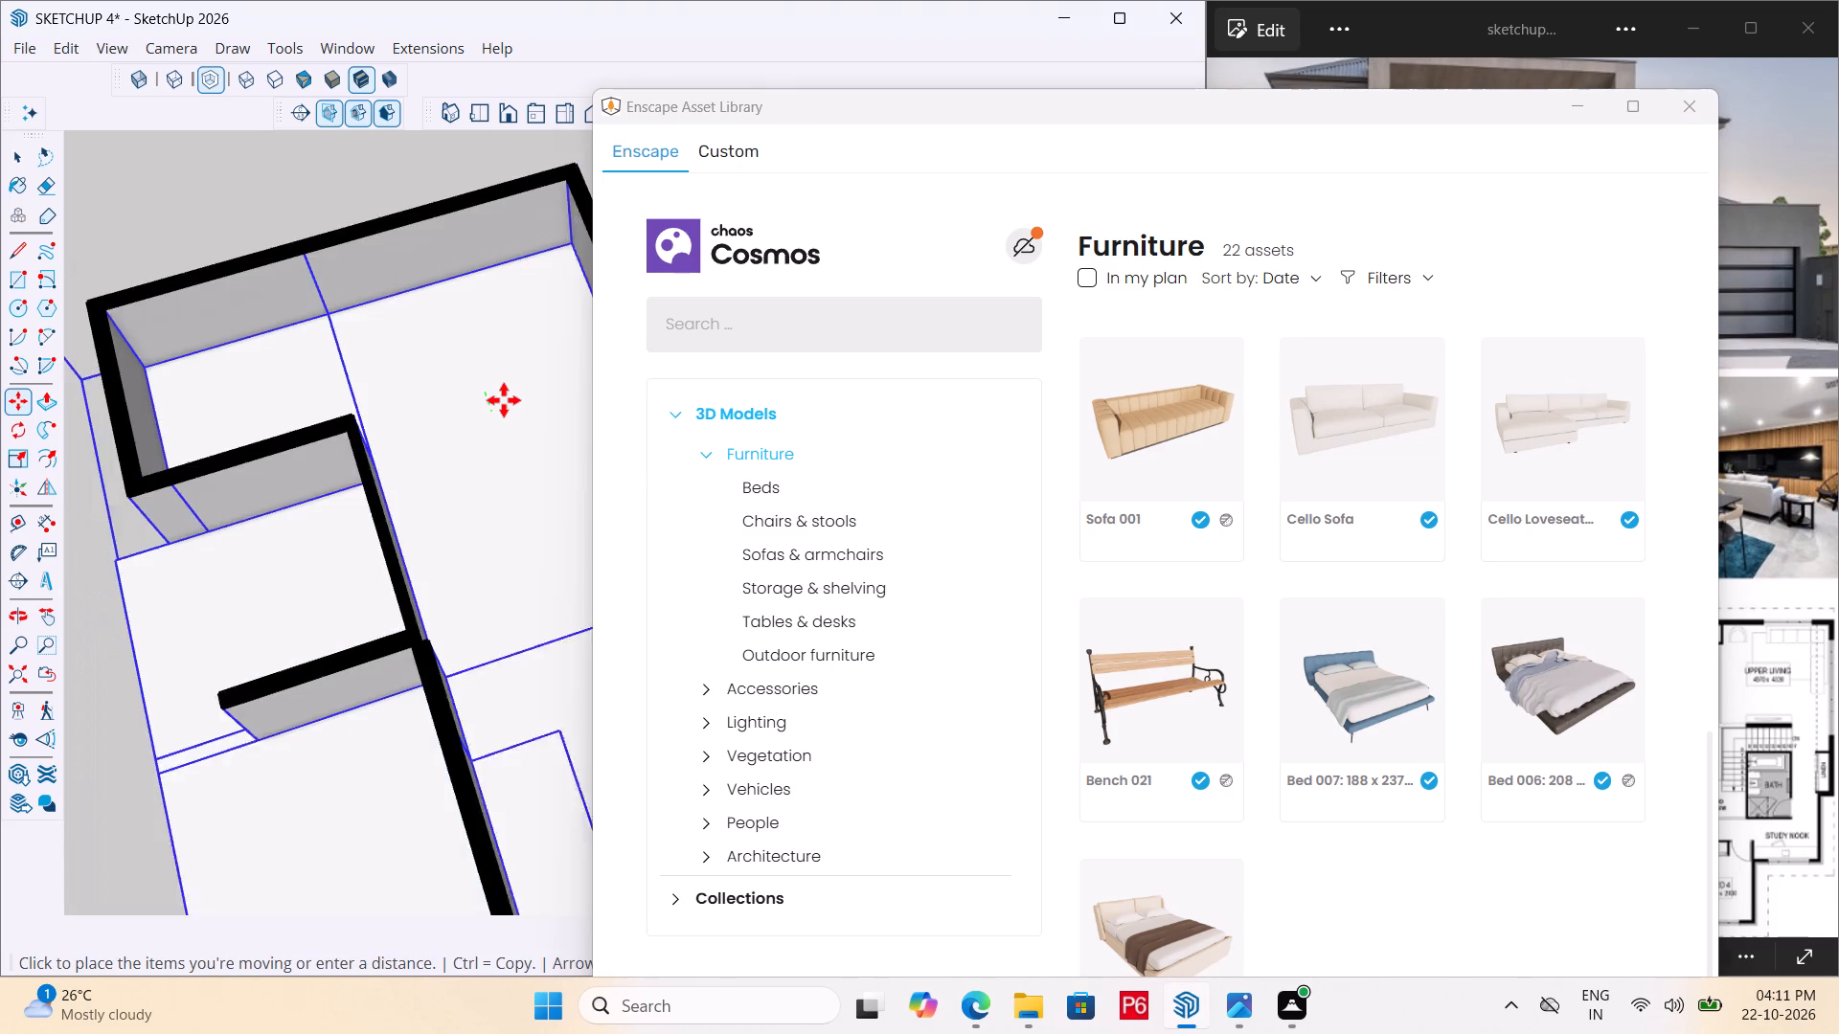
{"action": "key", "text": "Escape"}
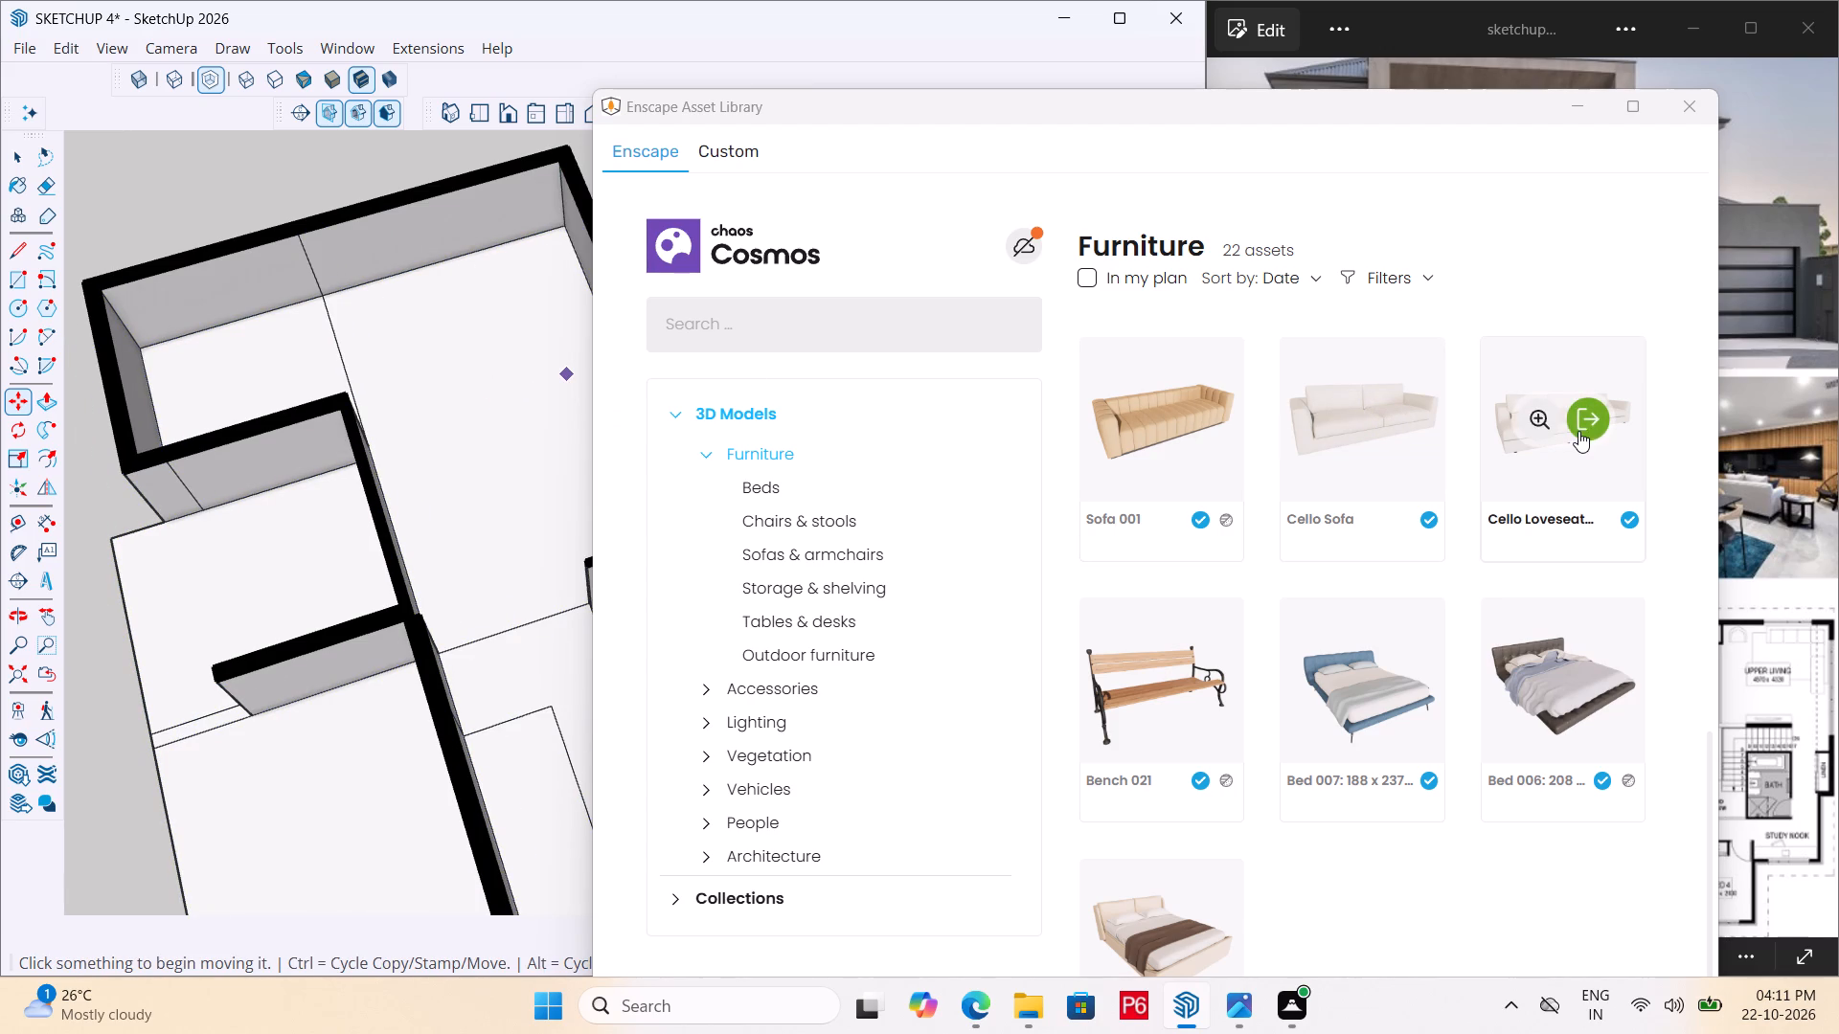
Request the Cello Loveseat with Chaise again and try to place it on the empty ground outside the house.
{"action": "left_click", "coordinate": [1583, 425]}
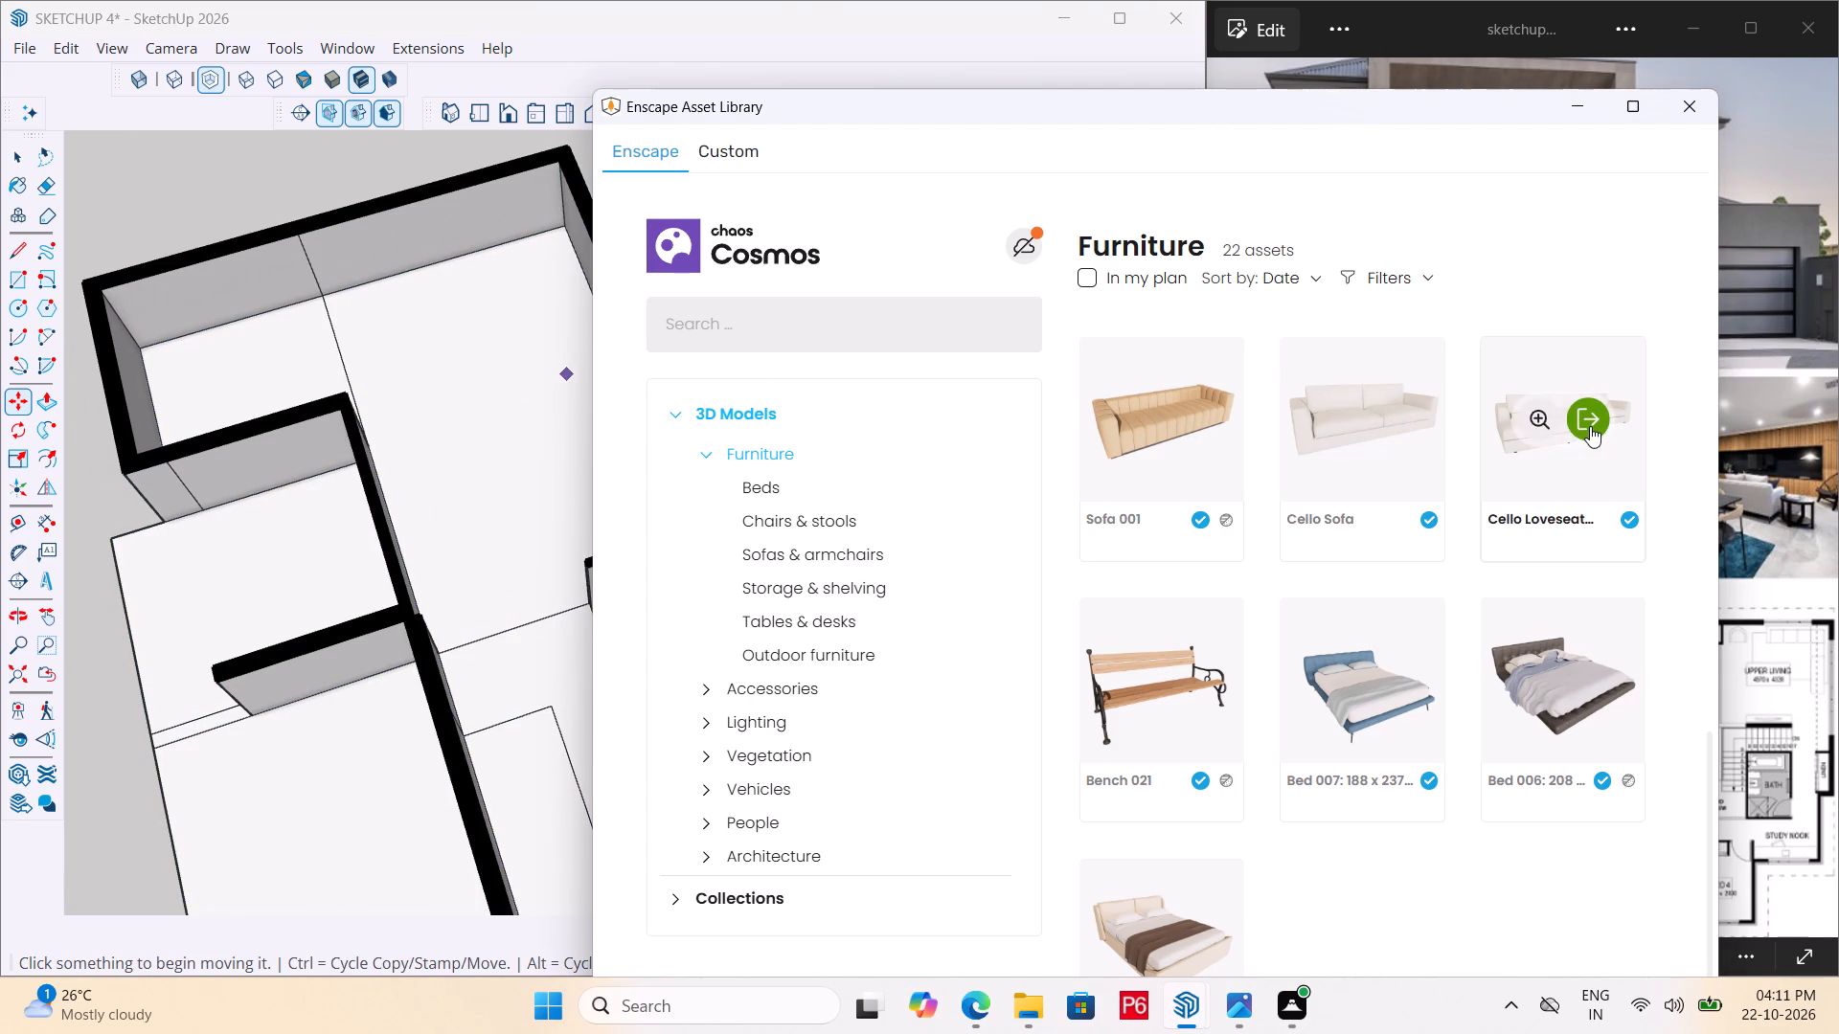
{"action": "double_click", "coordinate": [1590, 426]}
{"action": "left_click", "coordinate": [1590, 412]}
{"action": "triple_click", "coordinate": [1590, 412]}
{"action": "scroll", "coordinate": [425, 380], "scroll_direction": "down", "scroll_amount": 13}
{"action": "double_click", "coordinate": [274, 708]}
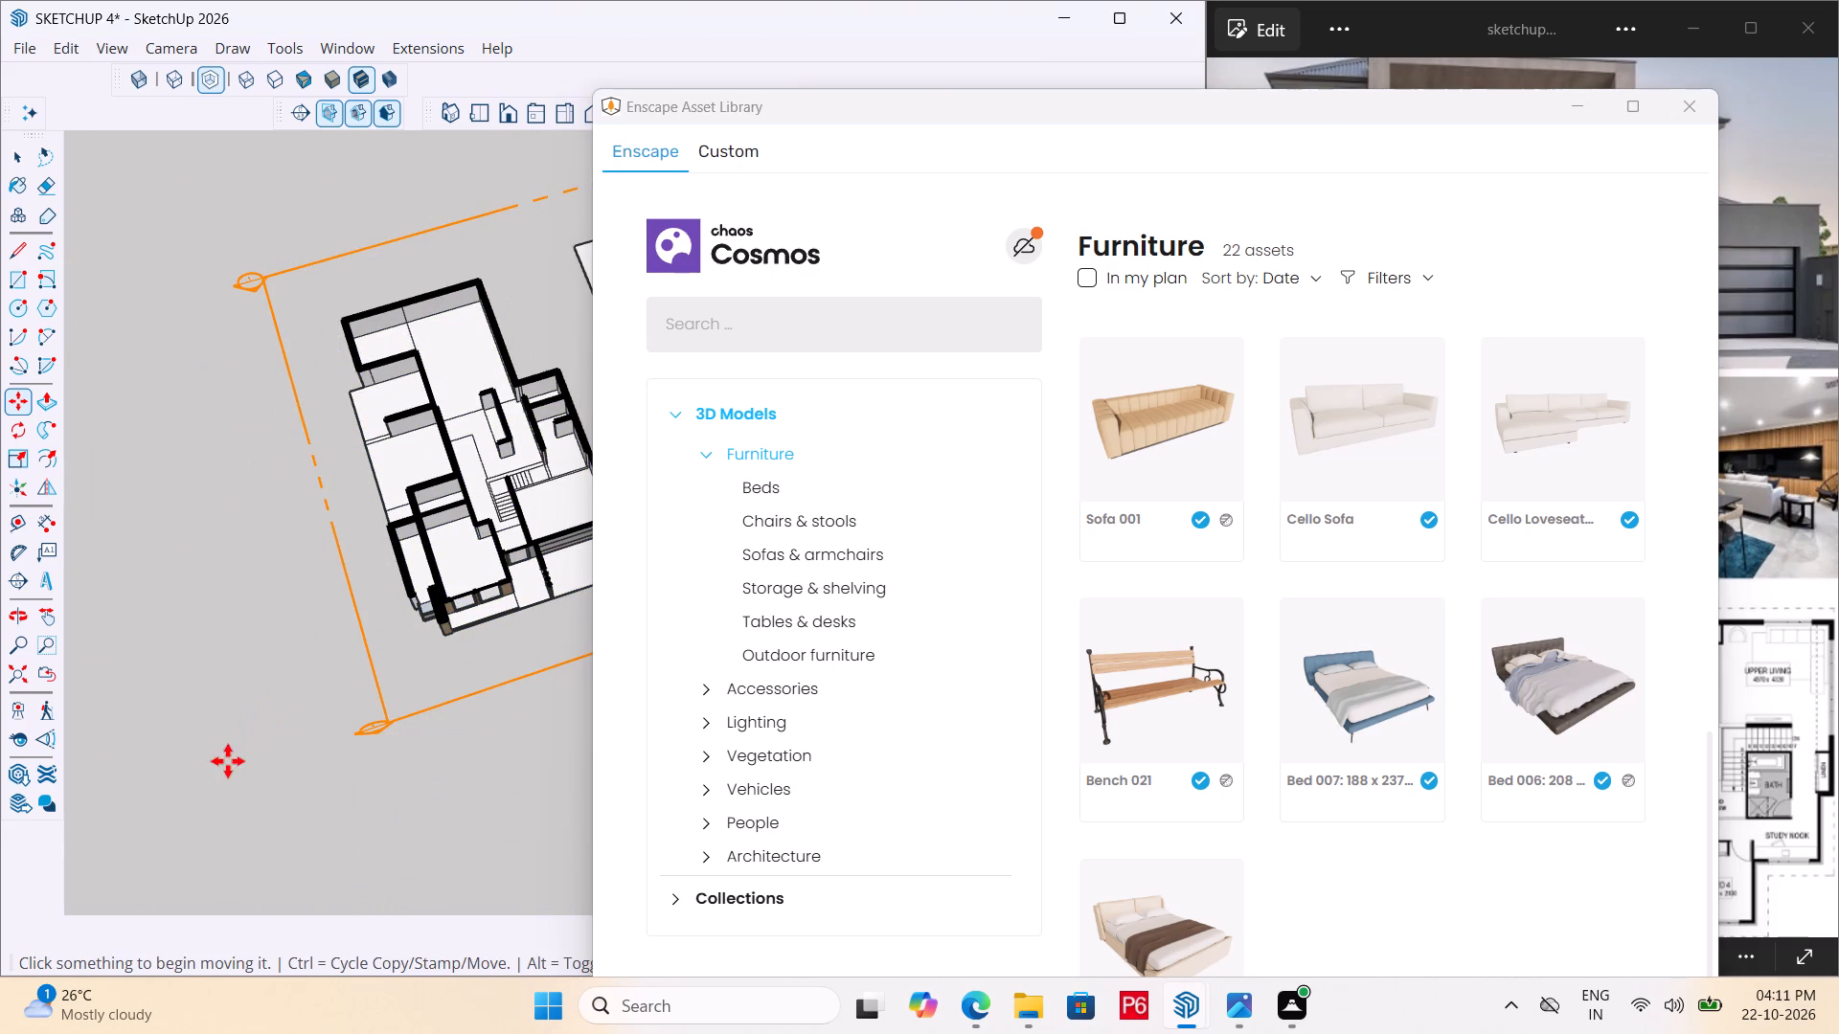
{"action": "key", "text": "space"}
{"action": "double_click", "coordinate": [320, 633]}
{"action": "double_click", "coordinate": [290, 600]}
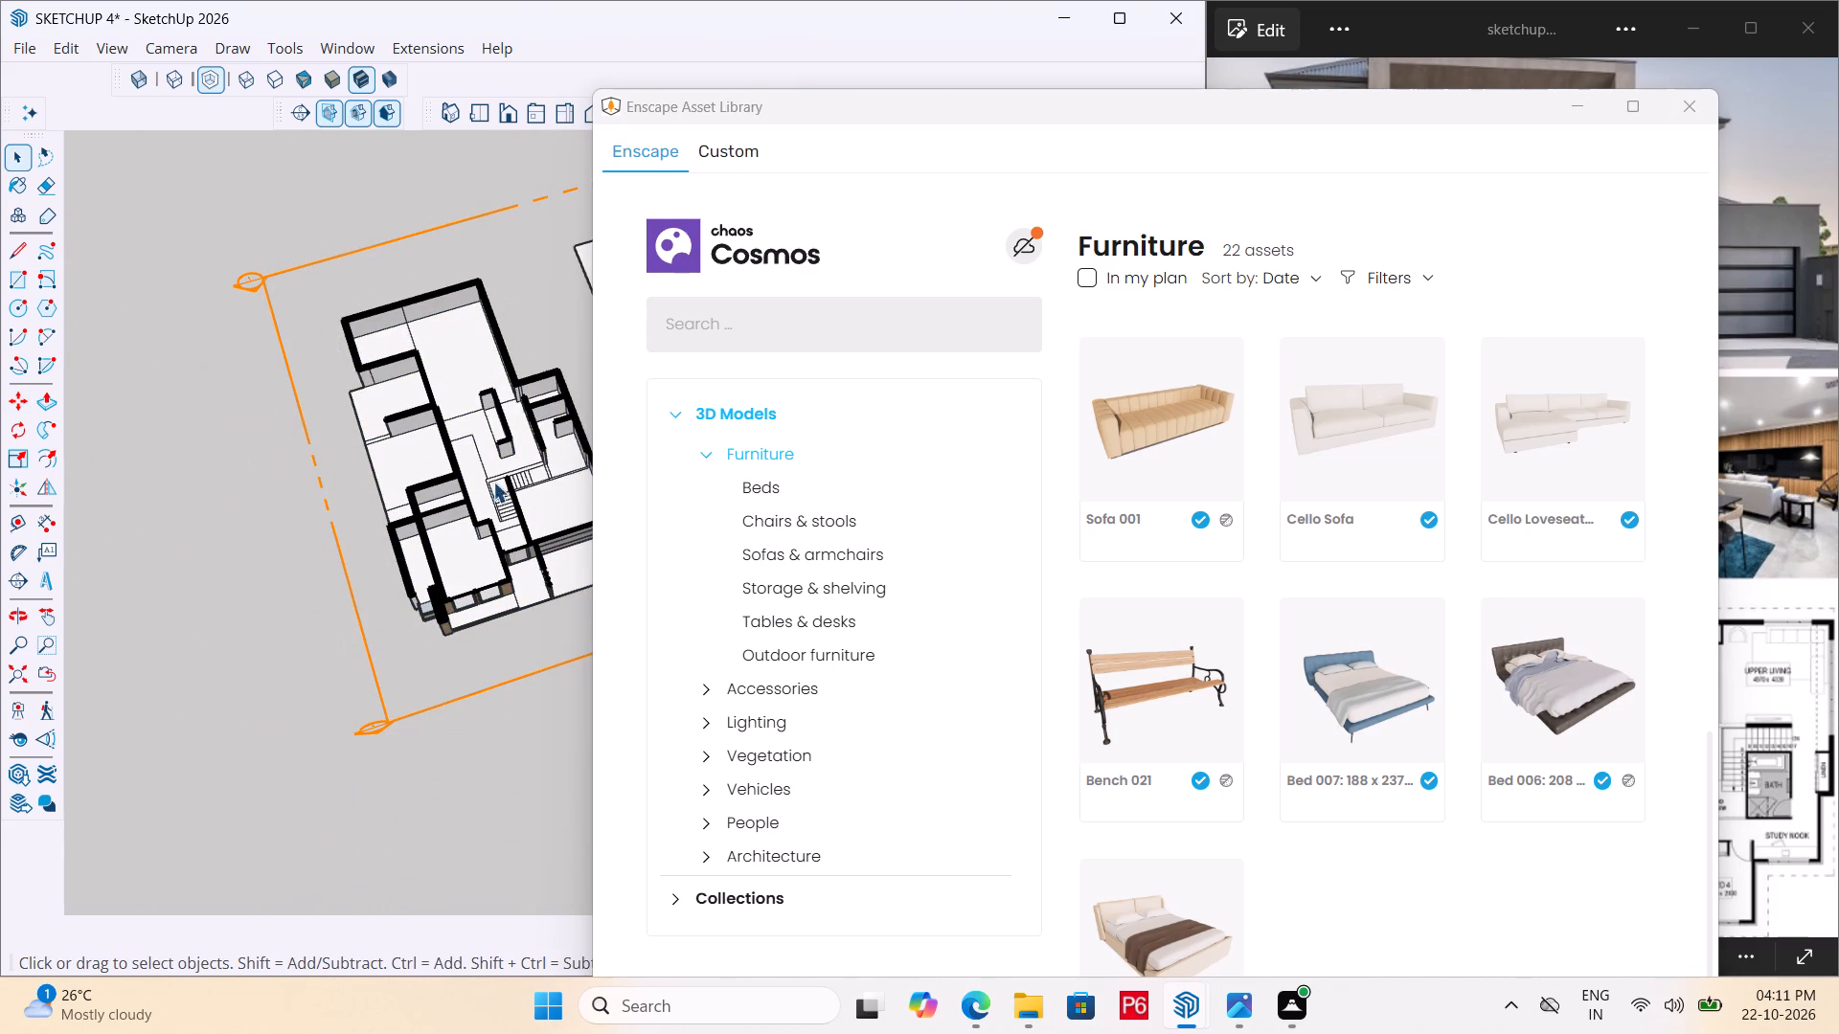
Import the Cello Sofa and try to drop it on the open ground in front of the house.
{"action": "left_click", "coordinate": [1388, 425]}
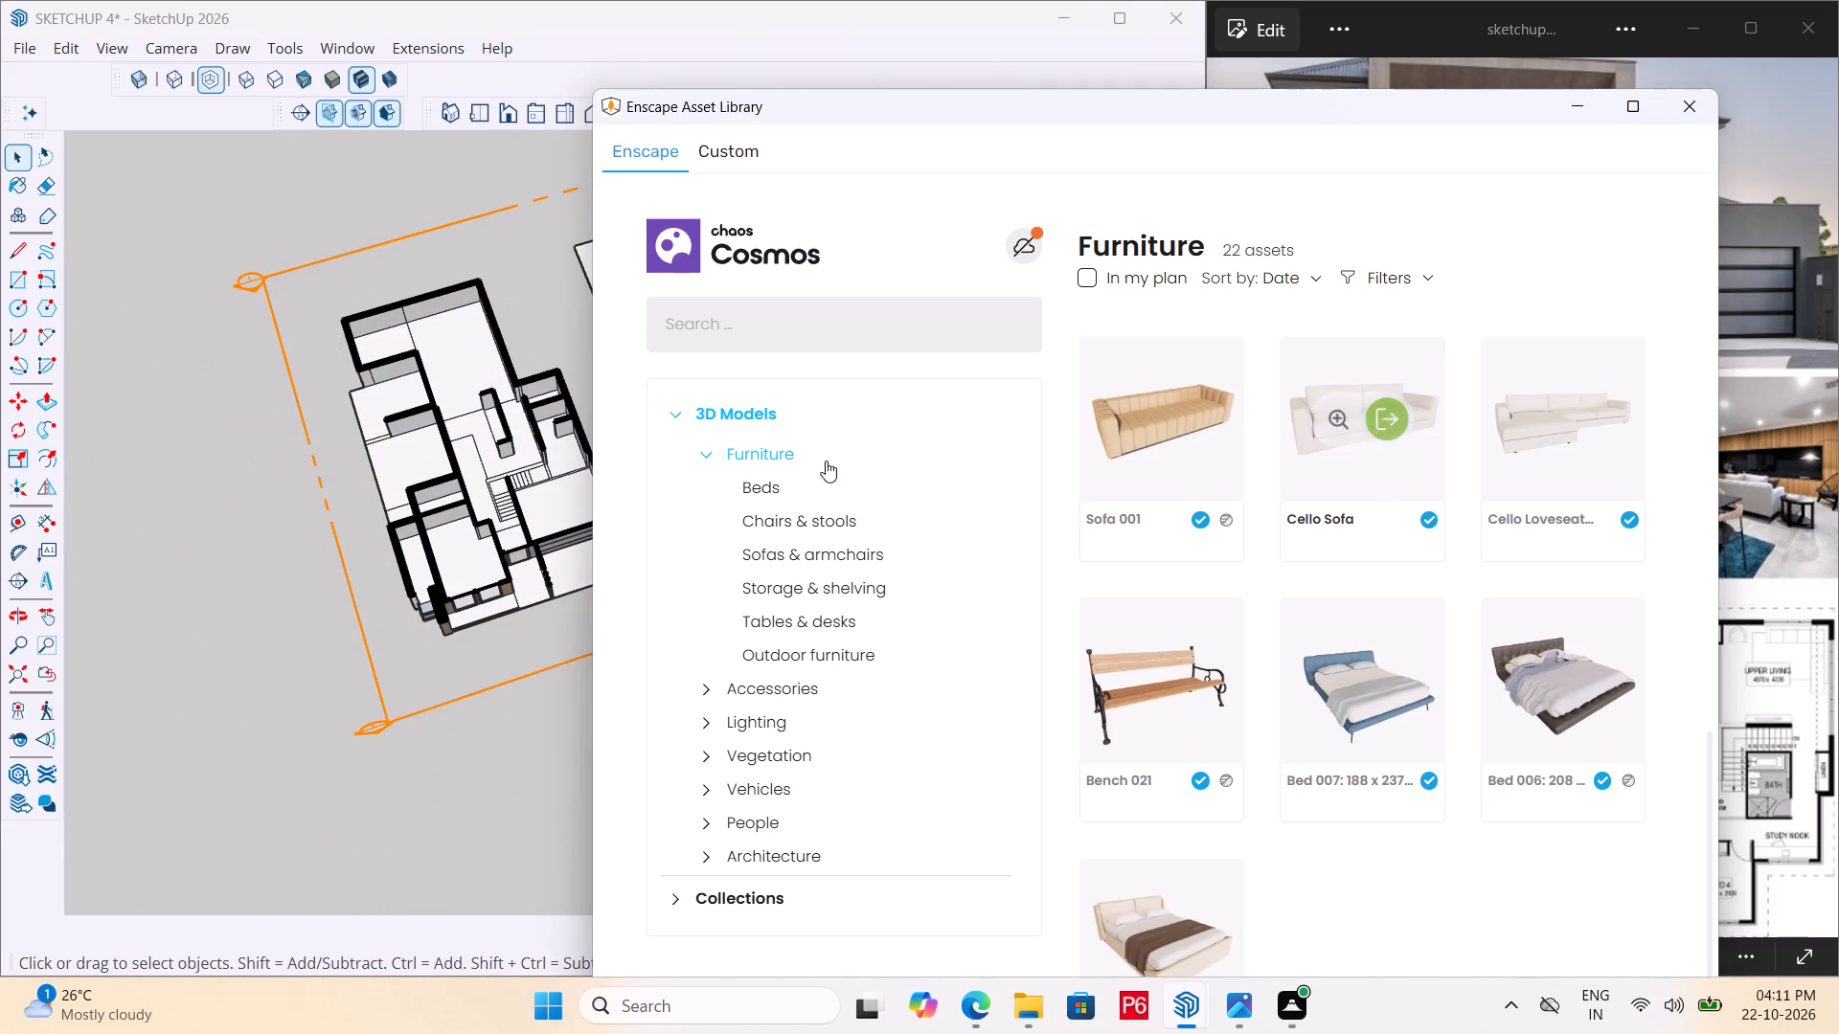
{"action": "left_click", "coordinate": [1385, 411]}
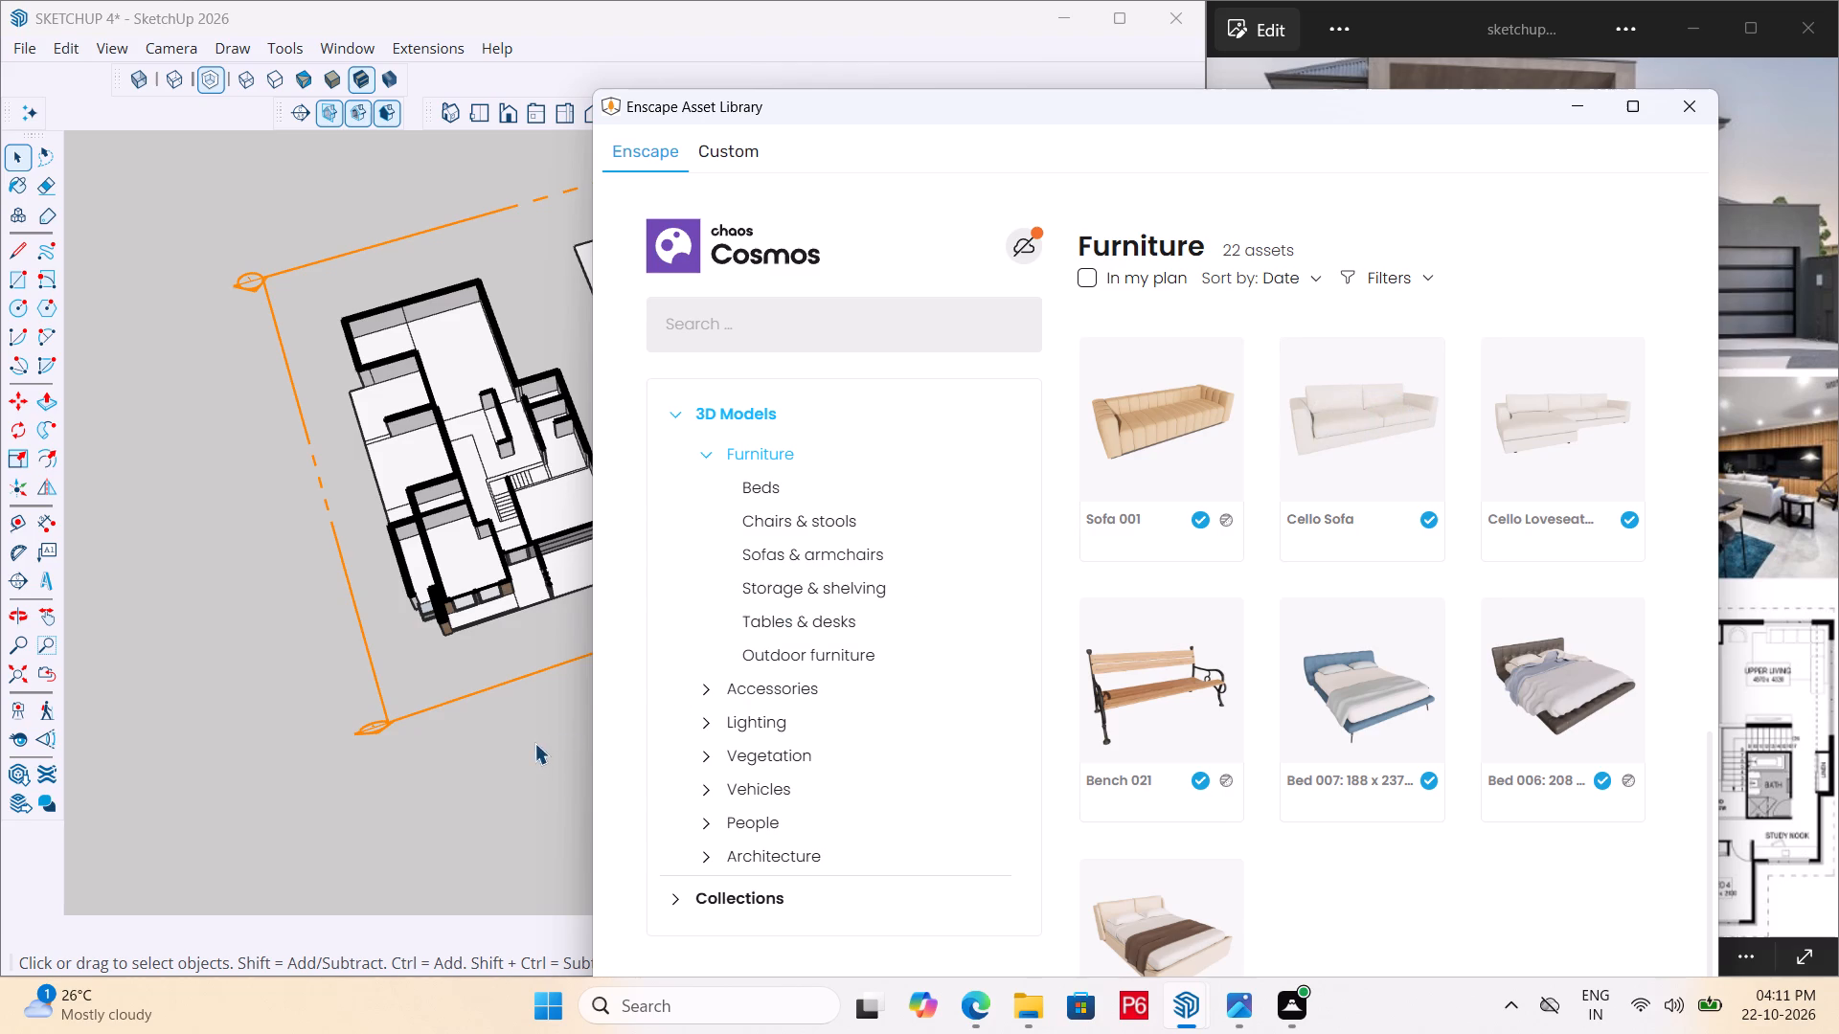
{"action": "left_click_drag", "start_coordinate": [1387, 420], "coordinate": [412, 803]}
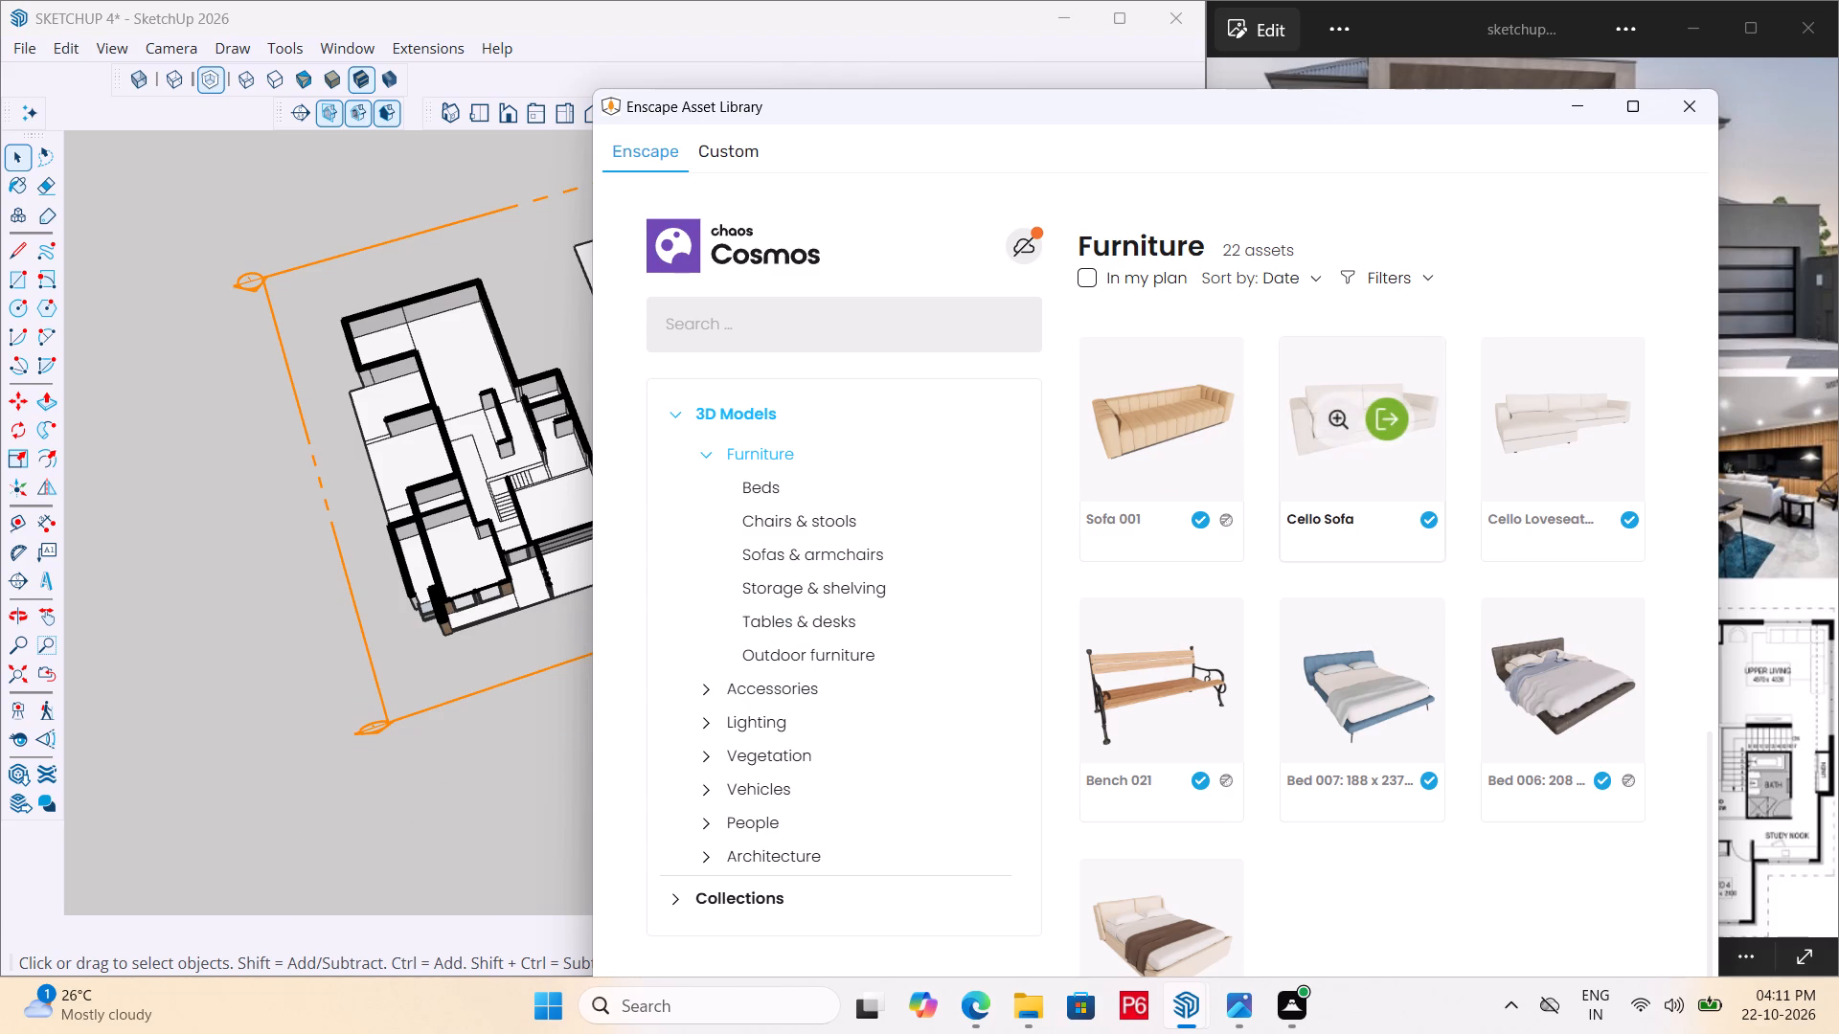
Import the Sofa 001 model and try to drop it on the open ground in front of the house.
{"action": "left_click", "coordinate": [1181, 413]}
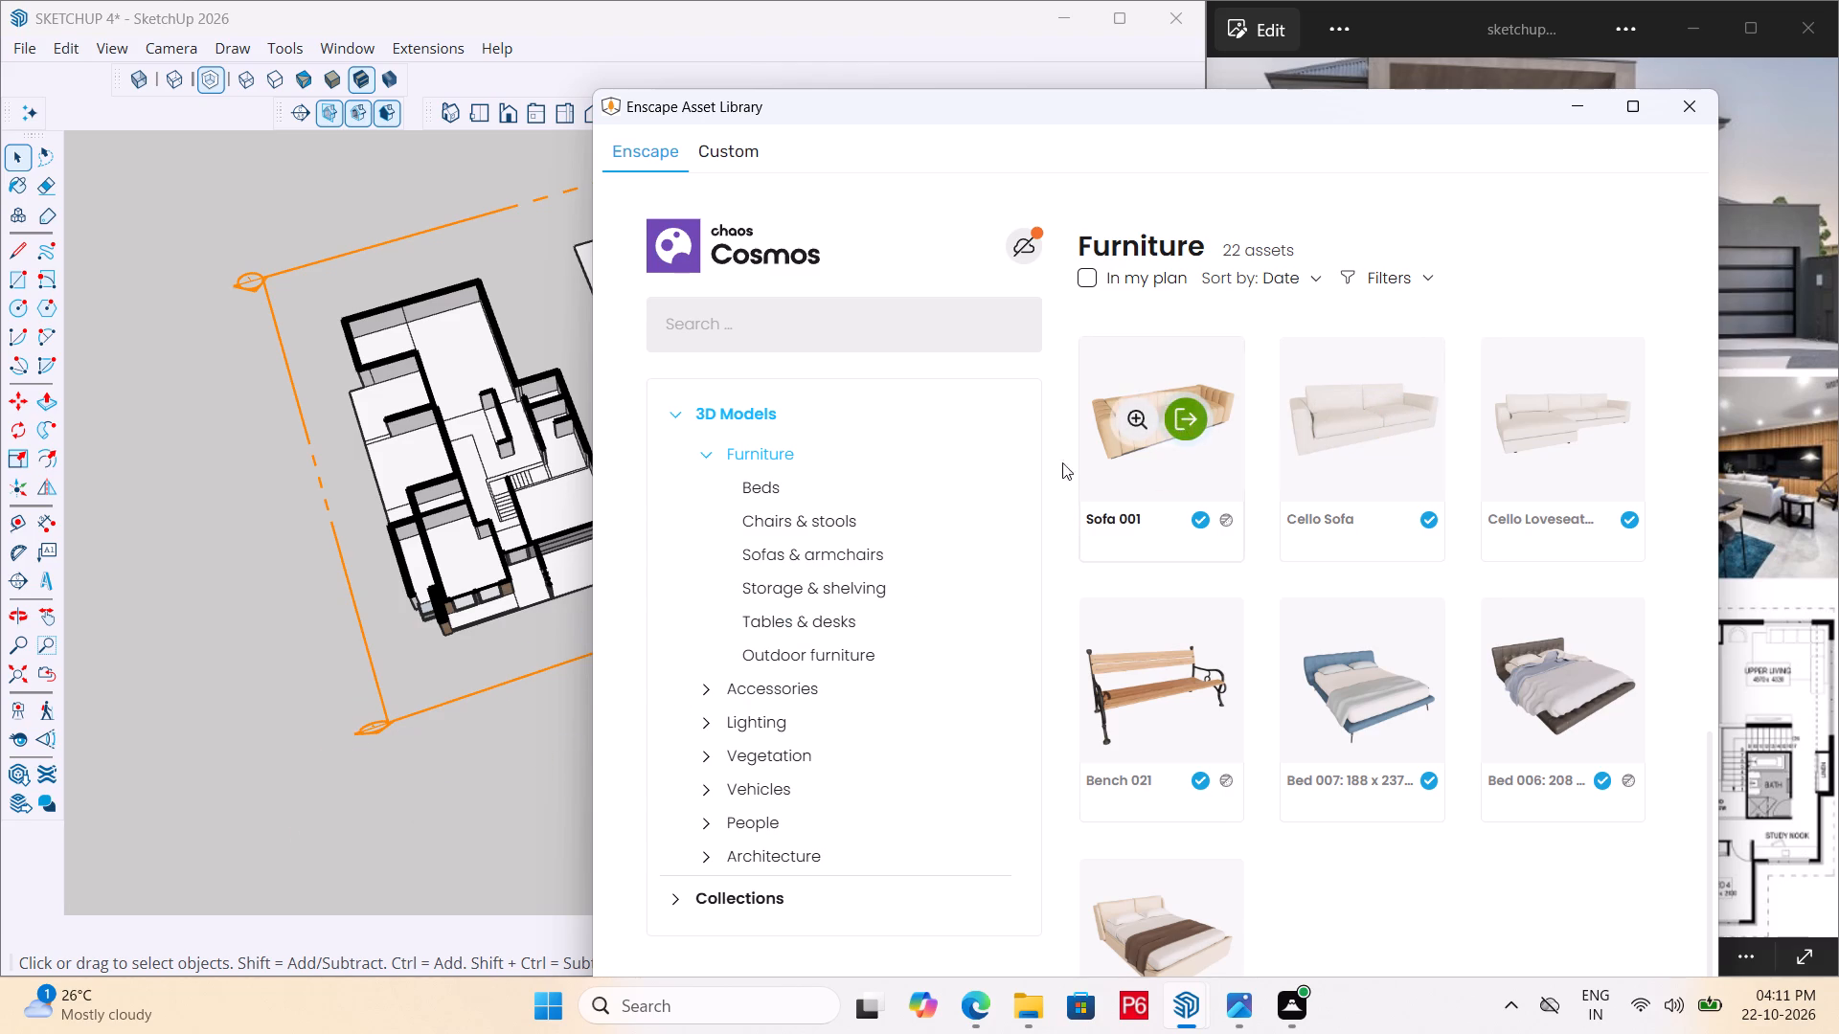
{"action": "left_click_drag", "start_coordinate": [1186, 417], "coordinate": [771, 566]}
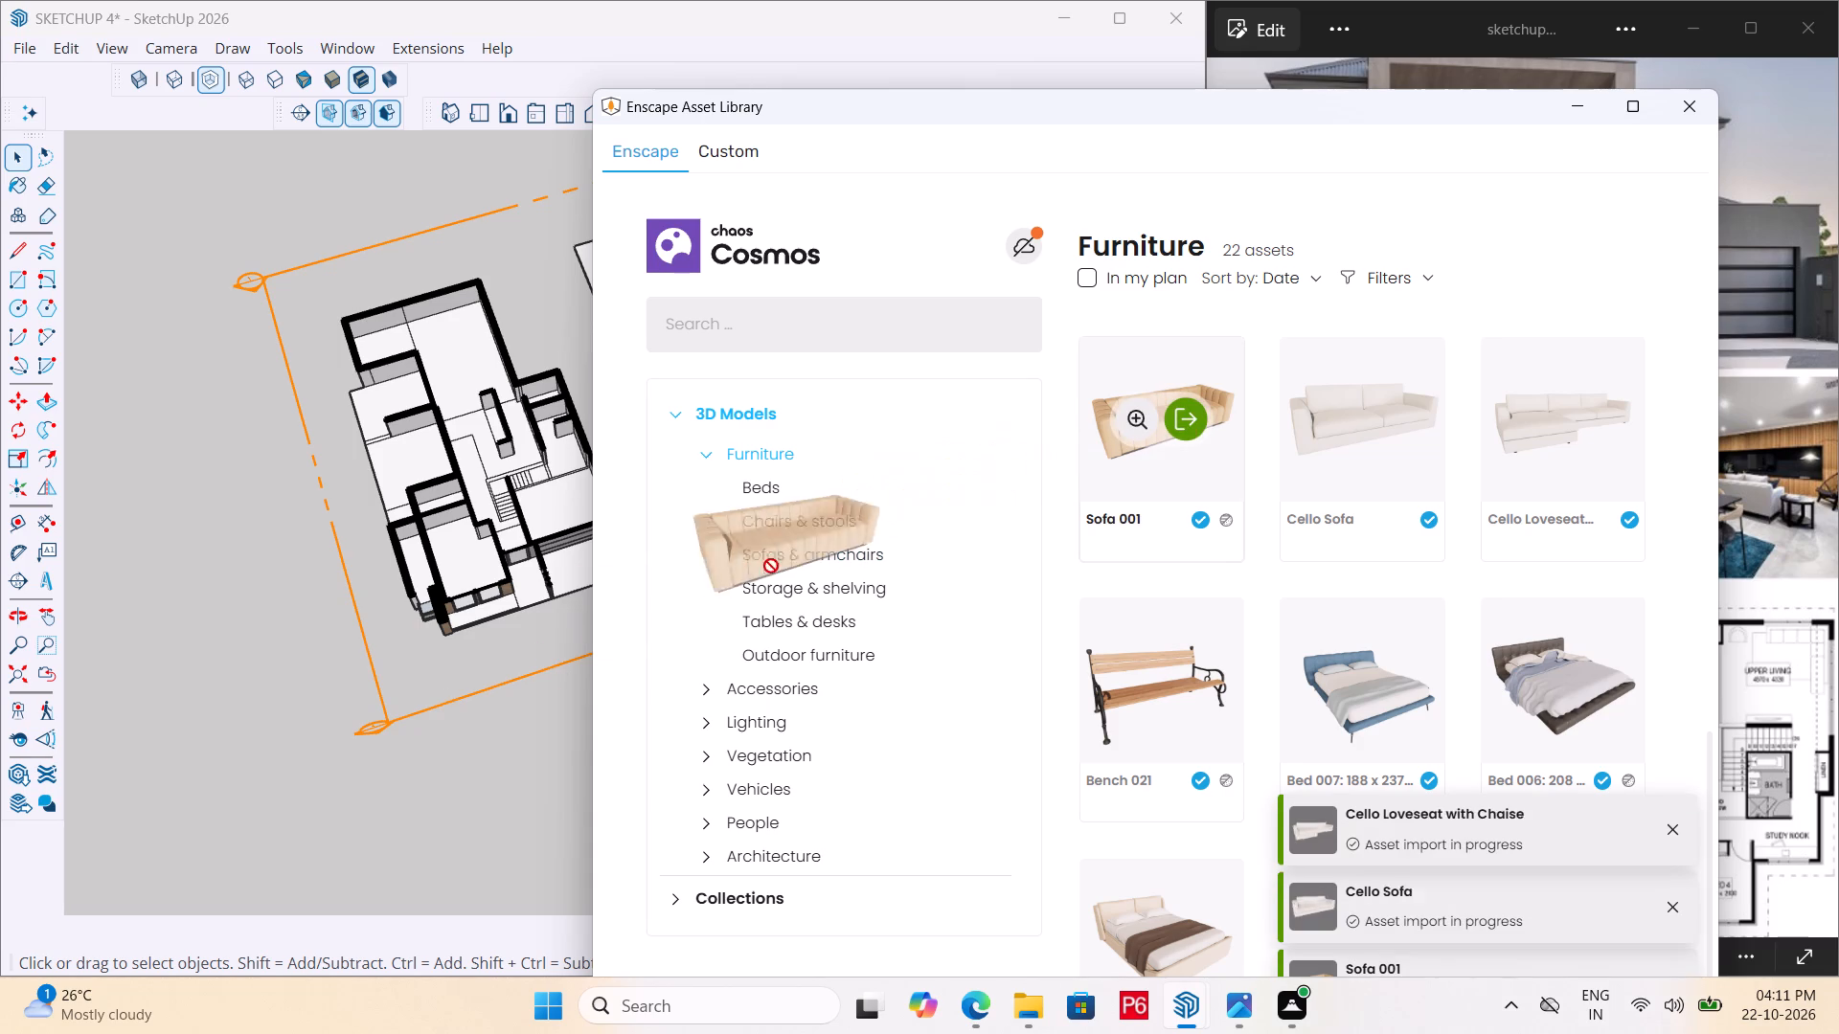
{"action": "left_click_drag", "start_coordinate": [771, 566], "coordinate": [439, 712]}
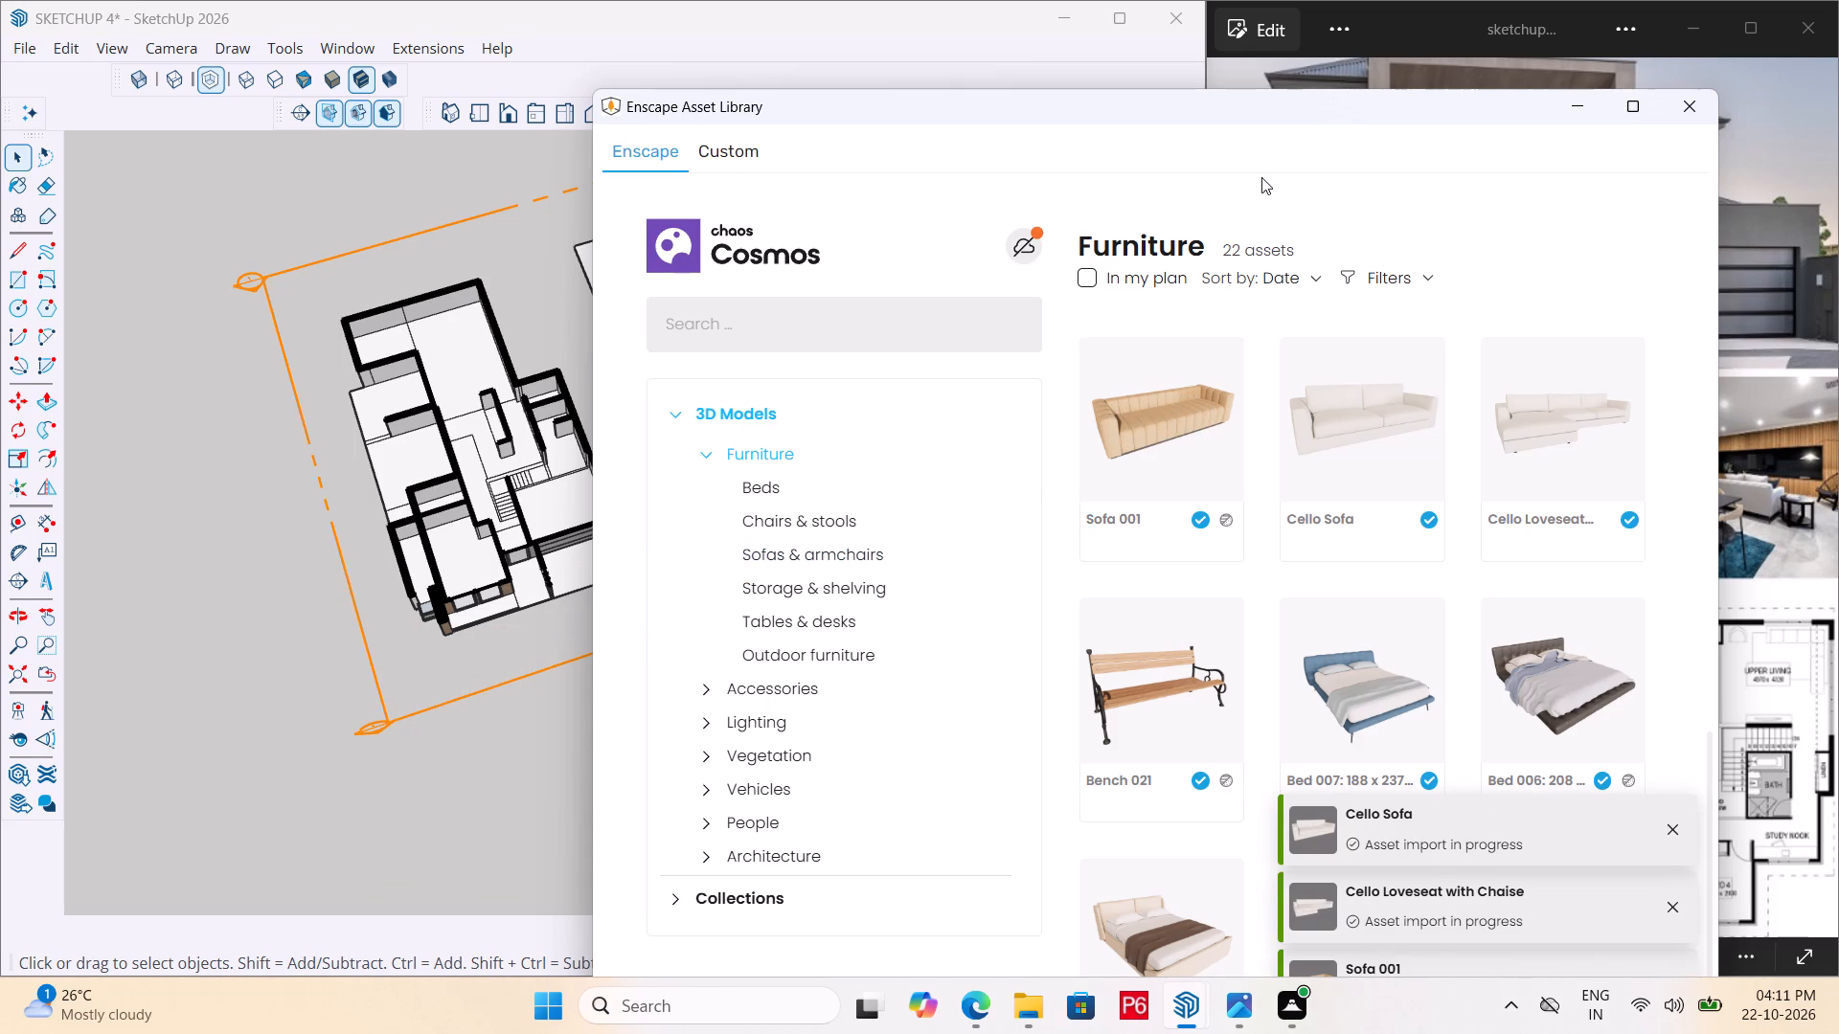
{"action": "scroll", "coordinate": [1048, 464], "scroll_direction": "down", "scroll_amount": 7}
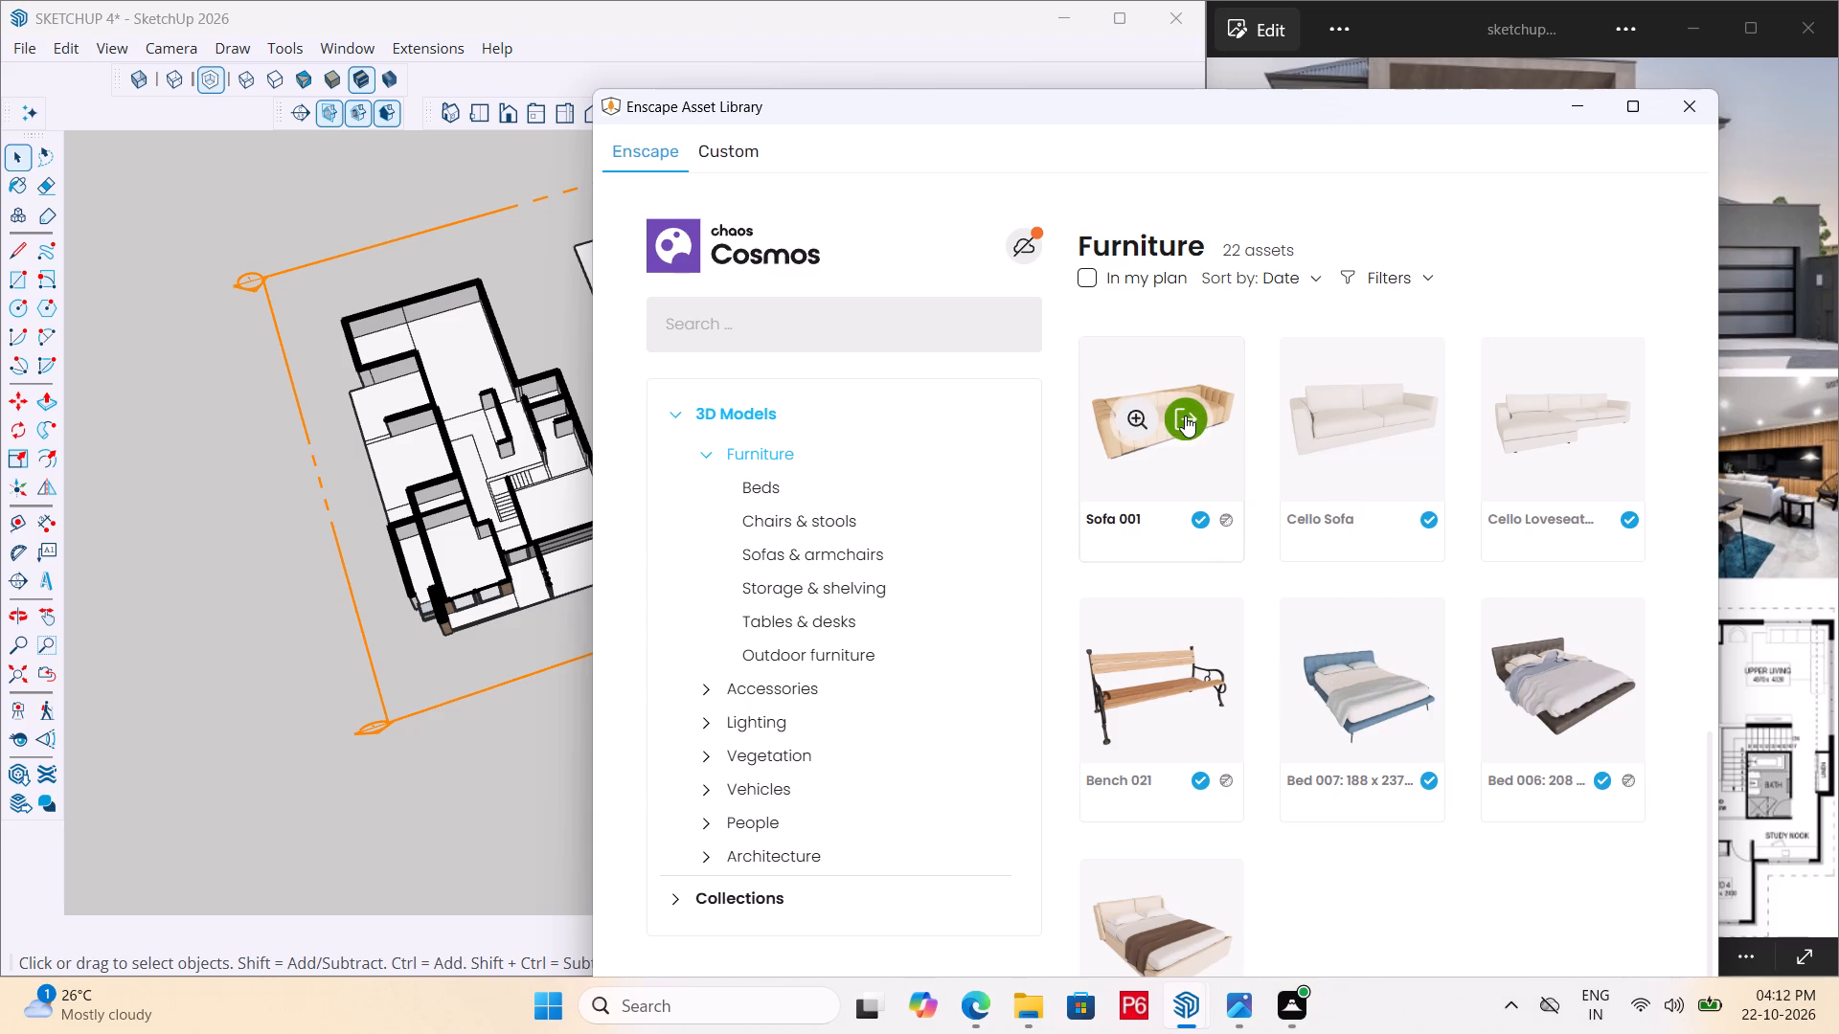
{"action": "left_click", "coordinate": [1185, 416]}
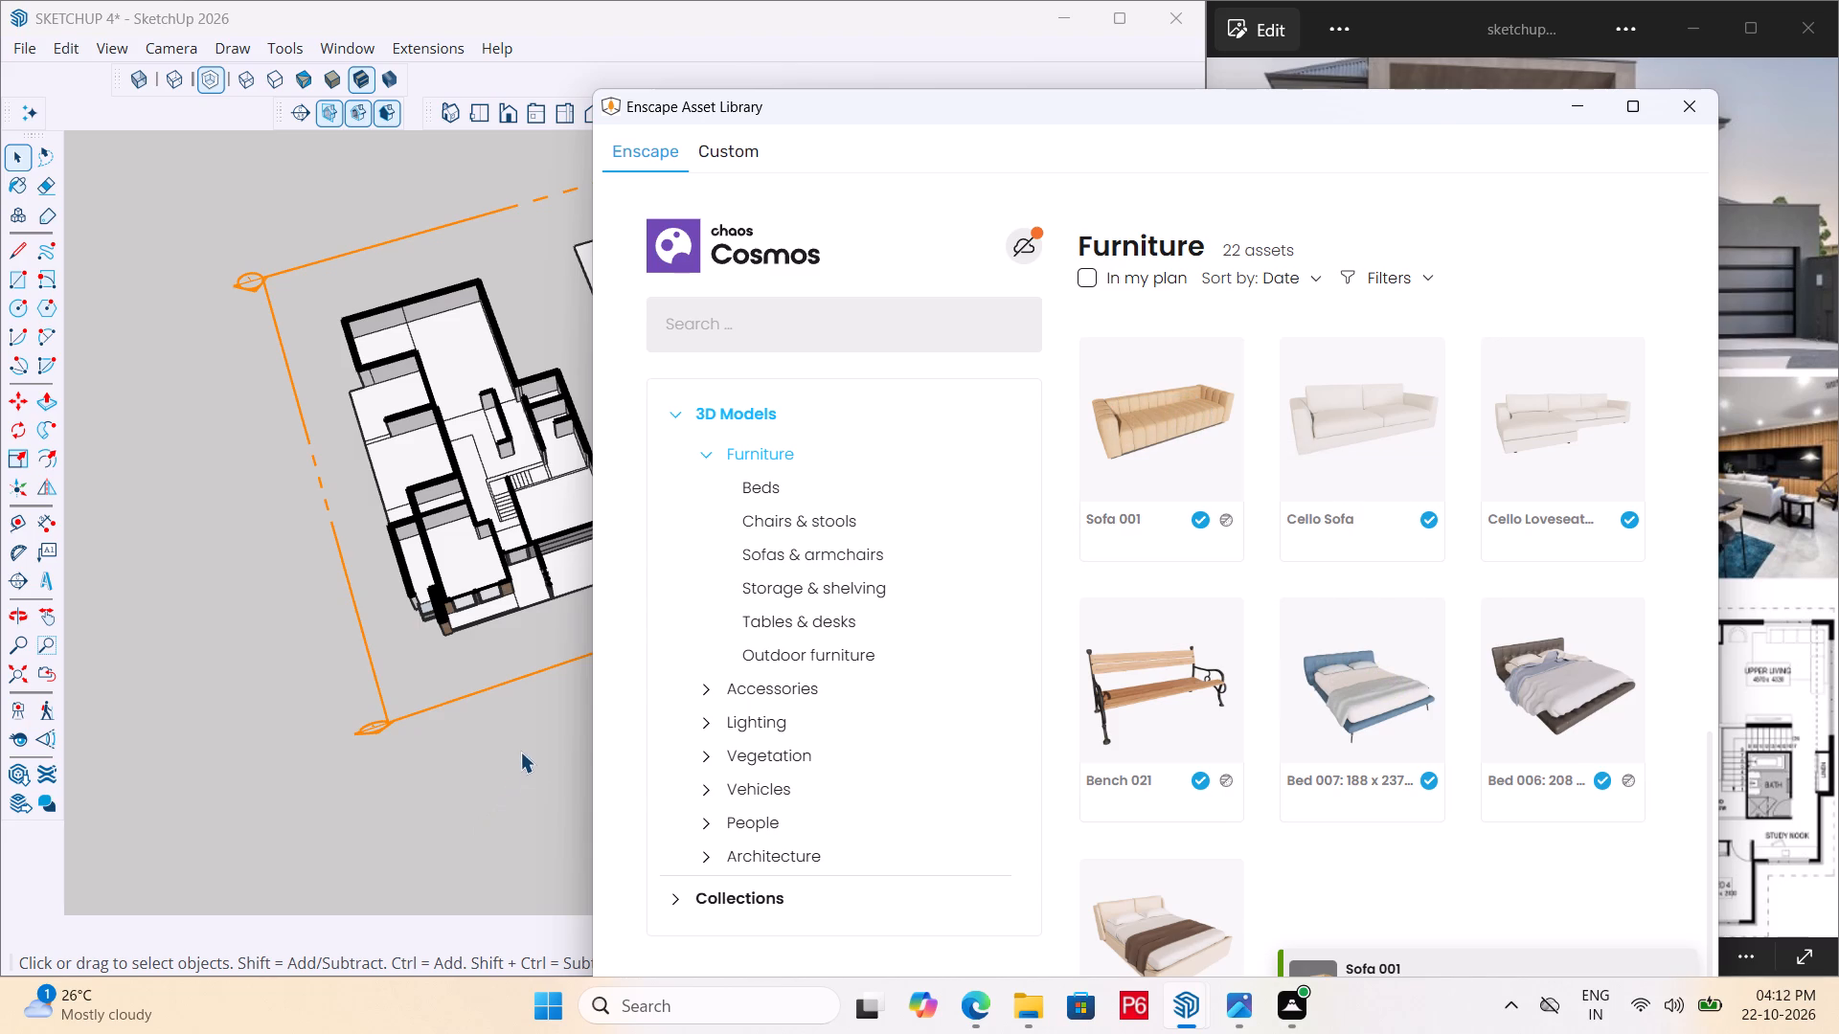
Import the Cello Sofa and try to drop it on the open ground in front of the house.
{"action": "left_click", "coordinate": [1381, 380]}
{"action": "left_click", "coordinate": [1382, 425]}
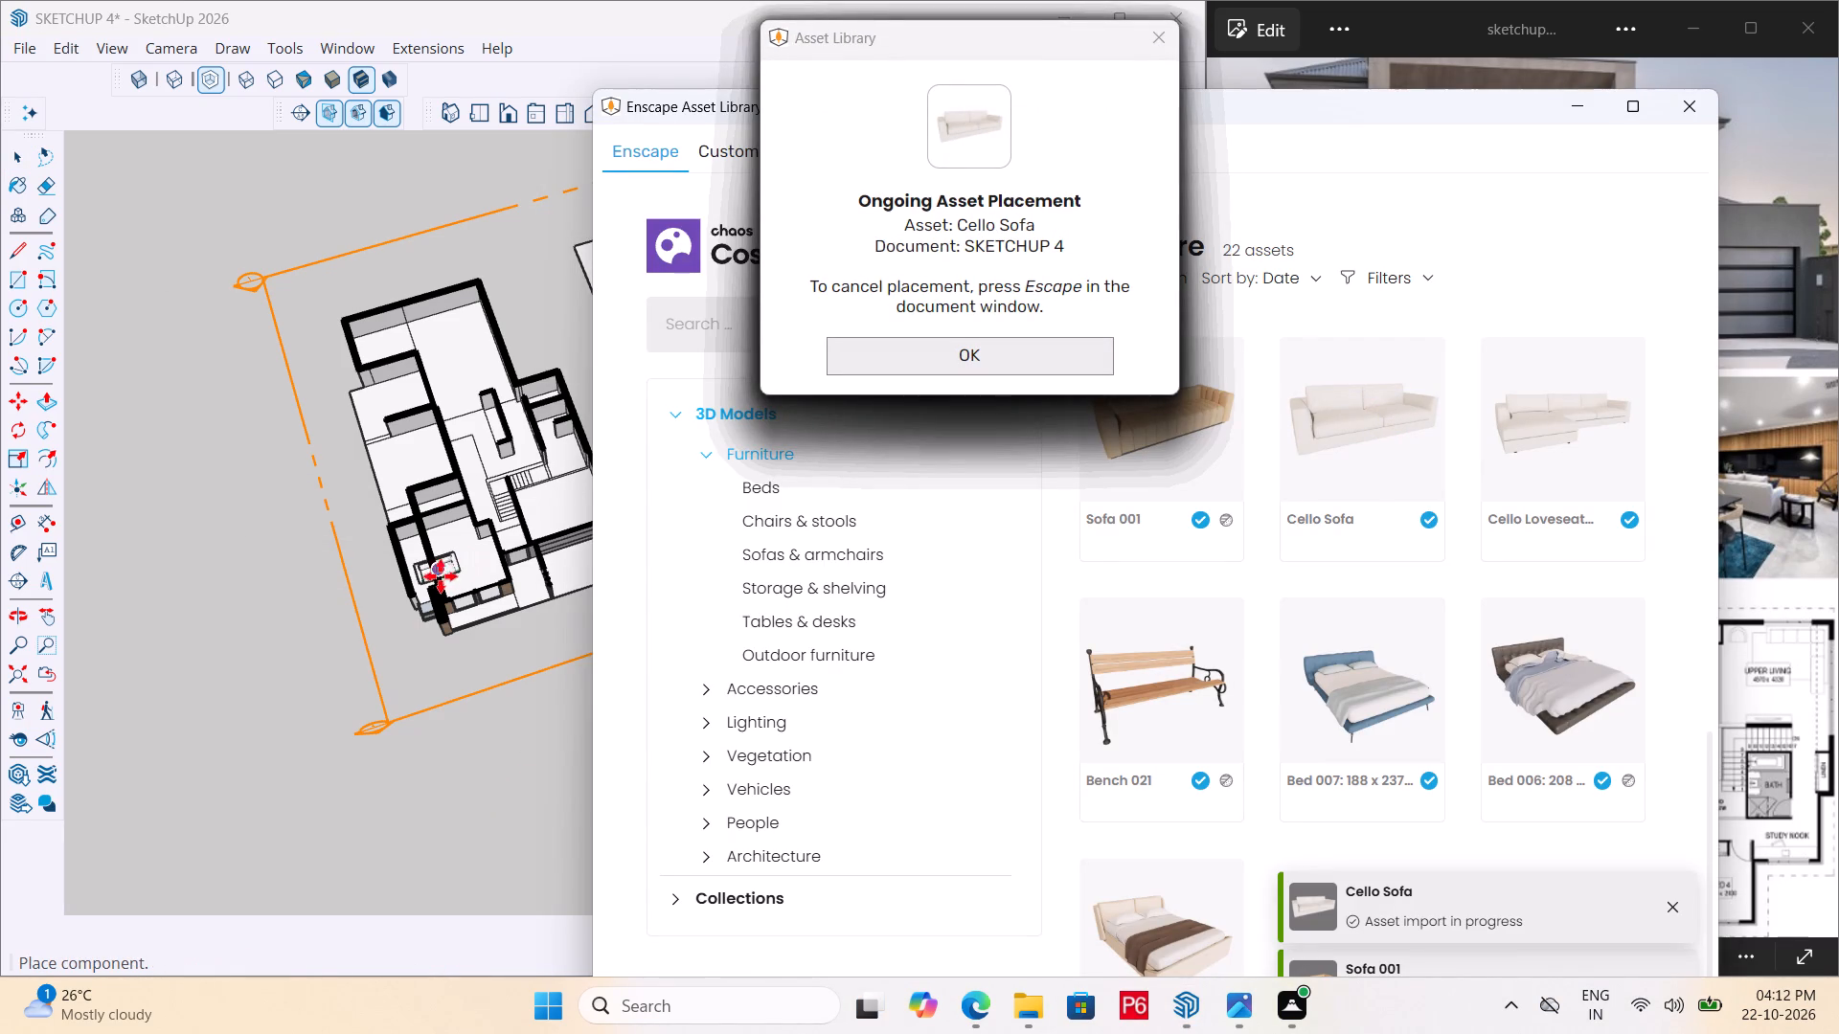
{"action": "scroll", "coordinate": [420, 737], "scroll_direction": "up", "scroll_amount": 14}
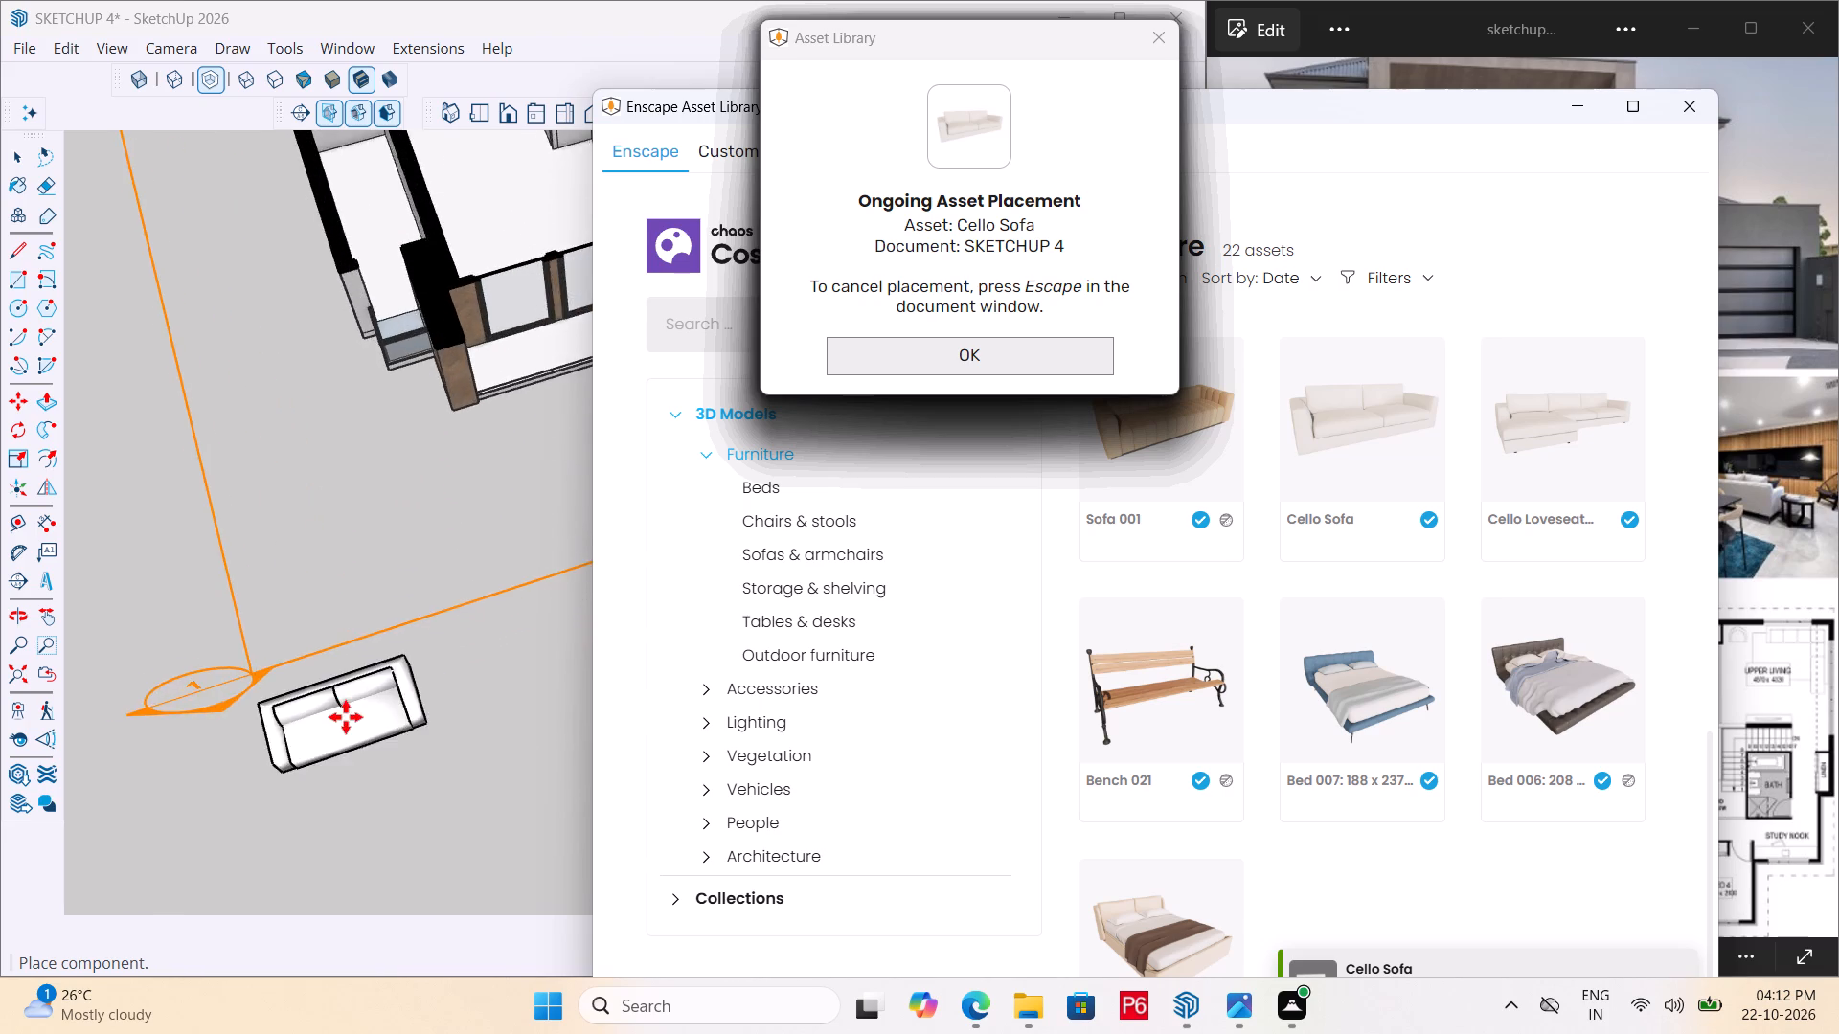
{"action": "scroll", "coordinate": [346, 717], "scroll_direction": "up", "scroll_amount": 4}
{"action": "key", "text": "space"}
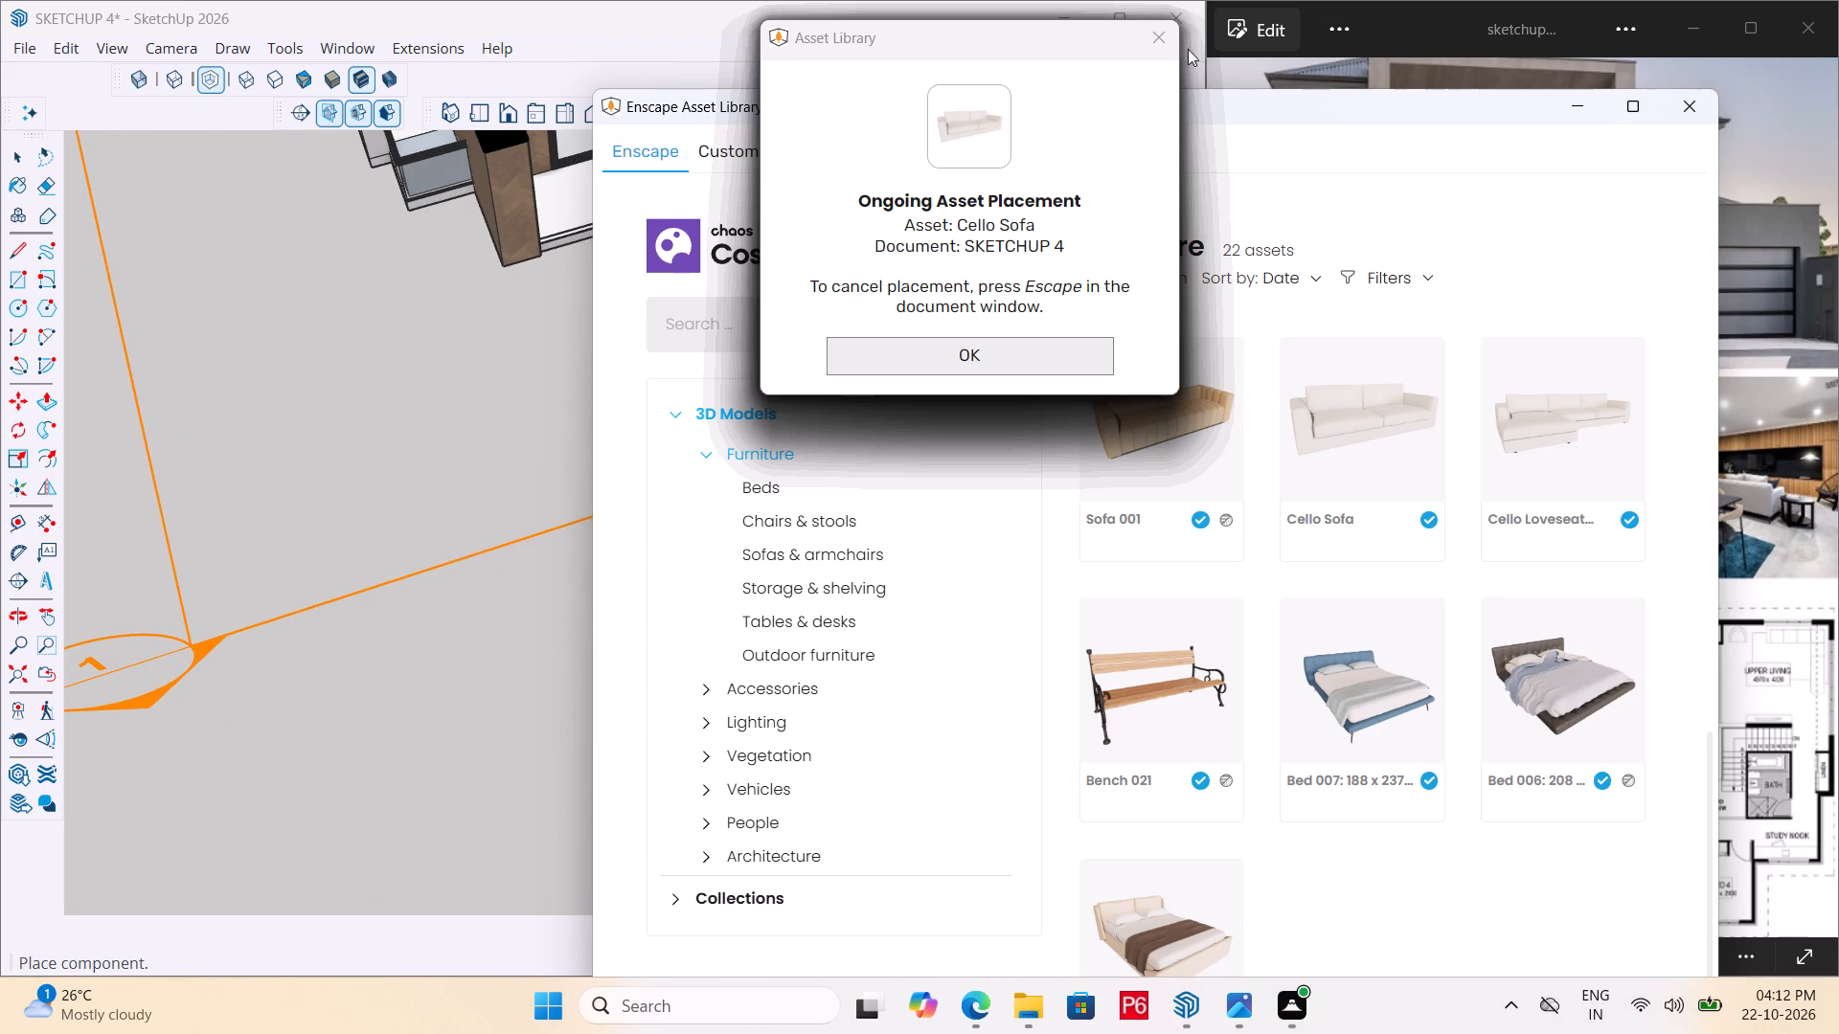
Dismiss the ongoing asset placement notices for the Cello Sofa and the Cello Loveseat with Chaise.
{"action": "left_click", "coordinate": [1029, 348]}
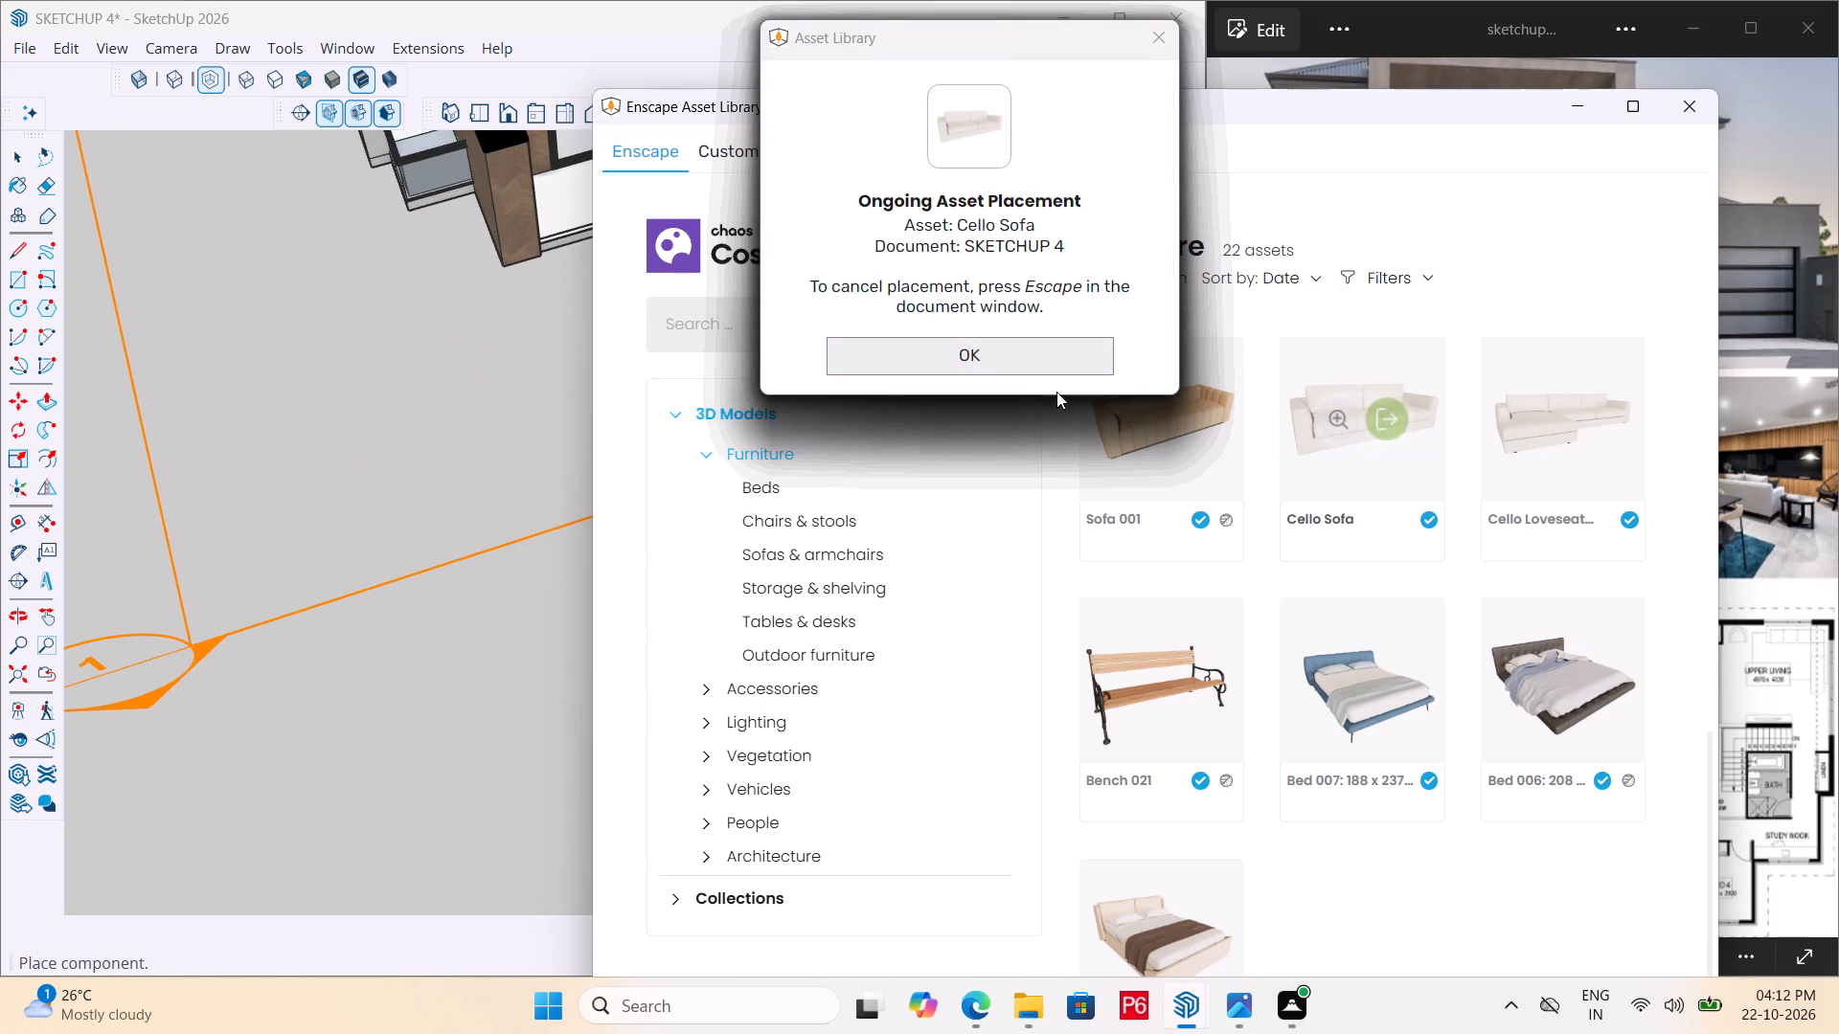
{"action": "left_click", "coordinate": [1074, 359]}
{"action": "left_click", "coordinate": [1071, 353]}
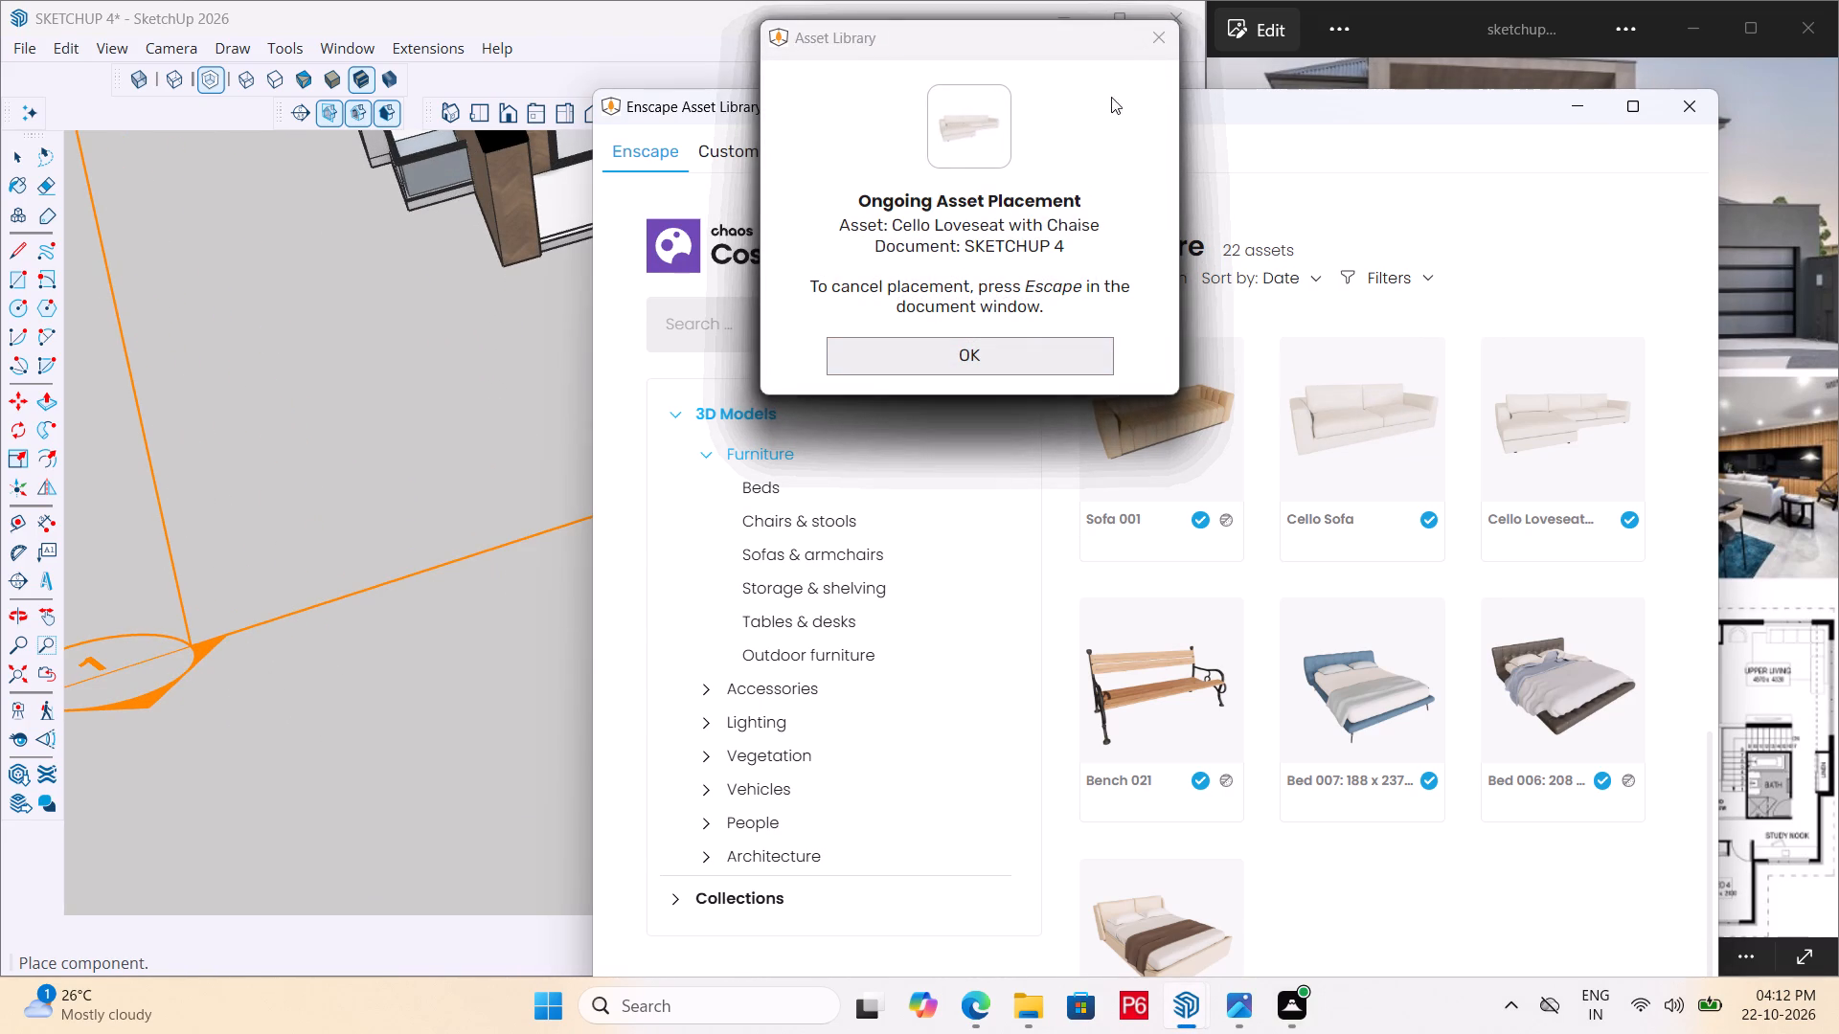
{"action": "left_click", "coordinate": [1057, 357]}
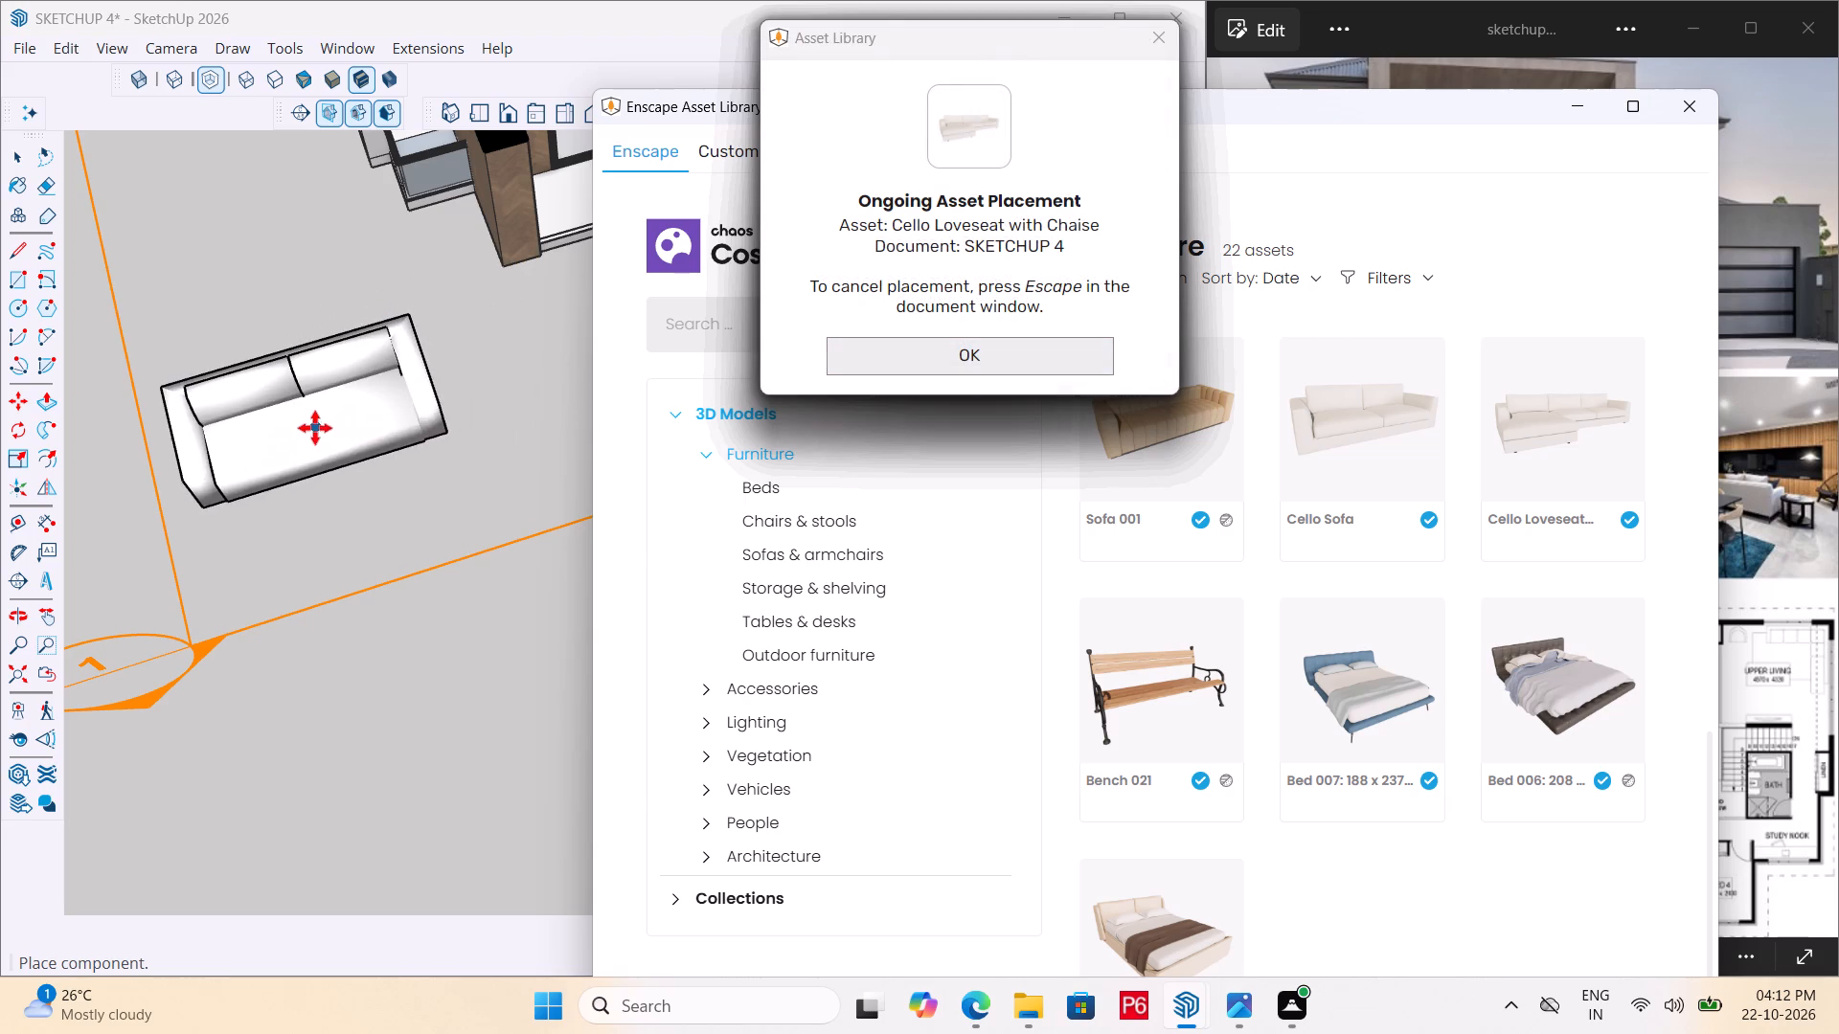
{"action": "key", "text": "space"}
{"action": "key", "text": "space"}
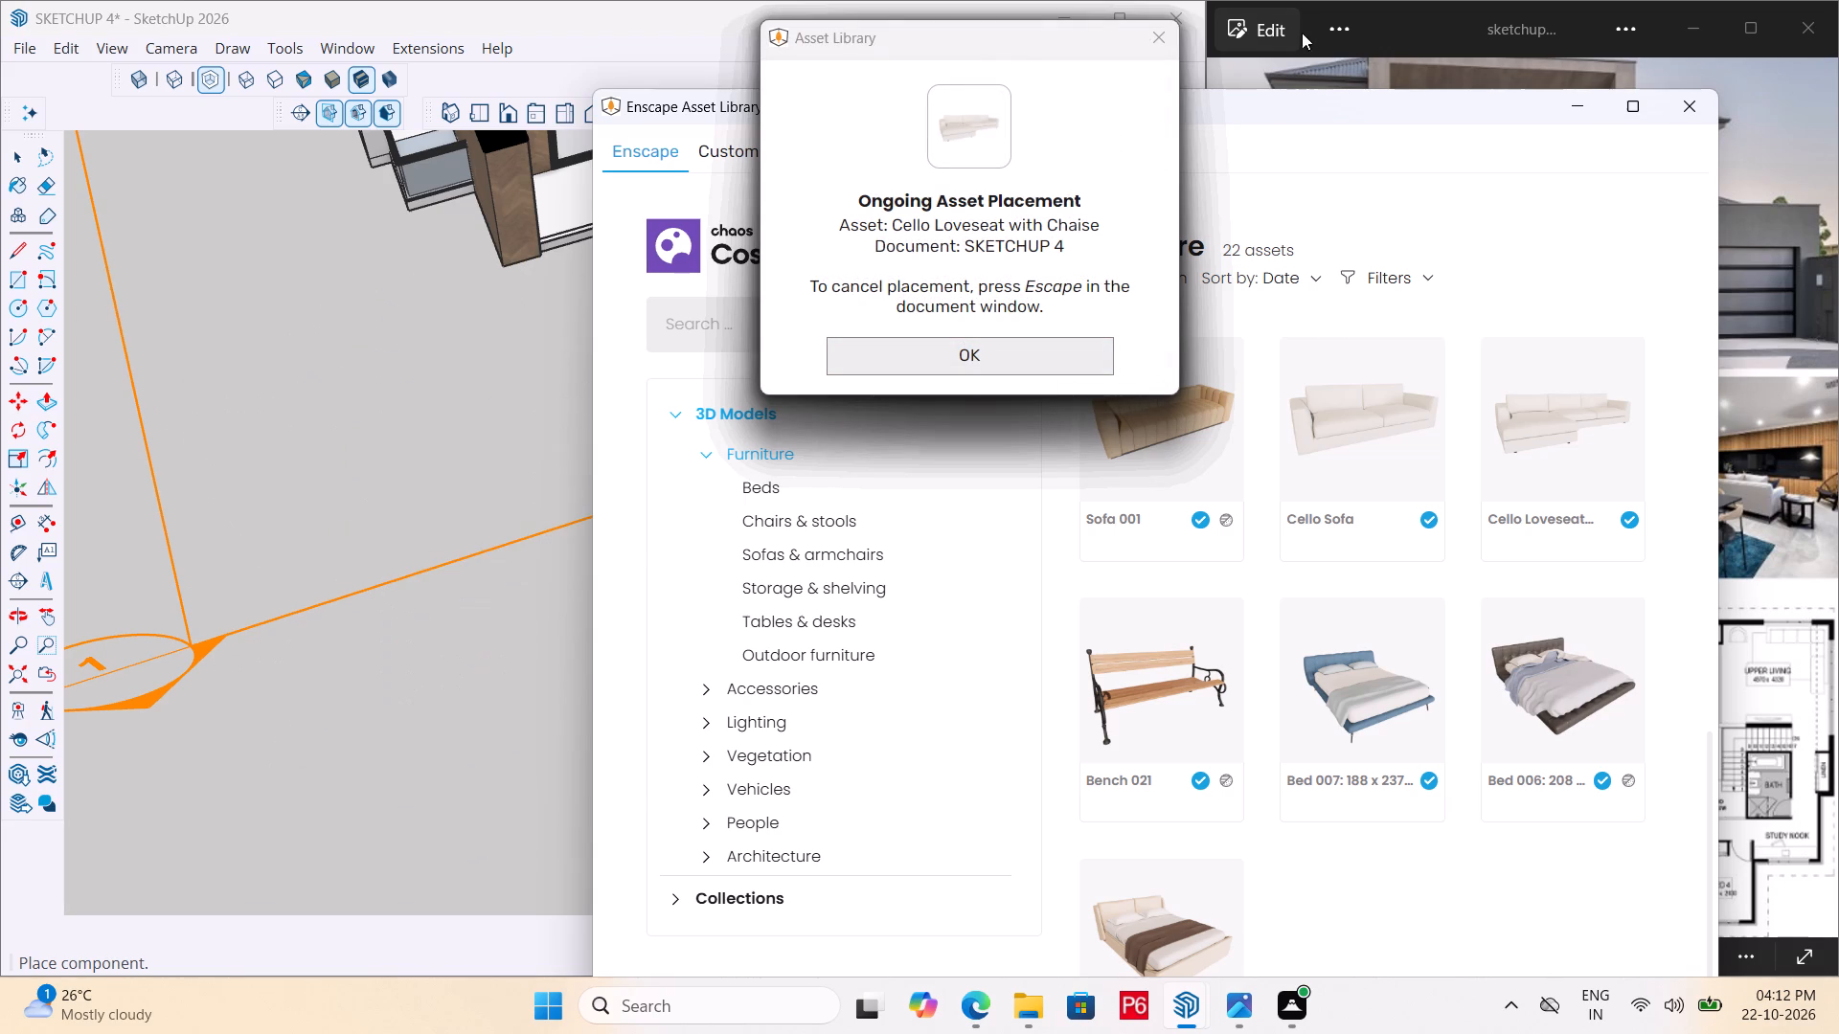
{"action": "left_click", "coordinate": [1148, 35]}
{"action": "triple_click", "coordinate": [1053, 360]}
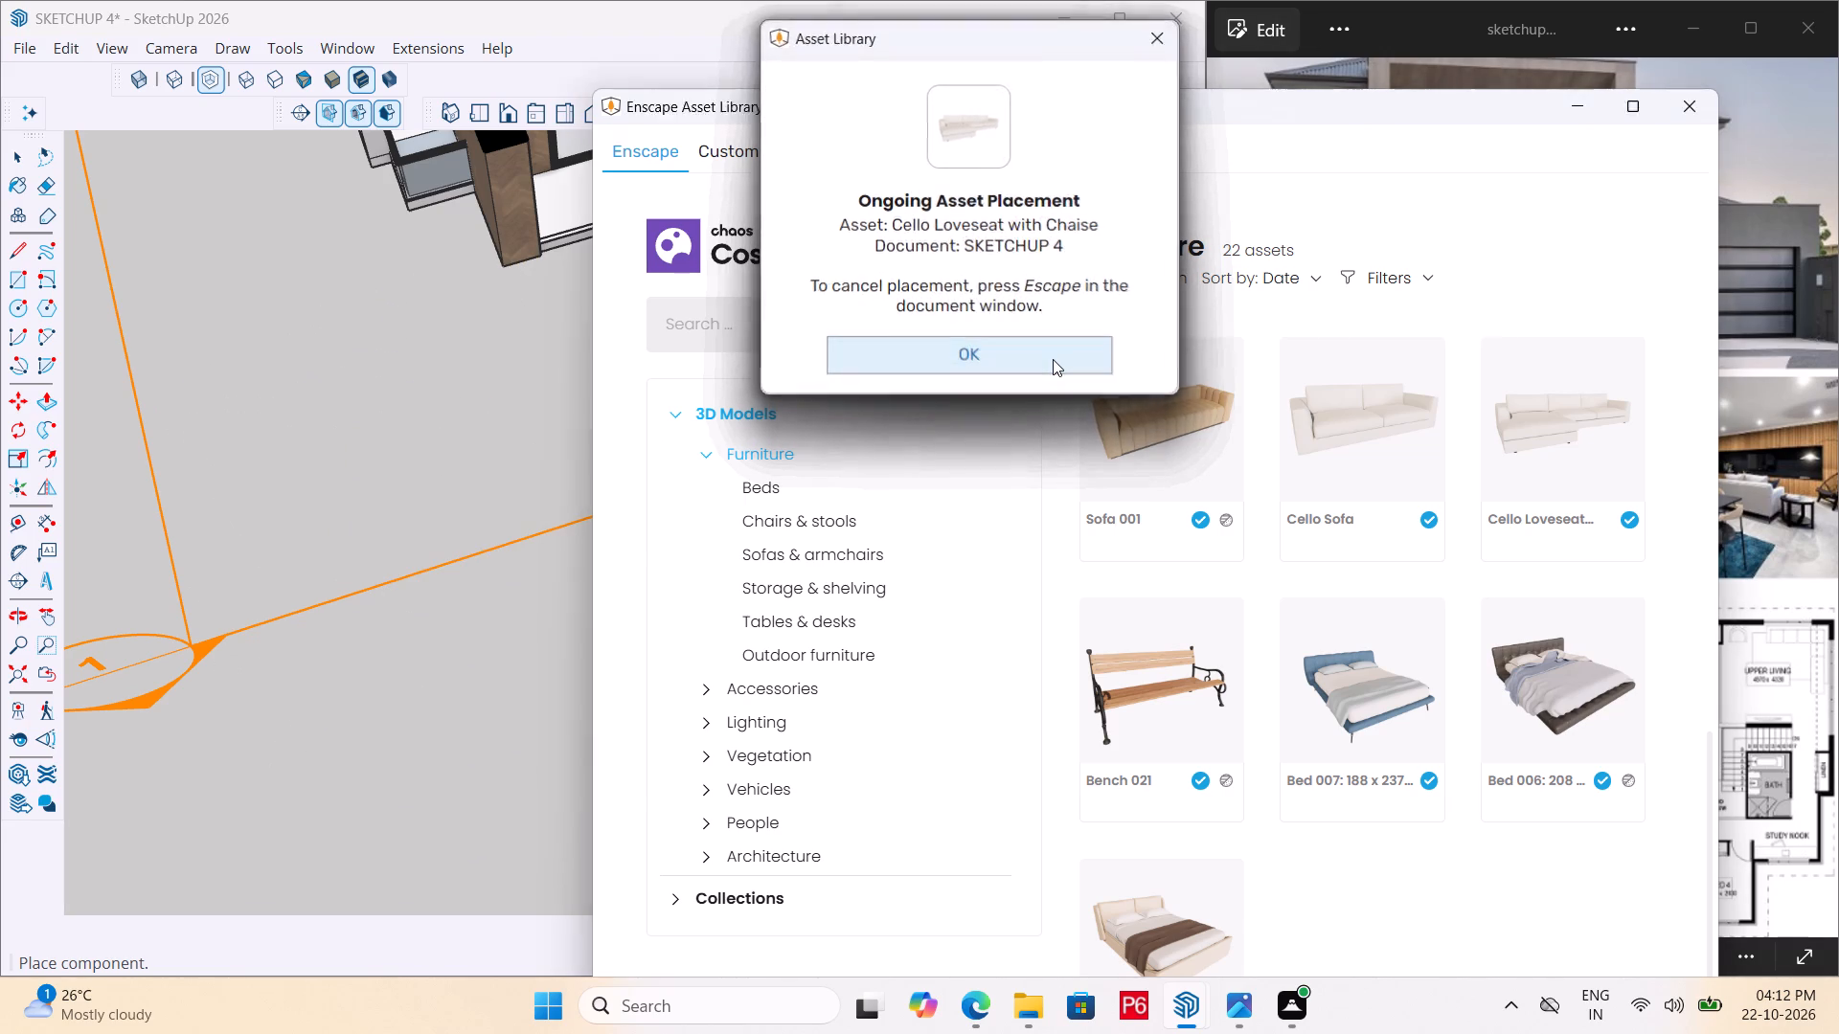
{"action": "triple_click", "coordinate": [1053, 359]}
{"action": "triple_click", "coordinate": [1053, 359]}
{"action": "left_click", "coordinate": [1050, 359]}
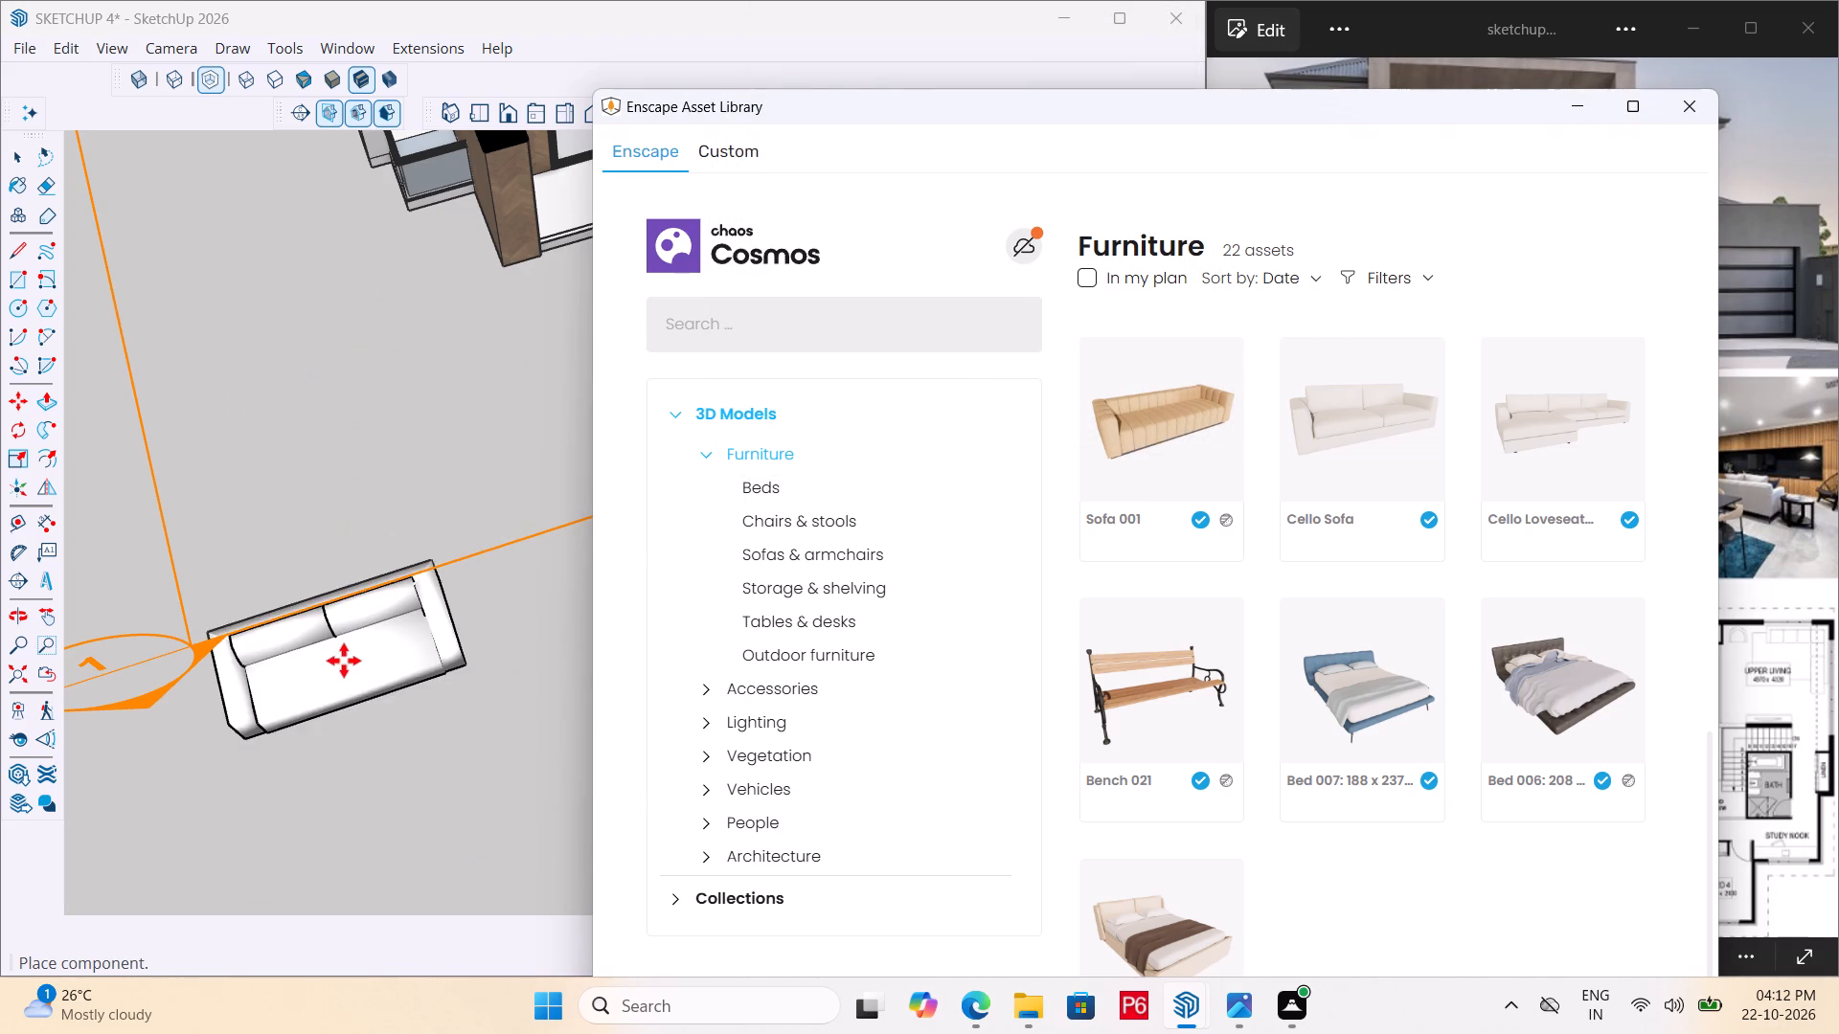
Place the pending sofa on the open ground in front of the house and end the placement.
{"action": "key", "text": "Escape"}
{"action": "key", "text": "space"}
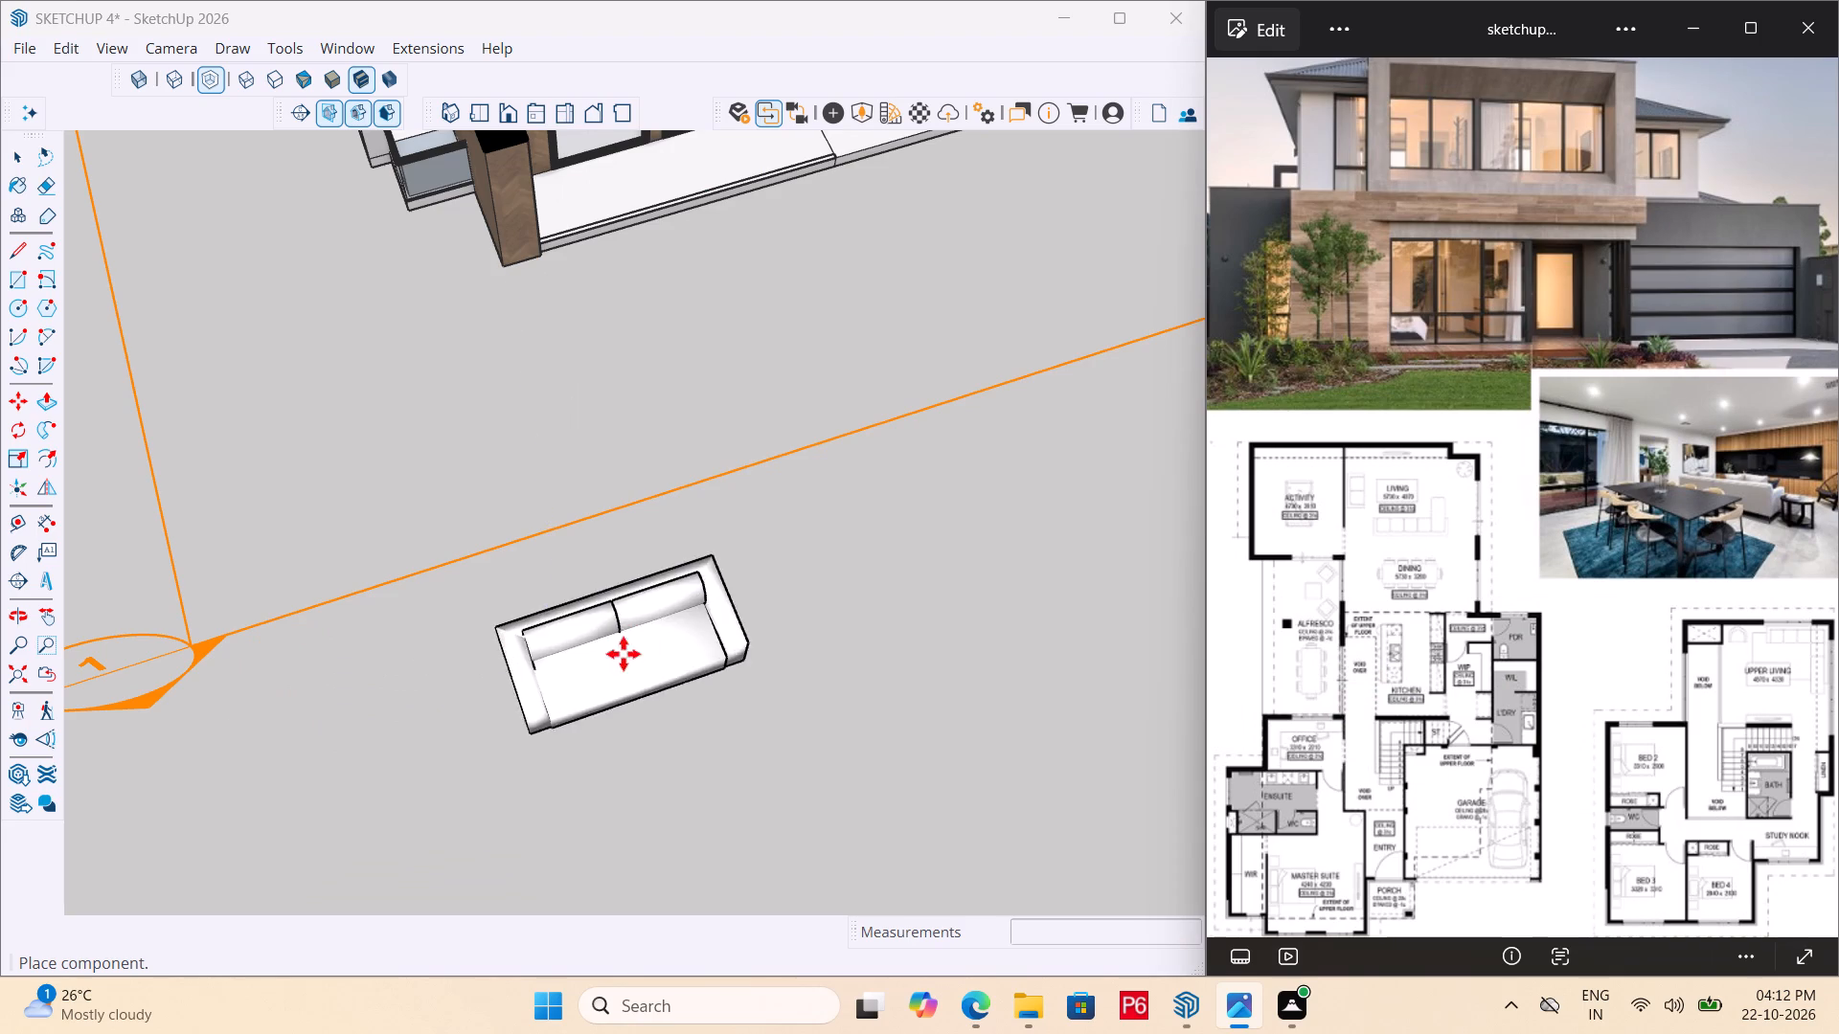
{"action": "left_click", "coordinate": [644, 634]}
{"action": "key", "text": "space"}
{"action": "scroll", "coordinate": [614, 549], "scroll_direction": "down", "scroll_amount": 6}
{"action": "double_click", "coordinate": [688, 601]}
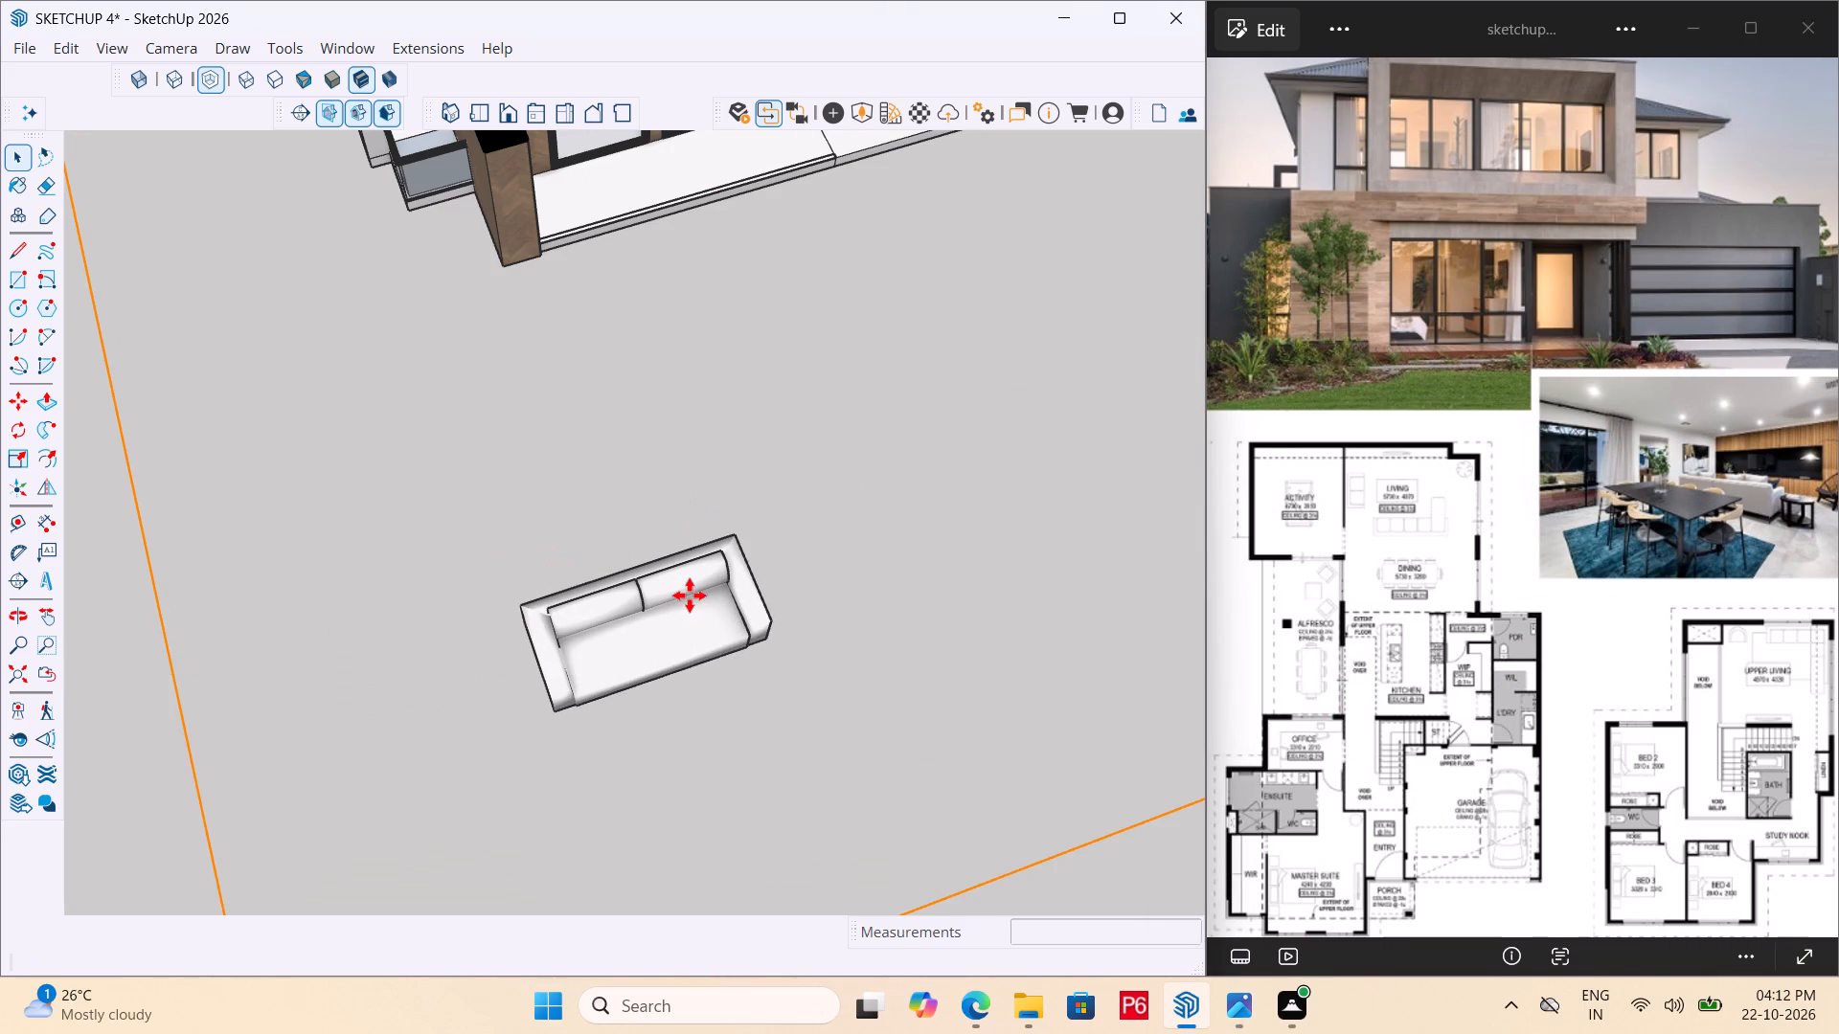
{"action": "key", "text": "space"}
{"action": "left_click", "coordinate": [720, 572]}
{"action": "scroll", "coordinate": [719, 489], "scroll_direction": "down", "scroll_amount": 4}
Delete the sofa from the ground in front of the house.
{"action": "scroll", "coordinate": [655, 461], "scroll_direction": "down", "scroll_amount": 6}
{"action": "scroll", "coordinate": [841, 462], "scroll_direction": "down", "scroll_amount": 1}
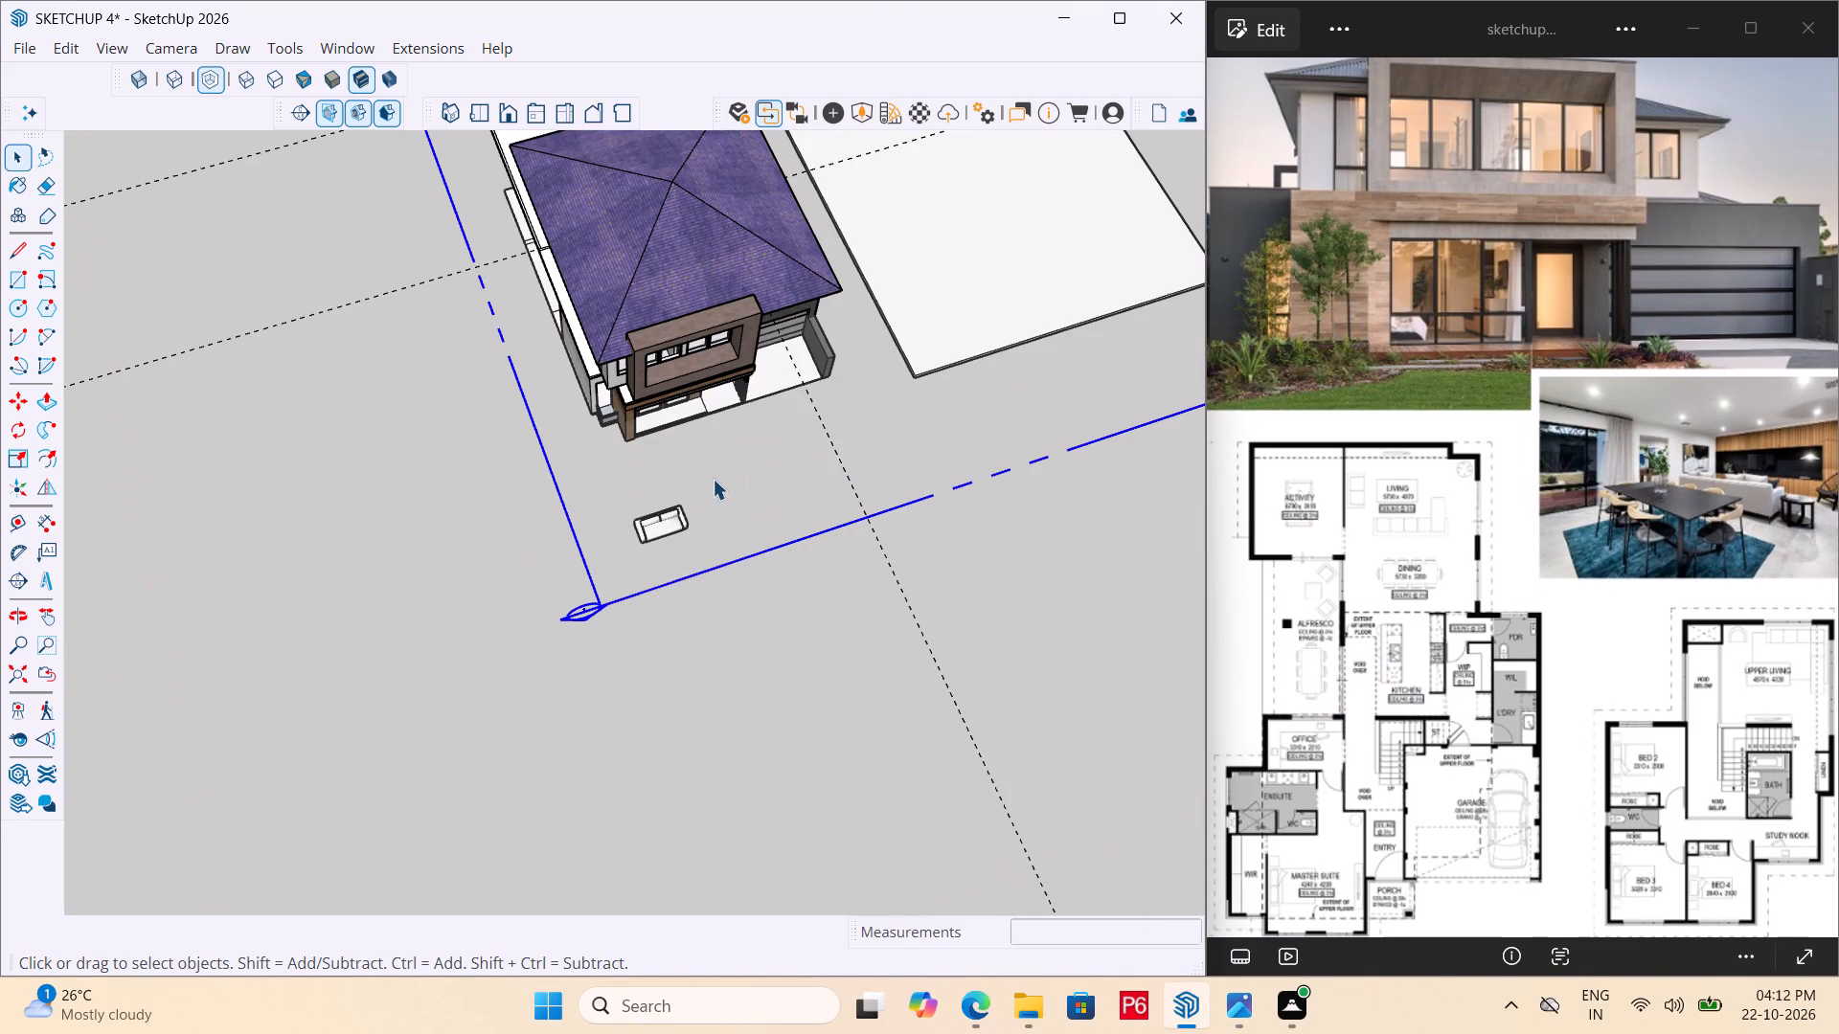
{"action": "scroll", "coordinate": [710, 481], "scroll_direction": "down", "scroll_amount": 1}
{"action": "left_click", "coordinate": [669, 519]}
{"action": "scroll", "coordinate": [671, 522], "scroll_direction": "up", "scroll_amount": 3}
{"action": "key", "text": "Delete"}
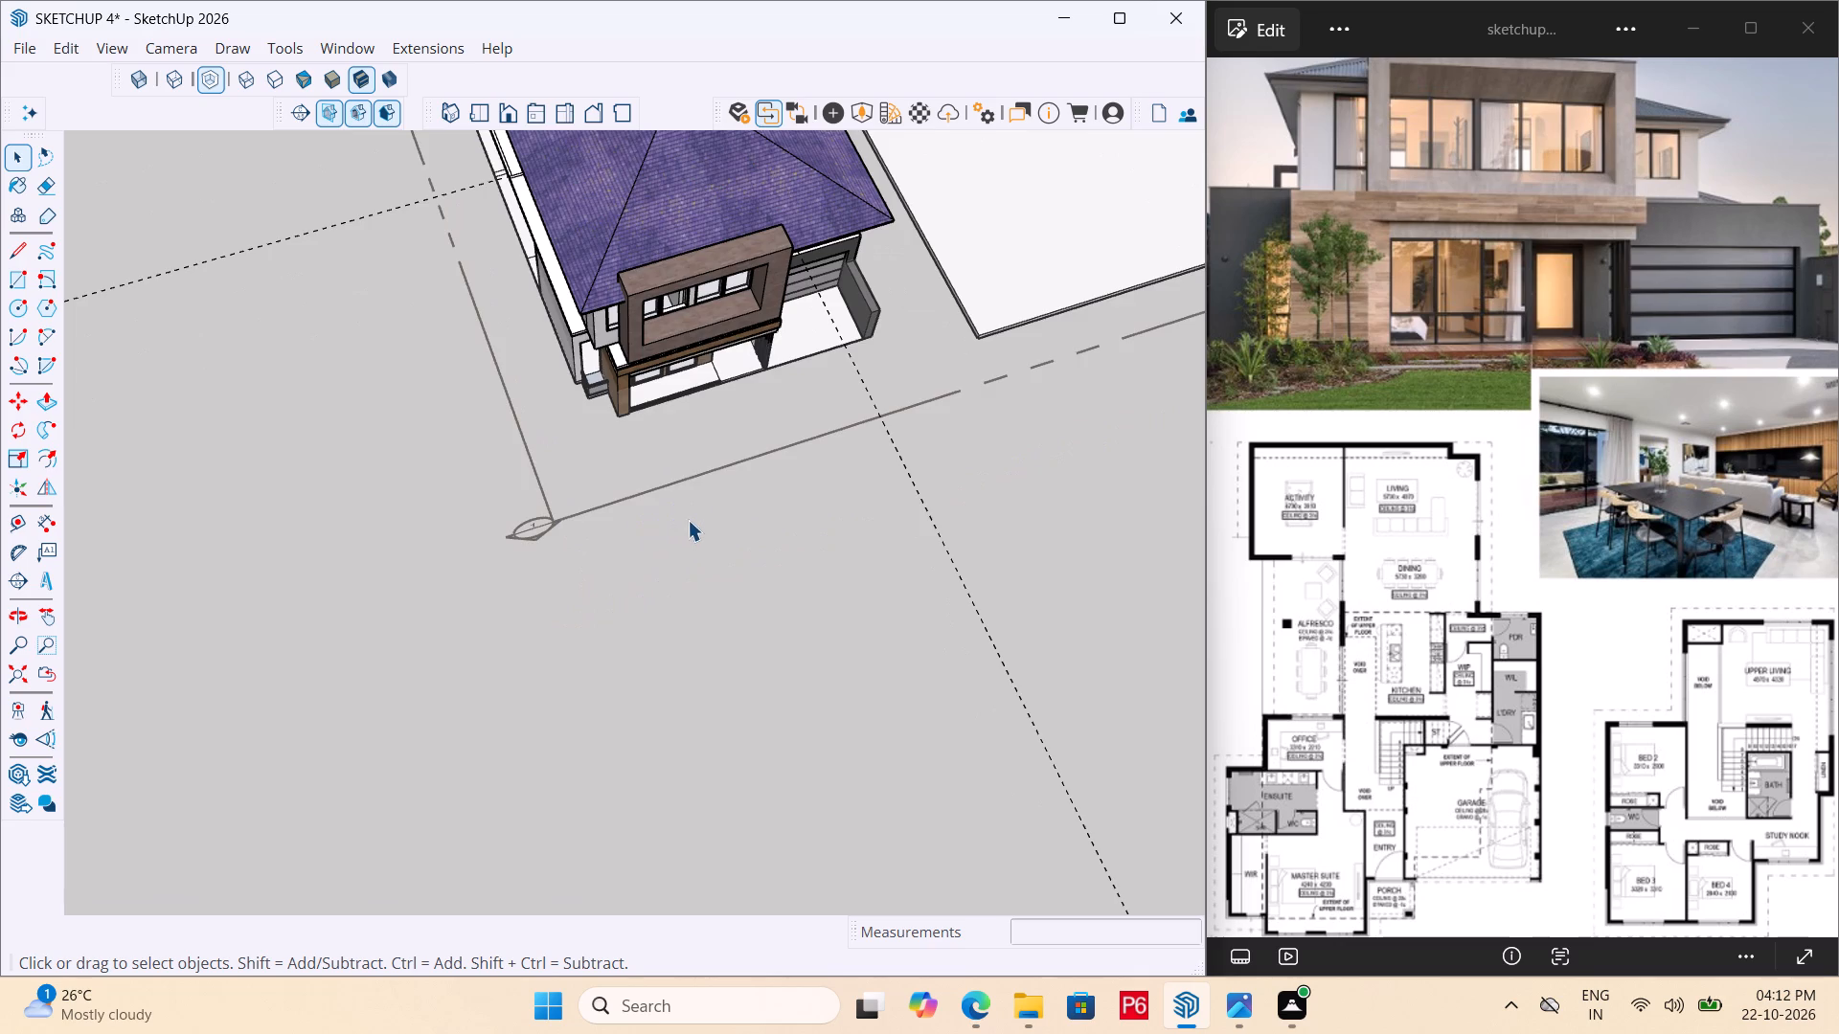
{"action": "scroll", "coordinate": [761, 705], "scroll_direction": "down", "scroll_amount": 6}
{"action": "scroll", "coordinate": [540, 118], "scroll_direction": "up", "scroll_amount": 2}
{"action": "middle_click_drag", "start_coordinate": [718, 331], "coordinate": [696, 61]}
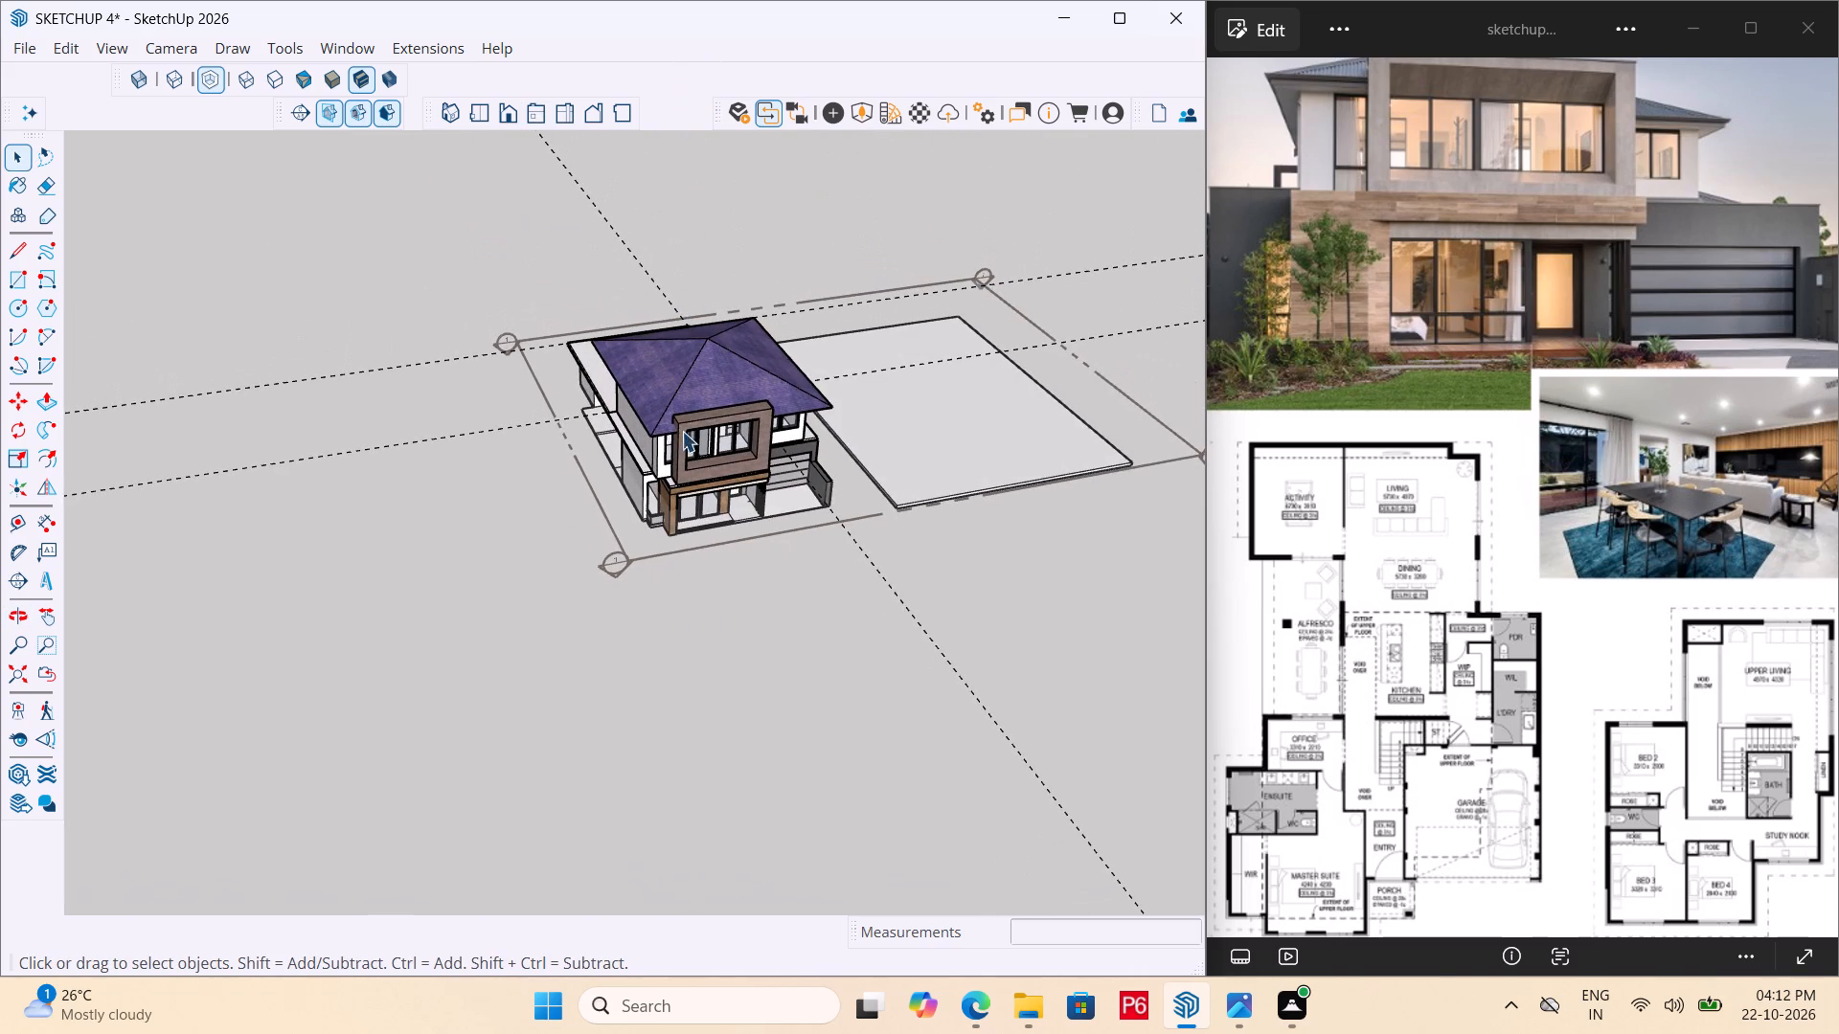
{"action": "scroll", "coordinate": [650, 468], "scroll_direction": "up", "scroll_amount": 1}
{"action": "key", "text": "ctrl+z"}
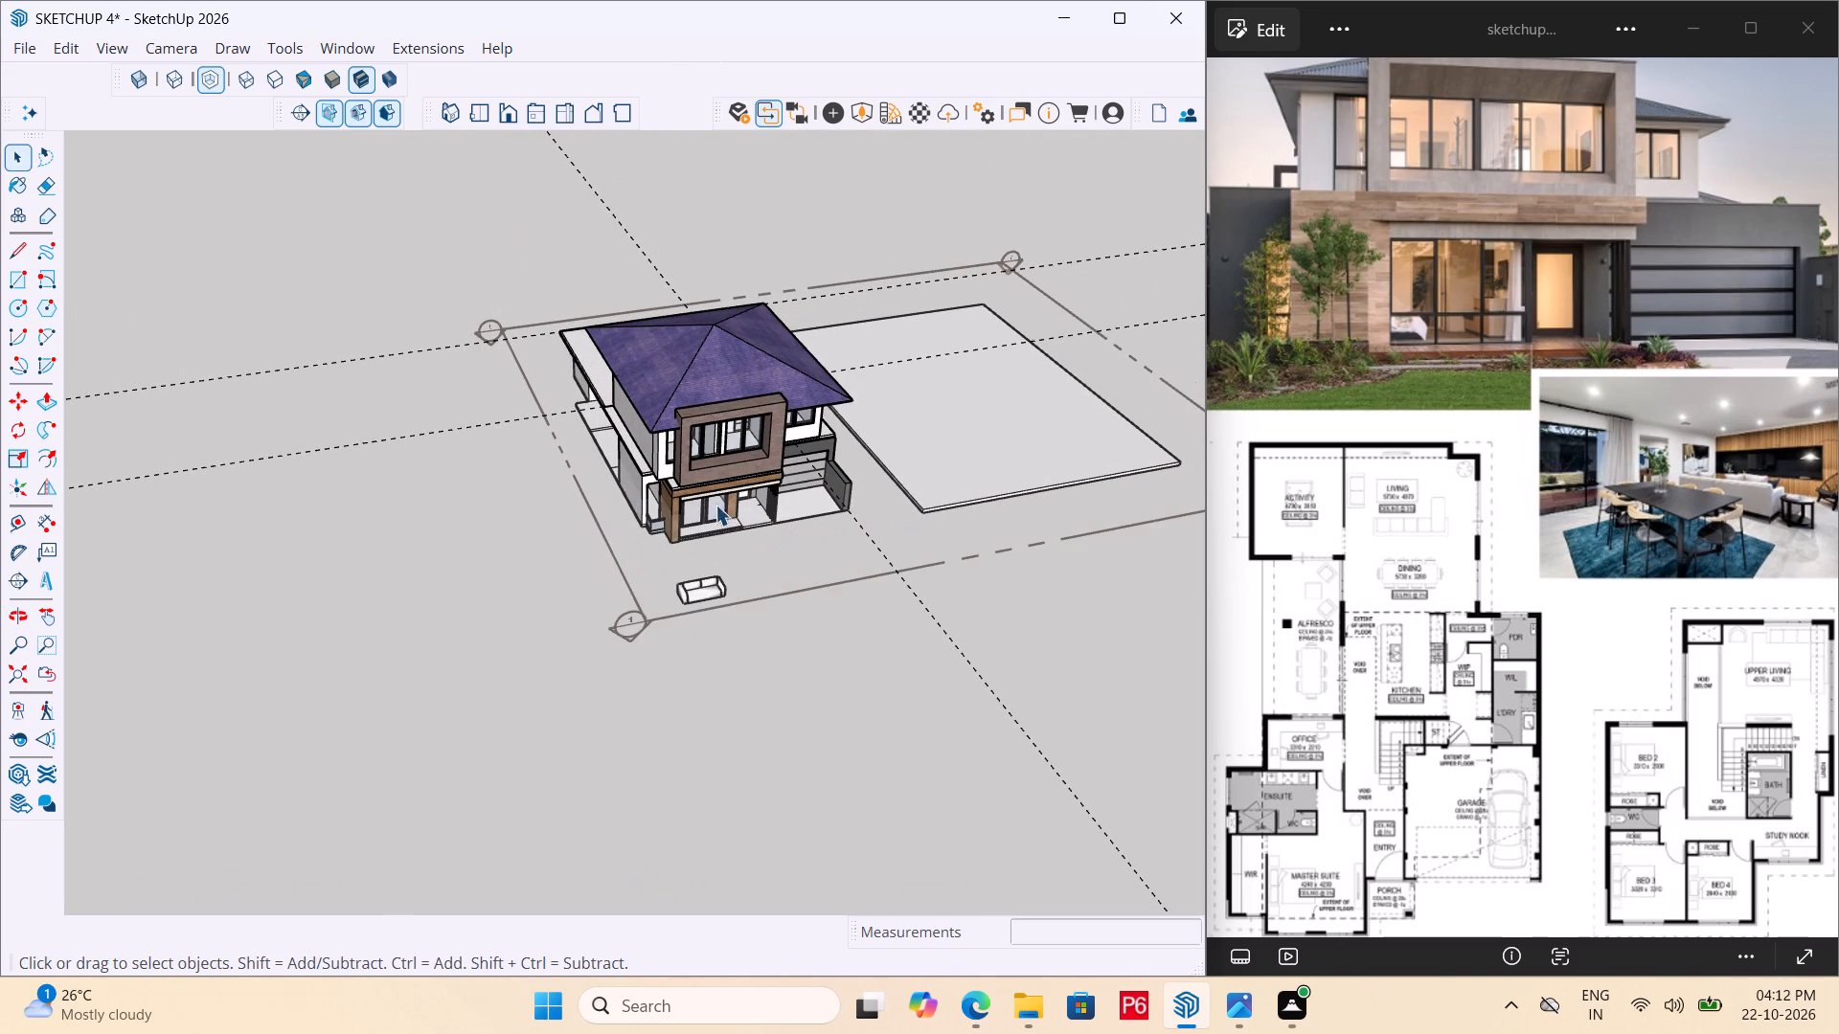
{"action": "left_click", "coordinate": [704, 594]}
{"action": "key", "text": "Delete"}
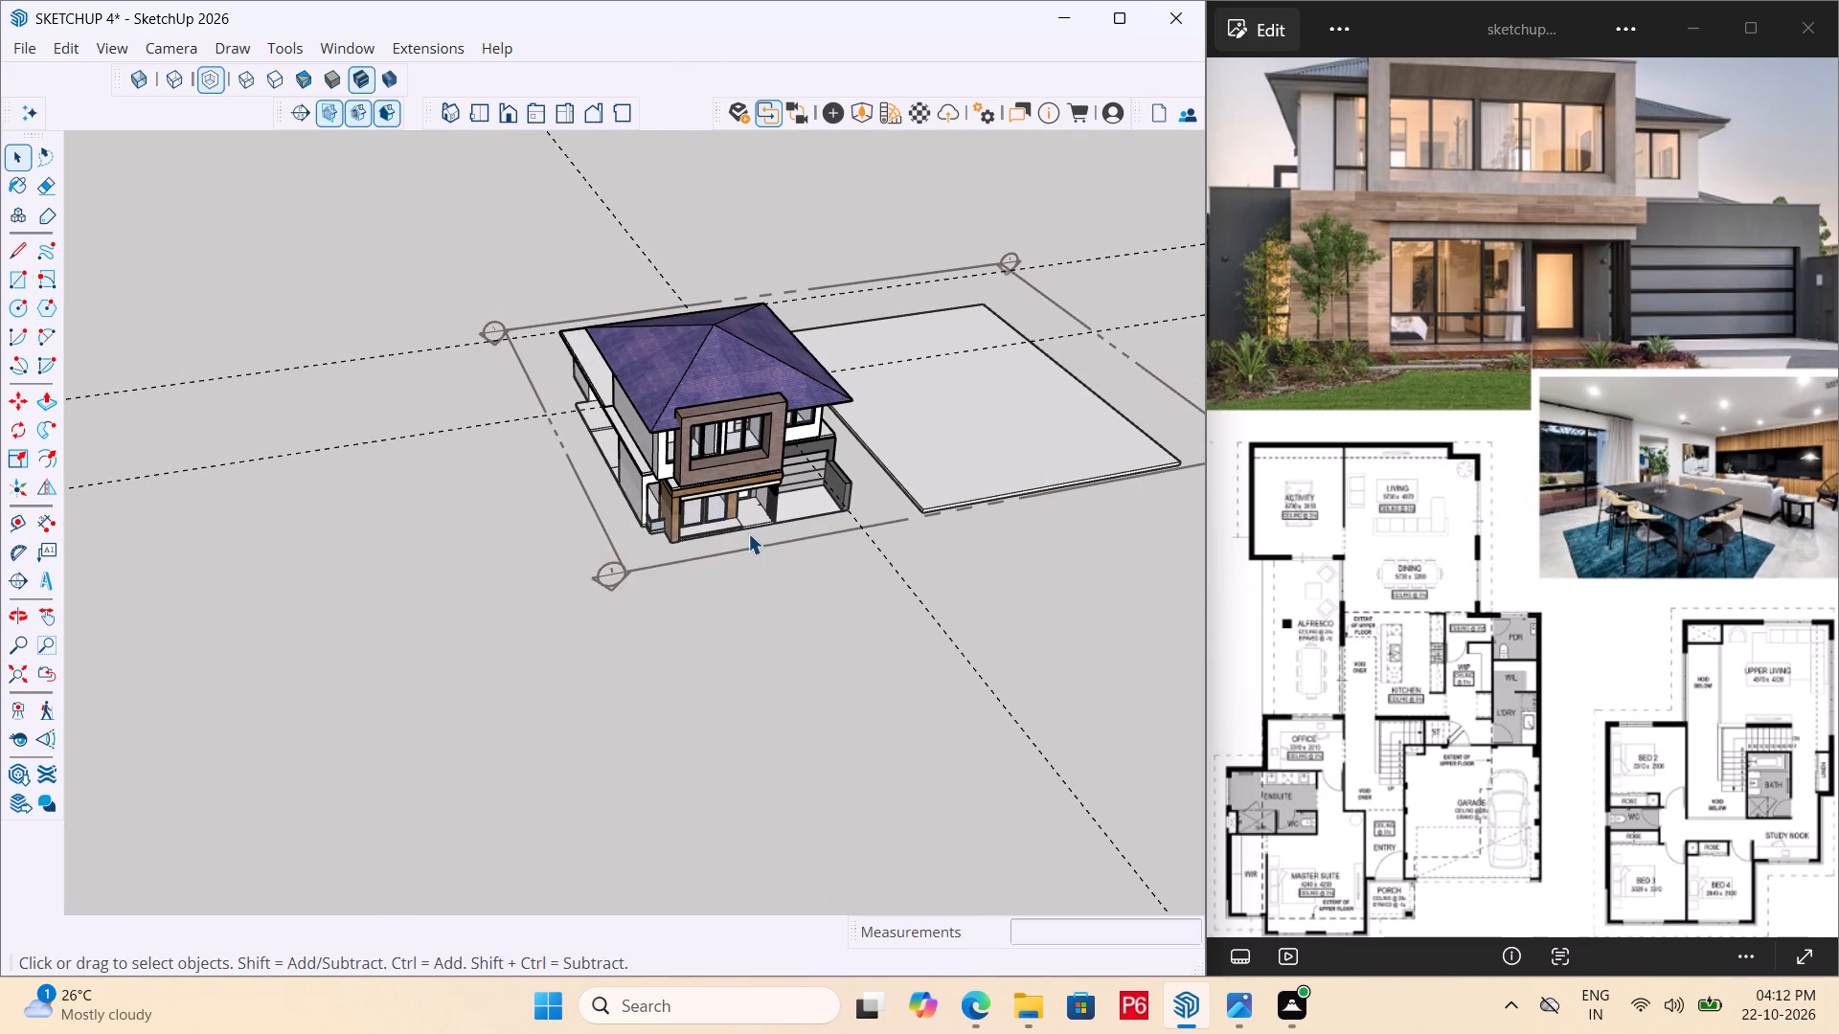
Turn off the display of section planes, section cuts and section fills so the whole house is shown.
{"action": "left_click", "coordinate": [597, 570]}
{"action": "left_click", "coordinate": [610, 573]}
{"action": "middle_click_drag", "start_coordinate": [602, 348], "coordinate": [545, 234]}
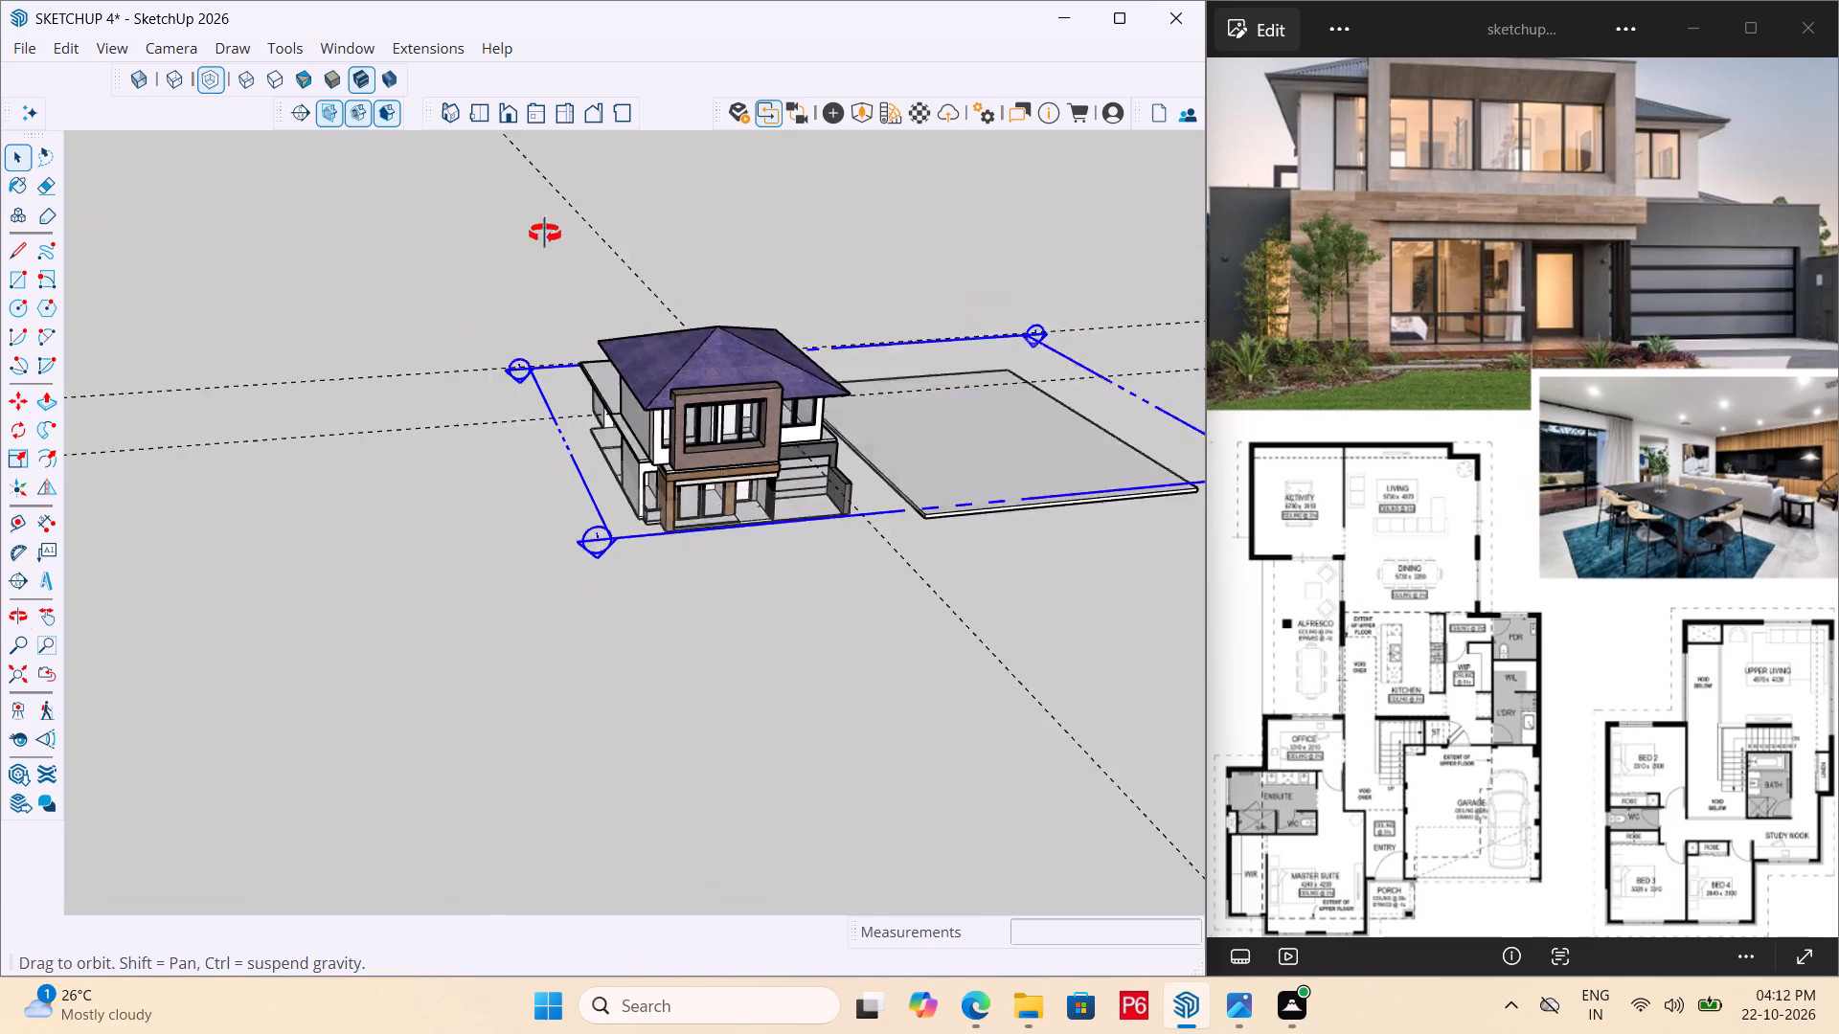
{"action": "middle_click_drag", "start_coordinate": [545, 234], "coordinate": [645, 407]}
{"action": "left_click", "coordinate": [328, 114]}
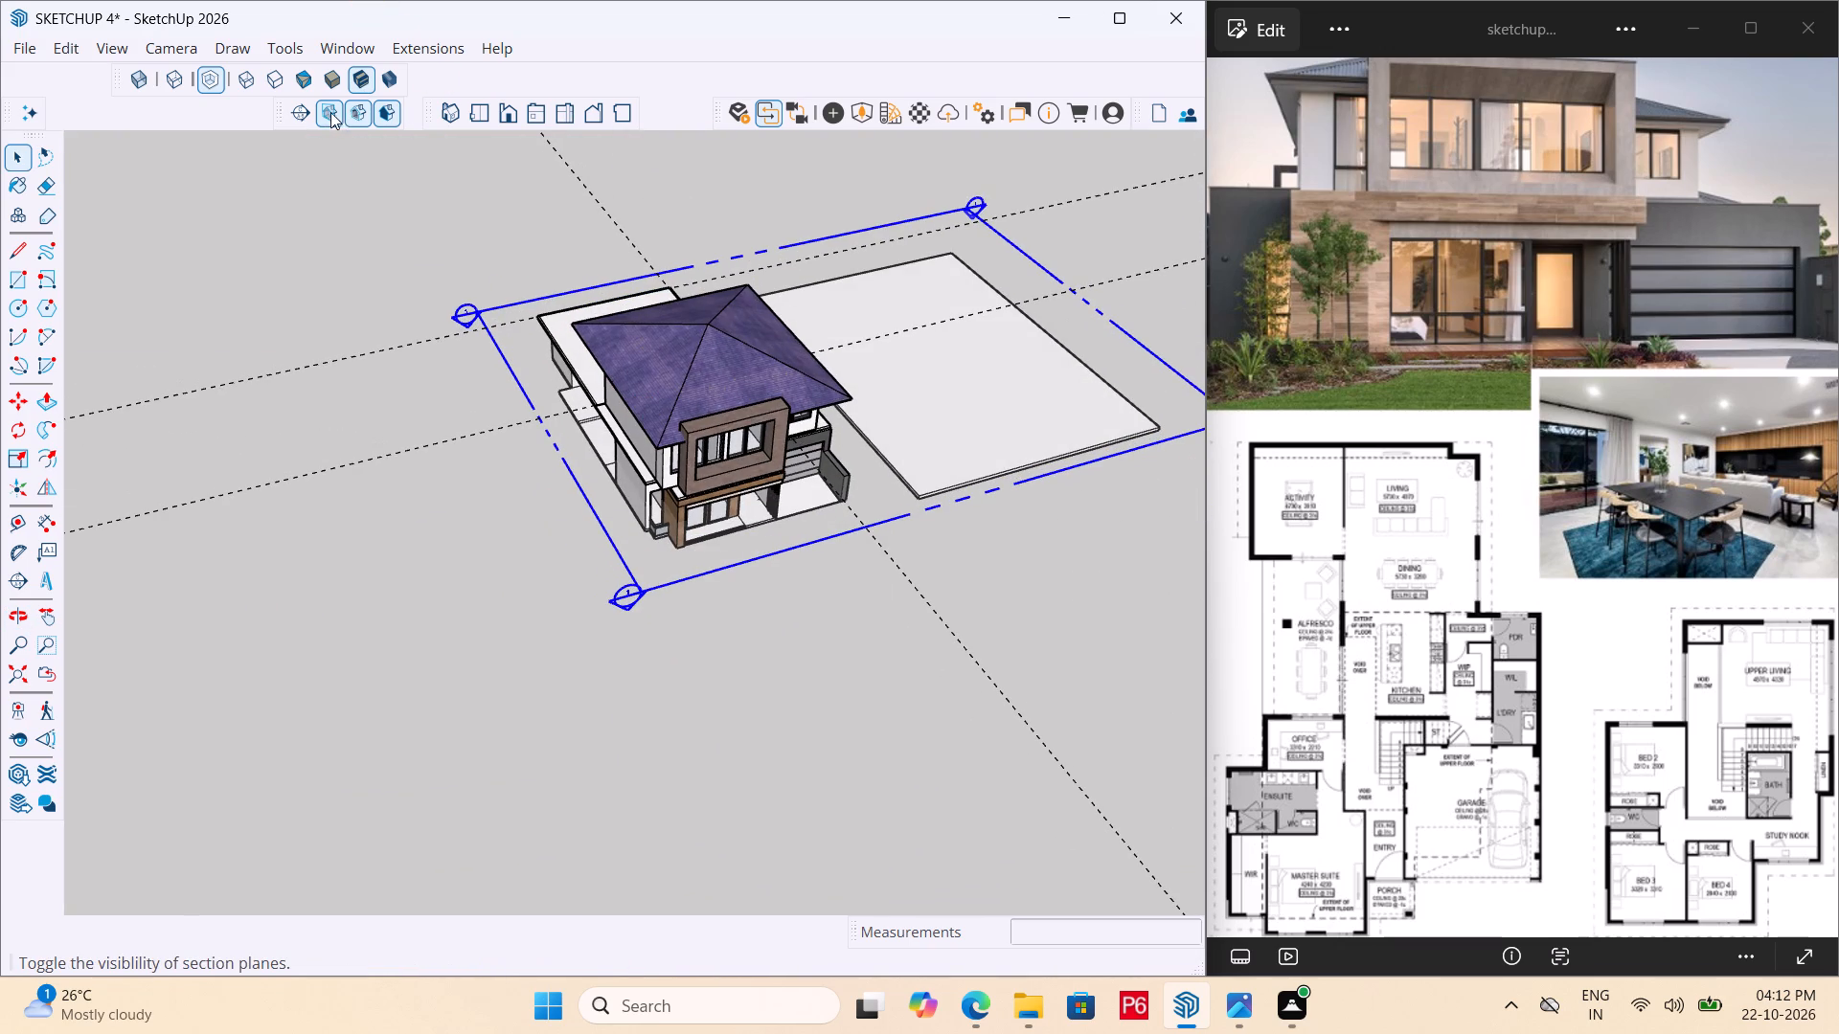
{"action": "left_click", "coordinate": [354, 112]}
{"action": "left_click", "coordinate": [382, 112]}
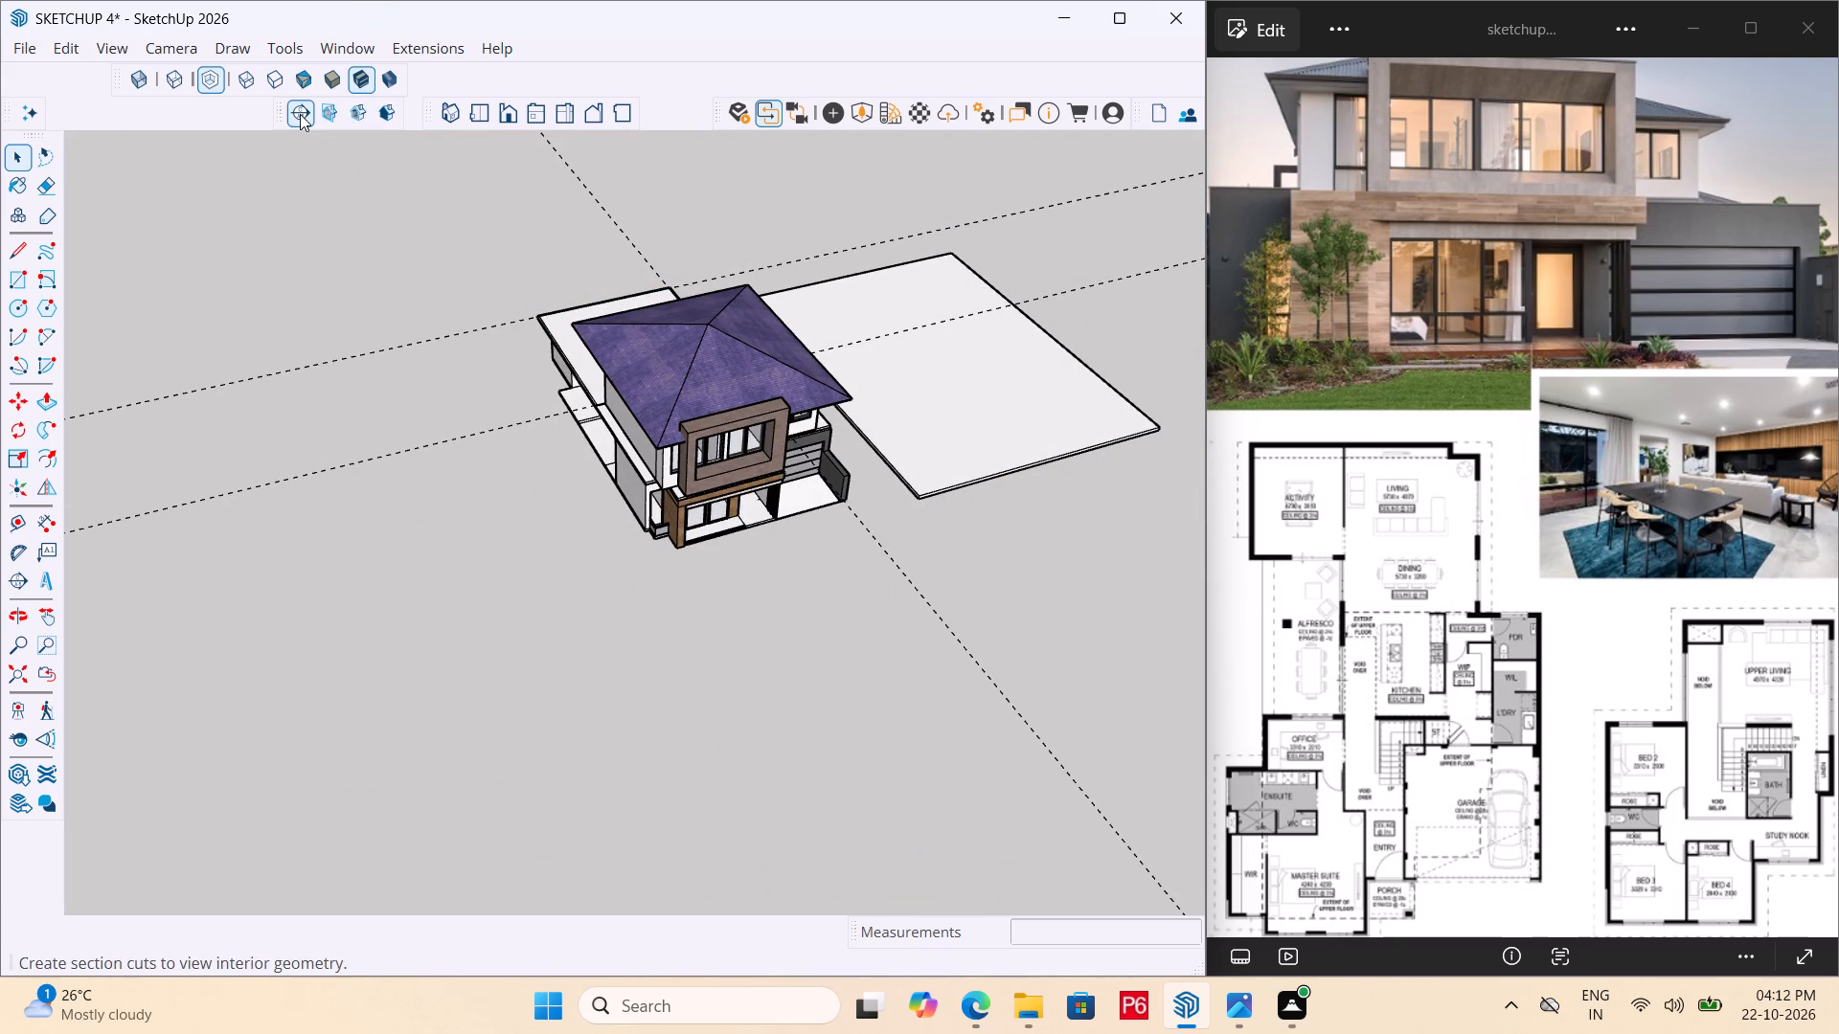
{"action": "left_click", "coordinate": [300, 114]}
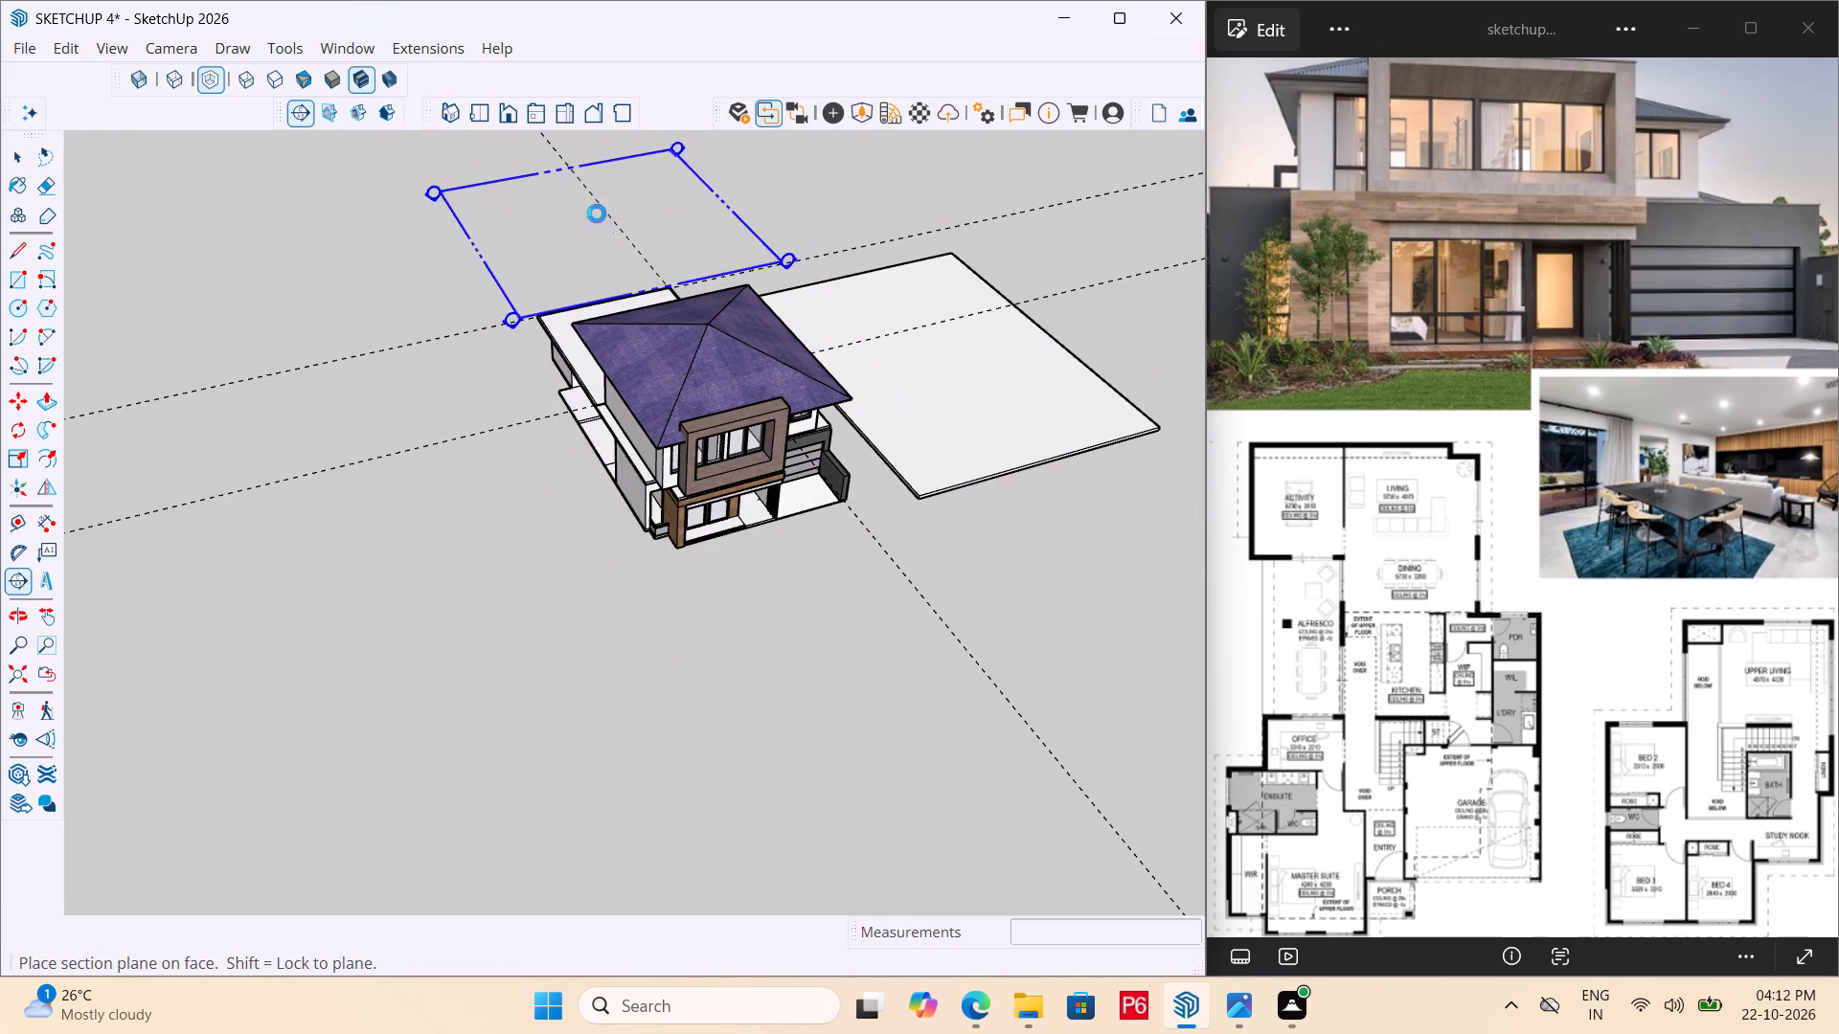
{"action": "key", "text": "Escape"}
Erase the dashed construction guide lines crossing the site around the house and leave the open group.
{"action": "left_click", "coordinate": [479, 317]}
{"action": "left_click", "coordinate": [483, 325]}
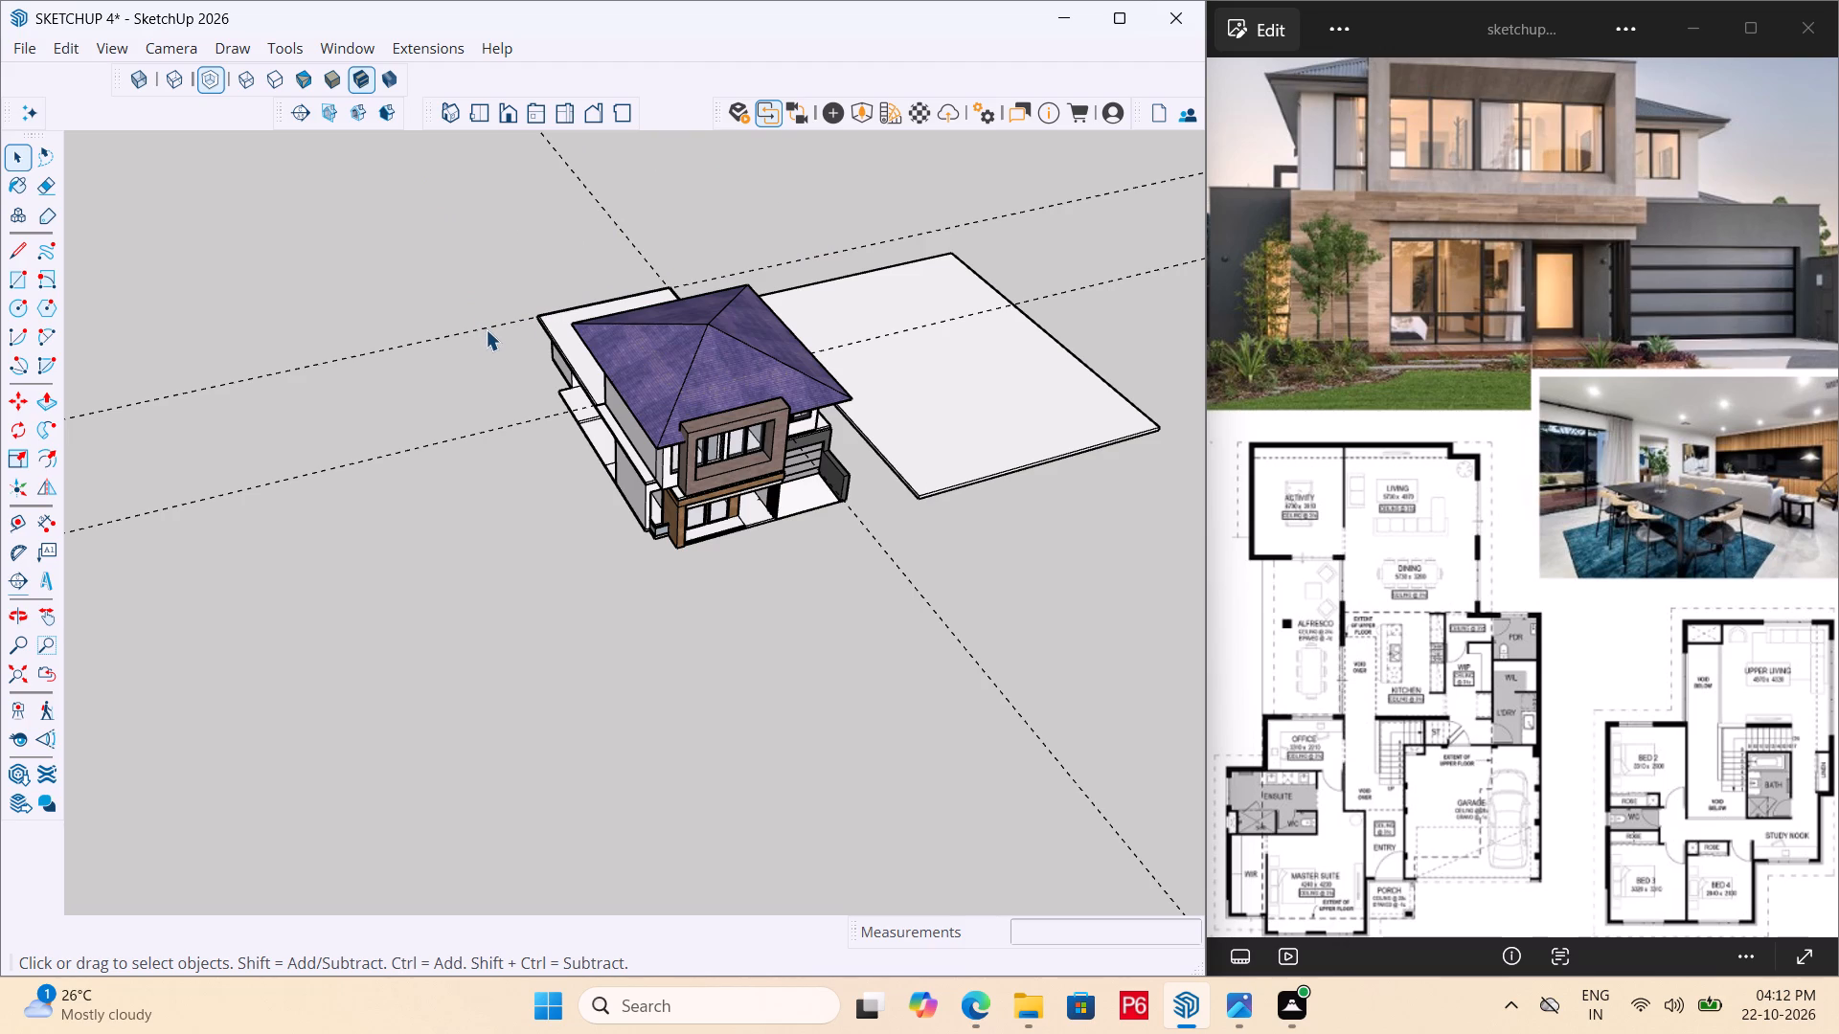
{"action": "triple_click", "coordinate": [486, 329]}
{"action": "key", "text": "e"}
{"action": "left_click_drag", "start_coordinate": [456, 316], "coordinate": [458, 340]}
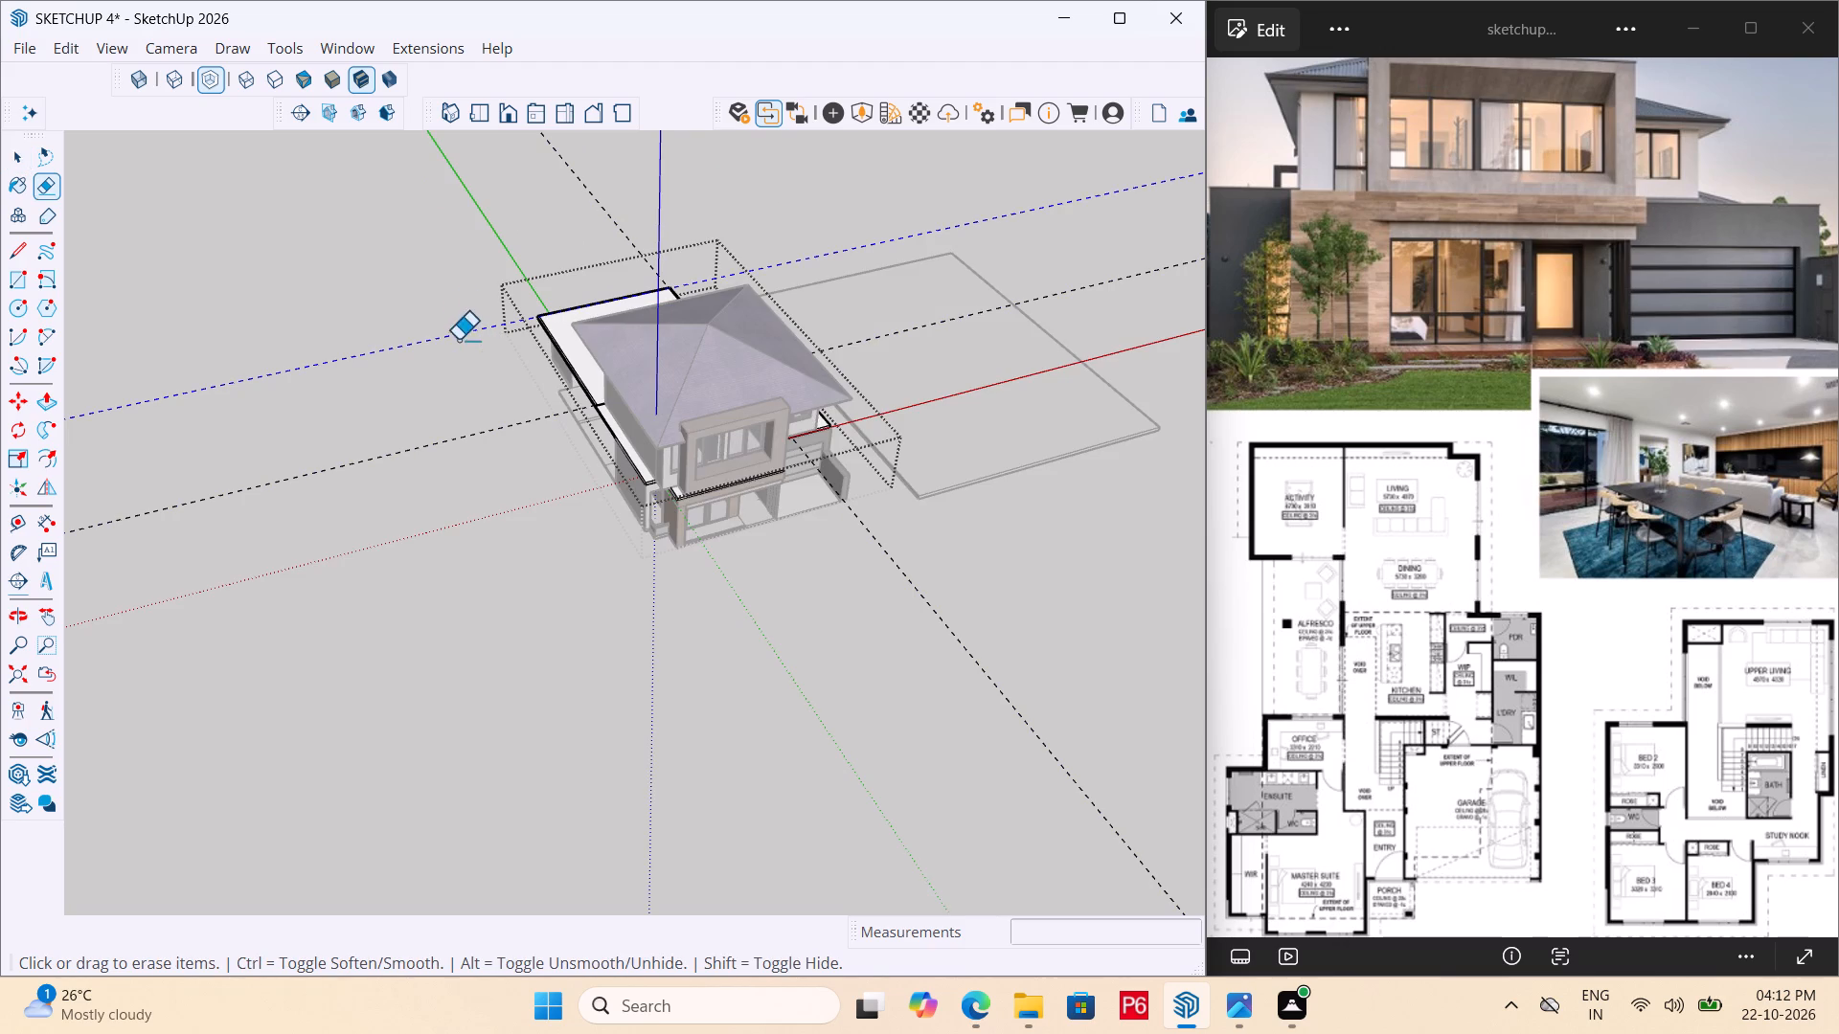
{"action": "left_click_drag", "start_coordinate": [458, 340], "coordinate": [488, 430]}
{"action": "double_click", "coordinate": [562, 162]}
{"action": "key", "text": "space"}
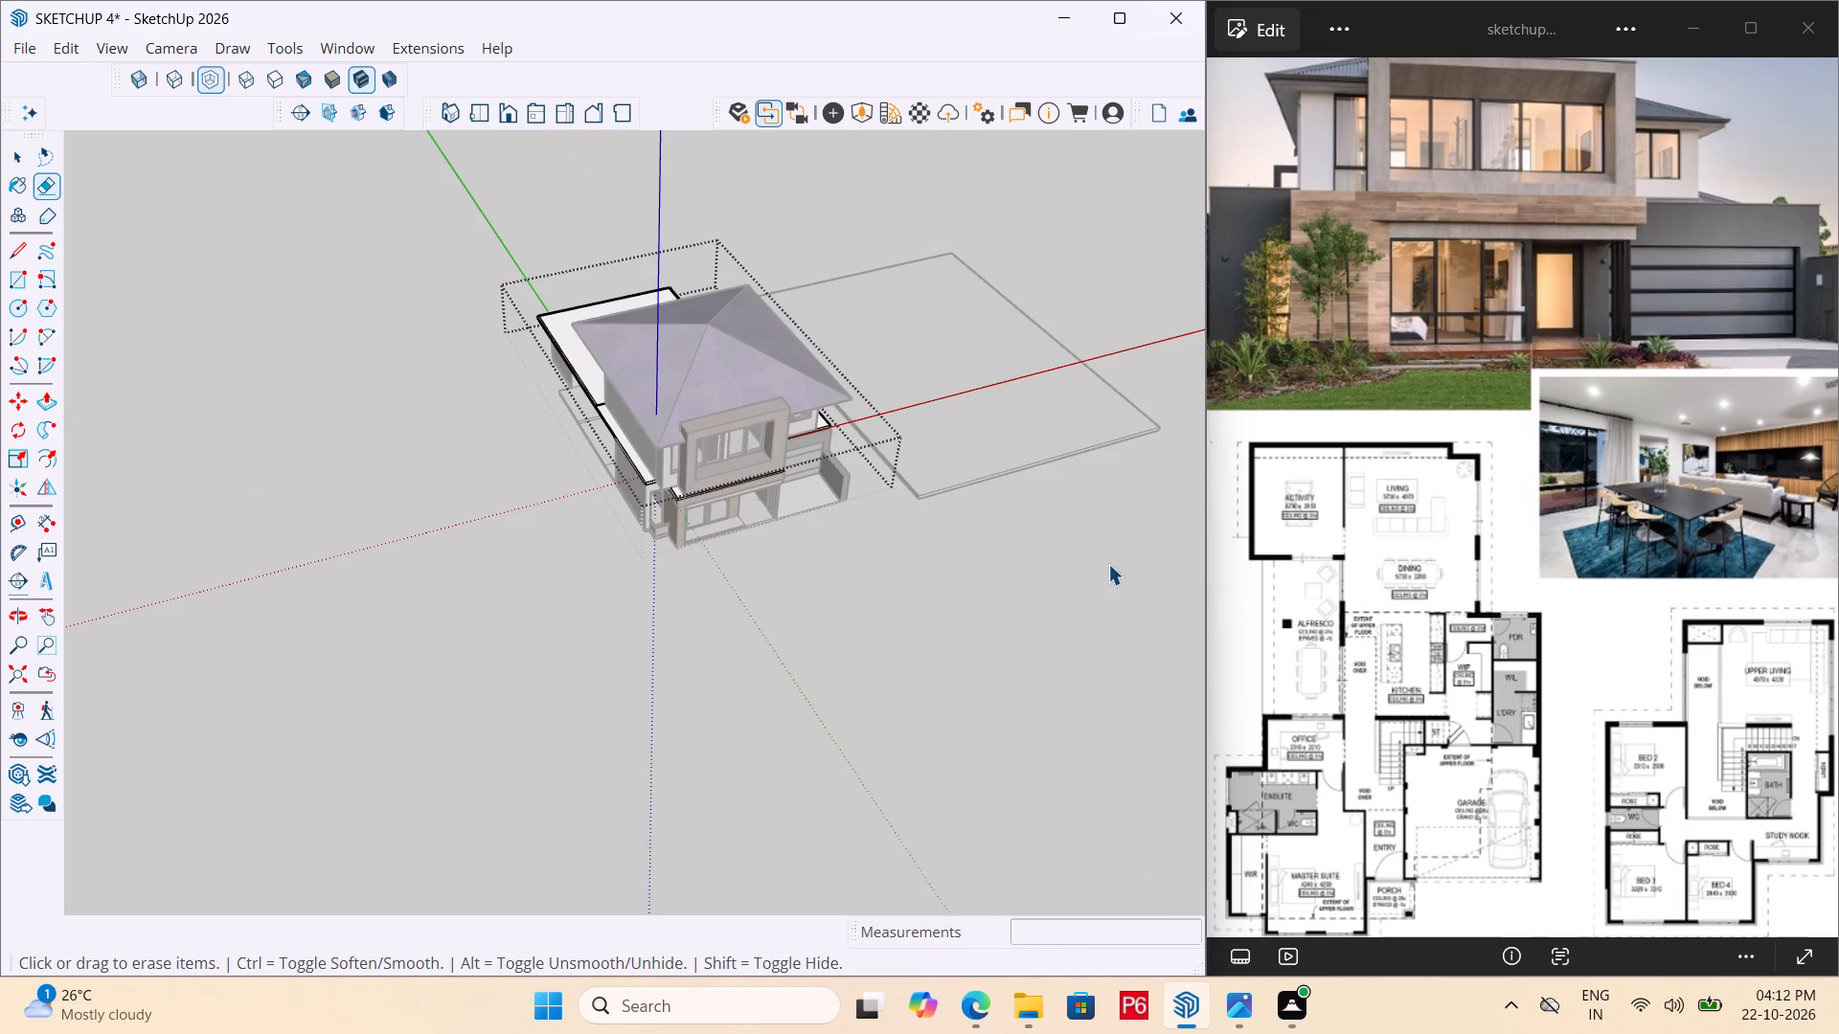
{"action": "left_click", "coordinate": [1108, 564]}
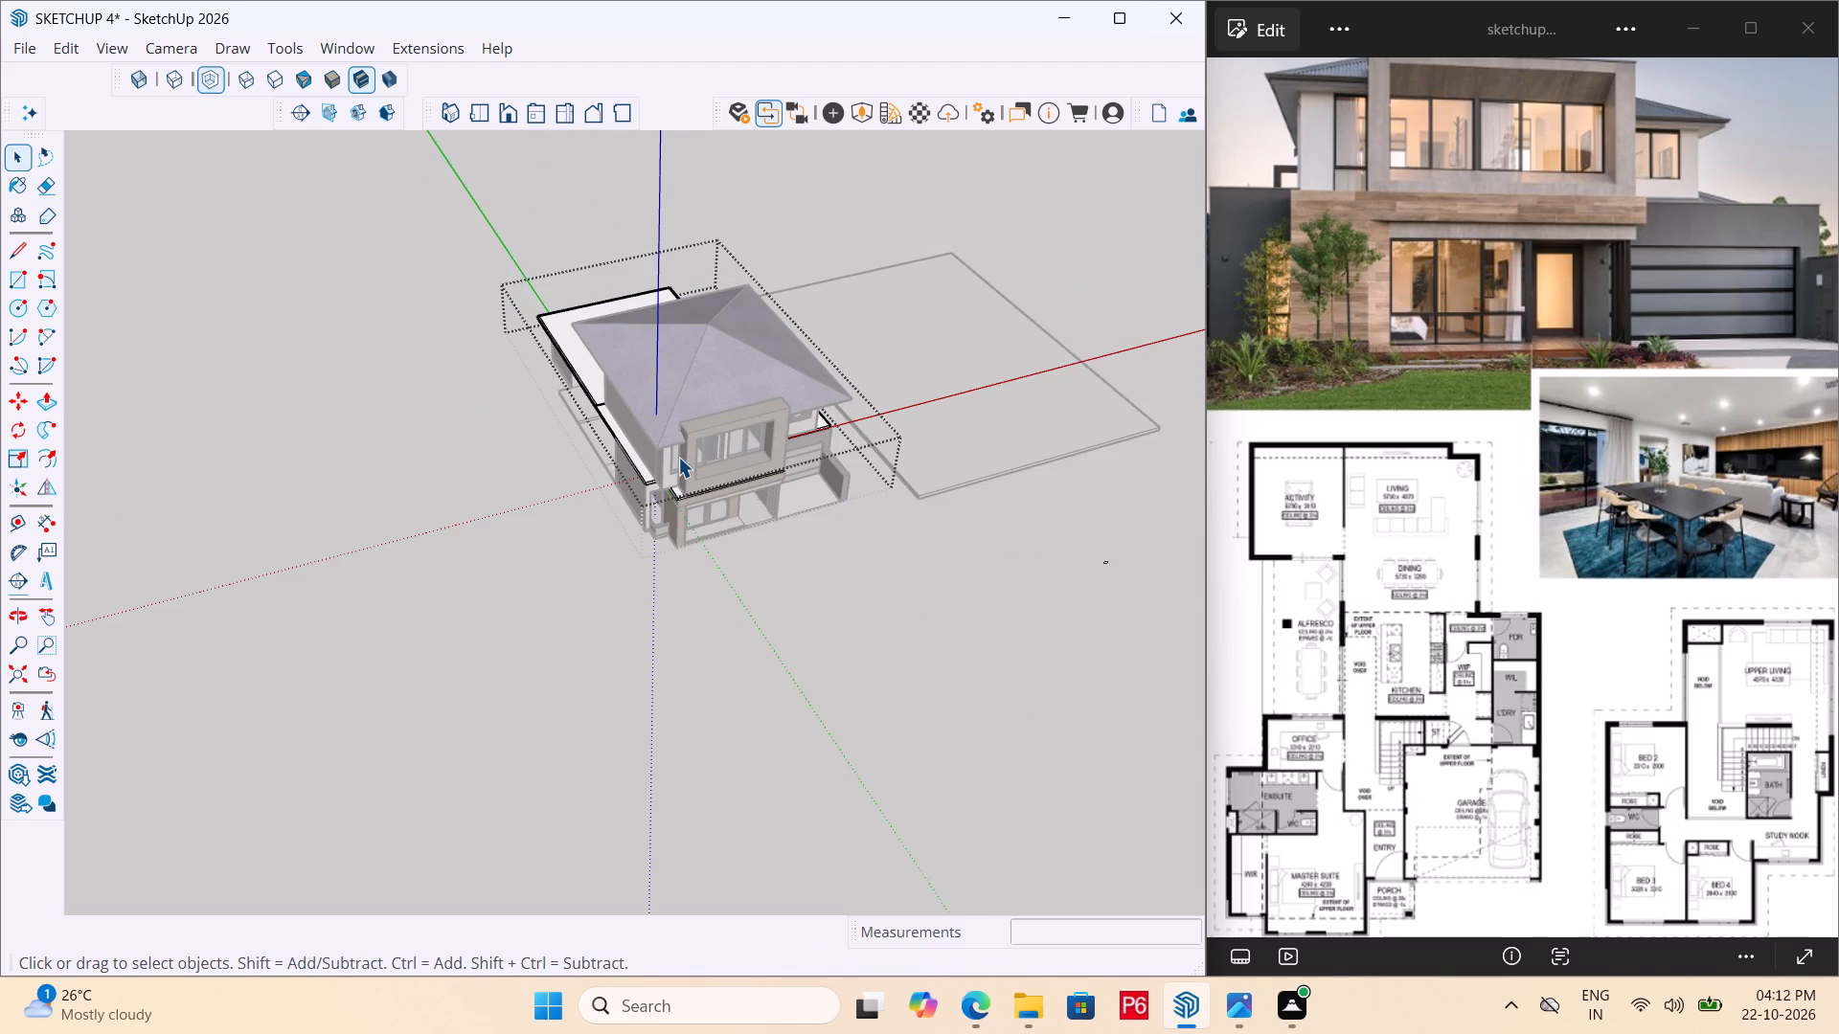
Save the model.
{"action": "key", "text": "ctrl+s"}
{"action": "key", "text": "ctrl+s"}
{"action": "key", "text": "ctrl+s"}
{"action": "key", "text": "ctrl+s"}
{"action": "key", "text": "ctrl+s"}
{"action": "key", "text": "ctrl+s"}
{"action": "key", "text": "ctrl+s"}
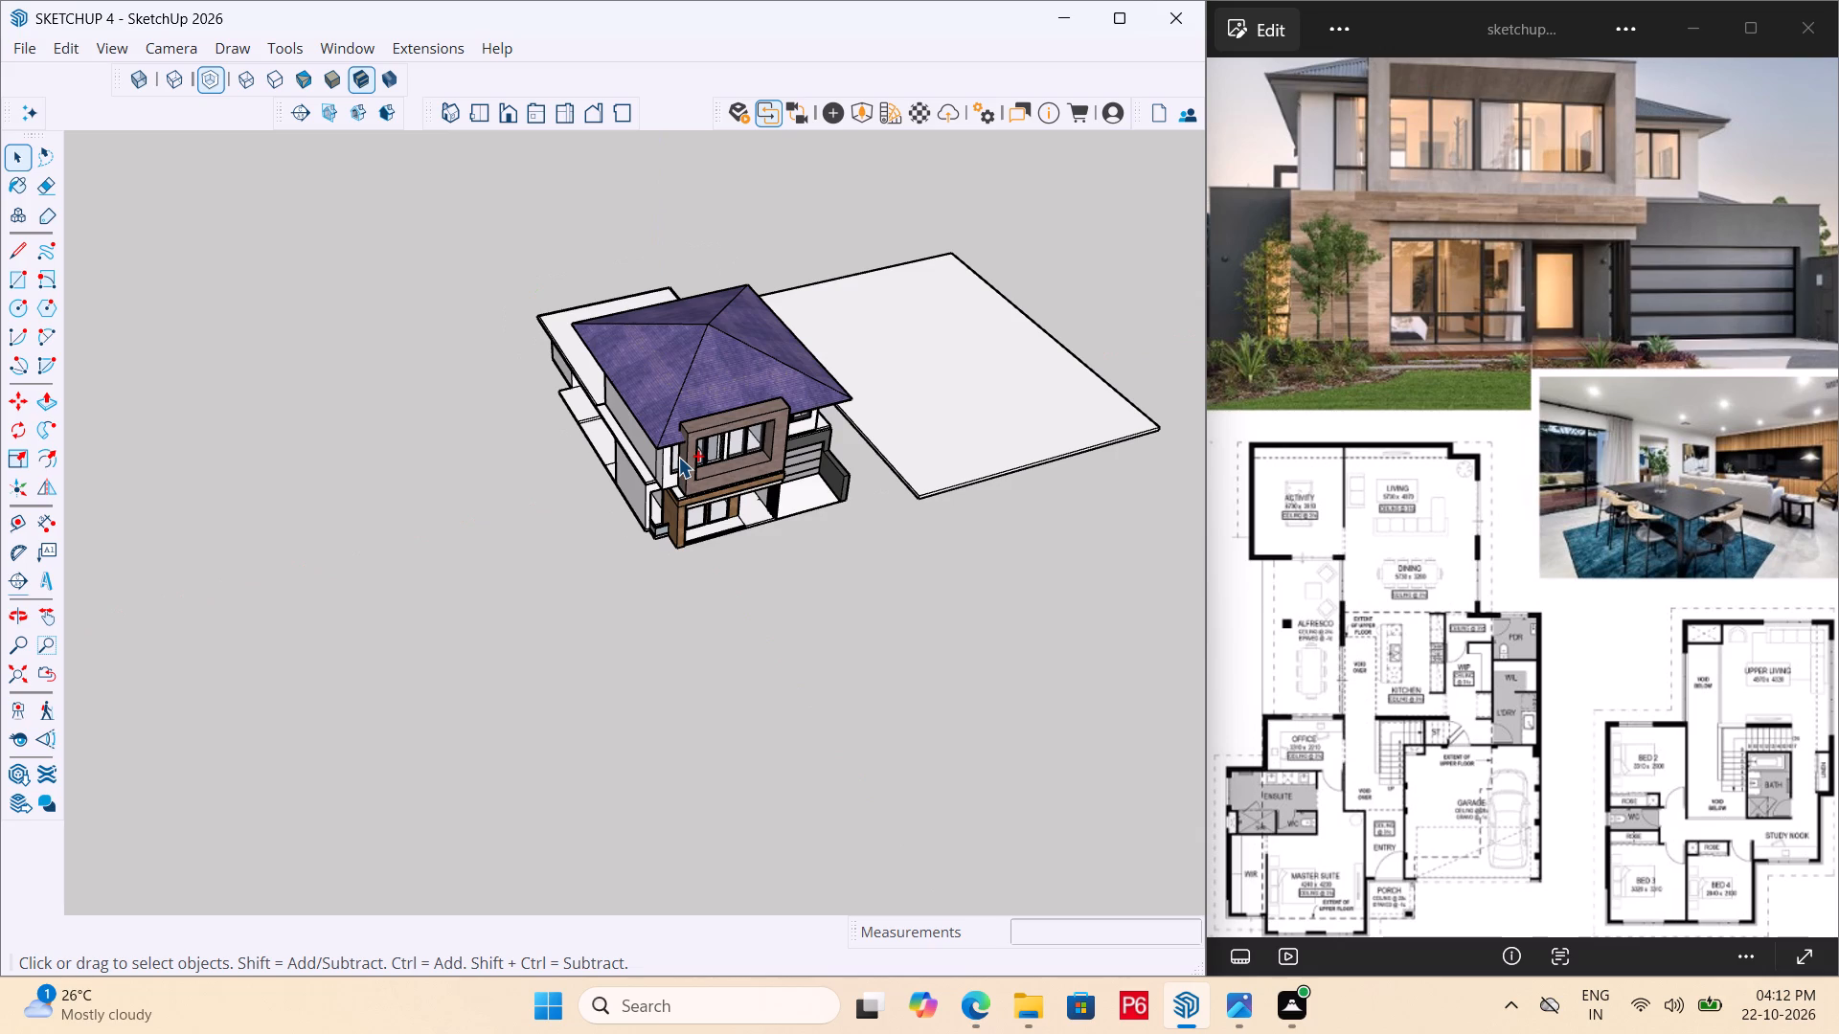
{"action": "key", "text": "ctrl+s"}
{"action": "key", "text": "ctrl+s"}
Open the thin strip along the front edge of the porch floor and push/pull its top face up 3'.
{"action": "middle_click_drag", "start_coordinate": [676, 348], "coordinate": [420, 105]}
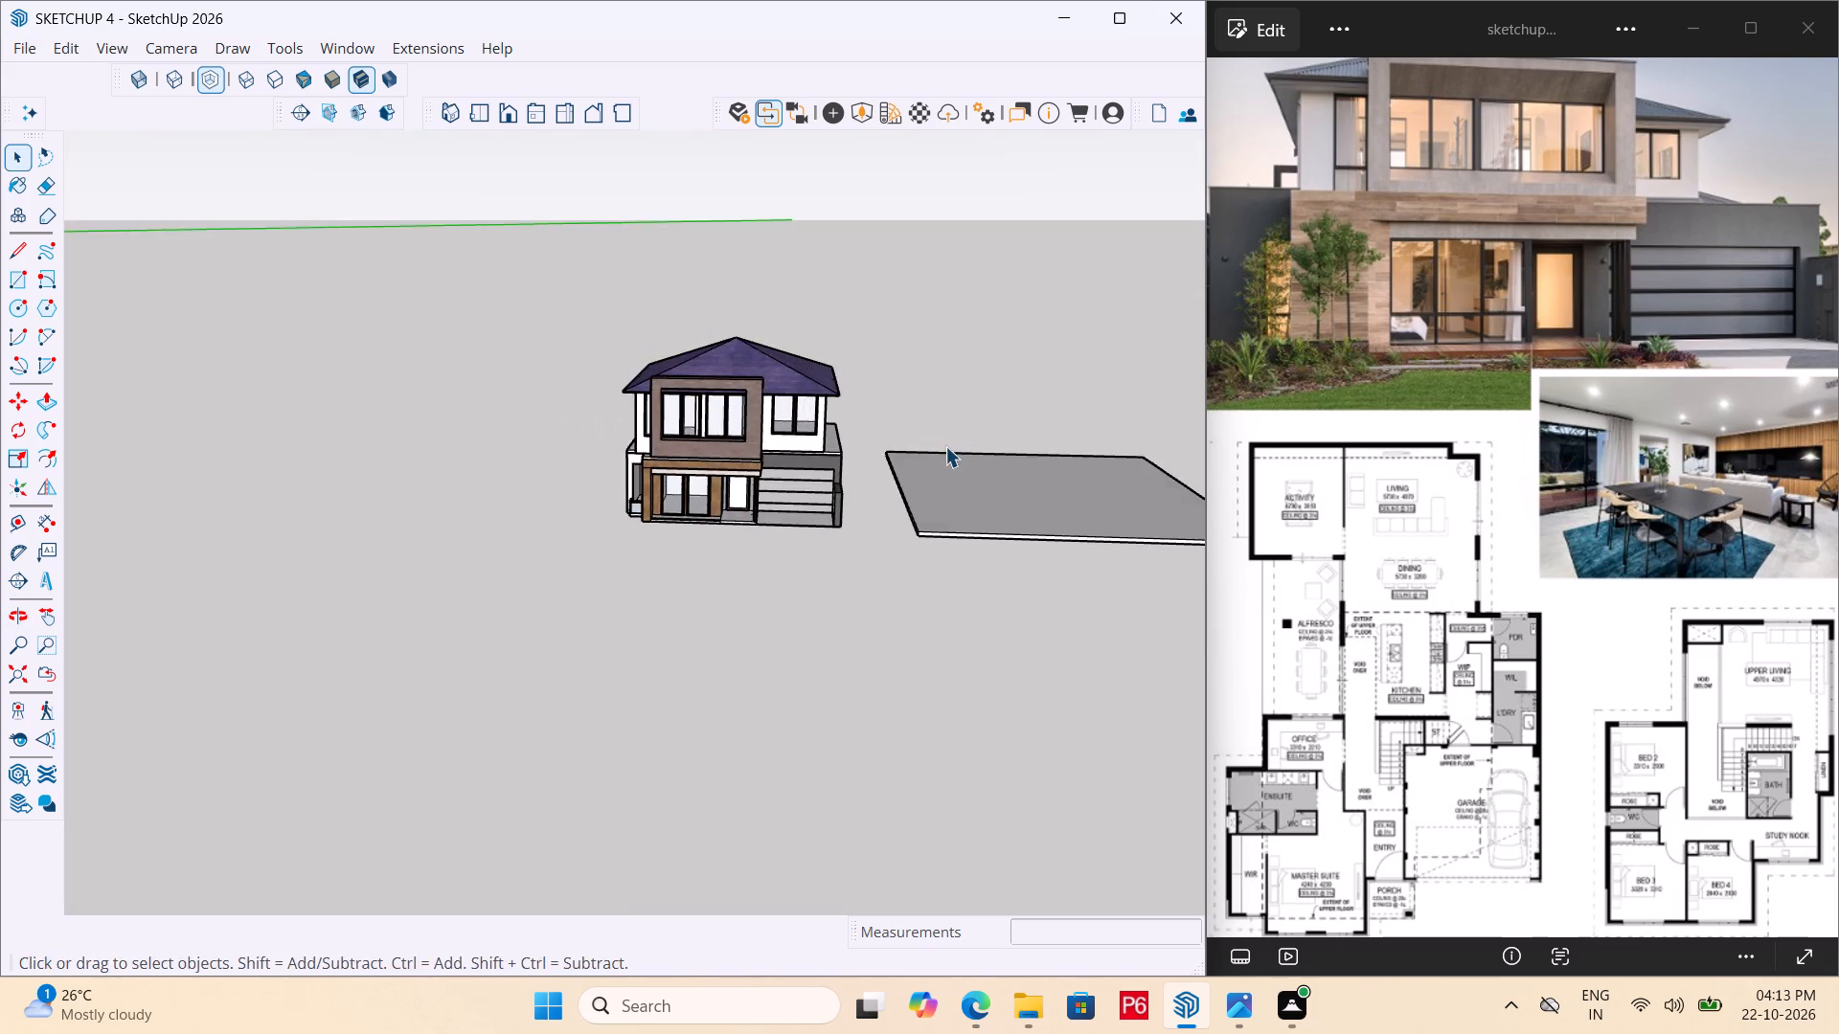
{"action": "middle_click_drag", "start_coordinate": [934, 444], "coordinate": [596, 371]}
{"action": "scroll", "coordinate": [698, 436], "scroll_direction": "up", "scroll_amount": 10}
{"action": "middle_click_drag", "start_coordinate": [704, 546], "coordinate": [951, 471]}
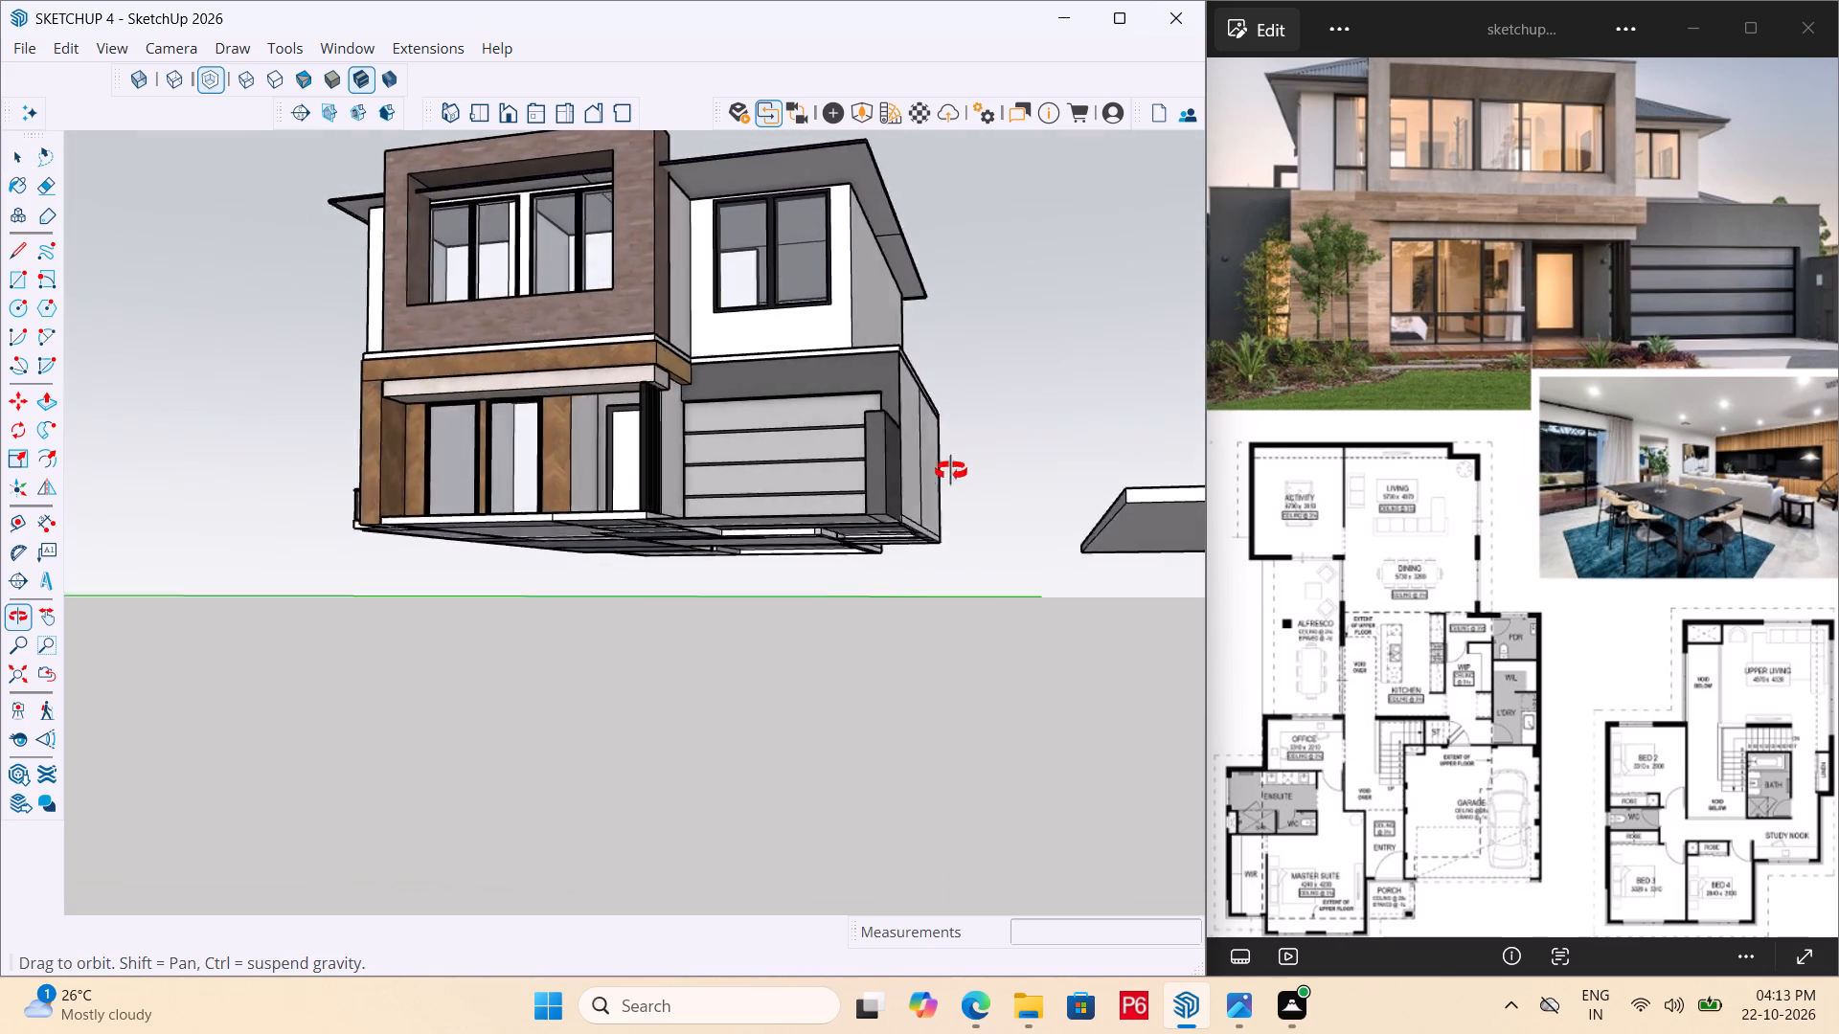
{"action": "middle_click_drag", "start_coordinate": [951, 471], "coordinate": [818, 733]}
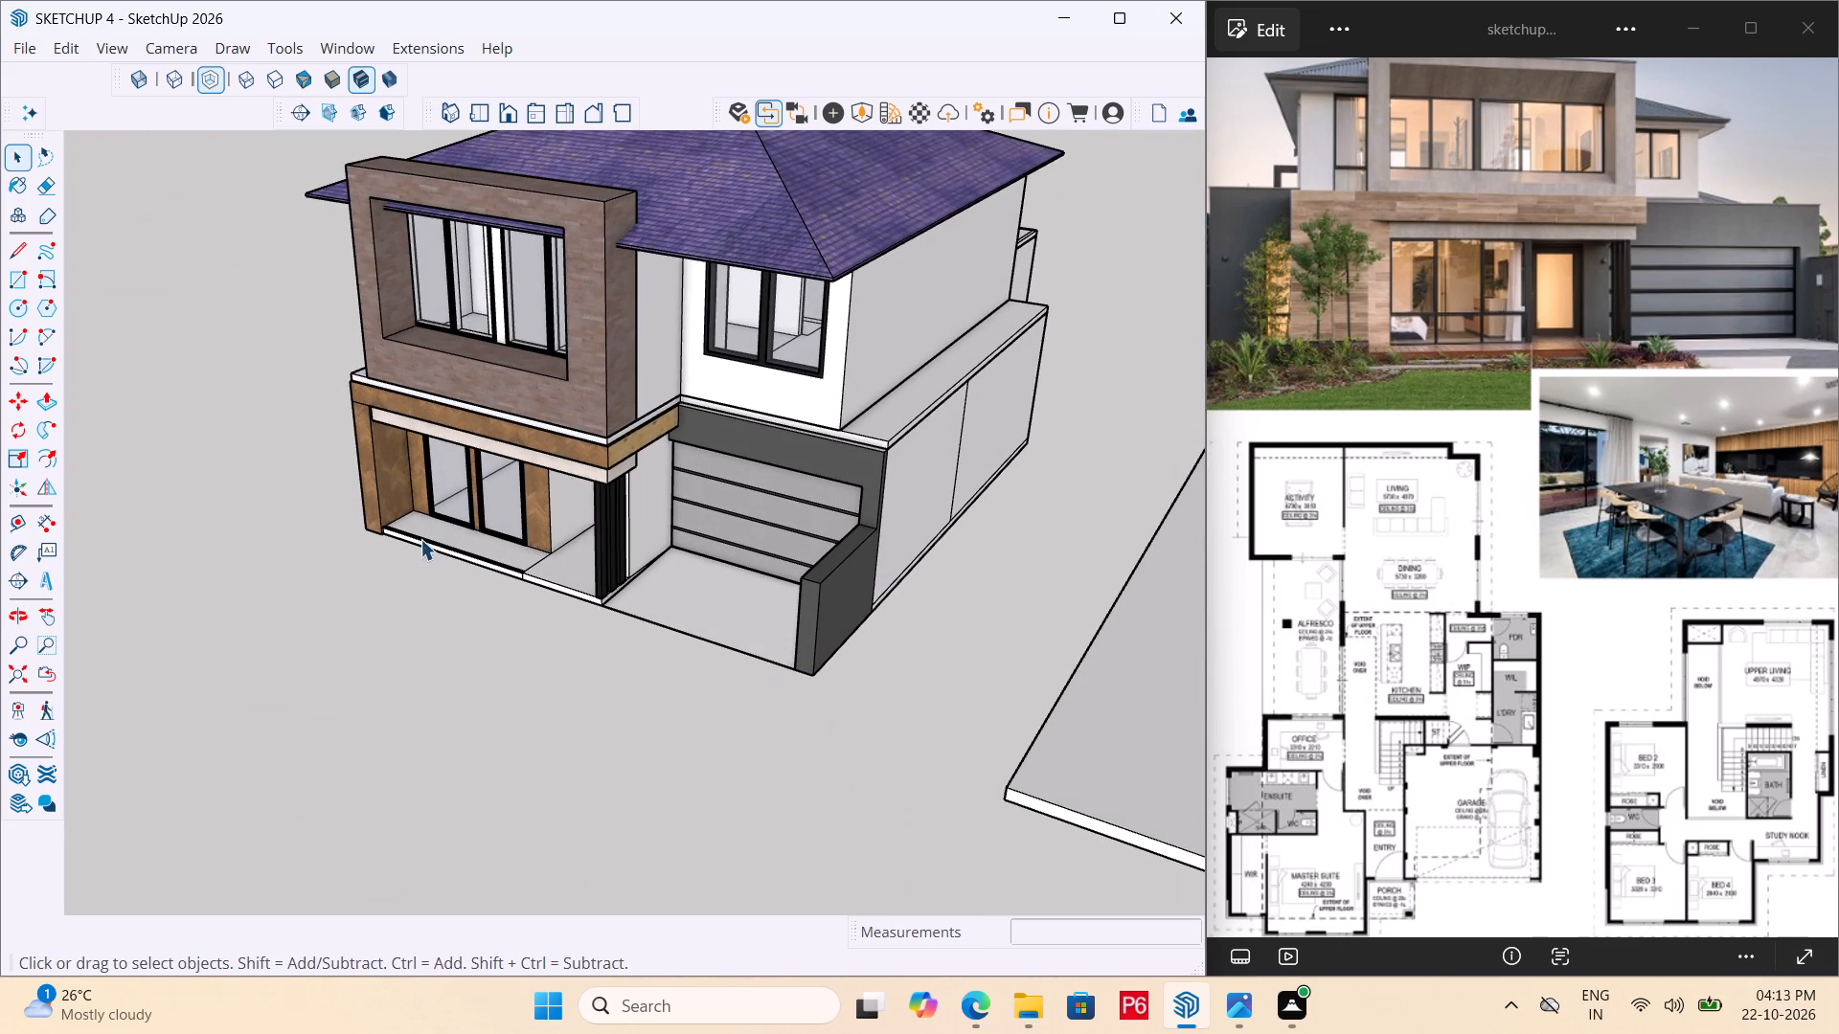
{"action": "scroll", "coordinate": [420, 539], "scroll_direction": "up", "scroll_amount": 5}
{"action": "scroll", "coordinate": [488, 593], "scroll_direction": "up", "scroll_amount": 5}
{"action": "middle_click_drag", "start_coordinate": [427, 780], "coordinate": [435, 714]}
{"action": "middle_click_drag", "start_coordinate": [515, 480], "coordinate": [460, 637]}
{"action": "scroll", "coordinate": [460, 637], "scroll_direction": "up", "scroll_amount": 2}
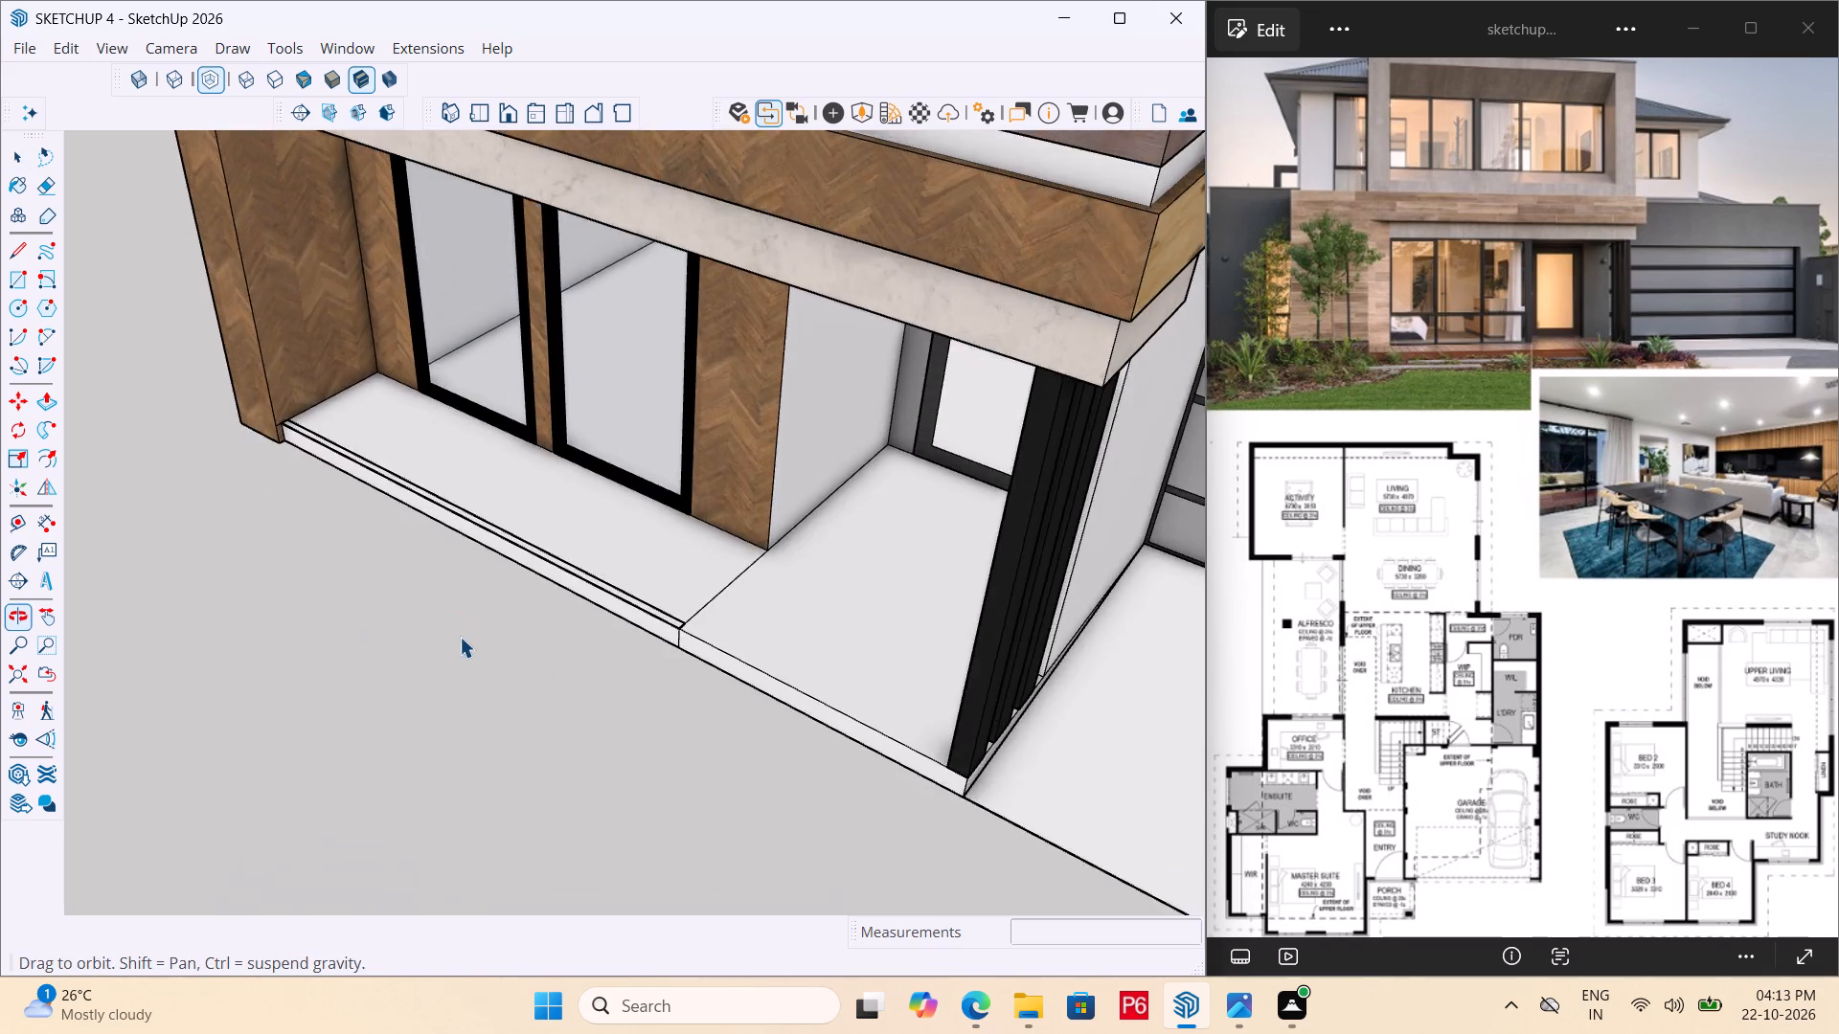
{"action": "scroll", "coordinate": [460, 637], "scroll_direction": "up", "scroll_amount": 9}
{"action": "double_click", "coordinate": [728, 616]}
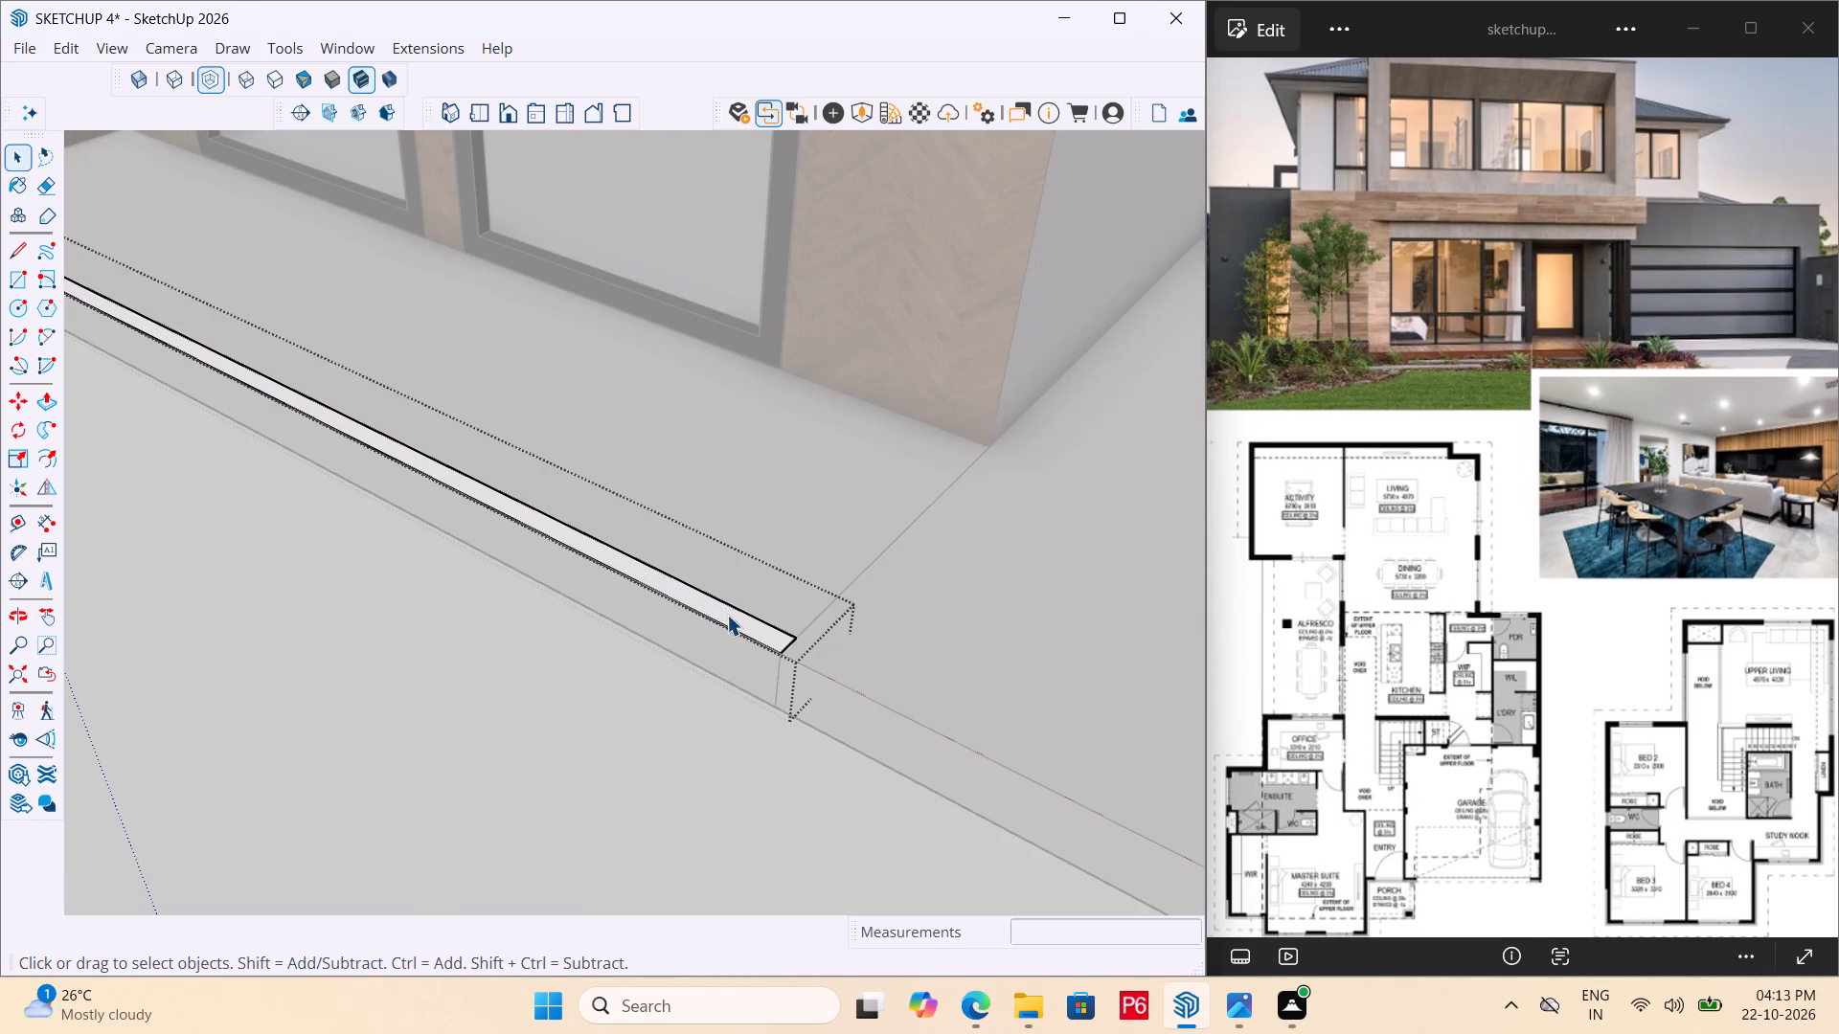
{"action": "left_click", "coordinate": [727, 615]}
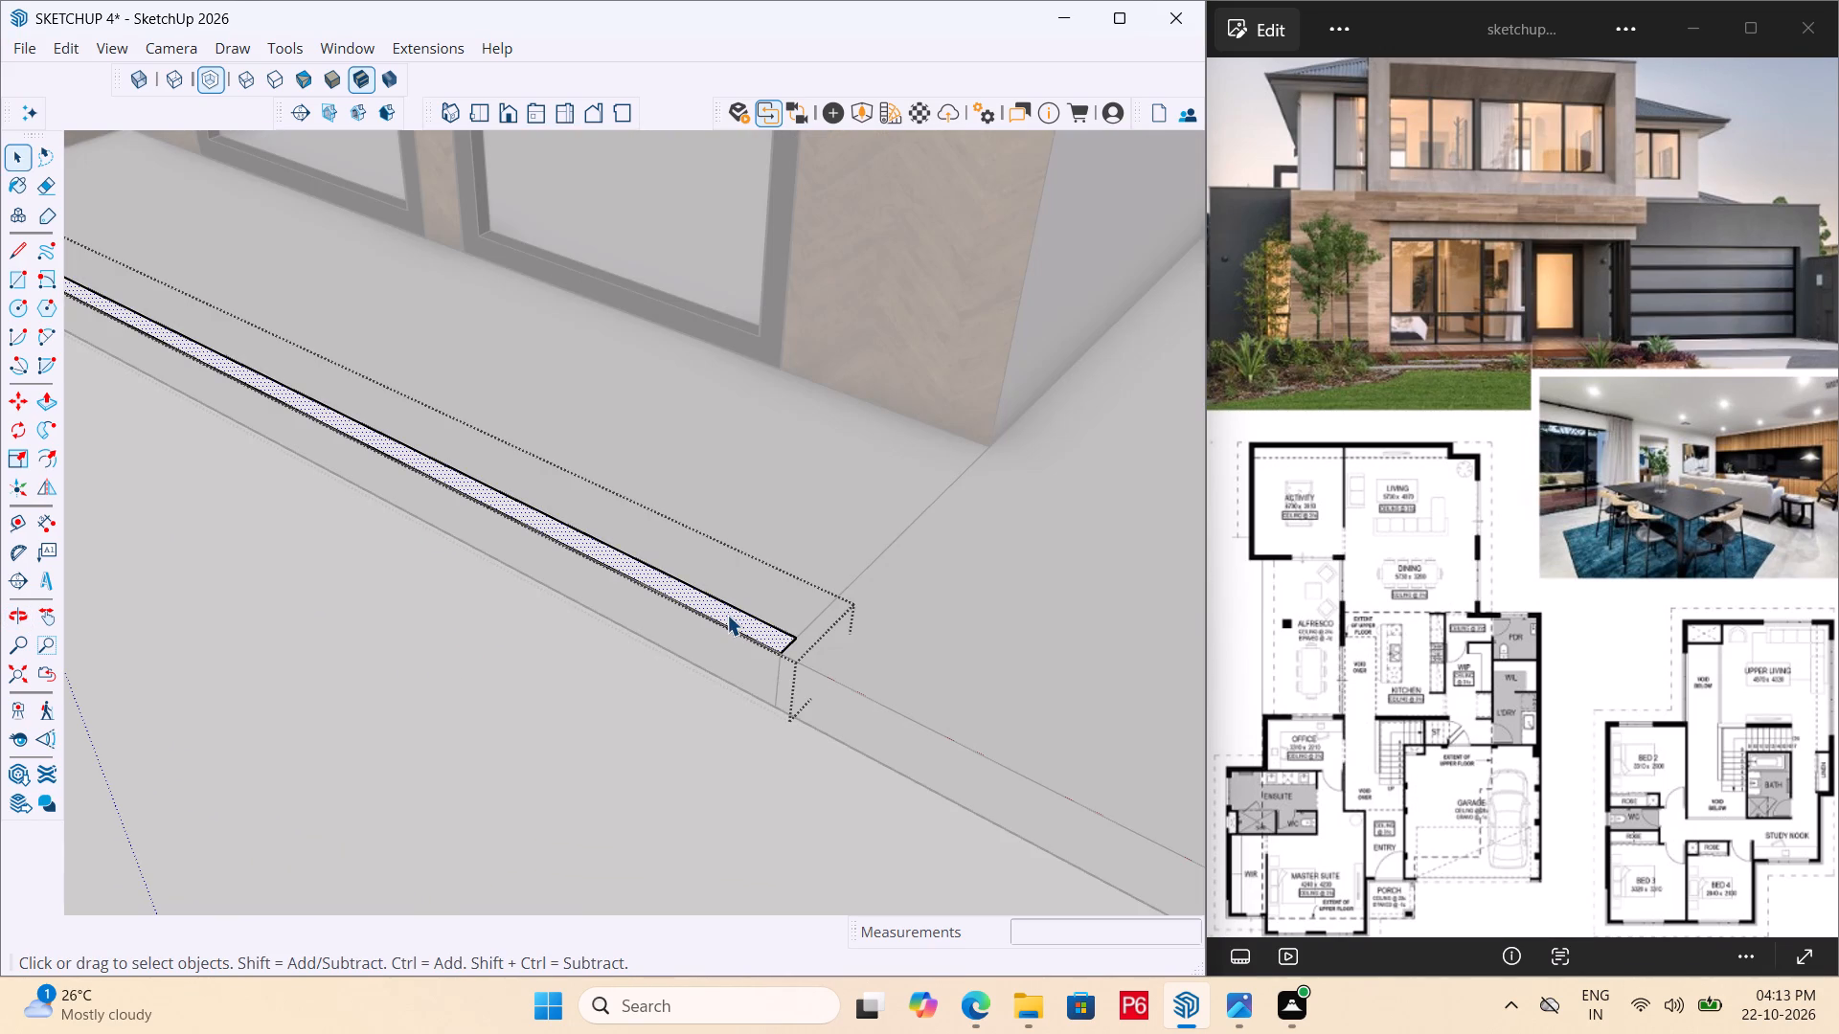
{"action": "key", "text": "p"}
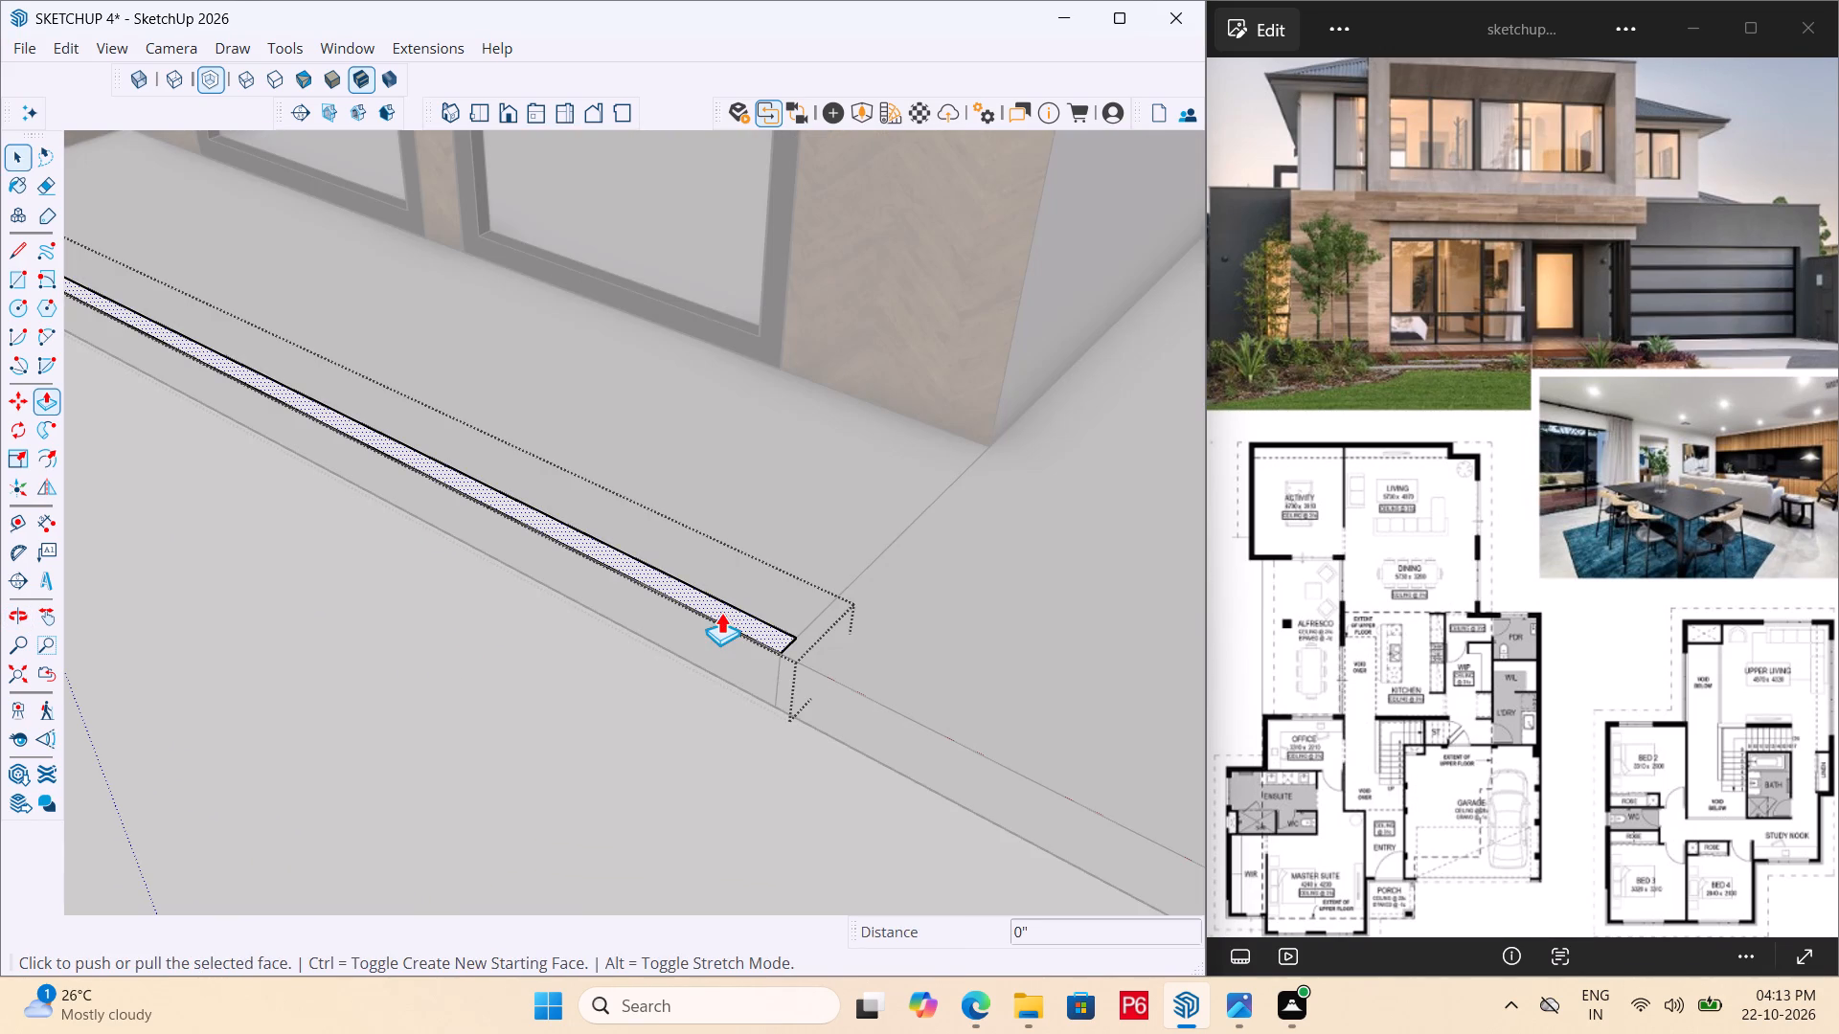
{"action": "left_click", "coordinate": [721, 612]}
{"action": "scroll", "coordinate": [616, 360], "scroll_direction": "down", "scroll_amount": 9}
{"action": "type", "text": "3'"}
{"action": "key", "text": "Return"}
{"action": "middle_click_drag", "start_coordinate": [504, 382], "coordinate": [477, 358]}
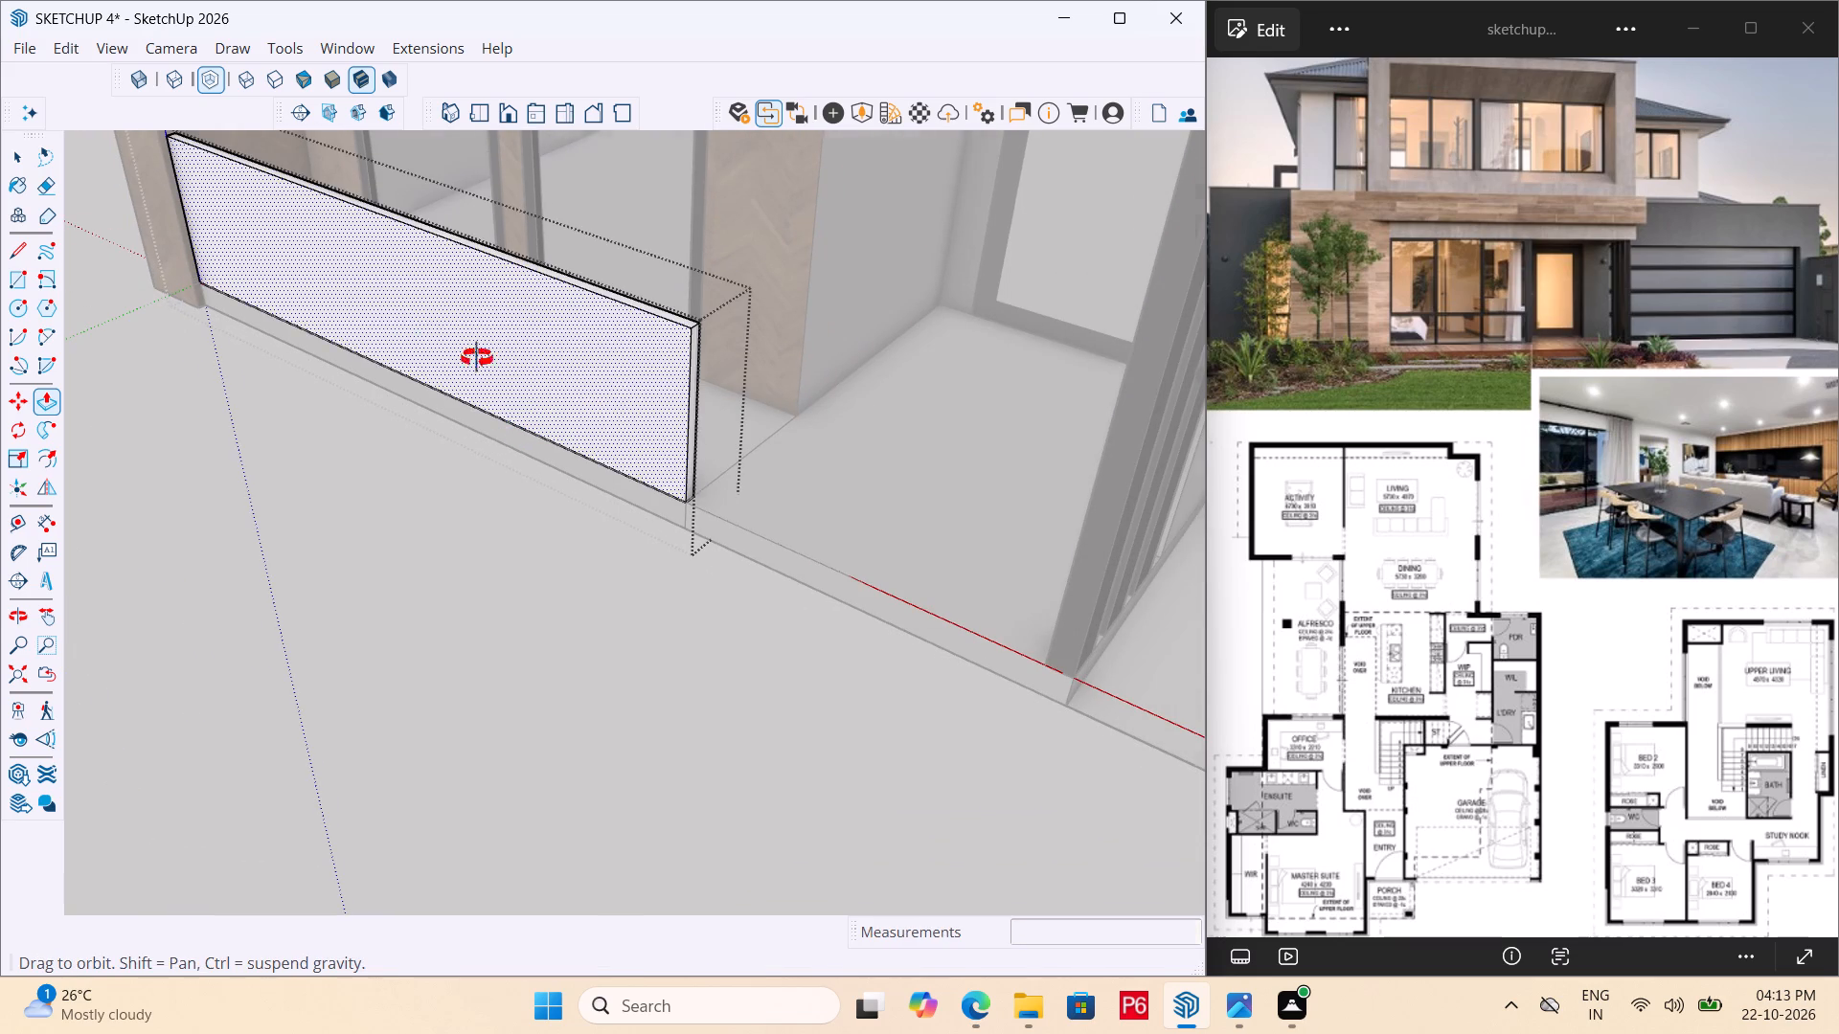
Undo the 3' extrusion of the porch's front edge strip and push/pull its top face up 2'6" instead.
{"action": "middle_click_drag", "start_coordinate": [477, 358], "coordinate": [771, 239]}
{"action": "scroll", "coordinate": [493, 356], "scroll_direction": "down", "scroll_amount": 3}
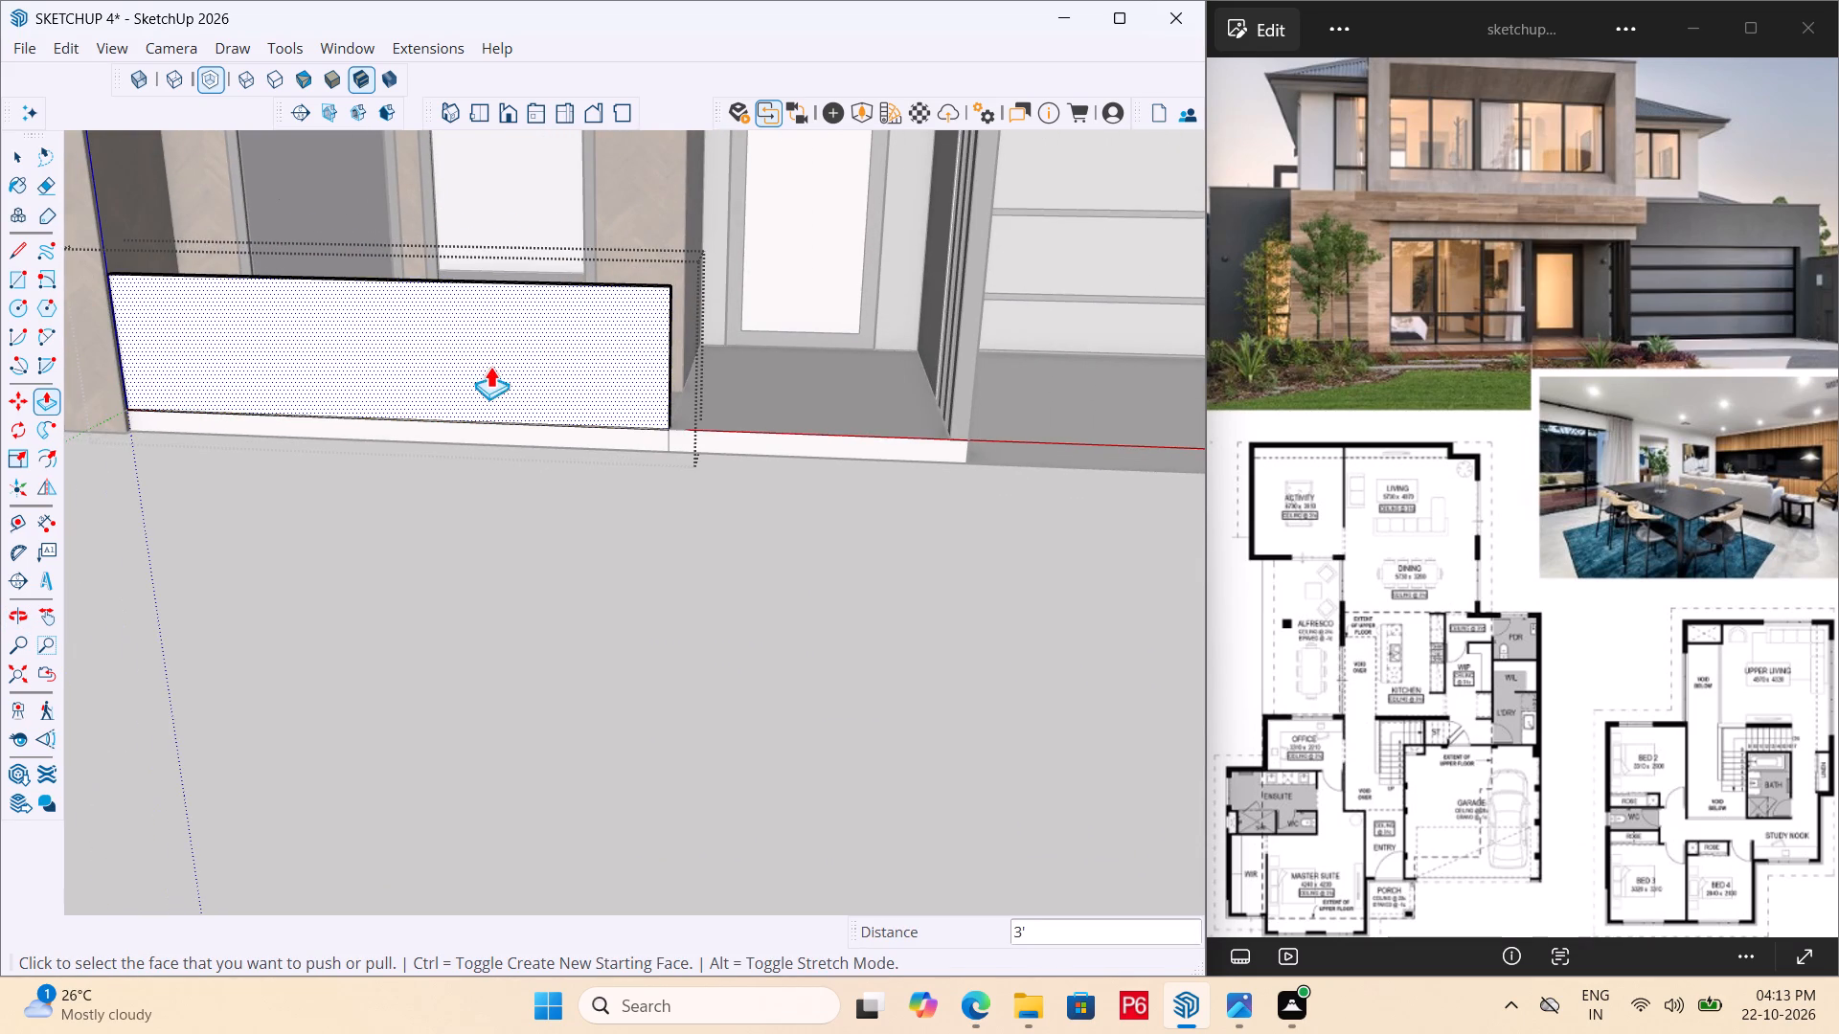
{"action": "key", "text": "ctrl+z"}
{"action": "middle_click_drag", "start_coordinate": [627, 328], "coordinate": [352, 643]}
{"action": "scroll", "coordinate": [360, 631], "scroll_direction": "up", "scroll_amount": 3}
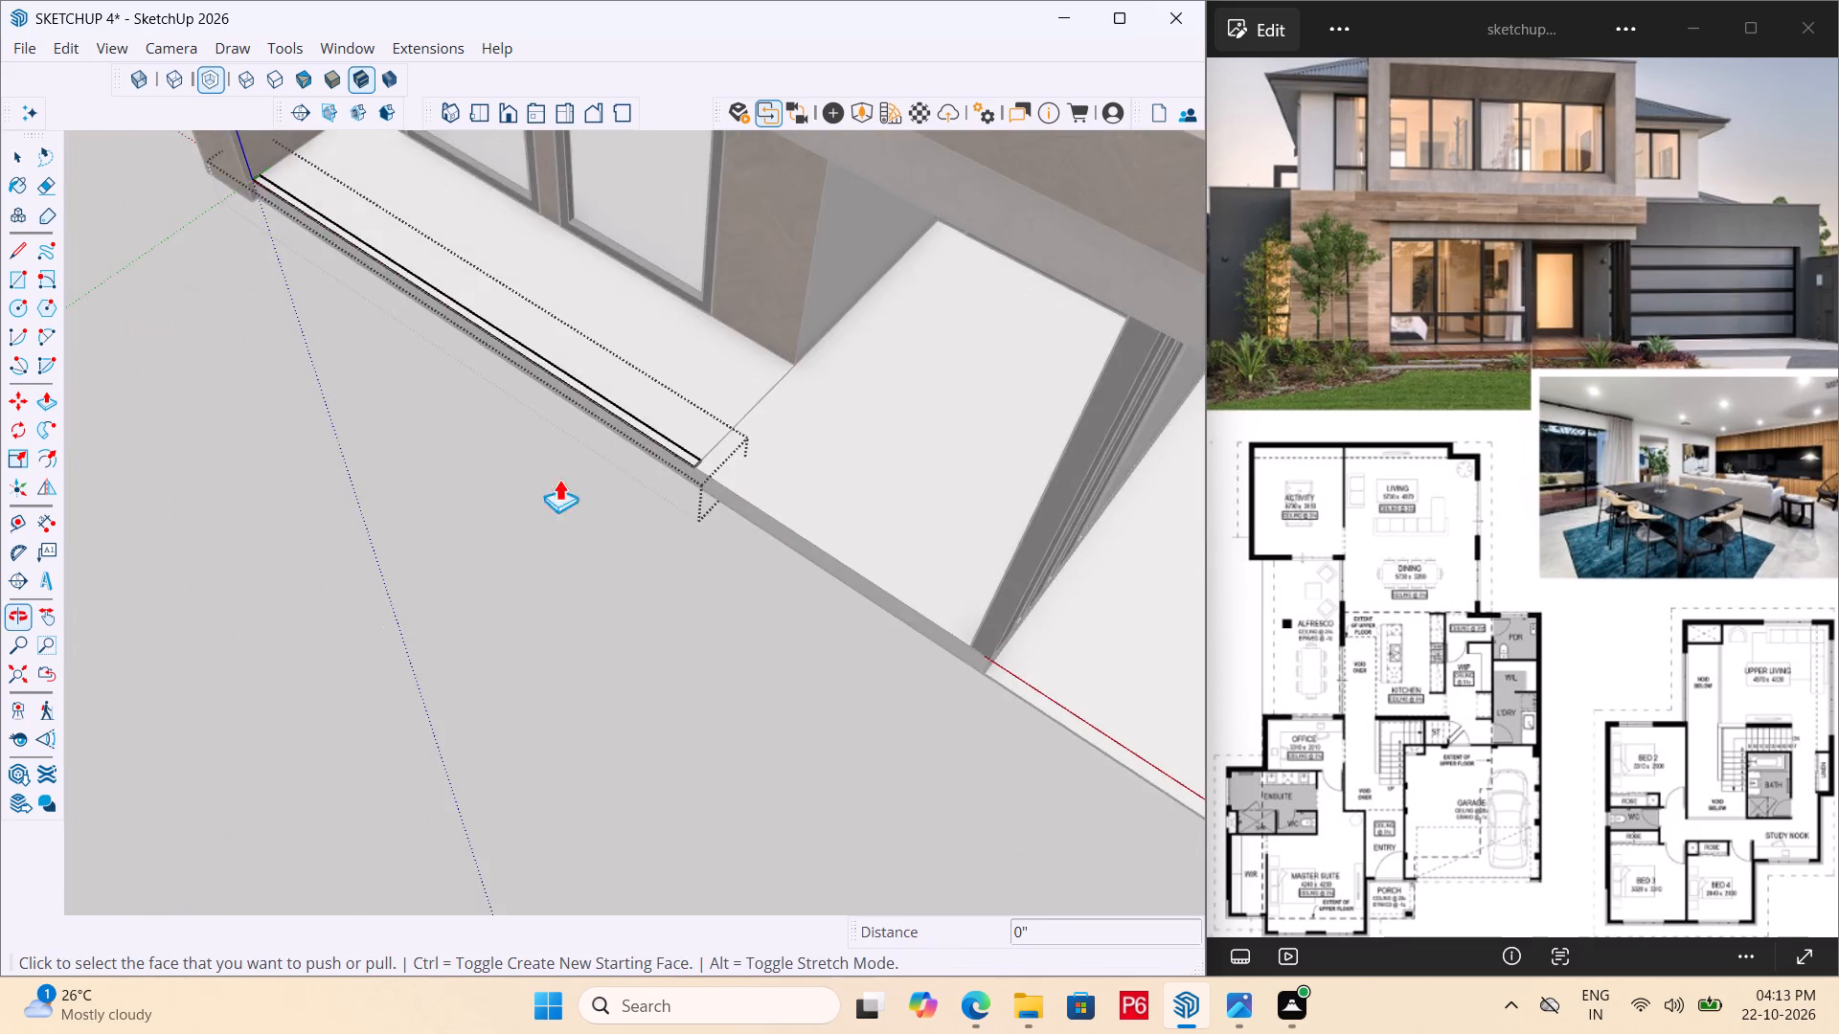
{"action": "scroll", "coordinate": [559, 479], "scroll_direction": "up", "scroll_amount": 5}
{"action": "left_click", "coordinate": [661, 437]}
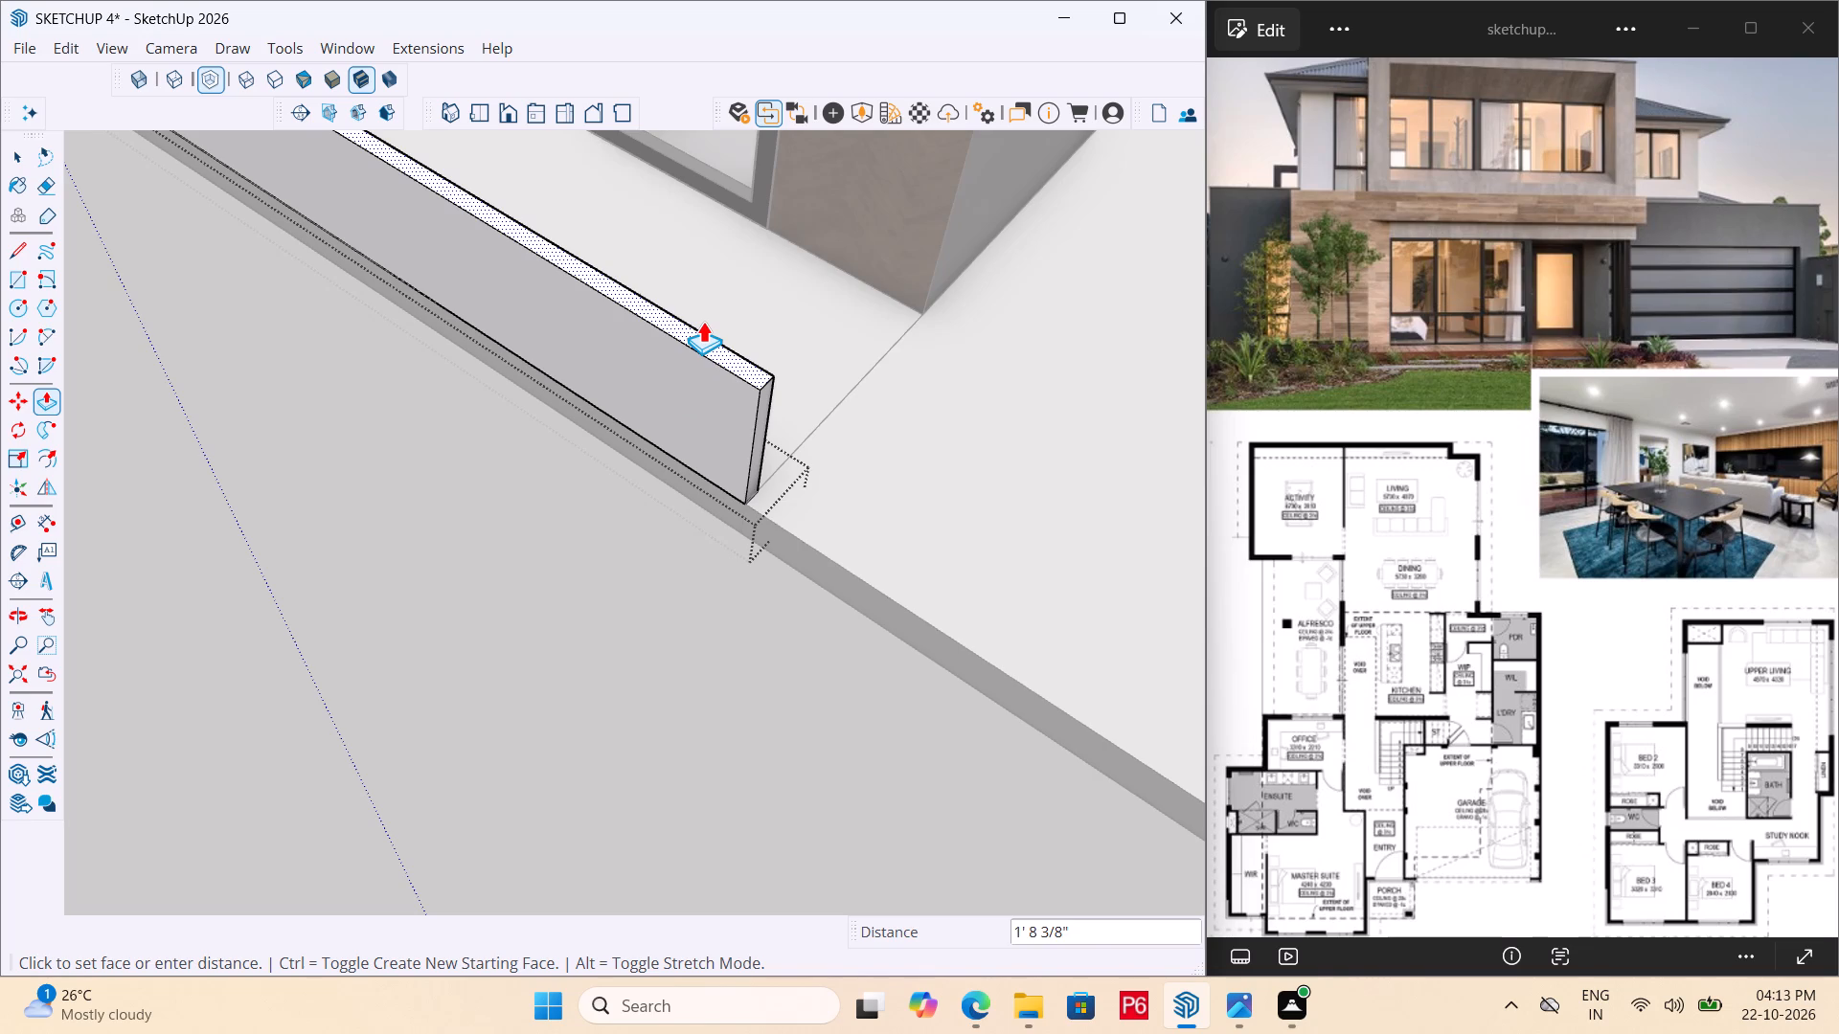
{"action": "type", "text": "2'6"}
{"action": "key", "text": "shift+quotedbl"}
{"action": "key", "text": "Return"}
{"action": "scroll", "coordinate": [532, 393], "scroll_direction": "down", "scroll_amount": 6}
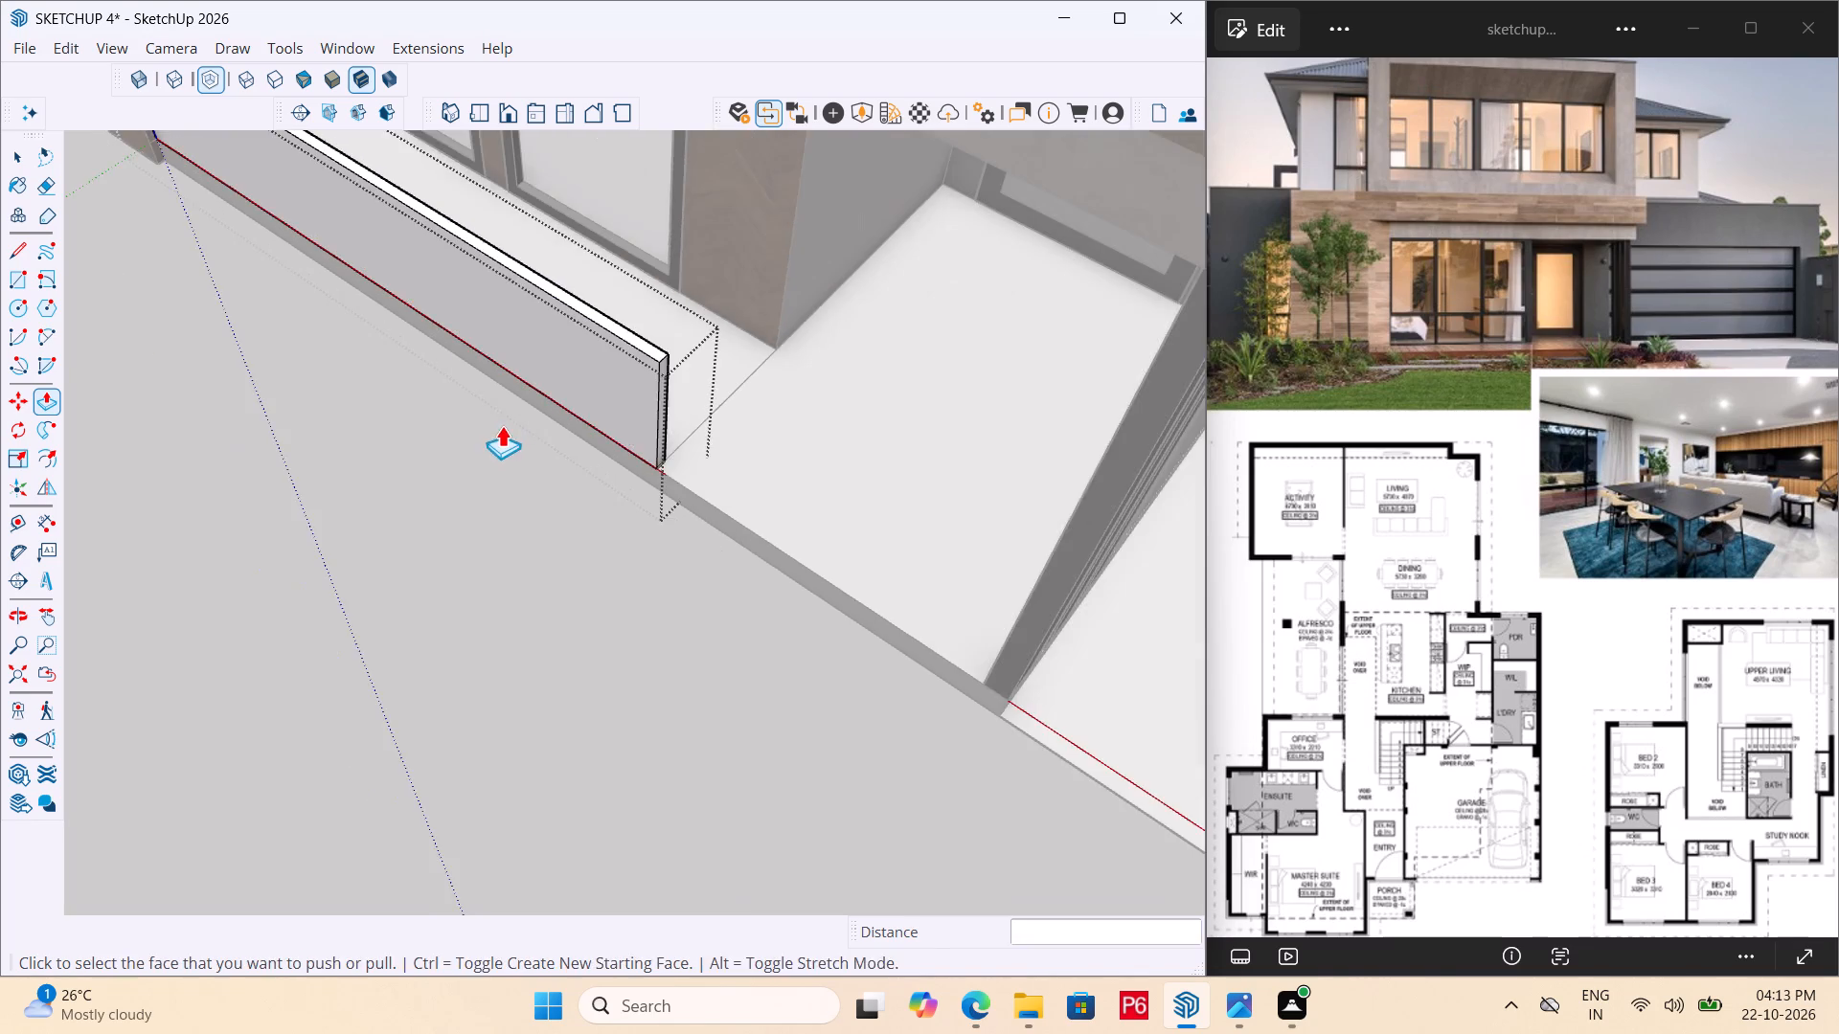
{"action": "middle_click_drag", "start_coordinate": [511, 376], "coordinate": [638, 119]}
{"action": "left_click", "coordinate": [460, 483]}
{"action": "key", "text": "space"}
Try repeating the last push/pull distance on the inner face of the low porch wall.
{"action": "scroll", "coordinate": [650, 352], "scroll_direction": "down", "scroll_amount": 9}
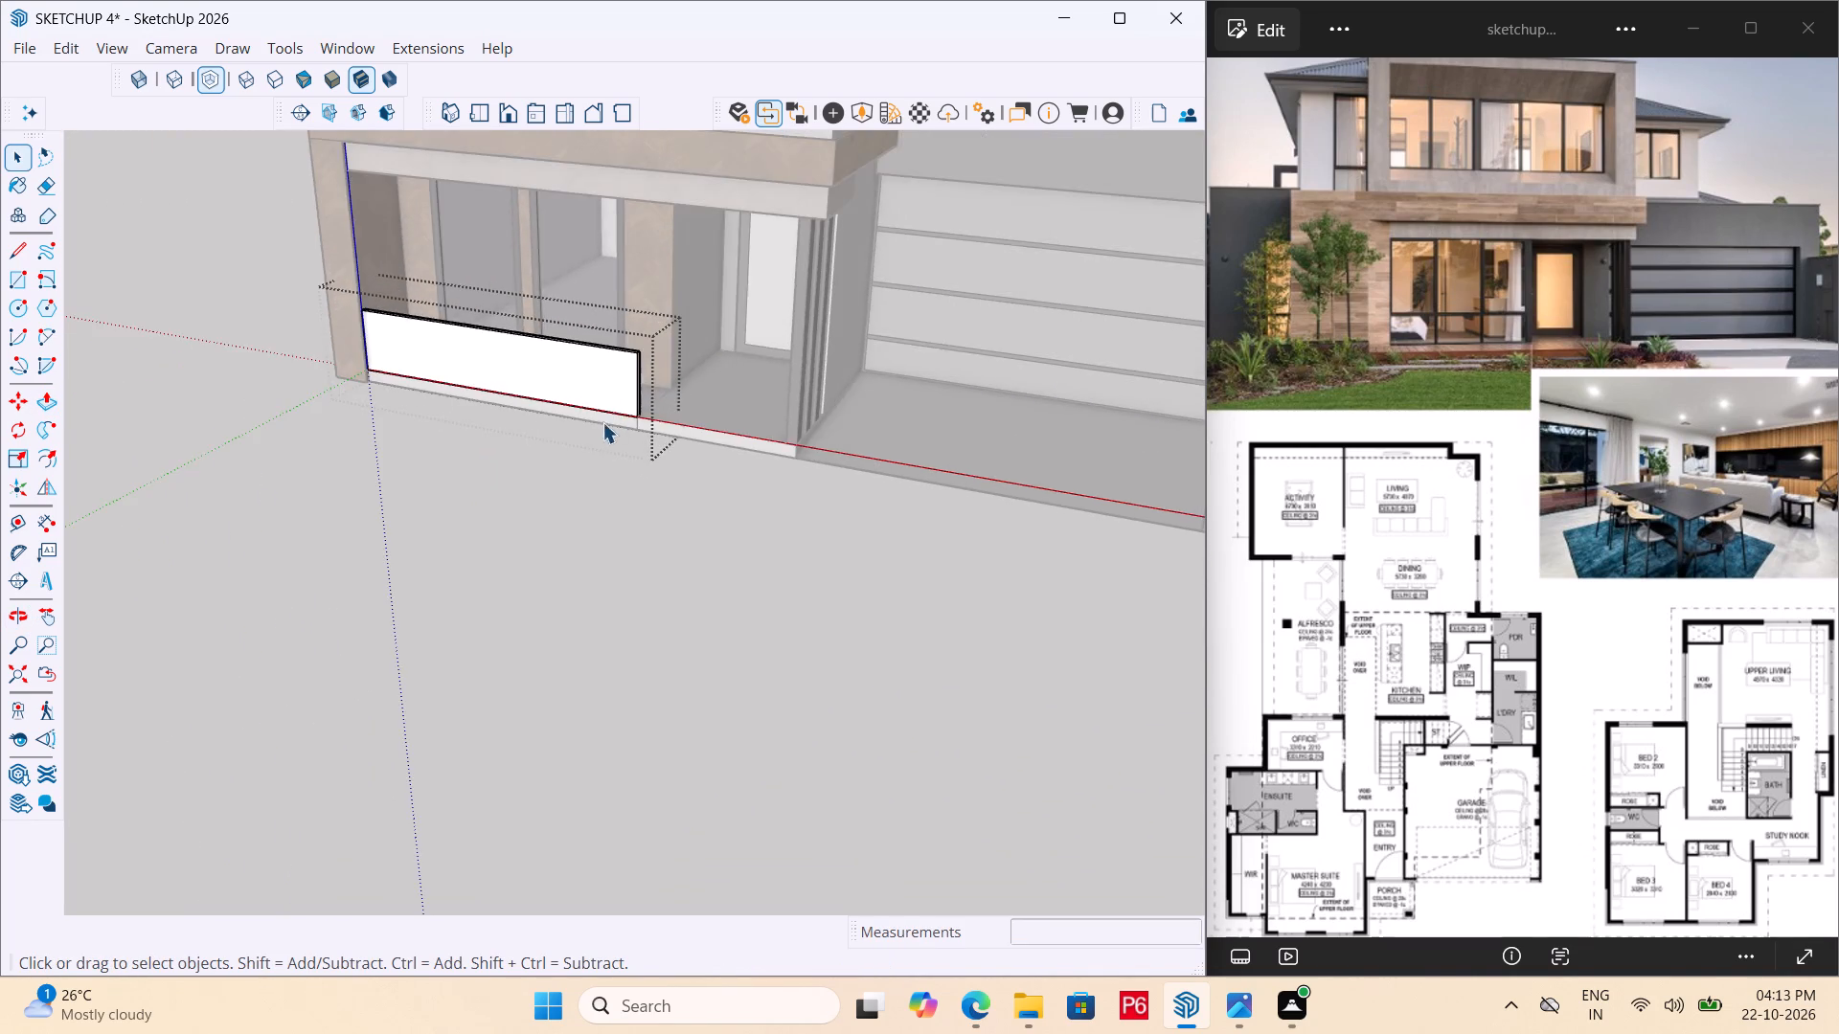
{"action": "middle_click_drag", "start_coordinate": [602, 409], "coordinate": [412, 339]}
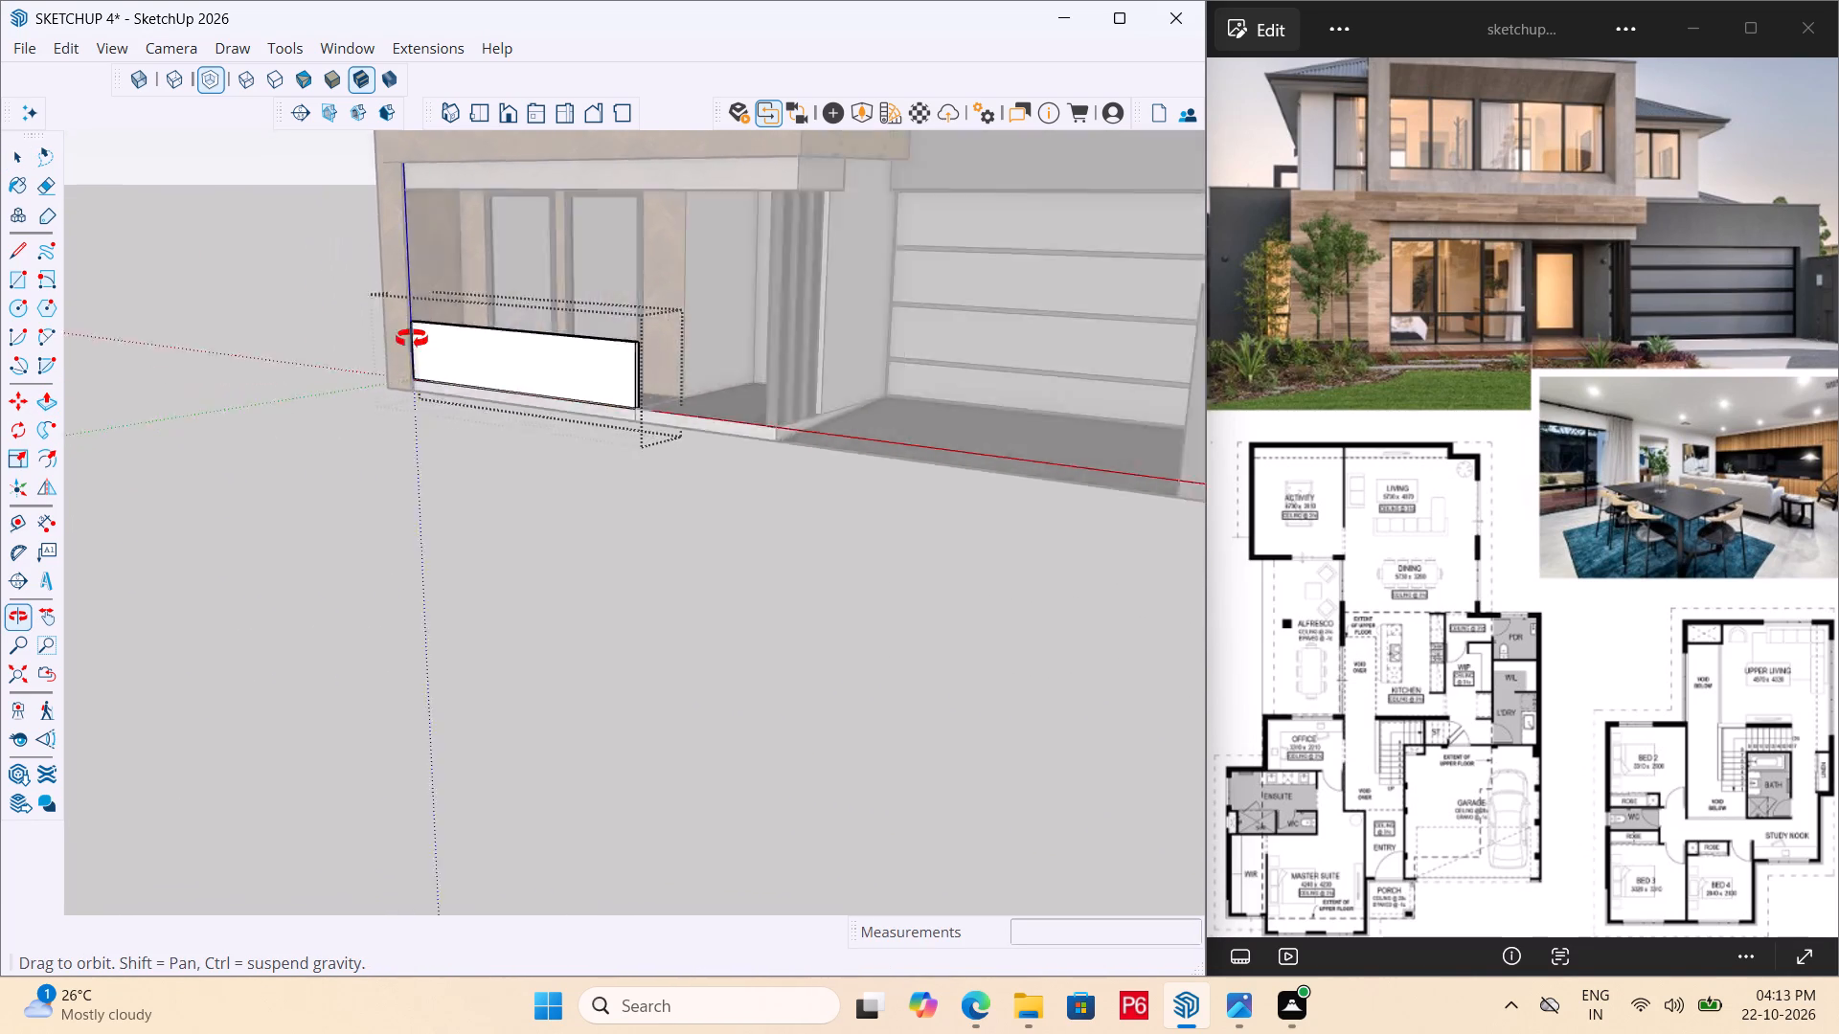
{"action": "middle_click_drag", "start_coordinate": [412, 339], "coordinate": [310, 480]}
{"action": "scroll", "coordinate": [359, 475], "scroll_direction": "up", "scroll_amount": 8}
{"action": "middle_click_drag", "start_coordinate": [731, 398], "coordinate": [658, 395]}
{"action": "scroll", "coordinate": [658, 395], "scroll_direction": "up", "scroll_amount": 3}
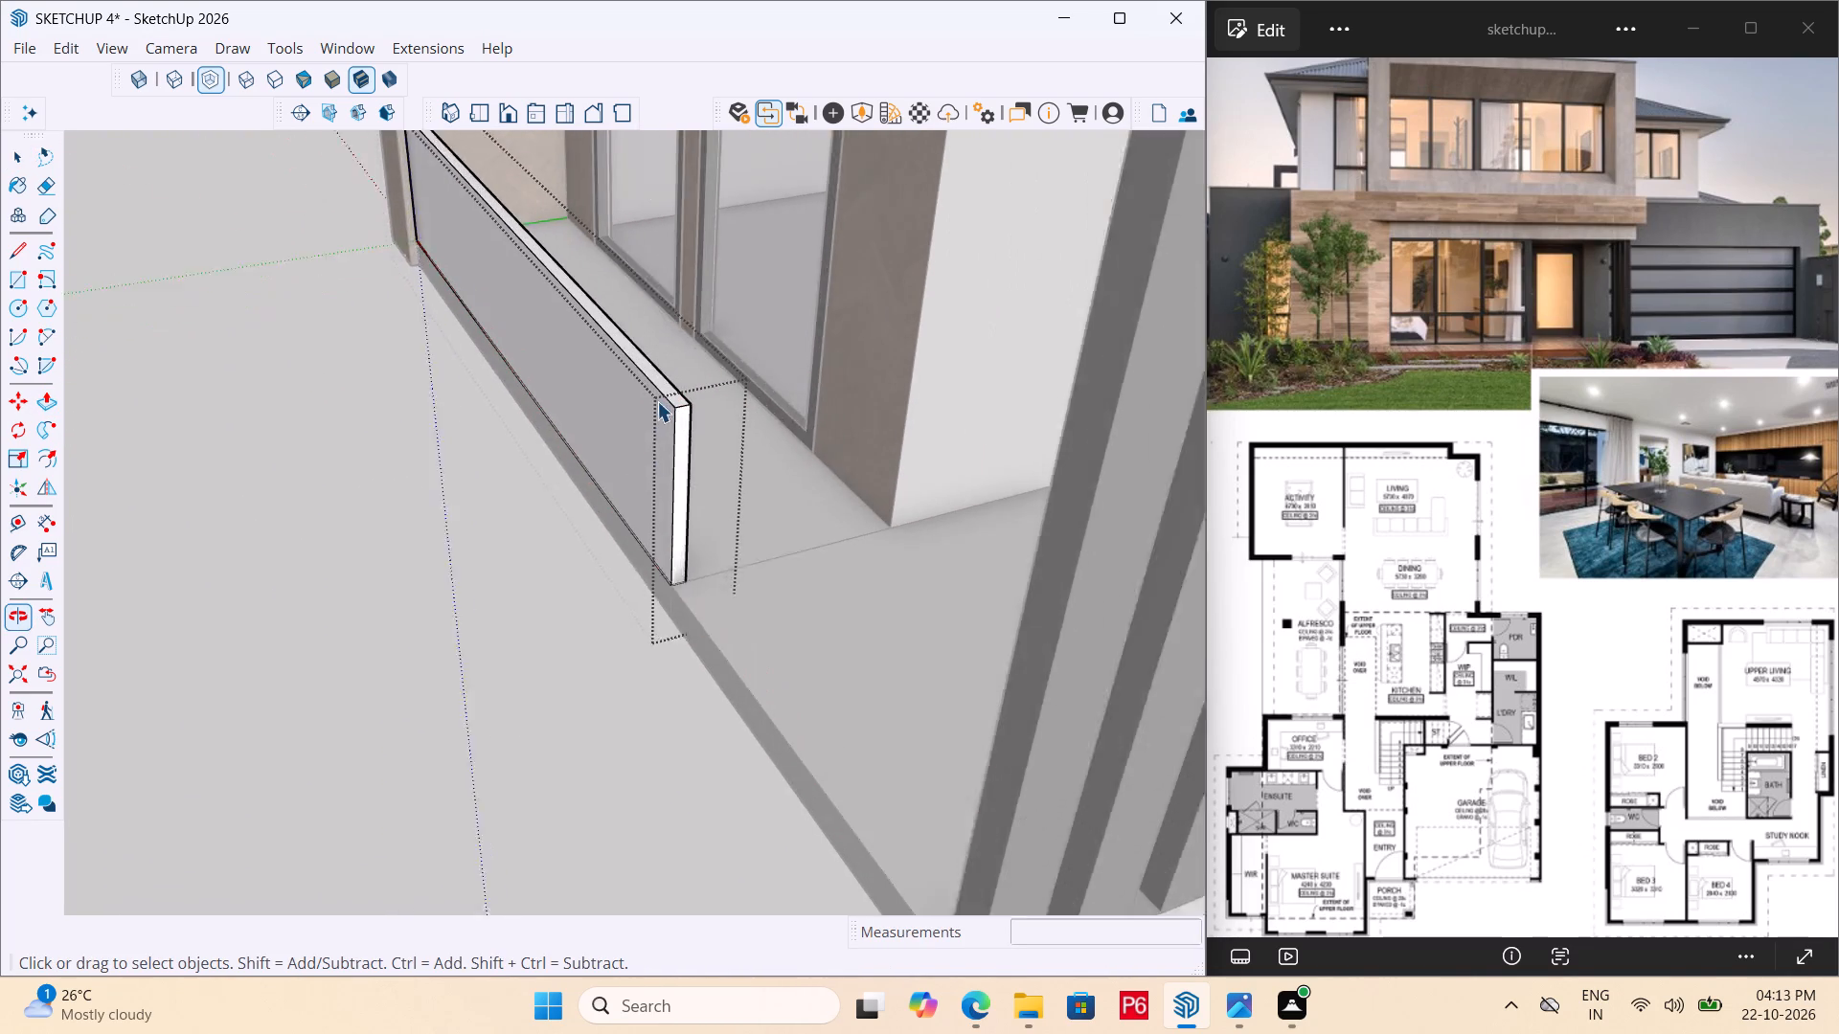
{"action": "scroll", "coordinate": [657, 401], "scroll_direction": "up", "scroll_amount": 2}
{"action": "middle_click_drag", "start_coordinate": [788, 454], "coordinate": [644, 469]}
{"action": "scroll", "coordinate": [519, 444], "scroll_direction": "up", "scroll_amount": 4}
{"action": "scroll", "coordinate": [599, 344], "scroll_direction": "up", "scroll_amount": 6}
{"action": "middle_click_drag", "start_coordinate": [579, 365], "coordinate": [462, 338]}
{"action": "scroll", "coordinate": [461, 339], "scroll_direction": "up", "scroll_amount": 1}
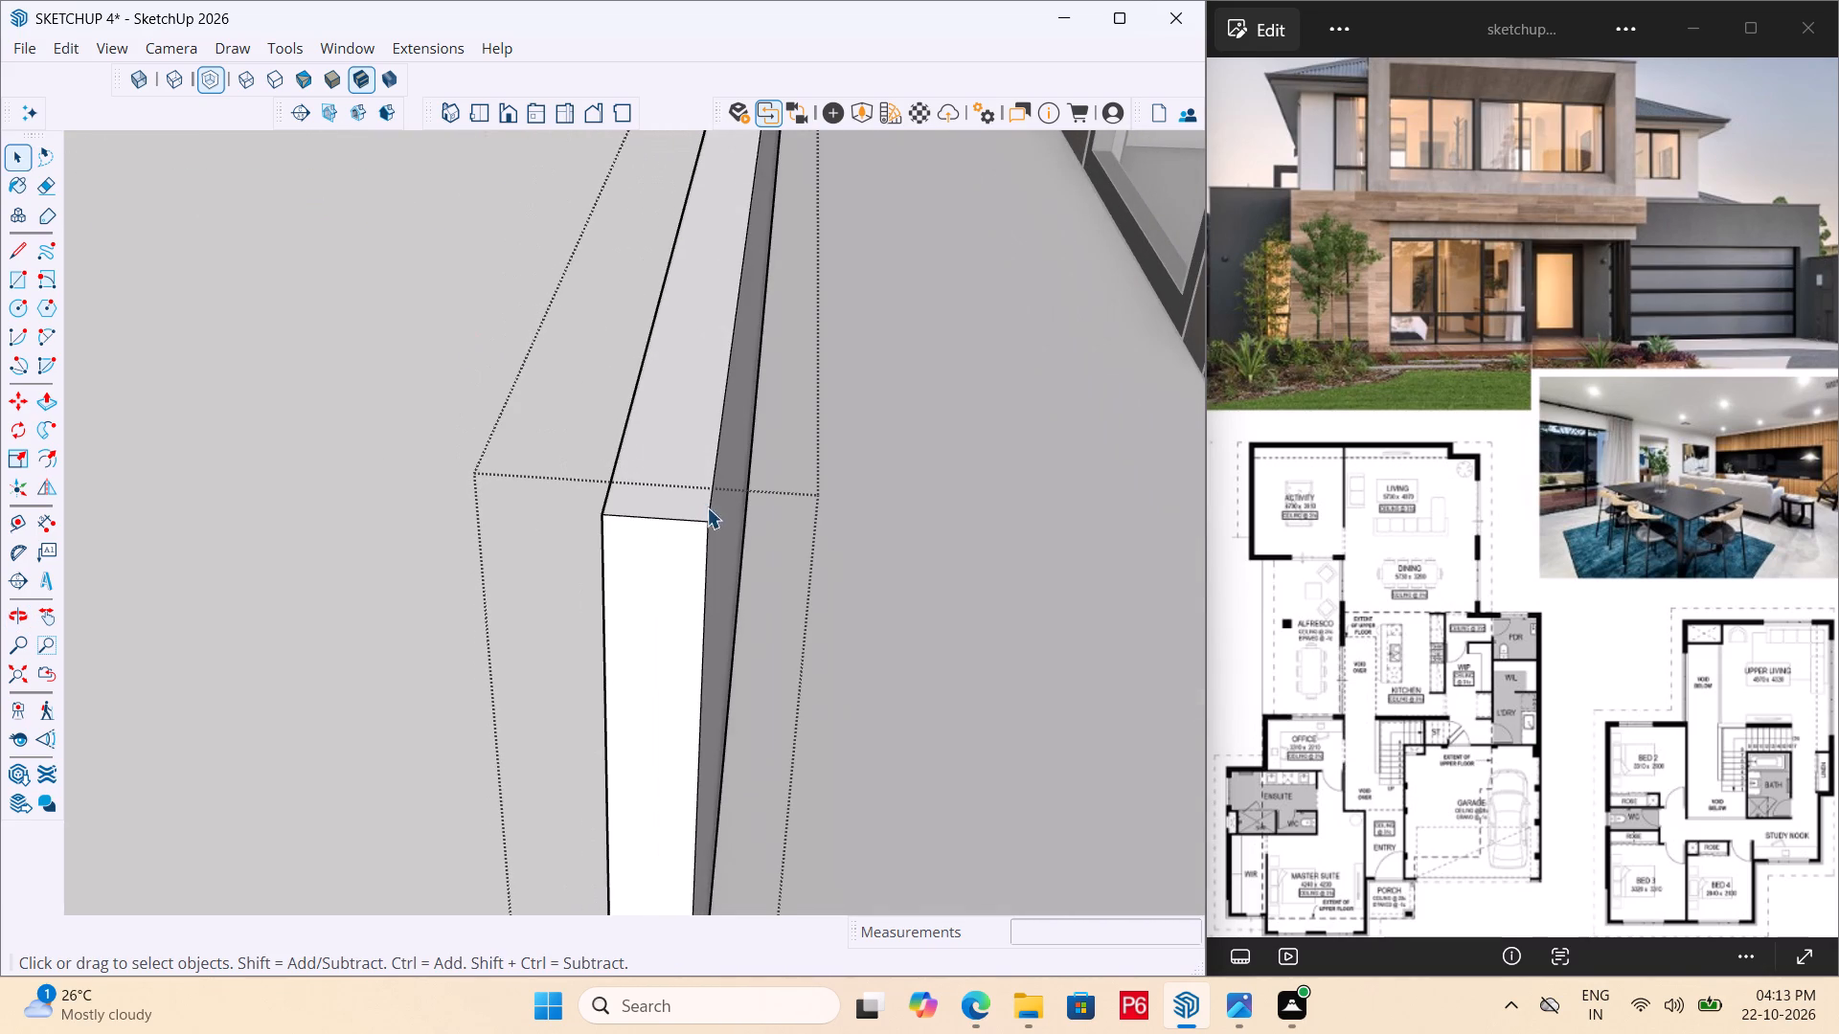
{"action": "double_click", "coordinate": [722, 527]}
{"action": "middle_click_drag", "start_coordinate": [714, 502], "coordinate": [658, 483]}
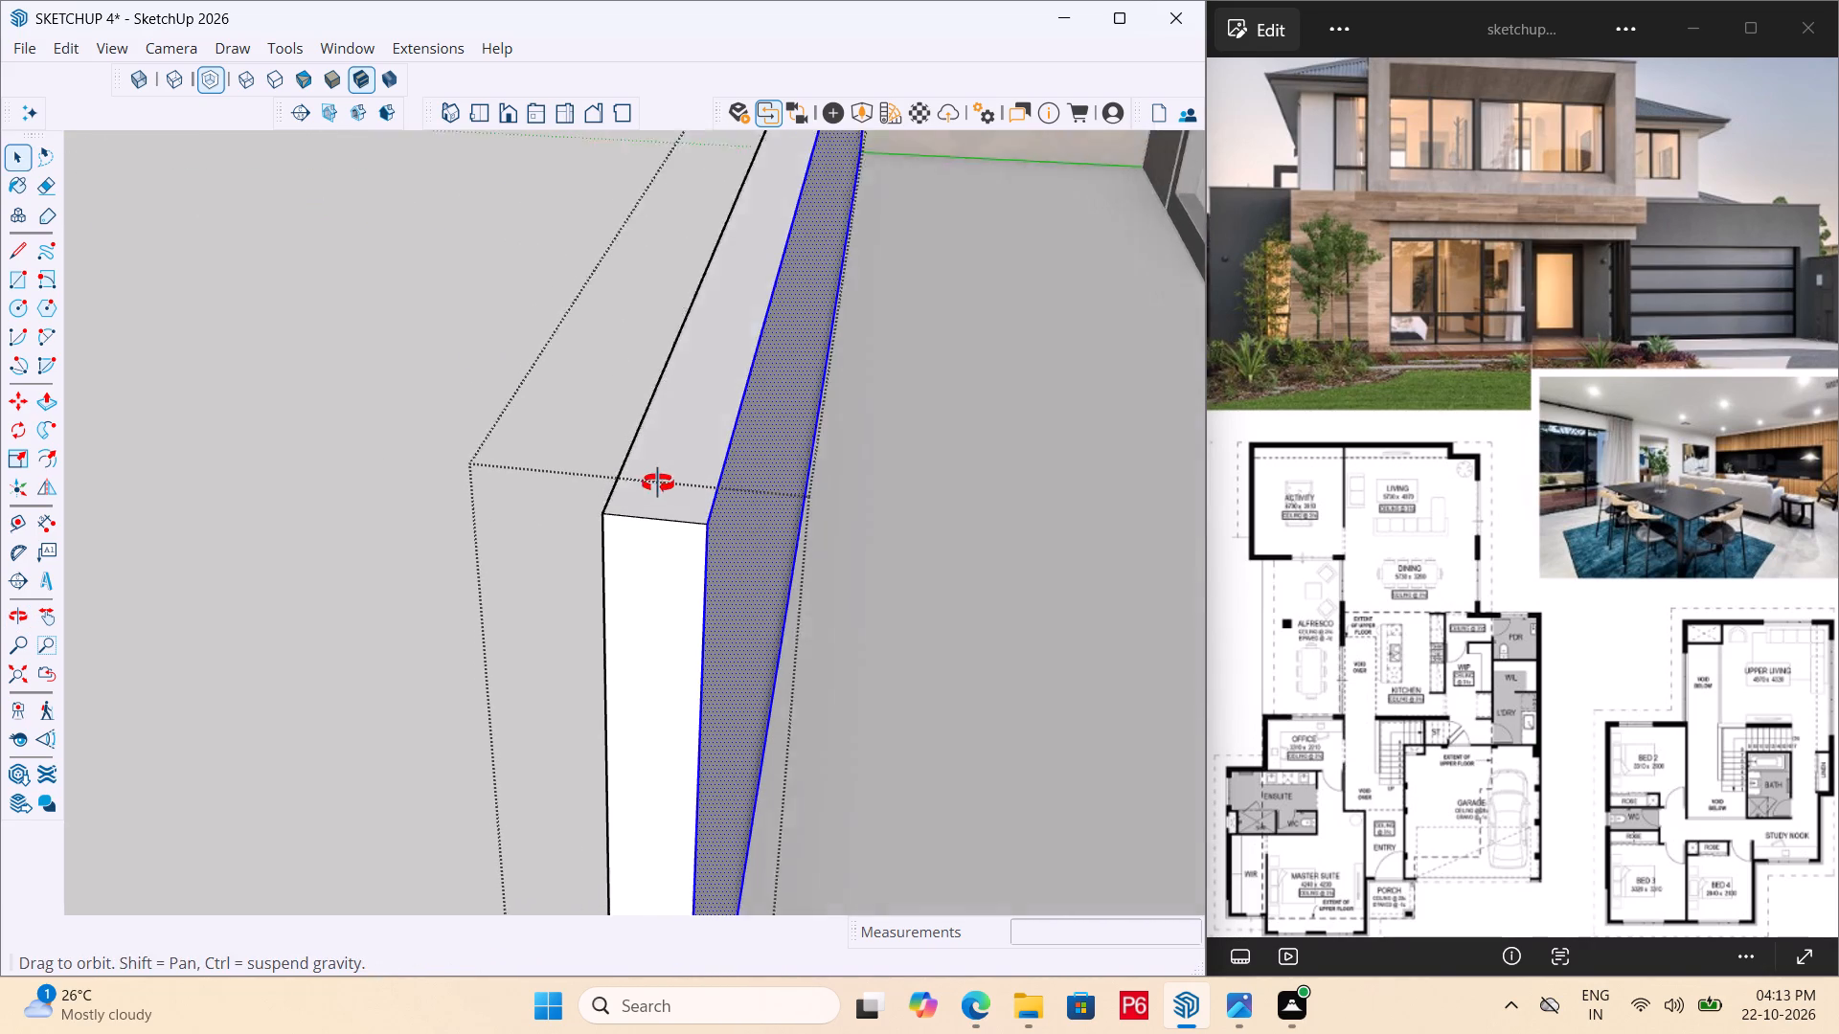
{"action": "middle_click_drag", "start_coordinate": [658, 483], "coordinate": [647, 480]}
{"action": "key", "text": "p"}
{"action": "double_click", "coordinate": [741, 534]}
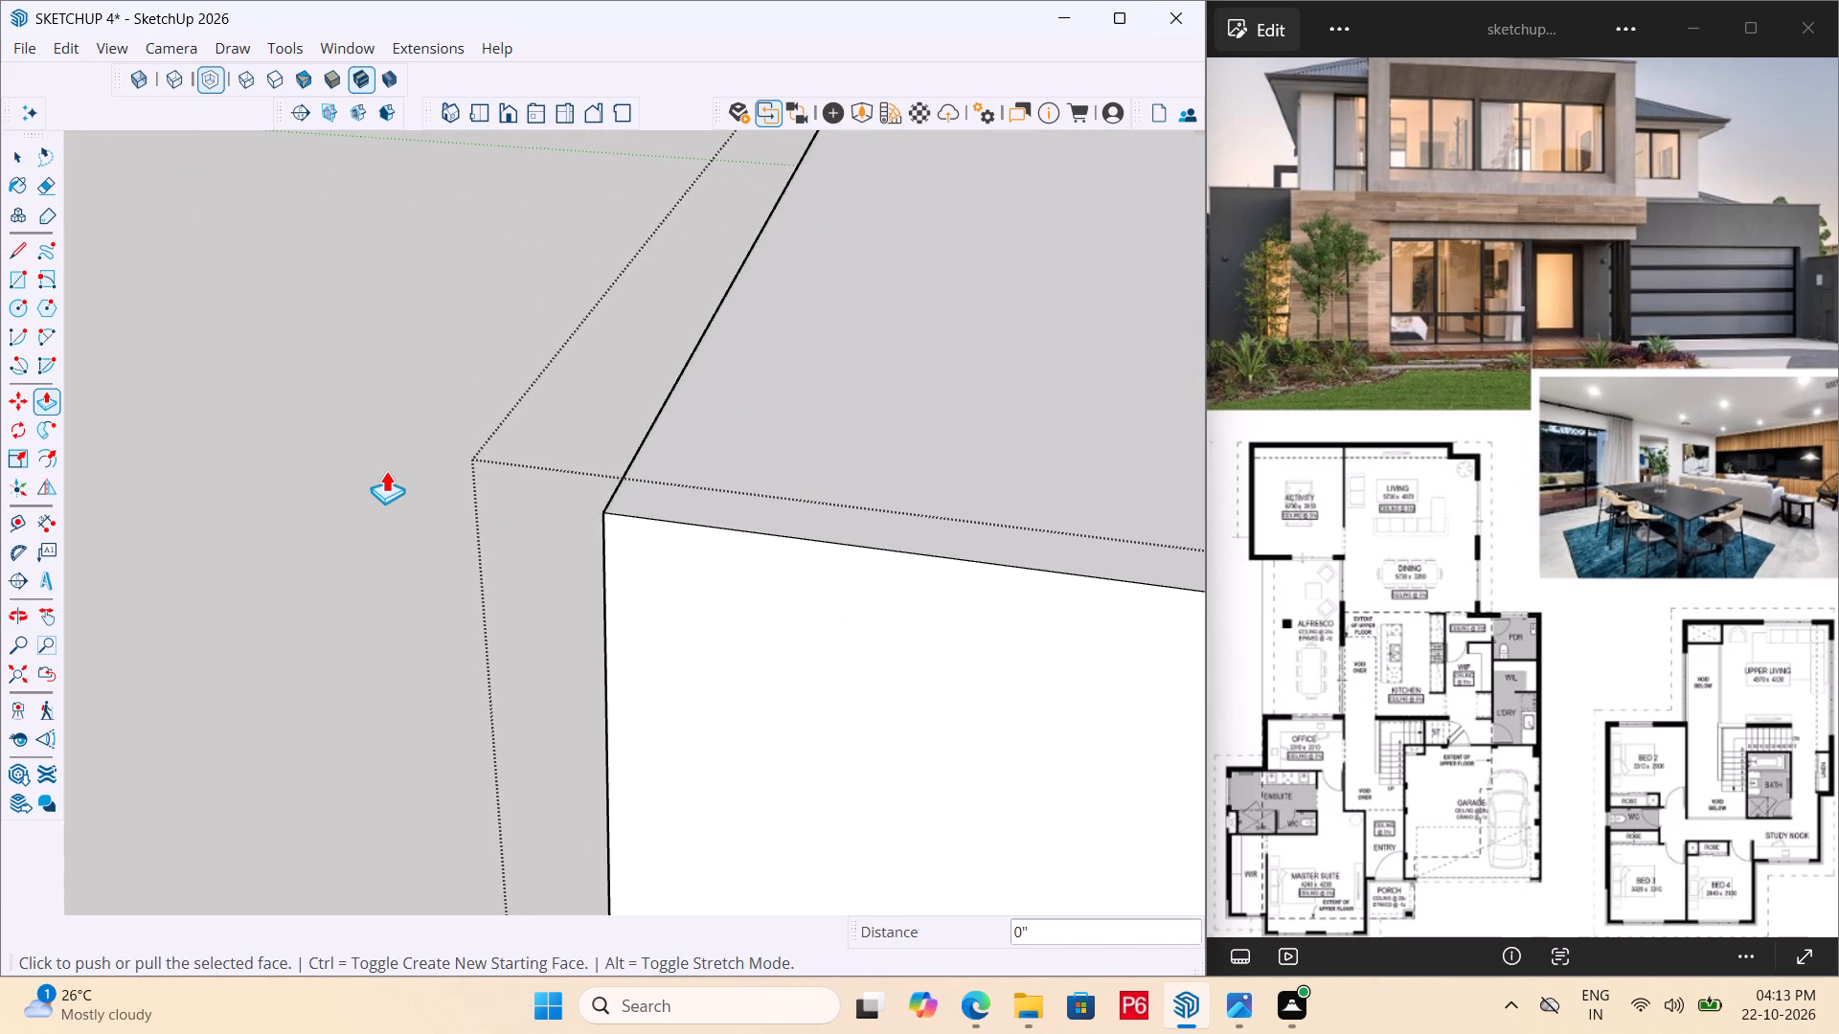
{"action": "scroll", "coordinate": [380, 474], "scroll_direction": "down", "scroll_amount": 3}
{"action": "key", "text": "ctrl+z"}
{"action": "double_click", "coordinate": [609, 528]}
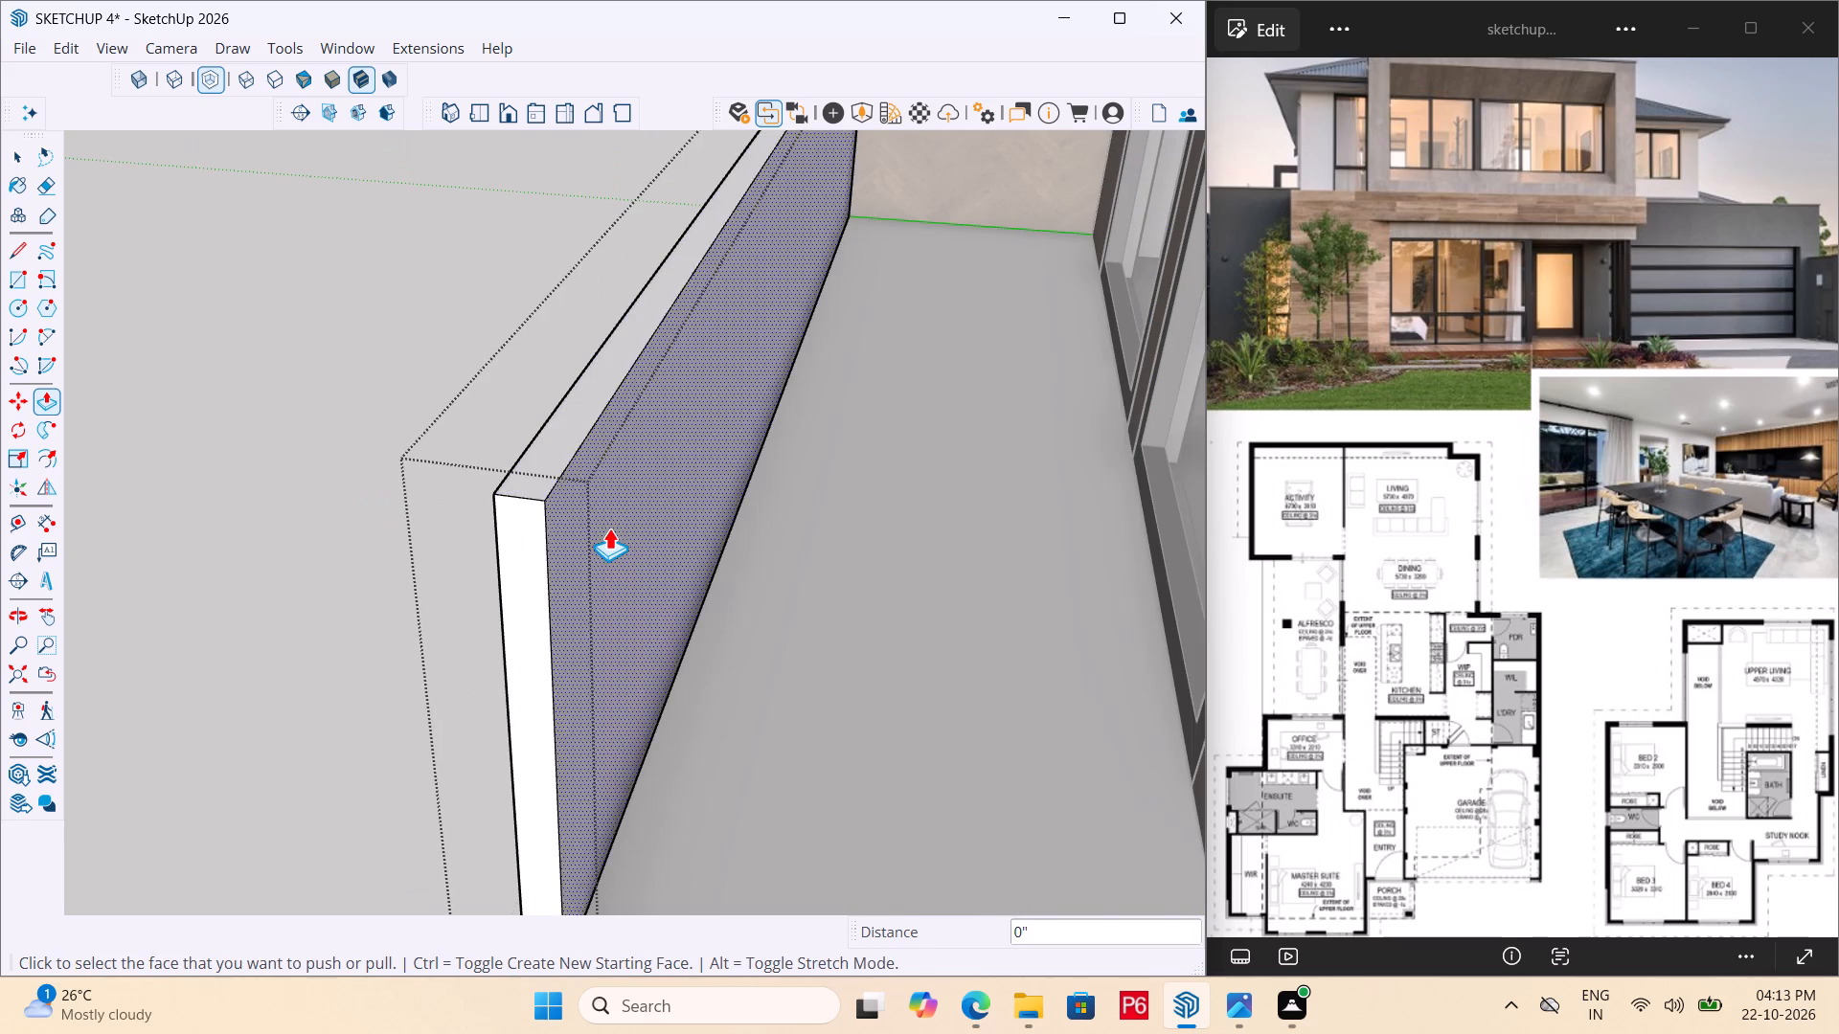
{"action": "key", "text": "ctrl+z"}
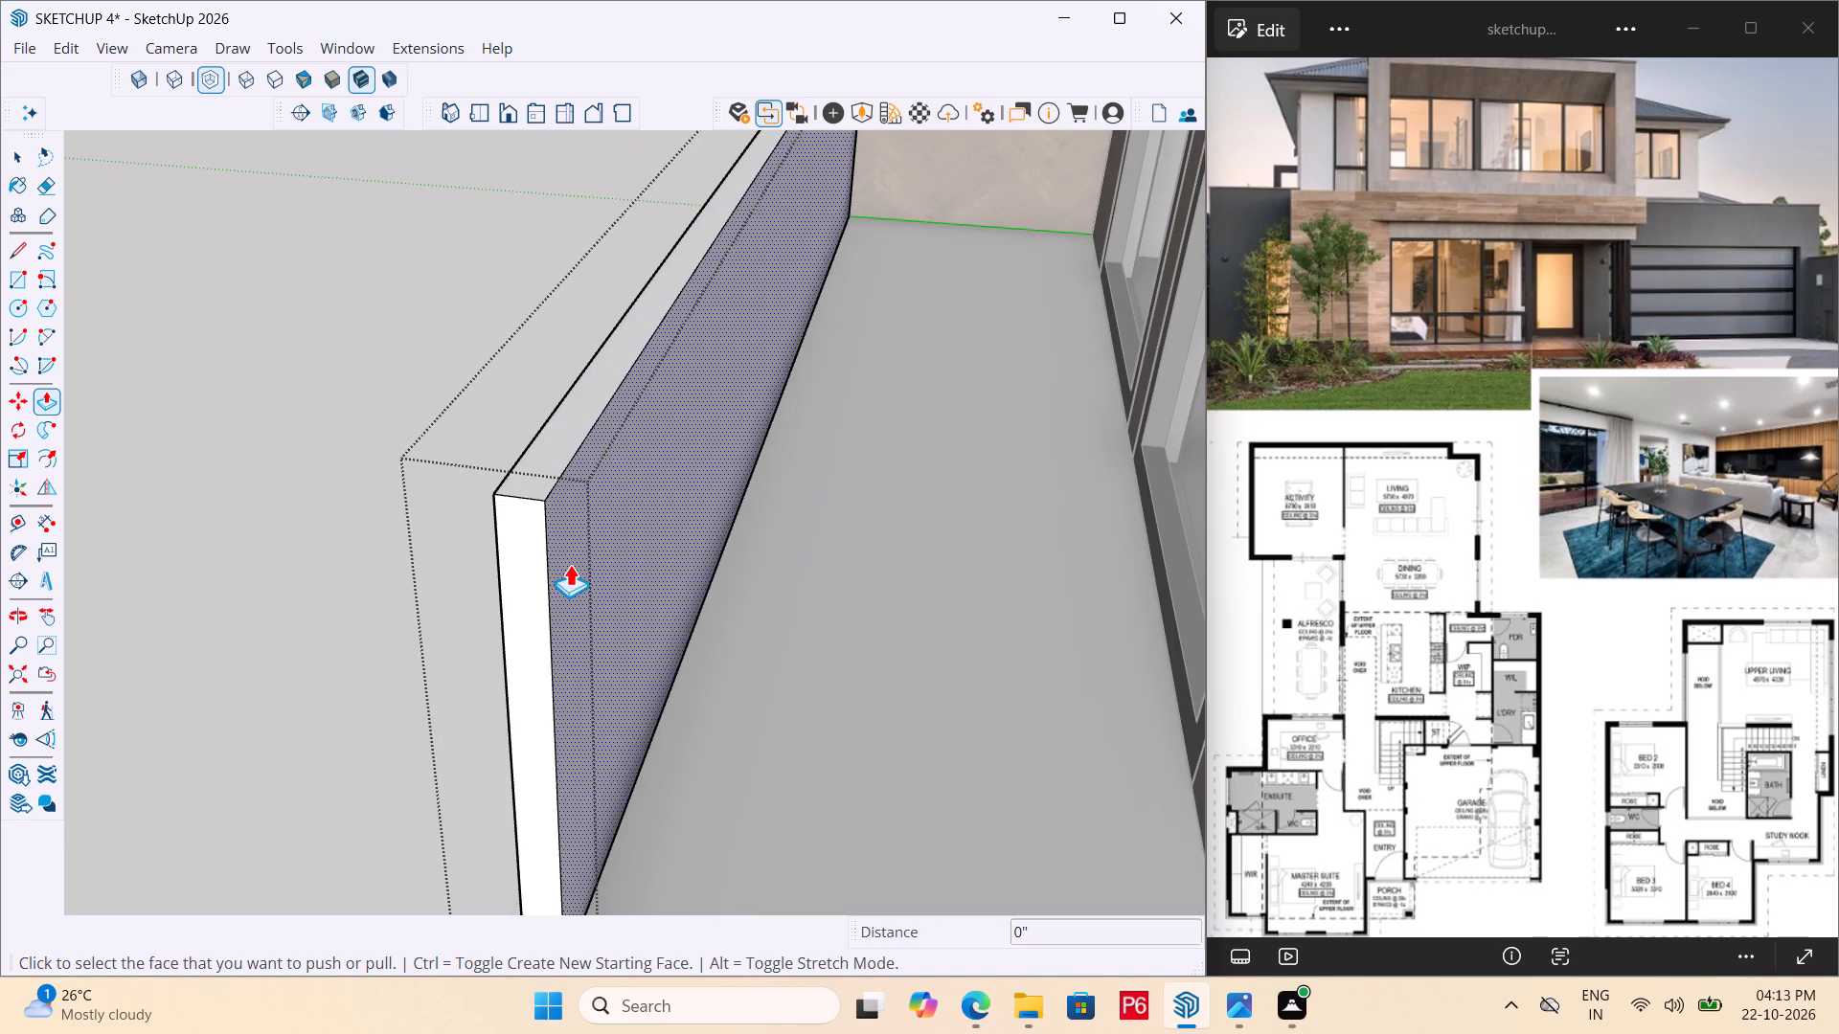
Push/pull the low porch wall's inner face inward about 1 7/16" to thin it into a panel, and leave the group.
{"action": "left_click", "coordinate": [571, 564]}
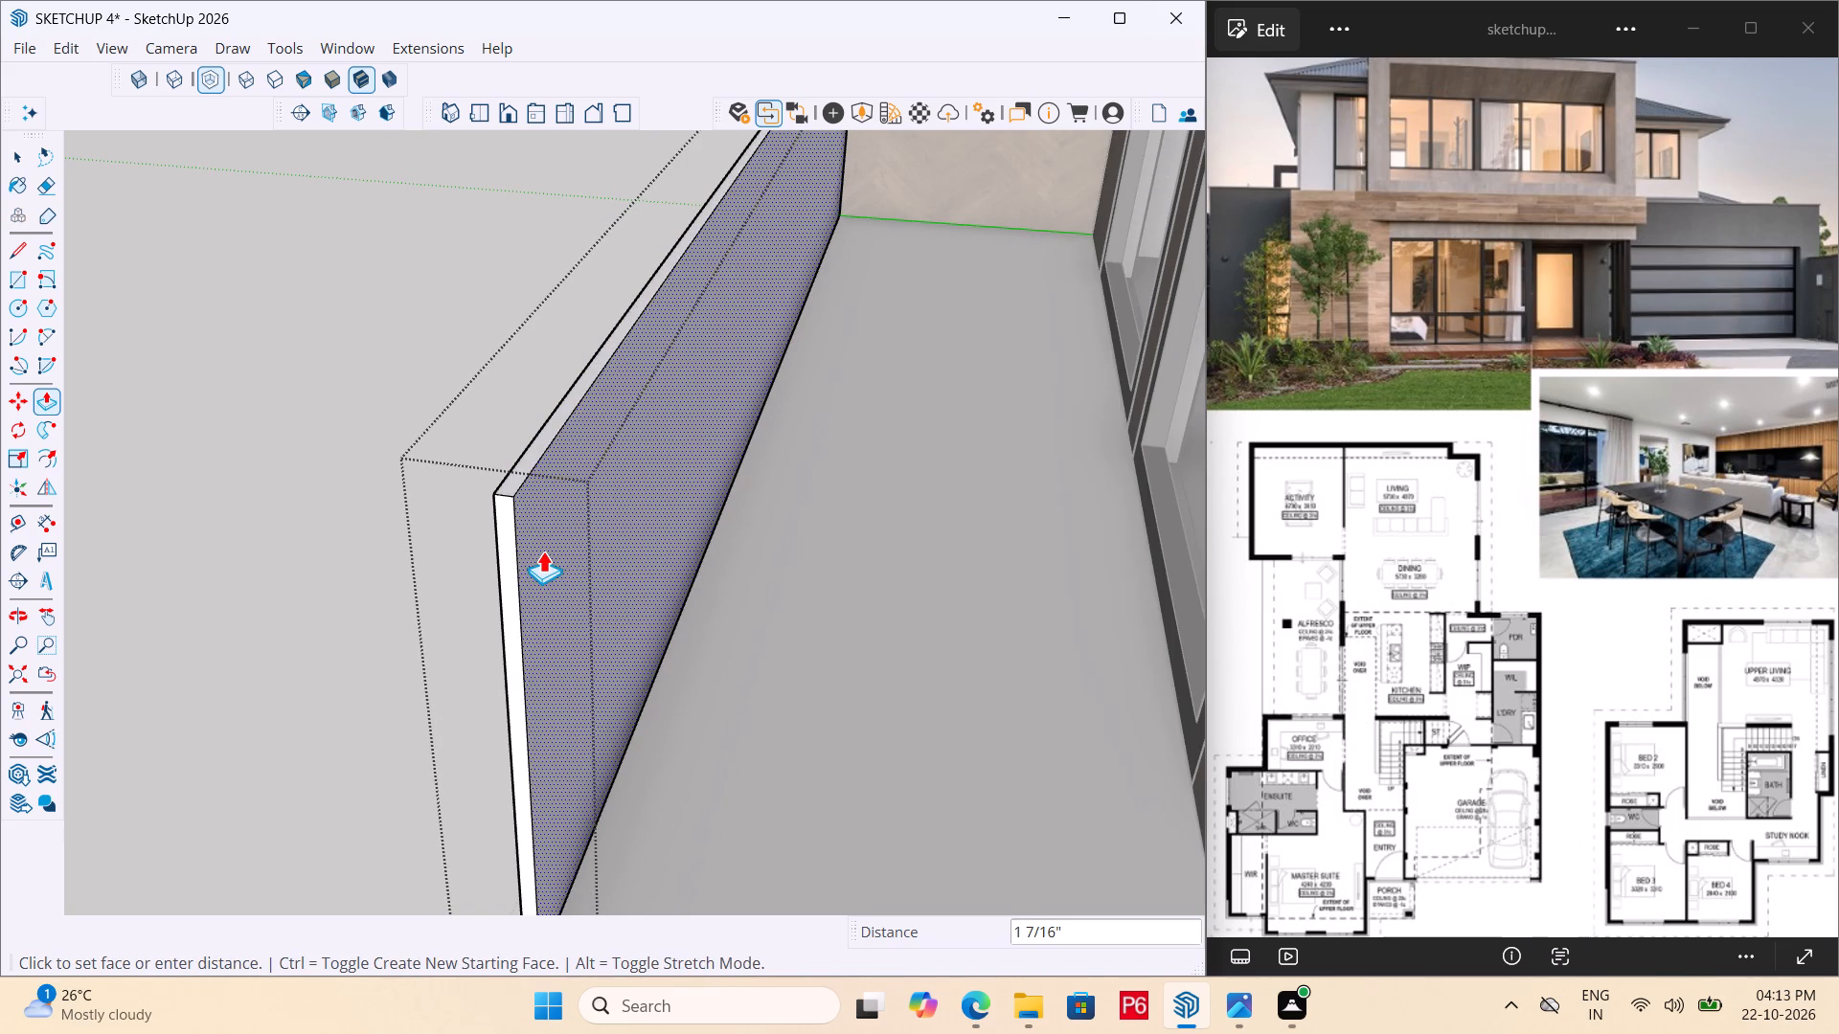
{"action": "left_click", "coordinate": [543, 549]}
{"action": "scroll", "coordinate": [392, 543], "scroll_direction": "down", "scroll_amount": 1}
{"action": "middle_click_drag", "start_coordinate": [414, 552], "coordinate": [601, 565]}
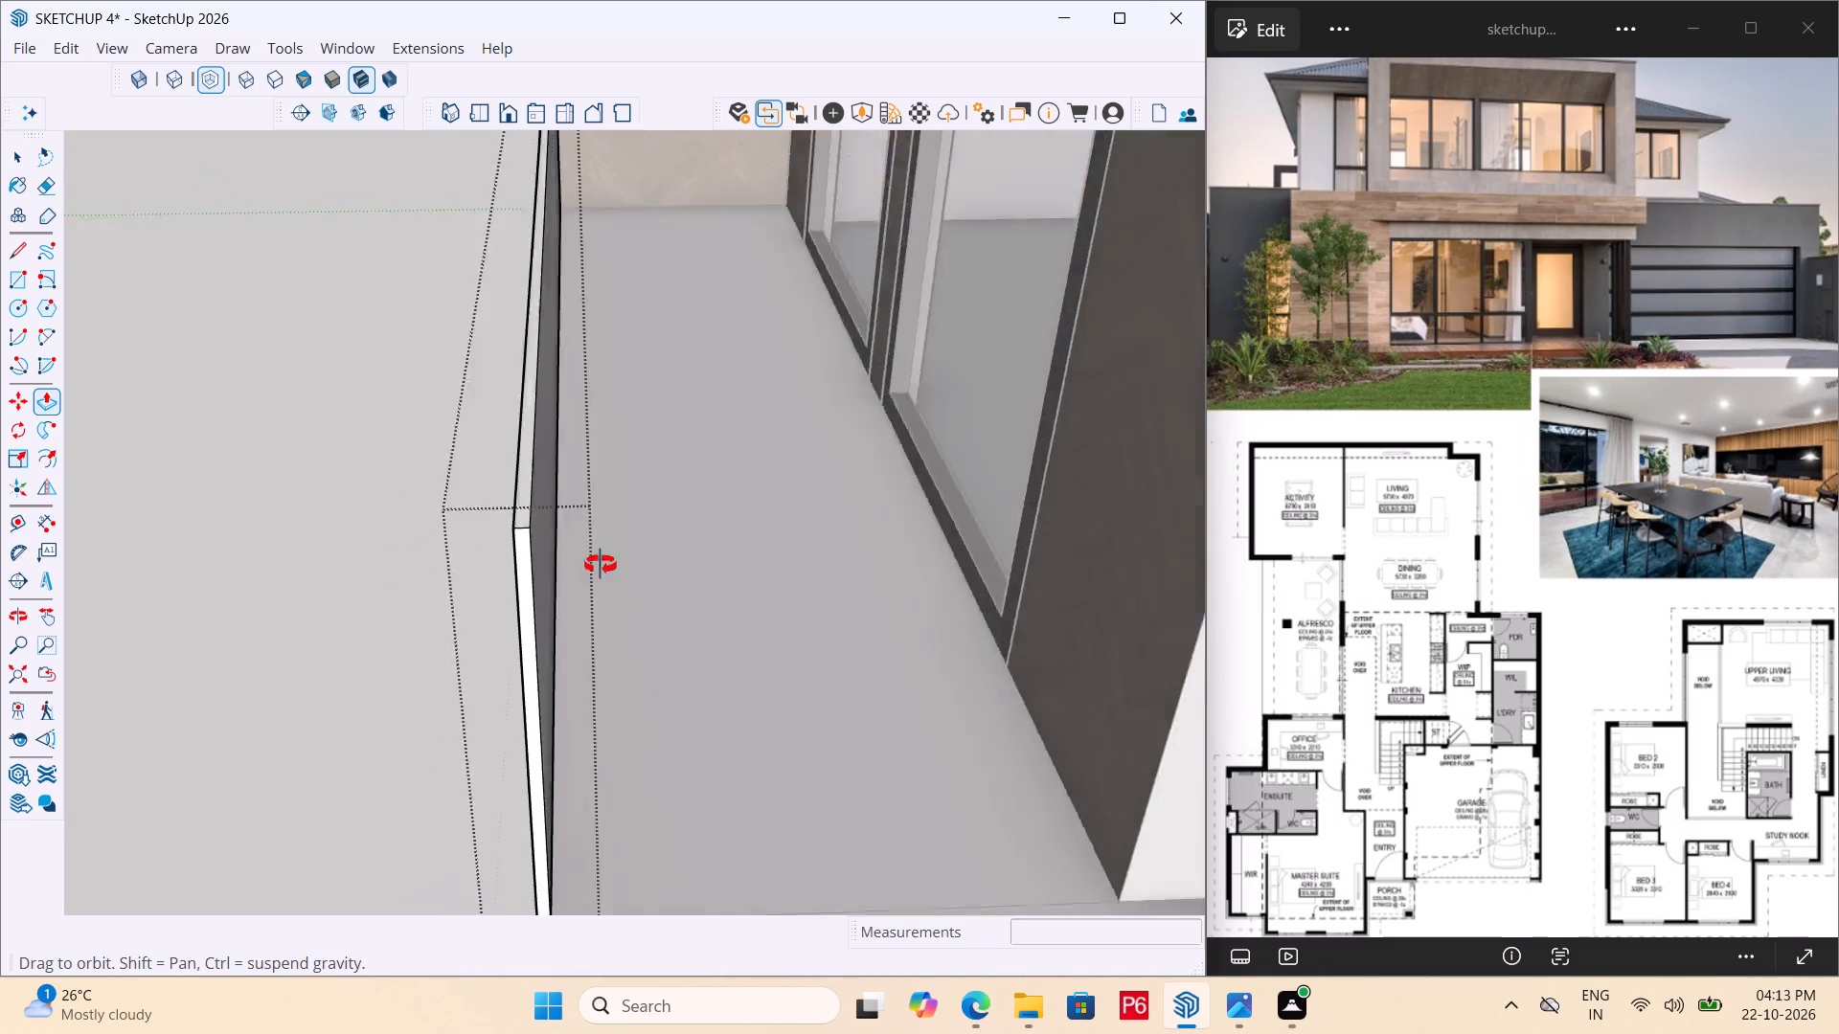
{"action": "middle_click_drag", "start_coordinate": [601, 565], "coordinate": [1008, 517]}
{"action": "scroll", "coordinate": [852, 456], "scroll_direction": "down", "scroll_amount": 7}
{"action": "key", "text": "space"}
{"action": "double_click", "coordinate": [440, 650]}
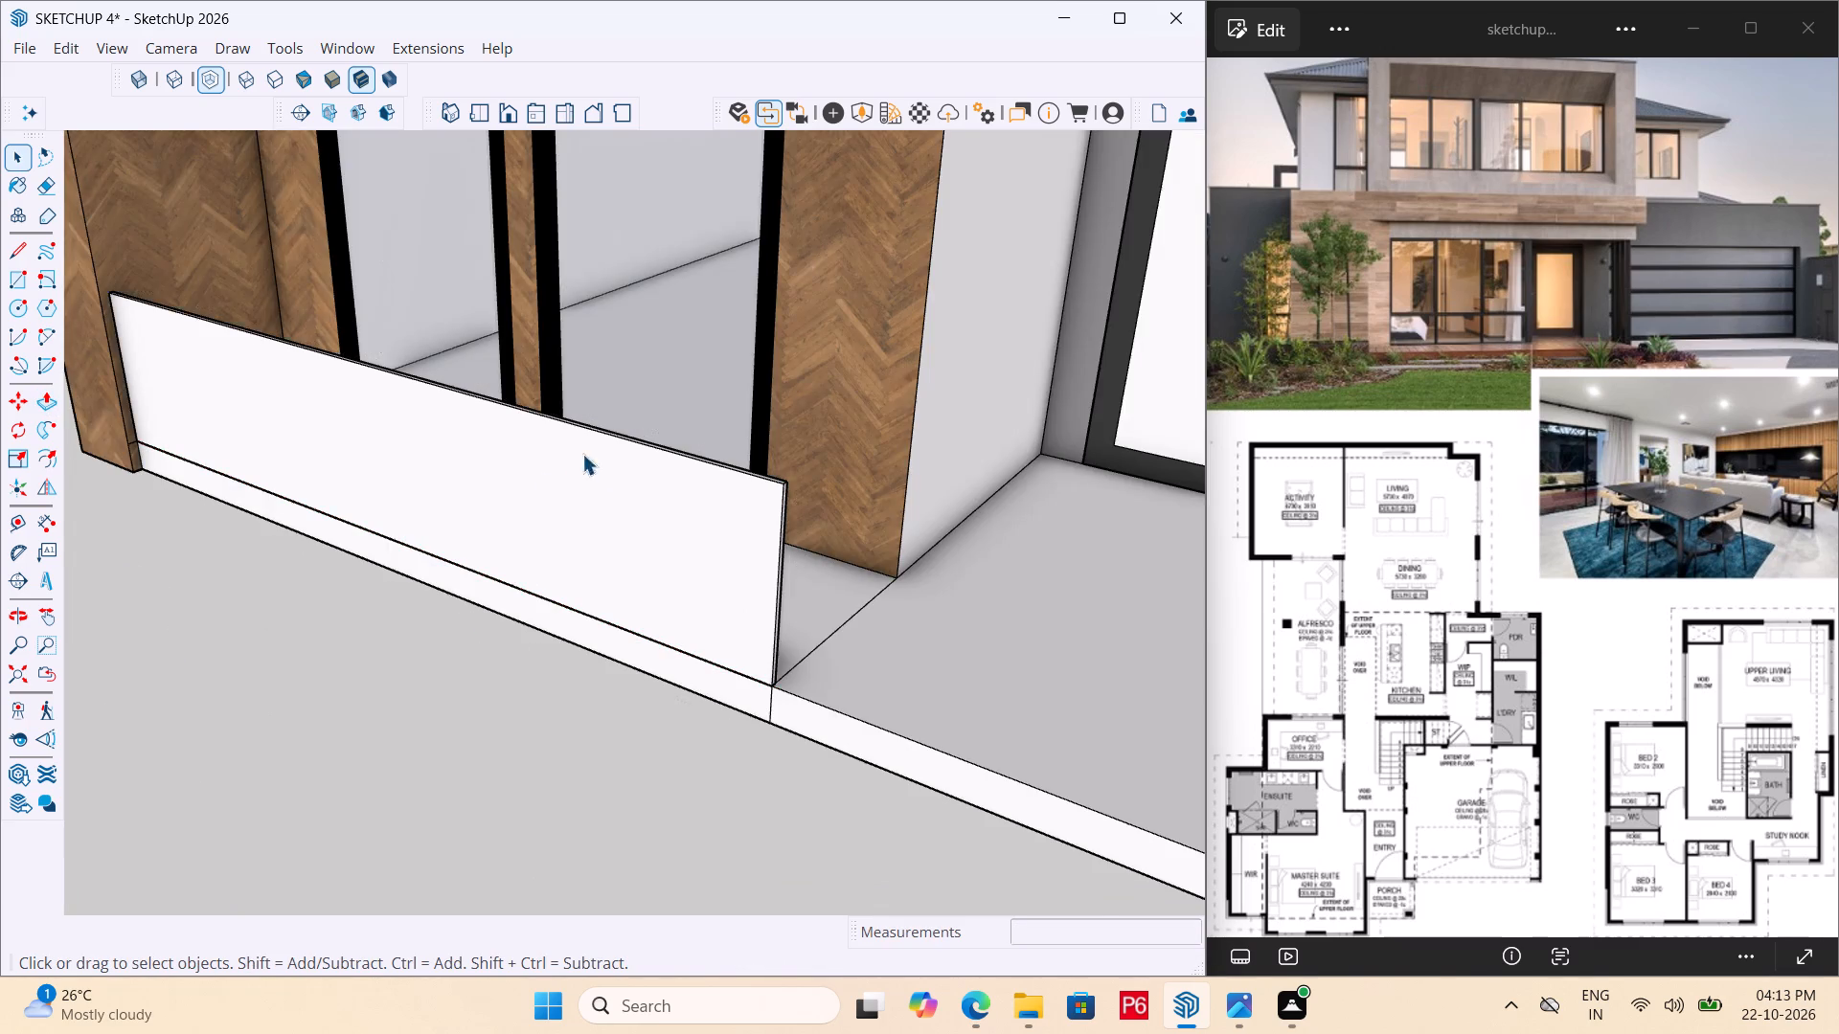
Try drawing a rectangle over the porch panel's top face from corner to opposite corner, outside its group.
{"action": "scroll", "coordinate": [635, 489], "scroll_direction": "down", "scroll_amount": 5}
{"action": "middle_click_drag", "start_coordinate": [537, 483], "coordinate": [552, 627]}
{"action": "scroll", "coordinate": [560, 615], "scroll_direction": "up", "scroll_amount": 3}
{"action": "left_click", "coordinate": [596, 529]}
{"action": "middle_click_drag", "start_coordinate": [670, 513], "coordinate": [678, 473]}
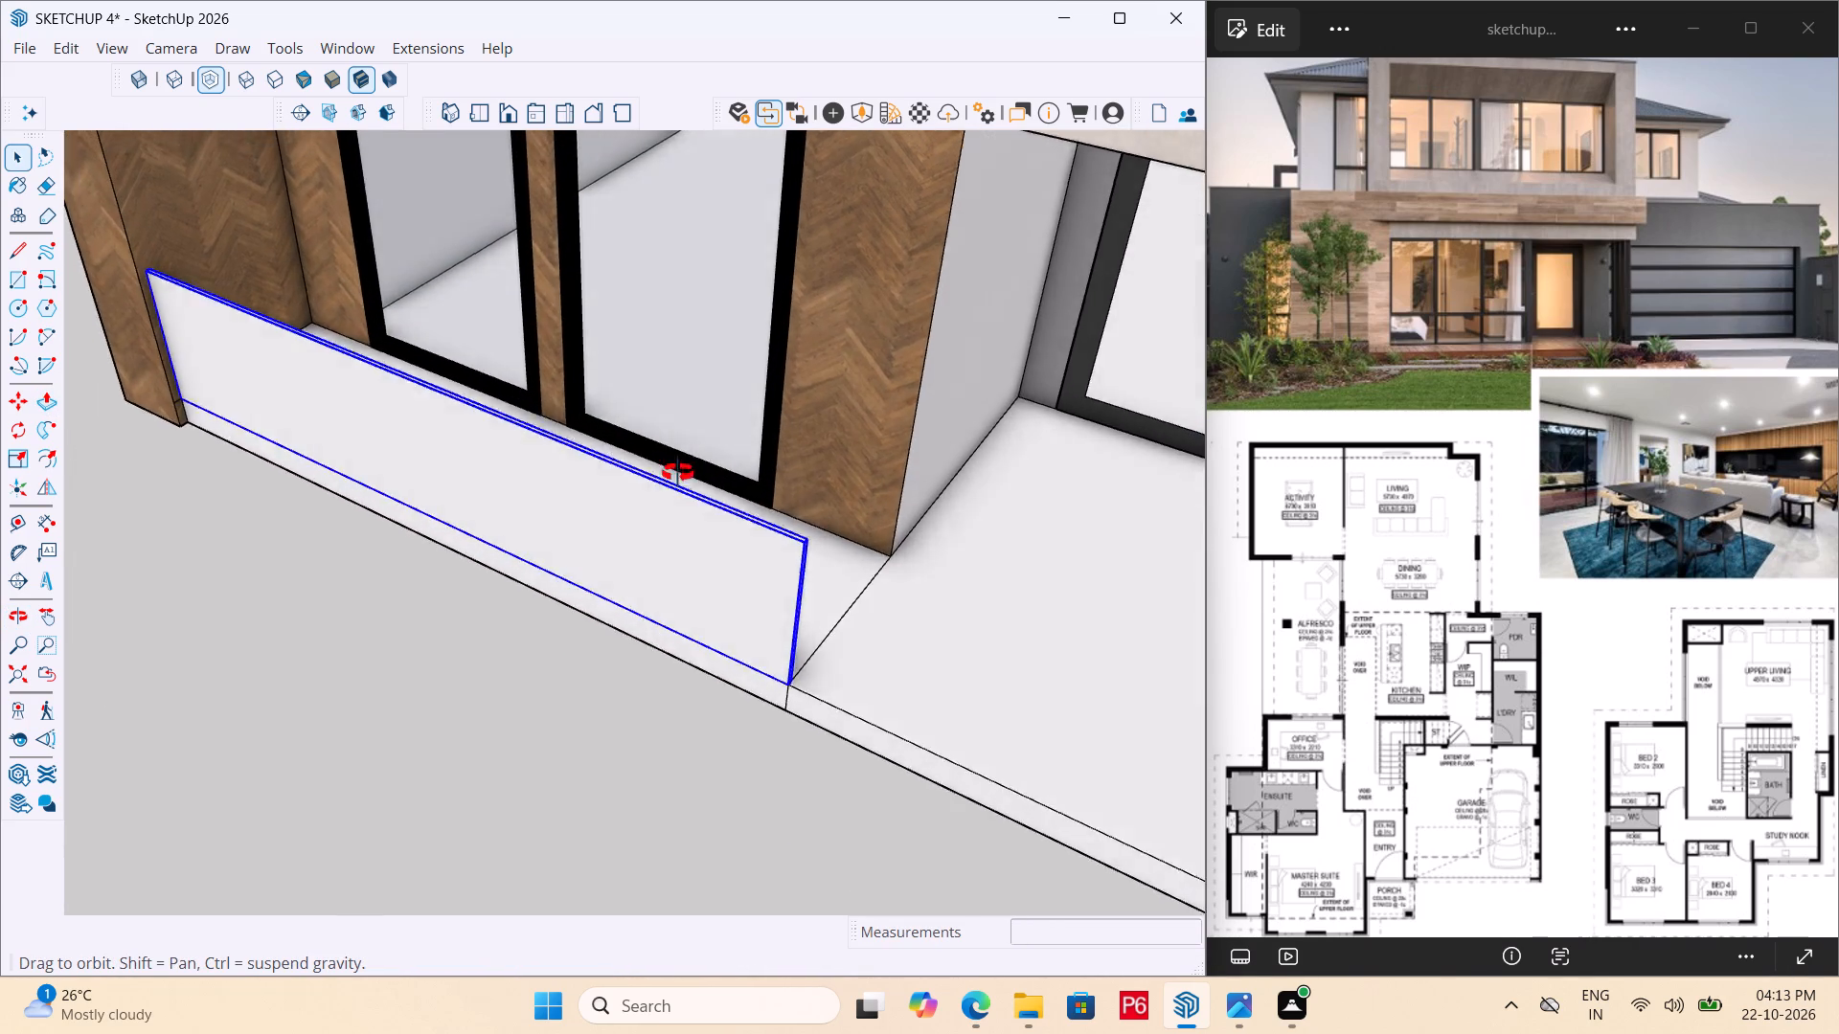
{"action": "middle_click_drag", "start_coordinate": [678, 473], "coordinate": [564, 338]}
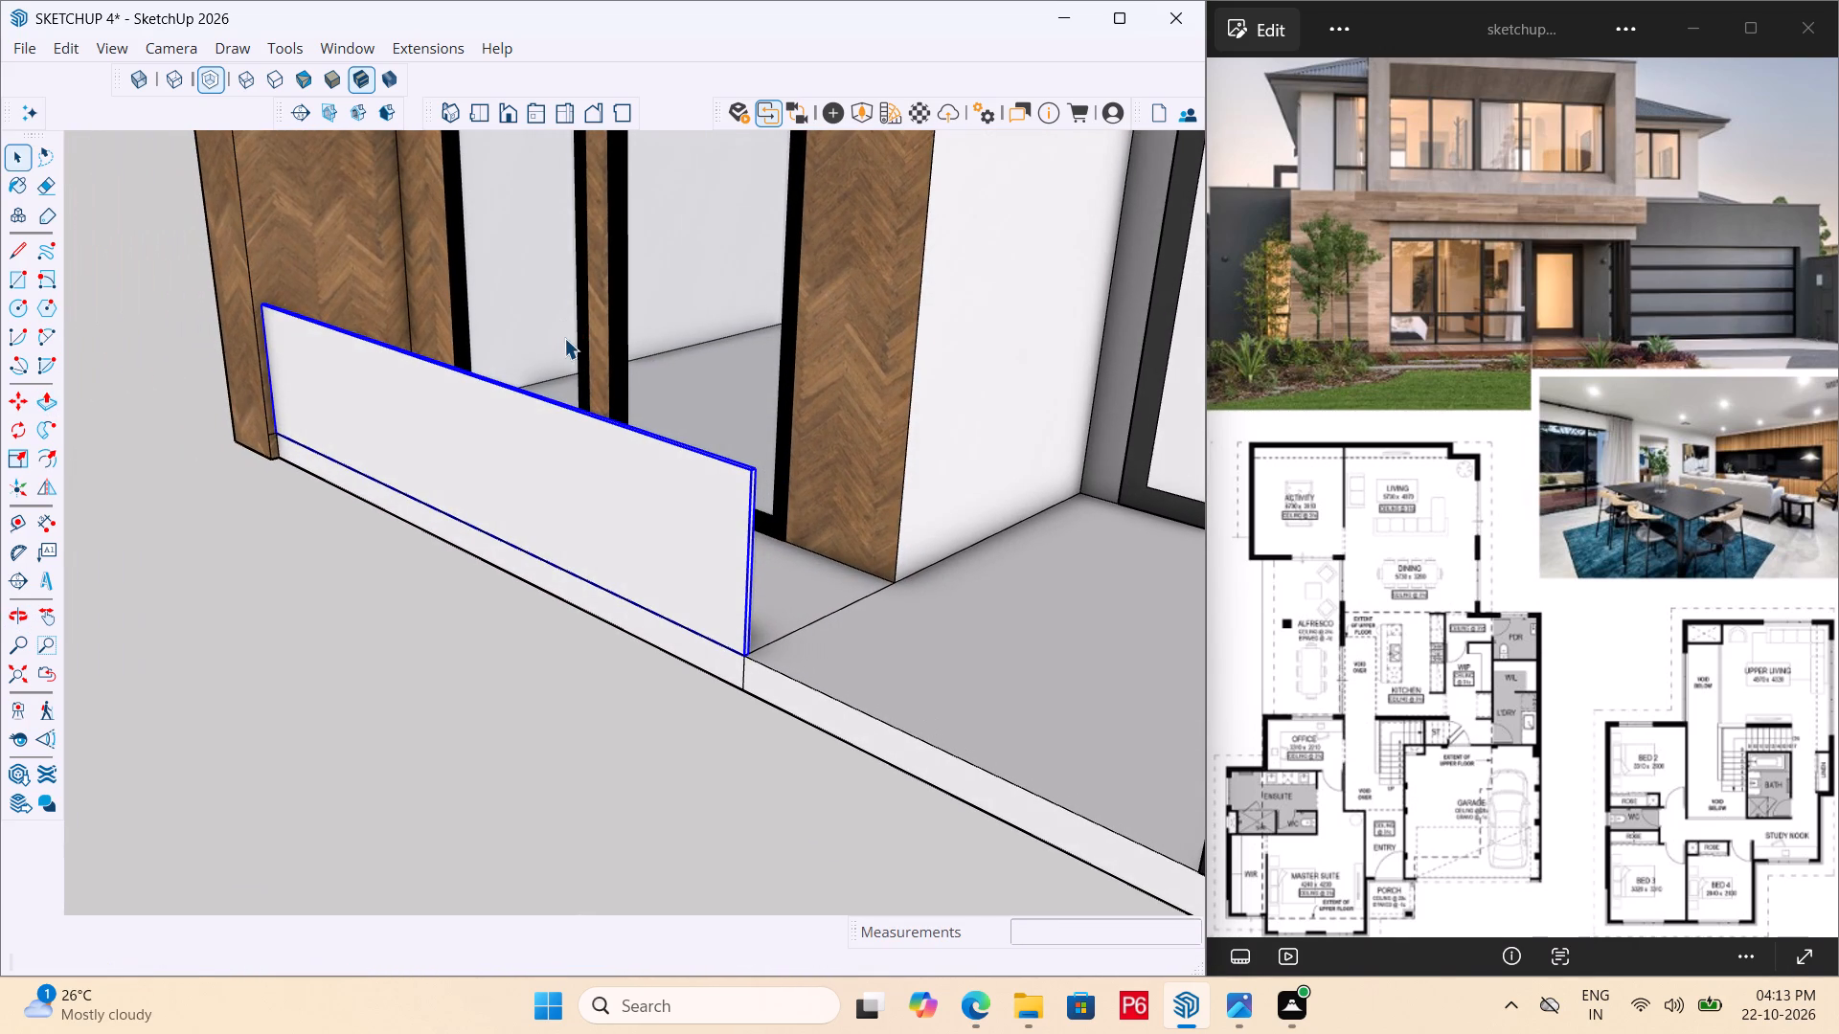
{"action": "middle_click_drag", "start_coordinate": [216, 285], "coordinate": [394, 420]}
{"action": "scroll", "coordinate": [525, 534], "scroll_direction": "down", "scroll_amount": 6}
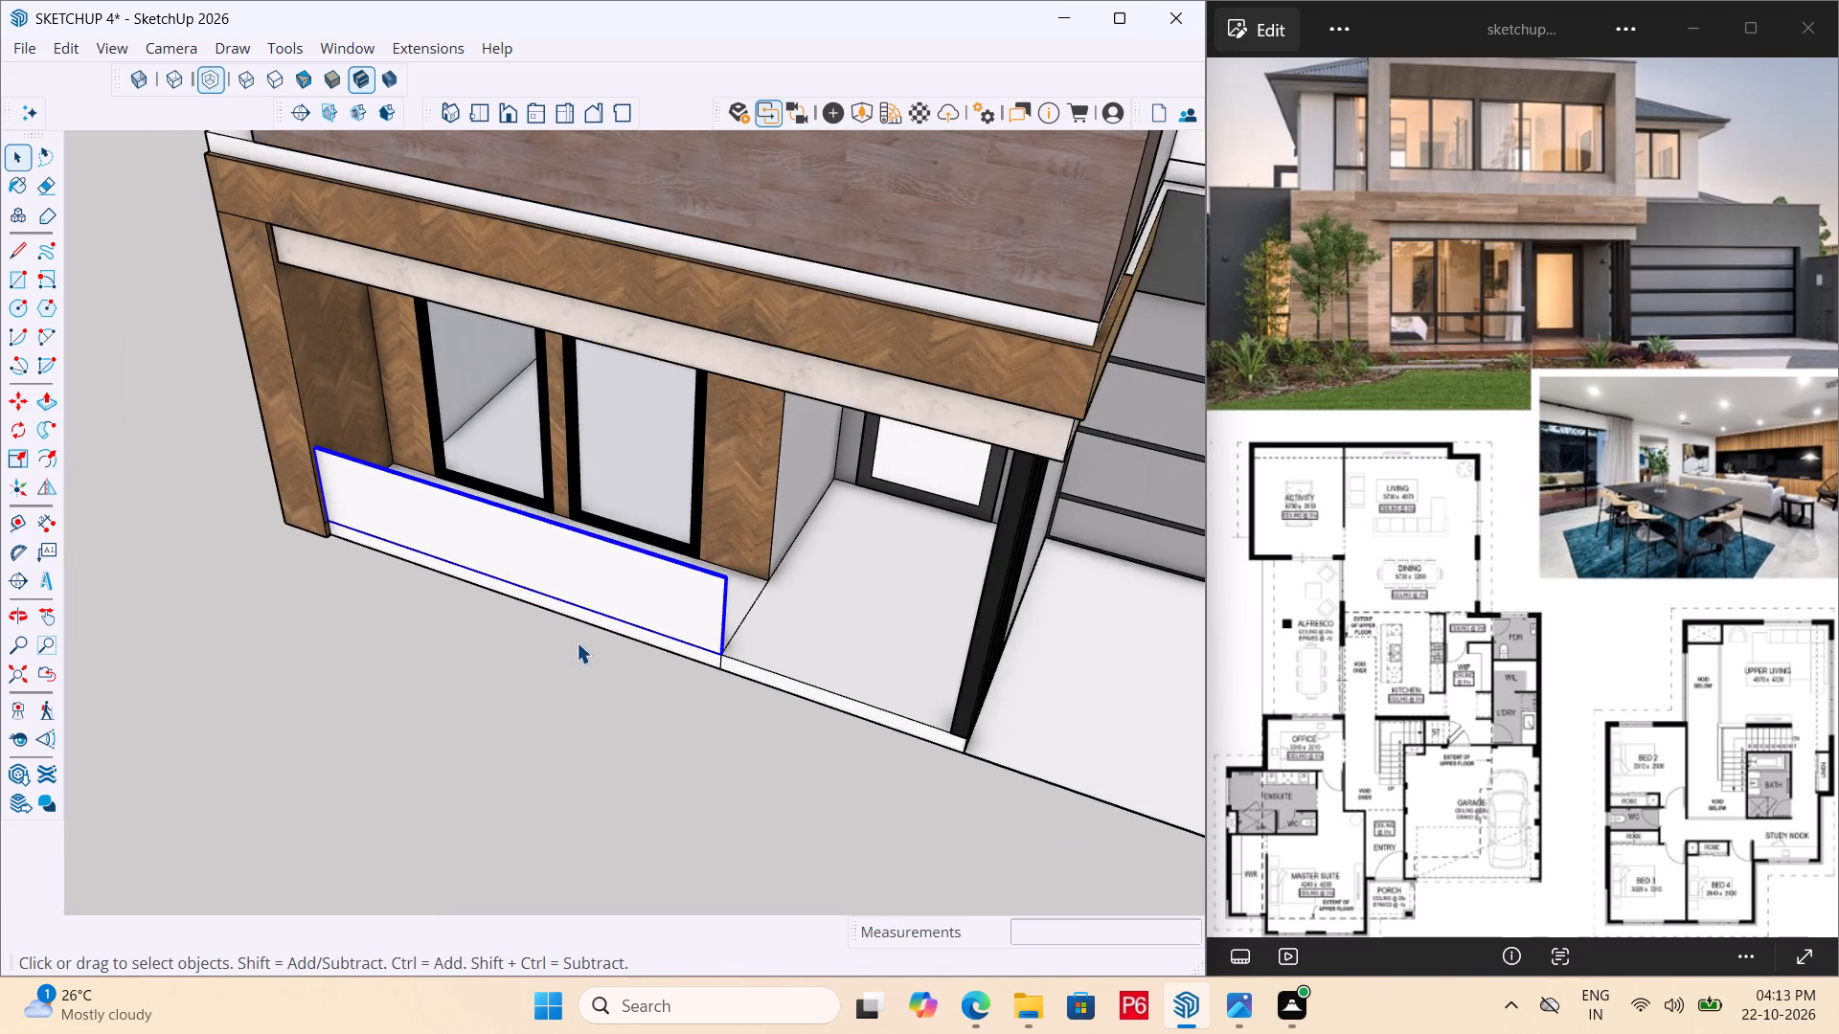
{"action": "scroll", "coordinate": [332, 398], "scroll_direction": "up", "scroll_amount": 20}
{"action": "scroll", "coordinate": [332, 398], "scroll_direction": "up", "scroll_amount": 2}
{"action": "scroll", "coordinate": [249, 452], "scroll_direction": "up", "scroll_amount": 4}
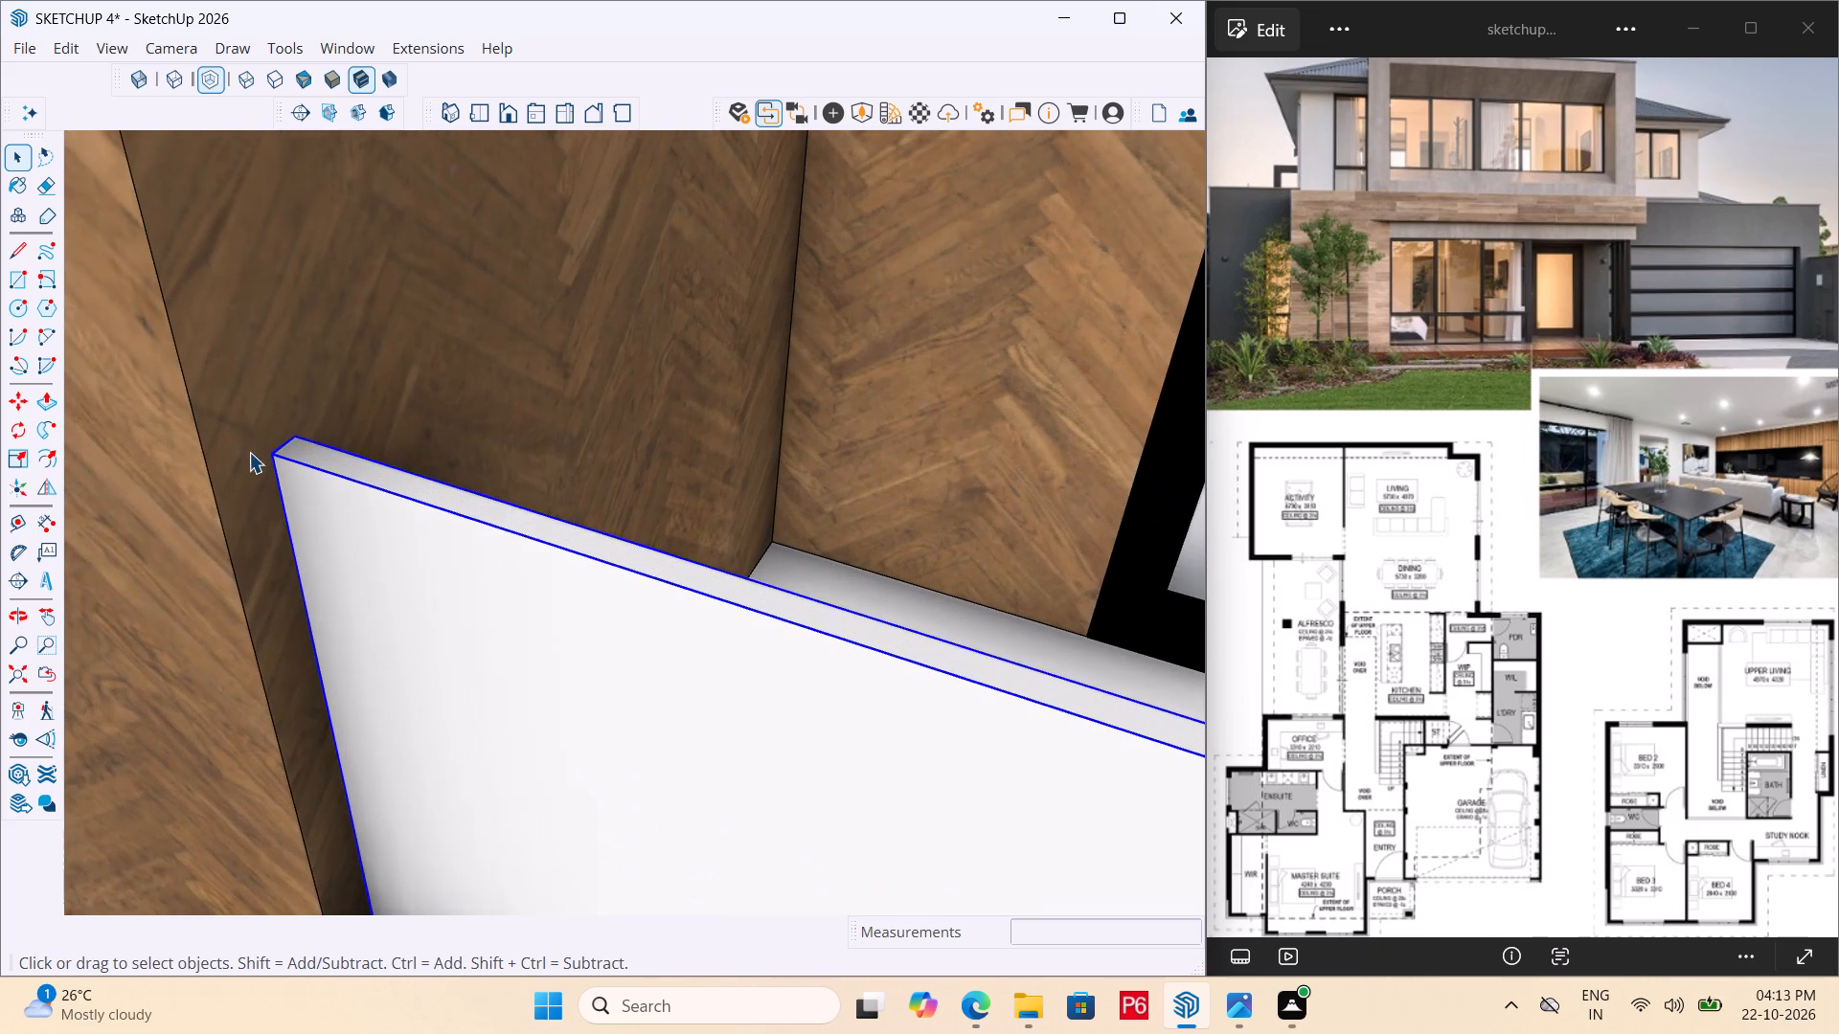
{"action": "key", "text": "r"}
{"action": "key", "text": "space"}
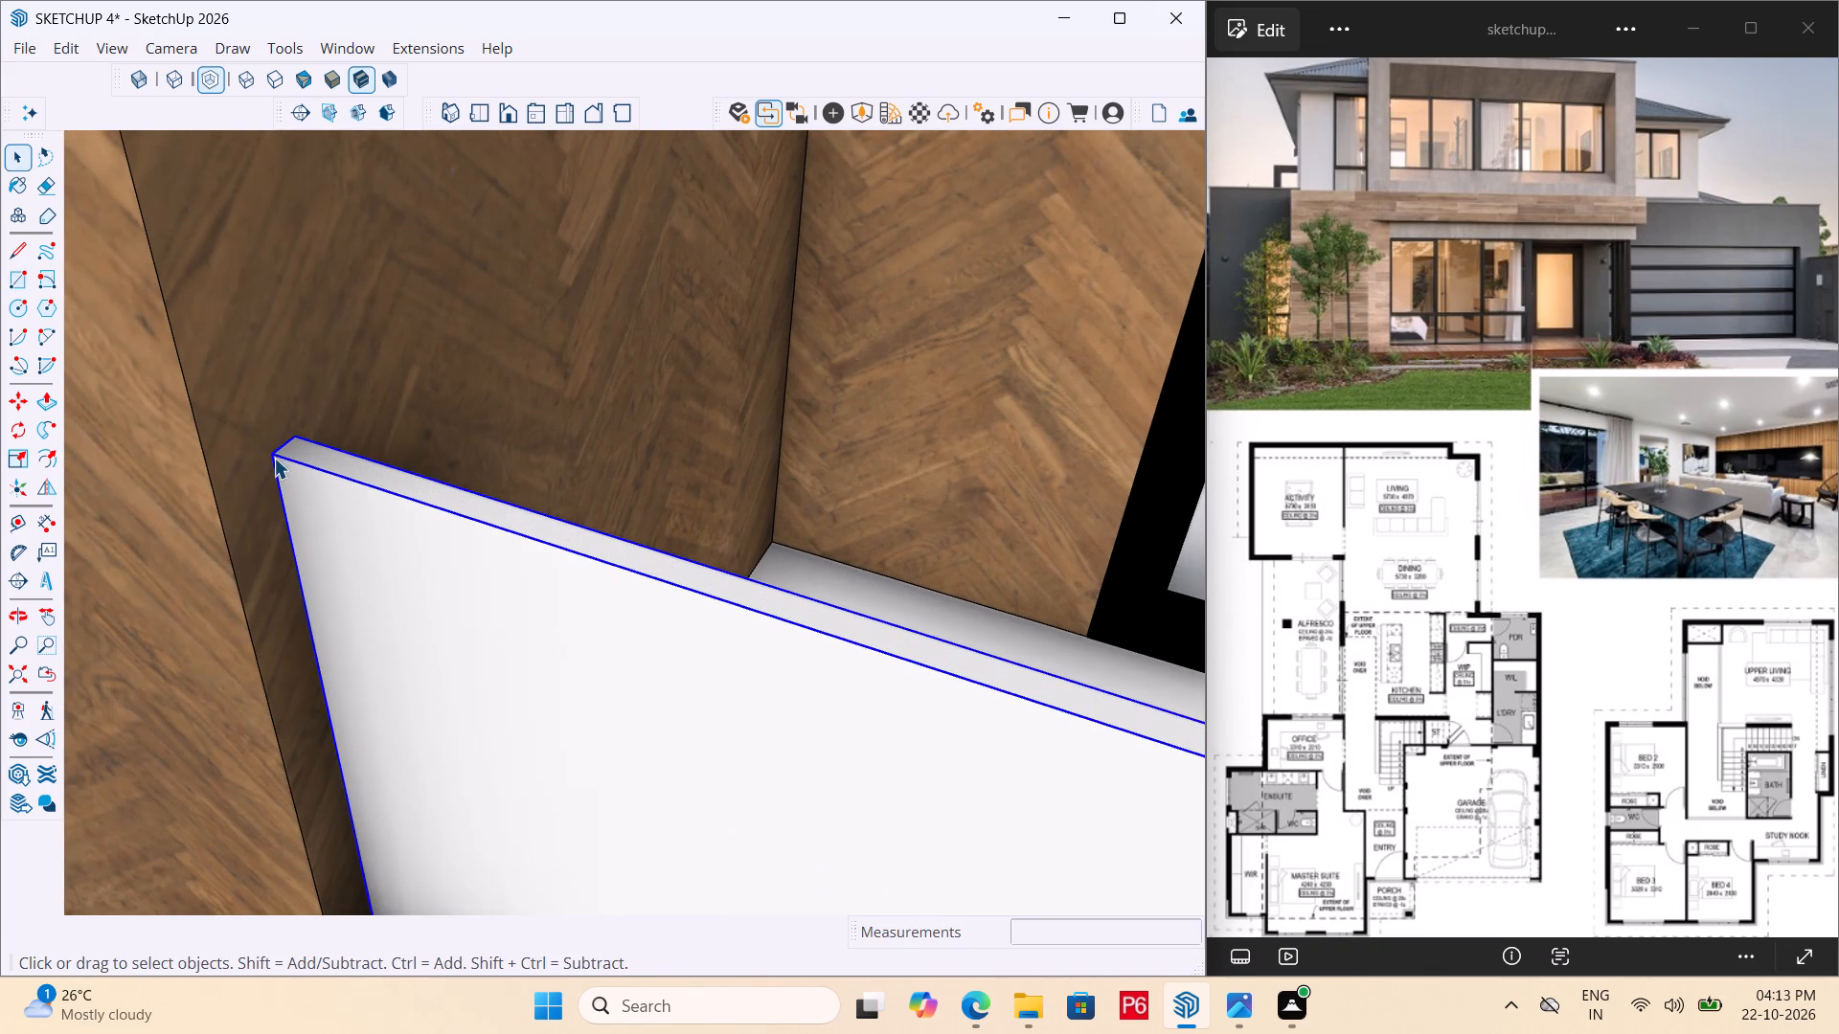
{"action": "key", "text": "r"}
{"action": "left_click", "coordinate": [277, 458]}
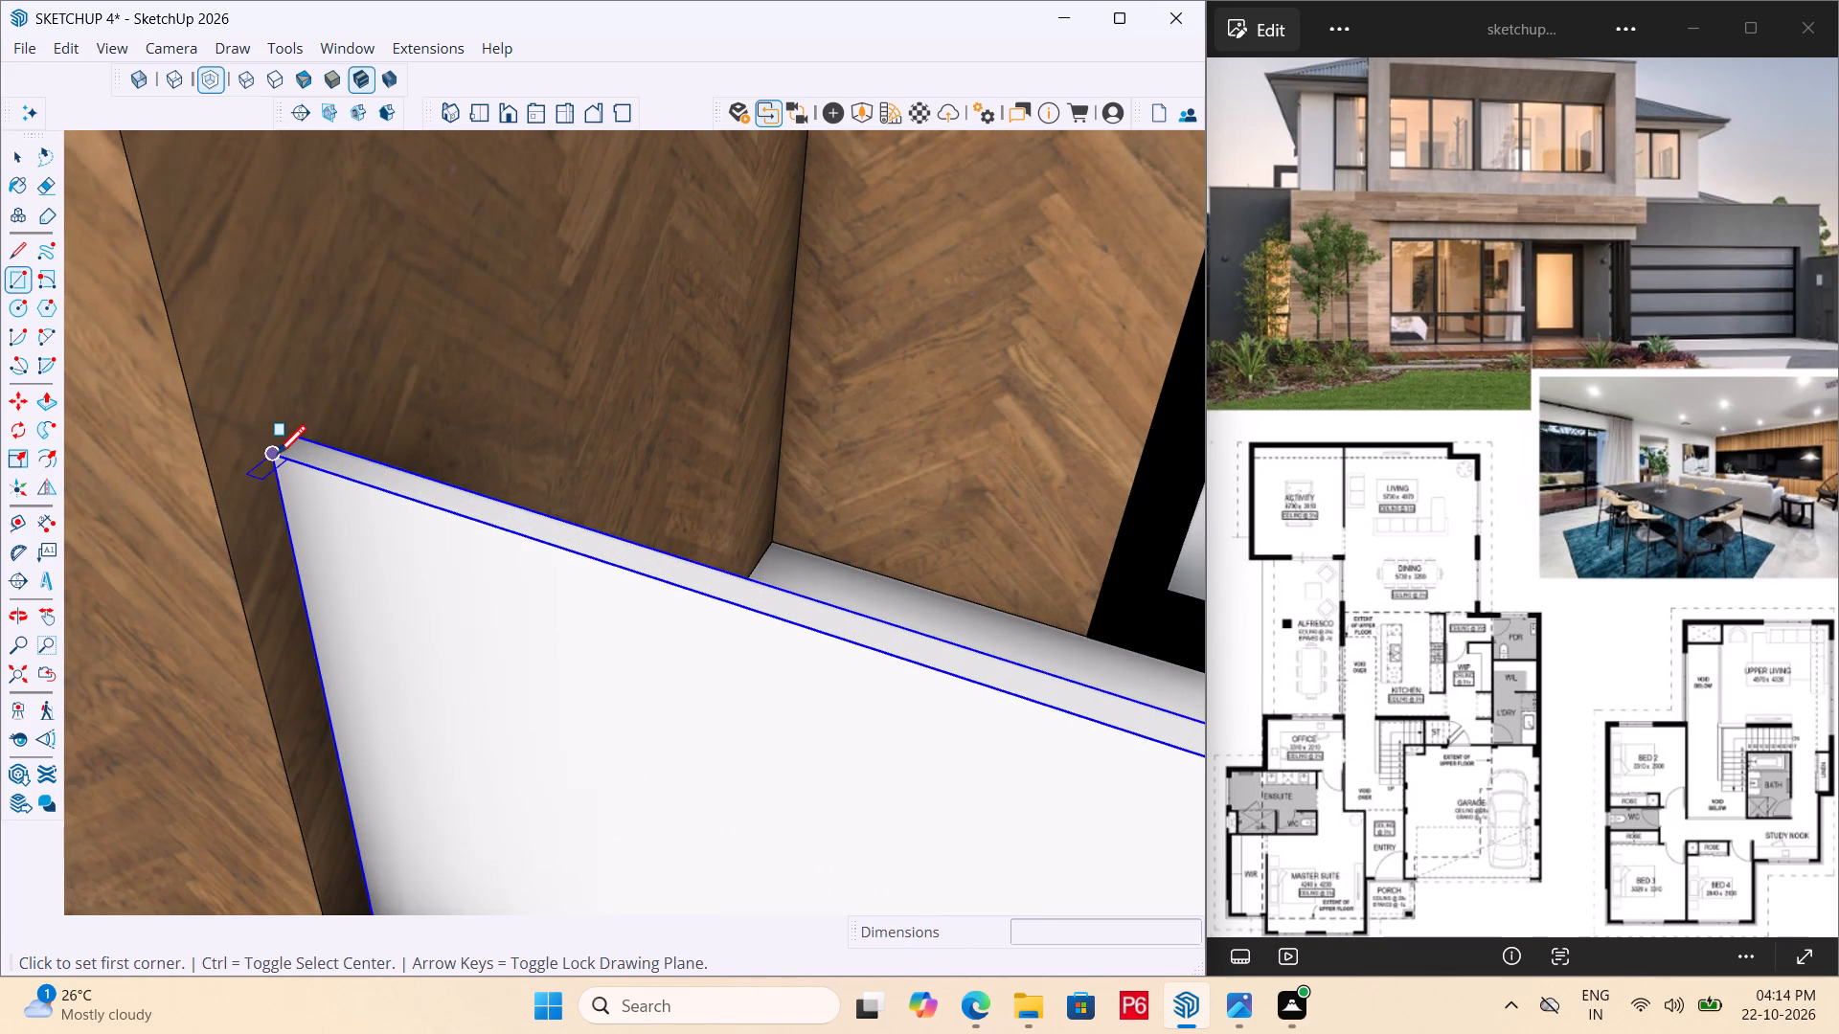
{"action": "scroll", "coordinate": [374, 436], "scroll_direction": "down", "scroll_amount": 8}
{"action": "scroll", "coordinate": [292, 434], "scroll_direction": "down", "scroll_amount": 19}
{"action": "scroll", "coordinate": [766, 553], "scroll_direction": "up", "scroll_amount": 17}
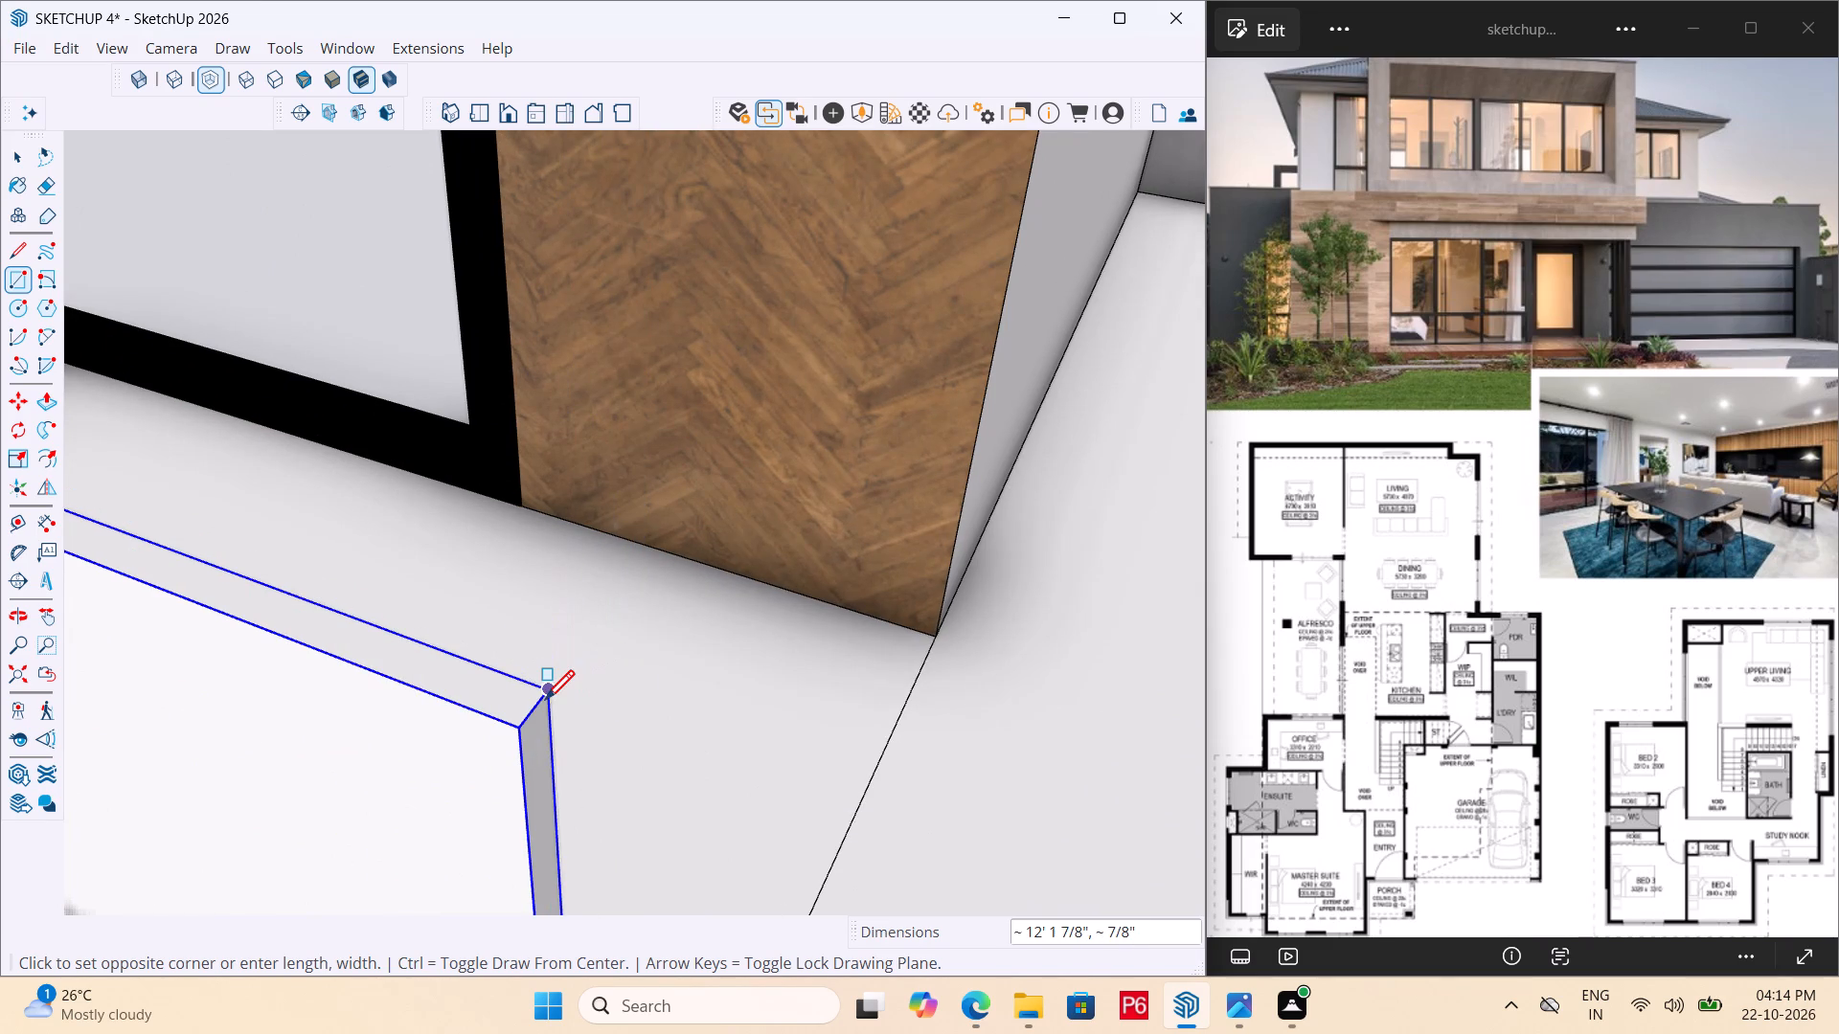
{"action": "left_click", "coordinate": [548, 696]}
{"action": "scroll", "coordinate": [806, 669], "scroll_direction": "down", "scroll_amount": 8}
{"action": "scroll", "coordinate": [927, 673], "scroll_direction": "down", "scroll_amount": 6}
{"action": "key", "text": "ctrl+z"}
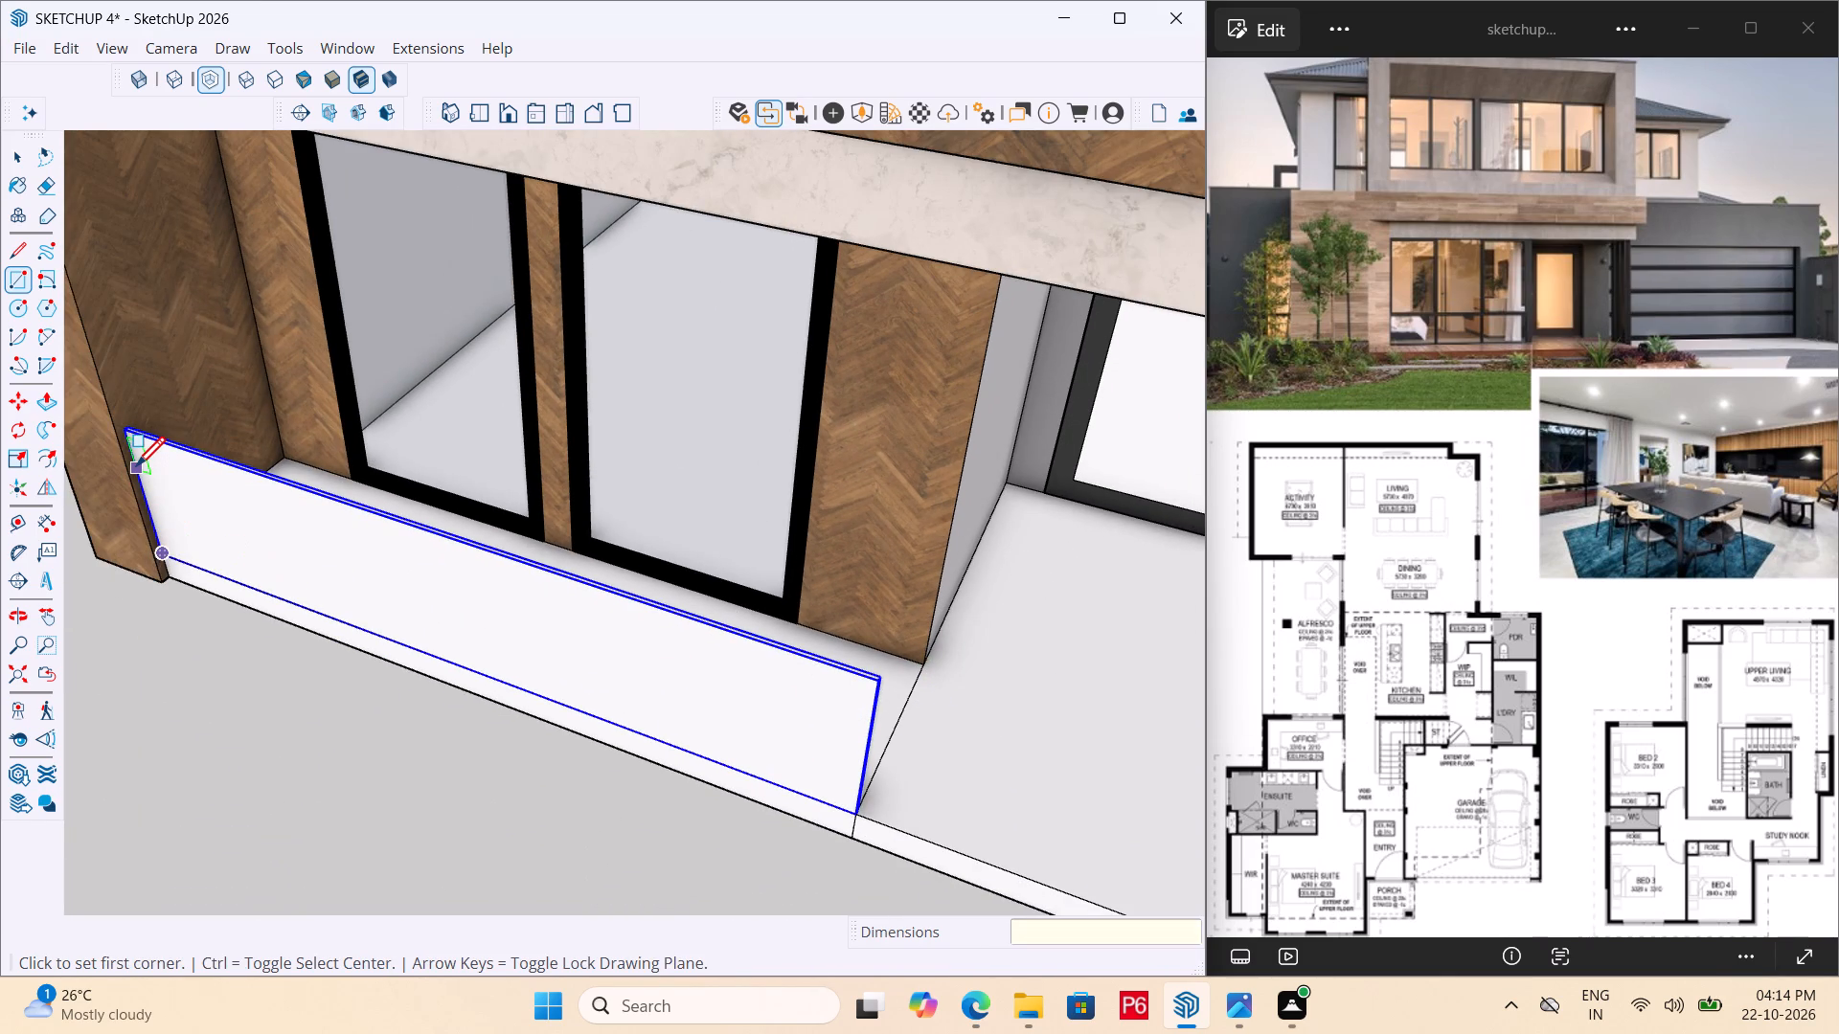
Open the porch panel's group and push/pull its top face up 1" as a new starting face, forming a separate top band.
{"action": "key", "text": "space"}
{"action": "double_click", "coordinate": [177, 677]}
{"action": "double_click", "coordinate": [178, 671]}
{"action": "scroll", "coordinate": [297, 340], "scroll_direction": "up", "scroll_amount": 5}
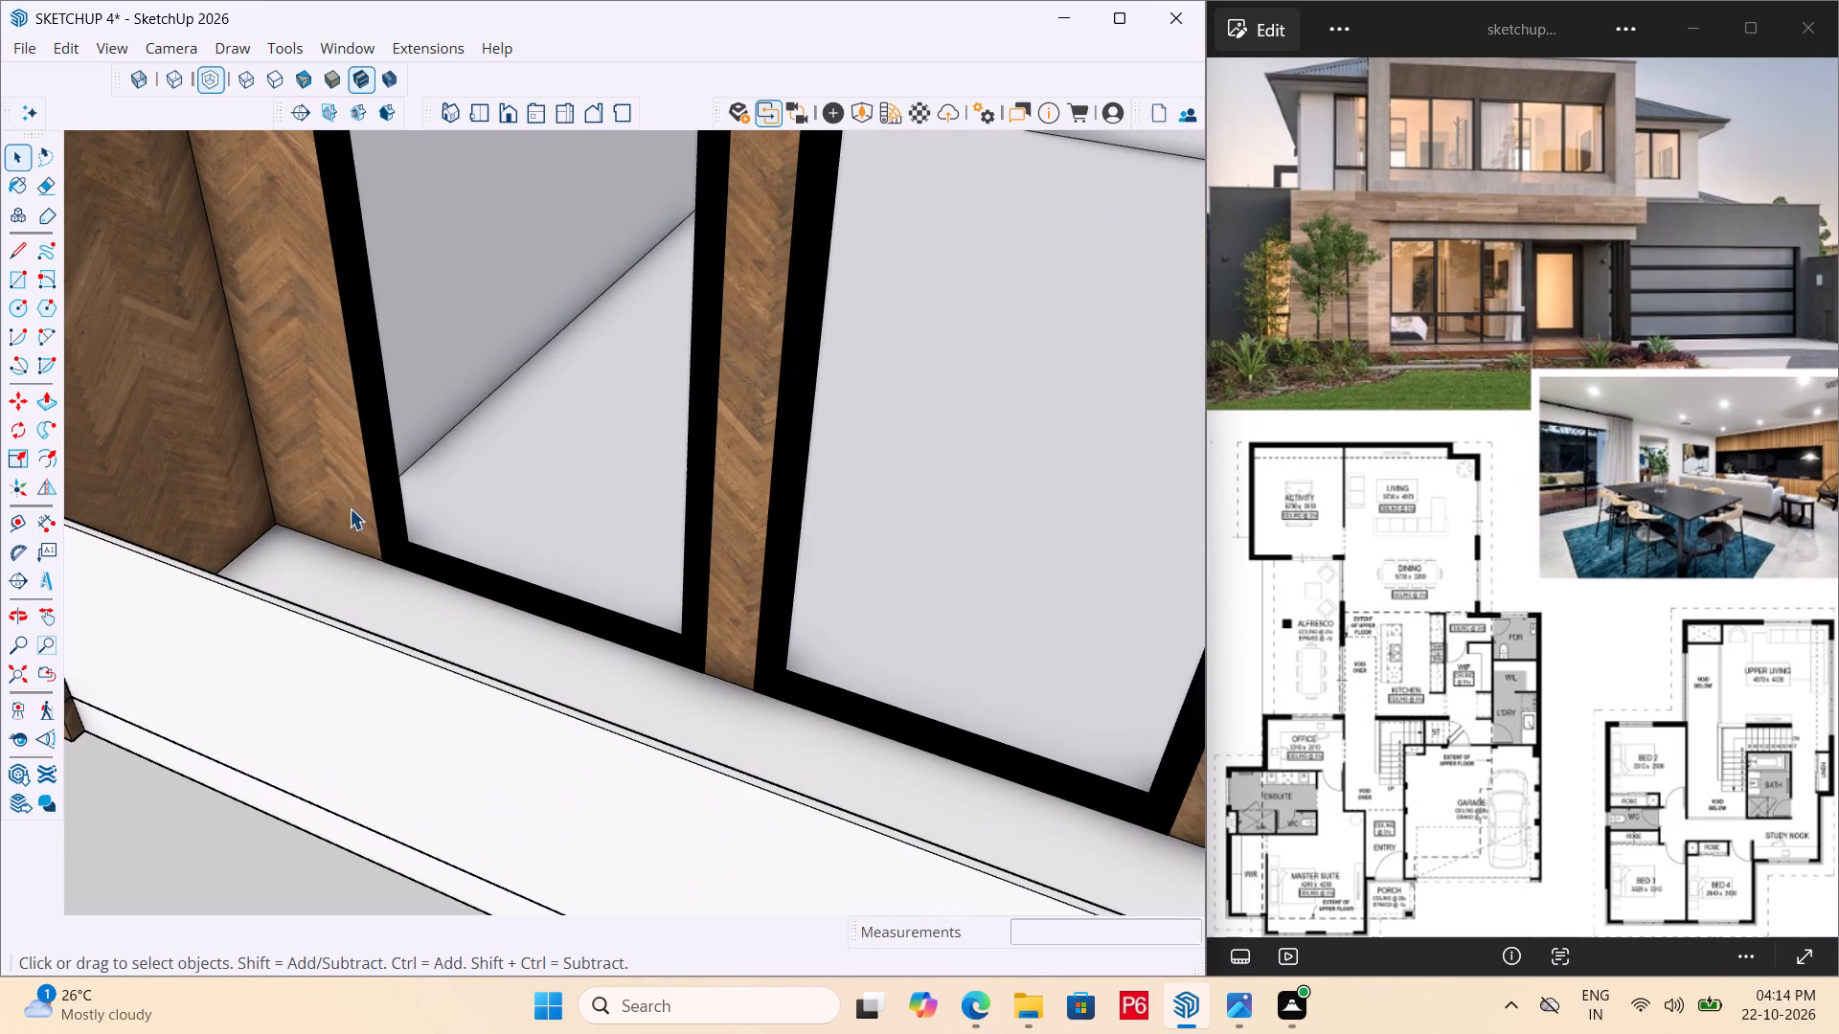
{"action": "left_click", "coordinate": [377, 639]}
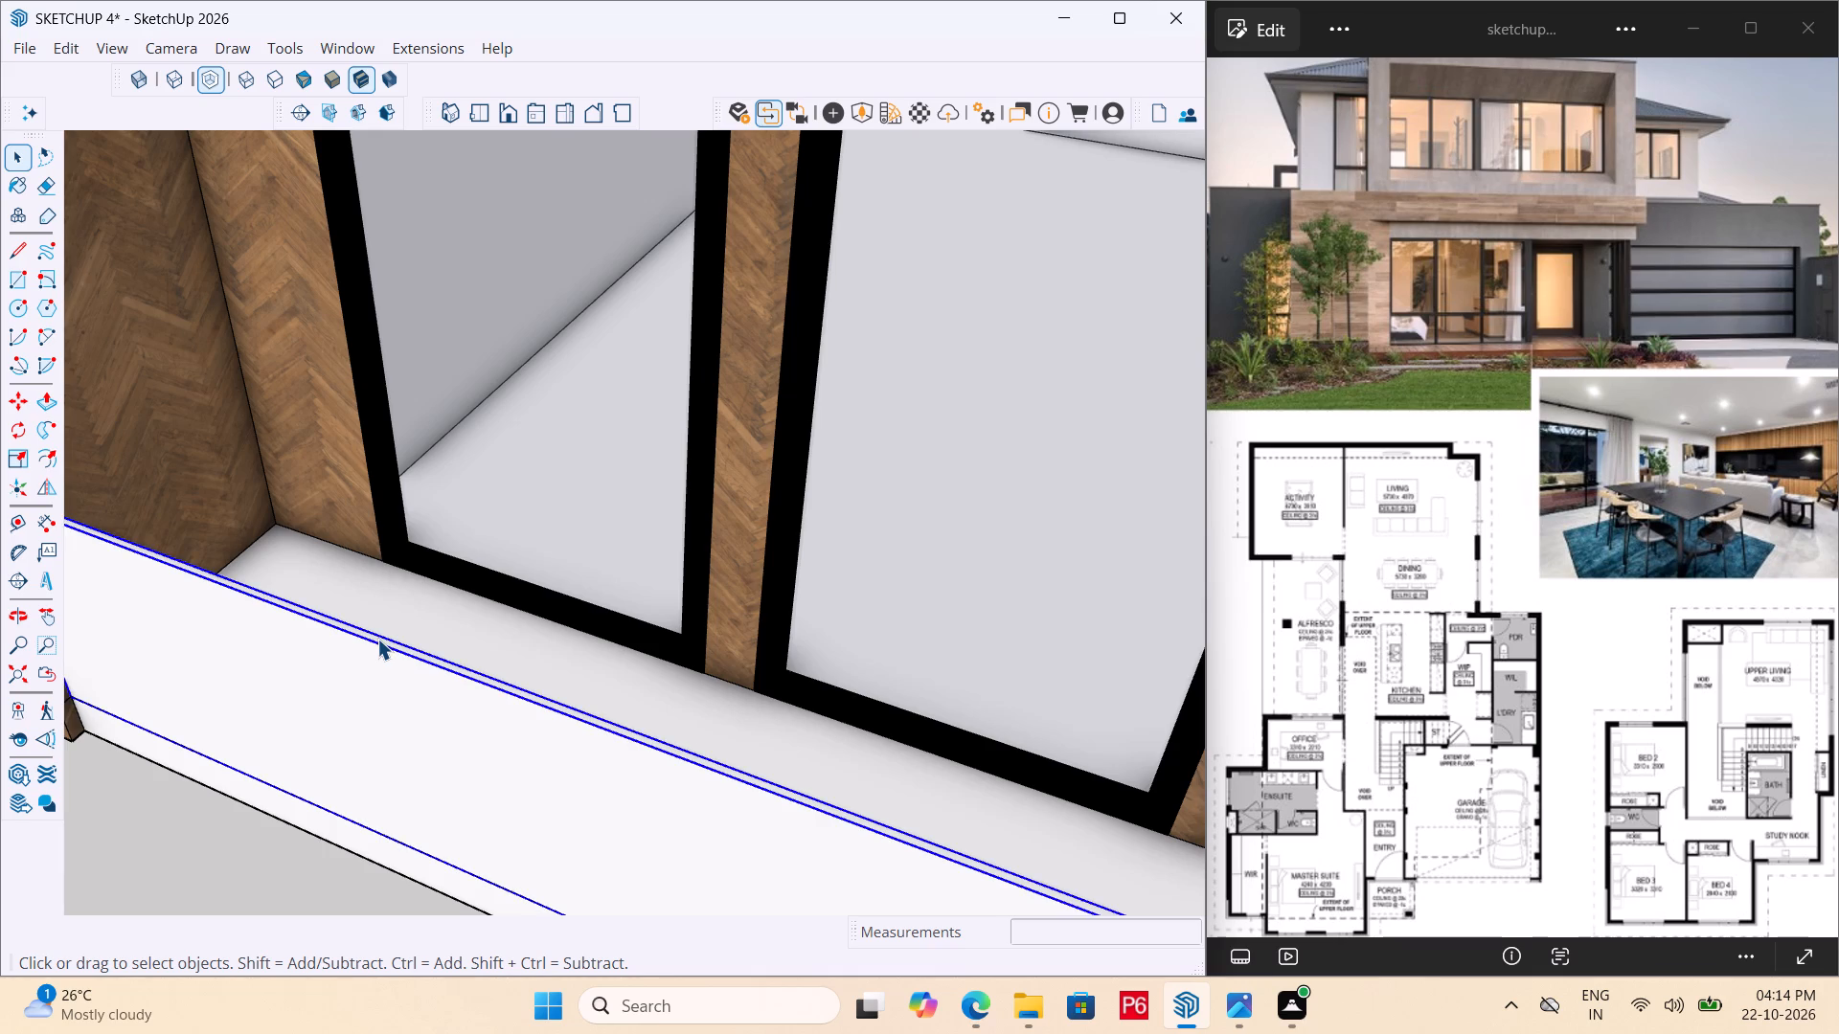
{"action": "scroll", "coordinate": [534, 612], "scroll_direction": "down", "scroll_amount": 5}
{"action": "left_click", "coordinate": [284, 732]}
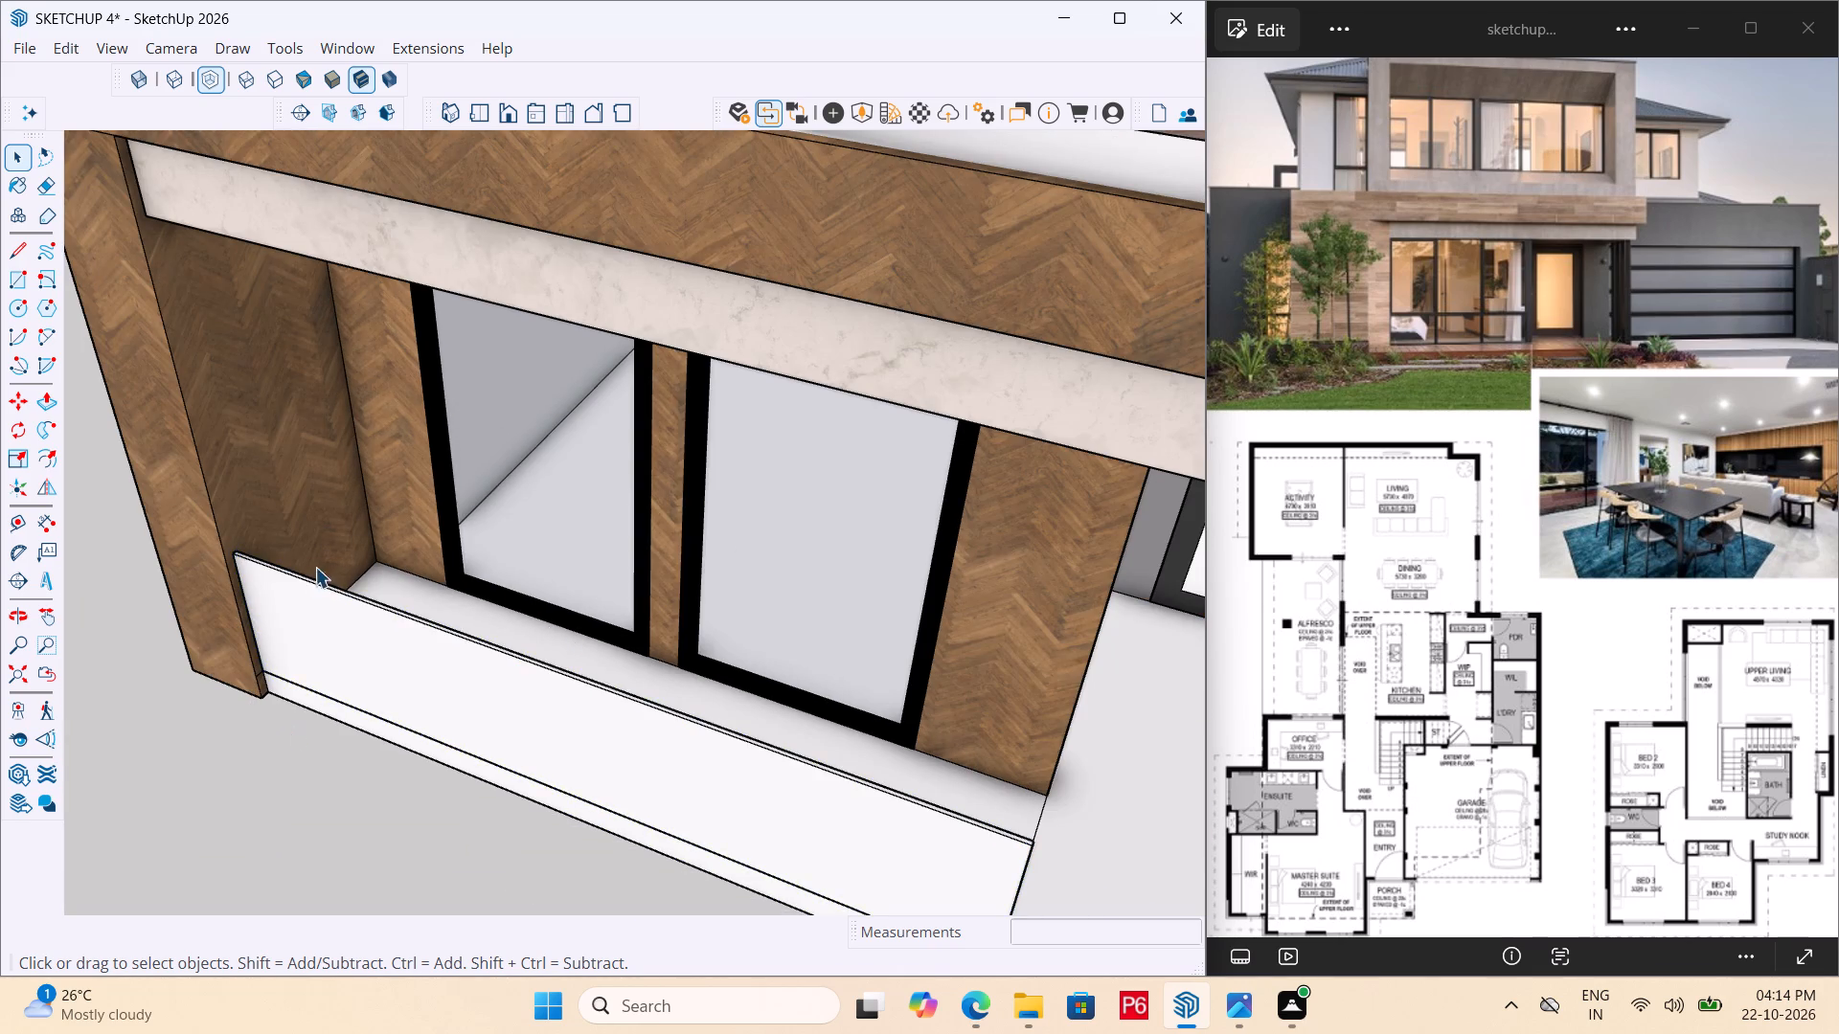
{"action": "scroll", "coordinate": [331, 555], "scroll_direction": "up", "scroll_amount": 6}
{"action": "left_click", "coordinate": [243, 632]}
{"action": "double_click", "coordinate": [225, 599]}
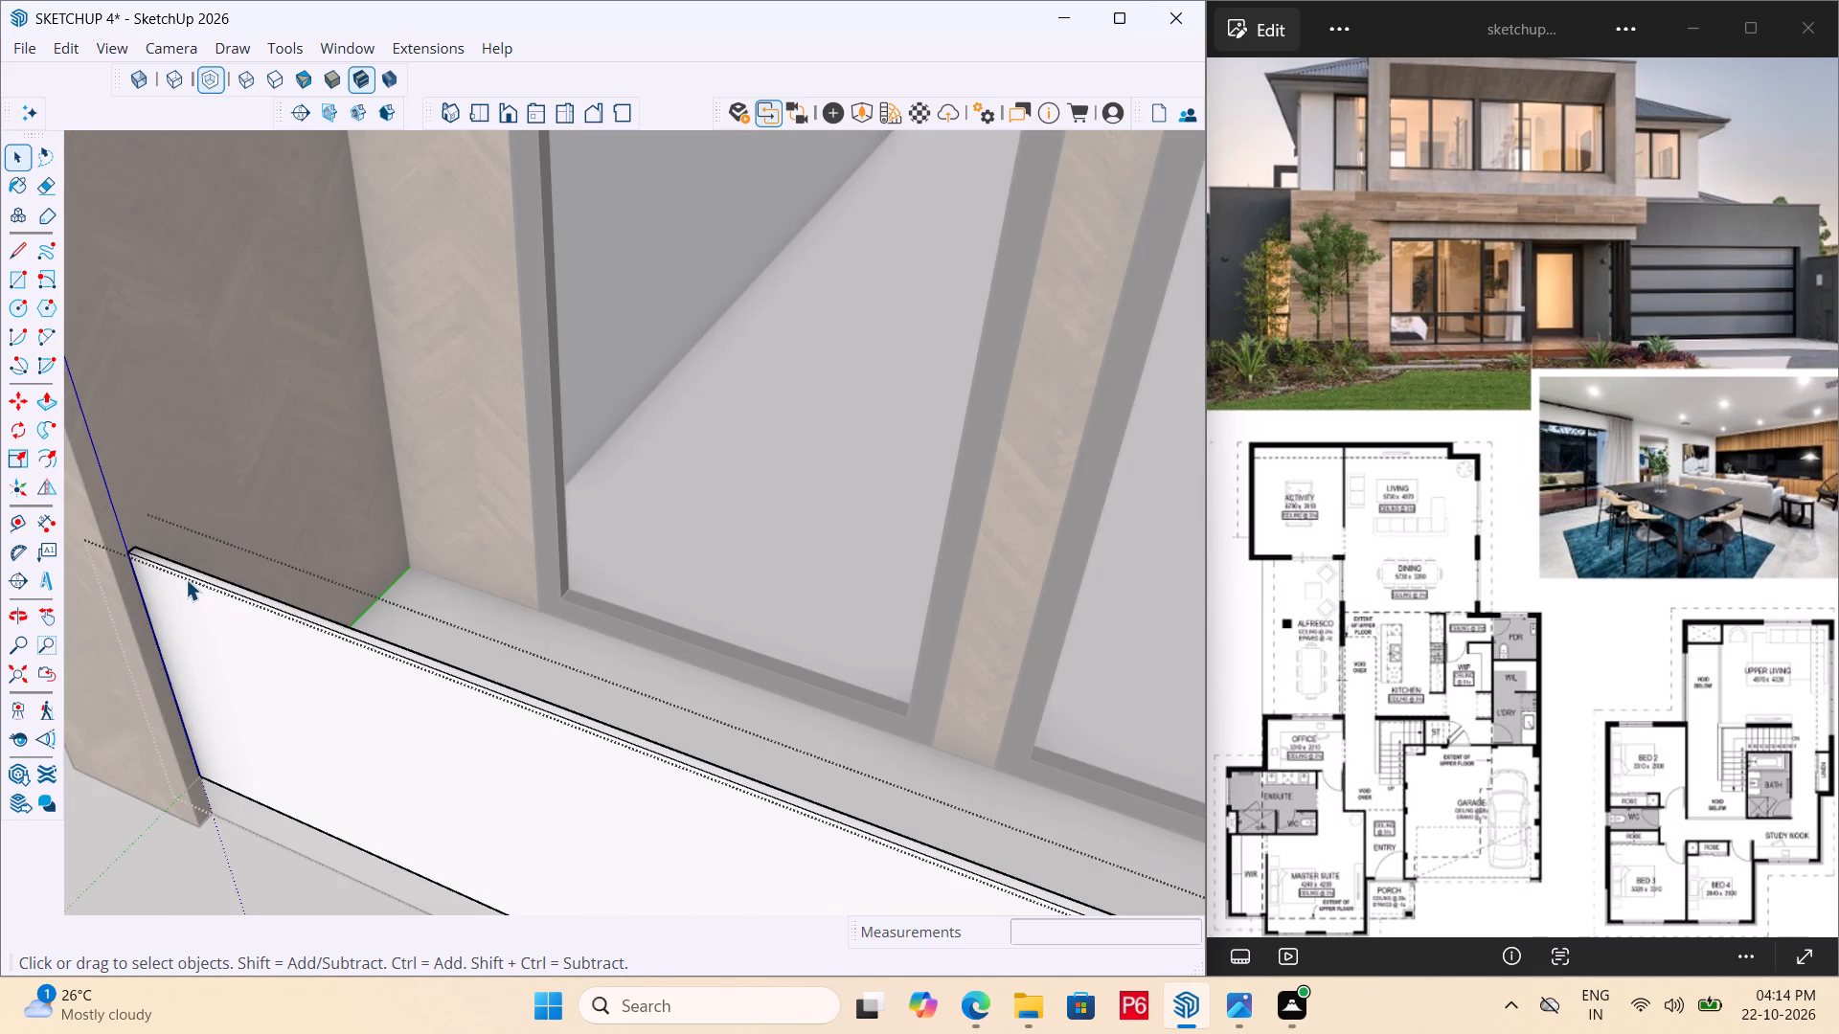
{"action": "key", "text": "r"}
{"action": "scroll", "coordinate": [127, 534], "scroll_direction": "up", "scroll_amount": 5}
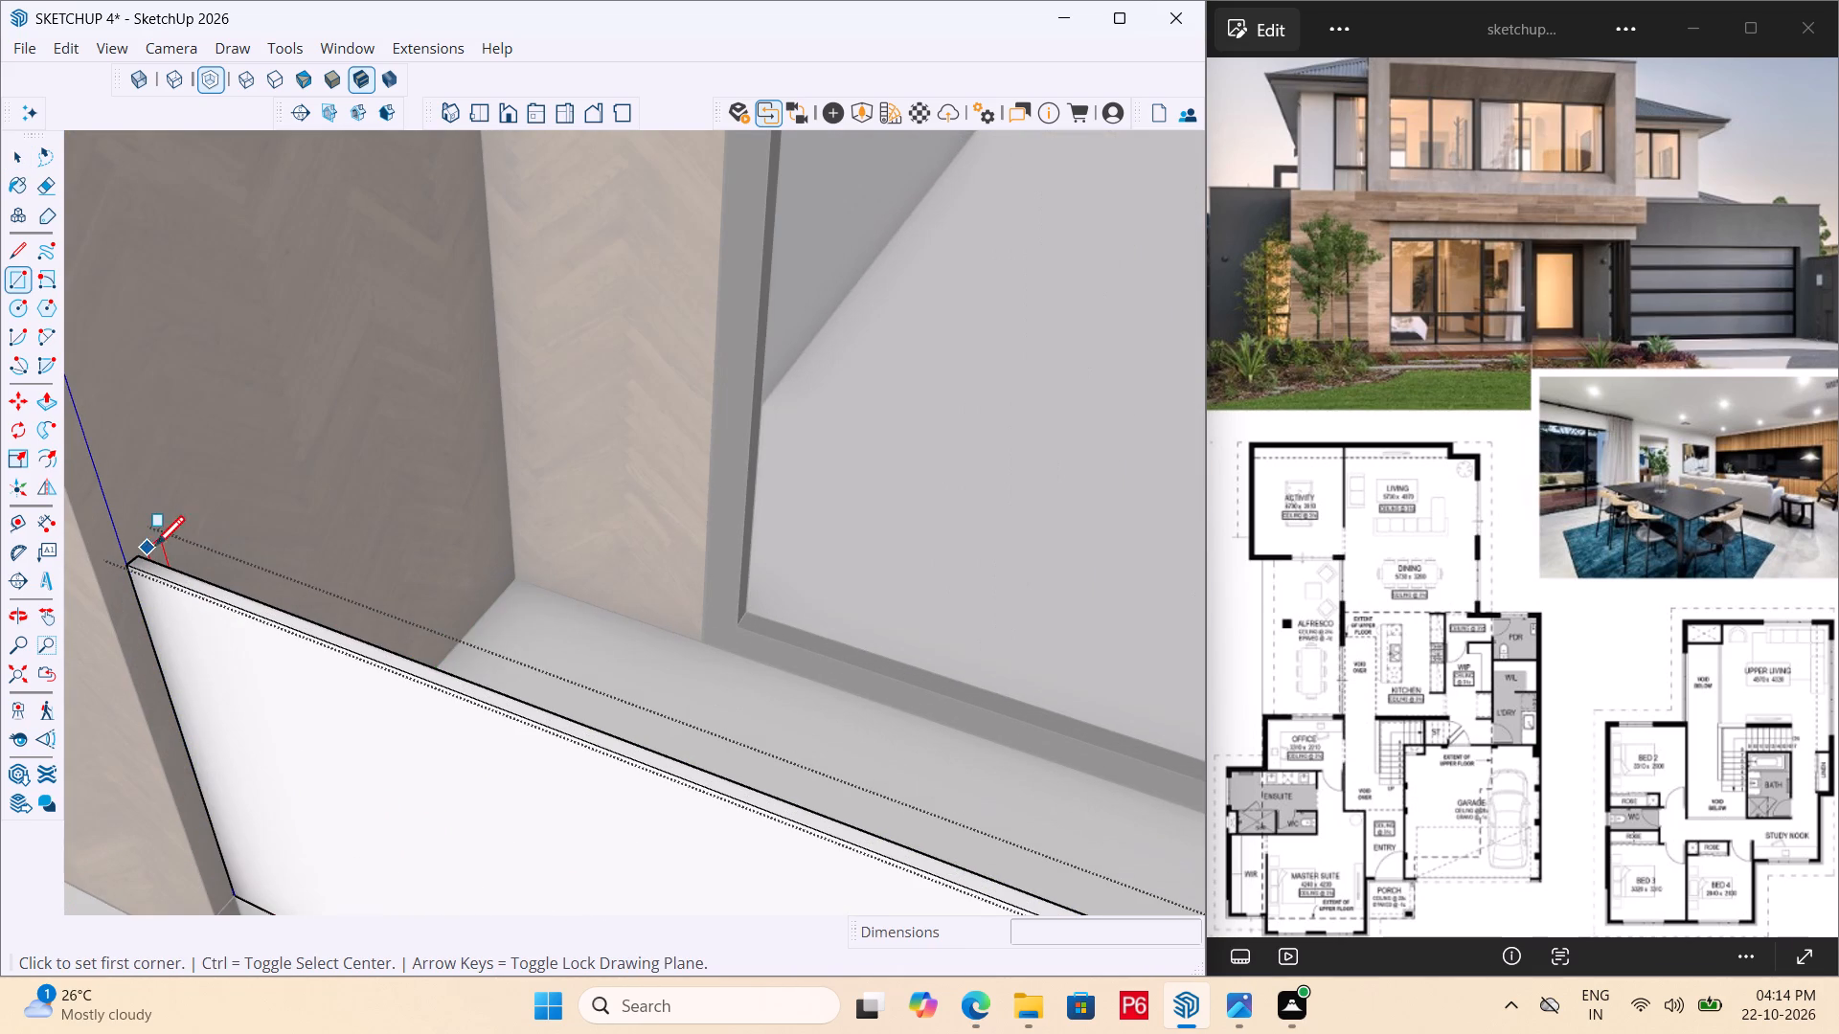
{"action": "key", "text": "space"}
{"action": "left_click", "coordinate": [216, 598]}
{"action": "left_click", "coordinate": [229, 594]}
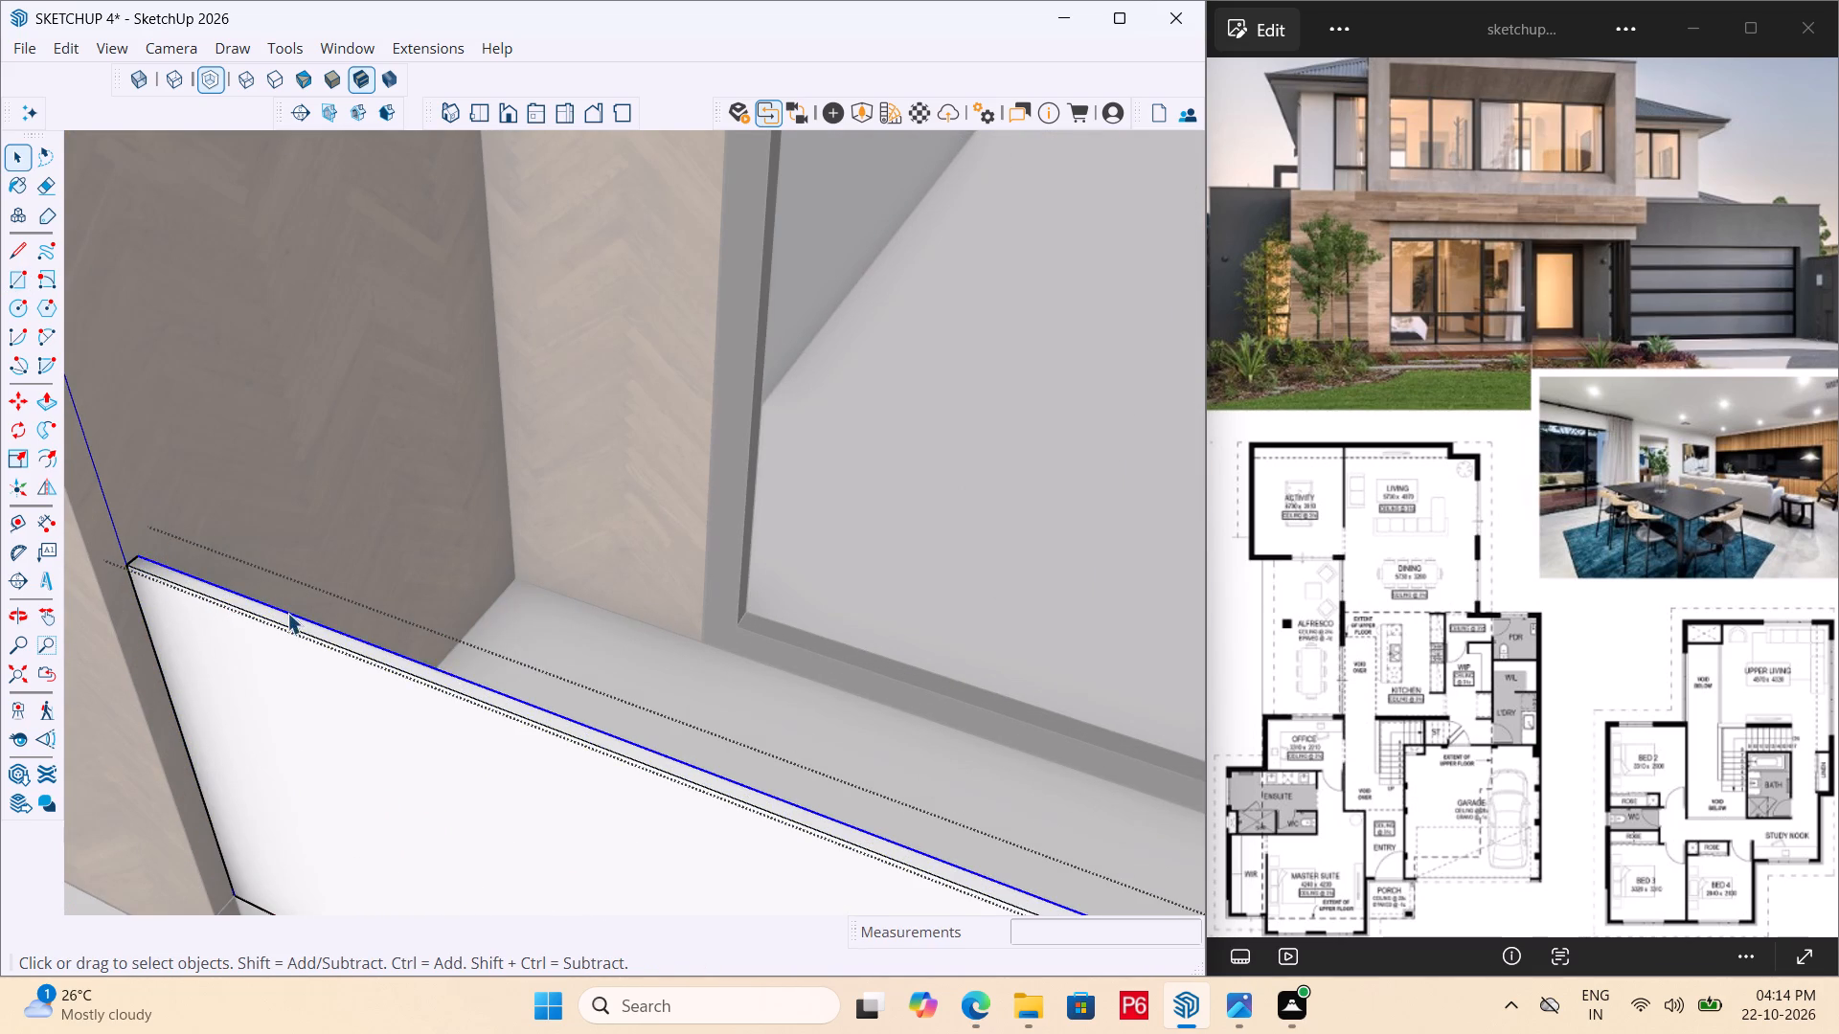
{"action": "scroll", "coordinate": [287, 613], "scroll_direction": "up", "scroll_amount": 5}
{"action": "left_click", "coordinate": [271, 620]}
{"action": "key", "text": "p"}
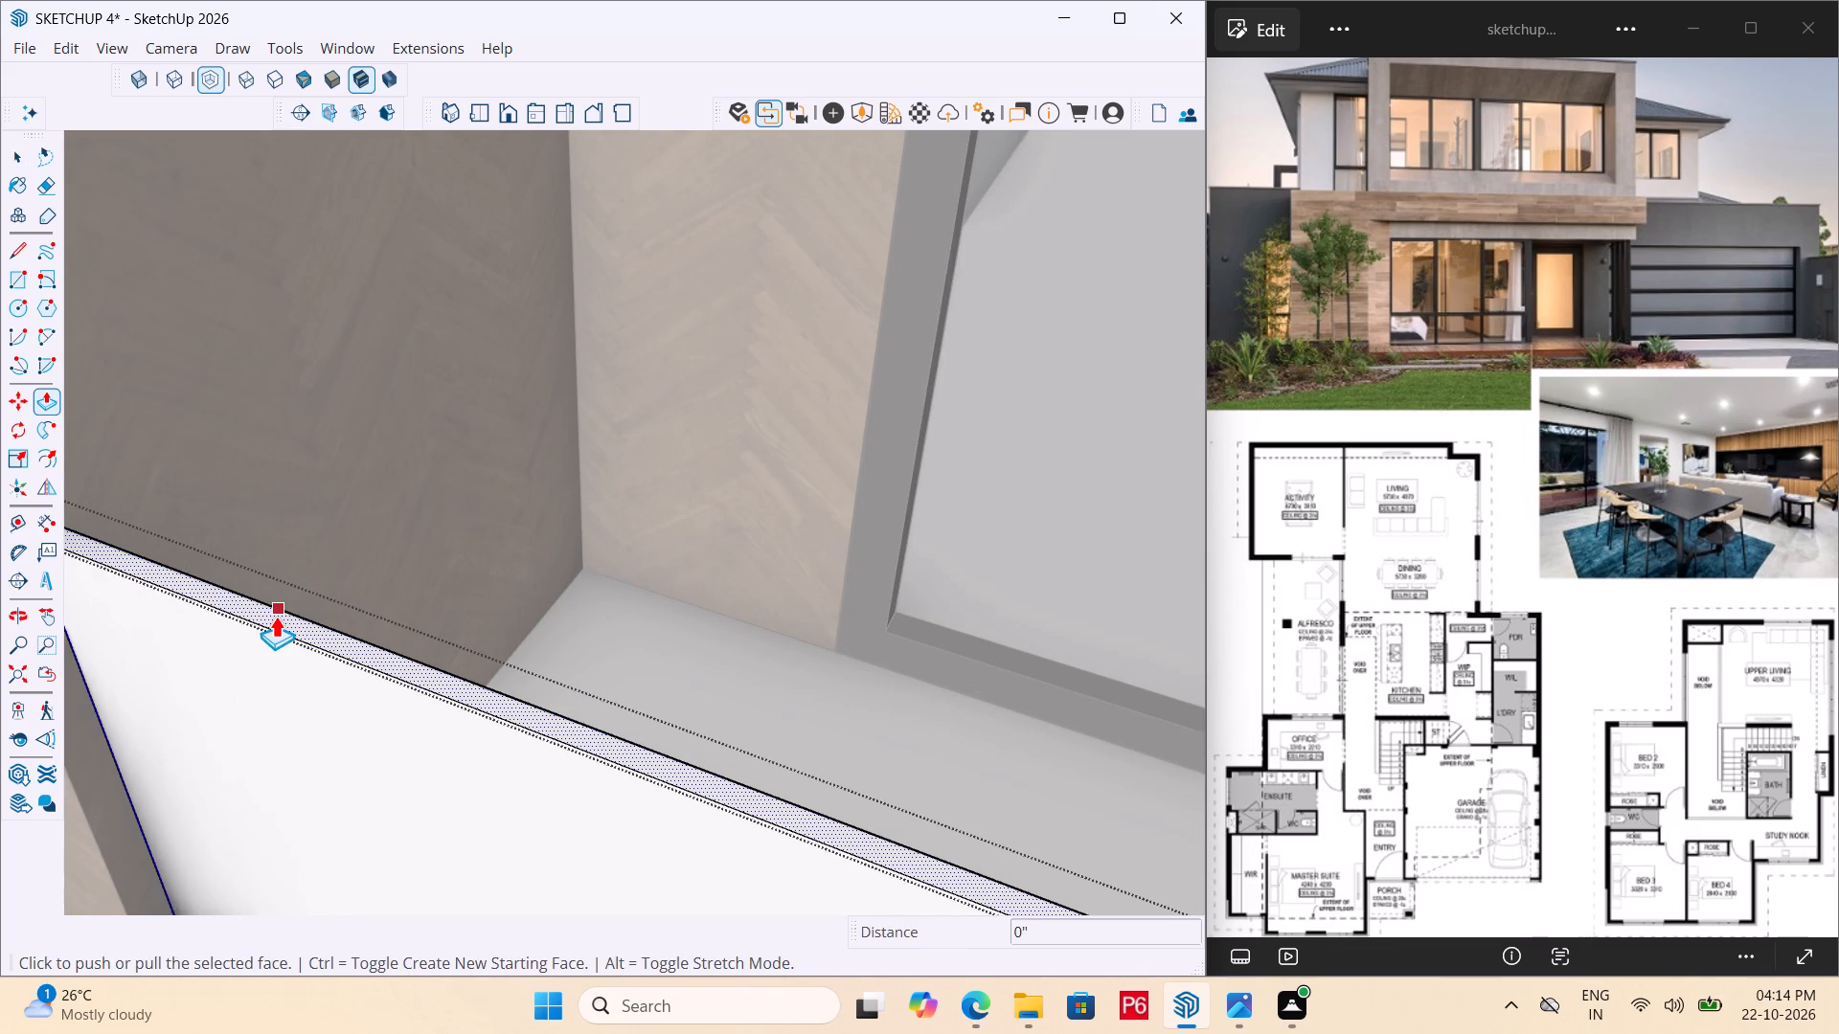
{"action": "left_click", "coordinate": [276, 616]}
{"action": "scroll", "coordinate": [261, 523], "scroll_direction": "down", "scroll_amount": 12}
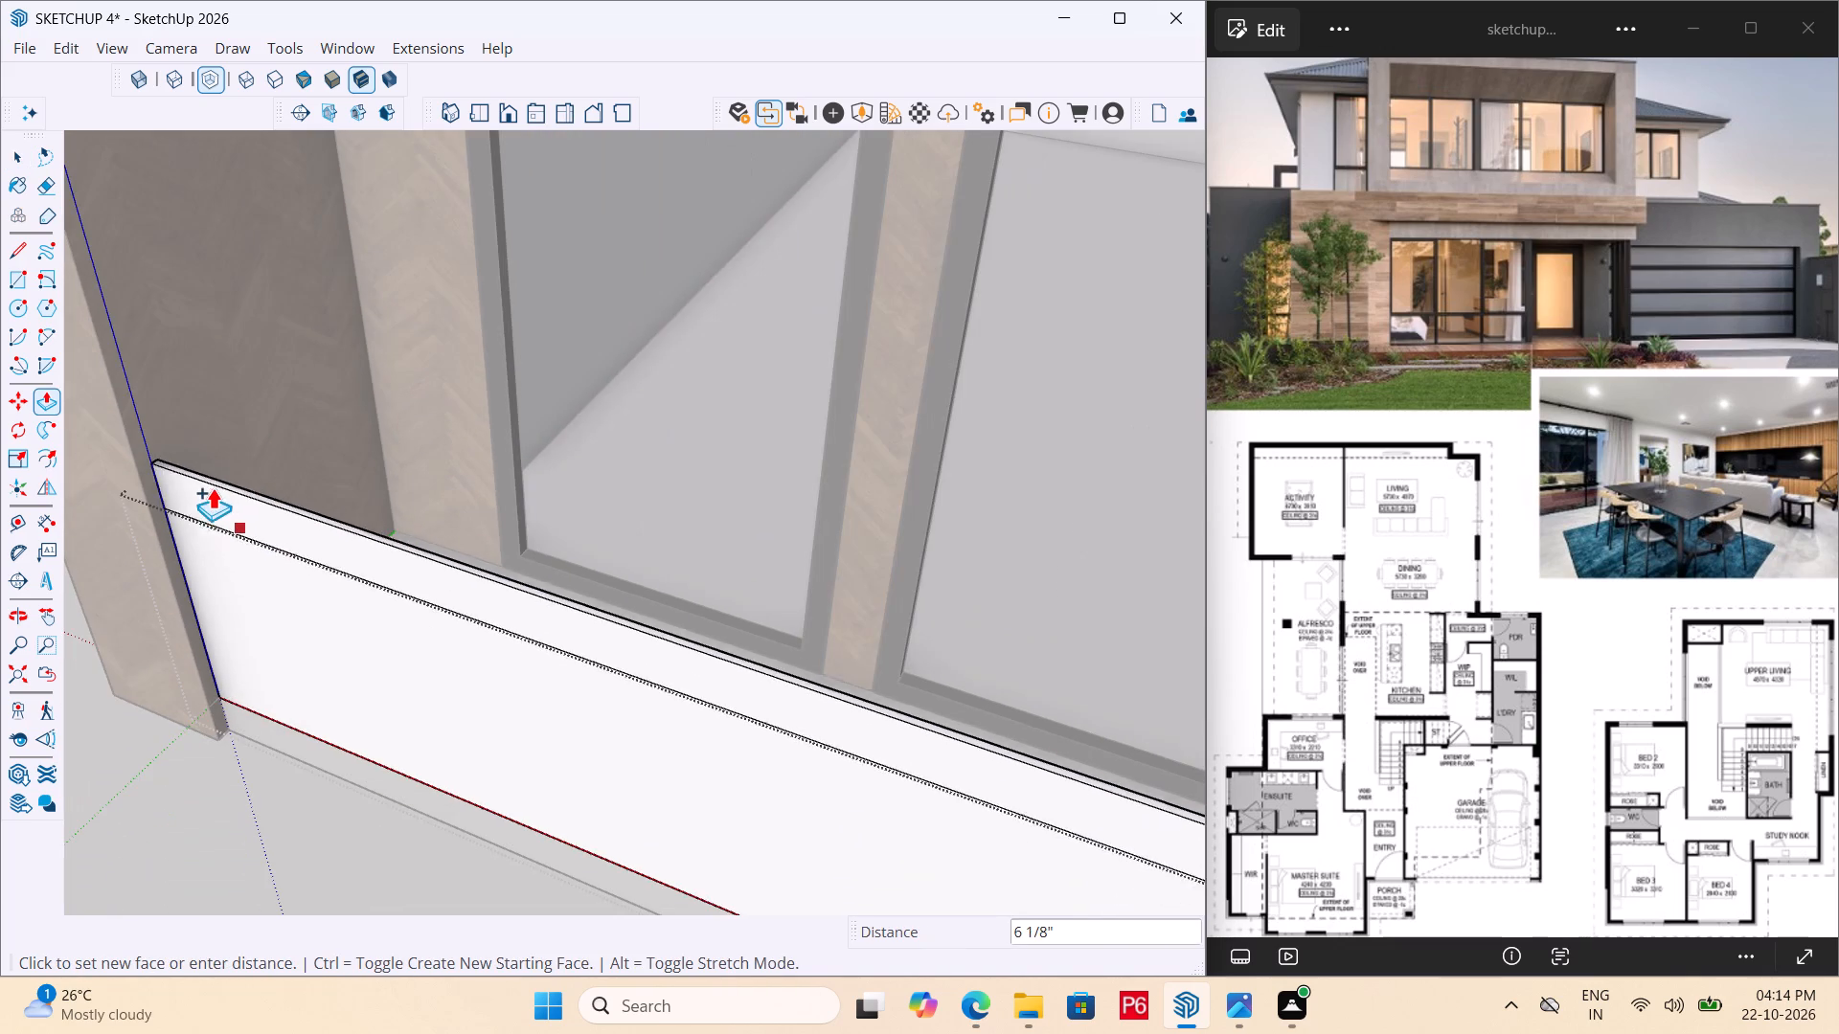
{"action": "type", "text": "1\""}
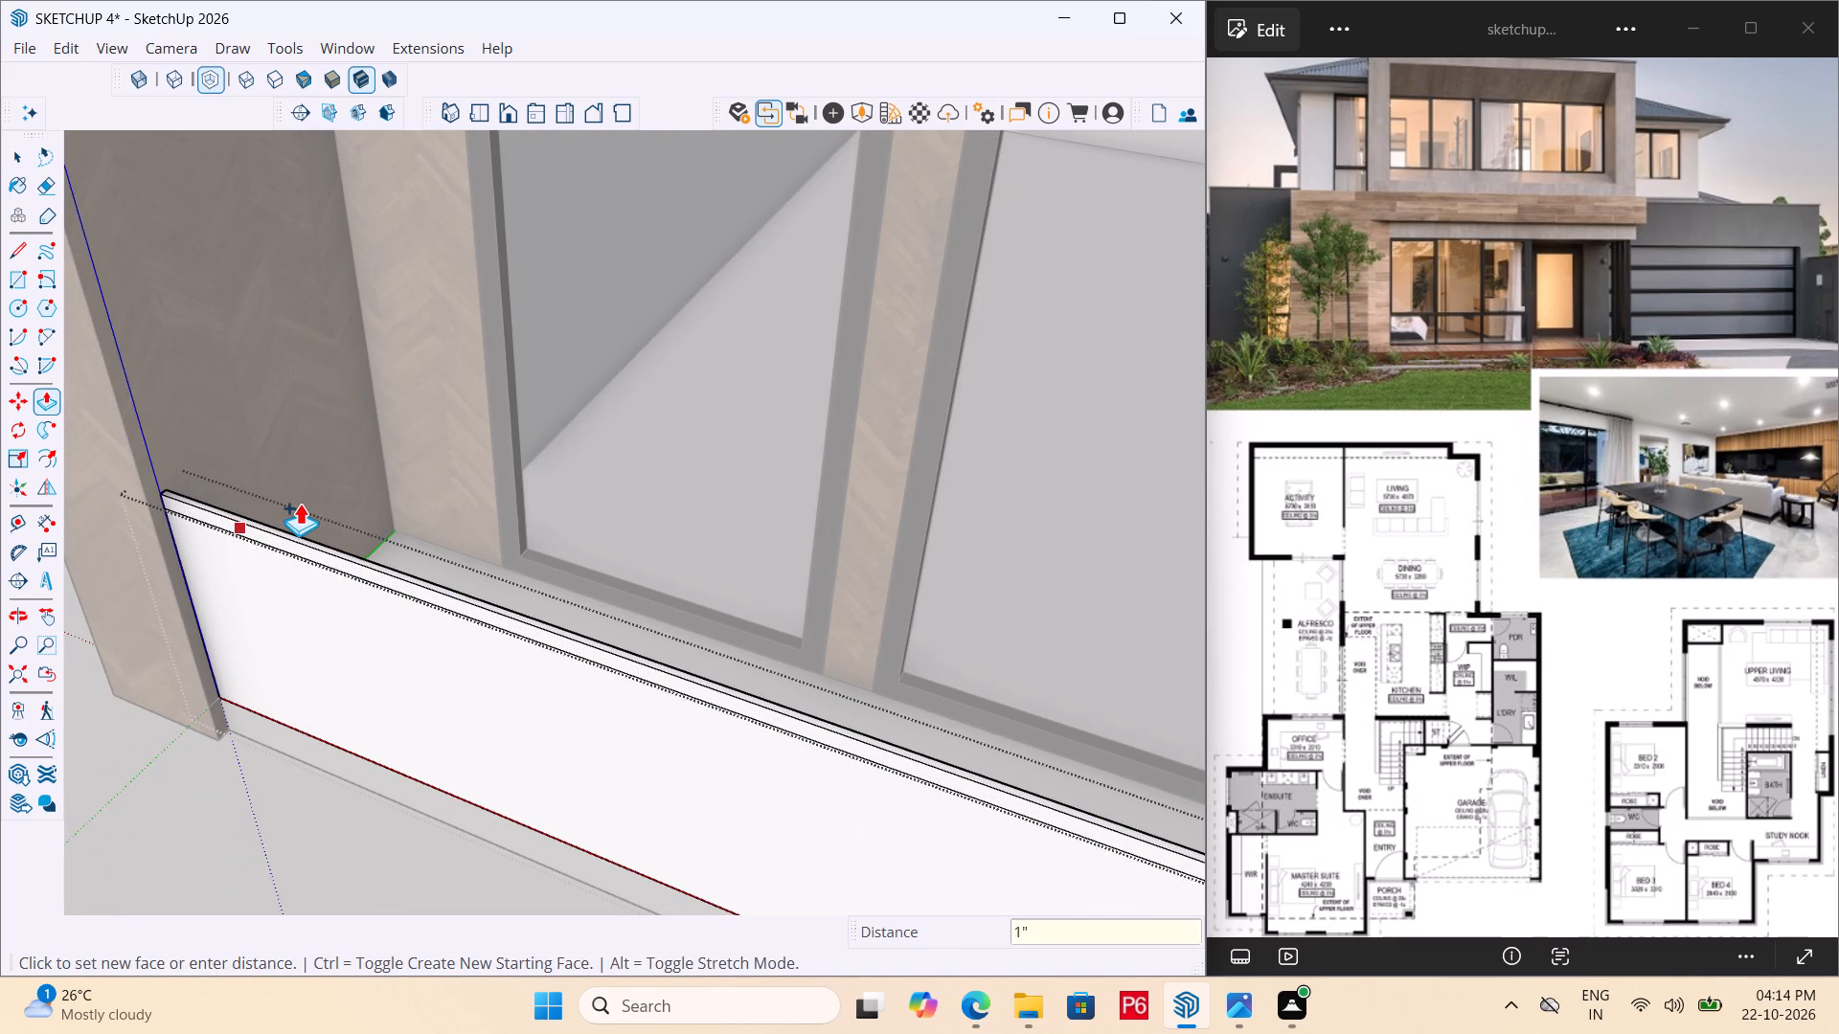
{"action": "key", "text": "Return"}
Push/pull the top band's front face slightly outward so it overhangs the porch panel as a top rail, and clear the selection.
{"action": "middle_click_drag", "start_coordinate": [434, 658], "coordinate": [359, 418]}
{"action": "scroll", "coordinate": [355, 416], "scroll_direction": "up", "scroll_amount": 4}
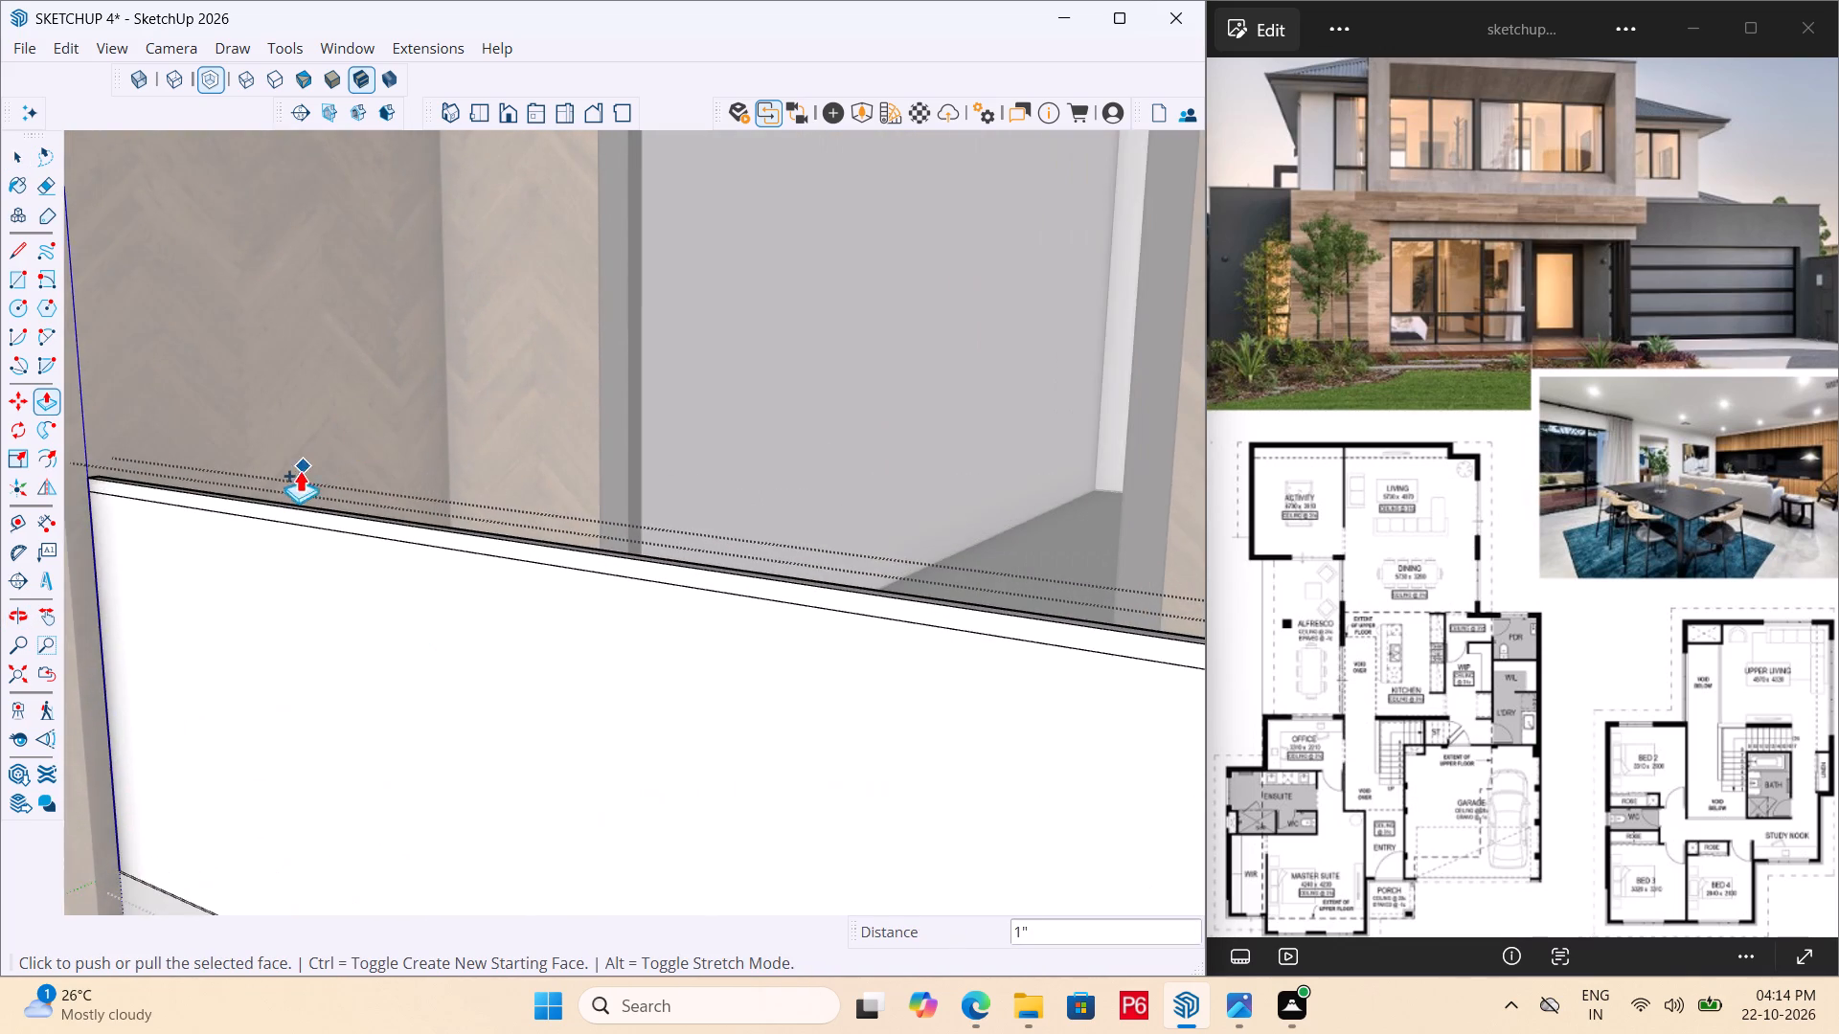
{"action": "scroll", "coordinate": [211, 481], "scroll_direction": "up", "scroll_amount": 4}
{"action": "key", "text": "space"}
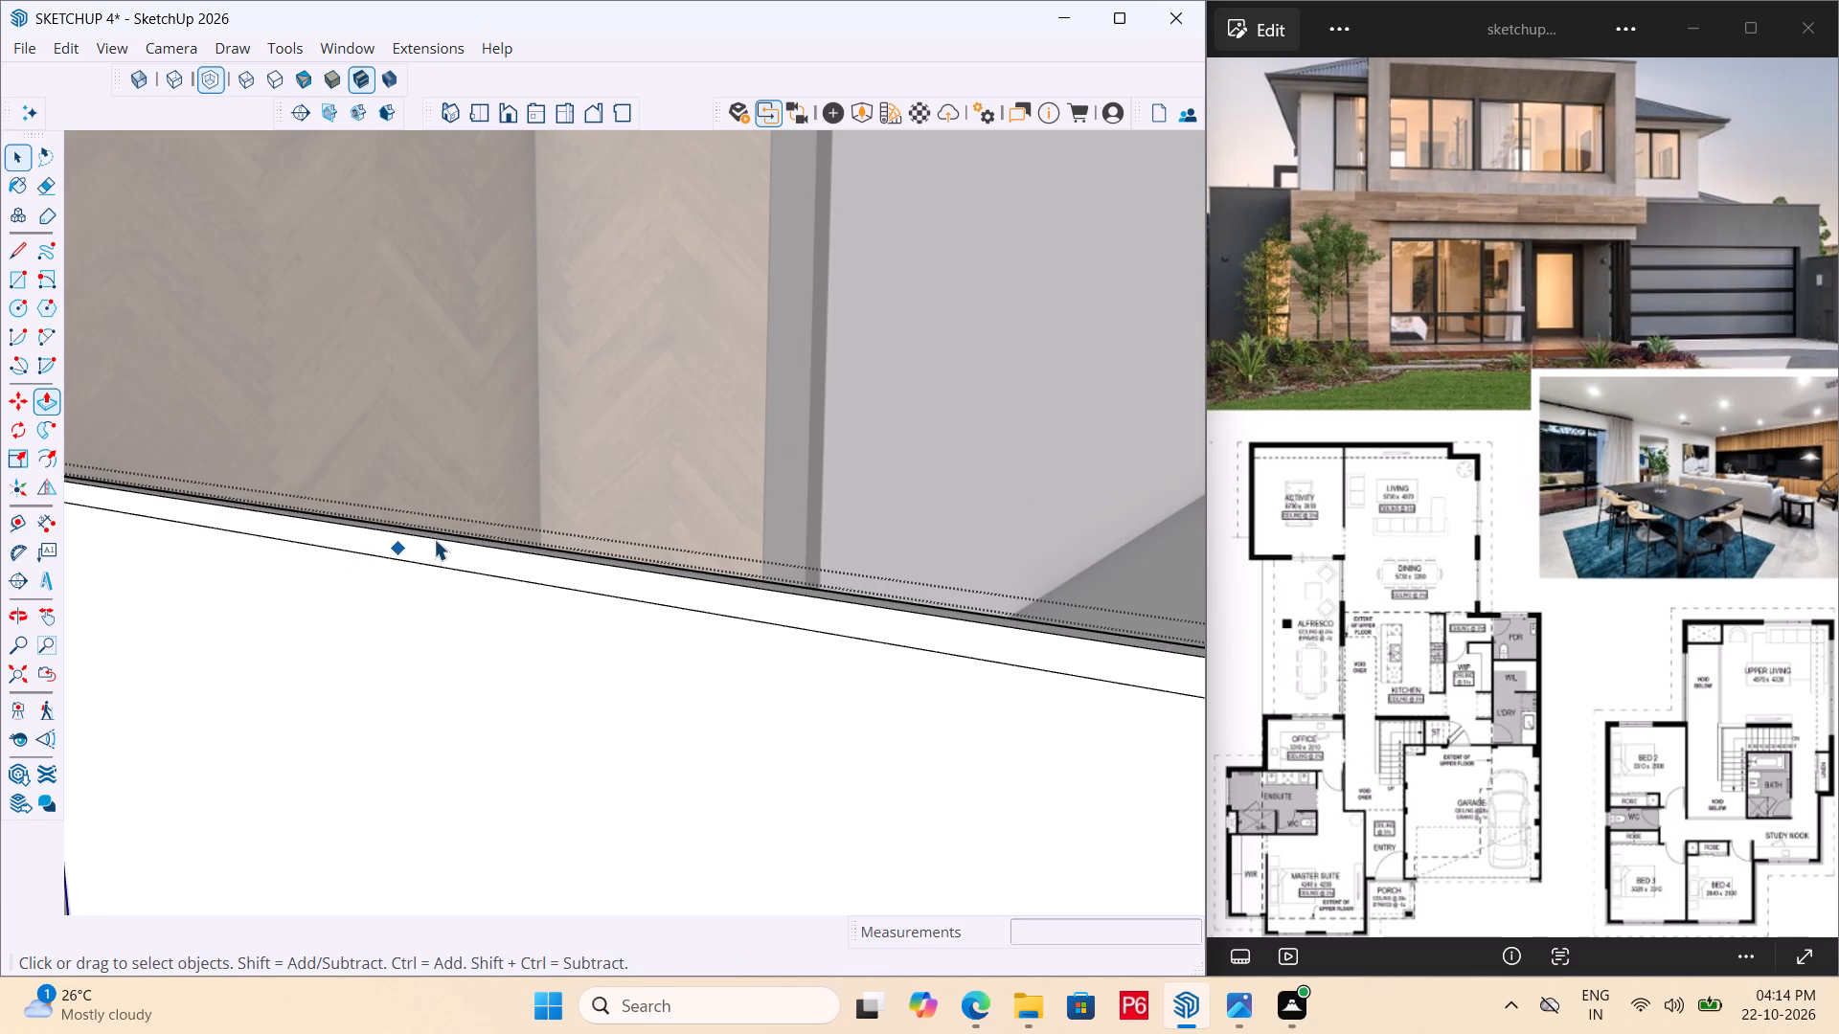
{"action": "double_click", "coordinate": [437, 553]}
{"action": "key", "text": "p"}
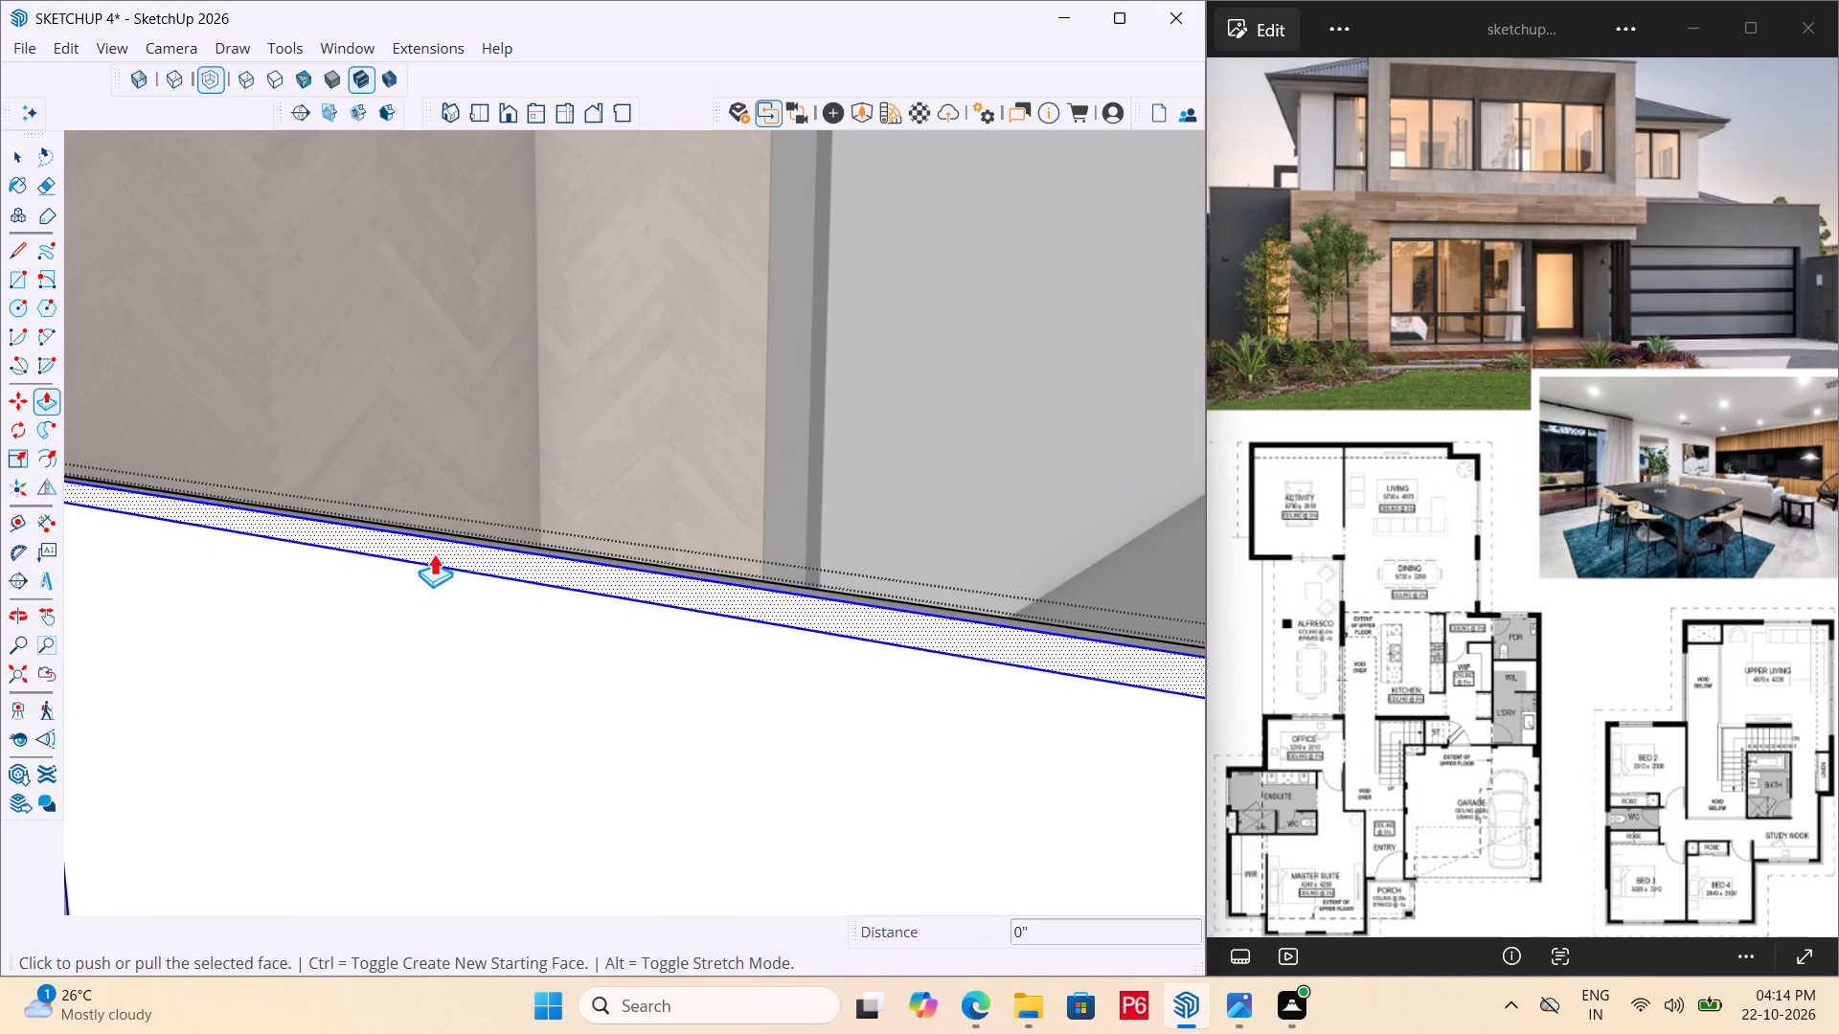
{"action": "left_click", "coordinate": [434, 553]}
{"action": "middle_click_drag", "start_coordinate": [414, 563], "coordinate": [84, 530]}
{"action": "scroll", "coordinate": [221, 442], "scroll_direction": "down", "scroll_amount": 6}
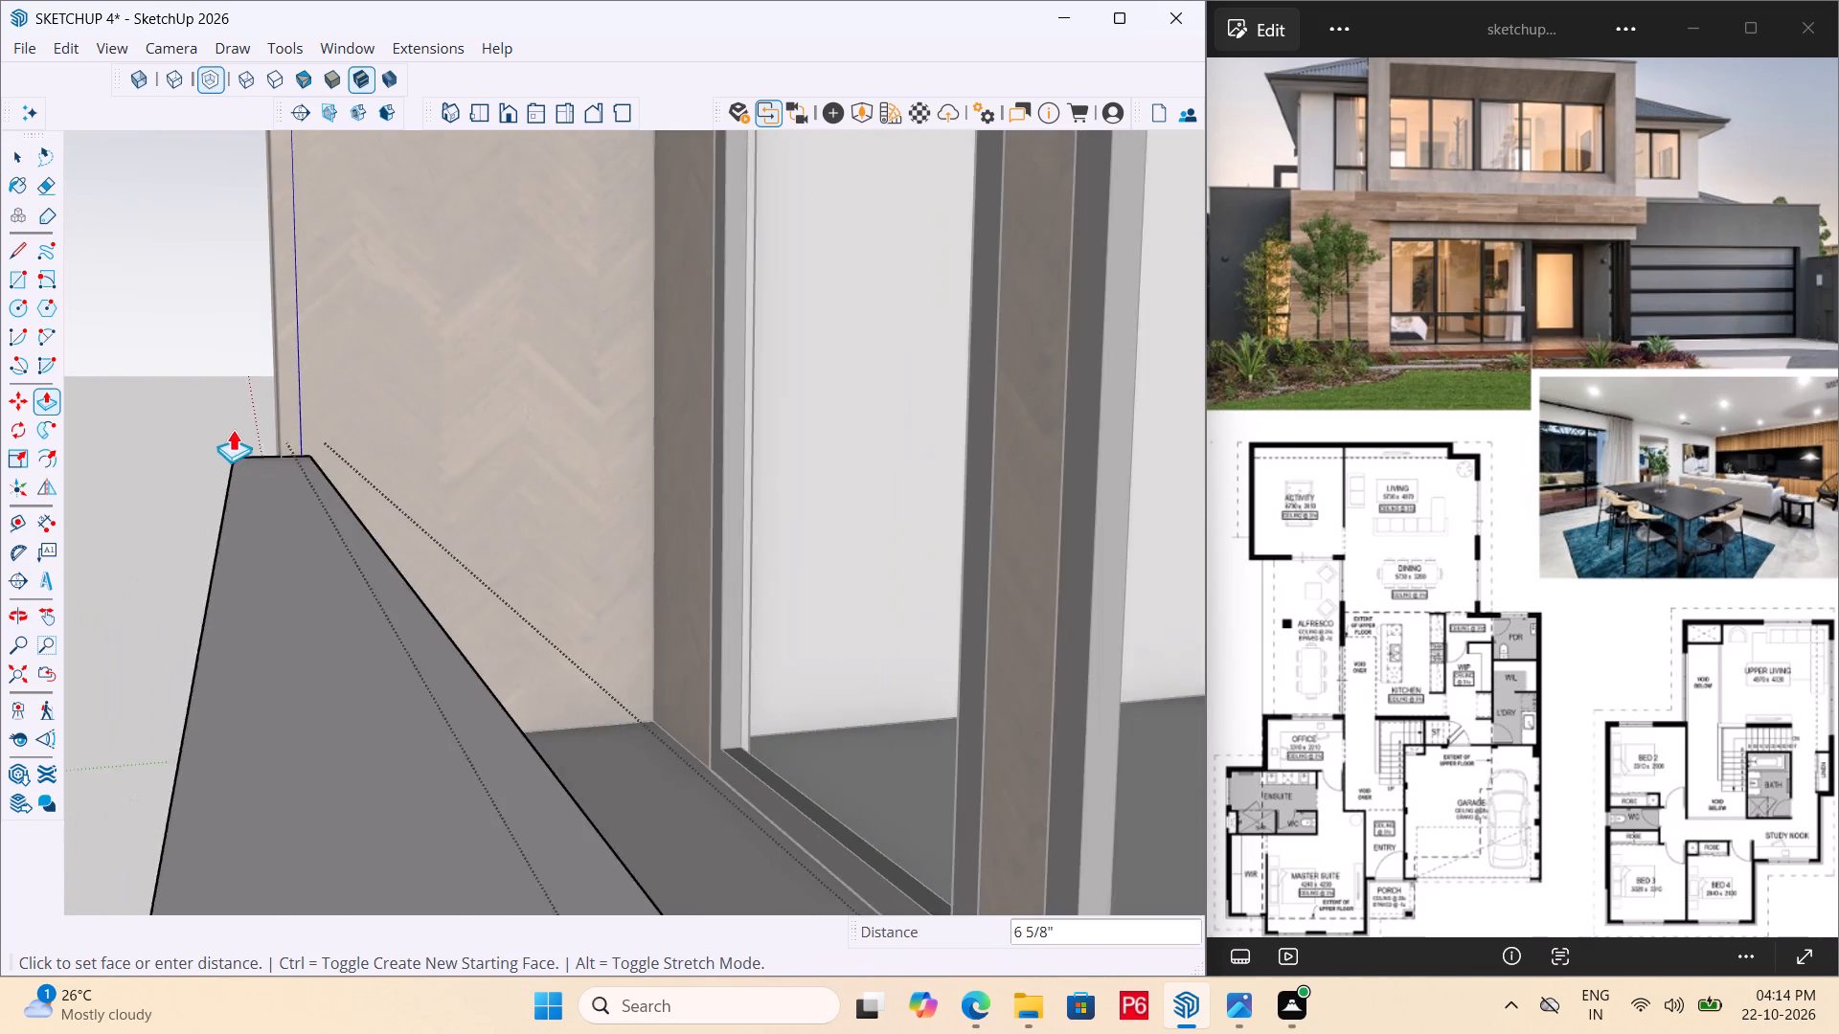
{"action": "scroll", "coordinate": [233, 429], "scroll_direction": "down", "scroll_amount": 8}
{"action": "scroll", "coordinate": [286, 357], "scroll_direction": "up", "scroll_amount": 8}
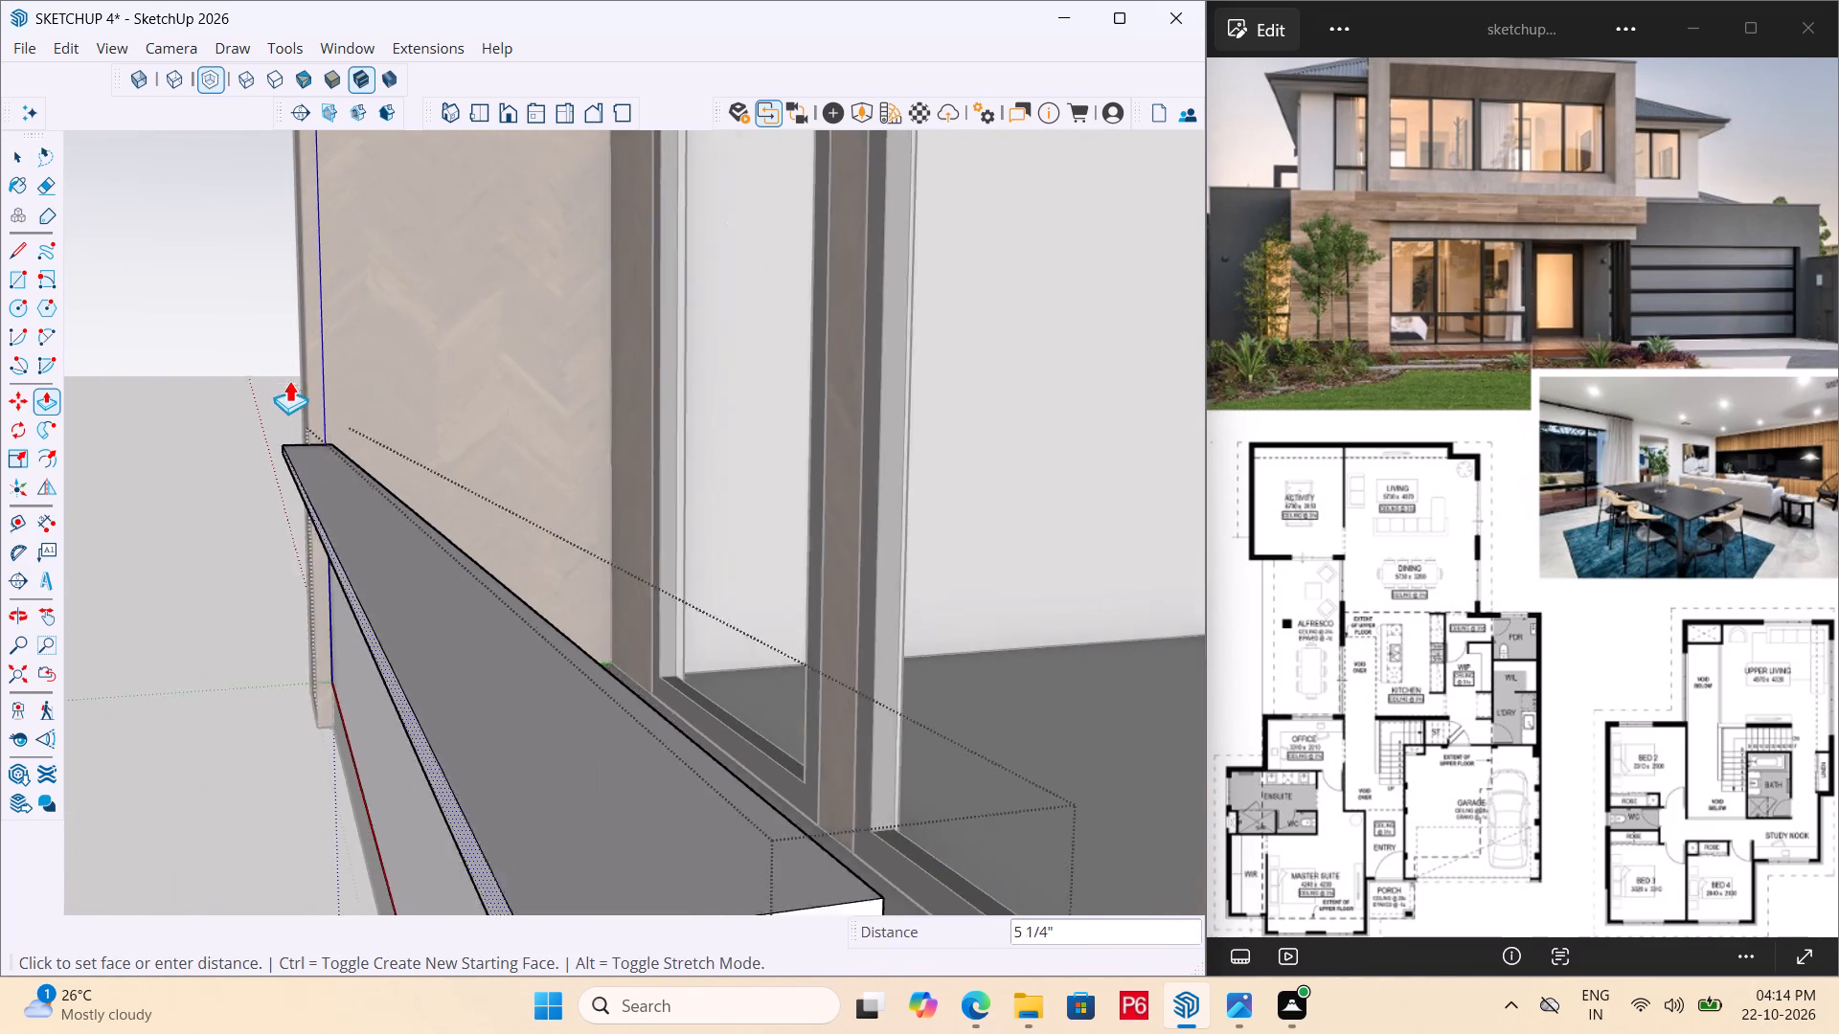
{"action": "scroll", "coordinate": [289, 380], "scroll_direction": "up", "scroll_amount": 3}
{"action": "left_click", "coordinate": [308, 386]}
{"action": "scroll", "coordinate": [456, 298], "scroll_direction": "down", "scroll_amount": 7}
{"action": "middle_click_drag", "start_coordinate": [339, 423], "coordinate": [609, 524]}
{"action": "key", "text": "space"}
{"action": "left_click", "coordinate": [331, 750]}
Place a vertical guide 2" in from the free end edge of the porch panel's front face.
{"action": "scroll", "coordinate": [712, 580], "scroll_direction": "down", "scroll_amount": 6}
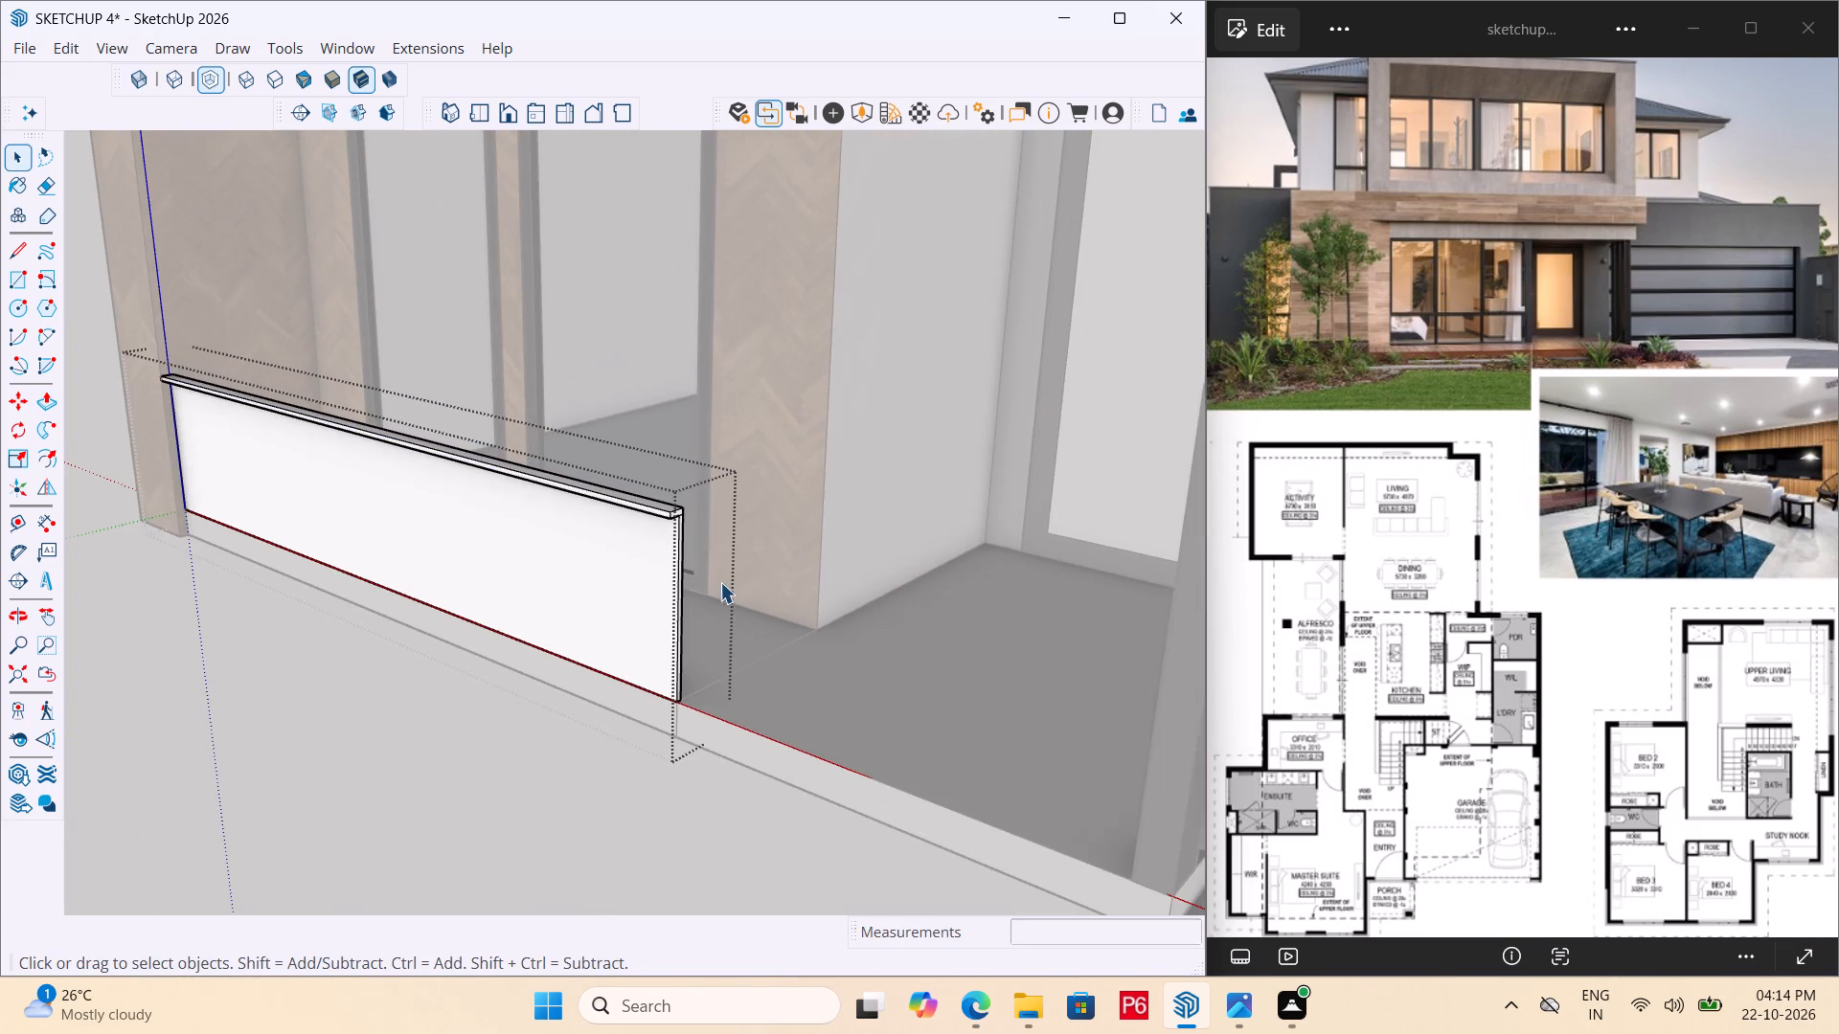
{"action": "middle_click_drag", "start_coordinate": [528, 587], "coordinate": [455, 544]}
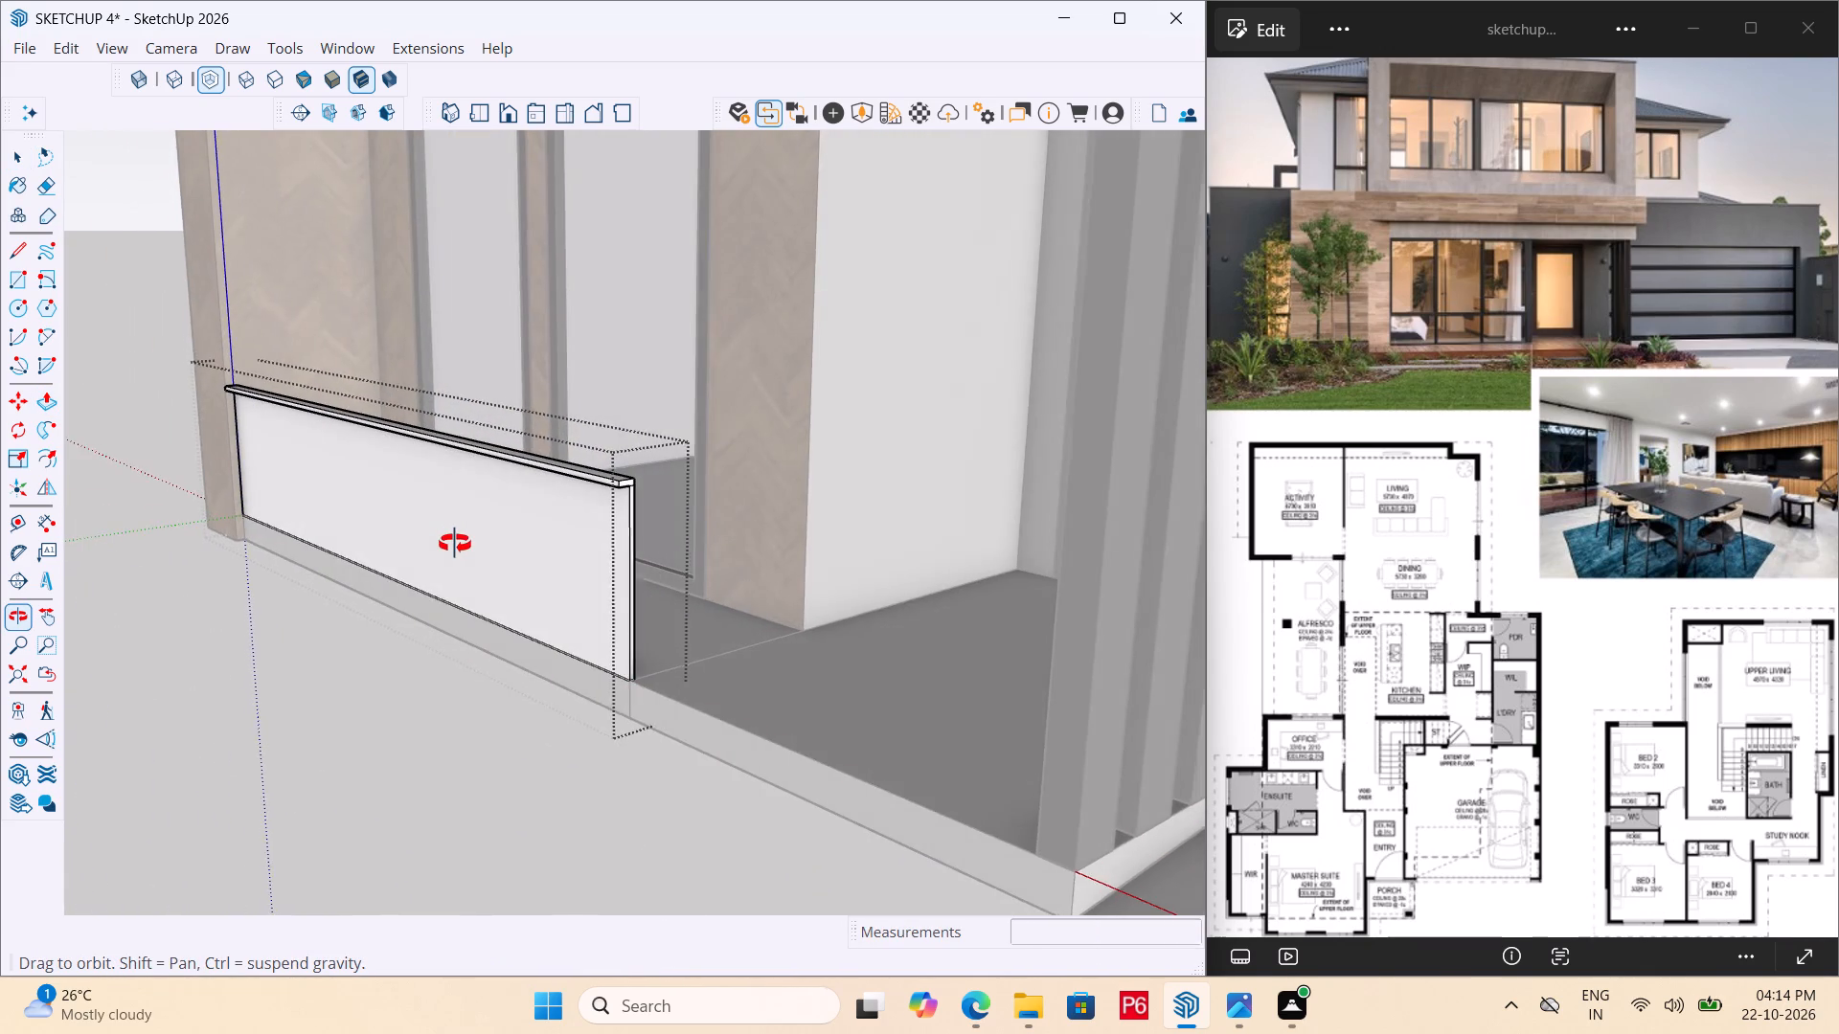
{"action": "middle_click_drag", "start_coordinate": [455, 544], "coordinate": [1108, 524]}
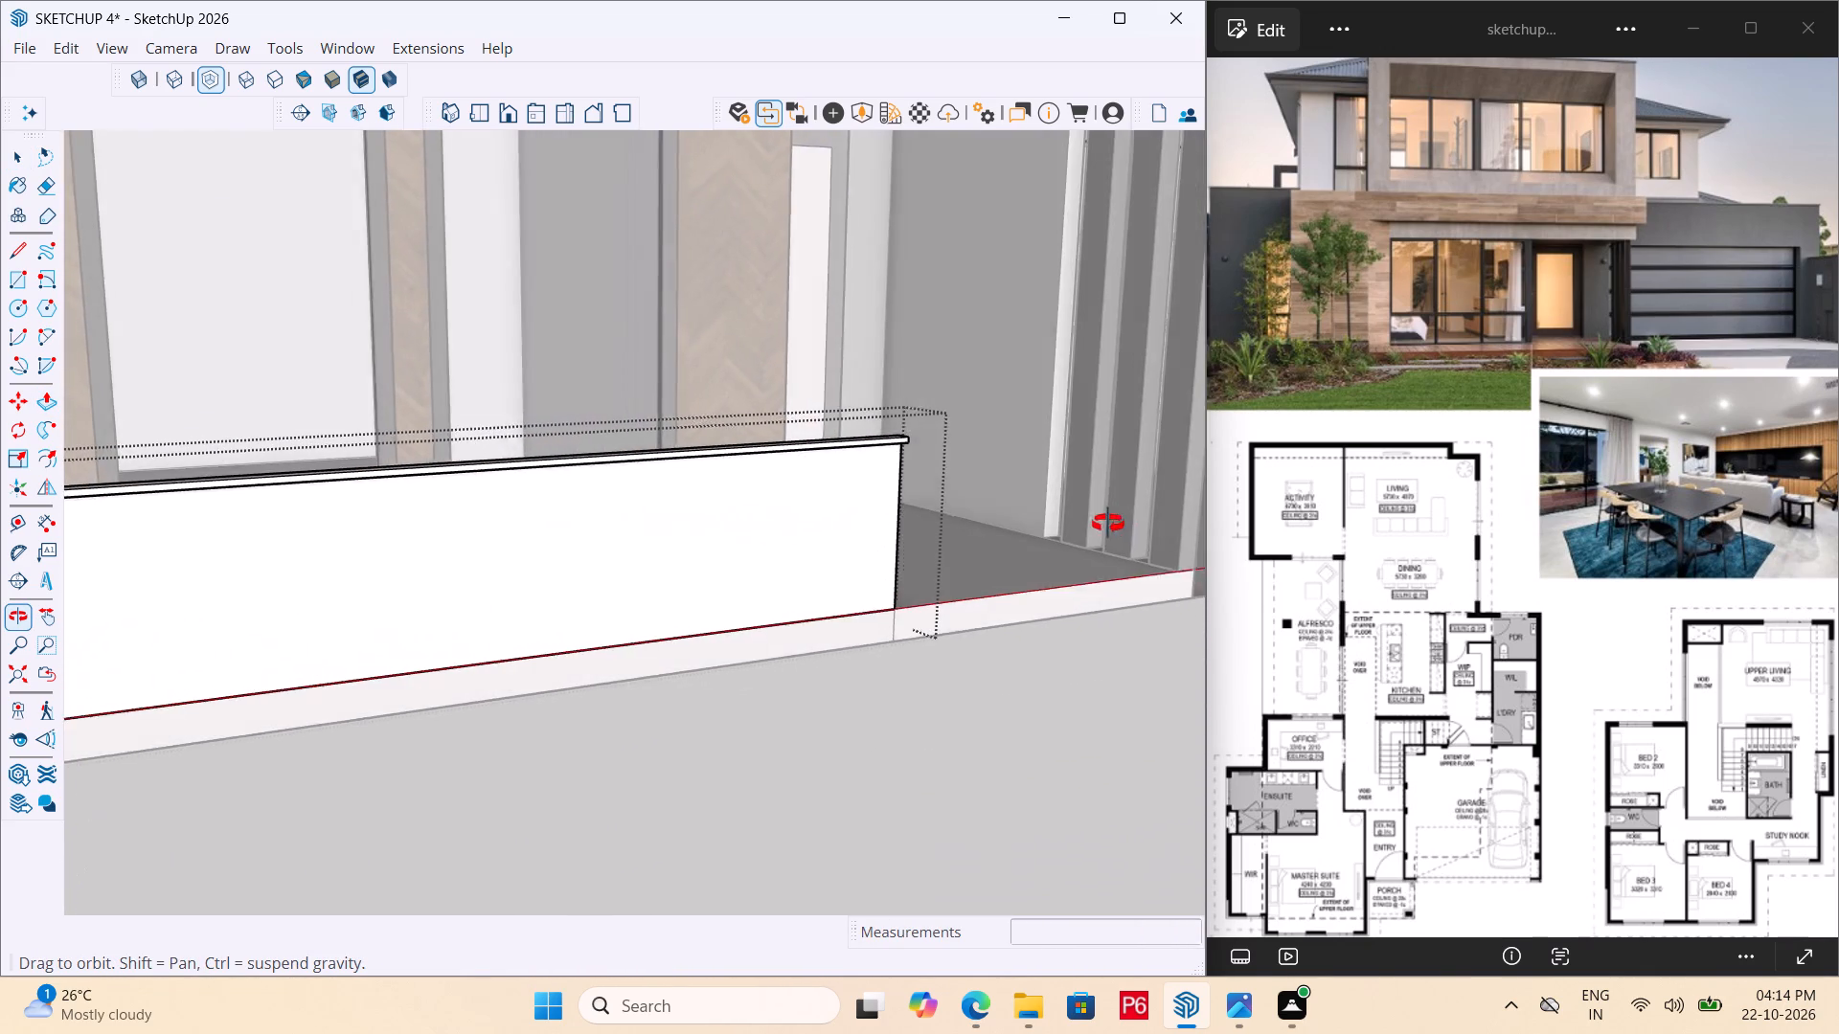
{"action": "middle_click_drag", "start_coordinate": [1108, 524], "coordinate": [645, 524]}
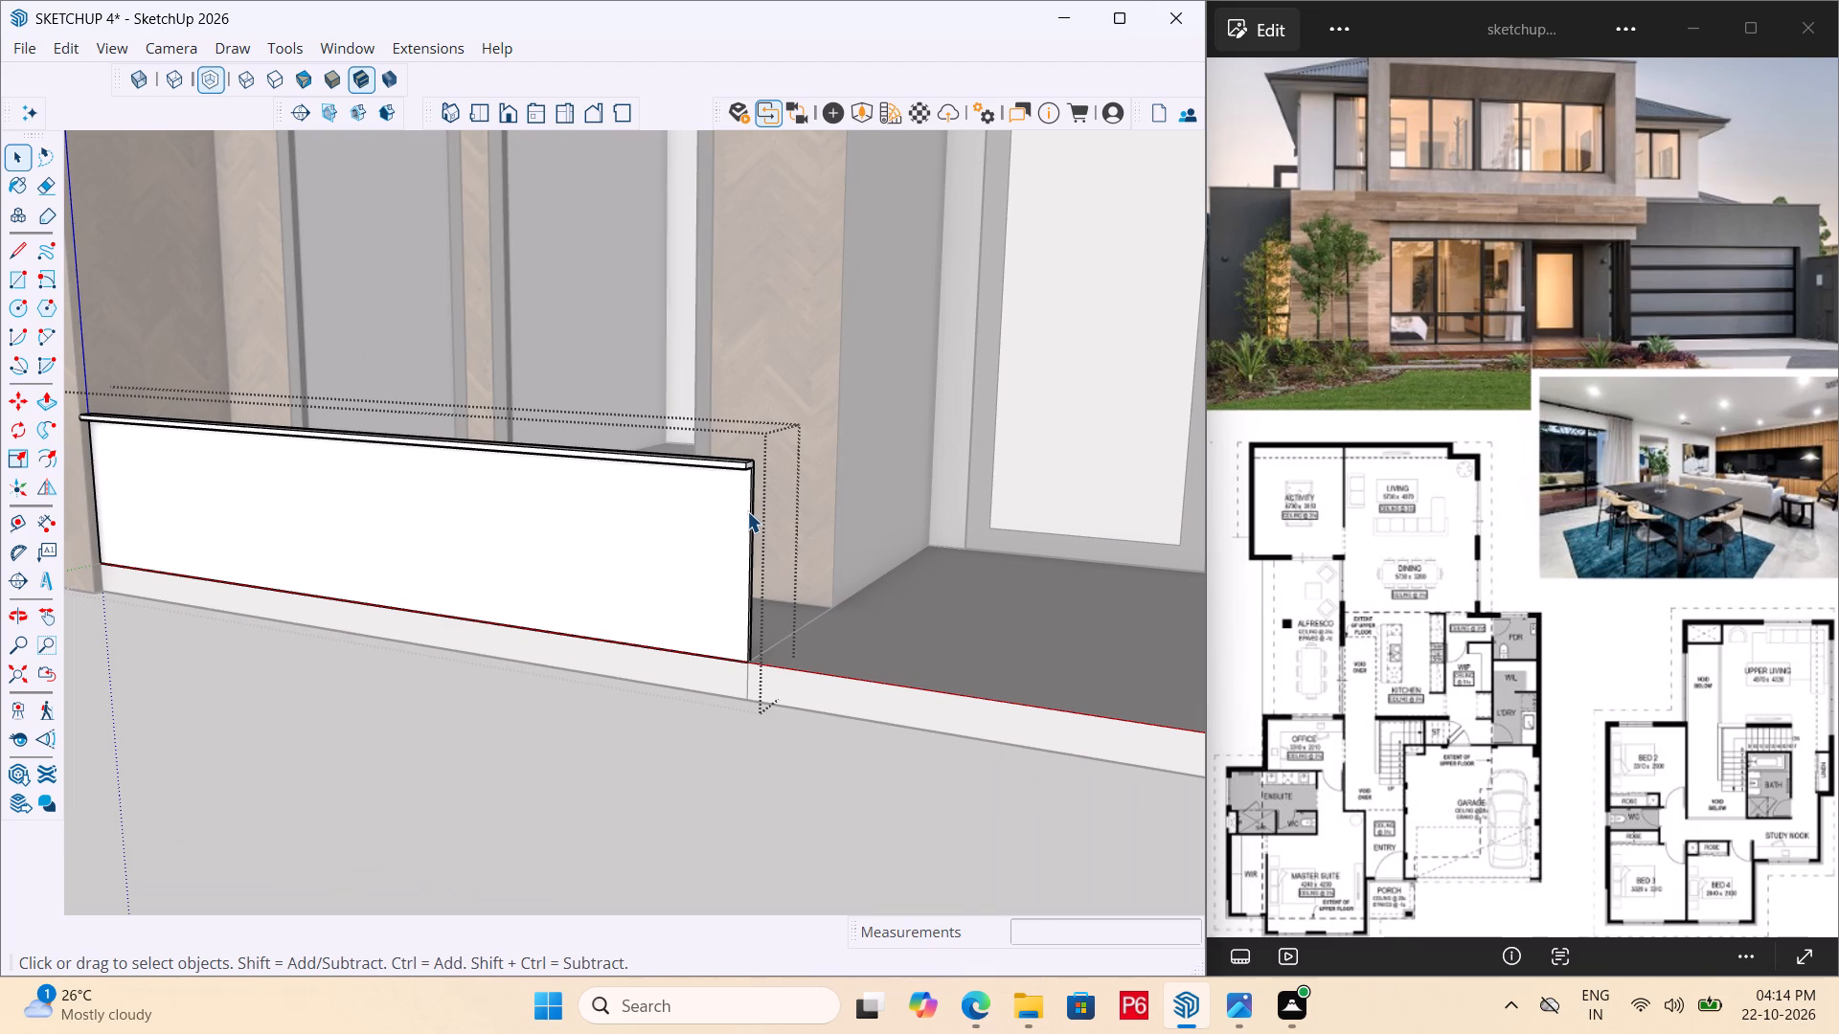
{"action": "key", "text": "t"}
{"action": "key", "text": "space"}
{"action": "left_click", "coordinate": [732, 540]}
{"action": "key", "text": "t"}
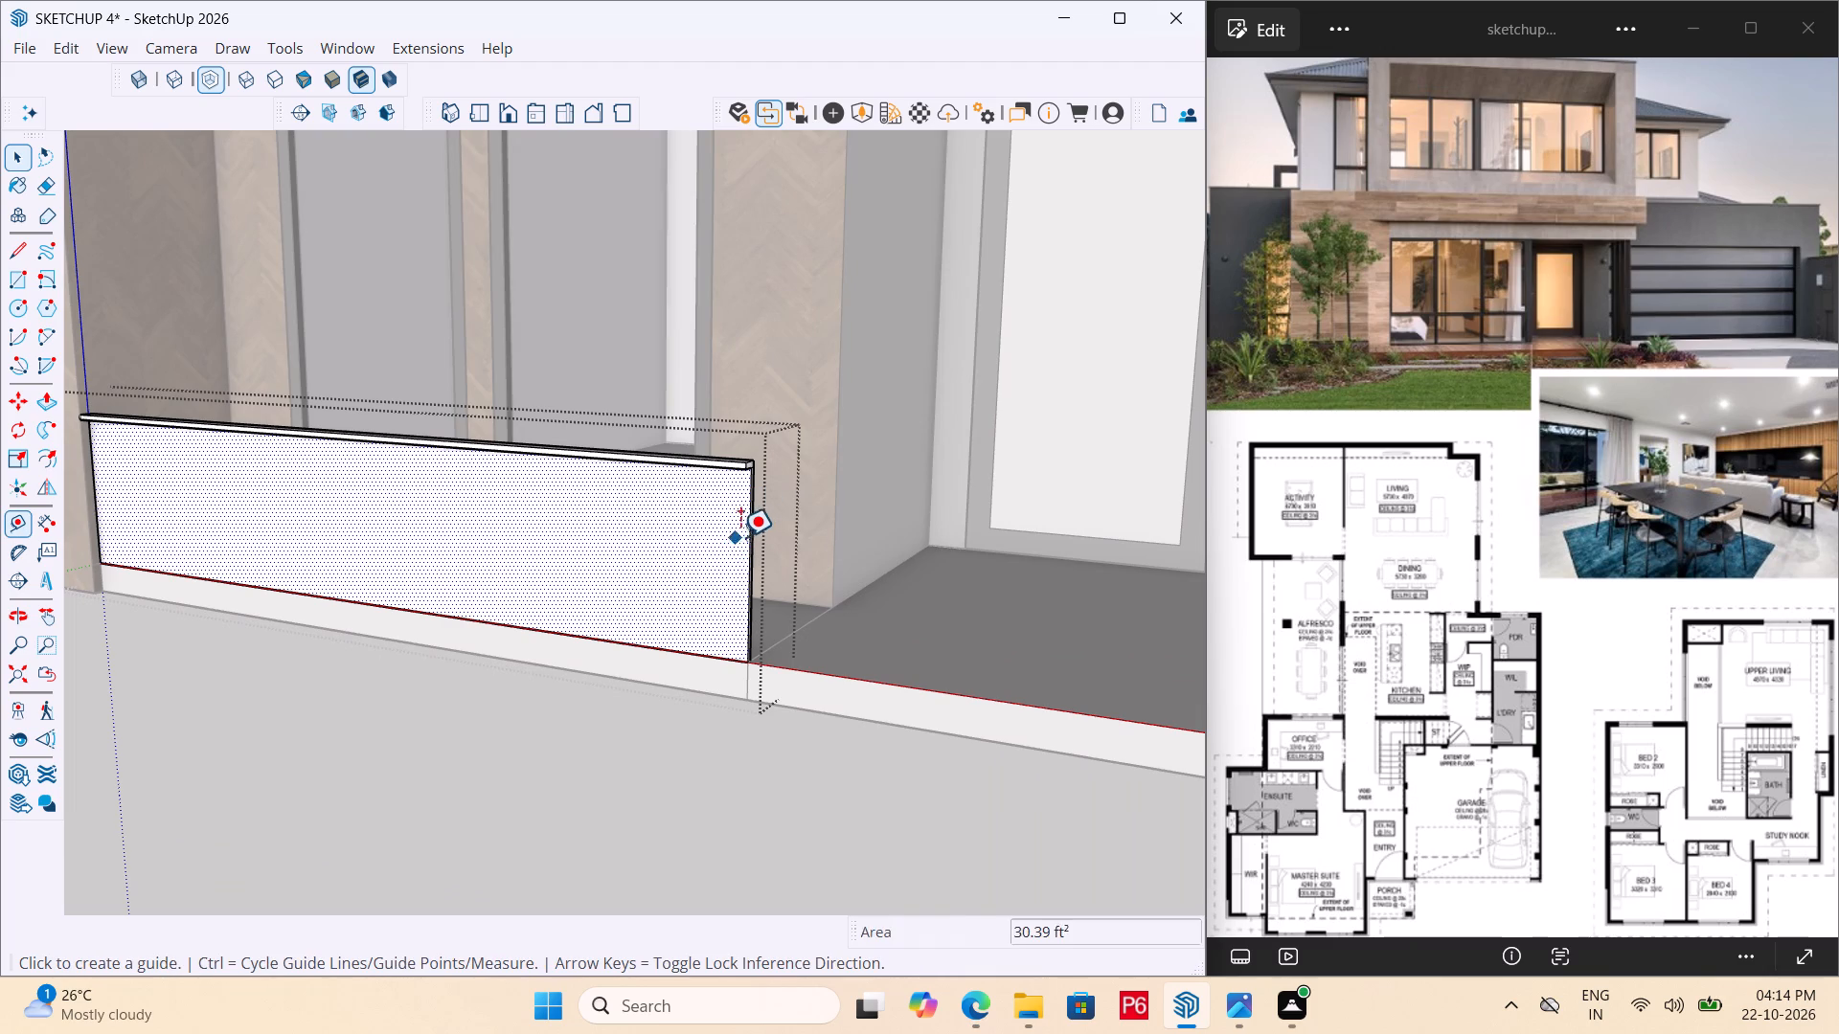
{"action": "scroll", "coordinate": [732, 548], "scroll_direction": "up", "scroll_amount": 7}
{"action": "middle_click", "coordinate": [727, 544]}
{"action": "left_click", "coordinate": [772, 565]}
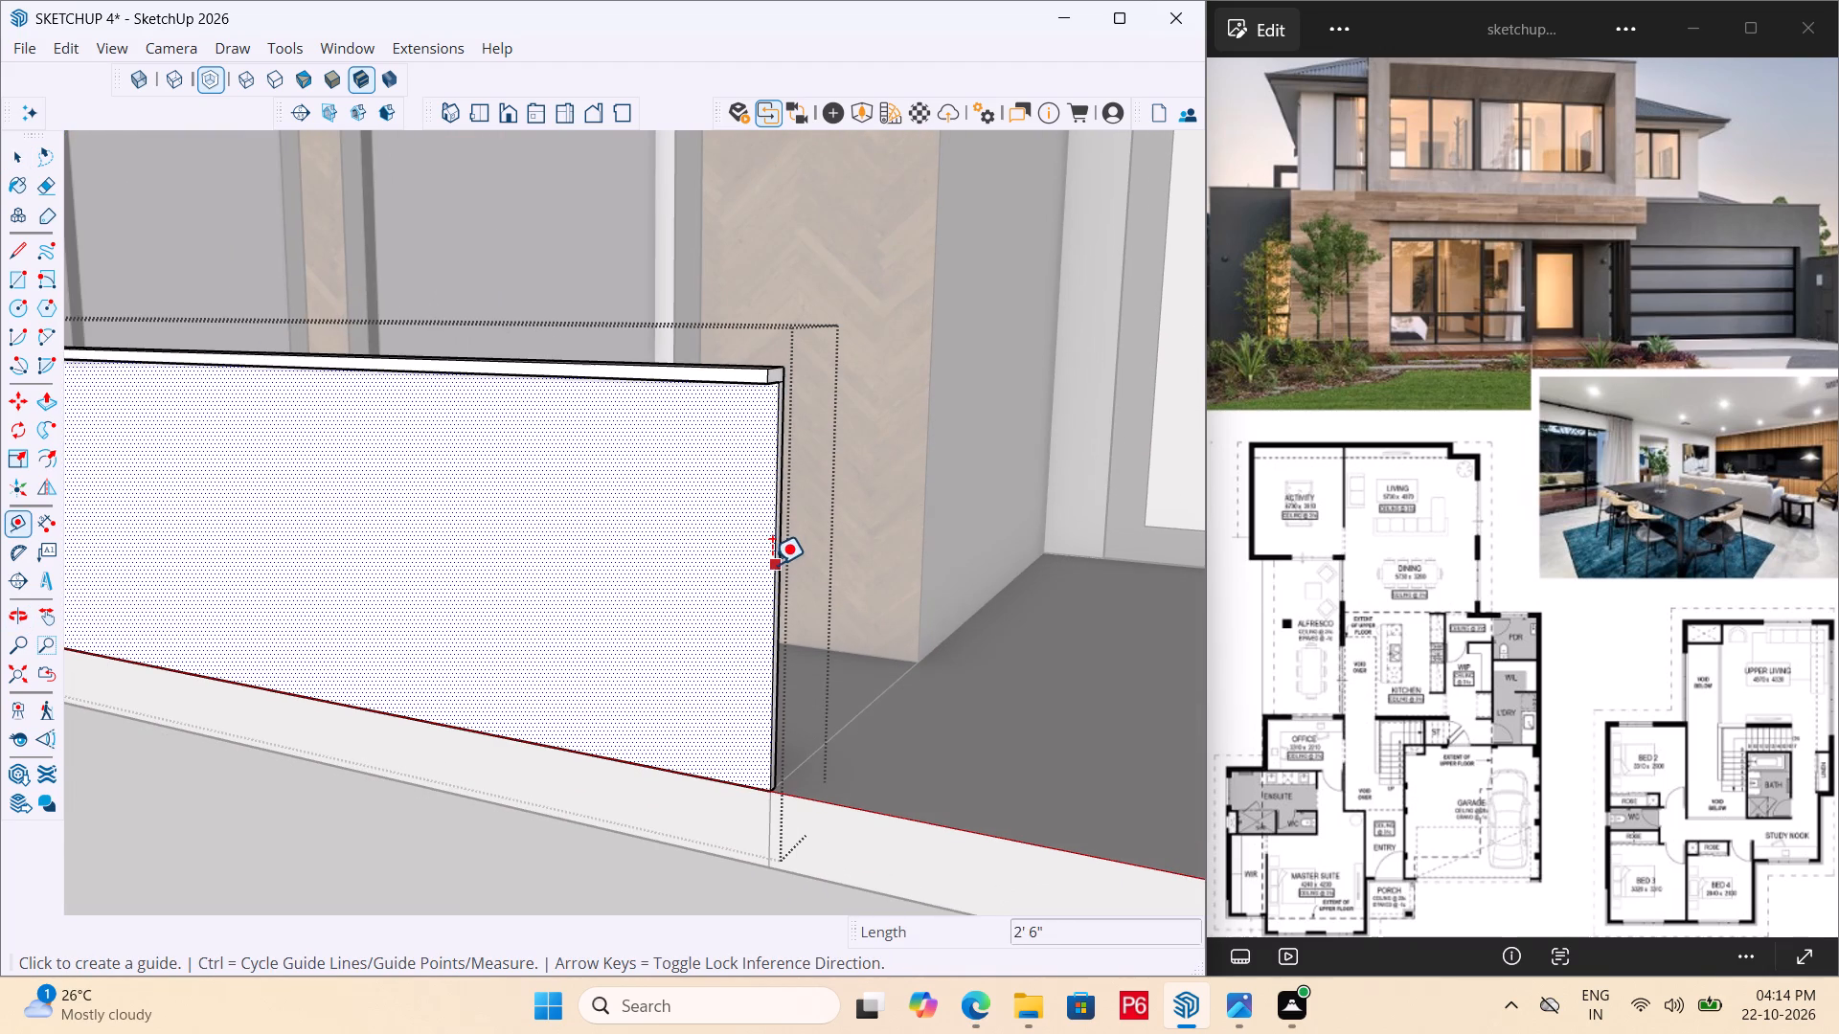
{"action": "middle_click_drag", "start_coordinate": [716, 540], "coordinate": [542, 442]}
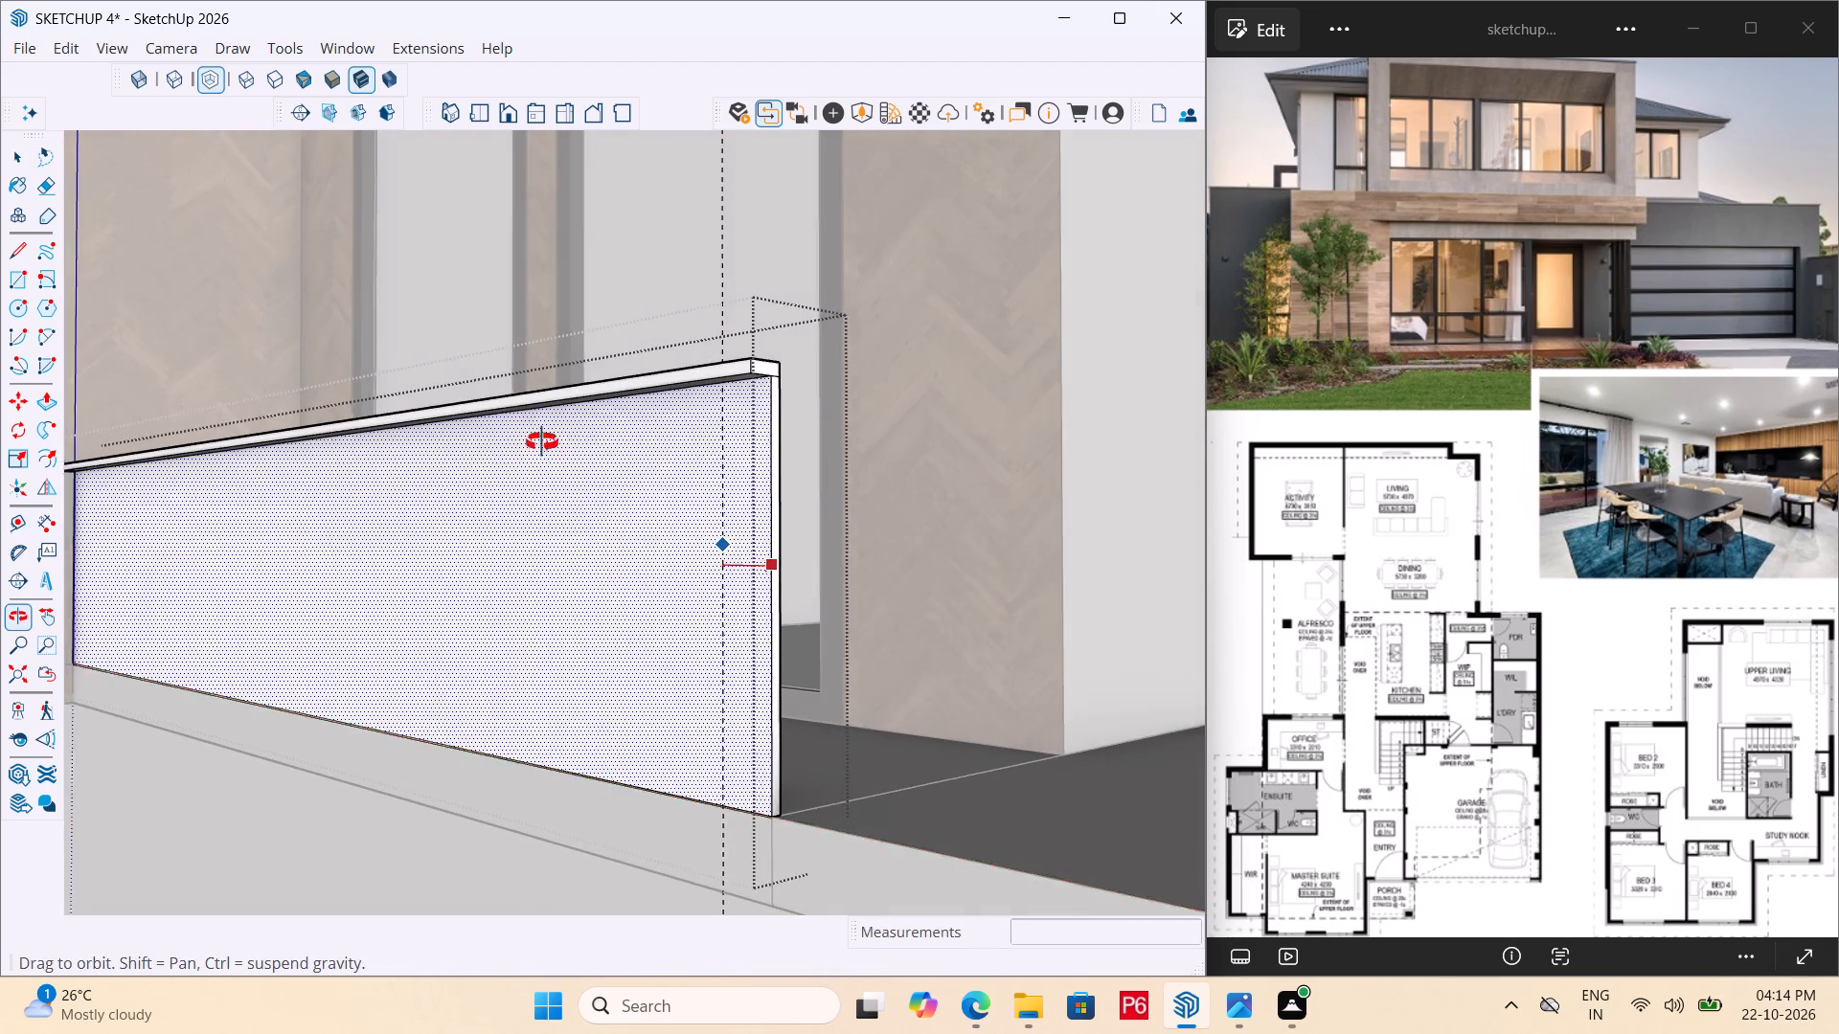
{"action": "middle_click_drag", "start_coordinate": [542, 442], "coordinate": [541, 442]}
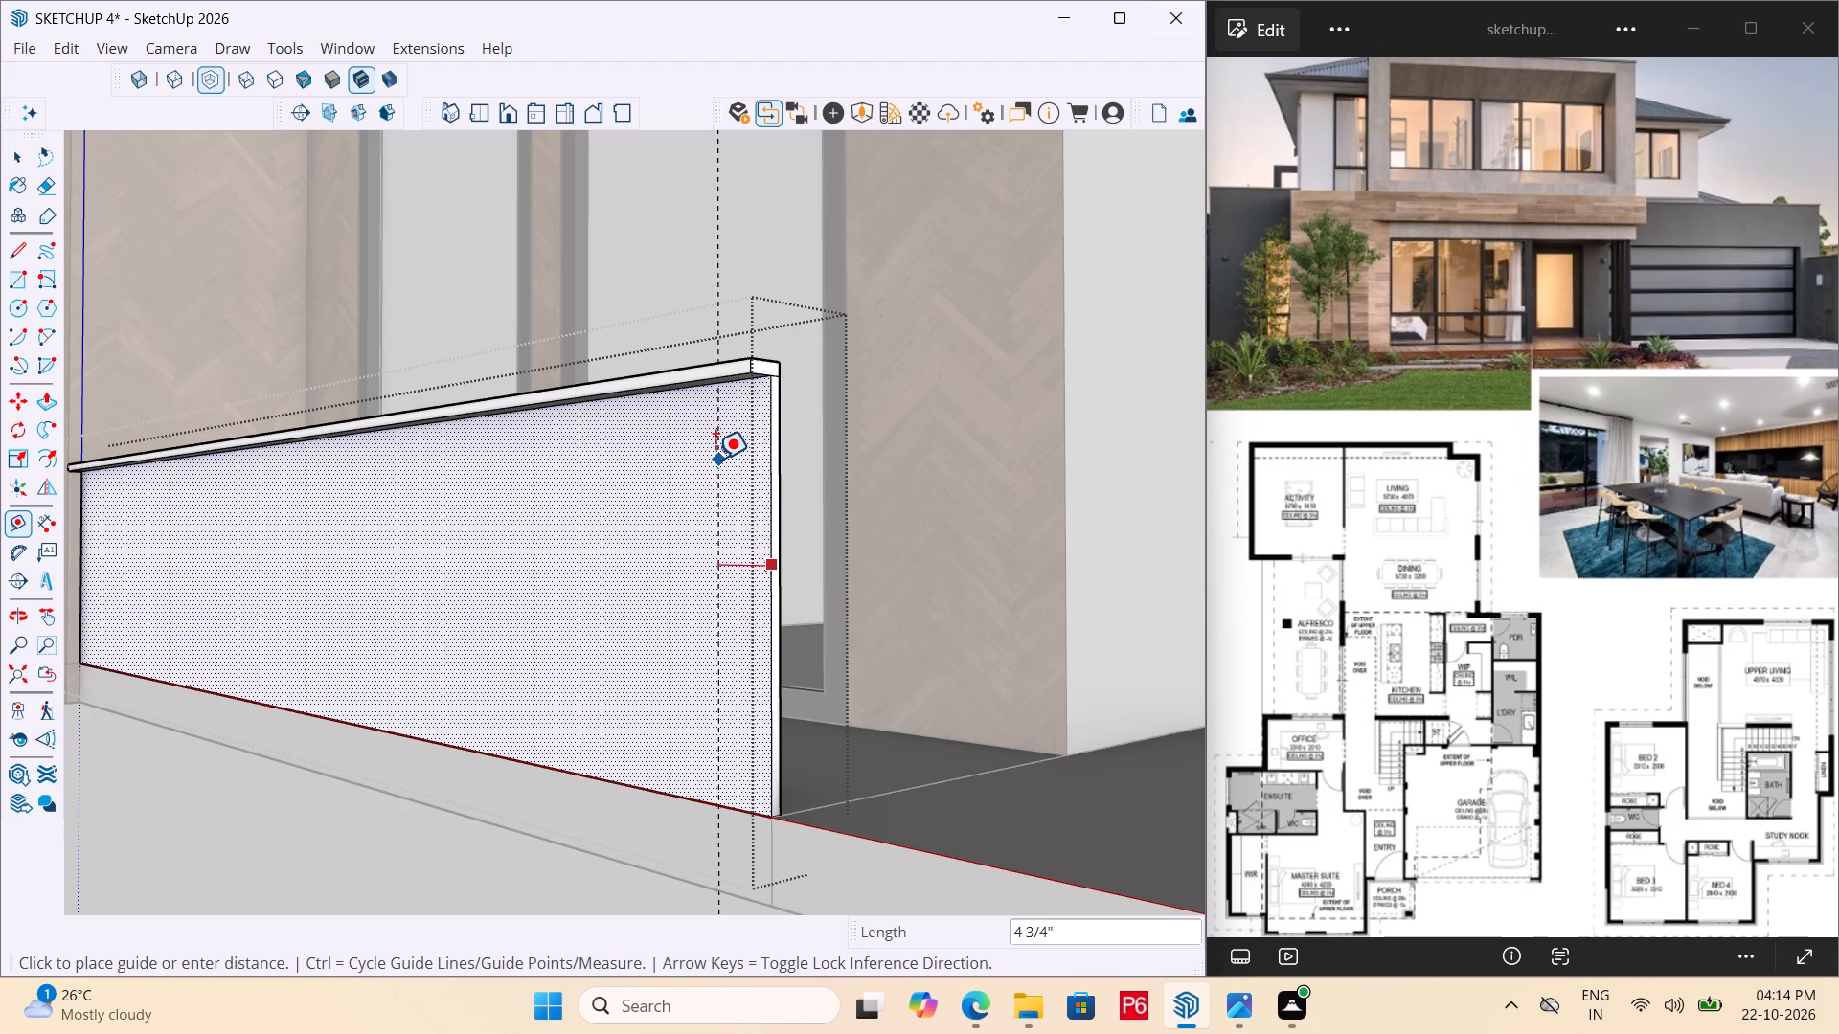
{"action": "type", "text": "2\""}
{"action": "key", "text": "Return"}
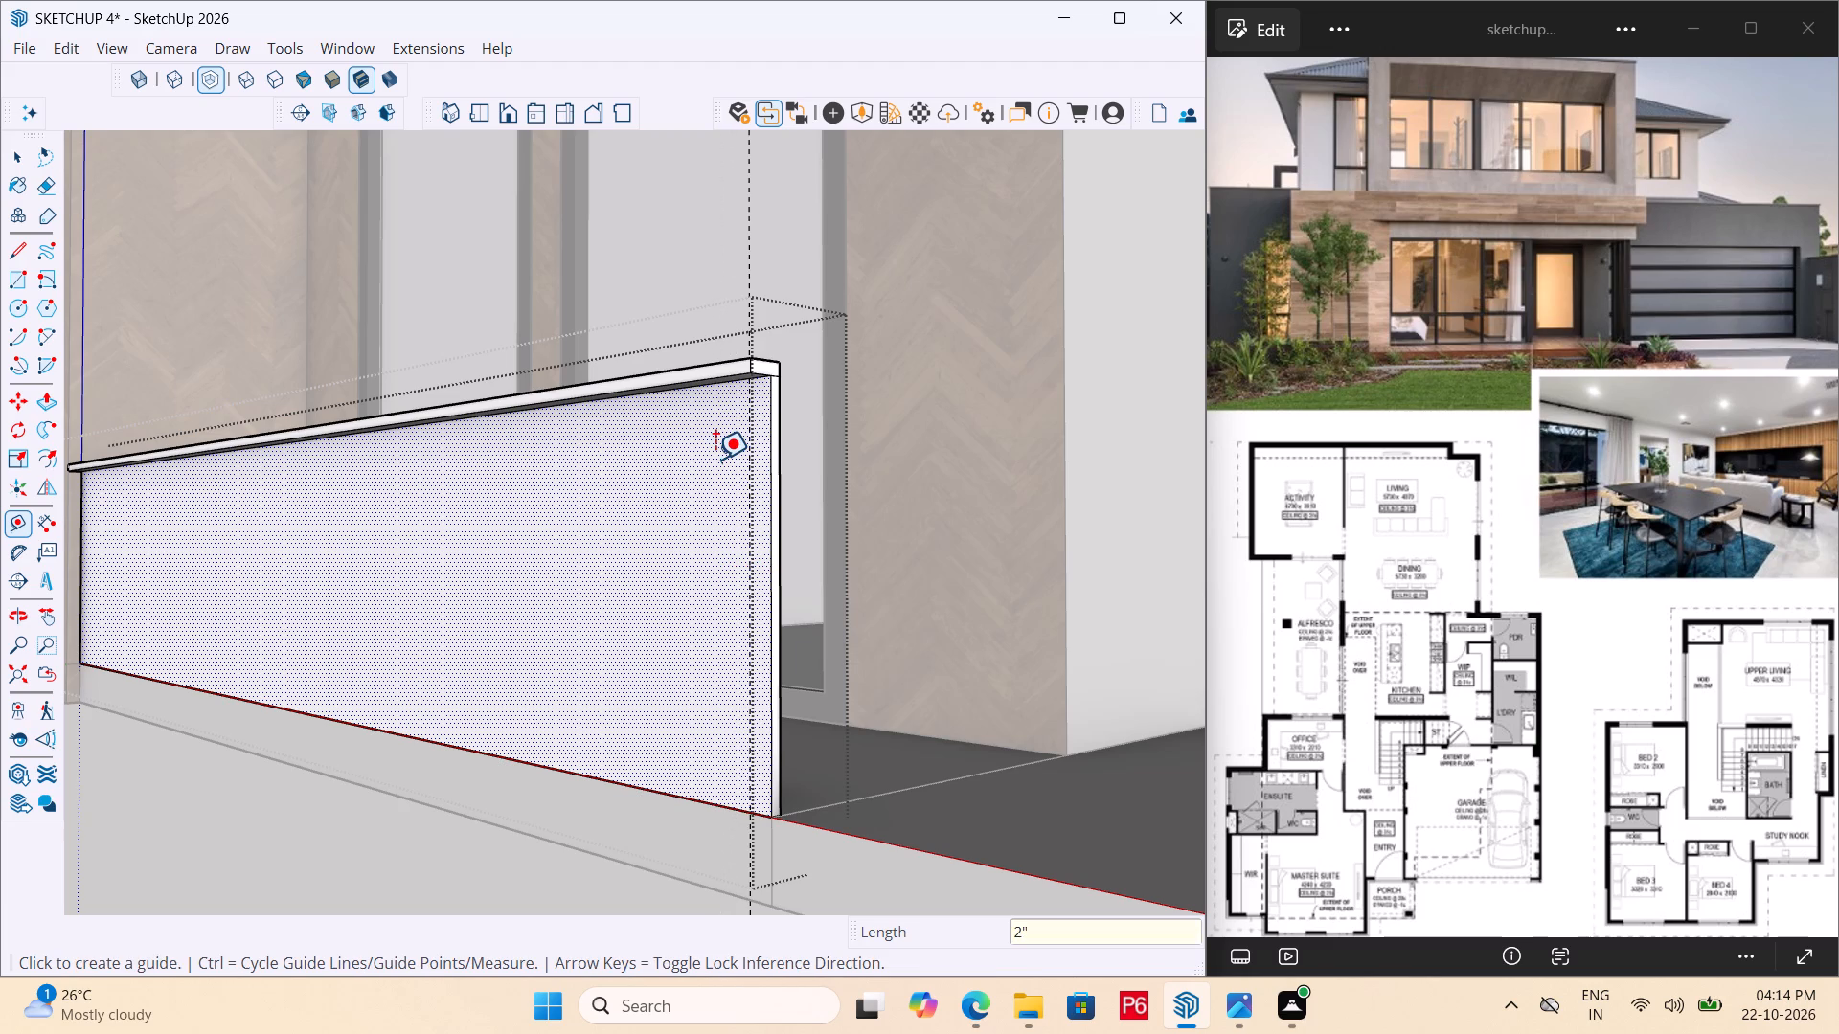
Place a vertical guide about 4' 2" farther along the porch panel from the end guide, and another 2" beyond it.
{"action": "middle_click_drag", "start_coordinate": [679, 555], "coordinate": [1203, 633]}
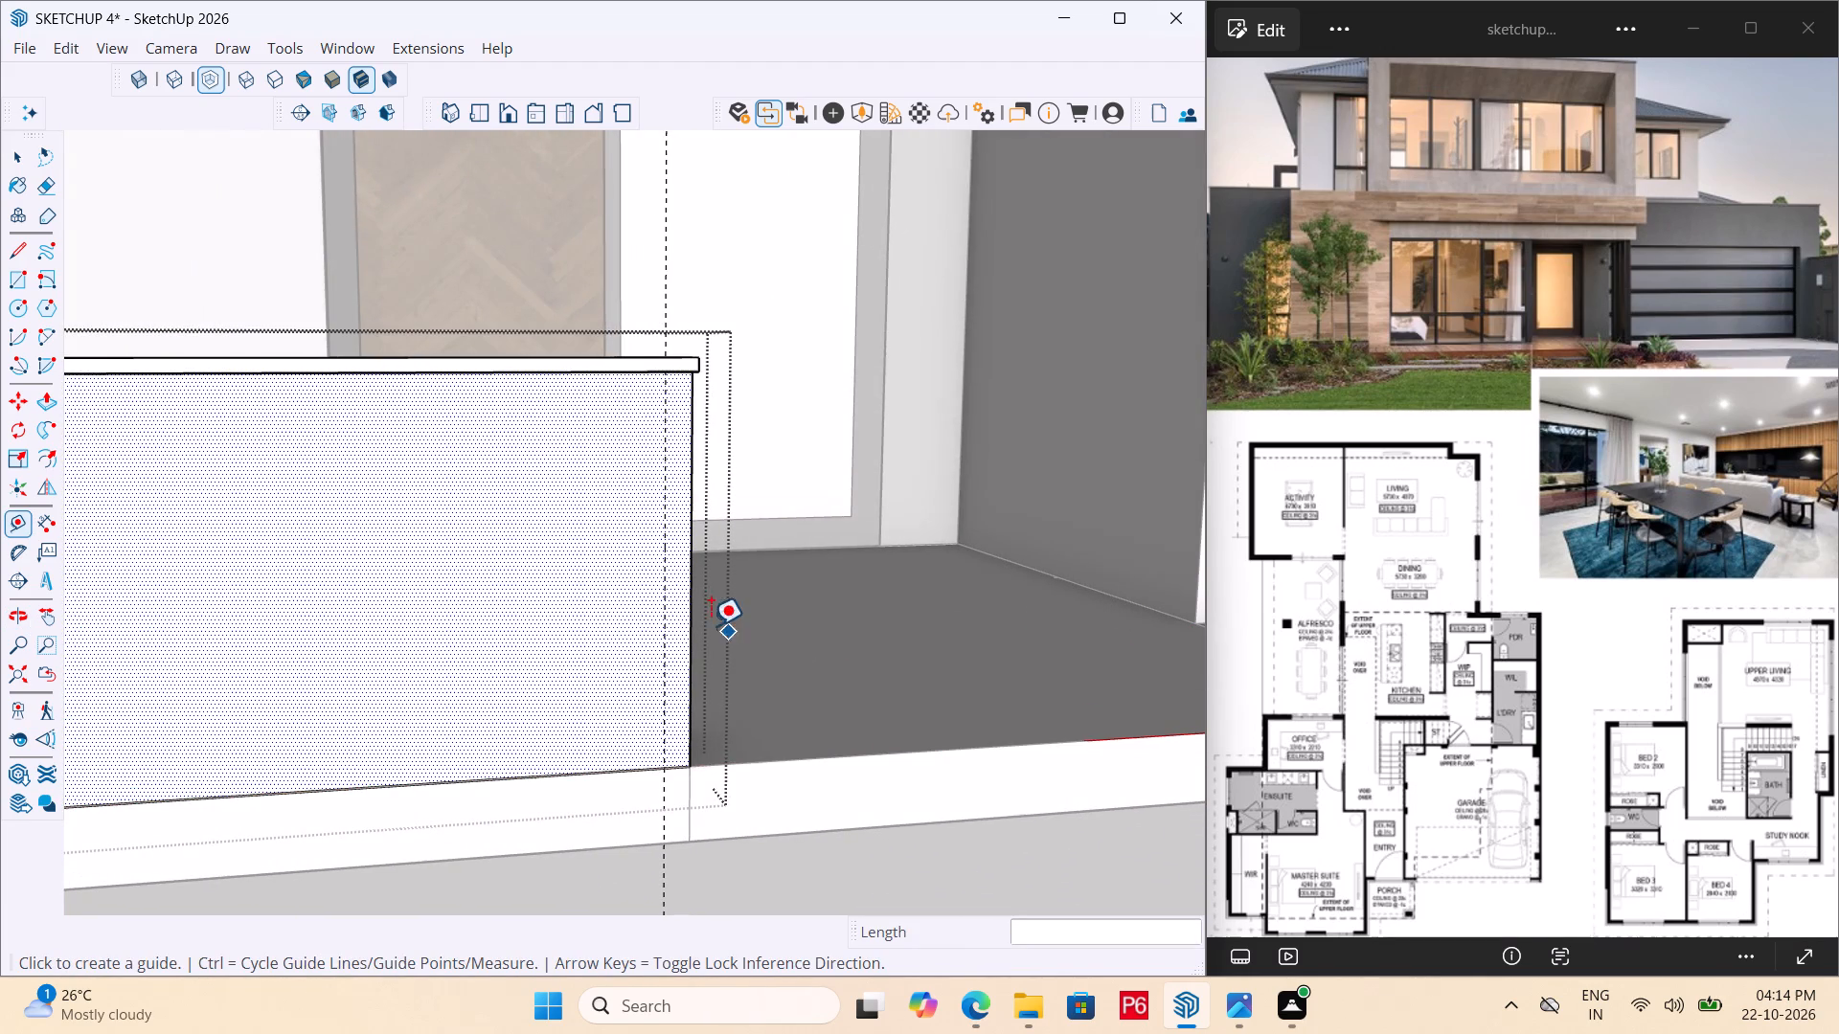
{"action": "left_click", "coordinate": [663, 586]}
{"action": "scroll", "coordinate": [679, 601], "scroll_direction": "down", "scroll_amount": 6}
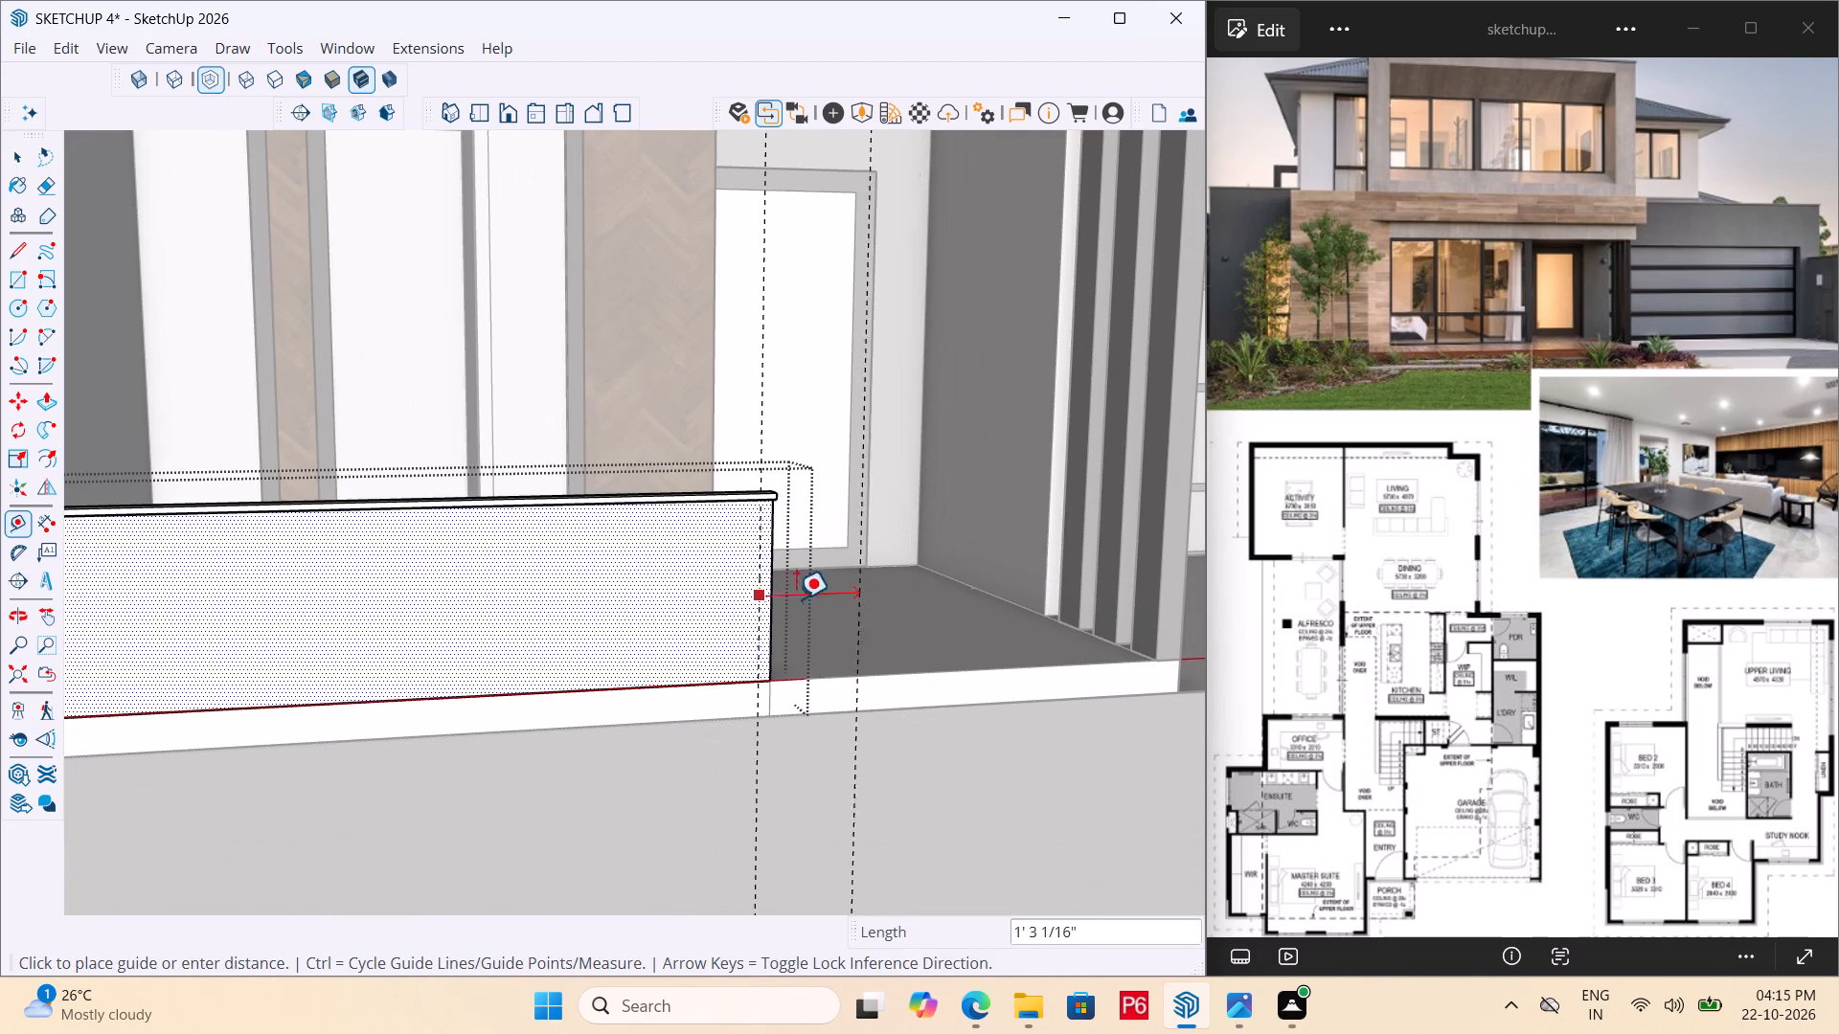
{"action": "scroll", "coordinate": [586, 621], "scroll_direction": "down", "scroll_amount": 3}
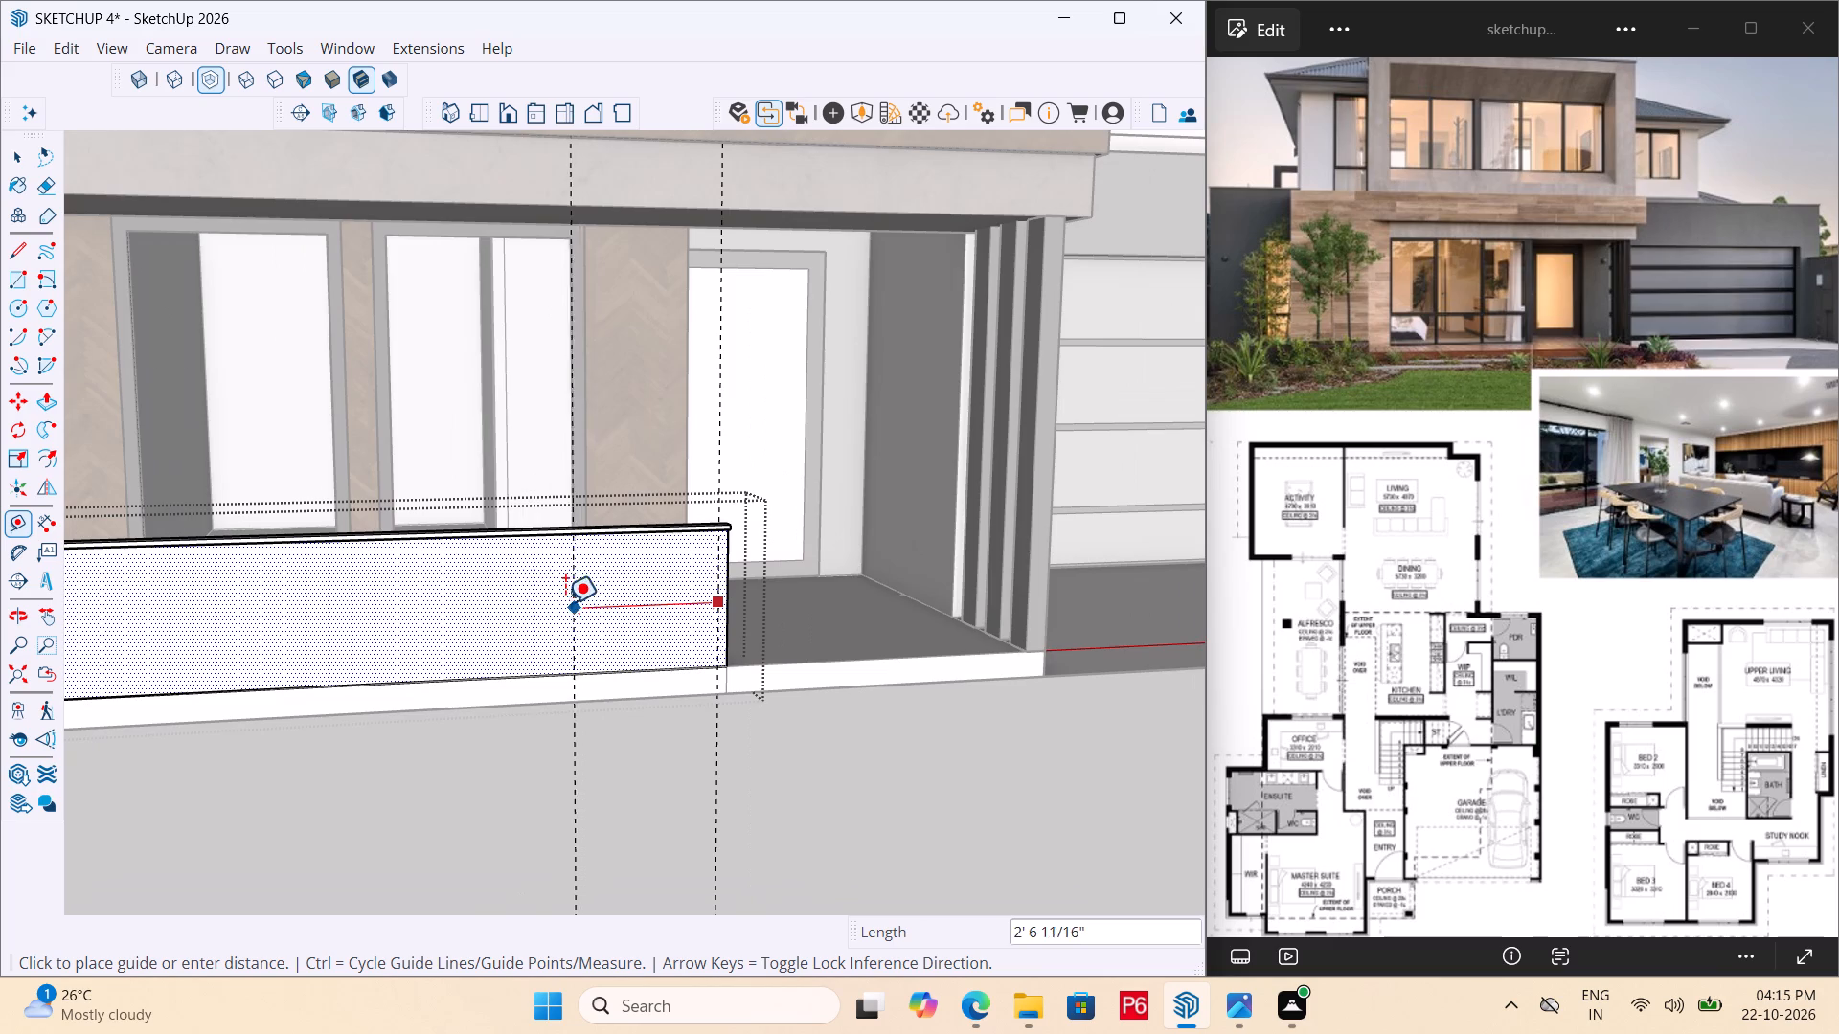
{"action": "scroll", "coordinate": [625, 621], "scroll_direction": "down", "scroll_amount": 2}
{"action": "double_click", "coordinate": [508, 600]}
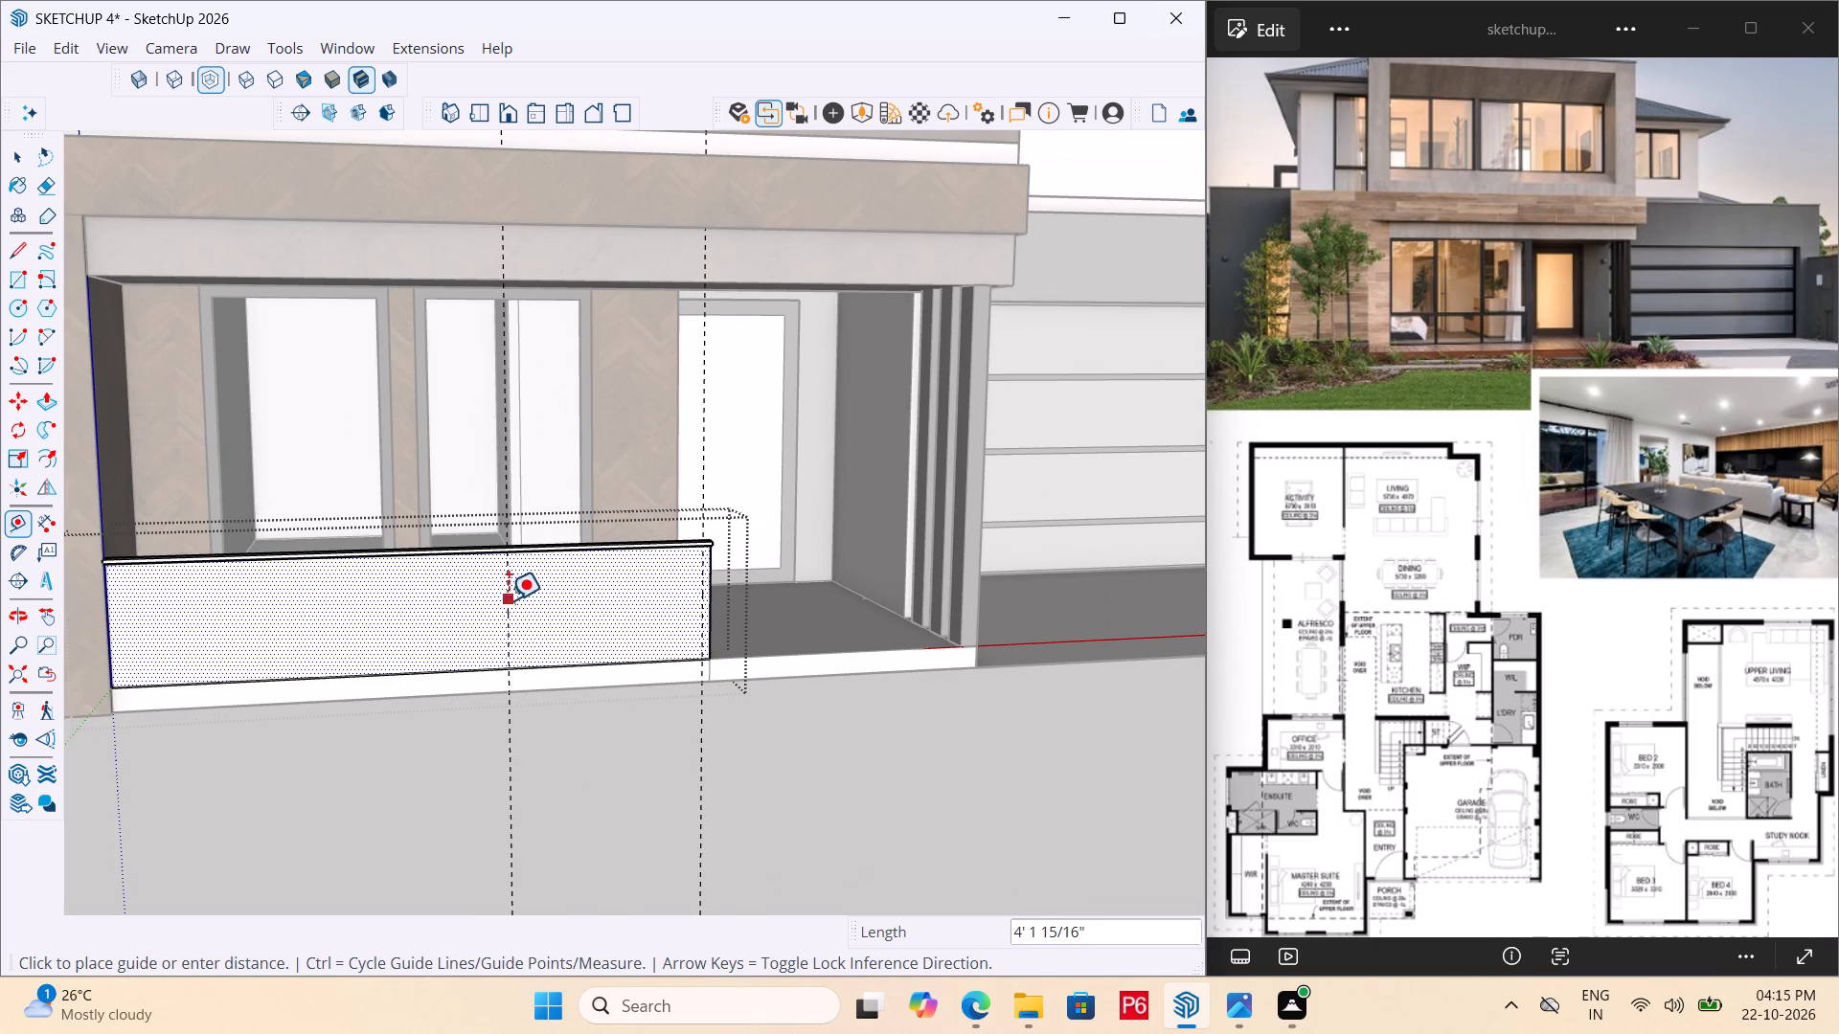
{"action": "key", "text": "space"}
{"action": "key", "text": "t"}
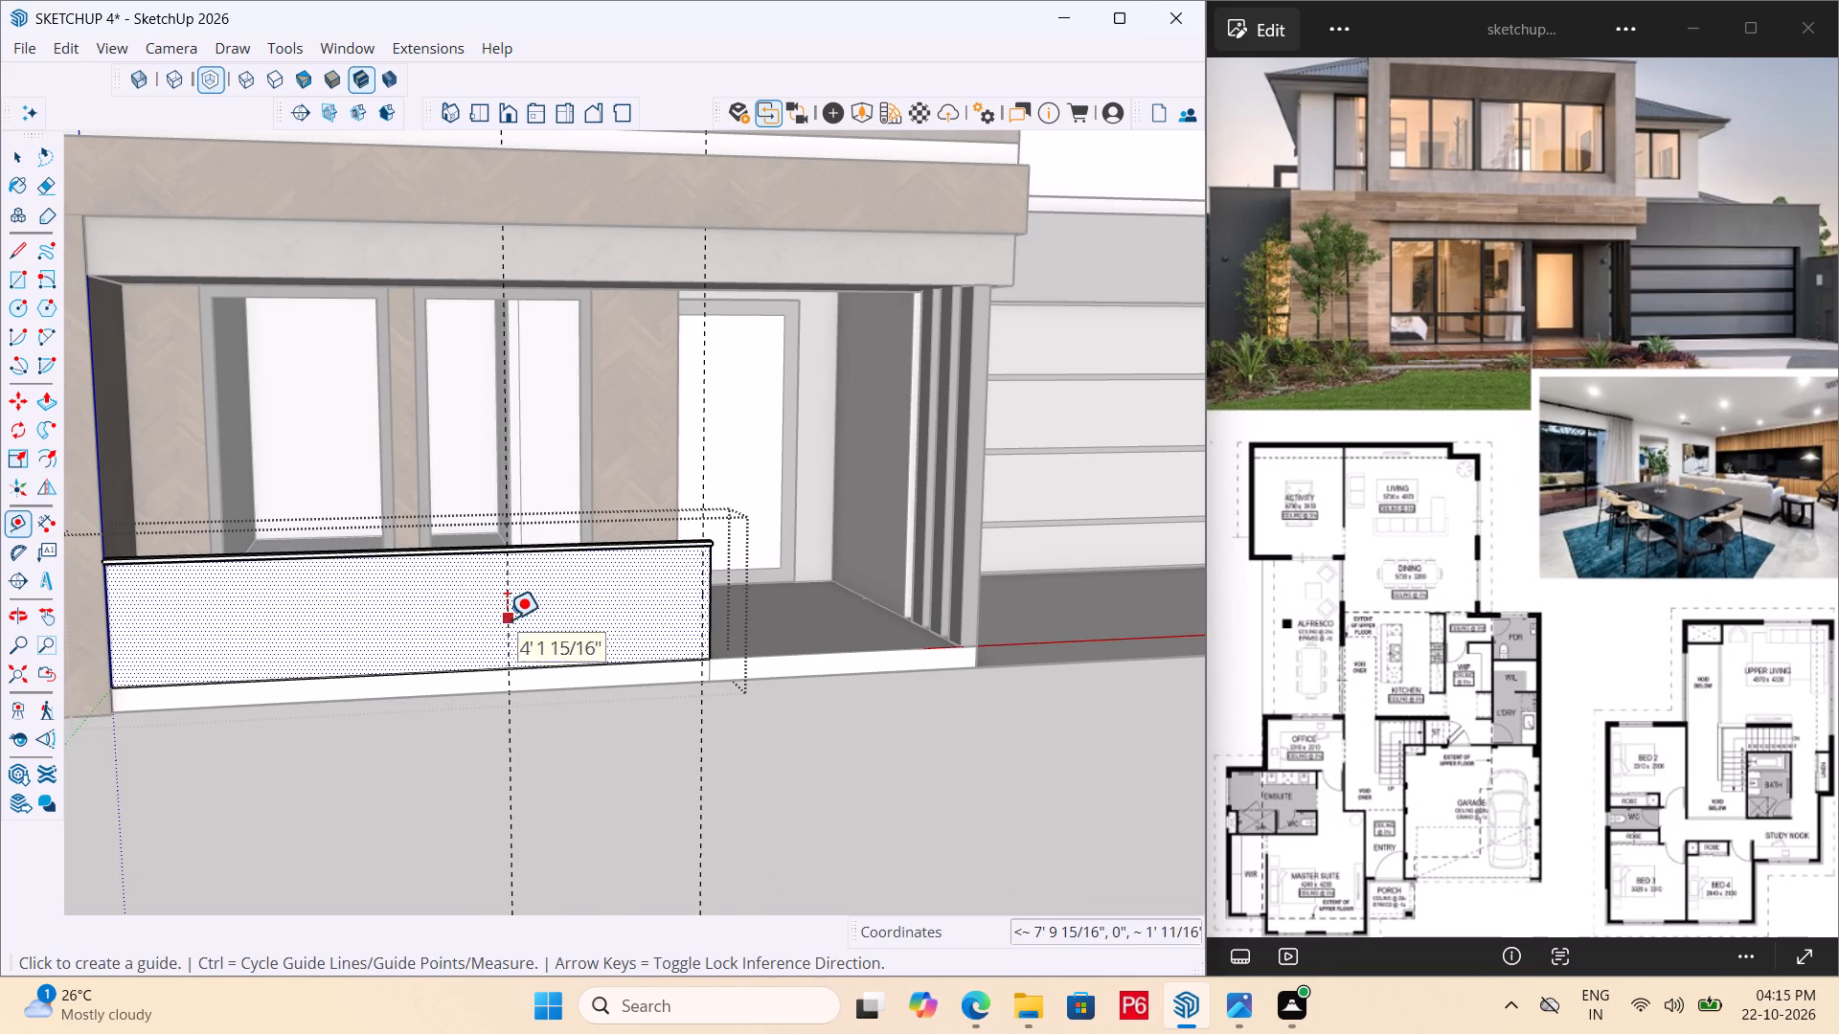
{"action": "left_click", "coordinate": [509, 610]}
{"action": "key", "text": "2"}
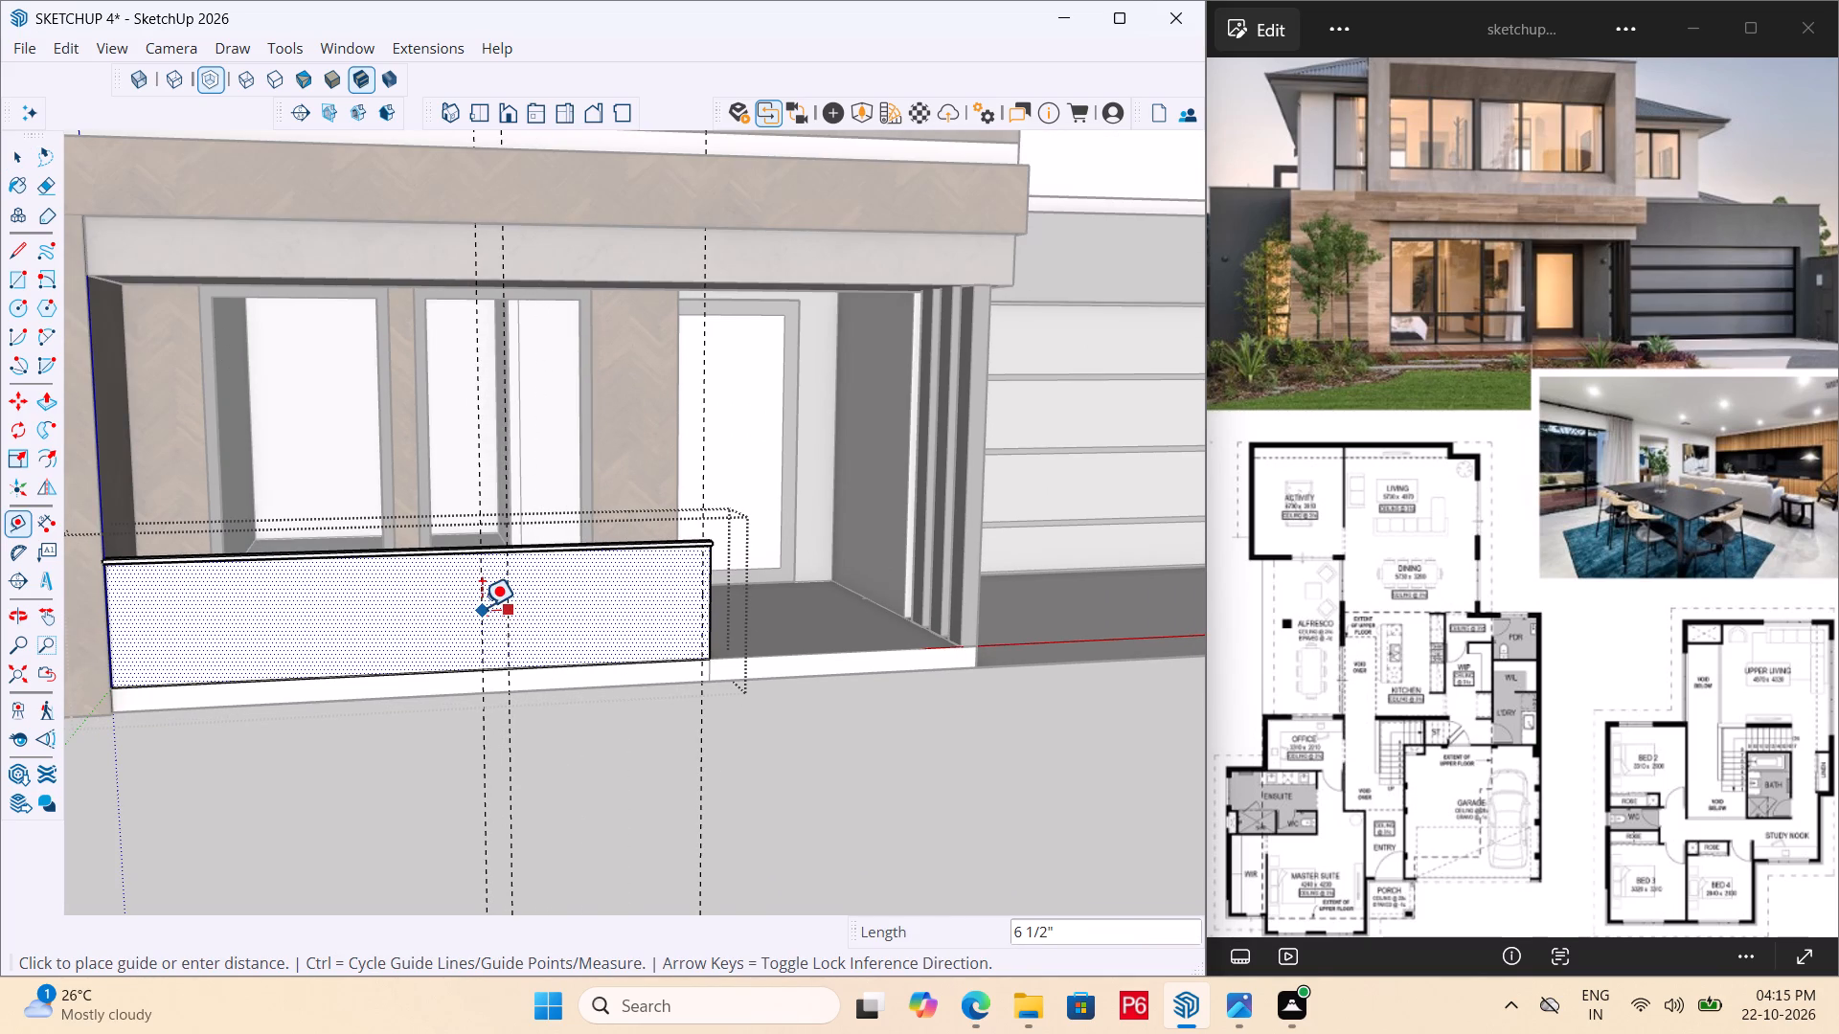
{"action": "key", "text": "shift+quotedbl"}
{"action": "key", "text": "Return"}
Place a vertical guide farther along the panel toward the timber-clad wall, and a second guide 2" beyond it.
{"action": "scroll", "coordinate": [486, 615], "scroll_direction": "up", "scroll_amount": 6}
{"action": "left_click", "coordinate": [511, 591]}
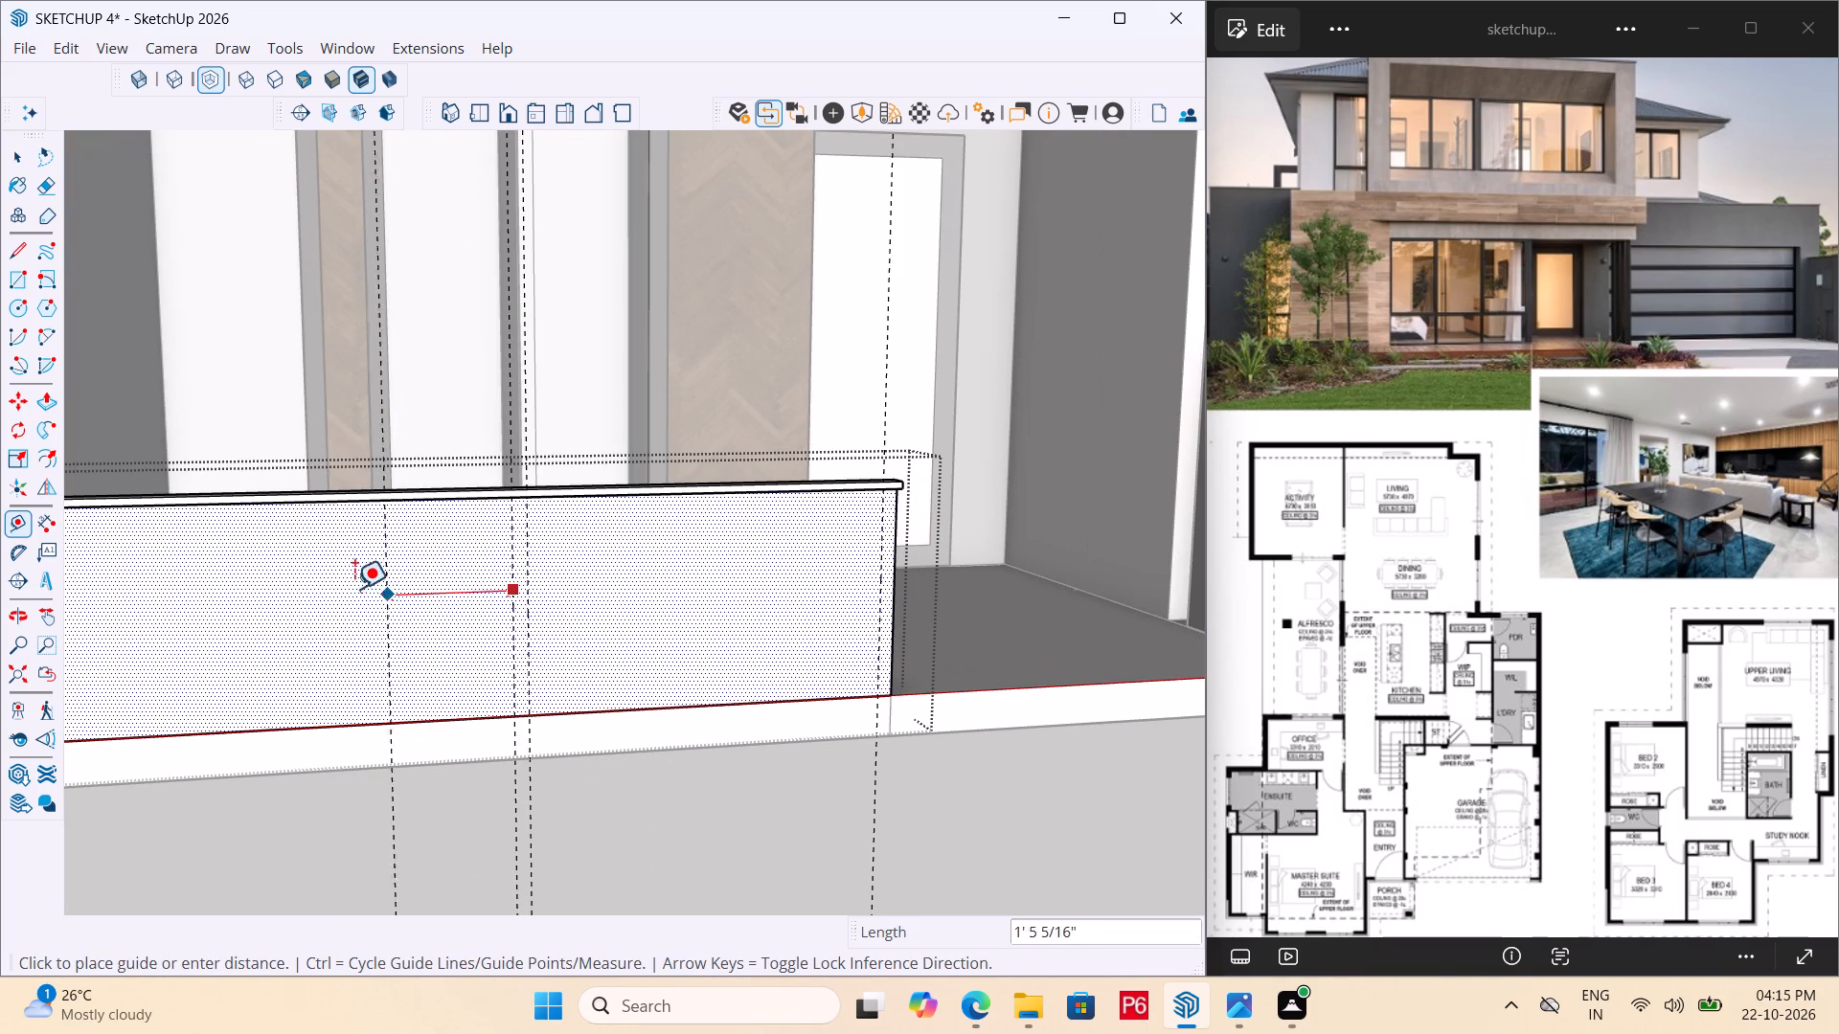
{"action": "scroll", "coordinate": [420, 617], "scroll_direction": "down", "scroll_amount": 6}
{"action": "left_click", "coordinate": [298, 620]}
{"action": "key", "text": "space"}
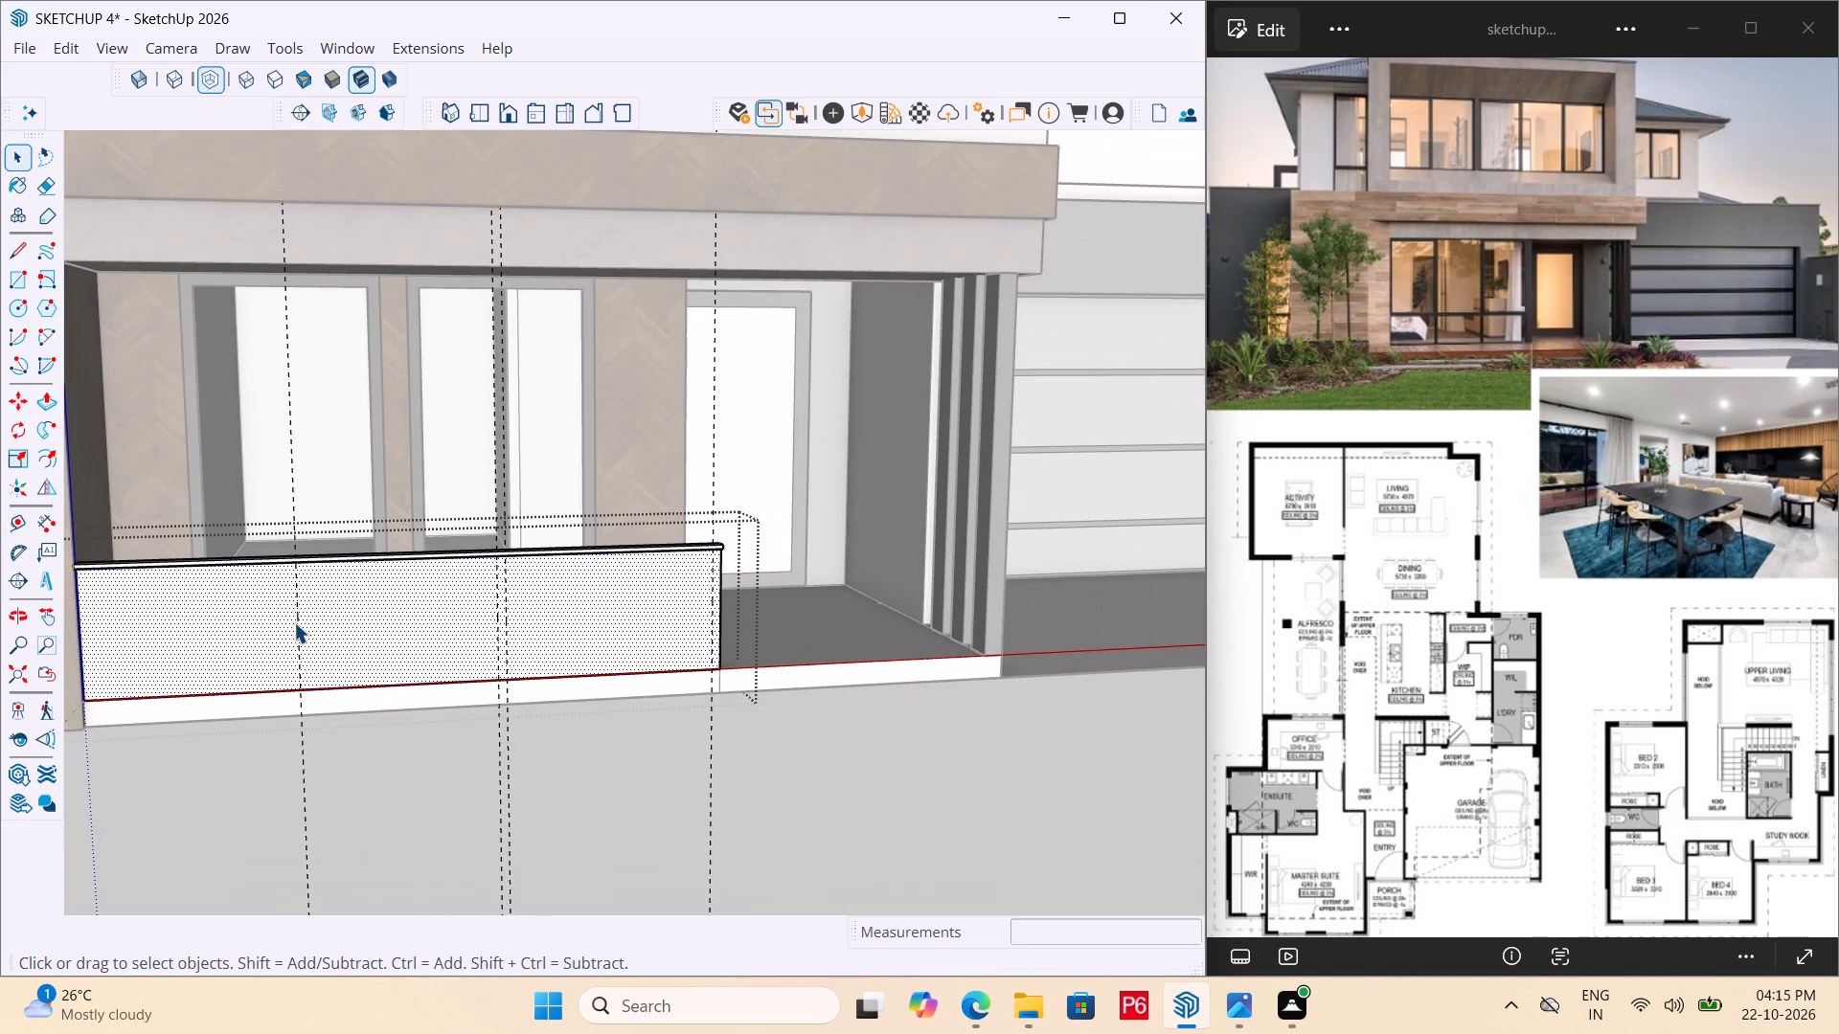
{"action": "key", "text": "t"}
{"action": "left_click", "coordinate": [296, 621]}
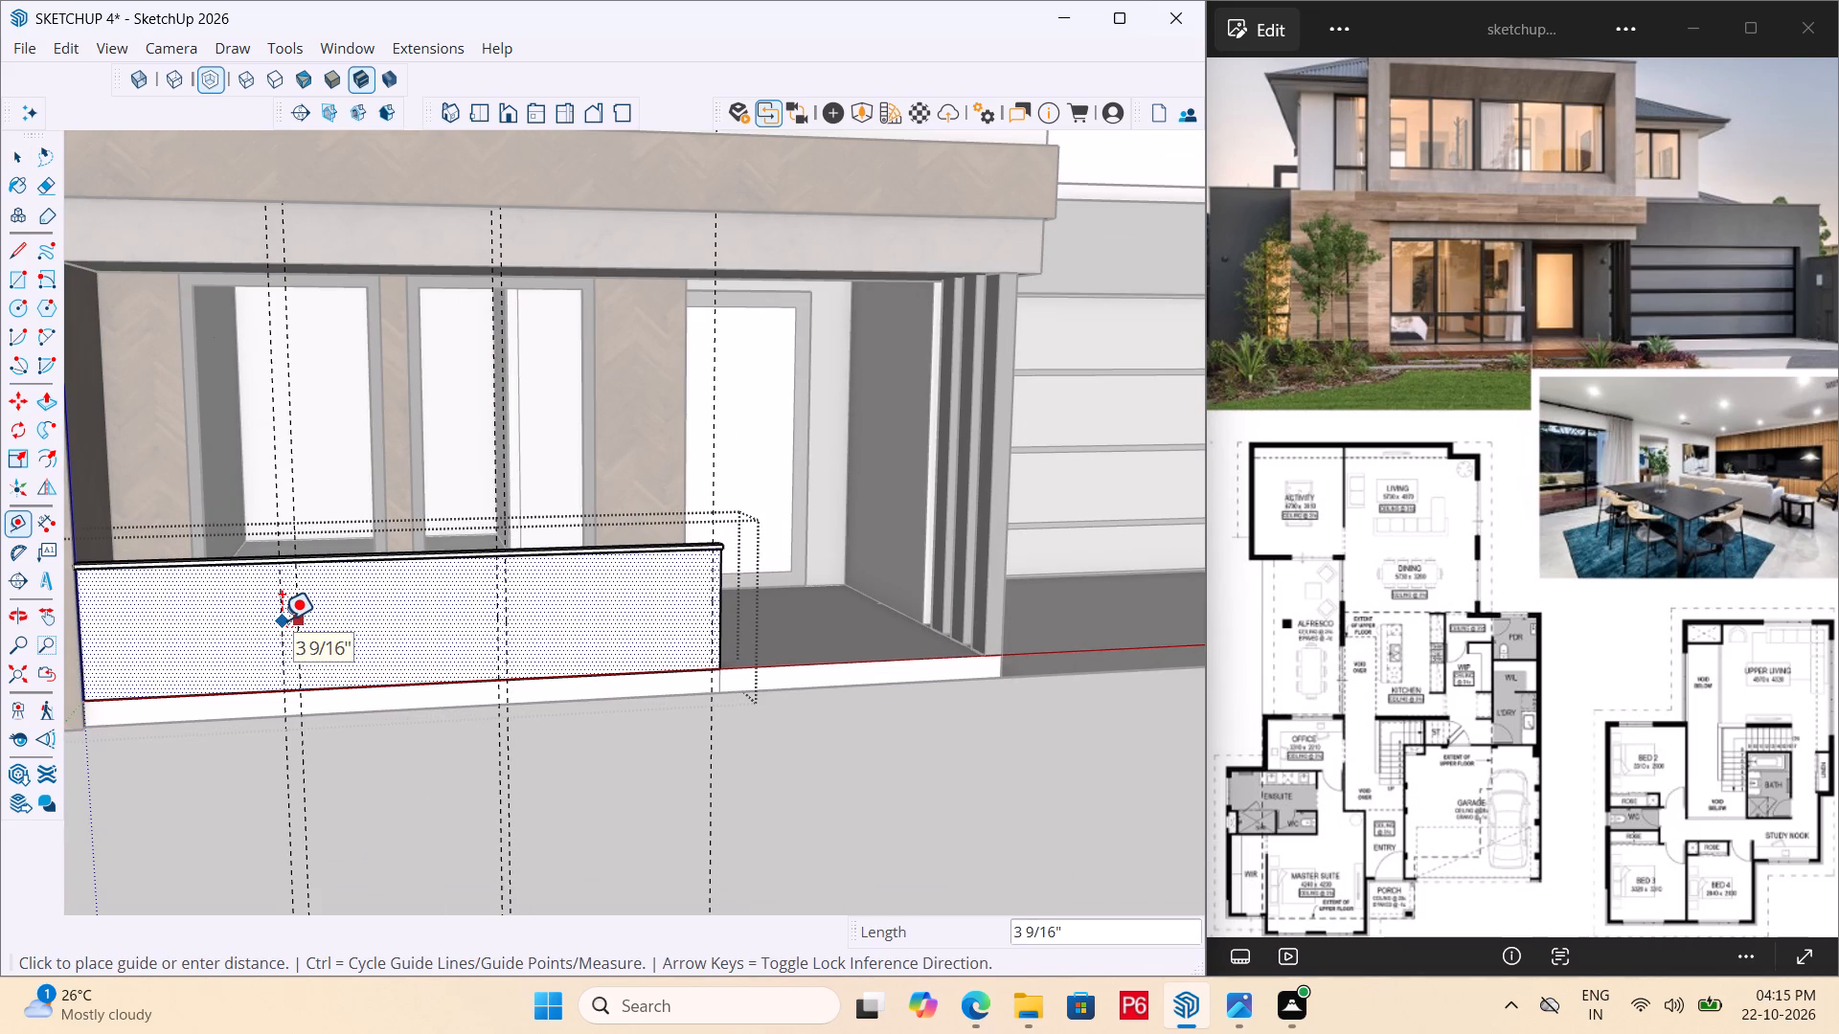
{"action": "key", "text": "2"}
{"action": "key", "text": "shift+quotedbl"}
{"action": "key", "text": "Return"}
{"action": "scroll", "coordinate": [276, 611], "scroll_direction": "up", "scroll_amount": 5}
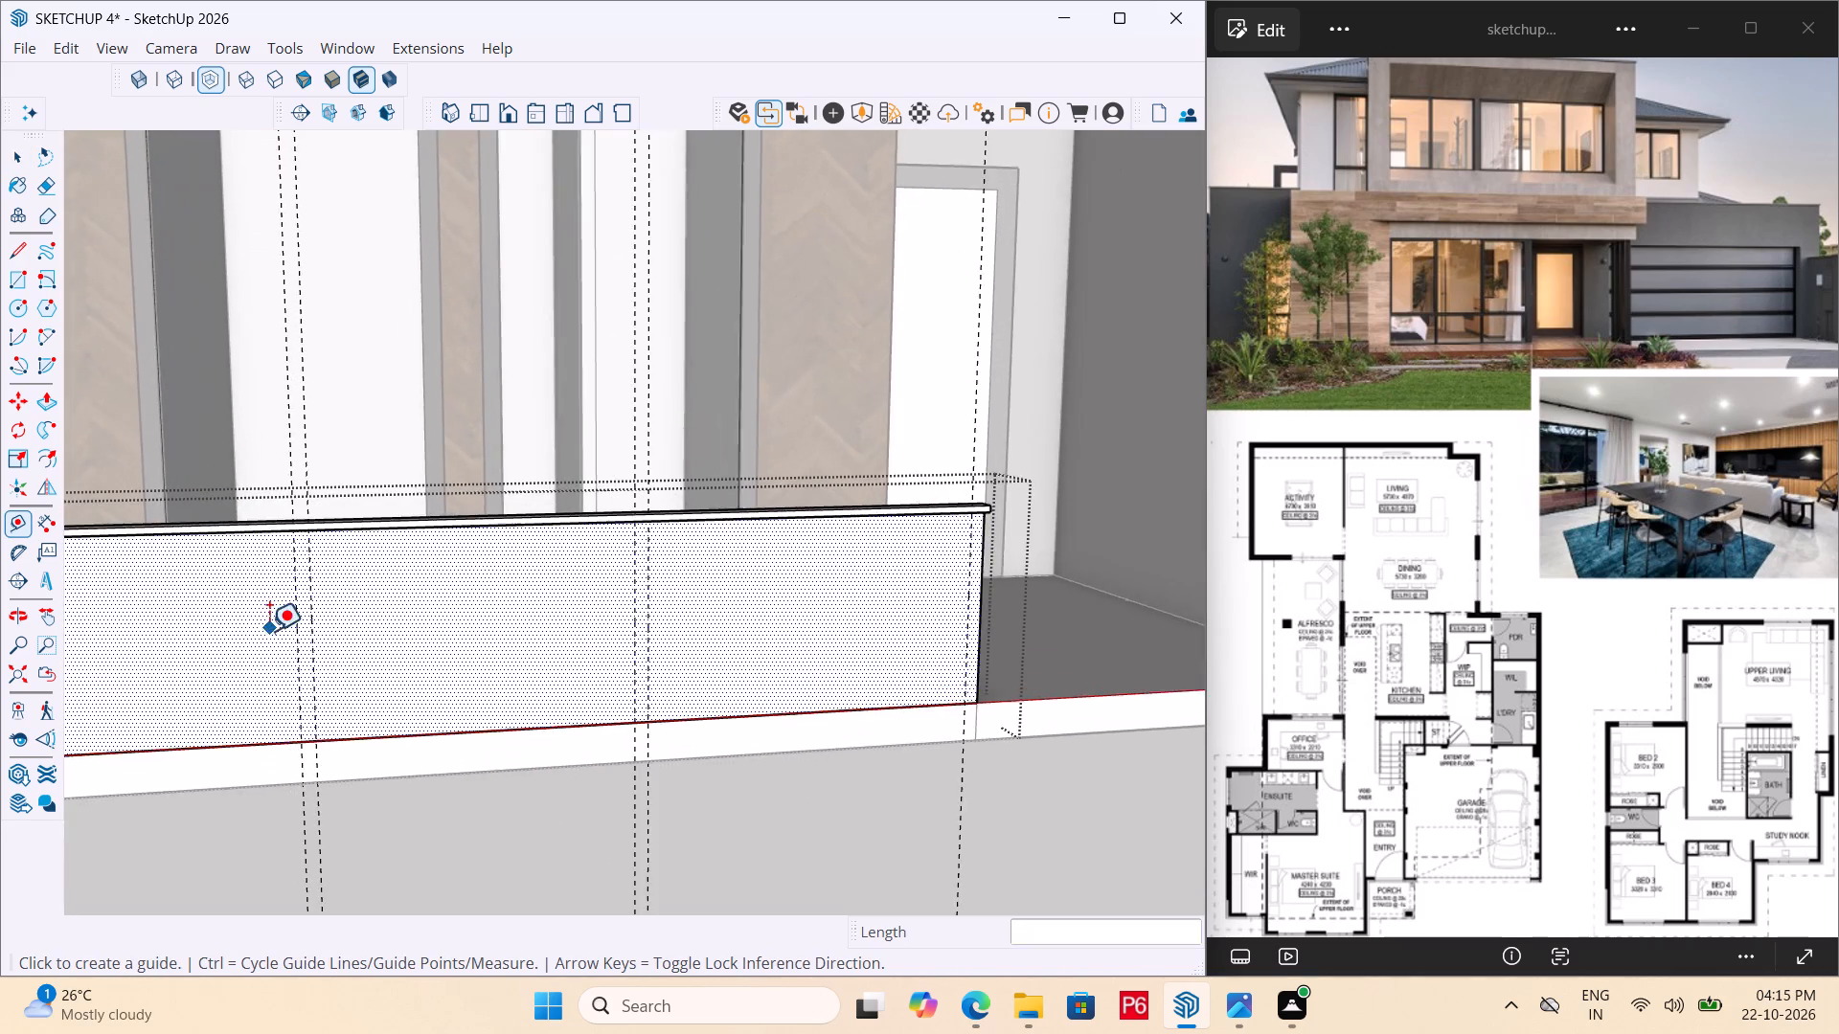
{"action": "scroll", "coordinate": [269, 631], "scroll_direction": "up", "scroll_amount": 1}
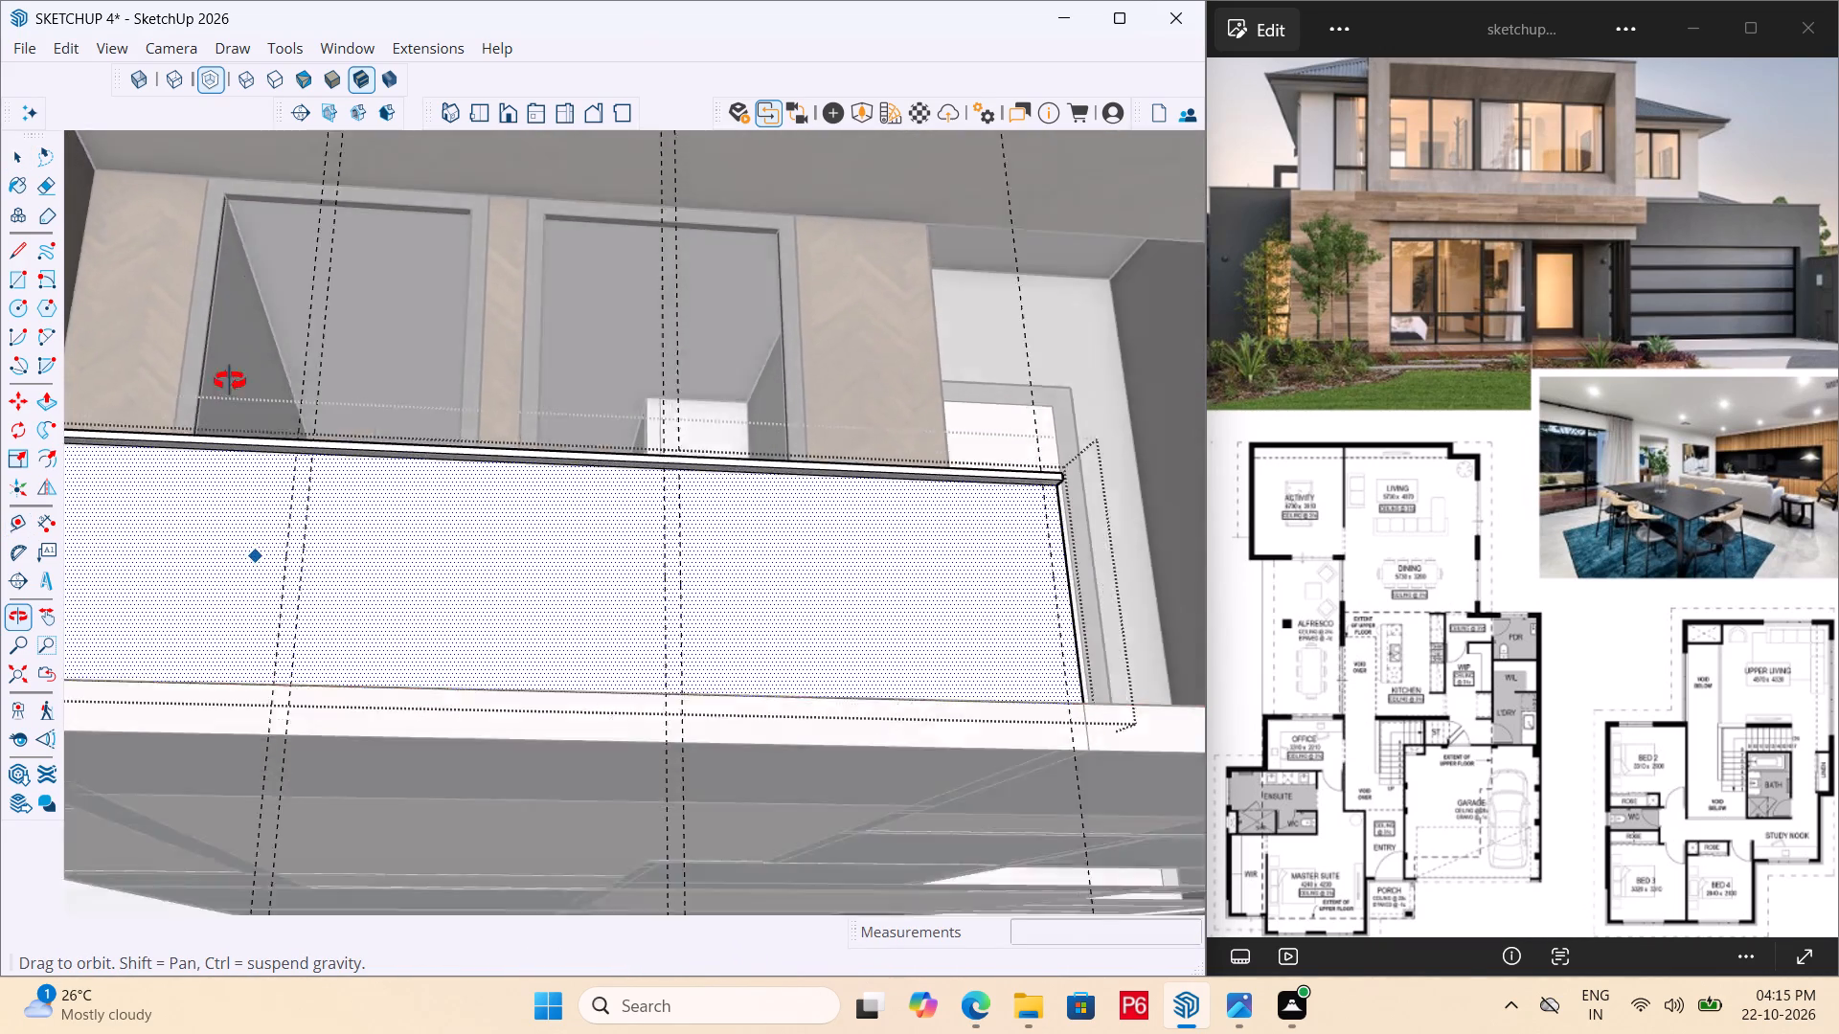
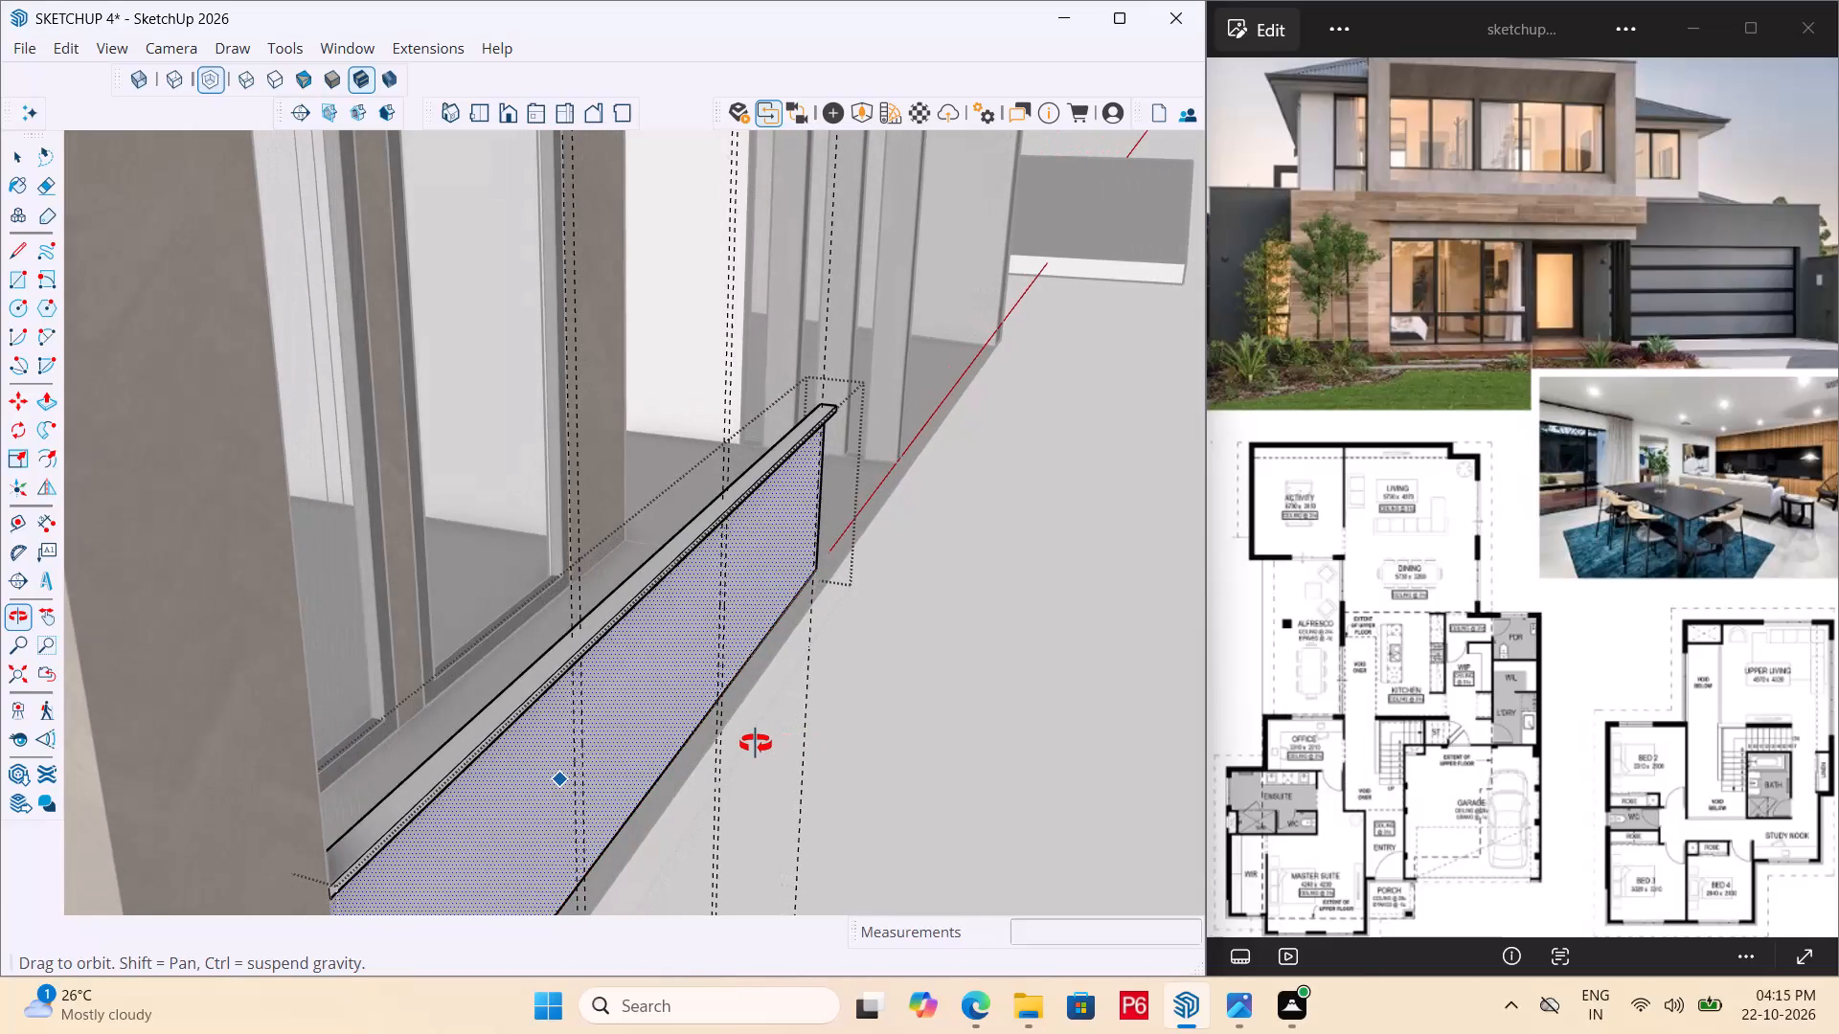
Draw a 2" wide upright rectangle between the guide pair nearest the timber-clad wall, from the top rail down to the panel's bottom edge.
{"action": "scroll", "coordinate": [668, 641], "scroll_direction": "down", "scroll_amount": 2}
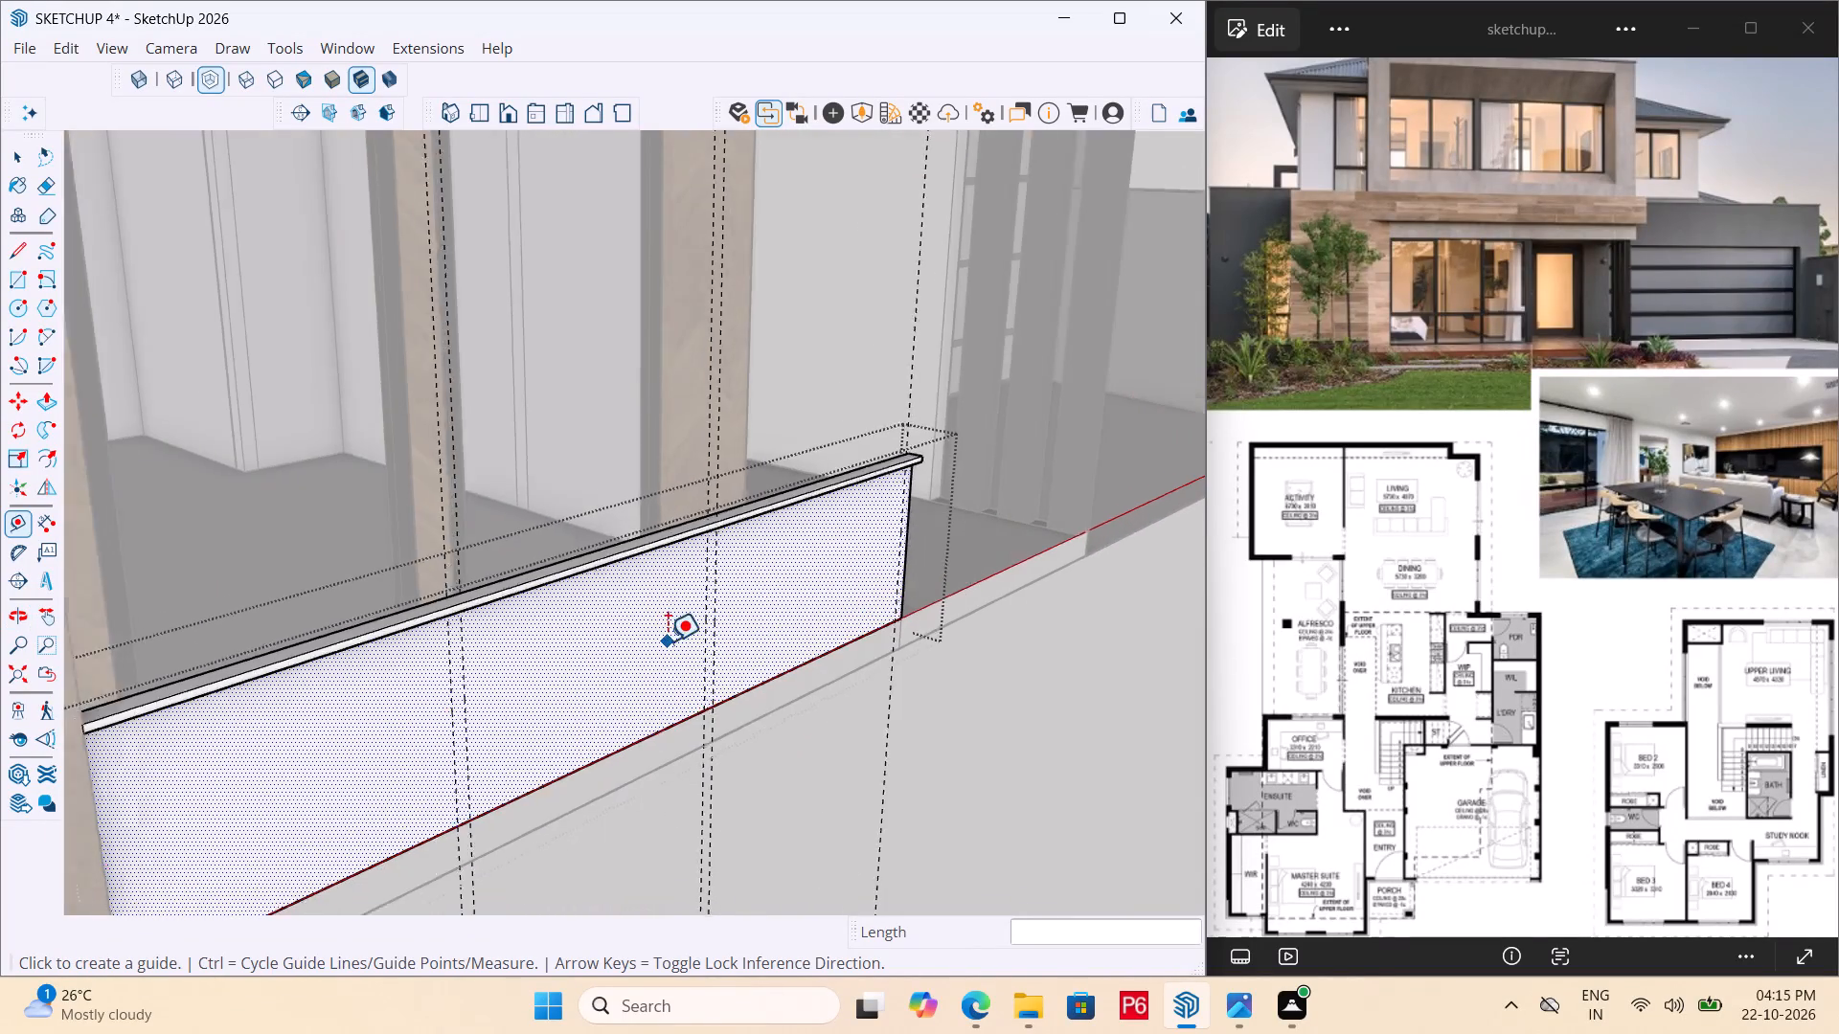
{"action": "scroll", "coordinate": [668, 641], "scroll_direction": "down", "scroll_amount": 4}
{"action": "scroll", "coordinate": [449, 729], "scroll_direction": "up", "scroll_amount": 6}
{"action": "scroll", "coordinate": [689, 652], "scroll_direction": "up", "scroll_amount": 1}
{"action": "middle_click_drag", "start_coordinate": [689, 650], "coordinate": [649, 553]}
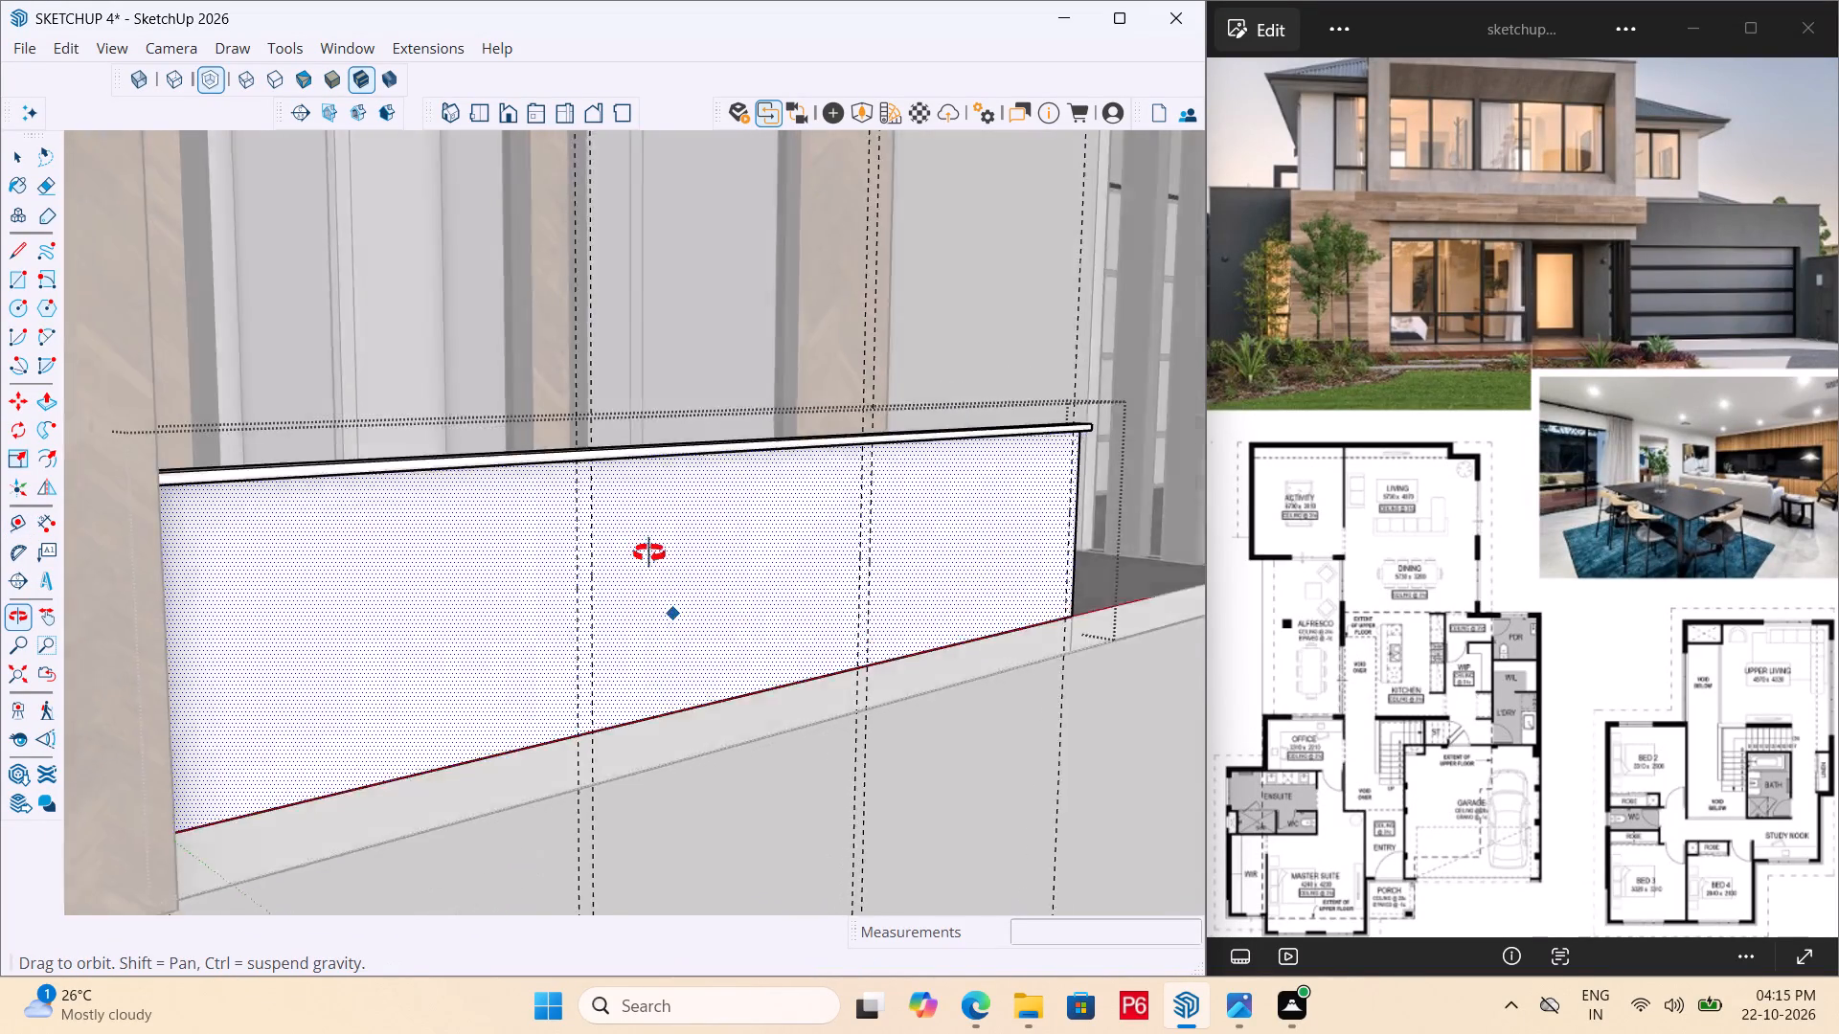
{"action": "middle_click_drag", "start_coordinate": [649, 553], "coordinate": [604, 459]}
{"action": "key", "text": "r"}
{"action": "scroll", "coordinate": [574, 420], "scroll_direction": "up", "scroll_amount": 9}
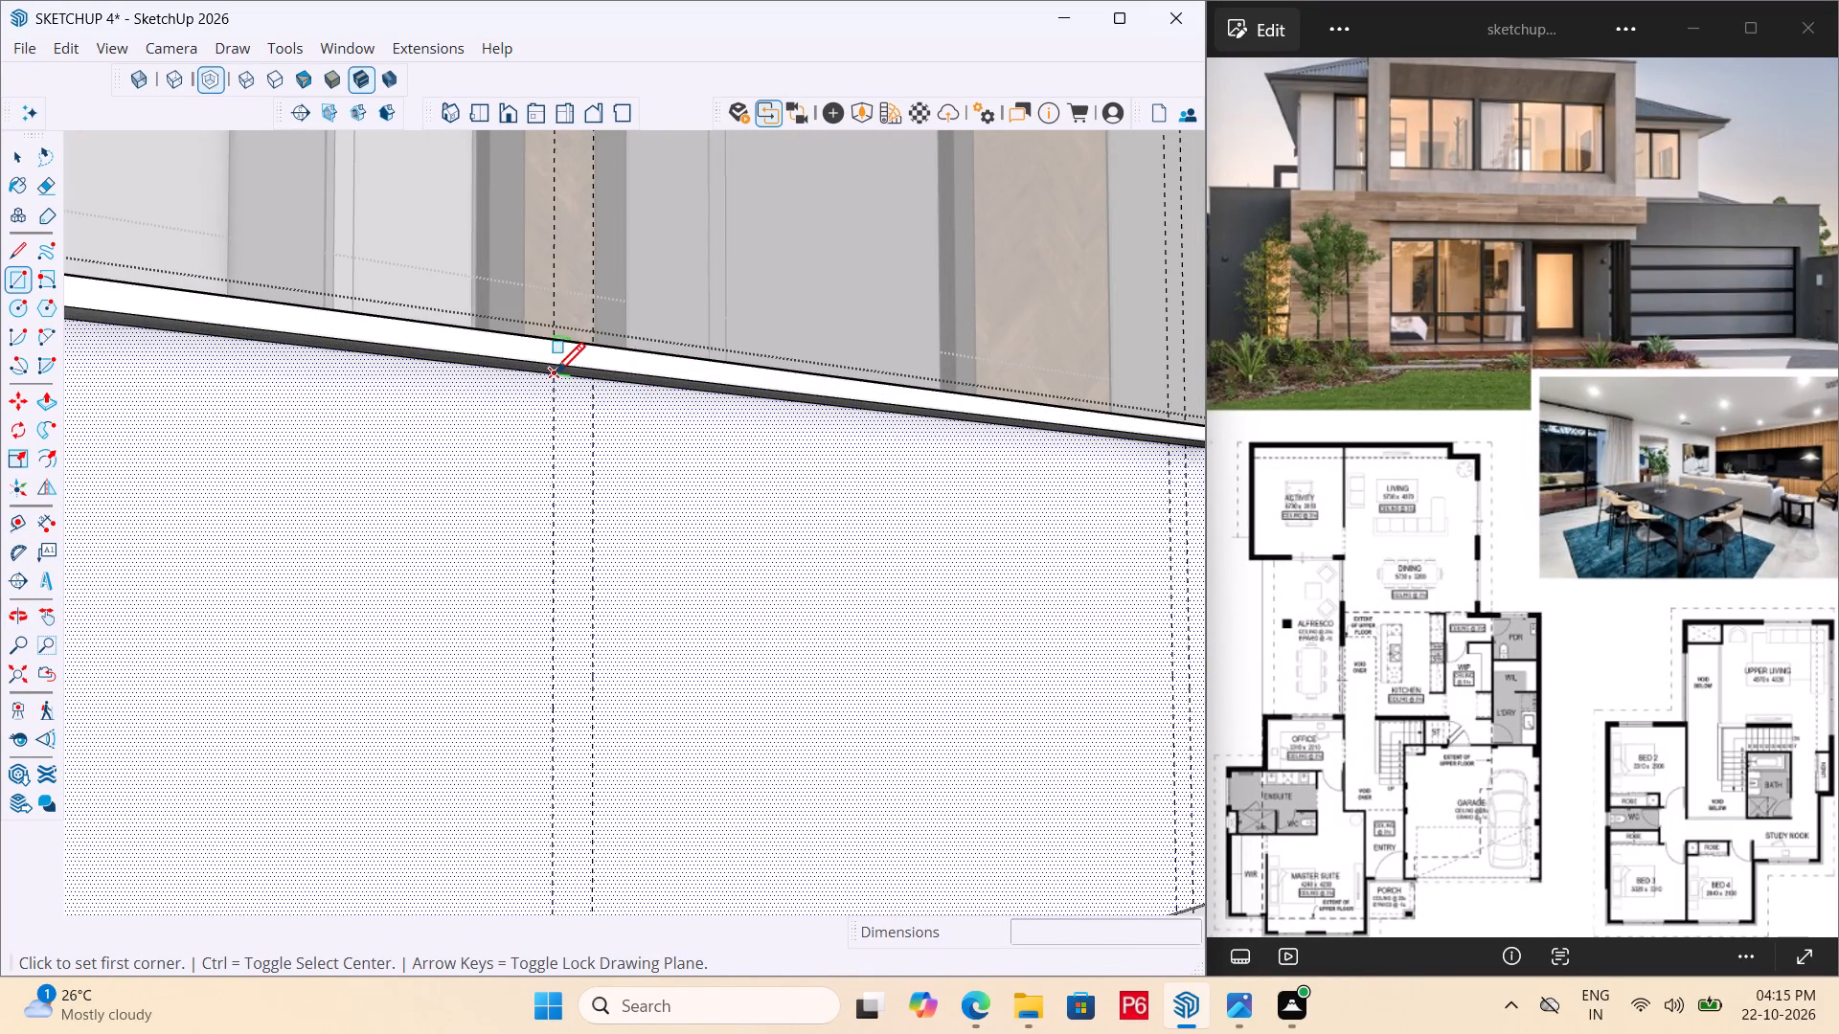
{"action": "left_click", "coordinate": [555, 380]}
{"action": "scroll", "coordinate": [583, 263], "scroll_direction": "down", "scroll_amount": 7}
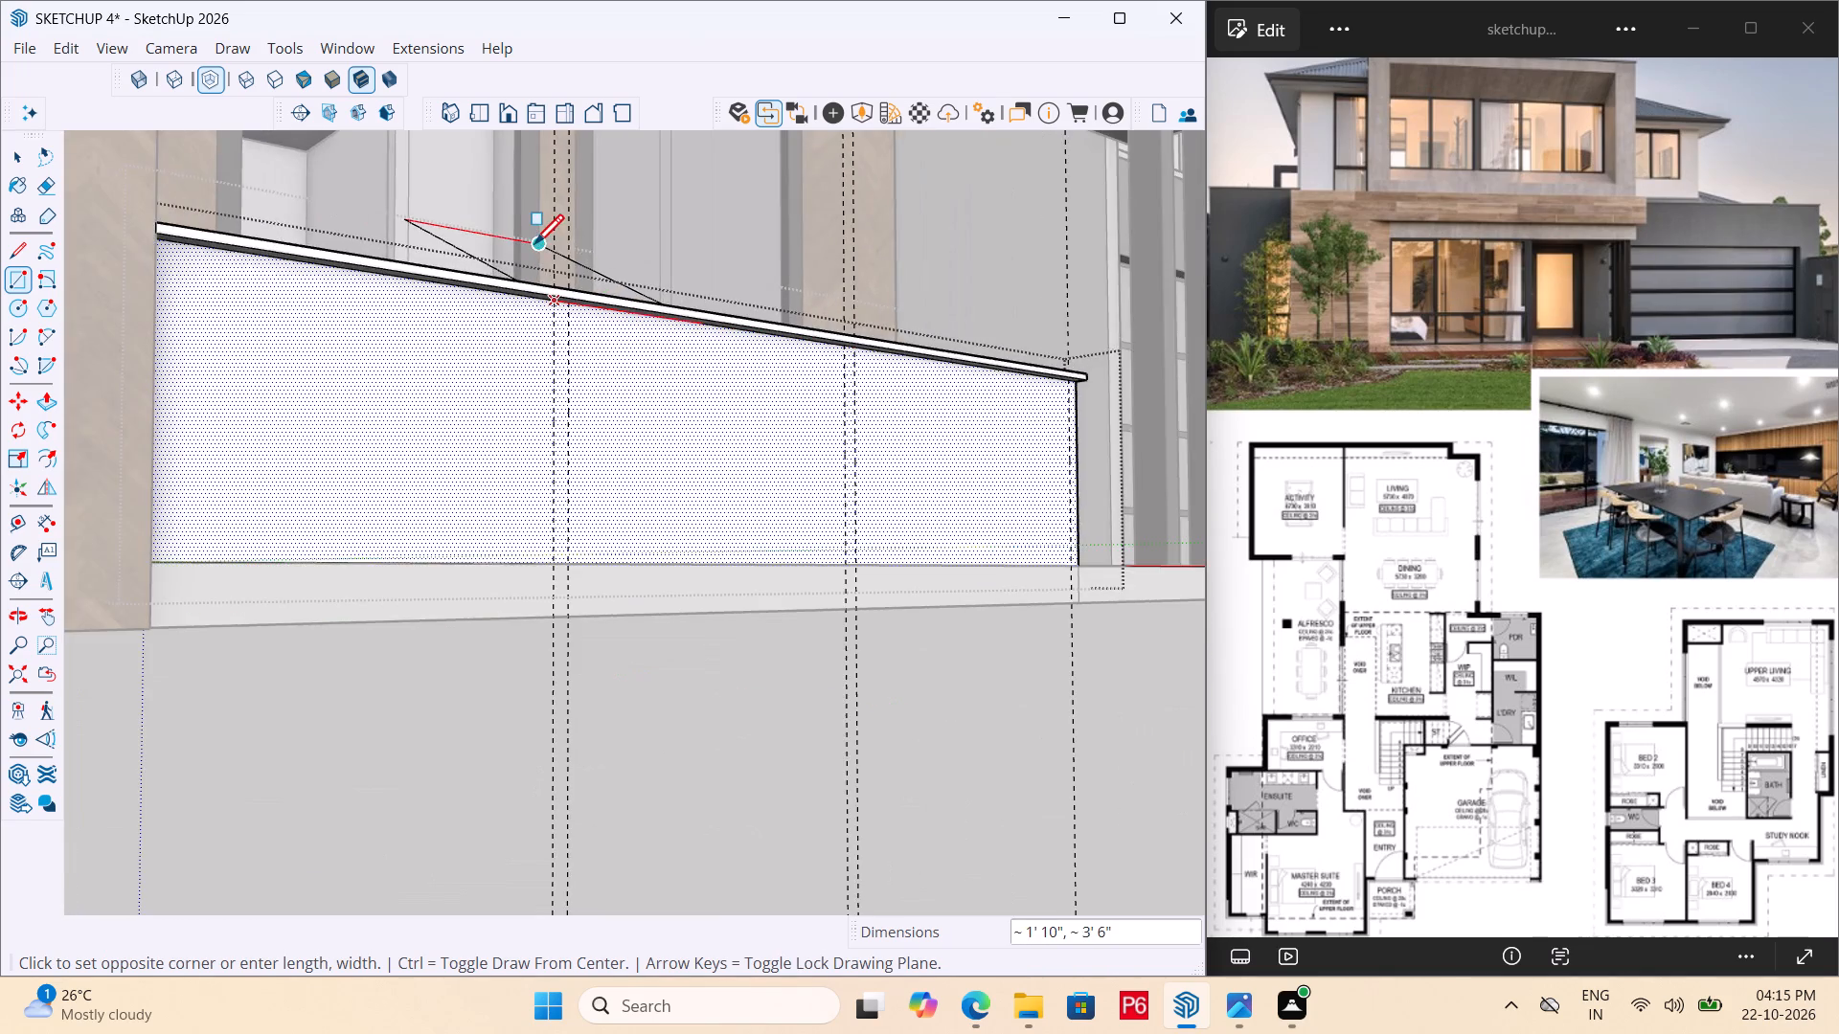
{"action": "scroll", "coordinate": [534, 247], "scroll_direction": "down", "scroll_amount": 5}
{"action": "middle_click_drag", "start_coordinate": [583, 335], "coordinate": [483, 598]}
{"action": "scroll", "coordinate": [485, 590], "scroll_direction": "up", "scroll_amount": 10}
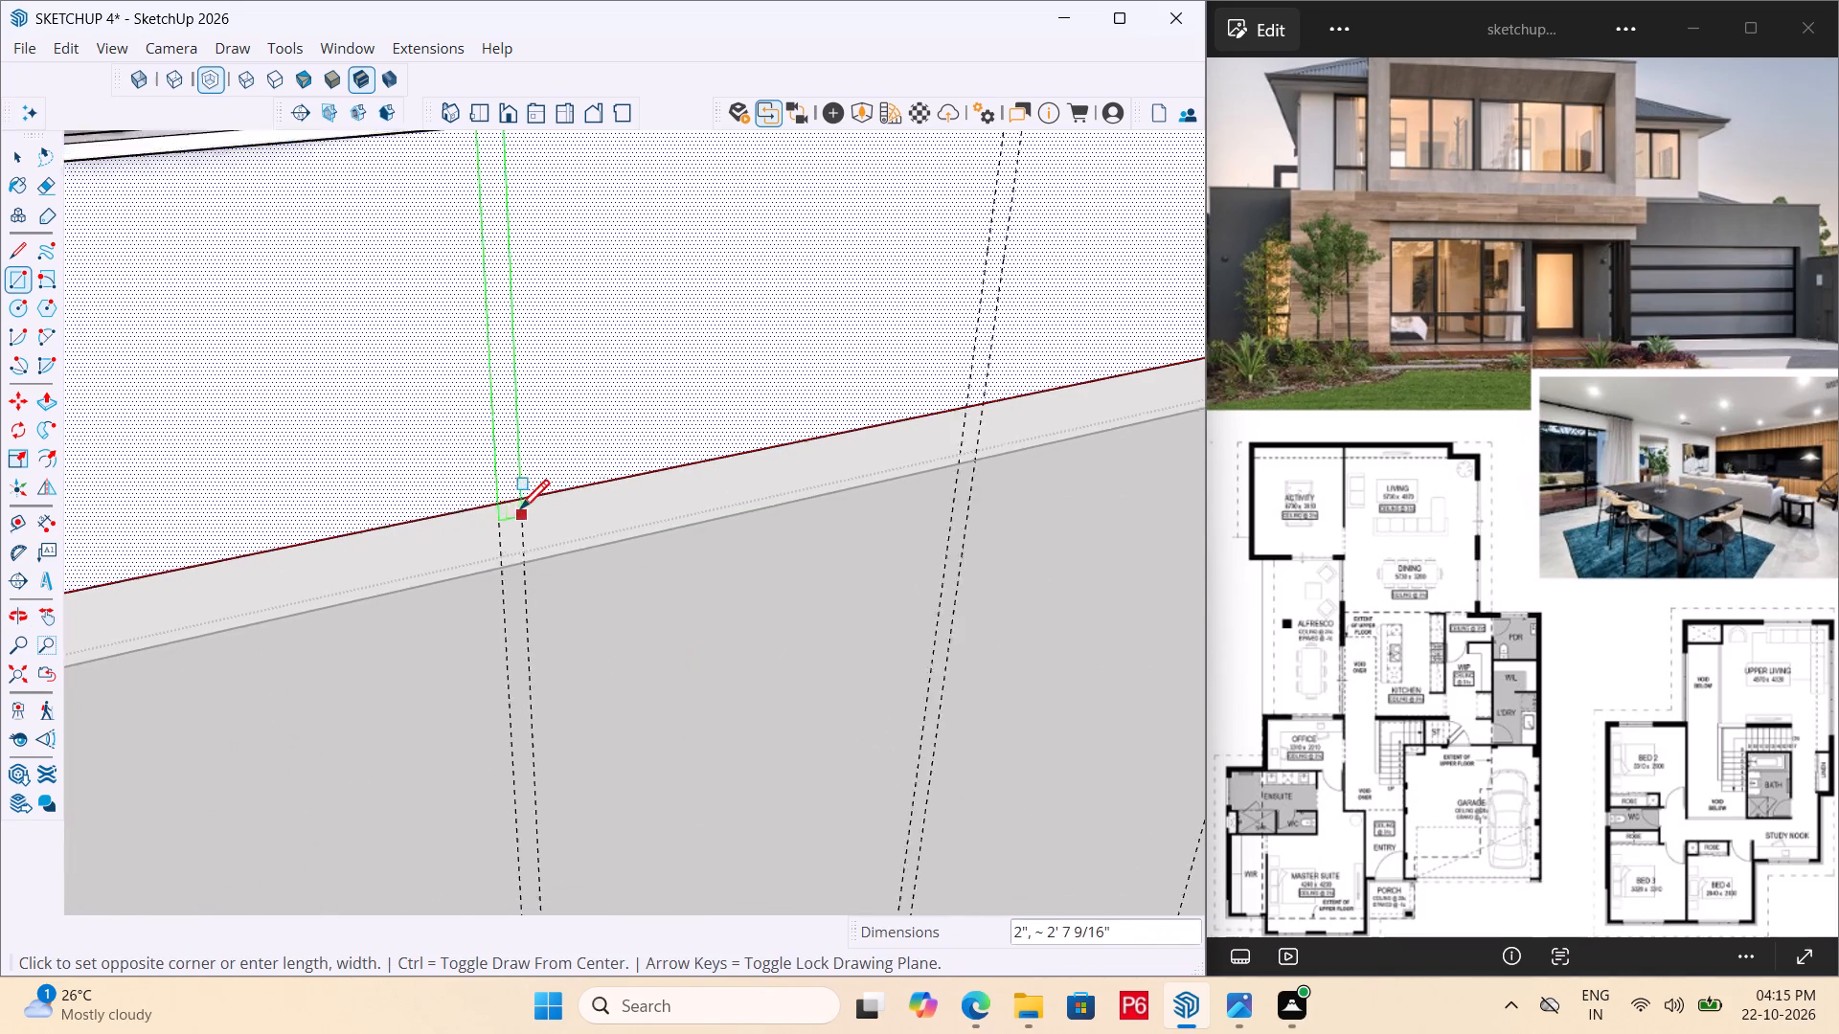
{"action": "scroll", "coordinate": [520, 512], "scroll_direction": "up", "scroll_amount": 1}
{"action": "left_click", "coordinate": [522, 497]}
Draw a second upright rectangle between the other guide pair on the porch panel, from the underside of the rail to the bottom edge.
{"action": "scroll", "coordinate": [404, 603], "scroll_direction": "down", "scroll_amount": 7}
{"action": "middle_click_drag", "start_coordinate": [721, 318], "coordinate": [678, 31]}
{"action": "scroll", "coordinate": [763, 304], "scroll_direction": "up", "scroll_amount": 16}
{"action": "middle_click", "coordinate": [763, 304]}
{"action": "middle_click", "coordinate": [766, 339]}
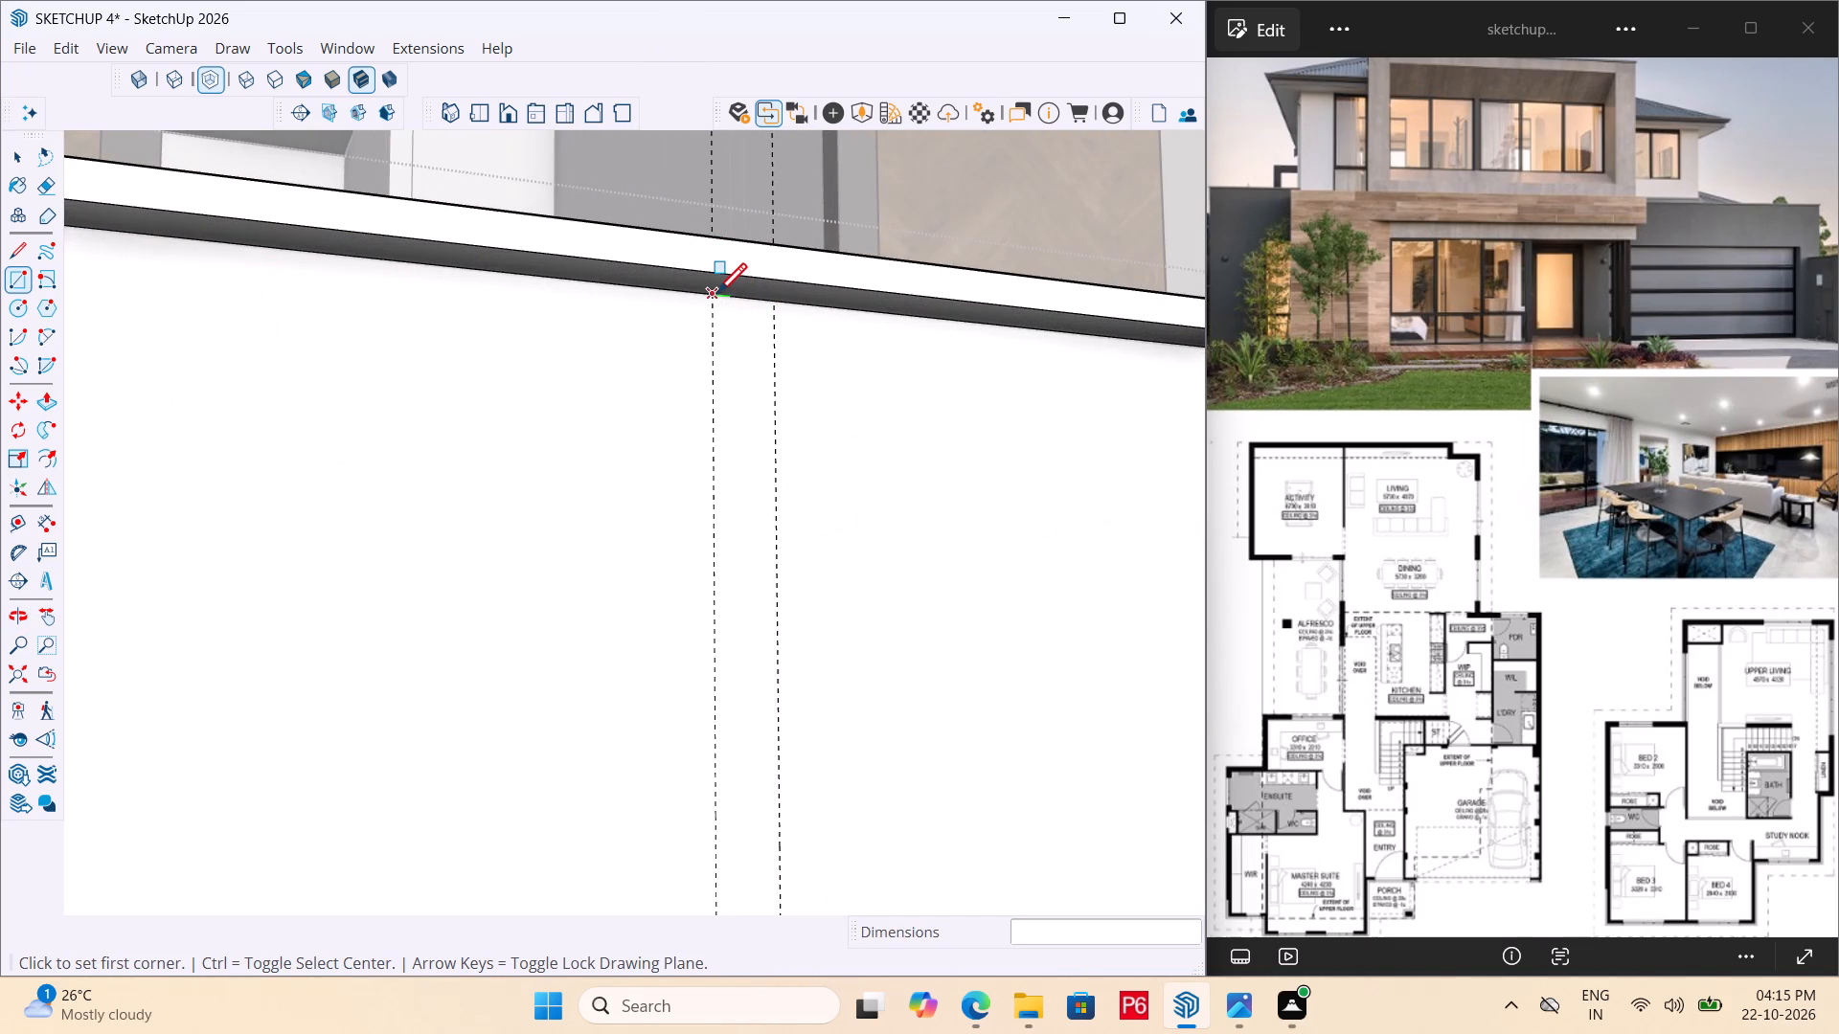
{"action": "scroll", "coordinate": [699, 443], "scroll_direction": "down", "scroll_amount": 8}
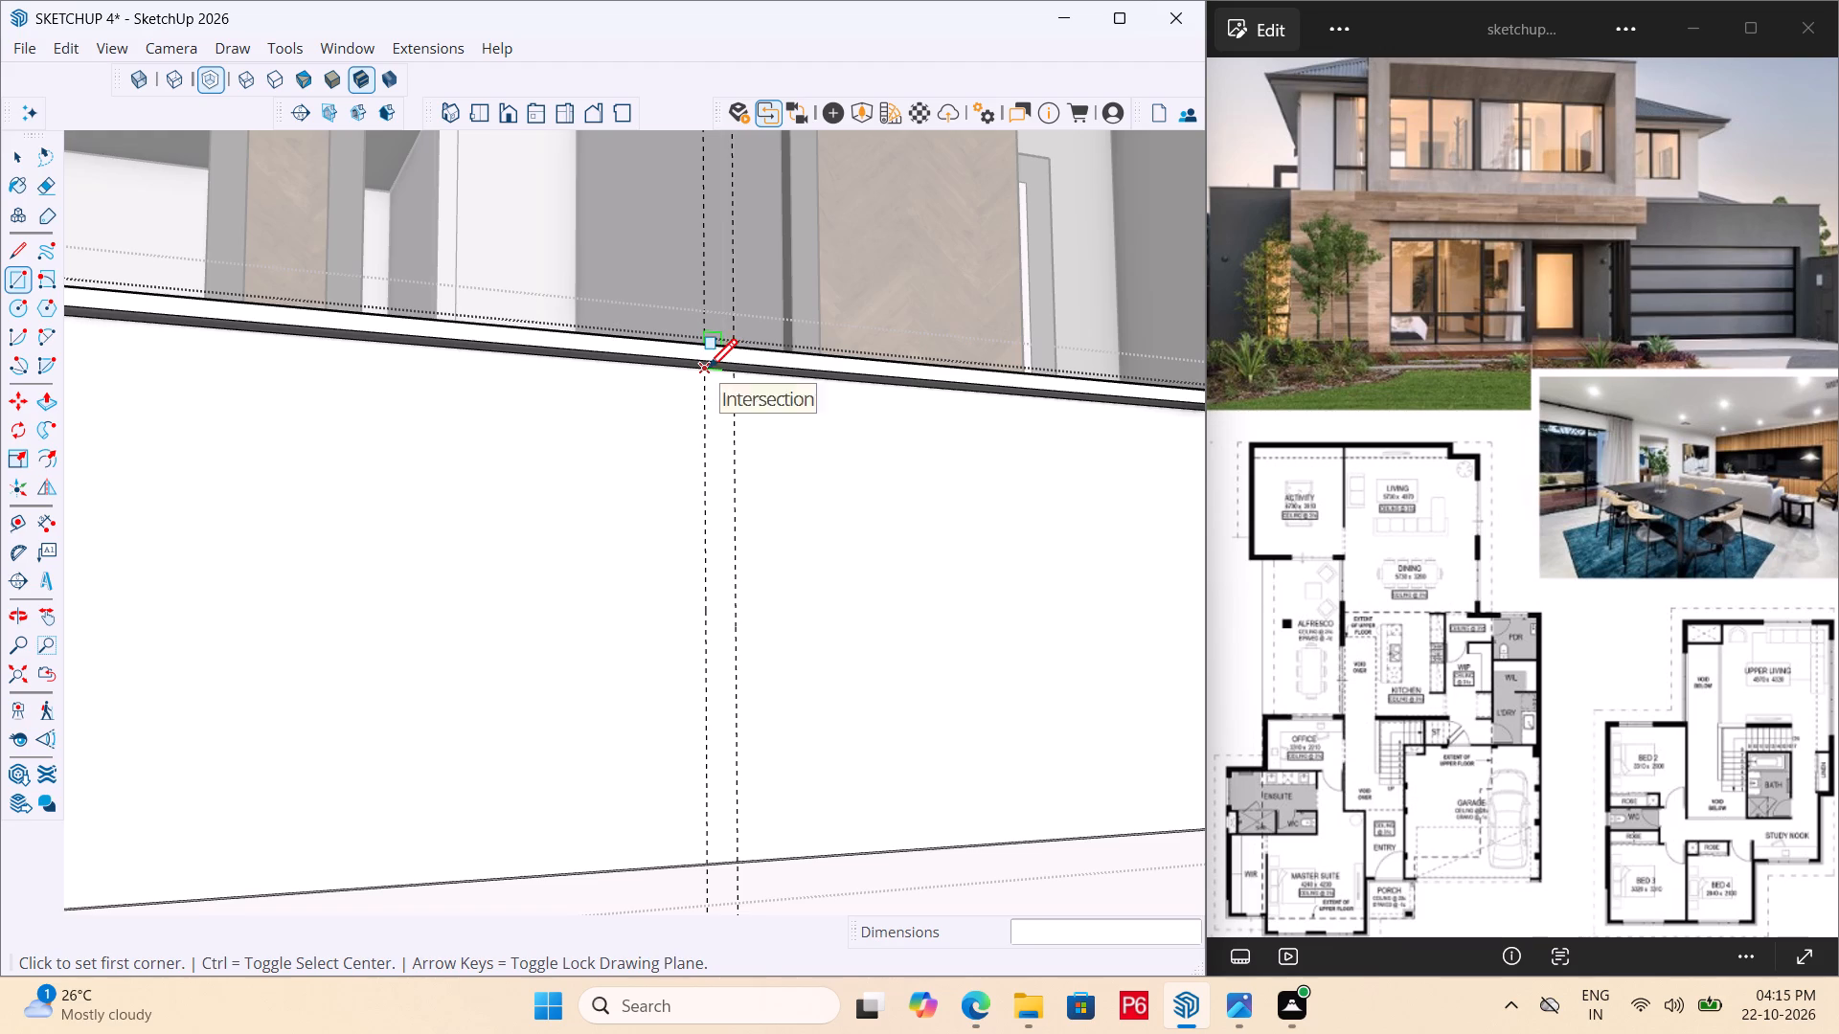
{"action": "left_click", "coordinate": [708, 371]}
{"action": "left_click", "coordinate": [744, 857]}
Draw a 2" by 2' 6" upright rectangle at the porch panel's free end, from the end guide to the bottom corner.
{"action": "scroll", "coordinate": [561, 724], "scroll_direction": "down", "scroll_amount": 5}
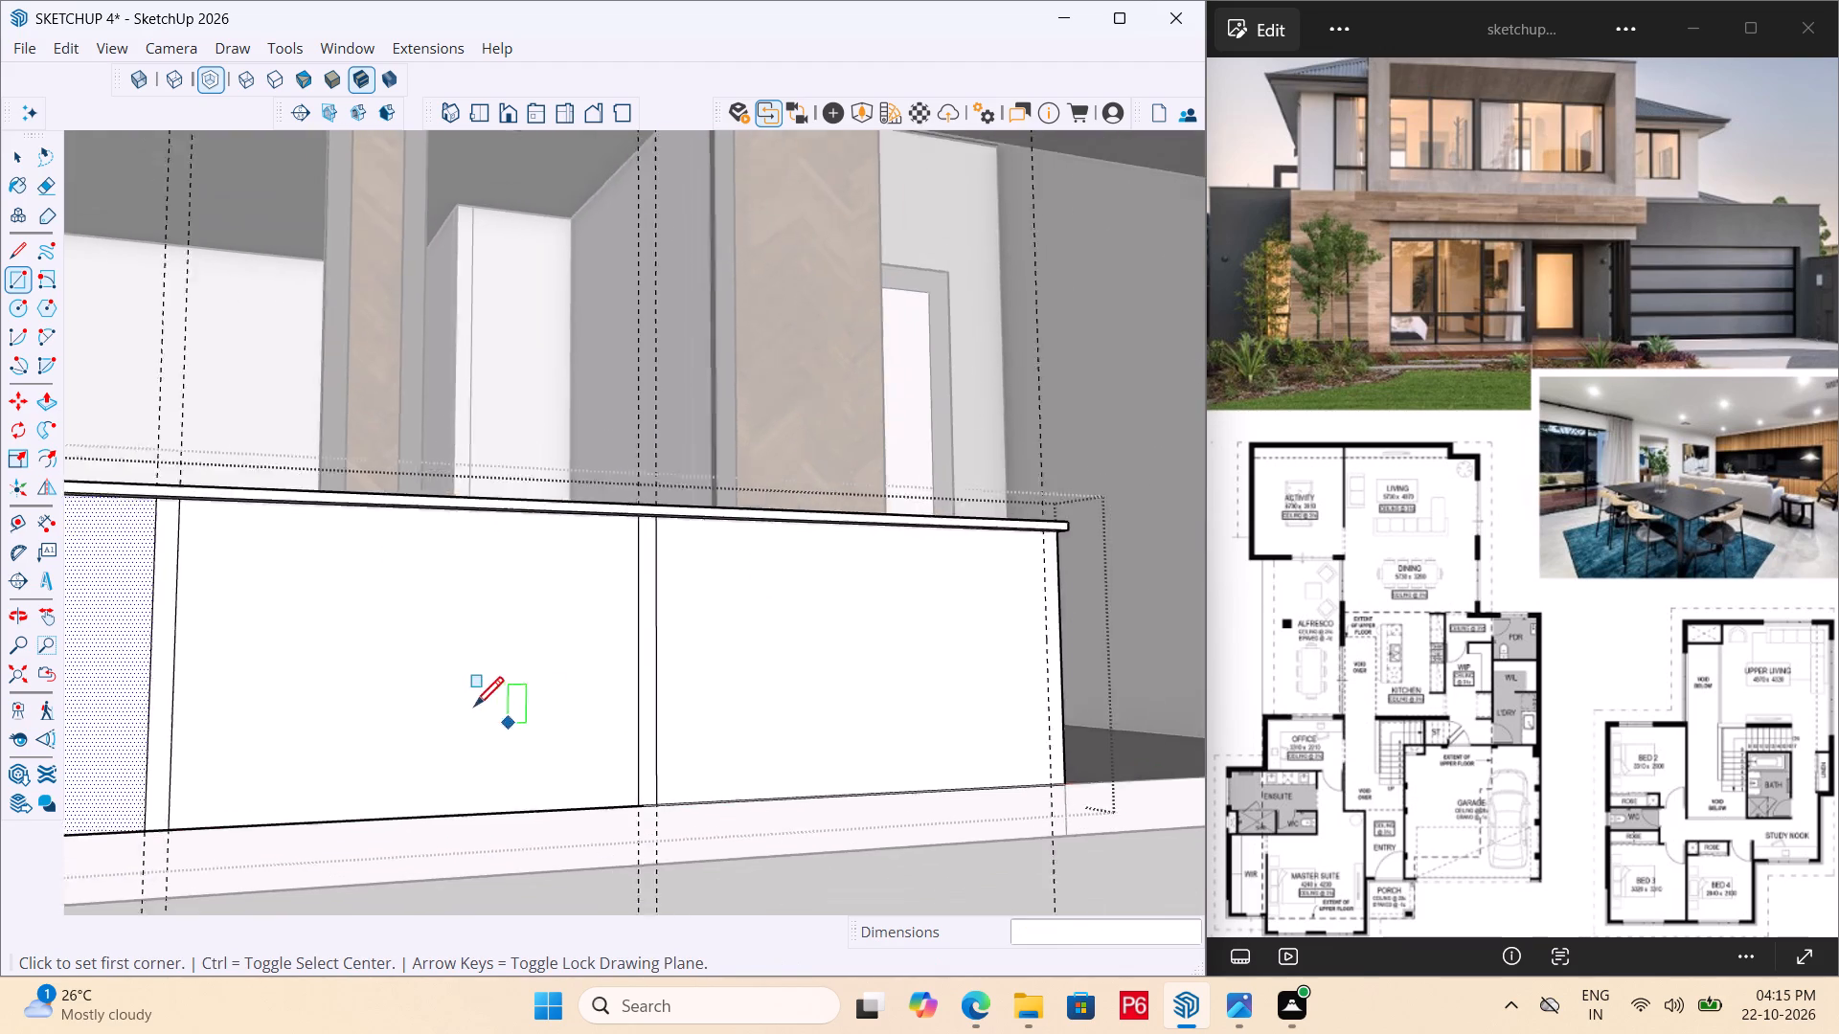
{"action": "scroll", "coordinate": [474, 709], "scroll_direction": "down", "scroll_amount": 3}
{"action": "scroll", "coordinate": [946, 698], "scroll_direction": "up", "scroll_amount": 10}
{"action": "scroll", "coordinate": [866, 379], "scroll_direction": "down", "scroll_amount": 5}
{"action": "scroll", "coordinate": [845, 304], "scroll_direction": "down", "scroll_amount": 8}
{"action": "scroll", "coordinate": [863, 183], "scroll_direction": "up", "scroll_amount": 5}
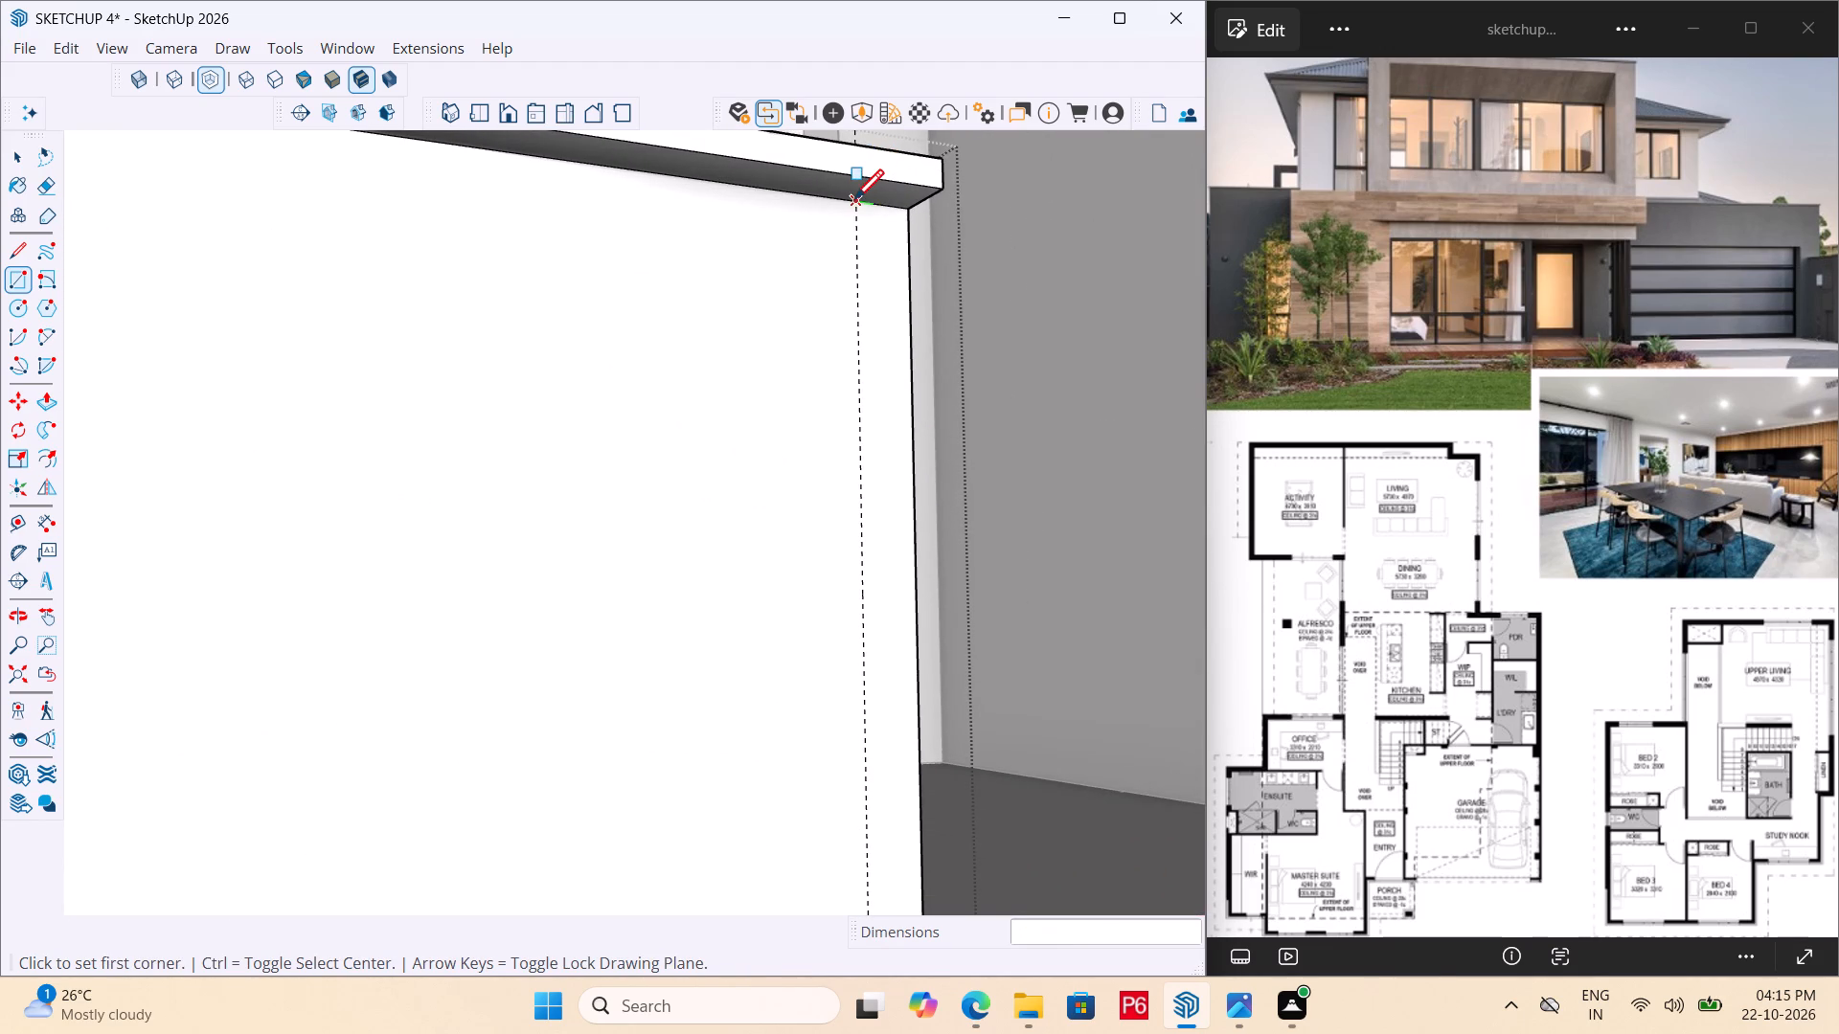
{"action": "left_click", "coordinate": [854, 202]}
{"action": "scroll", "coordinate": [822, 715], "scroll_direction": "down", "scroll_amount": 7}
{"action": "scroll", "coordinate": [691, 632], "scroll_direction": "down", "scroll_amount": 6}
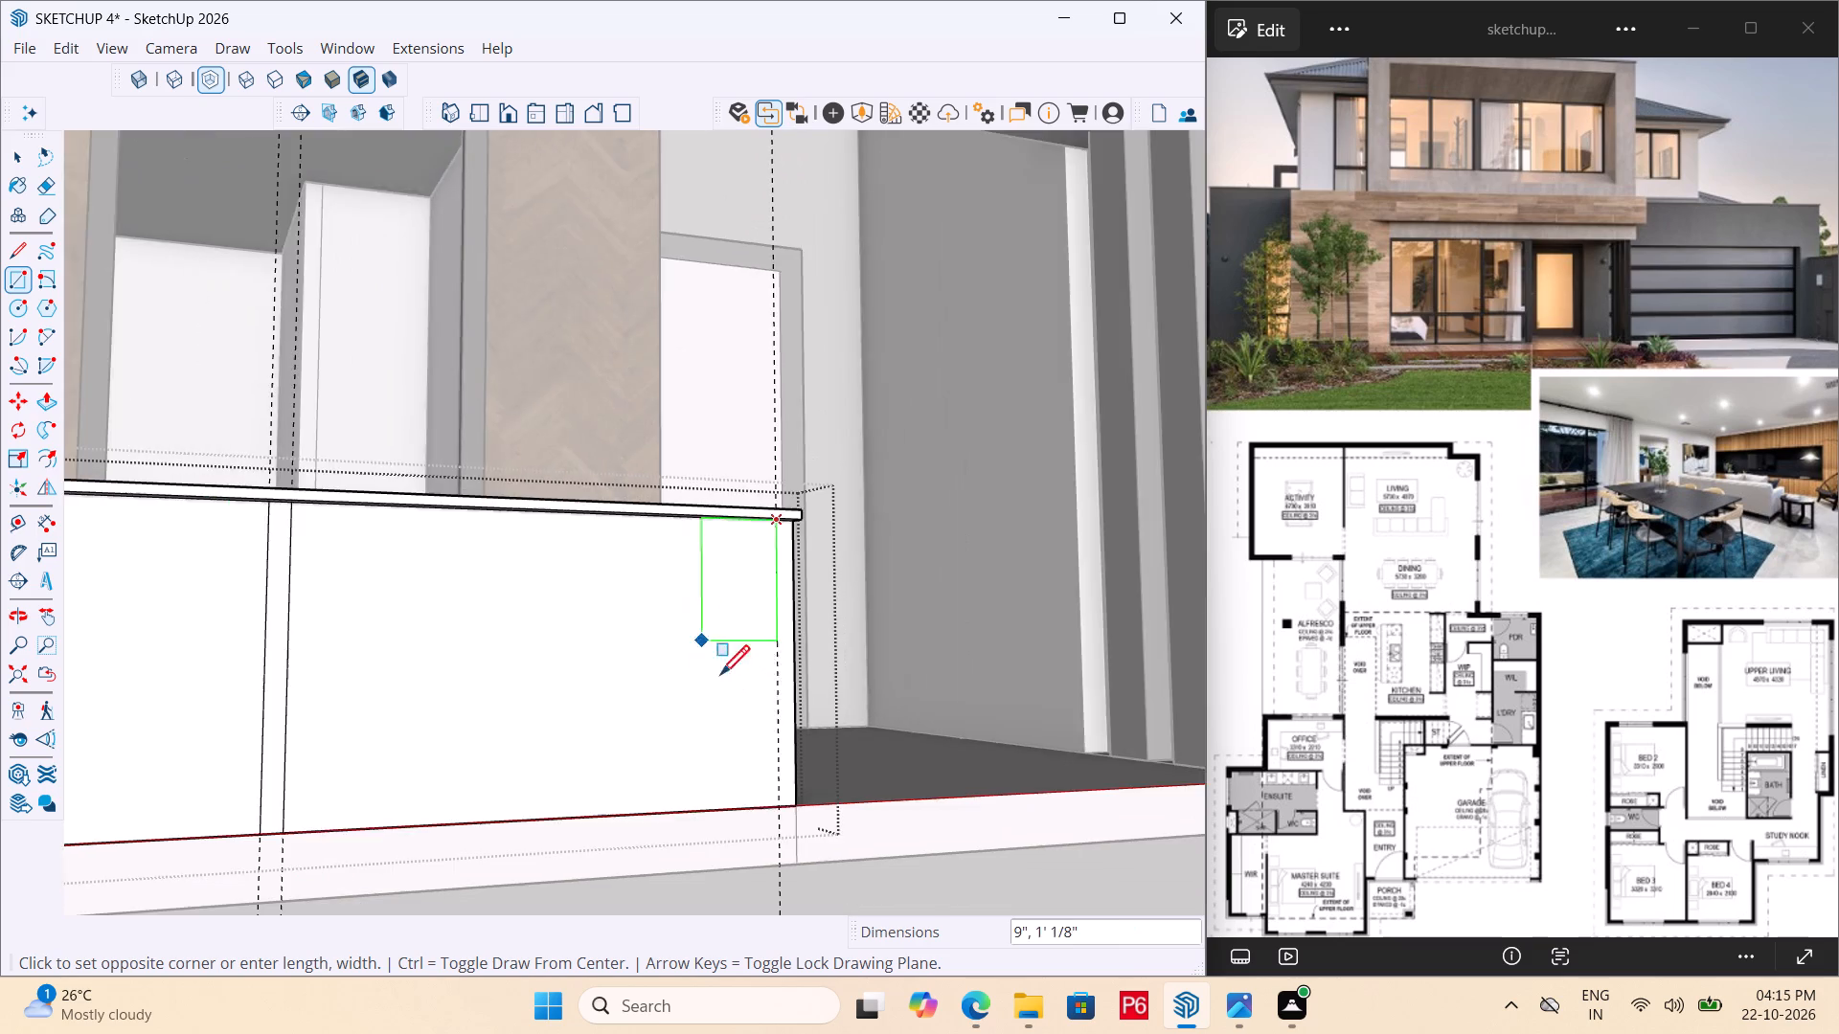
{"action": "scroll", "coordinate": [789, 817], "scroll_direction": "up", "scroll_amount": 14}
{"action": "middle_click", "coordinate": [796, 801]}
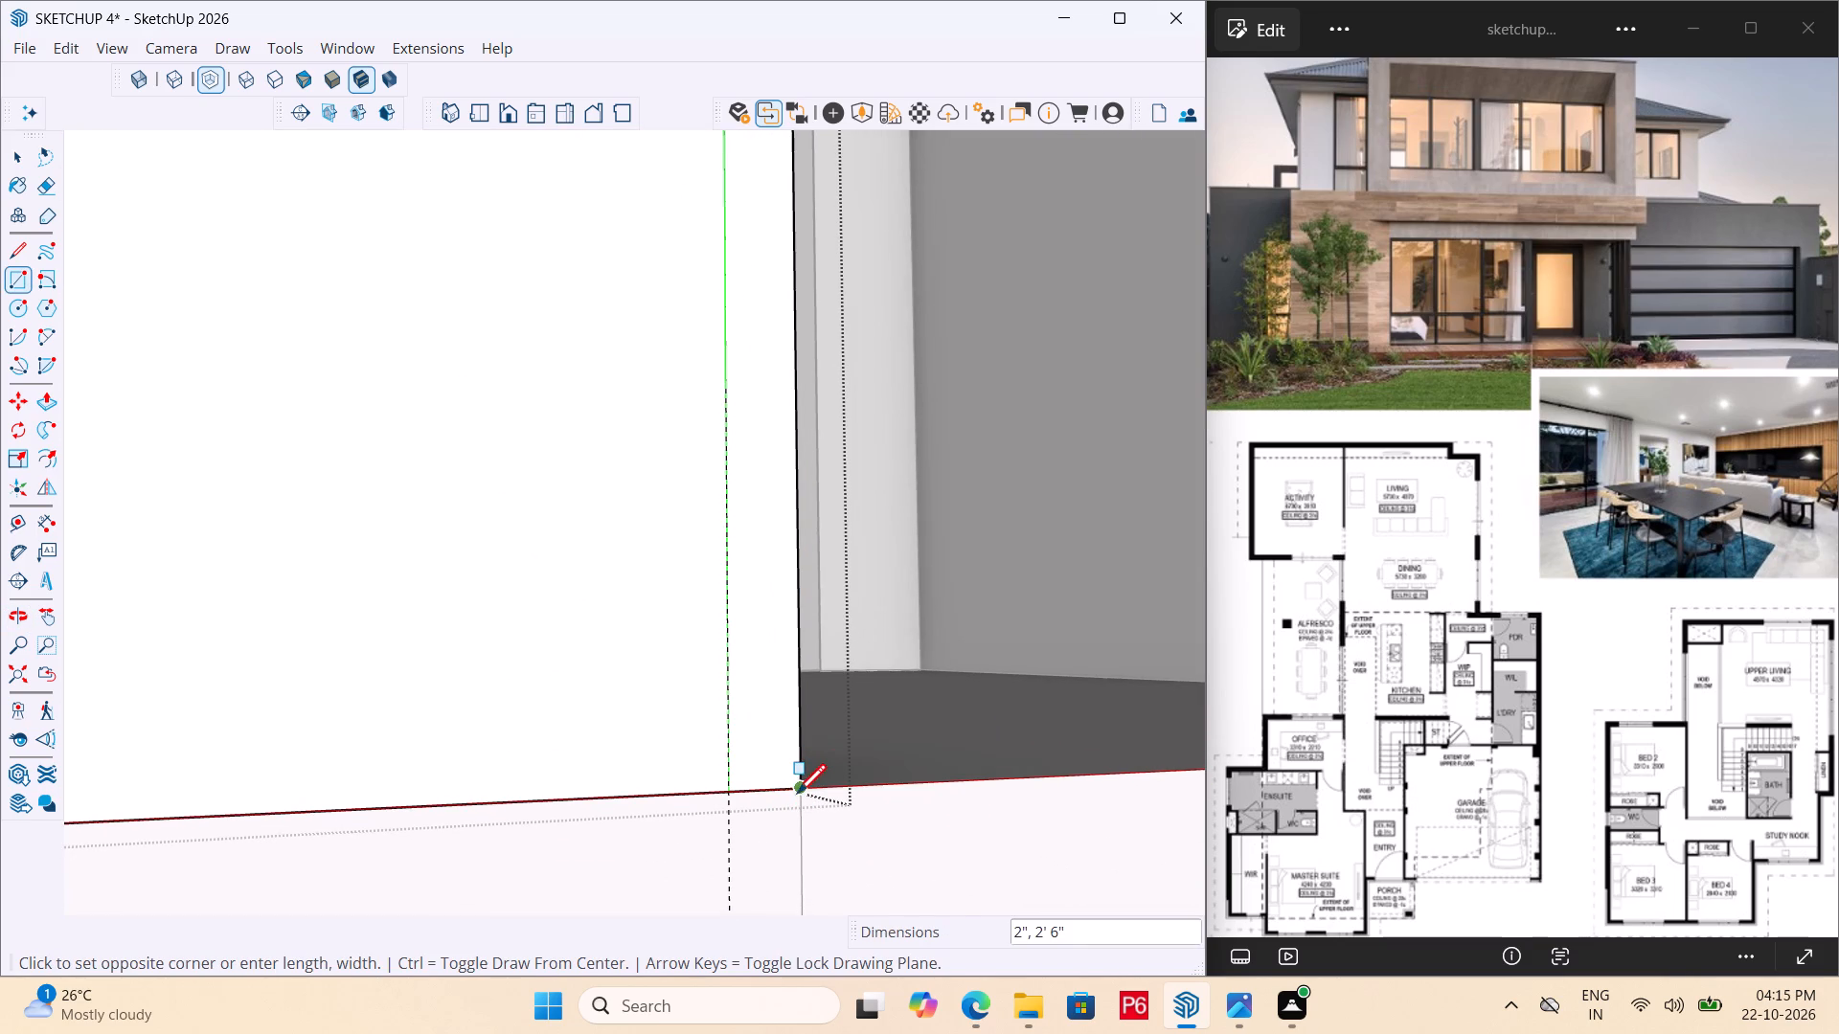
{"action": "double_click", "coordinate": [800, 788]}
Erase the vertical guides crossing the porch panel.
{"action": "scroll", "coordinate": [835, 676], "scroll_direction": "down", "scroll_amount": 8}
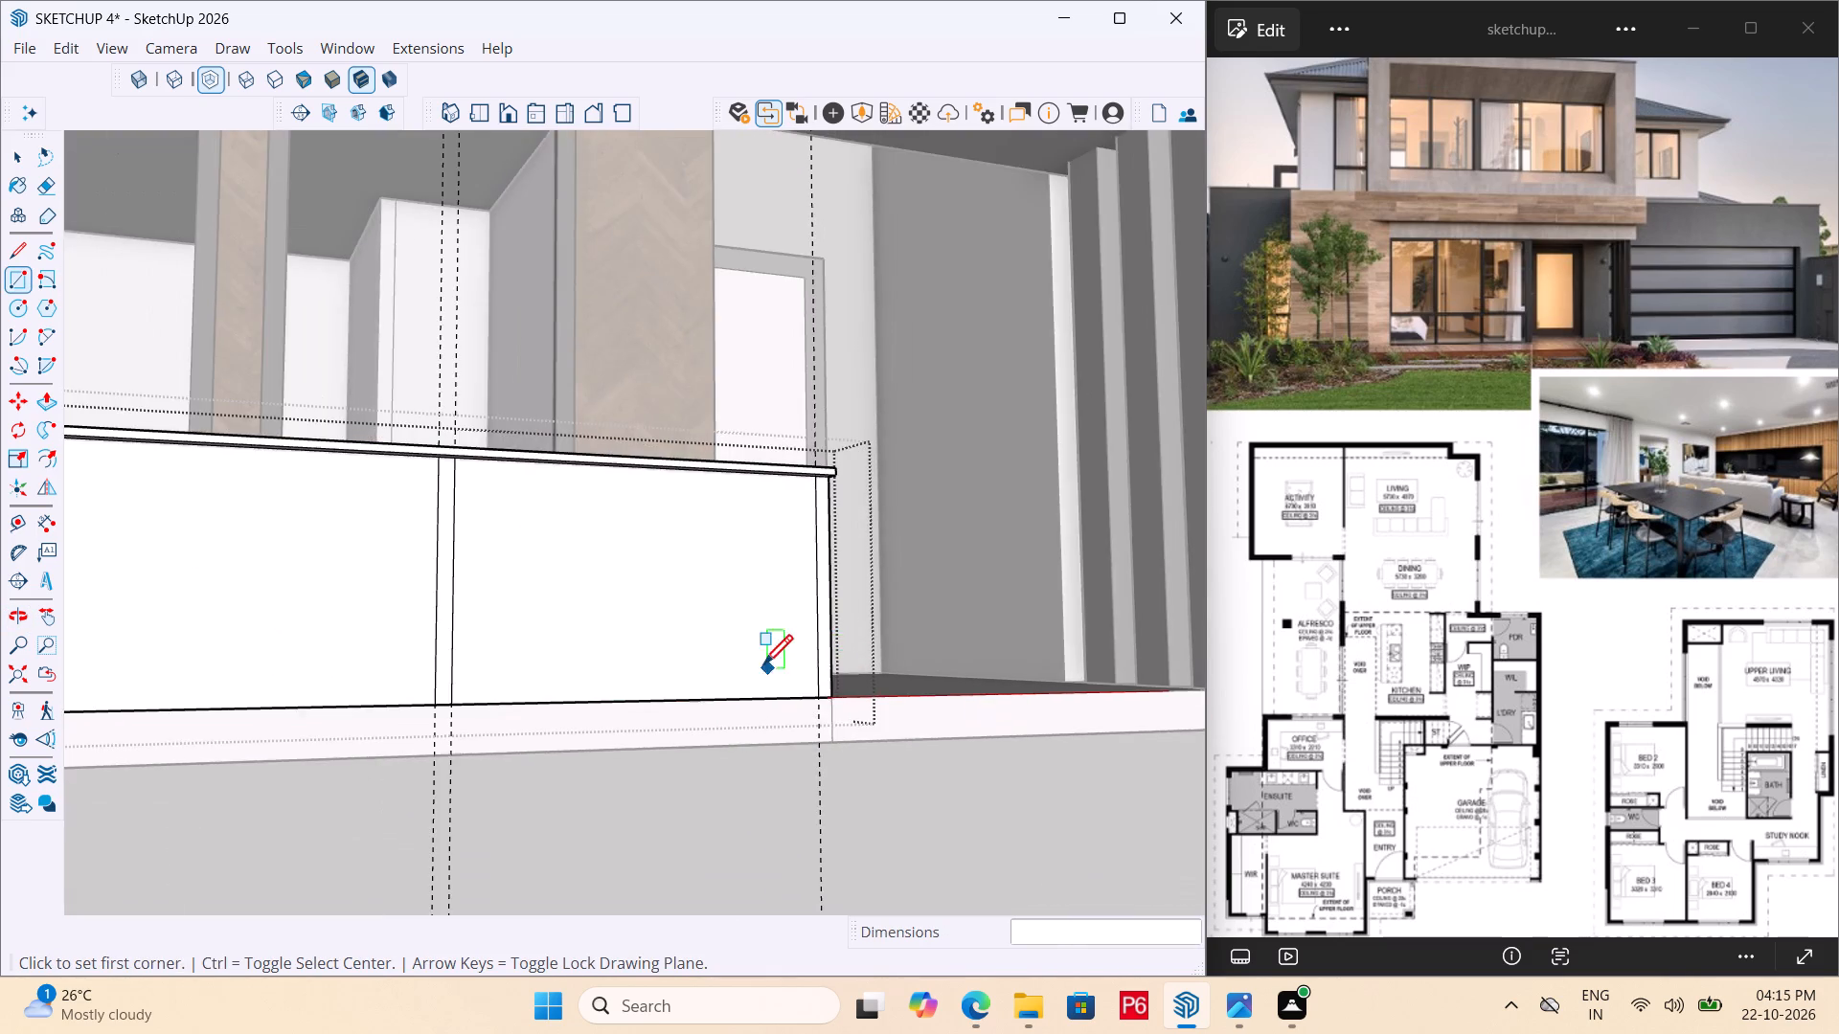
{"action": "scroll", "coordinate": [879, 660], "scroll_direction": "down", "scroll_amount": 6}
{"action": "key", "text": "e"}
{"action": "left_click_drag", "start_coordinate": [848, 759], "coordinate": [875, 764]}
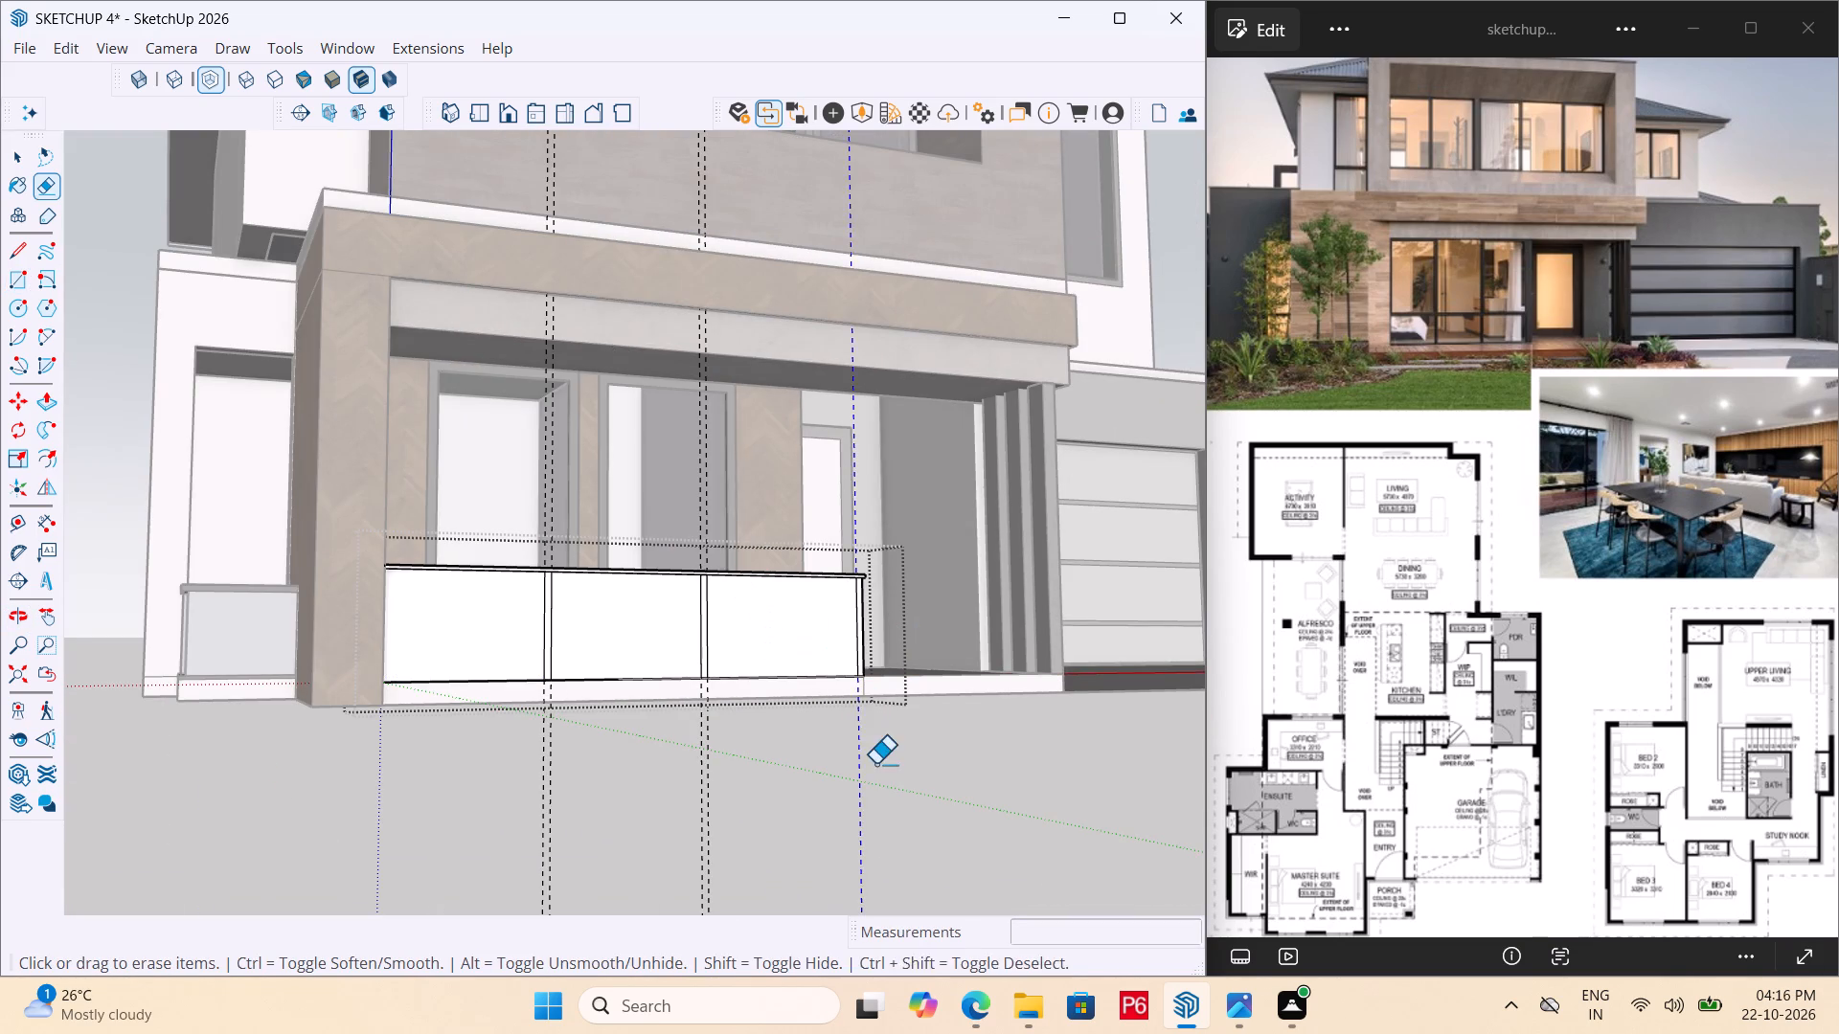
{"action": "left_click_drag", "start_coordinate": [875, 764], "coordinate": [867, 764]}
{"action": "left_click_drag", "start_coordinate": [862, 765], "coordinate": [801, 765]}
{"action": "left_click_drag", "start_coordinate": [761, 765], "coordinate": [655, 765]}
{"action": "left_click_drag", "start_coordinate": [635, 766], "coordinate": [533, 770]}
{"action": "left_click_drag", "start_coordinate": [533, 770], "coordinate": [538, 761]}
Paint the two intermediate uprights of the porch panel with the Obsidian_Black solid colour.
{"action": "scroll", "coordinate": [552, 641], "scroll_direction": "up", "scroll_amount": 5}
{"action": "middle_click_drag", "start_coordinate": [556, 659], "coordinate": [475, 789]}
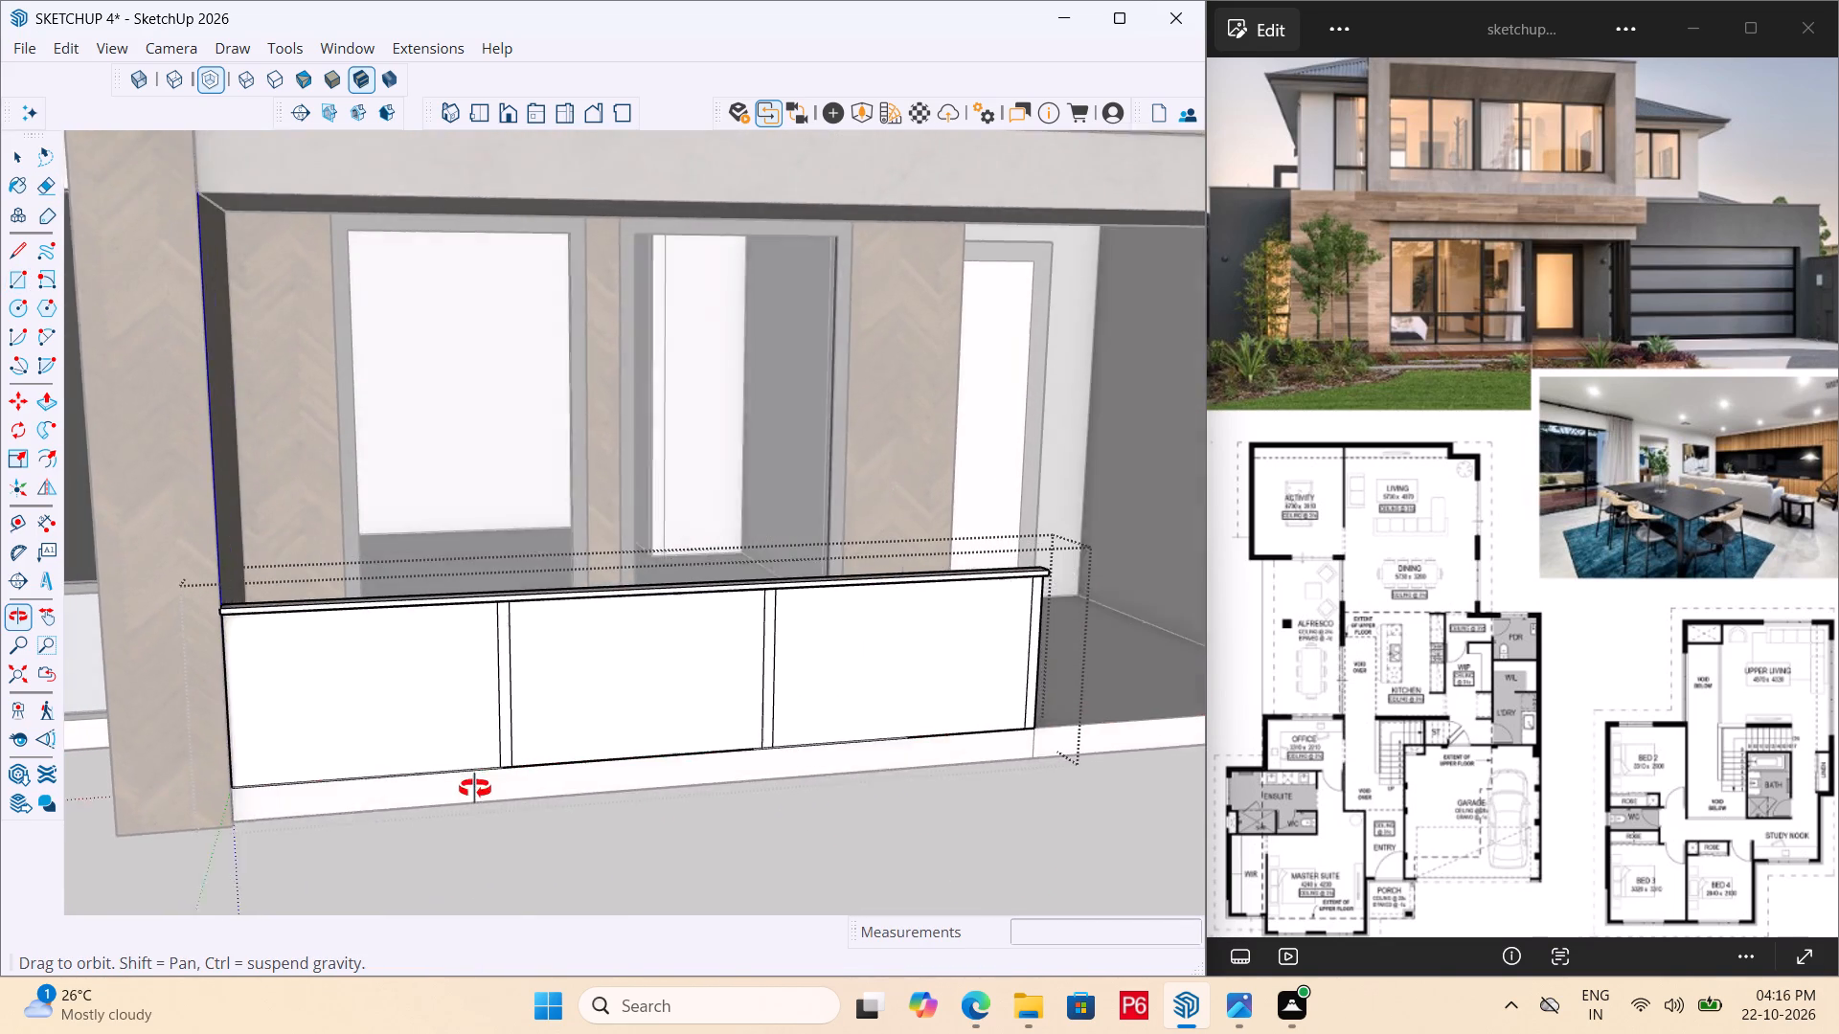
{"action": "middle_click_drag", "start_coordinate": [475, 789], "coordinate": [455, 789]}
{"action": "scroll", "coordinate": [426, 731], "scroll_direction": "up", "scroll_amount": 4}
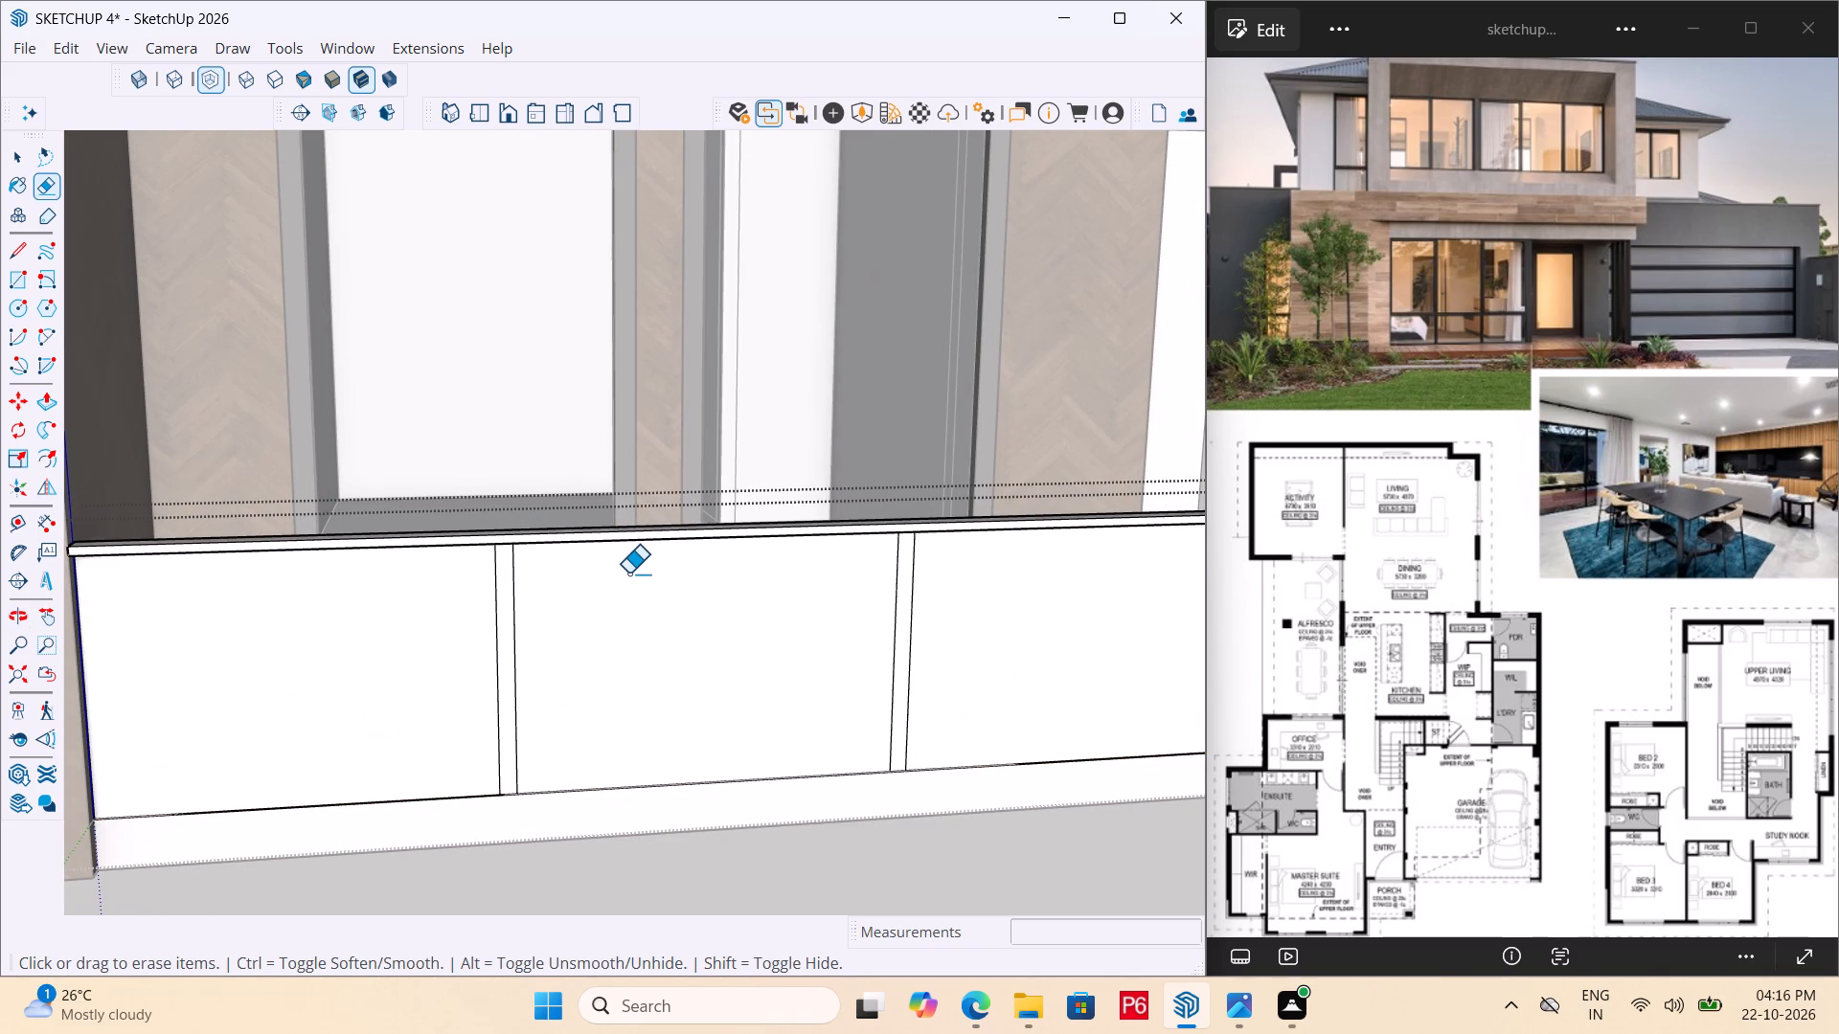
{"action": "key", "text": "b"}
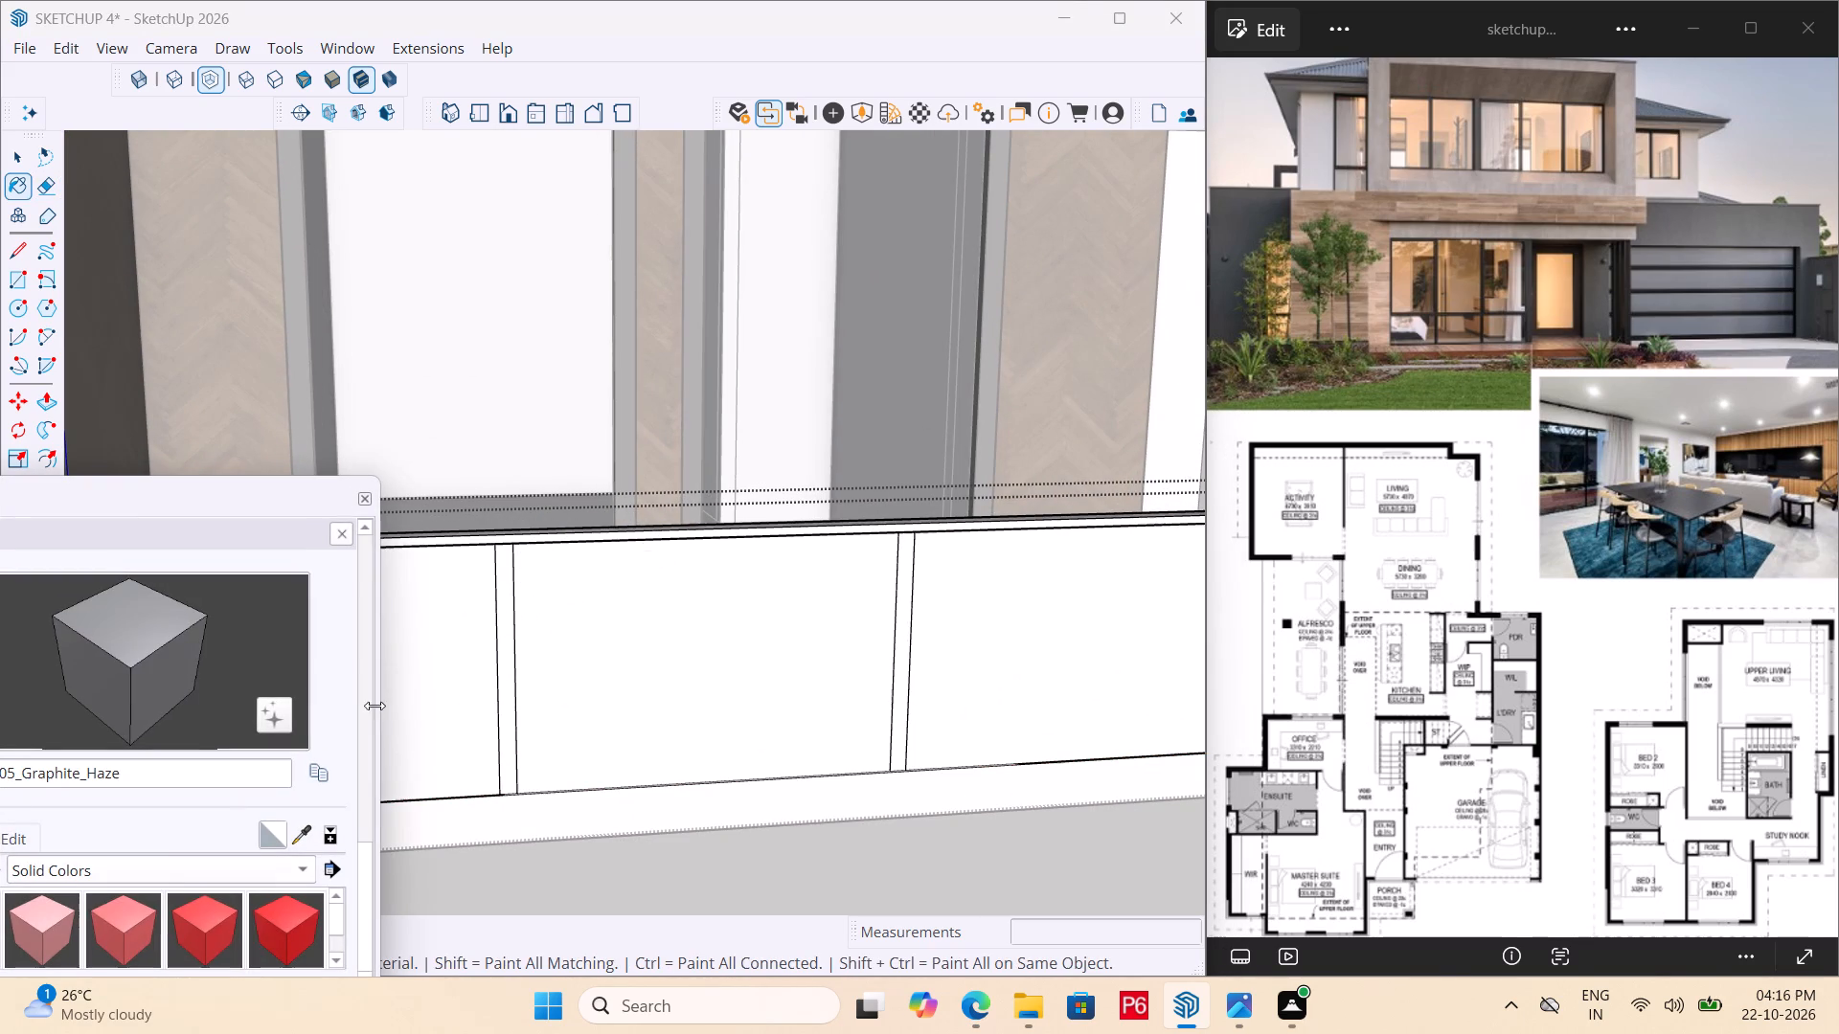
{"action": "scroll", "coordinate": [175, 869], "scroll_direction": "down", "scroll_amount": 5}
{"action": "scroll", "coordinate": [254, 924], "scroll_direction": "down", "scroll_amount": 18}
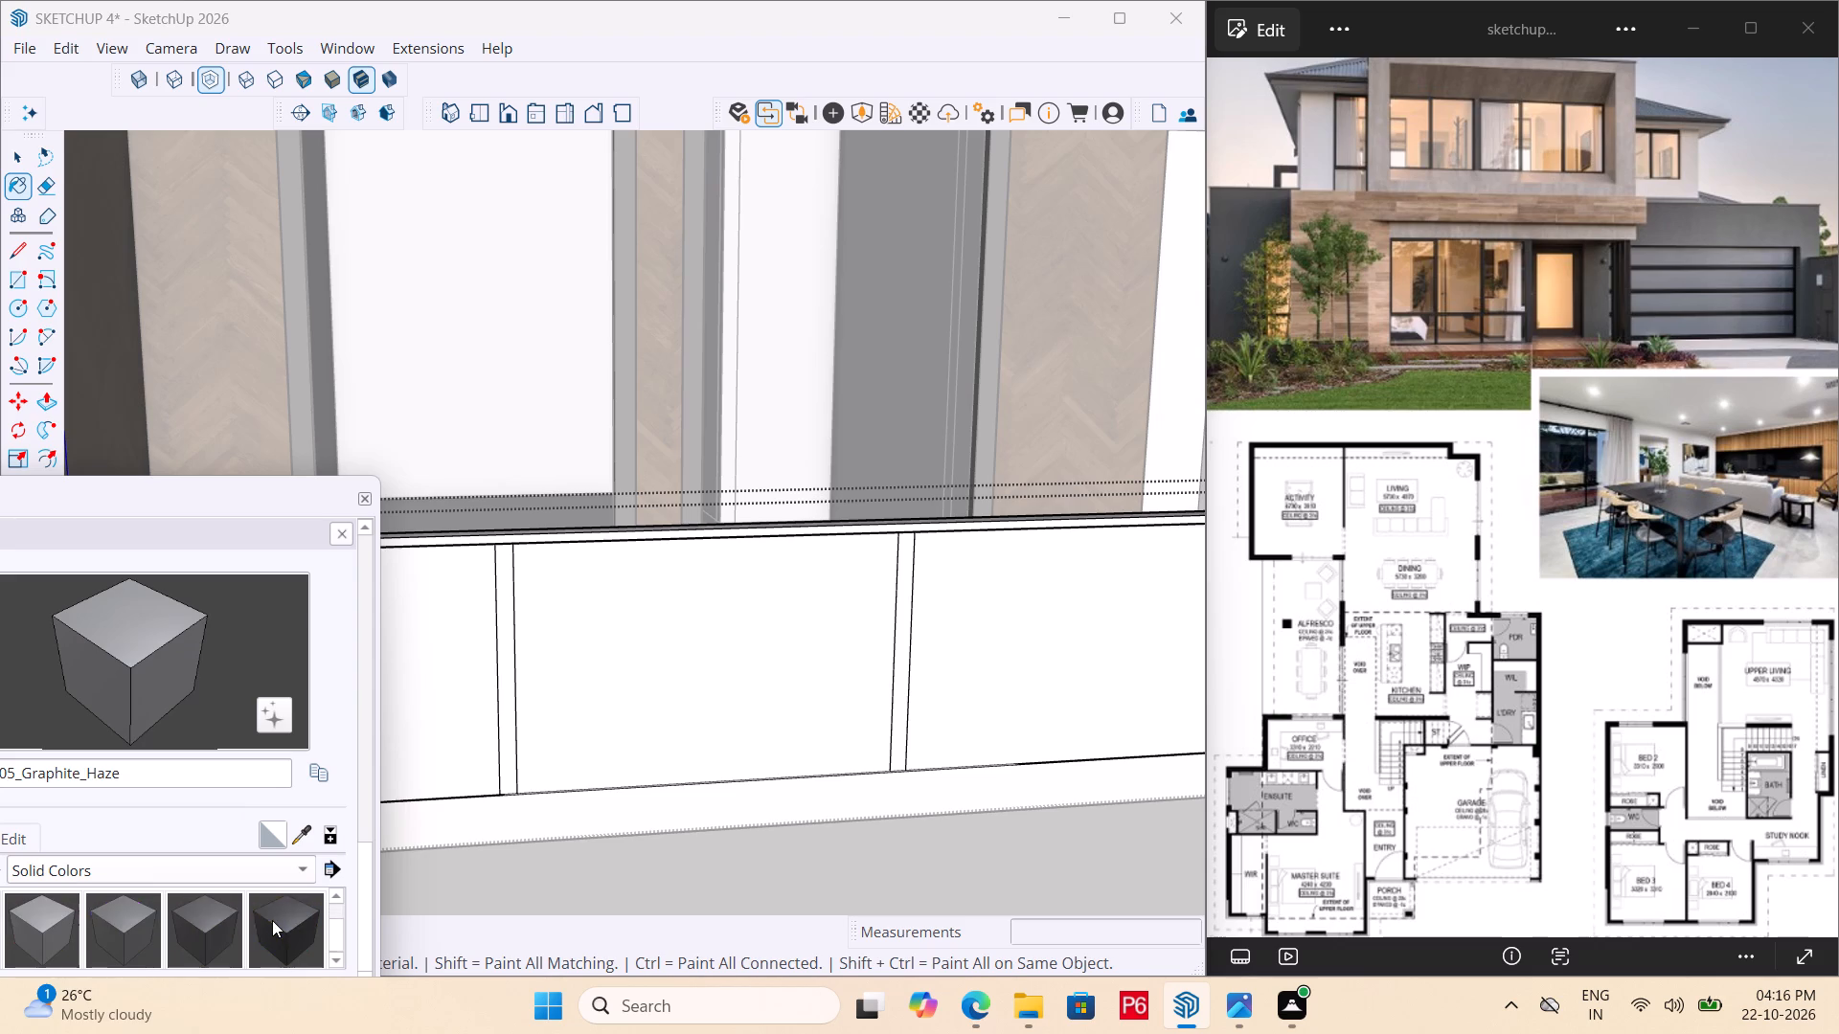
{"action": "scroll", "coordinate": [272, 920], "scroll_direction": "down", "scroll_amount": 9}
{"action": "scroll", "coordinate": [273, 916], "scroll_direction": "up", "scroll_amount": 2}
{"action": "scroll", "coordinate": [273, 916], "scroll_direction": "down", "scroll_amount": 9}
{"action": "scroll", "coordinate": [165, 933], "scroll_direction": "up", "scroll_amount": 1}
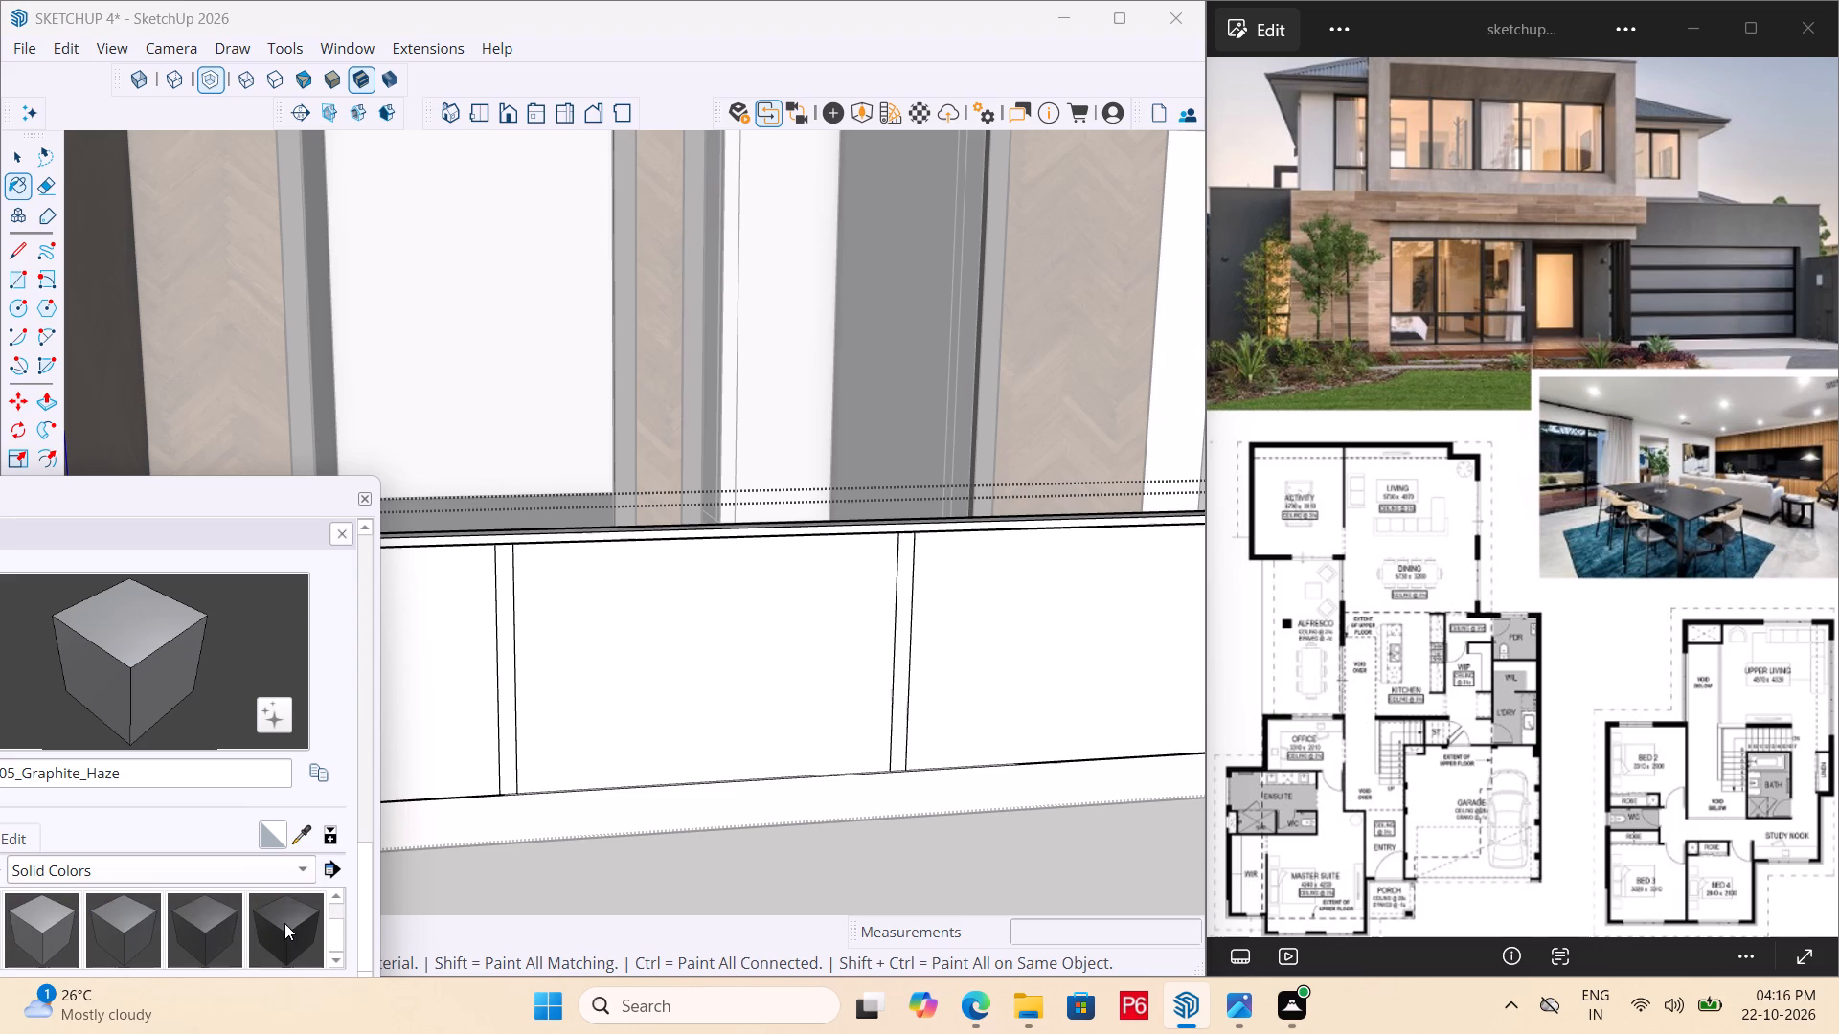
{"action": "left_click", "coordinate": [286, 923]}
{"action": "left_click", "coordinate": [504, 746]}
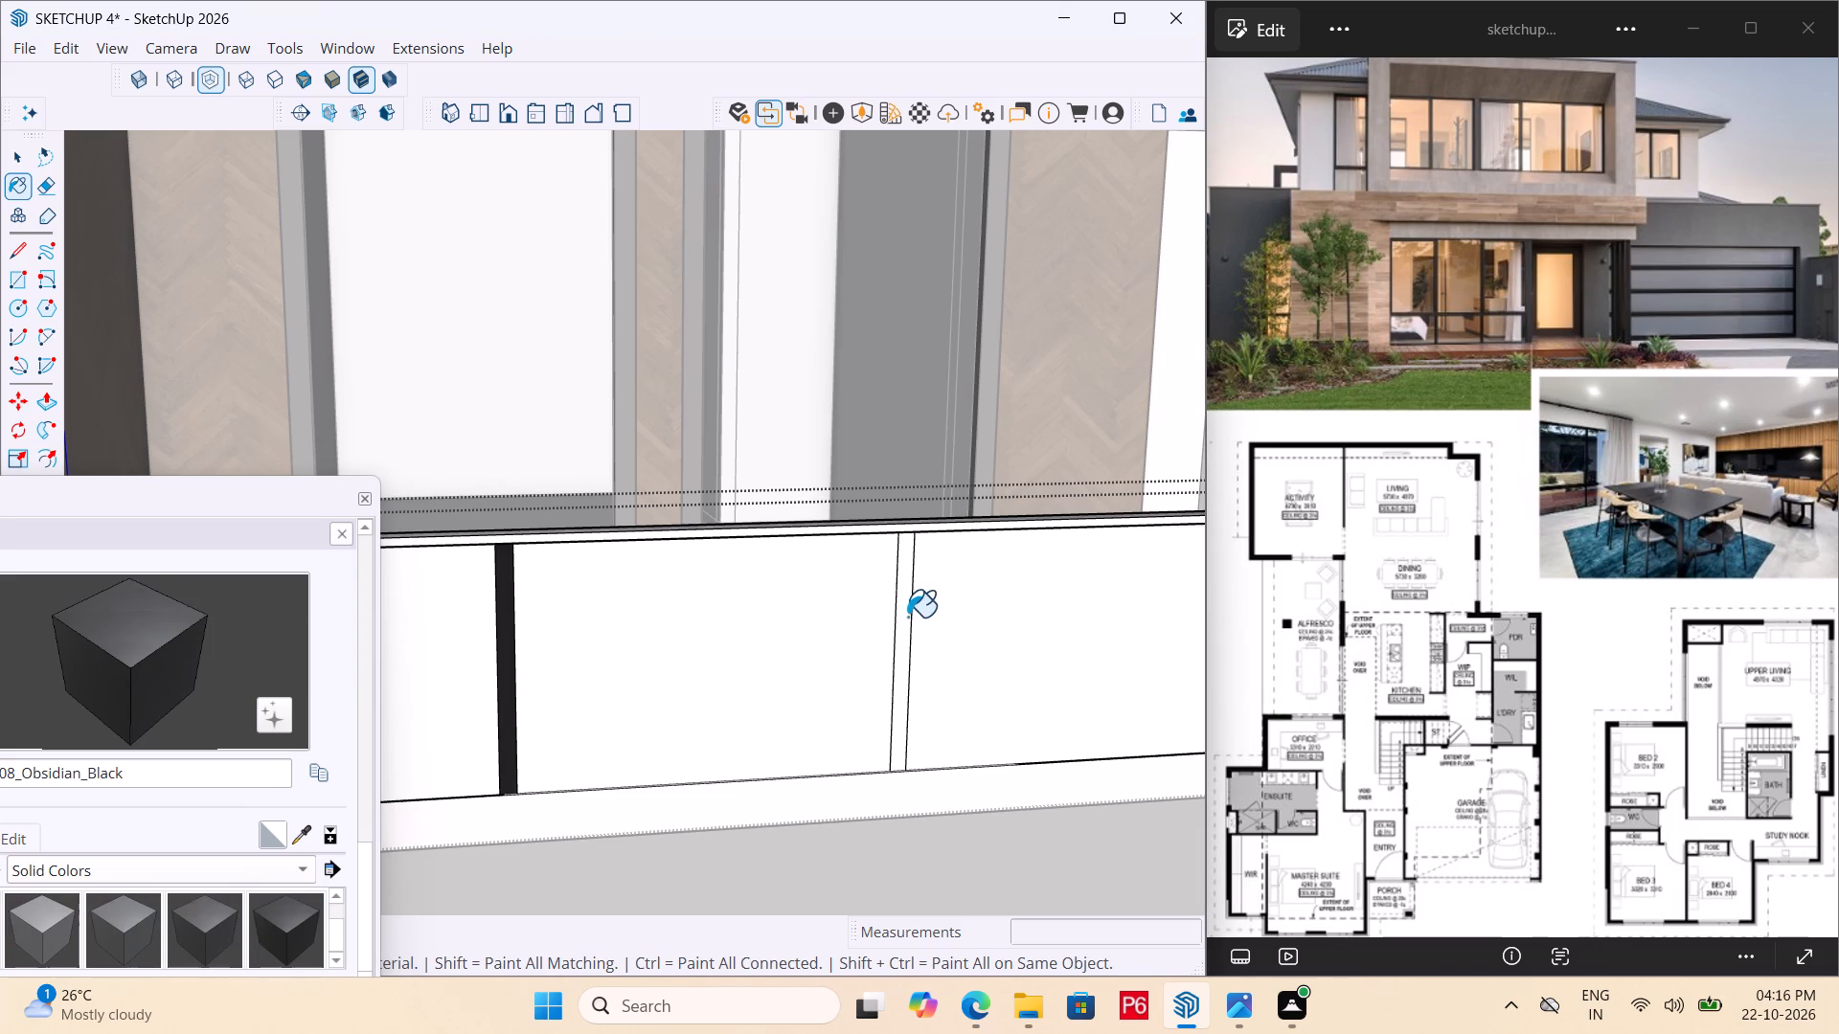
{"action": "double_click", "coordinate": [902, 617]}
Paint the top rail's front, top, end and underside faces with Obsidian_Black.
{"action": "scroll", "coordinate": [849, 508], "scroll_direction": "up", "scroll_amount": 9}
{"action": "left_click", "coordinate": [872, 568]}
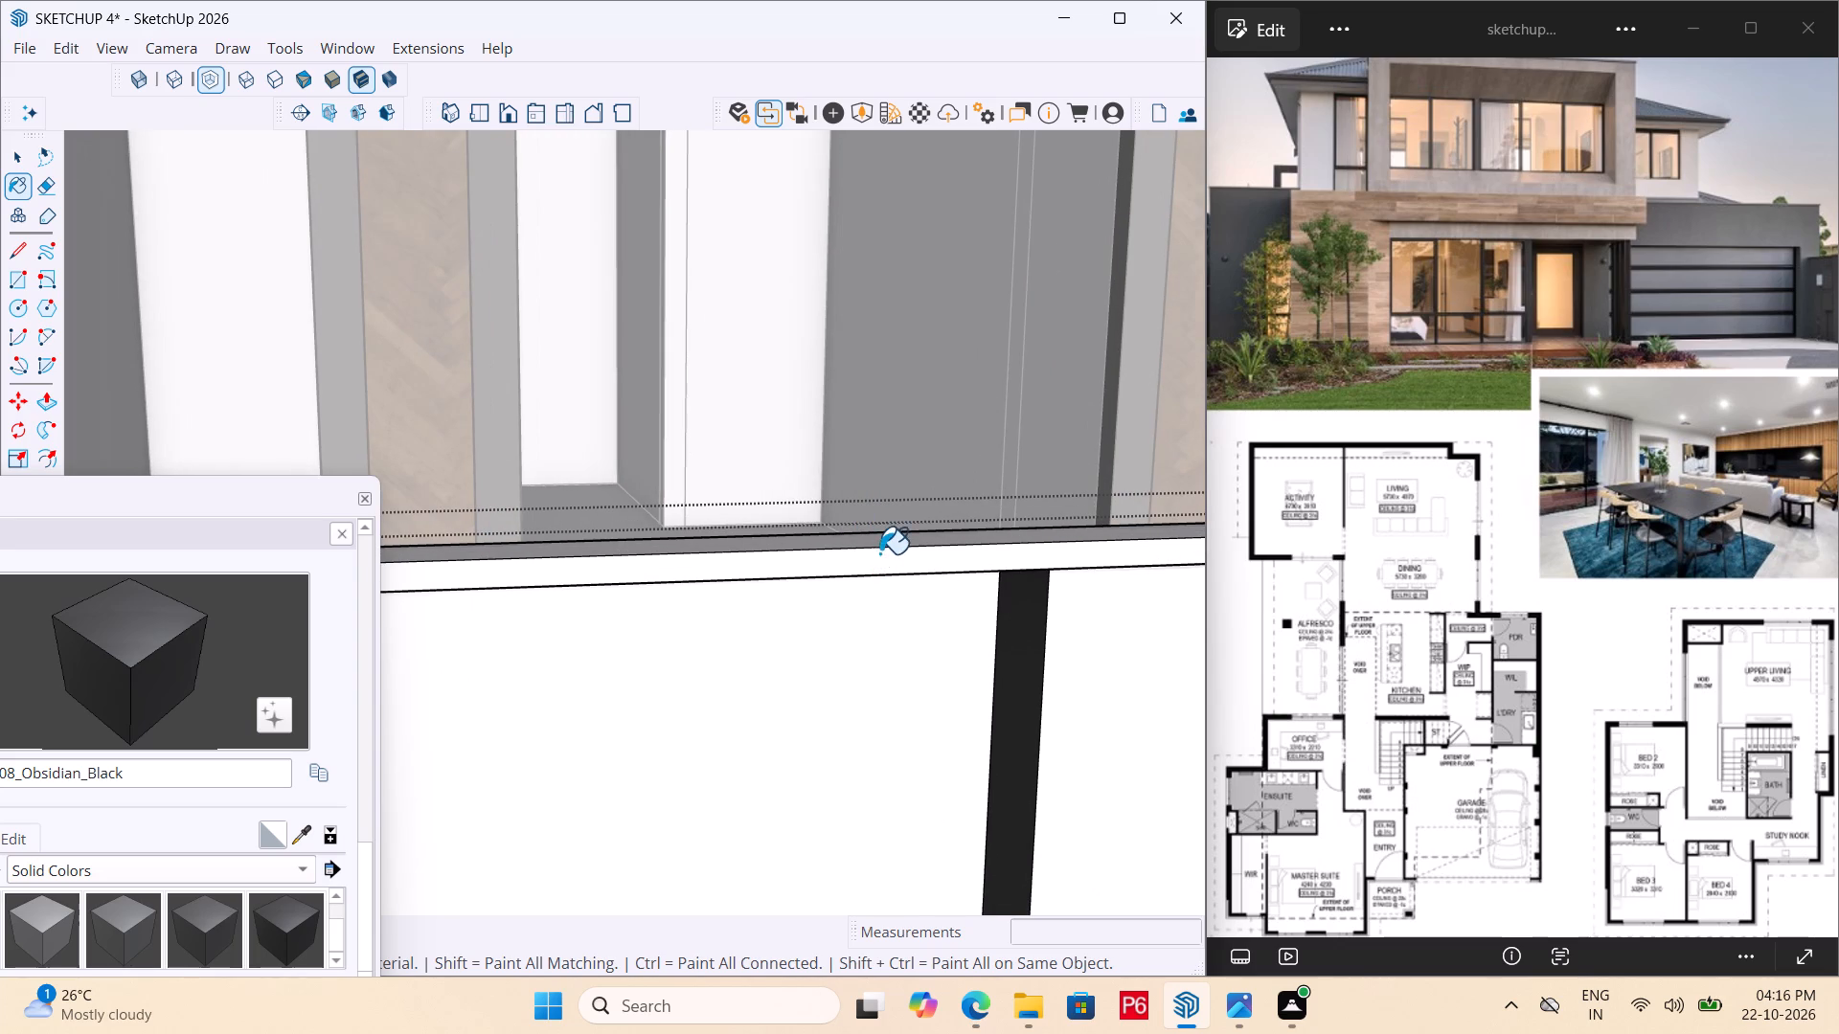
{"action": "middle_click_drag", "start_coordinate": [878, 582], "coordinate": [841, 826]}
{"action": "left_click", "coordinate": [897, 570]}
{"action": "middle_click_drag", "start_coordinate": [976, 520], "coordinate": [249, 535]}
{"action": "scroll", "coordinate": [239, 351], "scroll_direction": "up", "scroll_amount": 16}
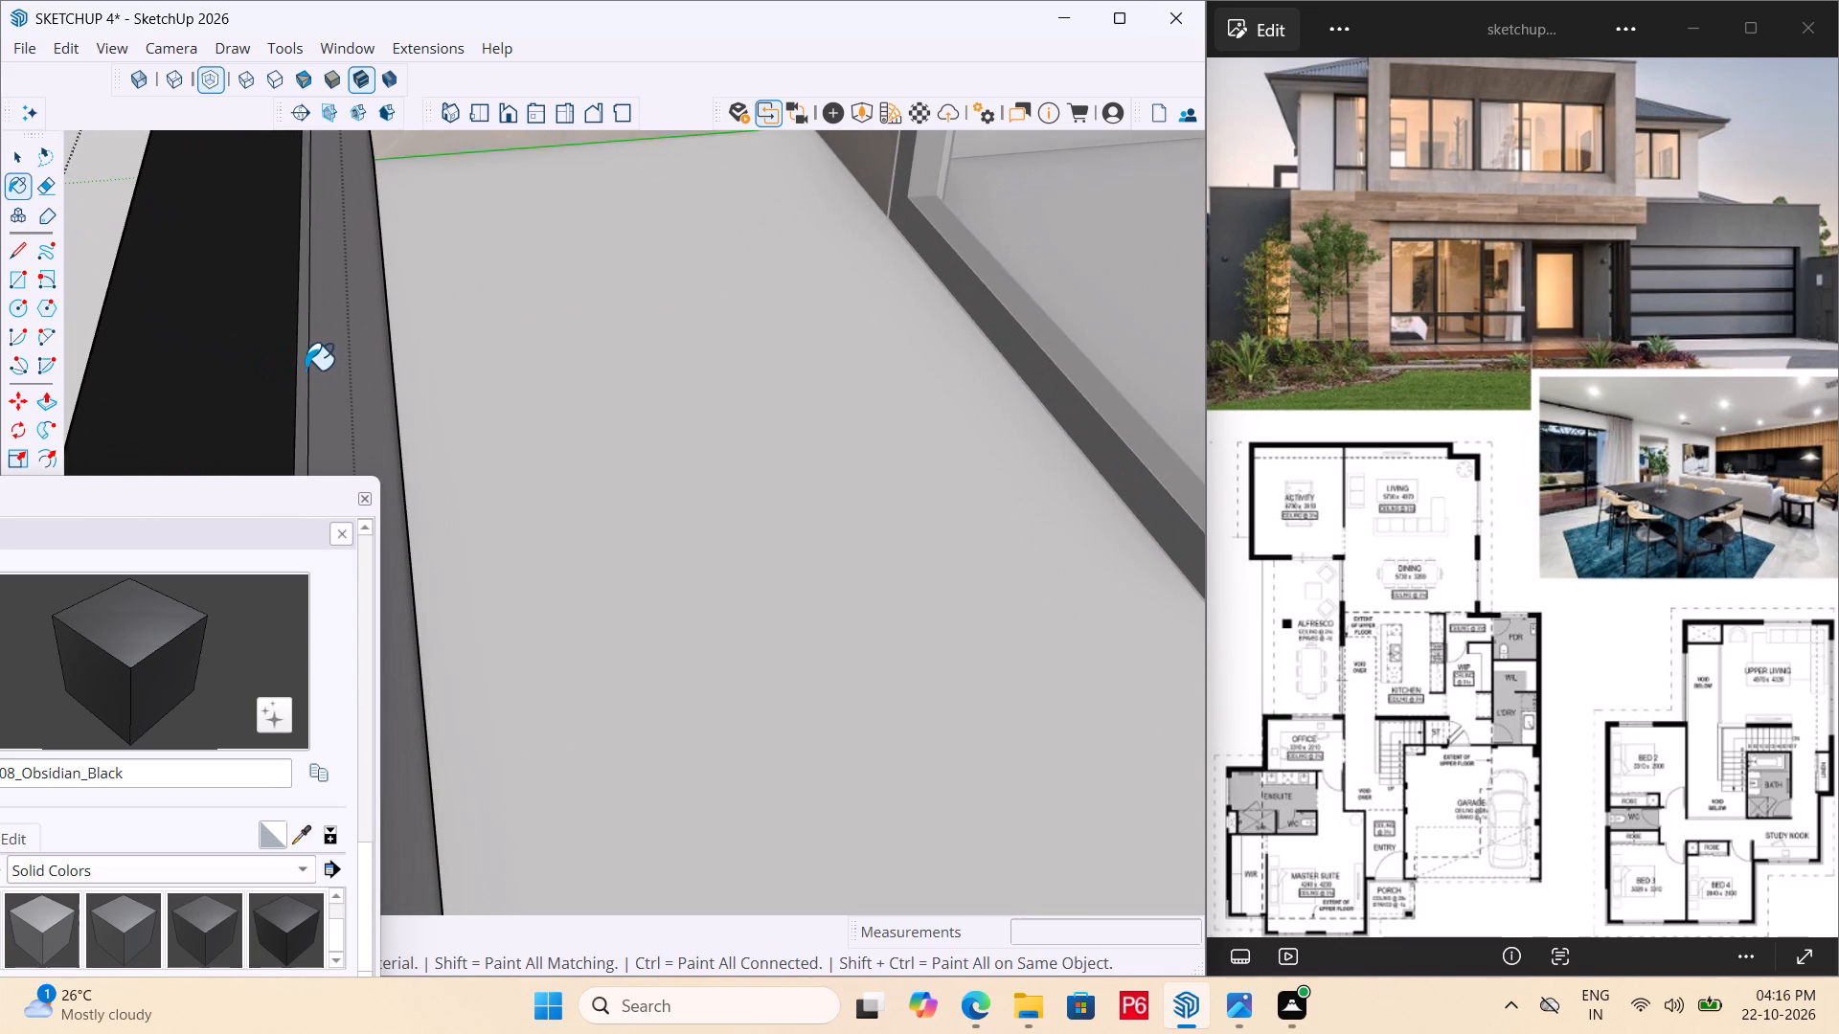
{"action": "left_click", "coordinate": [305, 369]}
{"action": "scroll", "coordinate": [647, 272], "scroll_direction": "down", "scroll_amount": 13}
{"action": "scroll", "coordinate": [580, 393], "scroll_direction": "down", "scroll_amount": 1}
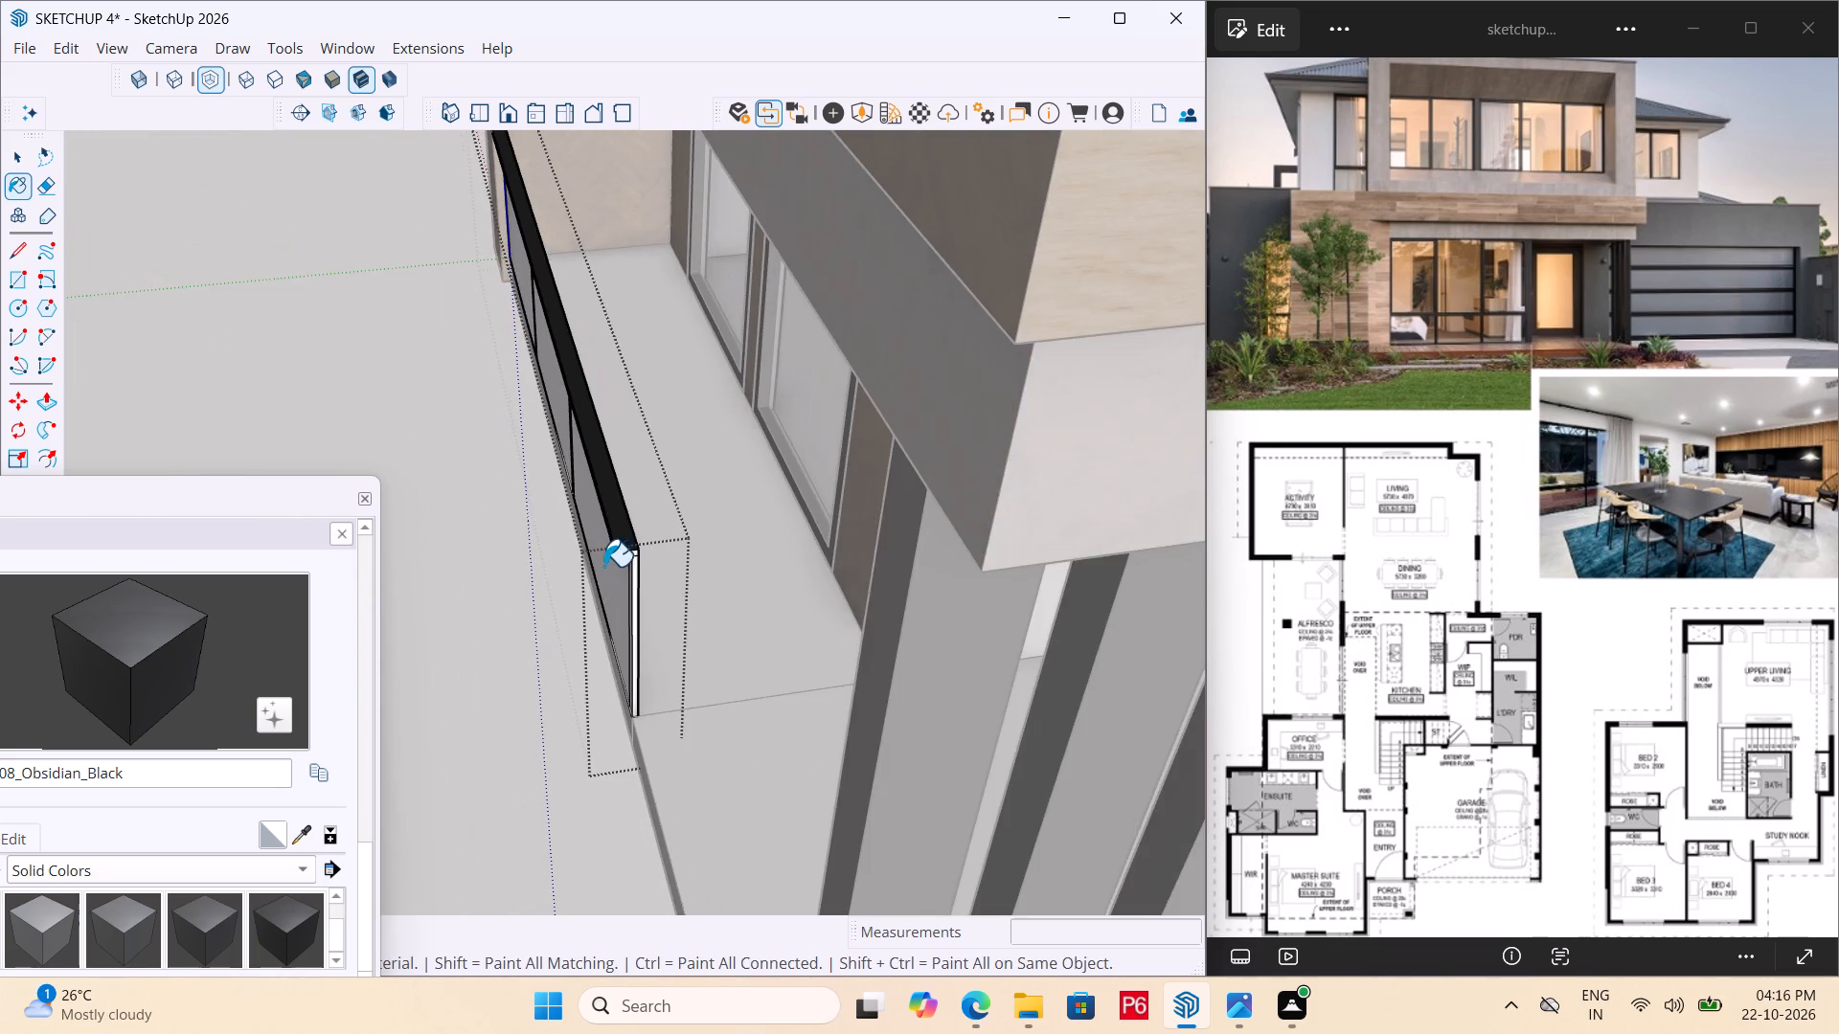
{"action": "scroll", "coordinate": [612, 578], "scroll_direction": "up", "scroll_amount": 9}
{"action": "middle_click_drag", "start_coordinate": [670, 521], "coordinate": [981, 346]}
{"action": "scroll", "coordinate": [671, 512], "scroll_direction": "down", "scroll_amount": 1}
{"action": "scroll", "coordinate": [764, 413], "scroll_direction": "up", "scroll_amount": 1}
{"action": "scroll", "coordinate": [590, 550], "scroll_direction": "up", "scroll_amount": 3}
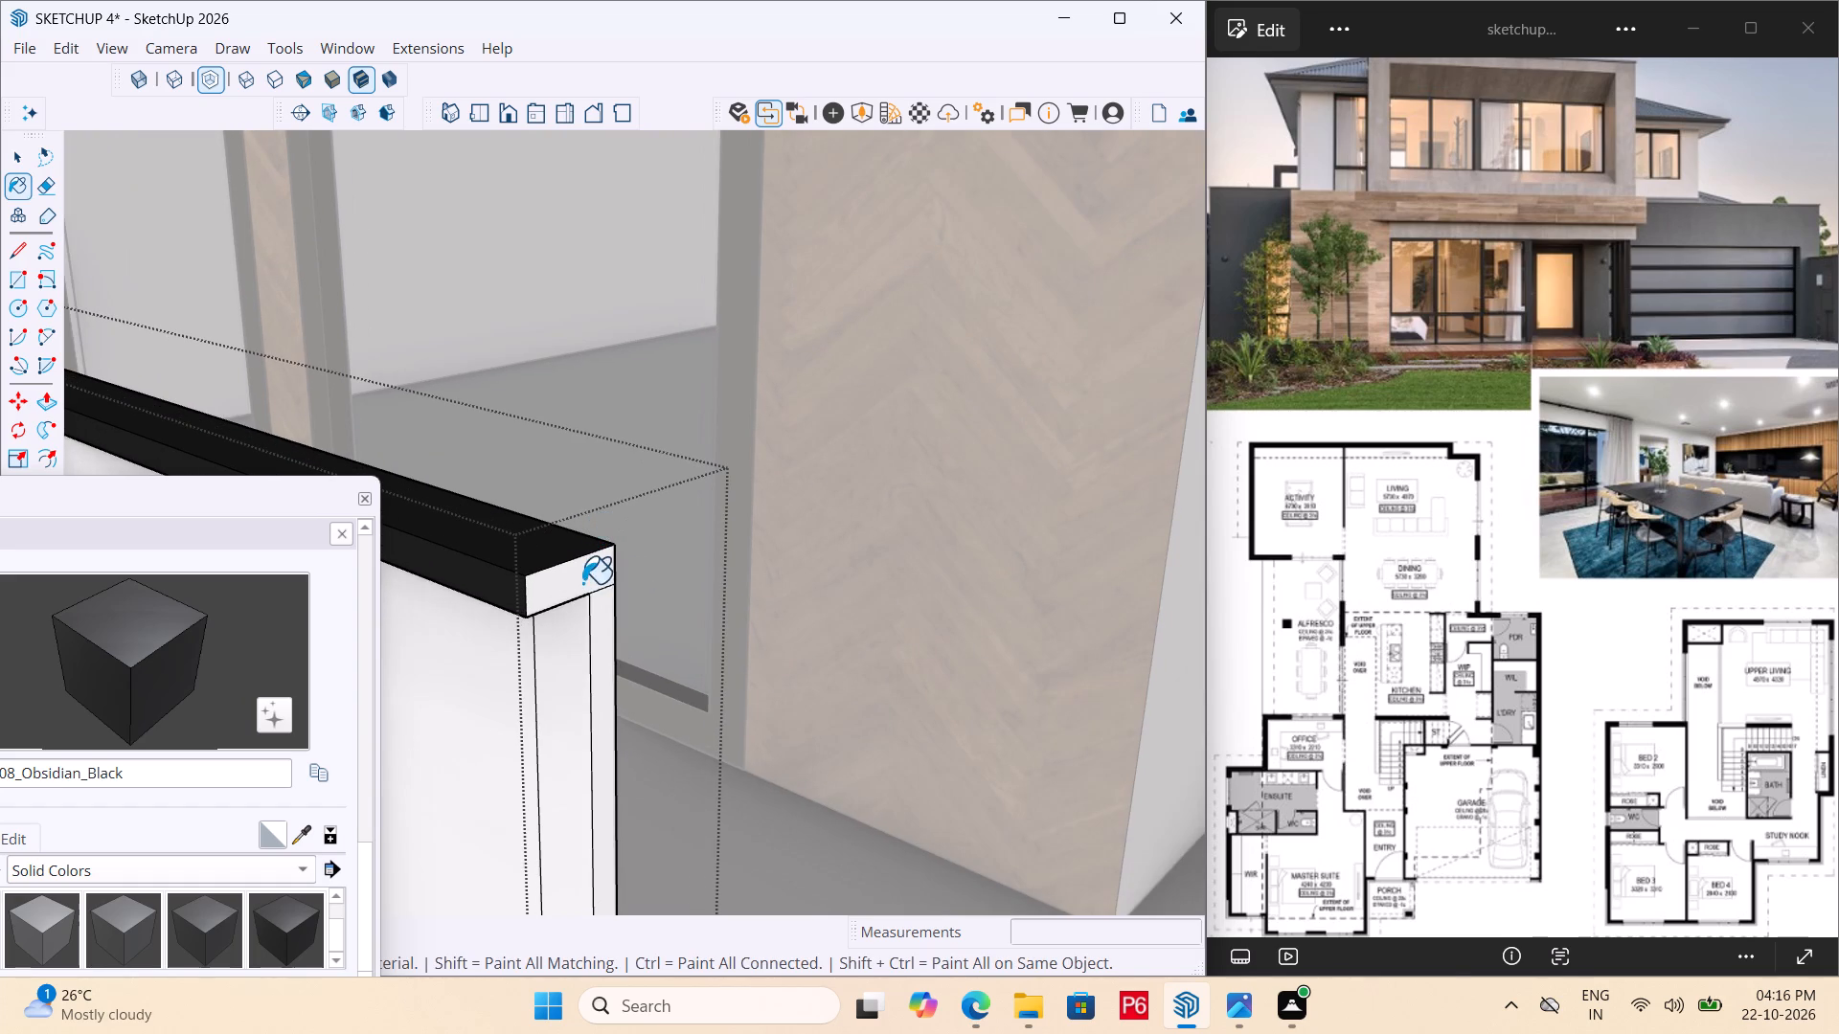
{"action": "left_click", "coordinate": [582, 583]}
{"action": "middle_click_drag", "start_coordinate": [499, 667], "coordinate": [695, 438]}
{"action": "middle_click_drag", "start_coordinate": [540, 602], "coordinate": [554, 572]}
{"action": "middle_click_drag", "start_coordinate": [559, 557], "coordinate": [566, 446]}
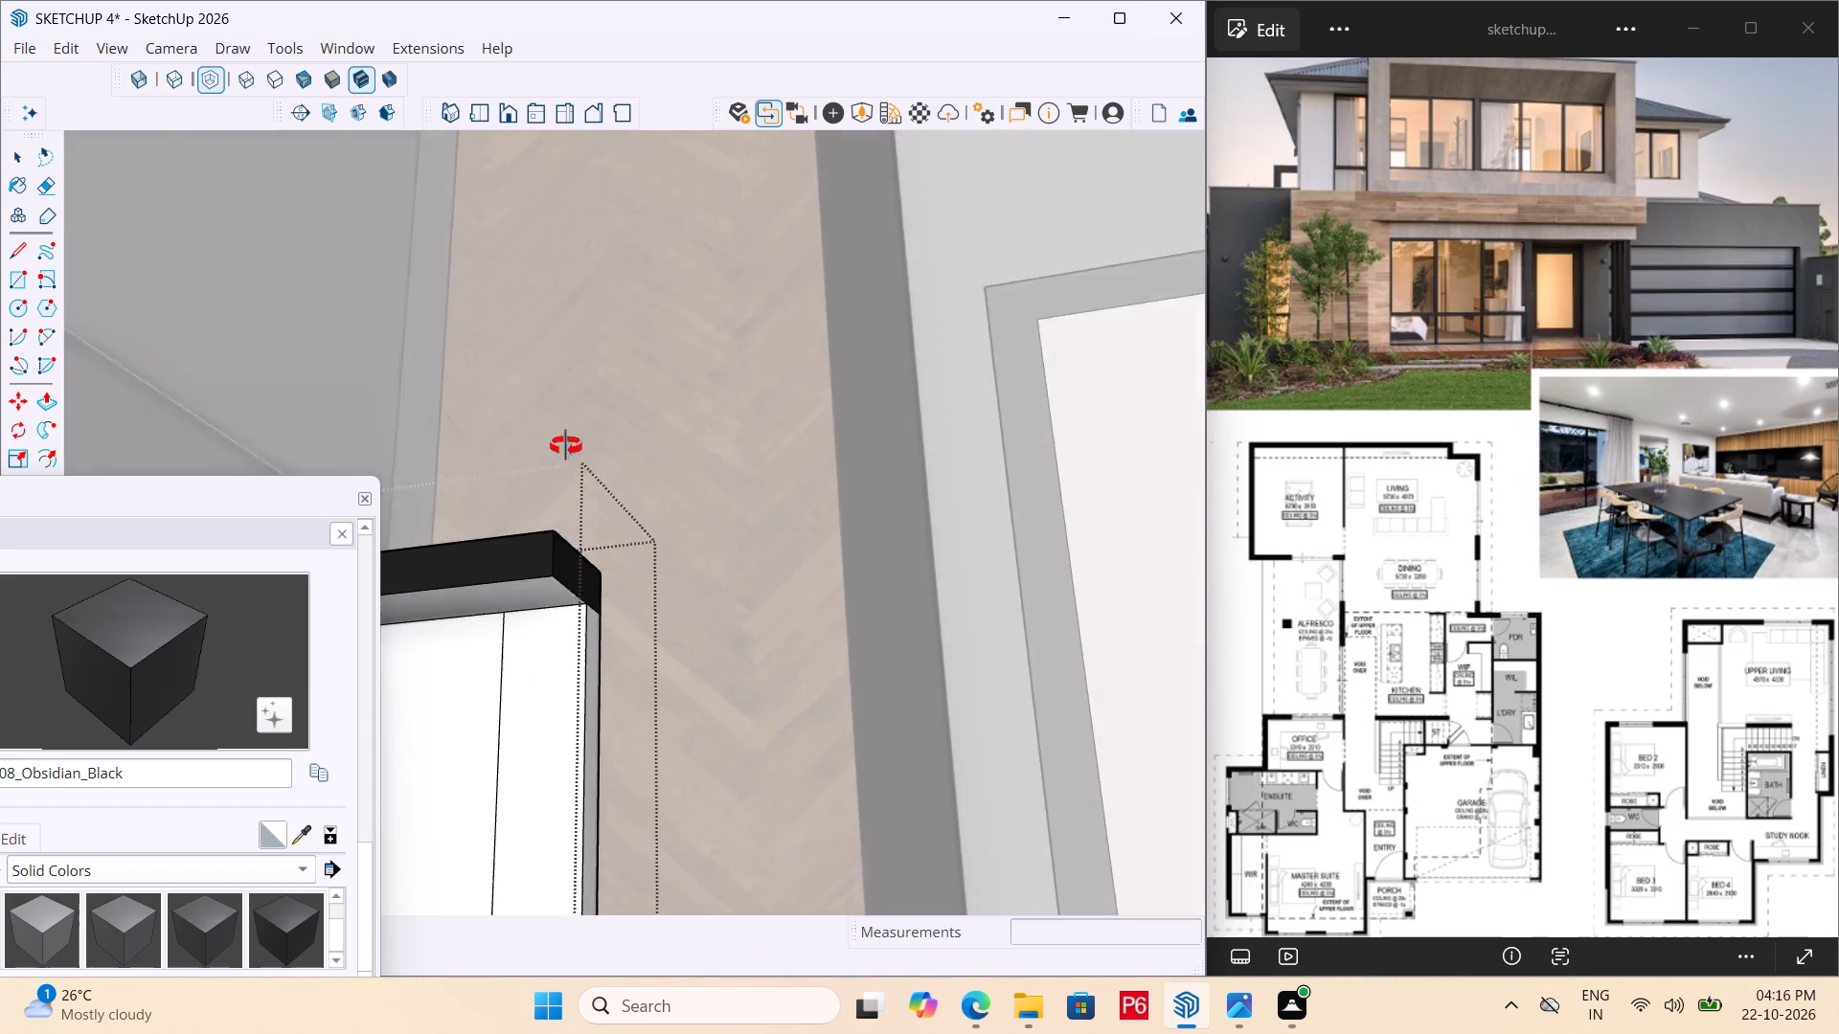
{"action": "middle_click_drag", "start_coordinate": [566, 446], "coordinate": [571, 397]}
{"action": "left_click", "coordinate": [534, 584]}
Paint the front and side faces of the free-end upright with Obsidian_Black.
{"action": "scroll", "coordinate": [696, 536], "scroll_direction": "down", "scroll_amount": 4}
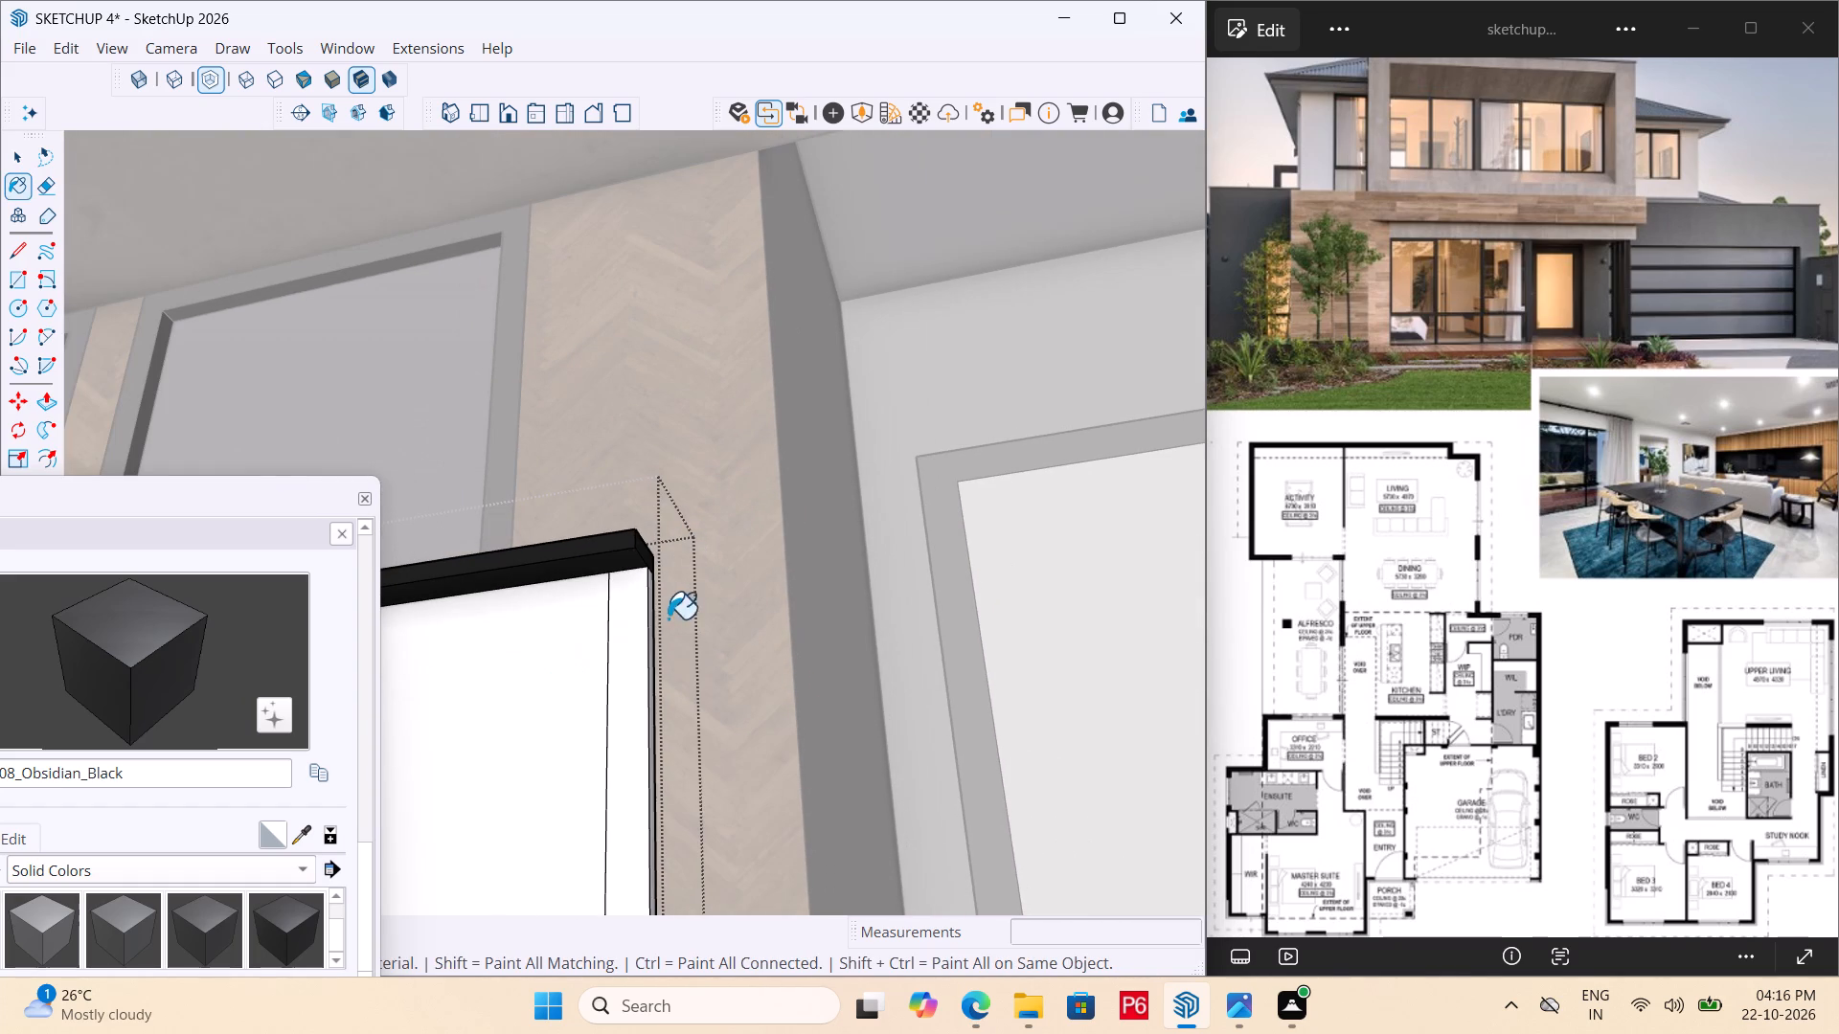
{"action": "double_click", "coordinate": [629, 641]}
{"action": "middle_click_drag", "start_coordinate": [645, 633], "coordinate": [106, 796]}
{"action": "scroll", "coordinate": [657, 631], "scroll_direction": "up", "scroll_amount": 4}
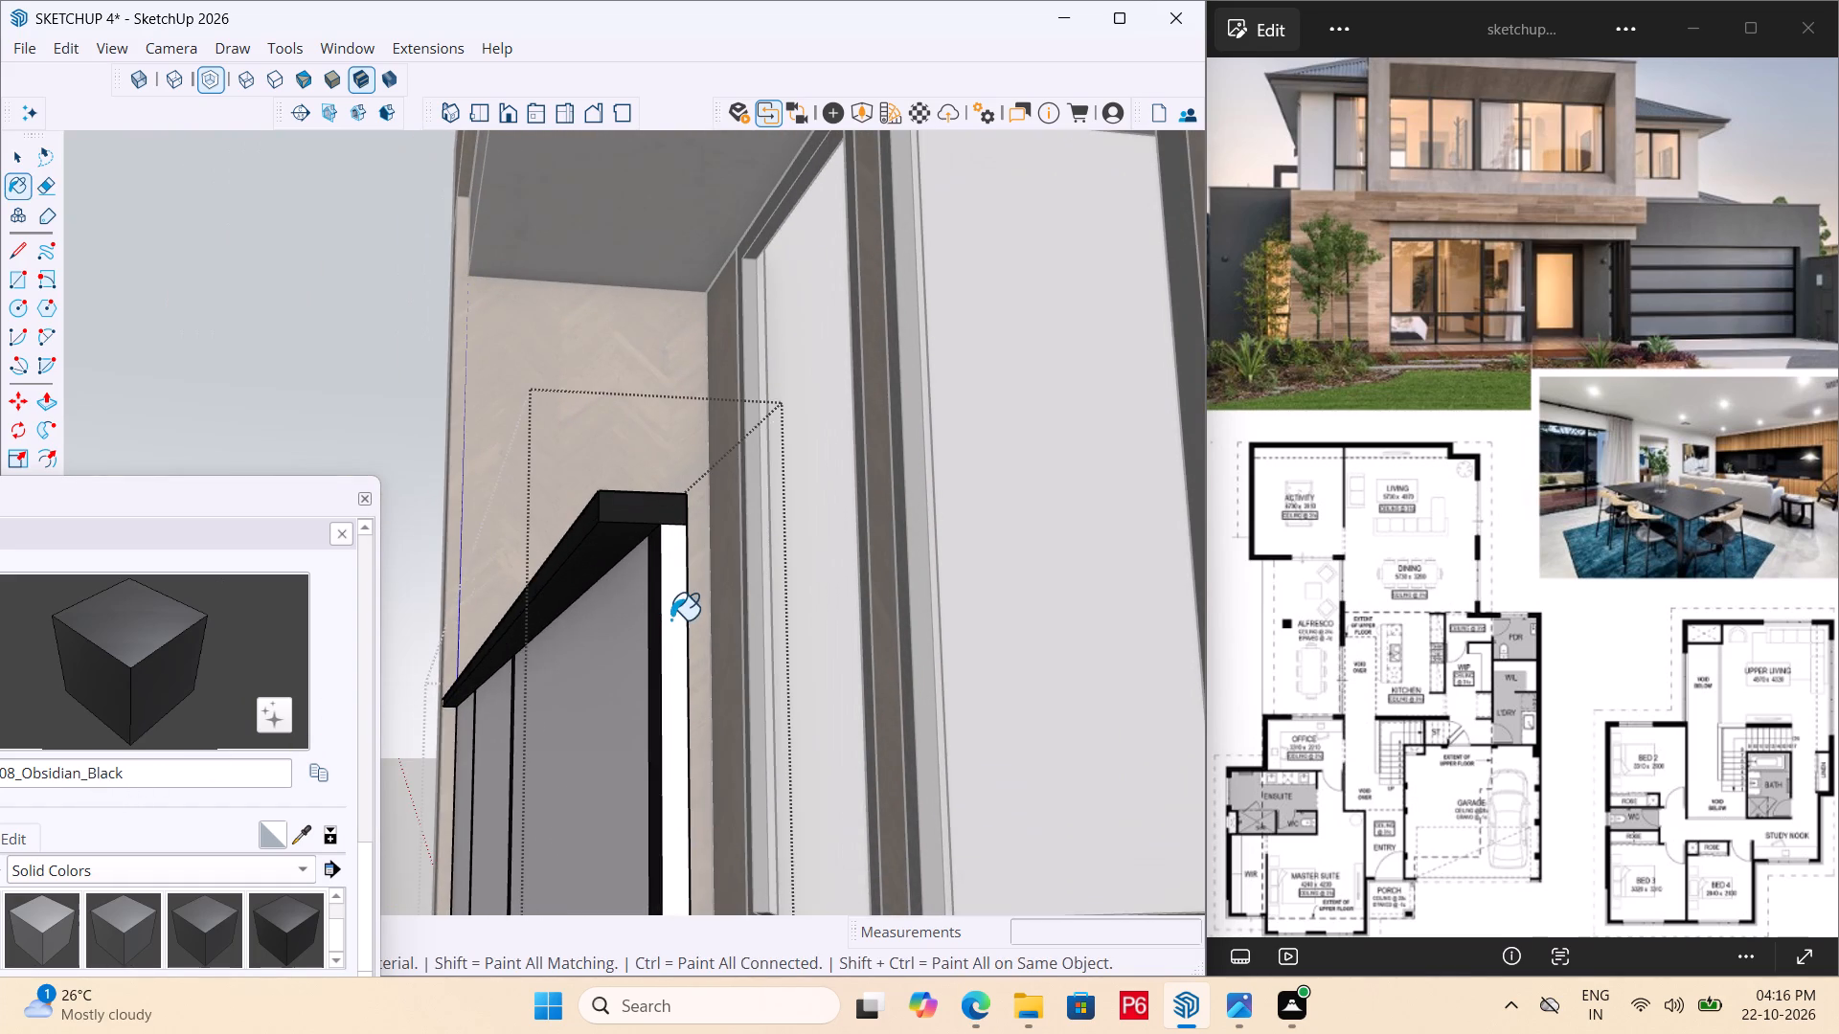
{"action": "left_click", "coordinate": [670, 619]}
{"action": "middle_click_drag", "start_coordinate": [676, 608], "coordinate": [951, 661]}
{"action": "scroll", "coordinate": [1046, 598], "scroll_direction": "down", "scroll_amount": 7}
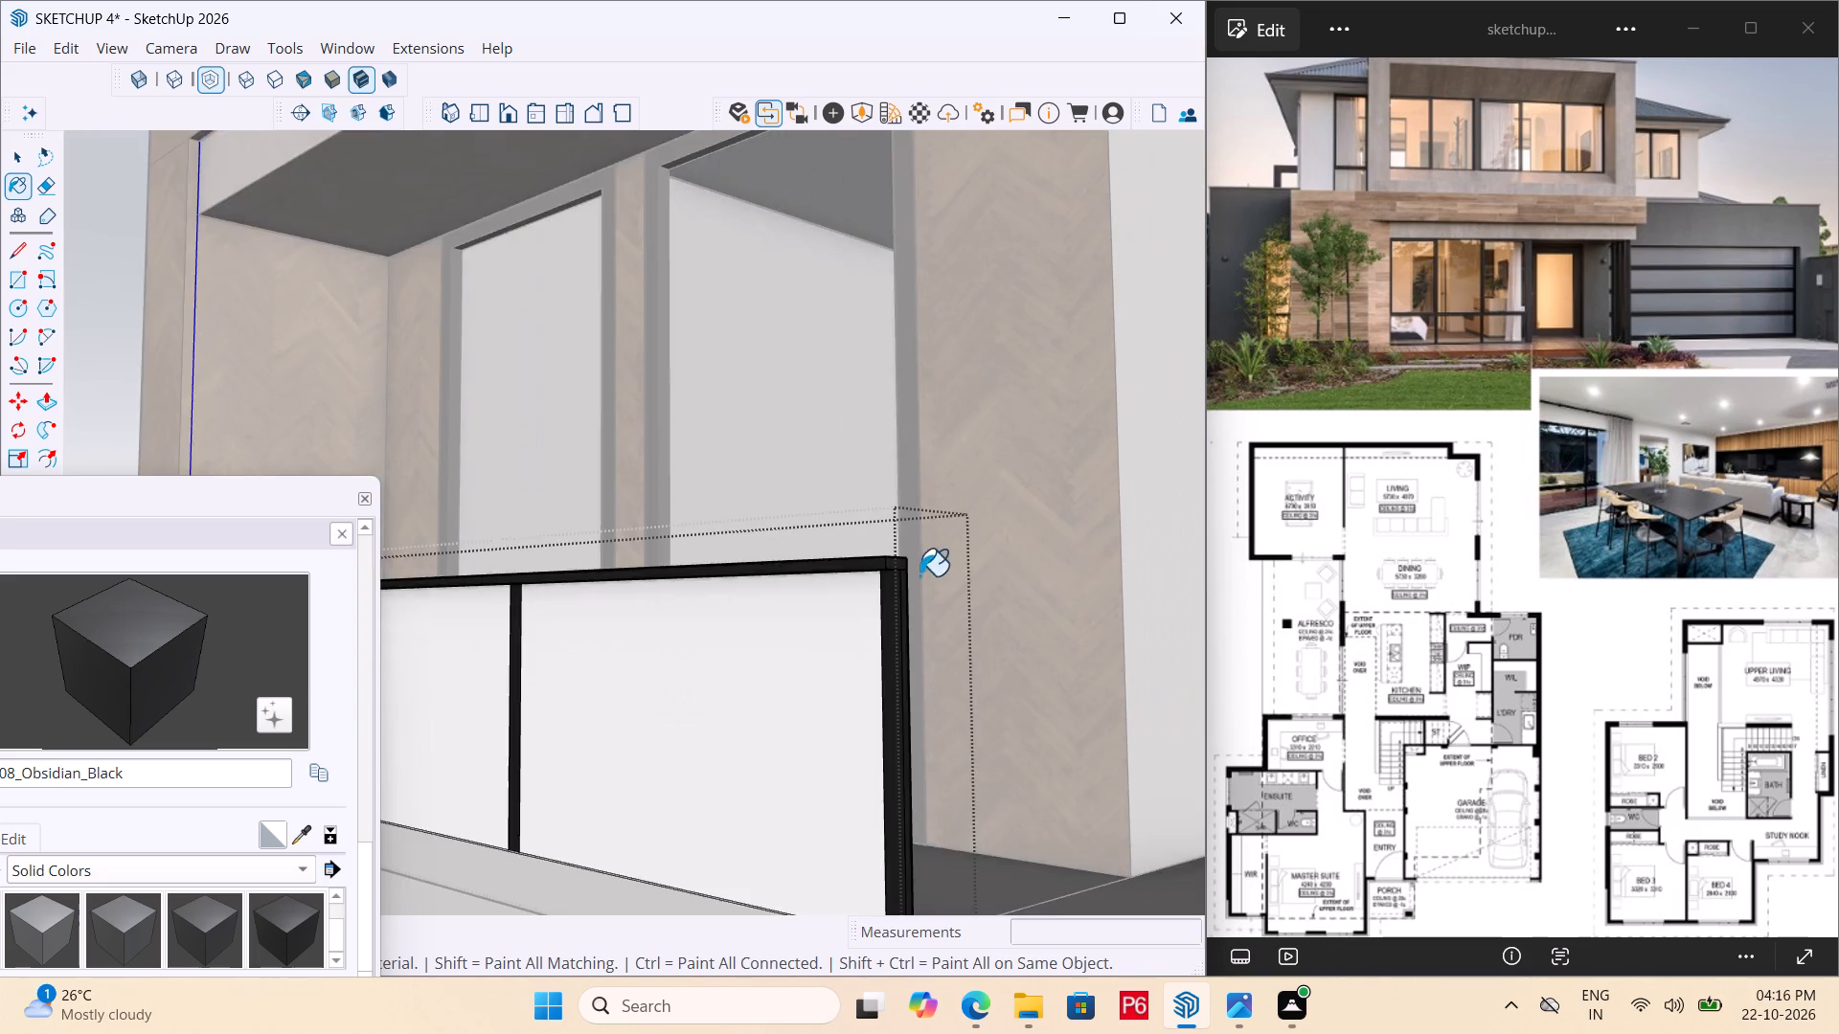
{"action": "scroll", "coordinate": [914, 575], "scroll_direction": "down", "scroll_amount": 6}
{"action": "scroll", "coordinate": [513, 657], "scroll_direction": "up", "scroll_amount": 11}
{"action": "scroll", "coordinate": [567, 606], "scroll_direction": "down", "scroll_amount": 6}
{"action": "middle_click_drag", "start_coordinate": [582, 642], "coordinate": [788, 648]}
{"action": "scroll", "coordinate": [567, 612], "scroll_direction": "down", "scroll_amount": 5}
{"action": "middle_click_drag", "start_coordinate": [641, 609], "coordinate": [500, 629]}
Place a guide along the bottom edge of the porch panel with the Tape Measure.
{"action": "key", "text": "space"}
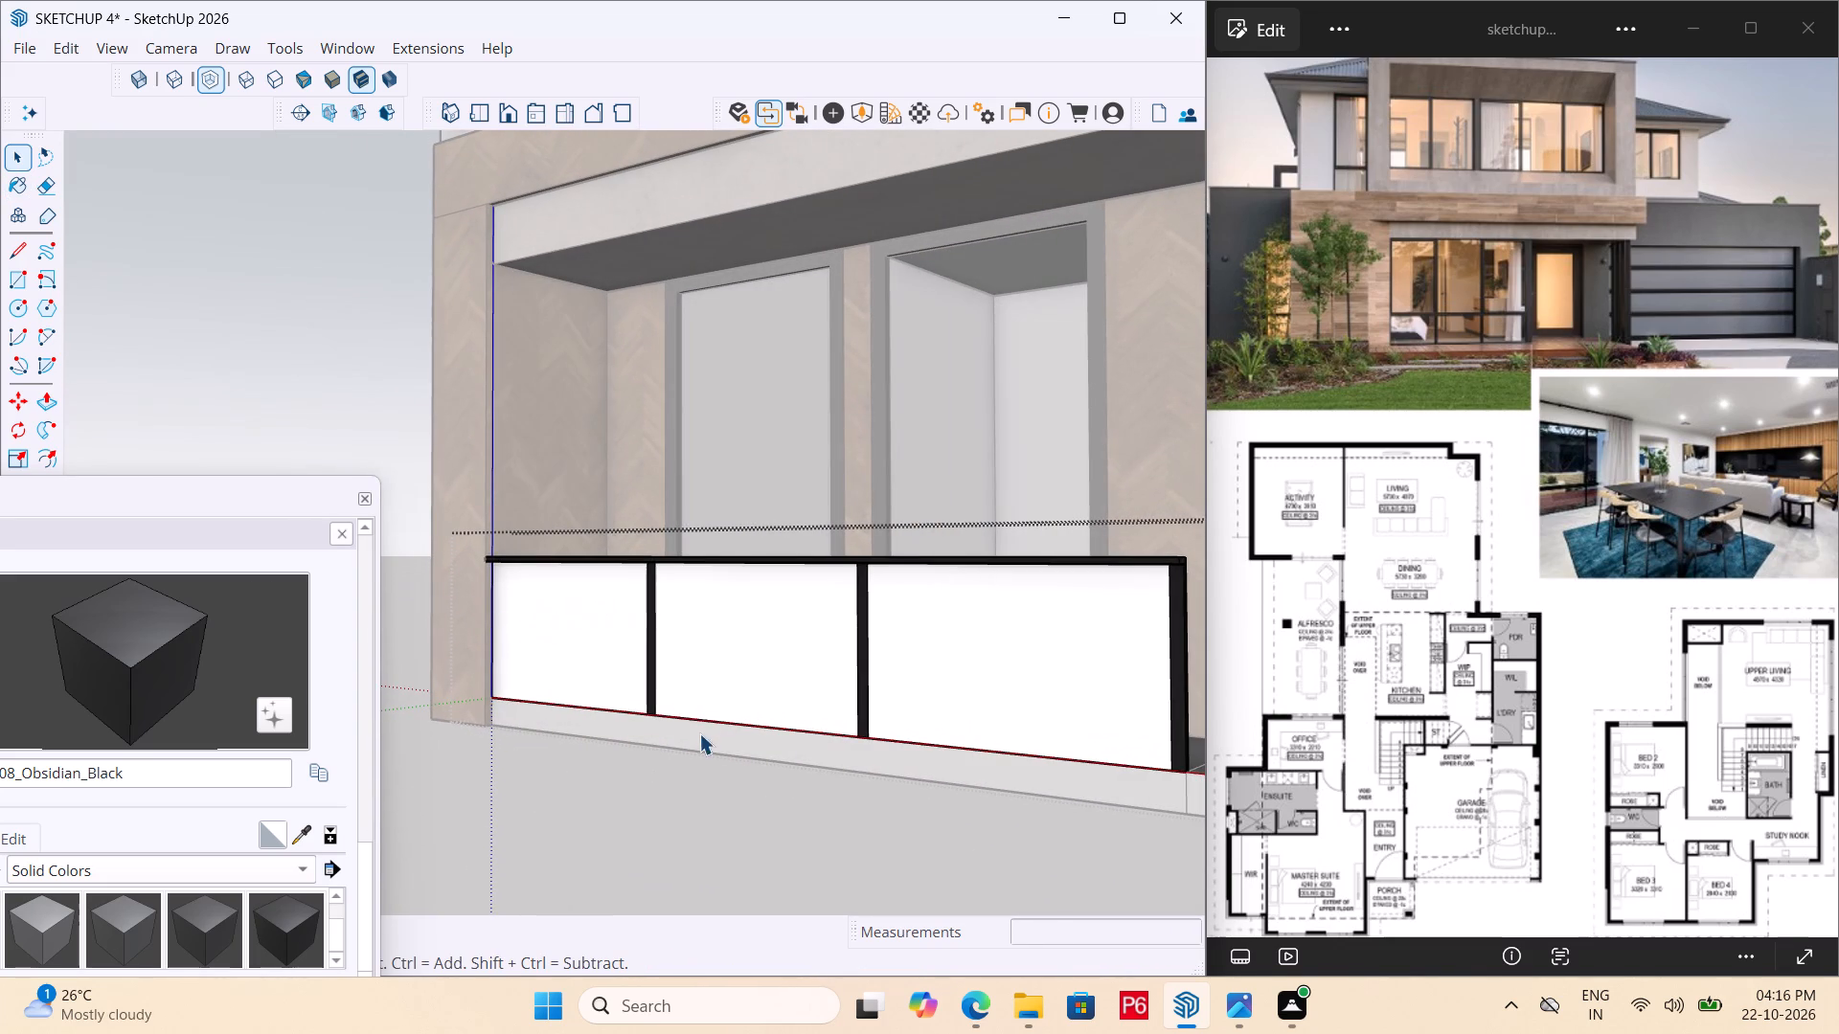
{"action": "key", "text": "t"}
{"action": "double_click", "coordinate": [800, 724]}
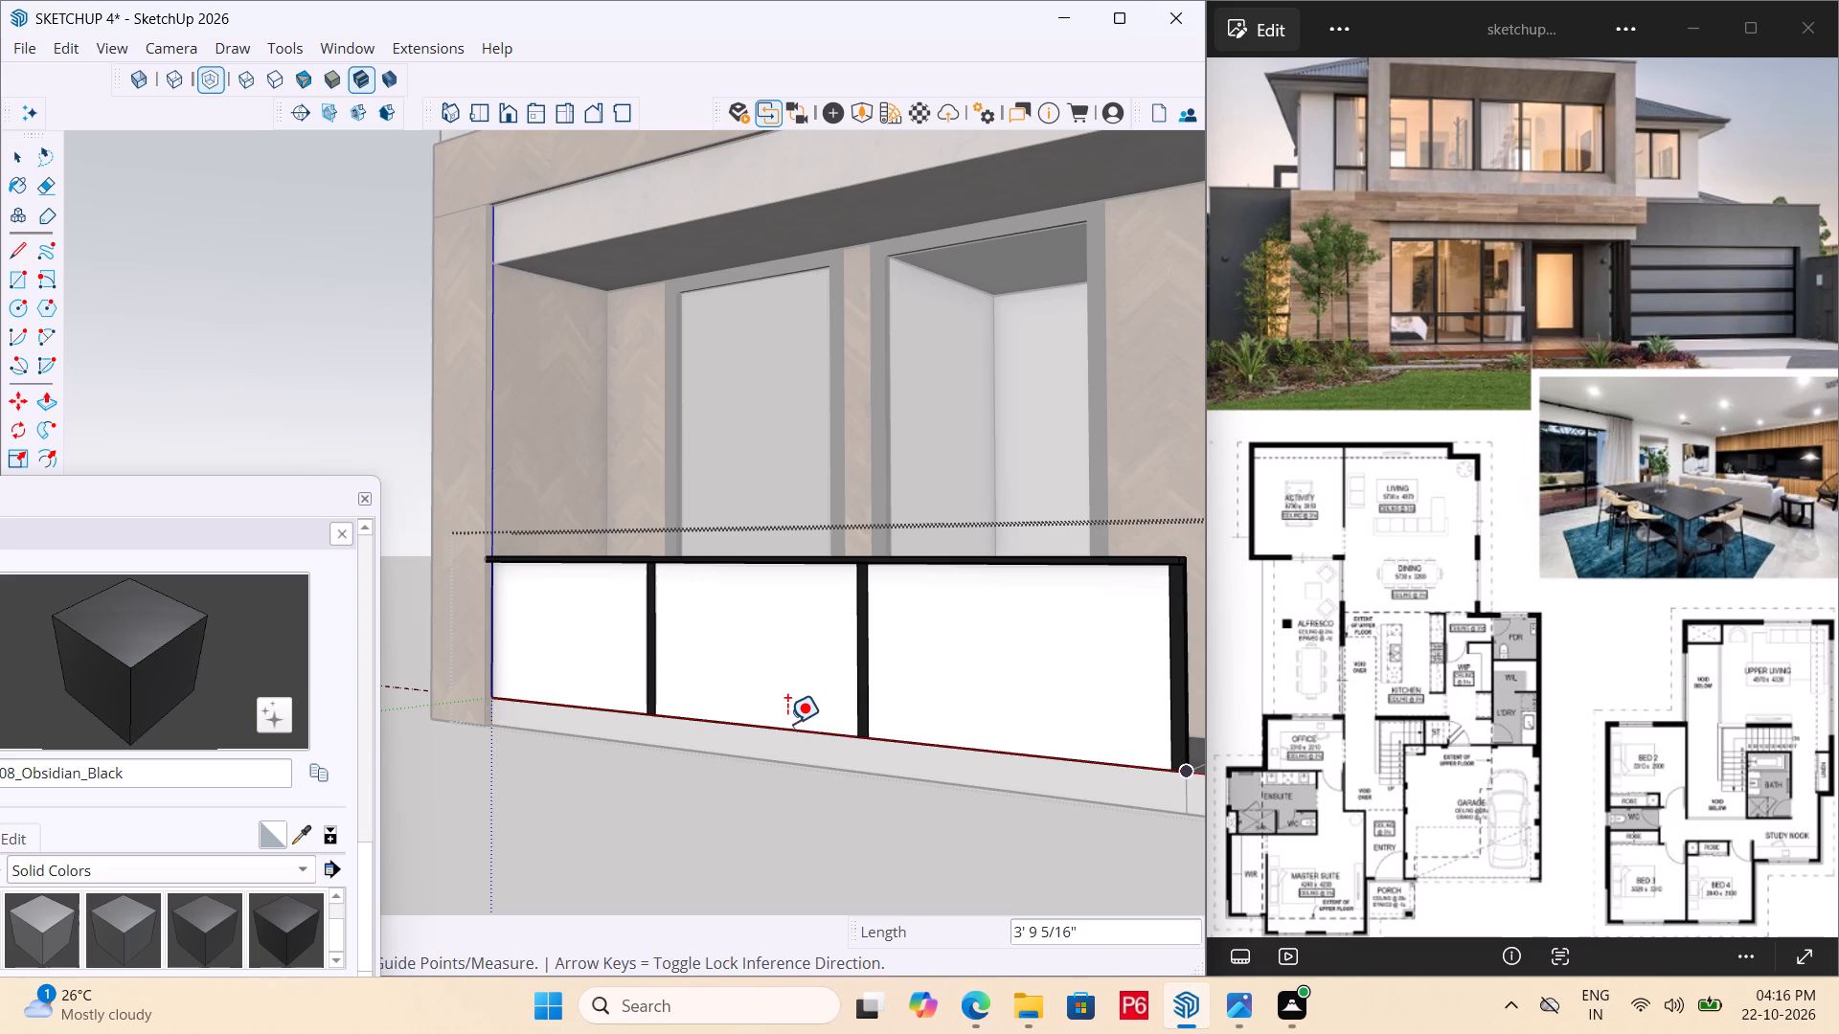
{"action": "double_click", "coordinate": [786, 727]}
Close the porch panel group and its parent groups, and clear the selection.
{"action": "scroll", "coordinate": [647, 674], "scroll_direction": "down", "scroll_amount": 5}
{"action": "key", "text": "space"}
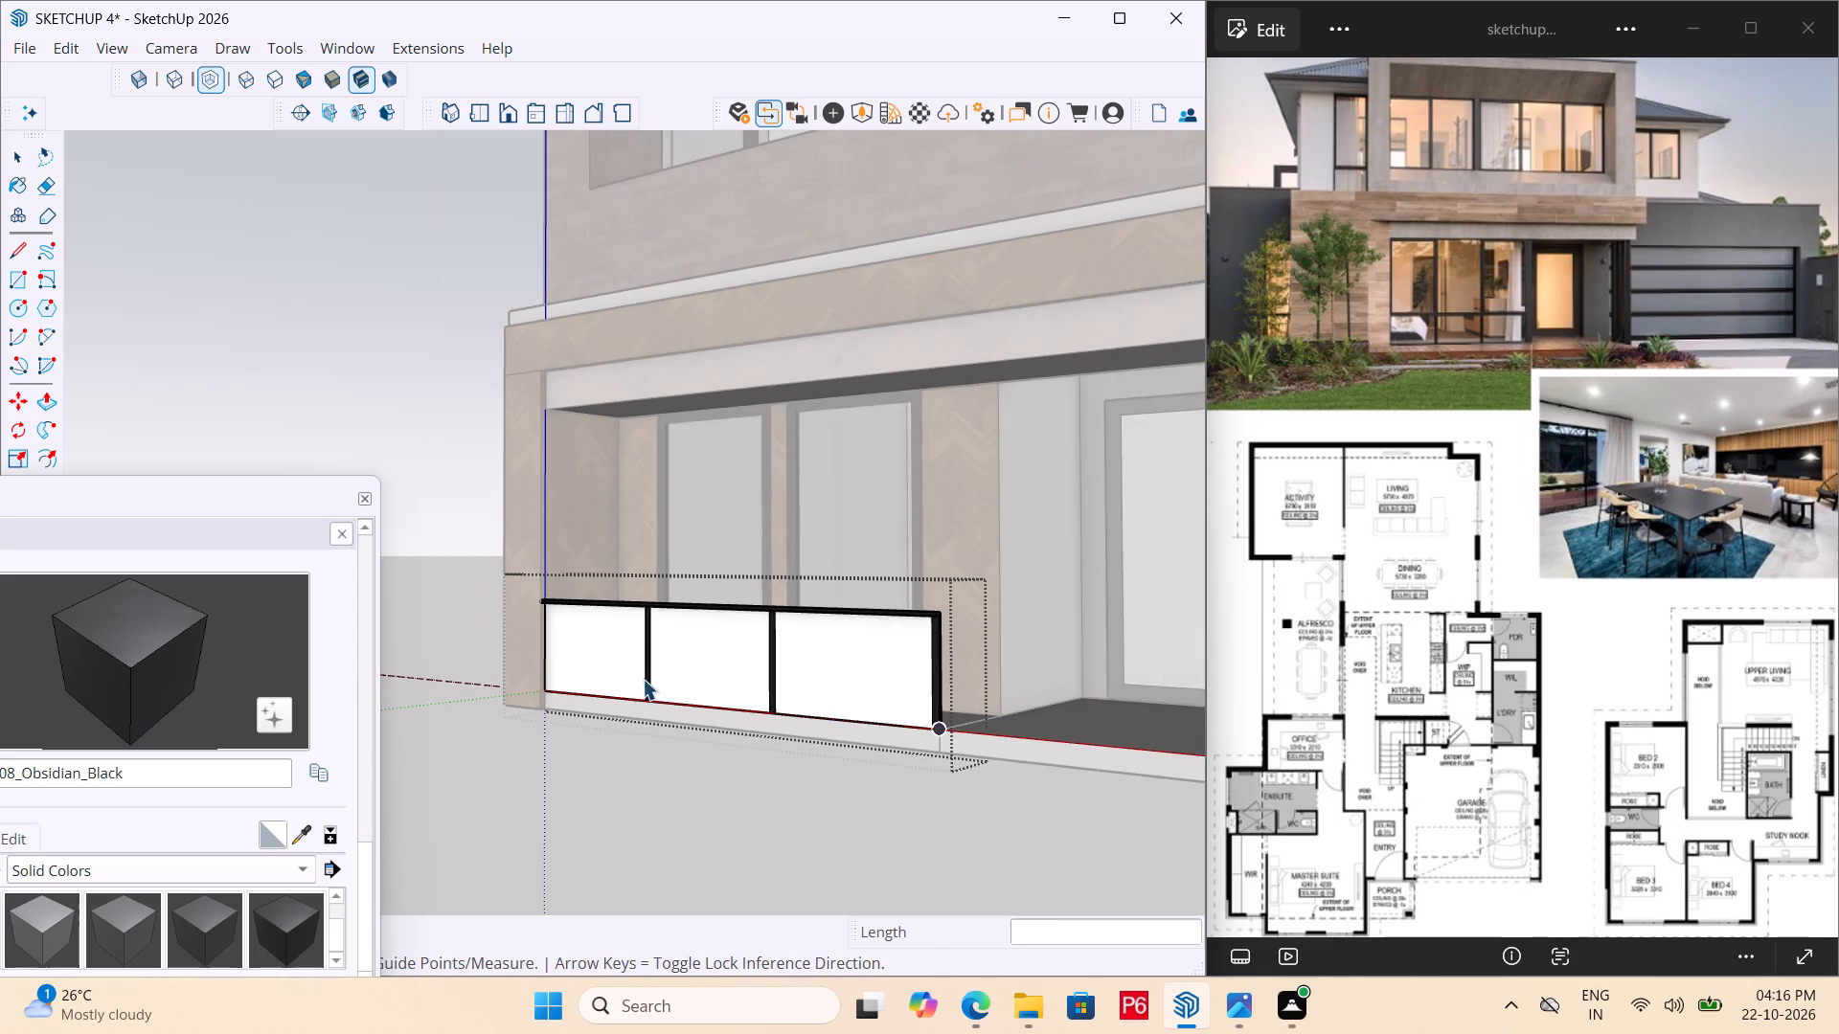
{"action": "scroll", "coordinate": [425, 671], "scroll_direction": "down", "scroll_amount": 7}
{"action": "scroll", "coordinate": [810, 729], "scroll_direction": "down", "scroll_amount": 9}
{"action": "scroll", "coordinate": [499, 742], "scroll_direction": "down", "scroll_amount": 7}
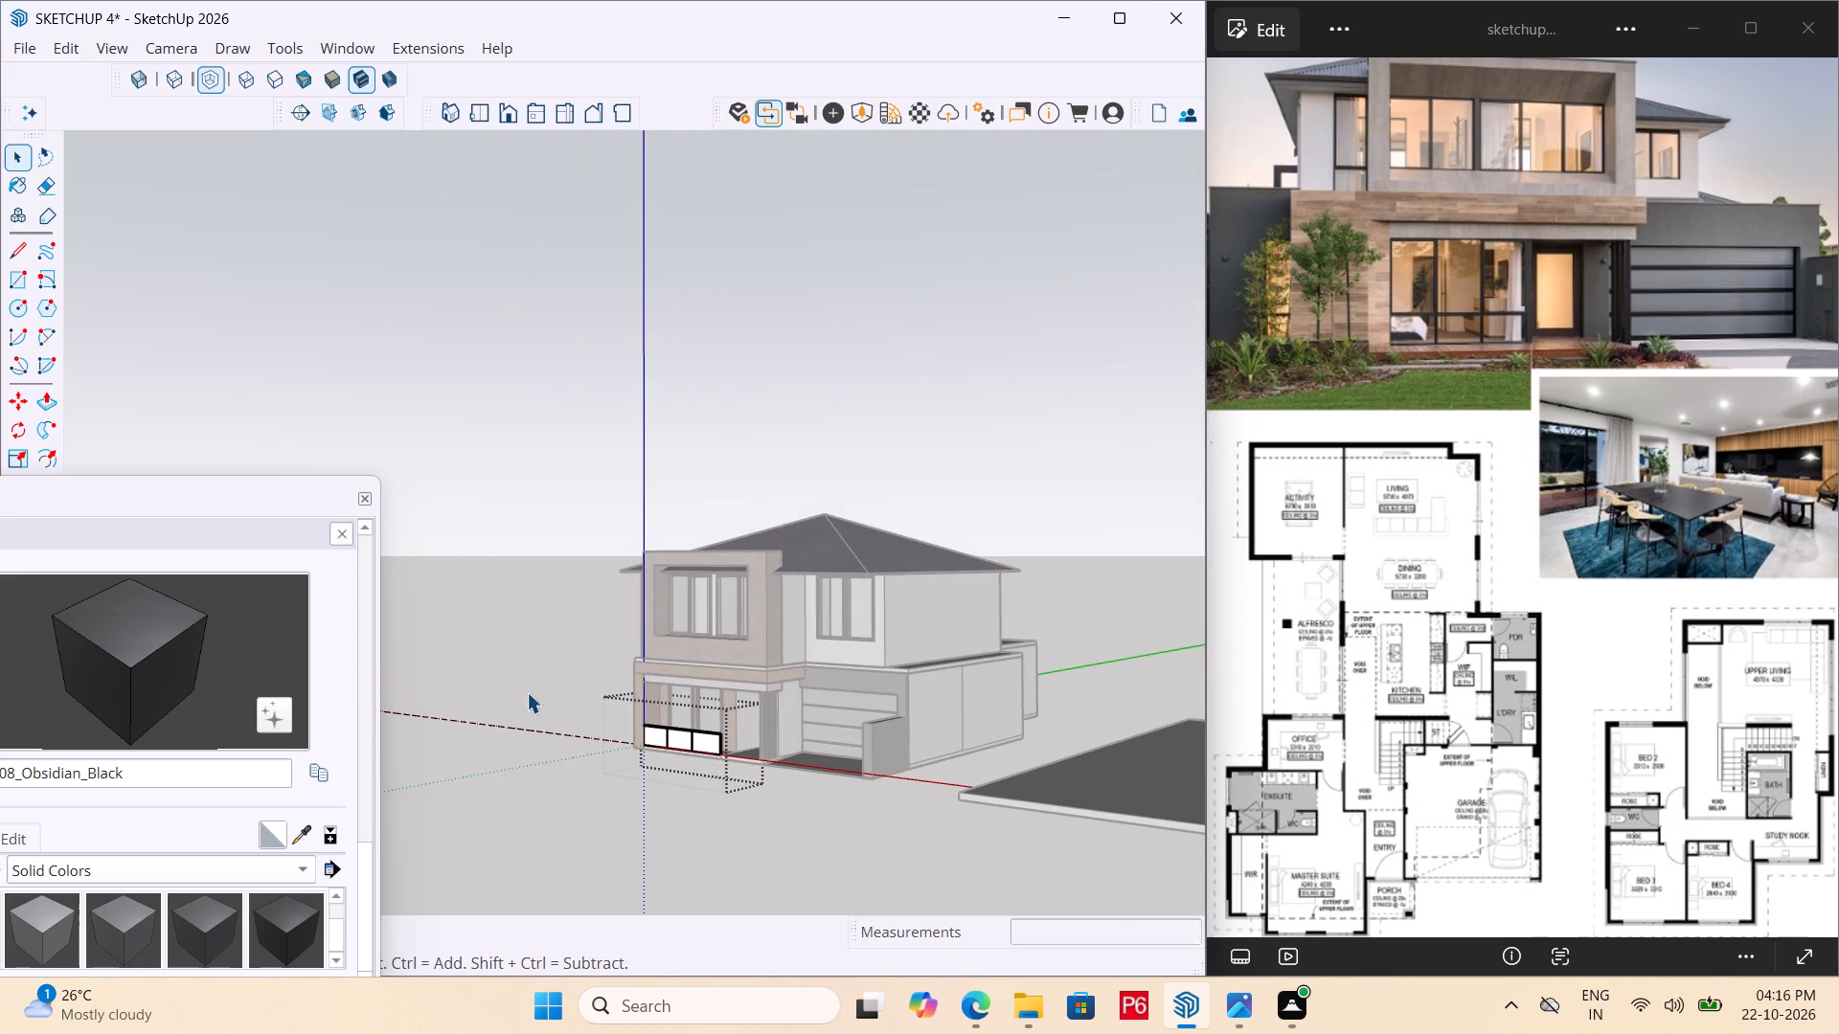
{"action": "left_click", "coordinate": [535, 724]}
{"action": "left_click", "coordinate": [535, 727]}
{"action": "double_click", "coordinate": [535, 730]}
{"action": "triple_click", "coordinate": [528, 731]}
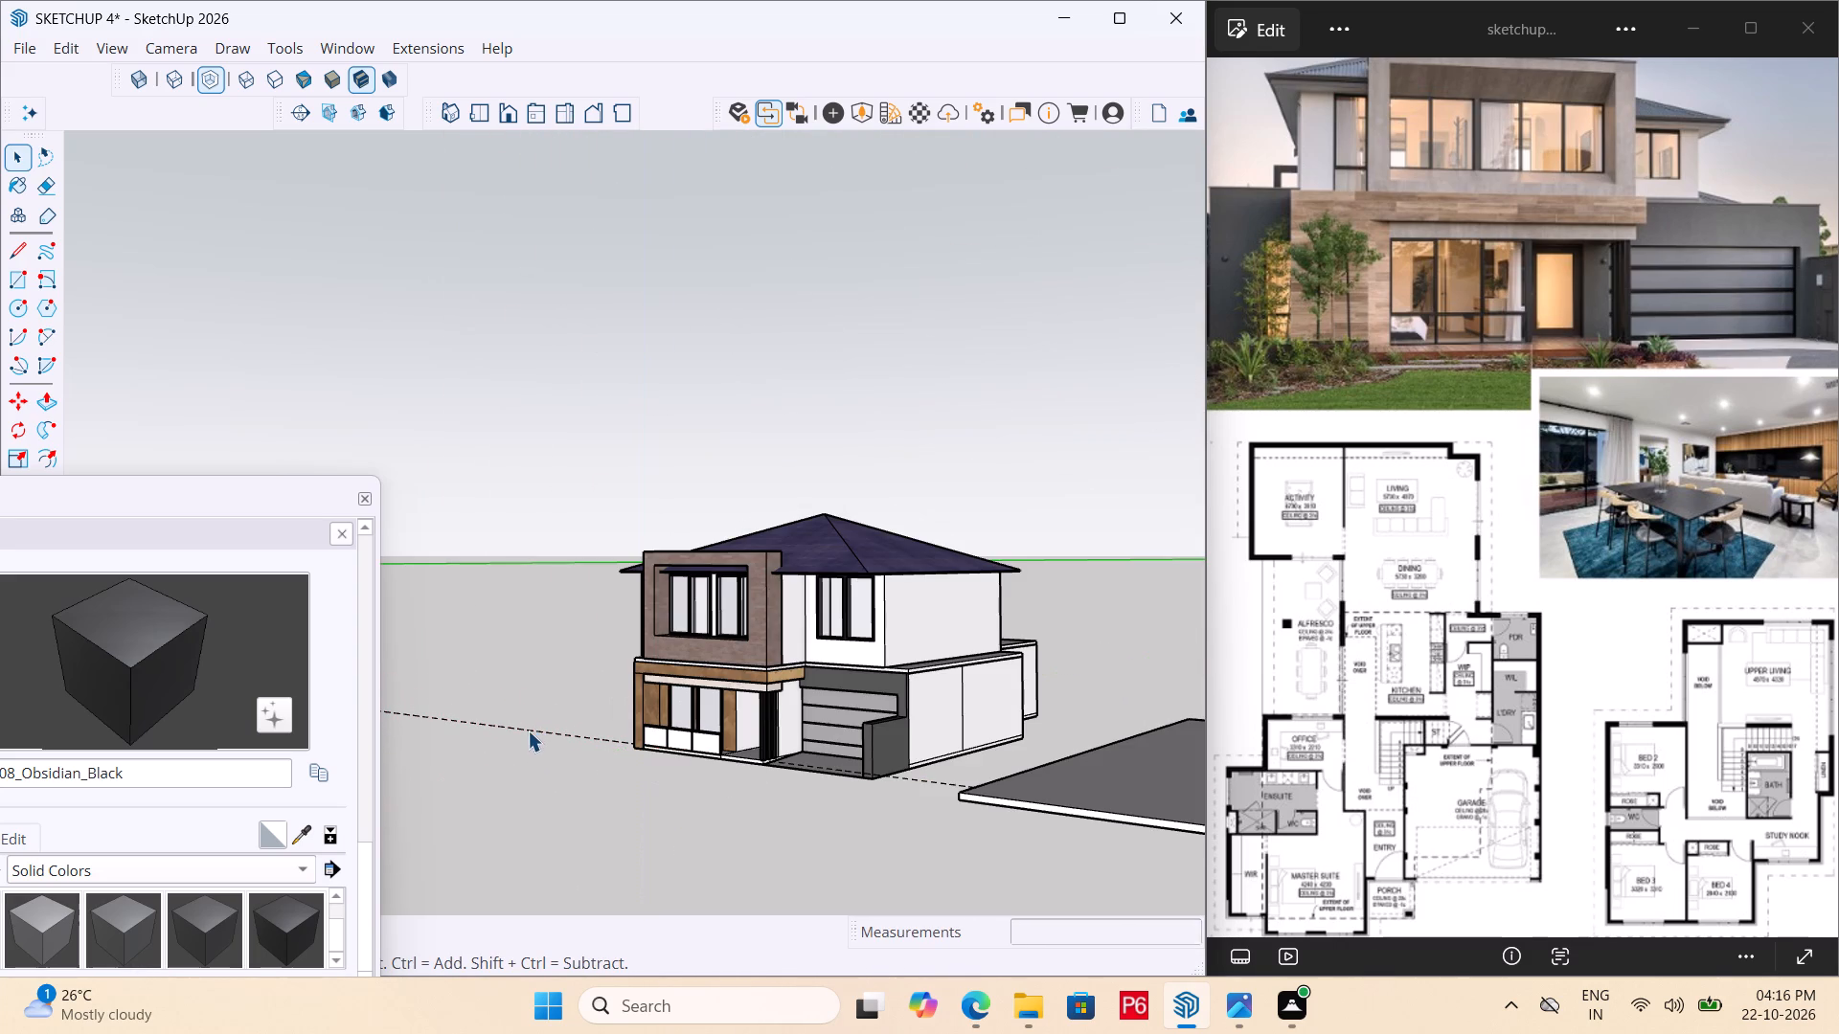
{"action": "triple_click", "coordinate": [528, 731]}
{"action": "double_click", "coordinate": [526, 729]}
{"action": "left_click_drag", "start_coordinate": [526, 729], "coordinate": [536, 723]}
Open the ground-floor group for editing.
{"action": "double_click", "coordinate": [837, 771]}
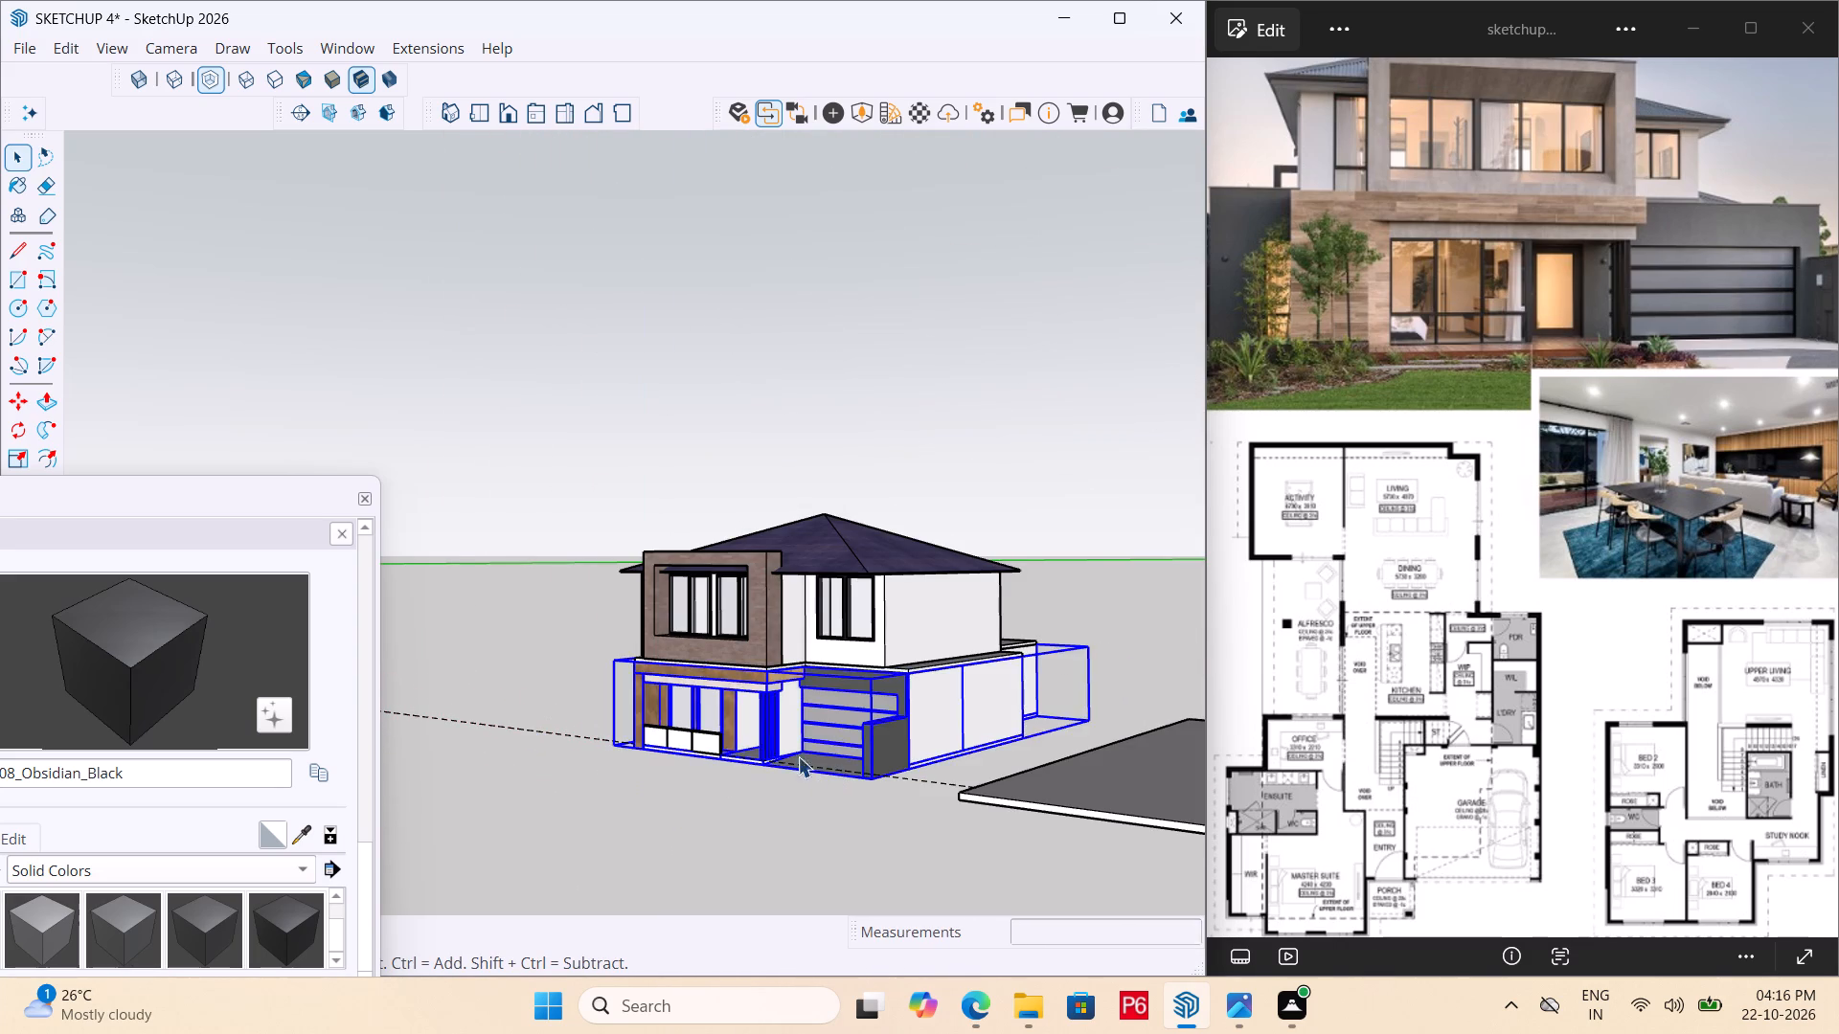
{"action": "scroll", "coordinate": [763, 759], "scroll_direction": "up", "scroll_amount": 7}
{"action": "middle_click", "coordinate": [763, 759]}
{"action": "left_click", "coordinate": [451, 668]}
{"action": "left_click_drag", "start_coordinate": [457, 652], "coordinate": [462, 638]}
{"action": "left_click", "coordinate": [463, 637]}
{"action": "key", "text": "space"}
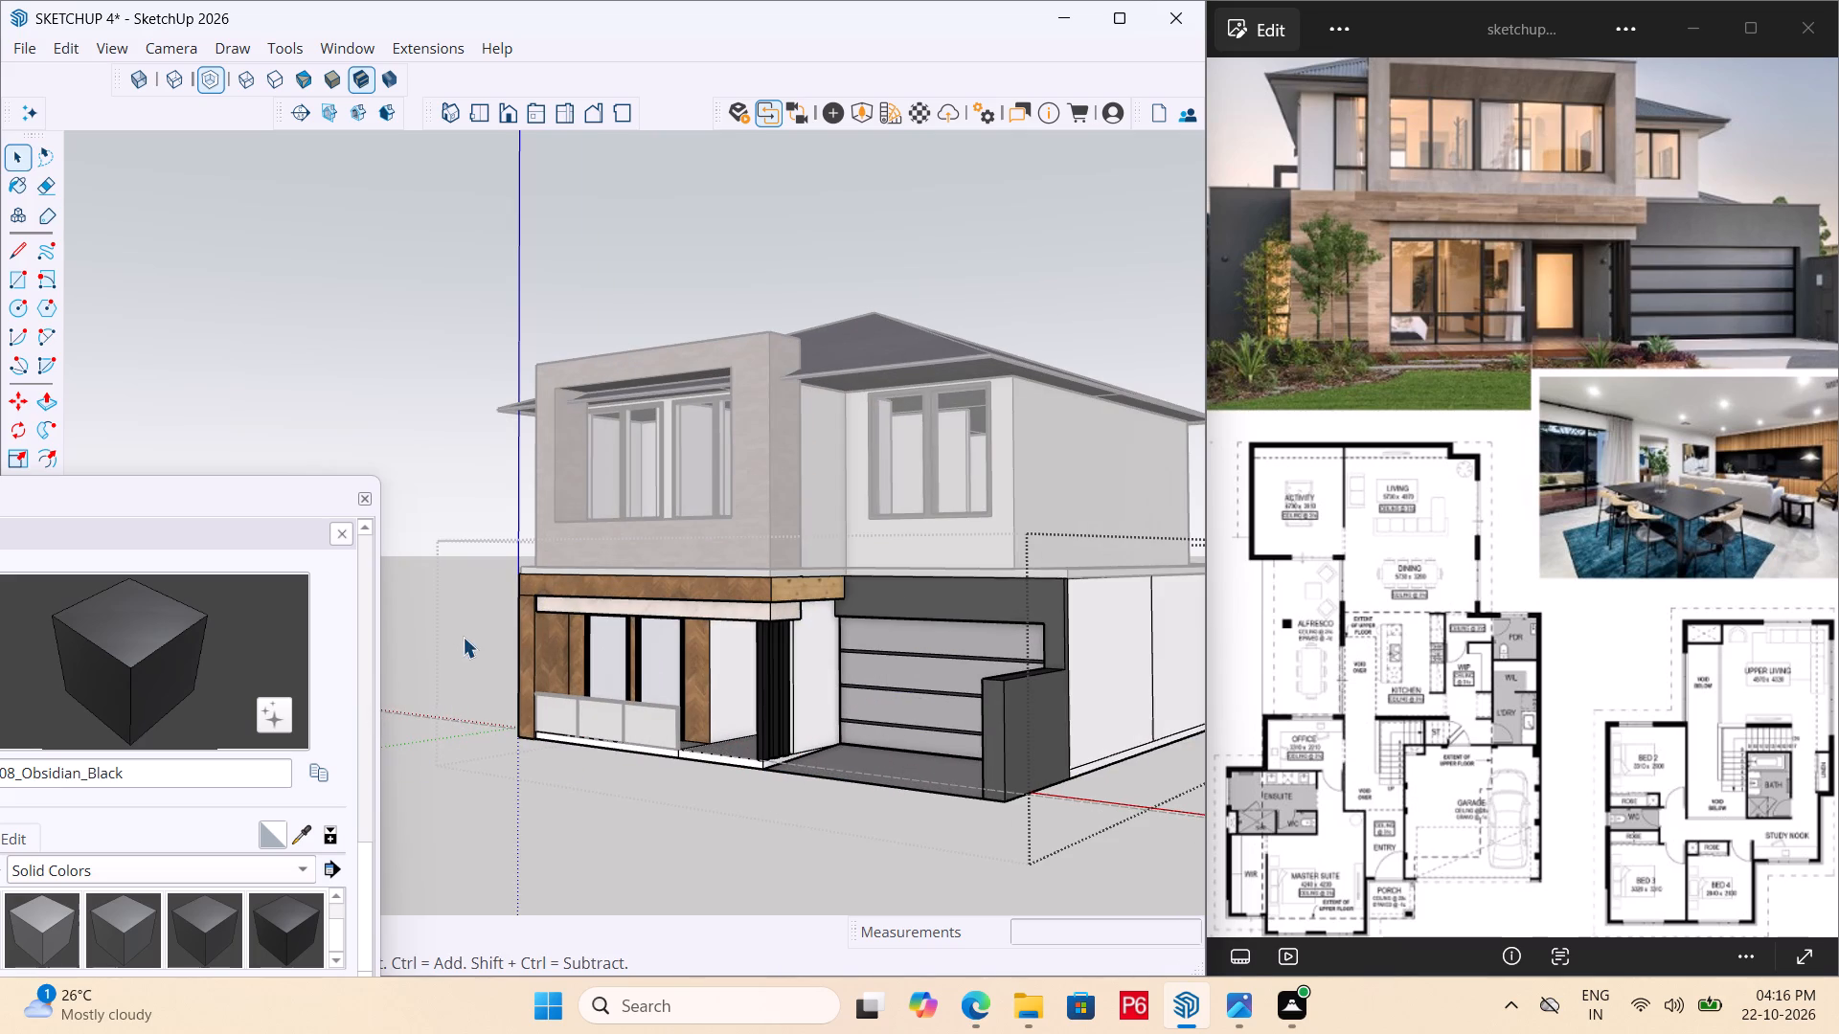
Close the ground-floor group, save the model and clear the selection.
{"action": "double_click", "coordinate": [465, 630]}
{"action": "key", "text": "ctrl+s"}
{"action": "key", "text": "ctrl+s"}
{"action": "key", "text": "ctrl+s"}
{"action": "left_click", "coordinate": [465, 595]}
{"action": "key", "text": "space"}
{"action": "left_click", "coordinate": [465, 595]}
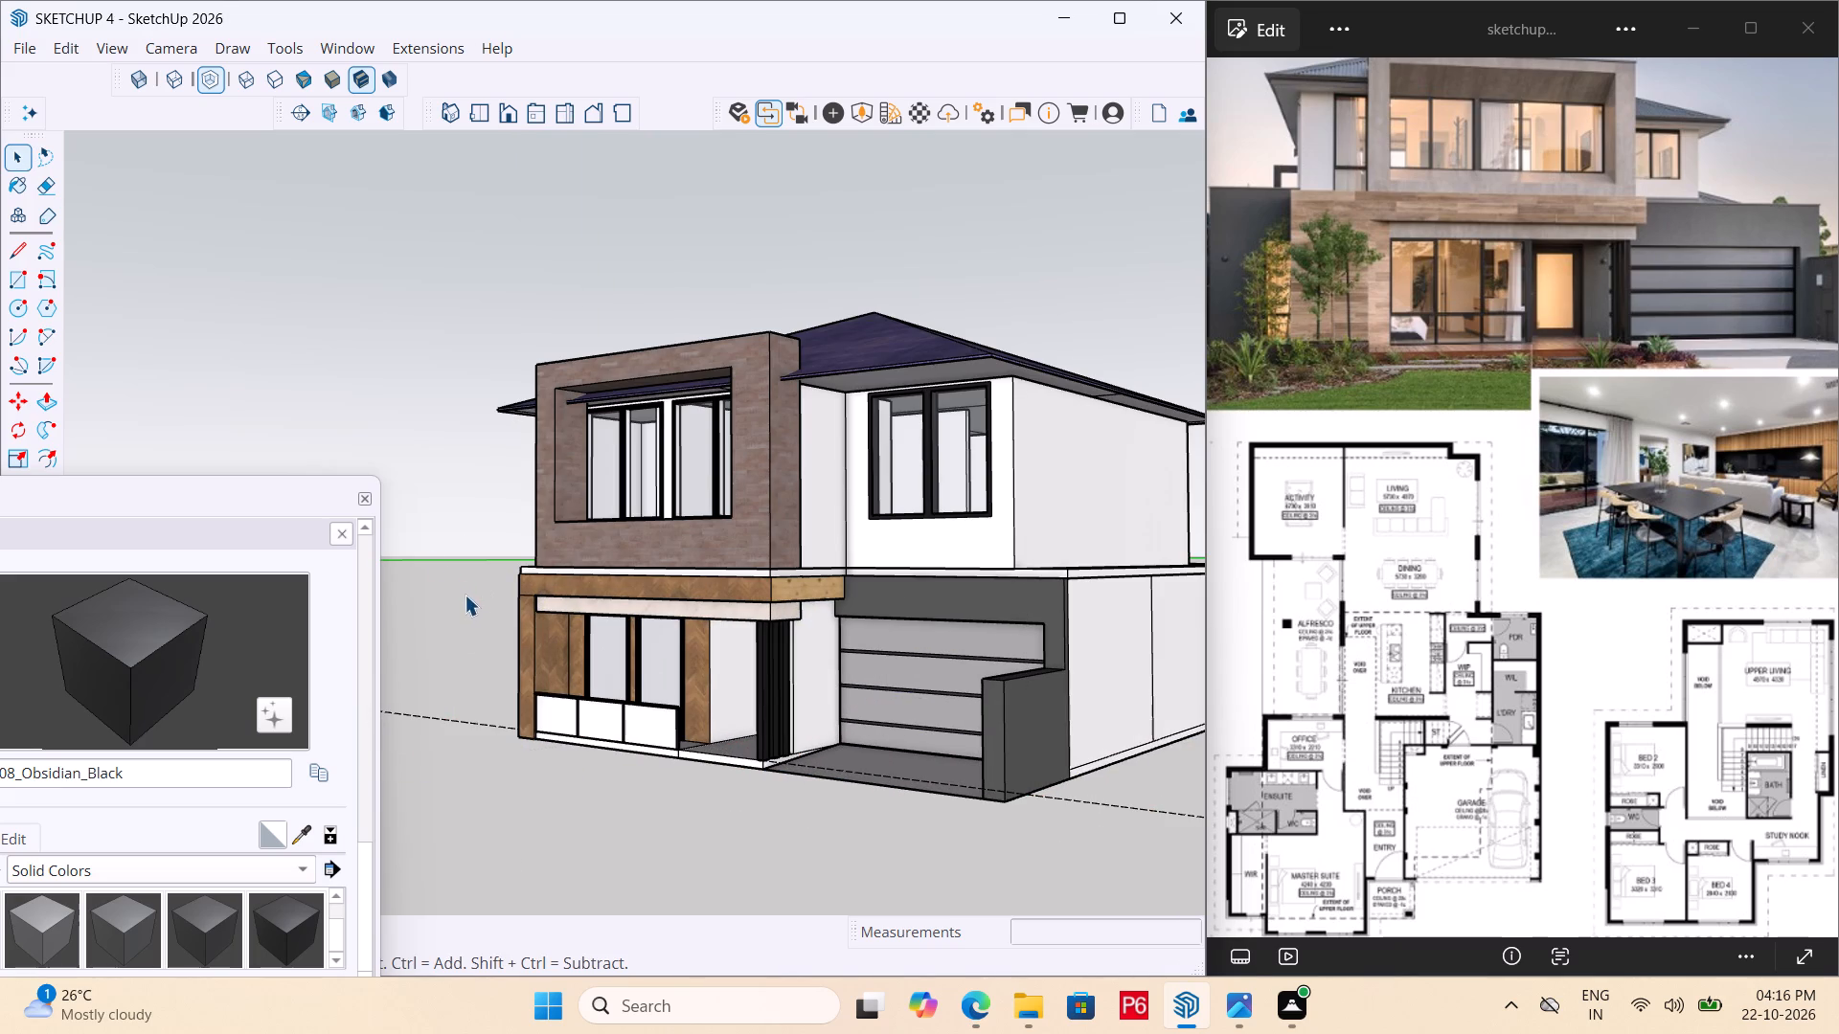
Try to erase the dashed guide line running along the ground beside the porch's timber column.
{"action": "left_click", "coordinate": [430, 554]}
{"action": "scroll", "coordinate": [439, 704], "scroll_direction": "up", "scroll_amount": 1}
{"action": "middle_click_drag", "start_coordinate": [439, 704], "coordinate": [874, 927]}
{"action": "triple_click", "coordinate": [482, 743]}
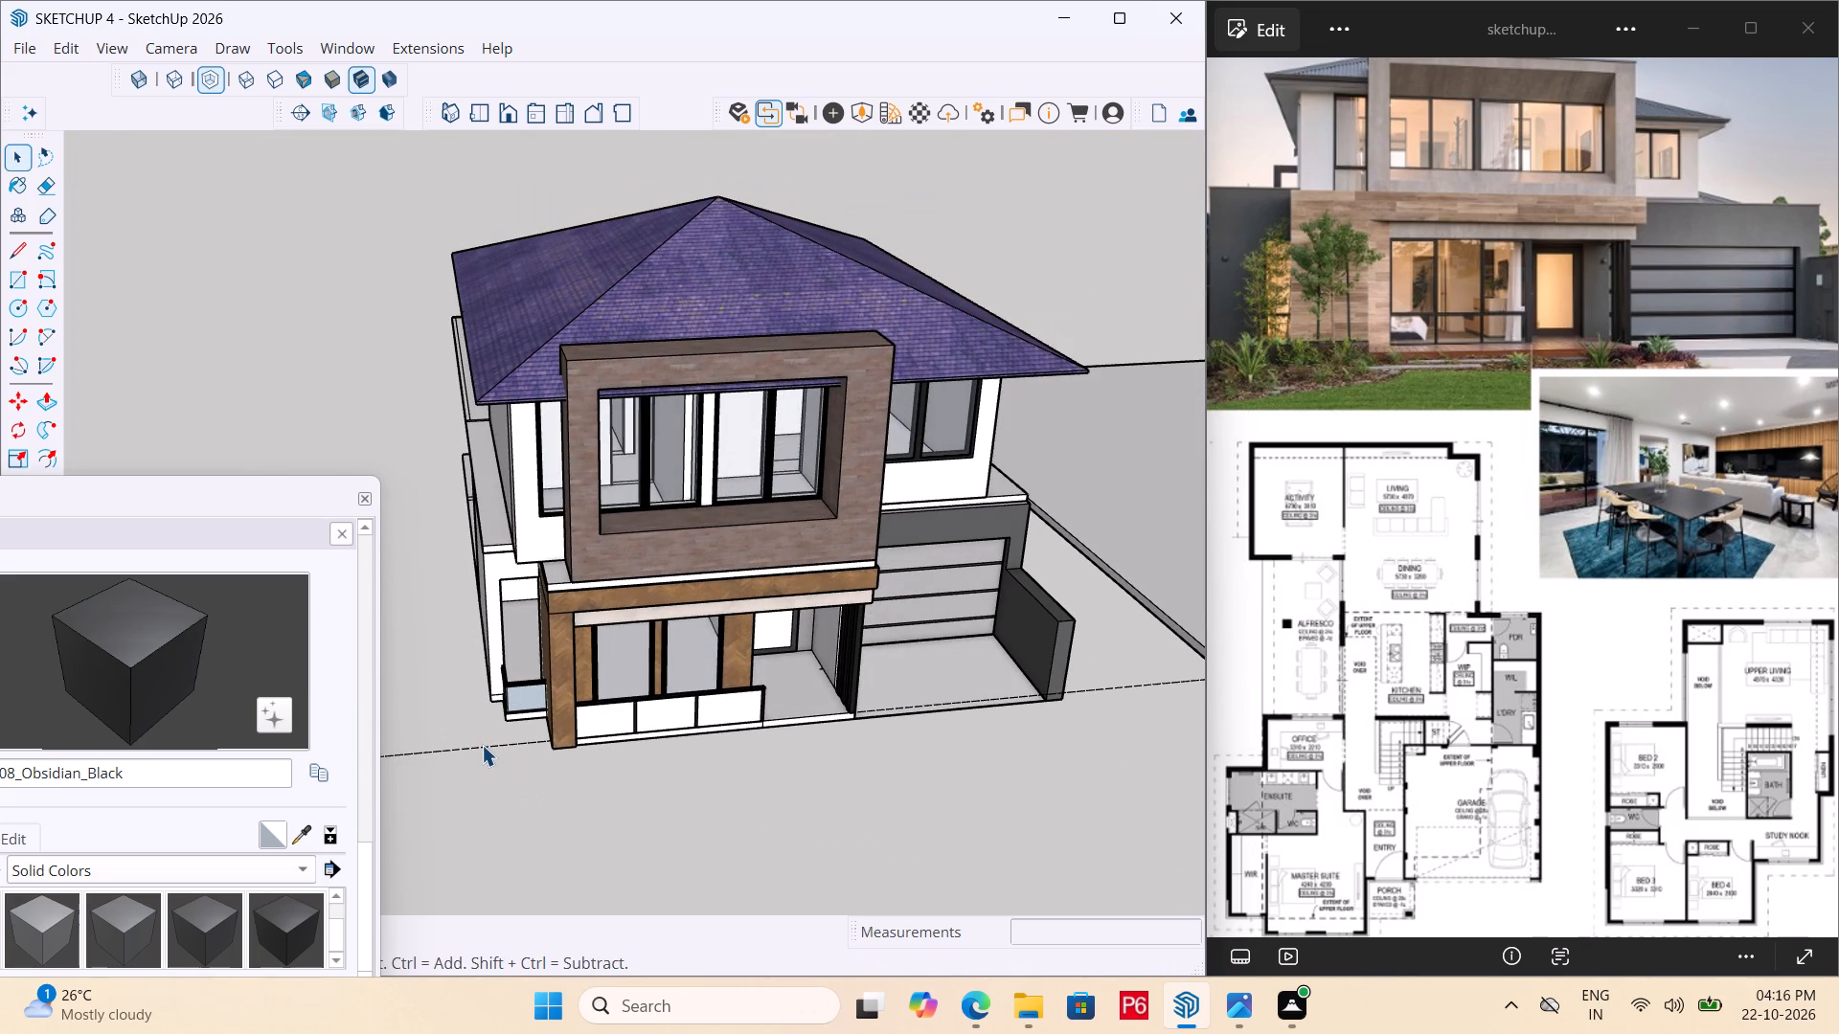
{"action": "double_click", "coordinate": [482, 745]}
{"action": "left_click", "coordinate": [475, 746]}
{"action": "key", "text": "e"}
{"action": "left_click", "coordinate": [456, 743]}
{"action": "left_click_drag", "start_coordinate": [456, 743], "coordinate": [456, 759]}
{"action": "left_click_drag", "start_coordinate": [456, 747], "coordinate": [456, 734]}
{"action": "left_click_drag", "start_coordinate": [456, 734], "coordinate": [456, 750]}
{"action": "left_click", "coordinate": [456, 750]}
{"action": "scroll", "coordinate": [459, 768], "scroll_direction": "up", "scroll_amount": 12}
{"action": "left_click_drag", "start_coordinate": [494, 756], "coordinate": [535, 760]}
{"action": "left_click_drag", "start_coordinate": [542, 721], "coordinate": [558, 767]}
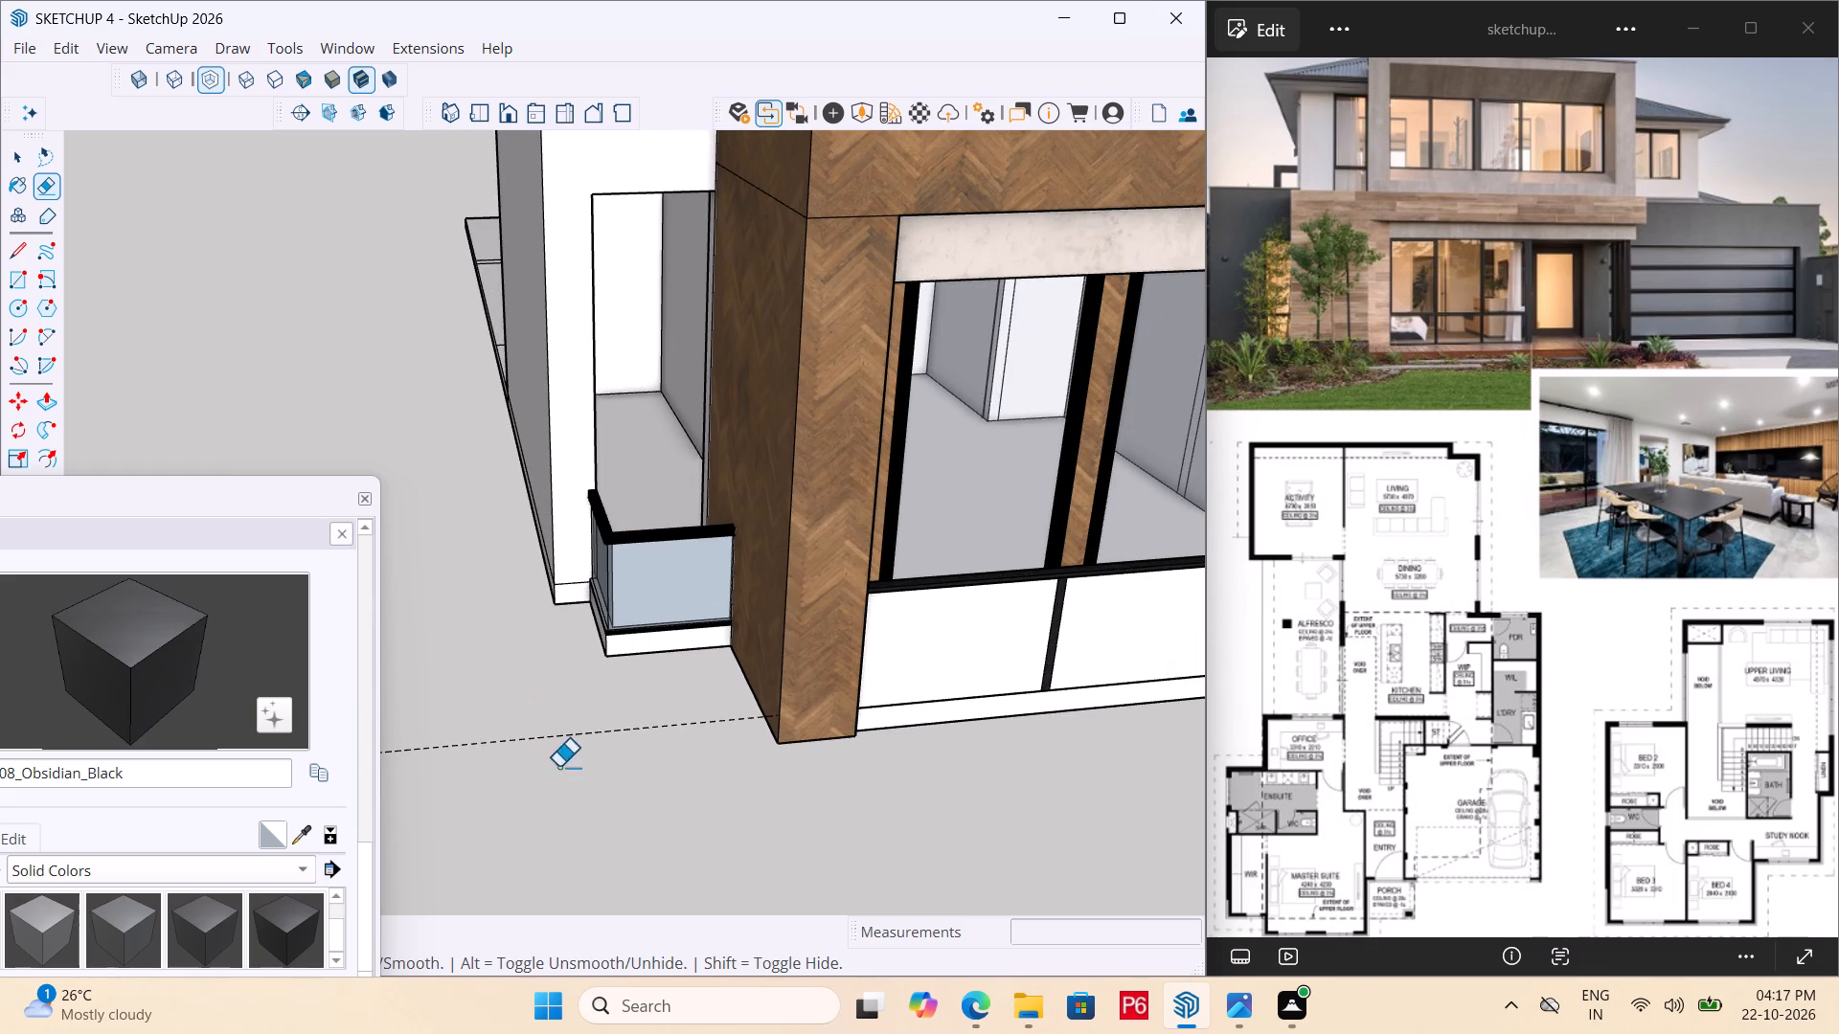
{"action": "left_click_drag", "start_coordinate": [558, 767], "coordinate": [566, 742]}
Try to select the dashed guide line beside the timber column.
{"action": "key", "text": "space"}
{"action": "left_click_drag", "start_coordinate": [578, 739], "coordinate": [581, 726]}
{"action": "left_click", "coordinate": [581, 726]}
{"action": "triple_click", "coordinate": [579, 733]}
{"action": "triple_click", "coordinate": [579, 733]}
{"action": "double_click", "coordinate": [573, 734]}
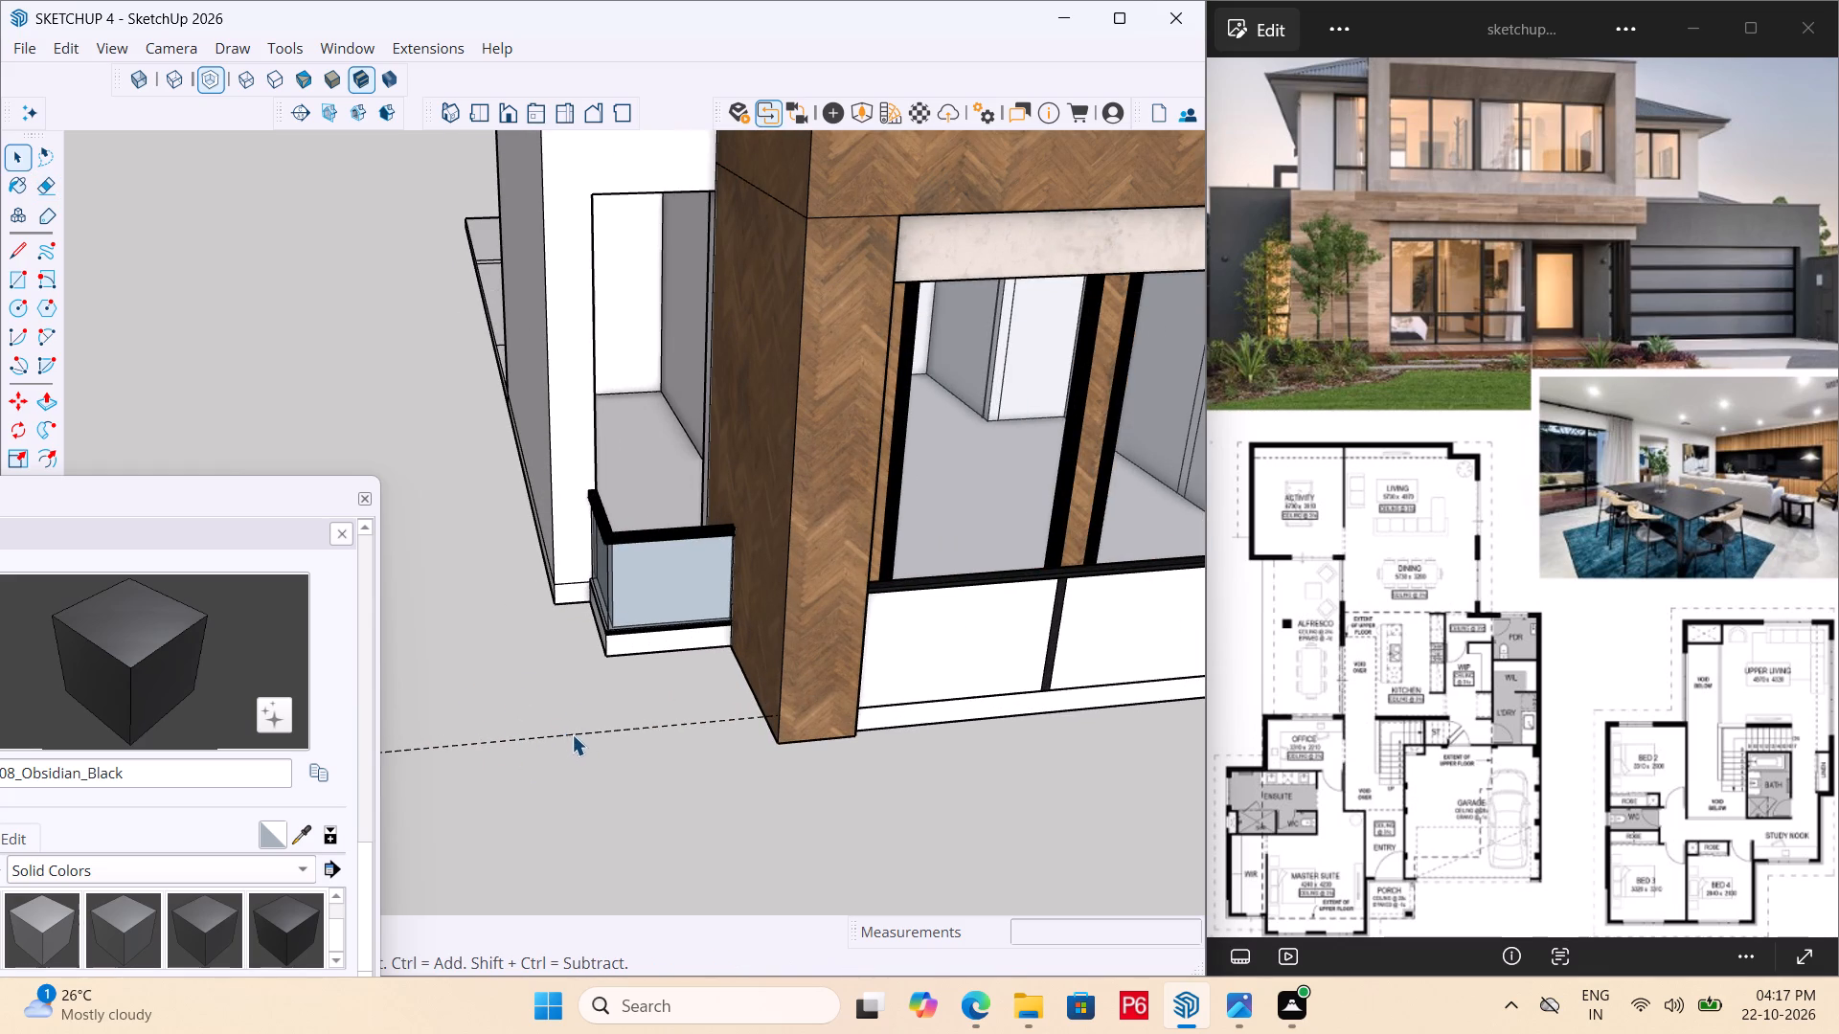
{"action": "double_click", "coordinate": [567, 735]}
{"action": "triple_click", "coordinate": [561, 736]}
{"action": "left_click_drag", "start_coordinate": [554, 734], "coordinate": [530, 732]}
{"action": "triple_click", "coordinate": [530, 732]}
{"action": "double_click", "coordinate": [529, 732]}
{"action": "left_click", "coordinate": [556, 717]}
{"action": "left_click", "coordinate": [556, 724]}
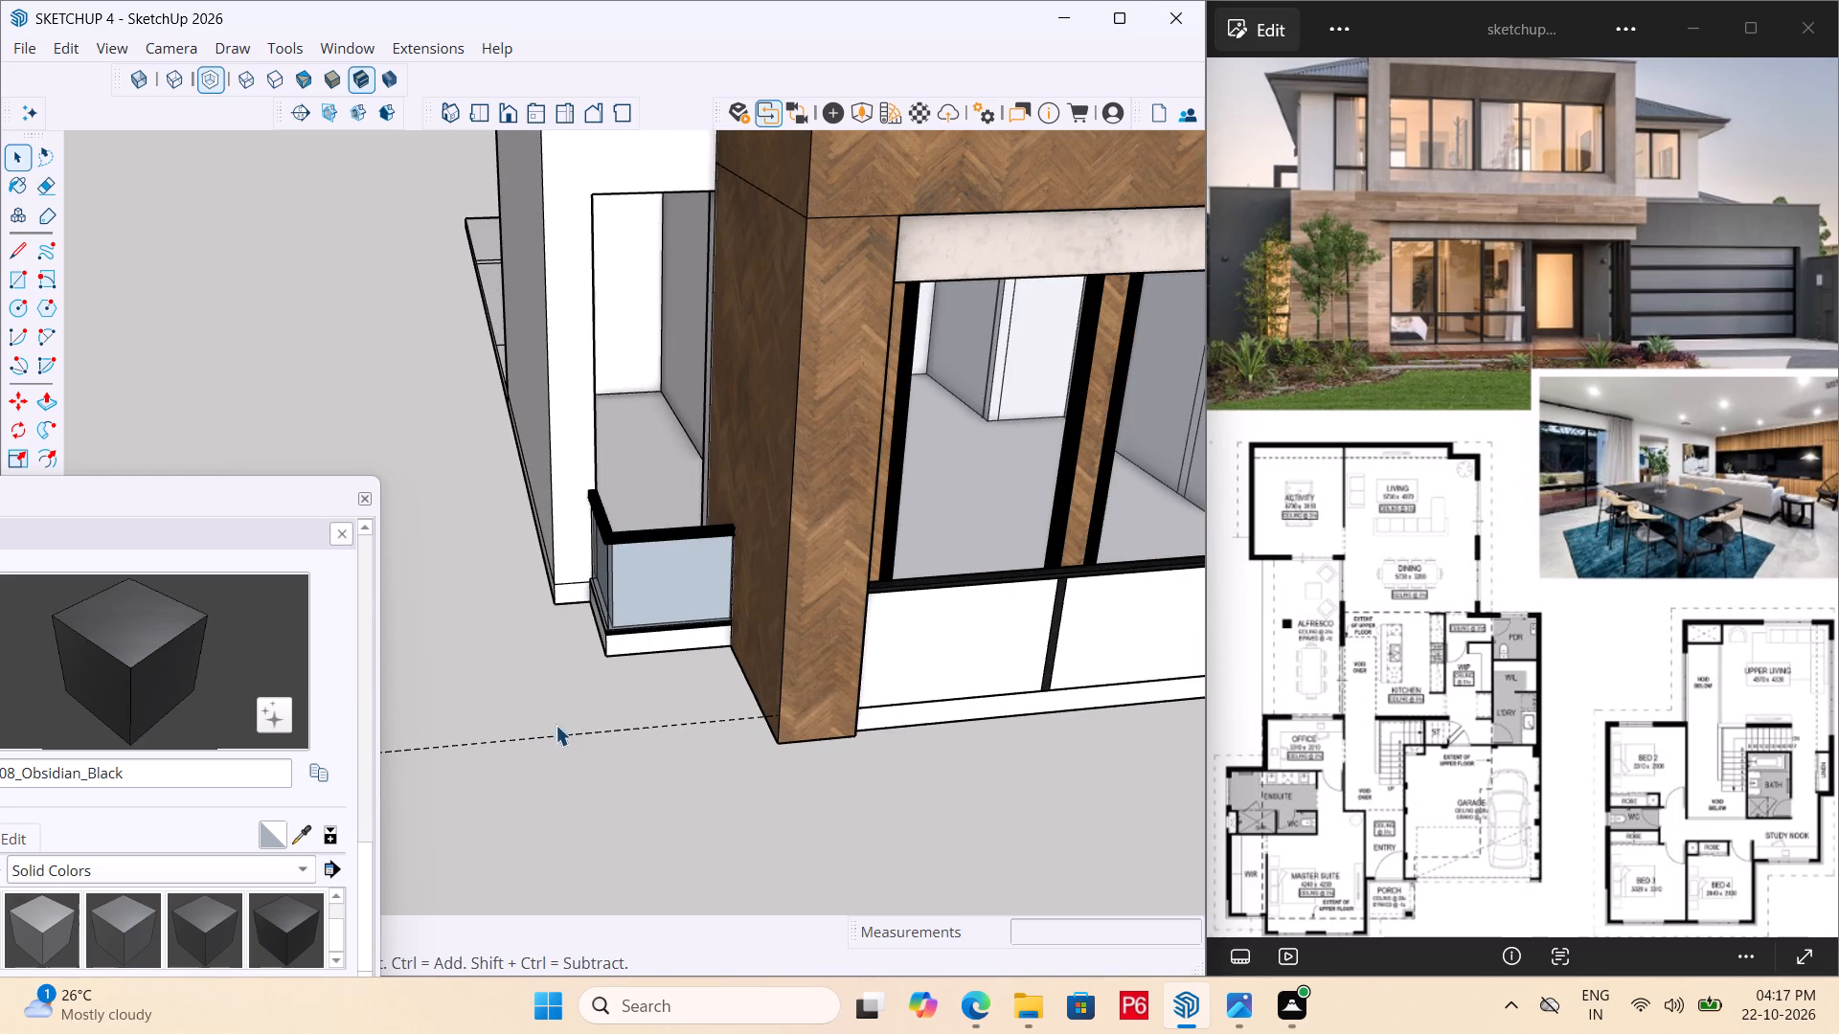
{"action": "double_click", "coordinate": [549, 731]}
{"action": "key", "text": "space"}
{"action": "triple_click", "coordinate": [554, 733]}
Open the front porch balustrade group for editing and select its panel face at the free end.
{"action": "scroll", "coordinate": [493, 684], "scroll_direction": "down", "scroll_amount": 7}
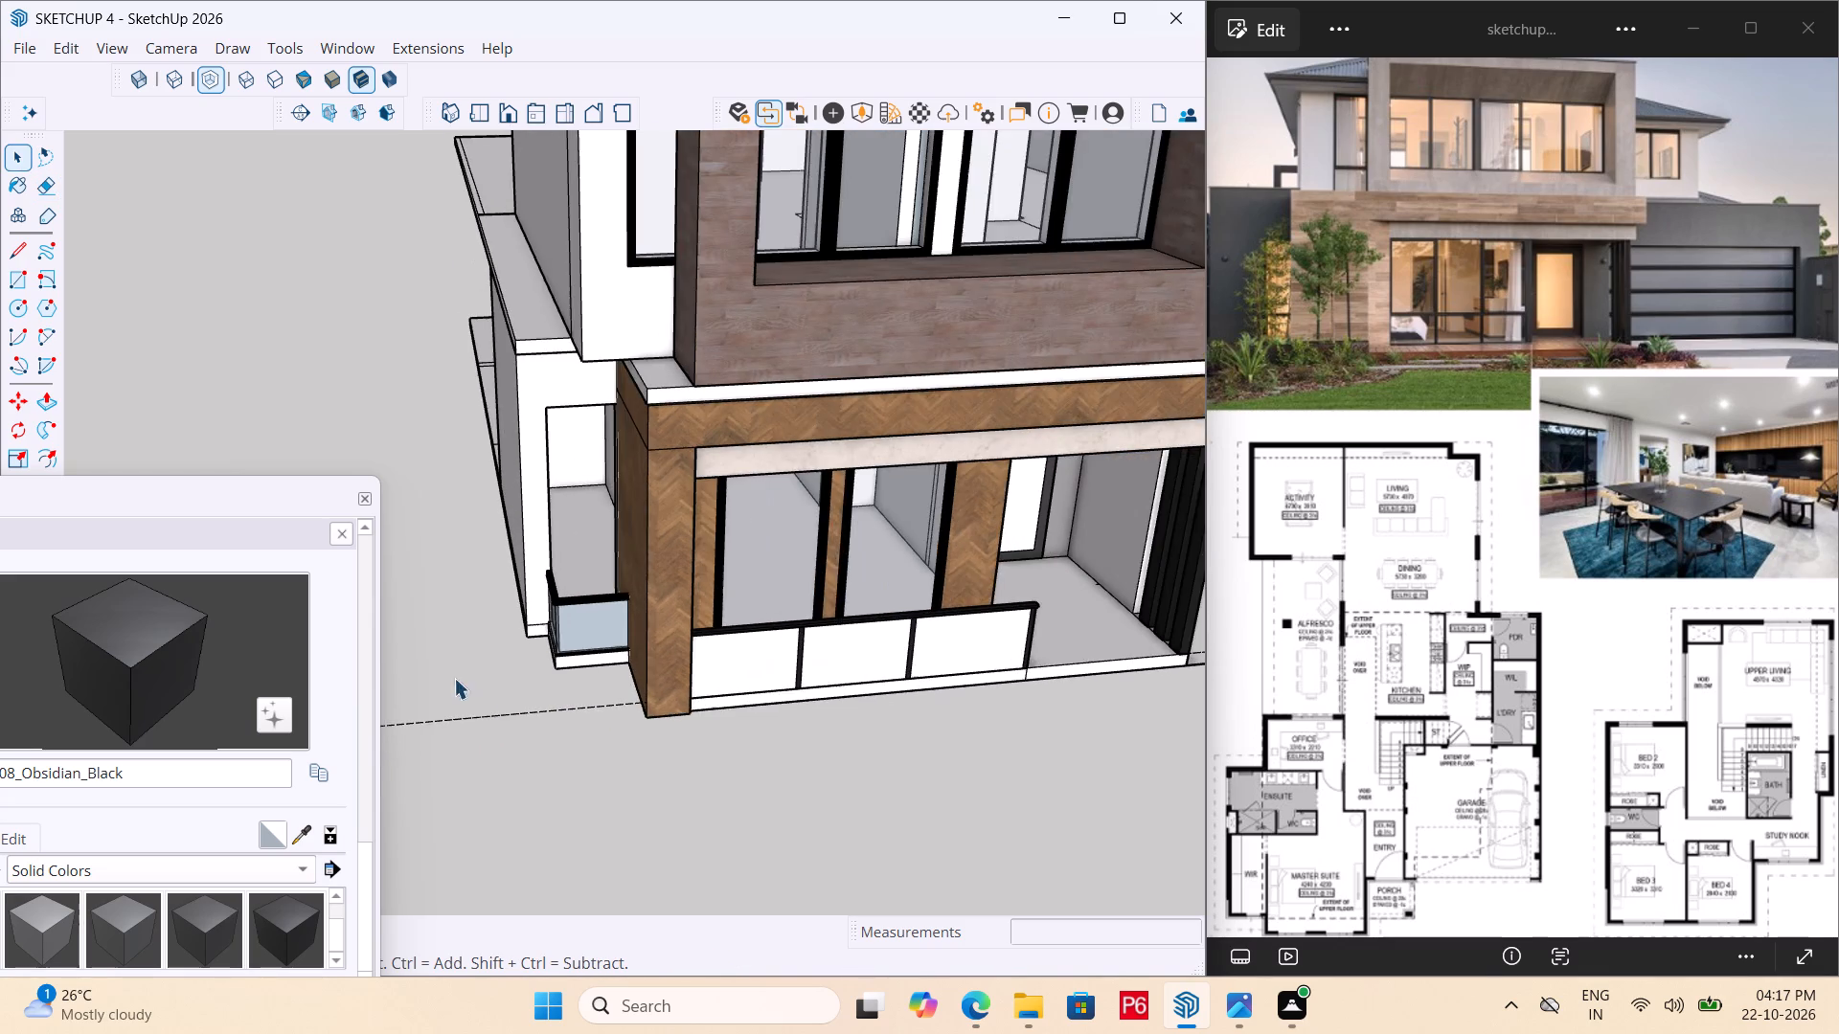
{"action": "middle_click_drag", "start_coordinate": [1197, 670], "coordinate": [676, 531]}
{"action": "scroll", "coordinate": [693, 581], "scroll_direction": "up", "scroll_amount": 4}
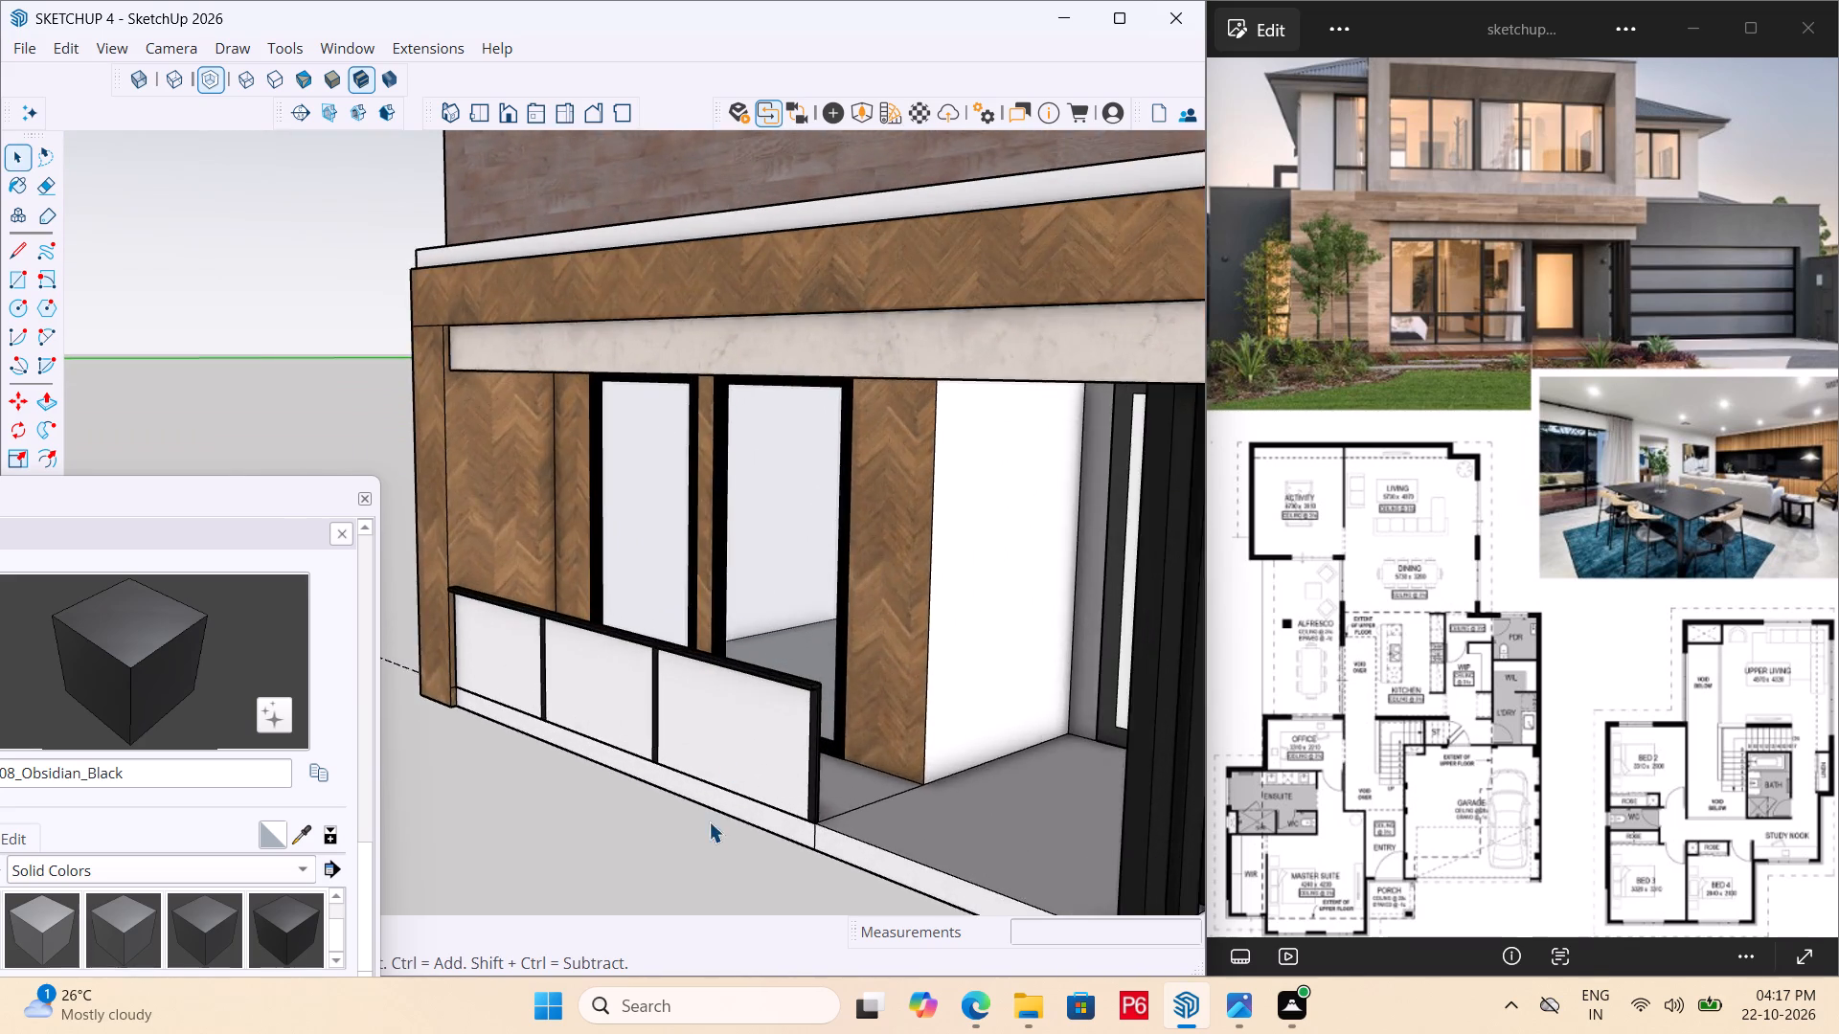
{"action": "scroll", "coordinate": [709, 821], "scroll_direction": "up", "scroll_amount": 7}
{"action": "left_click", "coordinate": [829, 773]}
{"action": "triple_click", "coordinate": [832, 738]}
{"action": "left_click", "coordinate": [832, 735]}
{"action": "left_click_drag", "start_coordinate": [858, 693], "coordinate": [873, 698]}
{"action": "scroll", "coordinate": [979, 669], "scroll_direction": "down", "scroll_amount": 6}
{"action": "scroll", "coordinate": [815, 710], "scroll_direction": "down", "scroll_amount": 5}
{"action": "left_click_drag", "start_coordinate": [535, 635], "coordinate": [546, 626]}
{"action": "left_click", "coordinate": [547, 625]}
{"action": "double_click", "coordinate": [537, 634]}
{"action": "double_click", "coordinate": [544, 632]}
{"action": "double_click", "coordinate": [881, 668]}
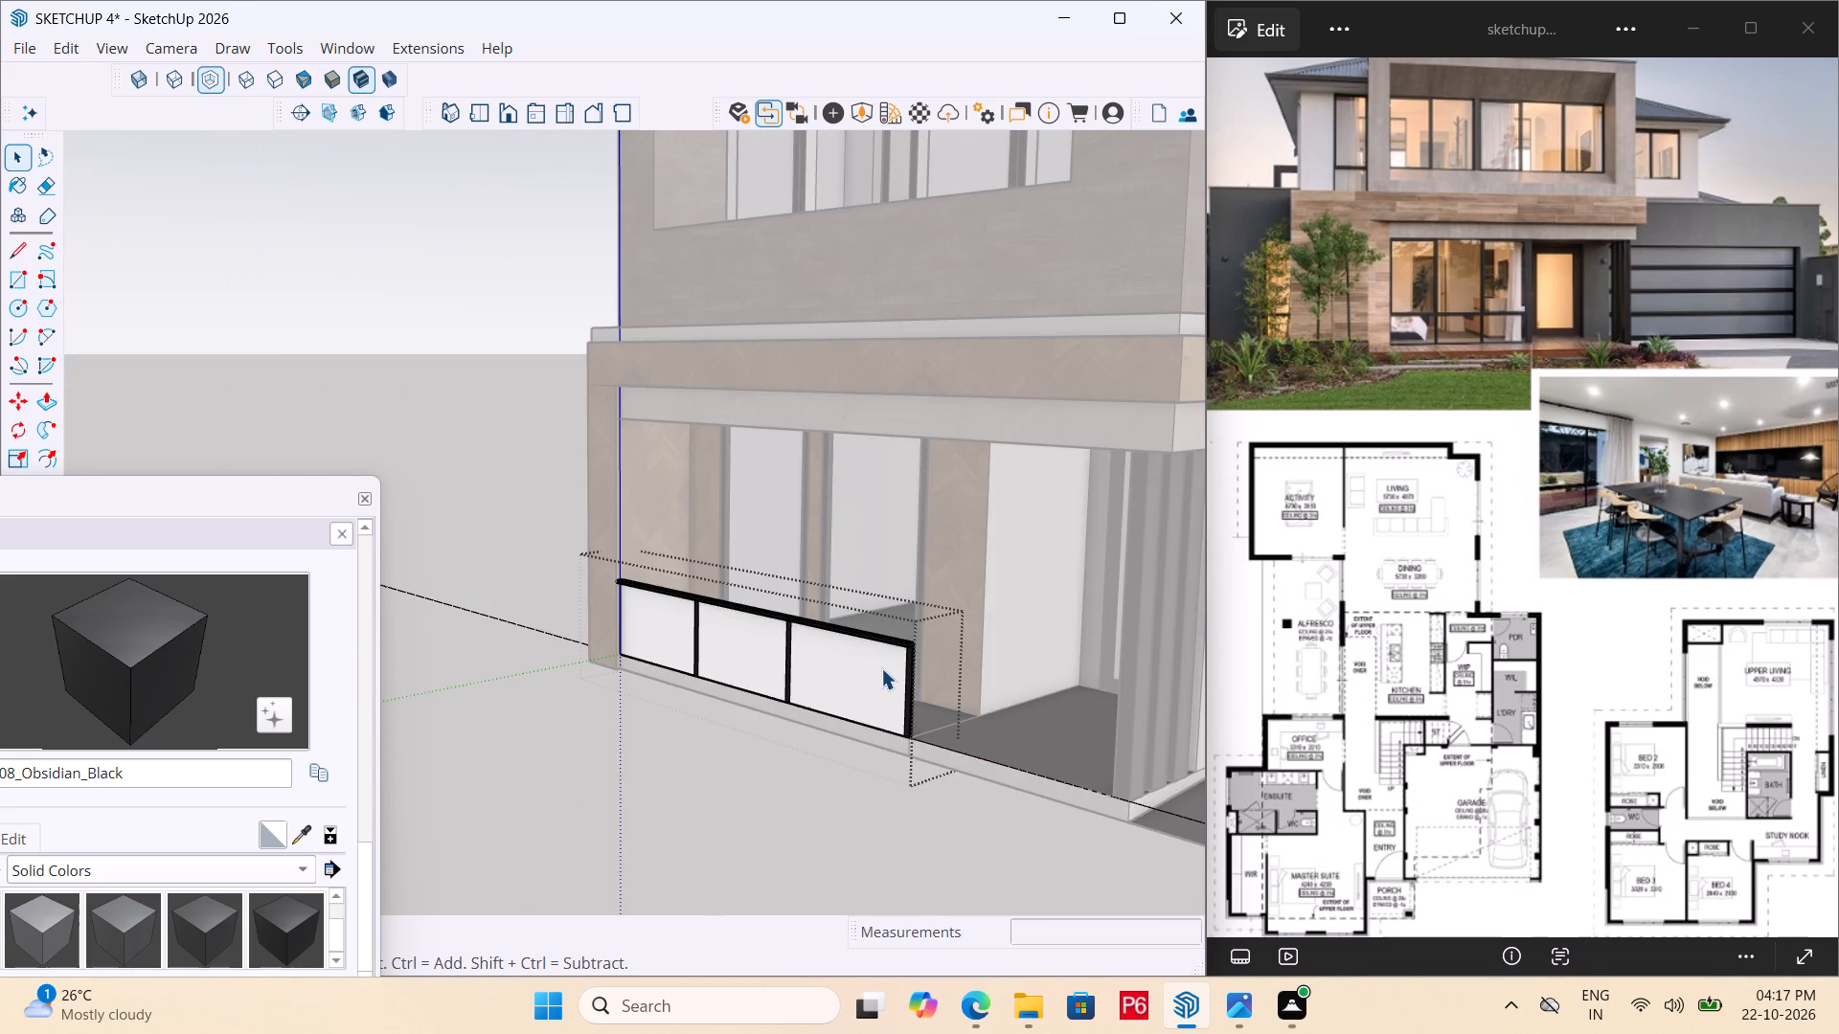
{"action": "double_click", "coordinate": [875, 668]}
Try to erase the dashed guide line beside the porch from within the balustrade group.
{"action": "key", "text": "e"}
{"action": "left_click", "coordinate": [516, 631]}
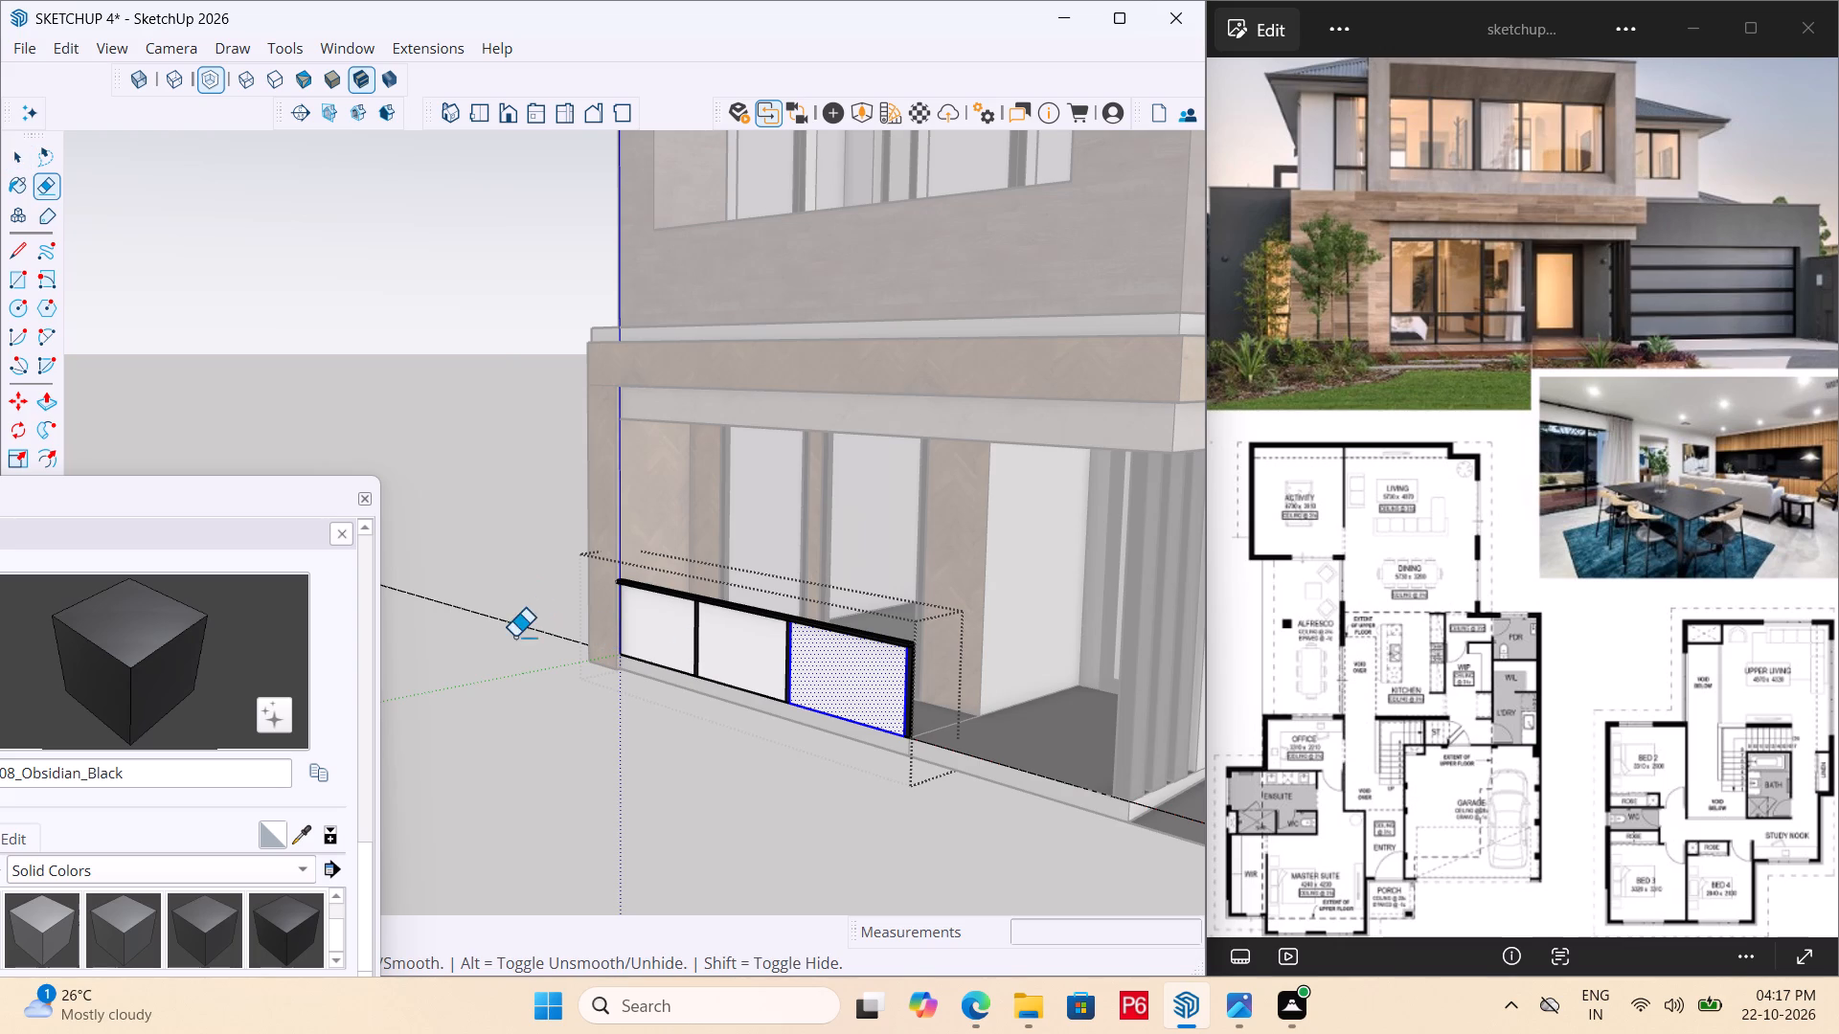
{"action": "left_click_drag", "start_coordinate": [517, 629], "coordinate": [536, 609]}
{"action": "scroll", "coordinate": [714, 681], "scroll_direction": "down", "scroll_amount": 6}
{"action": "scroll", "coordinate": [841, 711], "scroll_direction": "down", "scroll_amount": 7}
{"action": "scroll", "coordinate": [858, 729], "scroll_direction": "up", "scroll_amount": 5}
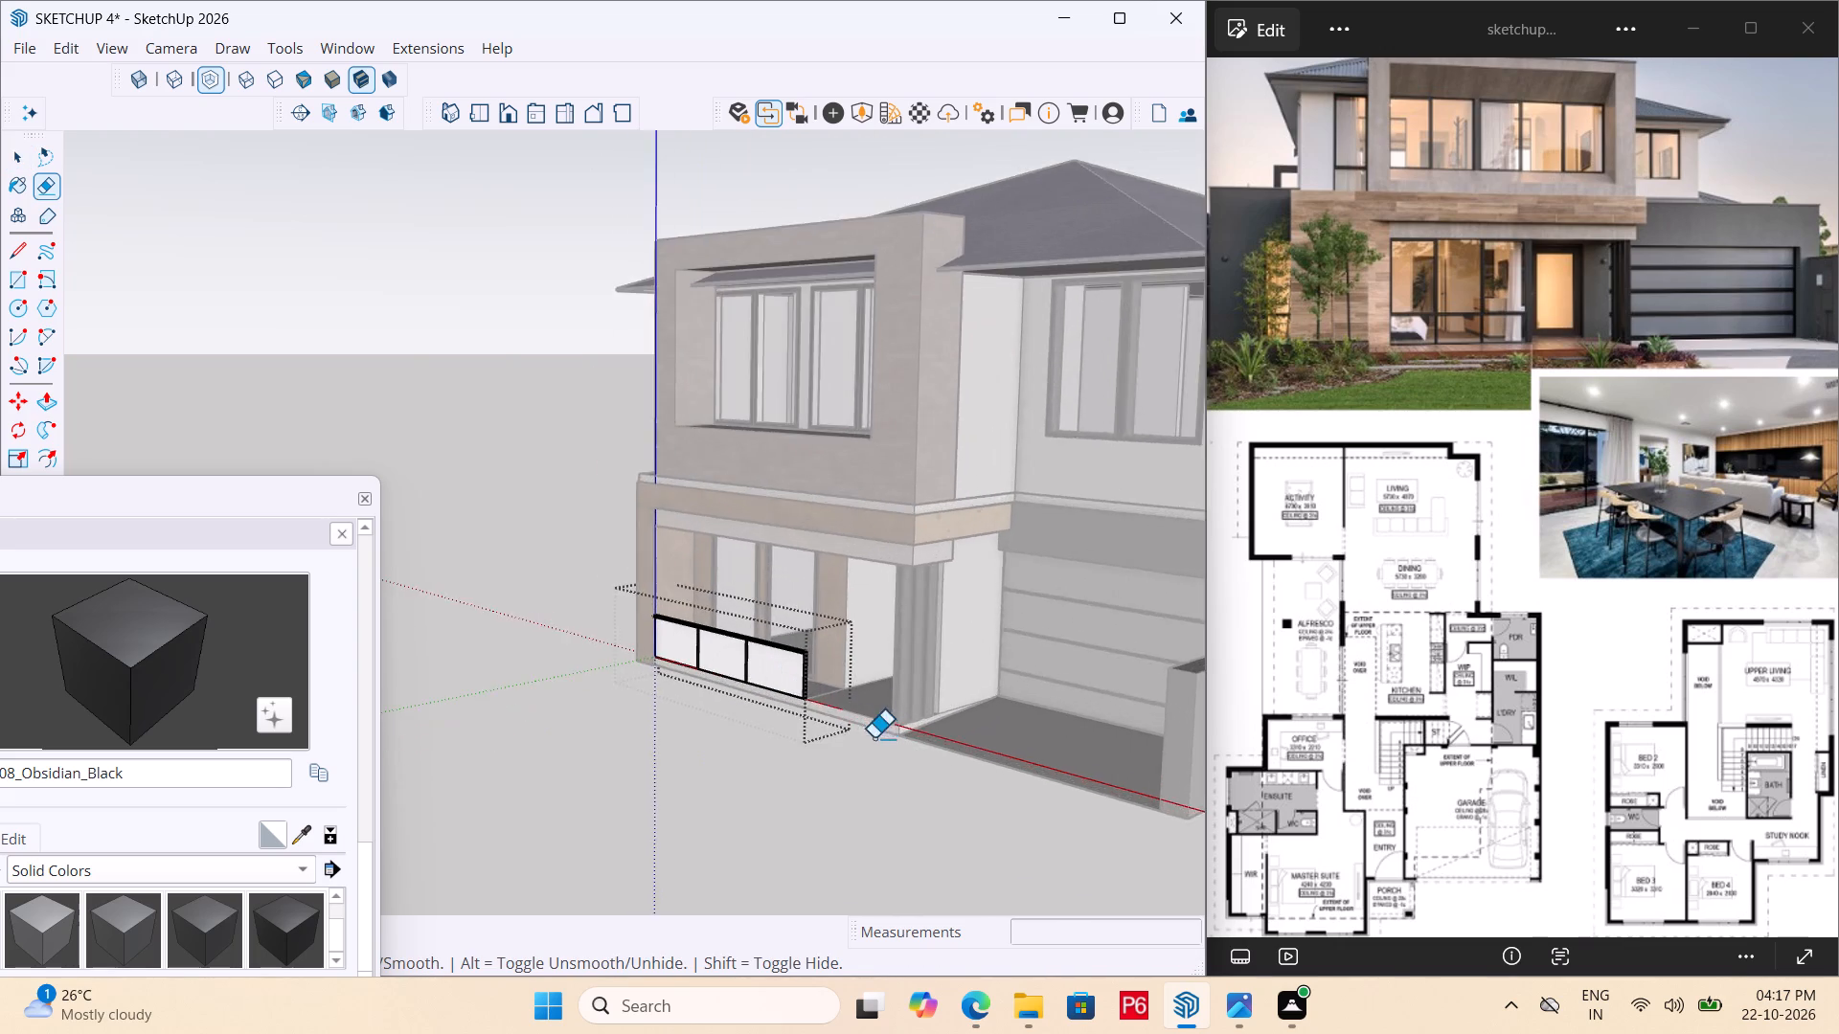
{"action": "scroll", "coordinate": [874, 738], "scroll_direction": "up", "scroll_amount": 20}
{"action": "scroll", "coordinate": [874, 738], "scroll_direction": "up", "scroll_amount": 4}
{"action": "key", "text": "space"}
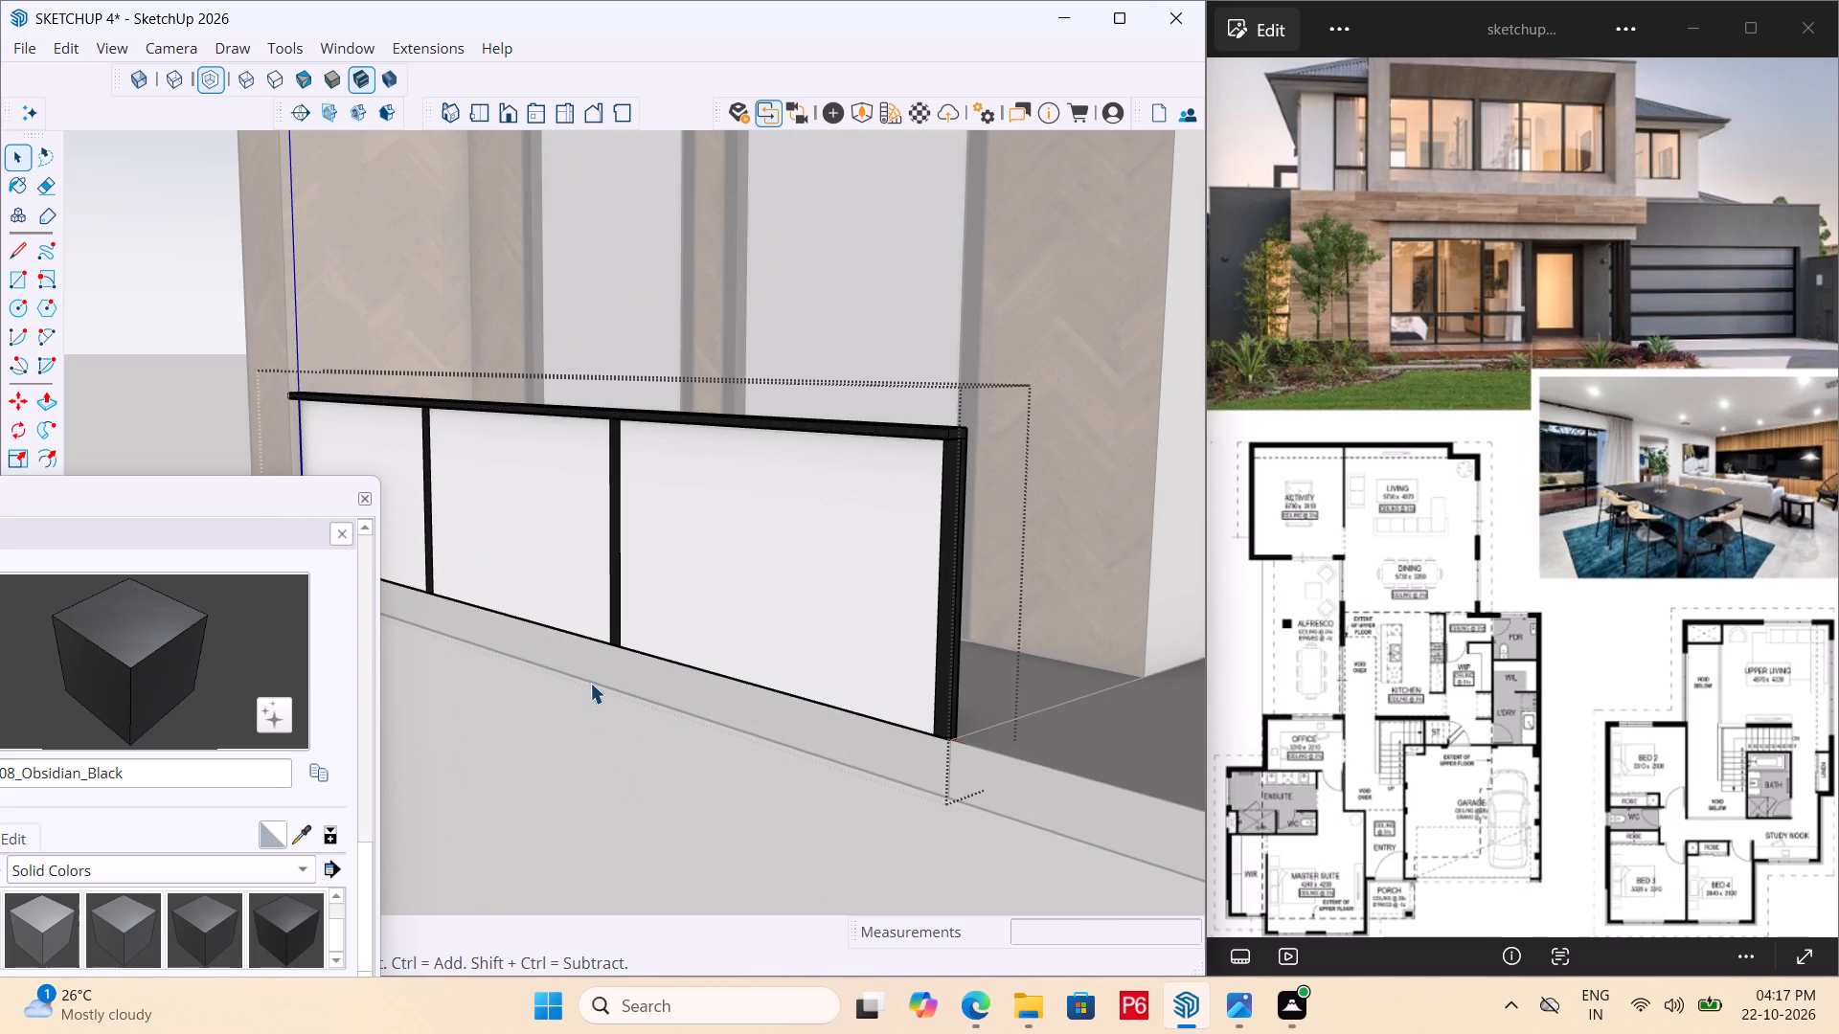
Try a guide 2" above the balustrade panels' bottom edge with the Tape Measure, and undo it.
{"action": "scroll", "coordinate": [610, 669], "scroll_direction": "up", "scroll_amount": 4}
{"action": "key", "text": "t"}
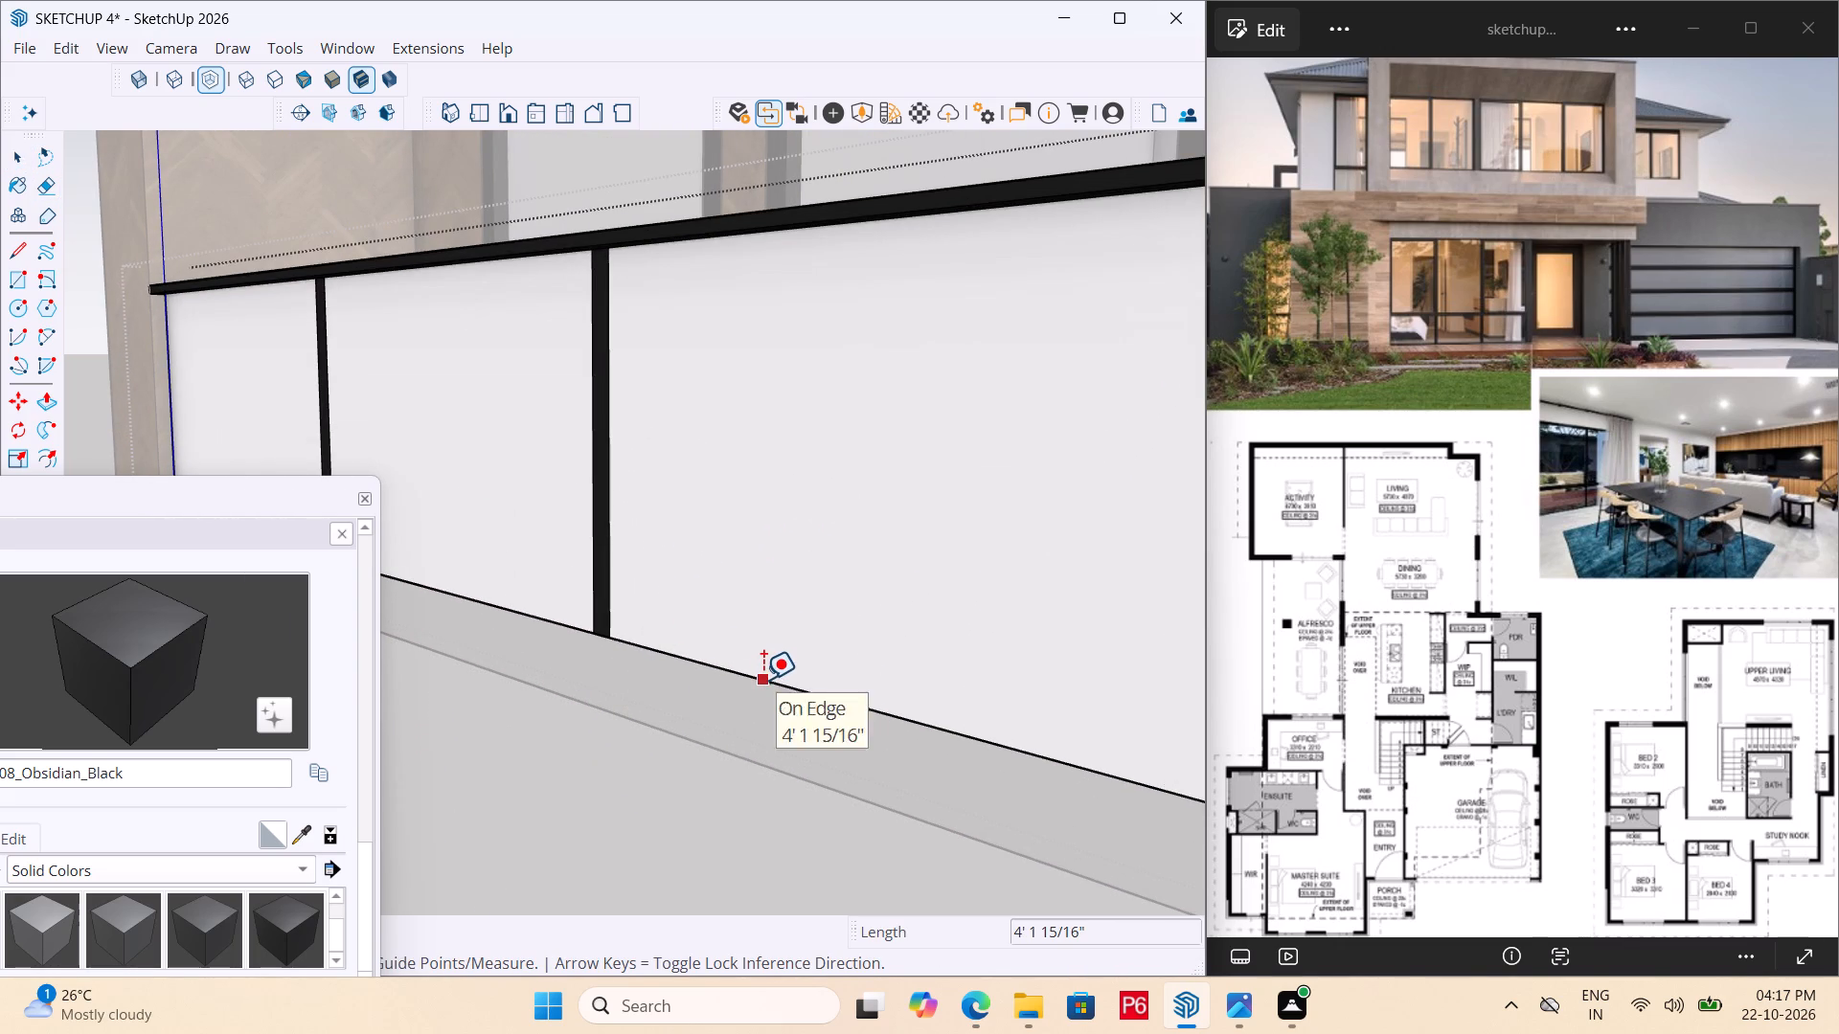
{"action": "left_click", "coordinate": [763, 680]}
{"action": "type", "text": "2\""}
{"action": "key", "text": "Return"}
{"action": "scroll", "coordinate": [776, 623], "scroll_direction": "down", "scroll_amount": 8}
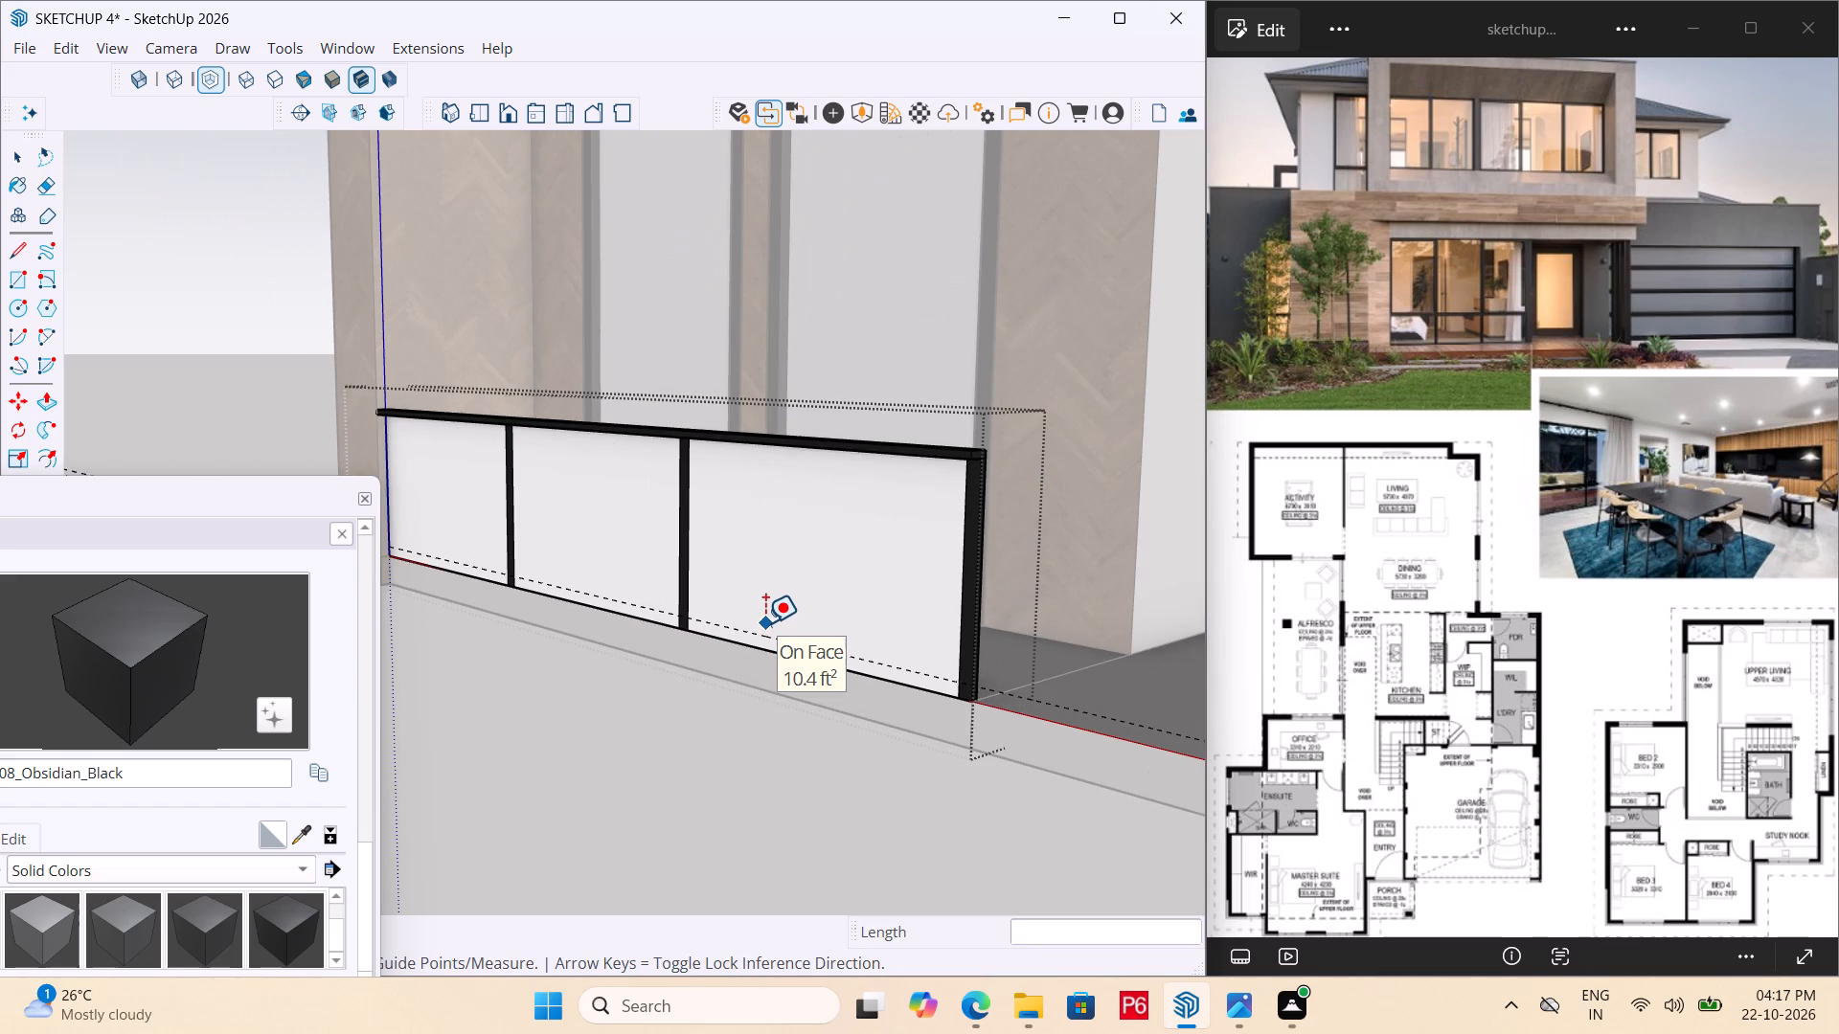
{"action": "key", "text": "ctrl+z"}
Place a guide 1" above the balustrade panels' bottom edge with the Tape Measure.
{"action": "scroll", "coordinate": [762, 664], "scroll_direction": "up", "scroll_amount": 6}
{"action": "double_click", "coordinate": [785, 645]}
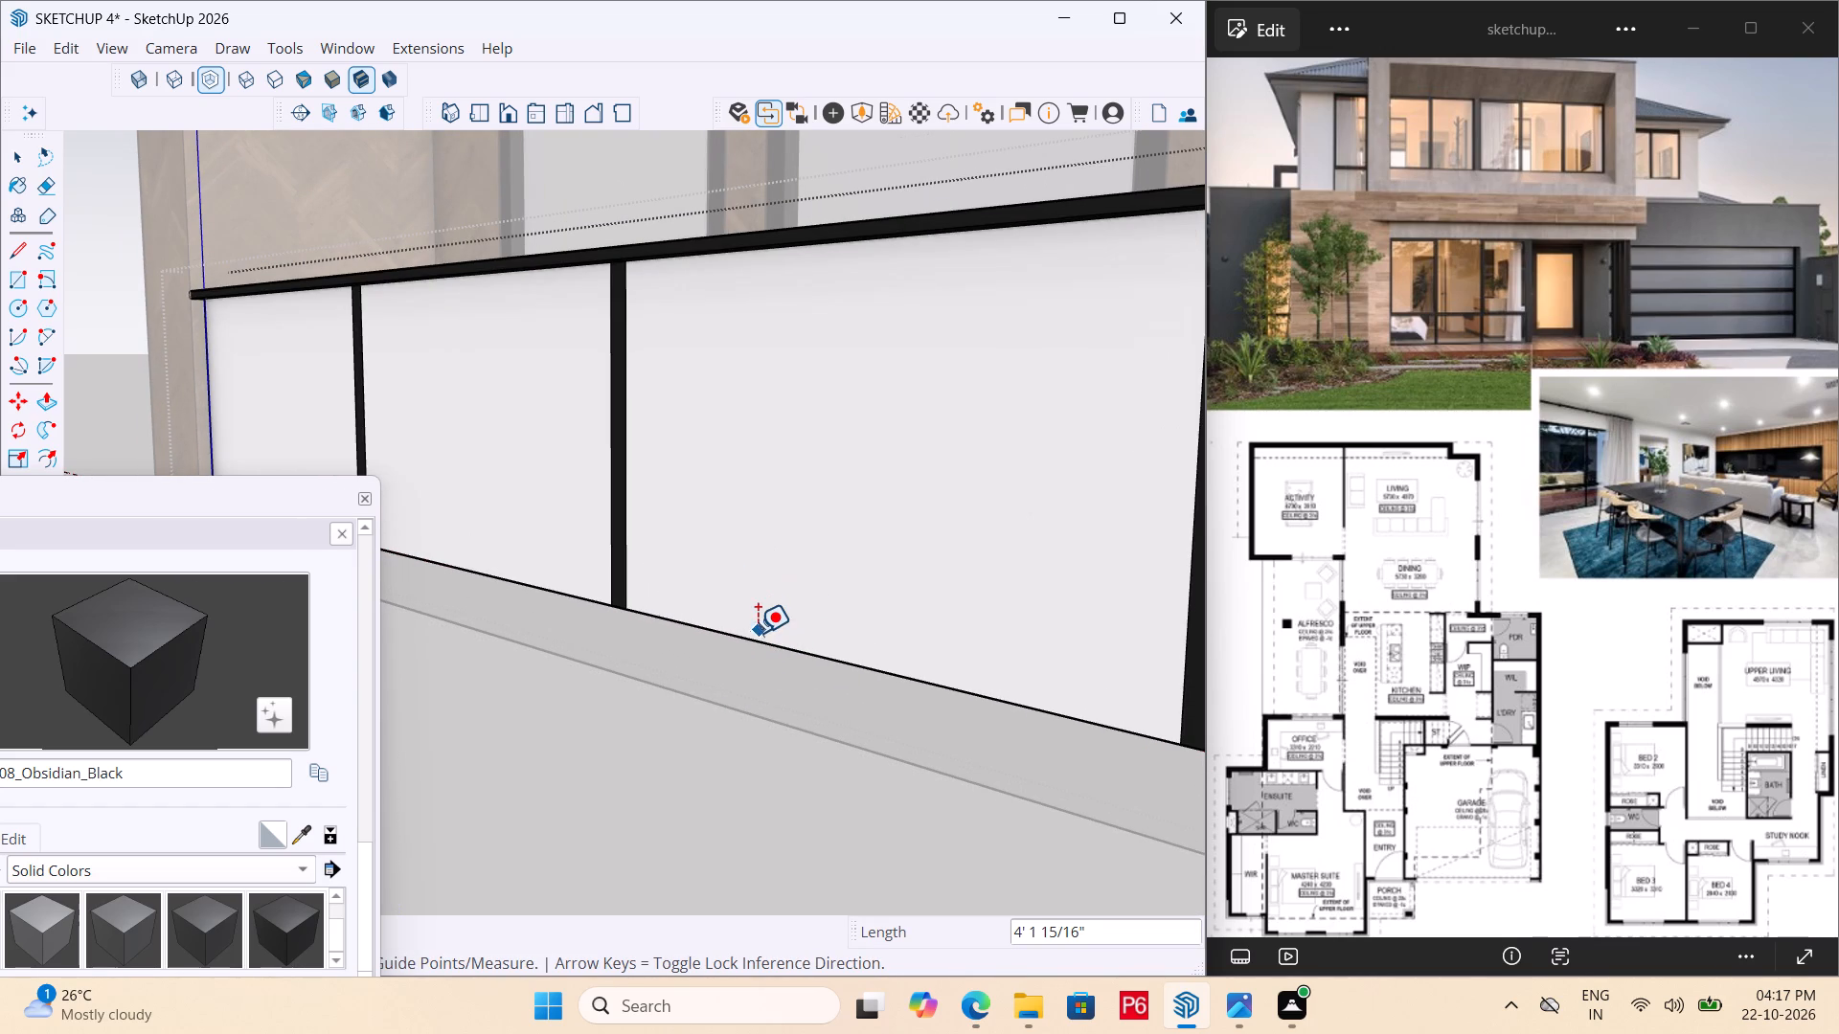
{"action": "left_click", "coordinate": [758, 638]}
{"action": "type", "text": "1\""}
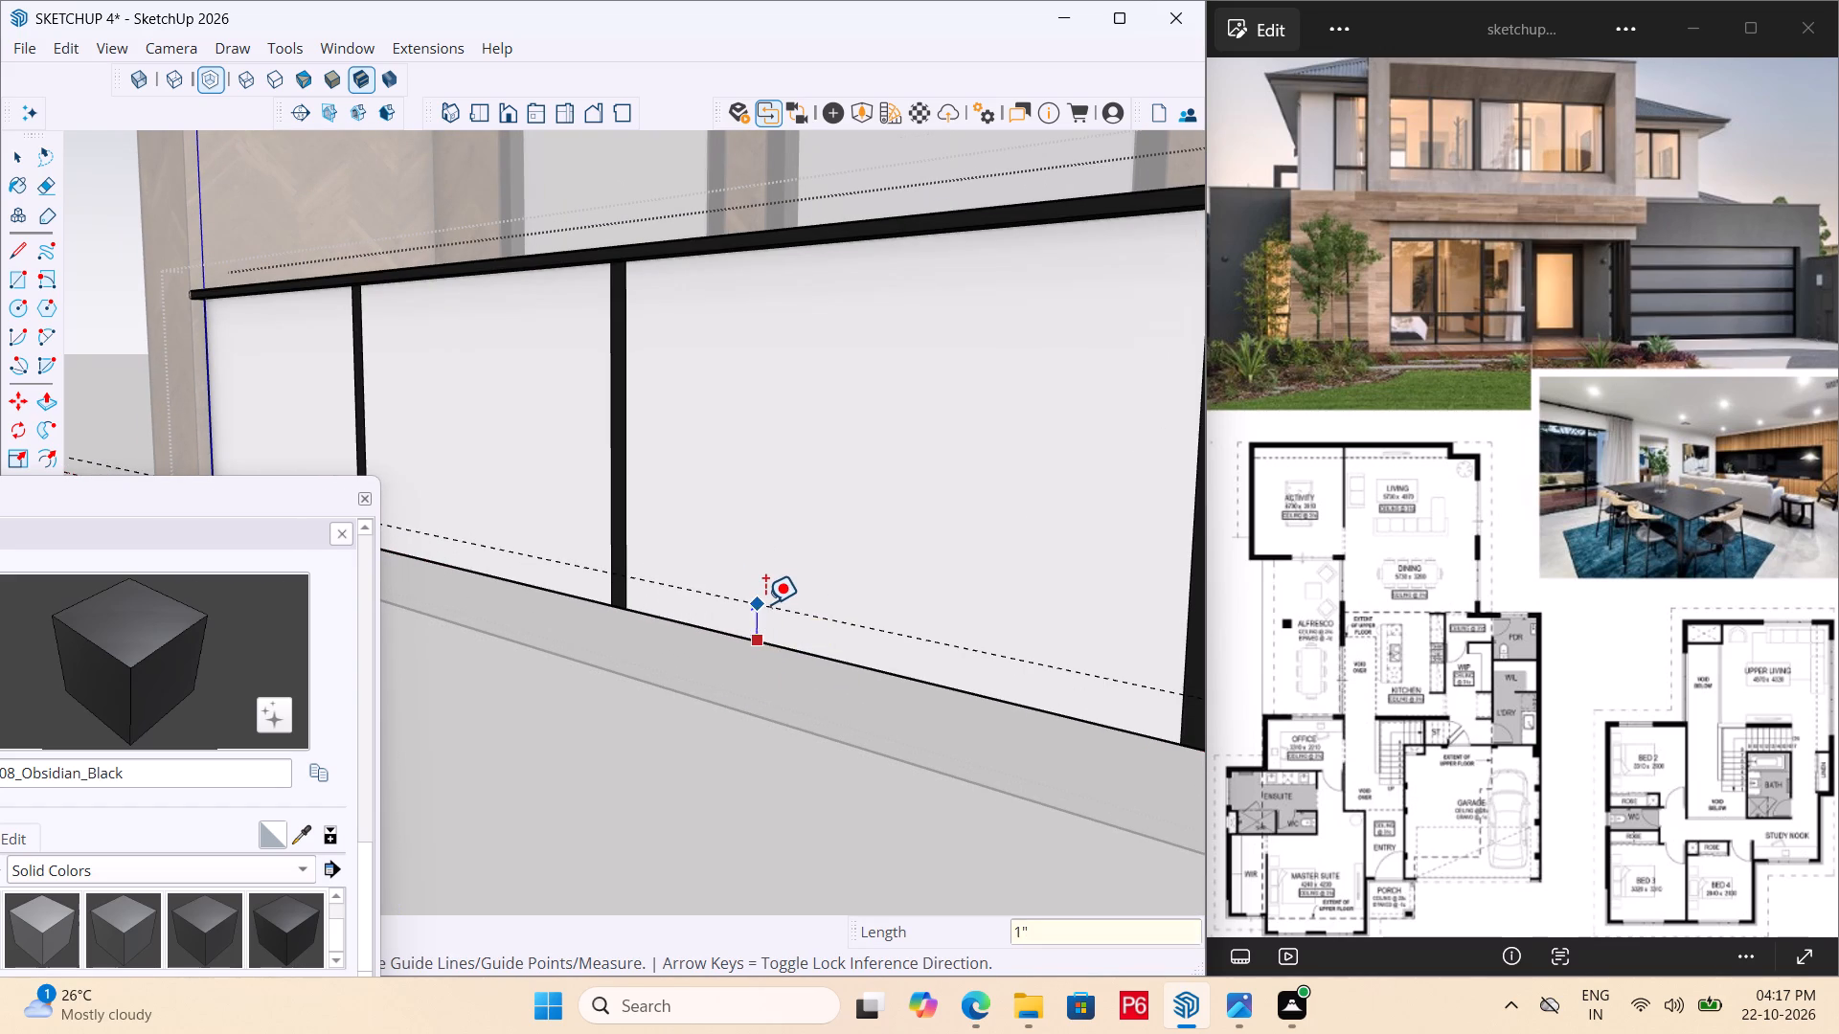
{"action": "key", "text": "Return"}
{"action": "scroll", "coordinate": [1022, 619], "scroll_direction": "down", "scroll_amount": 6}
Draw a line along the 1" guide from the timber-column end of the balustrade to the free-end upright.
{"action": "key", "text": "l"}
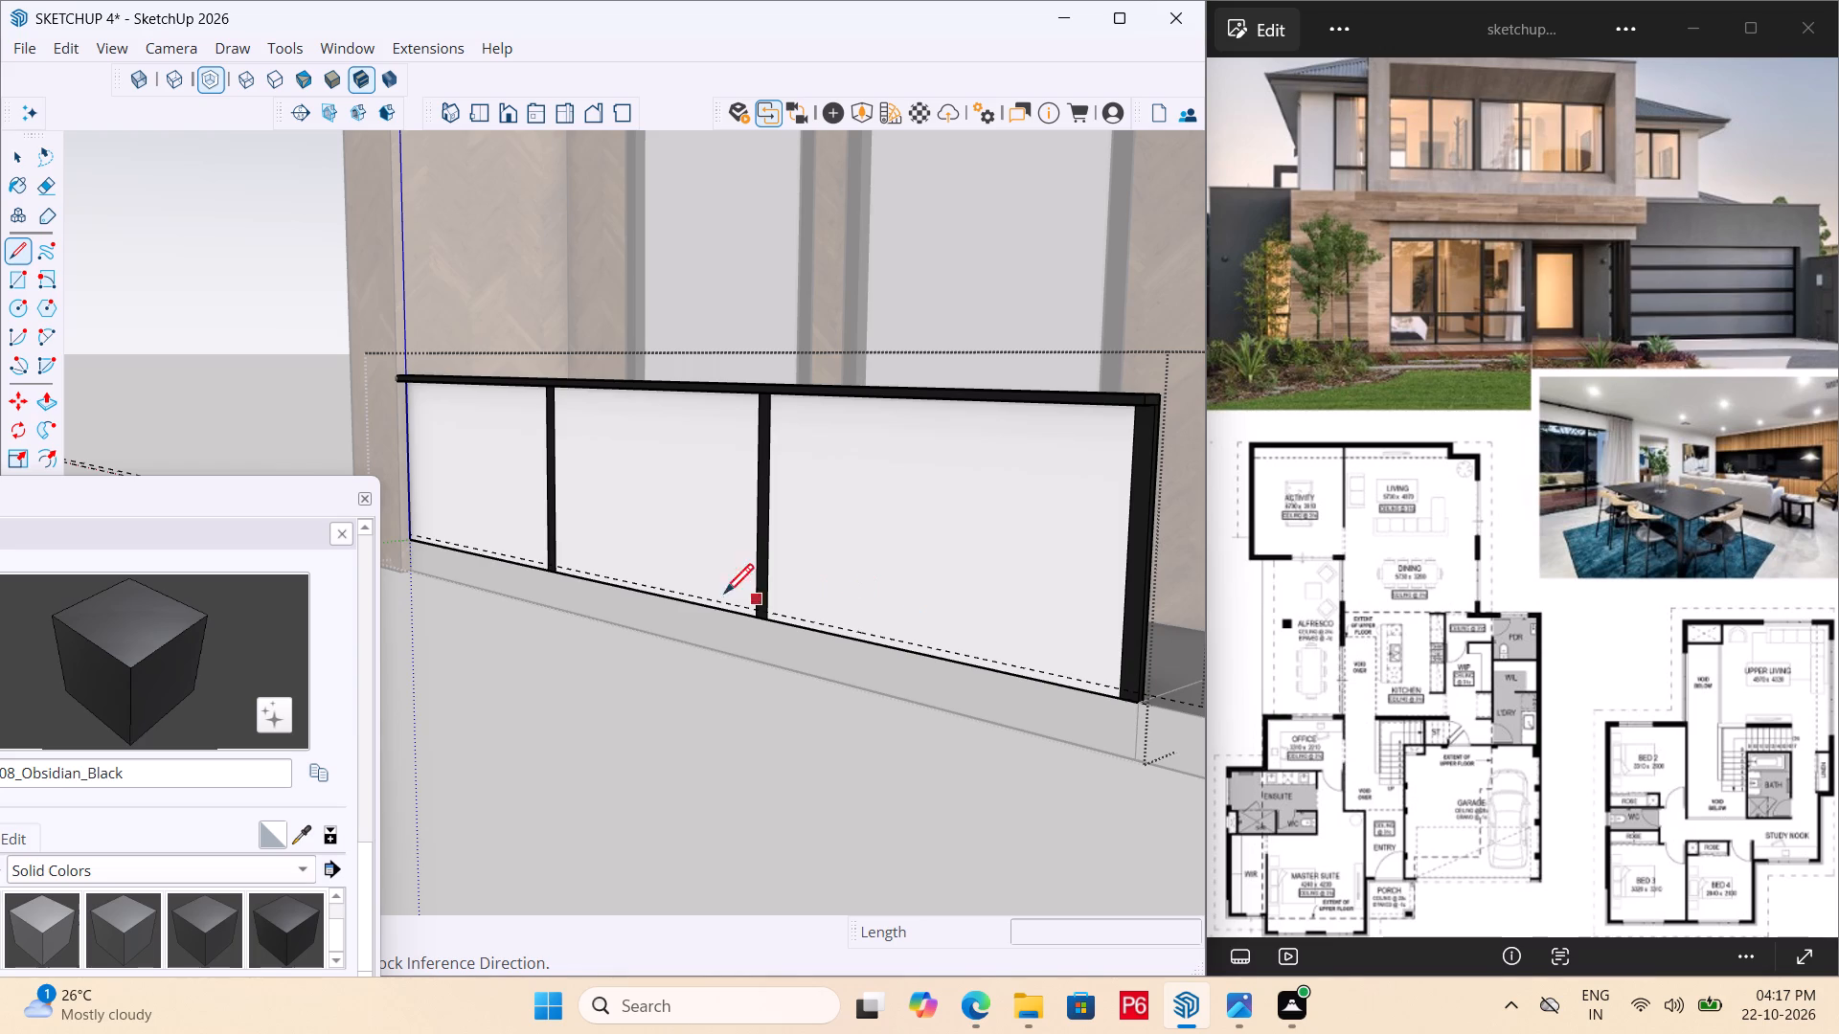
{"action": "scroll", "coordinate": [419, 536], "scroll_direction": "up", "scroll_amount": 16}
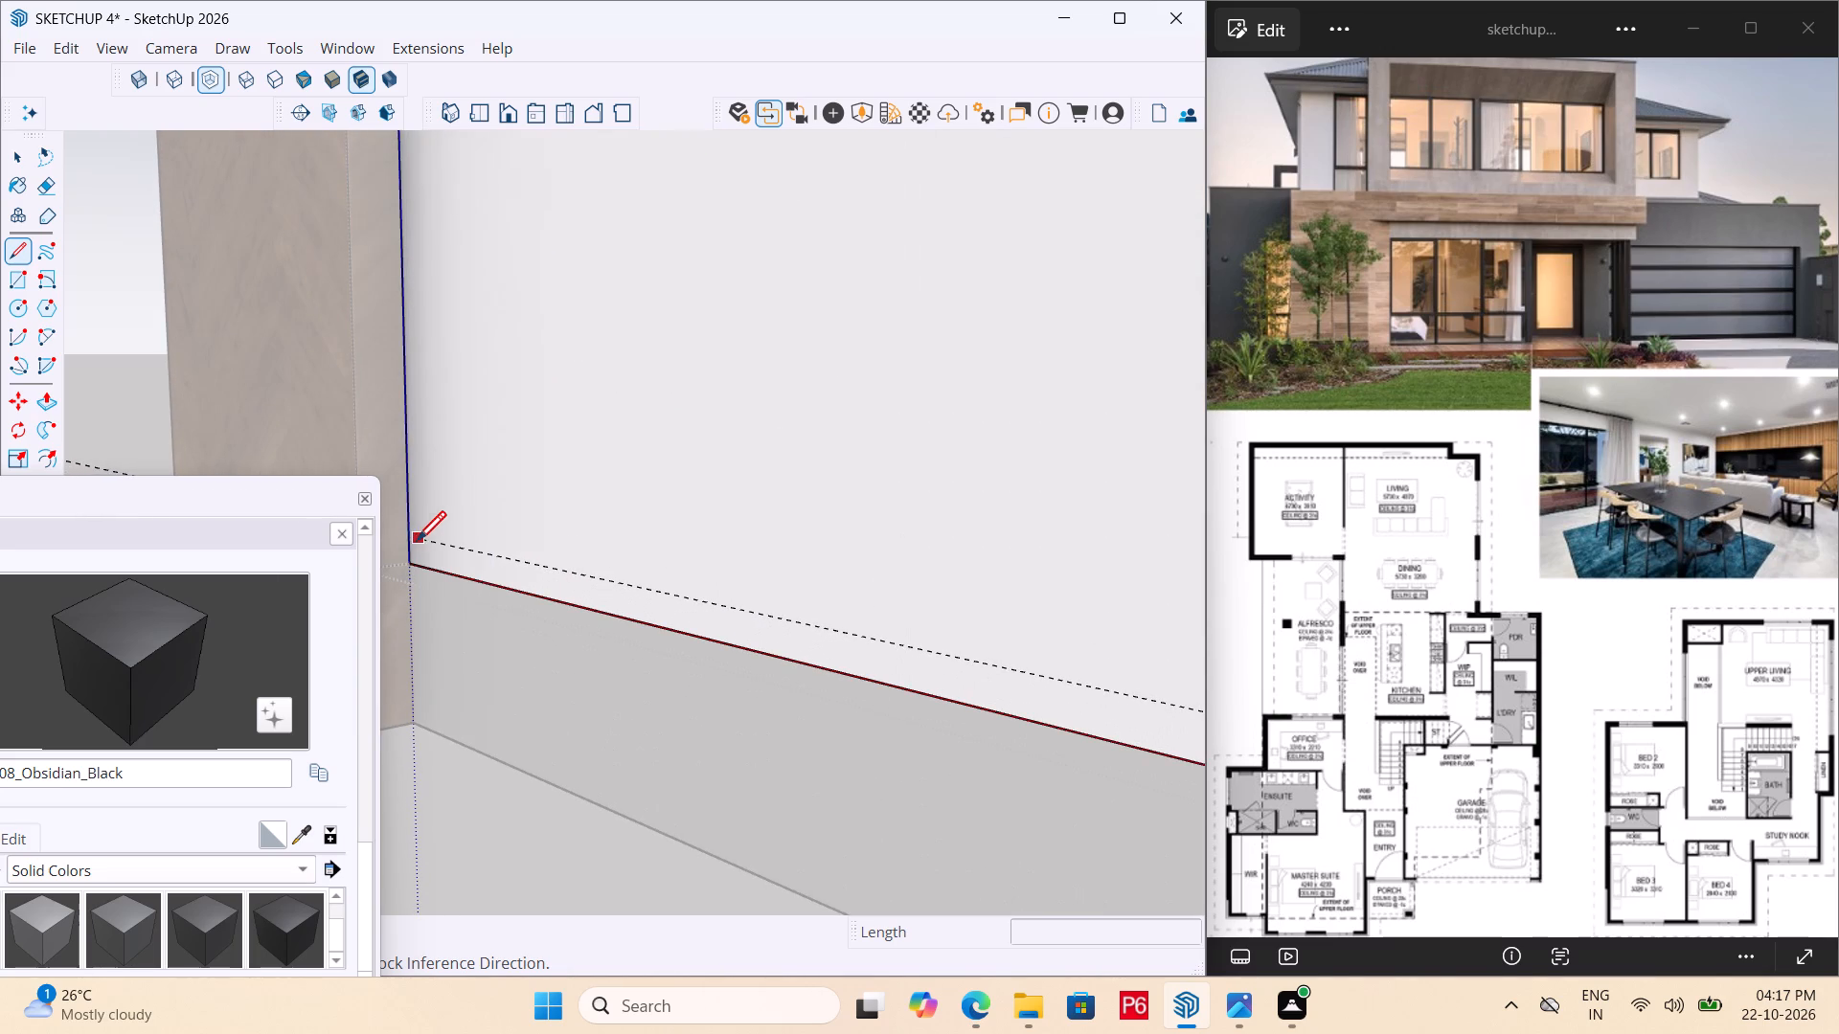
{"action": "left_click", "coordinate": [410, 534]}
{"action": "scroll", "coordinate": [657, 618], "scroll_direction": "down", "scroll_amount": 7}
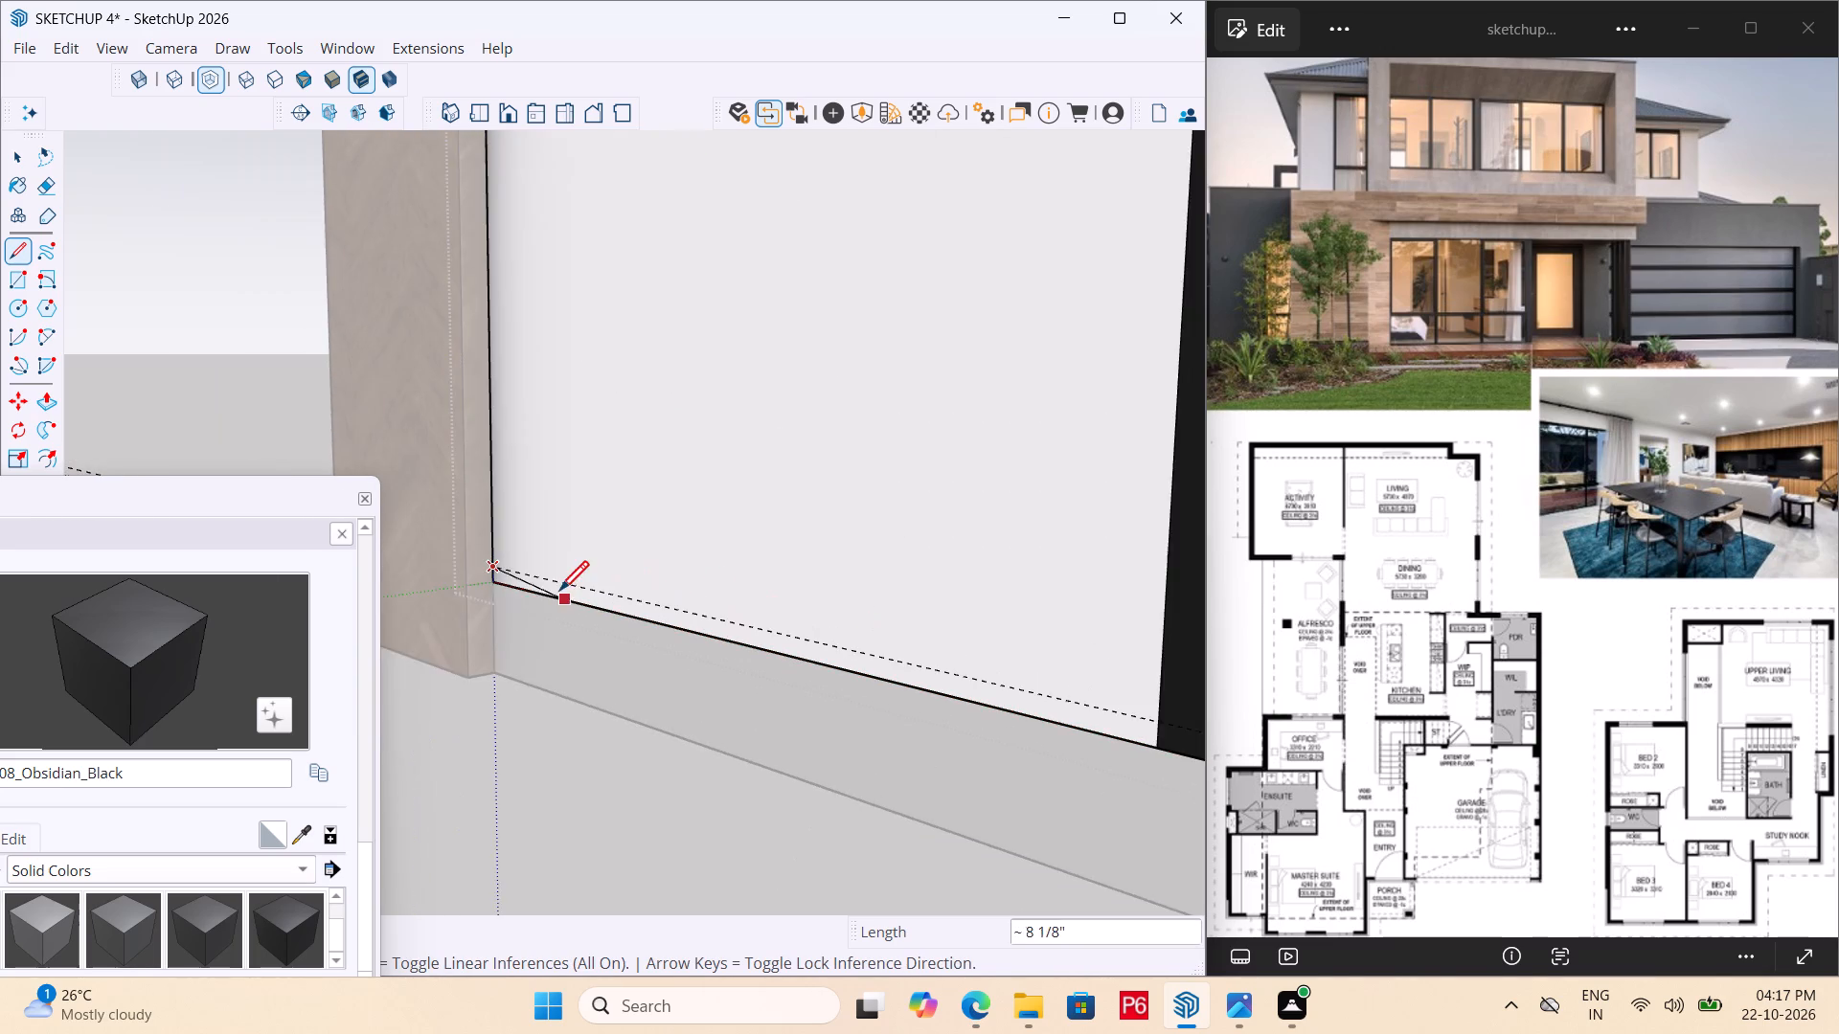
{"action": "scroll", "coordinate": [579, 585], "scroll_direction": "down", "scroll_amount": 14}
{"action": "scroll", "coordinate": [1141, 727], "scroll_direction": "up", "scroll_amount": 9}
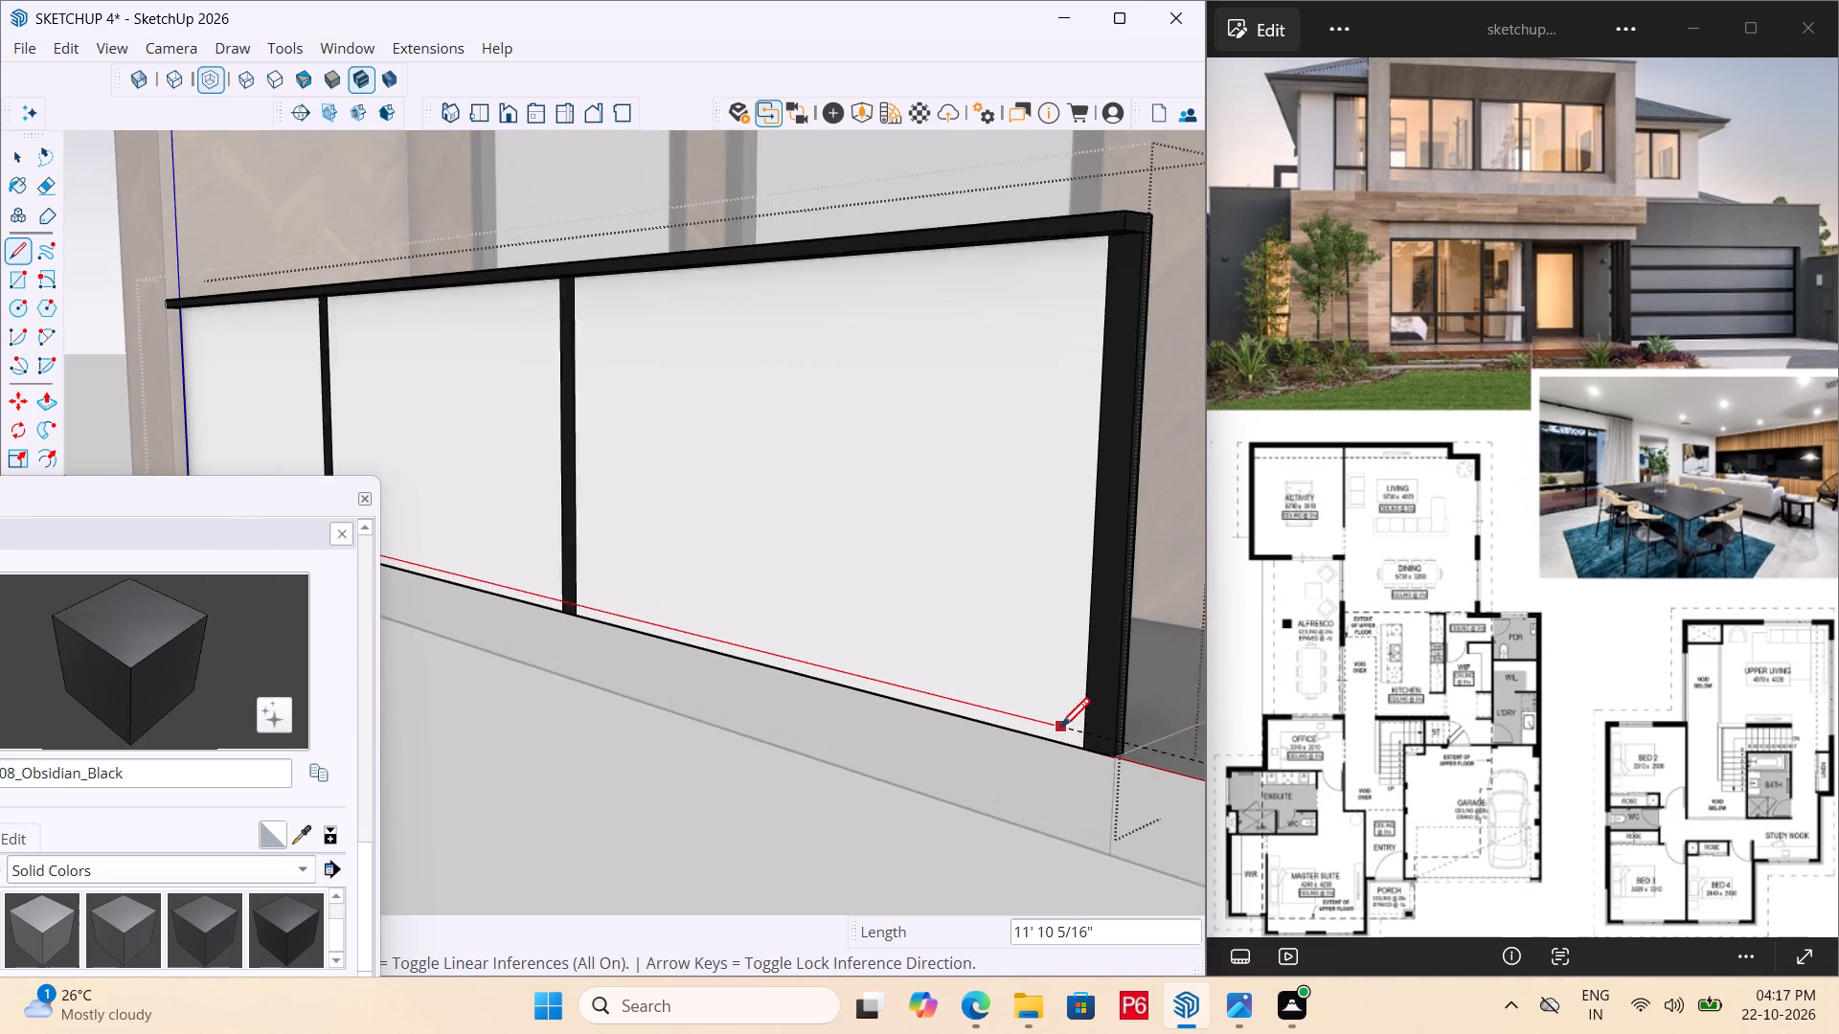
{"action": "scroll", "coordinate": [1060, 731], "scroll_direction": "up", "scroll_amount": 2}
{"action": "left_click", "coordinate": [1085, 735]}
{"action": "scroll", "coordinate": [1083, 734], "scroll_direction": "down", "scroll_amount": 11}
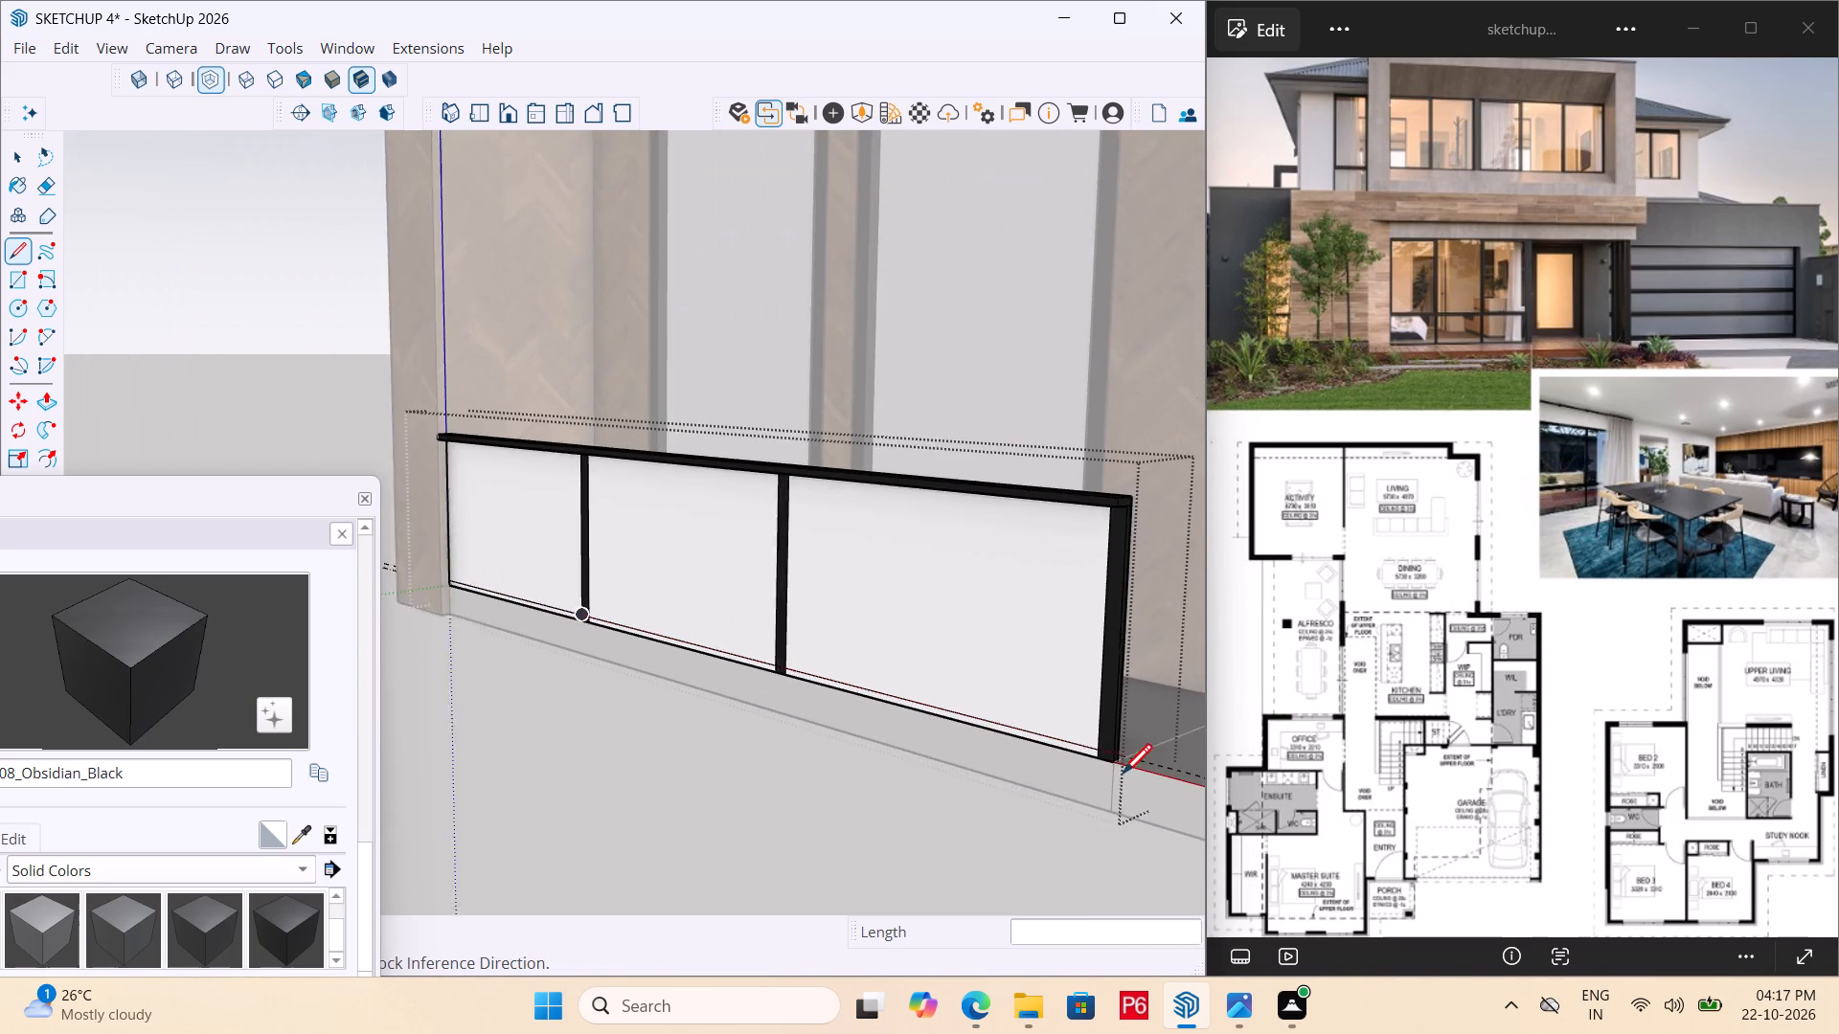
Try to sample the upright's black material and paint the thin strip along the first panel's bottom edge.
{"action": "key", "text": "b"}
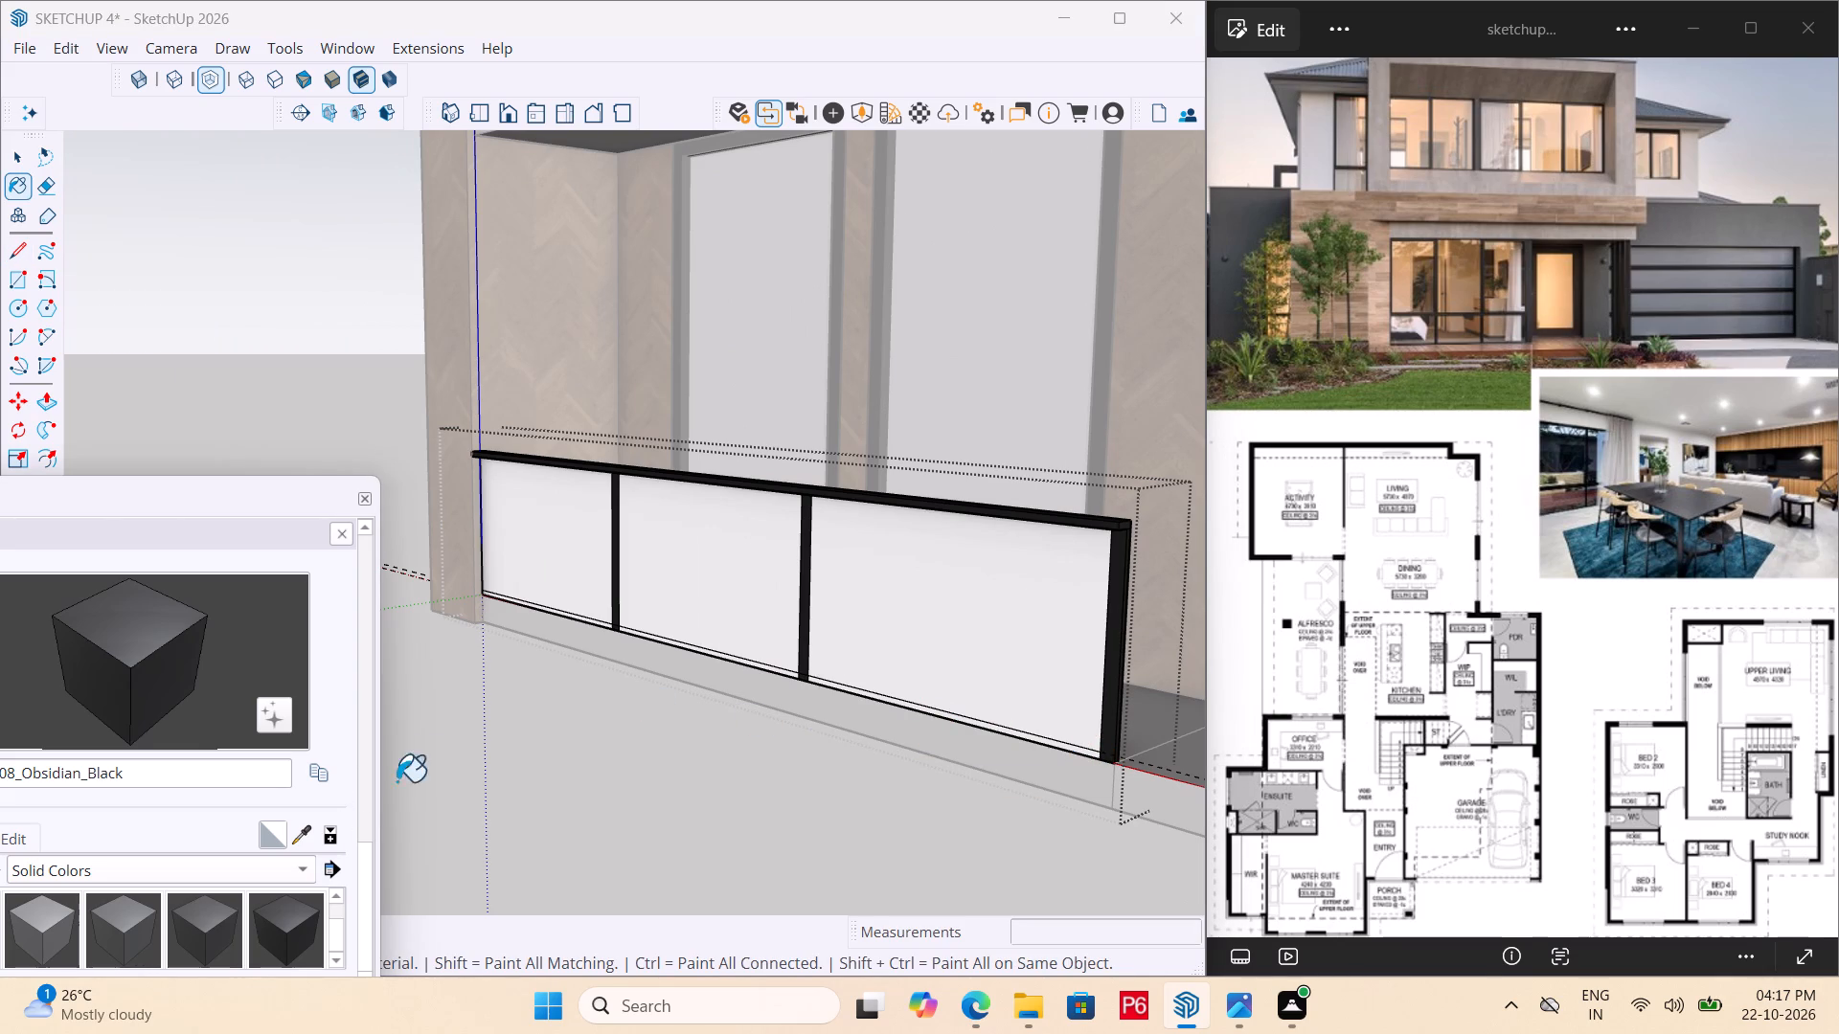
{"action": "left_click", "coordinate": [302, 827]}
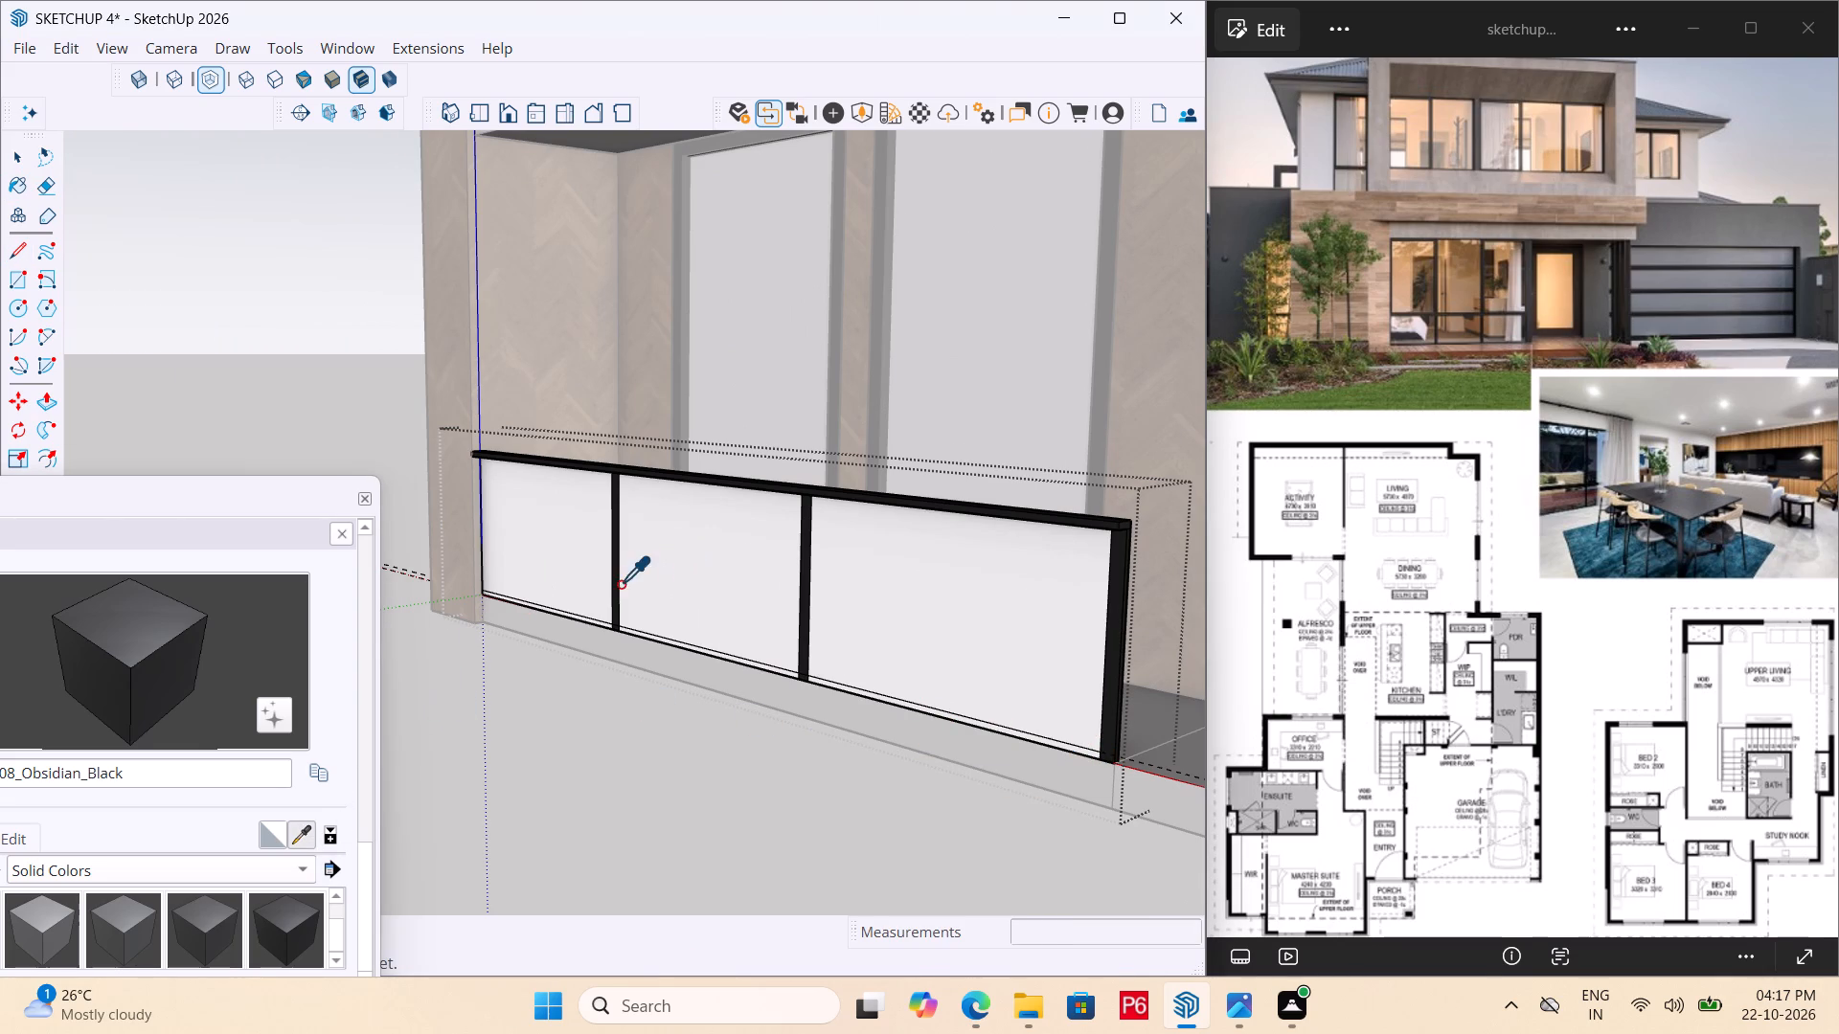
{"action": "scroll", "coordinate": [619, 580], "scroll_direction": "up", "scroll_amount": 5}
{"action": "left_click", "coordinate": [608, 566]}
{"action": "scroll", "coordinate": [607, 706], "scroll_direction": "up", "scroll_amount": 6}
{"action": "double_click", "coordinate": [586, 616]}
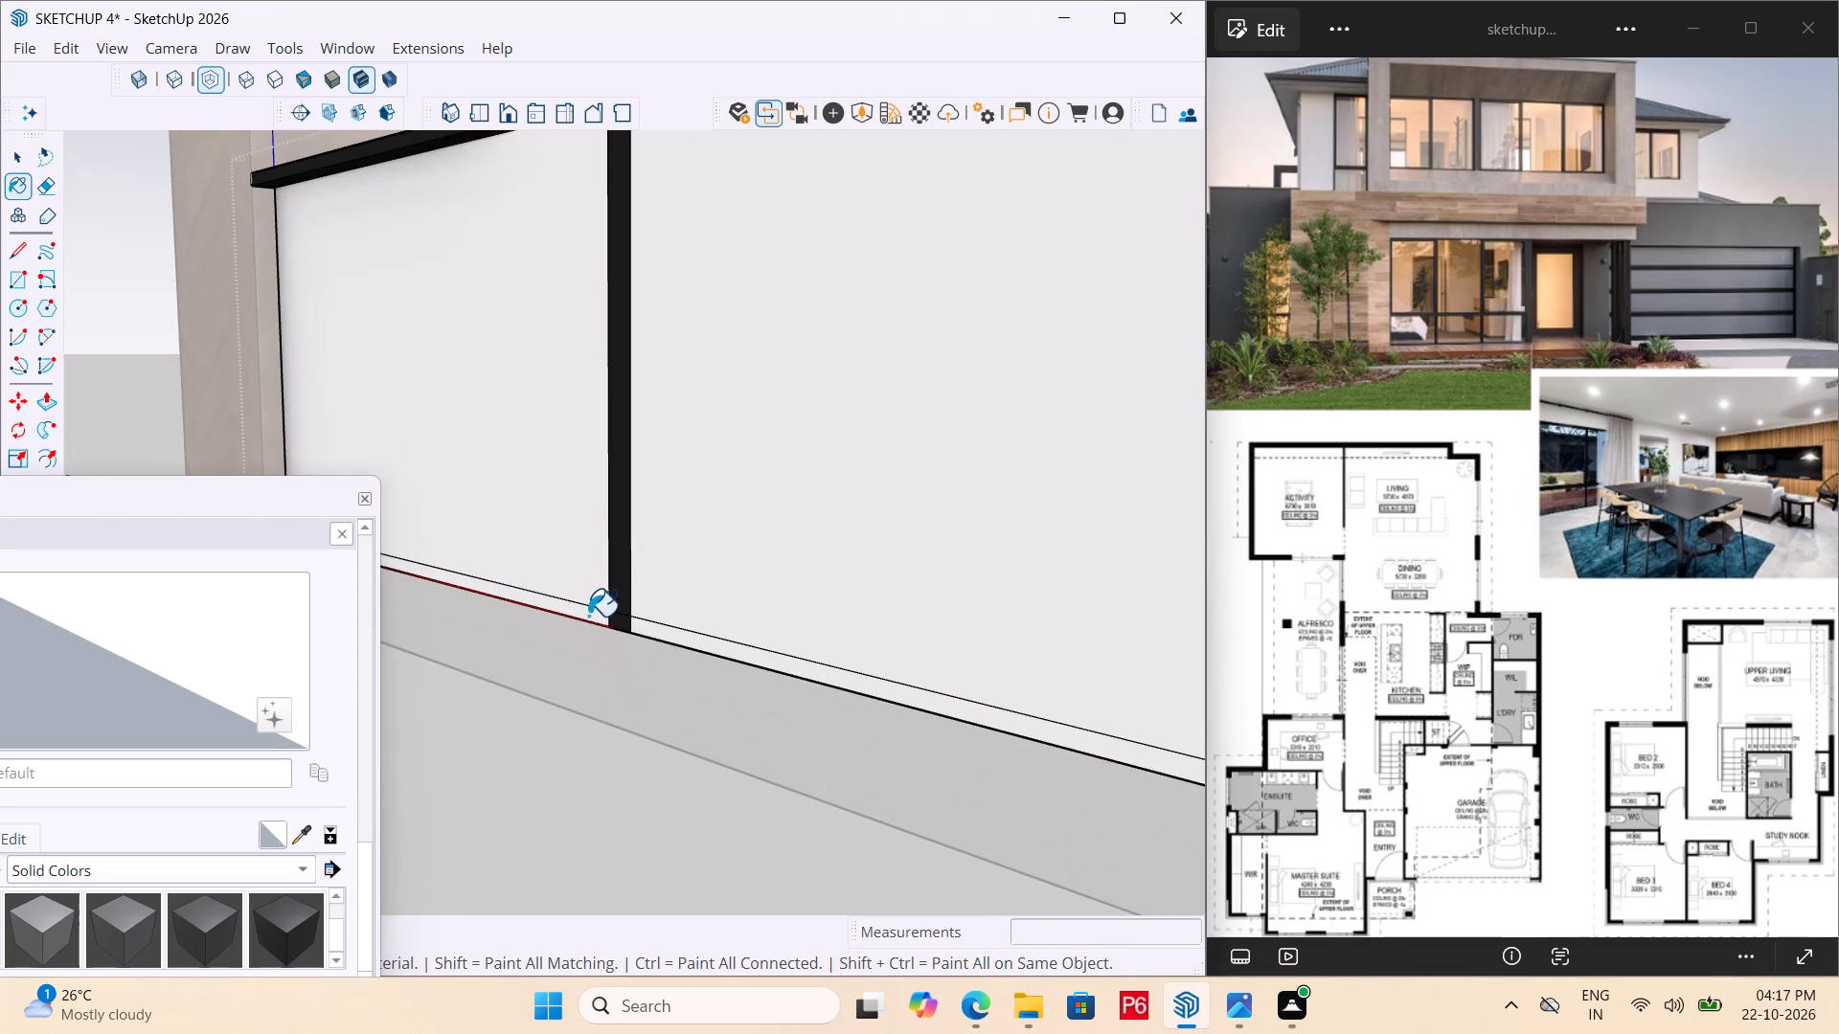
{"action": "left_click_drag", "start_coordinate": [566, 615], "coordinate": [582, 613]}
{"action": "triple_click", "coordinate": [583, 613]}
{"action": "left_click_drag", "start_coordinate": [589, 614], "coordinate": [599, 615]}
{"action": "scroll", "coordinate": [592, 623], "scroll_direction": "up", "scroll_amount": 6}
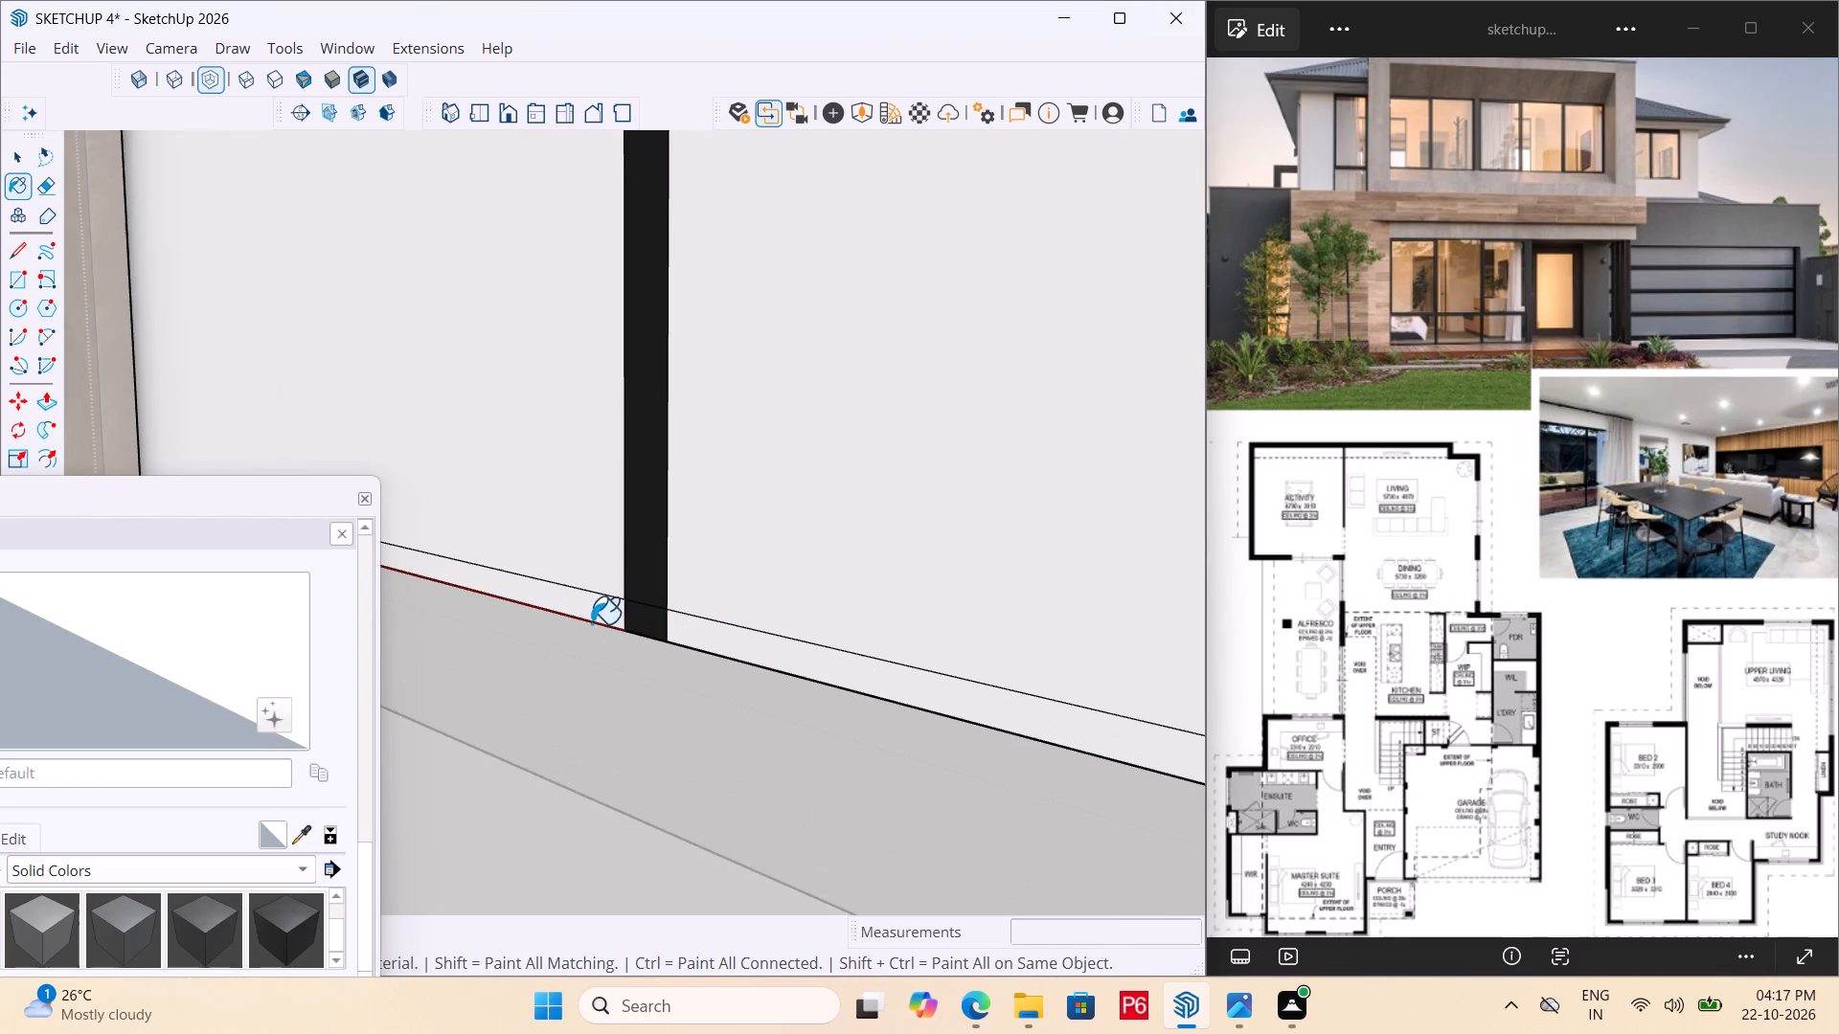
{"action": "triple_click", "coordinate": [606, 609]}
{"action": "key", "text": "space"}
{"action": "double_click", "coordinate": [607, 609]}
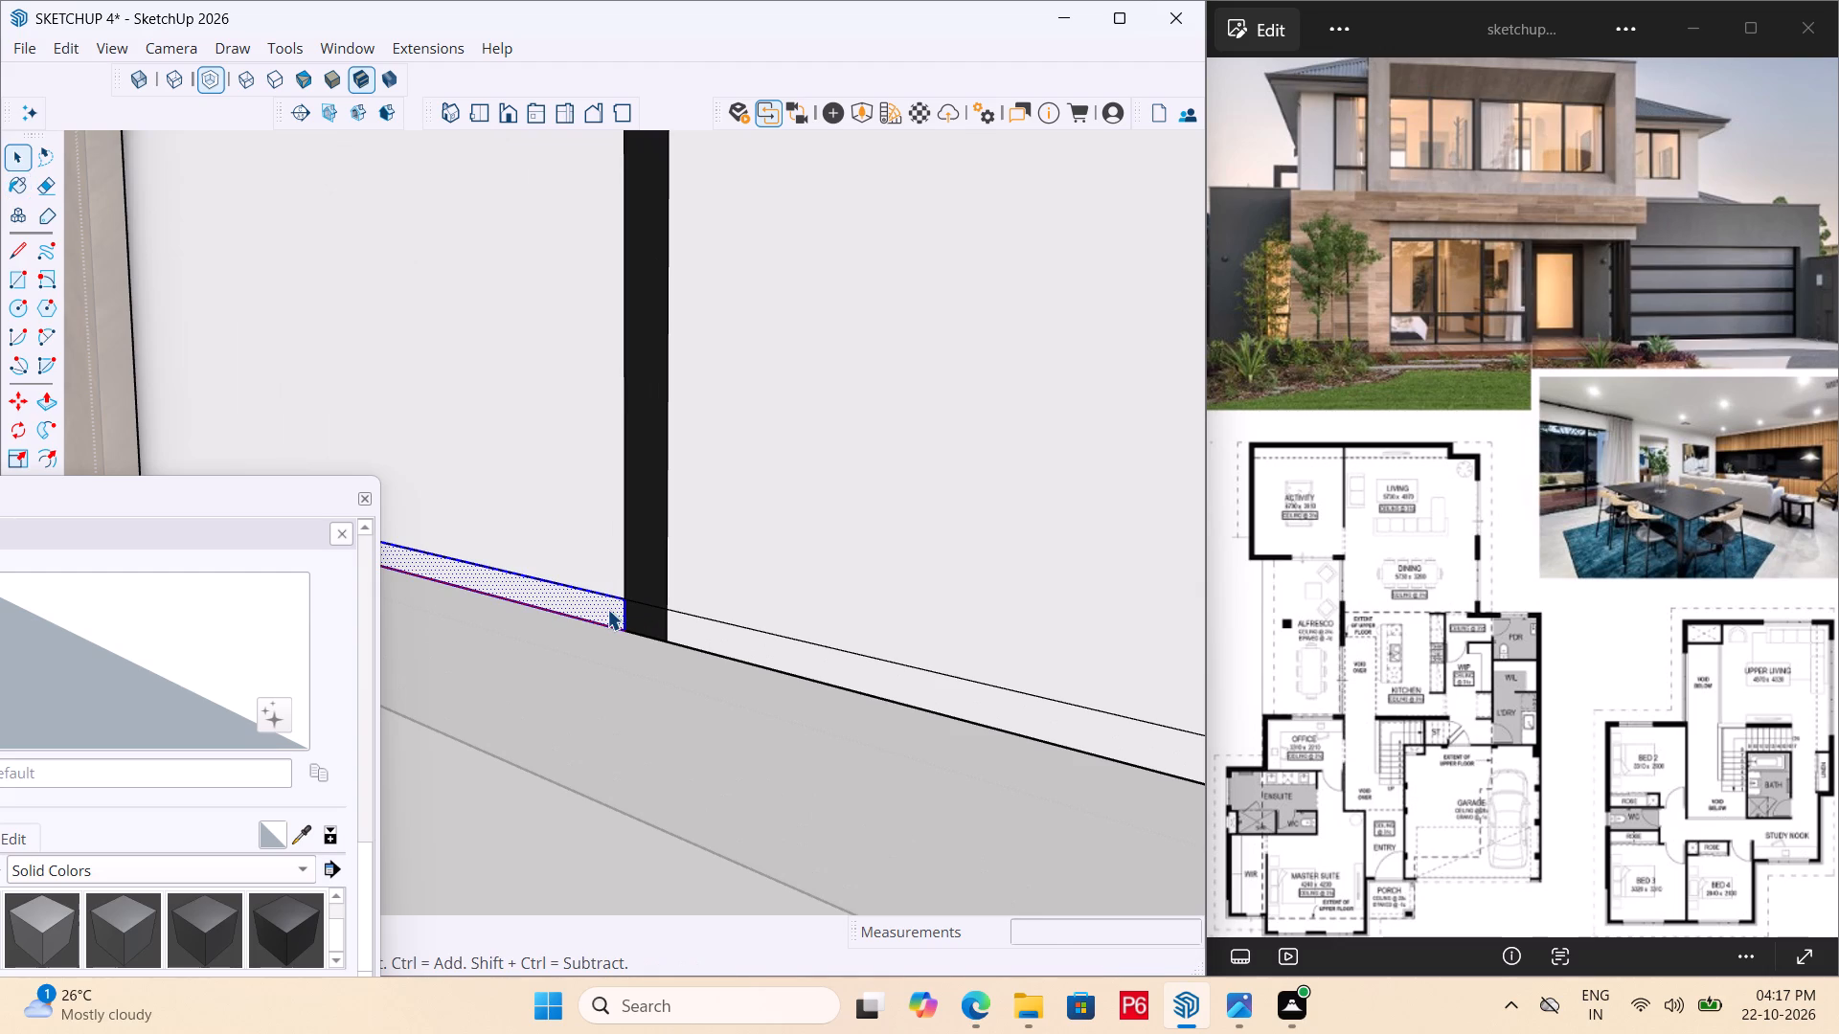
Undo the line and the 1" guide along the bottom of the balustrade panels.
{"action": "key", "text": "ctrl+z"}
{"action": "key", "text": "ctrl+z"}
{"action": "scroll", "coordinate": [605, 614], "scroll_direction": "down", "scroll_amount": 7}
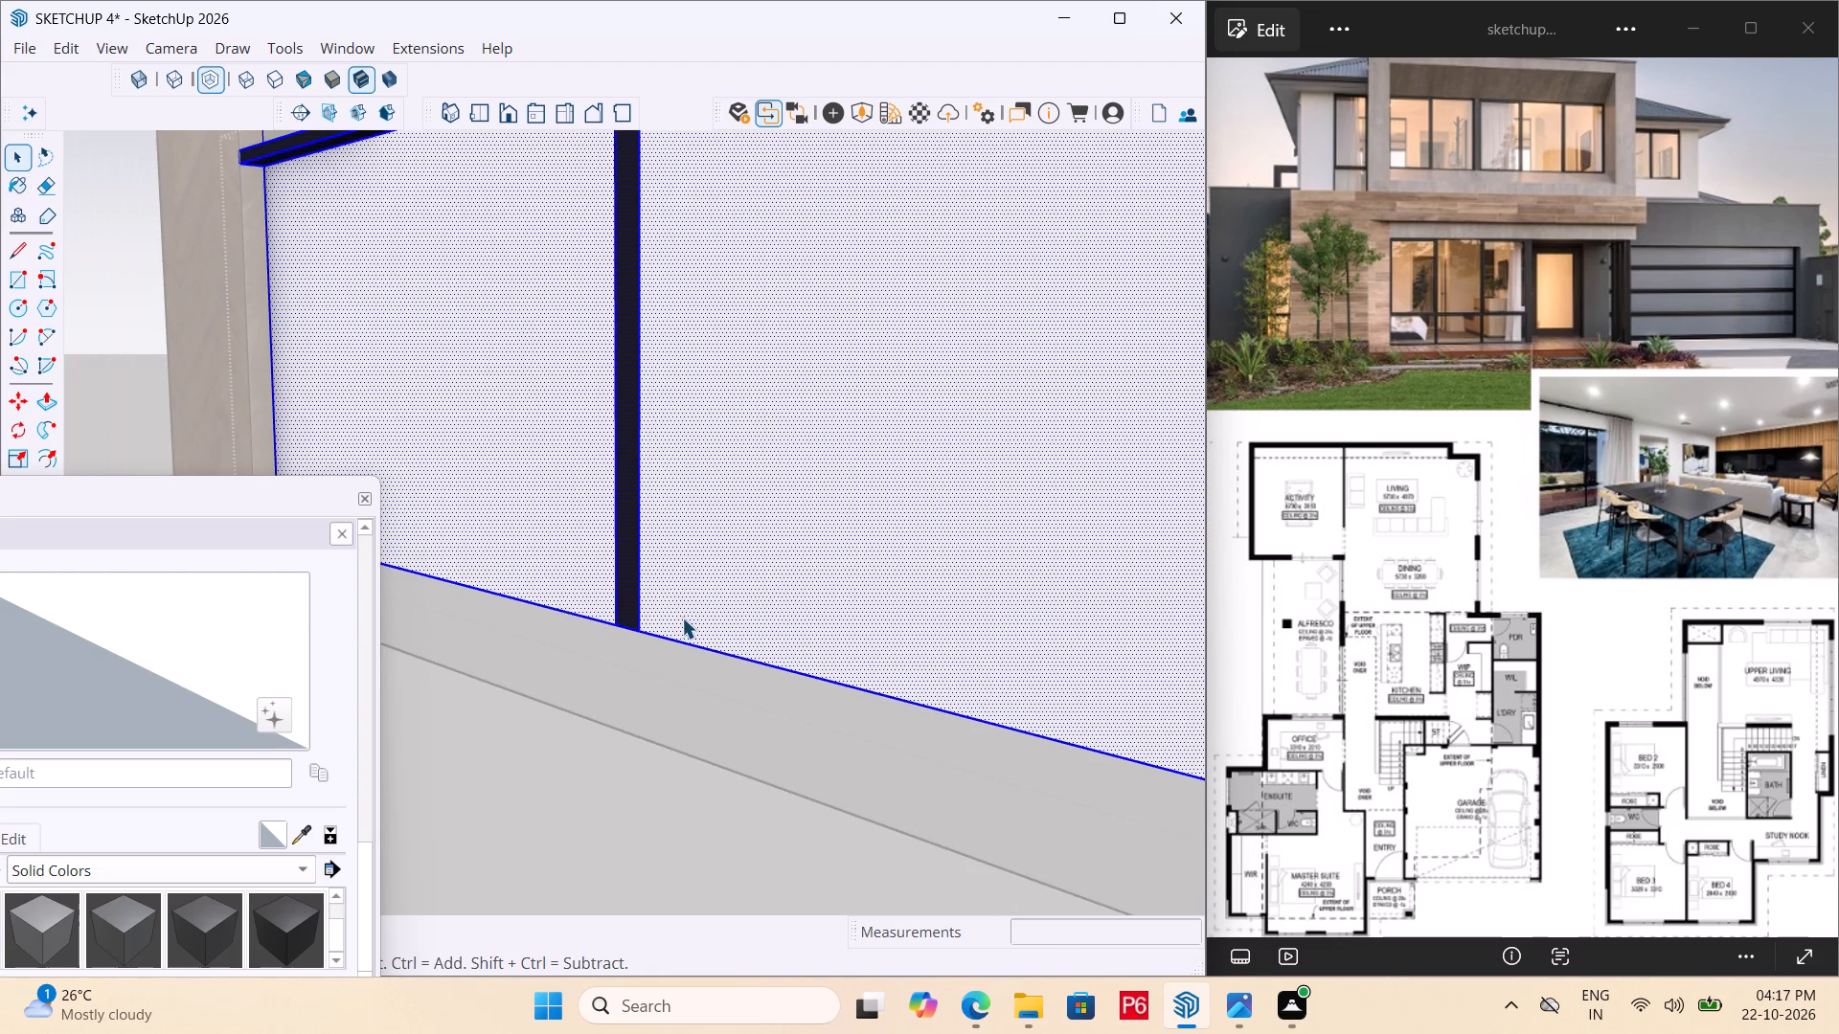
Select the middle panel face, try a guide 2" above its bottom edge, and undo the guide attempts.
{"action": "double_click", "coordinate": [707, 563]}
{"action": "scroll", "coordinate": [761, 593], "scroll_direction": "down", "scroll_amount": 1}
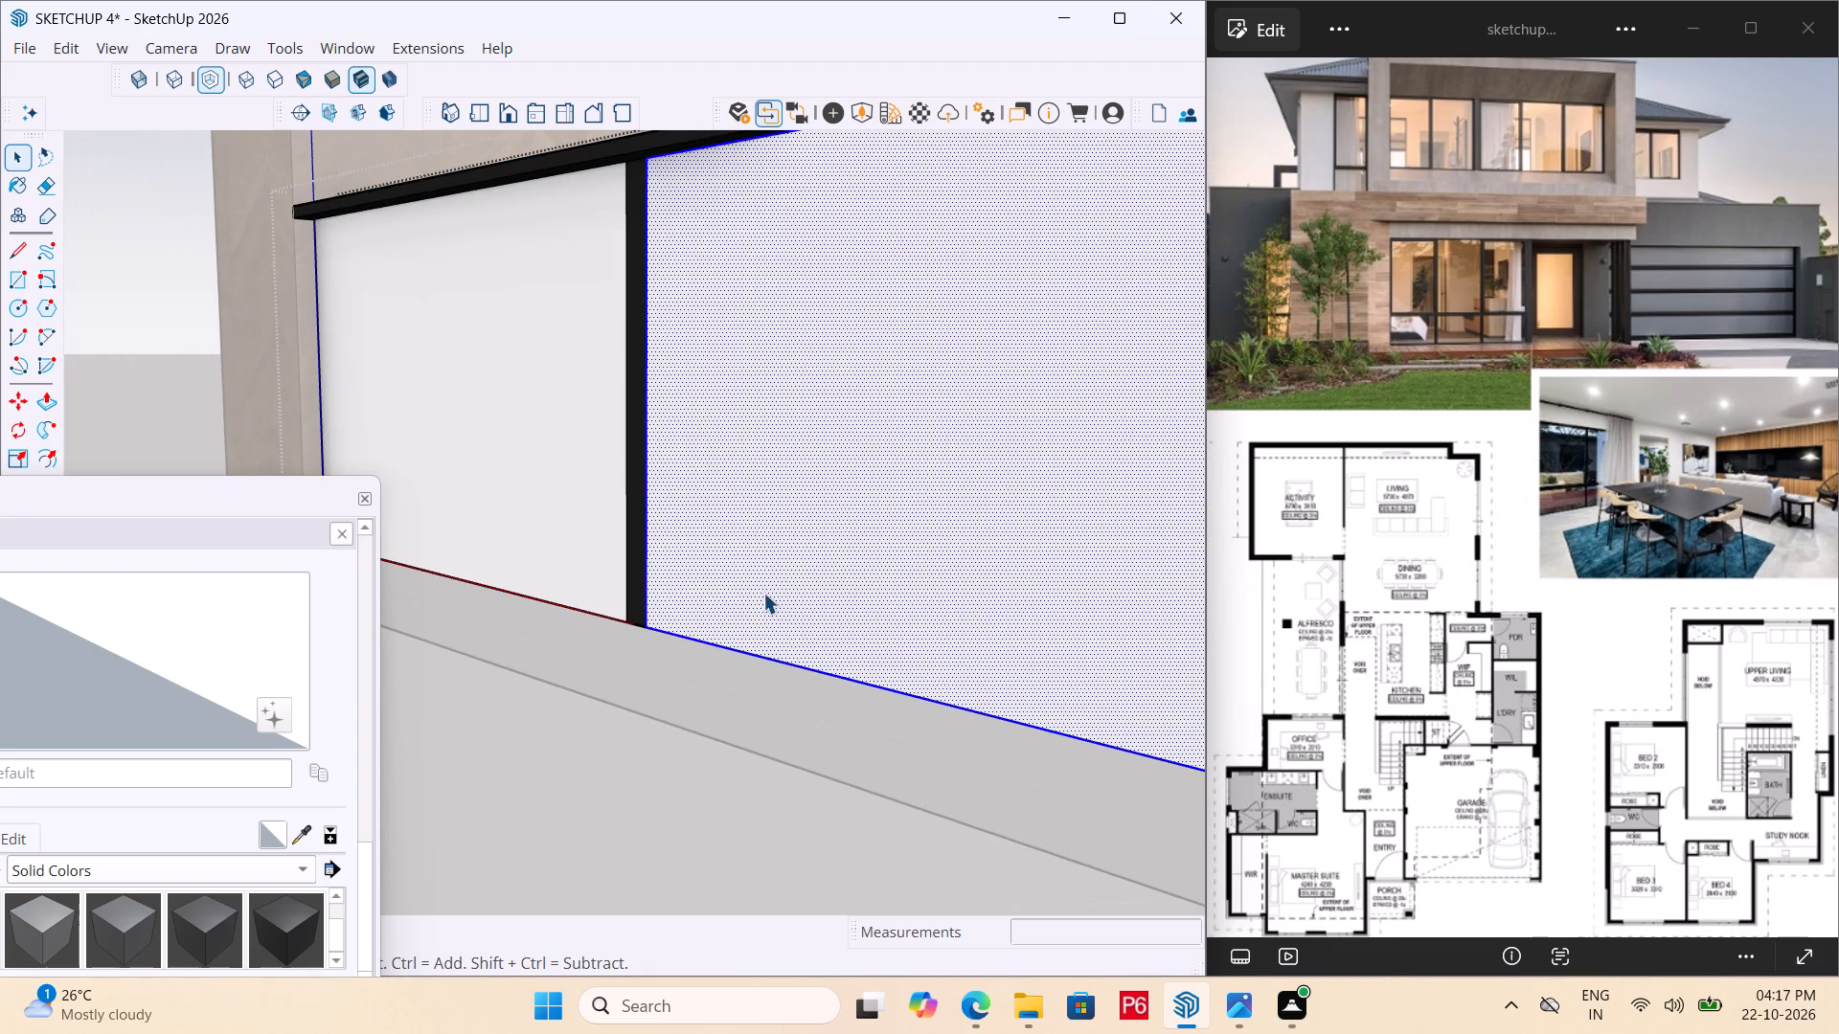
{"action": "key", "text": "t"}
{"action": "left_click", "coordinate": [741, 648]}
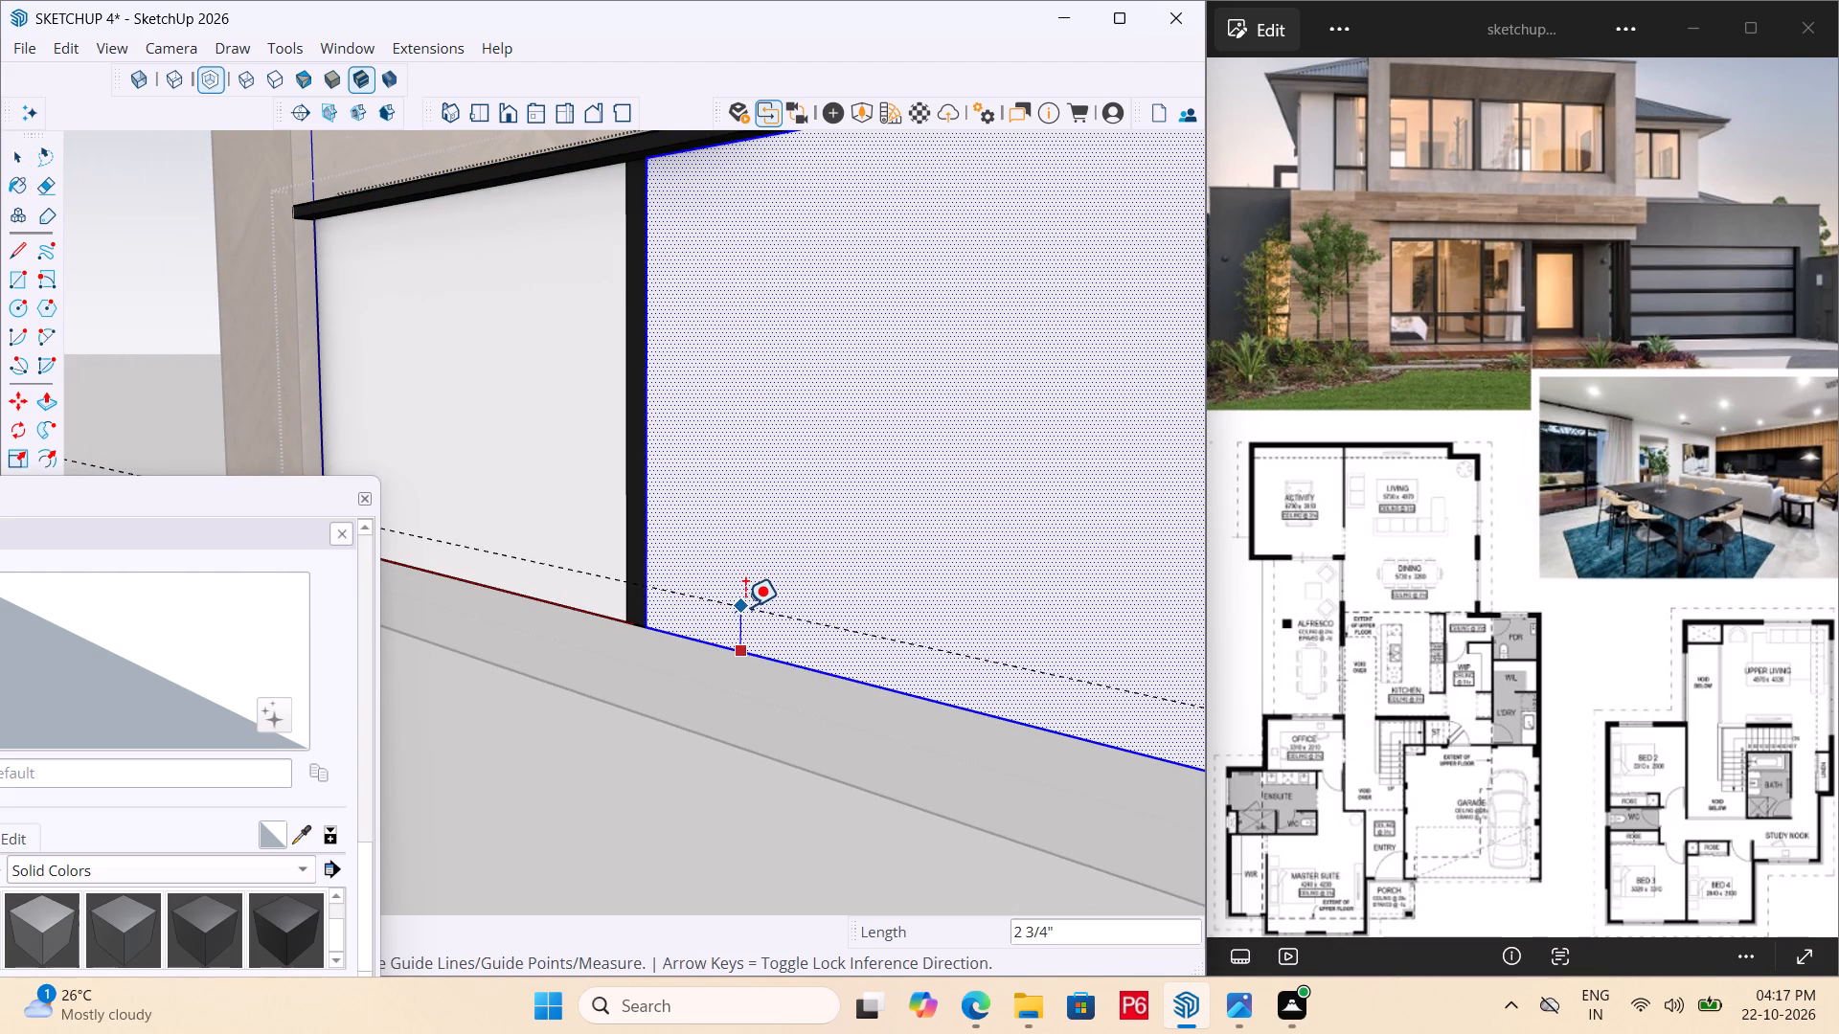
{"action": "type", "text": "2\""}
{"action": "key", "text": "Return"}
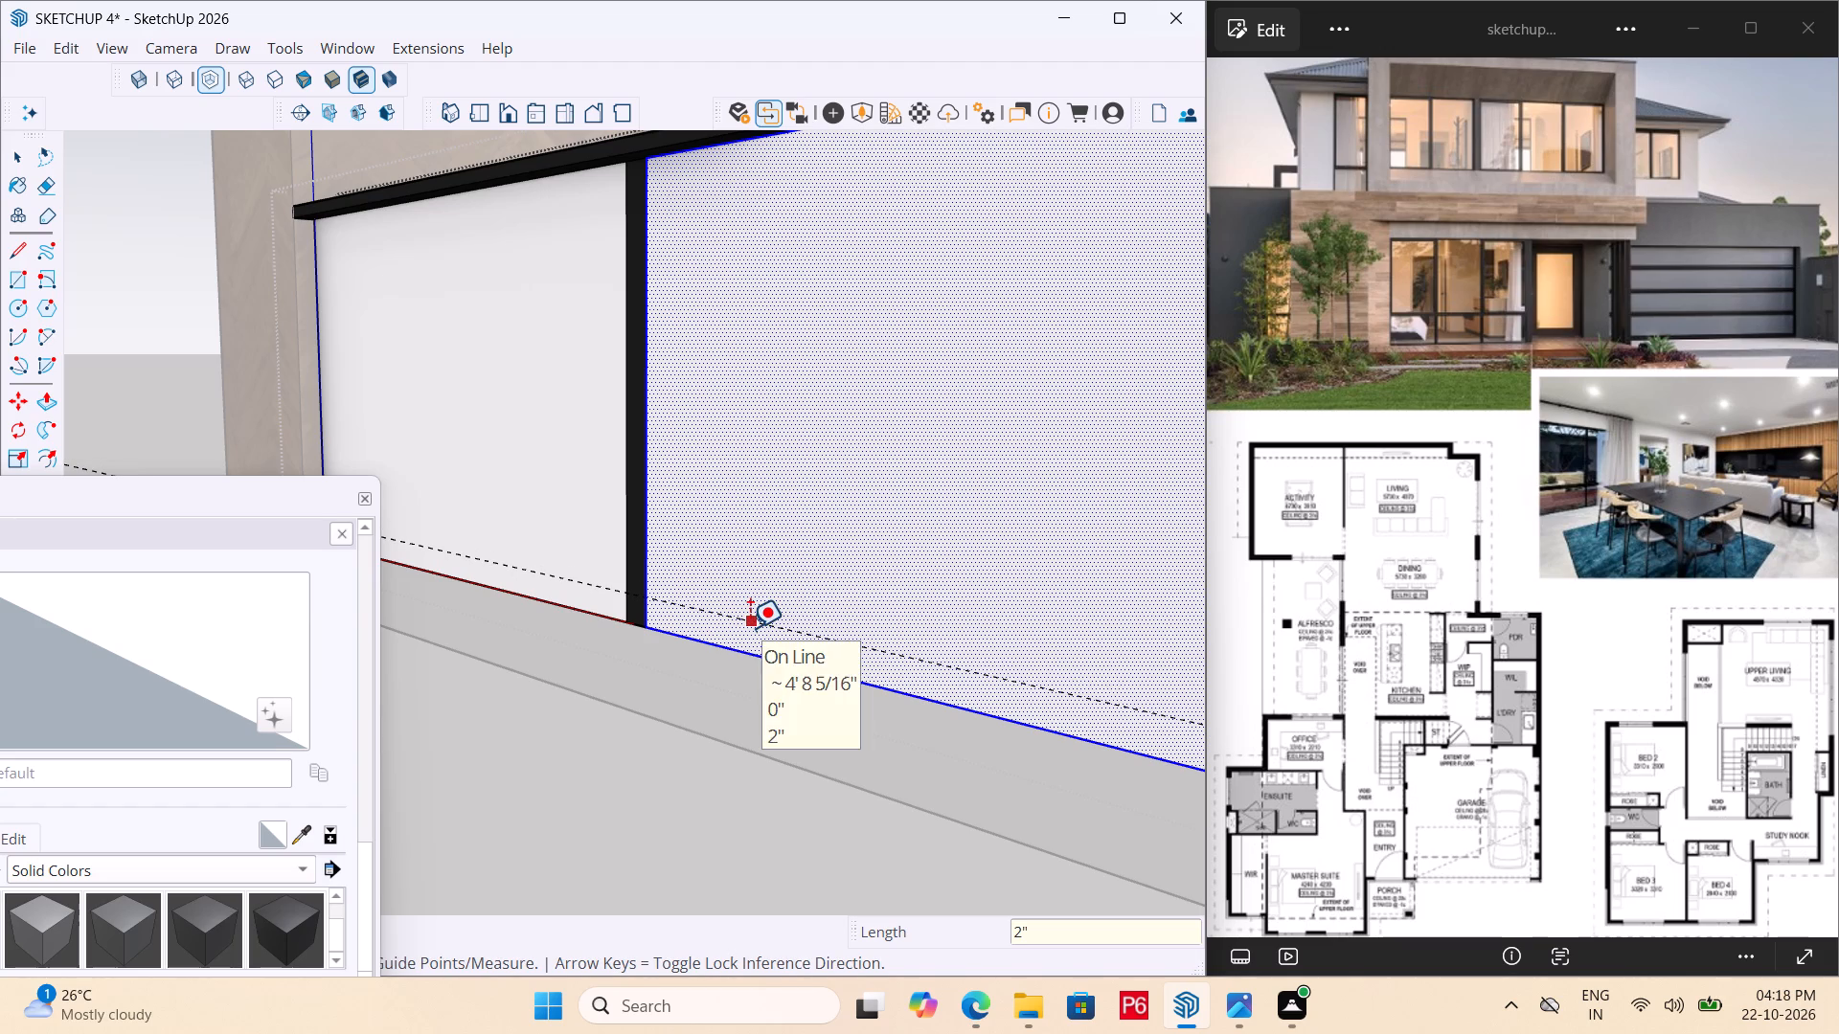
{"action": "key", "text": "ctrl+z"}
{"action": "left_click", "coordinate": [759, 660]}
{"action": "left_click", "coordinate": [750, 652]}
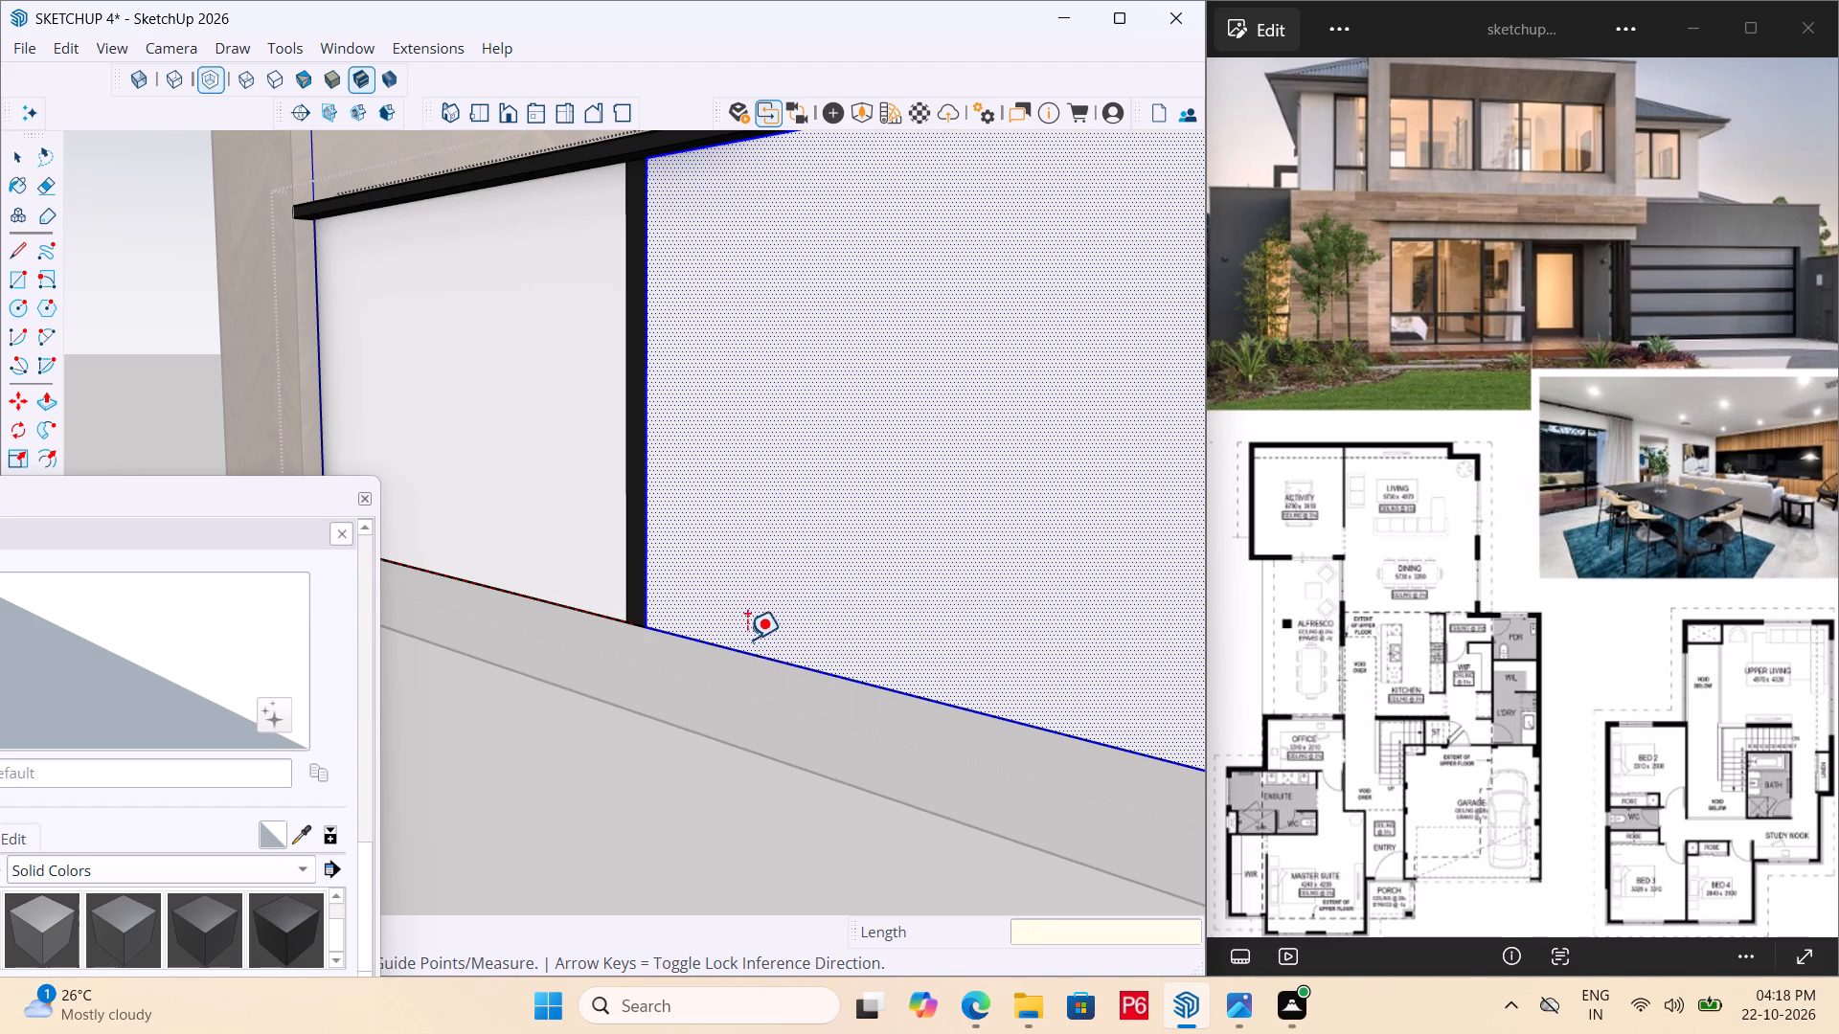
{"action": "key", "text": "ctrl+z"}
Place a guide 1" above the middle panel's bottom edge with the Tape Measure.
{"action": "left_click", "coordinate": [800, 668]}
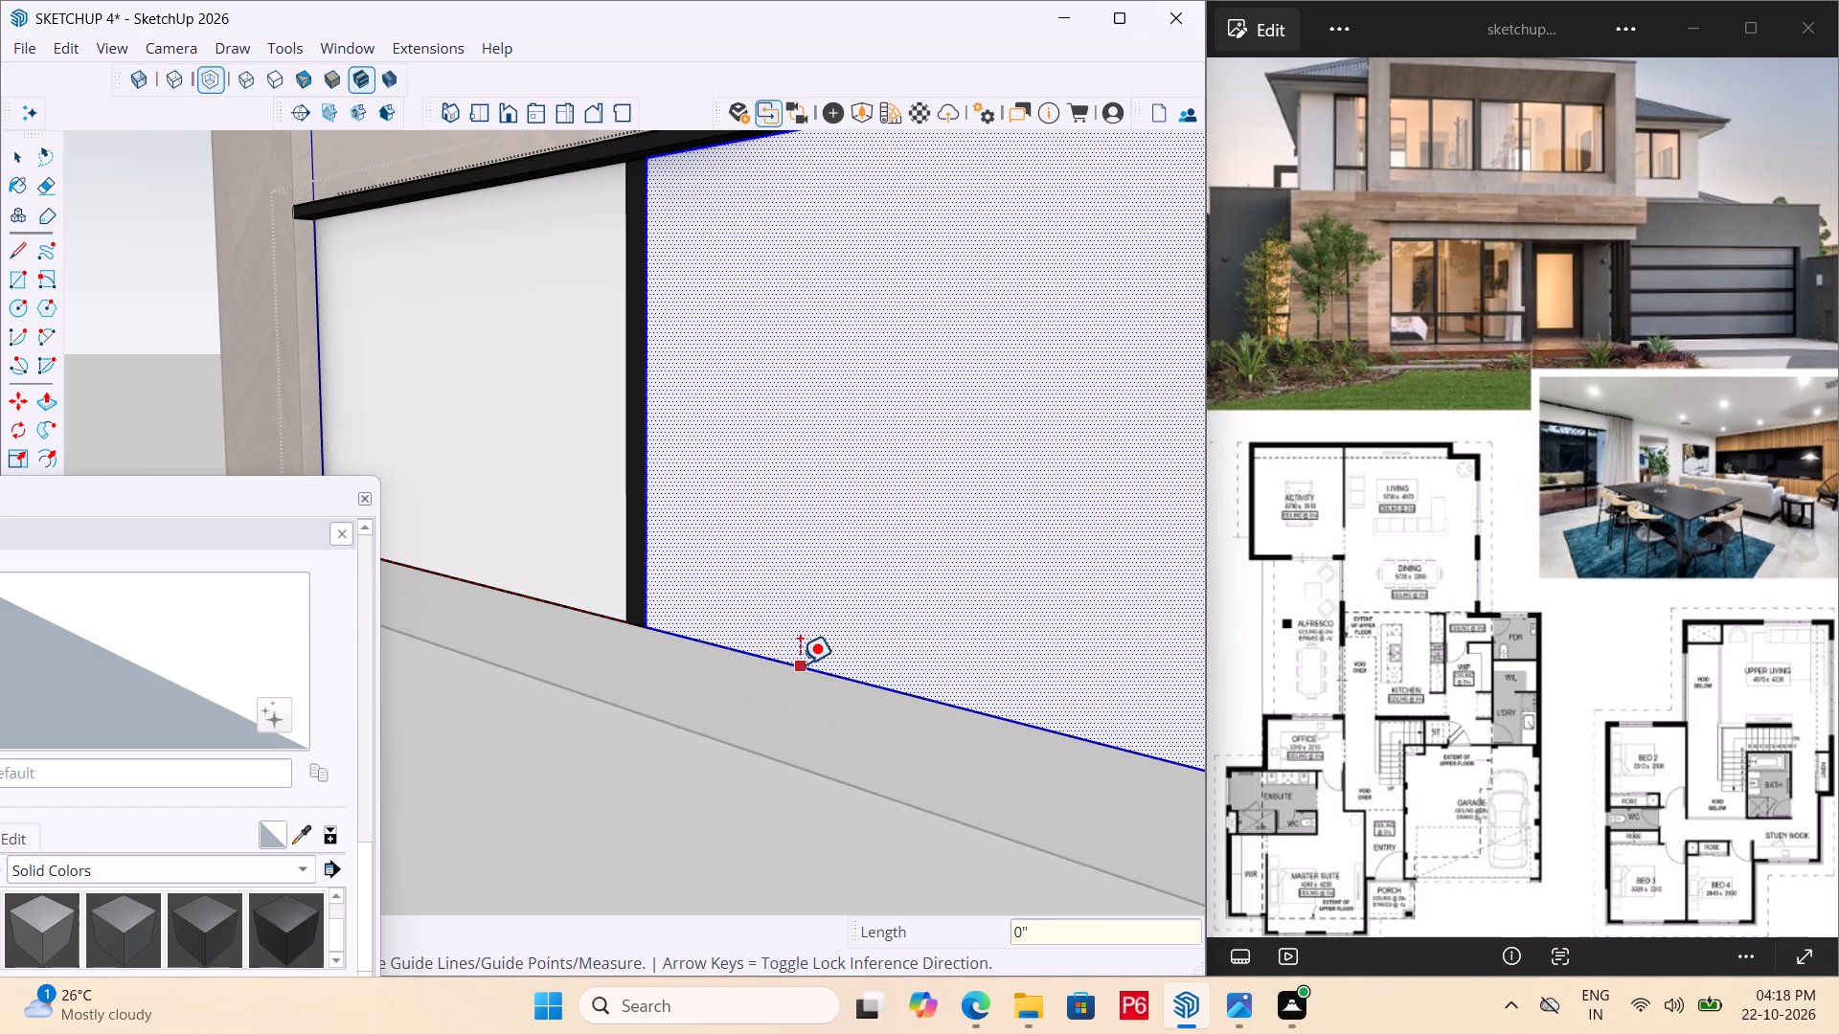
{"action": "type", "text": "1\""}
{"action": "key", "text": "Return"}
Draw a line about 11' 11 7/8" long on the 1" guide, across all three balustrade panels to the end post.
{"action": "scroll", "coordinate": [816, 608], "scroll_direction": "down", "scroll_amount": 5}
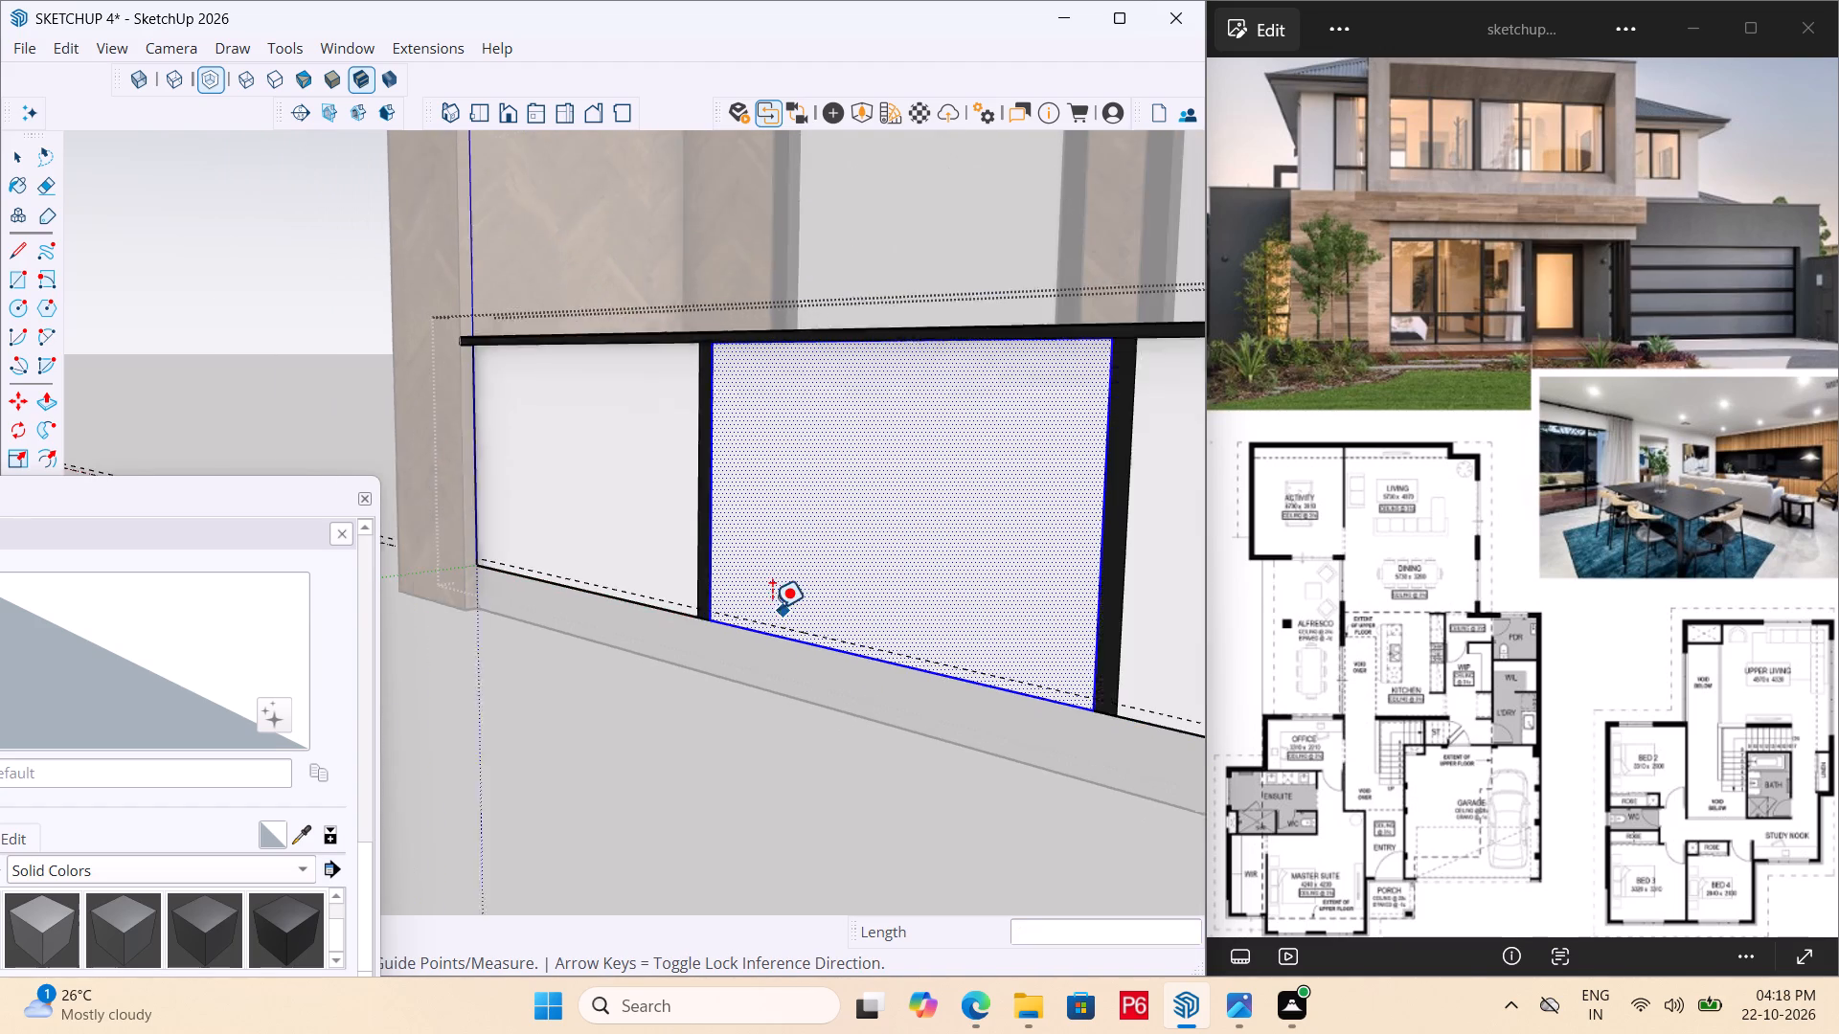
{"action": "scroll", "coordinate": [772, 609], "scroll_direction": "down", "scroll_amount": 2}
{"action": "key", "text": "l"}
{"action": "scroll", "coordinate": [472, 601], "scroll_direction": "up", "scroll_amount": 6}
{"action": "scroll", "coordinate": [545, 544], "scroll_direction": "up", "scroll_amount": 2}
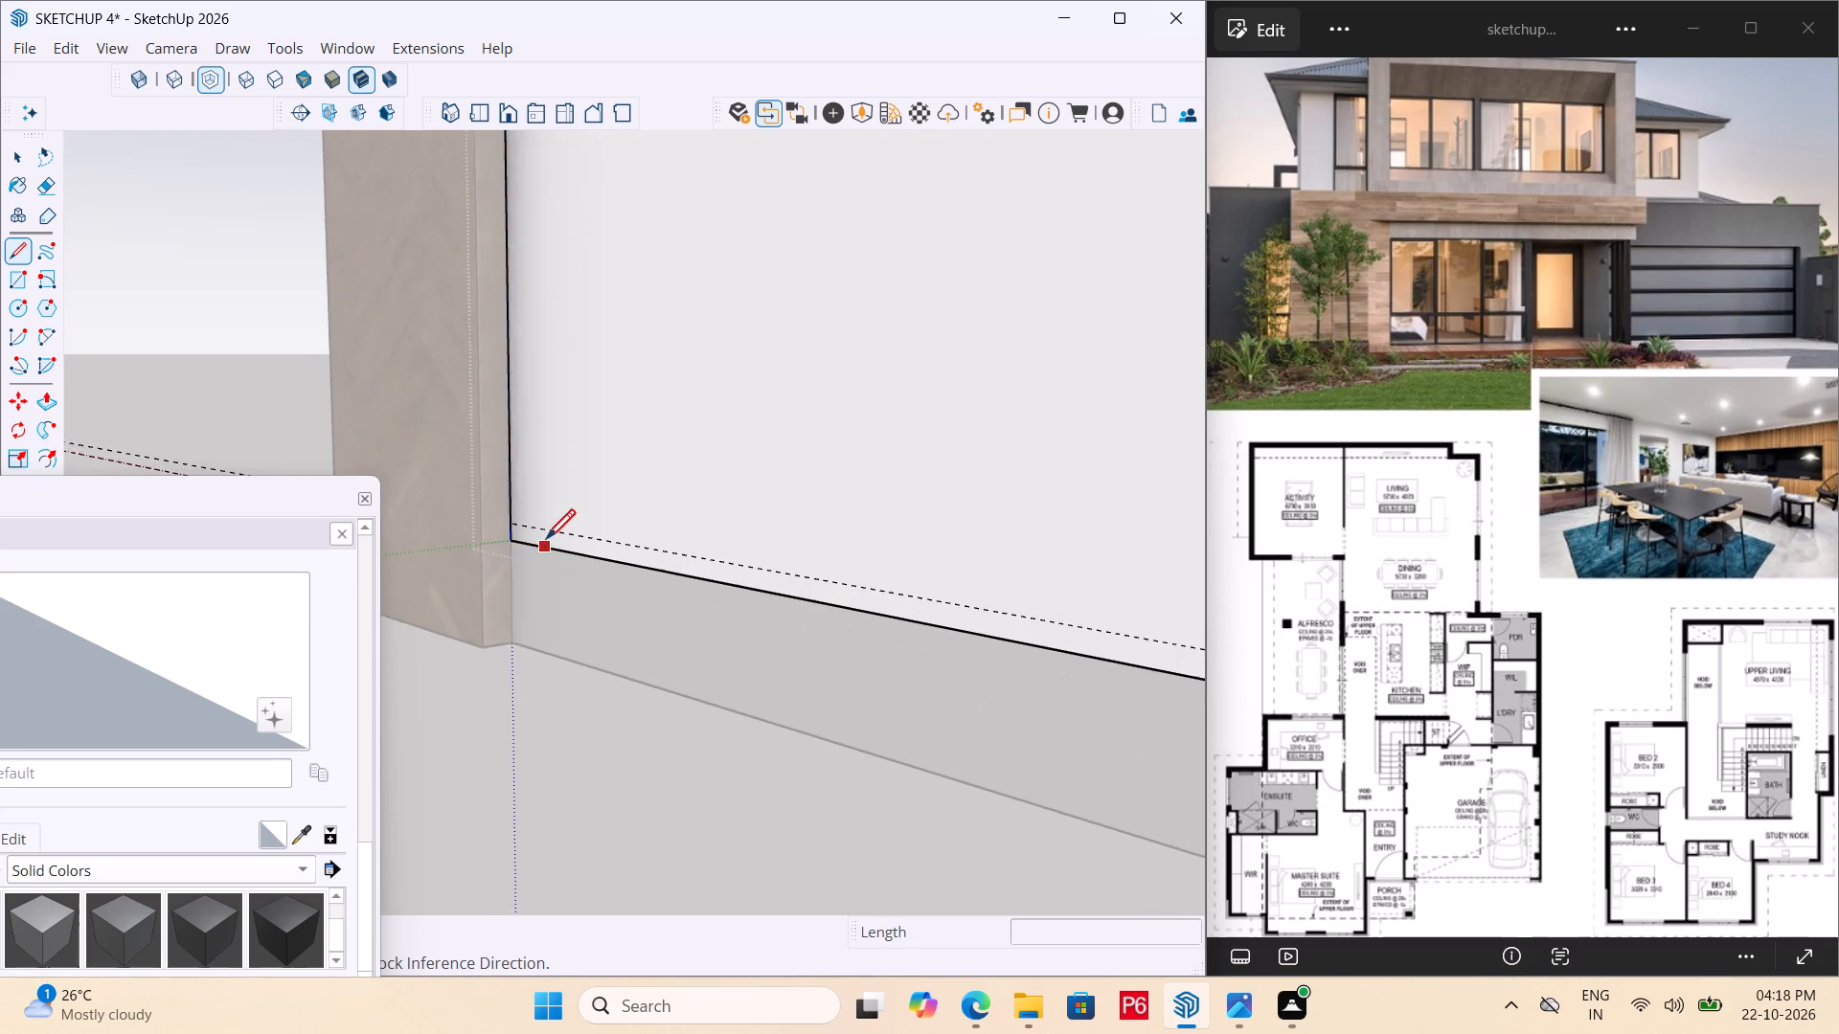
{"action": "scroll", "coordinate": [546, 542], "scroll_direction": "up", "scroll_amount": 4}
{"action": "left_click", "coordinate": [502, 520]}
{"action": "scroll", "coordinate": [759, 613], "scroll_direction": "down", "scroll_amount": 2}
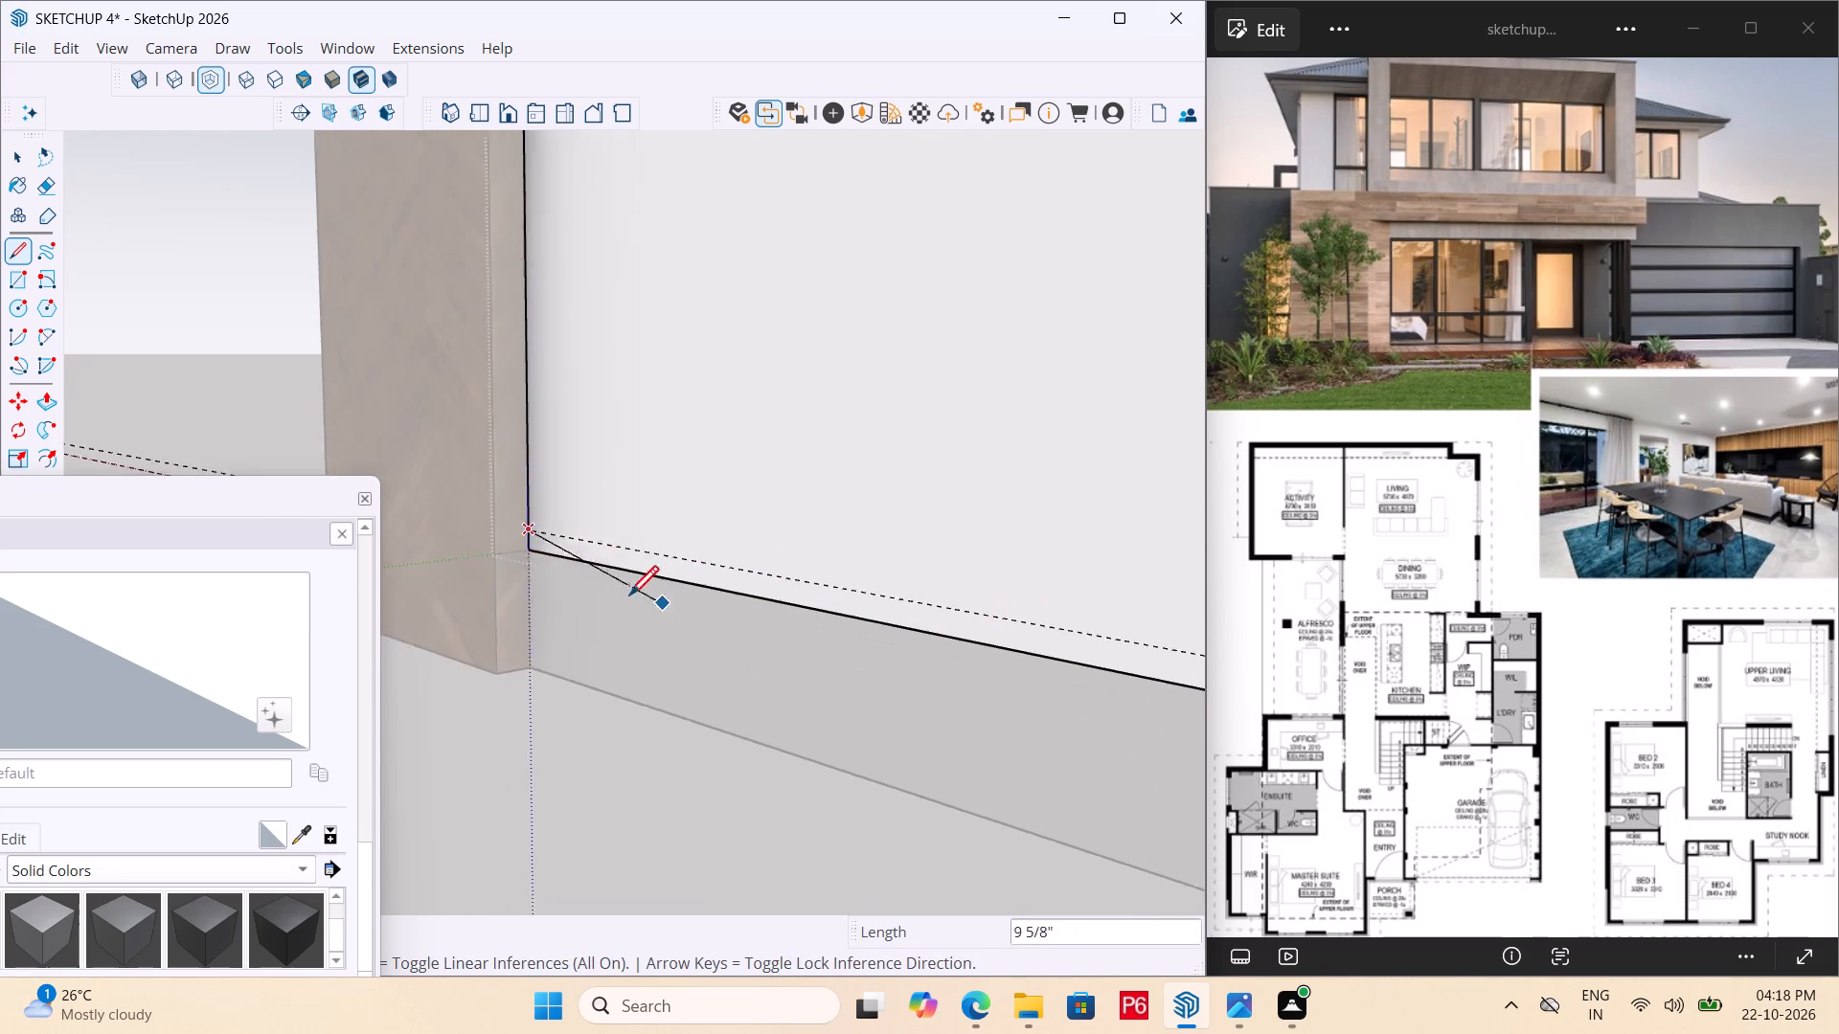
{"action": "scroll", "coordinate": [629, 598], "scroll_direction": "down", "scroll_amount": 18}
{"action": "scroll", "coordinate": [1091, 693], "scroll_direction": "up", "scroll_amount": 11}
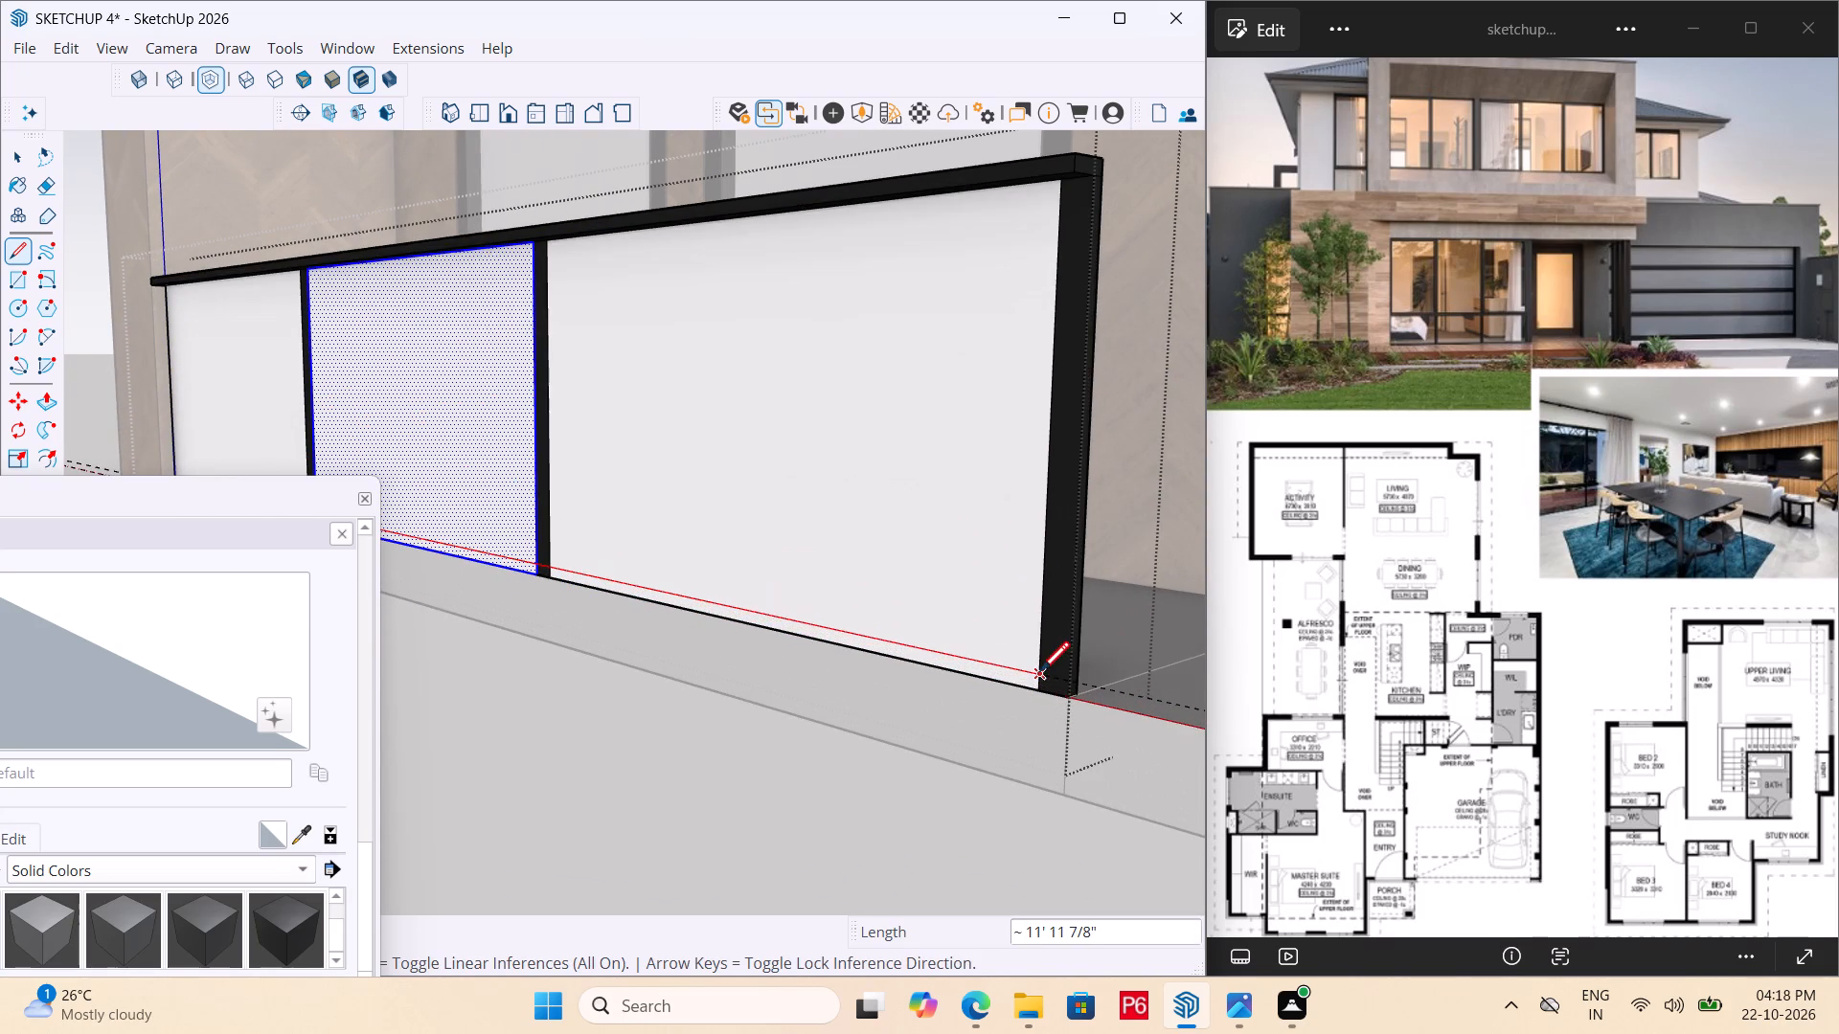
{"action": "left_click", "coordinate": [1037, 675]}
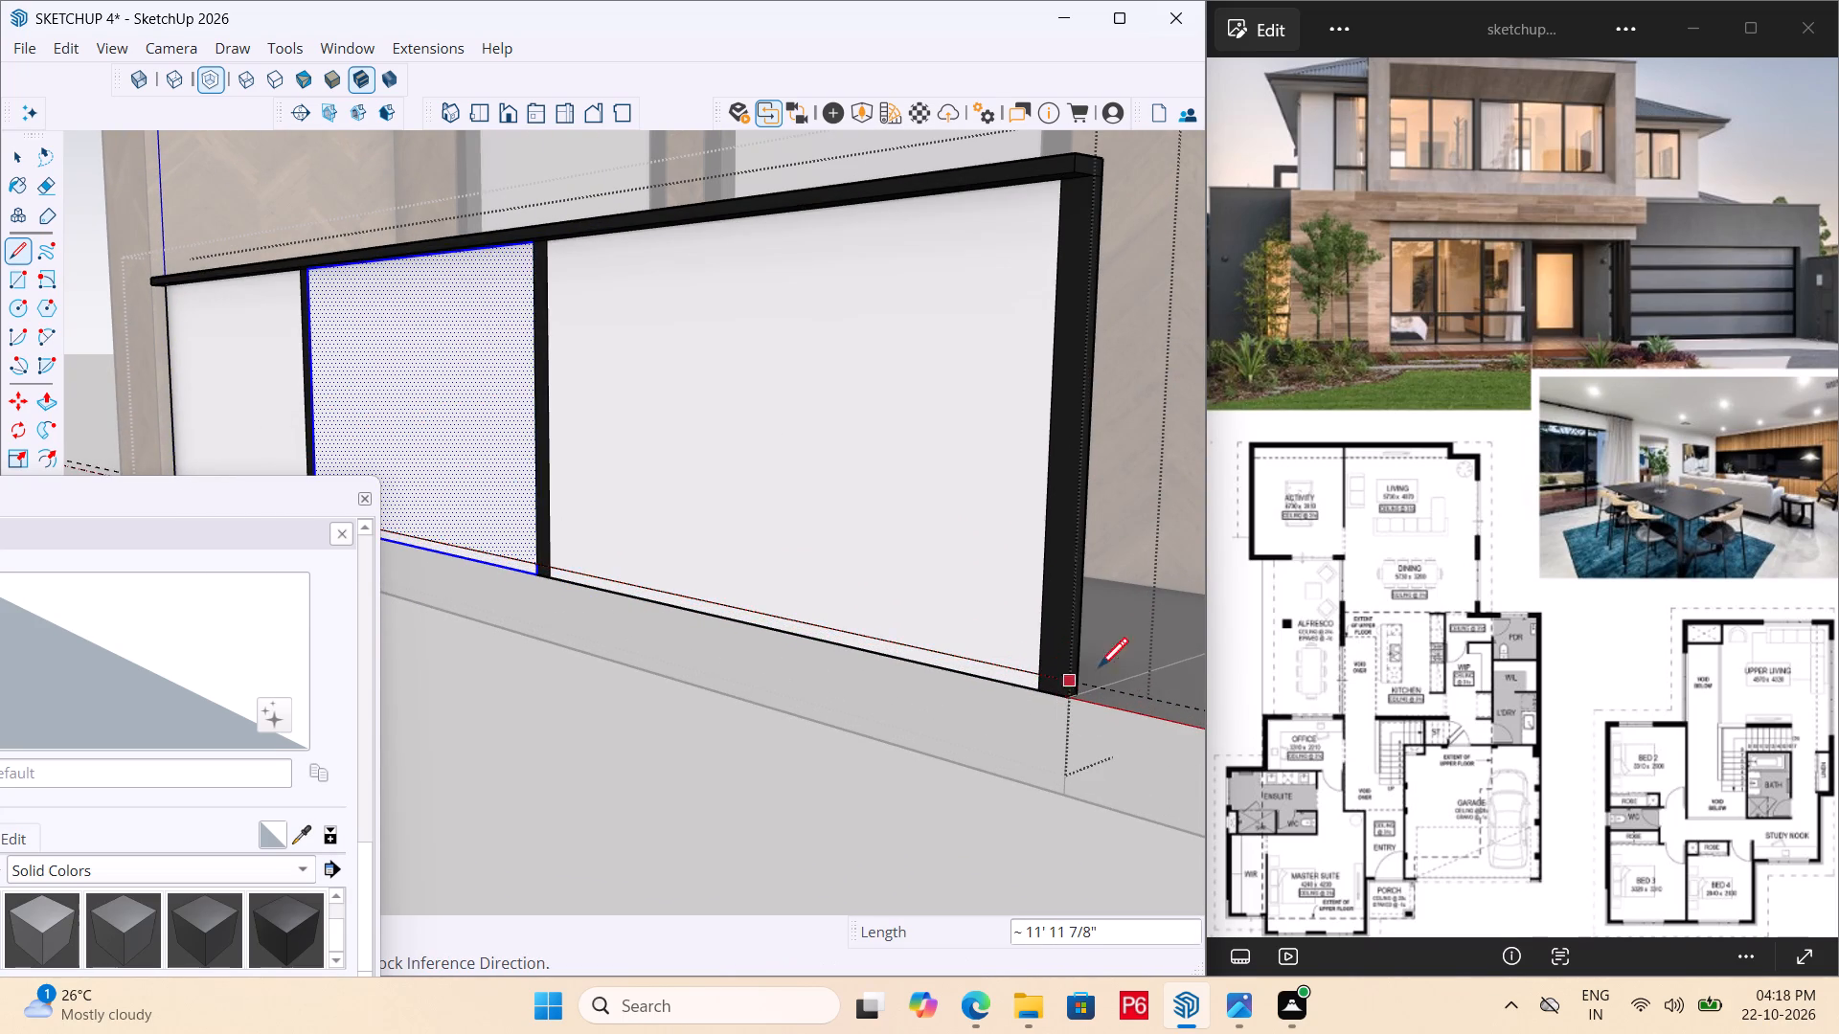
{"action": "scroll", "coordinate": [1173, 698], "scroll_direction": "down", "scroll_amount": 6}
{"action": "key", "text": "space"}
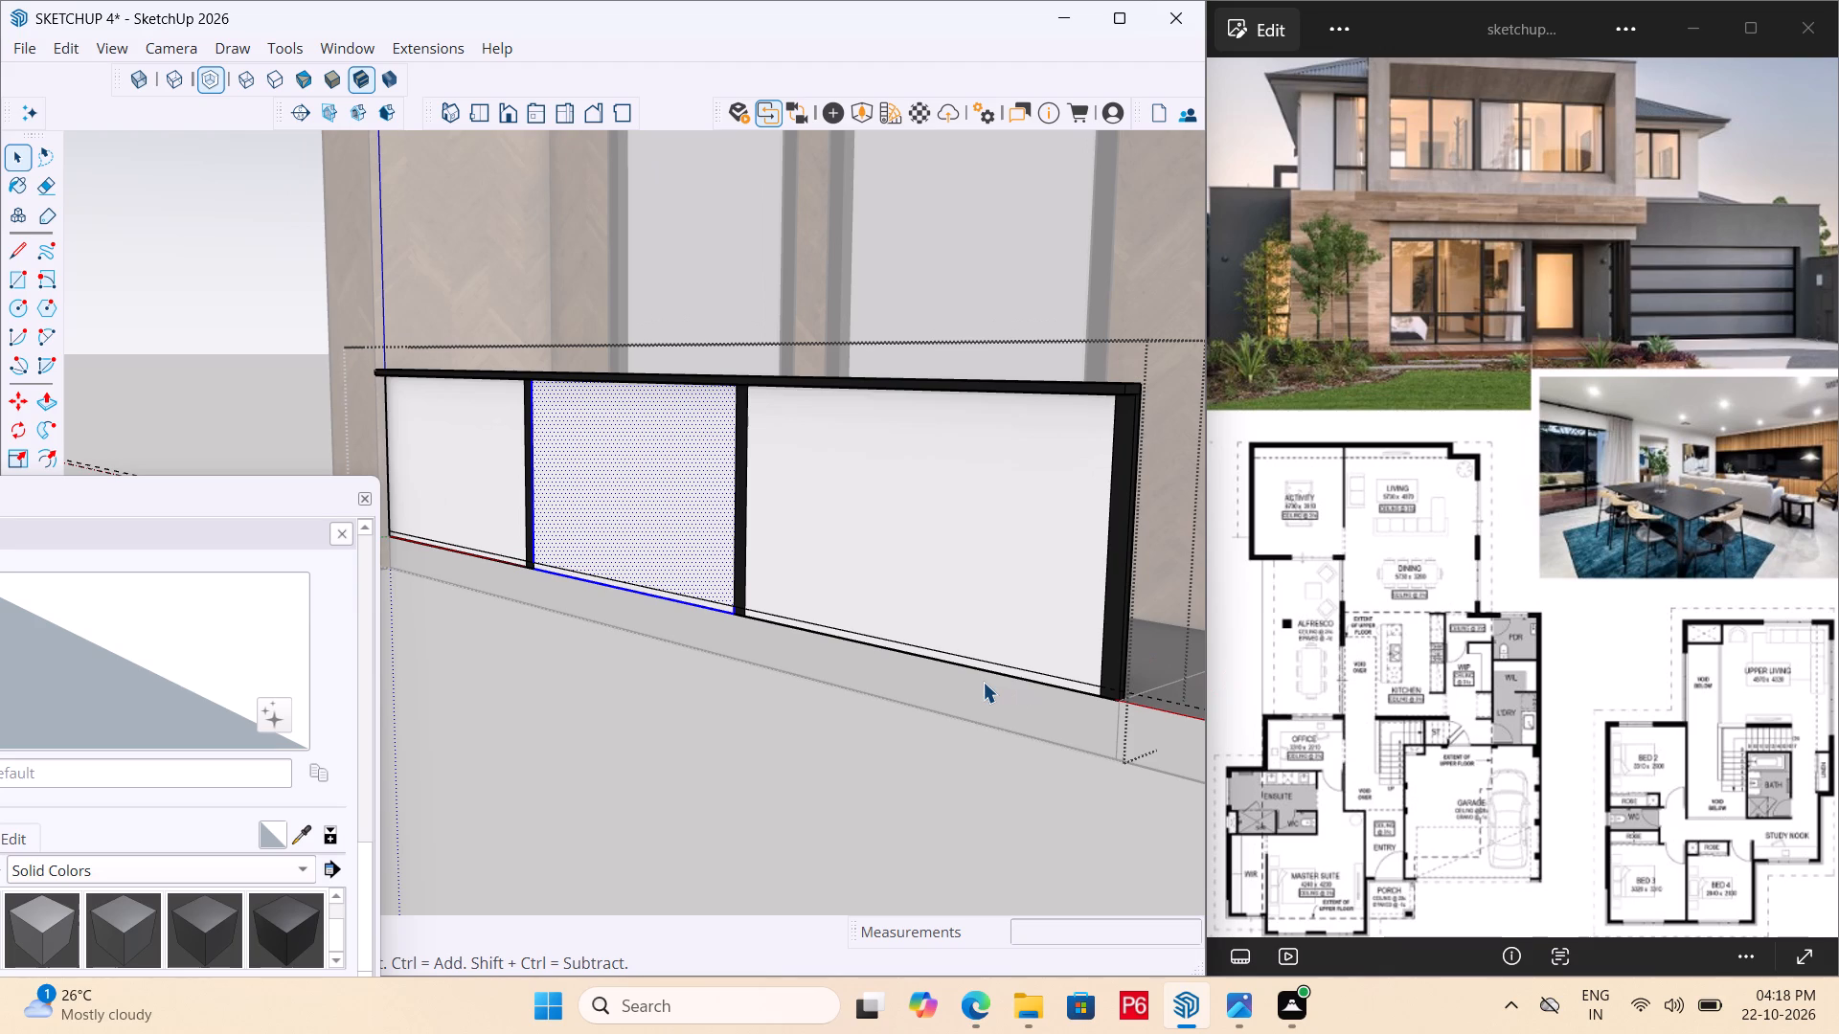
Paint the upright and the thin strip along the first panel's bottom edge with M08_Obsidian_Black, undoing any wrong-material fill.
{"action": "scroll", "coordinate": [897, 680], "scroll_direction": "down", "scroll_amount": 4}
{"action": "scroll", "coordinate": [577, 564], "scroll_direction": "up", "scroll_amount": 3}
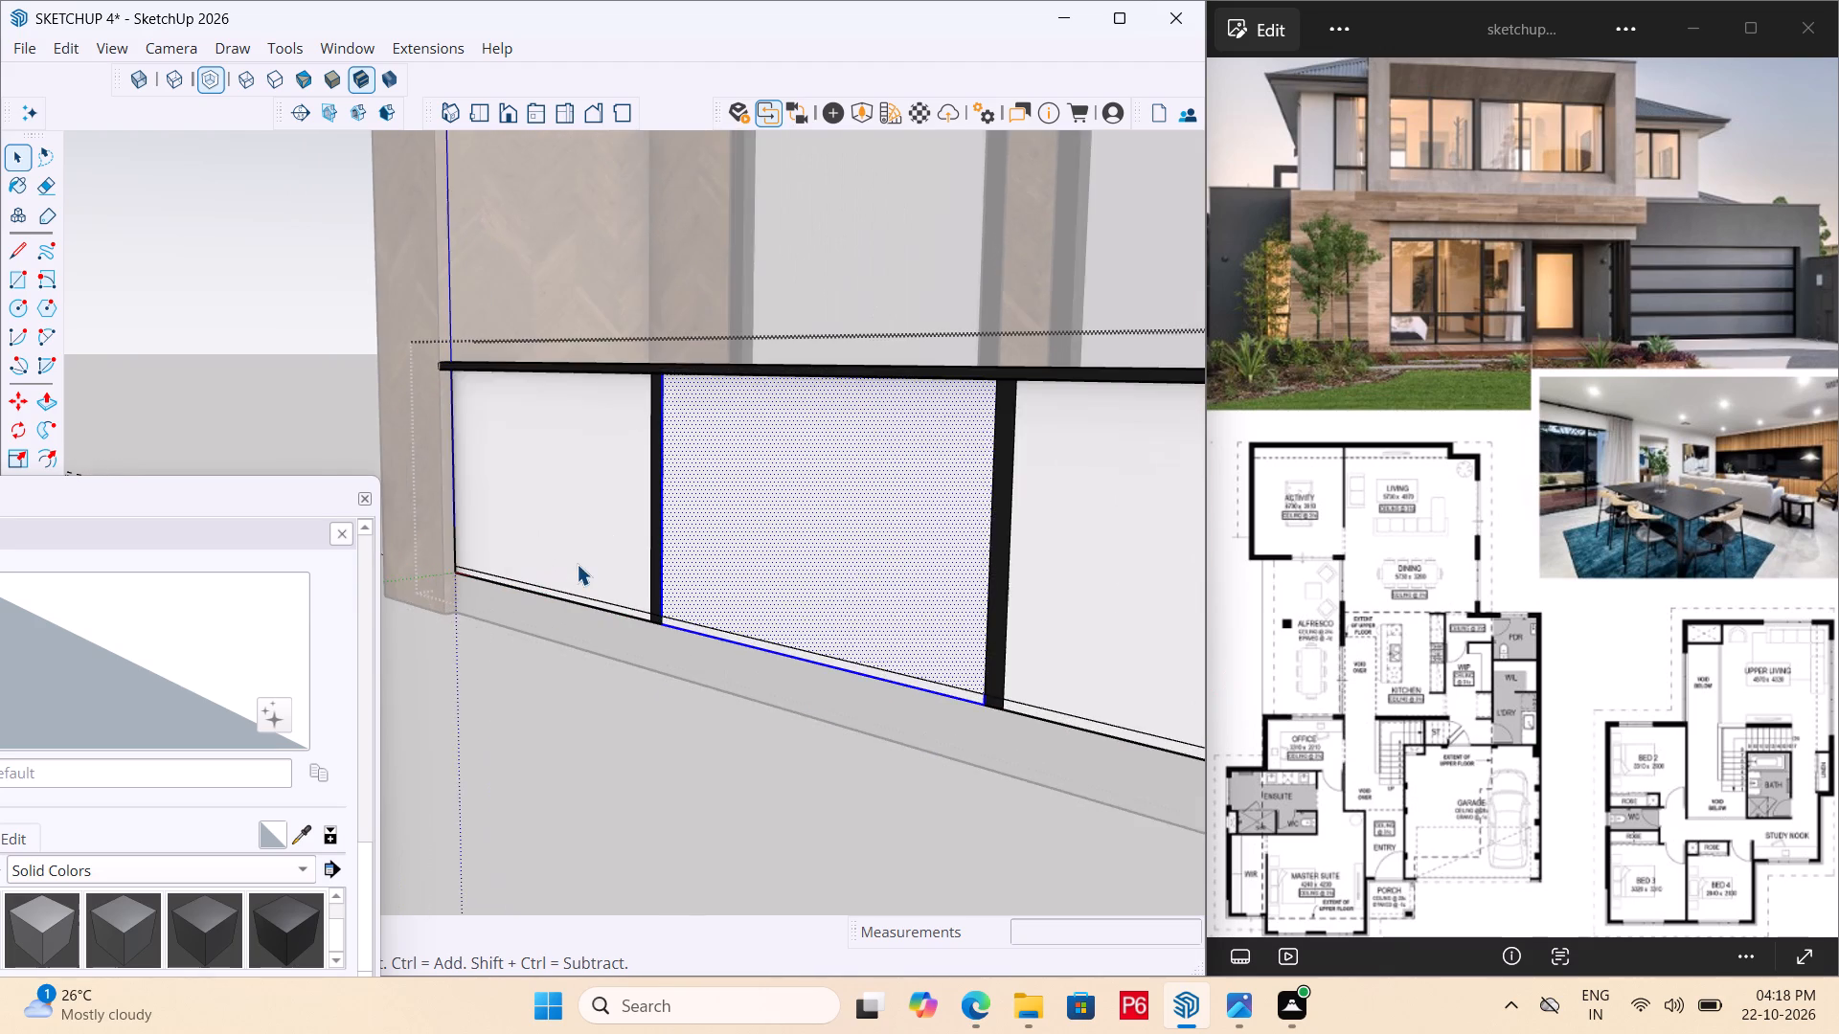
{"action": "scroll", "coordinate": [577, 564], "scroll_direction": "up", "scroll_amount": 4}
{"action": "key", "text": "b"}
{"action": "scroll", "coordinate": [545, 600], "scroll_direction": "up", "scroll_amount": 5}
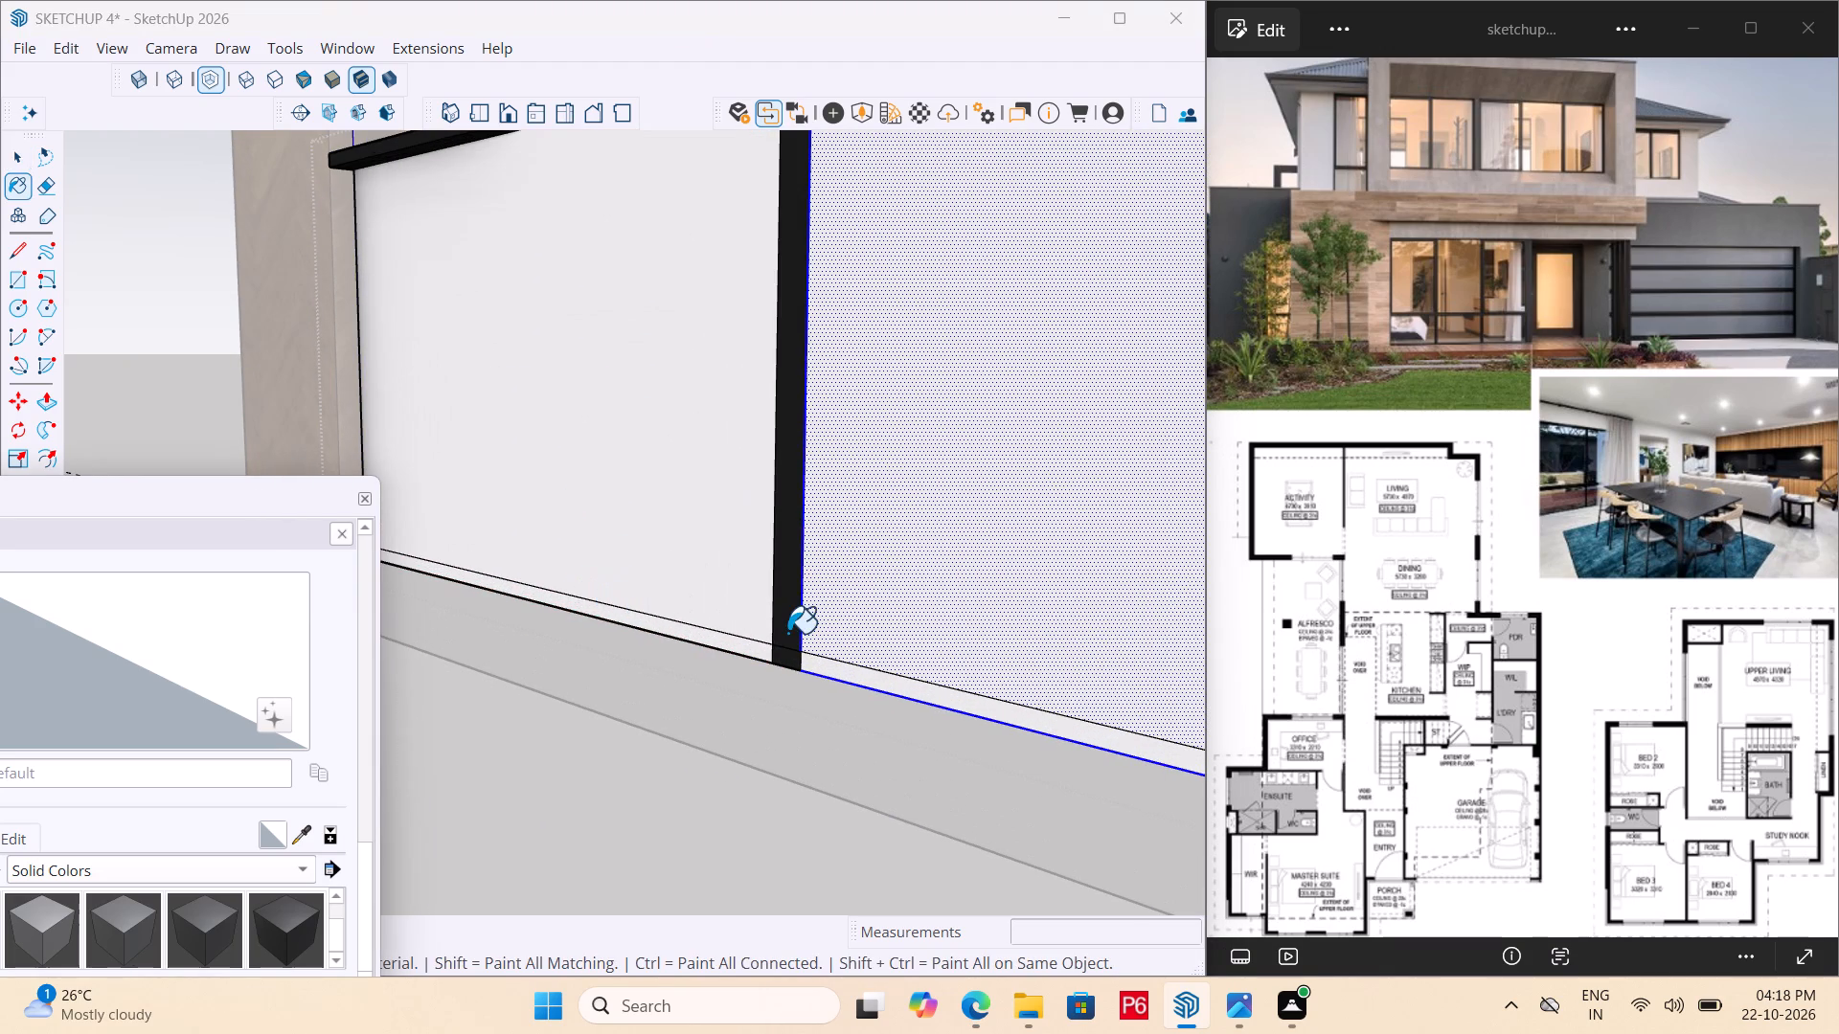
{"action": "left_click", "coordinate": [787, 633]}
{"action": "key", "text": "ctrl+z"}
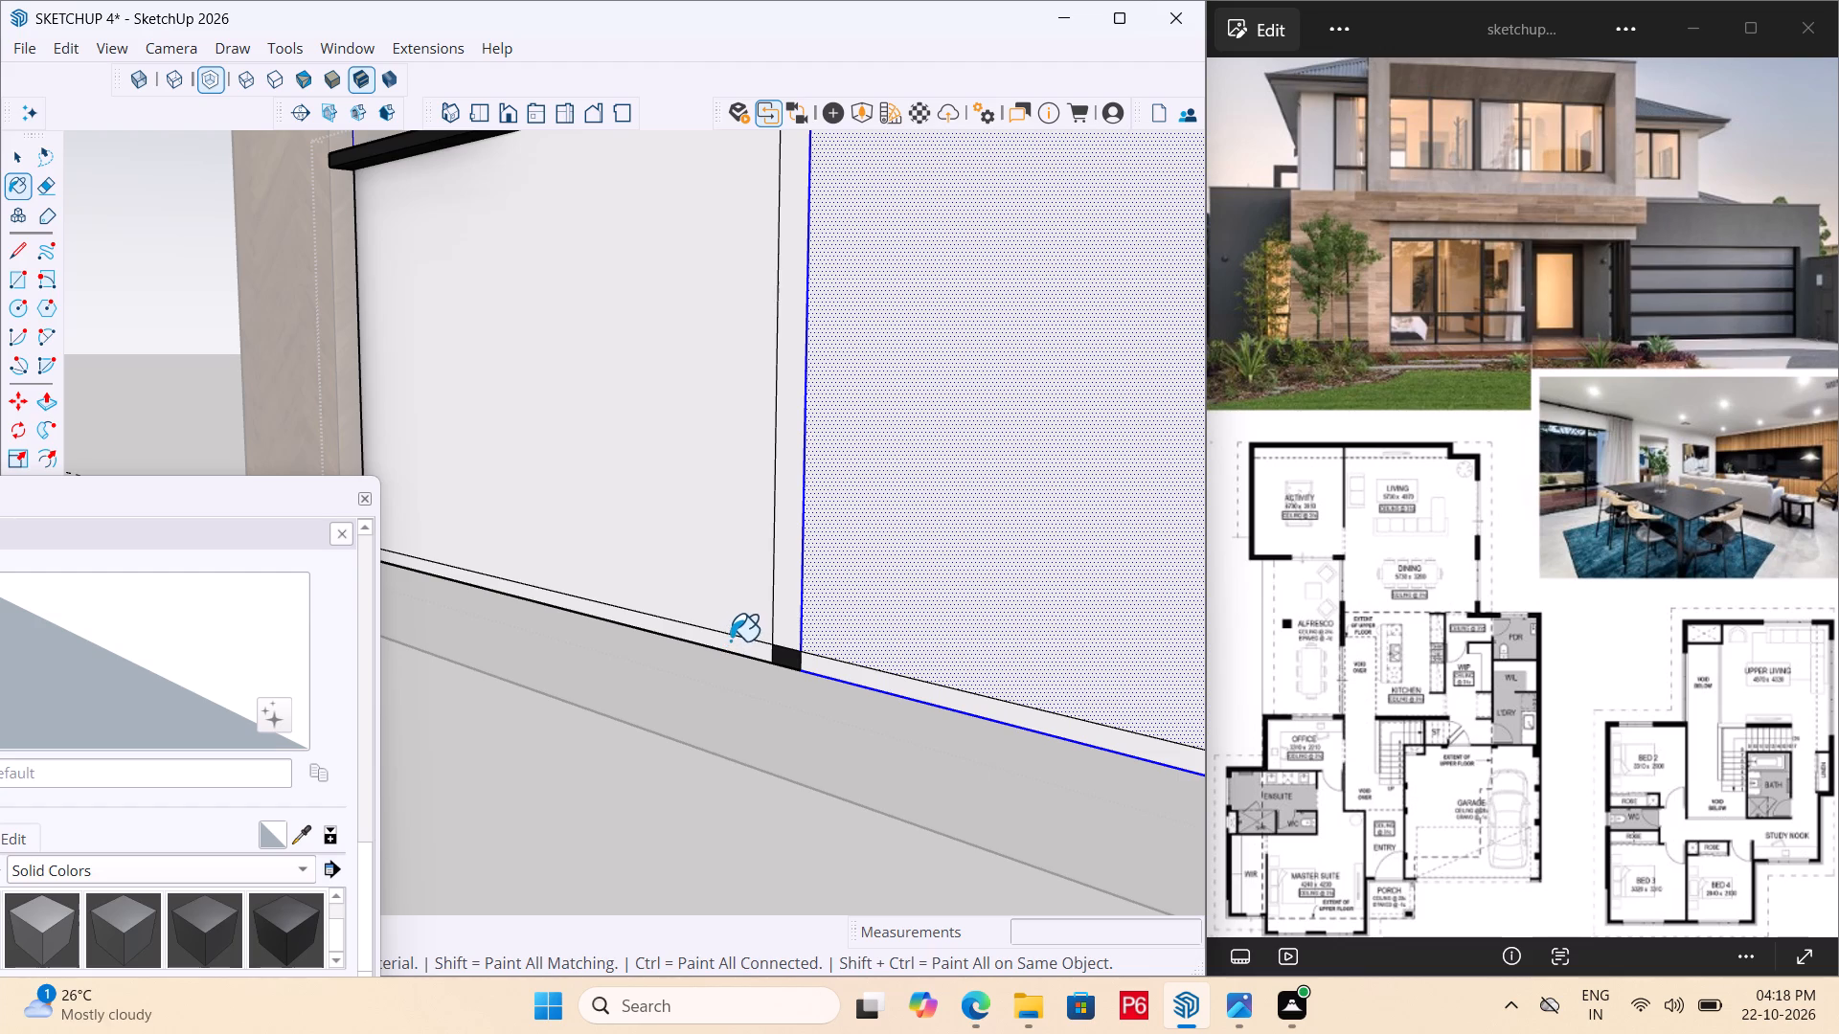
{"action": "left_click", "coordinate": [305, 822]}
{"action": "double_click", "coordinate": [786, 641]}
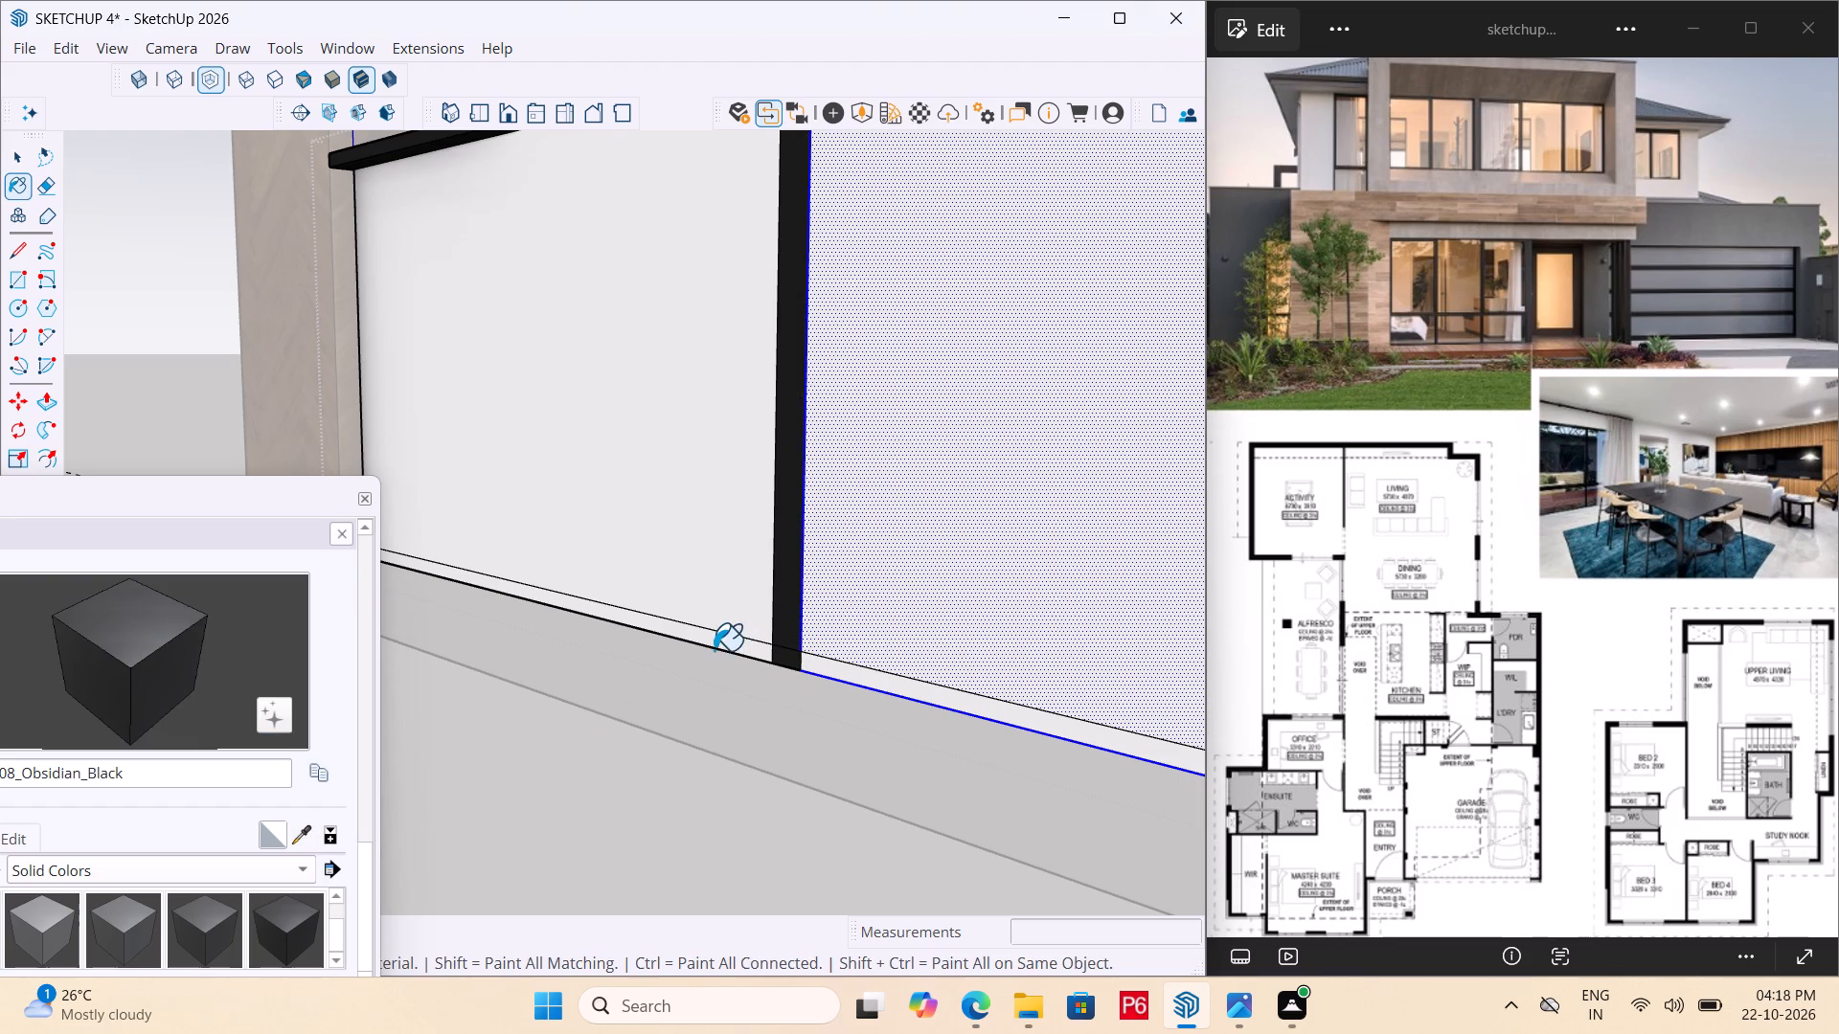
{"action": "left_click", "coordinate": [732, 642]}
{"action": "scroll", "coordinate": [622, 600], "scroll_direction": "down", "scroll_amount": 5}
Paint the bottom strips of the middle and third balustrade panels with M08_Obsidian_Black, undoing any stray fill on the middle panel.
{"action": "double_click", "coordinate": [748, 648]}
{"action": "scroll", "coordinate": [534, 591], "scroll_direction": "down", "scroll_amount": 1}
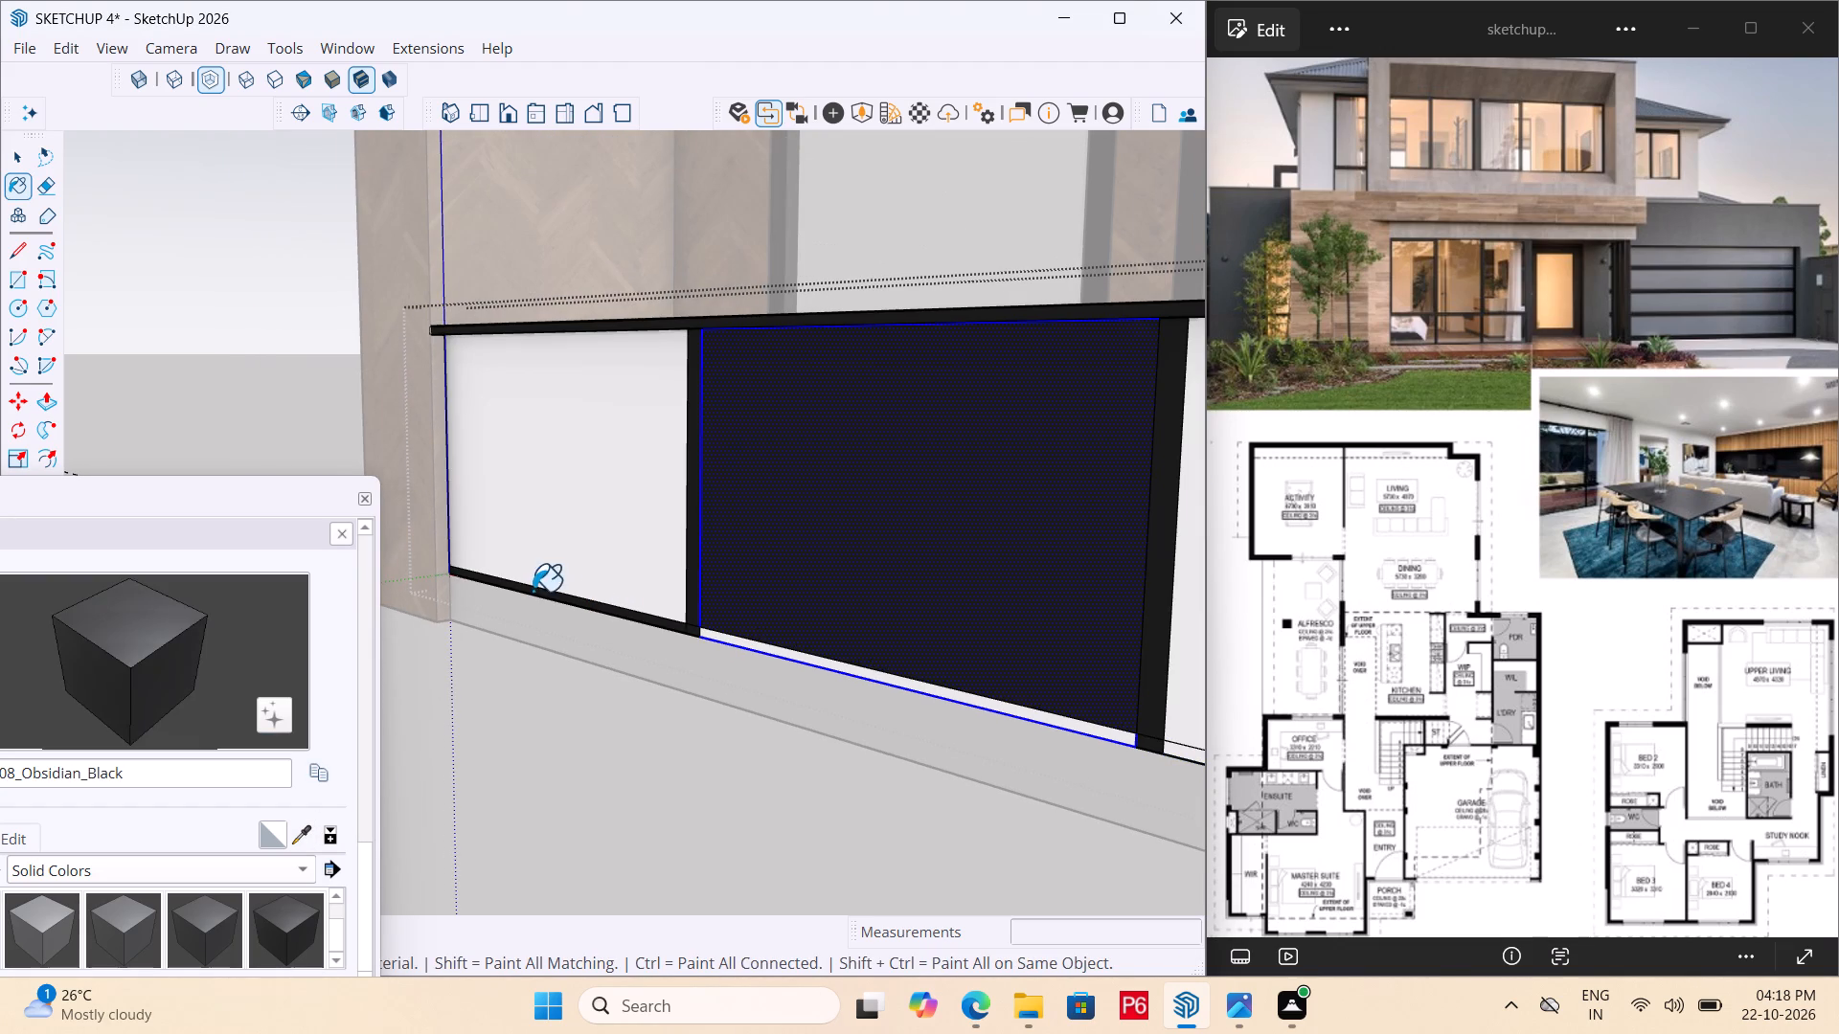
{"action": "key", "text": "ctrl+z"}
{"action": "scroll", "coordinate": [860, 693], "scroll_direction": "up", "scroll_amount": 6}
{"action": "left_click", "coordinate": [881, 666]}
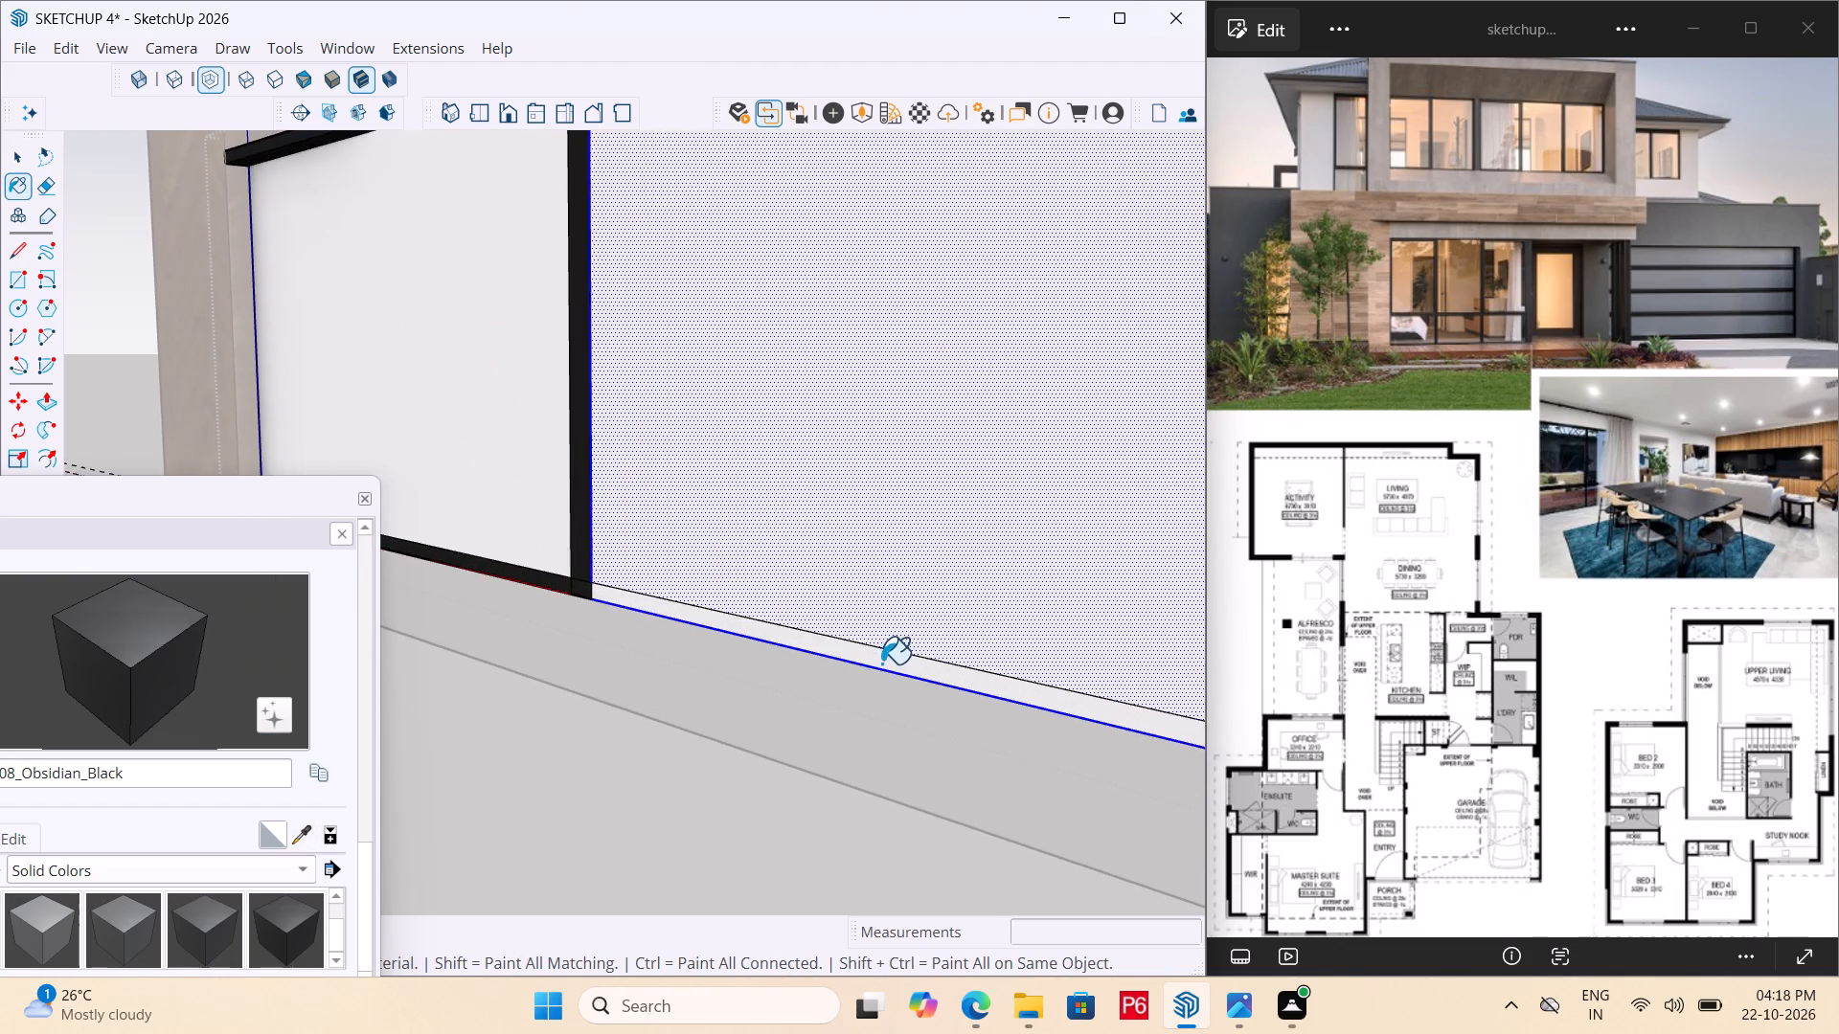
{"action": "scroll", "coordinate": [650, 616], "scroll_direction": "down", "scroll_amount": 7}
{"action": "scroll", "coordinate": [971, 708], "scroll_direction": "up", "scroll_amount": 11}
{"action": "left_click", "coordinate": [904, 676]}
{"action": "scroll", "coordinate": [809, 641], "scroll_direction": "down", "scroll_amount": 6}
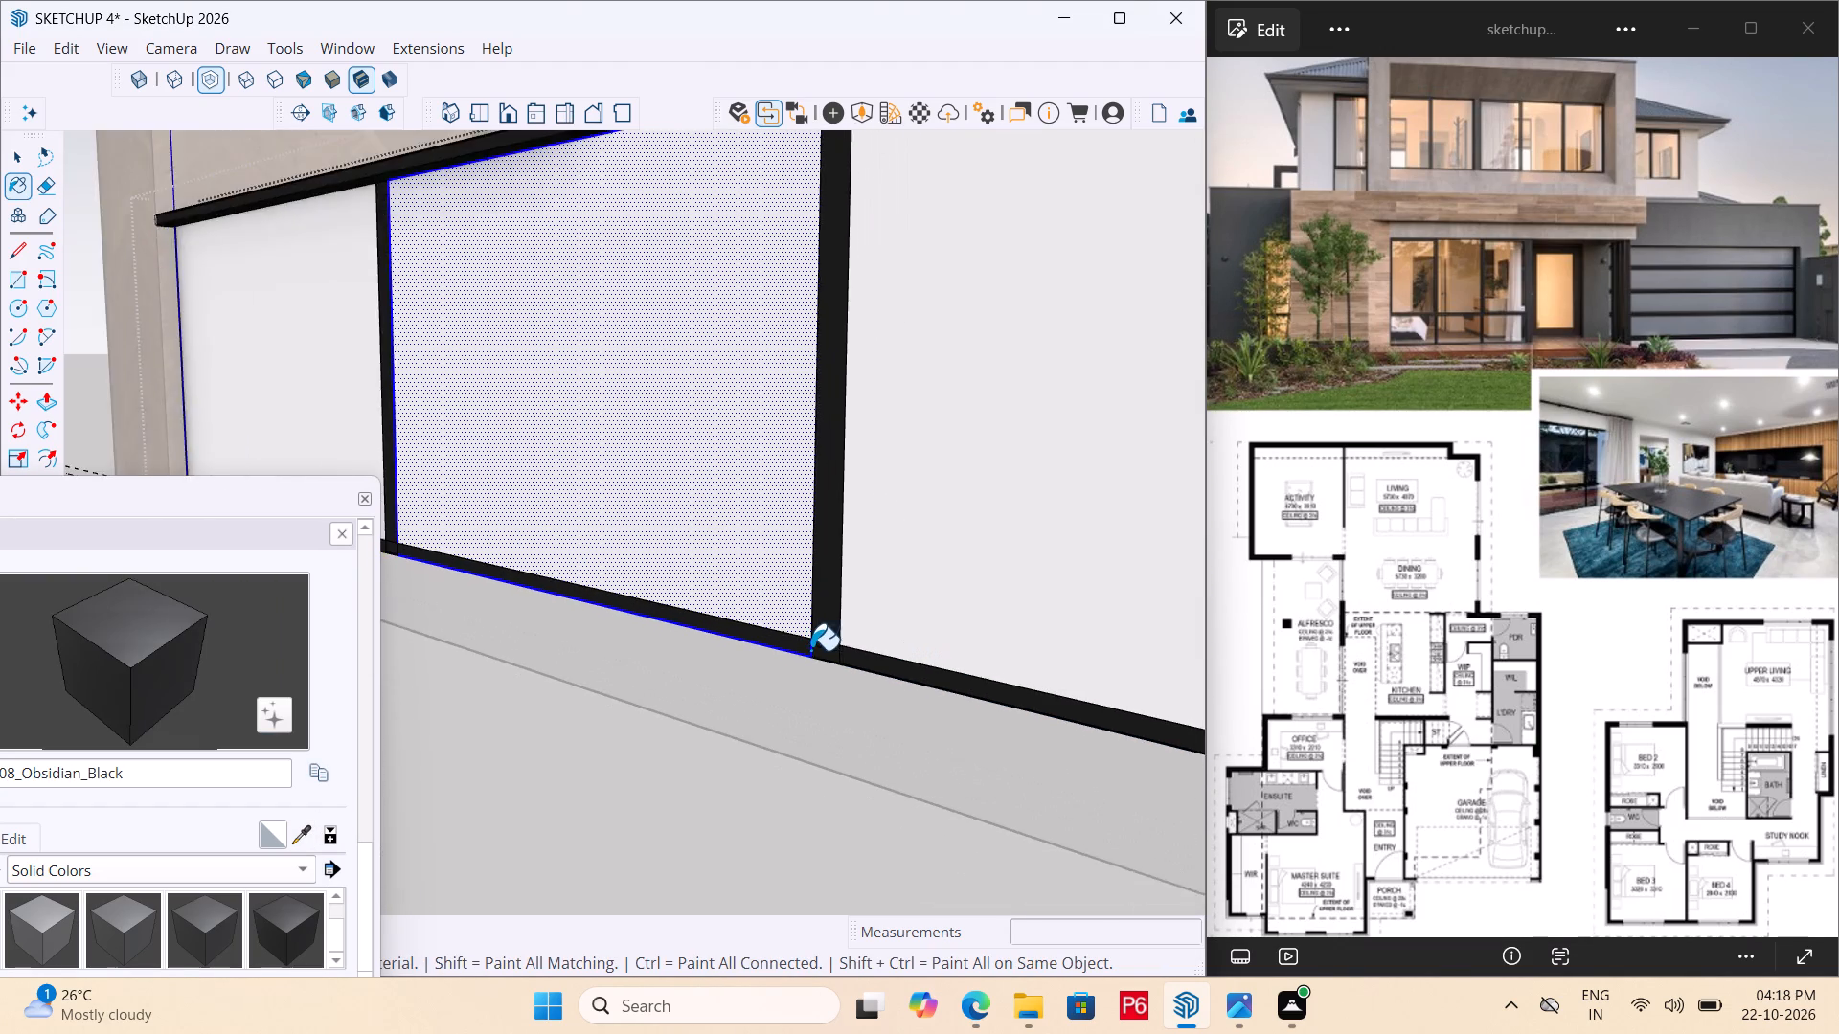
{"action": "scroll", "coordinate": [810, 650], "scroll_direction": "down", "scroll_amount": 15}
{"action": "scroll", "coordinate": [606, 708], "scroll_direction": "down", "scroll_amount": 1}
Paint the front faces of the three balustrade panels with Glass_Basic_01 from the Glass materials.
{"action": "middle_click_drag", "start_coordinate": [626, 717], "coordinate": [903, 676]}
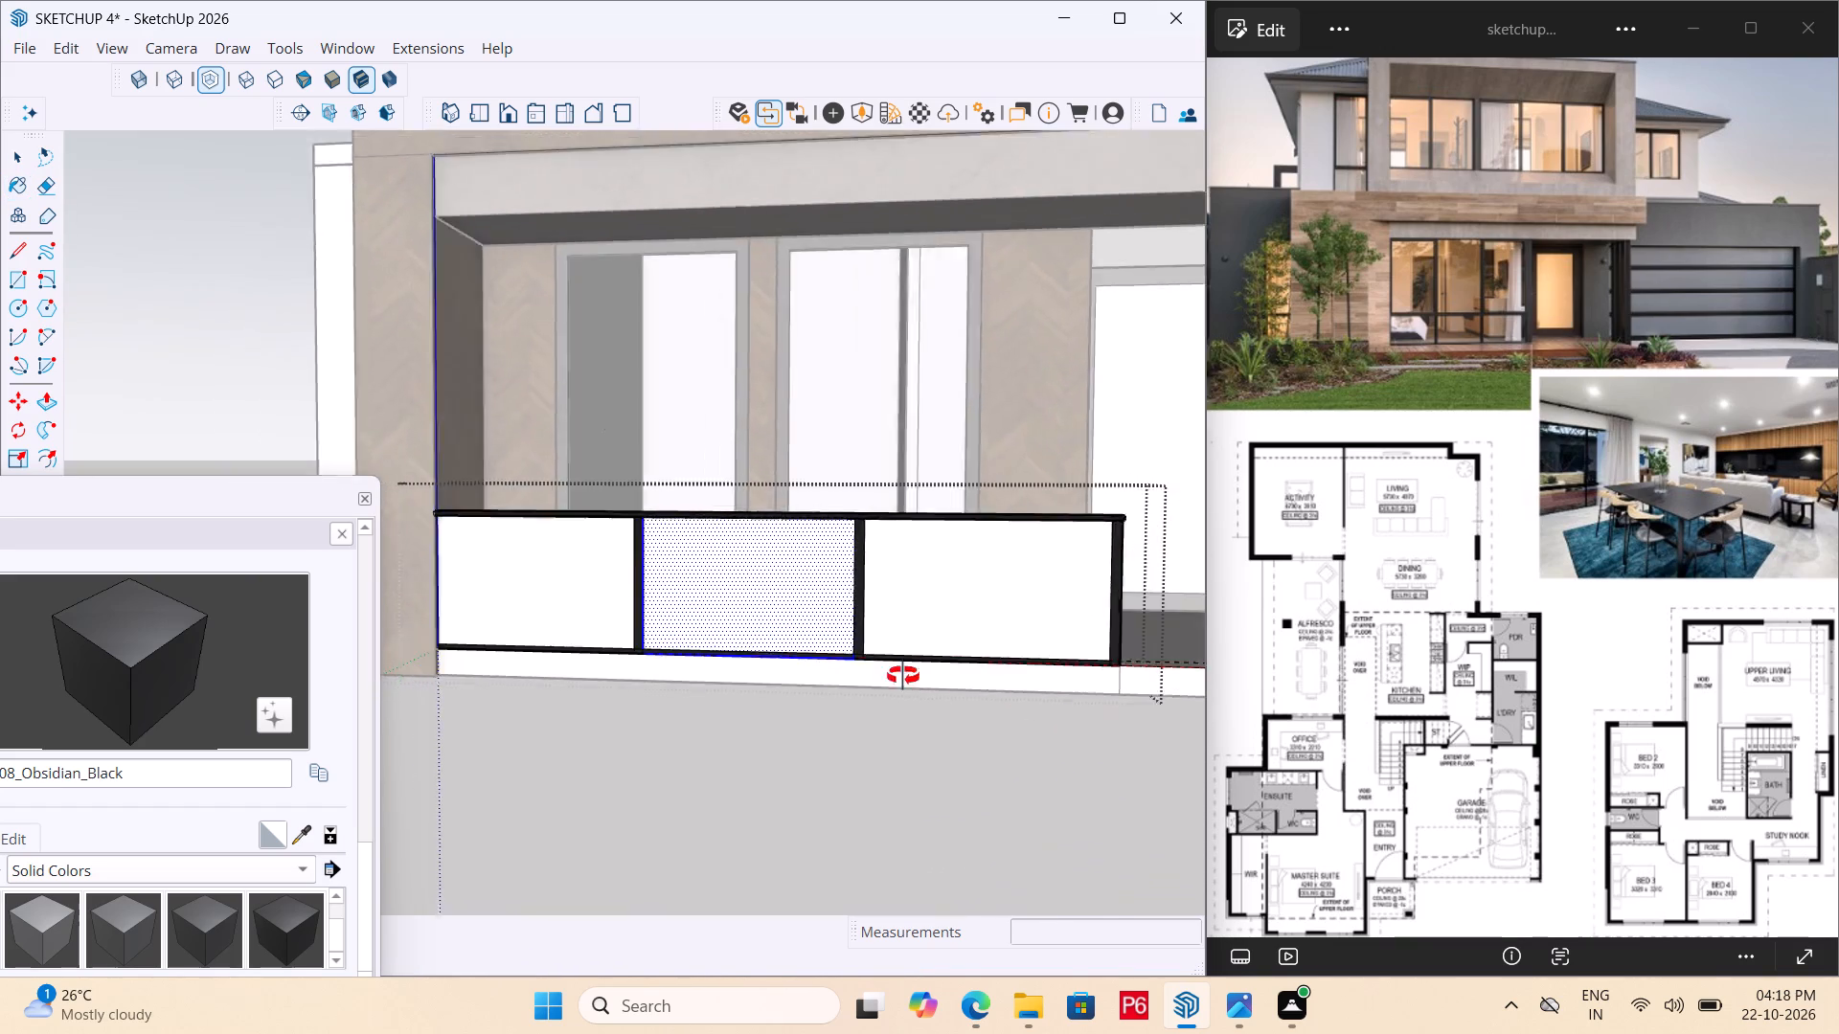
{"action": "middle_click_drag", "start_coordinate": [903, 676], "coordinate": [752, 670]}
{"action": "scroll", "coordinate": [545, 568], "scroll_direction": "up", "scroll_amount": 3}
{"action": "scroll", "coordinate": [416, 536], "scroll_direction": "up", "scroll_amount": 7}
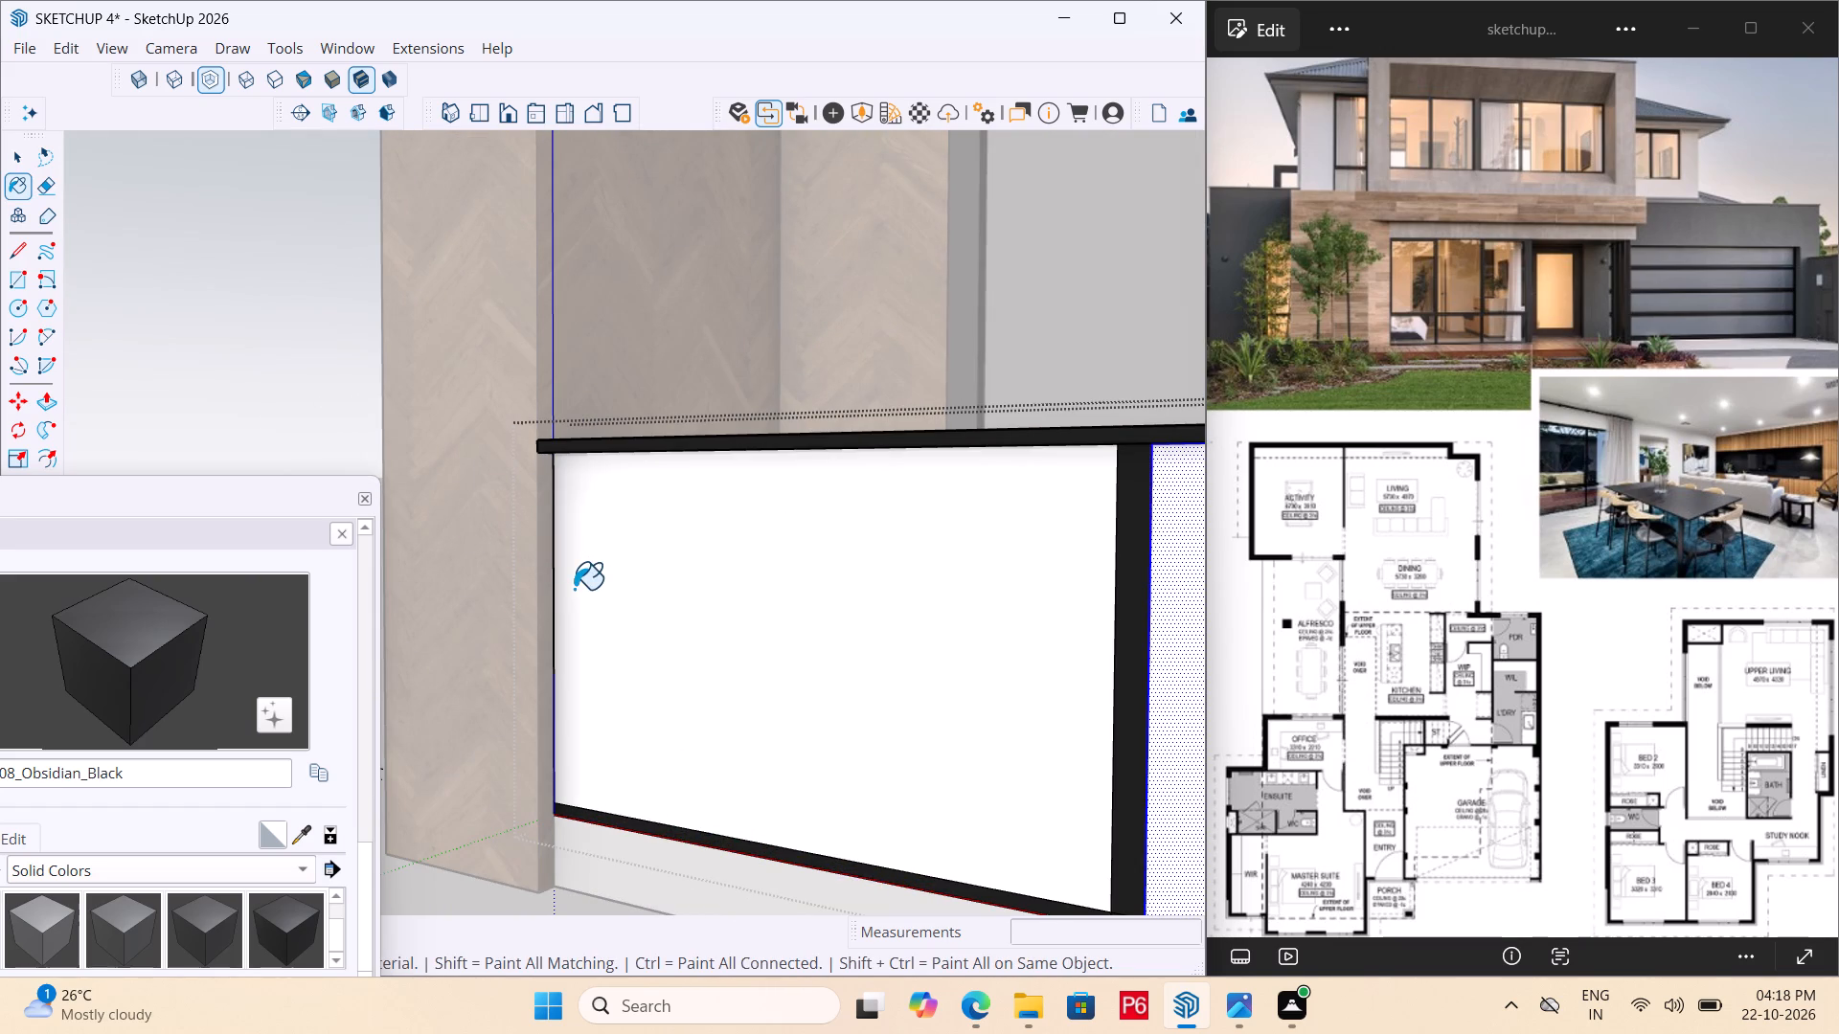
{"action": "scroll", "coordinate": [561, 596], "scroll_direction": "up", "scroll_amount": 1}
{"action": "scroll", "coordinate": [558, 596], "scroll_direction": "down", "scroll_amount": 11}
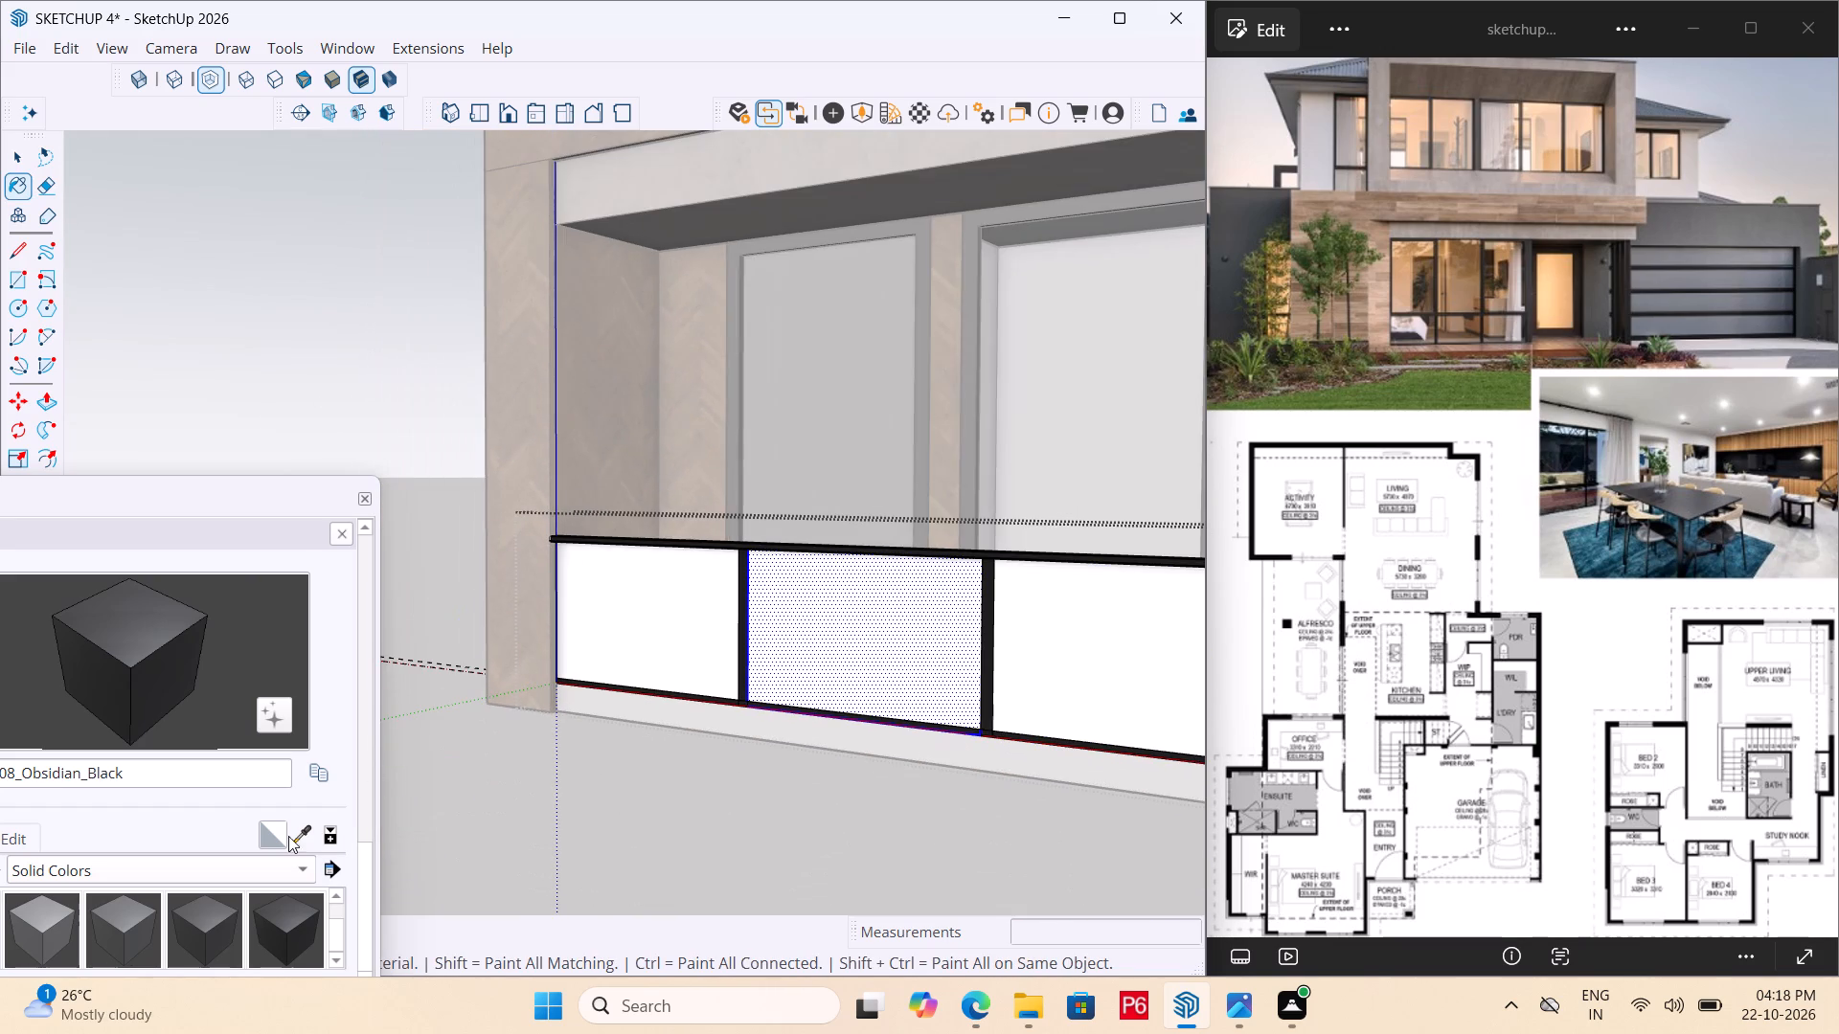
{"action": "left_click", "coordinate": [241, 869]}
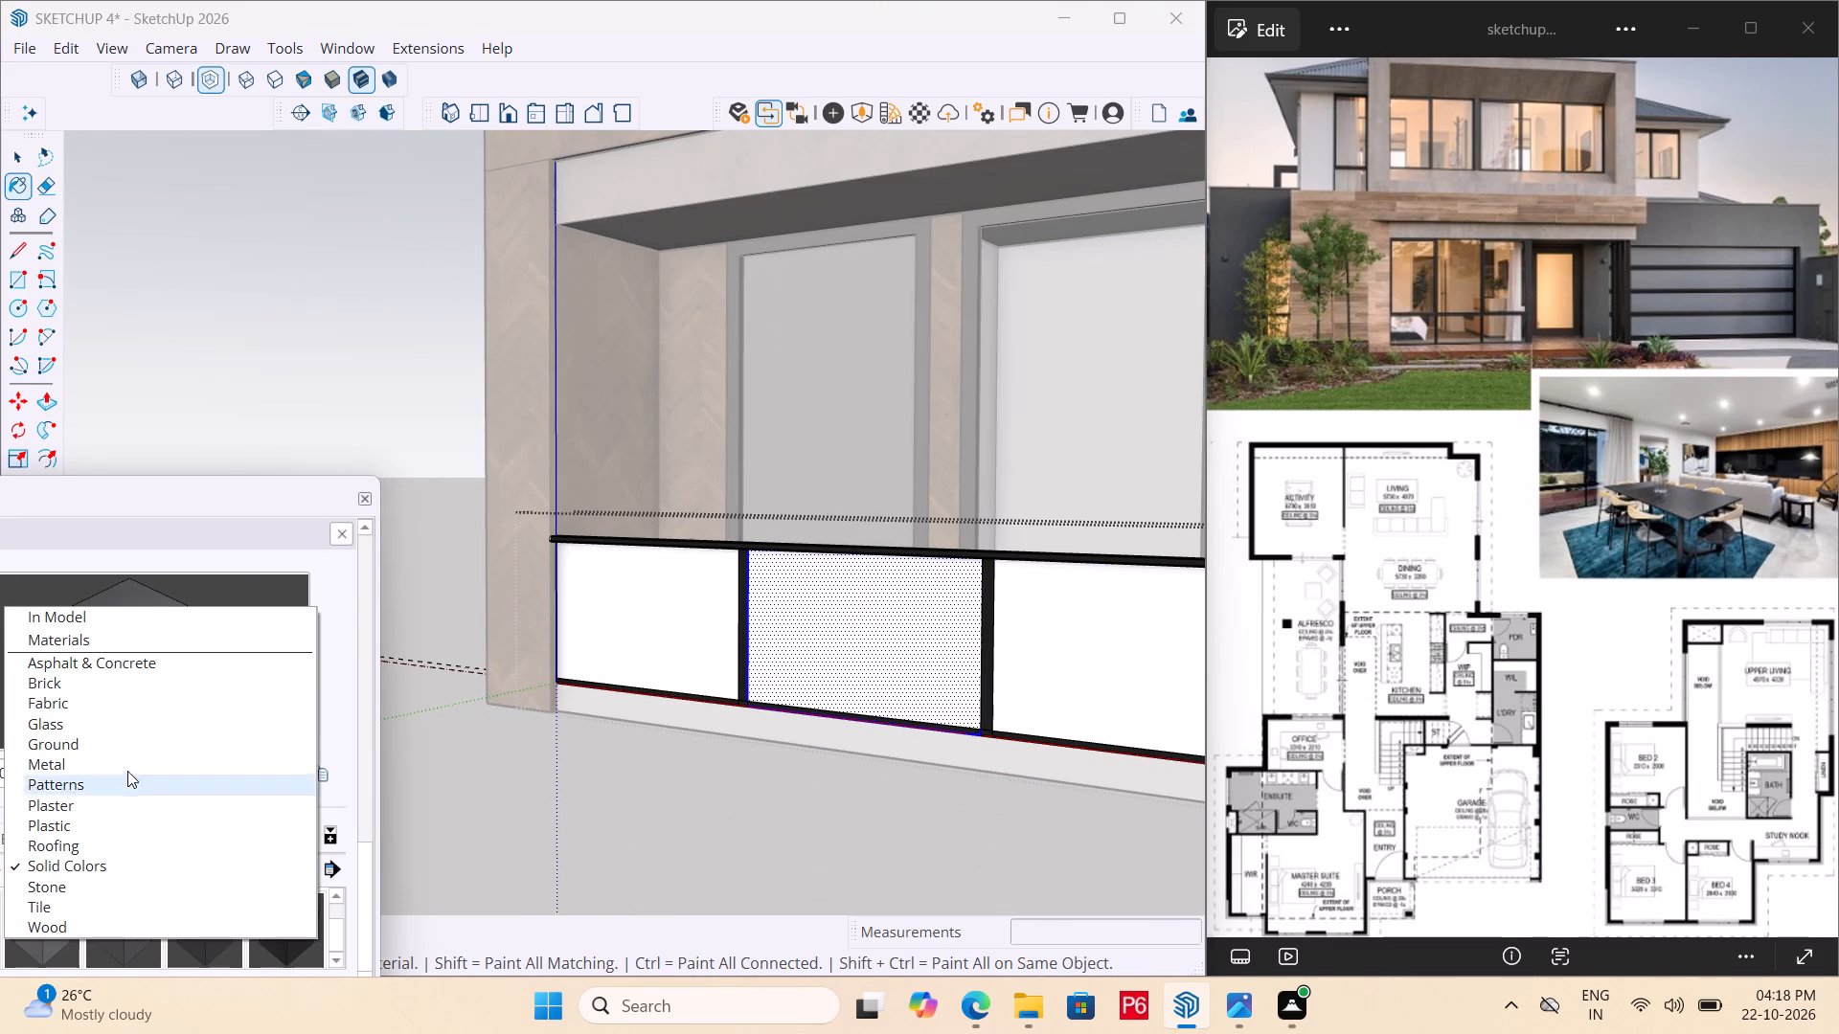
{"action": "left_click", "coordinate": [124, 729]}
{"action": "scroll", "coordinate": [215, 949], "scroll_direction": "down", "scroll_amount": 4}
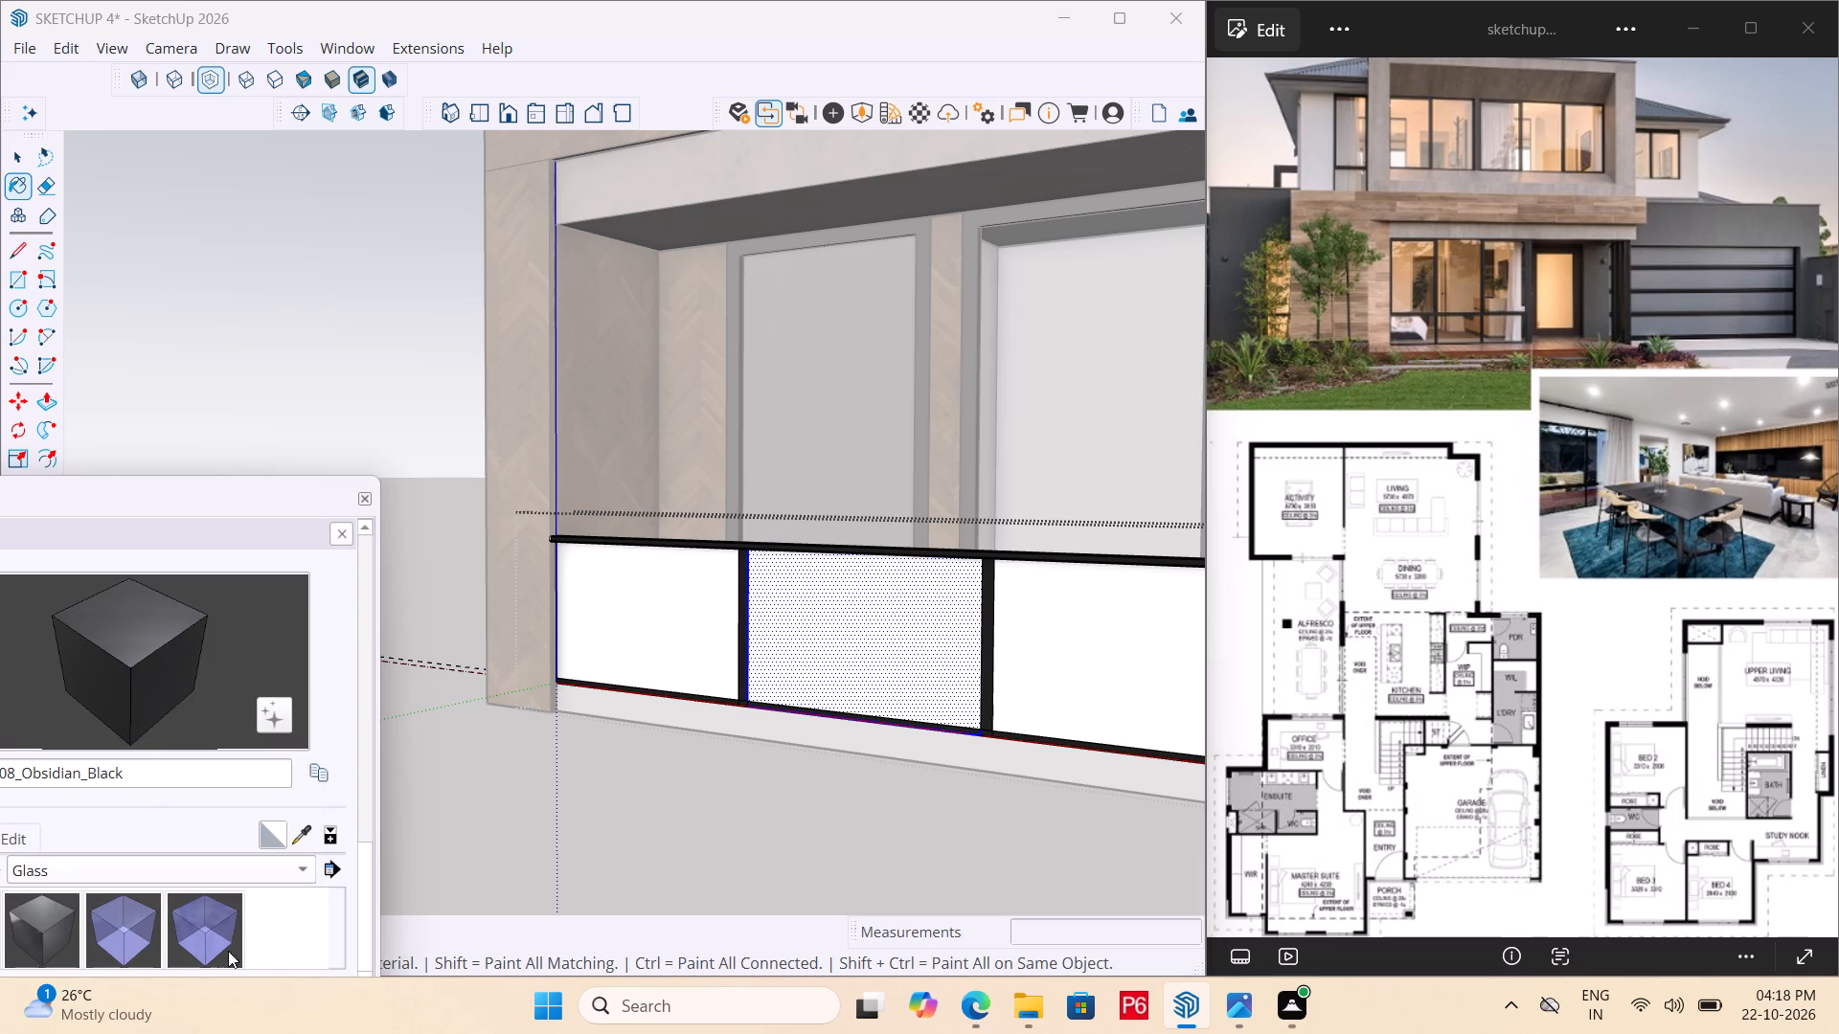
{"action": "scroll", "coordinate": [104, 927], "scroll_direction": "up", "scroll_amount": 5}
{"action": "scroll", "coordinate": [200, 759], "scroll_direction": "down", "scroll_amount": 4}
{"action": "left_click_drag", "start_coordinate": [259, 493], "coordinate": [320, 369]}
{"action": "scroll", "coordinate": [118, 797], "scroll_direction": "down", "scroll_amount": 2}
{"action": "left_click", "coordinate": [29, 817]}
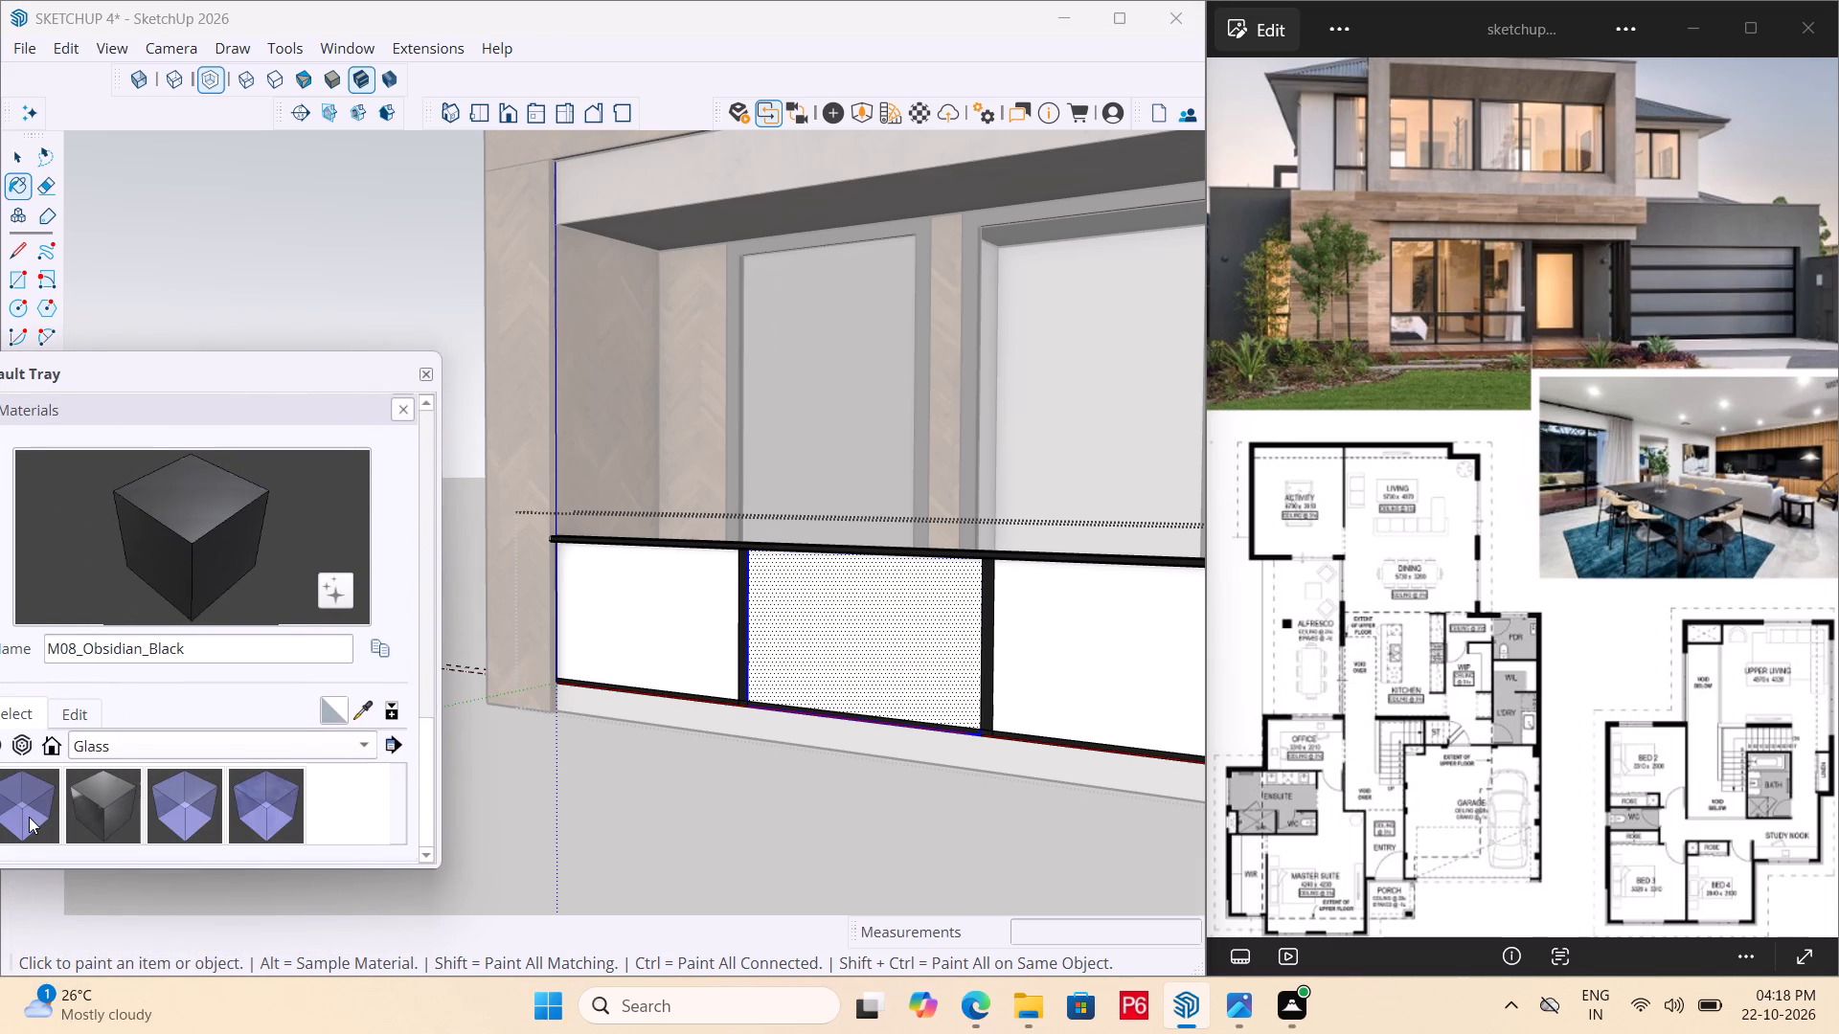
{"action": "left_click", "coordinate": [624, 597]}
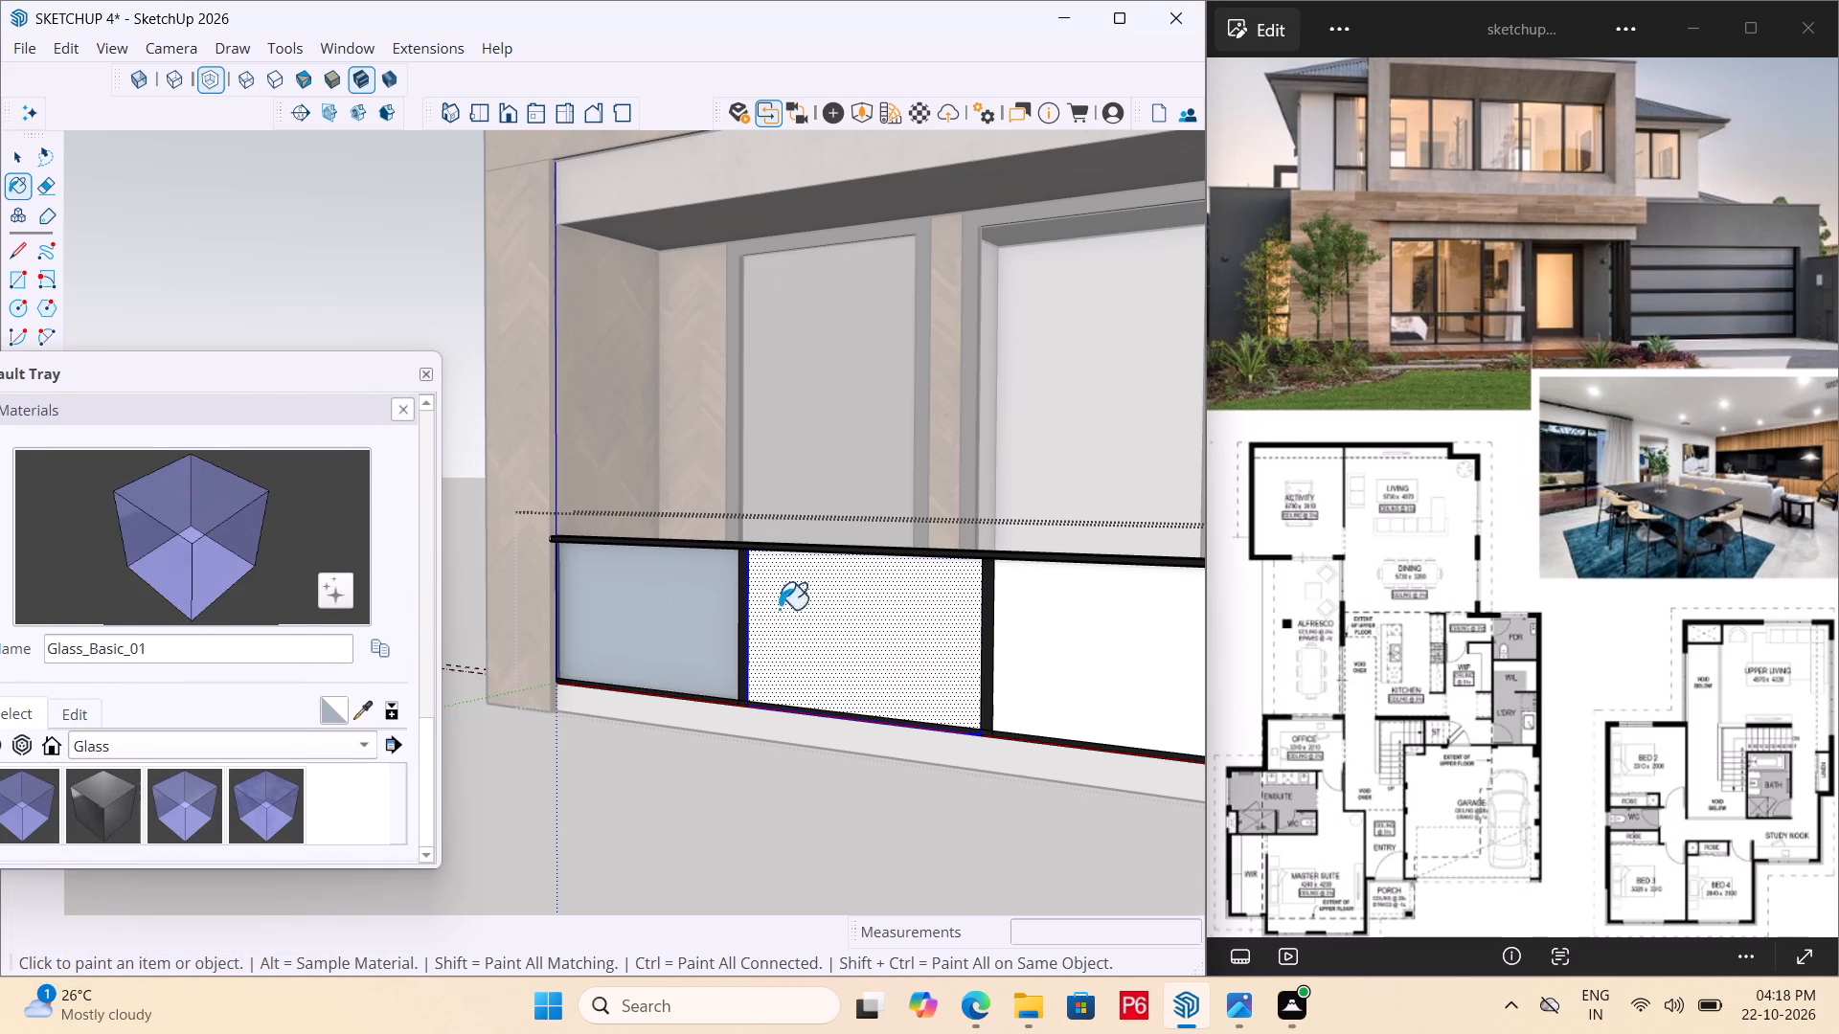
{"action": "double_click", "coordinate": [888, 616]}
{"action": "left_click", "coordinate": [1077, 648]}
Paint the porch-side faces of the balustrade panels with Glass_Basic_01.
{"action": "scroll", "coordinate": [588, 665], "scroll_direction": "down", "scroll_amount": 6}
{"action": "middle_click_drag", "start_coordinate": [1098, 671], "coordinate": [645, 819]}
{"action": "middle_click_drag", "start_coordinate": [352, 752], "coordinate": [615, 713]}
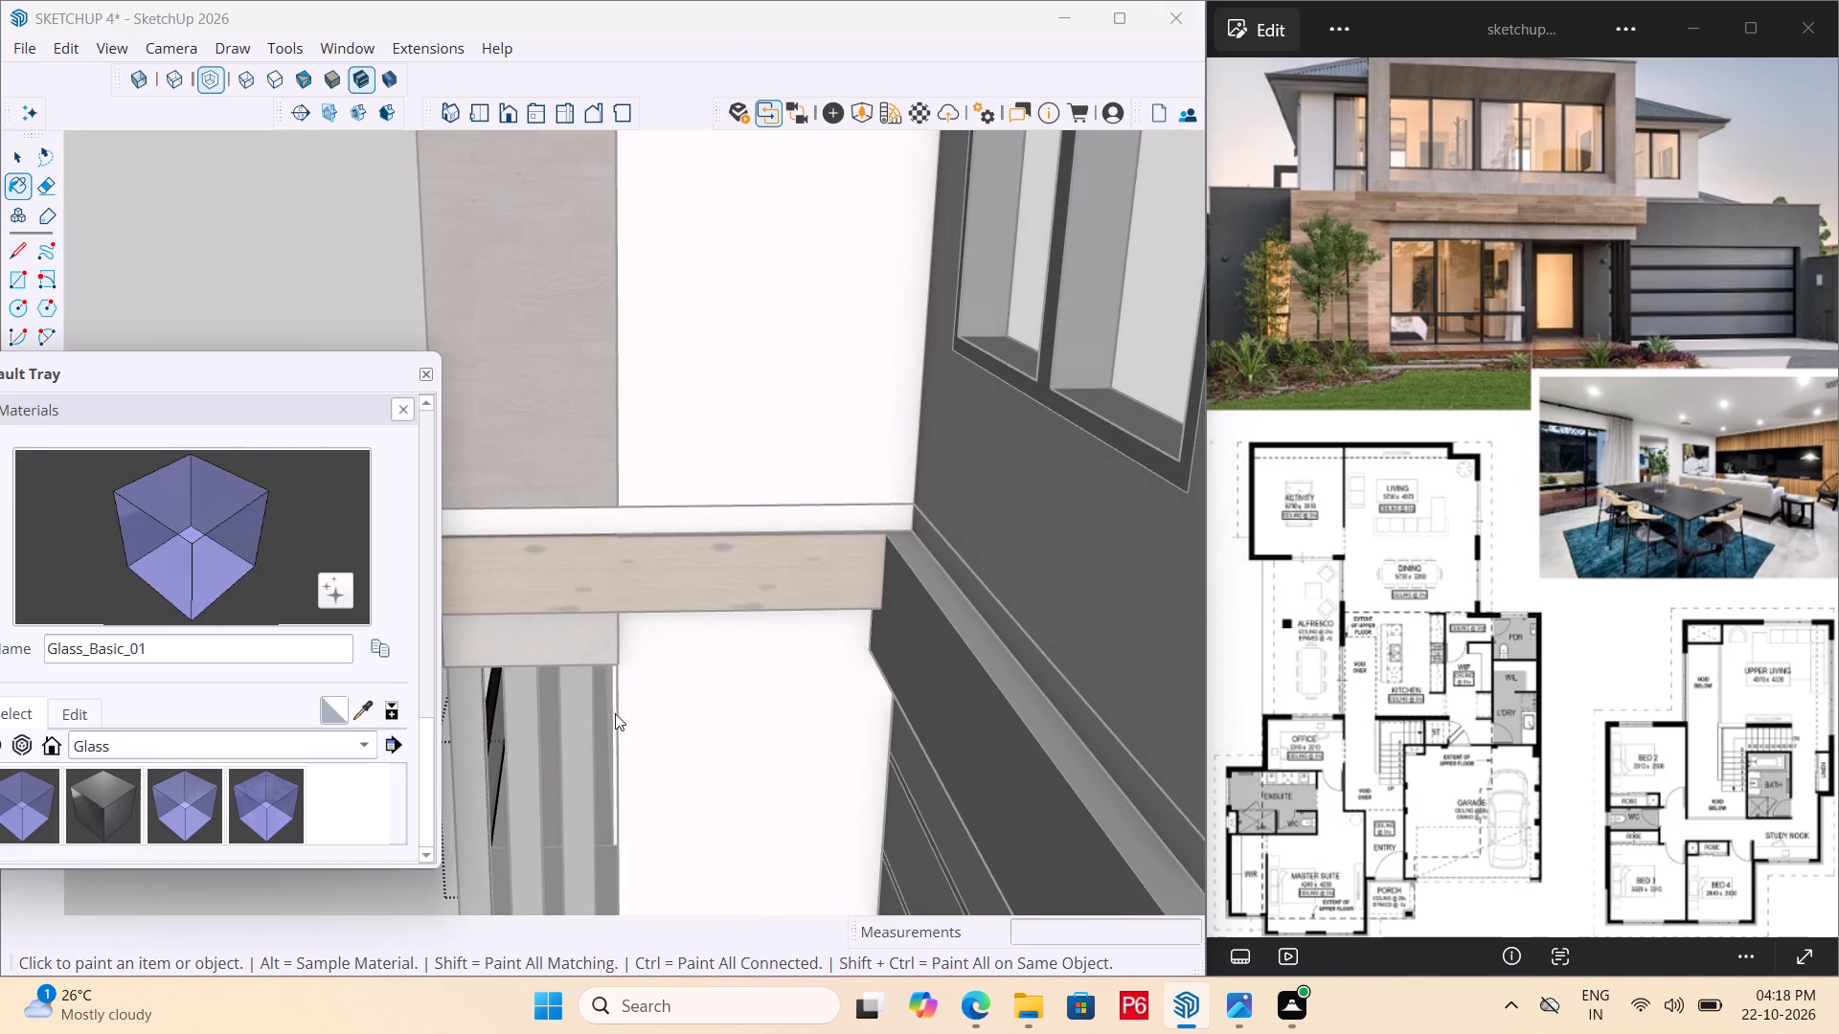
{"action": "middle_click_drag", "start_coordinate": [615, 713], "coordinate": [618, 709]}
{"action": "scroll", "coordinate": [918, 649], "scroll_direction": "down", "scroll_amount": 4}
{"action": "scroll", "coordinate": [477, 708], "scroll_direction": "down", "scroll_amount": 1}
{"action": "middle_click_drag", "start_coordinate": [512, 708], "coordinate": [982, 626]}
{"action": "scroll", "coordinate": [1021, 528], "scroll_direction": "down", "scroll_amount": 7}
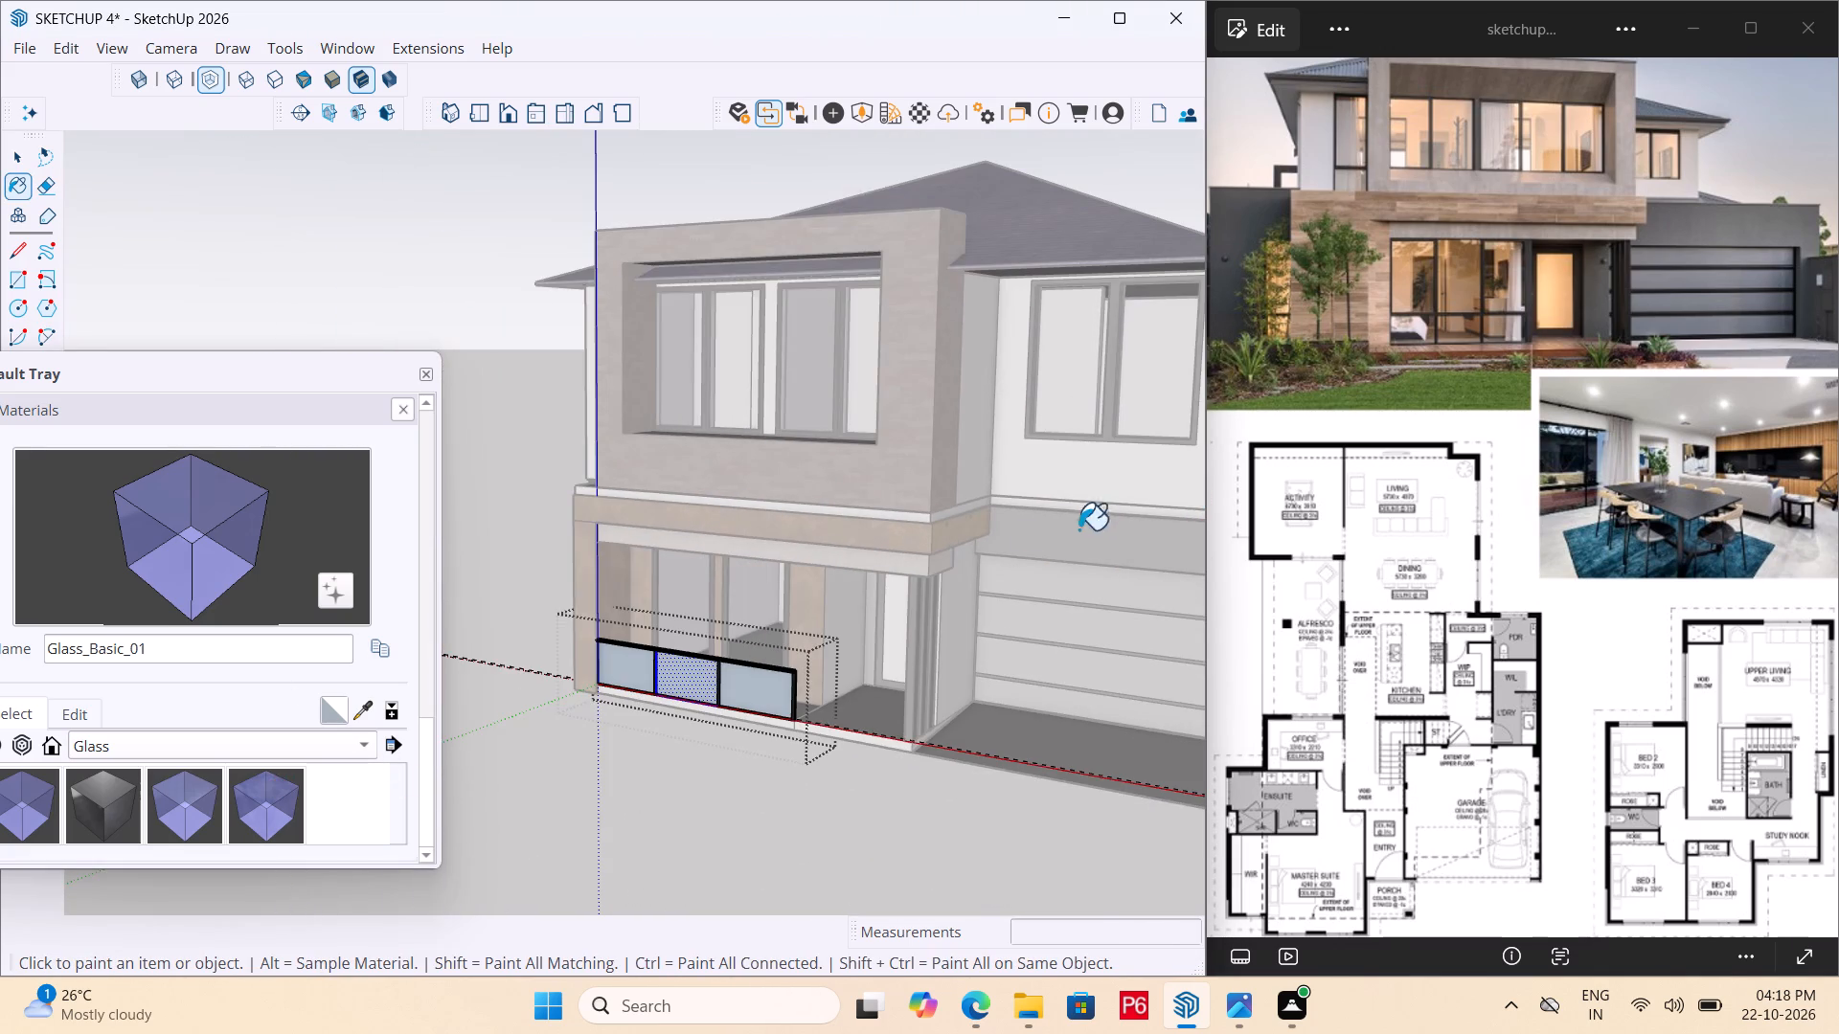
{"action": "middle_click_drag", "start_coordinate": [763, 646], "coordinate": [671, 723]}
{"action": "scroll", "coordinate": [671, 723], "scroll_direction": "up", "scroll_amount": 5}
{"action": "scroll", "coordinate": [819, 706], "scroll_direction": "up", "scroll_amount": 17}
{"action": "middle_click_drag", "start_coordinate": [782, 663], "coordinate": [447, 669]}
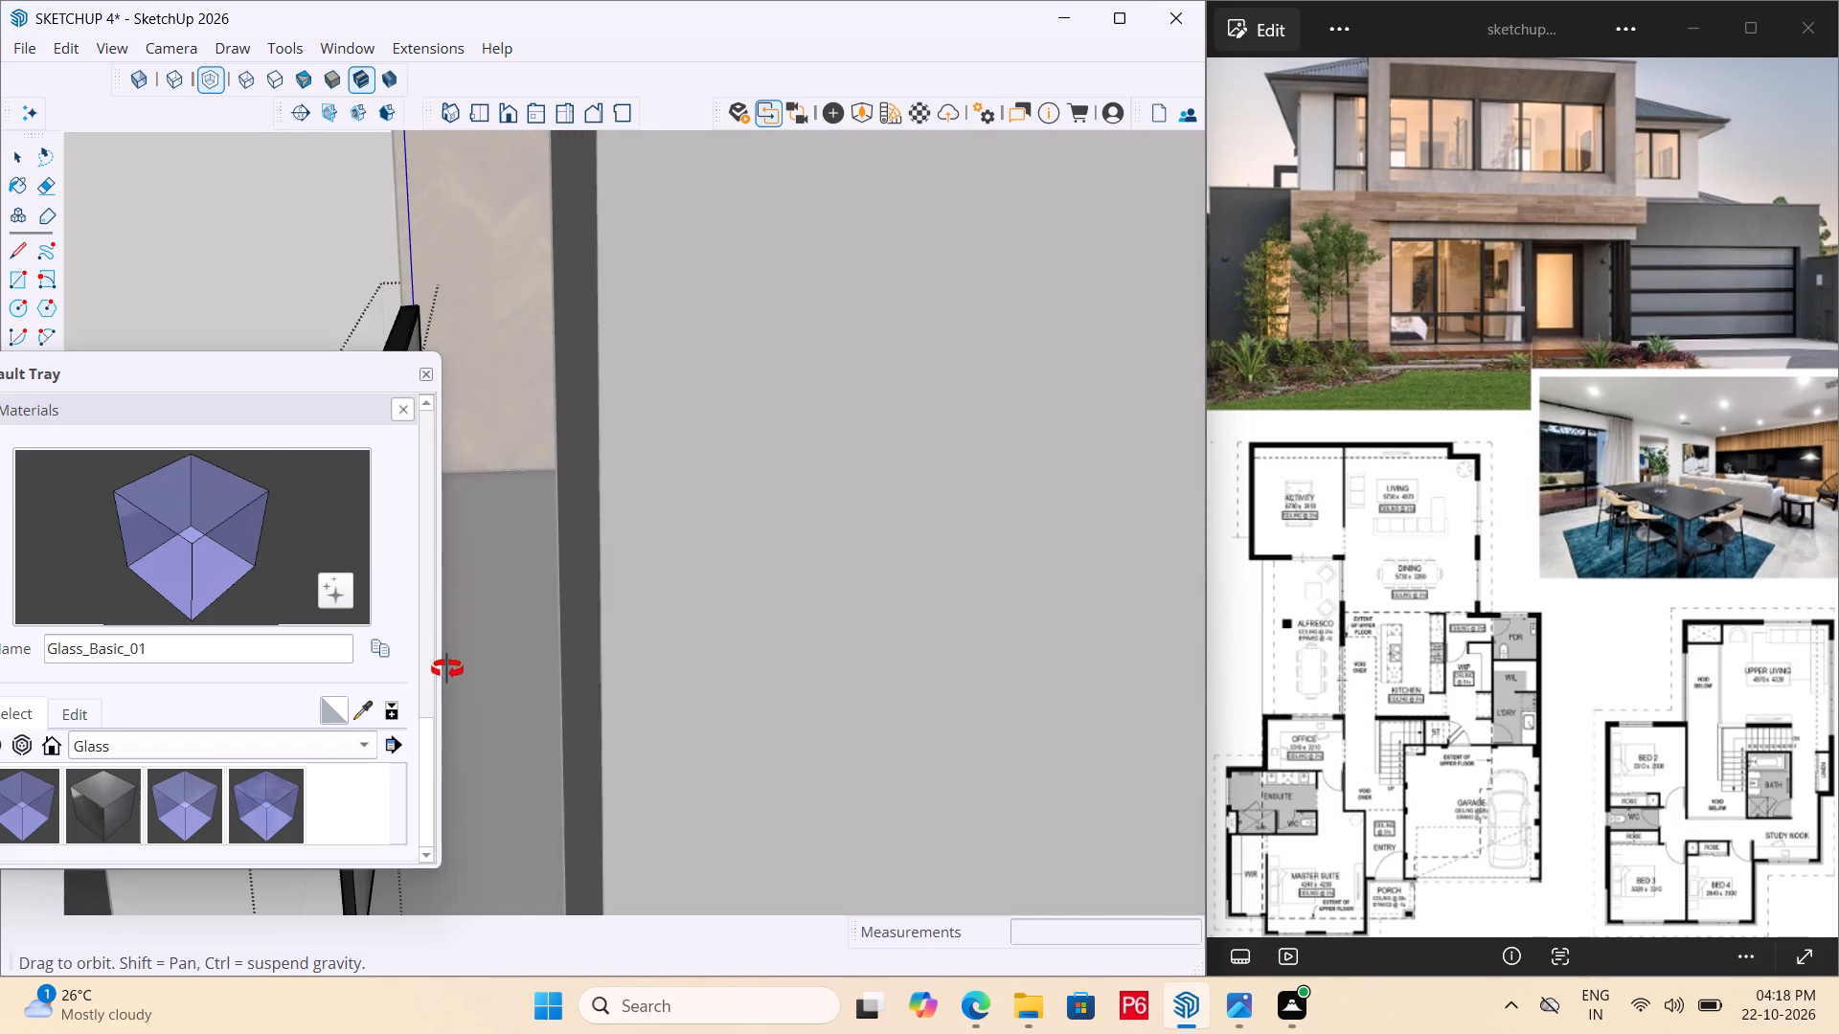
{"action": "middle_click_drag", "start_coordinate": [447, 669], "coordinate": [609, 675]}
{"action": "scroll", "coordinate": [884, 452], "scroll_direction": "down", "scroll_amount": 8}
{"action": "scroll", "coordinate": [962, 479], "scroll_direction": "down", "scroll_amount": 7}
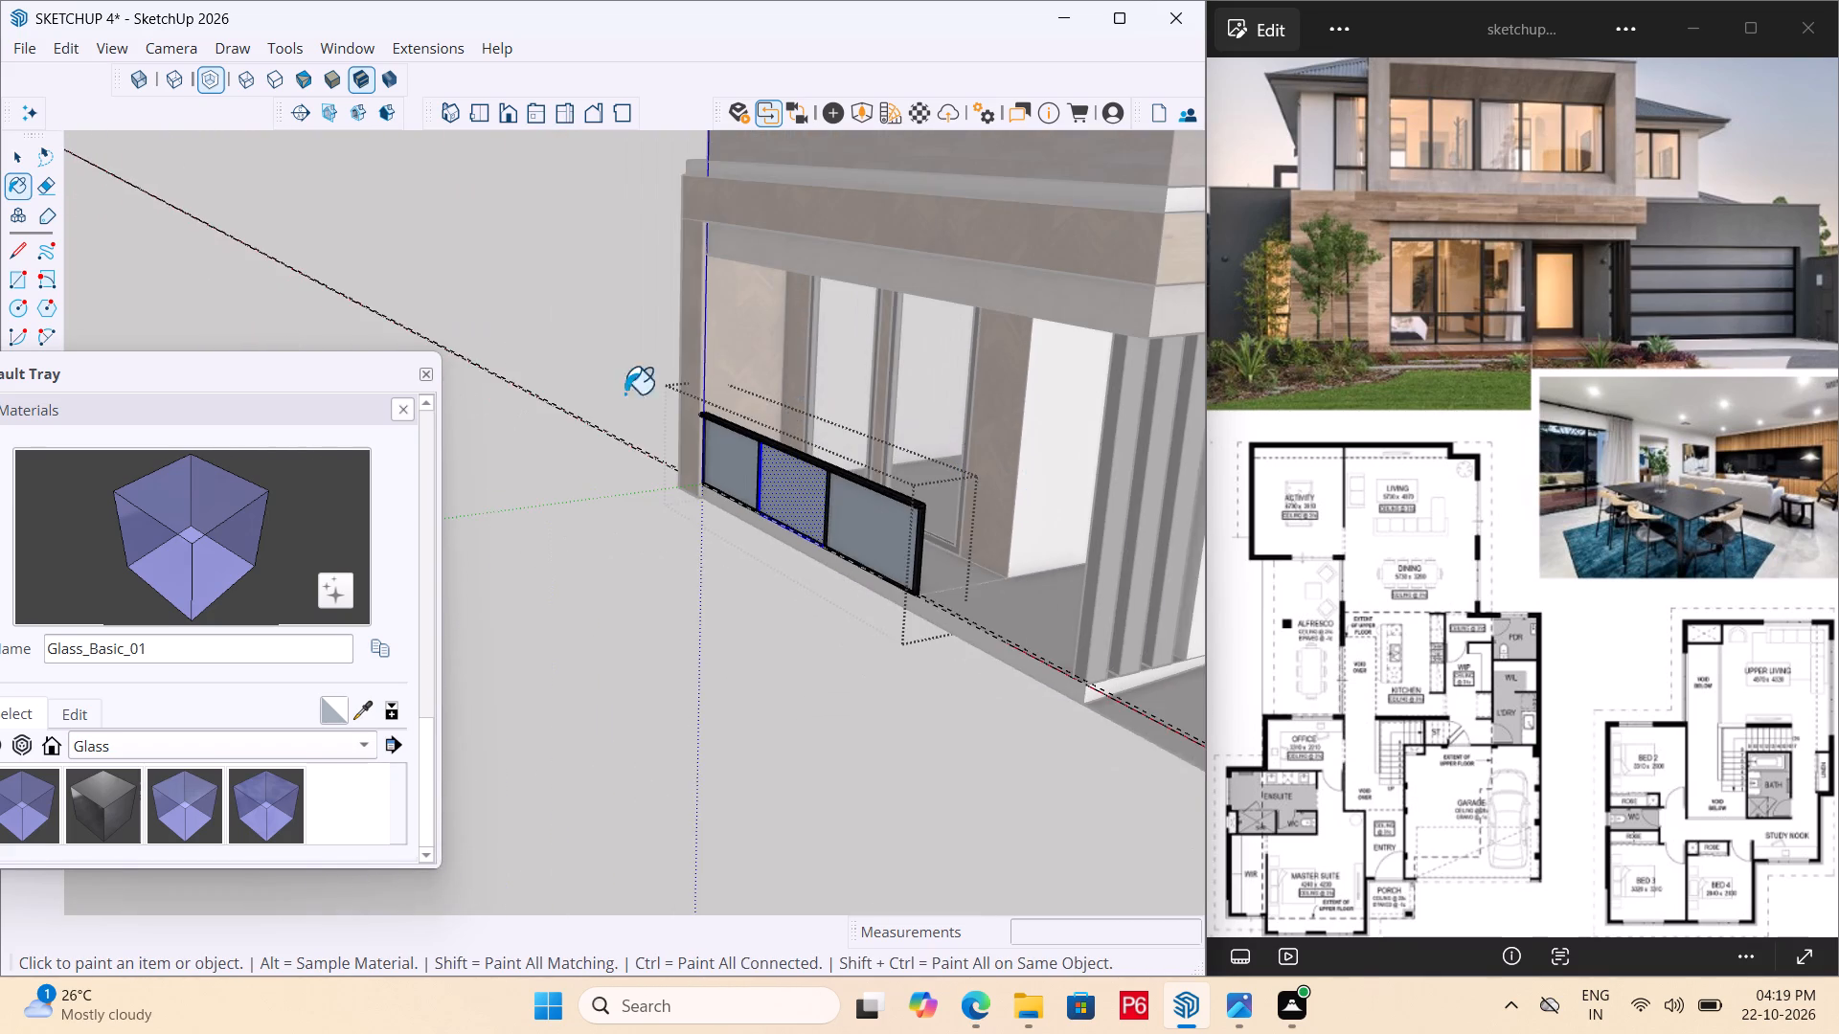
{"action": "scroll", "coordinate": [621, 393], "scroll_direction": "up", "scroll_amount": 14}
{"action": "middle_click_drag", "start_coordinate": [1028, 496], "coordinate": [774, 475]}
{"action": "scroll", "coordinate": [1024, 497], "scroll_direction": "up", "scroll_amount": 1}
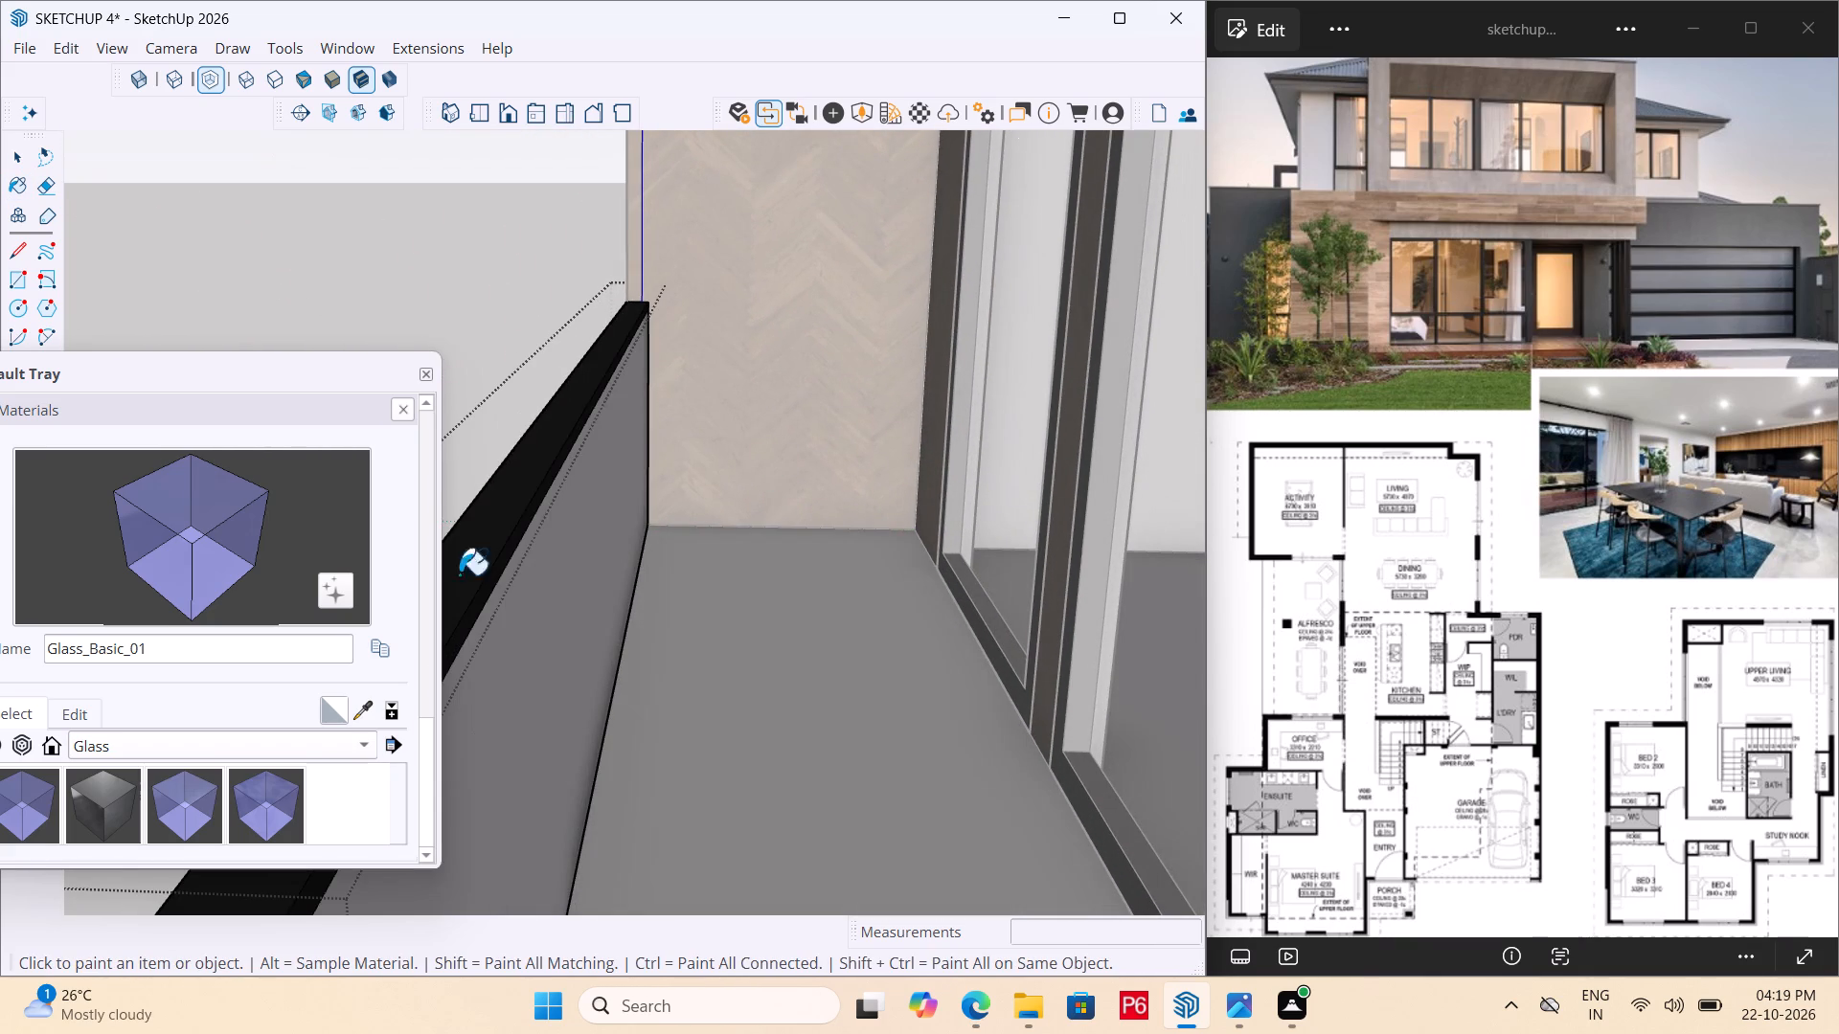
{"action": "double_click", "coordinate": [529, 608]}
{"action": "scroll", "coordinate": [701, 530], "scroll_direction": "down", "scroll_amount": 6}
{"action": "middle_click_drag", "start_coordinate": [579, 594], "coordinate": [1107, 507]}
{"action": "scroll", "coordinate": [1039, 484], "scroll_direction": "down", "scroll_amount": 9}
Save the model and close the balustrade group for editing.
{"action": "key", "text": "ctrl+s"}
{"action": "key", "text": "ctrl+s"}
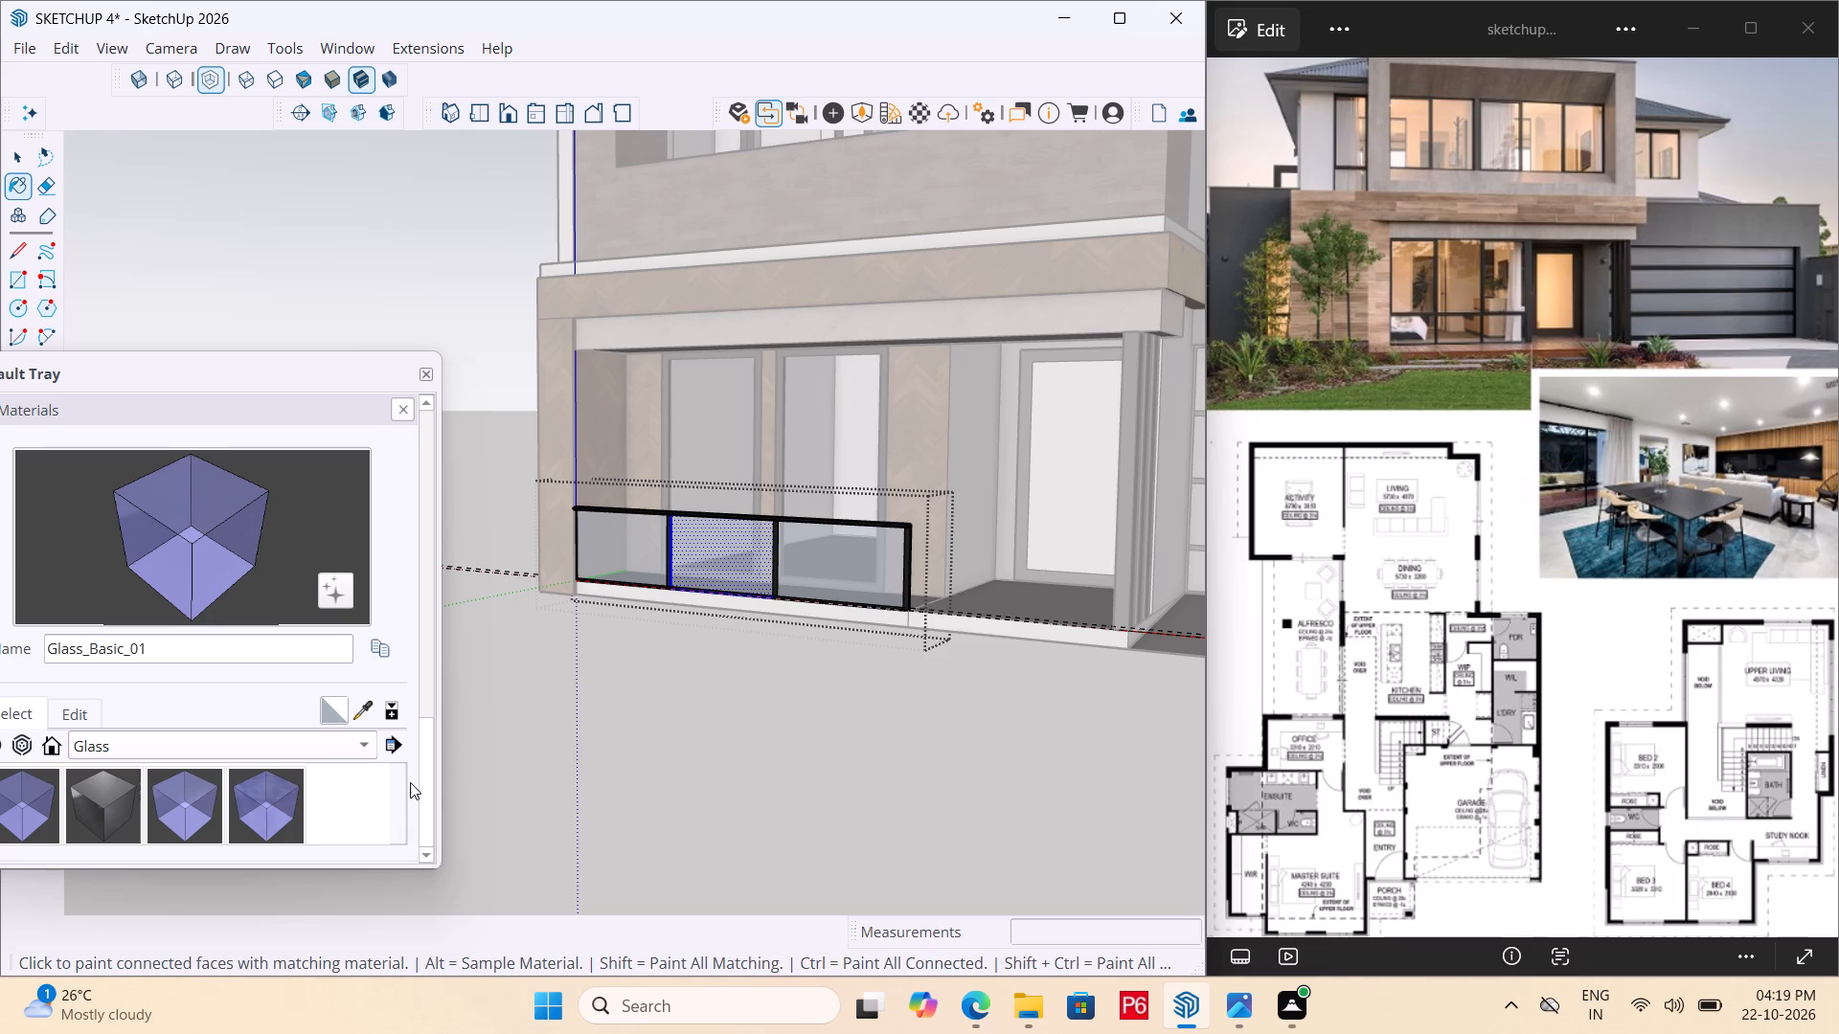
{"action": "key", "text": "ctrl+s"}
{"action": "key", "text": "space"}
{"action": "left_click", "coordinate": [726, 744]}
{"action": "key", "text": "space"}
{"action": "triple_click", "coordinate": [713, 714]}
Examine the whole front facade and its new glass balustrade from several angles against the reference photo.
{"action": "middle_click_drag", "start_coordinate": [527, 691], "coordinate": [667, 672]}
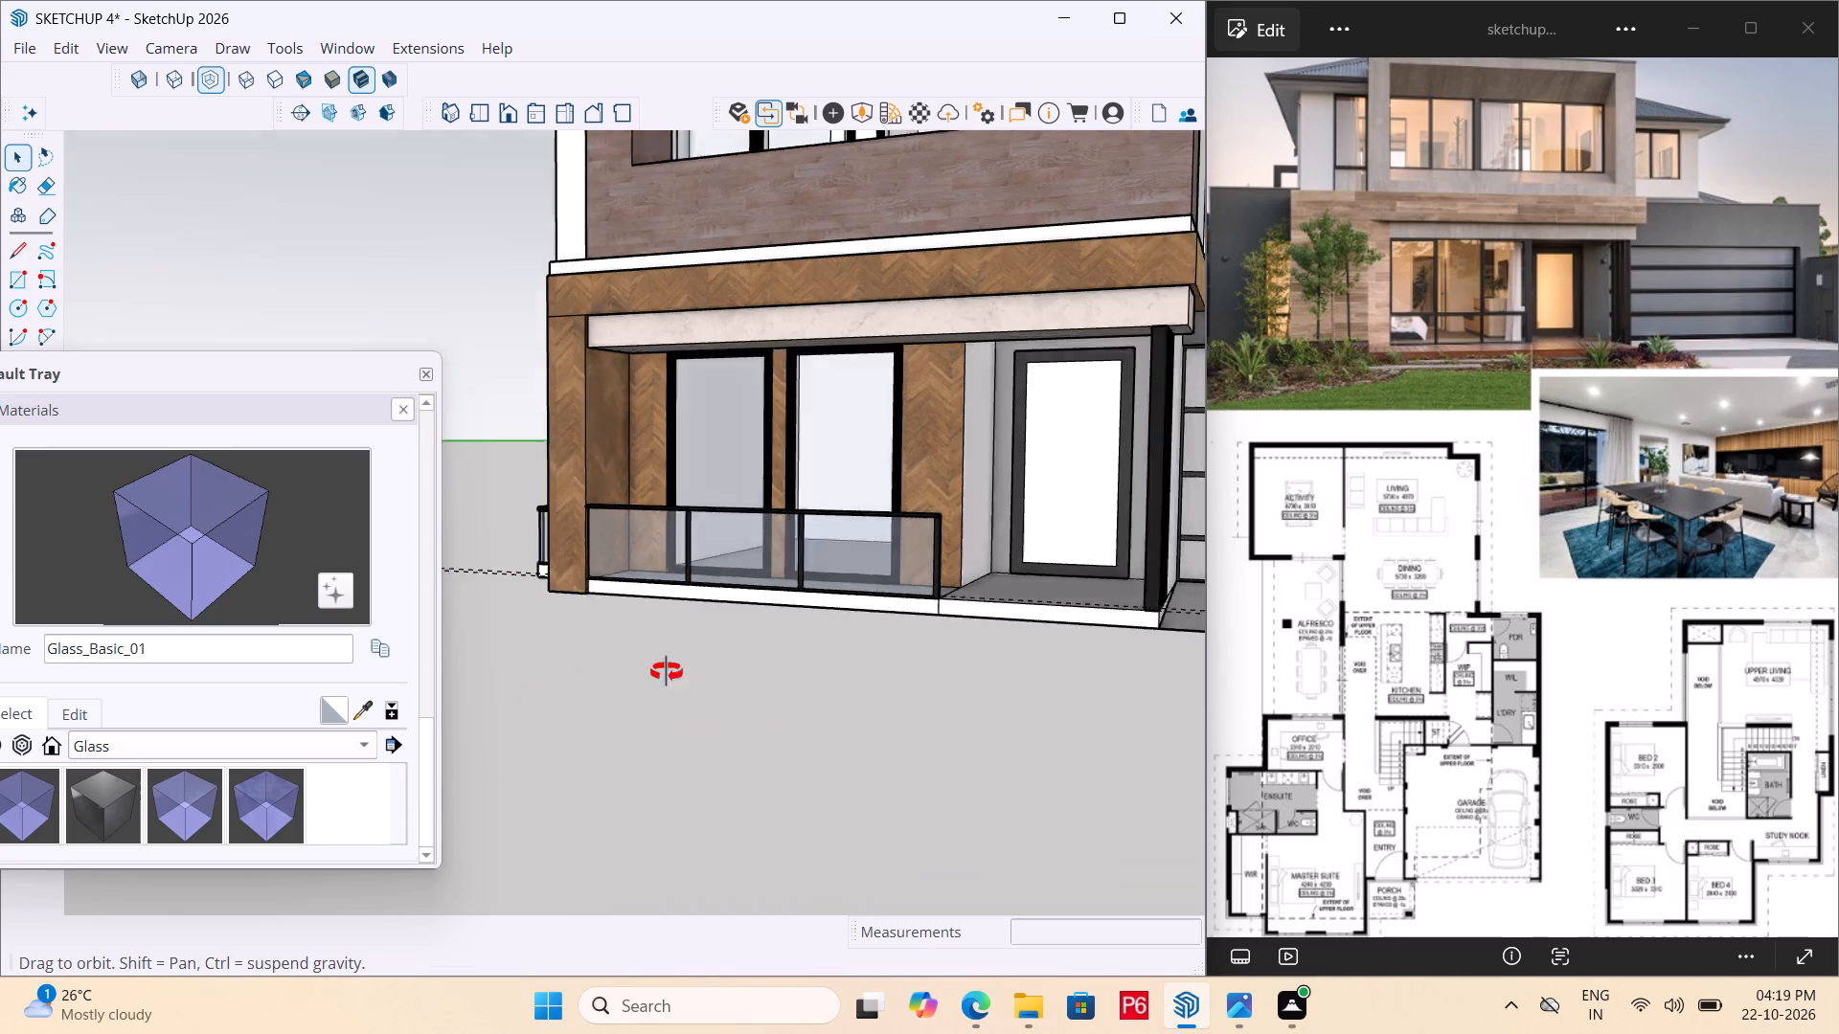
{"action": "middle_click_drag", "start_coordinate": [667, 672], "coordinate": [766, 682]}
{"action": "scroll", "coordinate": [636, 734], "scroll_direction": "down", "scroll_amount": 6}
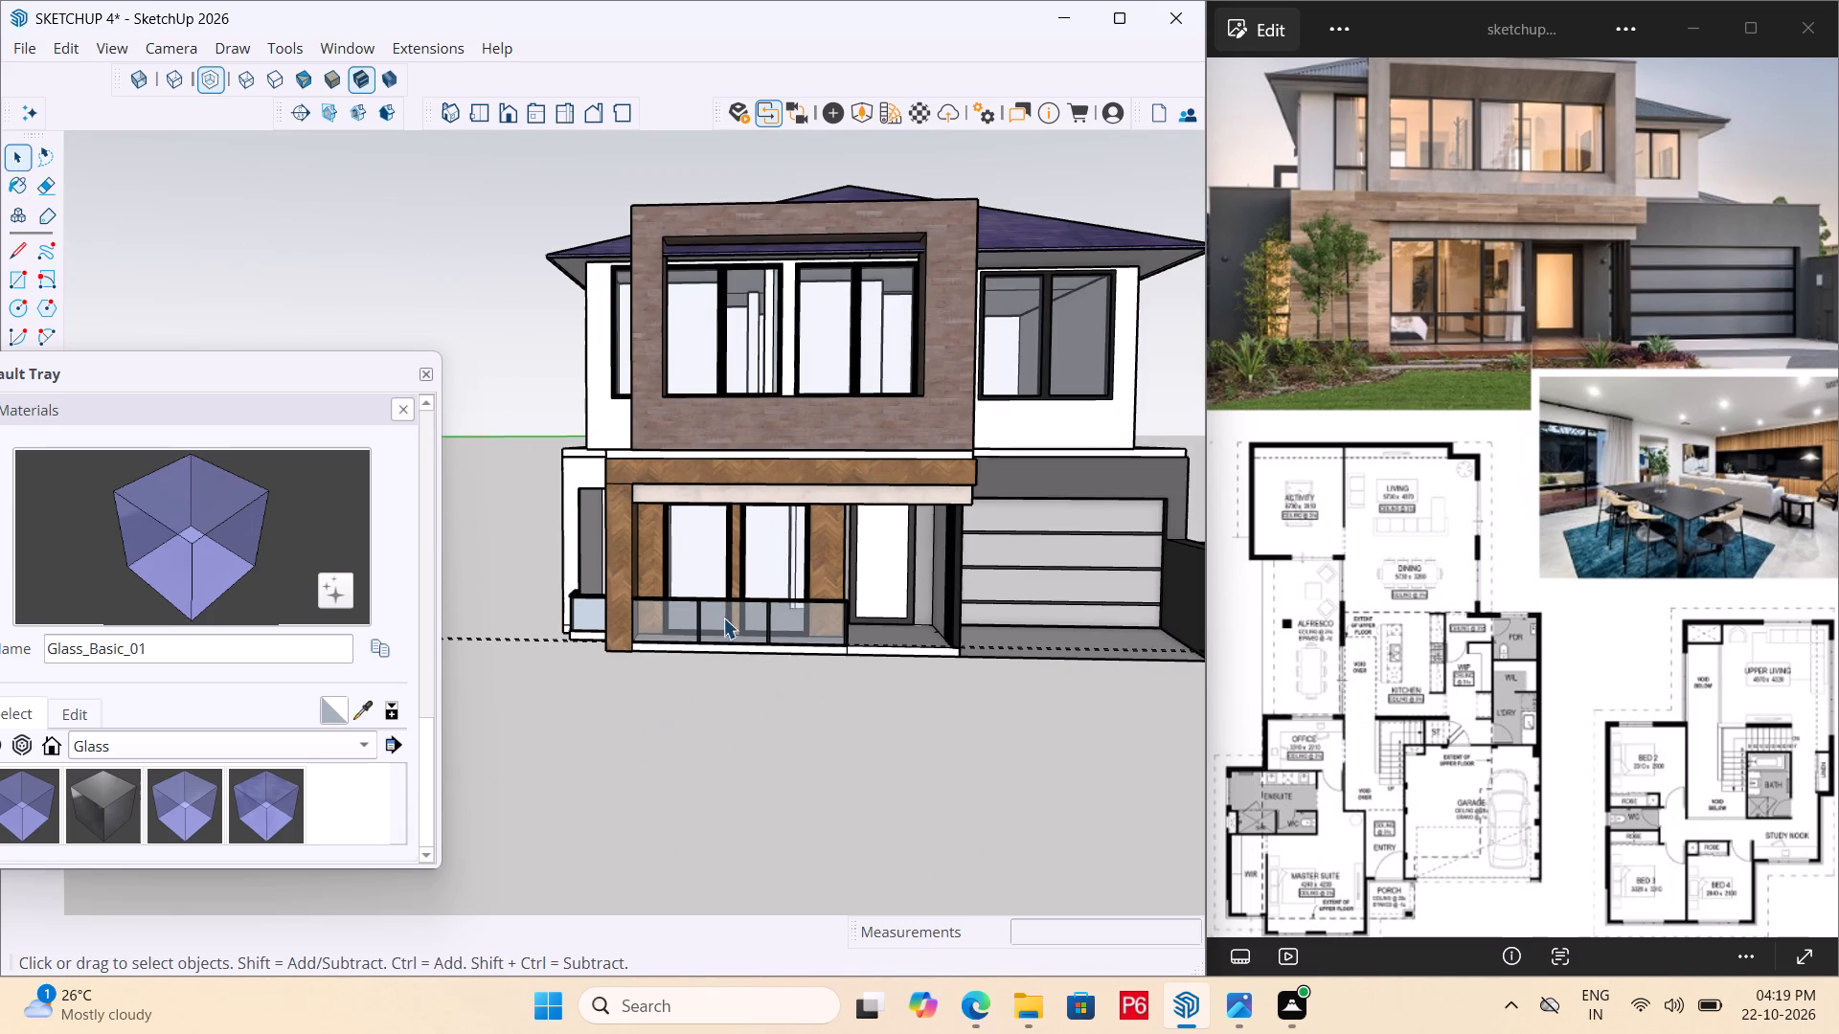
{"action": "middle_click_drag", "start_coordinate": [726, 618], "coordinate": [1005, 664]}
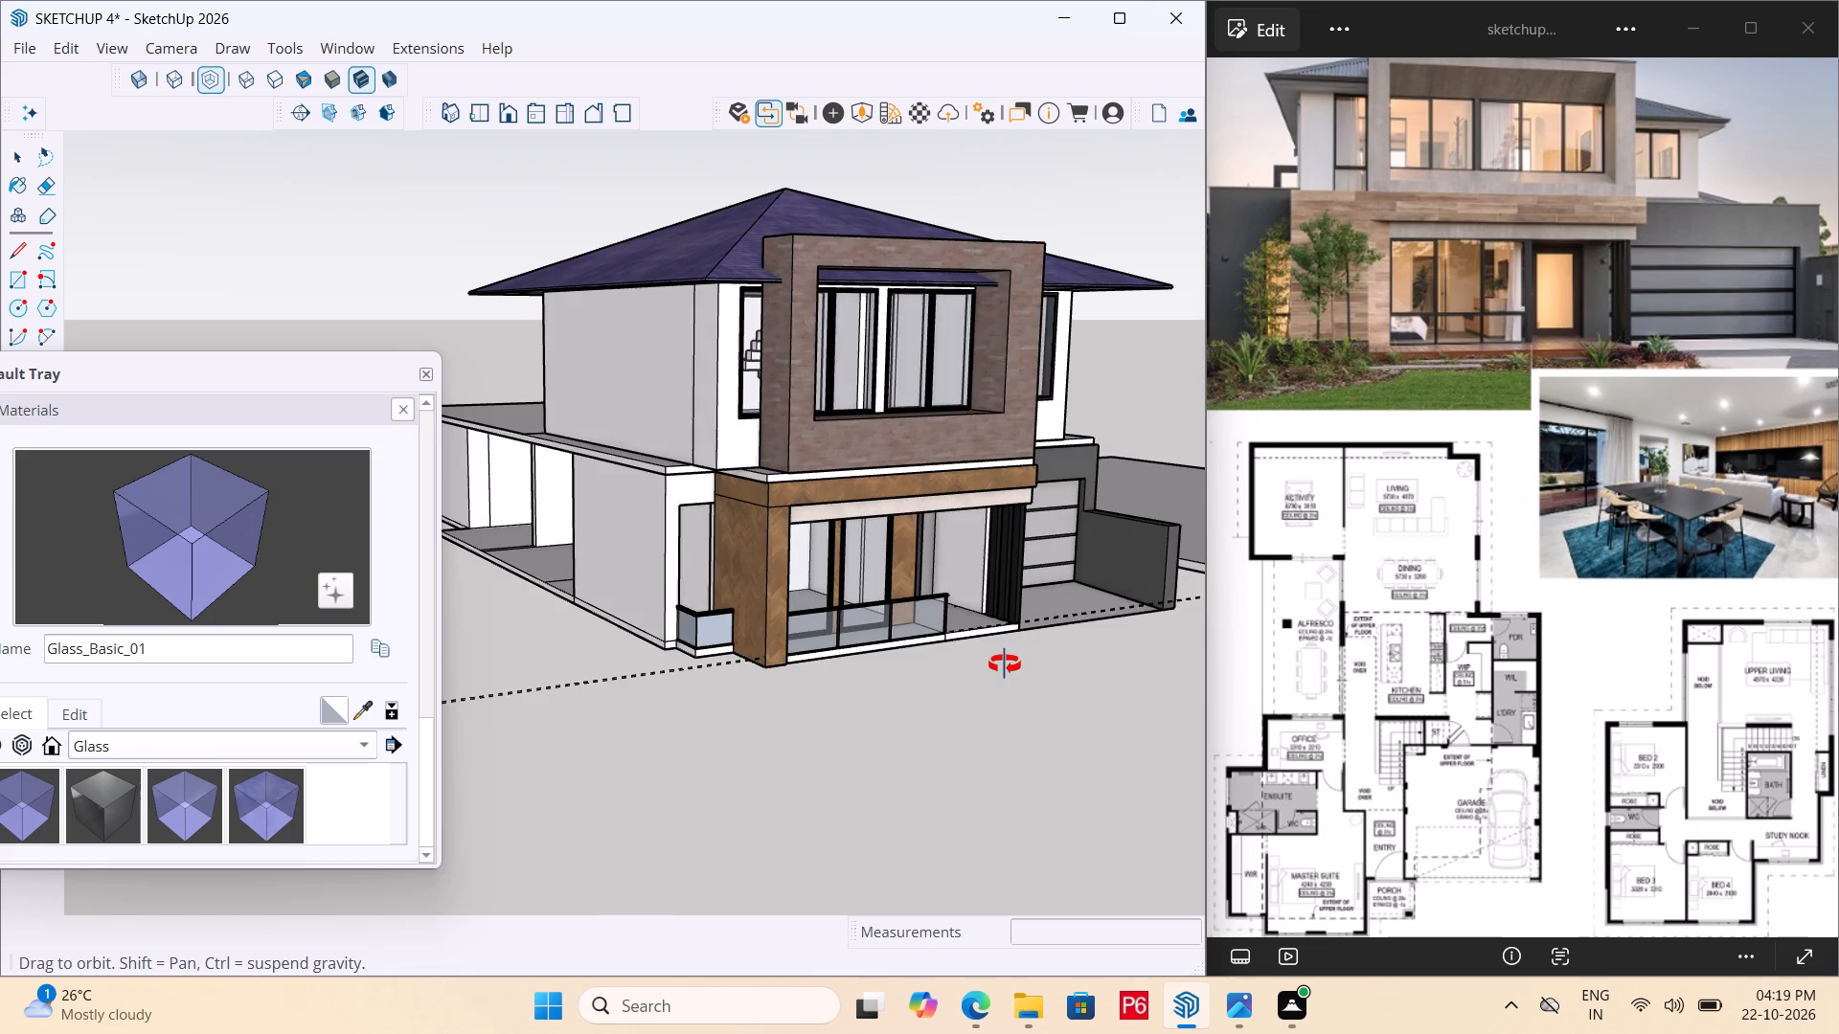
{"action": "middle_click_drag", "start_coordinate": [1005, 664], "coordinate": [792, 662]}
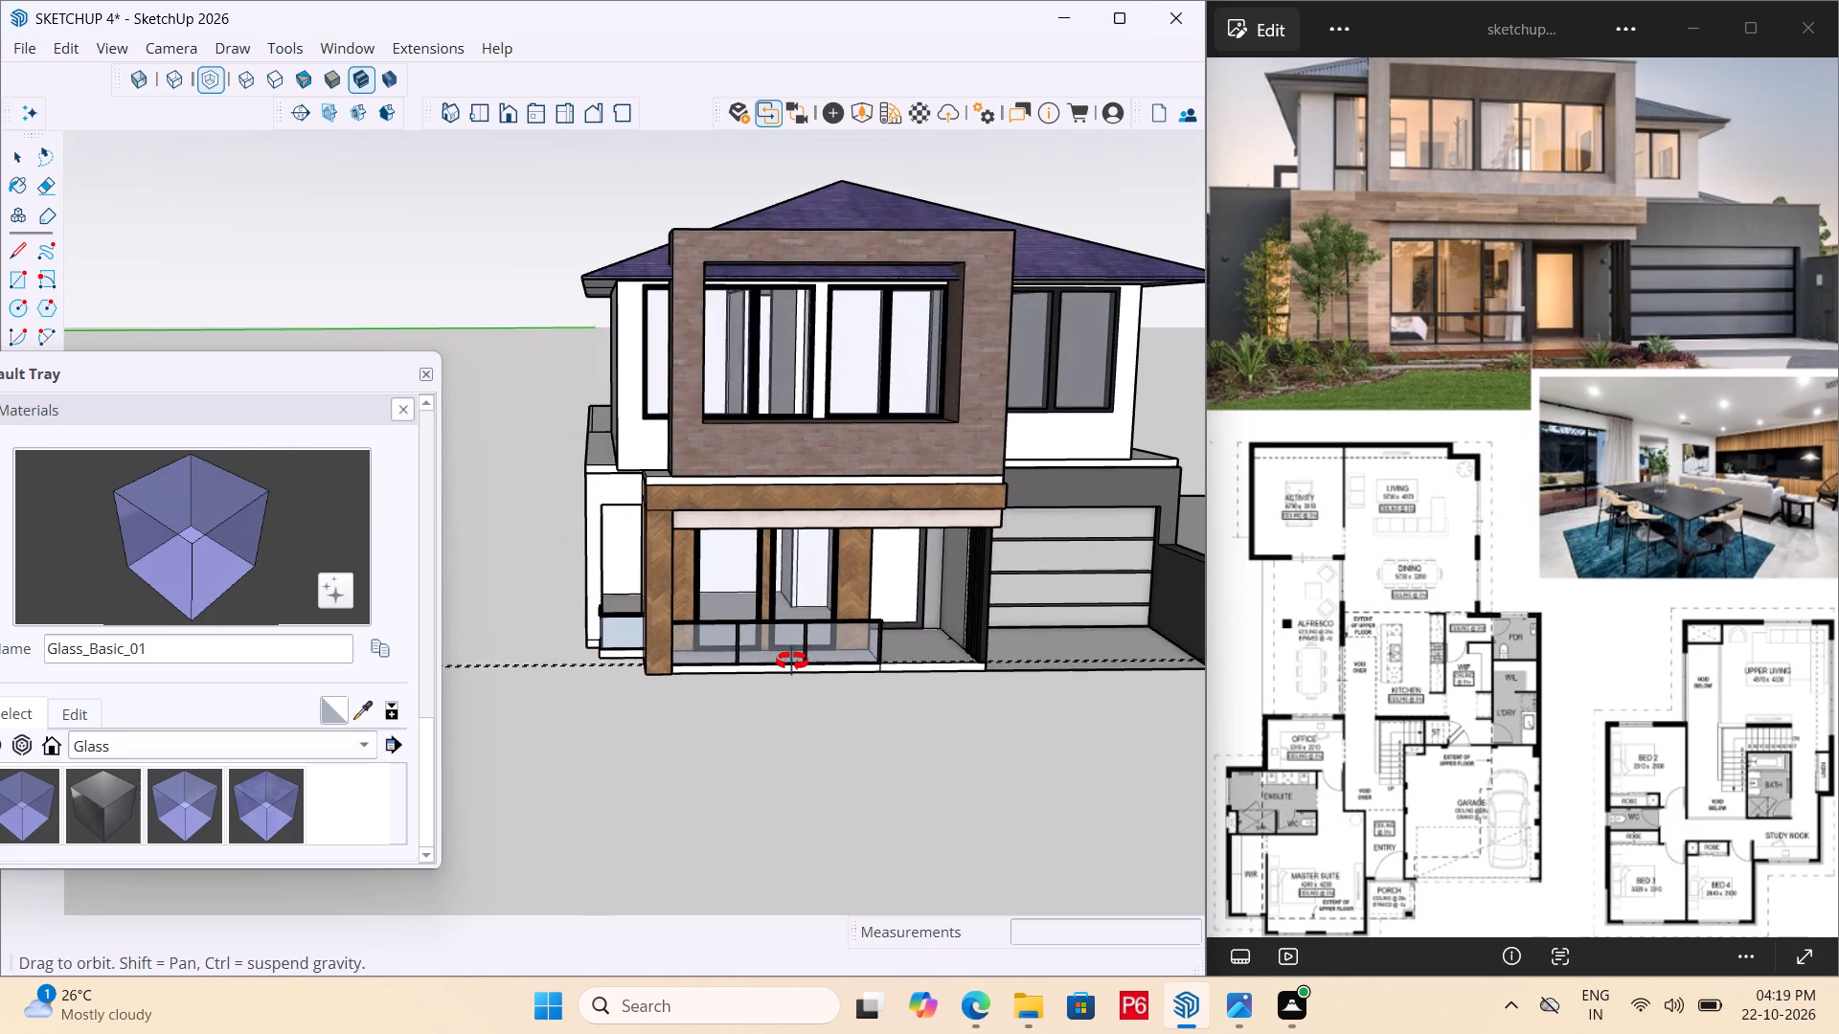
{"action": "middle_click_drag", "start_coordinate": [792, 662], "coordinate": [786, 655]}
{"action": "middle_click_drag", "start_coordinate": [782, 683], "coordinate": [712, 727]}
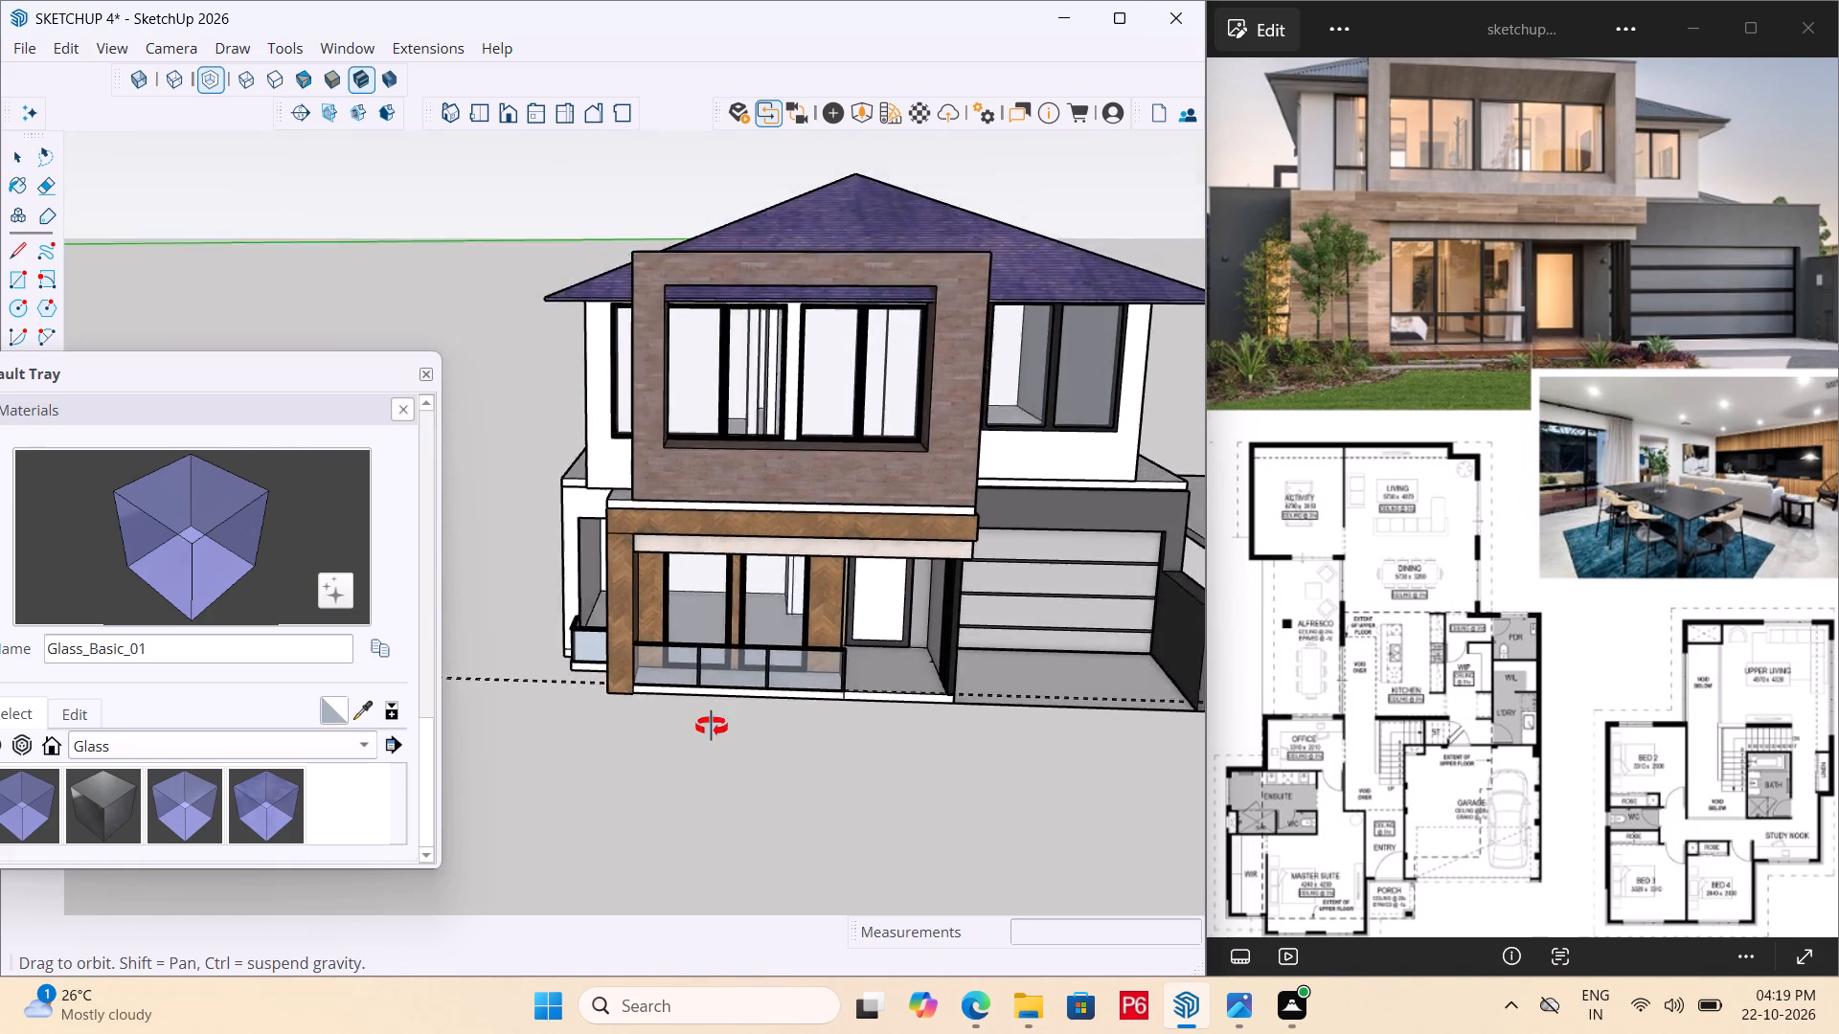
{"action": "middle_click_drag", "start_coordinate": [712, 727], "coordinate": [559, 731]}
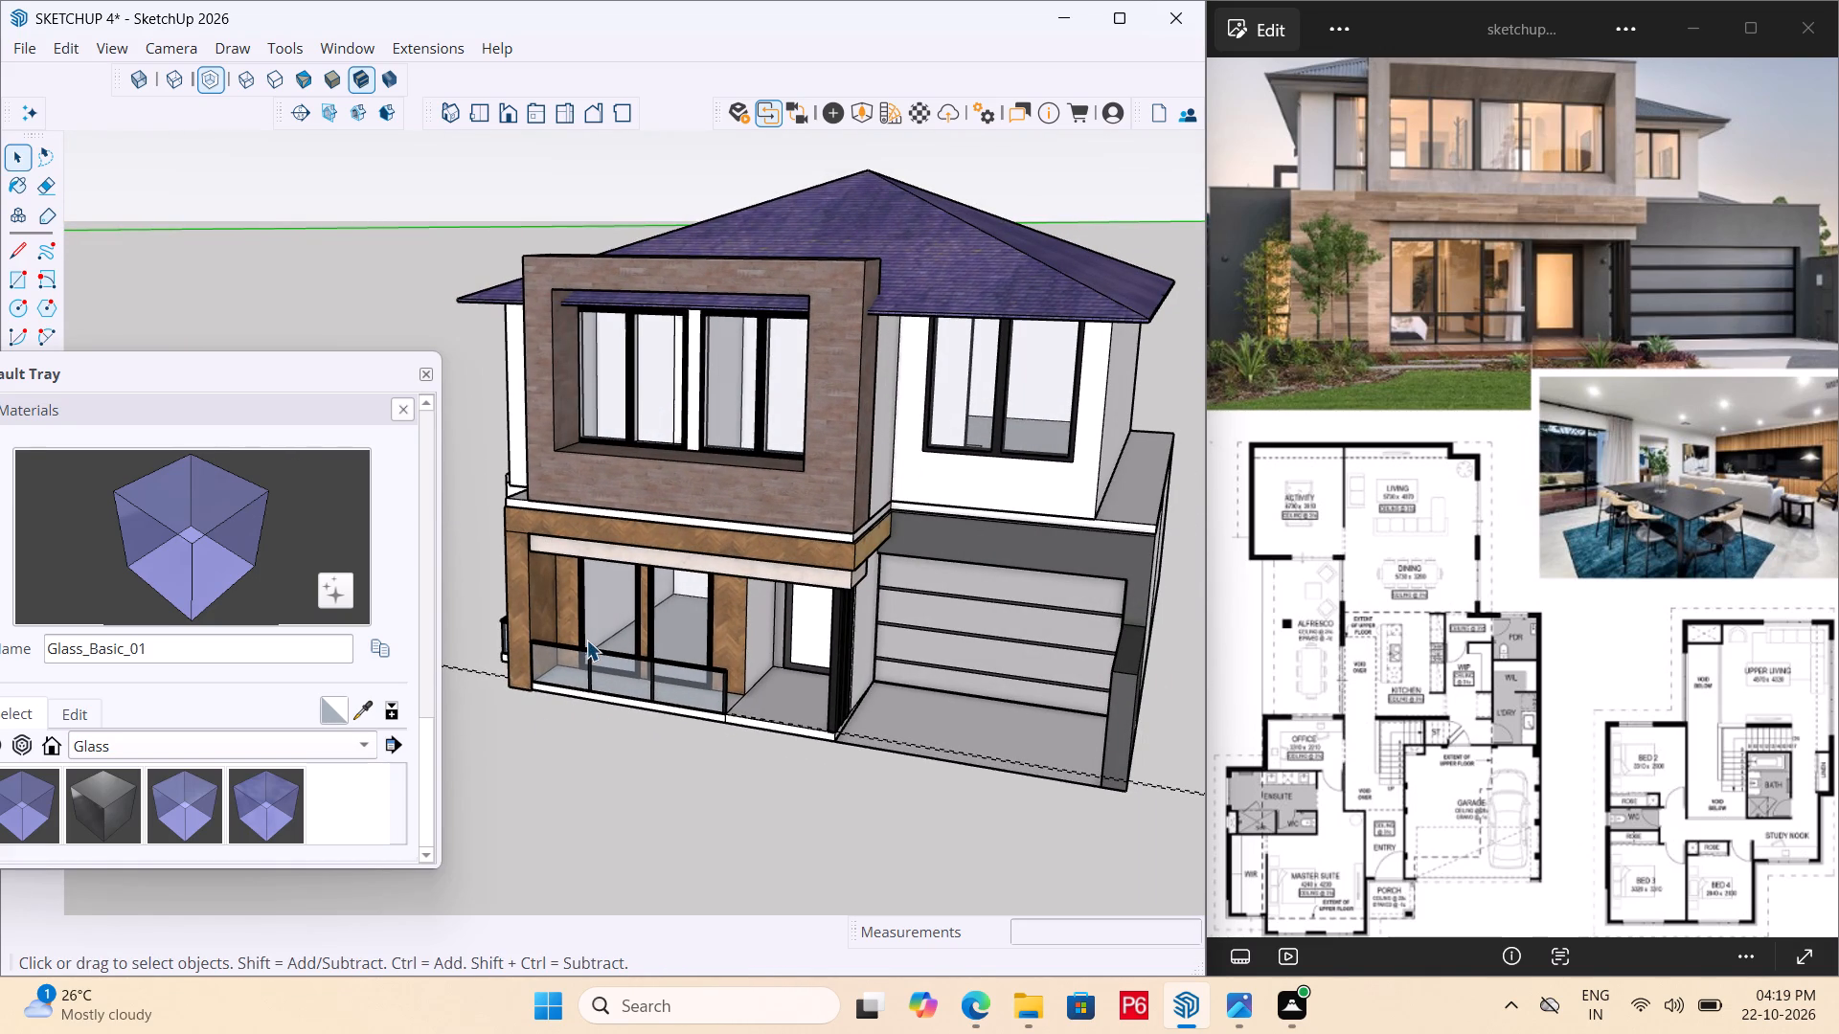
Open the porch slab for editing and push its front edge at the entry outward about 1' 1 13/16".
{"action": "scroll", "coordinate": [726, 645], "scroll_direction": "up", "scroll_amount": 1}
{"action": "middle_click_drag", "start_coordinate": [726, 645], "coordinate": [621, 775]}
{"action": "scroll", "coordinate": [592, 715], "scroll_direction": "up", "scroll_amount": 10}
{"action": "middle_click_drag", "start_coordinate": [699, 826], "coordinate": [724, 811]}
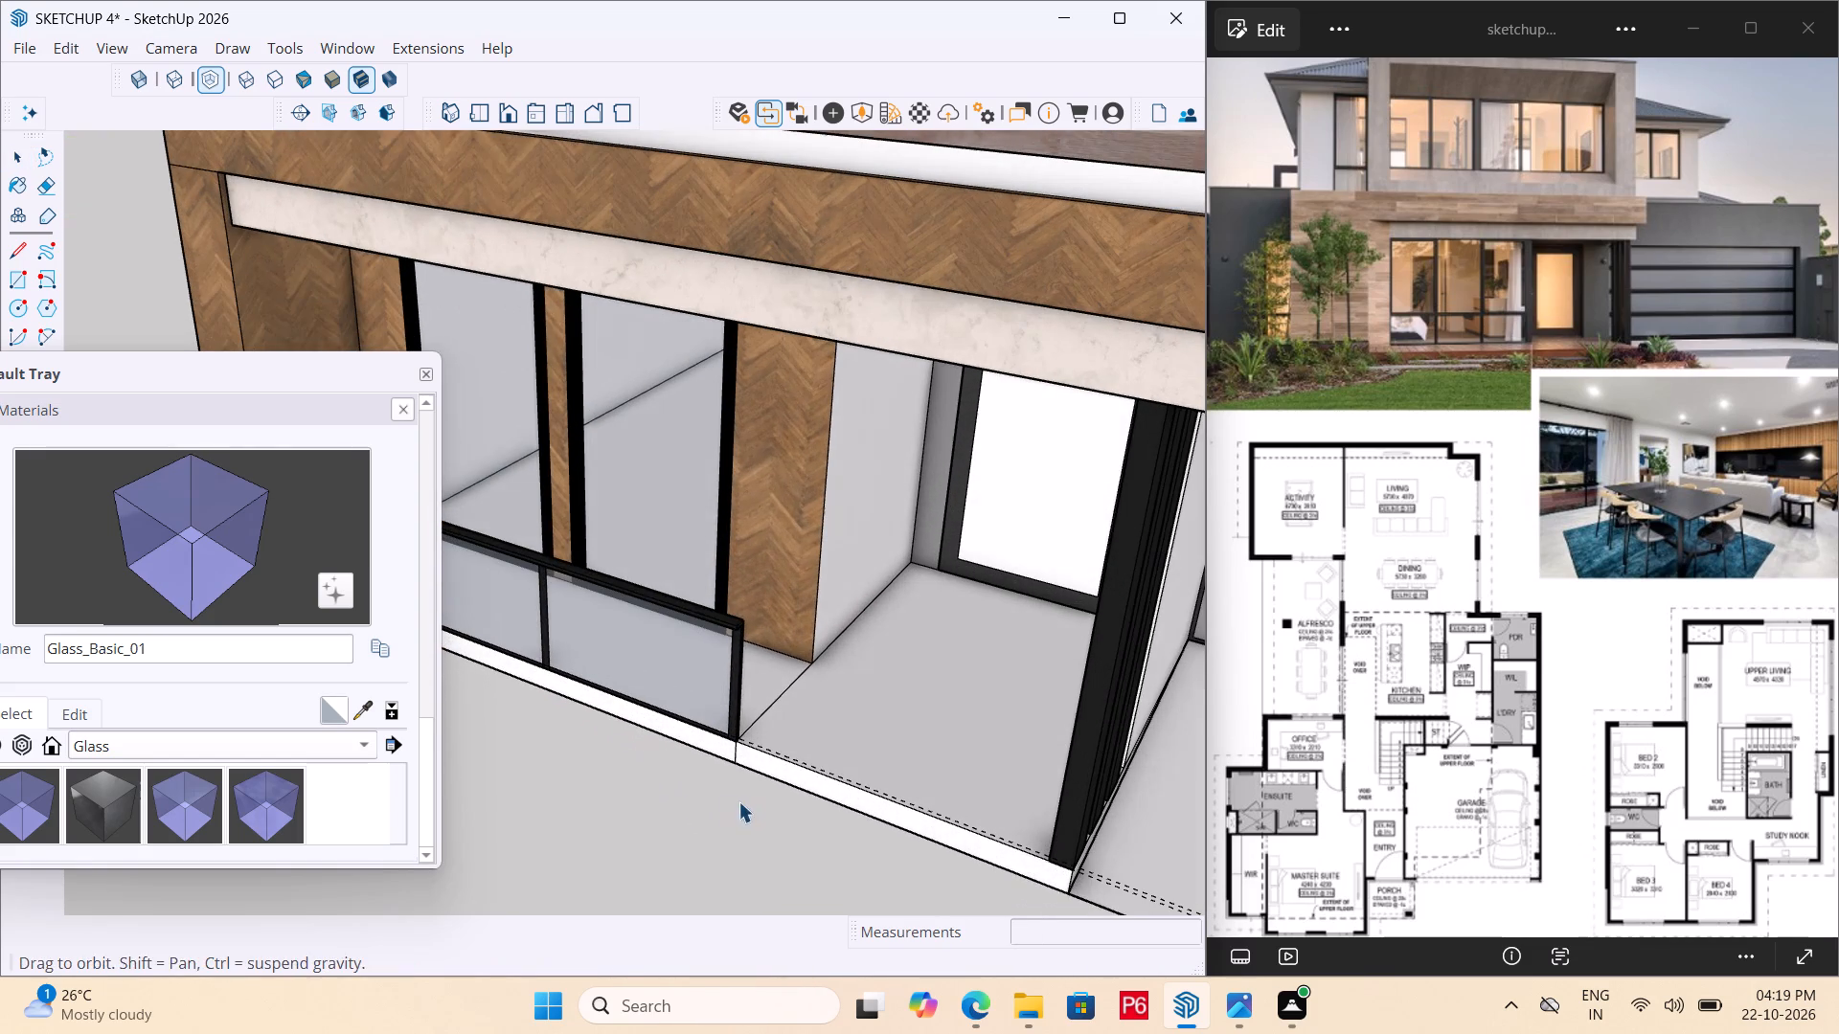
{"action": "key", "text": "space"}
{"action": "left_click", "coordinate": [771, 772]}
{"action": "left_click", "coordinate": [767, 764]}
{"action": "triple_click", "coordinate": [749, 759]}
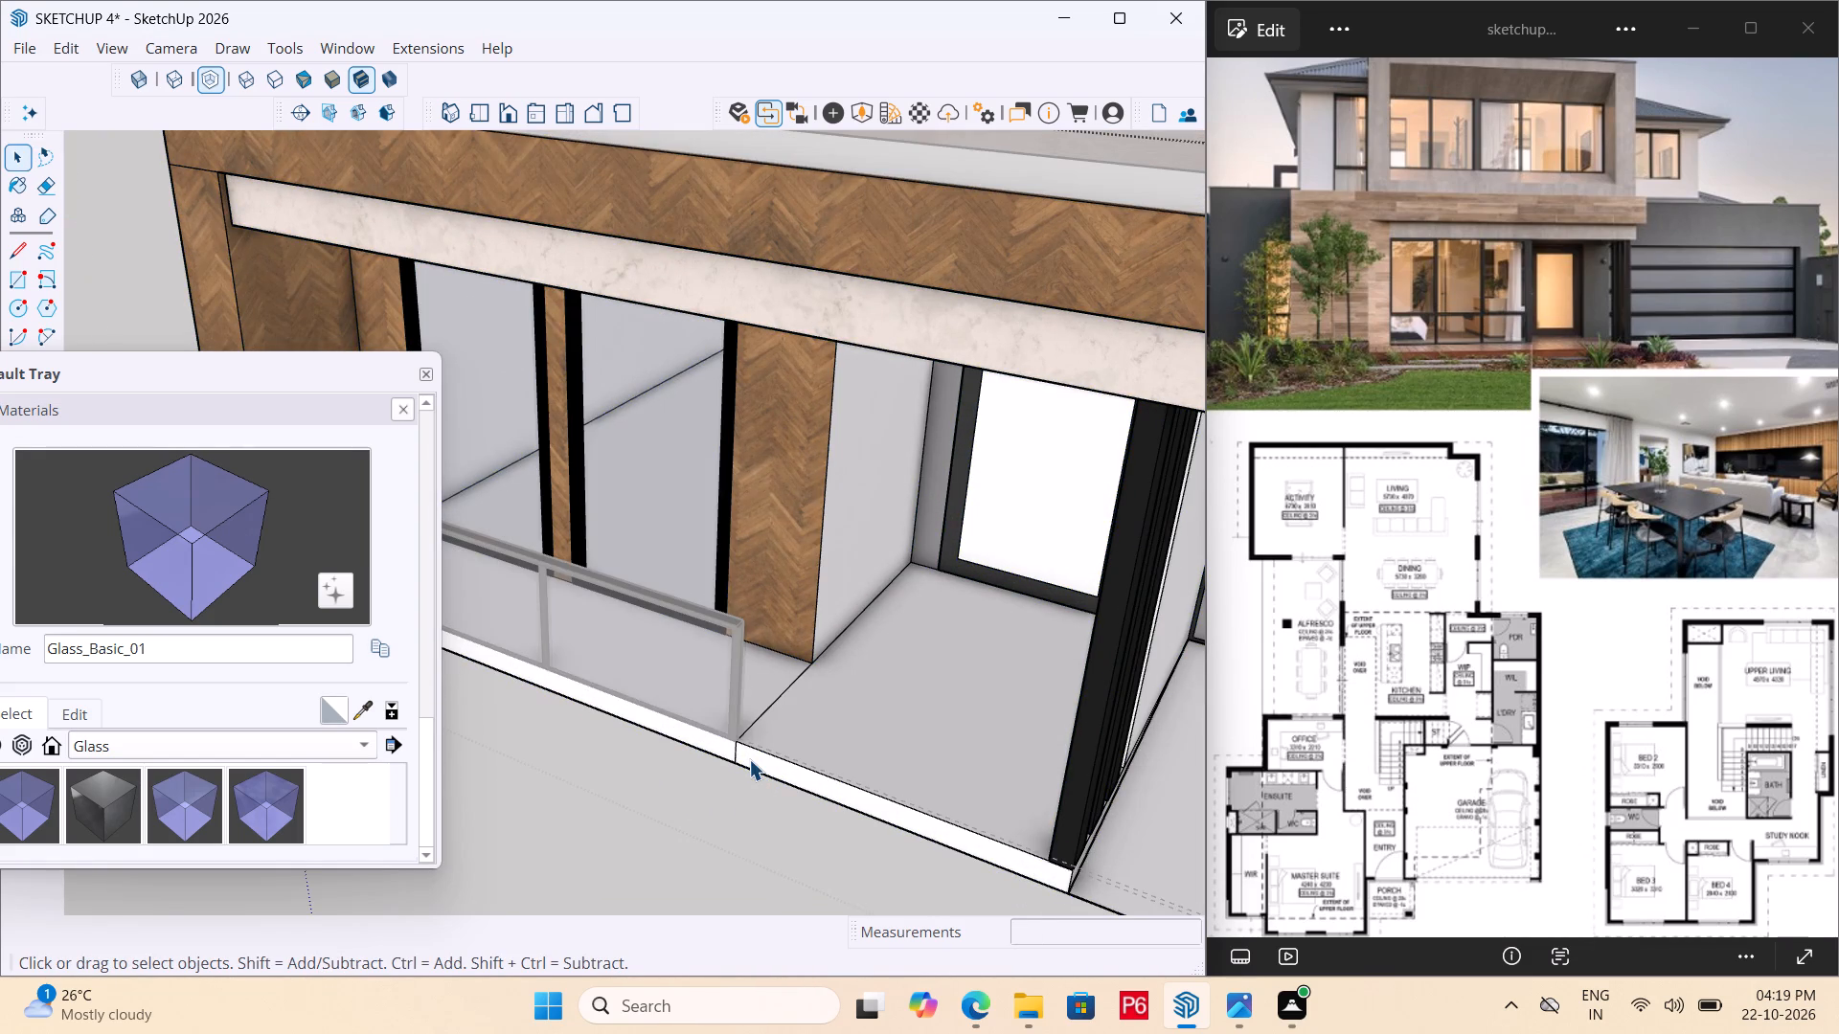
{"action": "left_click", "coordinate": [745, 753]}
{"action": "key", "text": "p"}
{"action": "left_click", "coordinate": [759, 759]}
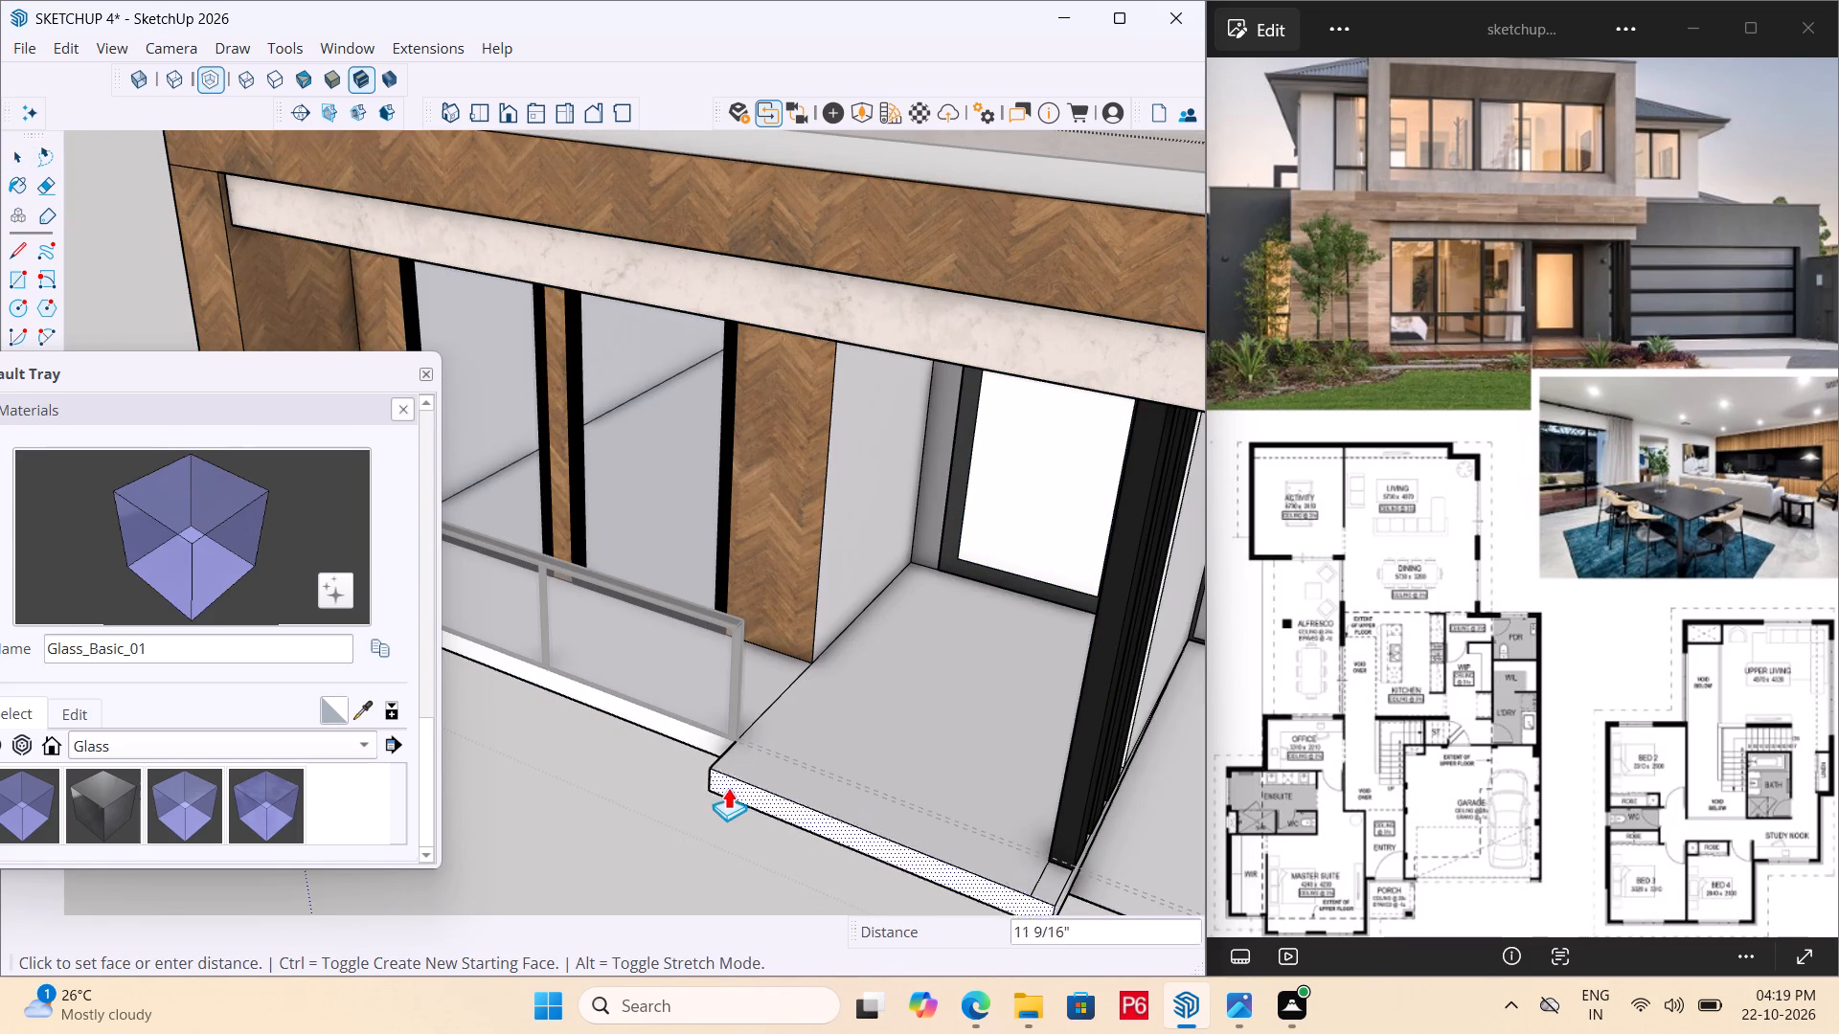
{"action": "left_click", "coordinate": [730, 795]}
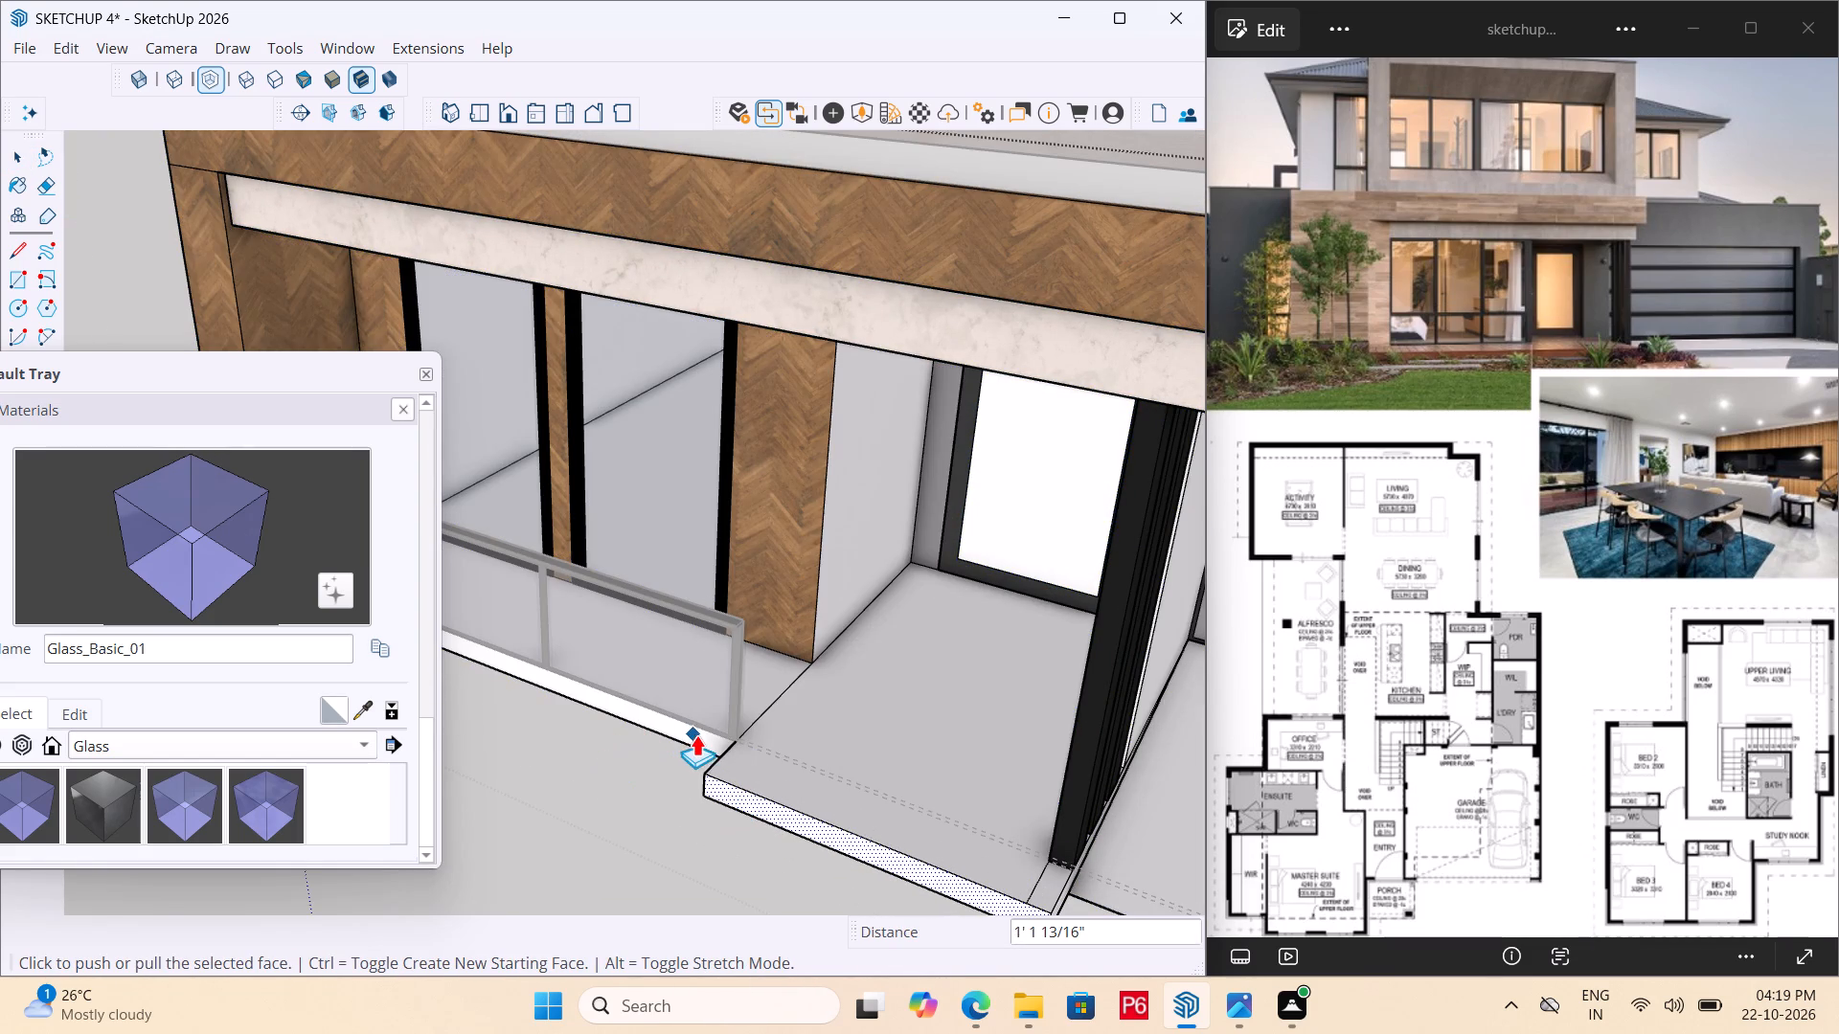
Extend the slab's front edge below the glass balustrade by the same distance as the entry part.
{"action": "key", "text": "space"}
{"action": "scroll", "coordinate": [697, 745], "scroll_direction": "up", "scroll_amount": 6}
{"action": "left_click", "coordinate": [700, 741]}
{"action": "key", "text": "p"}
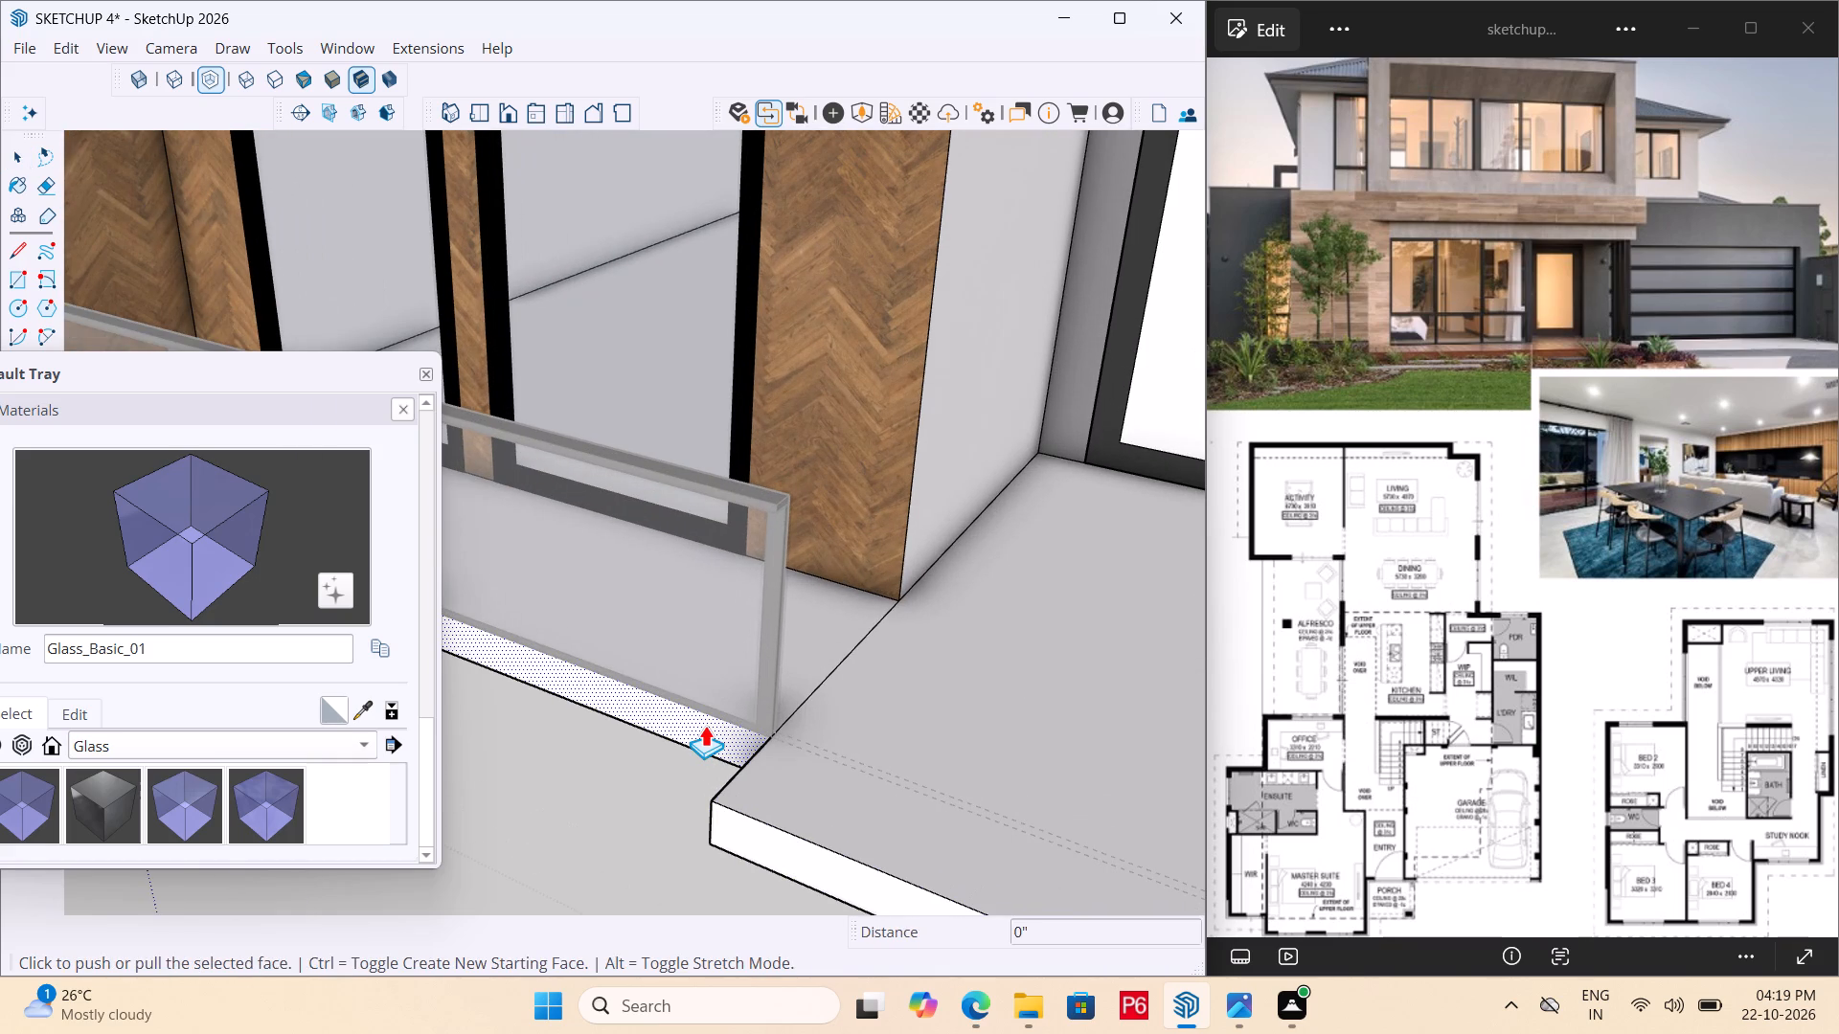
{"action": "double_click", "coordinate": [705, 725]}
Erase the leftover seam lines between the two extended parts of the porch slab and near its entry corner.
{"action": "scroll", "coordinate": [877, 717], "scroll_direction": "down", "scroll_amount": 7}
{"action": "middle_click_drag", "start_coordinate": [753, 773], "coordinate": [729, 739]}
{"action": "scroll", "coordinate": [806, 730], "scroll_direction": "up", "scroll_amount": 5}
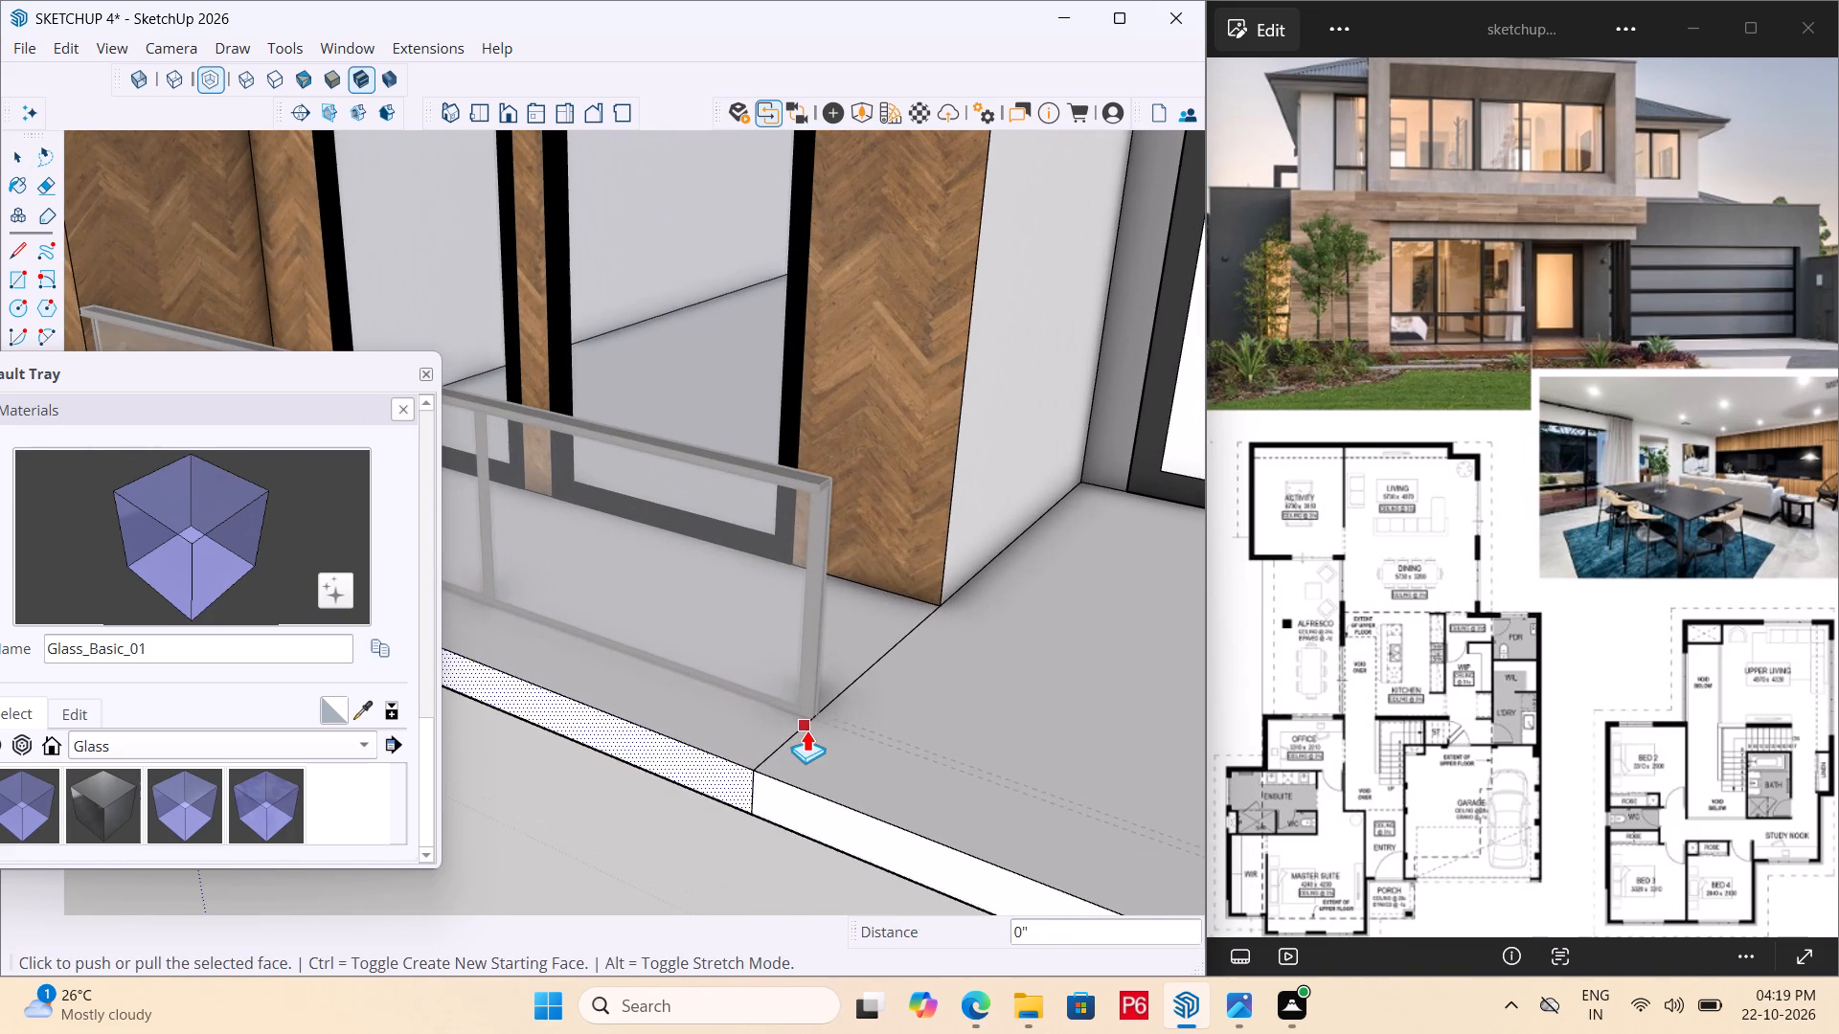
{"action": "key", "text": "e"}
{"action": "double_click", "coordinate": [784, 748]}
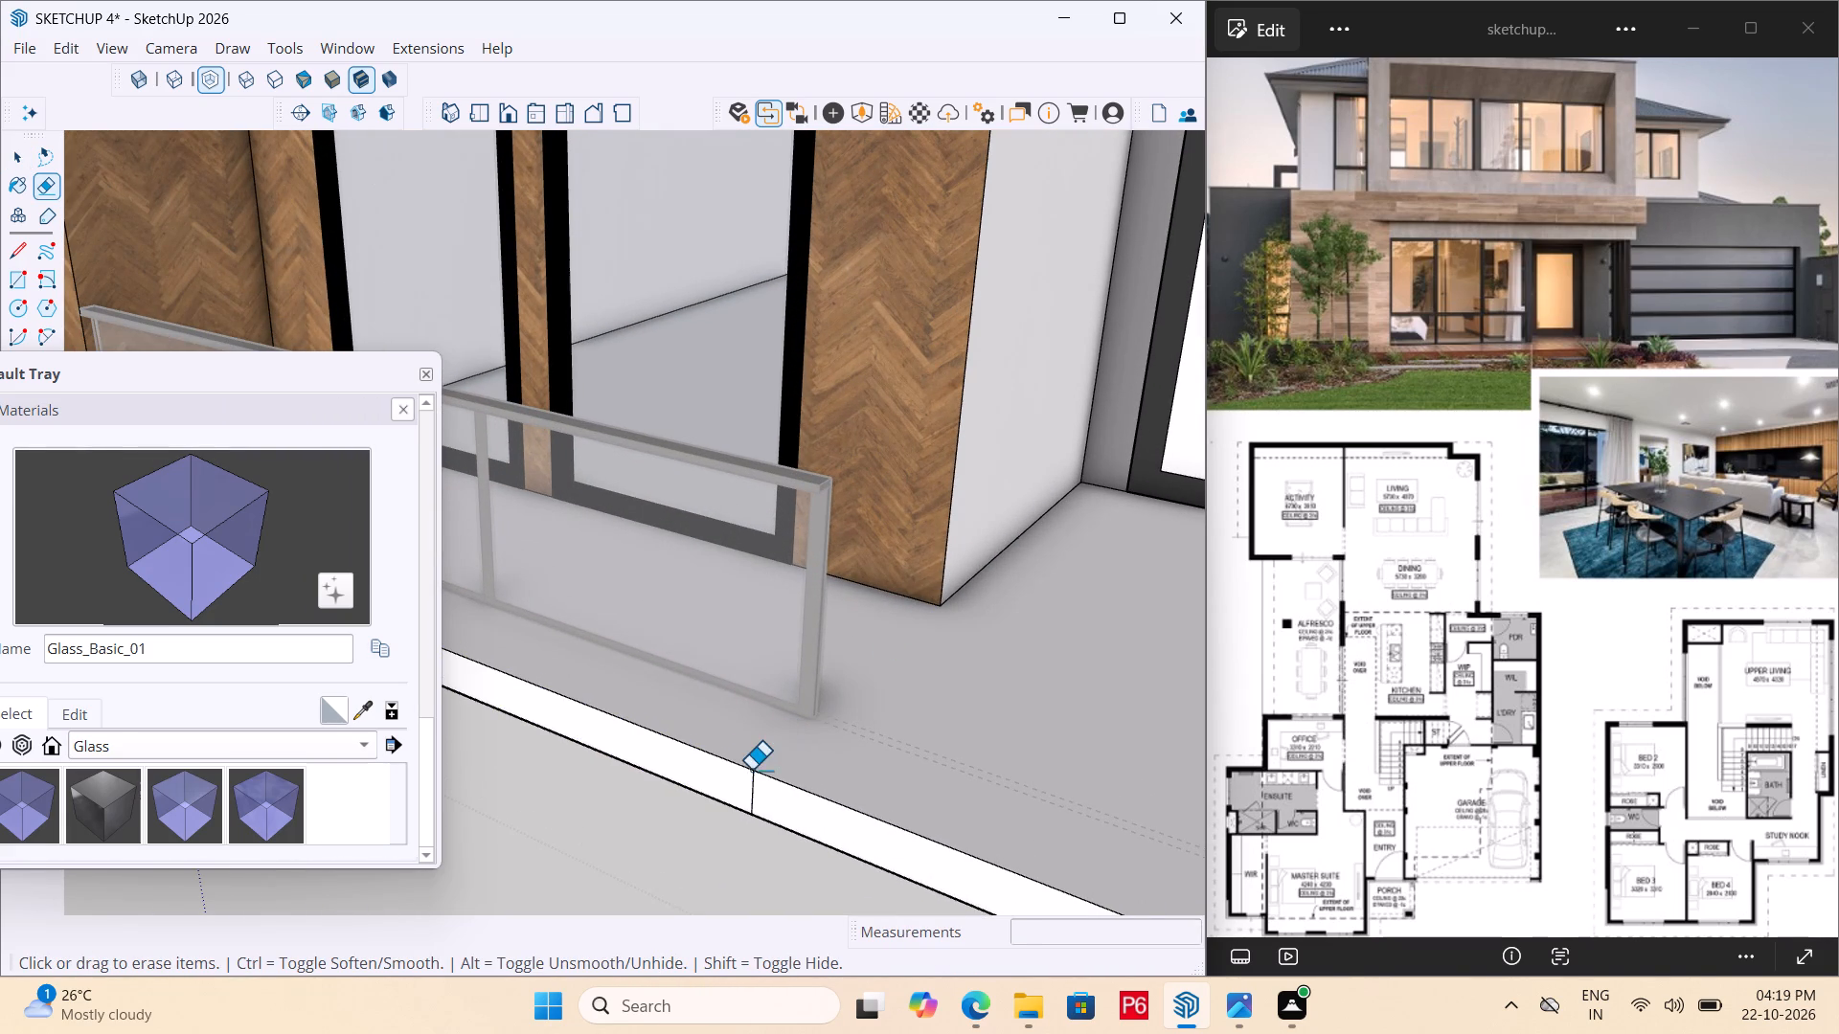
{"action": "left_click", "coordinate": [742, 785]}
{"action": "double_click", "coordinate": [749, 785]}
{"action": "scroll", "coordinate": [759, 658], "scroll_direction": "down", "scroll_amount": 6}
{"action": "scroll", "coordinate": [753, 762], "scroll_direction": "up", "scroll_amount": 5}
{"action": "middle_click", "coordinate": [757, 754]}
{"action": "double_click", "coordinate": [760, 750]}
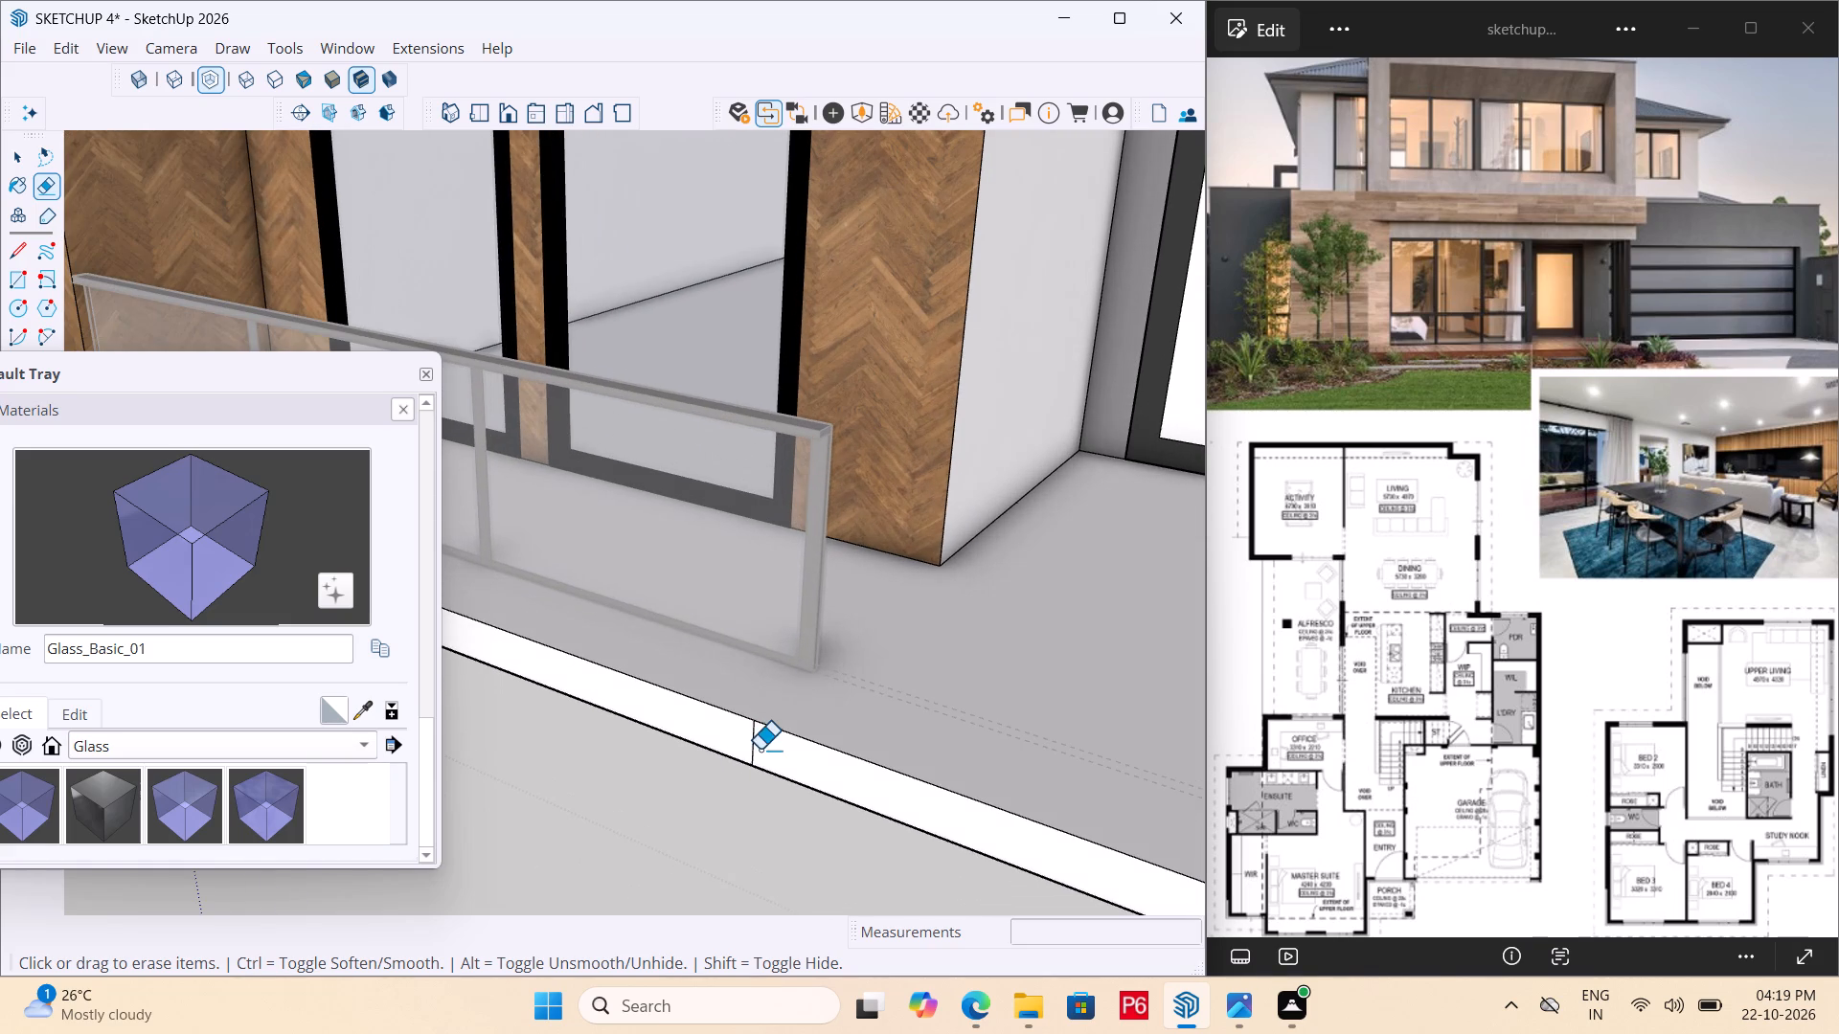
{"action": "left_click", "coordinate": [745, 743]}
{"action": "double_click", "coordinate": [751, 734]}
{"action": "scroll", "coordinate": [691, 666], "scroll_direction": "down", "scroll_amount": 13}
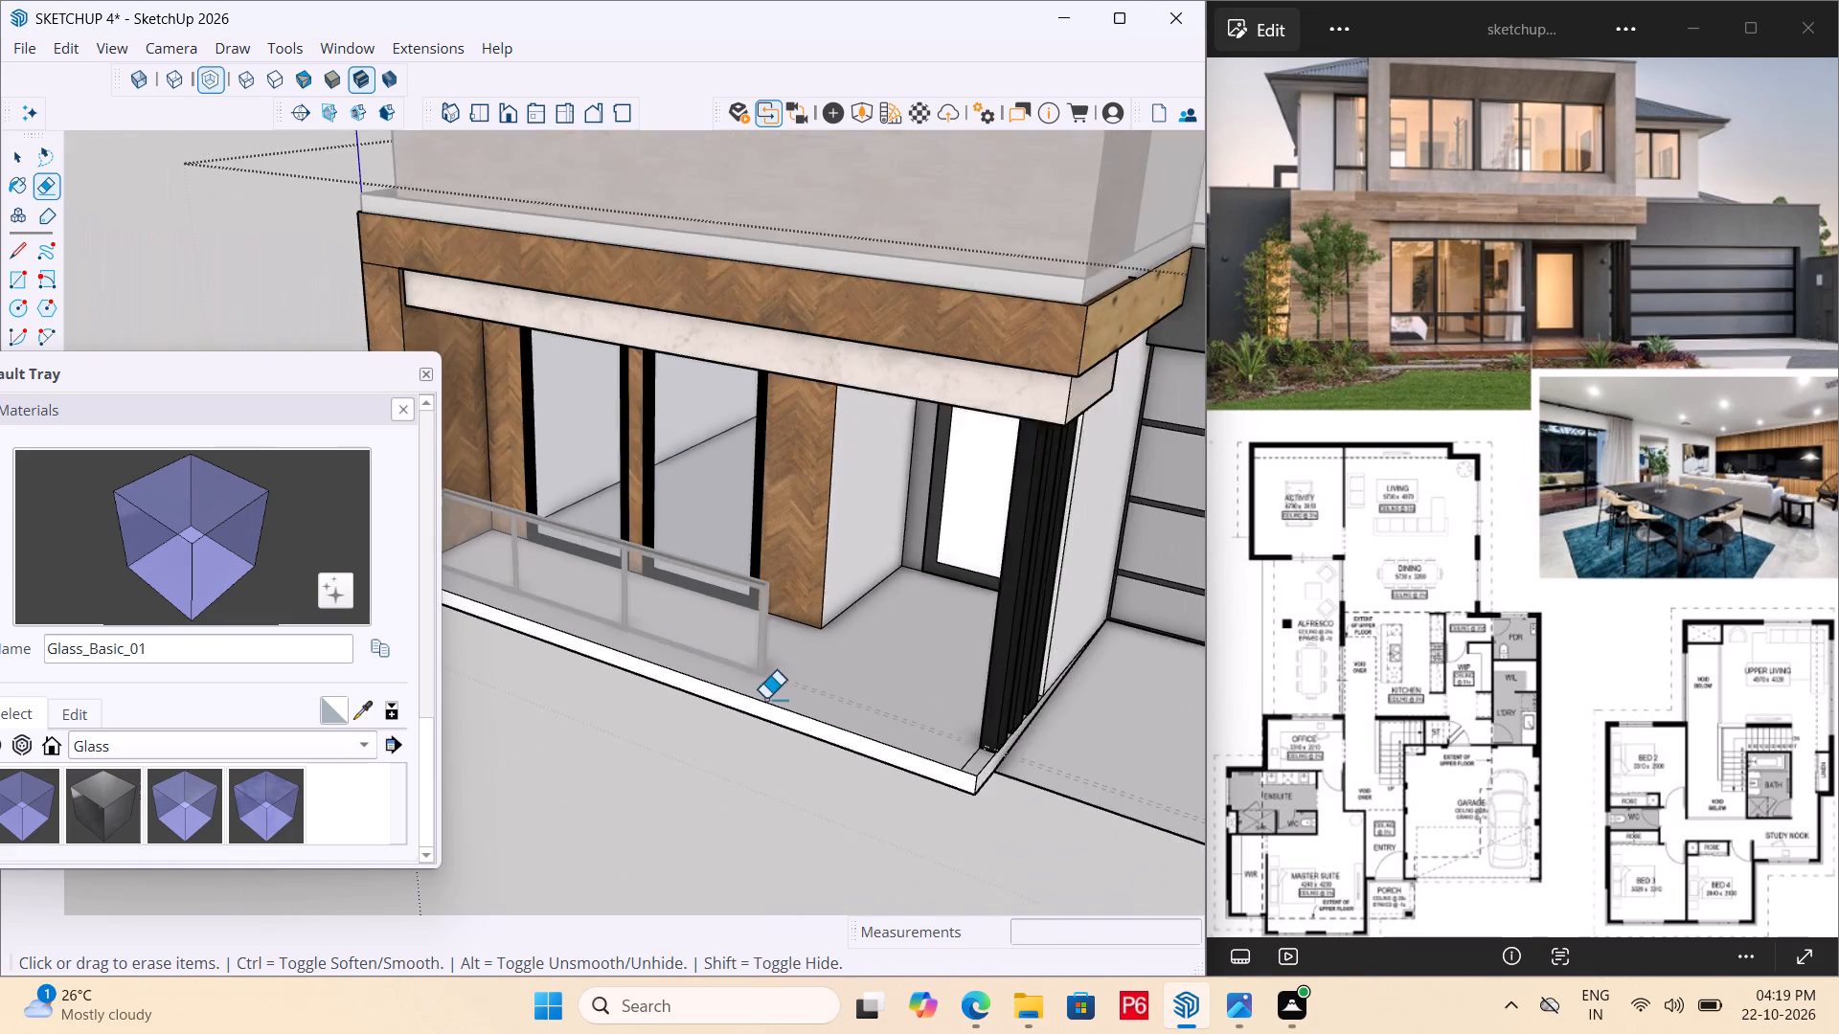
{"action": "scroll", "coordinate": [1014, 757], "scroll_direction": "up", "scroll_amount": 7}
{"action": "double_click", "coordinate": [891, 747]}
{"action": "scroll", "coordinate": [889, 735], "scroll_direction": "down", "scroll_amount": 4}
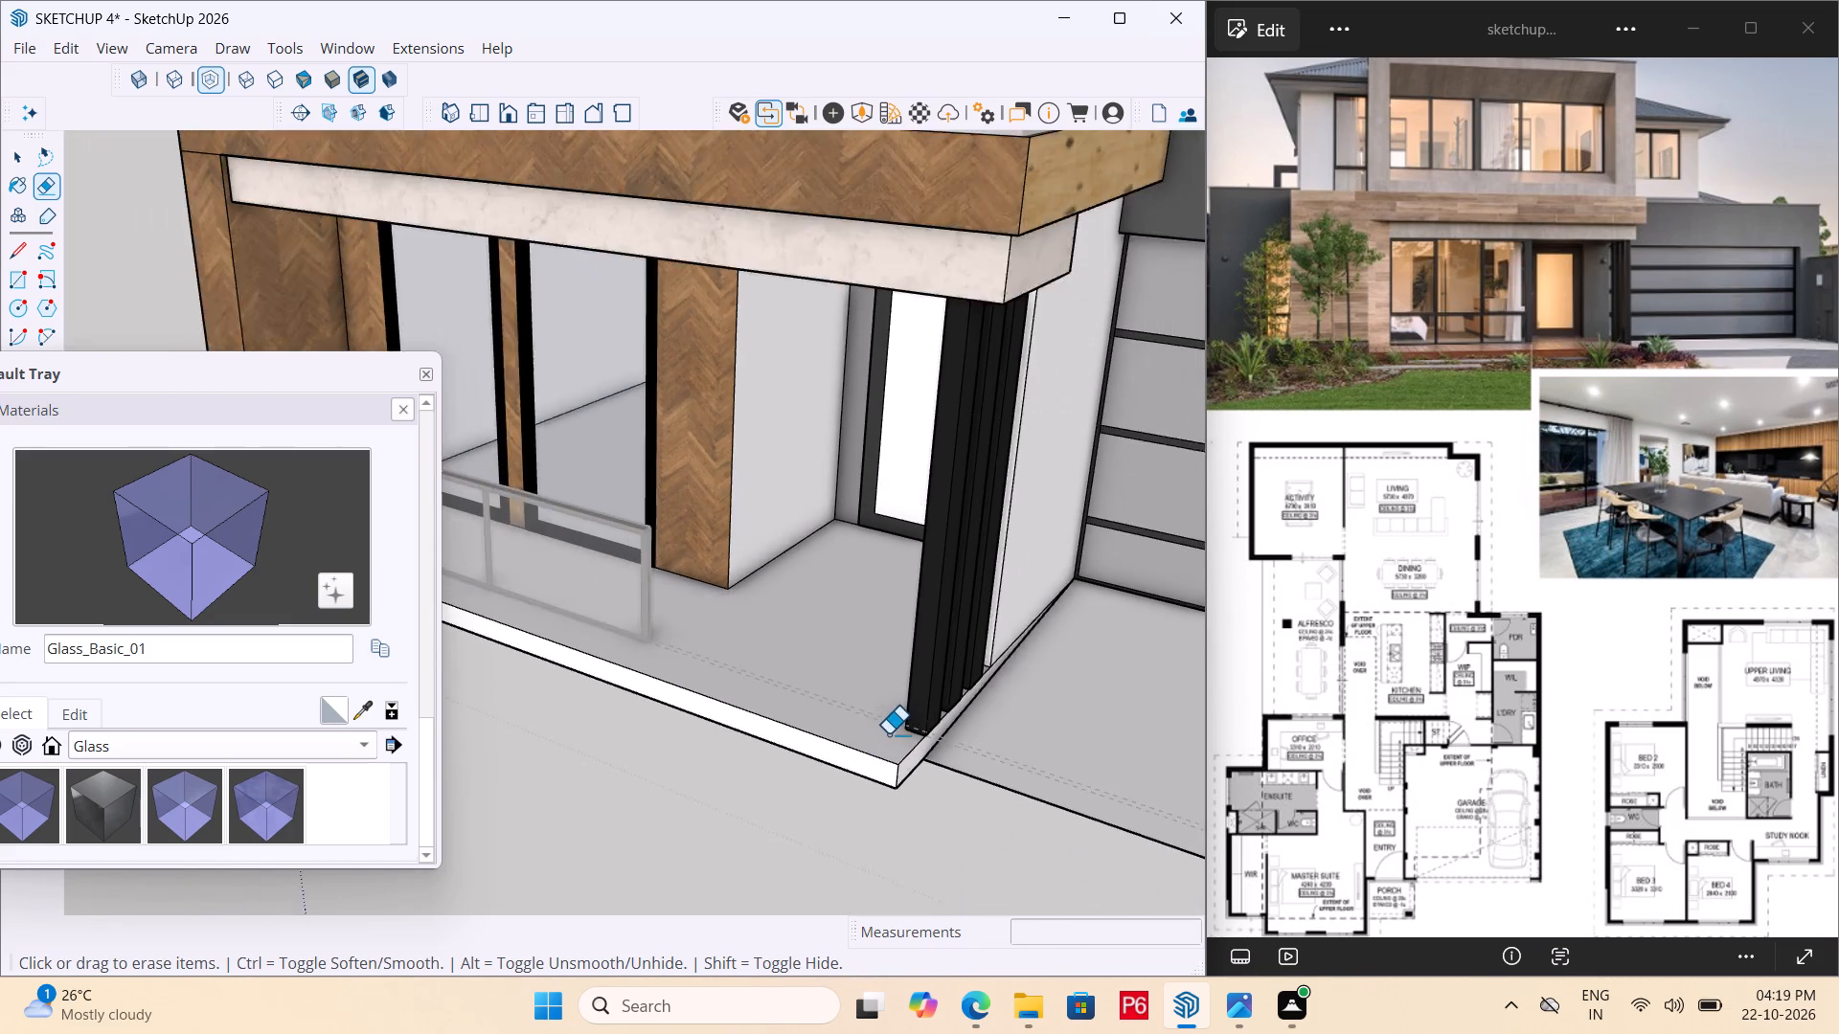
{"action": "scroll", "coordinate": [888, 734], "scroll_direction": "down", "scroll_amount": 3}
Check the extended slab from below and in front, close it for editing and save the model.
{"action": "middle_click_drag", "start_coordinate": [844, 781], "coordinate": [914, 562]}
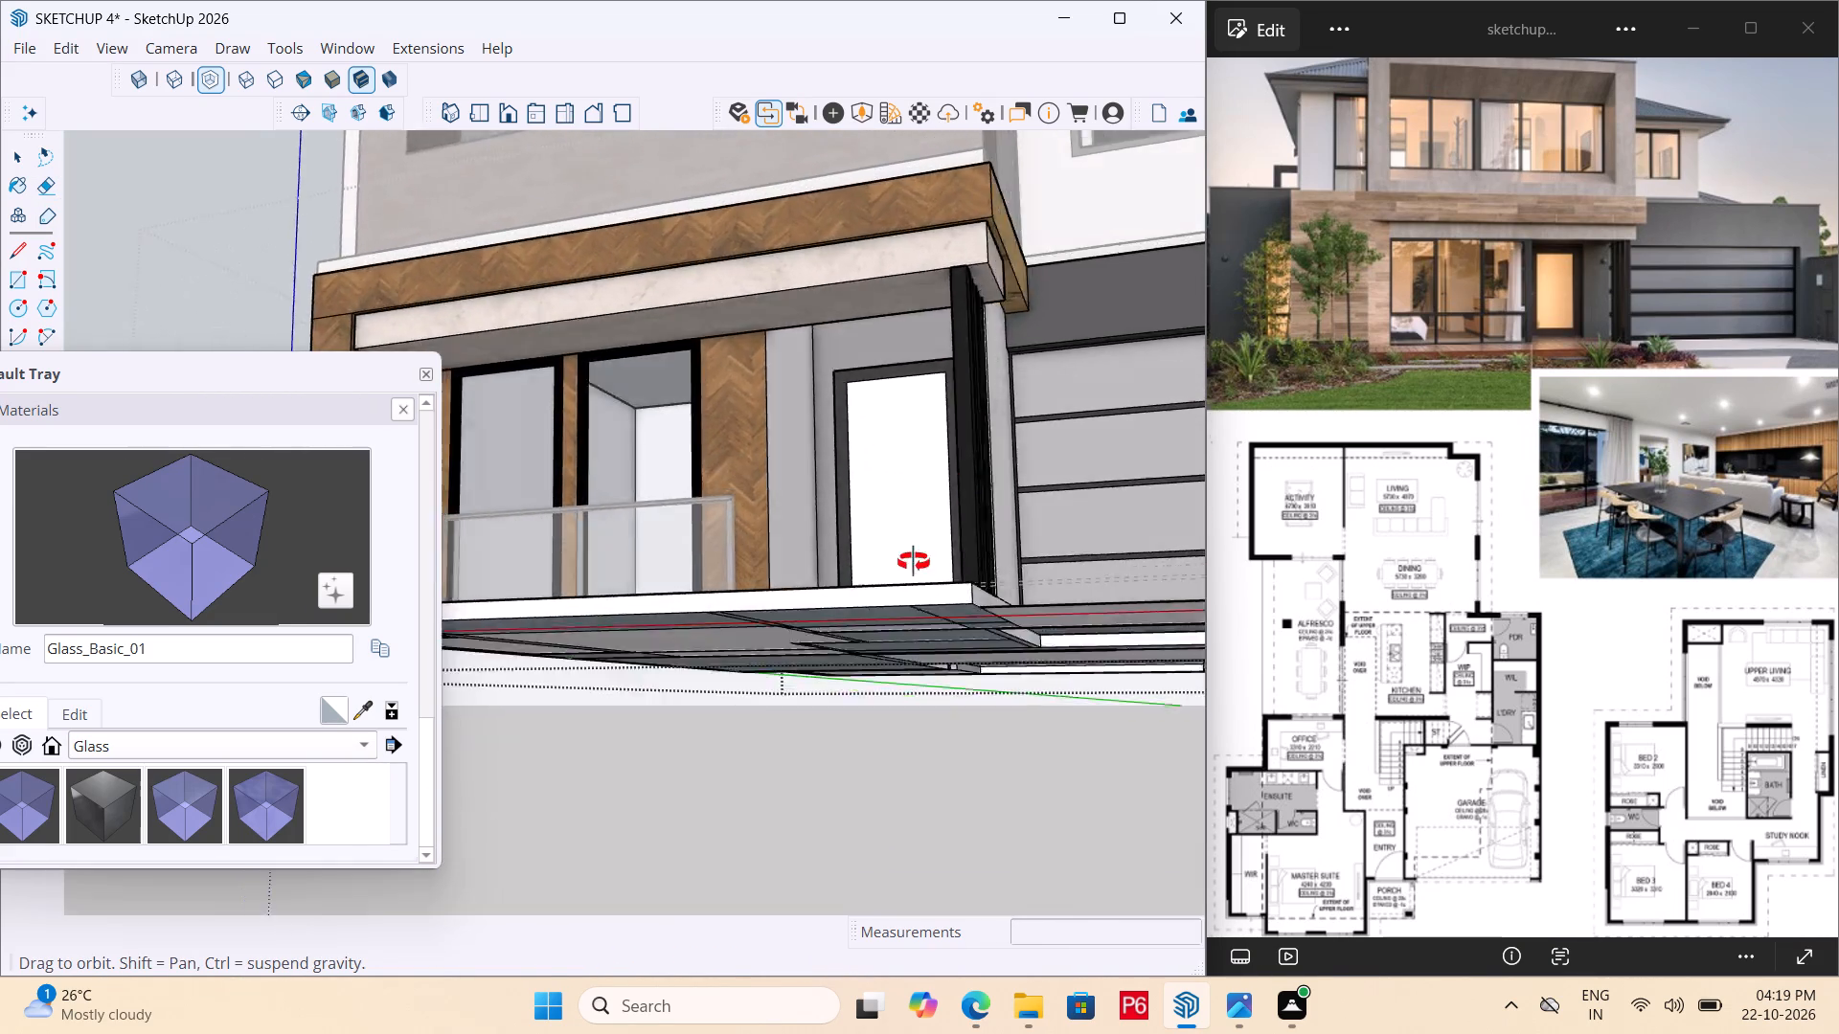
{"action": "middle_click_drag", "start_coordinate": [914, 562], "coordinate": [839, 755]}
{"action": "scroll", "coordinate": [951, 649], "scroll_direction": "down", "scroll_amount": 6}
{"action": "key", "text": "space"}
{"action": "double_click", "coordinate": [670, 730]}
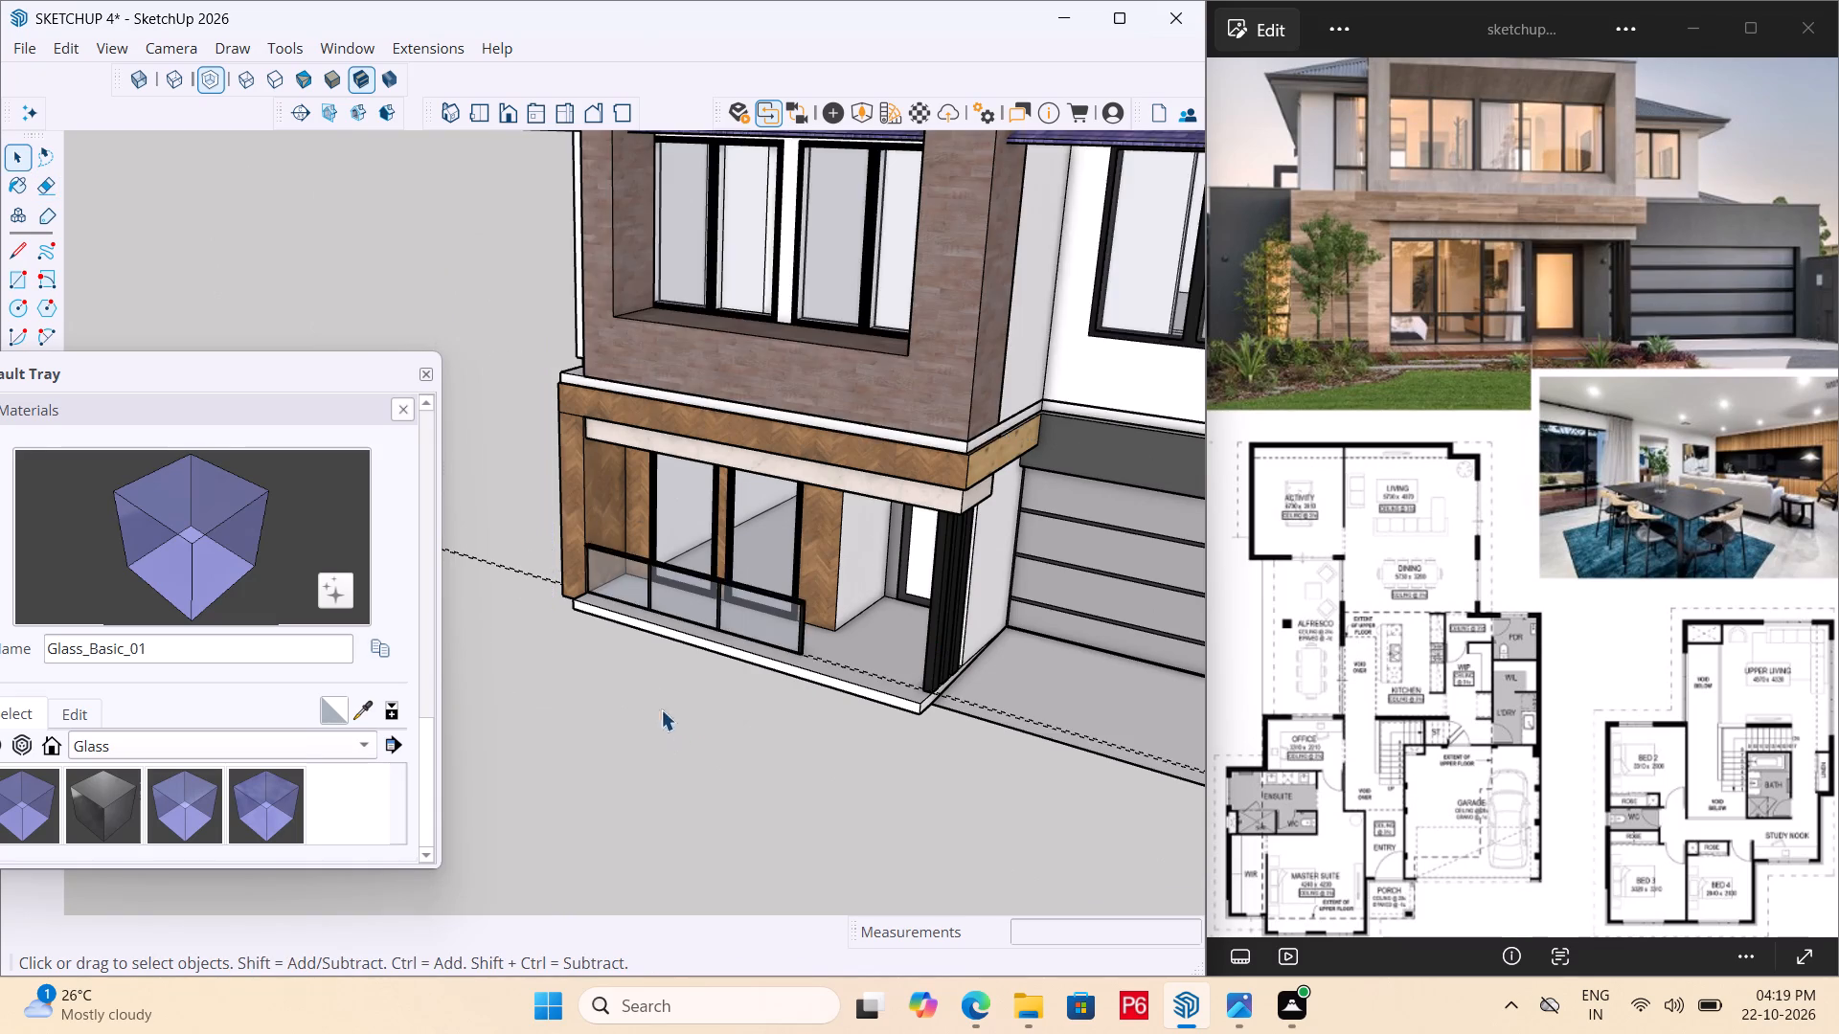
{"action": "middle_click_drag", "start_coordinate": [616, 628], "coordinate": [866, 570]}
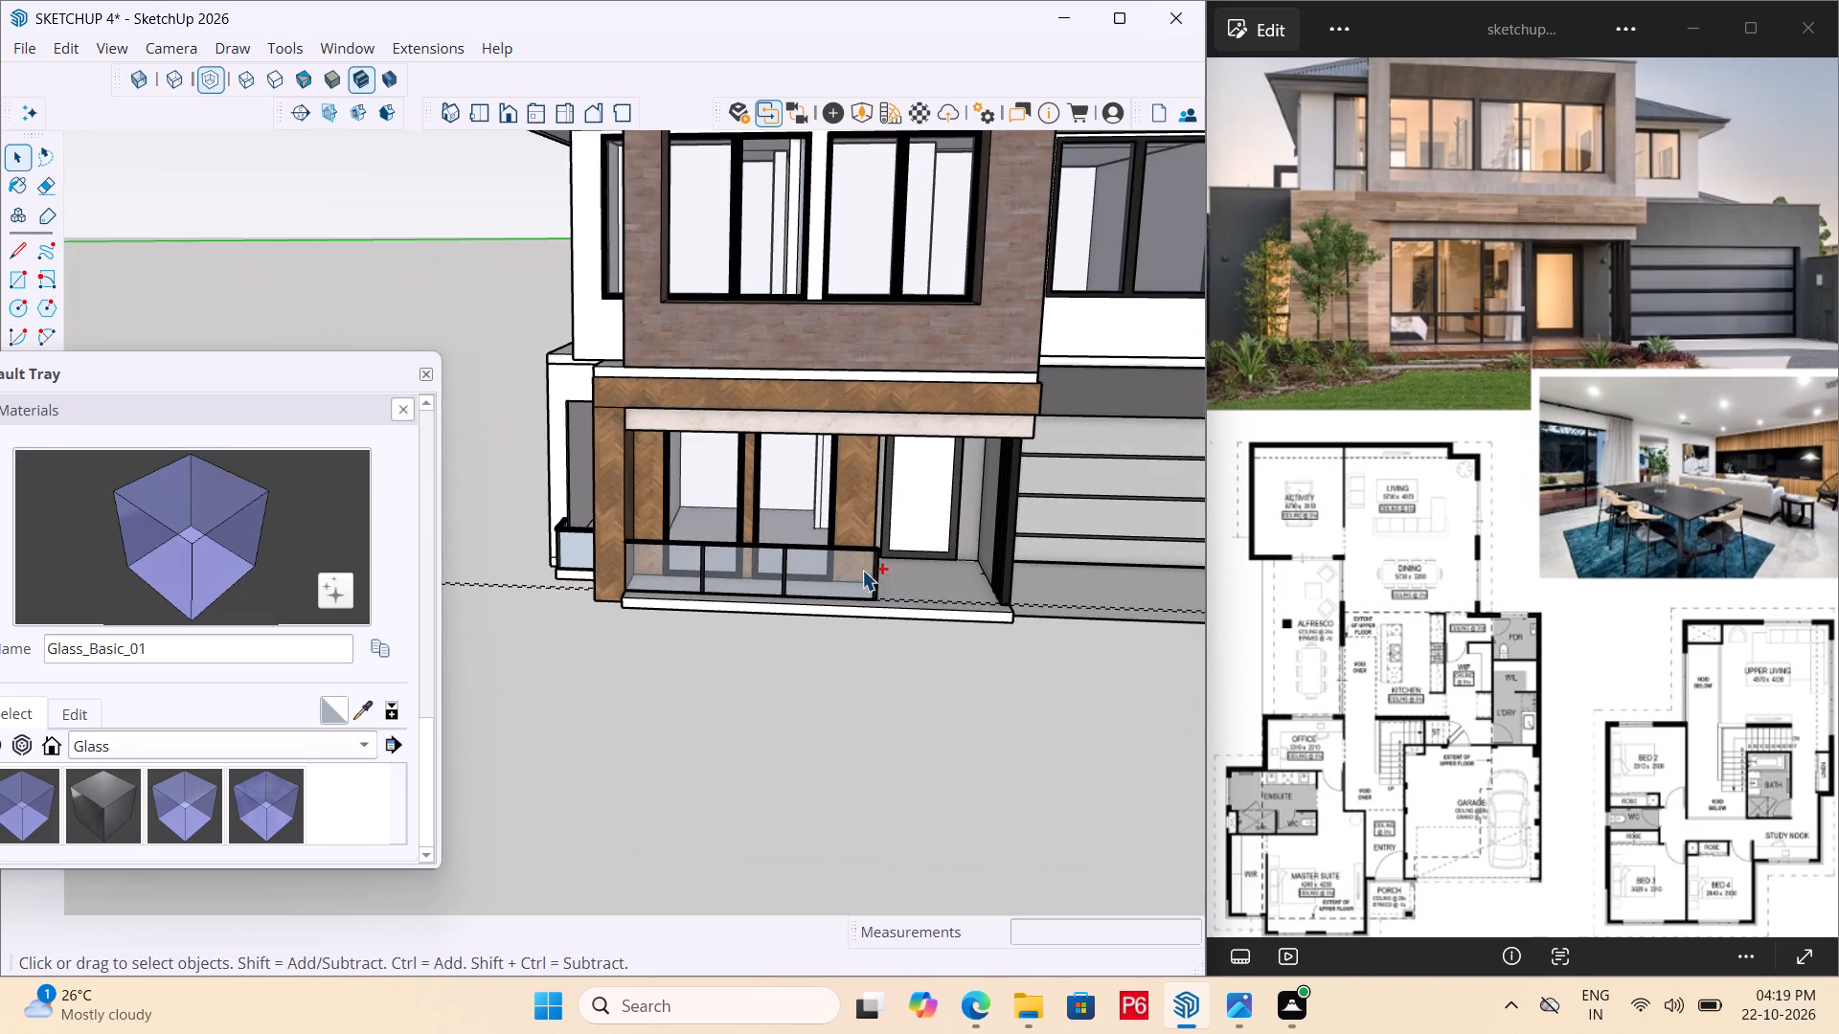
{"action": "key", "text": "ctrl+s"}
{"action": "key", "text": "ctrl+s"}
{"action": "key", "text": "ctrl+s"}
{"action": "key", "text": "ctrl+s"}
{"action": "key", "text": "ctrl+s"}
Erase the long dashed guide line running along the house front inside the balustrade group, and save the model.
{"action": "scroll", "coordinate": [602, 637], "scroll_direction": "down", "scroll_amount": 5}
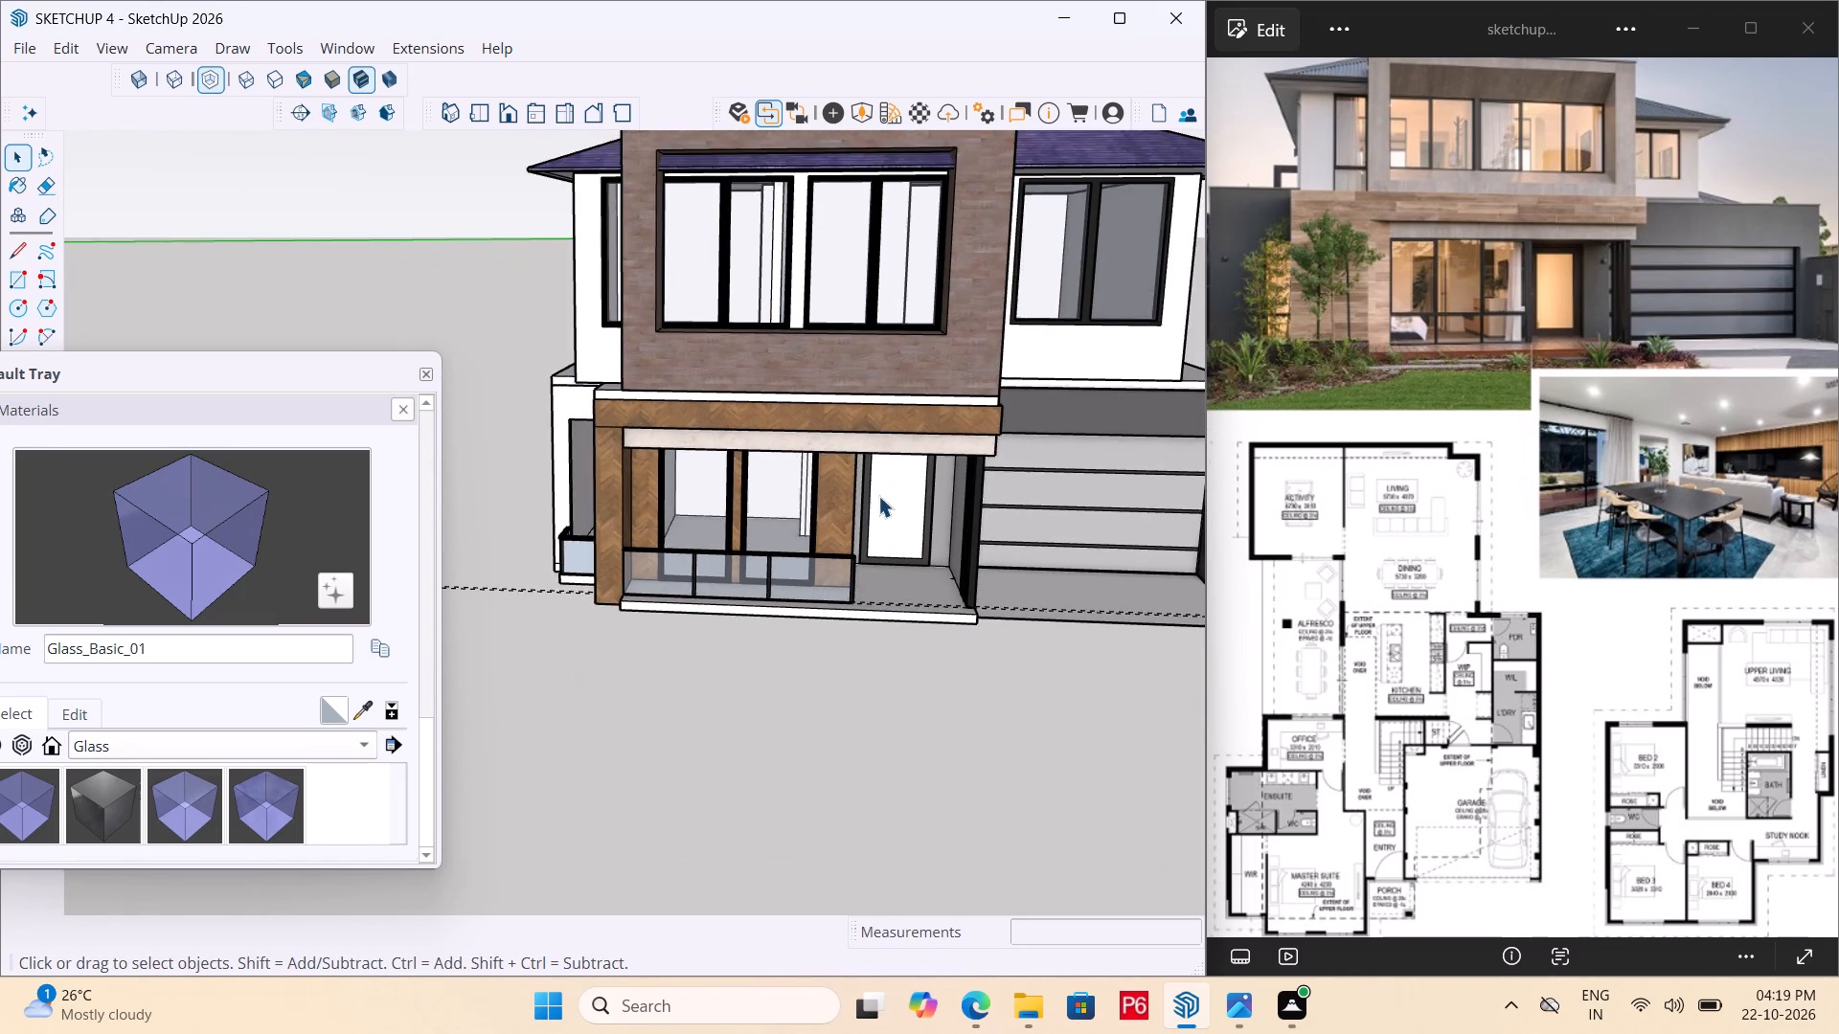
{"action": "scroll", "coordinate": [854, 512], "scroll_direction": "down", "scroll_amount": 5}
{"action": "left_click", "coordinate": [621, 575]}
{"action": "triple_click", "coordinate": [621, 575]}
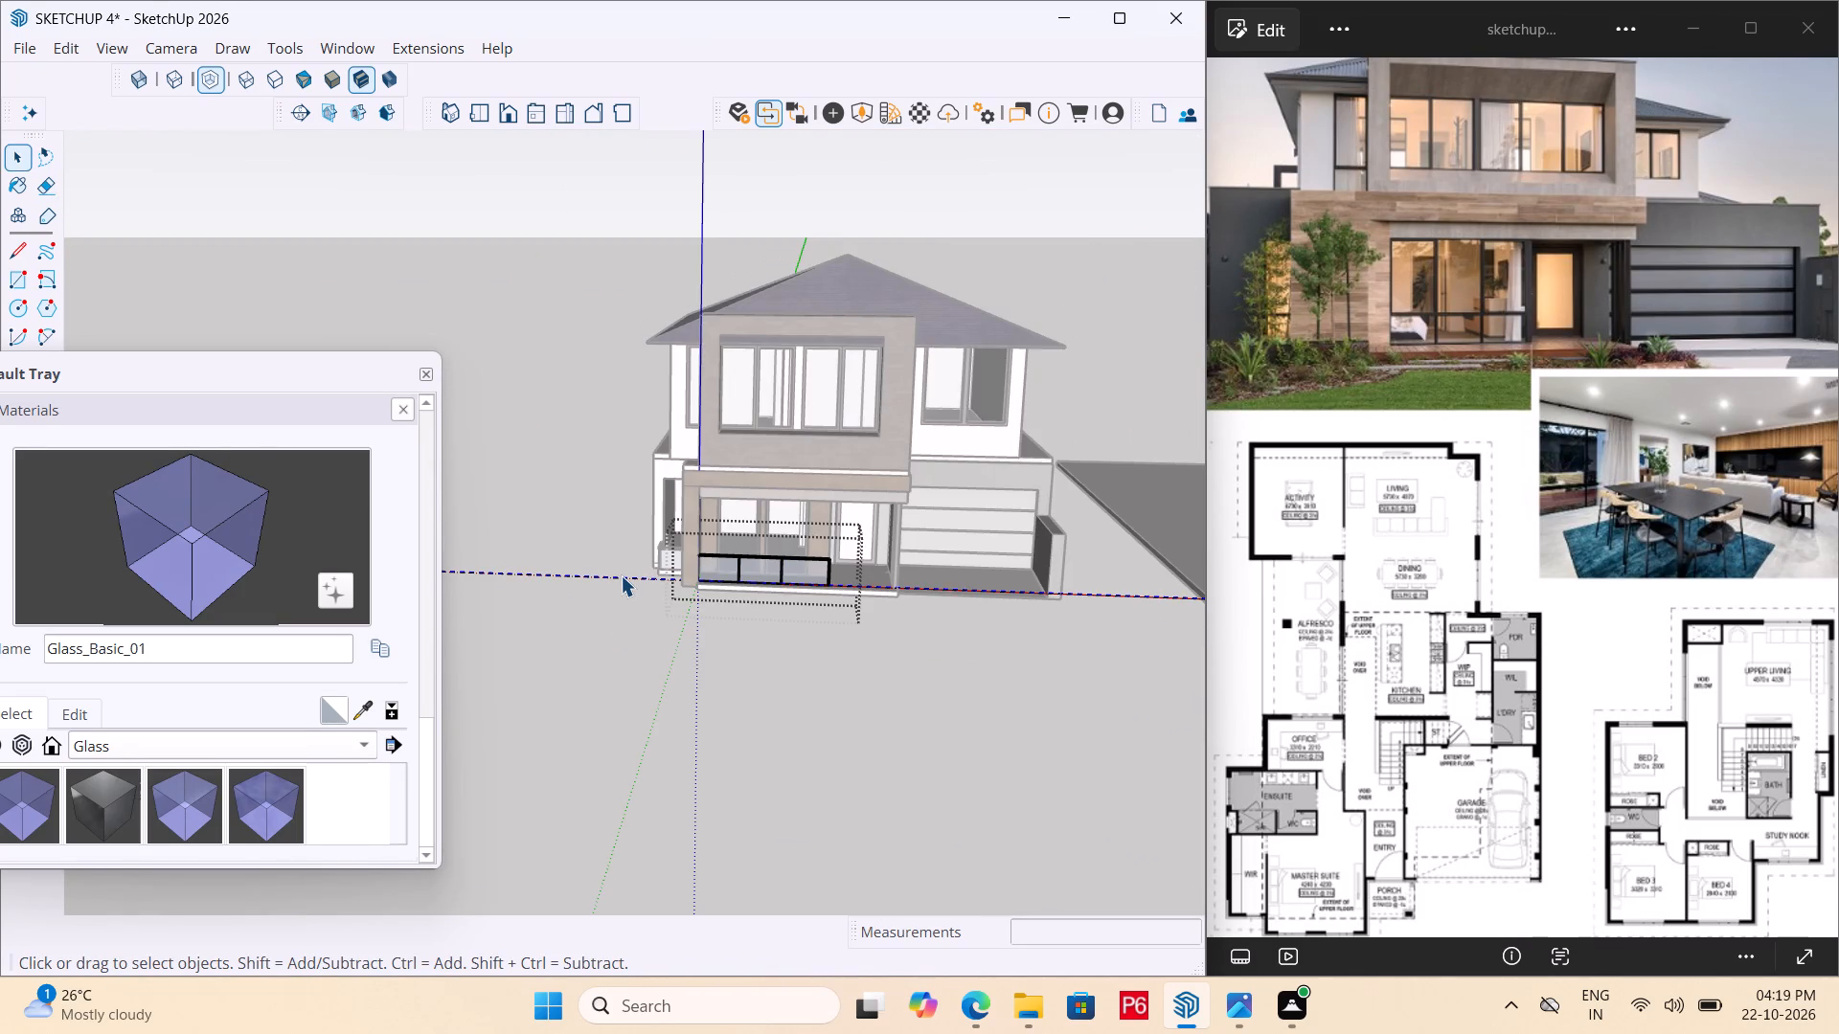
{"action": "key", "text": "e"}
{"action": "left_click_drag", "start_coordinate": [597, 547], "coordinate": [587, 591]}
{"action": "left_click", "coordinate": [587, 591]}
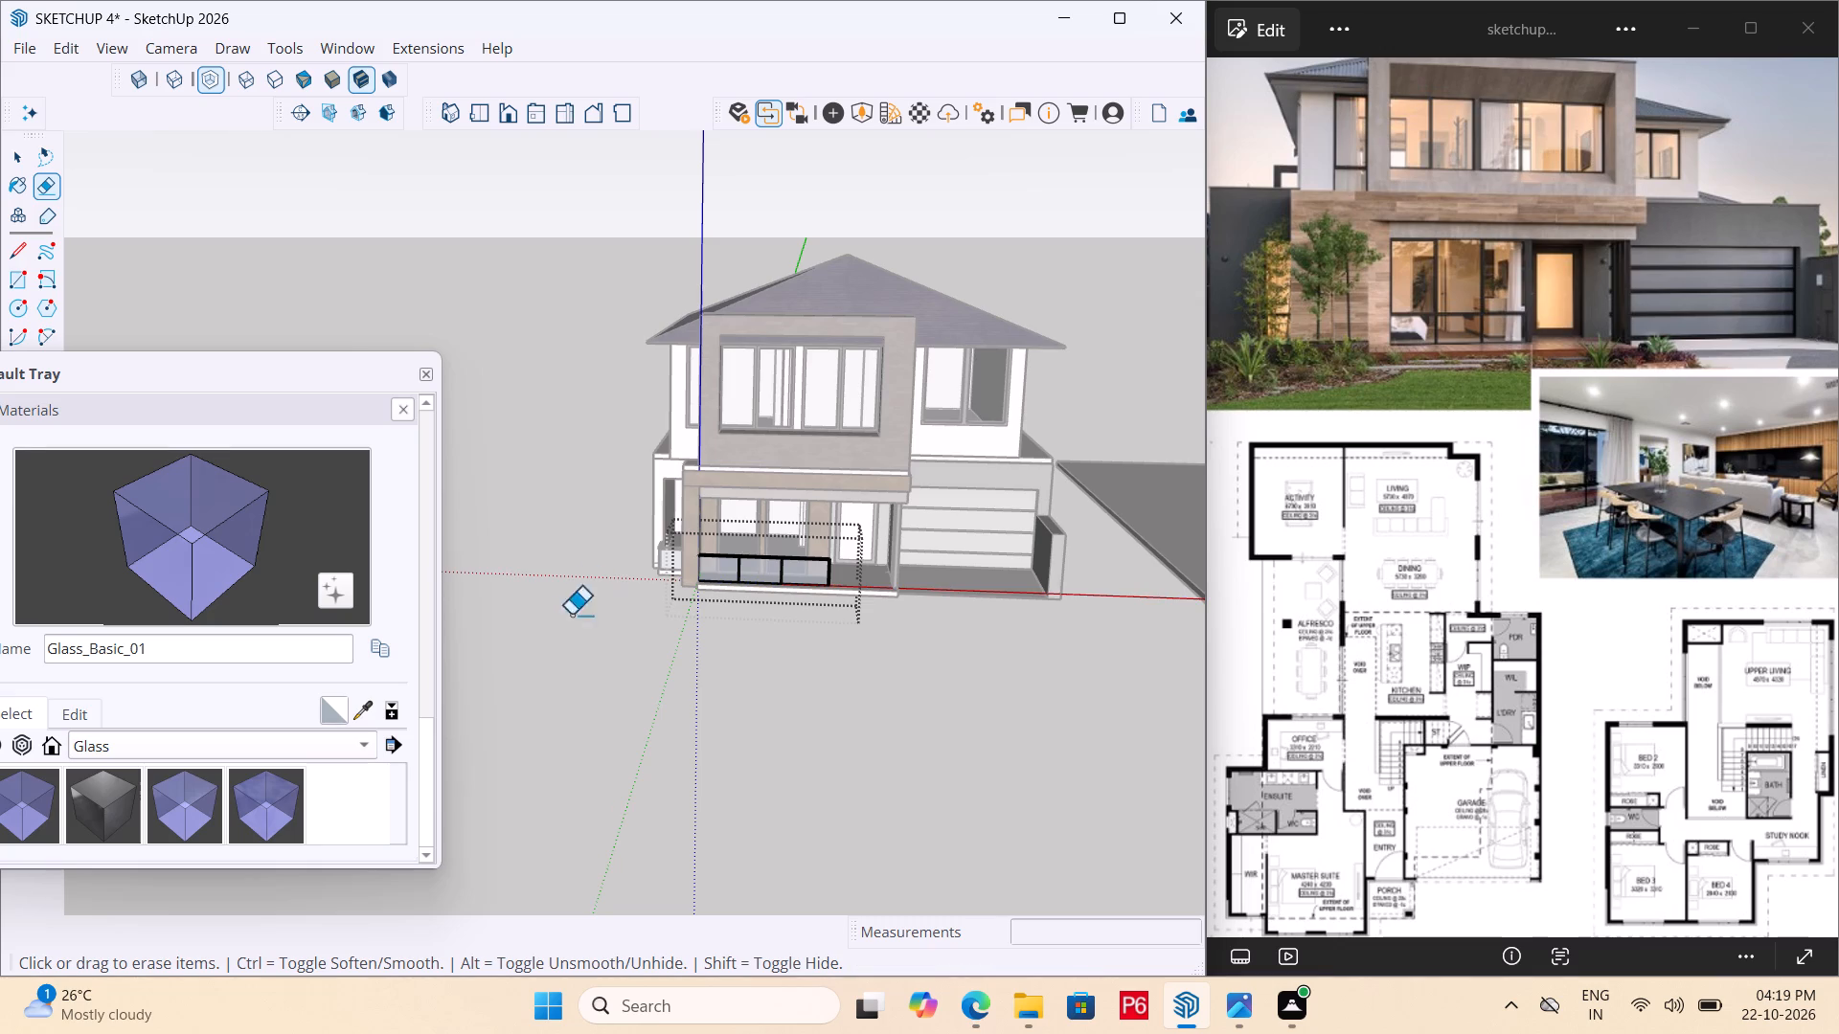
{"action": "key", "text": "space"}
{"action": "triple_click", "coordinate": [780, 634]}
{"action": "key", "text": "ctrl+s"}
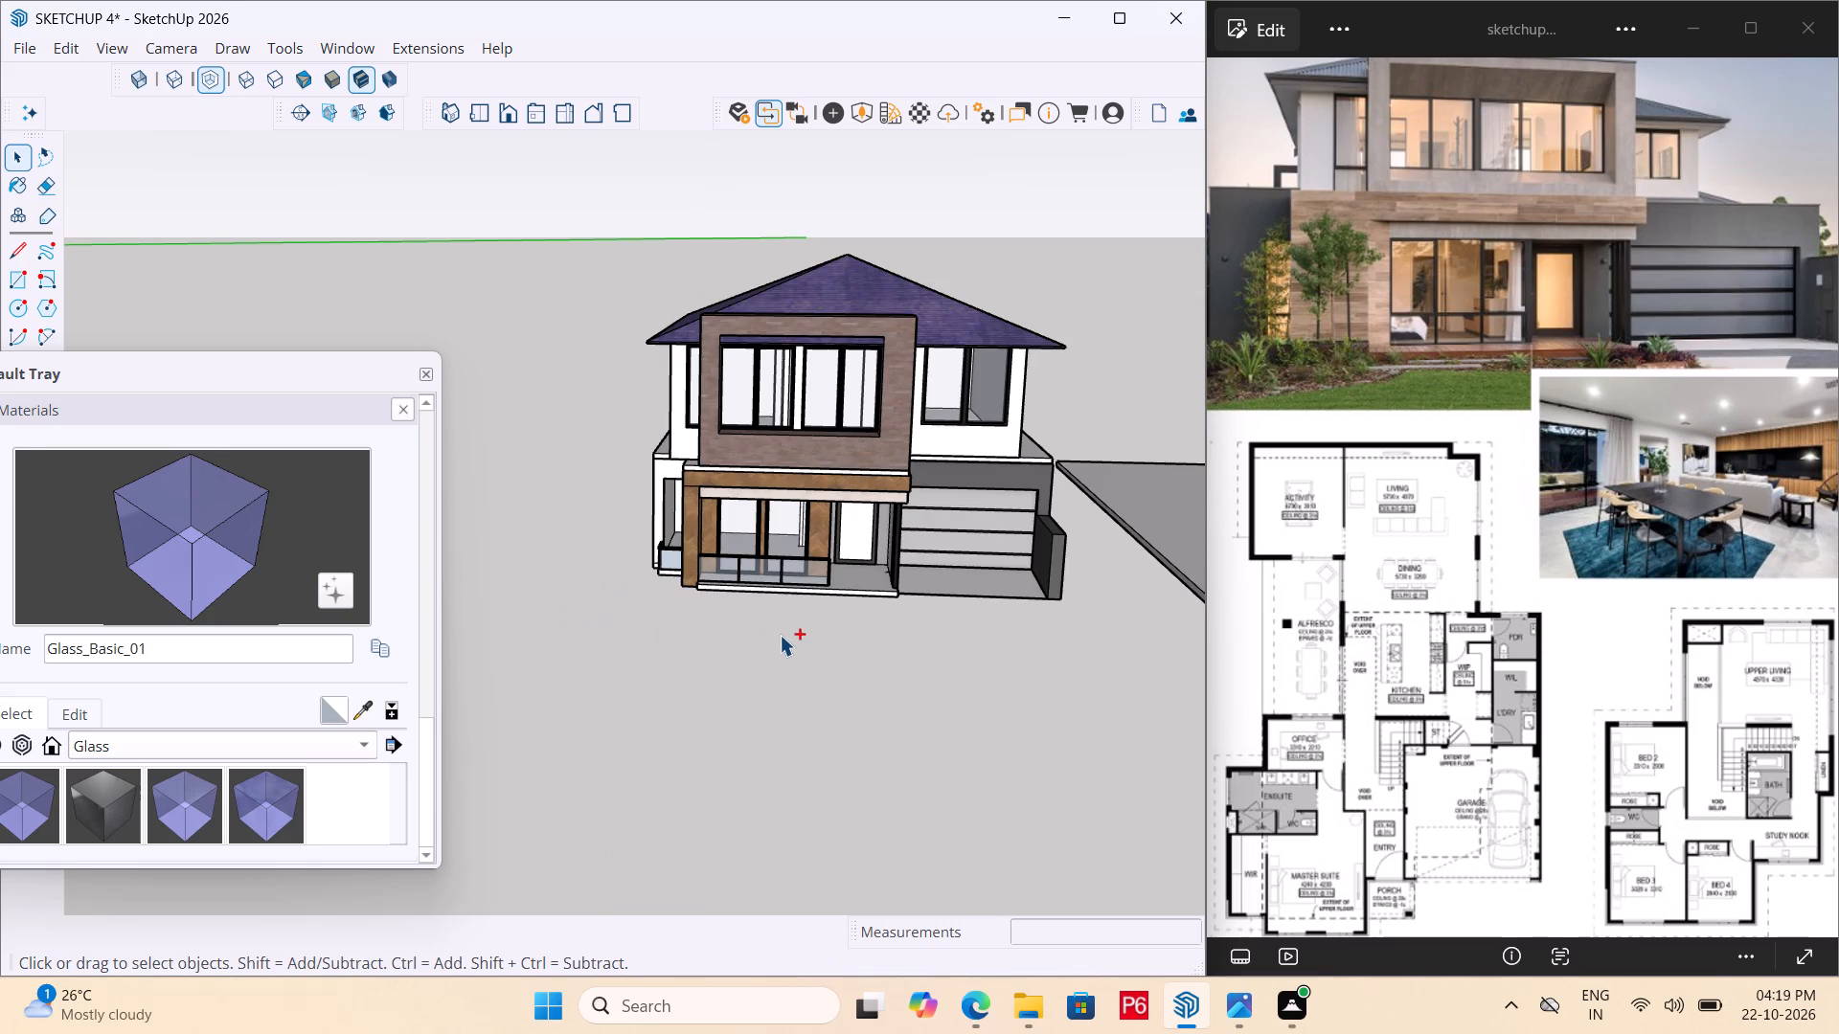
{"action": "key", "text": "ctrl+s"}
{"action": "key", "text": "ctrl+s"}
{"action": "key", "text": "ctrl+s"}
Open the small L-shaped side balustrade beside the timber-clad pier for editing, with its inner panel face selected.
{"action": "middle_click_drag", "start_coordinate": [747, 596], "coordinate": [893, 504]}
{"action": "scroll", "coordinate": [747, 596], "scroll_direction": "down", "scroll_amount": 1}
{"action": "scroll", "coordinate": [761, 533], "scroll_direction": "up", "scroll_amount": 13}
{"action": "middle_click_drag", "start_coordinate": [626, 576], "coordinate": [766, 805]}
{"action": "middle_click_drag", "start_coordinate": [560, 479], "coordinate": [1315, 985]}
{"action": "scroll", "coordinate": [1181, 929], "scroll_direction": "up", "scroll_amount": 1}
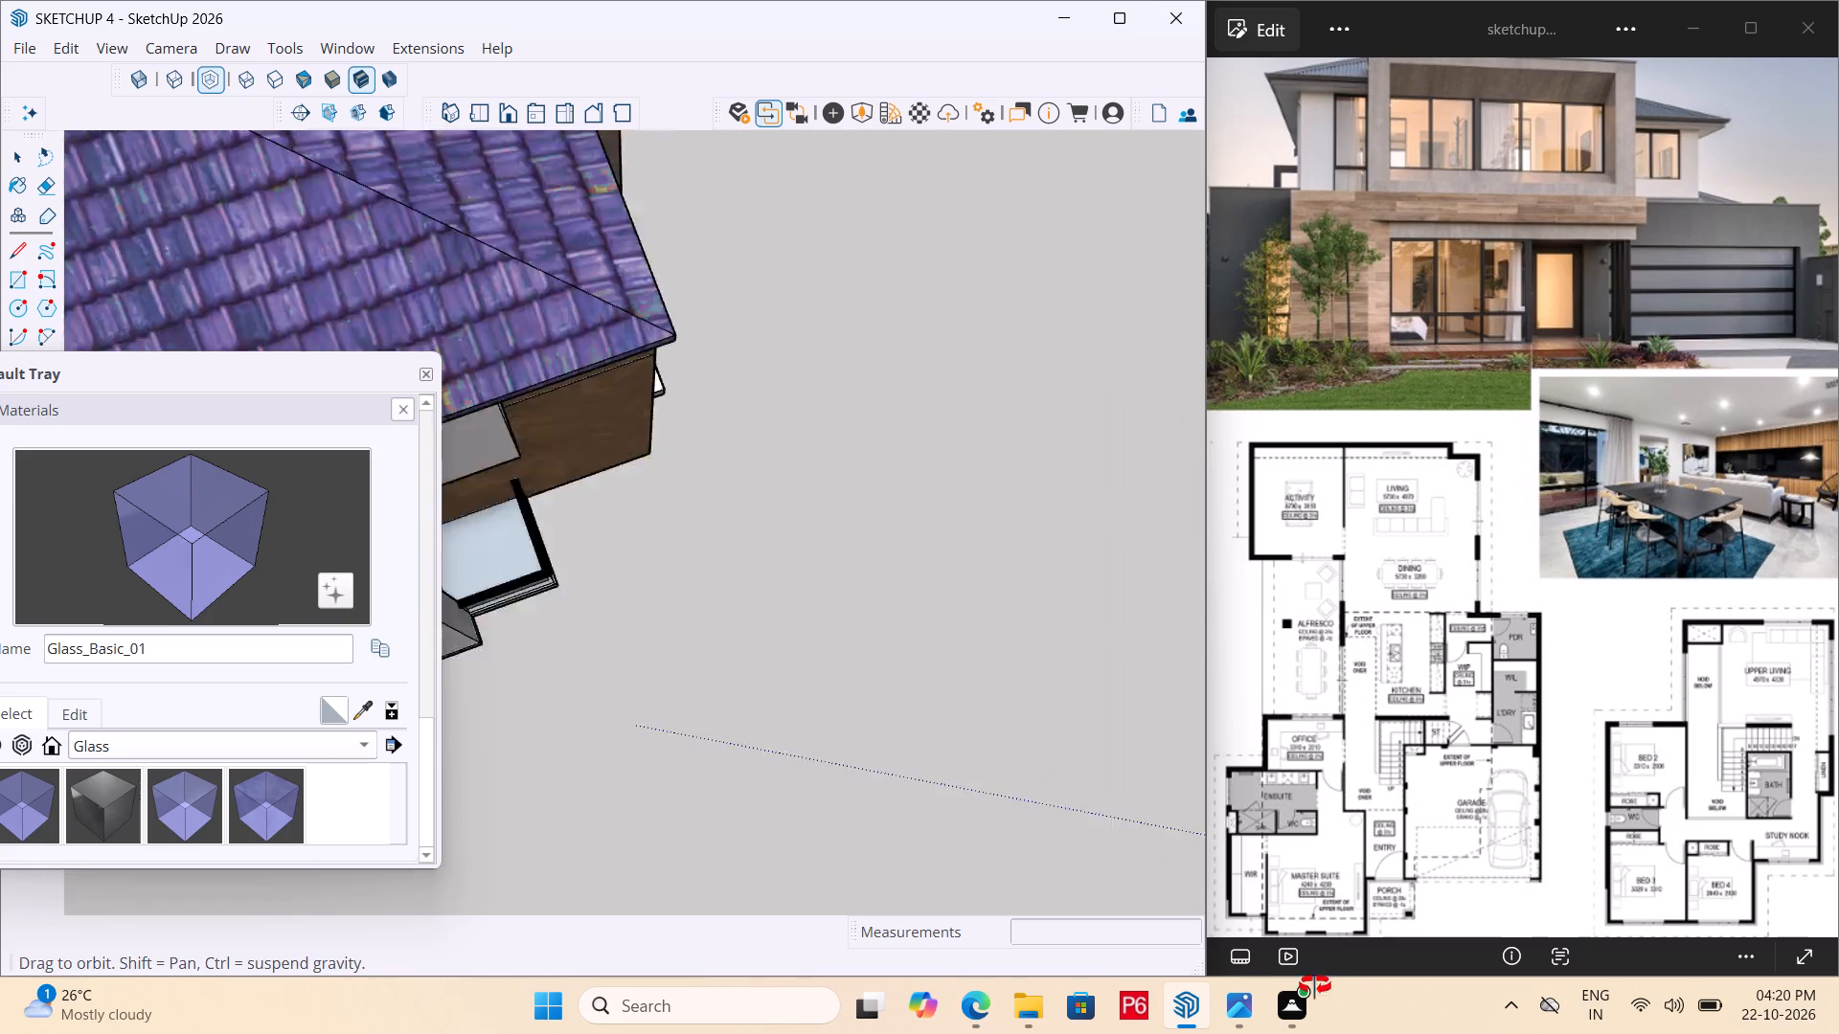
{"action": "middle_click_drag", "start_coordinate": [1315, 985], "coordinate": [1403, 972]}
{"action": "middle_click_drag", "start_coordinate": [646, 642], "coordinate": [778, 451]}
{"action": "scroll", "coordinate": [655, 688], "scroll_direction": "up", "scroll_amount": 12}
{"action": "middle_click", "coordinate": [482, 712]}
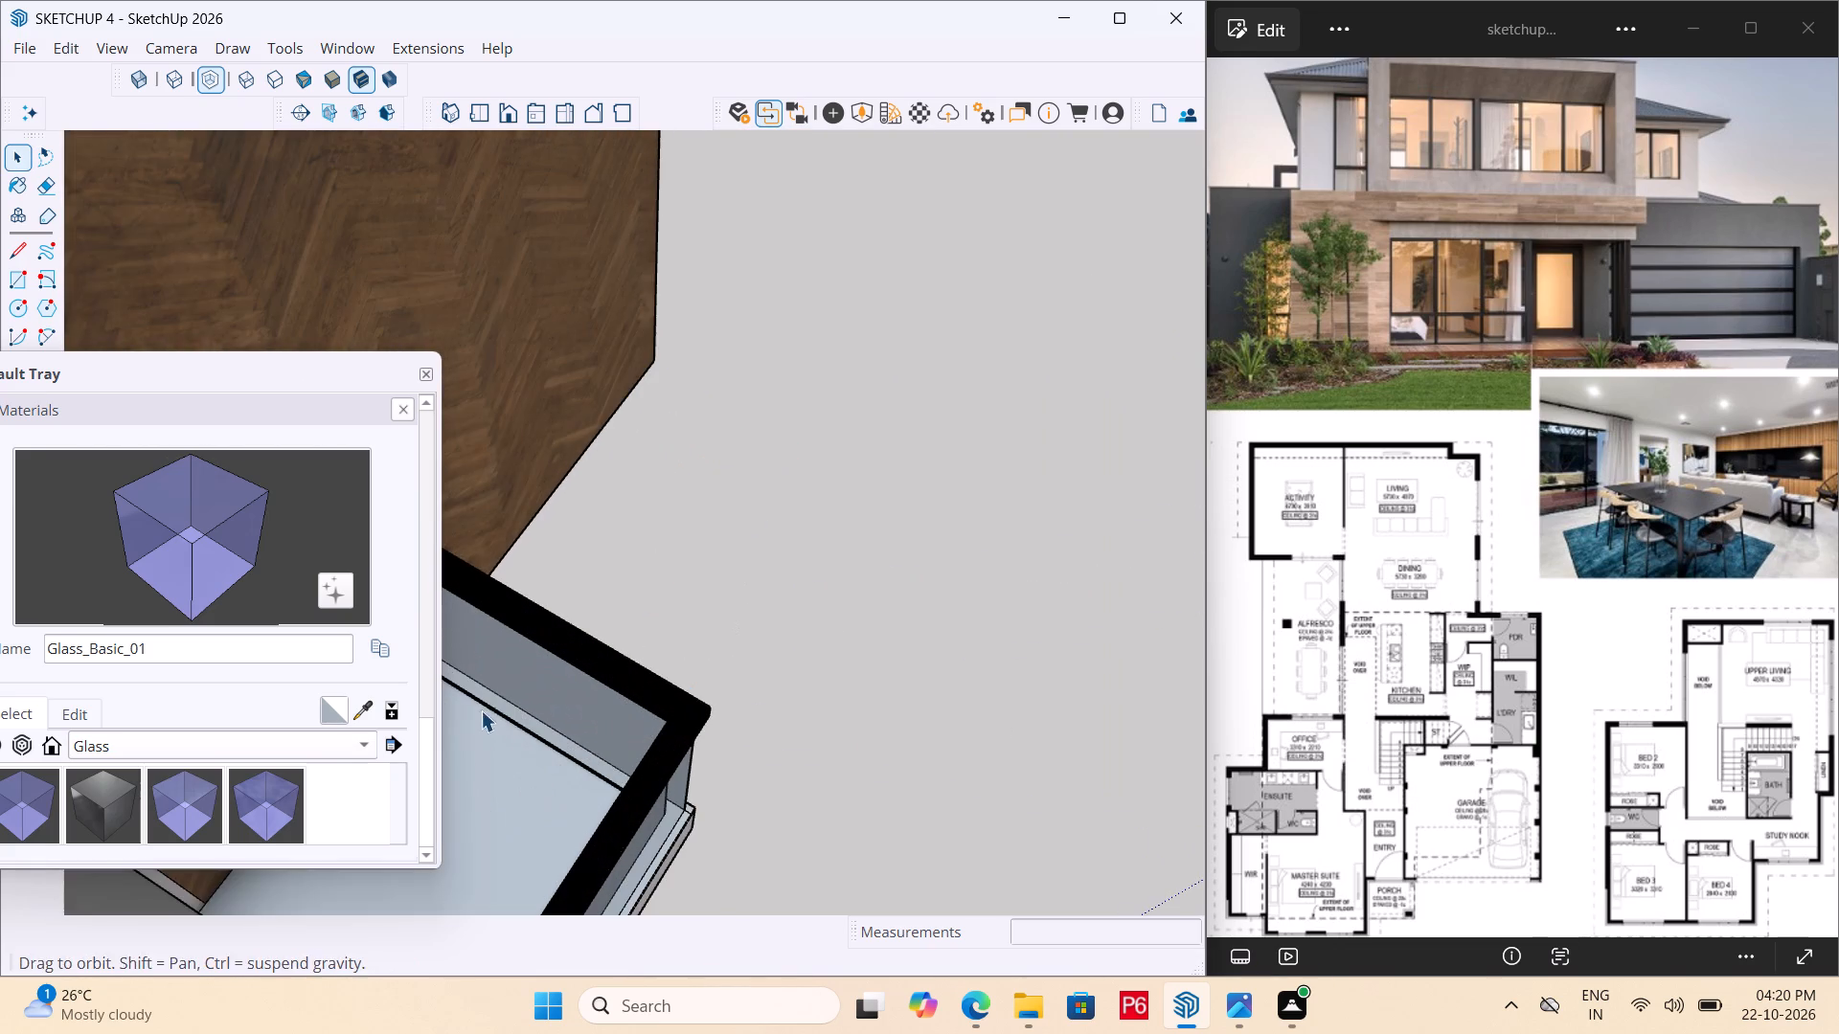
{"action": "key", "text": "space"}
{"action": "left_click", "coordinate": [582, 709]}
{"action": "triple_click", "coordinate": [577, 707]}
{"action": "left_click", "coordinate": [535, 670]}
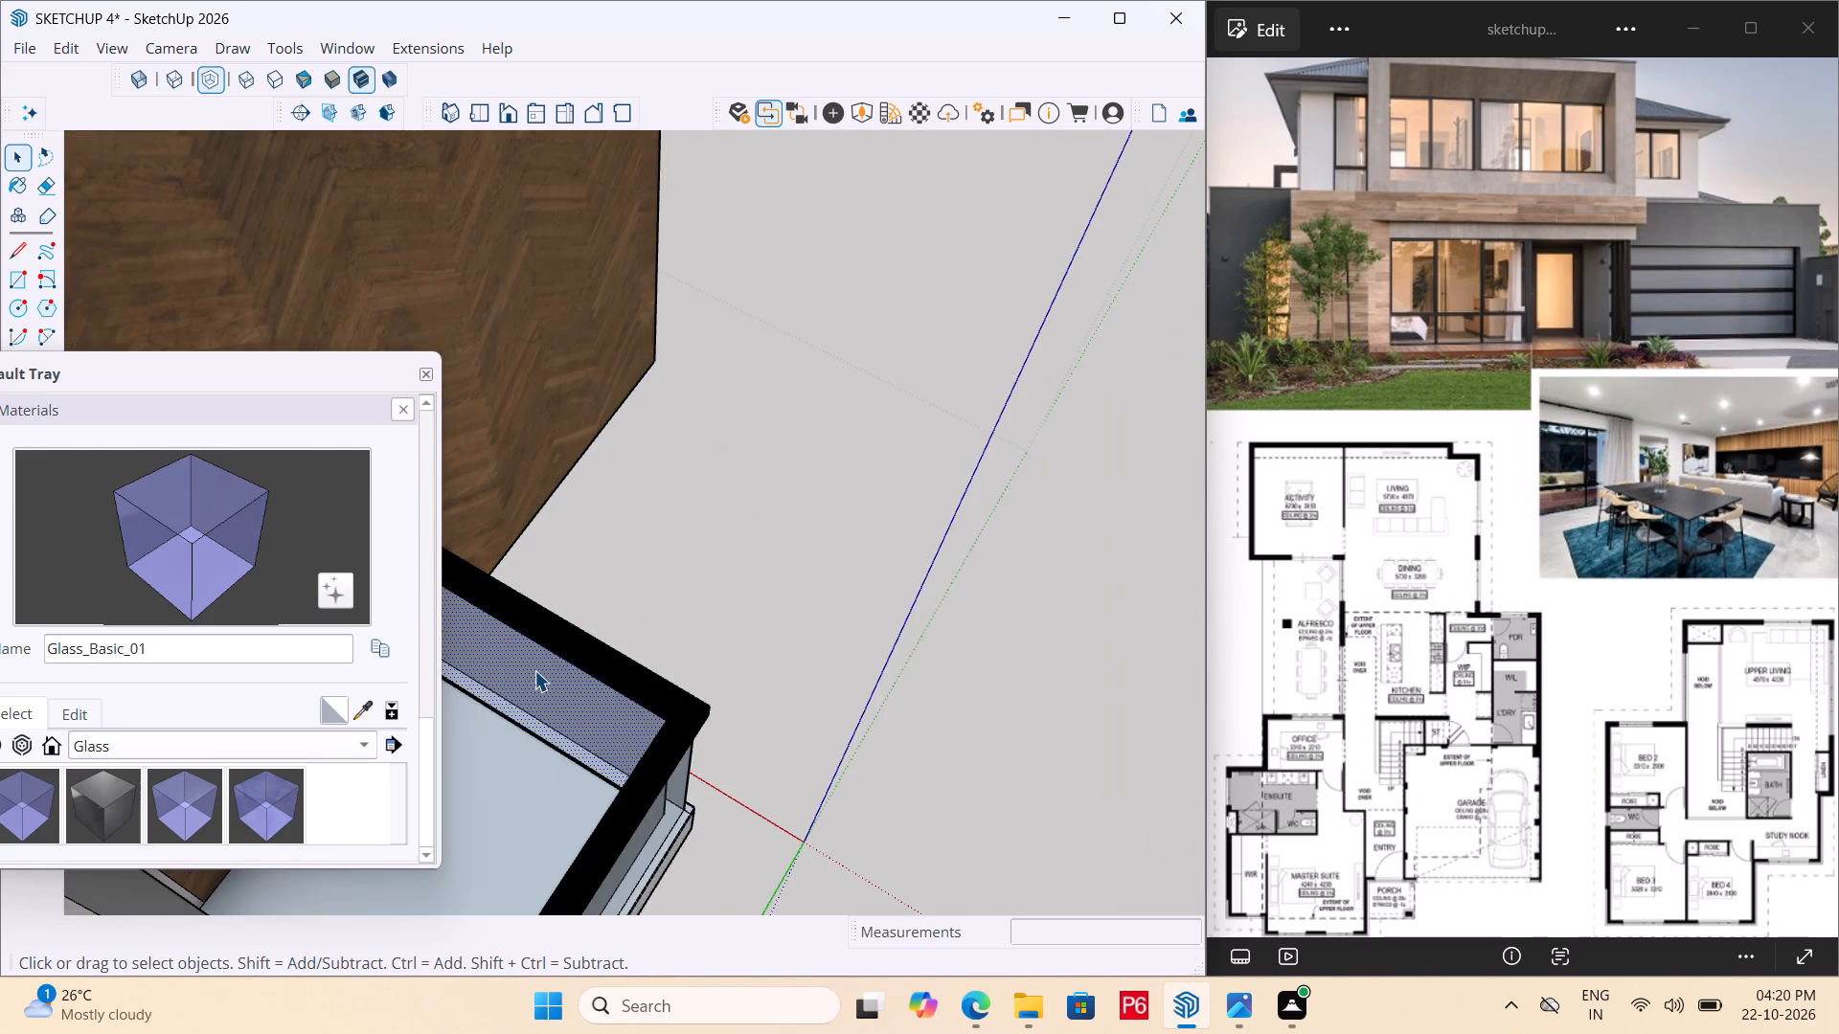
{"action": "double_click", "coordinate": [531, 670]}
{"action": "left_click", "coordinate": [531, 670]}
{"action": "triple_click", "coordinate": [529, 676]}
{"action": "left_click", "coordinate": [543, 689]}
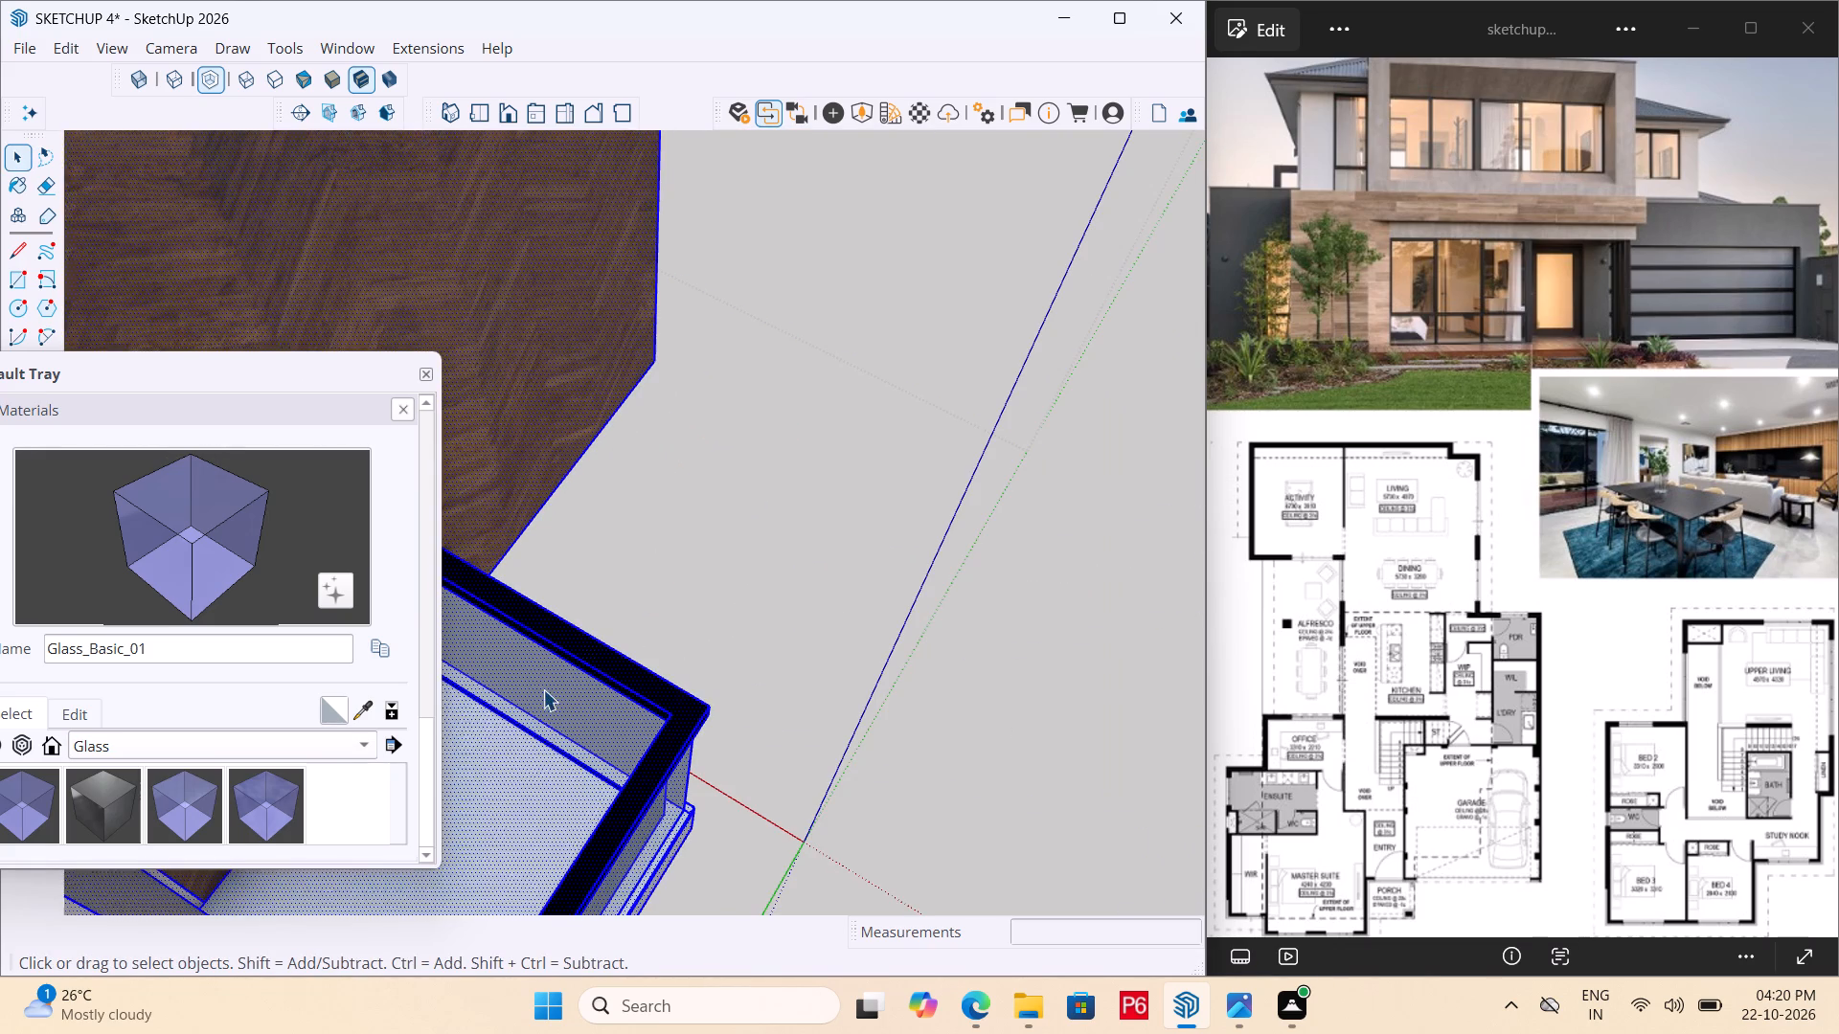
Sample the glass of the front balustrade and paint the inner face of the side balustrade's panel adjoining the timber pier.
{"action": "left_click", "coordinate": [358, 710]}
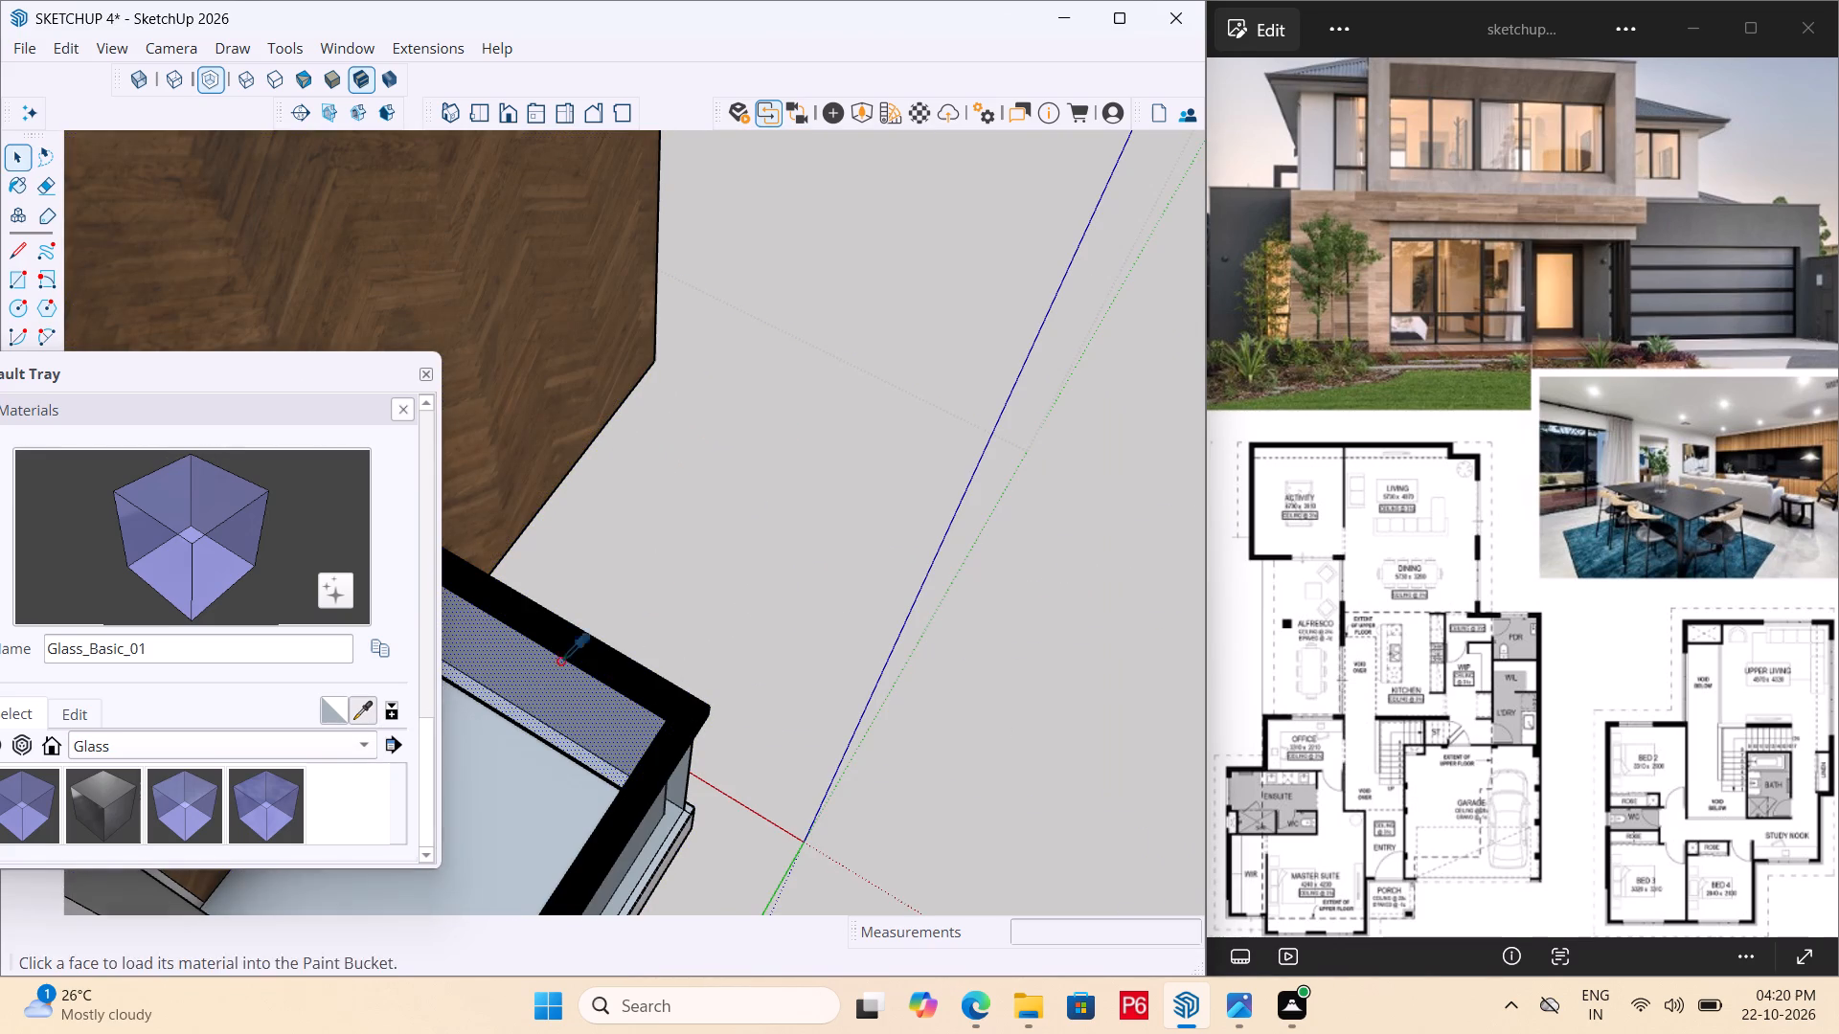
{"action": "middle_click_drag", "start_coordinate": [1043, 586], "coordinate": [67, 550]}
{"action": "scroll", "coordinate": [837, 486], "scroll_direction": "down", "scroll_amount": 4}
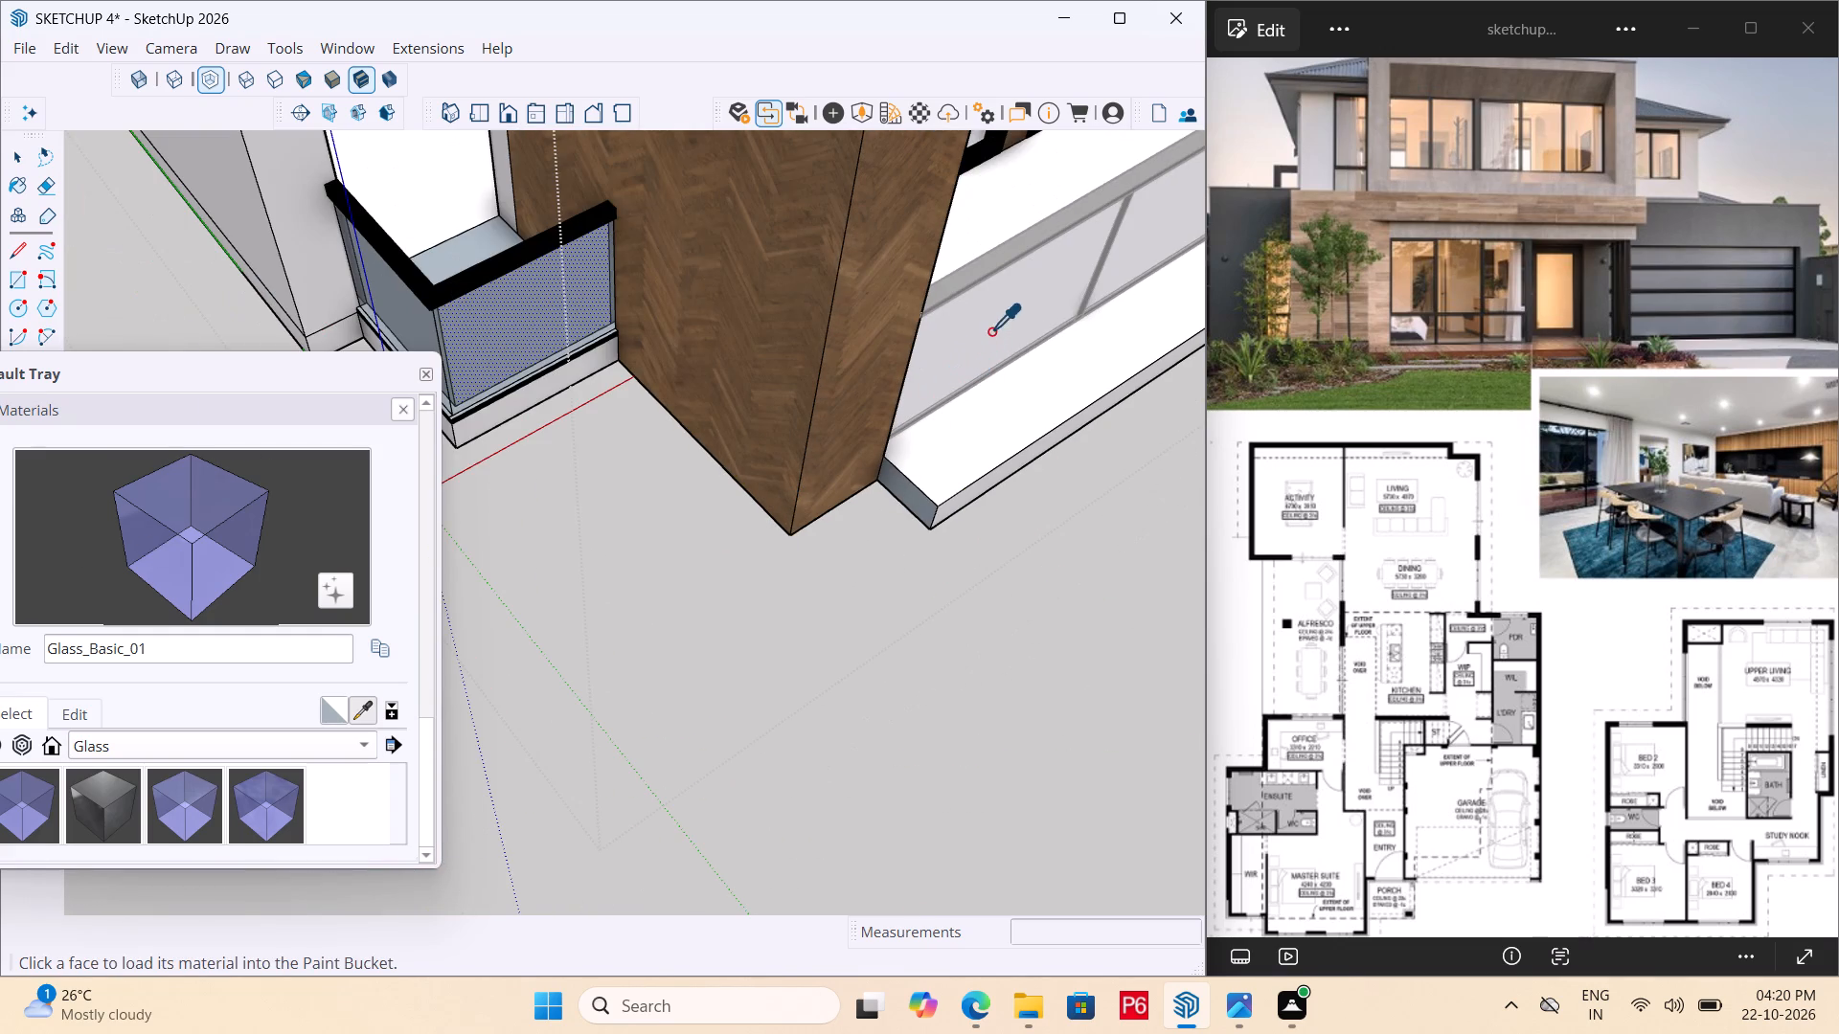
{"action": "left_click", "coordinate": [990, 331]}
{"action": "middle_click_drag", "start_coordinate": [415, 285], "coordinate": [1259, 337]}
{"action": "scroll", "coordinate": [1314, 322], "scroll_direction": "down", "scroll_amount": 4}
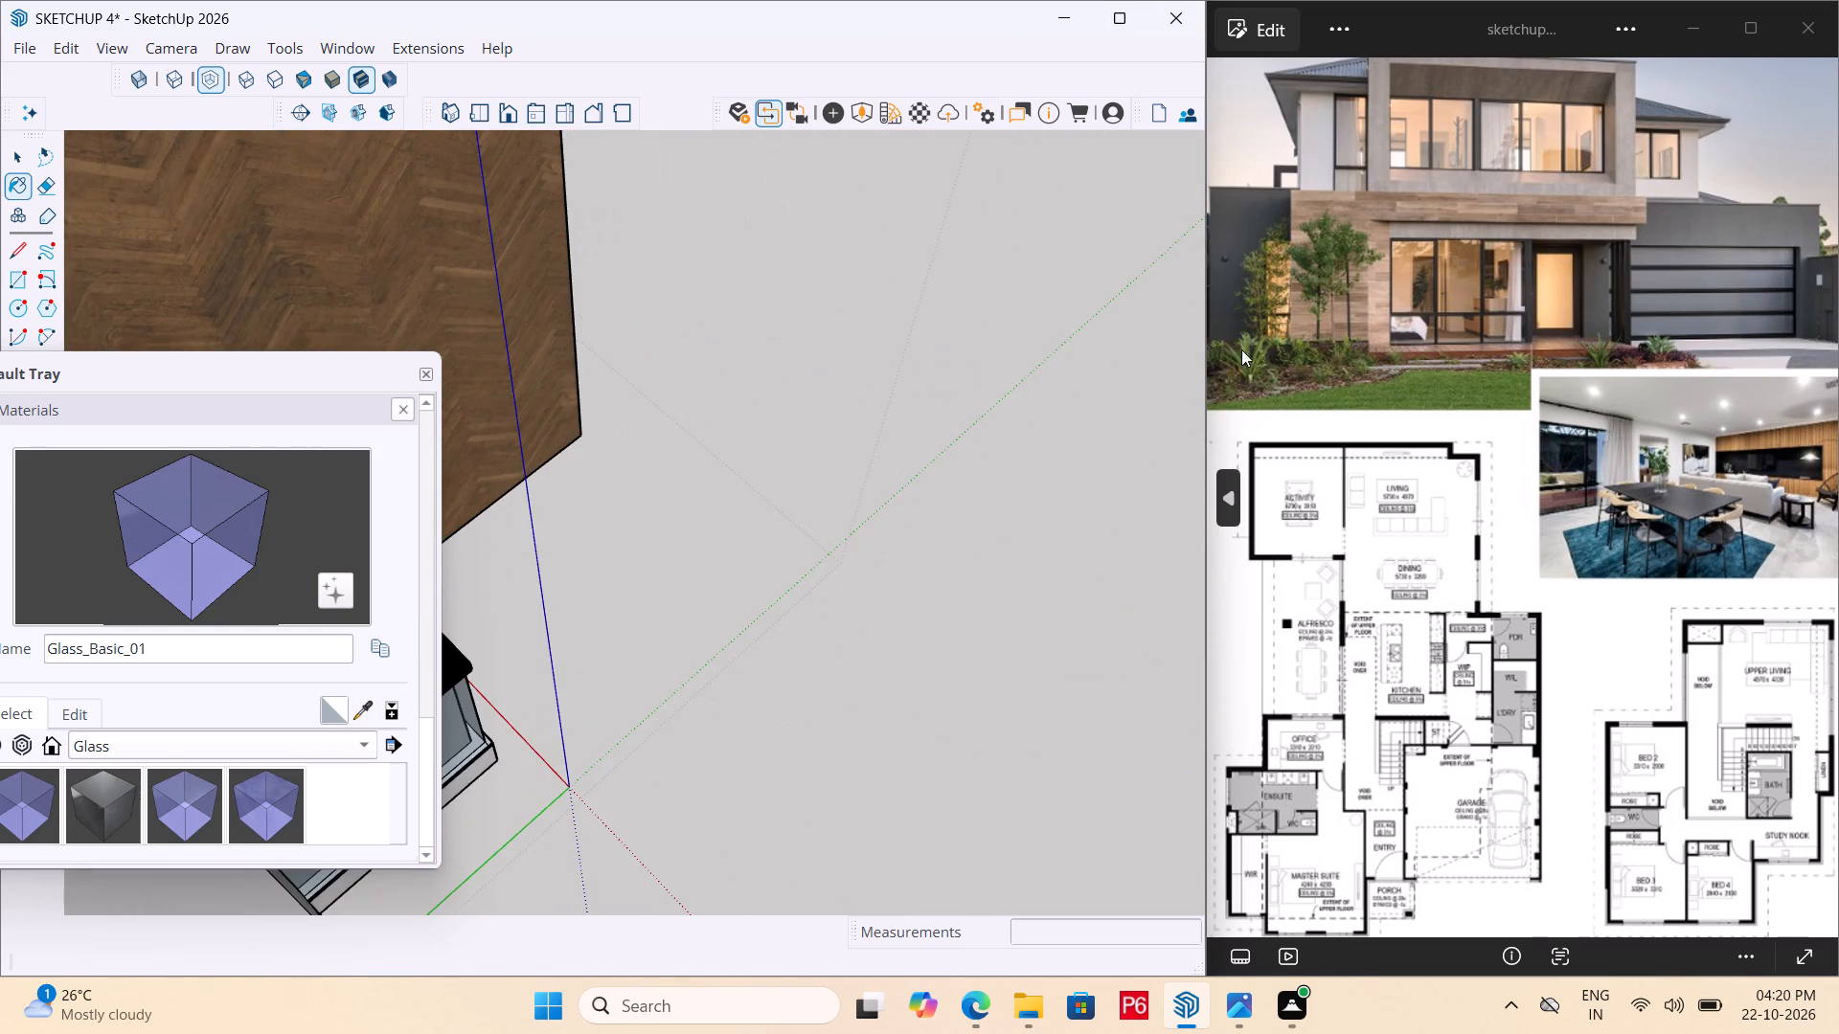
{"action": "scroll", "coordinate": [1023, 437], "scroll_direction": "down", "scroll_amount": 7}
{"action": "scroll", "coordinate": [723, 574], "scroll_direction": "up", "scroll_amount": 13}
{"action": "middle_click", "coordinate": [729, 570]}
{"action": "double_click", "coordinate": [723, 524]}
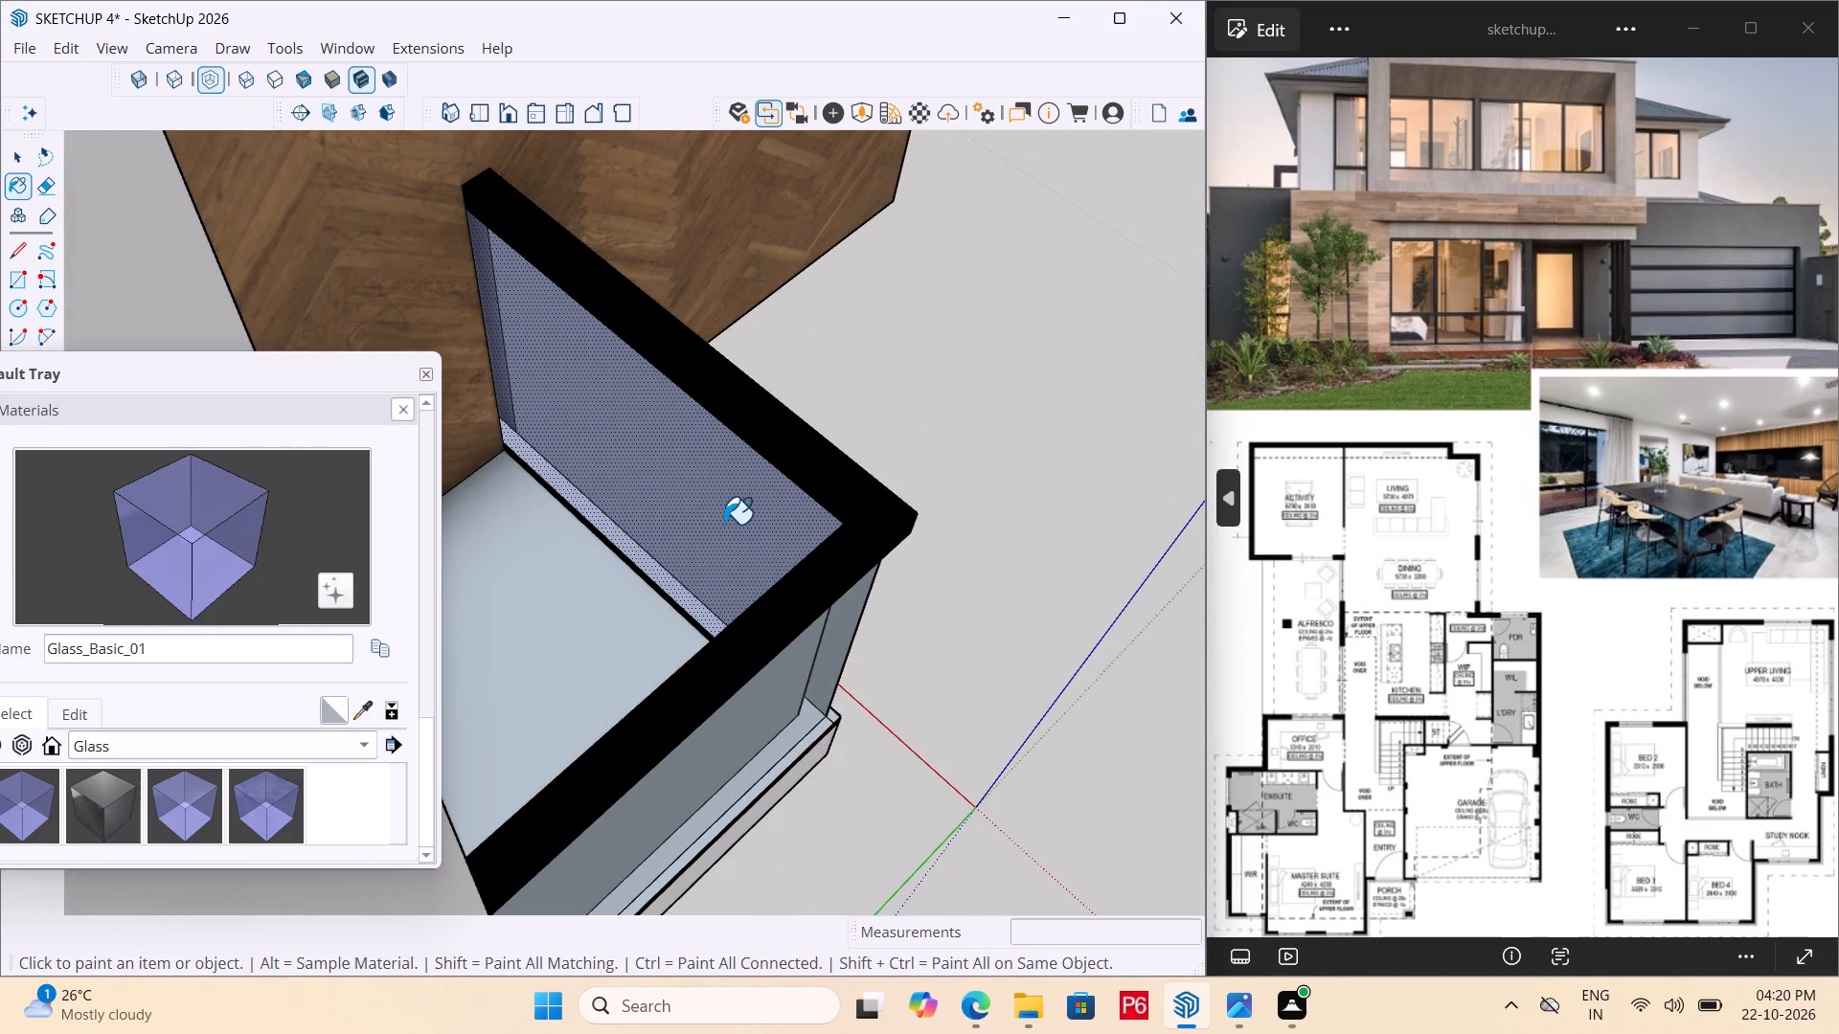
{"action": "left_click", "coordinate": [705, 494]}
Paint the inner face of the side balustrade's other panel, around the corner, with the sampled glass.
{"action": "middle_click_drag", "start_coordinate": [981, 533], "coordinate": [231, 341]}
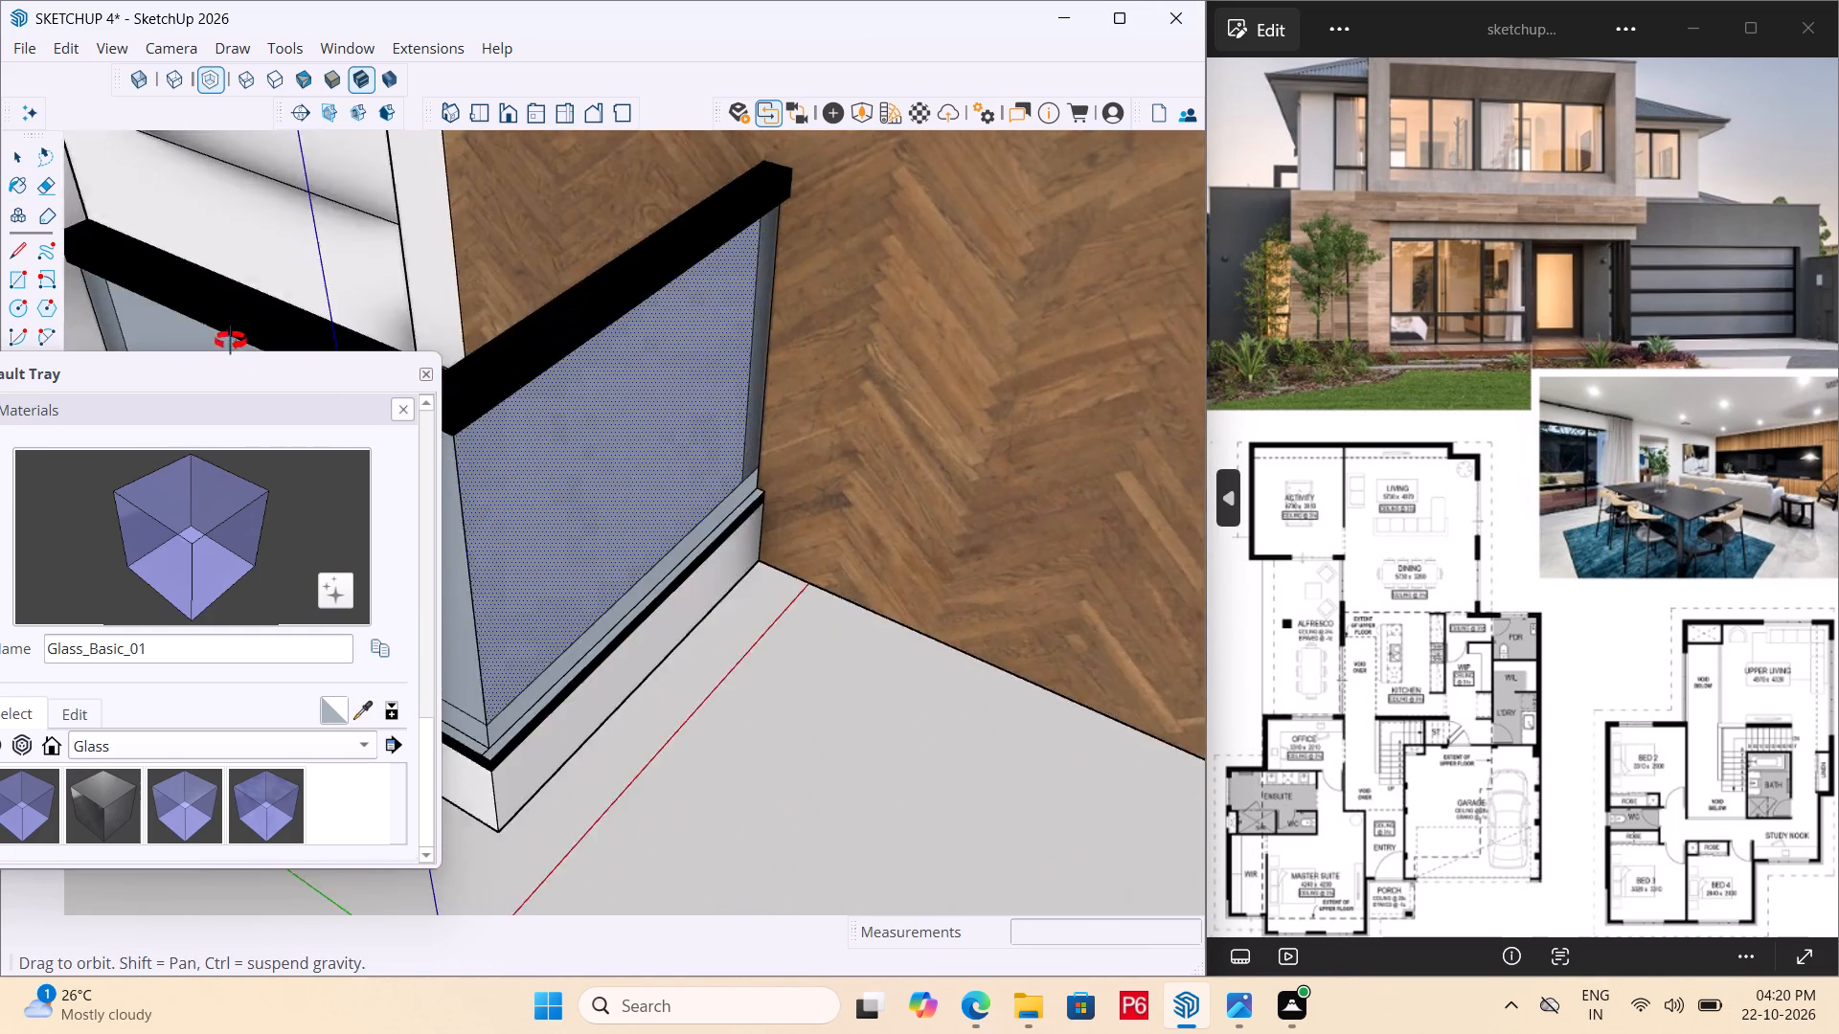
{"action": "middle_click_drag", "start_coordinate": [231, 341], "coordinate": [478, 288]}
{"action": "middle_click_drag", "start_coordinate": [583, 264], "coordinate": [19, 397]}
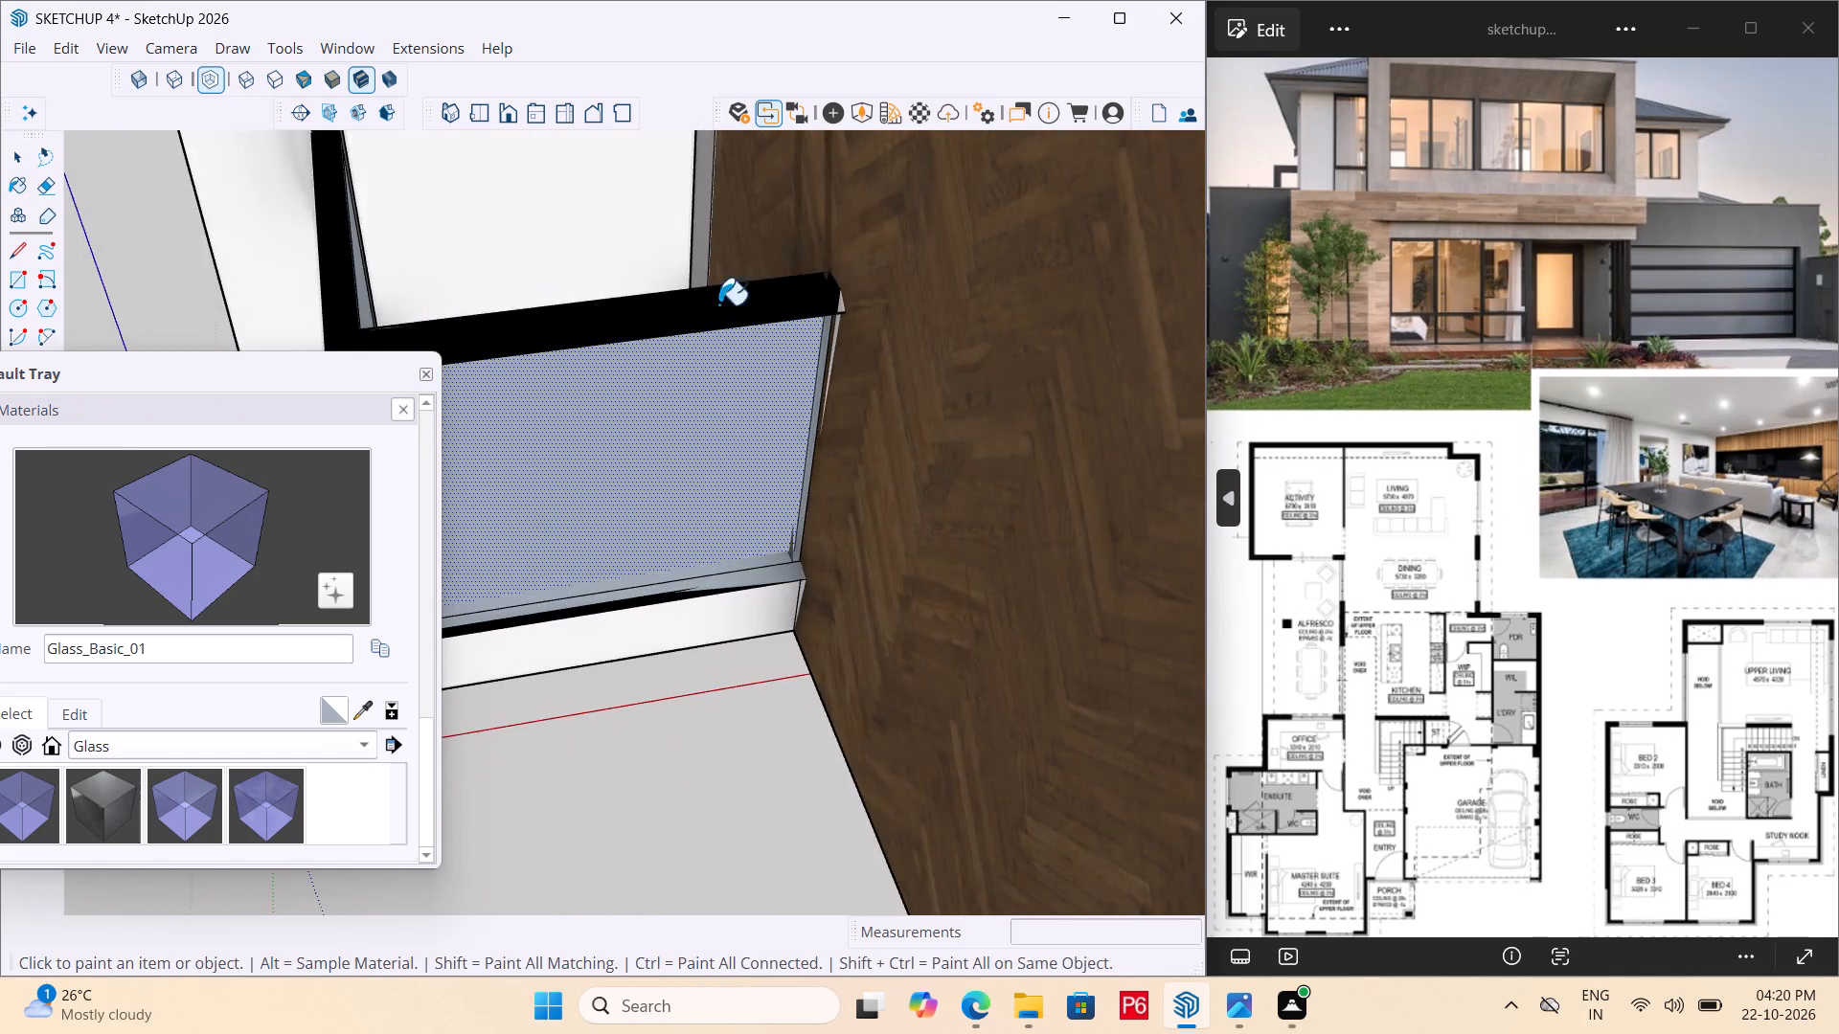
{"action": "scroll", "coordinate": [796, 300], "scroll_direction": "down", "scroll_amount": 1}
{"action": "middle_click_drag", "start_coordinate": [787, 300], "coordinate": [532, 326]}
{"action": "scroll", "coordinate": [535, 310], "scroll_direction": "up", "scroll_amount": 4}
{"action": "double_click", "coordinate": [586, 235]}
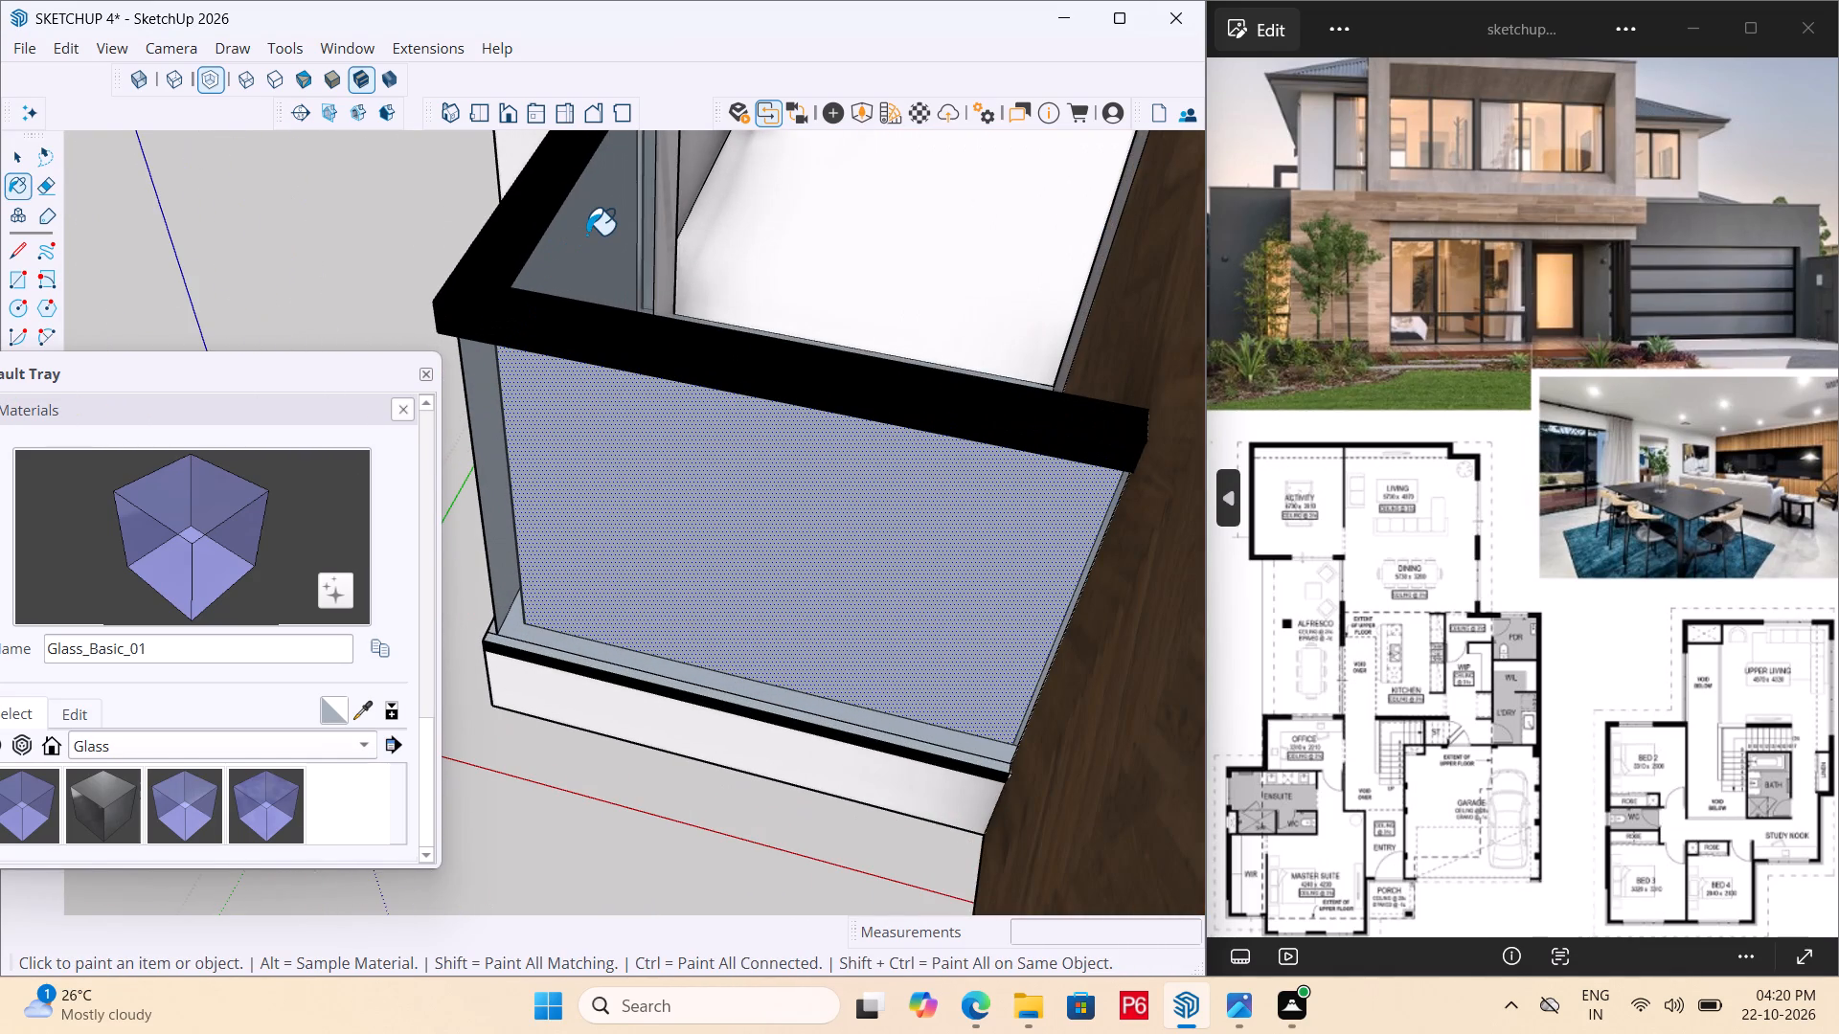
Paint the outer face of the side balustrade's panel farther from the timber pier with the same glass.
{"action": "scroll", "coordinate": [666, 281], "scroll_direction": "down", "scroll_amount": 1}
{"action": "middle_click_drag", "start_coordinate": [680, 291], "coordinate": [509, 429]}
{"action": "scroll", "coordinate": [761, 348], "scroll_direction": "down", "scroll_amount": 1}
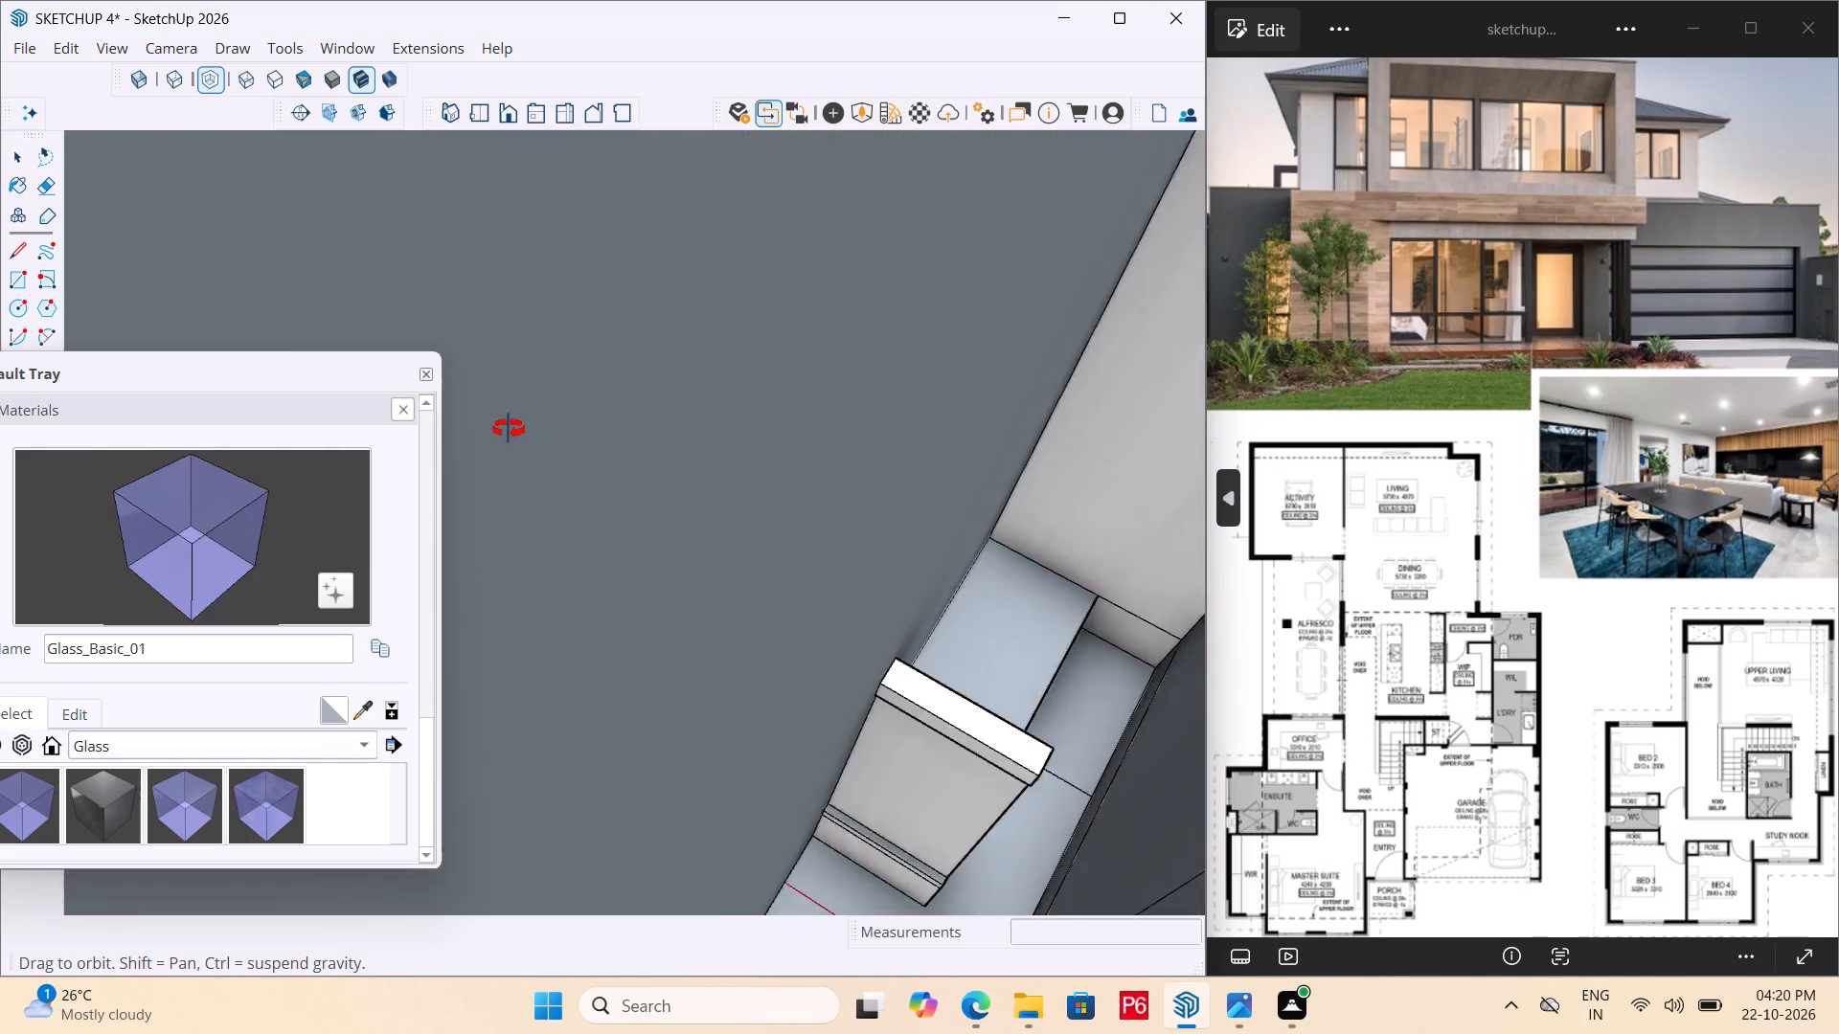
{"action": "middle_click_drag", "start_coordinate": [509, 429], "coordinate": [700, 412]}
{"action": "scroll", "coordinate": [700, 412], "scroll_direction": "up", "scroll_amount": 5}
{"action": "key", "text": "space"}
{"action": "triple_click", "coordinate": [624, 316]}
{"action": "left_click", "coordinate": [624, 316]}
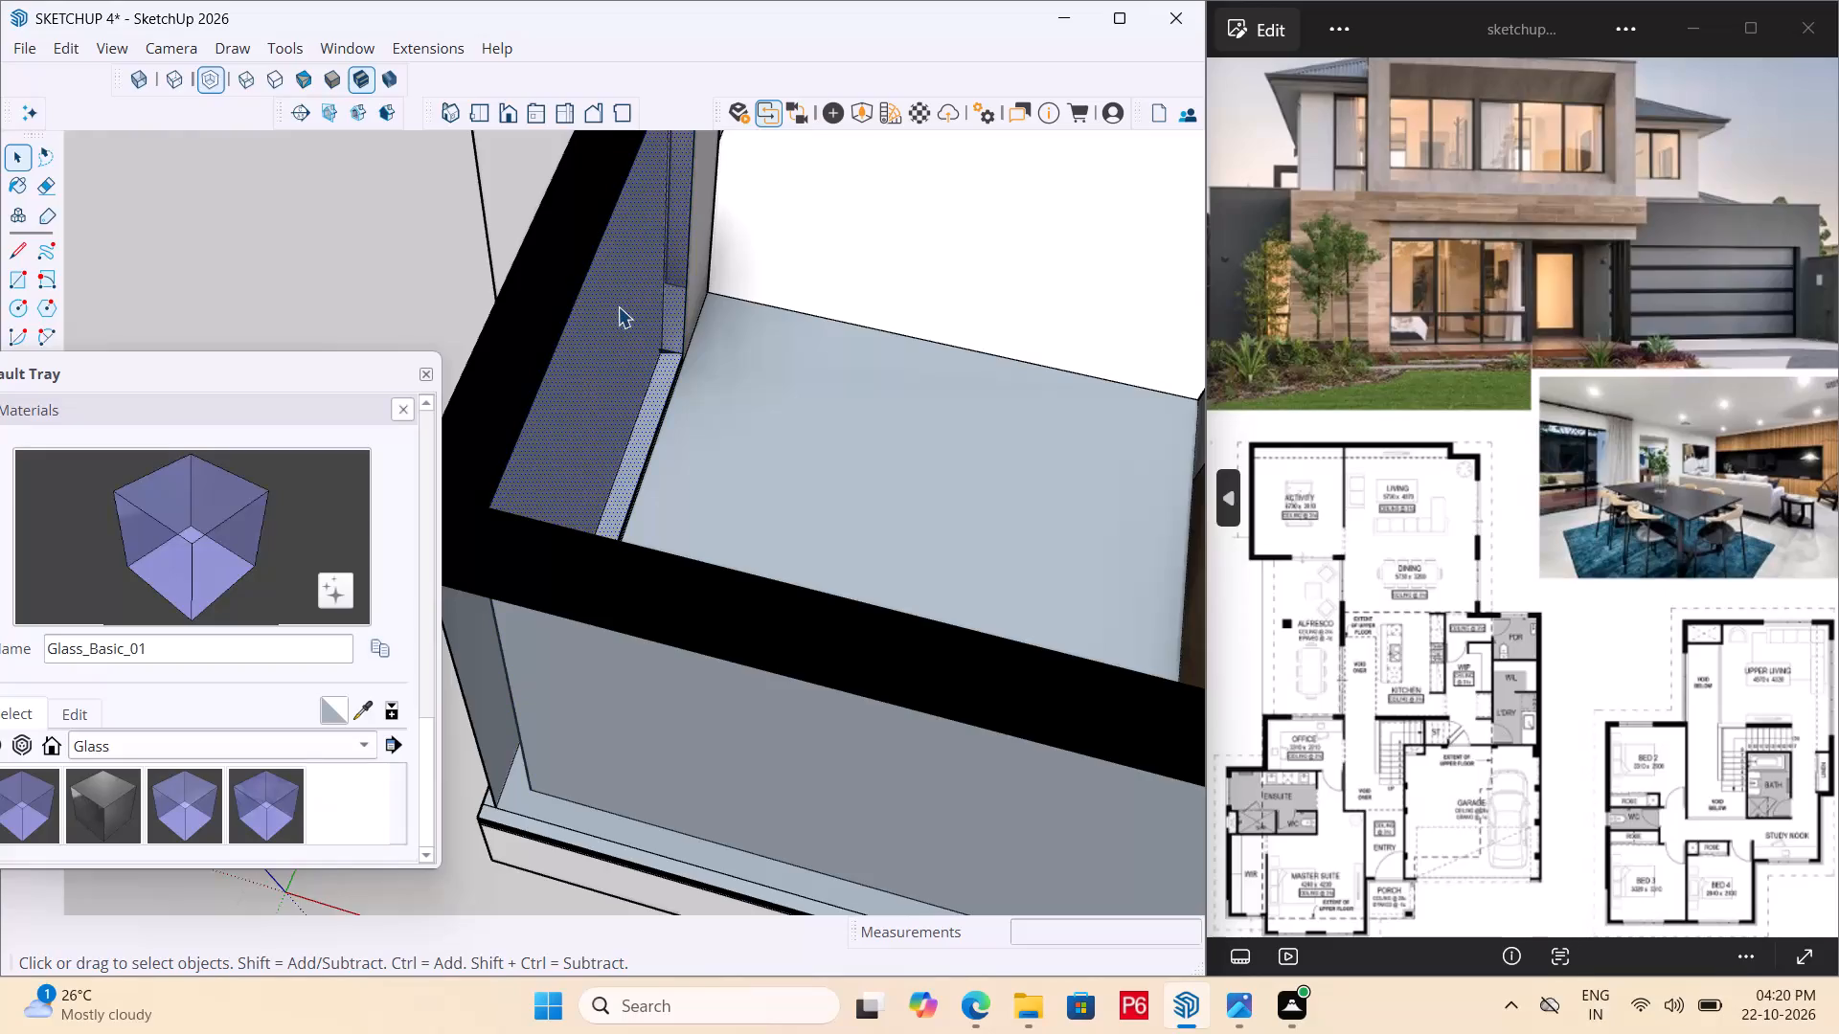
{"action": "middle_click_drag", "start_coordinate": [528, 498], "coordinate": [1193, 266]}
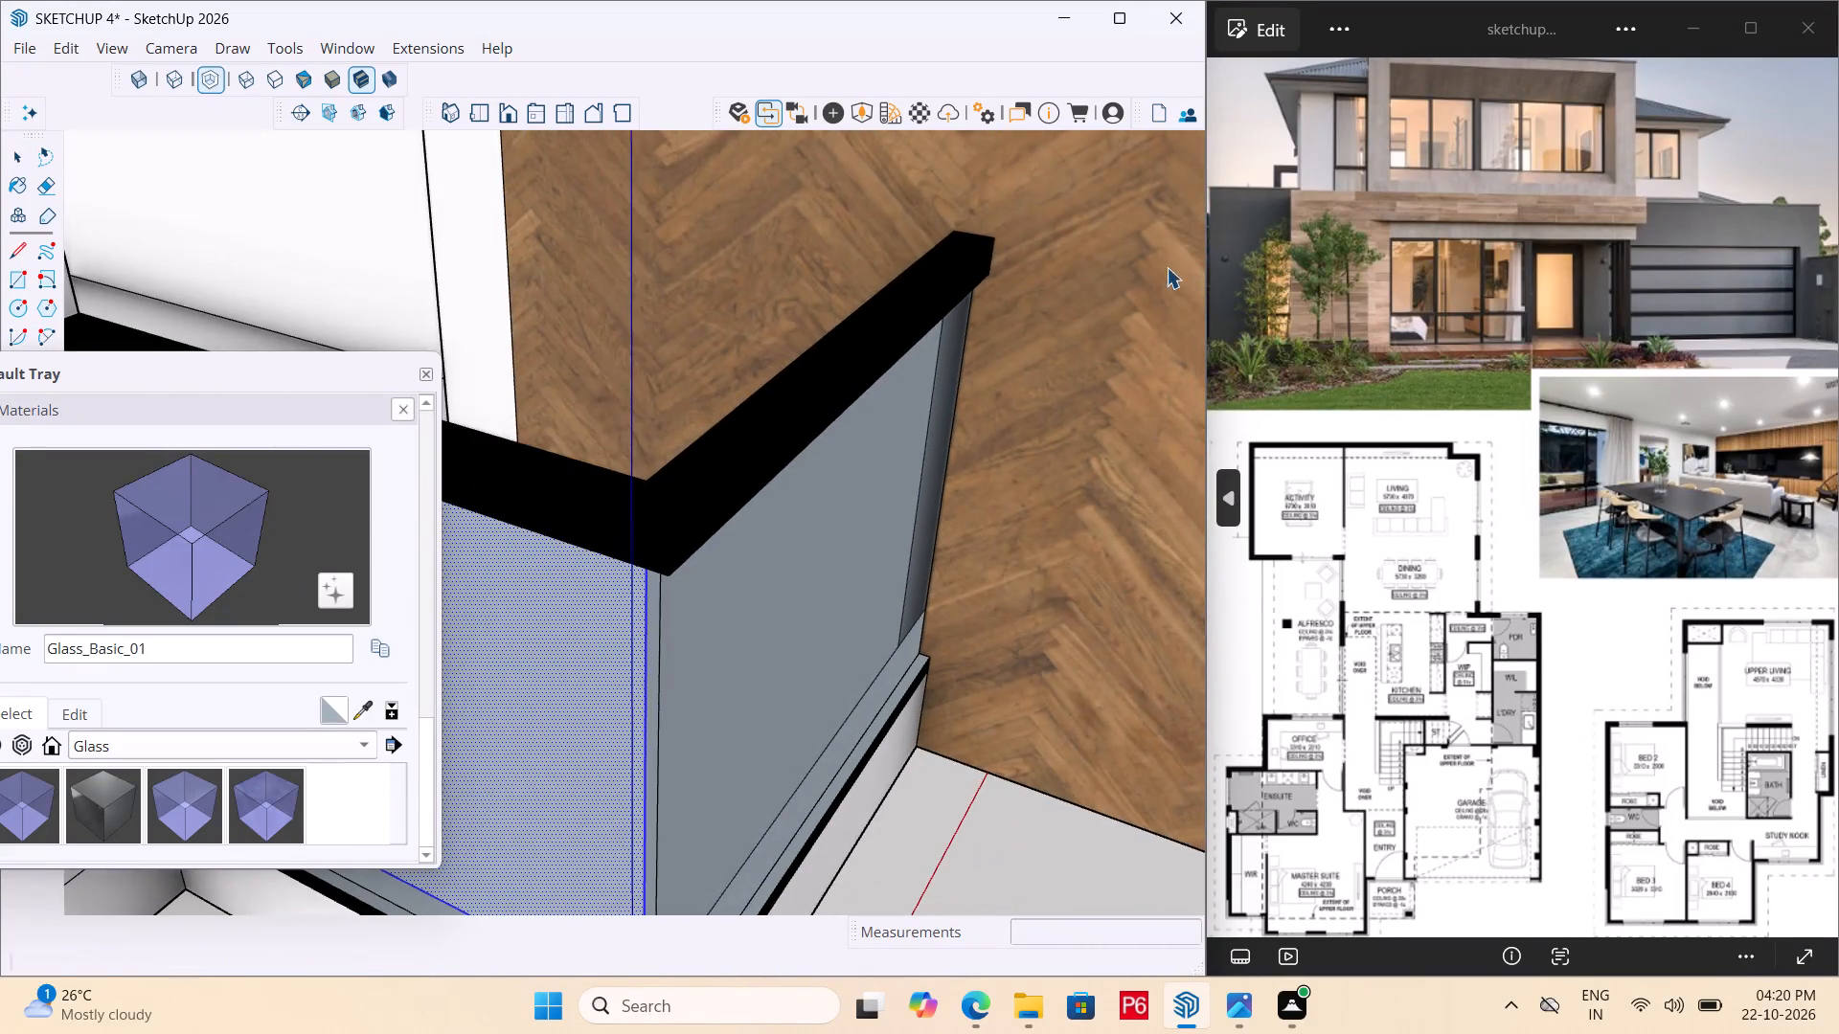
{"action": "scroll", "coordinate": [1085, 284], "scroll_direction": "down", "scroll_amount": 5}
{"action": "left_click", "coordinate": [768, 492]}
{"action": "double_click", "coordinate": [767, 490]}
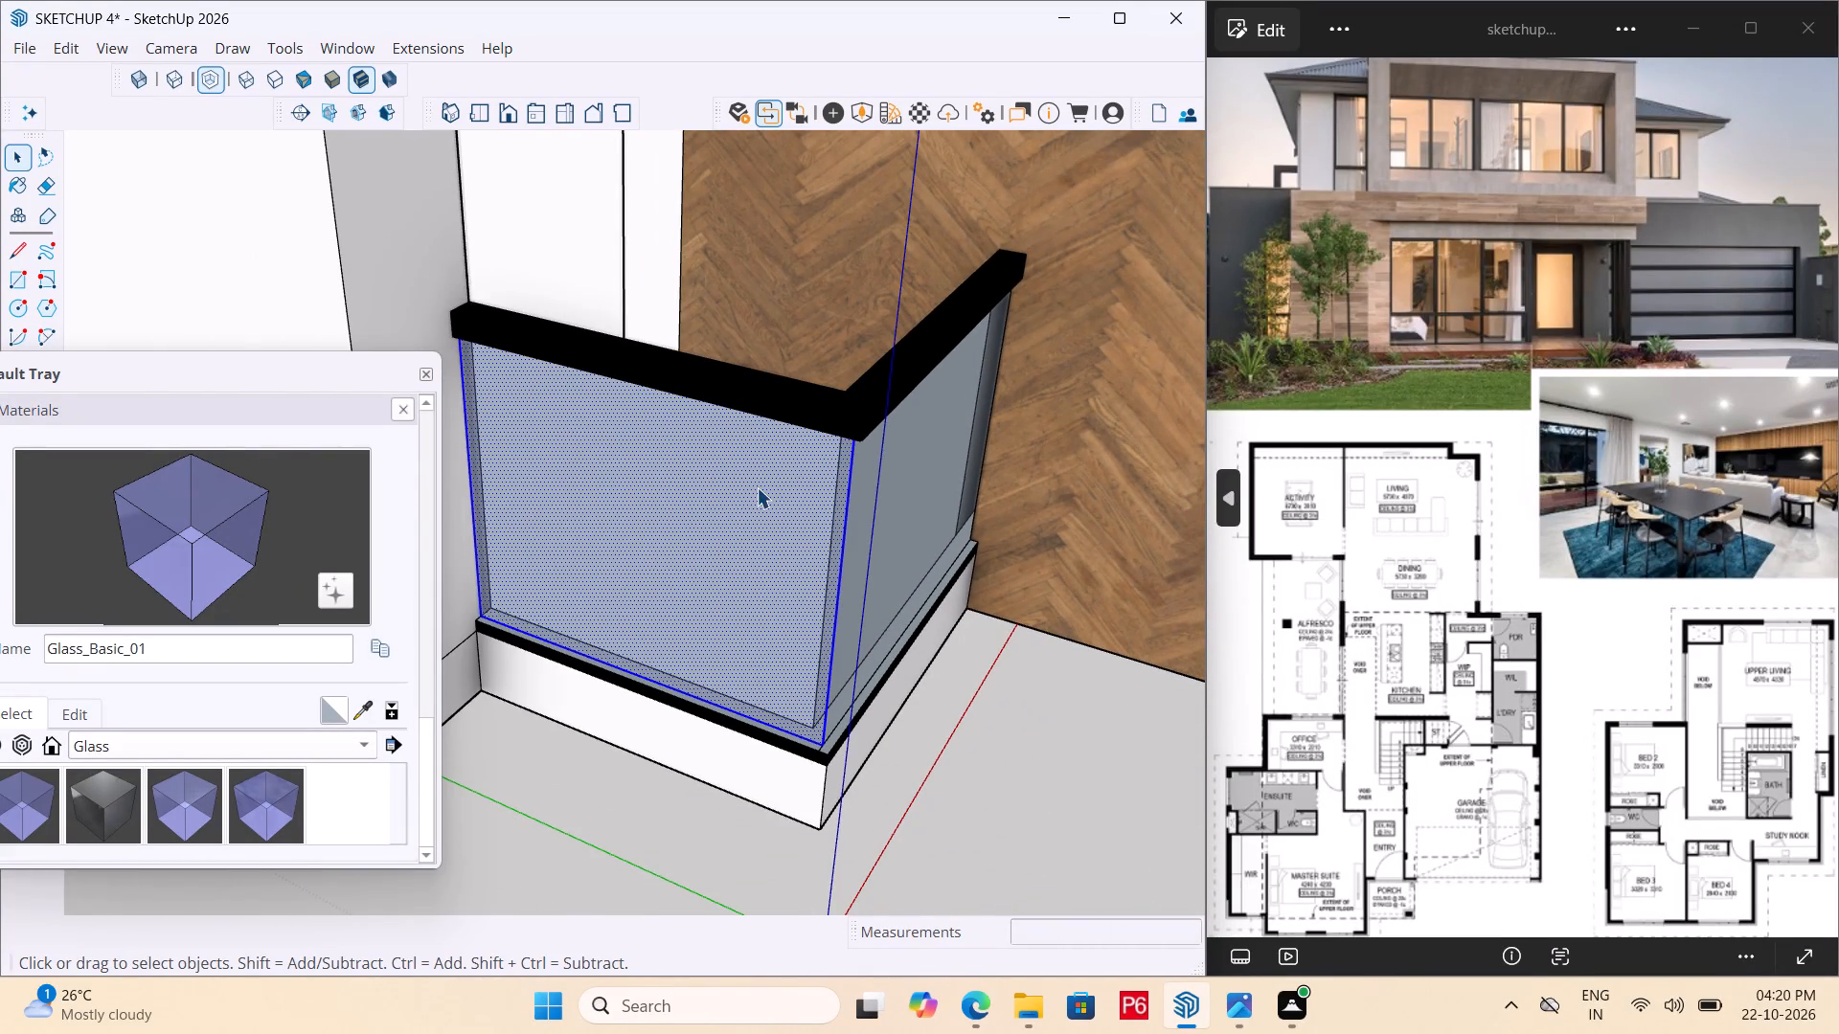
{"action": "double_click", "coordinate": [741, 480]}
{"action": "double_click", "coordinate": [648, 474]}
{"action": "key", "text": "b"}
{"action": "left_click", "coordinate": [670, 485]}
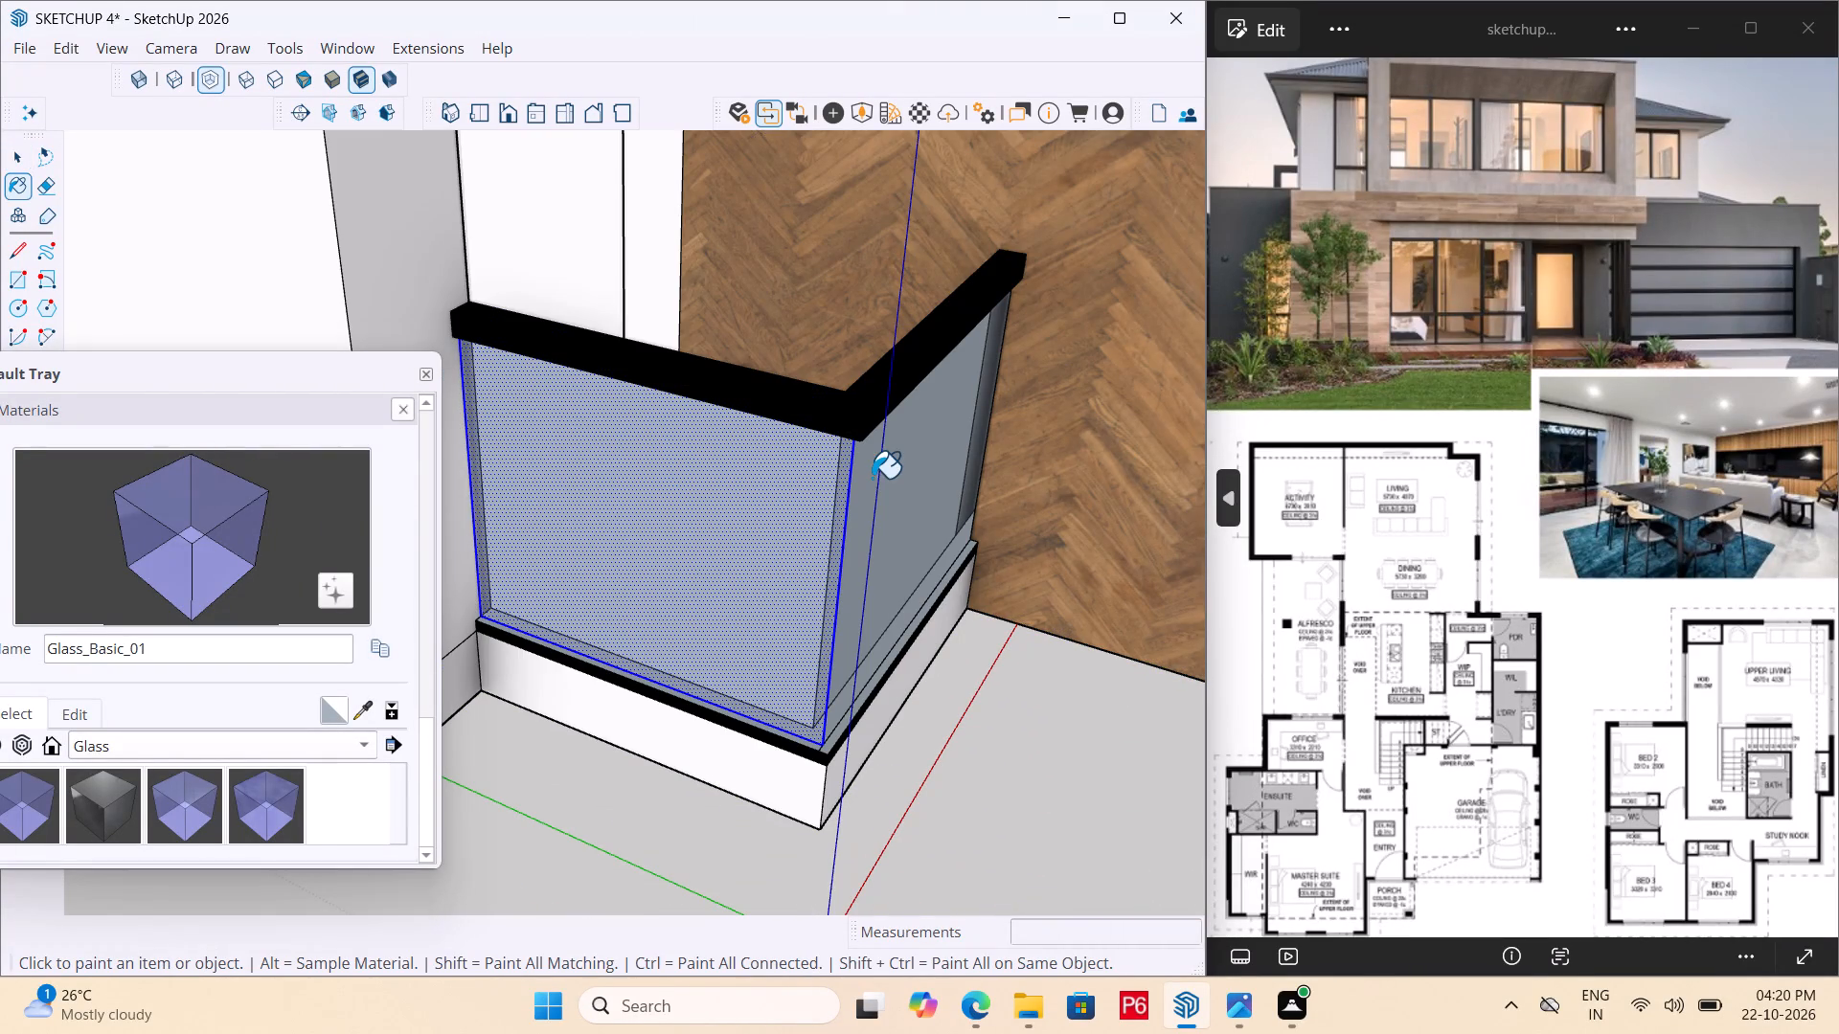
Paint the outer face of the side balustrade panel adjoining the timber pier with the same glass, and save the model.
{"action": "double_click", "coordinate": [872, 478]}
{"action": "scroll", "coordinate": [648, 444], "scroll_direction": "down", "scroll_amount": 6}
{"action": "key", "text": "space"}
{"action": "left_click", "coordinate": [897, 683]}
{"action": "scroll", "coordinate": [672, 565], "scroll_direction": "down", "scroll_amount": 6}
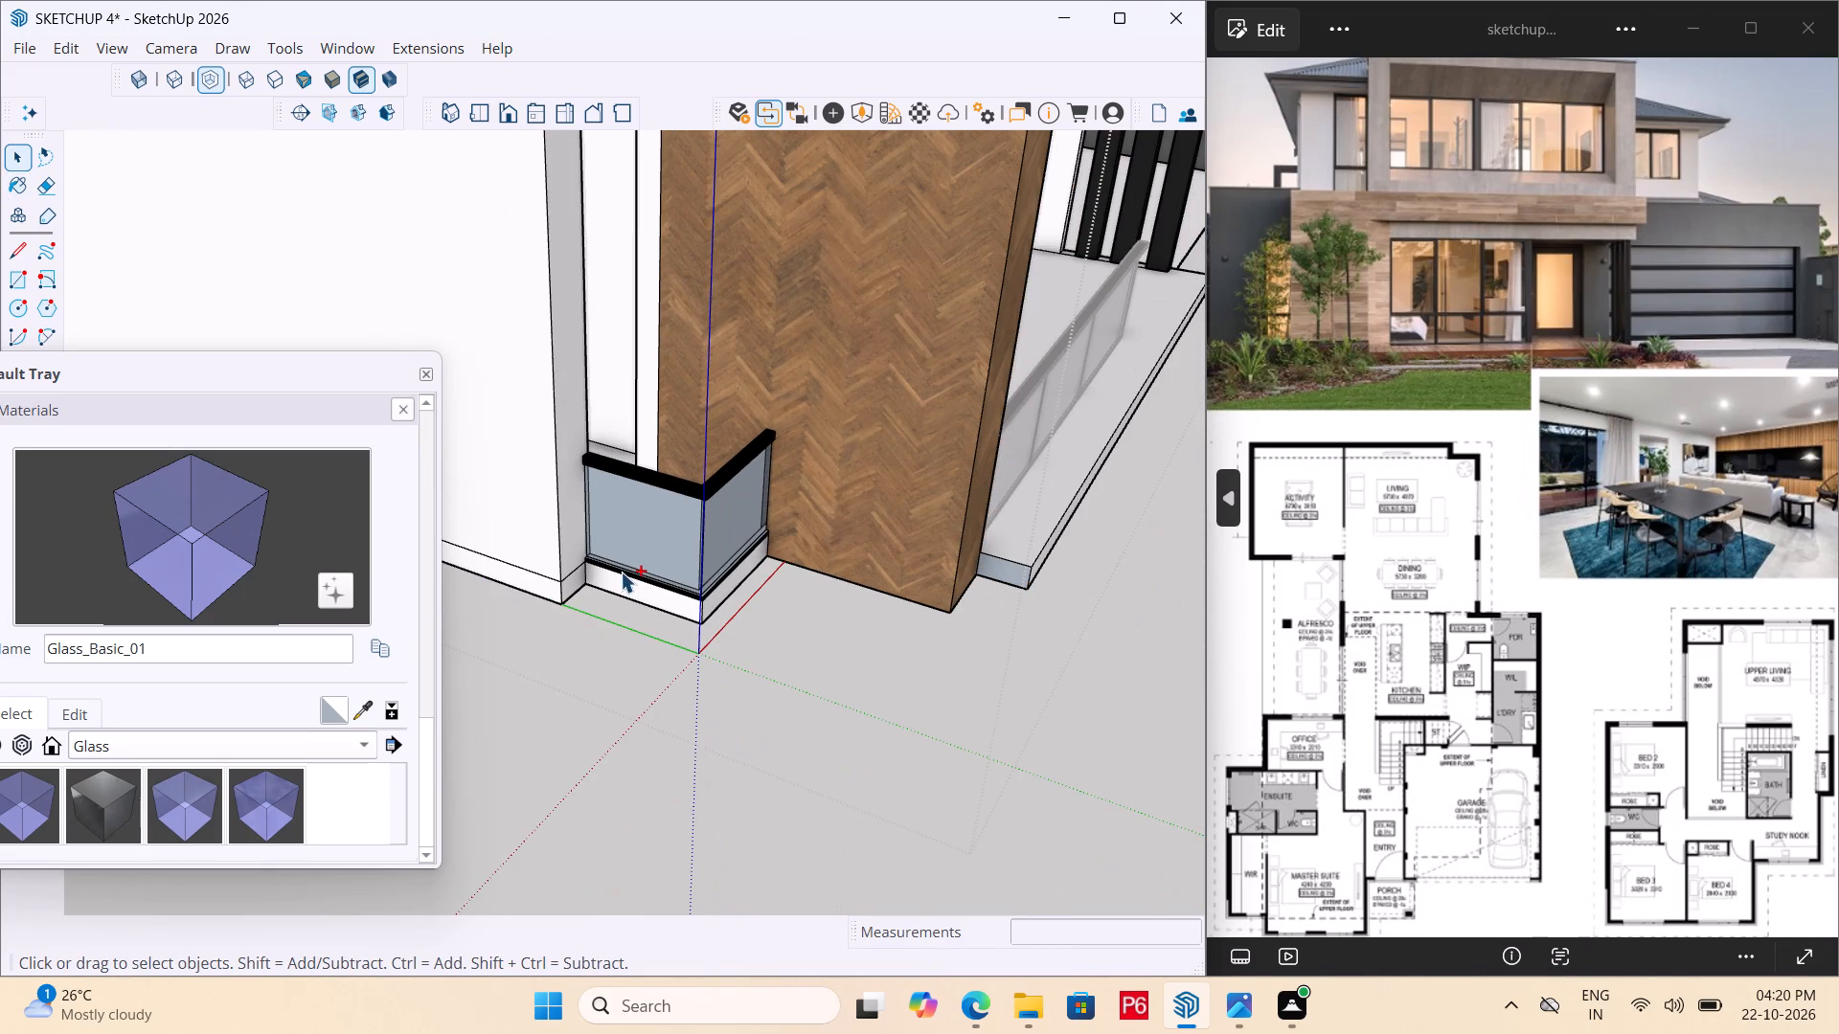
{"action": "key", "text": "ctrl+s"}
{"action": "key", "text": "ctrl+s"}
{"action": "key", "text": "ctrl+s"}
{"action": "scroll", "coordinate": [621, 572], "scroll_direction": "down", "scroll_amount": 3}
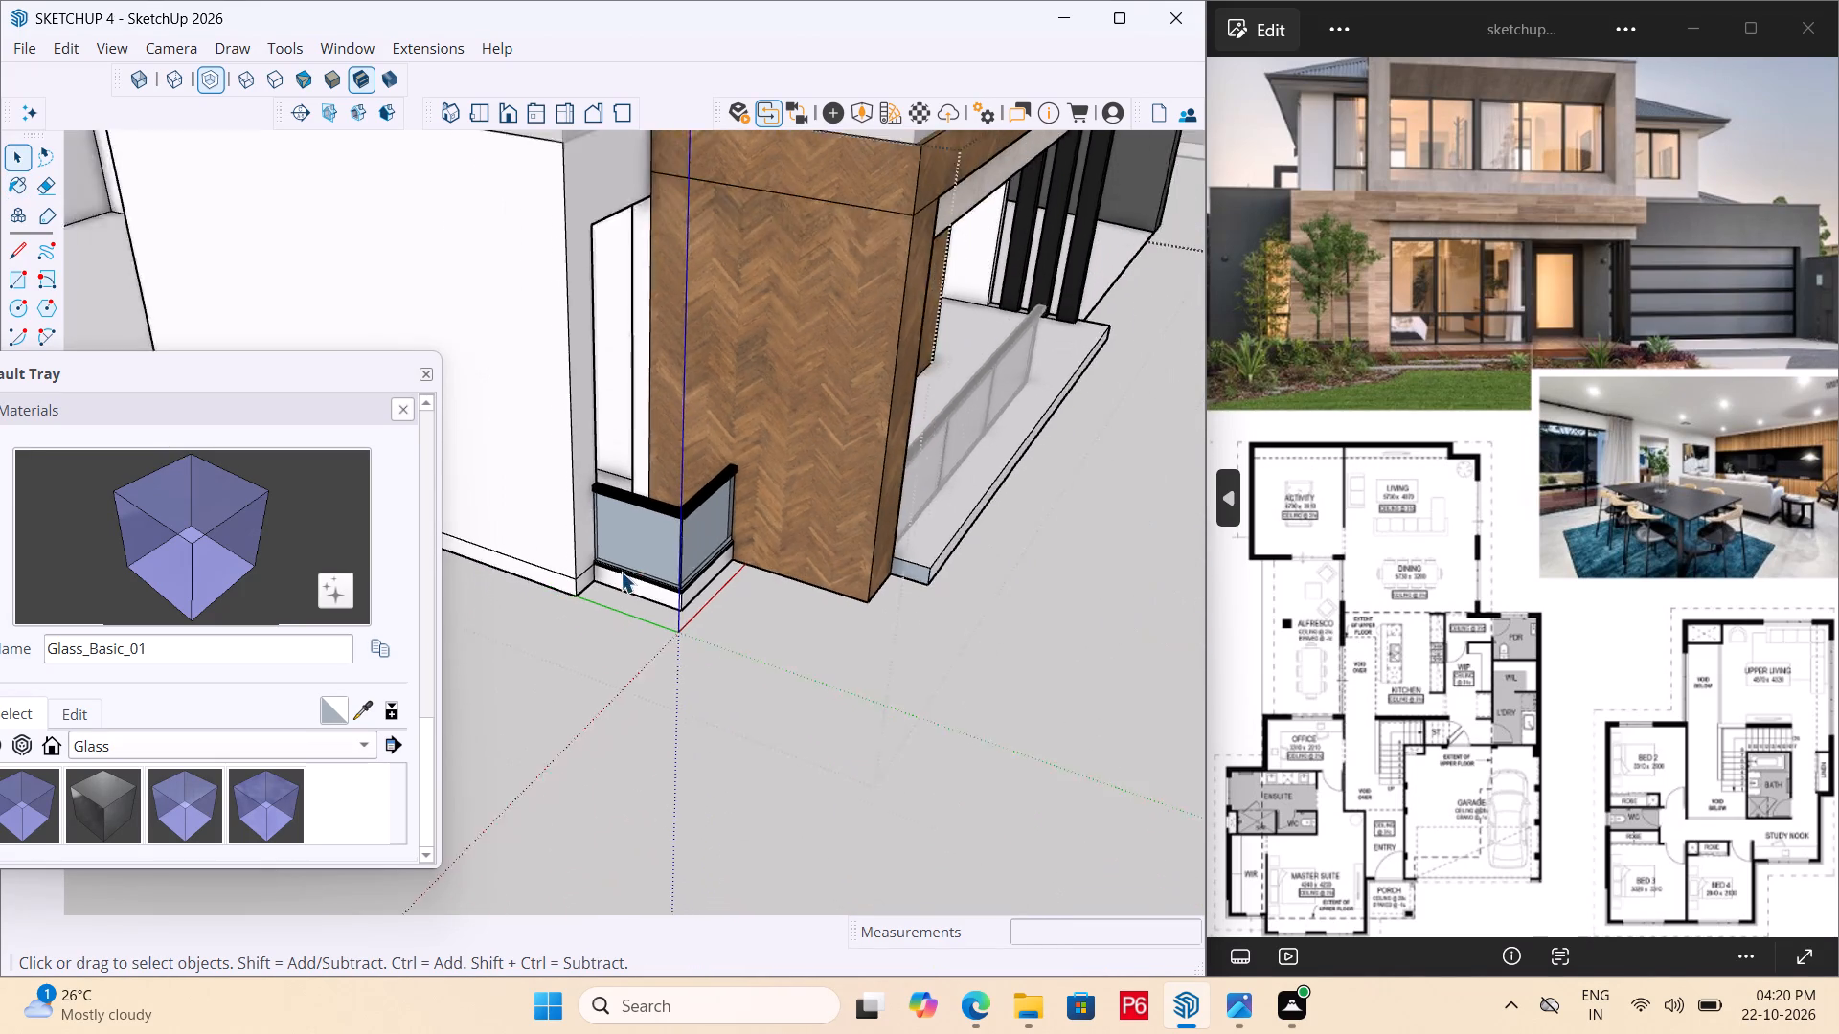
Finish editing the L-shaped side balustrade group and save the model.
{"action": "scroll", "coordinate": [621, 572], "scroll_direction": "down", "scroll_amount": 3}
{"action": "middle_click_drag", "start_coordinate": [923, 602], "coordinate": [451, 394]}
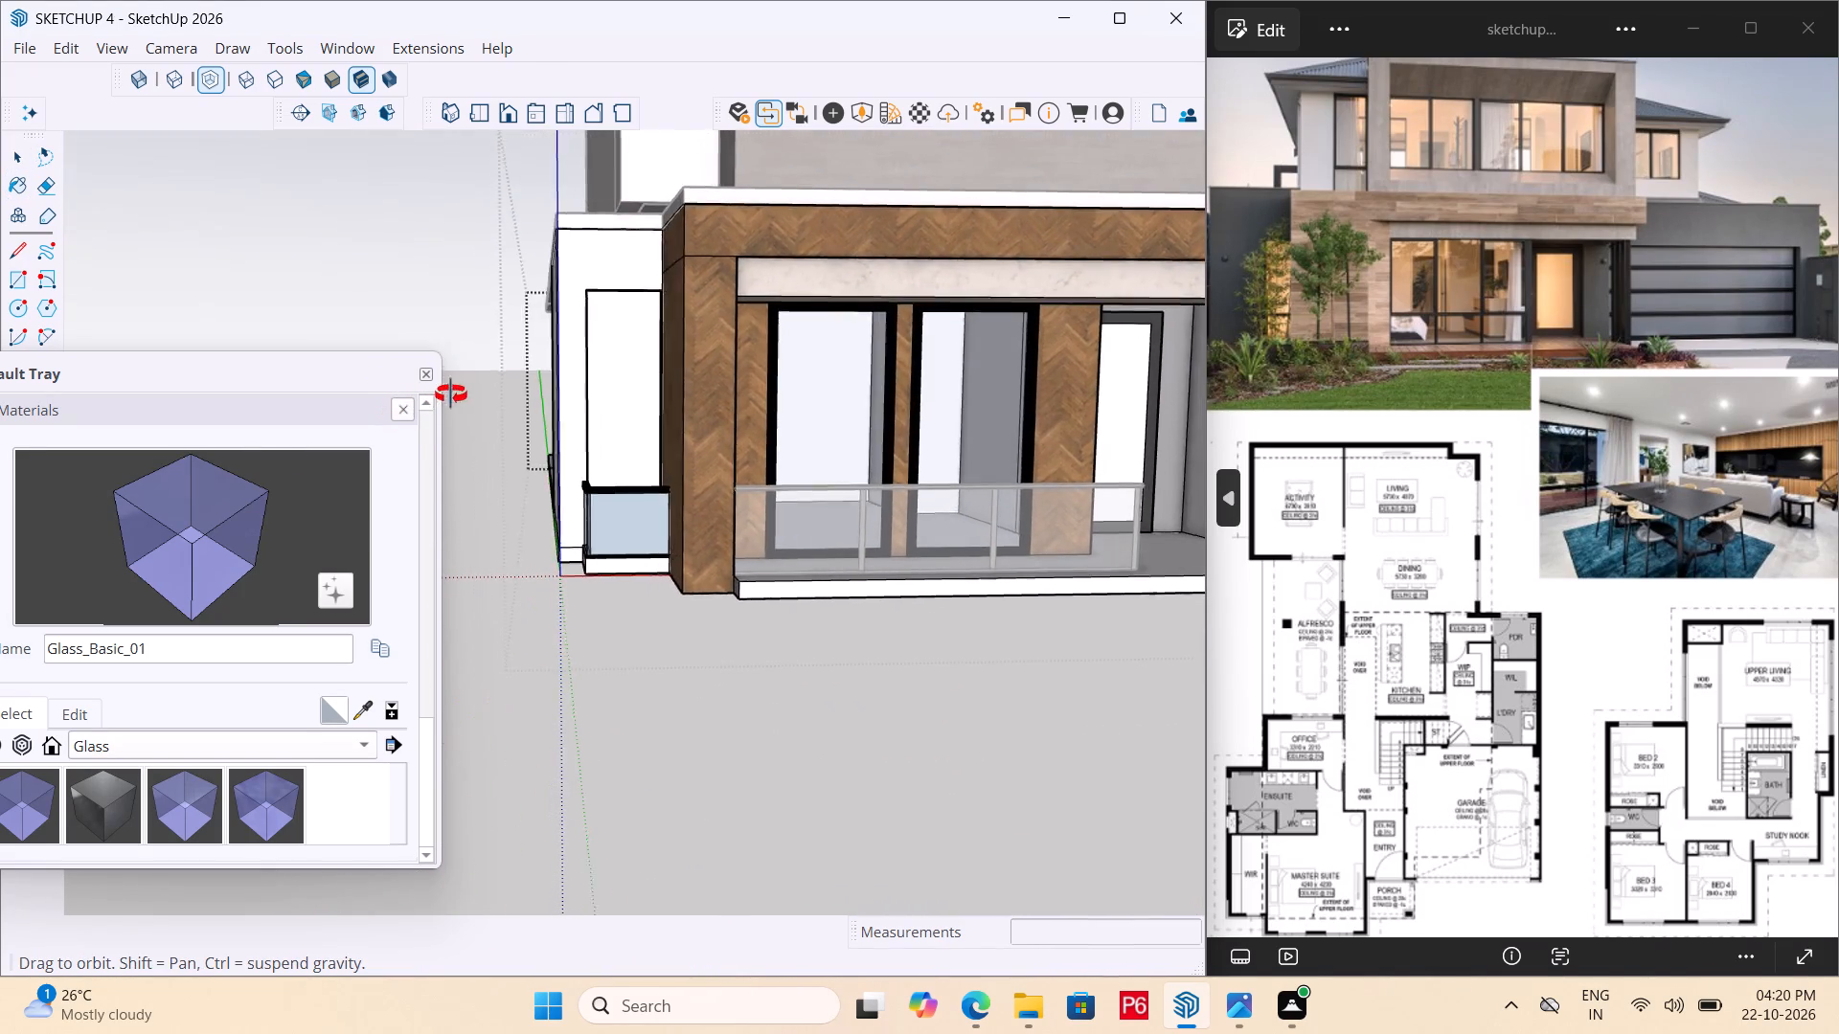
{"action": "middle_click_drag", "start_coordinate": [451, 394], "coordinate": [991, 600]}
{"action": "scroll", "coordinate": [788, 583], "scroll_direction": "up", "scroll_amount": 5}
{"action": "middle_click_drag", "start_coordinate": [640, 552], "coordinate": [695, 666]}
{"action": "scroll", "coordinate": [692, 666], "scroll_direction": "up", "scroll_amount": 2}
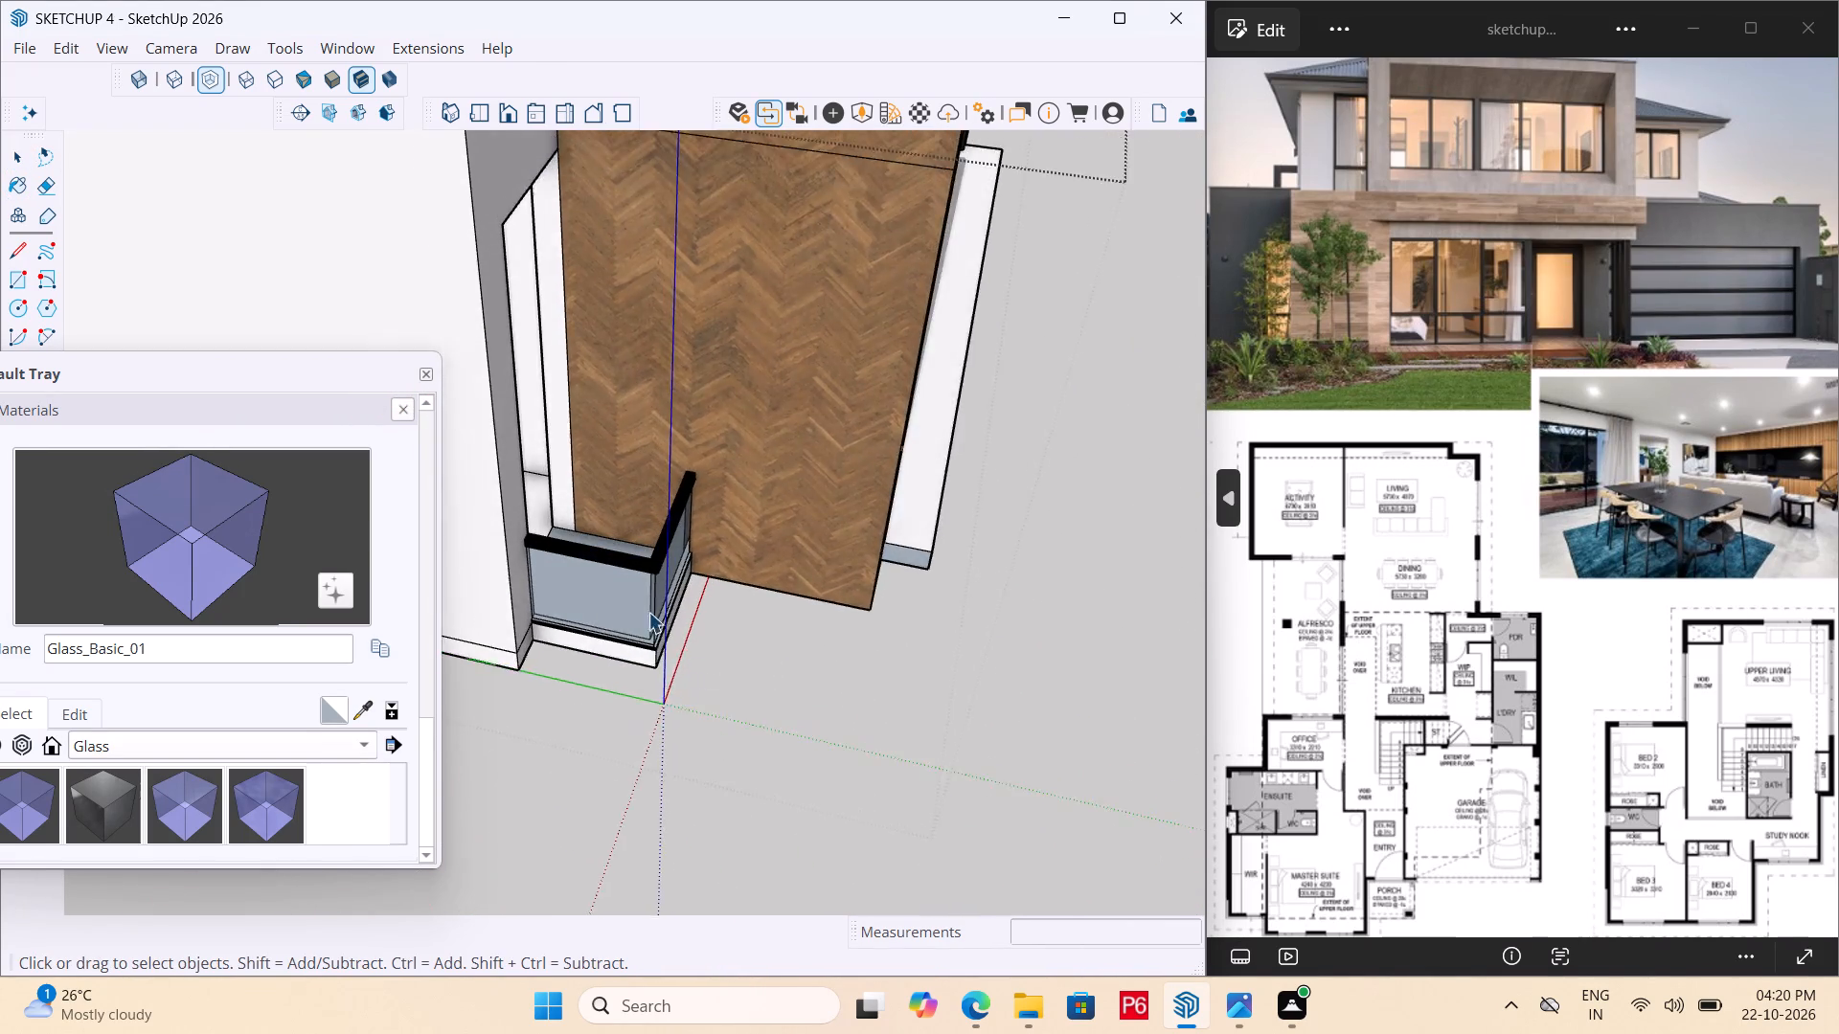
{"action": "scroll", "coordinate": [648, 612], "scroll_direction": "up", "scroll_amount": 3}
{"action": "key", "text": "space"}
{"action": "left_click", "coordinate": [626, 543]}
{"action": "scroll", "coordinate": [687, 502], "scroll_direction": "down", "scroll_amount": 4}
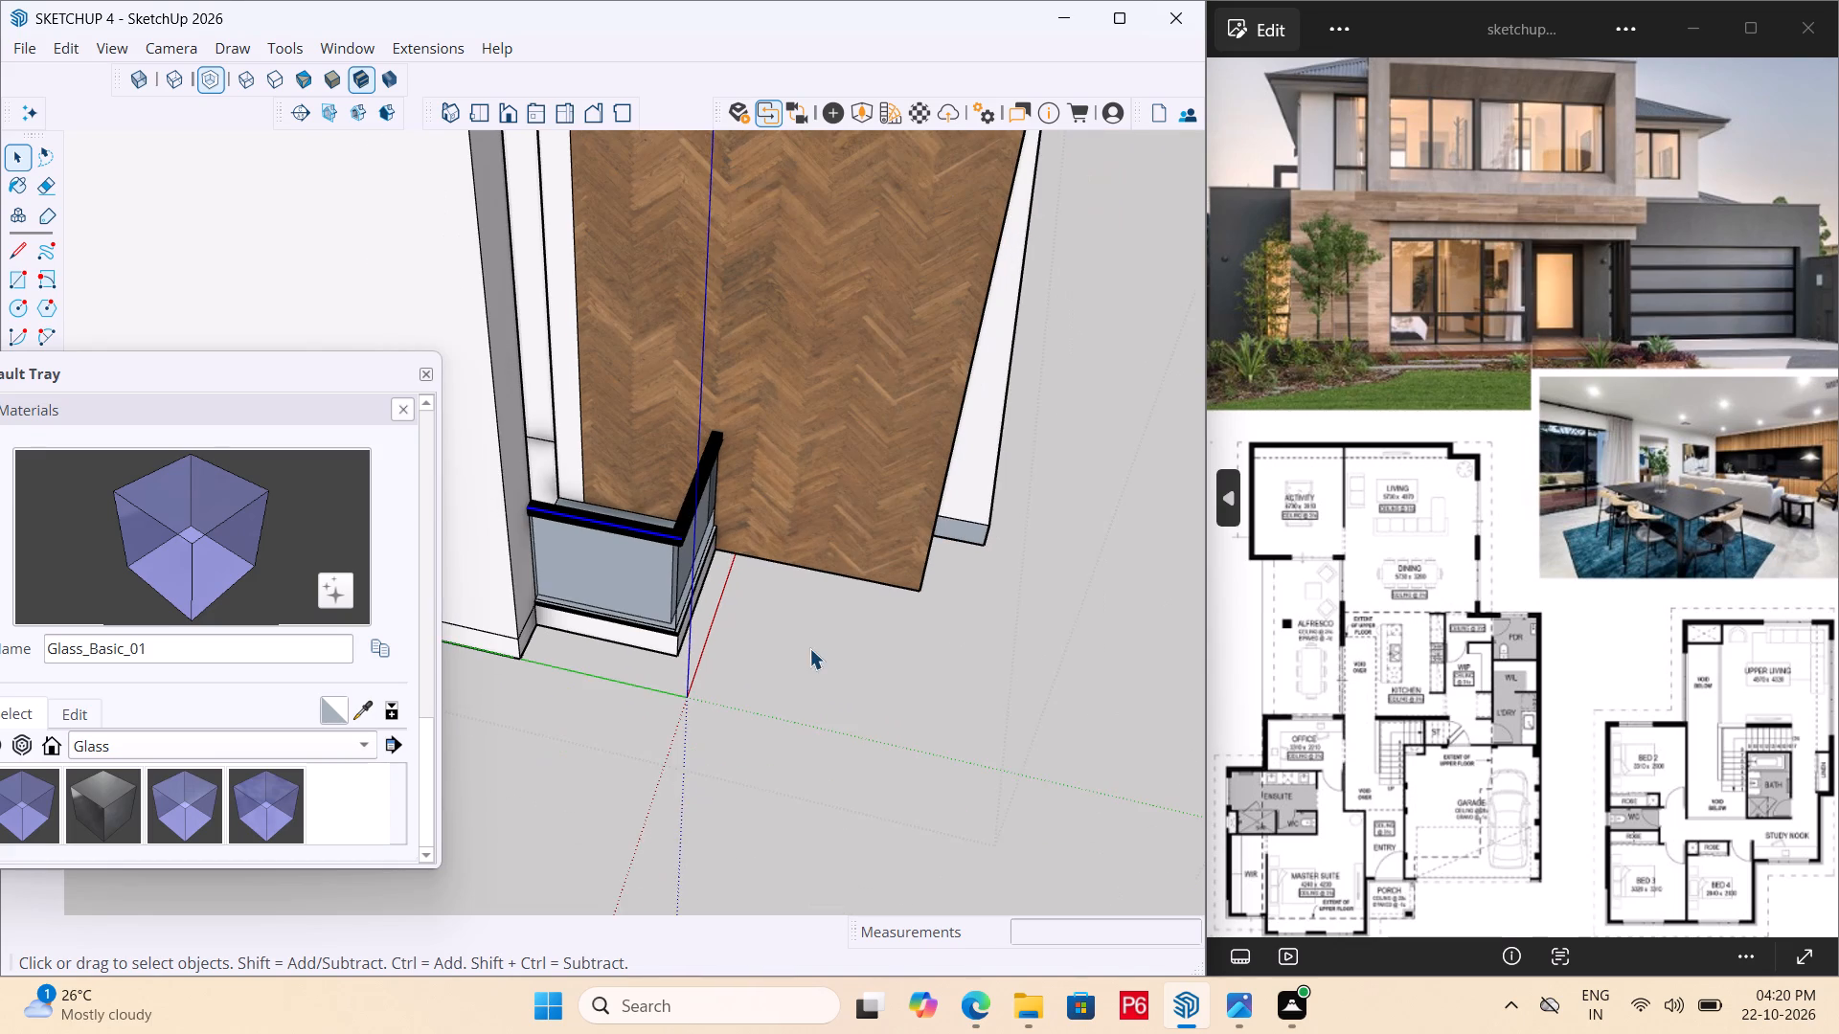
{"action": "double_click", "coordinate": [809, 648]}
{"action": "middle_click_drag", "start_coordinate": [694, 579], "coordinate": [455, 394]}
{"action": "scroll", "coordinate": [689, 484], "scroll_direction": "down", "scroll_amount": 6}
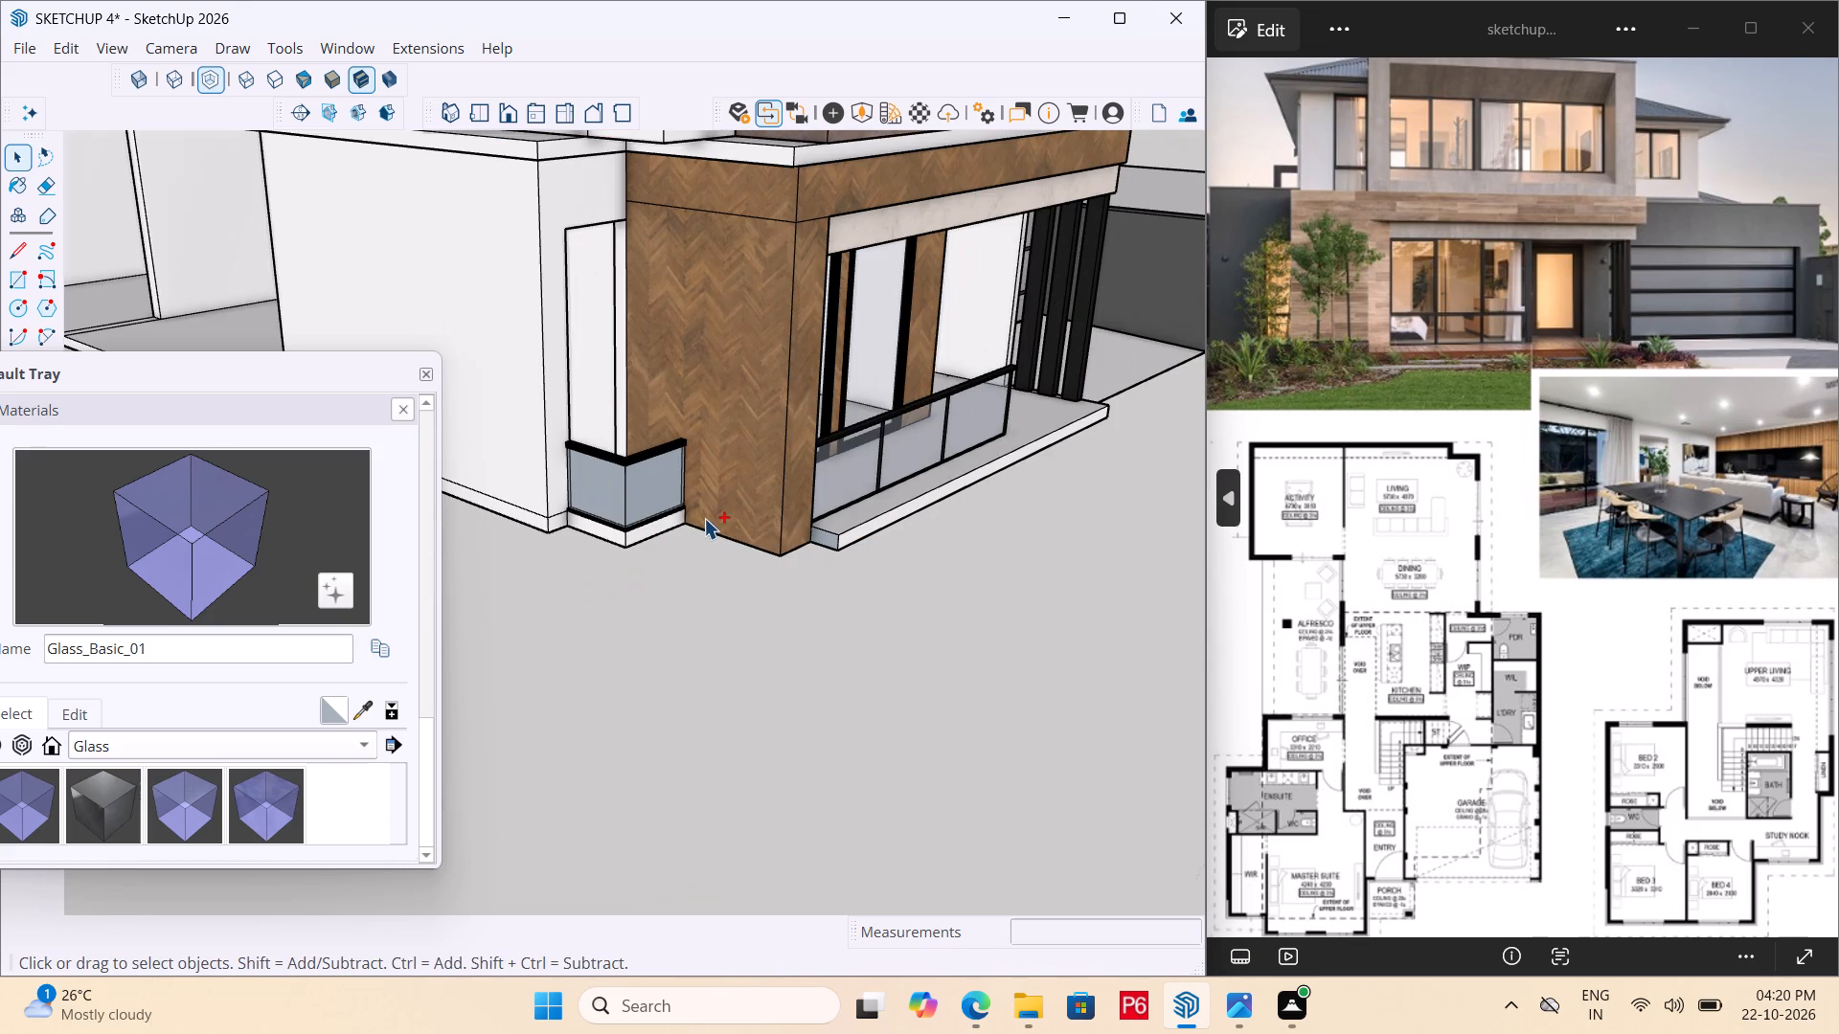
{"action": "key", "text": "ctrl+s"}
{"action": "key", "text": "ctrl+s"}
Examine the whole house from the front, the side and the rear to find what still needs modelling.
{"action": "scroll", "coordinate": [752, 536], "scroll_direction": "down", "scroll_amount": 7}
{"action": "scroll", "coordinate": [843, 606], "scroll_direction": "down", "scroll_amount": 12}
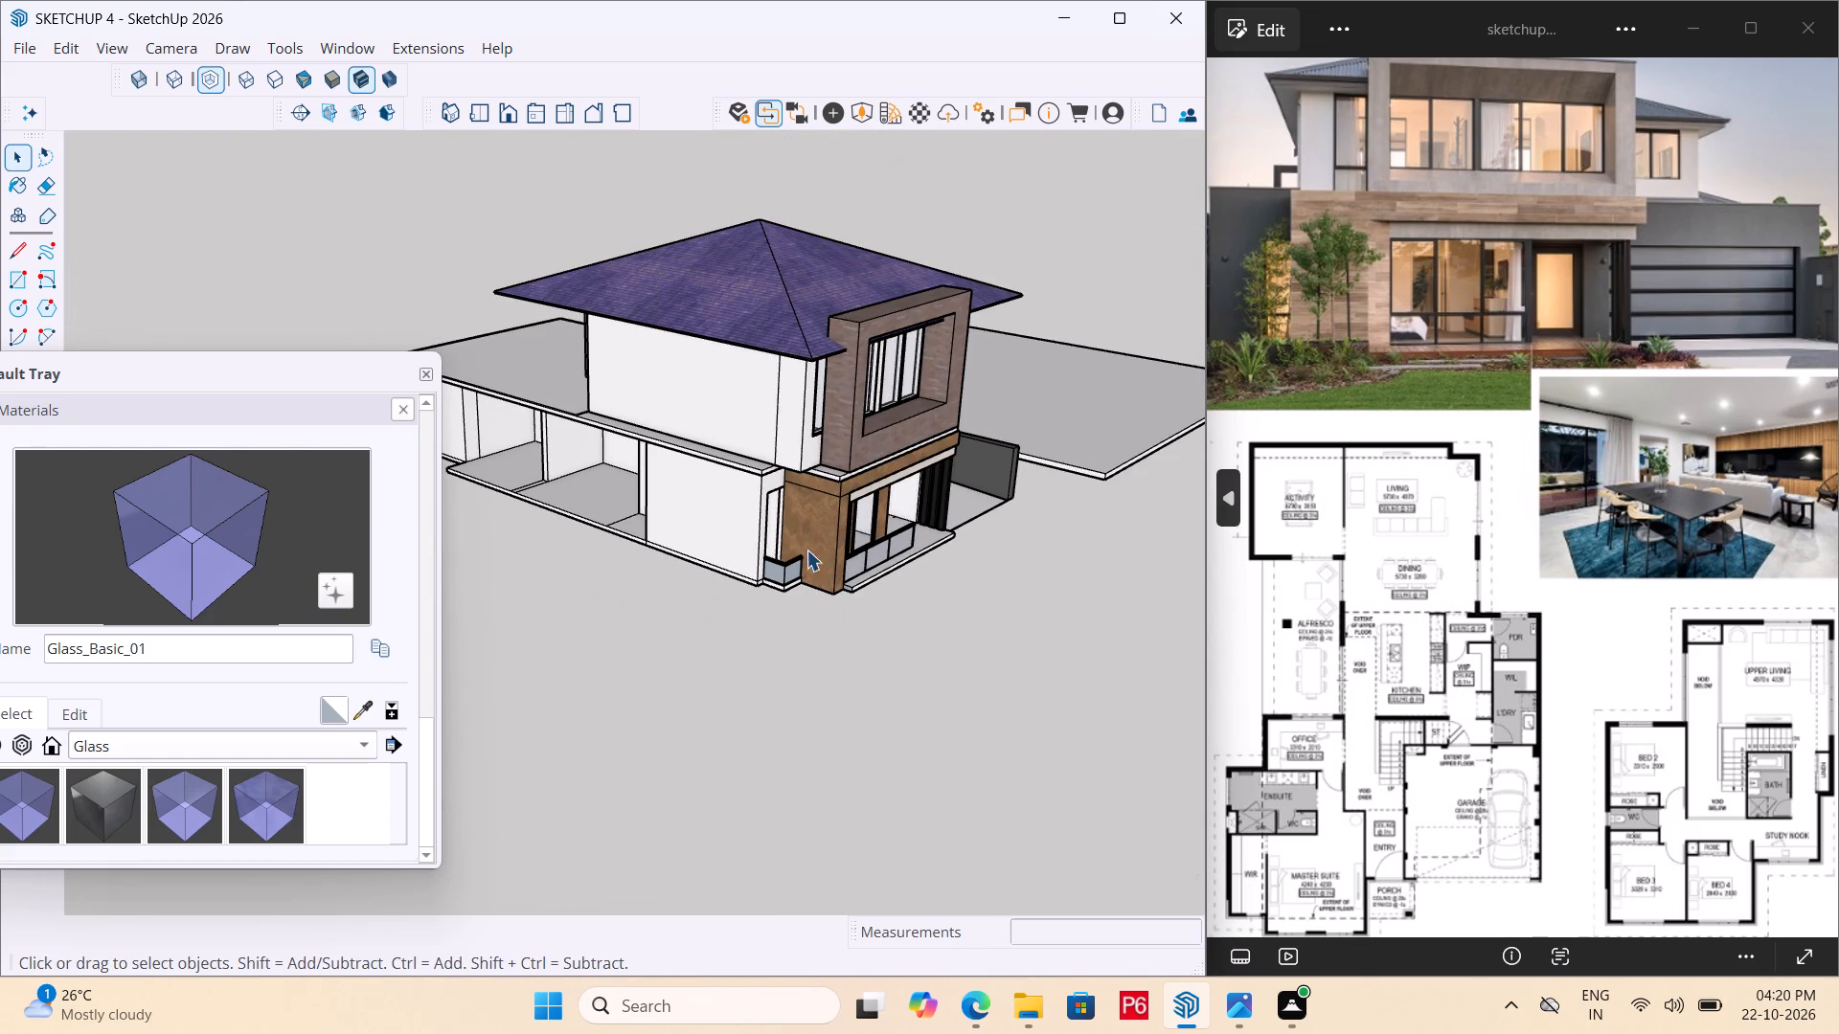
{"action": "scroll", "coordinate": [813, 580], "scroll_direction": "down", "scroll_amount": 3}
{"action": "middle_click_drag", "start_coordinate": [788, 551], "coordinate": [443, 526]}
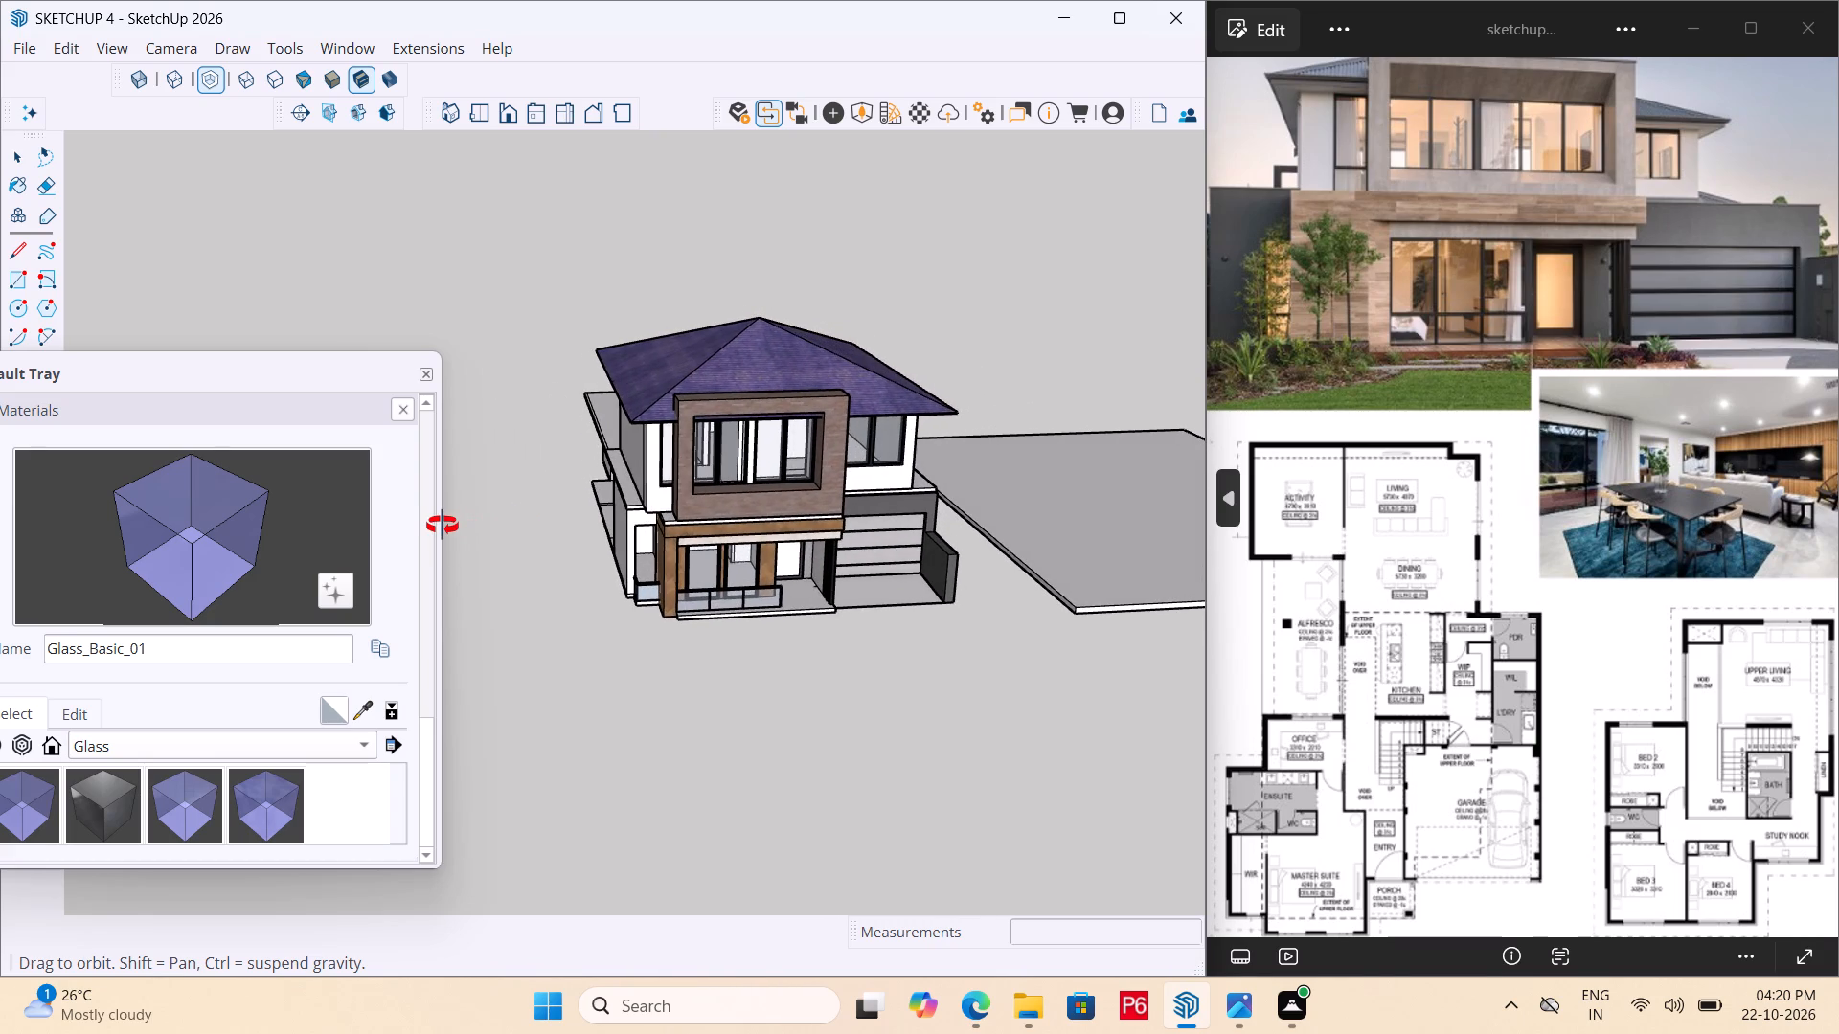
{"action": "middle_click_drag", "start_coordinate": [443, 526], "coordinate": [1081, 581]}
{"action": "scroll", "coordinate": [646, 387], "scroll_direction": "up", "scroll_amount": 2}
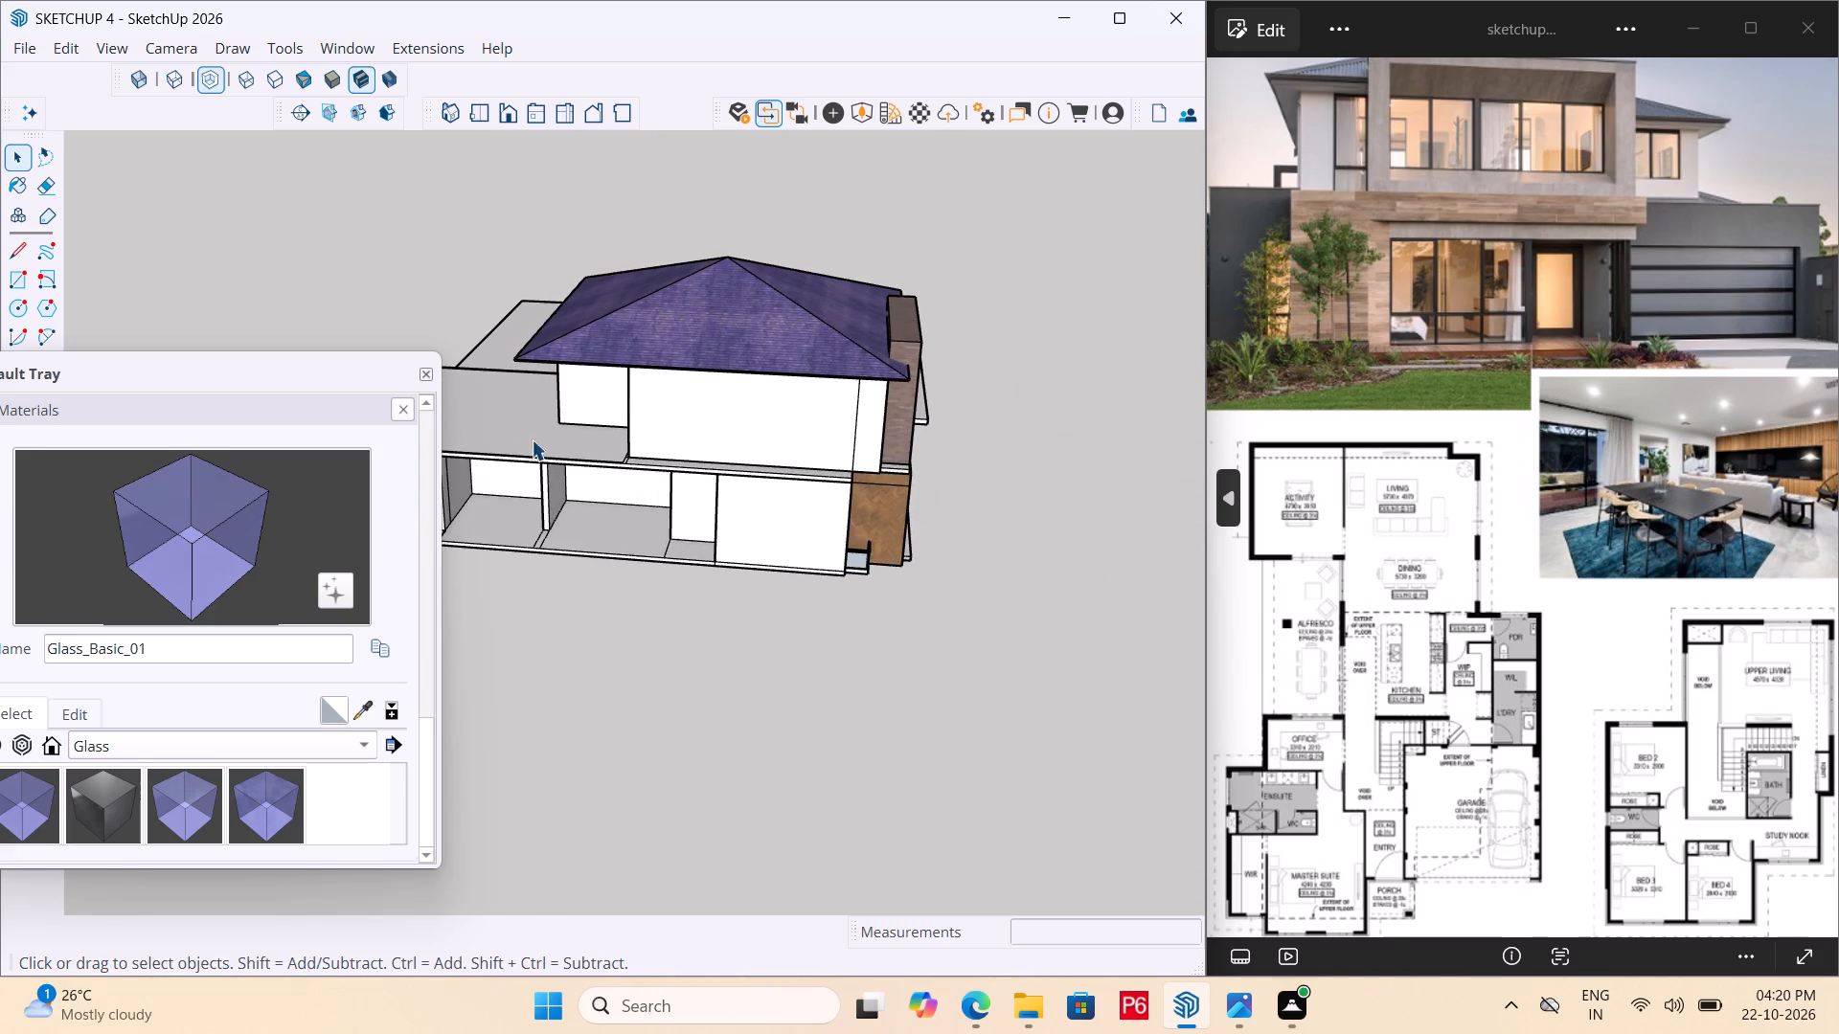
{"action": "scroll", "coordinate": [646, 508], "scroll_direction": "down", "scroll_amount": 7}
{"action": "middle_click_drag", "start_coordinate": [610, 586], "coordinate": [1126, 668]}
{"action": "scroll", "coordinate": [590, 526], "scroll_direction": "up", "scroll_amount": 6}
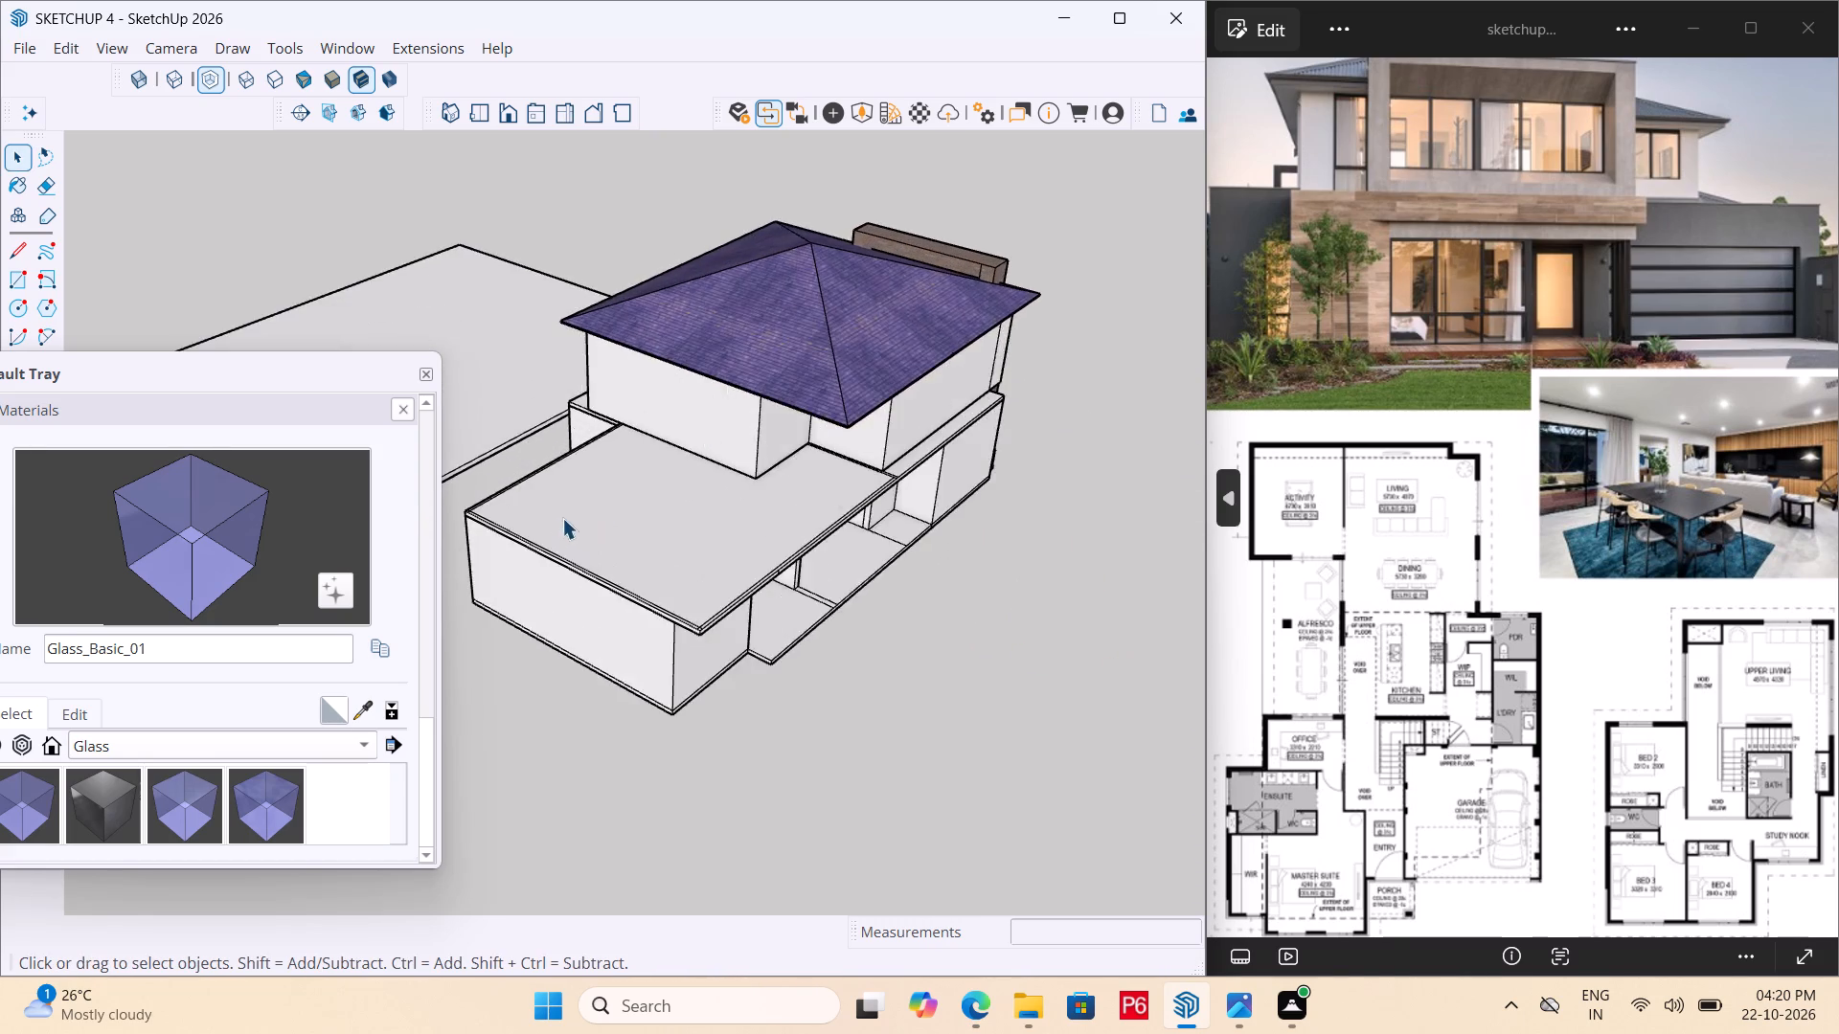
{"action": "scroll", "coordinate": [562, 518], "scroll_direction": "up", "scroll_amount": 2}
Open the roof slab over the rear single-storey wing for editing.
{"action": "middle_click_drag", "start_coordinate": [588, 521], "coordinate": [939, 595]}
{"action": "scroll", "coordinate": [917, 584], "scroll_direction": "up", "scroll_amount": 6}
{"action": "scroll", "coordinate": [618, 461], "scroll_direction": "up", "scroll_amount": 3}
{"action": "scroll", "coordinate": [1025, 626], "scroll_direction": "down", "scroll_amount": 5}
{"action": "scroll", "coordinate": [807, 612], "scroll_direction": "up", "scroll_amount": 1}
{"action": "middle_click_drag", "start_coordinate": [820, 620], "coordinate": [721, 642]}
{"action": "scroll", "coordinate": [725, 642], "scroll_direction": "up", "scroll_amount": 7}
{"action": "middle_click_drag", "start_coordinate": [720, 774], "coordinate": [1004, 672]}
{"action": "scroll", "coordinate": [1004, 672], "scroll_direction": "down", "scroll_amount": 1}
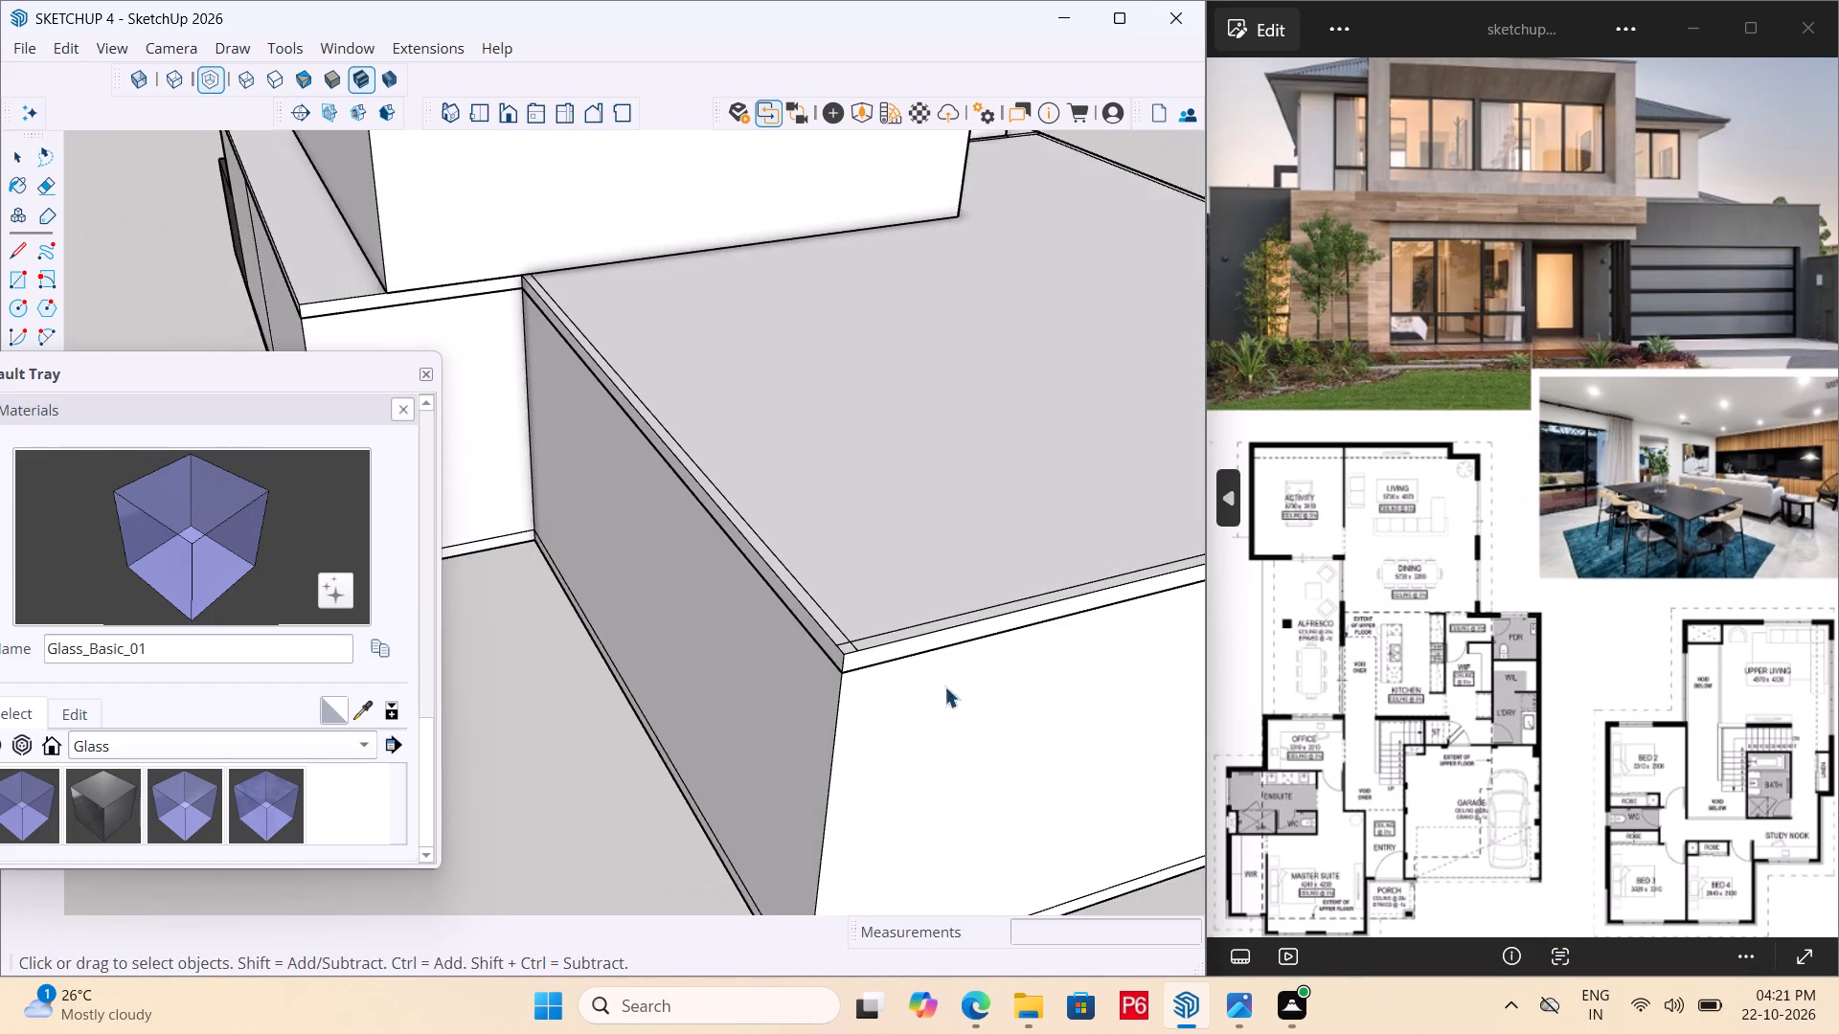
{"action": "scroll", "coordinate": [897, 601], "scroll_direction": "up", "scroll_amount": 10}
{"action": "middle_click", "coordinate": [897, 601]}
{"action": "left_click", "coordinate": [841, 667]}
{"action": "double_click", "coordinate": [822, 672]}
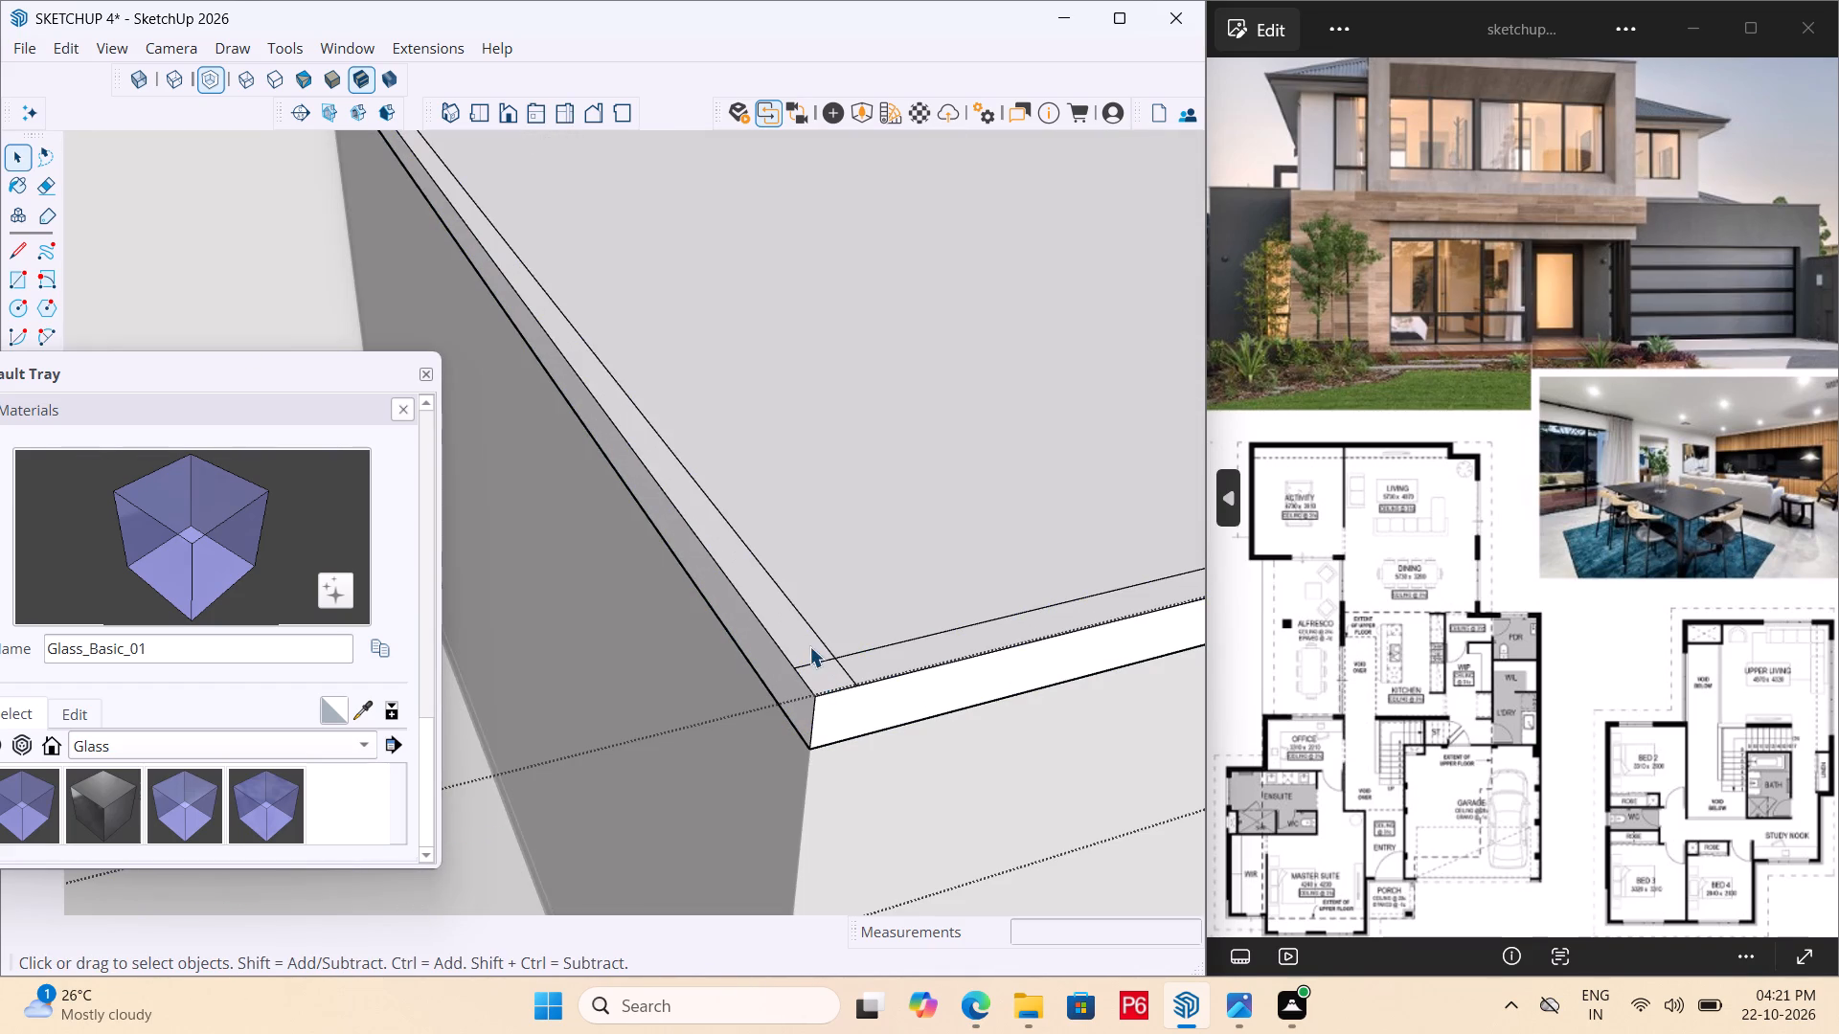
Erase the first short edge crossing the perimeter strip at the slab's garage-side rear corner.
{"action": "left_click", "coordinate": [809, 646]}
{"action": "double_click", "coordinate": [822, 669]}
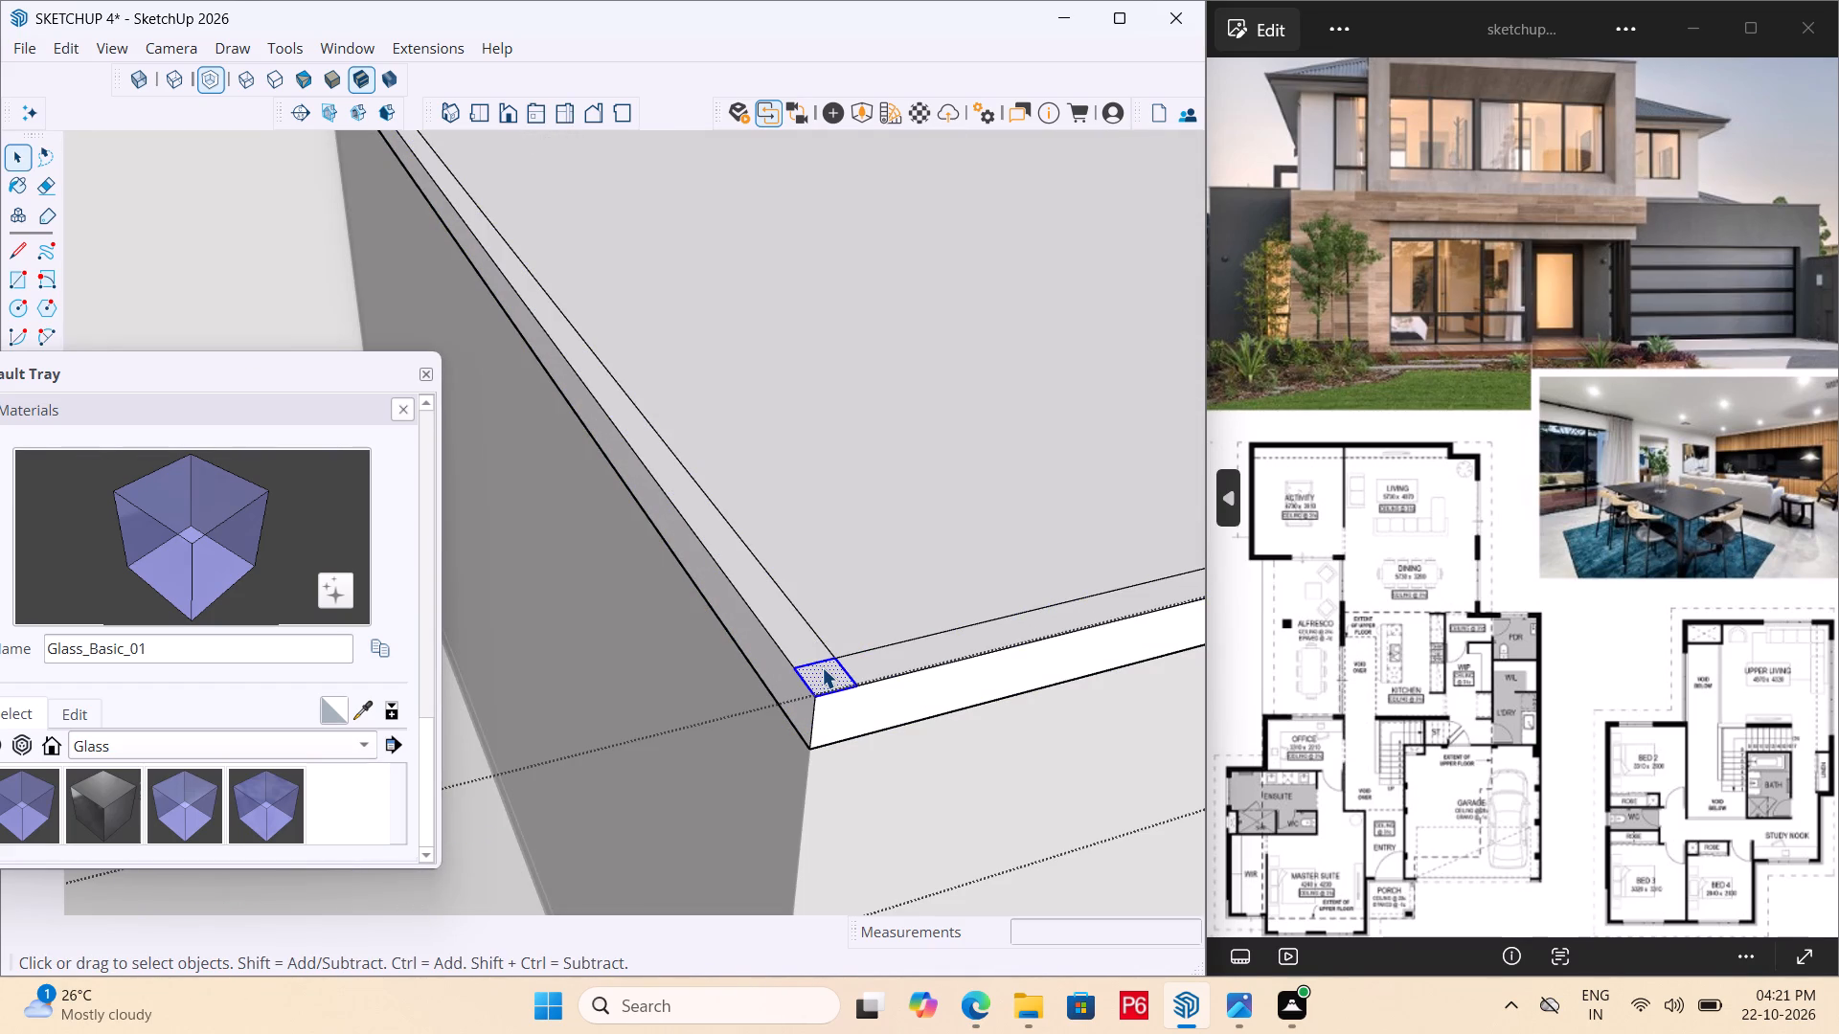
{"action": "key", "text": "e"}
{"action": "left_click", "coordinate": [807, 659]}
{"action": "left_click_drag", "start_coordinate": [818, 666], "coordinate": [836, 668]}
{"action": "left_click", "coordinate": [866, 672]}
{"action": "left_click_drag", "start_coordinate": [859, 672], "coordinate": [856, 672]}
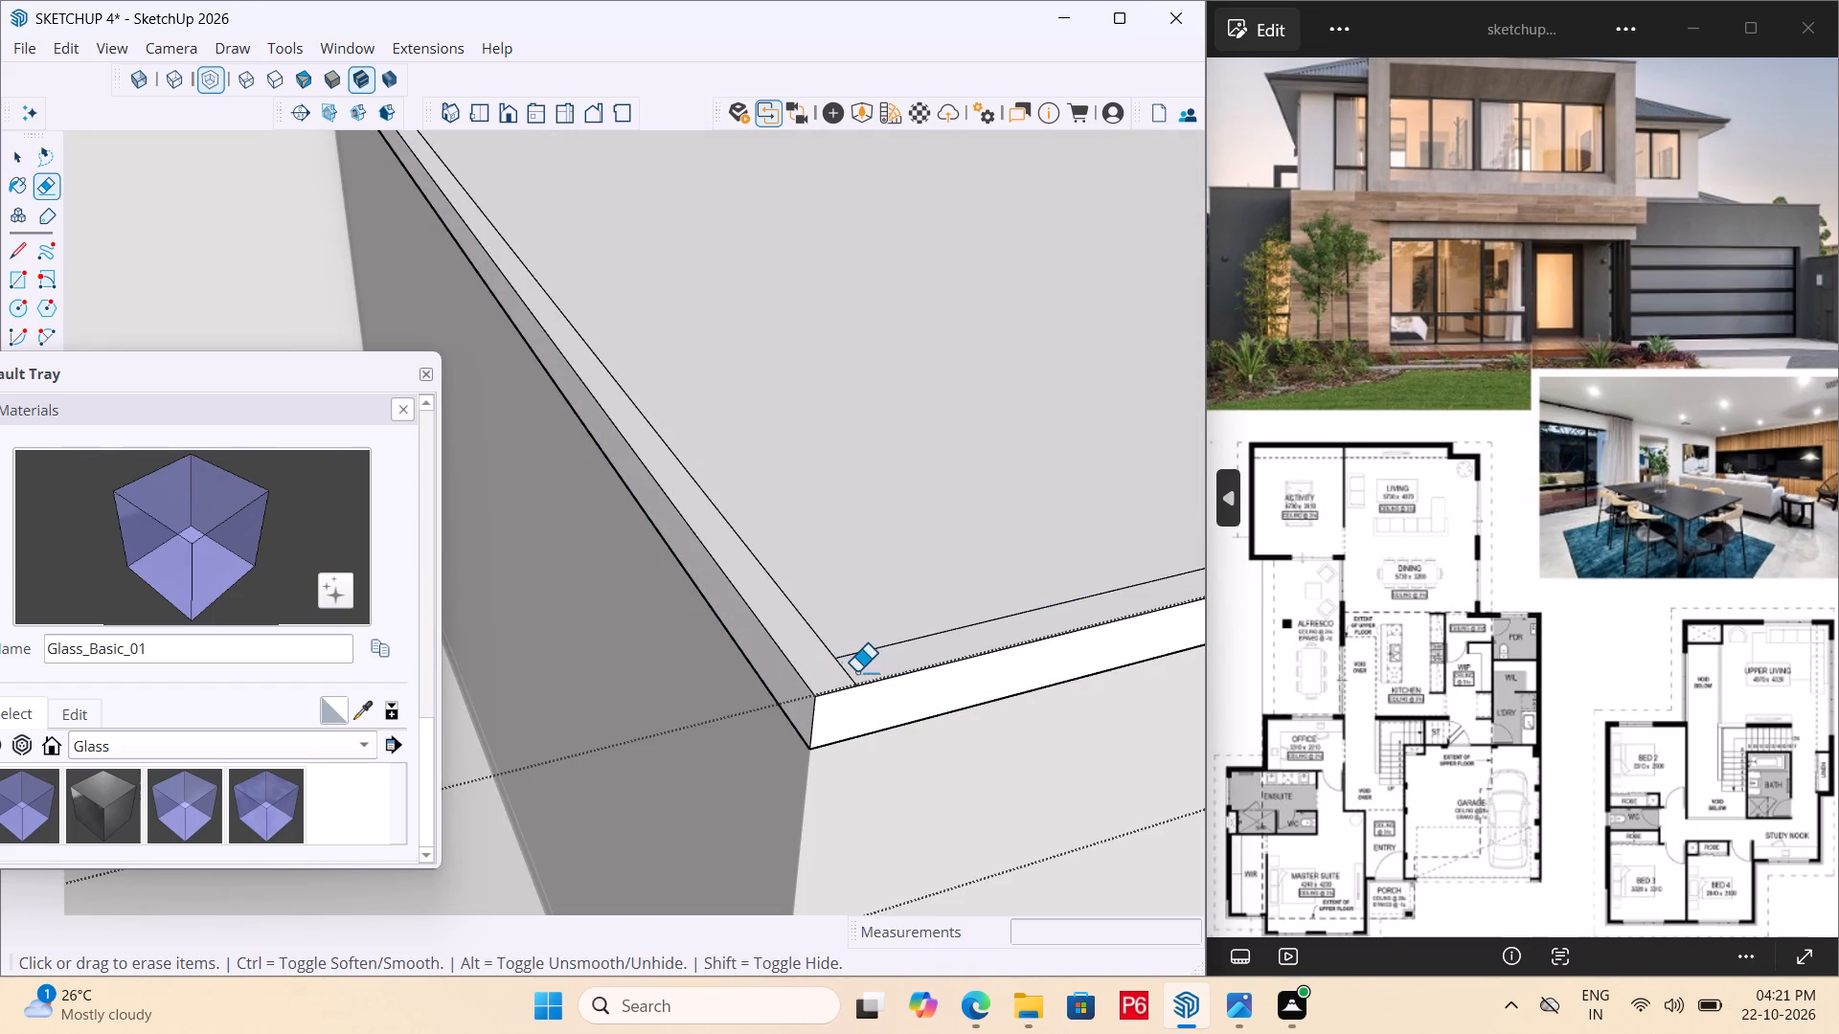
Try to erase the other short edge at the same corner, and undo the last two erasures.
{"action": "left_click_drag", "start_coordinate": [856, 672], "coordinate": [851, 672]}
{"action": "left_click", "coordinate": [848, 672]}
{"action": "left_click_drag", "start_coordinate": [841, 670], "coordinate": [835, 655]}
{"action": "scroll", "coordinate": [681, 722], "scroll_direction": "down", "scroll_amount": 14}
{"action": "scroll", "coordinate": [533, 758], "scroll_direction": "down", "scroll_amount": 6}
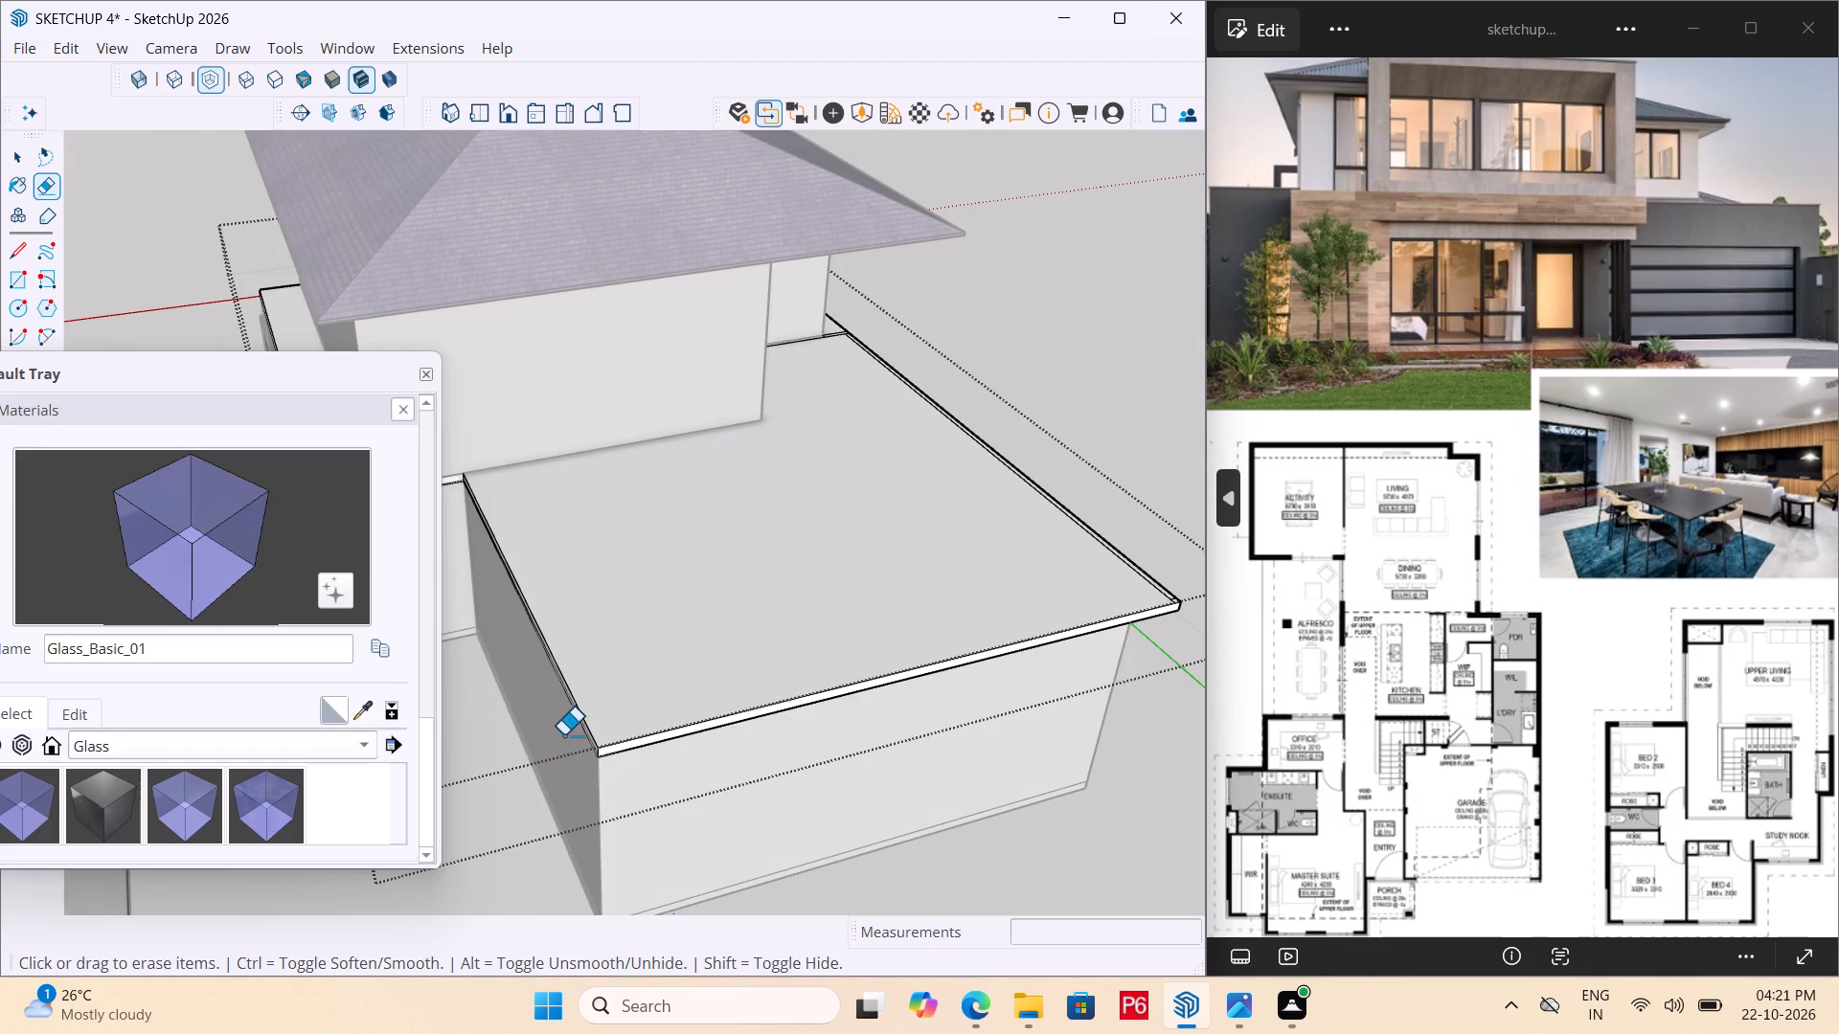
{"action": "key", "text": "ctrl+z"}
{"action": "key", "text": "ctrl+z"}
Erase the remaining short edge at the garage-side rear corner so the perimeter strip runs around it continuously.
{"action": "scroll", "coordinate": [599, 736], "scroll_direction": "up", "scroll_amount": 11, "text": "ctrl"}
{"action": "middle_click", "coordinate": [598, 750]}
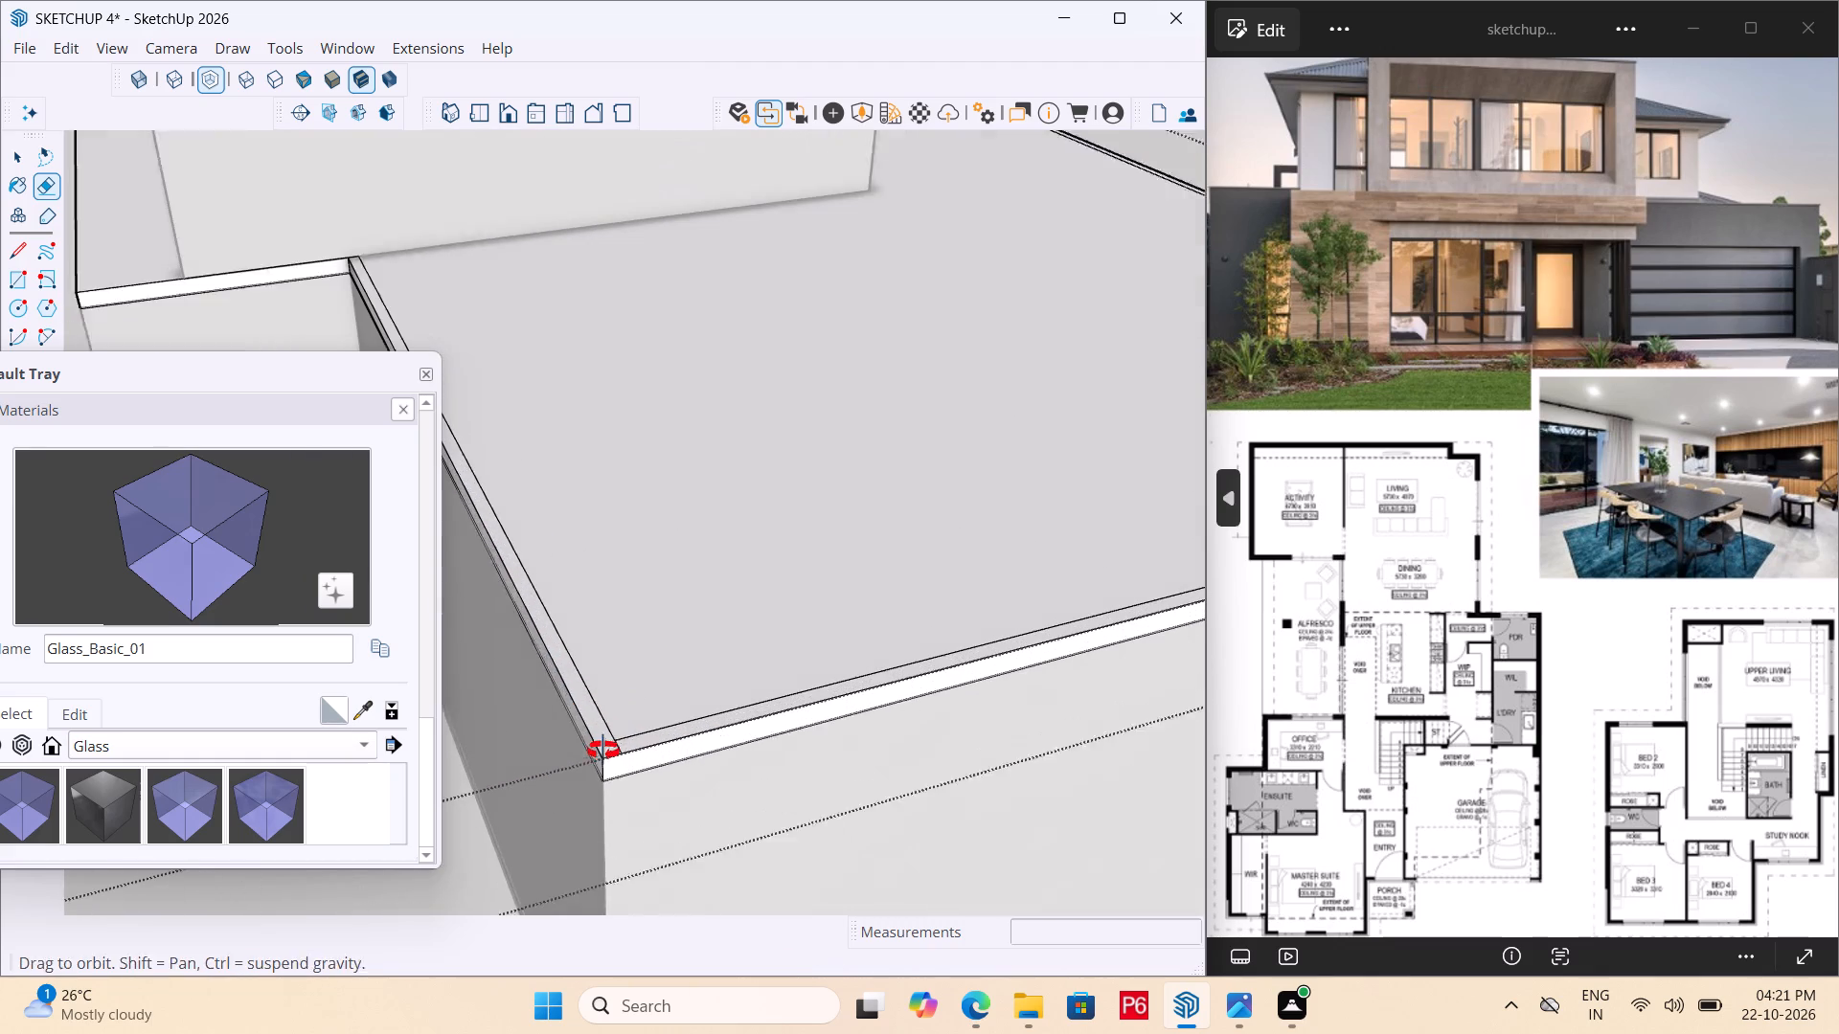
{"action": "scroll", "coordinate": [603, 751], "scroll_direction": "up", "scroll_amount": 2, "text": "ctrl"}
{"action": "left_click_drag", "start_coordinate": [619, 746], "coordinate": [629, 744]}
{"action": "left_click", "coordinate": [629, 744]}
{"action": "scroll", "coordinate": [597, 760], "scroll_direction": "down", "scroll_amount": 15}
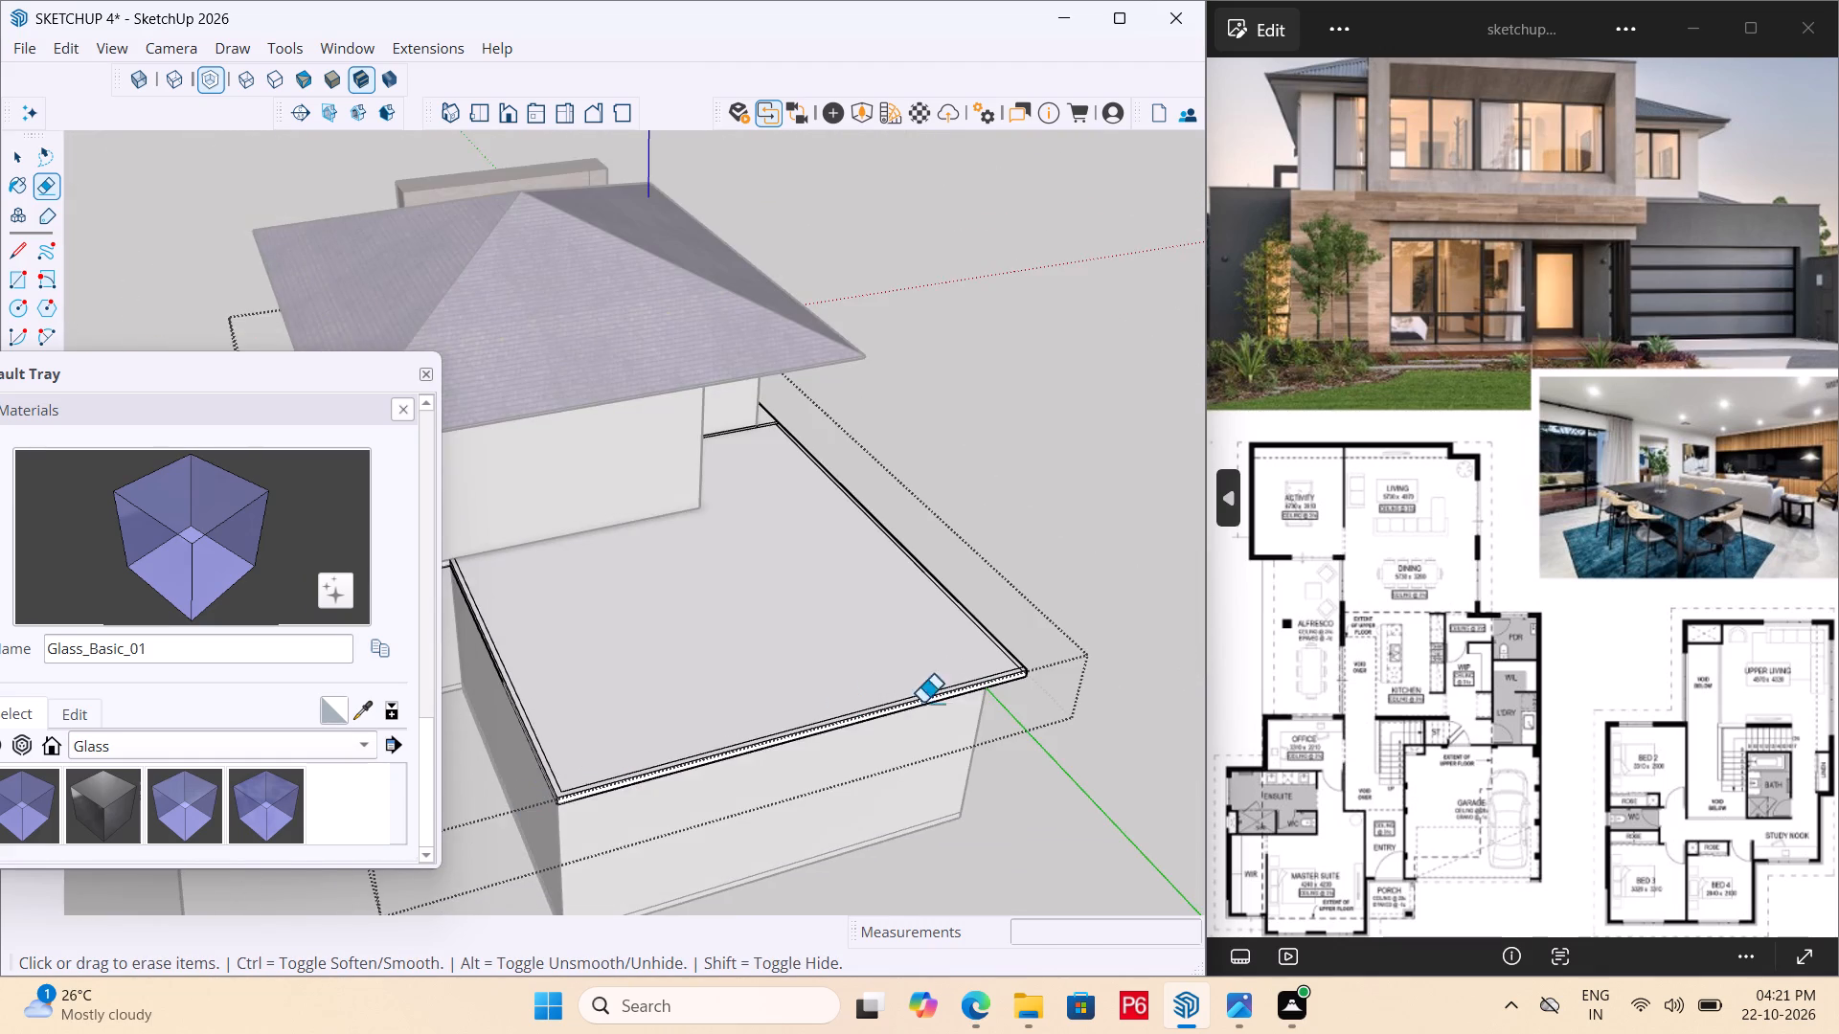
Erase the short edges crossing the perimeter strip at the slab's other rear corner, on the alfresco side.
{"action": "scroll", "coordinate": [992, 676], "scroll_direction": "up", "scroll_amount": 18}
{"action": "middle_click_drag", "start_coordinate": [1014, 655], "coordinate": [990, 672]}
{"action": "left_click_drag", "start_coordinate": [928, 723], "coordinate": [923, 734]}
{"action": "left_click_drag", "start_coordinate": [883, 786], "coordinate": [897, 772]}
{"action": "left_click", "coordinate": [897, 772]}
{"action": "scroll", "coordinate": [964, 824], "scroll_direction": "down", "scroll_amount": 20}
{"action": "scroll", "coordinate": [964, 824], "scroll_direction": "down", "scroll_amount": 10}
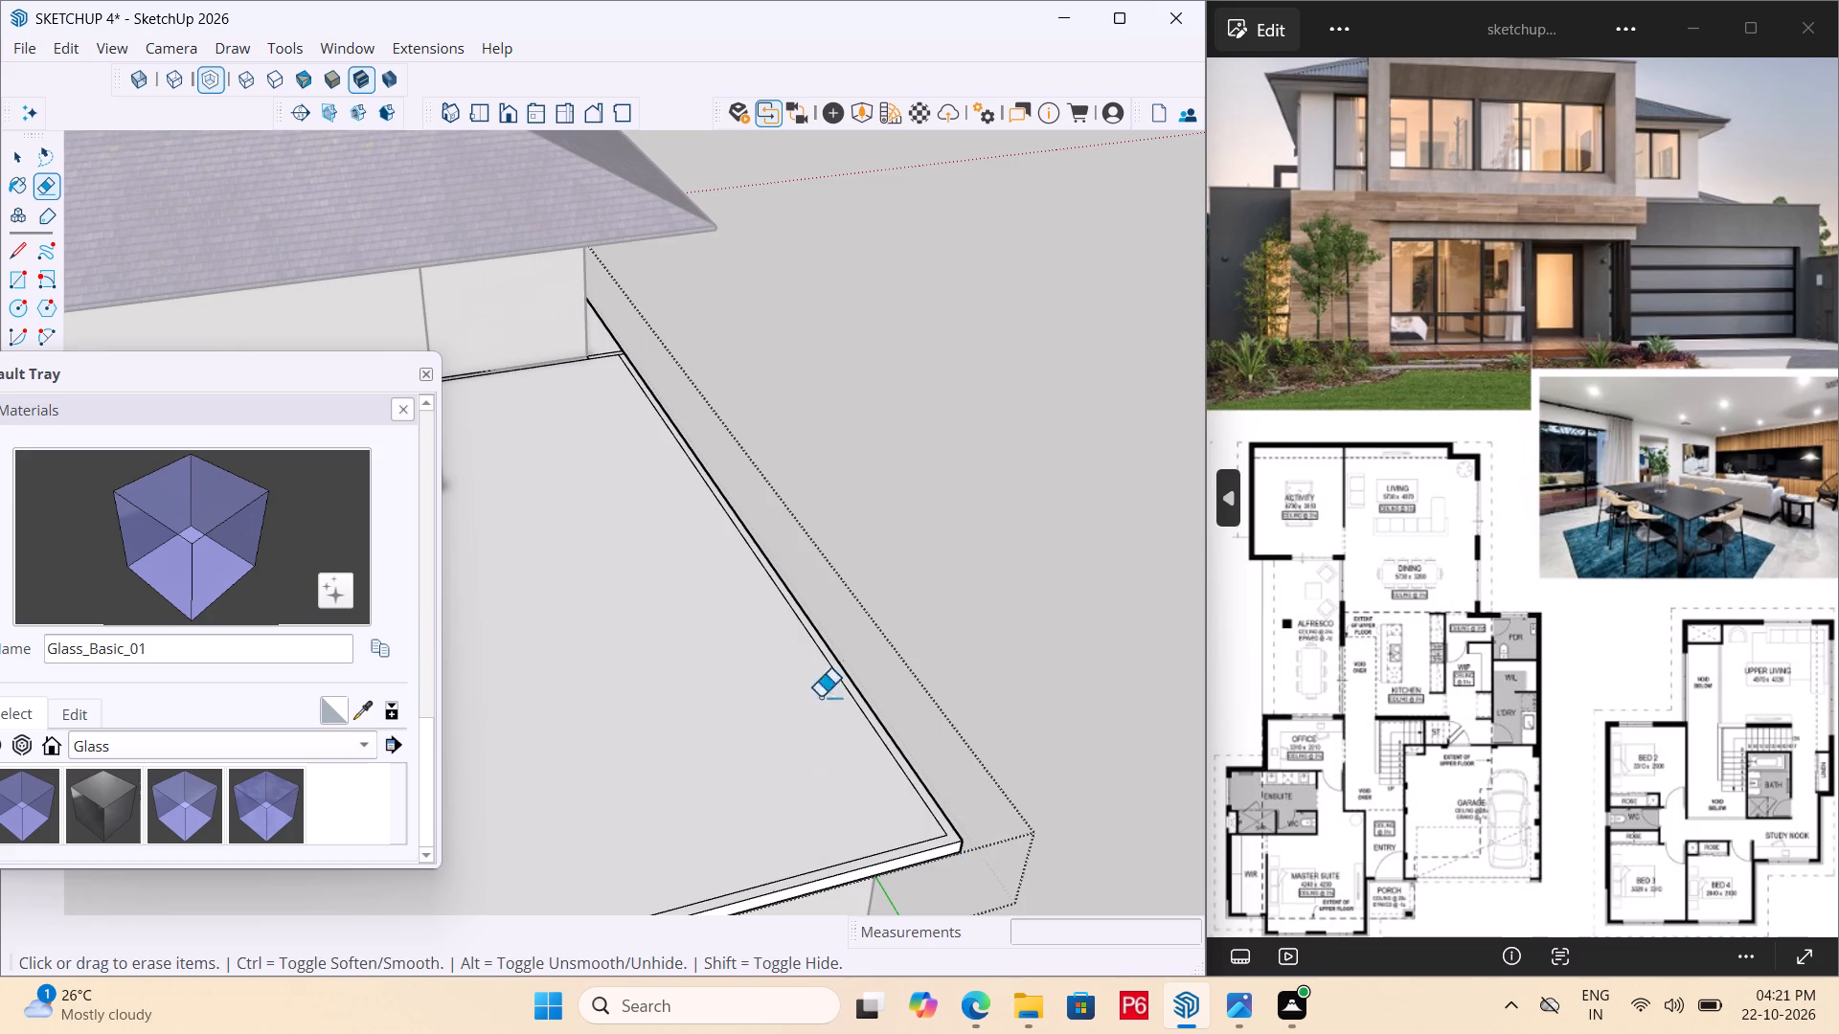
Erase the short edge crossing the perimeter strip where the alfresco side turns in toward the upper-storey wall.
{"action": "middle_click_drag", "start_coordinate": [807, 649], "coordinate": [440, 743]}
{"action": "scroll", "coordinate": [807, 649], "scroll_direction": "down", "scroll_amount": 1}
{"action": "scroll", "coordinate": [541, 479], "scroll_direction": "up", "scroll_amount": 20}
{"action": "scroll", "coordinate": [541, 479], "scroll_direction": "up", "scroll_amount": 2}
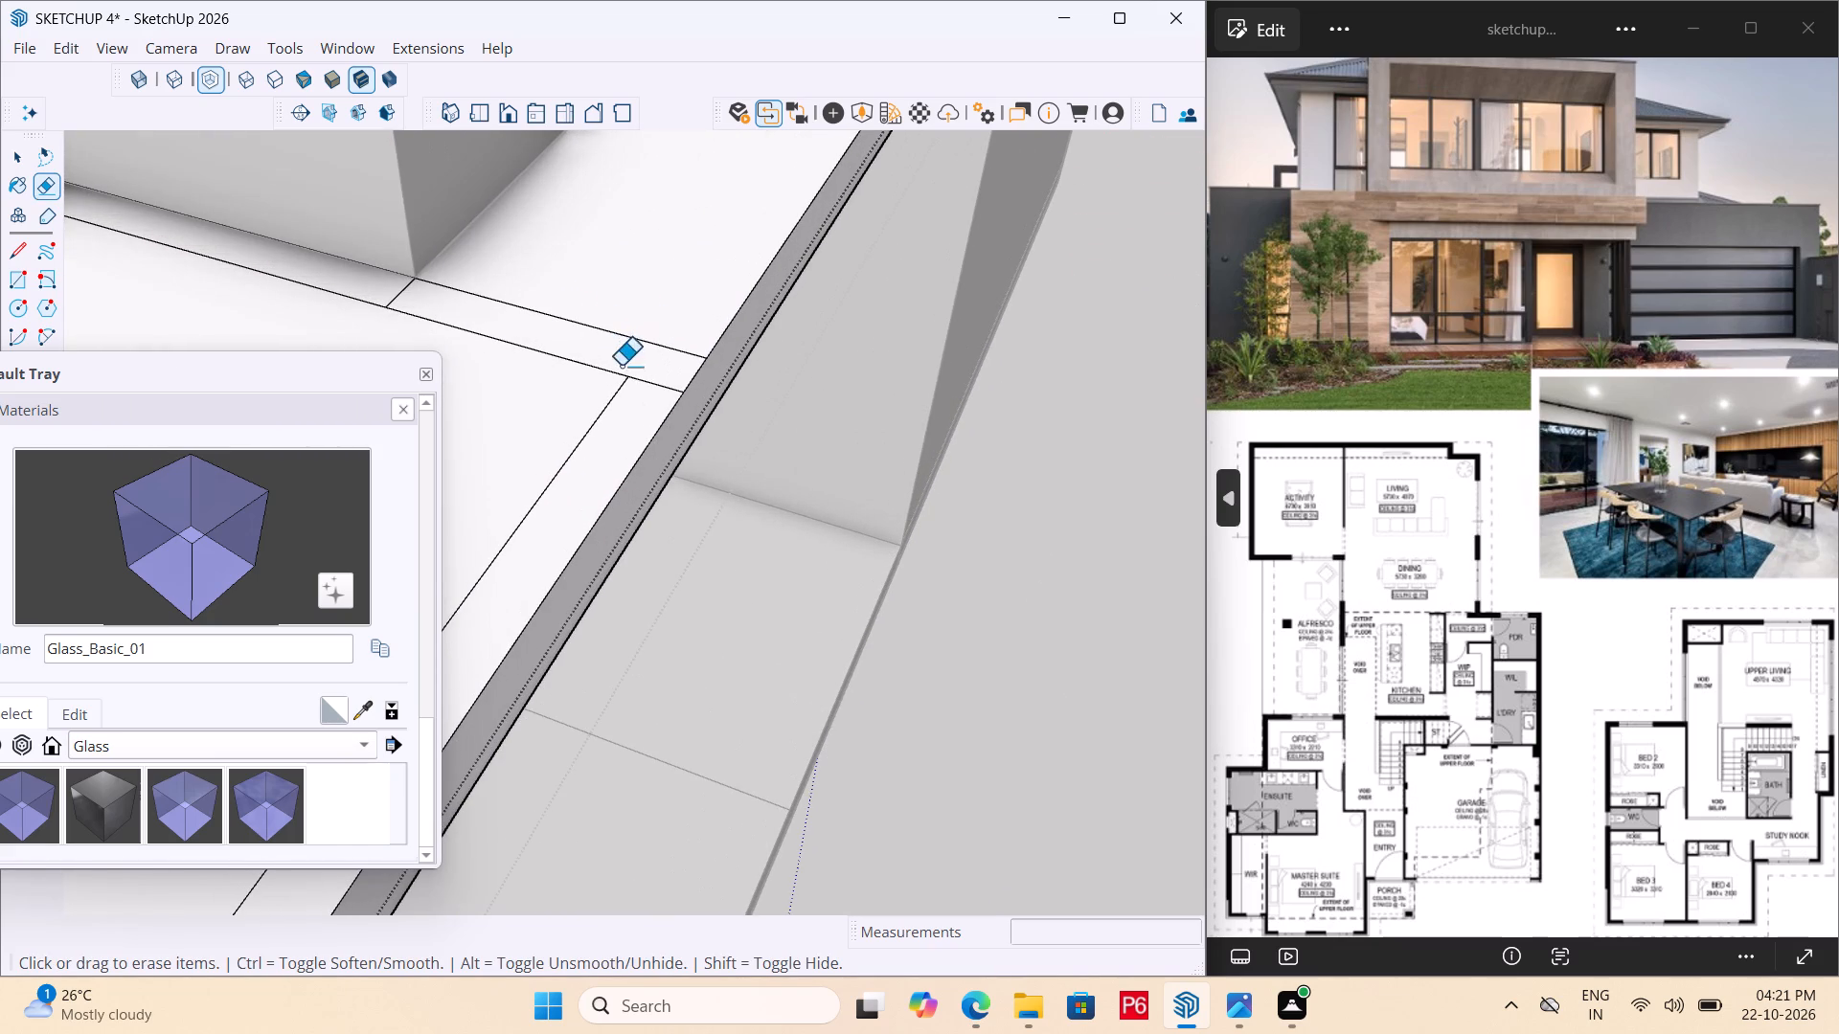
{"action": "left_click_drag", "start_coordinate": [644, 382], "coordinate": [654, 380]}
{"action": "scroll", "coordinate": [654, 380], "scroll_direction": "down", "scroll_amount": 6}
Push/Pull the joined perimeter strip of the rear roof slab up 3' to form a parapet.
{"action": "key", "text": "p"}
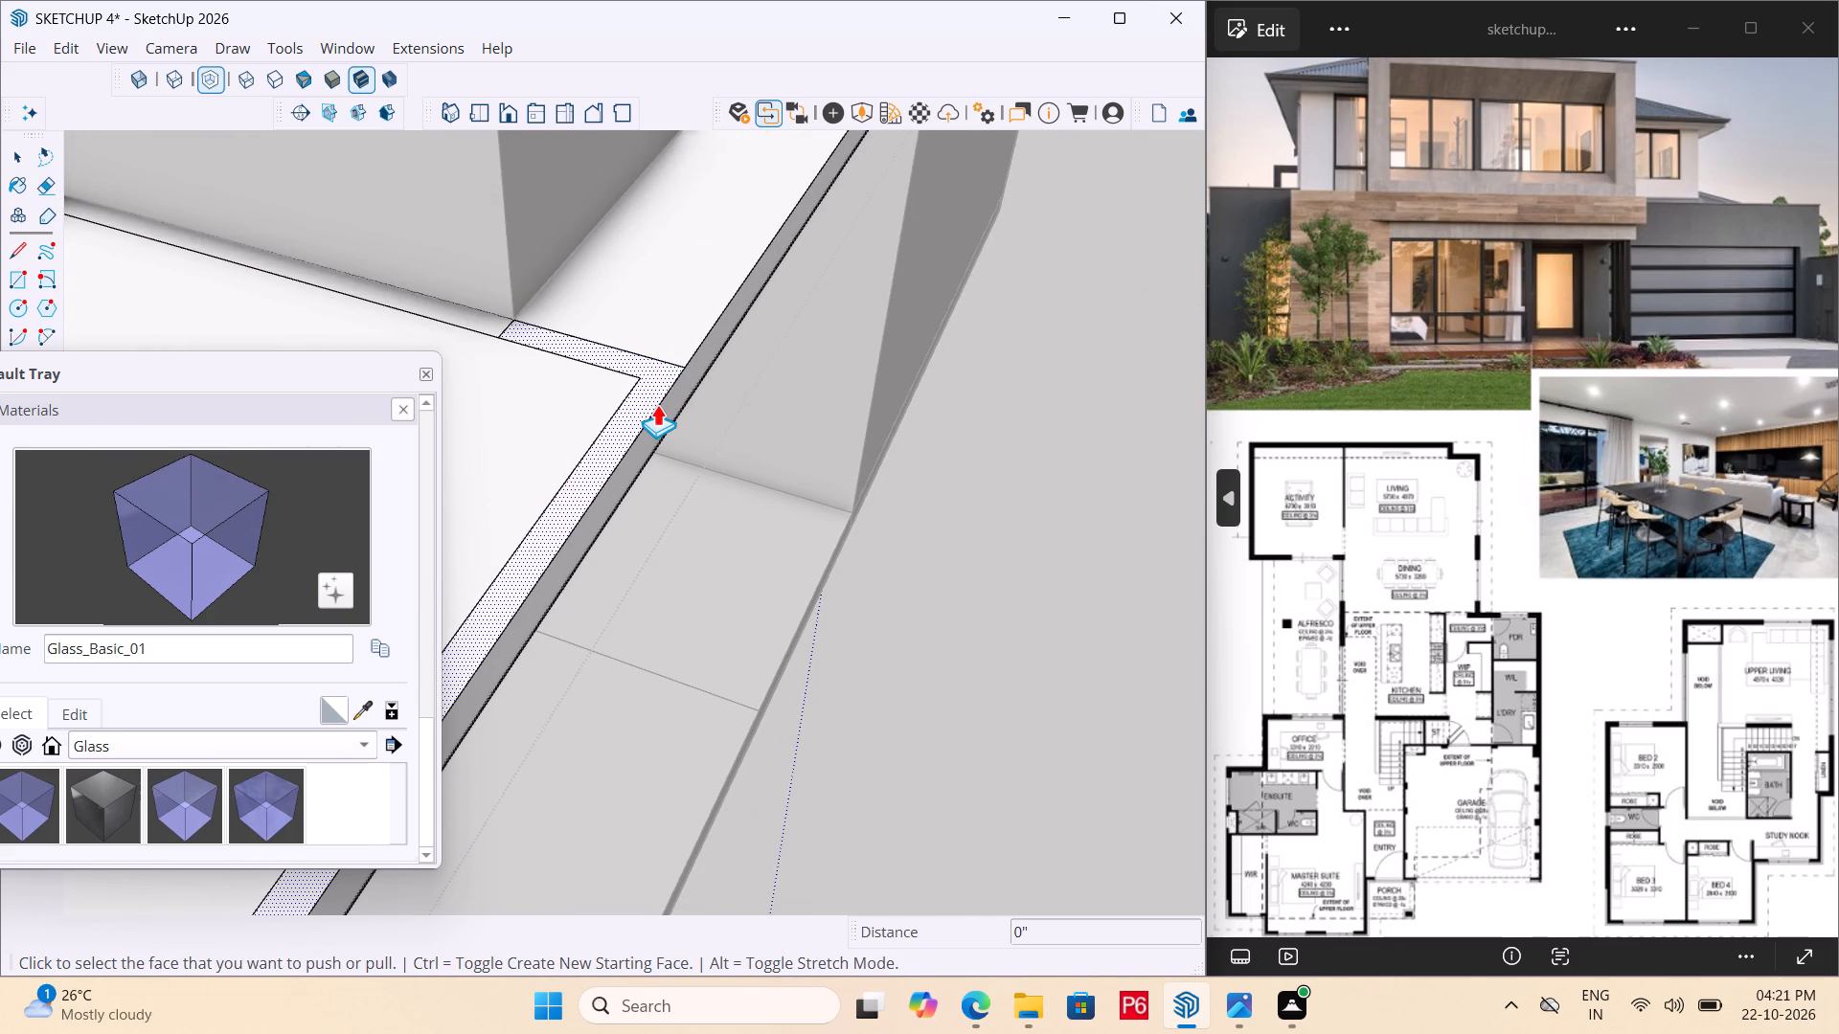
{"action": "left_click", "coordinate": [657, 397]}
{"action": "scroll", "coordinate": [736, 178], "scroll_direction": "down", "scroll_amount": 8}
{"action": "scroll", "coordinate": [773, 258], "scroll_direction": "down", "scroll_amount": 2}
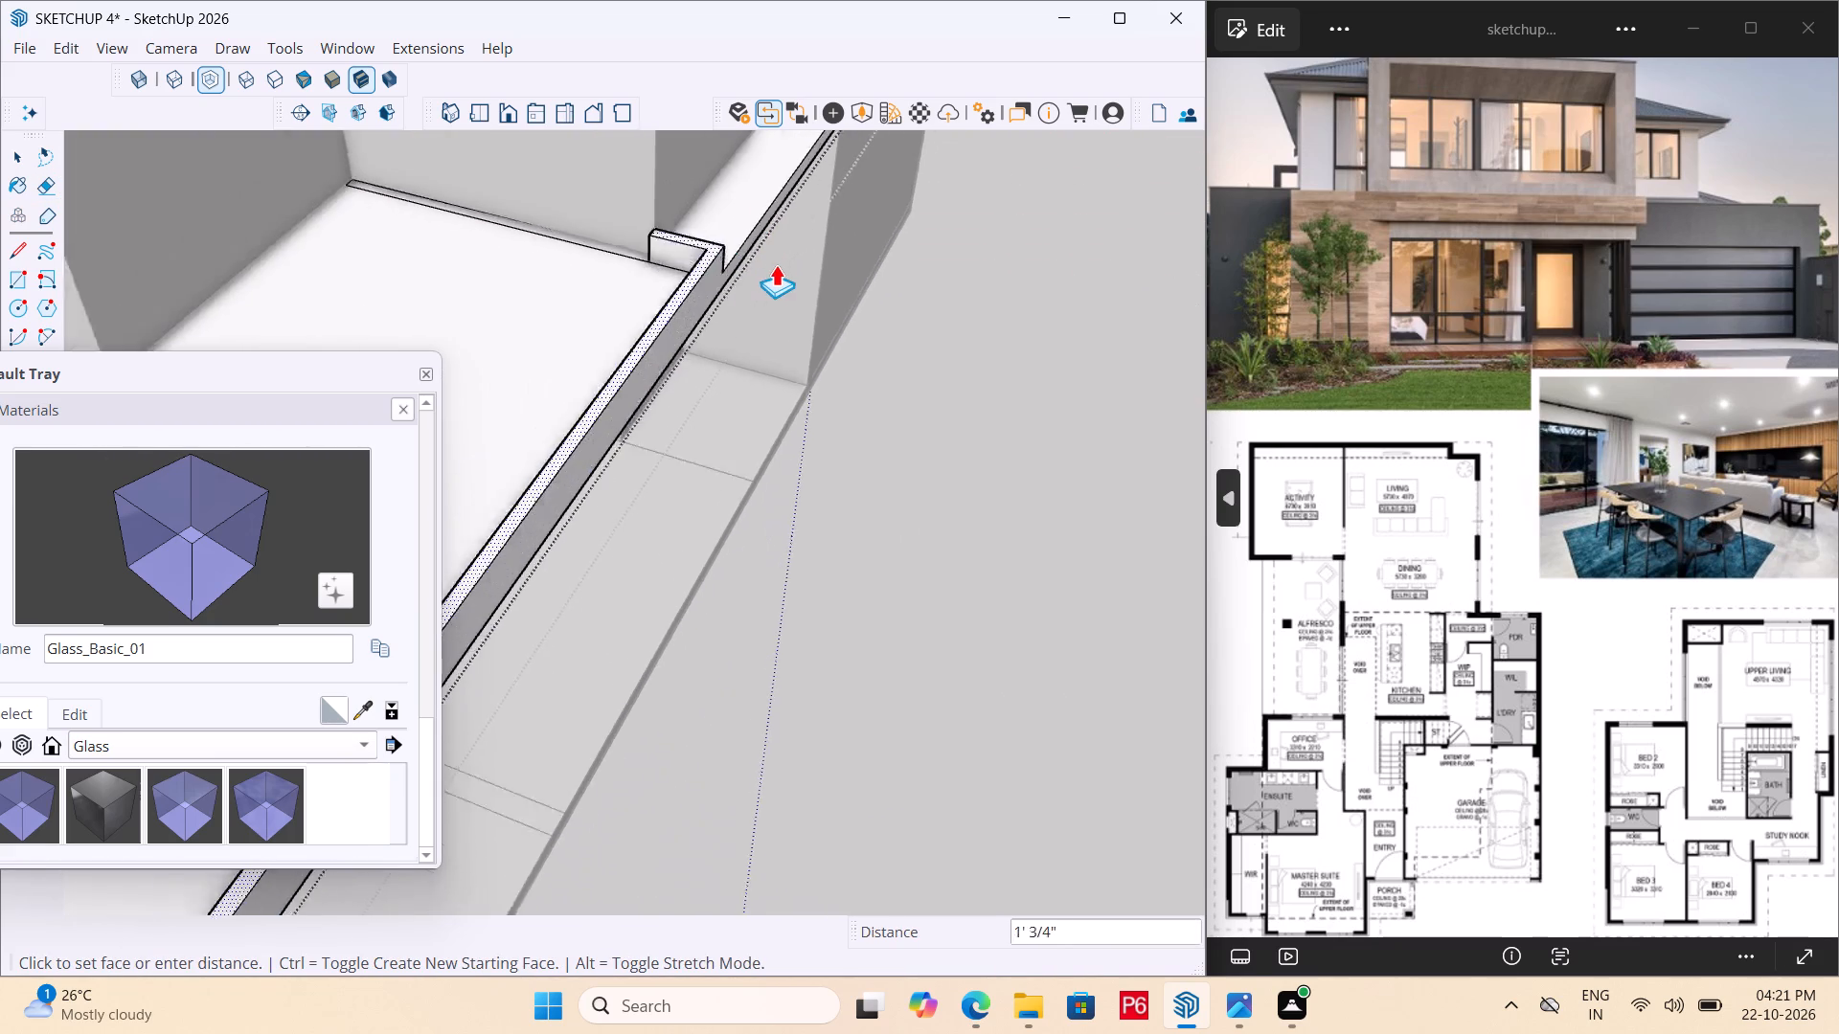
{"action": "scroll", "coordinate": [776, 264], "scroll_direction": "down", "scroll_amount": 4}
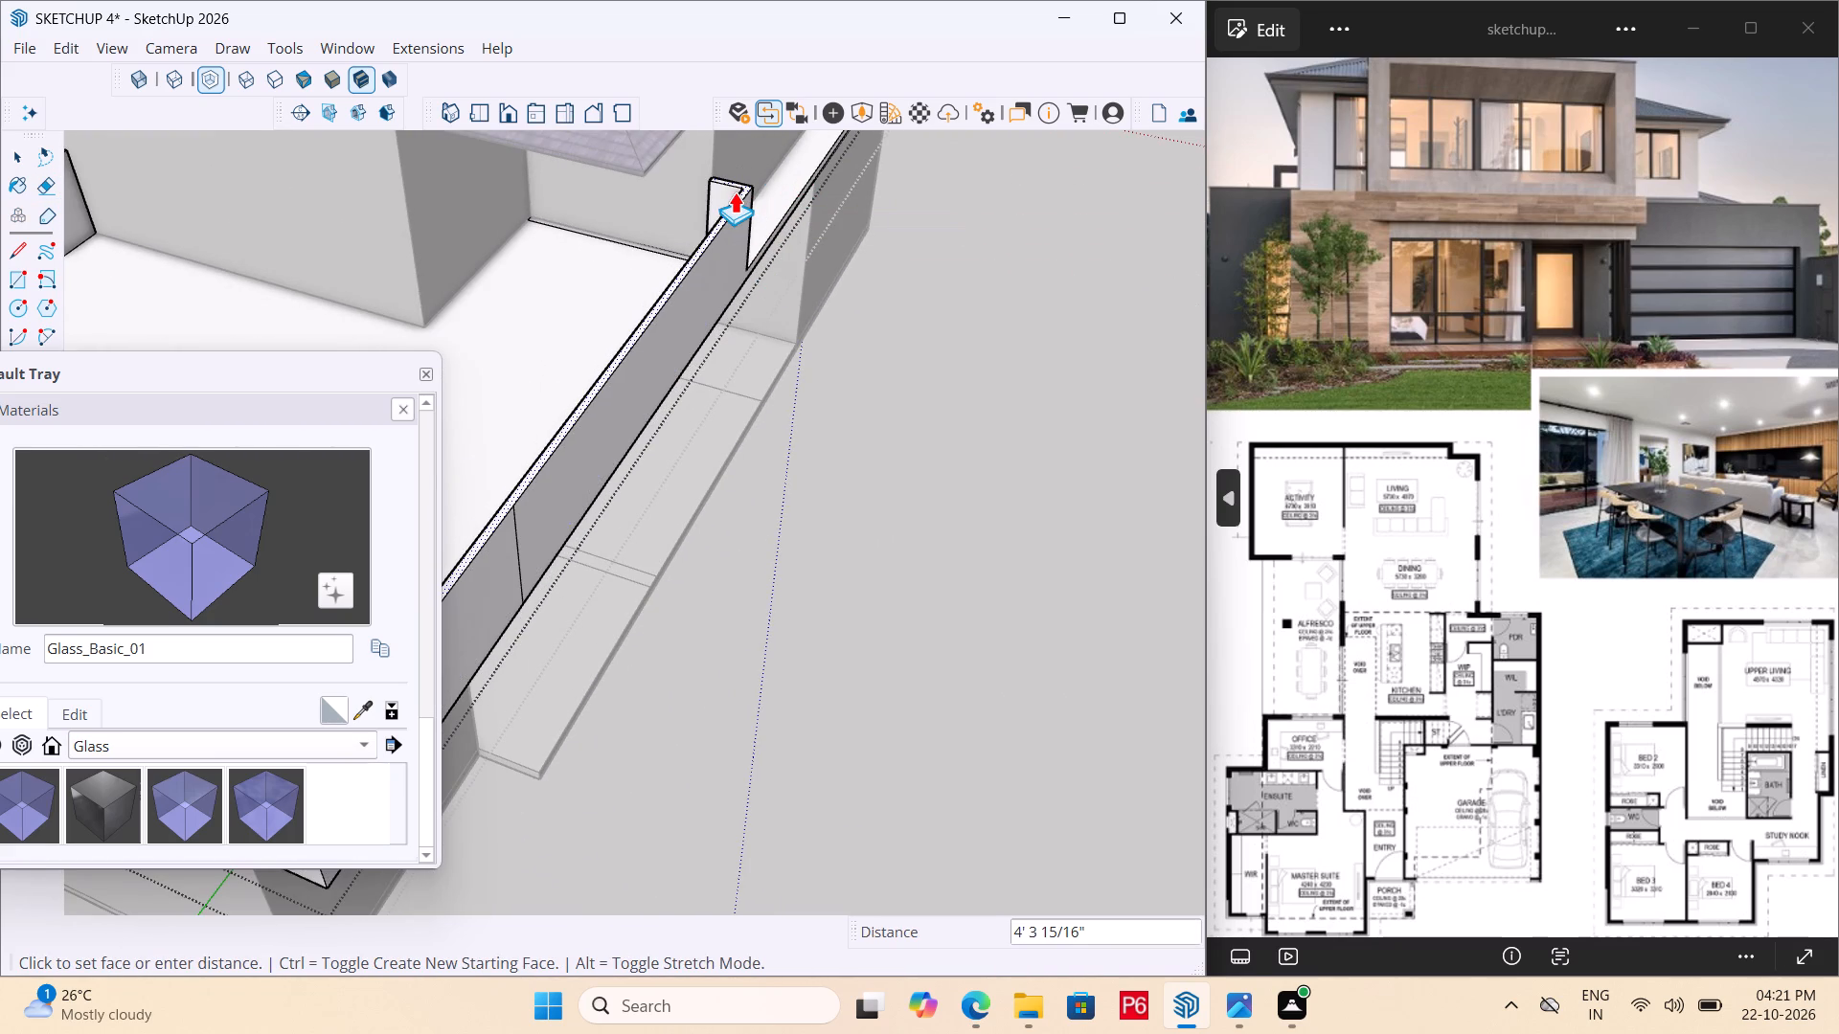
{"action": "key", "text": "2"}
{"action": "key", "text": "BackSpace"}
{"action": "type", "text": "3'"}
{"action": "key", "text": "Return"}
{"action": "scroll", "coordinate": [928, 338], "scroll_direction": "down", "scroll_amount": 5}
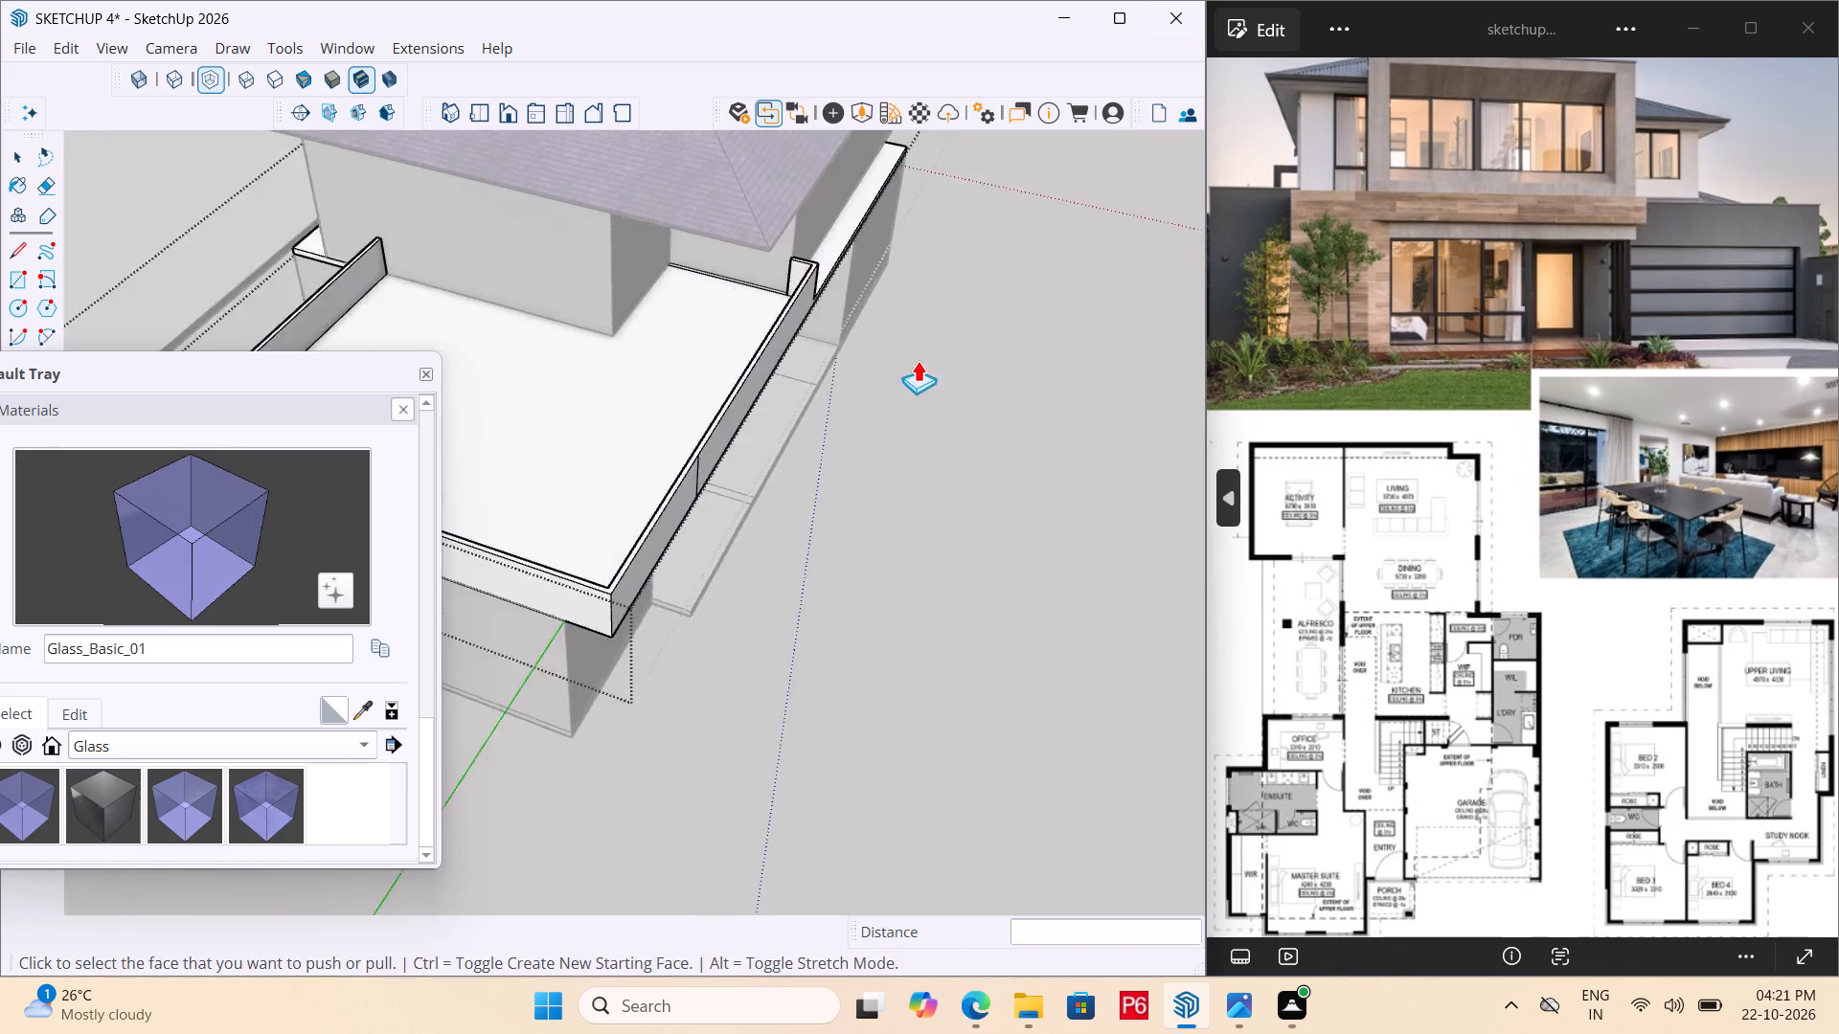
Finish editing the rear roof slab and save the model.
{"action": "scroll", "coordinate": [918, 360], "scroll_direction": "down", "scroll_amount": 2}
{"action": "middle_click_drag", "start_coordinate": [888, 361], "coordinate": [391, 265]}
{"action": "key", "text": "space"}
{"action": "double_click", "coordinate": [800, 642]}
{"action": "middle_click_drag", "start_coordinate": [728, 481], "coordinate": [611, 446]}
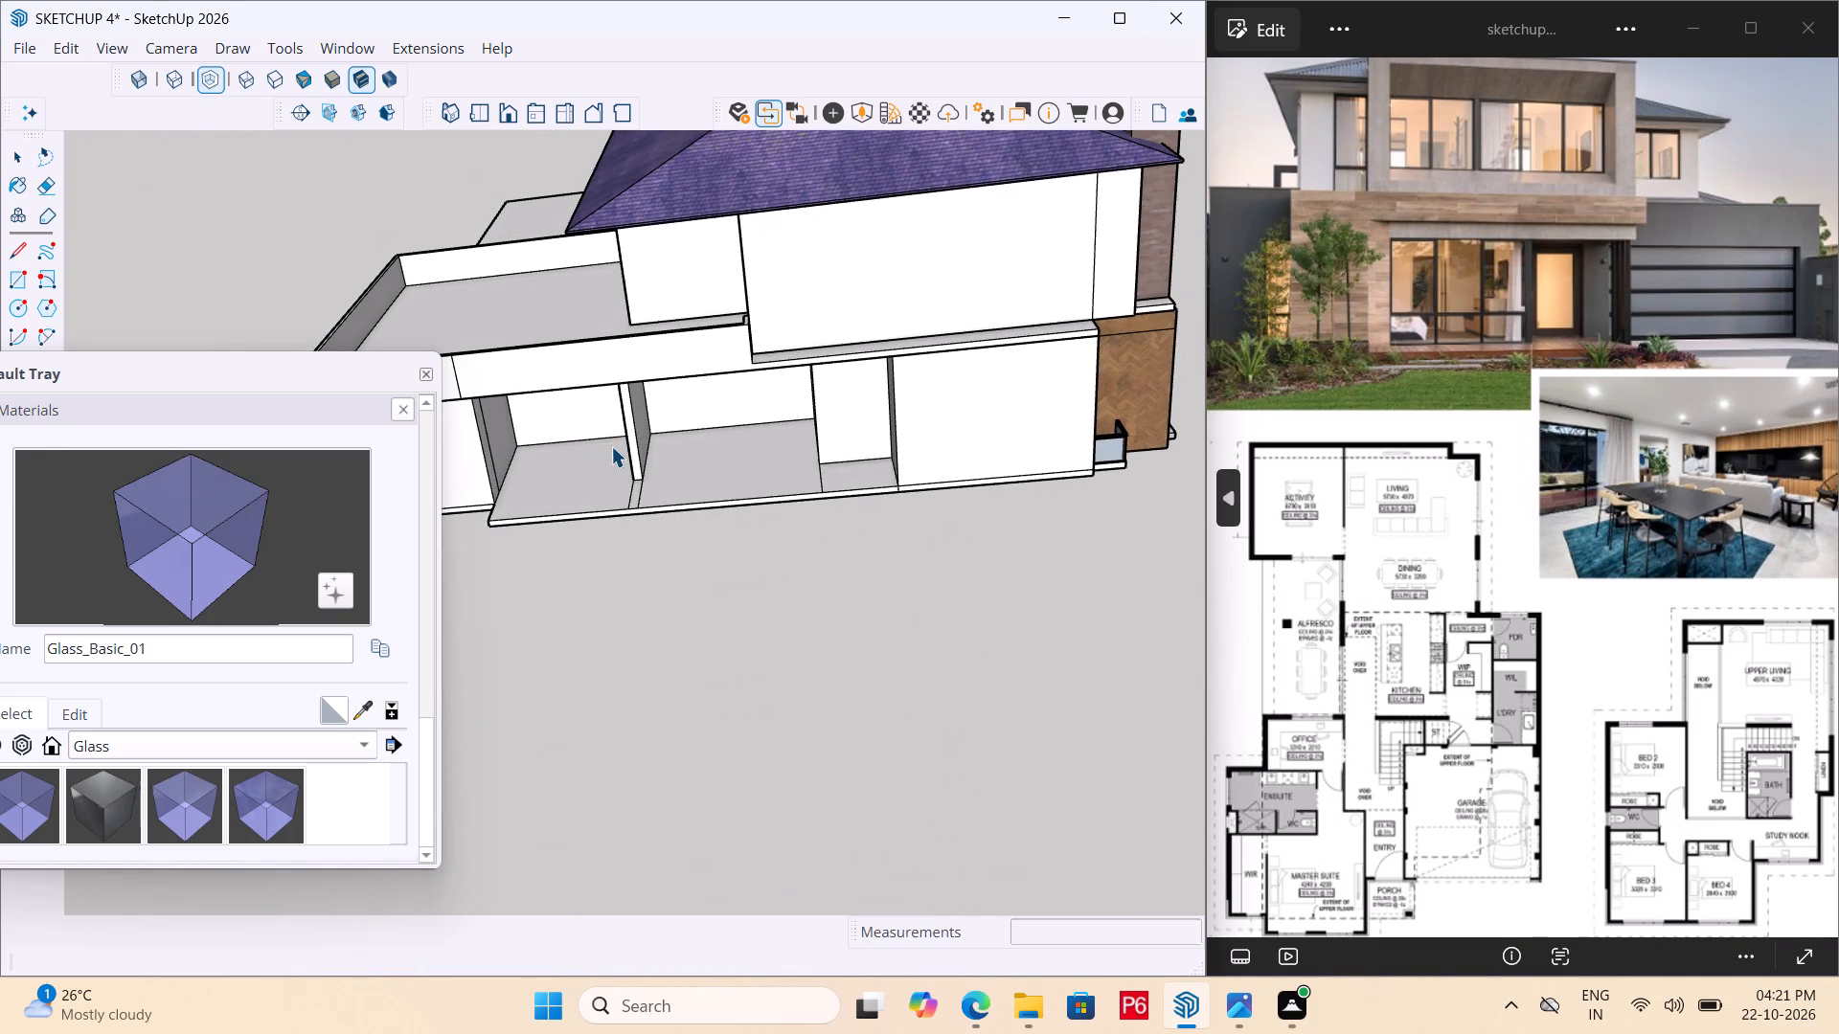
{"action": "key", "text": "ctrl+s"}
{"action": "key", "text": "ctrl+s"}
{"action": "key", "text": "ctrl+s"}
{"action": "key", "text": "ctrl+s"}
Examine the front and side of the house, comparing the facade with the reference photo.
{"action": "scroll", "coordinate": [892, 497], "scroll_direction": "down", "scroll_amount": 9}
{"action": "middle_click_drag", "start_coordinate": [982, 503], "coordinate": [968, 502]}
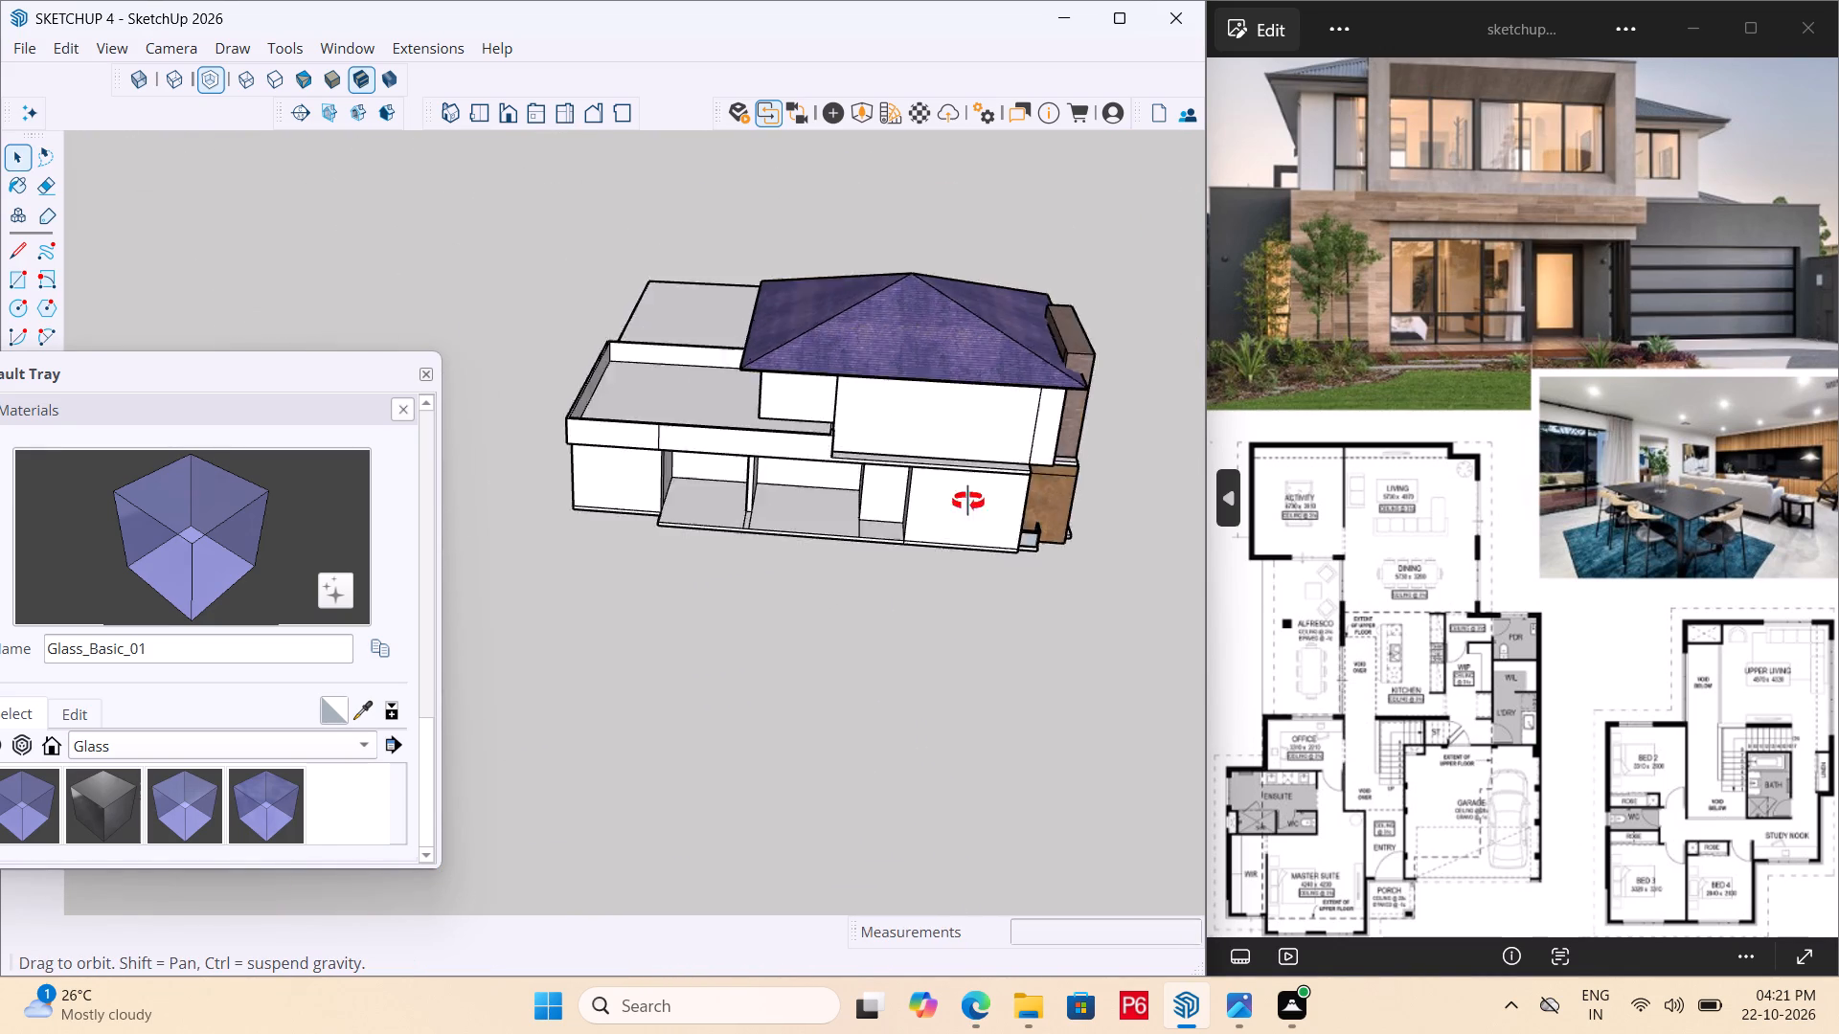
{"action": "middle_click_drag", "start_coordinate": [968, 502], "coordinate": [445, 504]}
{"action": "scroll", "coordinate": [698, 615], "scroll_direction": "up", "scroll_amount": 5}
{"action": "middle_click_drag", "start_coordinate": [691, 565], "coordinate": [971, 221]}
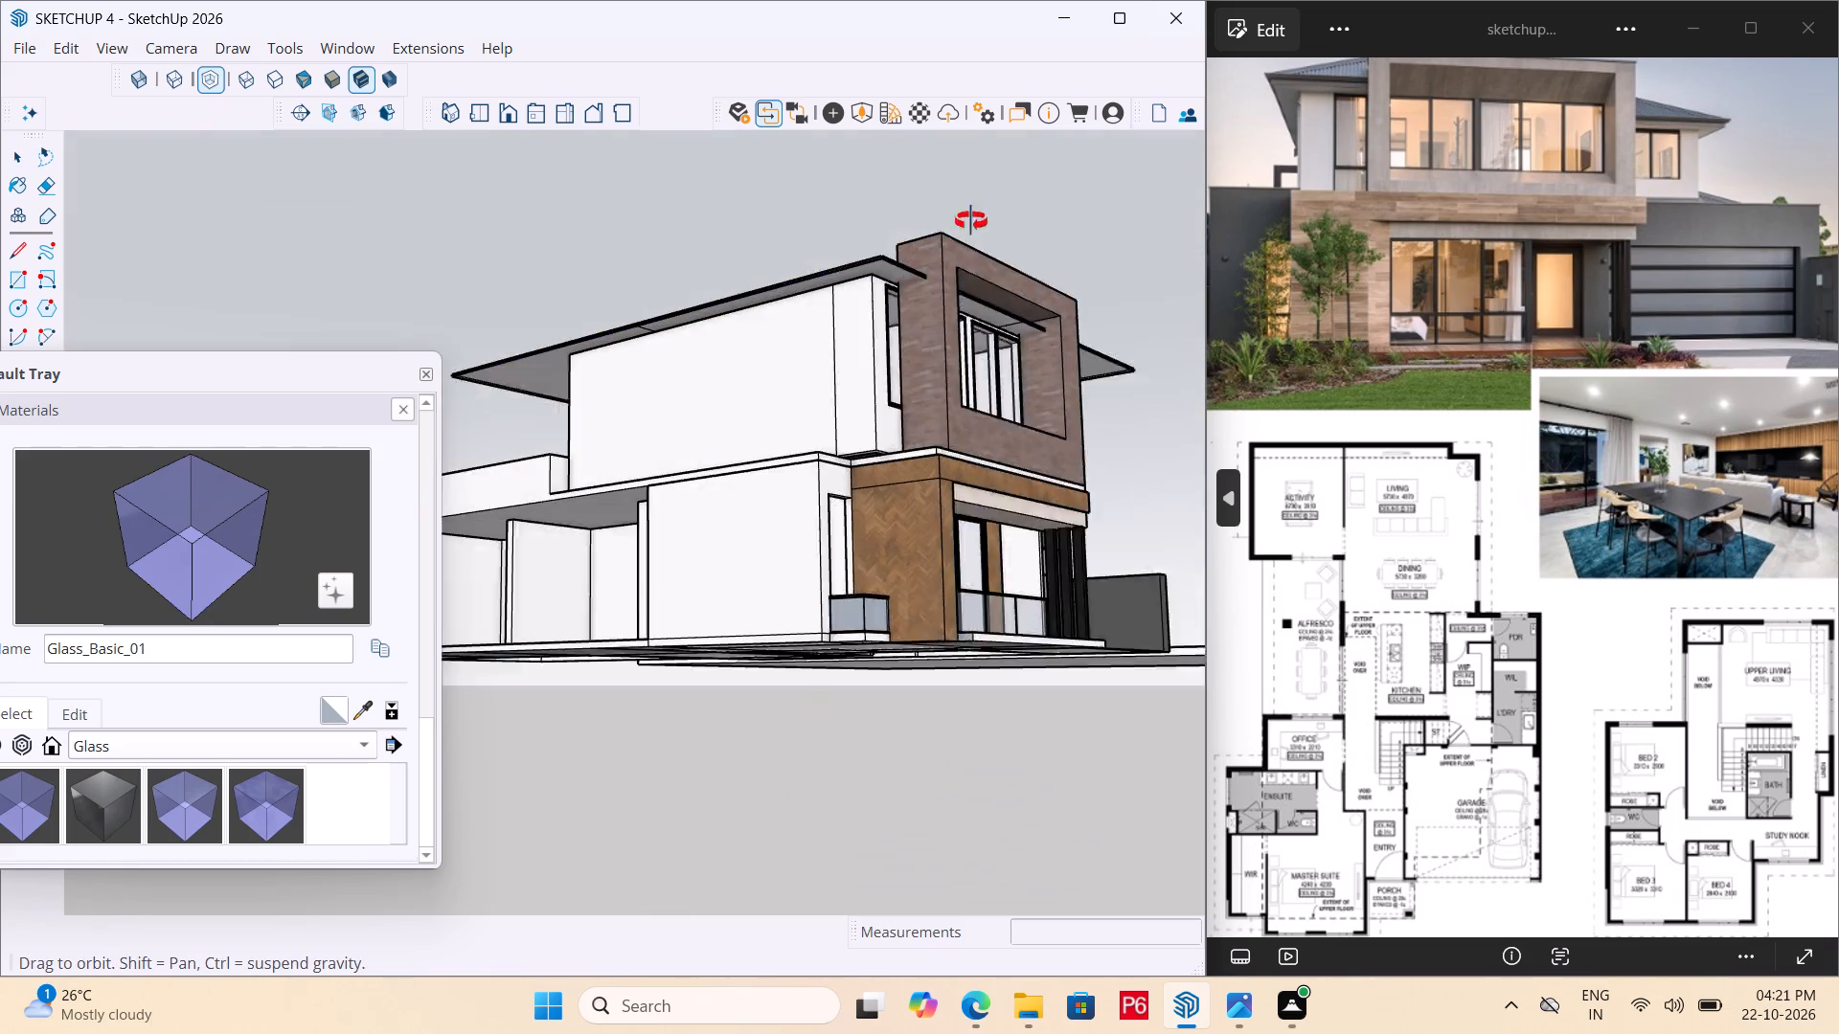
{"action": "middle_click_drag", "start_coordinate": [971, 221], "coordinate": [831, 325]}
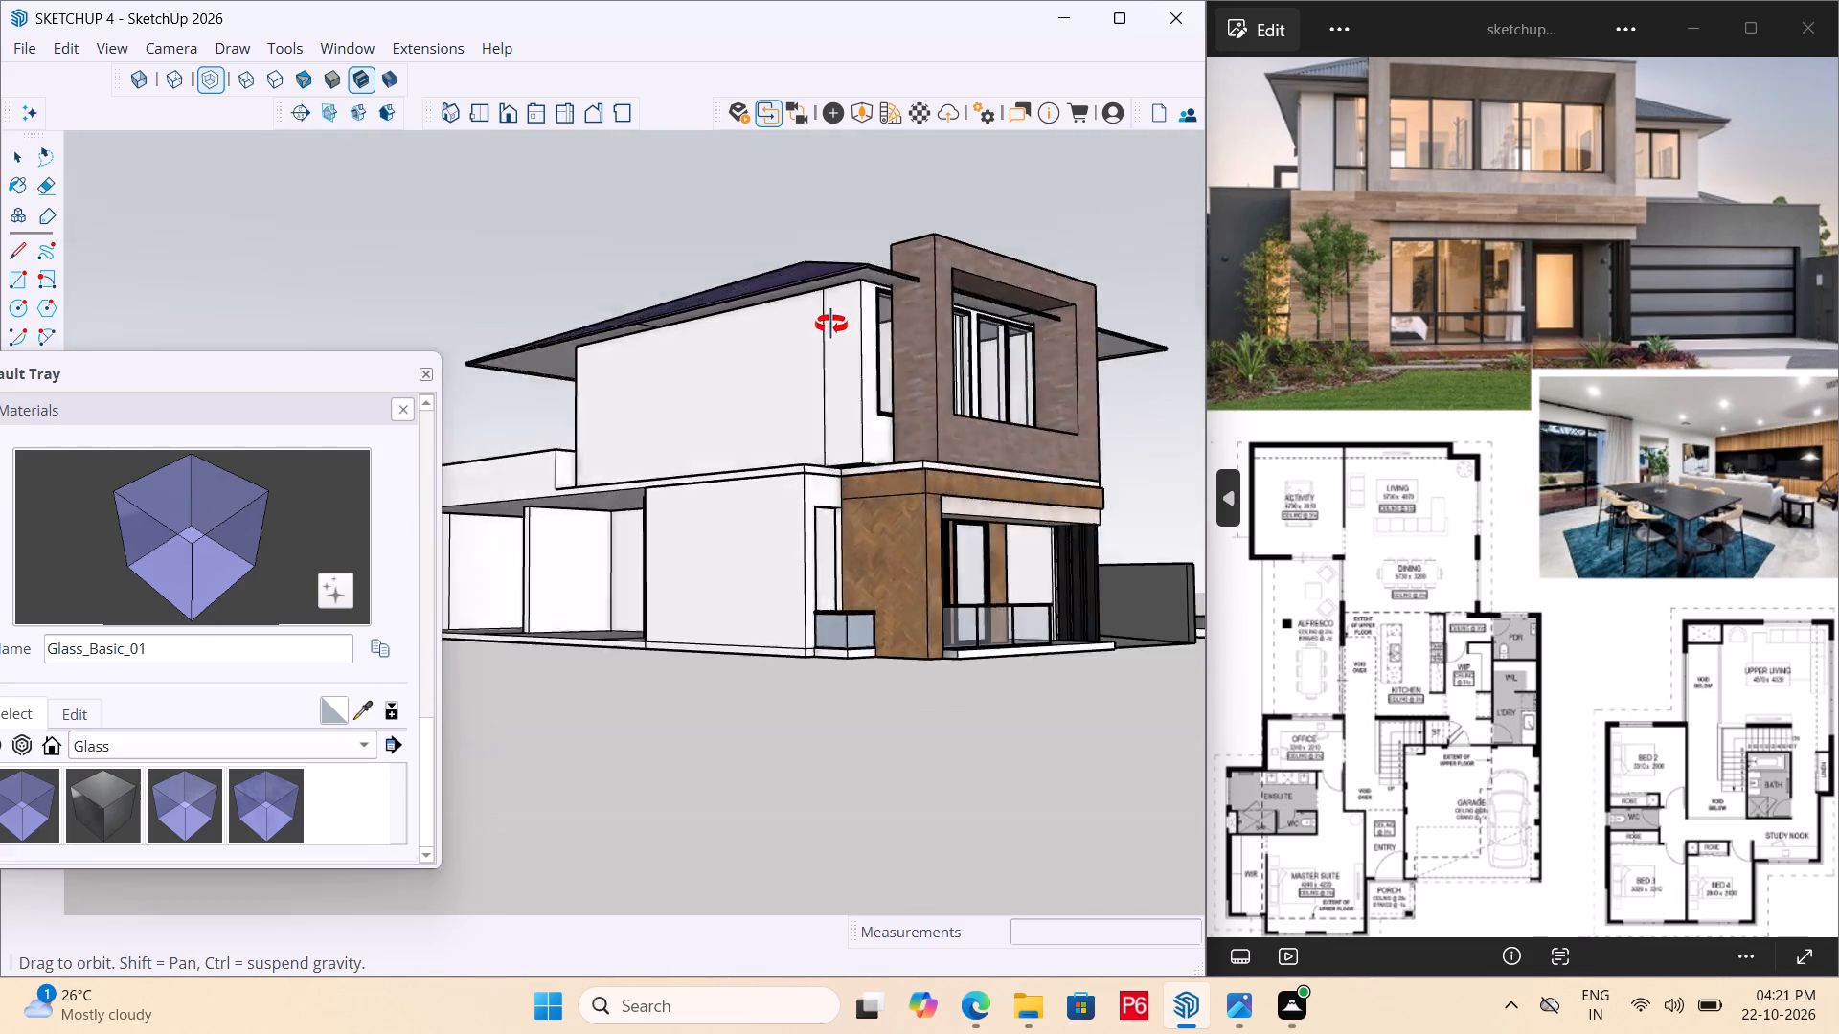
{"action": "middle_click_drag", "start_coordinate": [831, 325], "coordinate": [727, 532]}
{"action": "scroll", "coordinate": [755, 544], "scroll_direction": "down", "scroll_amount": 5}
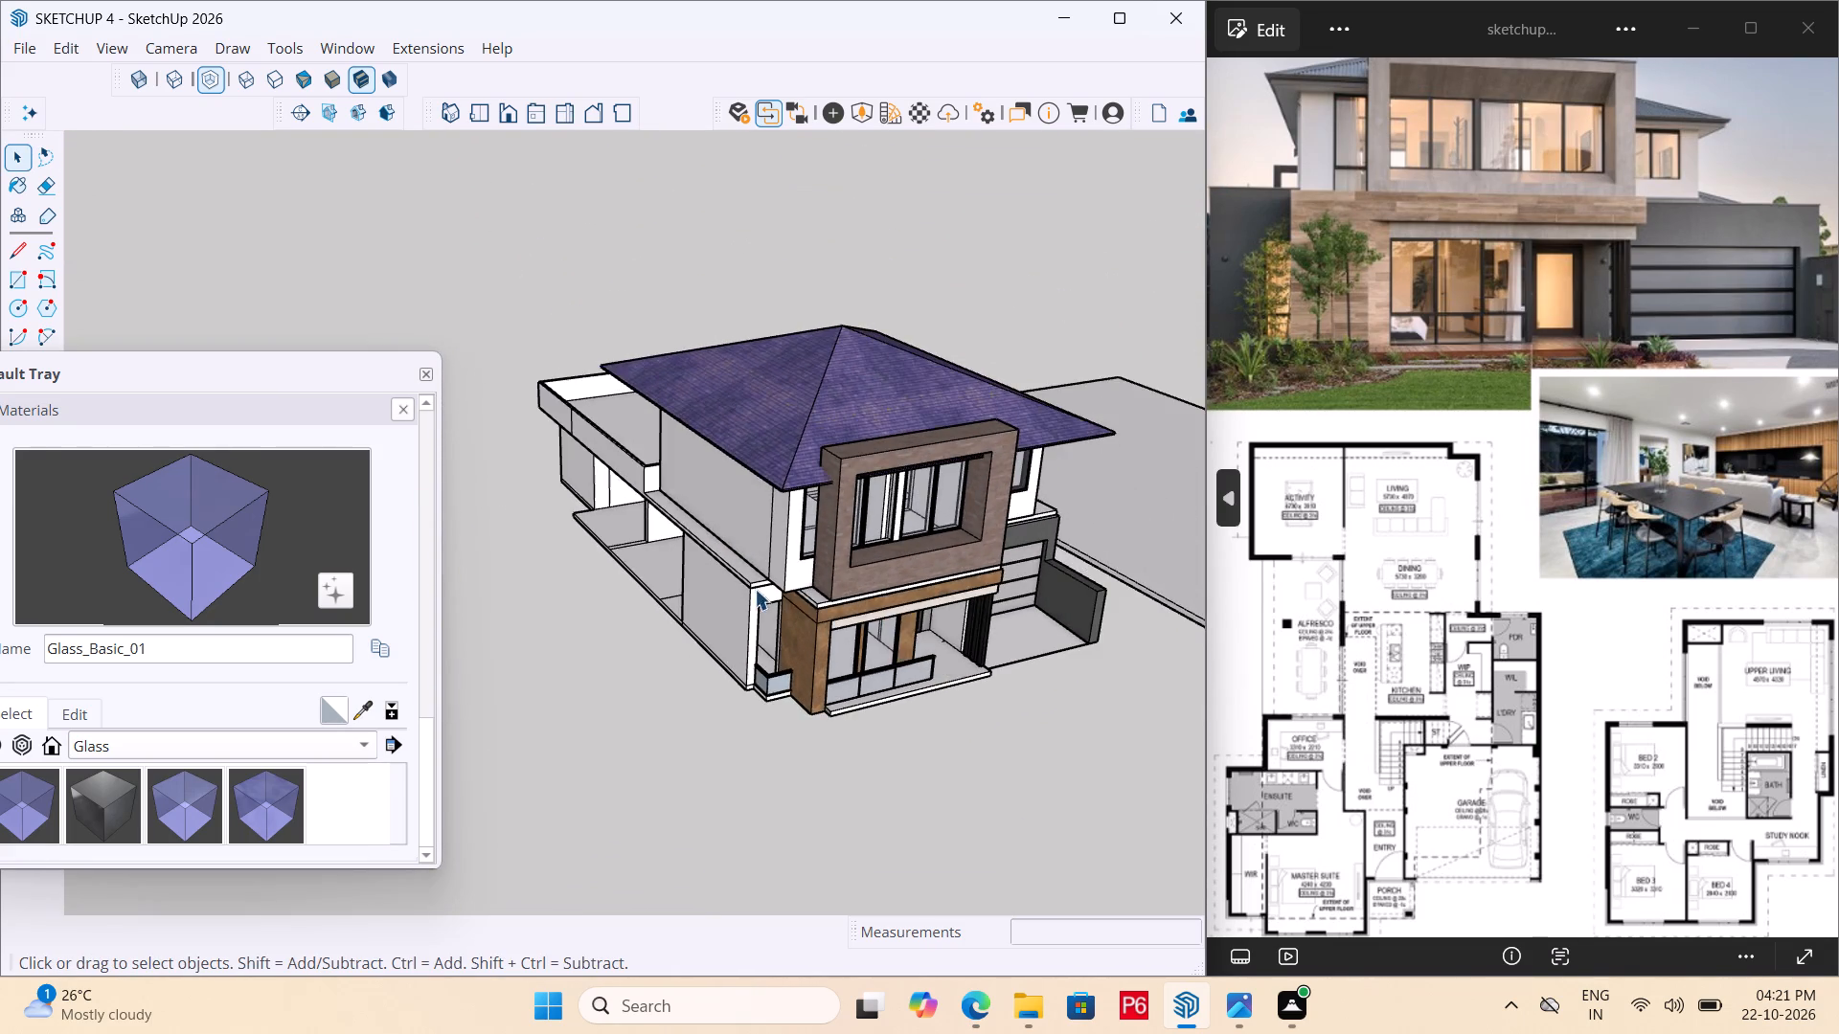
{"action": "middle_click_drag", "start_coordinate": [714, 569], "coordinate": [529, 385]}
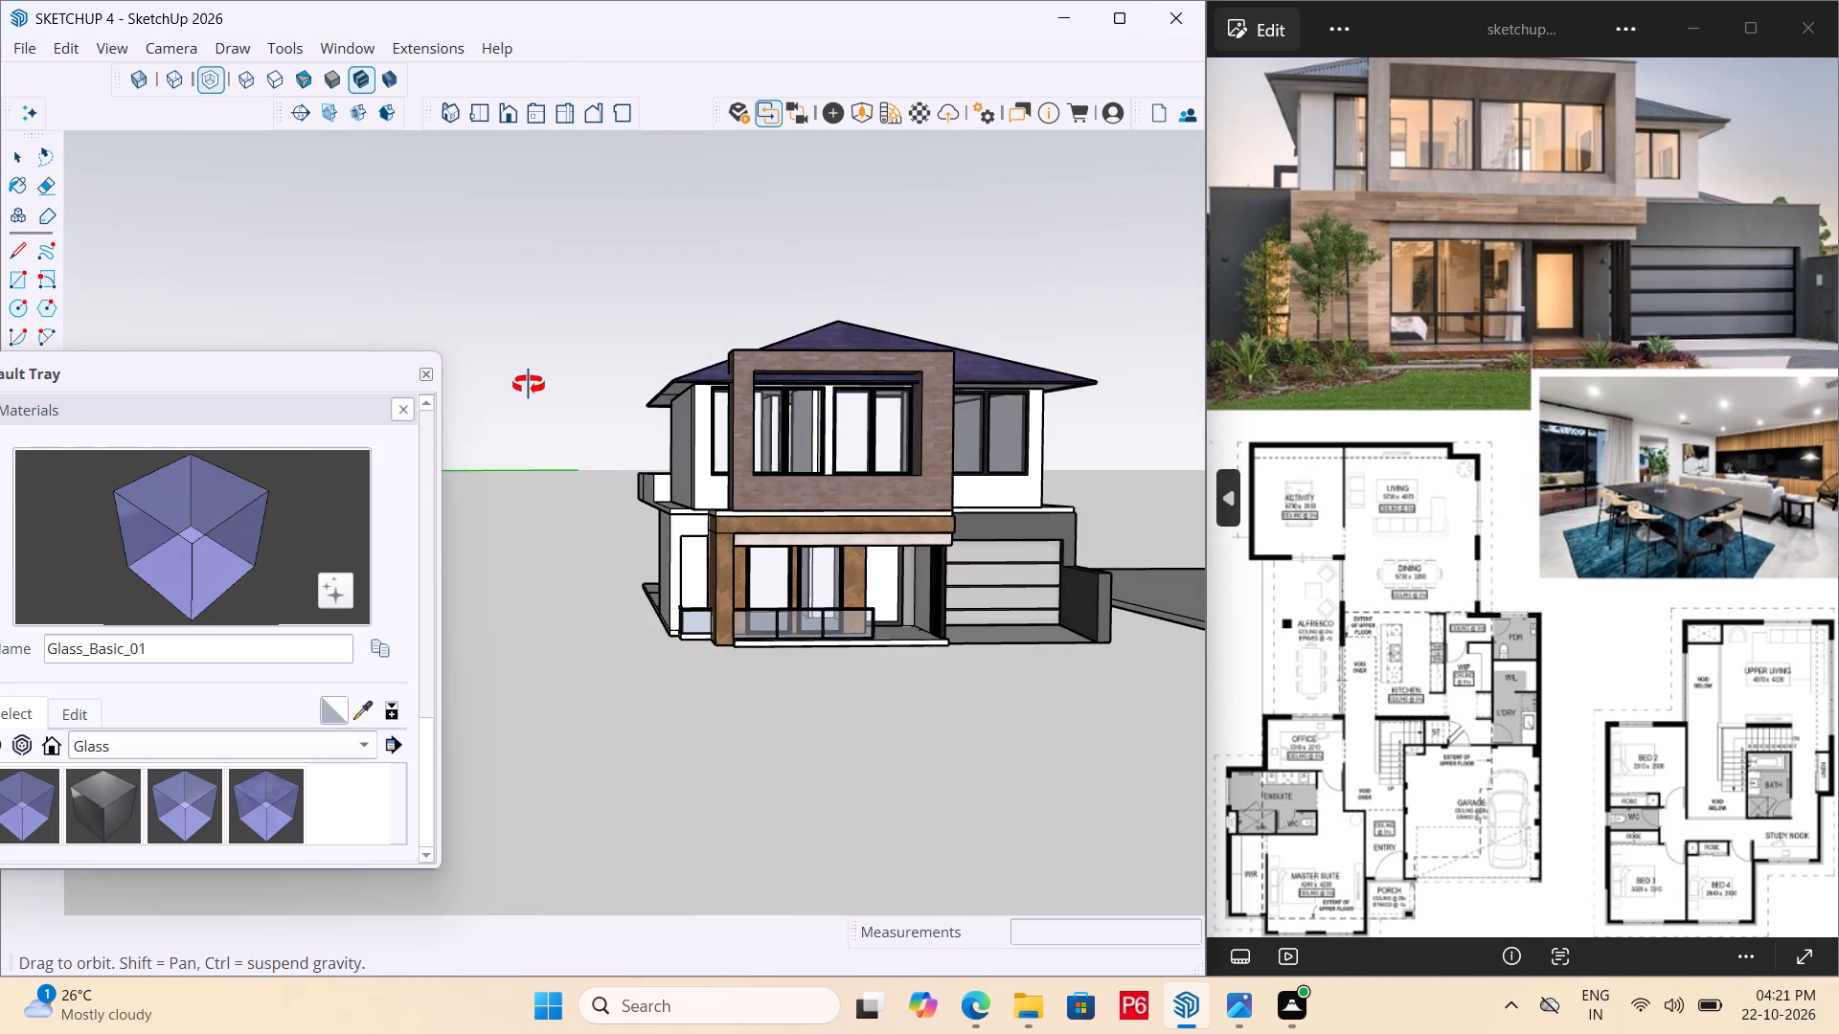
{"action": "middle_click_drag", "start_coordinate": [529, 385], "coordinate": [609, 457]}
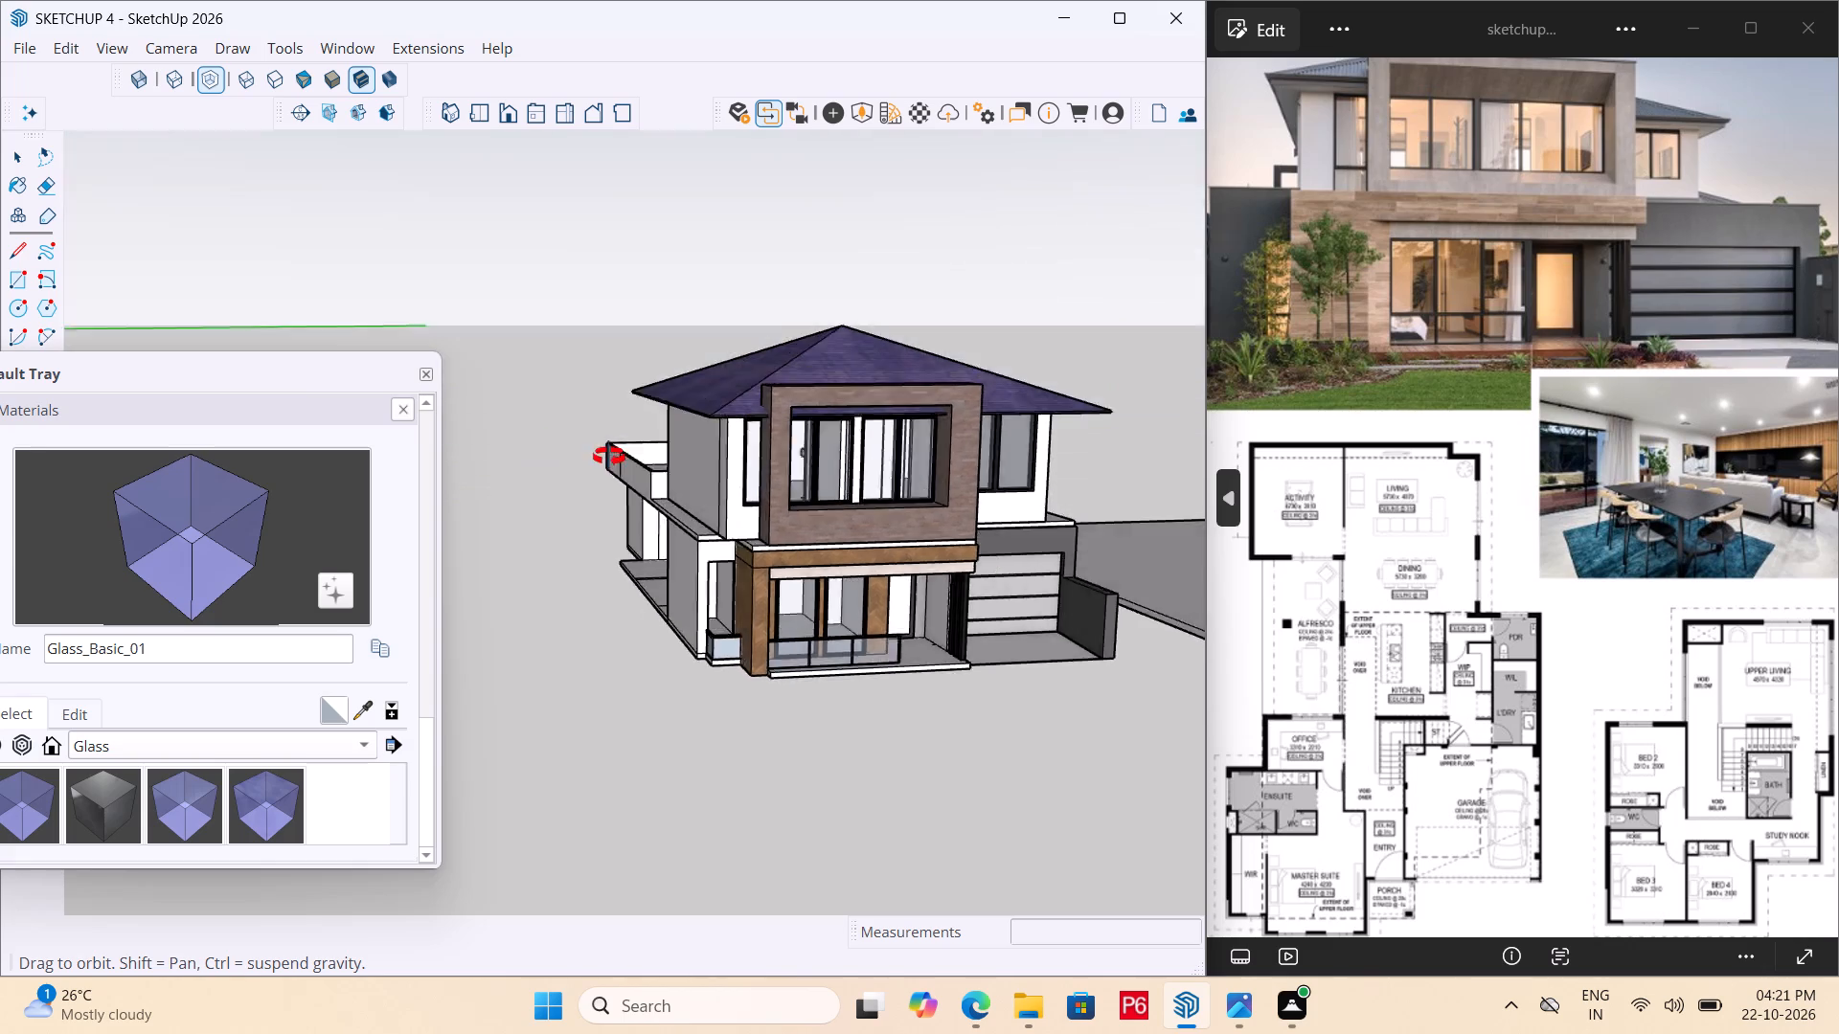
Examine the rear of the house, including the new parapet and the upper-storey walls.
{"action": "middle_click_drag", "start_coordinate": [609, 457], "coordinate": [1101, 705]}
{"action": "scroll", "coordinate": [1050, 624], "scroll_direction": "down", "scroll_amount": 7}
{"action": "middle_click_drag", "start_coordinate": [674, 544], "coordinate": [1137, 481]}
{"action": "scroll", "coordinate": [1137, 481], "scroll_direction": "up", "scroll_amount": 3}
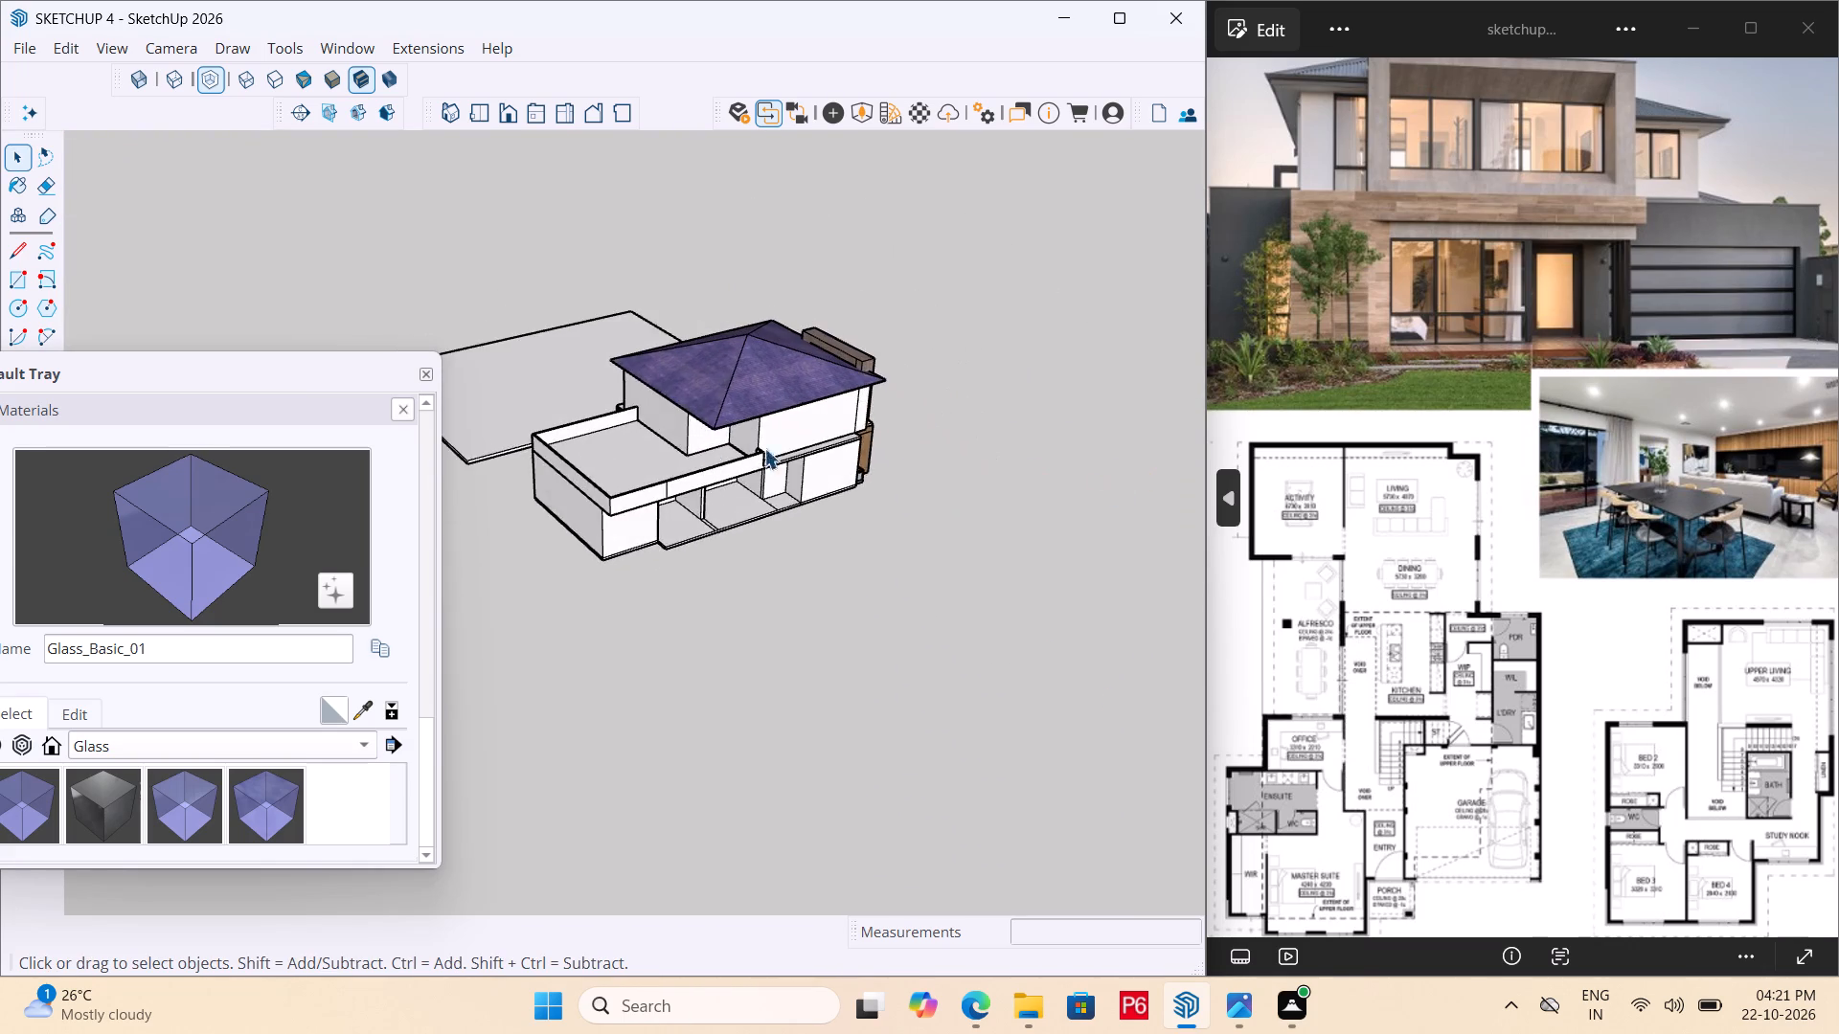
{"action": "scroll", "coordinate": [764, 448], "scroll_direction": "up", "scroll_amount": 3}
{"action": "scroll", "coordinate": [845, 523], "scroll_direction": "down", "scroll_amount": 5}
{"action": "middle_click_drag", "start_coordinate": [683, 510], "coordinate": [565, 315]}
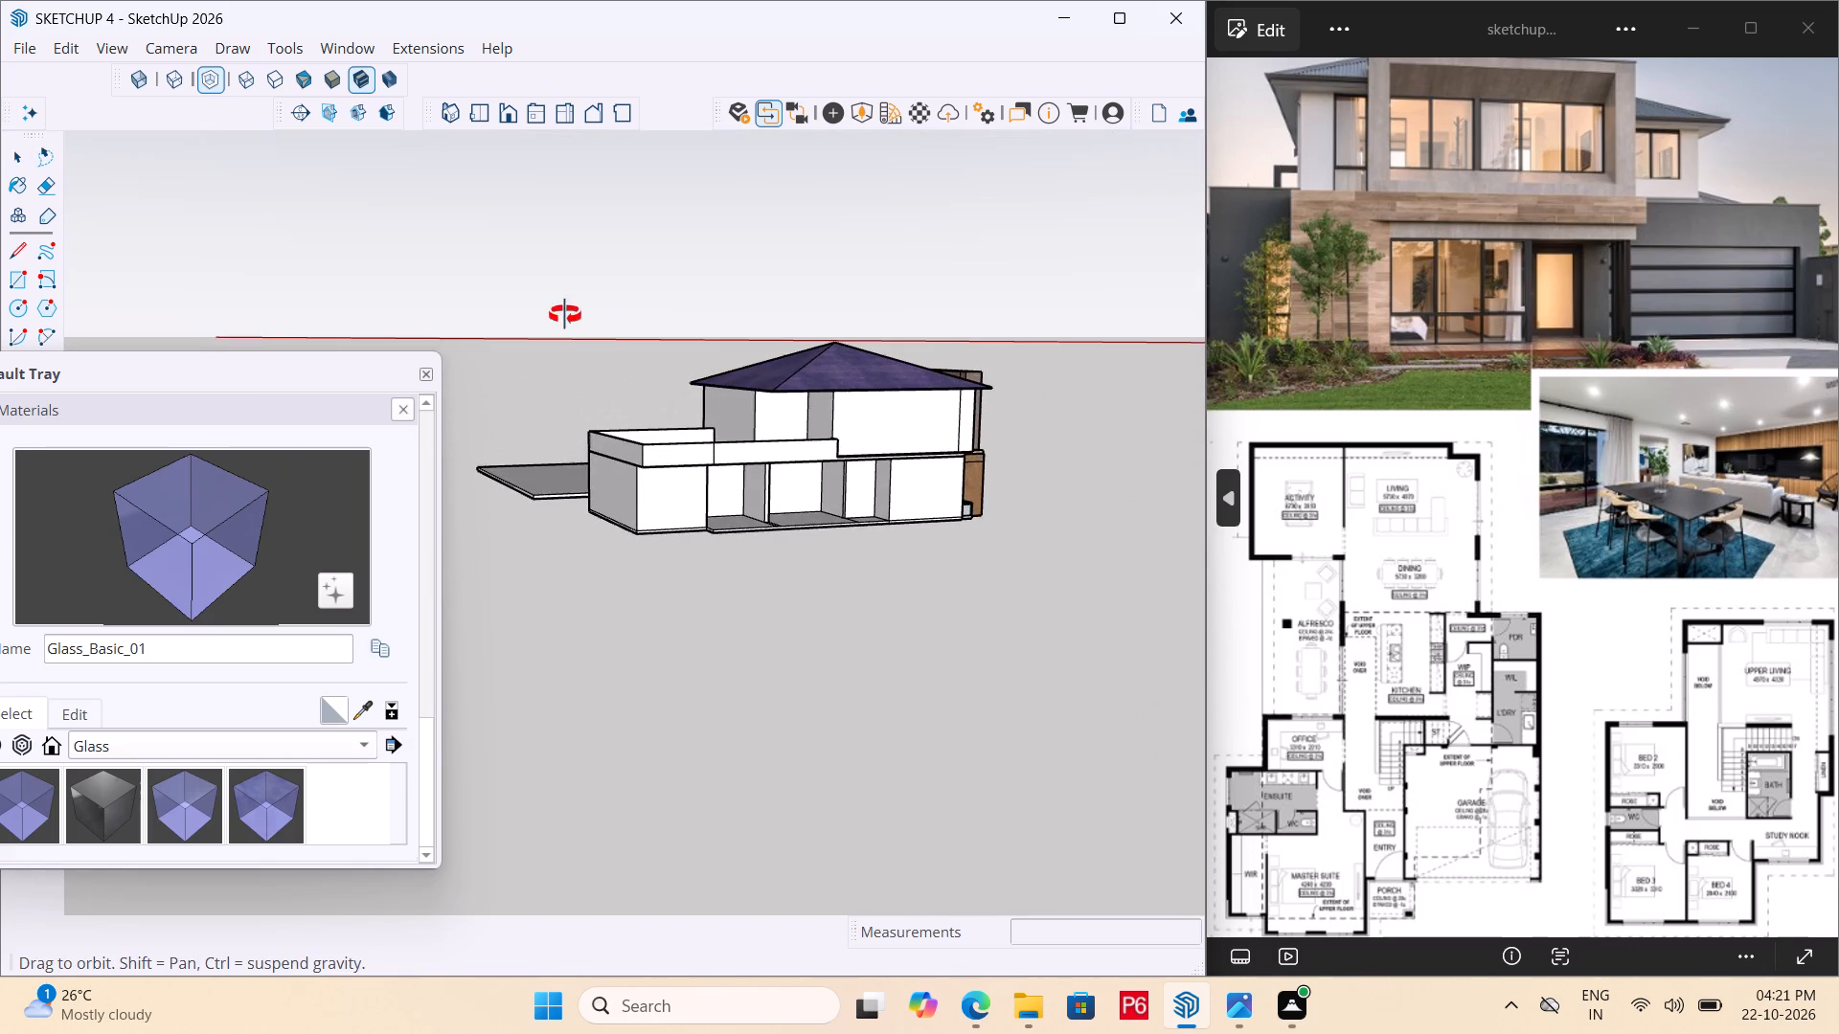
{"action": "middle_click_drag", "start_coordinate": [565, 315], "coordinate": [684, 369]}
{"action": "scroll", "coordinate": [775, 437], "scroll_direction": "up", "scroll_amount": 6}
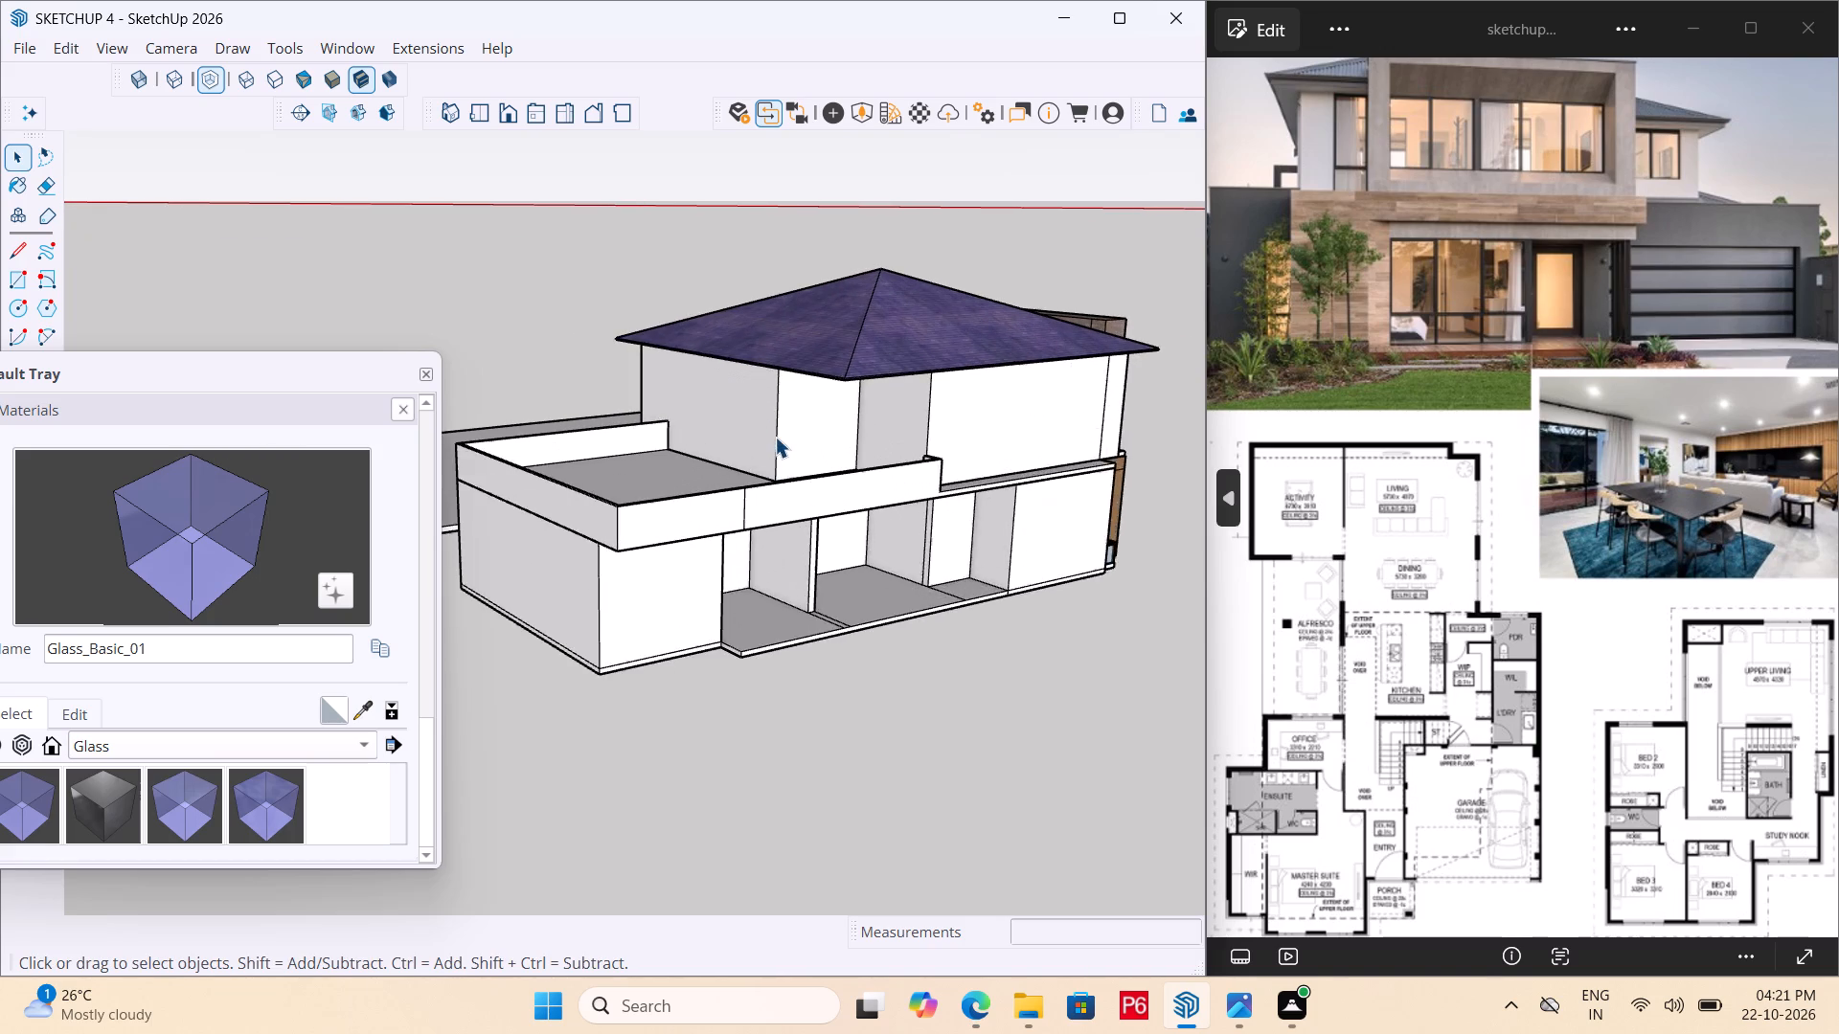
{"action": "scroll", "coordinate": [817, 427], "scroll_direction": "up", "scroll_amount": 4}
{"action": "middle_click_drag", "start_coordinate": [879, 415], "coordinate": [968, 403]}
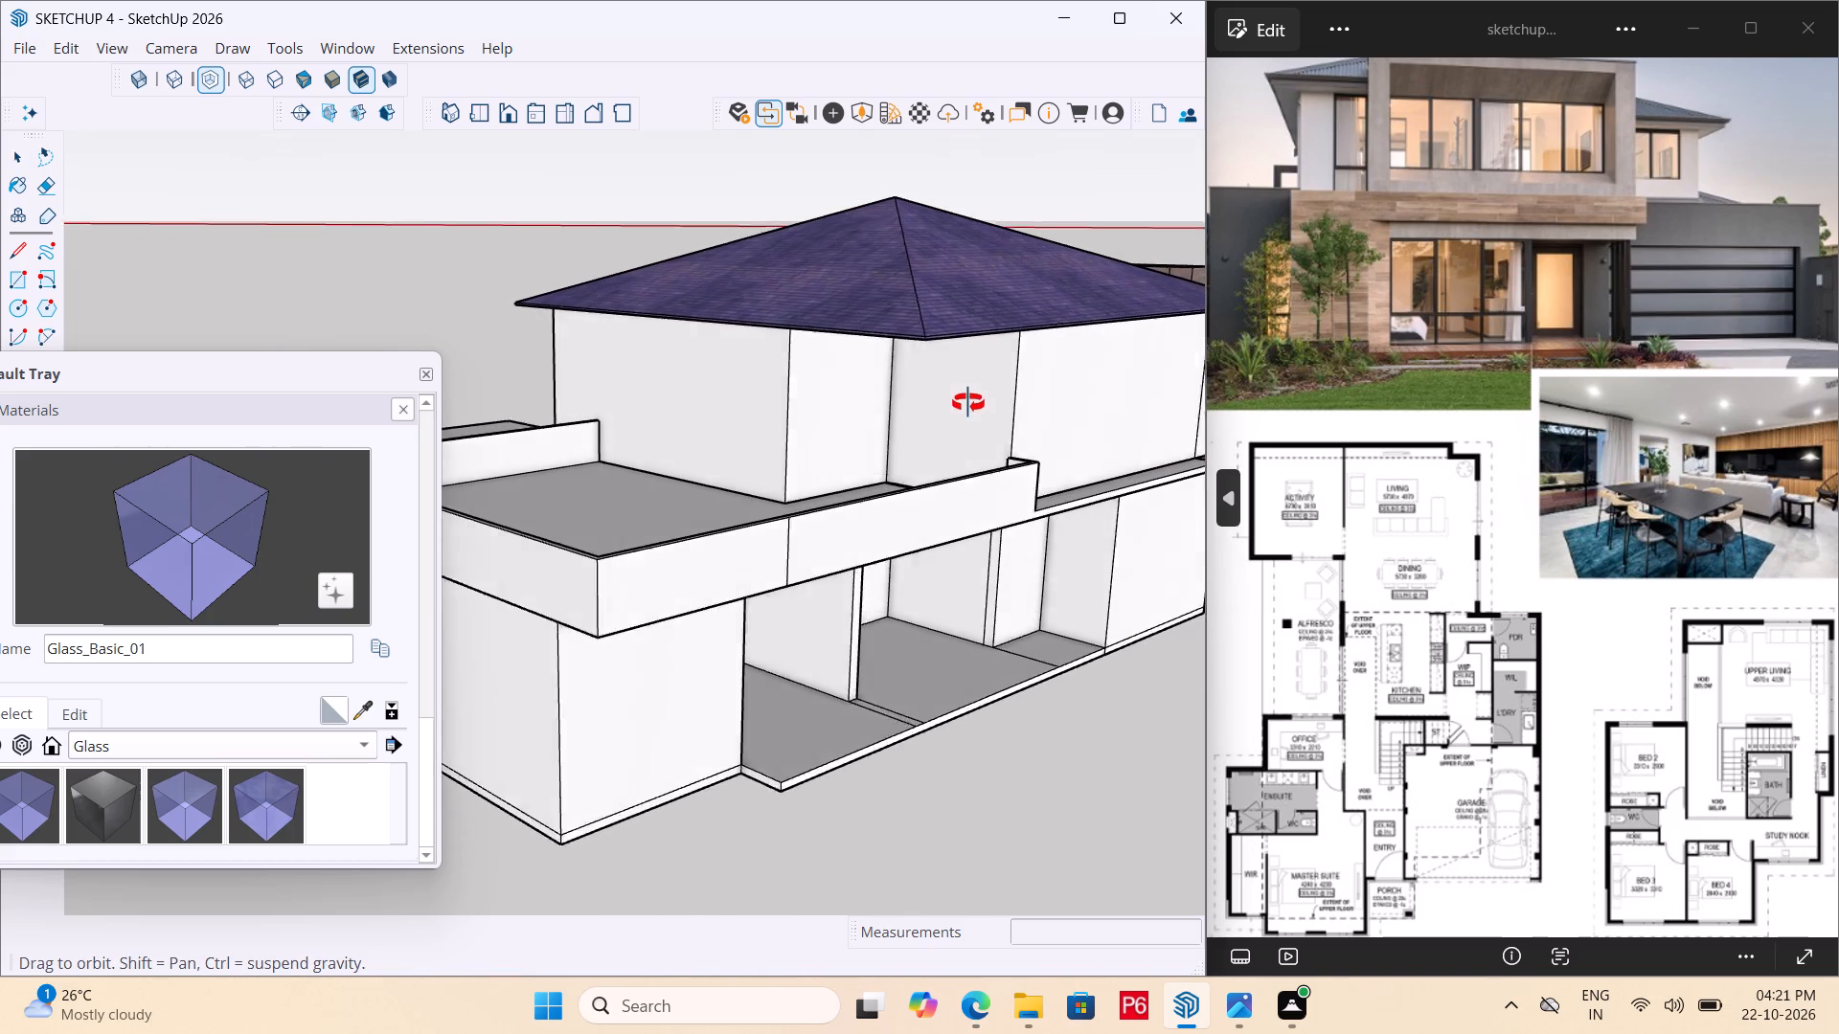
{"action": "middle_click_drag", "start_coordinate": [968, 403], "coordinate": [988, 399]}
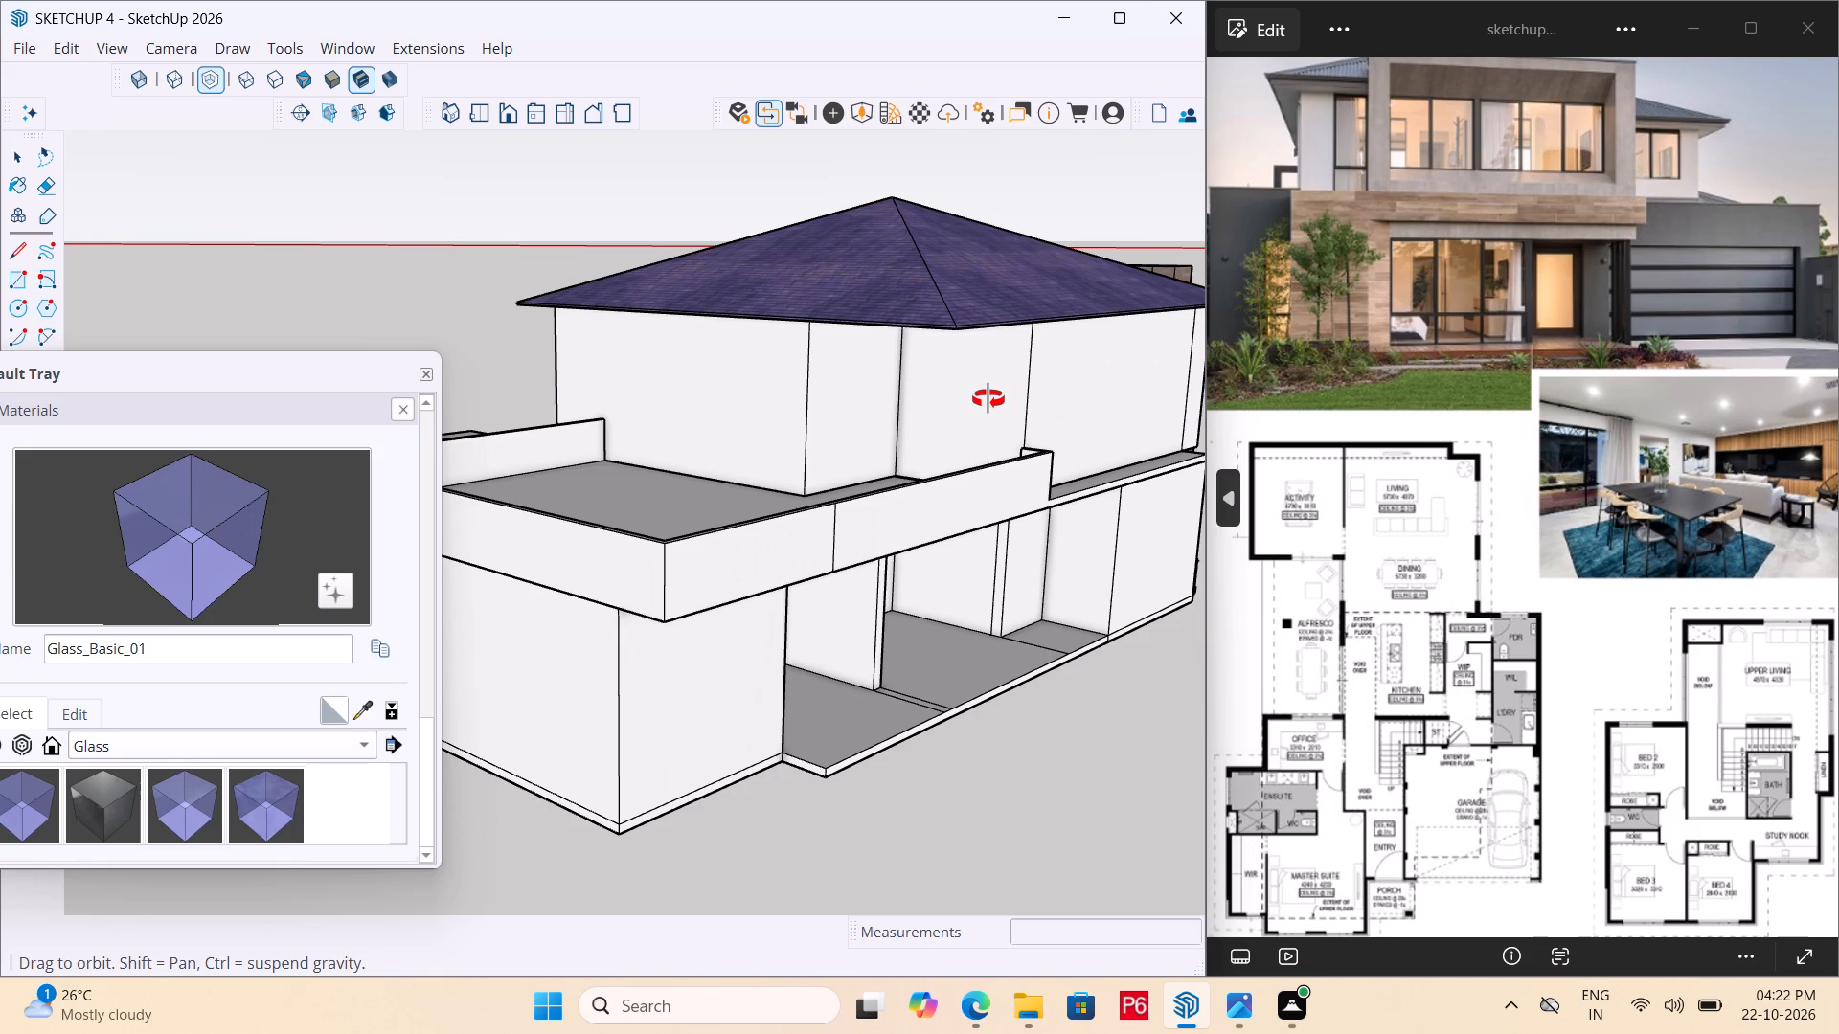
Open the upper-storey walls for editing and select the large rear wall face above the terrace.
{"action": "middle_click_drag", "start_coordinate": [988, 399], "coordinate": [1067, 391]}
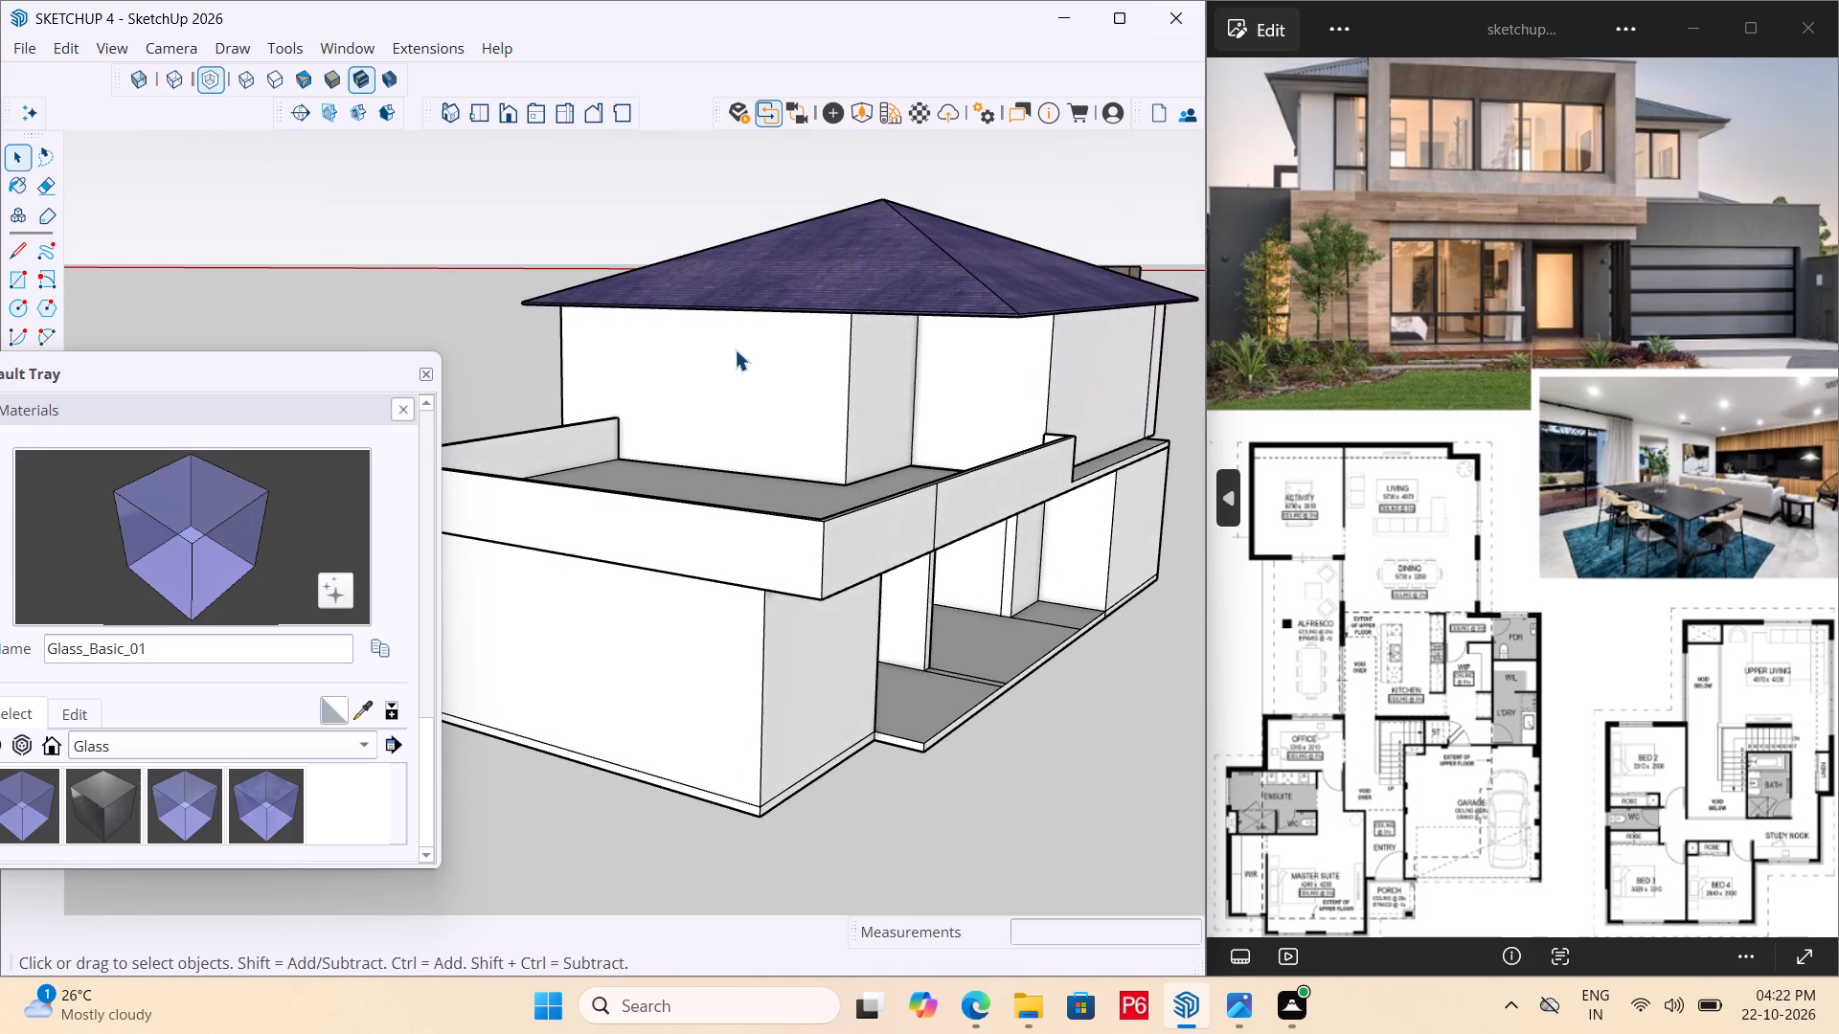
{"action": "scroll", "coordinate": [735, 348], "scroll_direction": "up", "scroll_amount": 6}
{"action": "middle_click_drag", "start_coordinate": [852, 418], "coordinate": [972, 448]}
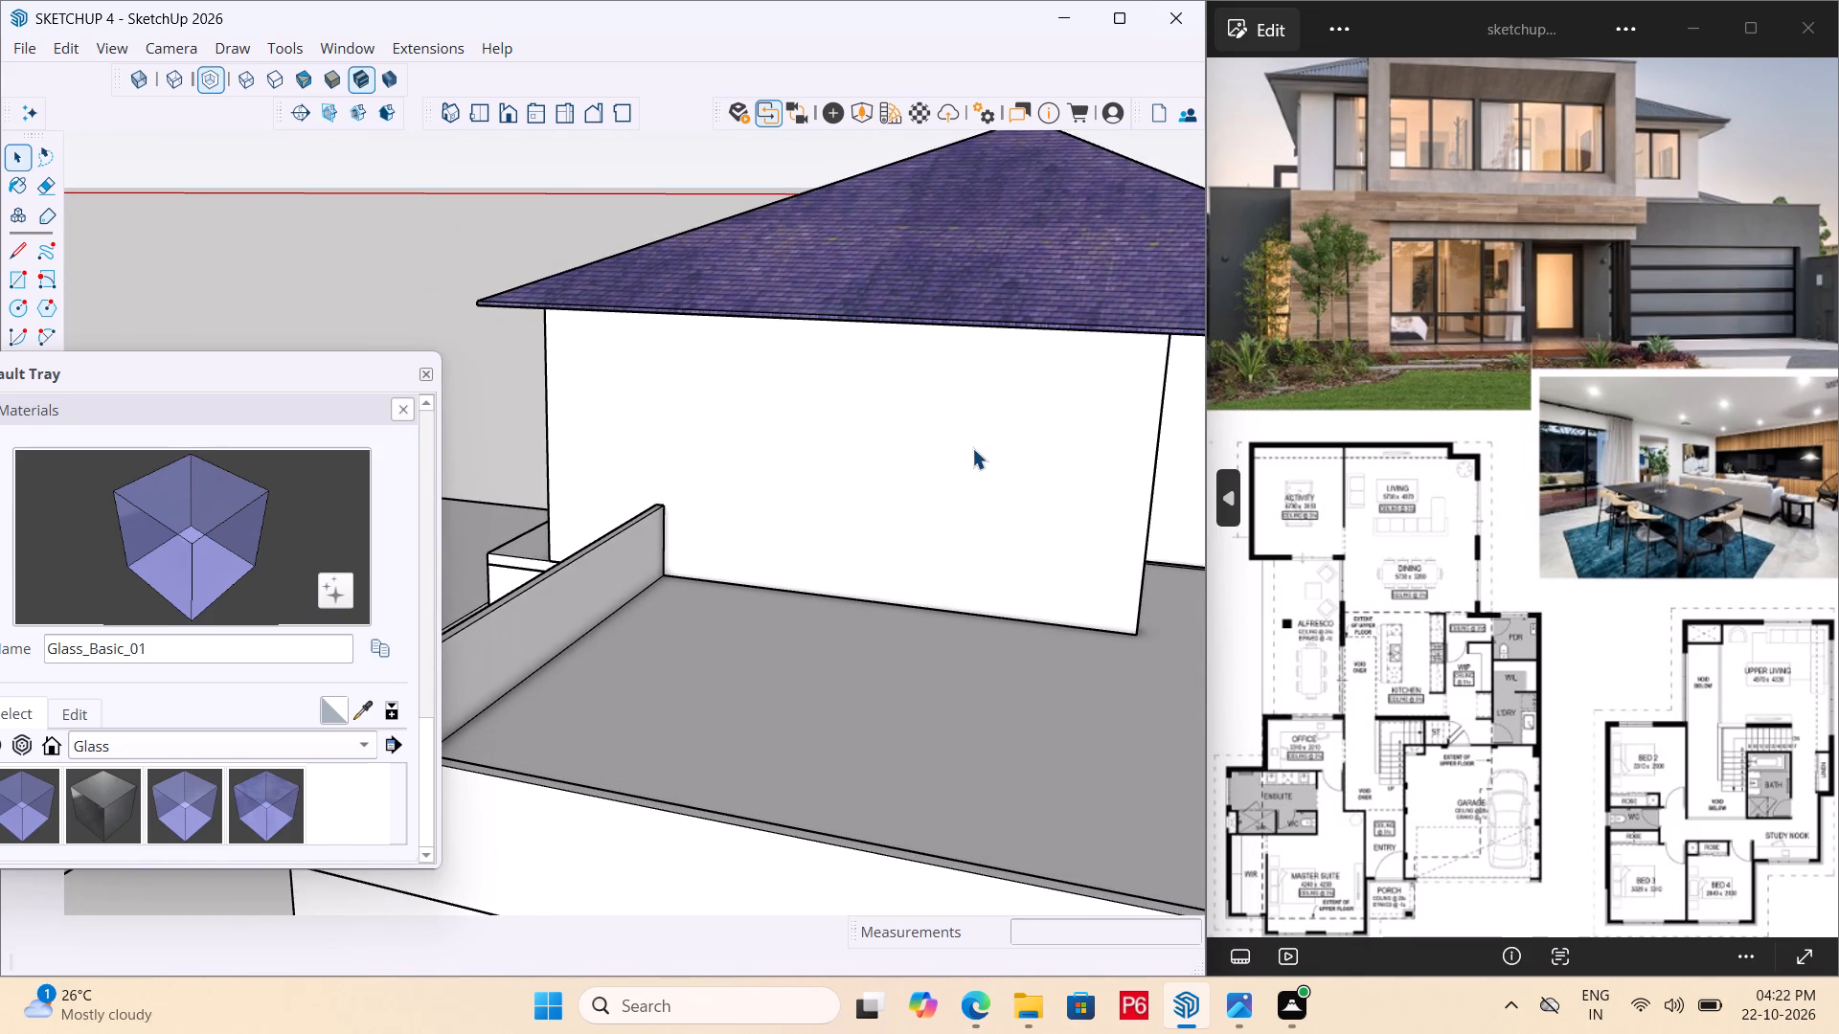
{"action": "double_click", "coordinate": [906, 425]}
{"action": "triple_click", "coordinate": [786, 404]}
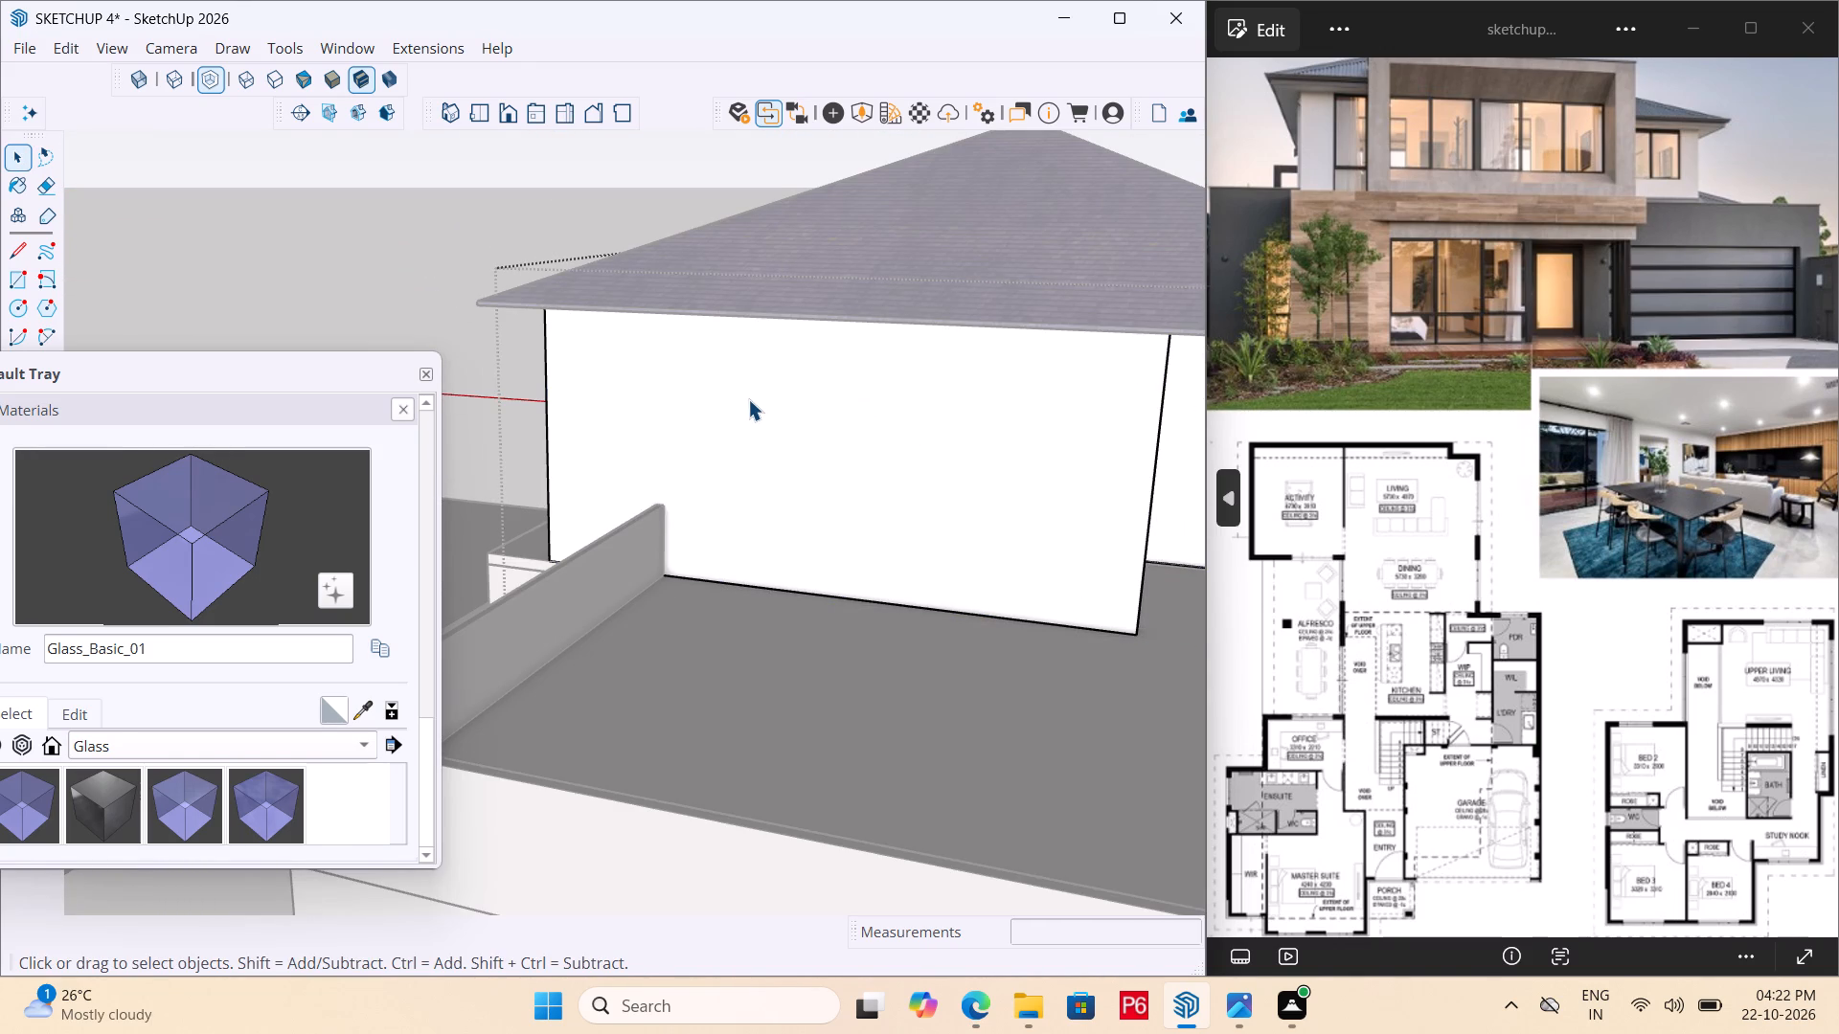
{"action": "double_click", "coordinate": [758, 399]}
{"action": "double_click", "coordinate": [758, 399]}
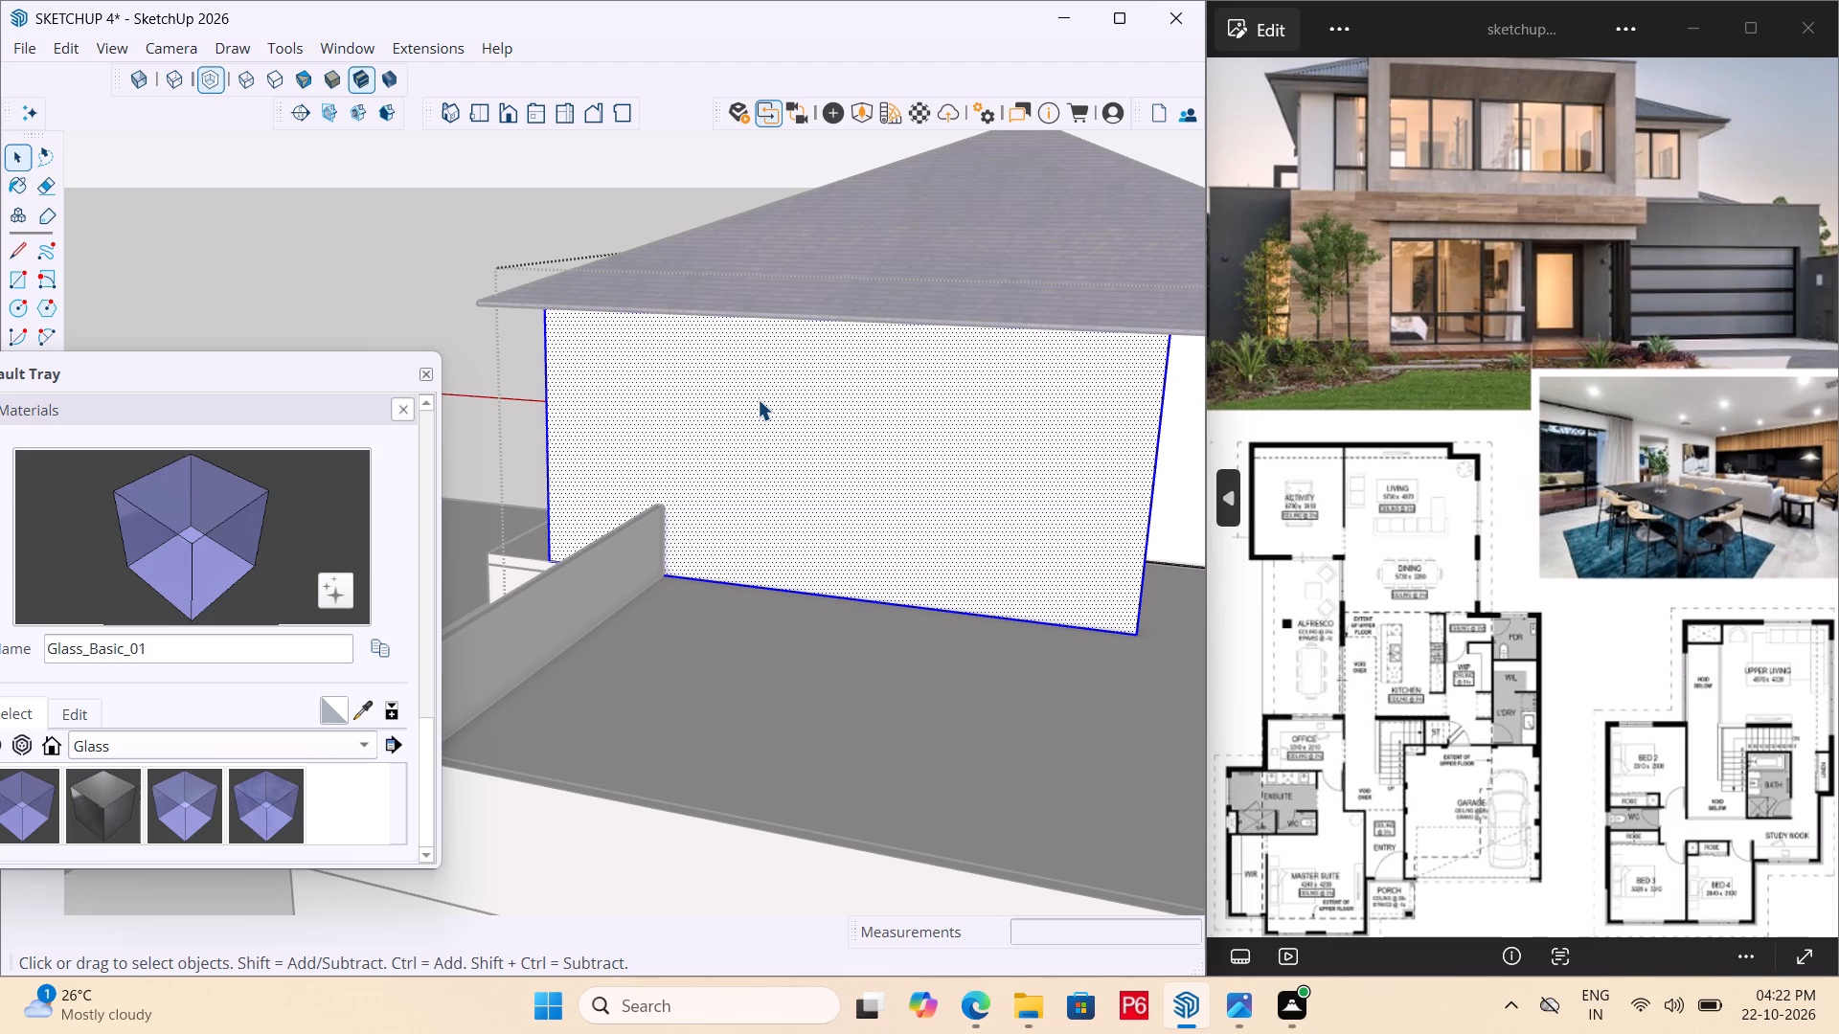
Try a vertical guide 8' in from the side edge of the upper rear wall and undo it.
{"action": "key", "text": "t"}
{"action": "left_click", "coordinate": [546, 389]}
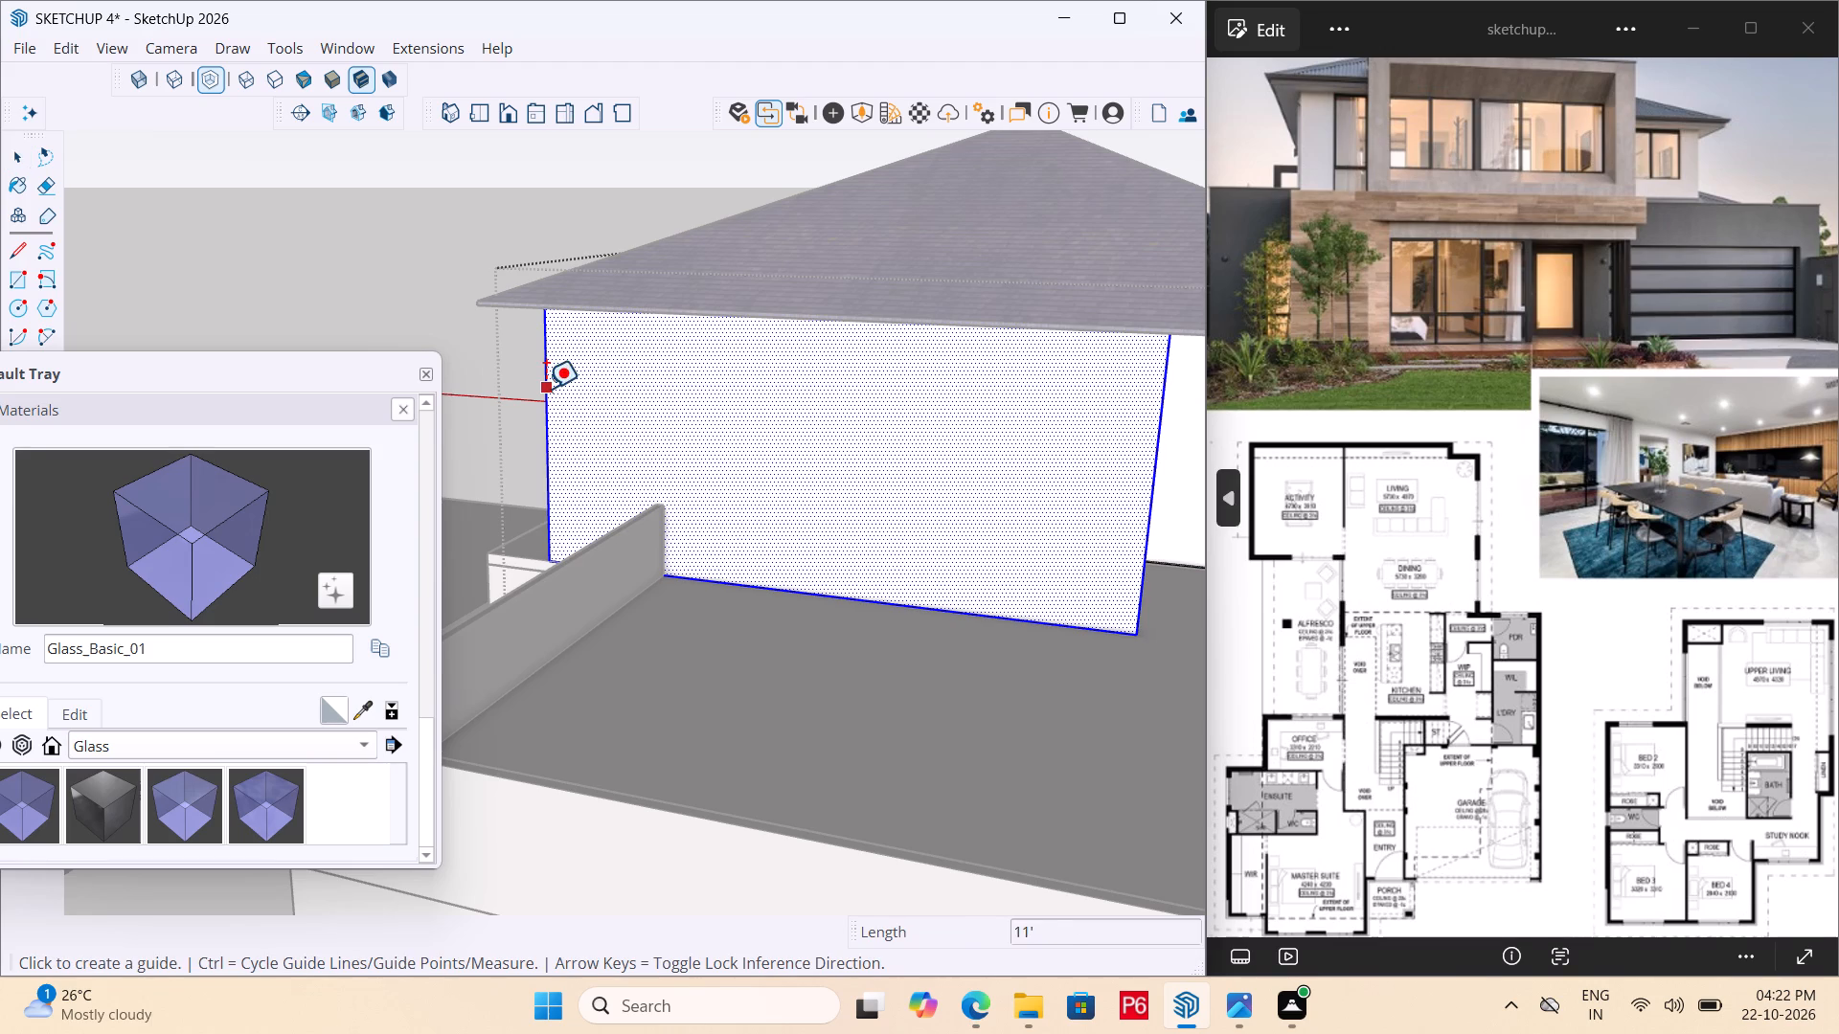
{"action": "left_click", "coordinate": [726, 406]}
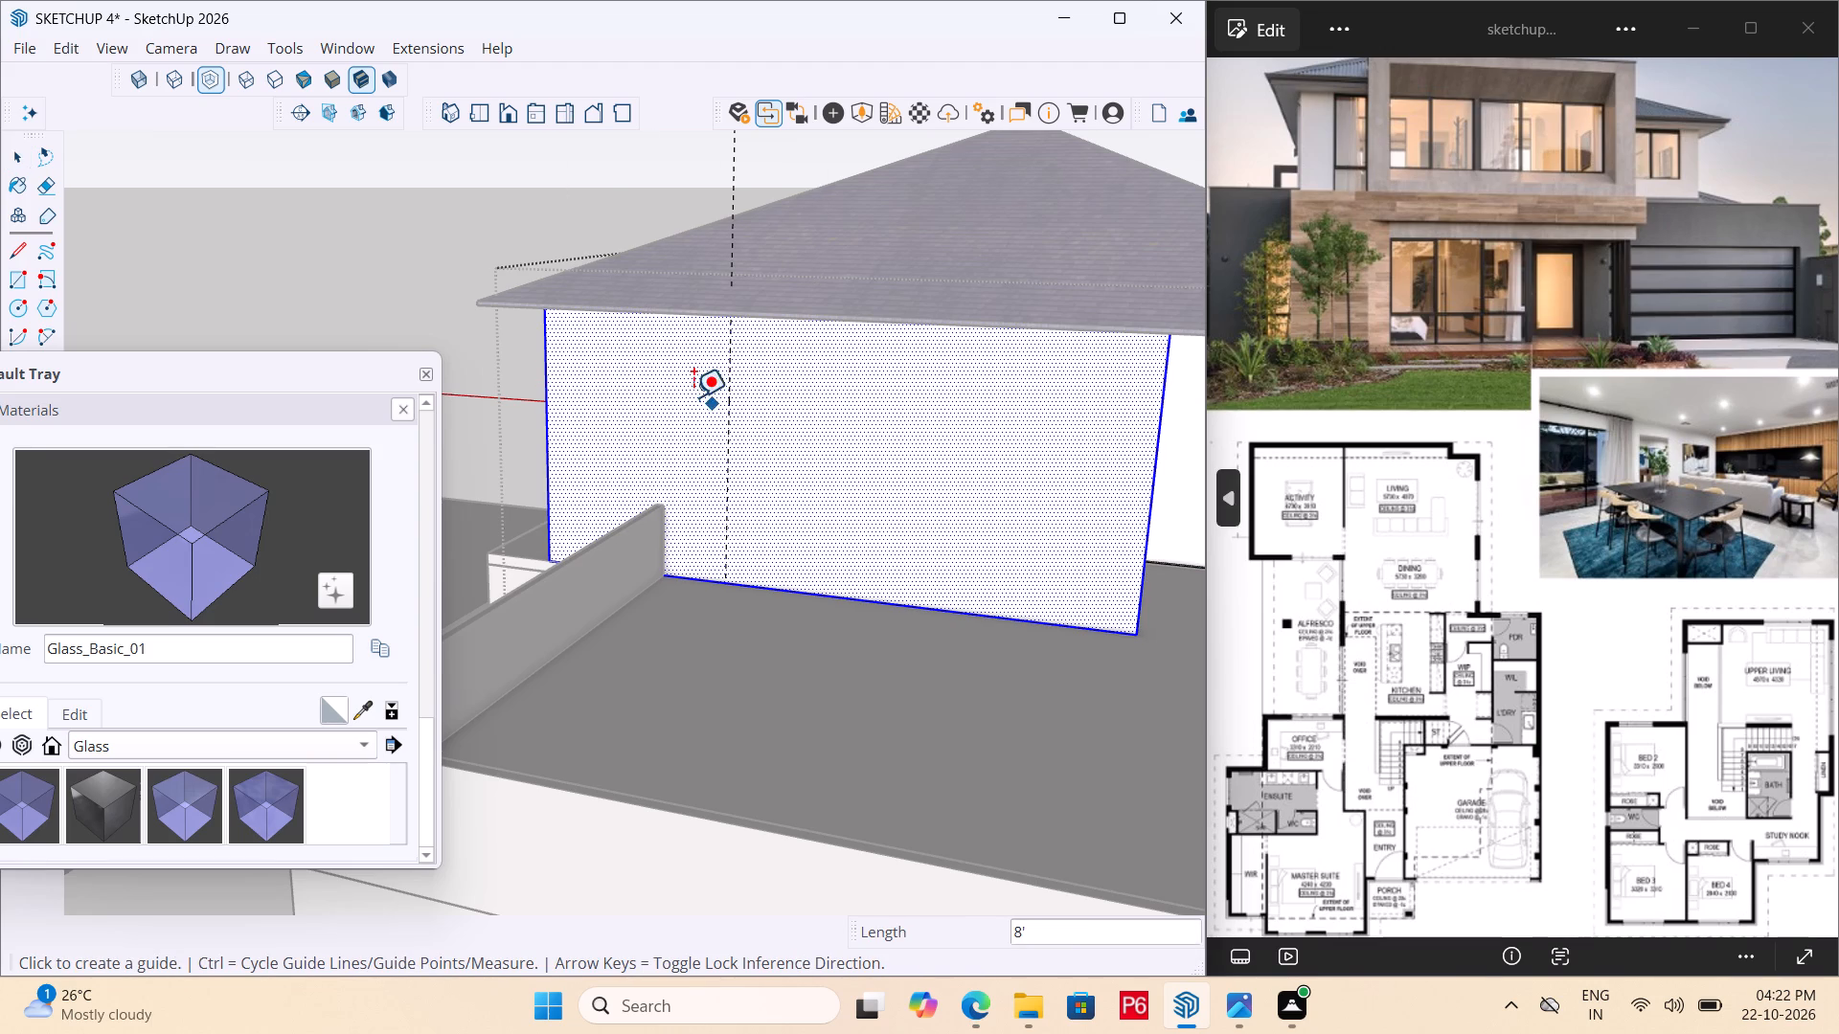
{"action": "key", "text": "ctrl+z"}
Place four vertical guides on the upper rear wall: the first about 6' from its side edge, the others at successive 4' spacings.
{"action": "left_click", "coordinate": [542, 361]}
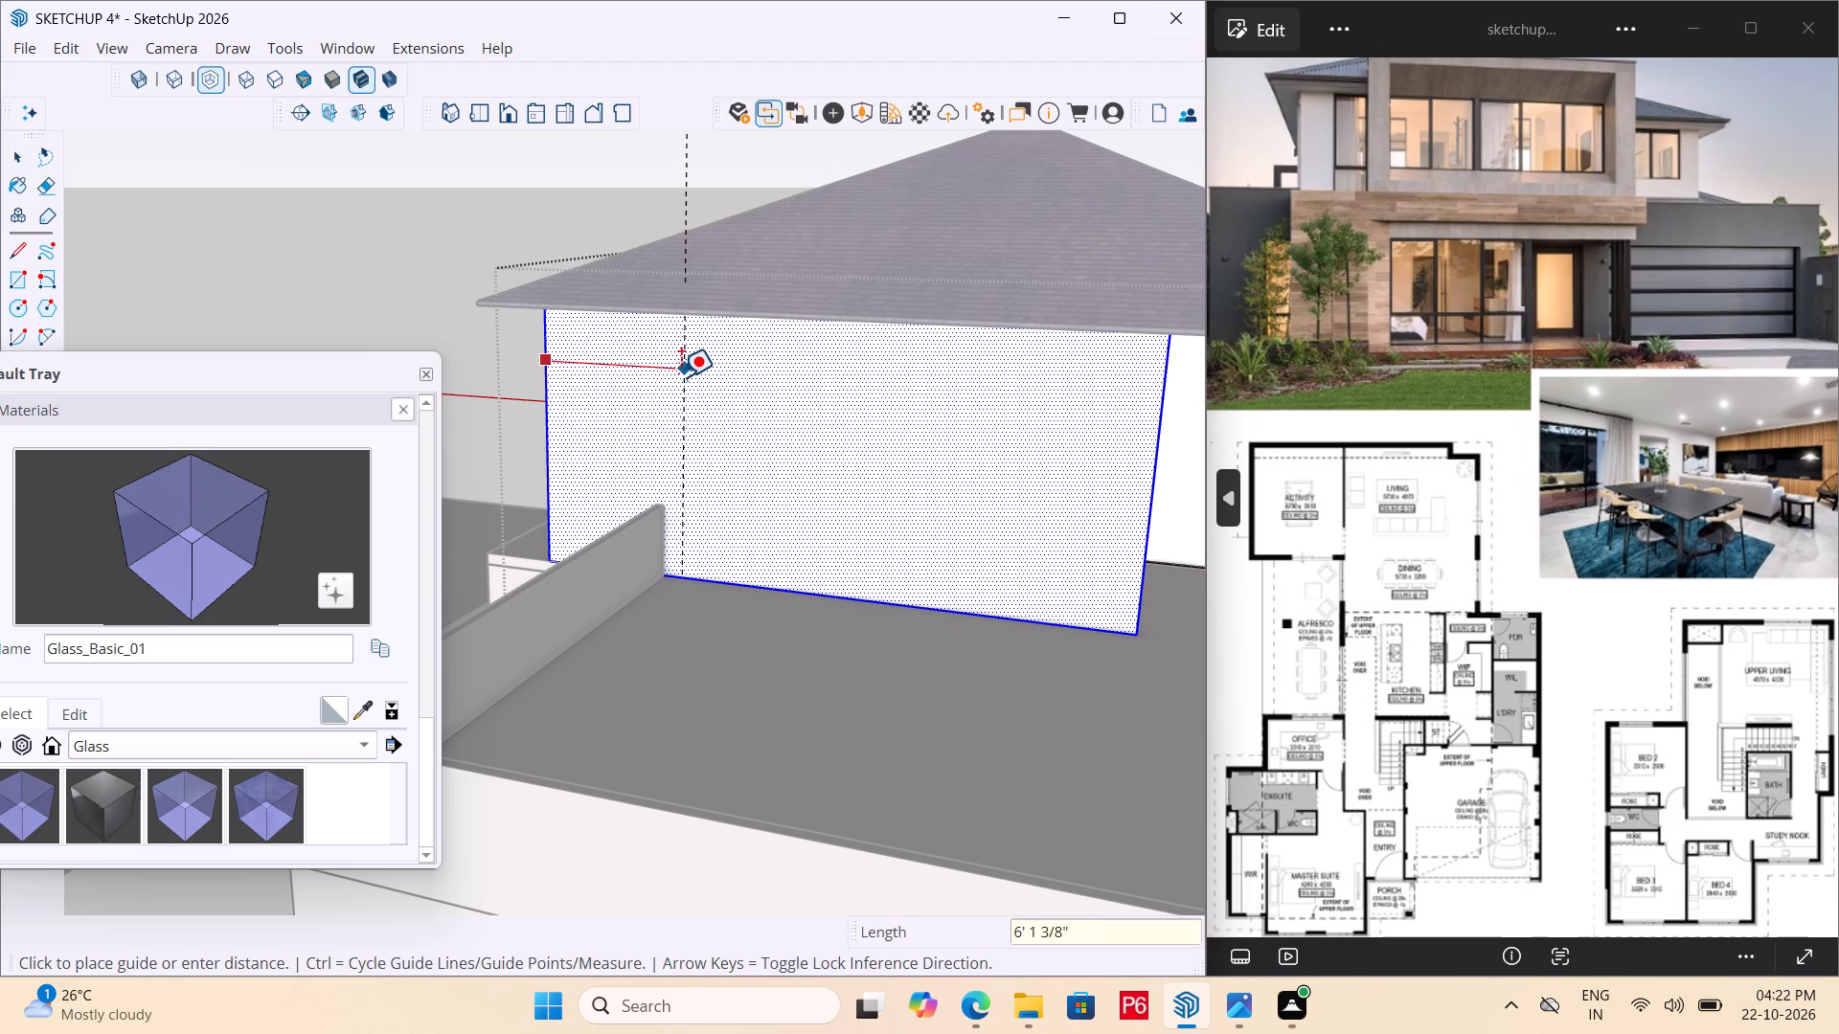
{"action": "left_click", "coordinate": [681, 377]}
{"action": "left_click", "coordinate": [678, 391]}
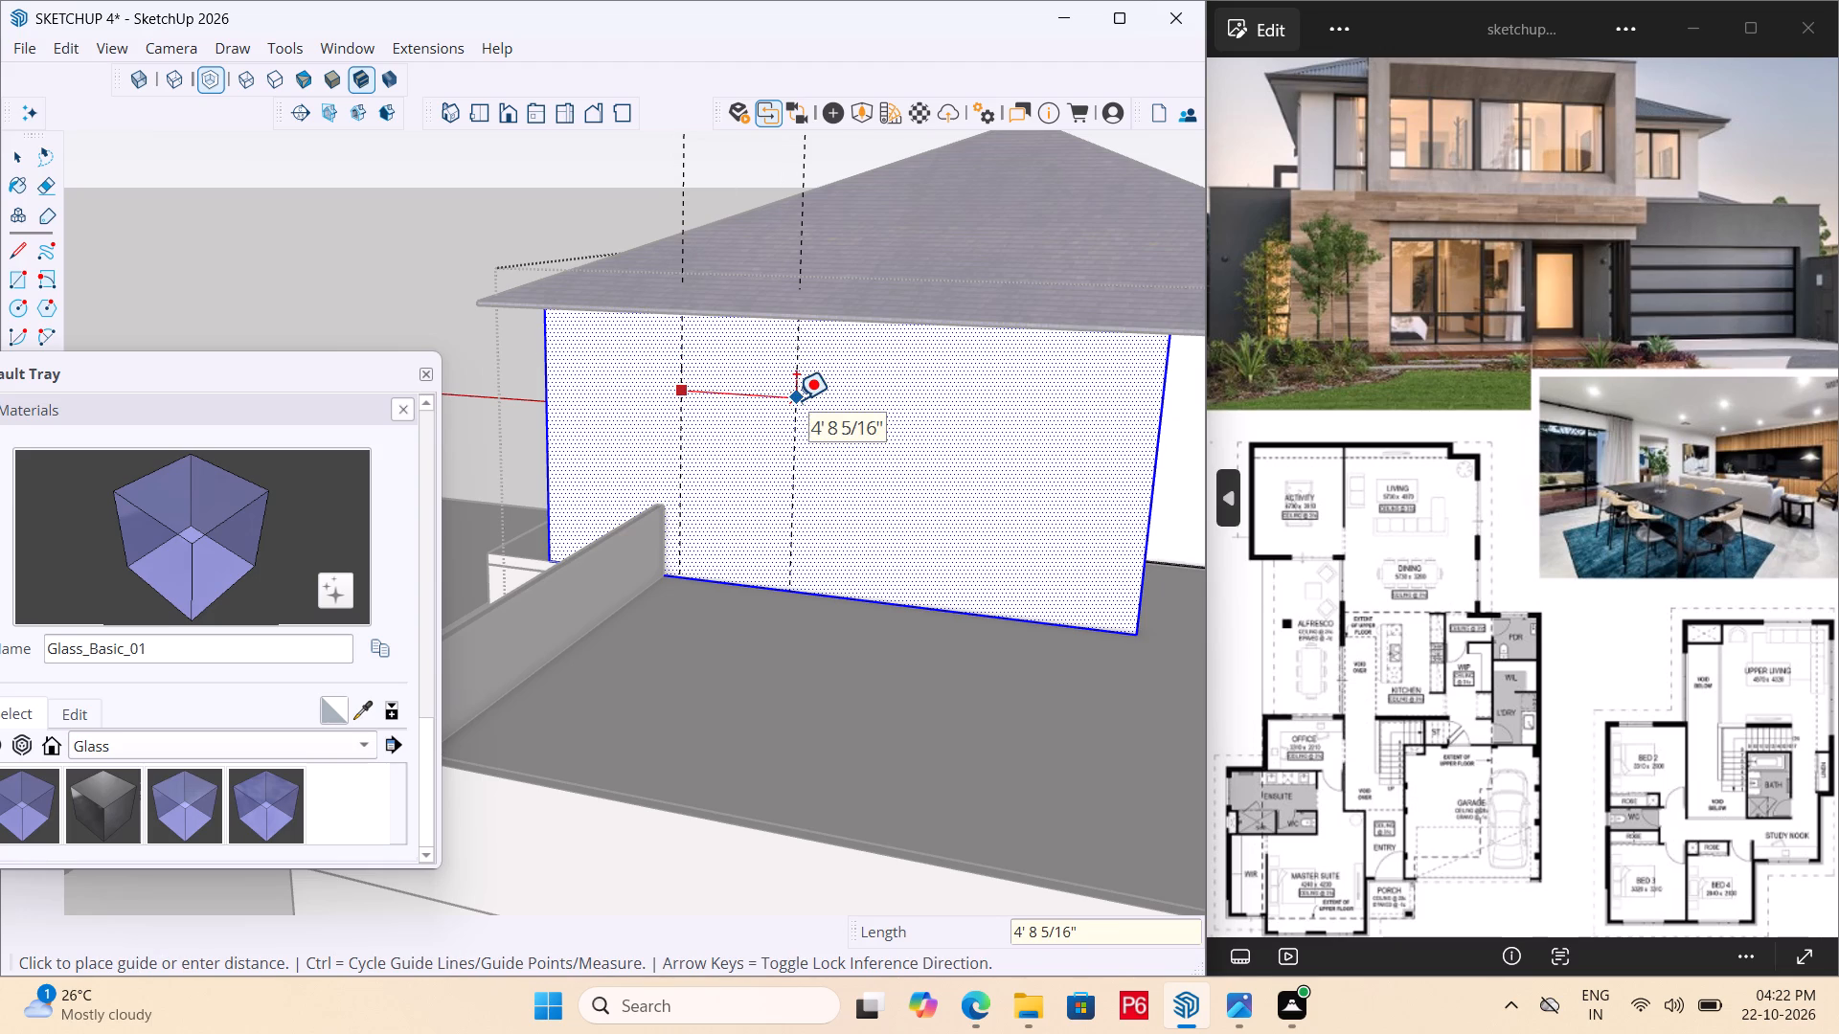
{"action": "type", "text": "4'"}
{"action": "key", "text": "Return"}
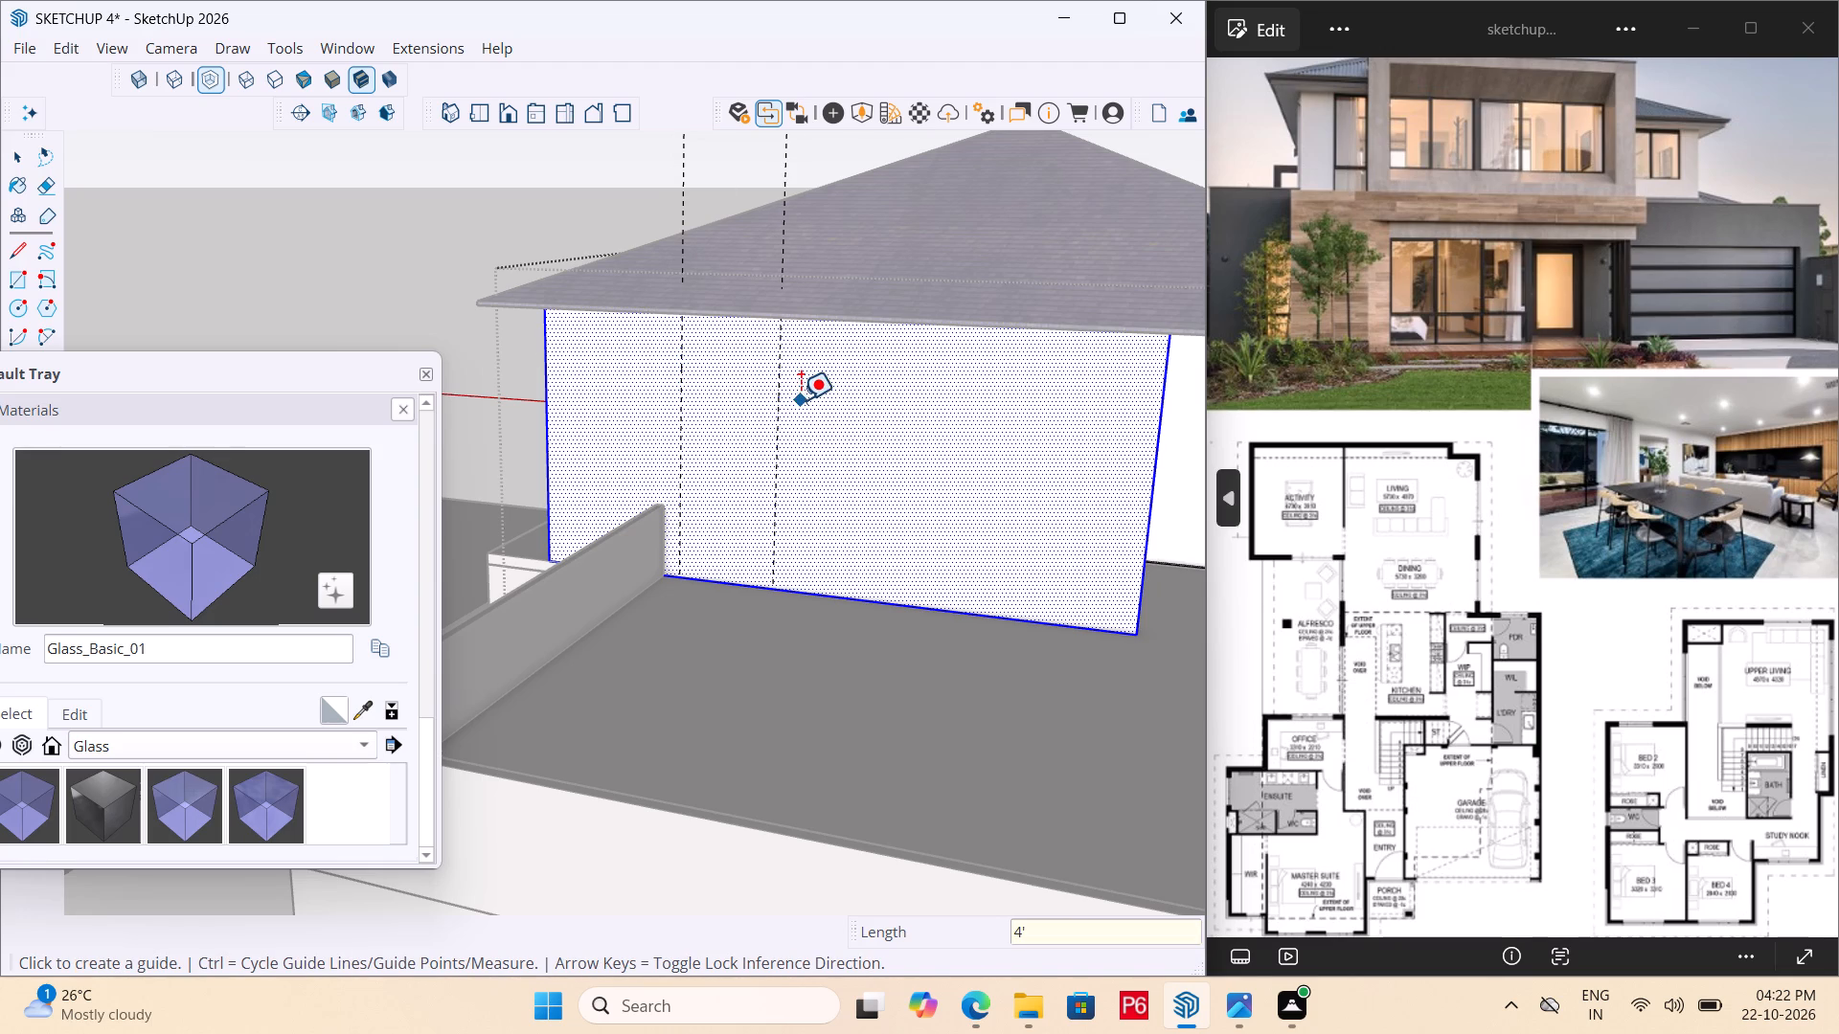
{"action": "left_click", "coordinate": [783, 420]}
{"action": "type", "text": "4'"}
{"action": "key", "text": "Return"}
{"action": "left_click", "coordinate": [881, 425]}
{"action": "type", "text": "4'"}
{"action": "key", "text": "Return"}
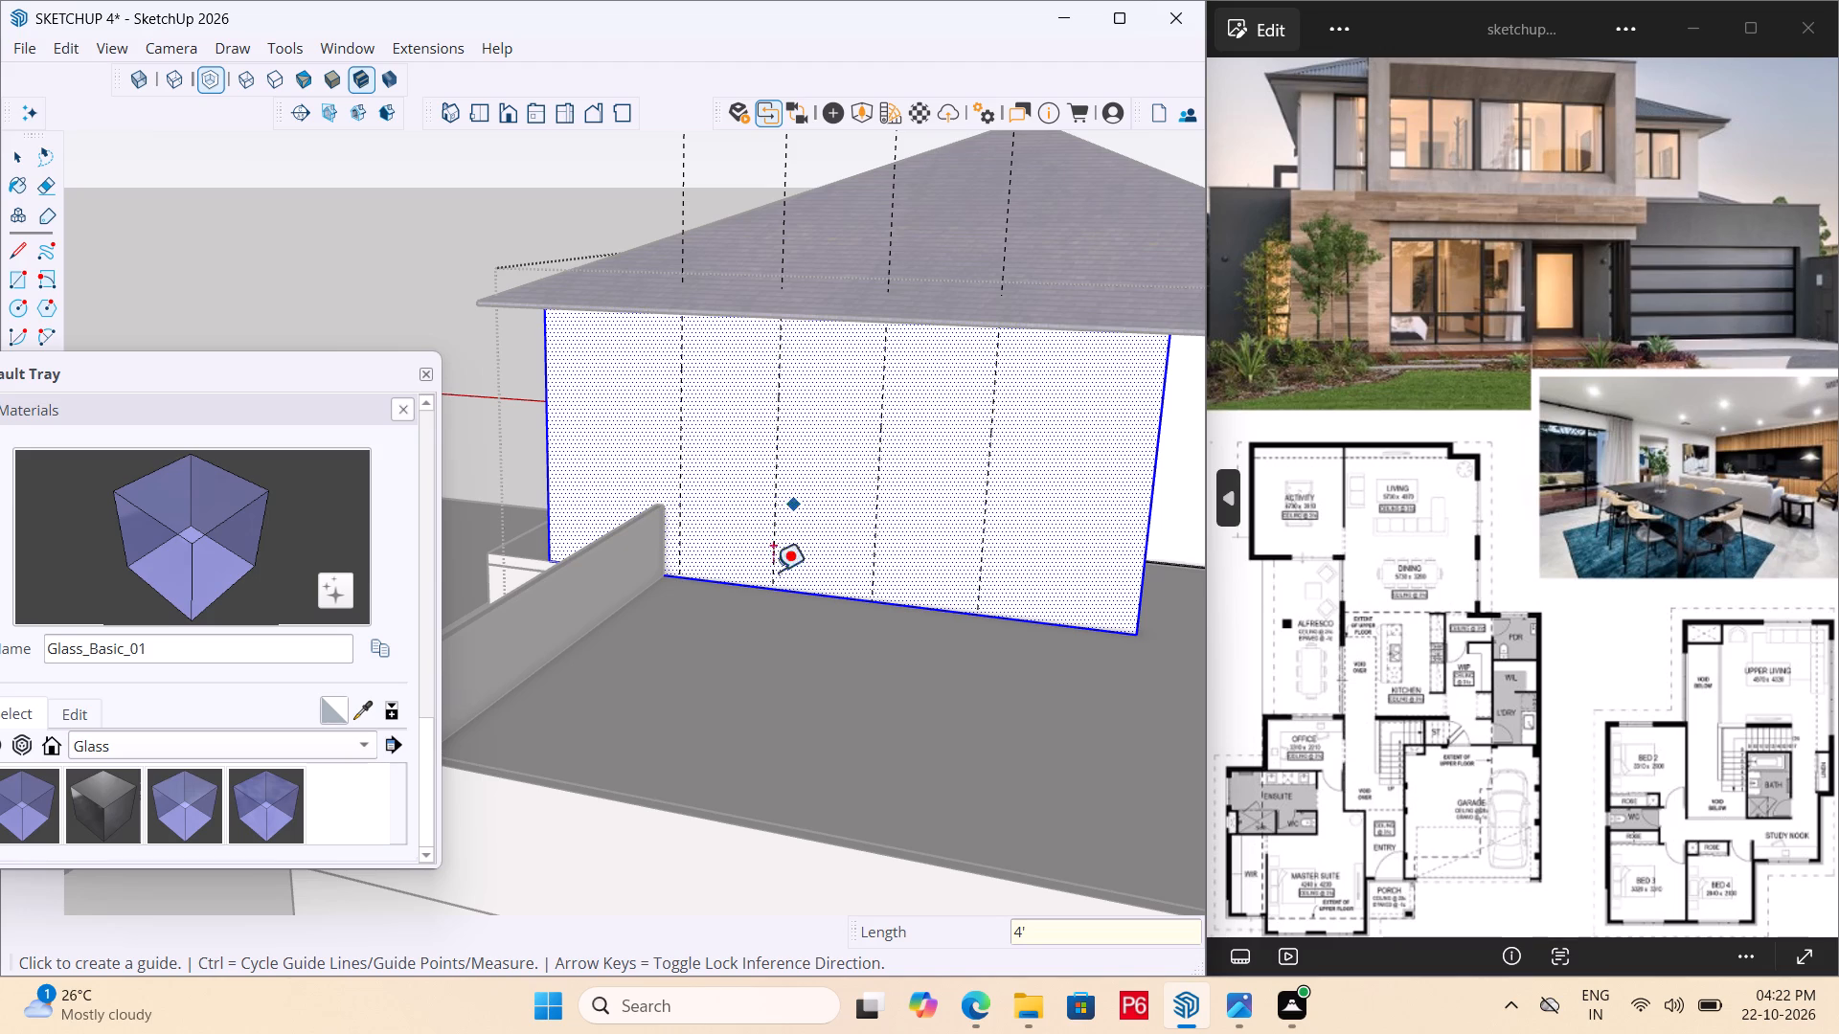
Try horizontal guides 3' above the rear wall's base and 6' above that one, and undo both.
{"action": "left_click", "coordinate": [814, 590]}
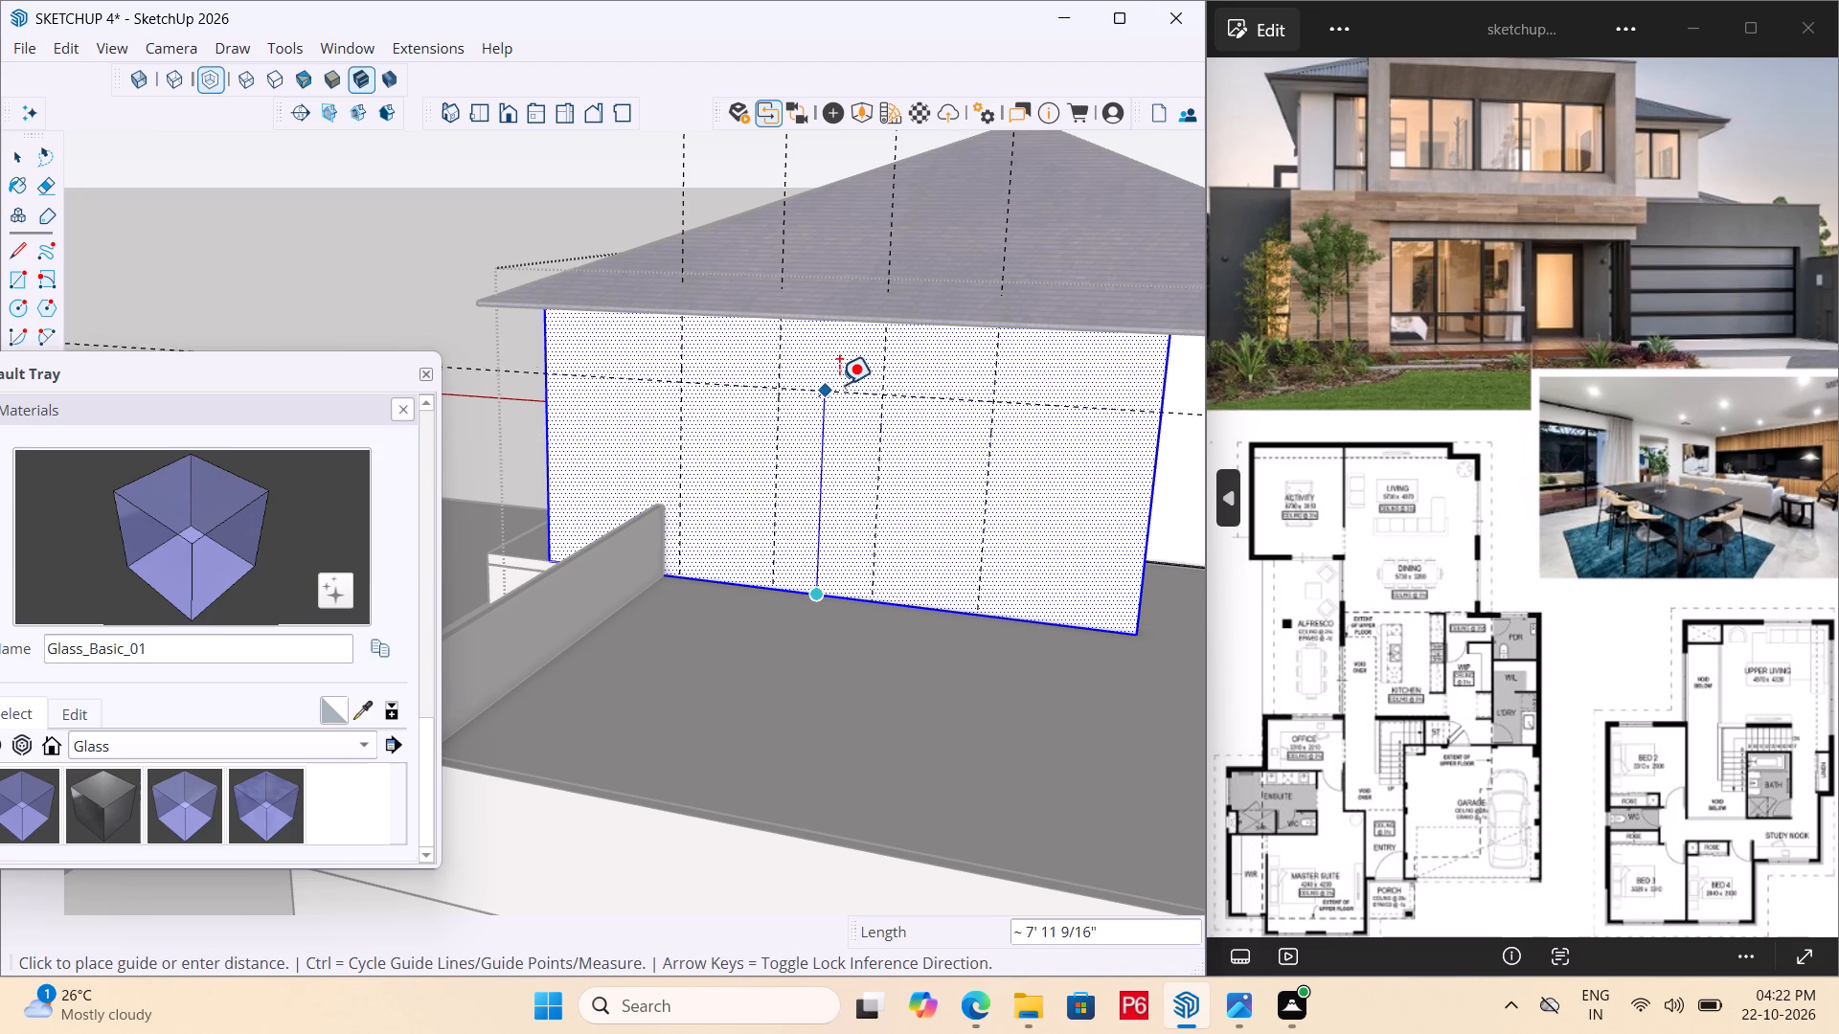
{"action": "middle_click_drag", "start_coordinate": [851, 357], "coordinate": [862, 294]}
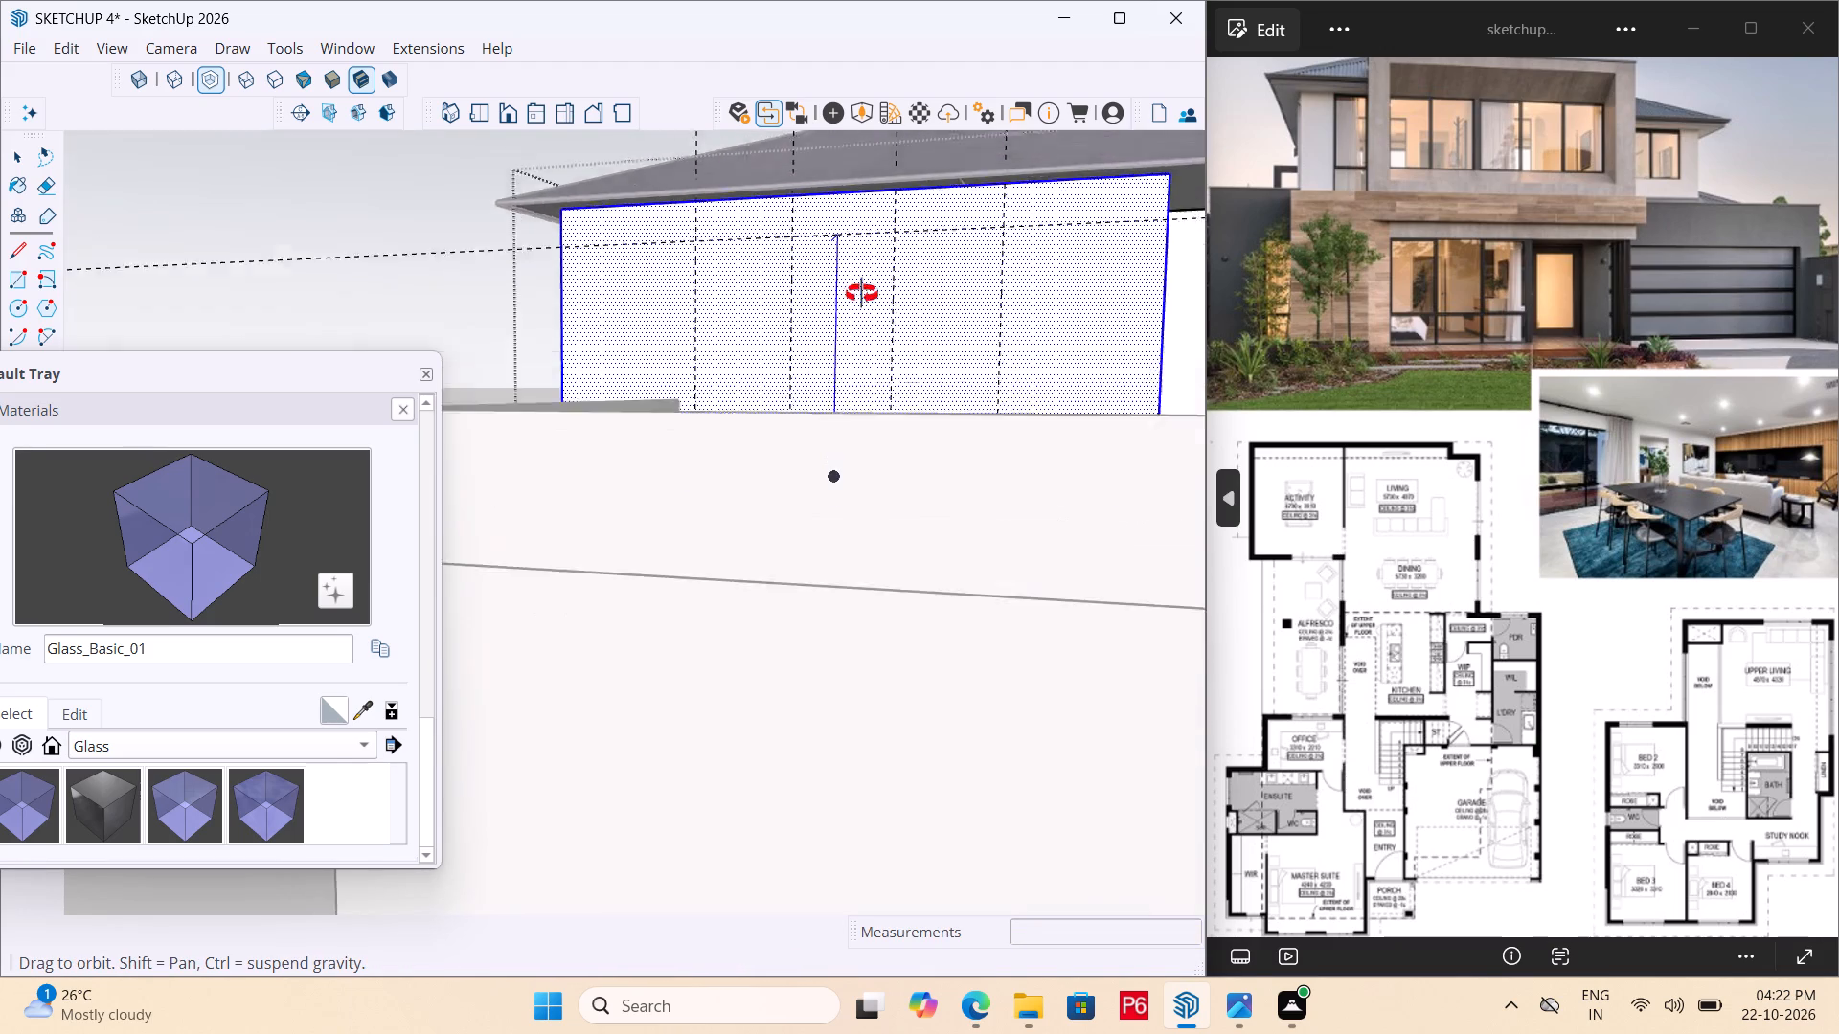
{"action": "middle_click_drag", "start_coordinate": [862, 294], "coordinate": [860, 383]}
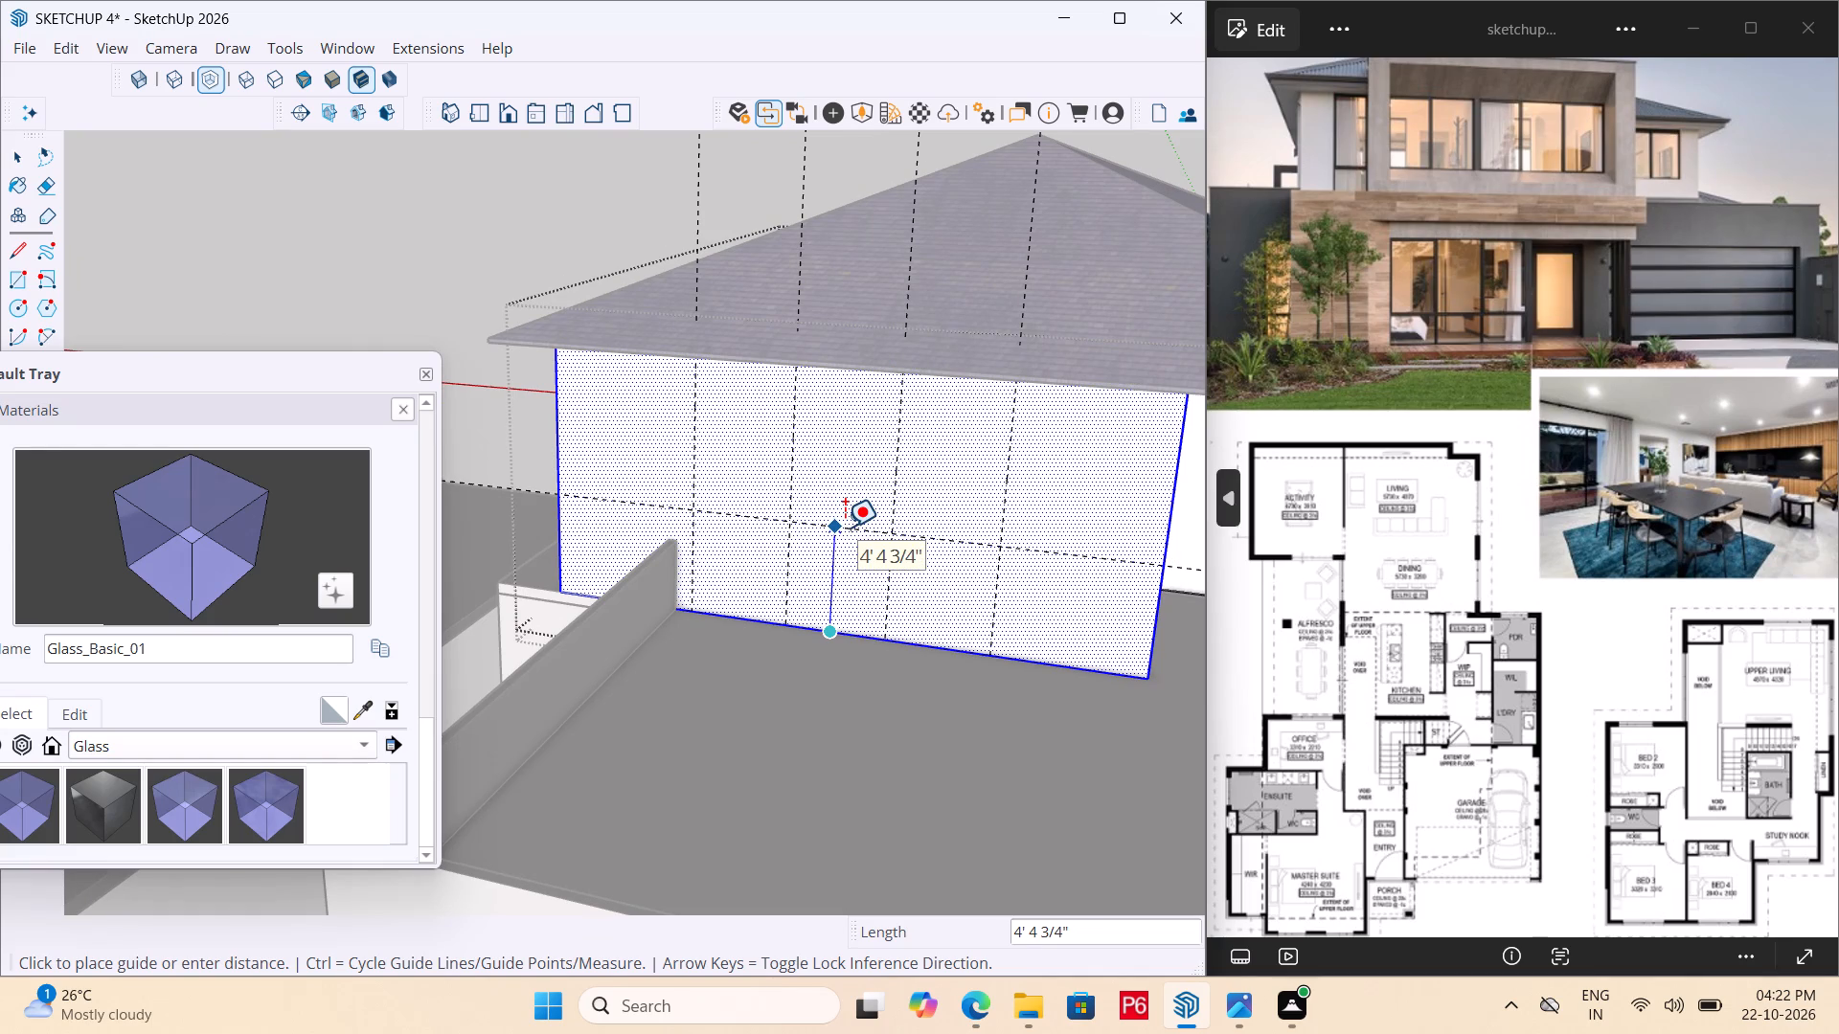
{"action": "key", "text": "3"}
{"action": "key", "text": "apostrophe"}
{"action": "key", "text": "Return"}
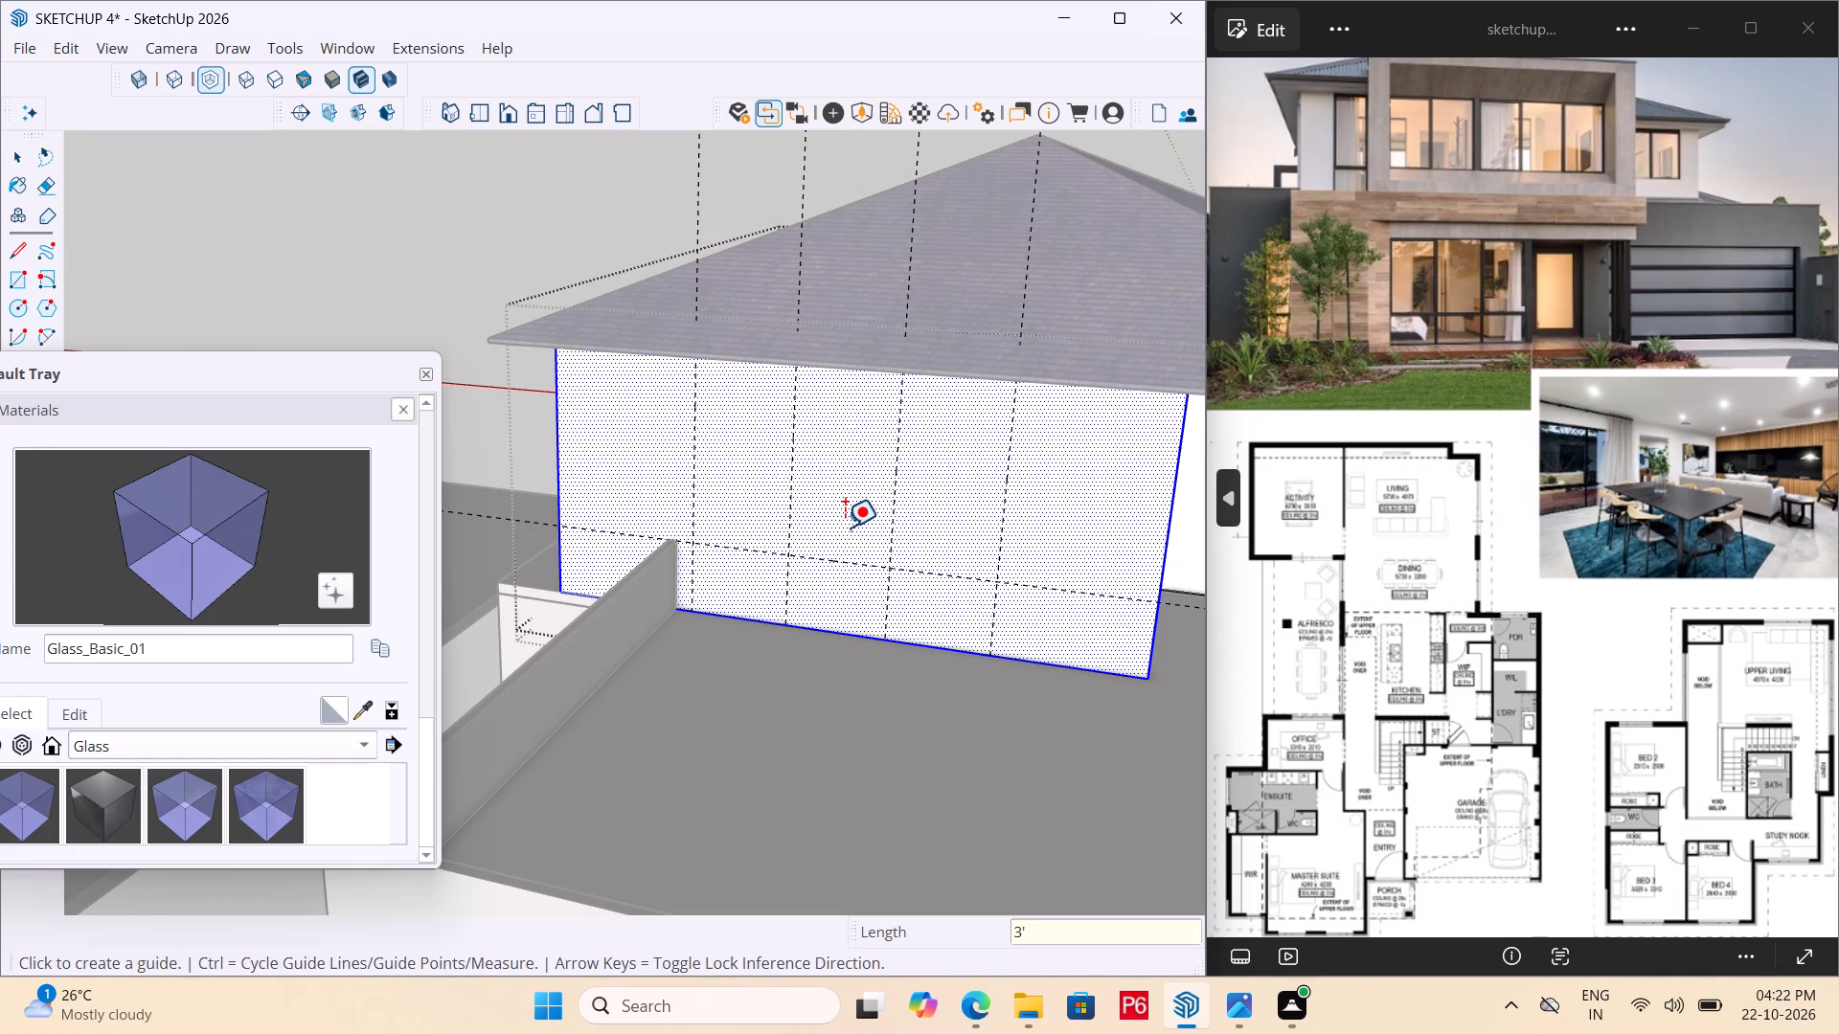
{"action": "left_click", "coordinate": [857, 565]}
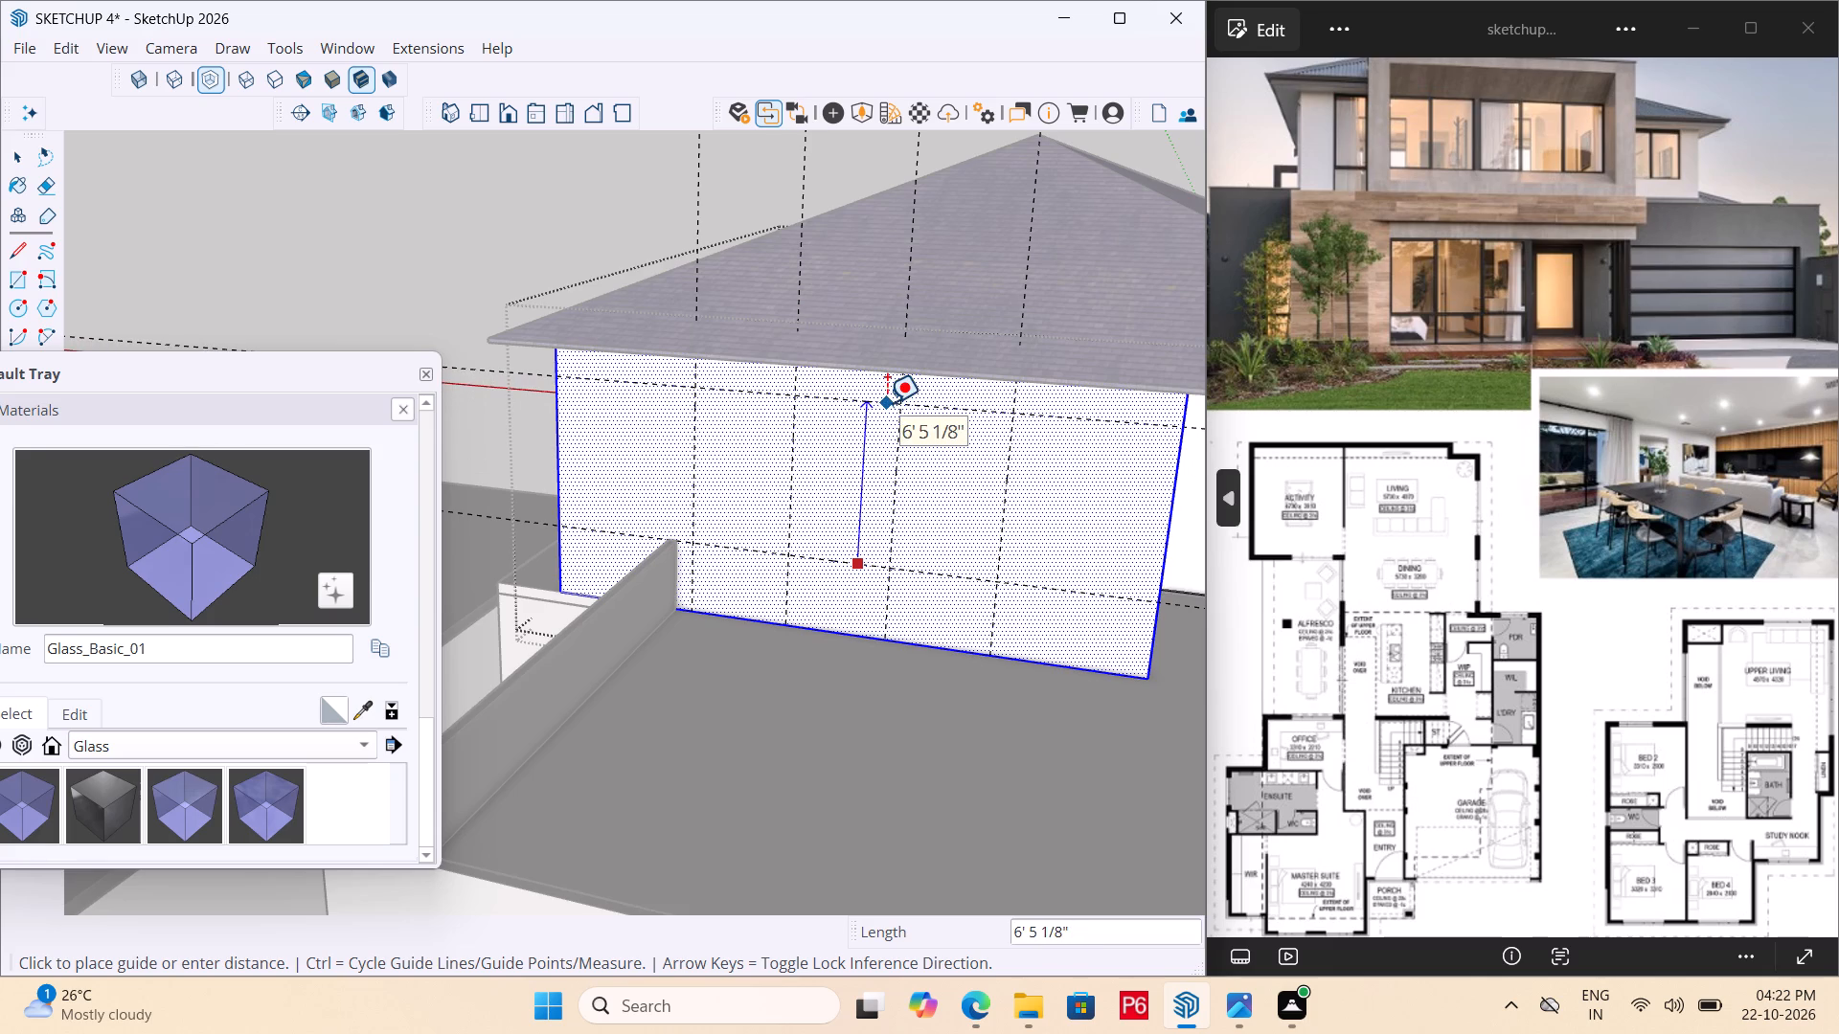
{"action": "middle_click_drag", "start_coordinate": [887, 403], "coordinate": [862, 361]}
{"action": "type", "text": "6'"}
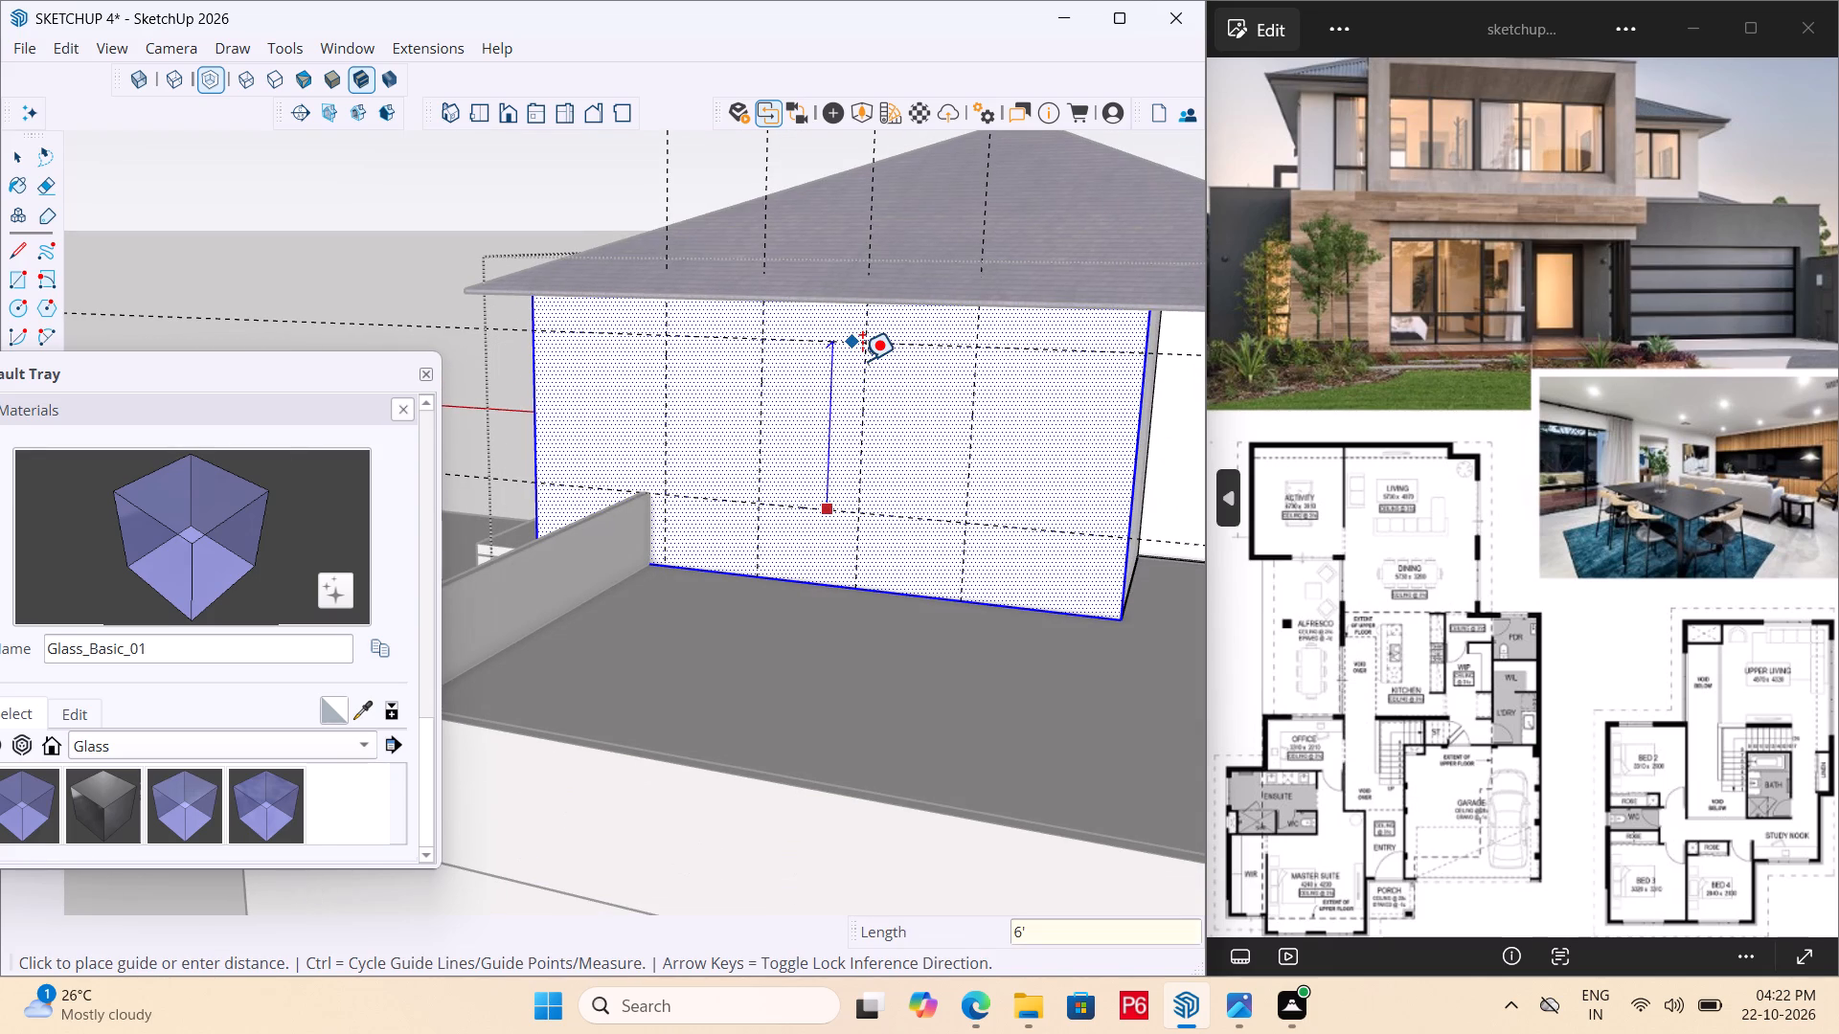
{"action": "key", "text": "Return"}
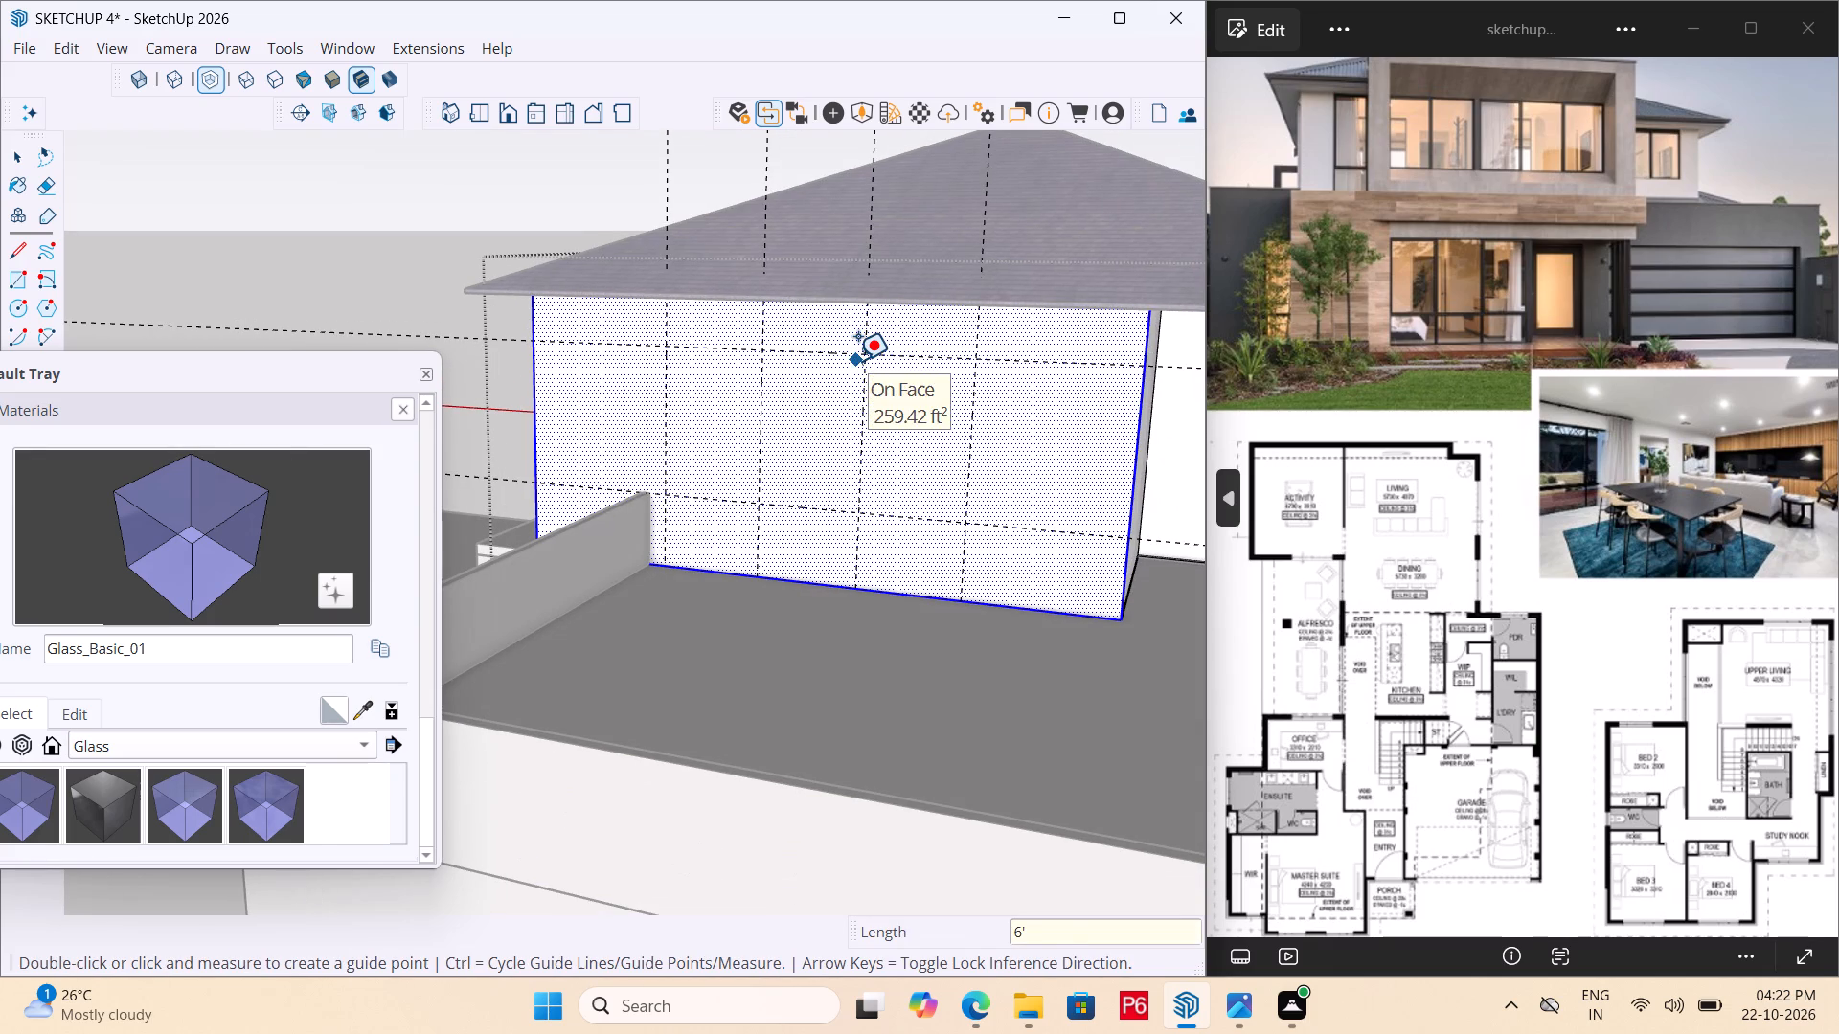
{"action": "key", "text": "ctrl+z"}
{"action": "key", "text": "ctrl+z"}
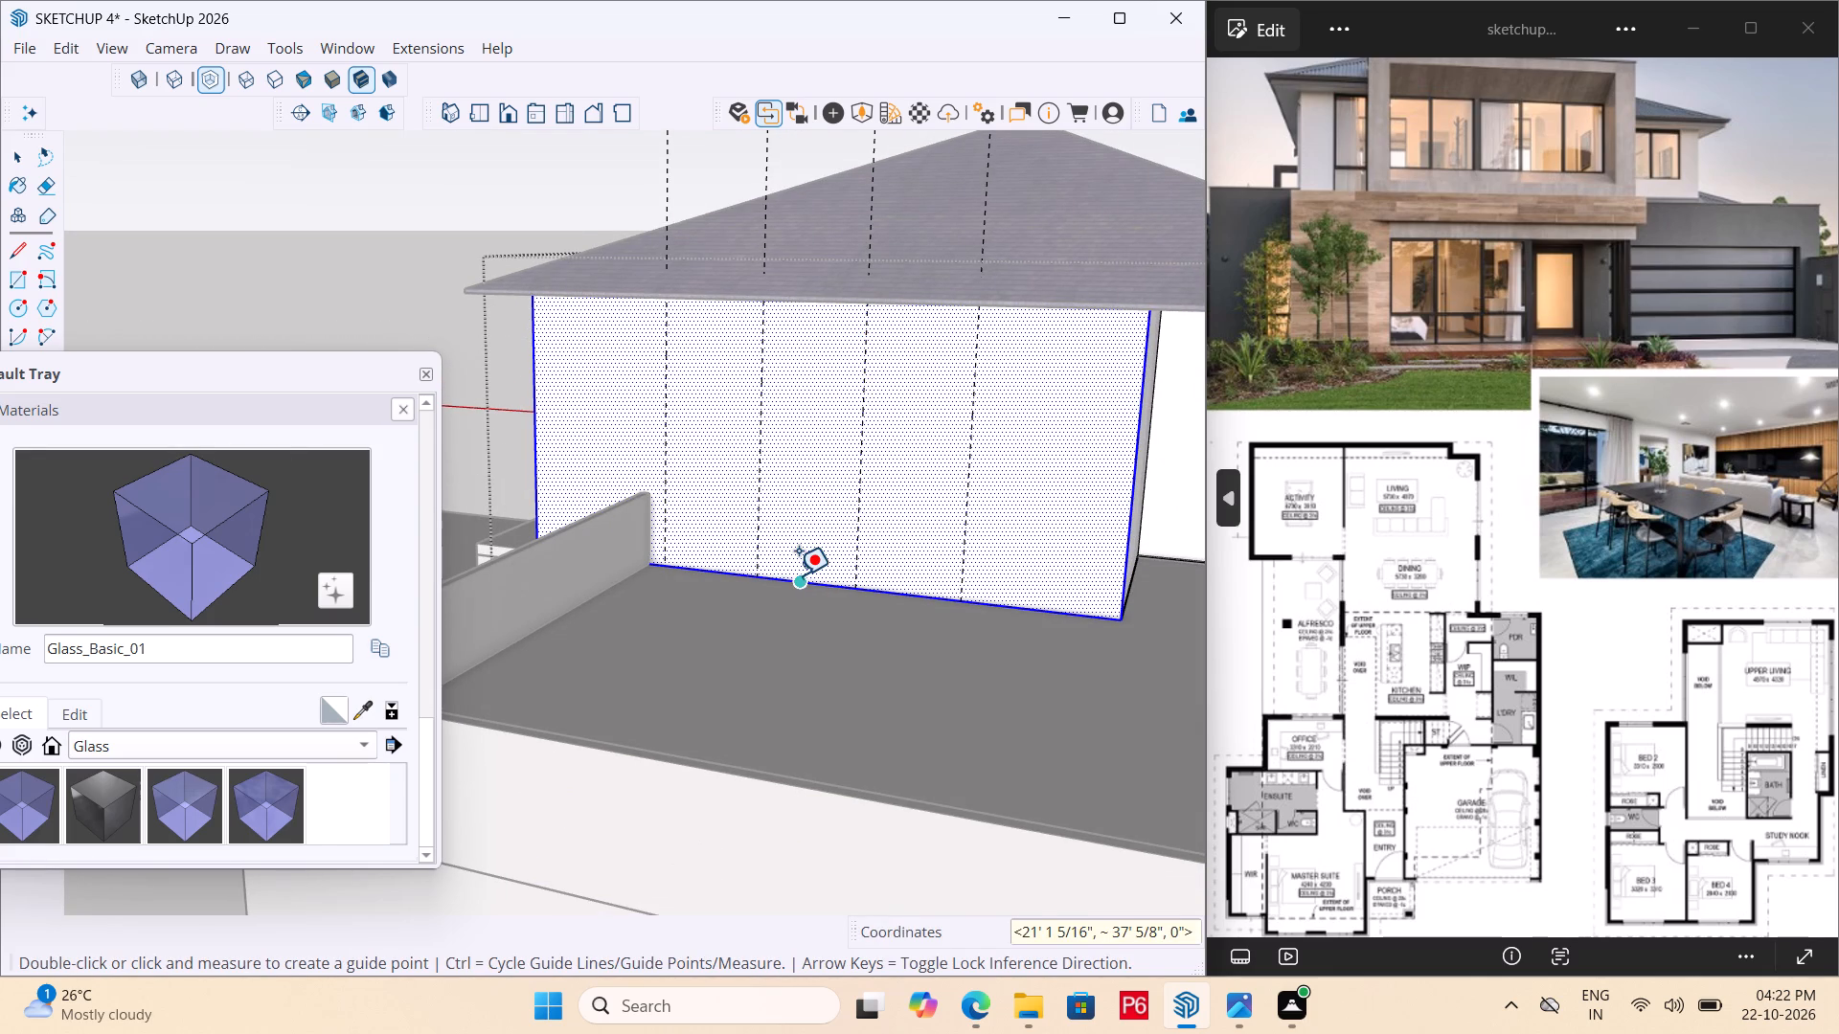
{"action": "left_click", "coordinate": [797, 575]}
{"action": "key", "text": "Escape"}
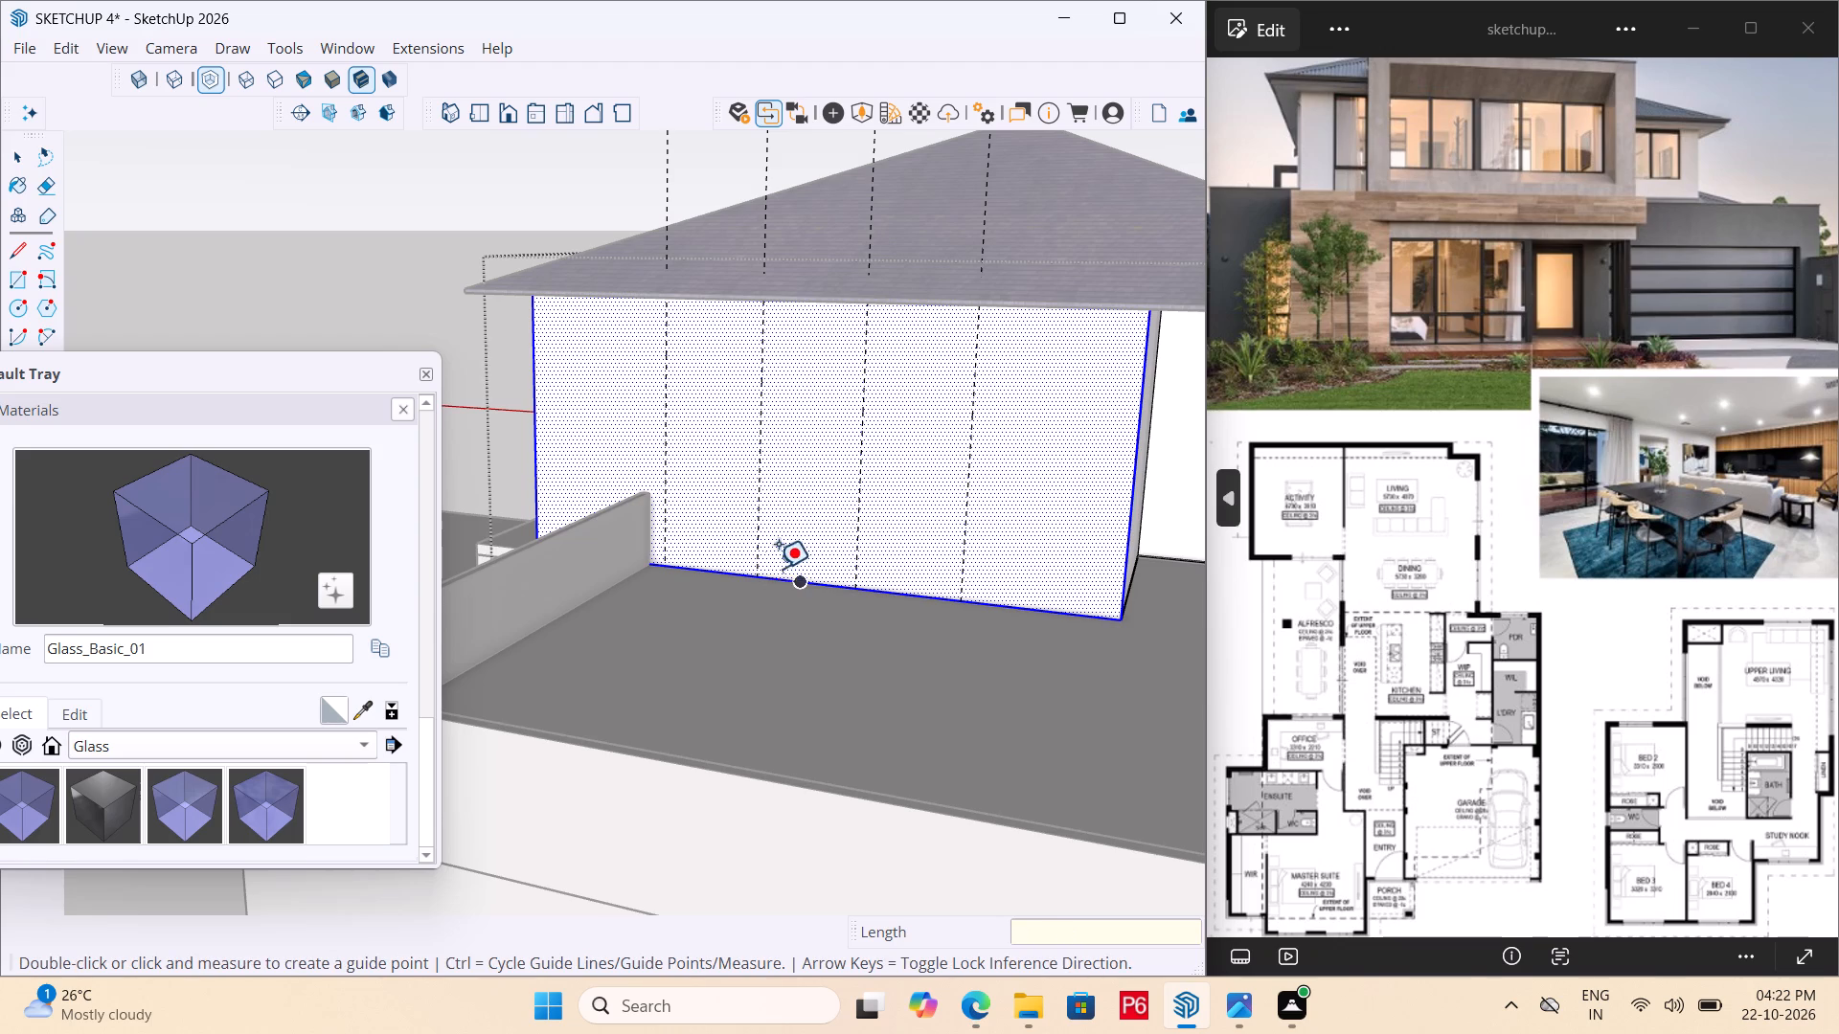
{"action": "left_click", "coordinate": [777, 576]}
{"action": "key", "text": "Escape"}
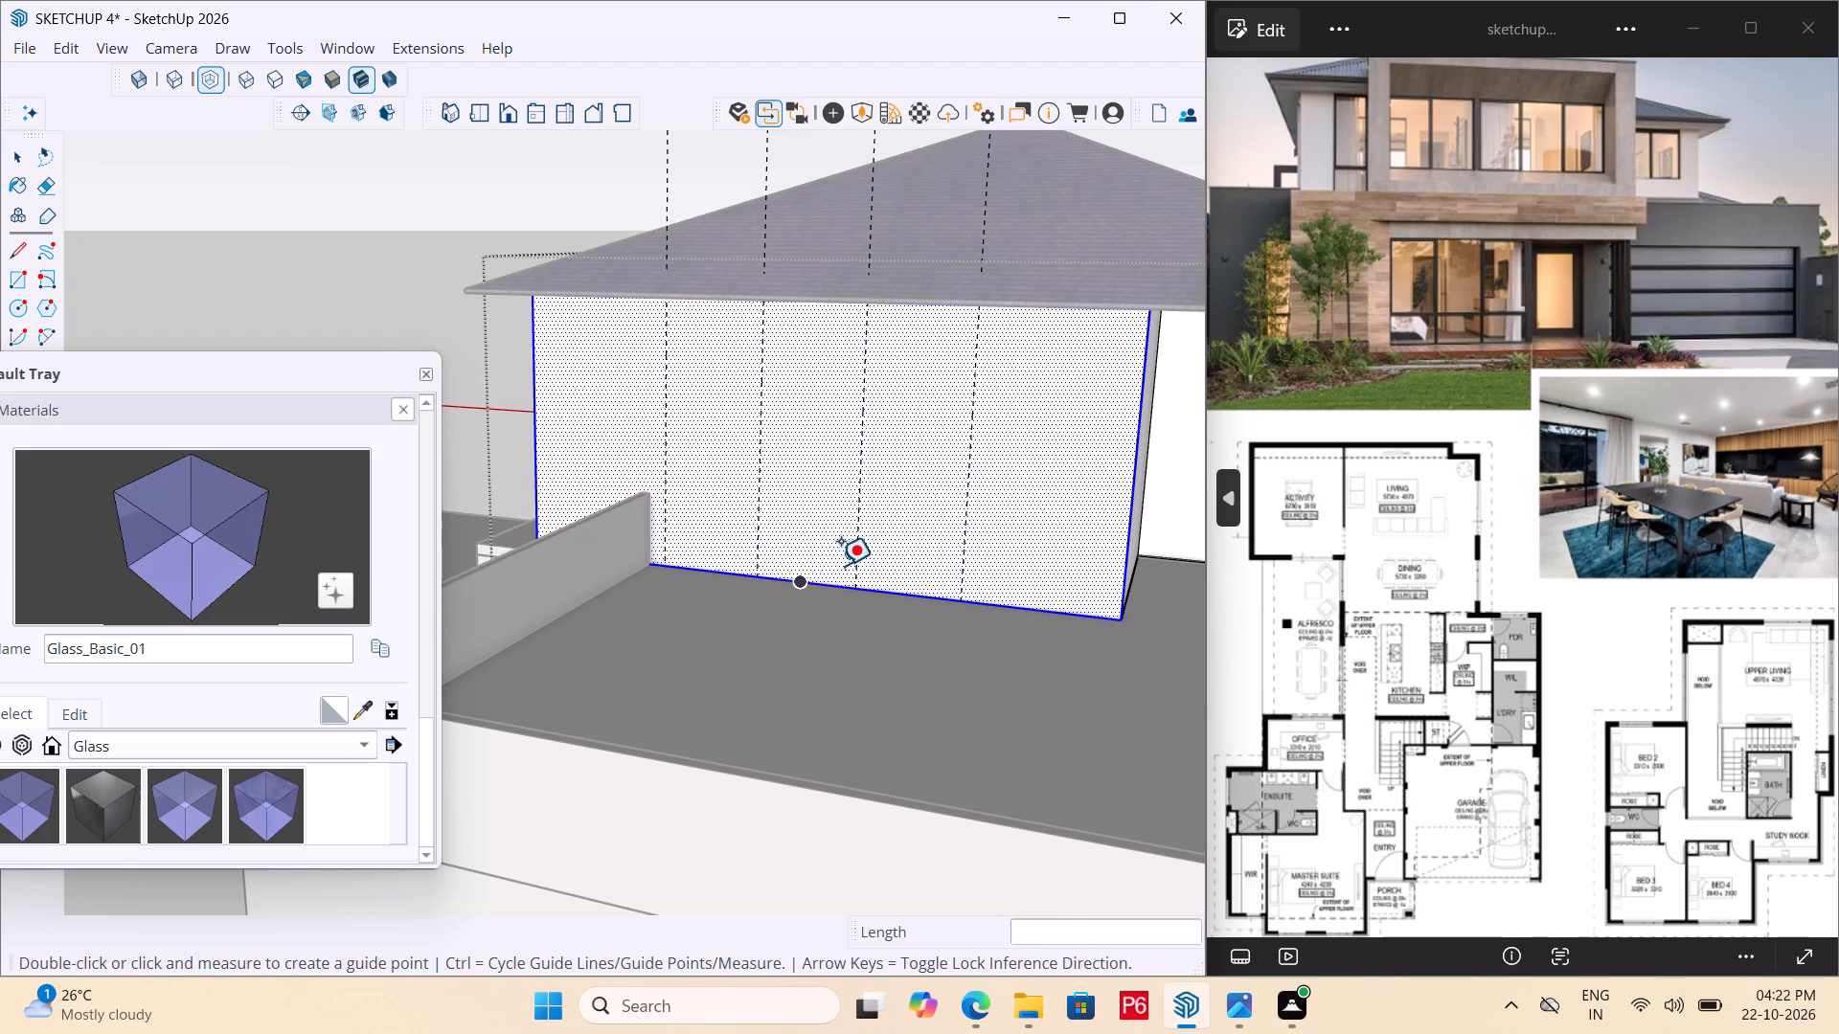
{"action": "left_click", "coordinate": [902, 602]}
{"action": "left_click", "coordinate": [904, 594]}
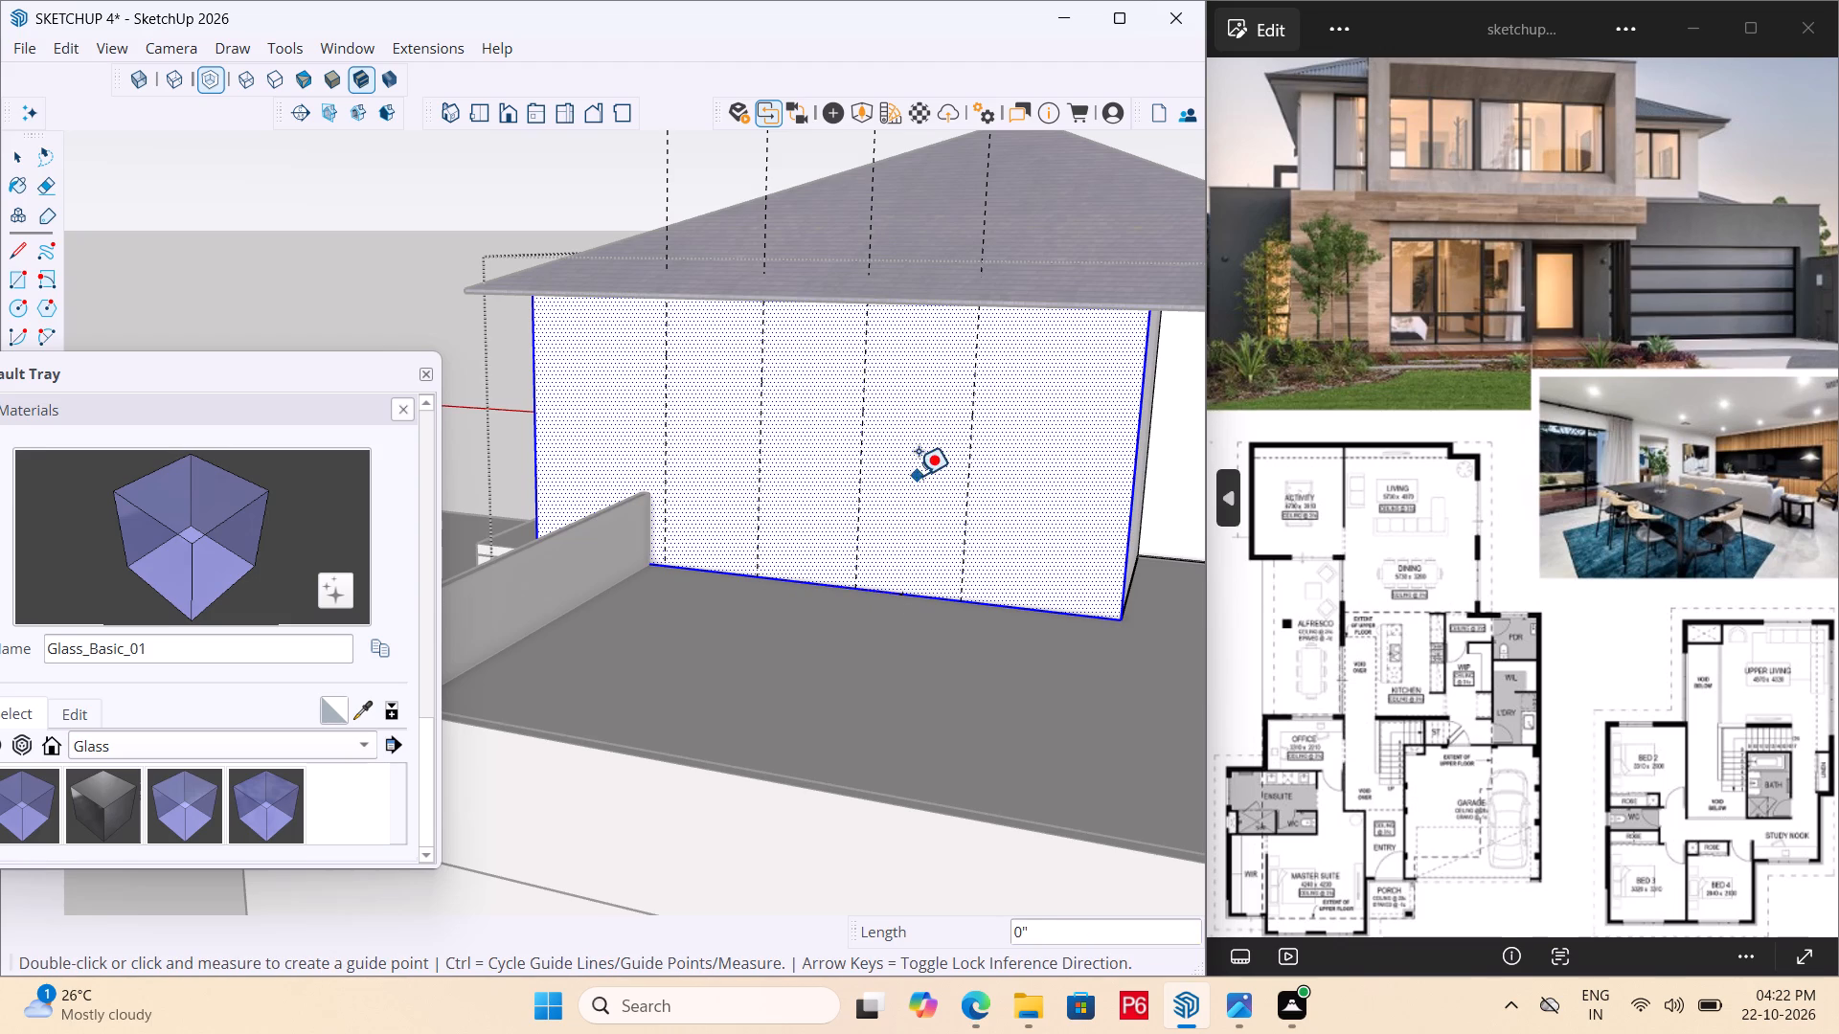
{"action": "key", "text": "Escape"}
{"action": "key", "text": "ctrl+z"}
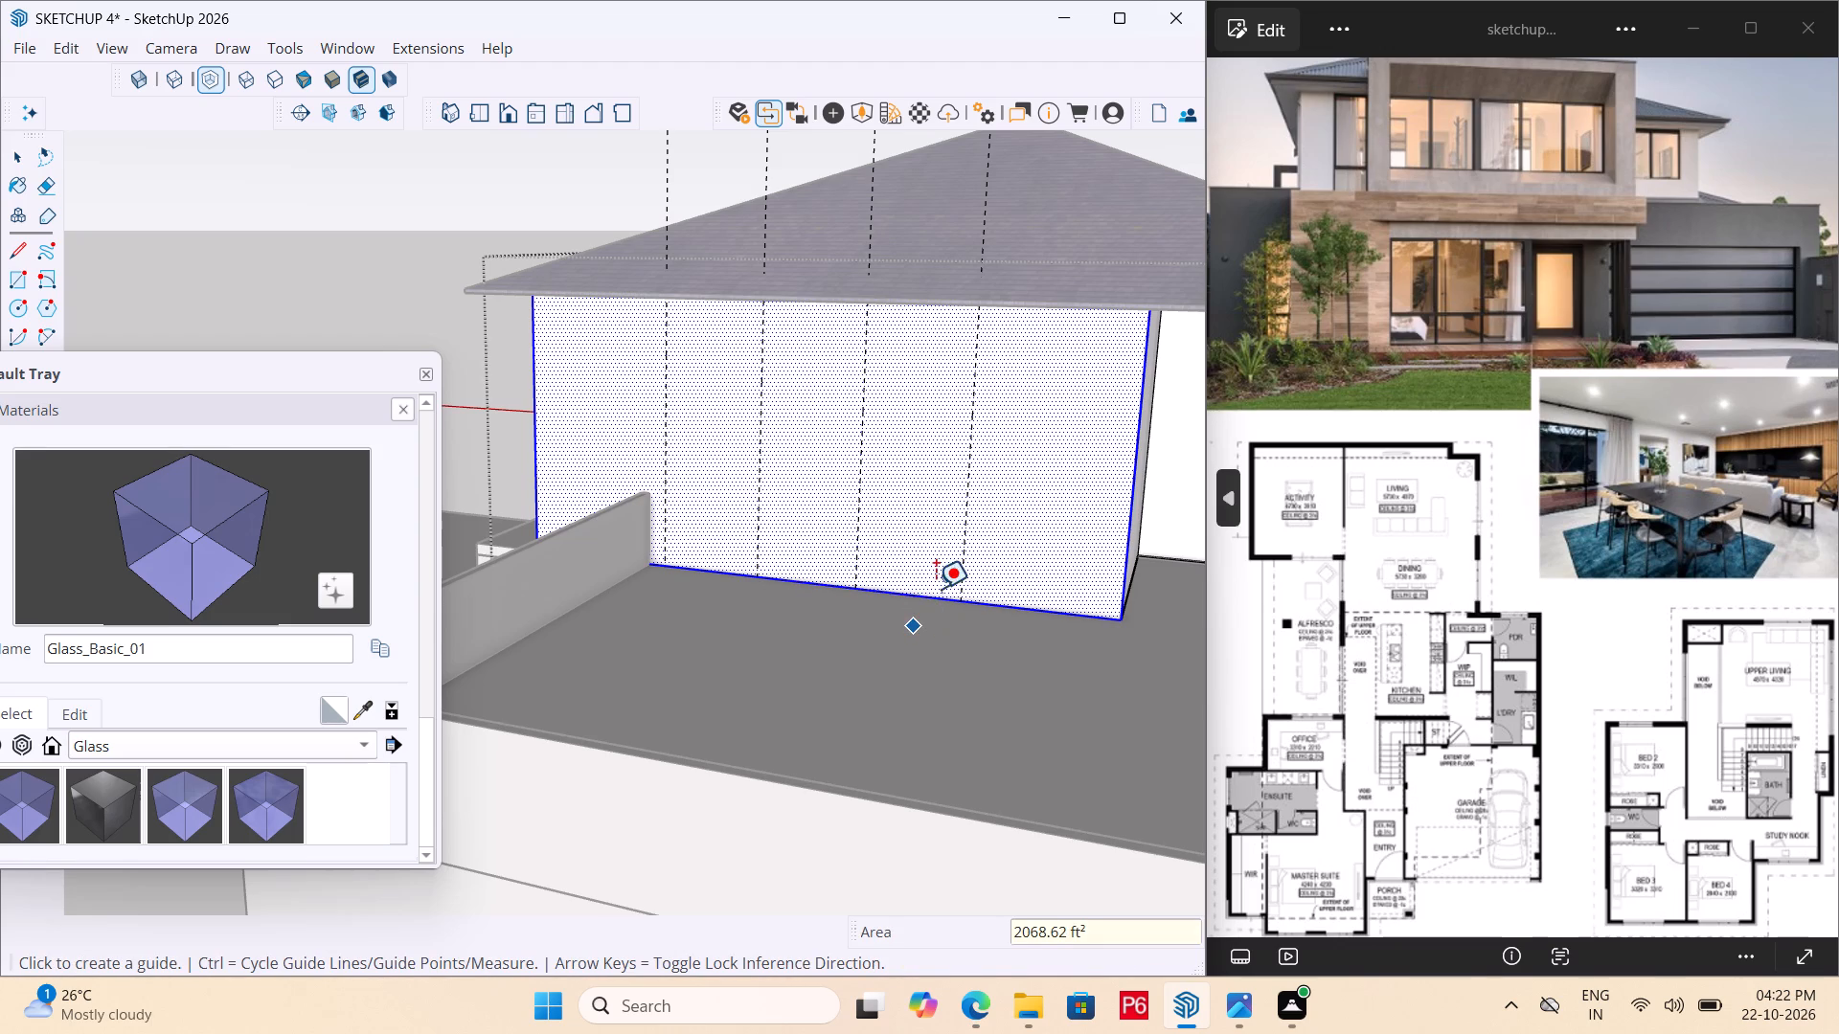
Place a horizontal guide 7' above the base edge of the upper rear wall.
{"action": "scroll", "coordinate": [872, 570], "scroll_direction": "up", "scroll_amount": 6}
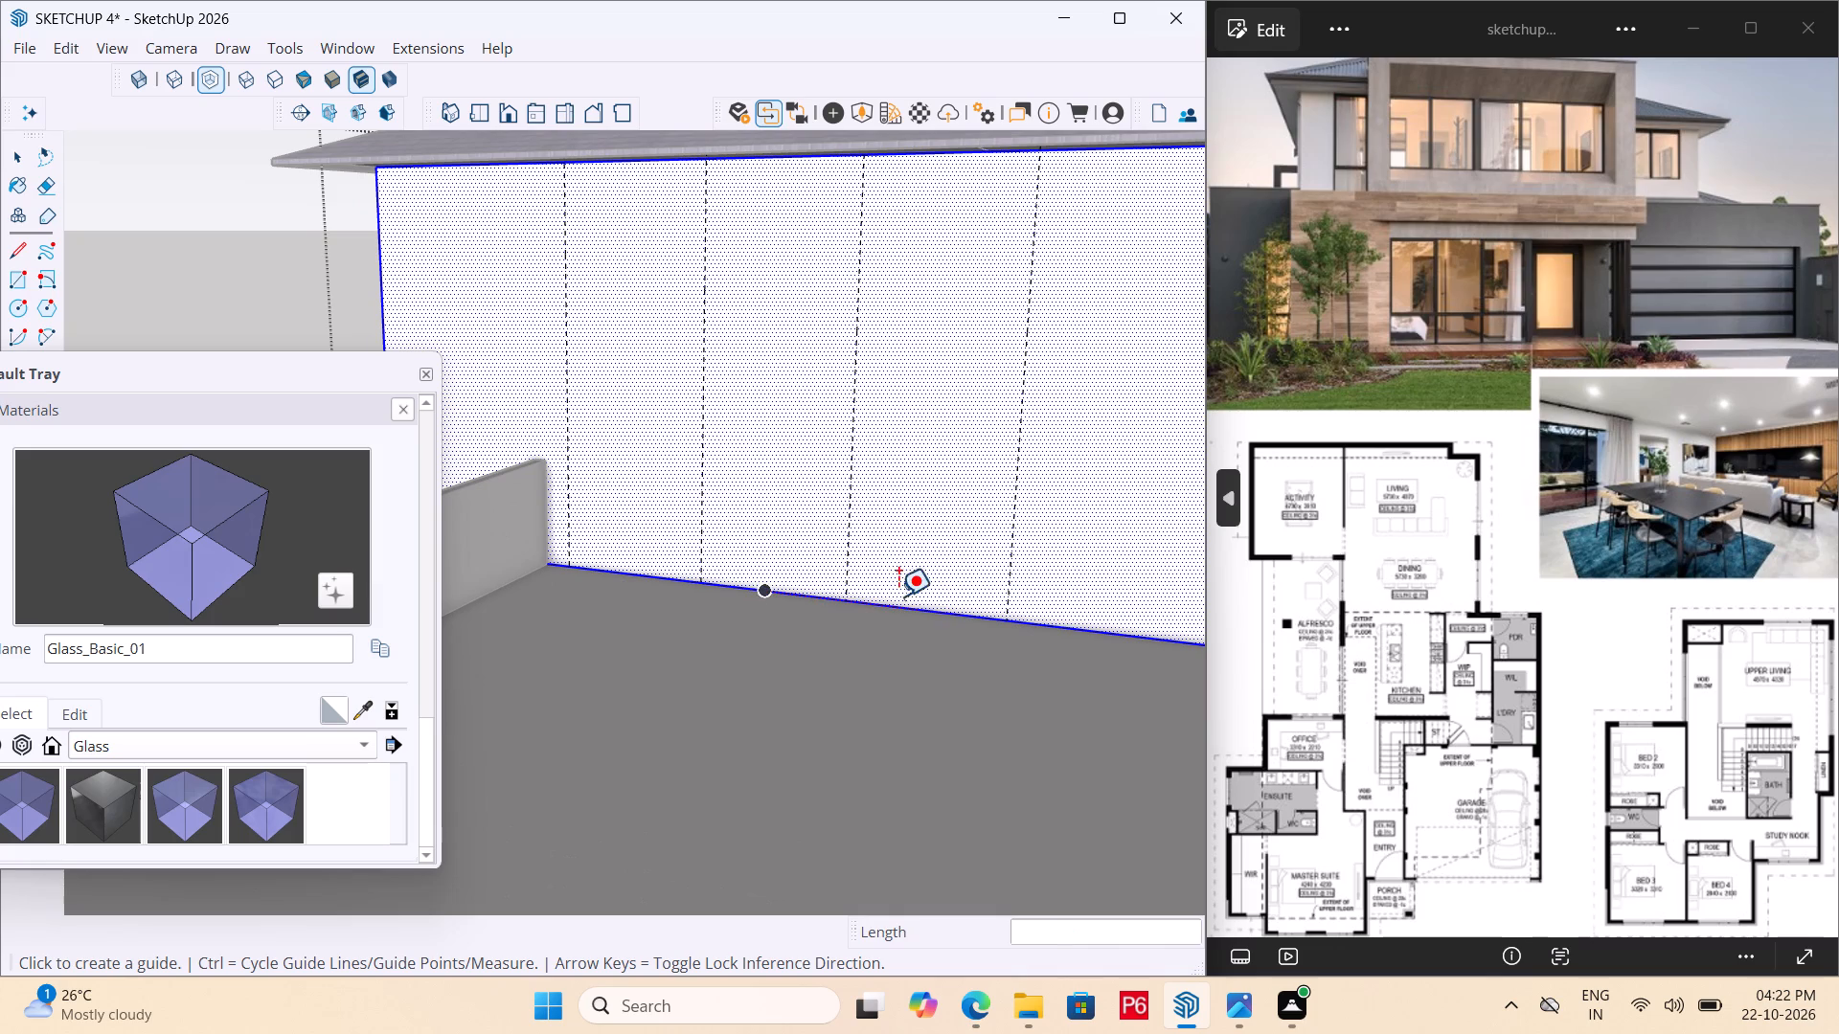
{"action": "left_click", "coordinate": [807, 590]}
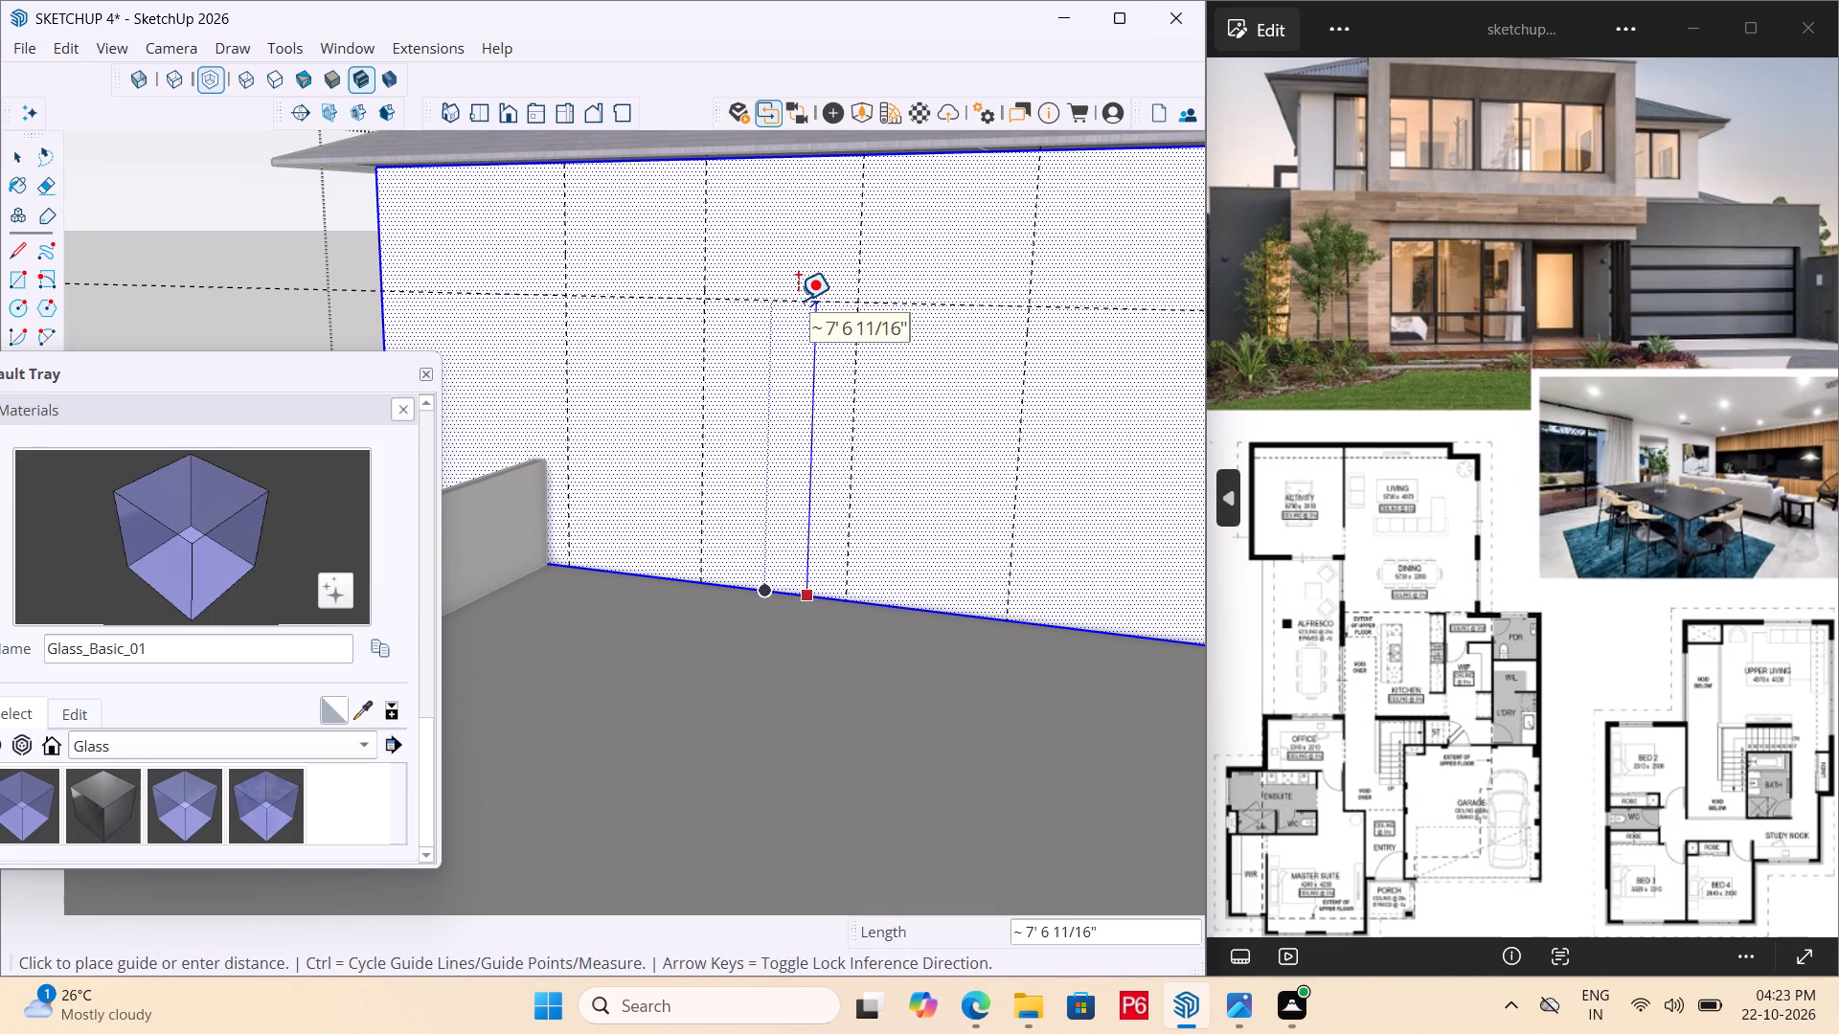
{"action": "type", "text": "7'"}
{"action": "key", "text": "Return"}
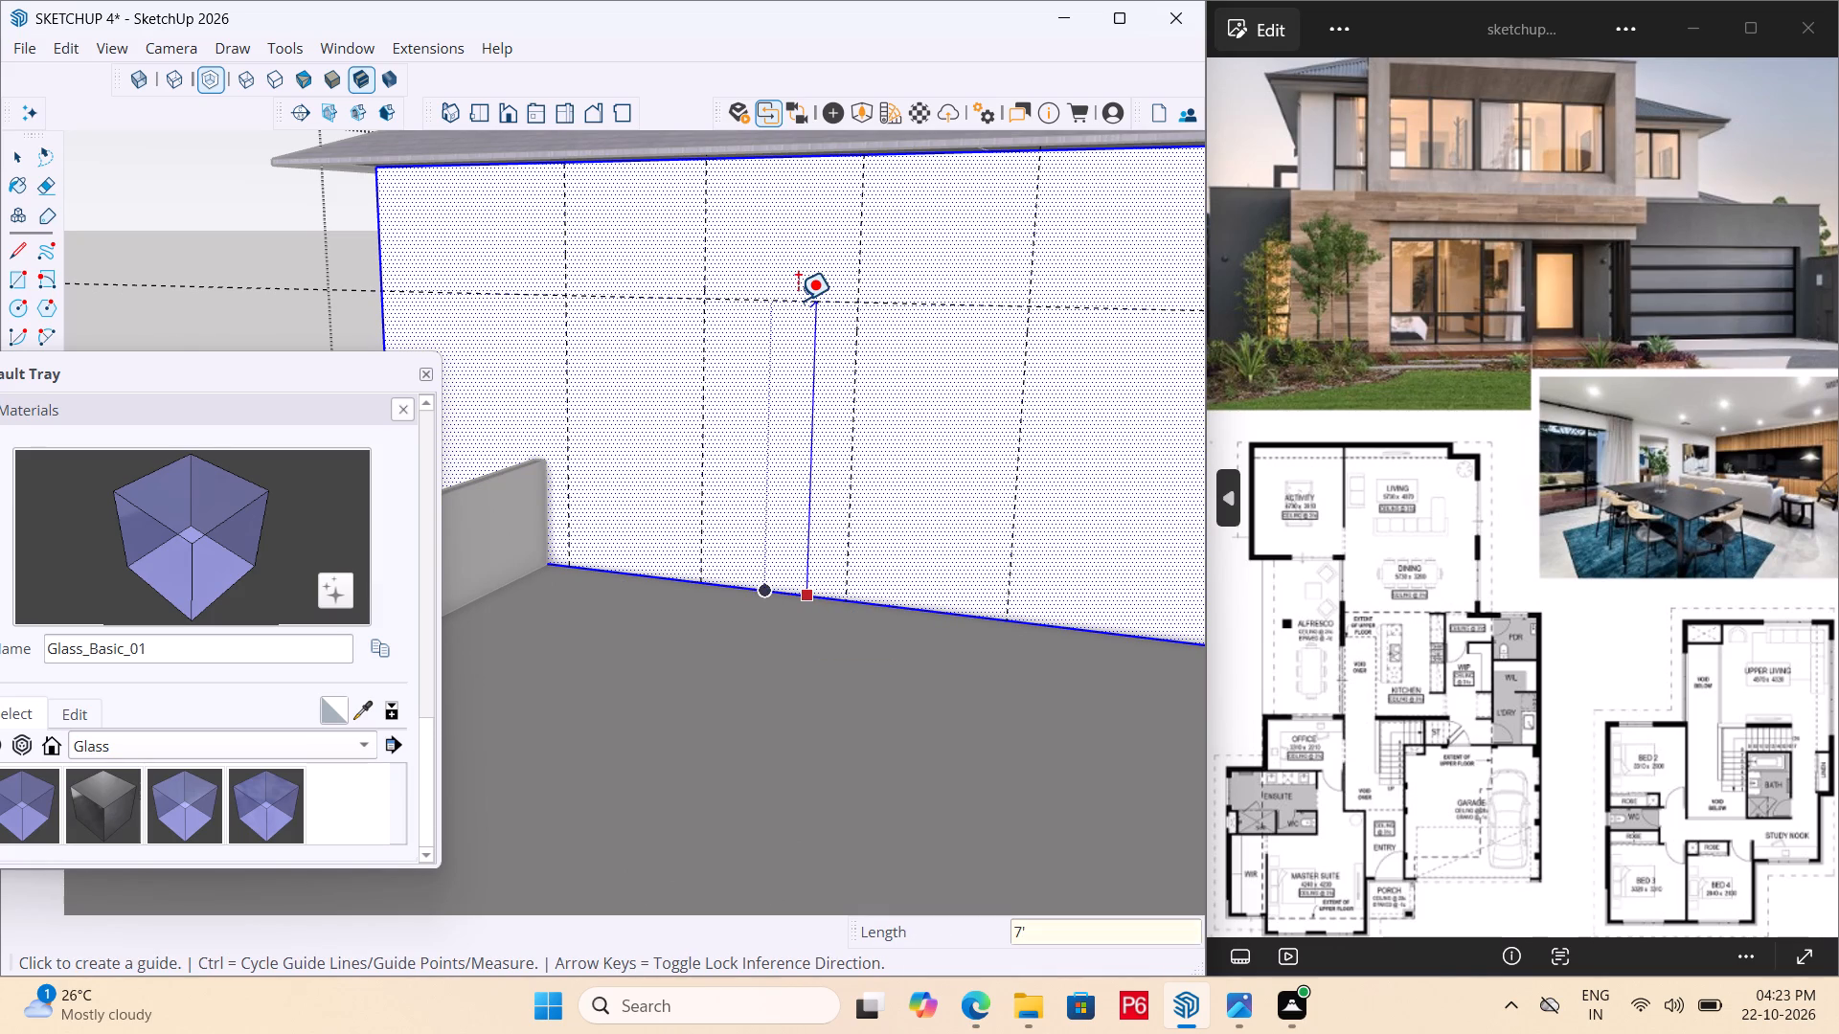
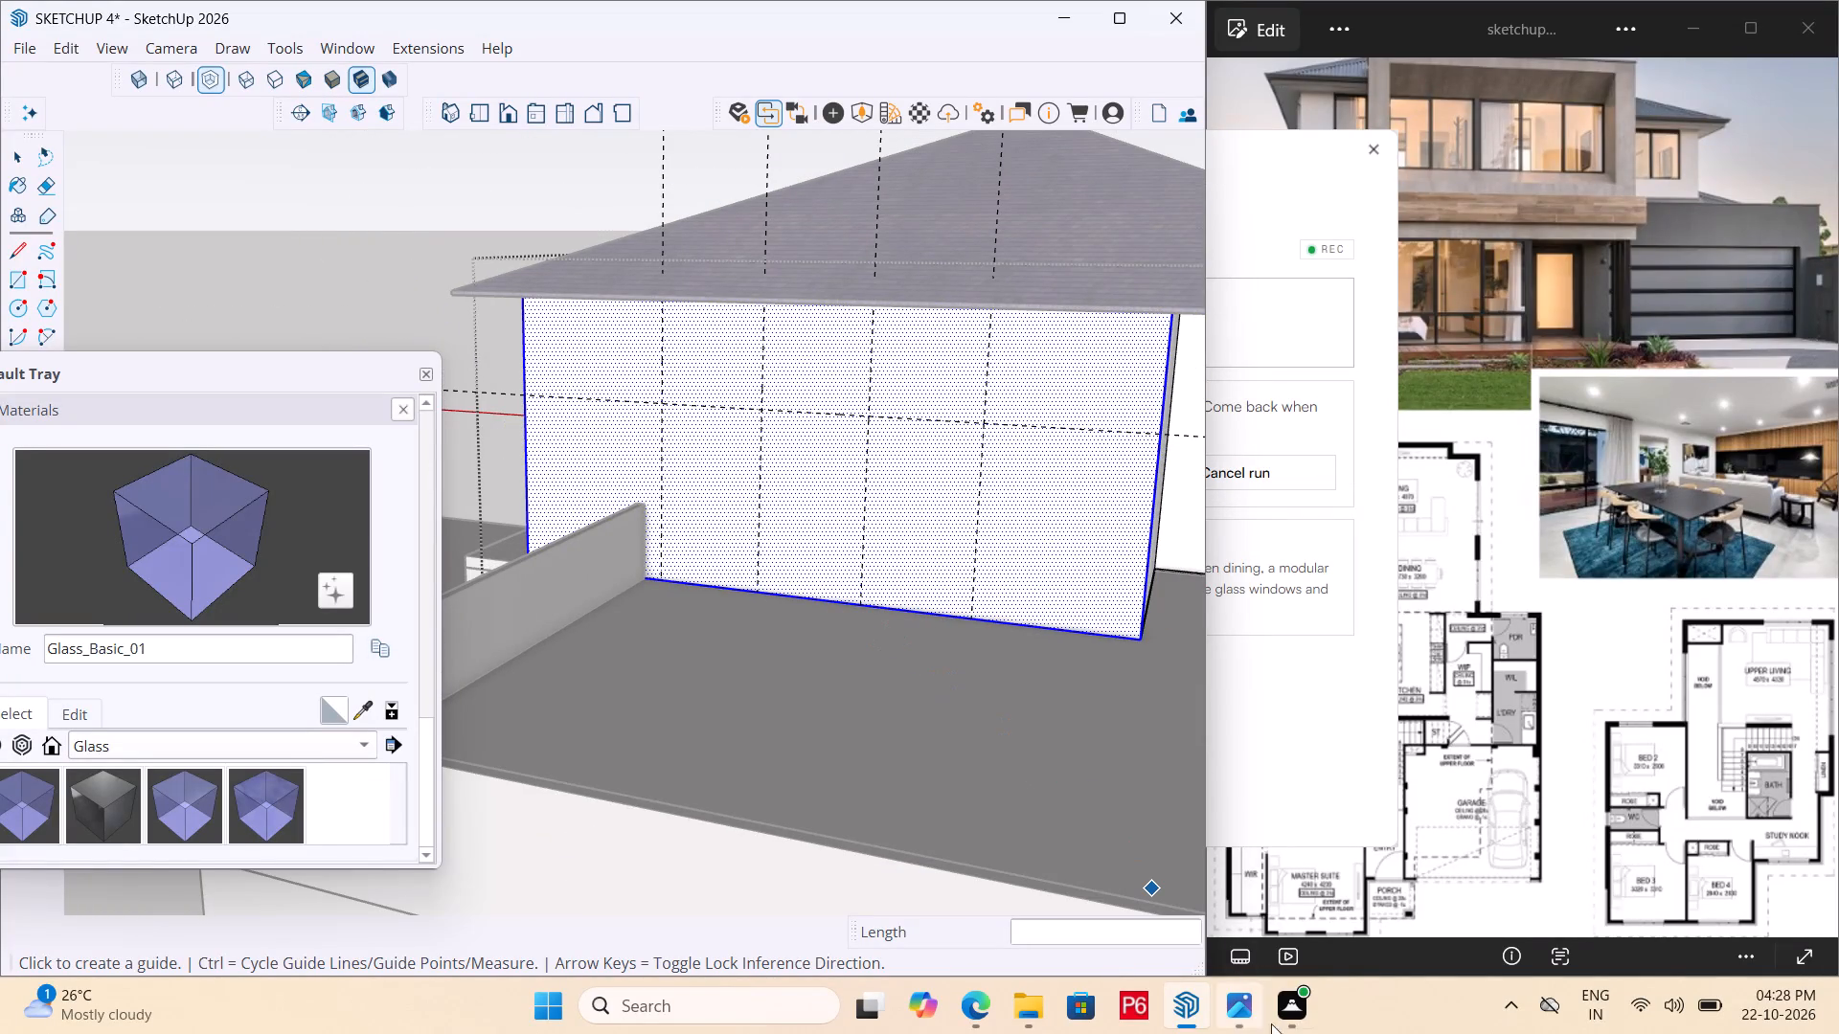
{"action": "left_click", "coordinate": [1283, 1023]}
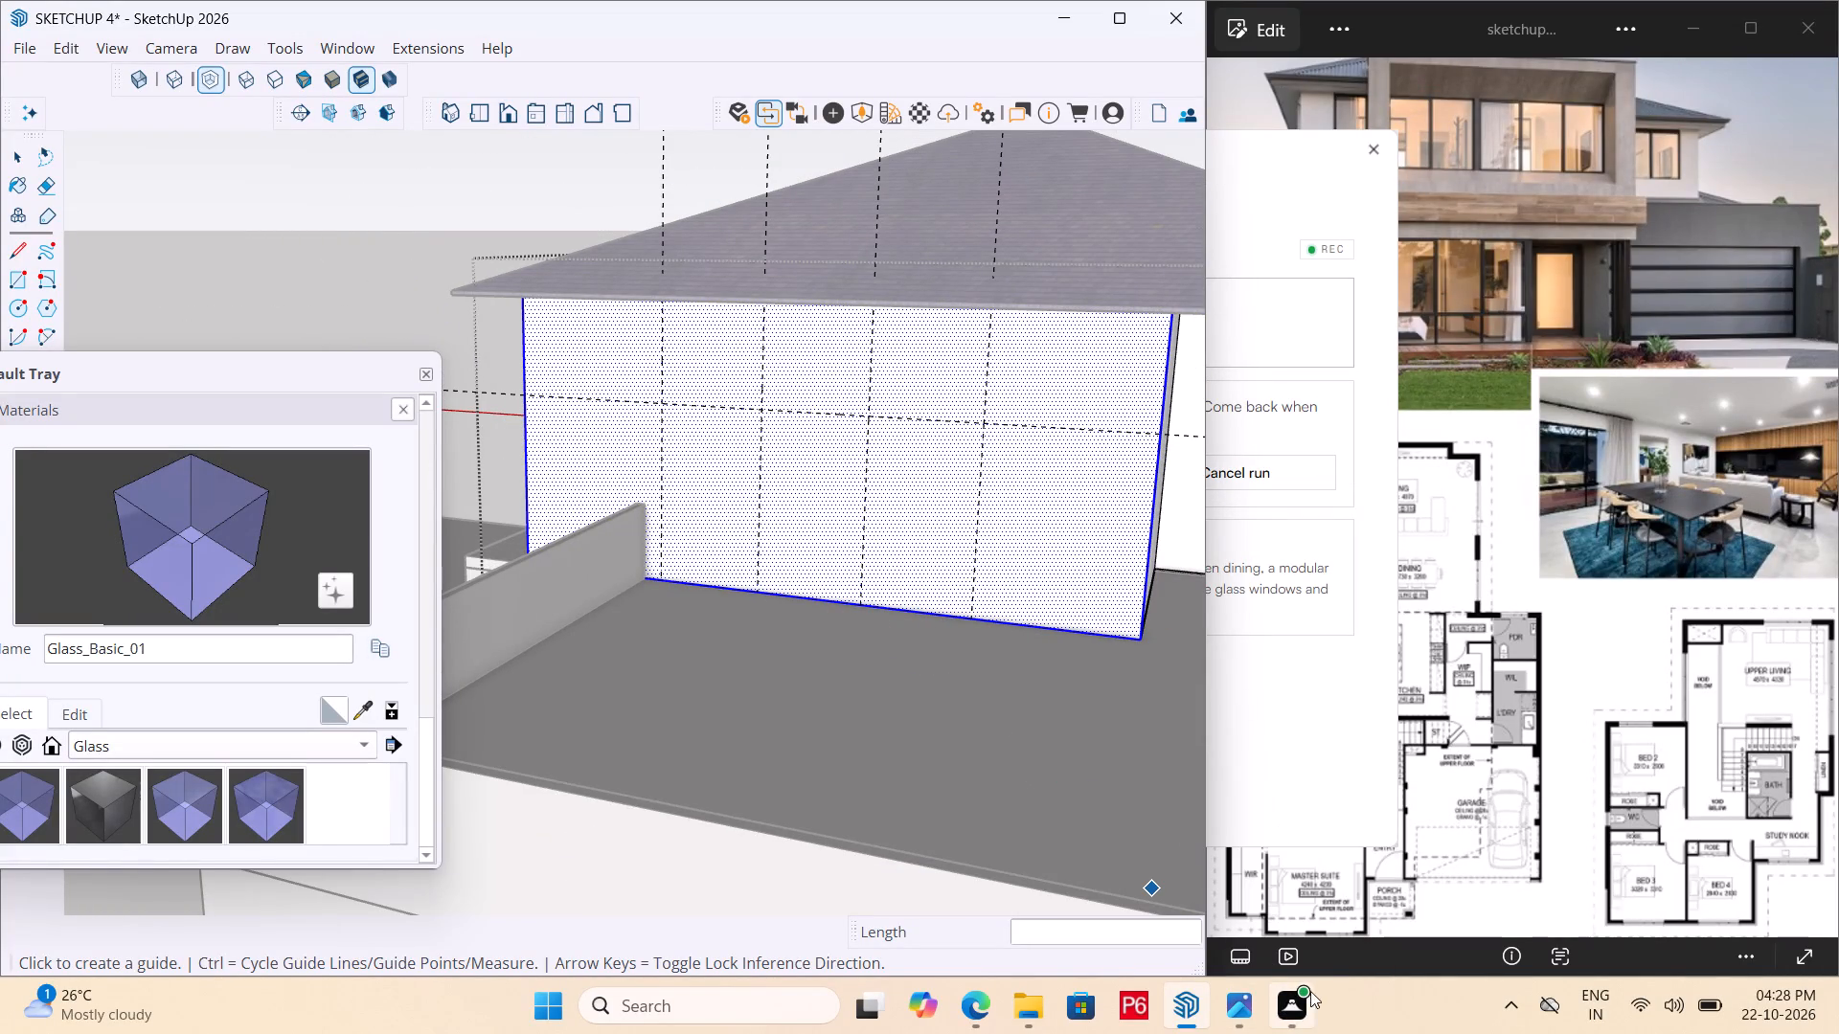
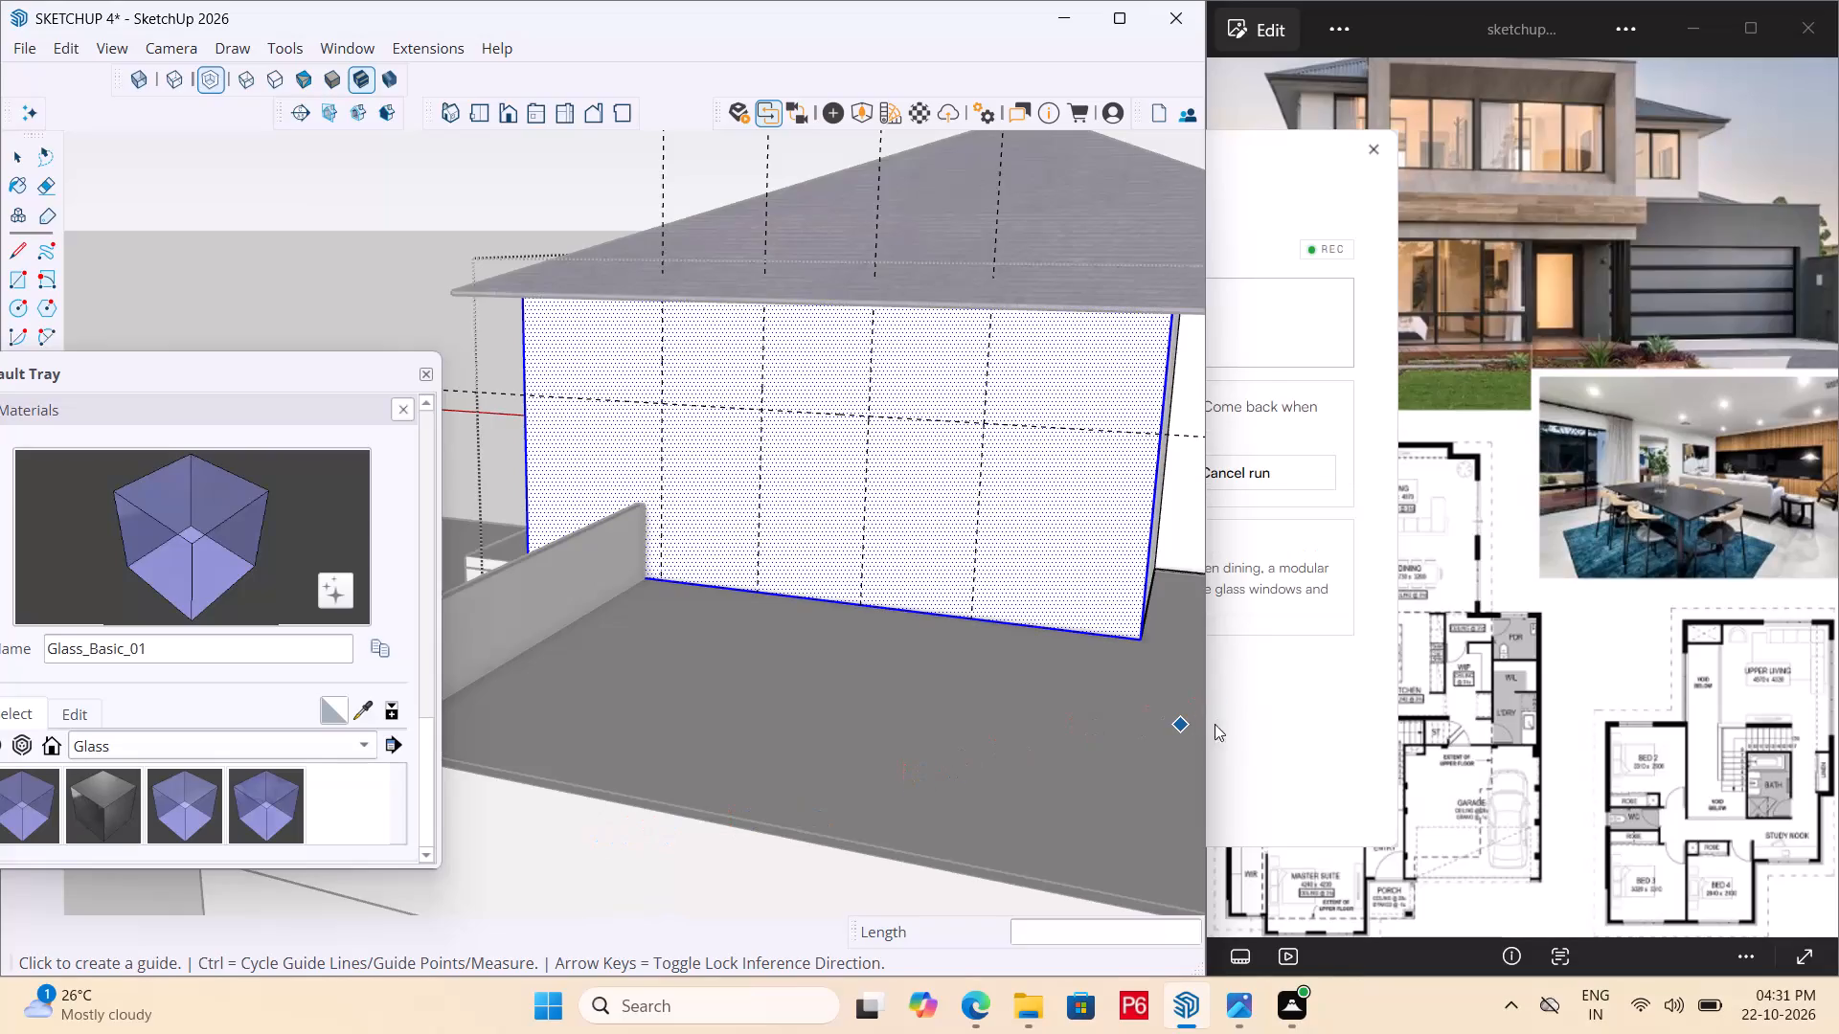
Undo the horizontal guide across the upper rear wall and clear the wall's selection.
{"action": "left_click", "coordinate": [1541, 731]}
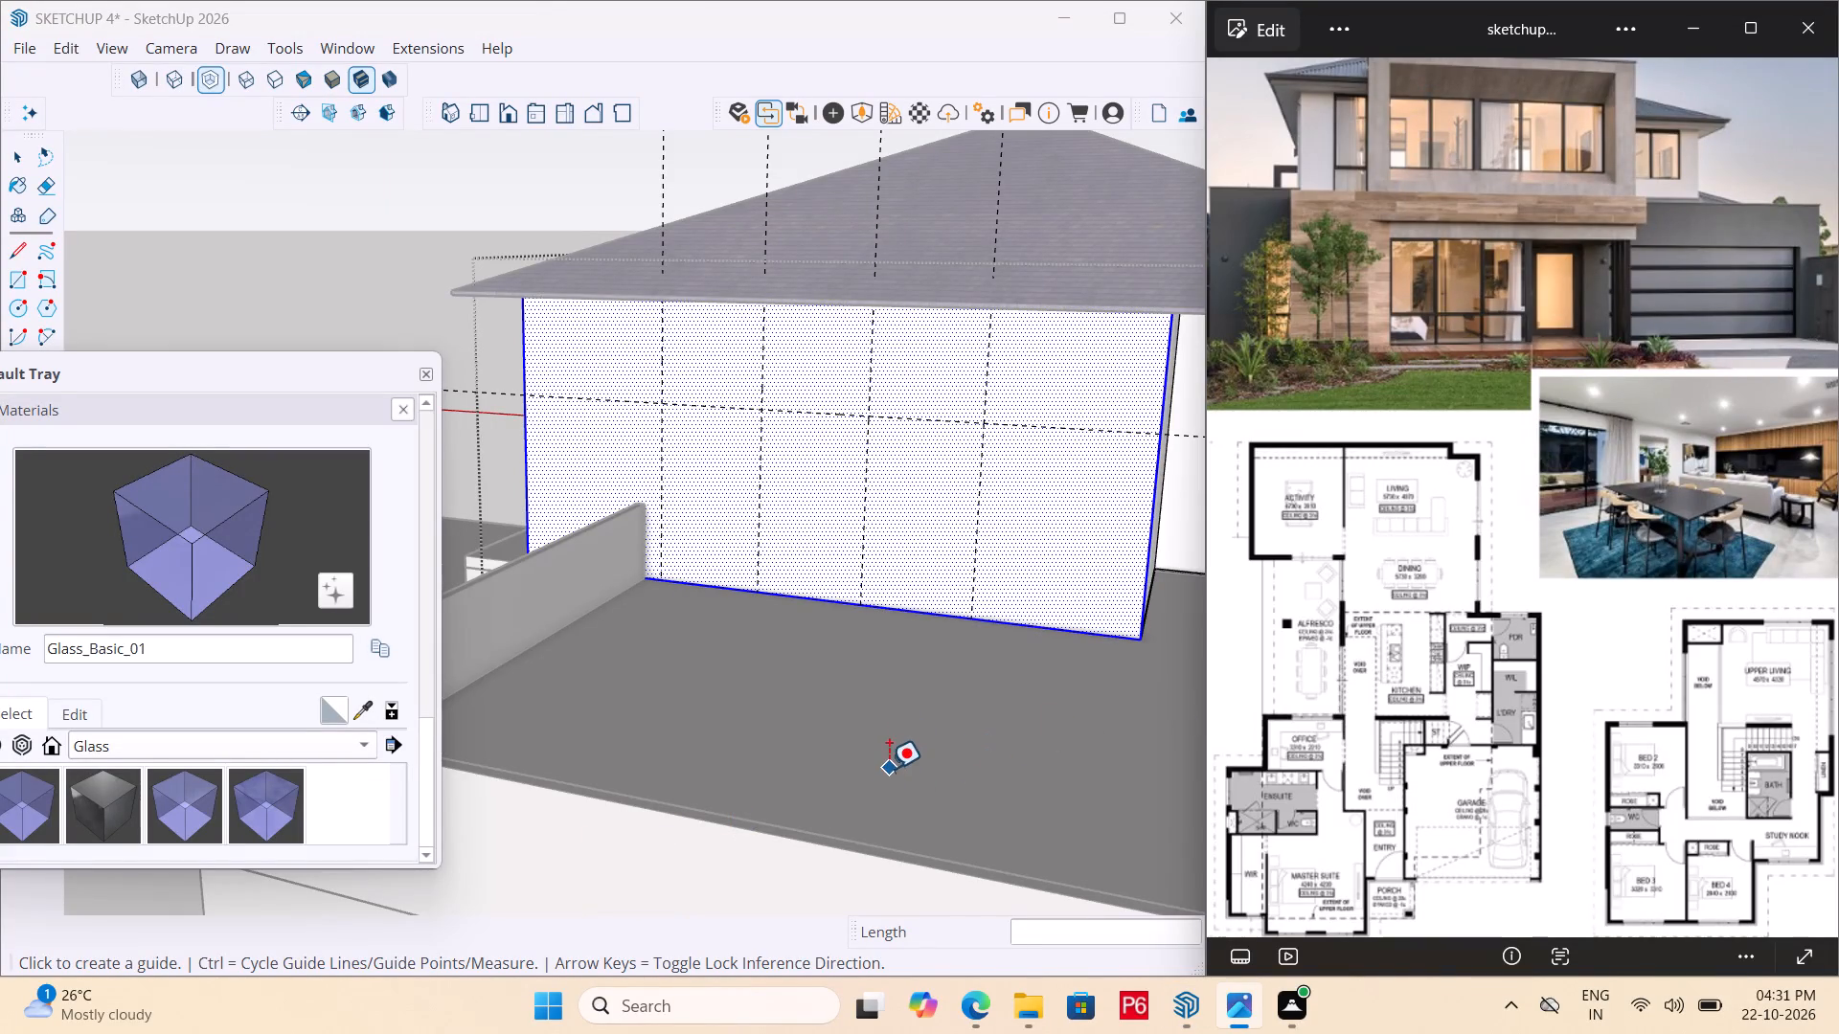
{"action": "scroll", "coordinate": [871, 739], "scroll_direction": "down", "scroll_amount": 2}
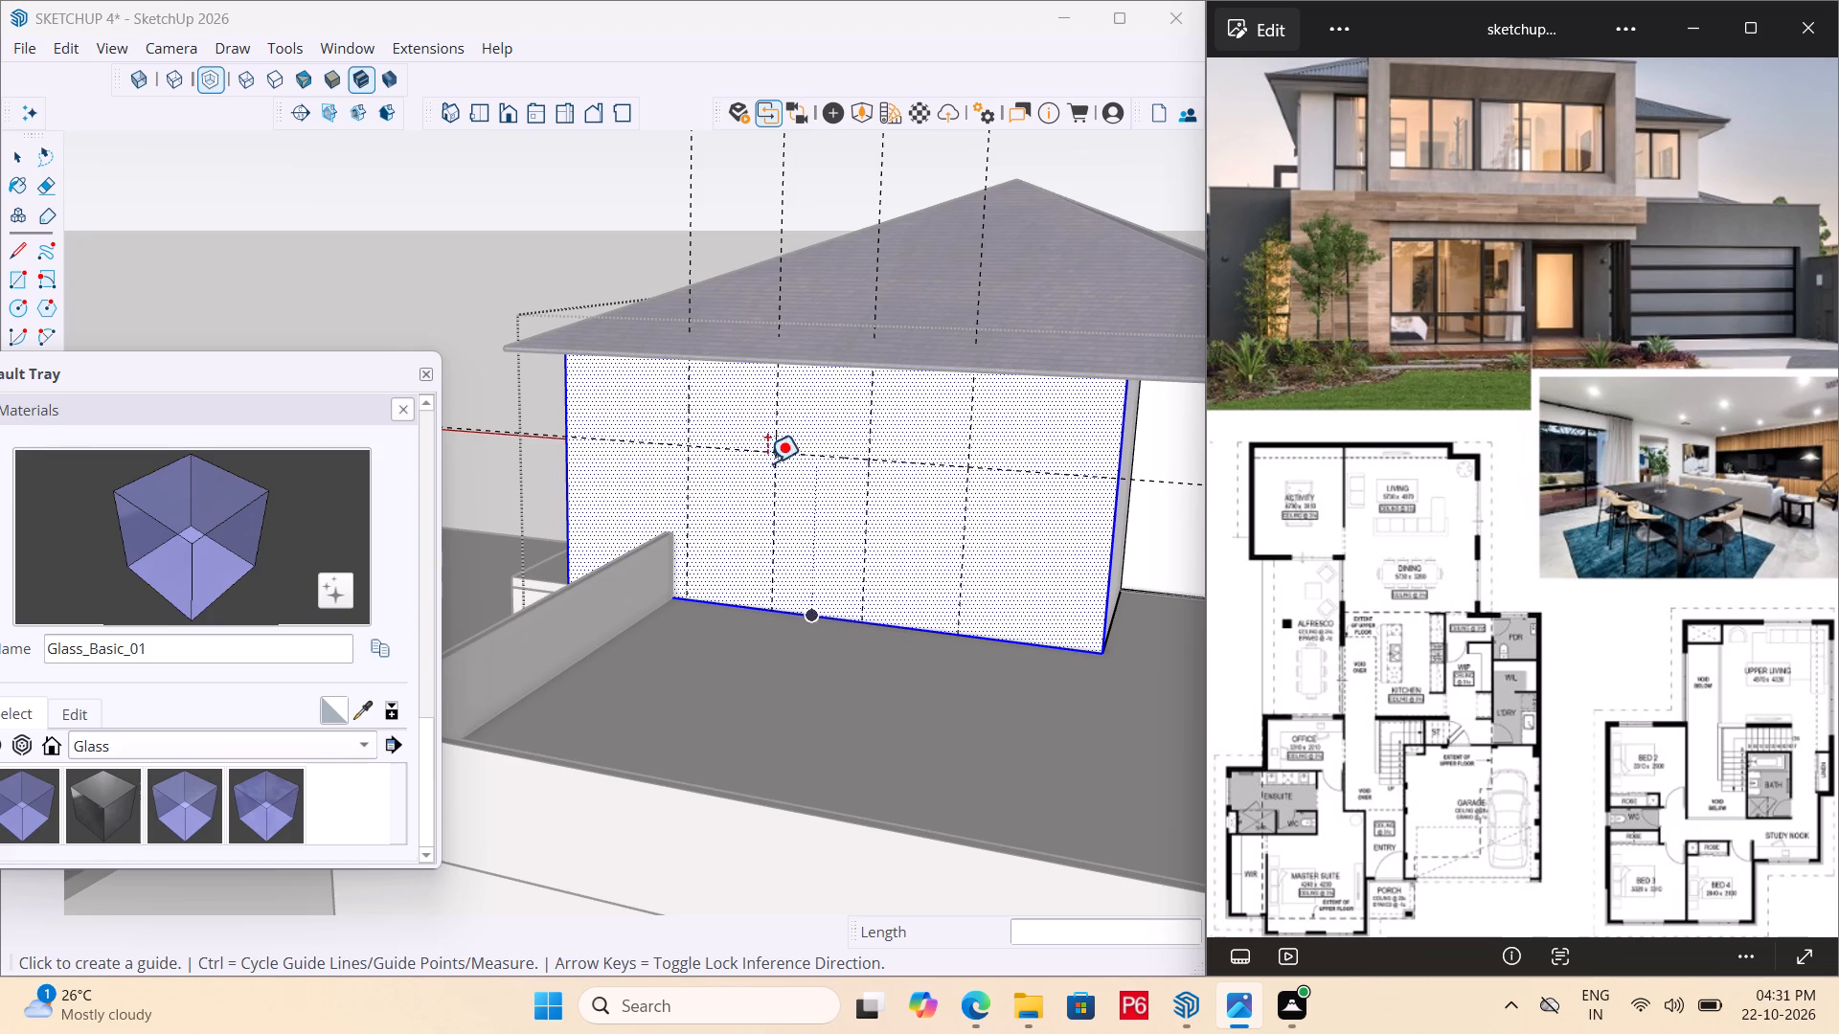
{"action": "key", "text": "ctrl+z"}
{"action": "key", "text": "ctrl+z"}
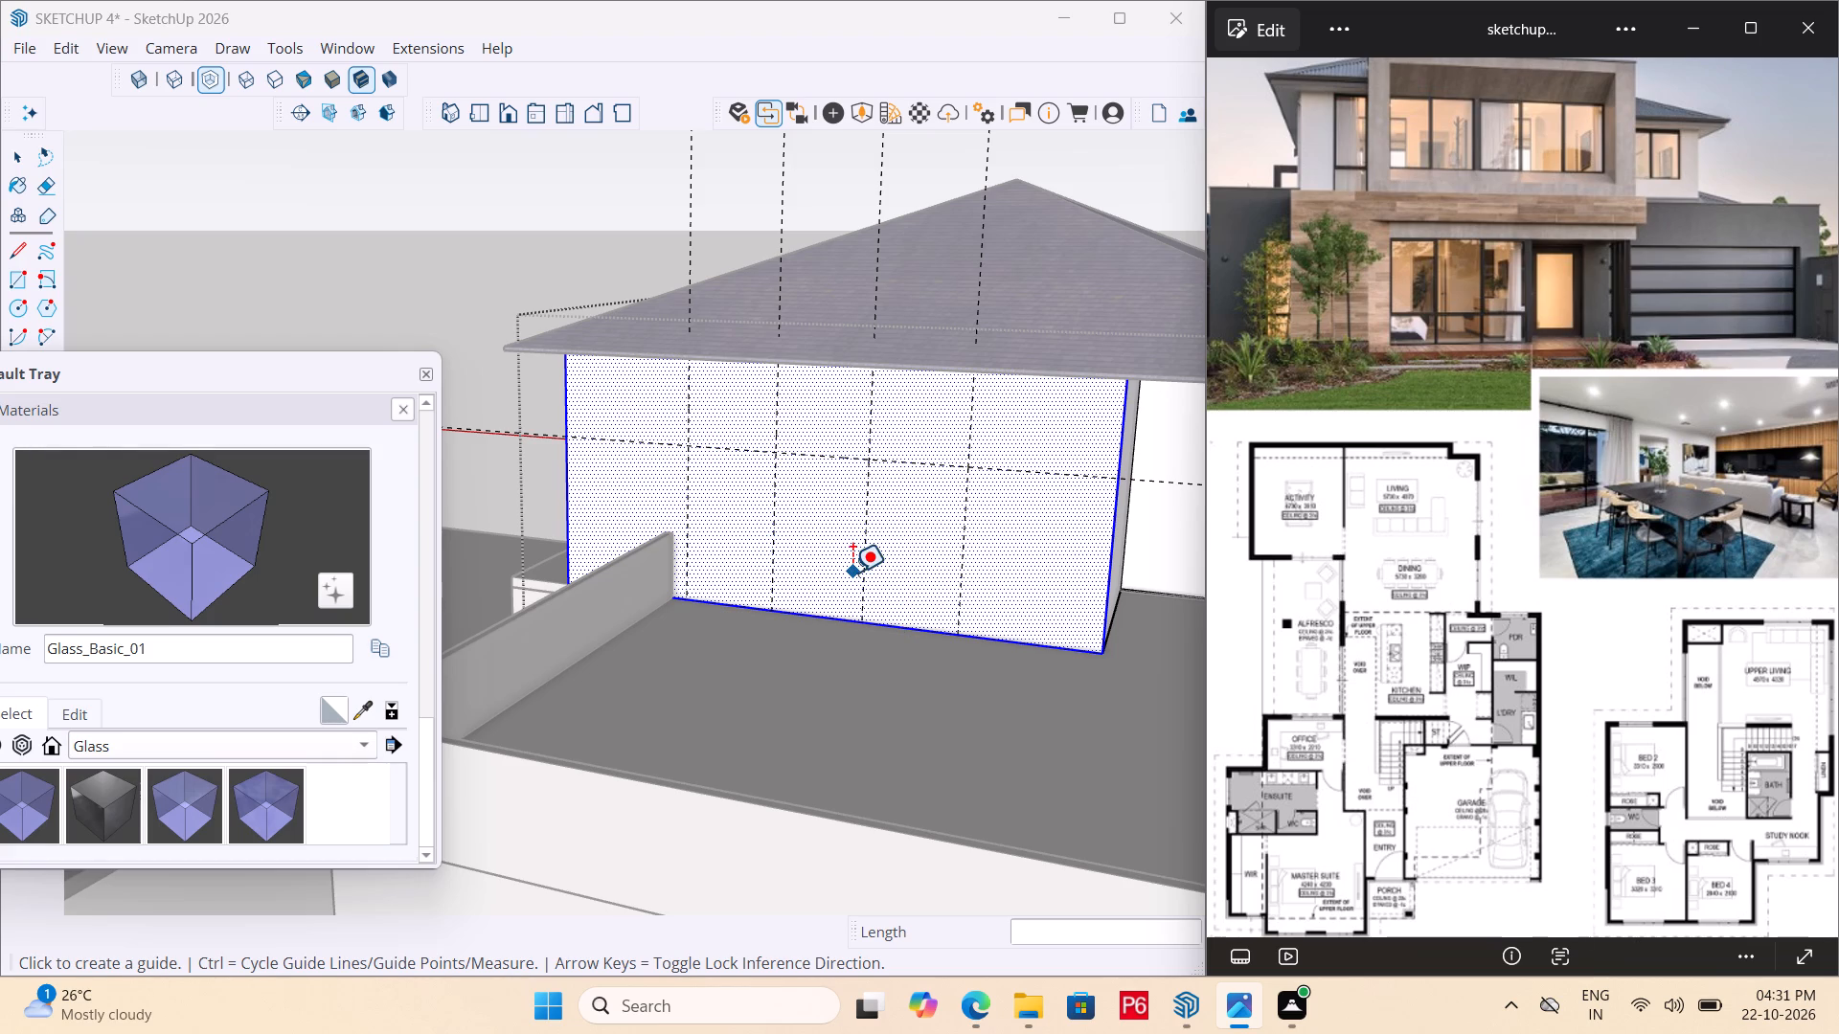
{"action": "key", "text": "ctrl+z"}
{"action": "key", "text": "ctrl+z"}
{"action": "key", "text": "ctrl+z"}
{"action": "key", "text": "ctrl+z"}
{"action": "key", "text": "ctrl+z"}
{"action": "key", "text": "ctrl+z"}
{"action": "key", "text": "Escape"}
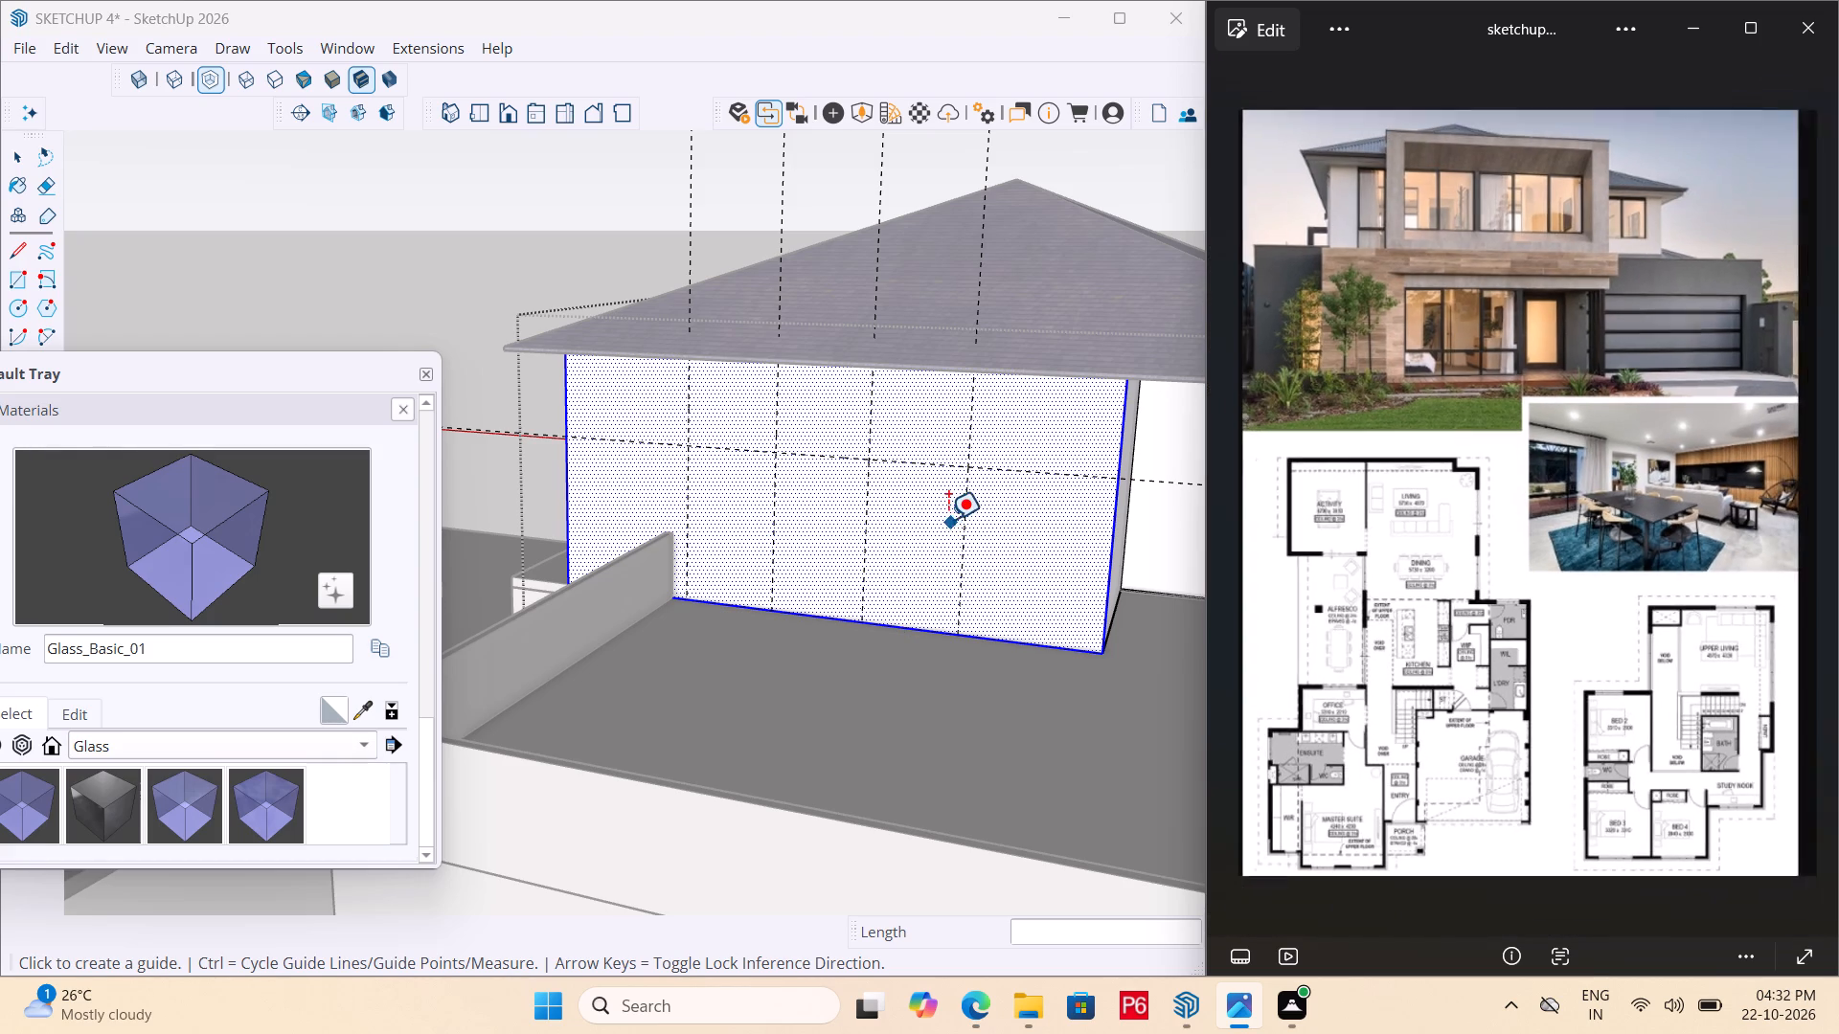
{"action": "key", "text": "space"}
{"action": "left_click", "coordinate": [1141, 572]}
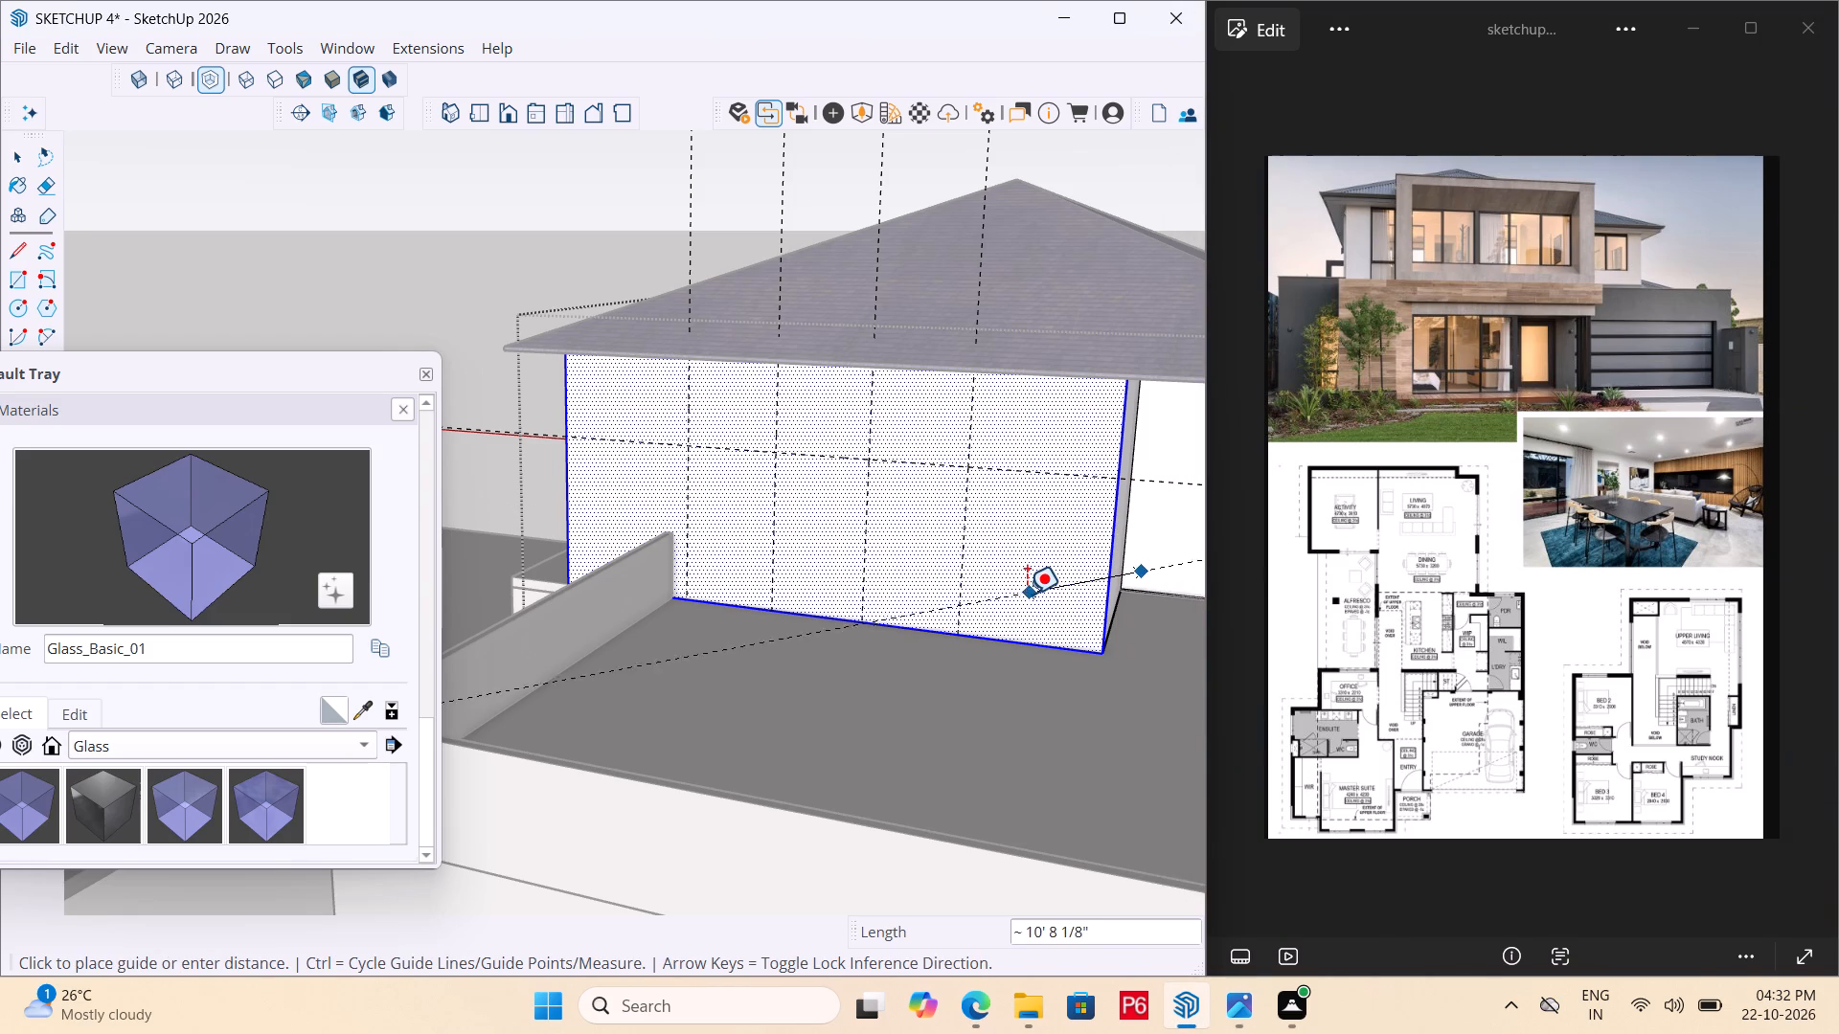
{"action": "key", "text": "ctrl+z"}
{"action": "key", "text": "ctrl+z"}
{"action": "key", "text": "ctrl+z"}
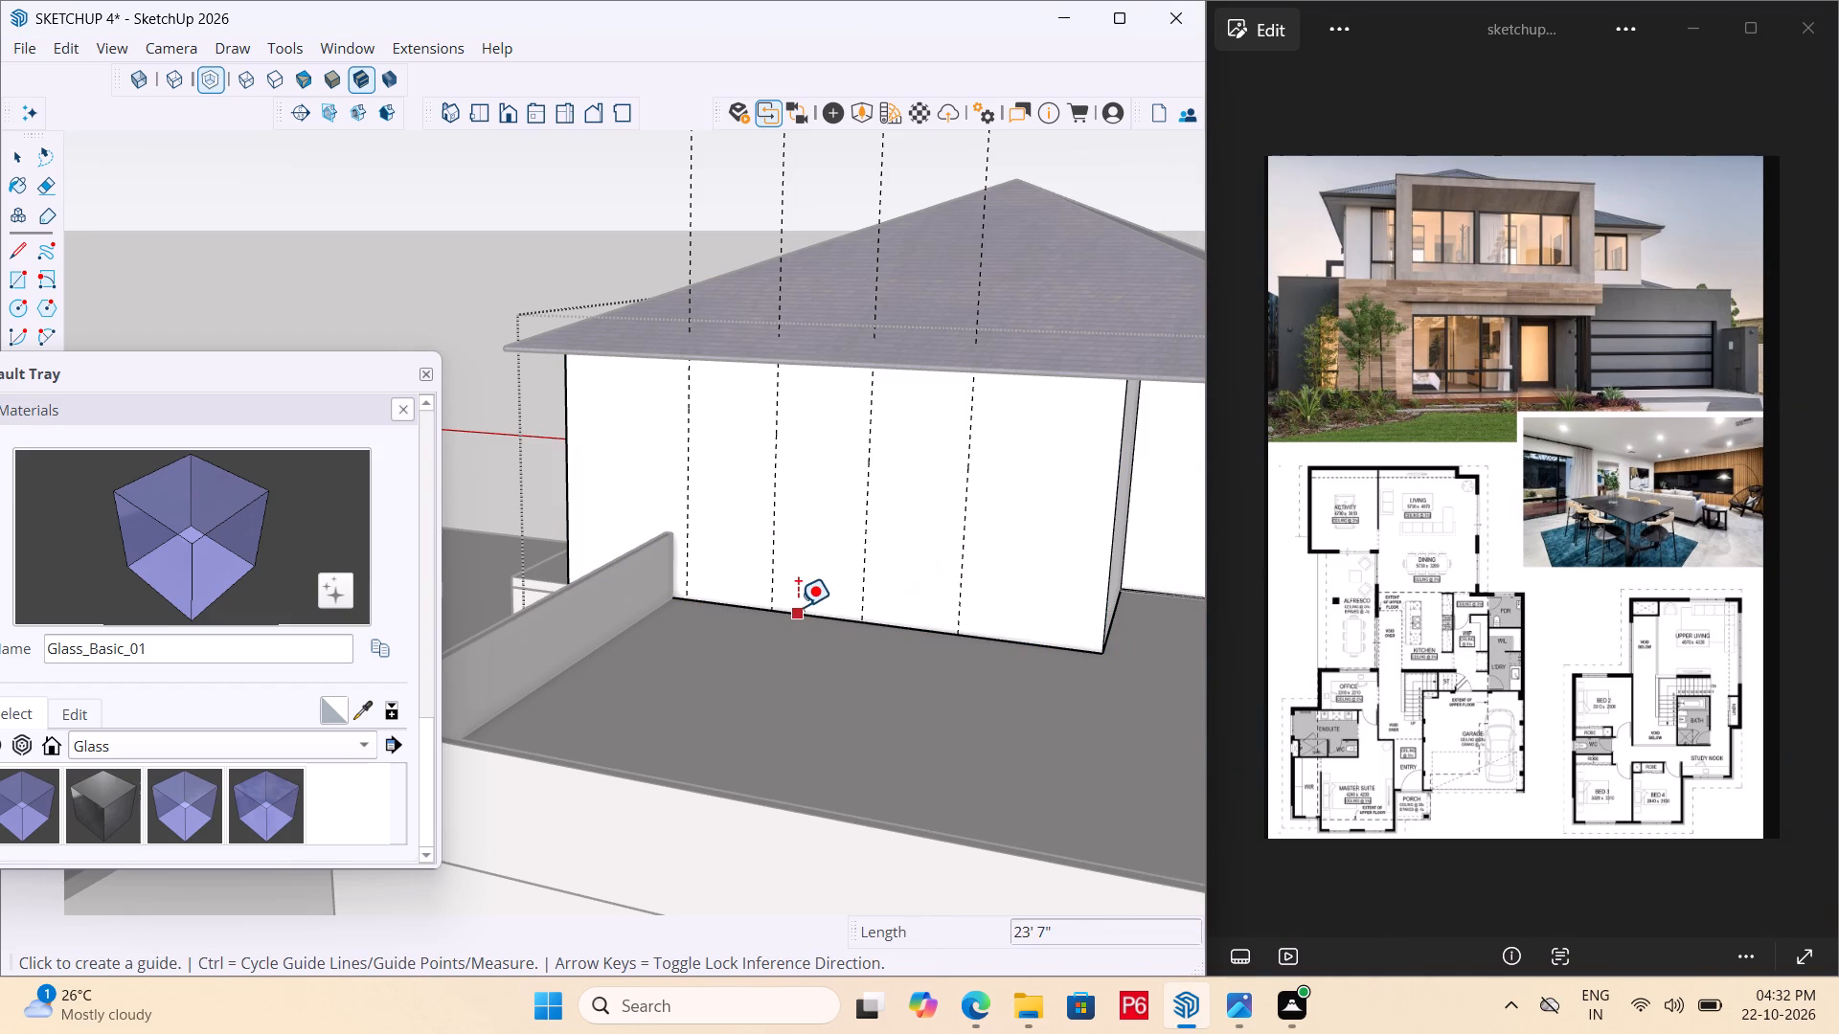
Place a horizontal guide 9' above the base edge of the upper rear wall.
{"action": "left_click", "coordinate": [799, 607]}
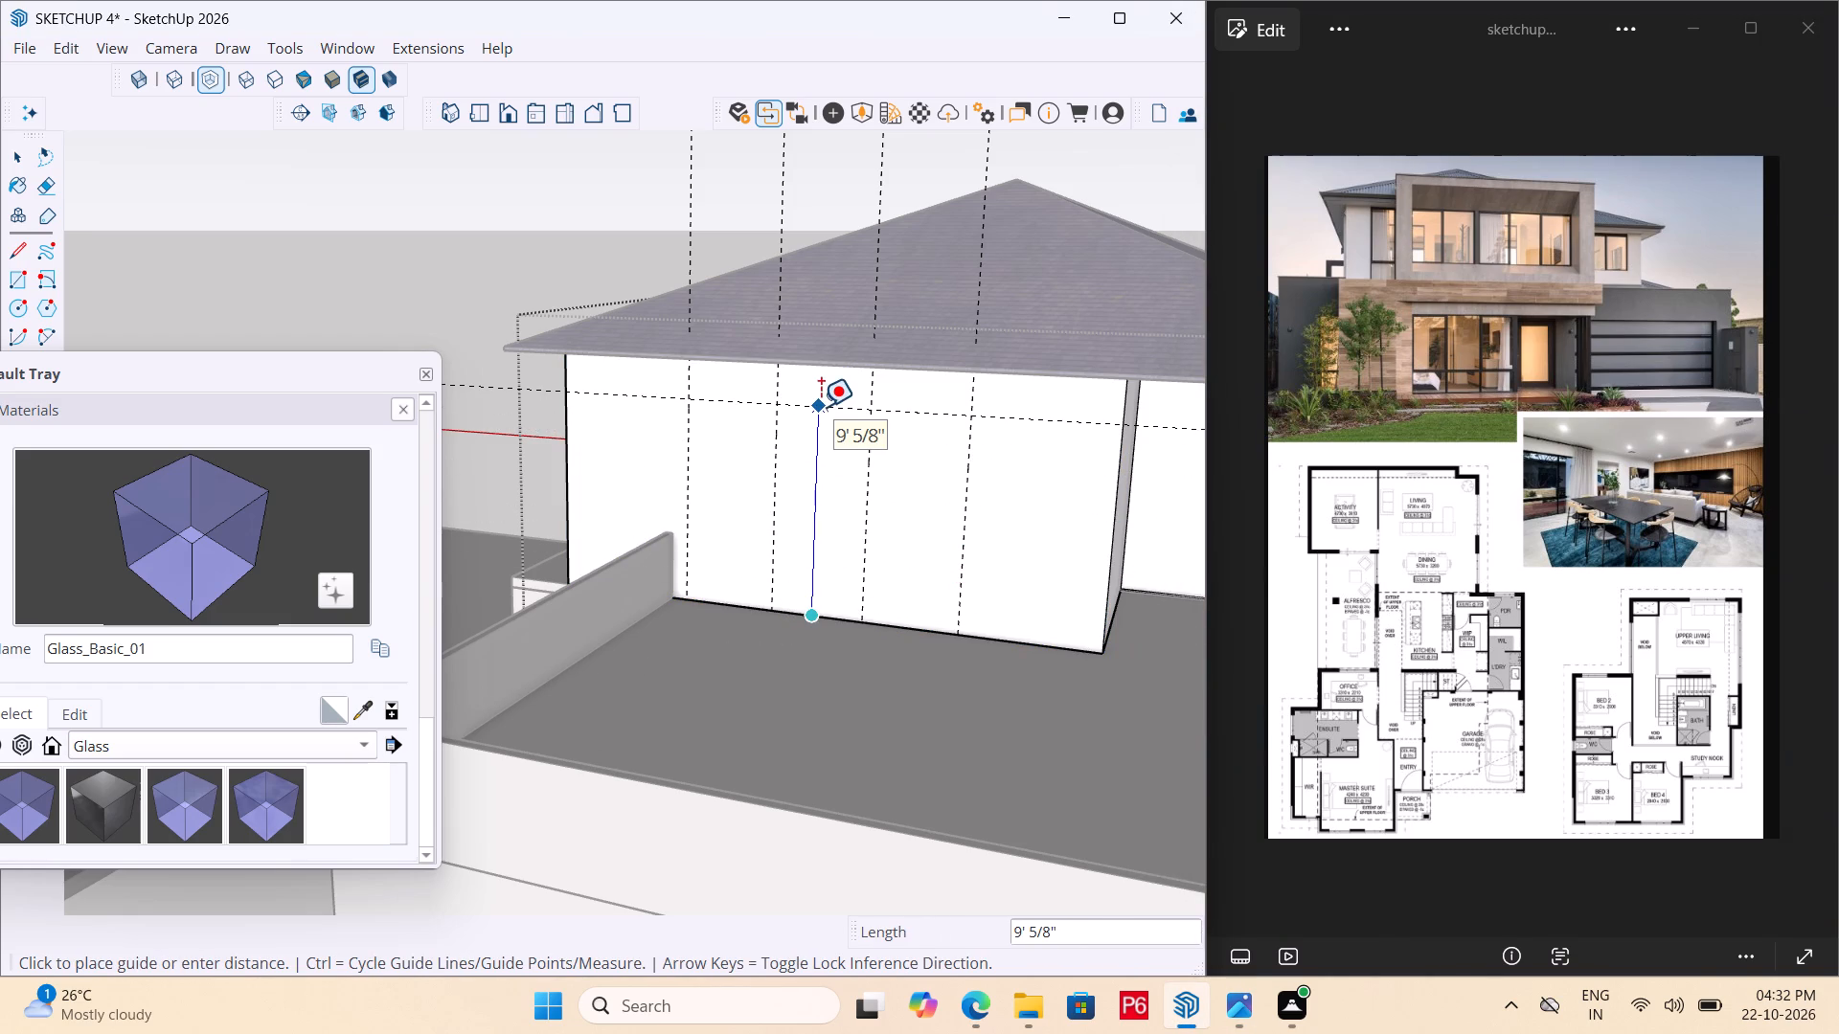
{"action": "type", "text": "9'"}
{"action": "key", "text": "Return"}
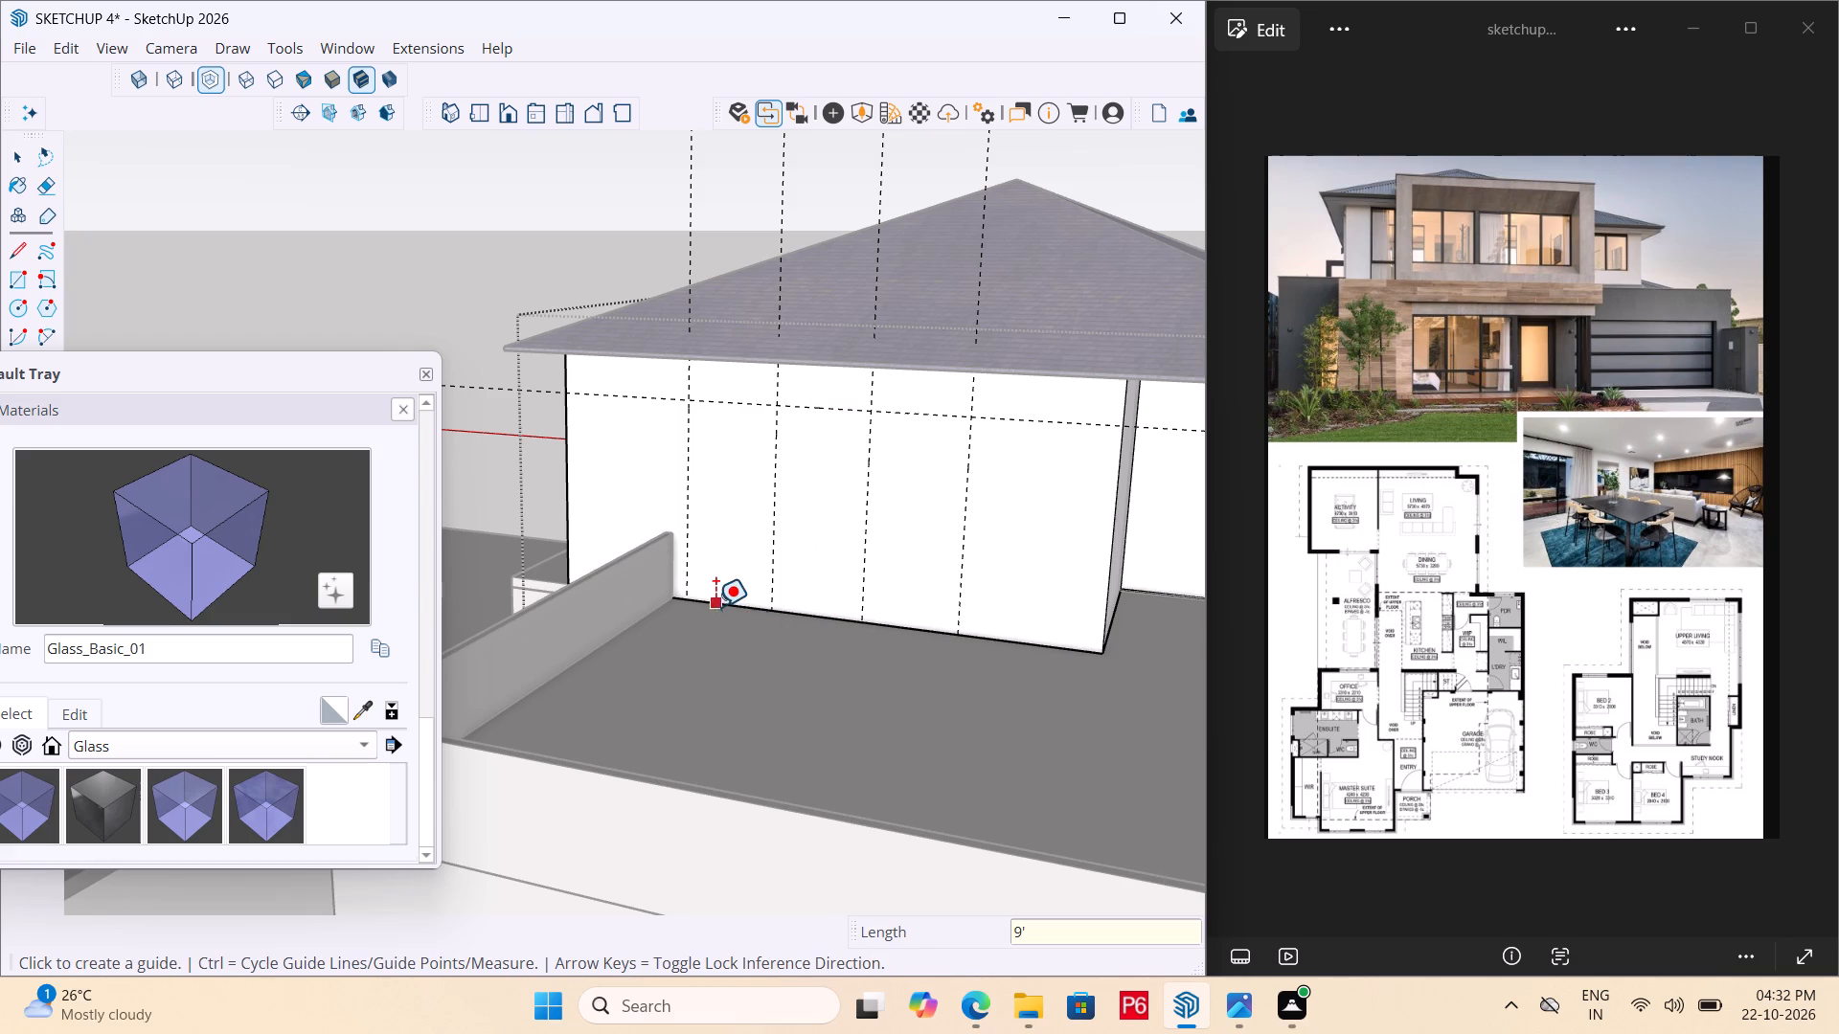
Draw three adjoining 9' high rectangles between the four vertical guides, from the horizontal guide down to the wall's base.
{"action": "middle_click_drag", "start_coordinate": [718, 607], "coordinate": [740, 625]}
{"action": "key", "text": "r"}
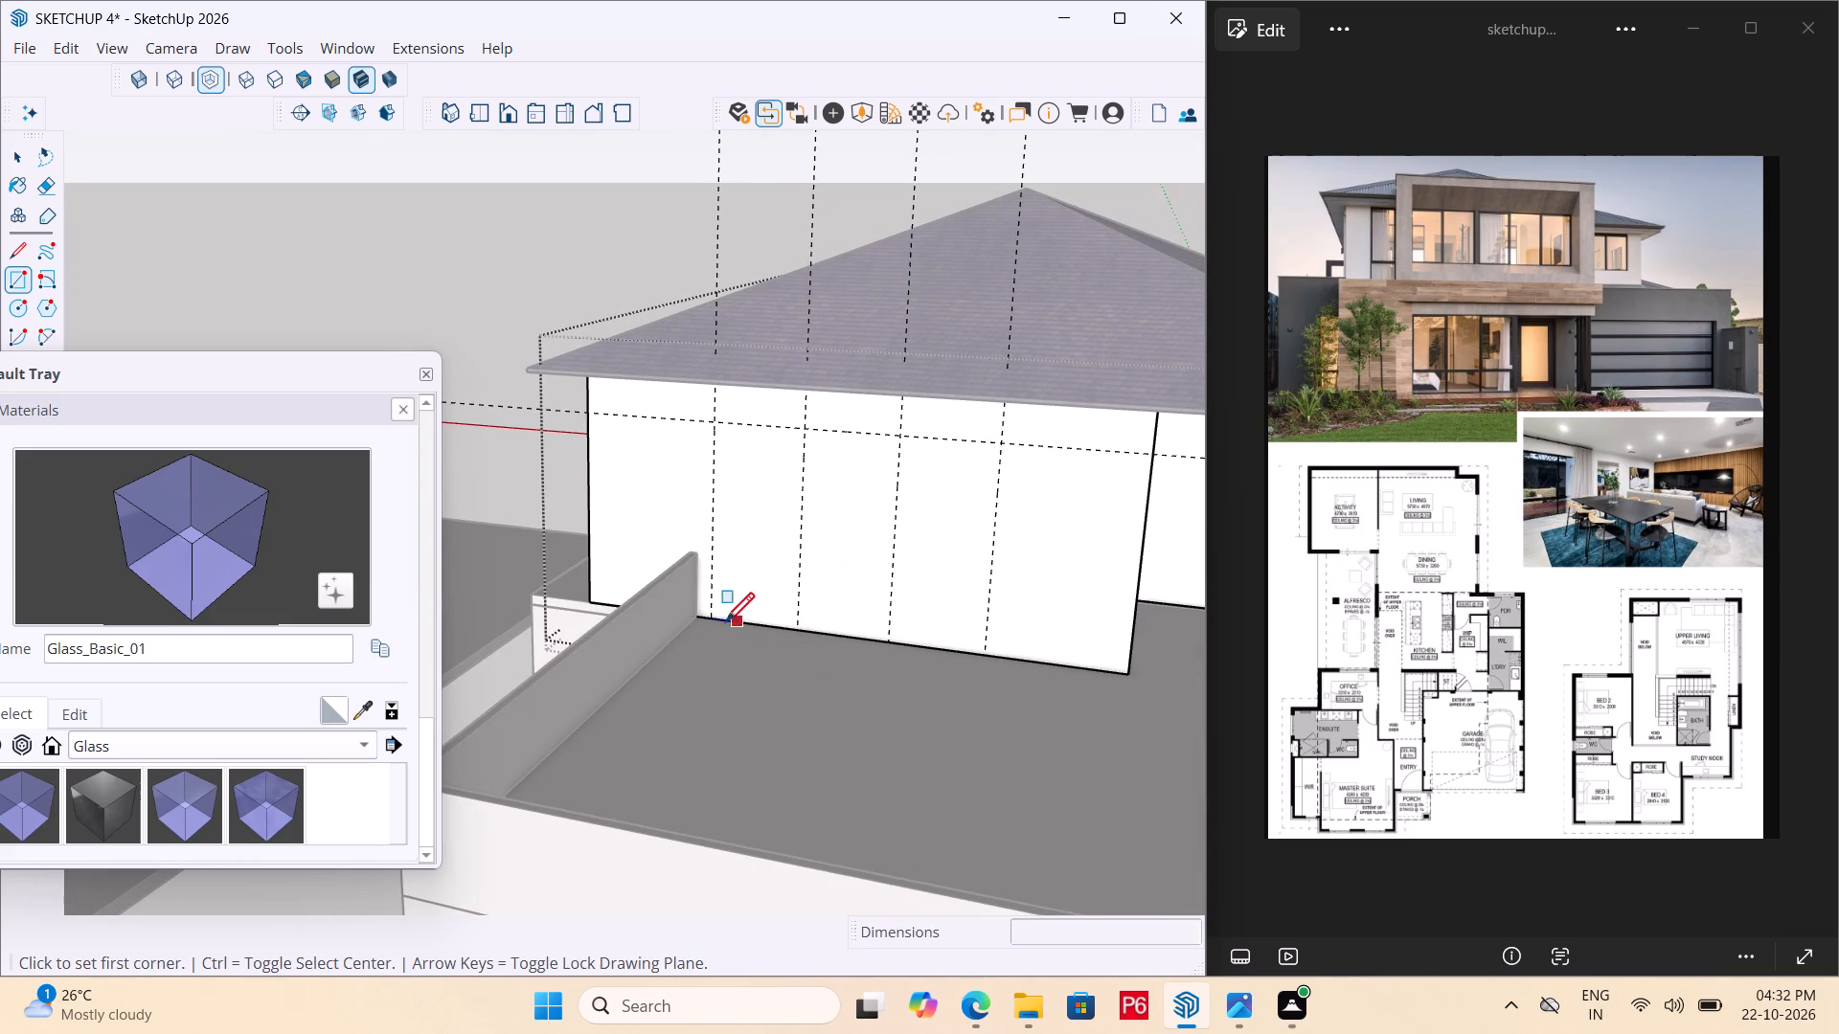
{"action": "left_click", "coordinate": [709, 619]}
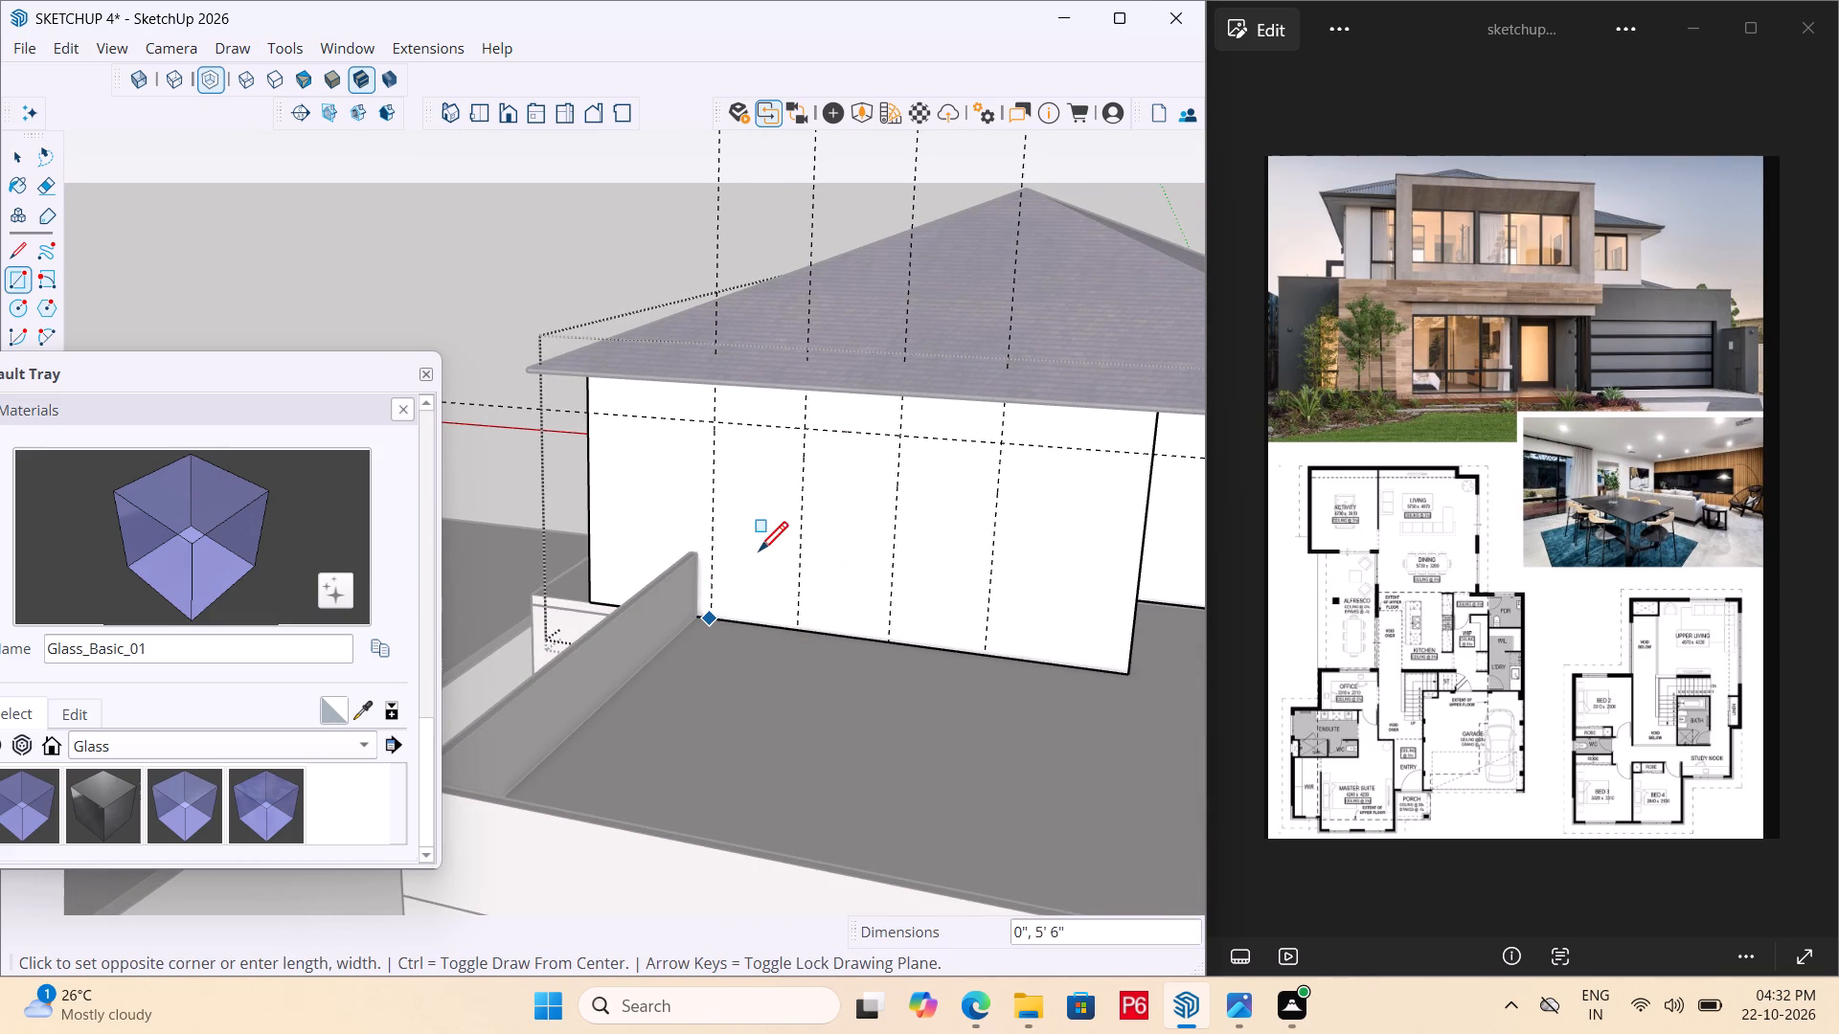
{"action": "key", "text": "Escape"}
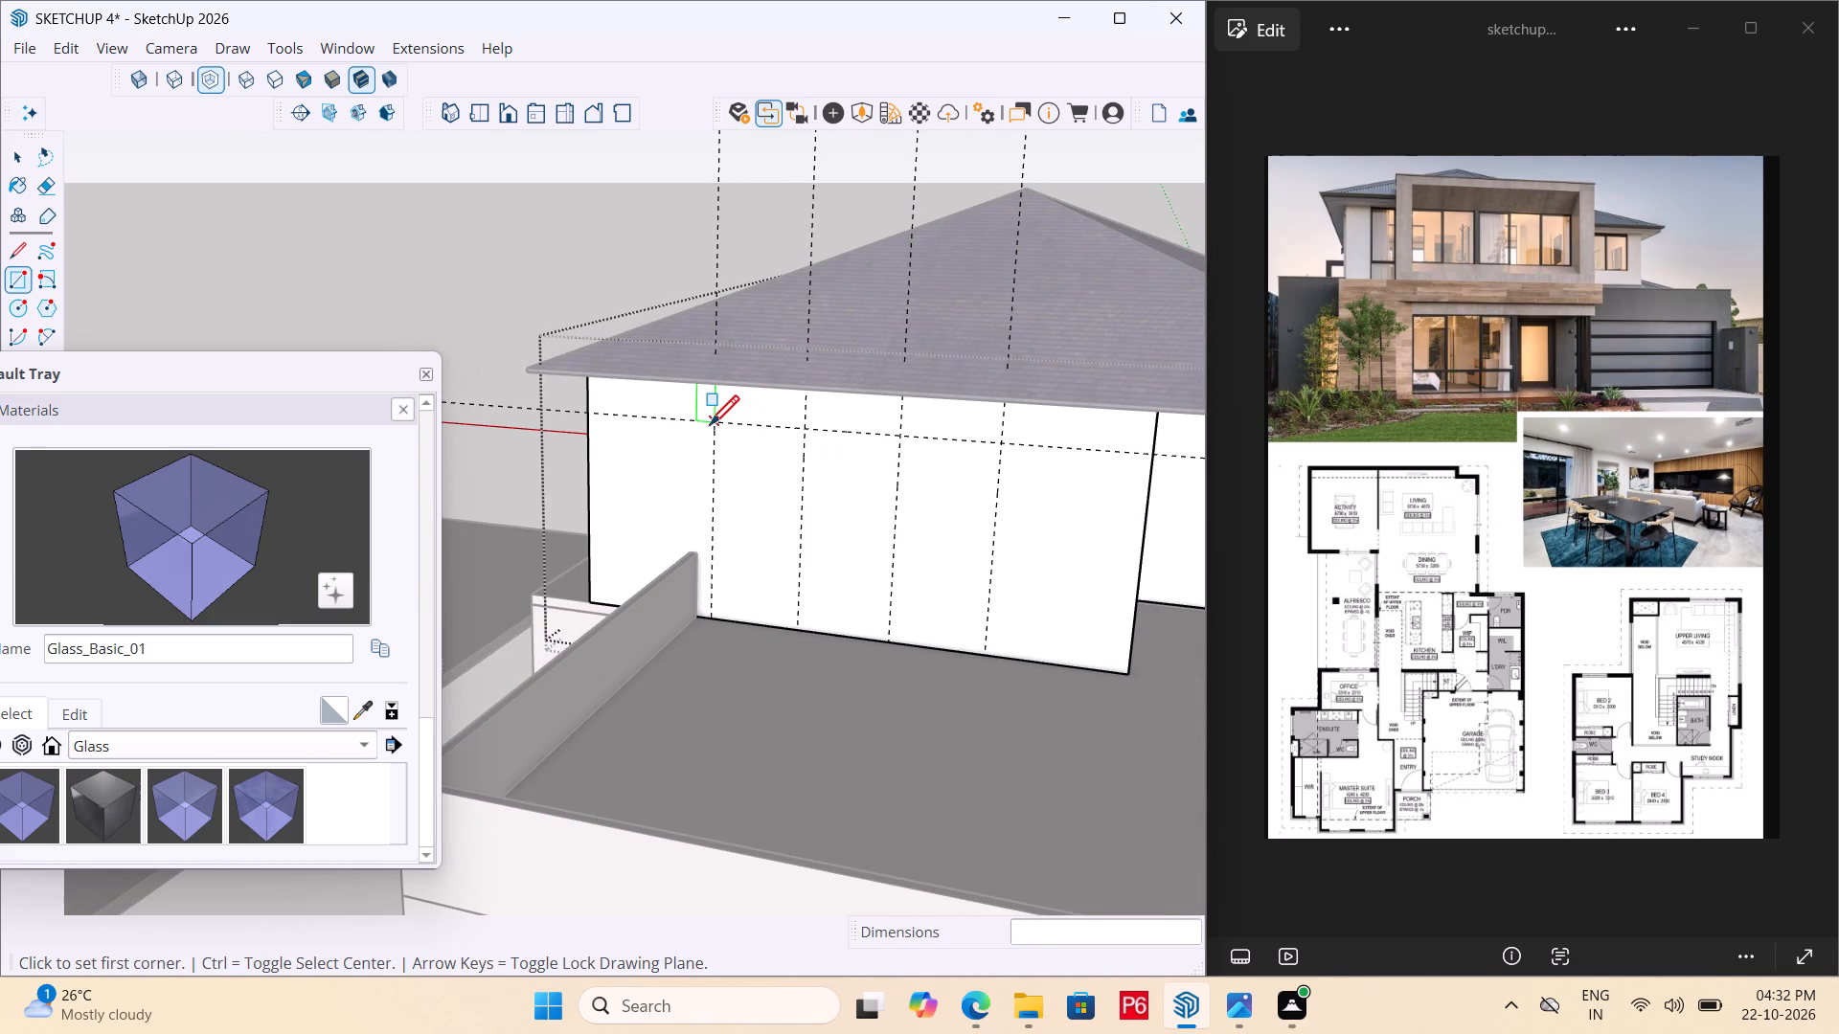
{"action": "left_click", "coordinate": [710, 428]}
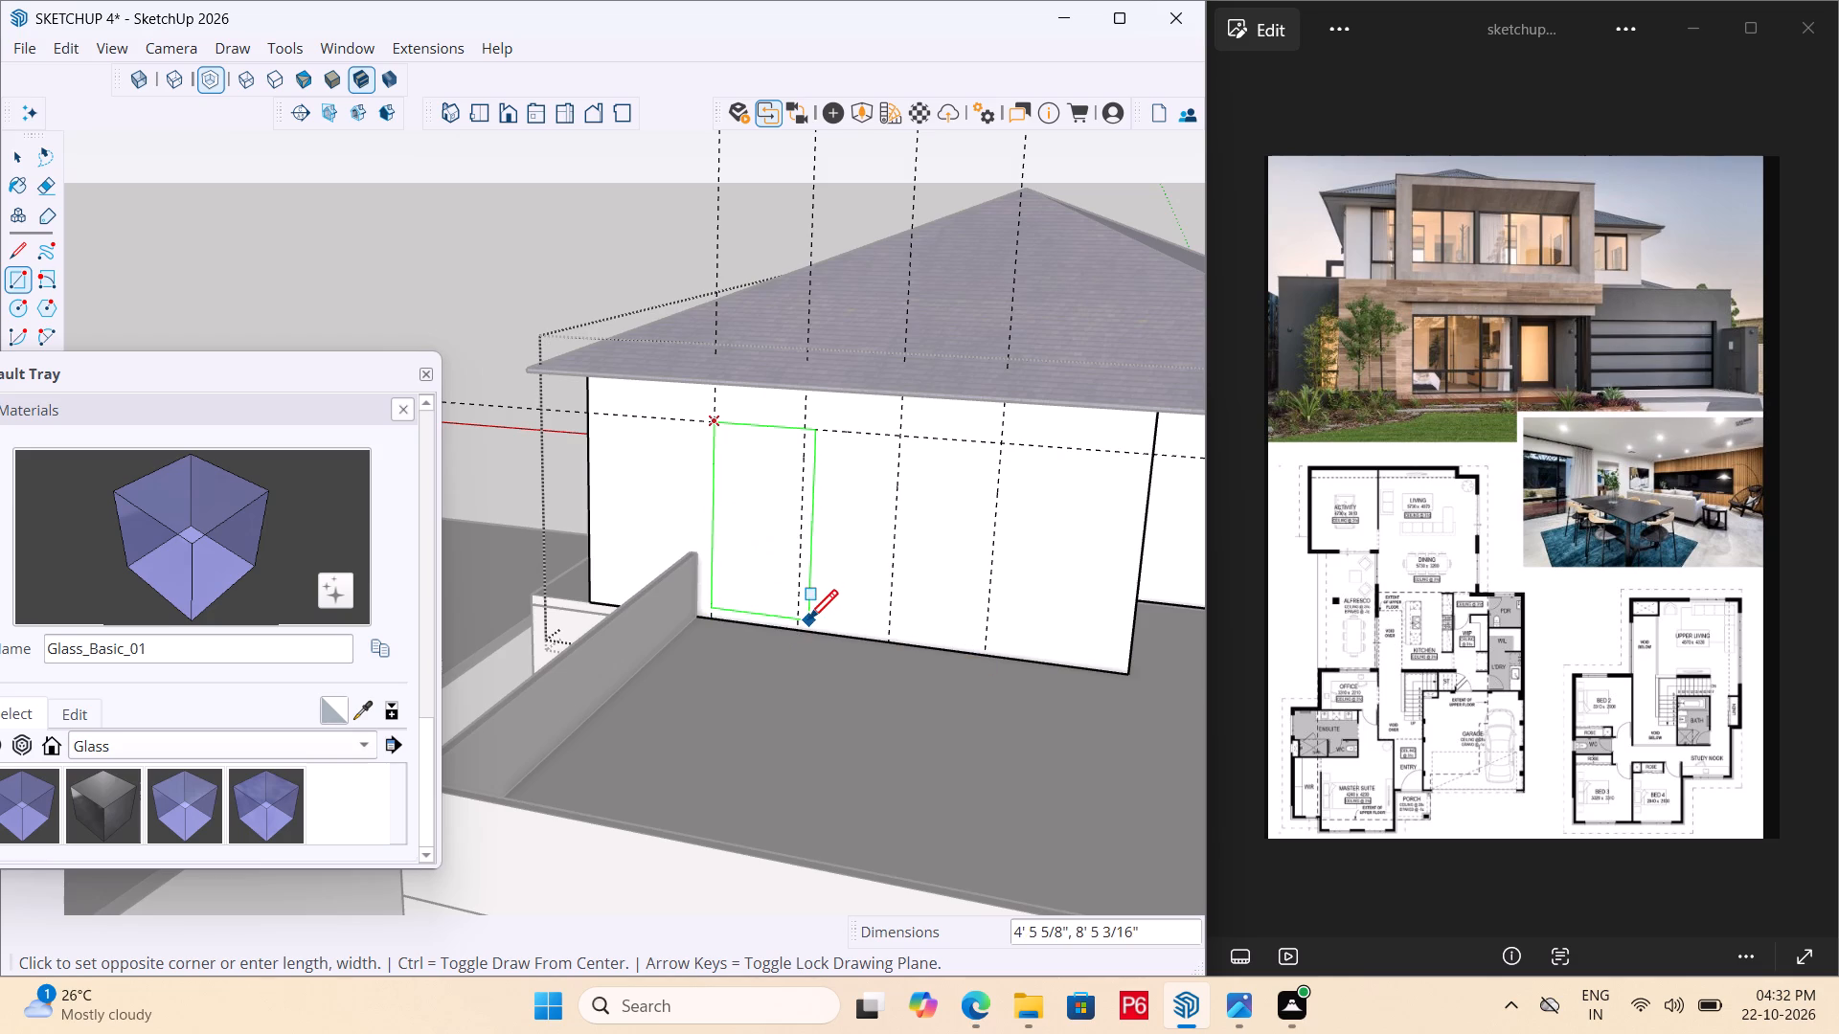
{"action": "scroll", "coordinate": [808, 622], "scroll_direction": "up", "scroll_amount": 4}
{"action": "left_click", "coordinate": [798, 631]}
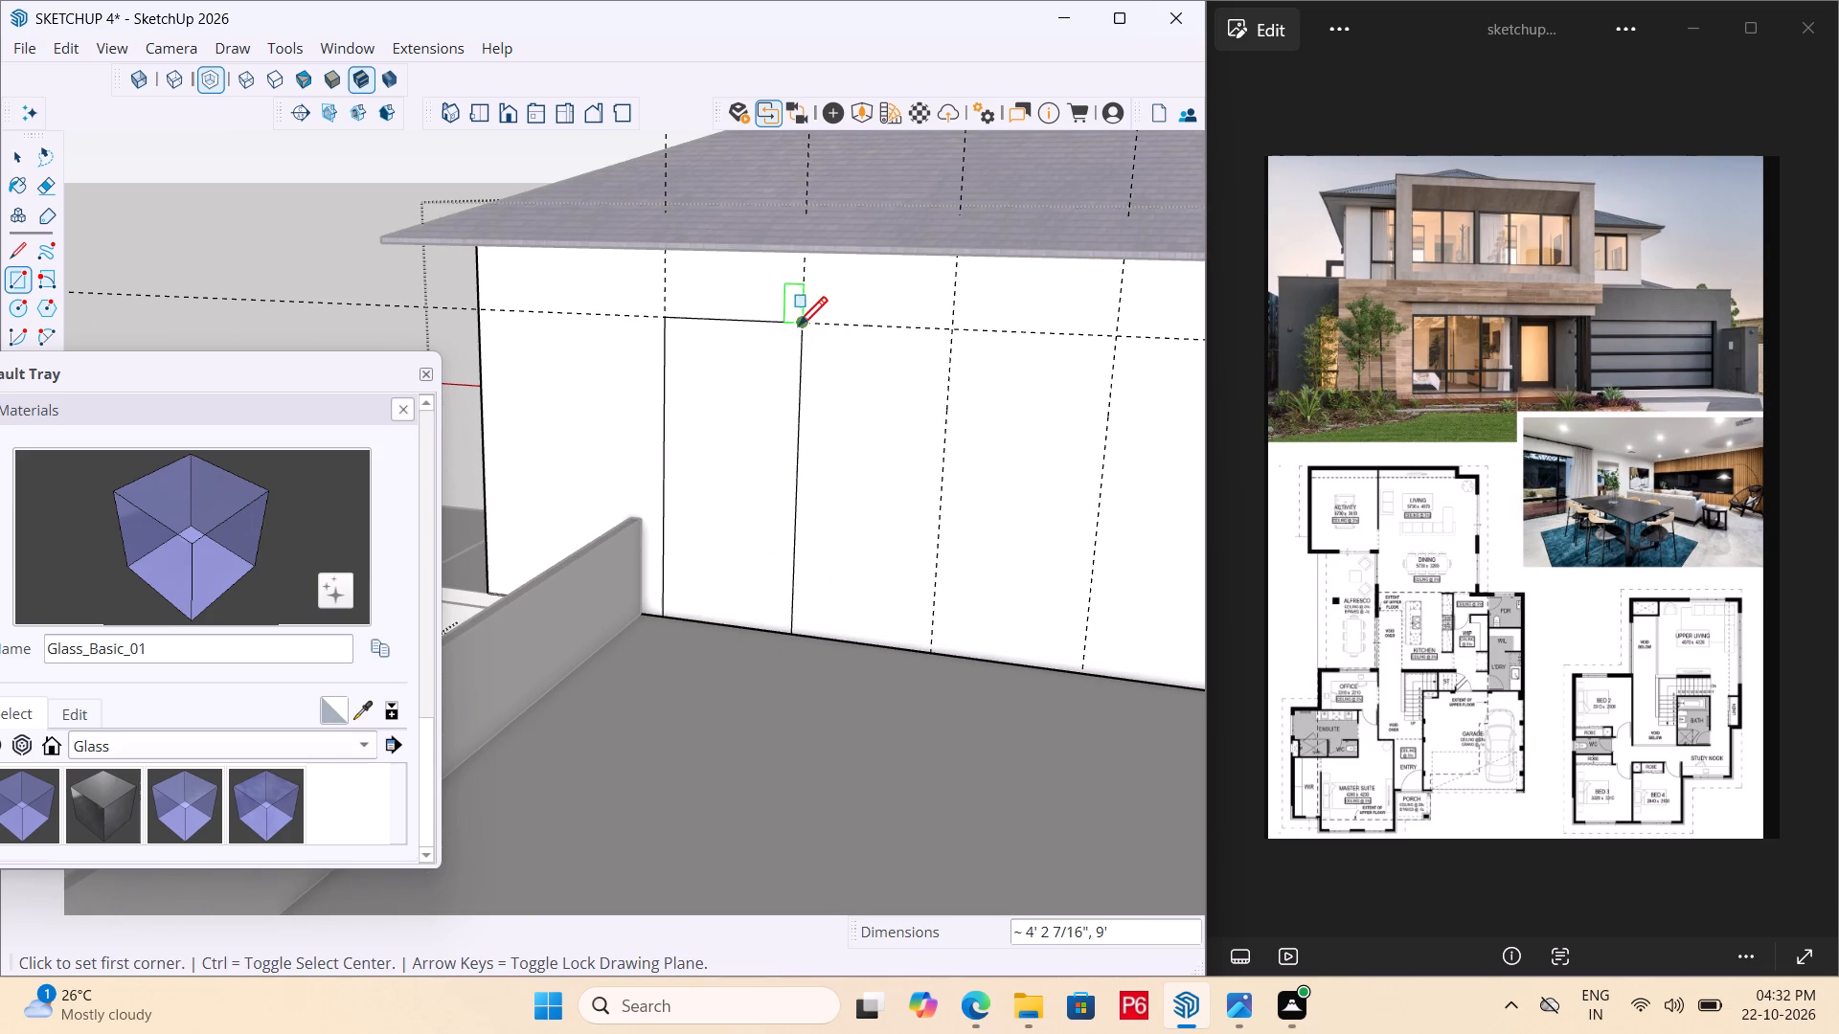
{"action": "left_click", "coordinate": [805, 326]}
{"action": "left_click", "coordinate": [931, 656]}
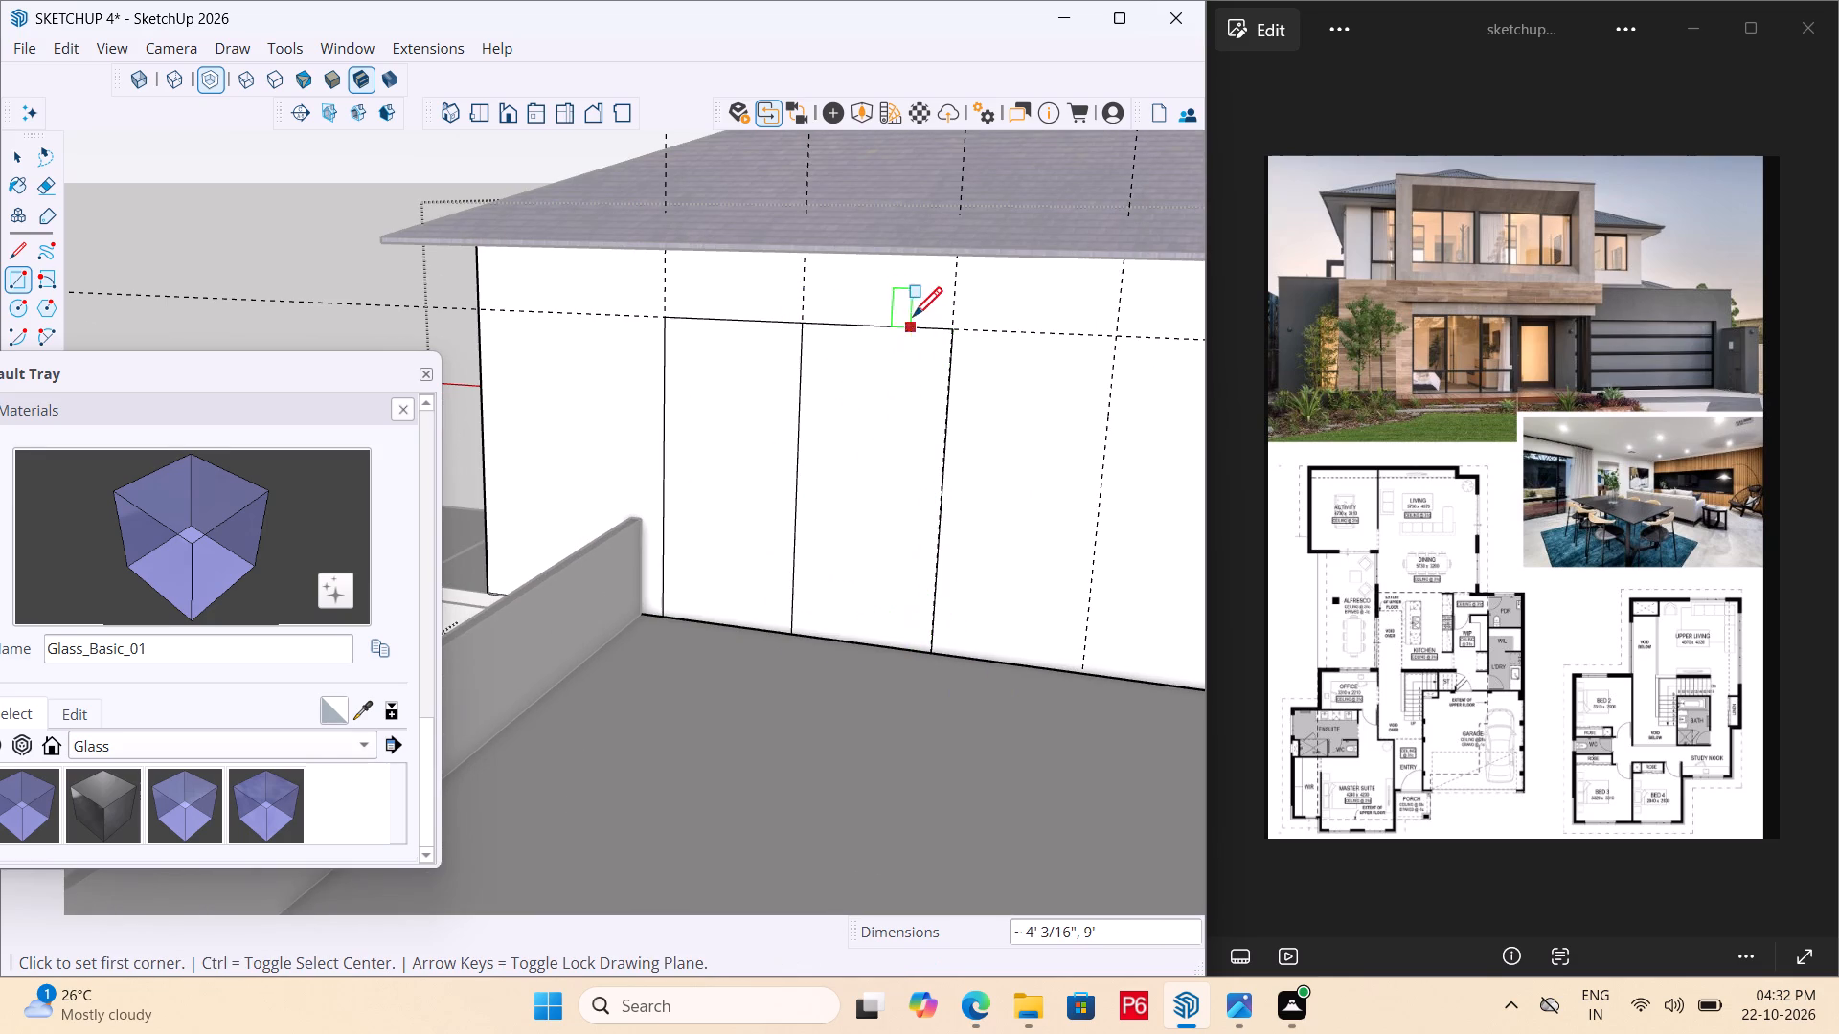
{"action": "double_click", "coordinate": [948, 335]}
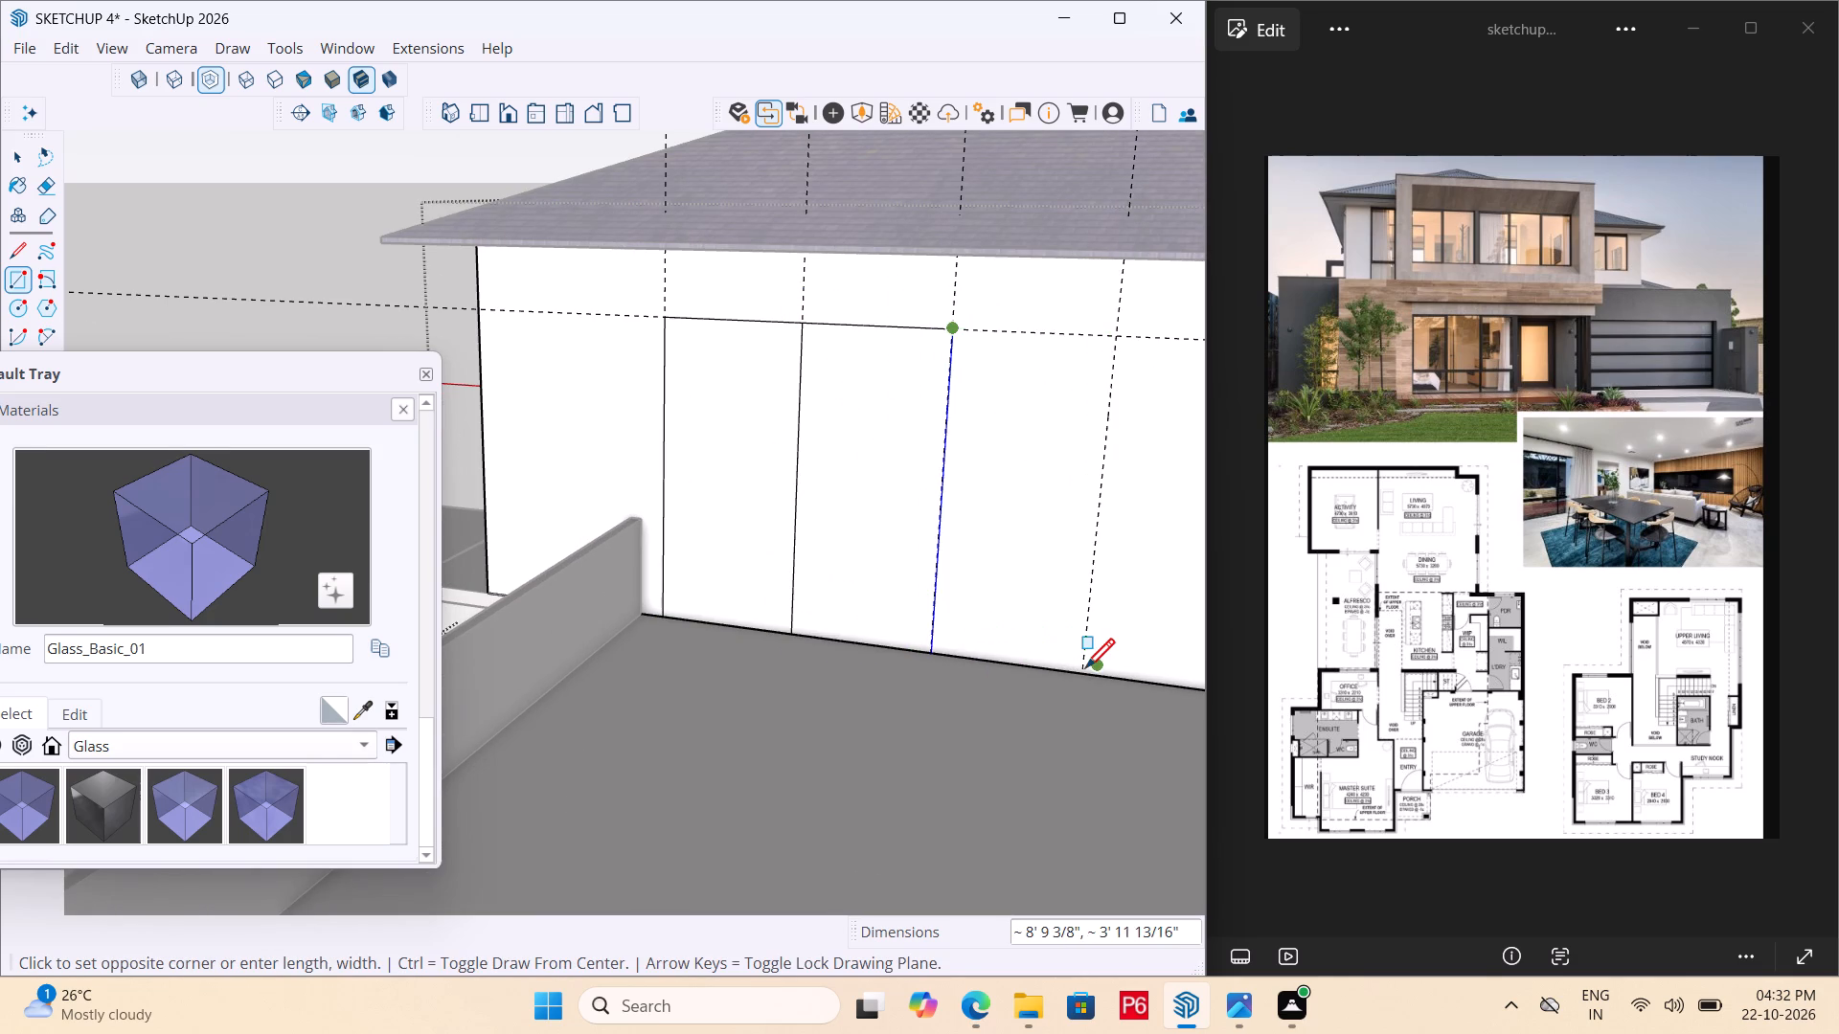
{"action": "left_click", "coordinate": [1082, 673]}
Offset the outlines of all three rectangles on the upper rear wall inward by 3".
{"action": "scroll", "coordinate": [919, 561], "scroll_direction": "down", "scroll_amount": 4}
{"action": "middle_click_drag", "start_coordinate": [891, 573], "coordinate": [571, 540]}
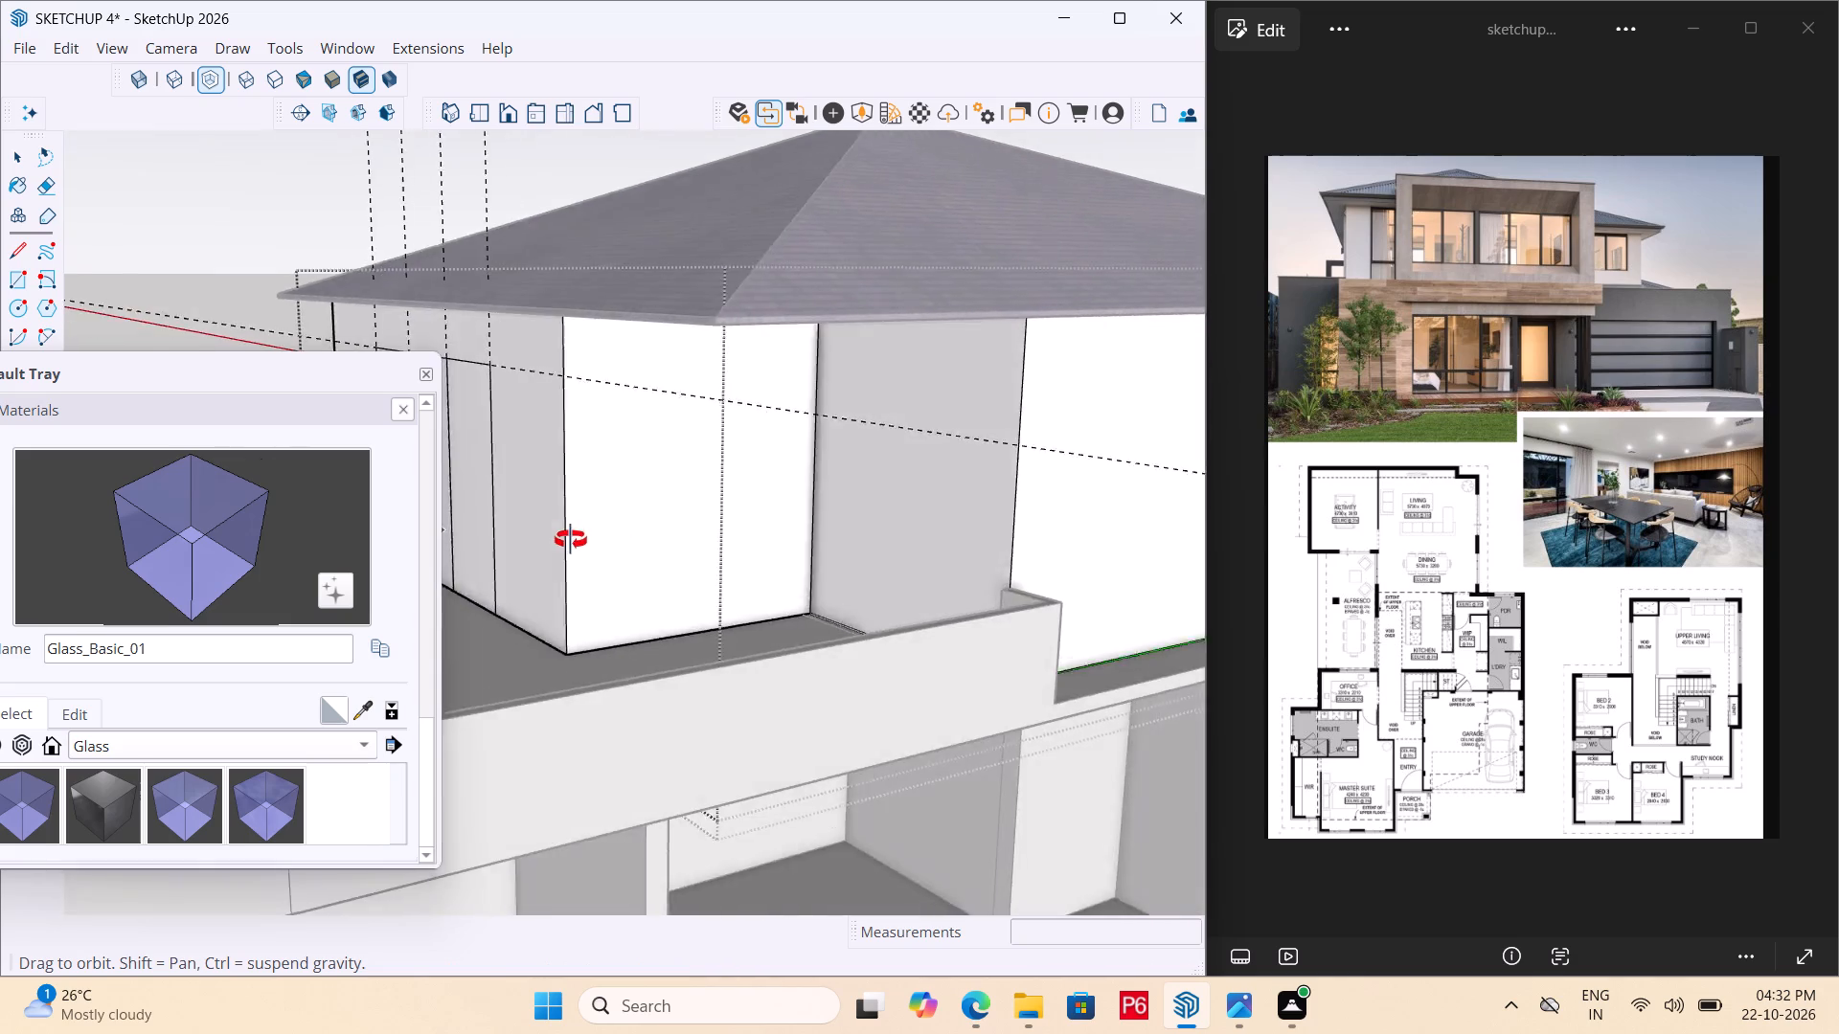
{"action": "middle_click_drag", "start_coordinate": [571, 540], "coordinate": [915, 565]}
{"action": "scroll", "coordinate": [755, 583], "scroll_direction": "down", "scroll_amount": 2}
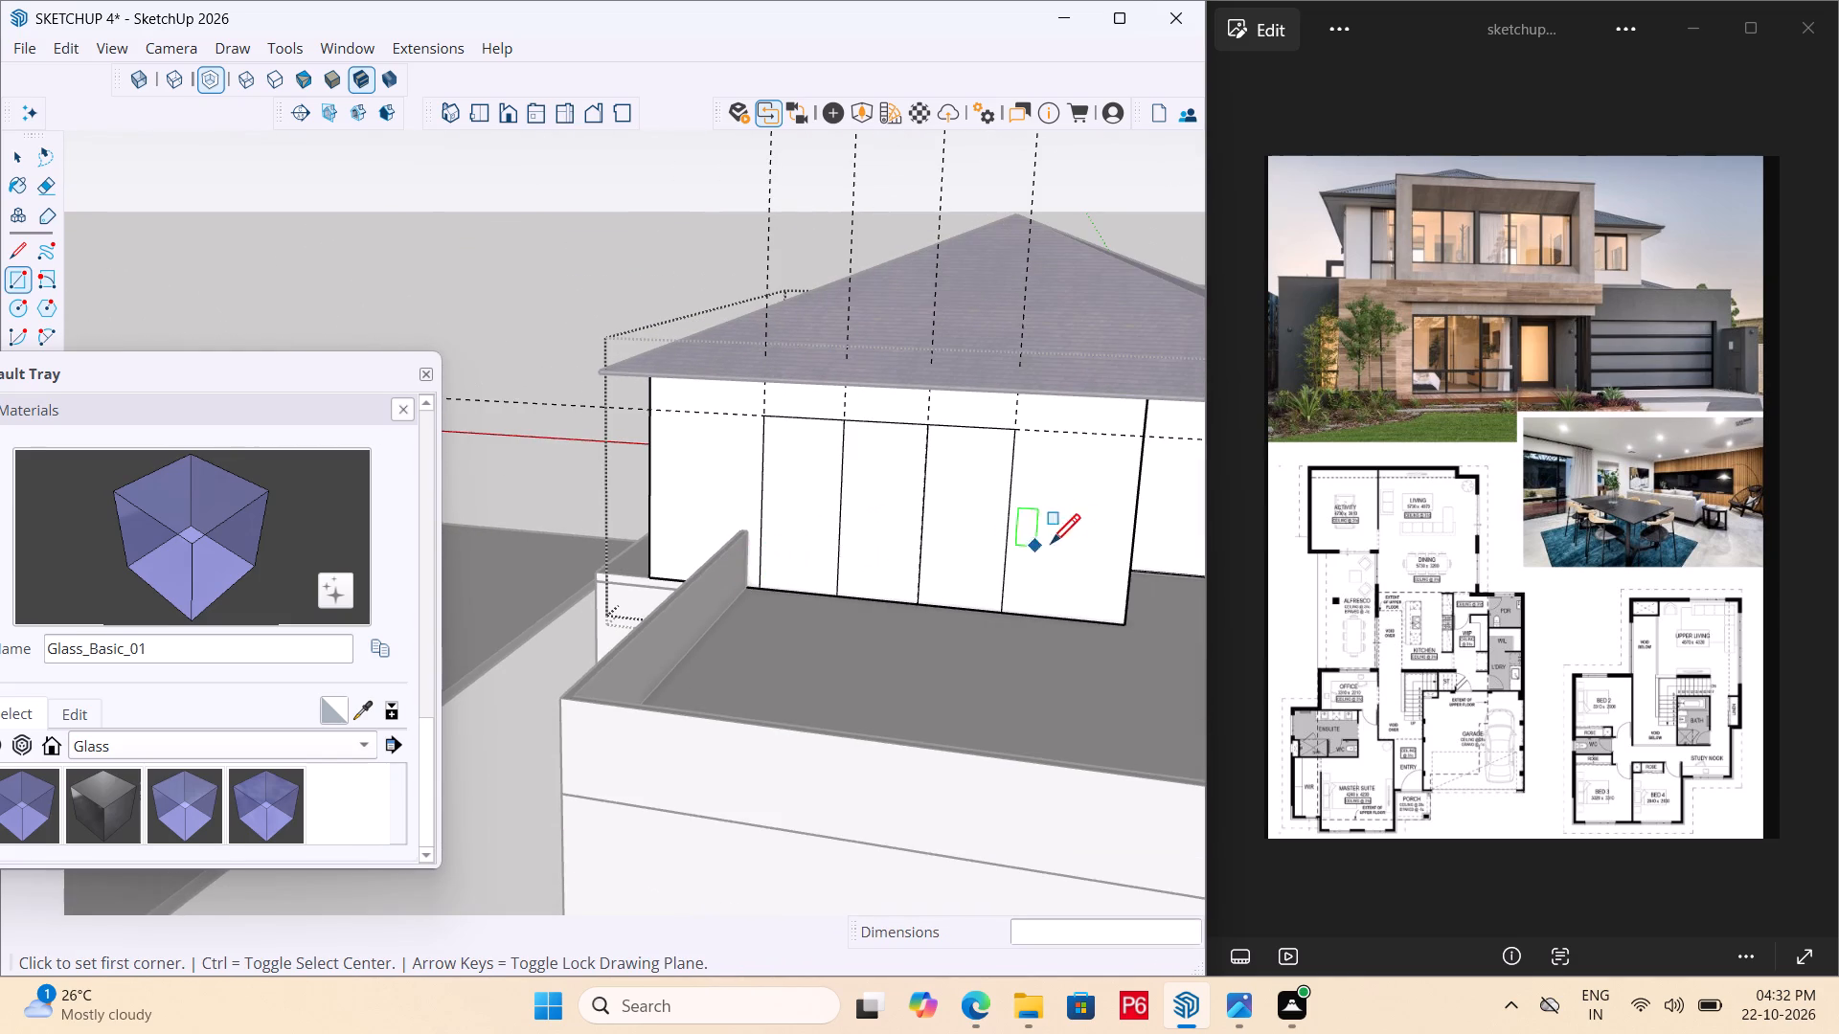
{"action": "scroll", "coordinate": [1081, 534], "scroll_direction": "up", "scroll_amount": 3}
{"action": "scroll", "coordinate": [739, 514], "scroll_direction": "up", "scroll_amount": 3}
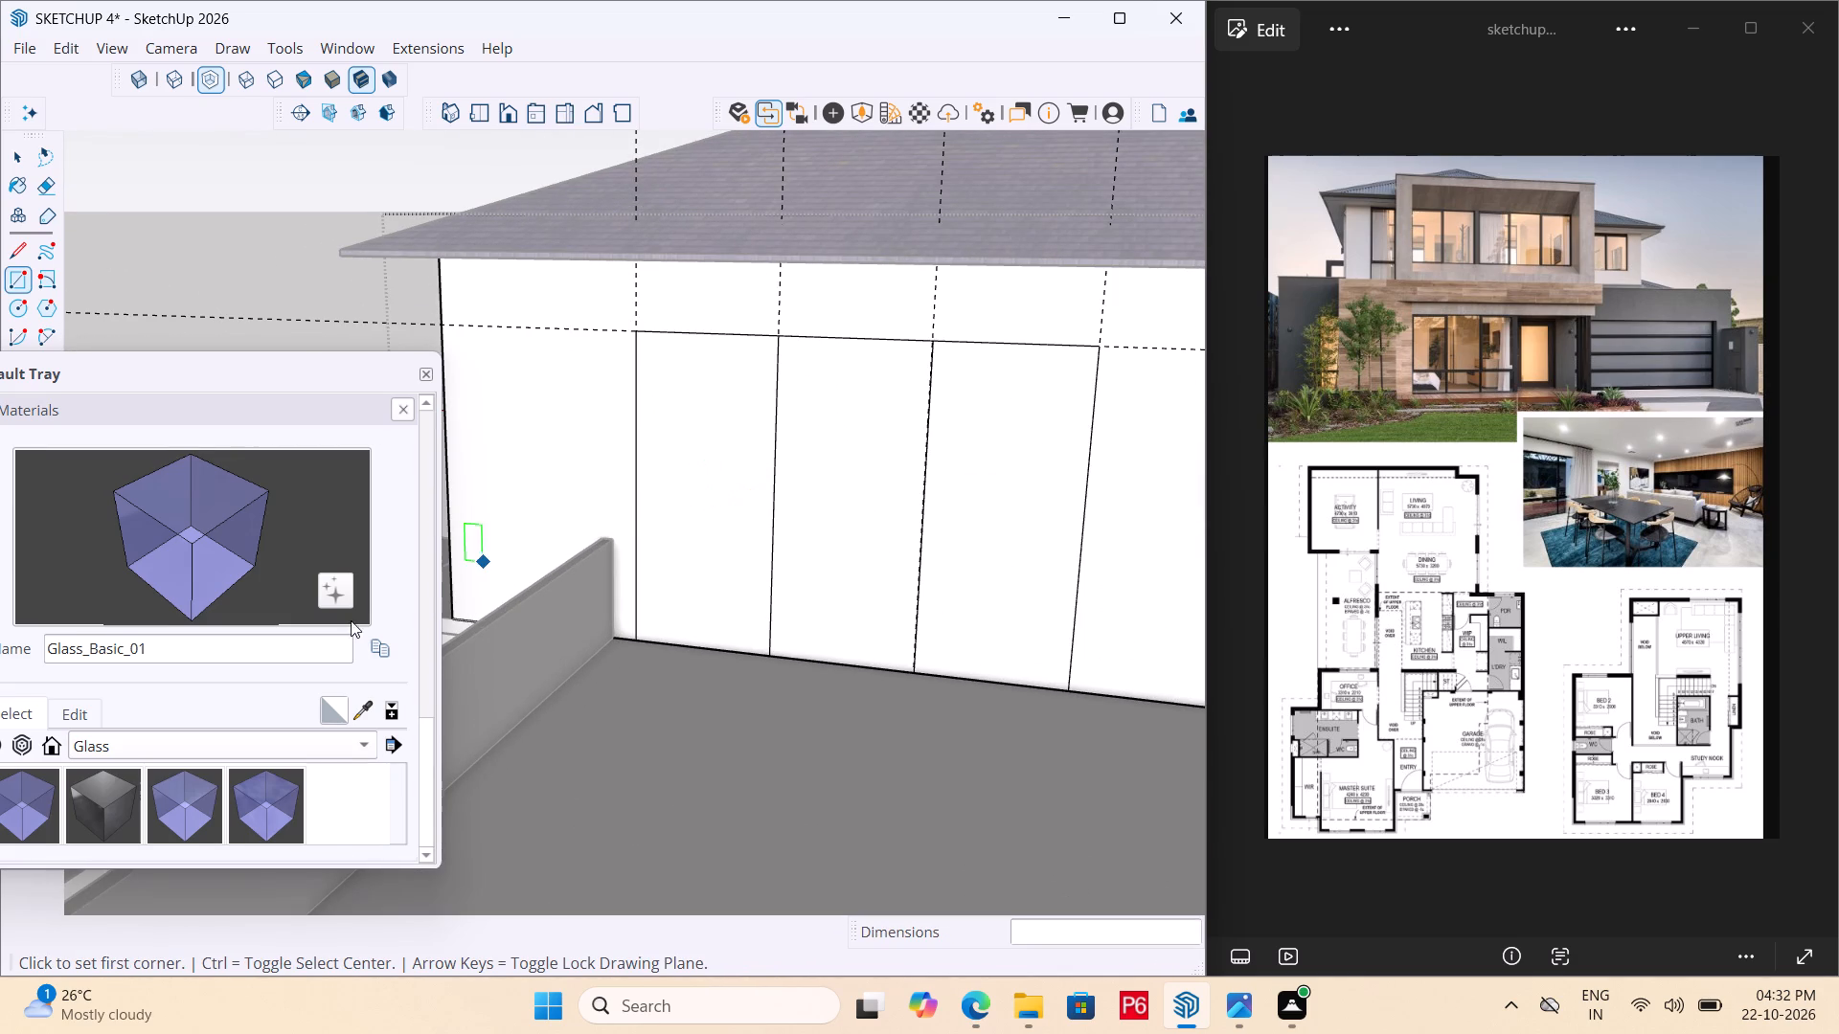
{"action": "left_click_drag", "start_coordinate": [217, 380], "coordinate": [340, 607]}
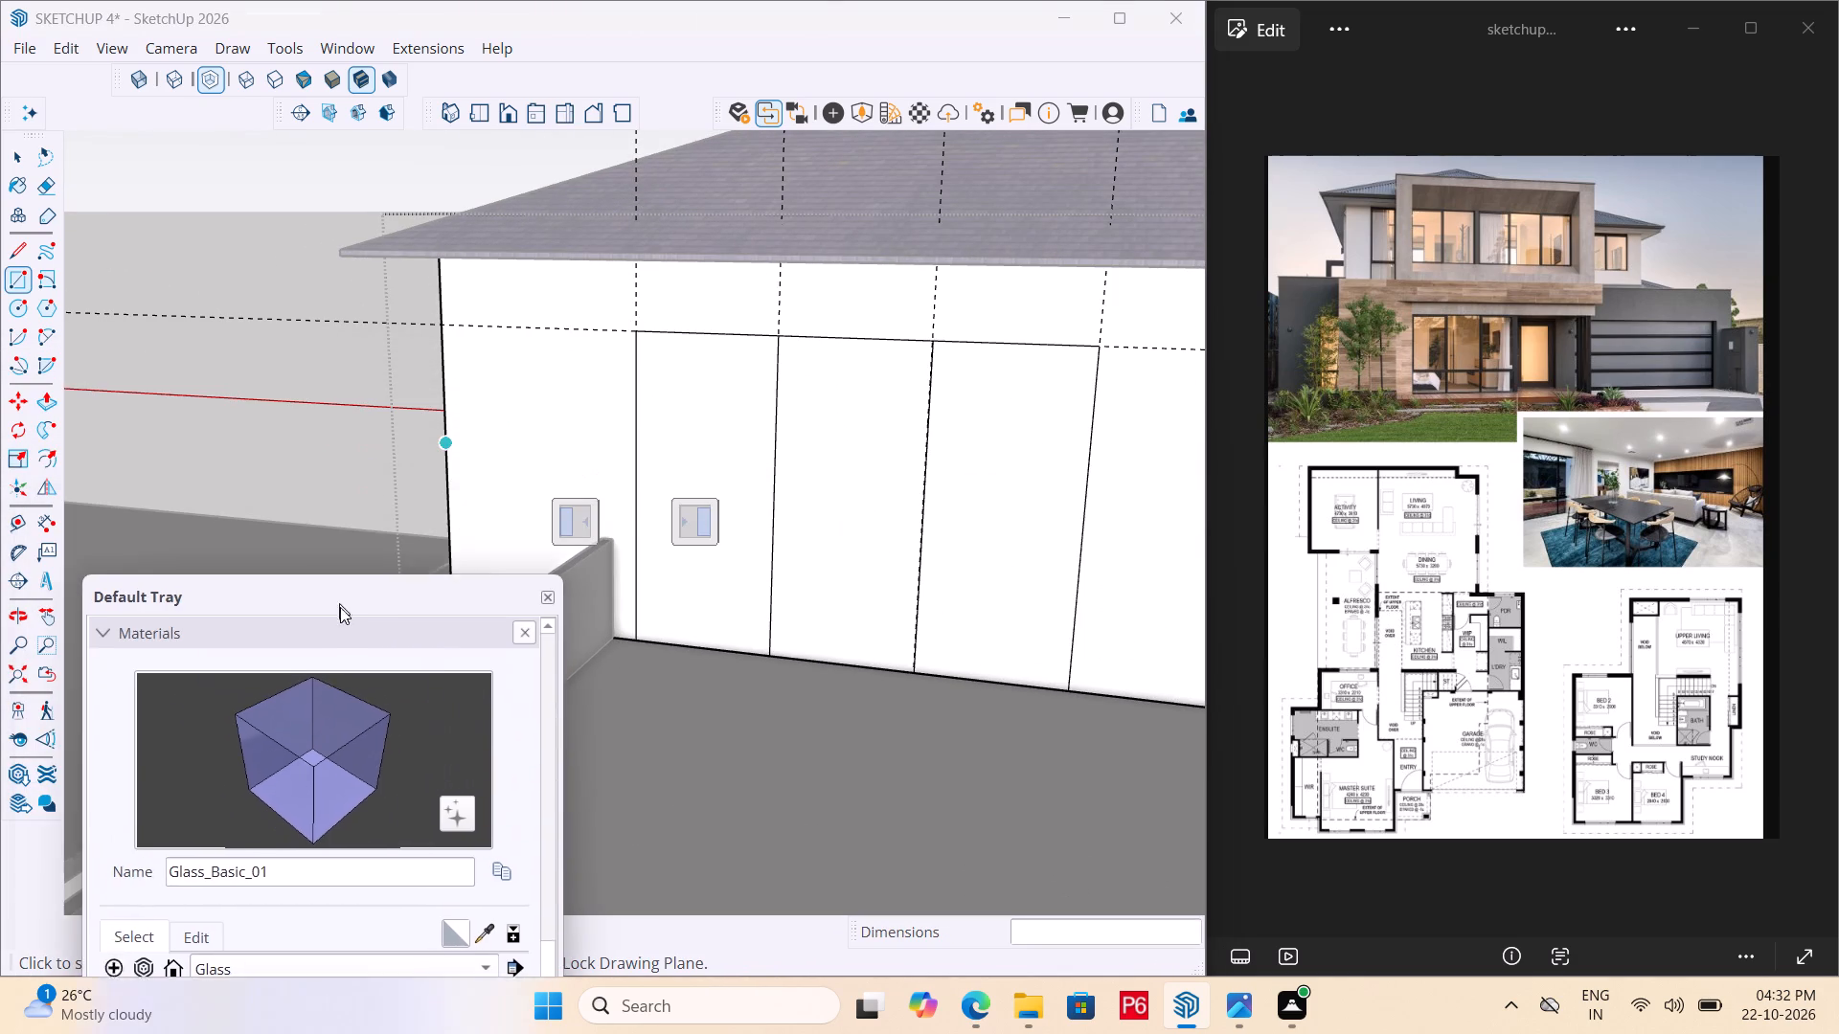
{"action": "left_click_drag", "start_coordinate": [340, 607], "coordinate": [346, 639]}
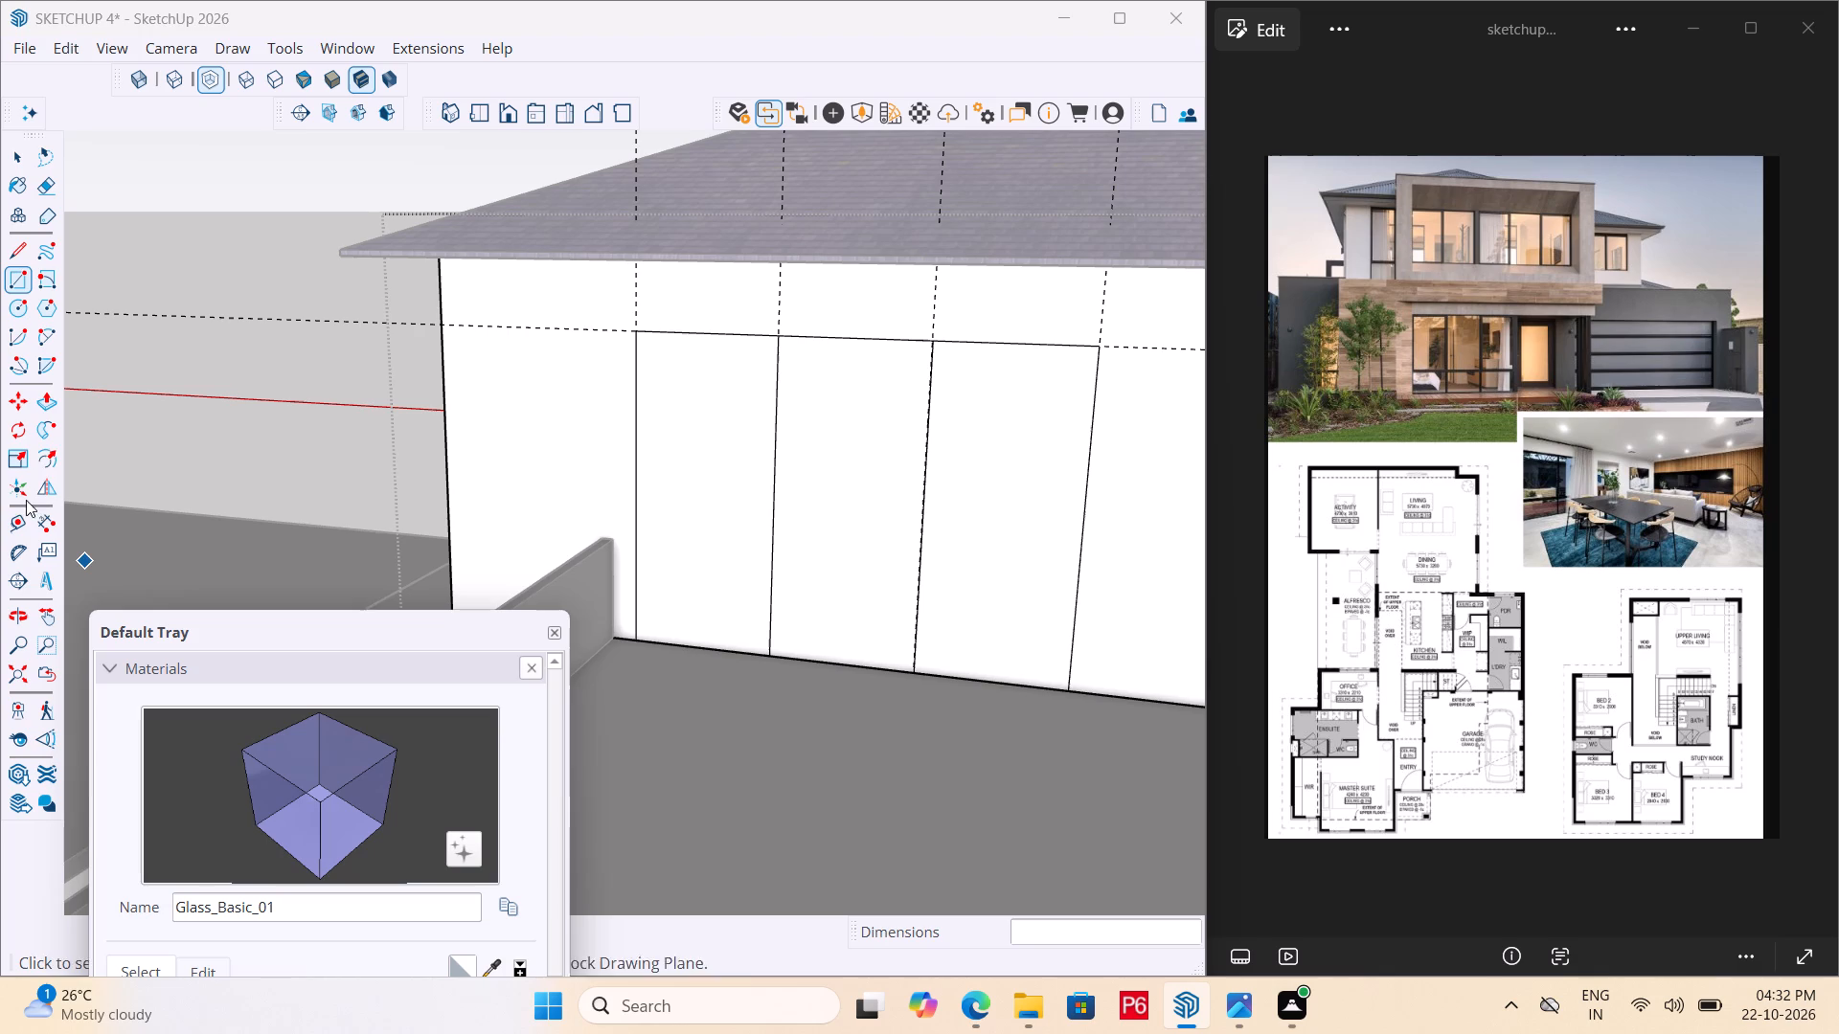
{"action": "left_click", "coordinate": [45, 451]}
{"action": "left_click", "coordinate": [699, 430]}
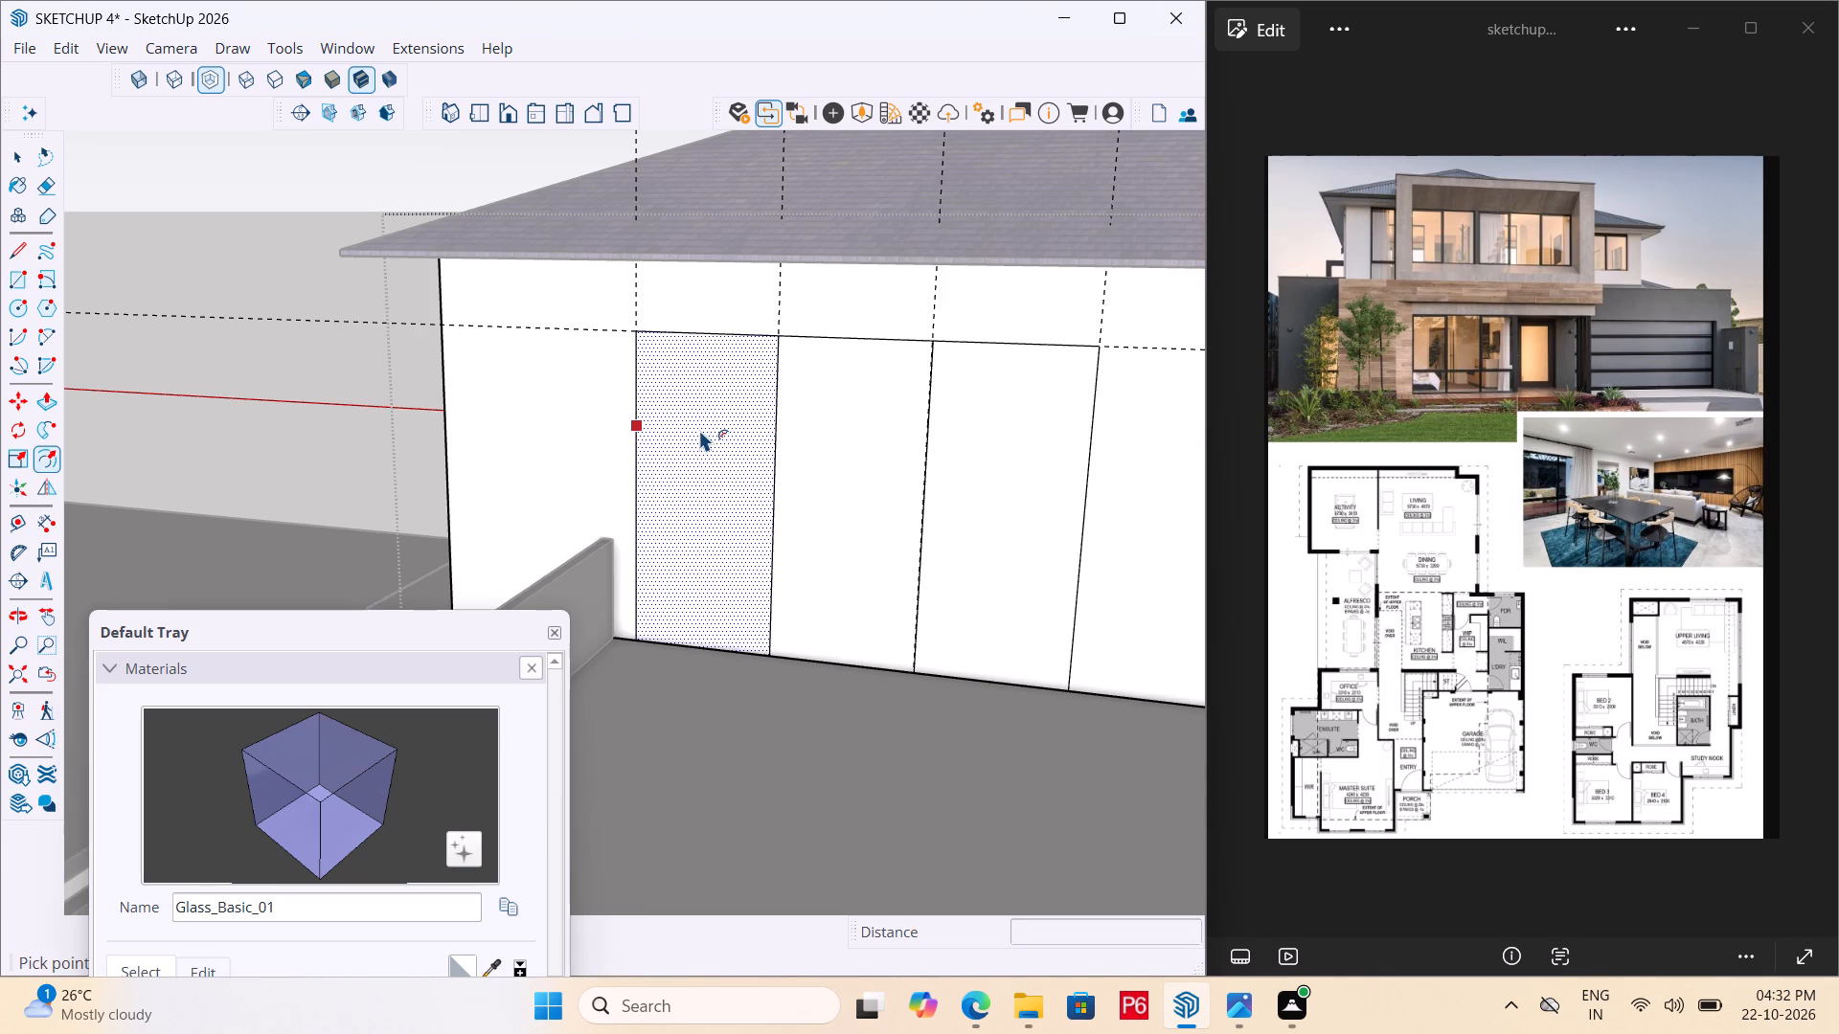
{"action": "type", "text": "3\""}
{"action": "key", "text": "Return"}
{"action": "double_click", "coordinate": [862, 512]}
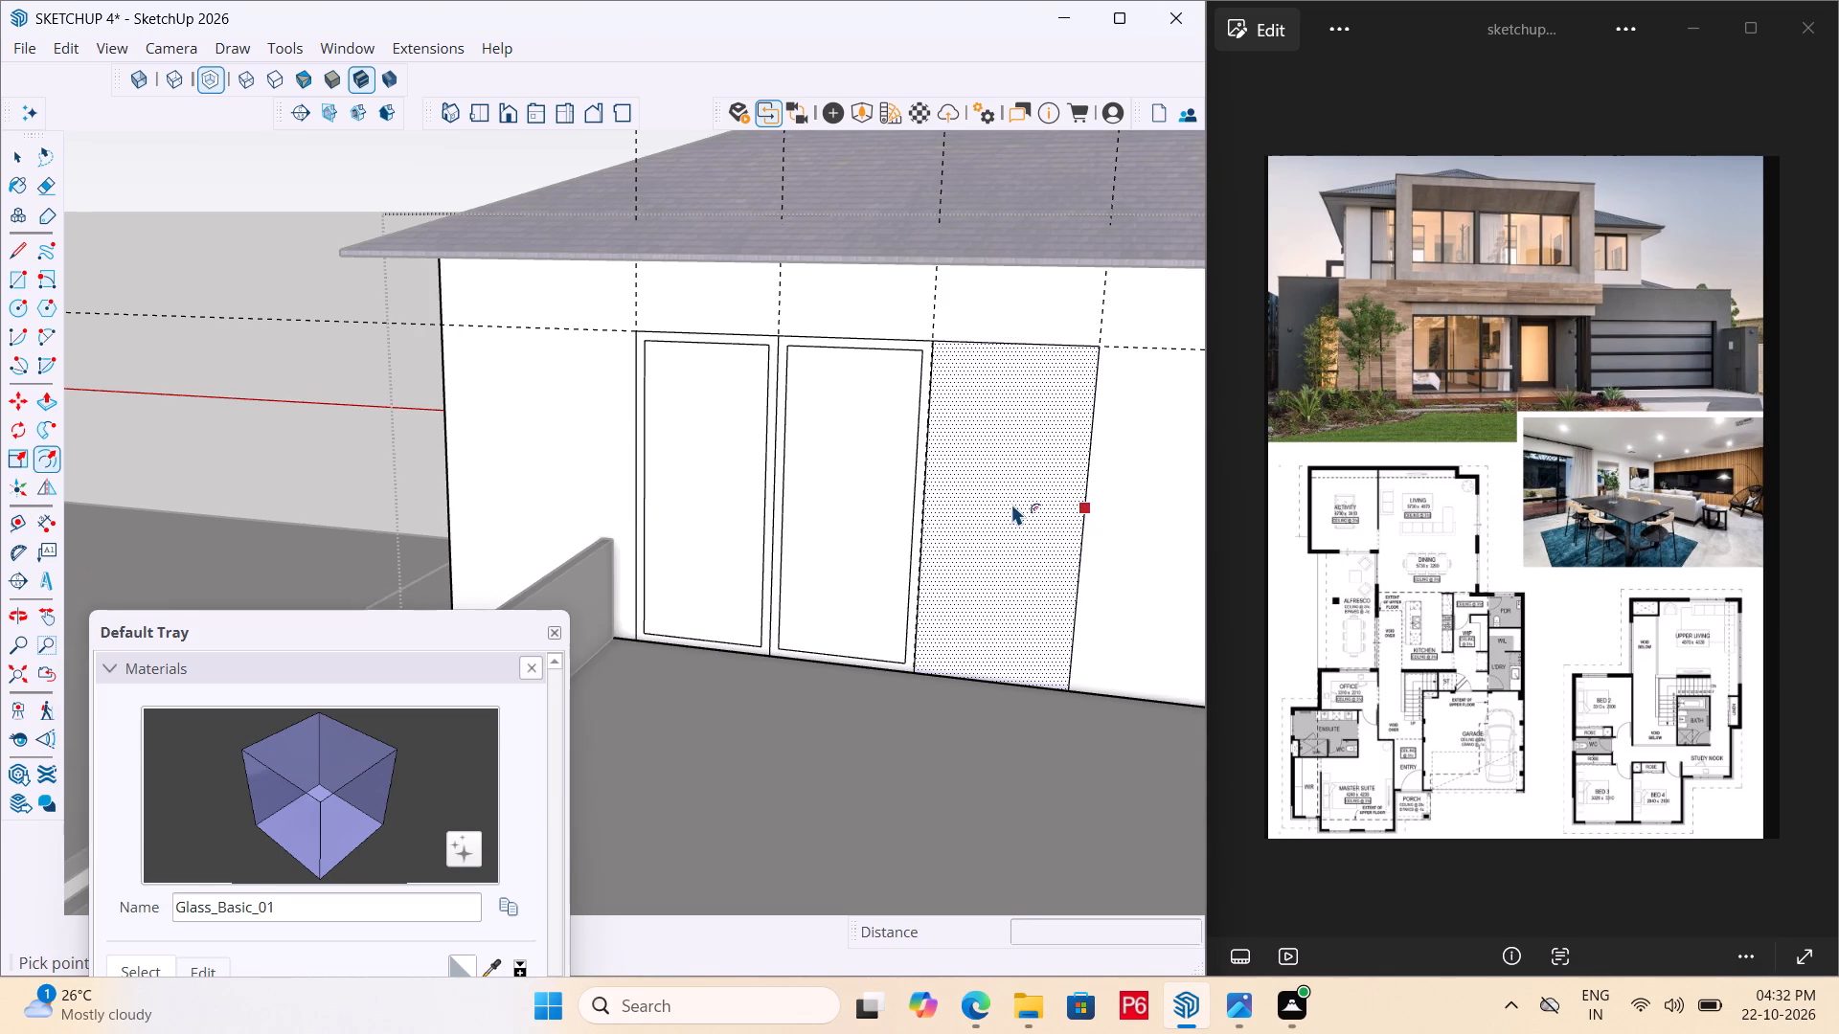
{"action": "double_click", "coordinate": [1004, 503]}
Erase the horizontal guide and the four vertical guides around the three-panel opening.
{"action": "scroll", "coordinate": [689, 491], "scroll_direction": "down", "scroll_amount": 2}
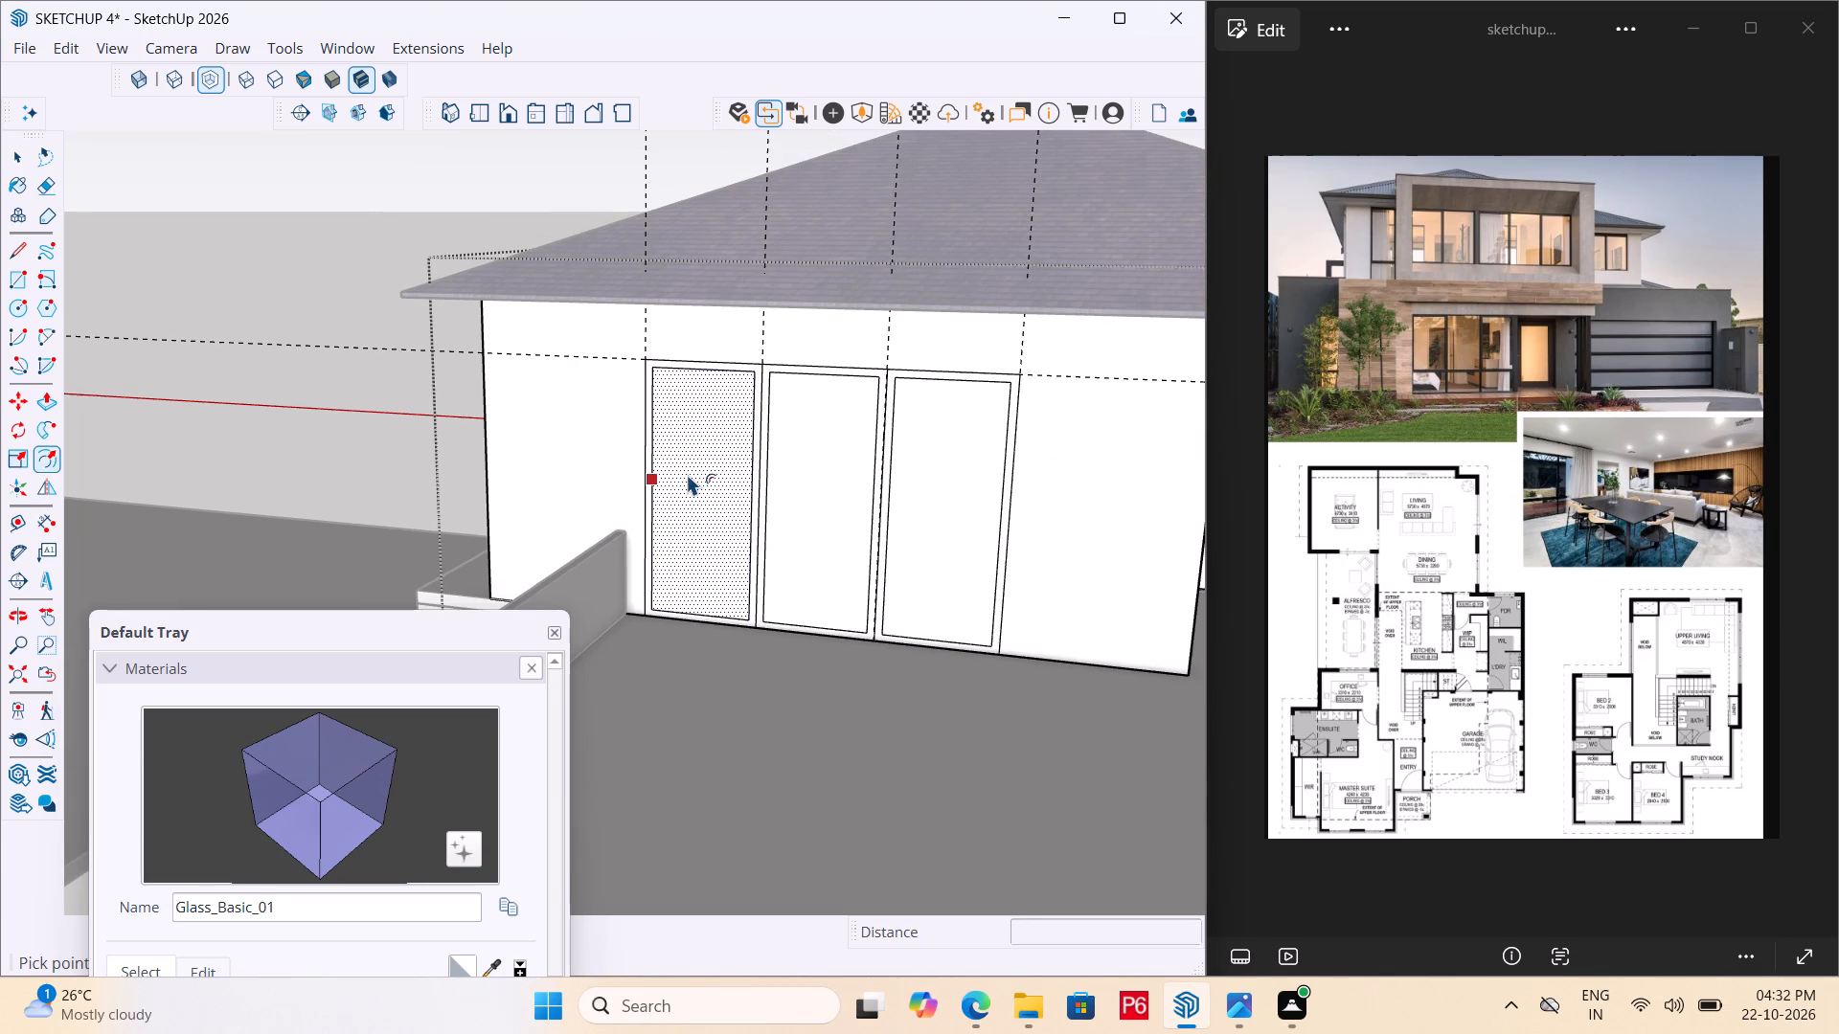
{"action": "key", "text": "e"}
{"action": "left_click_drag", "start_coordinate": [604, 370], "coordinate": [615, 362]}
{"action": "left_click_drag", "start_coordinate": [622, 355], "coordinate": [636, 342]}
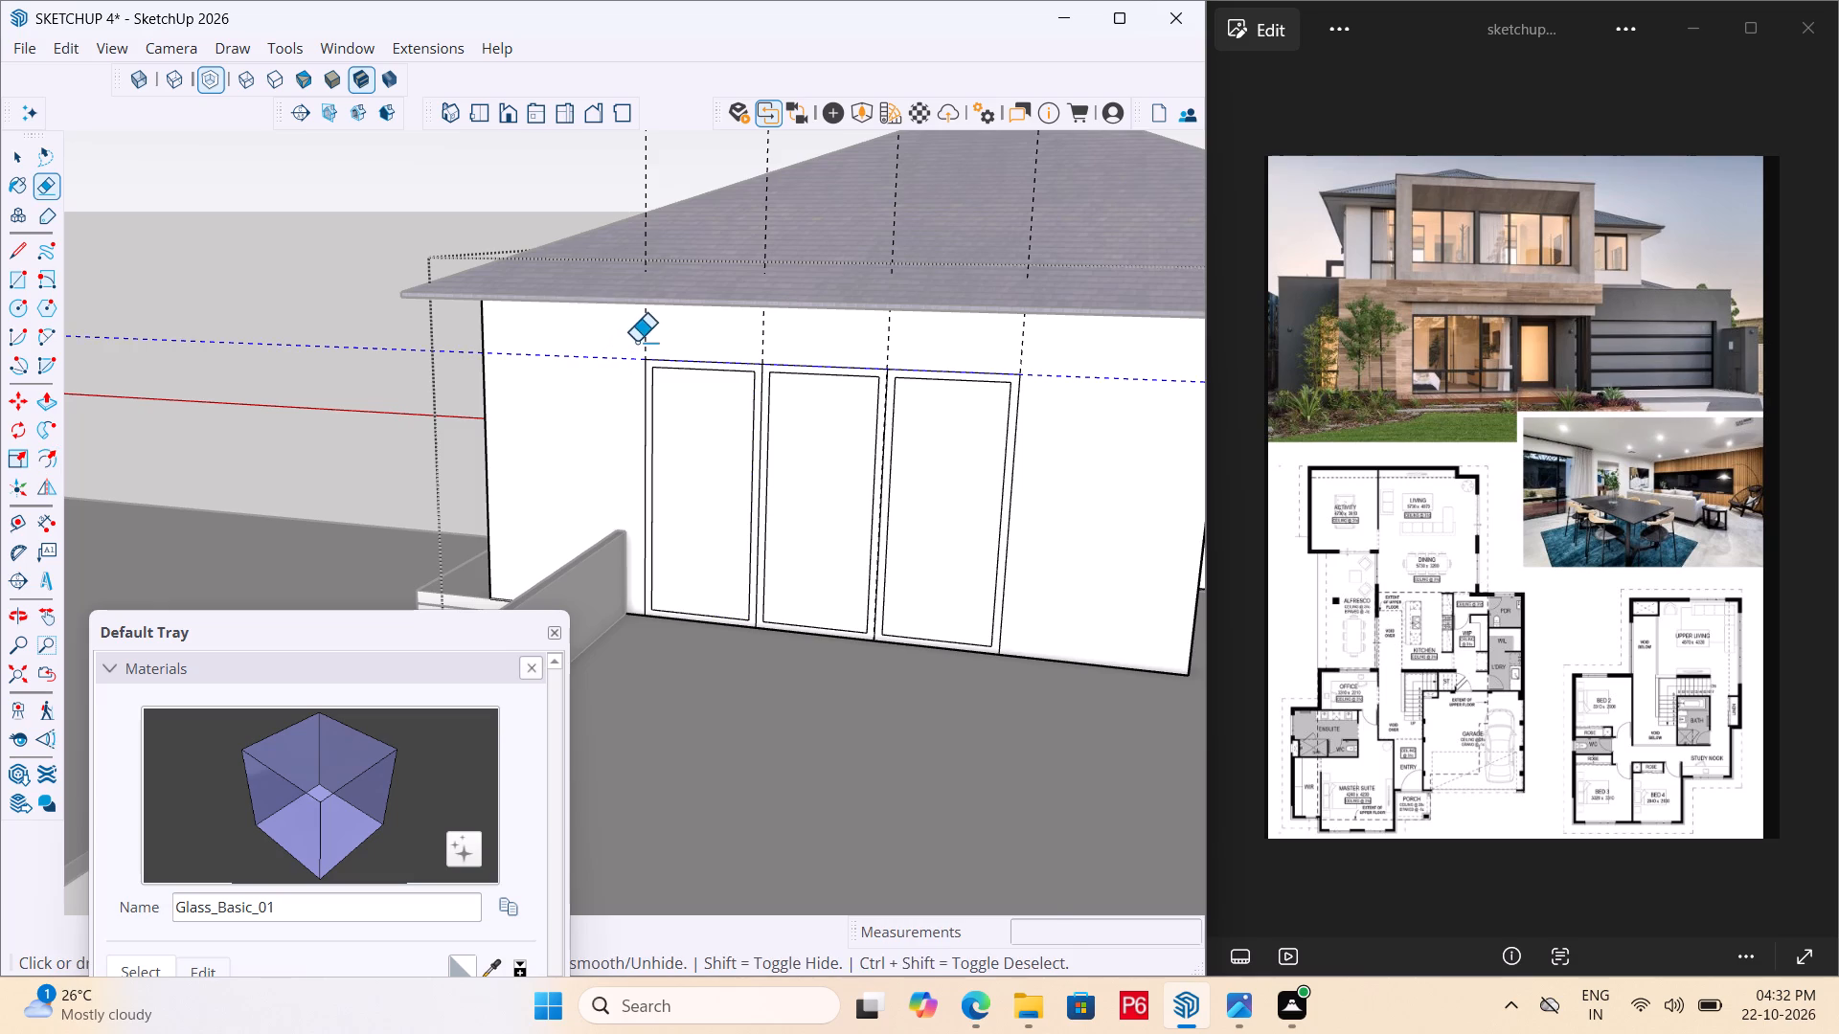
{"action": "left_click_drag", "start_coordinate": [636, 342], "coordinate": [644, 338]}
{"action": "left_click", "coordinate": [644, 337]}
{"action": "left_click_drag", "start_coordinate": [736, 333], "coordinate": [1056, 344]}
Erase the two shared centre lines between the panels so the opening has one continuous frame.
{"action": "middle_click_drag", "start_coordinate": [941, 490], "coordinate": [880, 501]}
{"action": "scroll", "coordinate": [779, 447], "scroll_direction": "up", "scroll_amount": 4}
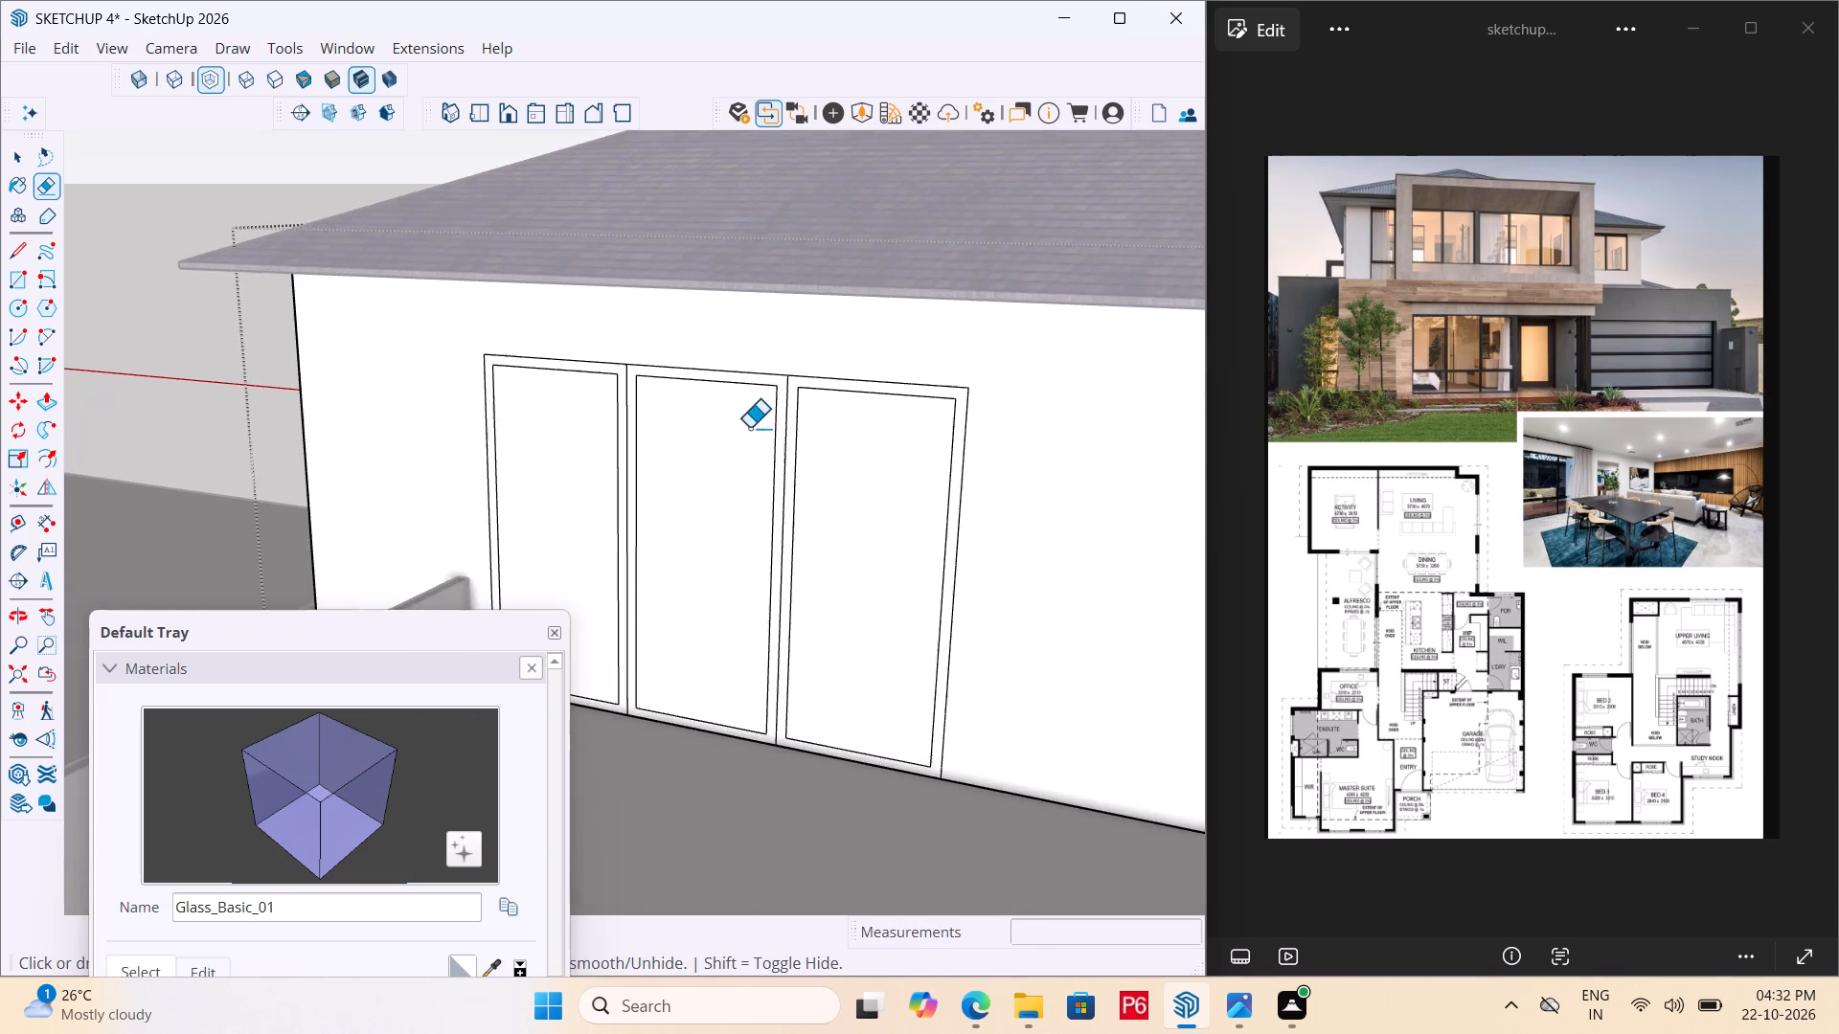
{"action": "scroll", "coordinate": [749, 428], "scroll_direction": "up", "scroll_amount": 3}
{"action": "scroll", "coordinate": [870, 417], "scroll_direction": "down", "scroll_amount": 3}
{"action": "scroll", "coordinate": [639, 467], "scroll_direction": "up", "scroll_amount": 4}
{"action": "left_click", "coordinate": [637, 467]}
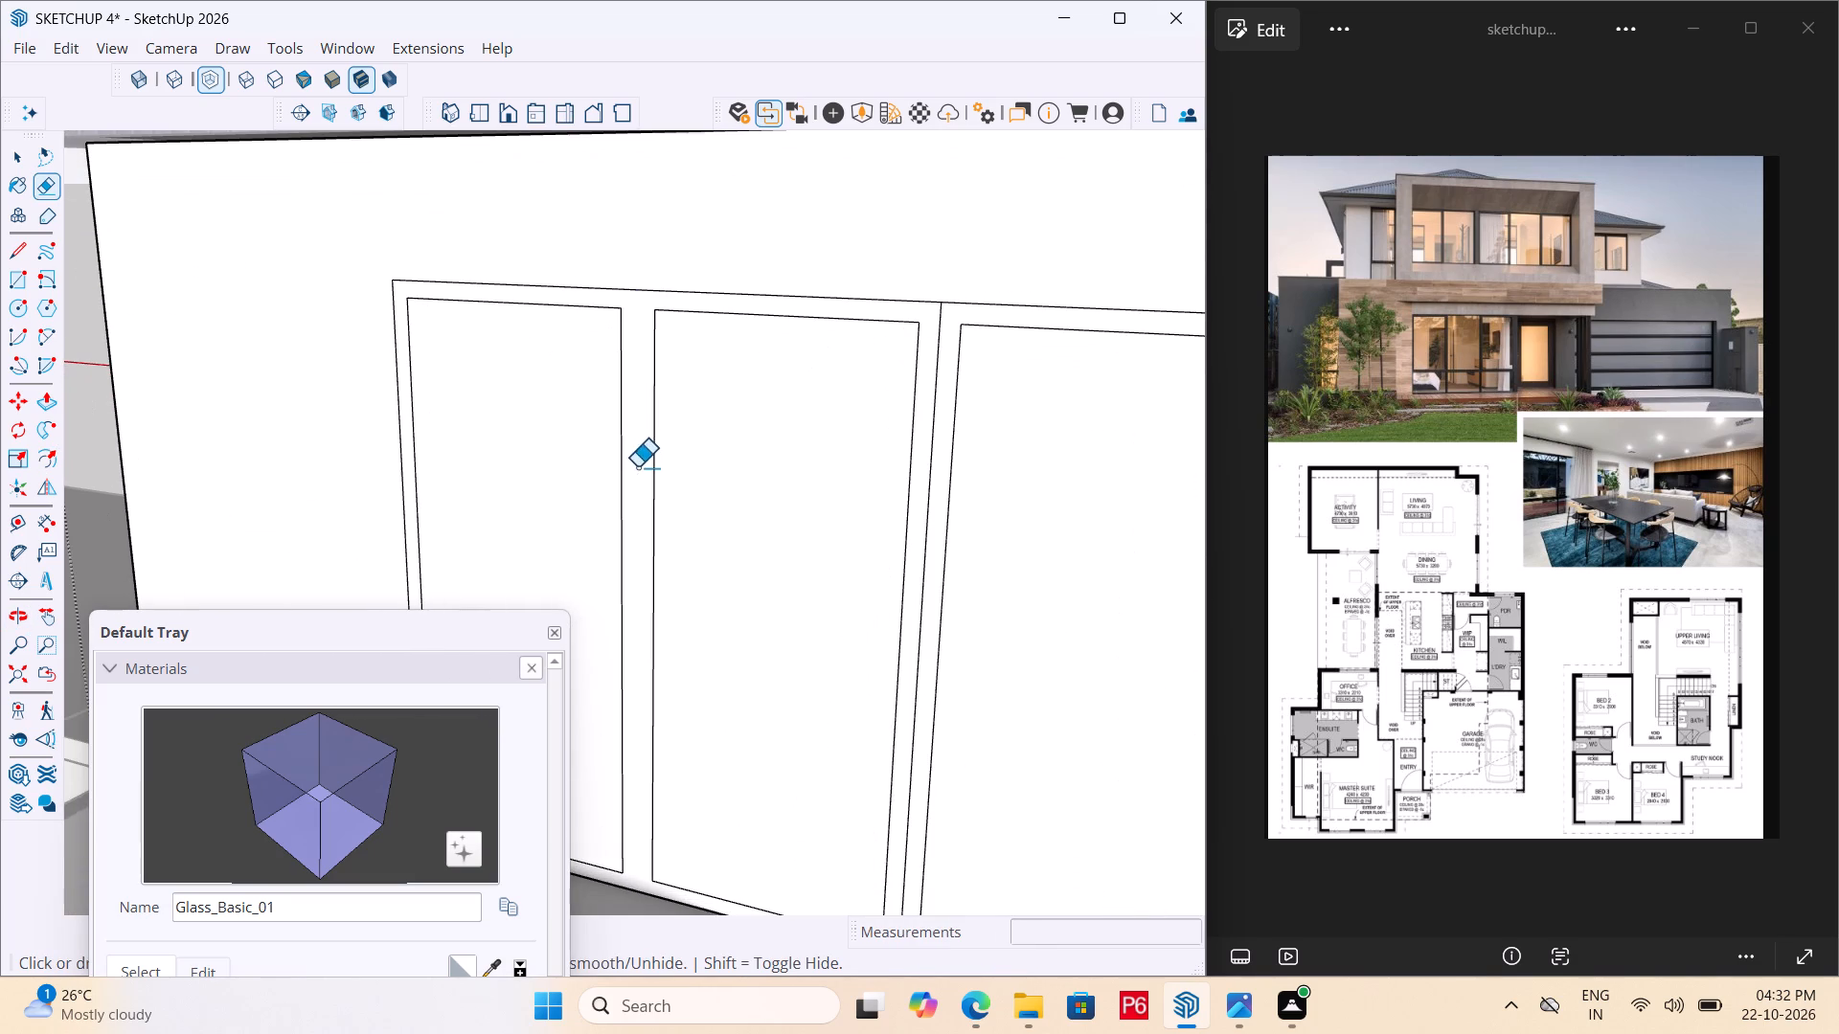
{"action": "double_click", "coordinate": [935, 451]}
Examine the three-panel frame on the upper rear wall and its bottom edge from several angles.
{"action": "scroll", "coordinate": [917, 353], "scroll_direction": "down", "scroll_amount": 5}
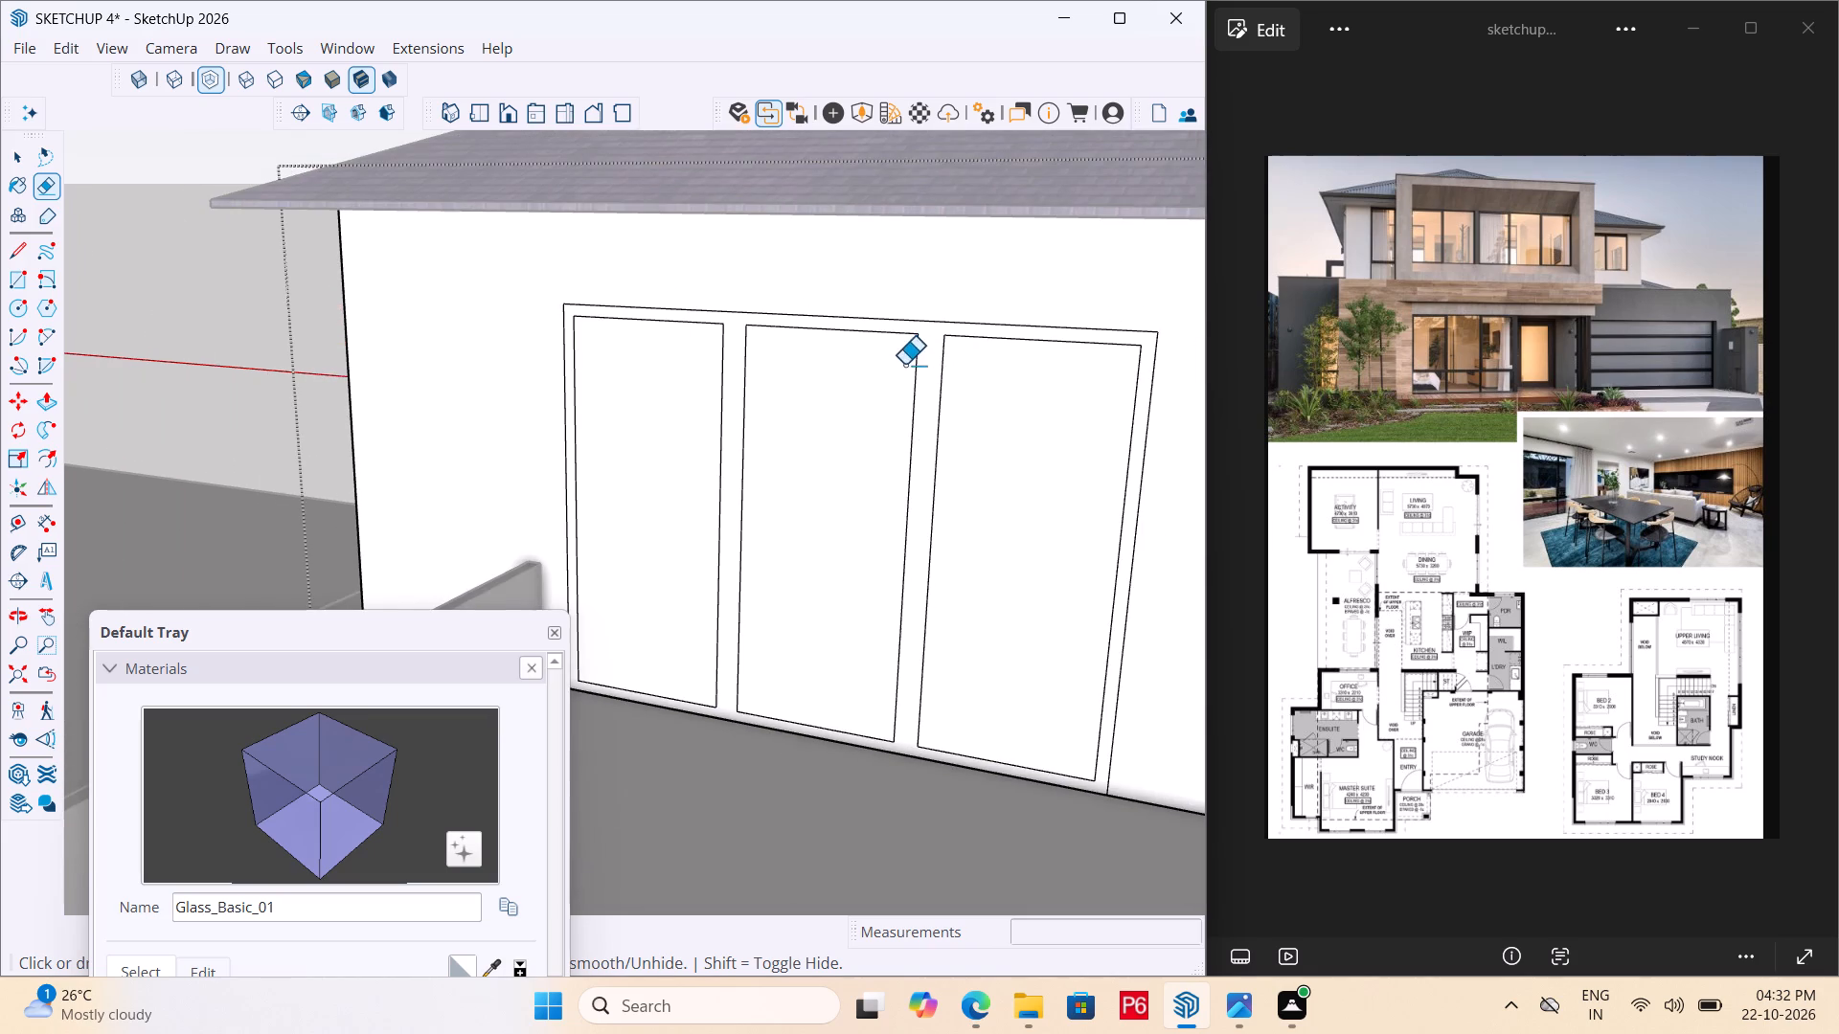
{"action": "scroll", "coordinate": [874, 431], "scroll_direction": "down", "scroll_amount": 4}
{"action": "middle_click_drag", "start_coordinate": [783, 451], "coordinate": [775, 422]}
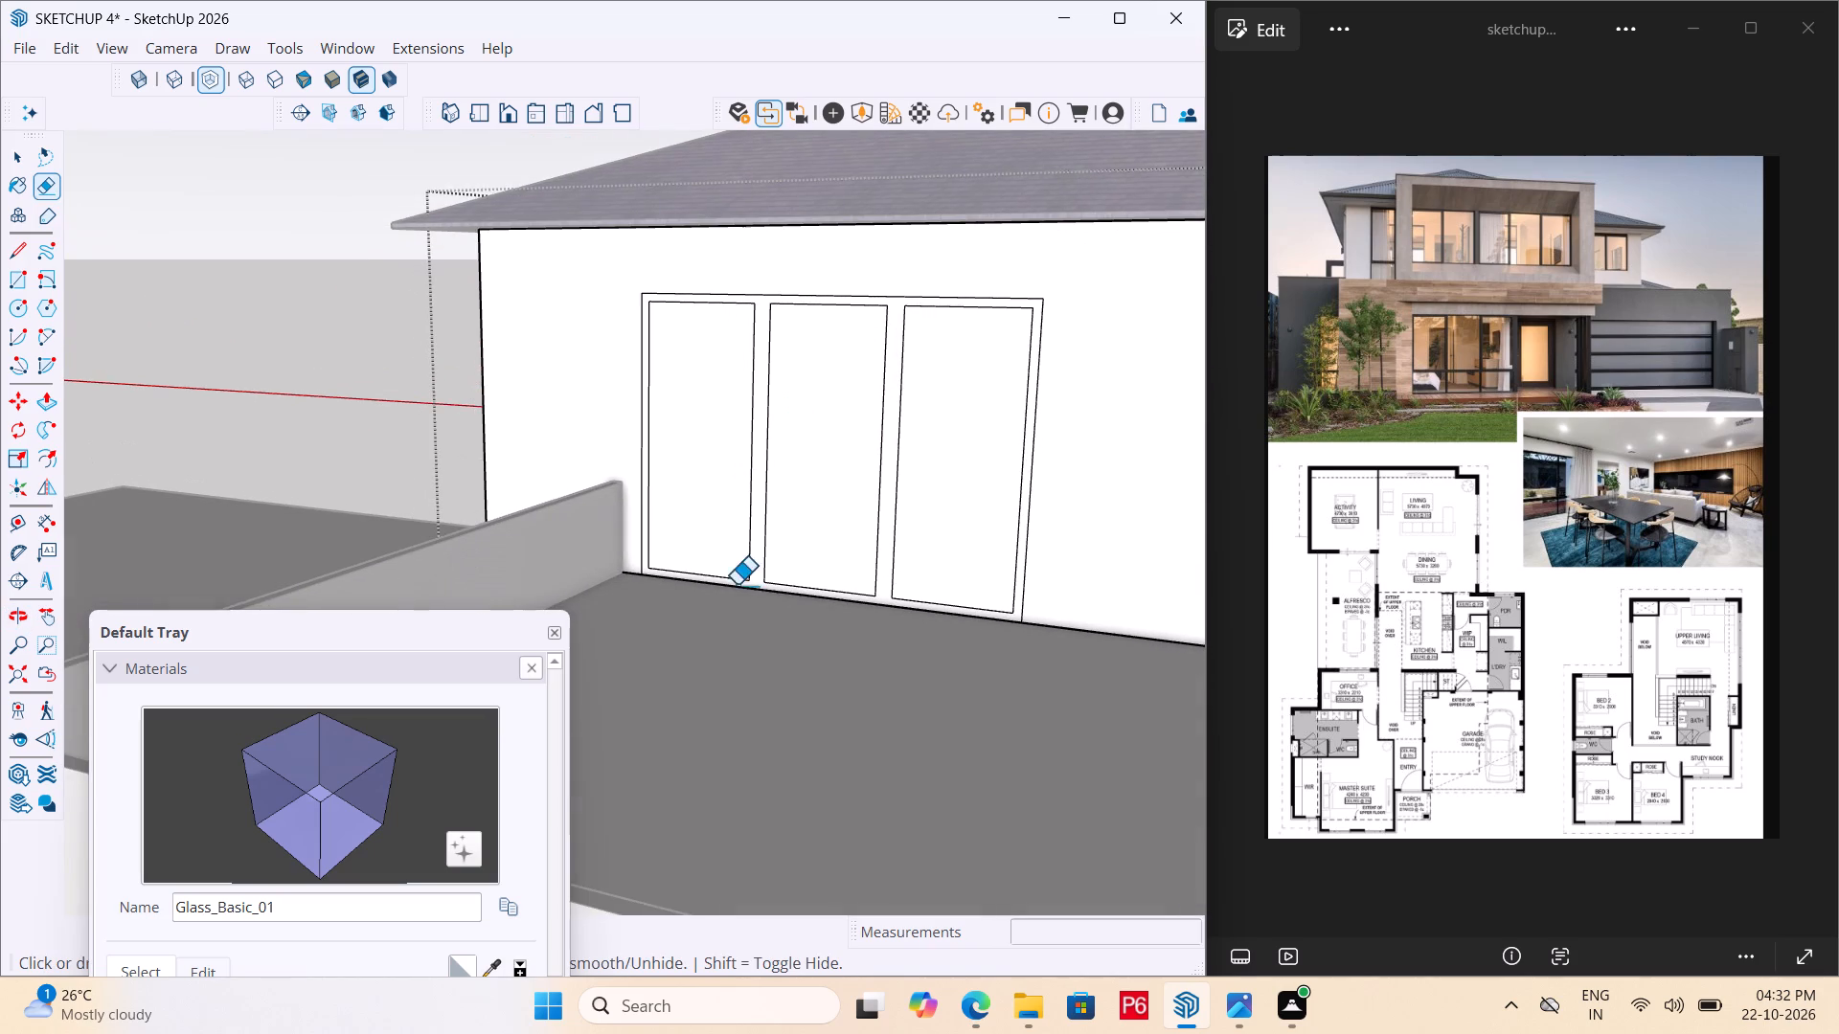
{"action": "scroll", "coordinate": [839, 640], "scroll_direction": "up", "scroll_amount": 3}
{"action": "middle_click_drag", "start_coordinate": [816, 561], "coordinate": [774, 611]}
{"action": "scroll", "coordinate": [816, 561], "scroll_direction": "down", "scroll_amount": 1}
{"action": "scroll", "coordinate": [789, 423], "scroll_direction": "down", "scroll_amount": 4}
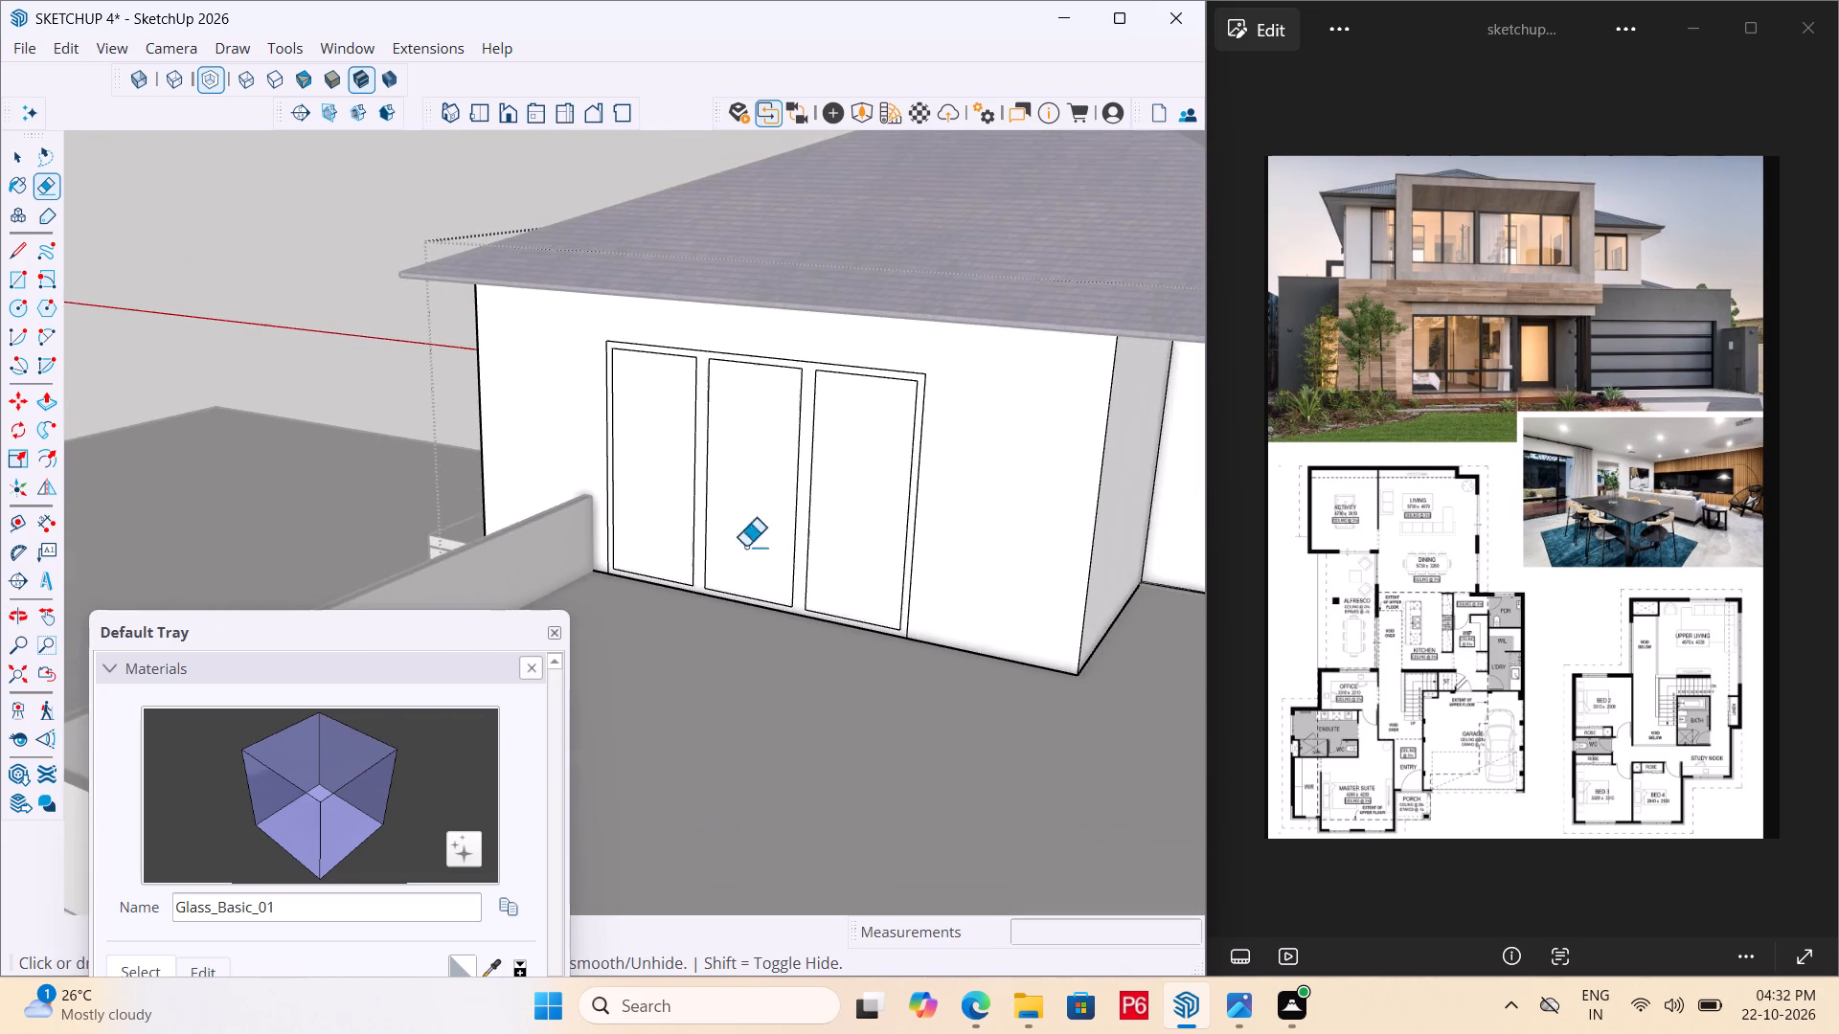
{"action": "scroll", "coordinate": [760, 638], "scroll_direction": "up", "scroll_amount": 3}
{"action": "middle_click_drag", "start_coordinate": [765, 608], "coordinate": [780, 604]}
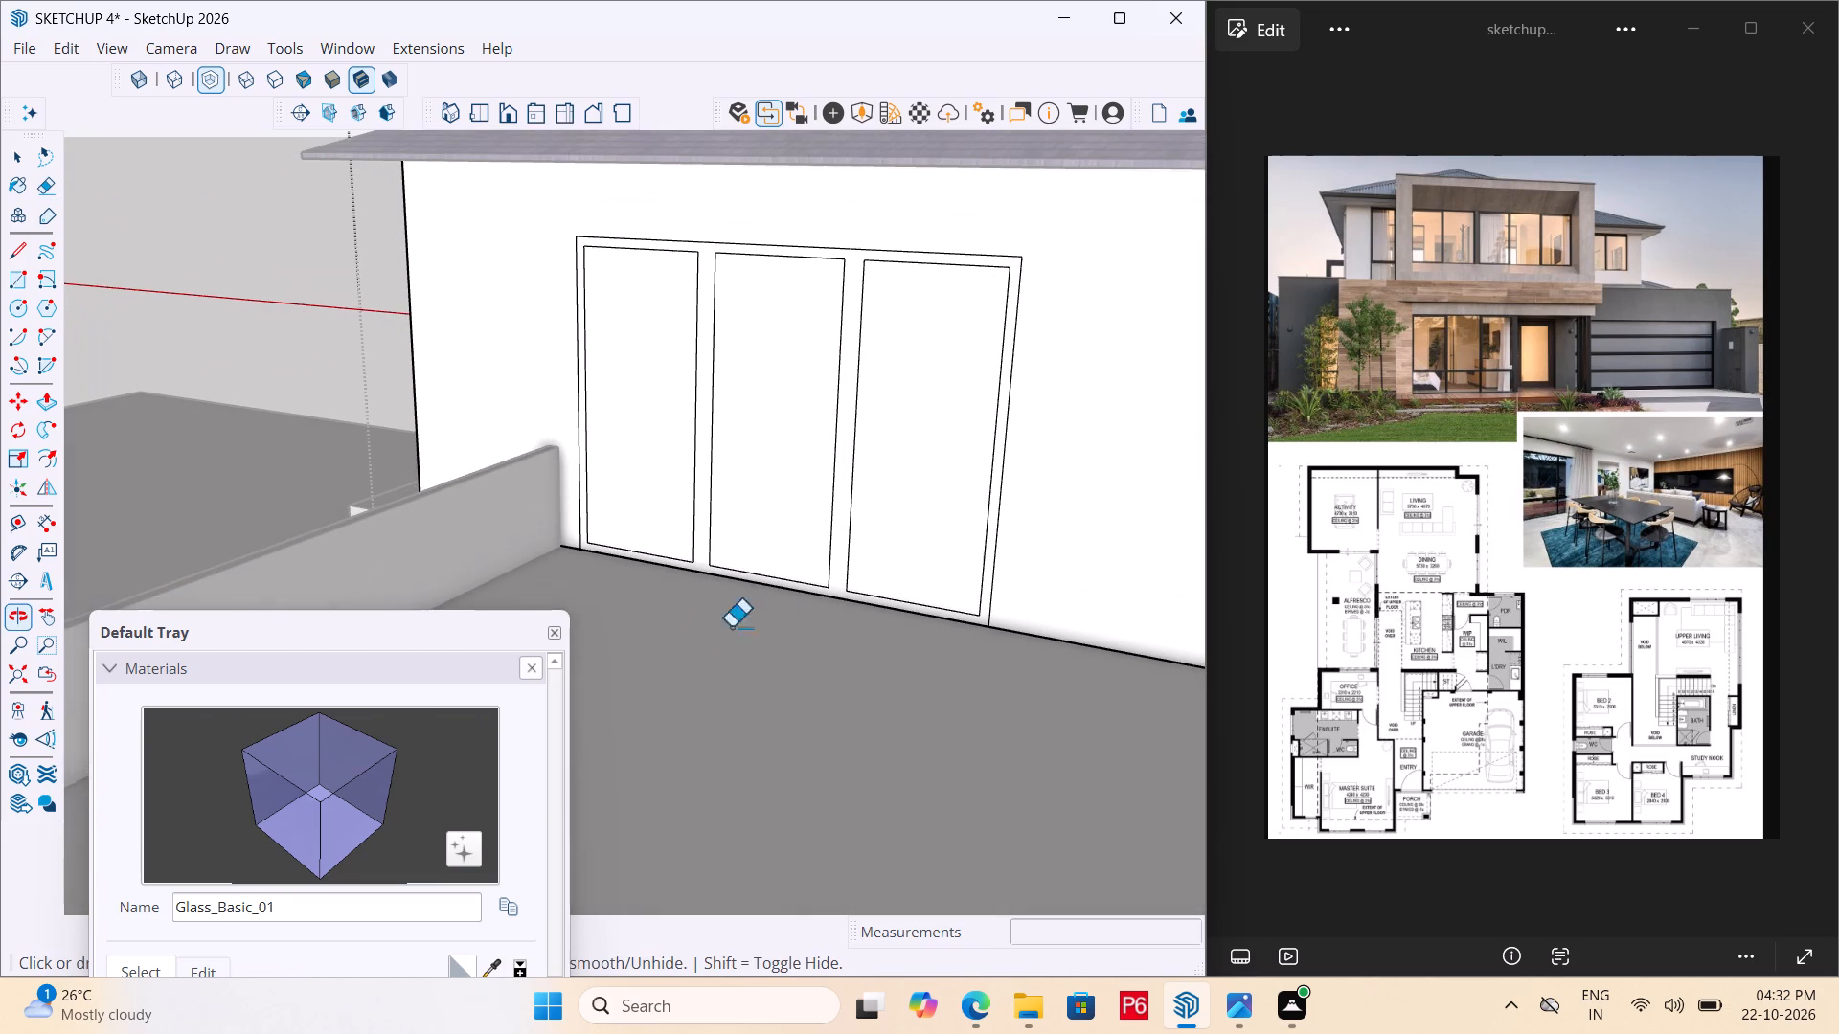
{"action": "scroll", "coordinate": [422, 712], "scroll_direction": "down", "scroll_amount": 4}
Paint the three-panel frame on the upper rear wall with M08_Obsidian_Black from the Solid Colors collection.
{"action": "left_click_drag", "start_coordinate": [432, 631], "coordinate": [412, 458]}
{"action": "left_click_drag", "start_coordinate": [412, 453], "coordinate": [412, 442]}
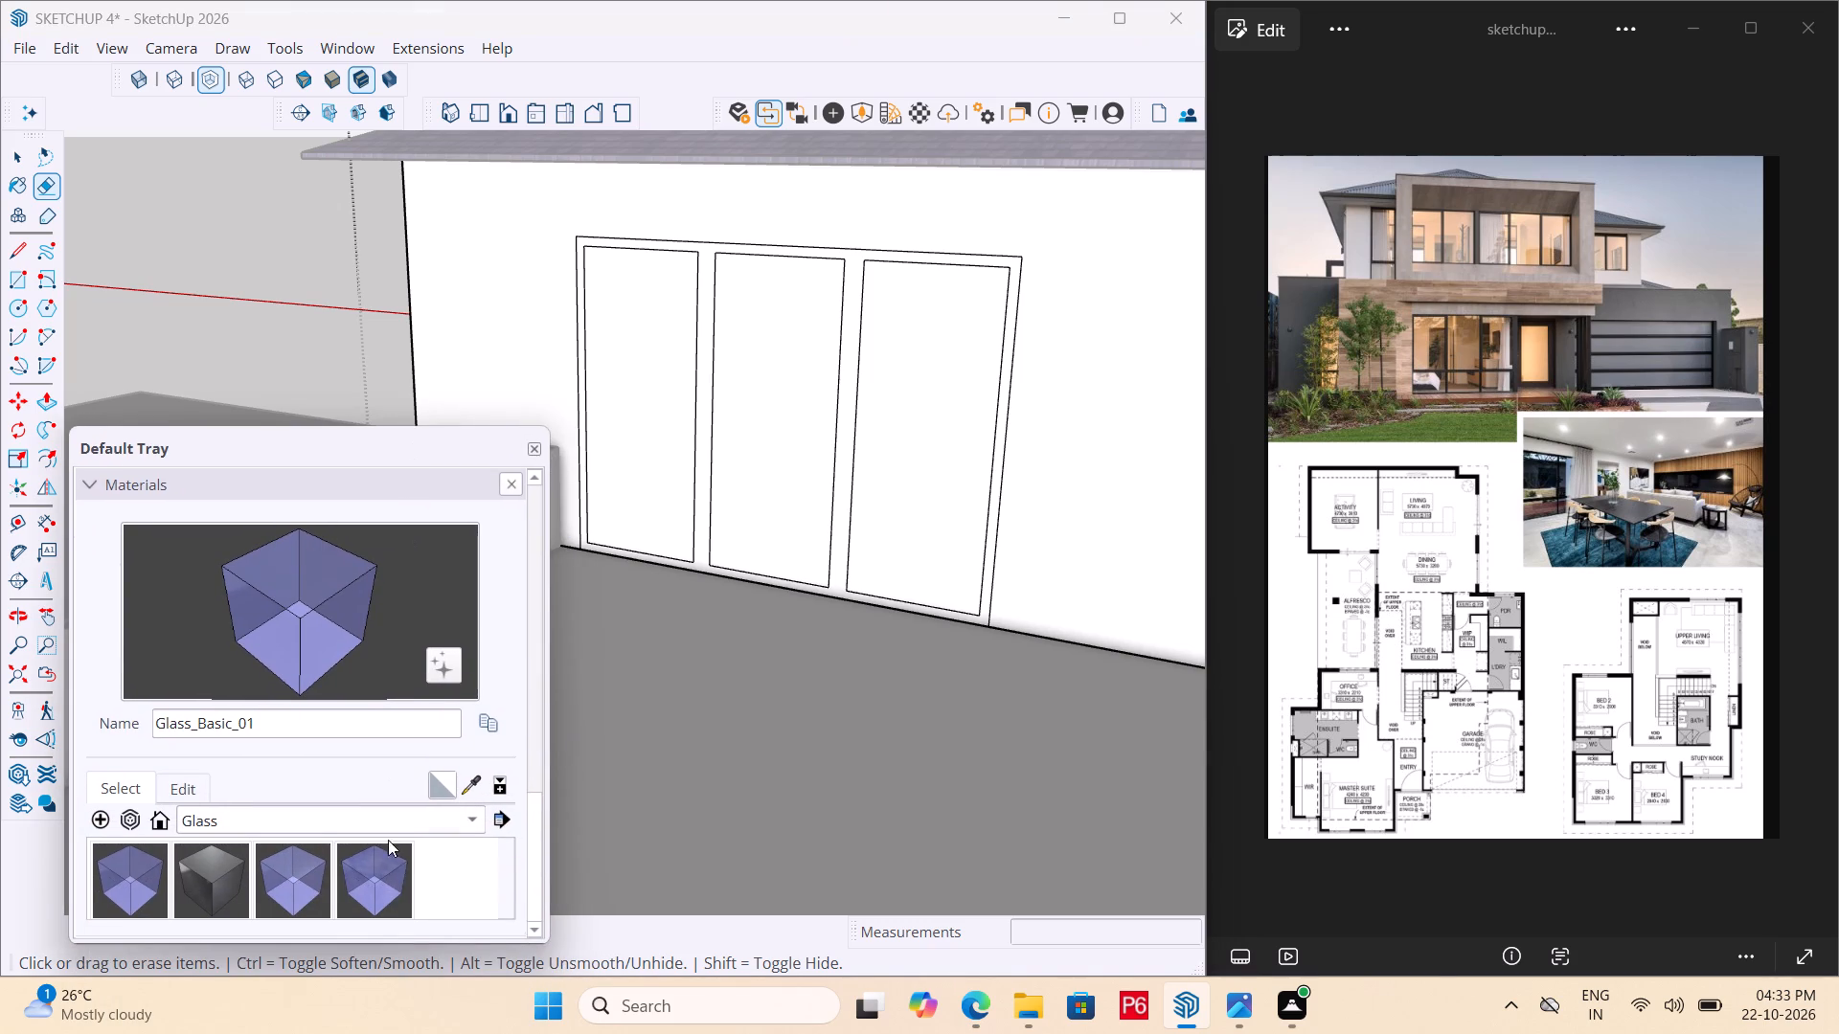
{"action": "left_click", "coordinate": [403, 816]}
{"action": "double_click", "coordinate": [307, 957]}
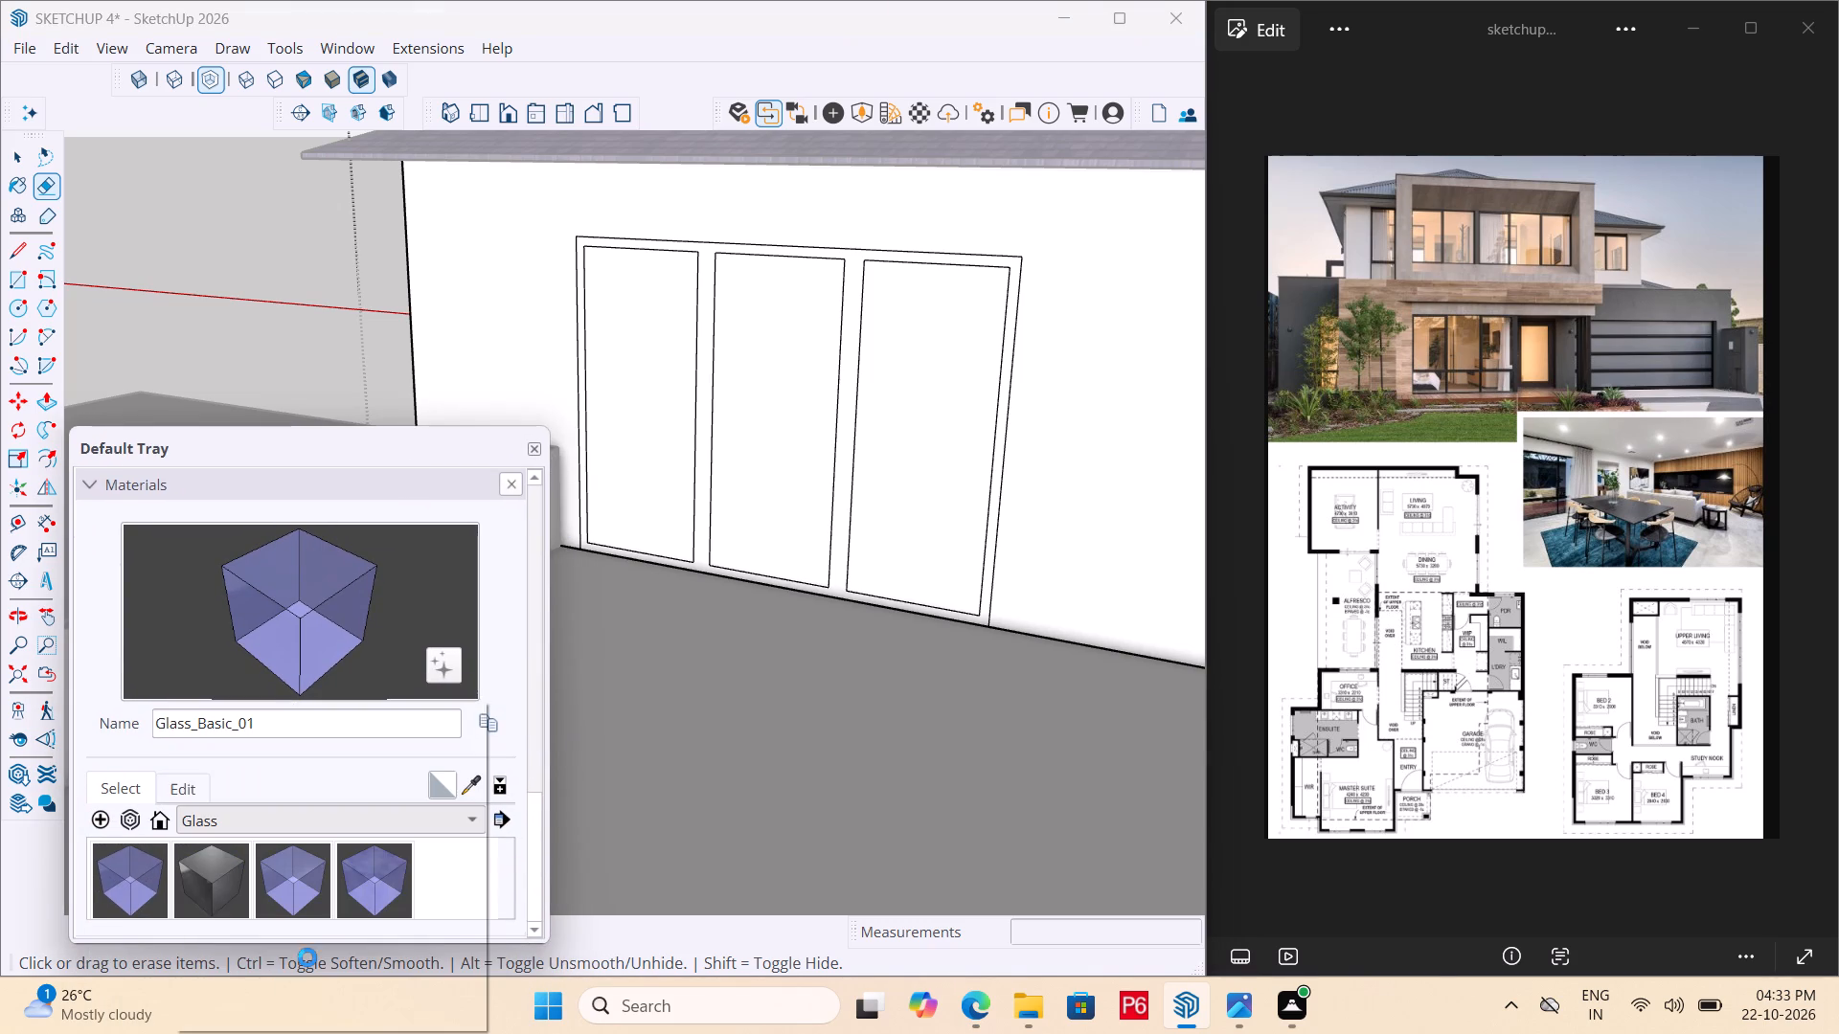
{"action": "scroll", "coordinate": [364, 836], "scroll_direction": "down", "scroll_amount": 2}
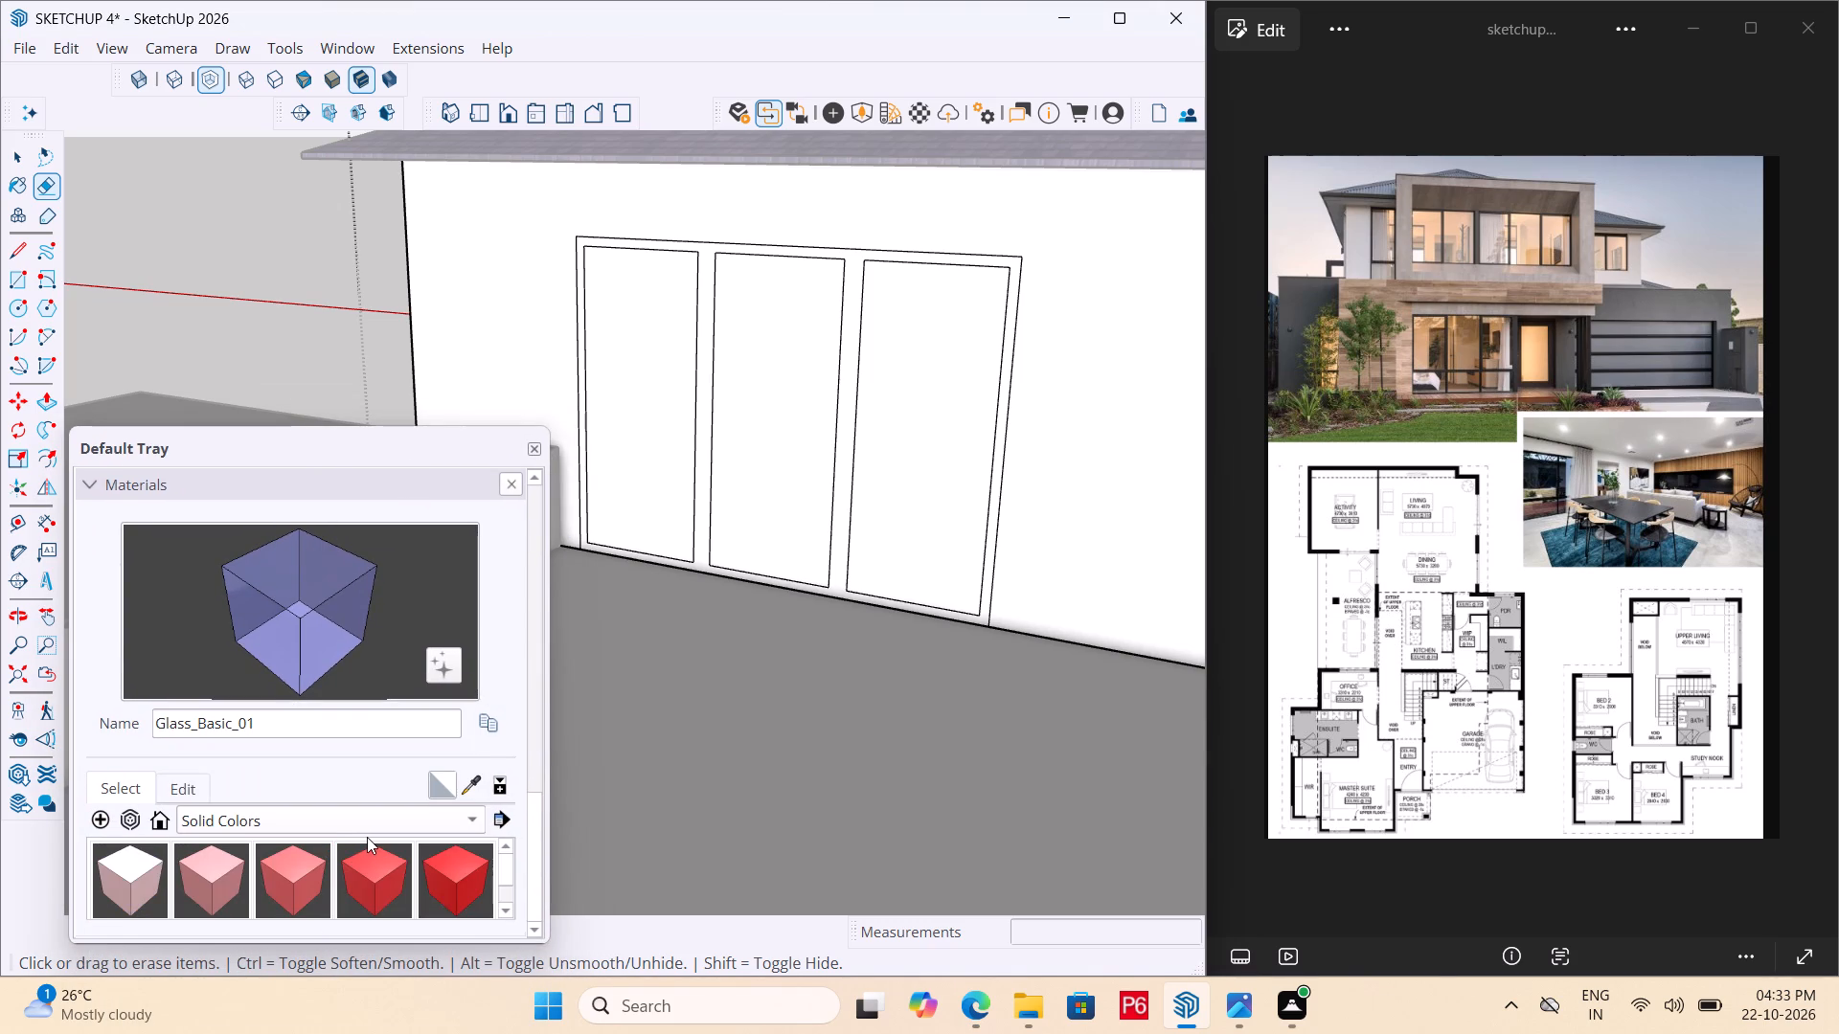
{"action": "scroll", "coordinate": [367, 837], "scroll_direction": "down", "scroll_amount": 2}
{"action": "scroll", "coordinate": [455, 835], "scroll_direction": "down", "scroll_amount": 13}
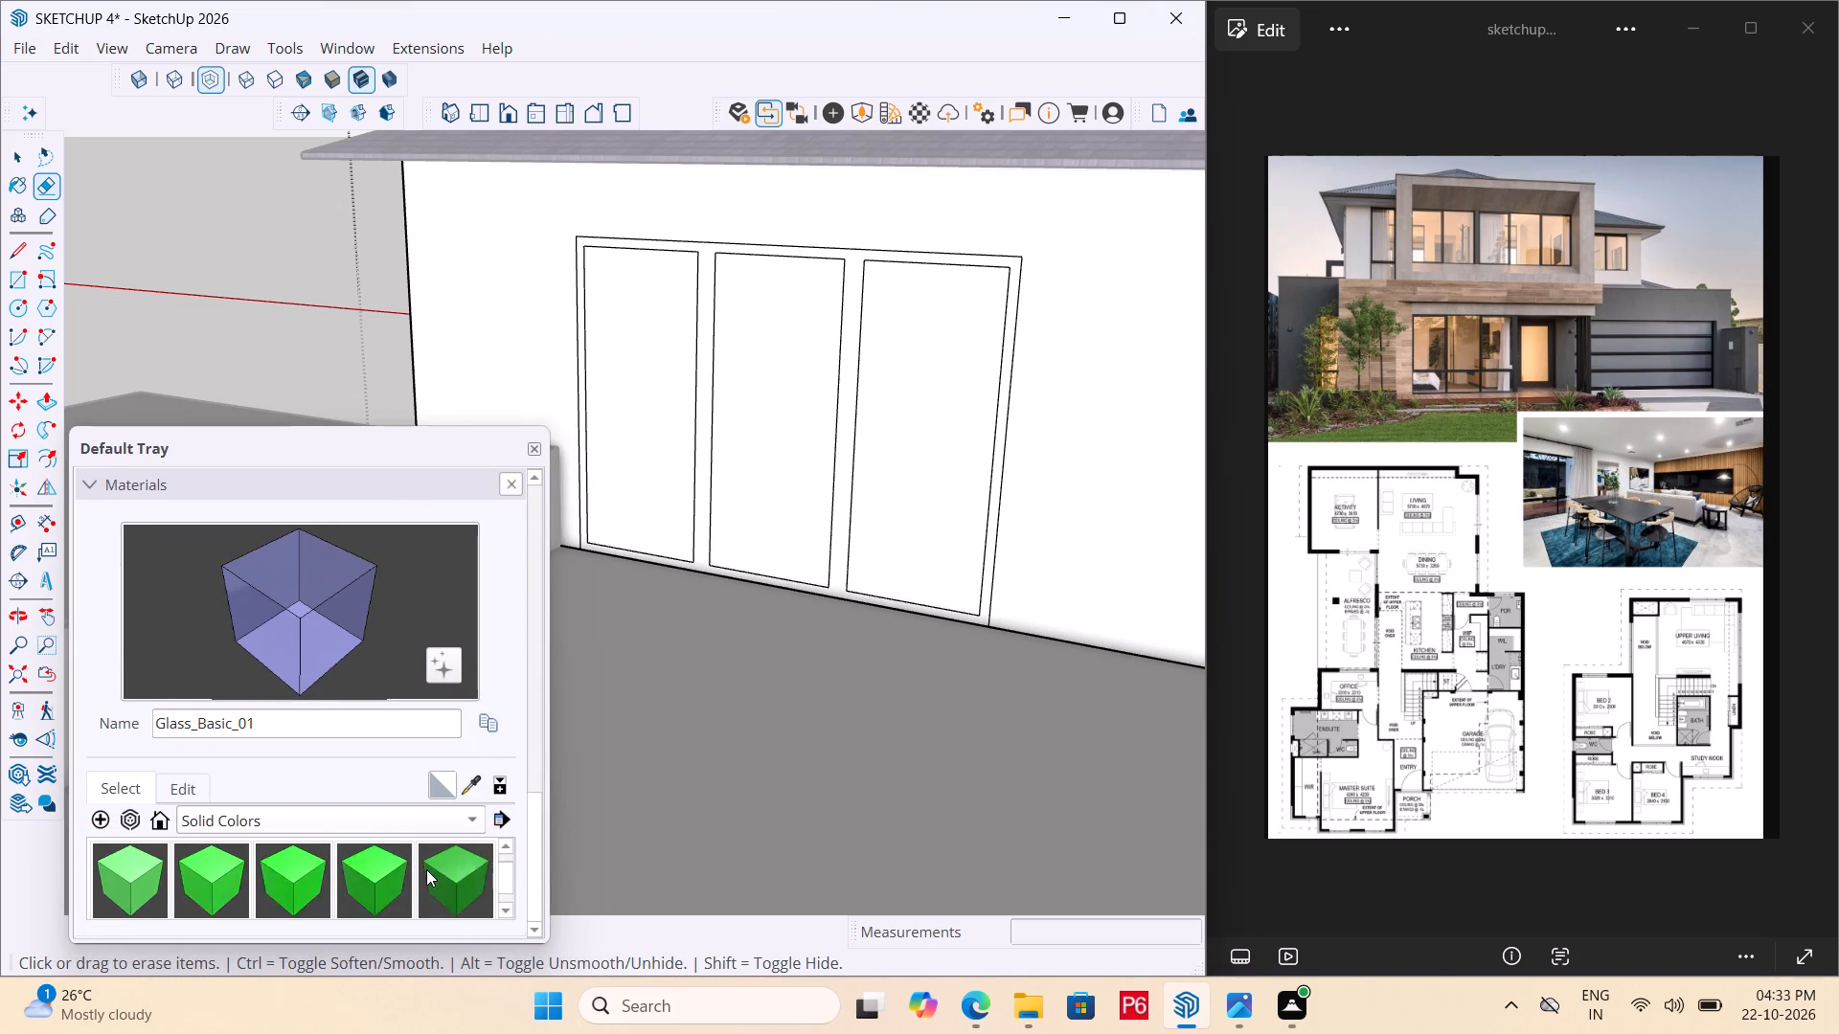
{"action": "scroll", "coordinate": [426, 869], "scroll_direction": "down", "scroll_amount": 11}
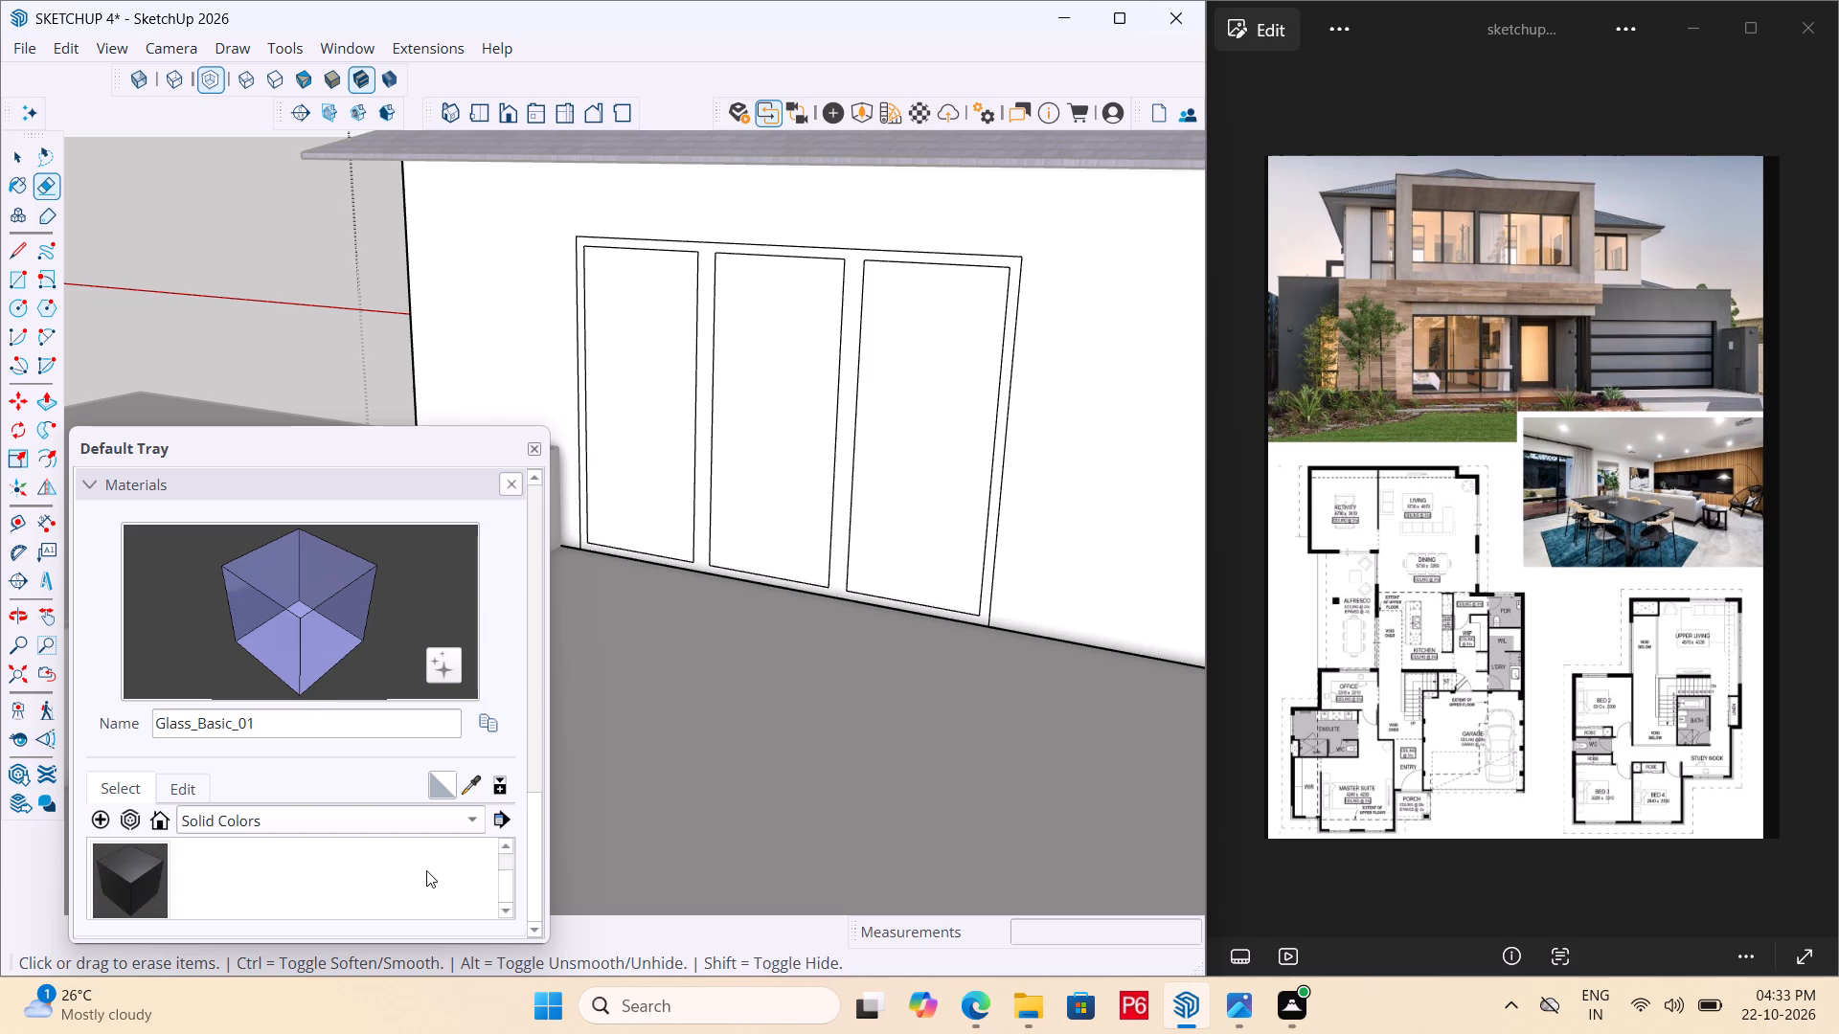
{"action": "scroll", "coordinate": [426, 870], "scroll_direction": "up", "scroll_amount": 1}
{"action": "left_click", "coordinate": [392, 875]}
{"action": "left_click", "coordinate": [451, 868]}
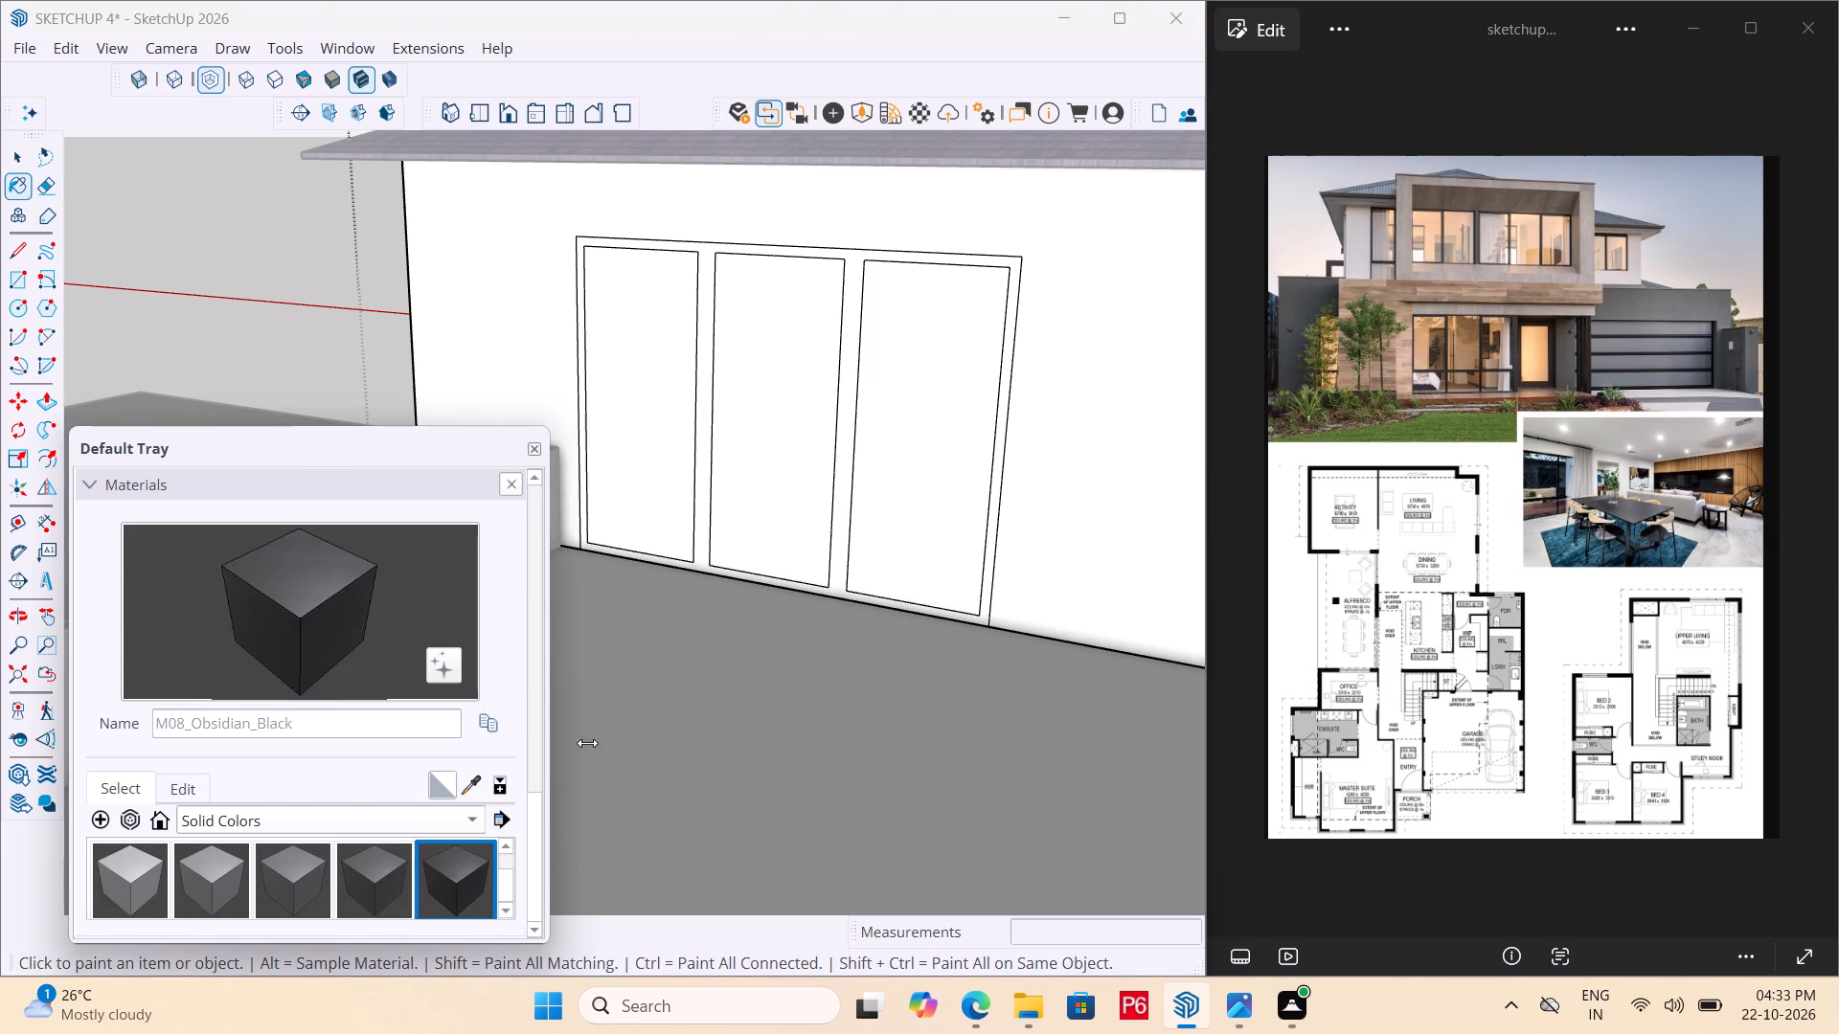
{"action": "left_click", "coordinate": [479, 876]}
{"action": "left_click", "coordinate": [699, 481]}
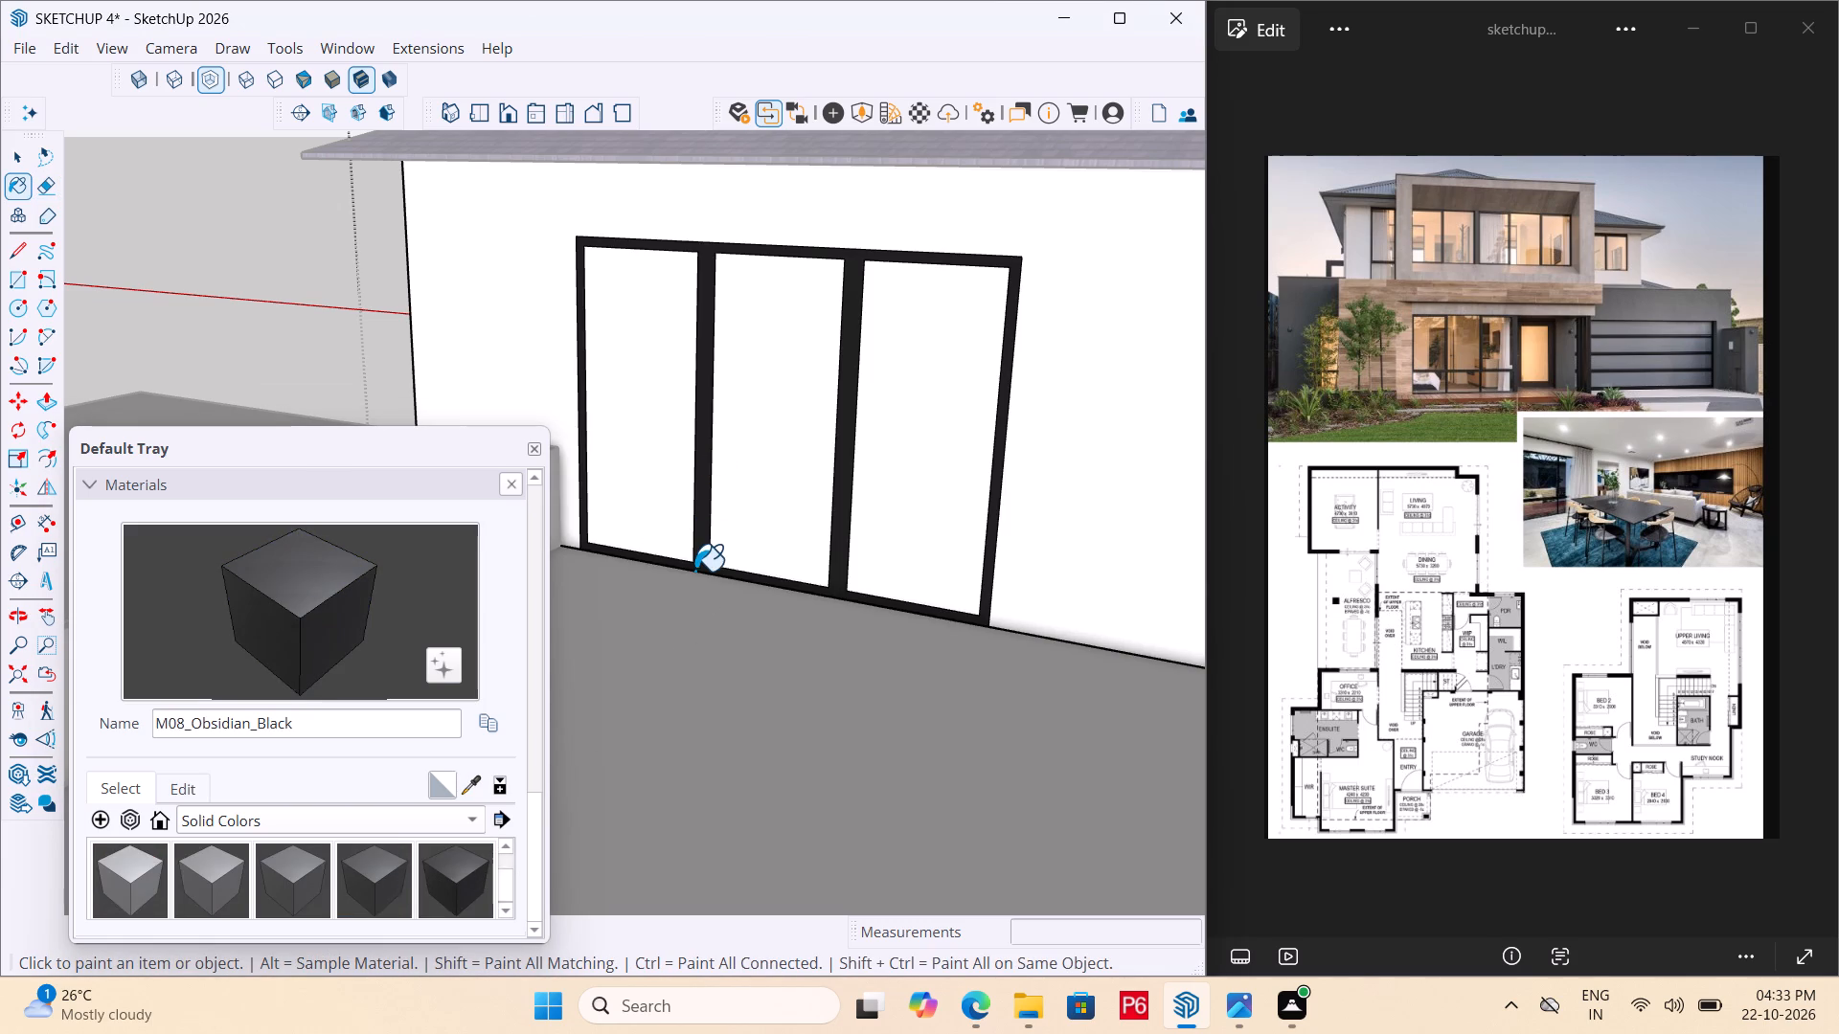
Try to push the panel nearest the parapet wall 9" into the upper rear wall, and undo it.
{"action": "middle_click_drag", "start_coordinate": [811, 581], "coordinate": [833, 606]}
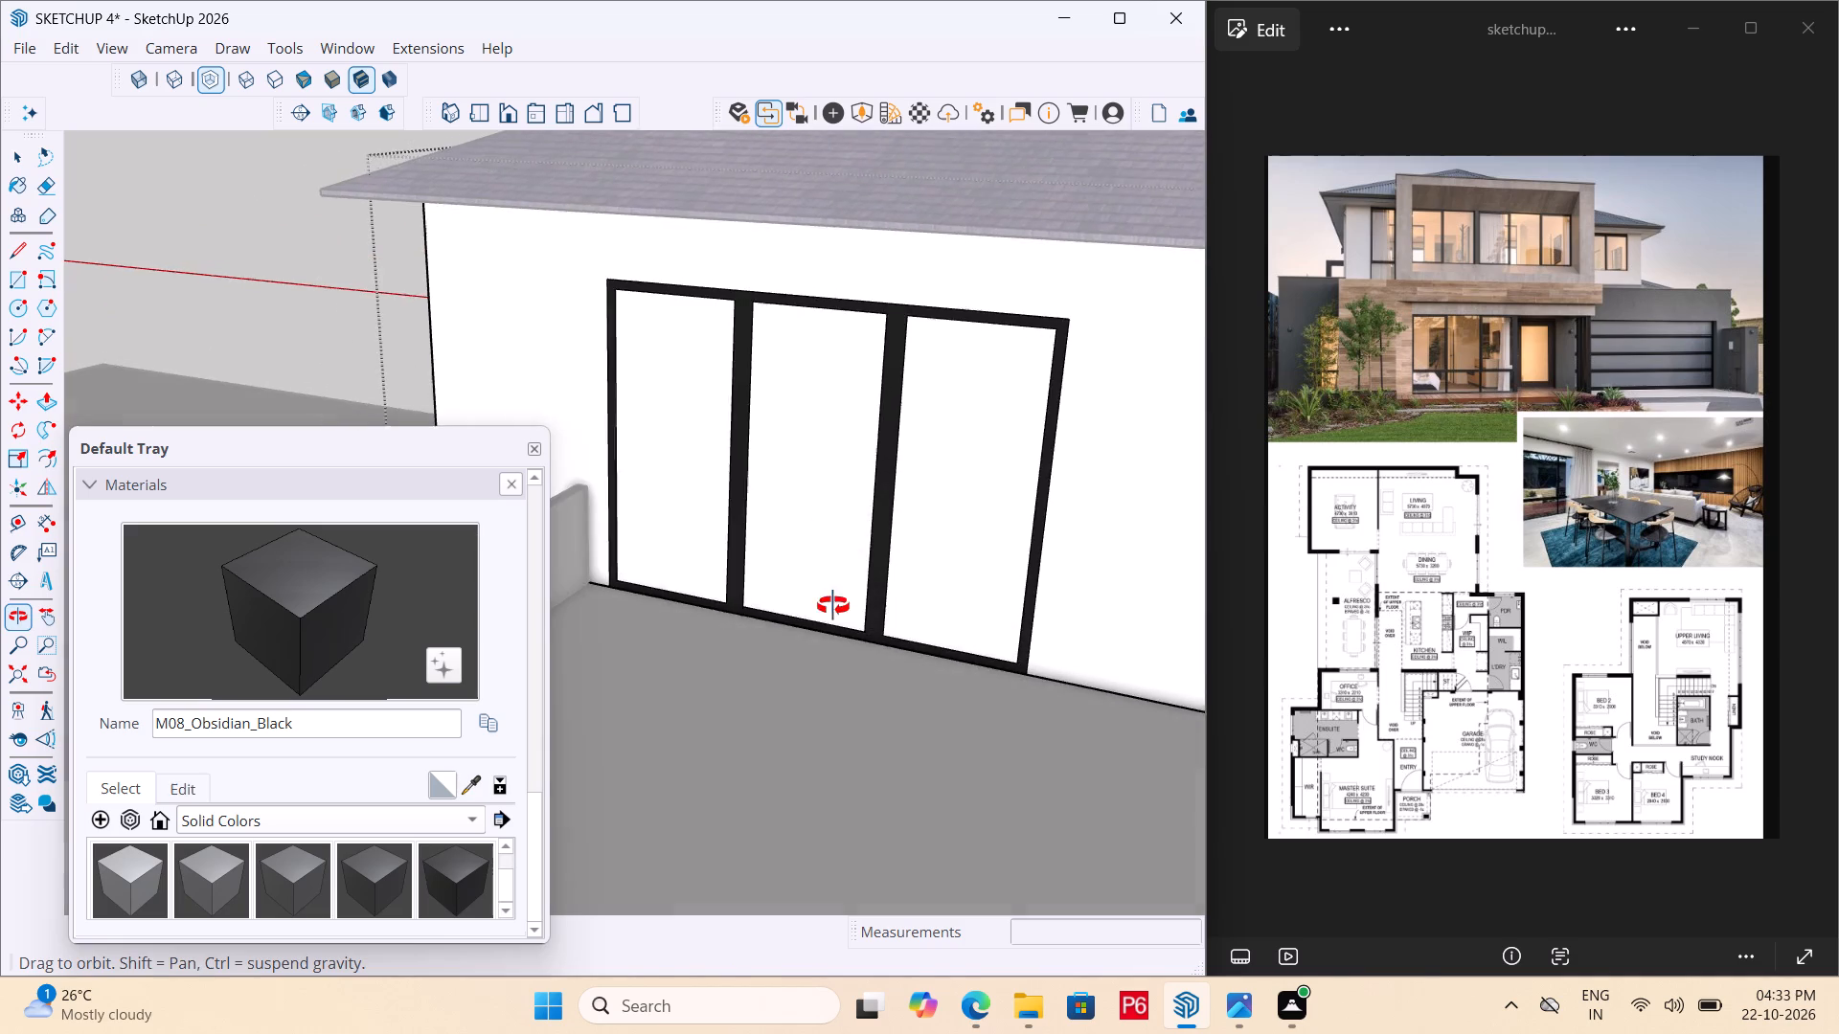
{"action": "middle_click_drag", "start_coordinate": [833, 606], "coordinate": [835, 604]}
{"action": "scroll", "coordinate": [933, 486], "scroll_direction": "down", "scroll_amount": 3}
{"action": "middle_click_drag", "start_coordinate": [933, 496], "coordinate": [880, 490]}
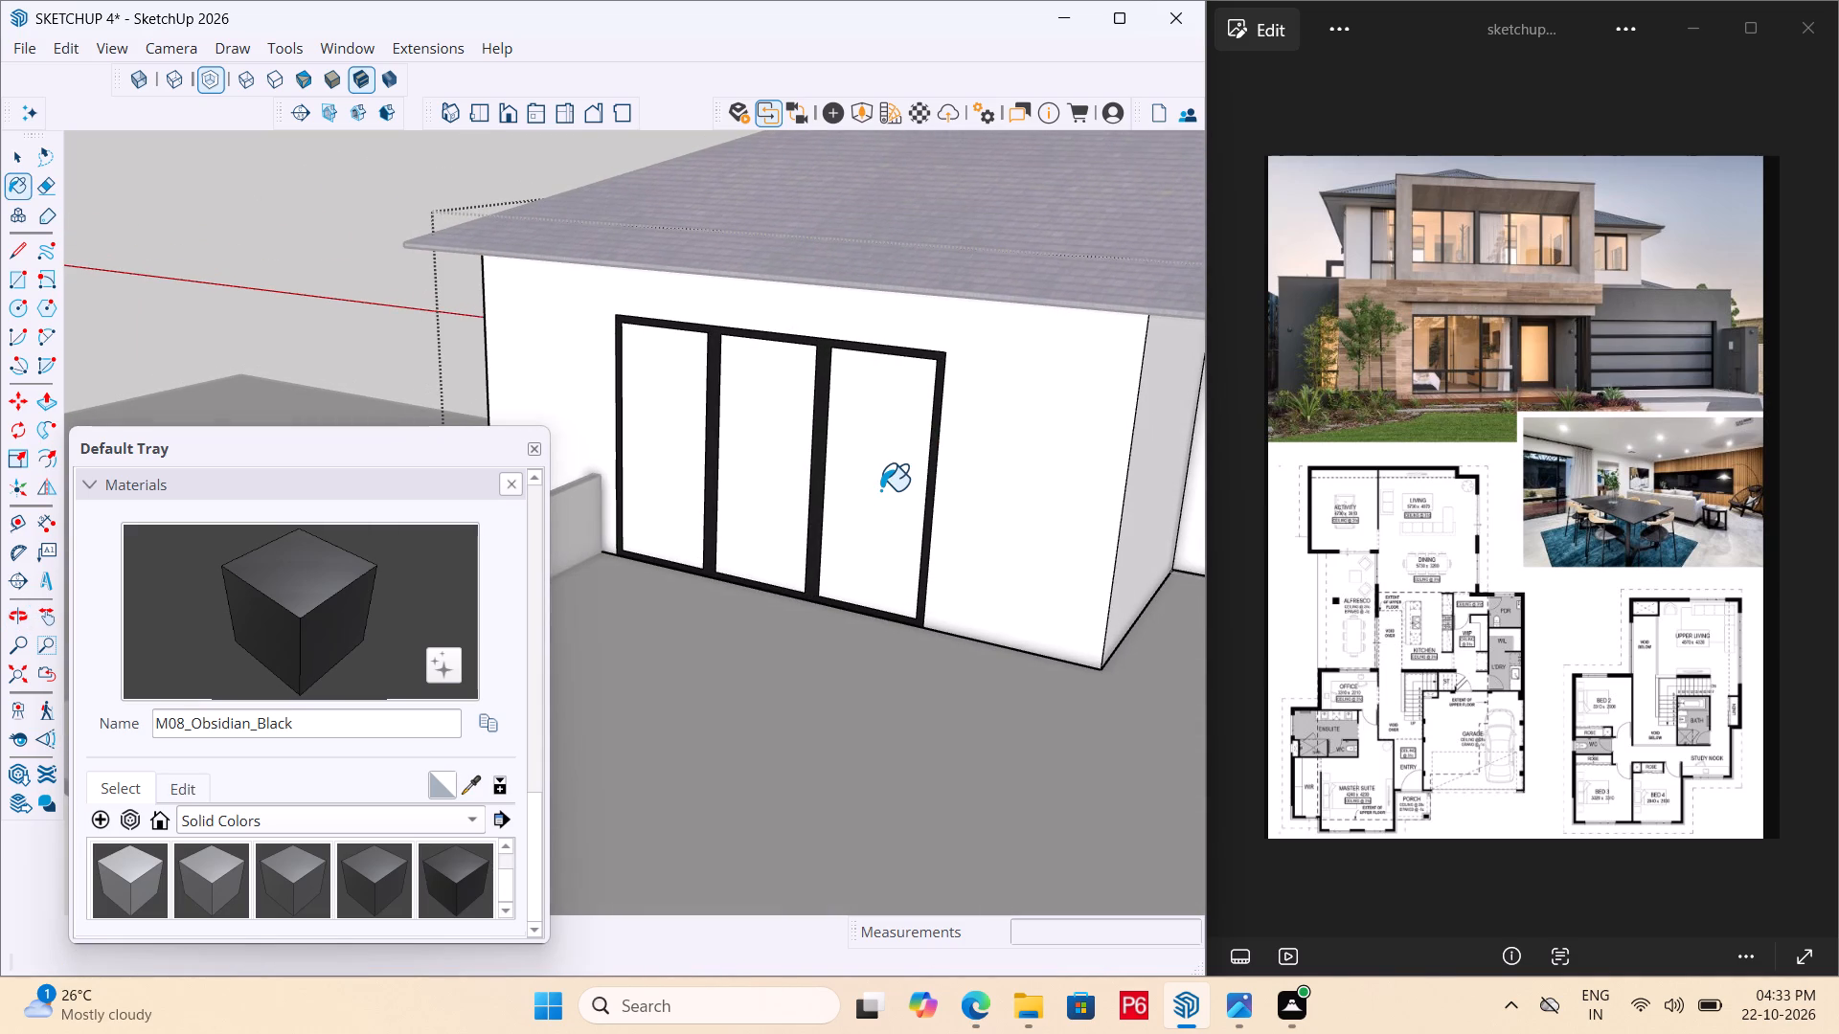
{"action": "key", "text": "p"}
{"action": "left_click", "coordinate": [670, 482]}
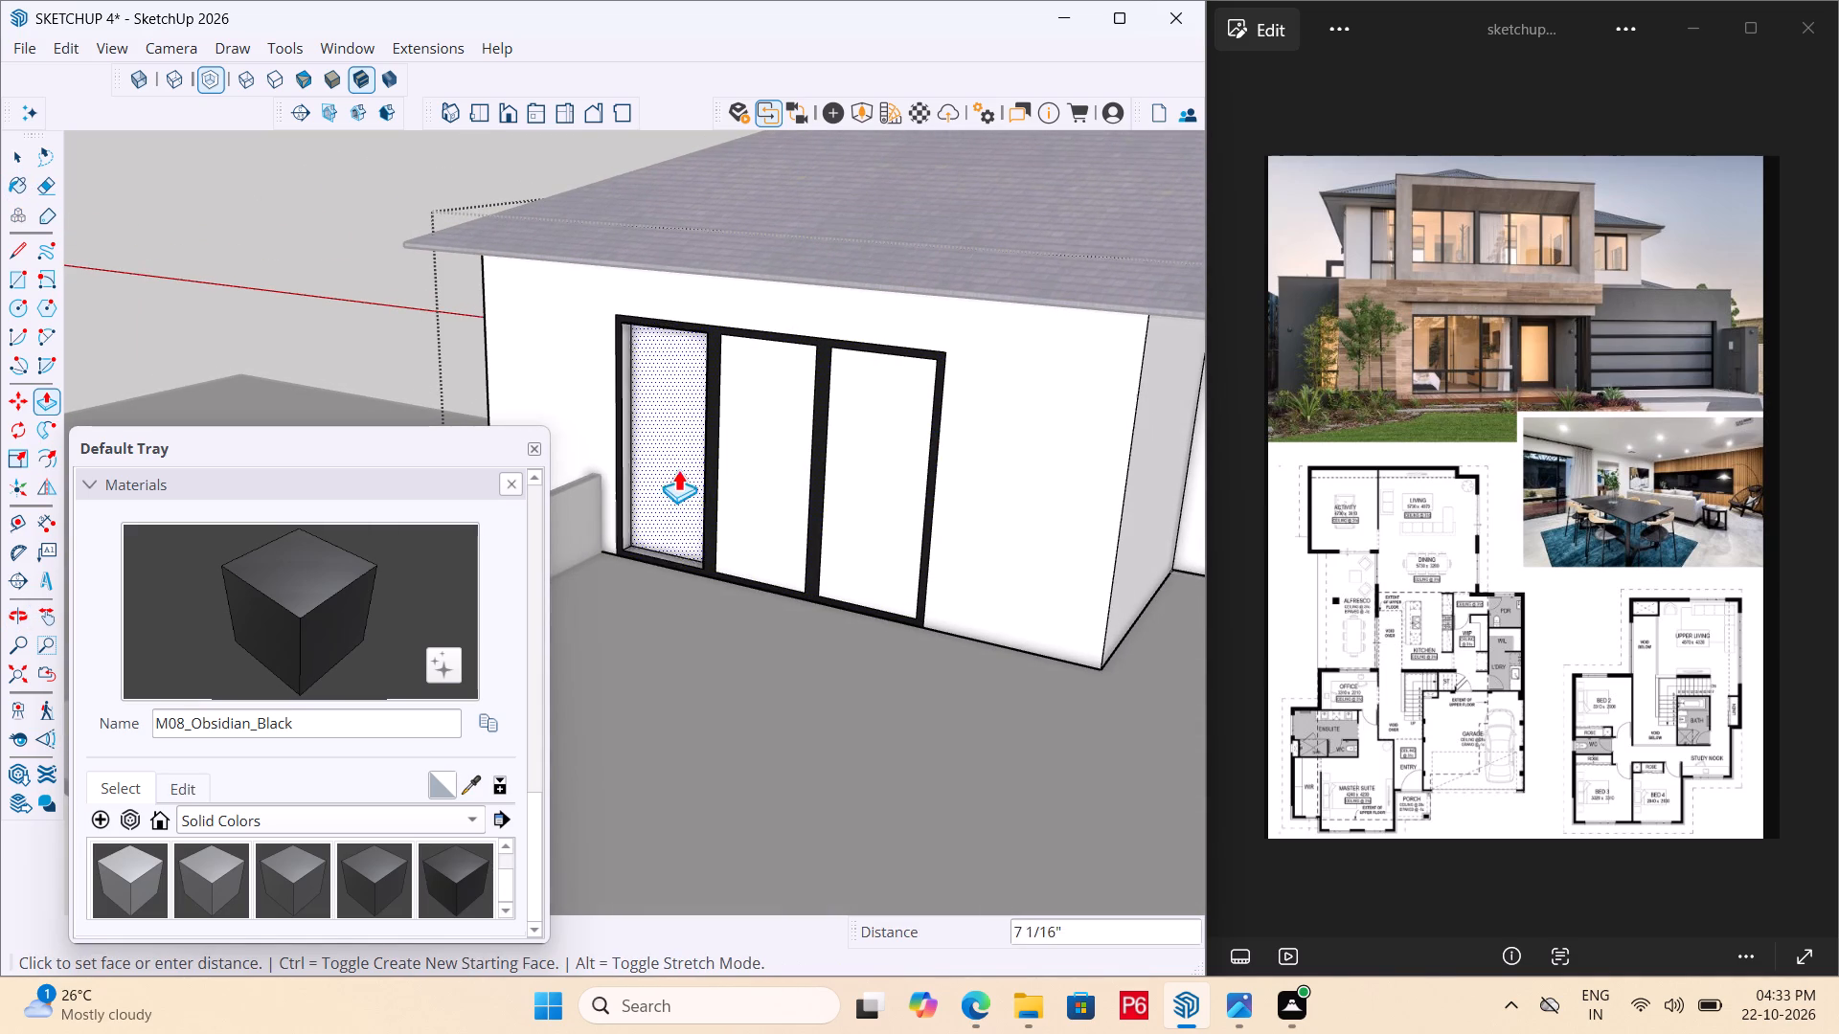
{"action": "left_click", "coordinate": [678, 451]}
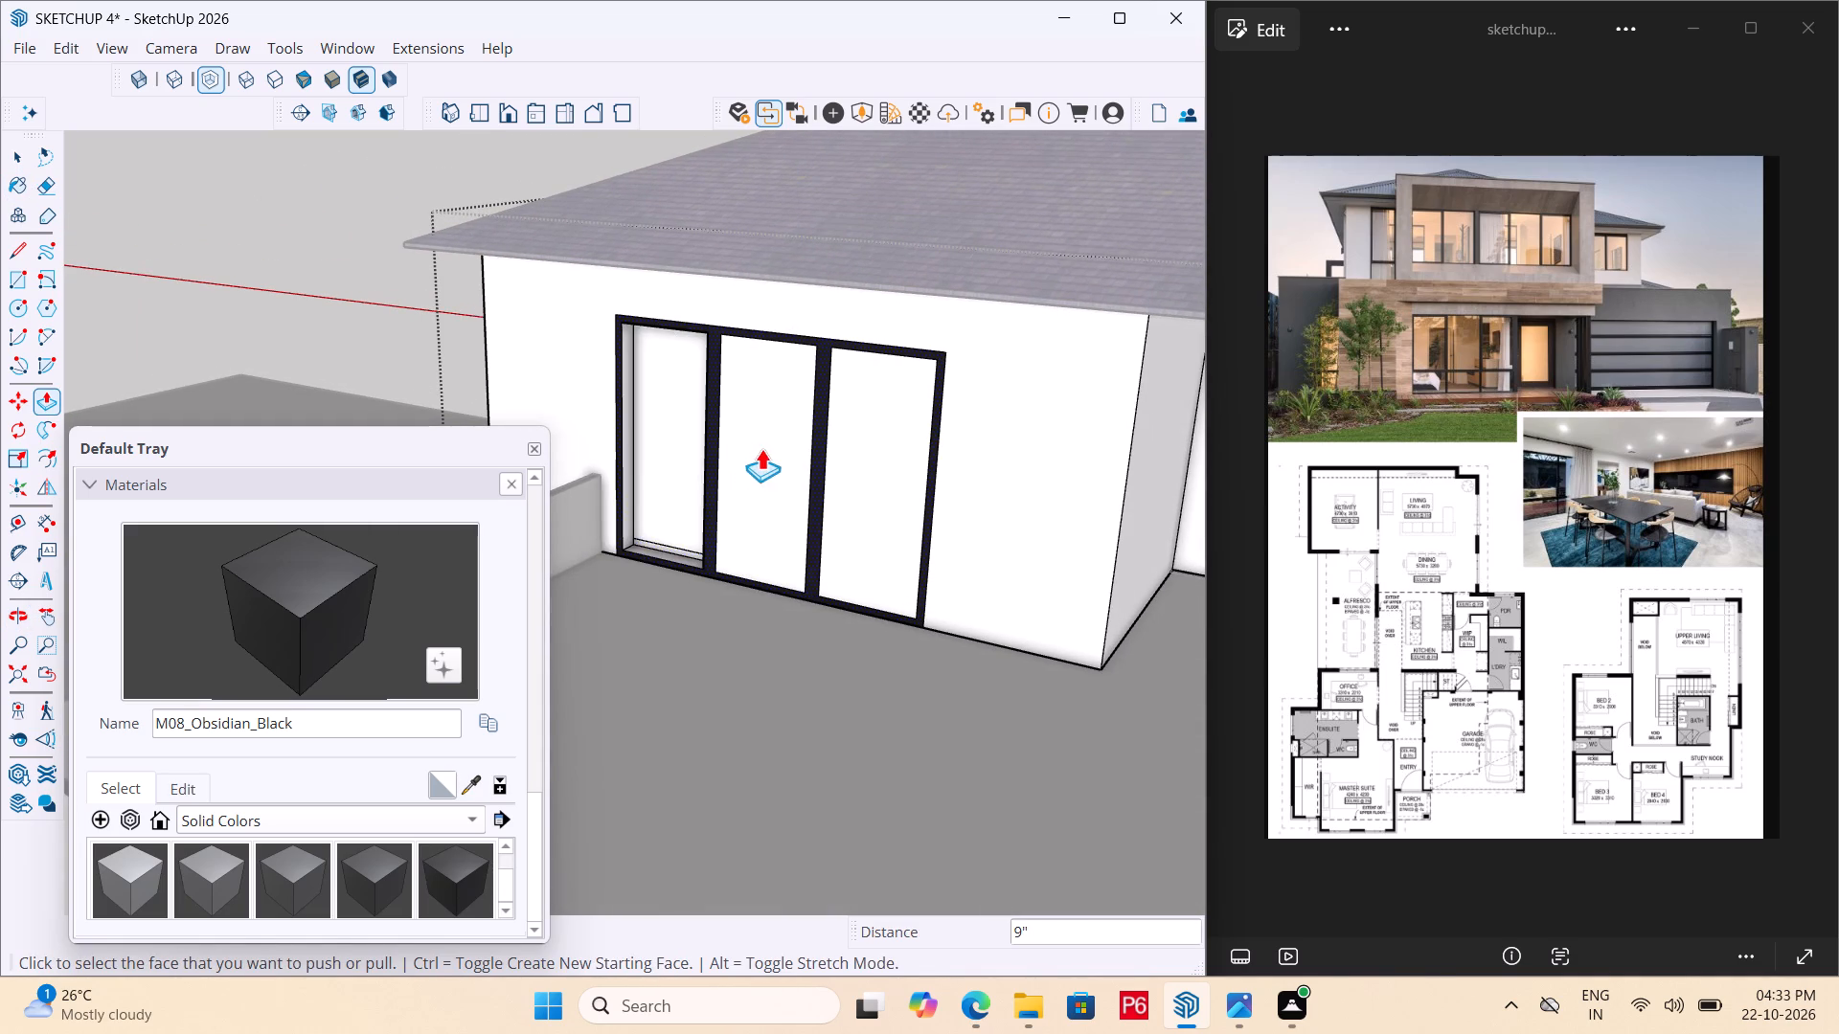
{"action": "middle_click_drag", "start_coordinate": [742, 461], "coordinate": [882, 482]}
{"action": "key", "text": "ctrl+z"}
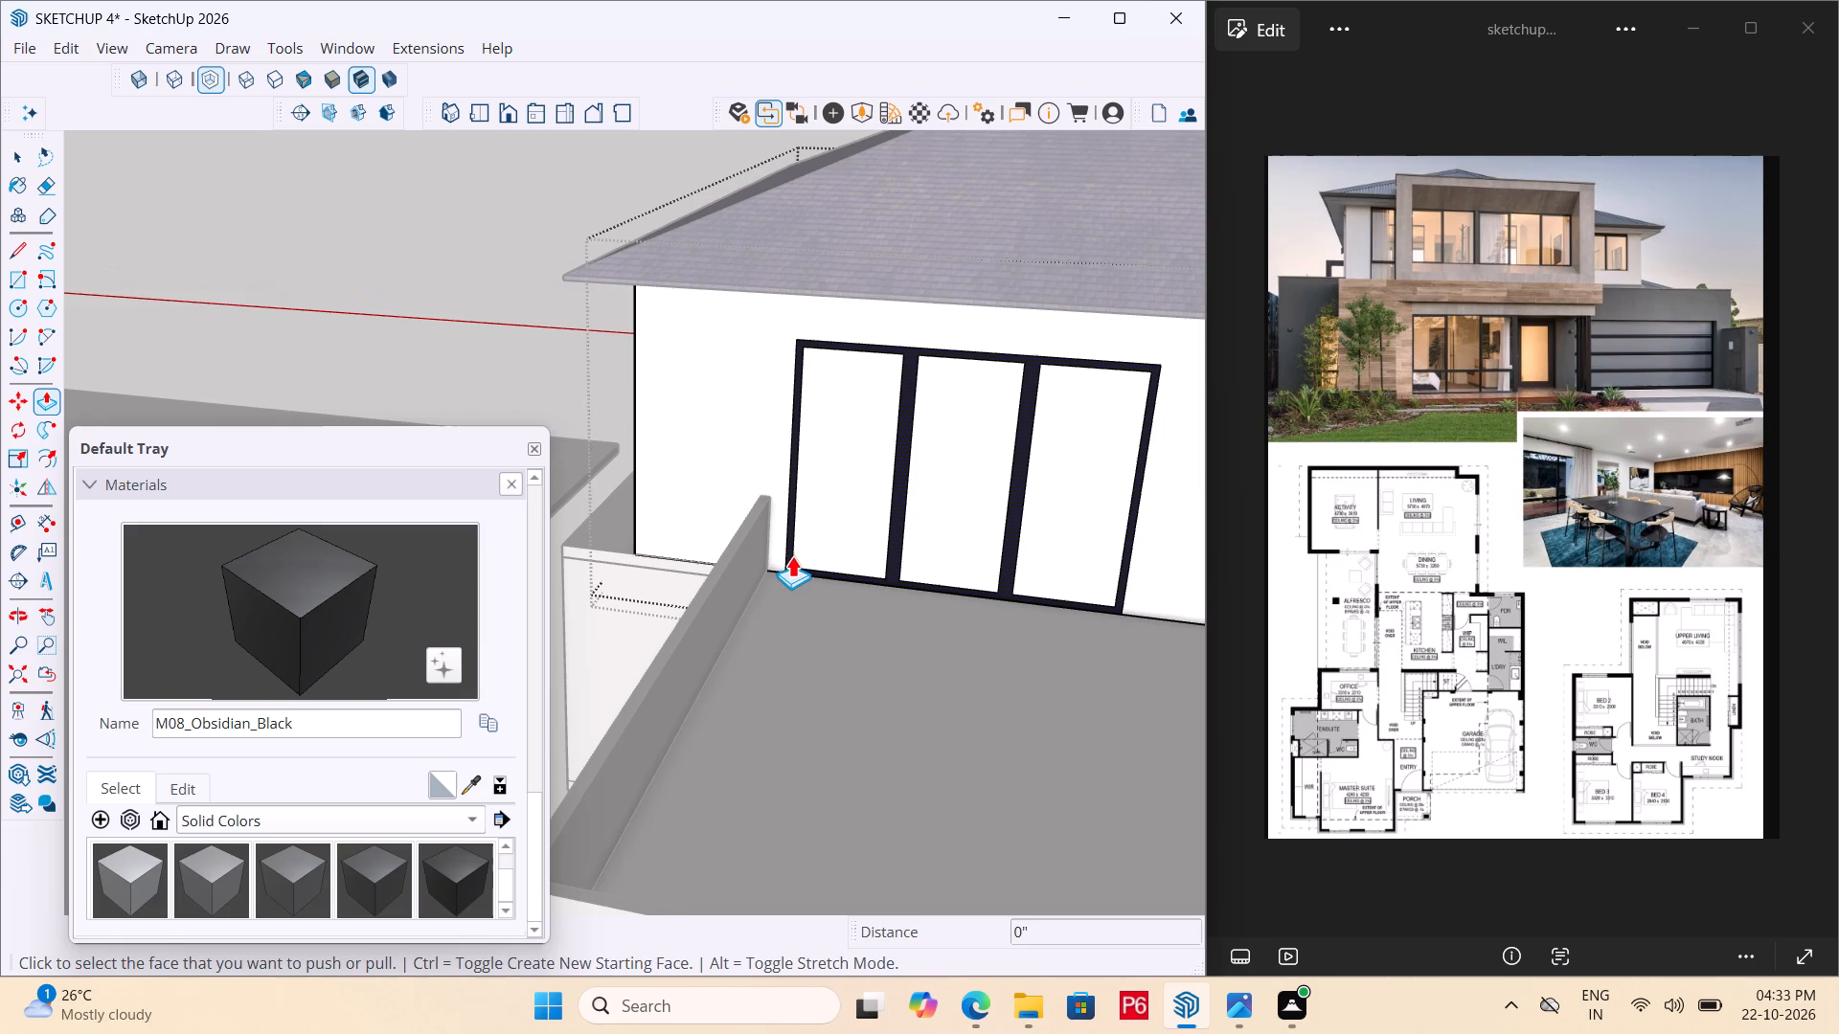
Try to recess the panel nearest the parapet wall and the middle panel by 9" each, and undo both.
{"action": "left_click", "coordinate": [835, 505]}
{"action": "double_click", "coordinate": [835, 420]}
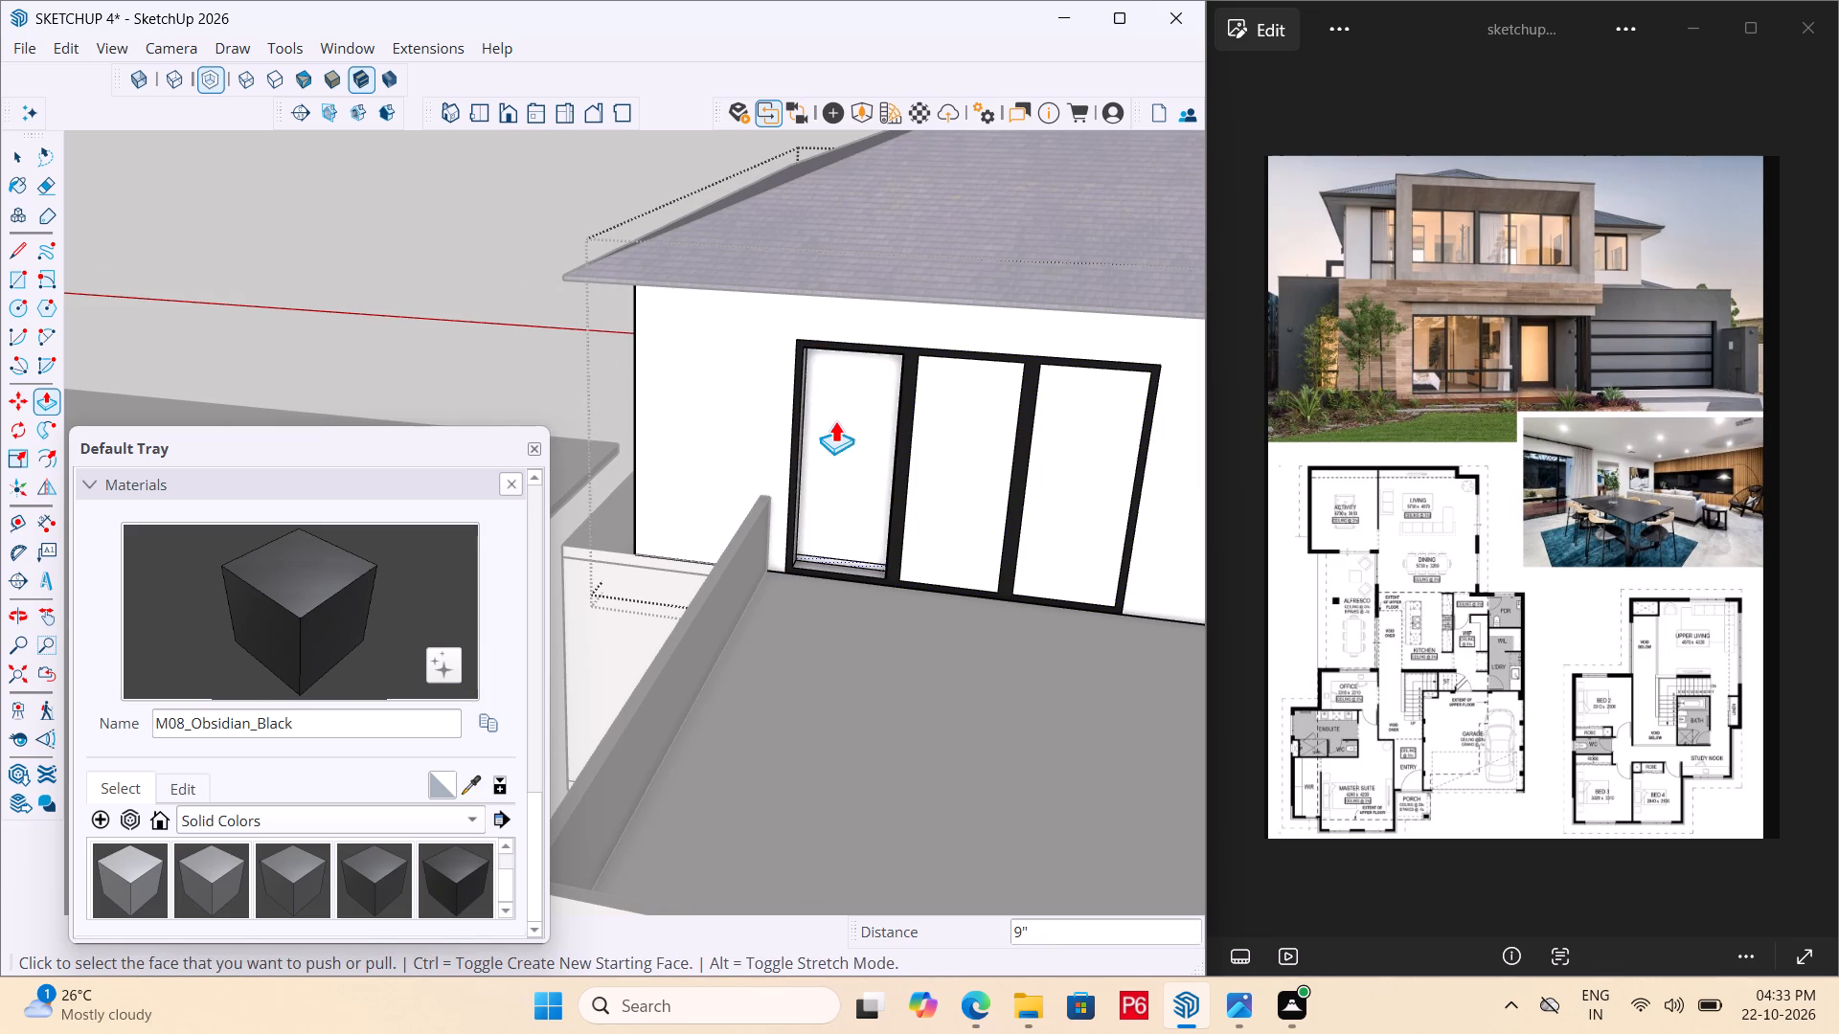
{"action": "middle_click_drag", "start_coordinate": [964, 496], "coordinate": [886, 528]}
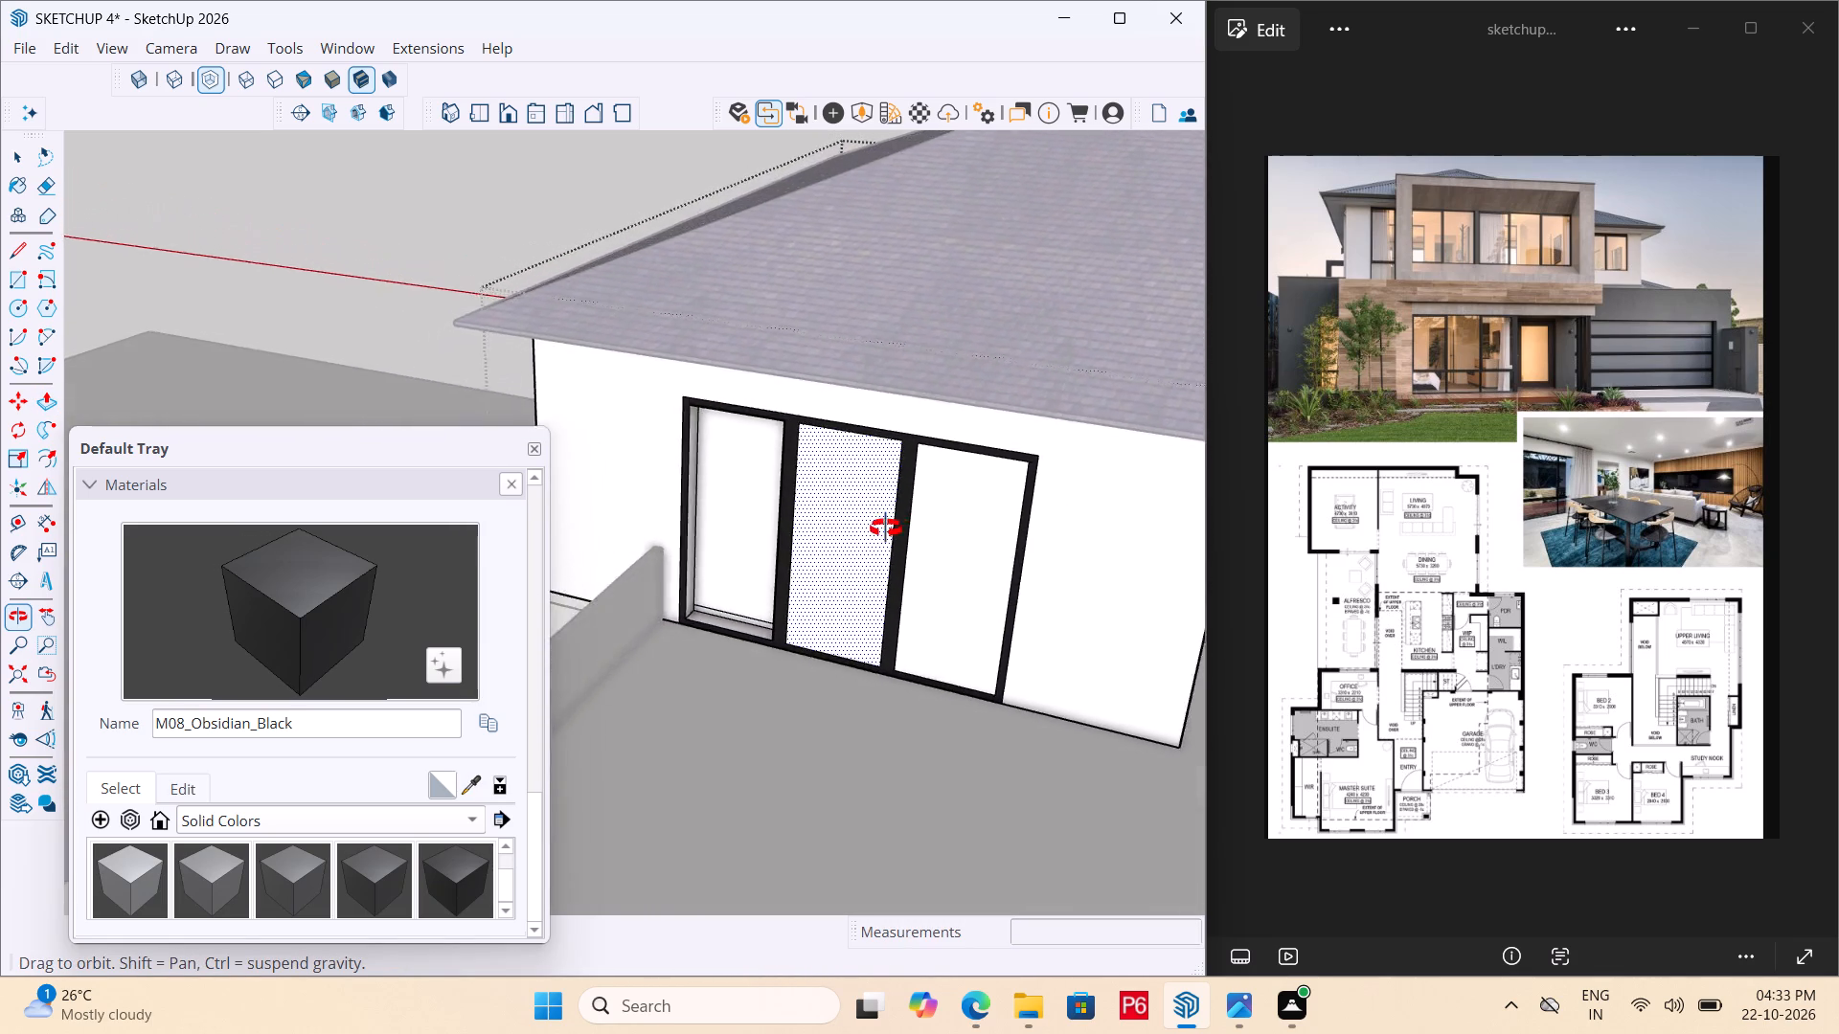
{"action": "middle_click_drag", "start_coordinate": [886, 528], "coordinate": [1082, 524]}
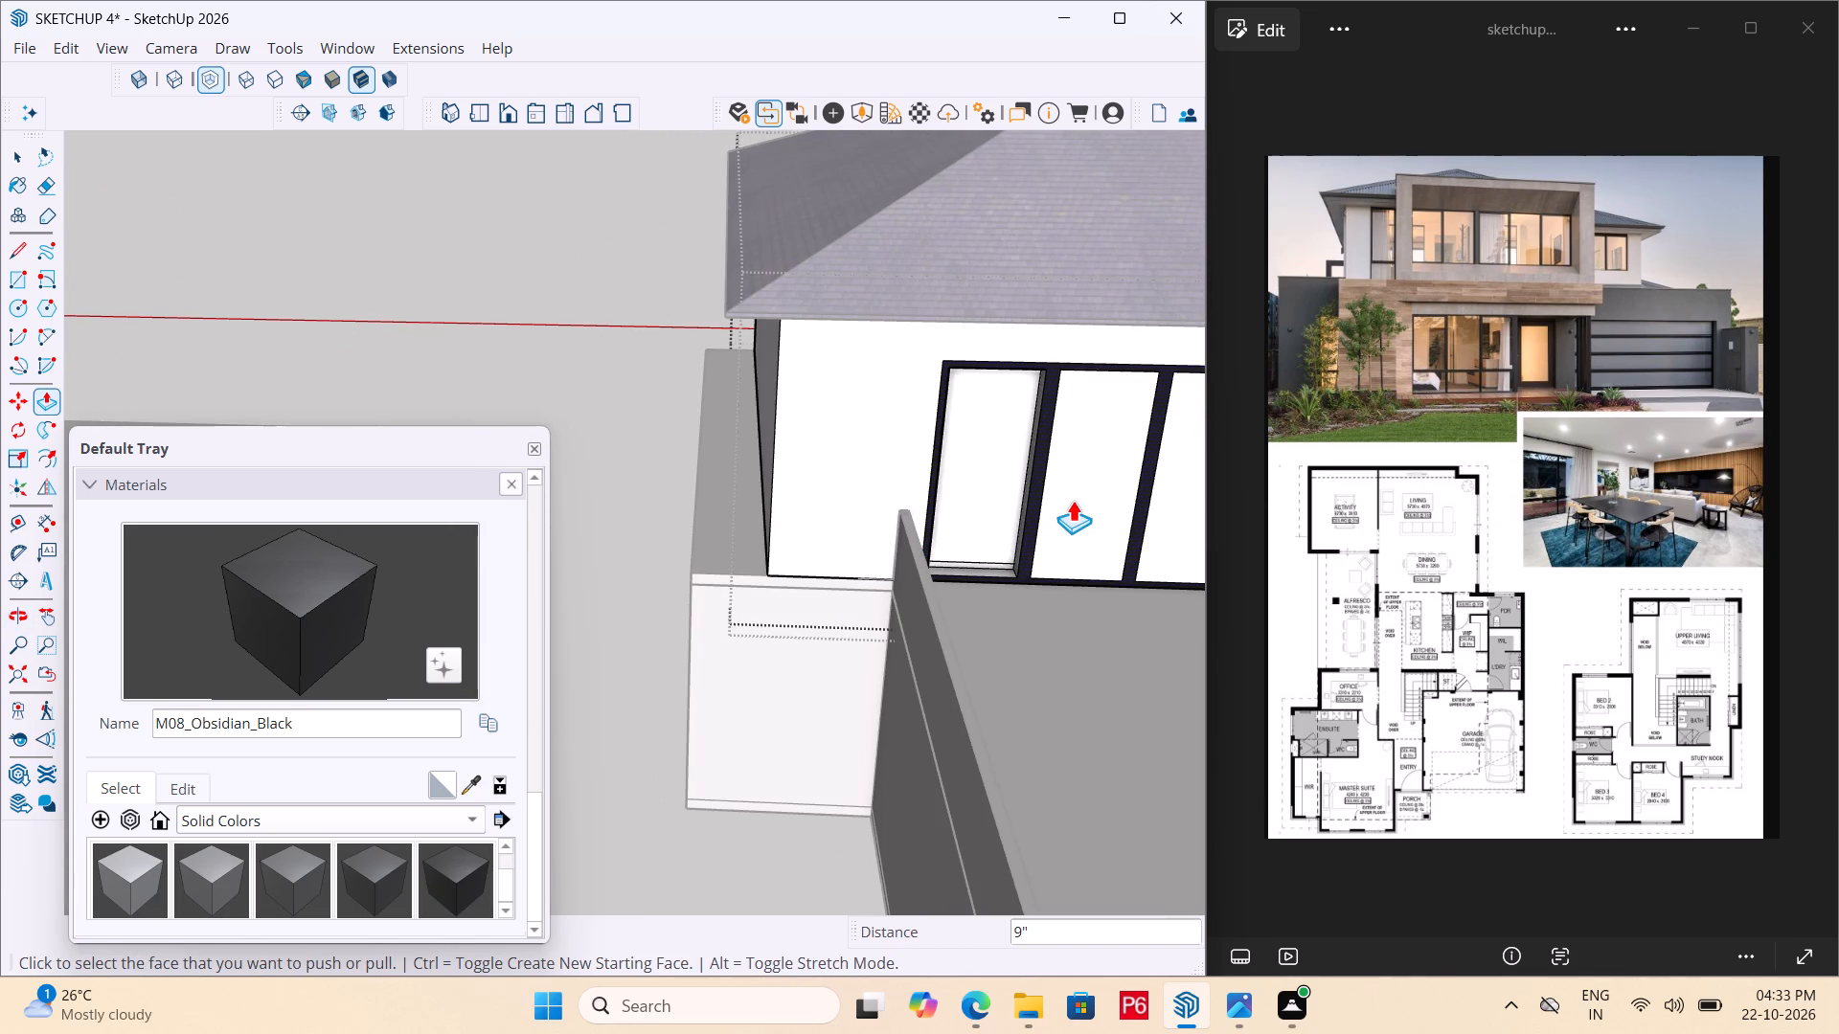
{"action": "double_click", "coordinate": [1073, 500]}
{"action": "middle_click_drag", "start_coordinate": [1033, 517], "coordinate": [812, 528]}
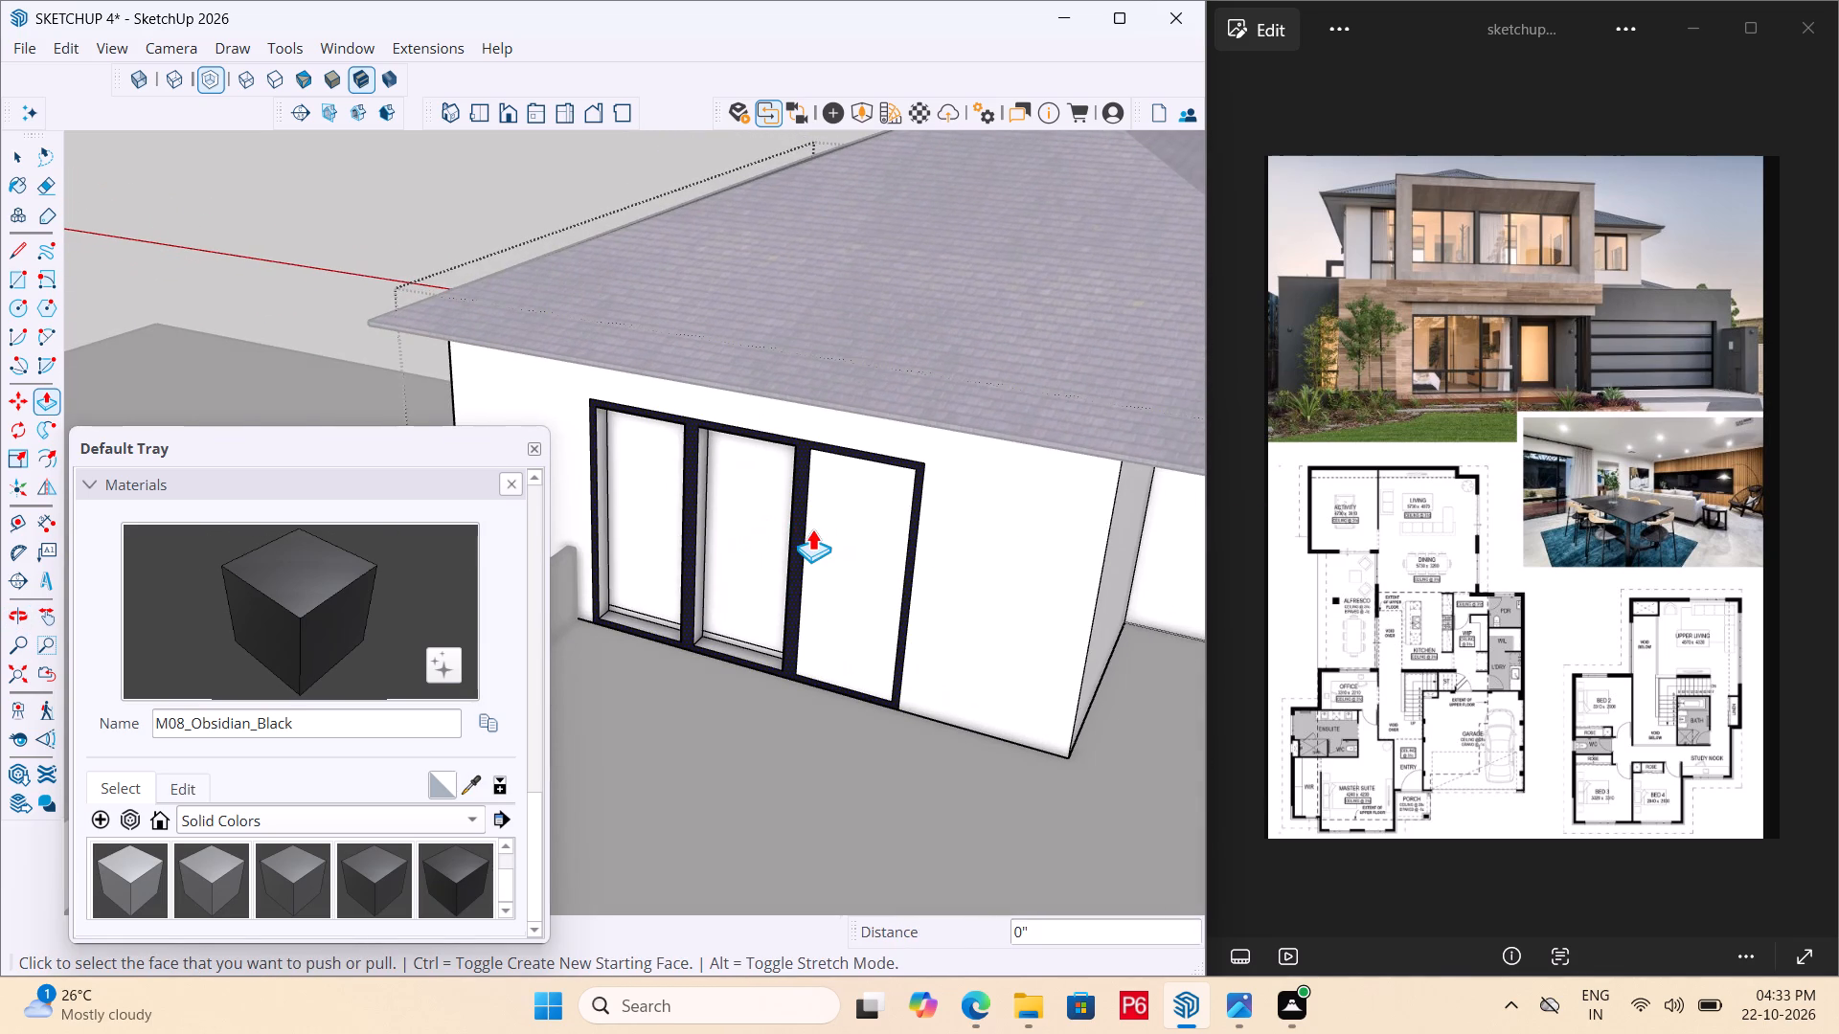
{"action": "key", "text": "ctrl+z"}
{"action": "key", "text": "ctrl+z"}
Examine the three-panel opening and the surrounding upper storey, selecting the panel faces and frame edges to check them.
{"action": "scroll", "coordinate": [961, 503], "scroll_direction": "down", "scroll_amount": 6}
{"action": "middle_click_drag", "start_coordinate": [943, 533], "coordinate": [749, 482]}
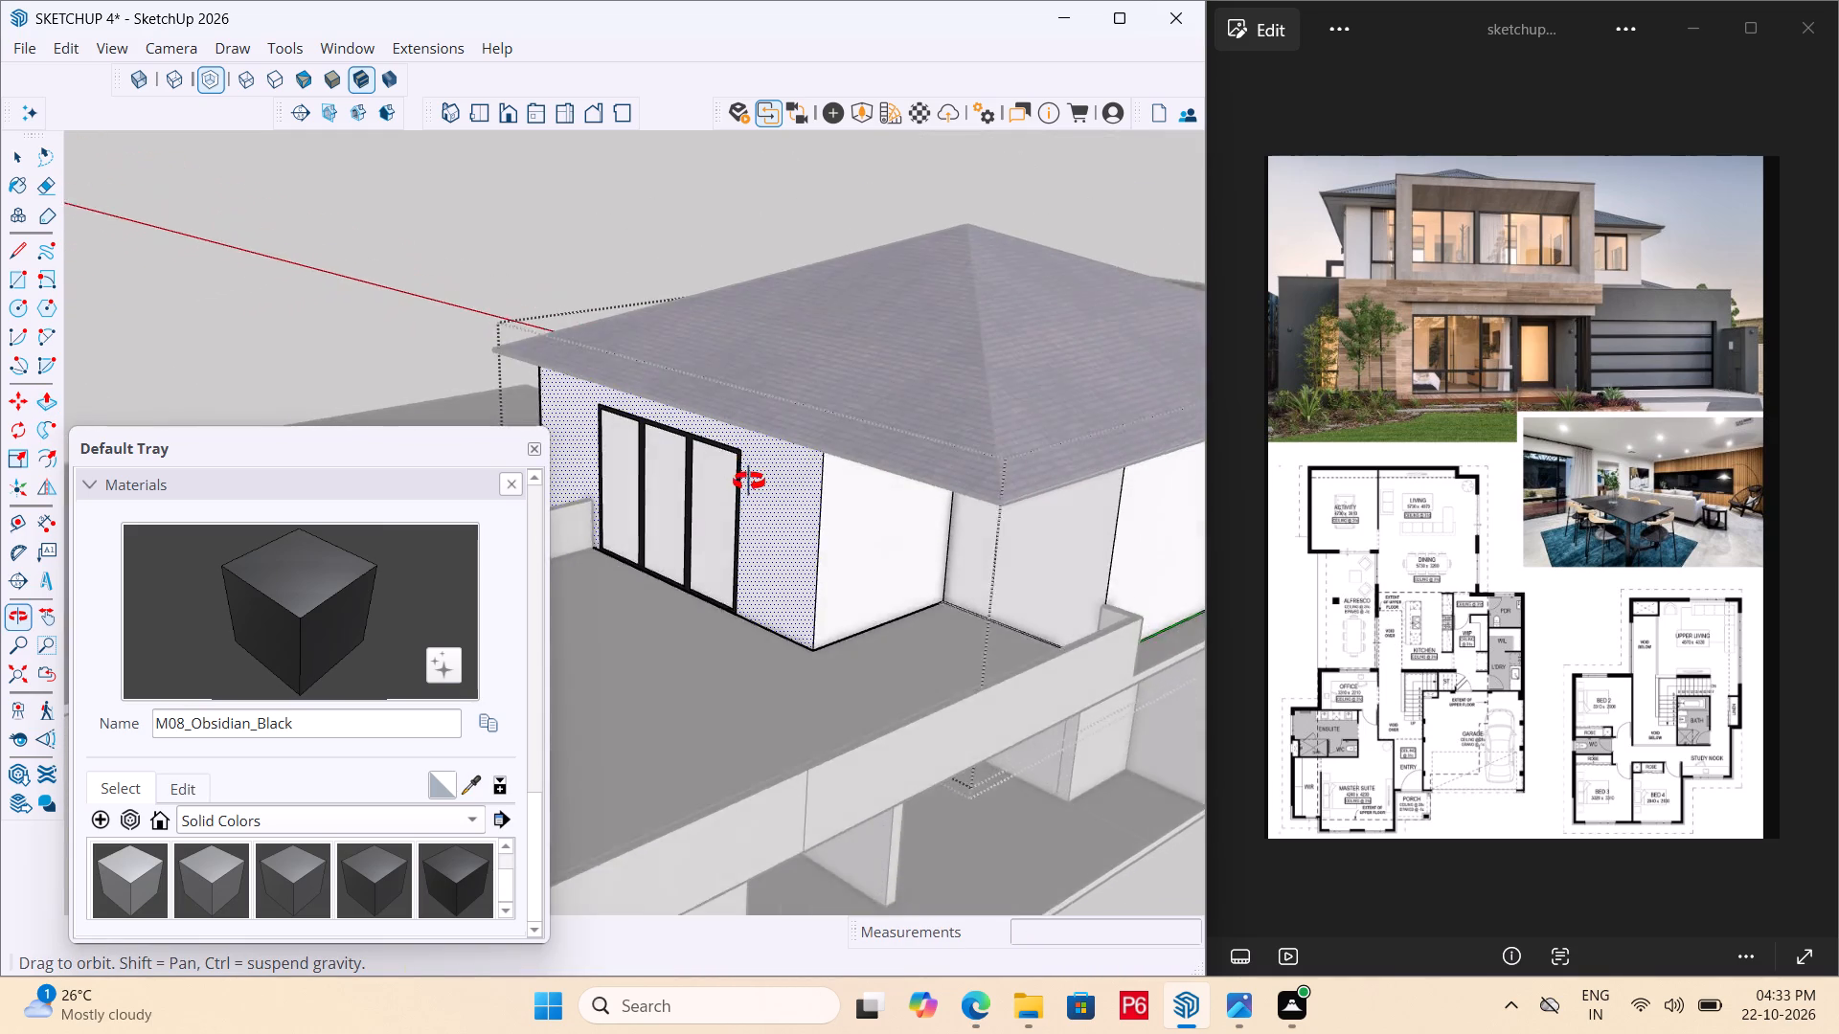
{"action": "middle_click_drag", "start_coordinate": [749, 482], "coordinate": [853, 499]}
{"action": "key", "text": "space"}
{"action": "triple_click", "coordinate": [597, 266]}
{"action": "left_click", "coordinate": [646, 241]}
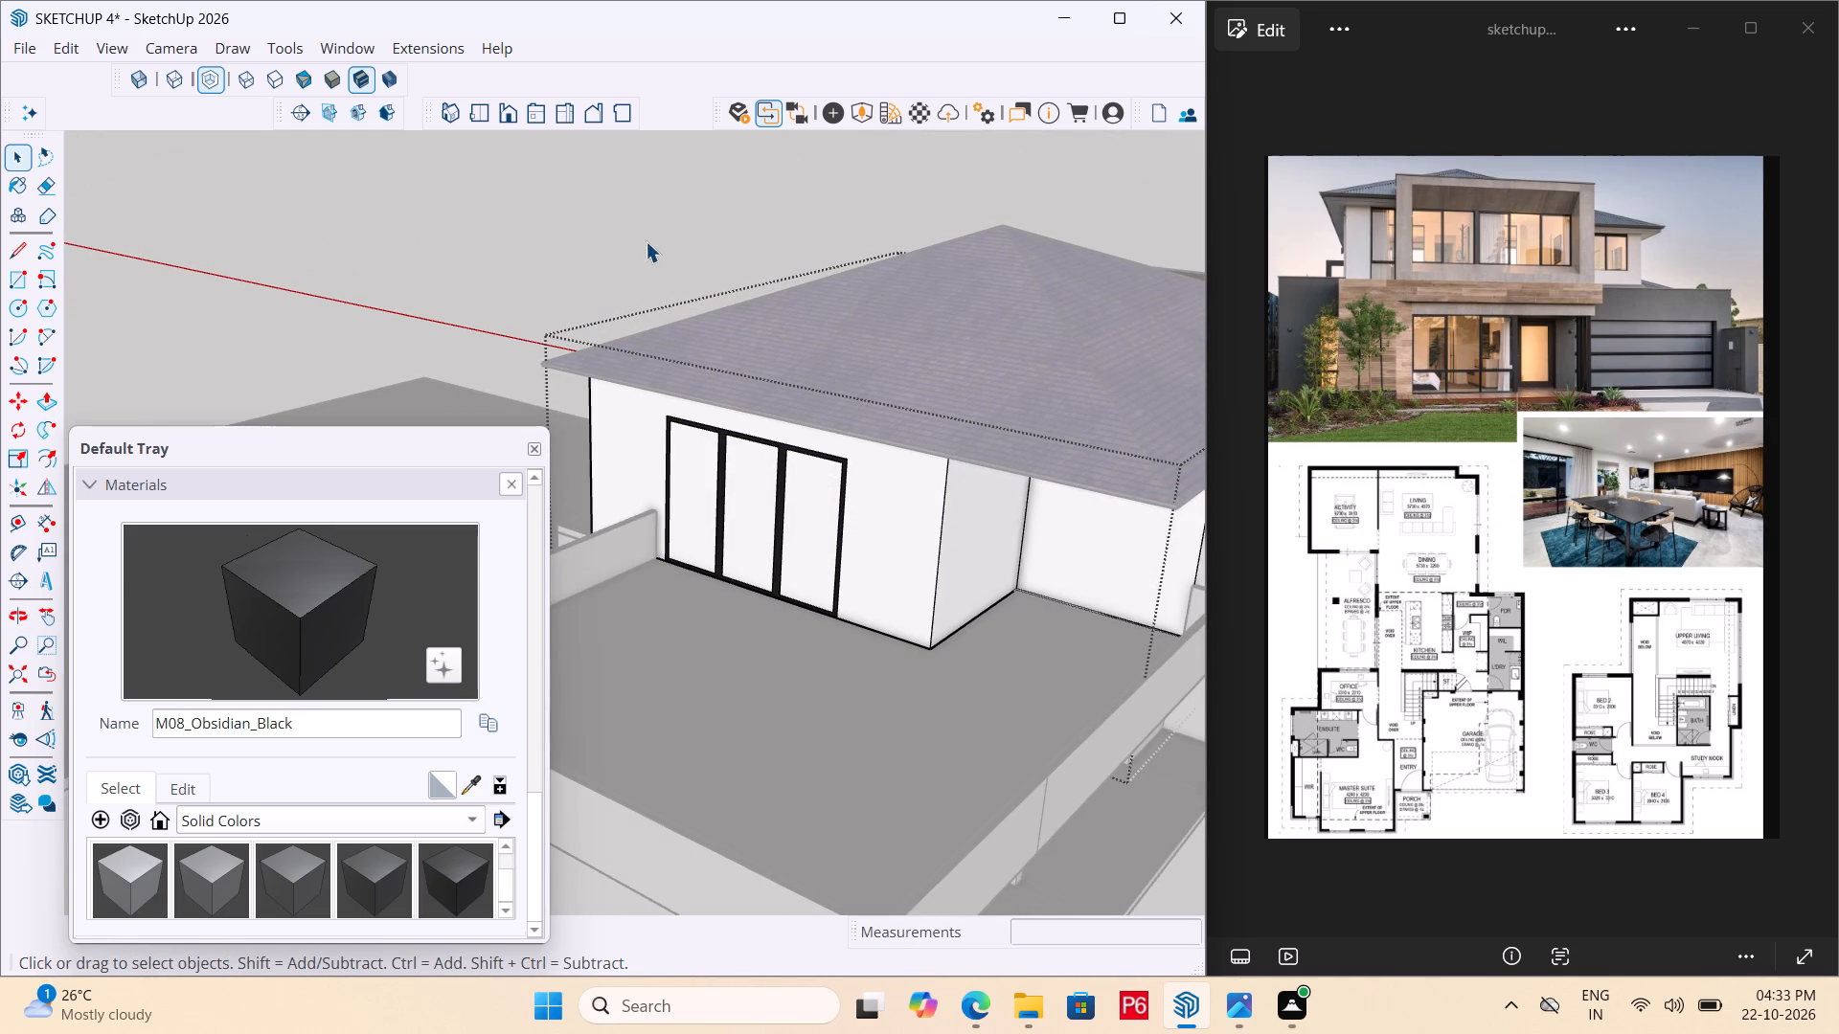
{"action": "left_click", "coordinate": [755, 480]}
{"action": "double_click", "coordinate": [755, 480]}
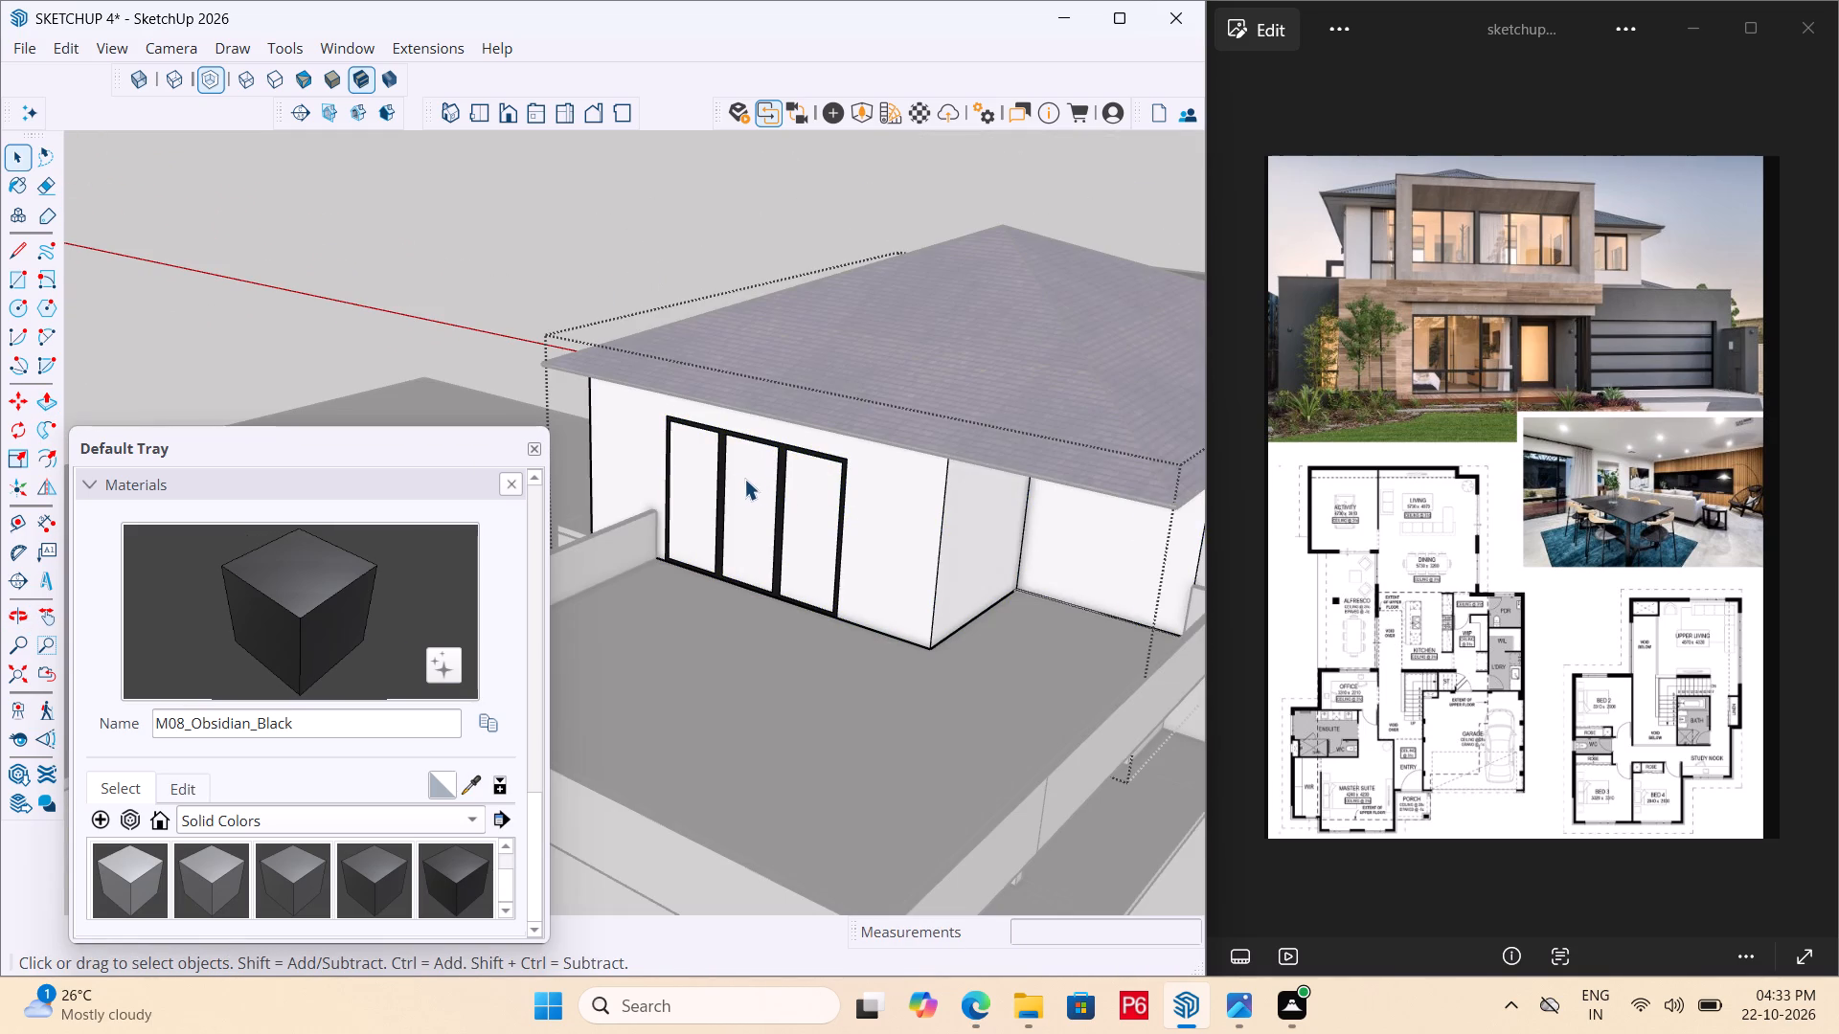
{"action": "left_click", "coordinate": [721, 477]}
{"action": "double_click", "coordinate": [721, 477]}
{"action": "left_click", "coordinate": [726, 467]}
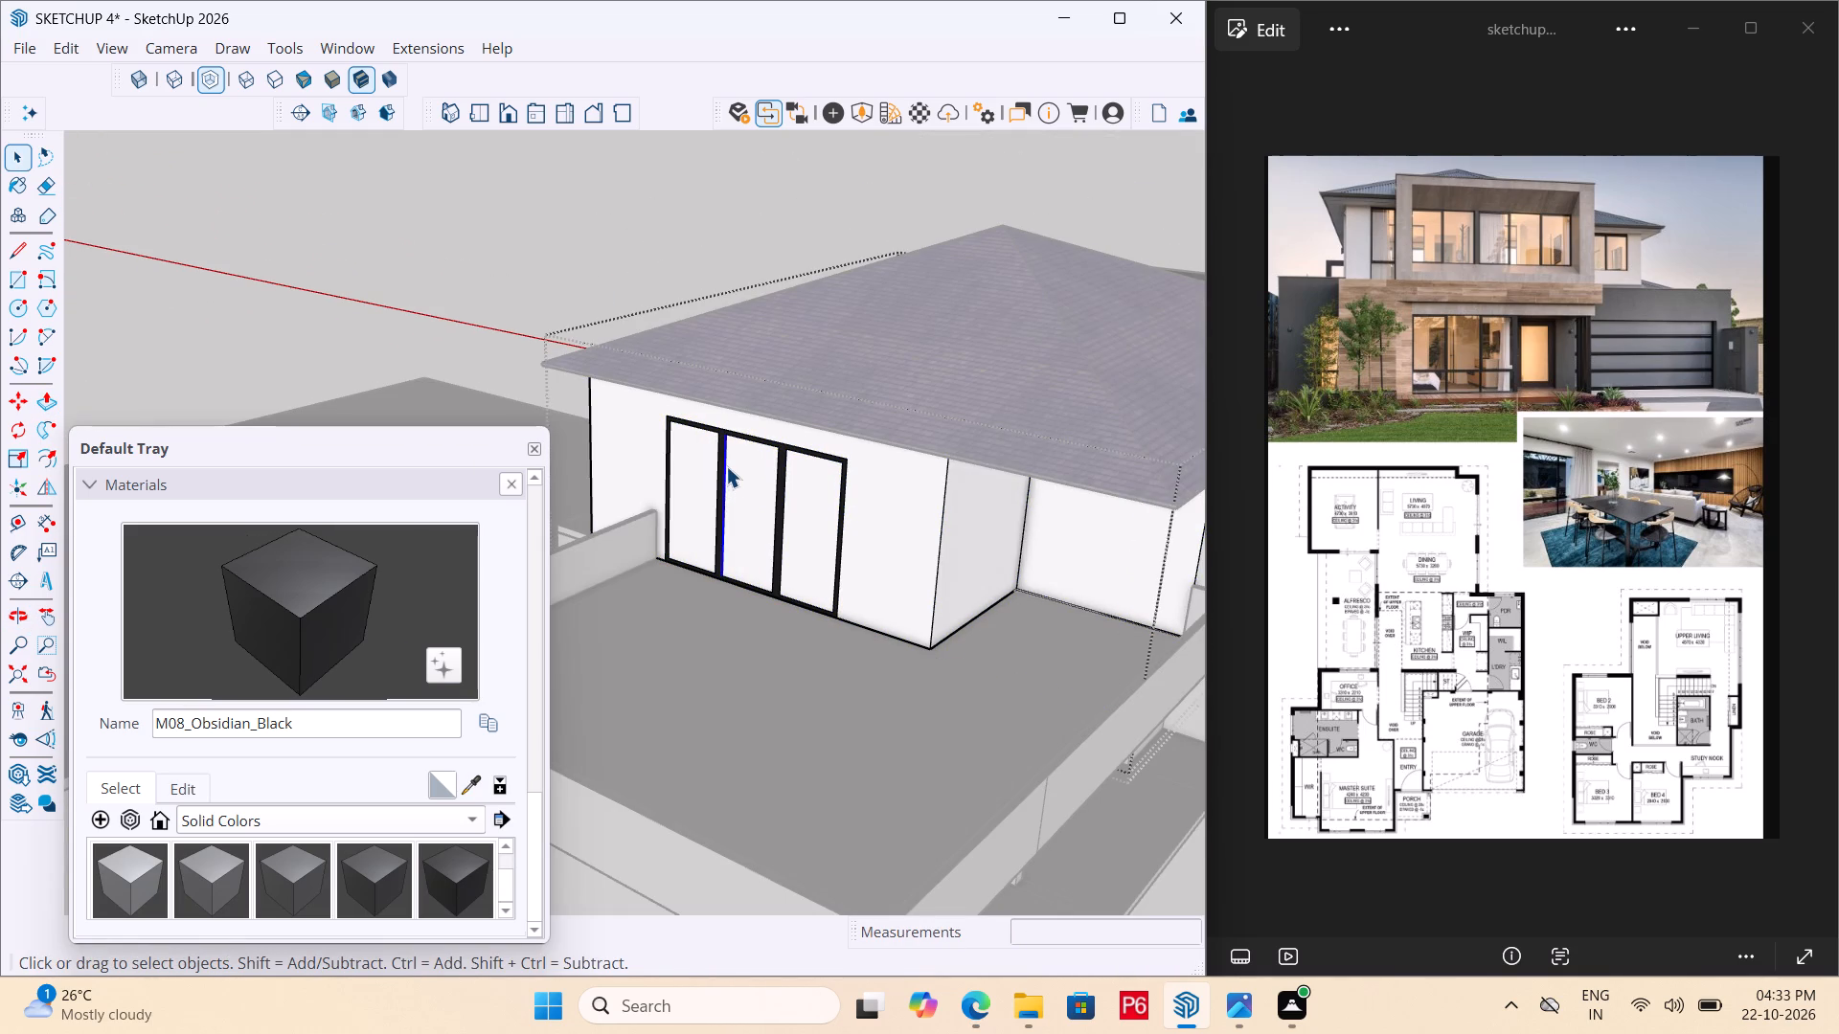
{"action": "scroll", "coordinate": [718, 476], "scroll_direction": "up", "scroll_amount": 13}
{"action": "double_click", "coordinate": [732, 484]}
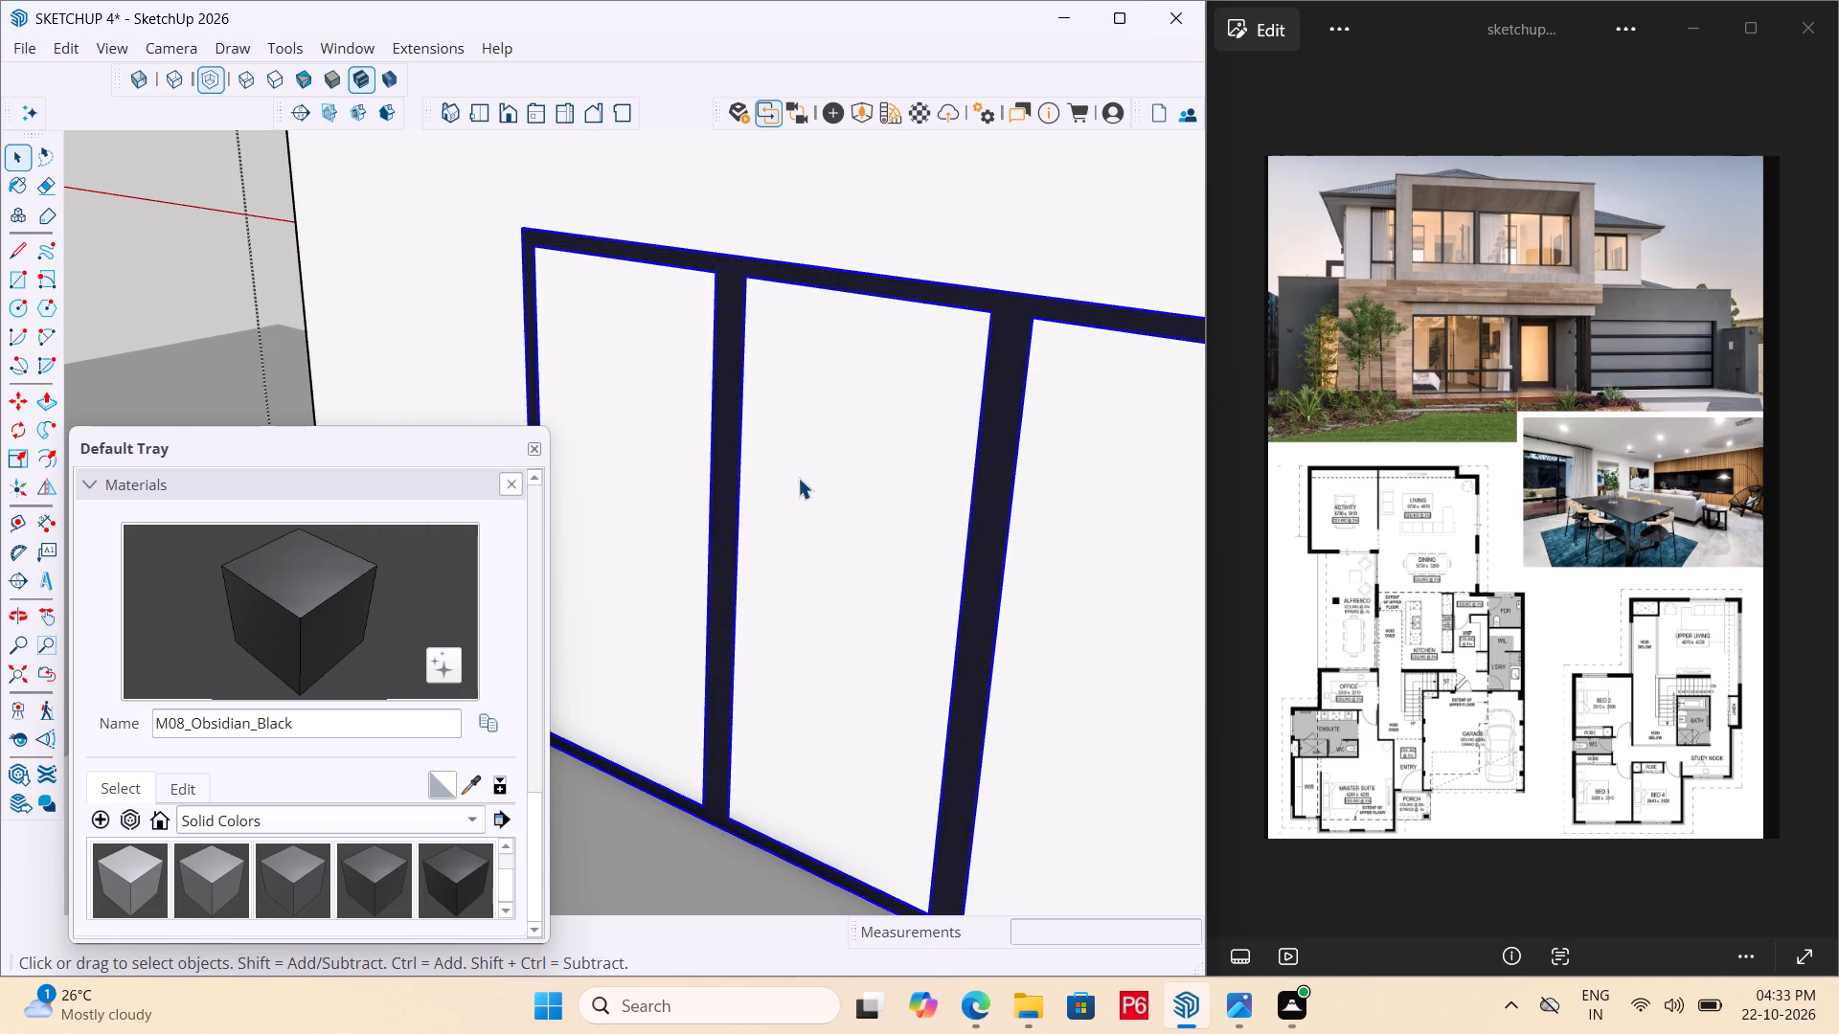
{"action": "left_click", "coordinate": [798, 478]}
{"action": "scroll", "coordinate": [1062, 538], "scroll_direction": "down", "scroll_amount": 5}
{"action": "scroll", "coordinate": [702, 481], "scroll_direction": "down", "scroll_amount": 5}
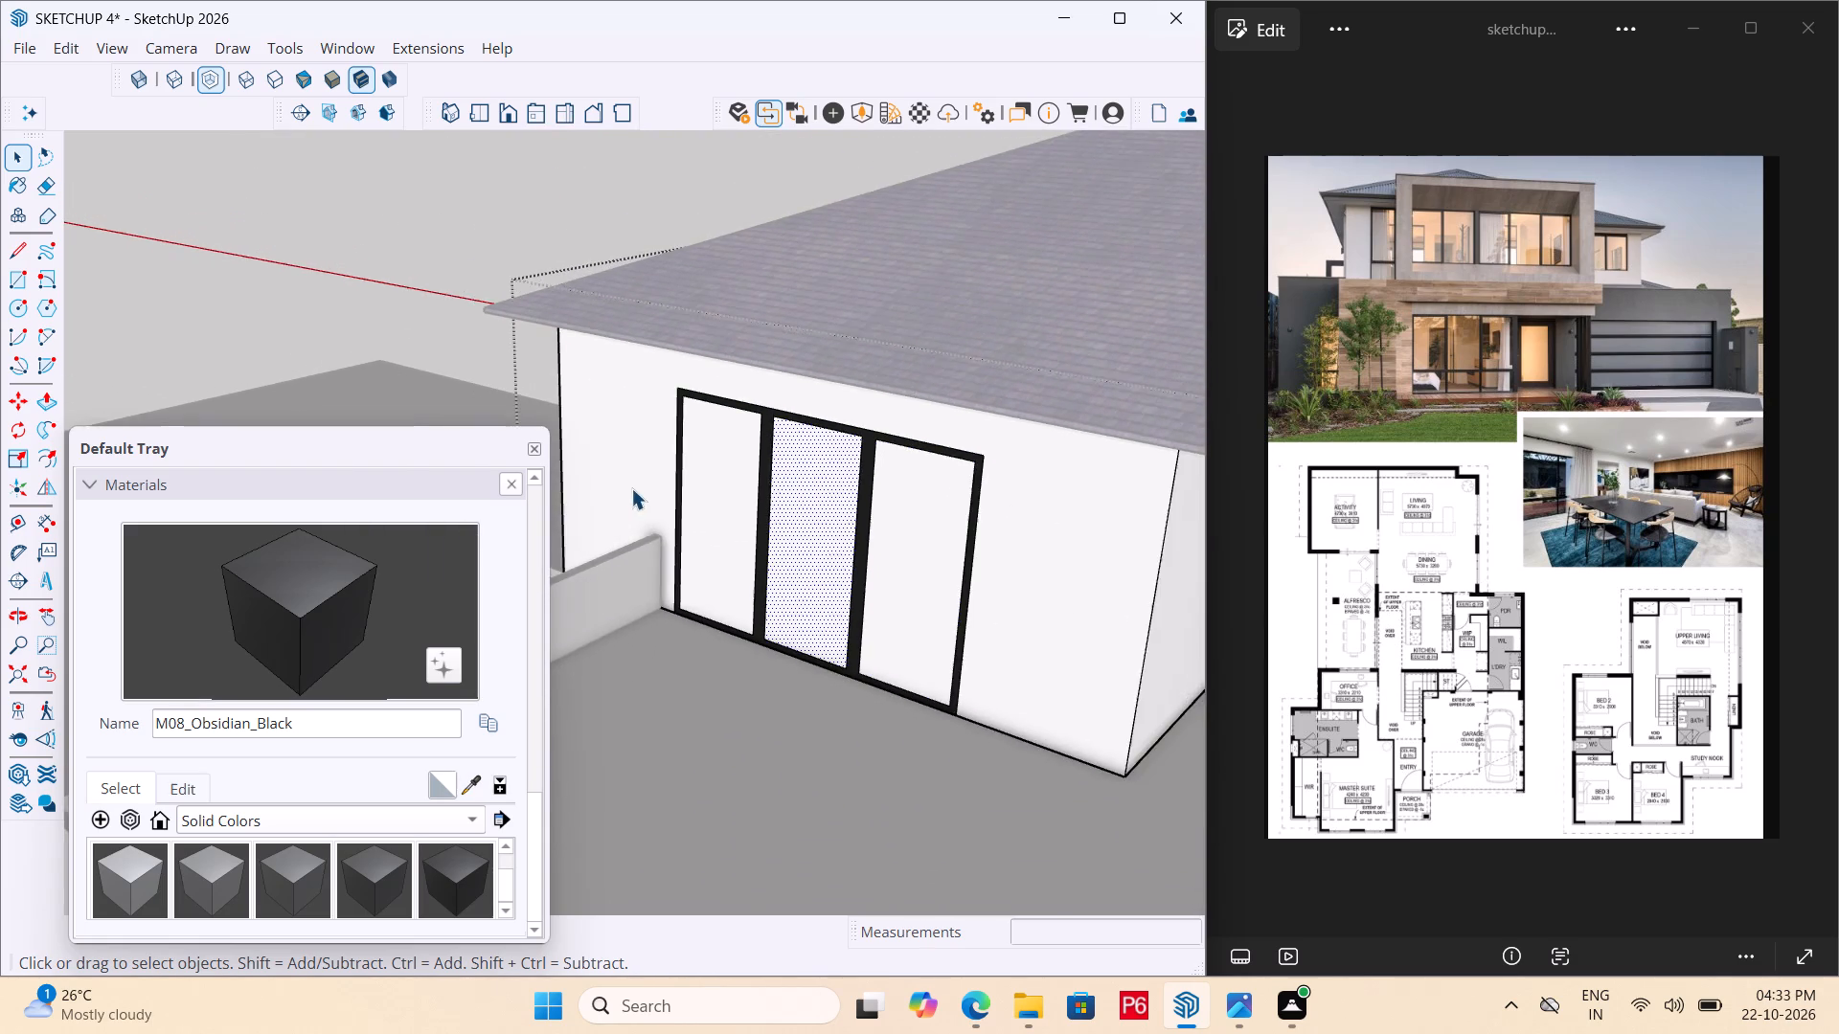
{"action": "scroll", "coordinate": [733, 496], "scroll_direction": "down", "scroll_amount": 4}
{"action": "middle_click_drag", "start_coordinate": [908, 515], "coordinate": [644, 418]}
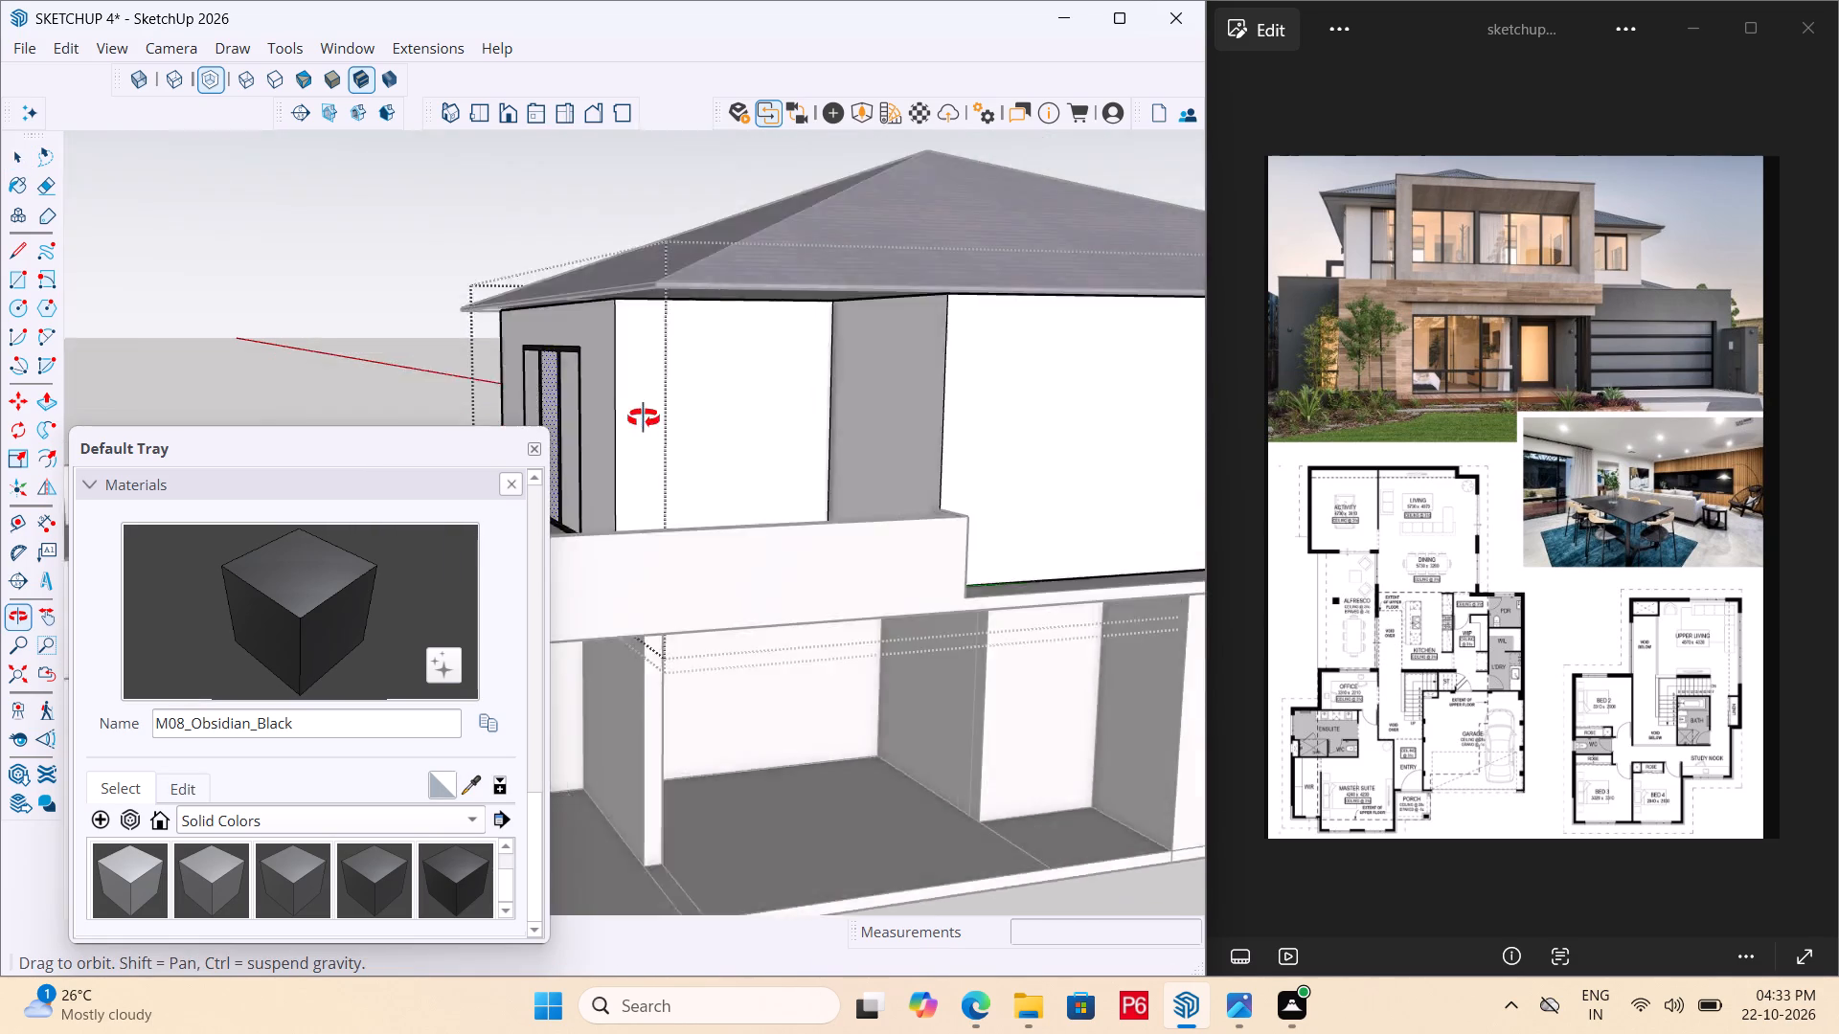
{"action": "middle_click_drag", "start_coordinate": [644, 418], "coordinate": [933, 566]}
{"action": "scroll", "coordinate": [828, 533], "scroll_direction": "up", "scroll_amount": 3}
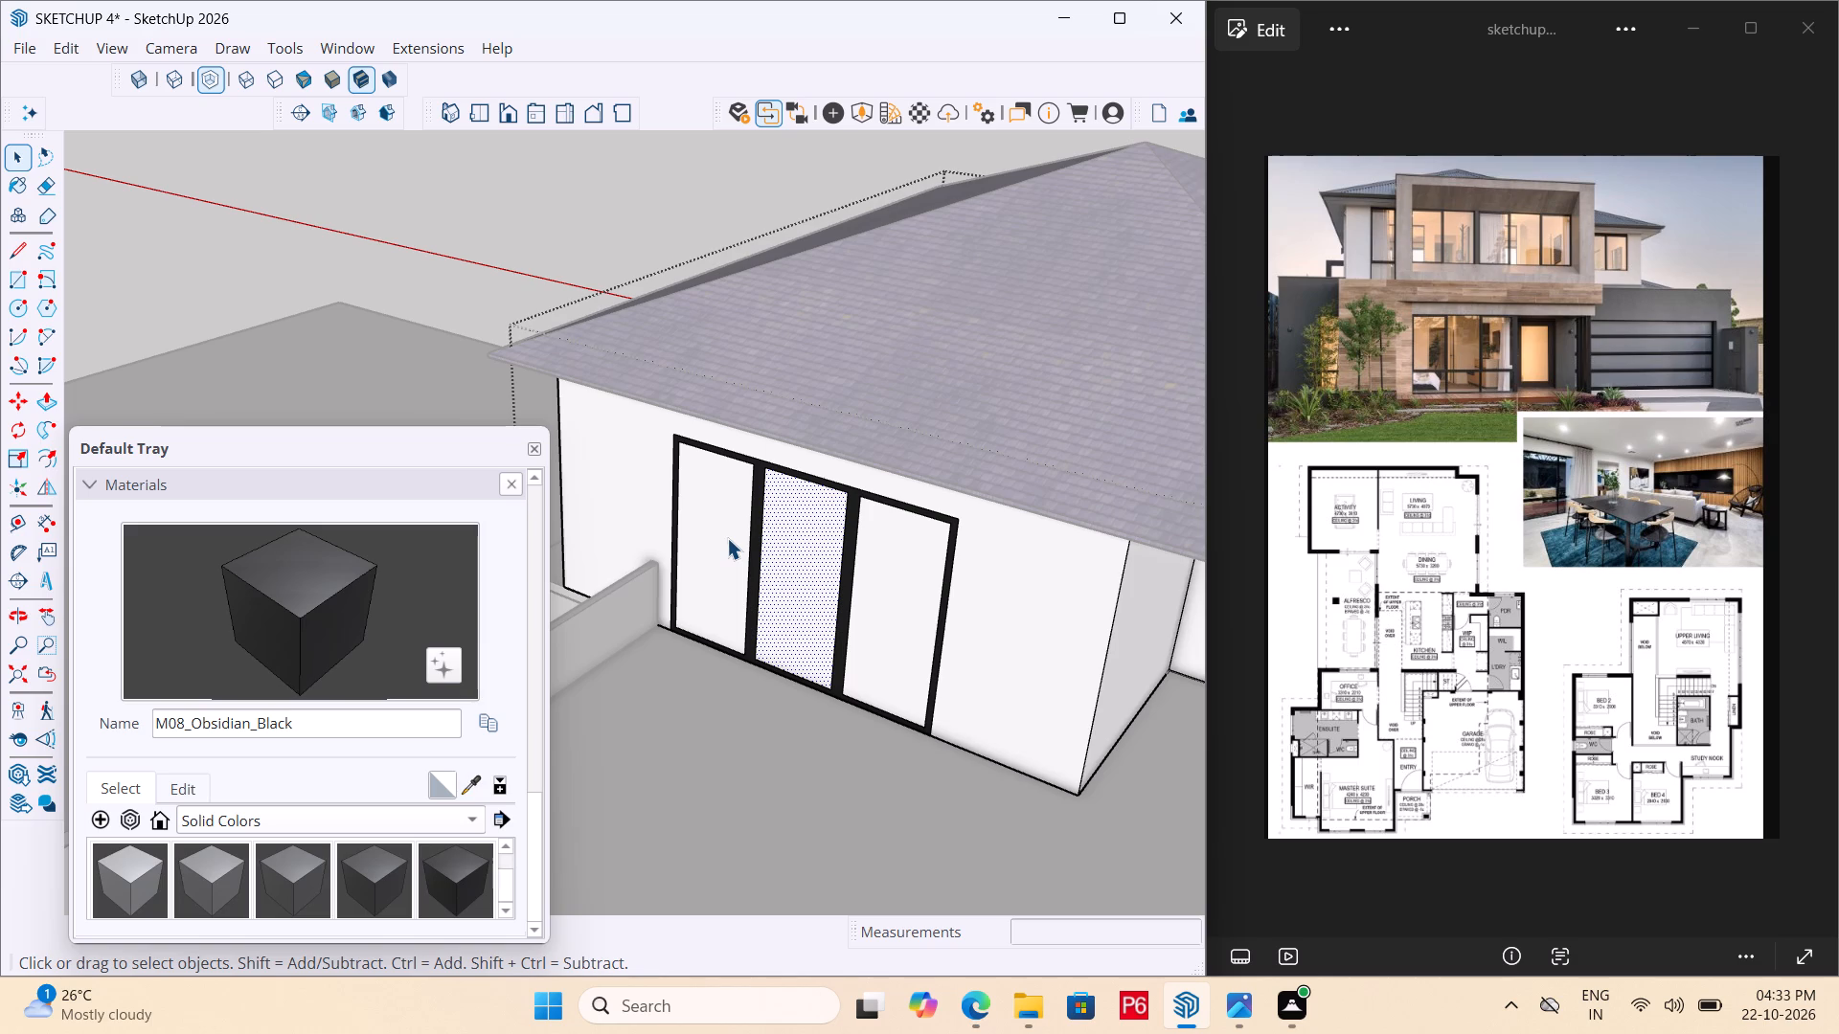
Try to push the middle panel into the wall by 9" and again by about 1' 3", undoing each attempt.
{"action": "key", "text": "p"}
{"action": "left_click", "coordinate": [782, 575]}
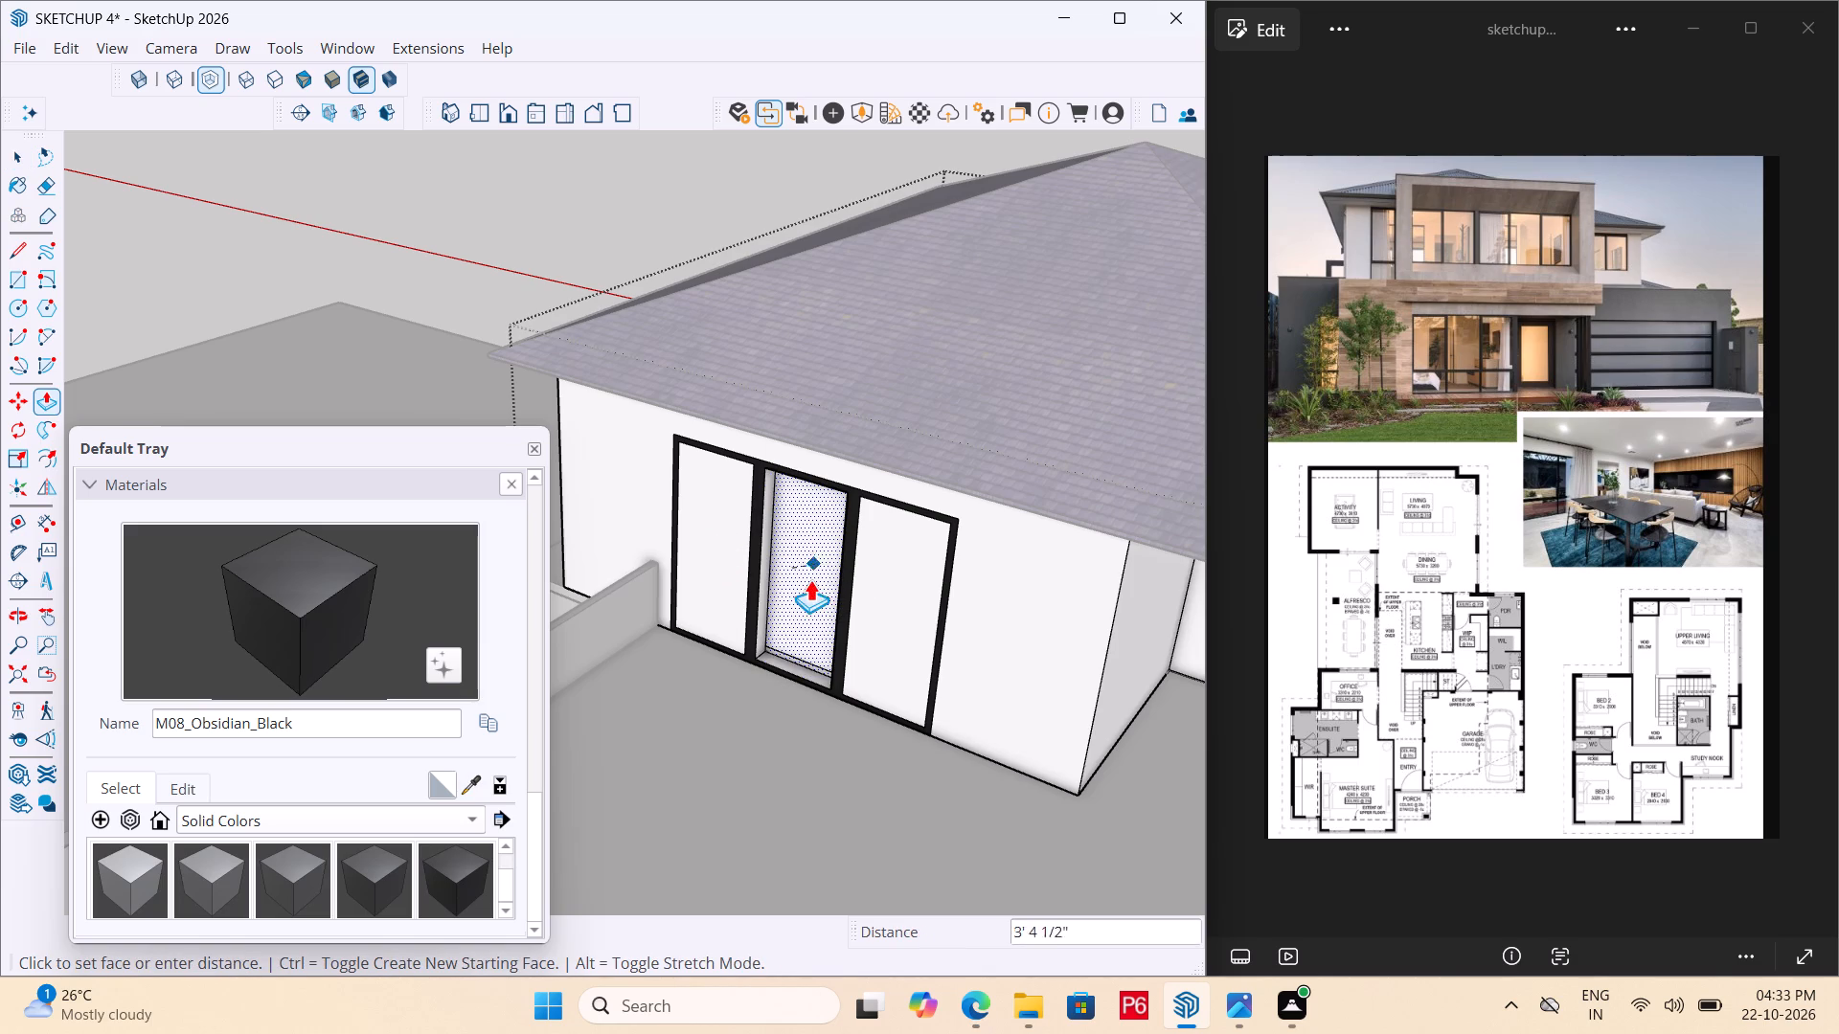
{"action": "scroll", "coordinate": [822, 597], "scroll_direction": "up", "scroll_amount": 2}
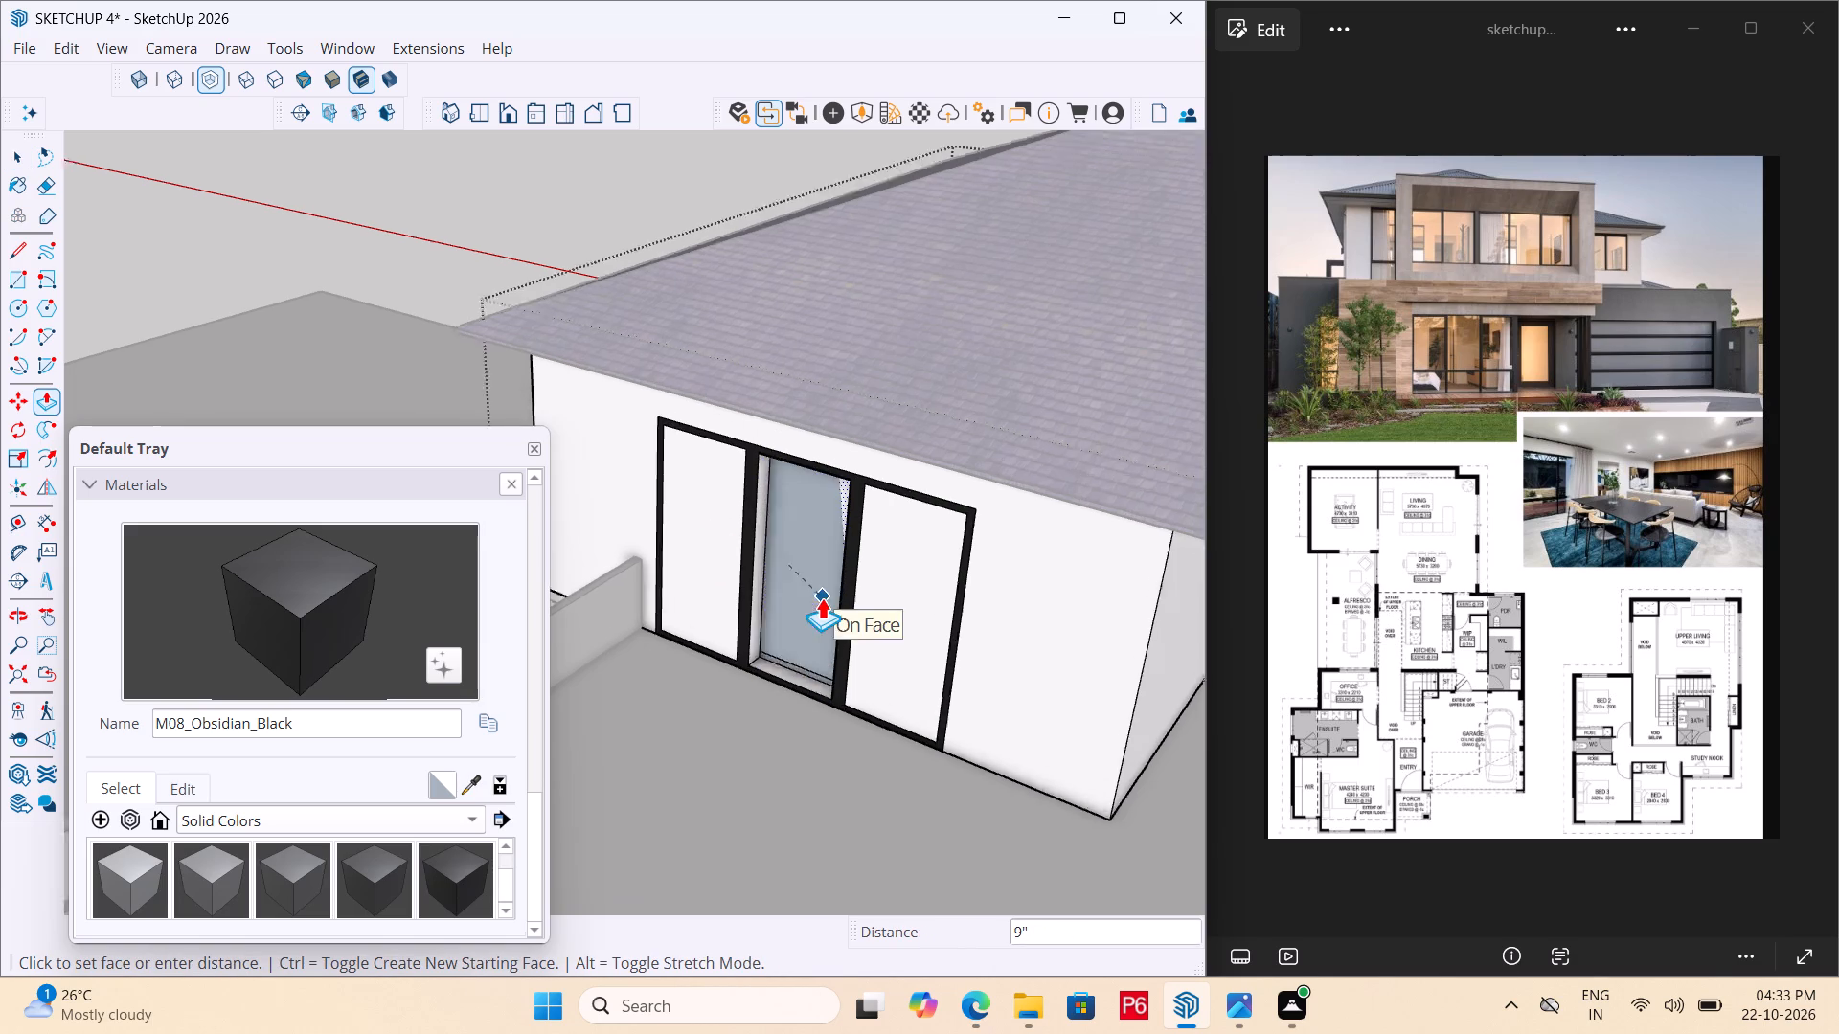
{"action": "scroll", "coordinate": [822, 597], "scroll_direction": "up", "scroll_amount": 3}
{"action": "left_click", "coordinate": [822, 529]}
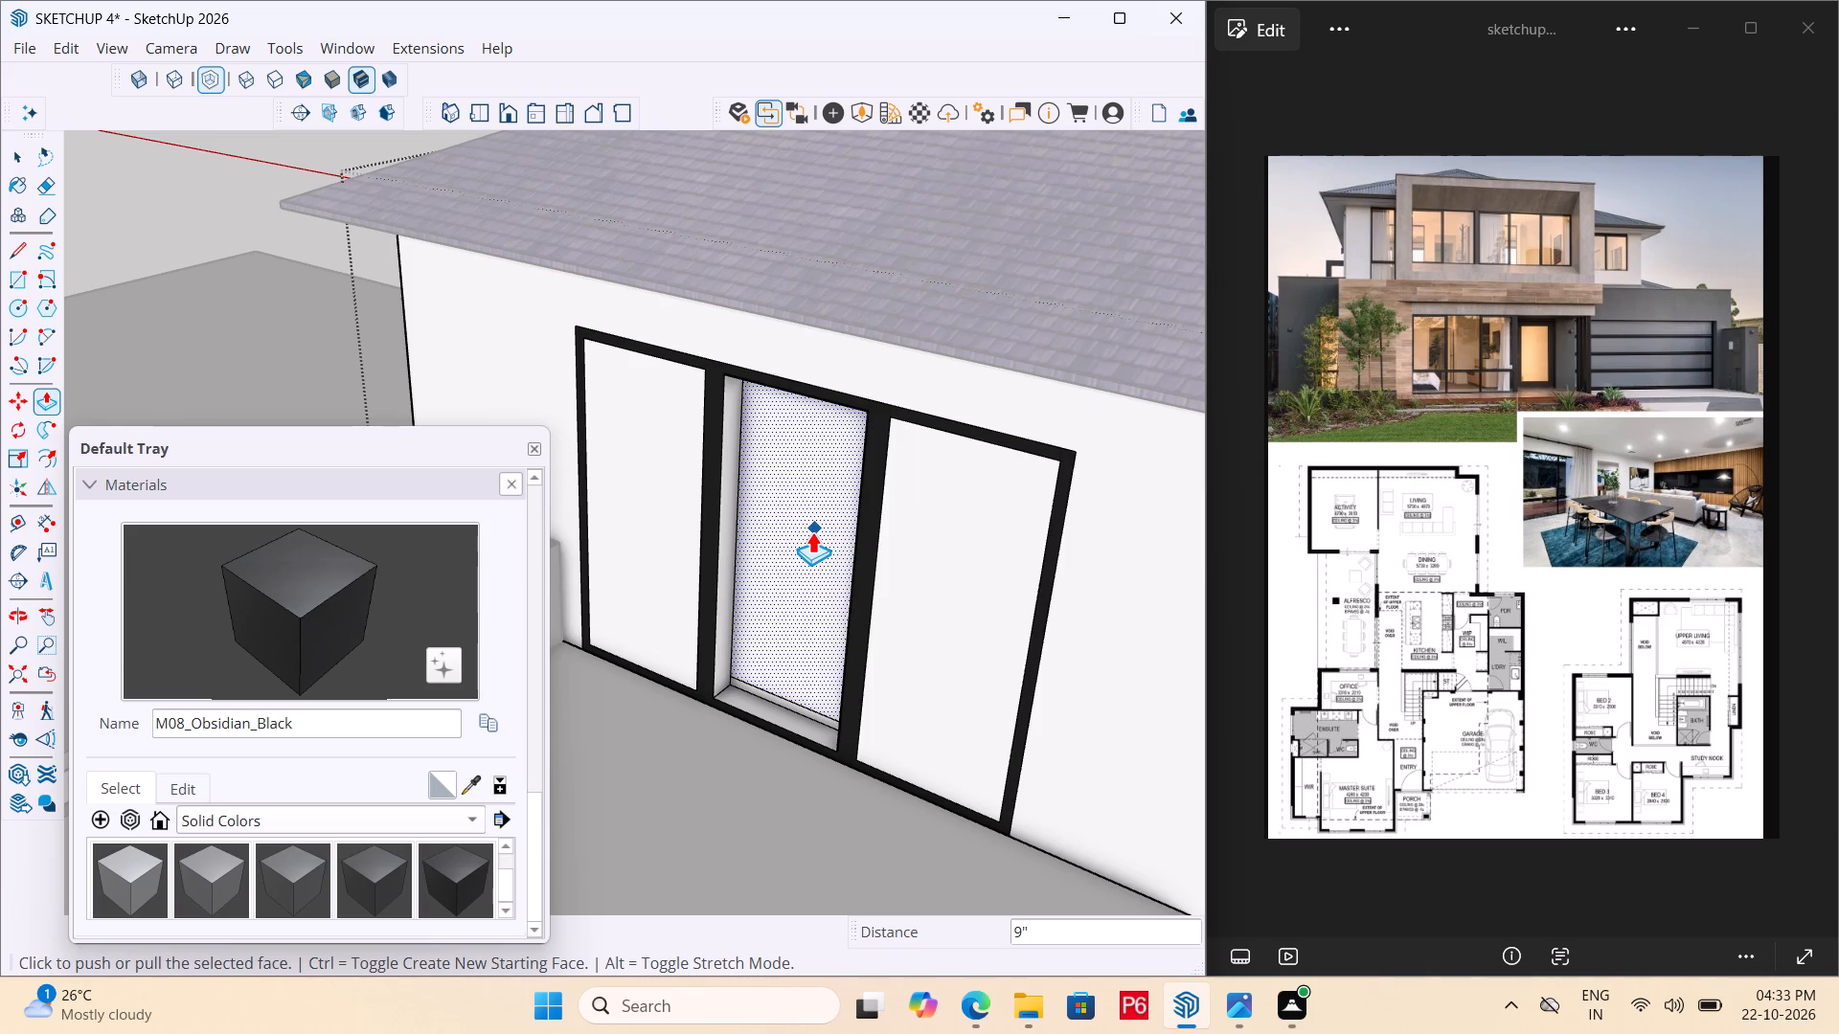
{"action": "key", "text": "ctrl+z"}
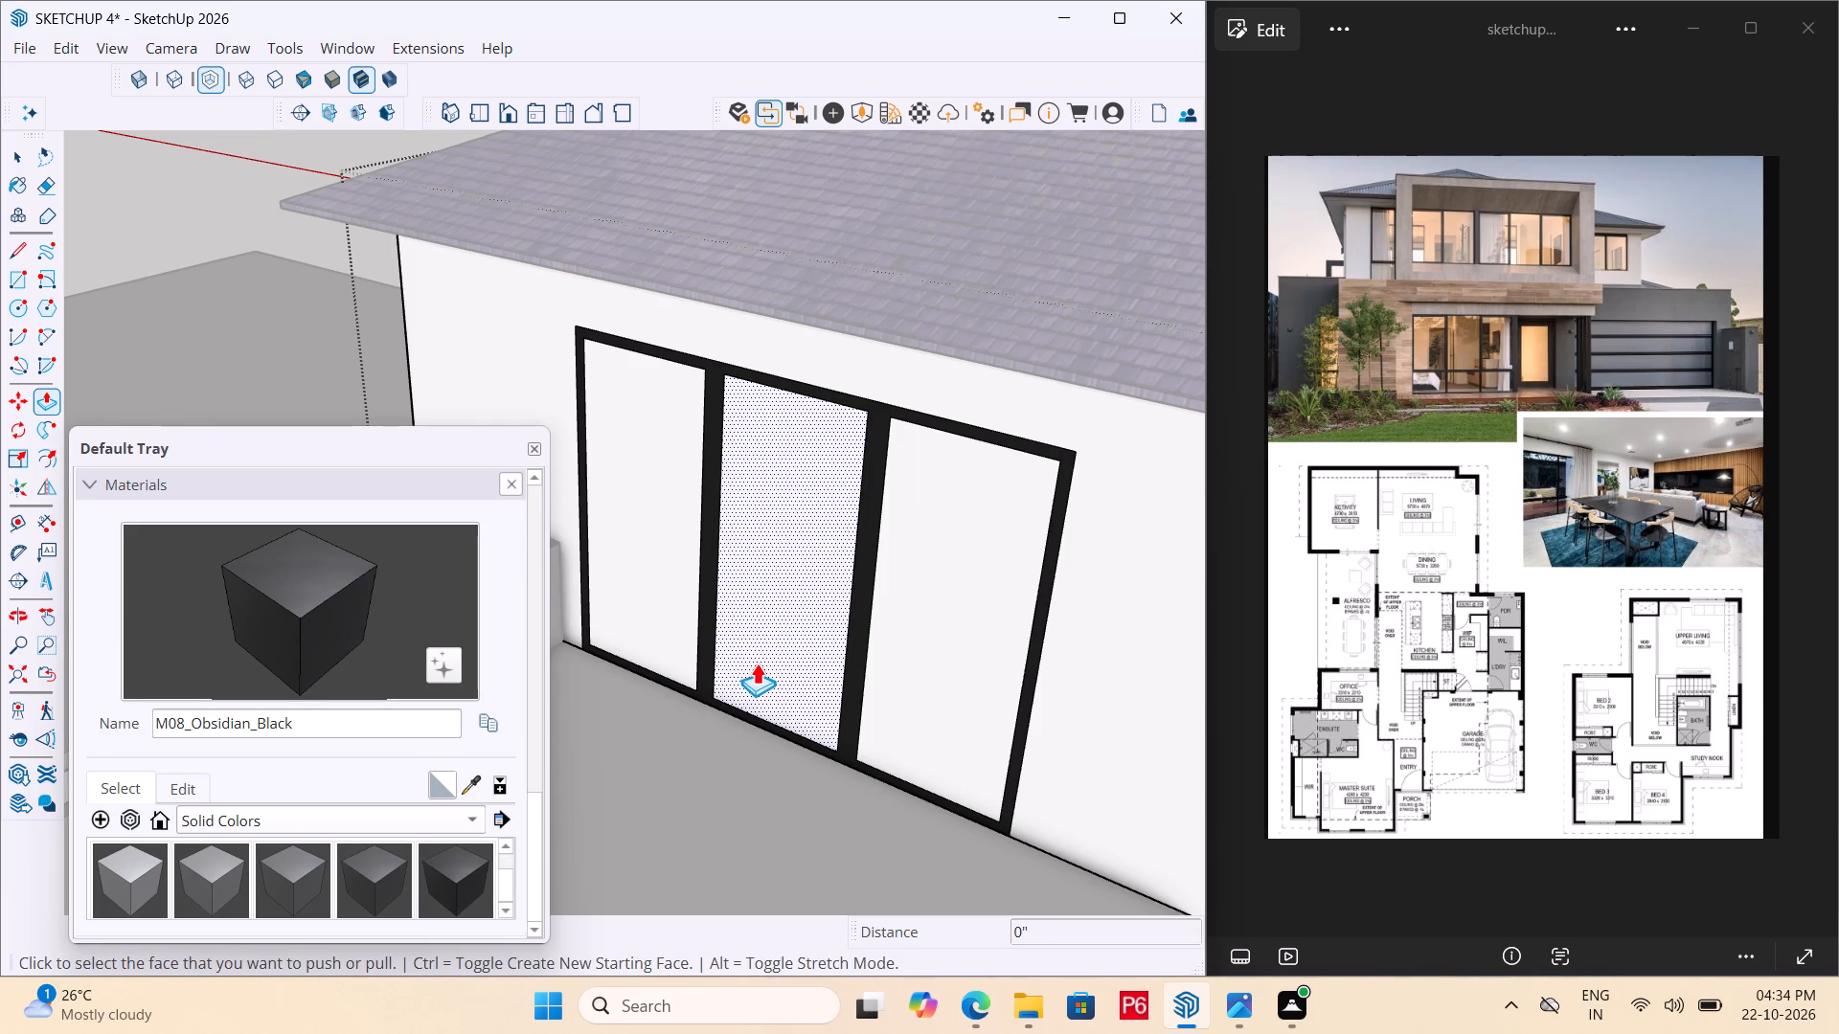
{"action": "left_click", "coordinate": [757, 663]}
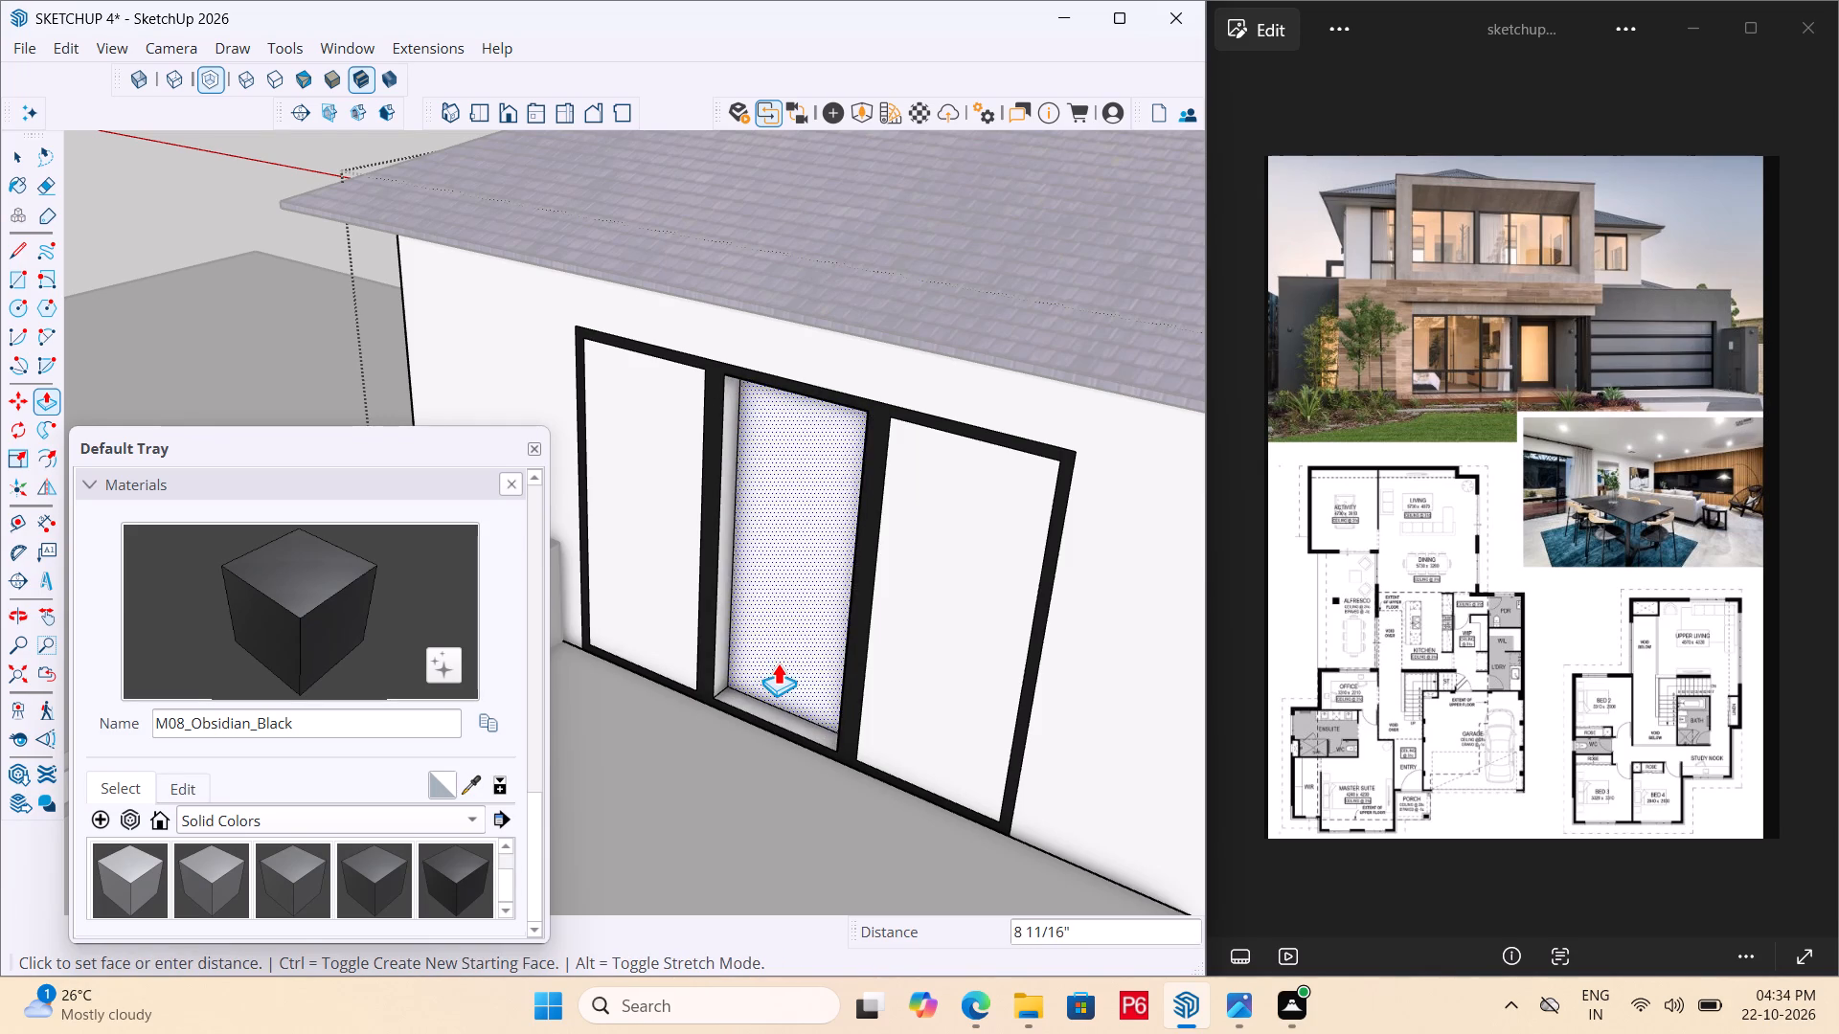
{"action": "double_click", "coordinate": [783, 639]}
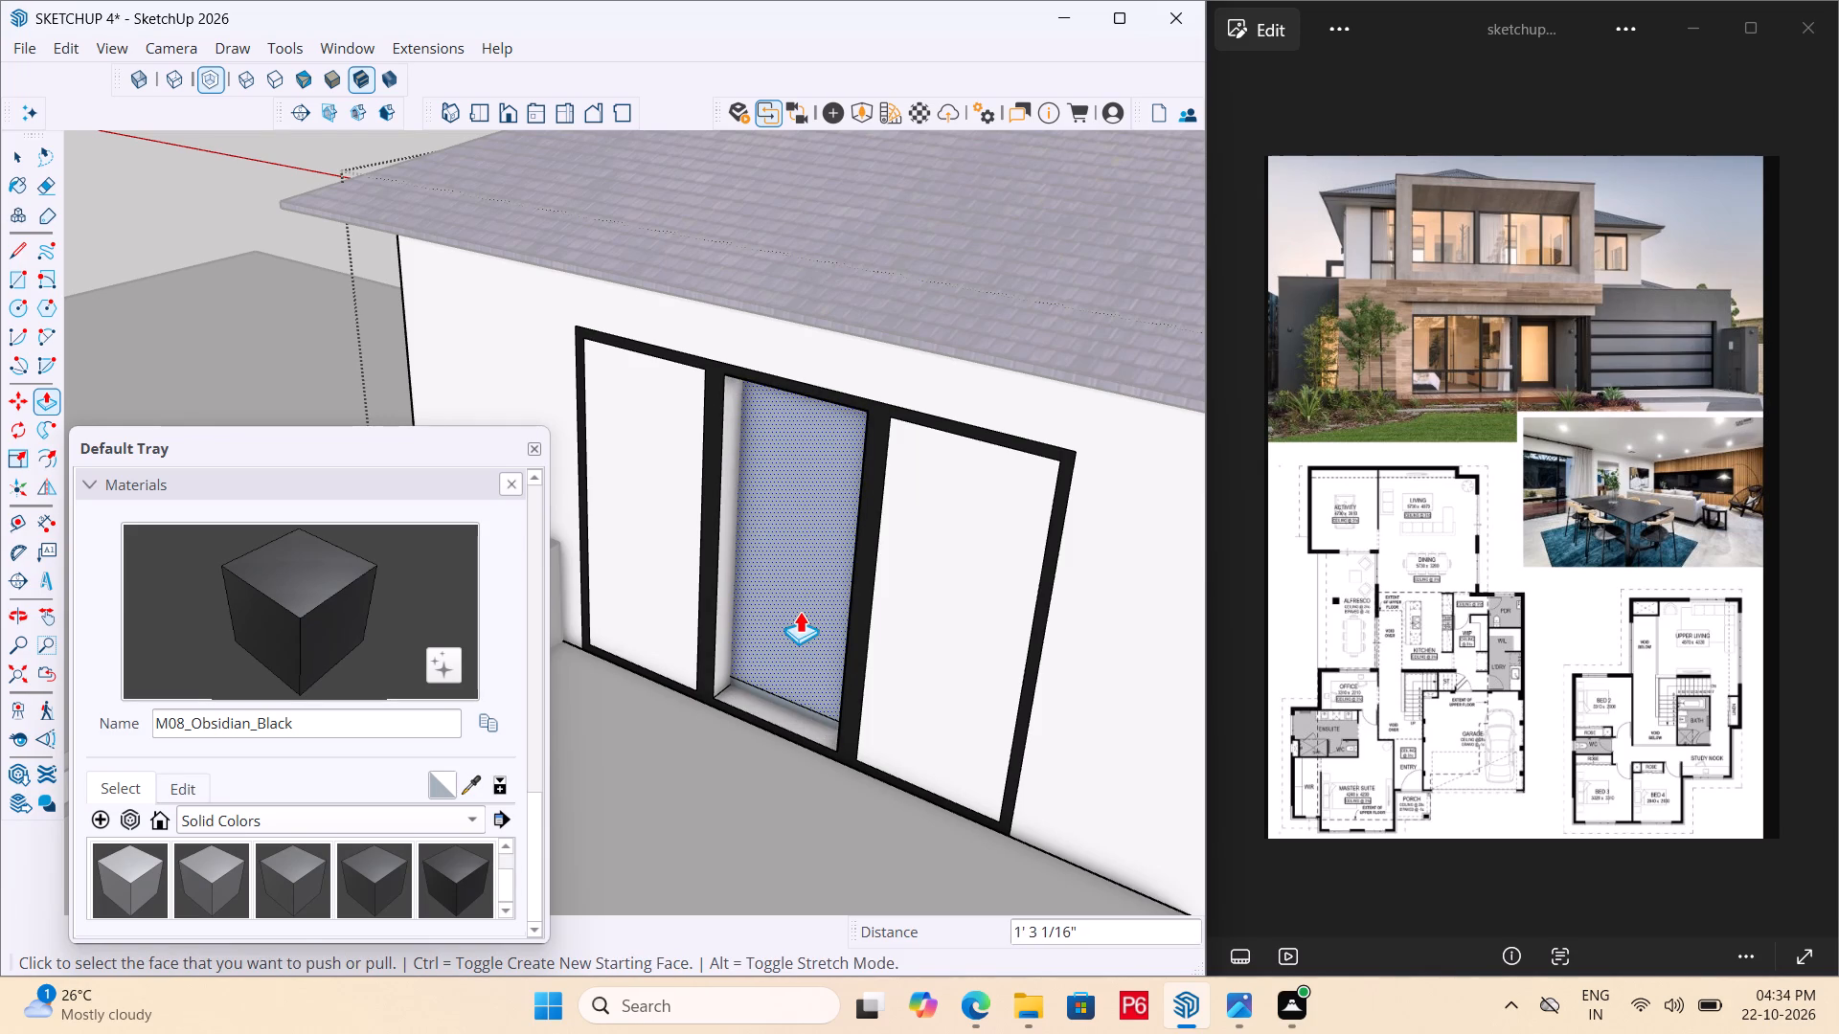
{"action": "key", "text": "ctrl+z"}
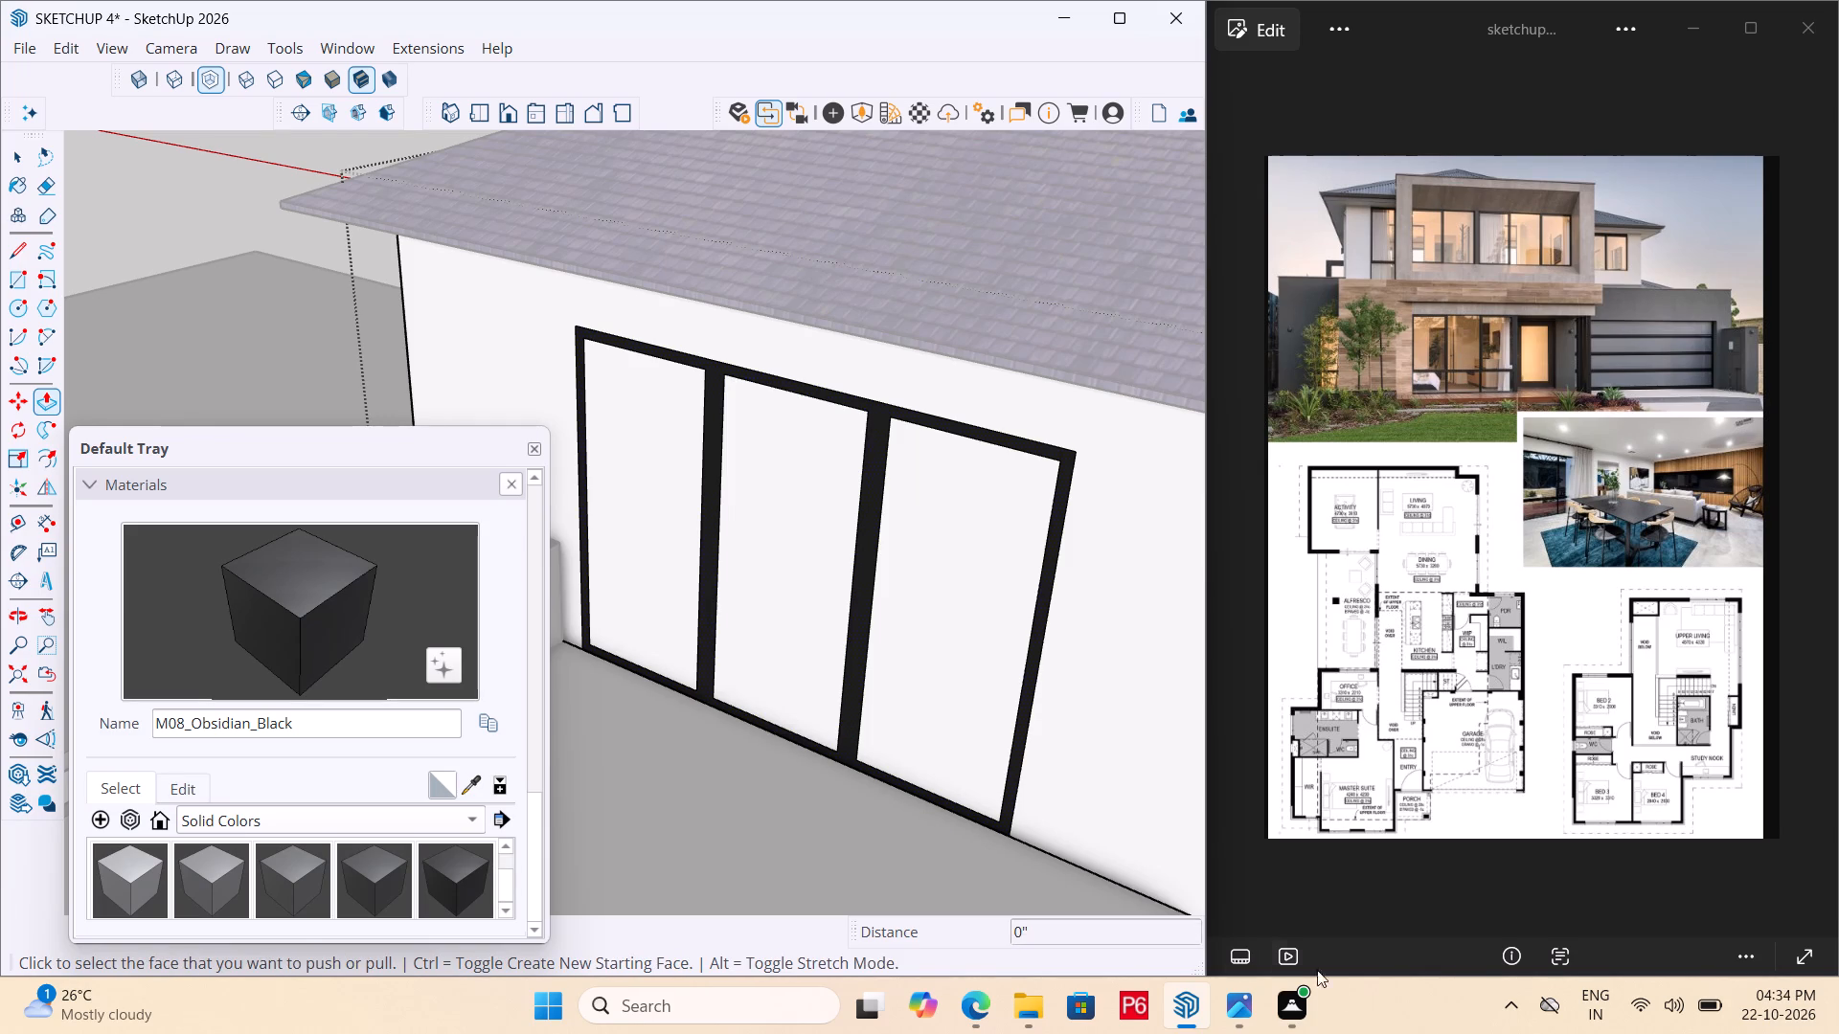
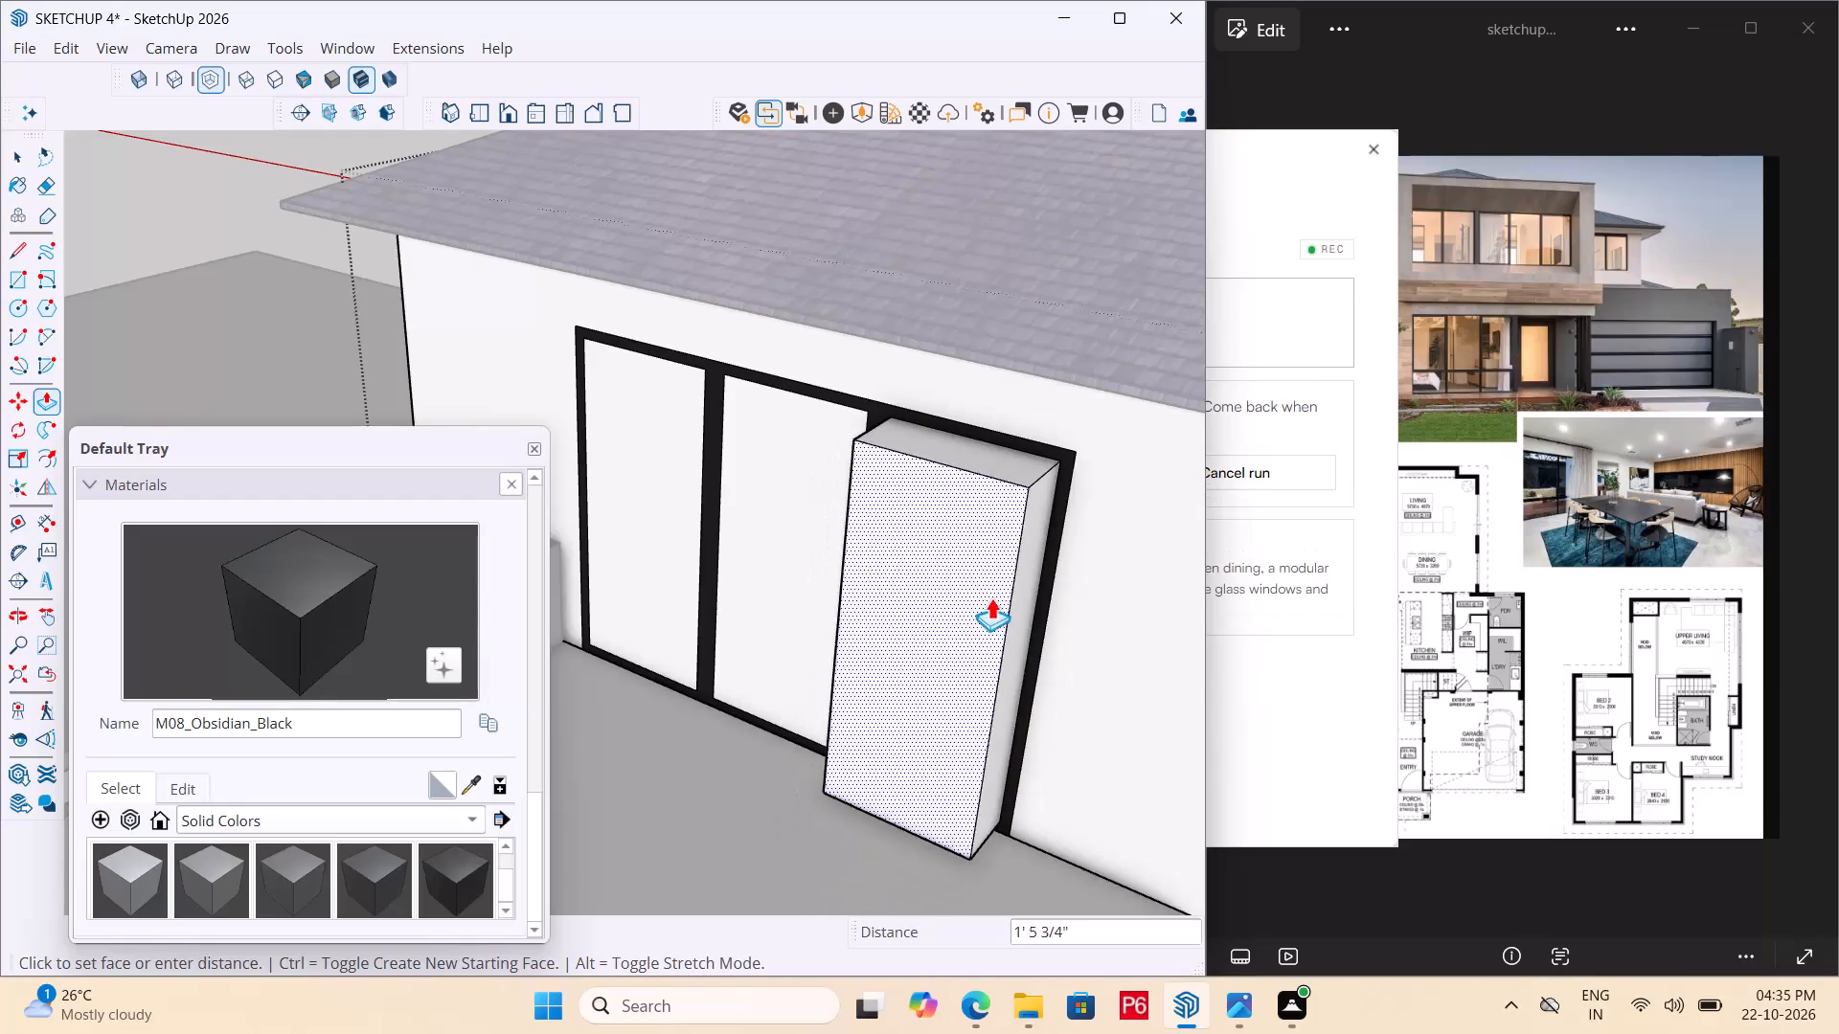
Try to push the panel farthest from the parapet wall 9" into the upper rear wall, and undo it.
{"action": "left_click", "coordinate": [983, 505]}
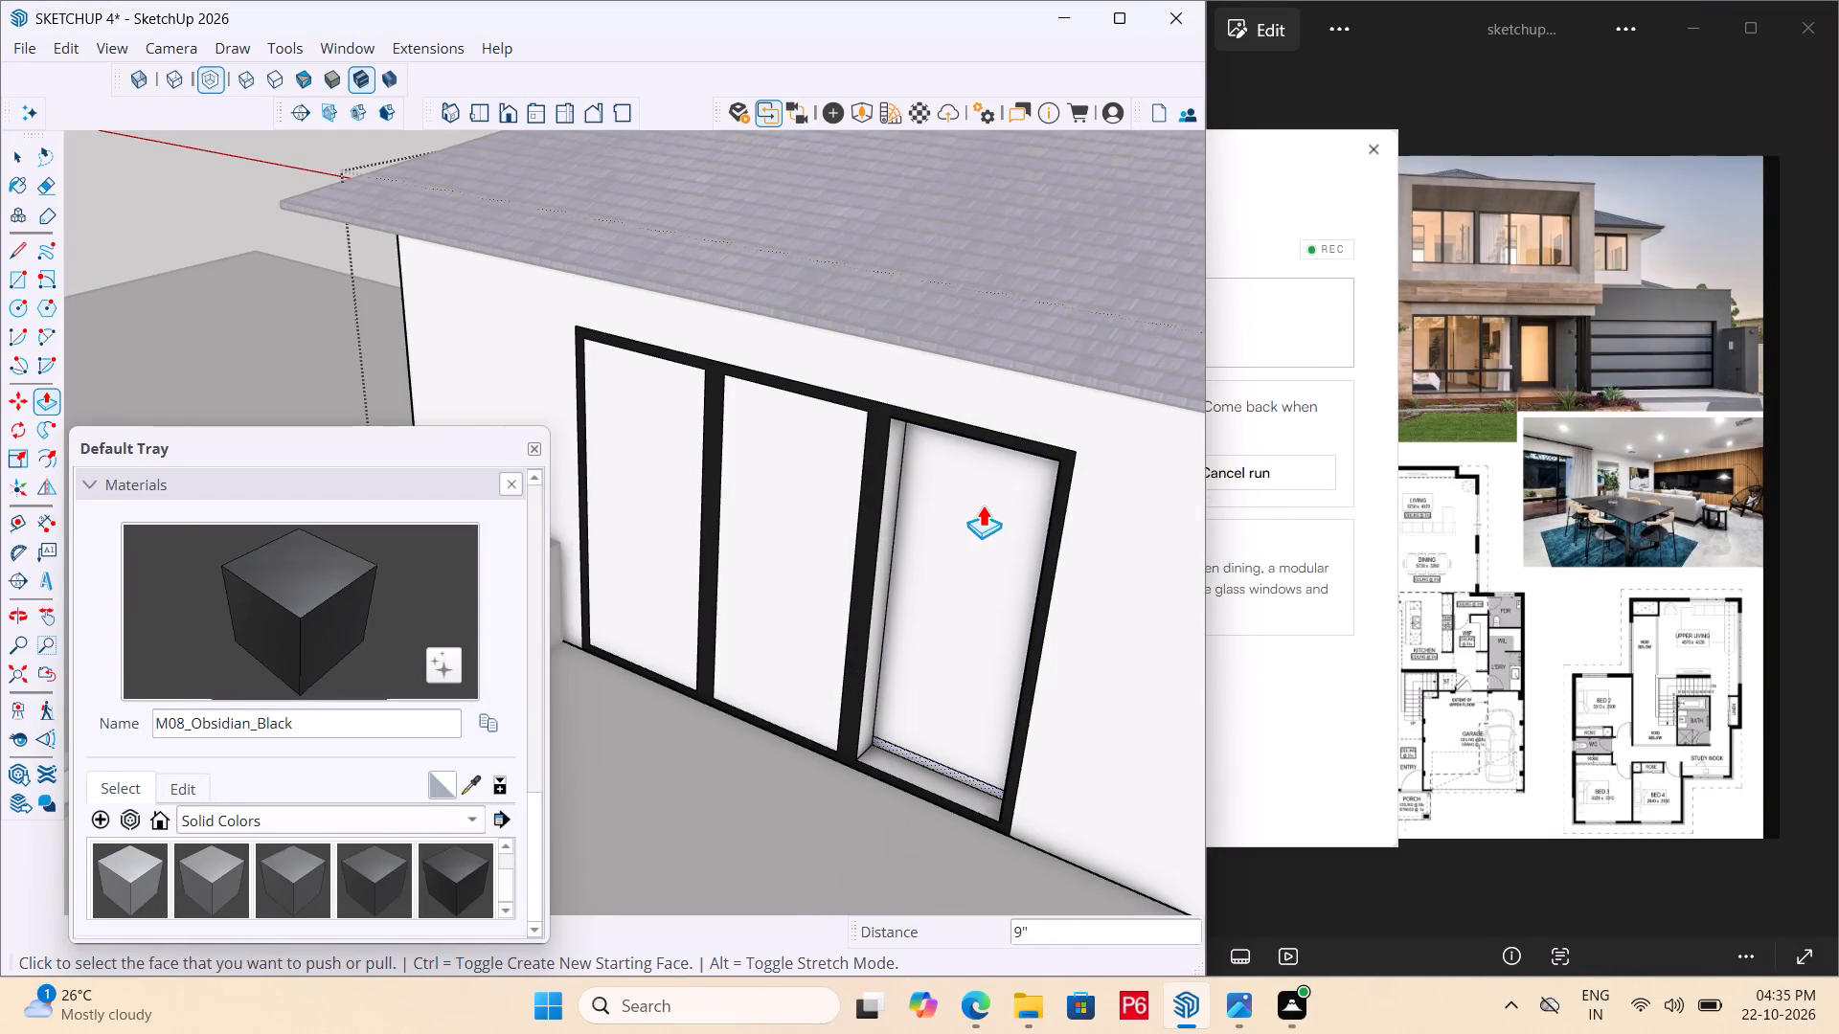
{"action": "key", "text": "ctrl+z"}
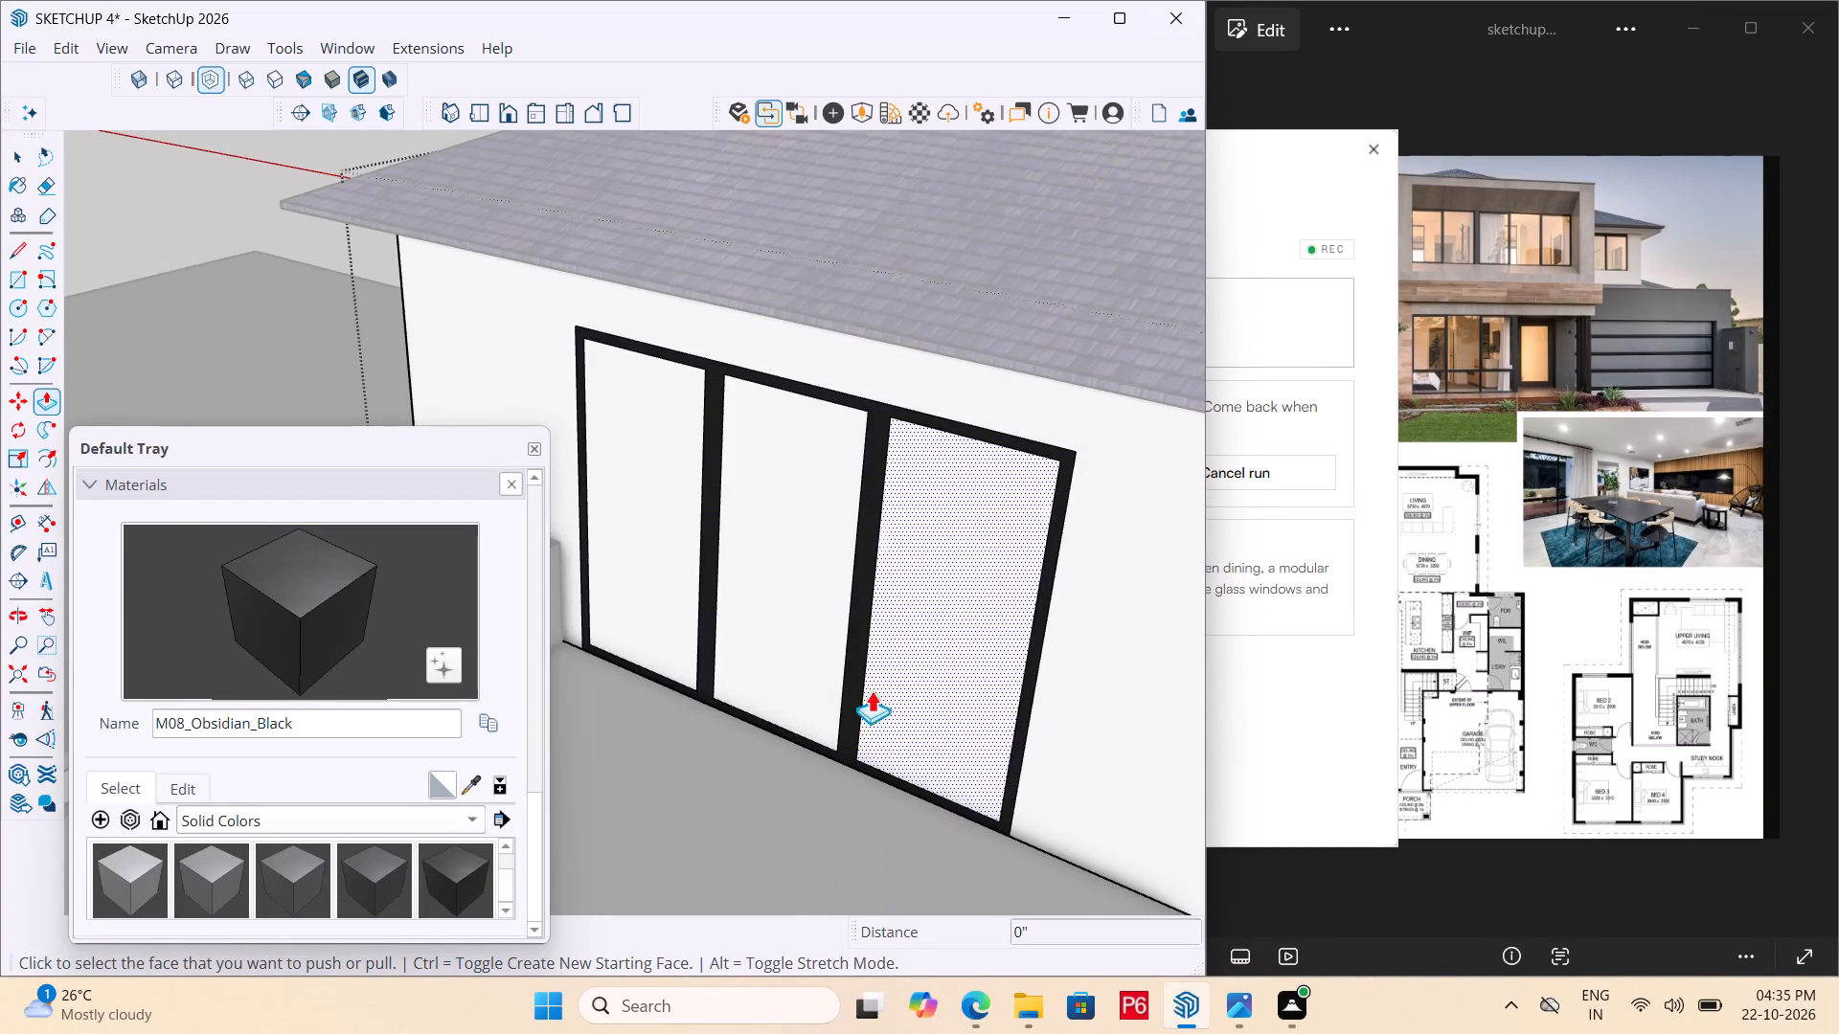
Push the panel farthest from the parapet wall into the upper rear wall and delete its recessed face to open it.
{"action": "scroll", "coordinate": [821, 612], "scroll_direction": "down", "scroll_amount": 4}
{"action": "middle_click_drag", "start_coordinate": [900, 657], "coordinate": [883, 556]}
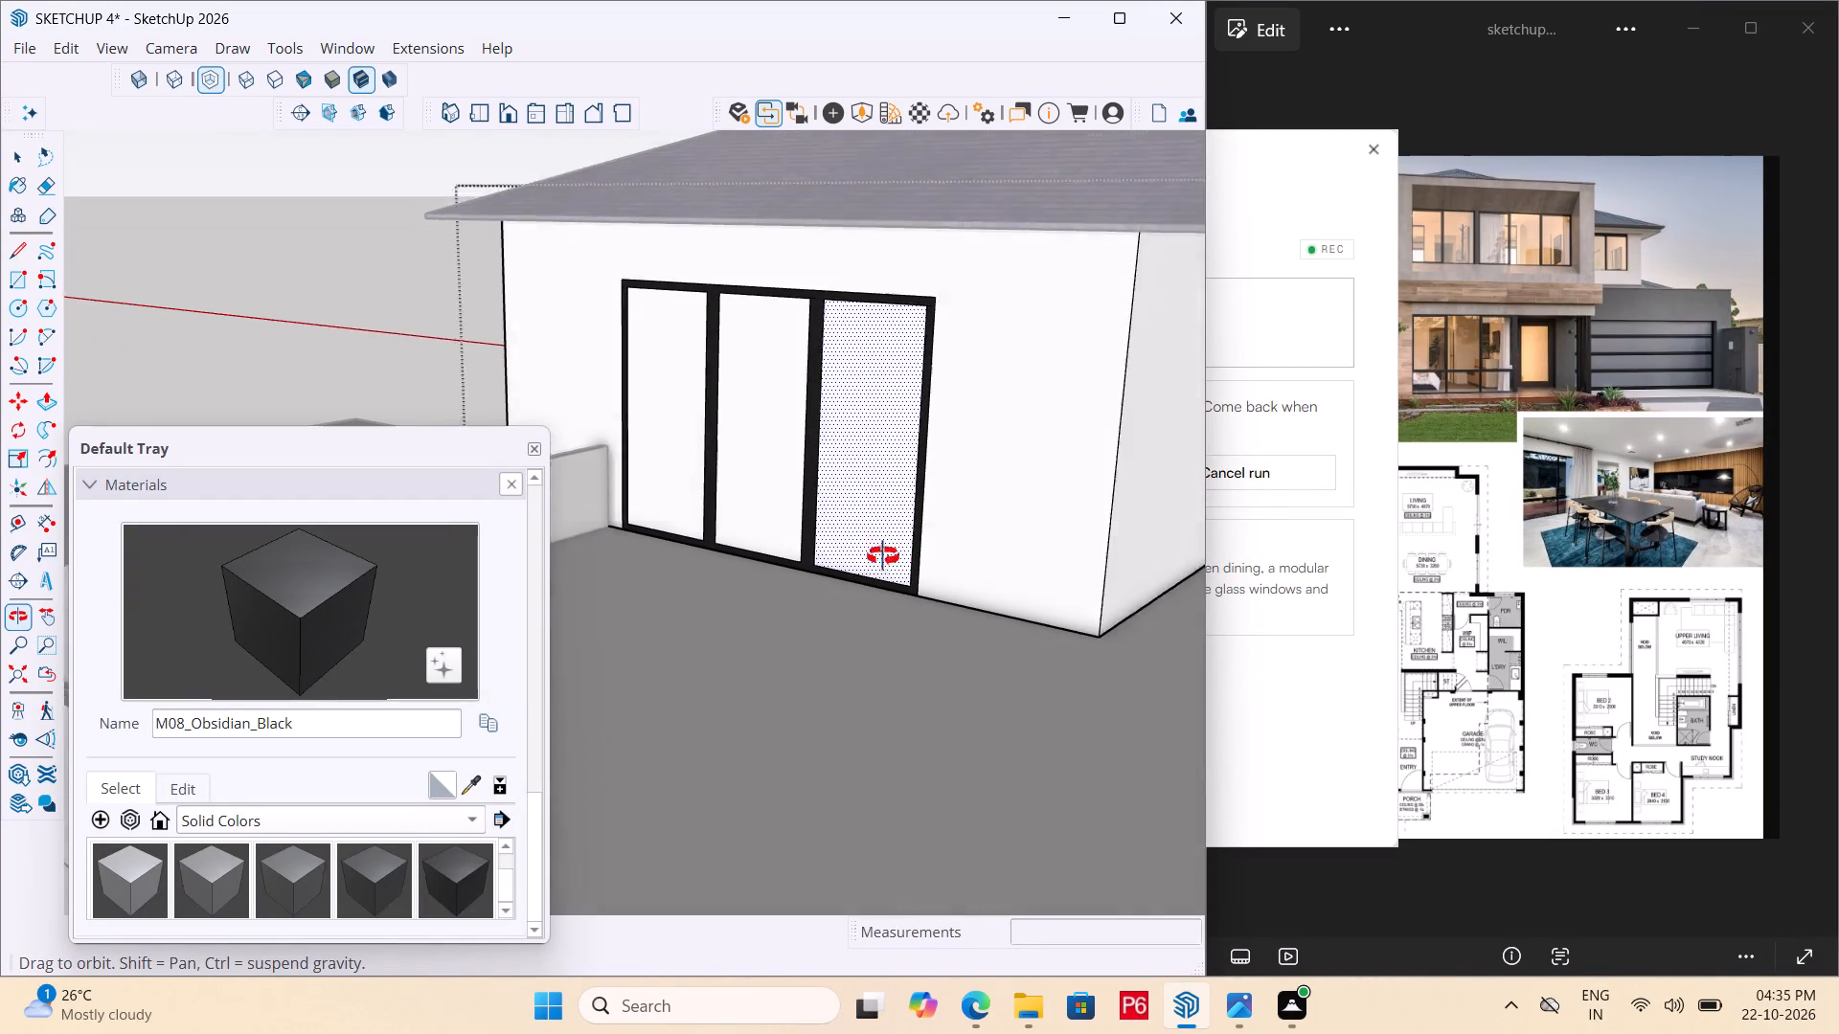
{"action": "middle_click_drag", "start_coordinate": [883, 556], "coordinate": [907, 575]}
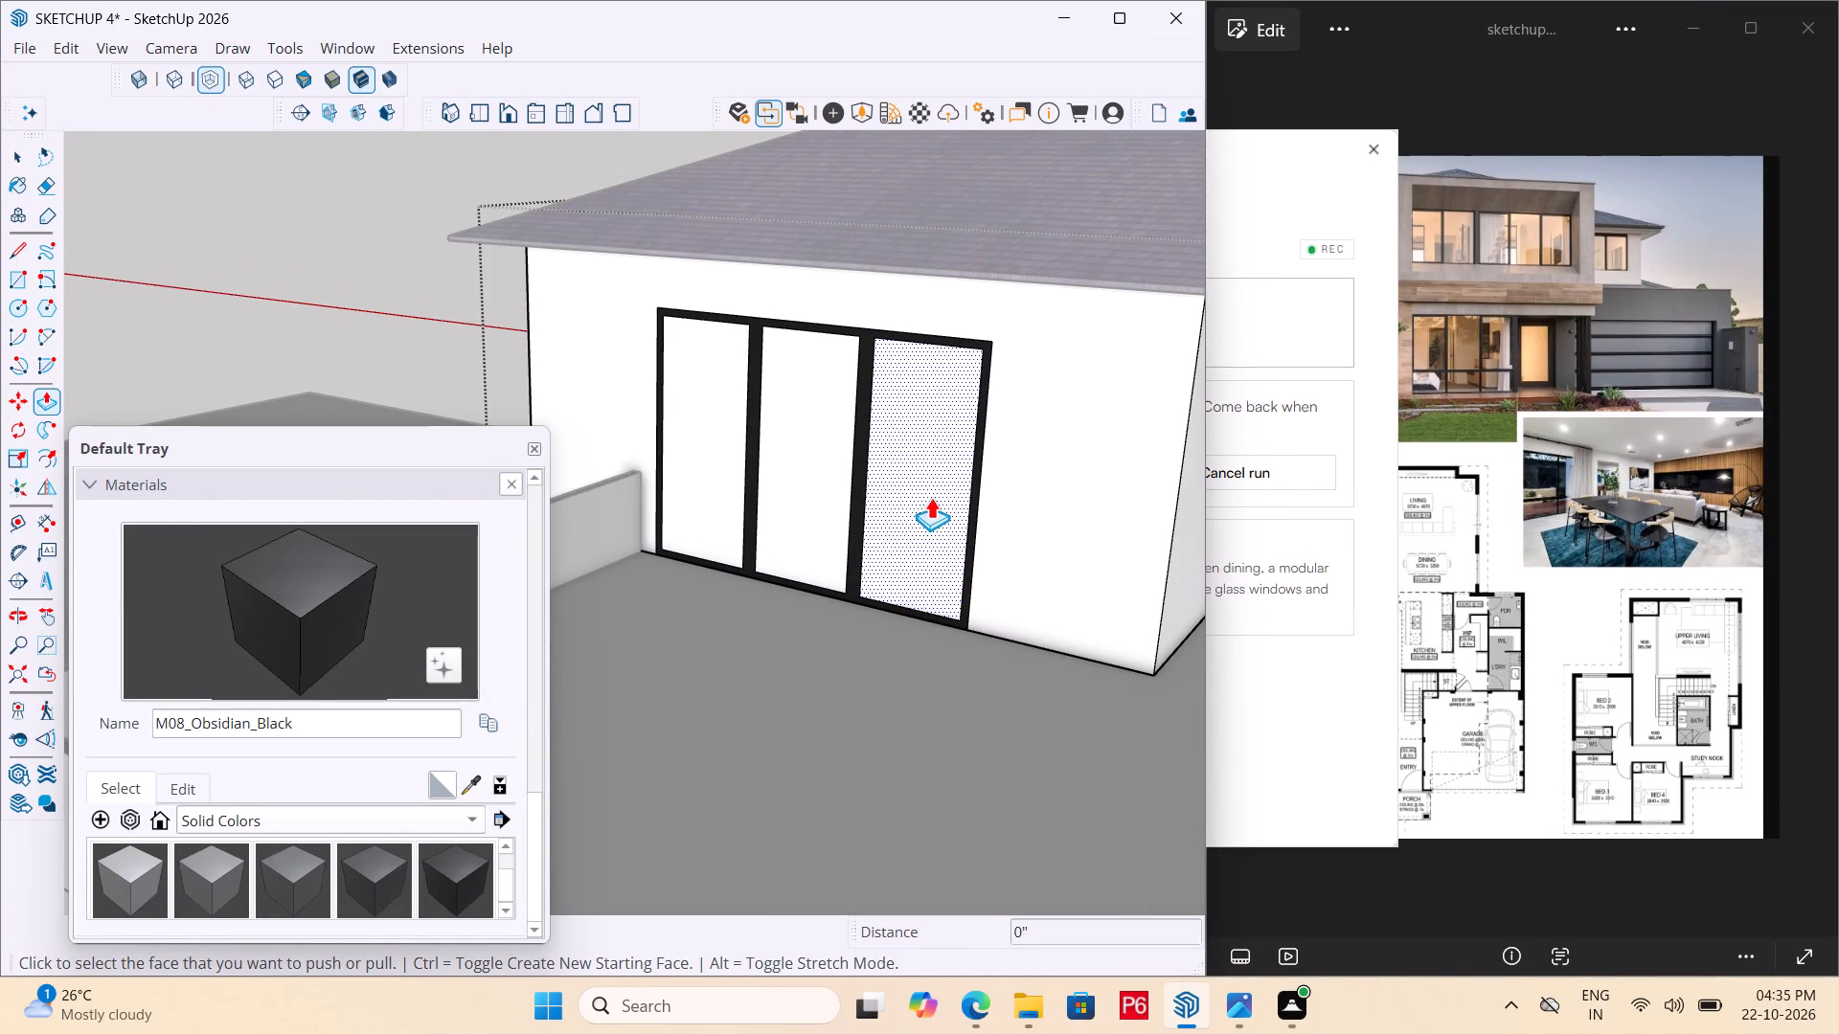
{"action": "left_click", "coordinate": [931, 495]}
{"action": "left_click", "coordinate": [953, 434]}
{"action": "key", "text": "space"}
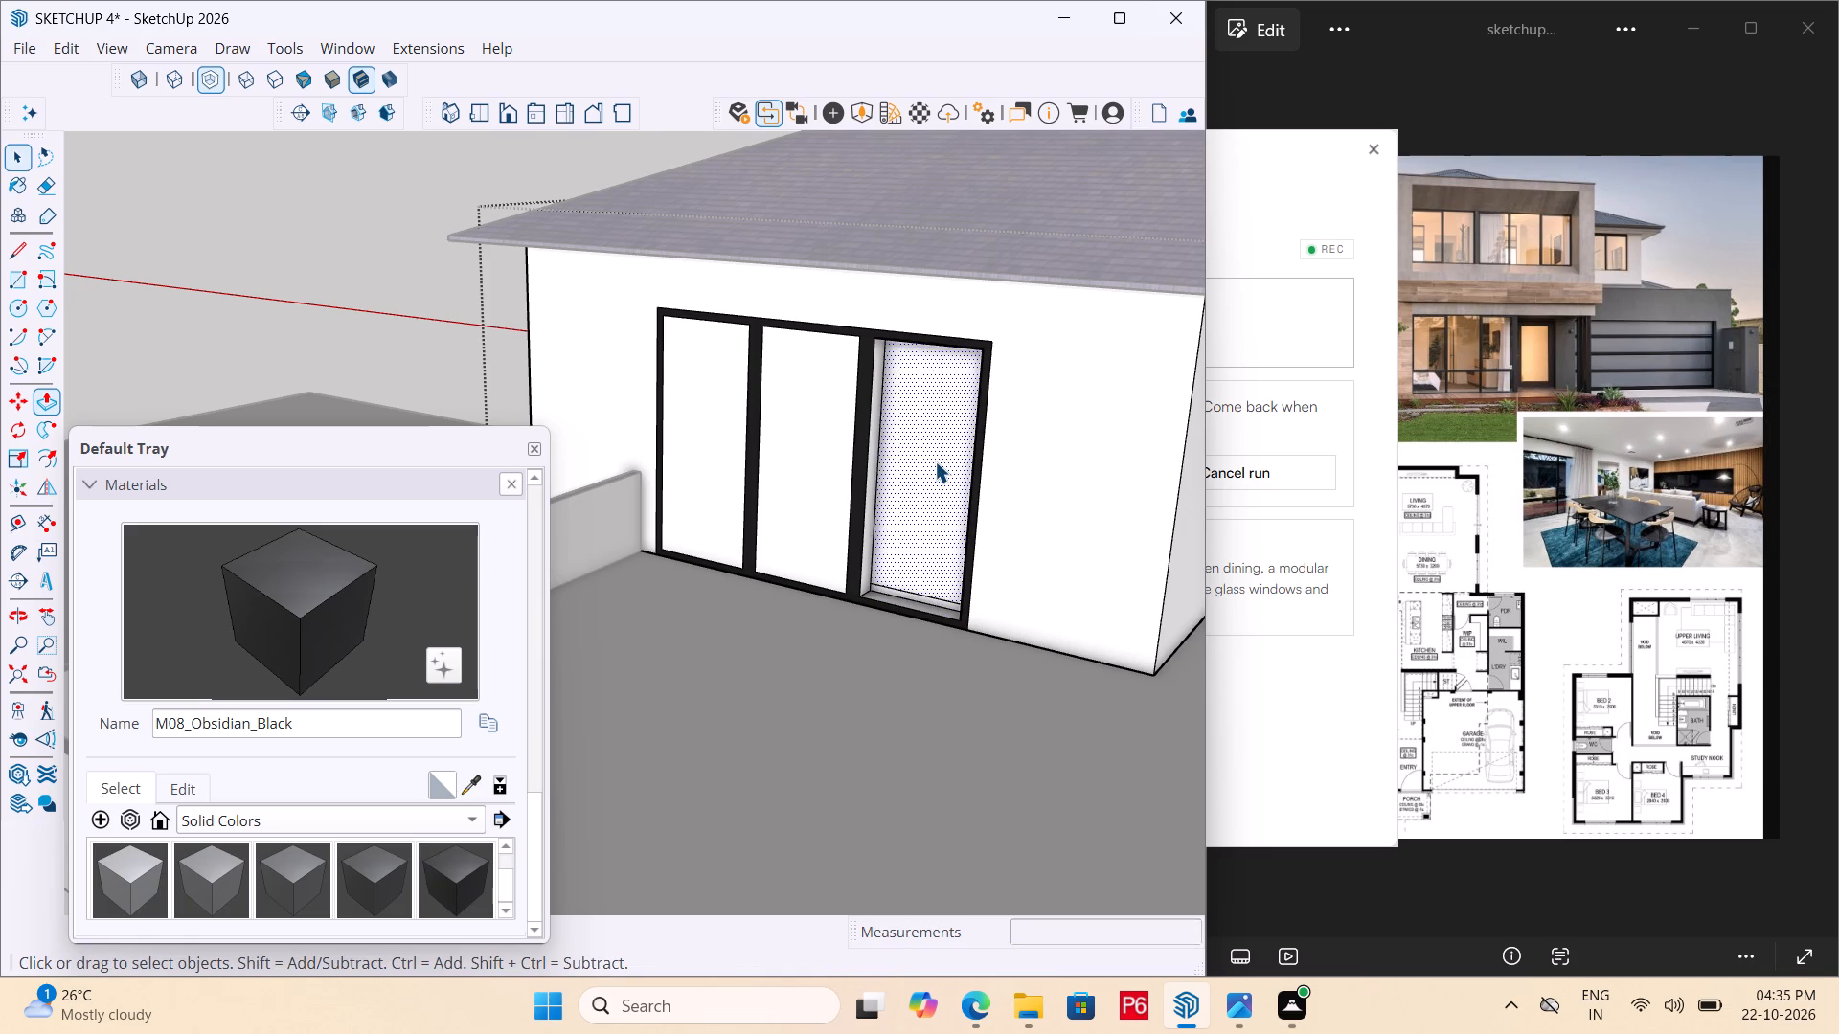
{"action": "left_click", "coordinate": [935, 461]}
{"action": "key", "text": "Delete"}
Examine the opened panel and the interior behind it, and check the house in the front view.
{"action": "middle_click_drag", "start_coordinate": [878, 535], "coordinate": [887, 557]}
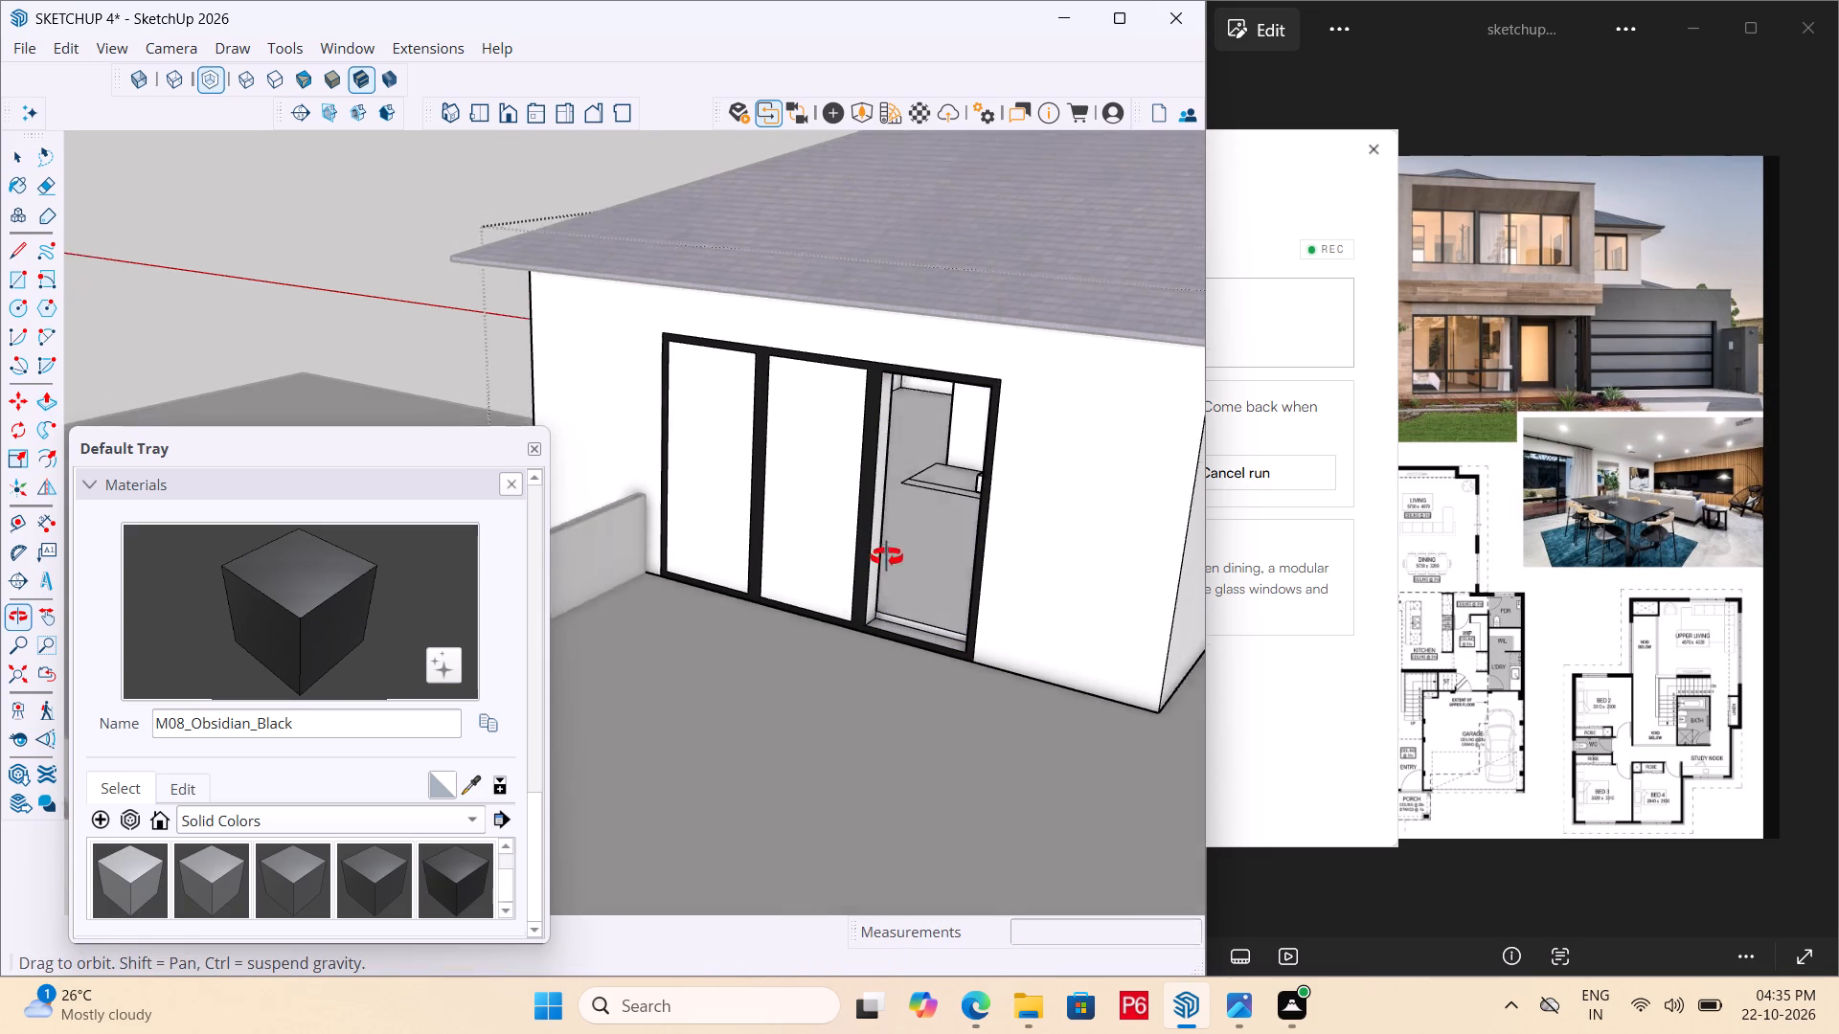
{"action": "middle_click_drag", "start_coordinate": [887, 557], "coordinate": [1006, 584]}
{"action": "scroll", "coordinate": [1002, 578], "scroll_direction": "up", "scroll_amount": 1}
{"action": "middle_click_drag", "start_coordinate": [990, 505], "coordinate": [953, 471]}
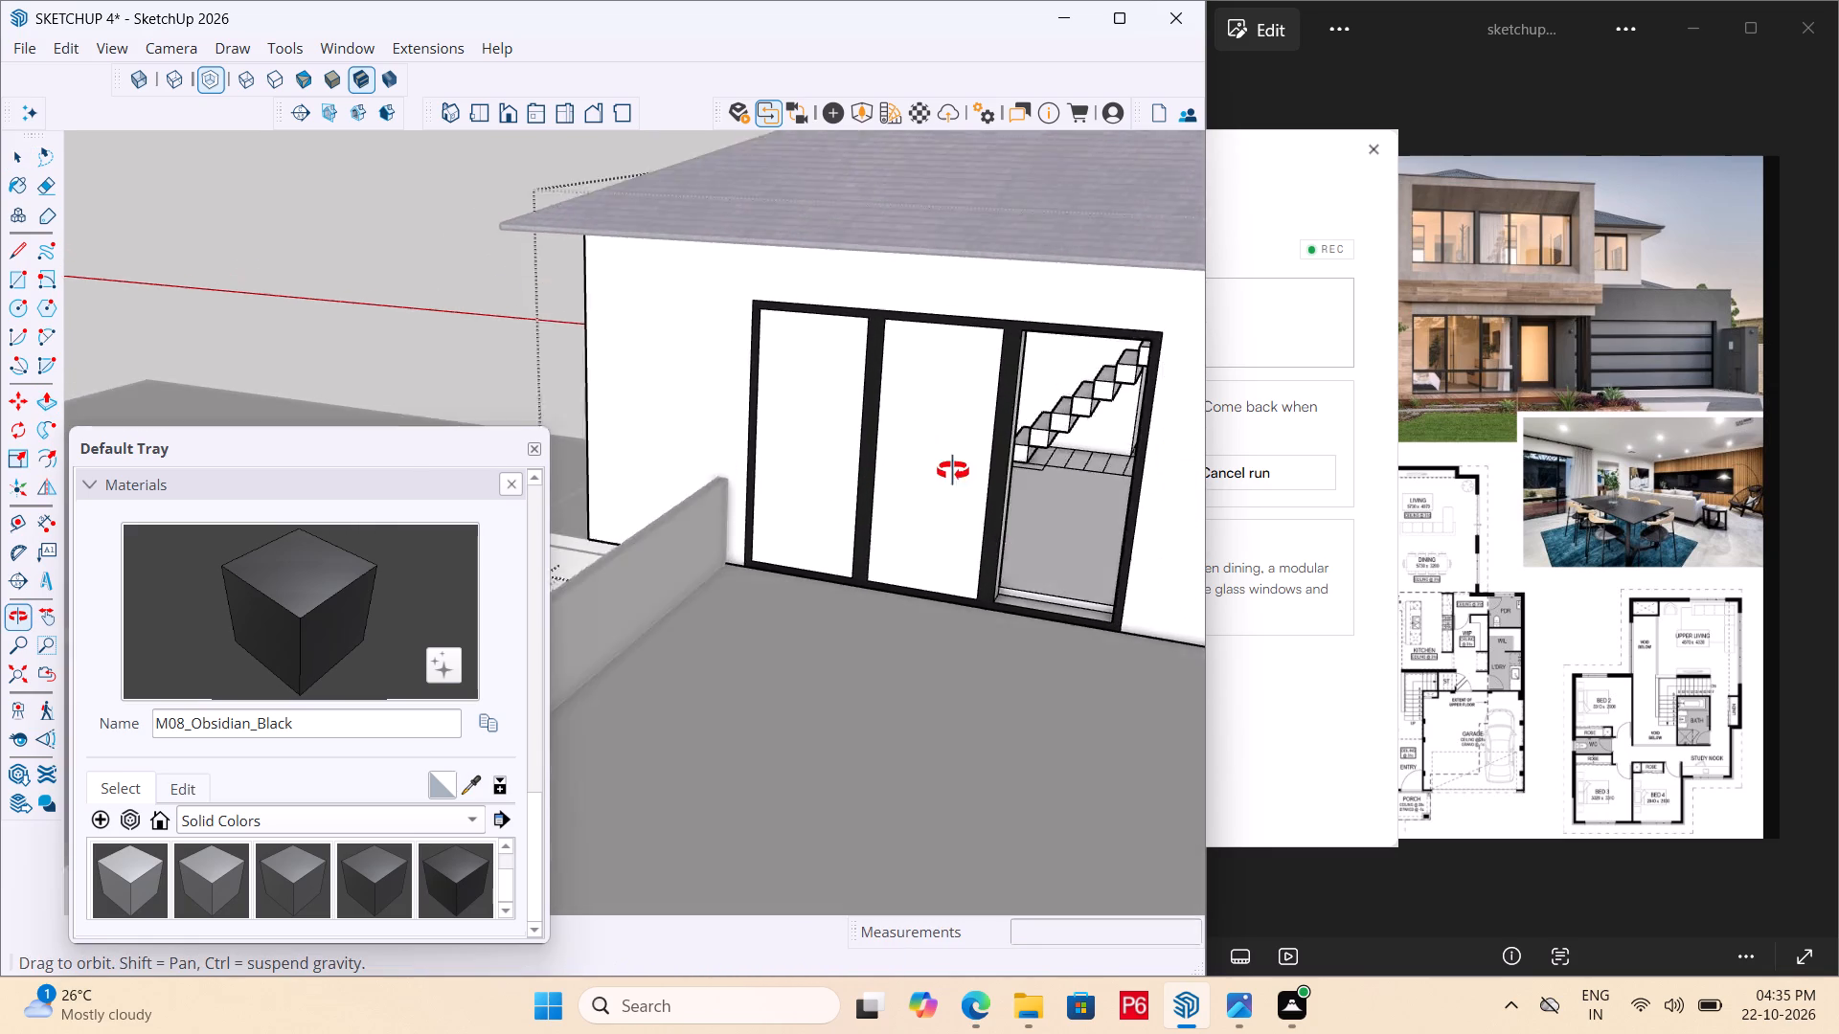
{"action": "middle_click_drag", "start_coordinate": [953, 471], "coordinate": [886, 461]}
{"action": "scroll", "coordinate": [886, 461], "scroll_direction": "up", "scroll_amount": 2}
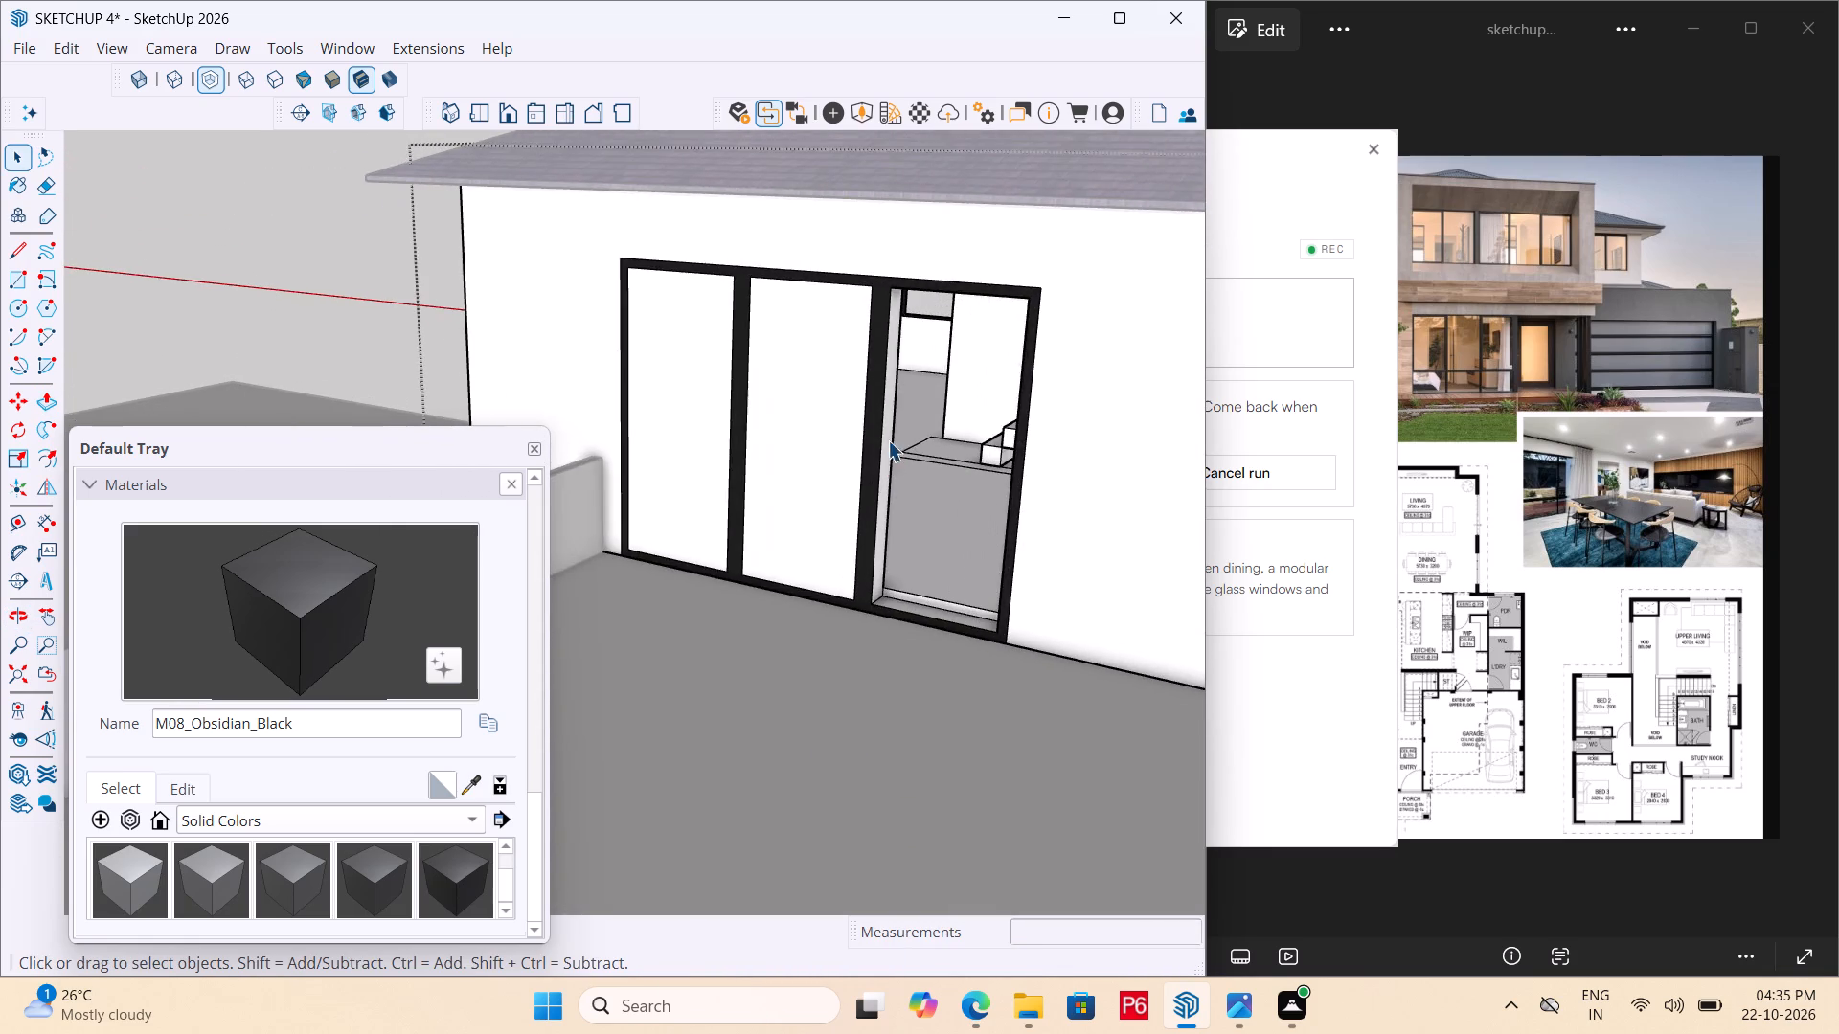
{"action": "scroll", "coordinate": [907, 331], "scroll_direction": "up", "scroll_amount": 10}
{"action": "scroll", "coordinate": [1056, 268], "scroll_direction": "down", "scroll_amount": 12}
{"action": "left_click", "coordinate": [507, 107]}
{"action": "scroll", "coordinate": [1049, 300], "scroll_direction": "down", "scroll_amount": 6}
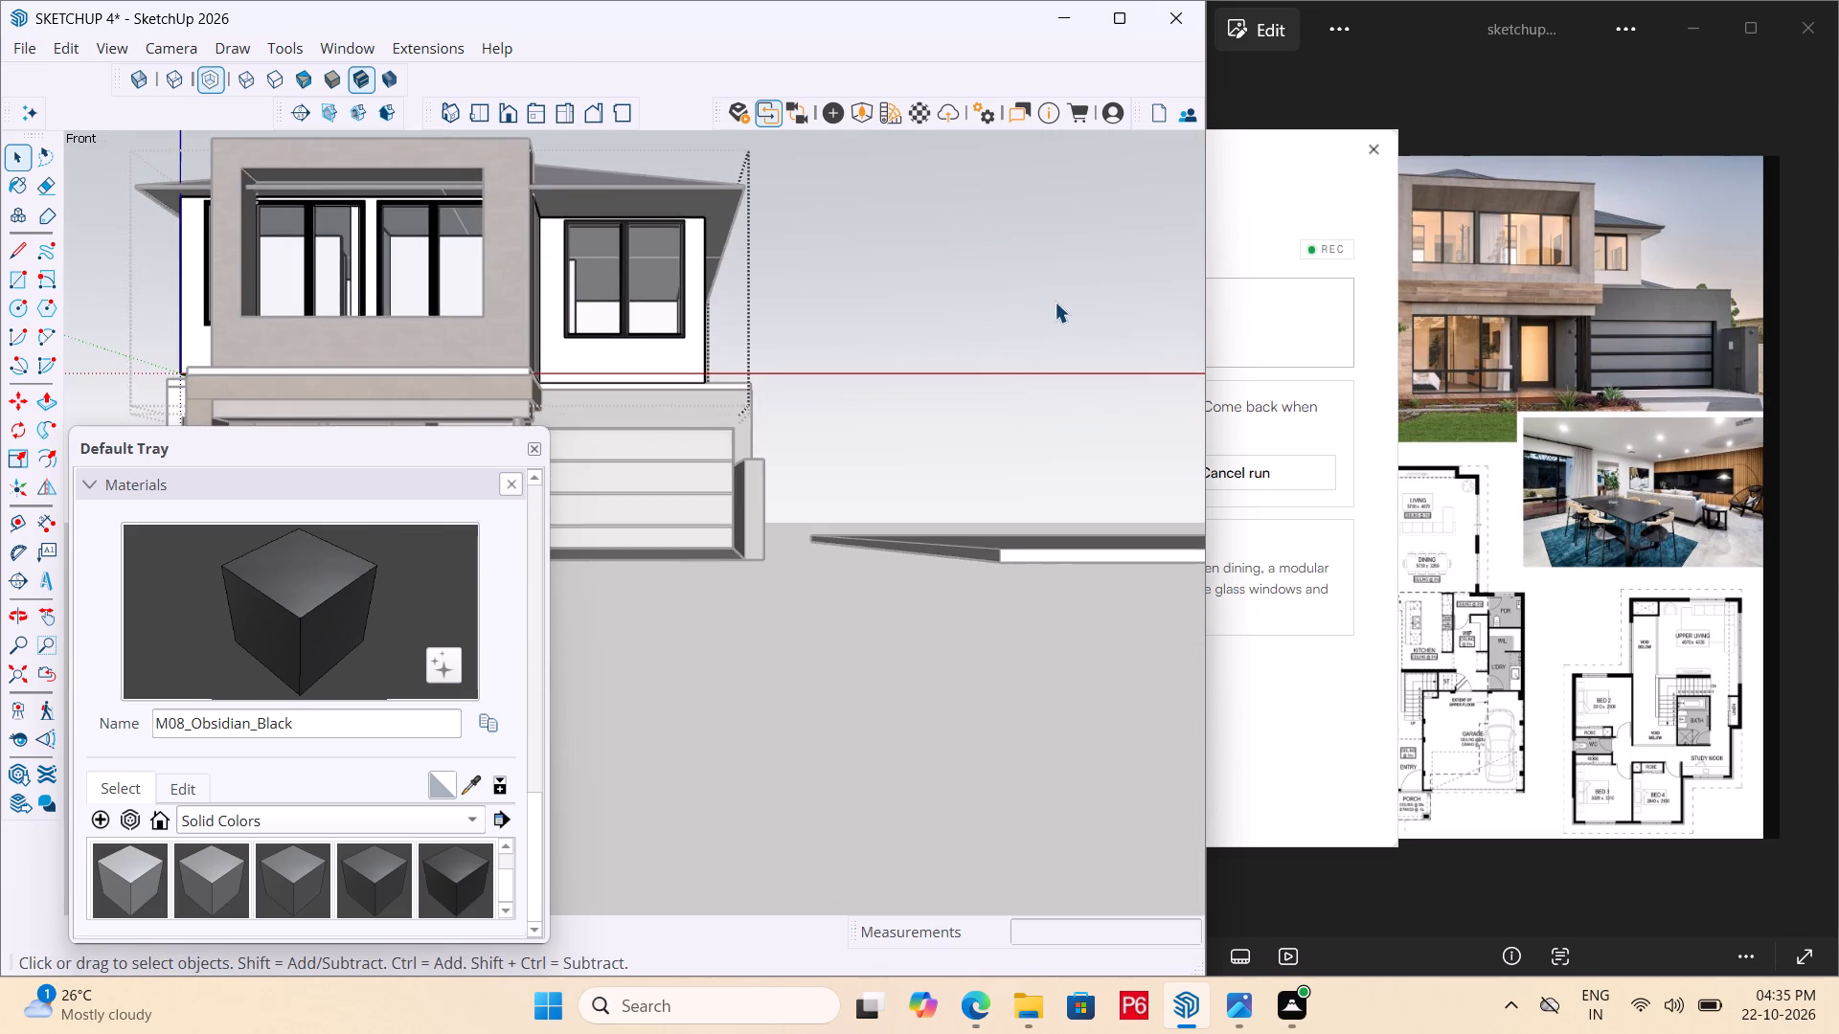
{"action": "scroll", "coordinate": [1121, 349], "scroll_direction": "down", "scroll_amount": 5}
{"action": "scroll", "coordinate": [781, 327], "scroll_direction": "down", "scroll_amount": 7}
{"action": "middle_click_drag", "start_coordinate": [634, 348], "coordinate": [1581, 618]}
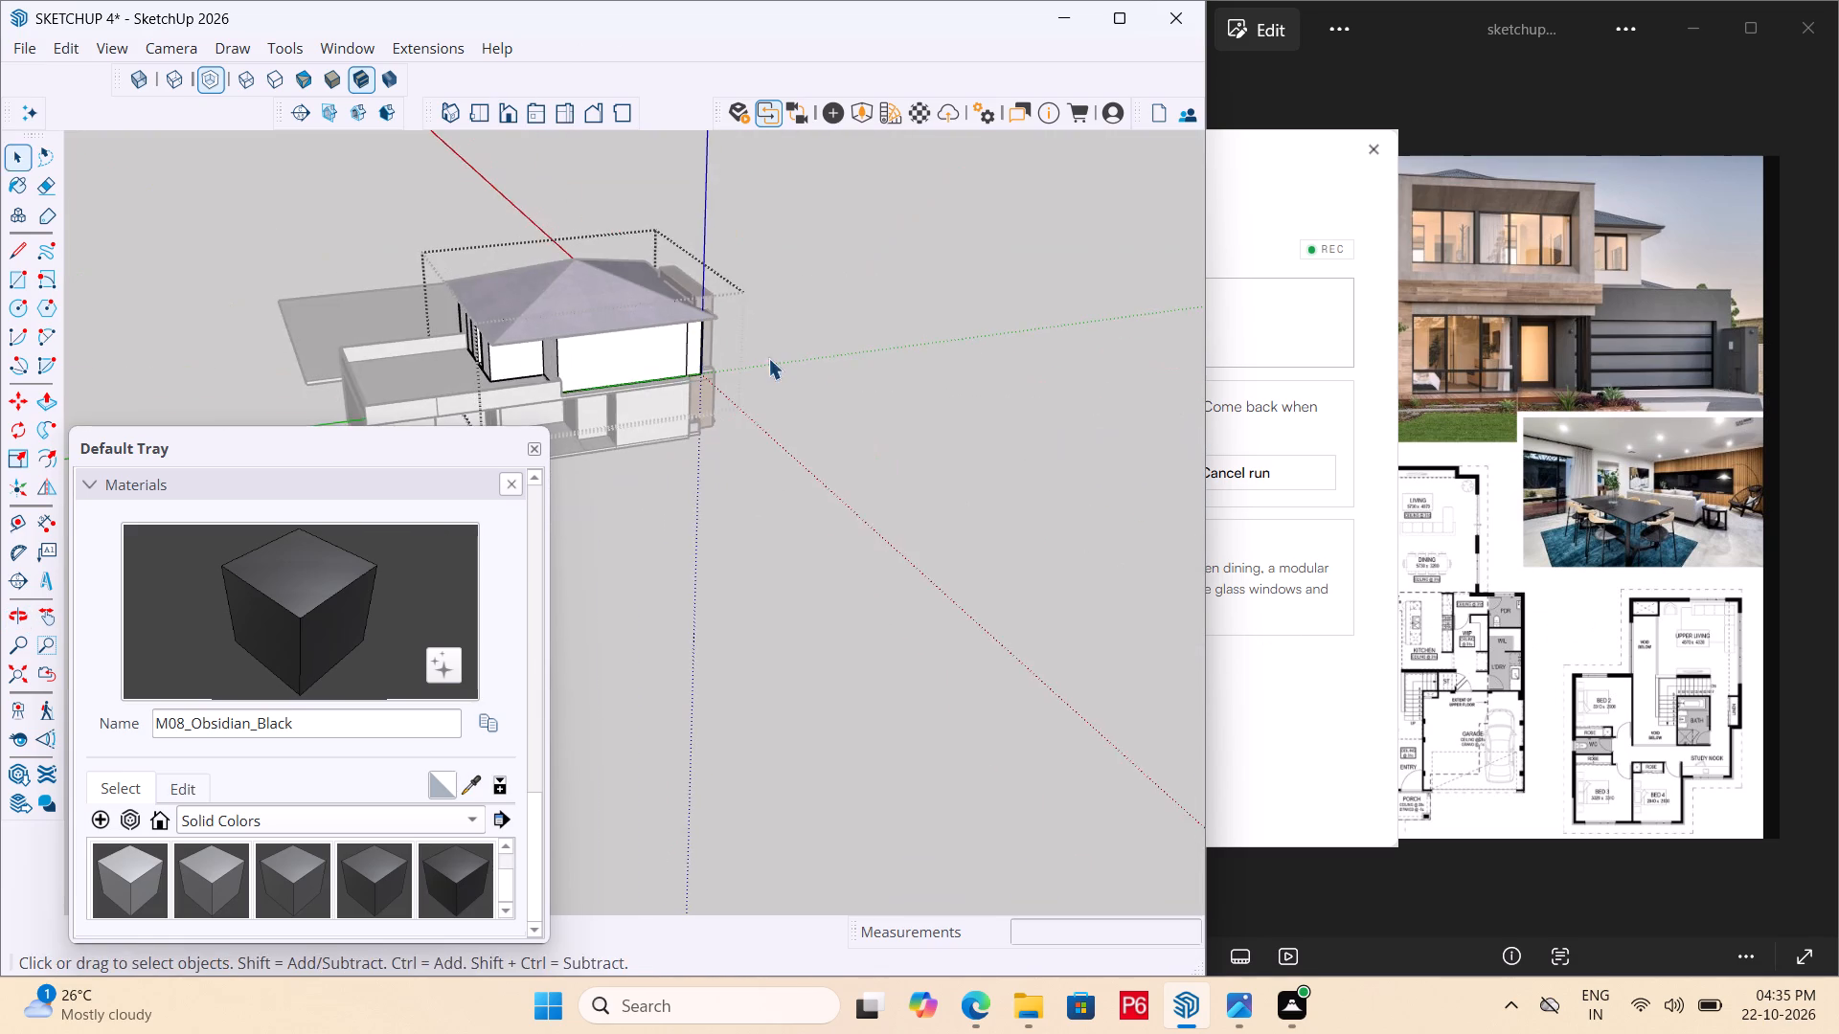
Recess the middle panel of the upper rear opening by 9".
{"action": "middle_click_drag", "start_coordinate": [770, 358], "coordinate": [1178, 299]}
{"action": "scroll", "coordinate": [543, 340], "scroll_direction": "up", "scroll_amount": 13}
{"action": "scroll", "coordinate": [997, 367], "scroll_direction": "down", "scroll_amount": 7}
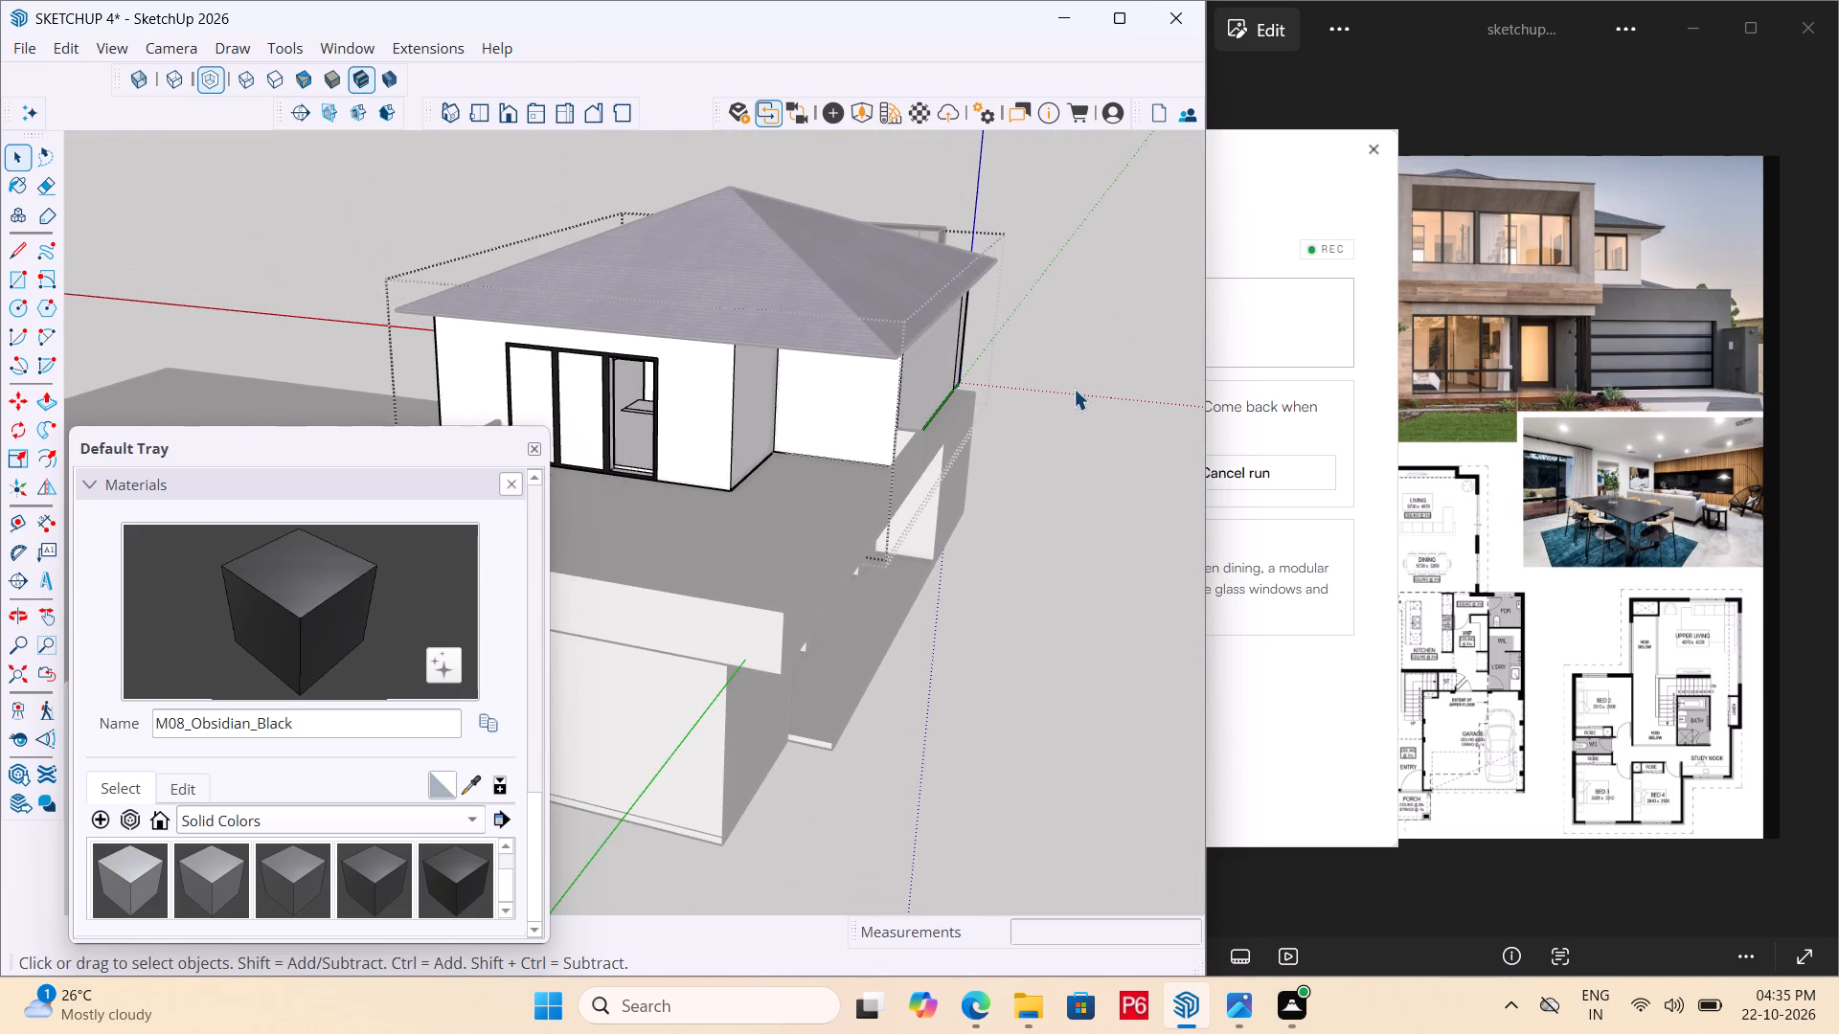
{"action": "scroll", "coordinate": [718, 402], "scroll_direction": "down", "scroll_amount": 4}
{"action": "scroll", "coordinate": [479, 424], "scroll_direction": "up", "scroll_amount": 6}
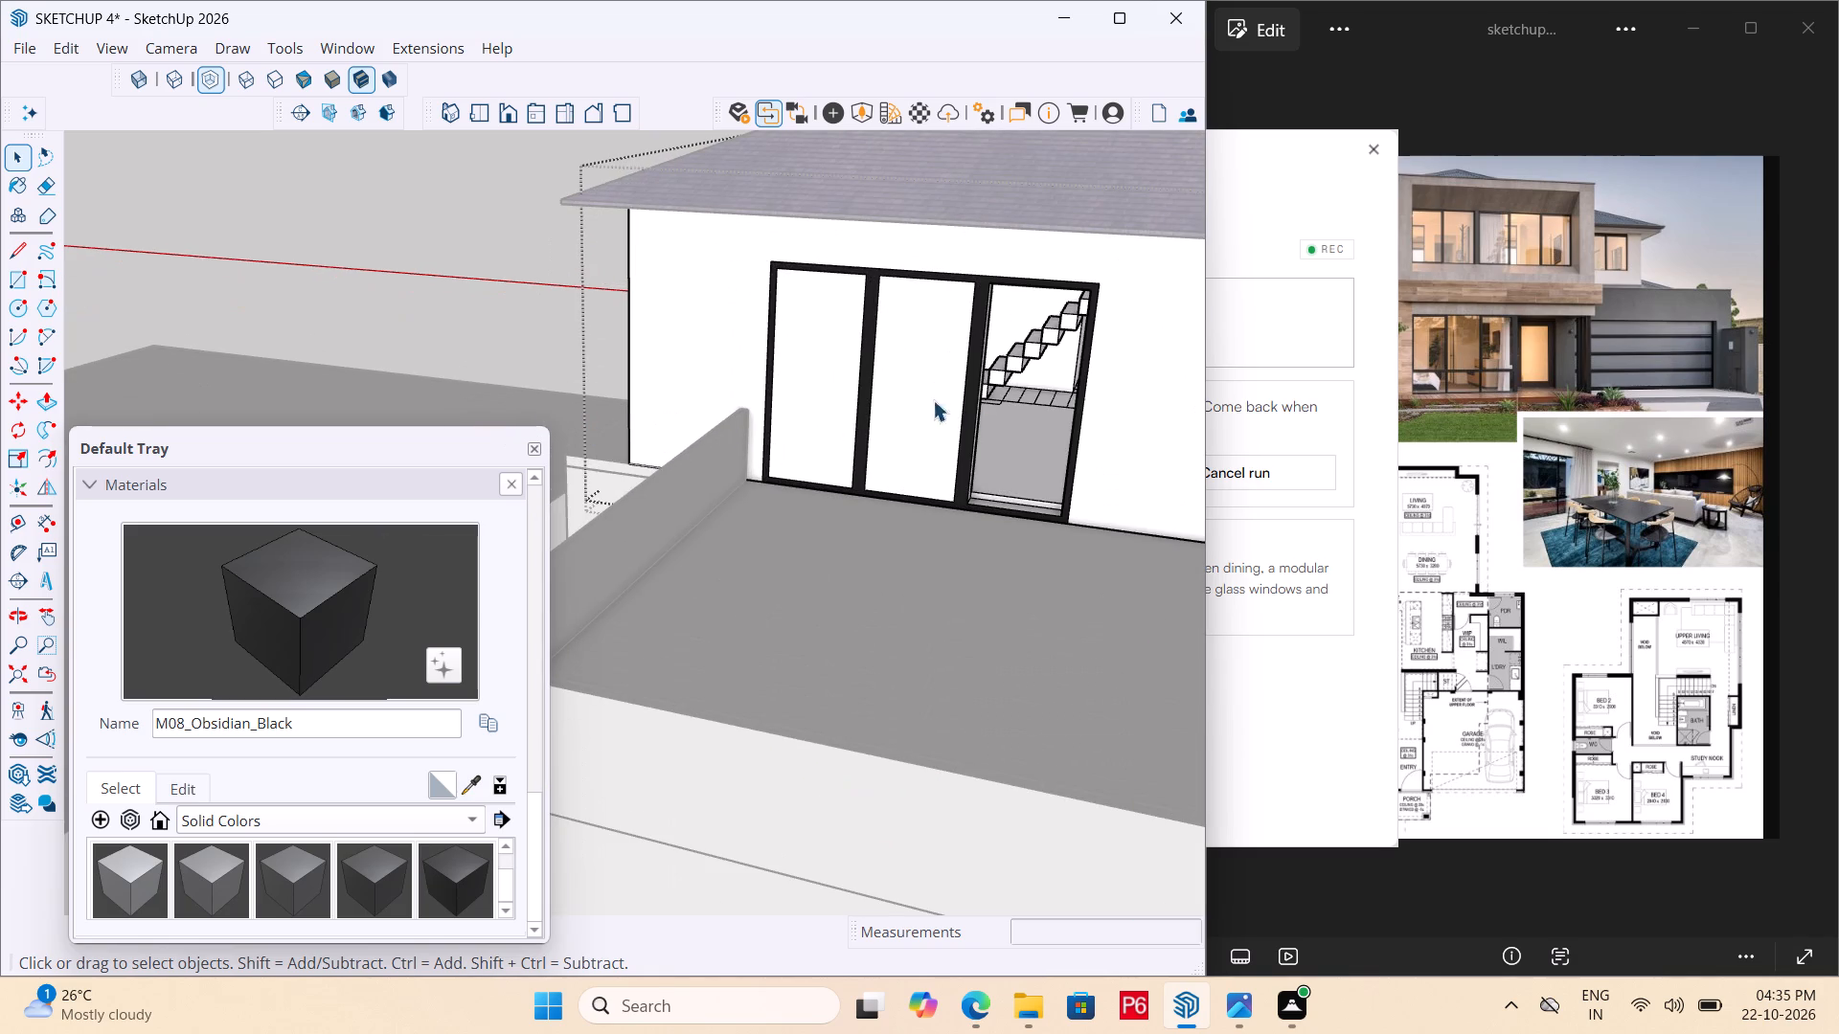
{"action": "left_click", "coordinate": [912, 401]}
{"action": "key", "text": "p"}
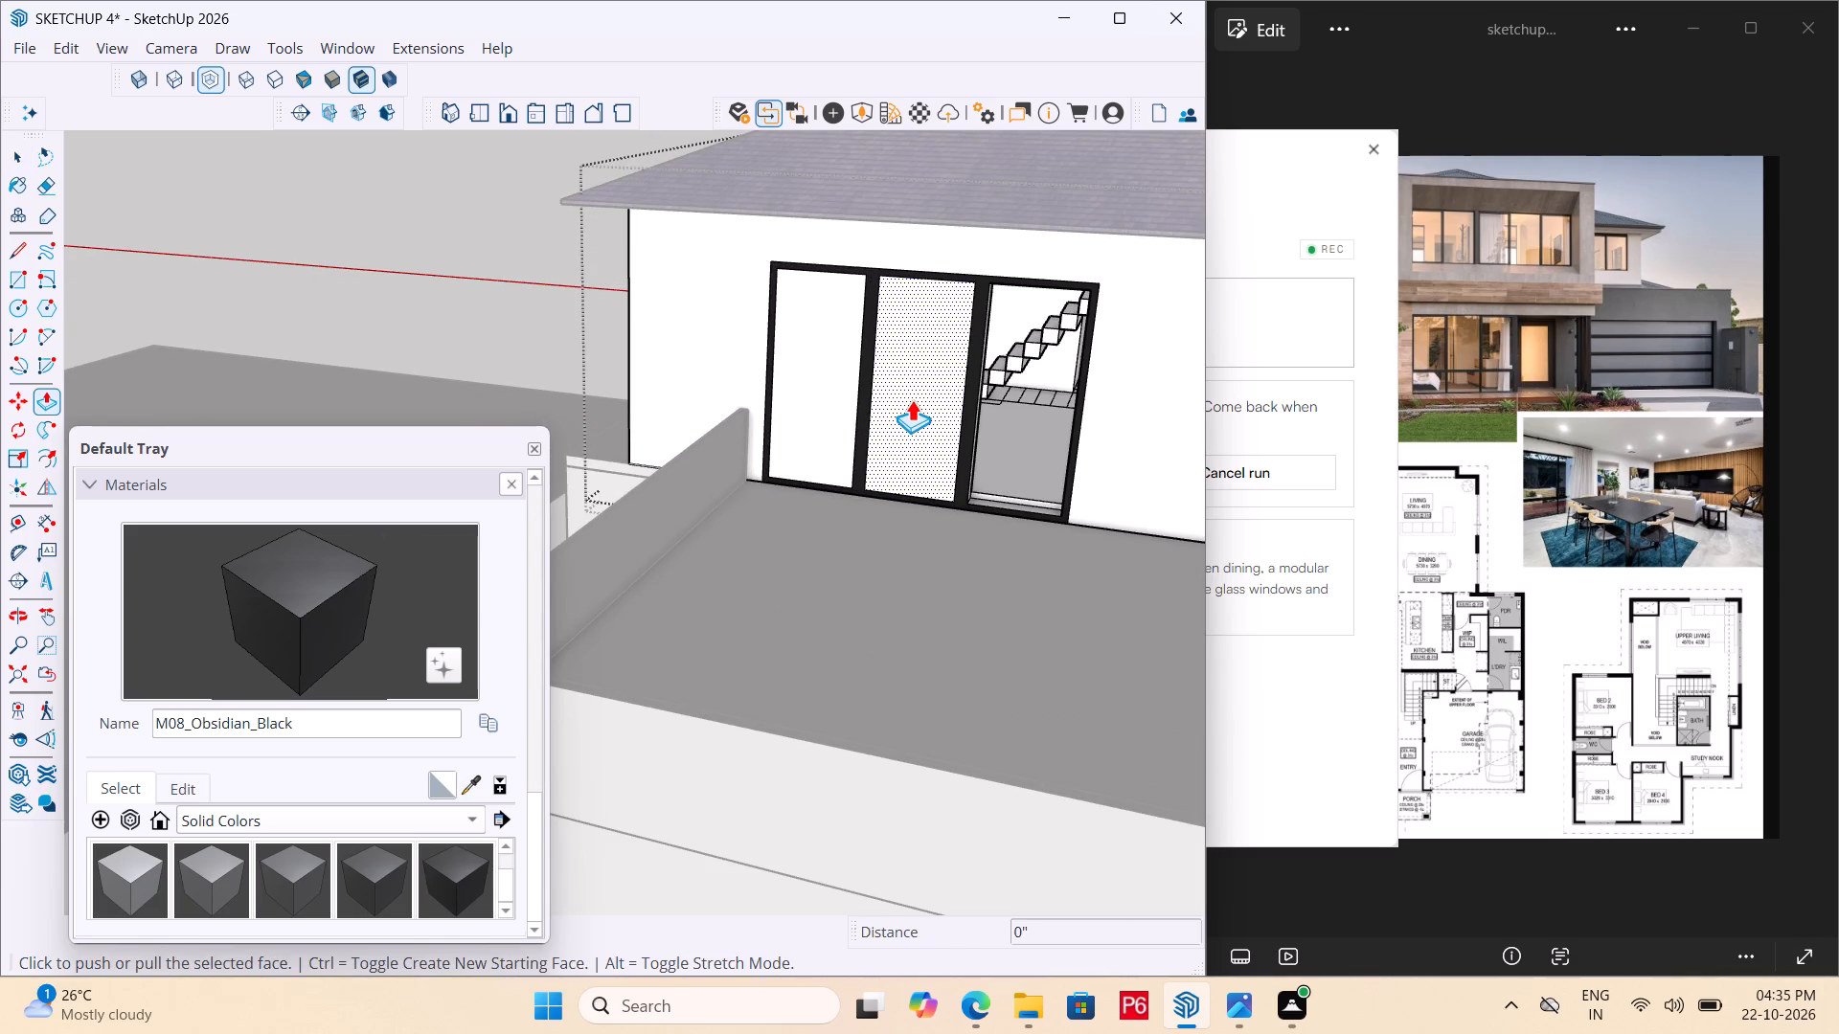
{"action": "triple_click", "coordinate": [912, 399]}
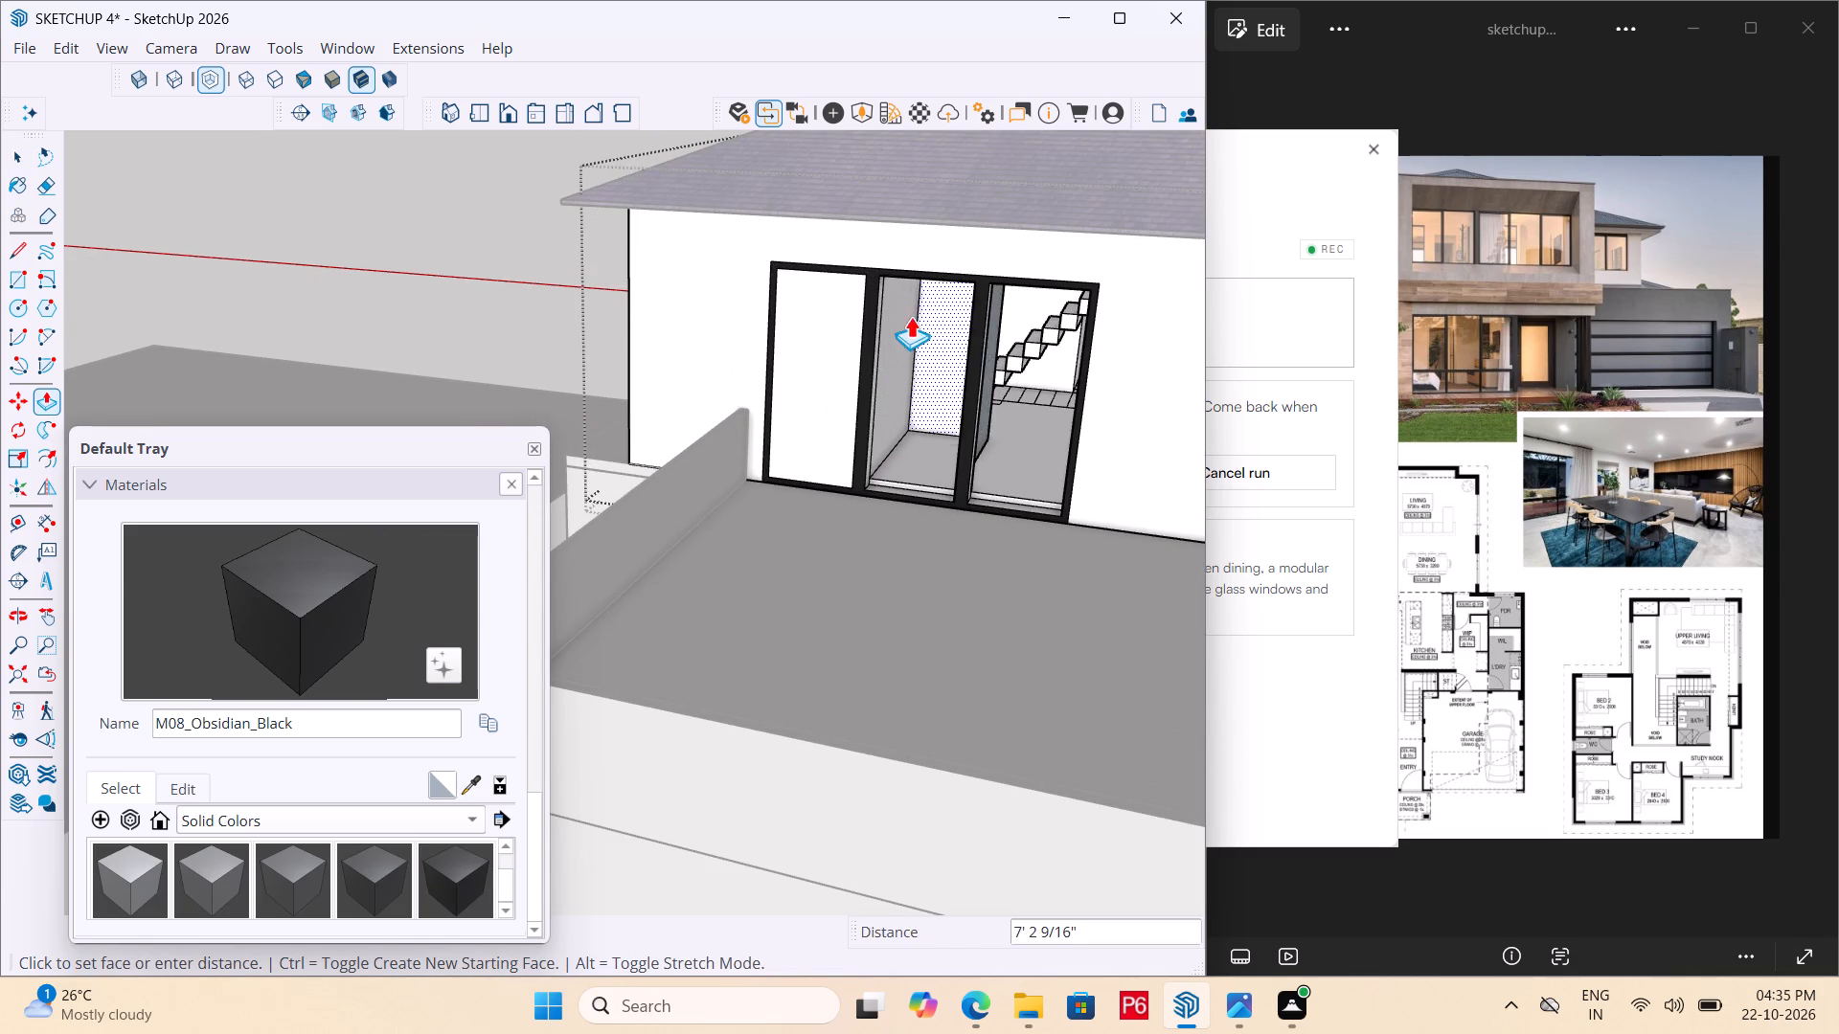
{"action": "middle_click_drag", "start_coordinate": [1021, 426], "coordinate": [744, 440]}
{"action": "scroll", "coordinate": [556, 434], "scroll_direction": "up", "scroll_amount": 5}
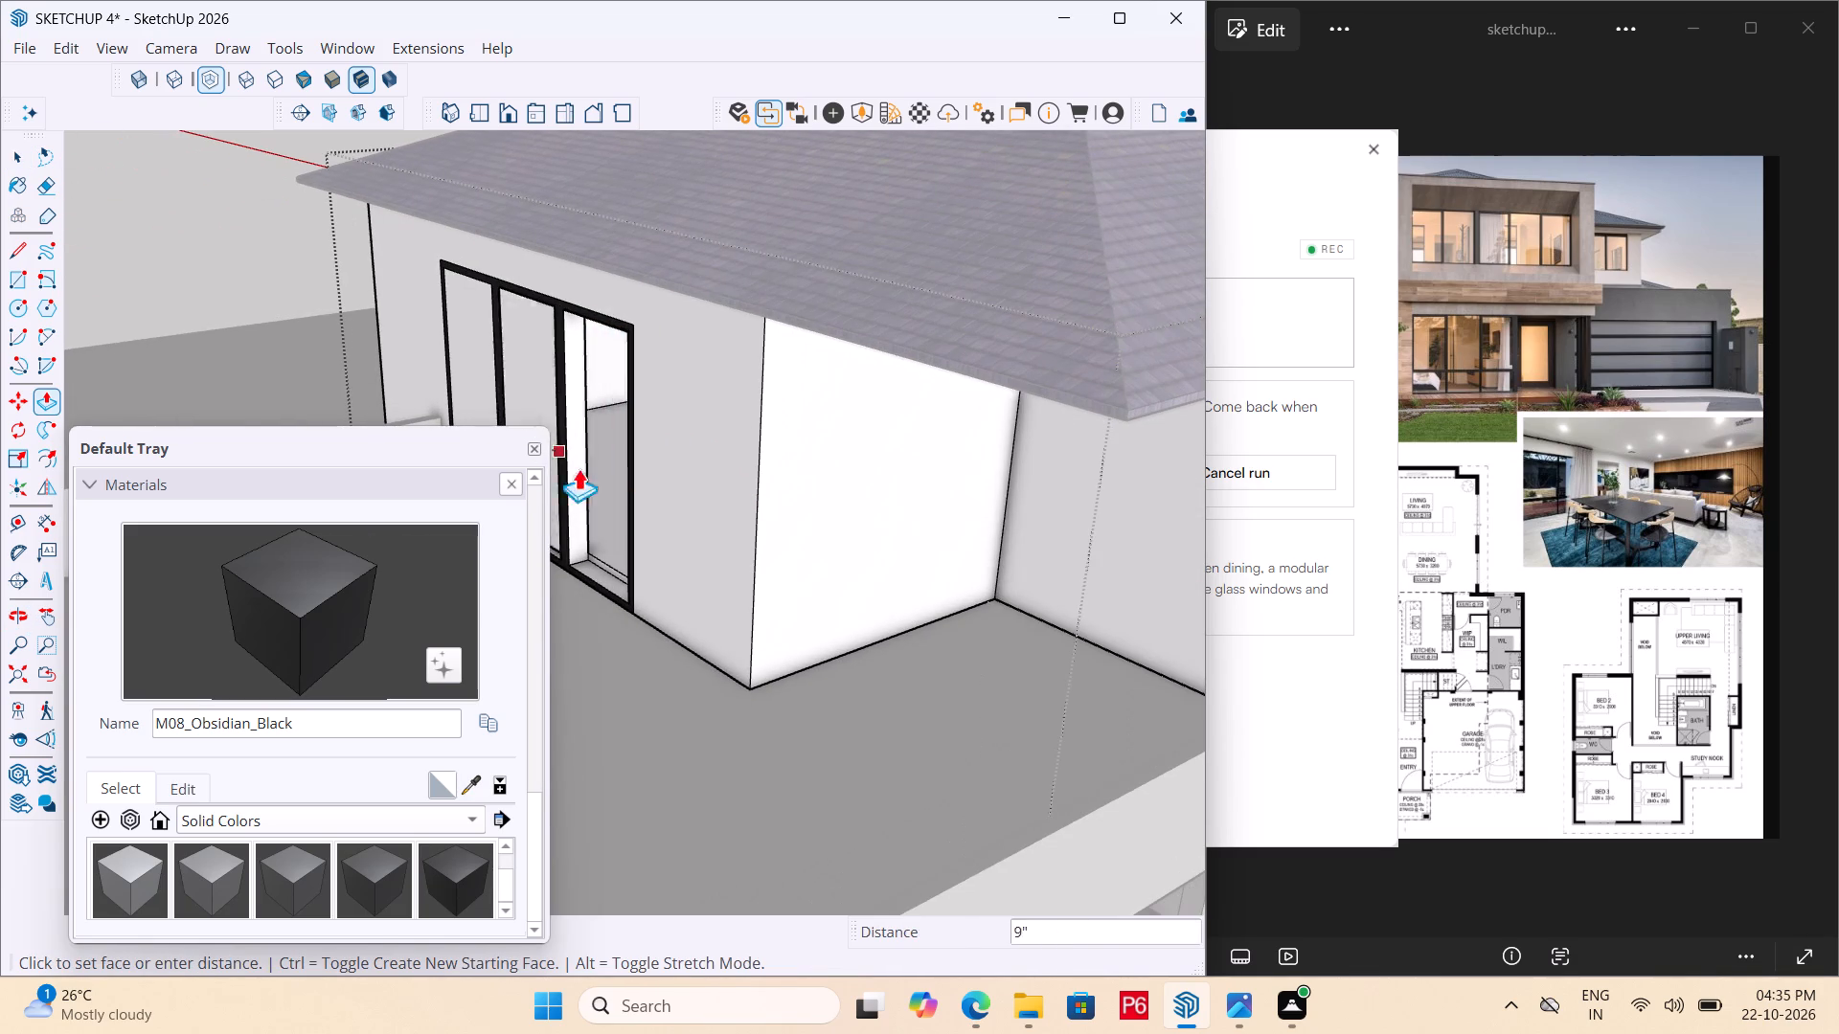
{"action": "left_click", "coordinate": [582, 482]}
Recess the panel nearest the parapet wall by 9".
{"action": "scroll", "coordinate": [920, 444], "scroll_direction": "down", "scroll_amount": 5}
{"action": "middle_click_drag", "start_coordinate": [664, 483], "coordinate": [857, 528]}
{"action": "scroll", "coordinate": [706, 460], "scroll_direction": "up", "scroll_amount": 1}
{"action": "double_click", "coordinate": [706, 459]}
{"action": "double_click", "coordinate": [706, 458]}
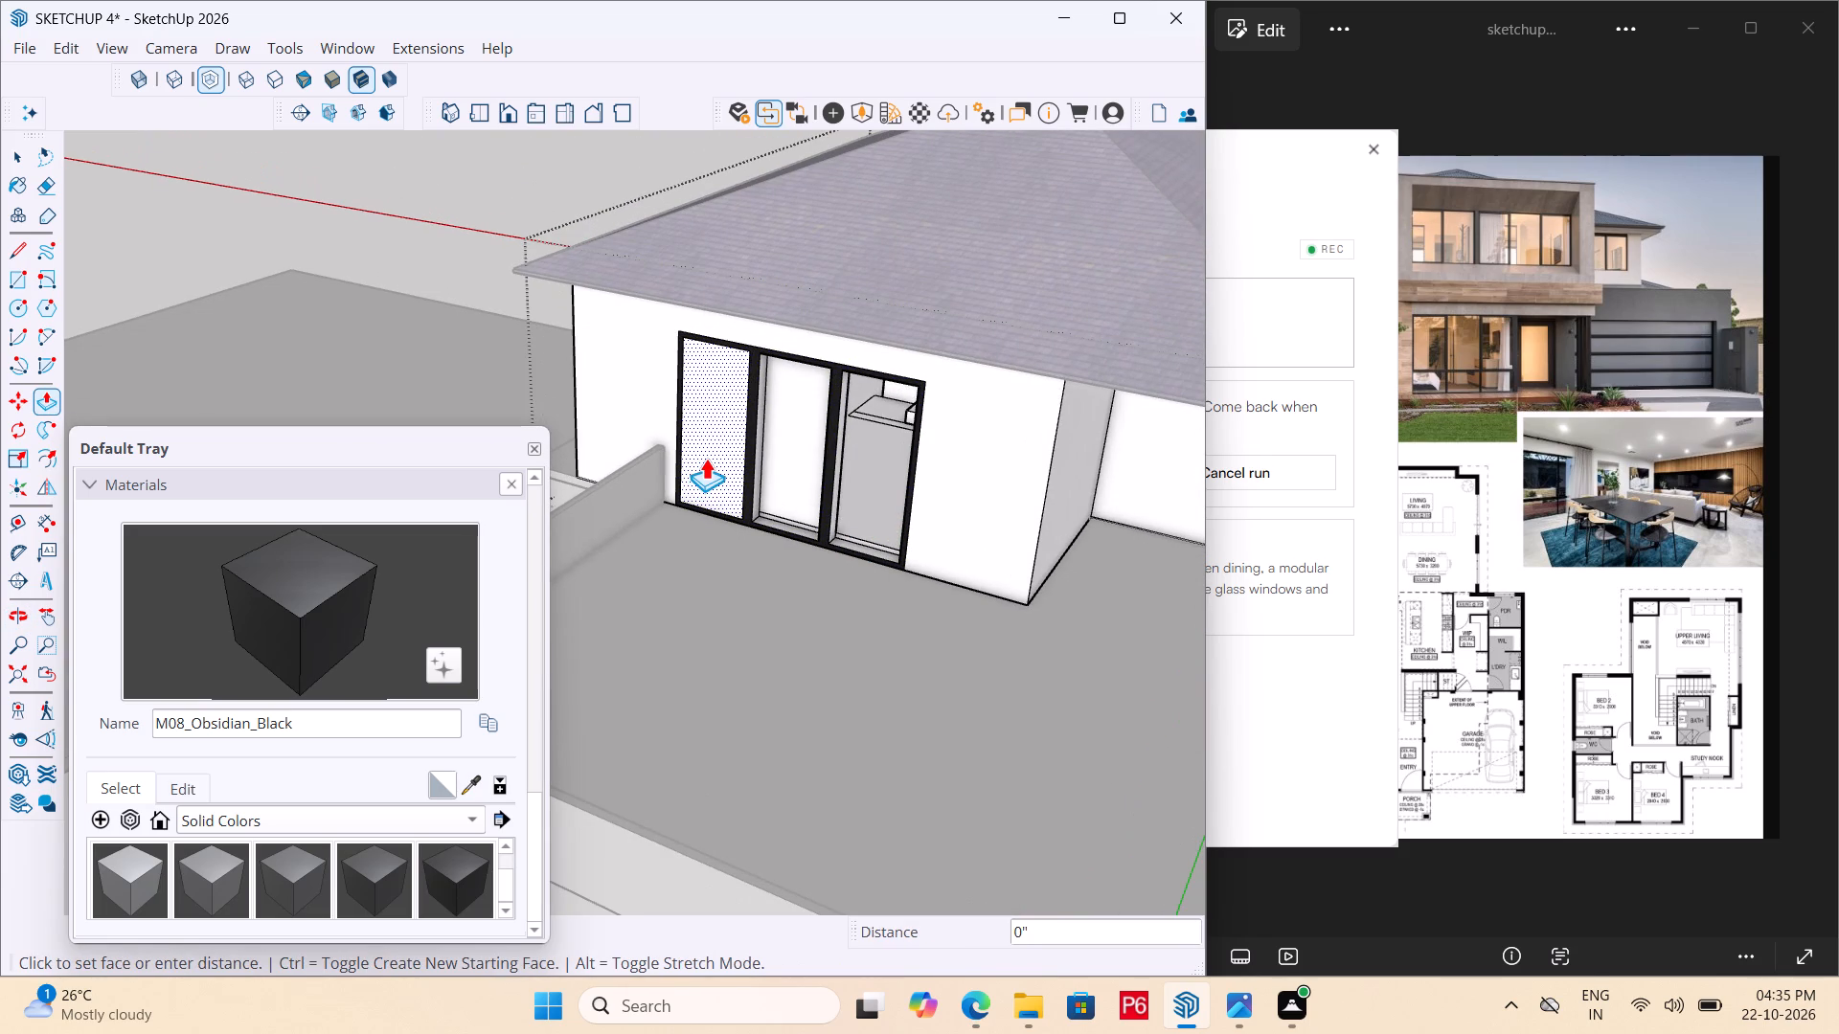
{"action": "double_click", "coordinate": [731, 418]}
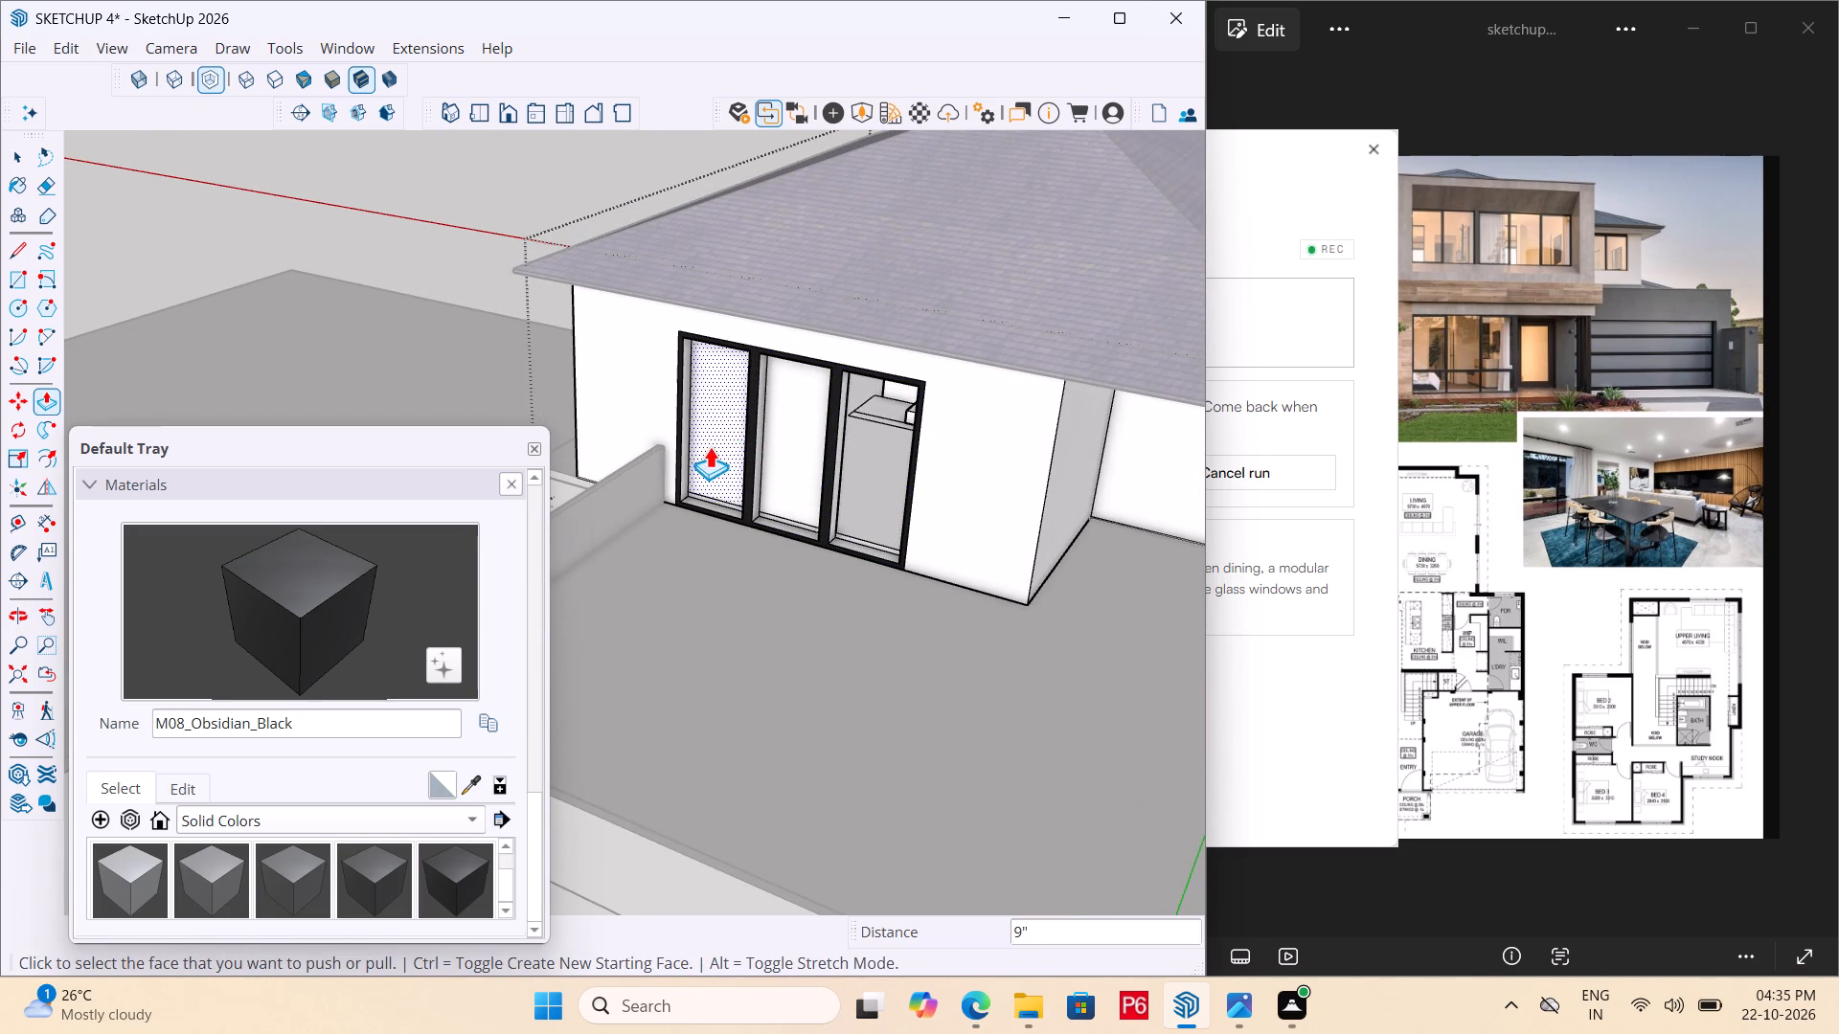
Delete the recessed faces of the middle panel and the panel nearest the parapet wall to open them.
{"action": "middle_click_drag", "start_coordinate": [710, 448], "coordinate": [747, 453]}
{"action": "scroll", "coordinate": [747, 453], "scroll_direction": "up", "scroll_amount": 1}
{"action": "middle_click_drag", "start_coordinate": [747, 453], "coordinate": [724, 375]}
{"action": "key", "text": "p"}
{"action": "left_click", "coordinate": [800, 389]}
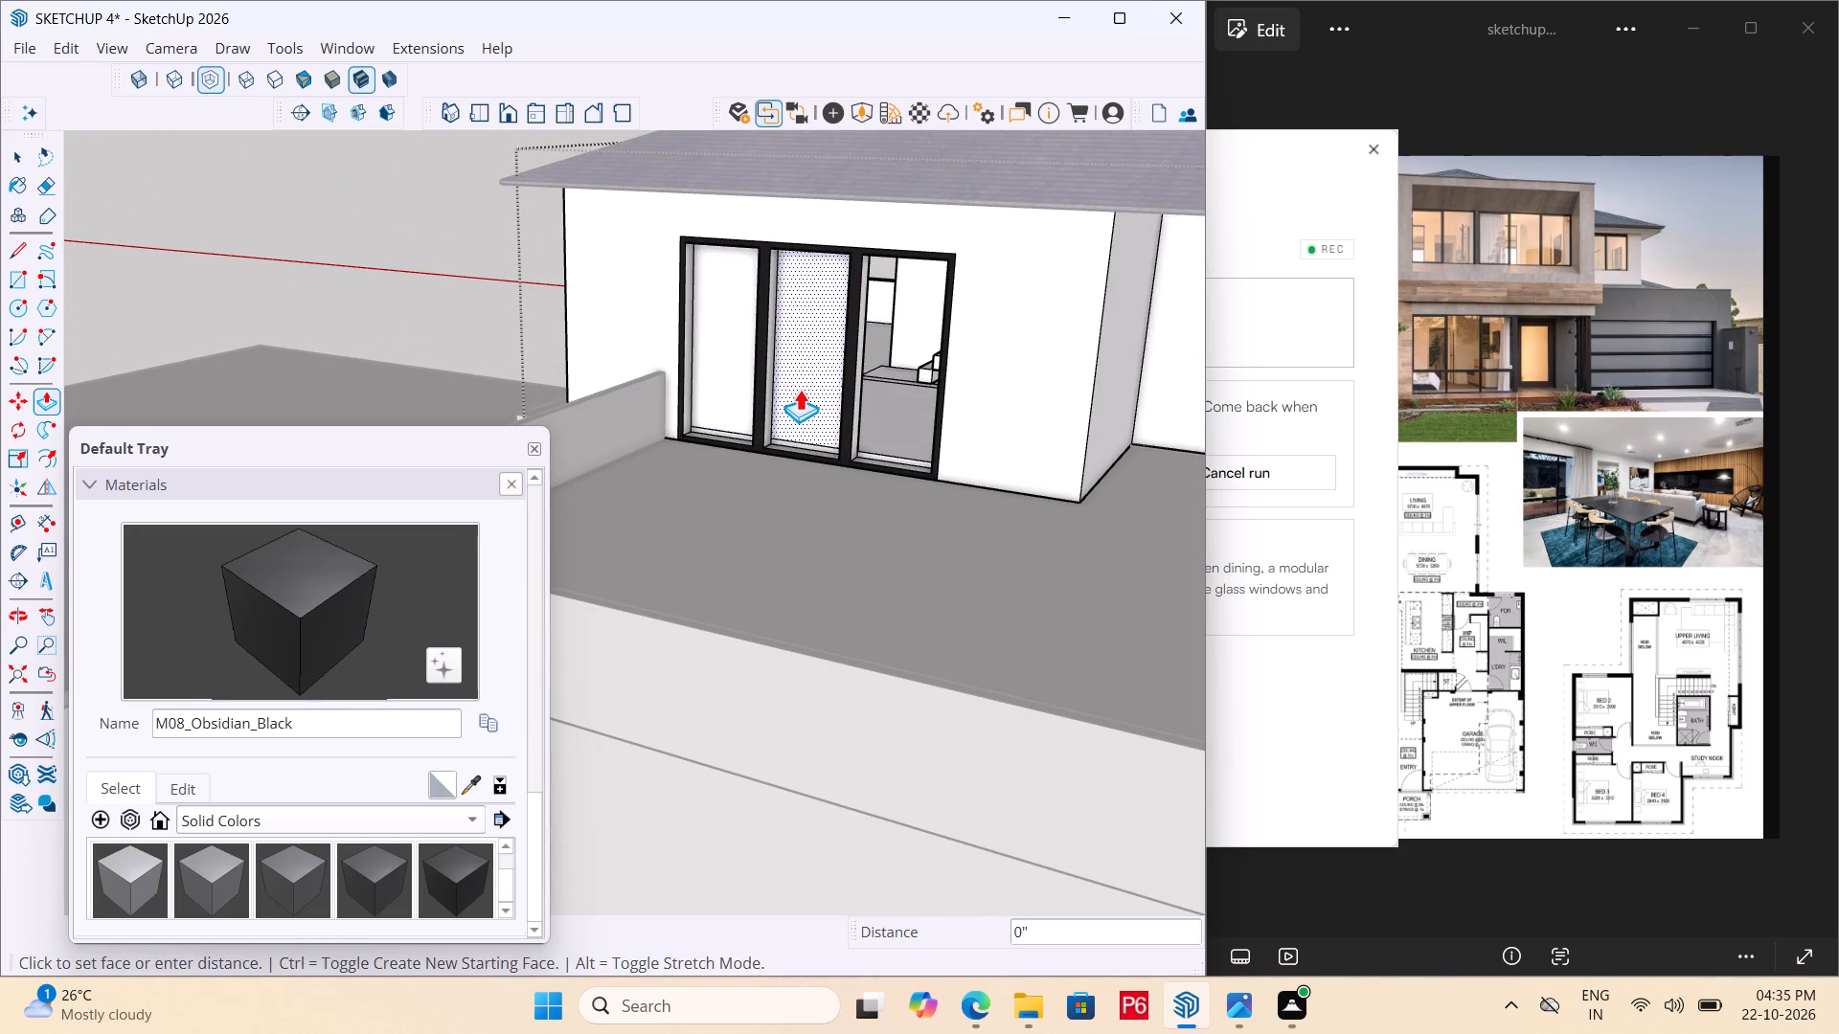
{"action": "key", "text": "space"}
{"action": "left_click", "coordinate": [825, 369]}
{"action": "key", "text": "Delete"}
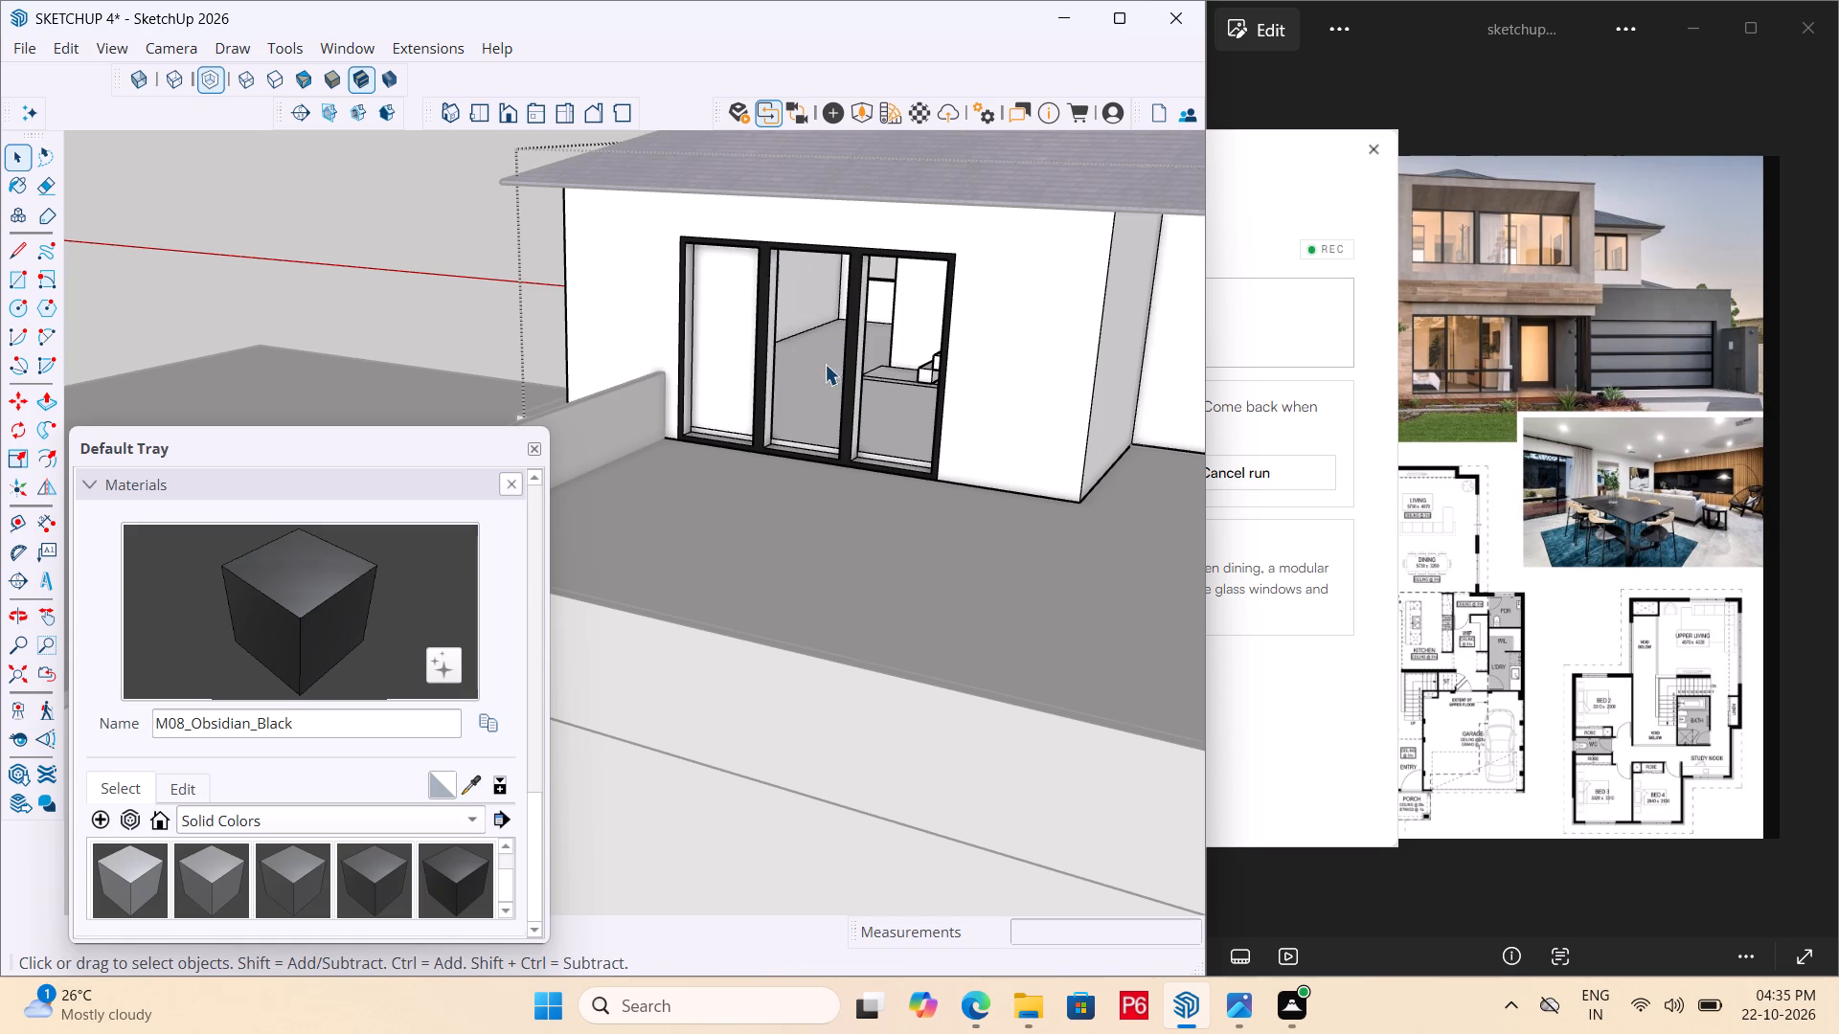
{"action": "left_click", "coordinate": [717, 370]}
{"action": "key", "text": "Delete"}
Pull the sill strip at the base of the middle opening outward by 9" to meet the frame.
{"action": "middle_click_drag", "start_coordinate": [781, 363], "coordinate": [1243, 452]}
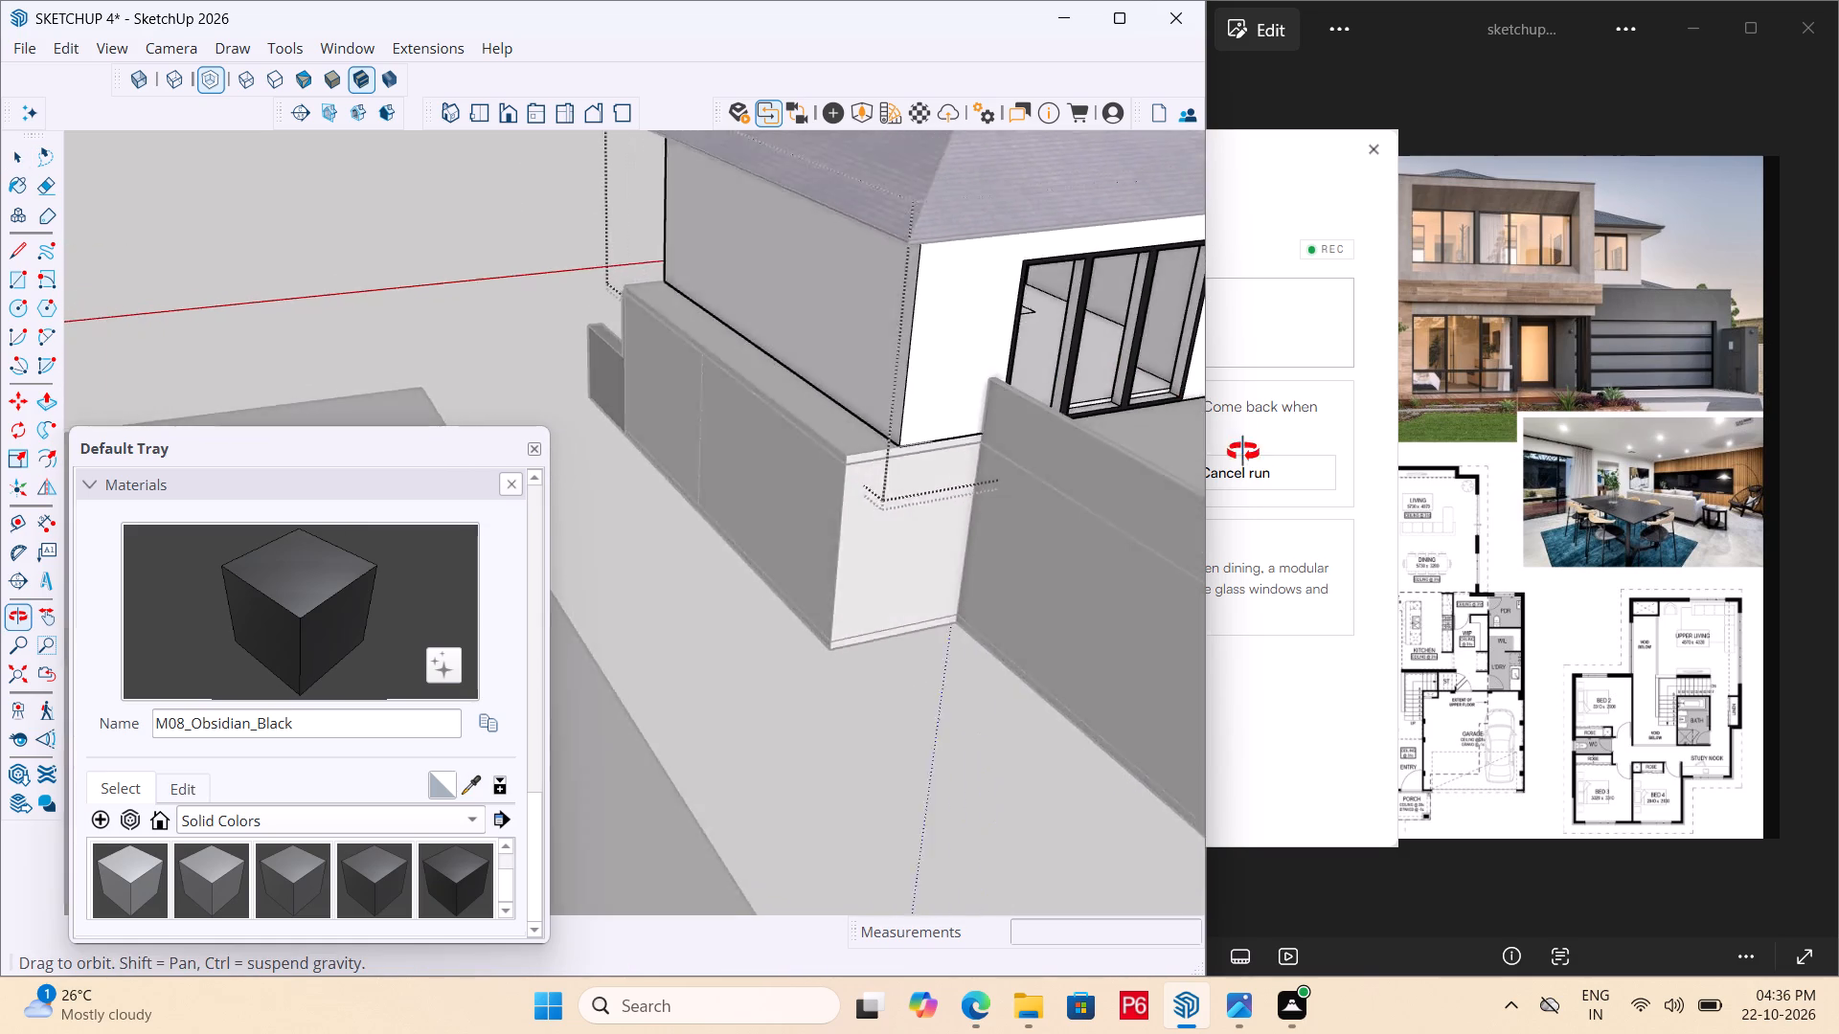
{"action": "middle_click_drag", "start_coordinate": [1243, 452], "coordinate": [634, 541]}
{"action": "middle_click_drag", "start_coordinate": [518, 496], "coordinate": [504, 436]}
{"action": "scroll", "coordinate": [584, 680], "scroll_direction": "up", "scroll_amount": 8}
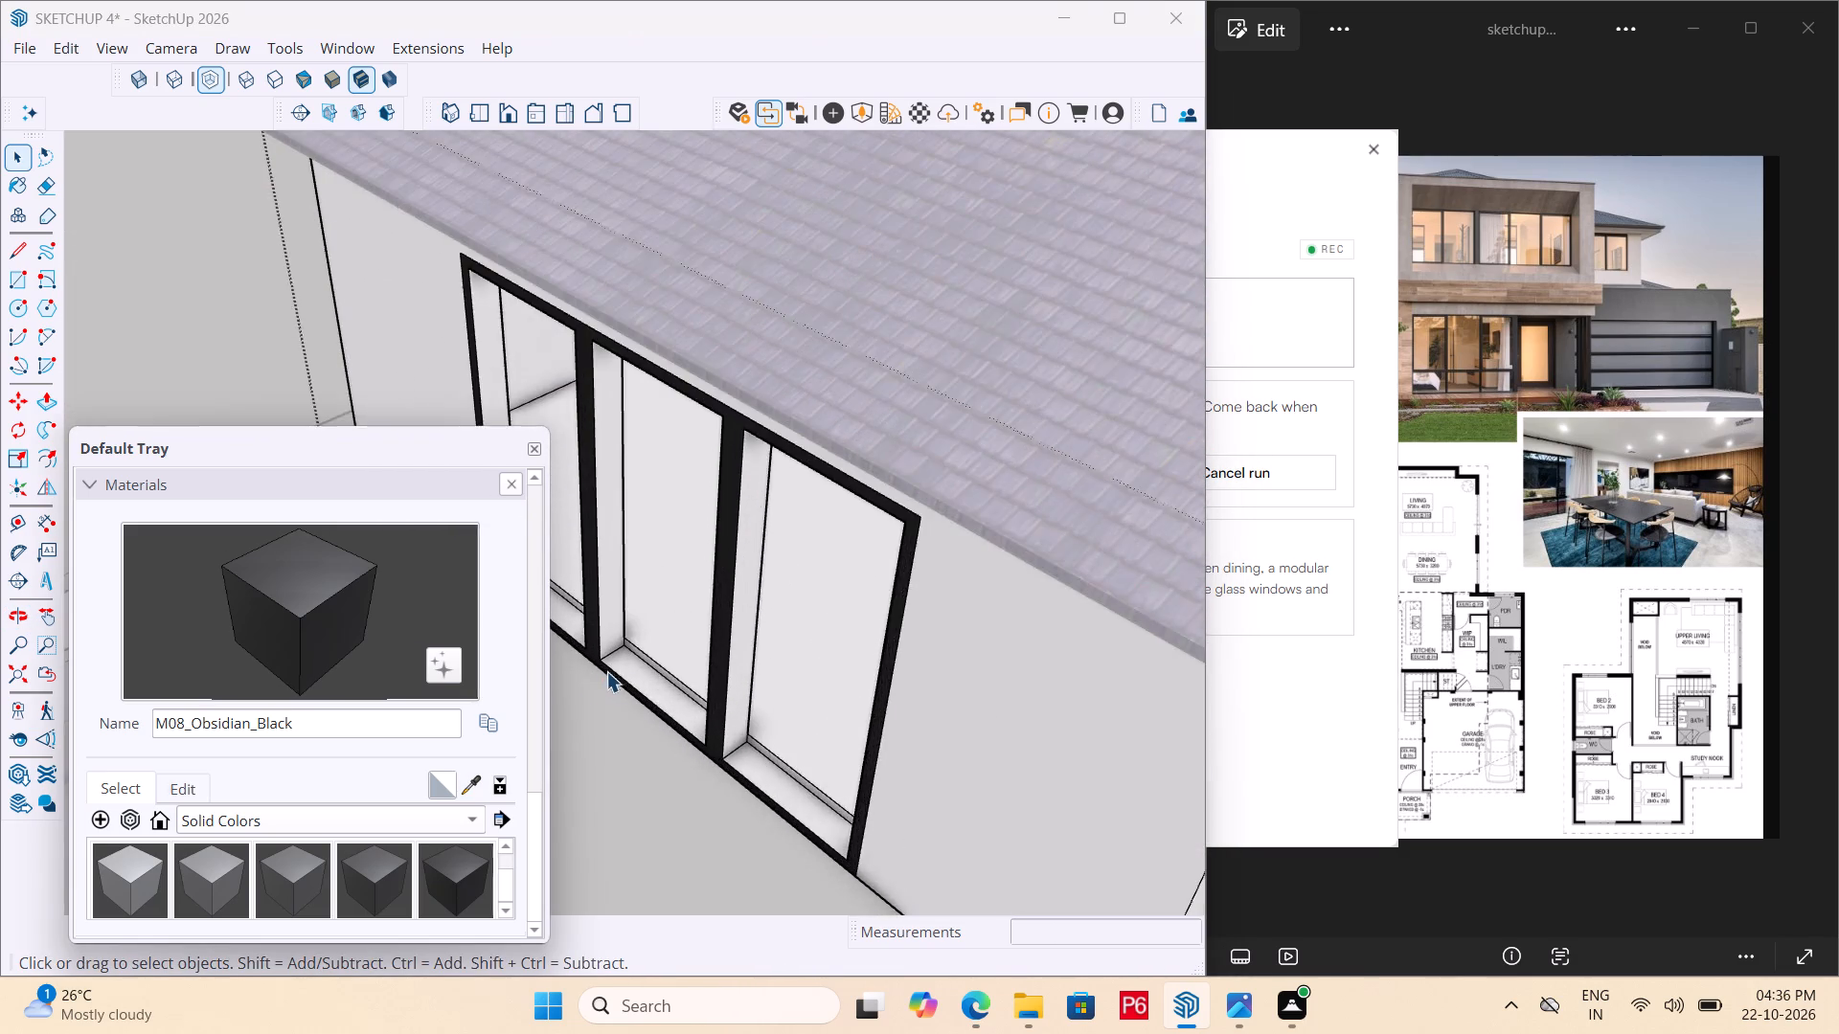
{"action": "scroll", "coordinate": [606, 671], "scroll_direction": "up", "scroll_amount": 5}
{"action": "middle_click_drag", "start_coordinate": [672, 633], "coordinate": [908, 483]}
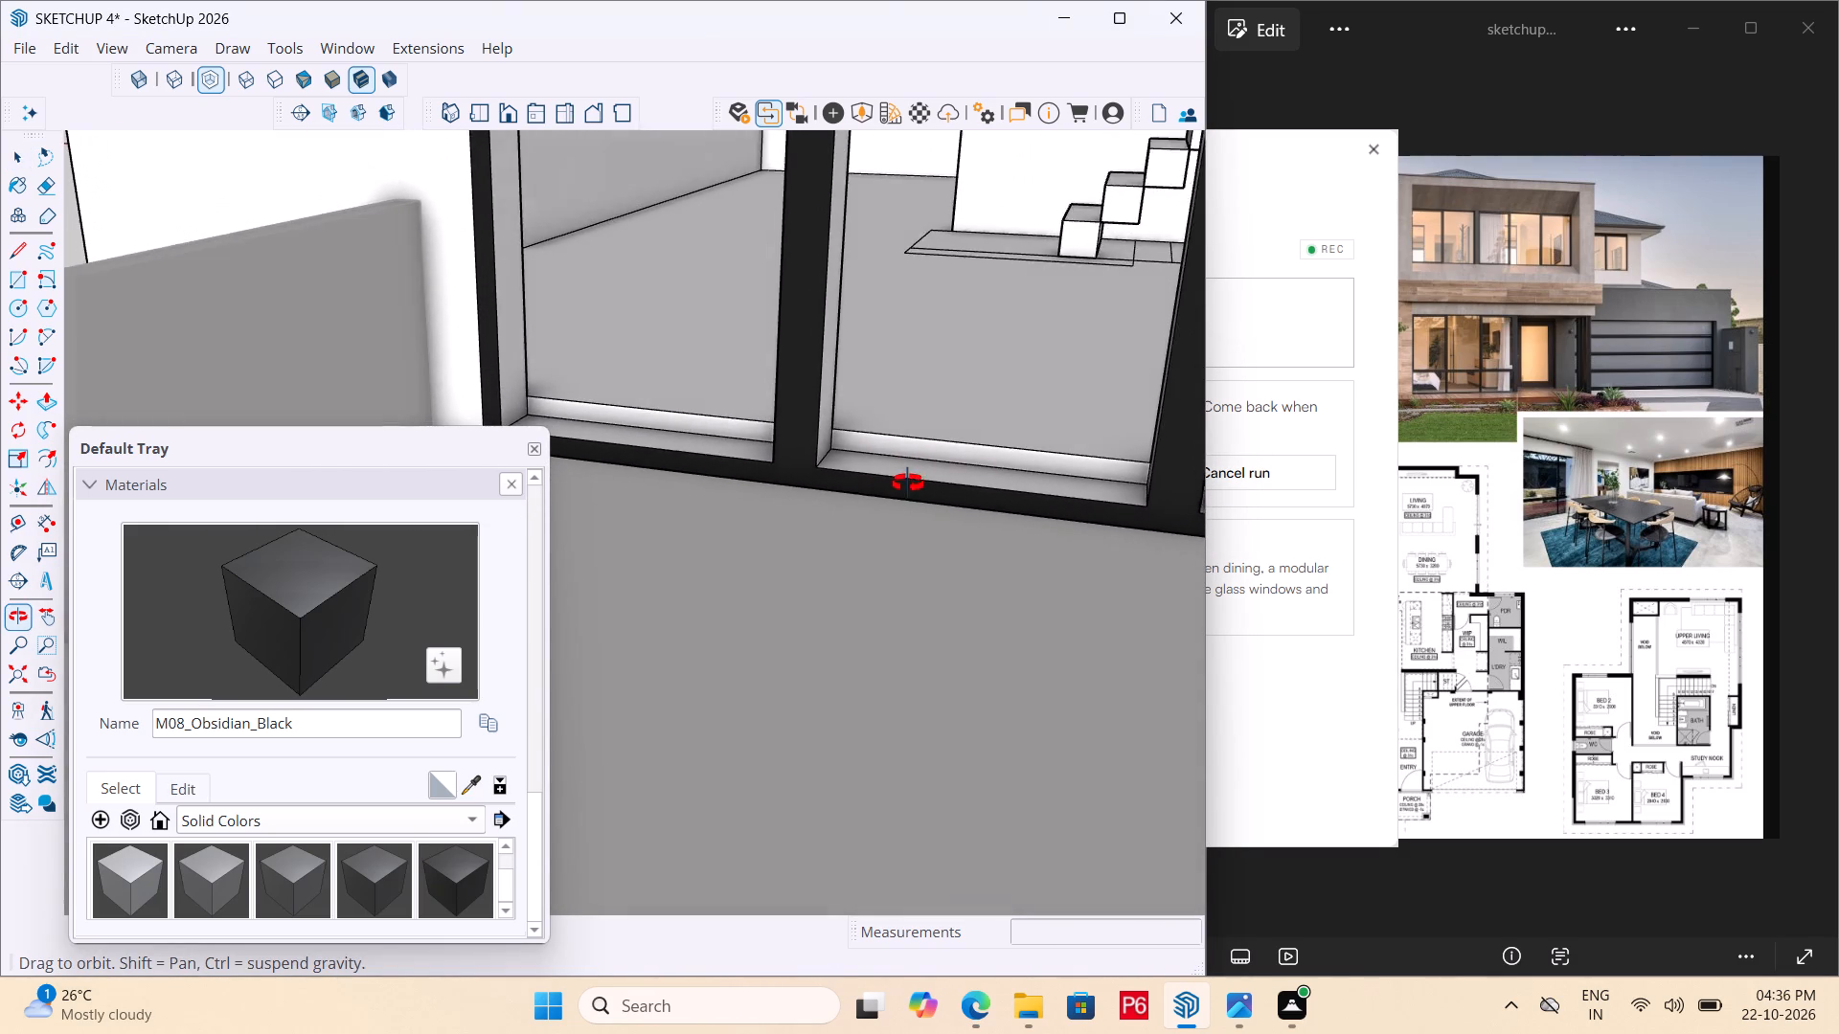
{"action": "middle_click_drag", "start_coordinate": [908, 483], "coordinate": [882, 483]}
{"action": "left_click", "coordinate": [914, 458]}
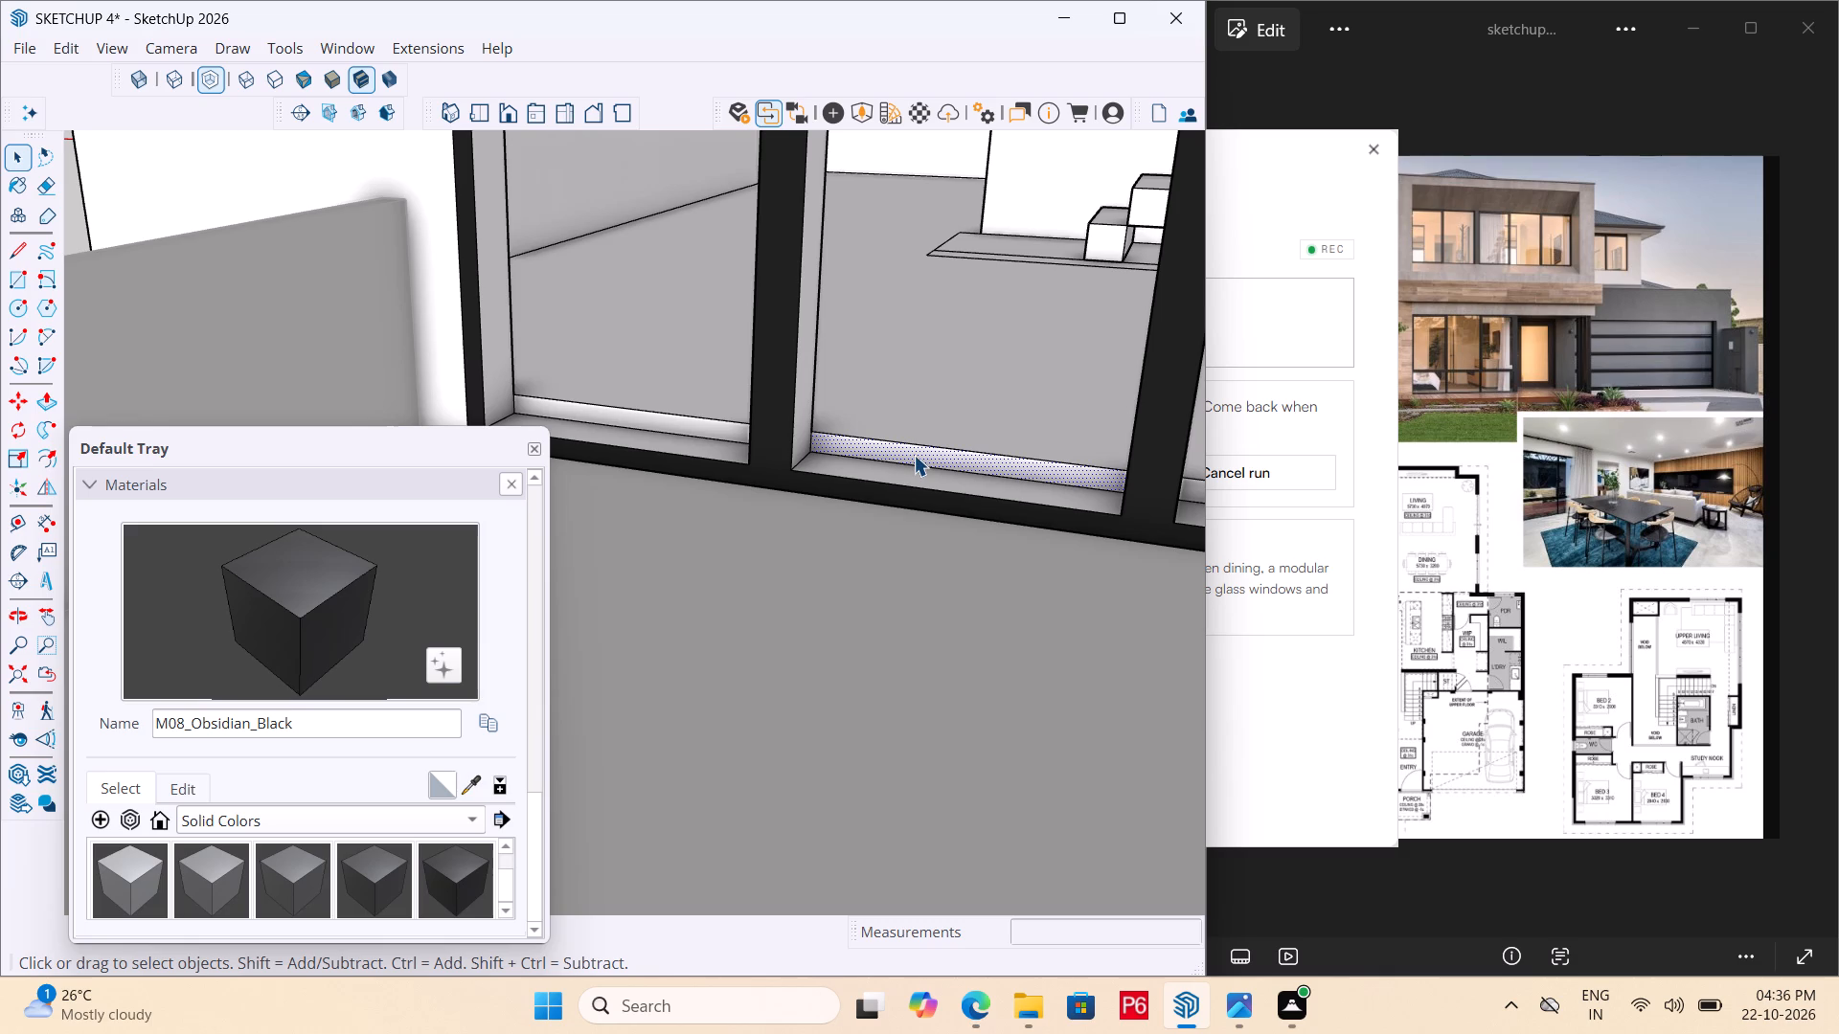
{"action": "key", "text": "p"}
{"action": "left_click", "coordinate": [919, 451]}
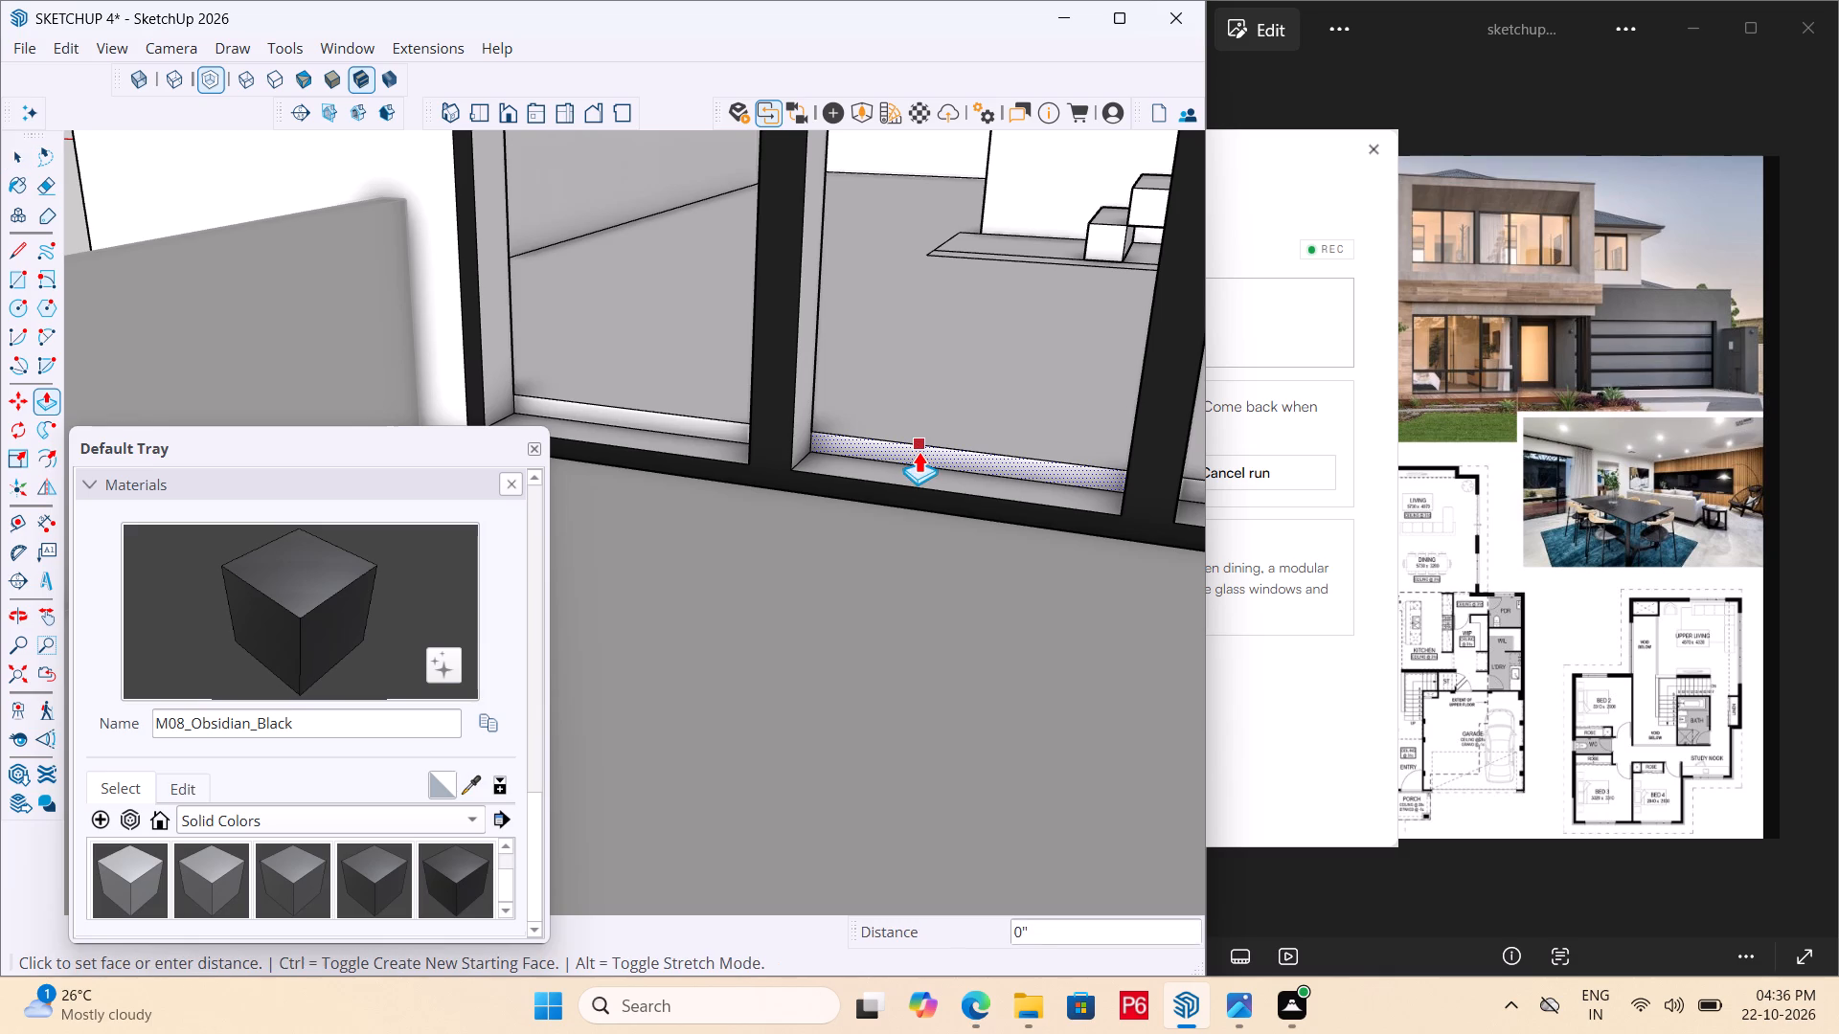
{"action": "left_click", "coordinate": [795, 346]}
Pull the sill strip of the opening nearest the parapet wall outward to meet the frame, undoing the surplus push.
{"action": "scroll", "coordinate": [714, 427], "scroll_direction": "up", "scroll_amount": 2}
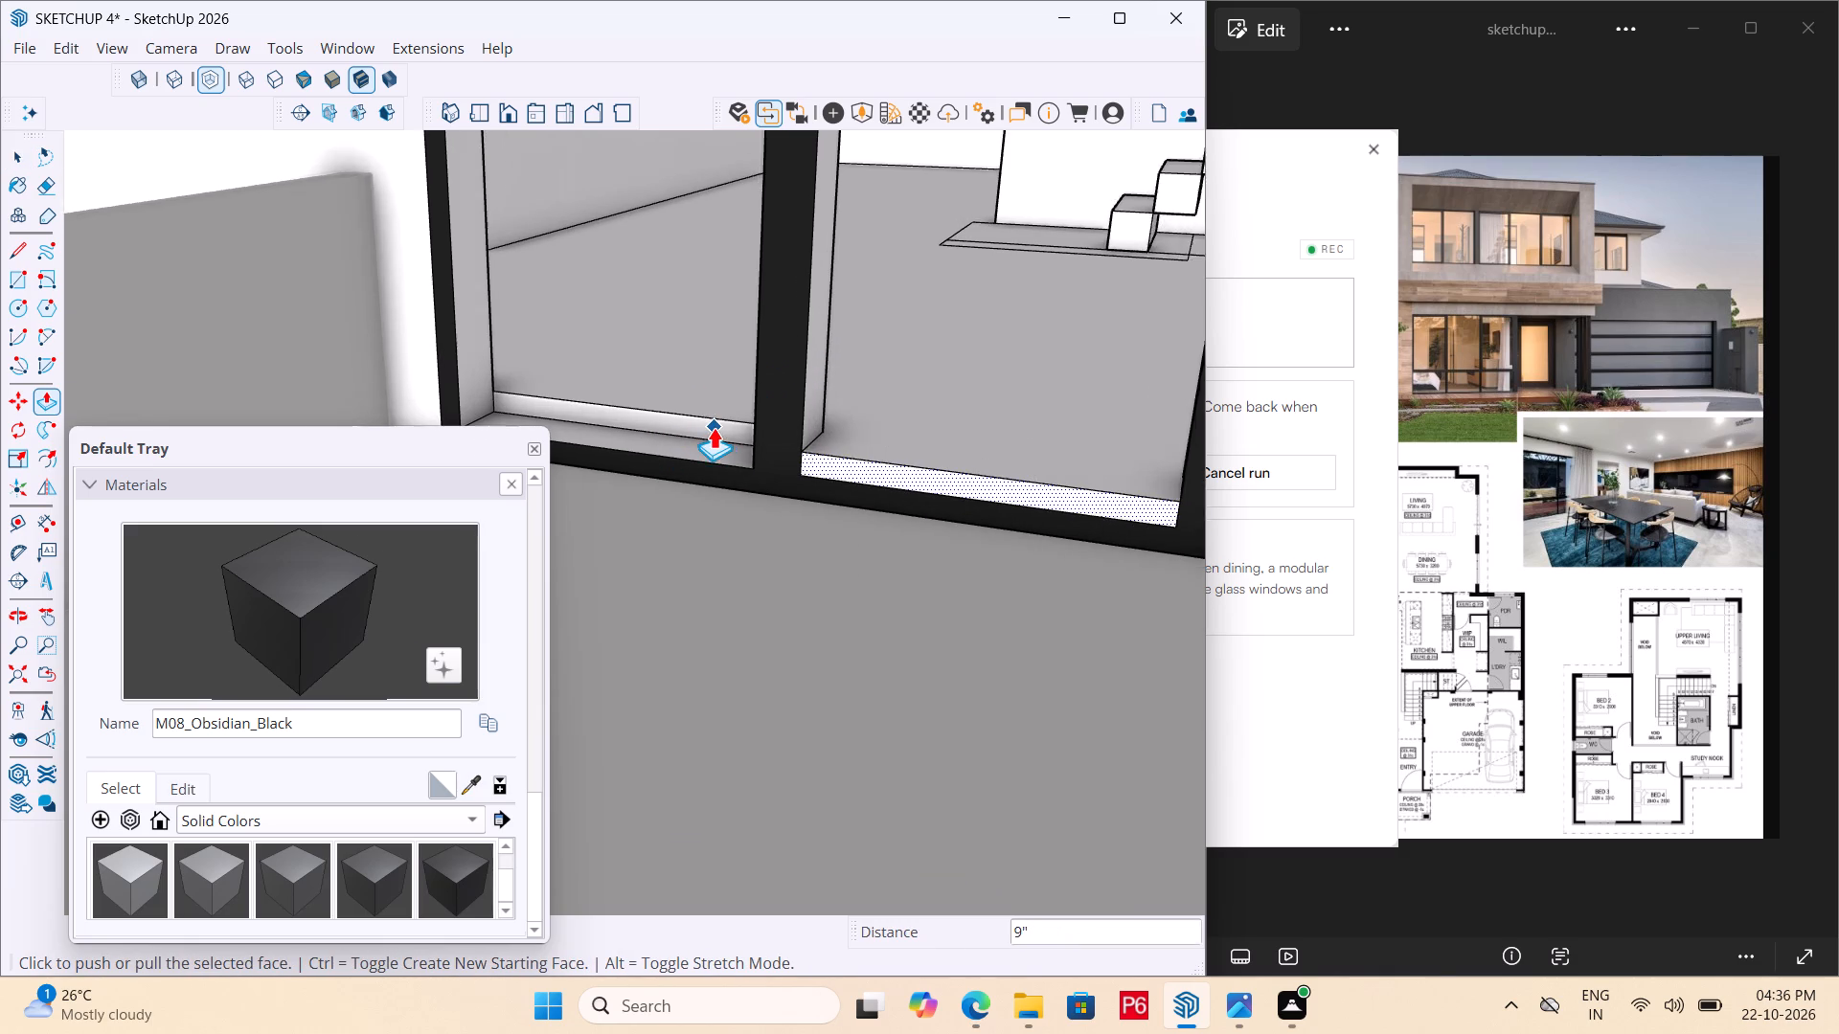
{"action": "scroll", "coordinate": [714, 427], "scroll_direction": "up", "scroll_amount": 2}
{"action": "key", "text": "space"}
{"action": "left_click", "coordinate": [736, 430]}
{"action": "key", "text": "p"}
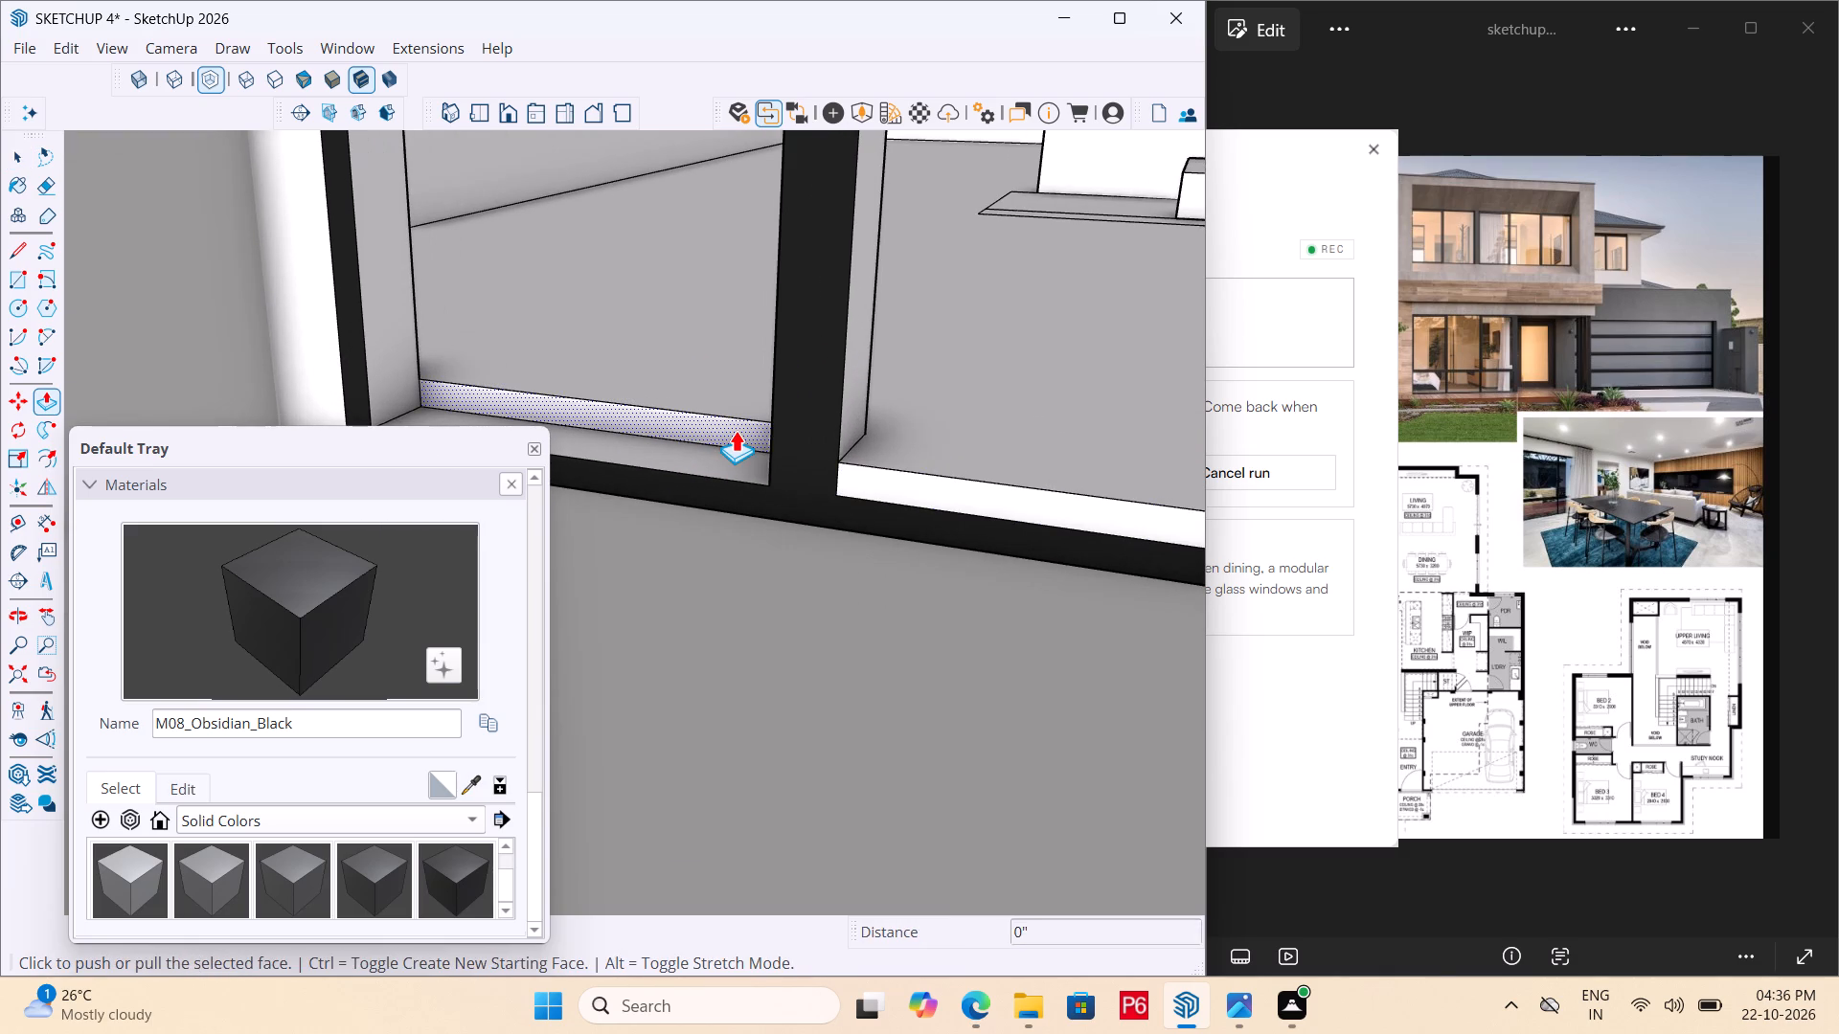
{"action": "triple_click", "coordinate": [736, 430]}
{"action": "left_click", "coordinate": [736, 430]}
{"action": "key", "text": "ctrl+z"}
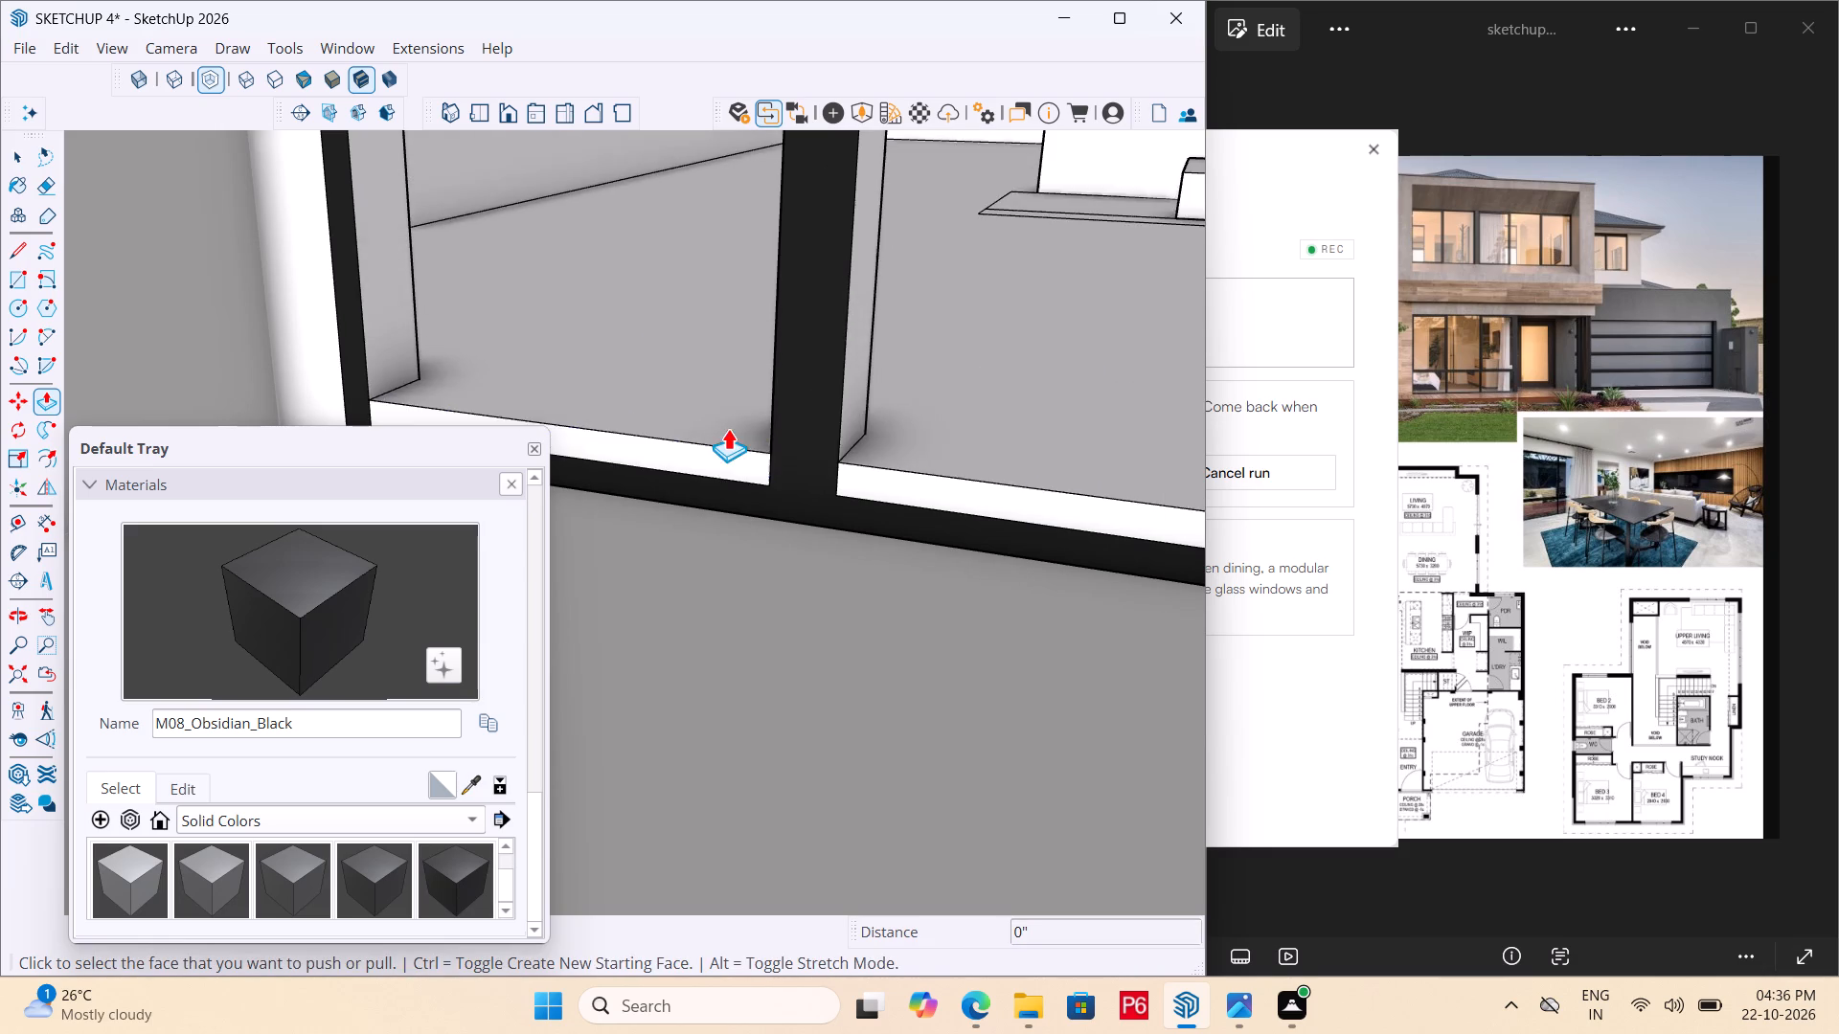
Pull the sill strip of the opening farthest from the parapet wall outward to meet the frame.
{"action": "scroll", "coordinate": [692, 388], "scroll_direction": "down", "scroll_amount": 9}
{"action": "scroll", "coordinate": [1047, 444], "scroll_direction": "up", "scroll_amount": 6}
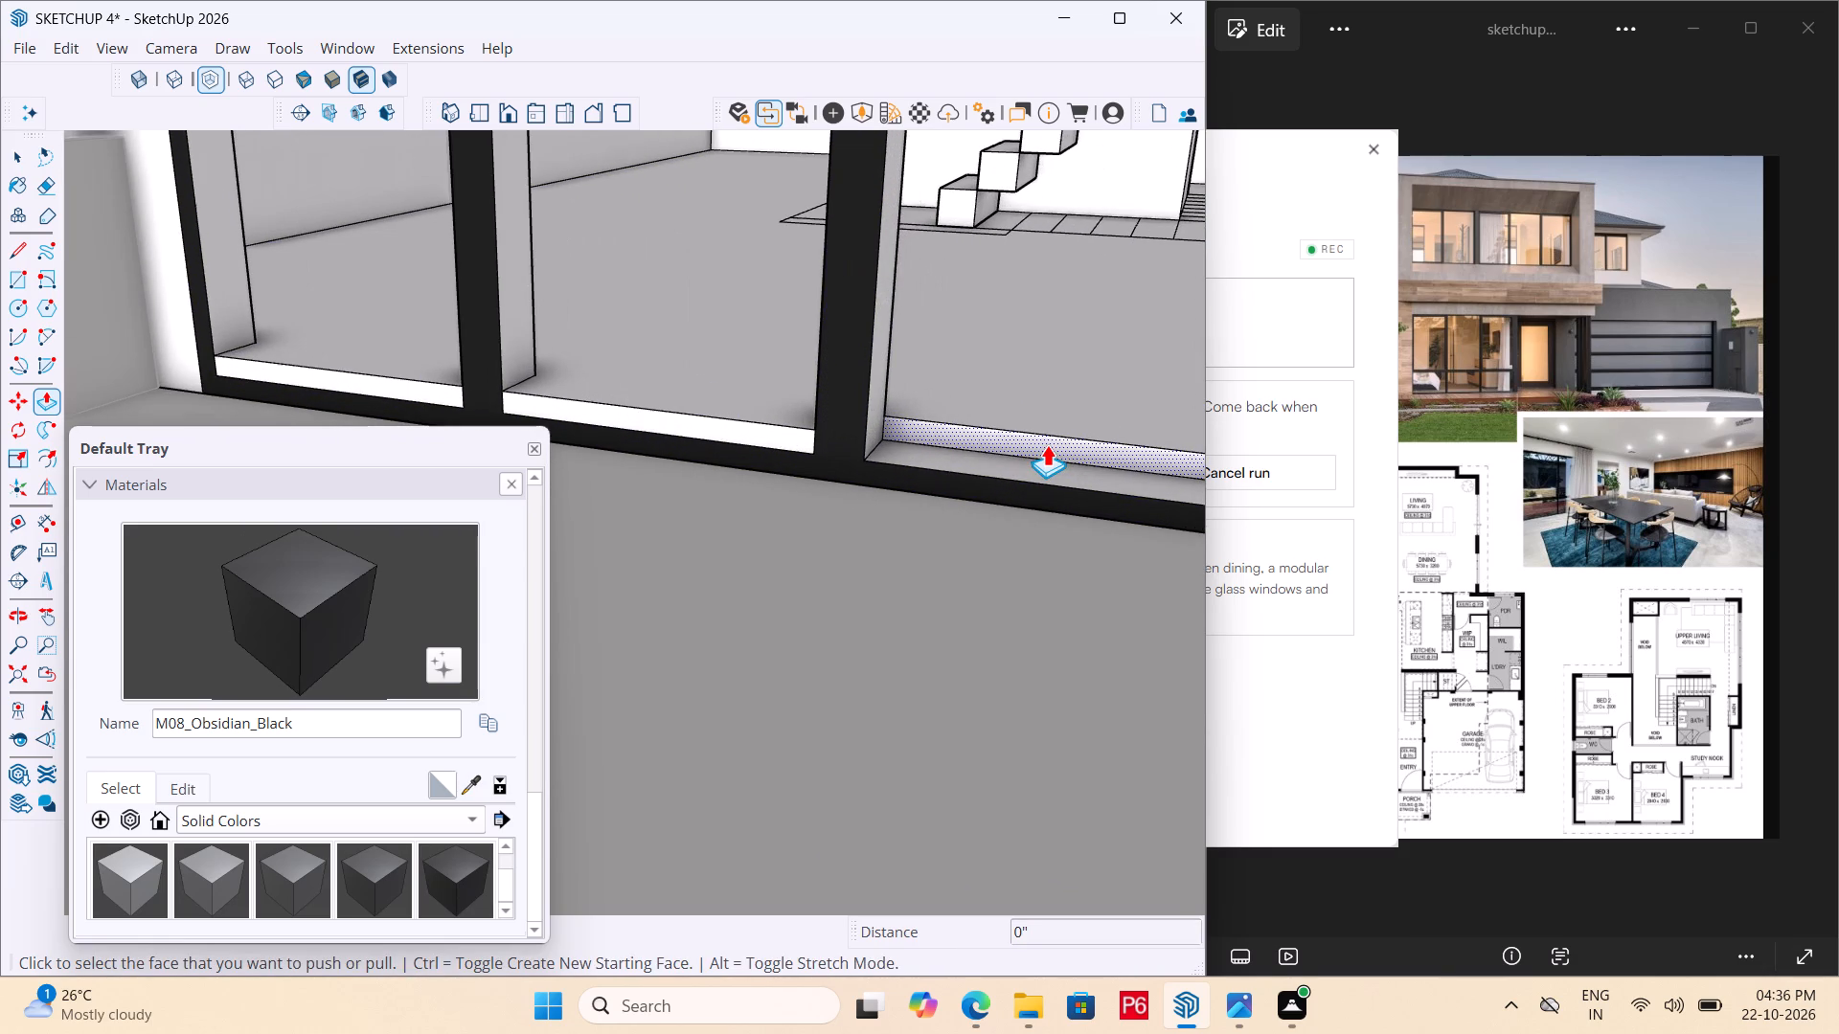
{"action": "double_click", "coordinate": [1047, 444]}
{"action": "scroll", "coordinate": [881, 416], "scroll_direction": "down", "scroll_amount": 11}
Examine the three opened panels, their jambs and sills, and the surrounding upper storey from several angles.
{"action": "middle_click_drag", "start_coordinate": [900, 409], "coordinate": [839, 403]}
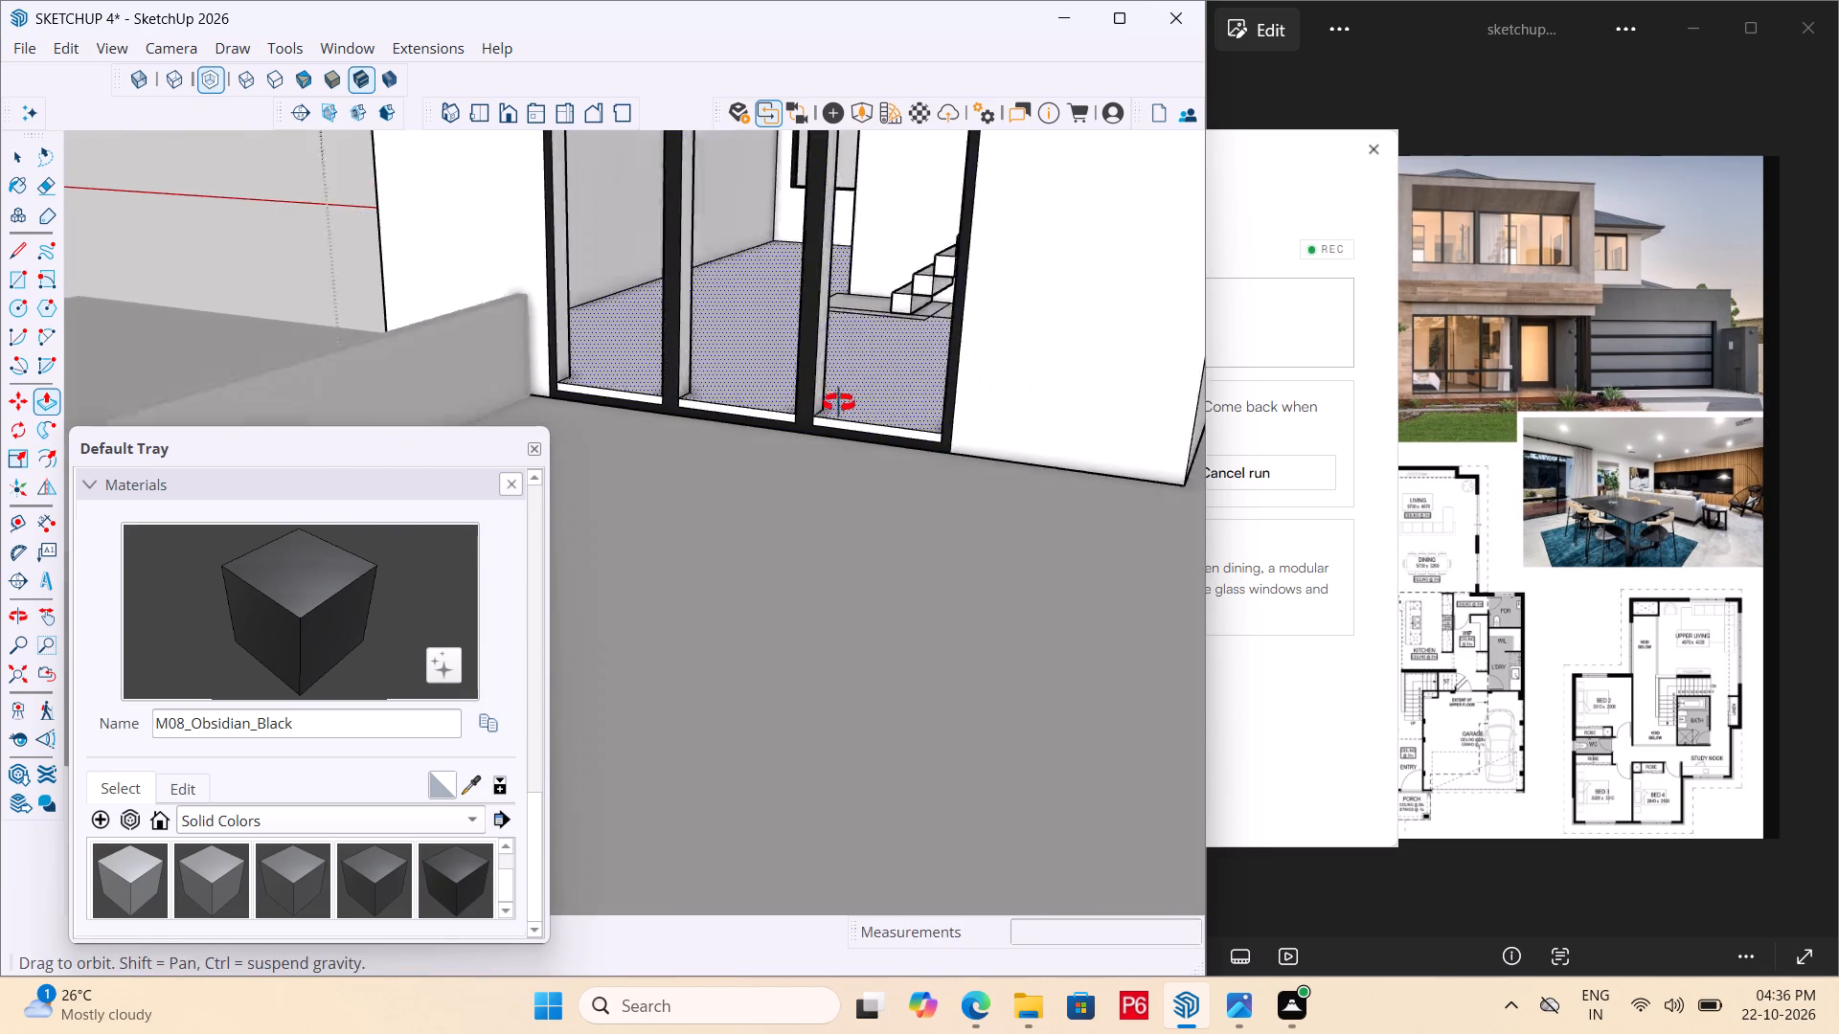
{"action": "middle_click_drag", "start_coordinate": [839, 403], "coordinate": [751, 419]}
{"action": "scroll", "coordinate": [1018, 524], "scroll_direction": "down", "scroll_amount": 6}
{"action": "middle_click_drag", "start_coordinate": [868, 480], "coordinate": [726, 415]}
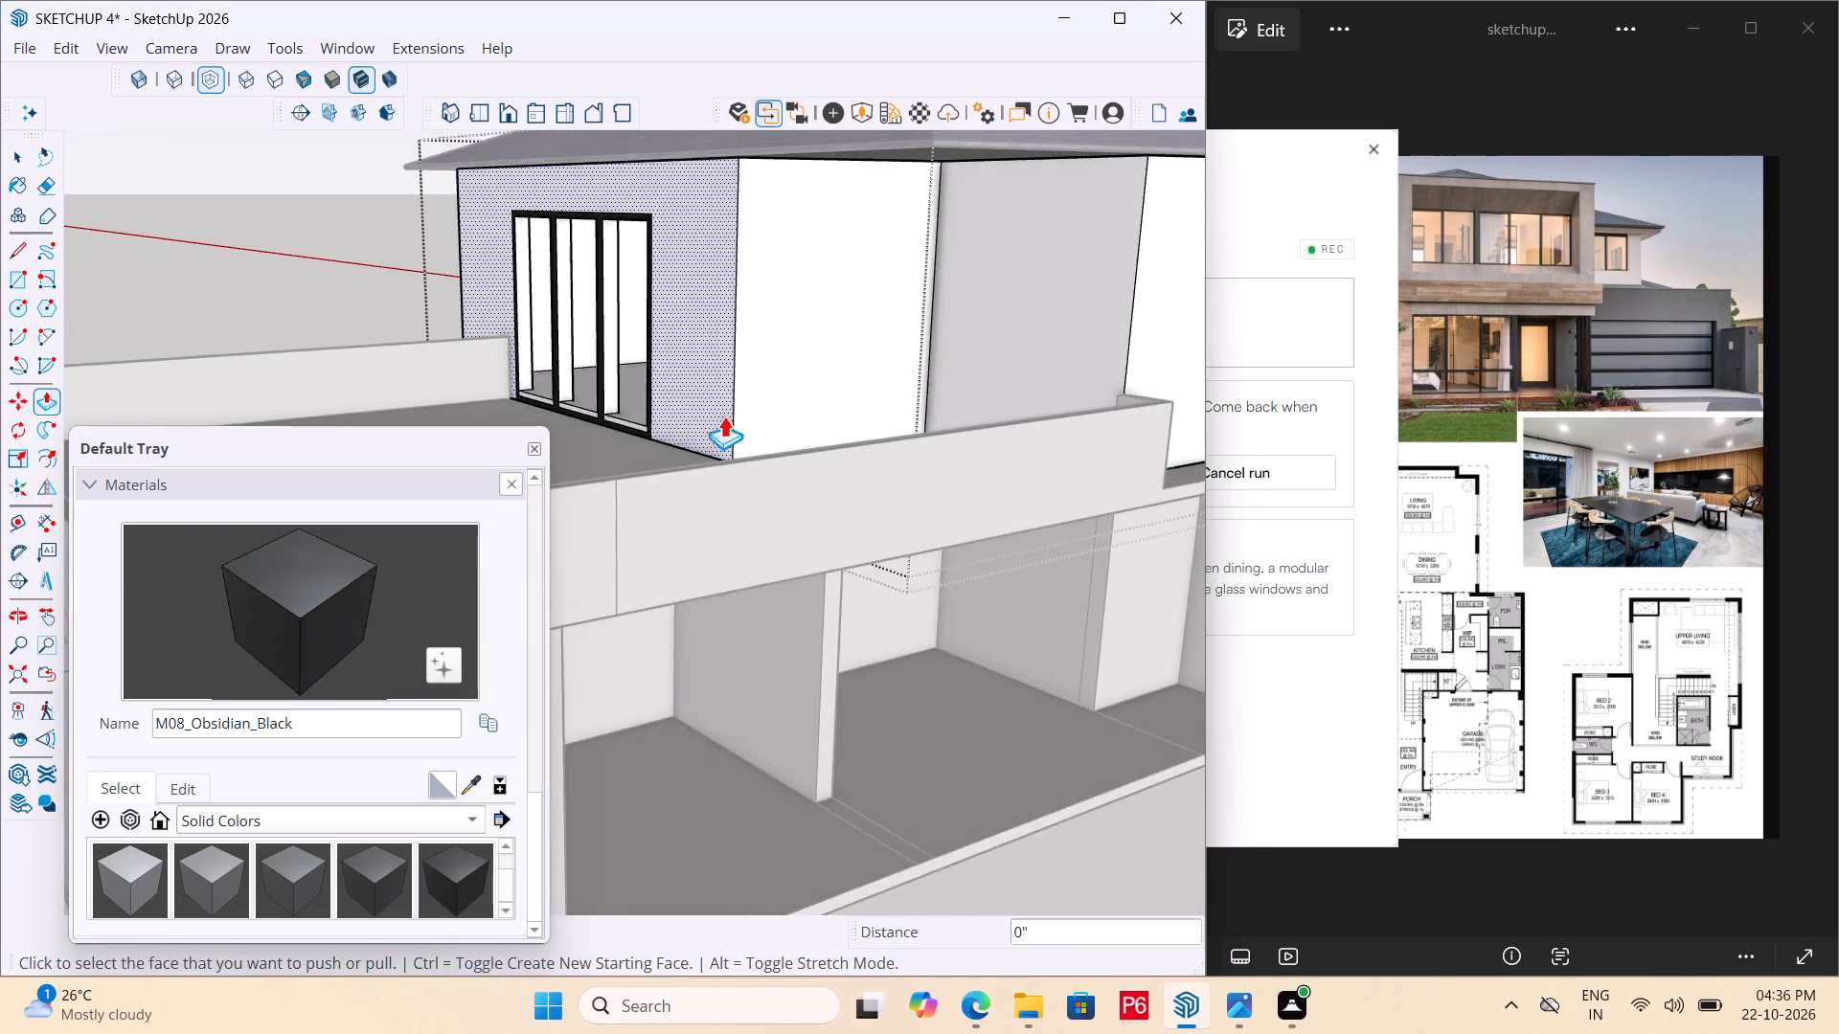
{"action": "middle_click_drag", "start_coordinate": [720, 421], "coordinate": [766, 460]}
{"action": "scroll", "coordinate": [647, 439], "scroll_direction": "up", "scroll_amount": 6}
{"action": "middle_click_drag", "start_coordinate": [565, 428], "coordinate": [1271, 536]}
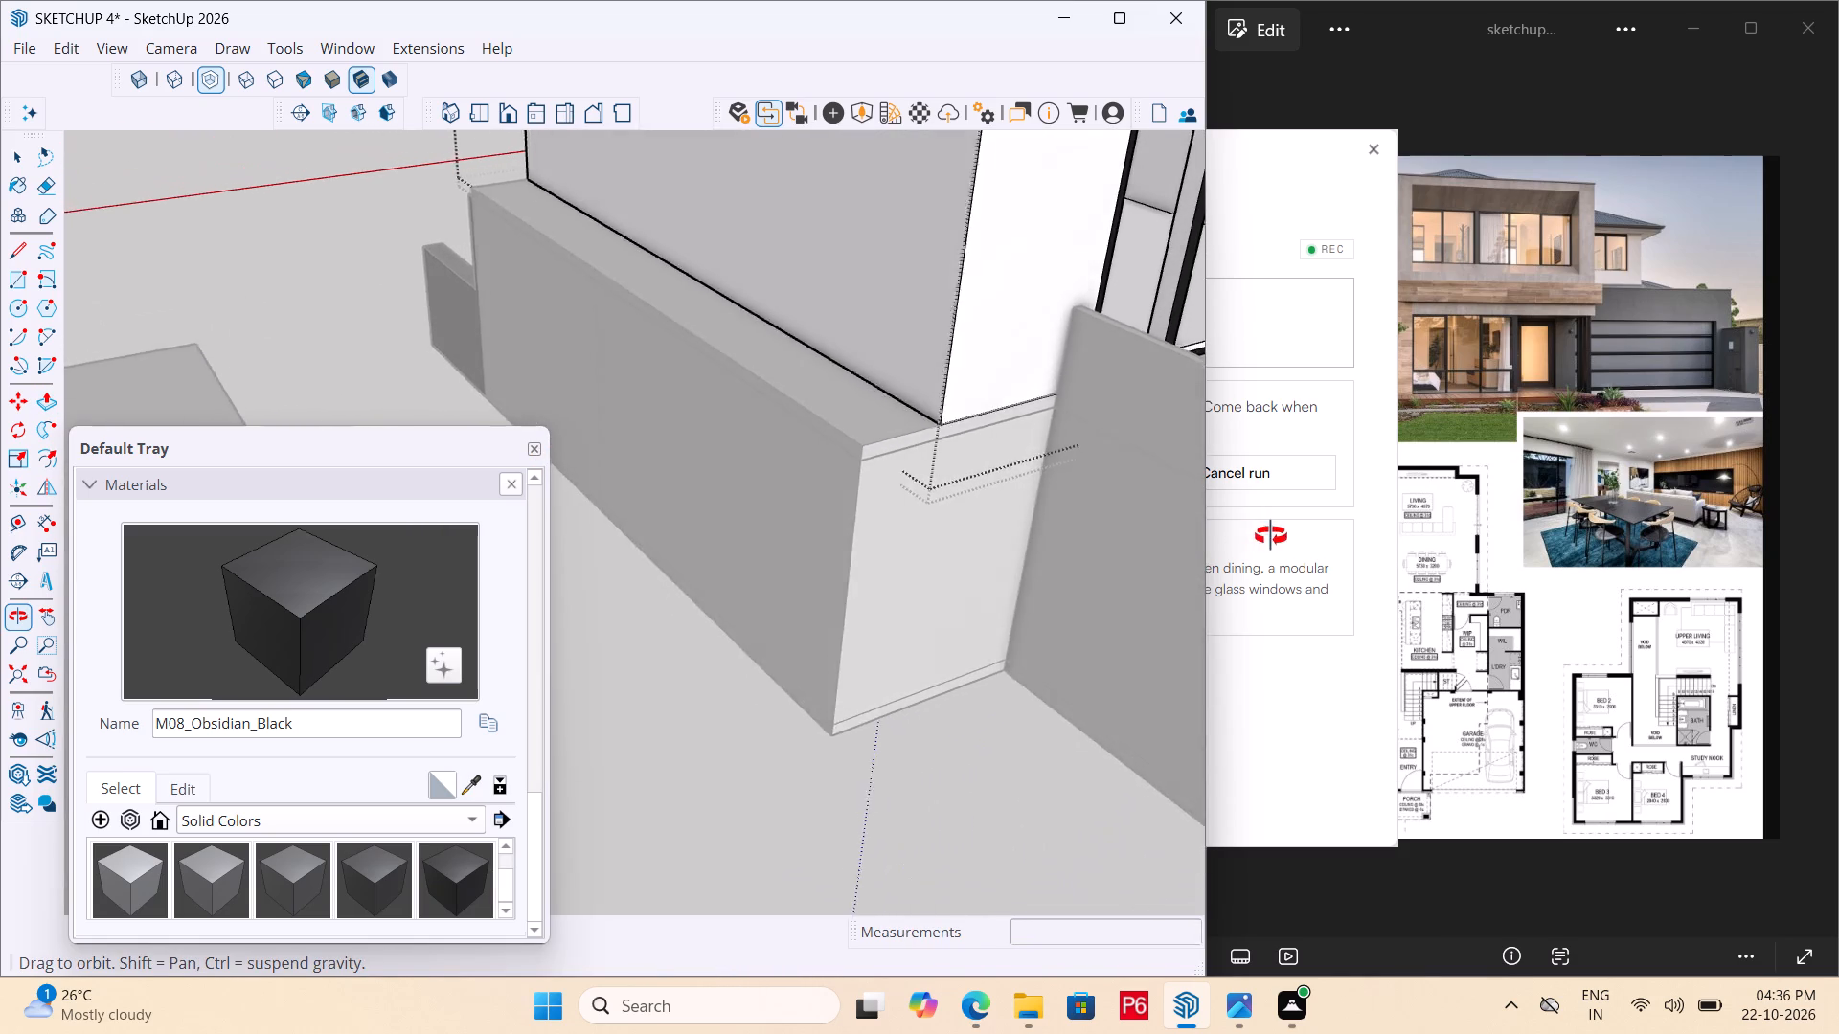
{"action": "middle_click_drag", "start_coordinate": [1271, 536], "coordinate": [620, 431]}
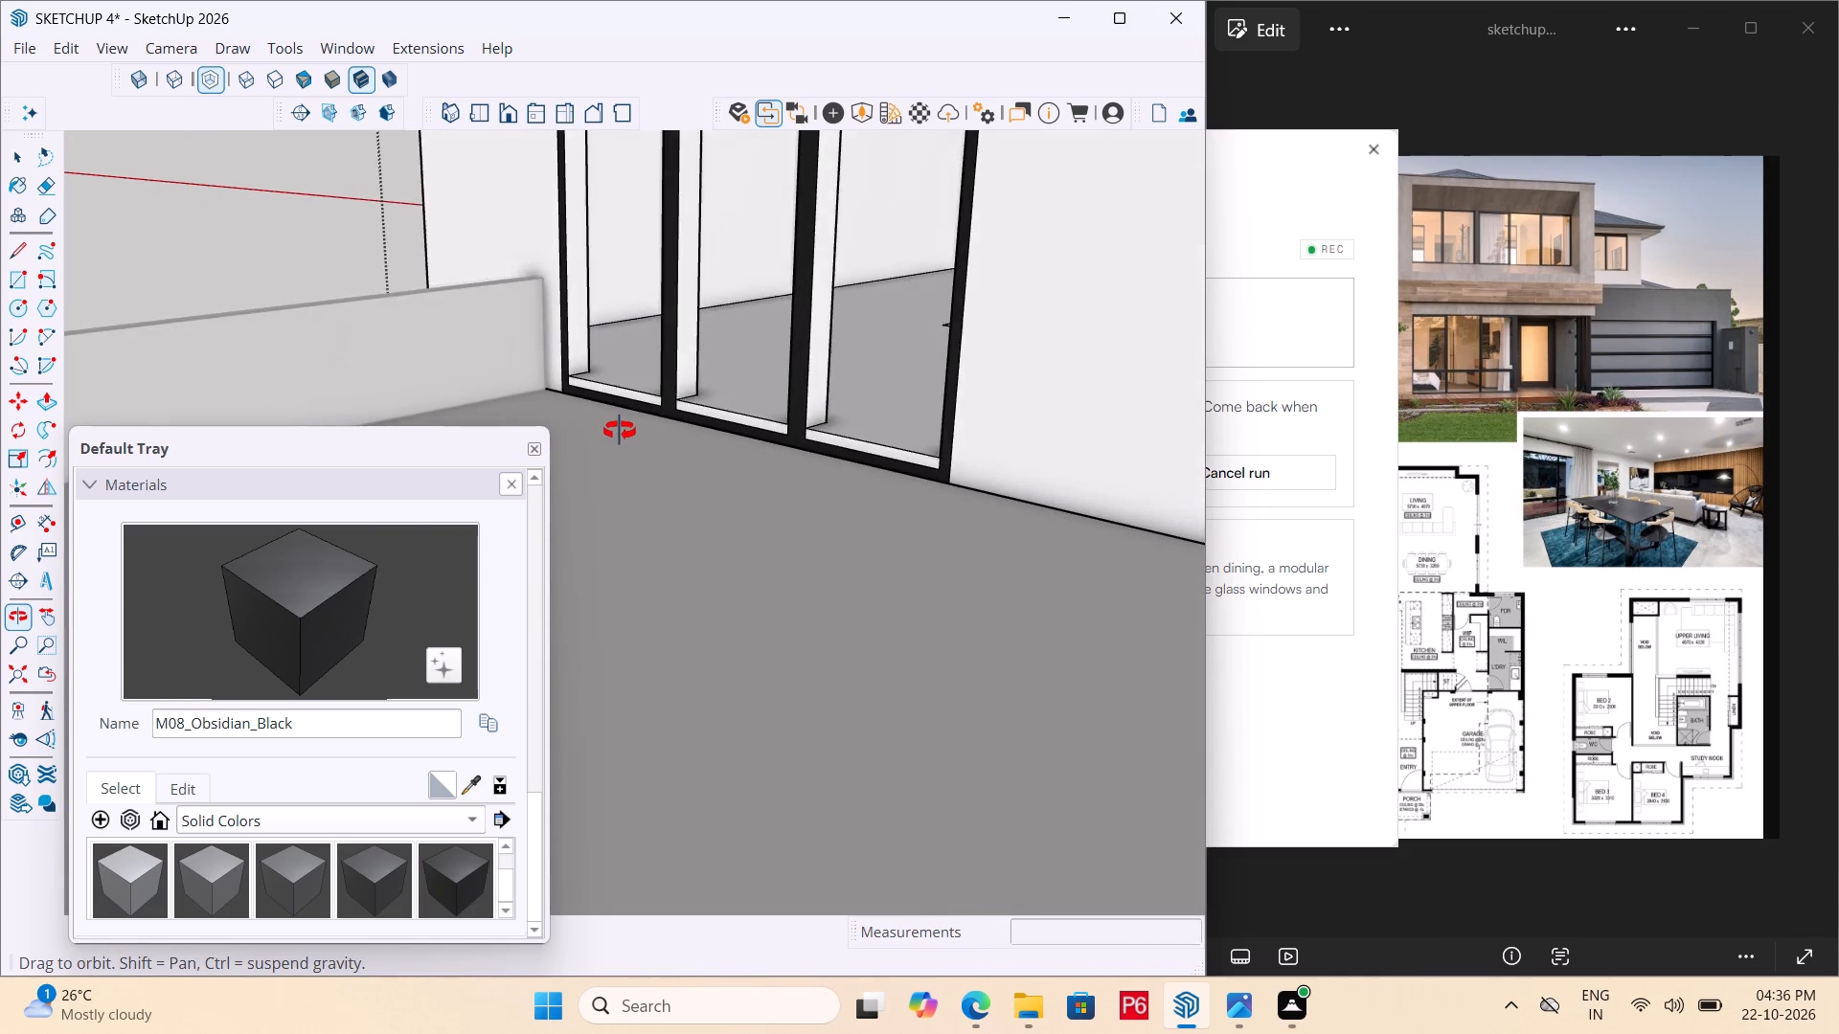
{"action": "middle_click_drag", "start_coordinate": [620, 431], "coordinate": [1022, 559]}
{"action": "scroll", "coordinate": [792, 517], "scroll_direction": "down", "scroll_amount": 5}
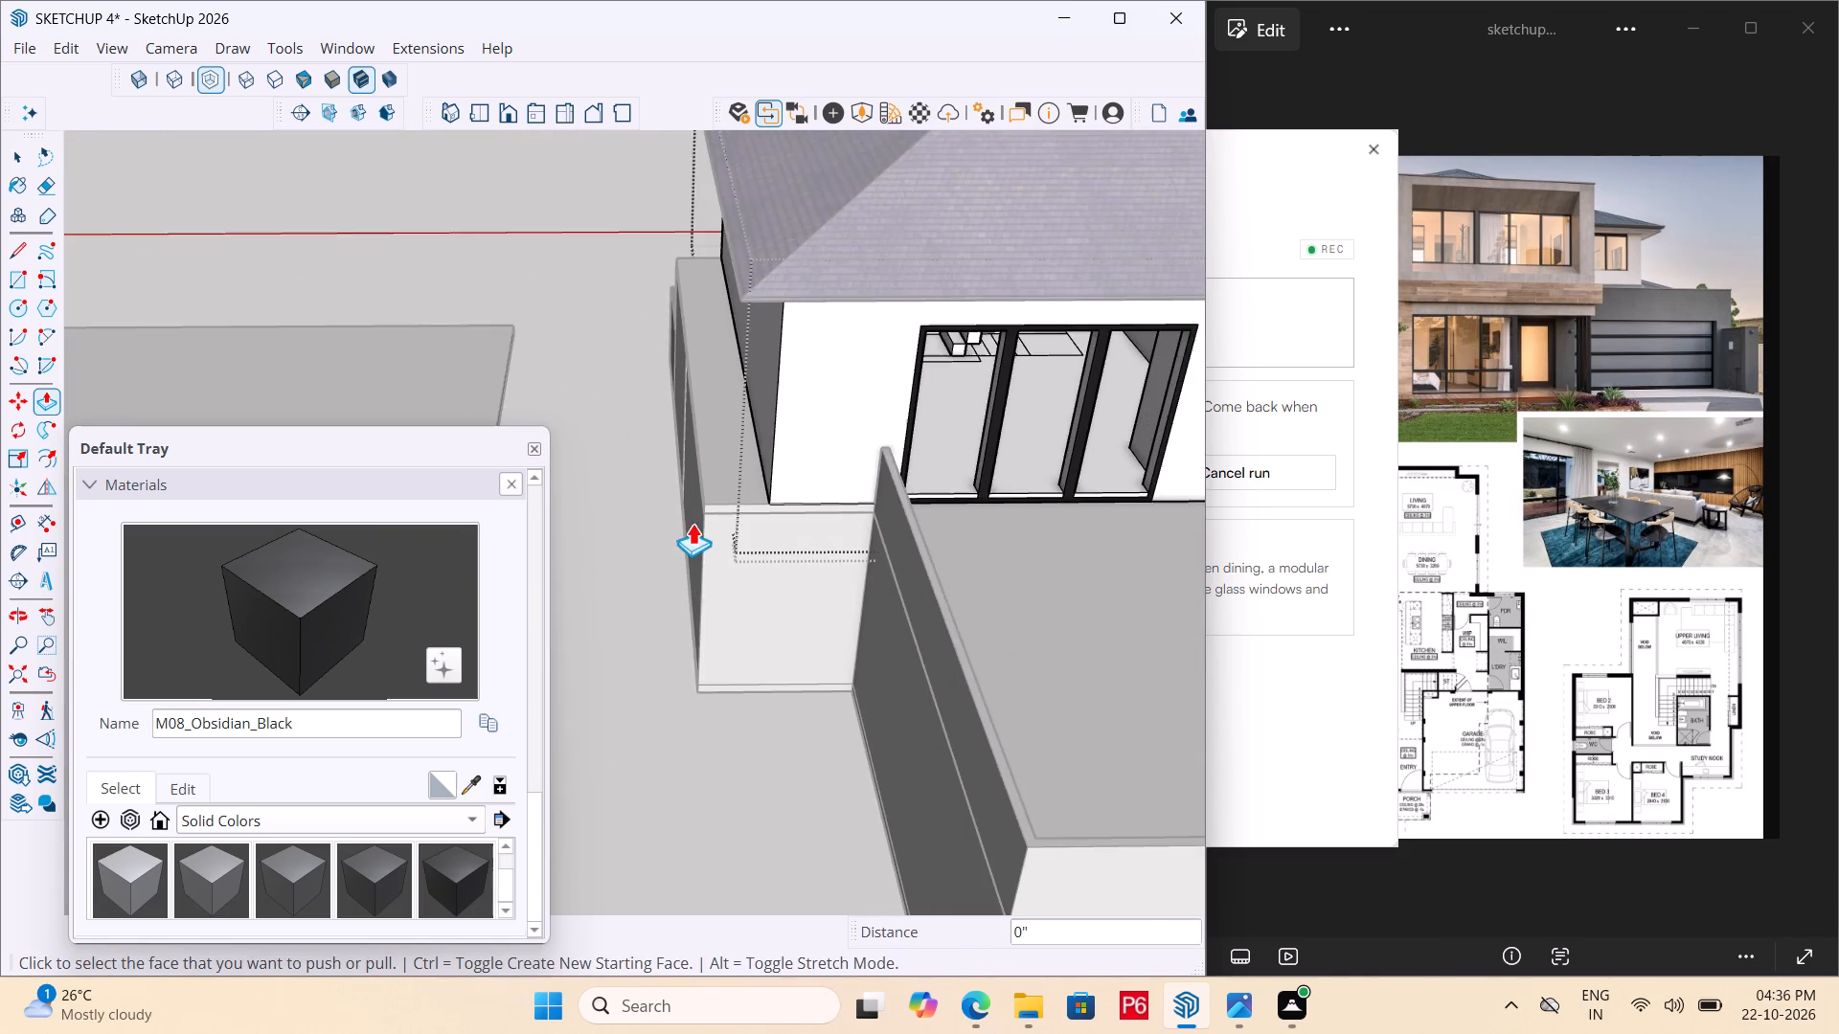
{"action": "middle_click_drag", "start_coordinate": [1011, 475], "coordinate": [771, 461]}
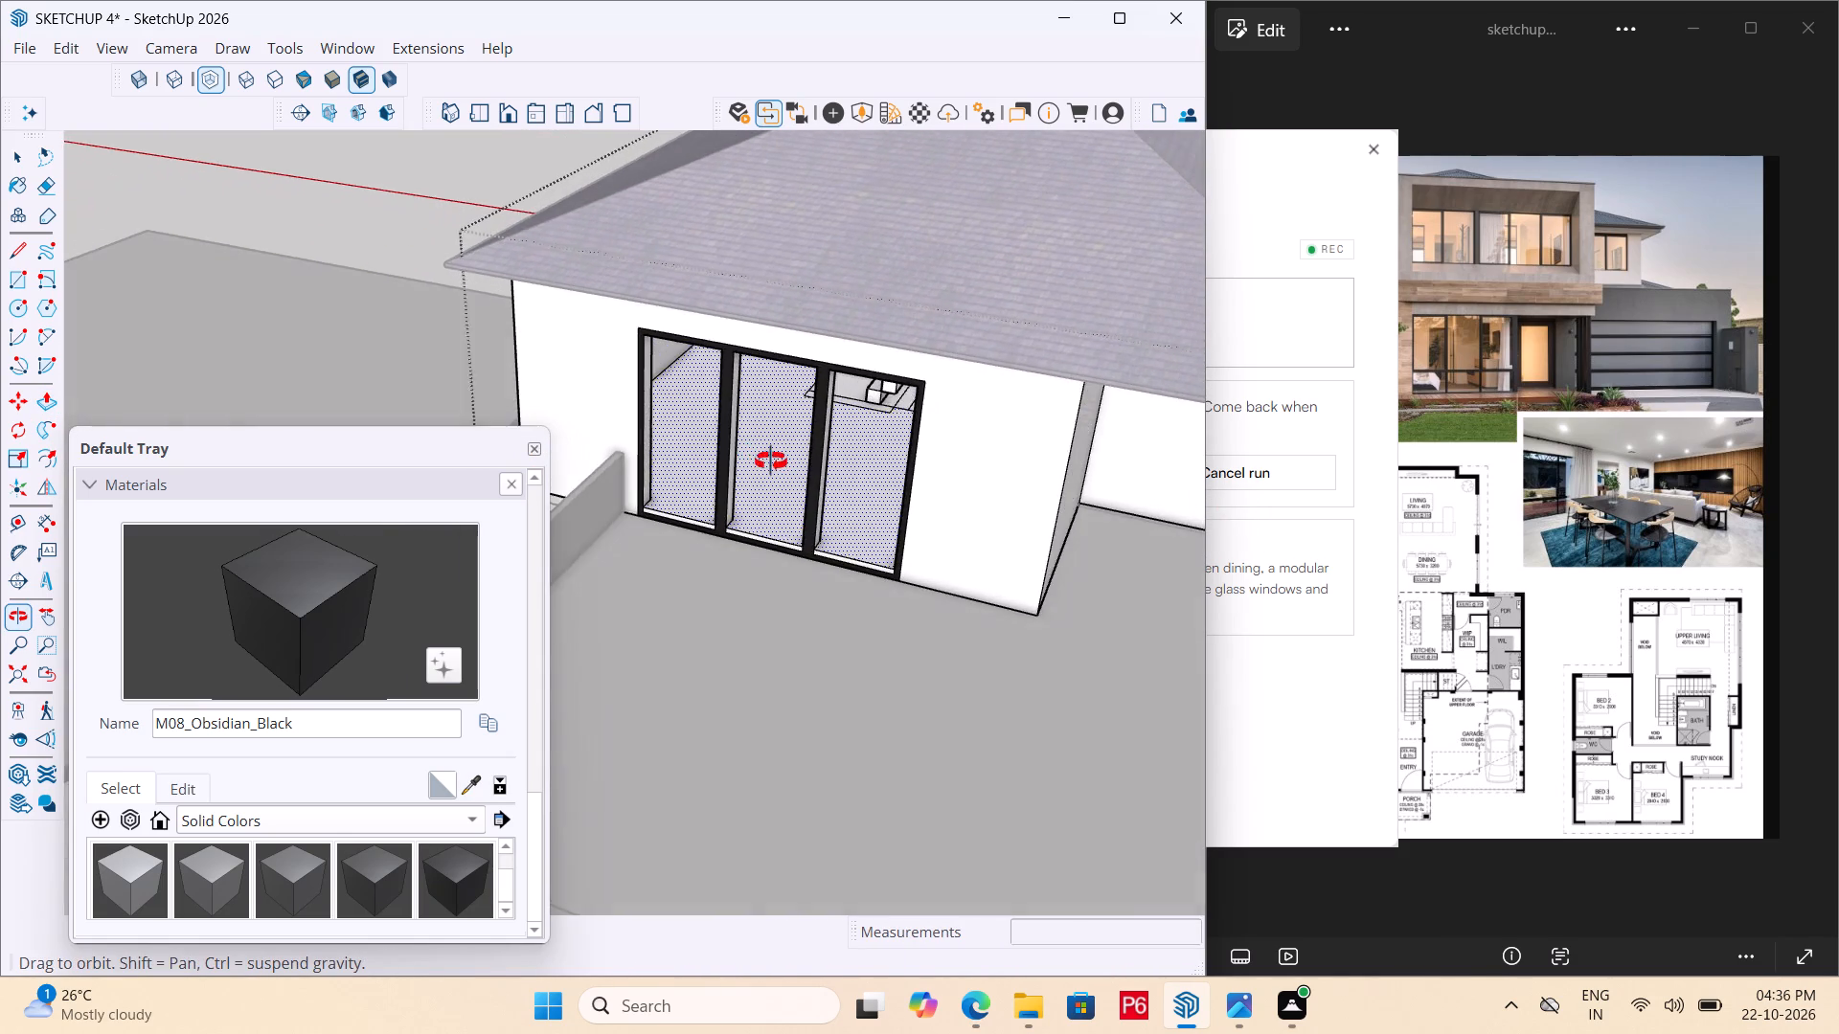
{"action": "middle_click_drag", "start_coordinate": [771, 461], "coordinate": [768, 461]}
{"action": "middle_click_drag", "start_coordinate": [662, 444], "coordinate": [631, 441]}
{"action": "scroll", "coordinate": [670, 523], "scroll_direction": "up", "scroll_amount": 1}
{"action": "middle_click_drag", "start_coordinate": [664, 524], "coordinate": [587, 505]}
{"action": "scroll", "coordinate": [623, 476], "scroll_direction": "up", "scroll_amount": 1}
{"action": "scroll", "coordinate": [699, 434], "scroll_direction": "down", "scroll_amount": 5}
Paint the three jamb faces that face away from the parapet wall in the rear three-panel opening with M08_Obsidian_Black.
{"action": "middle_click_drag", "start_coordinate": [745, 477], "coordinate": [719, 276]}
{"action": "middle_click_drag", "start_coordinate": [634, 239], "coordinate": [670, 365]}
{"action": "scroll", "coordinate": [670, 364], "scroll_direction": "up", "scroll_amount": 5}
{"action": "key", "text": "p"}
{"action": "key", "text": "b"}
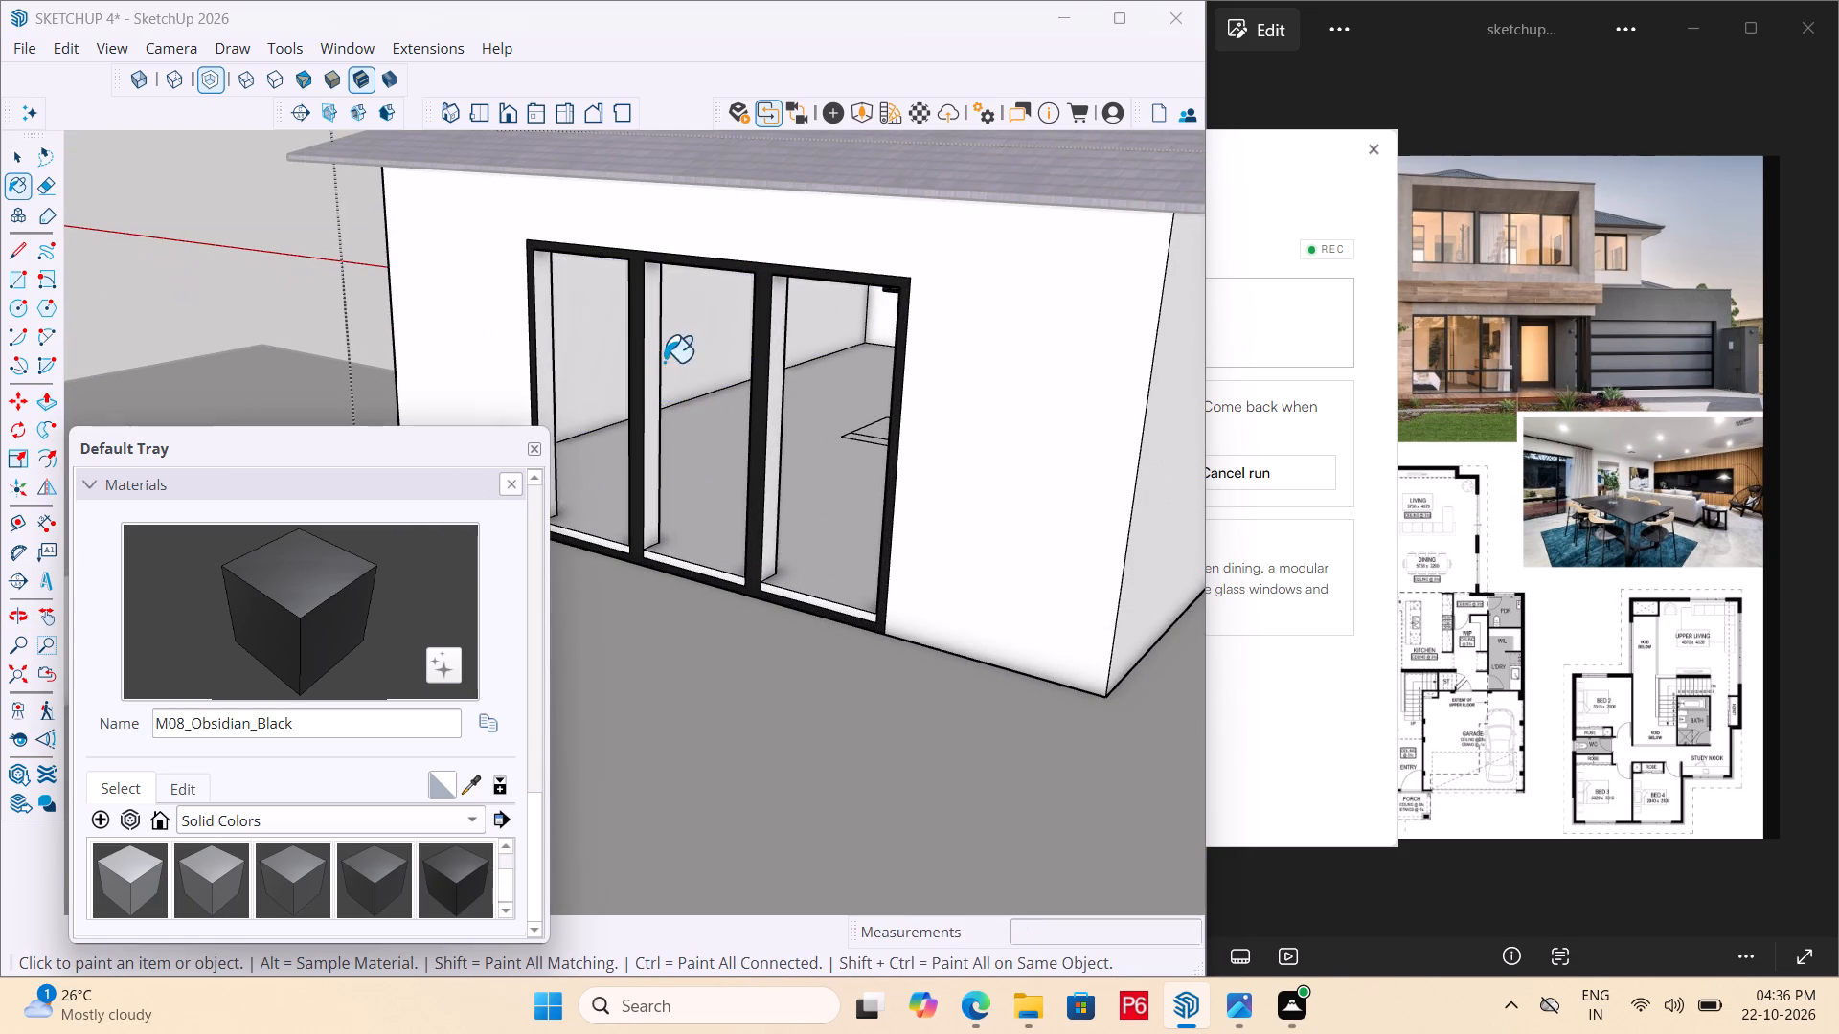
{"action": "left_click", "coordinate": [652, 436]}
{"action": "double_click", "coordinate": [772, 465]}
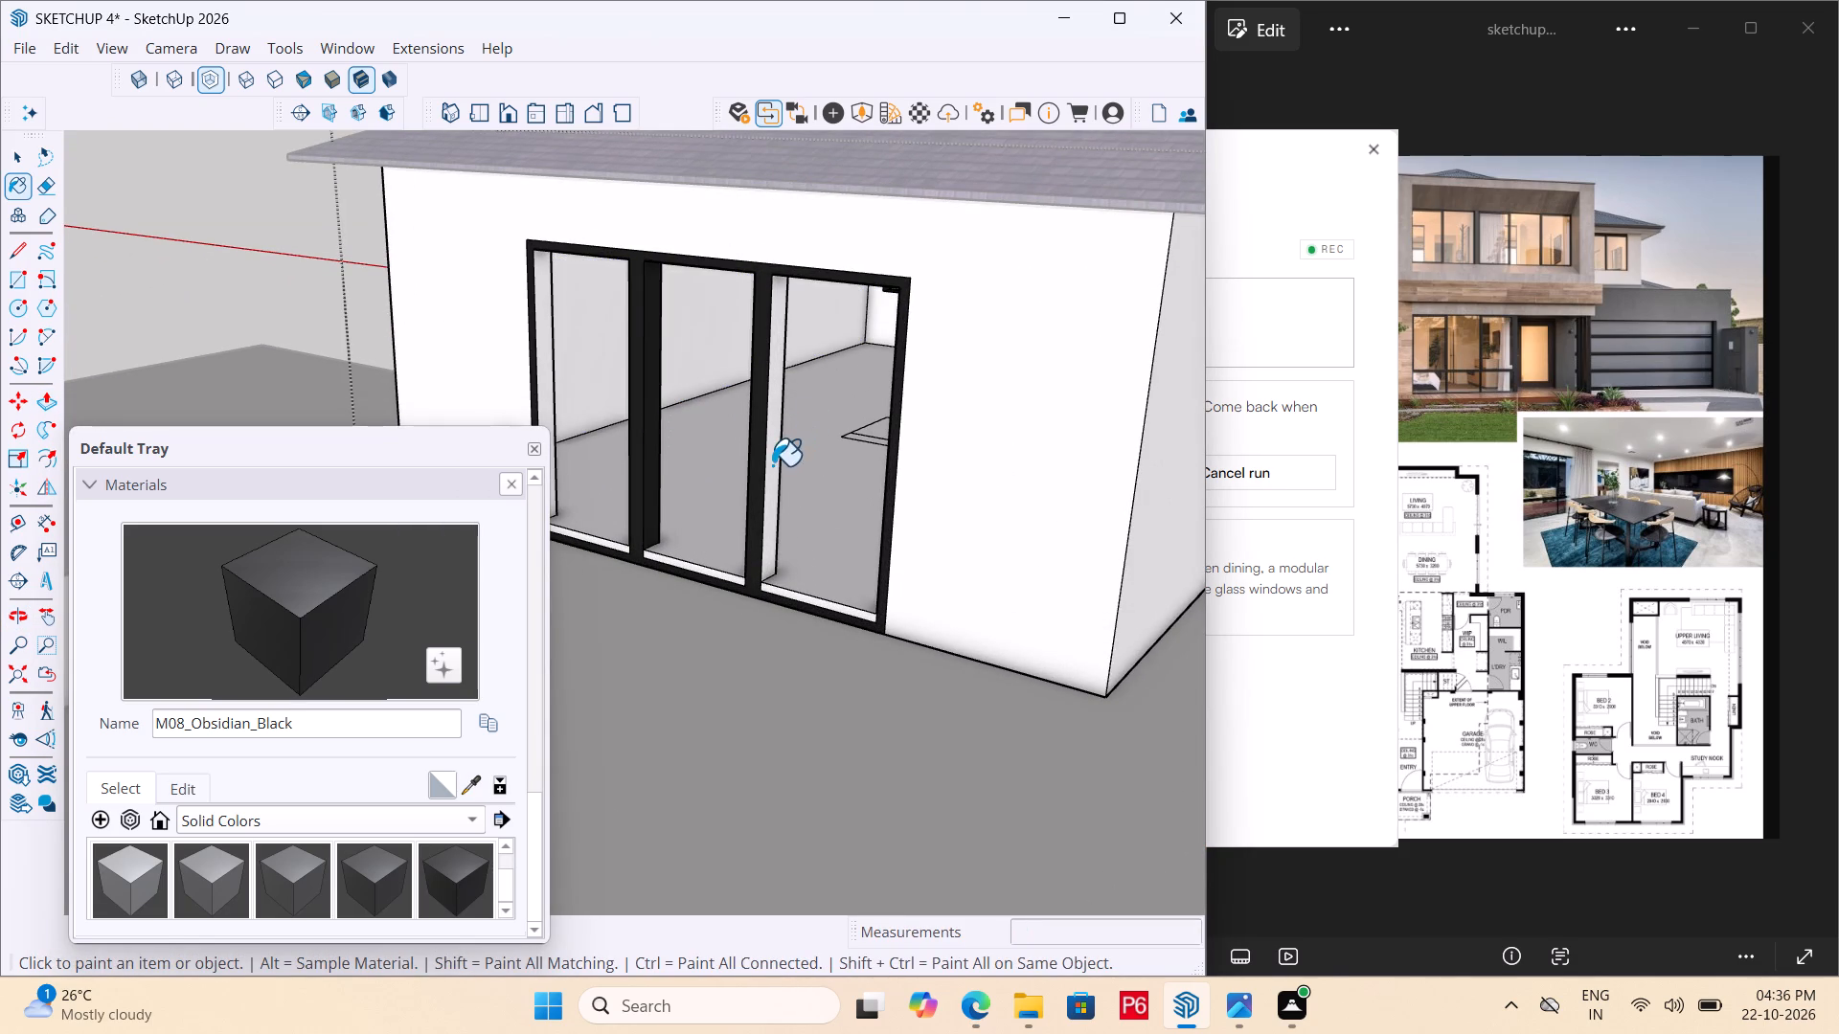
{"action": "scroll", "coordinate": [538, 393], "scroll_direction": "up", "scroll_amount": 3}
{"action": "left_click", "coordinate": [553, 348]}
Paint the three opposite jamb faces, facing the parapet wall, in the rear three-panel opening with M08_Obsidian_Black.
{"action": "middle_click_drag", "start_coordinate": [586, 395], "coordinate": [761, 458]}
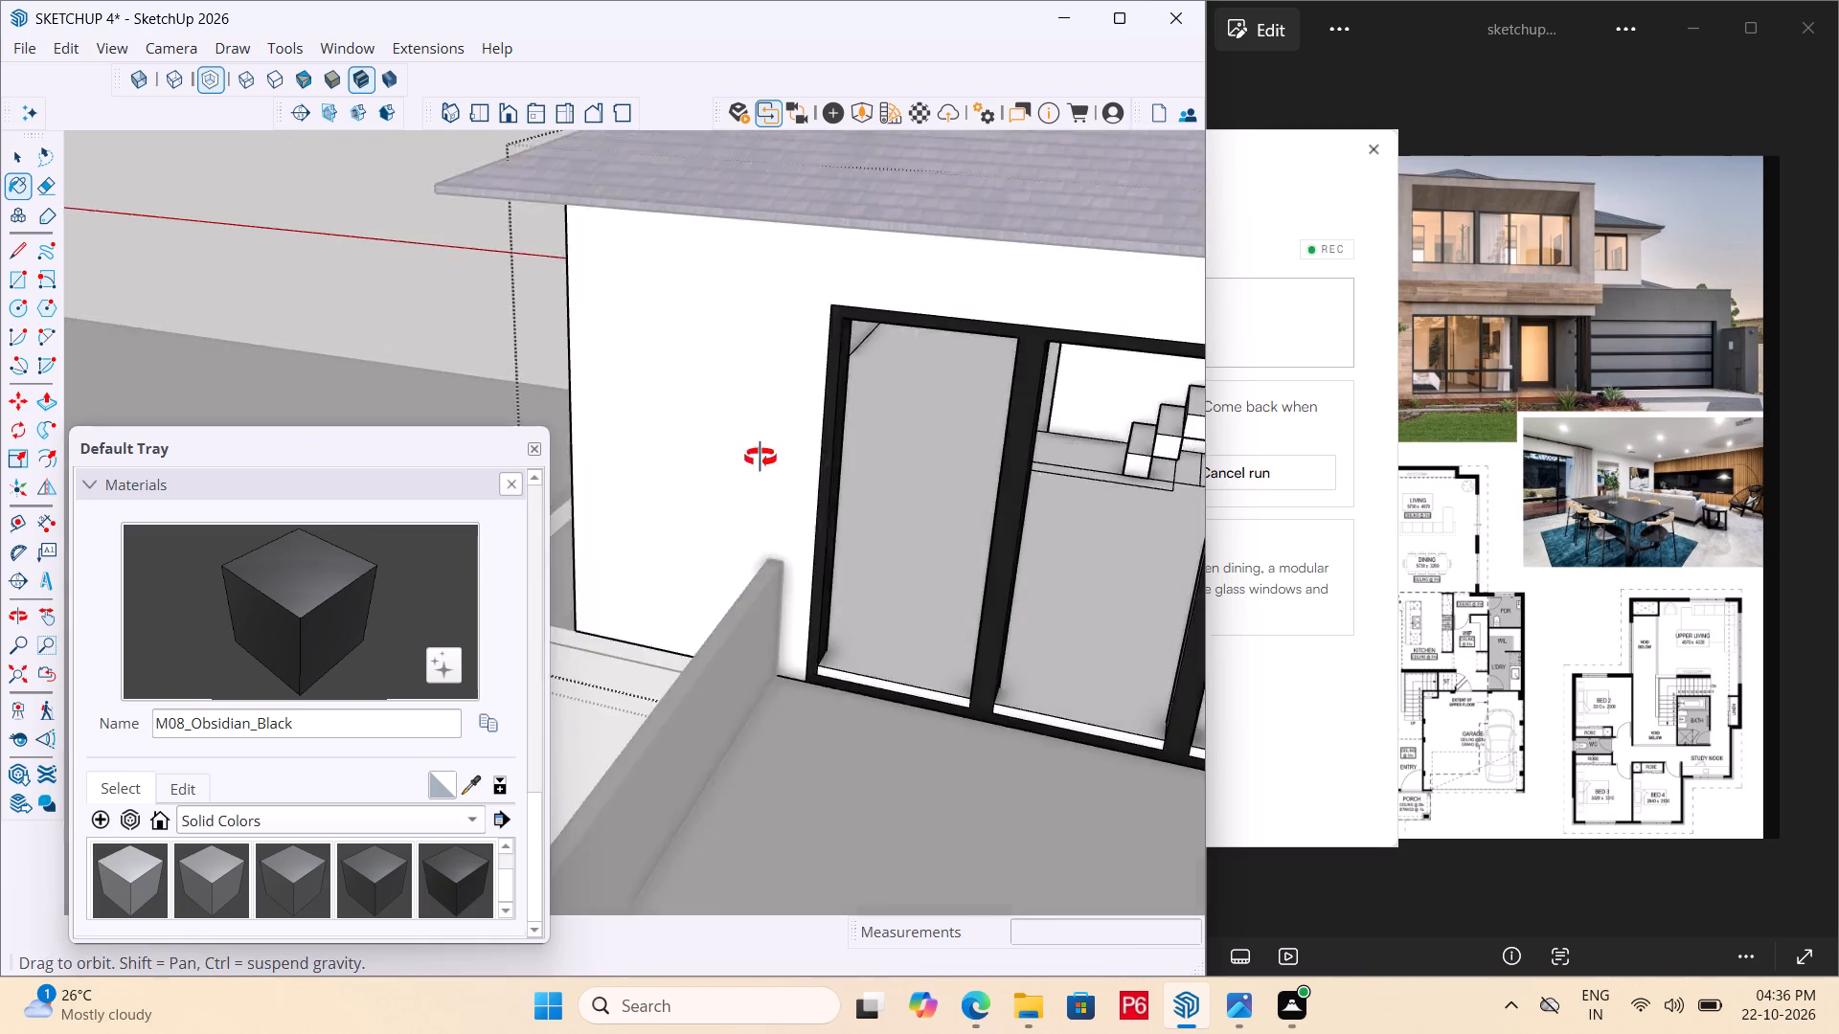
{"action": "middle_click_drag", "start_coordinate": [761, 458], "coordinate": [833, 467]}
{"action": "scroll", "coordinate": [580, 427], "scroll_direction": "down", "scroll_amount": 6}
{"action": "scroll", "coordinate": [861, 469], "scroll_direction": "down", "scroll_amount": 7}
{"action": "middle_click_drag", "start_coordinate": [949, 528], "coordinate": [1173, 545]}
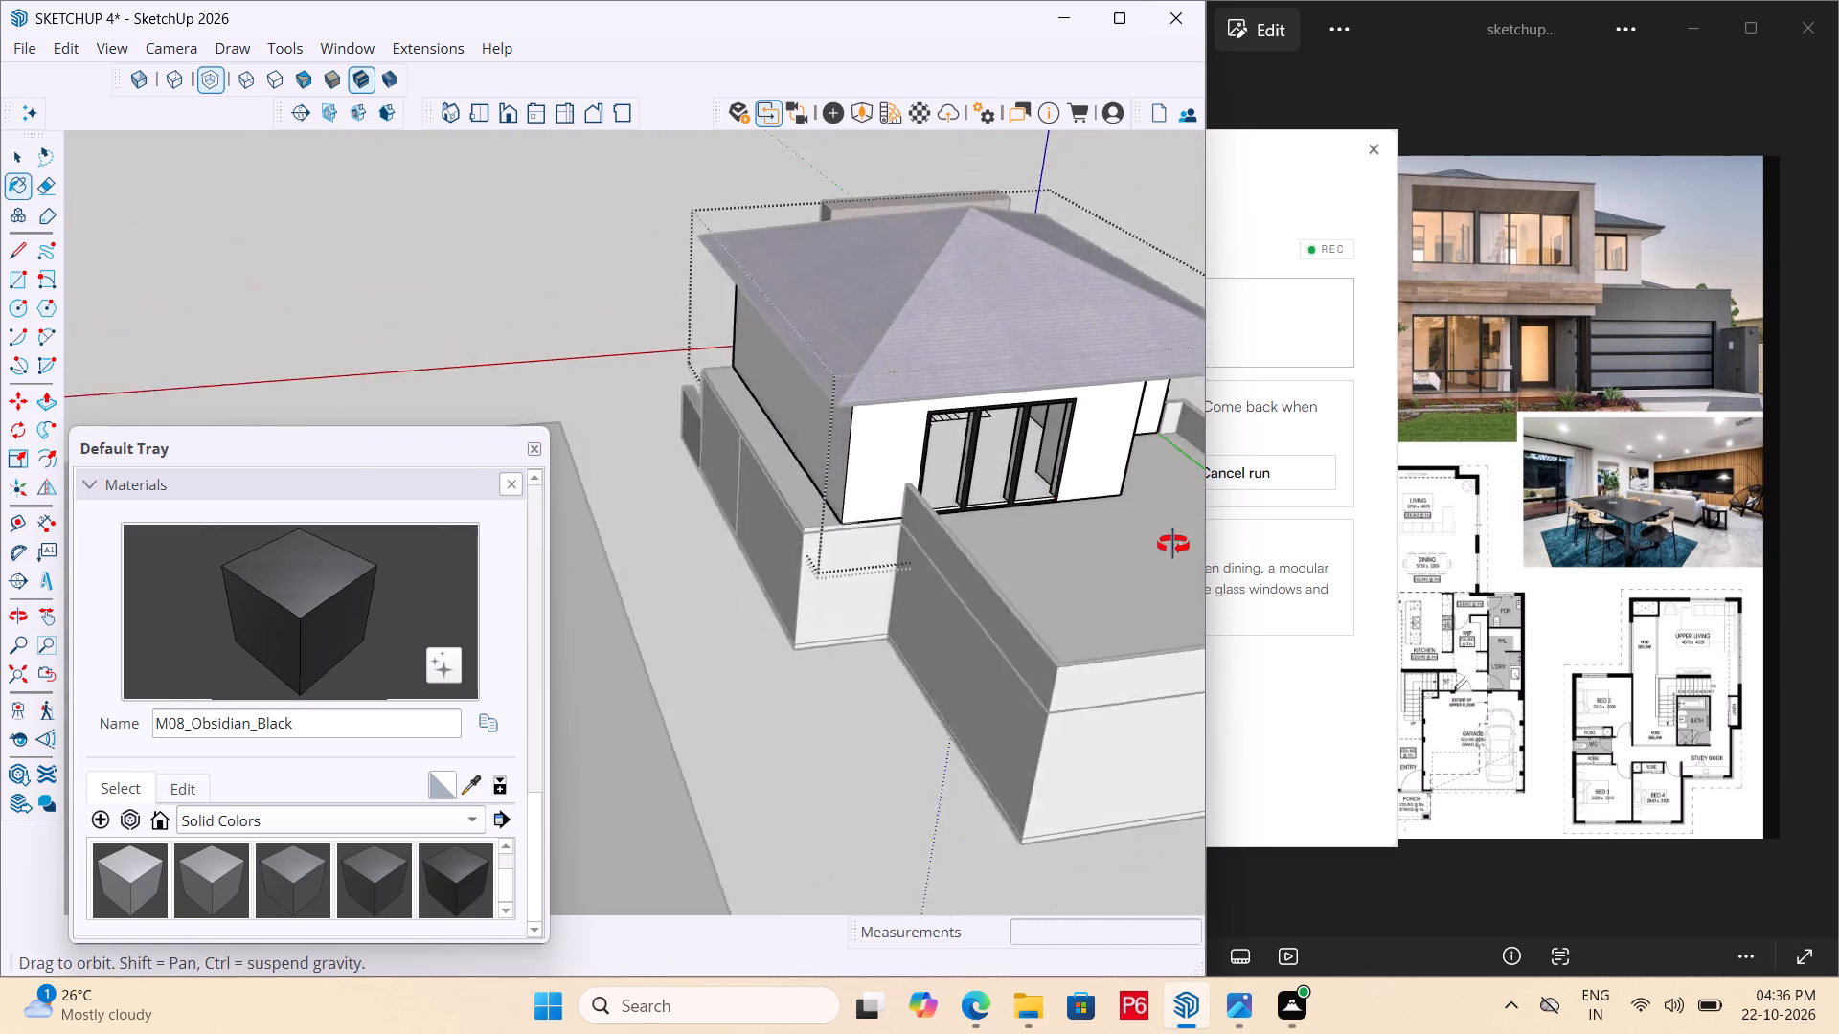
{"action": "middle_click_drag", "start_coordinate": [1173, 545], "coordinate": [1290, 521]}
{"action": "scroll", "coordinate": [1116, 395], "scroll_direction": "up", "scroll_amount": 11}
{"action": "middle_click", "coordinate": [1007, 406]}
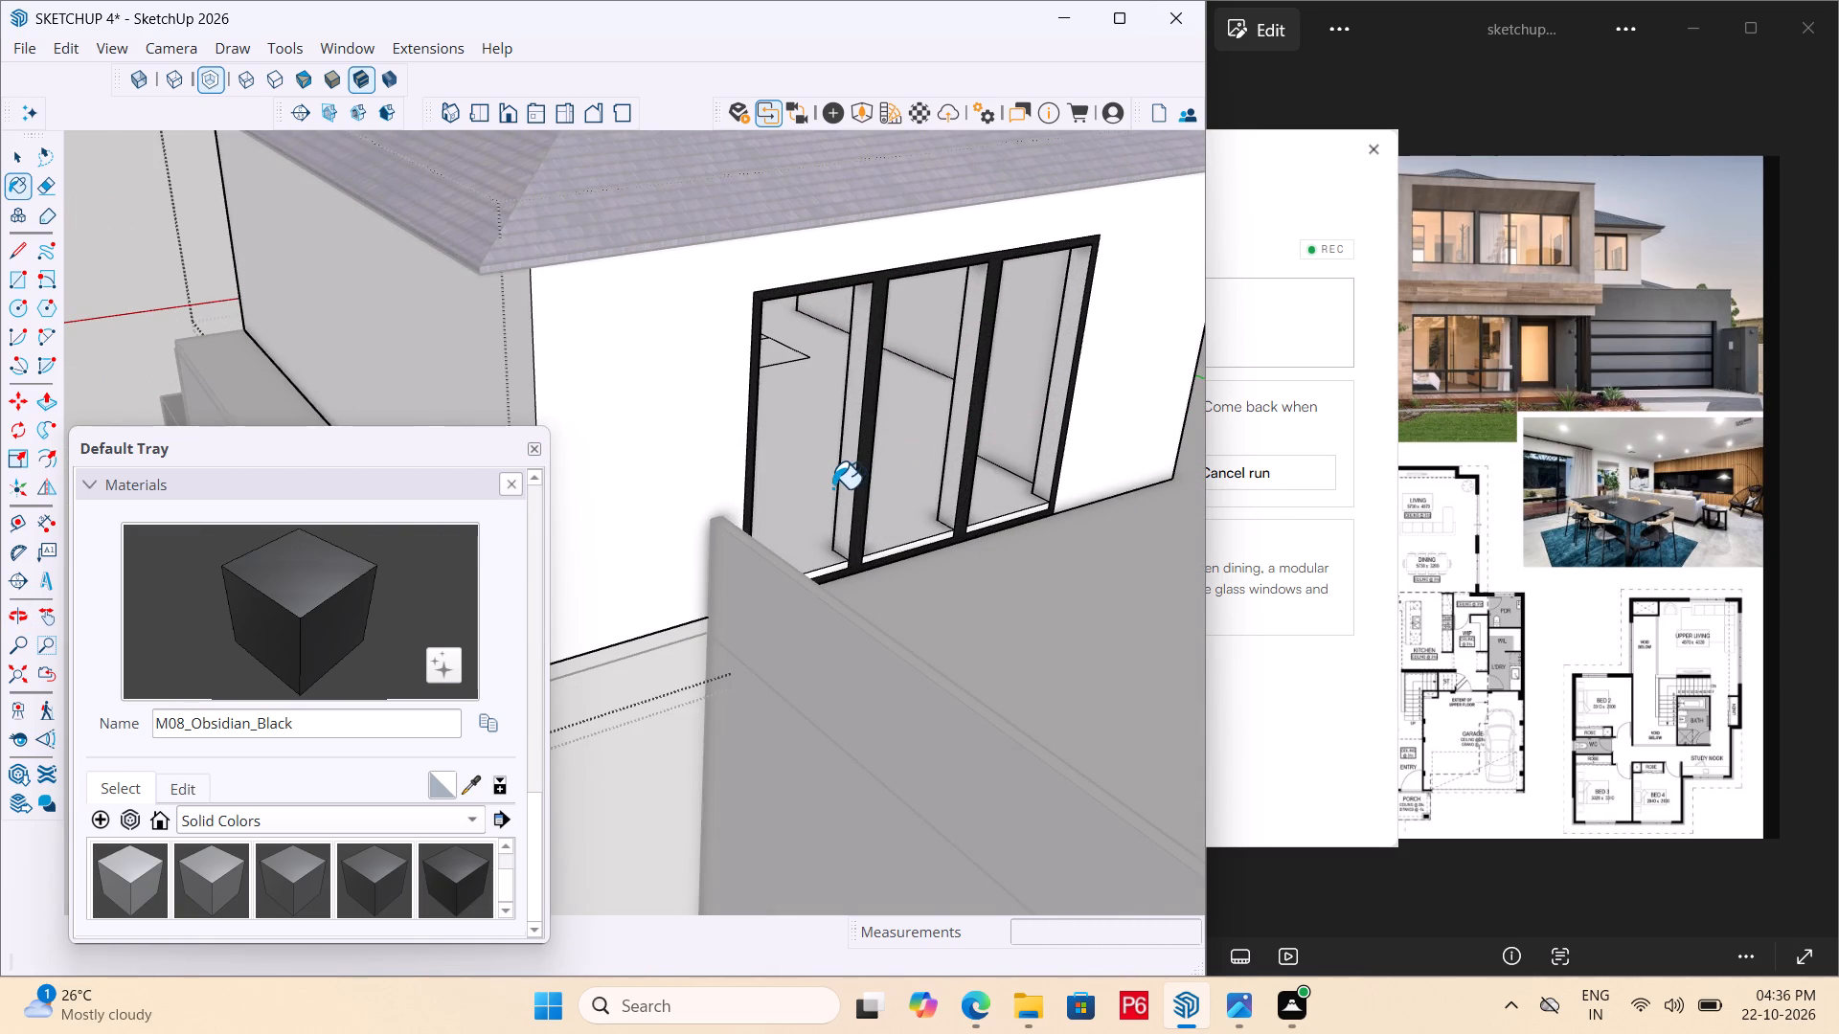
{"action": "double_click", "coordinate": [832, 488]}
{"action": "left_click", "coordinate": [951, 423]}
{"action": "double_click", "coordinate": [1071, 361]}
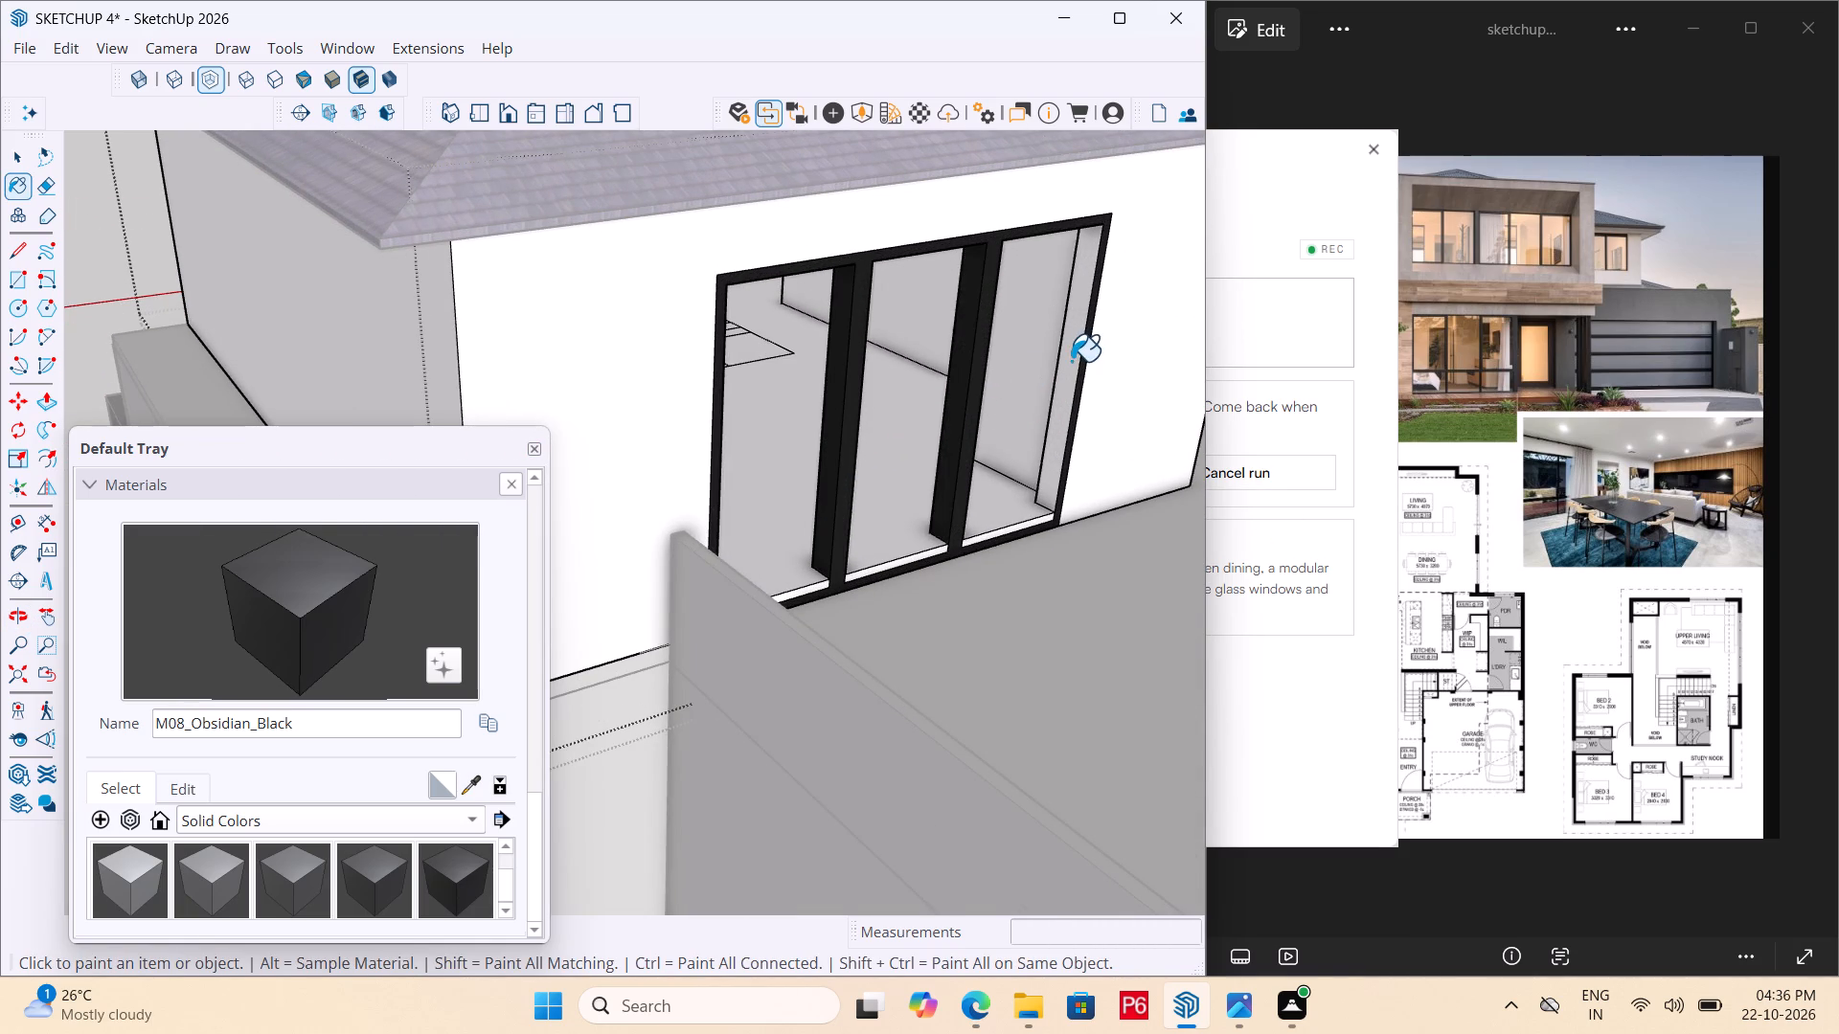
Examine the black-painted frame and mullions of the rear opening and the surrounding upper storey from several angles.
{"action": "scroll", "coordinate": [1077, 396], "scroll_direction": "down", "scroll_amount": 7}
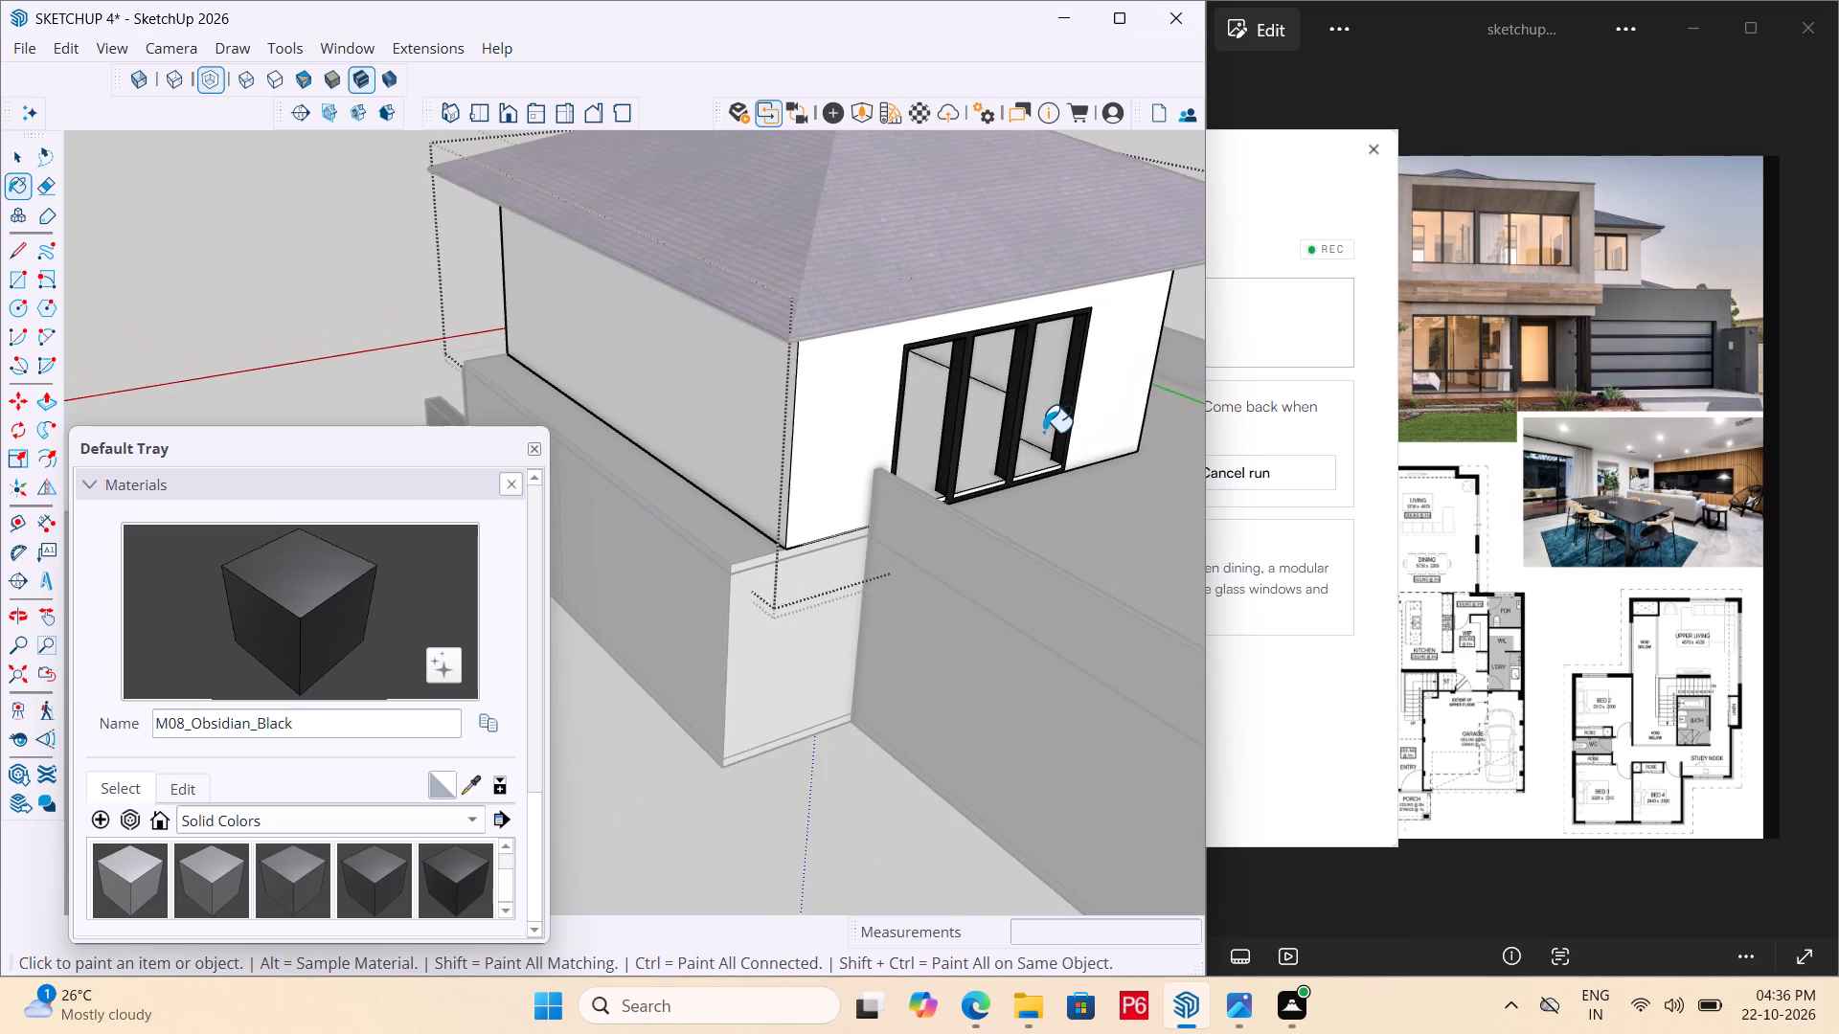
{"action": "middle_click_drag", "start_coordinate": [1027, 432], "coordinate": [631, 299]}
{"action": "scroll", "coordinate": [1023, 432], "scroll_direction": "down", "scroll_amount": 1}
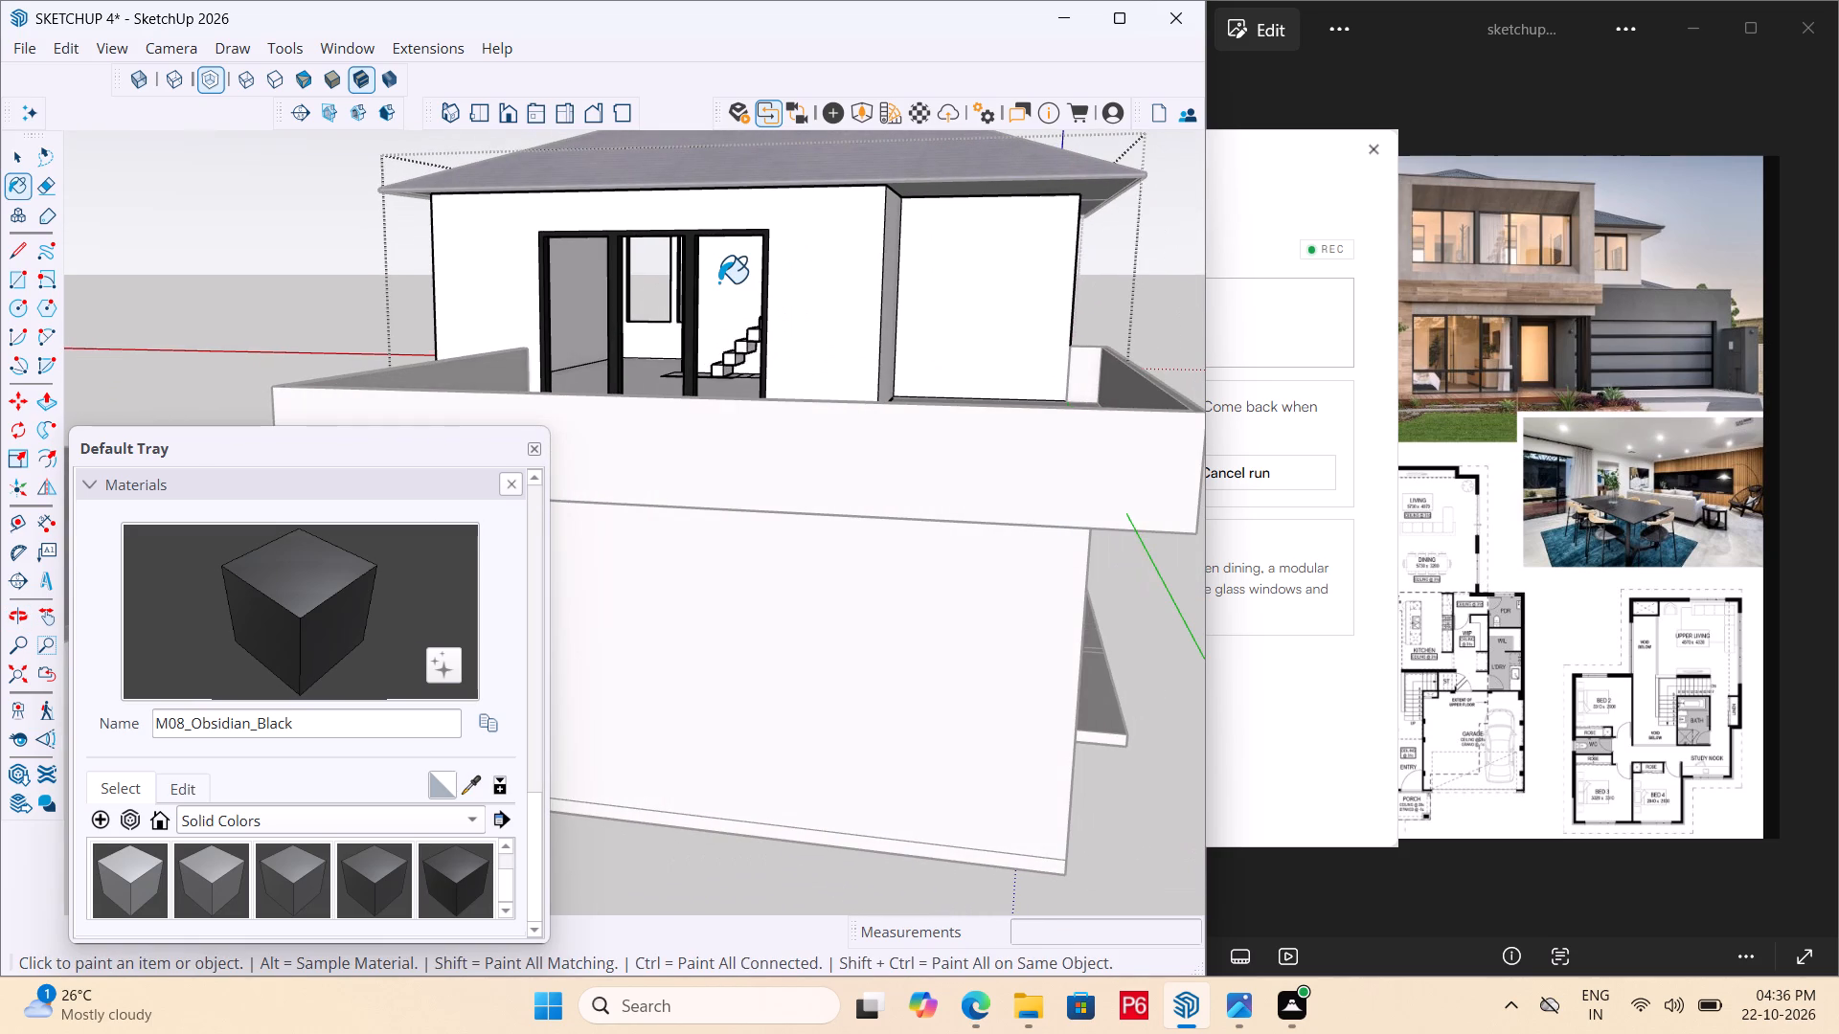
{"action": "key", "text": "space"}
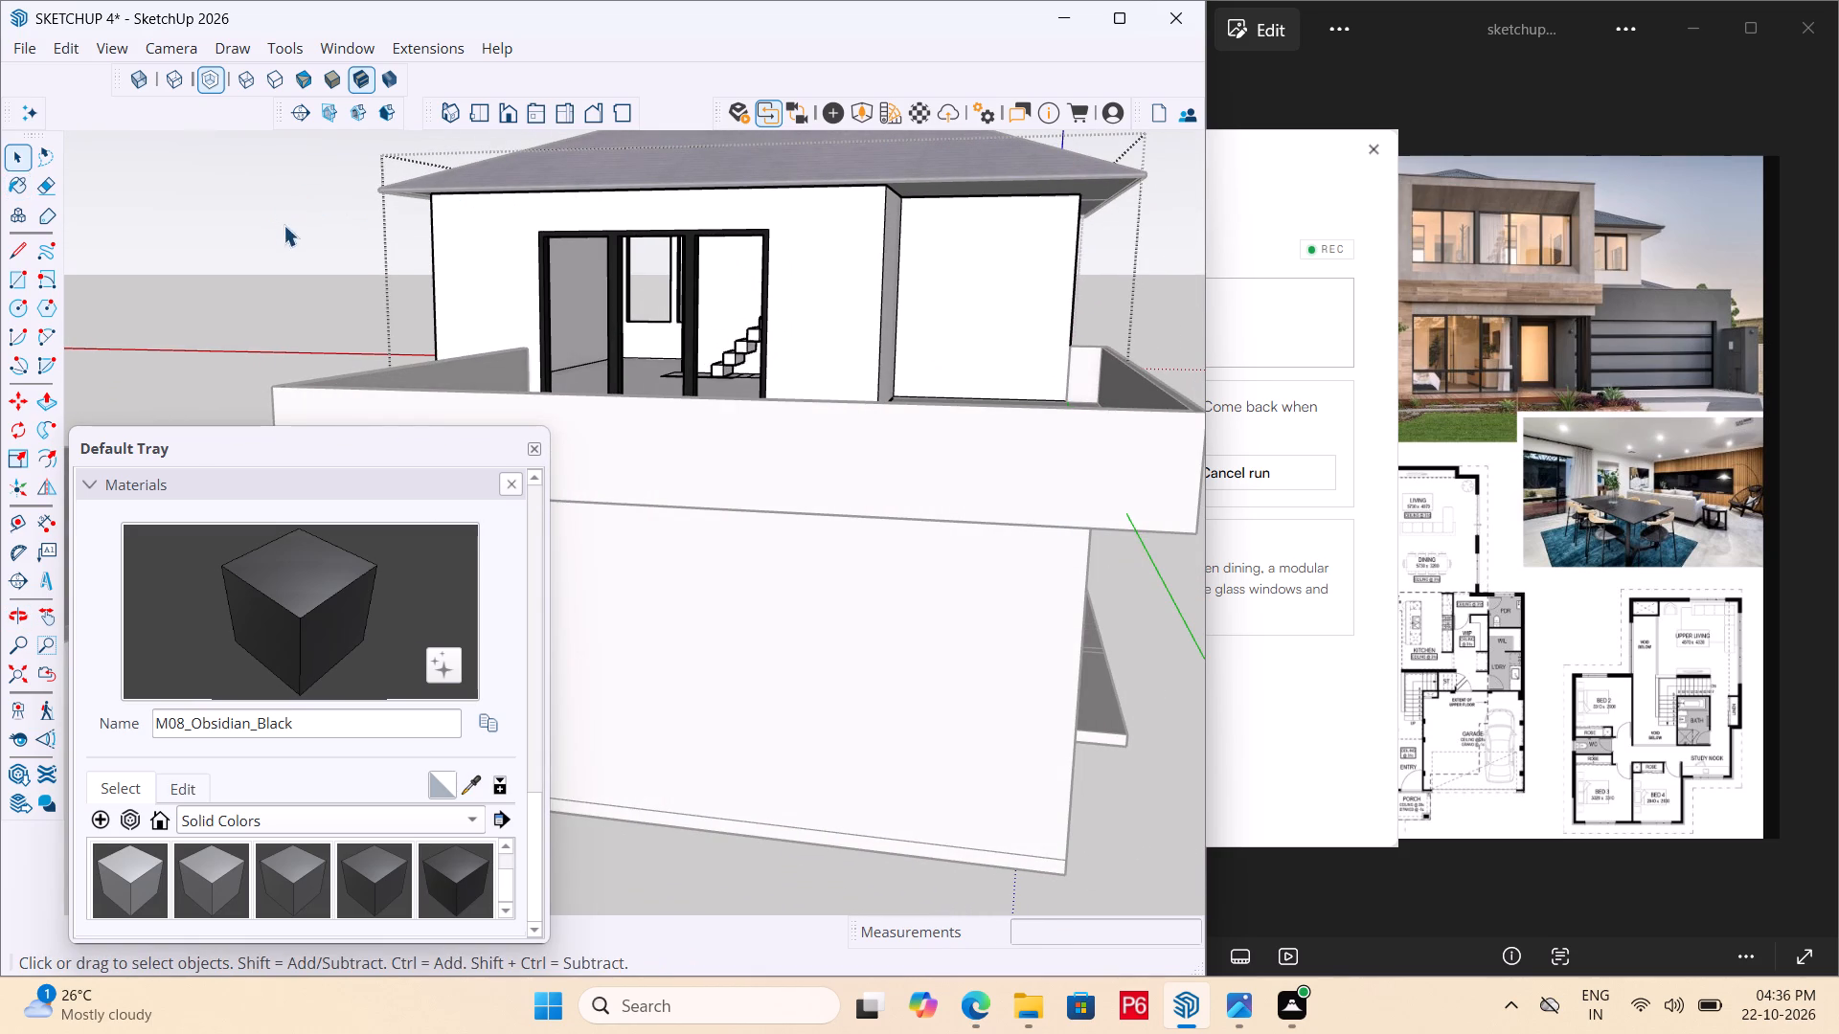
{"action": "middle_click_drag", "start_coordinate": [630, 246], "coordinate": [463, 269]}
{"action": "scroll", "coordinate": [462, 283], "scroll_direction": "up", "scroll_amount": 4}
{"action": "scroll", "coordinate": [888, 299], "scroll_direction": "down", "scroll_amount": 4}
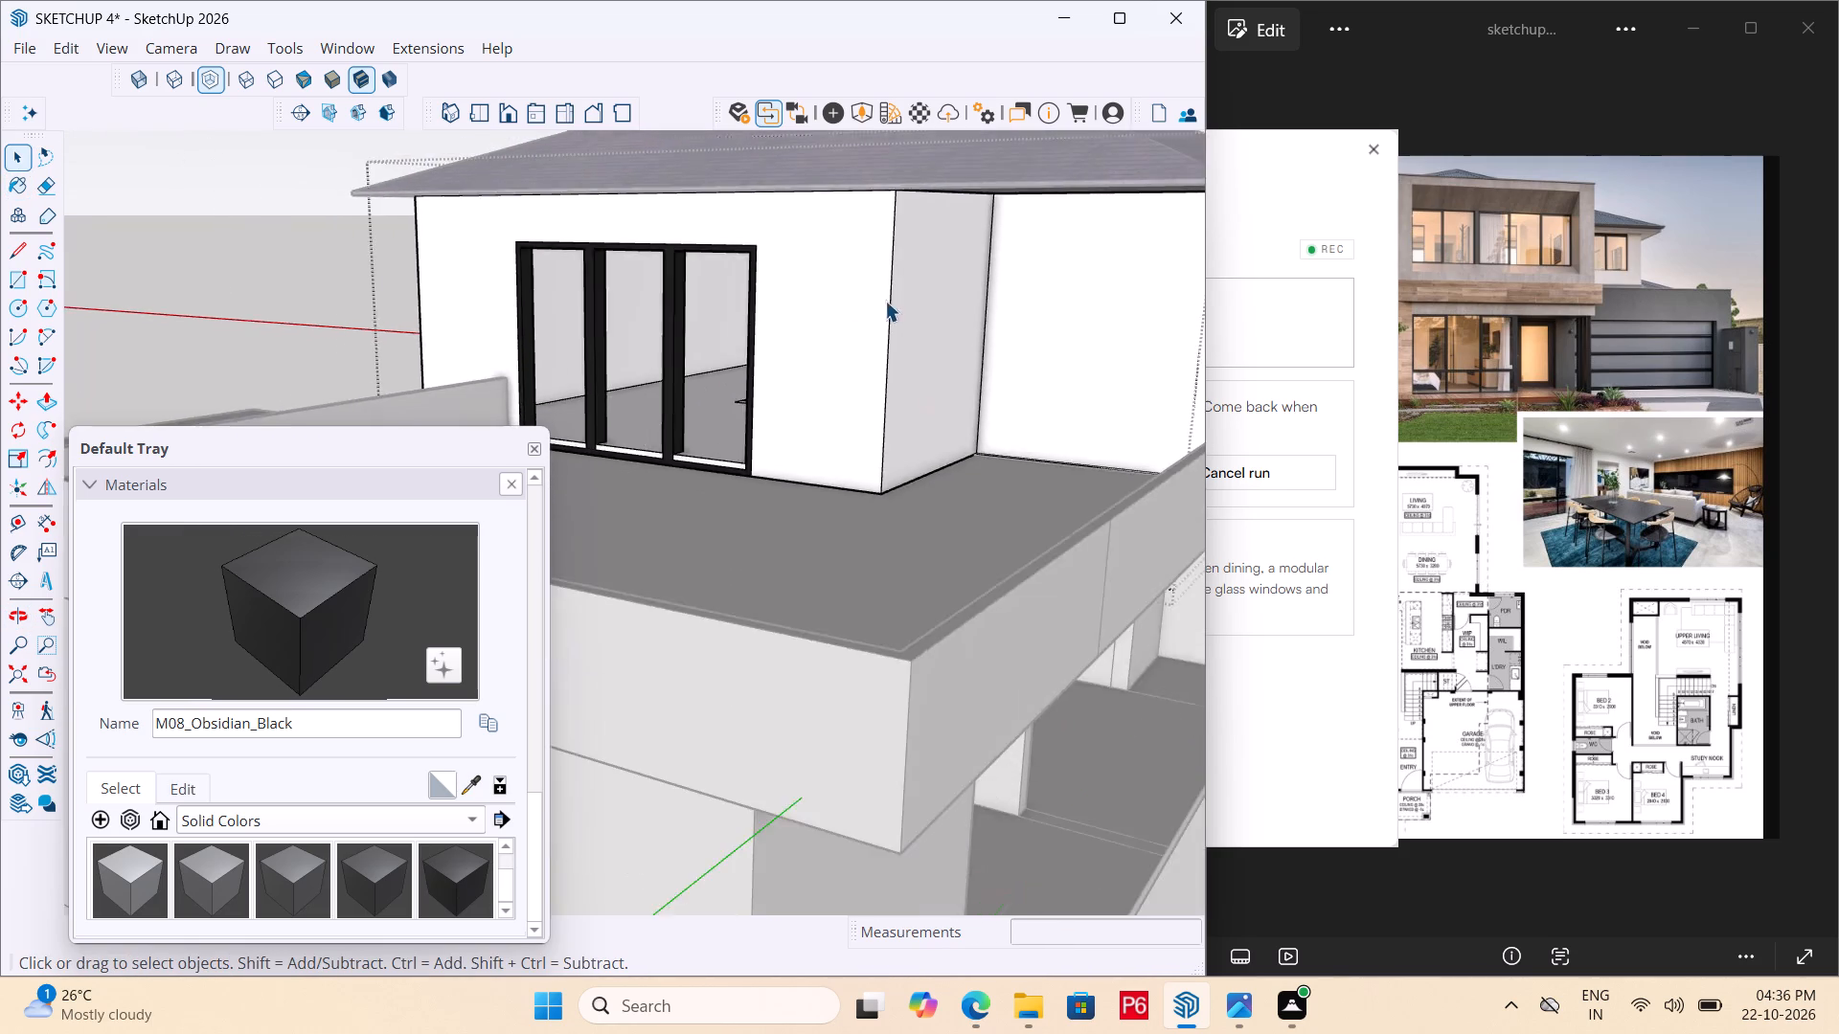
{"action": "scroll", "coordinate": [885, 301], "scroll_direction": "down", "scroll_amount": 1}
{"action": "middle_click_drag", "start_coordinate": [830, 342], "coordinate": [877, 342]}
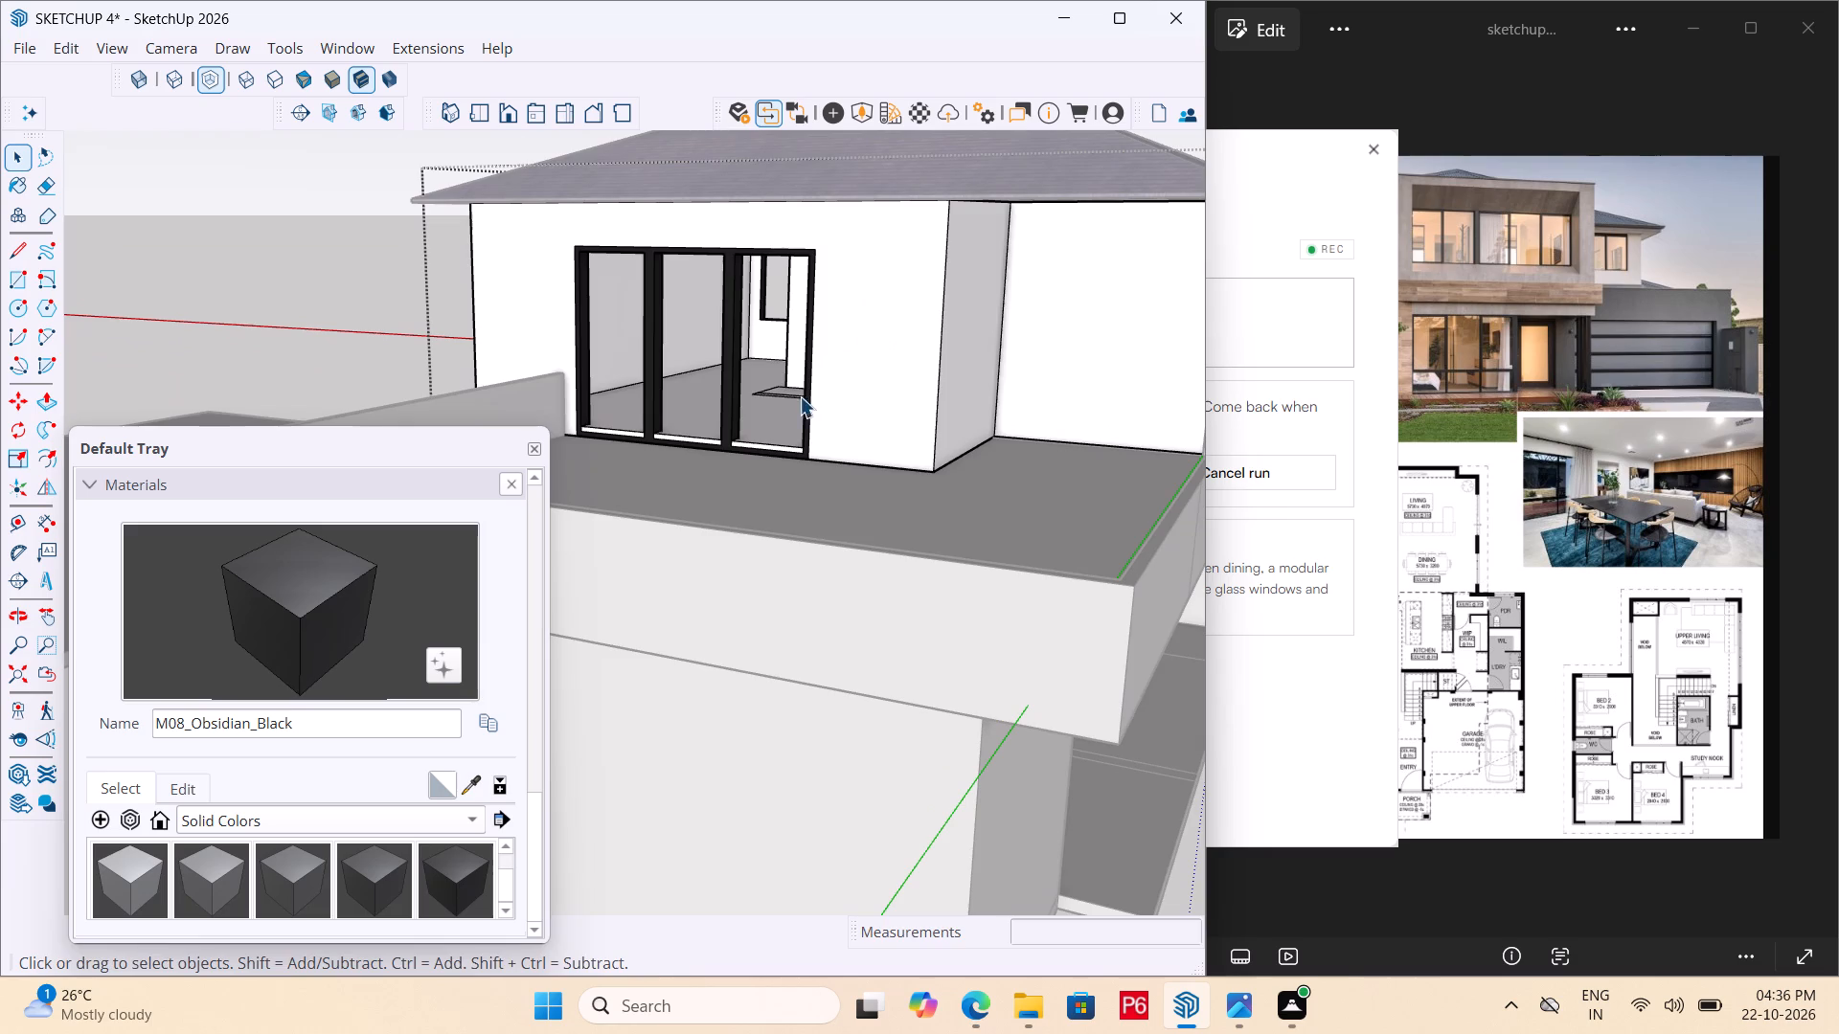
Draw an 11' 6" by 8' 3" rectangle across the whole three-panel opening, corner to corner behind the mullions.
{"action": "key", "text": "r"}
{"action": "middle_click_drag", "start_coordinate": [615, 329], "coordinate": [656, 296]}
{"action": "scroll", "coordinate": [659, 171], "scroll_direction": "up", "scroll_amount": 9}
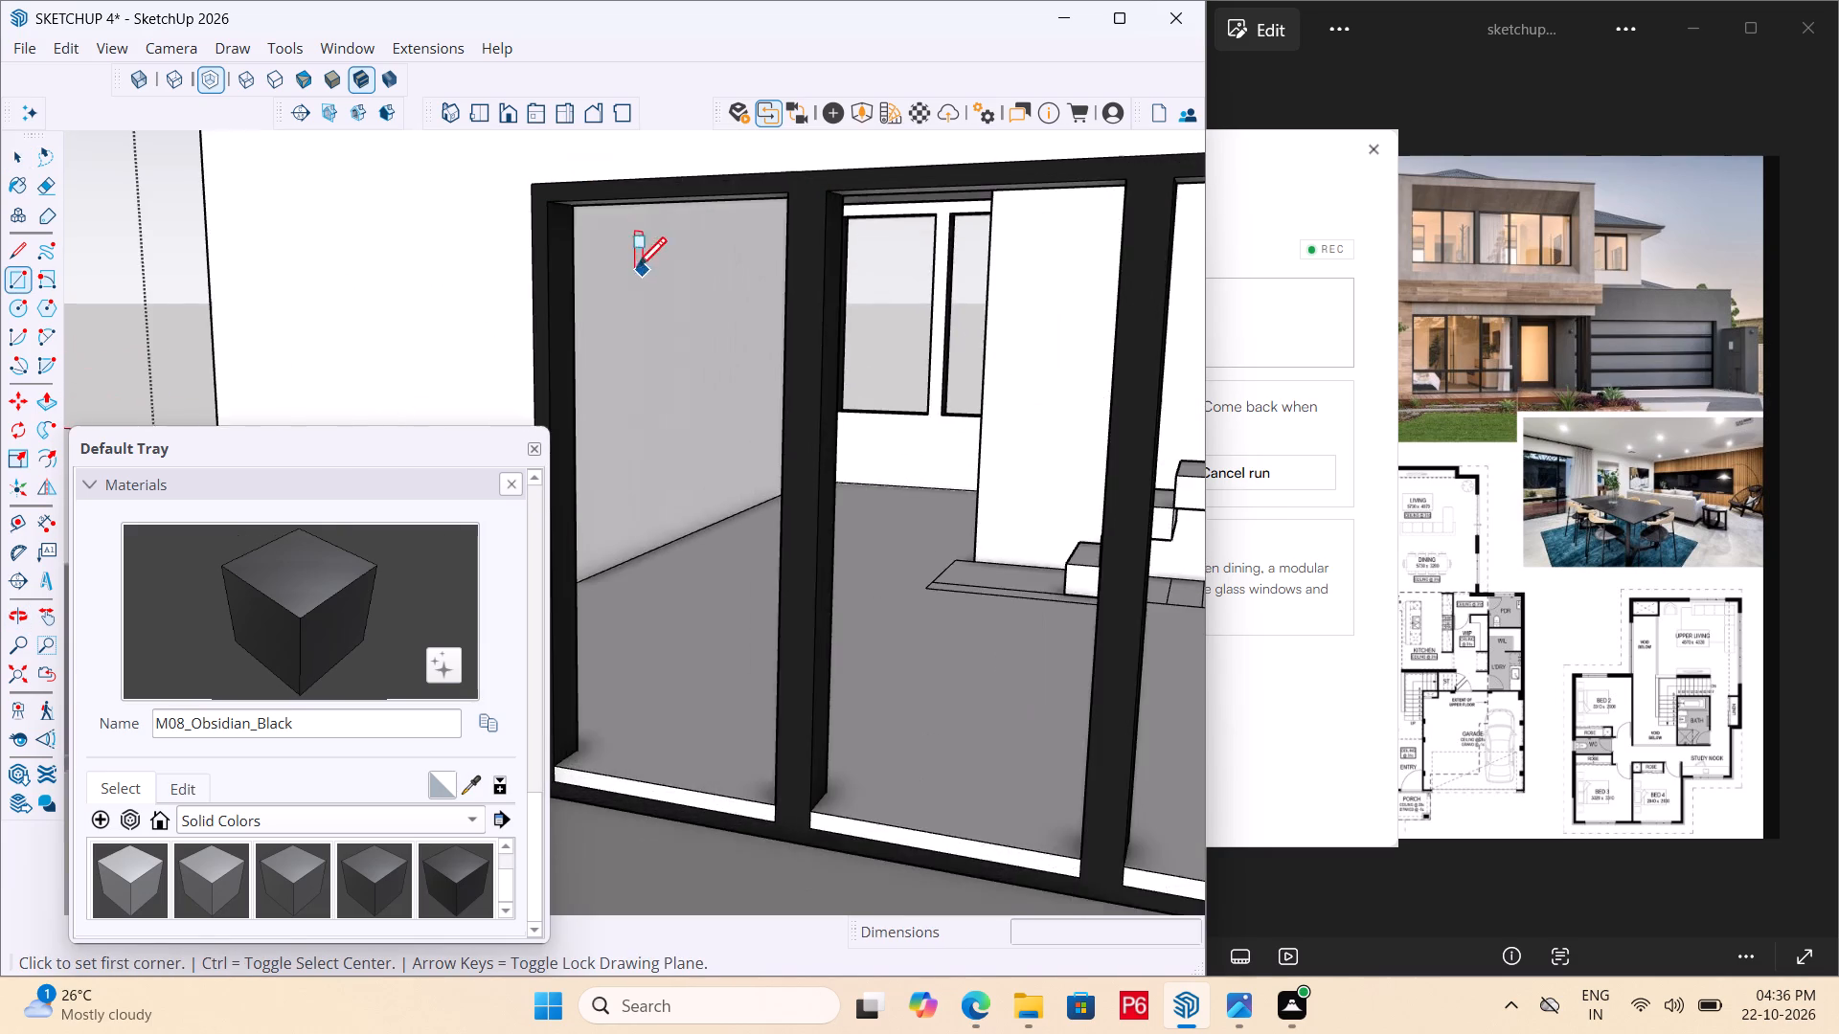
{"action": "middle_click_drag", "start_coordinate": [592, 223], "coordinate": [580, 221]}
{"action": "scroll", "coordinate": [557, 190], "scroll_direction": "up", "scroll_amount": 9}
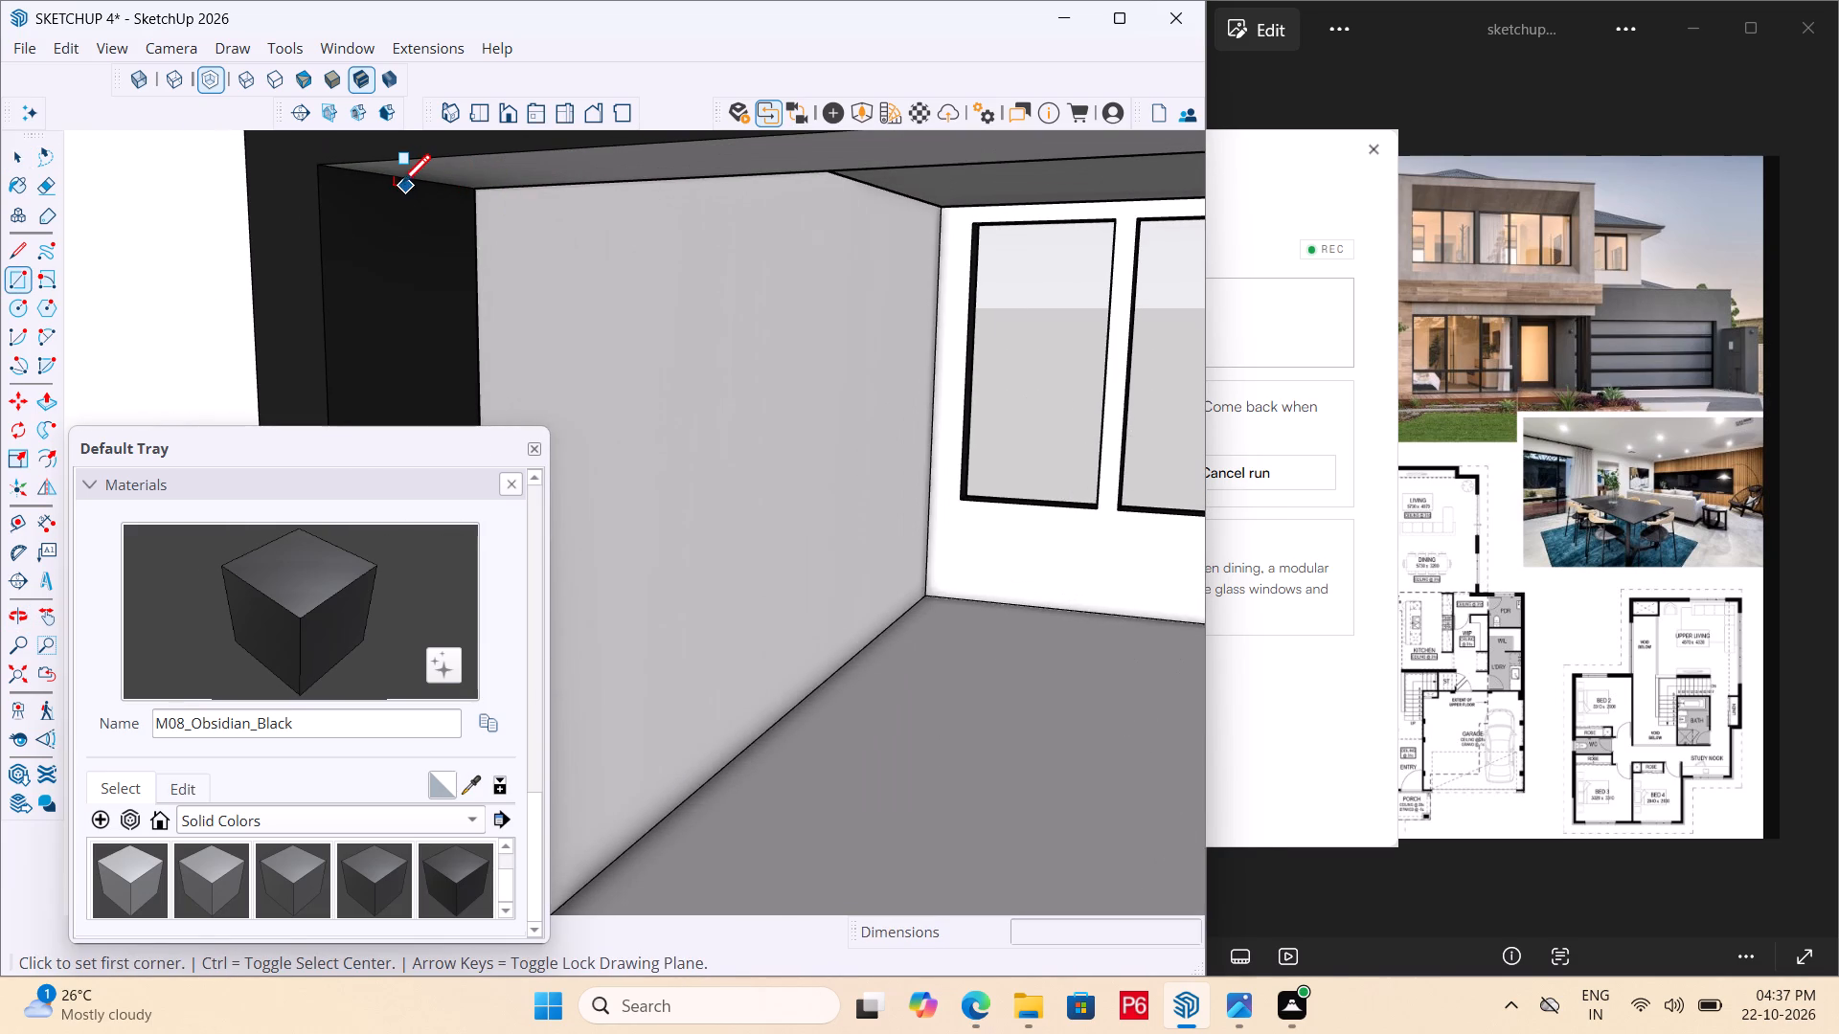
{"action": "double_click", "coordinate": [394, 179]}
{"action": "scroll", "coordinate": [680, 448], "scroll_direction": "down", "scroll_amount": 8}
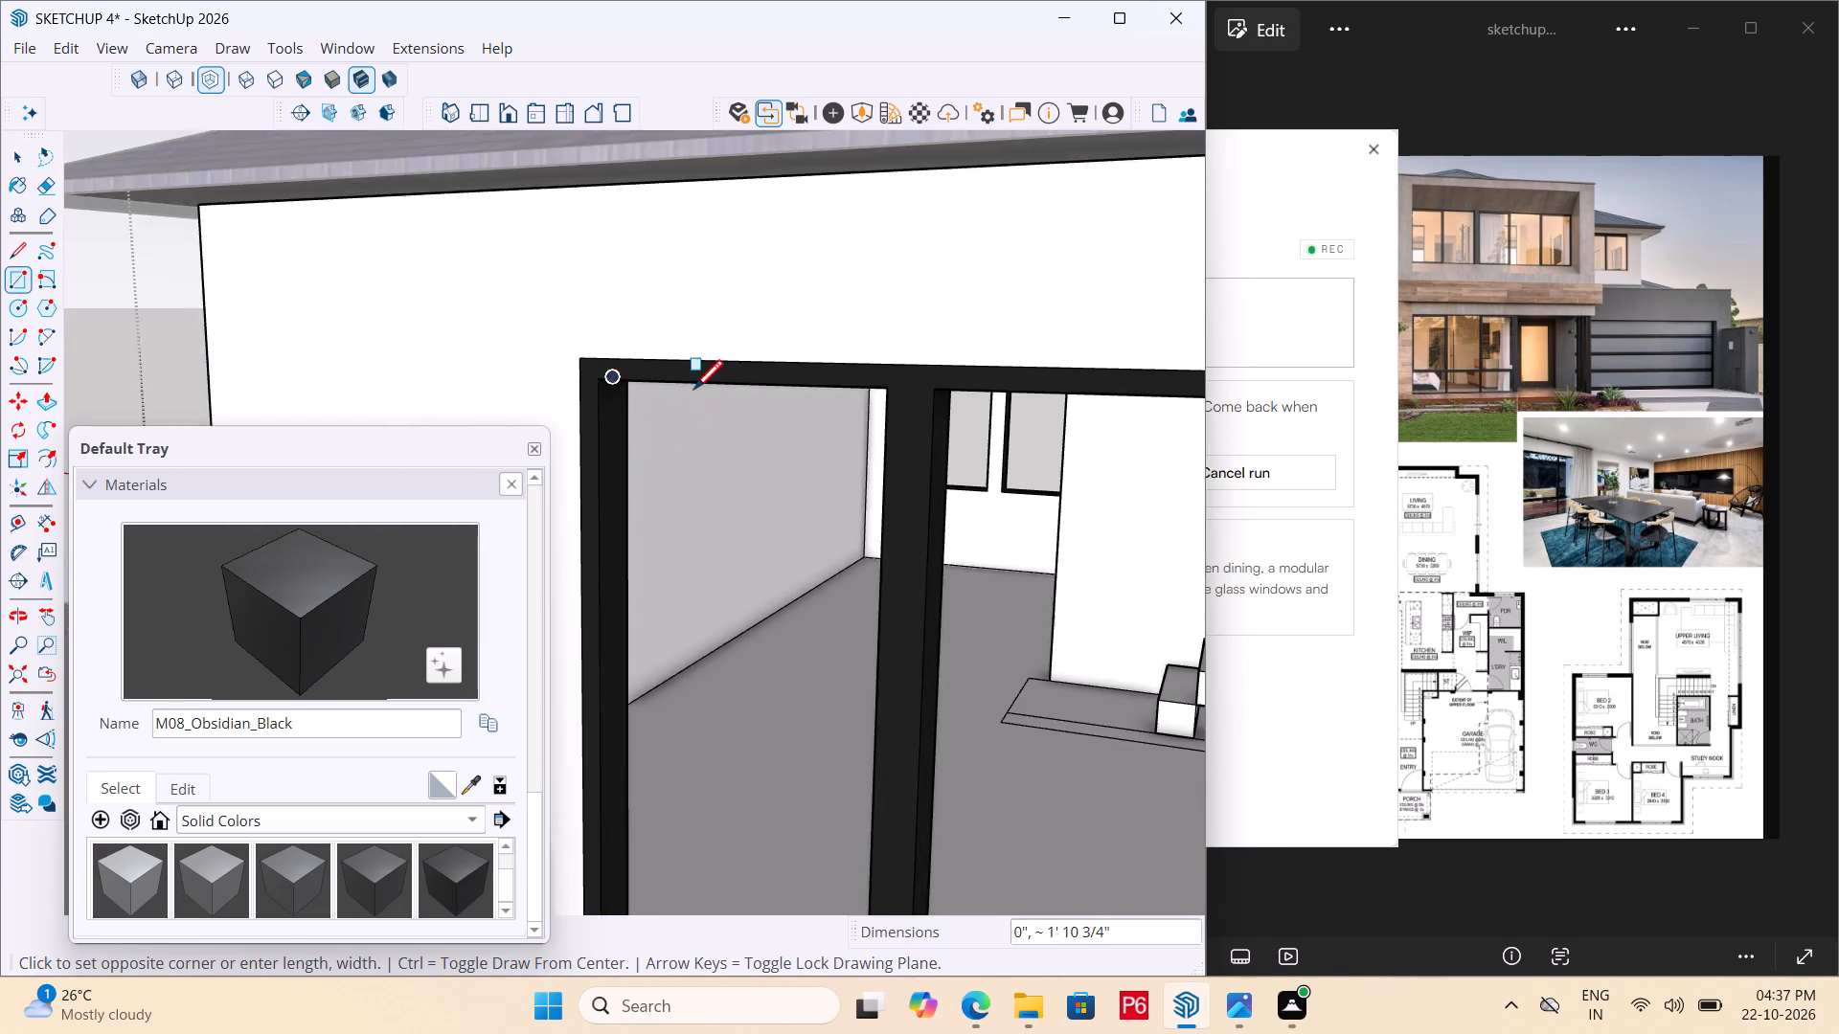
{"action": "scroll", "coordinate": [704, 393], "scroll_direction": "down", "scroll_amount": 12}
{"action": "middle_click_drag", "start_coordinate": [826, 543], "coordinate": [1269, 732]}
{"action": "scroll", "coordinate": [984, 539], "scroll_direction": "up", "scroll_amount": 3}
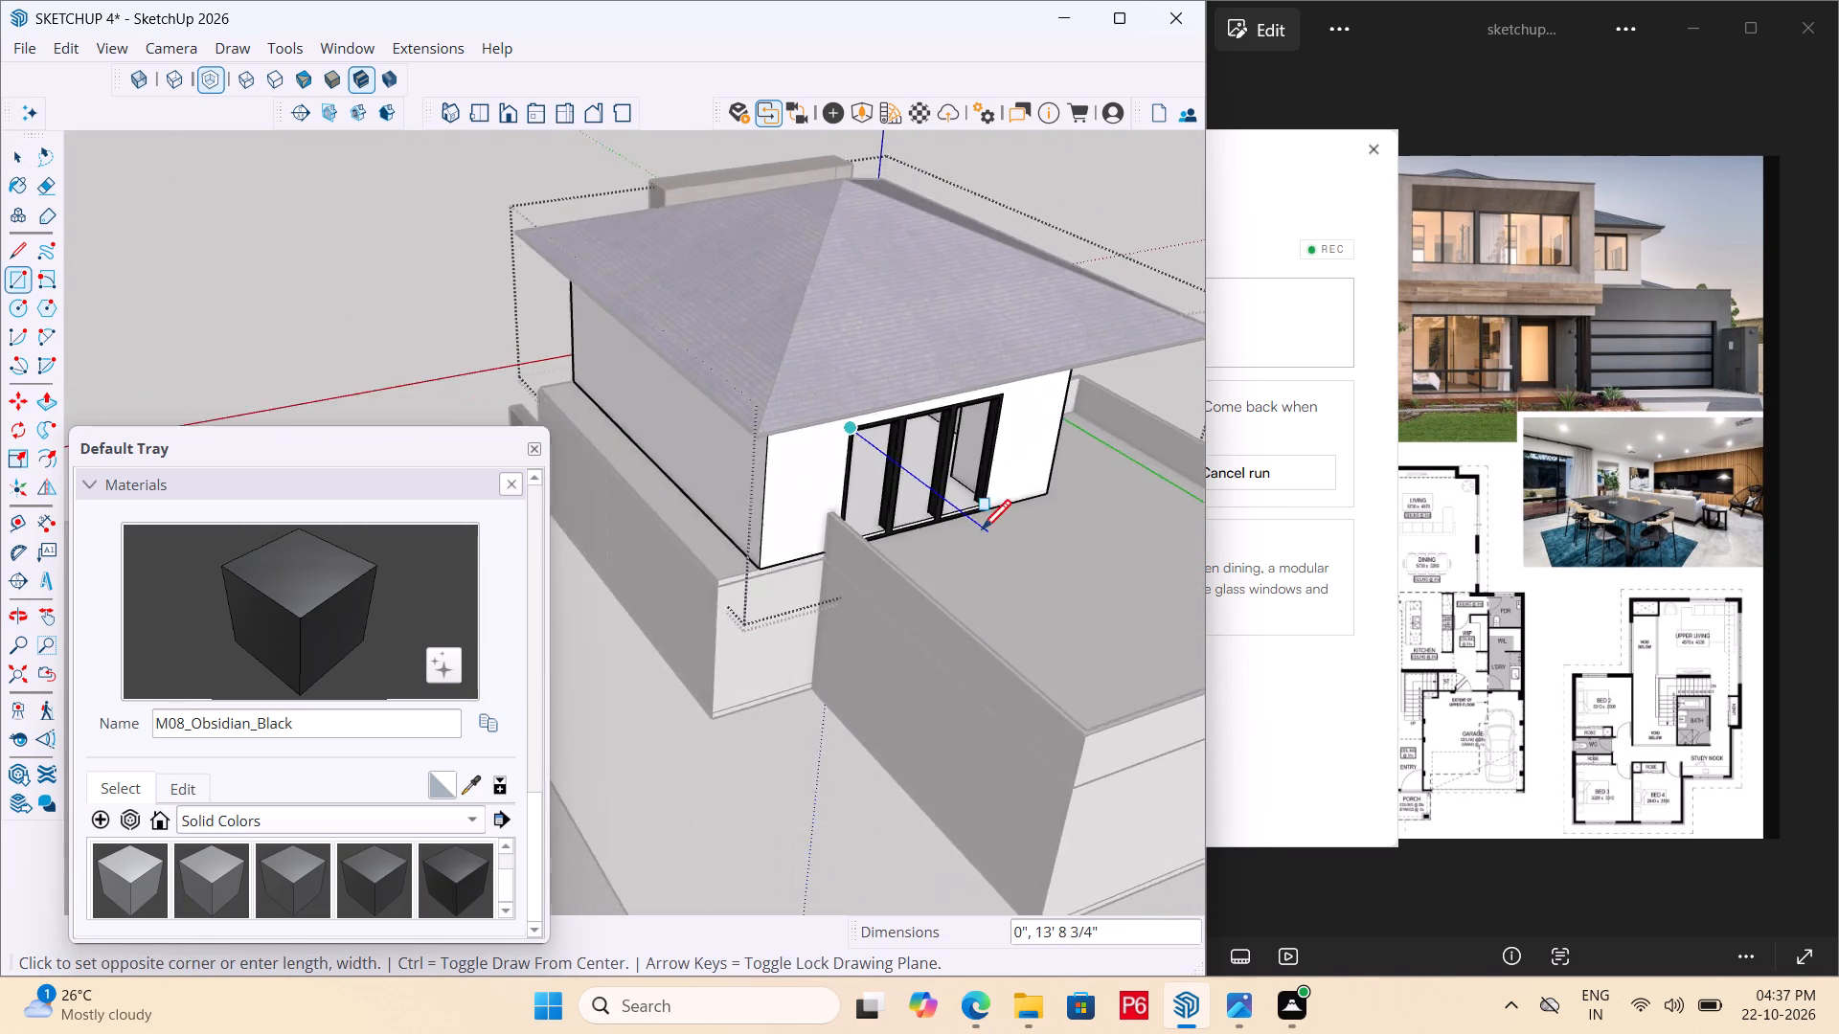
{"action": "scroll", "coordinate": [982, 532], "scroll_direction": "up", "scroll_amount": 14}
{"action": "double_click", "coordinate": [1026, 529]}
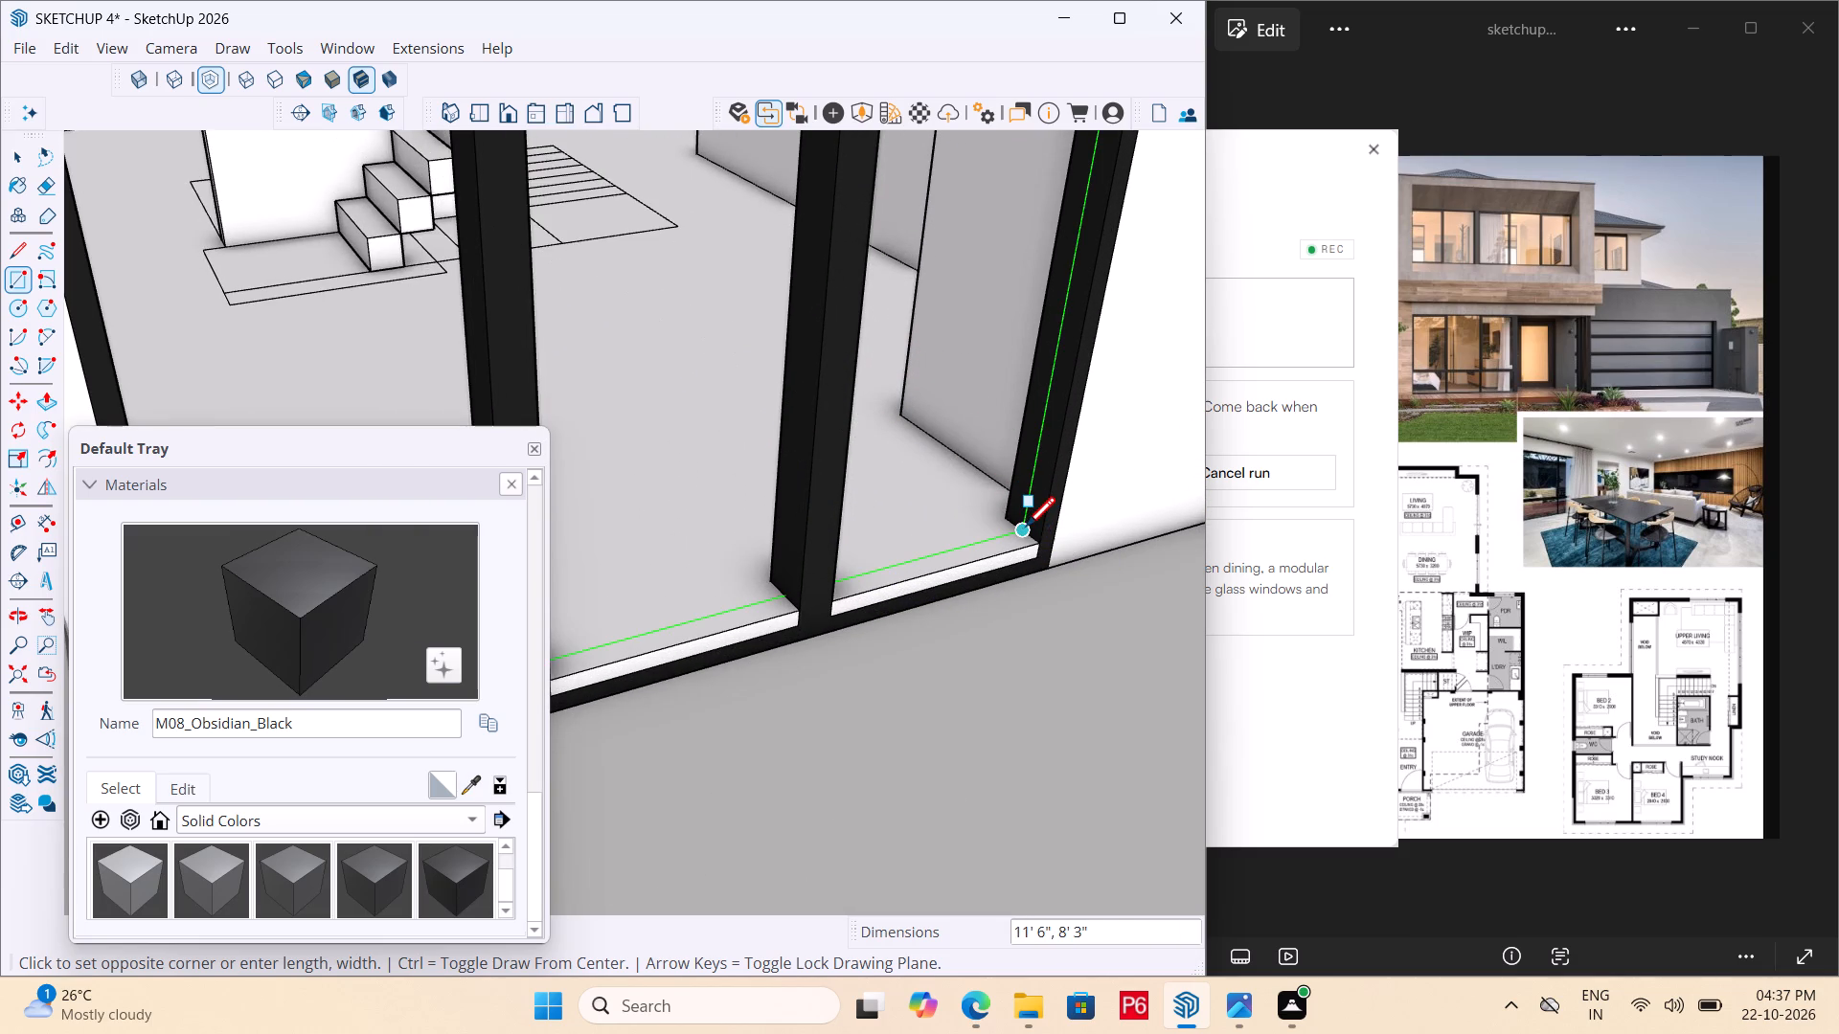
Group the new pane rectangle, face and edges together.
{"action": "key", "text": "space"}
{"action": "double_click", "coordinate": [945, 353]}
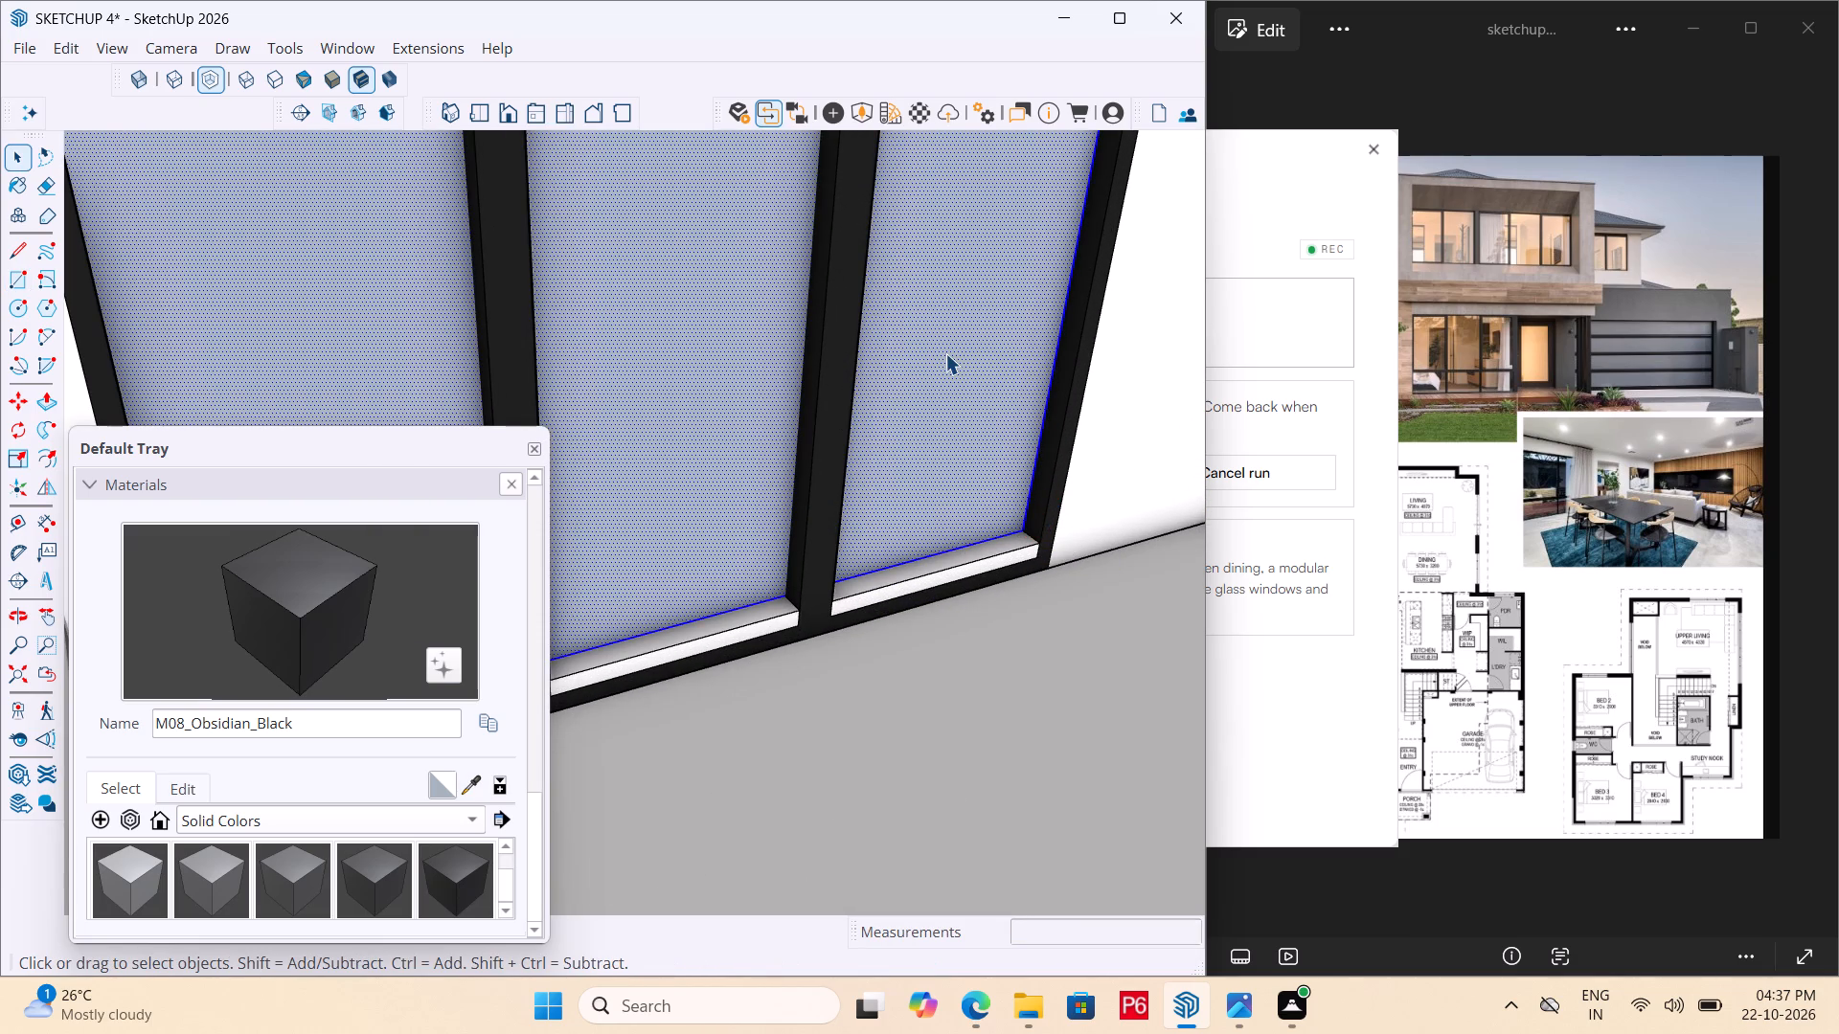
{"action": "right_click", "coordinate": [945, 353]}
{"action": "double_click", "coordinate": [1060, 573]}
Examine the pane inside the three-panel frame and the rear of the house from several angles.
{"action": "scroll", "coordinate": [1054, 515], "scroll_direction": "down", "scroll_amount": 7}
{"action": "middle_click_drag", "start_coordinate": [1033, 524], "coordinate": [914, 414]}
{"action": "scroll", "coordinate": [1062, 606], "scroll_direction": "down", "scroll_amount": 6}
{"action": "middle_click_drag", "start_coordinate": [980, 581], "coordinate": [940, 574]}
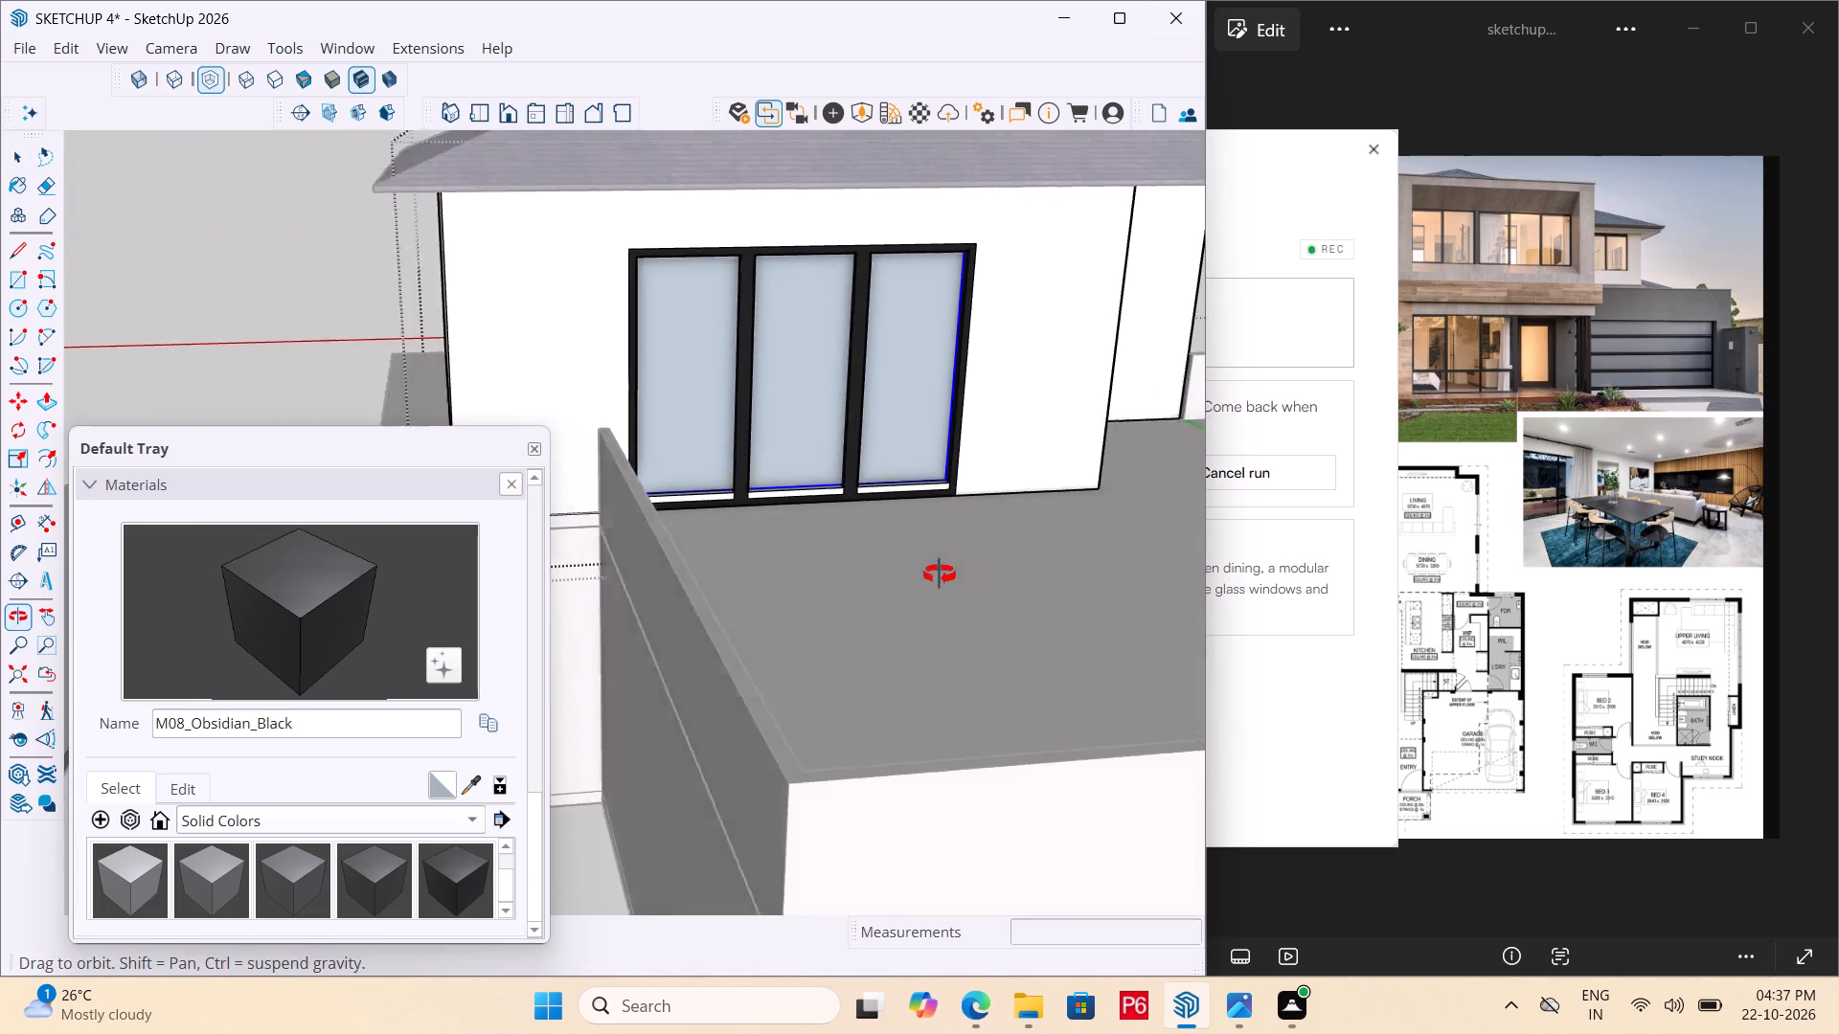
{"action": "middle_click_drag", "start_coordinate": [940, 574], "coordinate": [785, 539]}
{"action": "scroll", "coordinate": [1019, 655], "scroll_direction": "down", "scroll_amount": 7}
{"action": "middle_click_drag", "start_coordinate": [719, 424], "coordinate": [581, 476]}
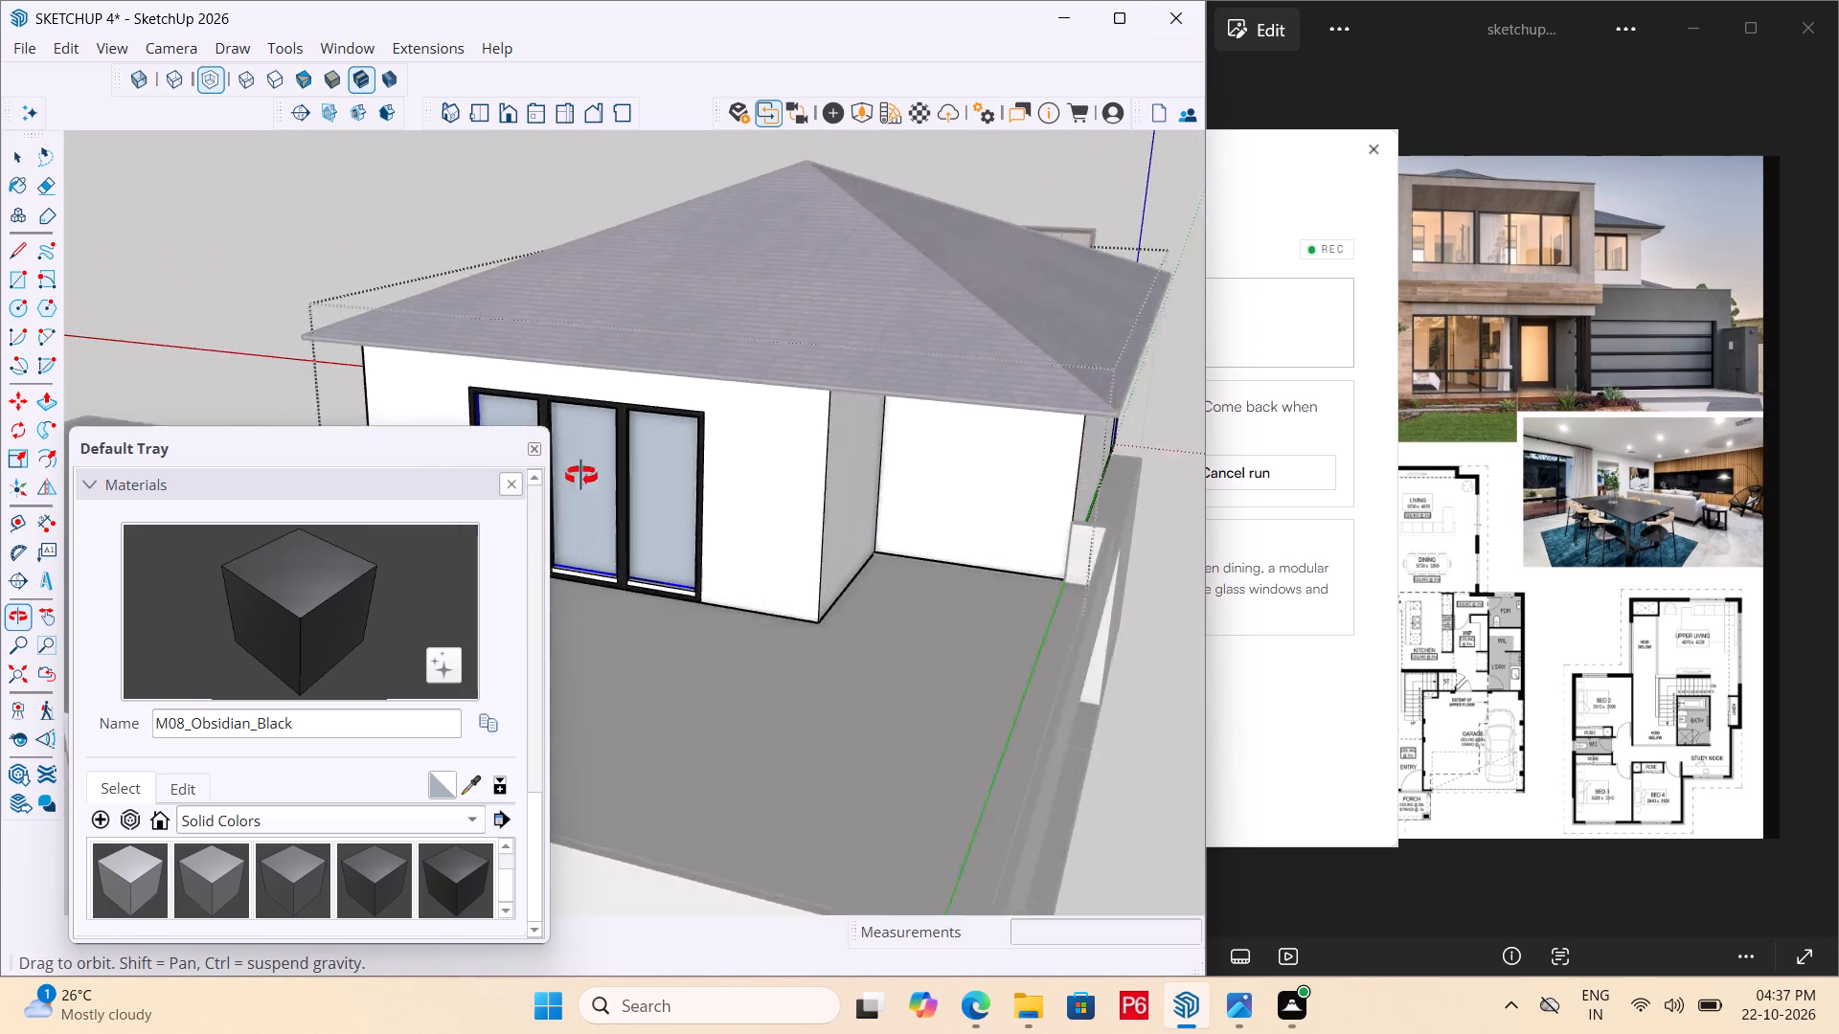
{"action": "middle_click_drag", "start_coordinate": [581, 476], "coordinate": [749, 481]}
{"action": "scroll", "coordinate": [1051, 470], "scroll_direction": "down", "scroll_amount": 6}
{"action": "middle_click_drag", "start_coordinate": [1028, 517], "coordinate": [850, 447]}
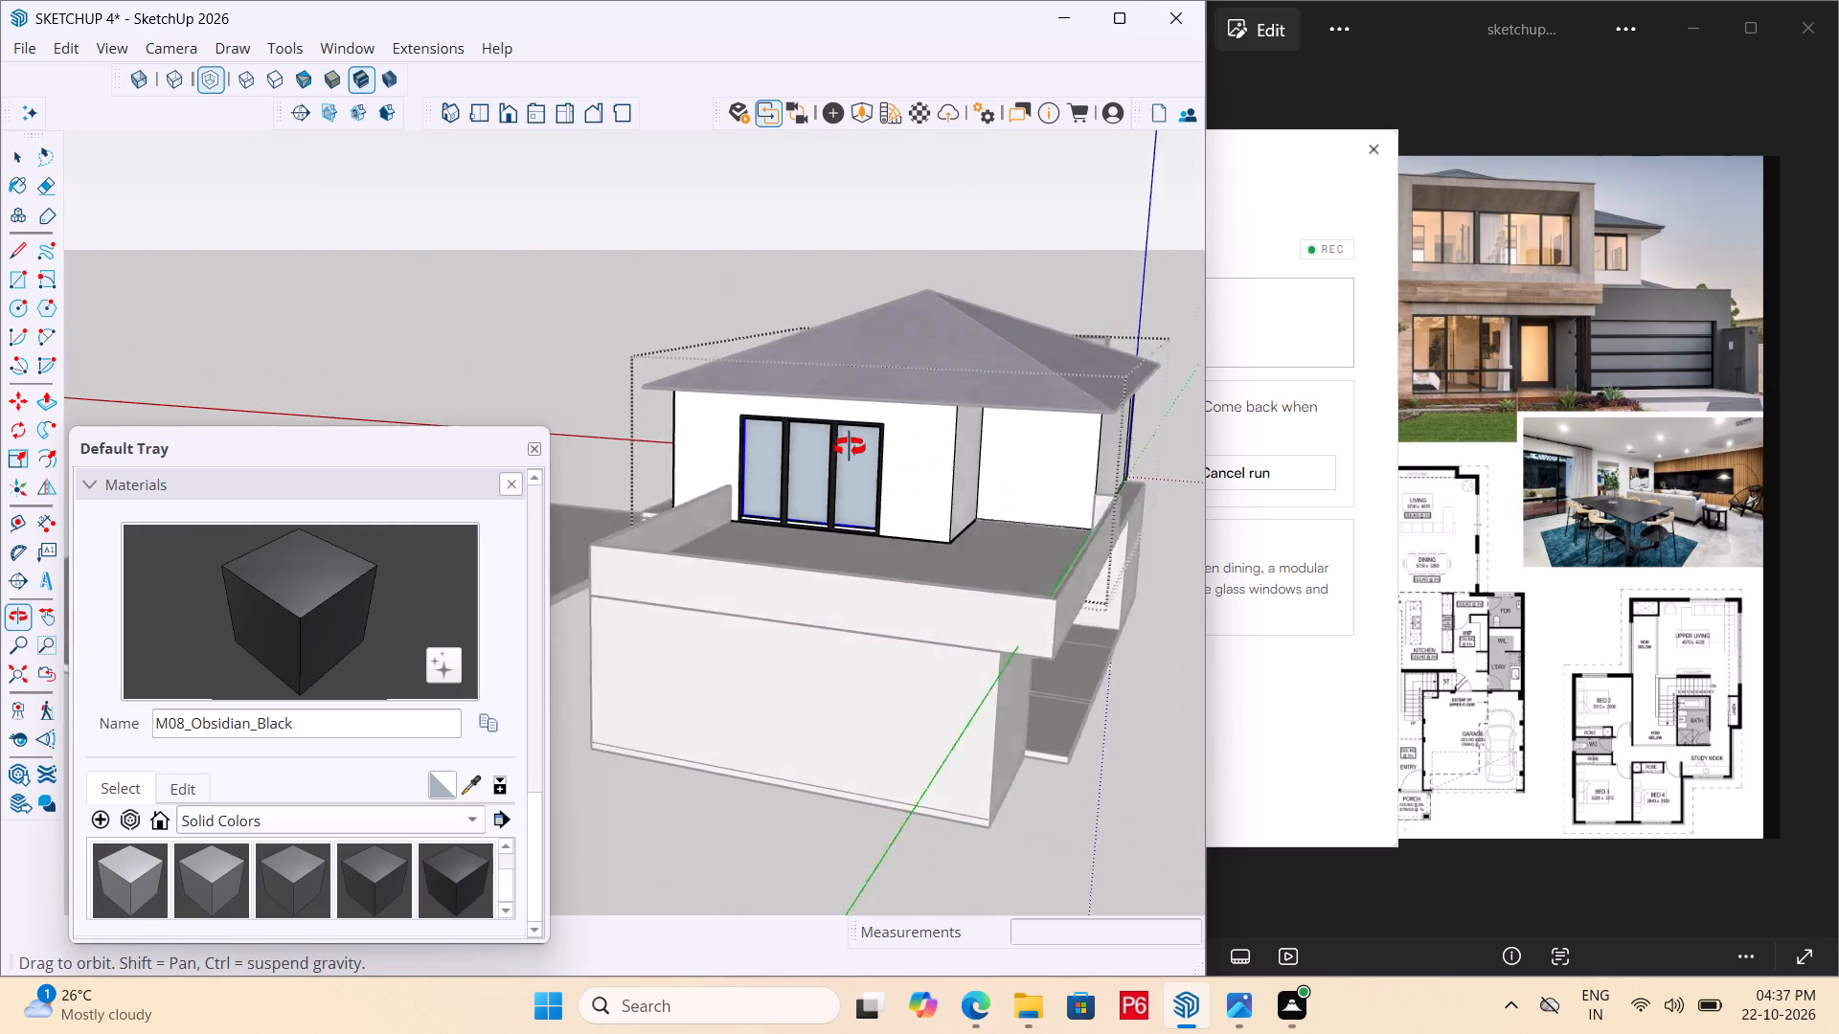
{"action": "middle_click_drag", "start_coordinate": [850, 447], "coordinate": [783, 489]}
Paint the pane group in the rear opening with Glass_Basic_01 from the Glass collection.
{"action": "scroll", "coordinate": [793, 512], "scroll_direction": "up", "scroll_amount": 9}
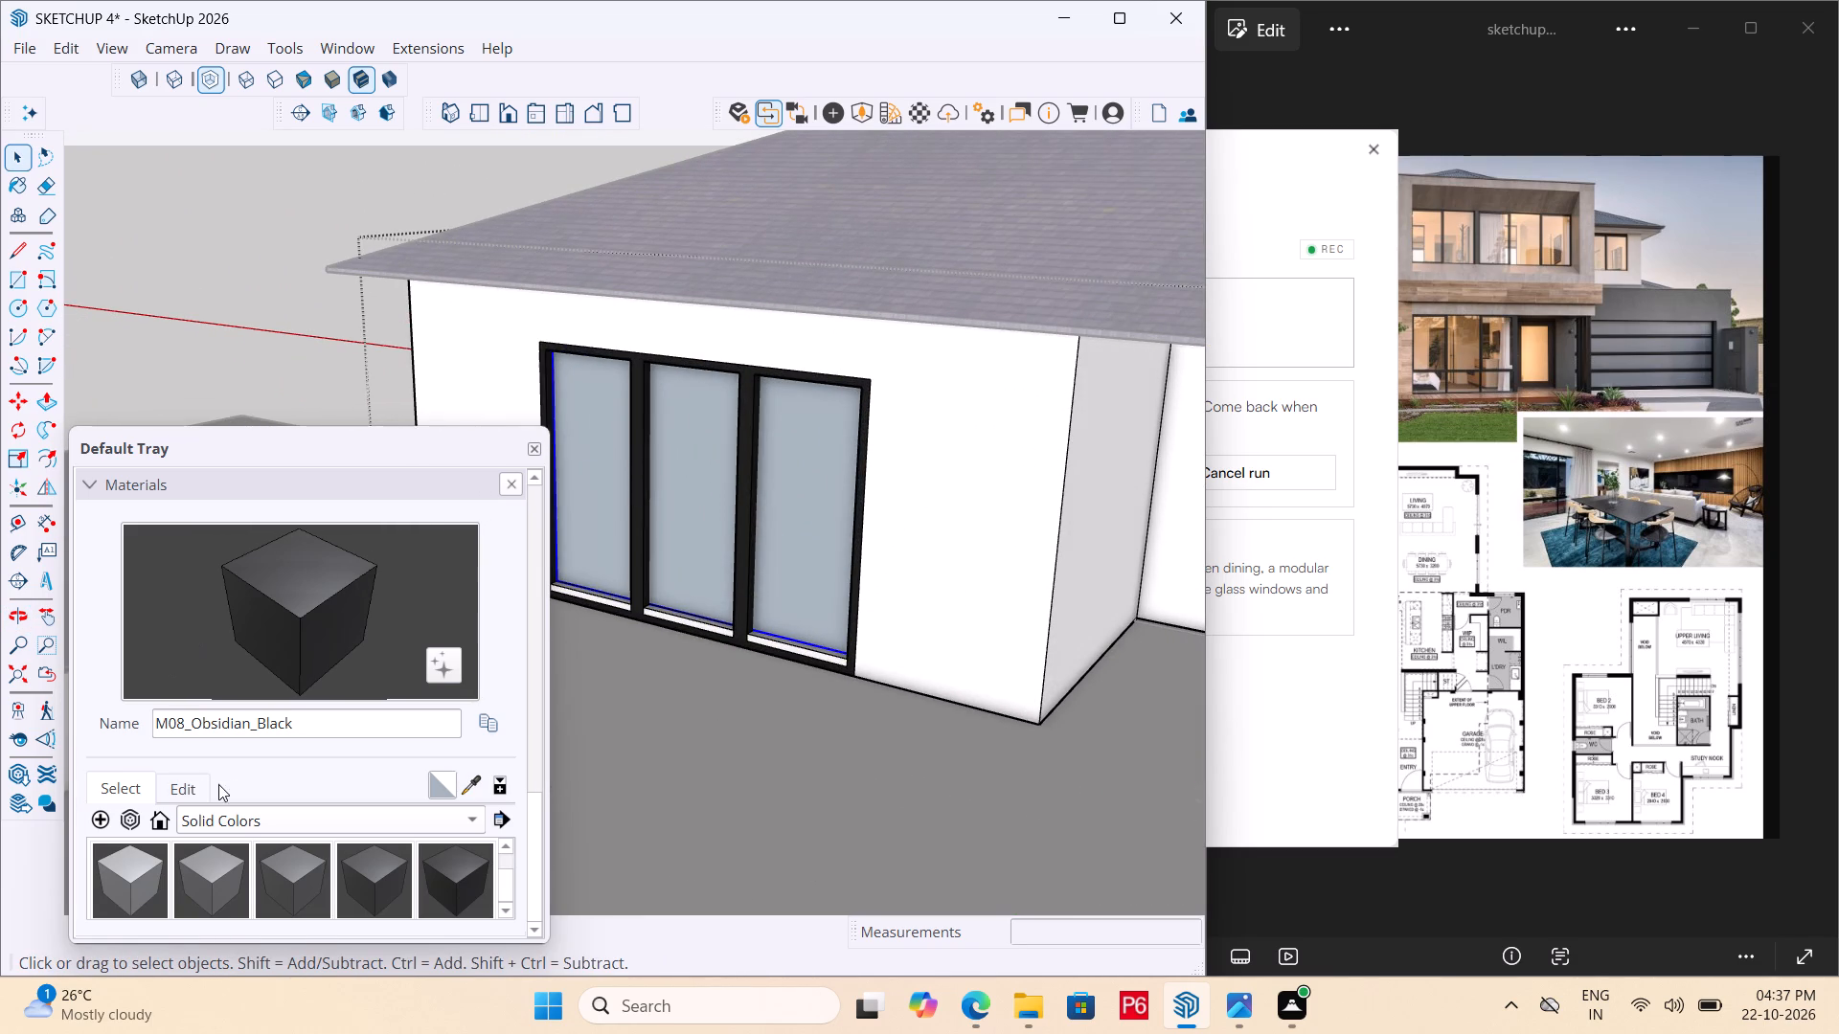
{"action": "left_click", "coordinate": [236, 820]}
{"action": "left_click", "coordinate": [319, 667]}
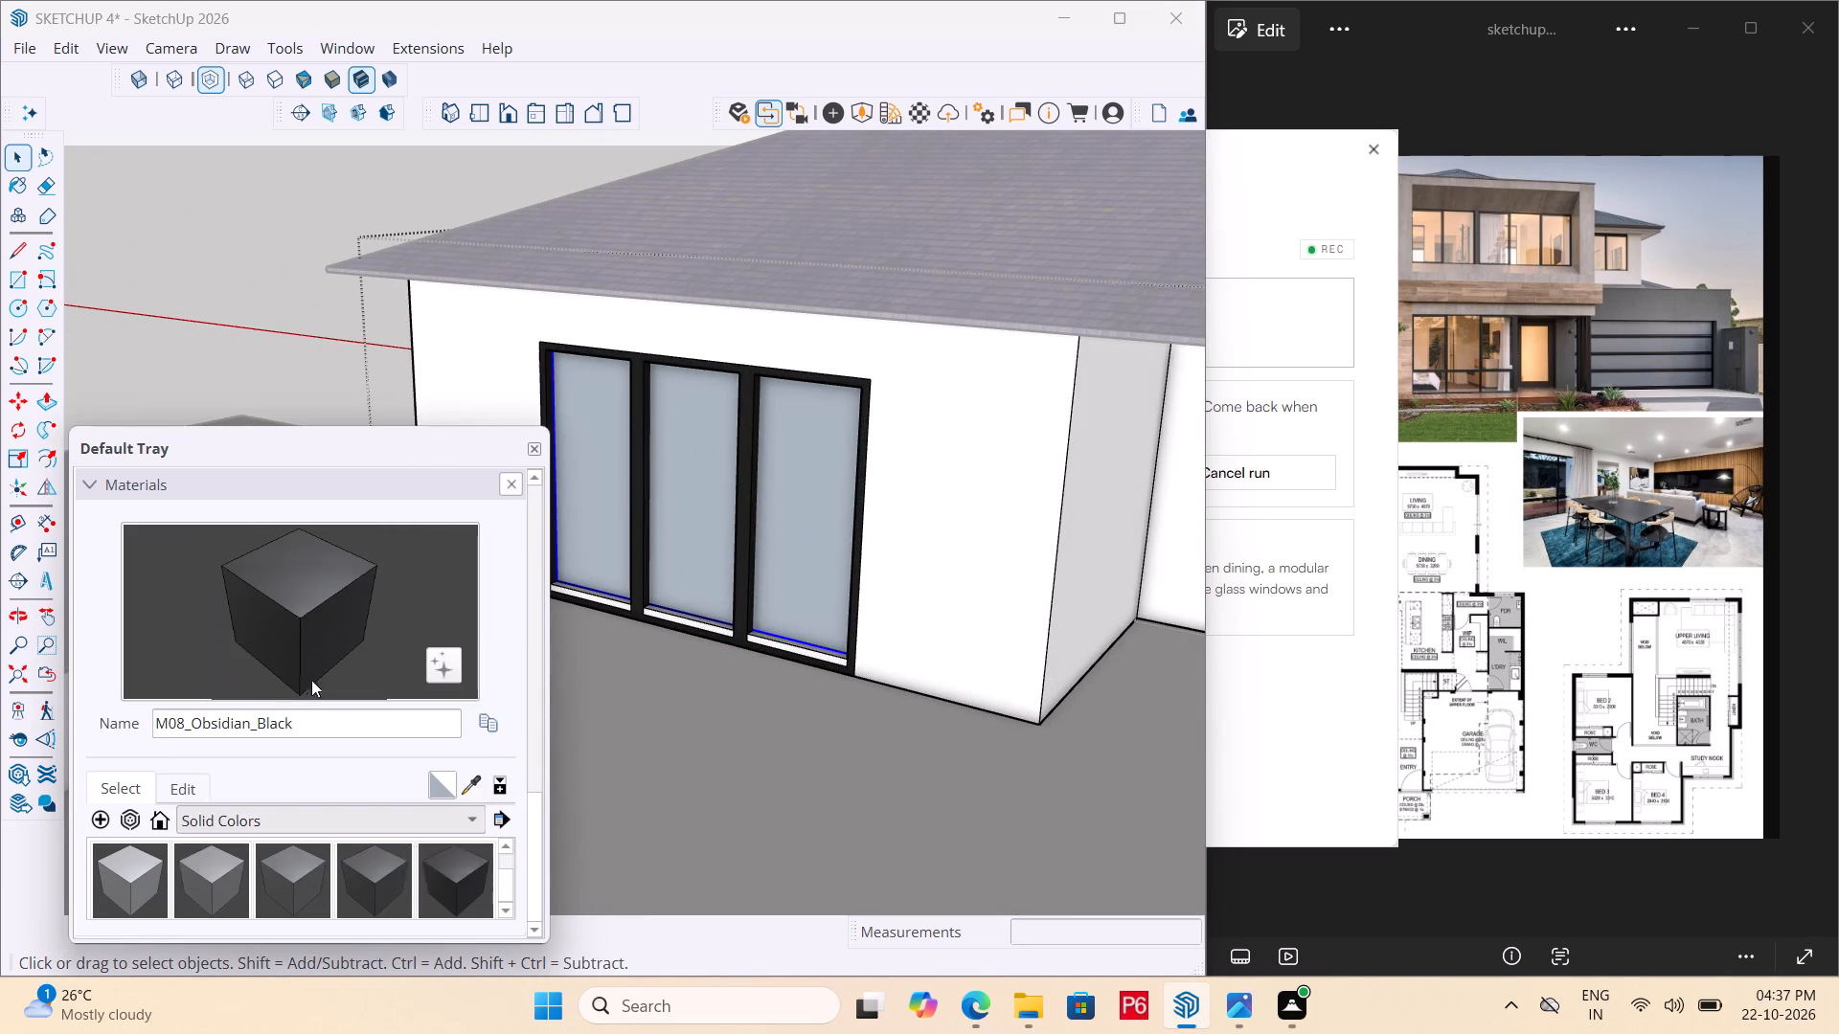
{"action": "double_click", "coordinate": [122, 856]}
{"action": "left_click", "coordinate": [668, 507]}
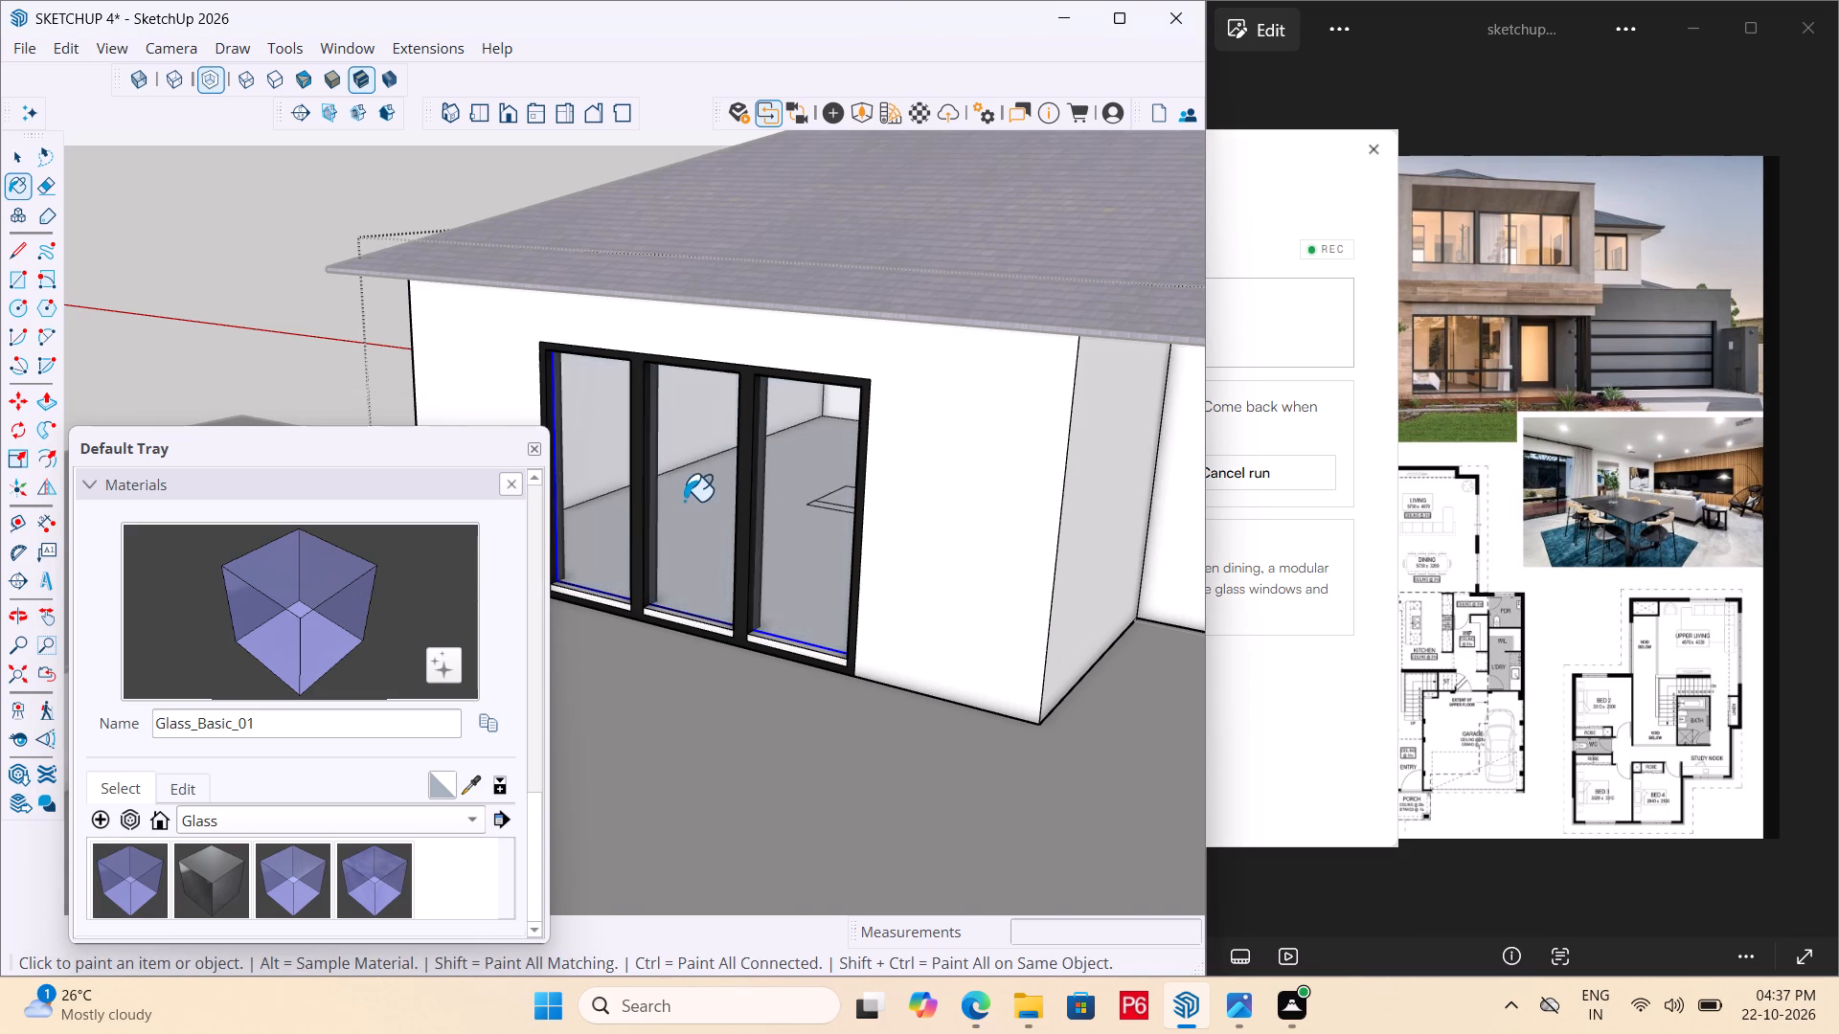
Save the house model.
{"action": "scroll", "coordinate": [754, 494], "scroll_direction": "down", "scroll_amount": 5}
{"action": "middle_click_drag", "start_coordinate": [755, 509], "coordinate": [946, 475]}
{"action": "key", "text": "ctrl+s"}
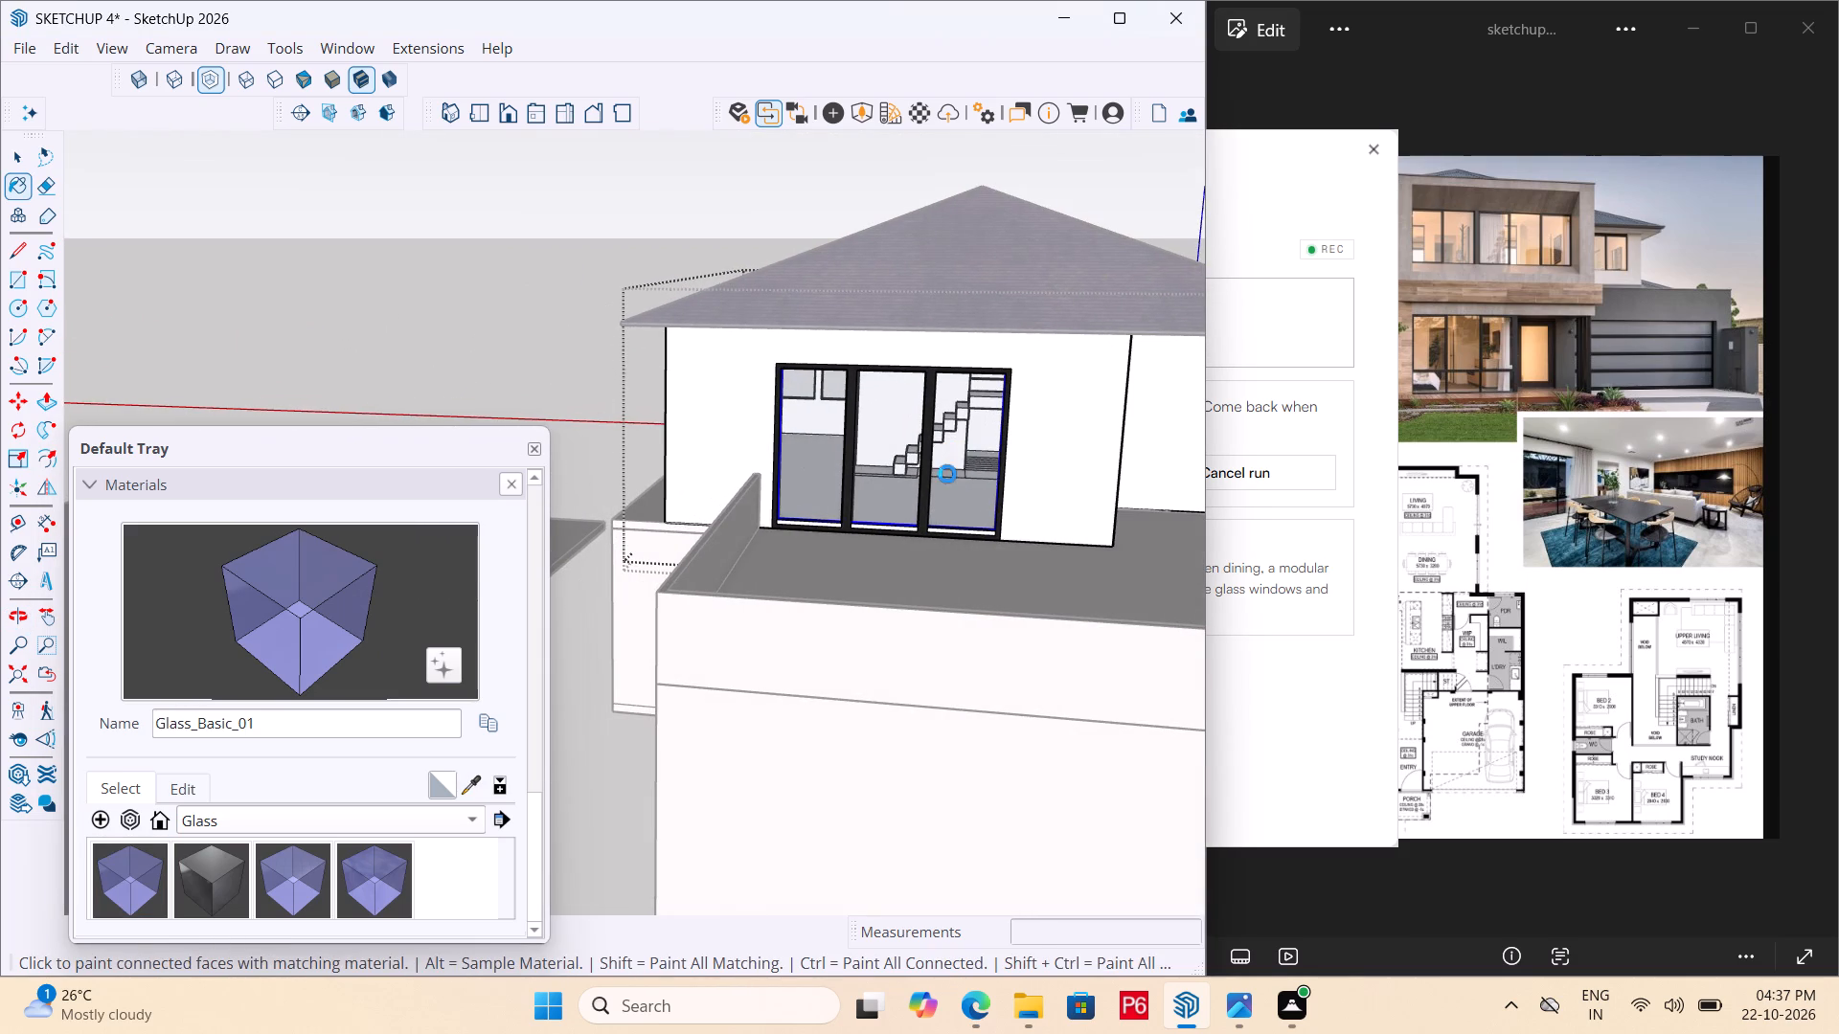
{"action": "key", "text": "ctrl+s"}
{"action": "key", "text": "ctrl+s"}
Switch to Photos to bring the reference photo and floor plans forward, and return to the model with nothing selected.
{"action": "scroll", "coordinate": [744, 481], "scroll_direction": "down", "scroll_amount": 7}
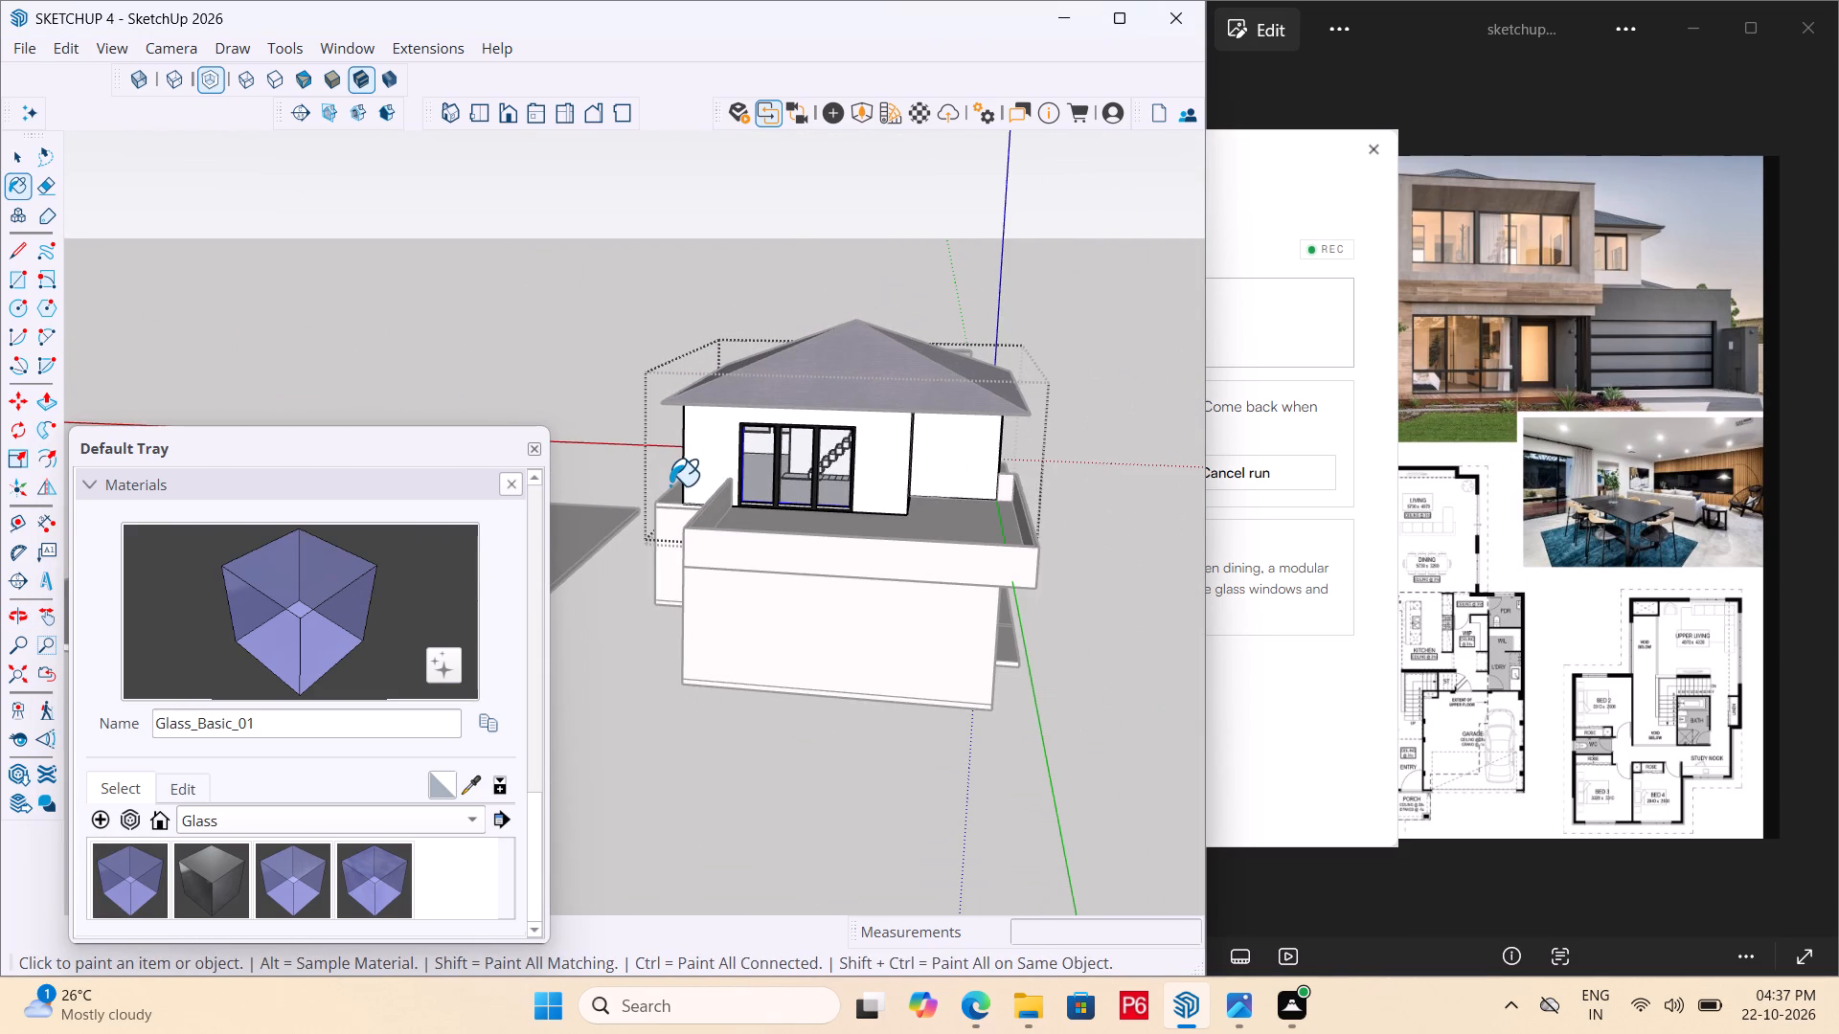
{"action": "key", "text": "space"}
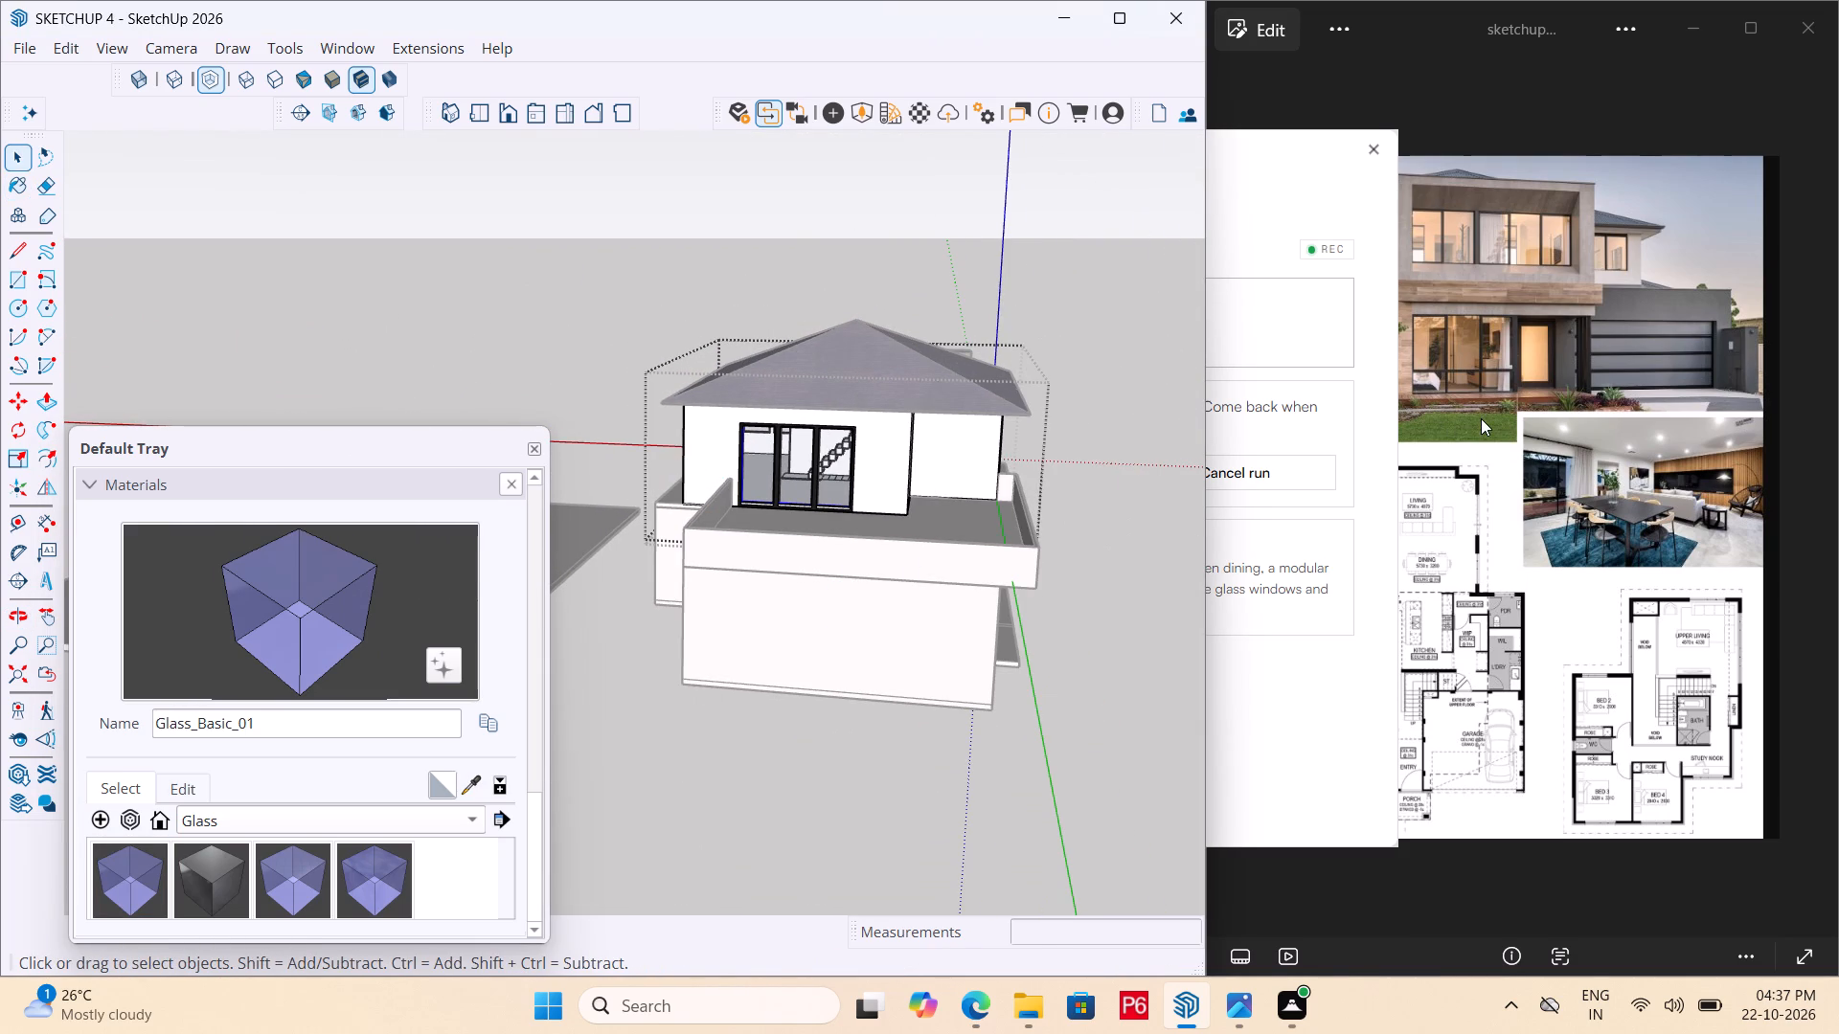
{"action": "left_click", "coordinate": [1481, 418]}
{"action": "left_click", "coordinate": [1061, 515]}
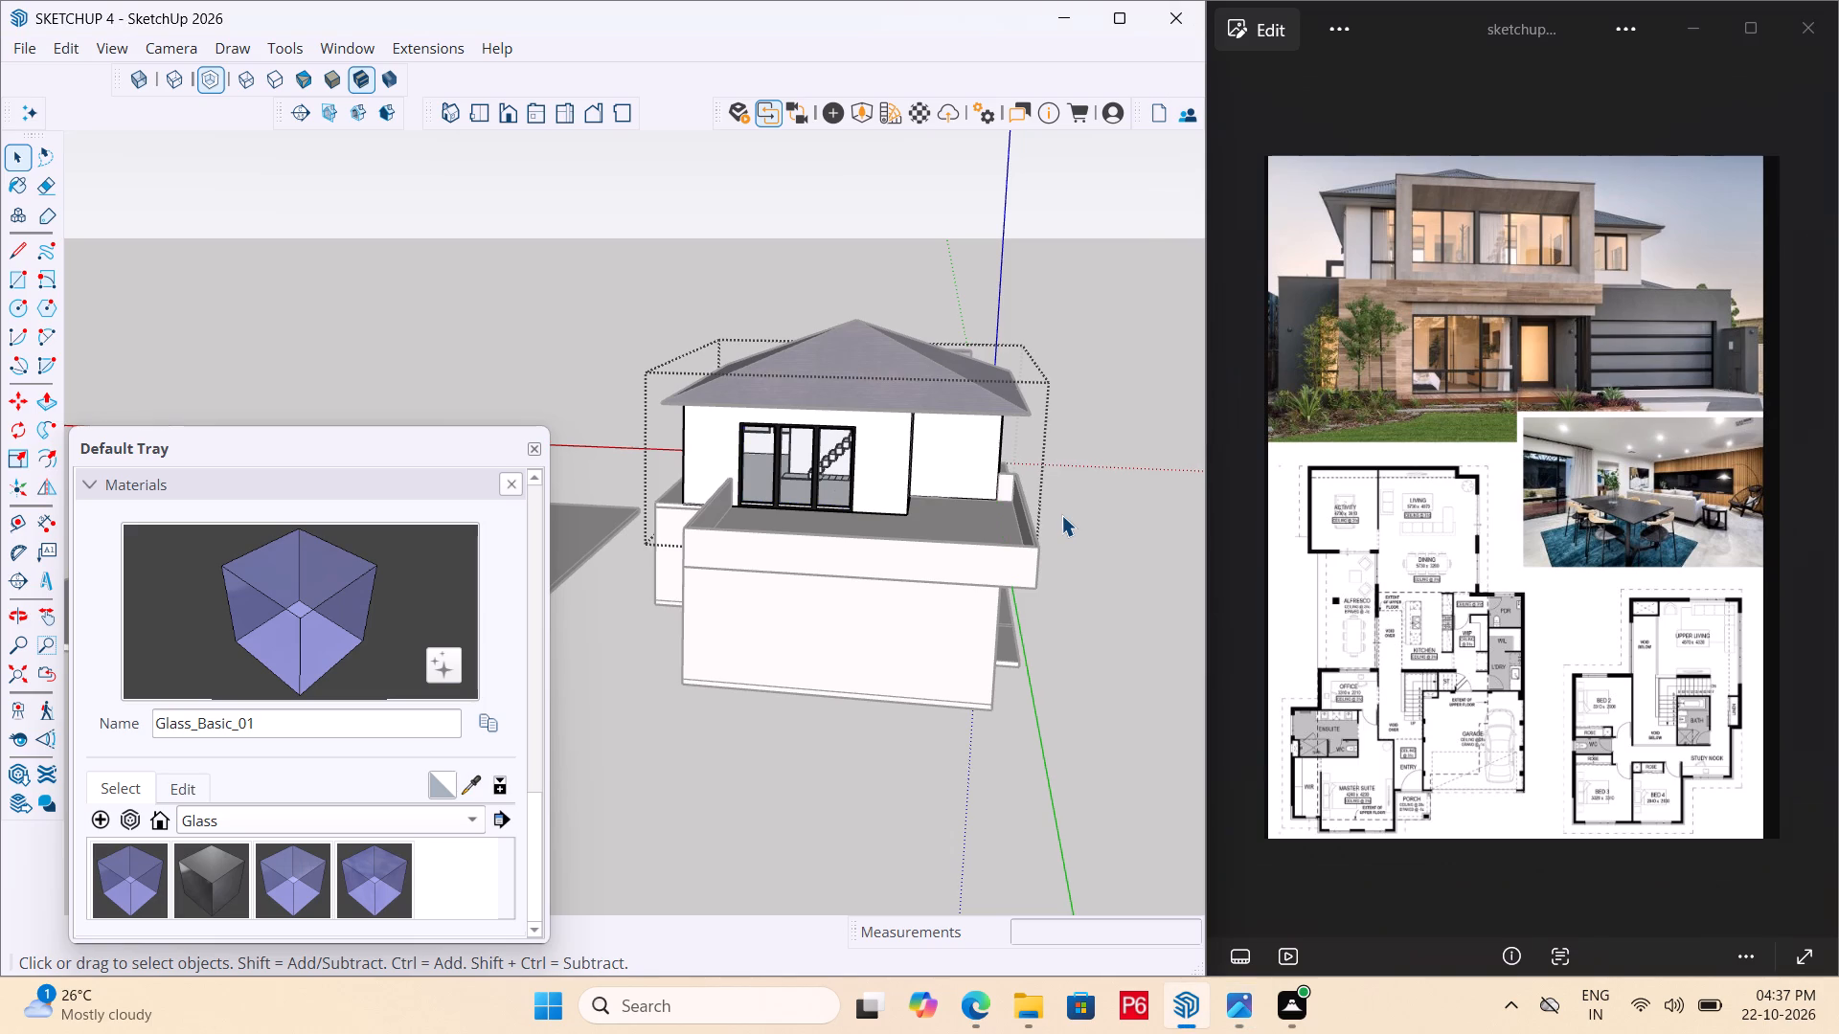
Examine the whole house from the rear, side and front against the reference photo and plans.
{"action": "scroll", "coordinate": [1034, 499], "scroll_direction": "down", "scroll_amount": 3}
{"action": "middle_click_drag", "start_coordinate": [1022, 499], "coordinate": [542, 526]}
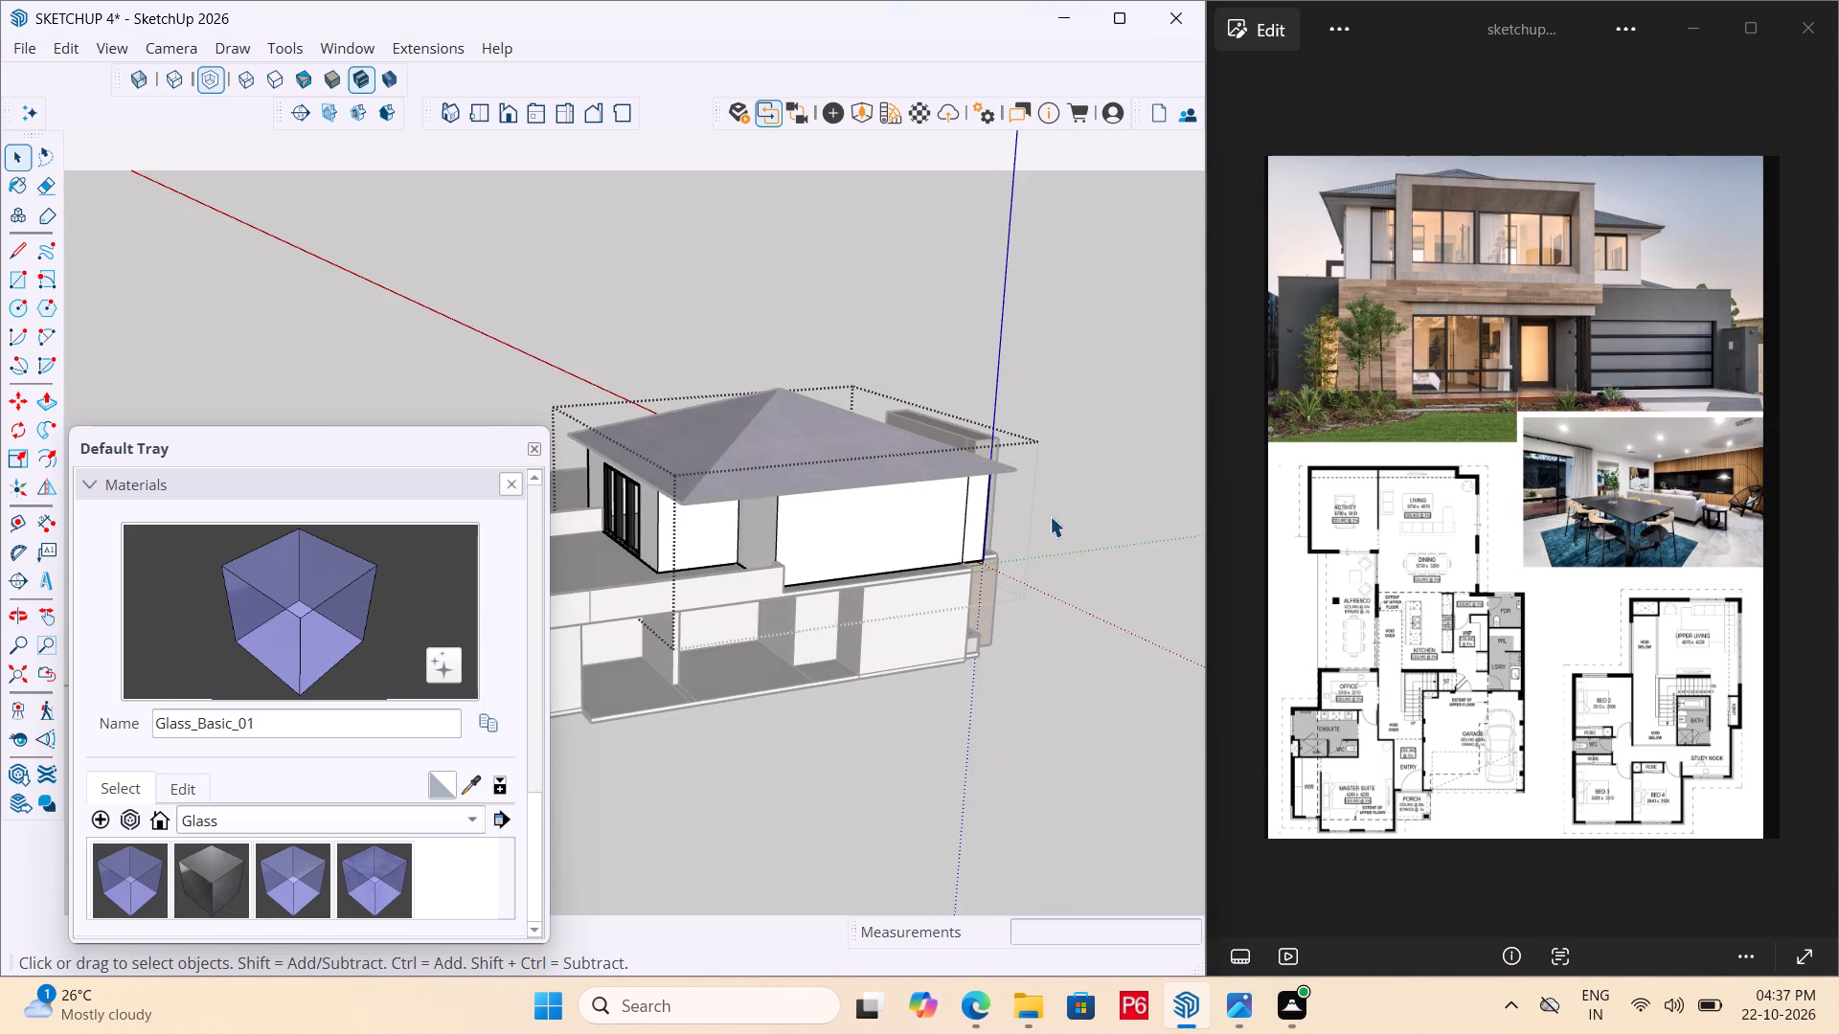
{"action": "scroll", "coordinate": [1054, 535], "scroll_direction": "down", "scroll_amount": 6}
{"action": "middle_click_drag", "start_coordinate": [839, 582], "coordinate": [531, 580]}
{"action": "scroll", "coordinate": [851, 575], "scroll_direction": "down", "scroll_amount": 6}
{"action": "middle_click_drag", "start_coordinate": [840, 603], "coordinate": [672, 592]}
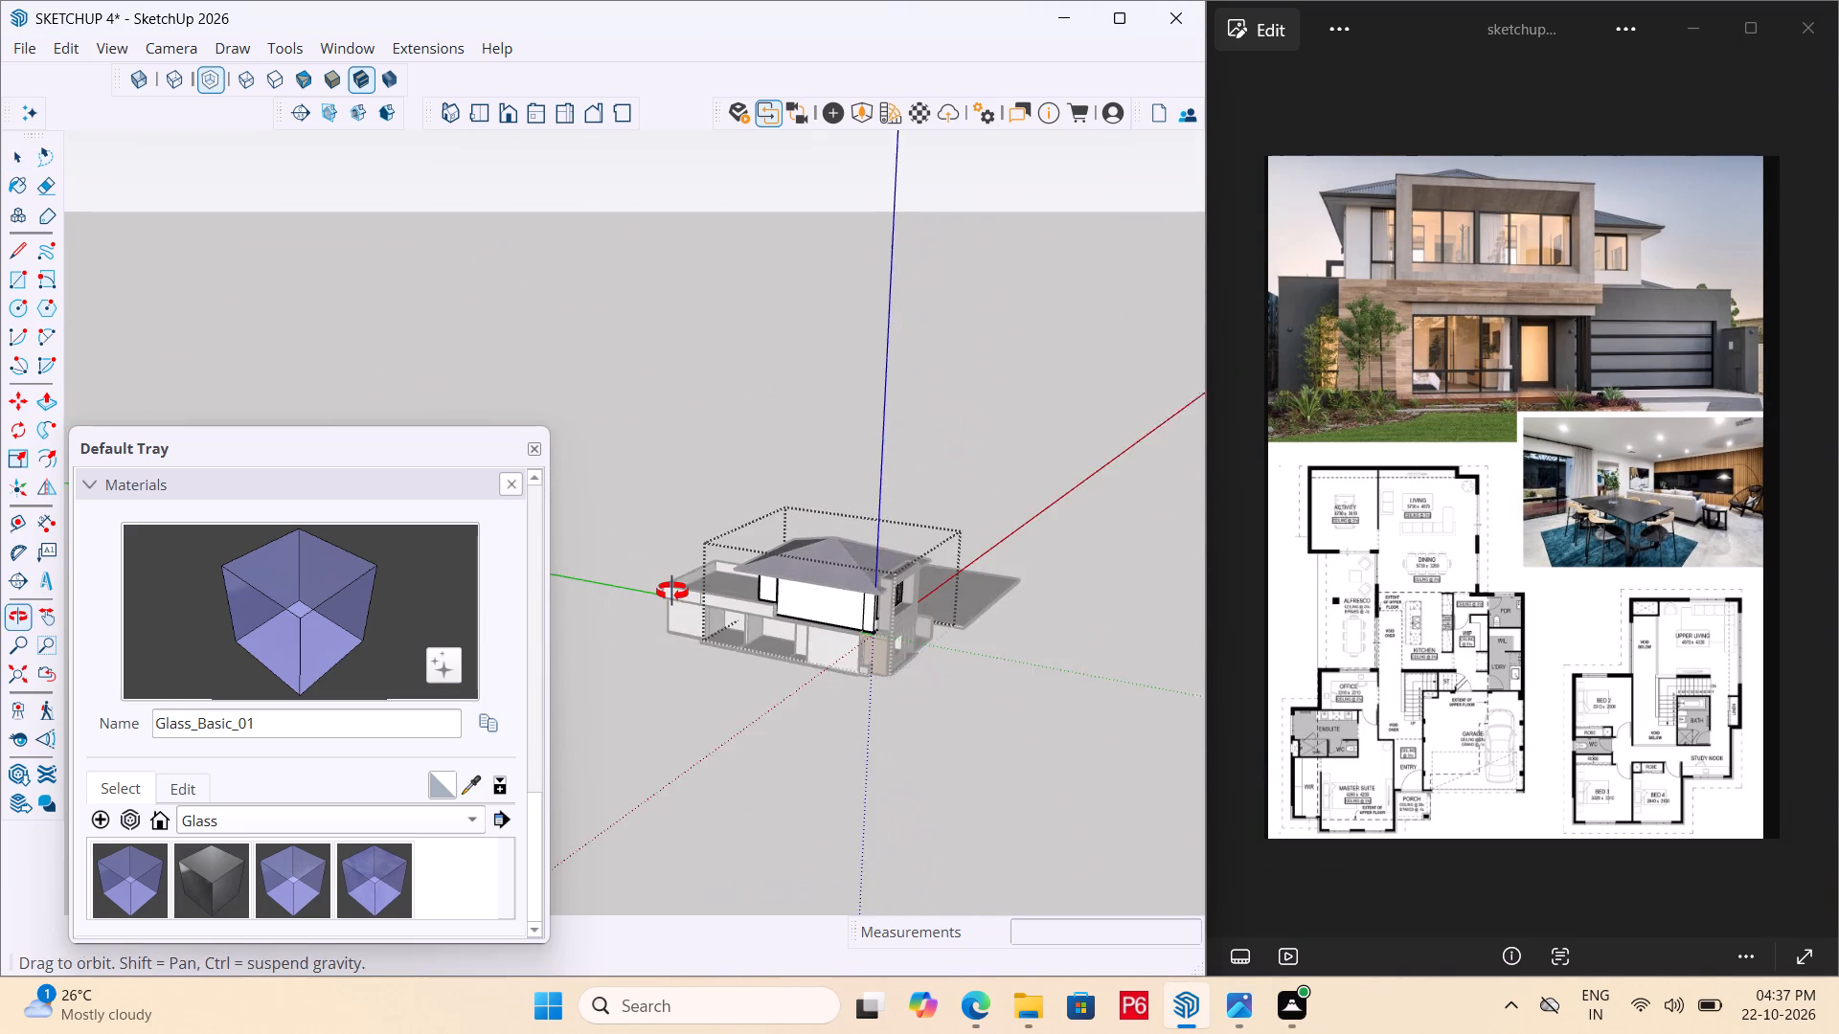
{"action": "middle_click_drag", "start_coordinate": [672, 592], "coordinate": [670, 592]}
{"action": "scroll", "coordinate": [670, 592], "scroll_direction": "up", "scroll_amount": 6}
{"action": "middle_click_drag", "start_coordinate": [746, 691], "coordinate": [1110, 573]}
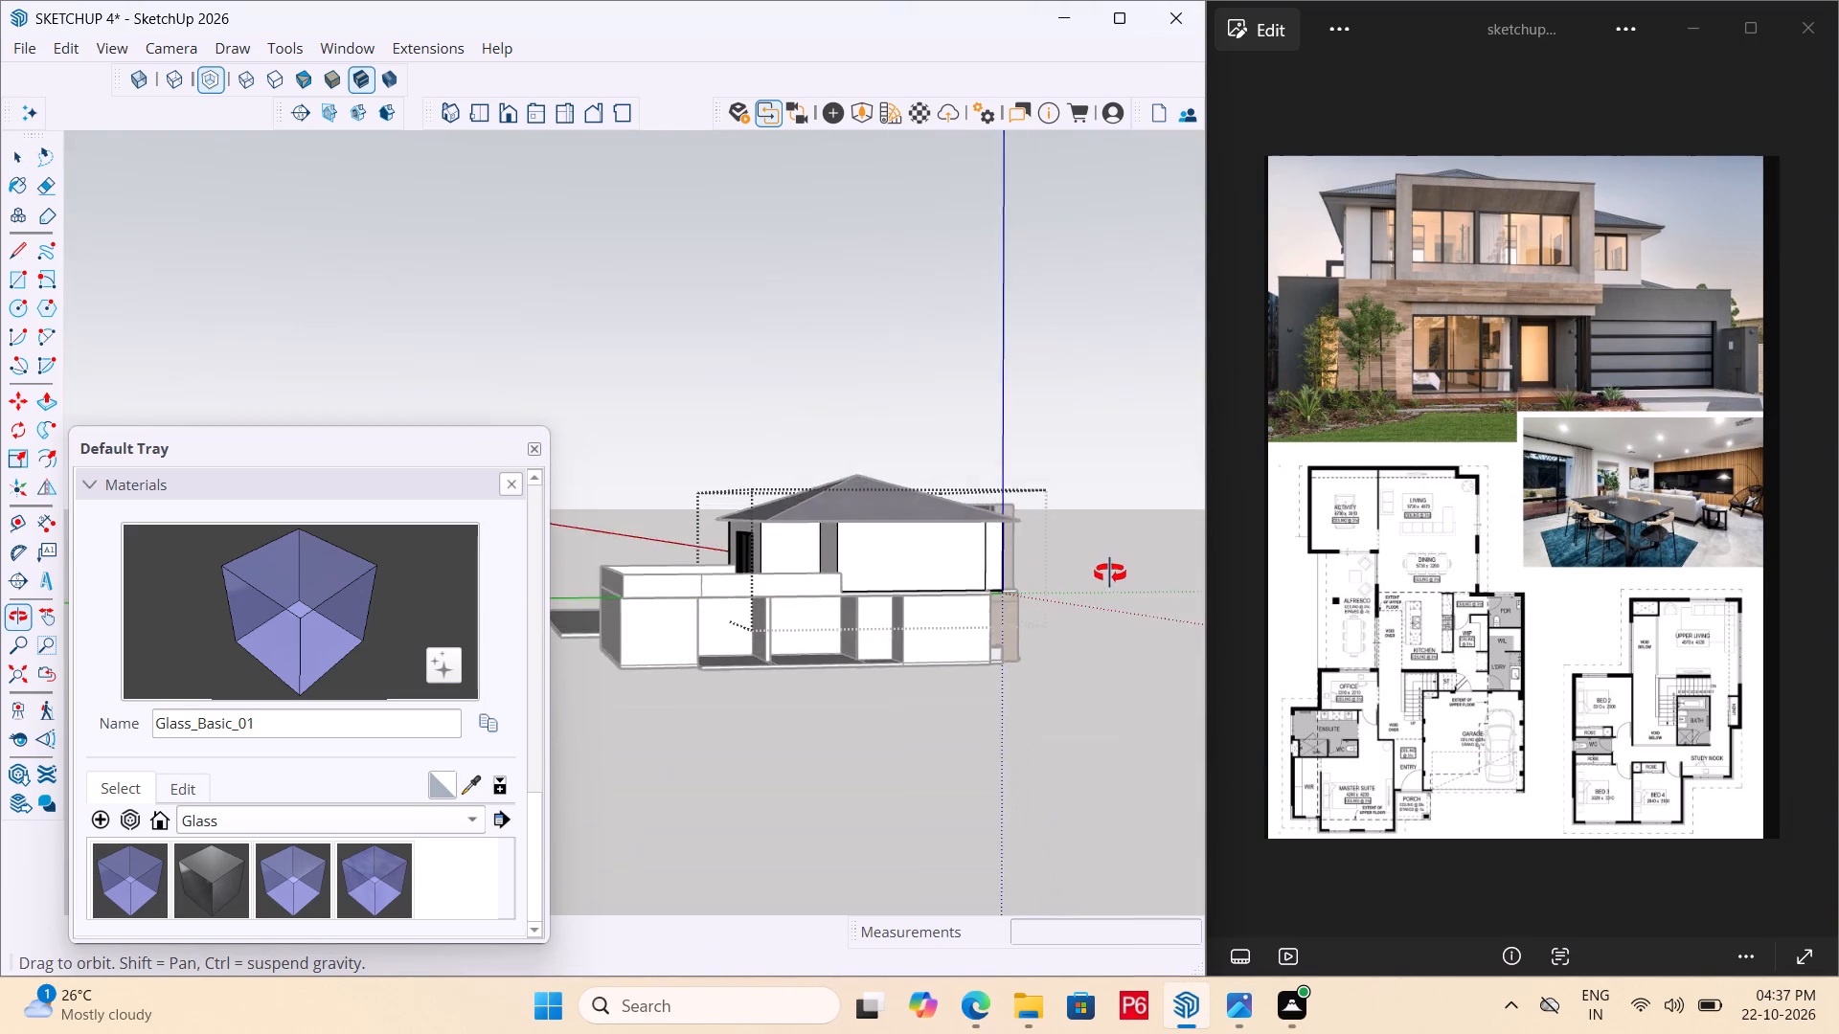
{"action": "middle_click_drag", "start_coordinate": [1110, 573], "coordinate": [1183, 765]}
{"action": "scroll", "coordinate": [730, 655], "scroll_direction": "up", "scroll_amount": 8}
{"action": "middle_click_drag", "start_coordinate": [665, 618], "coordinate": [936, 551]}
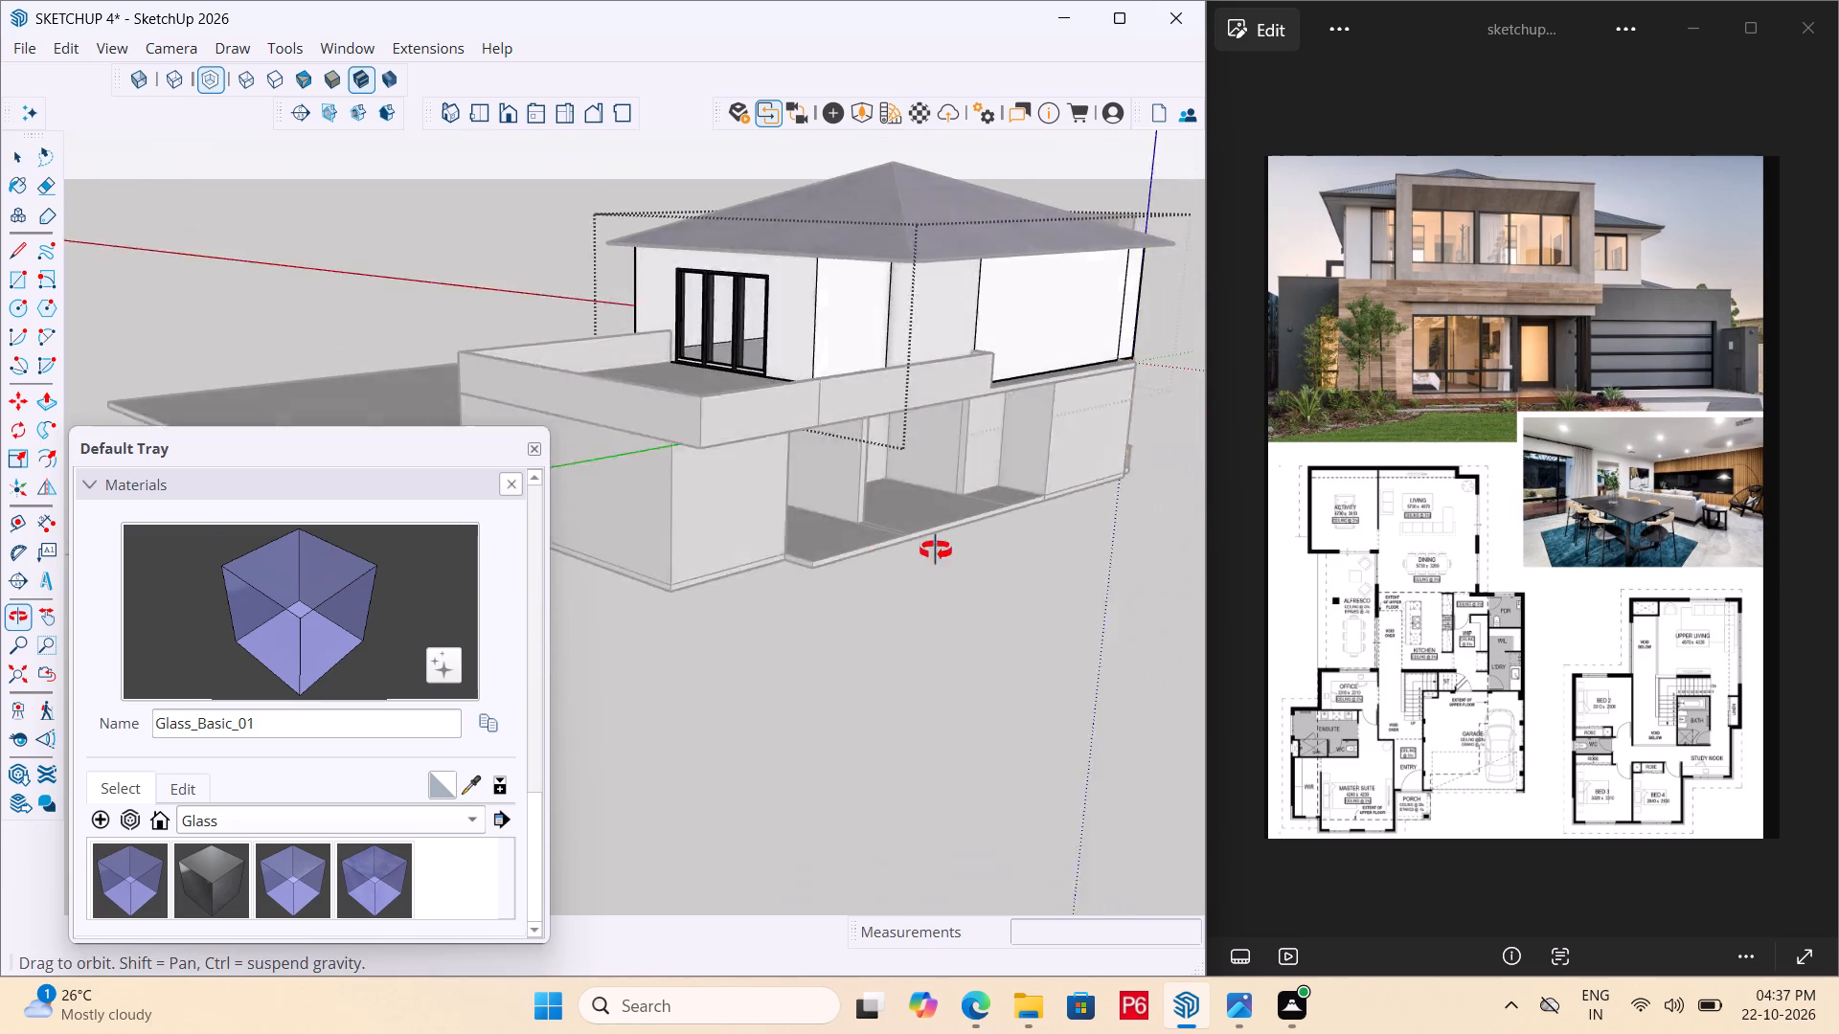
{"action": "middle_click_drag", "start_coordinate": [936, 551], "coordinate": [575, 578]}
{"action": "scroll", "coordinate": [873, 506], "scroll_direction": "down", "scroll_amount": 8}
{"action": "scroll", "coordinate": [1115, 507], "scroll_direction": "down", "scroll_amount": 1}
{"action": "middle_click_drag", "start_coordinate": [1111, 507], "coordinate": [127, 489]}
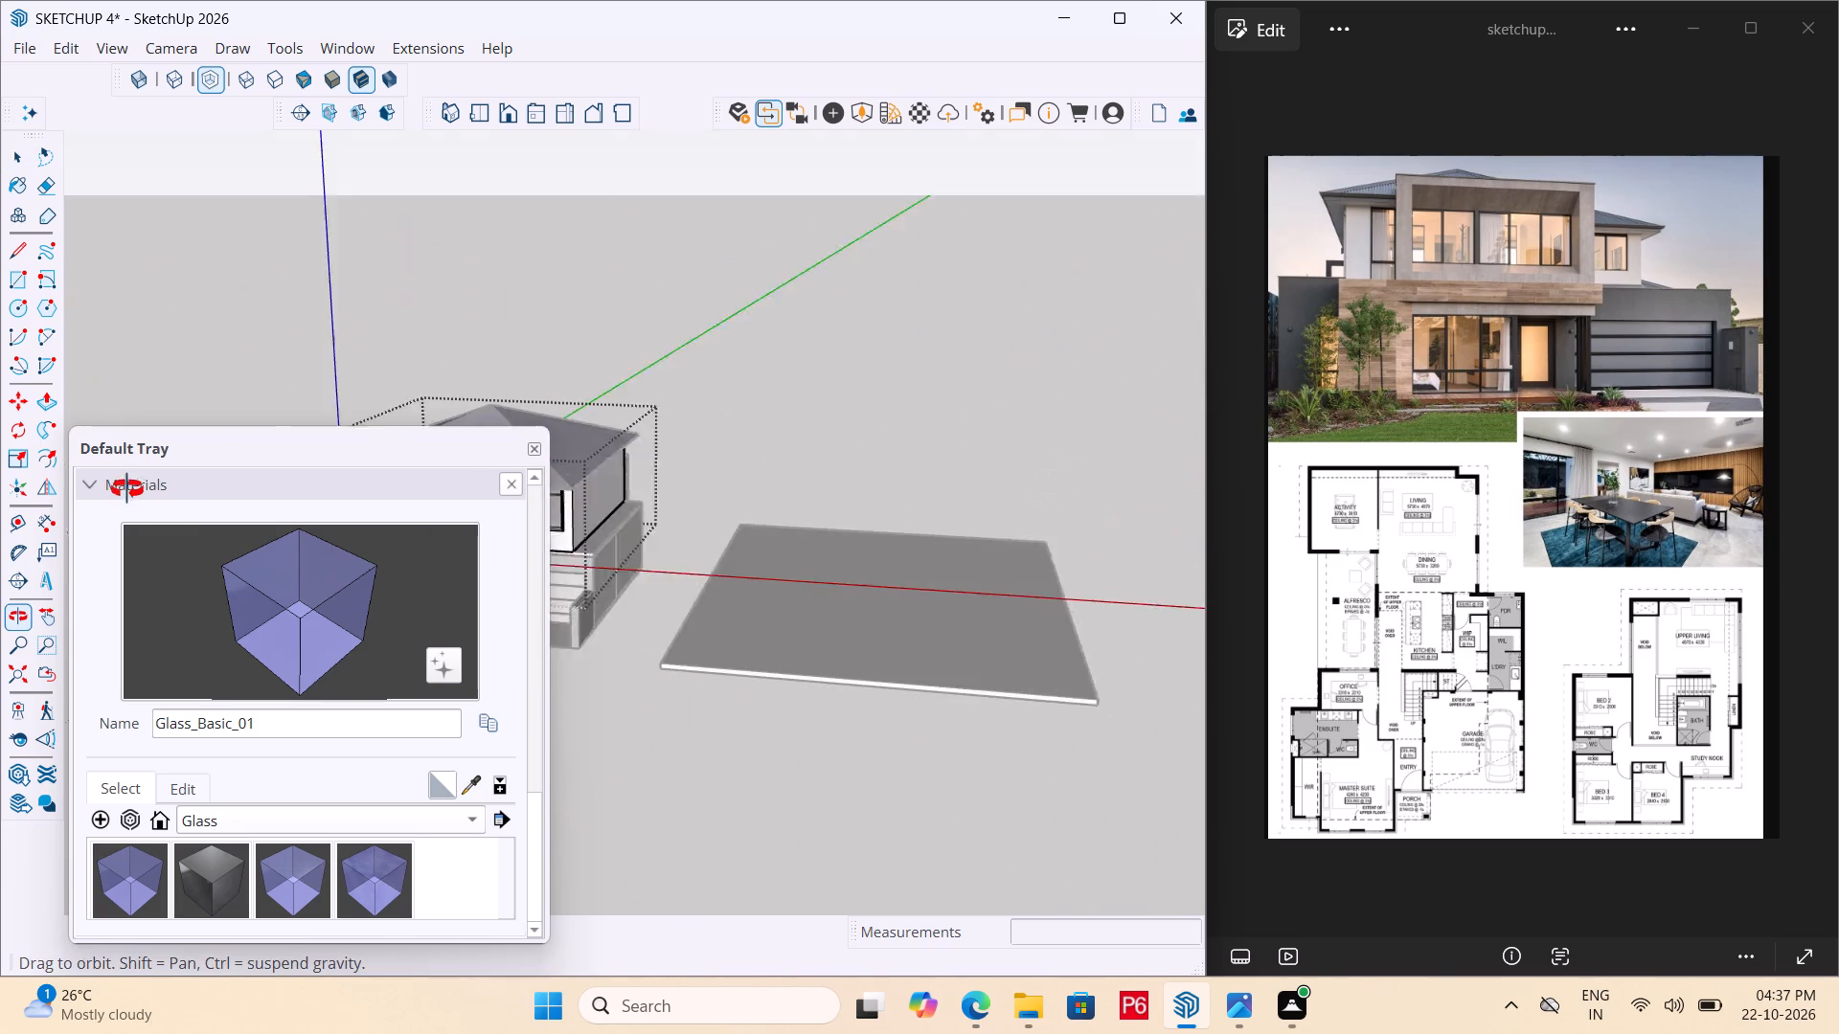
{"action": "middle_click_drag", "start_coordinate": [127, 489], "coordinate": [211, 486]}
{"action": "scroll", "coordinate": [906, 476], "scroll_direction": "down", "scroll_amount": 7}
{"action": "middle_click_drag", "start_coordinate": [712, 496], "coordinate": [654, 528]}
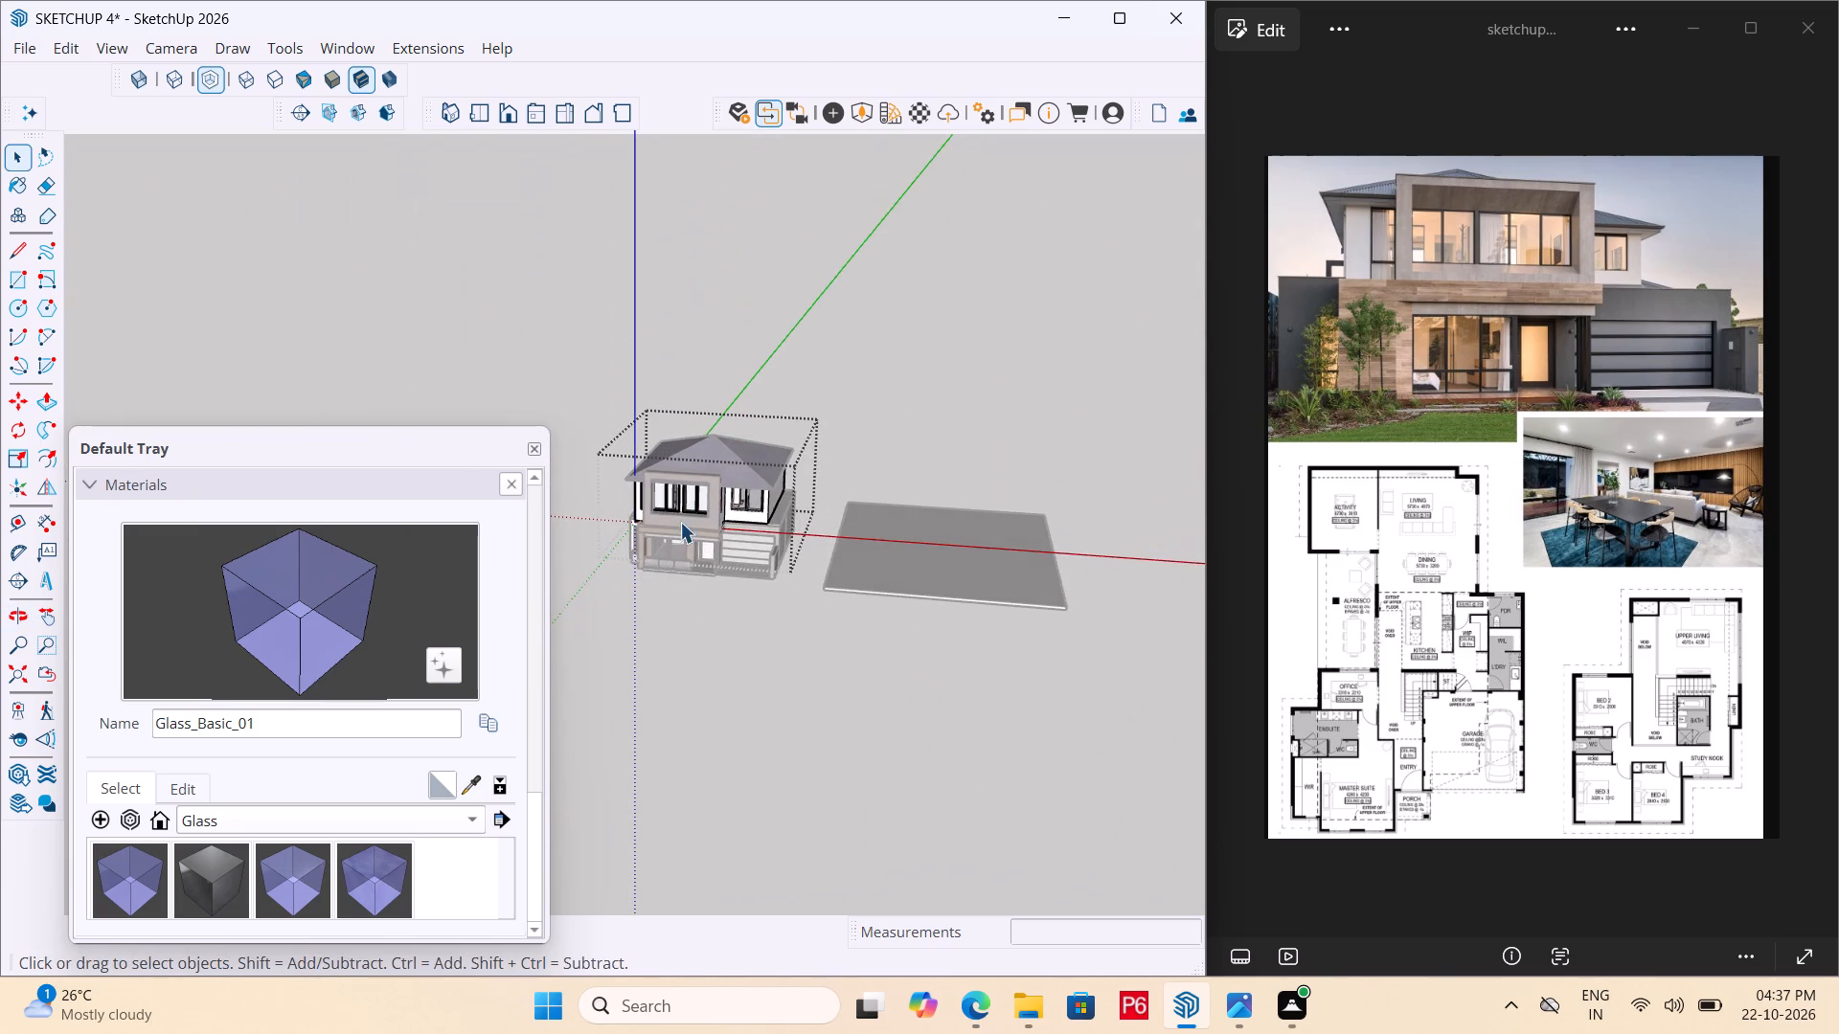
{"action": "scroll", "coordinate": [640, 567], "scroll_direction": "up", "scroll_amount": 13}
{"action": "scroll", "coordinate": [682, 565], "scroll_direction": "down", "scroll_amount": 6}
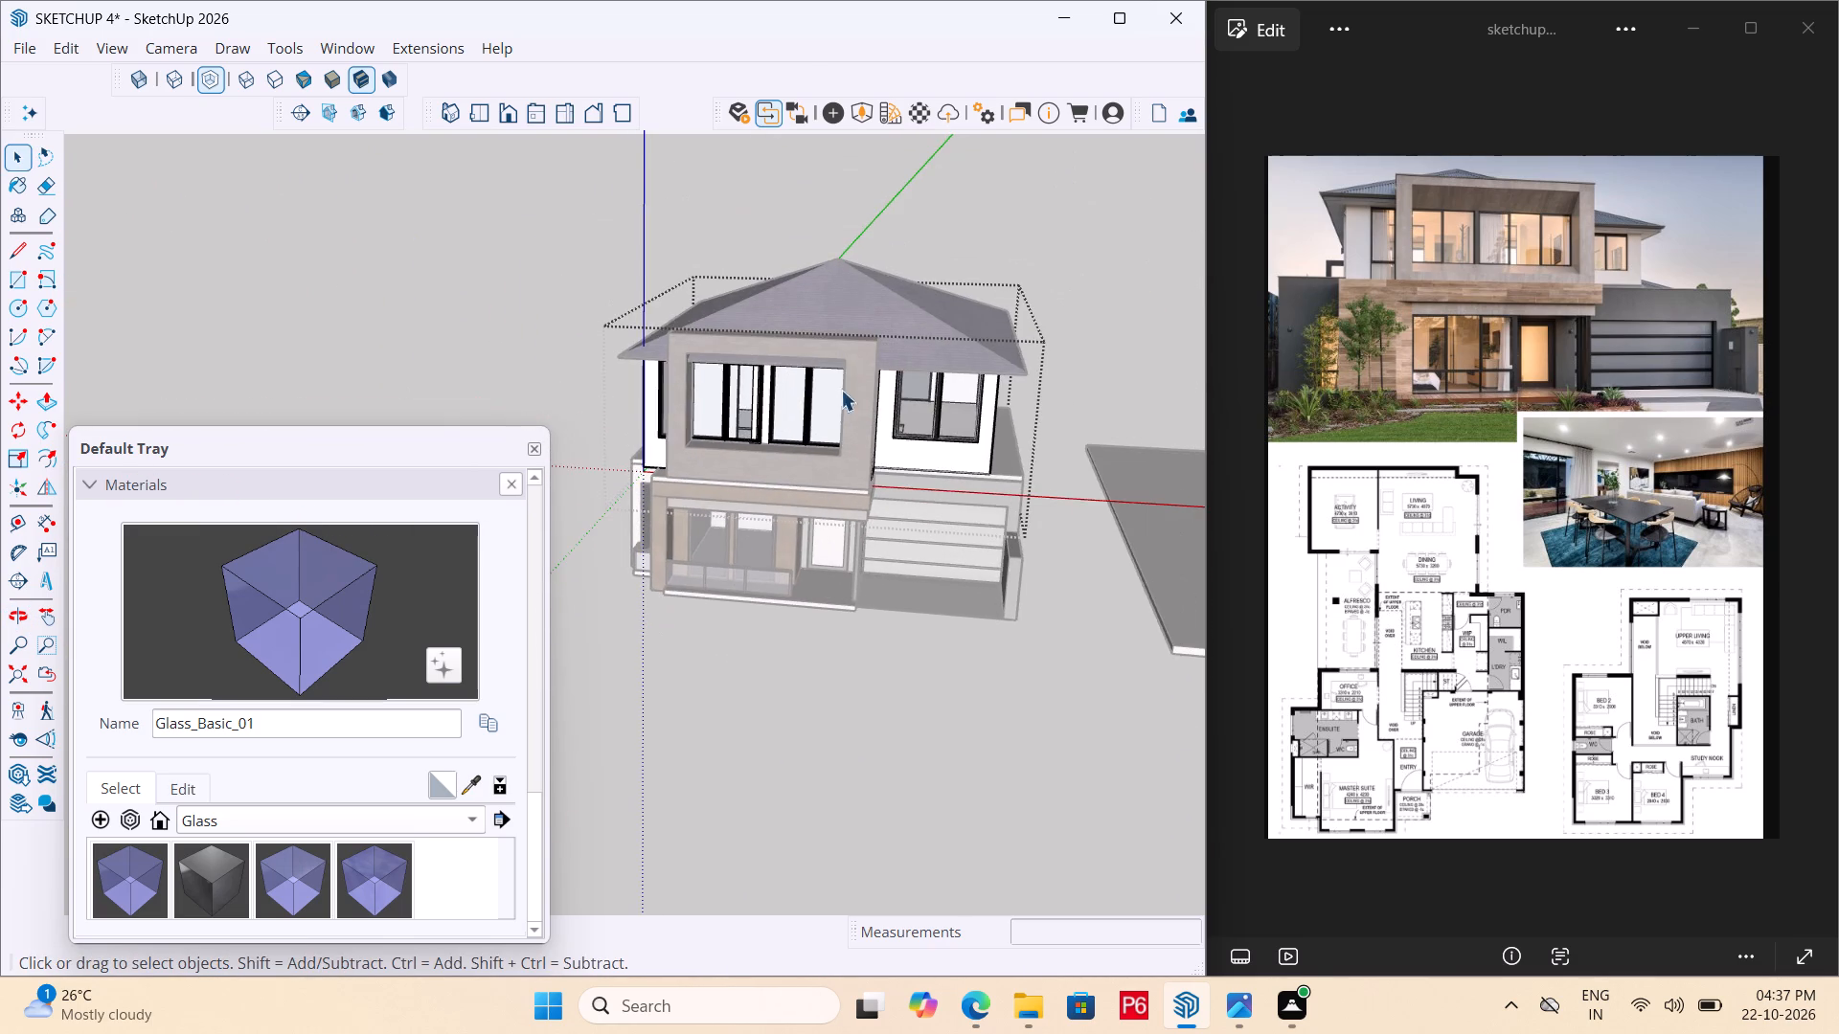
Close the open group and examine the whole house from the front, side and rear against the reference photo.
{"action": "middle_click_drag", "start_coordinate": [862, 363], "coordinate": [765, 378]}
{"action": "key", "text": "space"}
{"action": "double_click", "coordinate": [1123, 300]}
{"action": "middle_click_drag", "start_coordinate": [987, 346], "coordinate": [1002, 259]}
{"action": "scroll", "coordinate": [988, 224], "scroll_direction": "up", "scroll_amount": 5}
{"action": "scroll", "coordinate": [1056, 259], "scroll_direction": "down", "scroll_amount": 4}
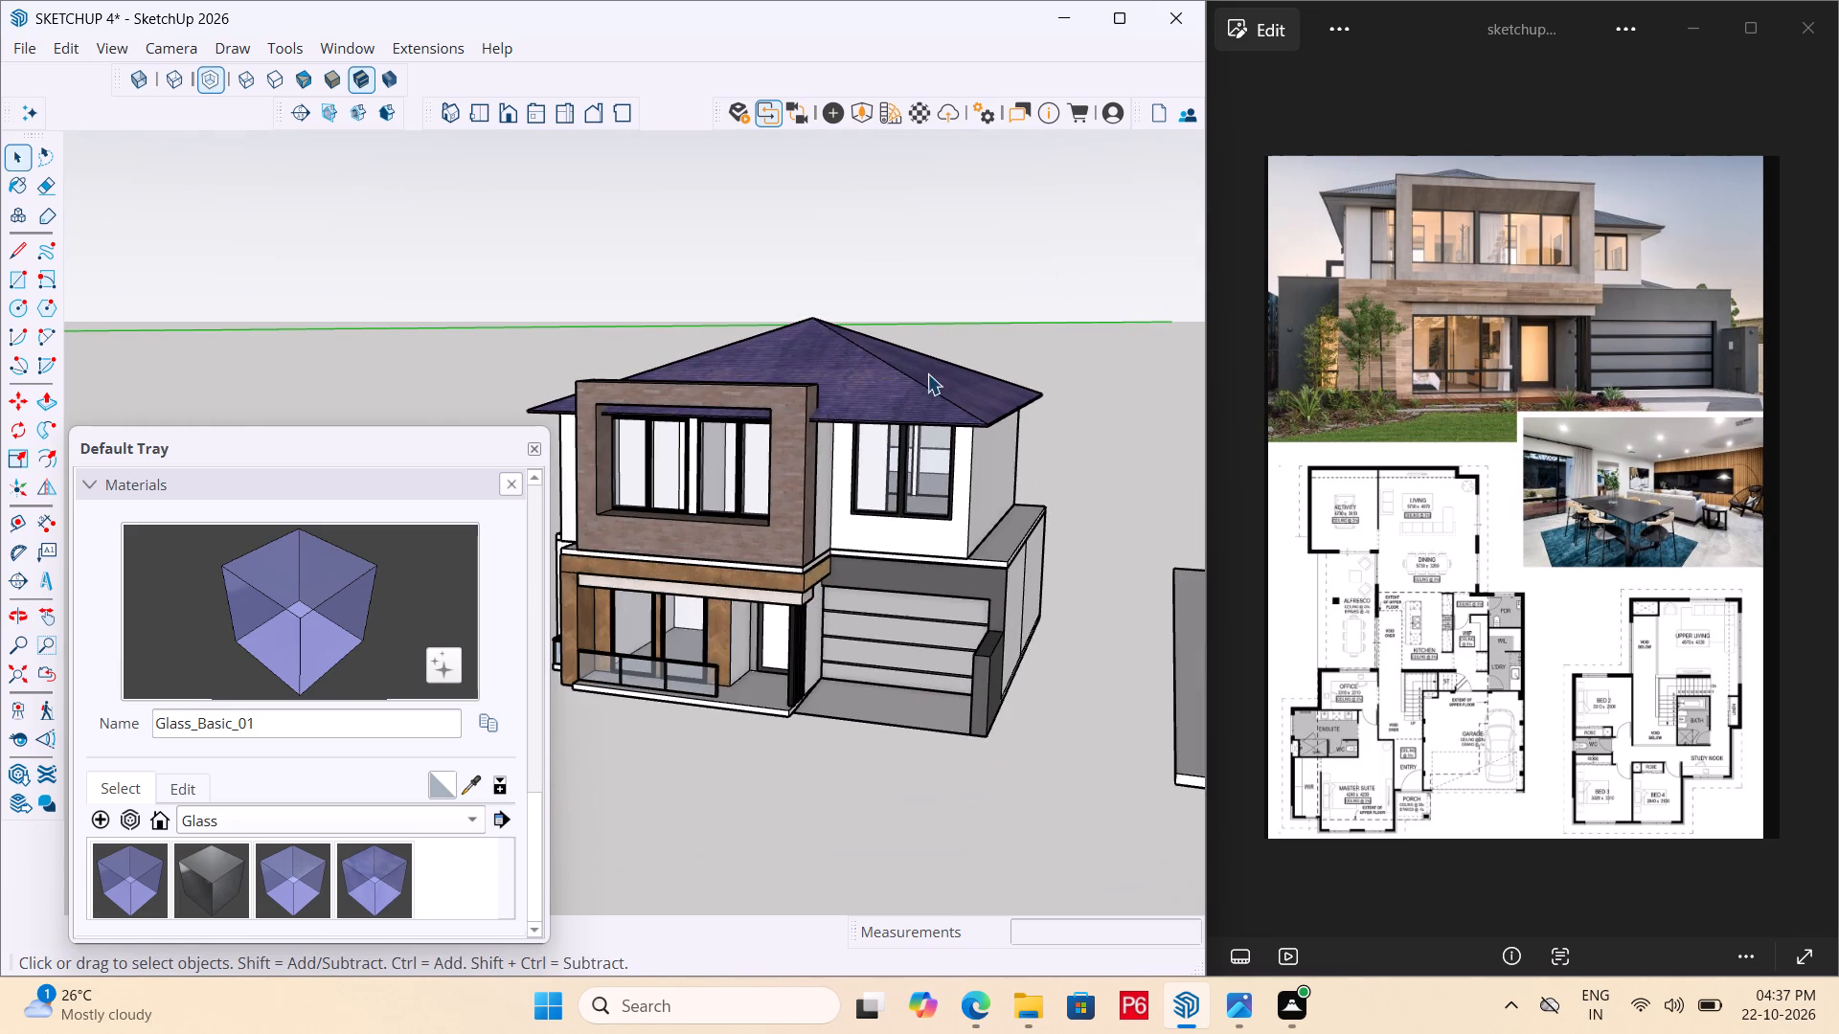
{"action": "scroll", "coordinate": [945, 385], "scroll_direction": "down", "scroll_amount": 2}
{"action": "middle_click_drag", "start_coordinate": [925, 398], "coordinate": [904, 391]}
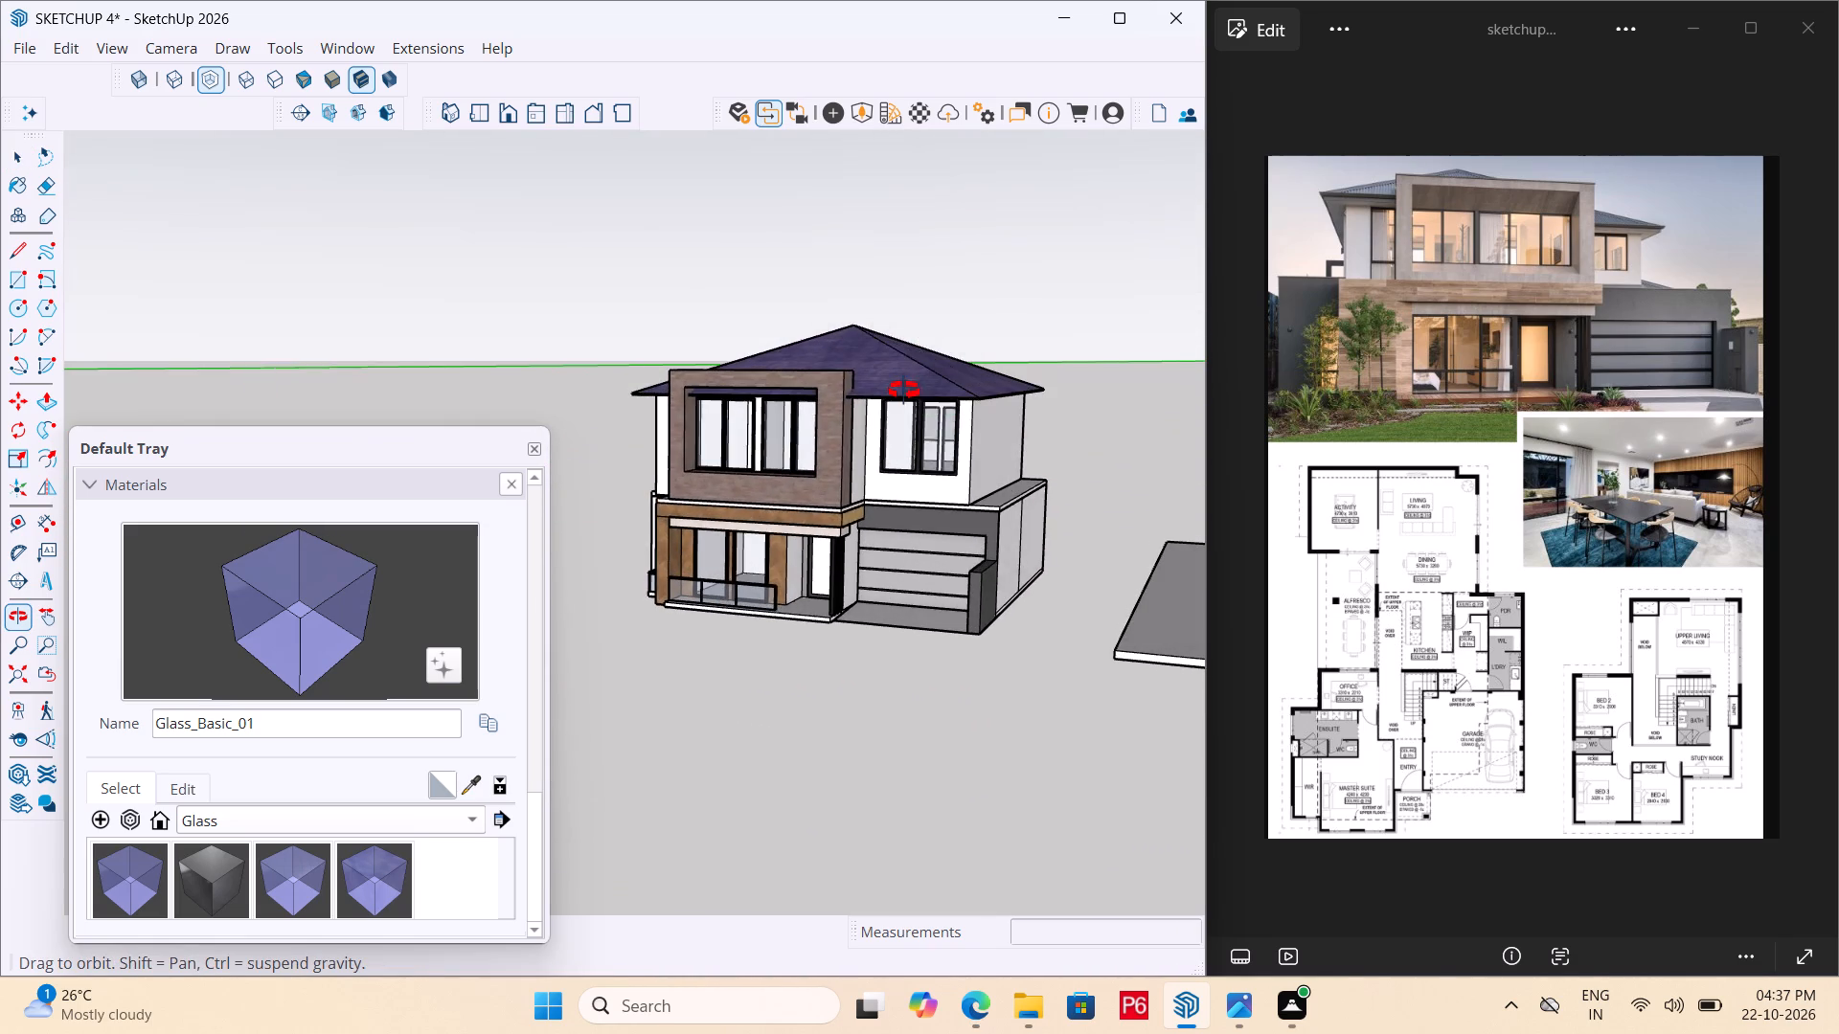
{"action": "middle_click_drag", "start_coordinate": [904, 391], "coordinate": [909, 393]}
{"action": "scroll", "coordinate": [806, 403], "scroll_direction": "down", "scroll_amount": 1}
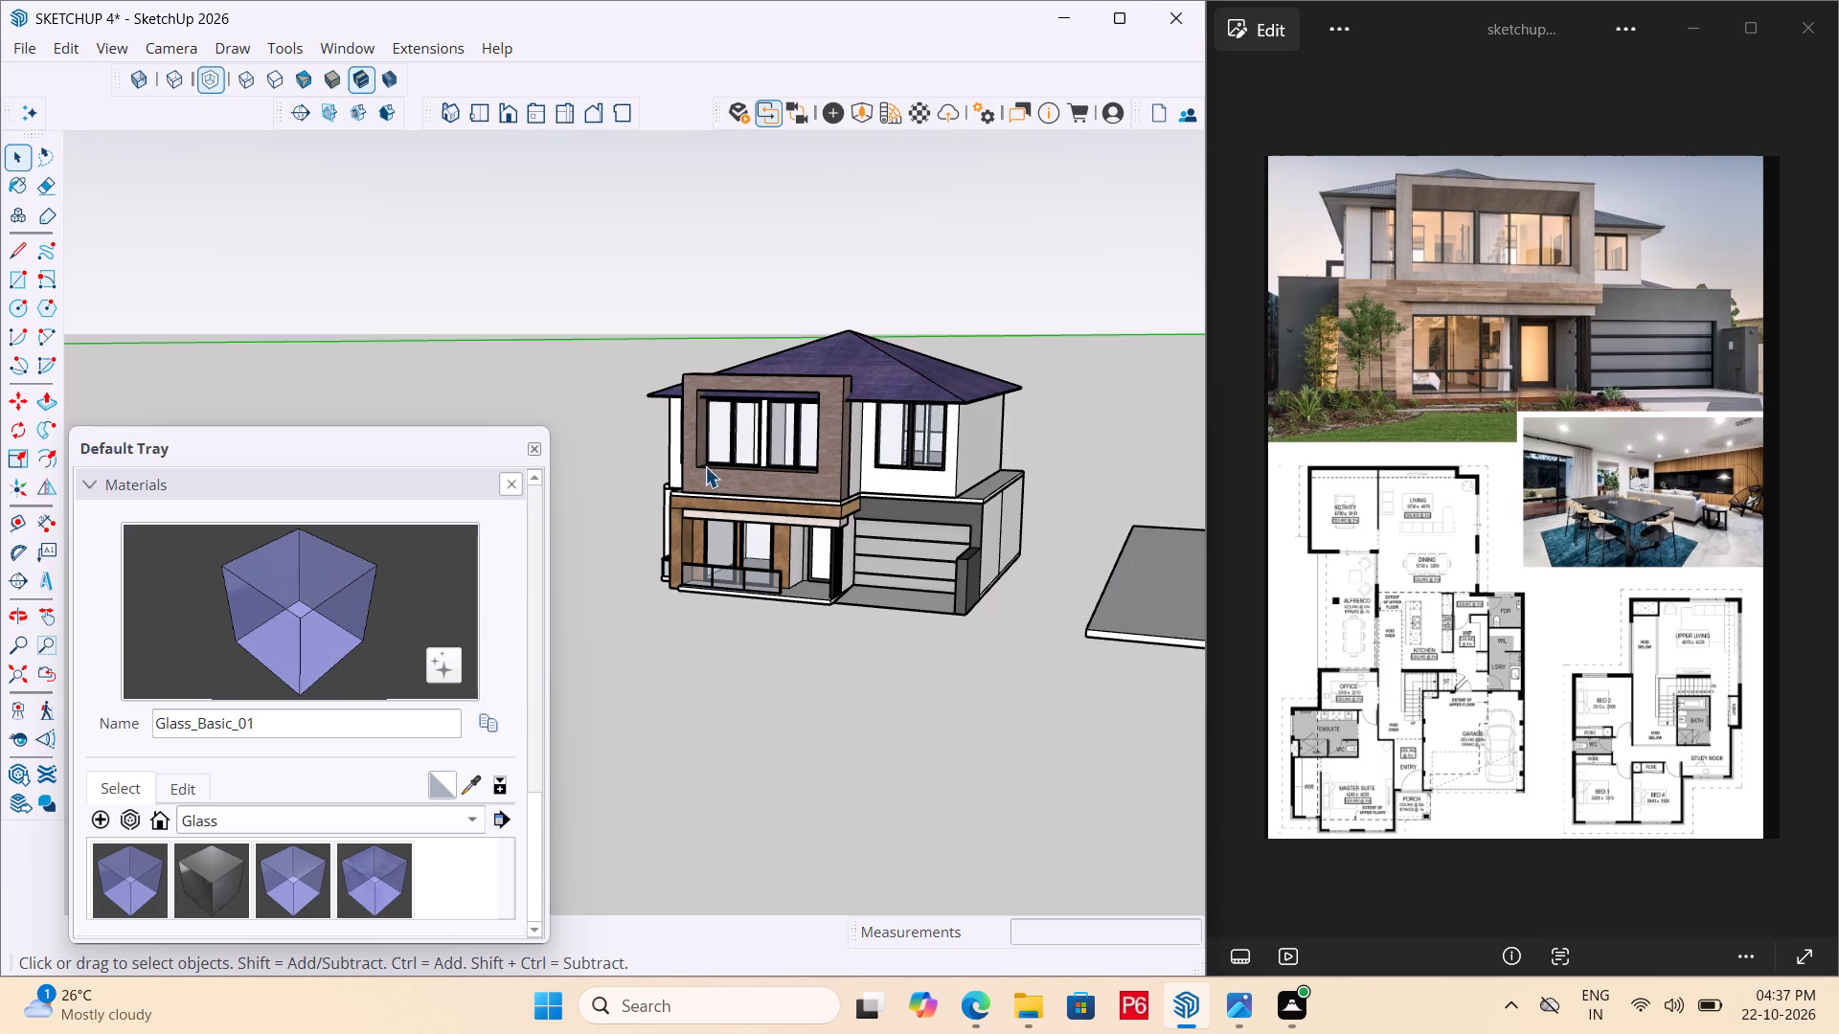
{"action": "middle_click_drag", "start_coordinate": [670, 541], "coordinate": [1383, 606]}
{"action": "scroll", "coordinate": [907, 524], "scroll_direction": "down", "scroll_amount": 7}
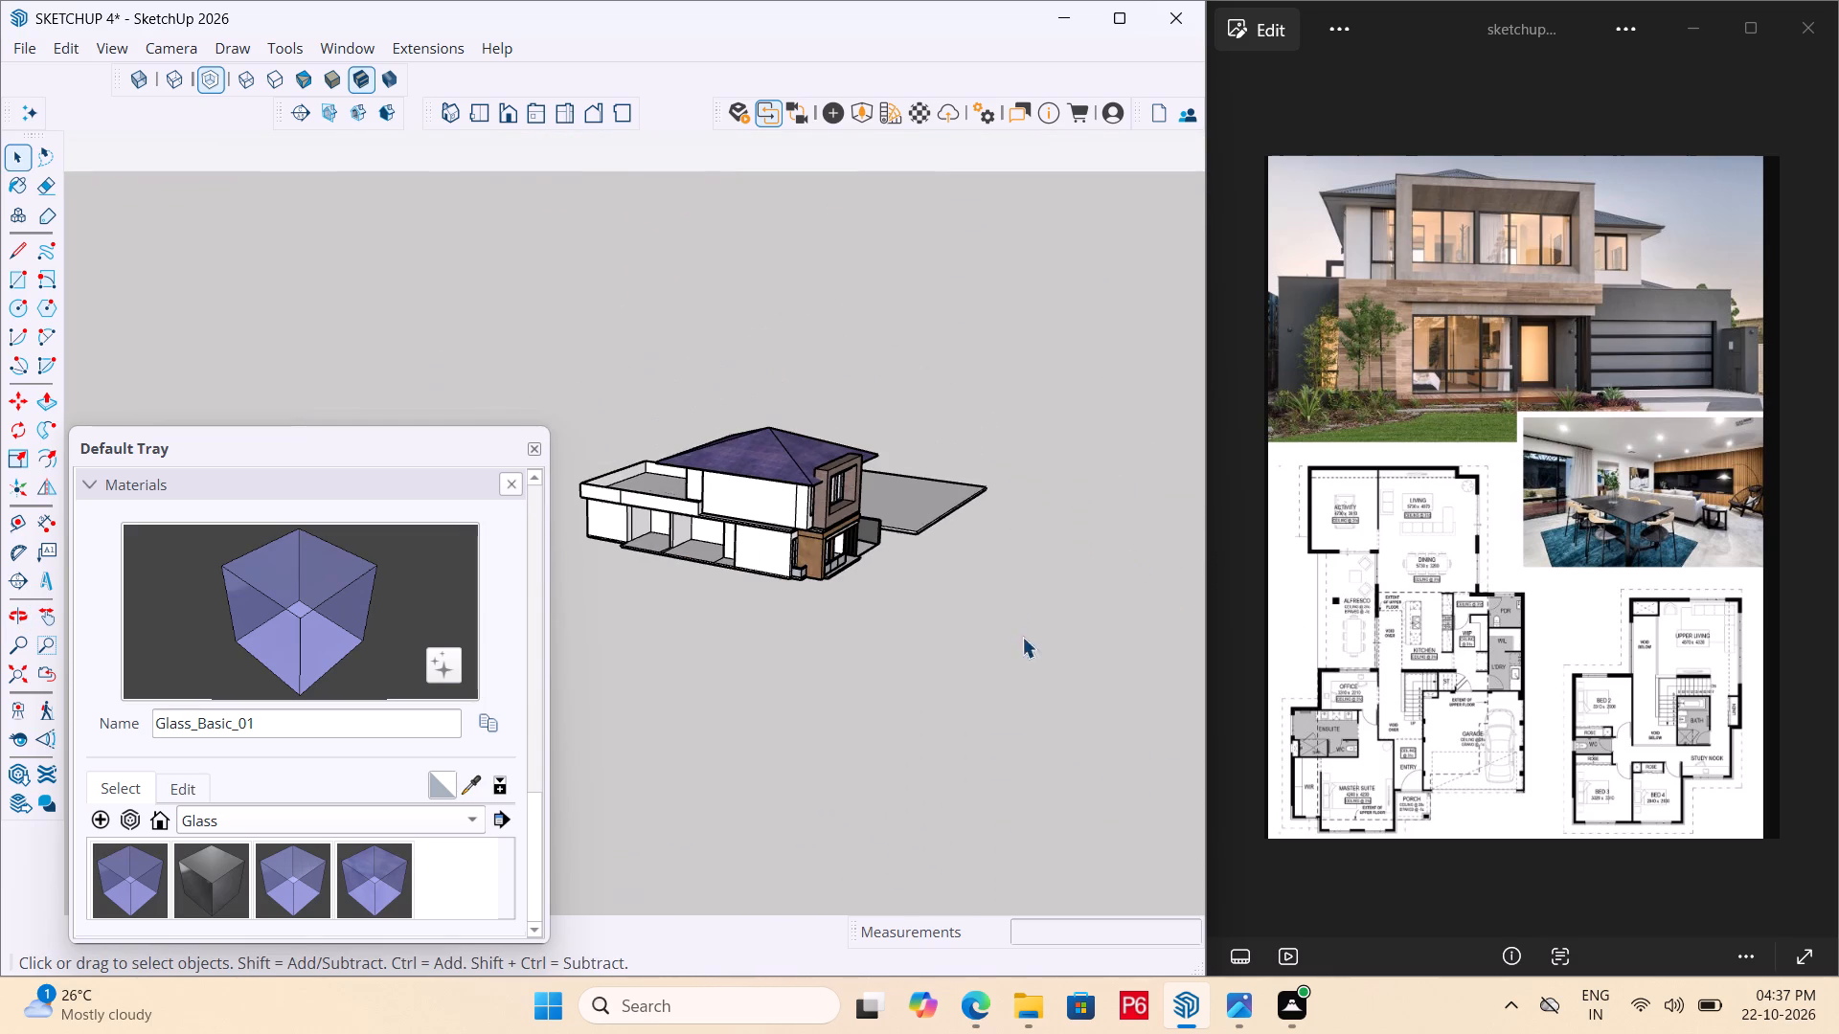
{"action": "middle_click_drag", "start_coordinate": [597, 567], "coordinate": [1142, 579]}
{"action": "scroll", "coordinate": [853, 610], "scroll_direction": "down", "scroll_amount": 6}
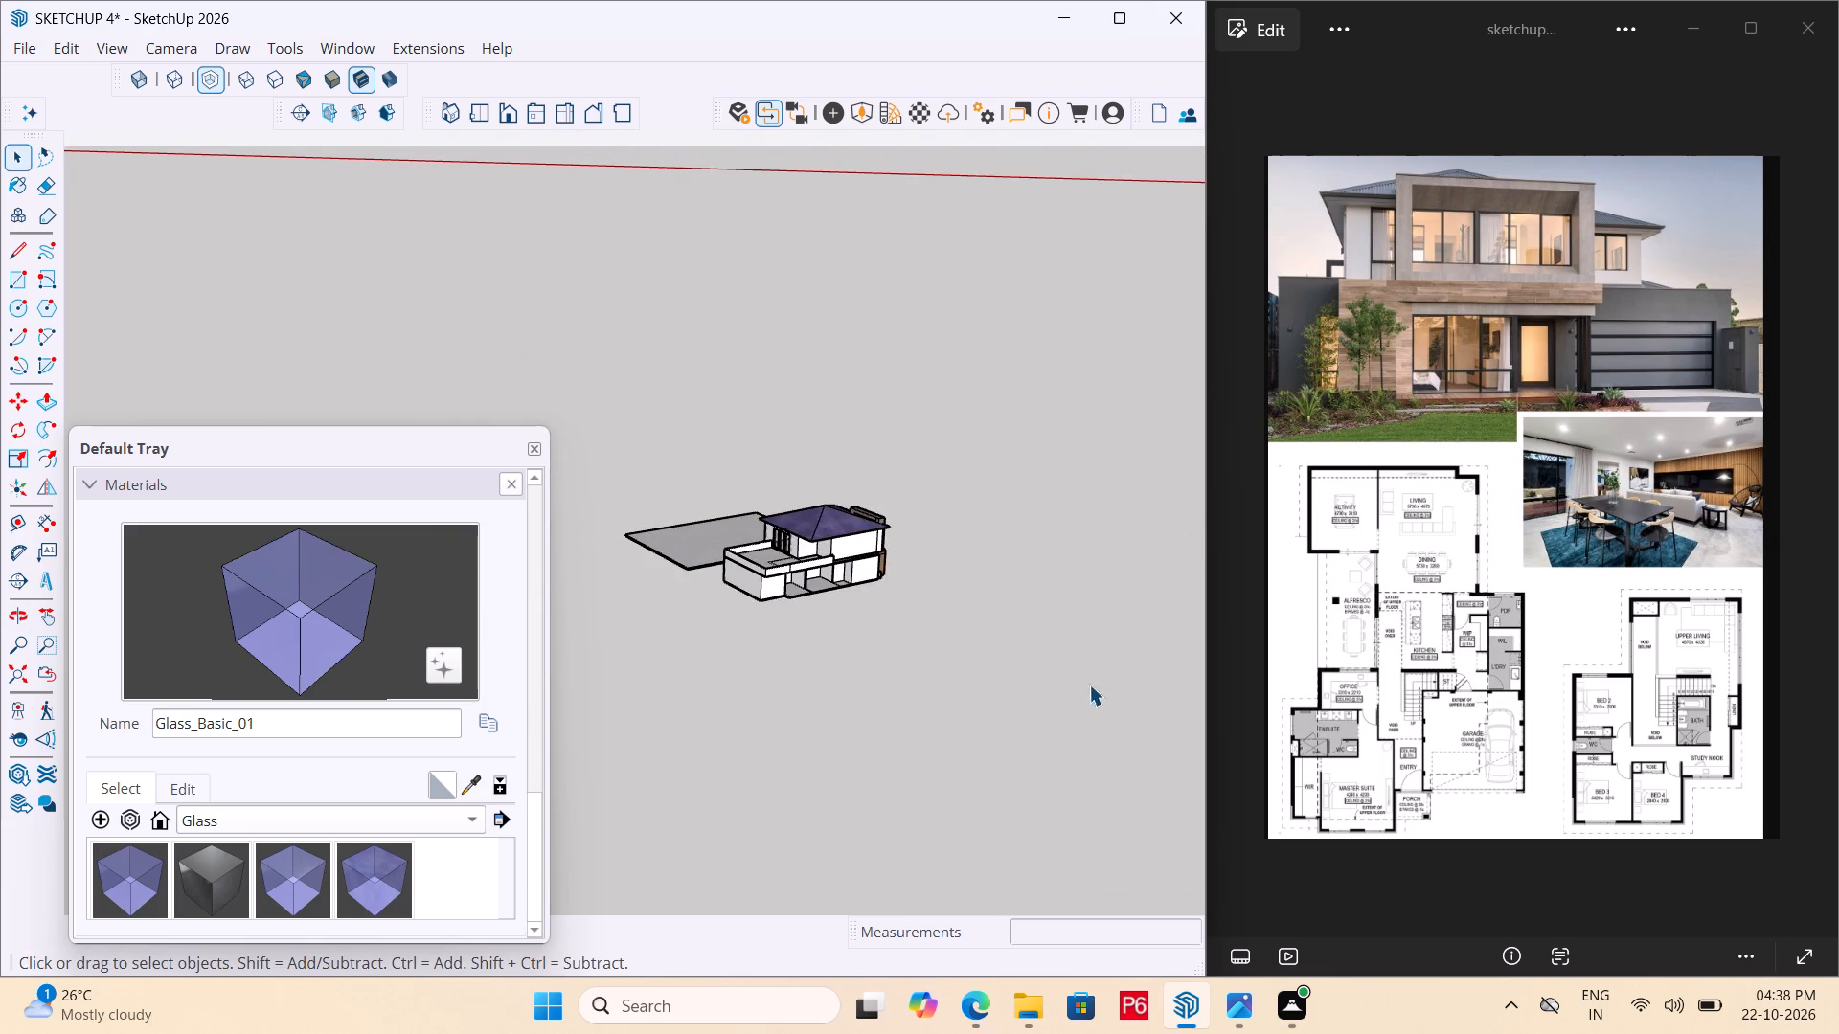
Examine the open ground-floor bays along the side wall, checking the narrow wall end face inside, and leave nothing selected.
{"action": "scroll", "coordinate": [738, 648], "scroll_direction": "up", "scroll_amount": 7}
{"action": "scroll", "coordinate": [846, 433], "scroll_direction": "up", "scroll_amount": 7}
{"action": "middle_click_drag", "start_coordinate": [914, 573], "coordinate": [676, 498]}
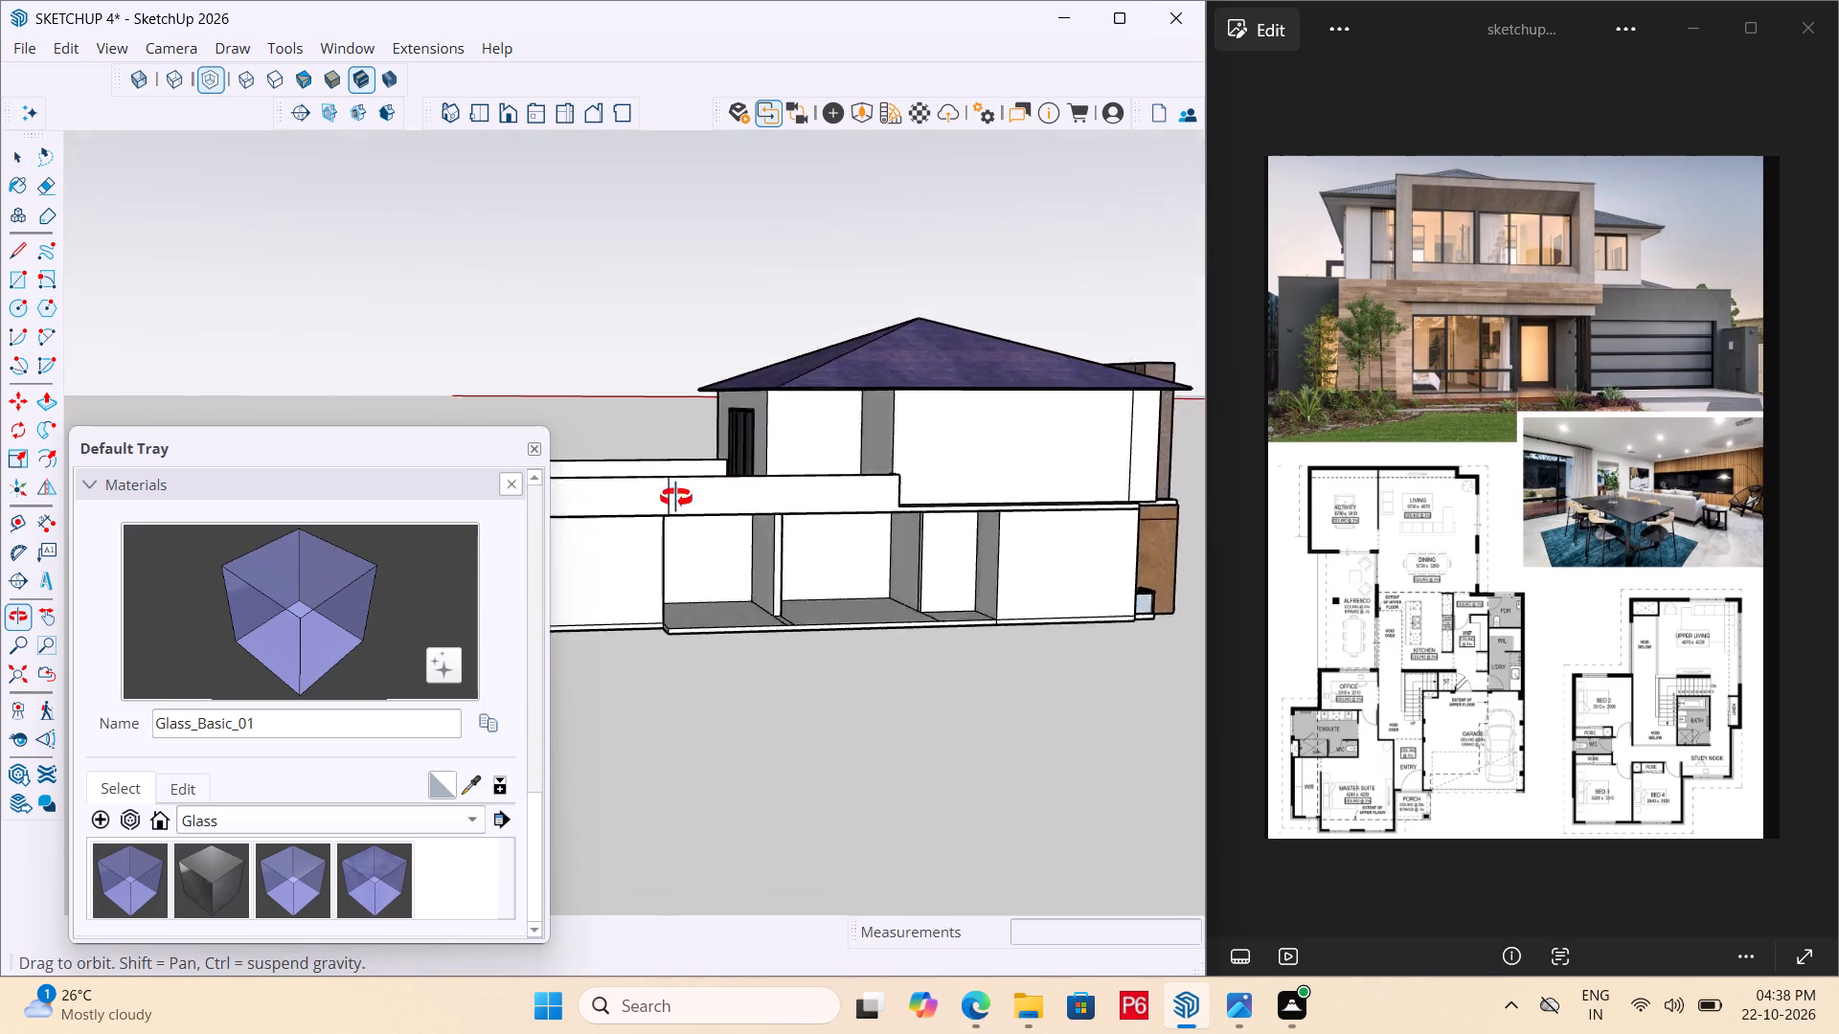
{"action": "middle_click_drag", "start_coordinate": [676, 498], "coordinate": [576, 580]}
{"action": "scroll", "coordinate": [941, 515], "scroll_direction": "up", "scroll_amount": 1}
{"action": "scroll", "coordinate": [1056, 525], "scroll_direction": "down", "scroll_amount": 7}
{"action": "middle_click_drag", "start_coordinate": [830, 593], "coordinate": [494, 367]}
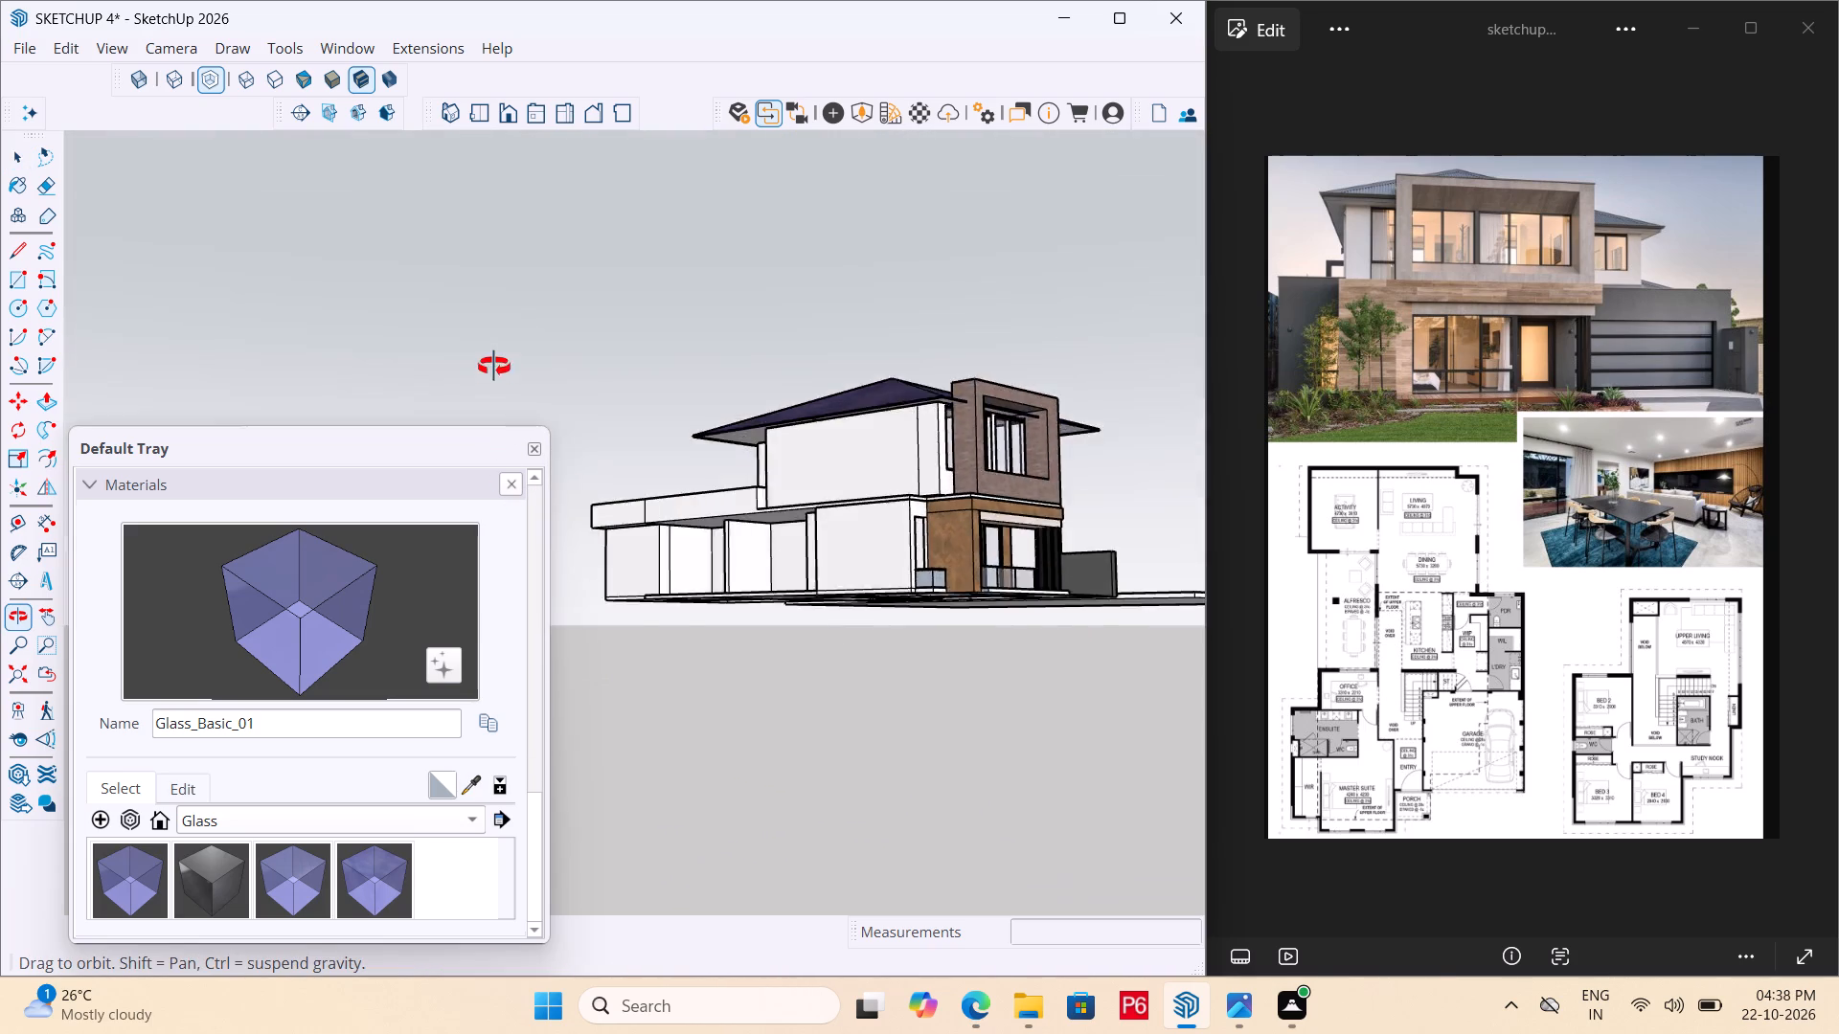
{"action": "middle_click_drag", "start_coordinate": [494, 367], "coordinate": [1188, 511]}
{"action": "scroll", "coordinate": [894, 555], "scroll_direction": "up", "scroll_amount": 17}
{"action": "scroll", "coordinate": [949, 551], "scroll_direction": "up", "scroll_amount": 4}
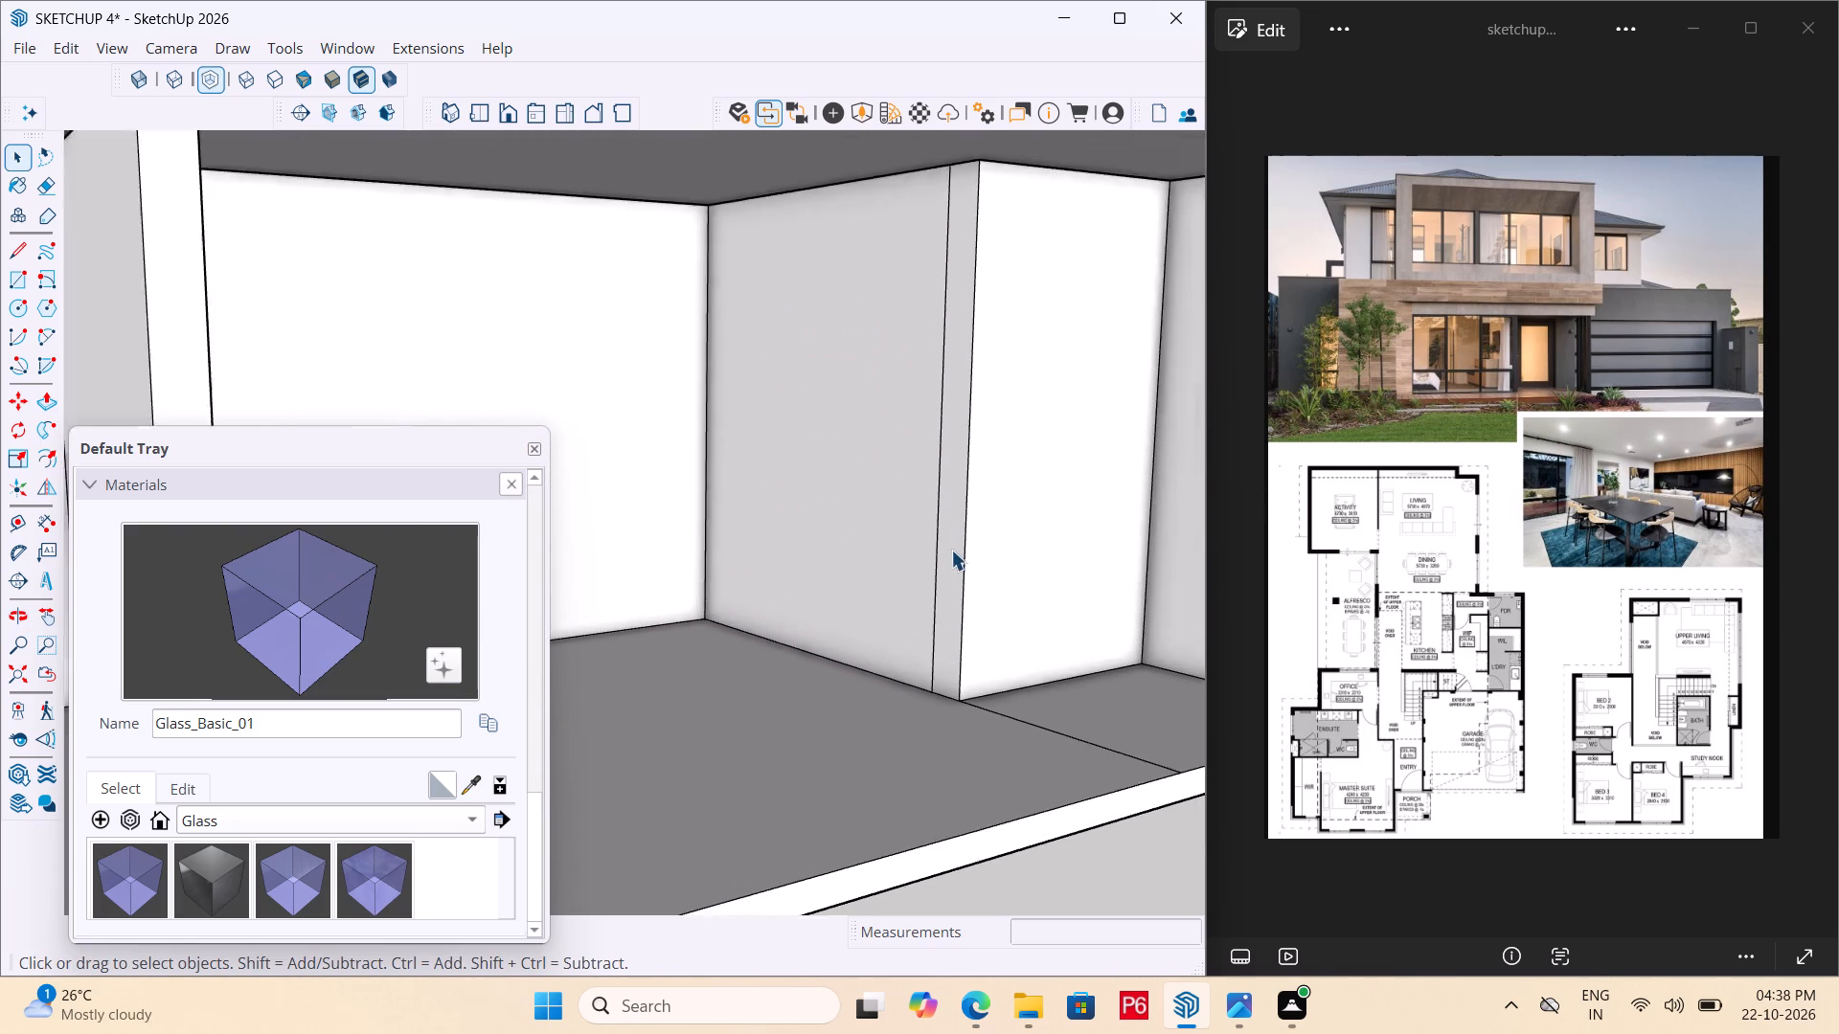
{"action": "scroll", "coordinate": [951, 550], "scroll_direction": "up", "scroll_amount": 1}
{"action": "left_click", "coordinate": [958, 478]}
{"action": "double_click", "coordinate": [960, 419]}
{"action": "left_click", "coordinate": [958, 371]}
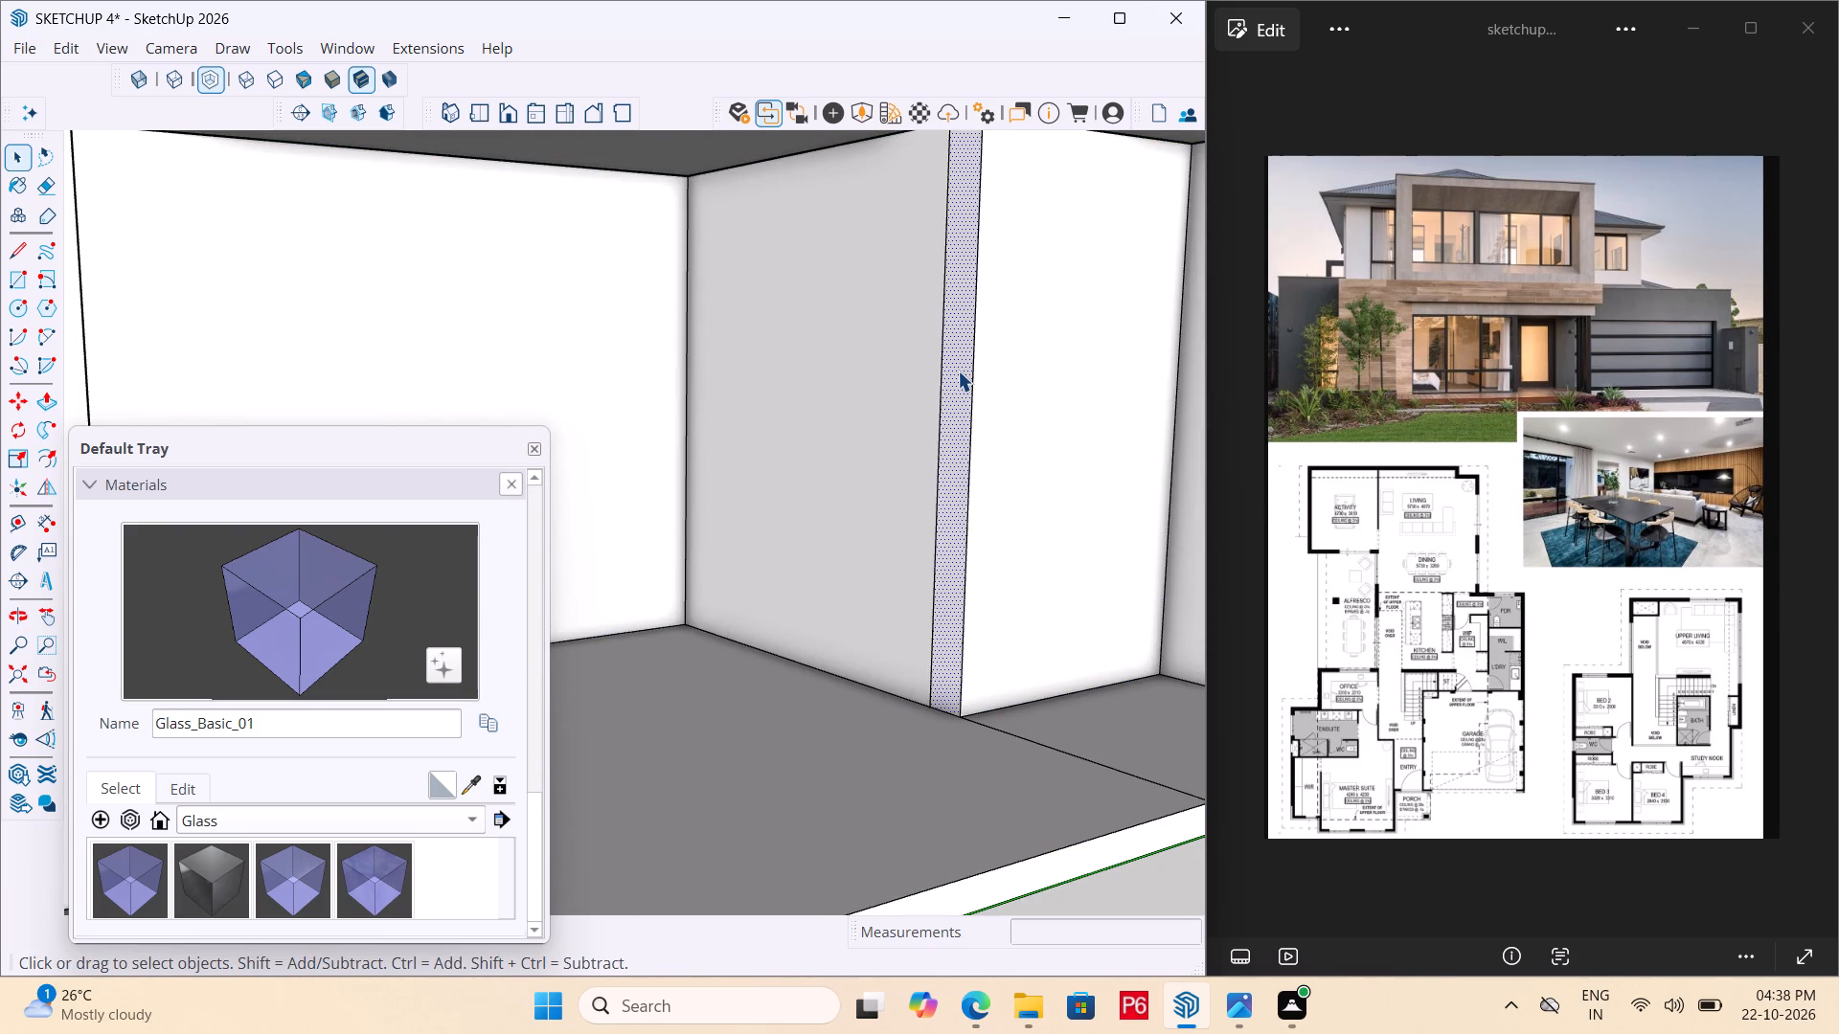
{"action": "scroll", "coordinate": [864, 395], "scroll_direction": "down", "scroll_amount": 12}
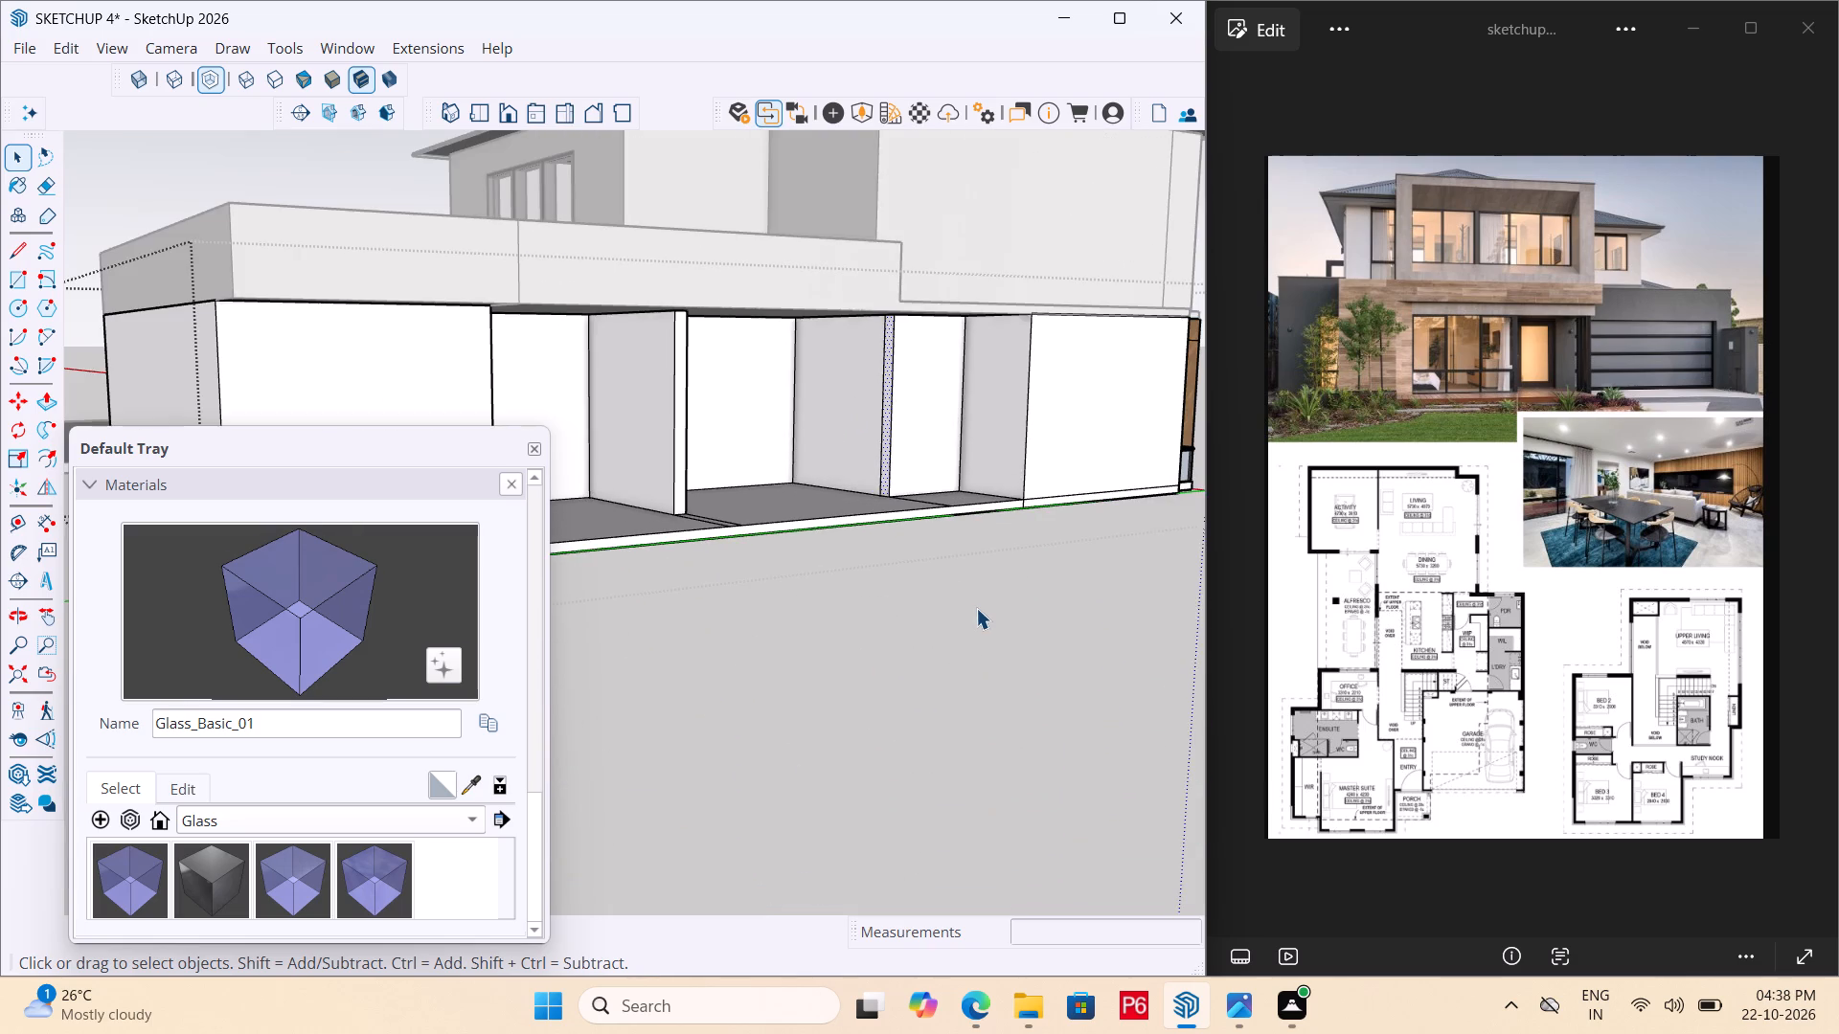
{"action": "left_click", "coordinate": [976, 608]}
Examine the side elevation from the front corner to the rear terrace, including the slab underside and open ground-floor bays.
{"action": "scroll", "coordinate": [1063, 597], "scroll_direction": "down", "scroll_amount": 7}
{"action": "middle_click_drag", "start_coordinate": [942, 565], "coordinate": [499, 622]}
{"action": "scroll", "coordinate": [1147, 509], "scroll_direction": "down", "scroll_amount": 7}
{"action": "middle_click_drag", "start_coordinate": [761, 570], "coordinate": [461, 553]}
{"action": "scroll", "coordinate": [461, 553], "scroll_direction": "up", "scroll_amount": 4}
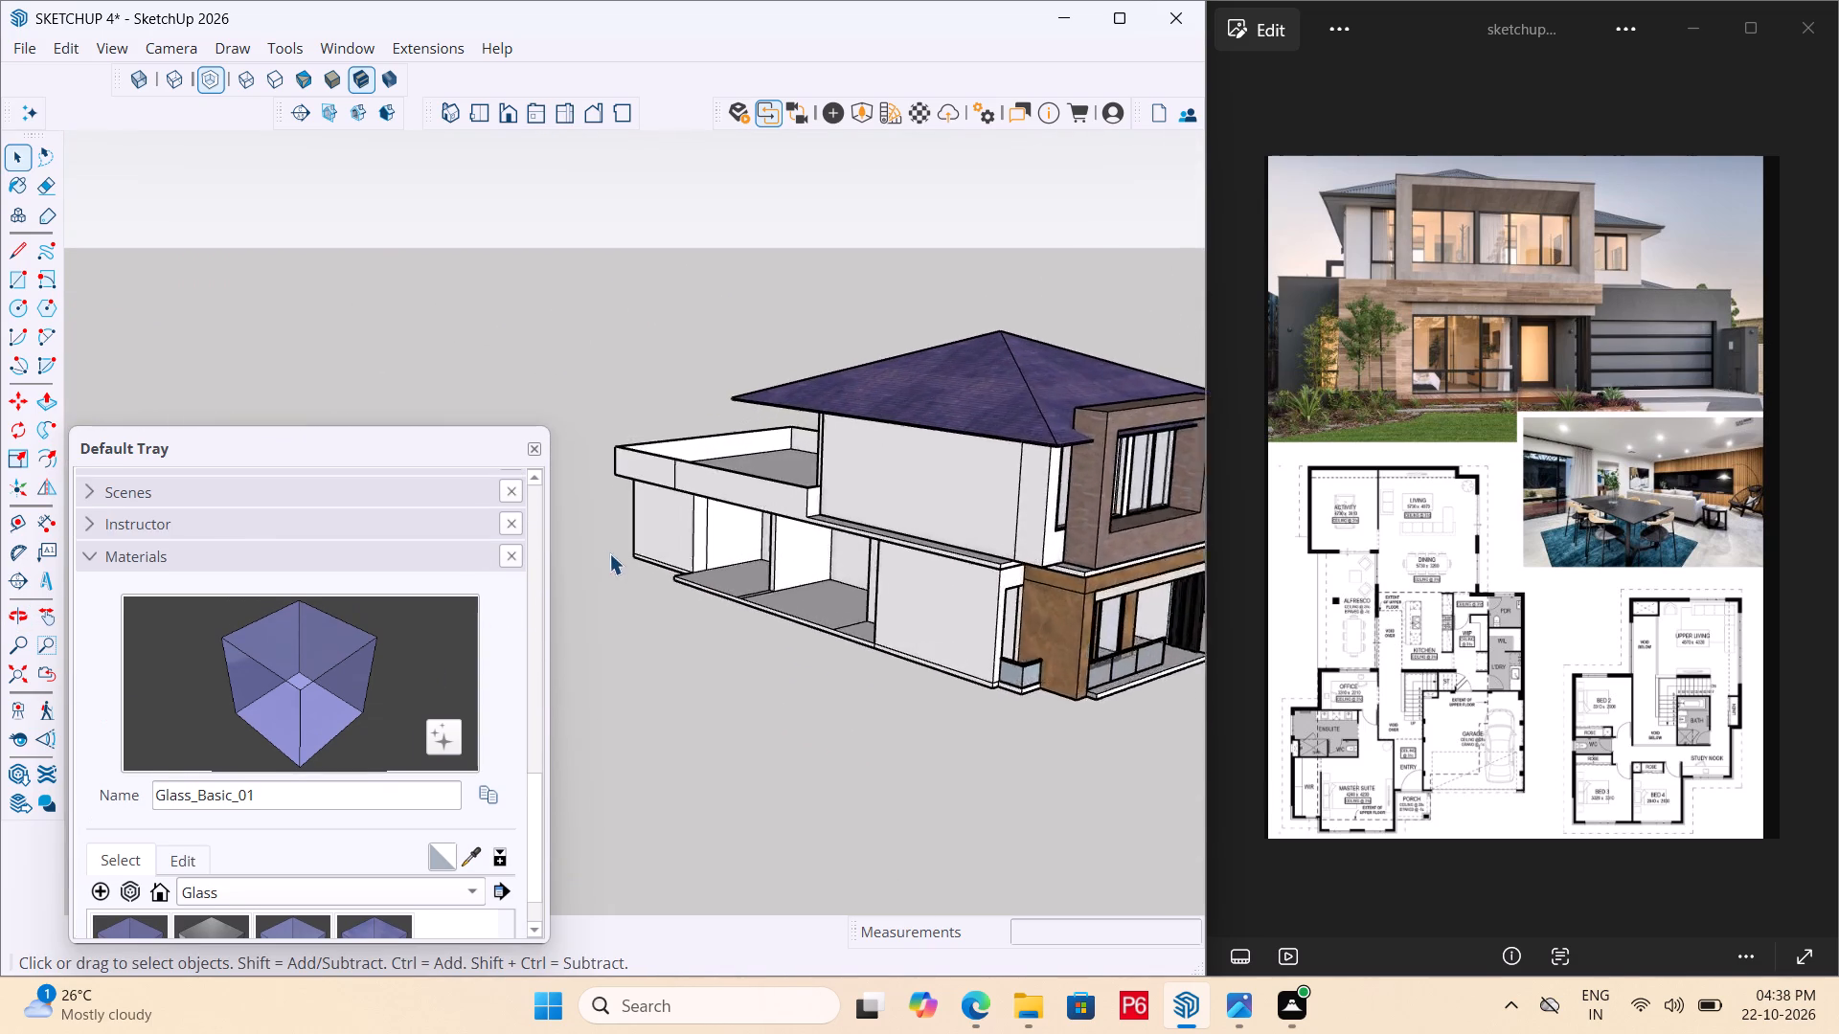
{"action": "scroll", "coordinate": [609, 553], "scroll_direction": "up", "scroll_amount": 7}
{"action": "middle_click_drag", "start_coordinate": [674, 568], "coordinate": [1213, 438]}
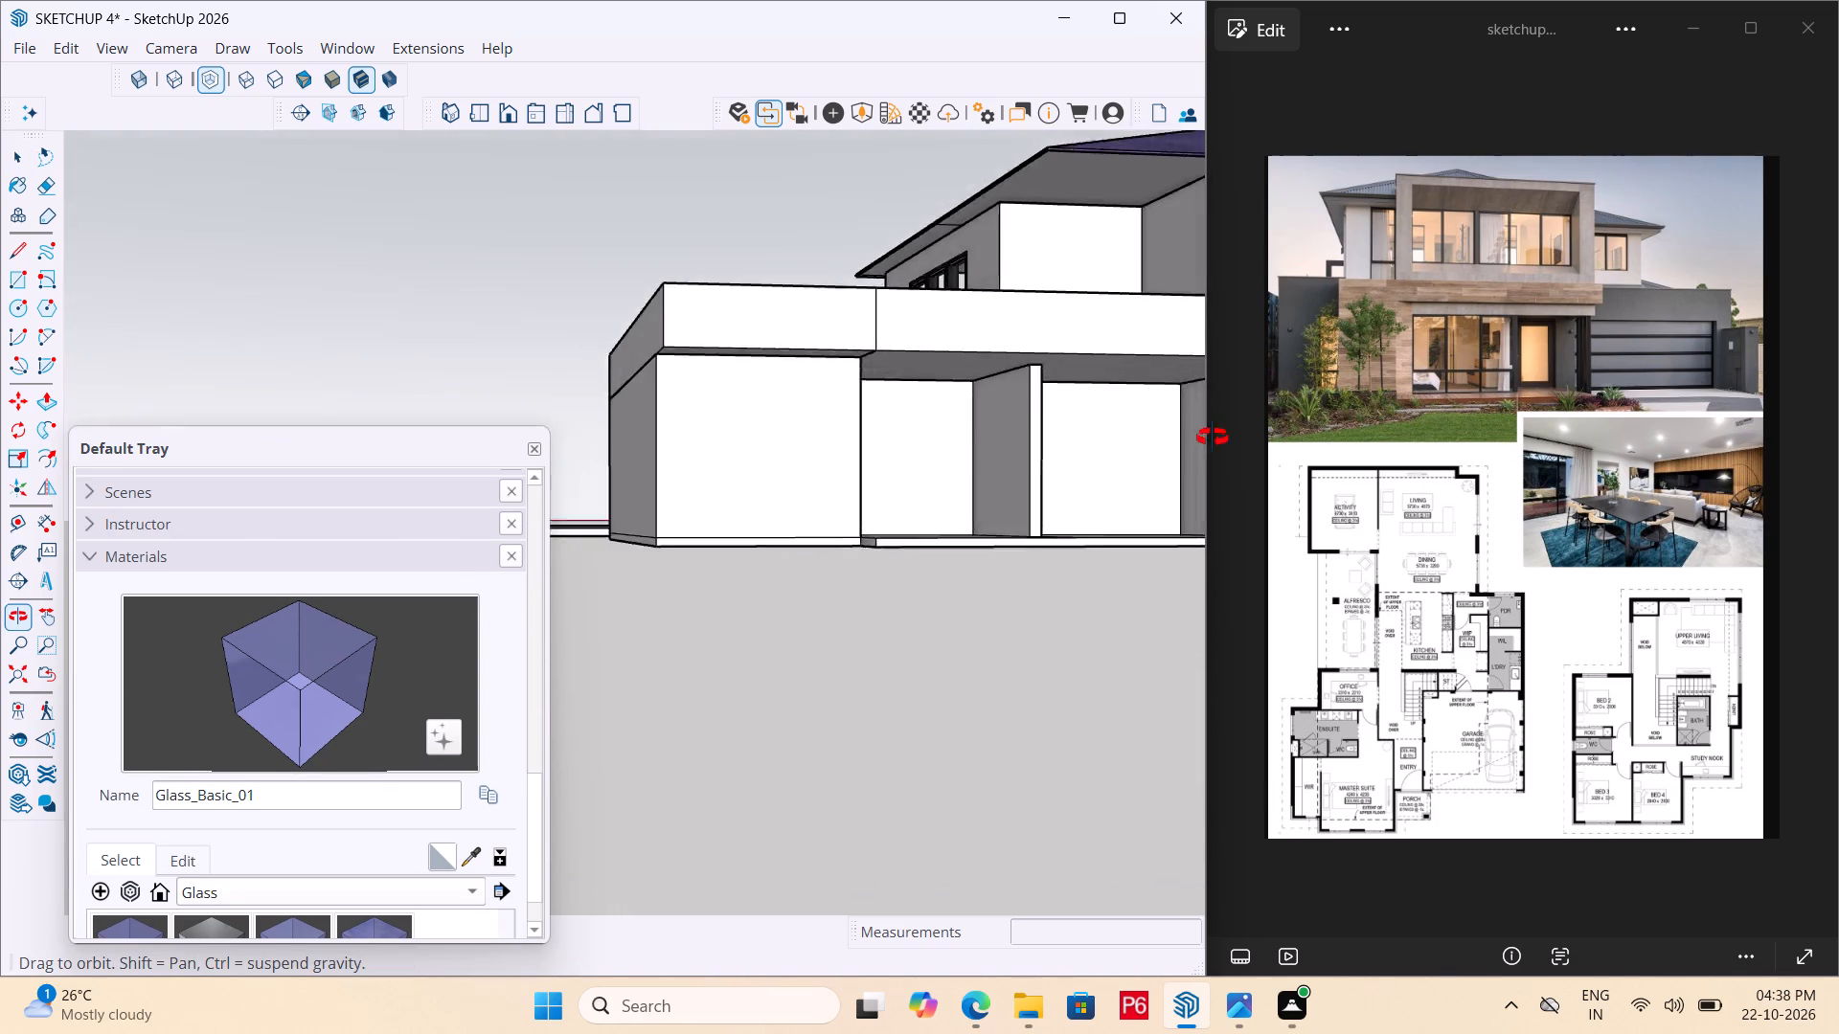
{"action": "middle_click_drag", "start_coordinate": [1213, 438], "coordinate": [1164, 325]}
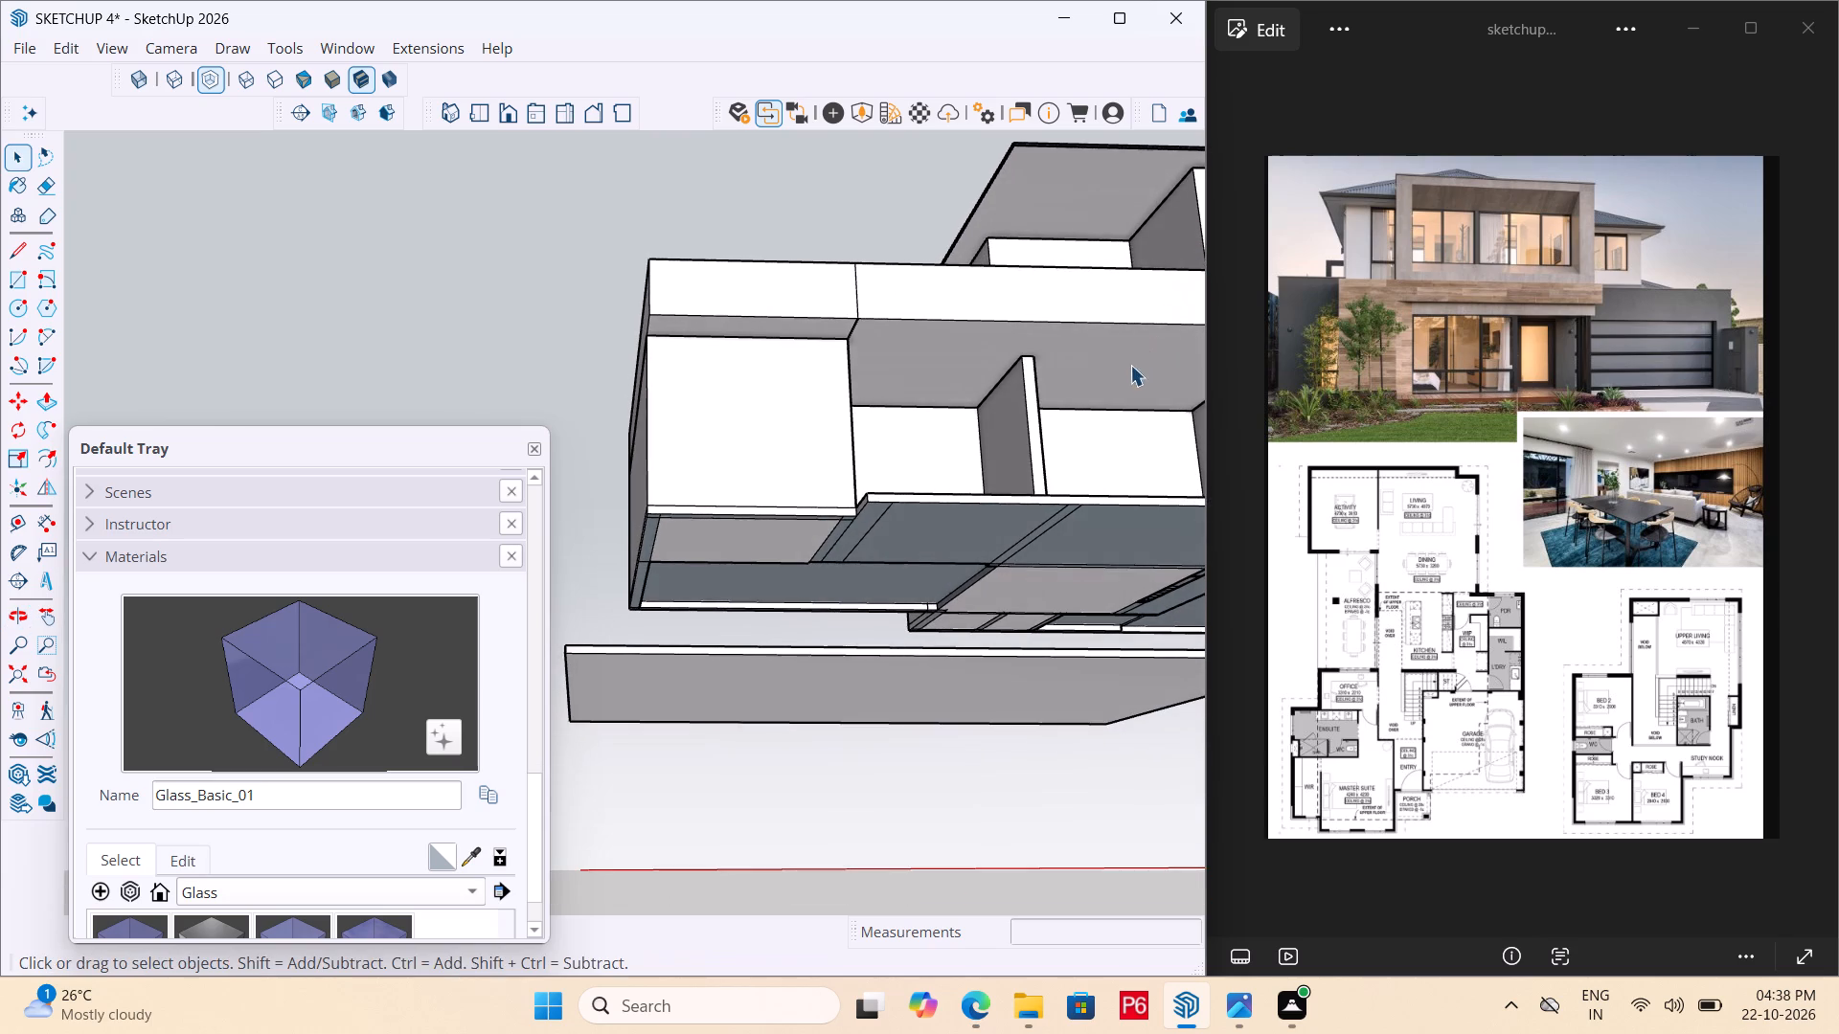
{"action": "middle_click_drag", "start_coordinate": [1128, 367], "coordinate": [841, 606]}
{"action": "scroll", "coordinate": [891, 556], "scroll_direction": "up", "scroll_amount": 1}
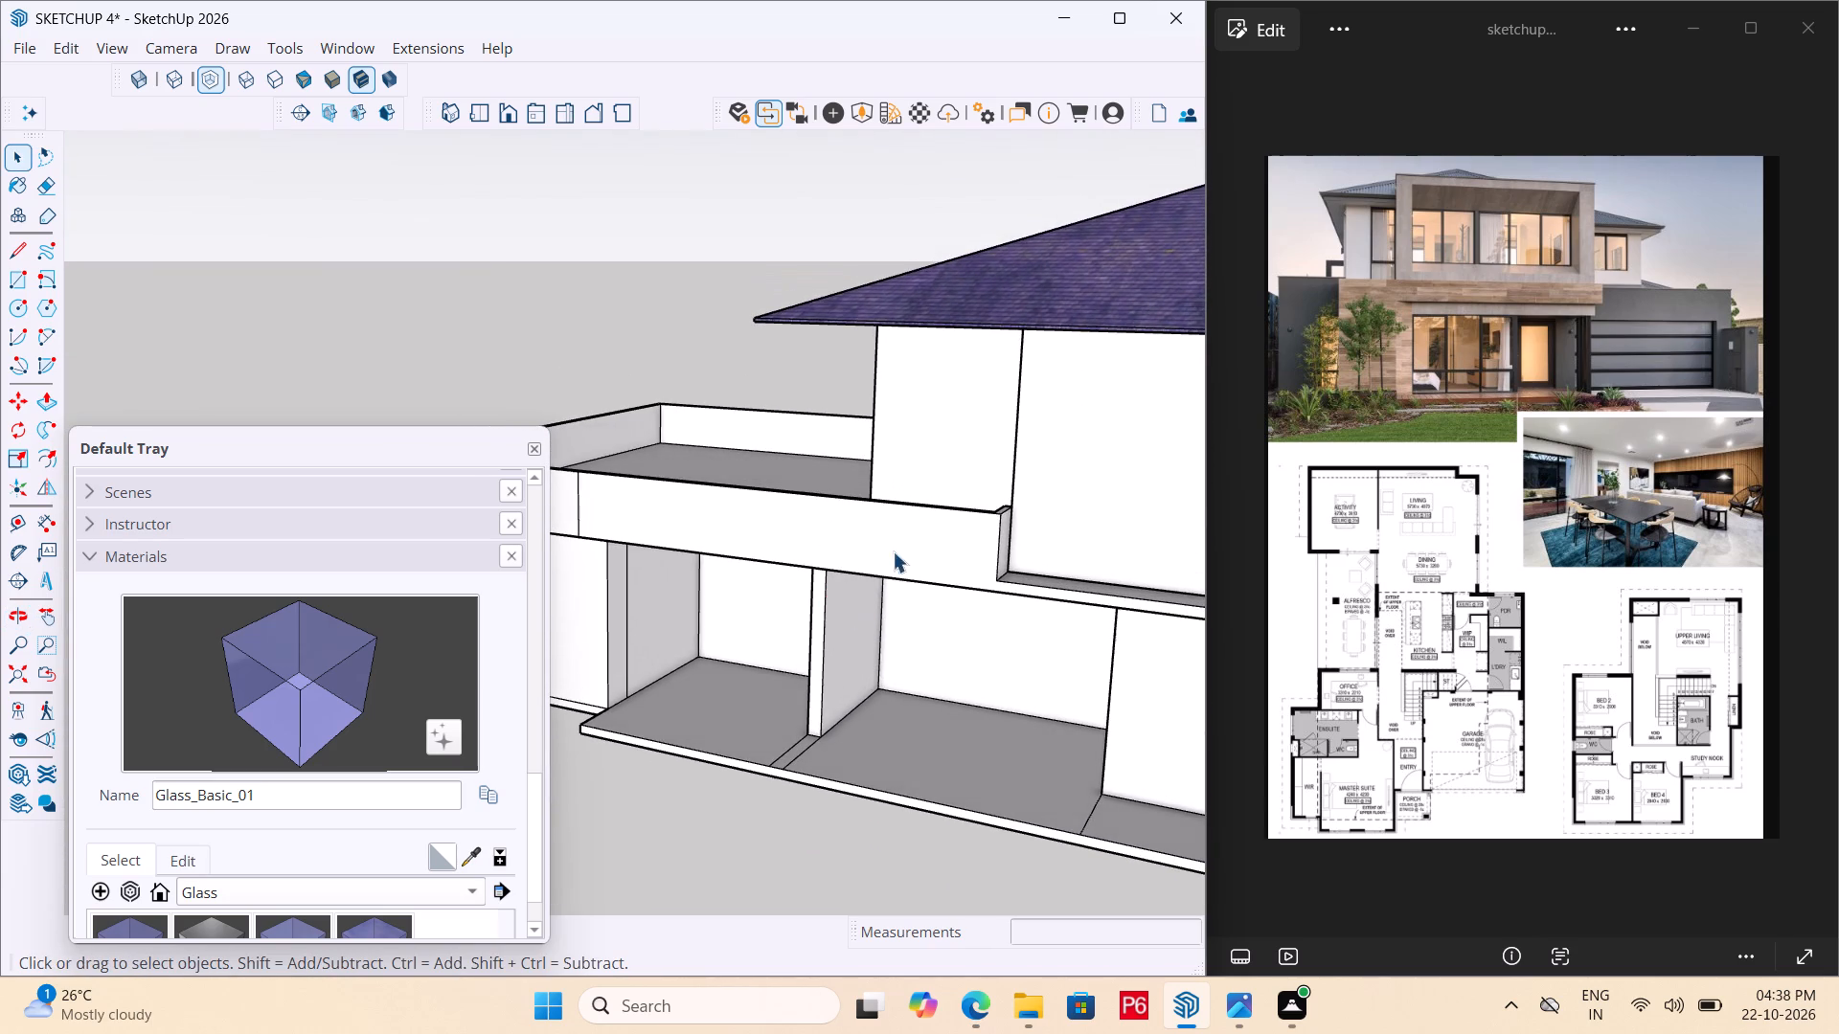
{"action": "scroll", "coordinate": [1029, 472], "scroll_direction": "down", "scroll_amount": 6}
{"action": "scroll", "coordinate": [890, 489], "scroll_direction": "down", "scroll_amount": 3}
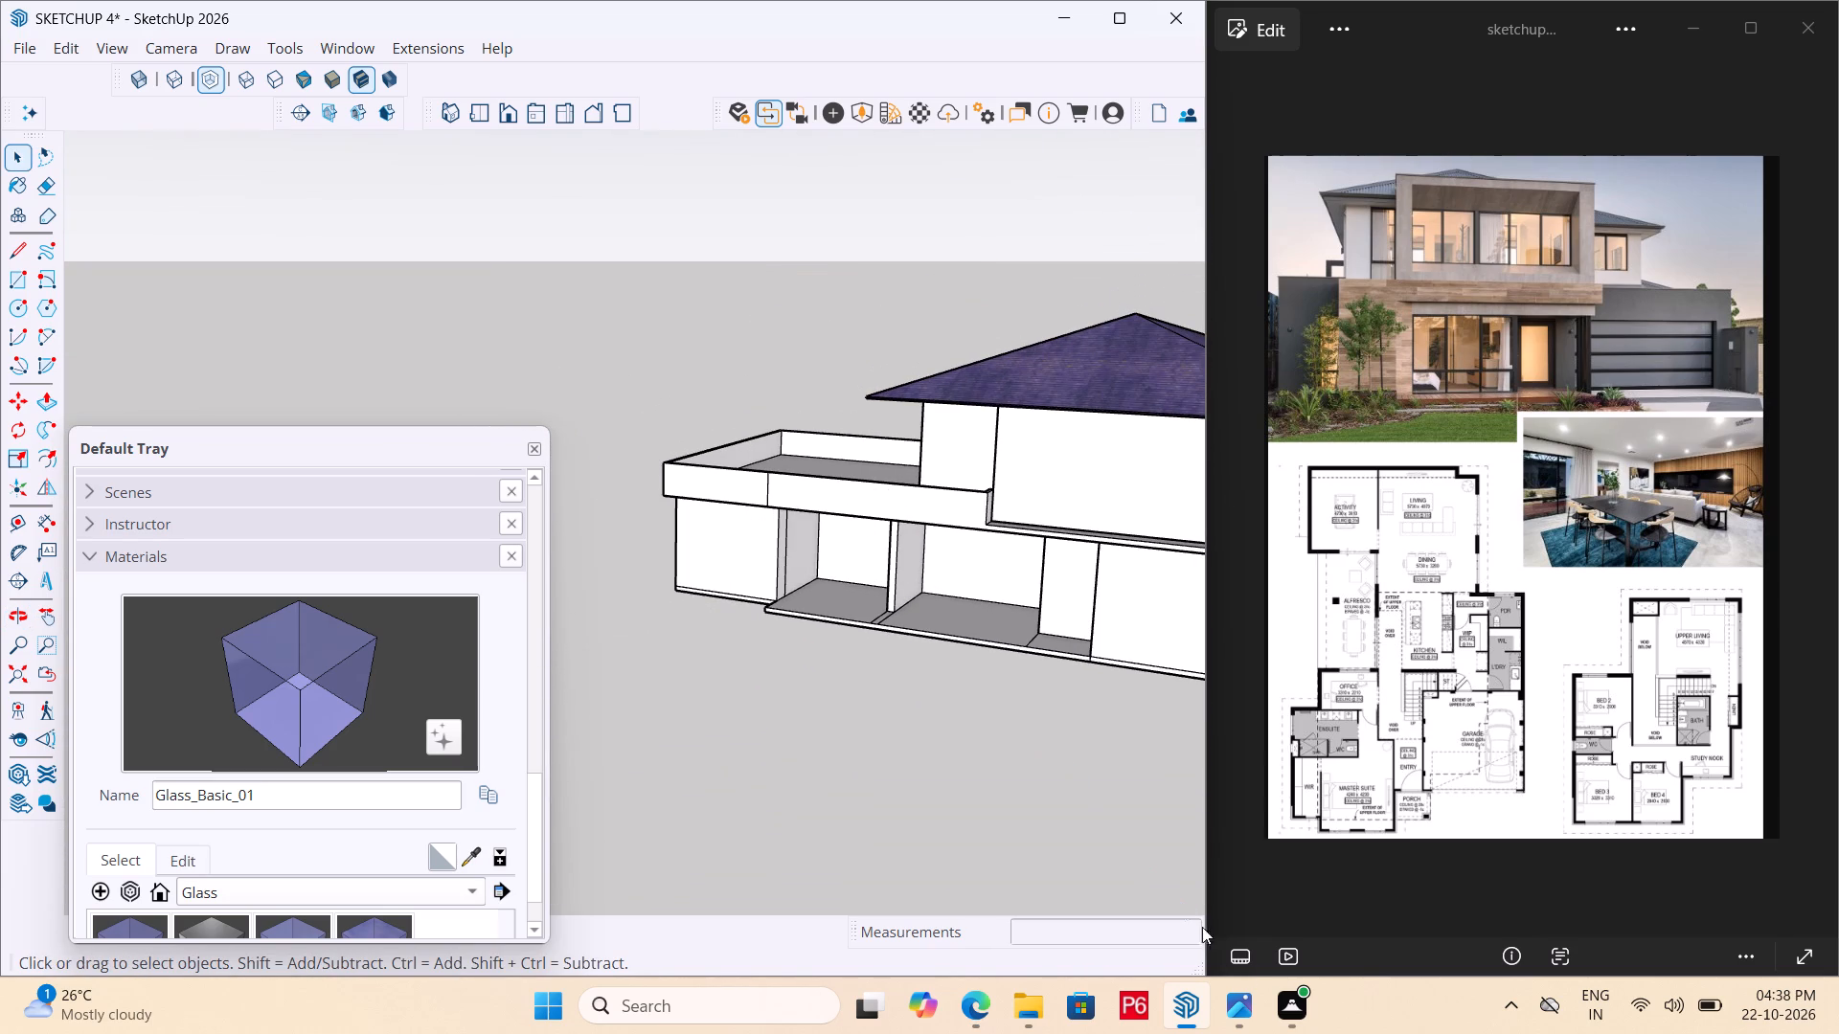
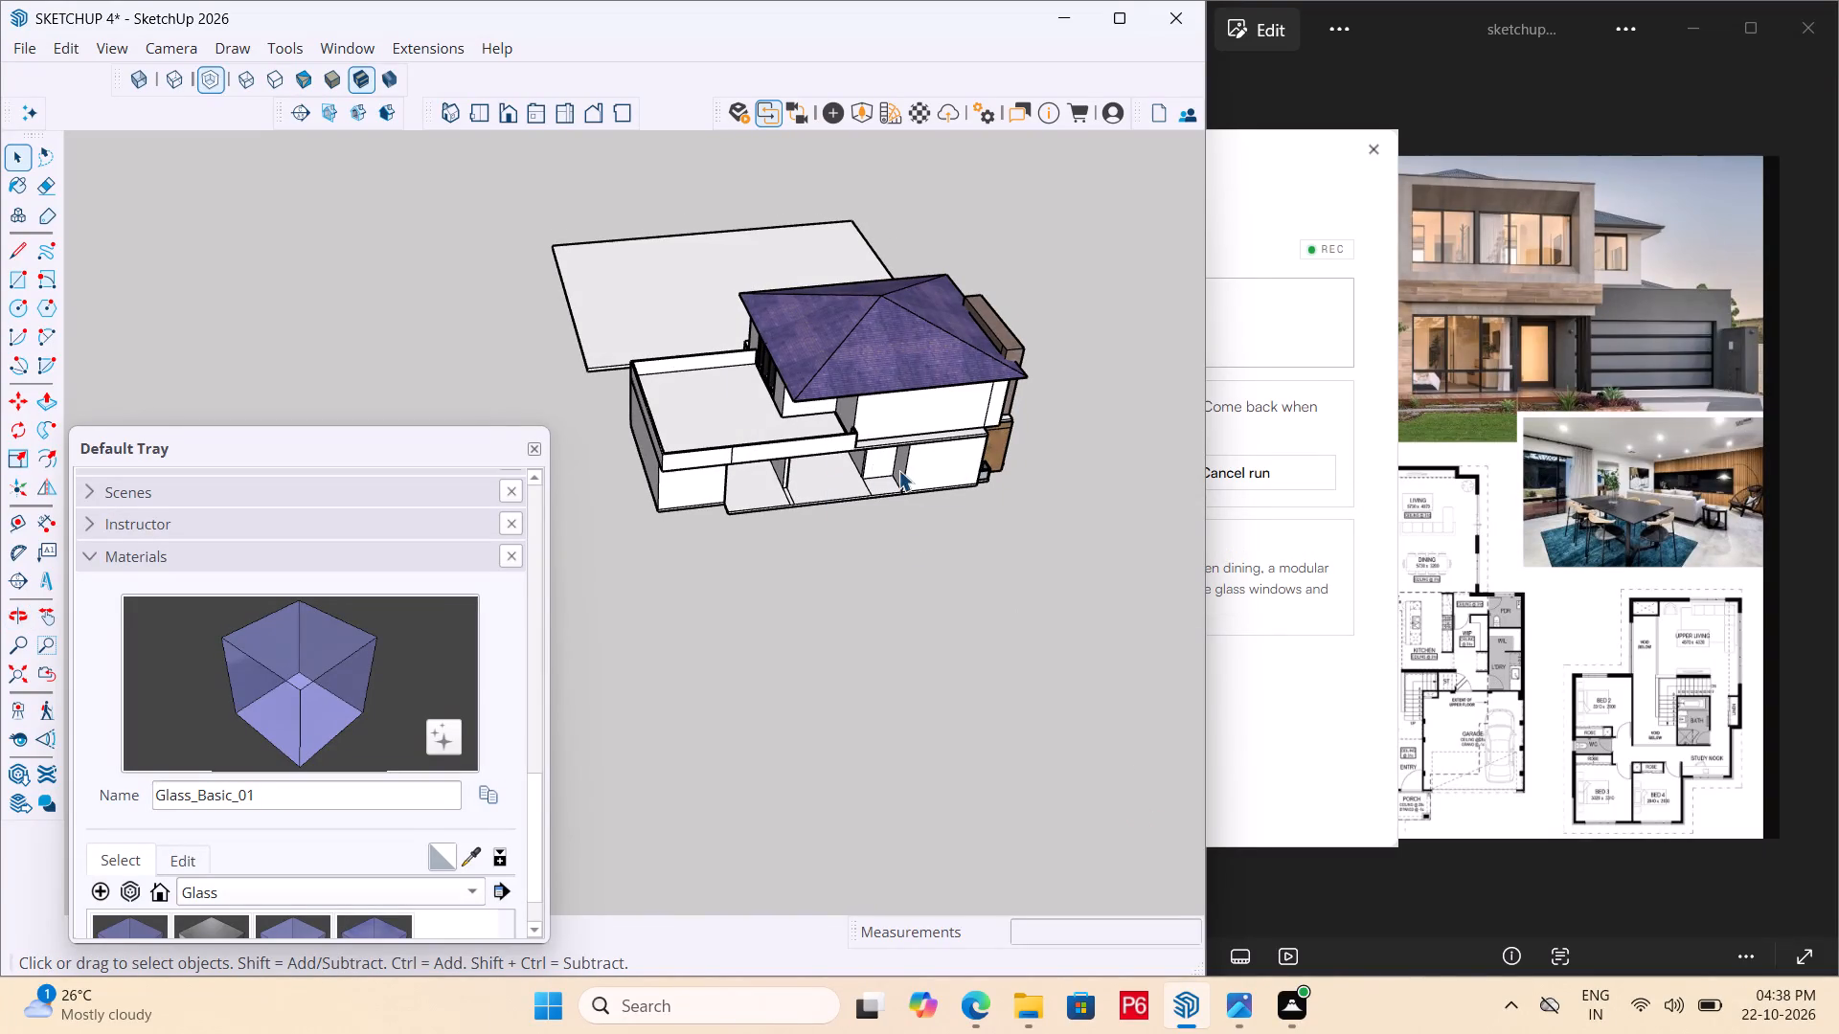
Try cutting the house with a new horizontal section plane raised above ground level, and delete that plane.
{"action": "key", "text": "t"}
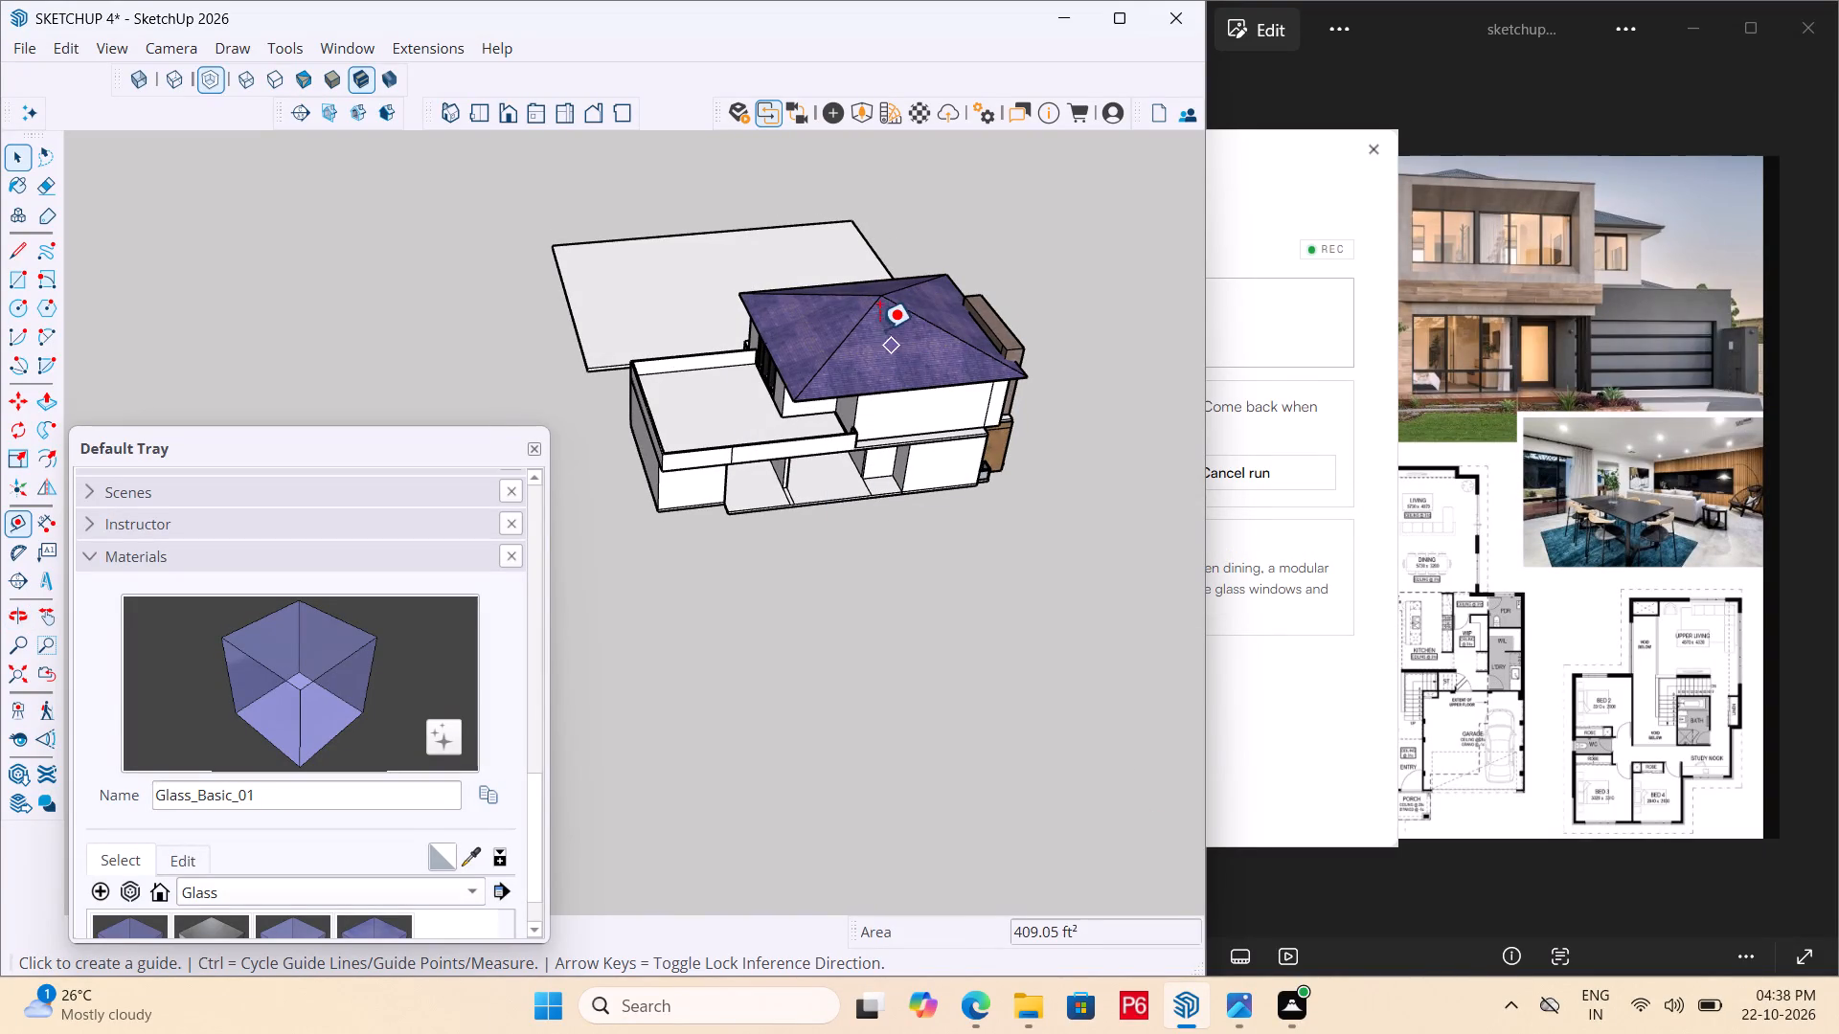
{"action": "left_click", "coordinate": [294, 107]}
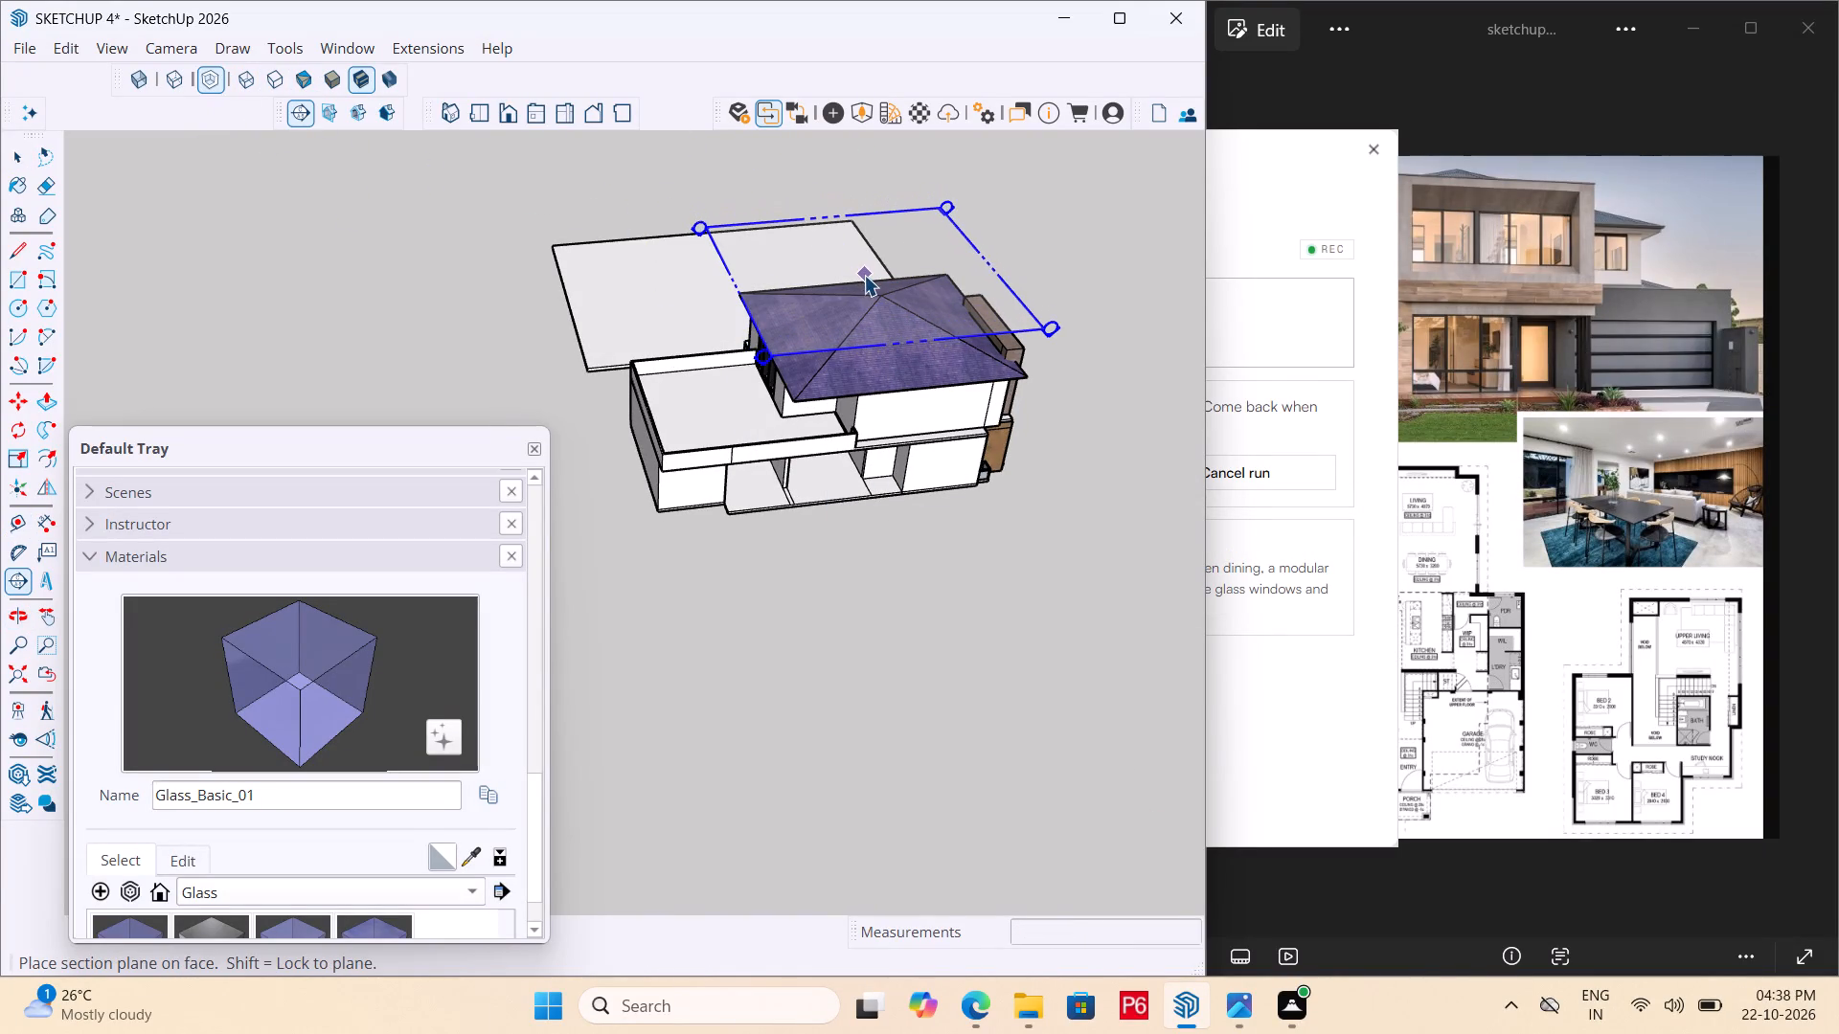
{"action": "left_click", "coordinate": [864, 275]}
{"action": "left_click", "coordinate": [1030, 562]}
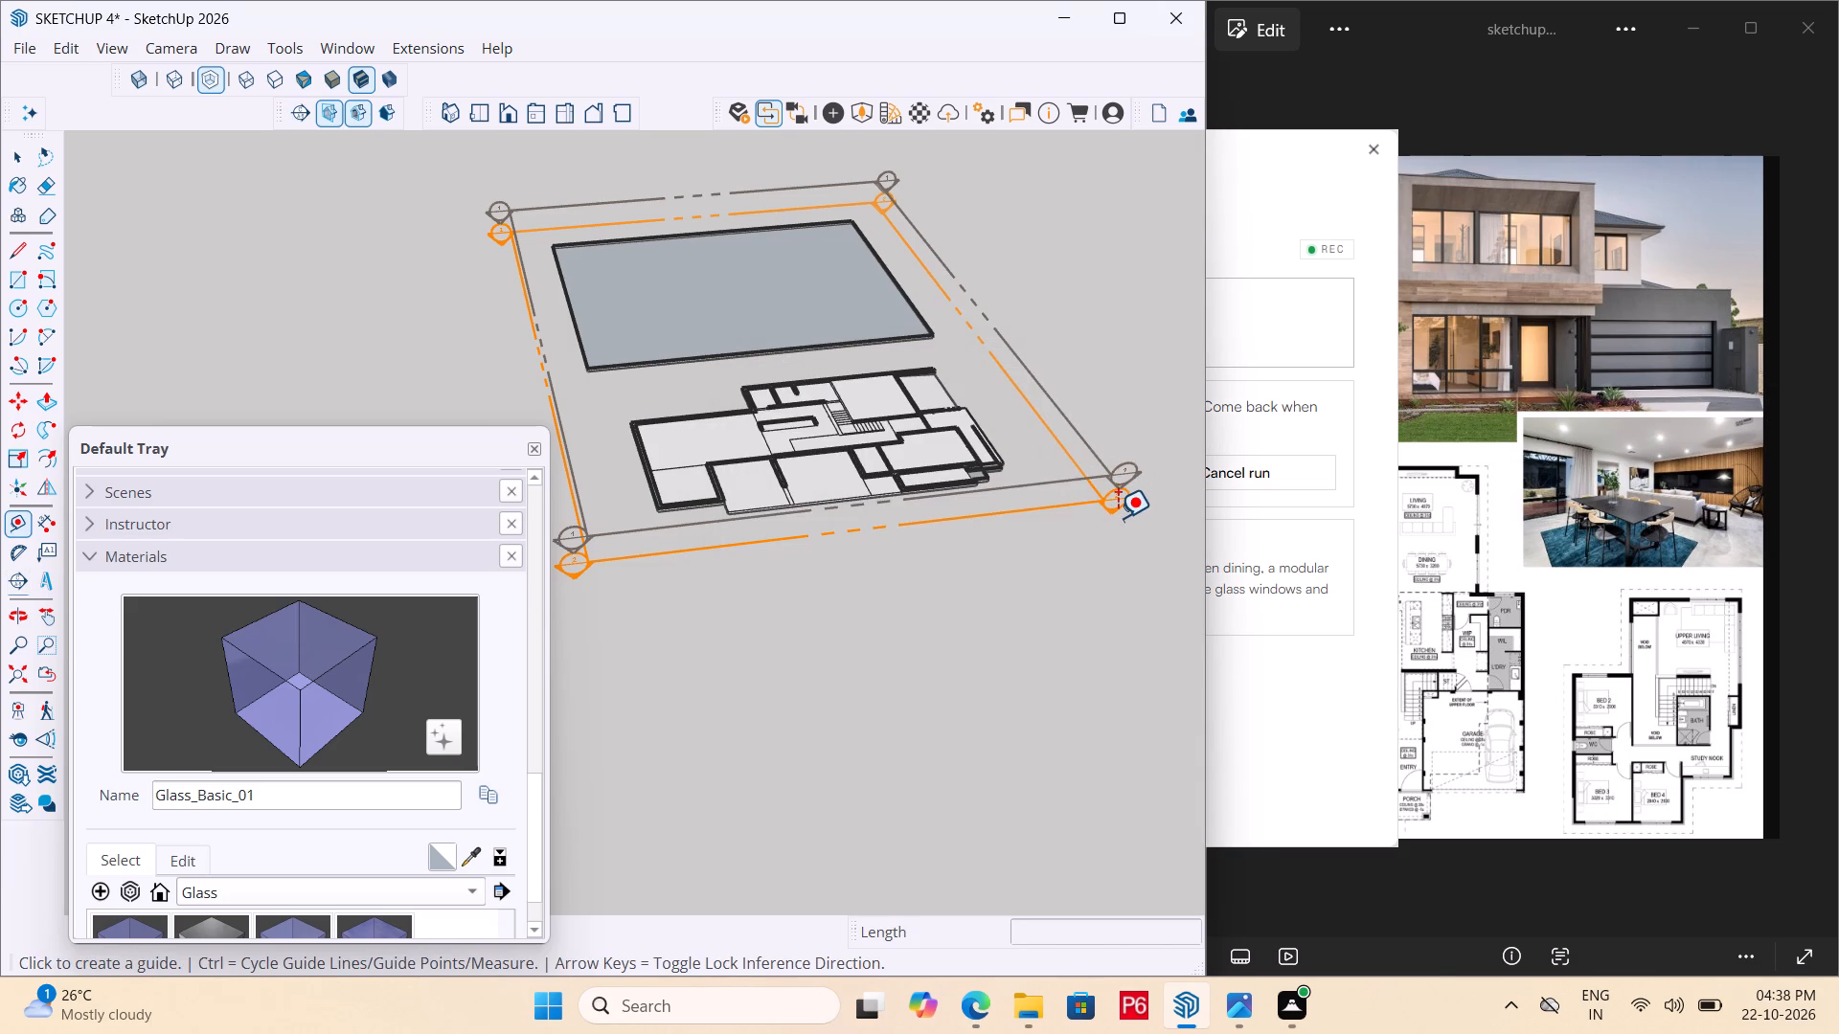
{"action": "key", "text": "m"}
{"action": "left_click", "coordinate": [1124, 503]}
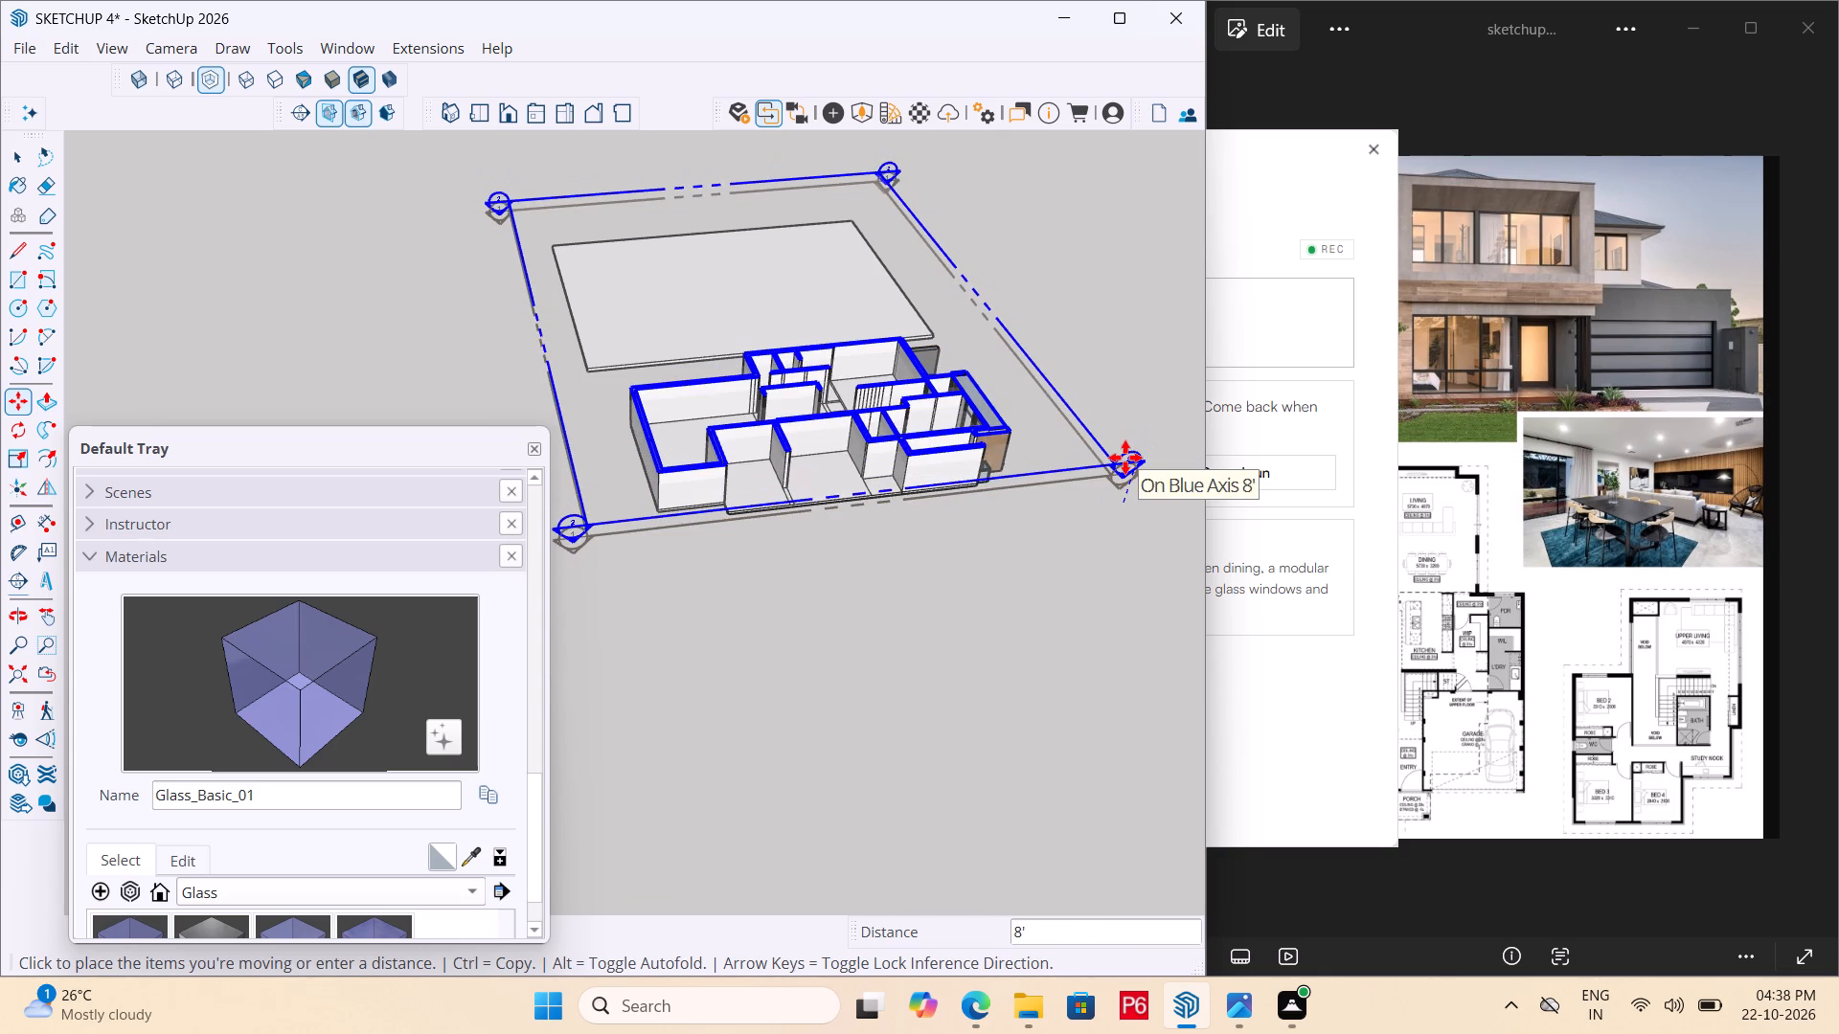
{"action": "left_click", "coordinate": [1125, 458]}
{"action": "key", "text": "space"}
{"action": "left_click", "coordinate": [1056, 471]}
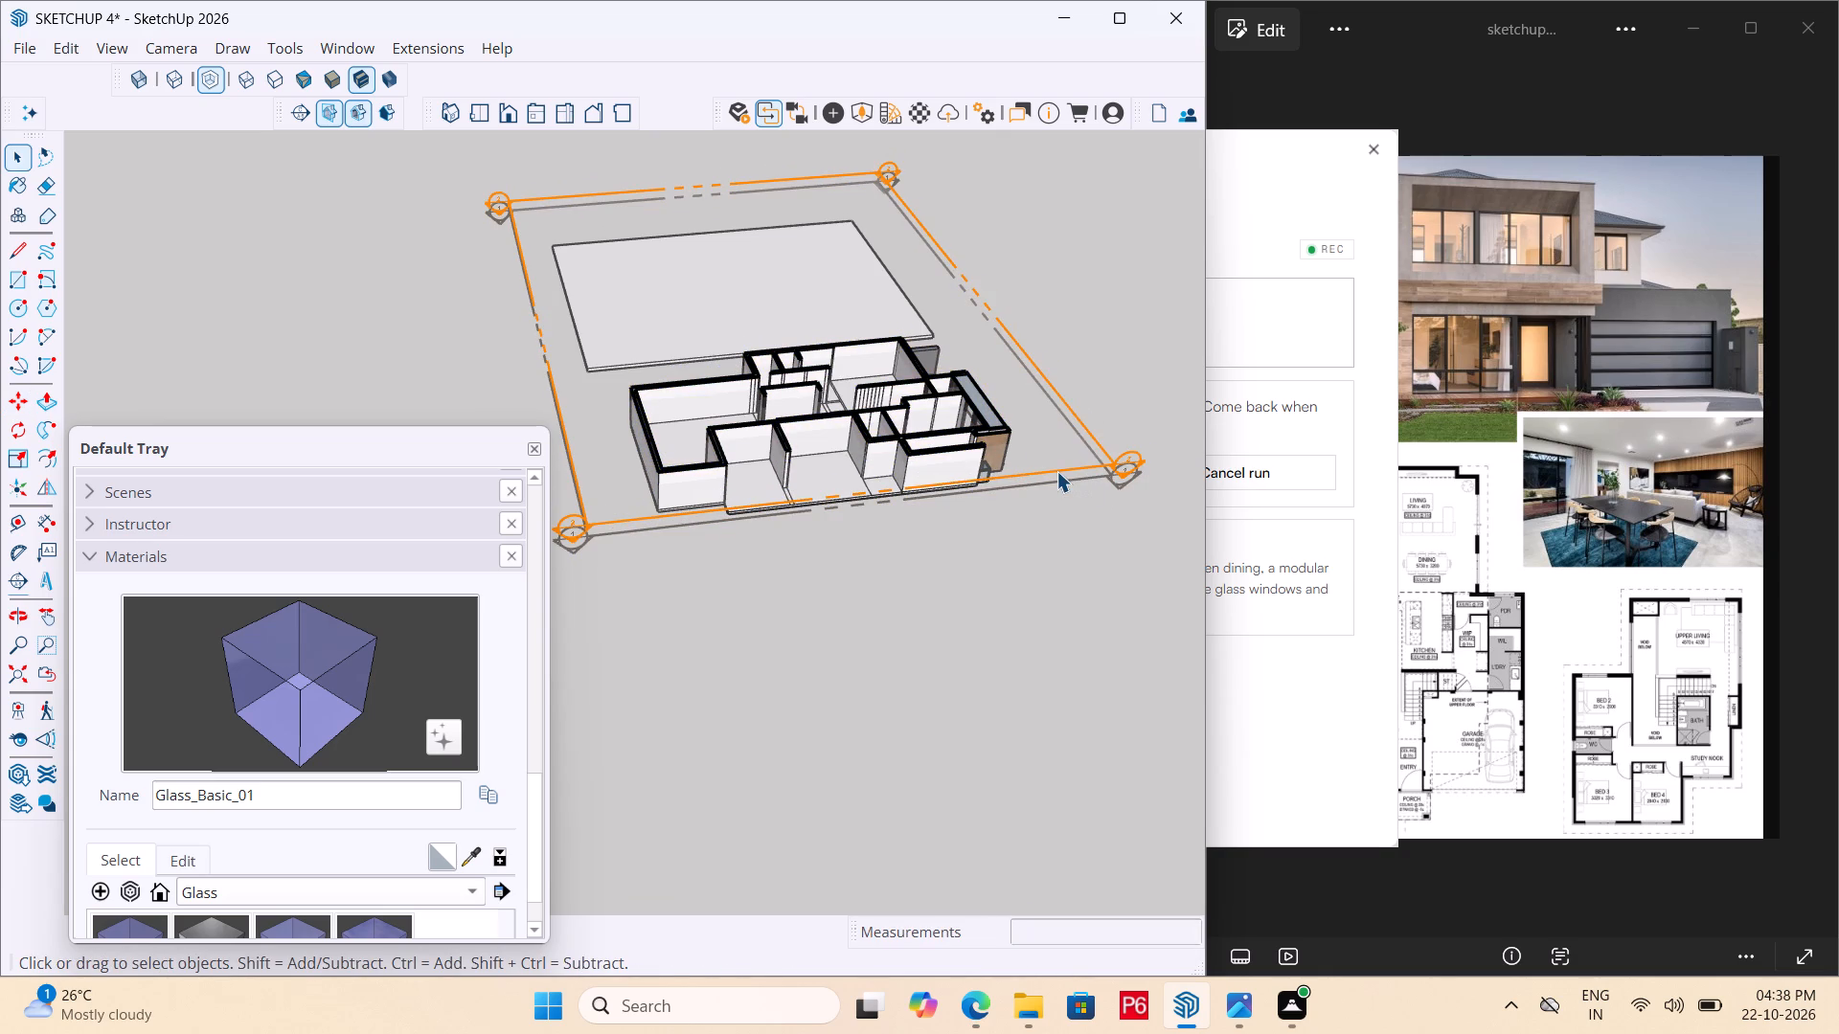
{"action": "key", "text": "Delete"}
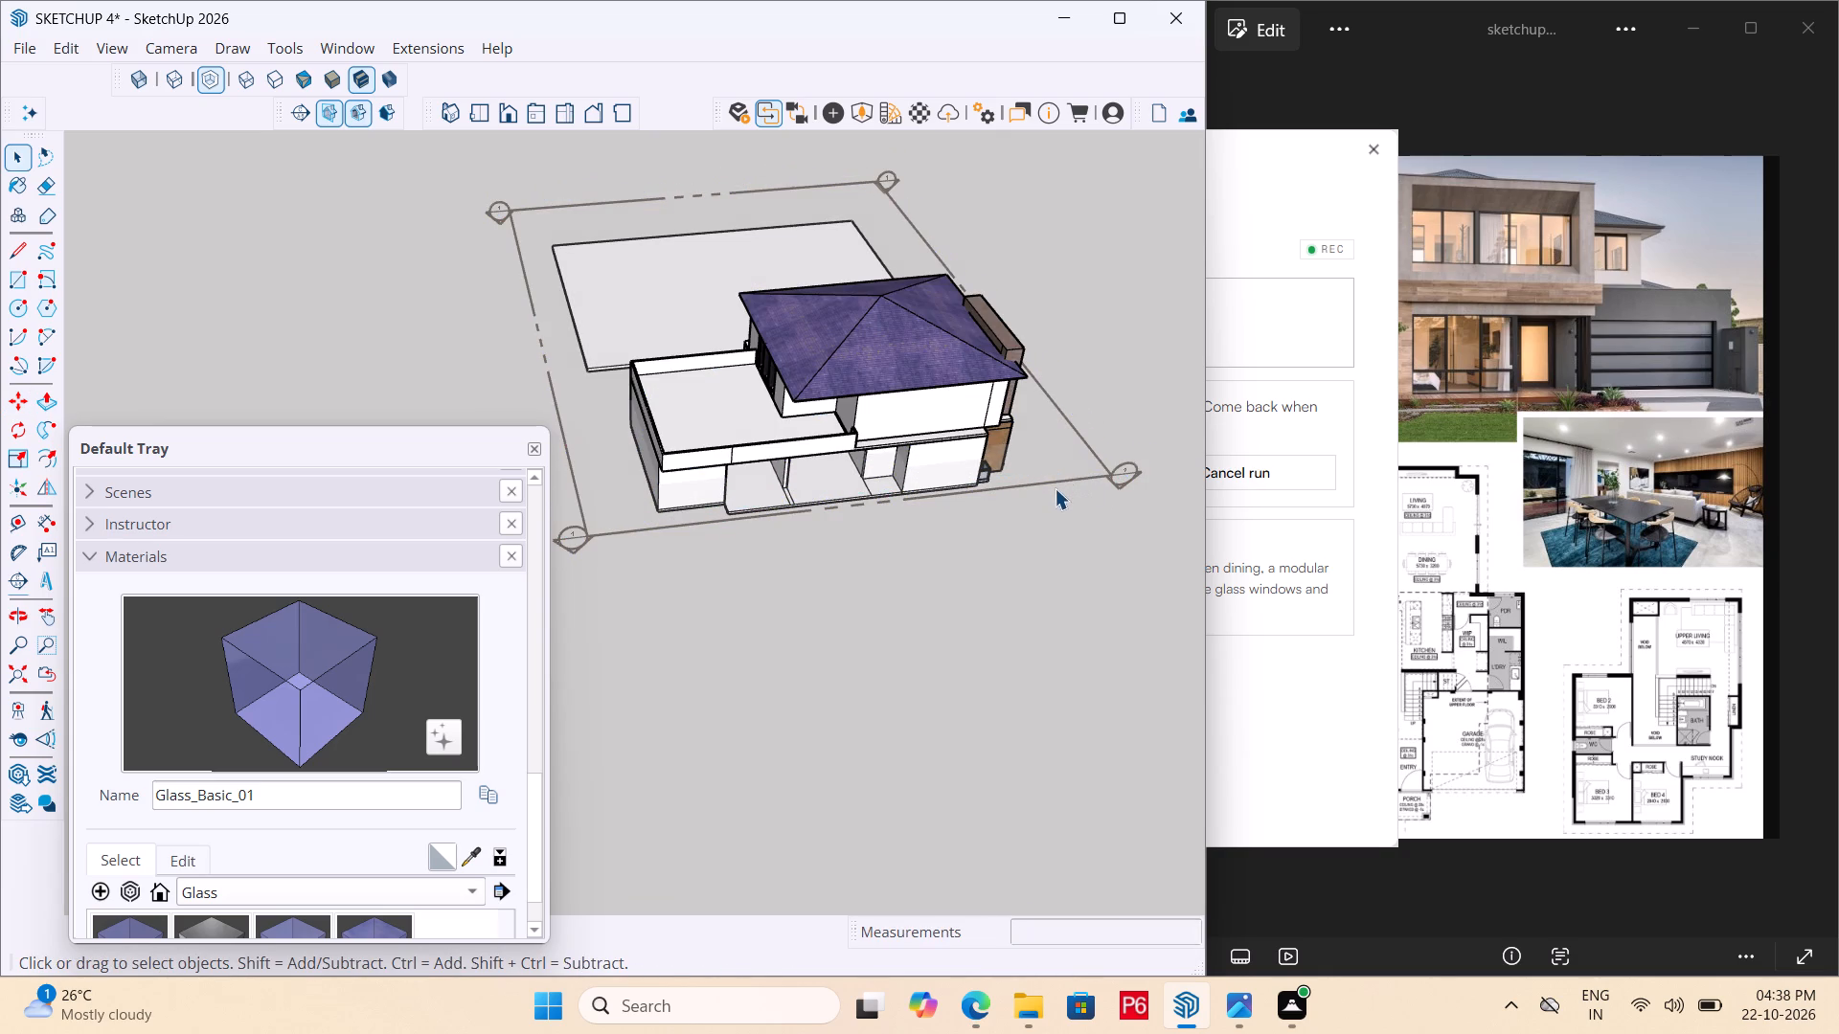
Activate the remaining horizontal section plane to cut the house through the ground-floor walls.
{"action": "left_click", "coordinate": [1057, 480]}
{"action": "left_click", "coordinate": [1057, 480]}
{"action": "left_click", "coordinate": [1057, 480]}
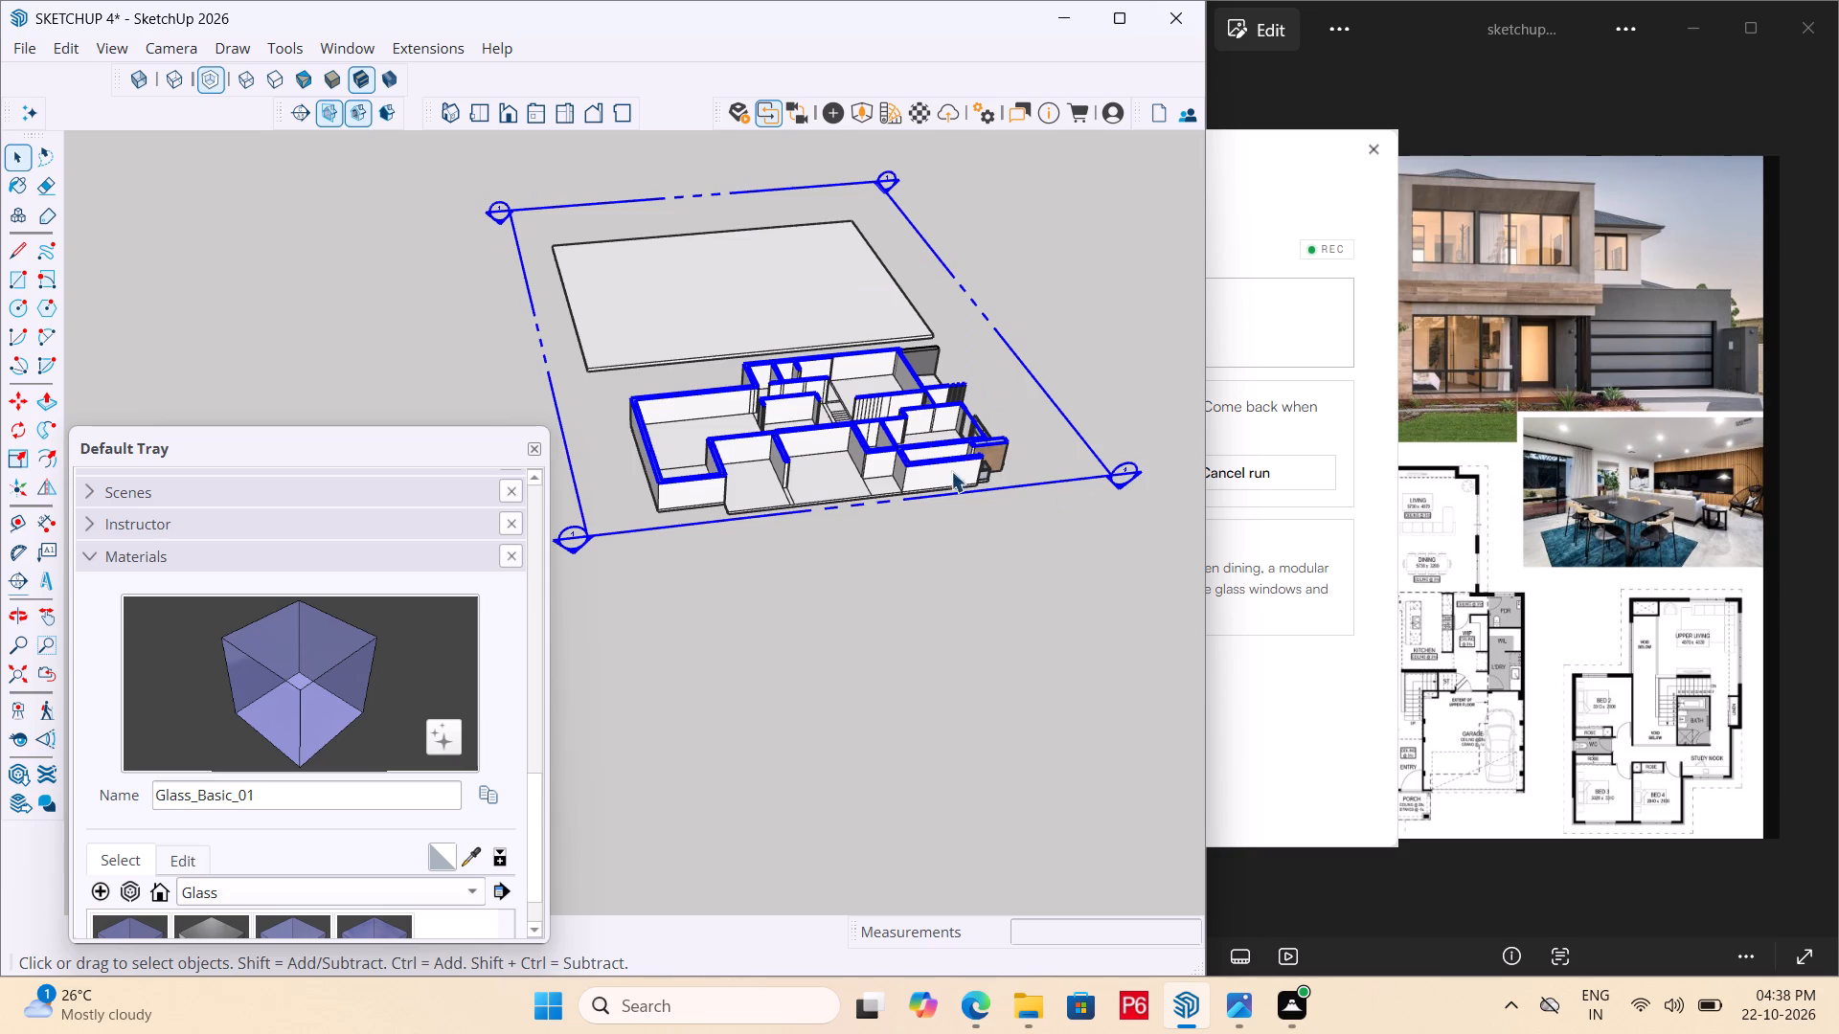
Move the active section plane up about 4' 2" along the blue axis, and leave nothing selected.
{"action": "middle_click_drag", "start_coordinate": [786, 442], "coordinate": [176, 498]}
{"action": "scroll", "coordinate": [923, 462], "scroll_direction": "down", "scroll_amount": 7}
{"action": "scroll", "coordinate": [990, 515], "scroll_direction": "down", "scroll_amount": 4}
{"action": "middle_click_drag", "start_coordinate": [966, 521], "coordinate": [897, 528]}
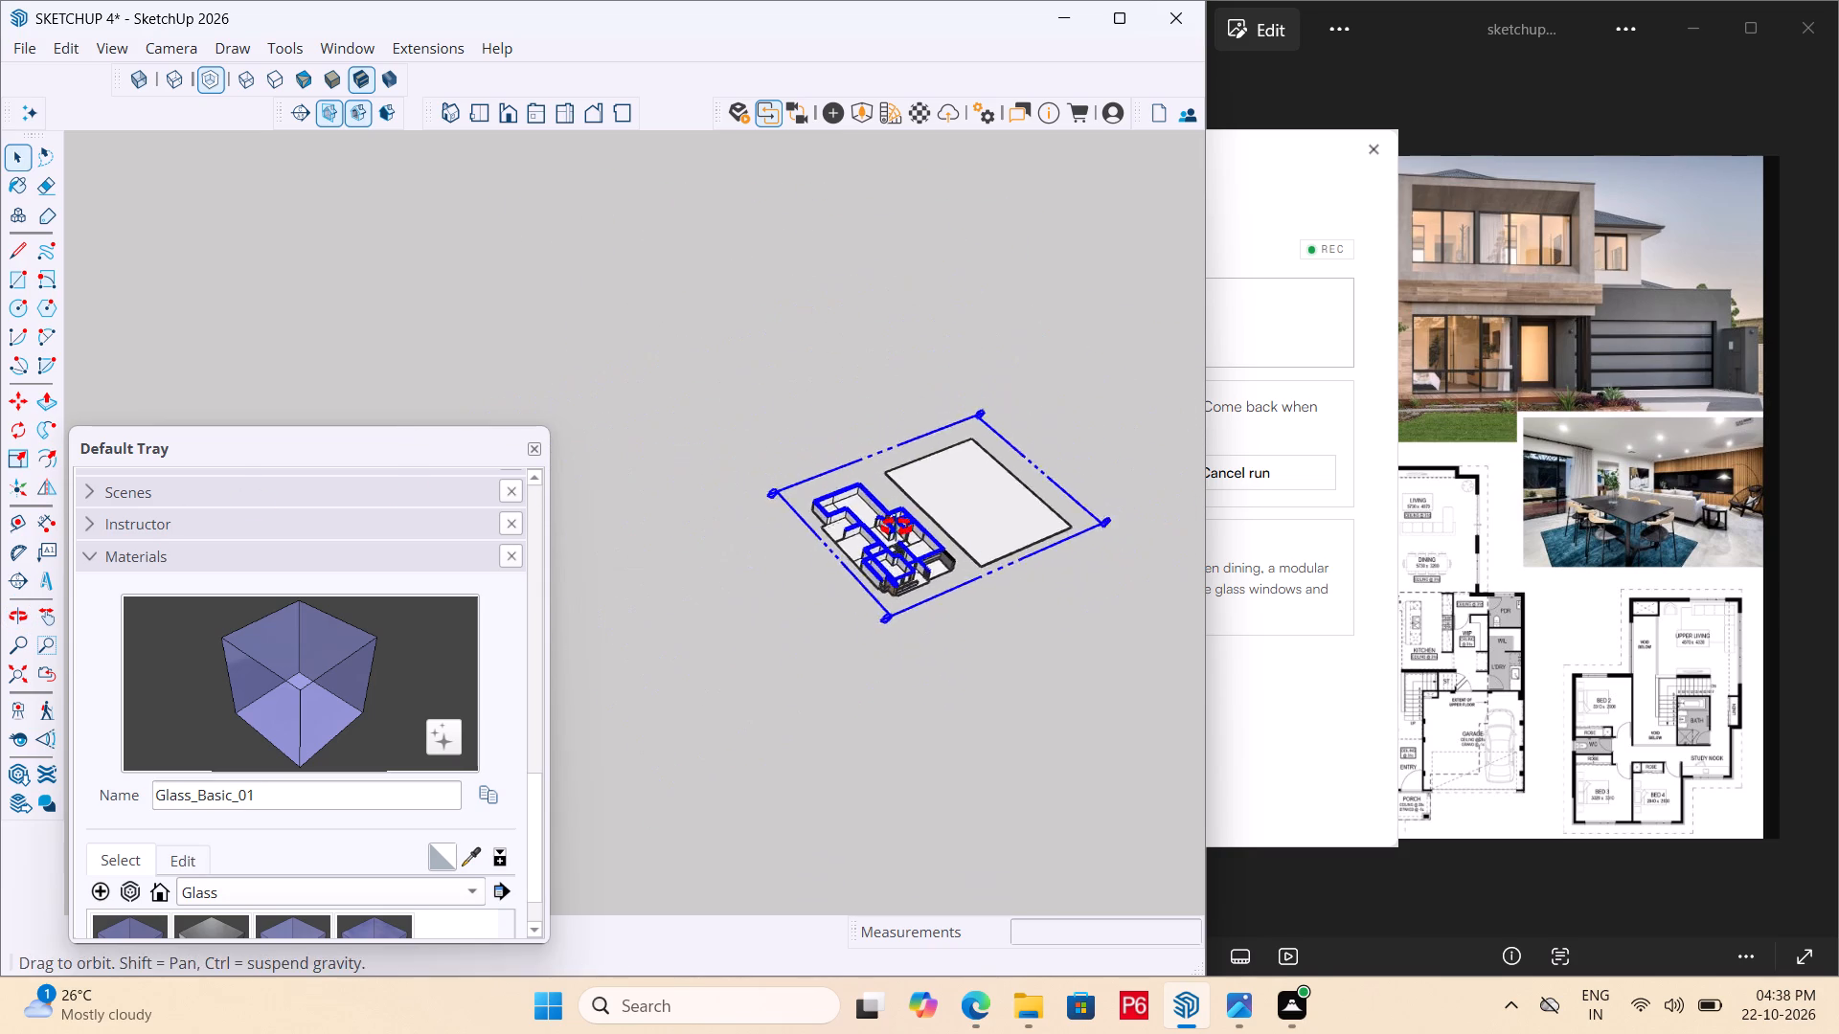
{"action": "middle_click_drag", "start_coordinate": [897, 528], "coordinate": [728, 531]}
{"action": "scroll", "coordinate": [728, 531], "scroll_direction": "up", "scroll_amount": 3}
{"action": "scroll", "coordinate": [888, 649], "scroll_direction": "up", "scroll_amount": 12}
{"action": "middle_click_drag", "start_coordinate": [830, 644], "coordinate": [1006, 633]}
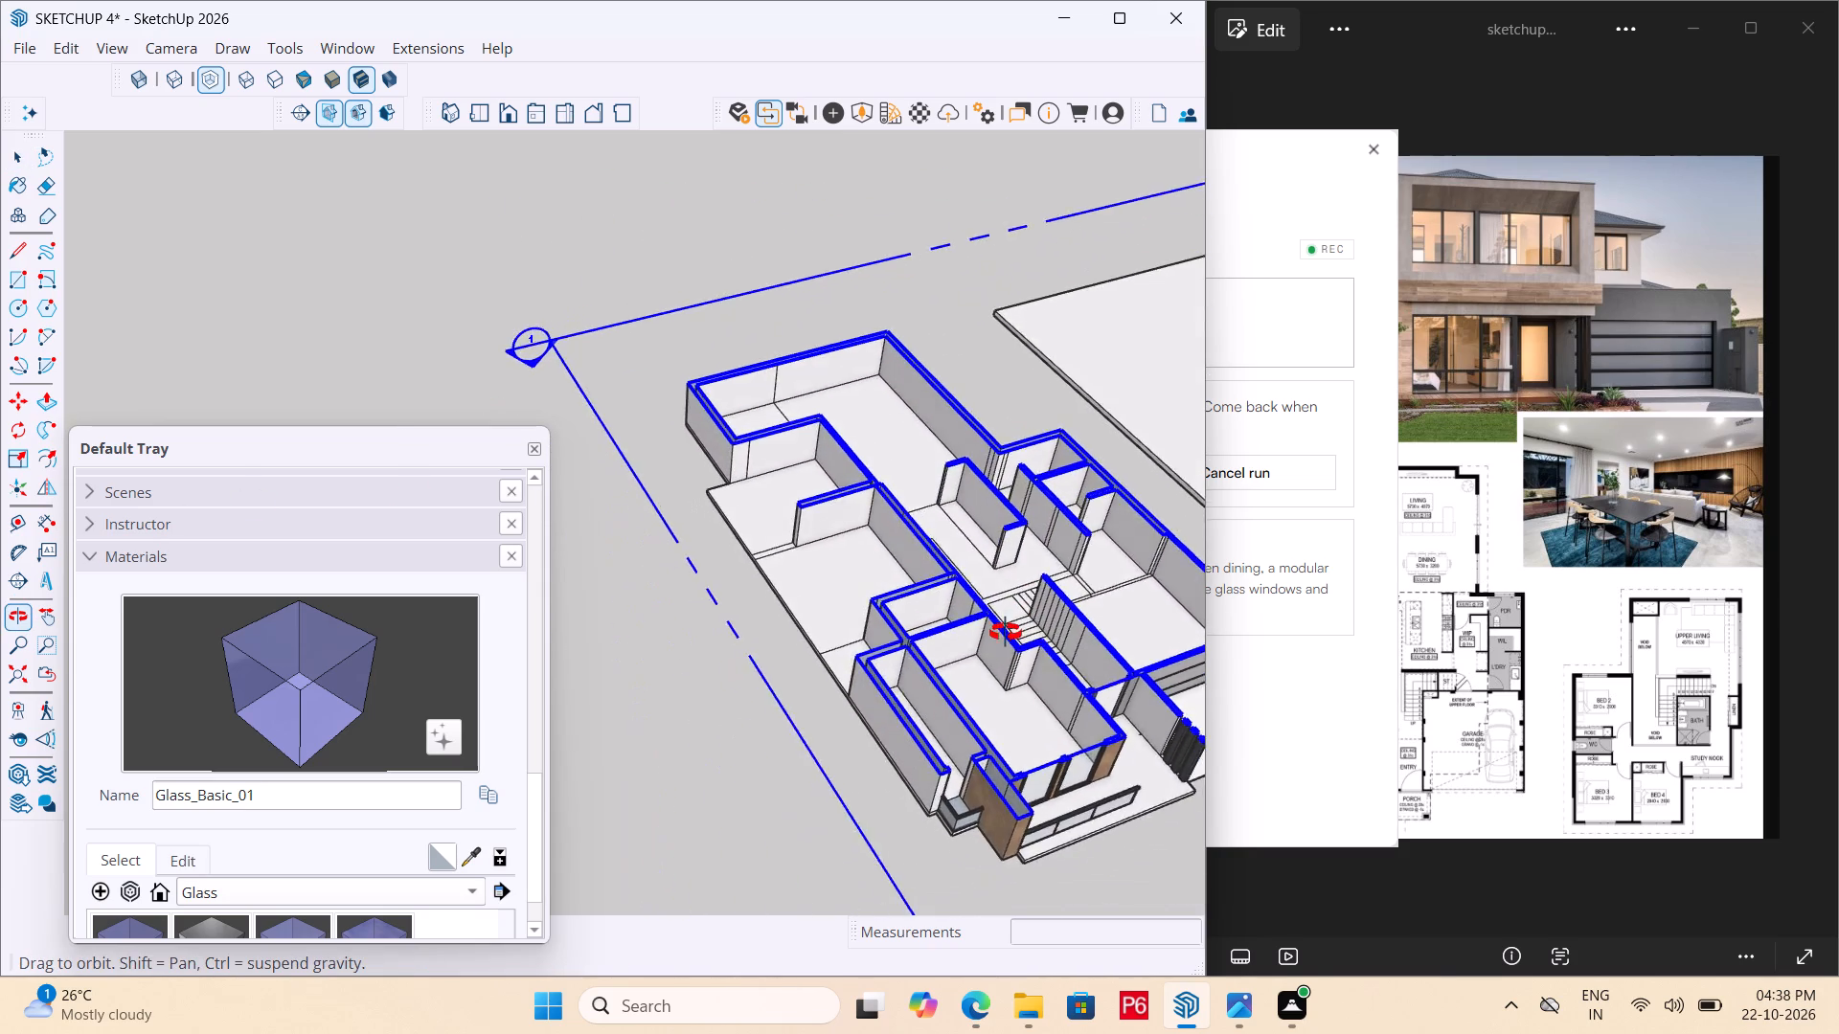
{"action": "middle_click_drag", "start_coordinate": [1006, 633], "coordinate": [1006, 544]}
{"action": "scroll", "coordinate": [1007, 598], "scroll_direction": "up", "scroll_amount": 2}
{"action": "scroll", "coordinate": [818, 489], "scroll_direction": "down", "scroll_amount": 5}
{"action": "middle_click_drag", "start_coordinate": [934, 484], "coordinate": [449, 398]}
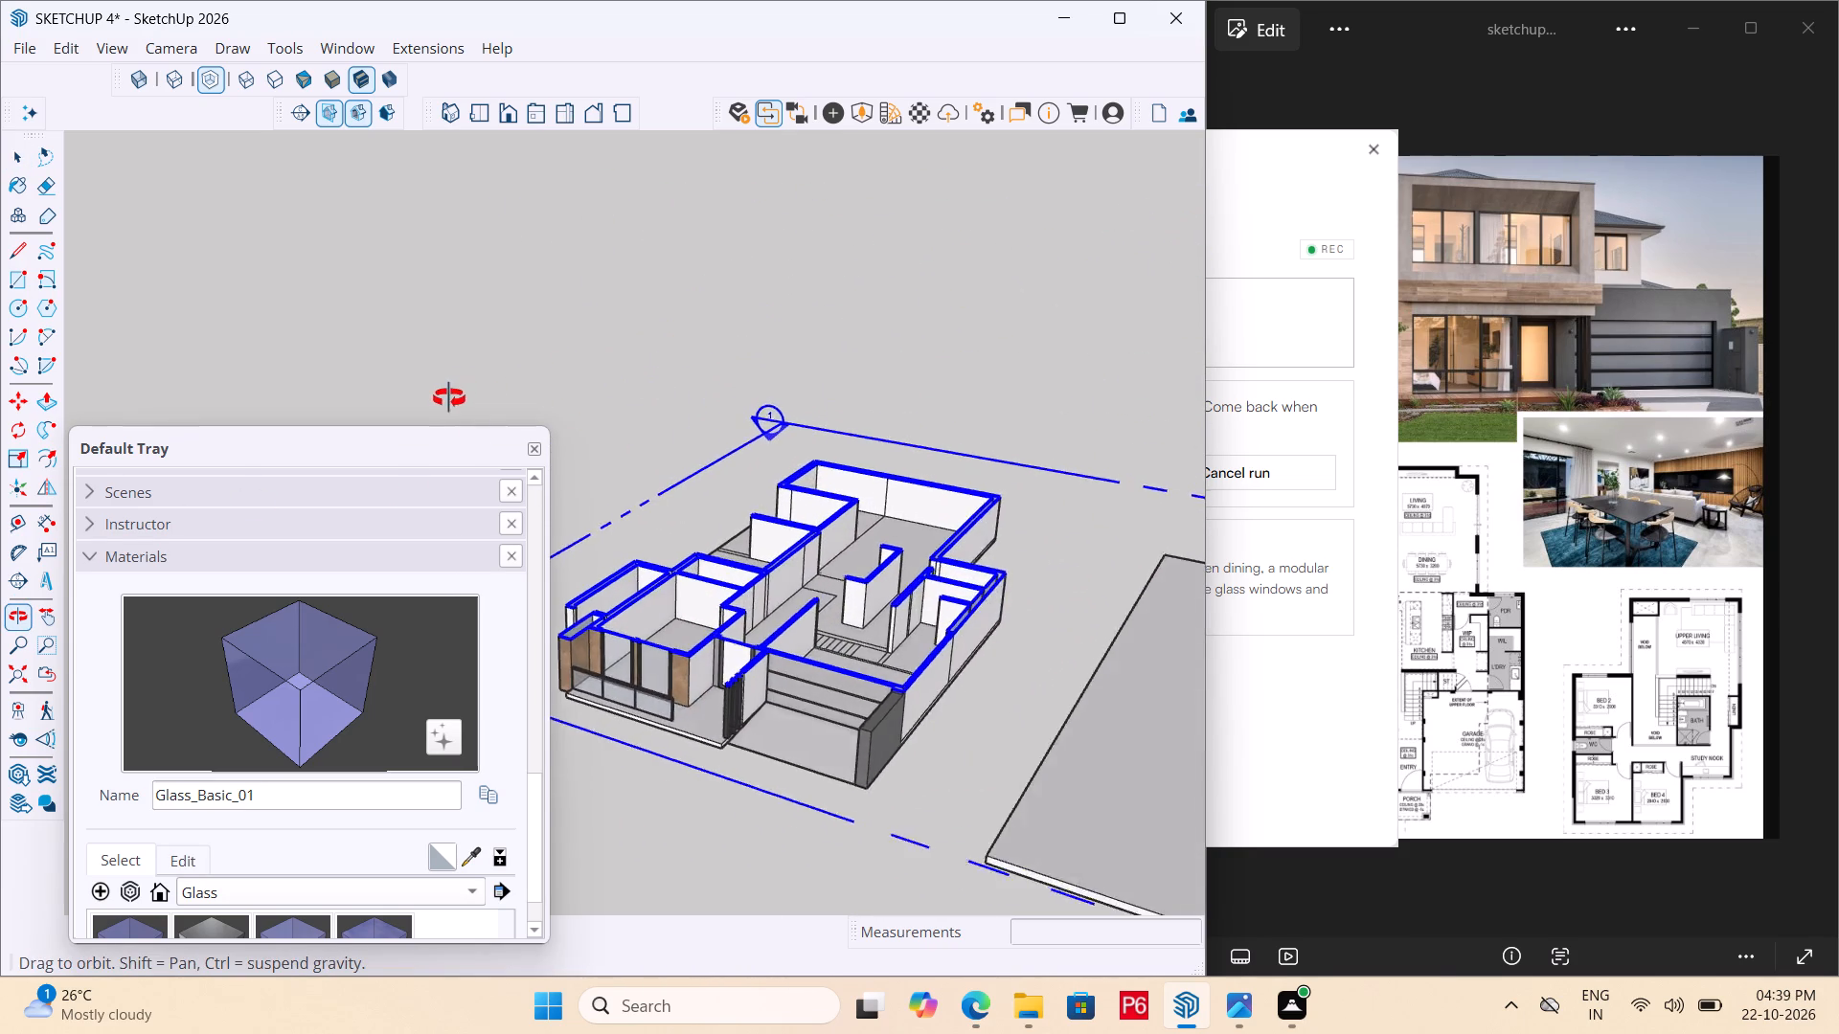
{"action": "middle_click_drag", "start_coordinate": [449, 398], "coordinate": [449, 402]}
{"action": "scroll", "coordinate": [750, 457], "scroll_direction": "up", "scroll_amount": 5}
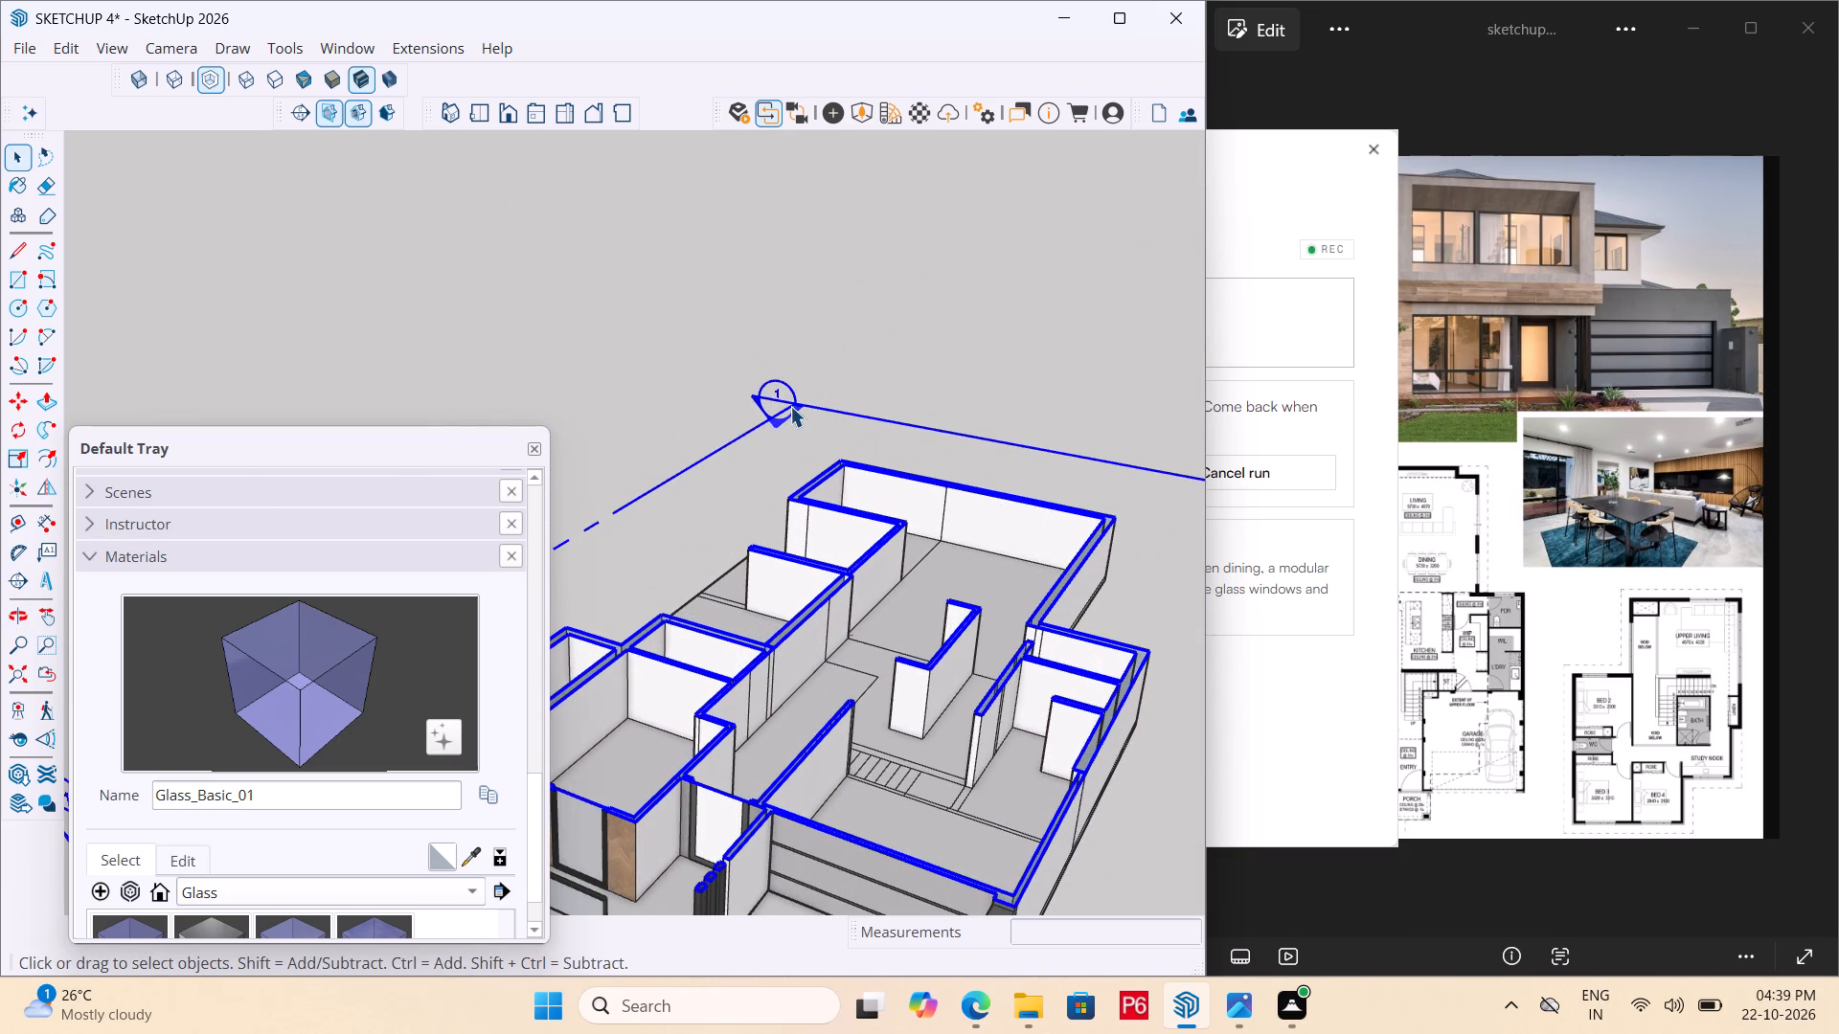
{"action": "key", "text": "m"}
{"action": "left_click", "coordinate": [793, 401]}
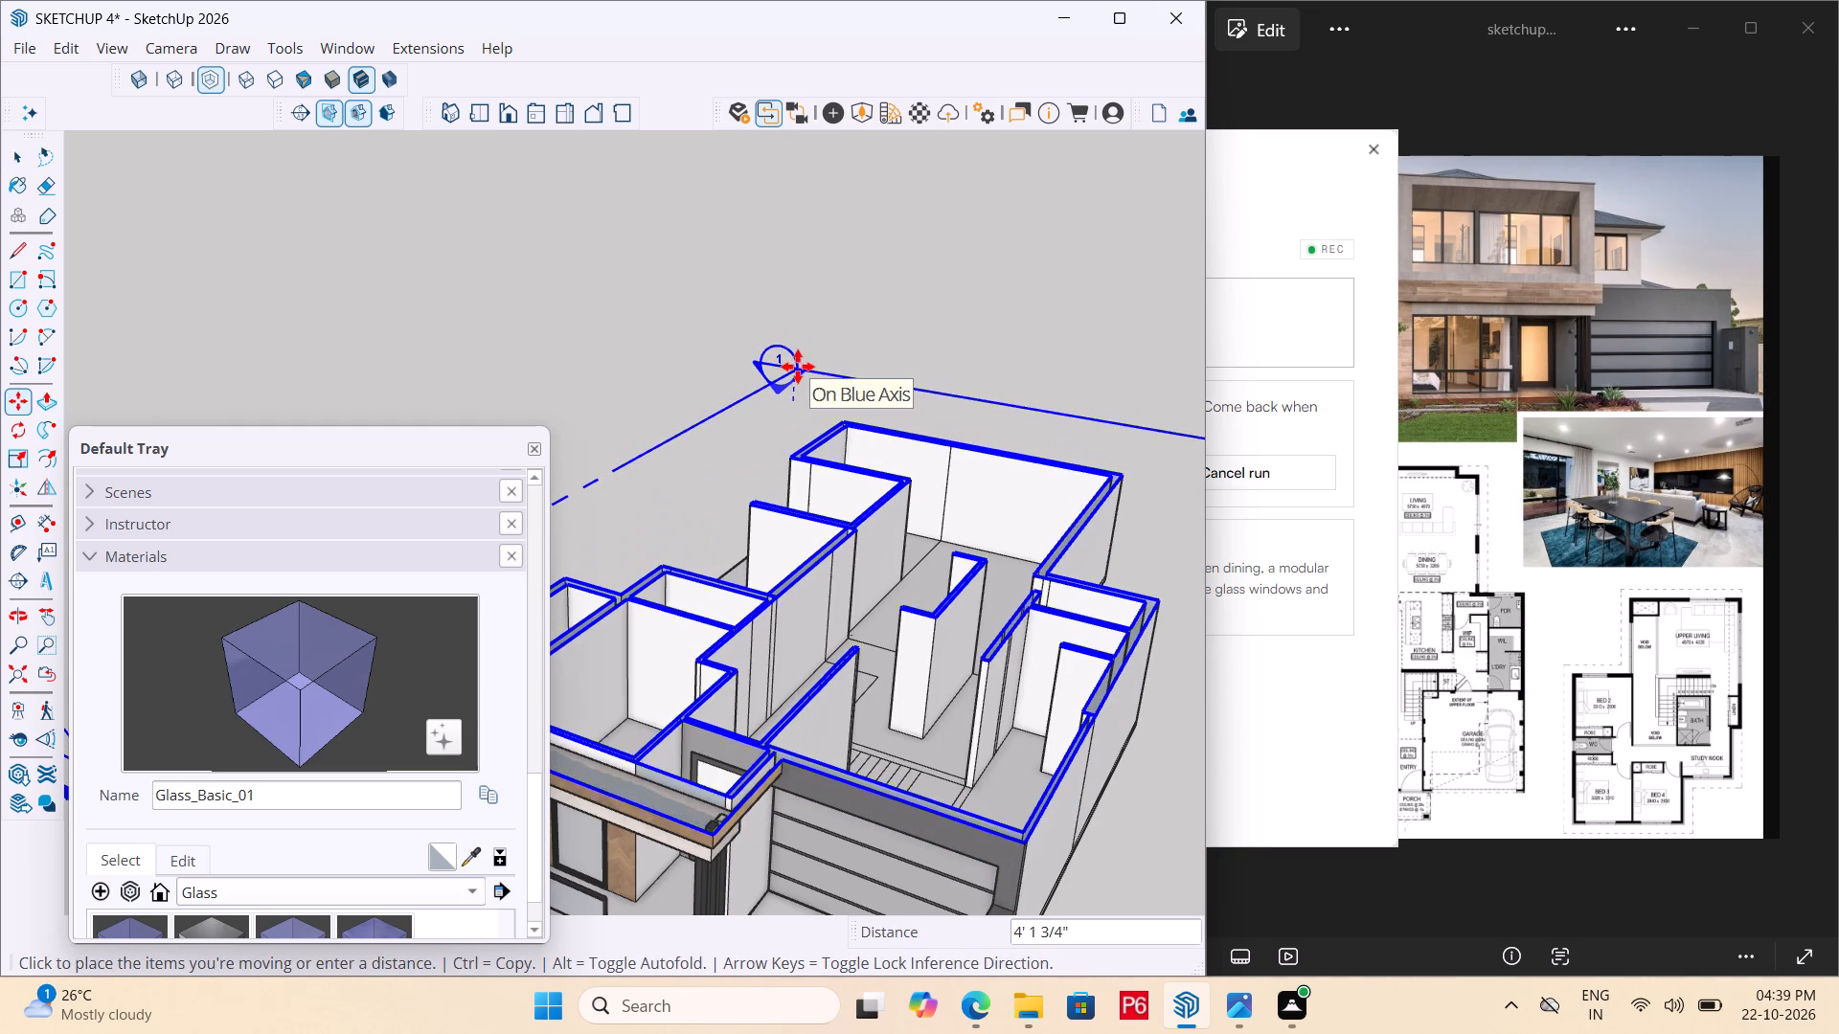
{"action": "double_click", "coordinate": [798, 367]}
{"action": "scroll", "coordinate": [821, 433], "scroll_direction": "down", "scroll_amount": 6}
{"action": "middle_click_drag", "start_coordinate": [789, 525], "coordinate": [1056, 595]}
{"action": "key", "text": "space"}
{"action": "left_click", "coordinate": [965, 712]}
Examine the sectioned ground-floor rooms from the front and side against the reference floor plan.
{"action": "middle_click_drag", "start_coordinate": [774, 514], "coordinate": [1145, 630]}
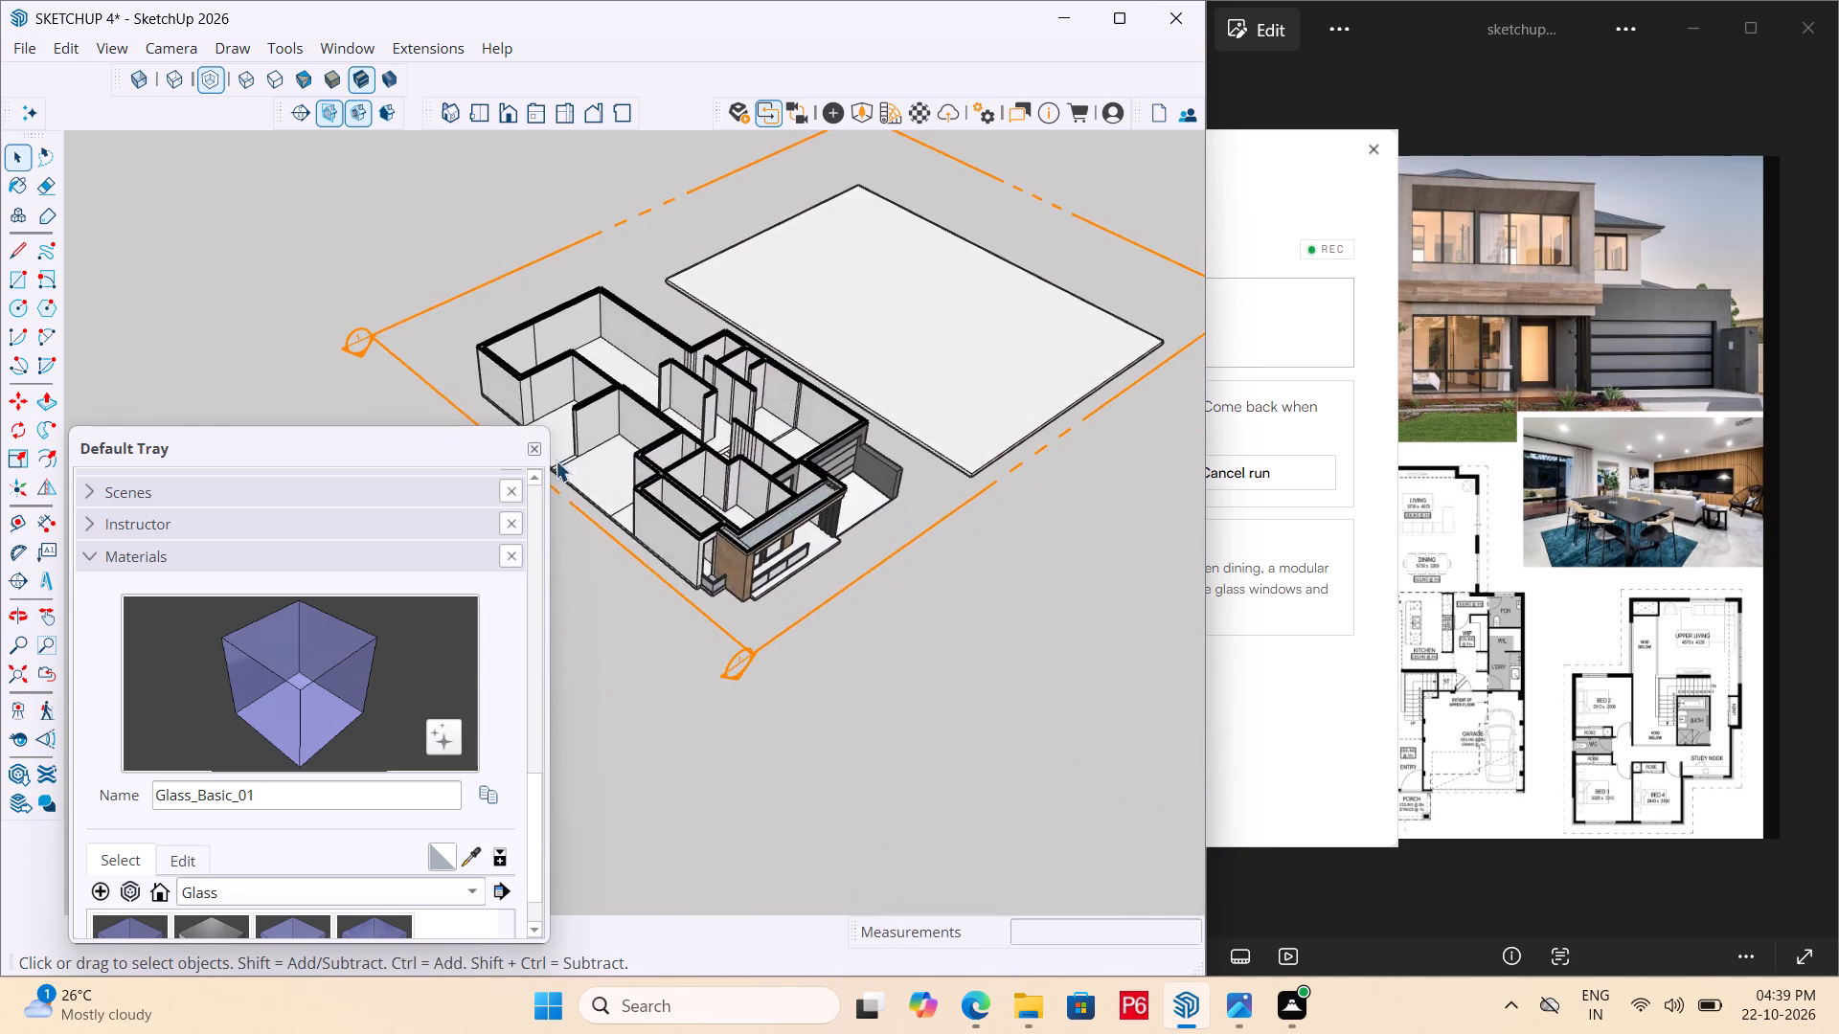
{"action": "scroll", "coordinate": [541, 430], "scroll_direction": "up", "scroll_amount": 7}
{"action": "scroll", "coordinate": [1010, 542], "scroll_direction": "down", "scroll_amount": 5}
{"action": "middle_click_drag", "start_coordinate": [1049, 628], "coordinate": [356, 567]}
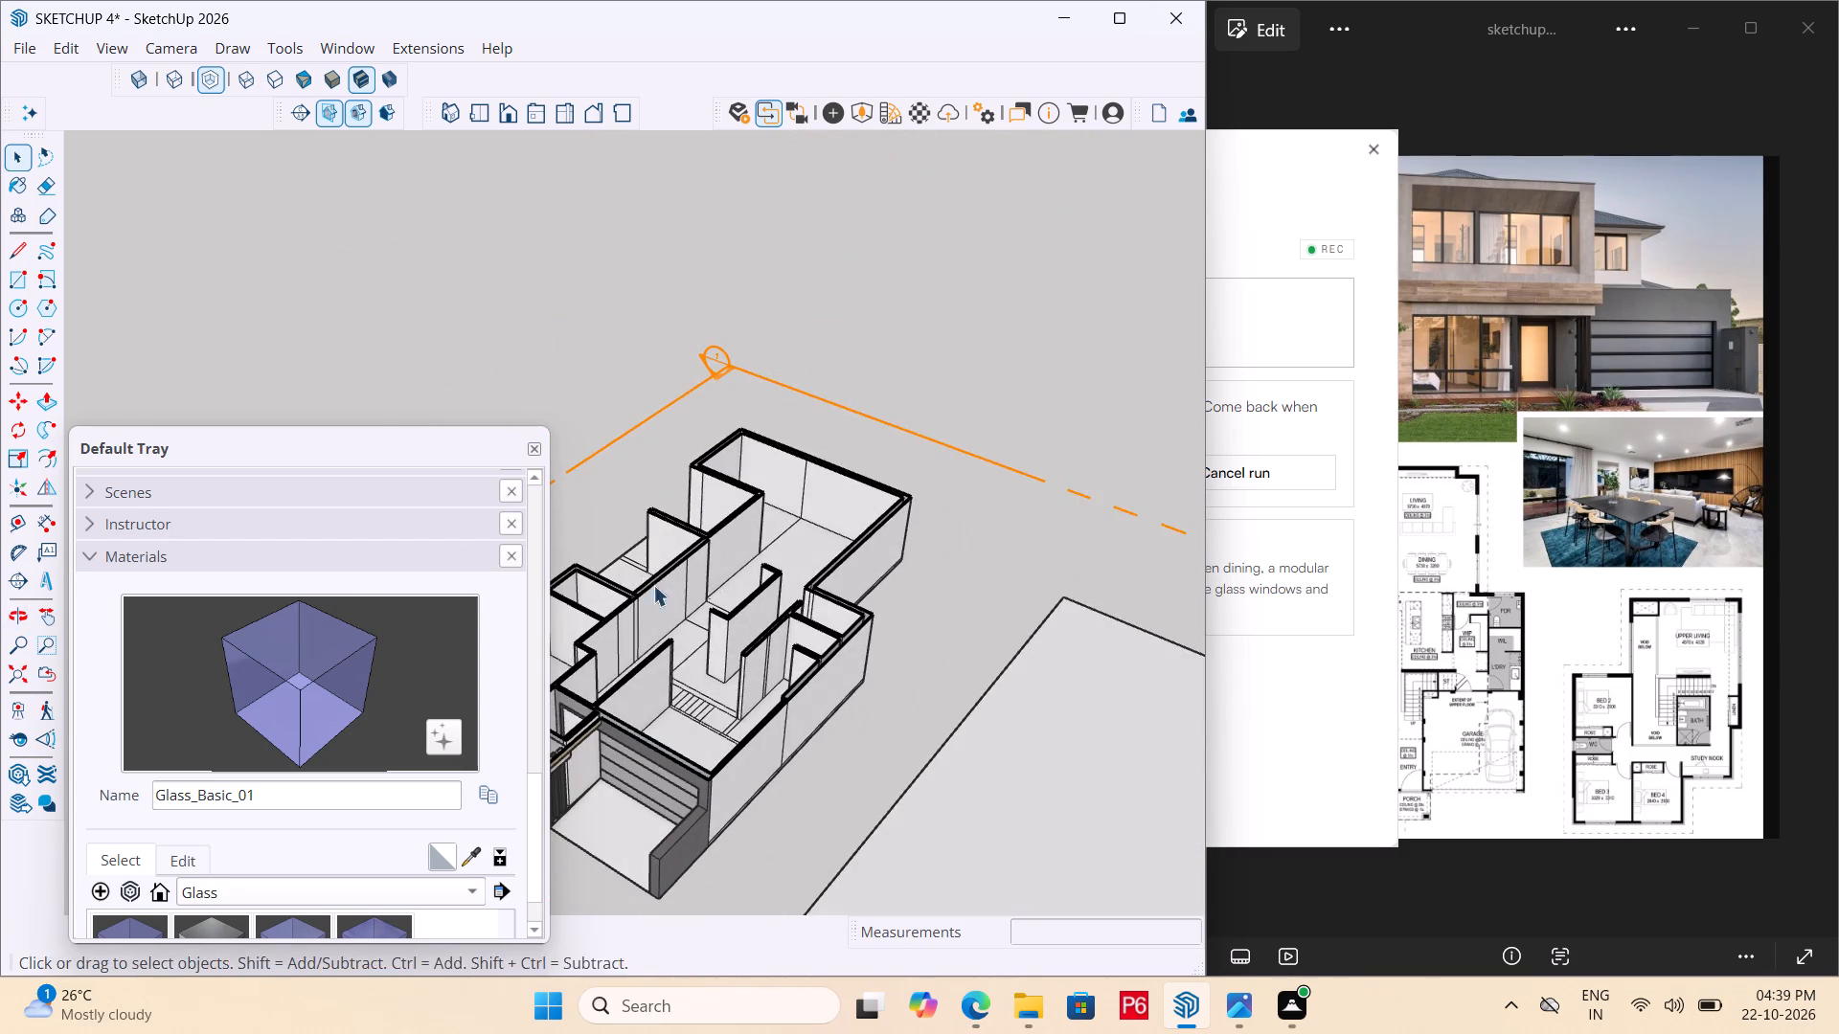
{"action": "middle_click_drag", "start_coordinate": [686, 614], "coordinate": [1010, 635]}
{"action": "left_click", "coordinate": [1487, 354]}
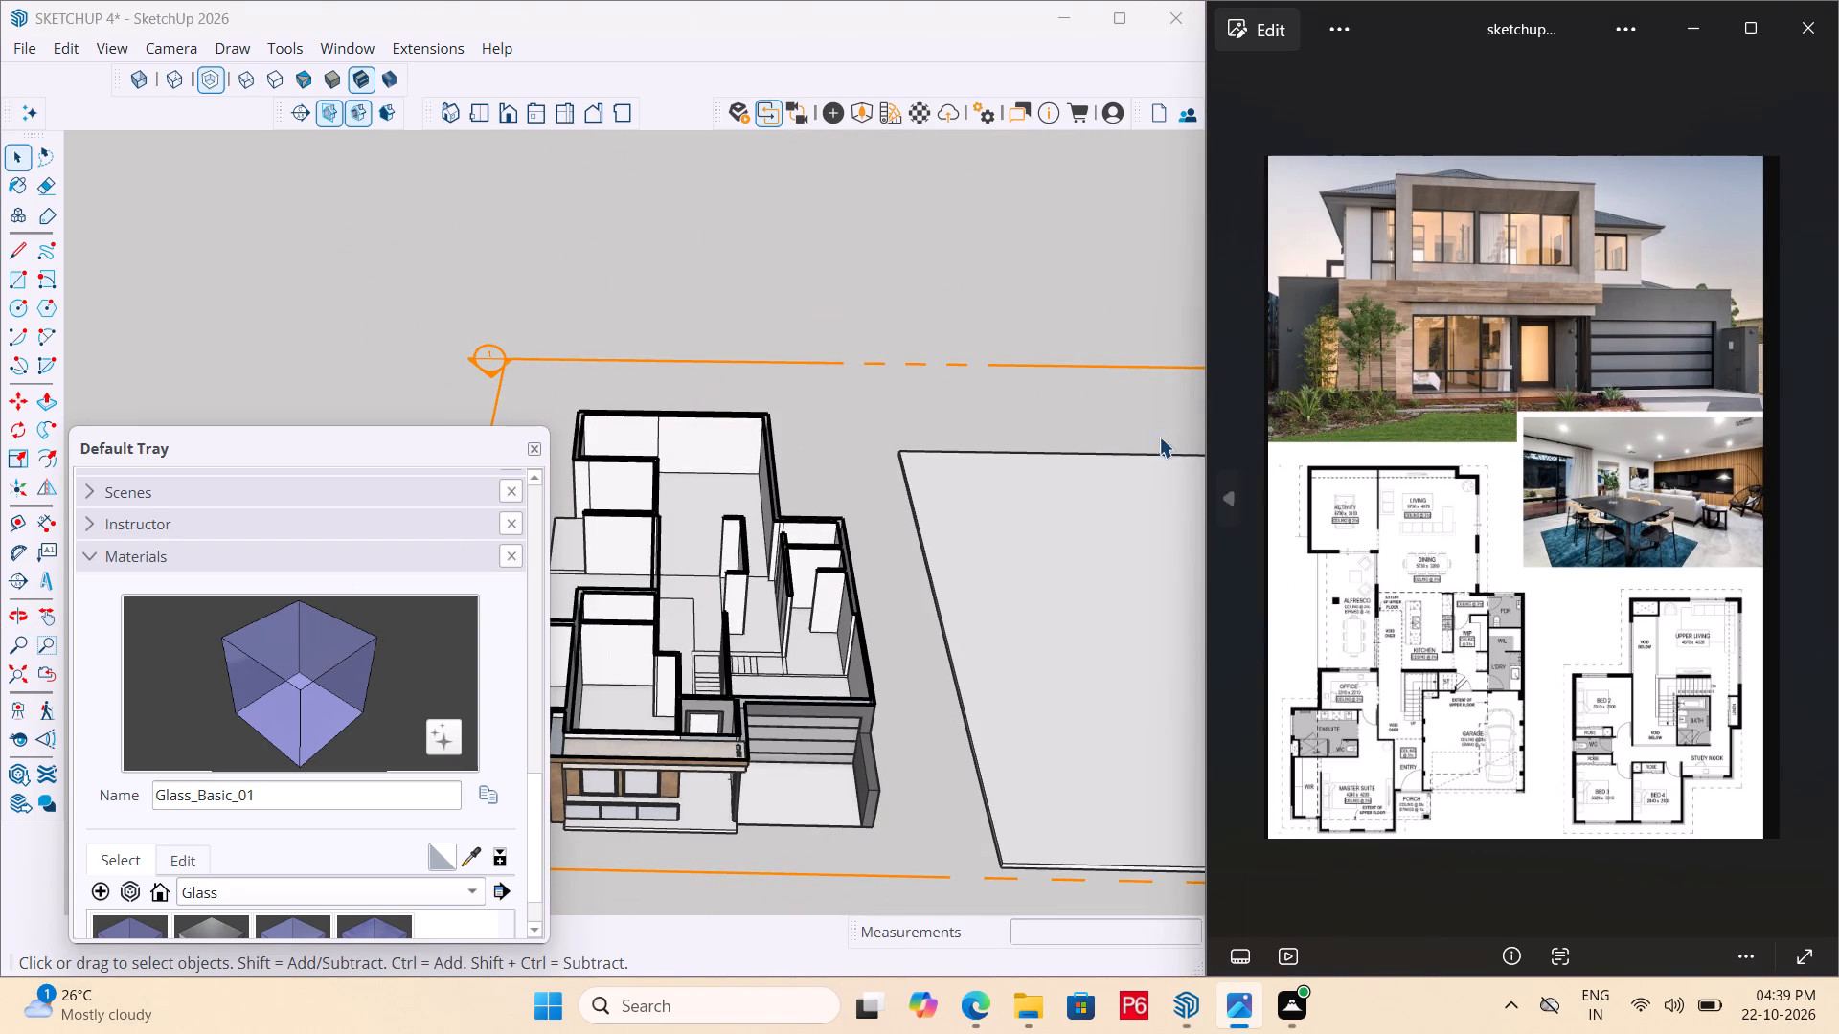
{"action": "scroll", "coordinate": [754, 427], "scroll_direction": "up", "scroll_amount": 3}
{"action": "middle_click_drag", "start_coordinate": [761, 441], "coordinate": [1034, 502]}
{"action": "scroll", "coordinate": [771, 473], "scroll_direction": "down", "scroll_amount": 1}
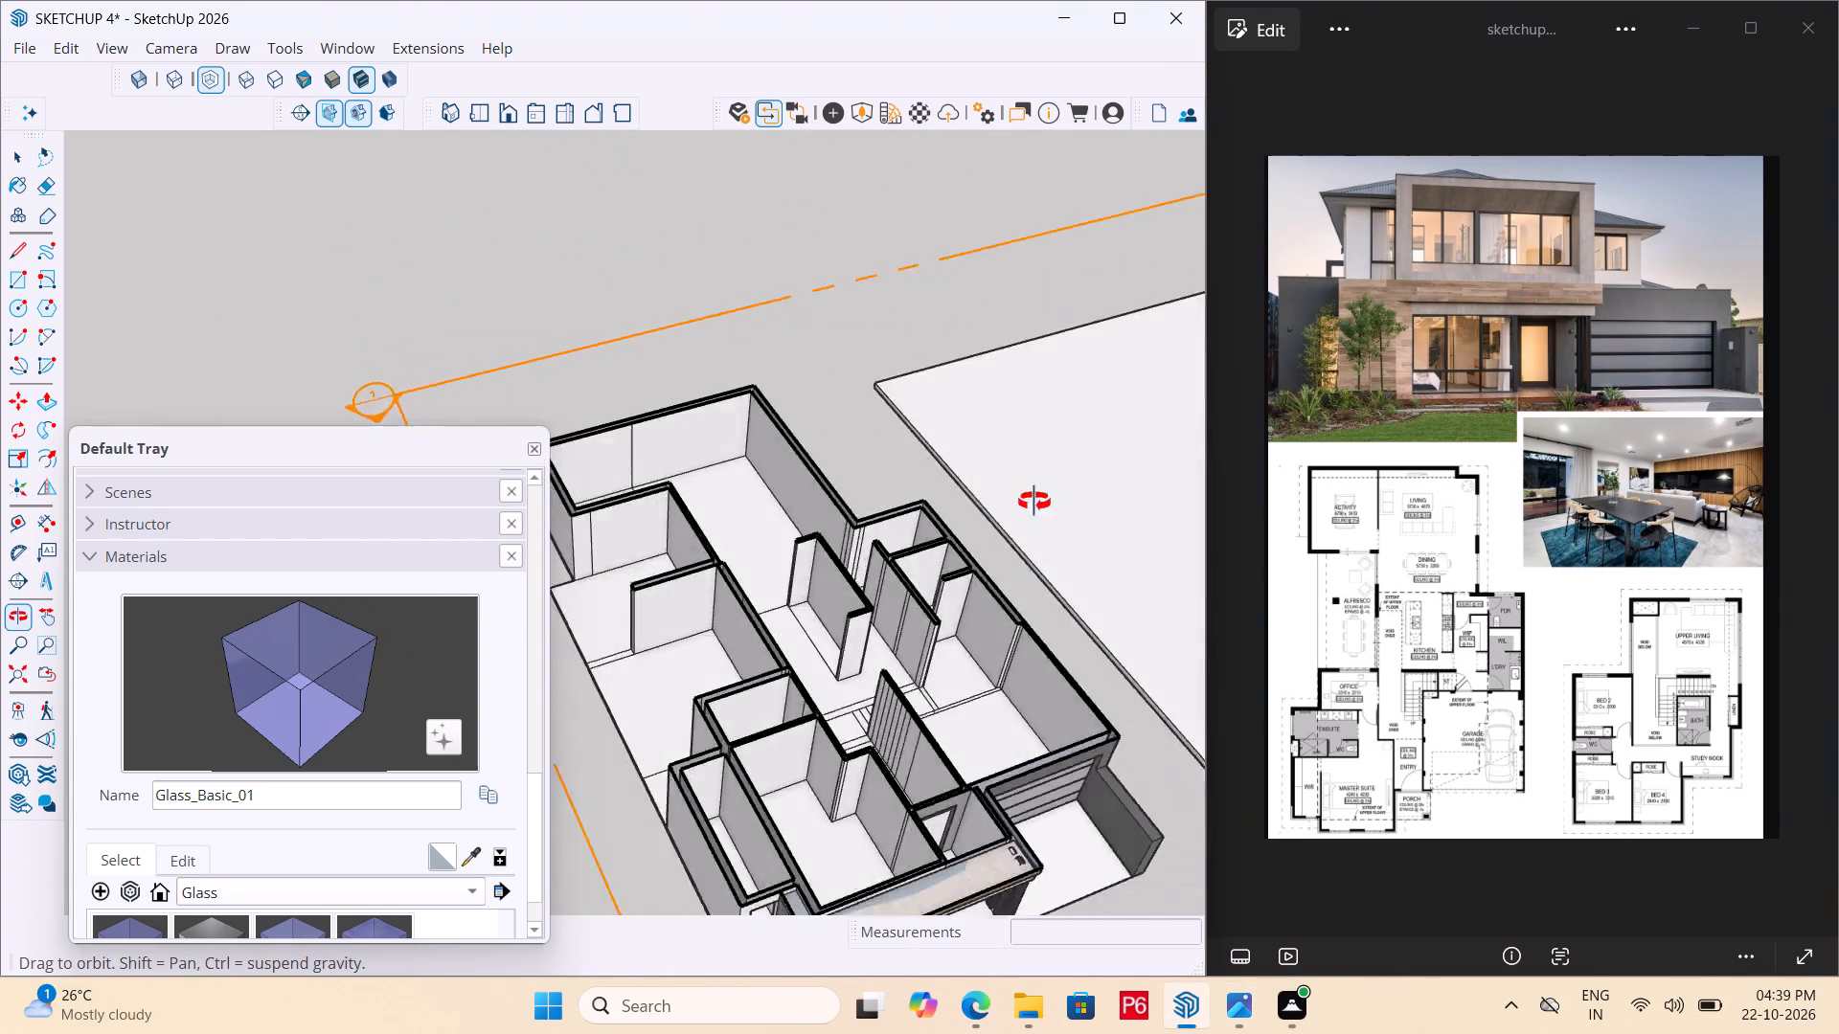
{"action": "middle_click_drag", "start_coordinate": [1034, 502], "coordinate": [1247, 465]}
{"action": "middle_click_drag", "start_coordinate": [658, 391], "coordinate": [862, 409]}
{"action": "scroll", "coordinate": [667, 355], "scroll_direction": "up", "scroll_amount": 6}
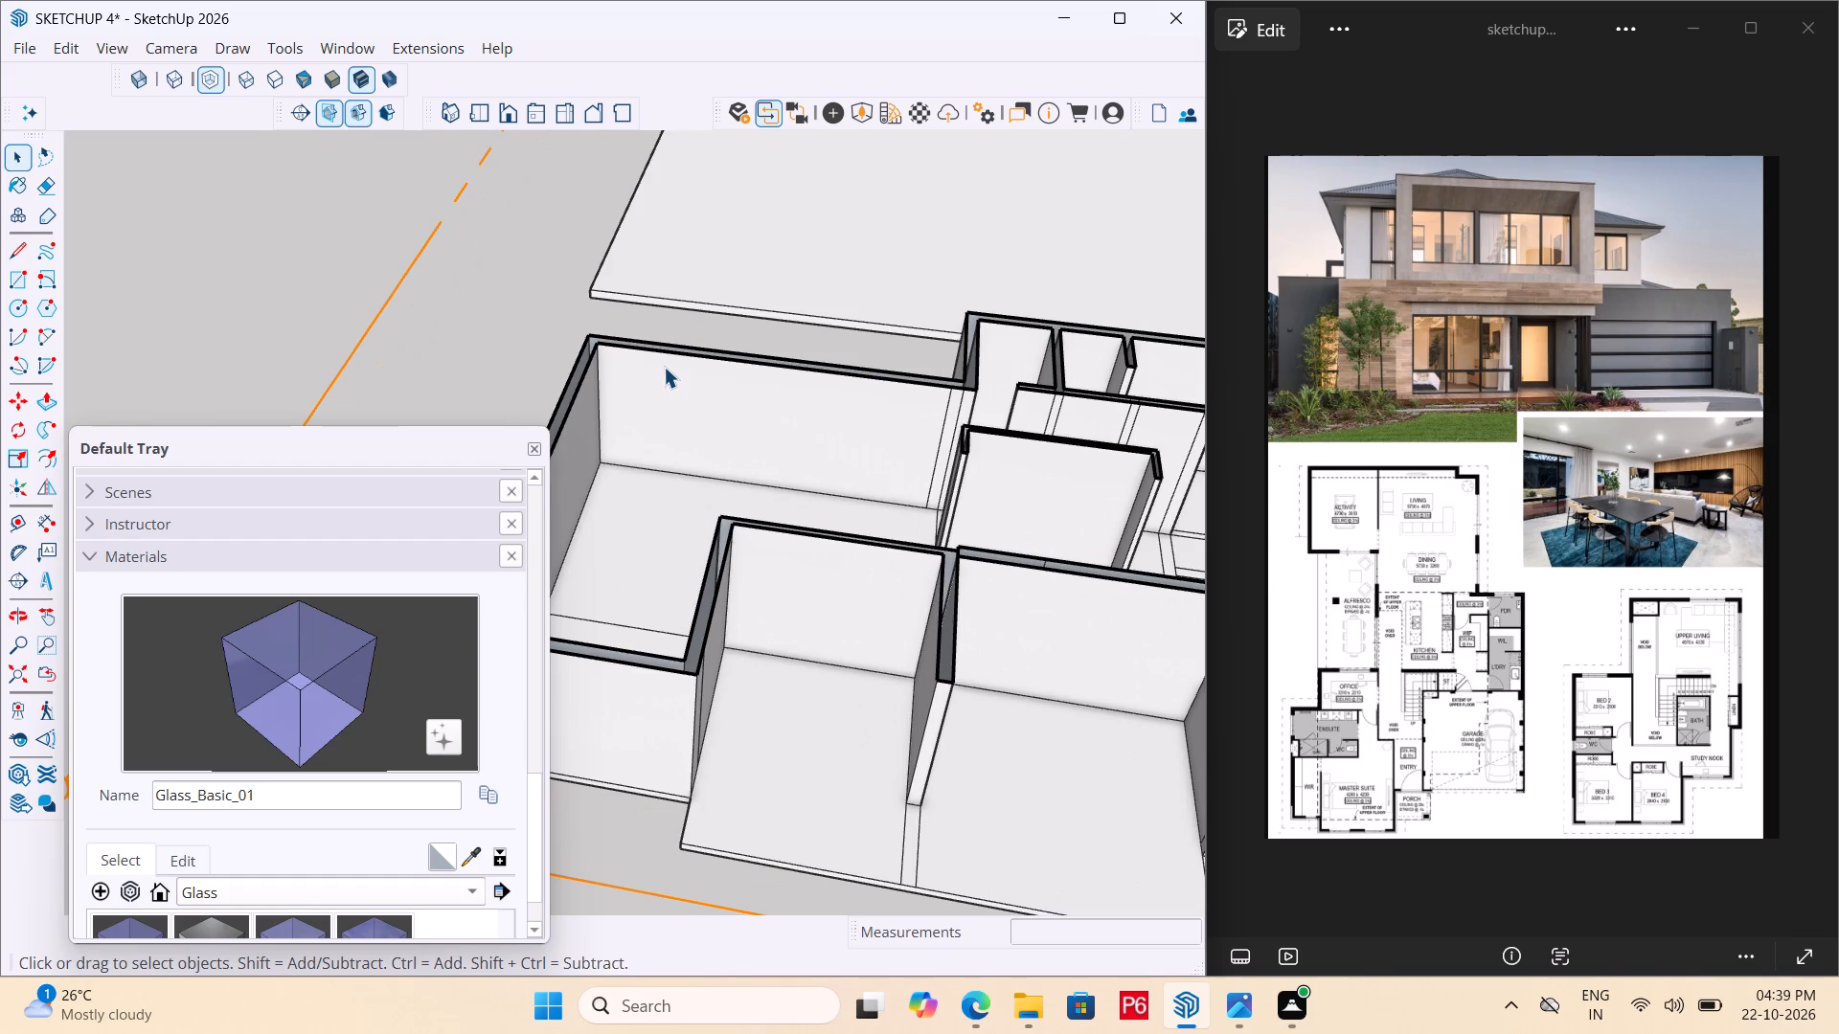
Open the wall group and place two vertical guides on the living room's outer side wall, about 3' 4" from its rear corner and 4' beyond.
{"action": "key", "text": "l"}
{"action": "key", "text": "space"}
{"action": "left_click", "coordinate": [697, 390]}
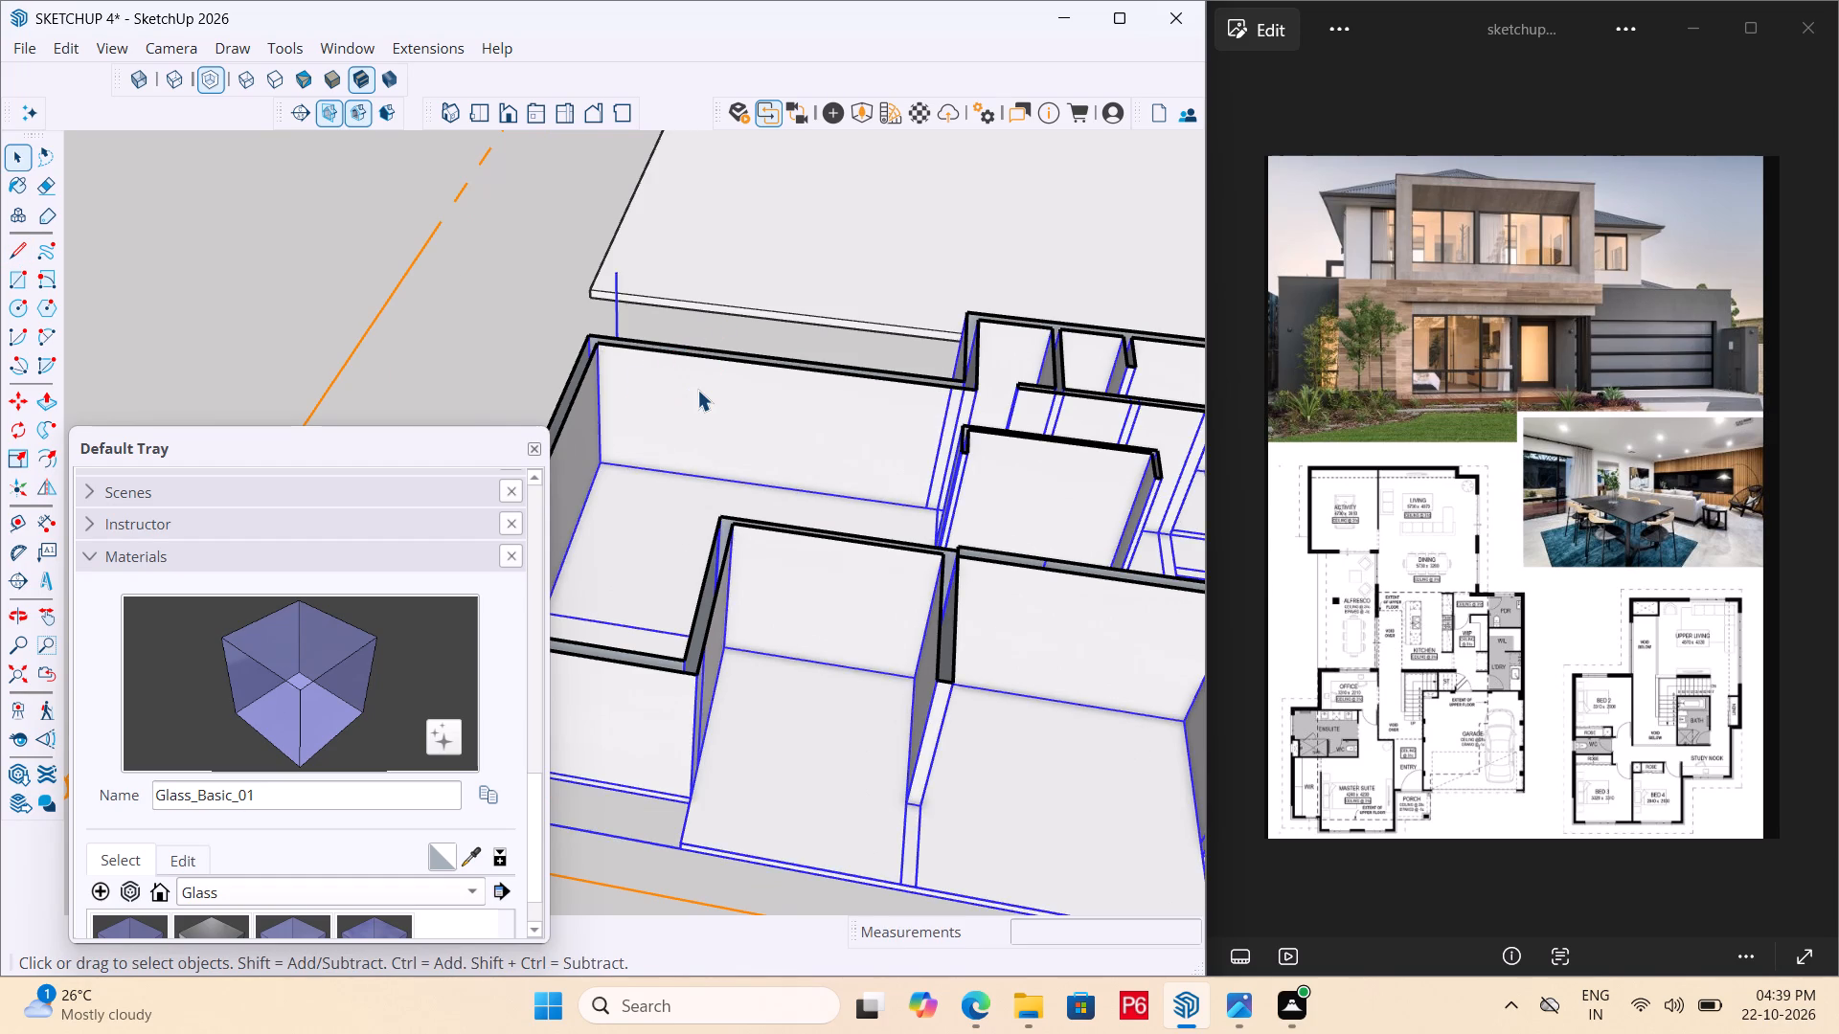
{"action": "triple_click", "coordinate": [697, 390]}
{"action": "key", "text": "t"}
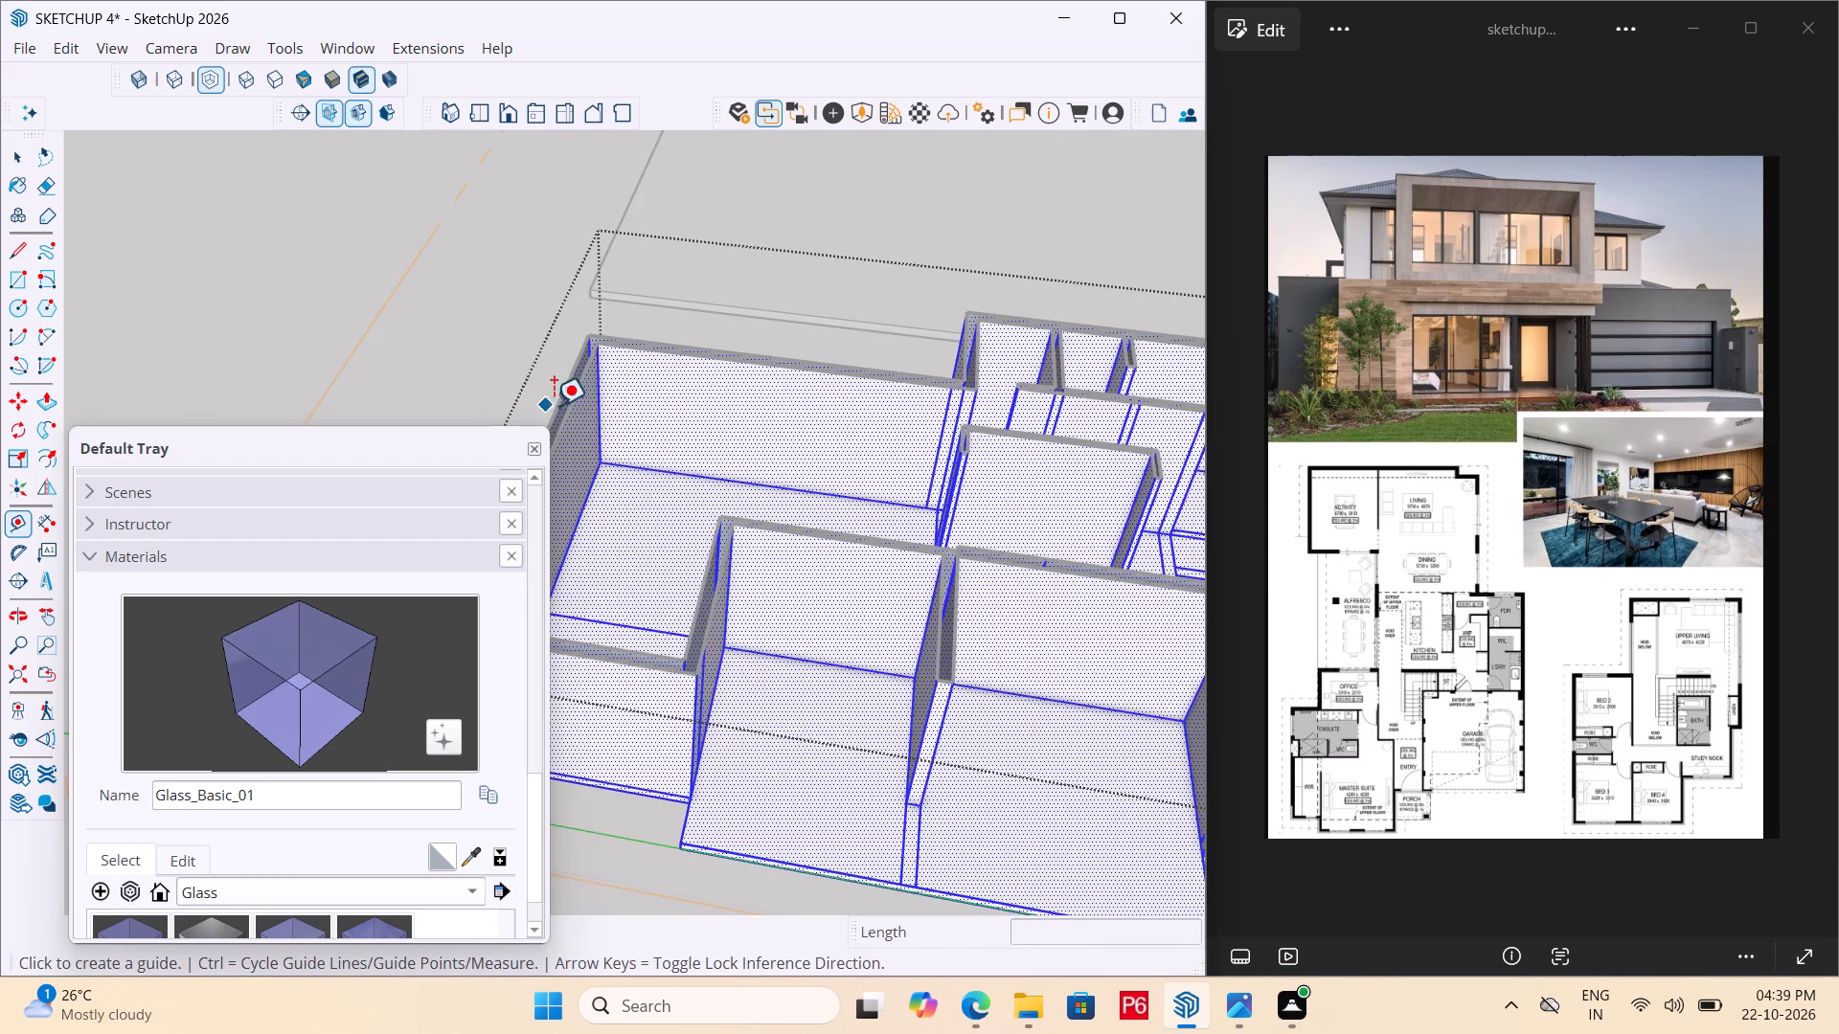
{"action": "left_click", "coordinate": [604, 403]}
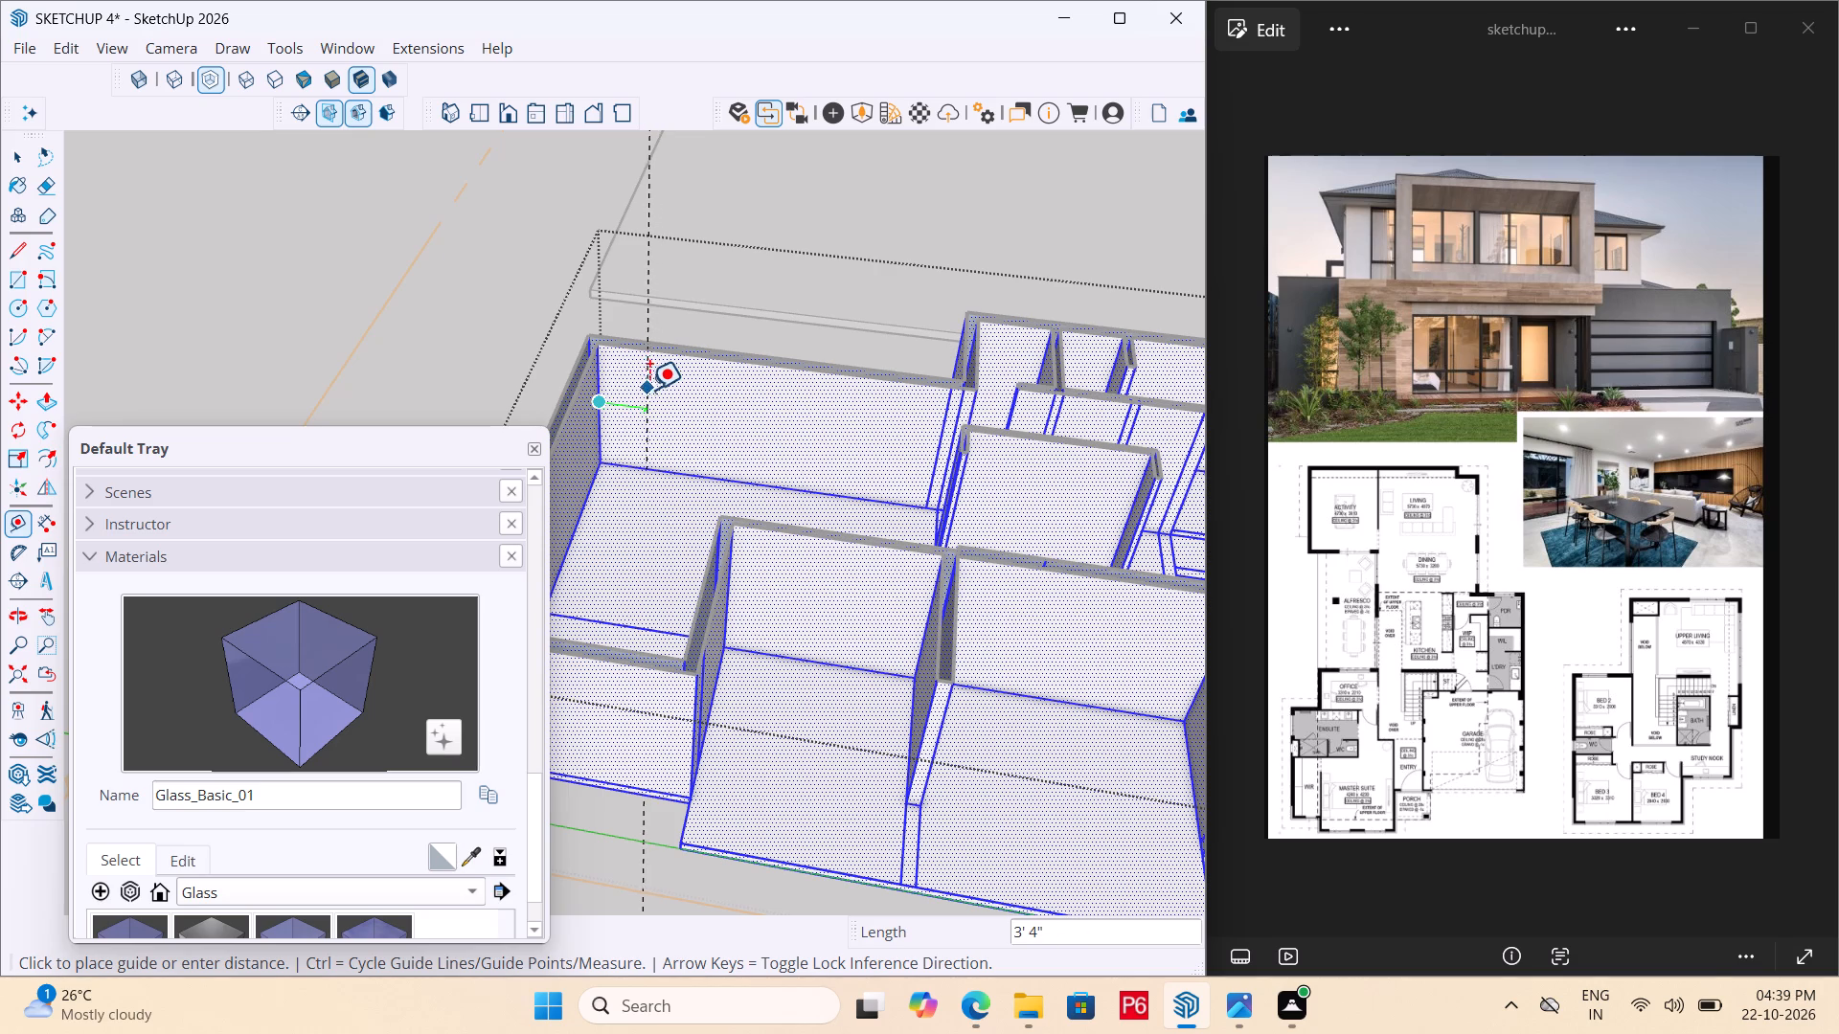
{"action": "left_click", "coordinate": [654, 390]}
{"action": "left_click", "coordinate": [652, 401]}
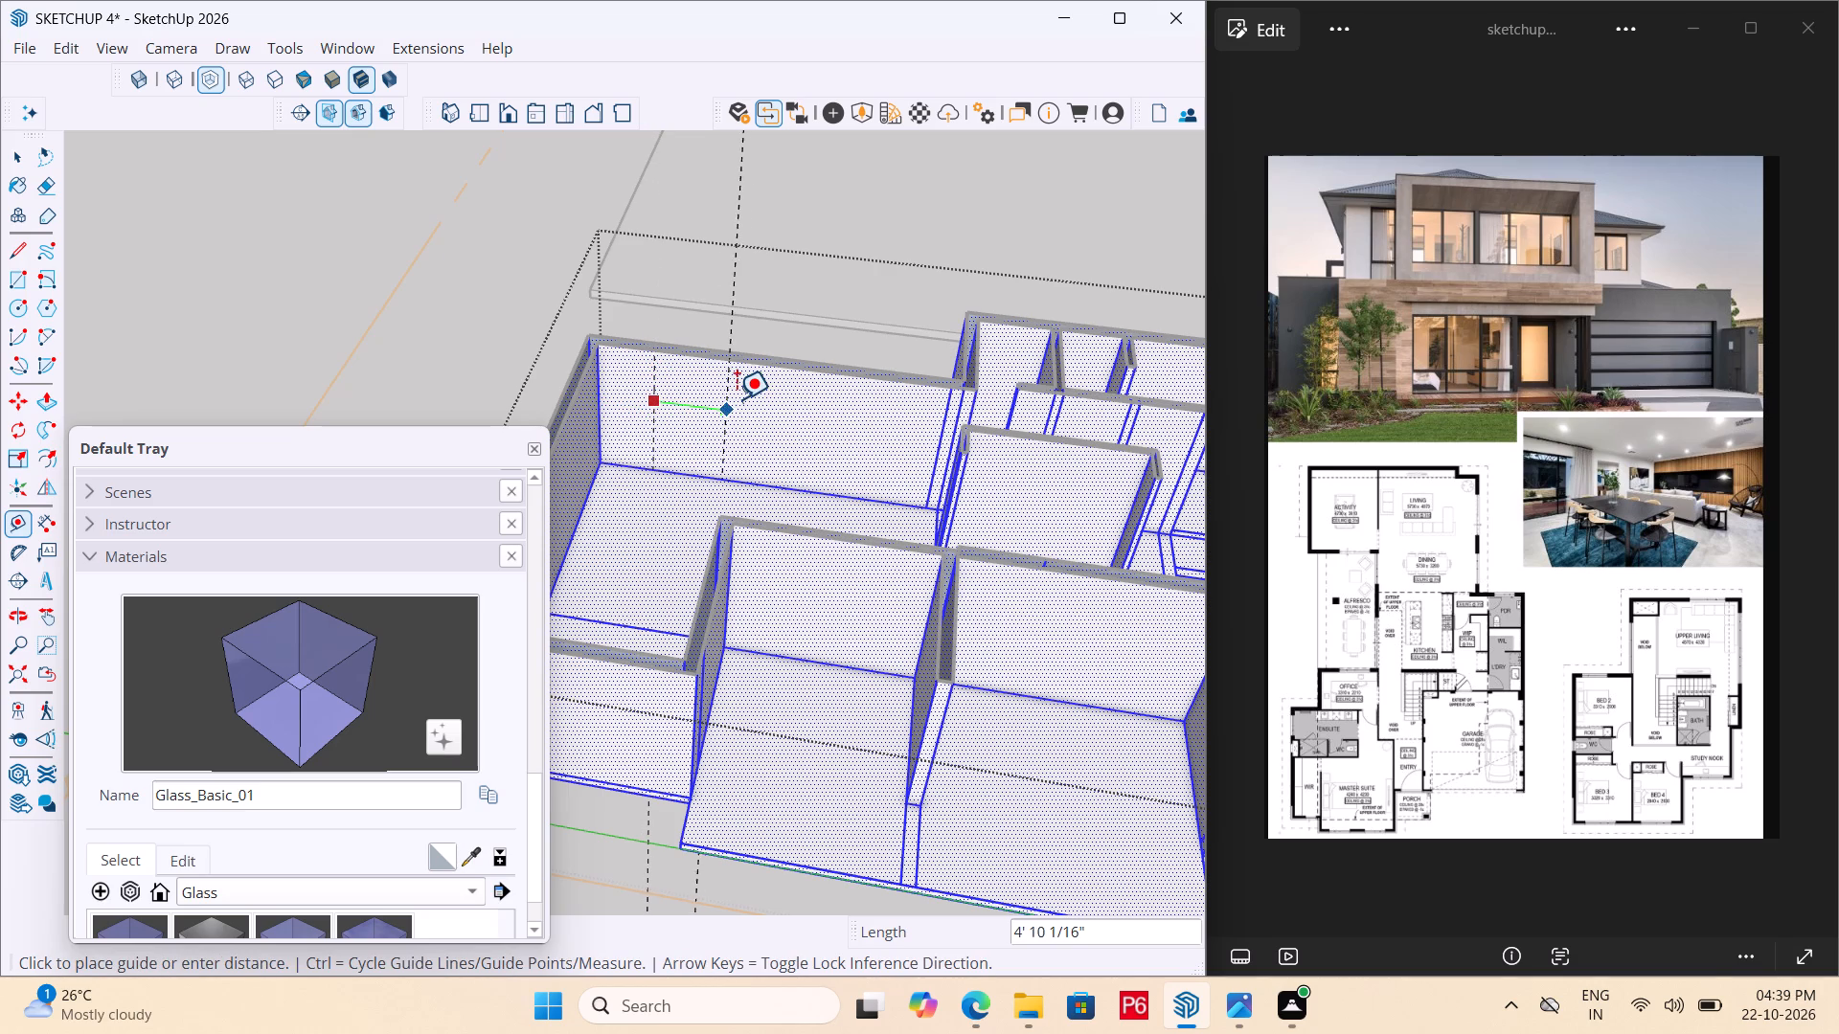
{"action": "type", "text": "4'"}
{"action": "key", "text": "Return"}
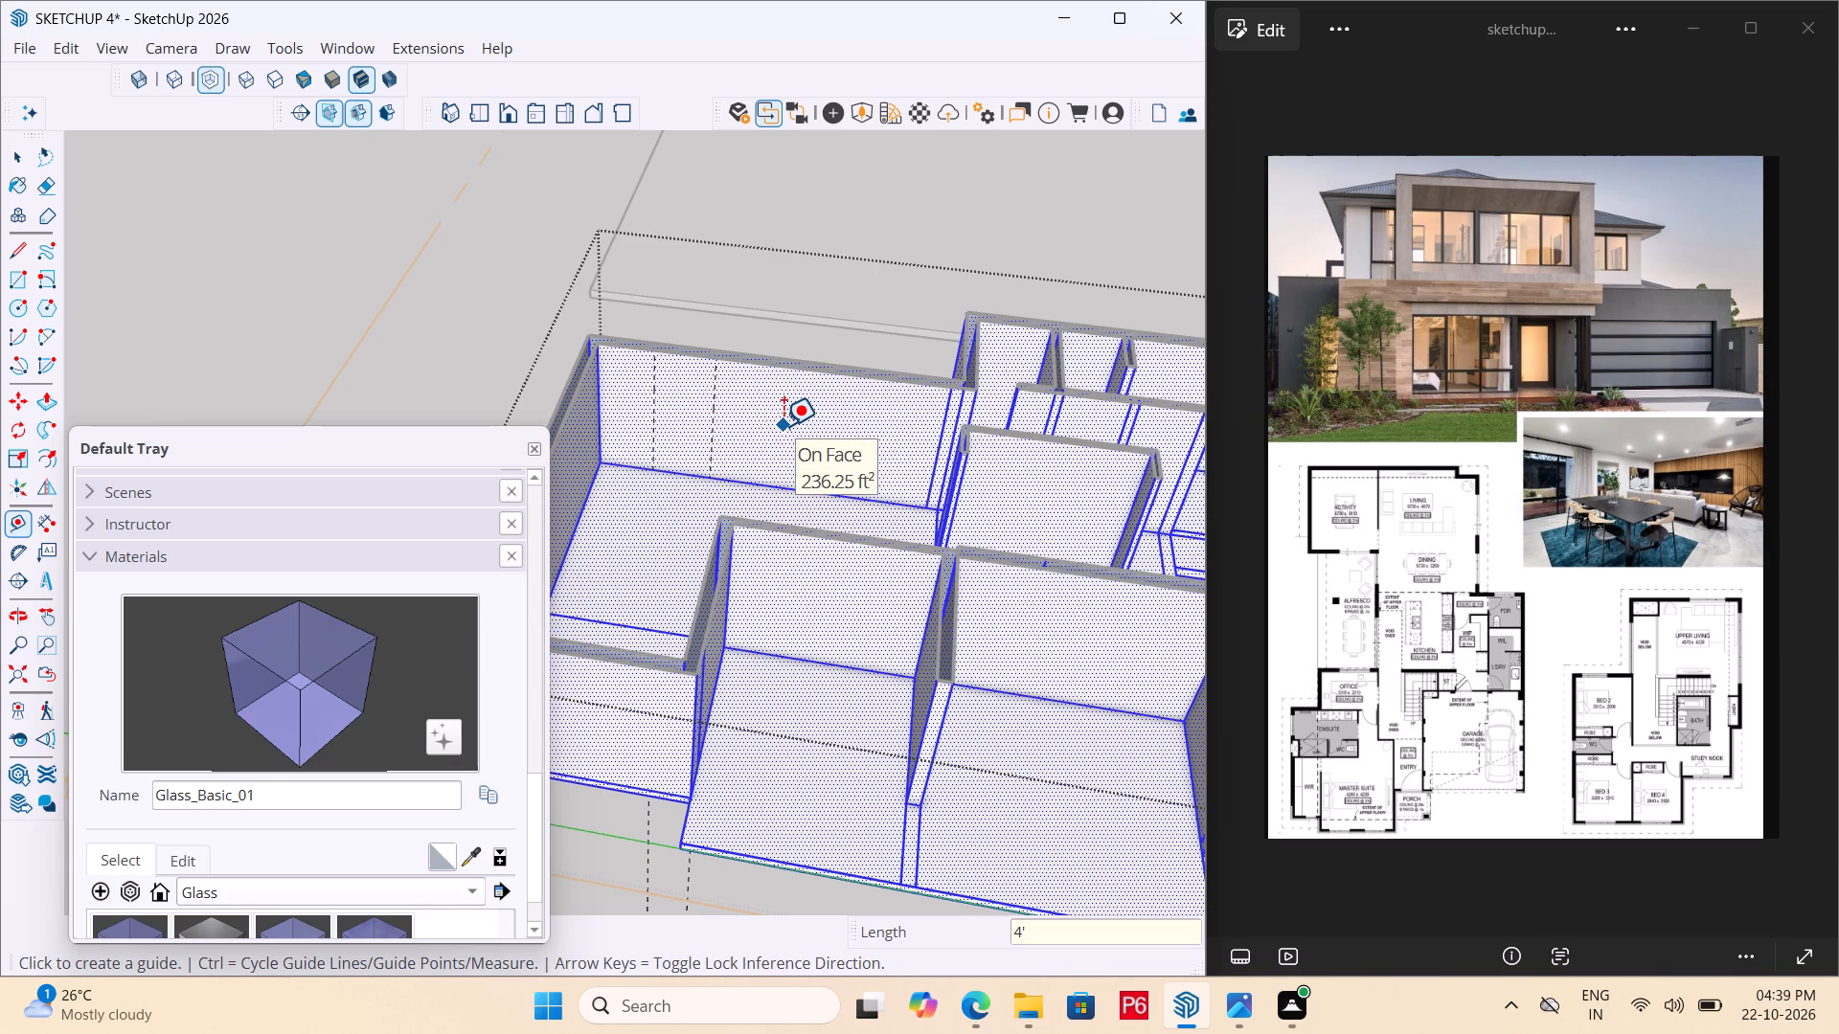
Add two more vertical guides on the same wall, about 7' 1" past the previous guide and 4' beyond that.
{"action": "left_click", "coordinate": [714, 409]}
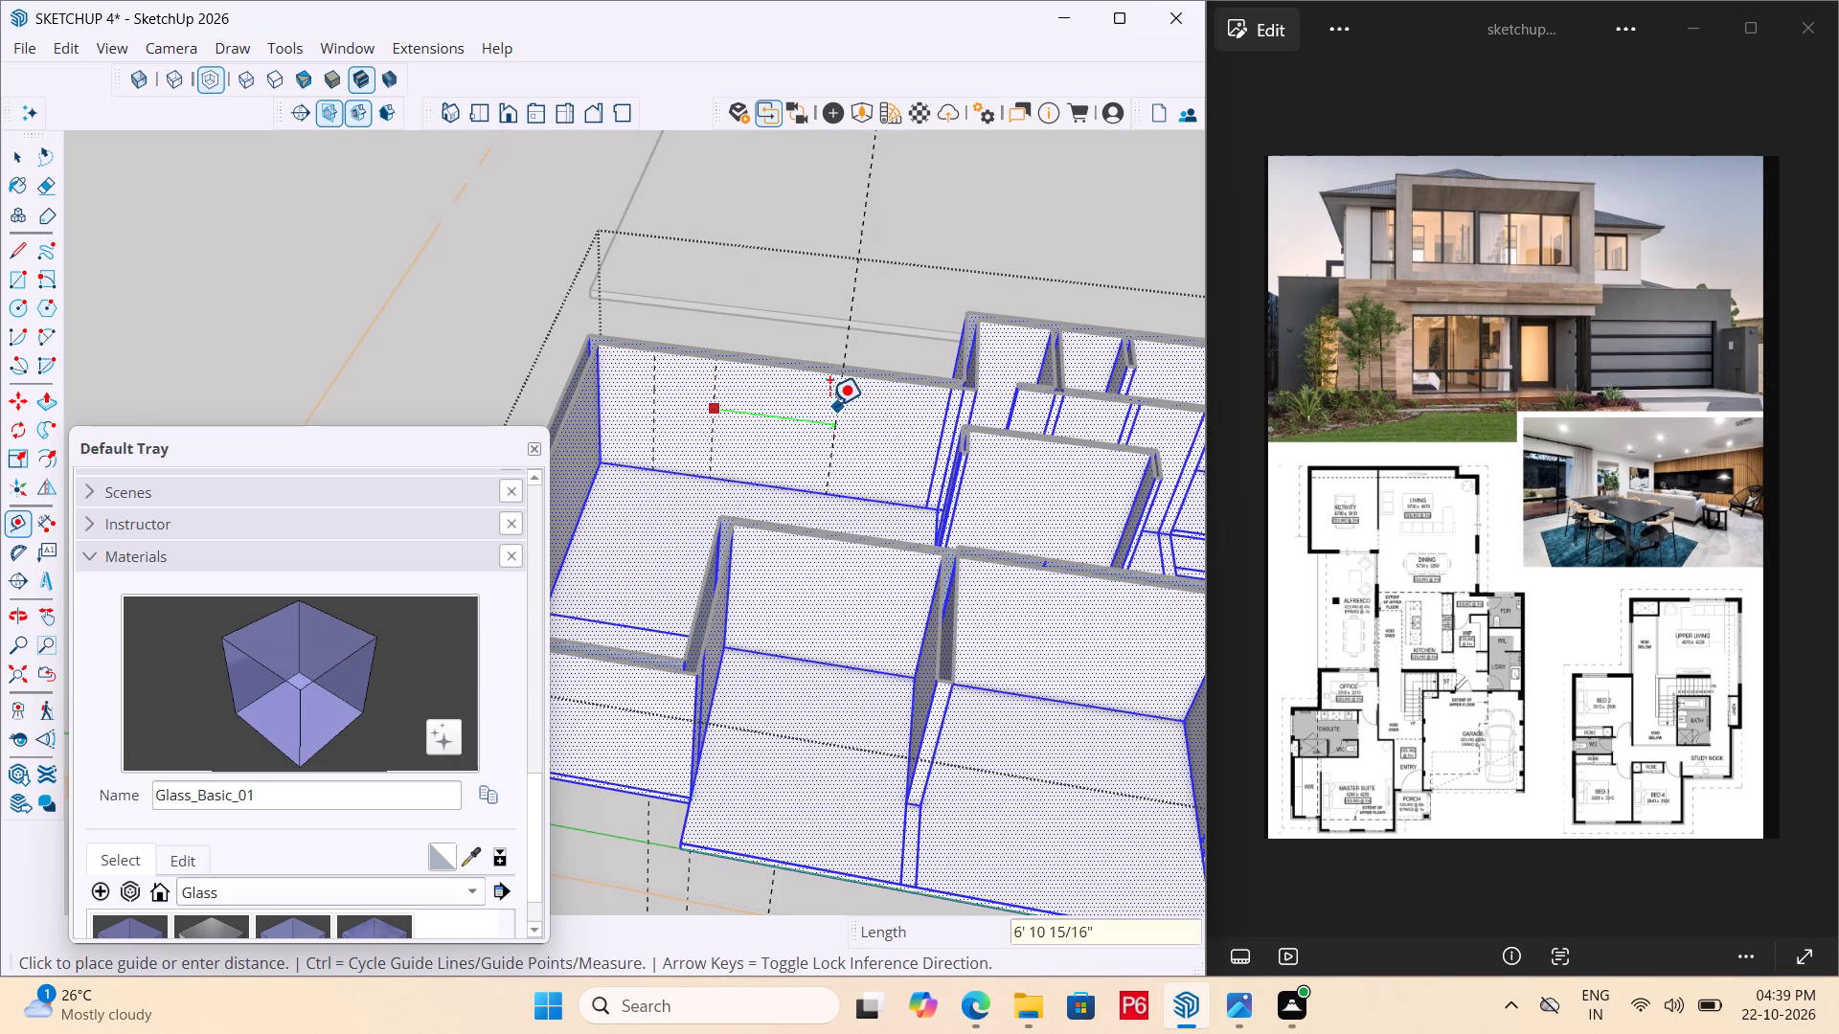
{"action": "left_click", "coordinate": [824, 407]}
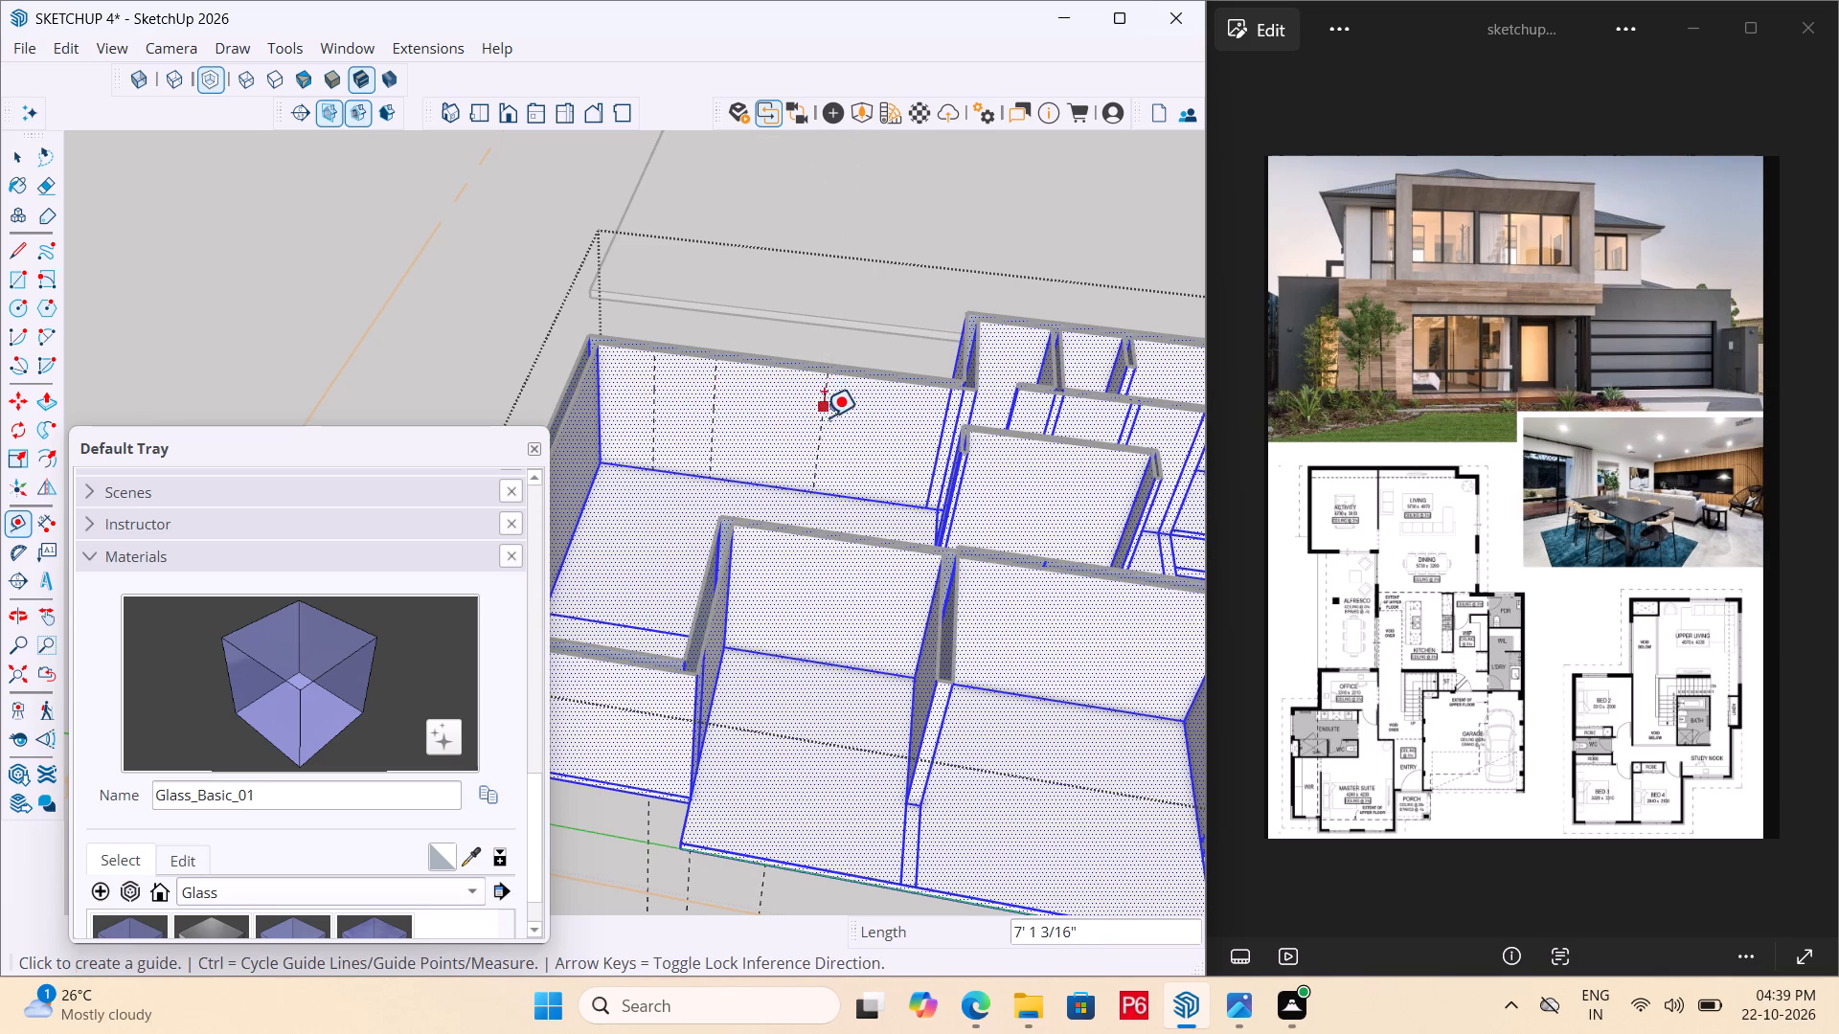
{"action": "left_click", "coordinate": [820, 424]}
{"action": "type", "text": "4'"}
{"action": "key", "text": "Return"}
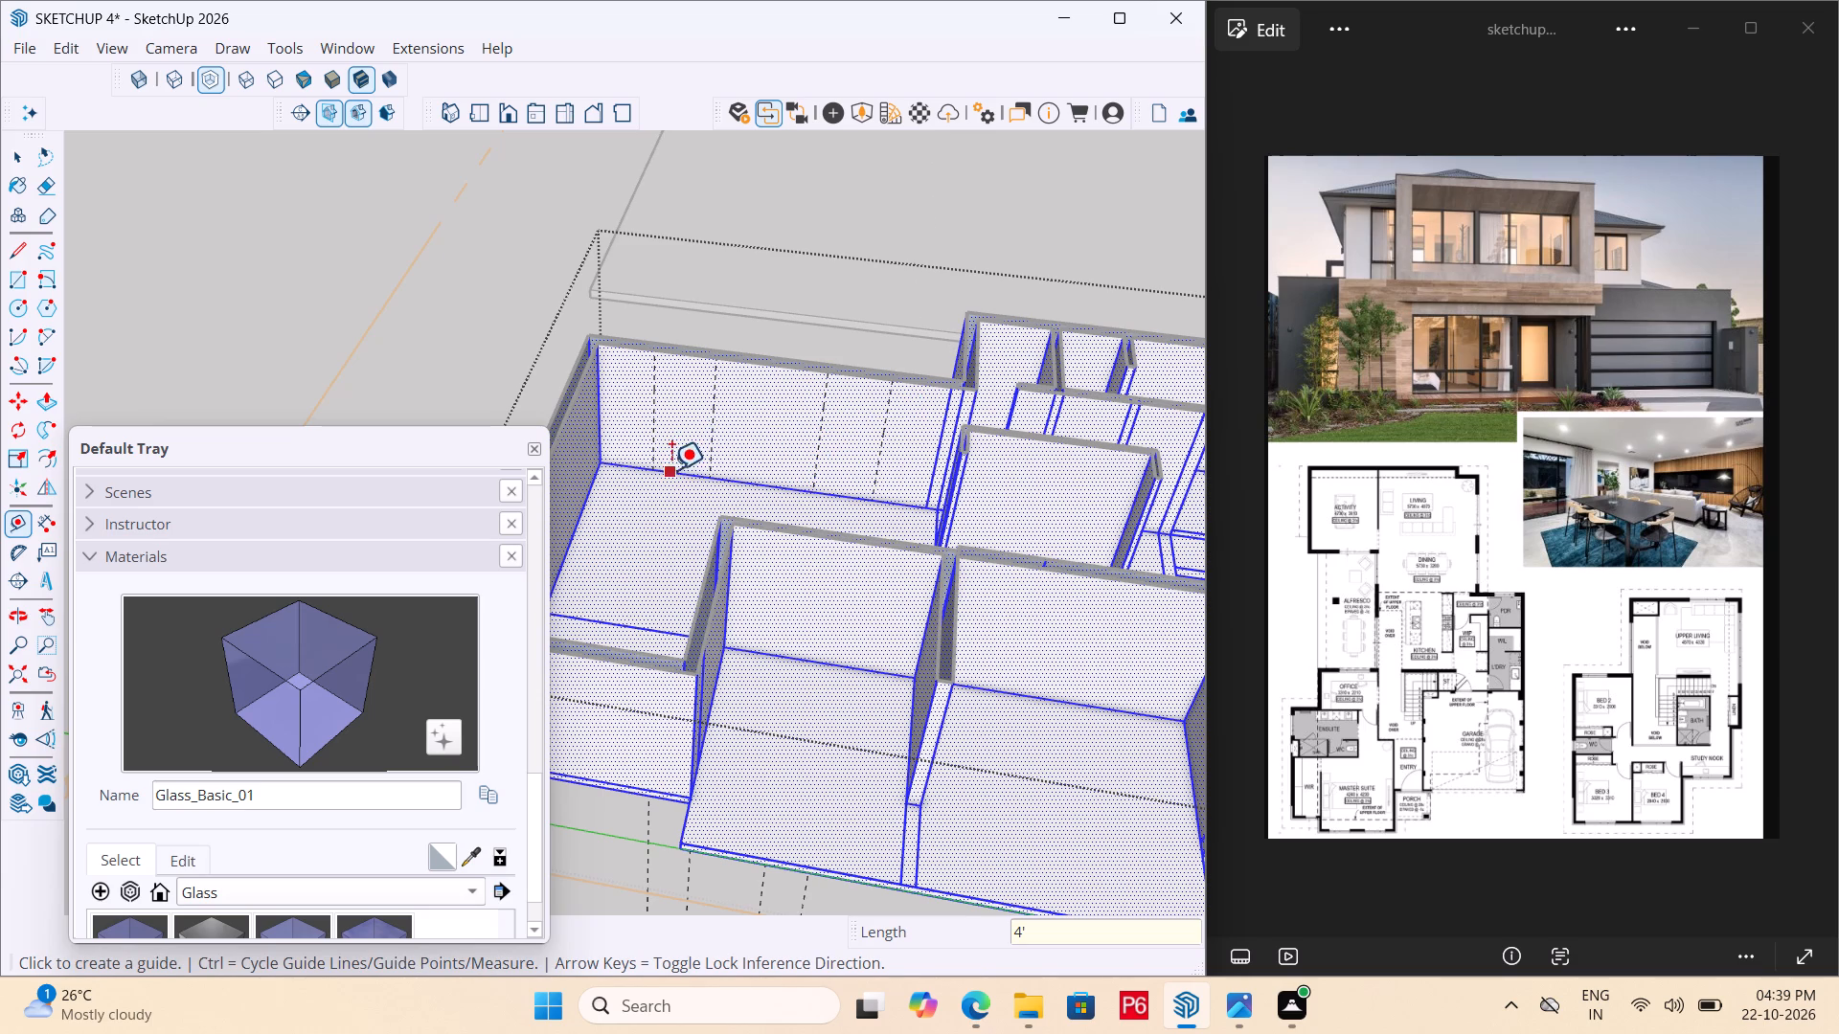
Place horizontal guides on the living room's side wall, 3' above the floor edge and 4' above that guide.
{"action": "double_click", "coordinate": [675, 474]}
{"action": "left_click", "coordinate": [679, 461]}
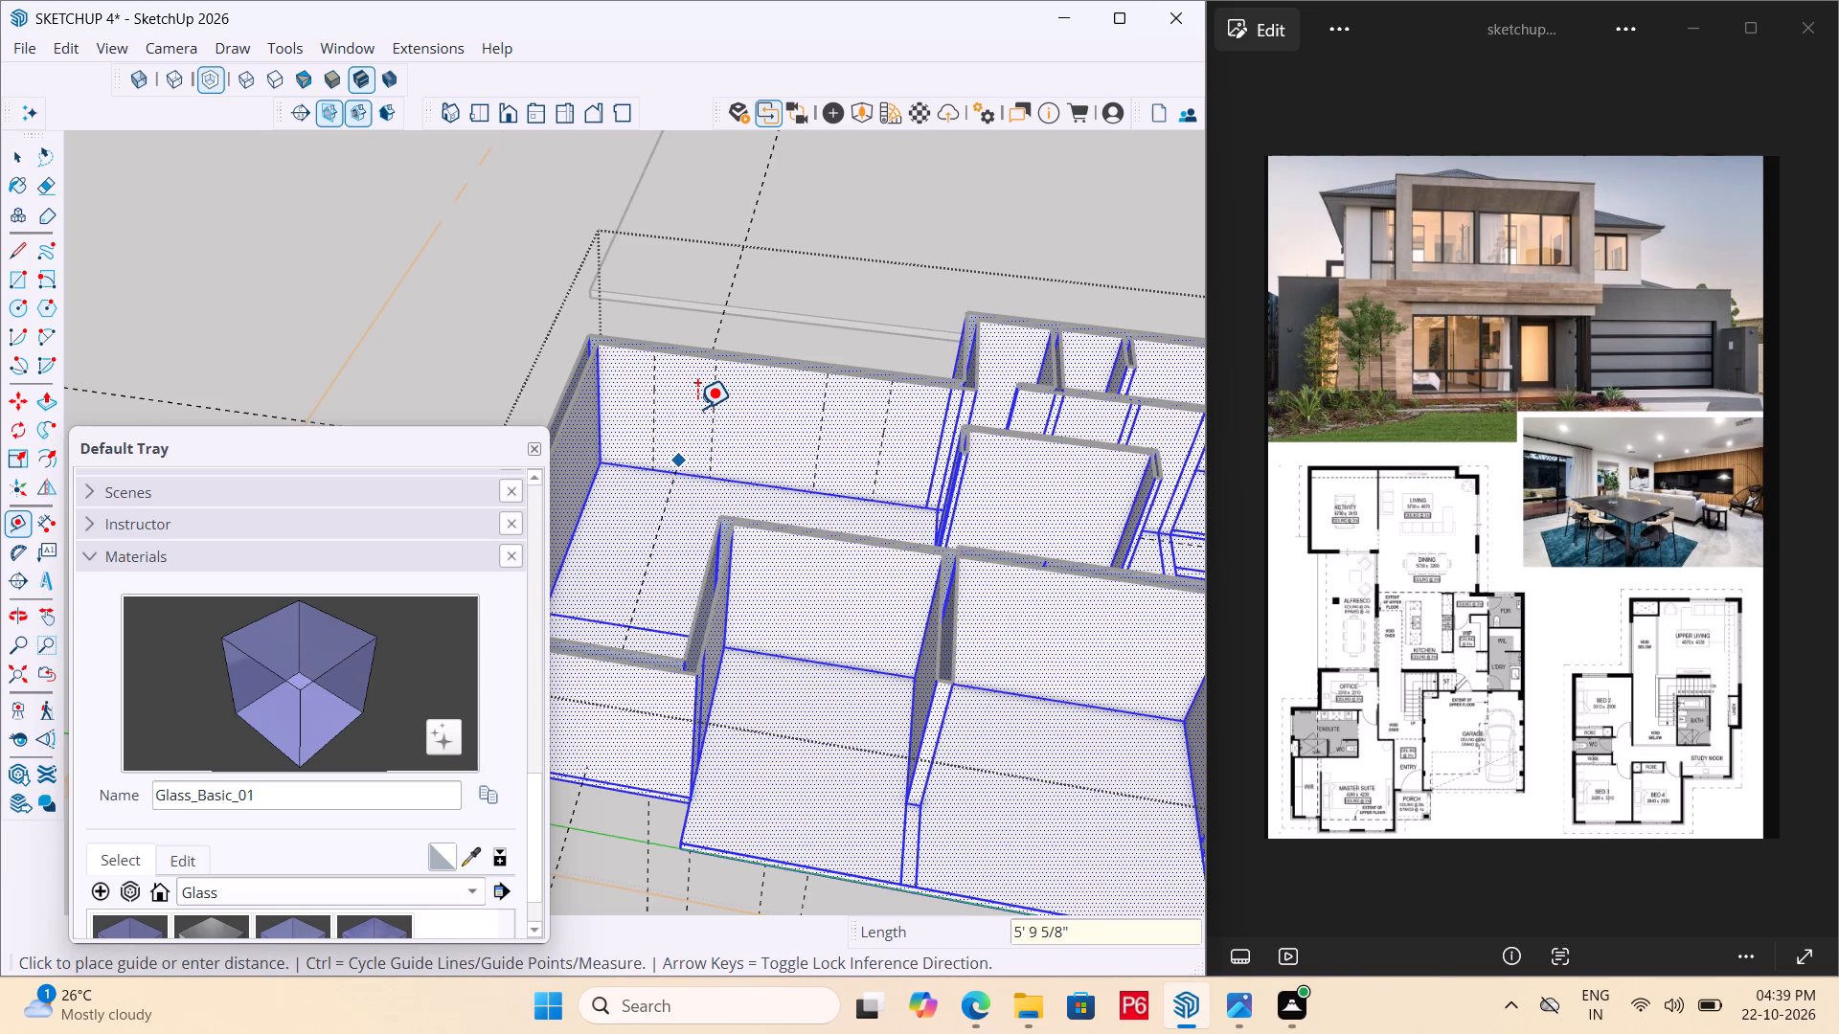
{"action": "key", "text": "Escape"}
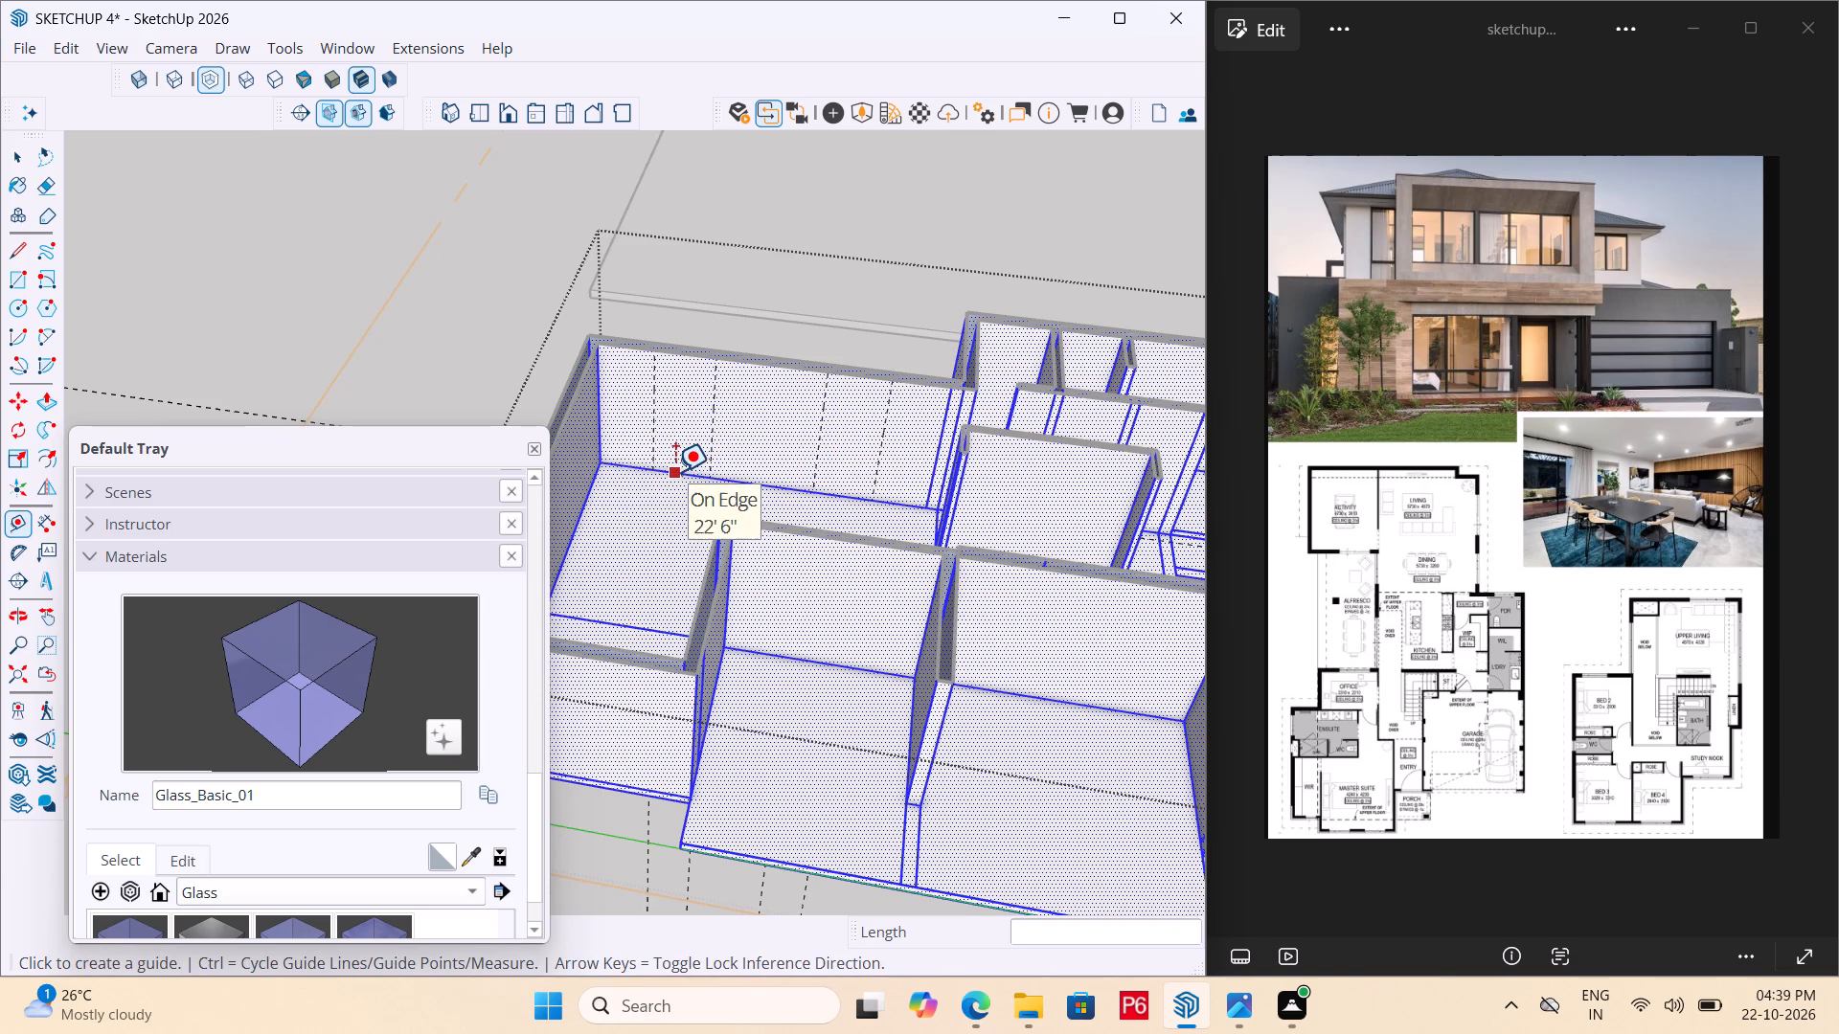
{"action": "left_click", "coordinate": [683, 477]}
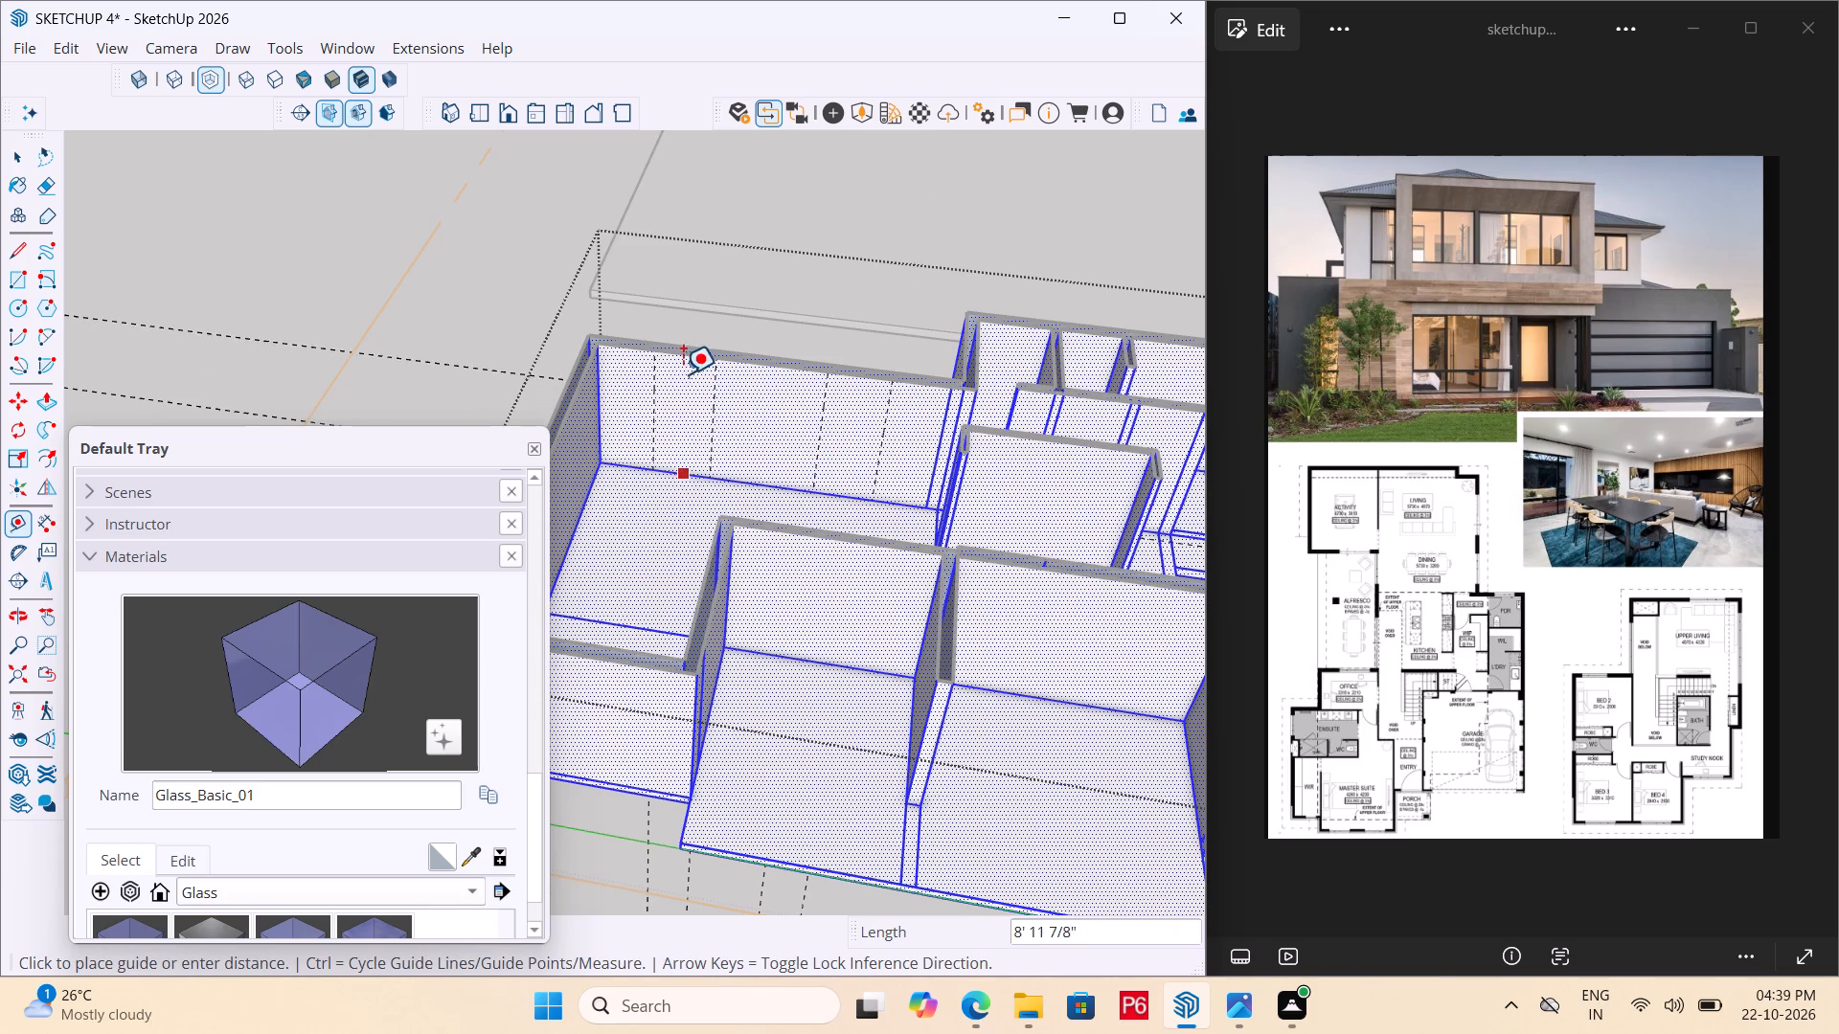
{"action": "type", "text": "3'"}
{"action": "key", "text": "Return"}
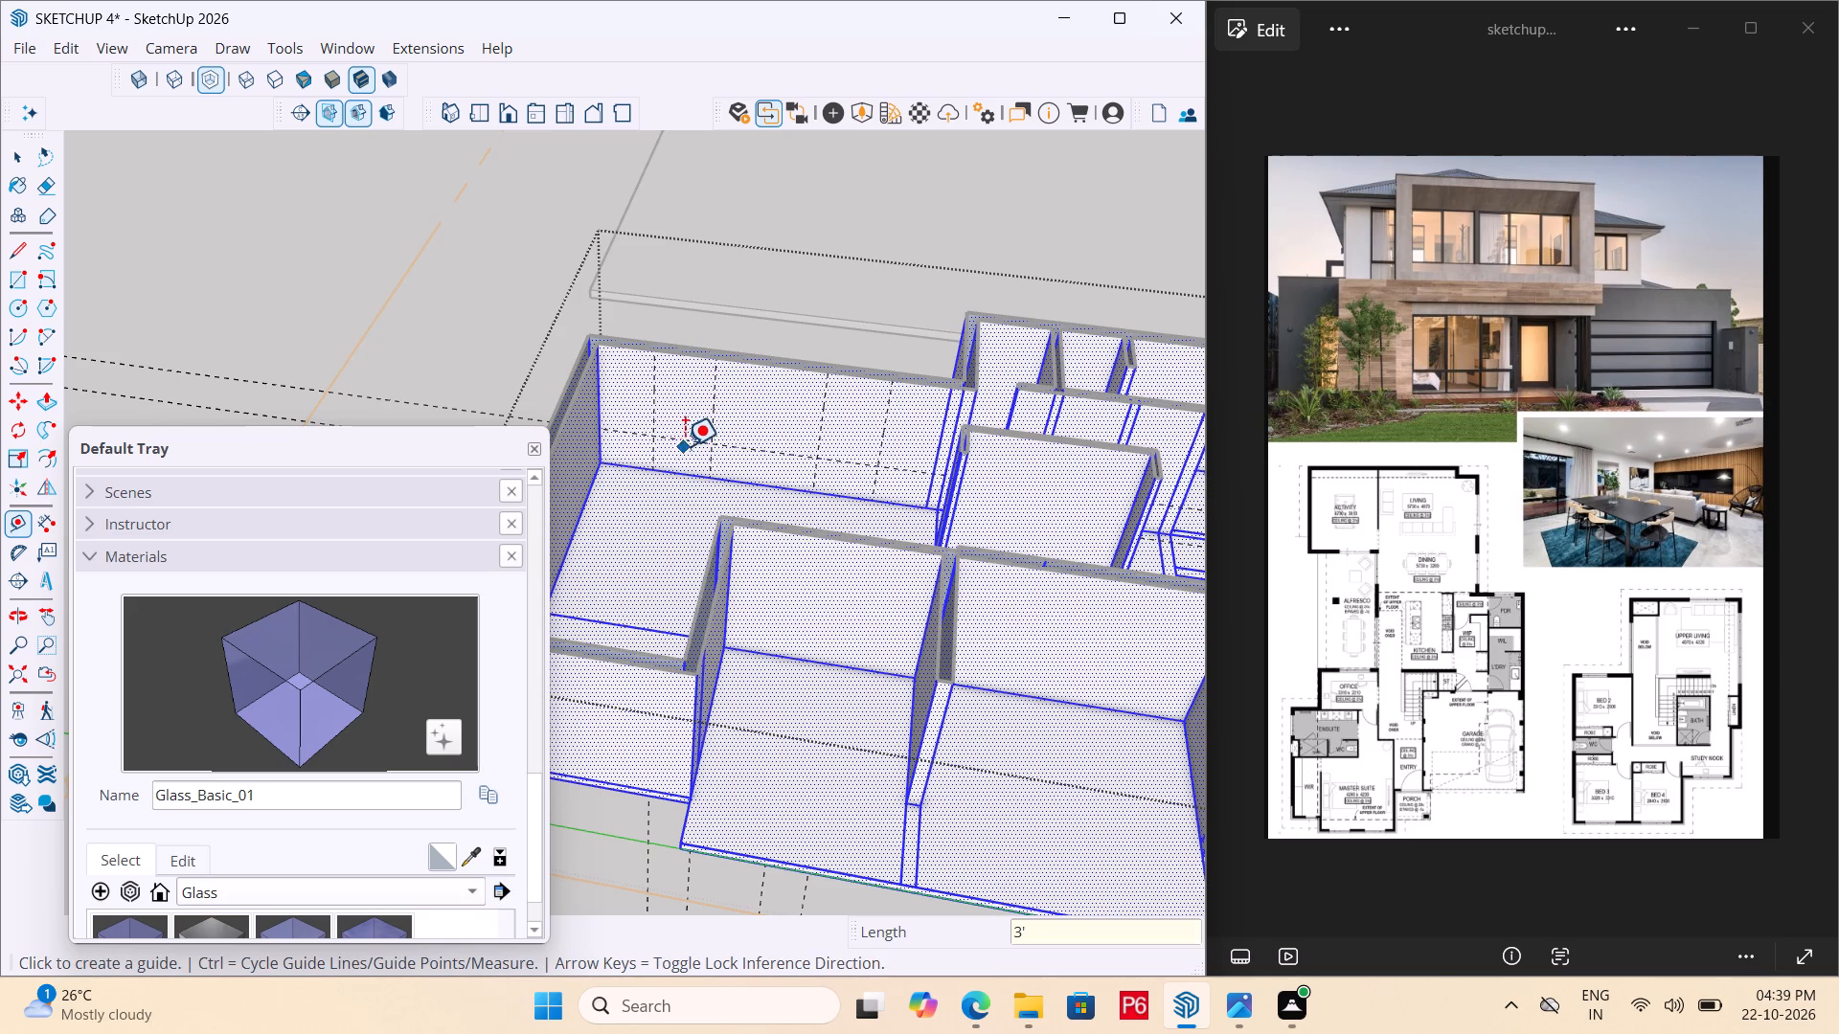
{"action": "left_click", "coordinate": [689, 441]}
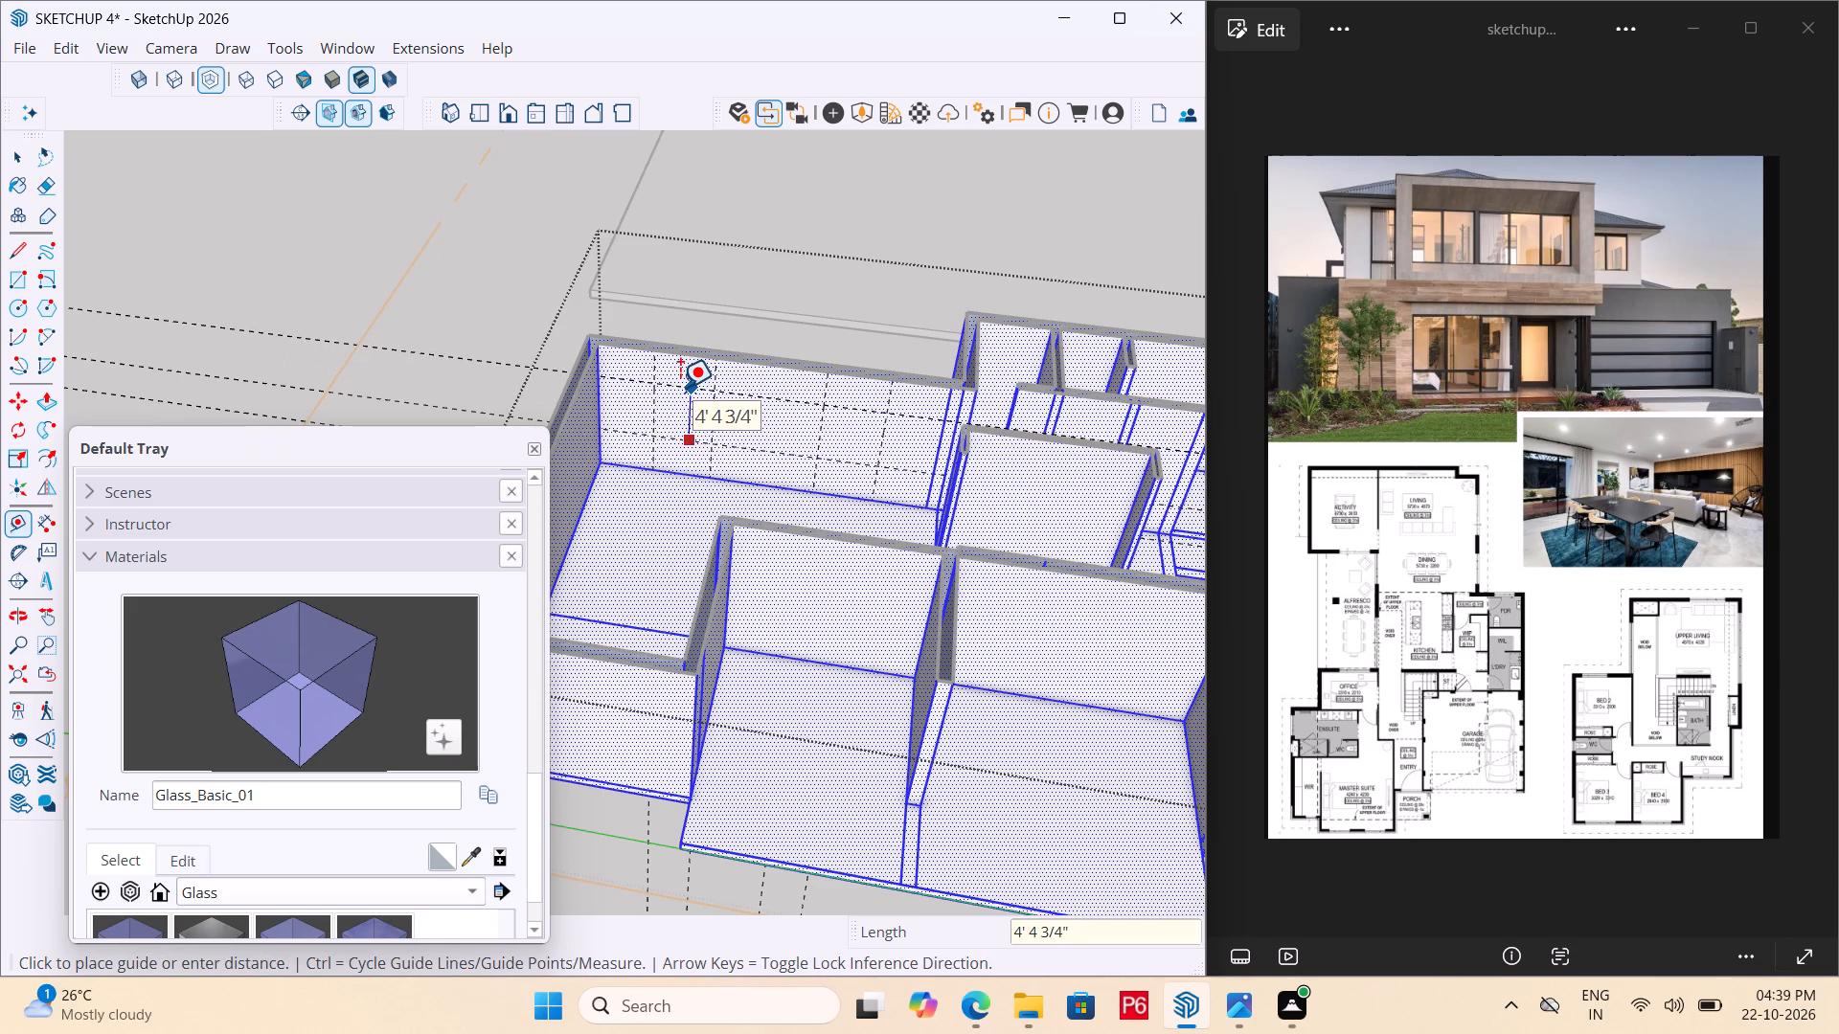
{"action": "type", "text": "4'"}
{"action": "key", "text": "Return"}
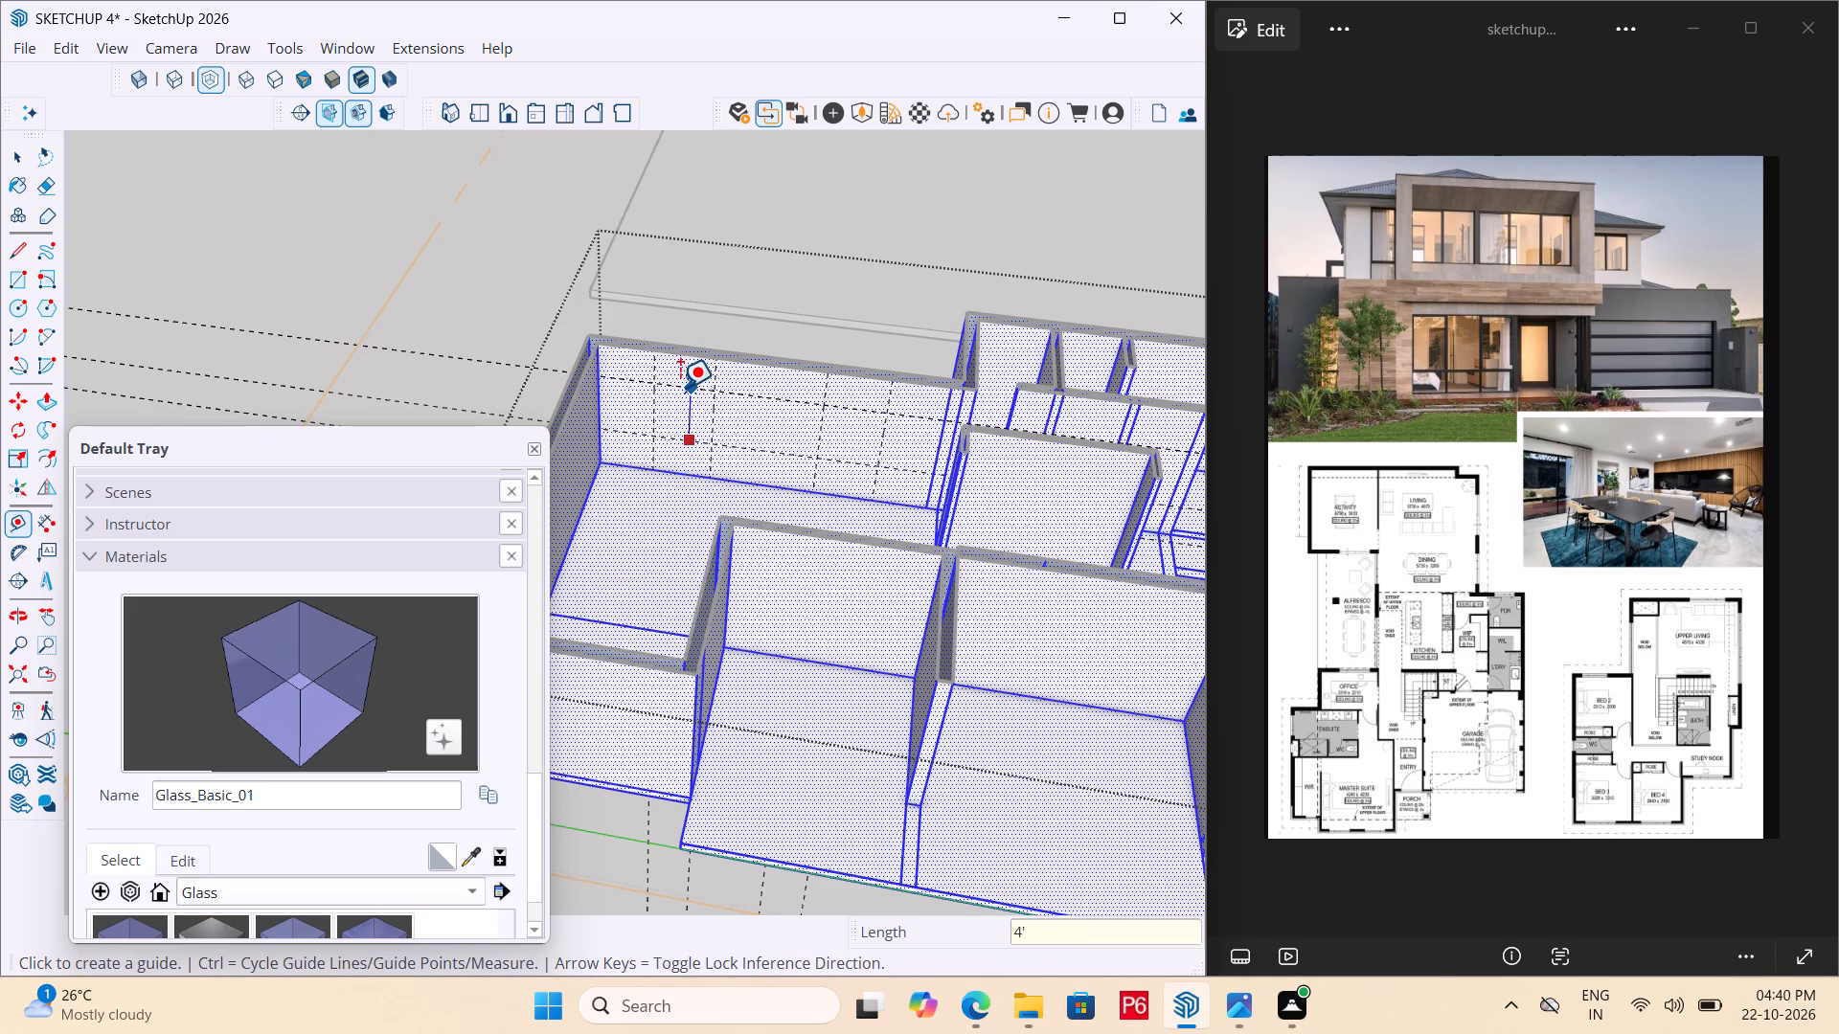
Draw two 4' by 4' window rectangles at the guide intersections on the living room's side wall.
{"action": "scroll", "coordinate": [815, 472], "scroll_direction": "up", "scroll_amount": 4}
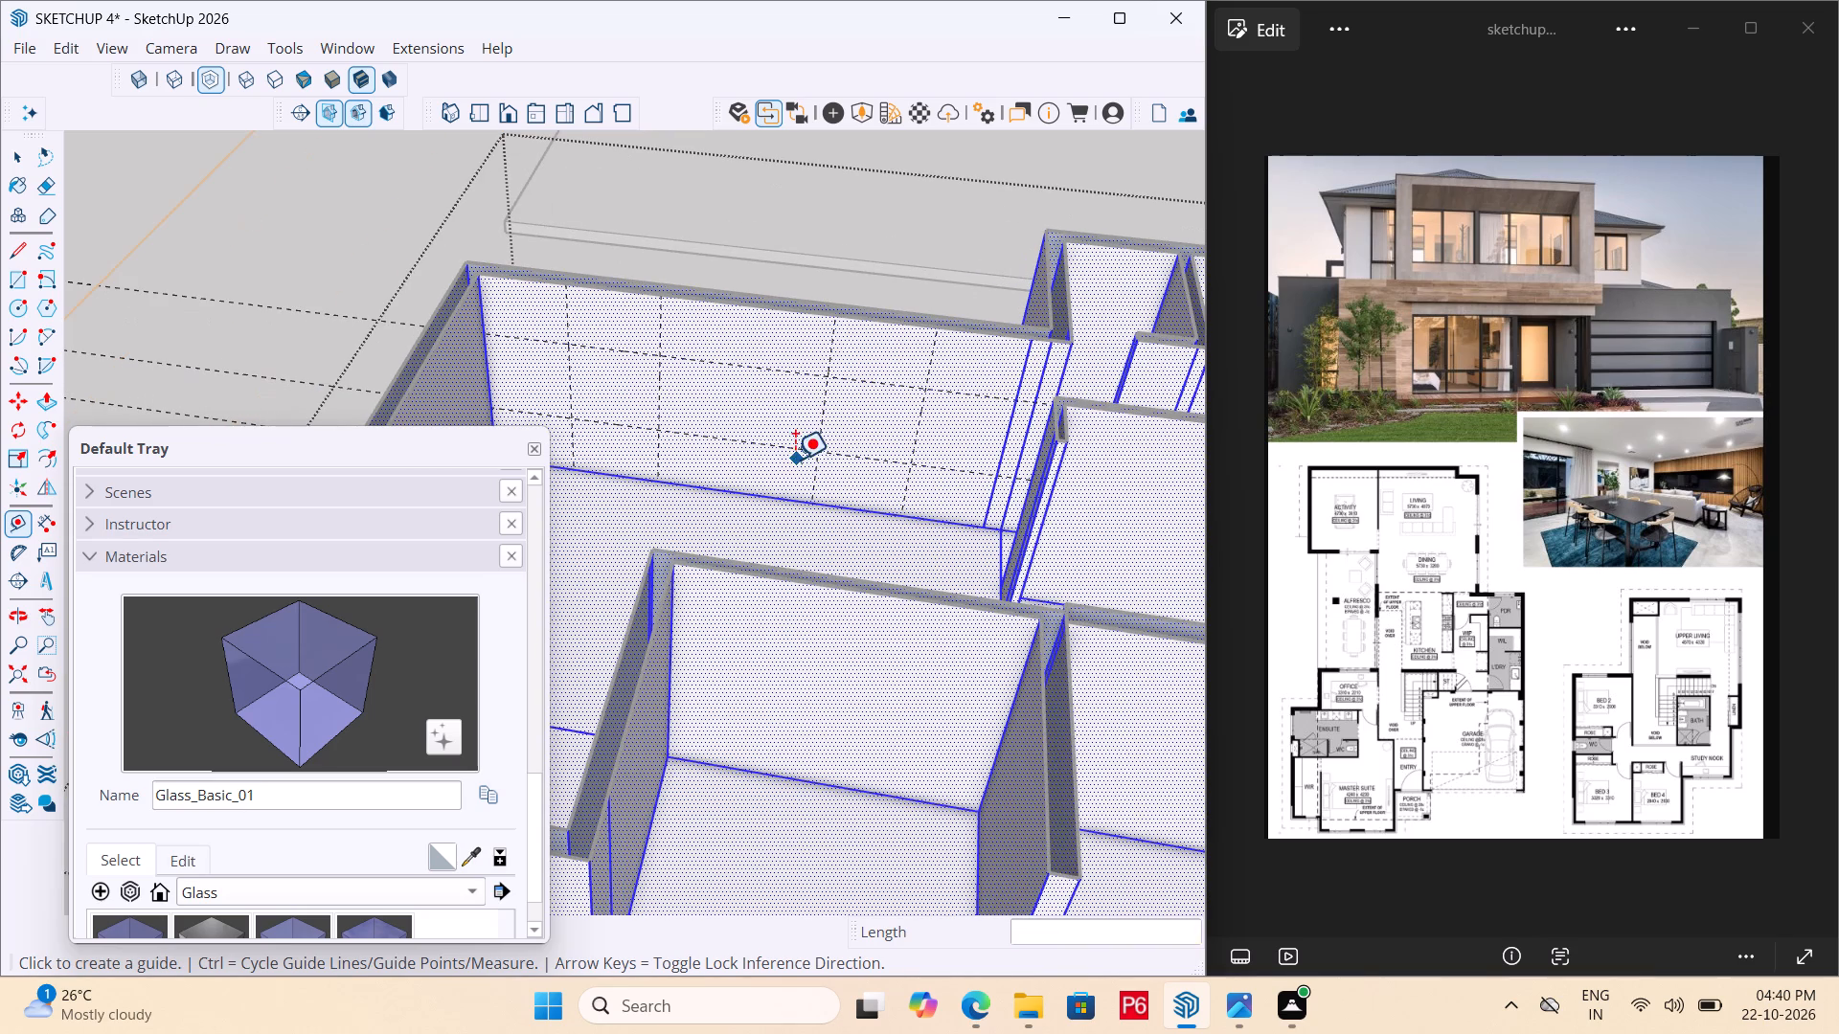
{"action": "key", "text": "r"}
{"action": "left_click", "coordinate": [572, 346]}
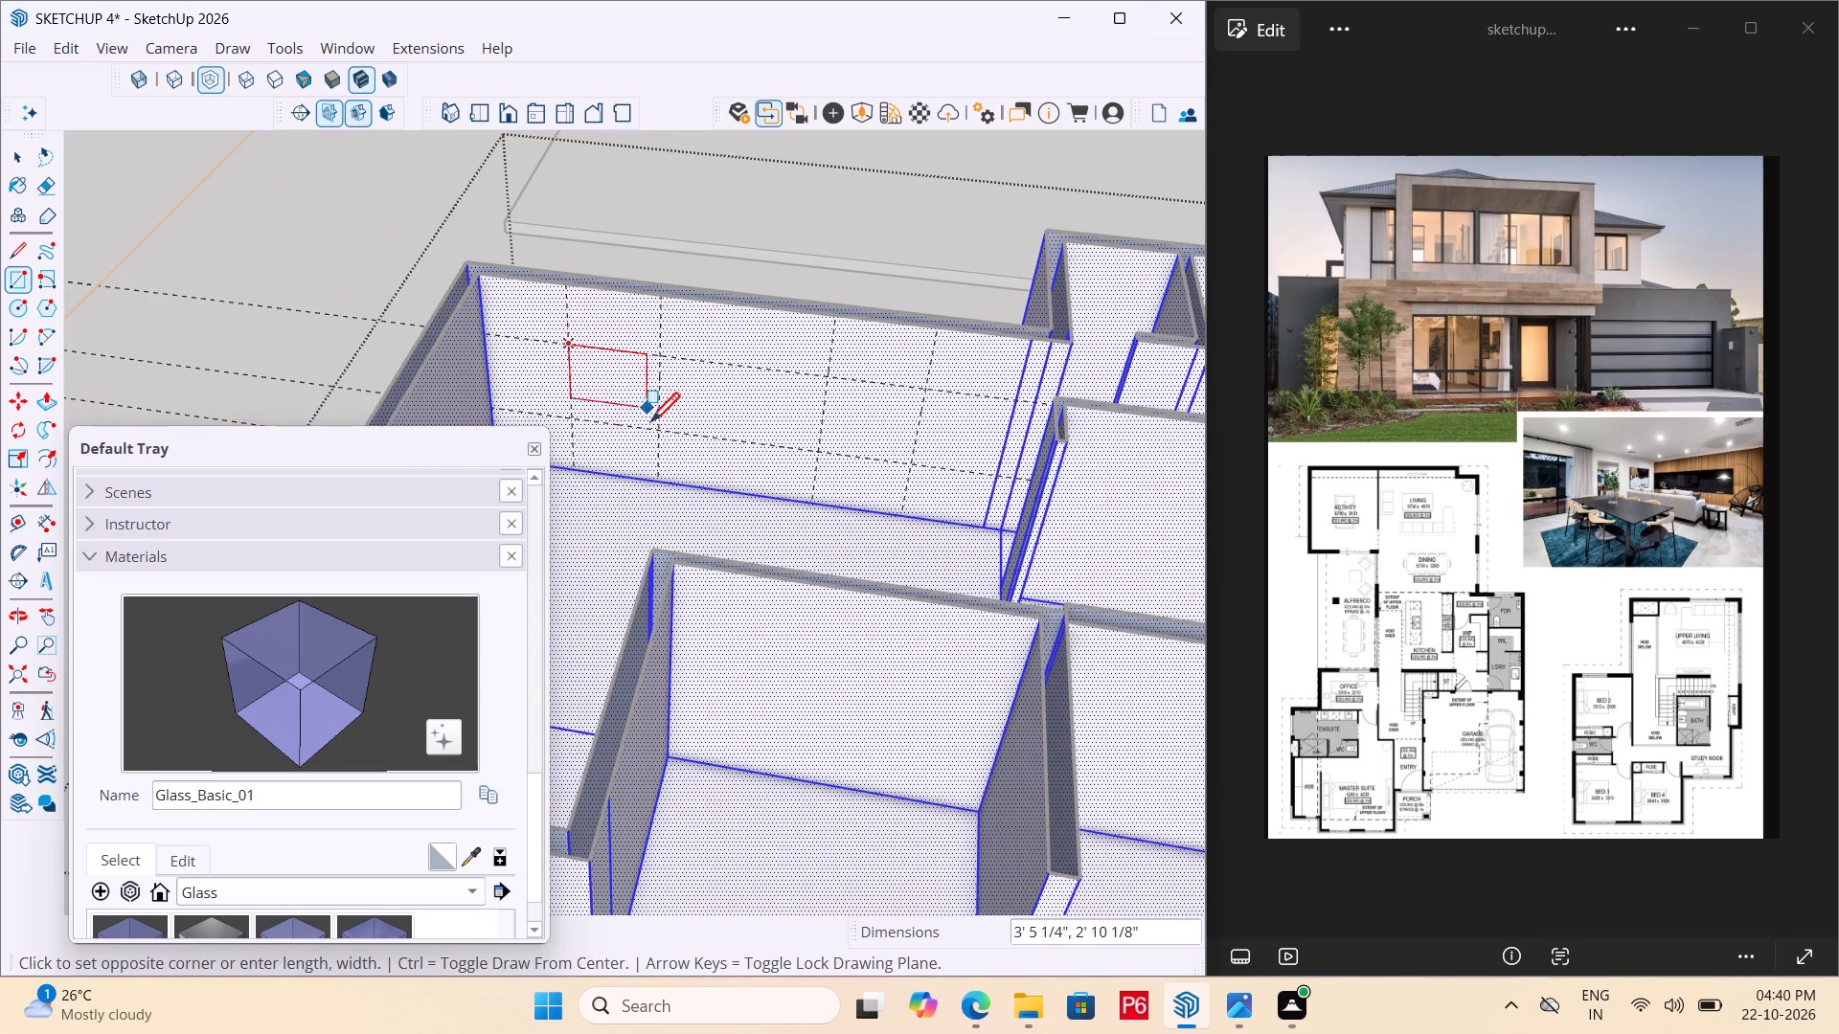
{"action": "left_click", "coordinate": [657, 435]}
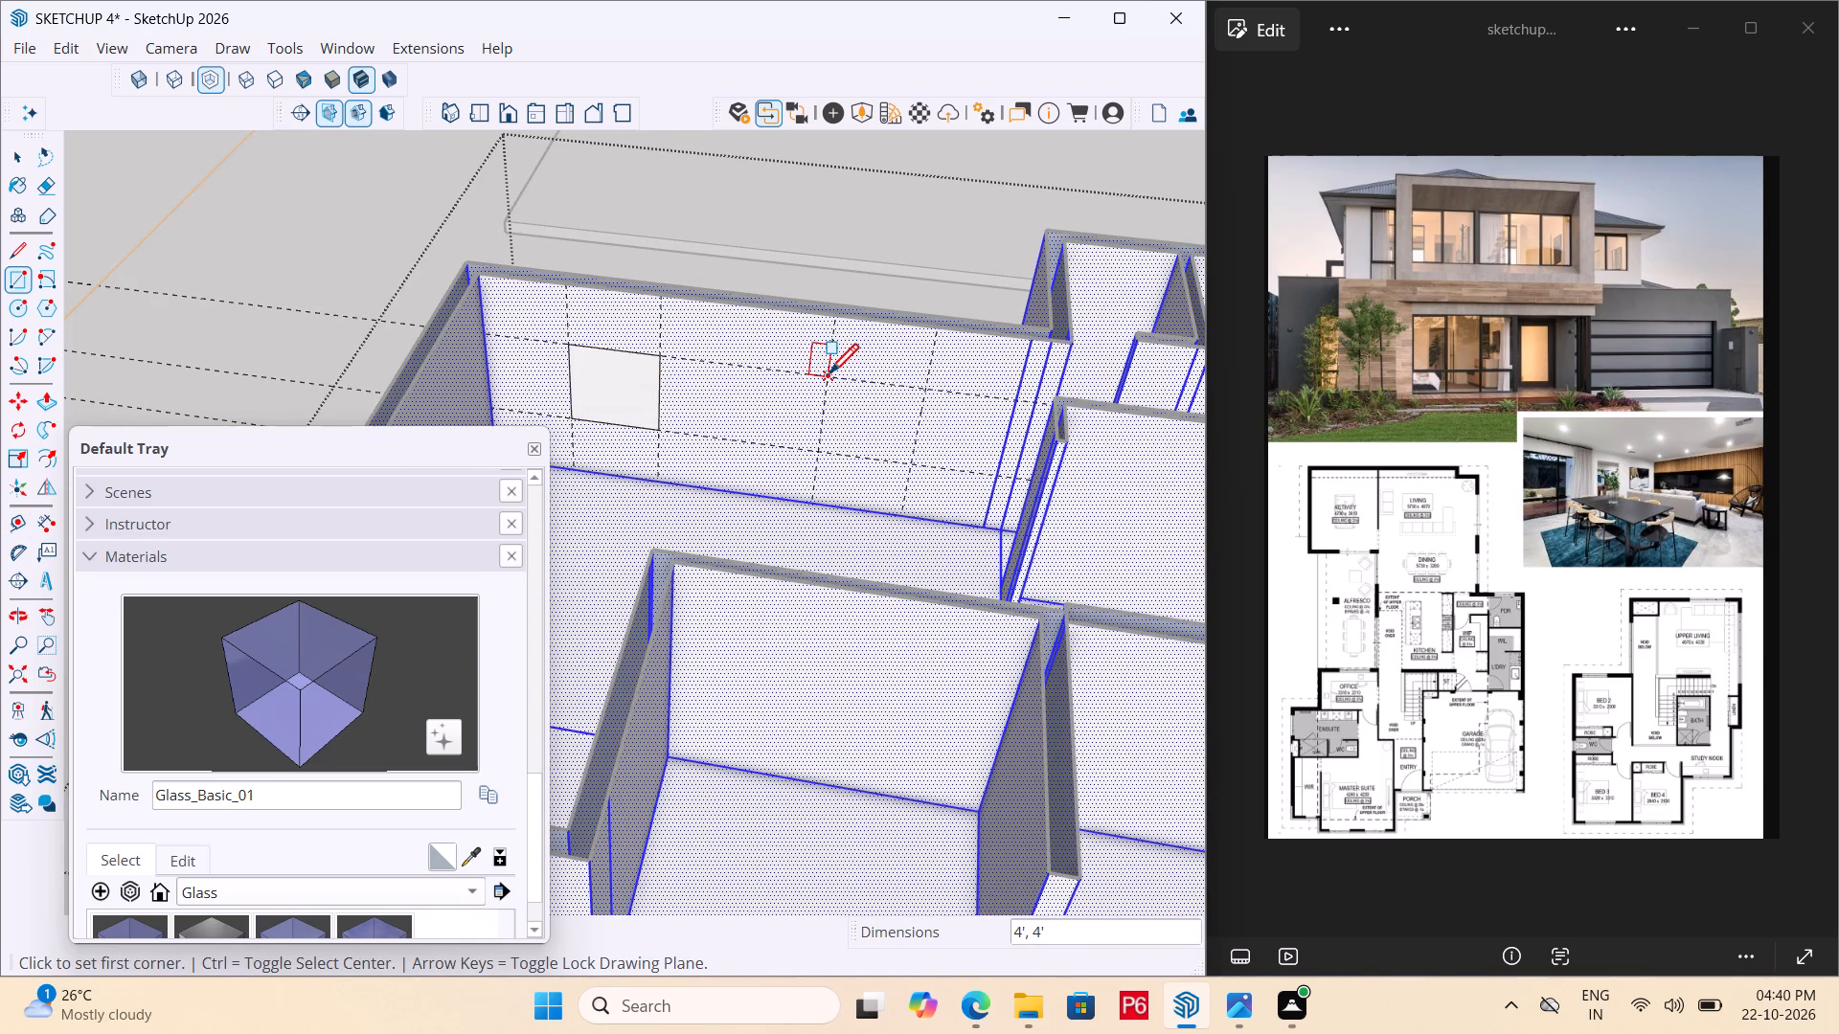
{"action": "left_click", "coordinate": [829, 376]}
{"action": "left_click", "coordinate": [913, 463]}
{"action": "scroll", "coordinate": [906, 411], "scroll_direction": "down", "scroll_amount": 2}
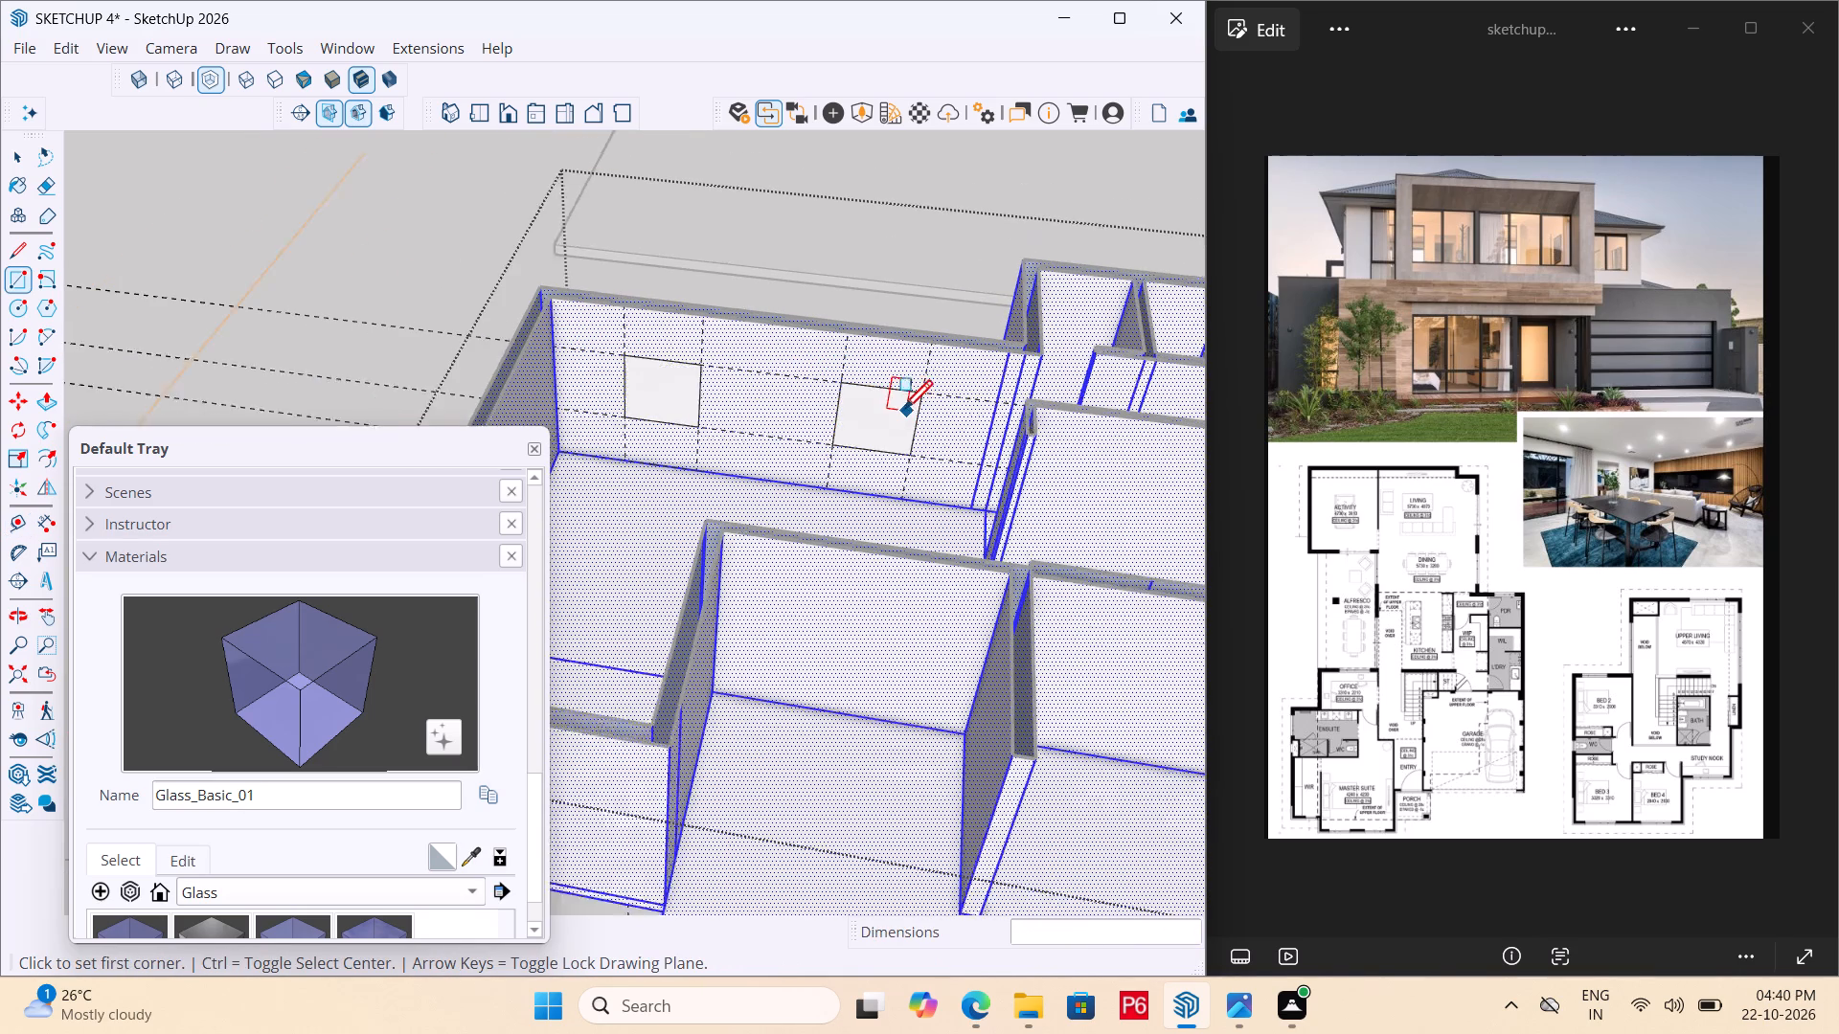
Push both 4' by 4' window rectangles 9" through the living room's side wall to cut the window openings.
{"action": "scroll", "coordinate": [903, 413], "scroll_direction": "down", "scroll_amount": 2}
{"action": "middle_click_drag", "start_coordinate": [771, 433], "coordinate": [736, 419]}
{"action": "key", "text": "p"}
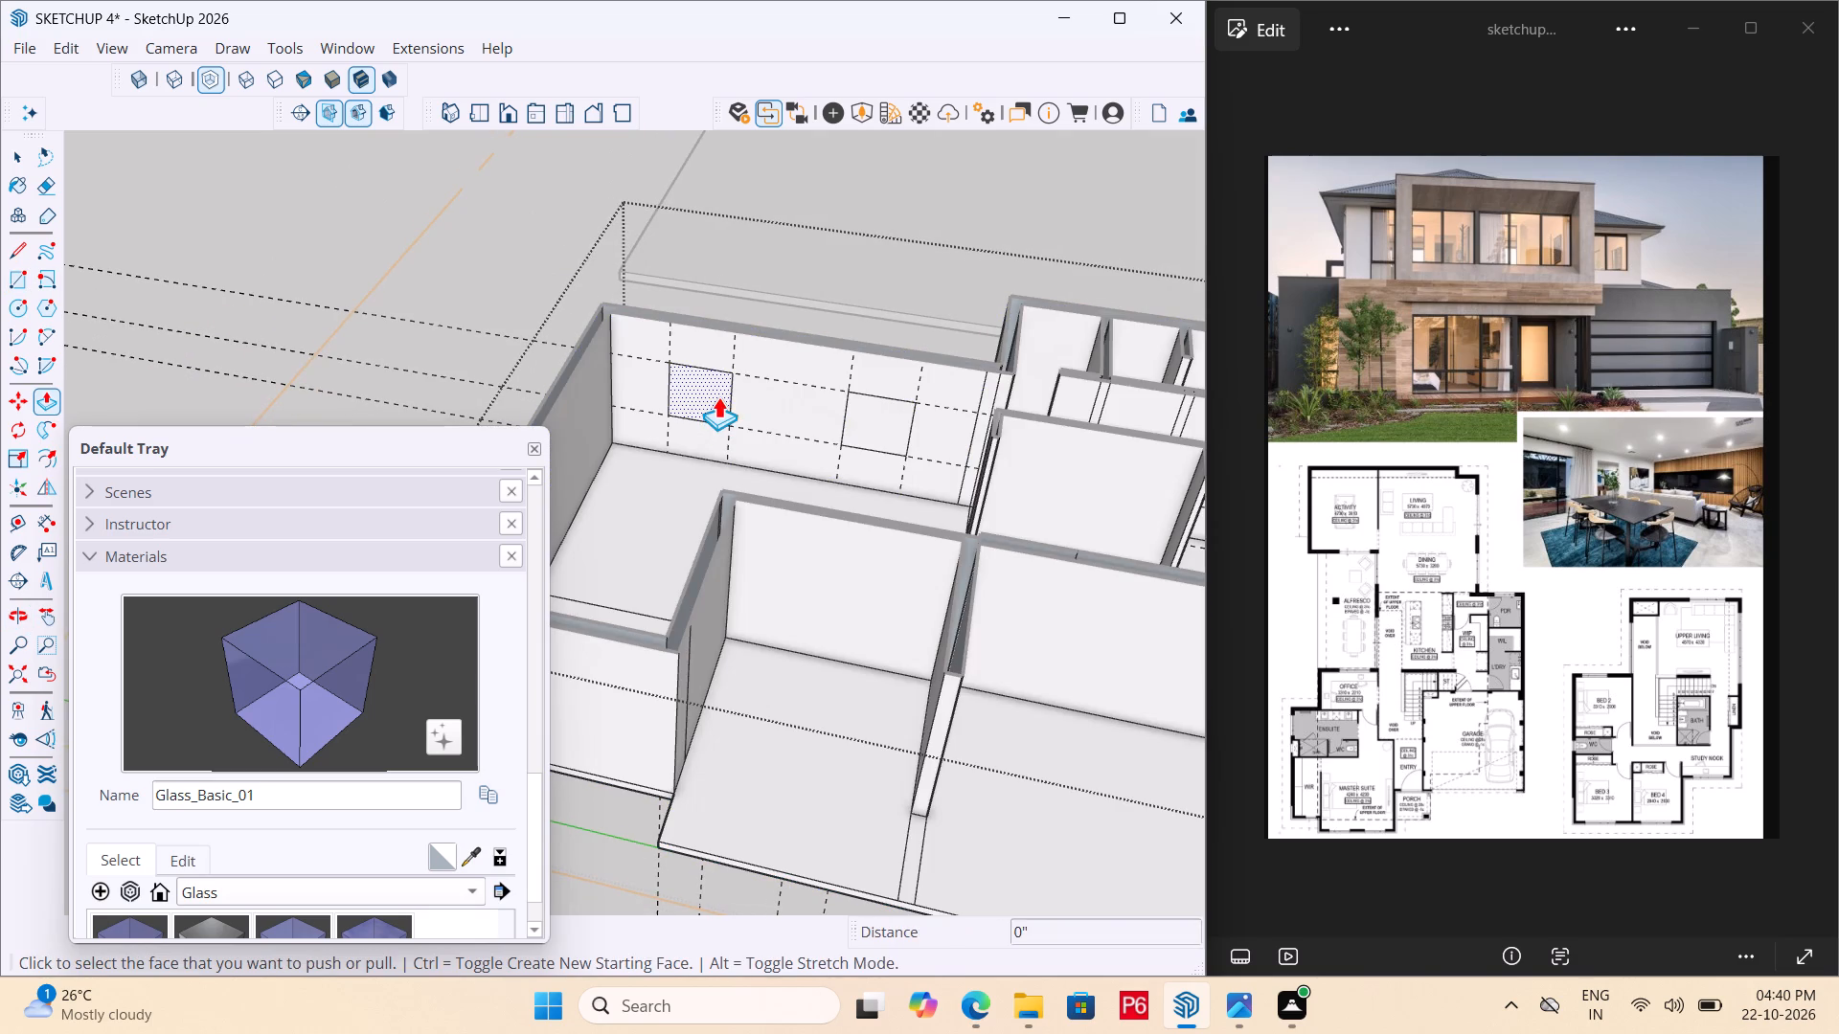
{"action": "left_click", "coordinate": [718, 396]}
{"action": "middle_click_drag", "start_coordinate": [771, 341], "coordinate": [263, 481]}
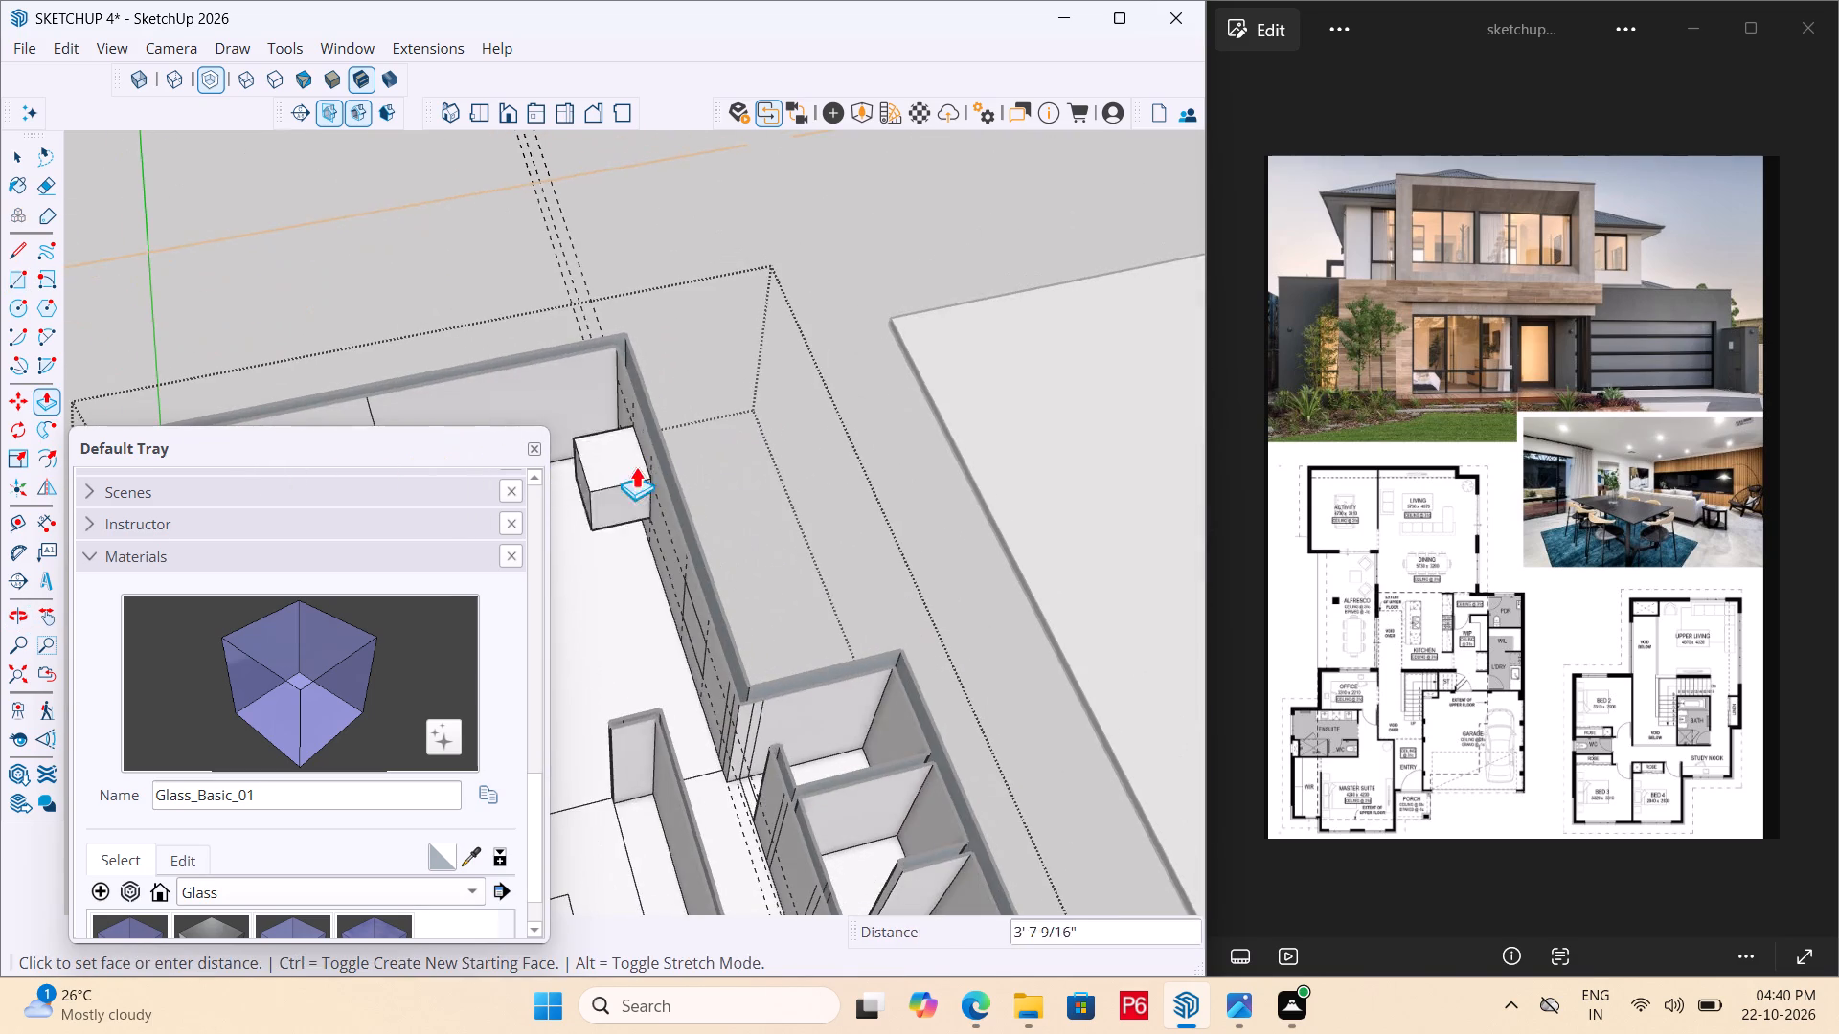
{"action": "middle_click_drag", "start_coordinate": [811, 492], "coordinate": [402, 437]}
{"action": "double_click", "coordinate": [568, 497]}
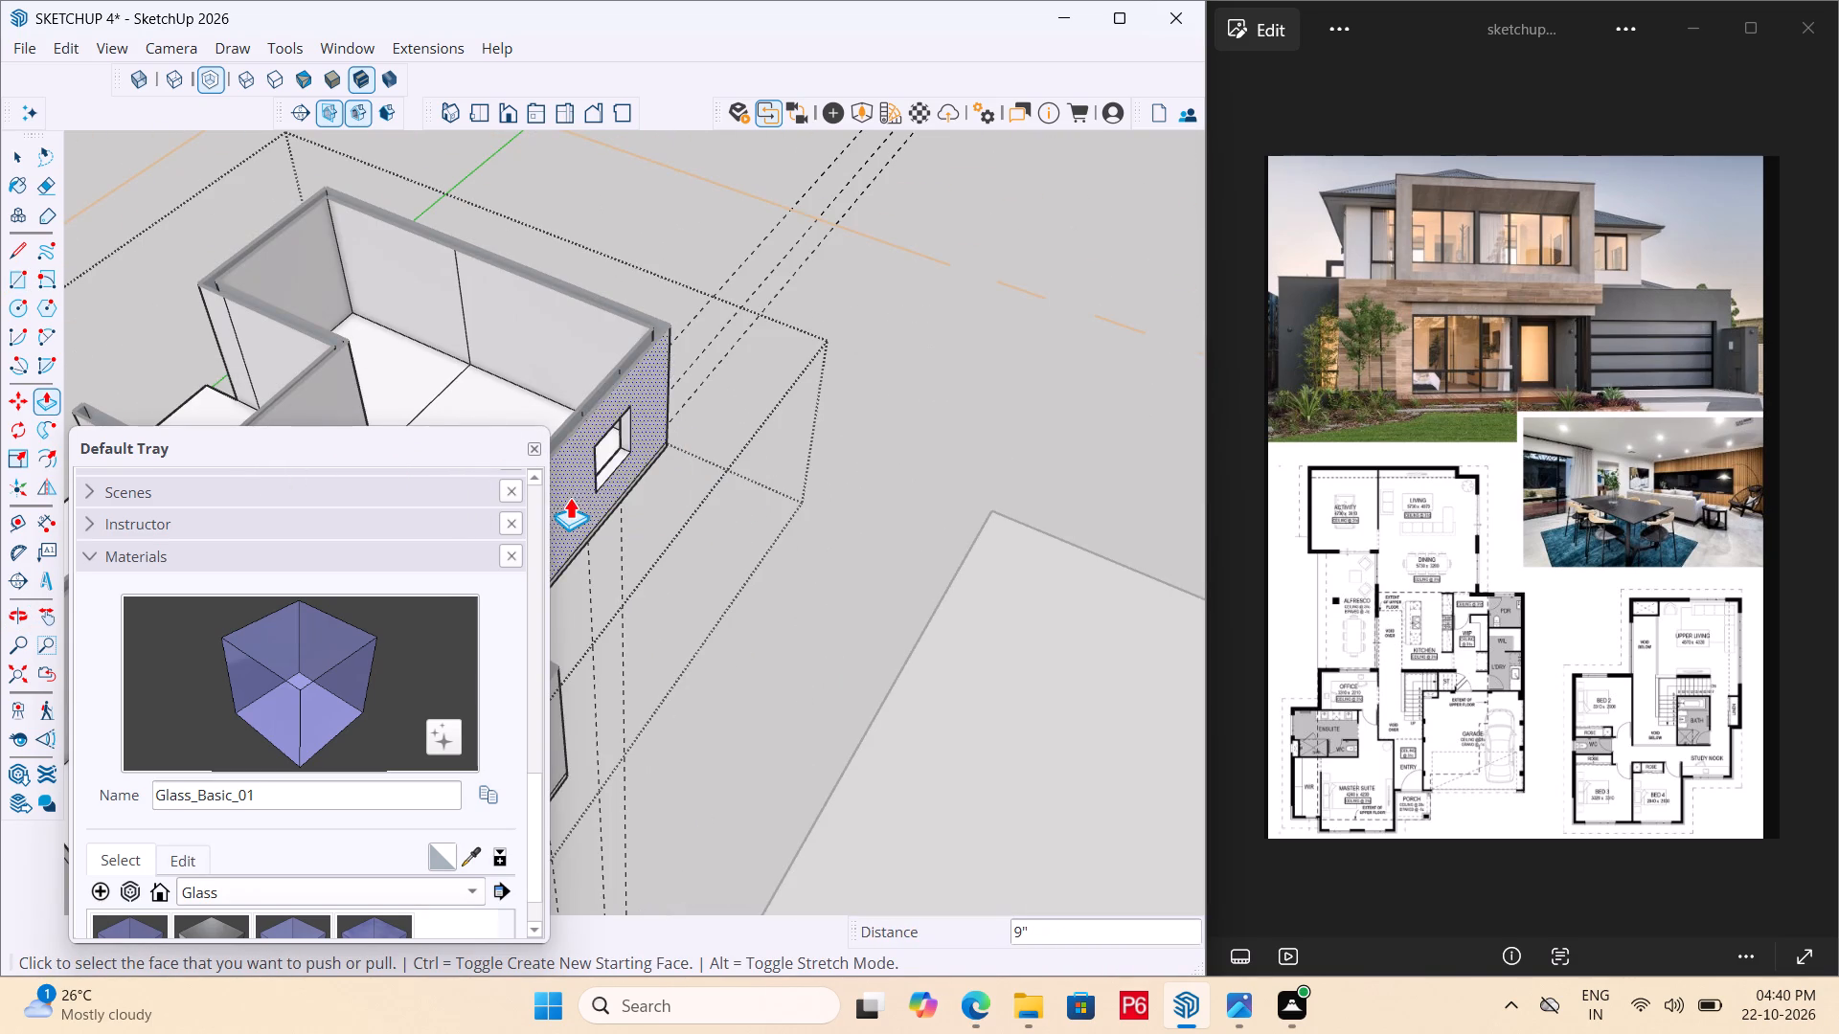
{"action": "scroll", "coordinate": [850, 424], "scroll_direction": "down", "scroll_amount": 6}
{"action": "middle_click_drag", "start_coordinate": [657, 477], "coordinate": [1236, 454]}
{"action": "scroll", "coordinate": [657, 477], "scroll_direction": "down", "scroll_amount": 1}
{"action": "scroll", "coordinate": [463, 522], "scroll_direction": "up", "scroll_amount": 6}
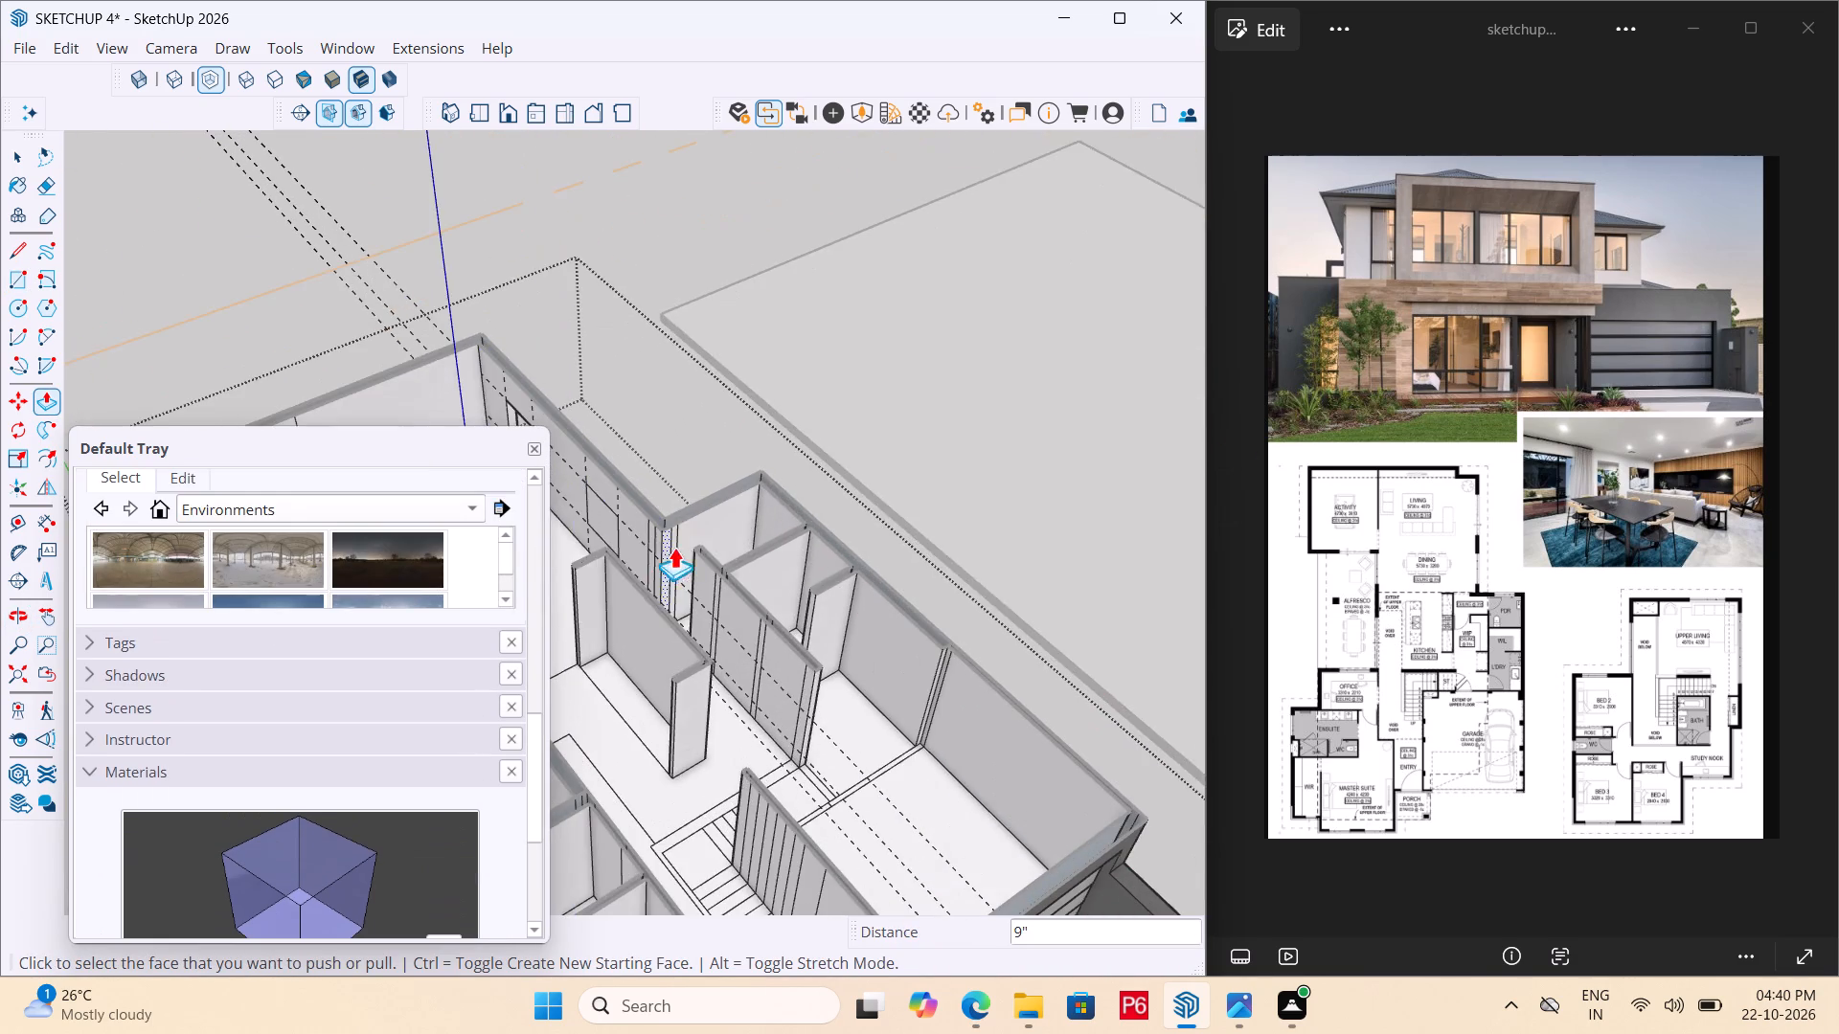
{"action": "scroll", "coordinate": [981, 534], "scroll_direction": "down", "scroll_amount": 6}
{"action": "scroll", "coordinate": [627, 549], "scroll_direction": "up", "scroll_amount": 10}
{"action": "double_click", "coordinate": [870, 528]}
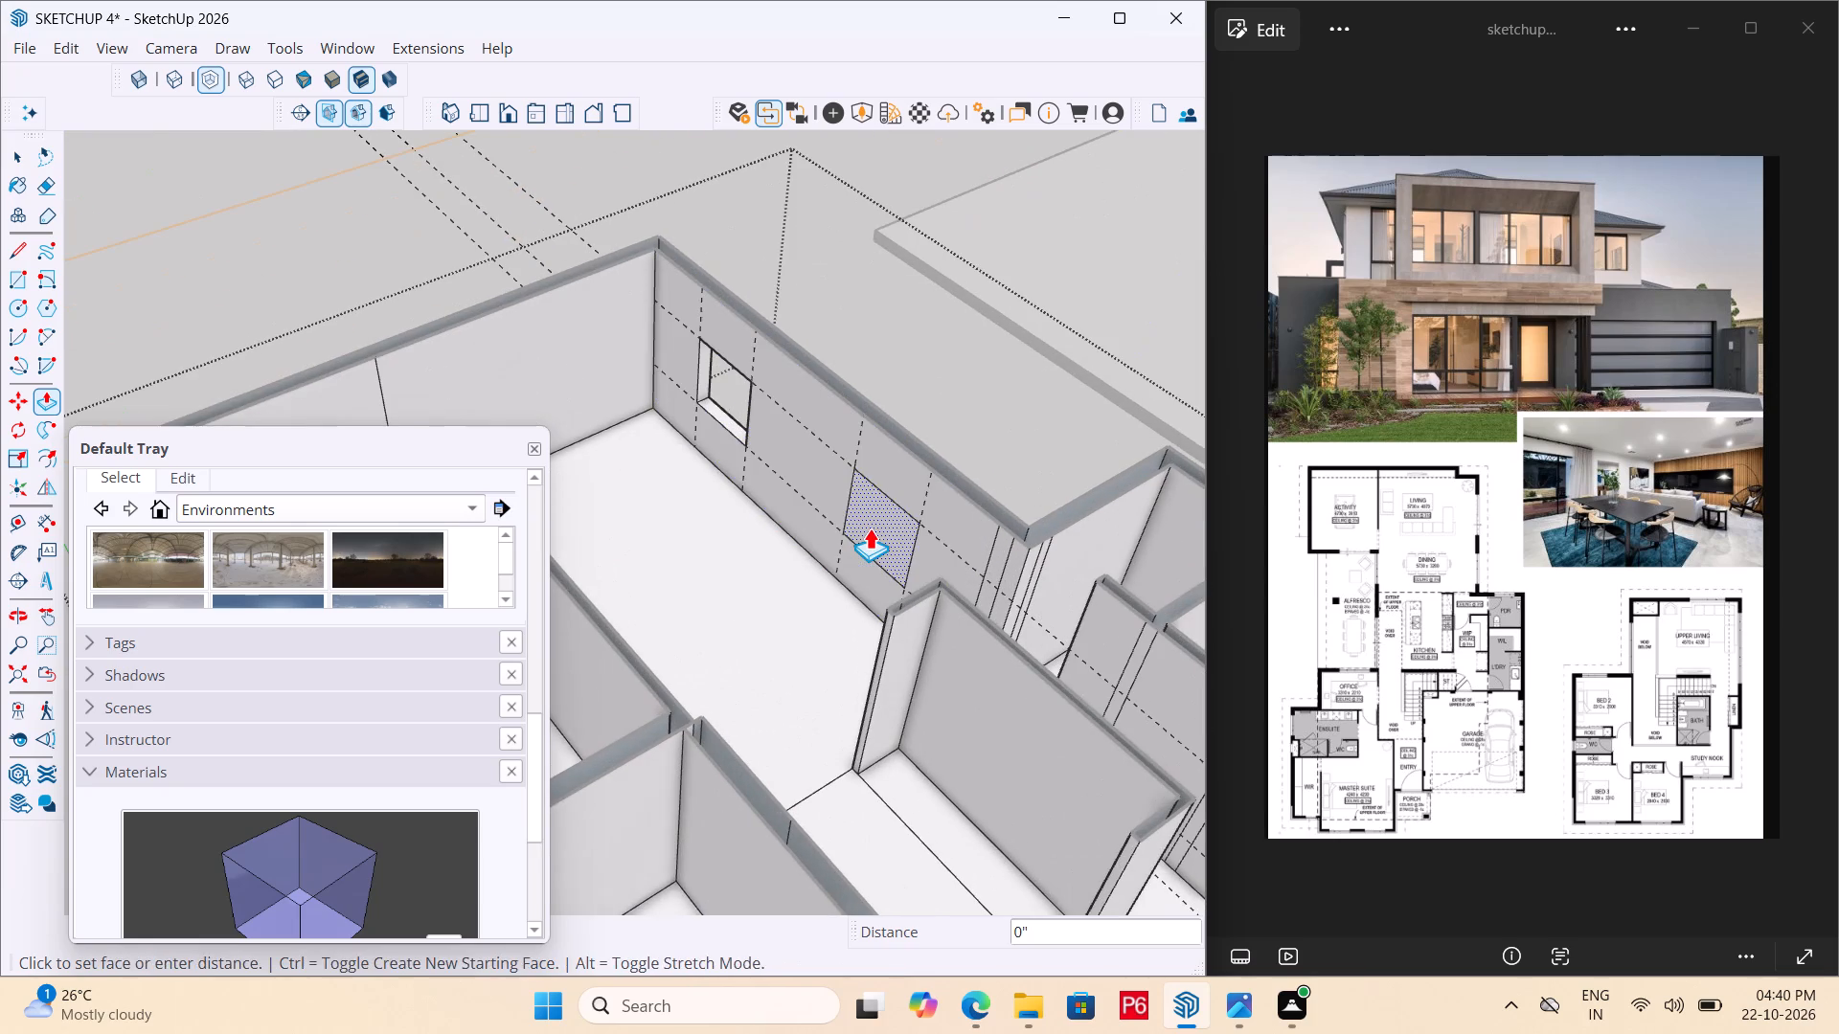
Erase the vertical and horizontal guides around the two window openings in the living room's side wall.
{"action": "scroll", "coordinate": [715, 483], "scroll_direction": "down", "scroll_amount": 4}
{"action": "middle_click_drag", "start_coordinate": [711, 491], "coordinate": [829, 367]}
{"action": "scroll", "coordinate": [829, 367], "scroll_direction": "up", "scroll_amount": 3}
{"action": "middle_click_drag", "start_coordinate": [837, 363], "coordinate": [837, 442]}
{"action": "key", "text": "e"}
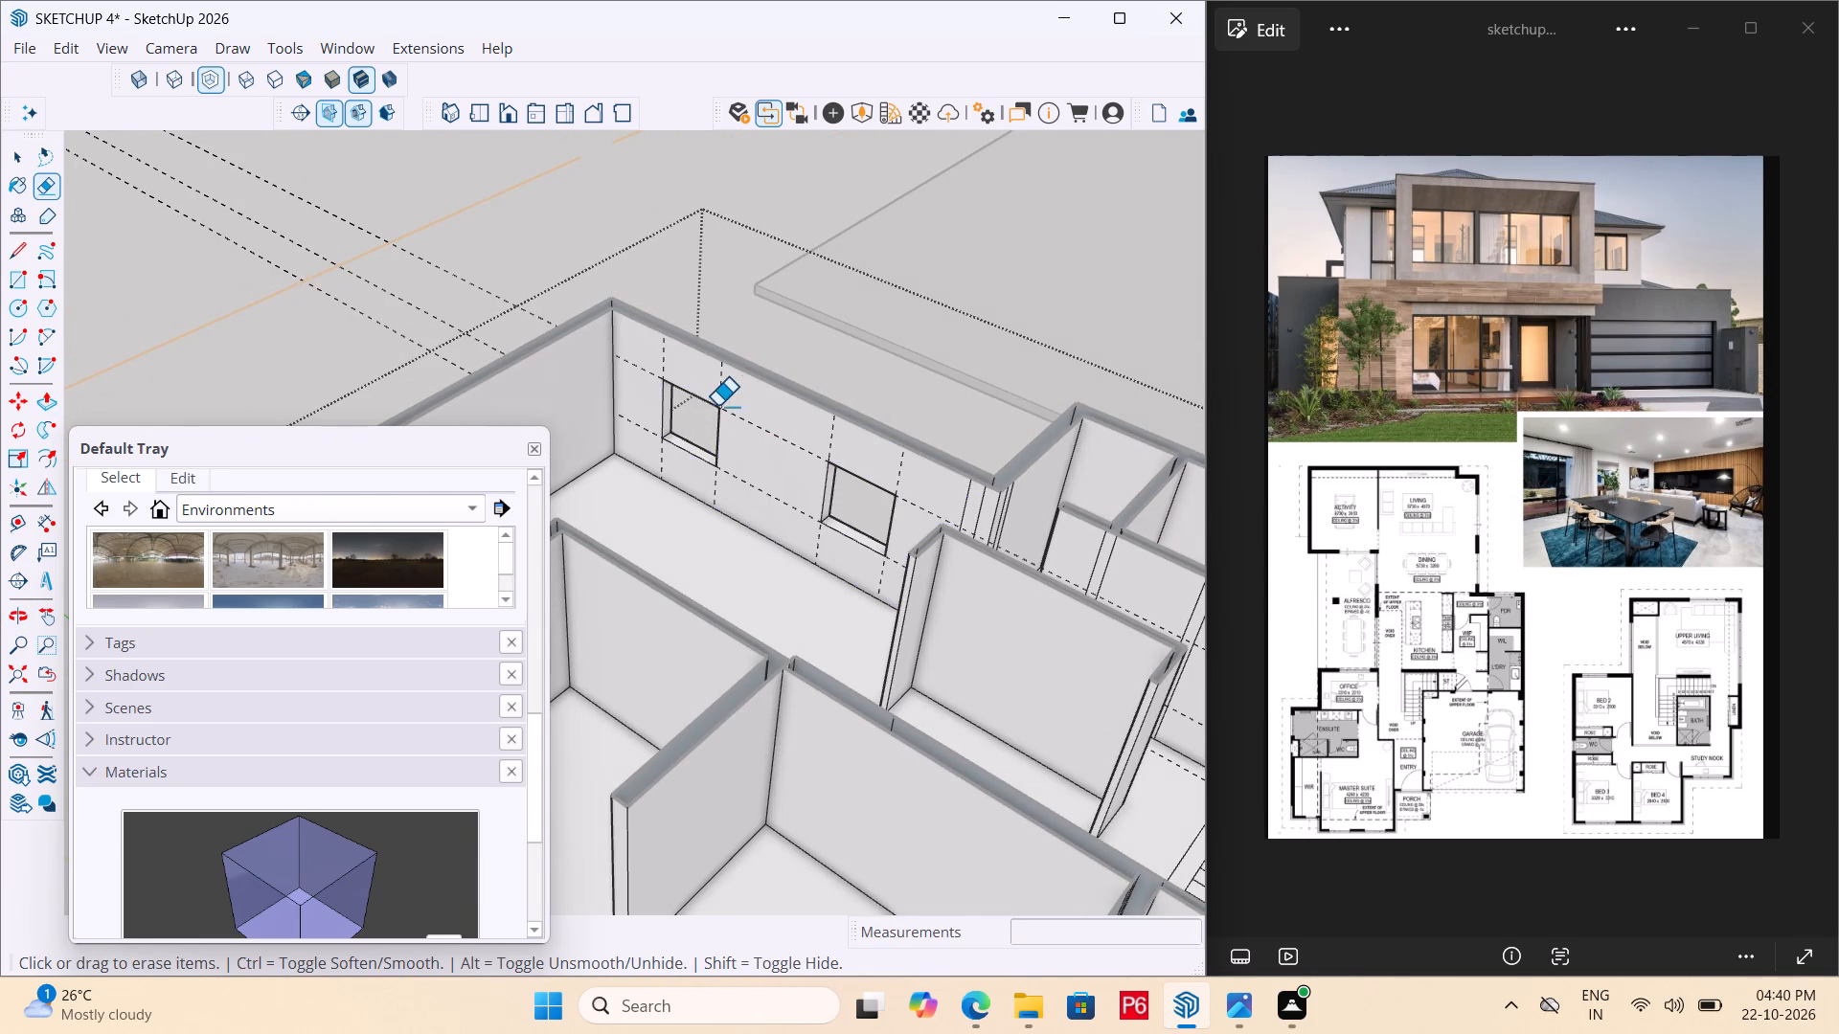
{"action": "scroll", "coordinate": [718, 405], "scroll_direction": "up", "scroll_amount": 3}
{"action": "left_click_drag", "start_coordinate": [729, 386], "coordinate": [716, 376]}
{"action": "double_click", "coordinate": [637, 342]}
{"action": "left_click", "coordinate": [747, 428]}
{"action": "left_click_drag", "start_coordinate": [750, 433], "coordinate": [754, 516]}
{"action": "left_click_drag", "start_coordinate": [753, 502], "coordinate": [750, 516]}
{"action": "left_click", "coordinate": [750, 510]}
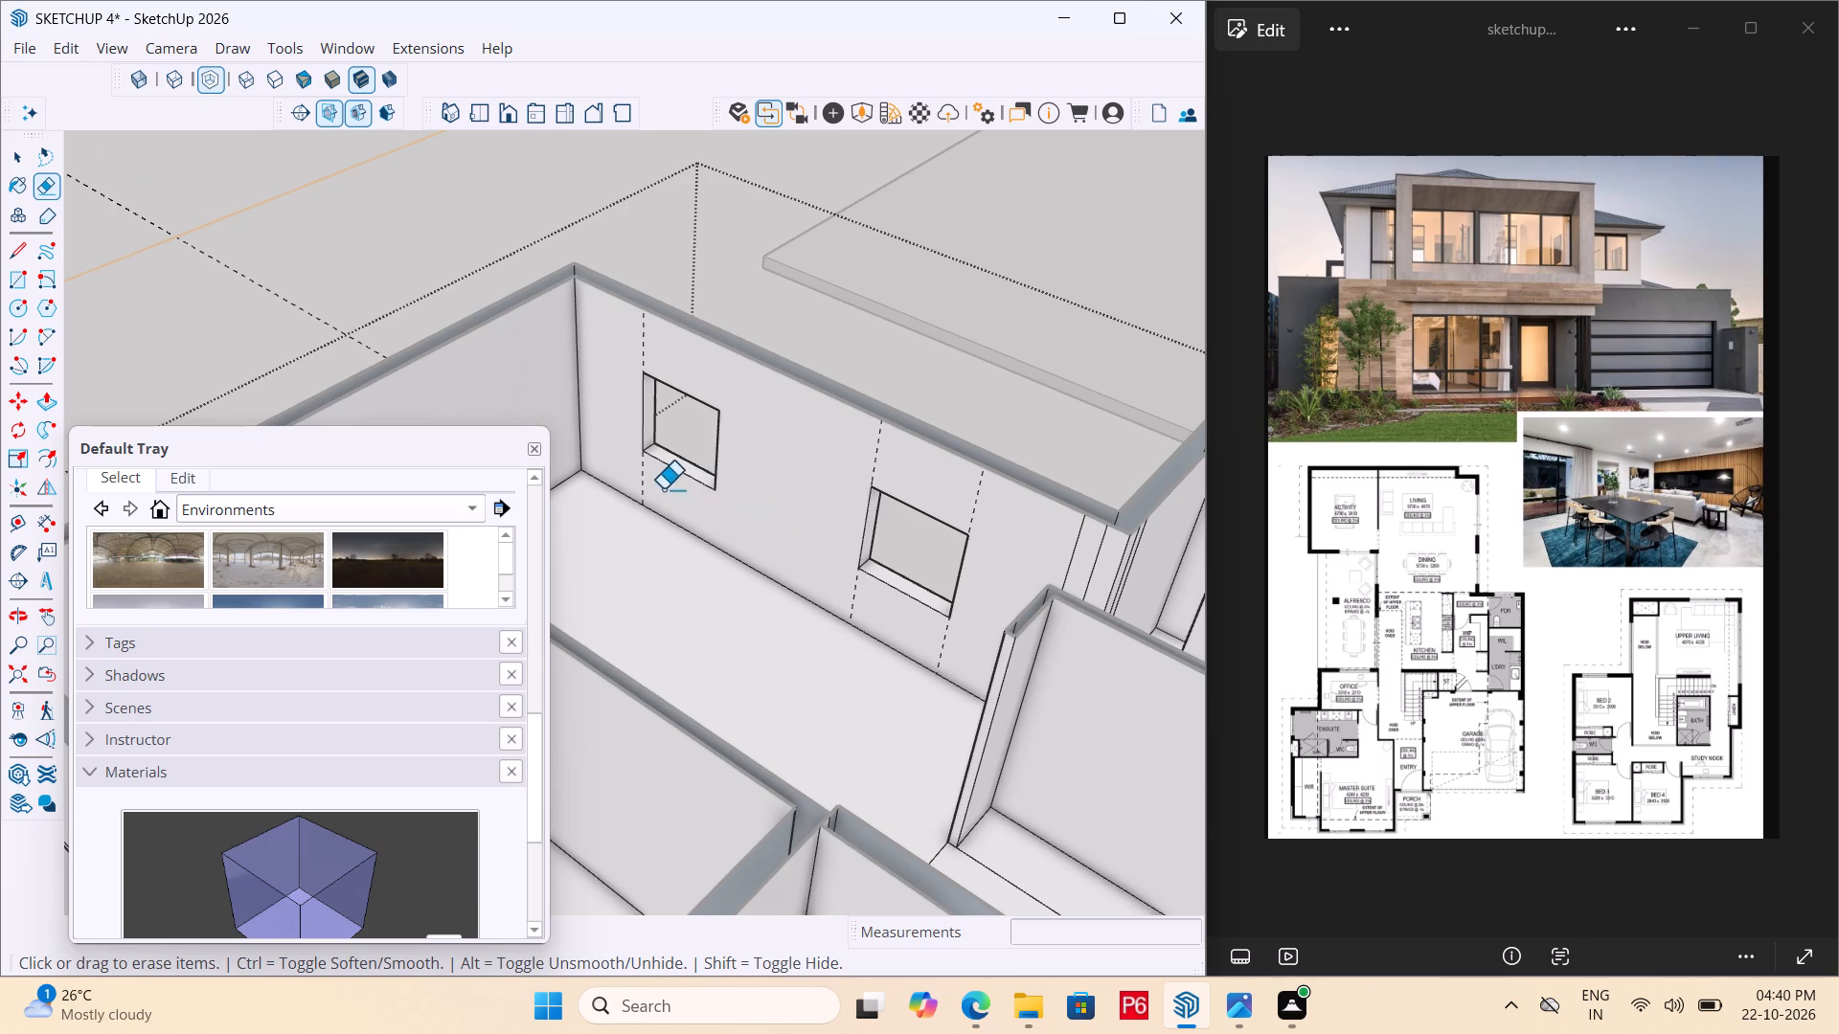
{"action": "double_click", "coordinate": [659, 488]}
{"action": "double_click", "coordinate": [633, 478]}
{"action": "left_click_drag", "start_coordinate": [656, 480], "coordinate": [644, 469]}
{"action": "left_click_drag", "start_coordinate": [647, 469], "coordinate": [655, 473]}
{"action": "left_click_drag", "start_coordinate": [822, 565], "coordinate": [829, 573]}
{"action": "left_click_drag", "start_coordinate": [832, 575], "coordinate": [959, 639]}
{"action": "left_click", "coordinate": [958, 638]}
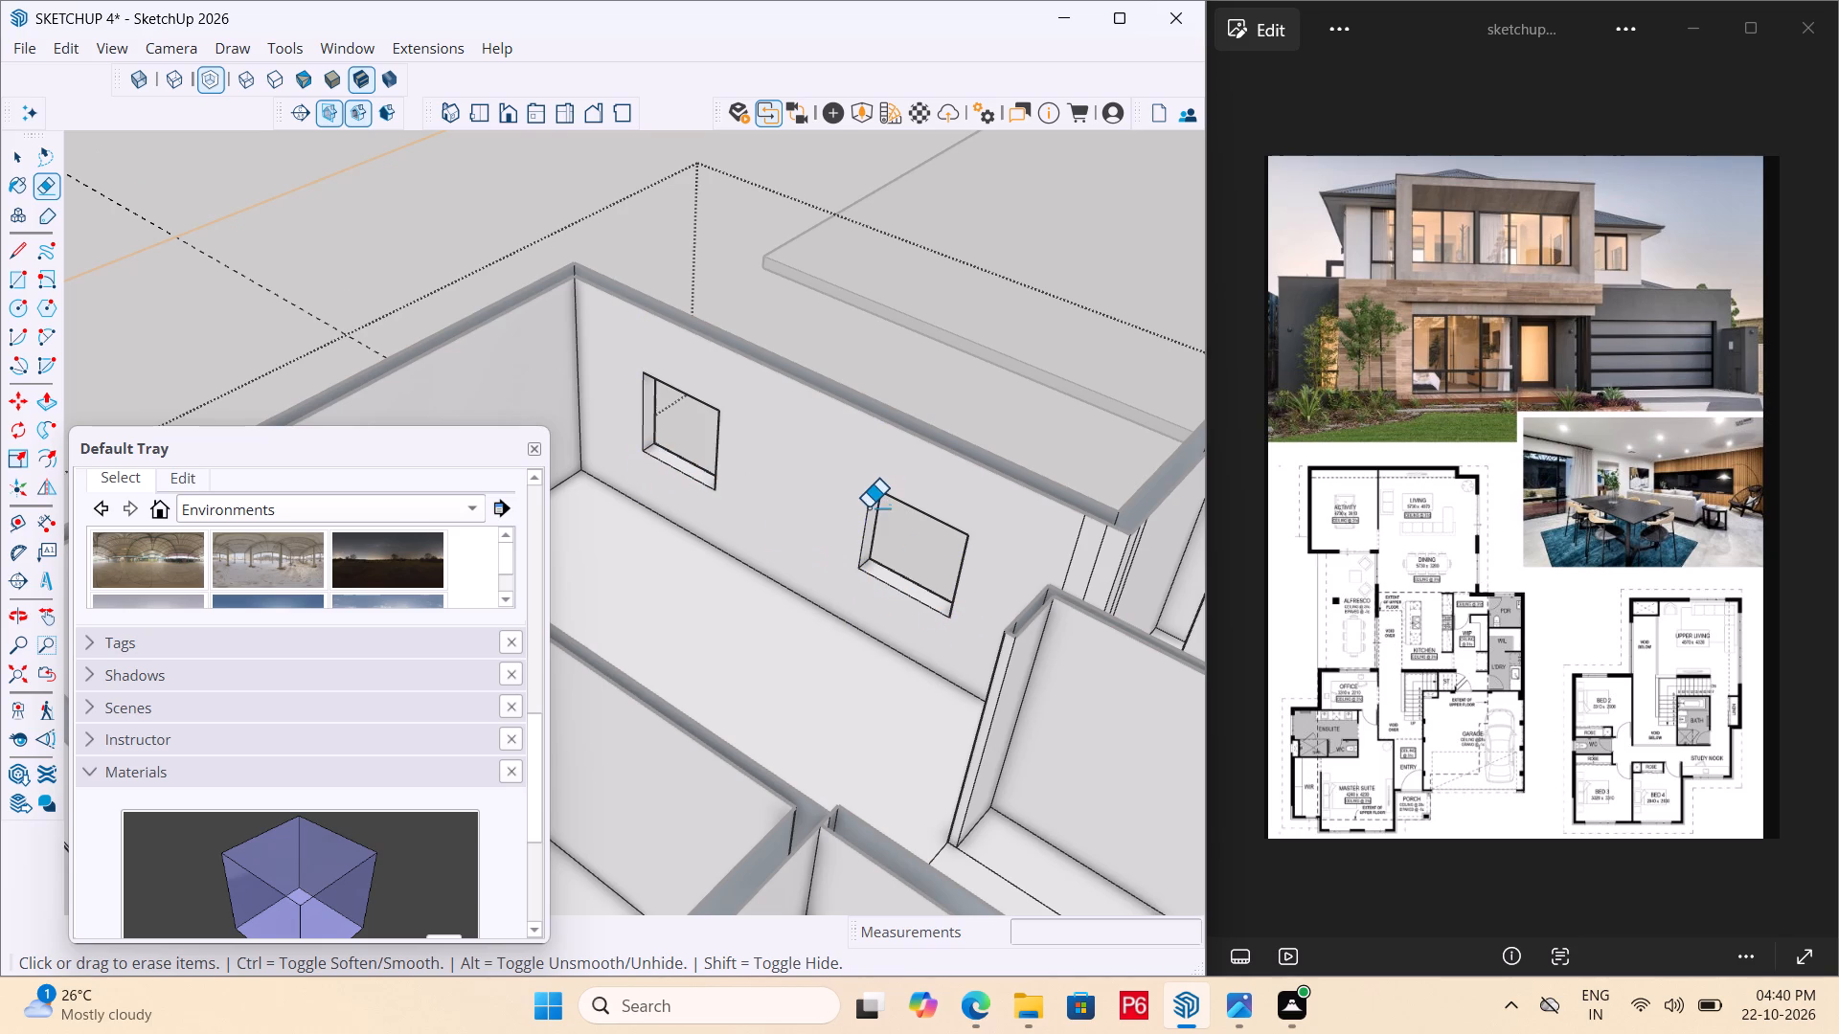
Save the model.
{"action": "key", "text": "ctrl+s"}
{"action": "key", "text": "ctrl+s"}
{"action": "key", "text": "ctrl+s"}
{"action": "key", "text": "ctrl+s"}
{"action": "key", "text": "ctrl+s"}
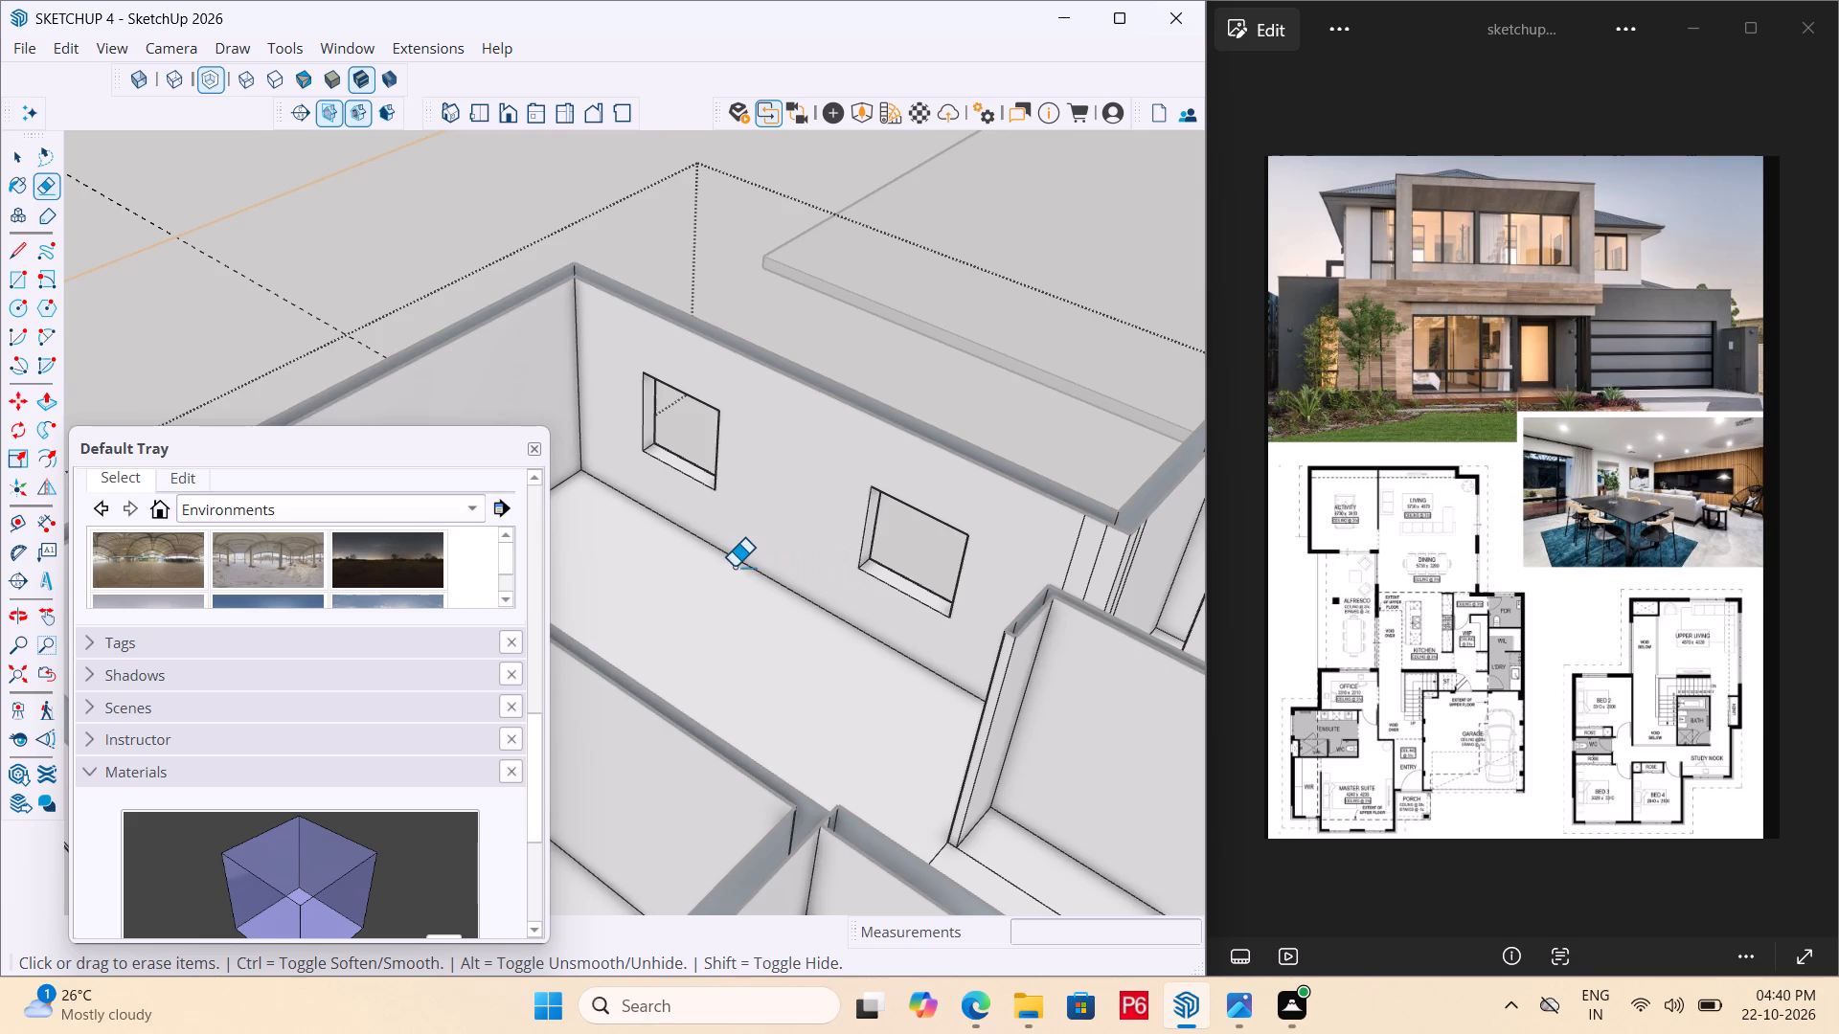
Examine the ground-floor wall layout around the living room and the alfresco recess.
{"action": "scroll", "coordinate": [740, 572], "scroll_direction": "down", "scroll_amount": 4}
{"action": "middle_click_drag", "start_coordinate": [744, 572], "coordinate": [787, 531]}
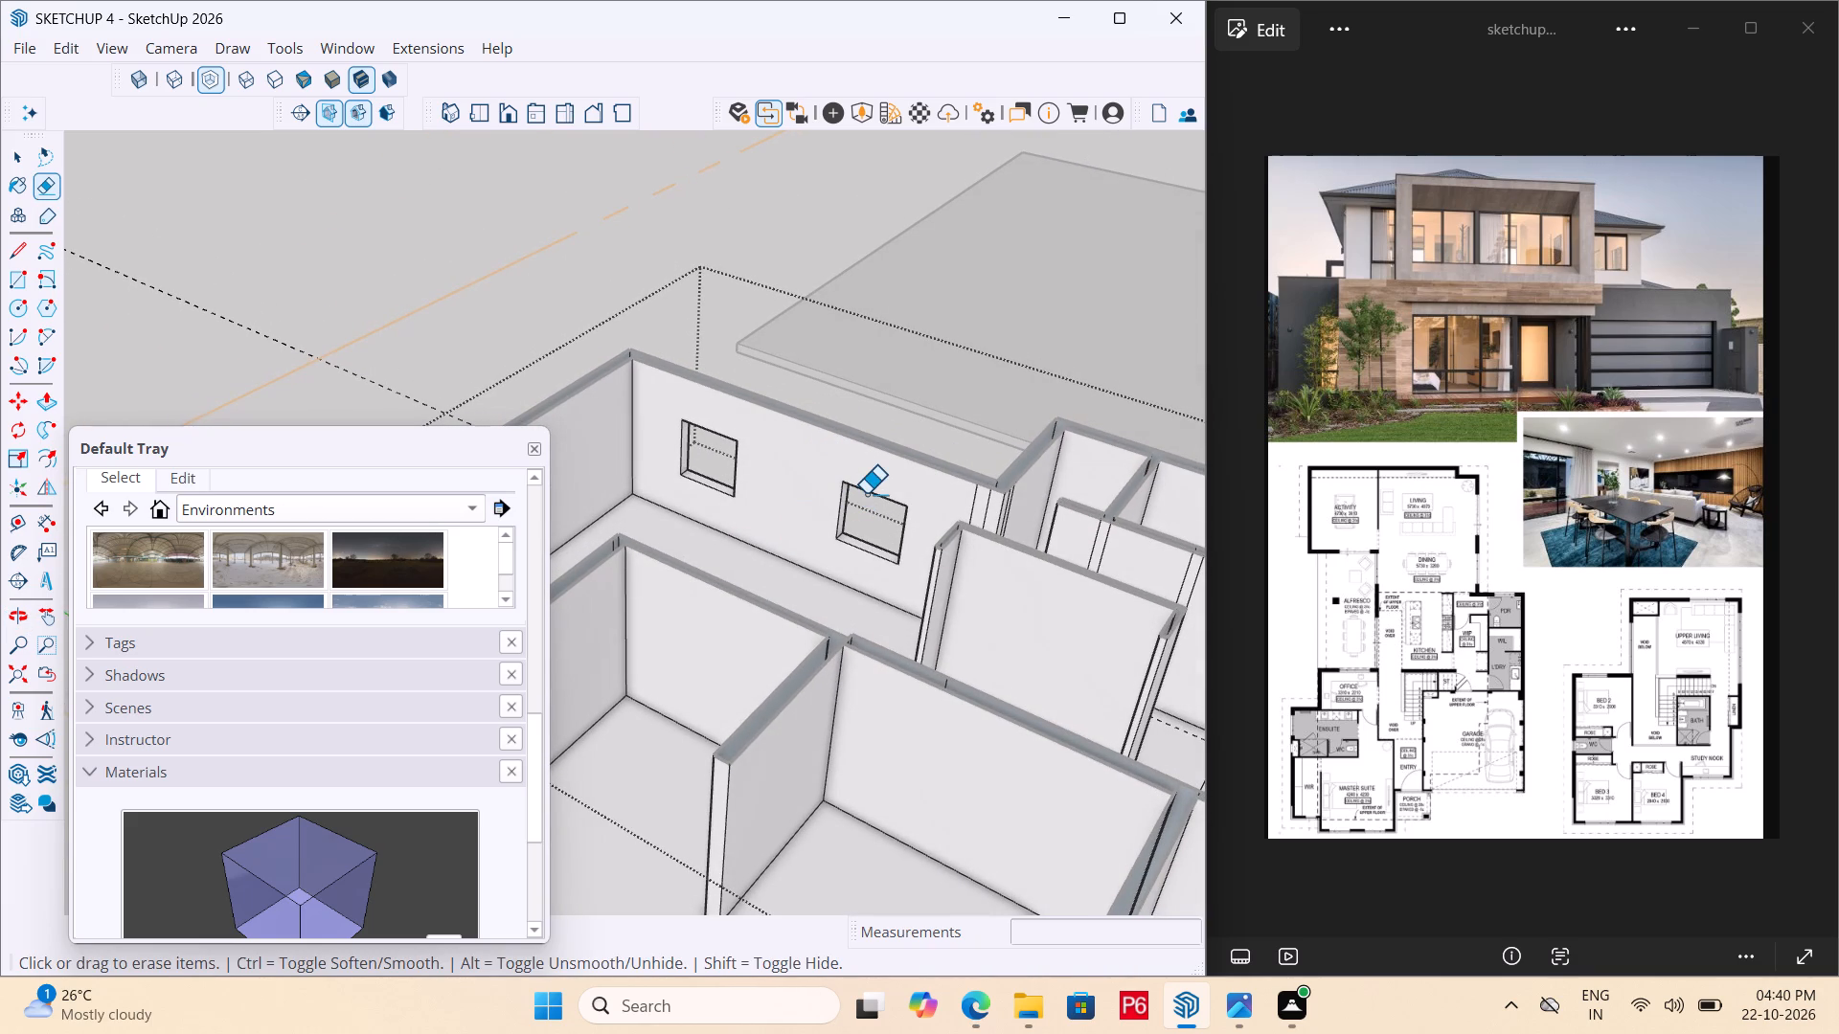
{"action": "scroll", "coordinate": [949, 415], "scroll_direction": "down", "scroll_amount": 7}
{"action": "scroll", "coordinate": [770, 479], "scroll_direction": "down", "scroll_amount": 4}
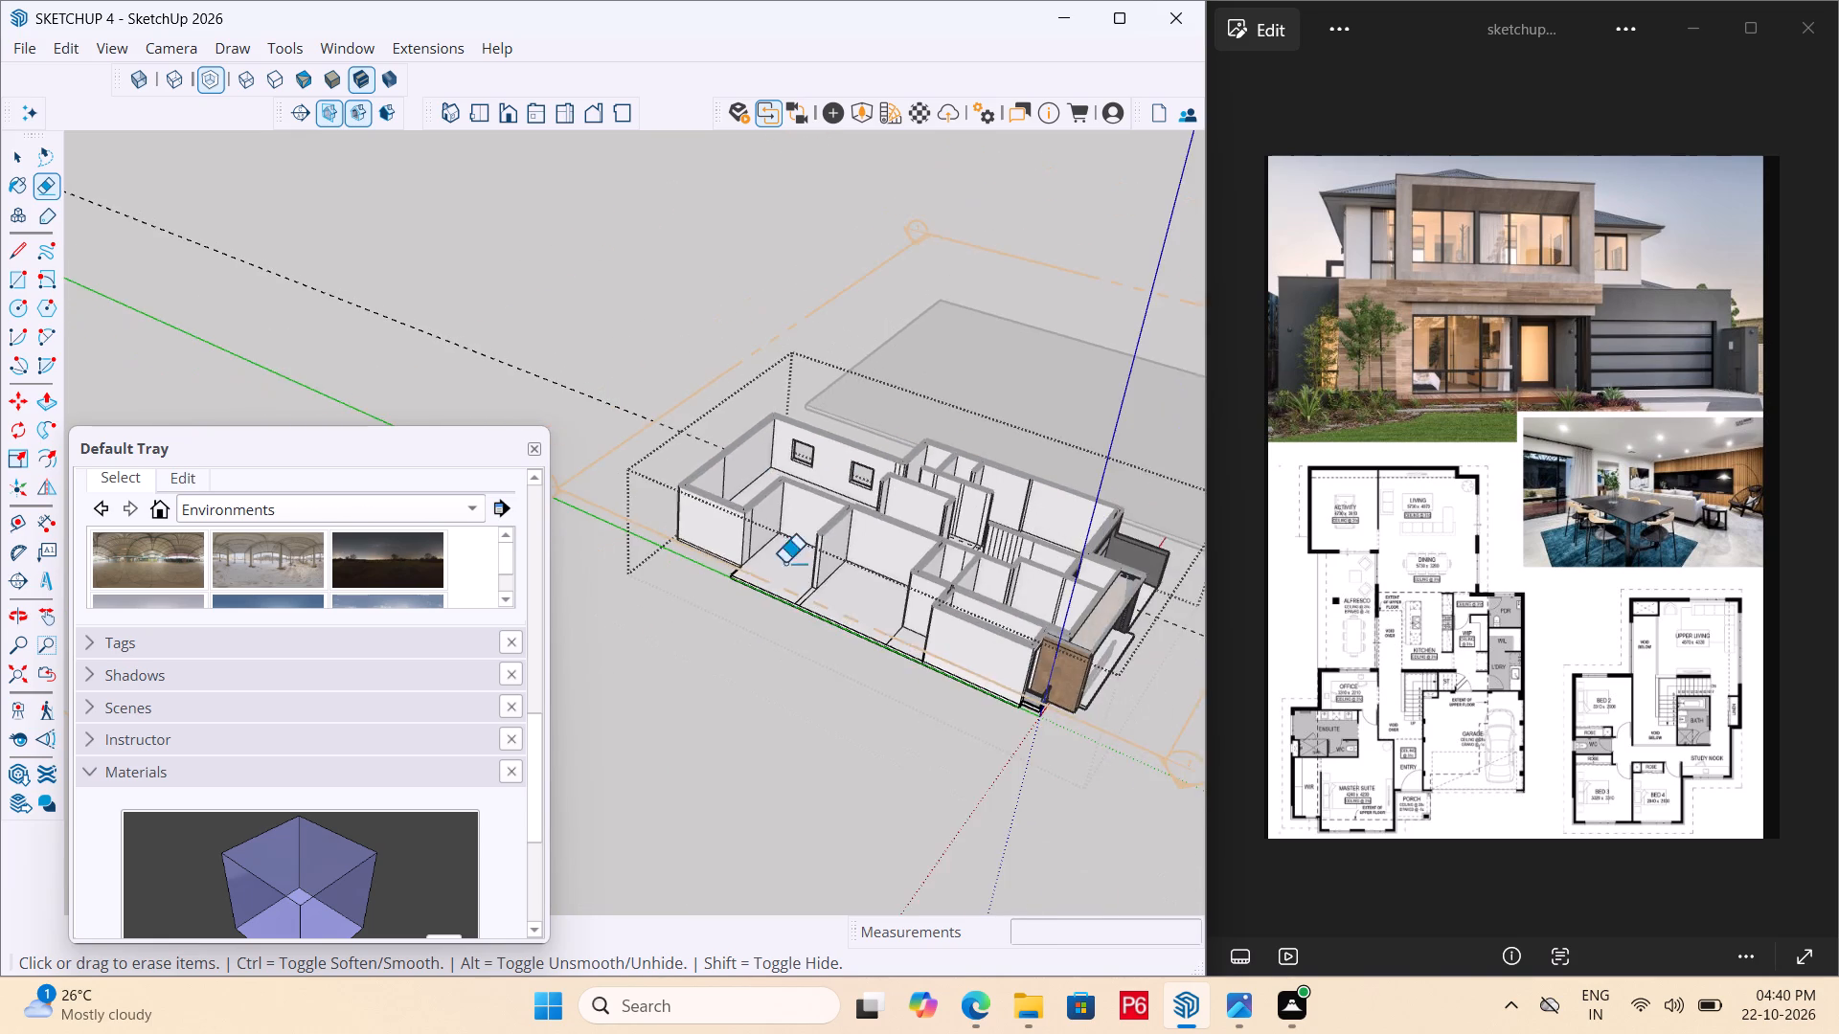
{"action": "middle_click_drag", "start_coordinate": [811, 596], "coordinate": [1050, 567]}
{"action": "scroll", "coordinate": [982, 509], "scroll_direction": "up", "scroll_amount": 11}
{"action": "scroll", "coordinate": [873, 607], "scroll_direction": "down", "scroll_amount": 6}
{"action": "scroll", "coordinate": [969, 533], "scroll_direction": "down", "scroll_amount": 6}
{"action": "middle_click_drag", "start_coordinate": [801, 600], "coordinate": [618, 638]}
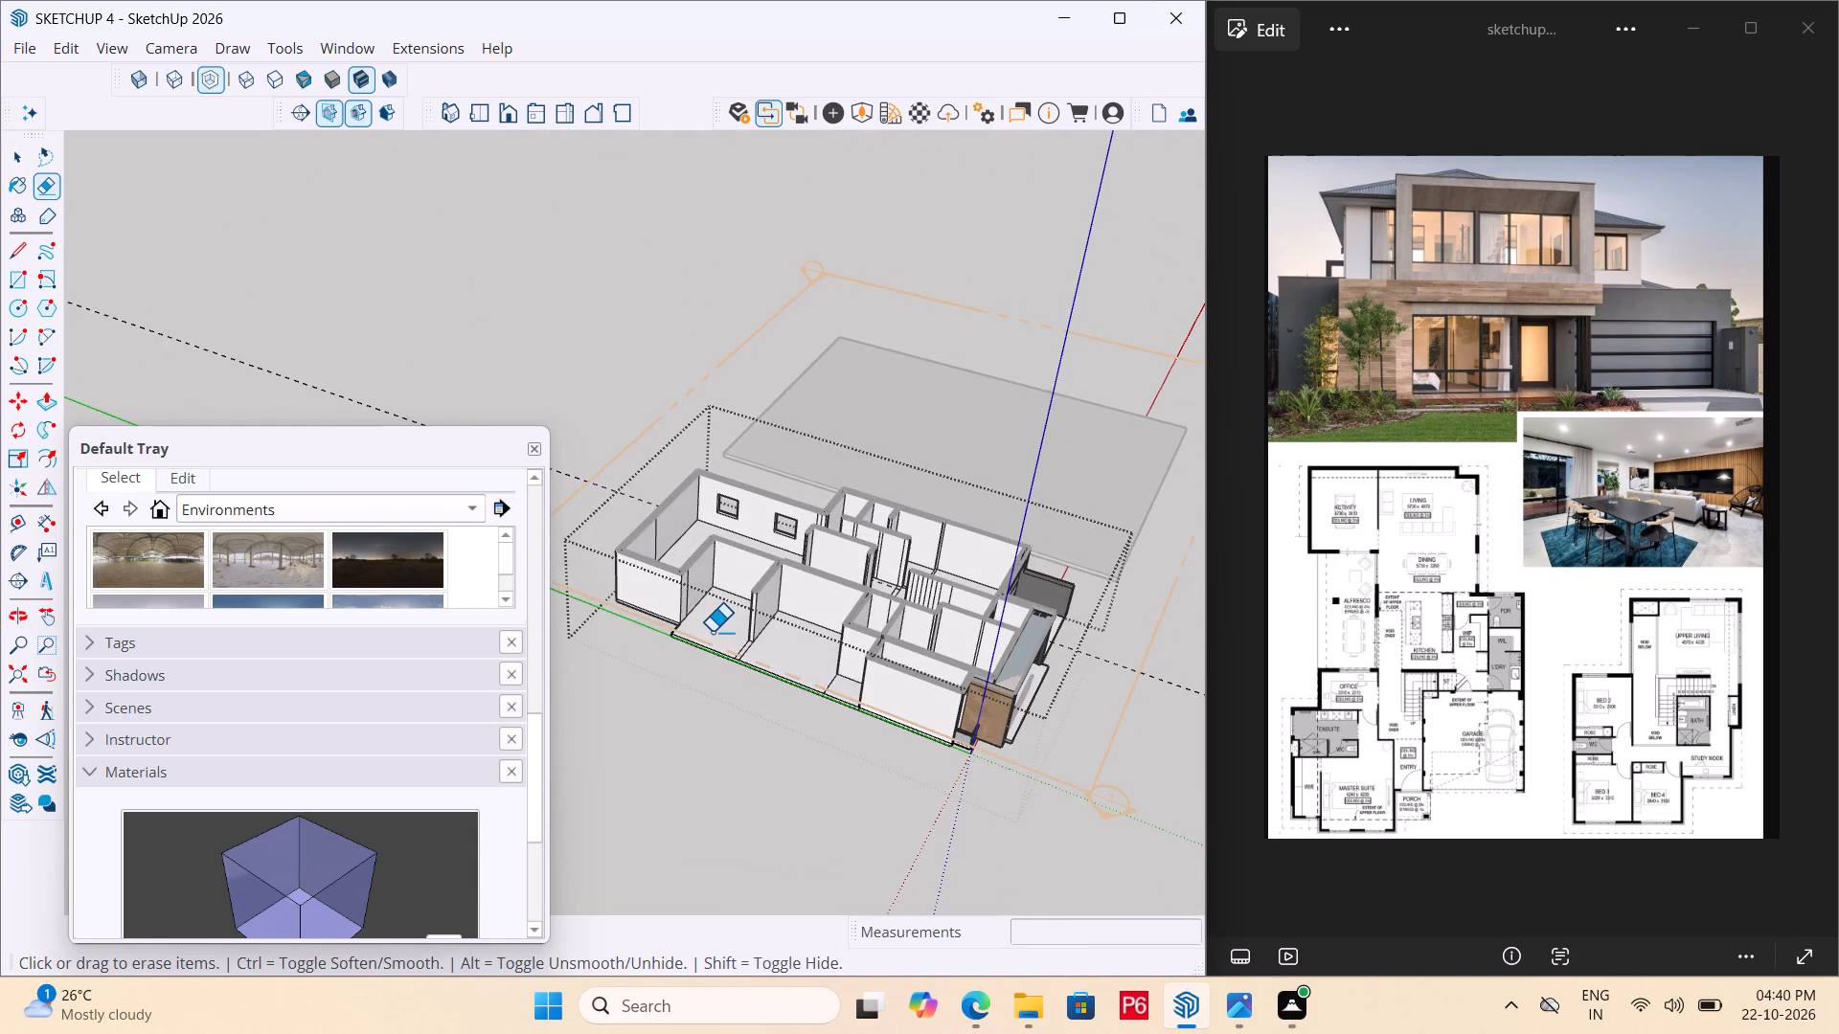
Place two vertical guides on the alfresco's inner wall, about 1' from its corner by the activity room and 9' beyond.
{"action": "scroll", "coordinate": [710, 631], "scroll_direction": "up", "scroll_amount": 11}
{"action": "scroll", "coordinate": [762, 541], "scroll_direction": "up", "scroll_amount": 3}
{"action": "middle_click_drag", "start_coordinate": [762, 511], "coordinate": [907, 495]}
{"action": "key", "text": "space"}
{"action": "left_click", "coordinate": [942, 439]}
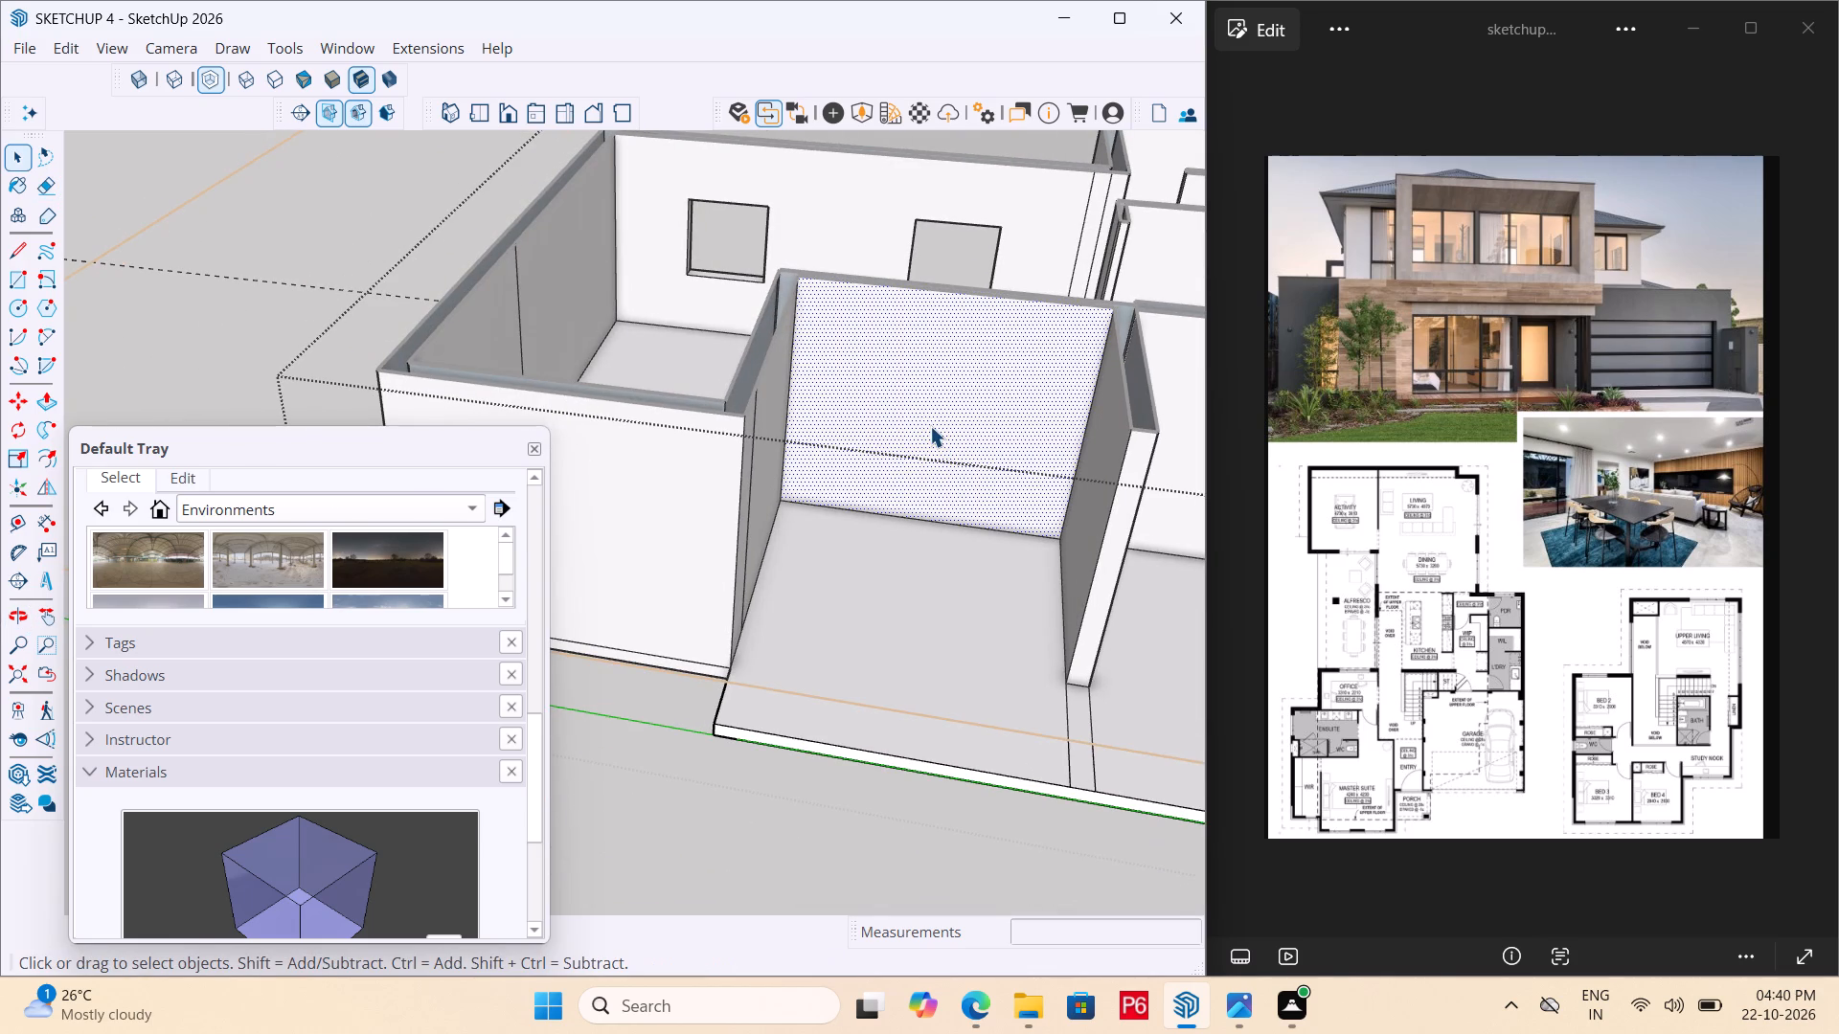
{"action": "scroll", "coordinate": [699, 500], "scroll_direction": "down", "scroll_amount": 5}
{"action": "middle_click_drag", "start_coordinate": [895, 455], "coordinate": [934, 440]}
{"action": "middle_click_drag", "start_coordinate": [930, 438], "coordinate": [917, 435]}
{"action": "scroll", "coordinate": [918, 435], "scroll_direction": "up", "scroll_amount": 5}
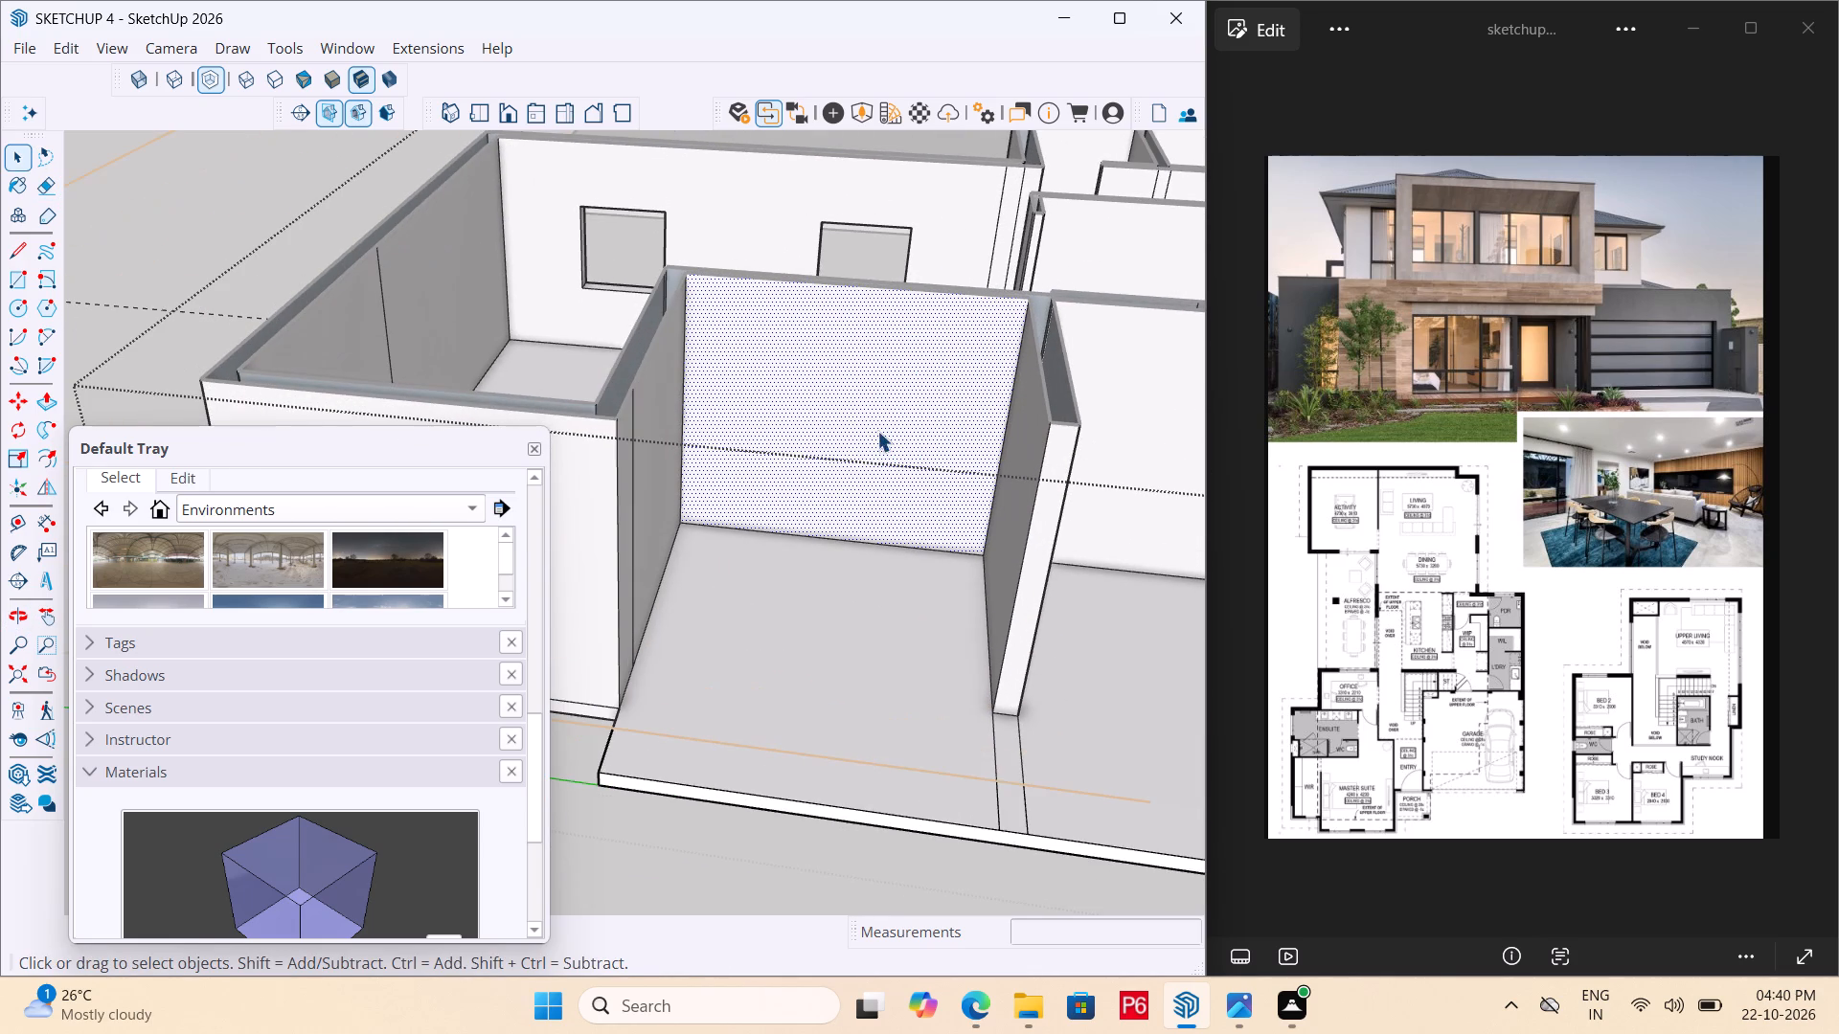
{"action": "key", "text": "t"}
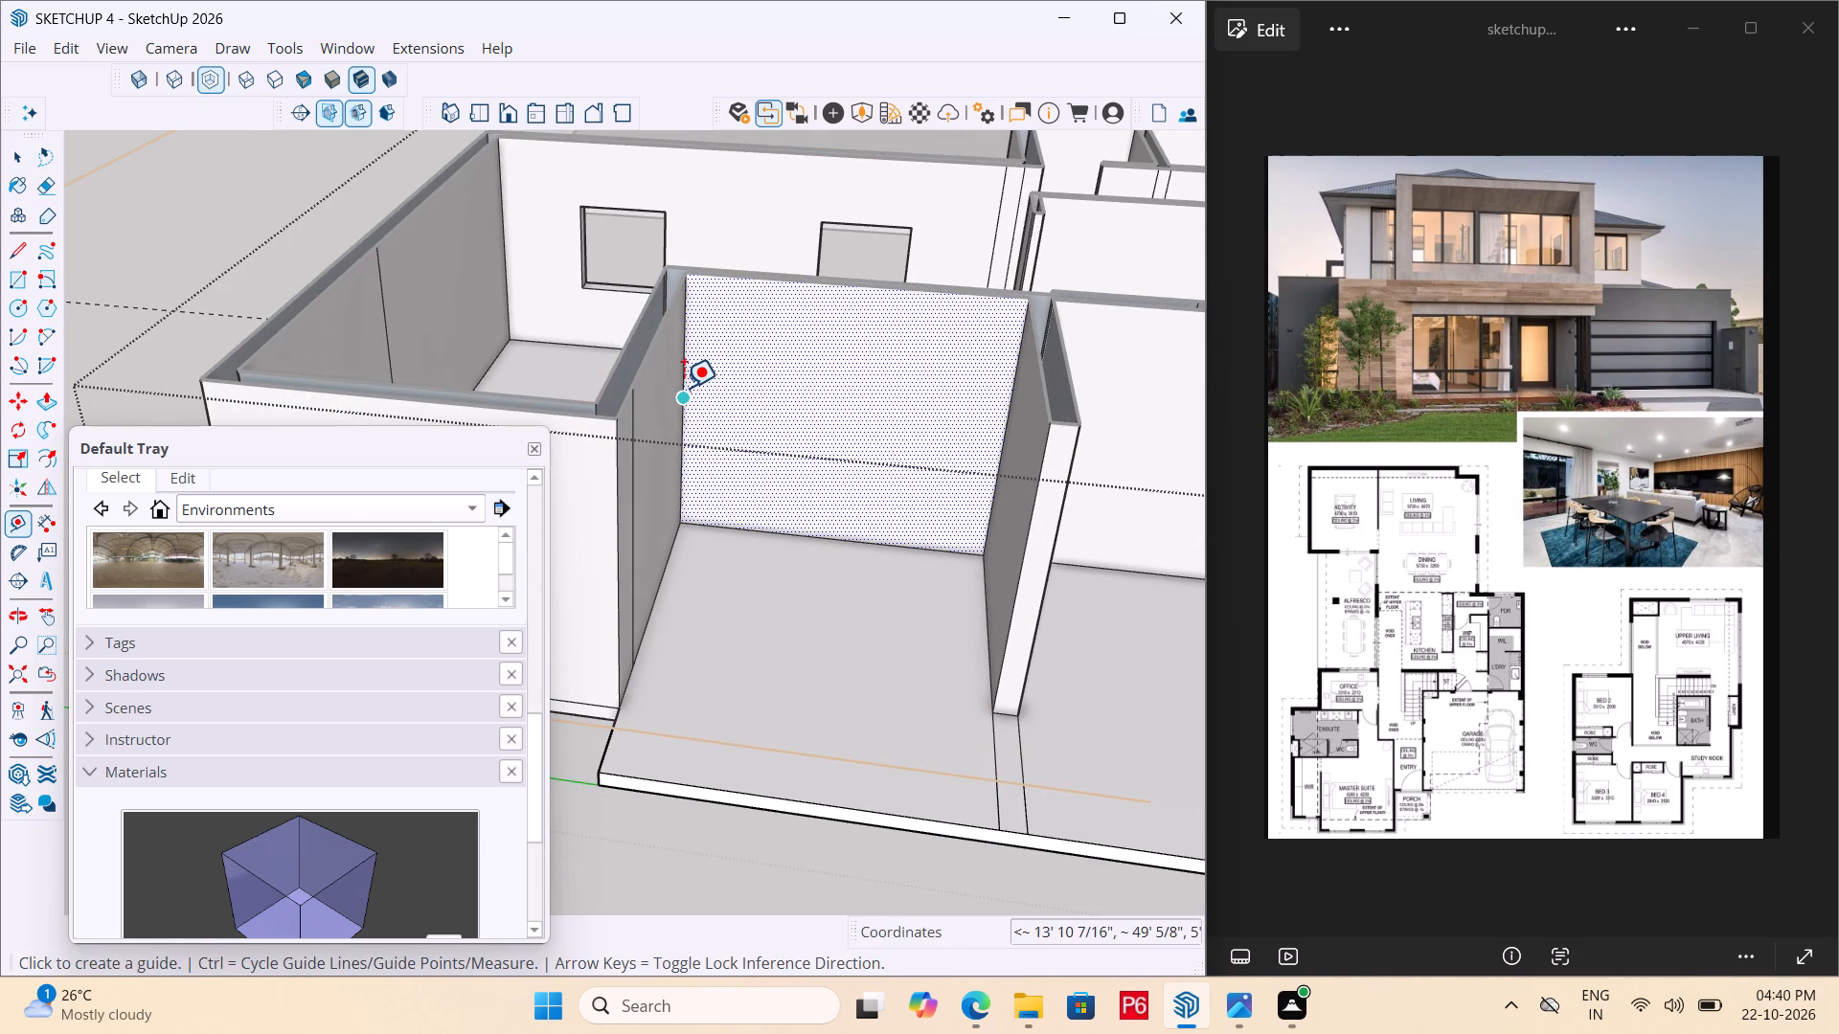
{"action": "left_click", "coordinate": [684, 388]}
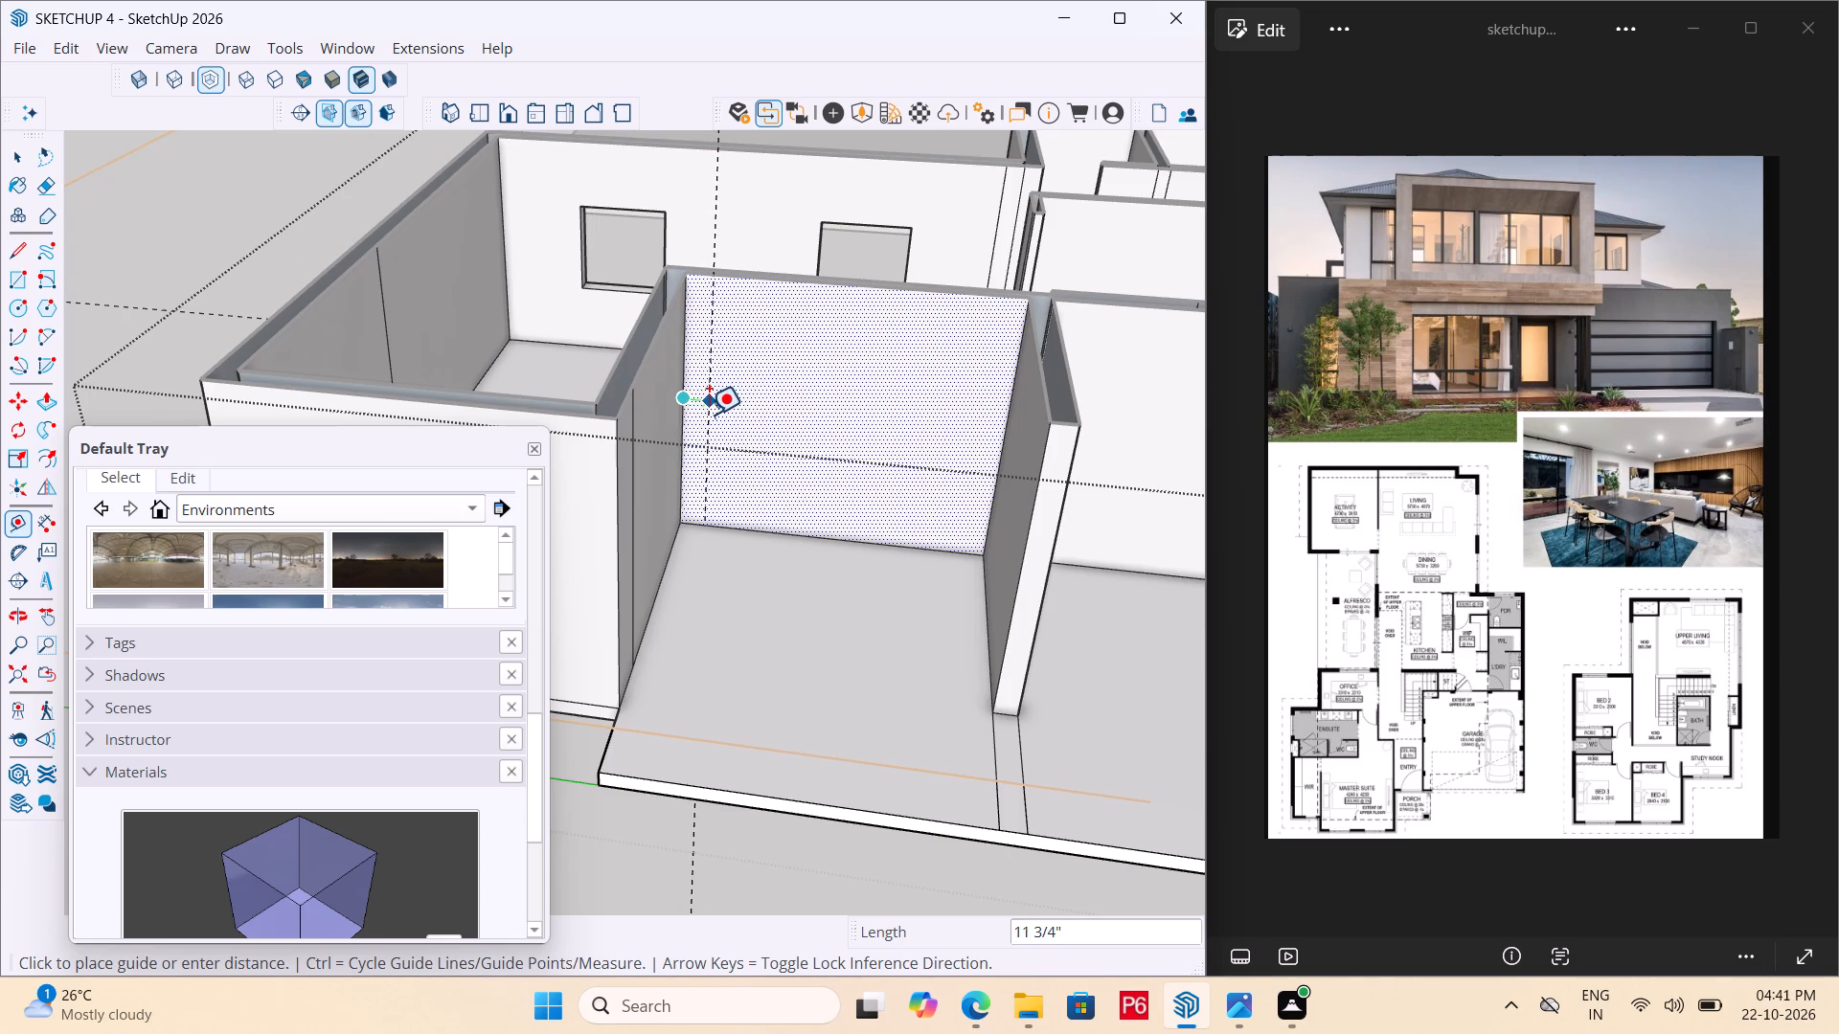
{"action": "double_click", "coordinate": [709, 415]}
{"action": "left_click_drag", "start_coordinate": [704, 365], "coordinate": [722, 366]}
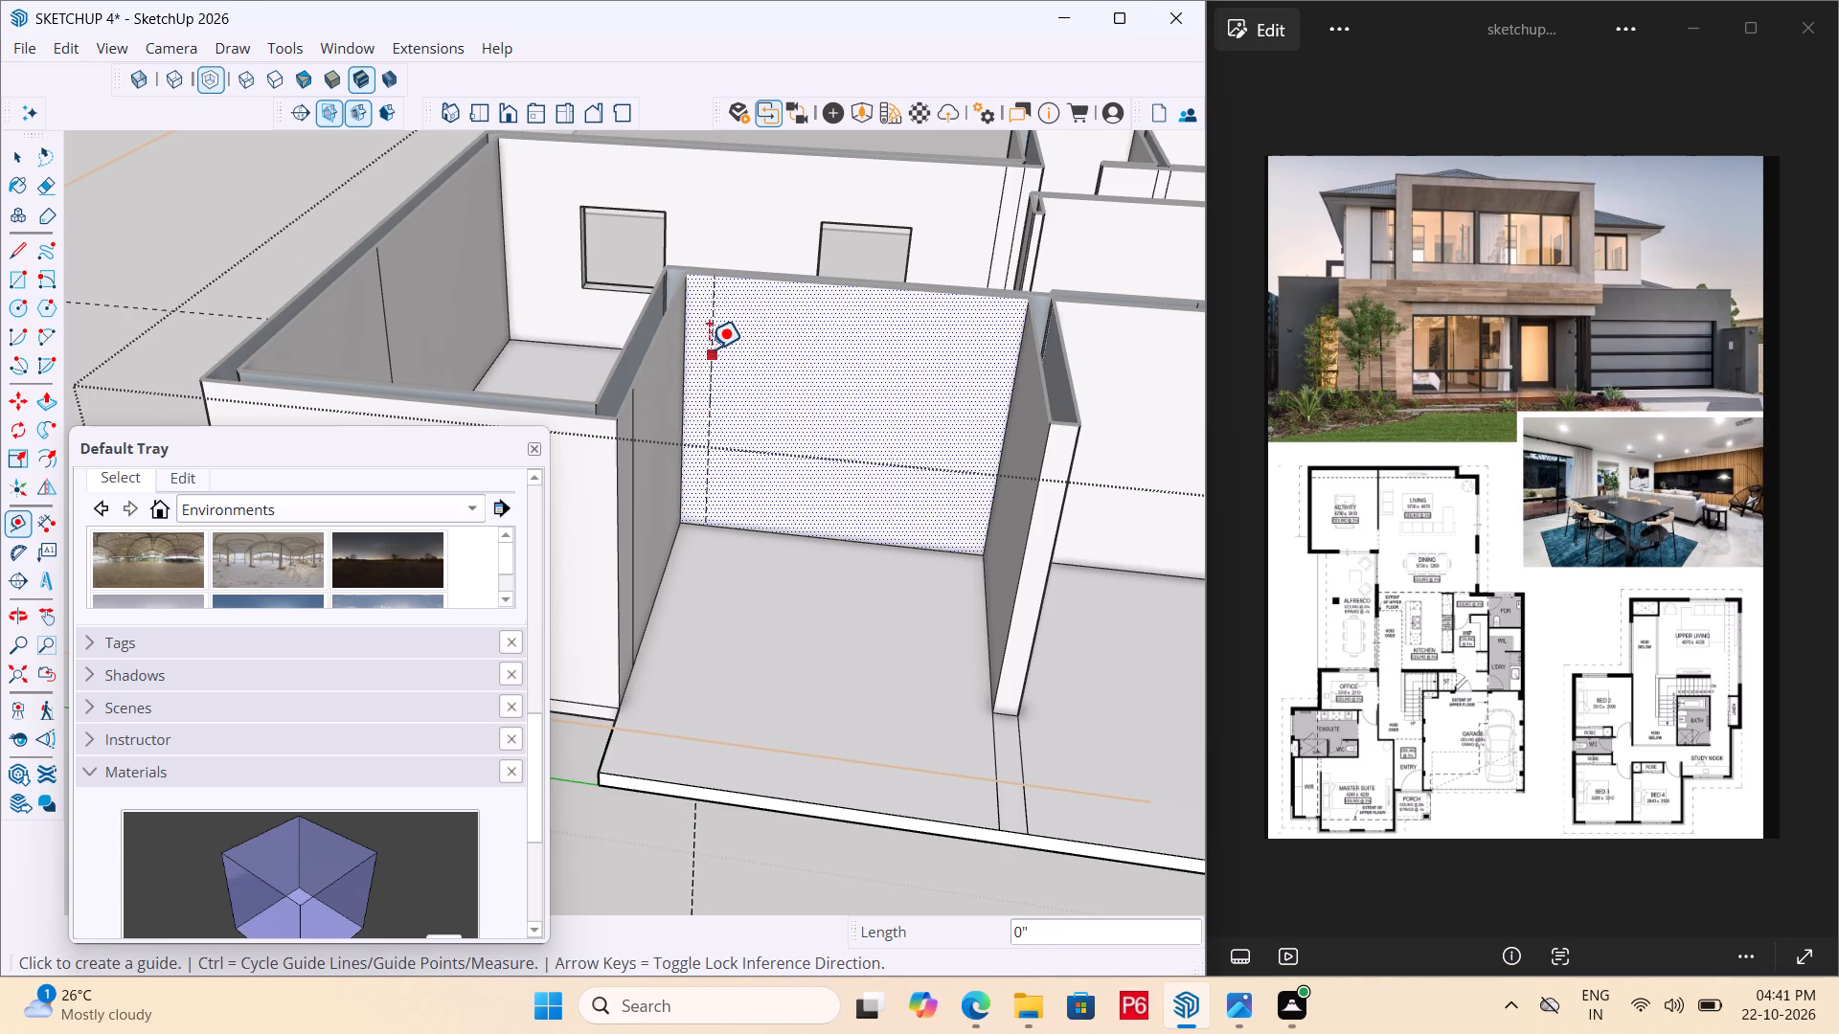
{"action": "left_click", "coordinate": [709, 349]}
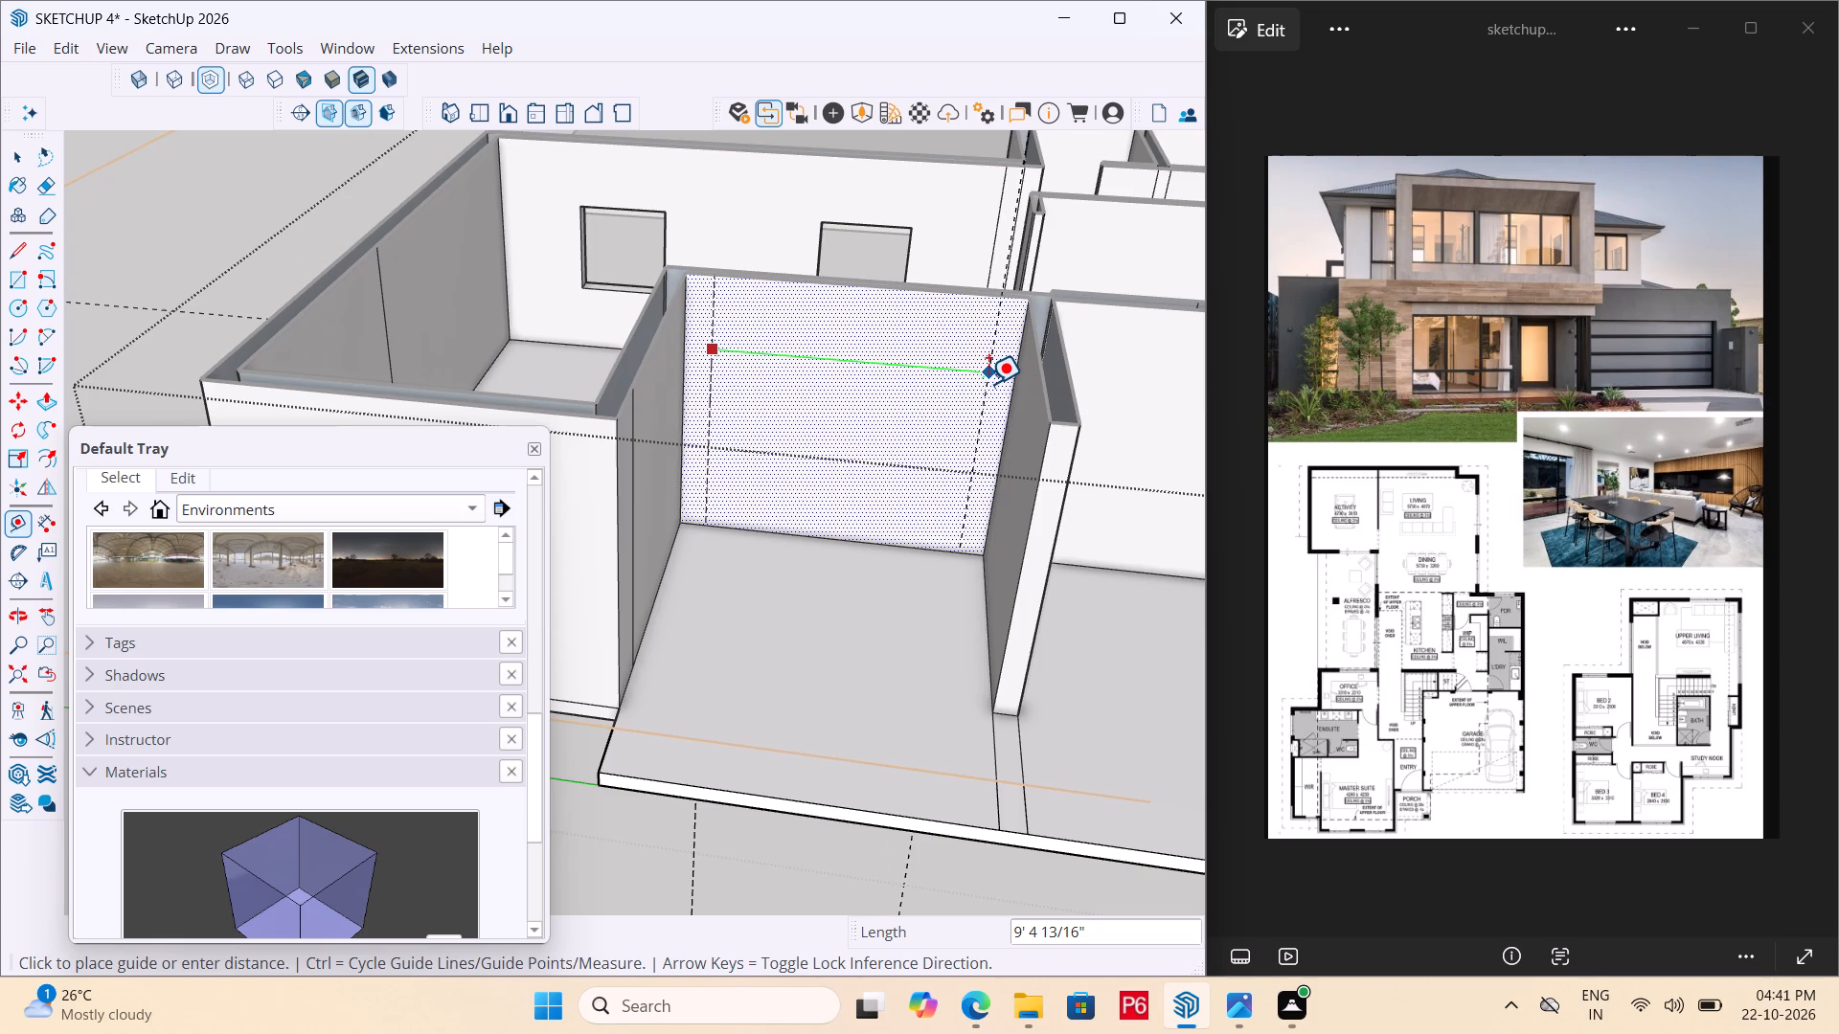
{"action": "type", "text": "9'"}
{"action": "key", "text": "Return"}
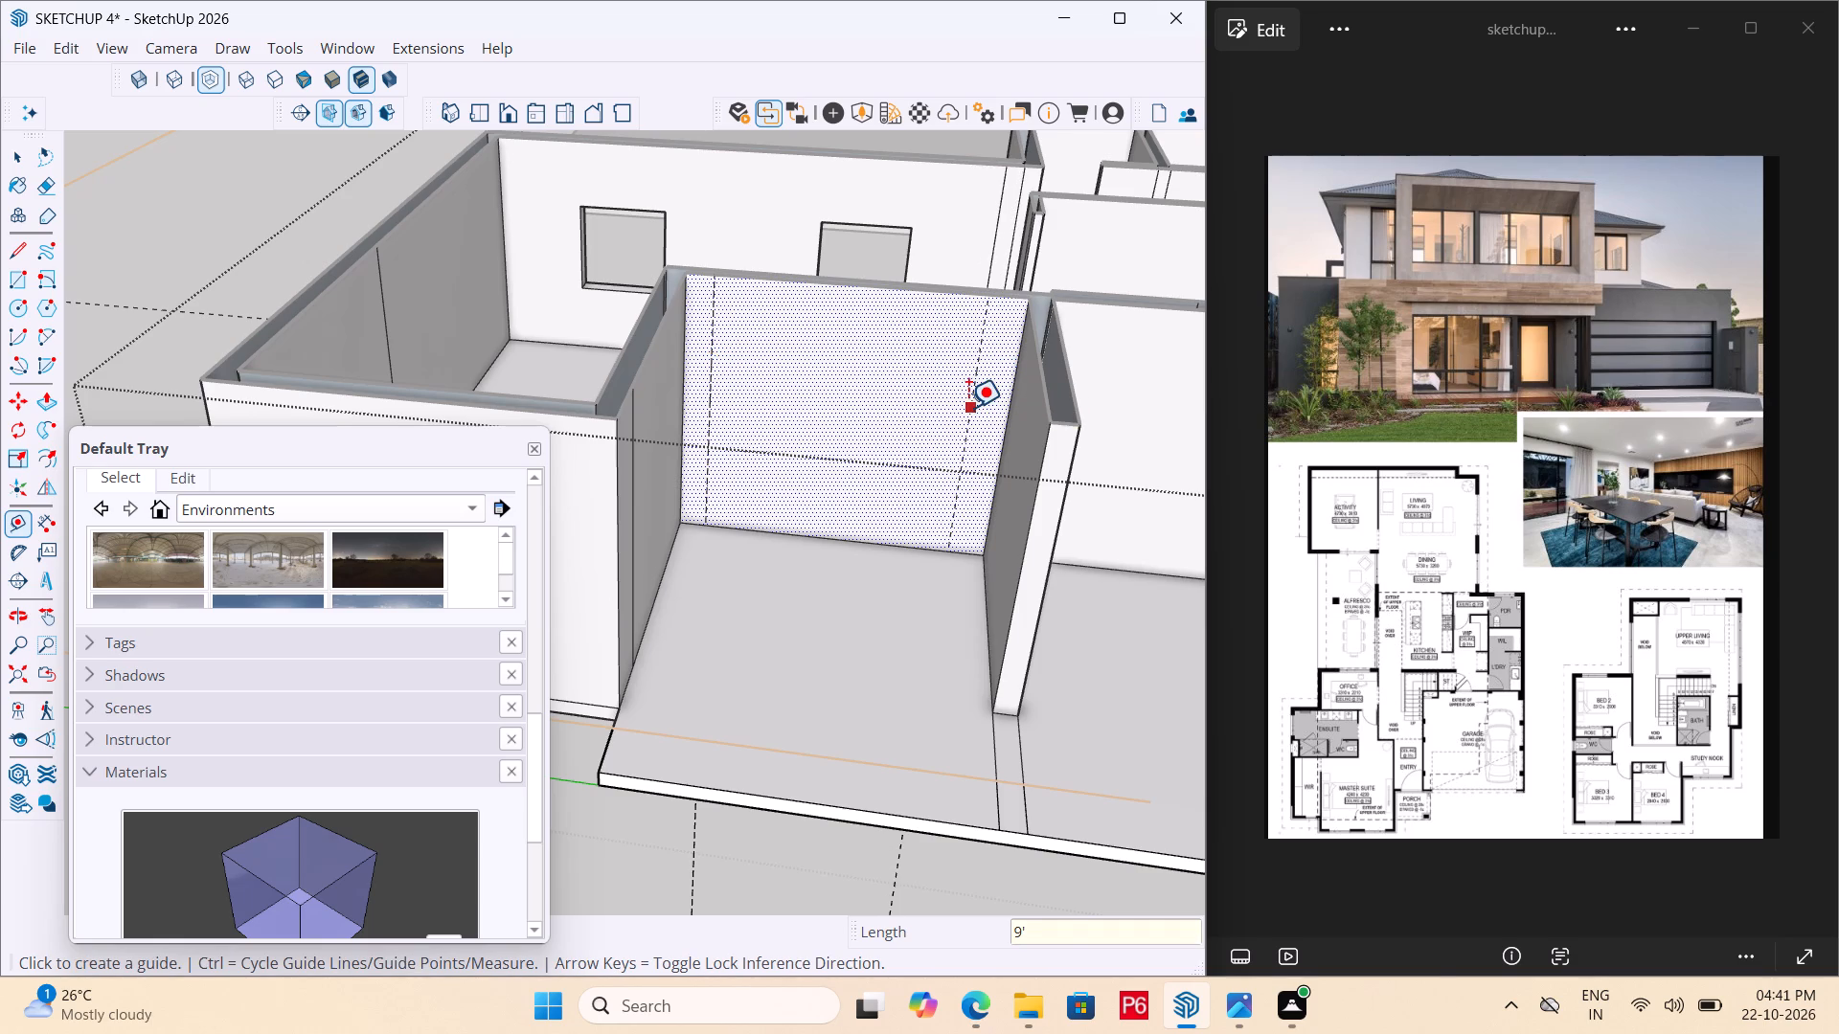
Add vertical guides 4' back from the last guide and another 3" back on the alfresco's inner wall, saving the model between them.
{"action": "left_click", "coordinate": [968, 407]}
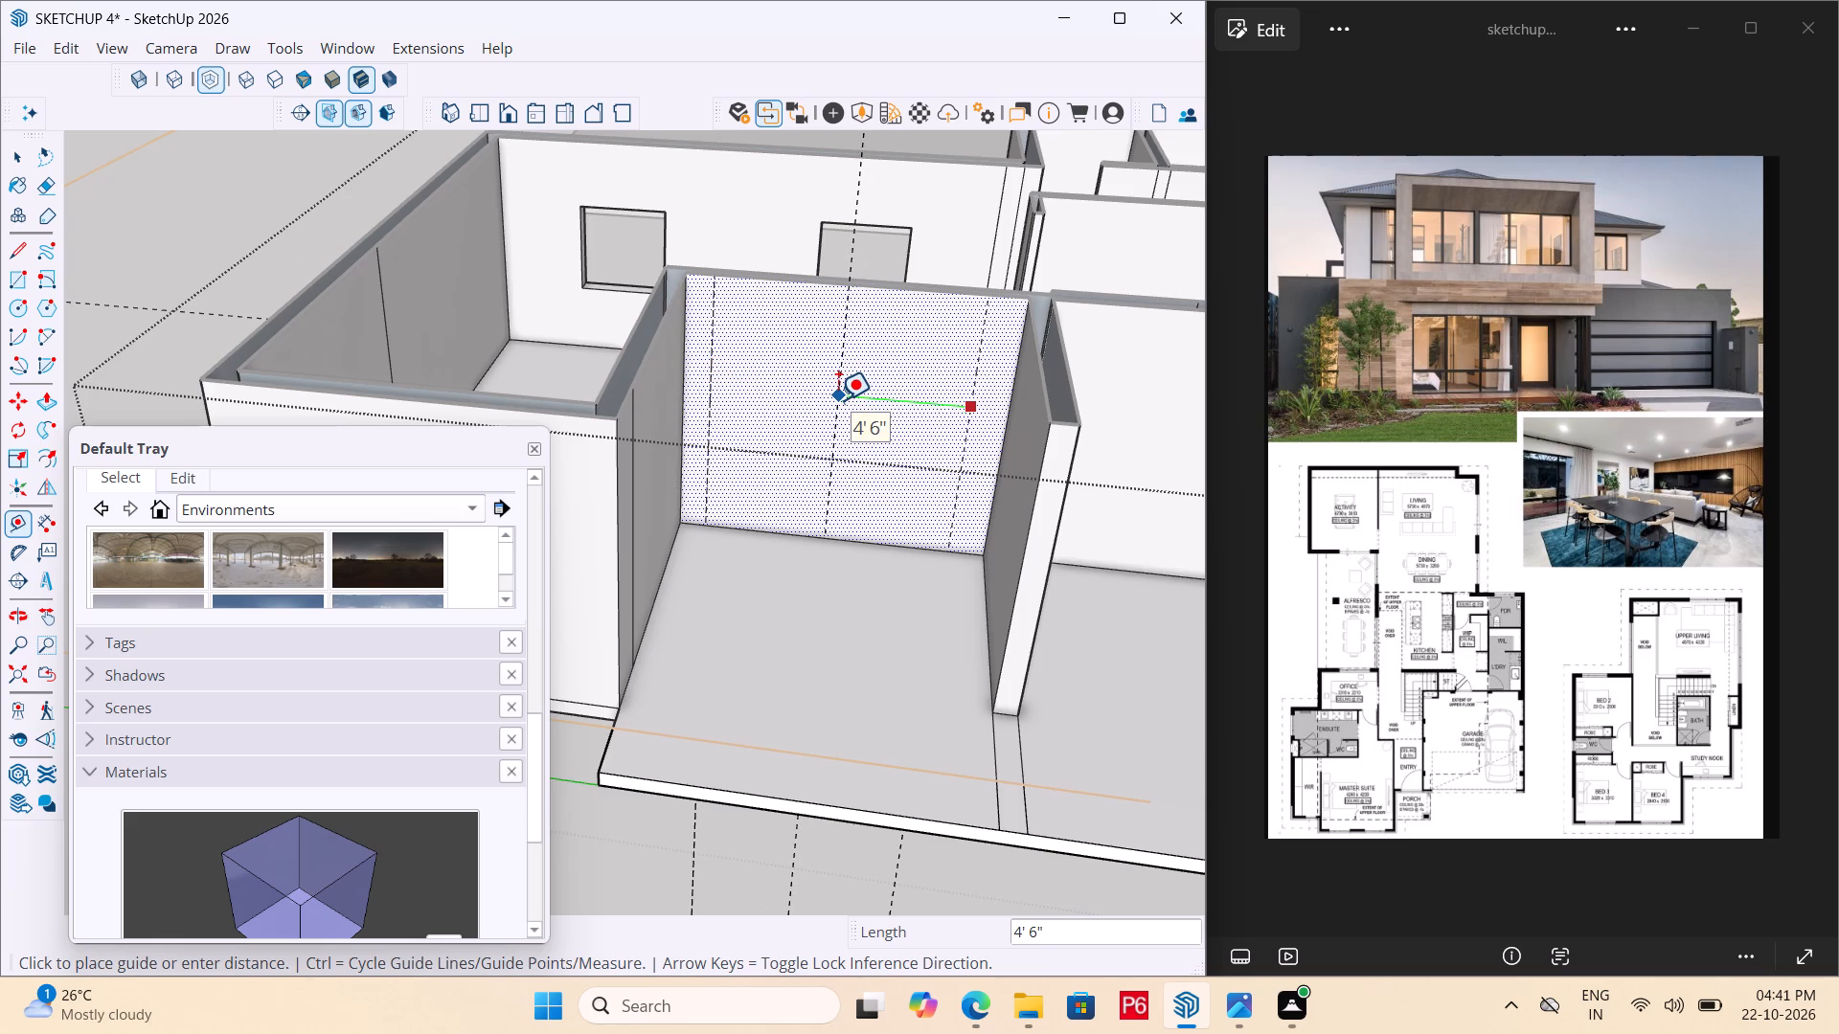
{"action": "type", "text": "4'"}
{"action": "key", "text": "Return"}
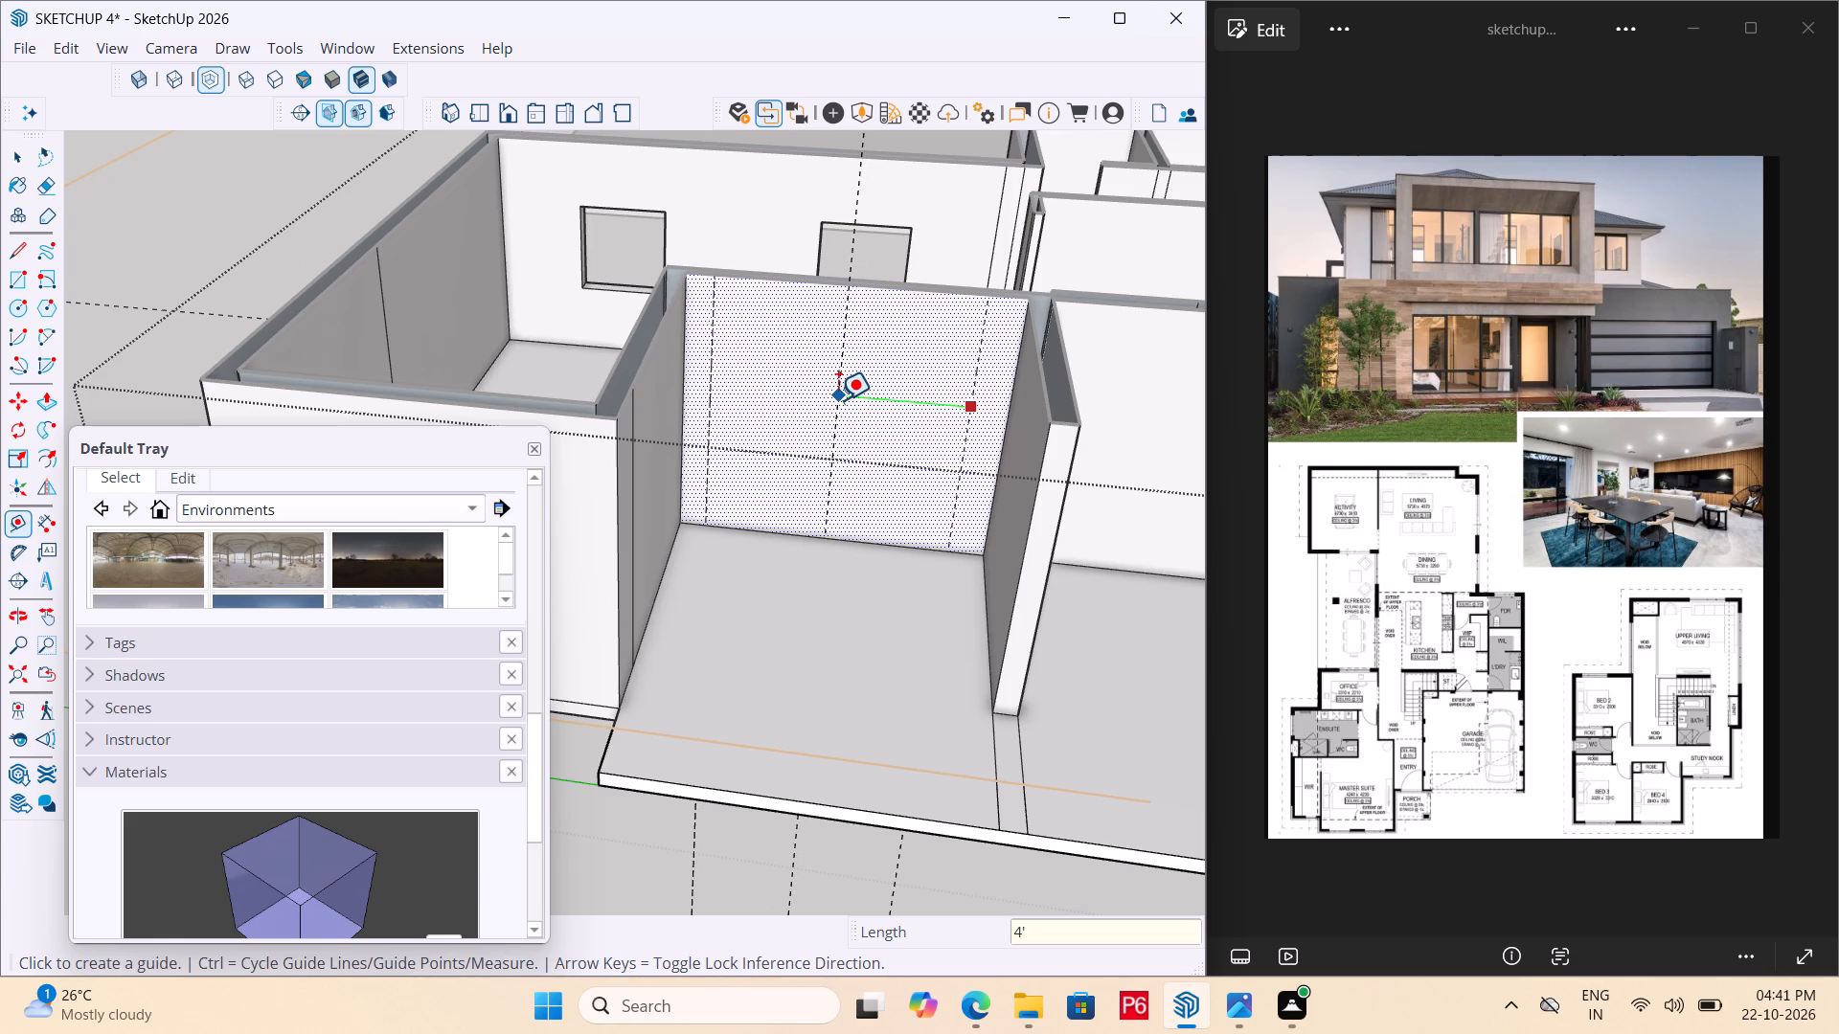
{"action": "key", "text": "ctrl+s"}
{"action": "left_click", "coordinate": [850, 383]}
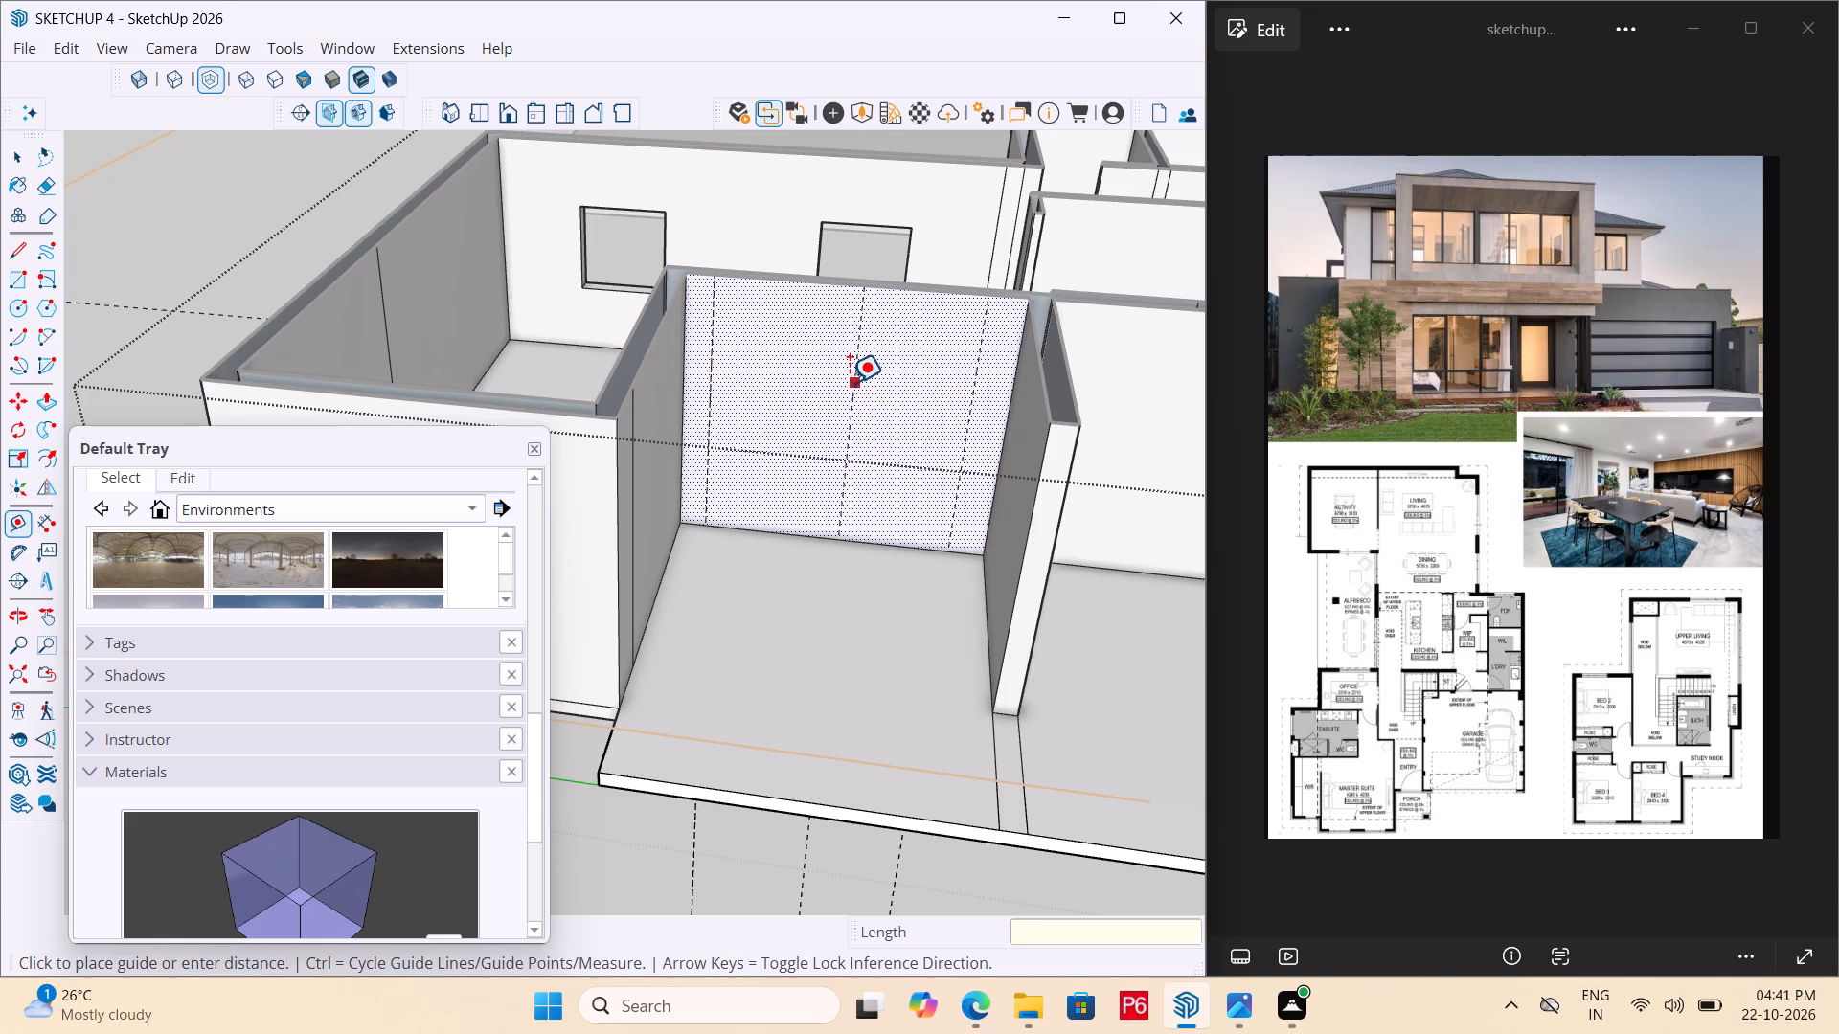
{"action": "left_click", "coordinate": [852, 348]}
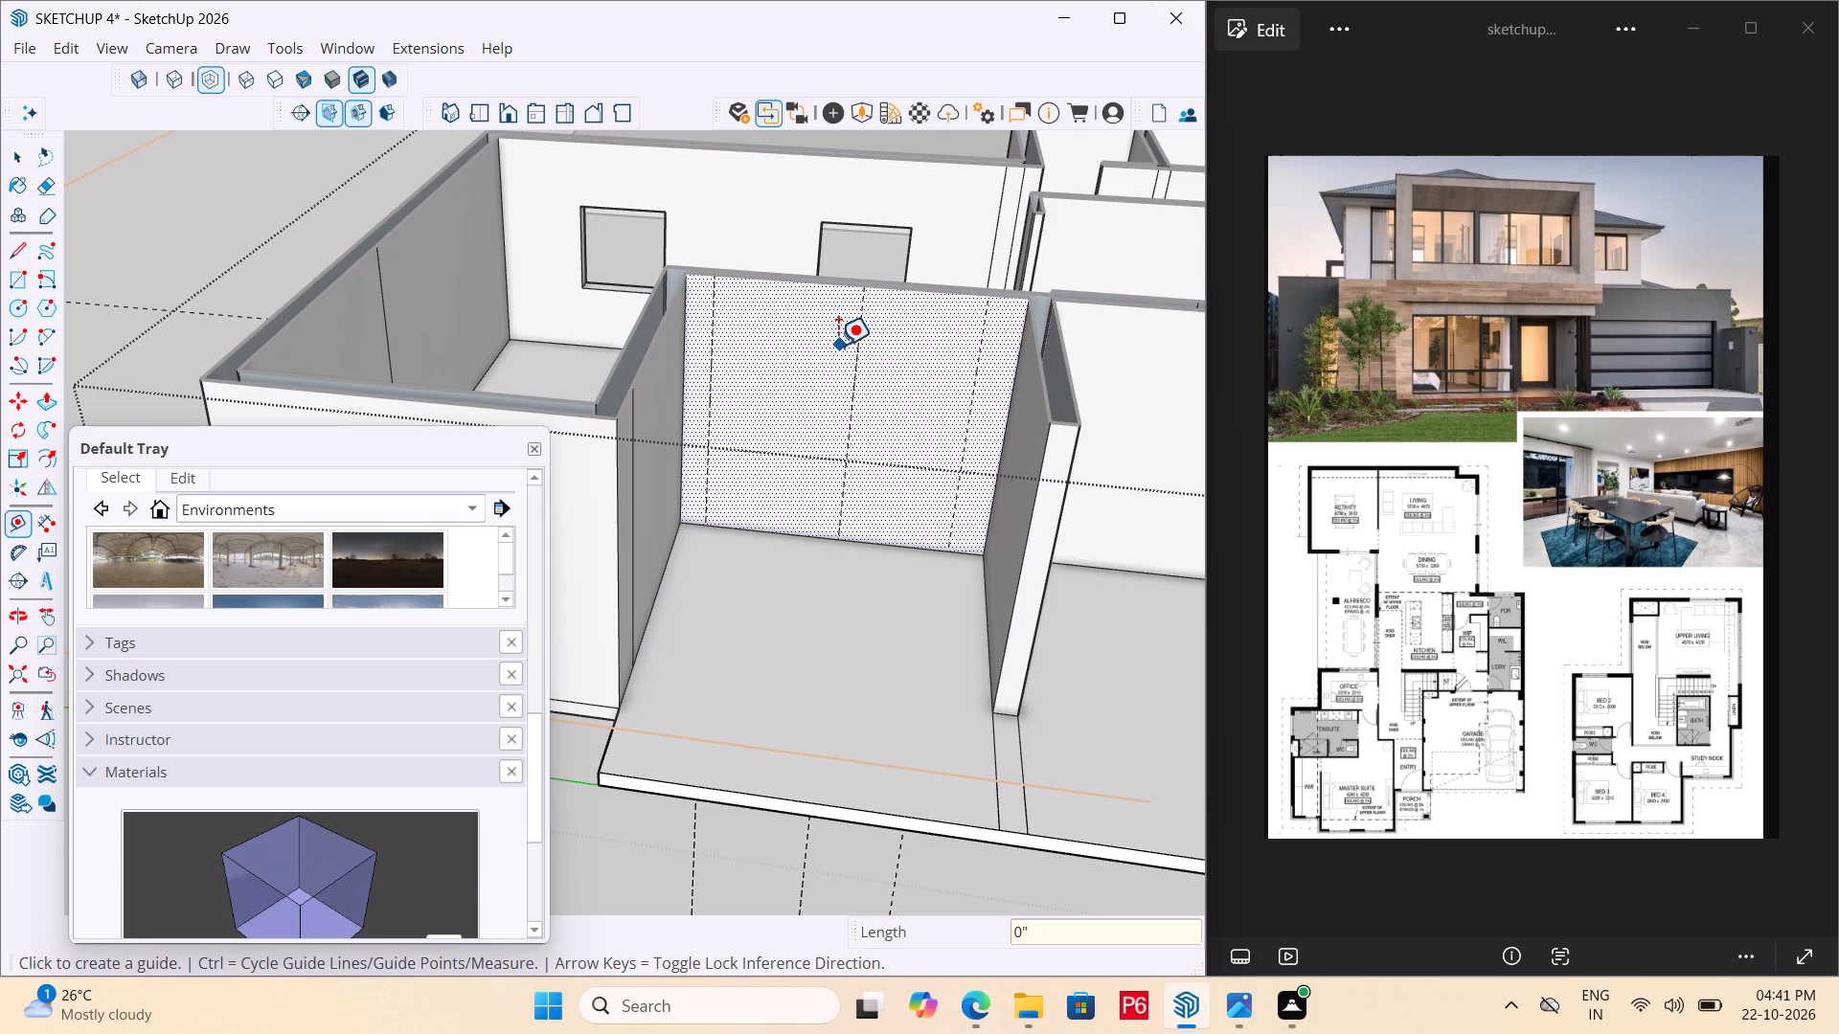
{"action": "key", "text": "space"}
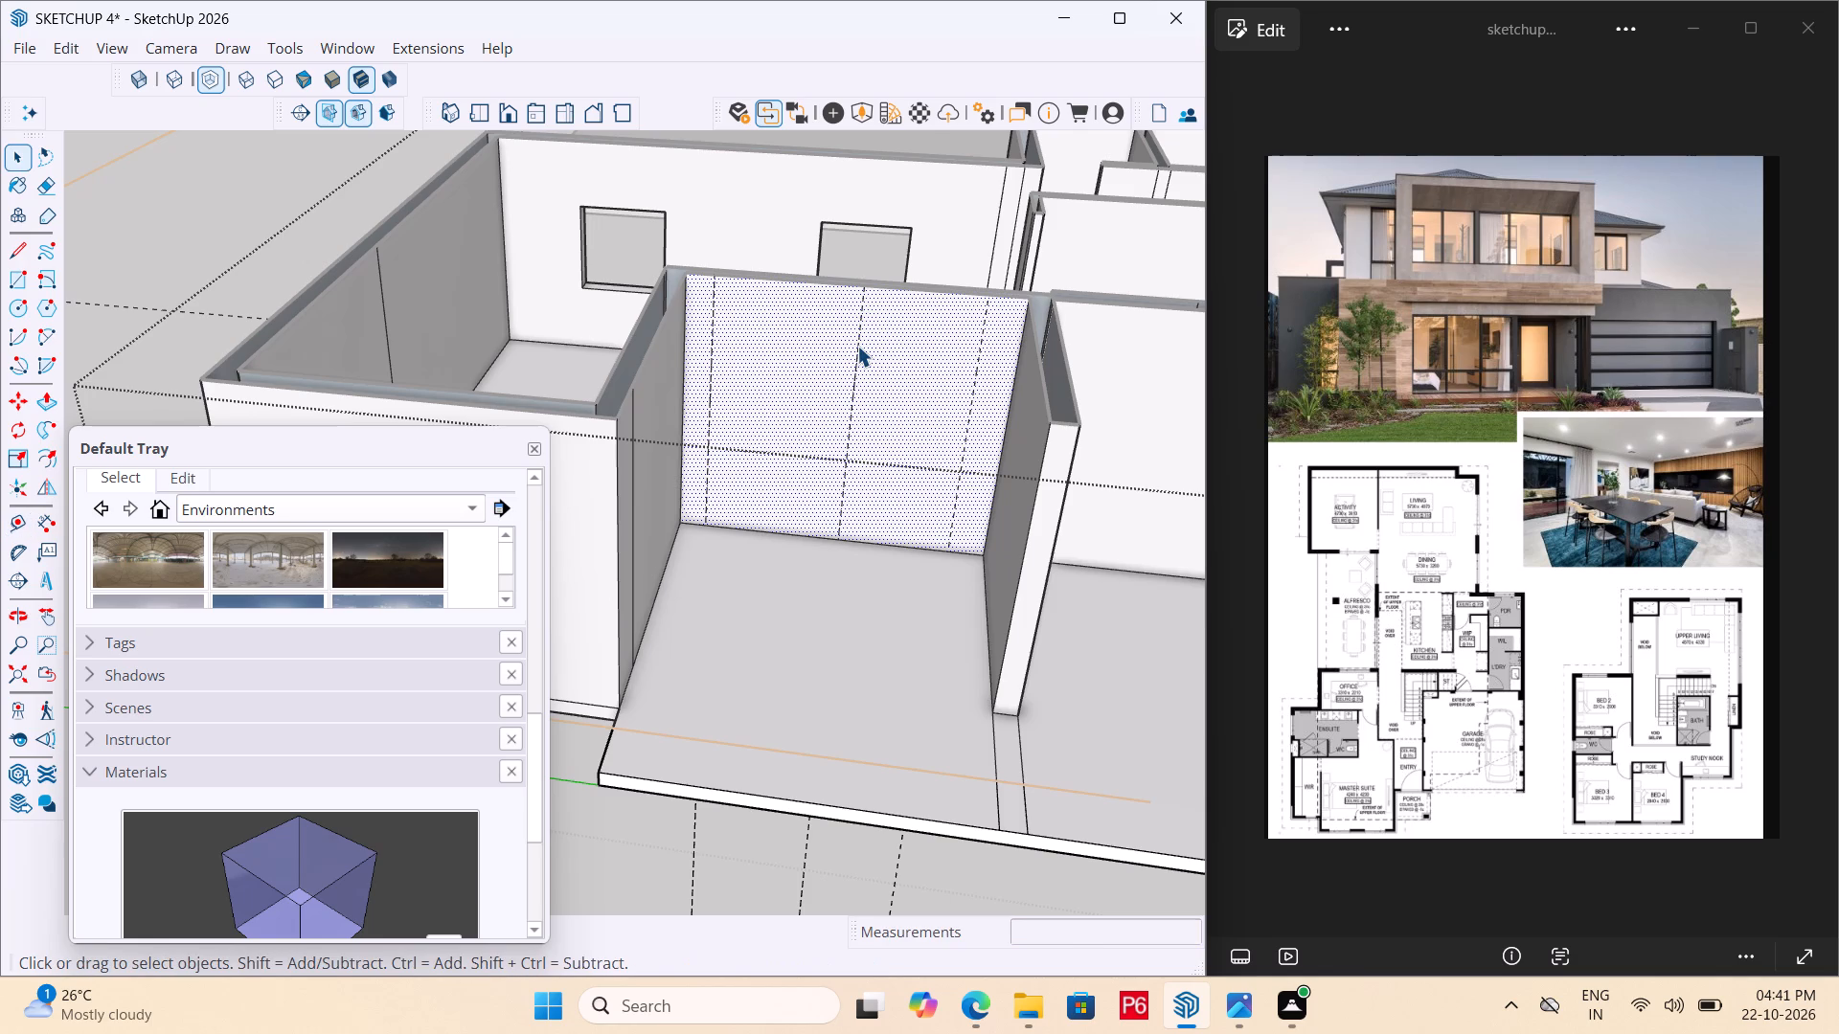
{"action": "key", "text": "t"}
{"action": "left_click", "coordinate": [857, 346]}
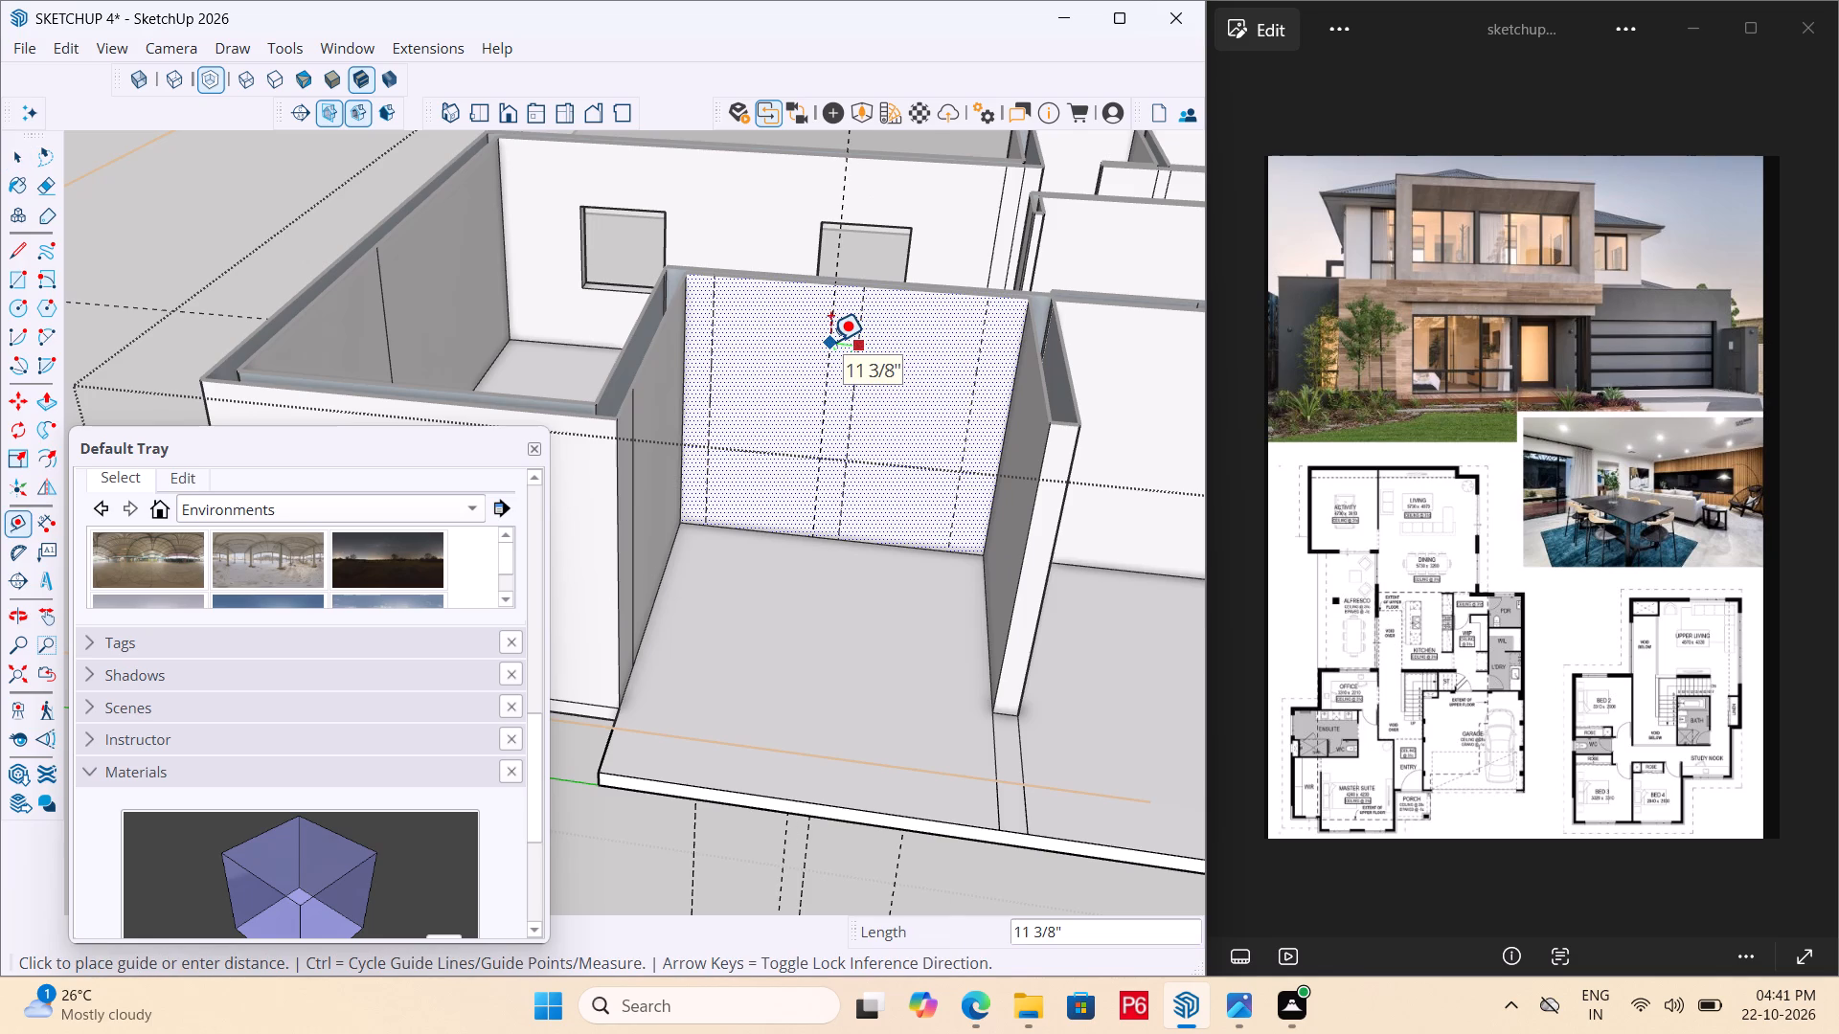
{"action": "type", "text": "3\""}
{"action": "key", "text": "Return"}
Place a horizontal guide 8' above the floor edge on the alfresco's inner wall.
{"action": "middle_click_drag", "start_coordinate": [872, 348], "coordinate": [825, 317]}
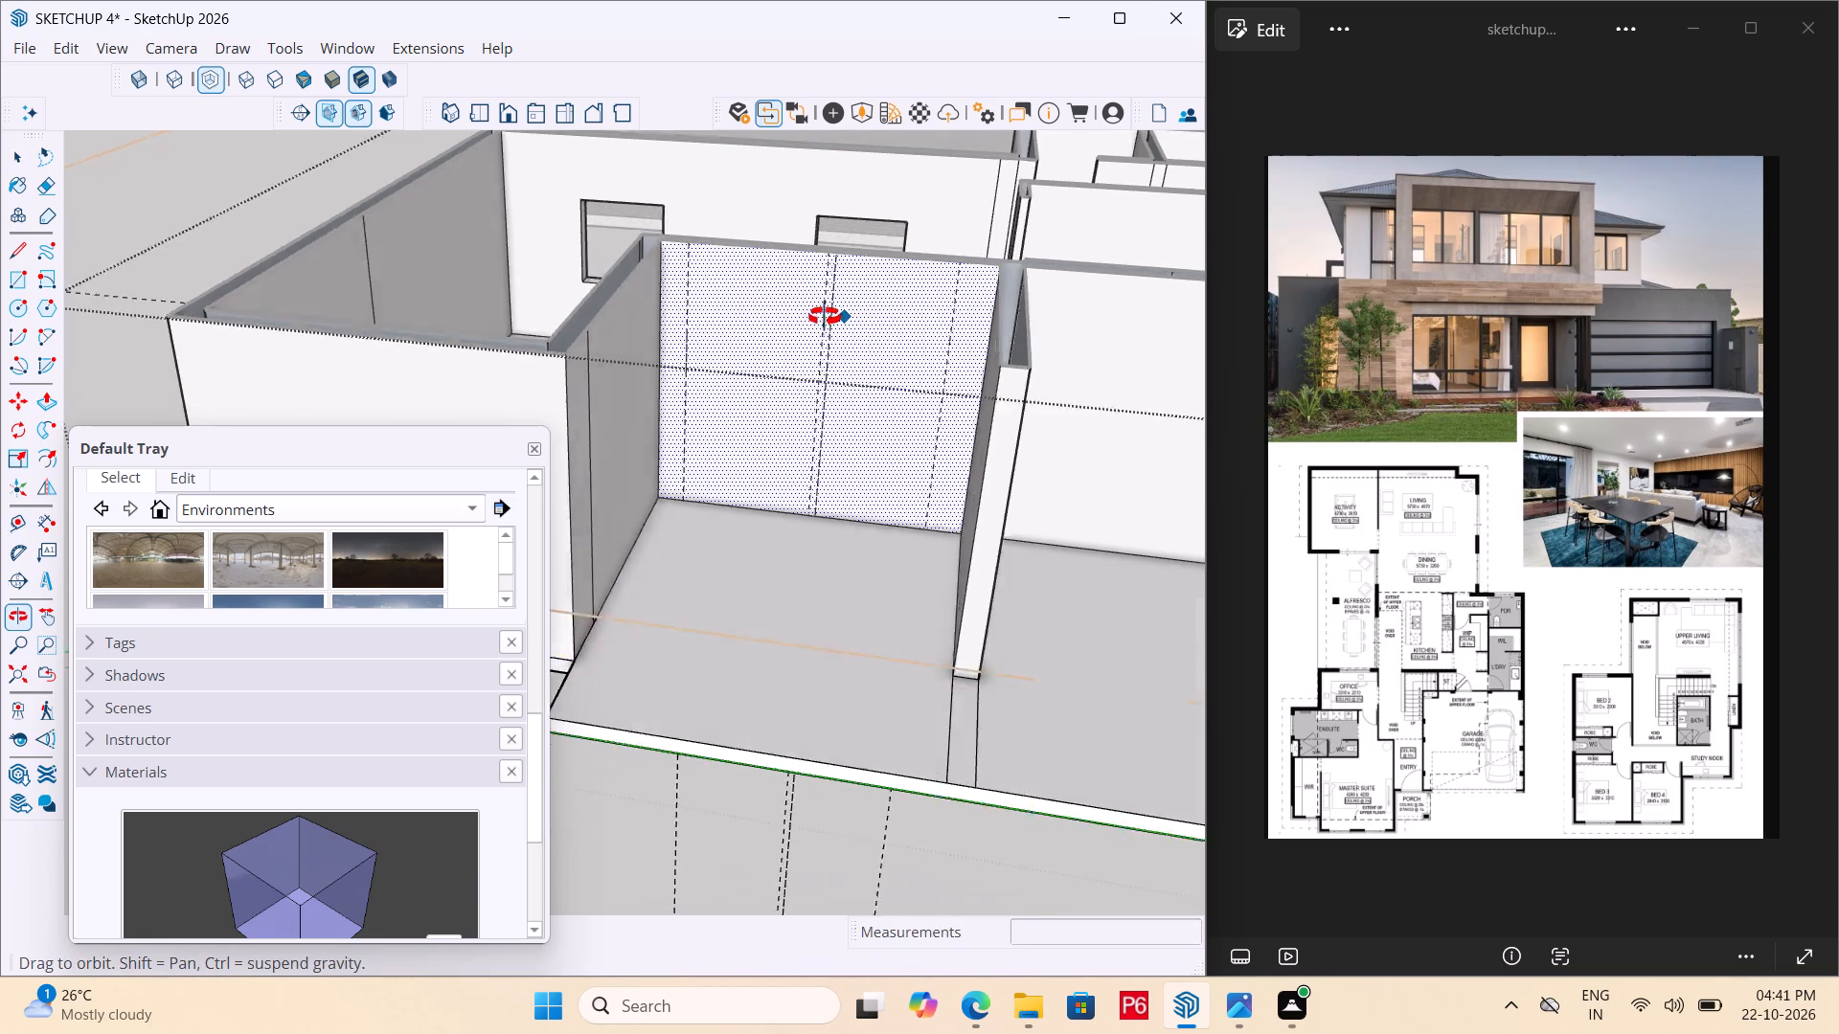
{"action": "middle_click_drag", "start_coordinate": [825, 317], "coordinate": [828, 326]}
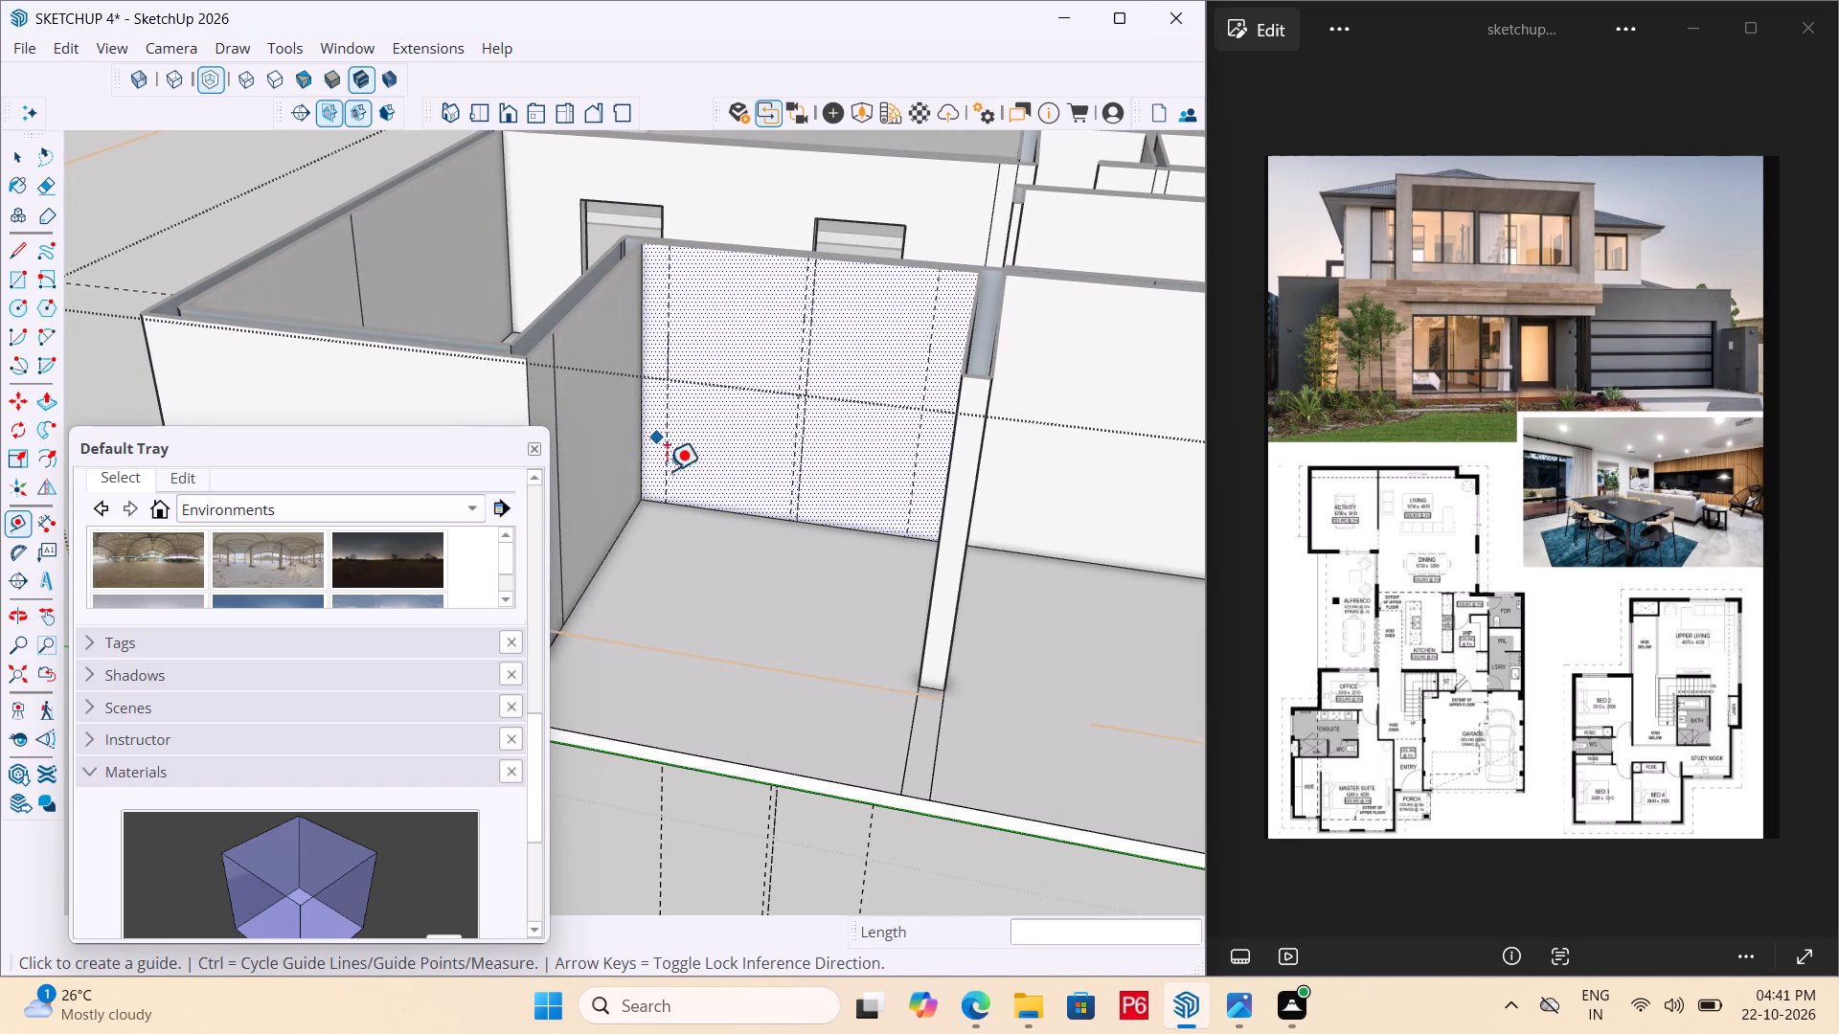
{"action": "left_click", "coordinate": [755, 514]}
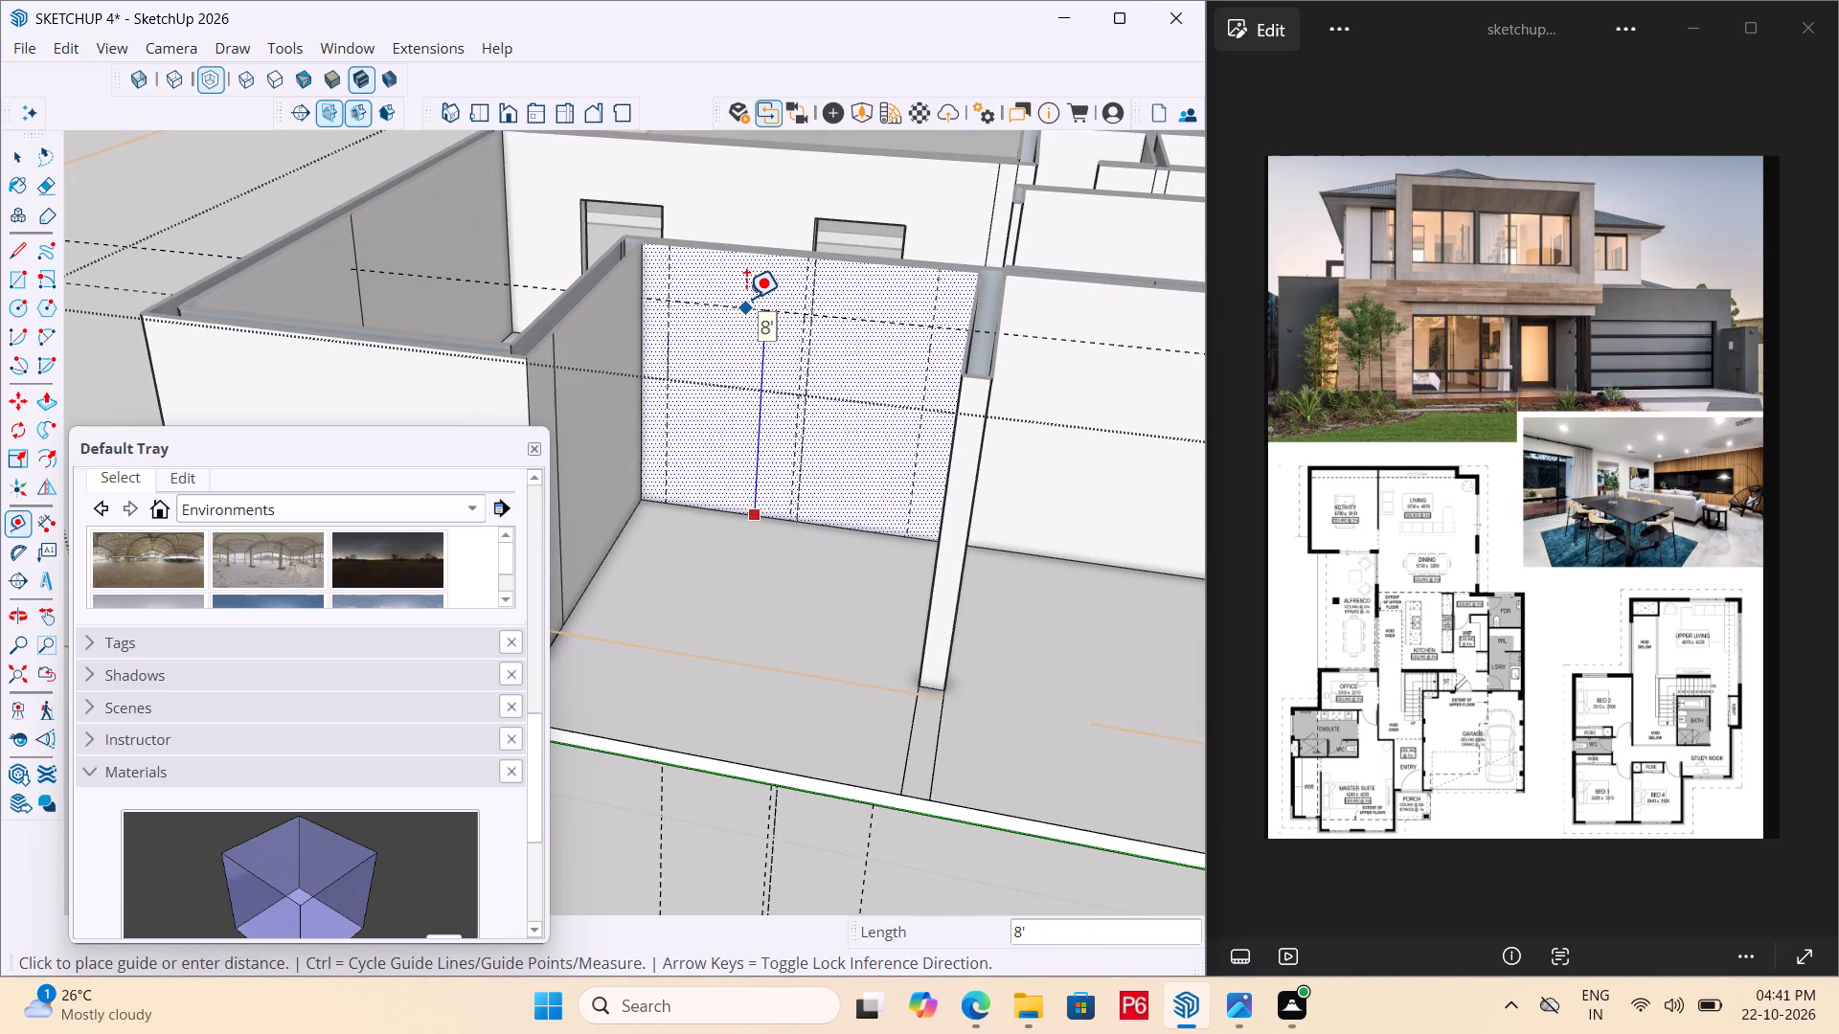
{"action": "type", "text": "8'"}
{"action": "key", "text": "Return"}
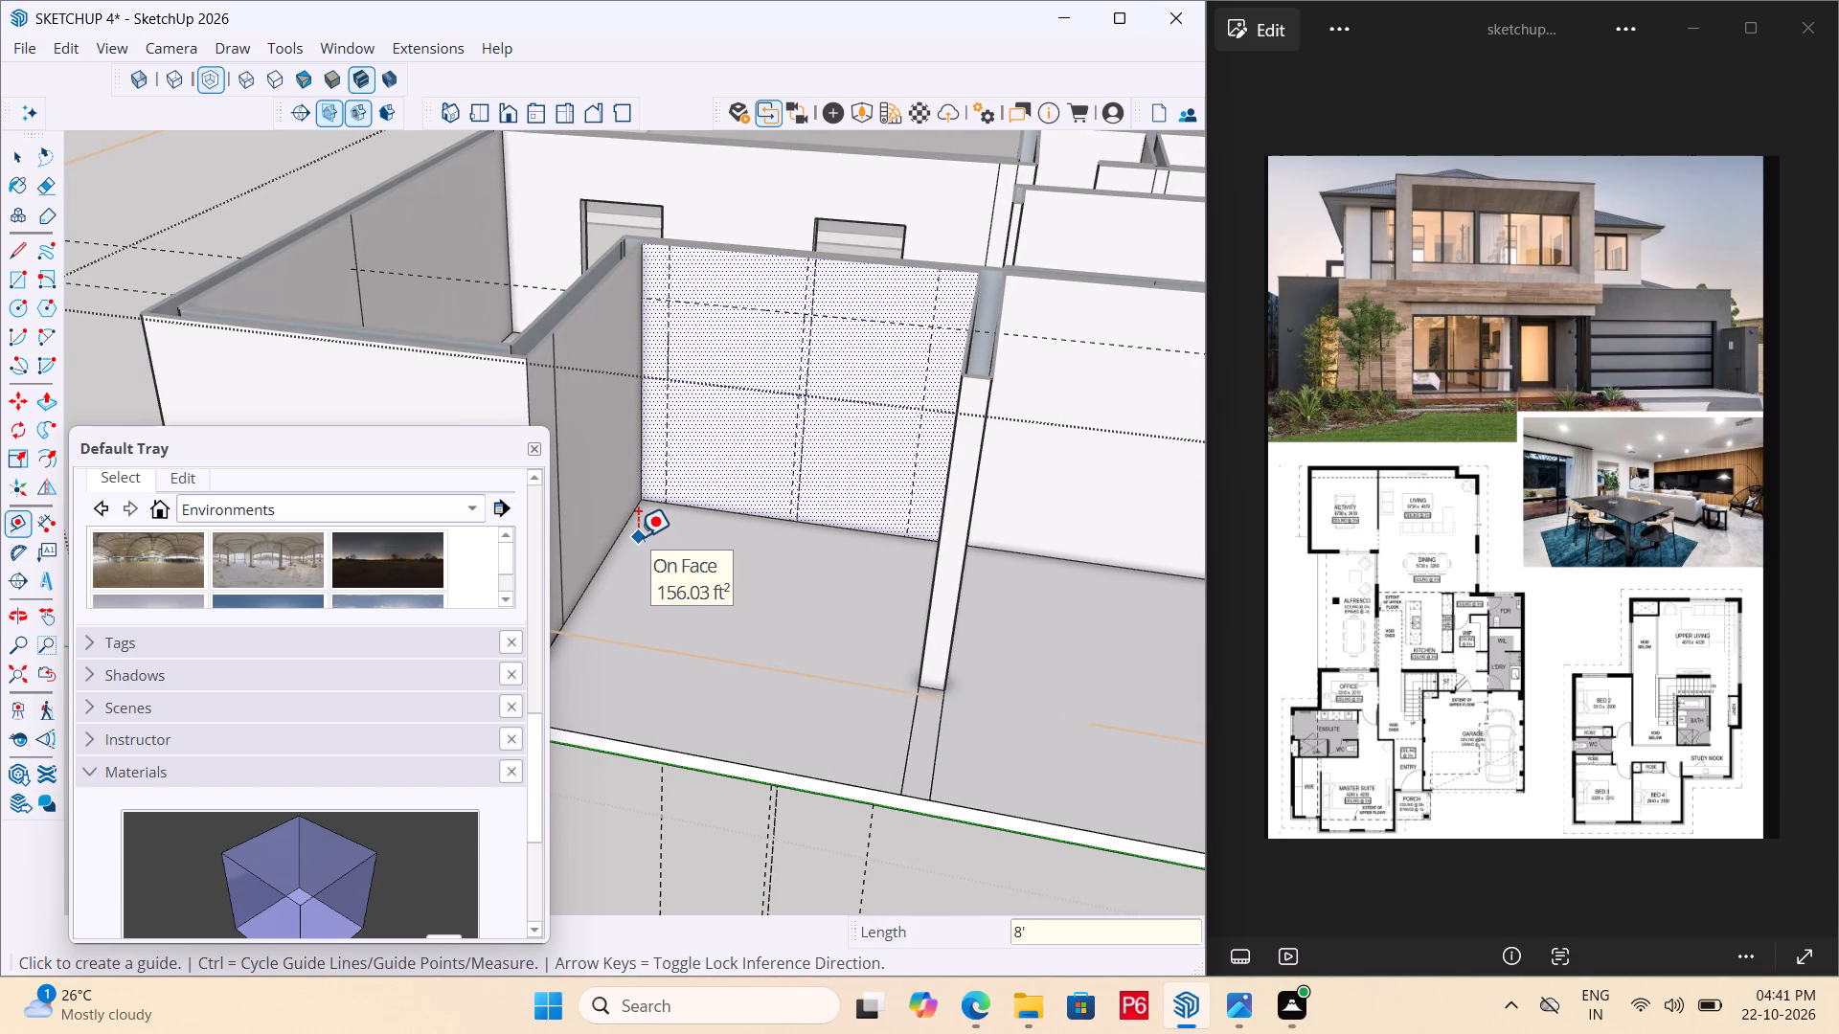
Draw two 8'-high door rectangles between the guides on the alfresco's inner wall, about 4' 8" and 4' wide.
{"action": "key", "text": "r"}
{"action": "left_click", "coordinate": [669, 303]}
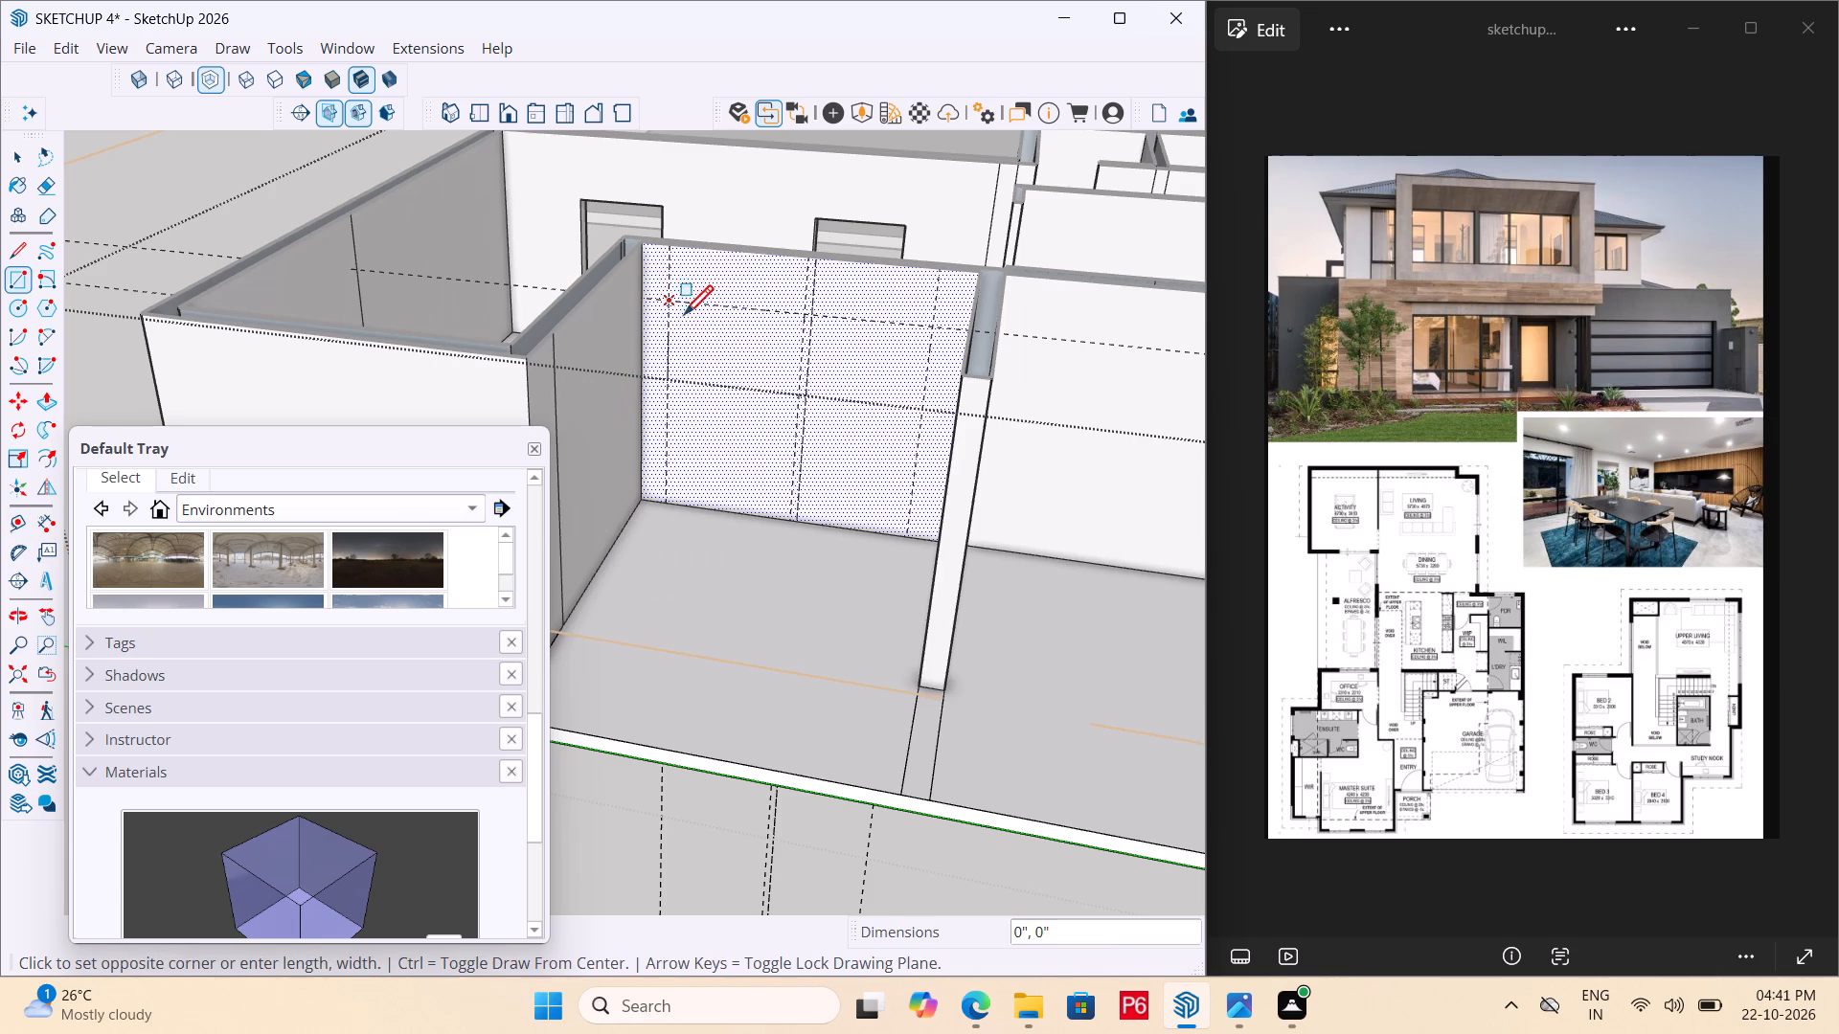
{"action": "scroll", "coordinate": [781, 519], "scroll_direction": "up", "scroll_amount": 3}
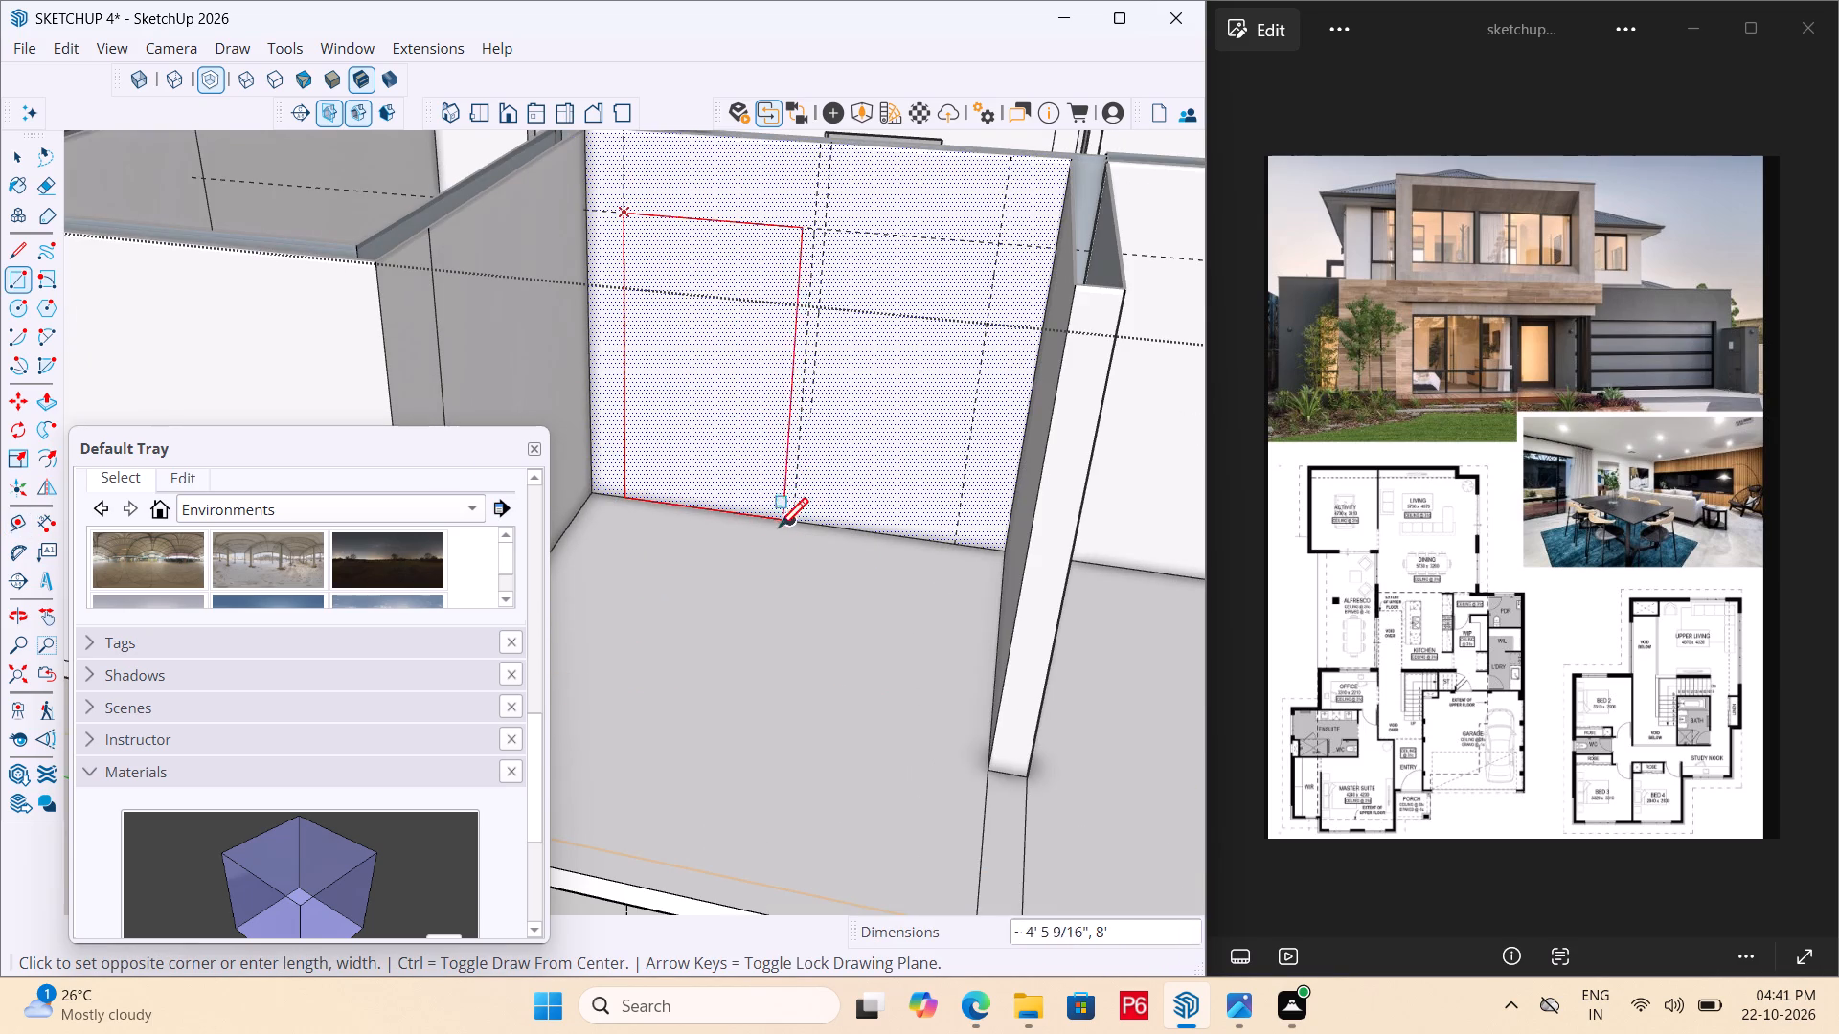
{"action": "middle_click_drag", "start_coordinate": [709, 583], "coordinate": [640, 624]}
{"action": "scroll", "coordinate": [680, 604], "scroll_direction": "up", "scroll_amount": 4}
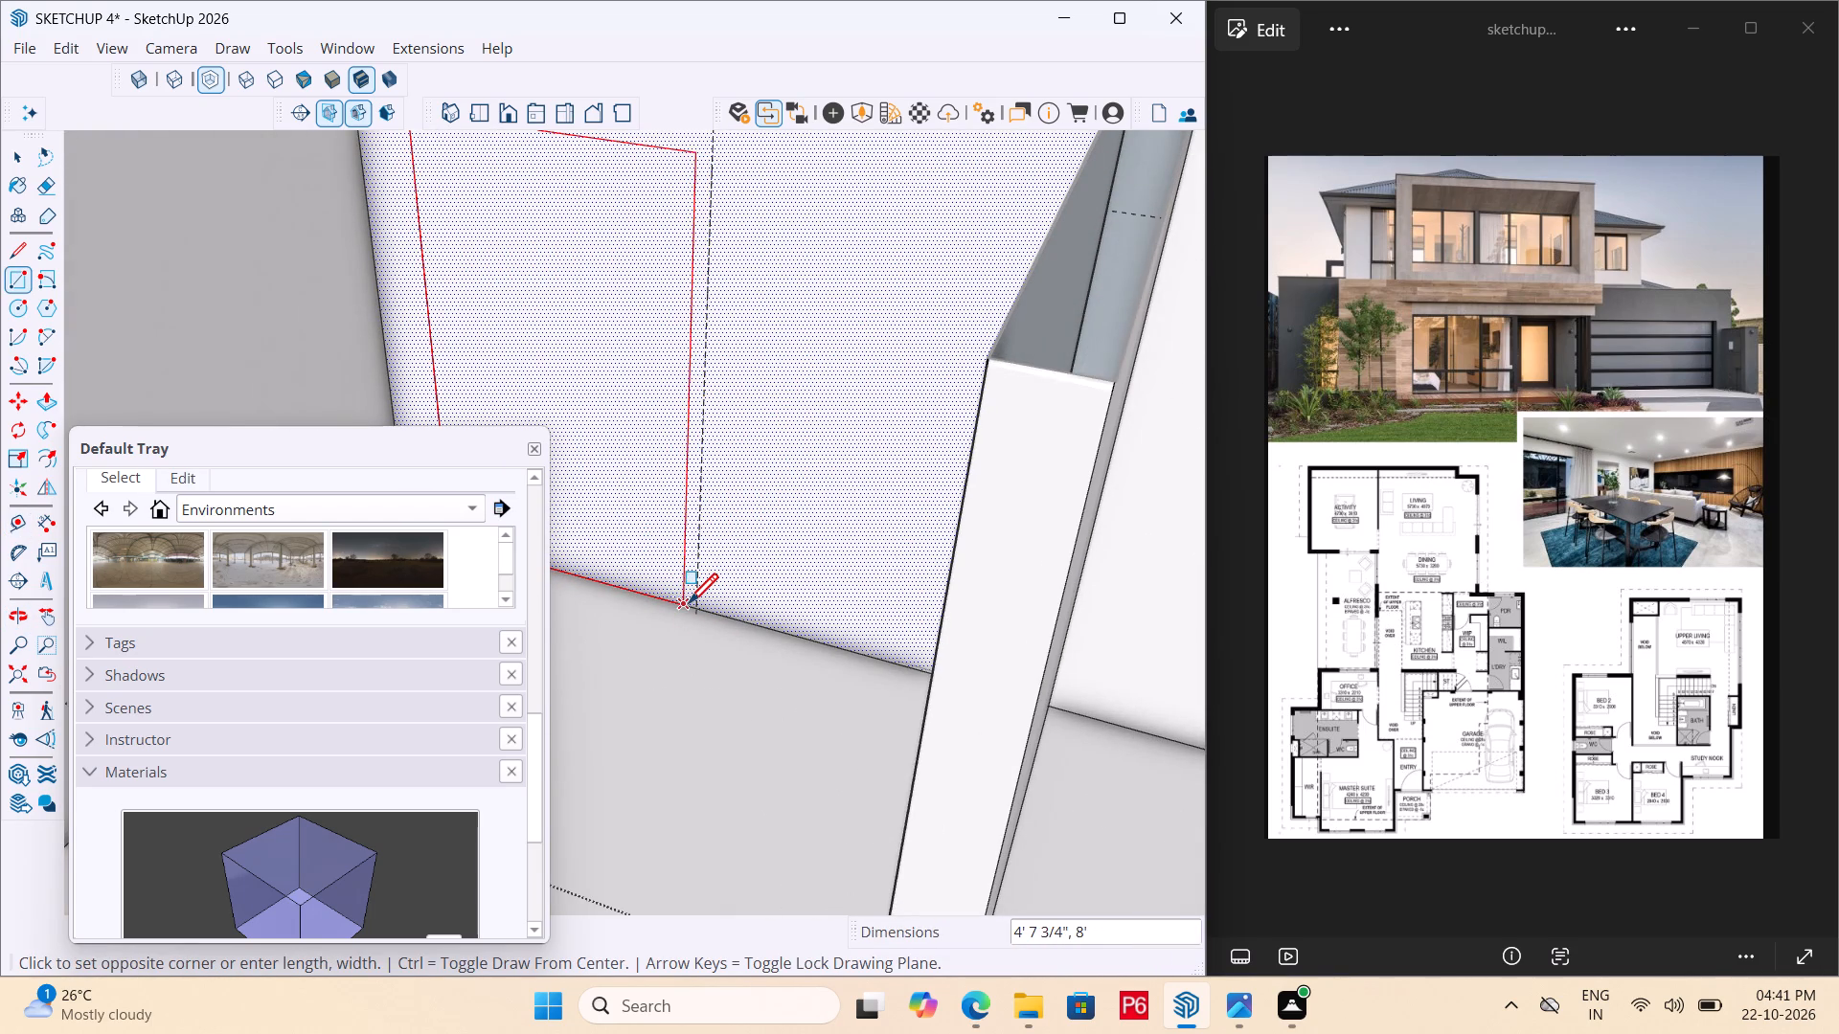
{"action": "left_click", "coordinate": [689, 605]}
{"action": "scroll", "coordinate": [745, 471], "scroll_direction": "down", "scroll_amount": 5}
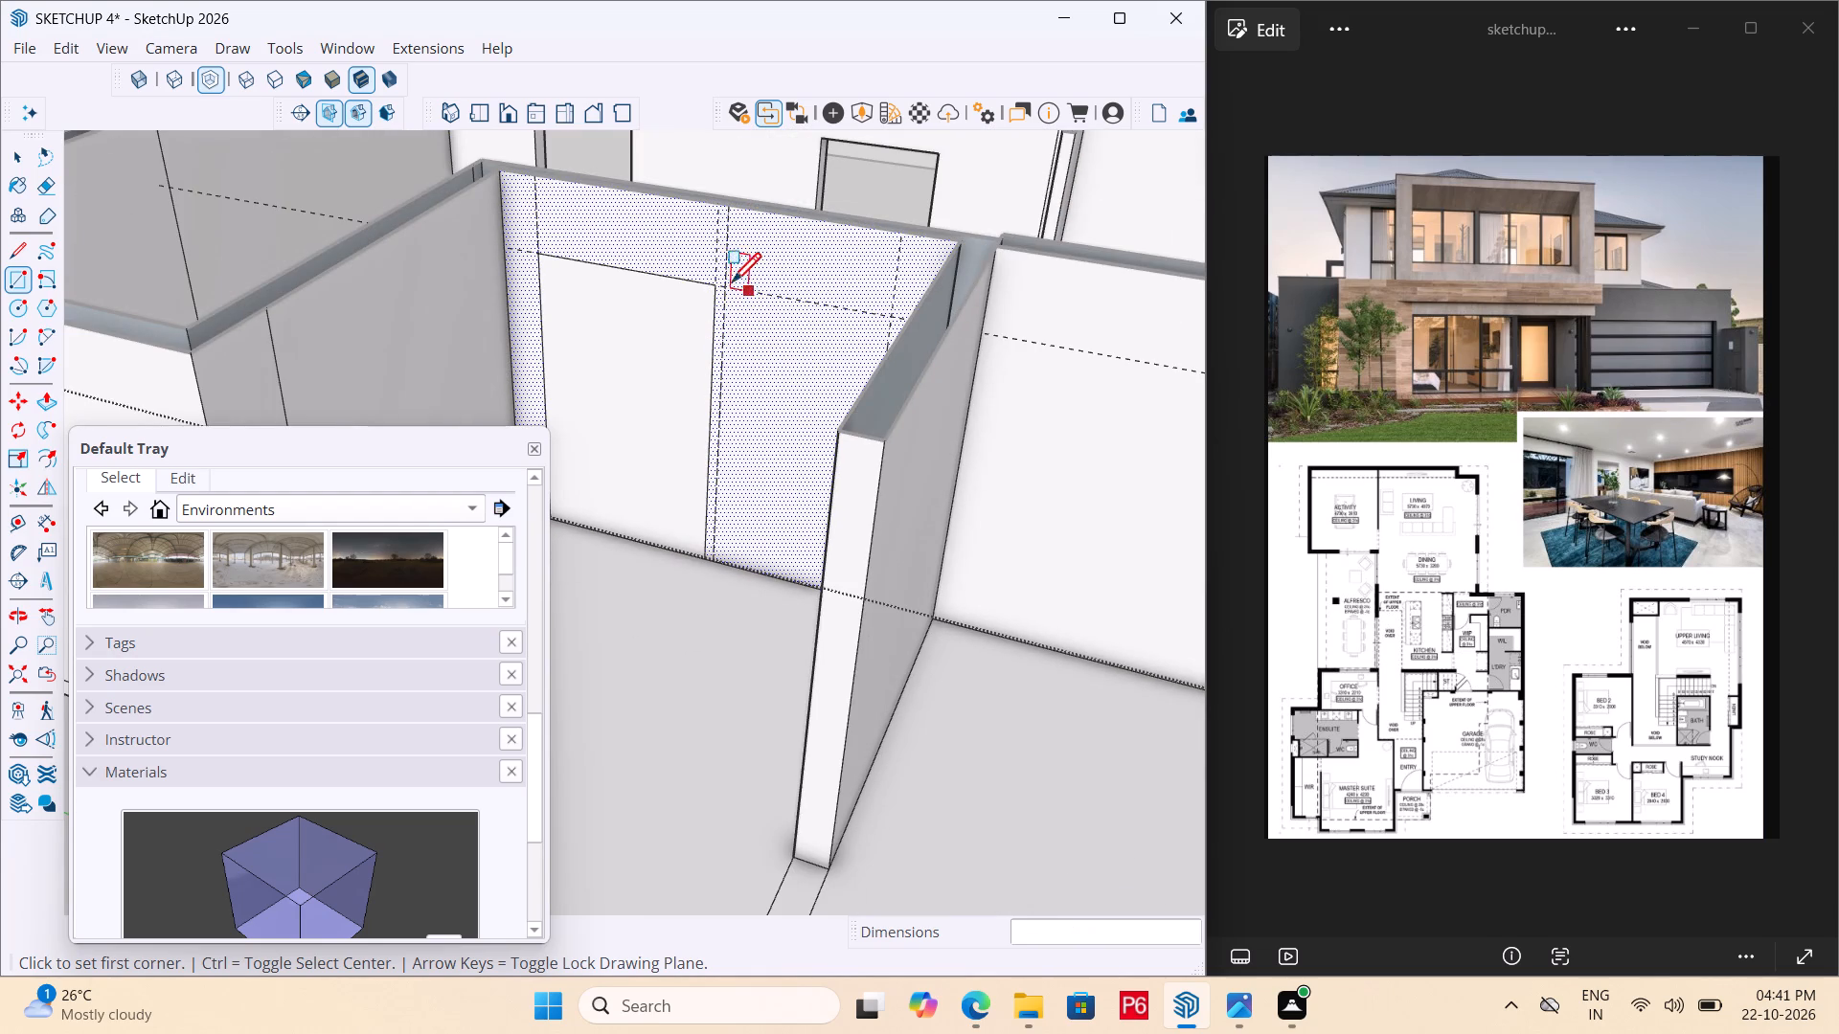
{"action": "left_click", "coordinate": [730, 291]}
{"action": "middle_click_drag", "start_coordinate": [758, 541], "coordinate": [929, 542]}
{"action": "left_click", "coordinate": [1093, 535]}
{"action": "scroll", "coordinate": [808, 522], "scroll_direction": "down", "scroll_amount": 2}
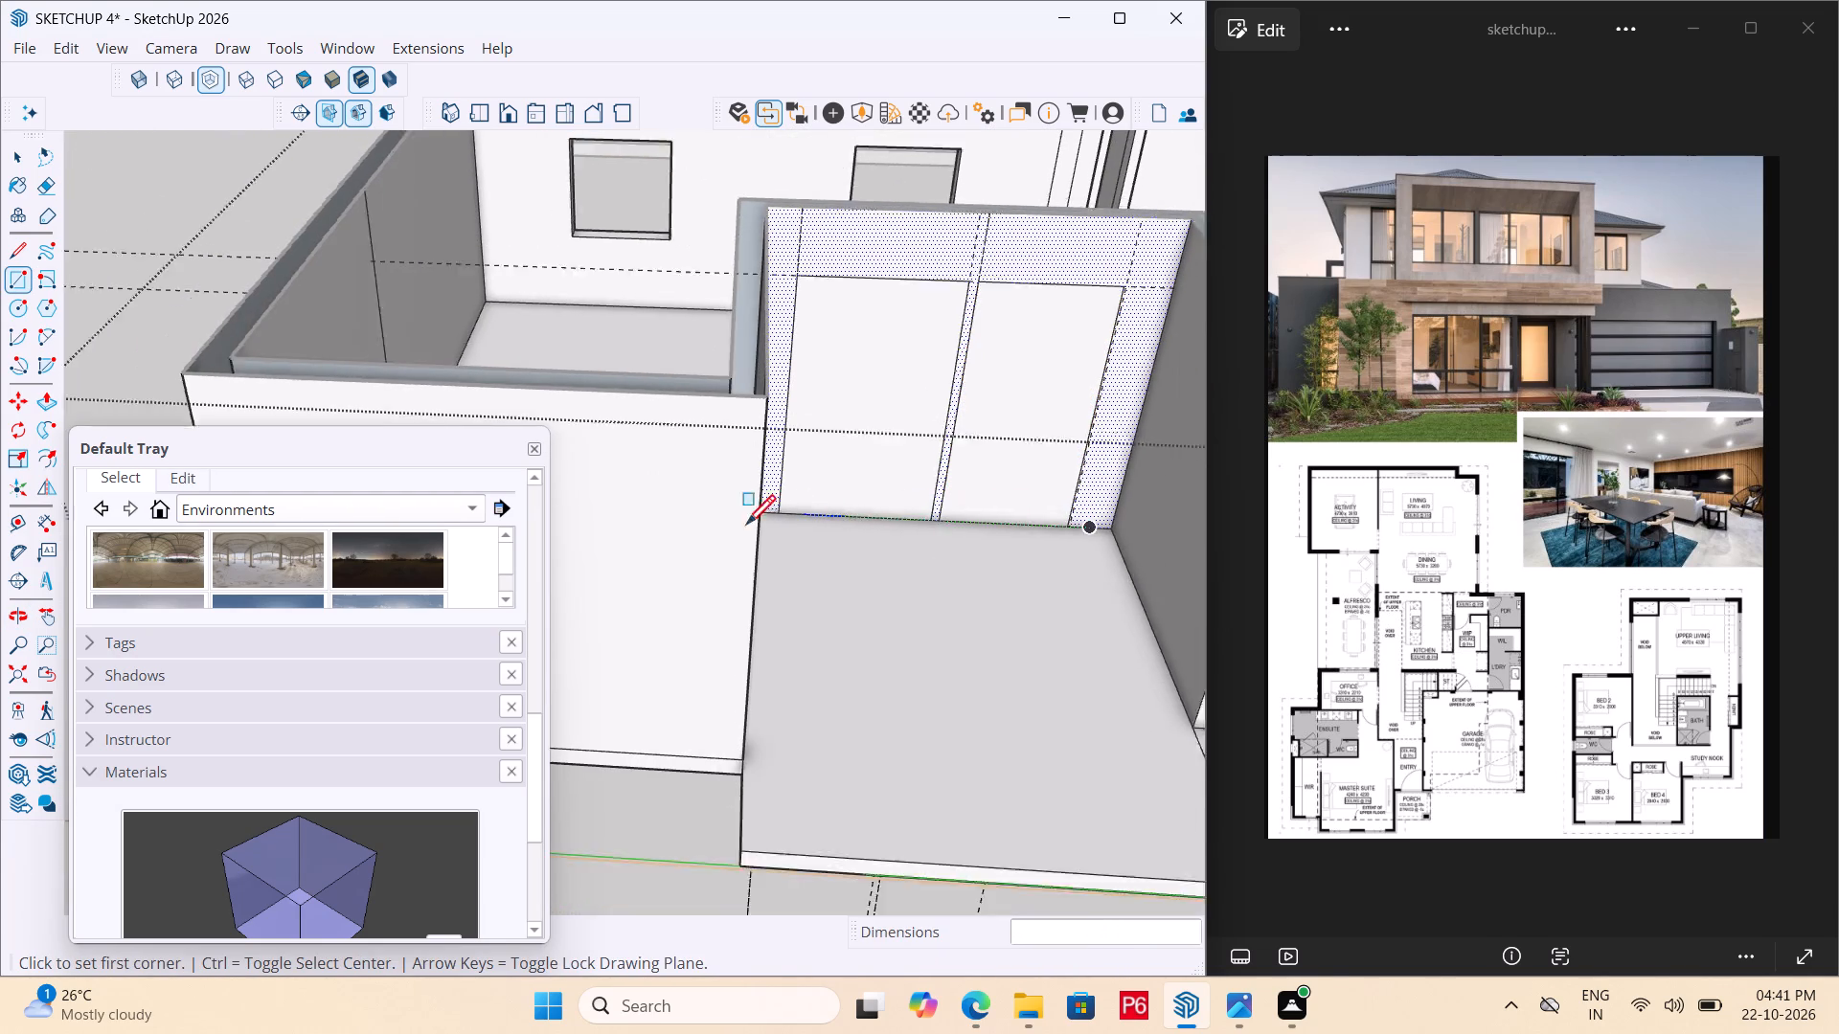
Erase the horizontal guide and the vertical guides around the two door rectangles on the alfresco's inner wall.
{"action": "scroll", "coordinate": [746, 528], "scroll_direction": "down", "scroll_amount": 1}
{"action": "middle_click_drag", "start_coordinate": [689, 519], "coordinate": [544, 486]}
{"action": "scroll", "coordinate": [618, 569], "scroll_direction": "down", "scroll_amount": 5}
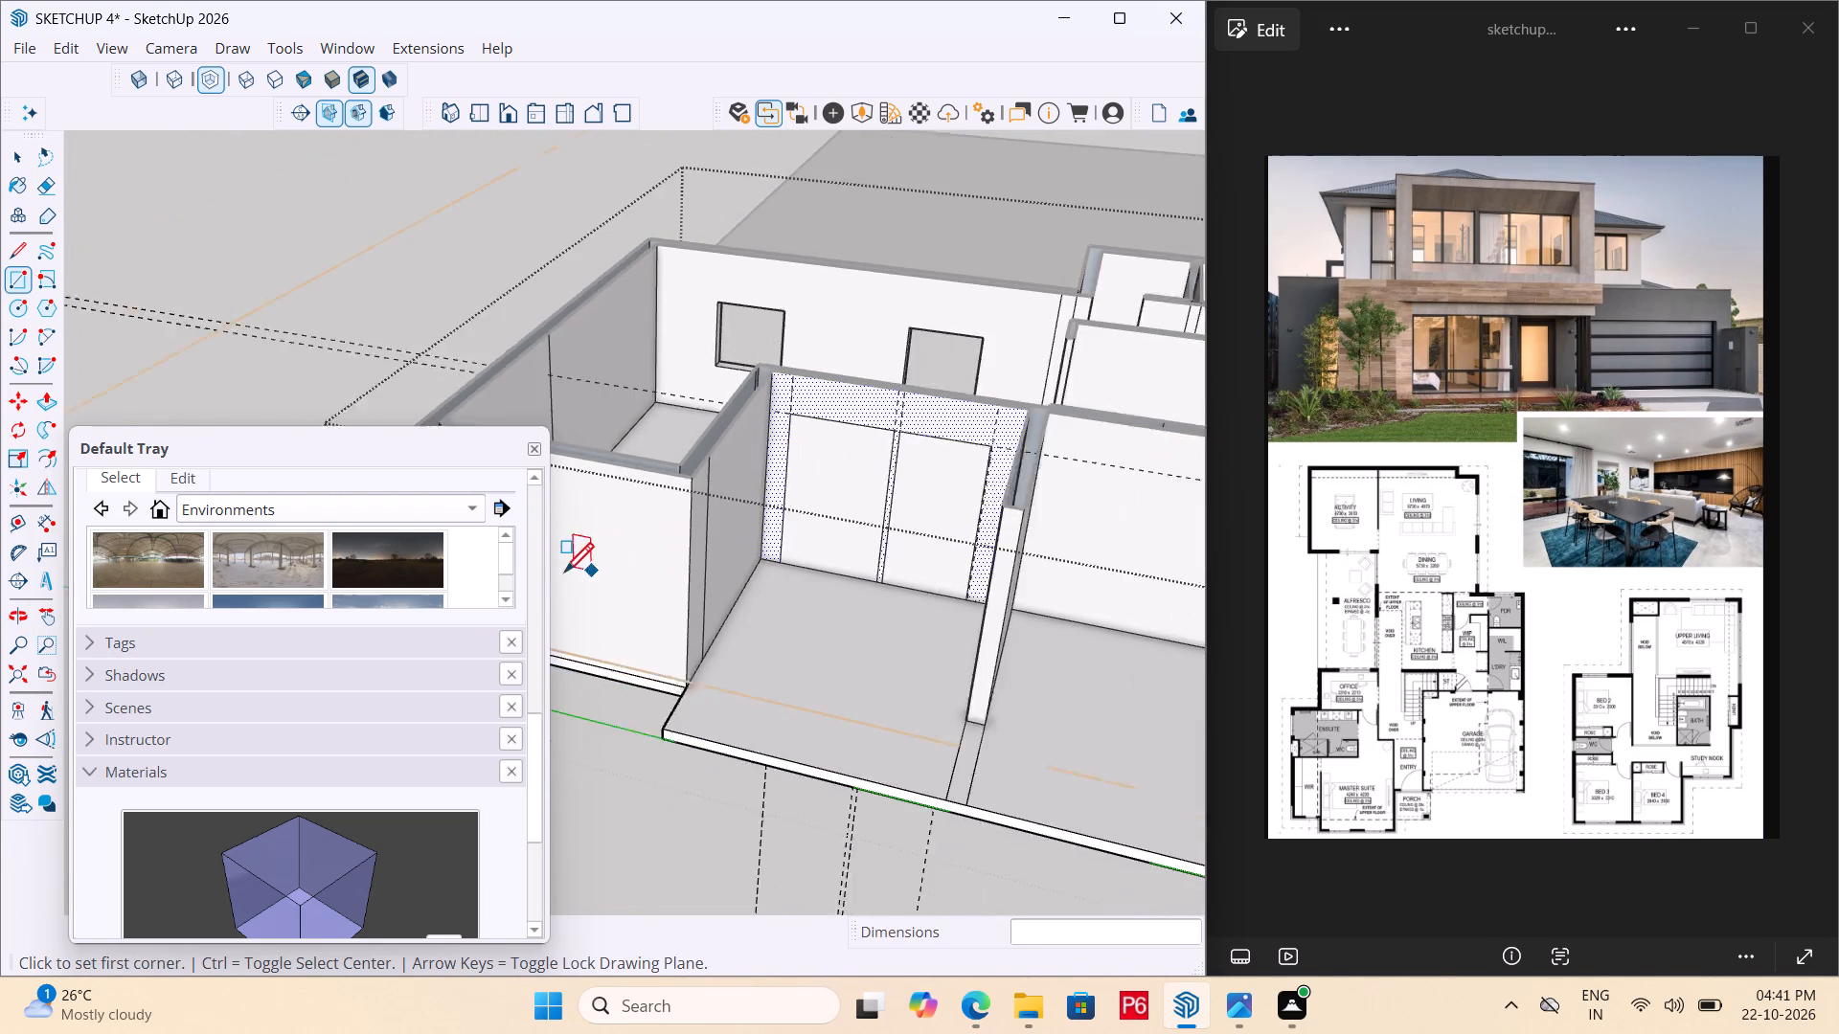
{"action": "middle_click_drag", "start_coordinate": [740, 608], "coordinate": [866, 620]}
{"action": "scroll", "coordinate": [974, 501], "scroll_direction": "up", "scroll_amount": 4}
{"action": "middle_click_drag", "start_coordinate": [950, 493], "coordinate": [902, 474]}
{"action": "key", "text": "e"}
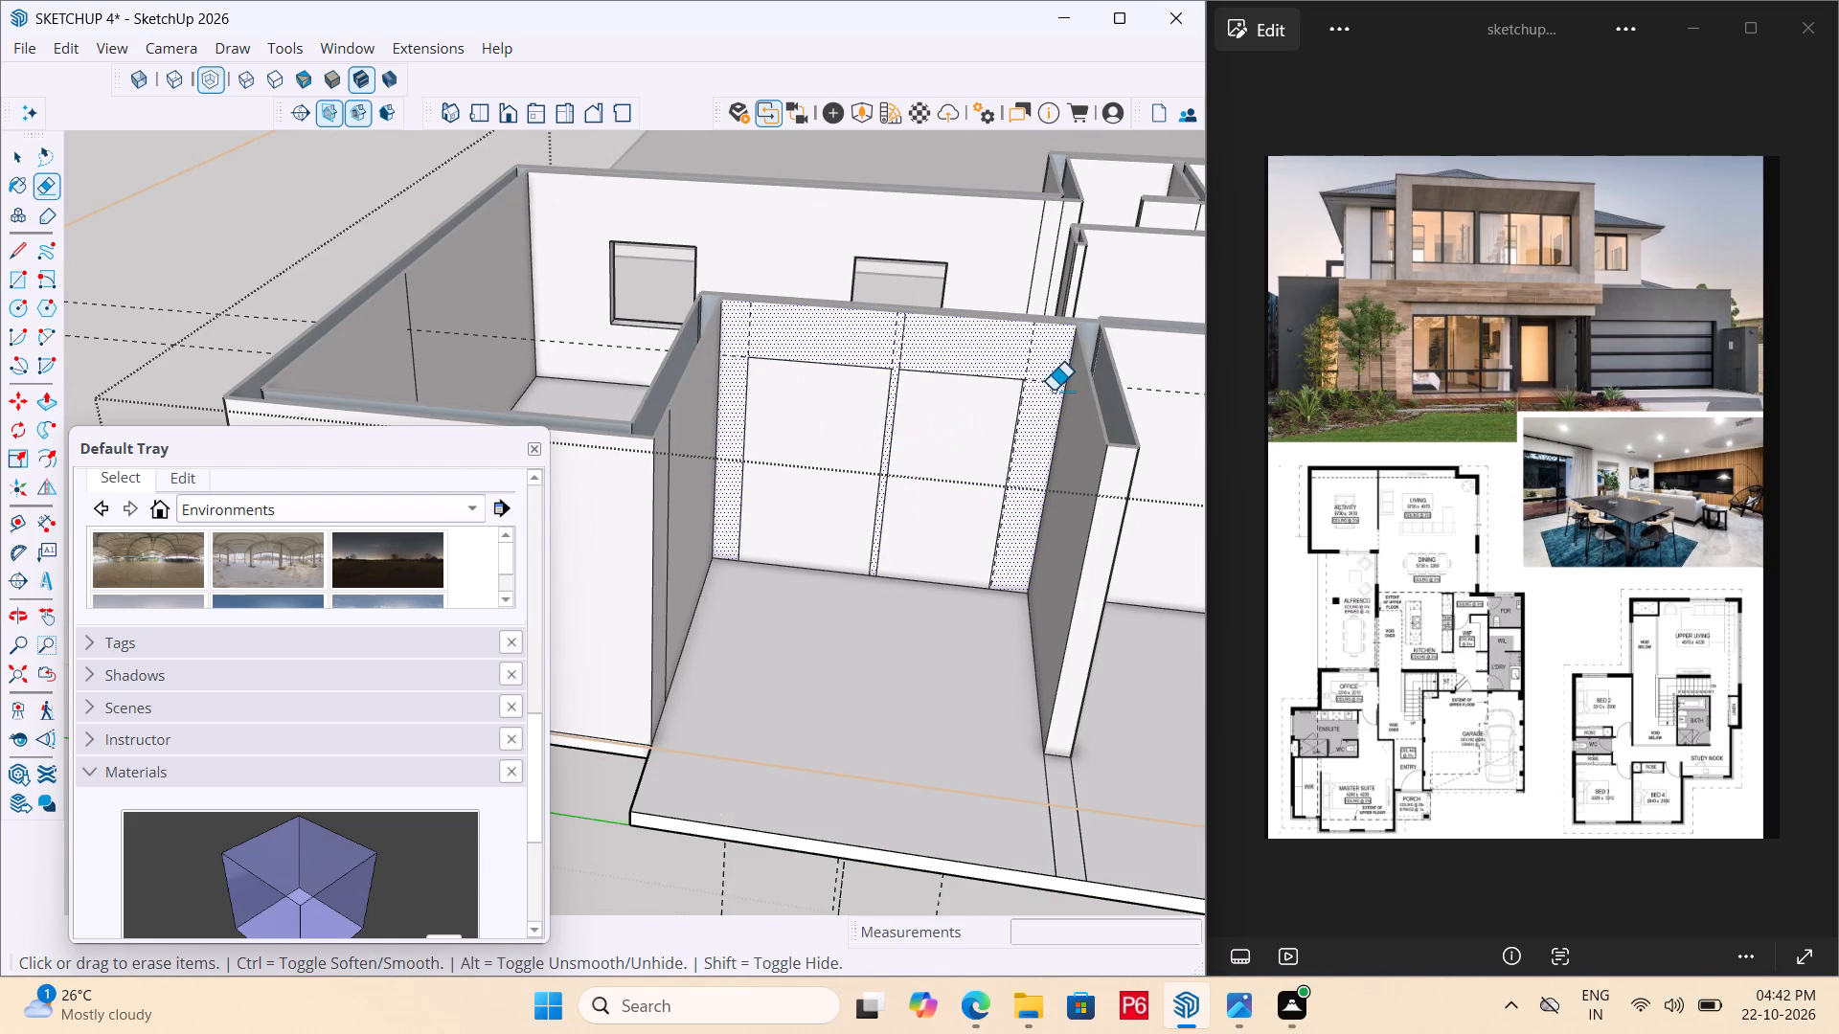
{"action": "triple_click", "coordinate": [1054, 379]}
{"action": "left_click", "coordinate": [1034, 362]}
{"action": "left_click", "coordinate": [1027, 357]}
{"action": "left_click", "coordinate": [942, 347]}
{"action": "left_click_drag", "start_coordinate": [935, 347], "coordinate": [912, 344]}
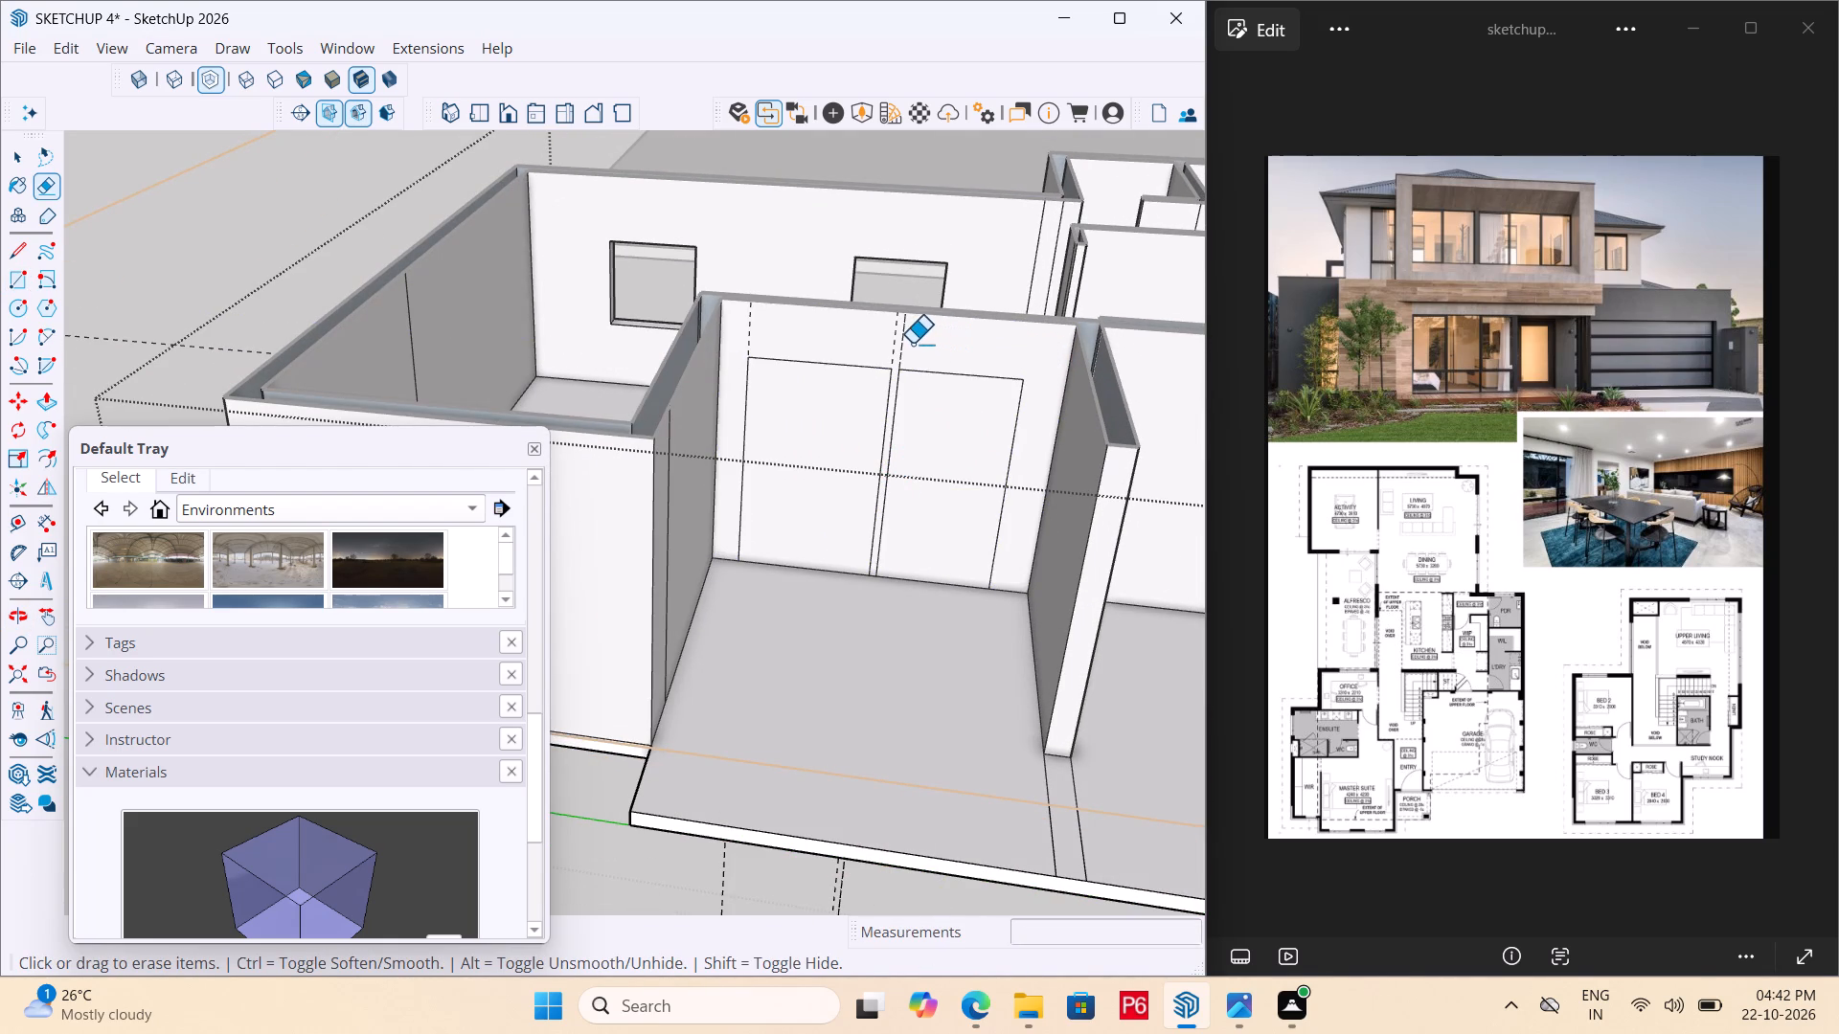
{"action": "left_click_drag", "start_coordinate": [912, 344], "coordinate": [890, 340]}
{"action": "left_click", "coordinate": [890, 340]}
{"action": "left_click", "coordinate": [761, 340]}
{"action": "double_click", "coordinate": [743, 336]}
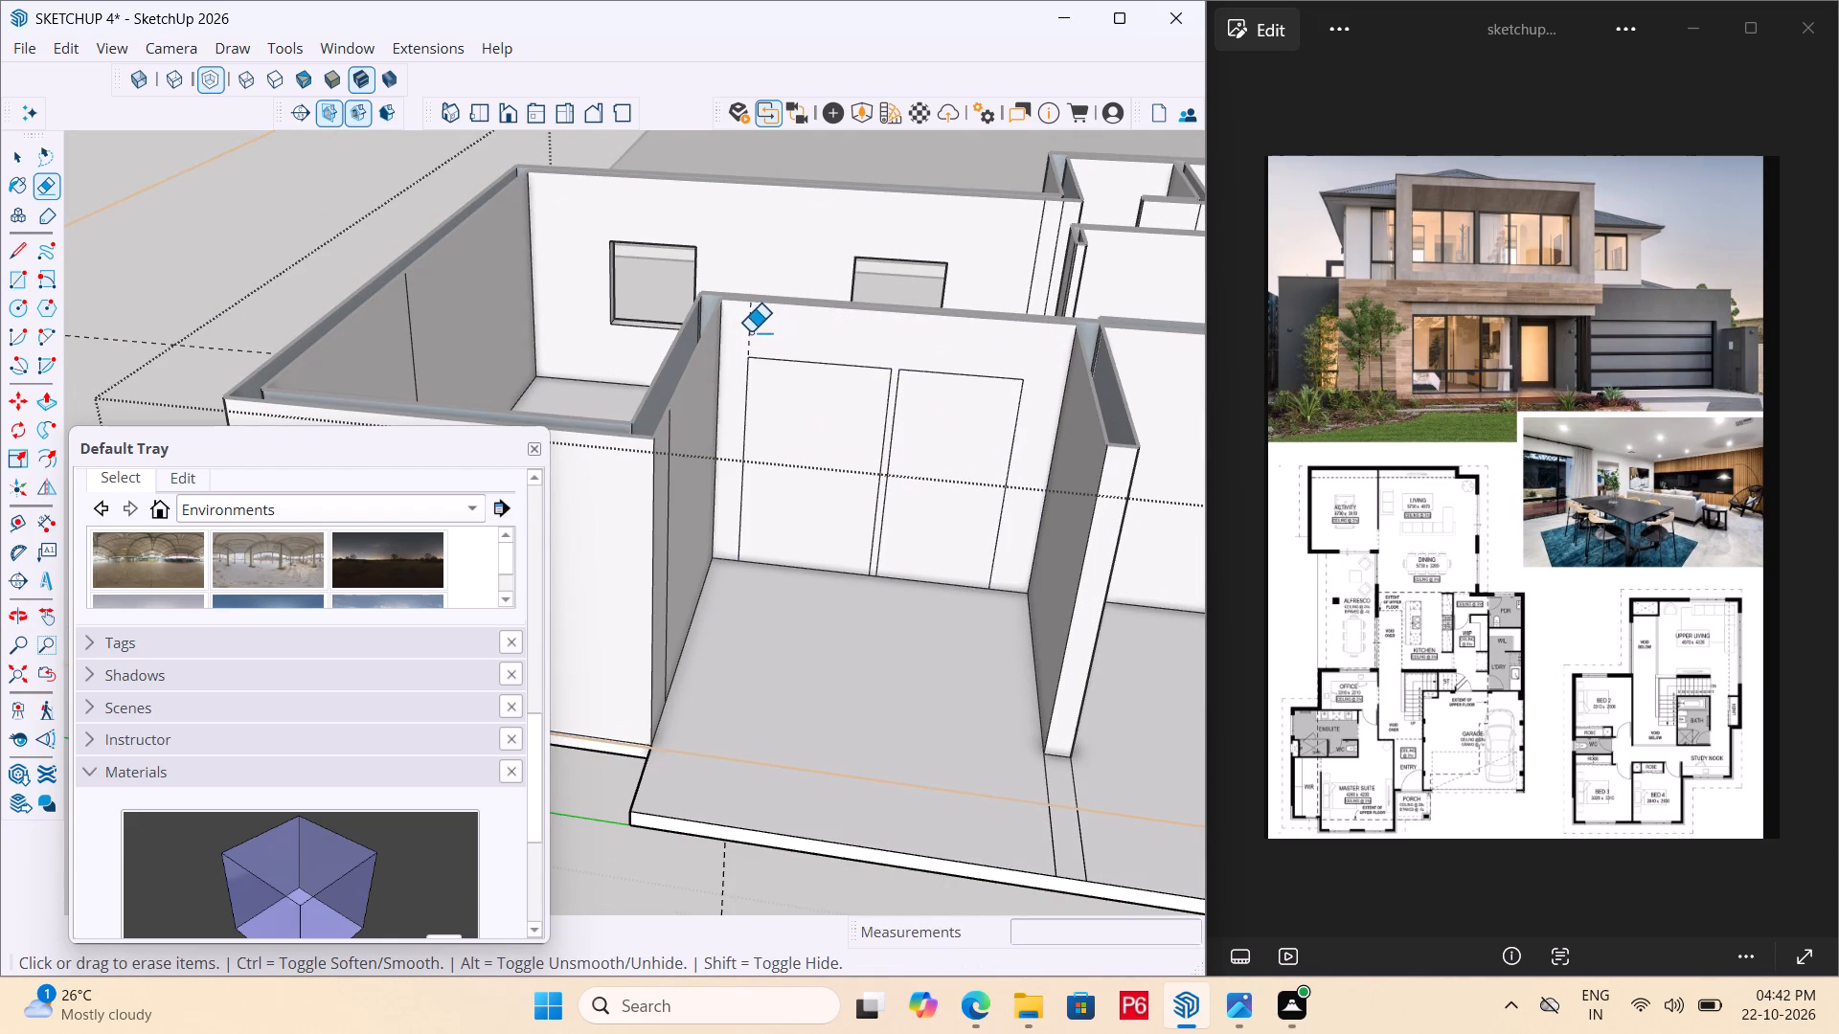
{"action": "left_click", "coordinate": [749, 332]}
{"action": "double_click", "coordinate": [741, 332]}
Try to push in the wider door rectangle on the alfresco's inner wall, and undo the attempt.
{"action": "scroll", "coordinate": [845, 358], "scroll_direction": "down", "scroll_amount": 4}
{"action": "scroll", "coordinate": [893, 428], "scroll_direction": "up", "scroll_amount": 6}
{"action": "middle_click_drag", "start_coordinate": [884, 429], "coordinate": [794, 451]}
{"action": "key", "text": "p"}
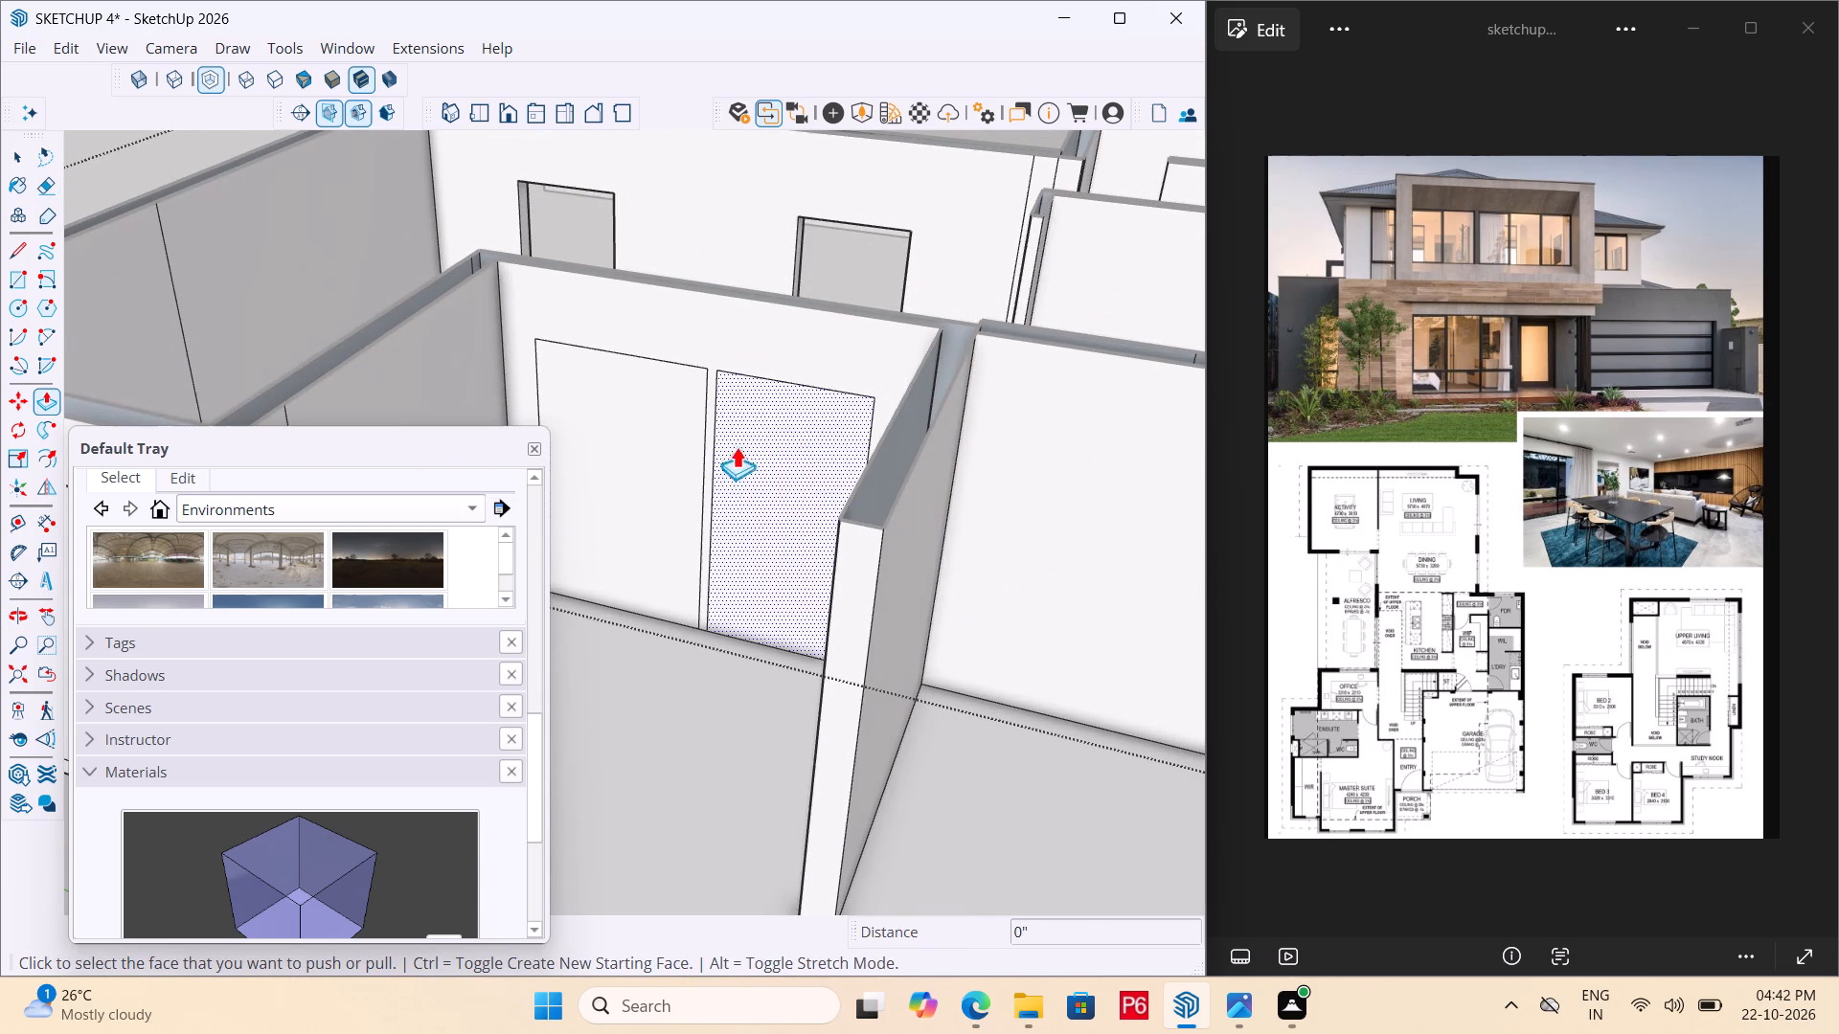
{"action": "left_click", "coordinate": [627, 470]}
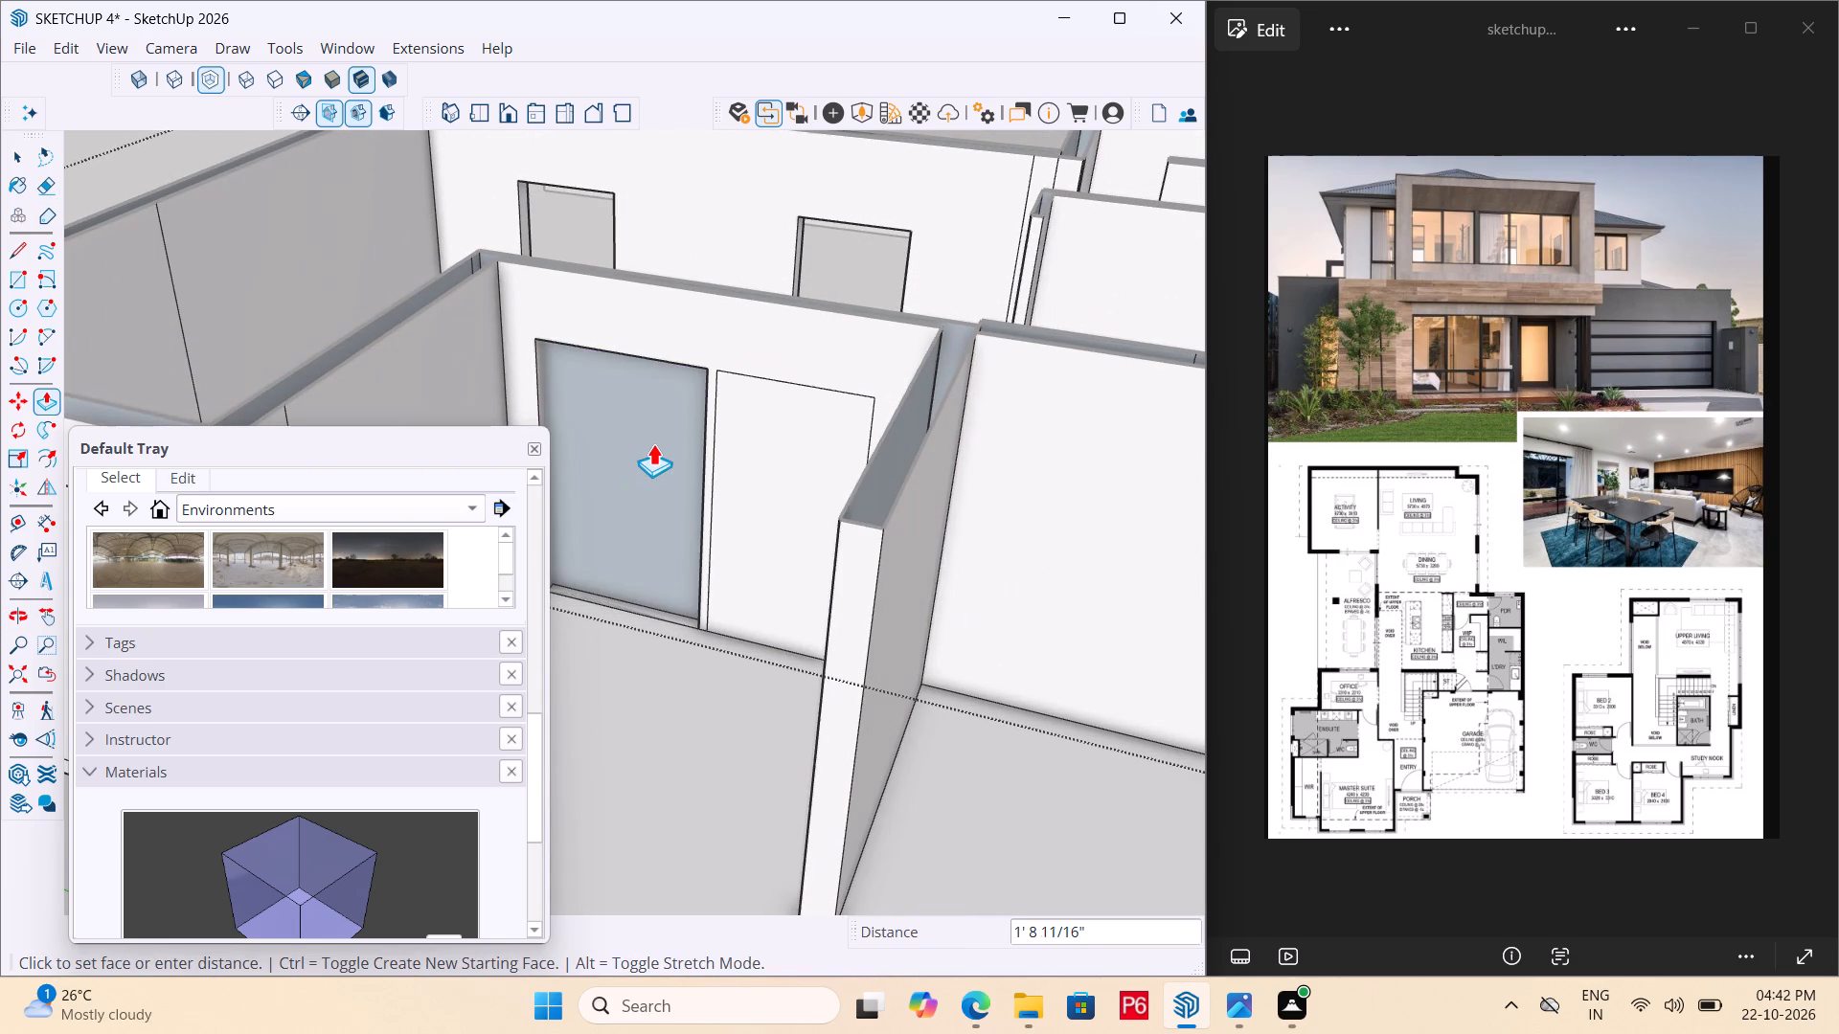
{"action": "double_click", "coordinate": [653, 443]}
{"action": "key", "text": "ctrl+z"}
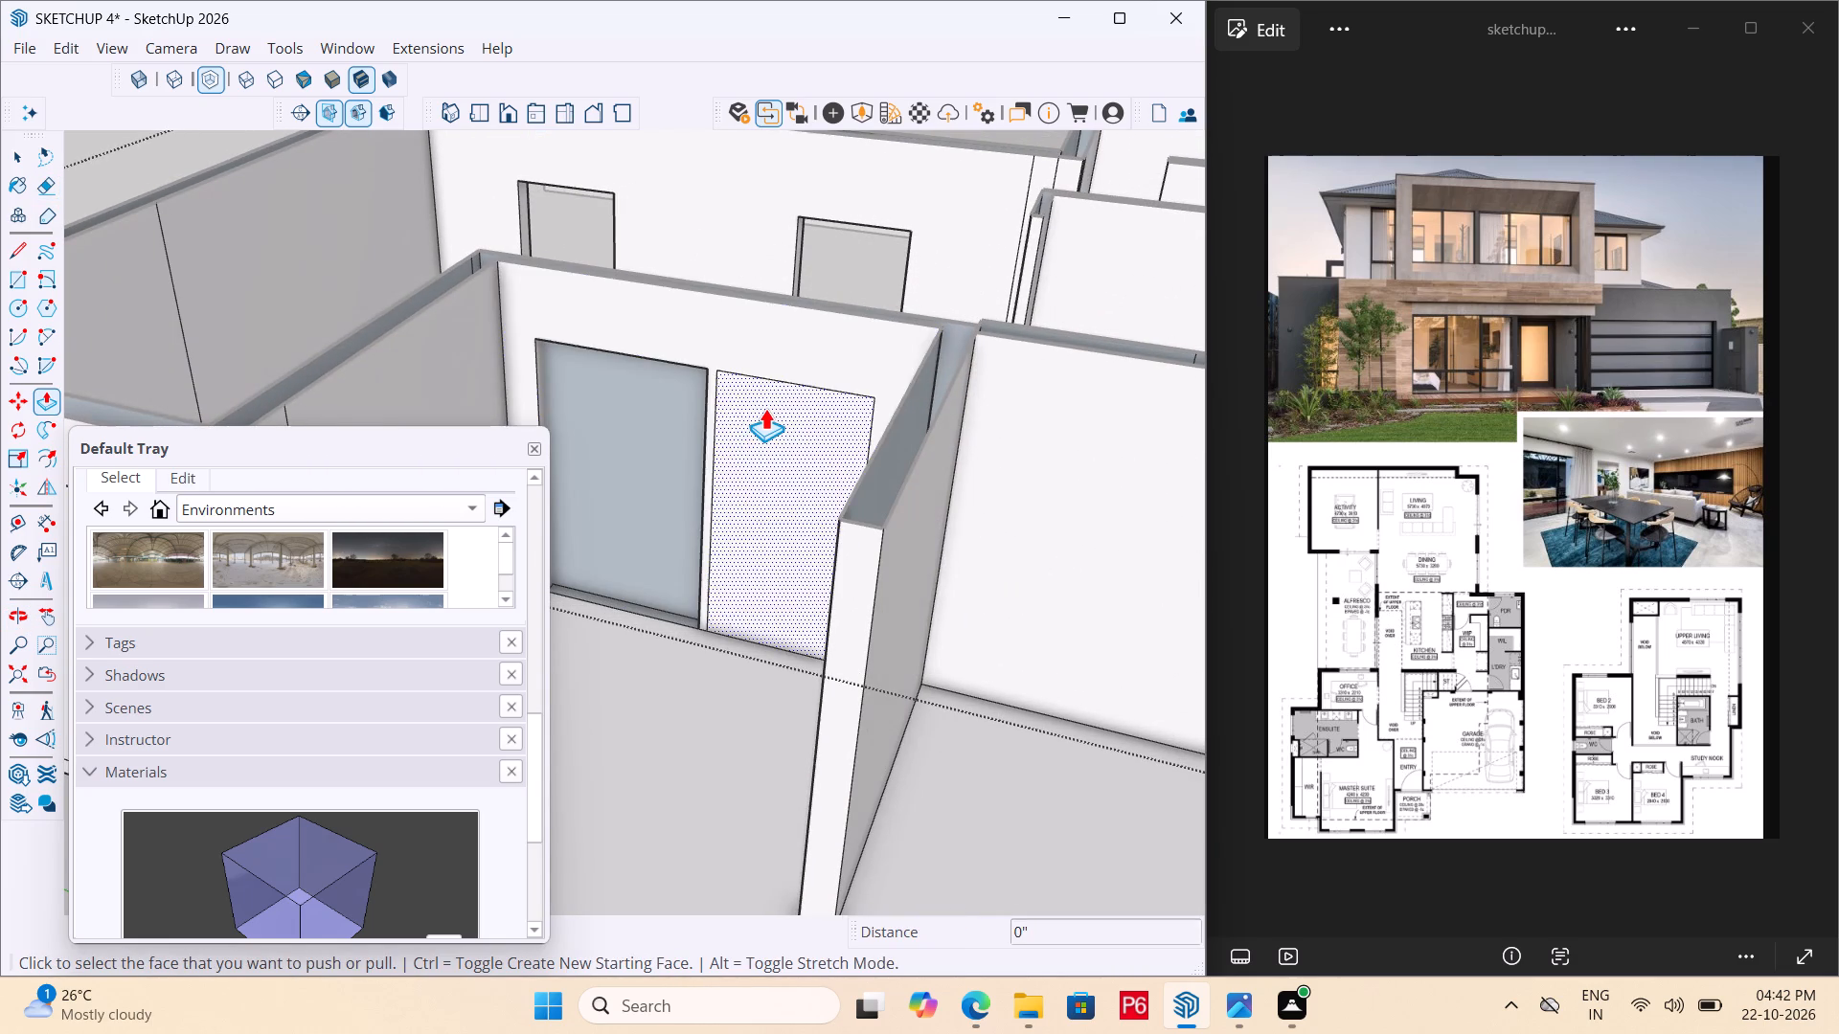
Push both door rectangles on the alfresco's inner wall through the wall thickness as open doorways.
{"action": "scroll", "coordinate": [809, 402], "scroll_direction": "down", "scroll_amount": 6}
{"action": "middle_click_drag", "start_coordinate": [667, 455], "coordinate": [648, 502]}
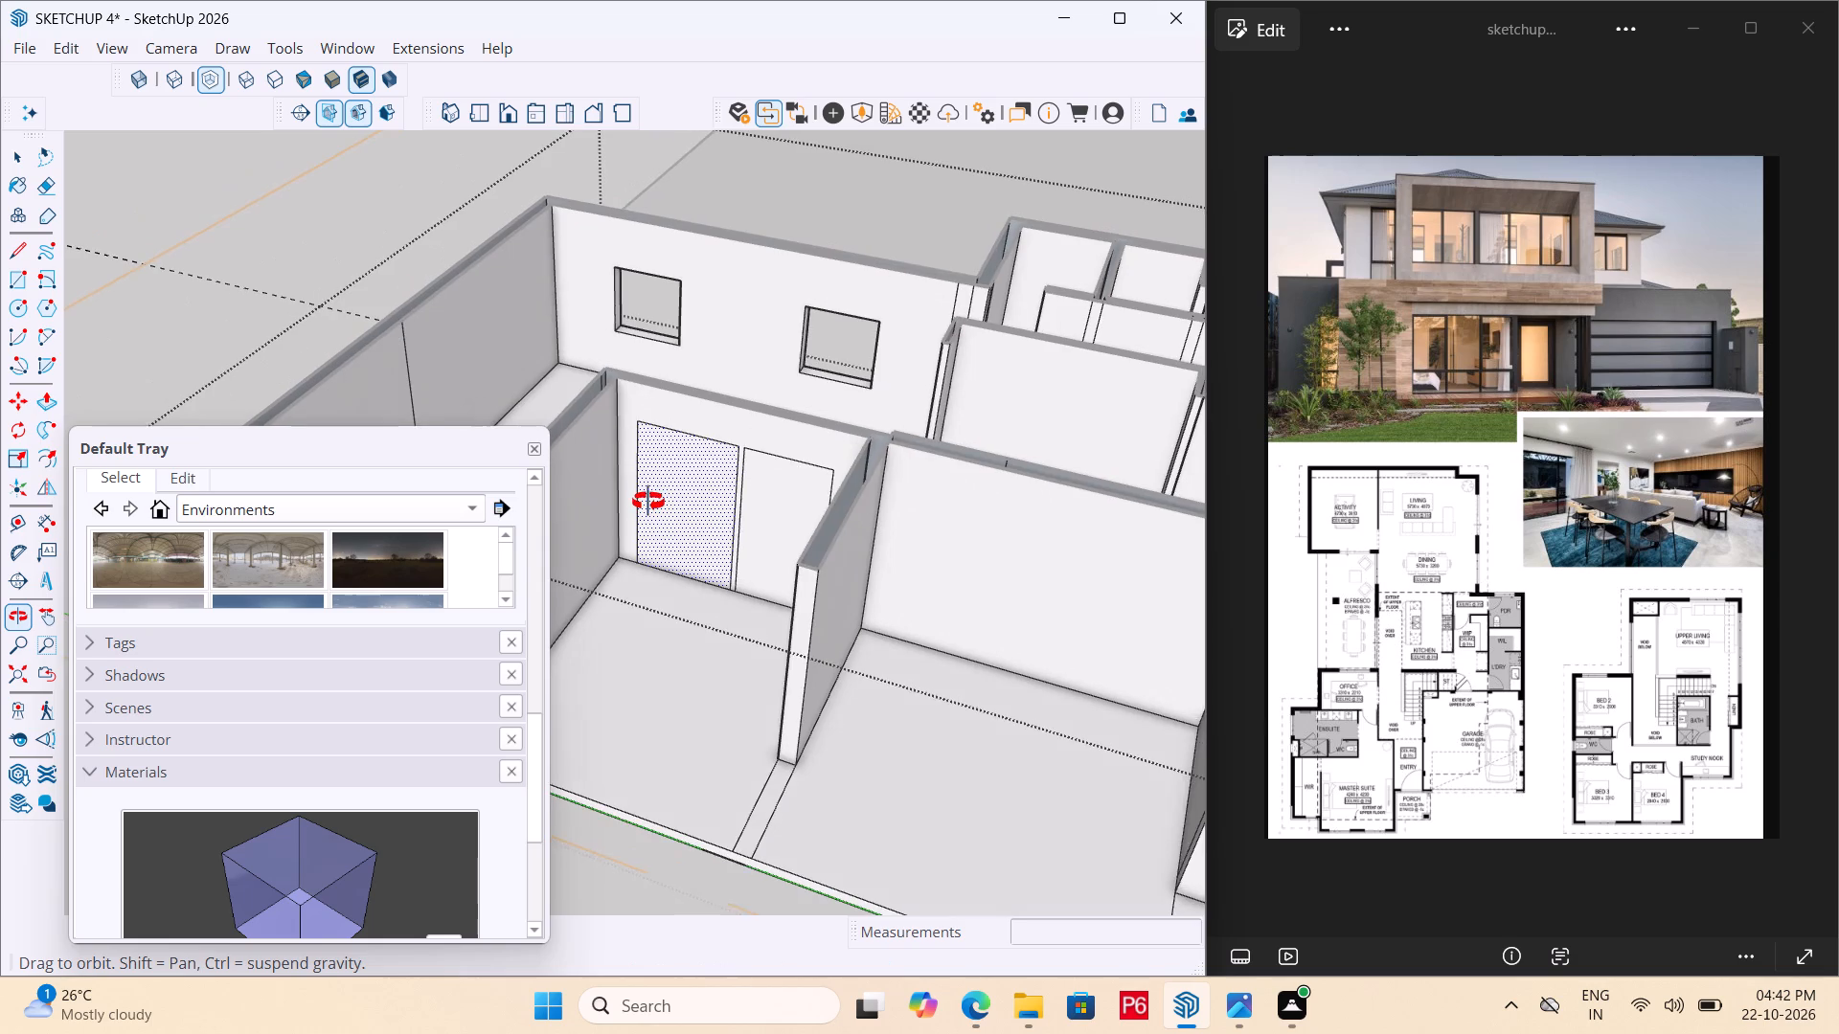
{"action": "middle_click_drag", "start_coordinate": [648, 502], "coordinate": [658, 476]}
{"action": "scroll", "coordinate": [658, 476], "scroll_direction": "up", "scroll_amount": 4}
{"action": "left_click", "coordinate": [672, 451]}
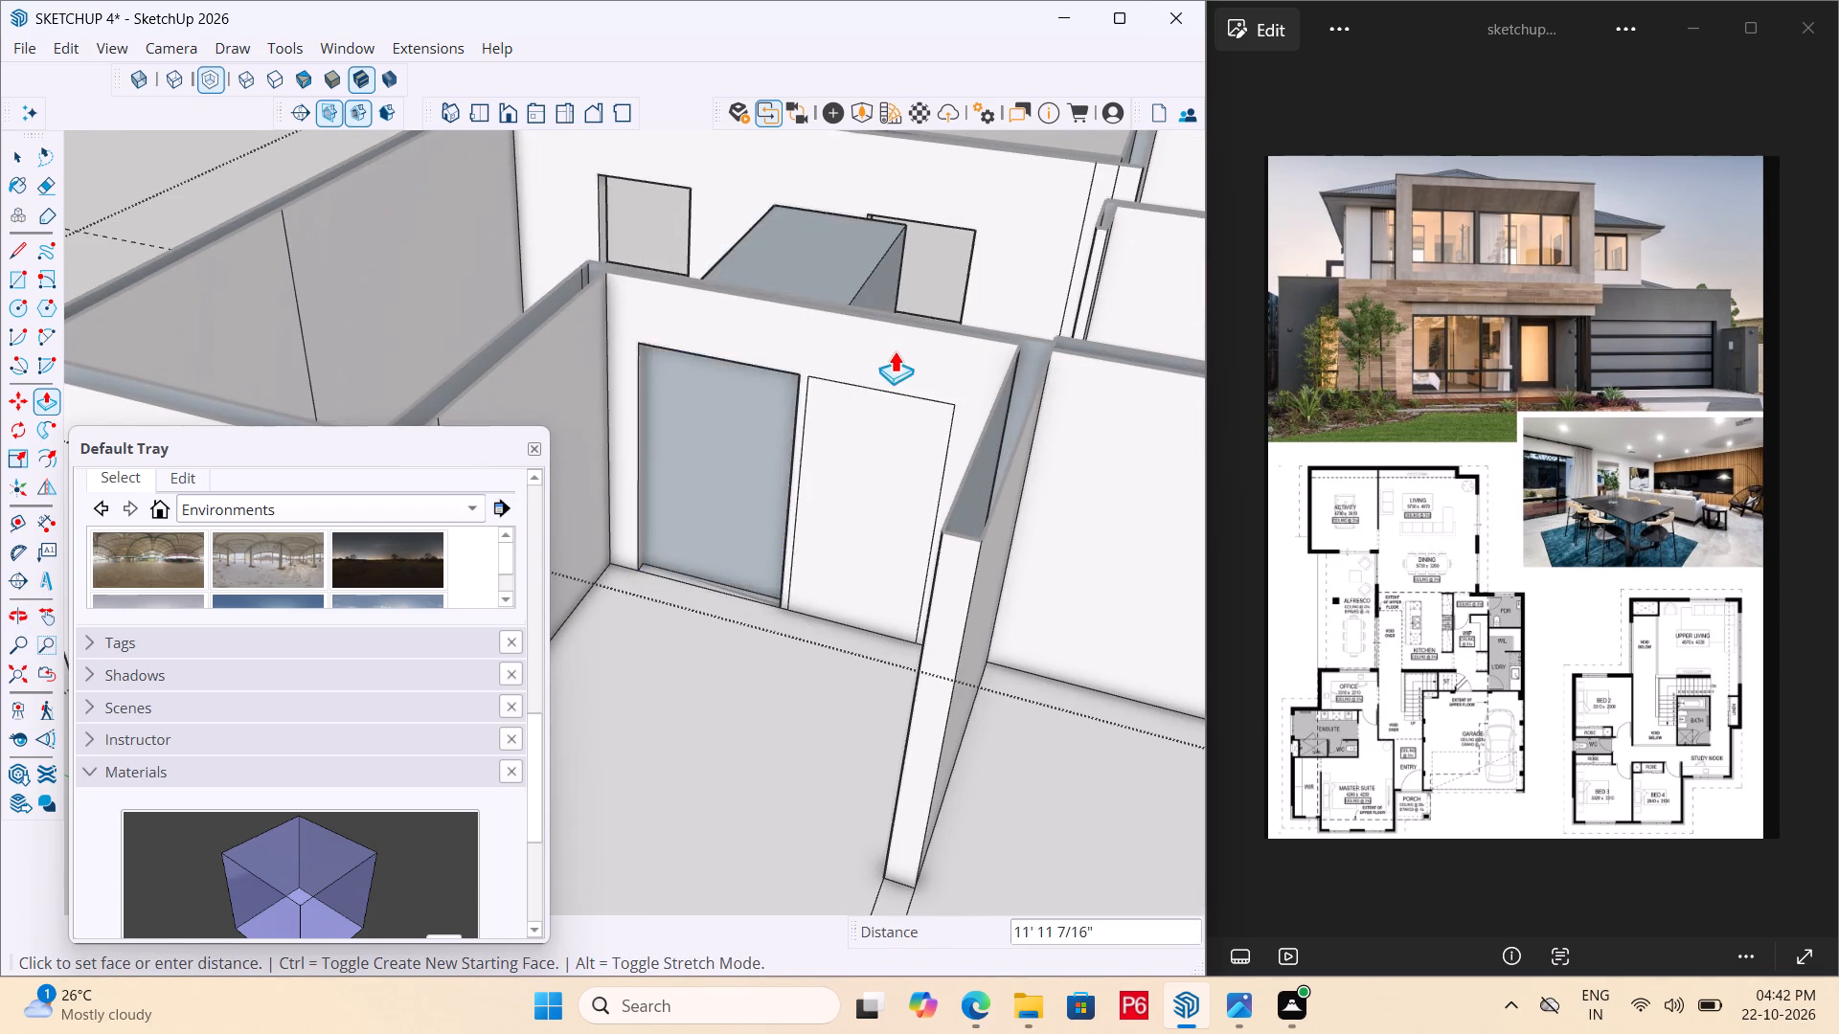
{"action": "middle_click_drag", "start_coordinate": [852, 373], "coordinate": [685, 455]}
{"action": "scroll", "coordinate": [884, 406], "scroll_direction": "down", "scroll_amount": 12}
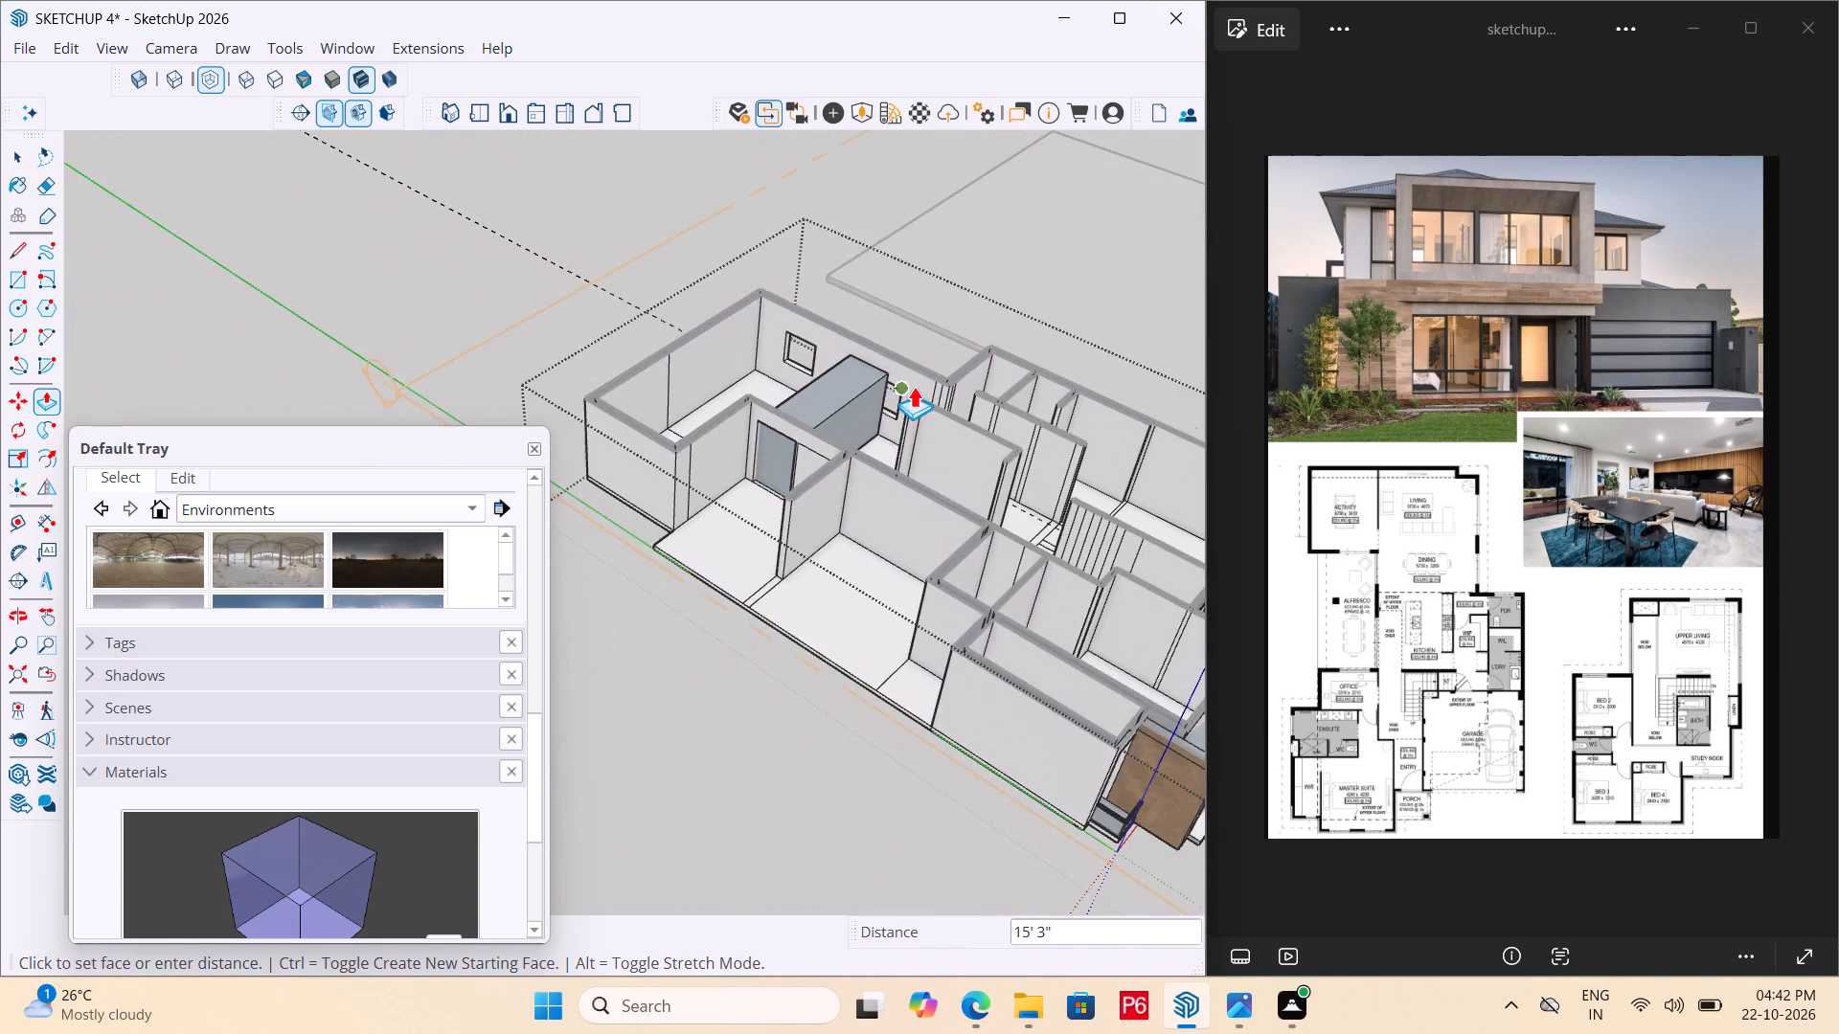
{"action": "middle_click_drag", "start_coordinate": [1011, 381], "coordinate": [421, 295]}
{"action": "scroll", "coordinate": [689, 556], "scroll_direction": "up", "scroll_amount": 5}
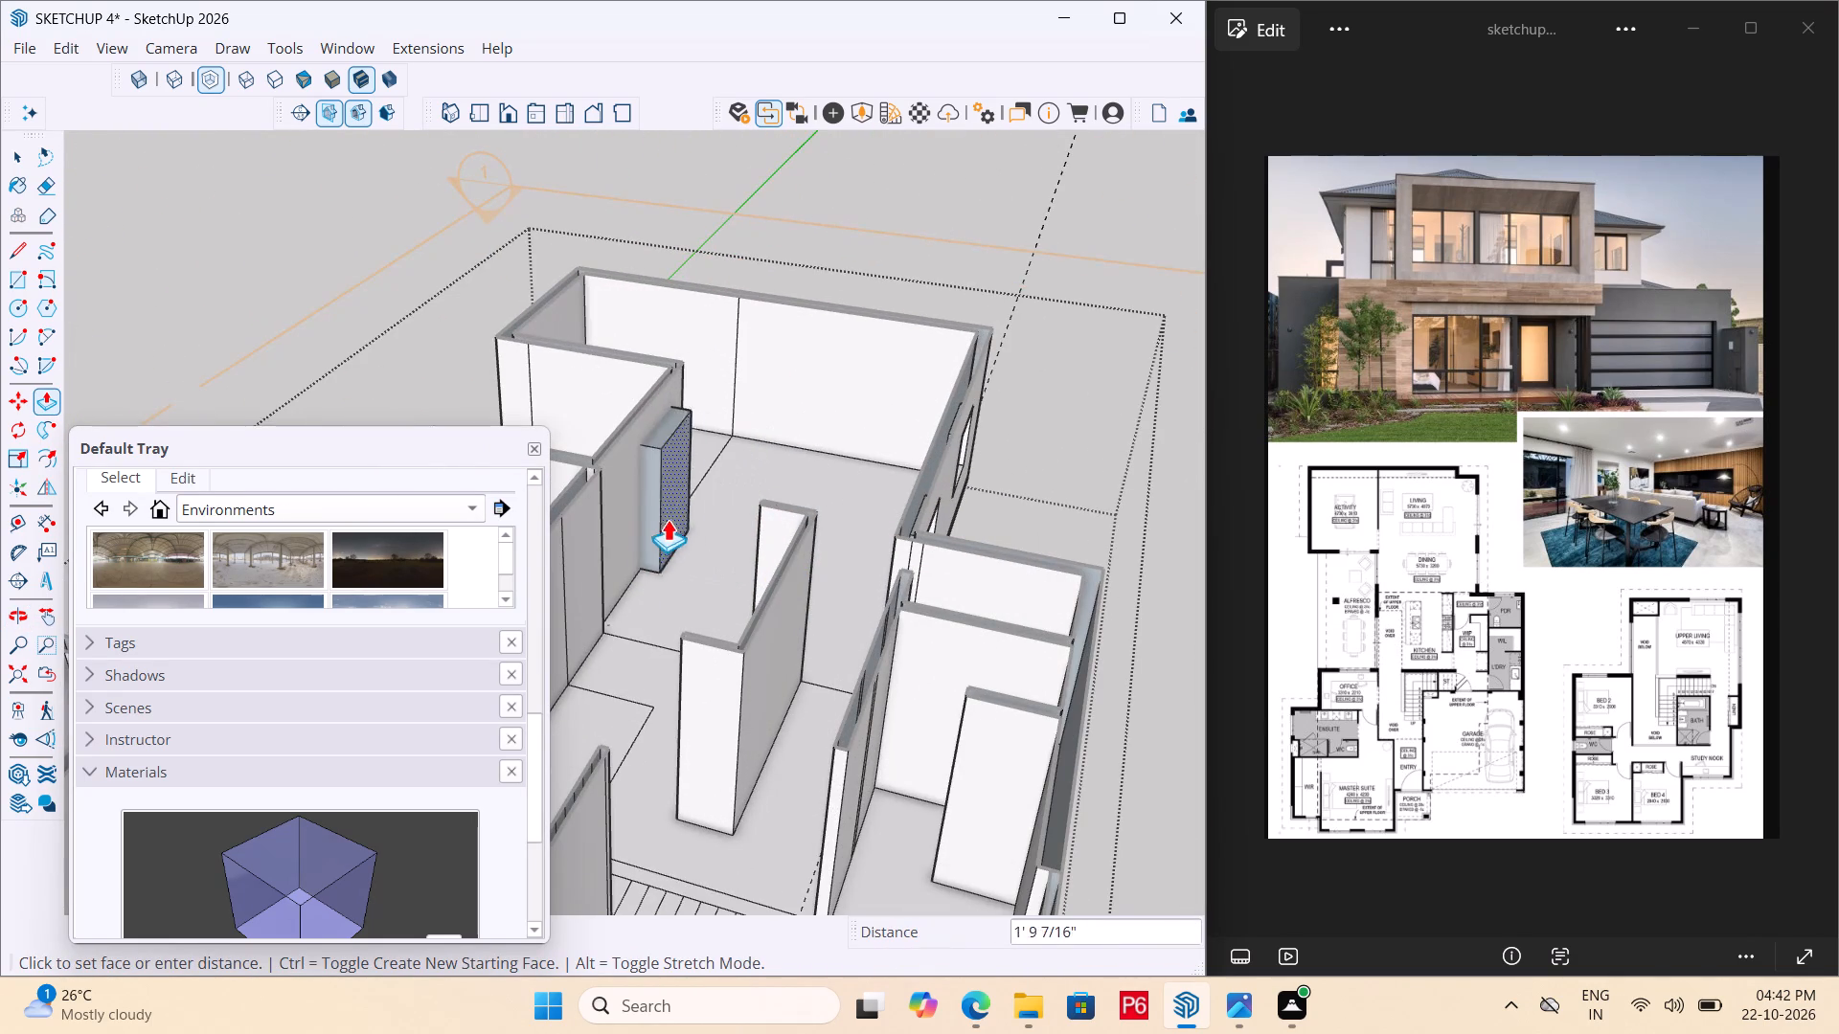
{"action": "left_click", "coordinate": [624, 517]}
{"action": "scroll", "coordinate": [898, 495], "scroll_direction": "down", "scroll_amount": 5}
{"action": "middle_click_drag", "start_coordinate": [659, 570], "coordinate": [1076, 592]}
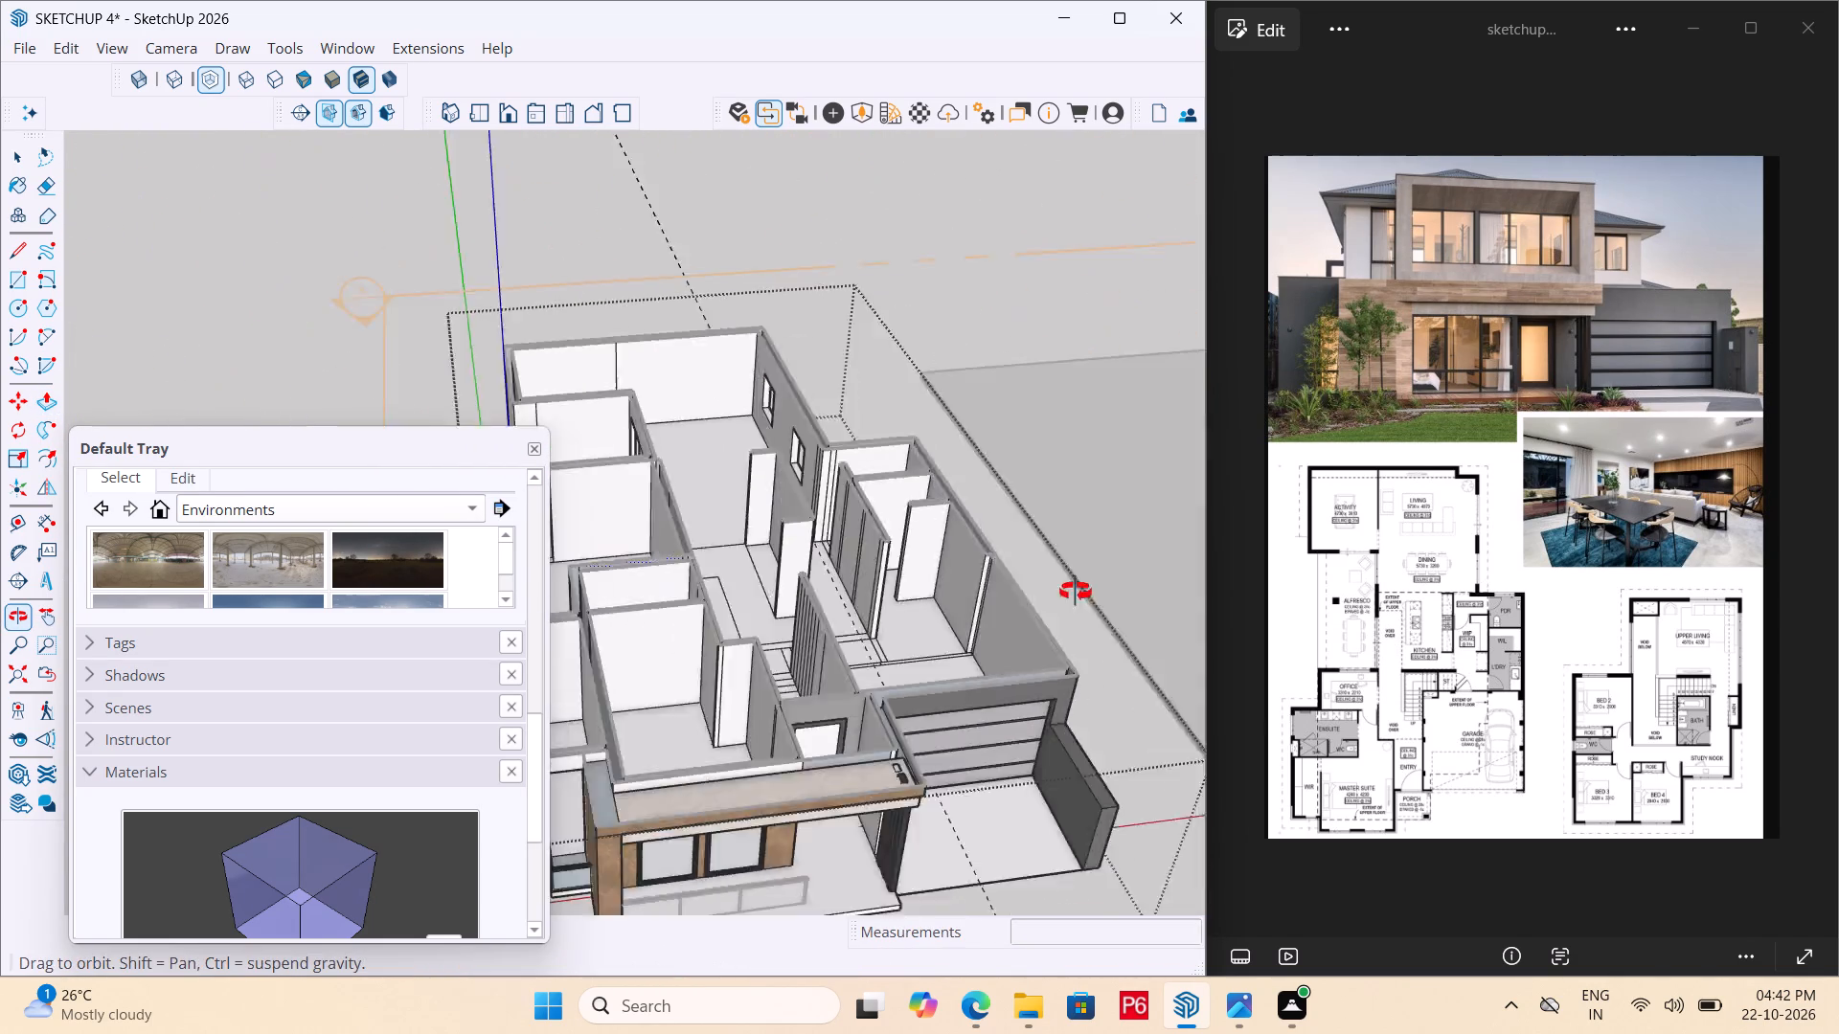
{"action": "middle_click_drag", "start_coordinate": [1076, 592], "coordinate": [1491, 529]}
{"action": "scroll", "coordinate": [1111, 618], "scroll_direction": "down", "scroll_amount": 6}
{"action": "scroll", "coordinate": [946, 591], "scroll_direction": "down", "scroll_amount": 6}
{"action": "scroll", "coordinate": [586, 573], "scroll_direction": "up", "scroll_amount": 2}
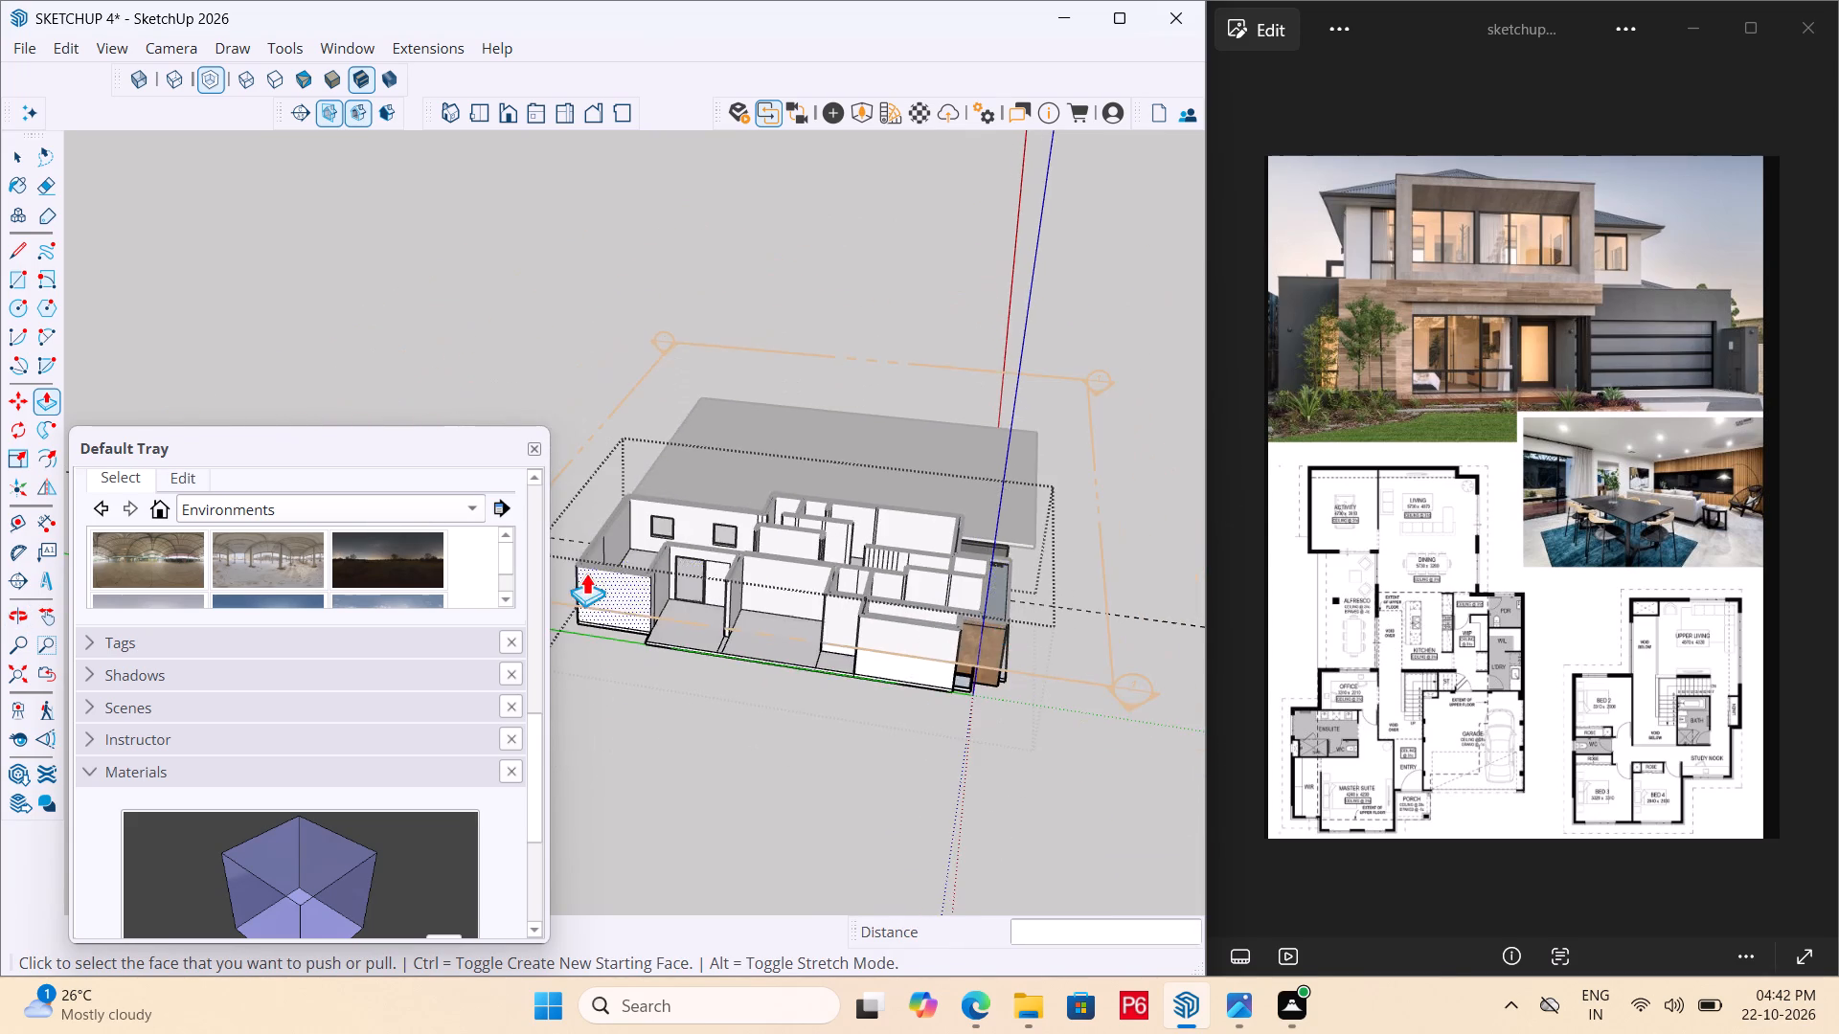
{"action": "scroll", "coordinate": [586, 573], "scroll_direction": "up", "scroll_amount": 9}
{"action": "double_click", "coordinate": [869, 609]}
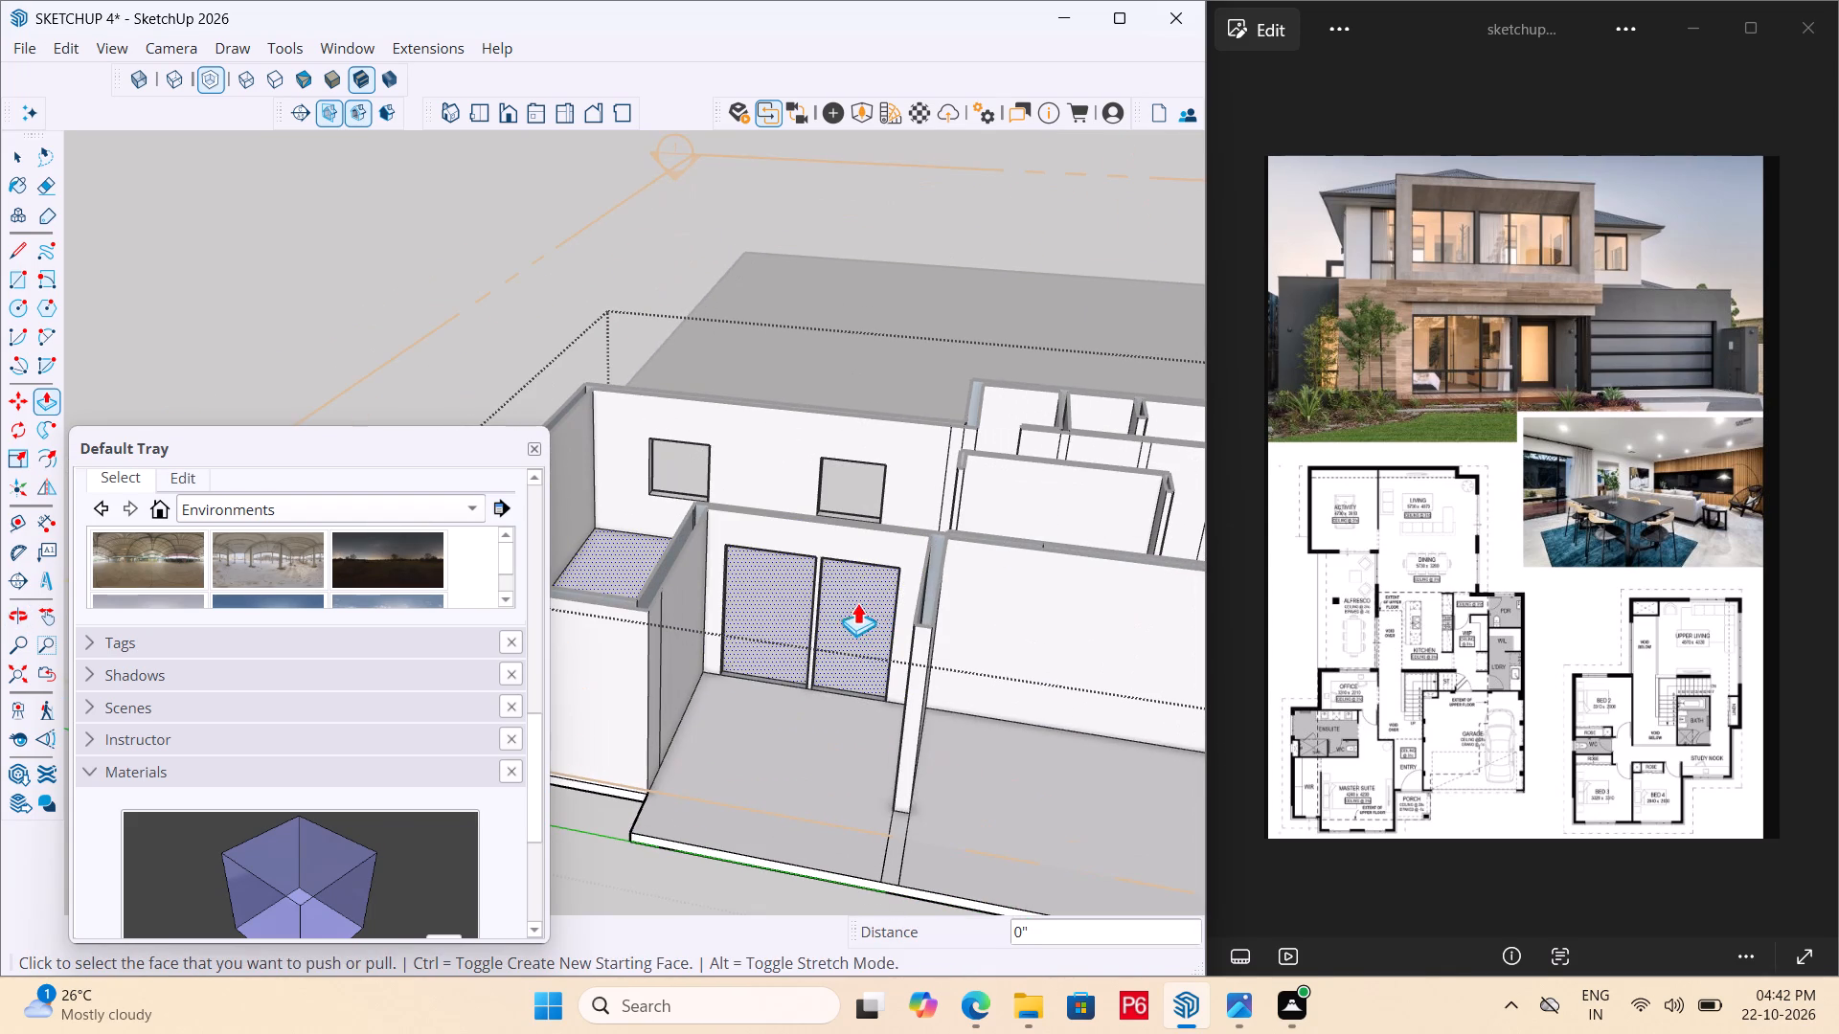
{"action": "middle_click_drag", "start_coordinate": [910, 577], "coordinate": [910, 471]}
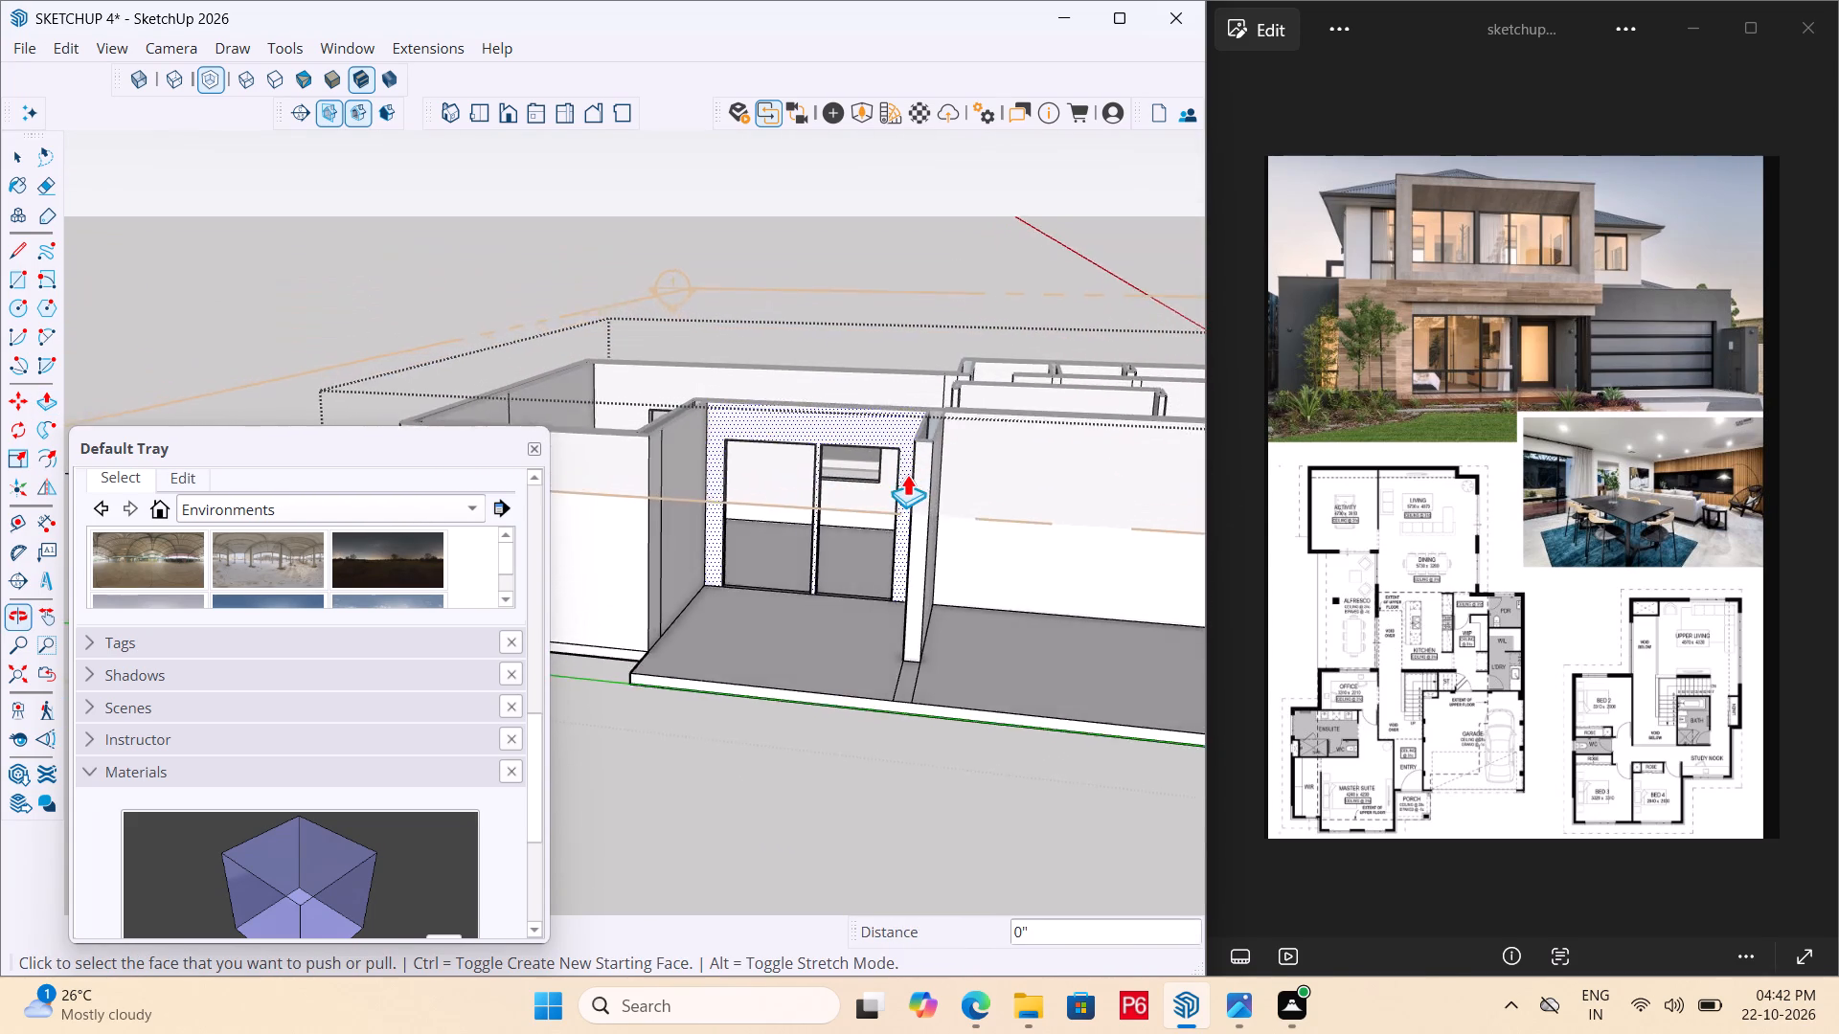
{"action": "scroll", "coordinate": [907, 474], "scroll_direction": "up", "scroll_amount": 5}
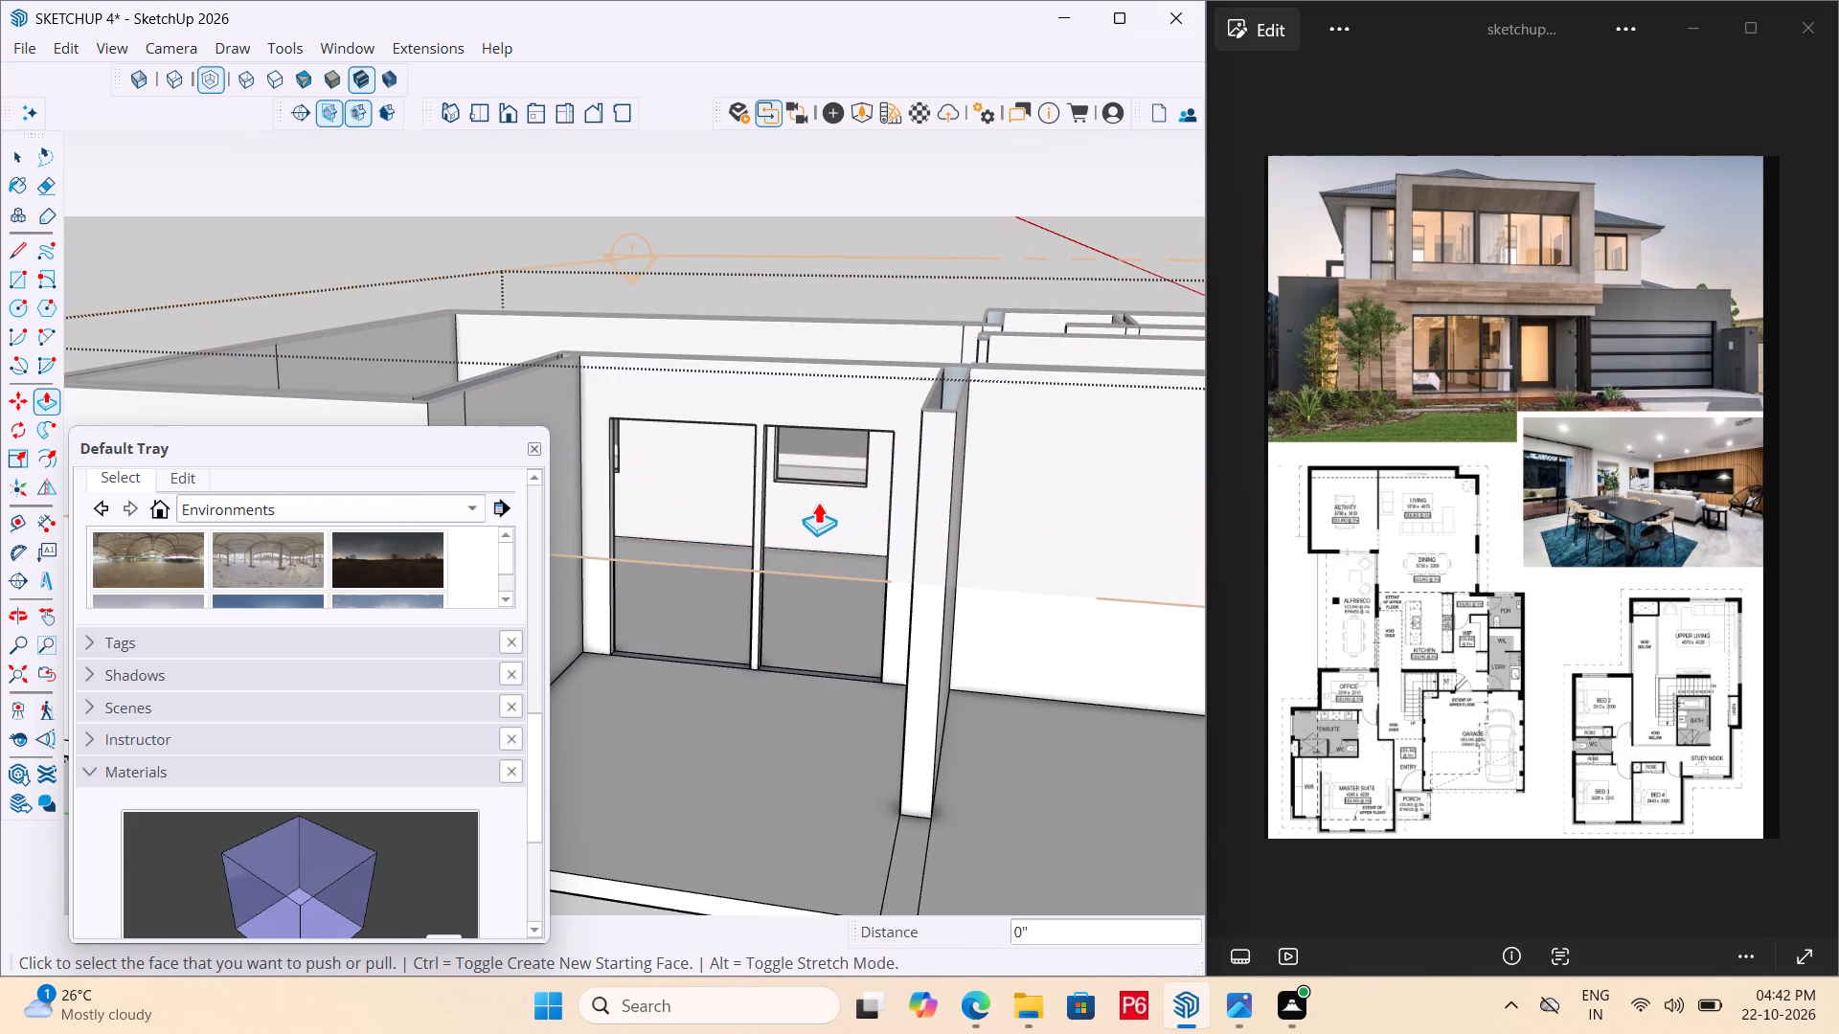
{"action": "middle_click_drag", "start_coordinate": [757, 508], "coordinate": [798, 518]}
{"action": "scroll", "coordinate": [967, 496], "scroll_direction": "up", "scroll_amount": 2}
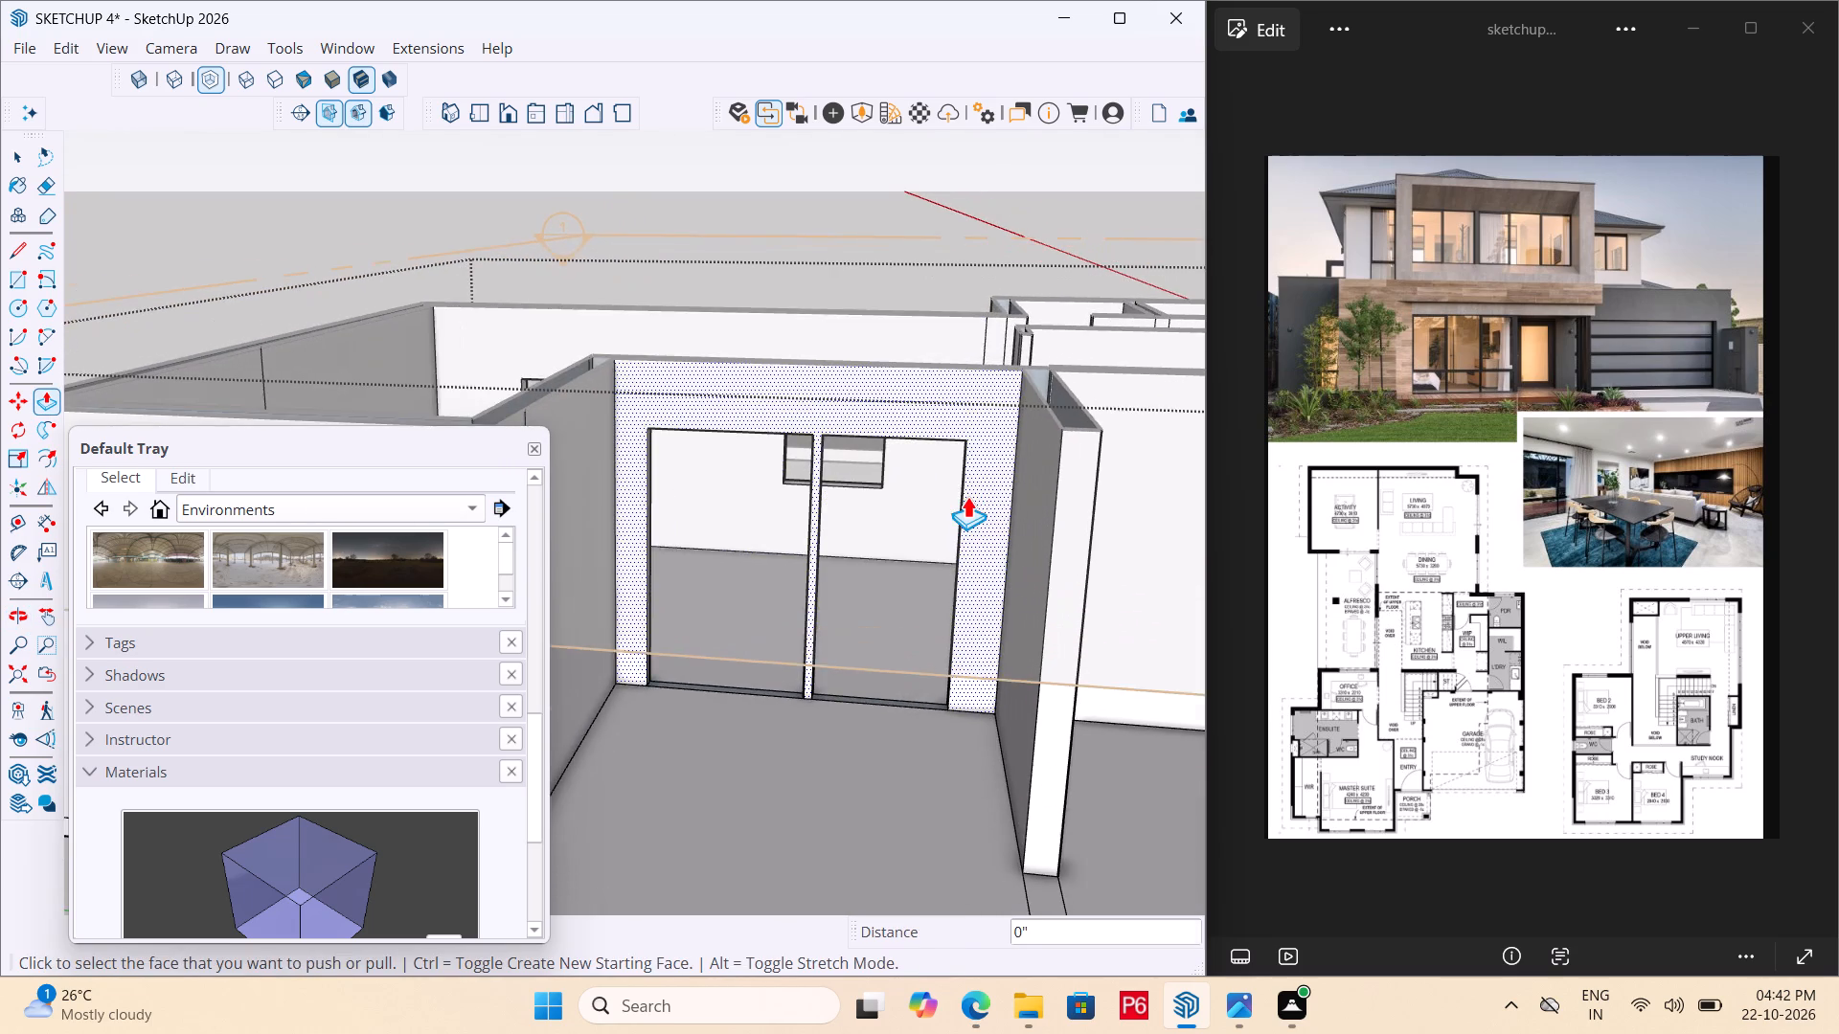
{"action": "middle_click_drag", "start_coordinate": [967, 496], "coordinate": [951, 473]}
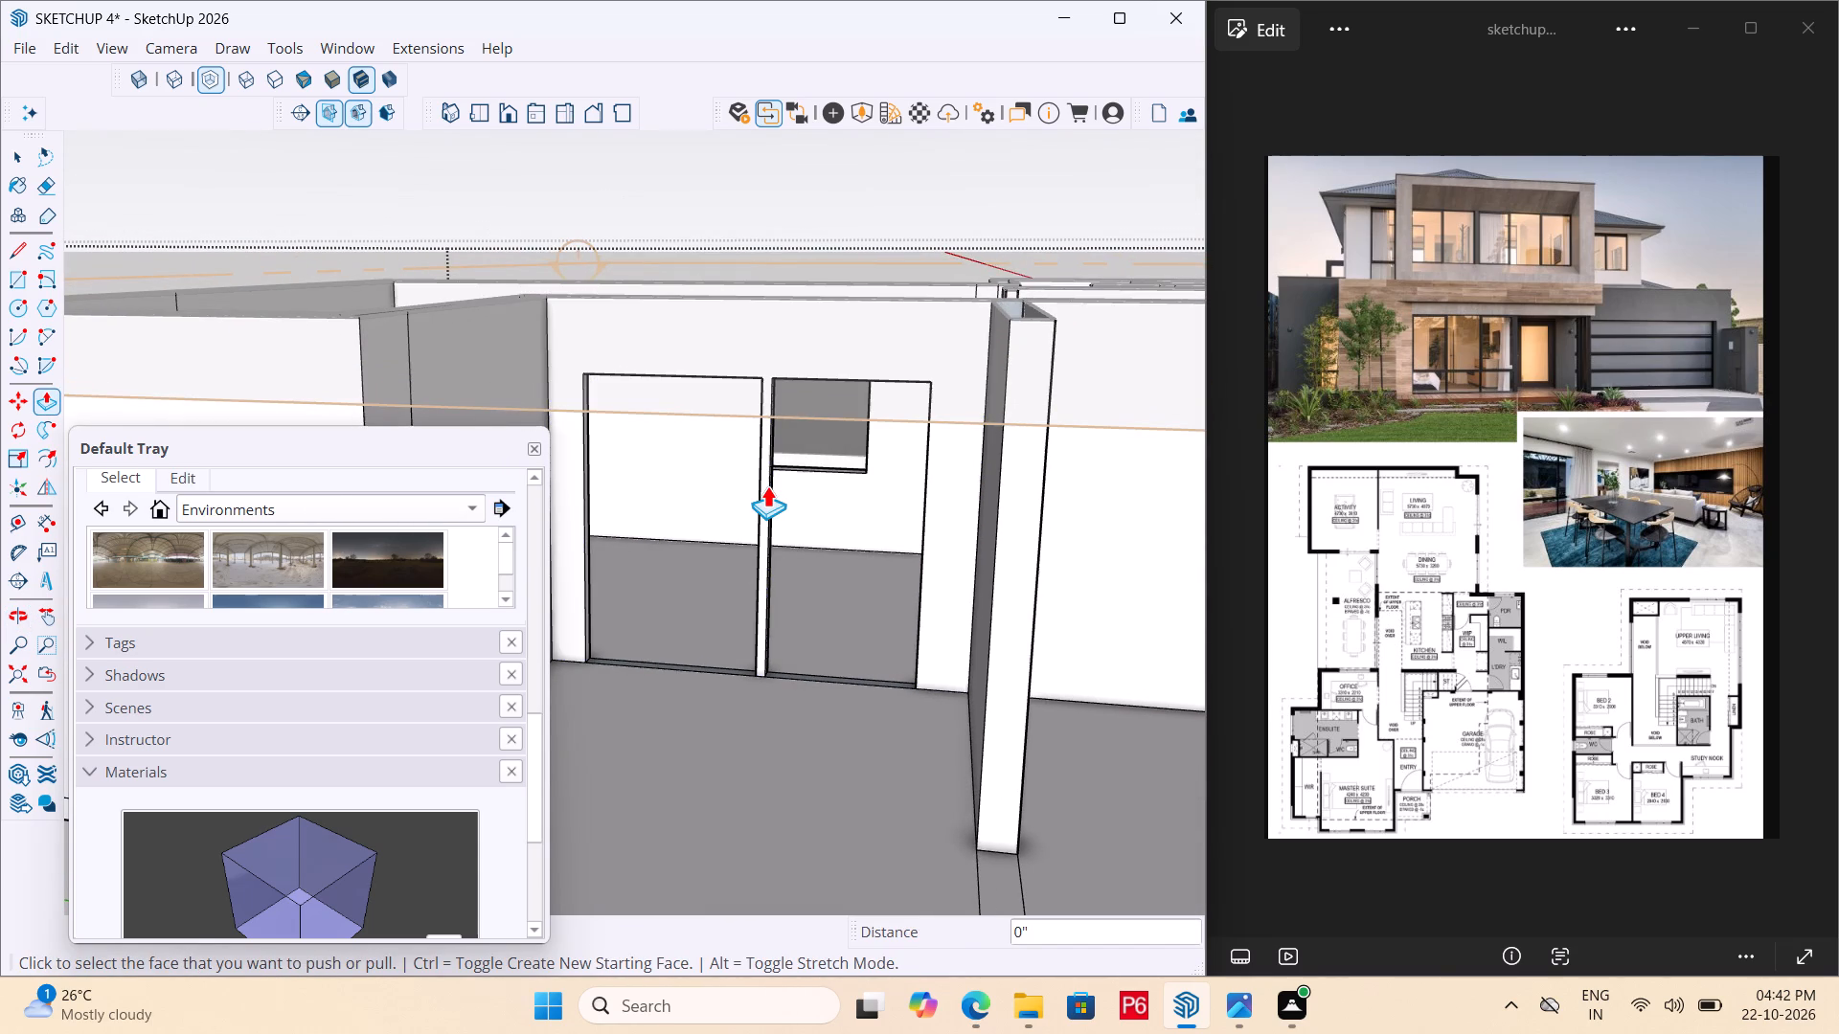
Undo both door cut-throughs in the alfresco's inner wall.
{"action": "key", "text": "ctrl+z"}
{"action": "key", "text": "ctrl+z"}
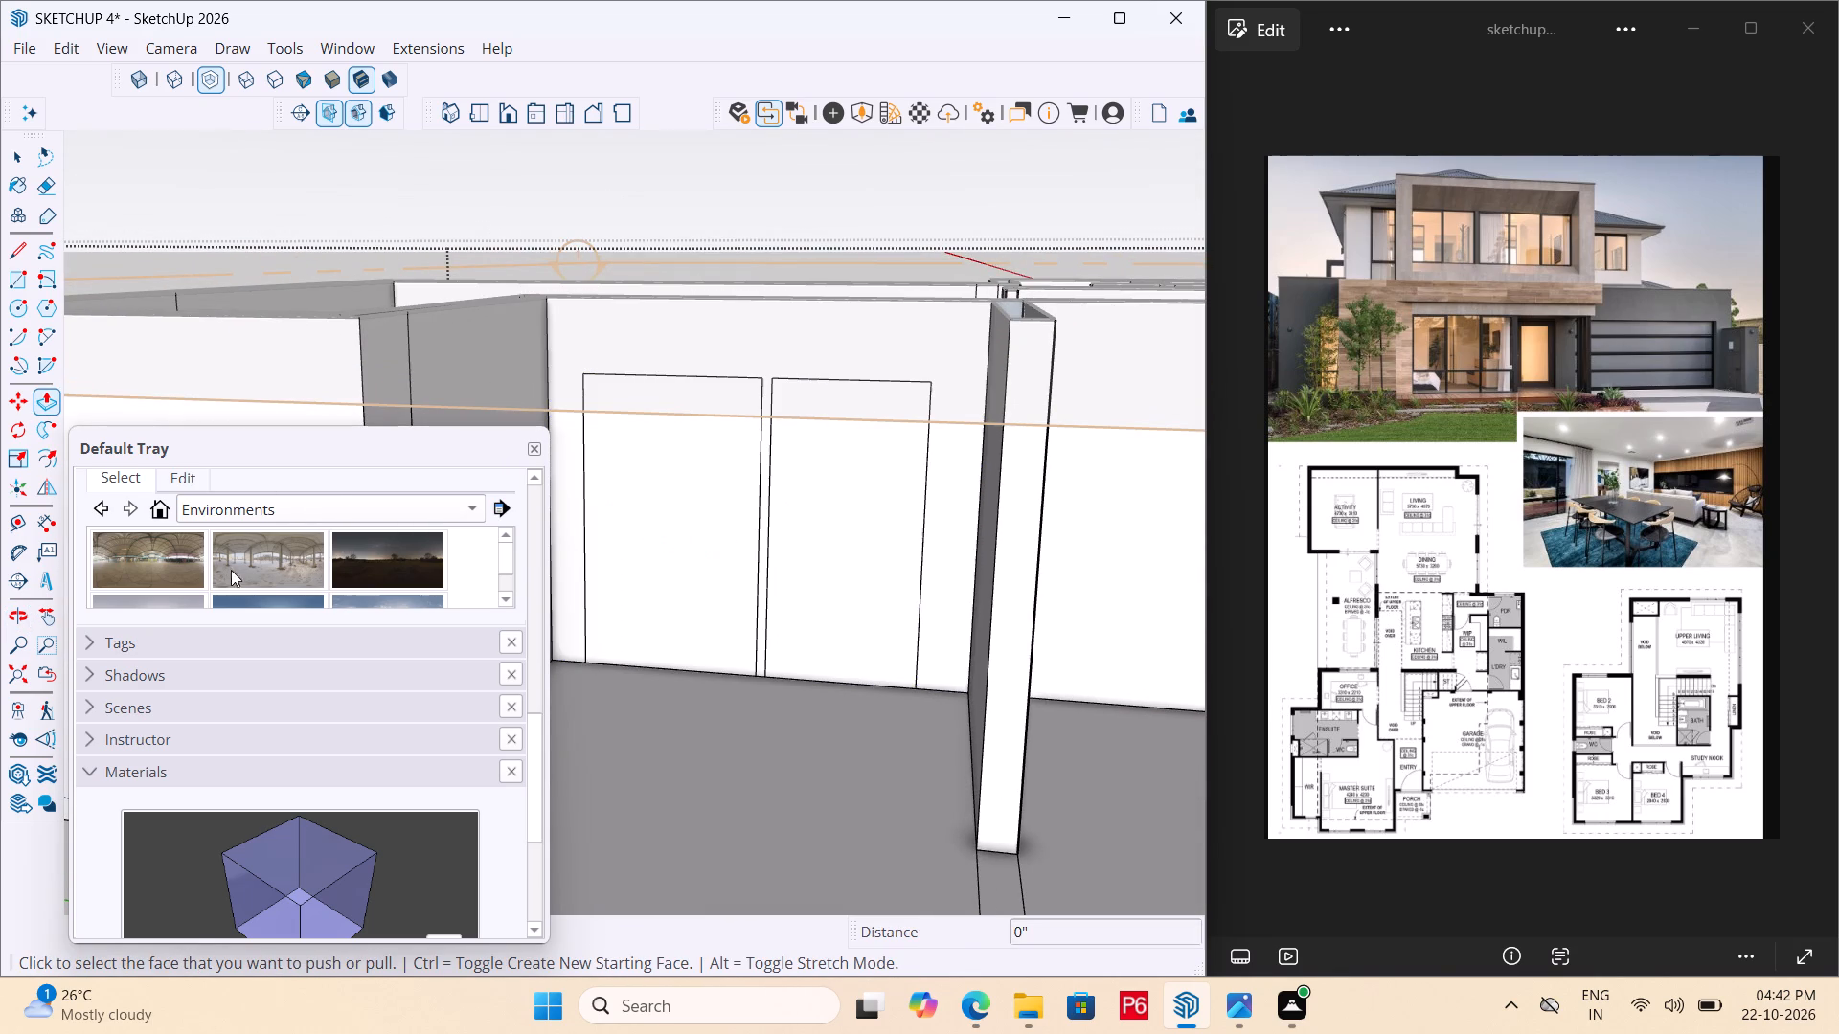
Offset the outlines of both door rectangles on the alfresco's inner wall inward by about 3 9/16" for frames.
{"action": "left_click", "coordinate": [47, 454]}
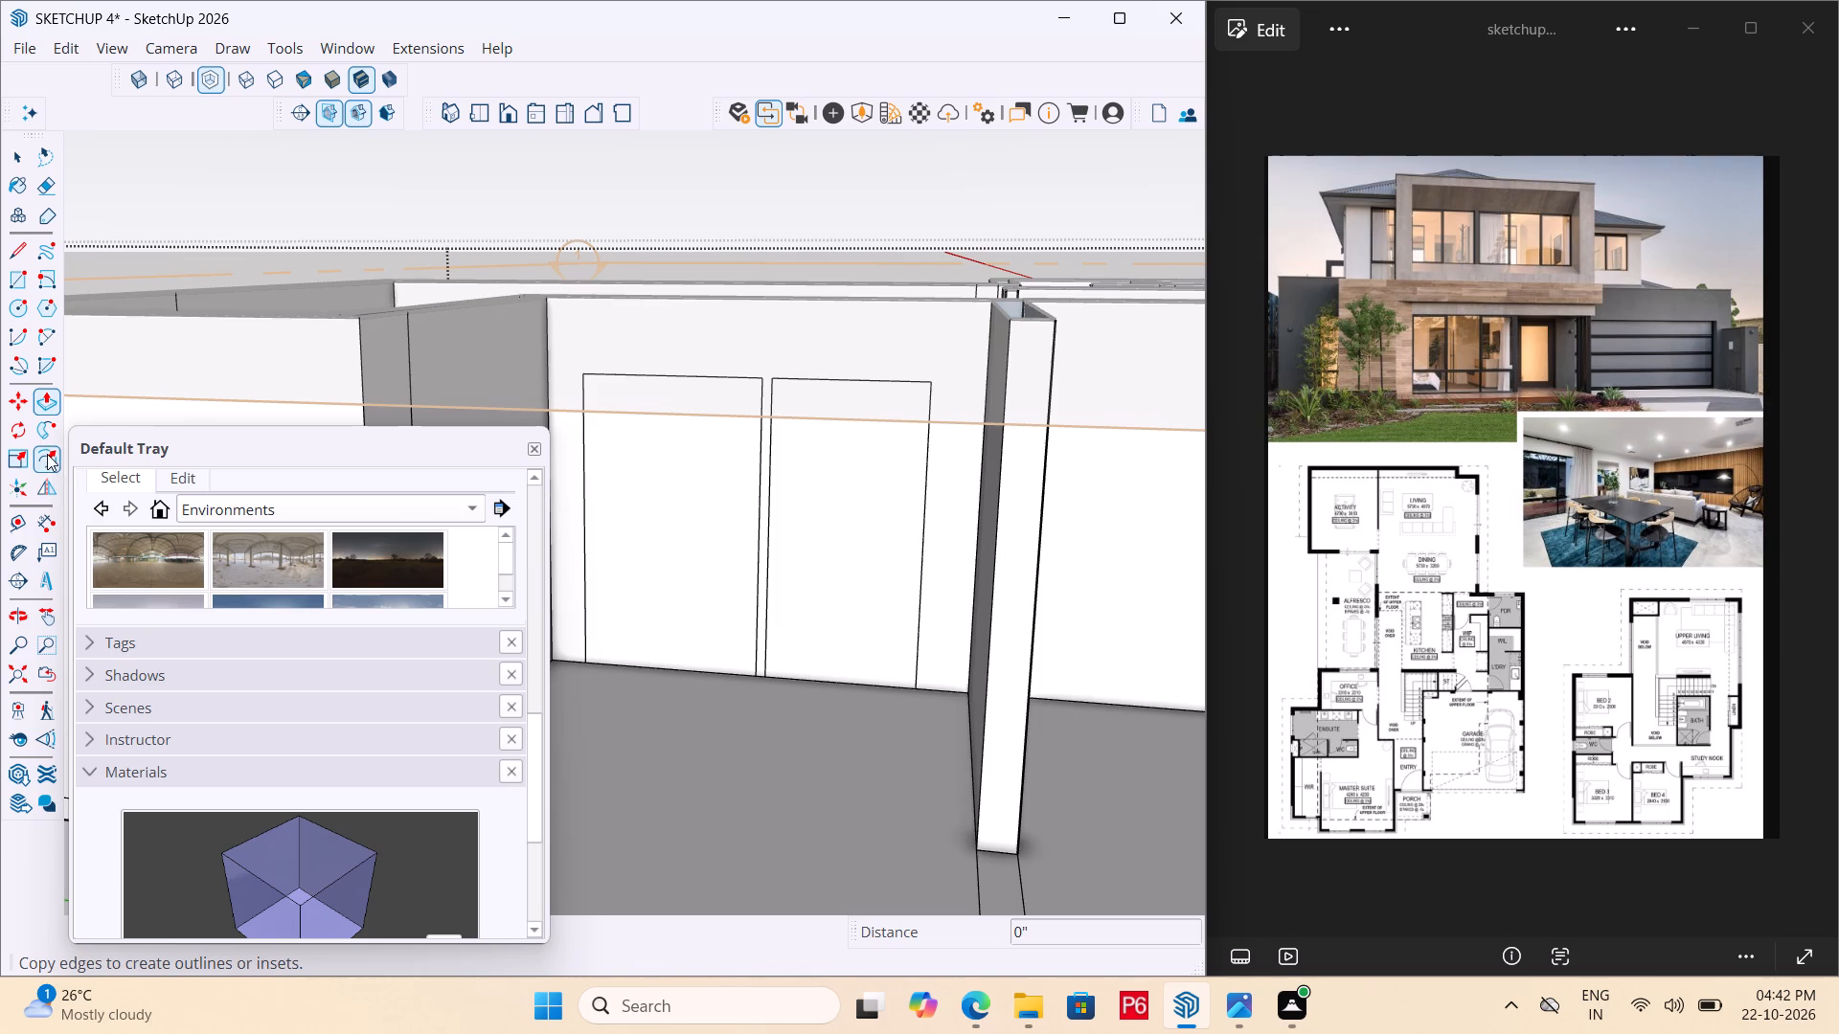
{"action": "left_click", "coordinate": [647, 427]}
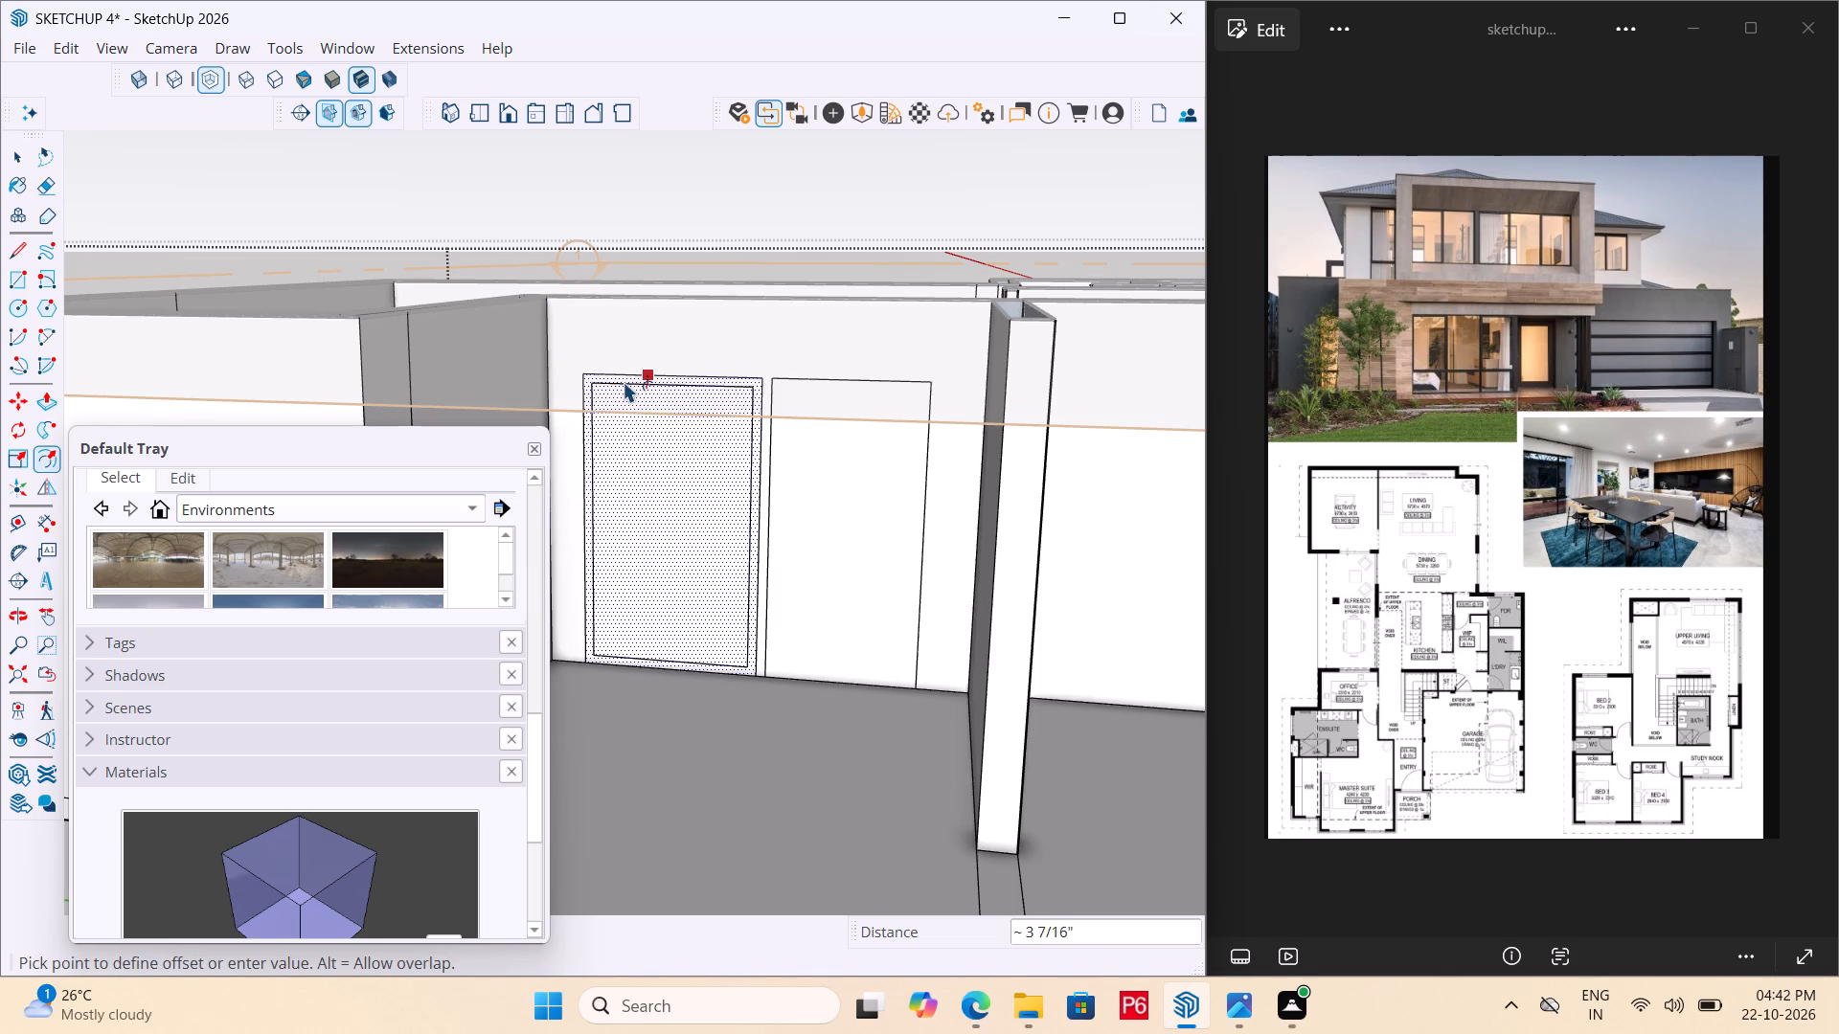
{"action": "left_click", "coordinate": [614, 386]}
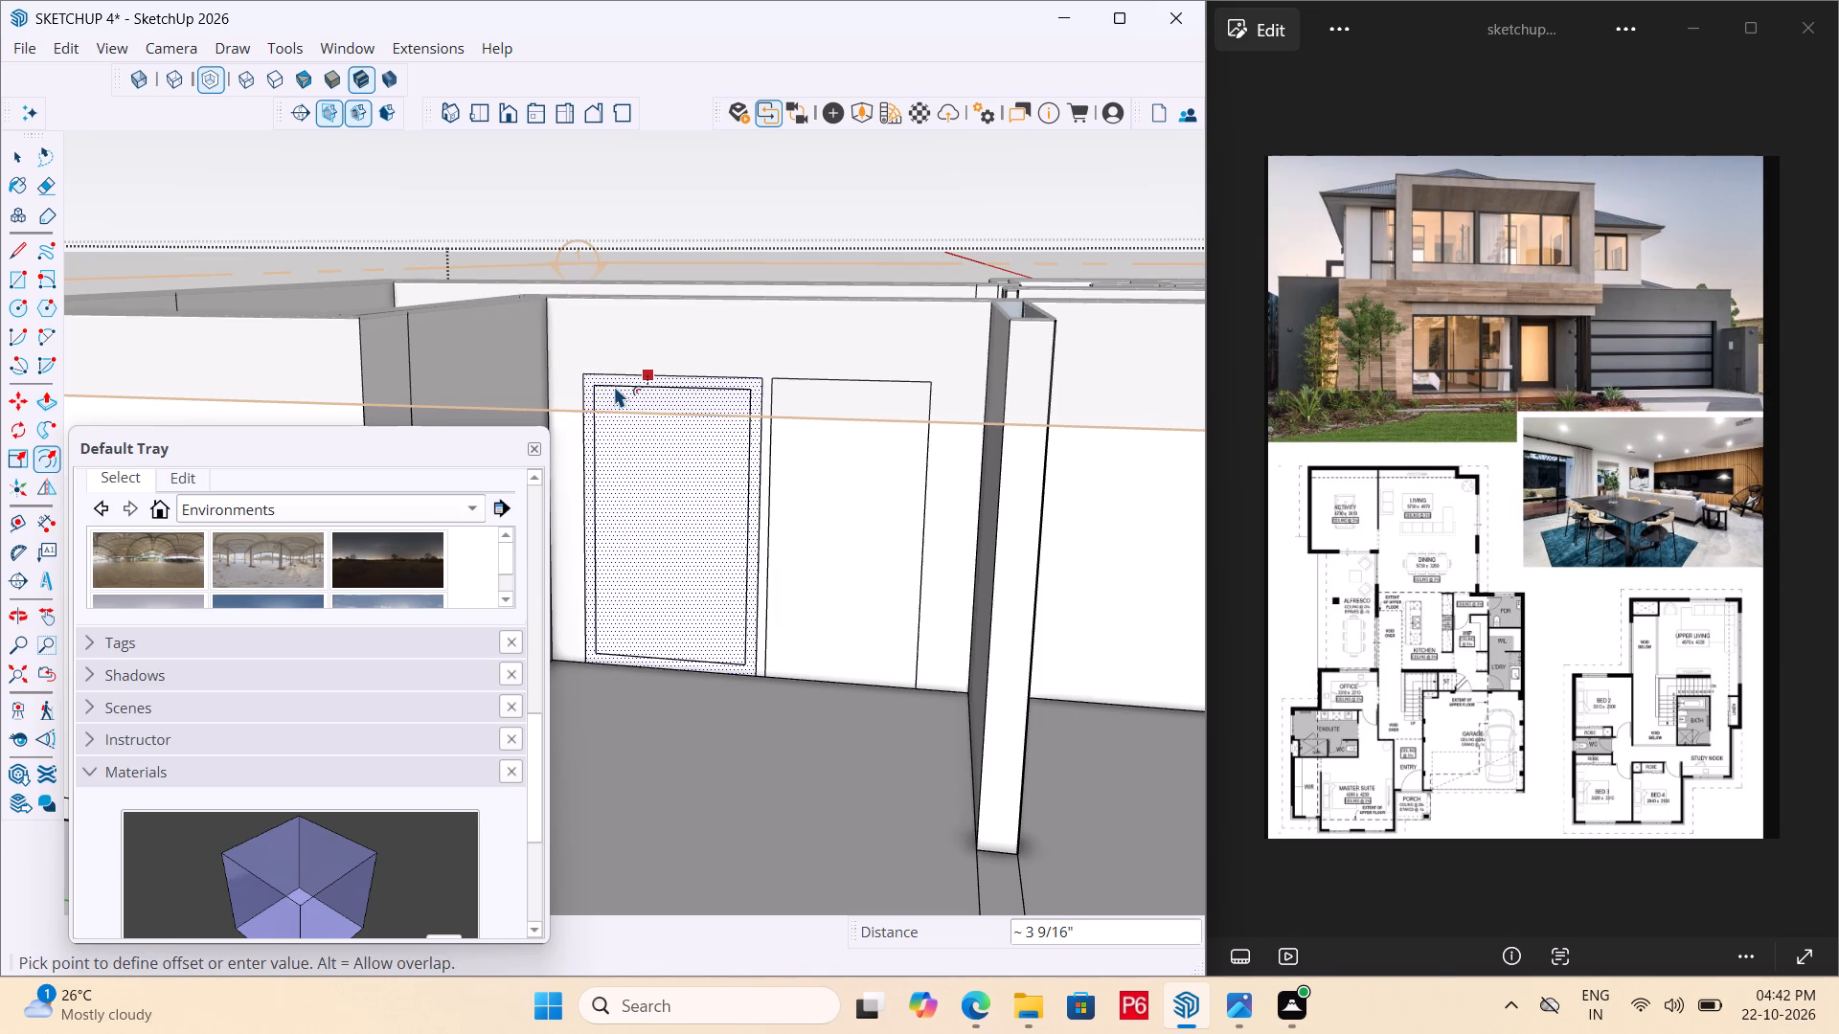
{"action": "double_click", "coordinate": [823, 435]}
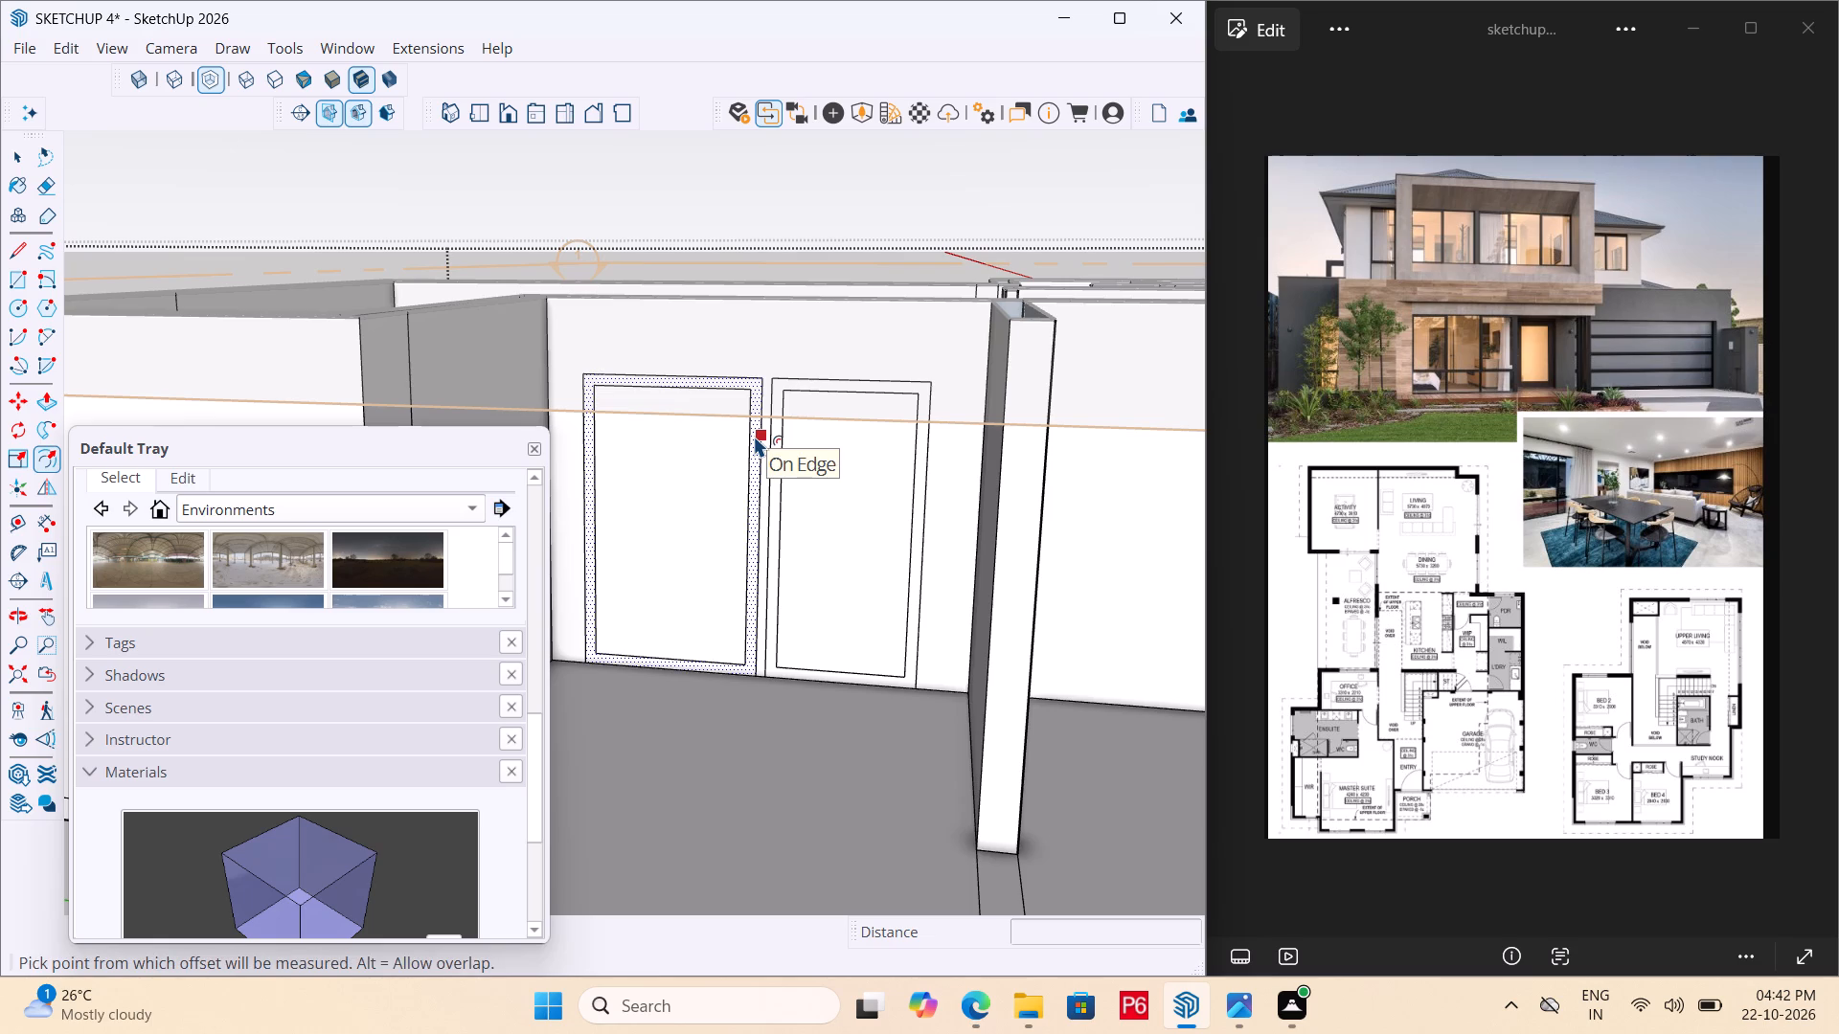
Paint both door frame faces on the alfresco's inner wall with M08_Obsidian_Black from the Solid Colors collection.
{"action": "key", "text": "b"}
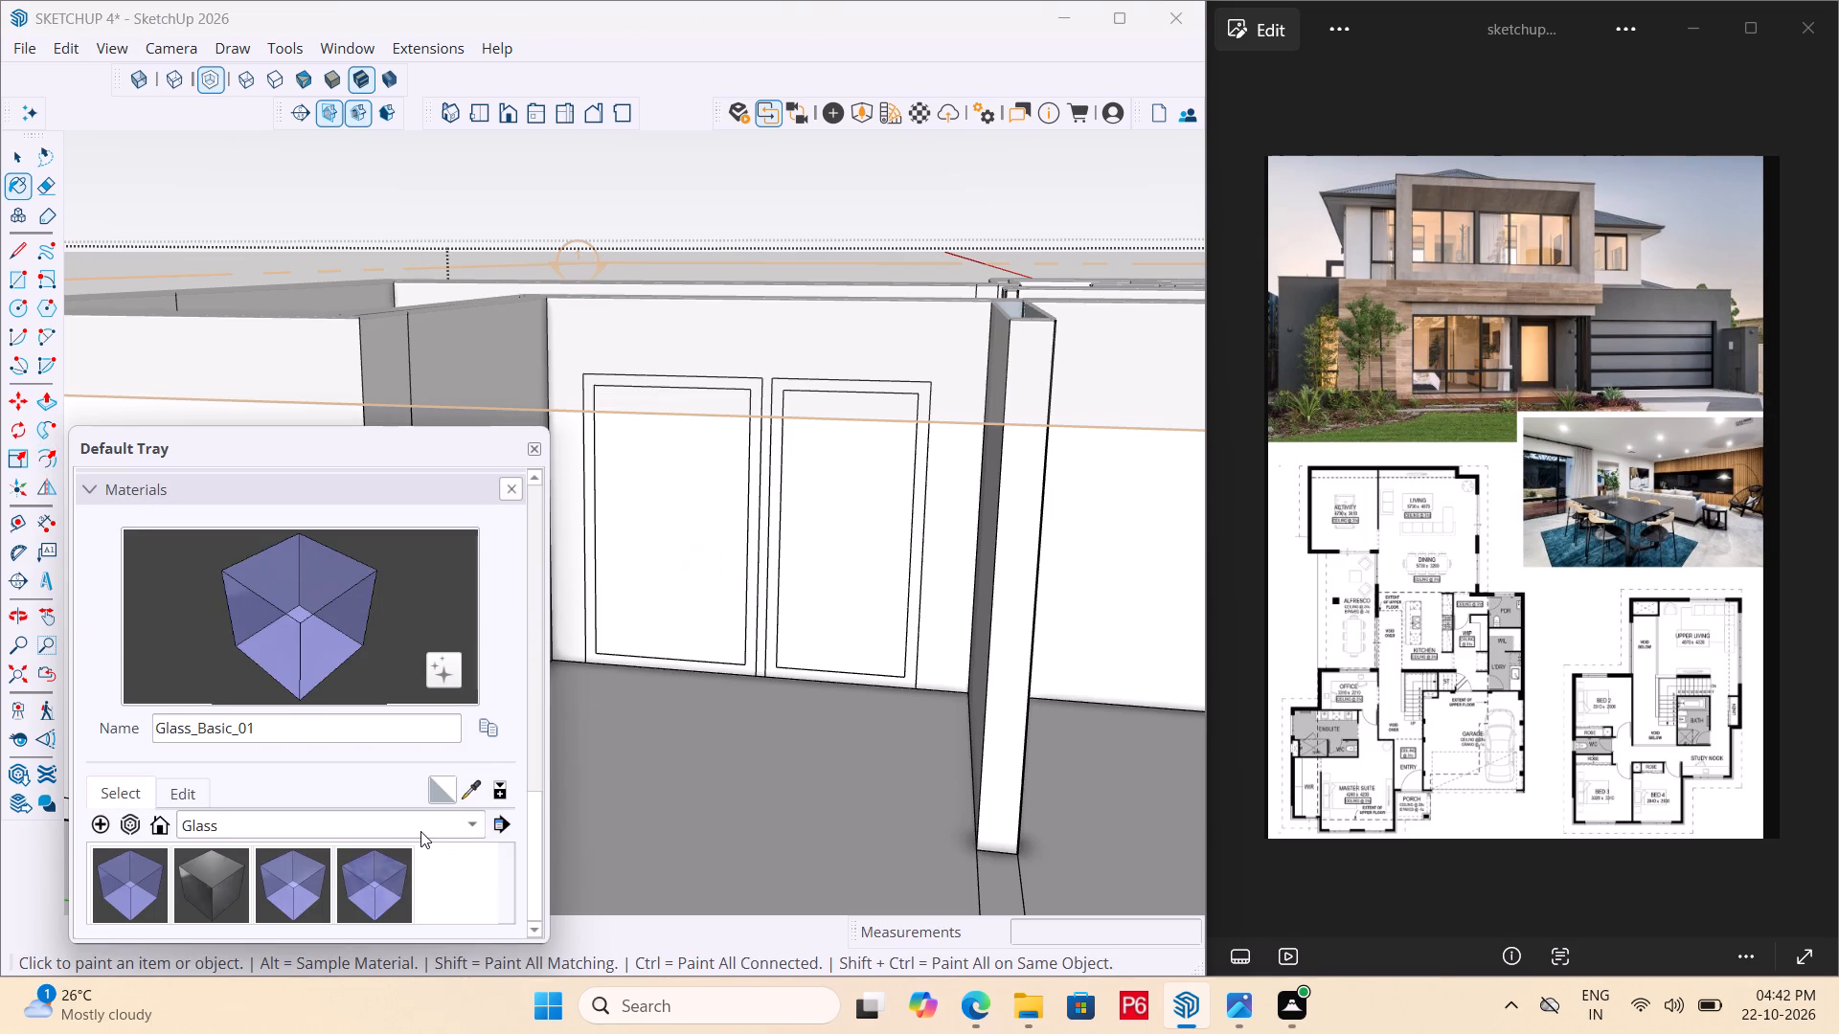
{"action": "left_click", "coordinate": [425, 825]}
{"action": "left_click", "coordinate": [241, 971]}
{"action": "scroll", "coordinate": [401, 848], "scroll_direction": "down", "scroll_amount": 14}
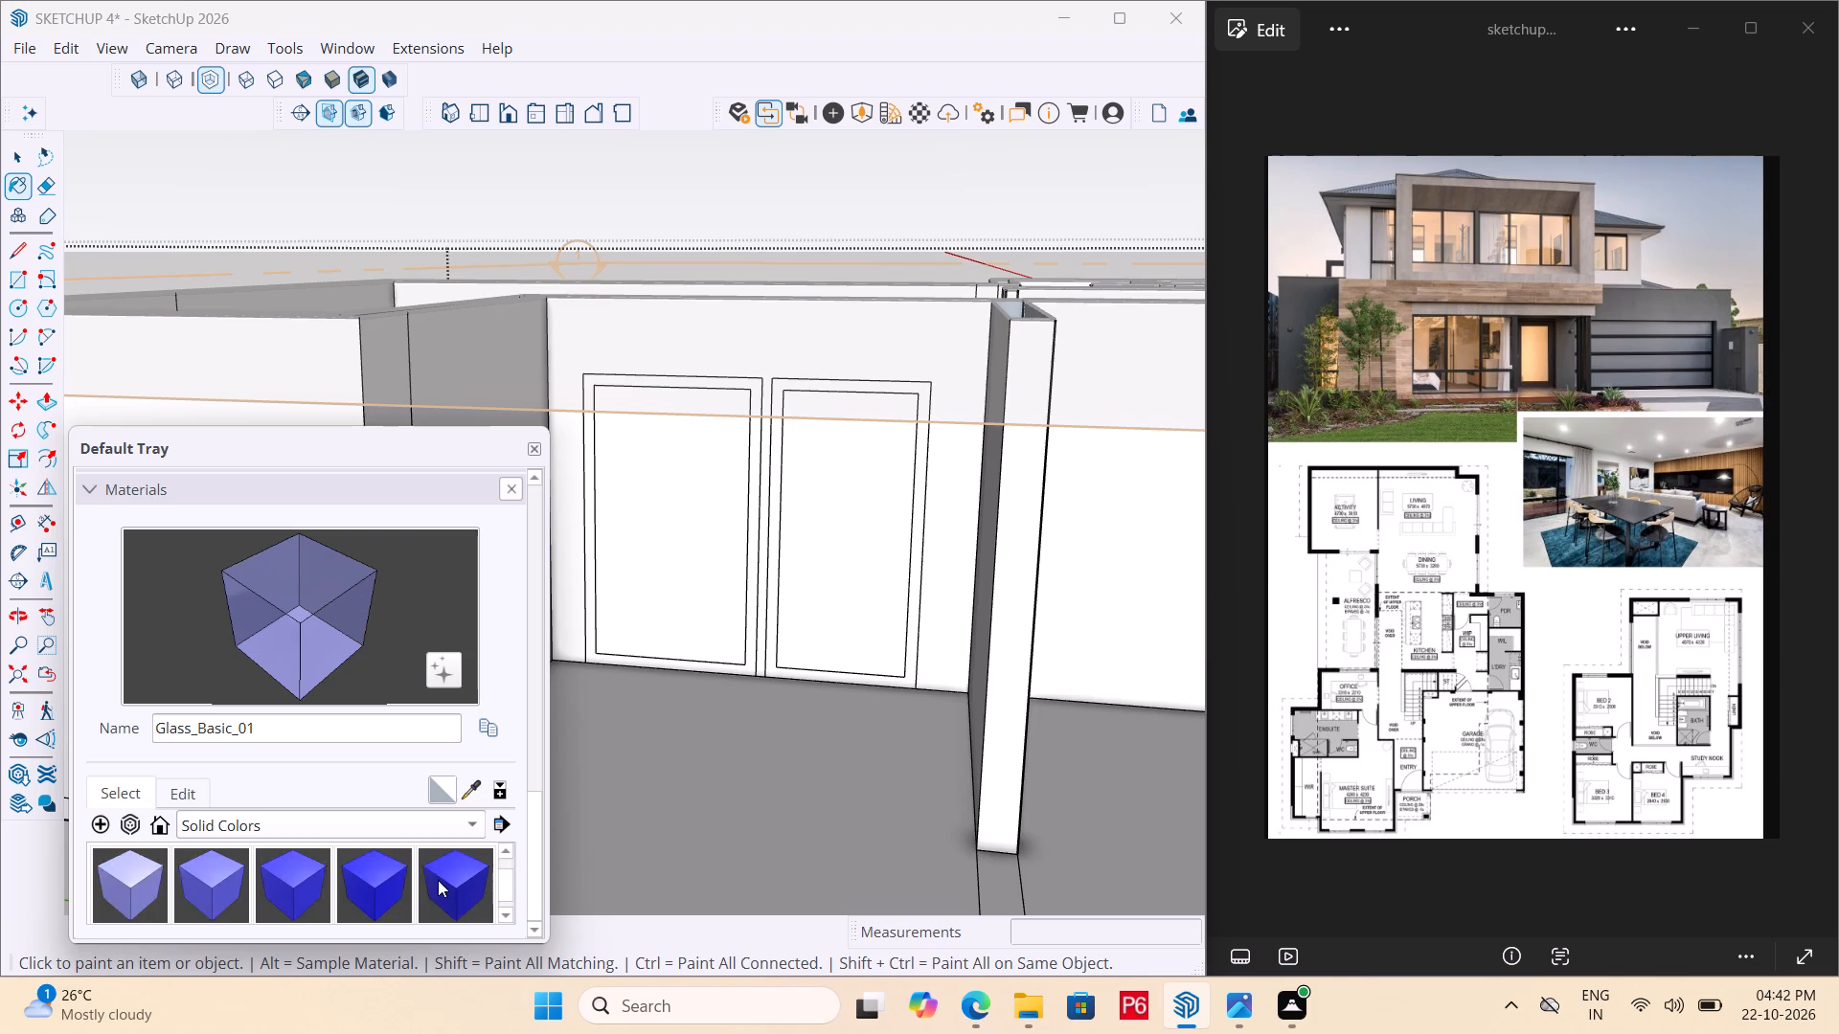
{"action": "scroll", "coordinate": [440, 880], "scroll_direction": "down", "scroll_amount": 8}
{"action": "scroll", "coordinate": [397, 883], "scroll_direction": "up", "scroll_amount": 1}
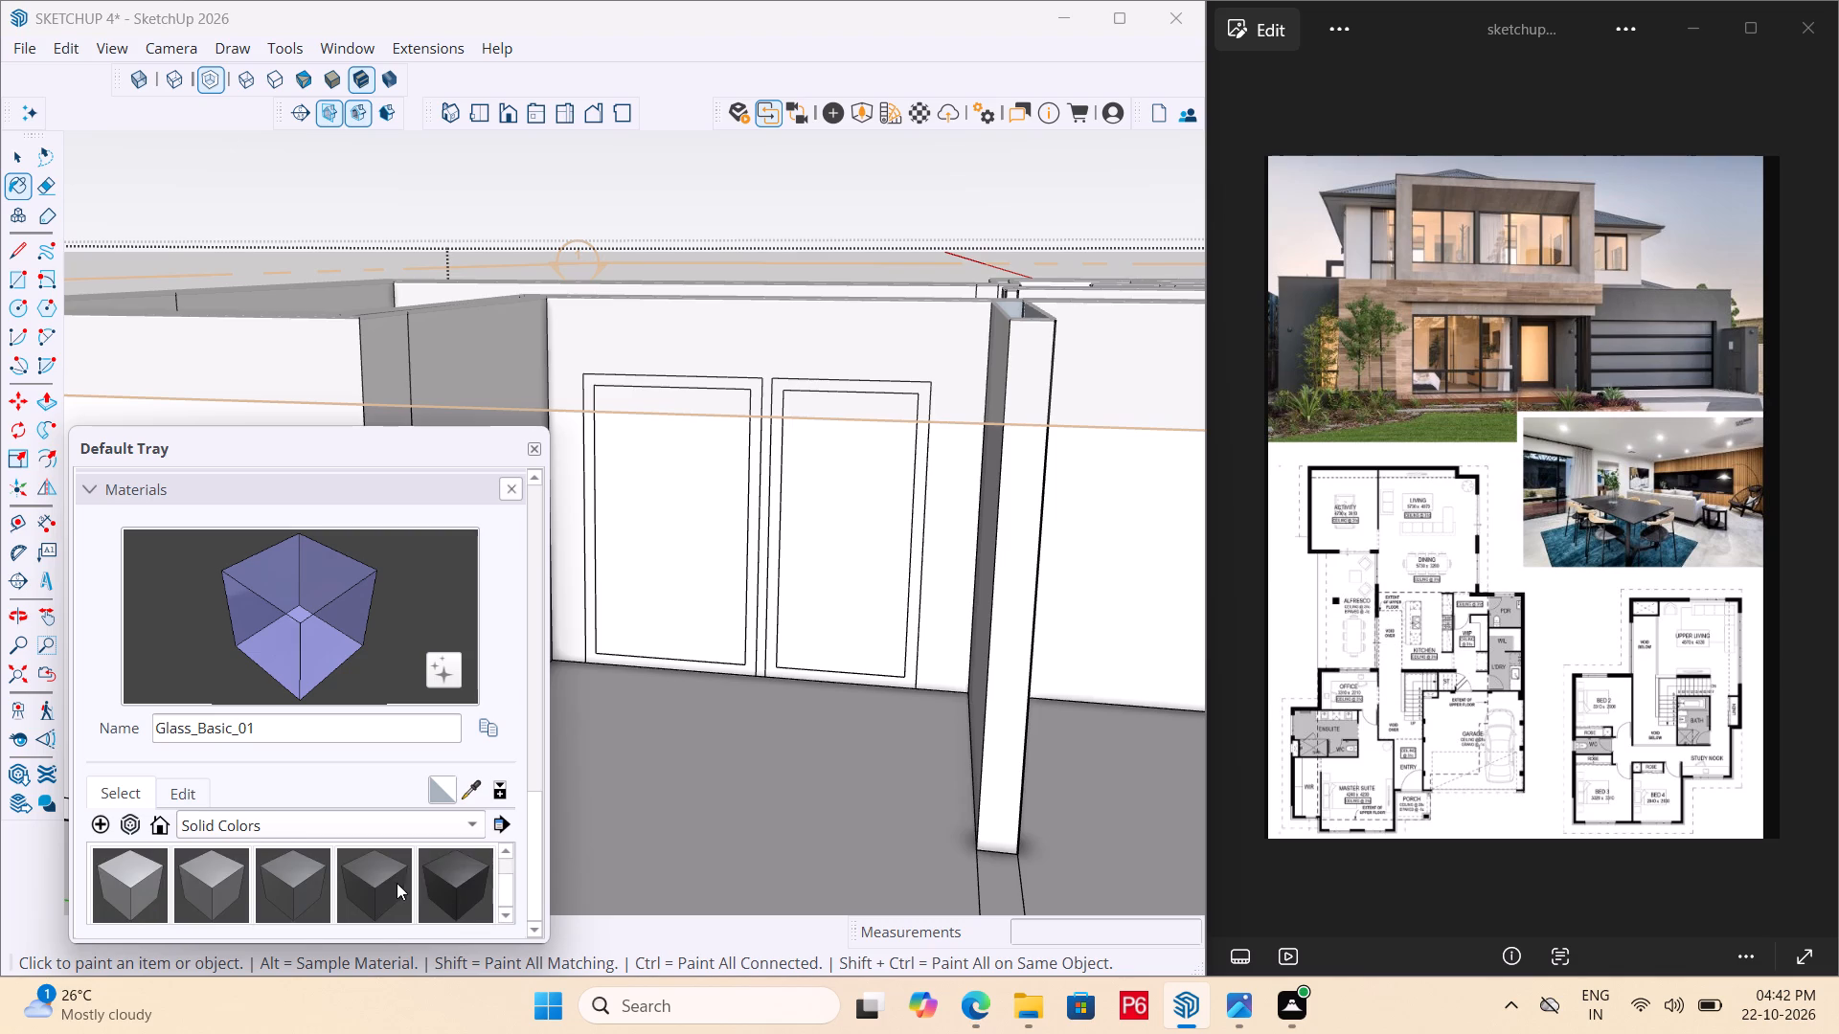
{"action": "left_click", "coordinate": [446, 877]}
{"action": "scroll", "coordinate": [754, 551], "scroll_direction": "up", "scroll_amount": 3}
{"action": "left_click", "coordinate": [756, 528]}
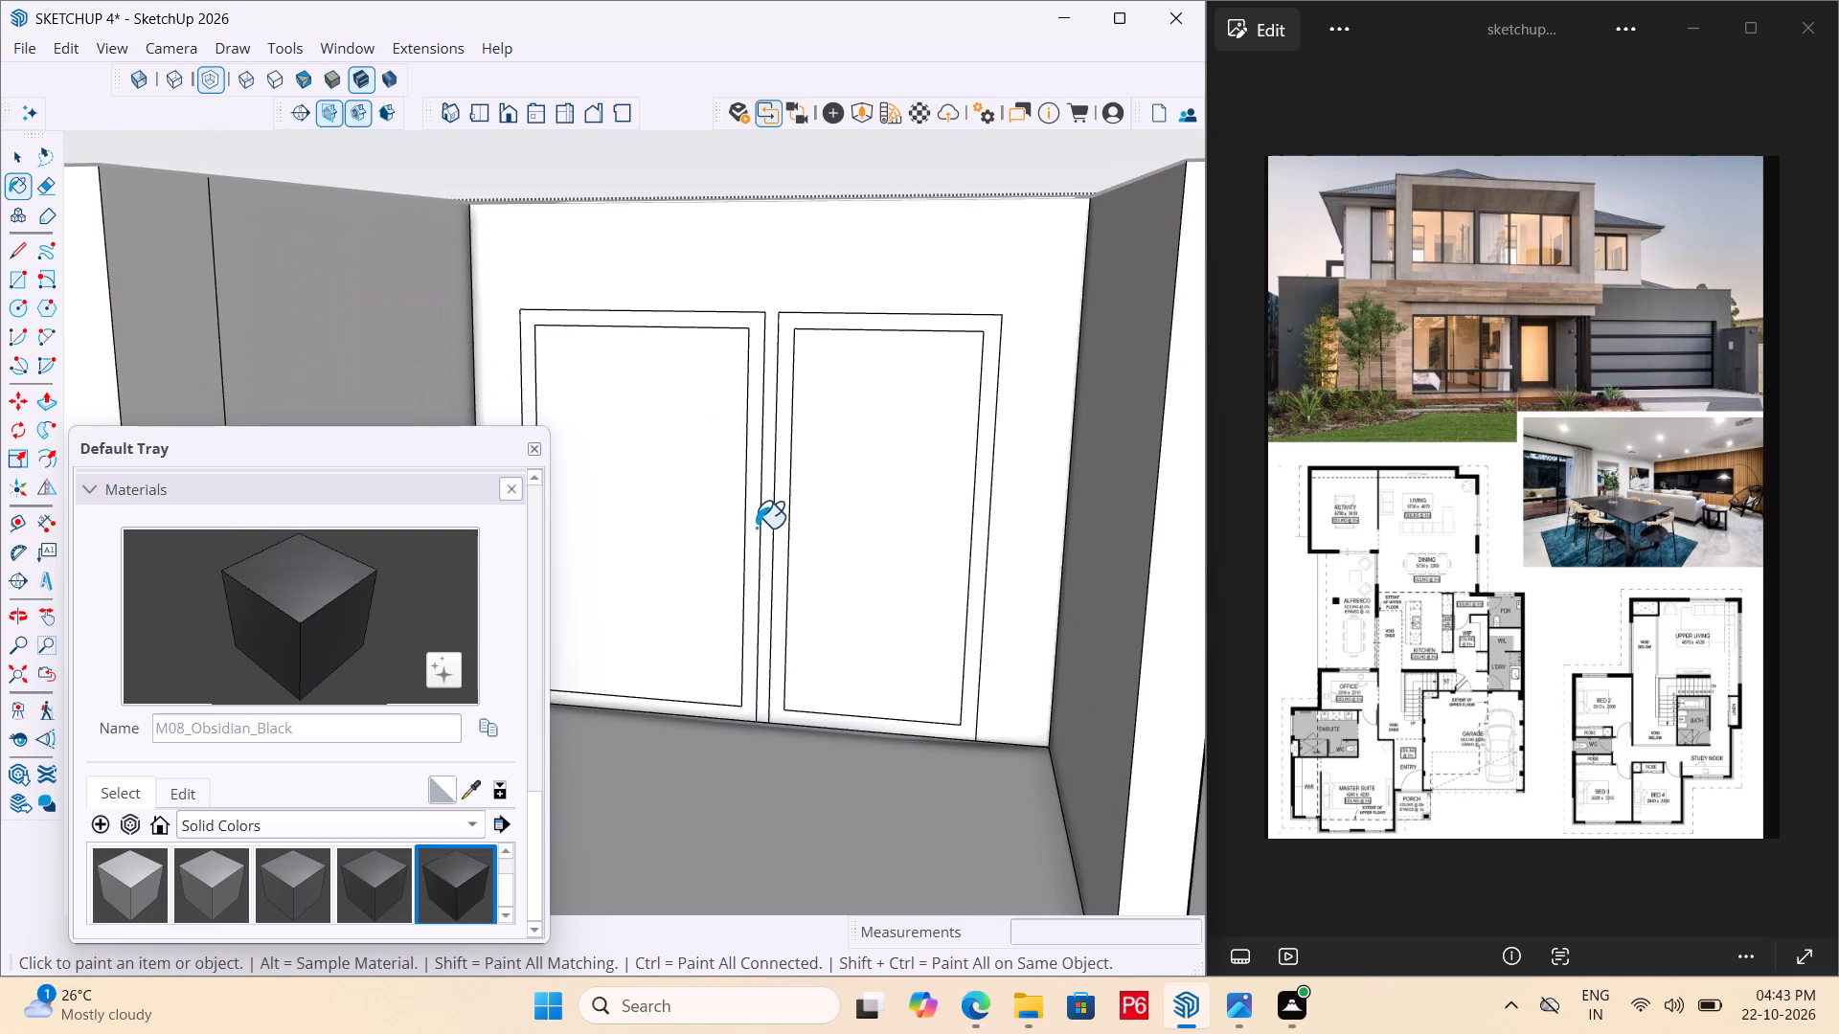
{"action": "left_click", "coordinate": [783, 504]}
Extrude both black door frames 2" out from the alfresco's inner wall.
{"action": "scroll", "coordinate": [683, 512], "scroll_direction": "down", "scroll_amount": 5}
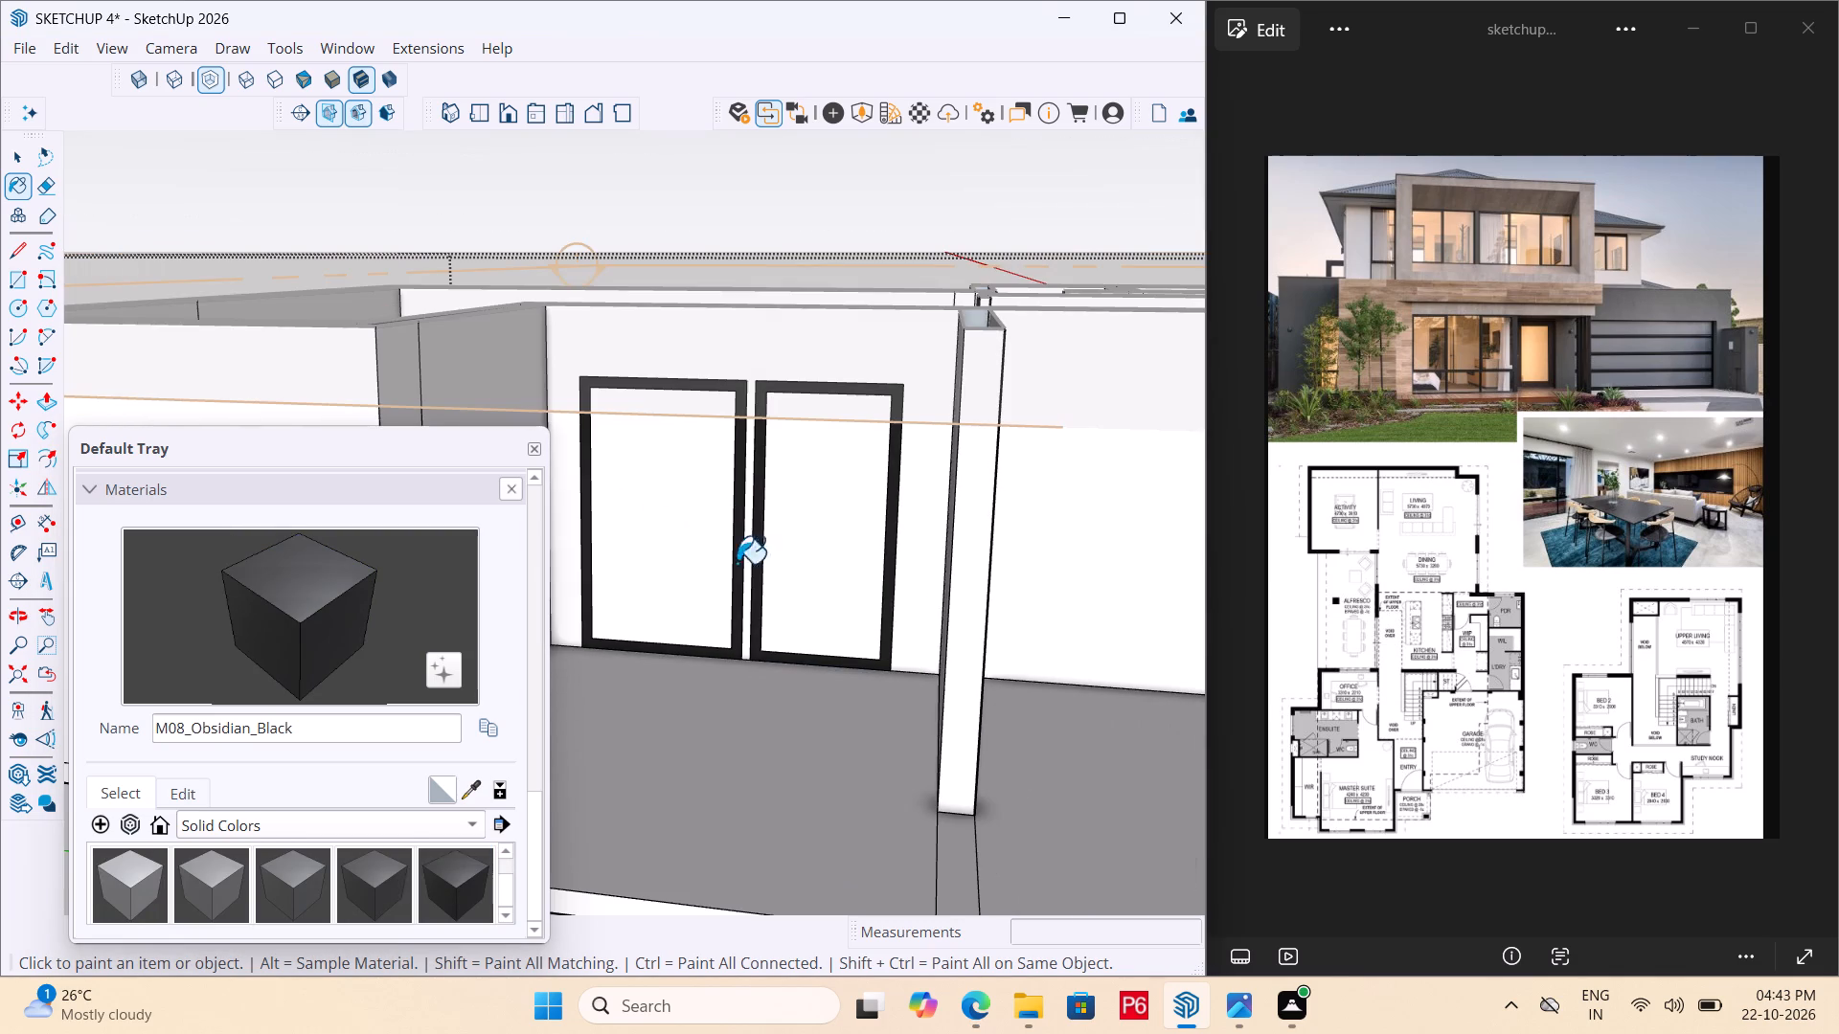
{"action": "key", "text": "p"}
{"action": "middle_click_drag", "start_coordinate": [807, 549], "coordinate": [756, 596]}
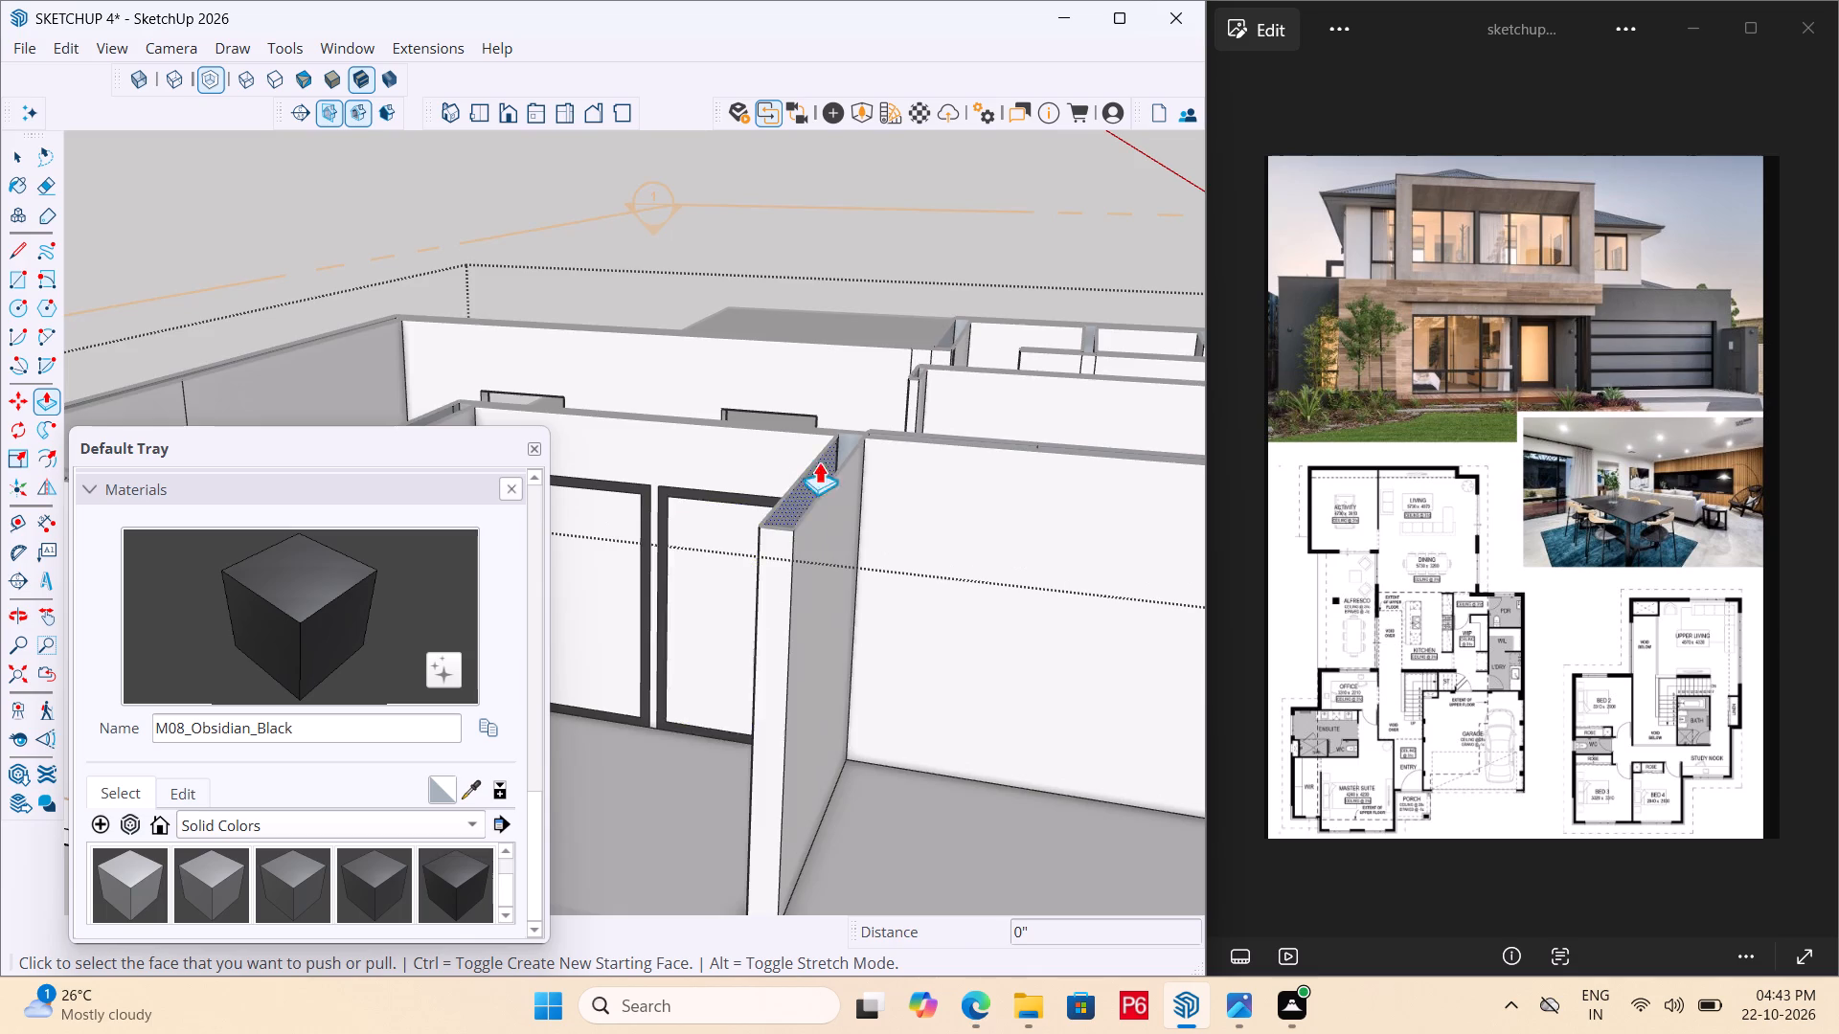
{"action": "scroll", "coordinate": [973, 437], "scroll_direction": "down", "scroll_amount": 7}
{"action": "scroll", "coordinate": [629, 579], "scroll_direction": "up", "scroll_amount": 1}
{"action": "middle_click_drag", "start_coordinate": [756, 591], "coordinate": [757, 645]}
{"action": "middle_click_drag", "start_coordinate": [760, 629], "coordinate": [831, 615]}
{"action": "scroll", "coordinate": [761, 626], "scroll_direction": "up", "scroll_amount": 6}
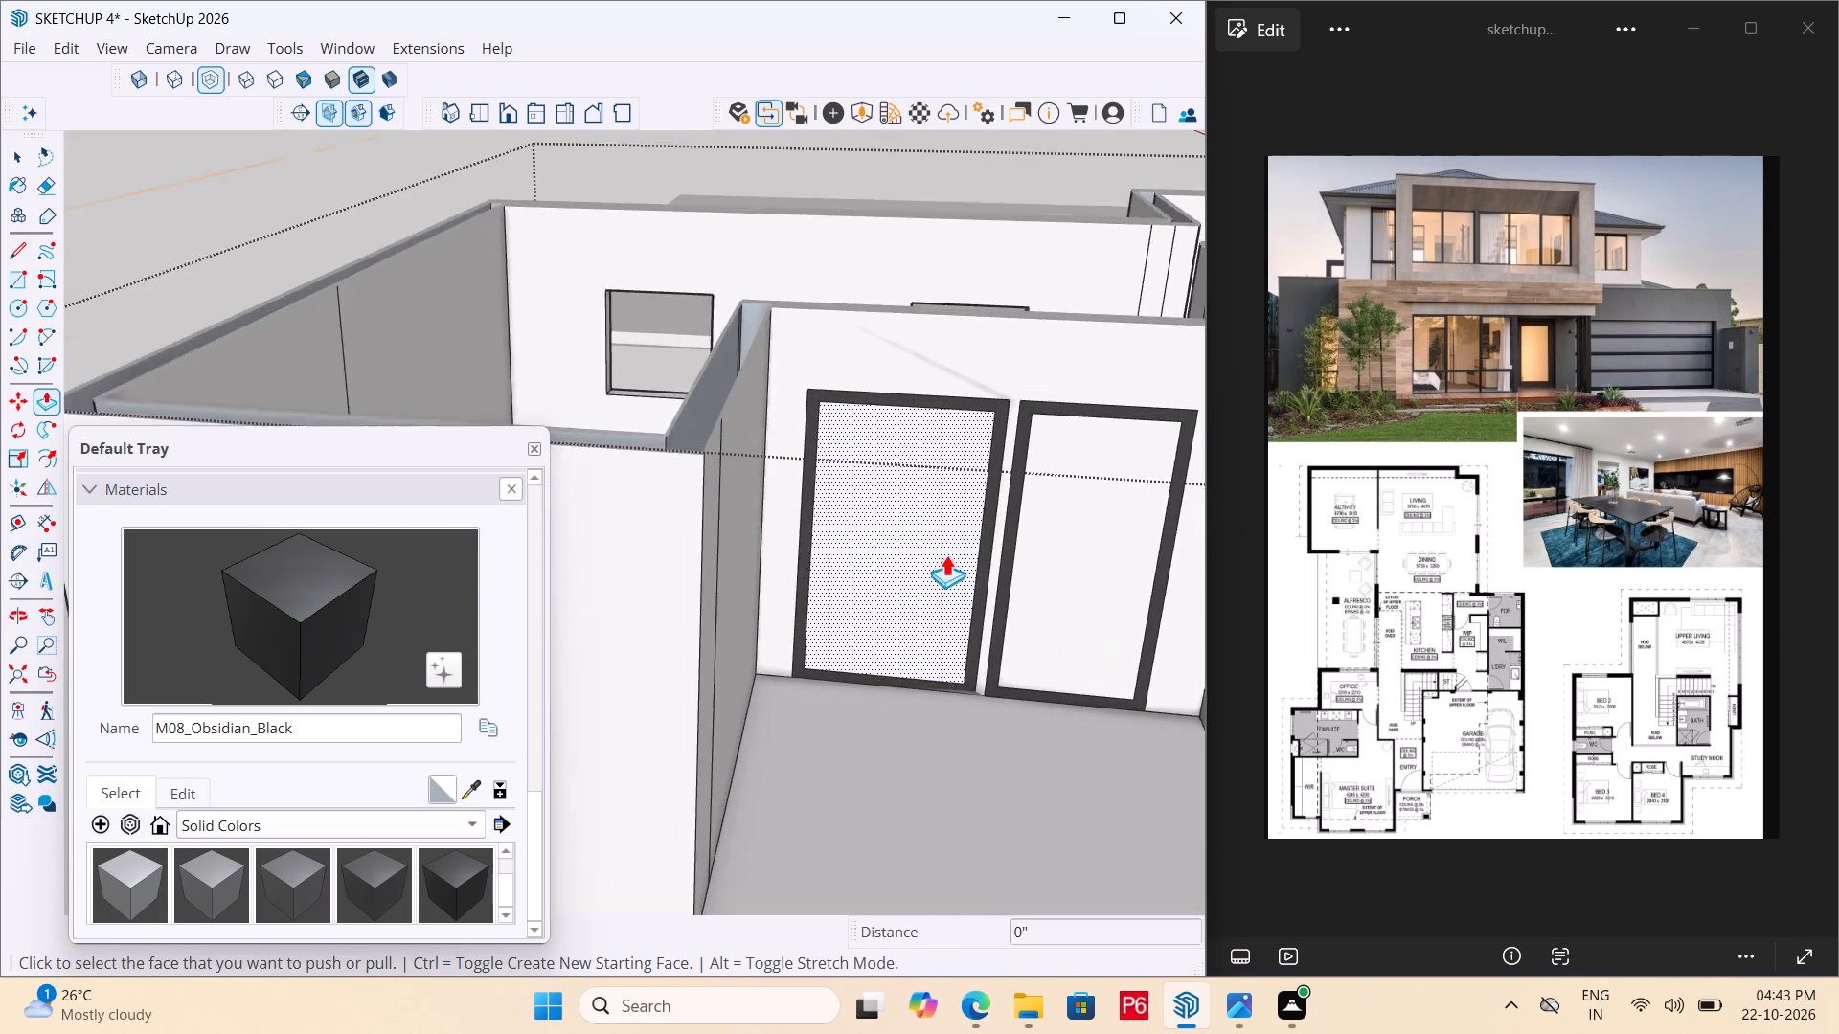
{"action": "scroll", "coordinate": [946, 554], "scroll_direction": "up", "scroll_amount": 2}
{"action": "left_click", "coordinate": [996, 534]}
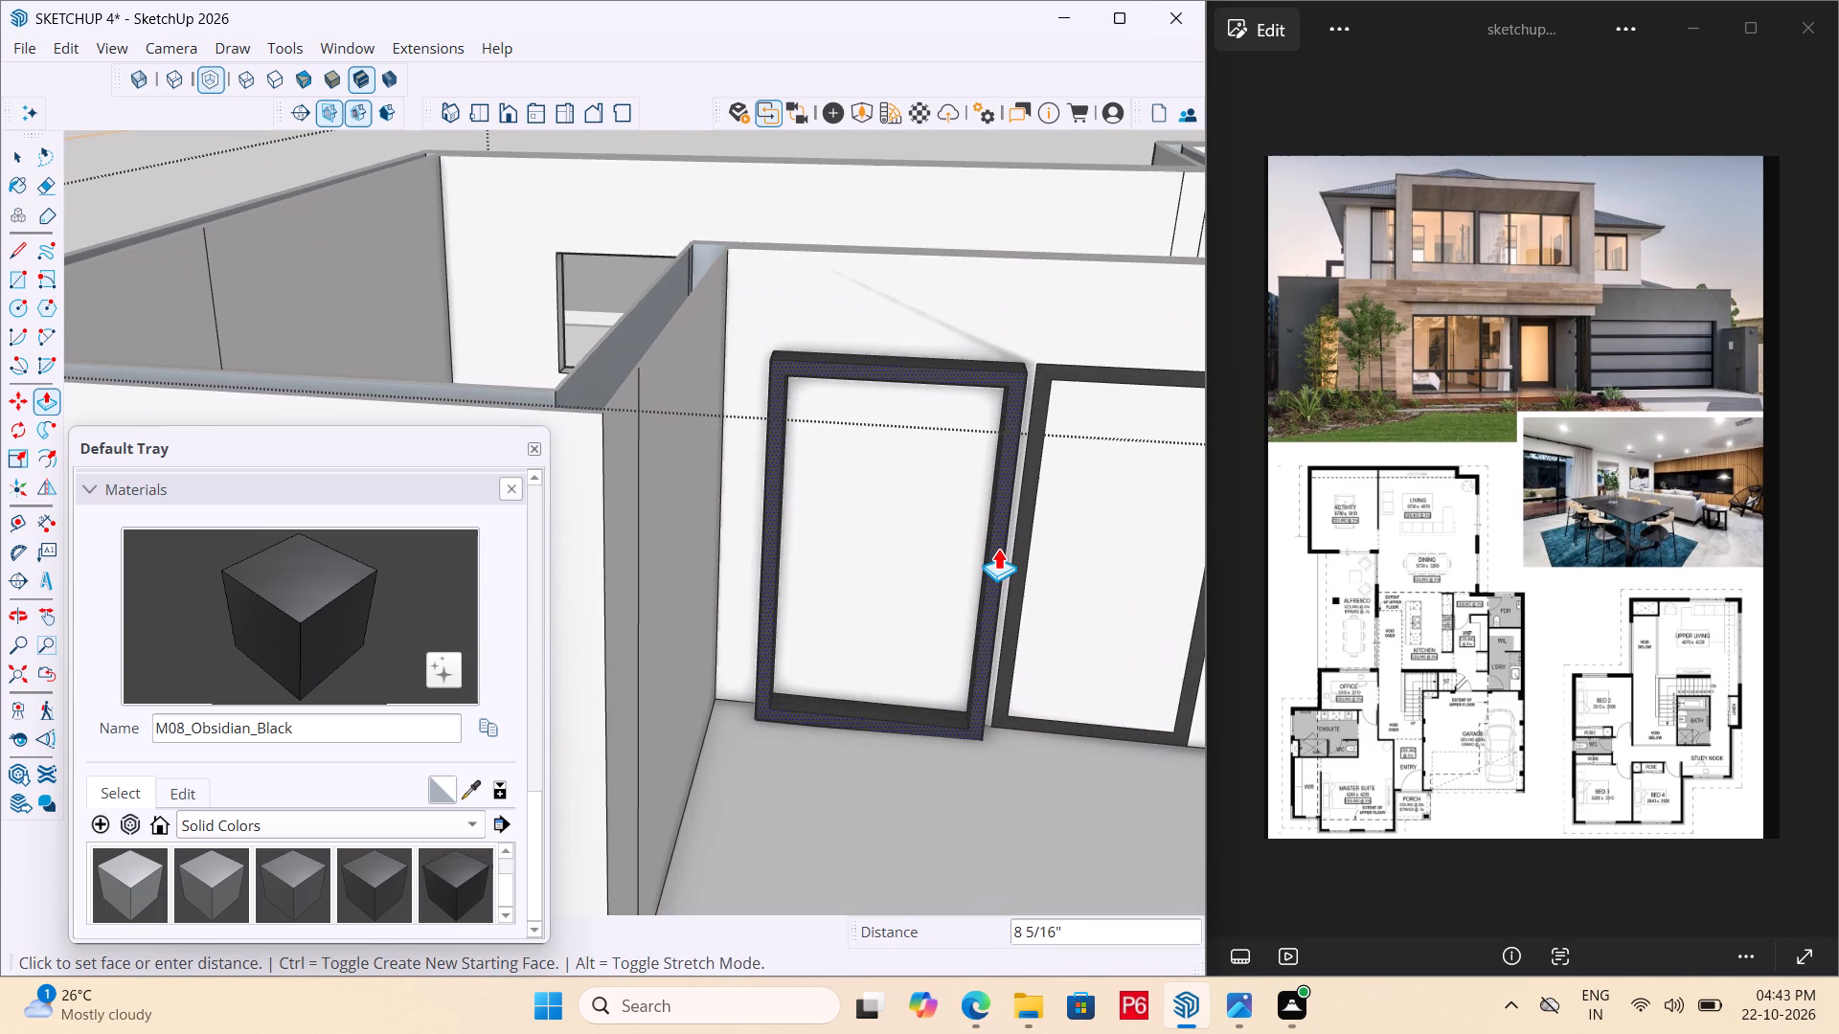
{"action": "type", "text": "2\""}
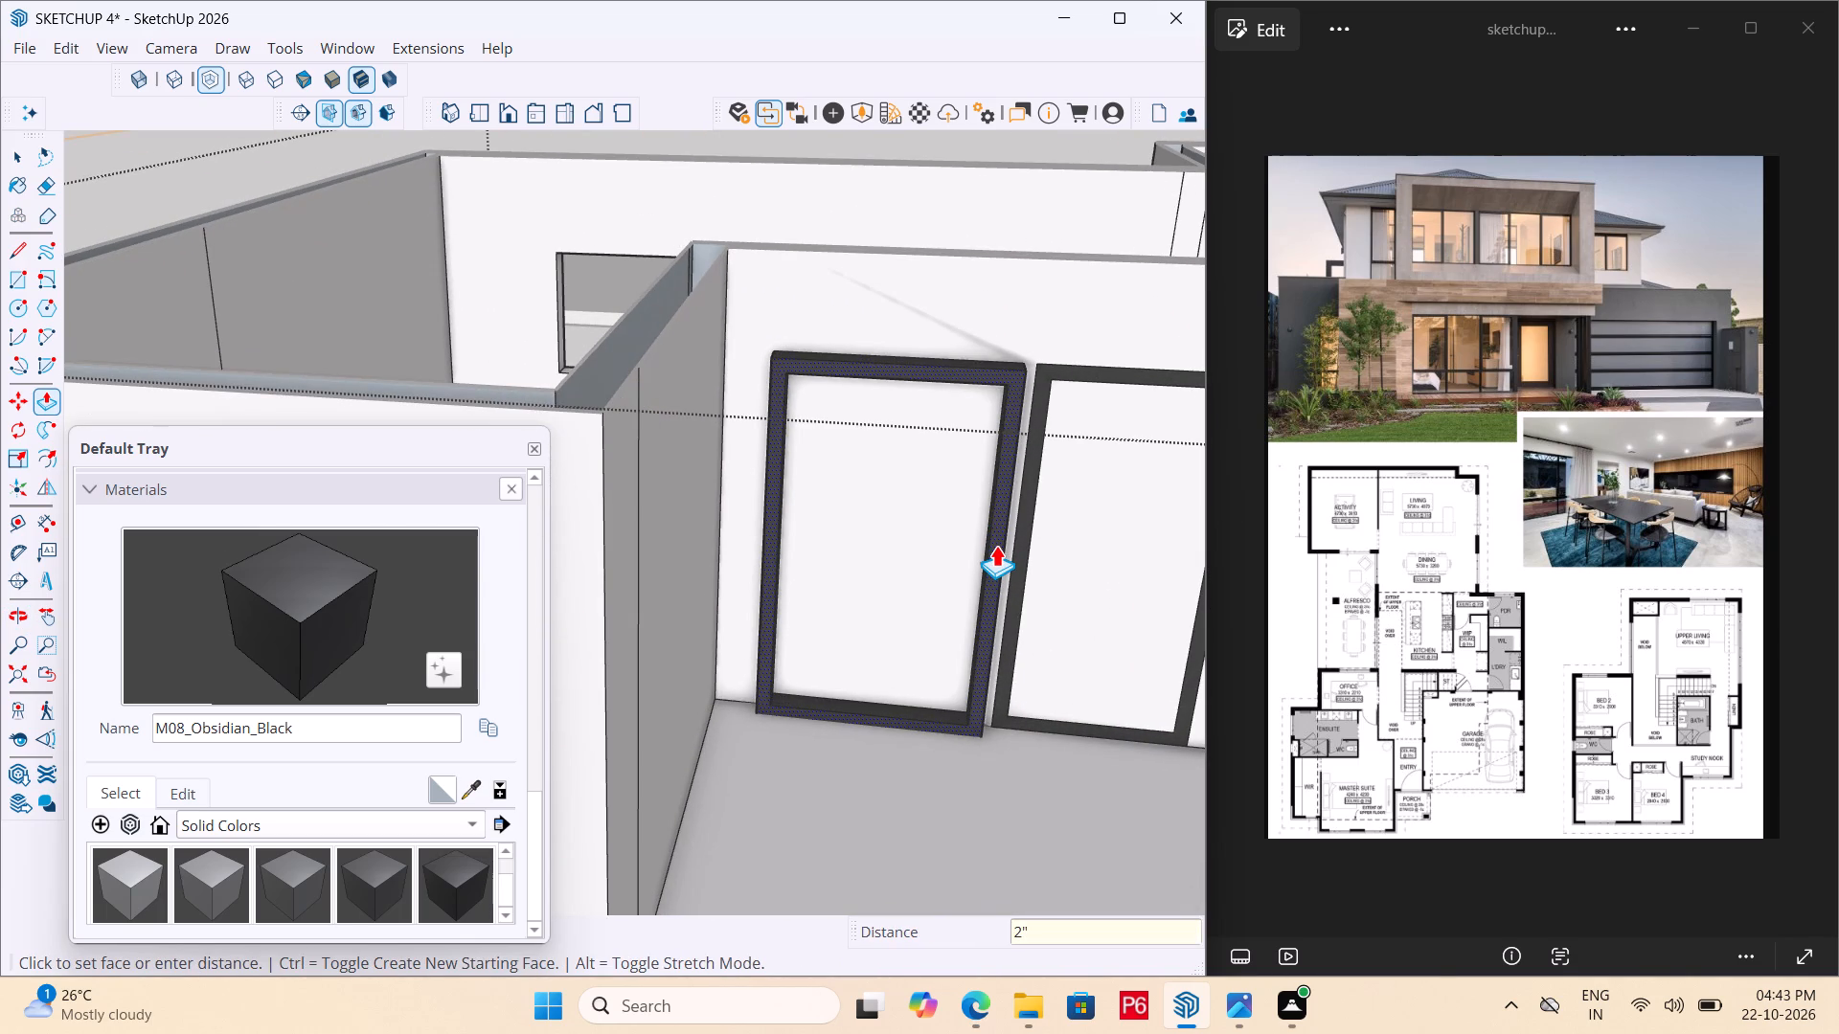
{"action": "key", "text": "Return"}
{"action": "scroll", "coordinate": [852, 474], "scroll_direction": "down", "scroll_amount": 4}
{"action": "scroll", "coordinate": [1032, 406], "scroll_direction": "up", "scroll_amount": 6}
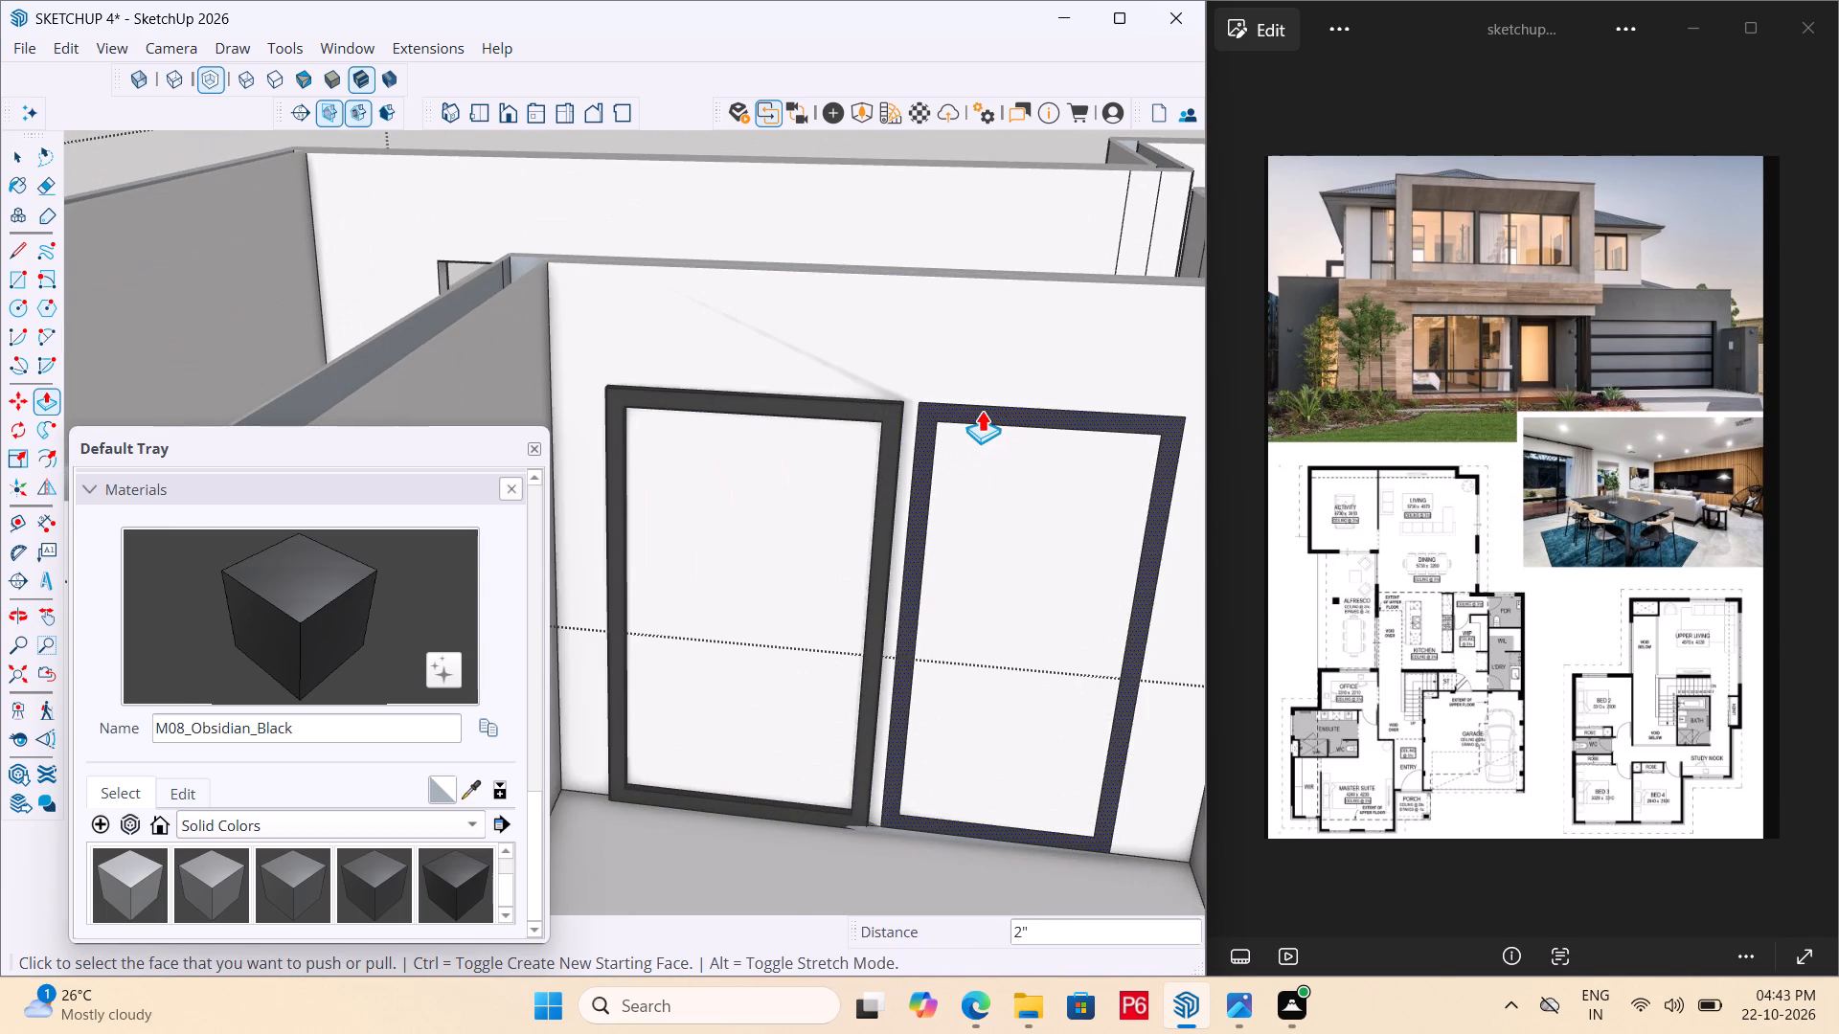
{"action": "triple_click", "coordinate": [982, 410]}
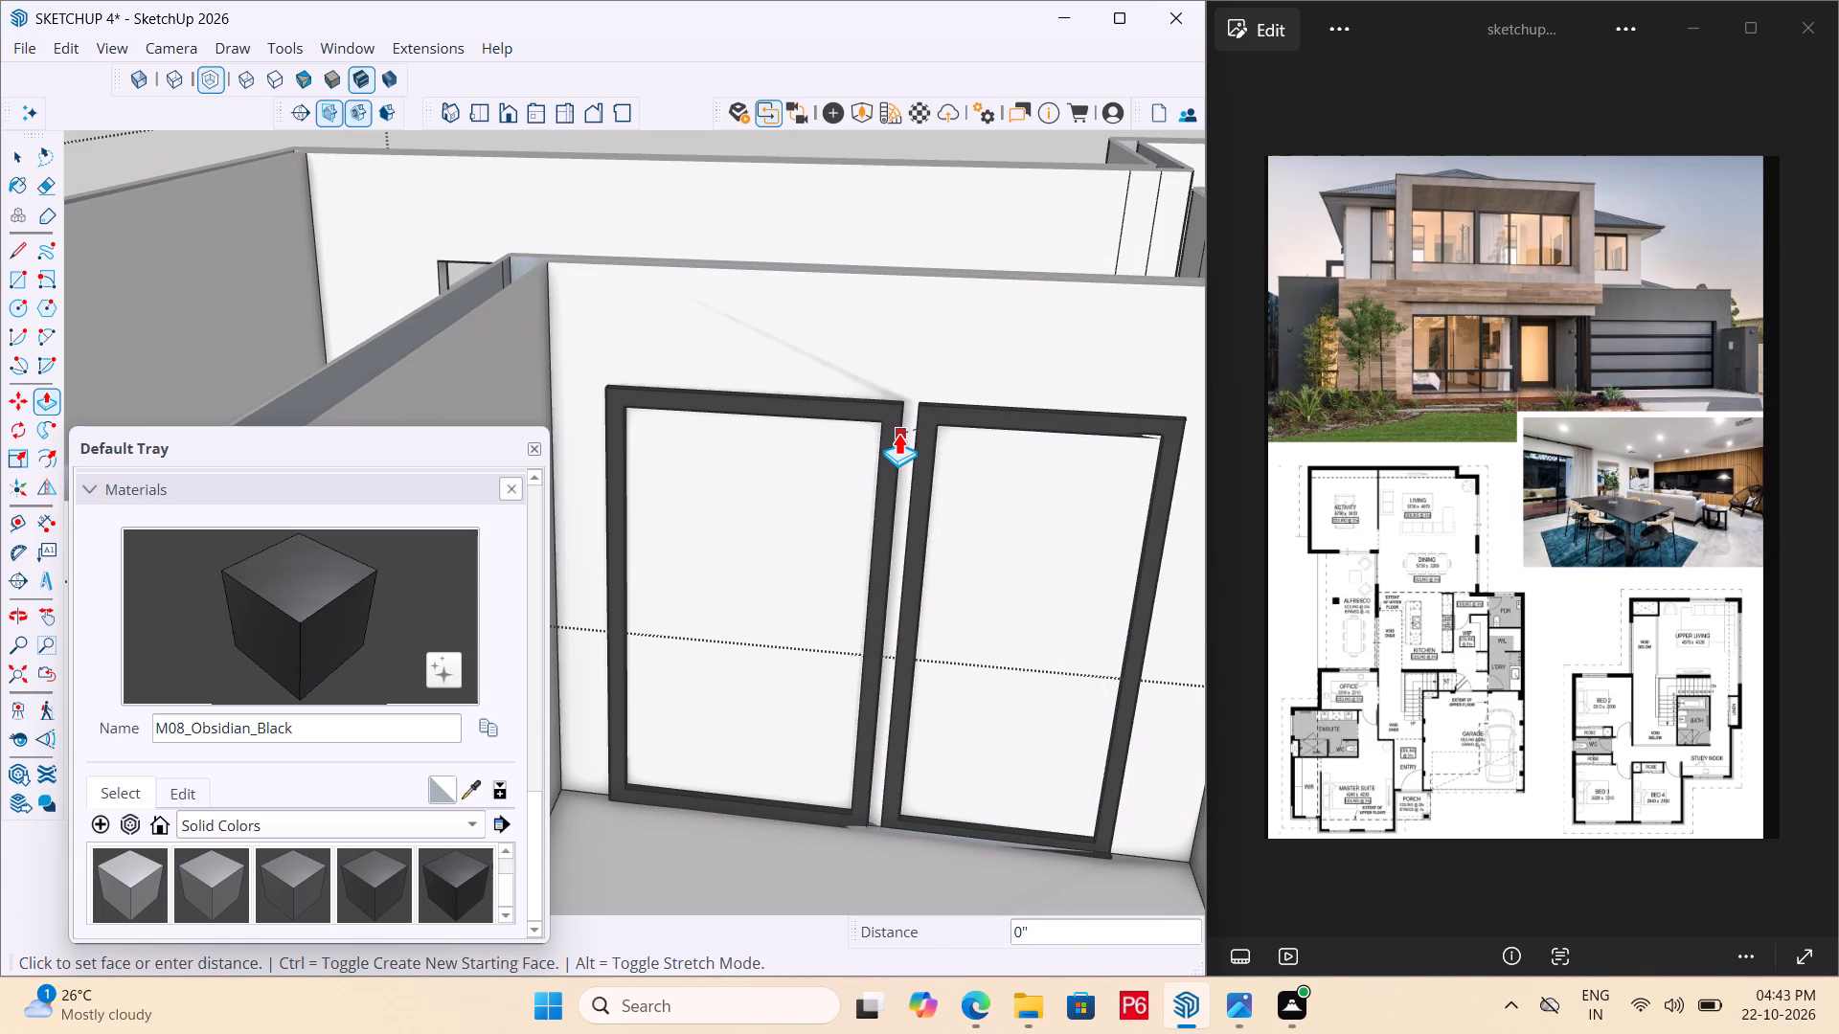
Save the model with the extruded black door frames.
{"action": "left_click", "coordinate": [895, 438]}
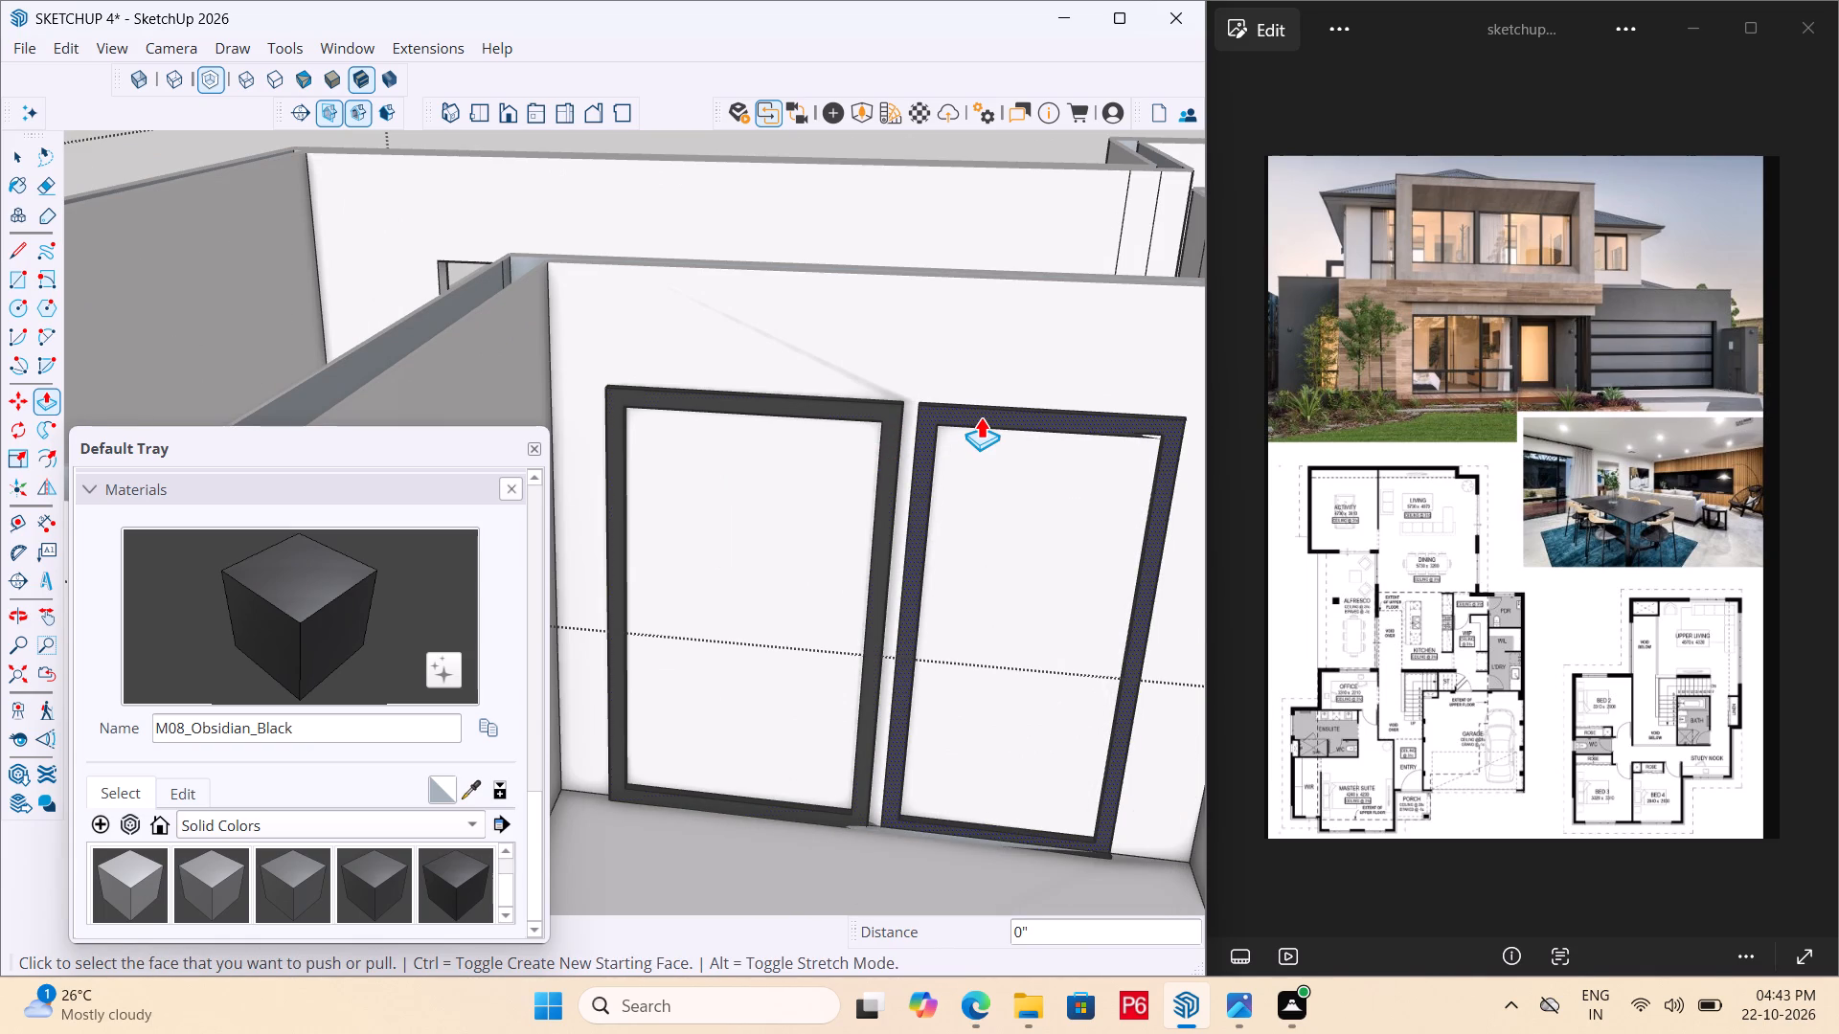
{"action": "middle_click_drag", "start_coordinate": [1086, 480], "coordinate": [495, 548]}
{"action": "scroll", "coordinate": [1077, 584], "scroll_direction": "up", "scroll_amount": 6}
{"action": "scroll", "coordinate": [954, 573], "scroll_direction": "up", "scroll_amount": 5}
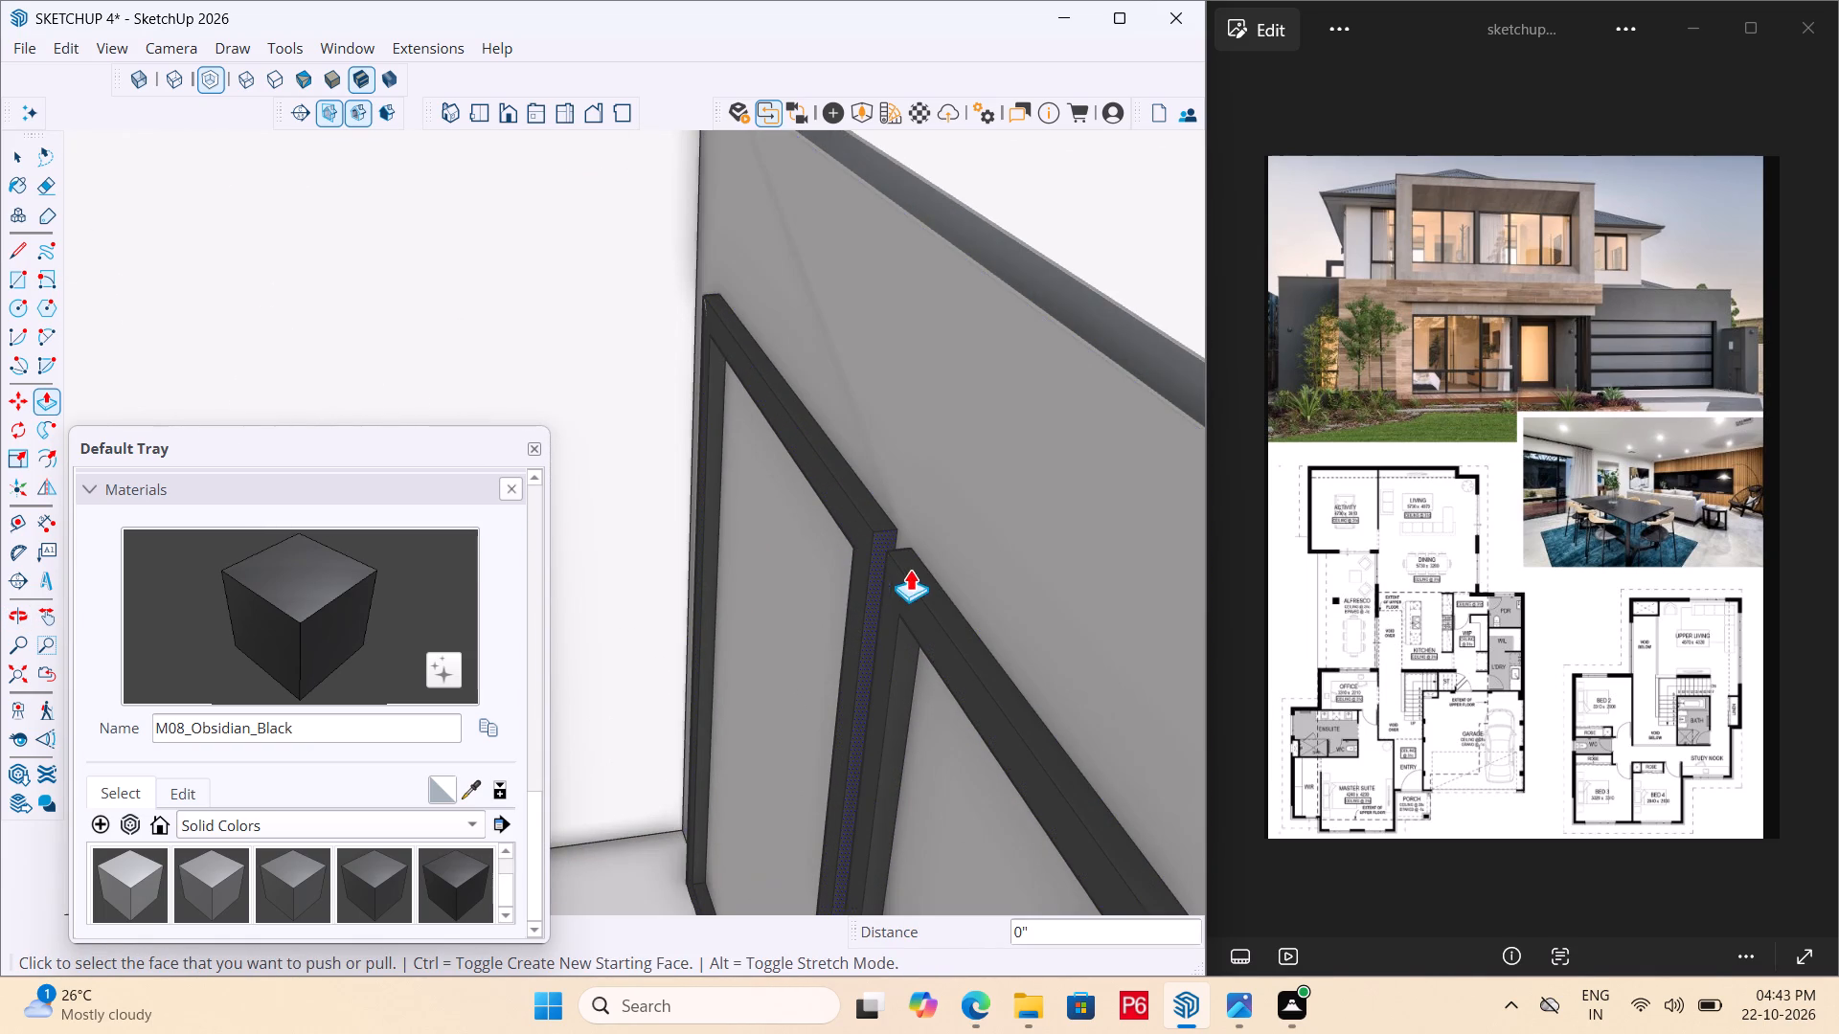
{"action": "key", "text": "ctrl+s"}
{"action": "key", "text": "ctrl+s"}
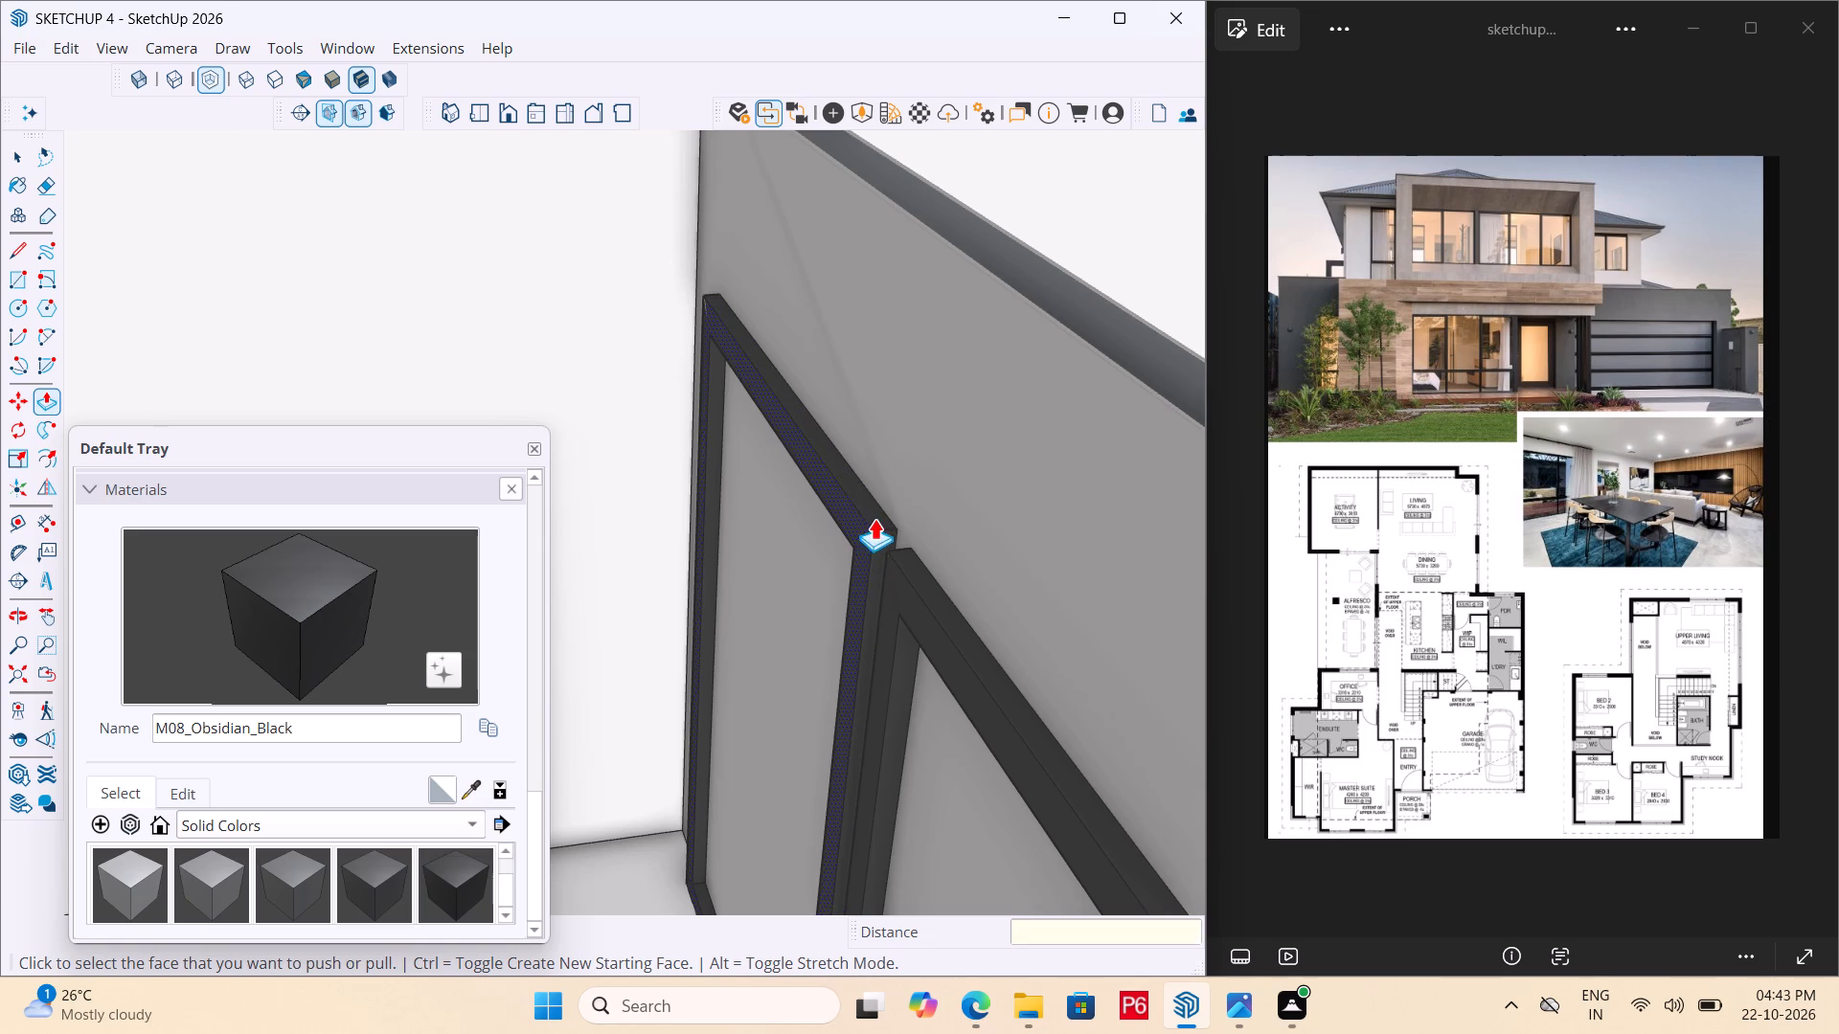
{"action": "key", "text": "ctrl+s"}
{"action": "key", "text": "ctrl+s"}
{"action": "key", "text": "ctrl+s"}
{"action": "key", "text": "ctrl+s"}
{"action": "key", "text": "ctrl+s"}
{"action": "key", "text": "ctrl+s"}
{"action": "key", "text": "ctrl+s"}
Push both panels inside the black door frames 5" through the alfresco's inner wall to open the doorways.
{"action": "scroll", "coordinate": [810, 514], "scroll_direction": "down", "scroll_amount": 9}
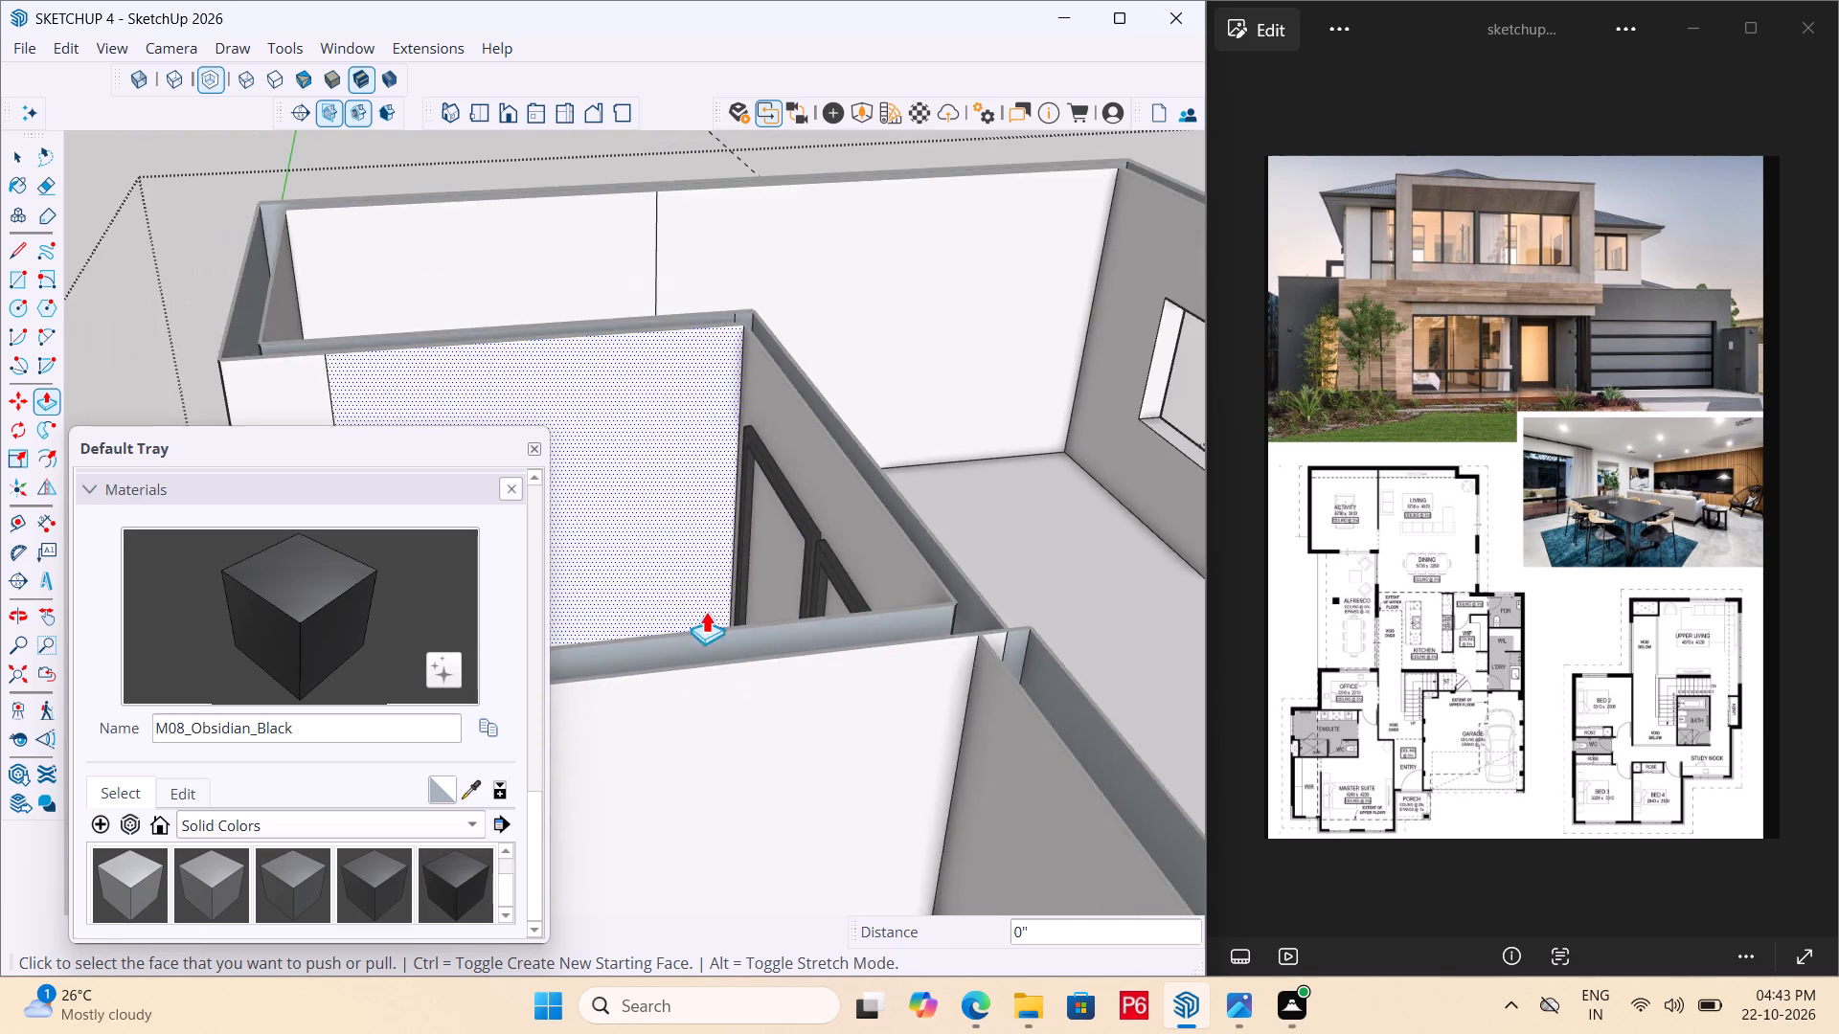
{"action": "middle_click_drag", "start_coordinate": [706, 613], "coordinate": [1021, 631]}
{"action": "scroll", "coordinate": [726, 615], "scroll_direction": "down", "scroll_amount": 6}
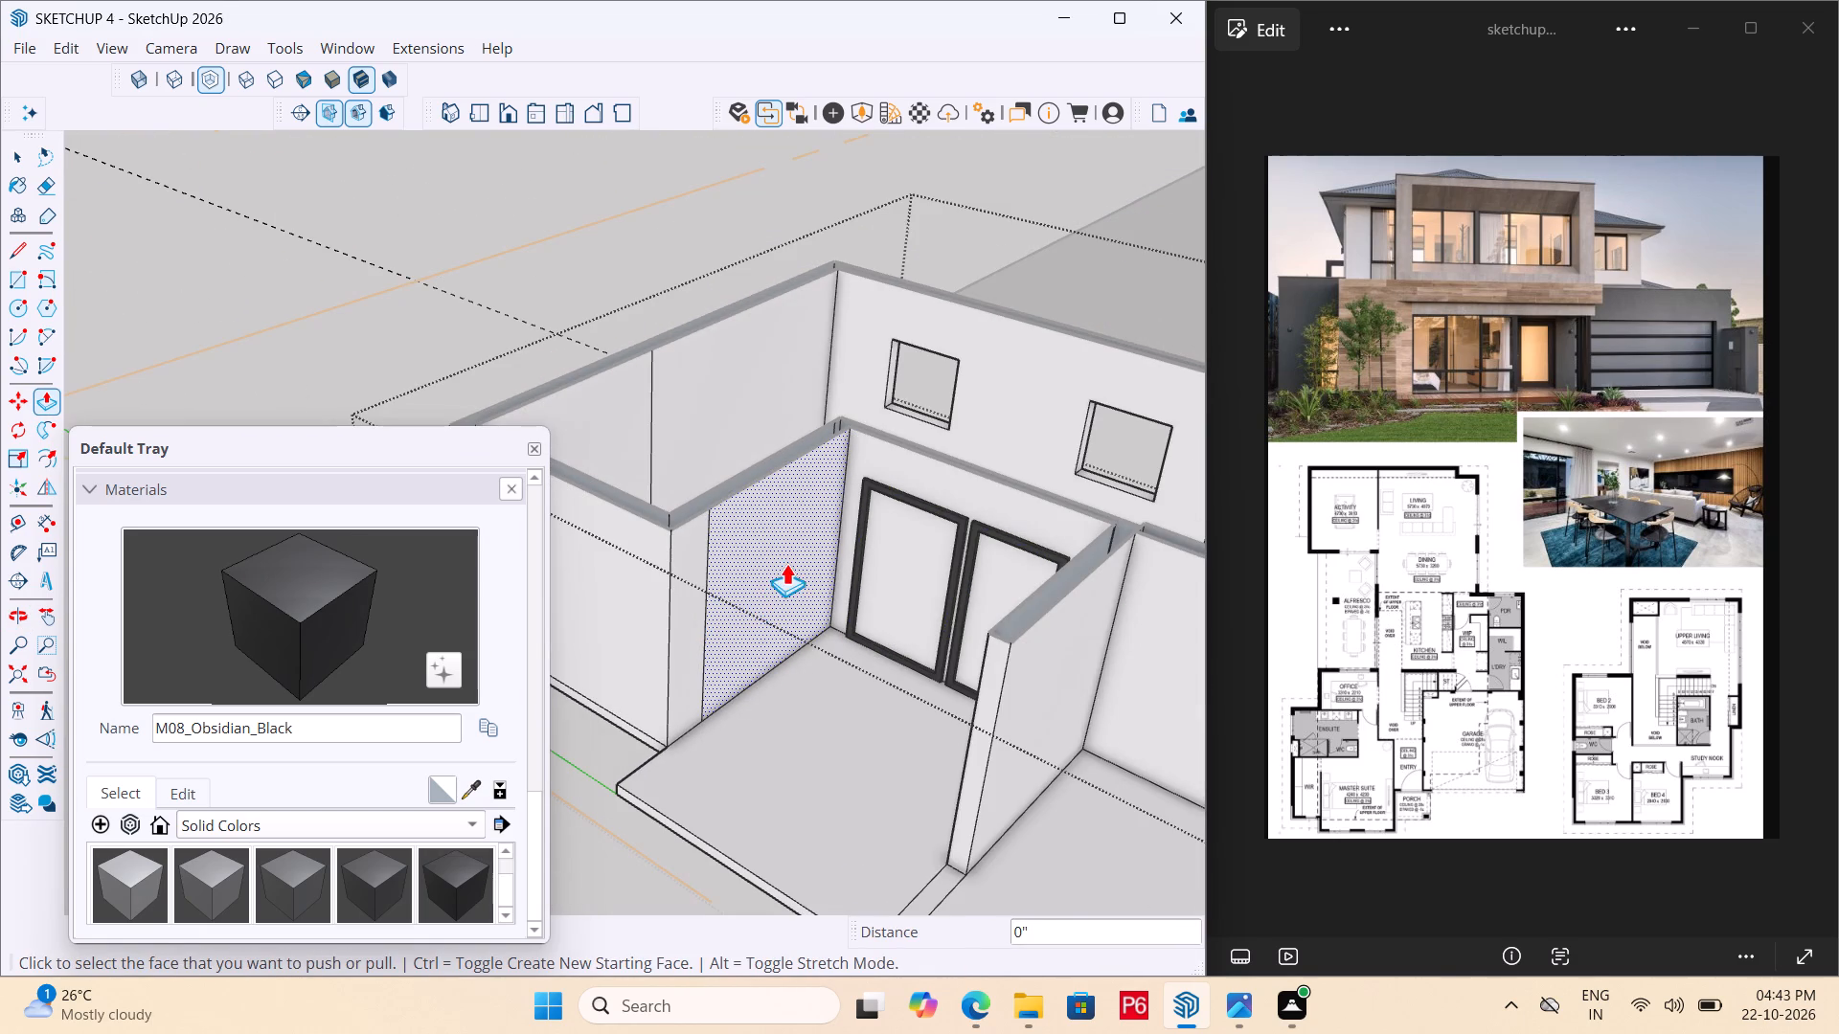
{"action": "middle_click_drag", "start_coordinate": [904, 626], "coordinate": [1062, 610]}
{"action": "scroll", "coordinate": [1164, 504], "scroll_direction": "up", "scroll_amount": 5}
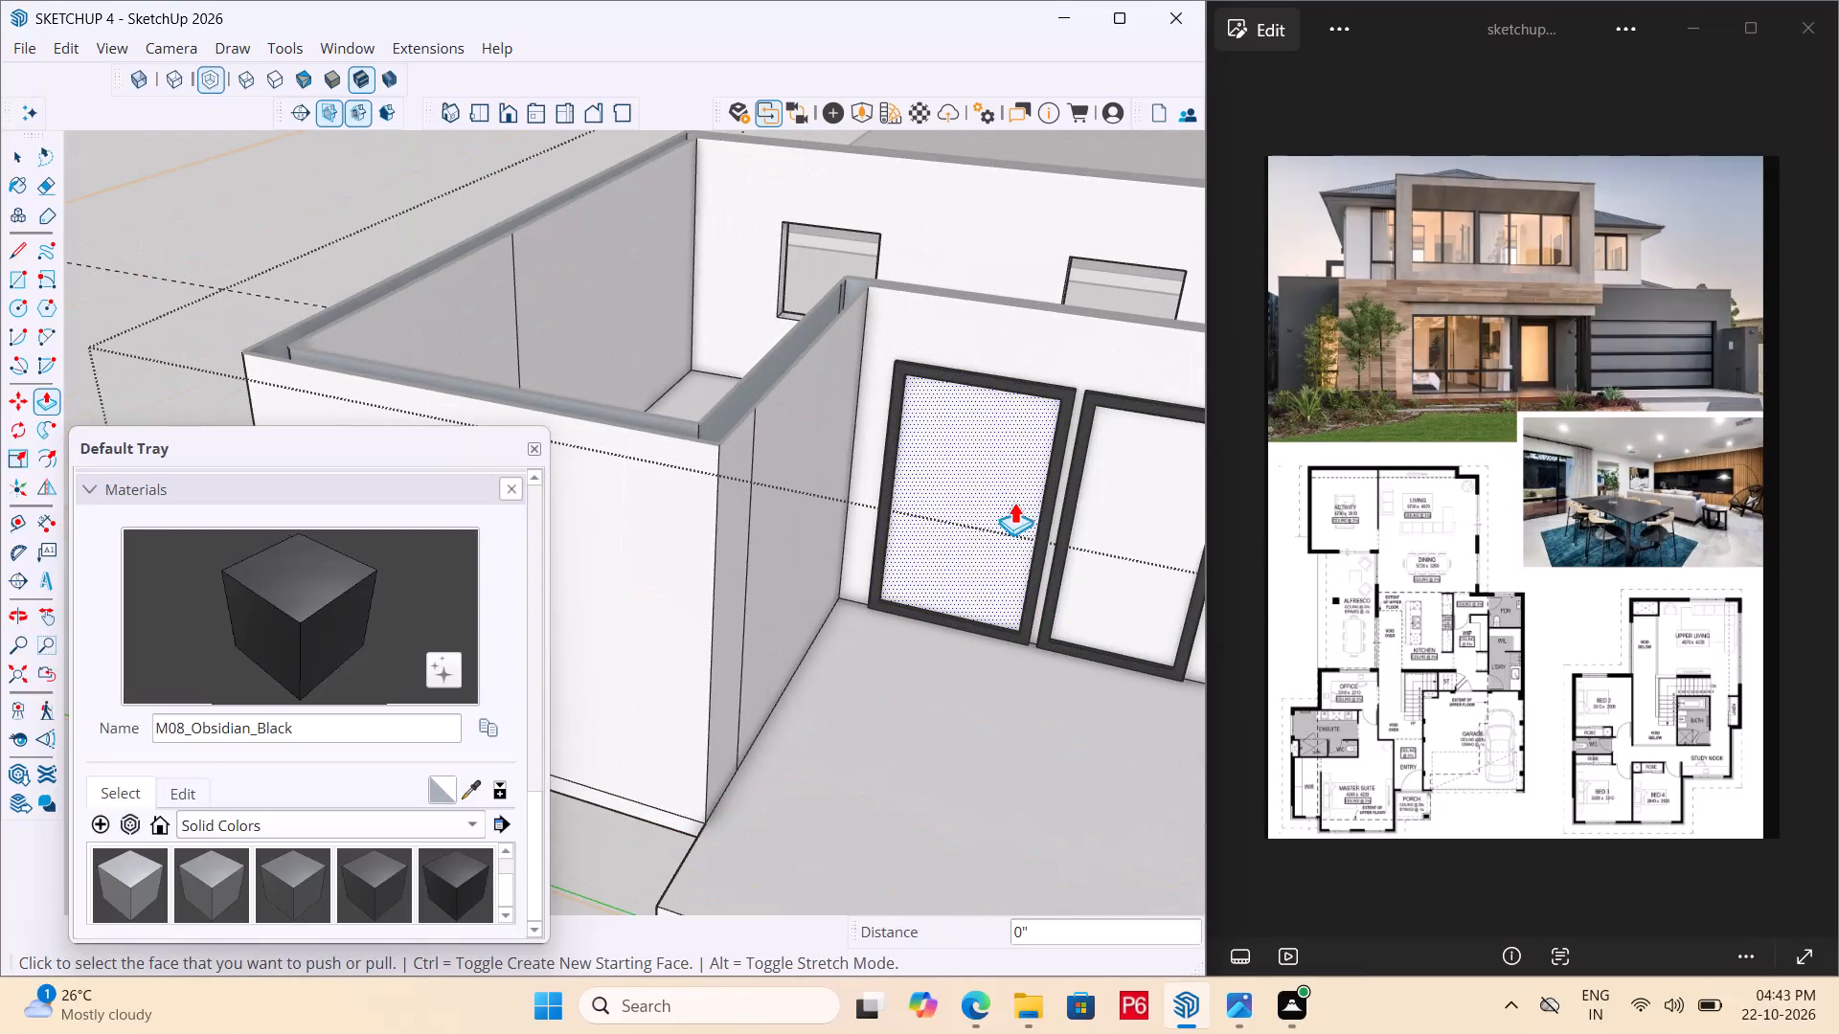
{"action": "key", "text": "space"}
{"action": "double_click", "coordinate": [1016, 476]}
{"action": "key", "text": "p"}
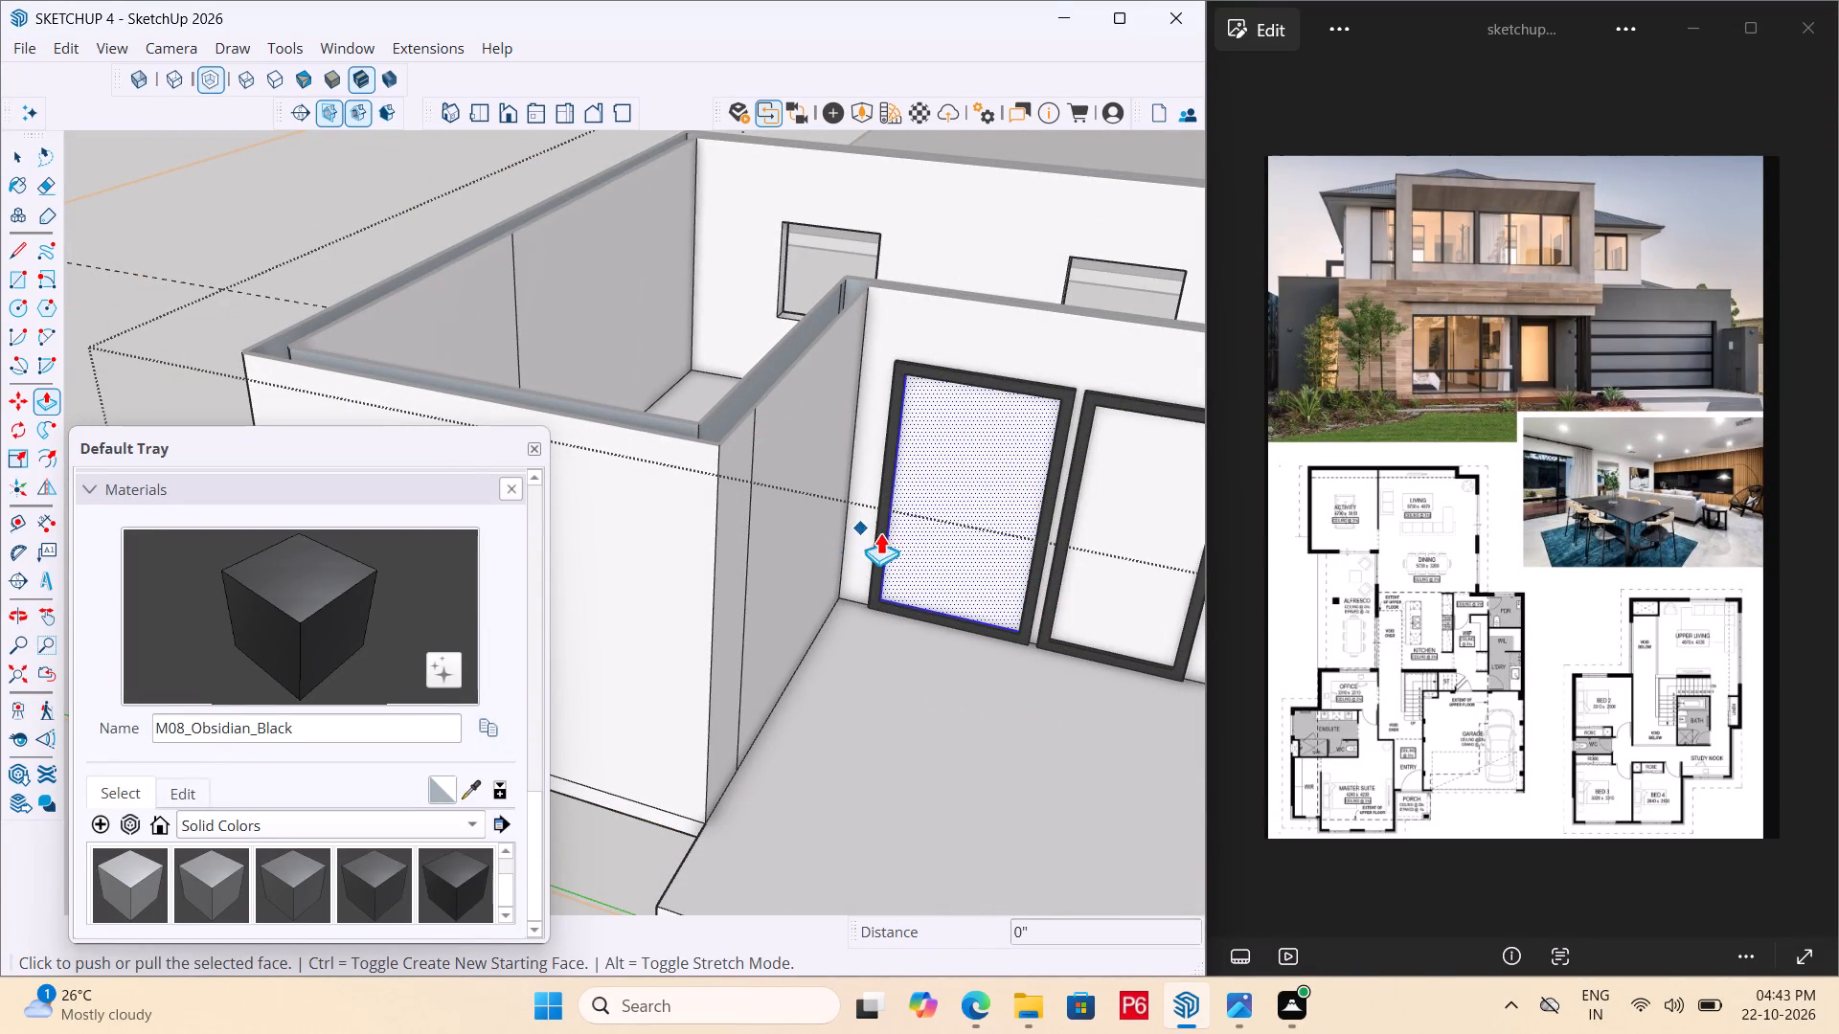
{"action": "left_click", "coordinate": [957, 516]}
{"action": "left_click", "coordinate": [990, 442]}
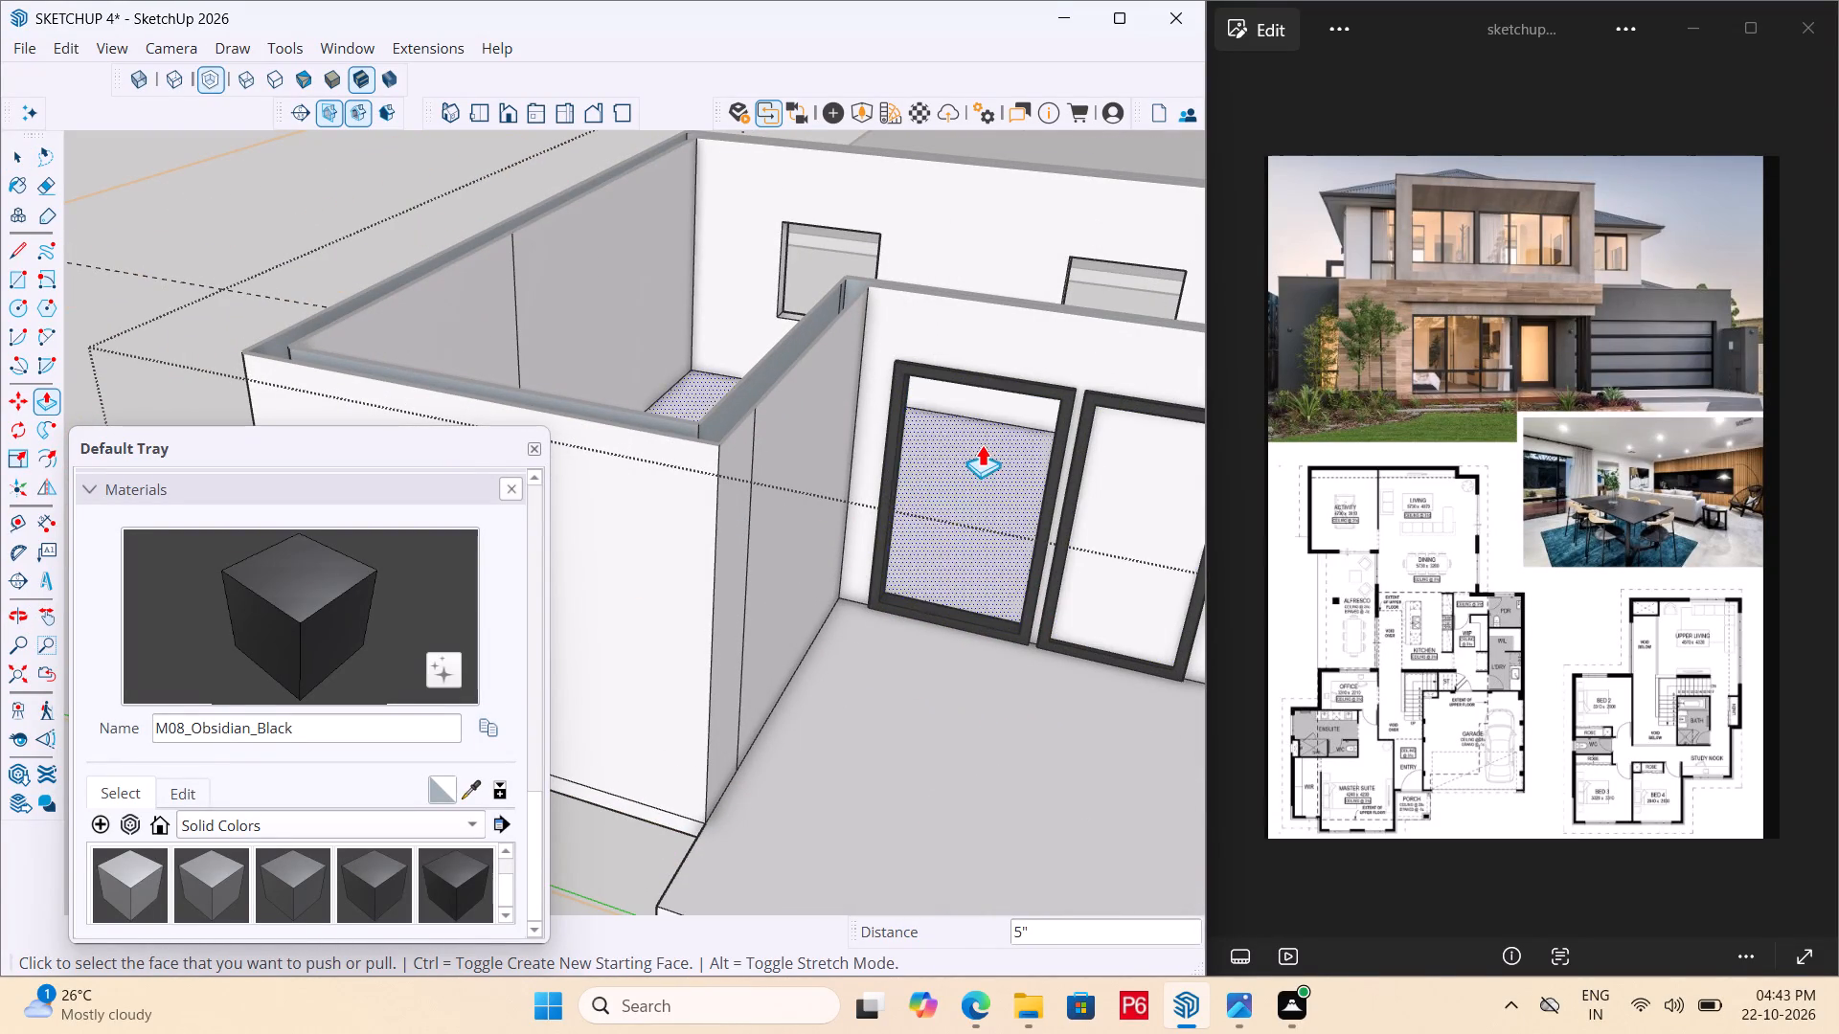
{"action": "double_click", "coordinate": [1097, 509]}
Draw one rectangle about 7' 5" by 8' 4" spanning both door openings, from the first frame's upper inner corner to the second's opposite lower corner.
{"action": "scroll", "coordinate": [766, 534], "scroll_direction": "down", "scroll_amount": 5}
{"action": "middle_click_drag", "start_coordinate": [1156, 576], "coordinate": [983, 454]}
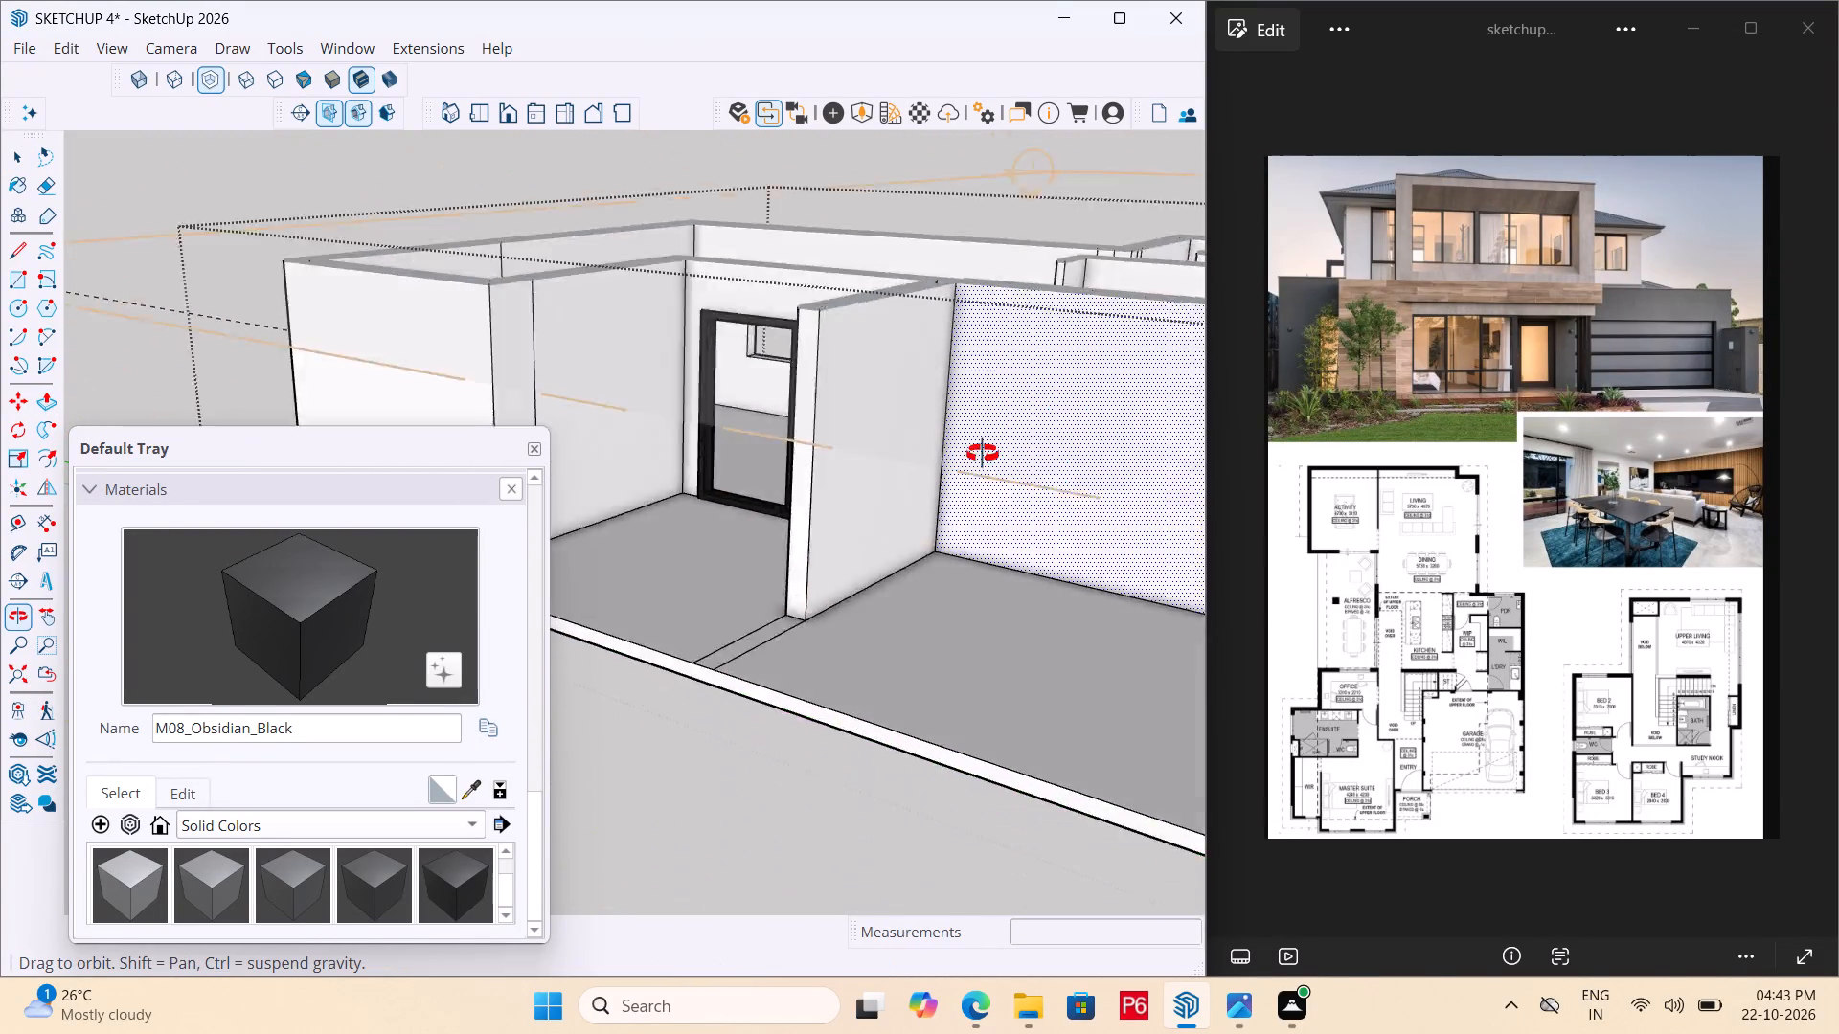
{"action": "middle_click_drag", "start_coordinate": [983, 454], "coordinate": [1185, 509]}
{"action": "scroll", "coordinate": [1110, 448], "scroll_direction": "up", "scroll_amount": 6}
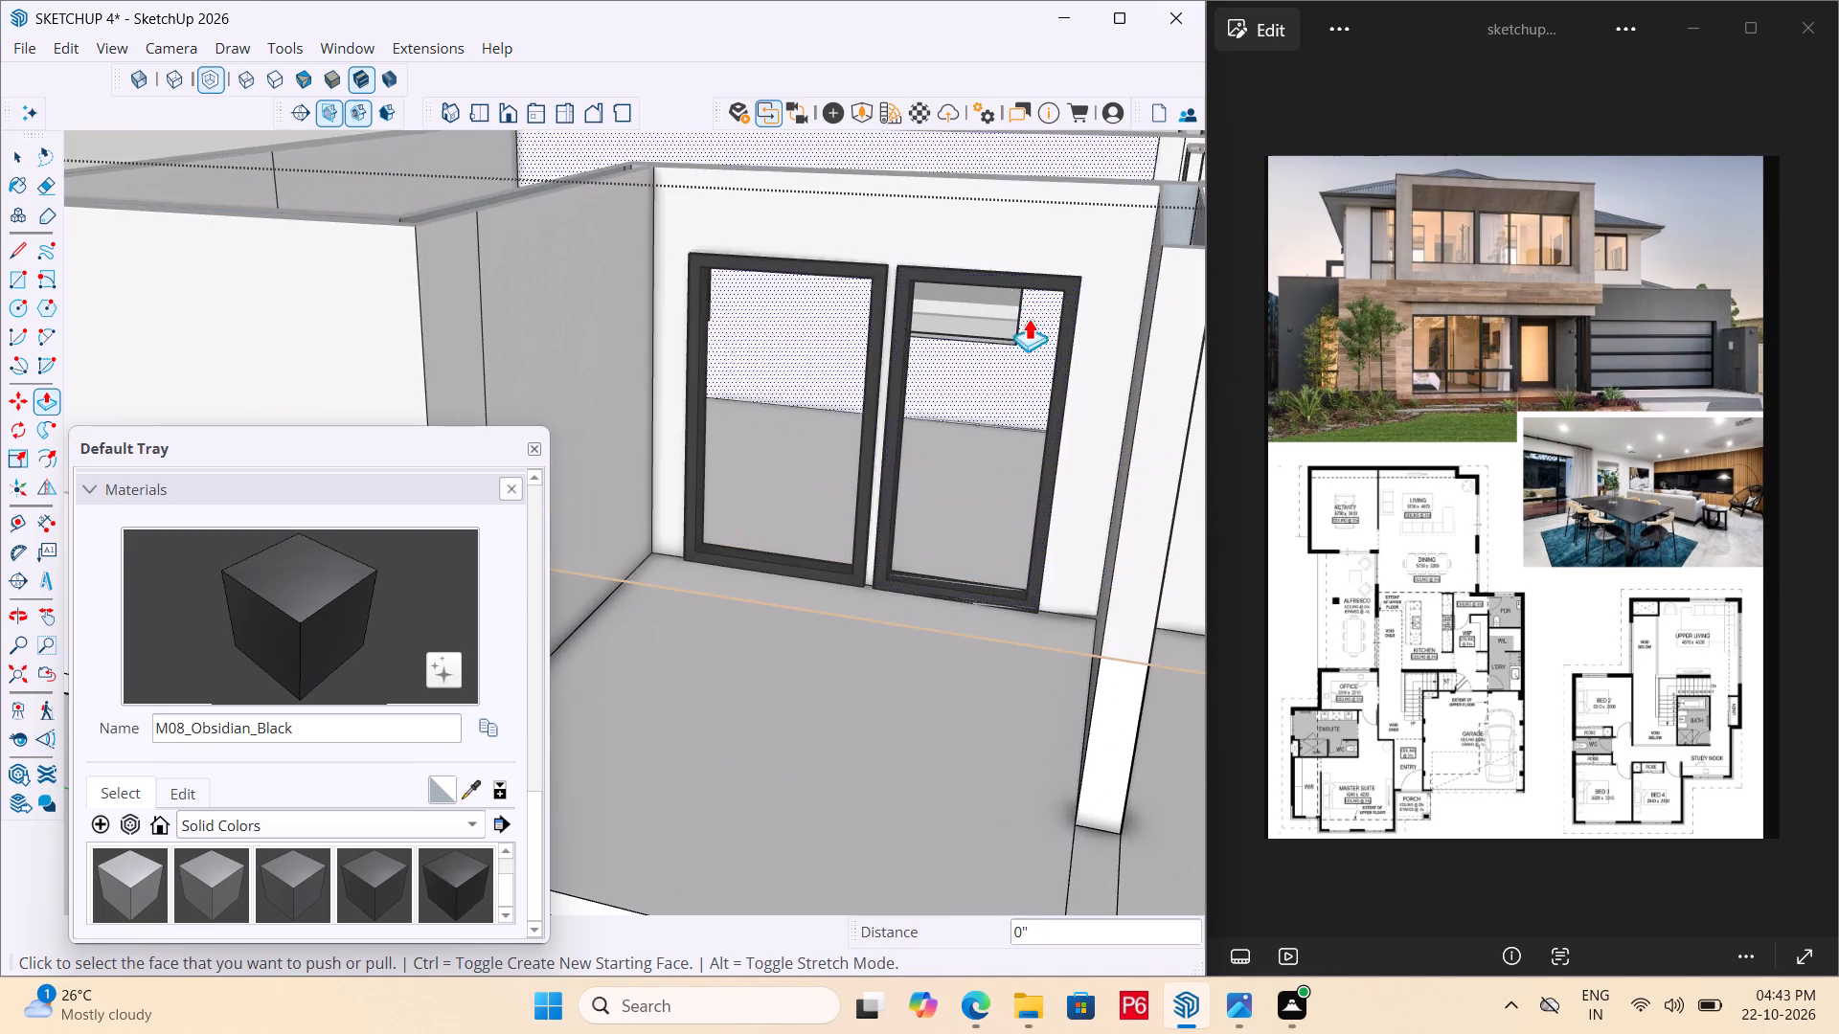
{"action": "middle_click_drag", "start_coordinate": [972, 242], "coordinate": [811, 165]}
{"action": "scroll", "coordinate": [811, 165], "scroll_direction": "up", "scroll_amount": 1}
{"action": "scroll", "coordinate": [829, 338], "scroll_direction": "up", "scroll_amount": 2}
{"action": "middle_click_drag", "start_coordinate": [832, 339], "coordinate": [825, 229]}
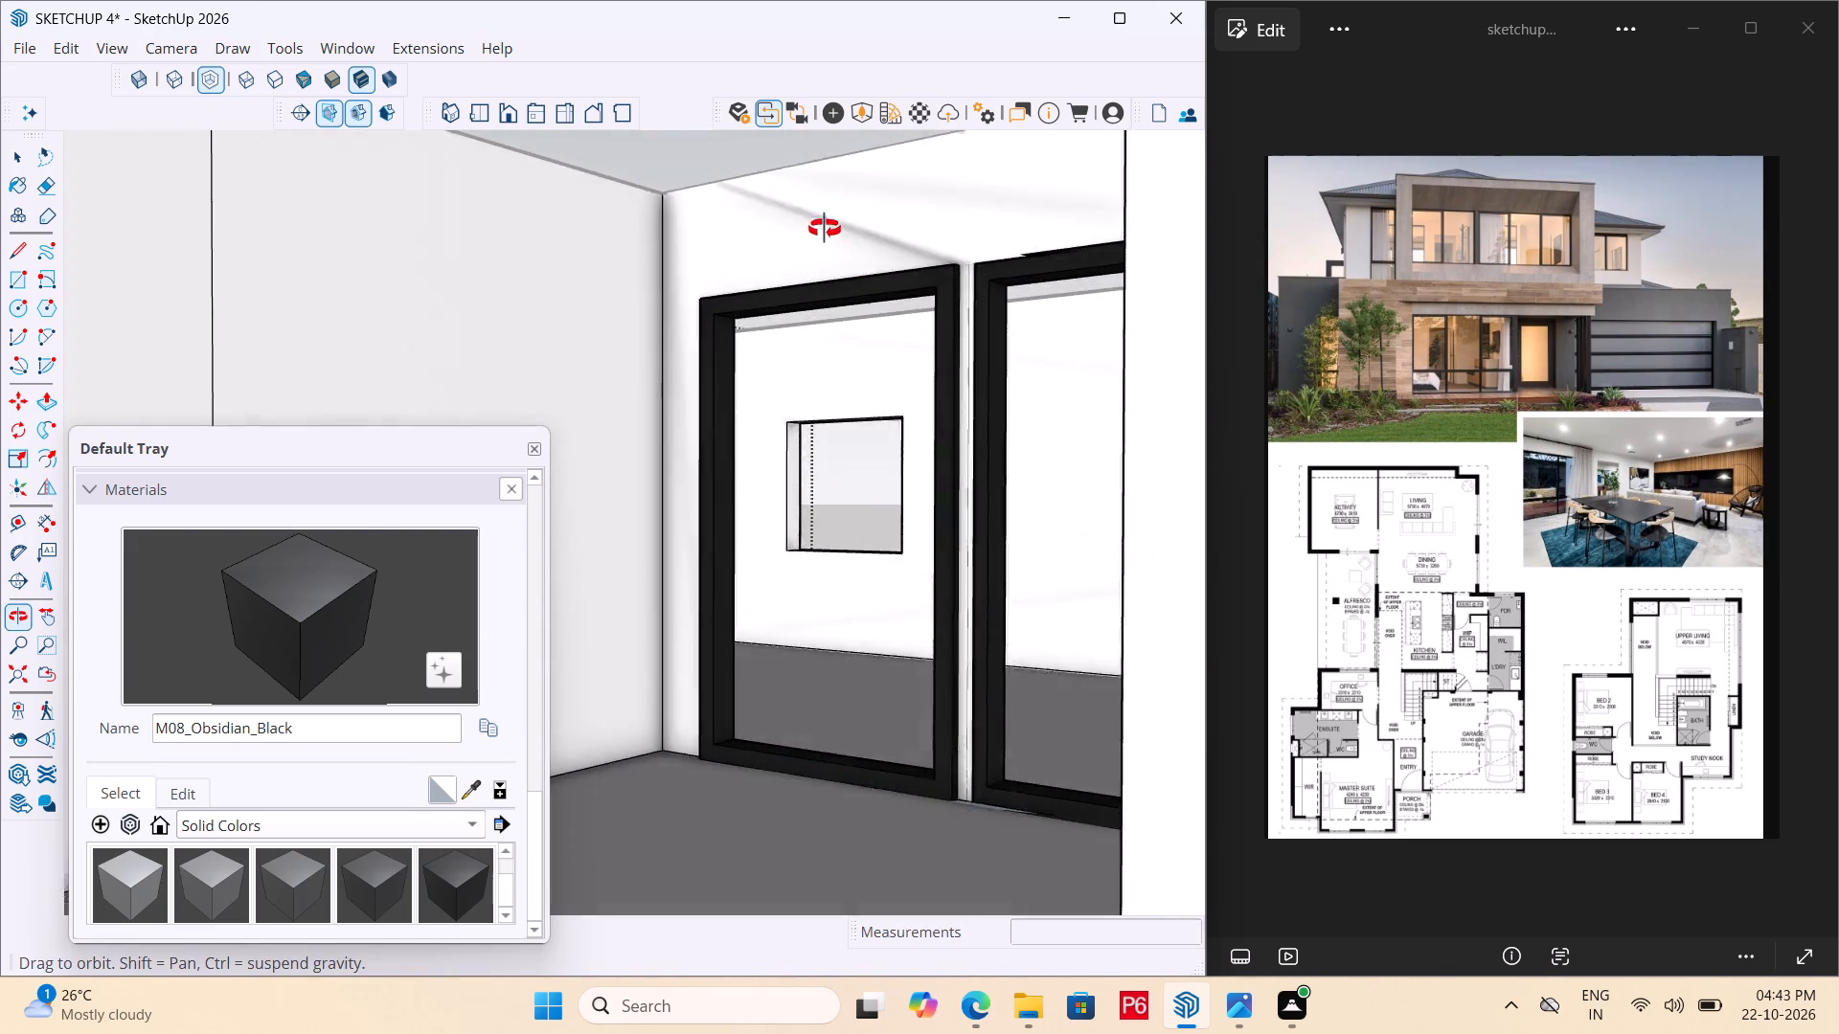
{"action": "middle_click_drag", "start_coordinate": [825, 229], "coordinate": [820, 204]}
{"action": "scroll", "coordinate": [790, 304], "scroll_direction": "up", "scroll_amount": 5}
{"action": "scroll", "coordinate": [677, 327], "scroll_direction": "up", "scroll_amount": 1}
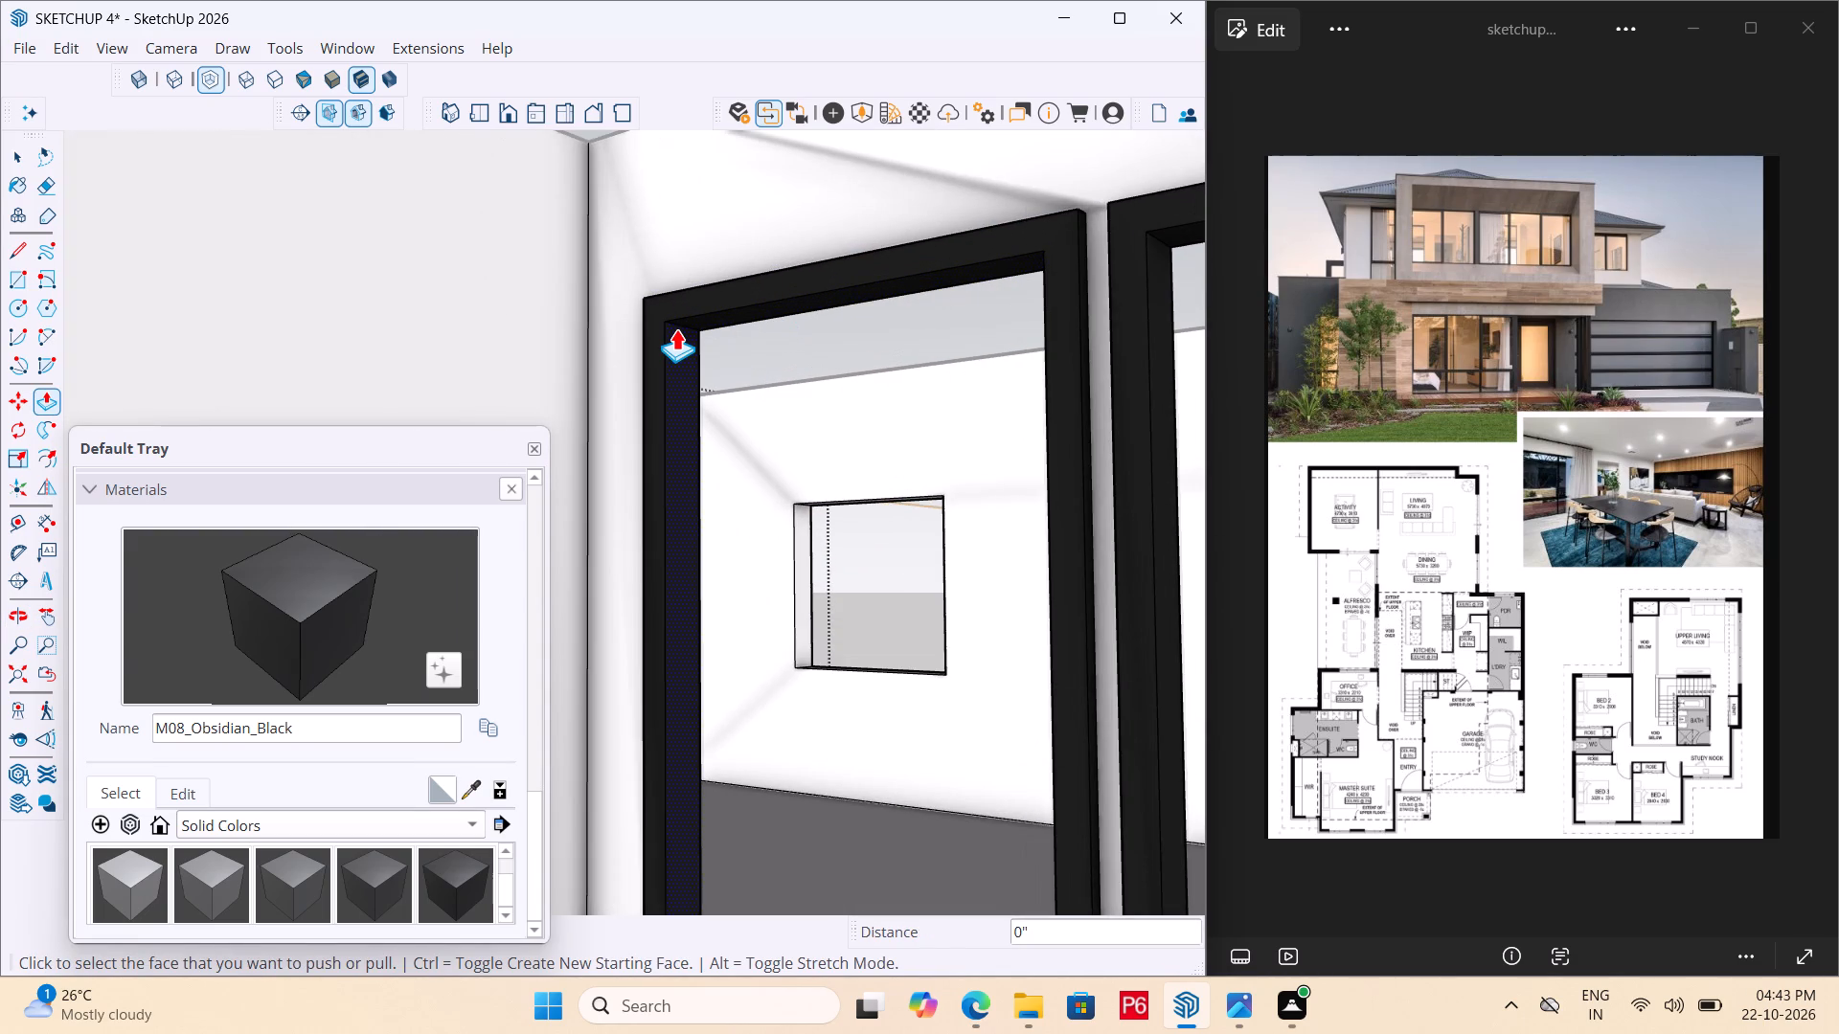
{"action": "key", "text": "r"}
{"action": "double_click", "coordinate": [682, 329]}
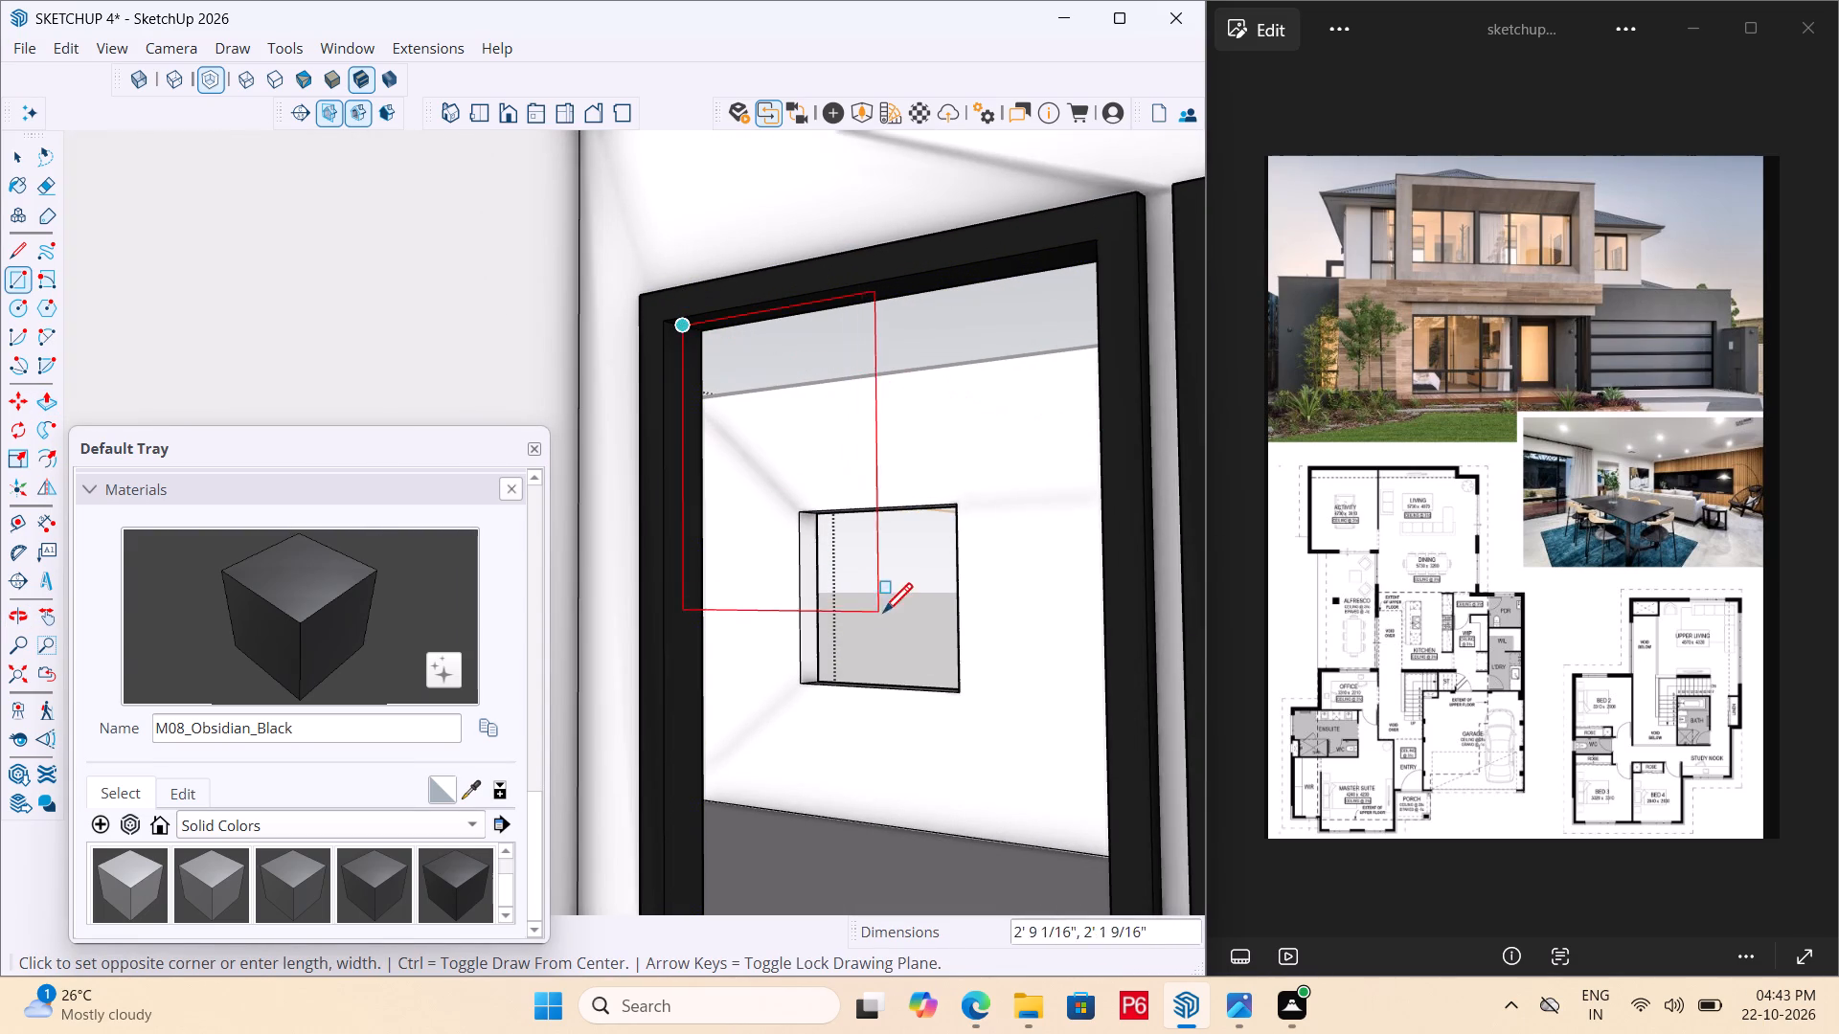
{"action": "scroll", "coordinate": [920, 612], "scroll_direction": "down", "scroll_amount": 13}
{"action": "middle_click_drag", "start_coordinate": [933, 643], "coordinate": [1307, 781]}
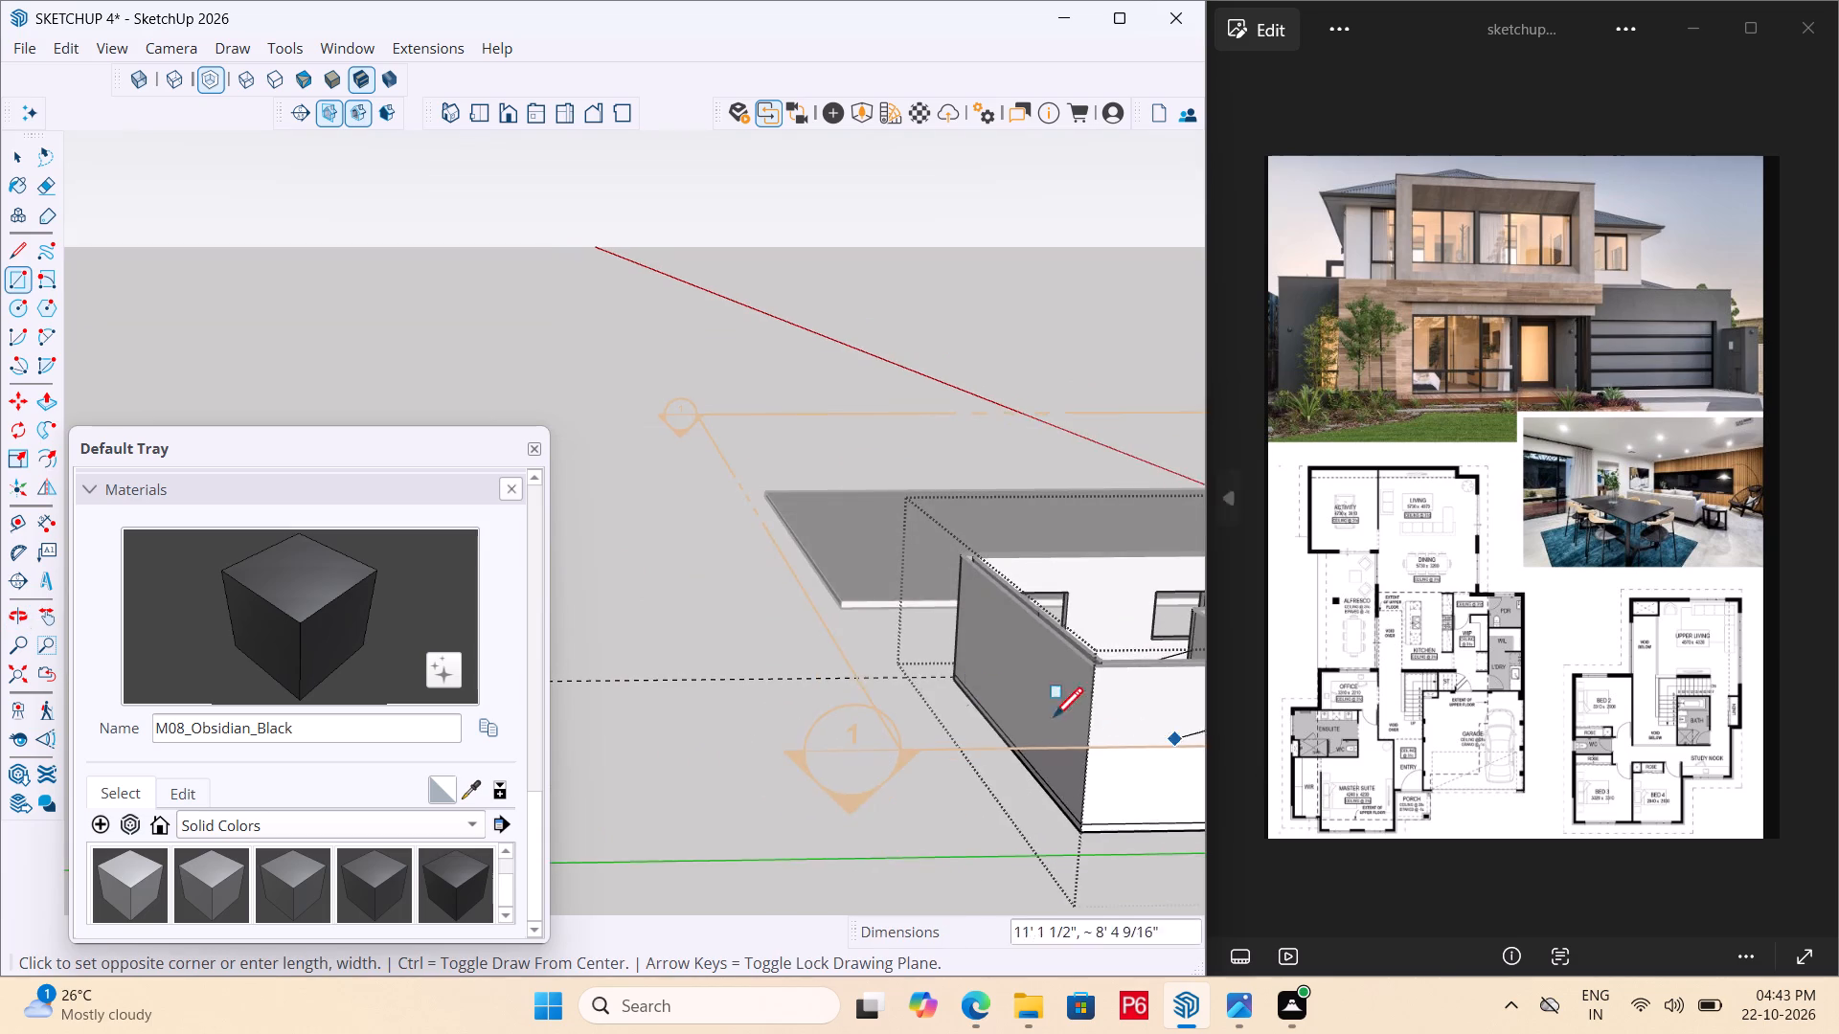
{"action": "scroll", "coordinate": [787, 704], "scroll_direction": "down", "scroll_amount": 6}
{"action": "scroll", "coordinate": [612, 723], "scroll_direction": "down", "scroll_amount": 5}
{"action": "scroll", "coordinate": [972, 738], "scroll_direction": "up", "scroll_amount": 14}
{"action": "middle_click", "coordinate": [977, 738]}
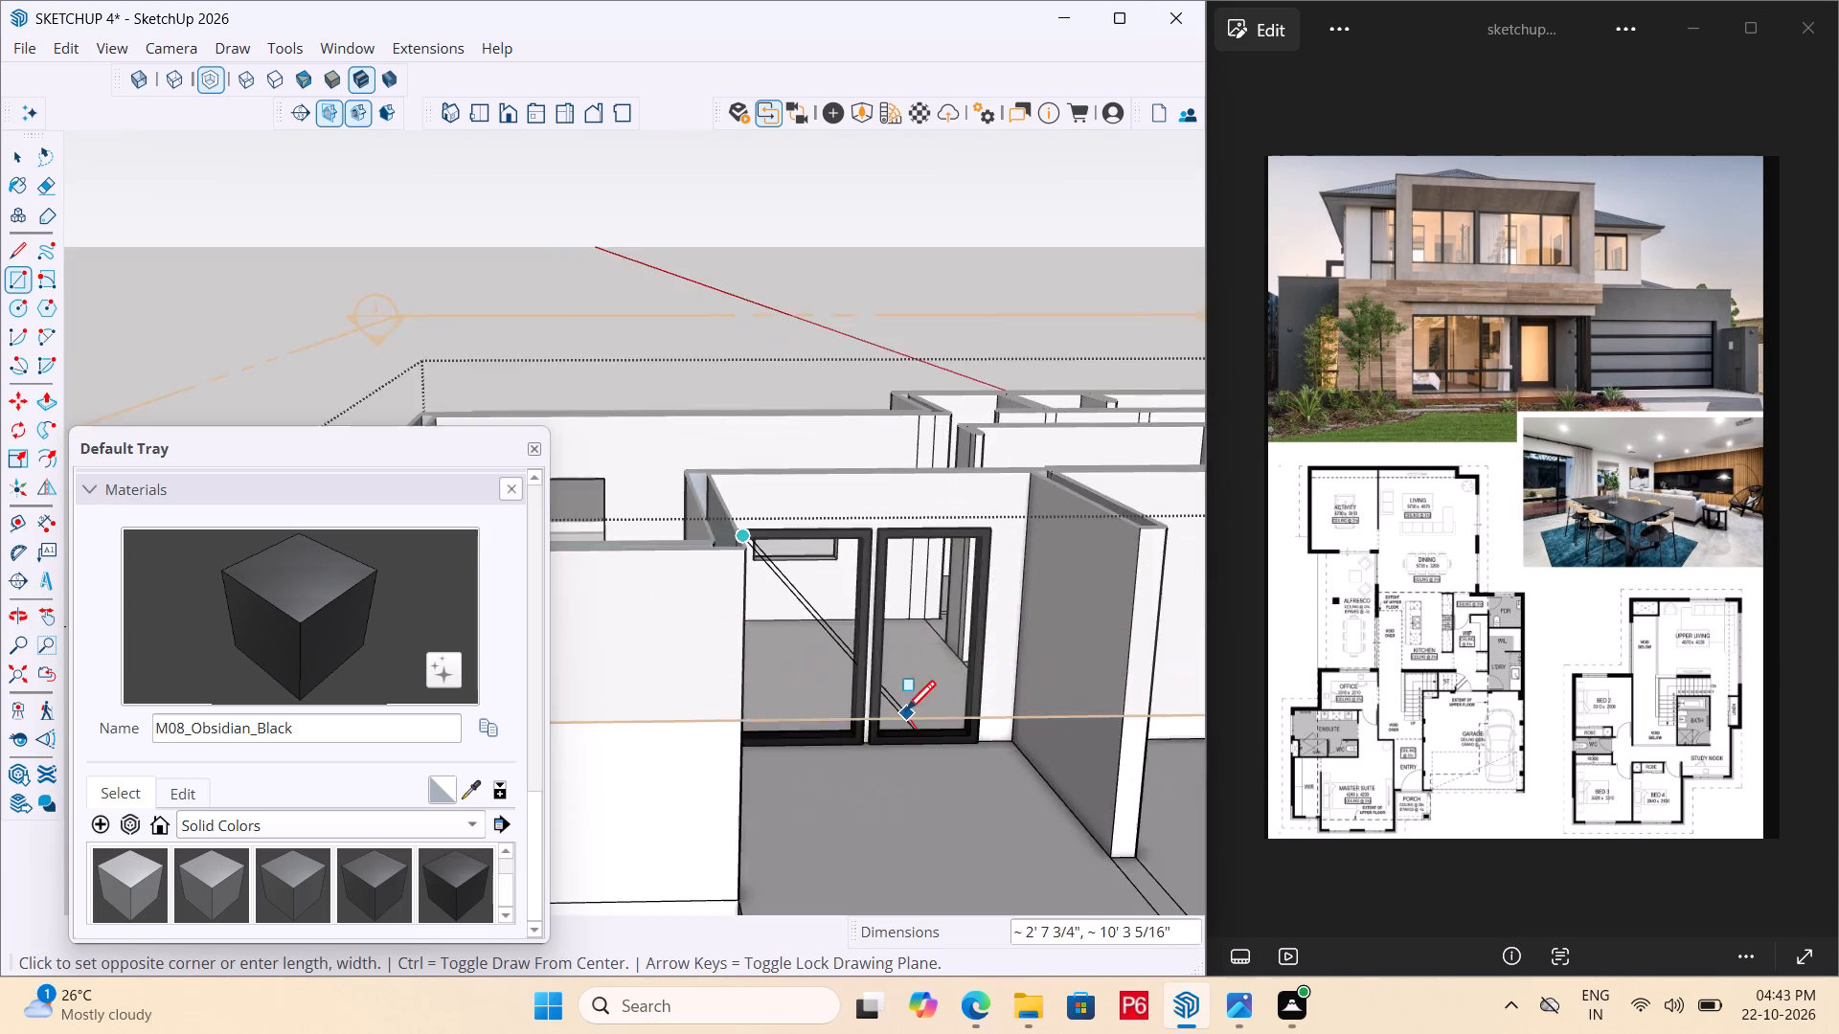
{"action": "scroll", "coordinate": [906, 713], "scroll_direction": "up", "scroll_amount": 13}
{"action": "middle_click", "coordinate": [1010, 706]}
{"action": "scroll", "coordinate": [987, 775], "scroll_direction": "up", "scroll_amount": 5}
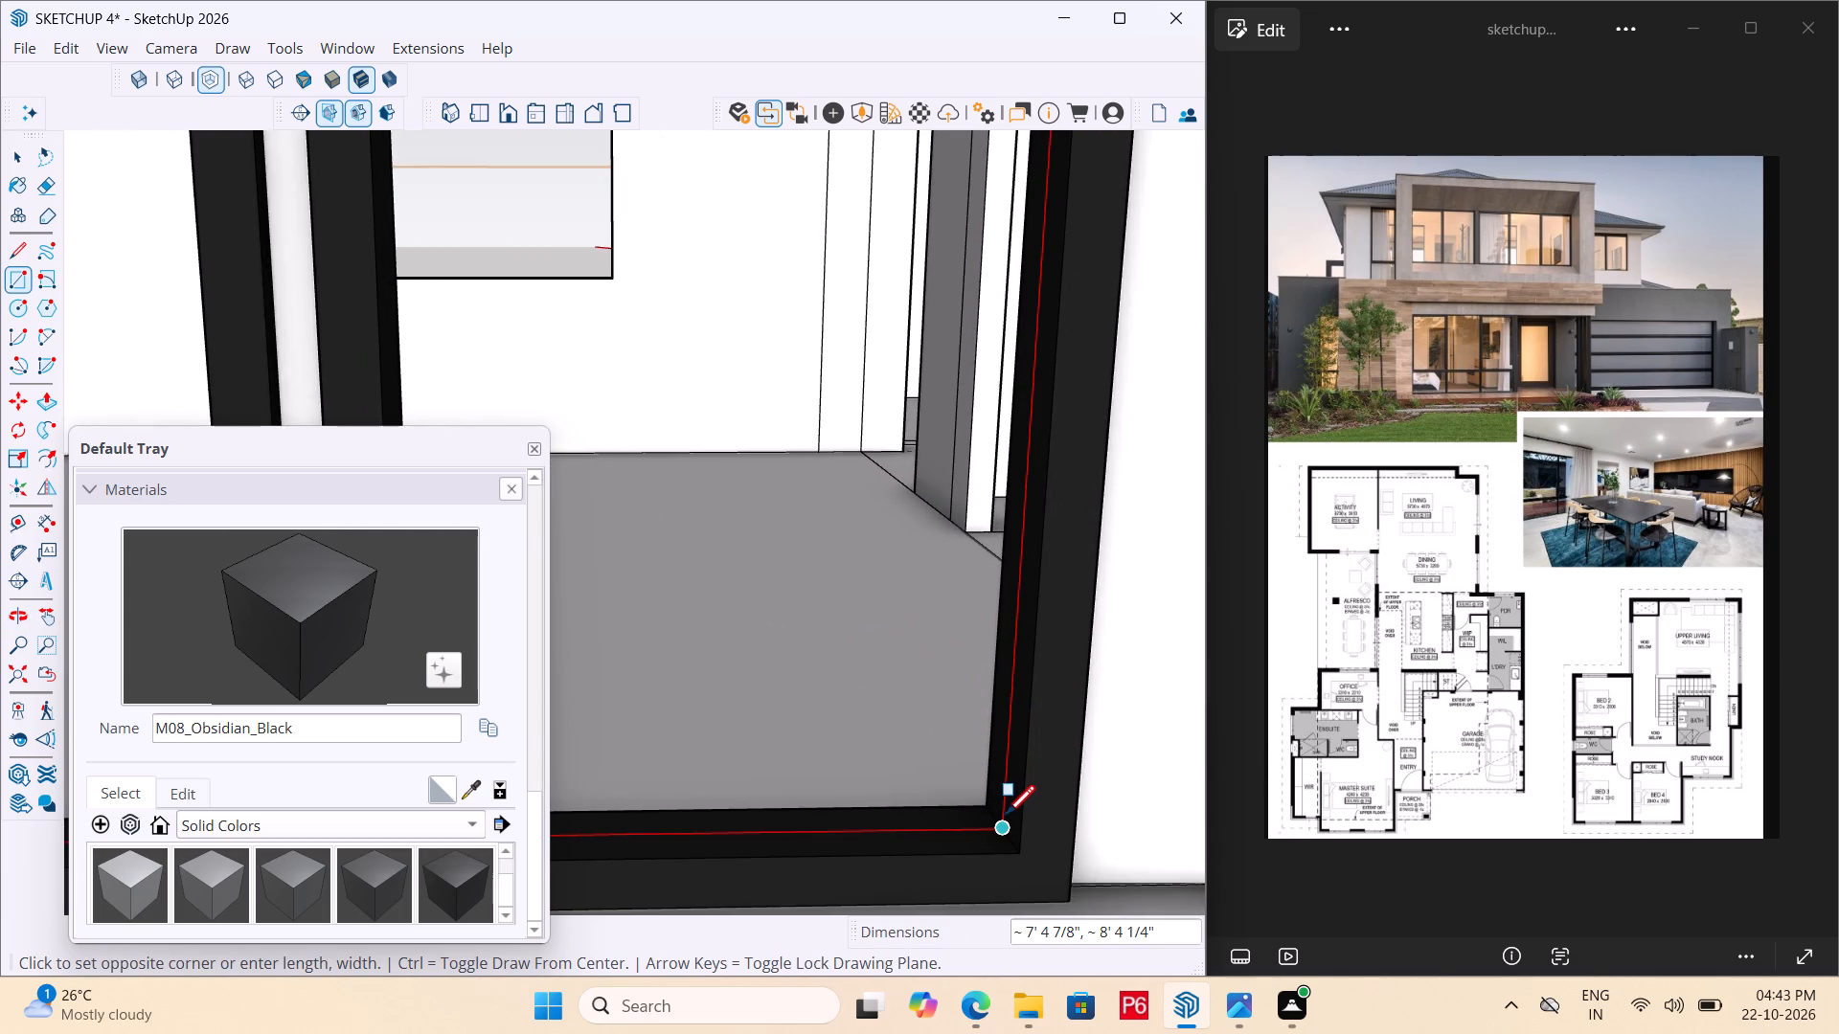
{"action": "double_click", "coordinate": [1005, 818]}
Select the new rectangle filling both door openings with its edges and make it a group.
{"action": "scroll", "coordinate": [1182, 657], "scroll_direction": "down", "scroll_amount": 7}
{"action": "scroll", "coordinate": [975, 664], "scroll_direction": "down", "scroll_amount": 7}
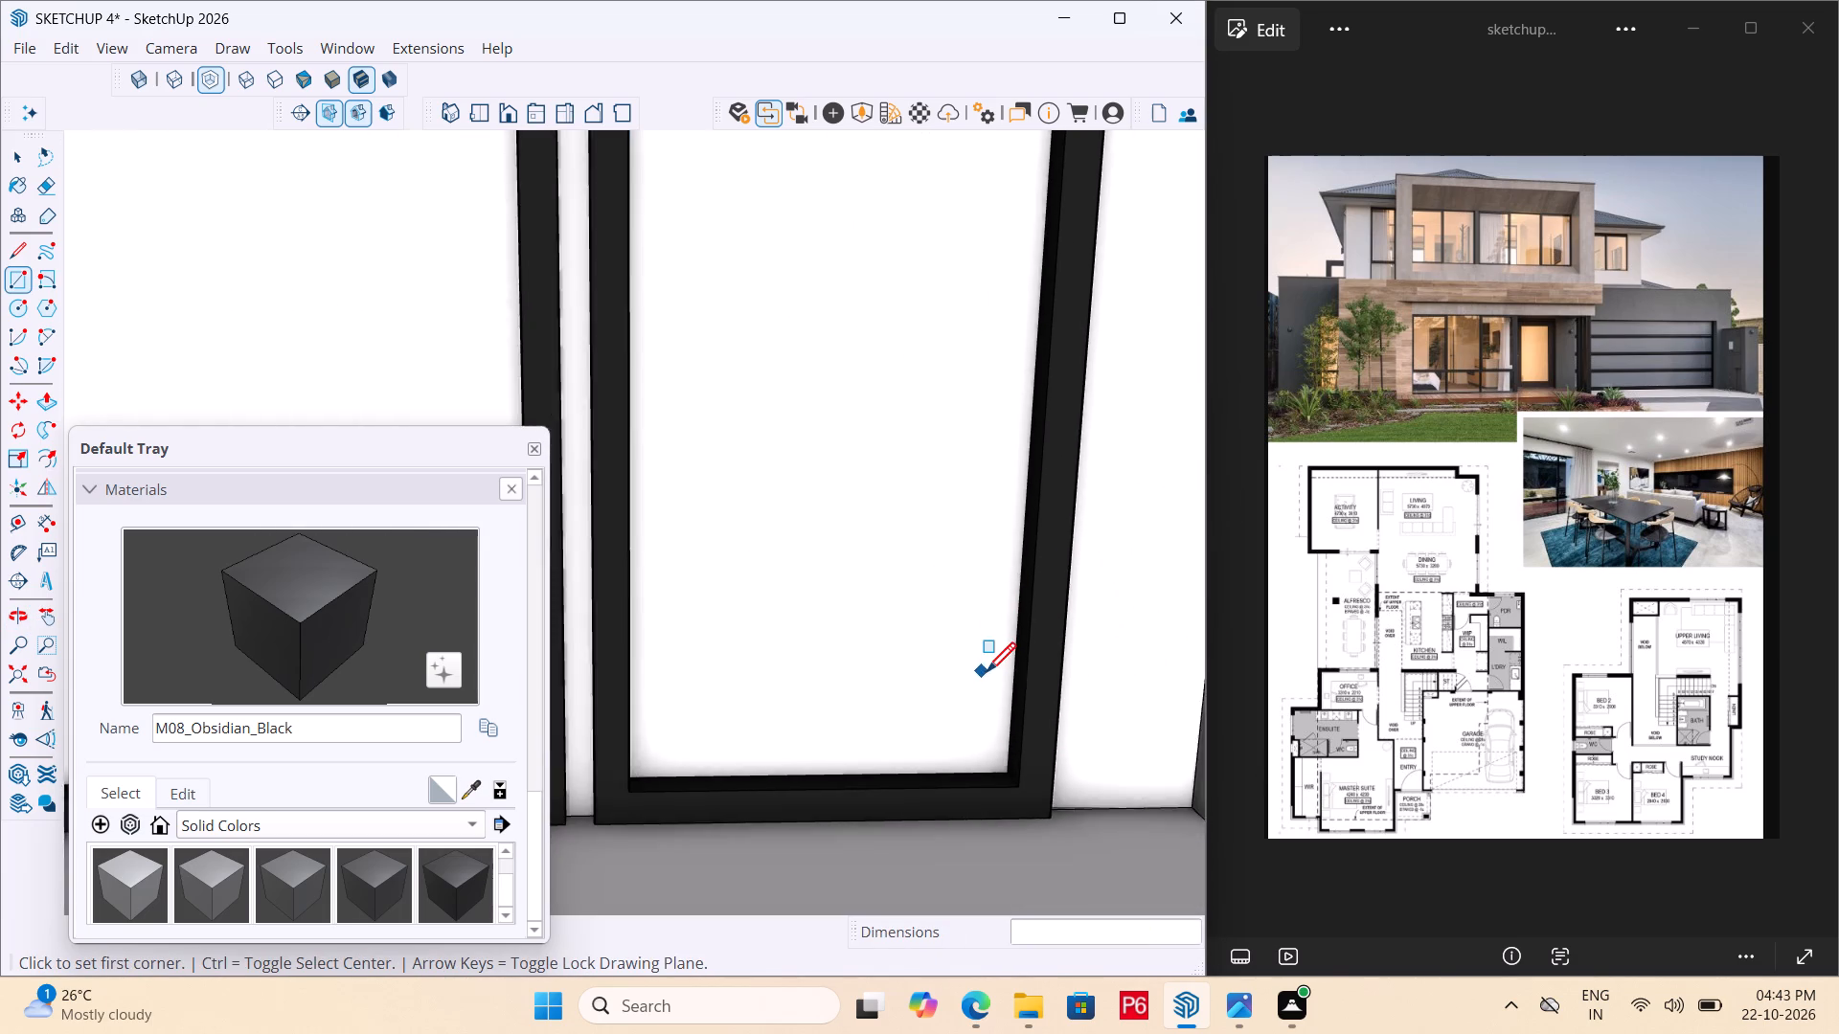
{"action": "scroll", "coordinate": [1007, 675], "scroll_direction": "down", "scroll_amount": 6}
{"action": "middle_click_drag", "start_coordinate": [961, 656], "coordinate": [835, 589]}
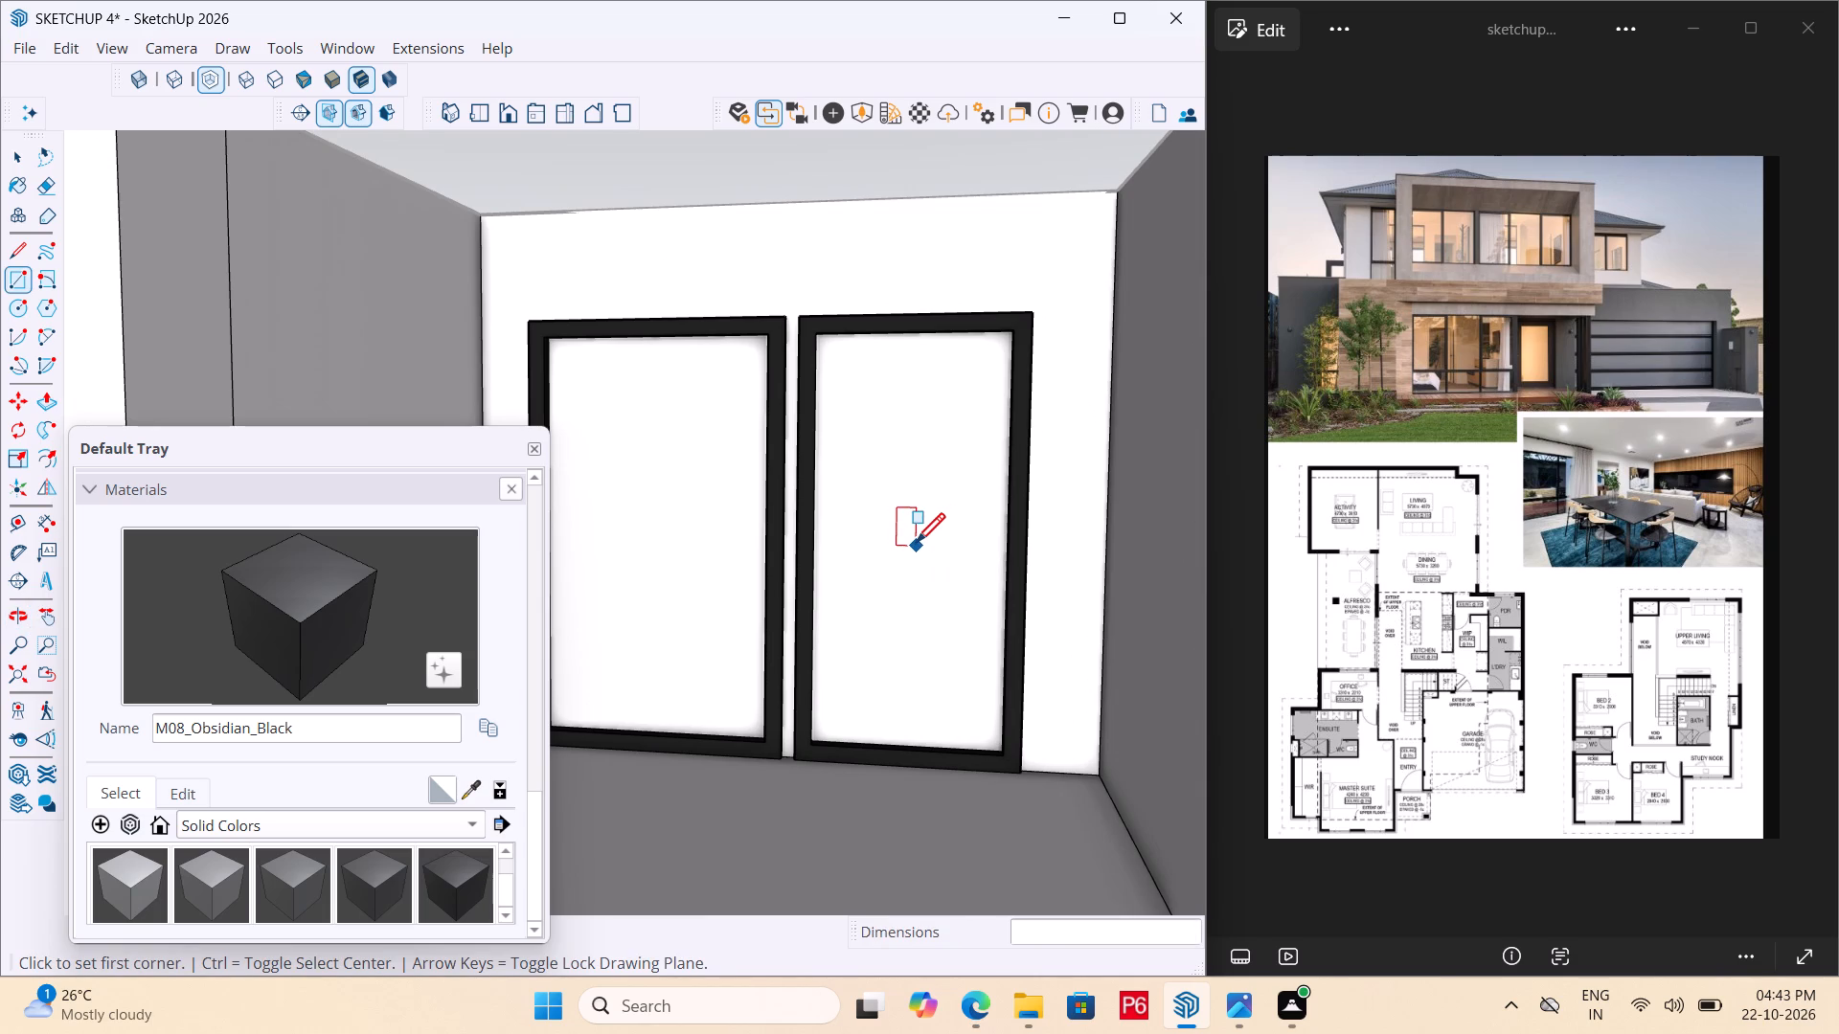
{"action": "key", "text": "space"}
{"action": "double_click", "coordinate": [924, 550]}
{"action": "double_click", "coordinate": [924, 550]}
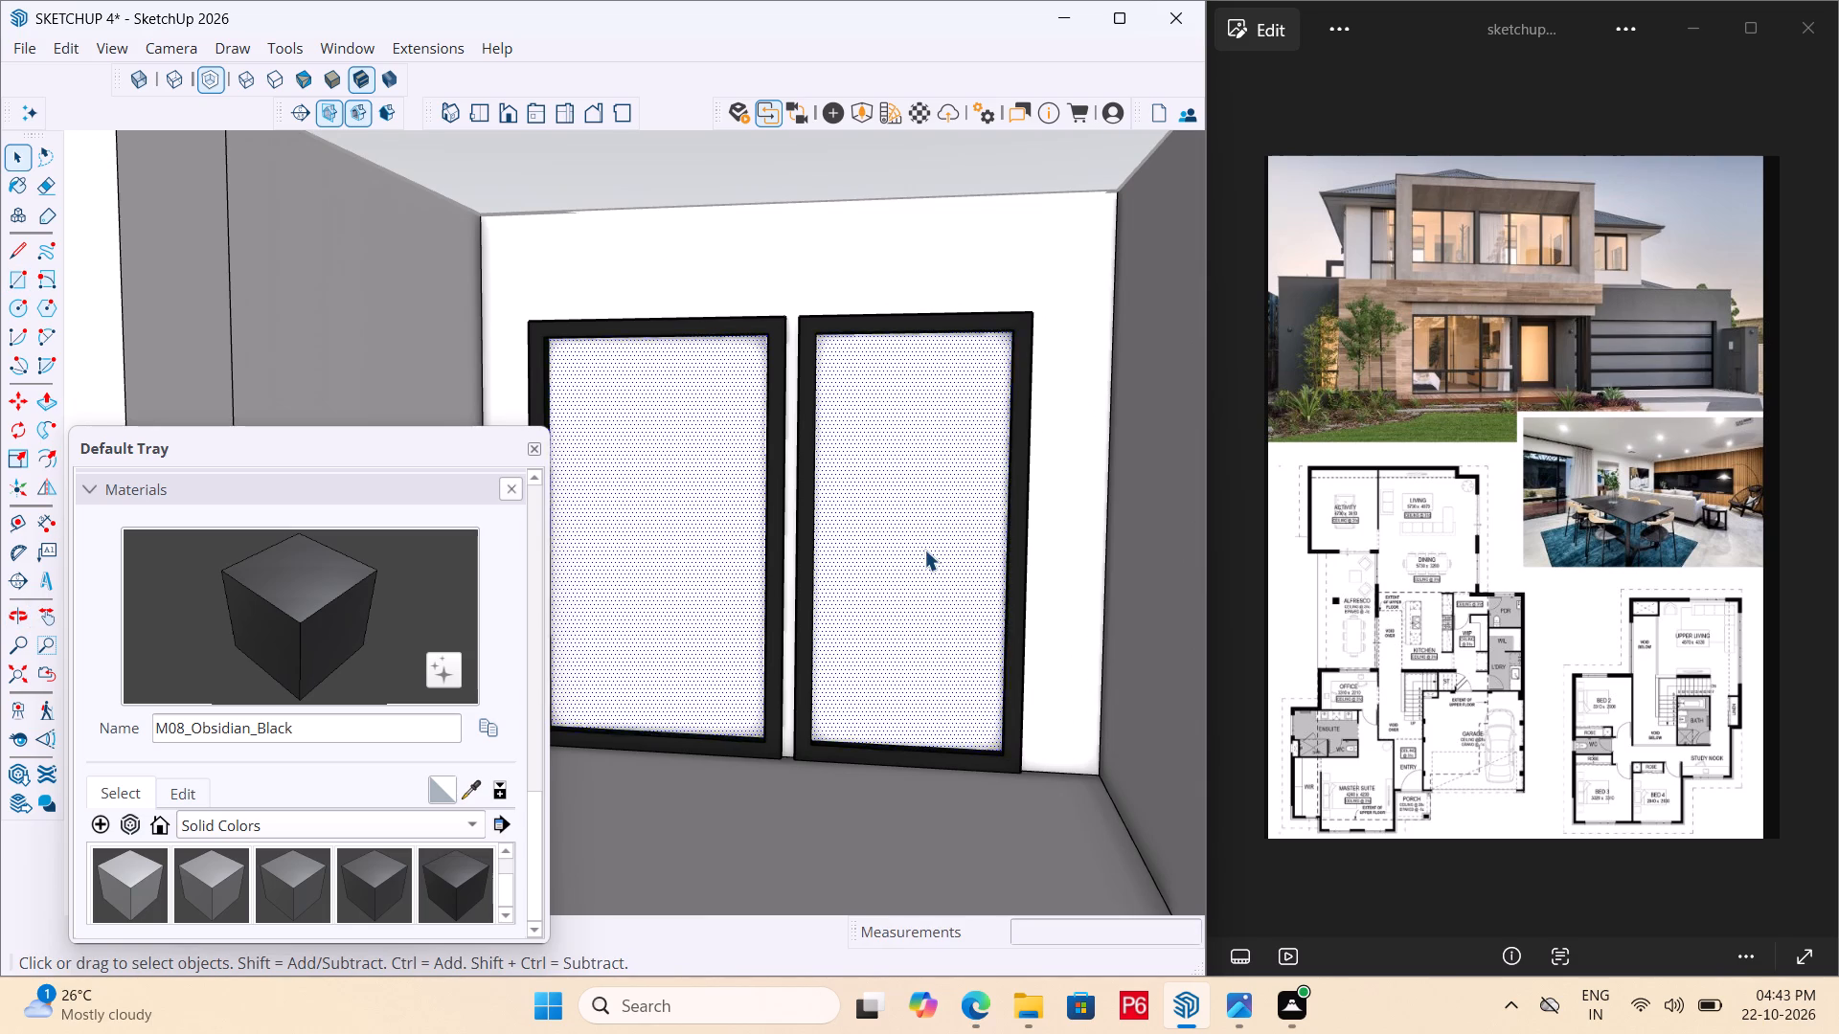
{"action": "right_click", "coordinate": [924, 550]}
{"action": "left_click", "coordinate": [1033, 778]}
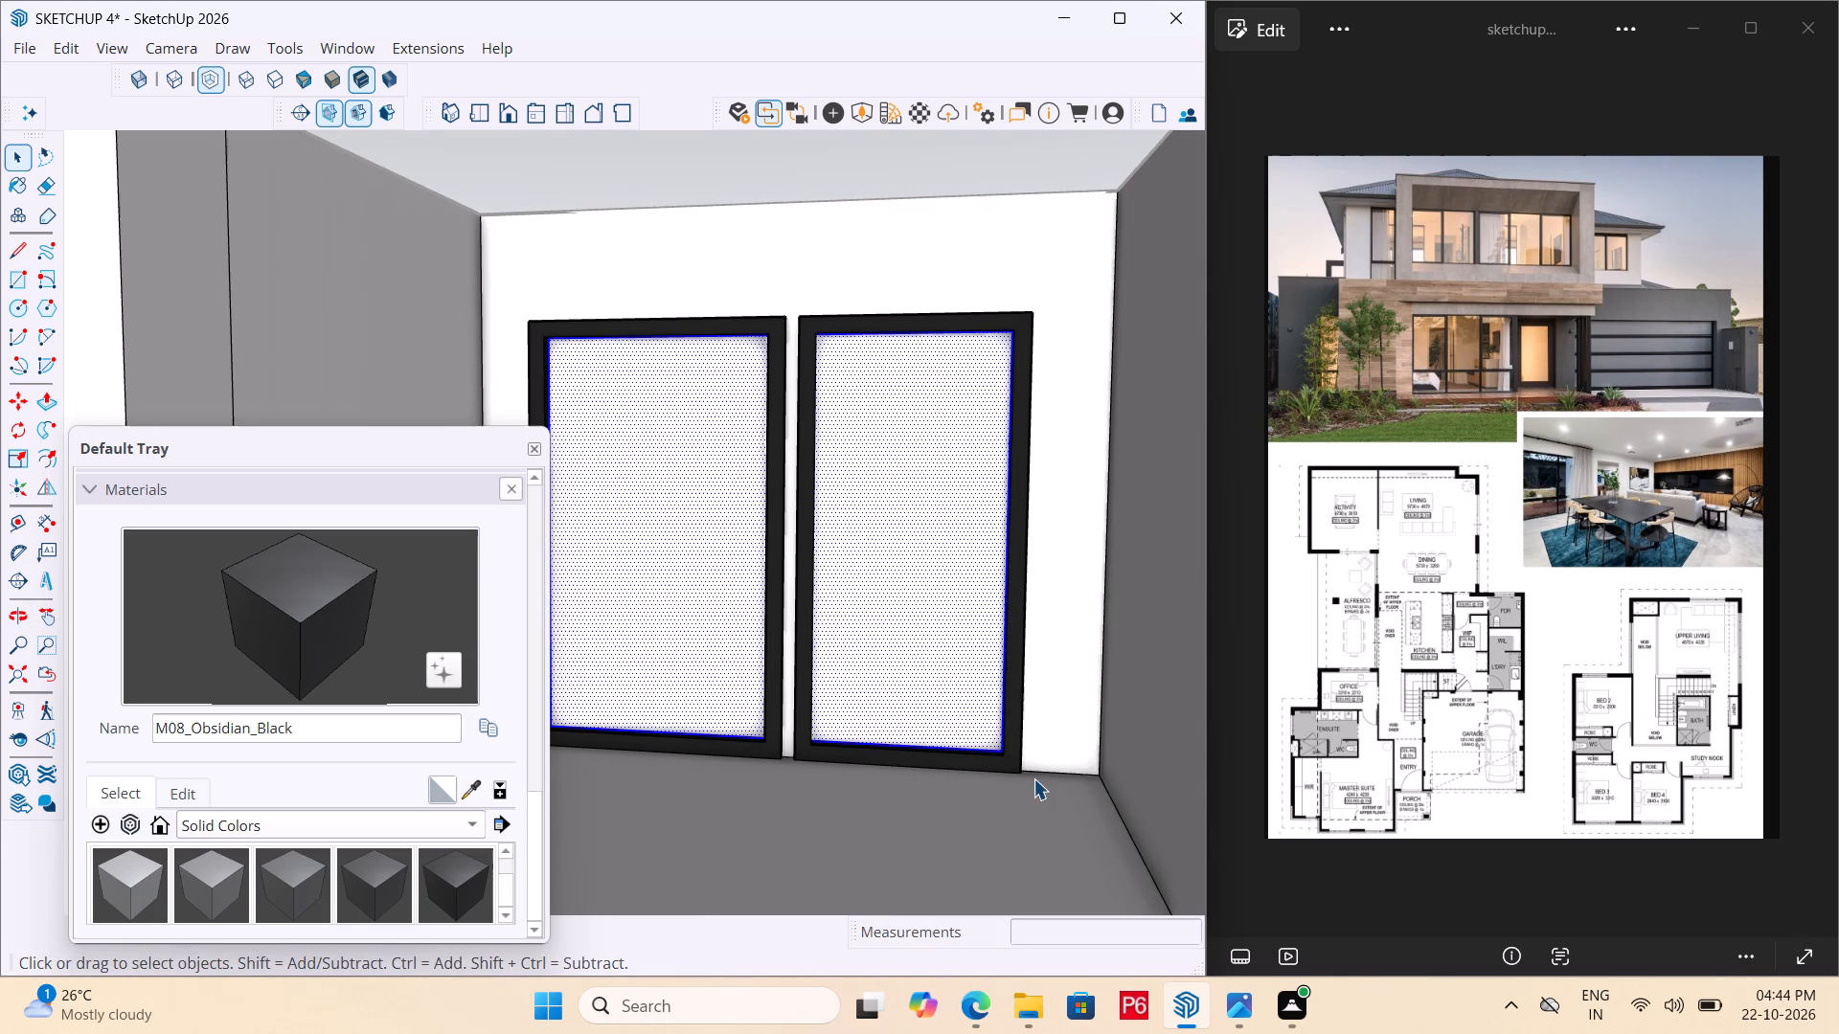
Paint the grouped pane in the door openings with Glass_Basic_01 from the Glass collection.
{"action": "left_click", "coordinate": [397, 832]}
{"action": "left_click", "coordinate": [306, 683]}
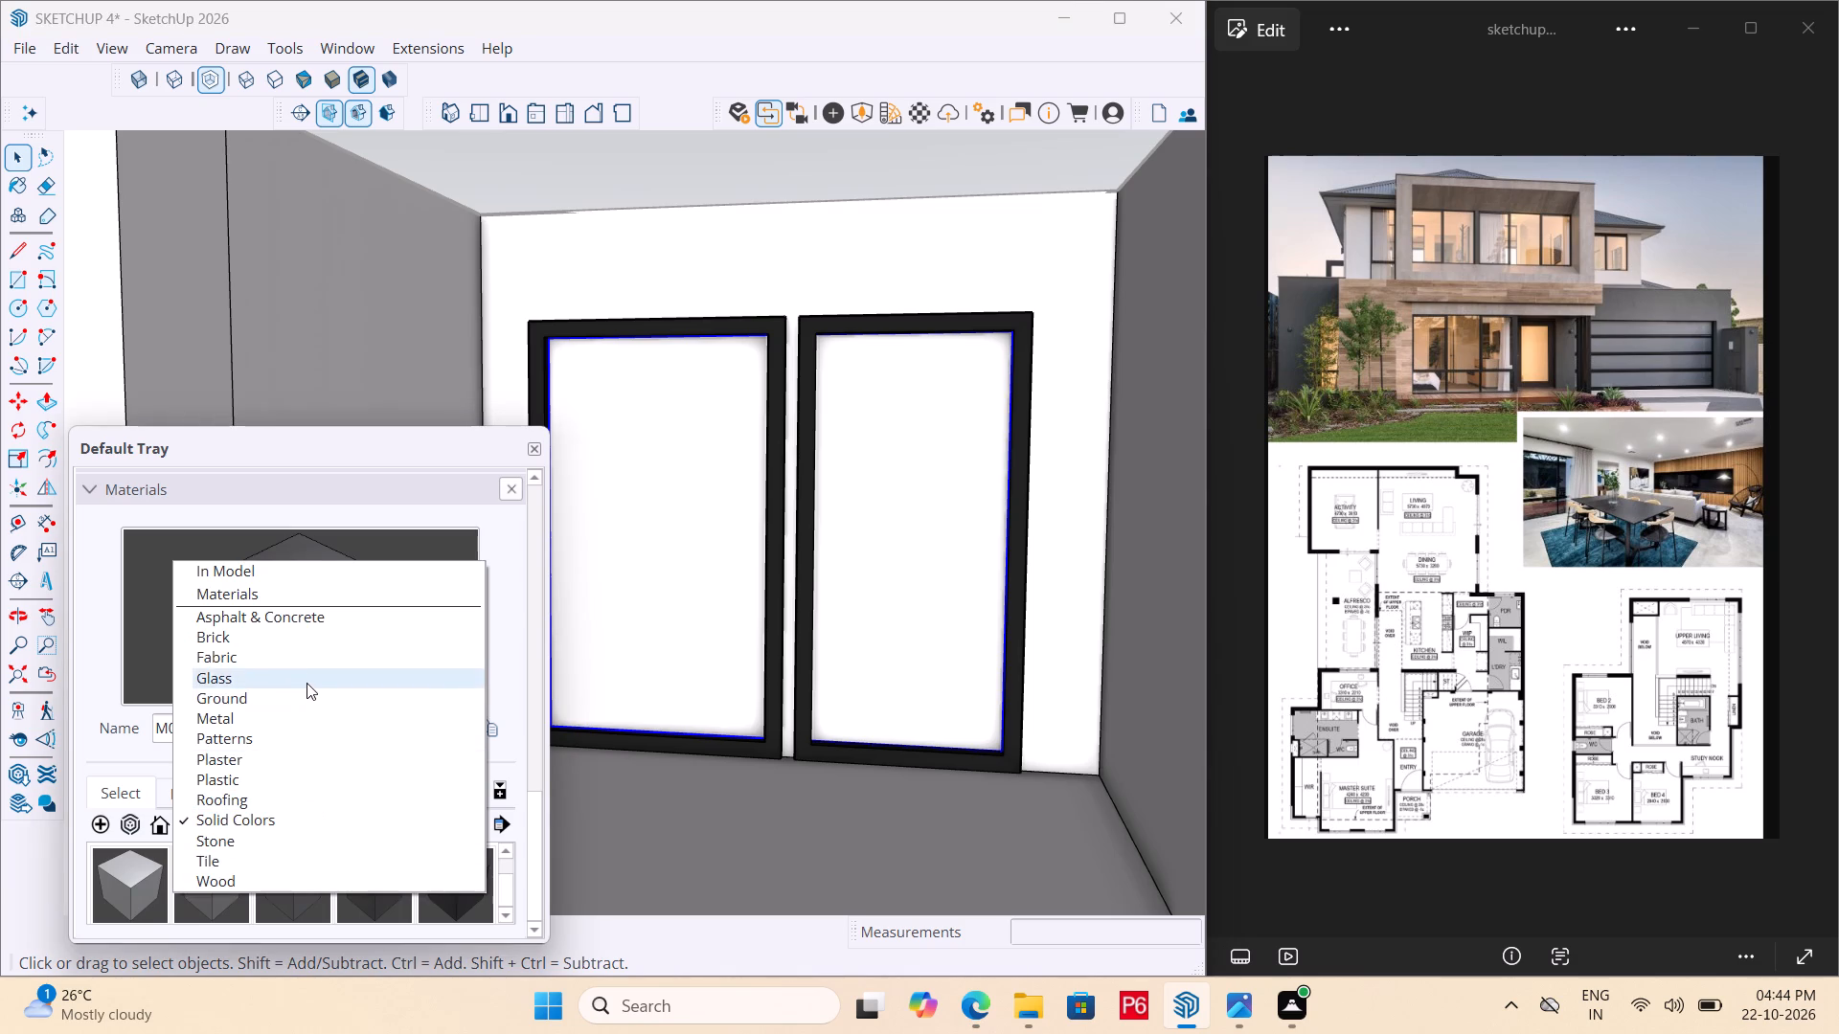
{"action": "left_click", "coordinate": [144, 889]}
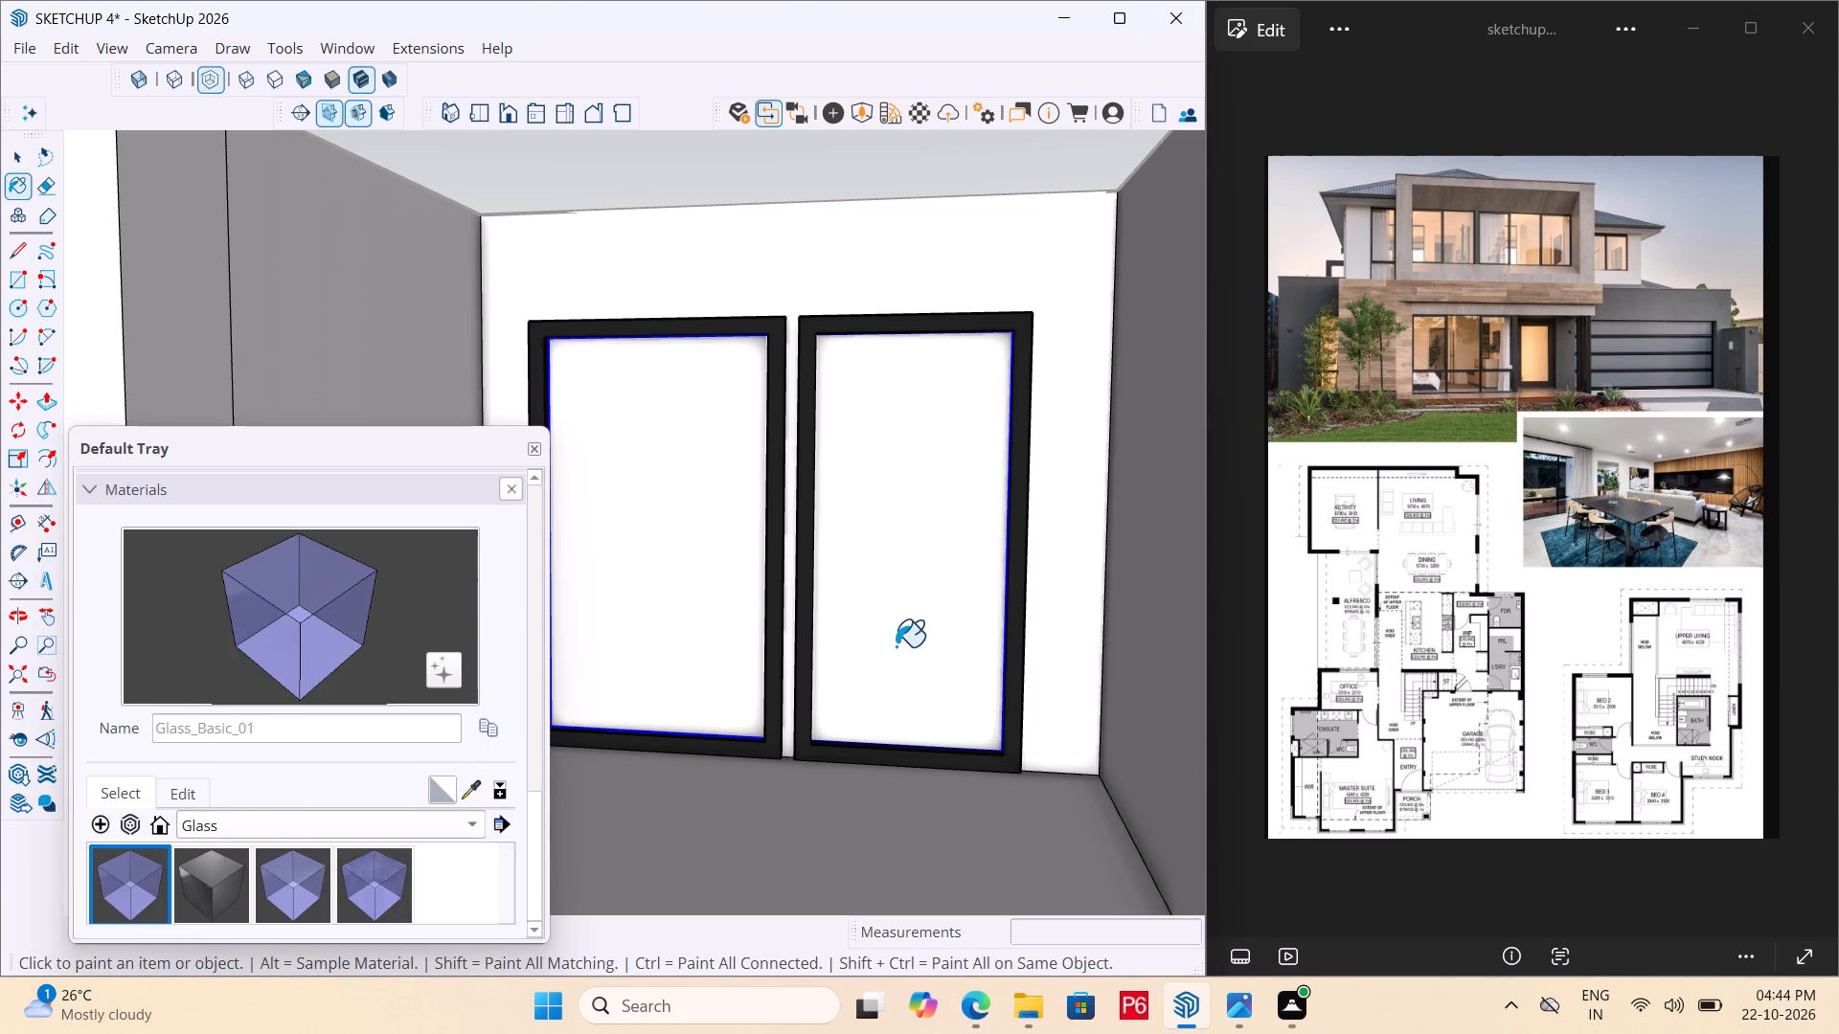
{"action": "left_click", "coordinate": [896, 646]}
Save the model with the glazed alfresco doors.
{"action": "scroll", "coordinate": [1072, 733], "scroll_direction": "down", "scroll_amount": 6}
{"action": "middle_click", "coordinate": [959, 728]}
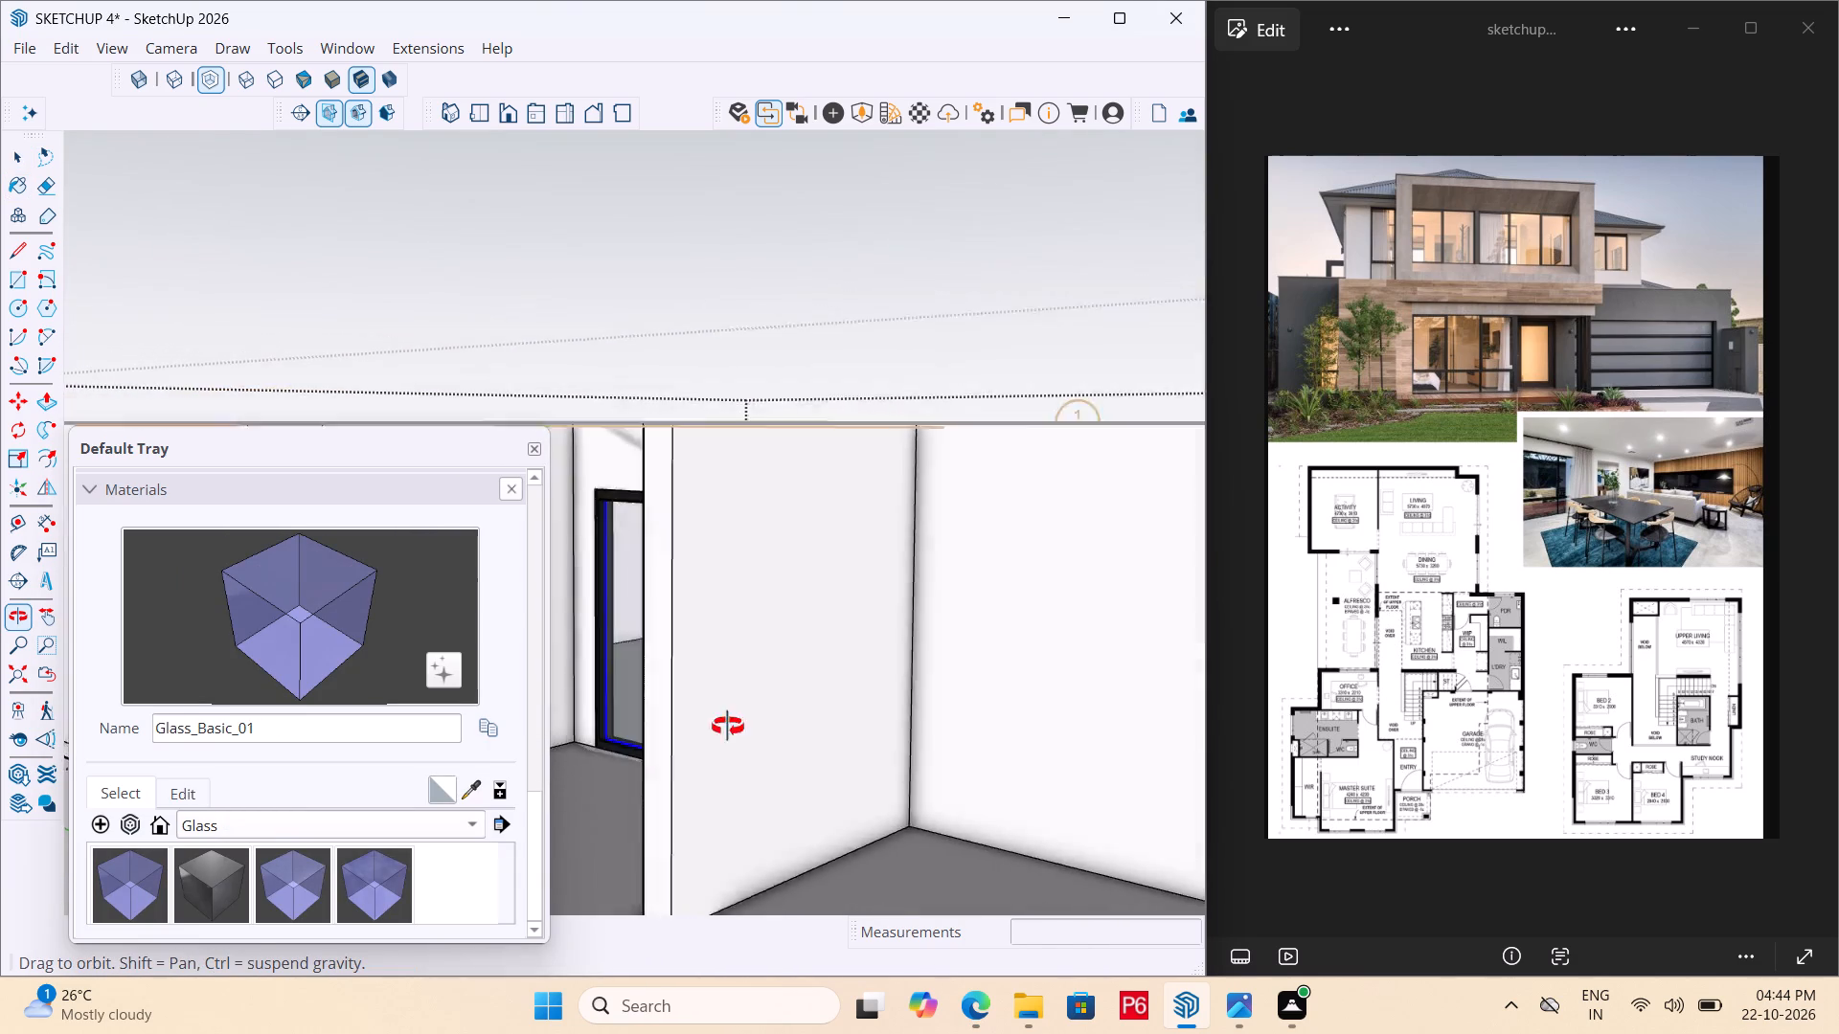
{"action": "scroll", "coordinate": [867, 730], "scroll_direction": "down", "scroll_amount": 6}
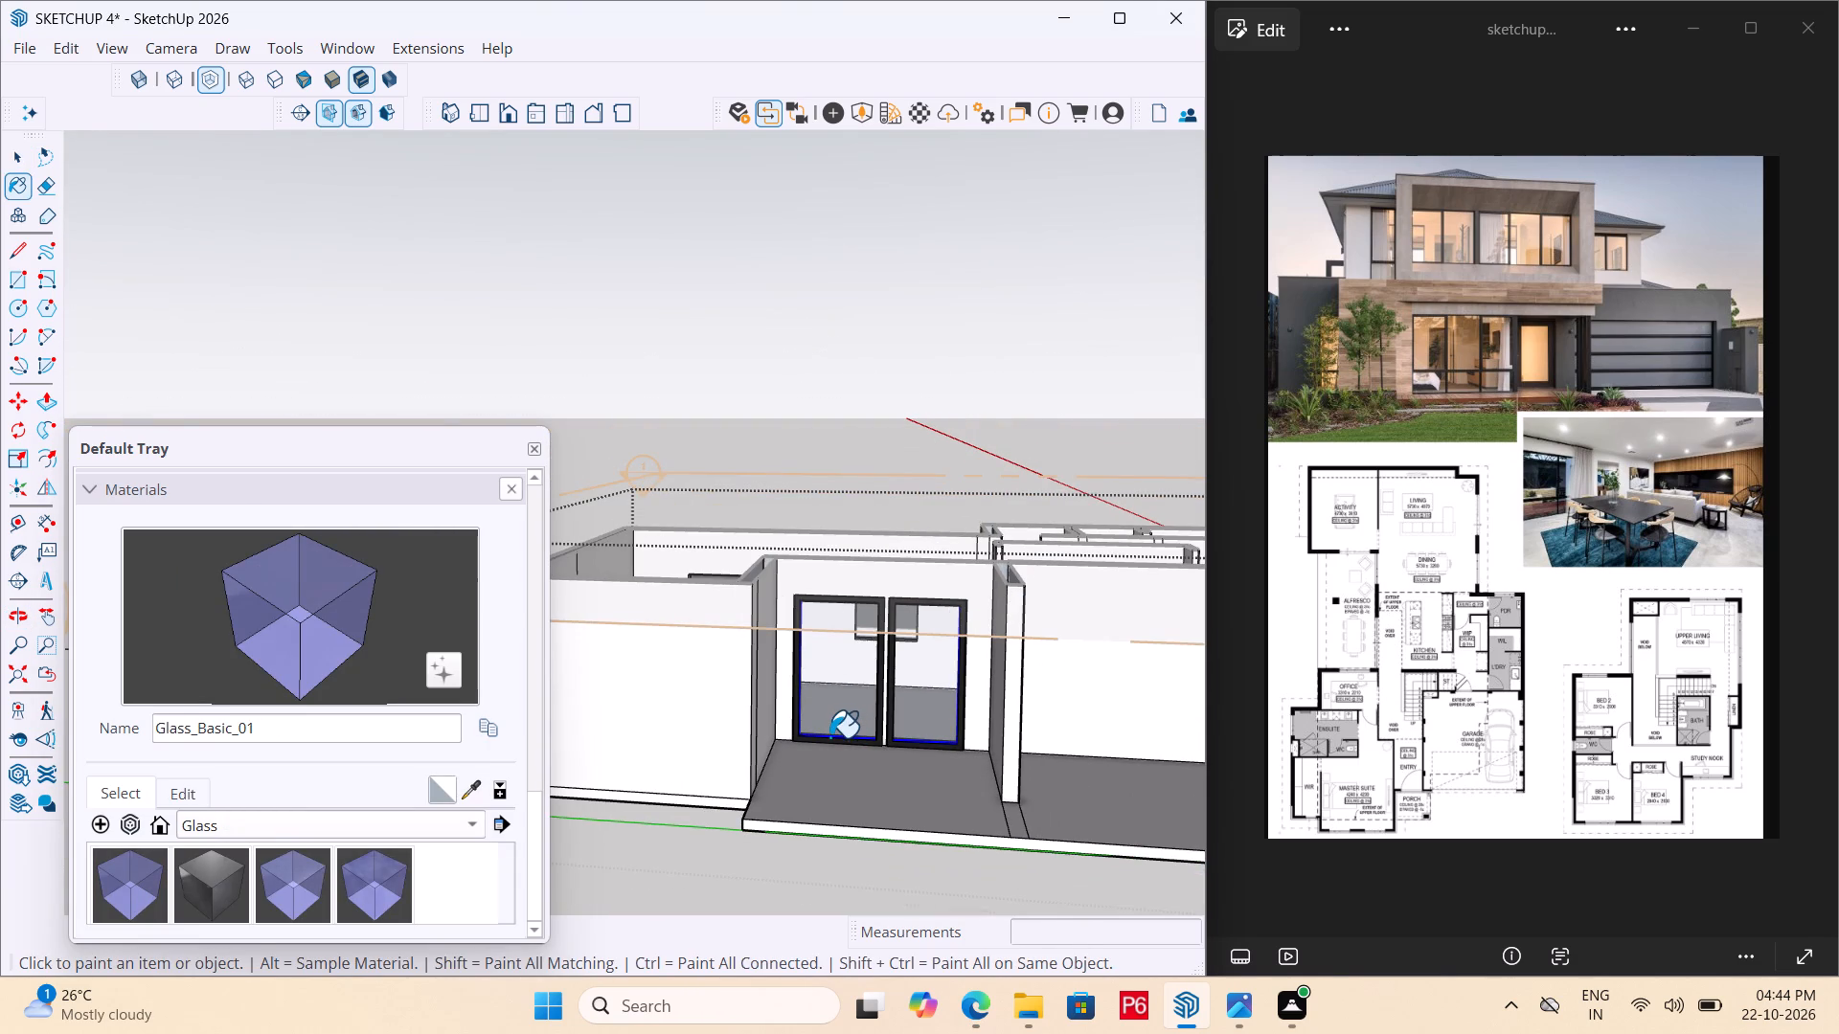
{"action": "key", "text": "ctrl+s"}
{"action": "key", "text": "ctrl+s"}
{"action": "key", "text": "ctrl+s"}
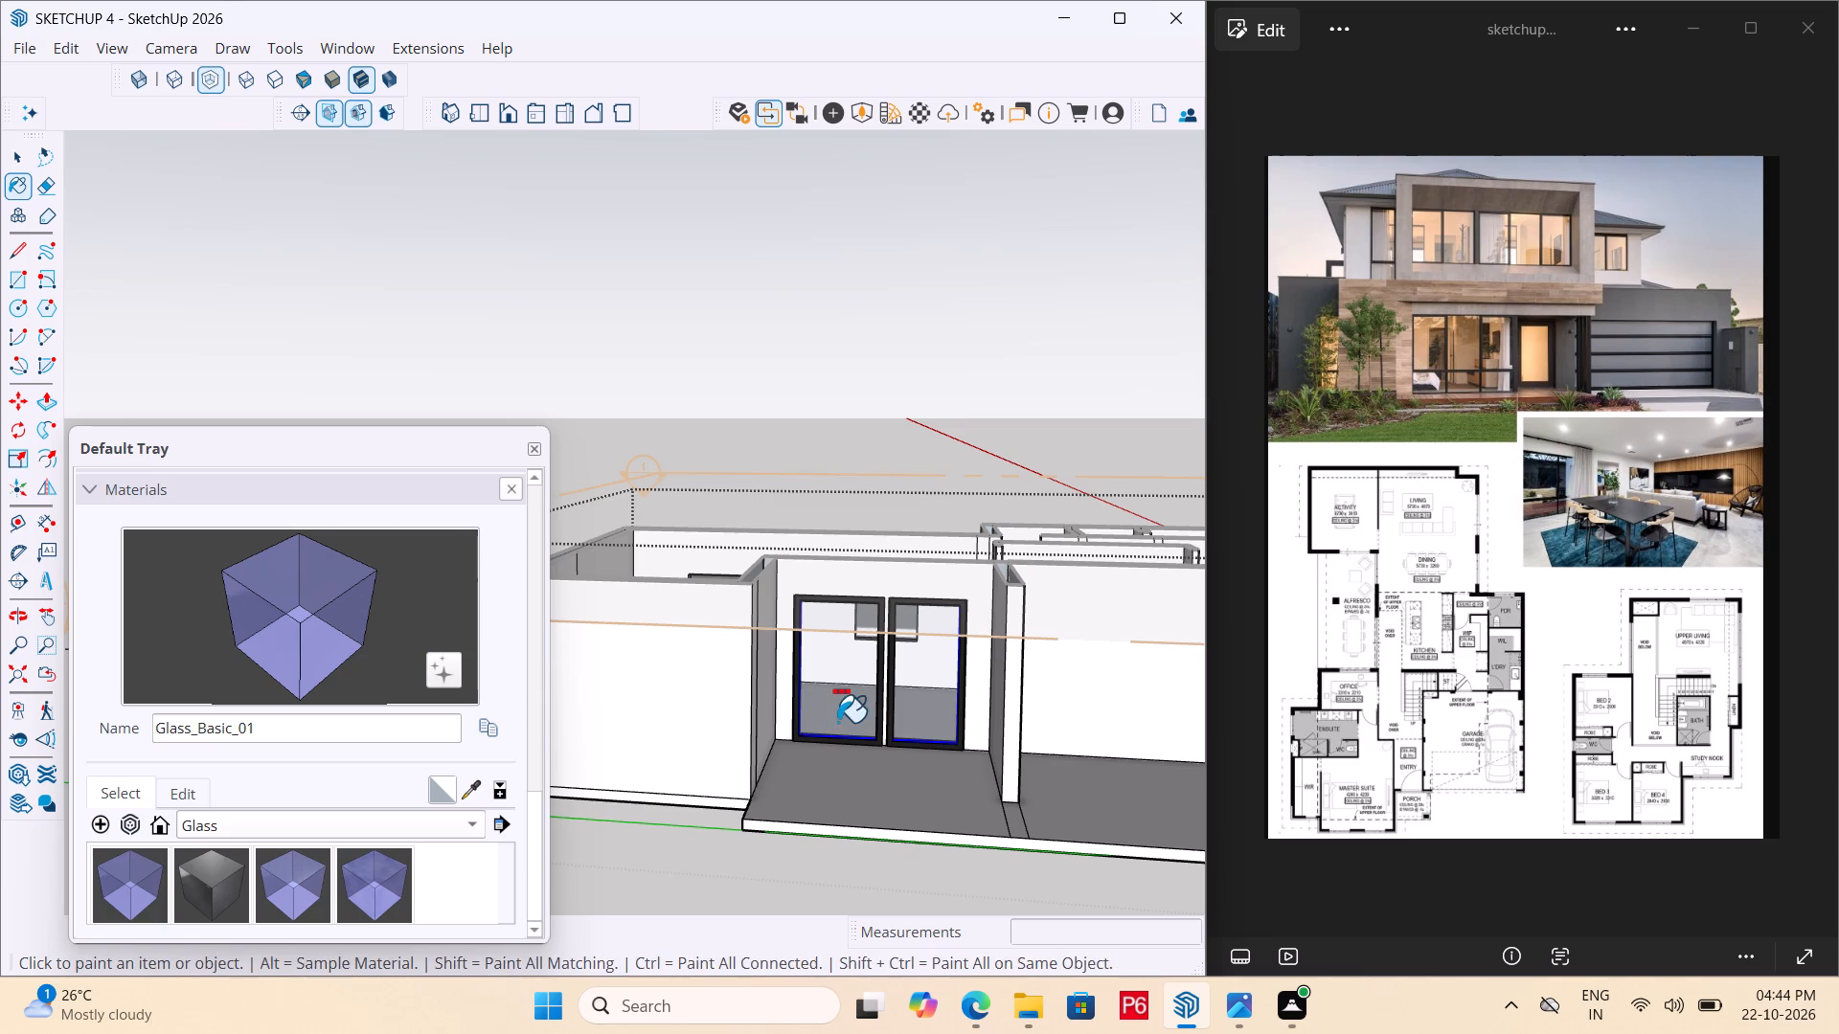
{"action": "key", "text": "ctrl+s"}
{"action": "key", "text": "ctrl+s"}
{"action": "key", "text": "ctrl+s"}
{"action": "key", "text": "ctrl+s"}
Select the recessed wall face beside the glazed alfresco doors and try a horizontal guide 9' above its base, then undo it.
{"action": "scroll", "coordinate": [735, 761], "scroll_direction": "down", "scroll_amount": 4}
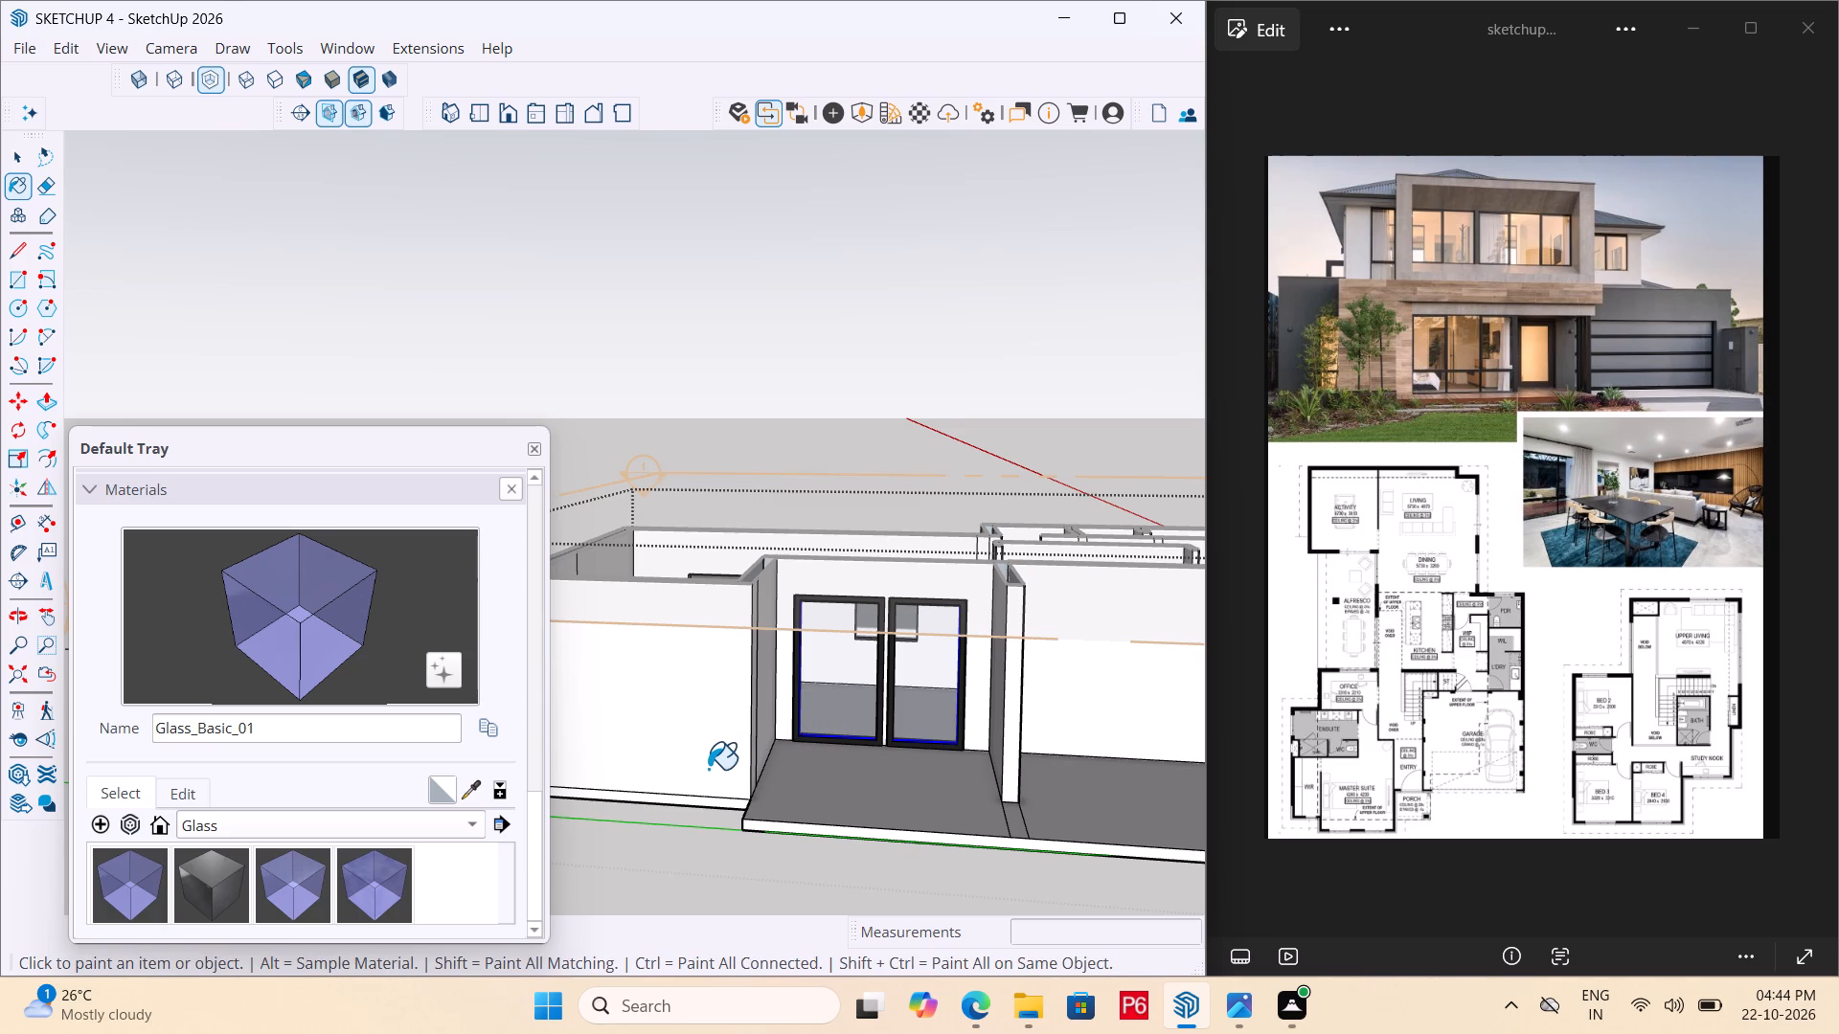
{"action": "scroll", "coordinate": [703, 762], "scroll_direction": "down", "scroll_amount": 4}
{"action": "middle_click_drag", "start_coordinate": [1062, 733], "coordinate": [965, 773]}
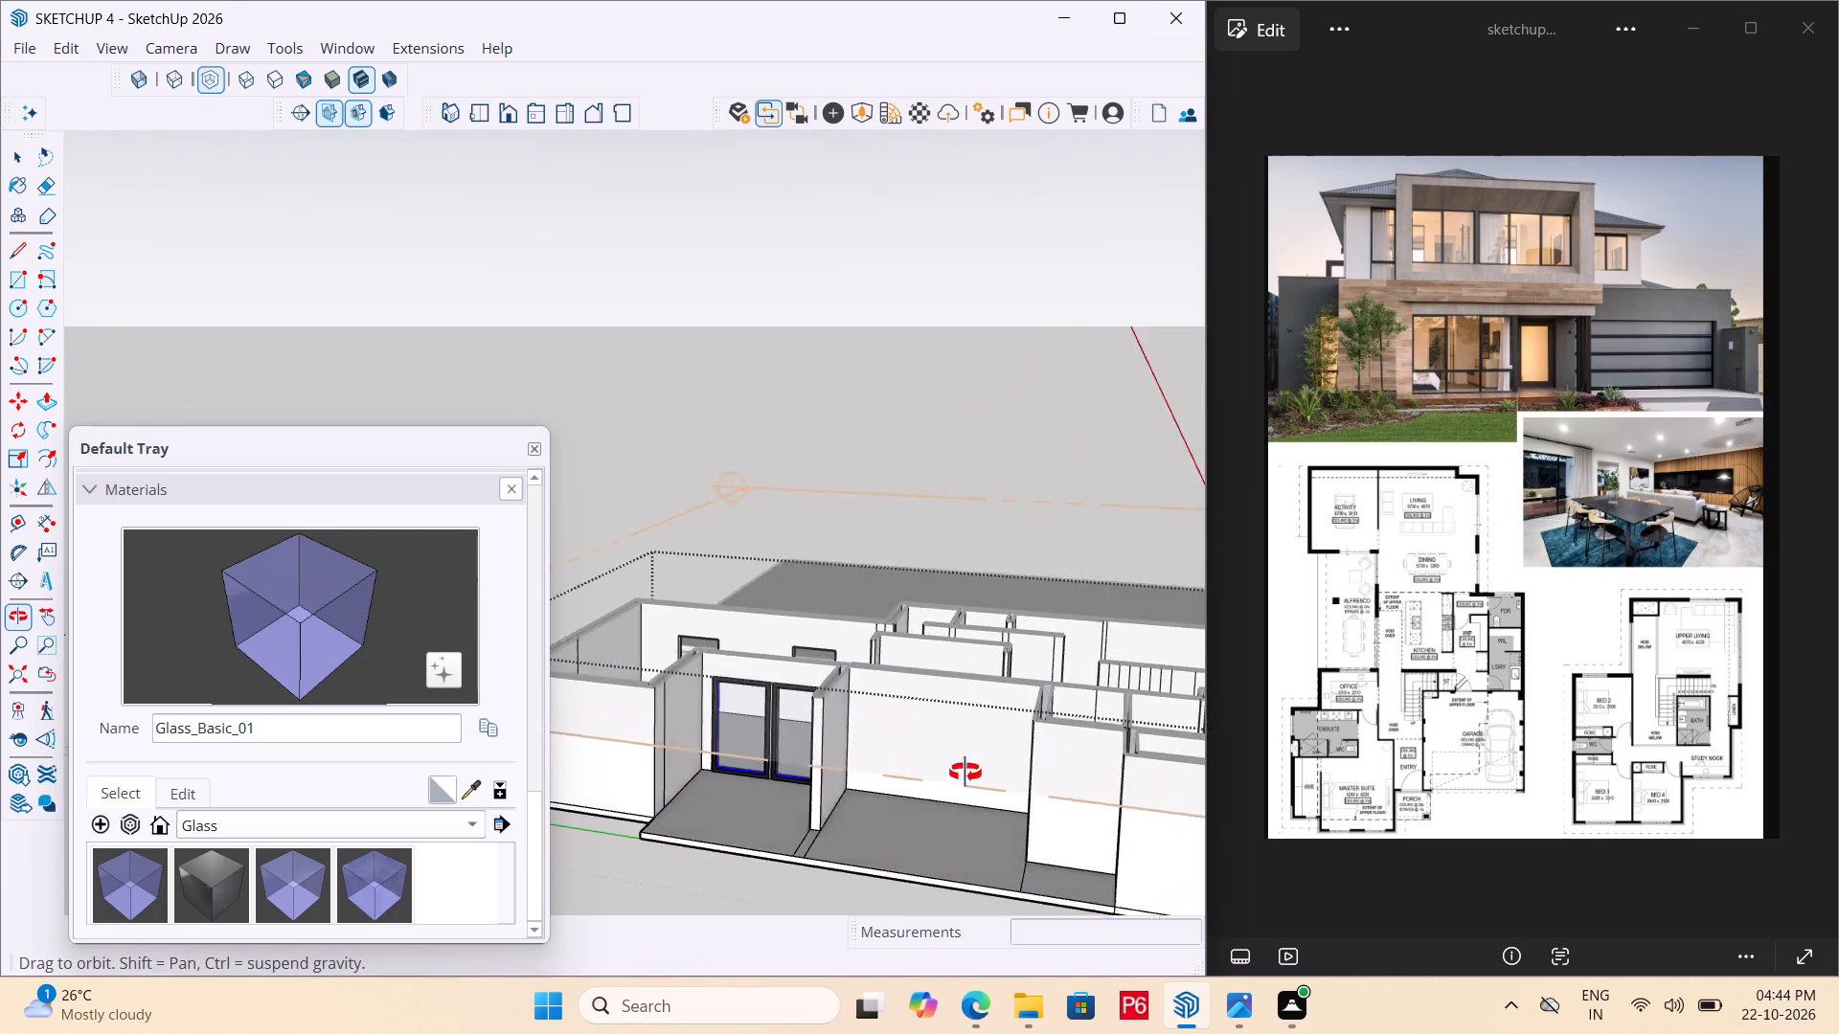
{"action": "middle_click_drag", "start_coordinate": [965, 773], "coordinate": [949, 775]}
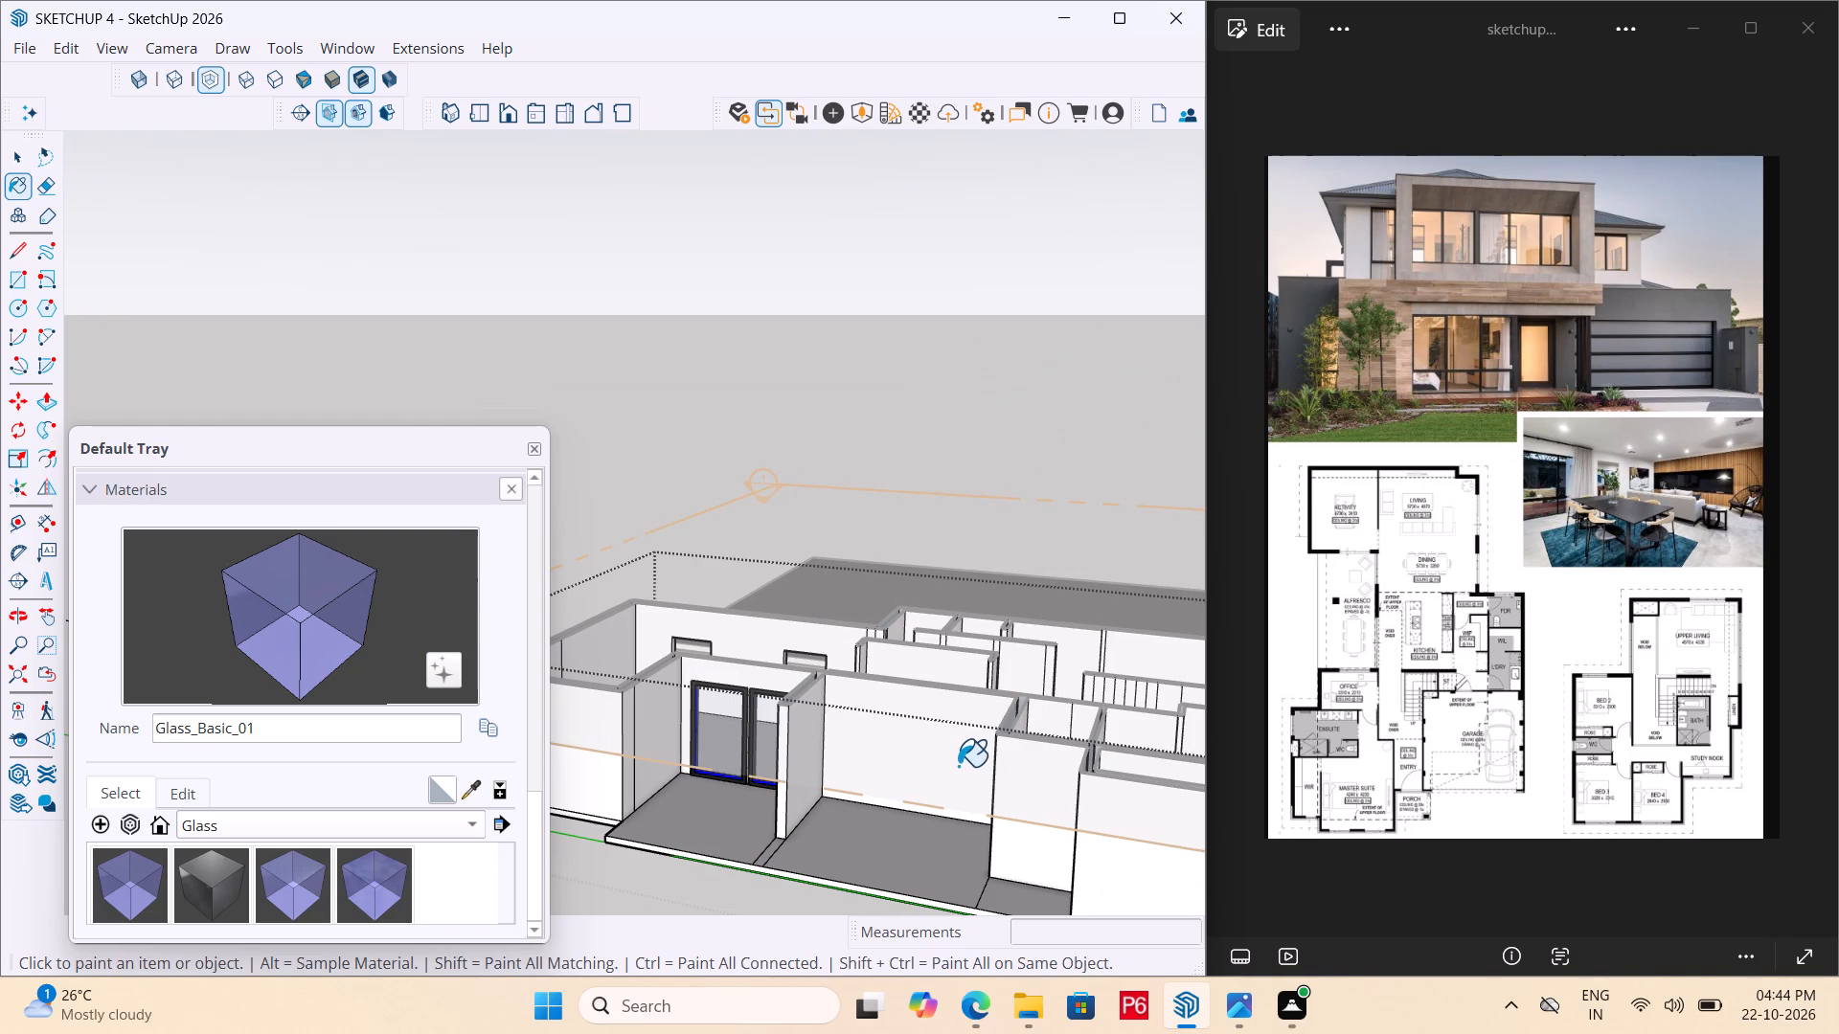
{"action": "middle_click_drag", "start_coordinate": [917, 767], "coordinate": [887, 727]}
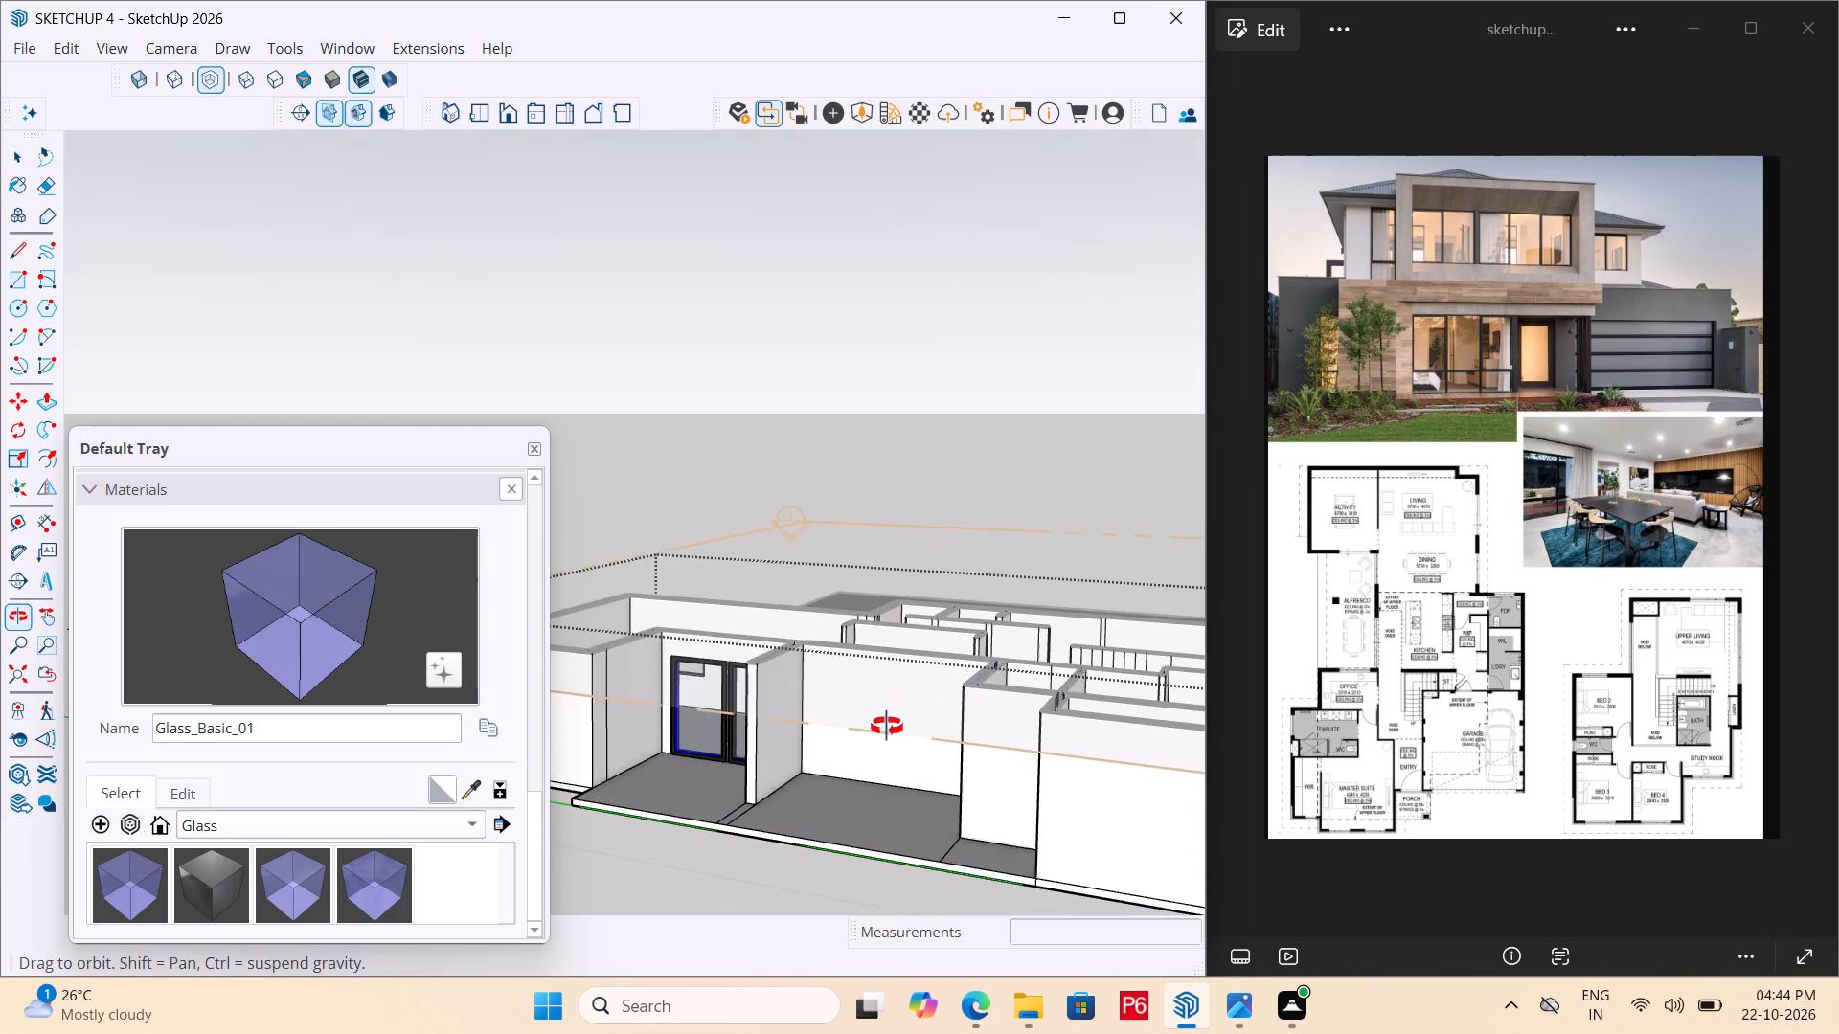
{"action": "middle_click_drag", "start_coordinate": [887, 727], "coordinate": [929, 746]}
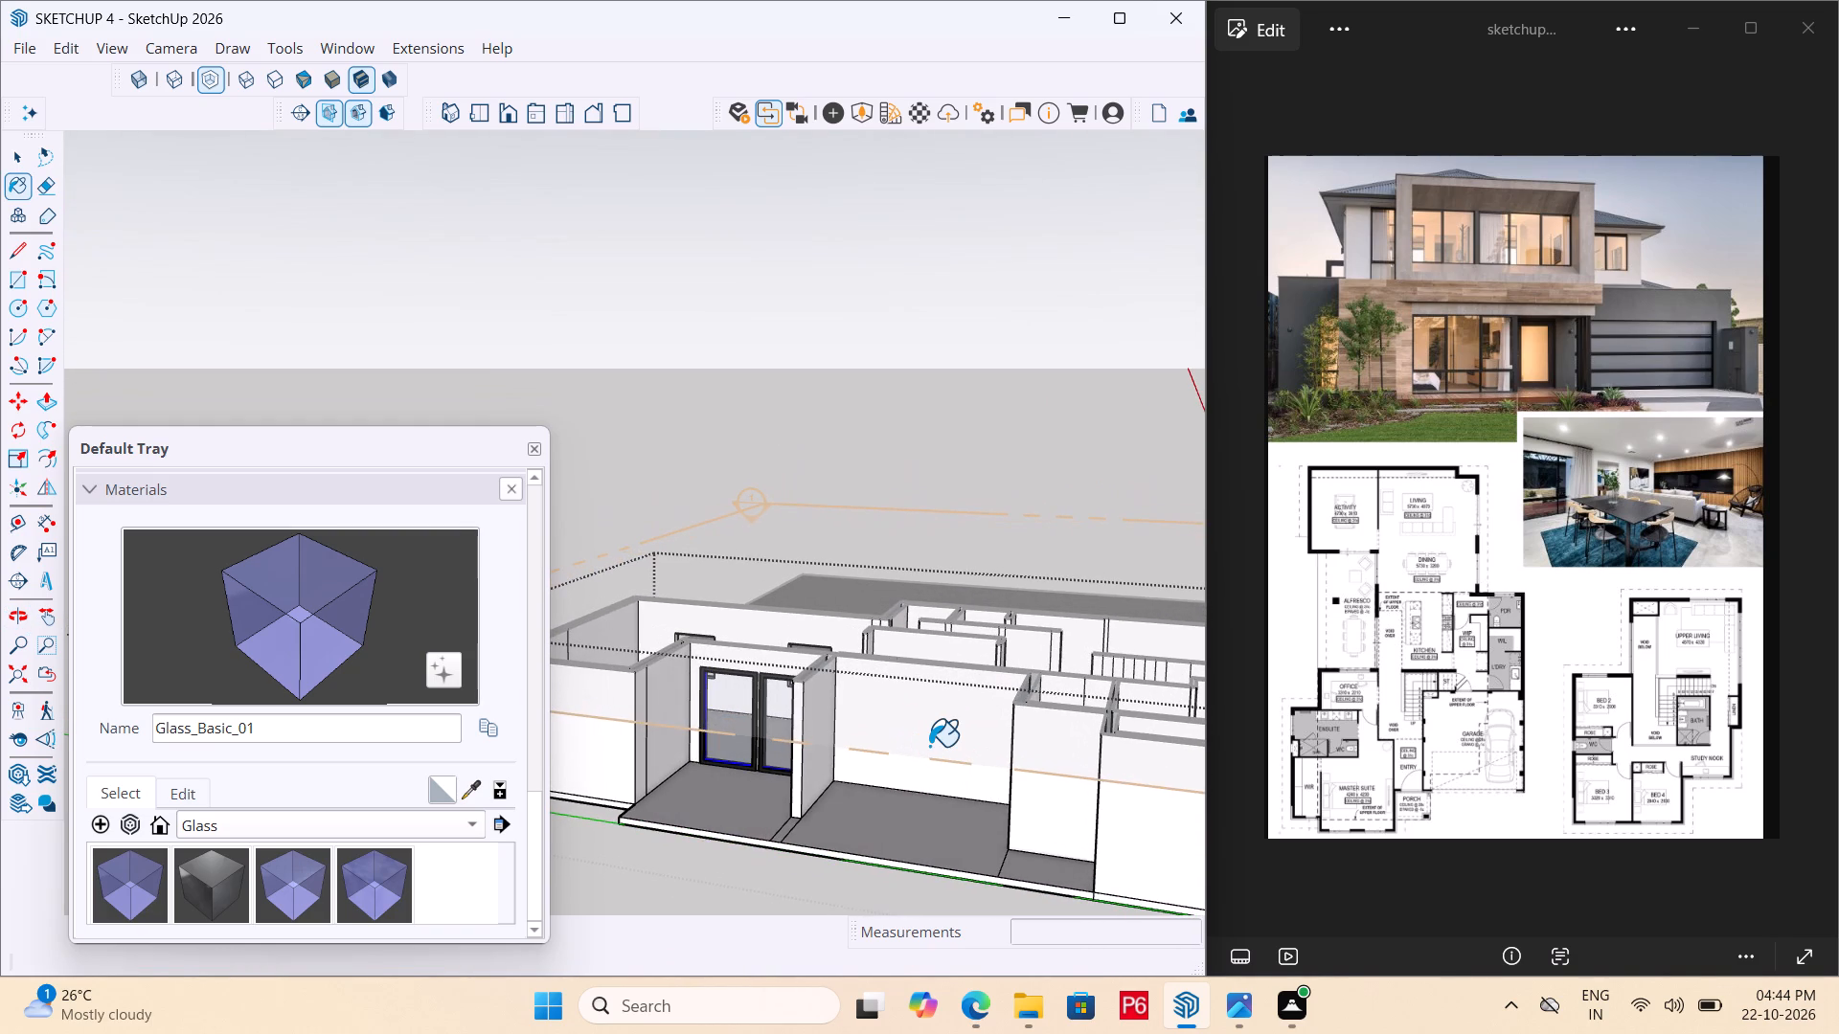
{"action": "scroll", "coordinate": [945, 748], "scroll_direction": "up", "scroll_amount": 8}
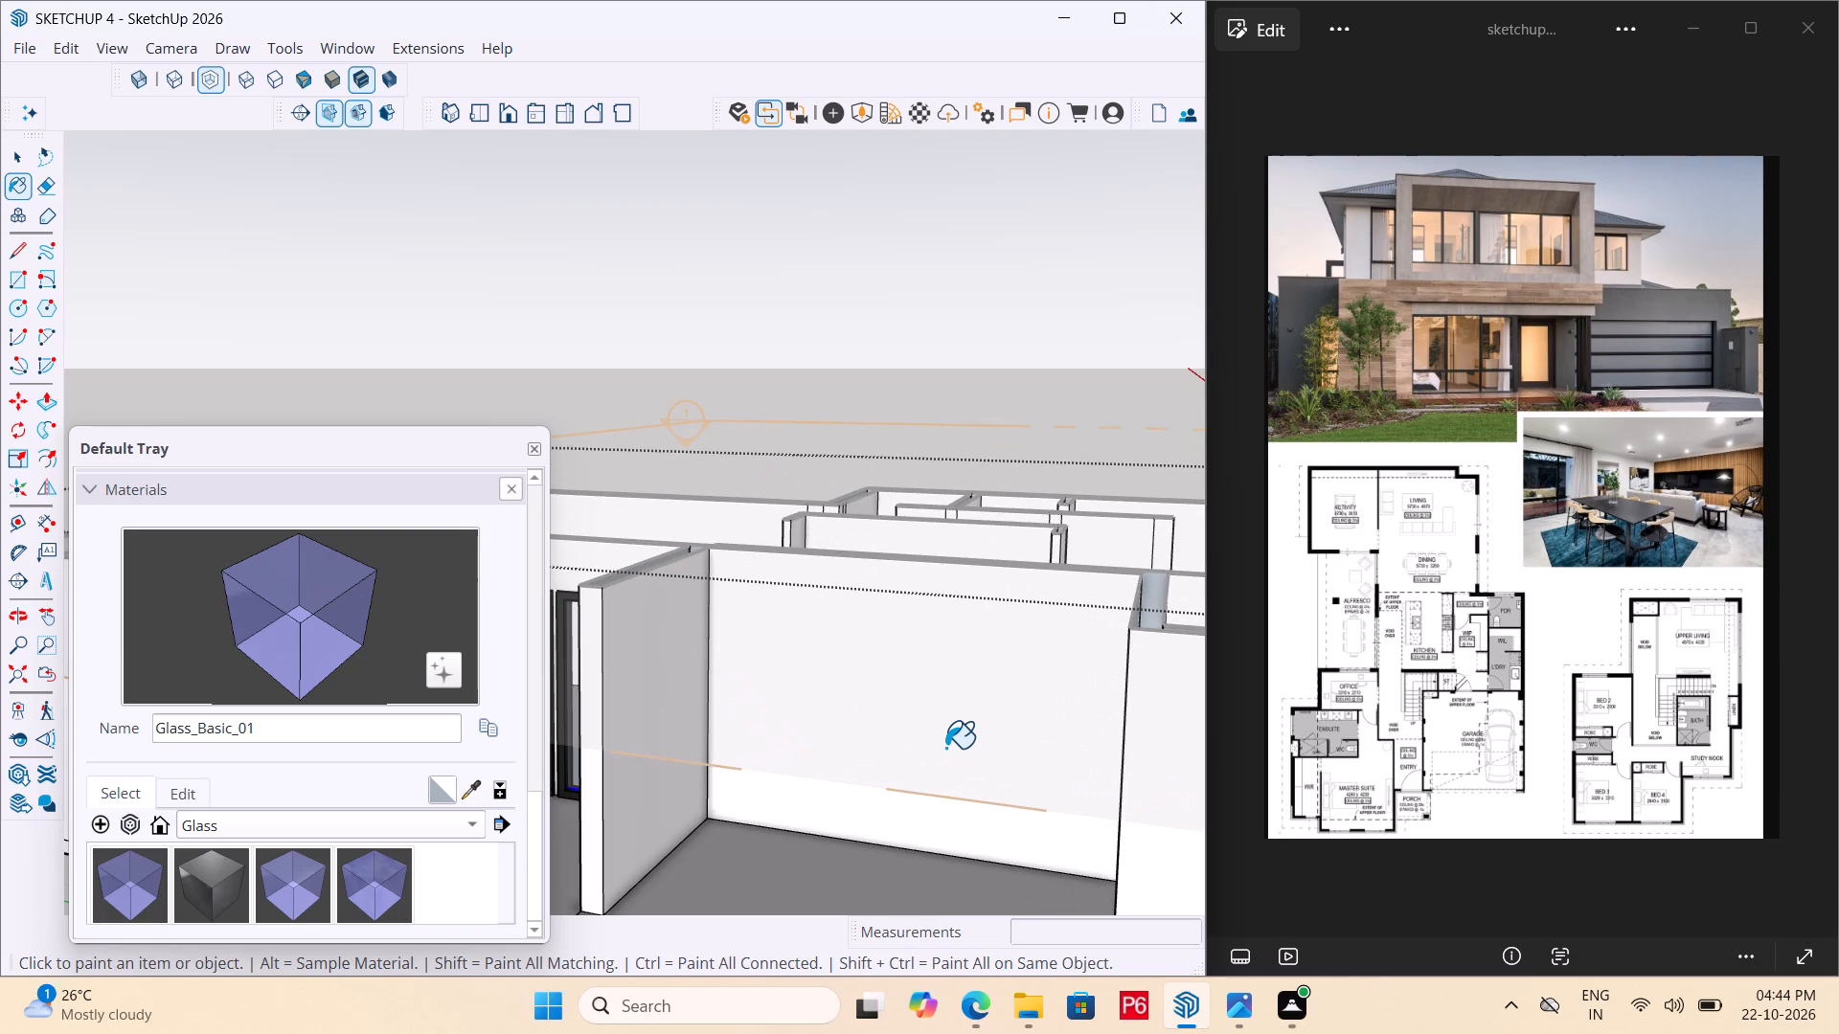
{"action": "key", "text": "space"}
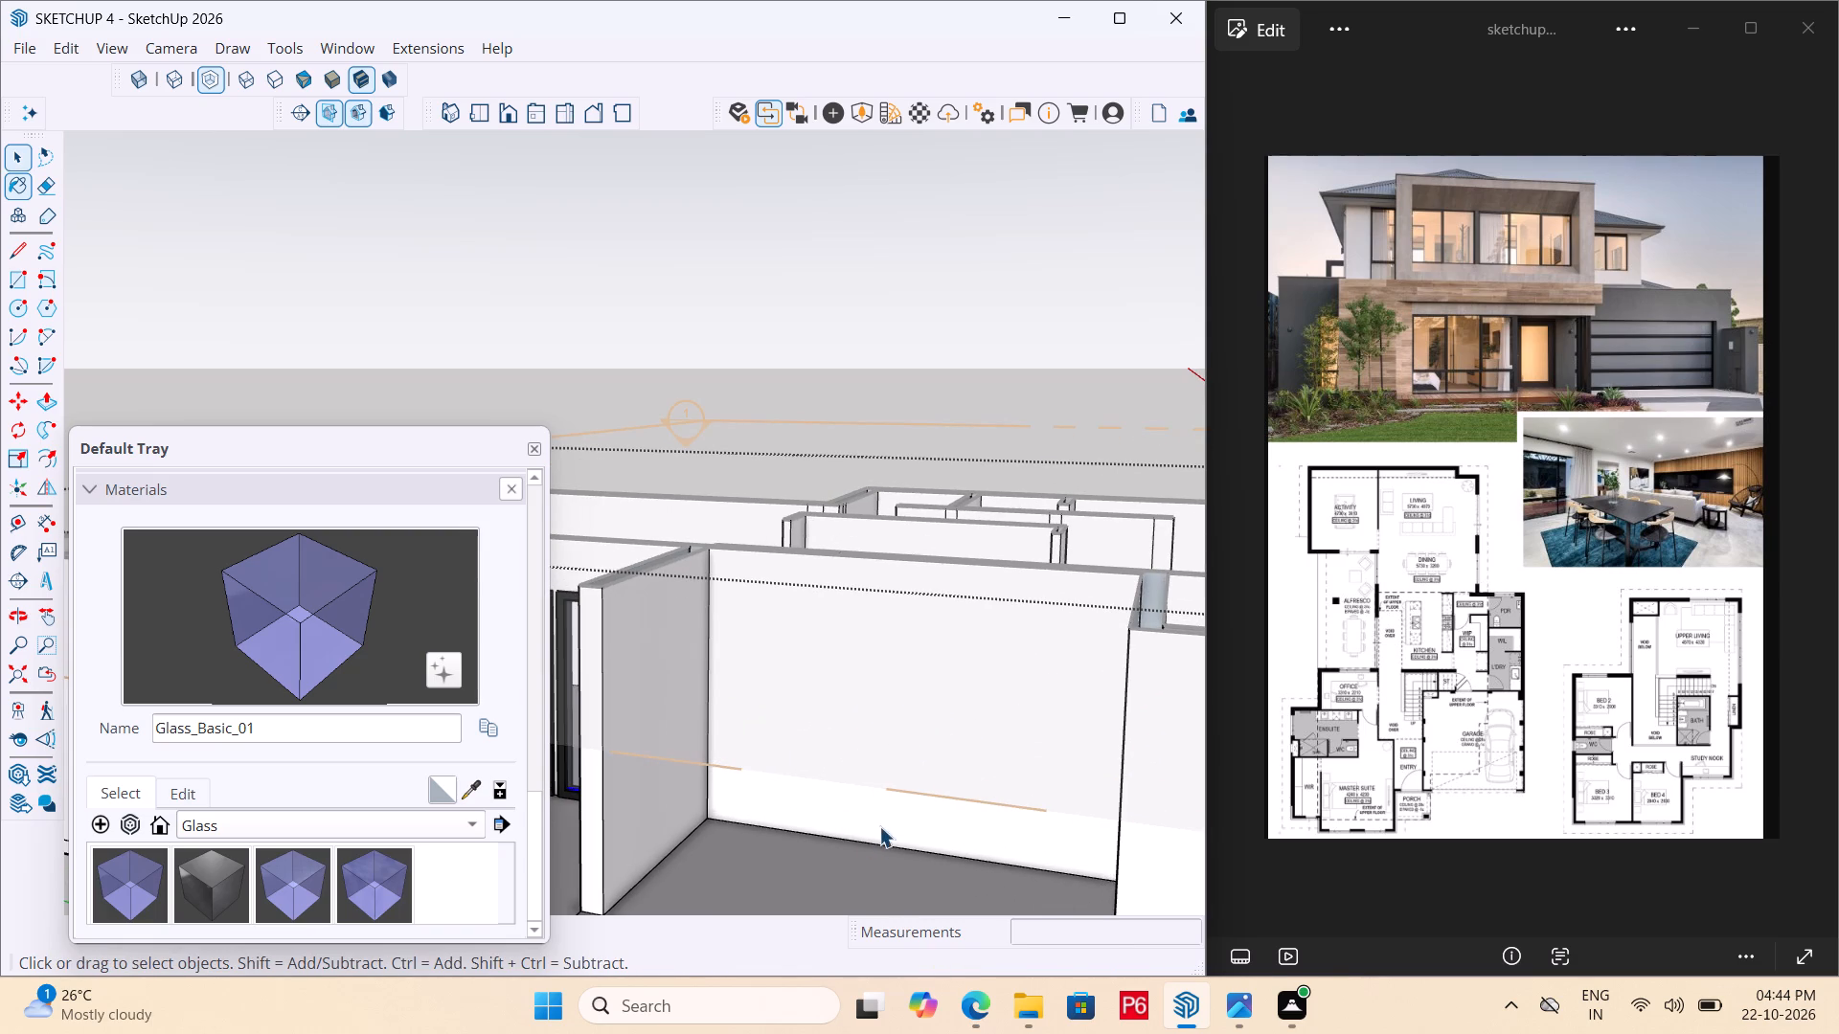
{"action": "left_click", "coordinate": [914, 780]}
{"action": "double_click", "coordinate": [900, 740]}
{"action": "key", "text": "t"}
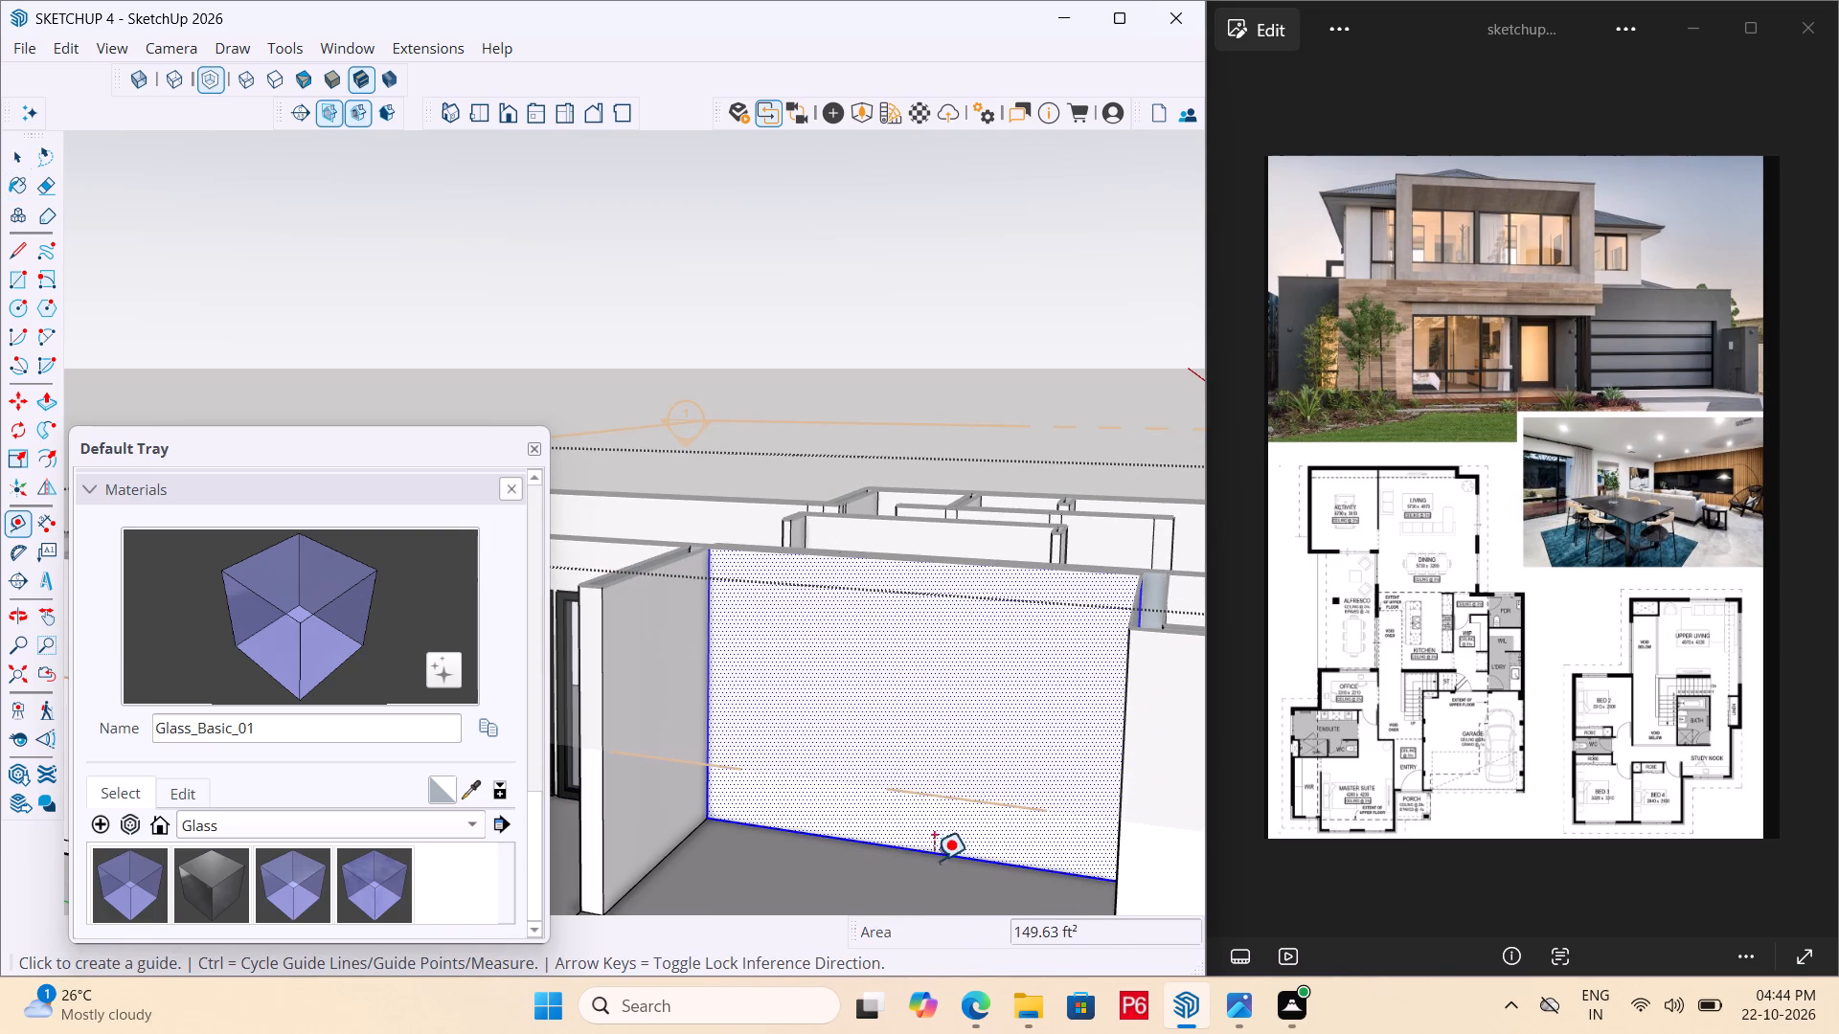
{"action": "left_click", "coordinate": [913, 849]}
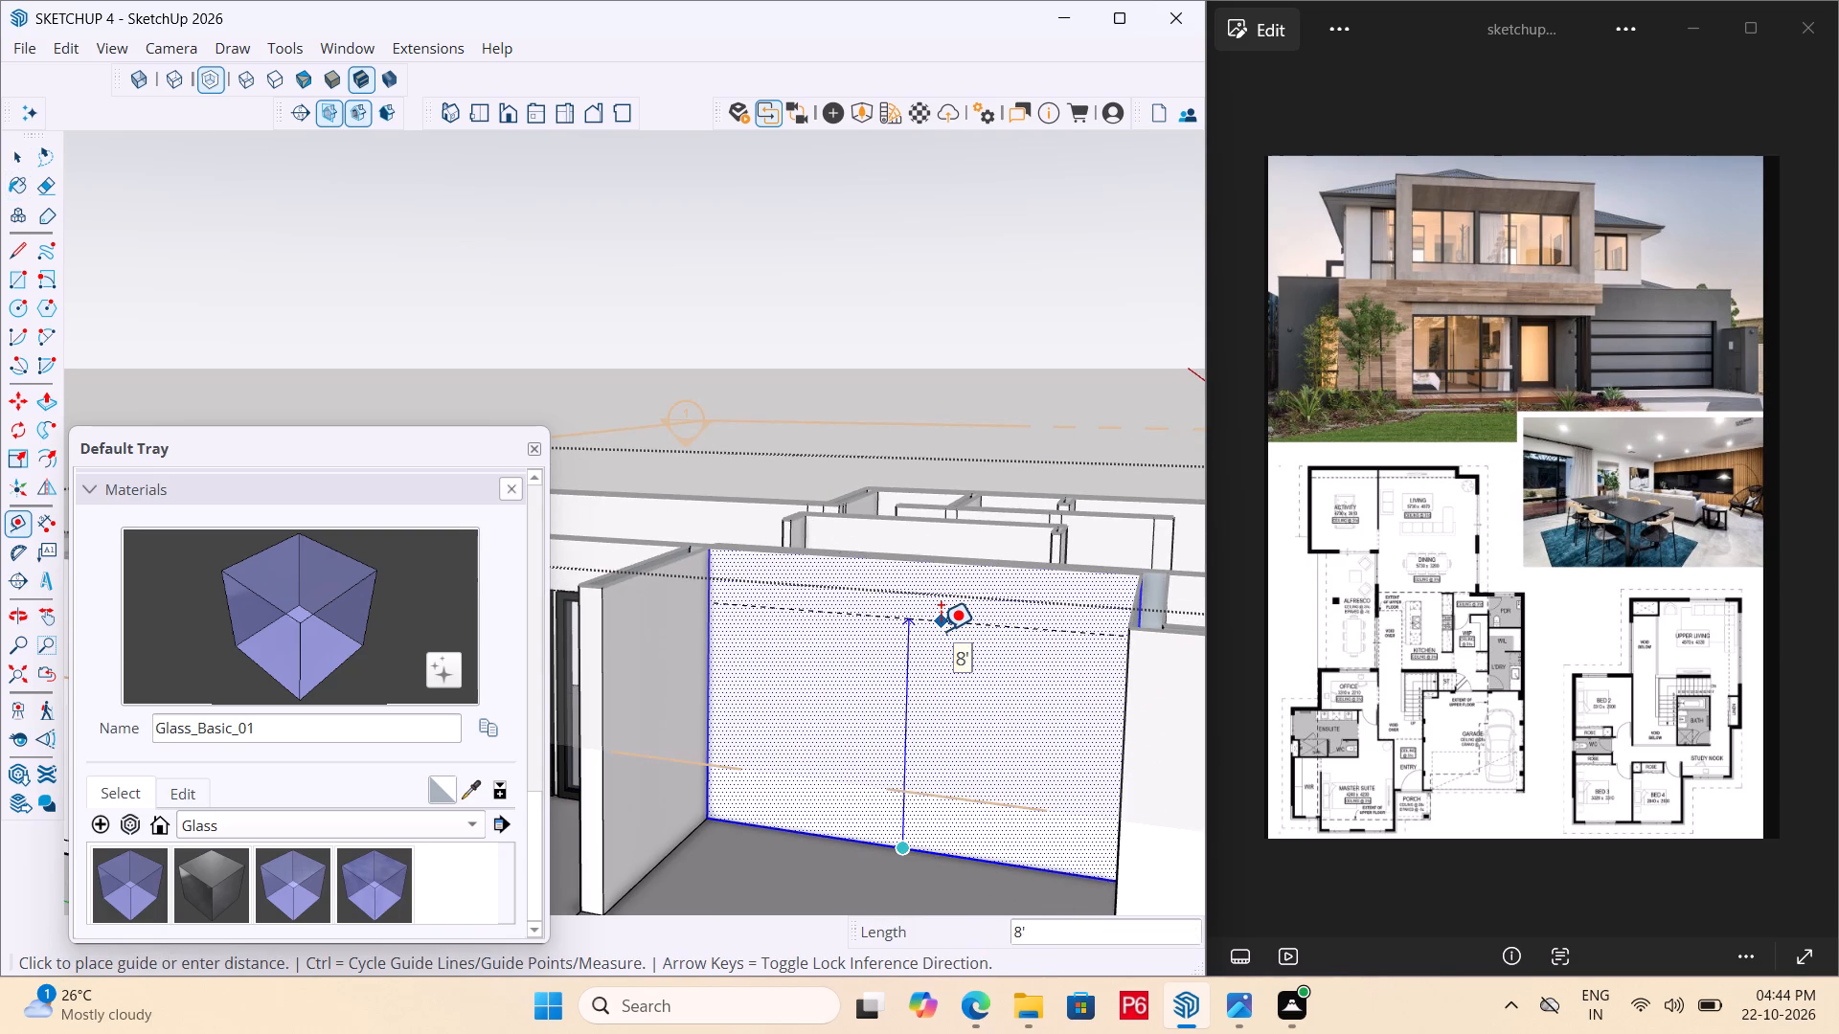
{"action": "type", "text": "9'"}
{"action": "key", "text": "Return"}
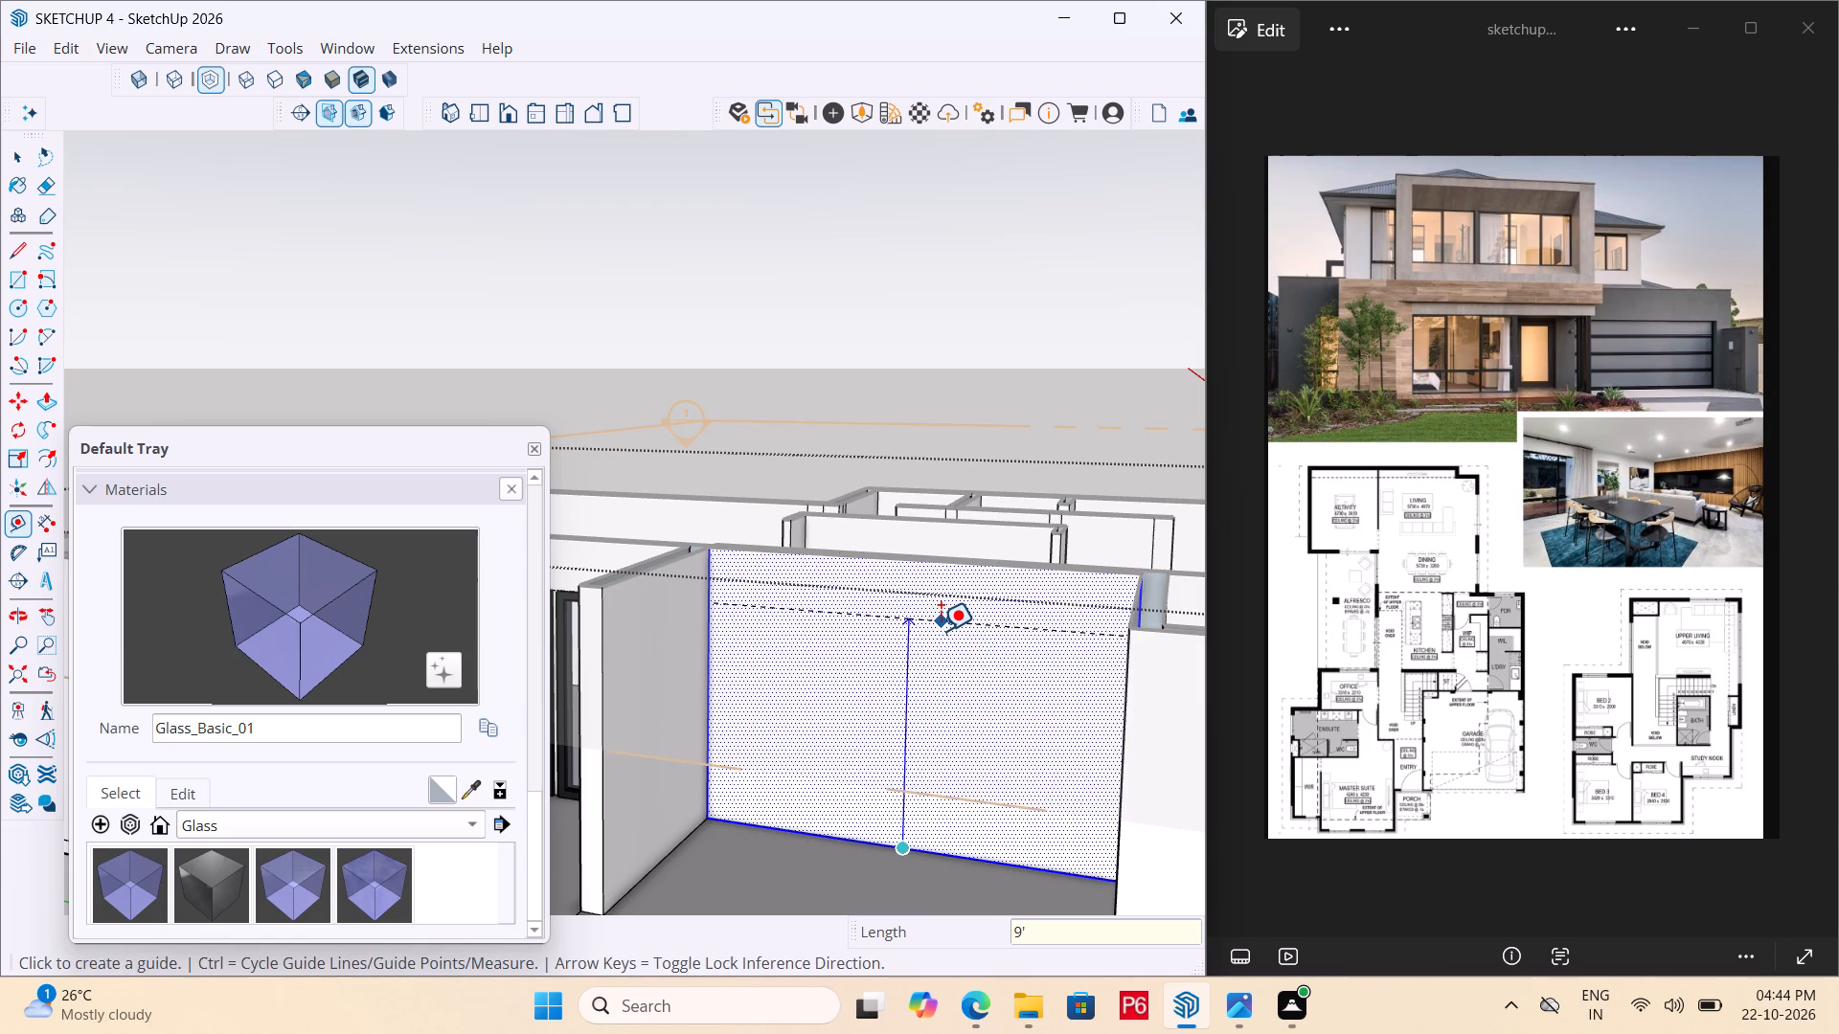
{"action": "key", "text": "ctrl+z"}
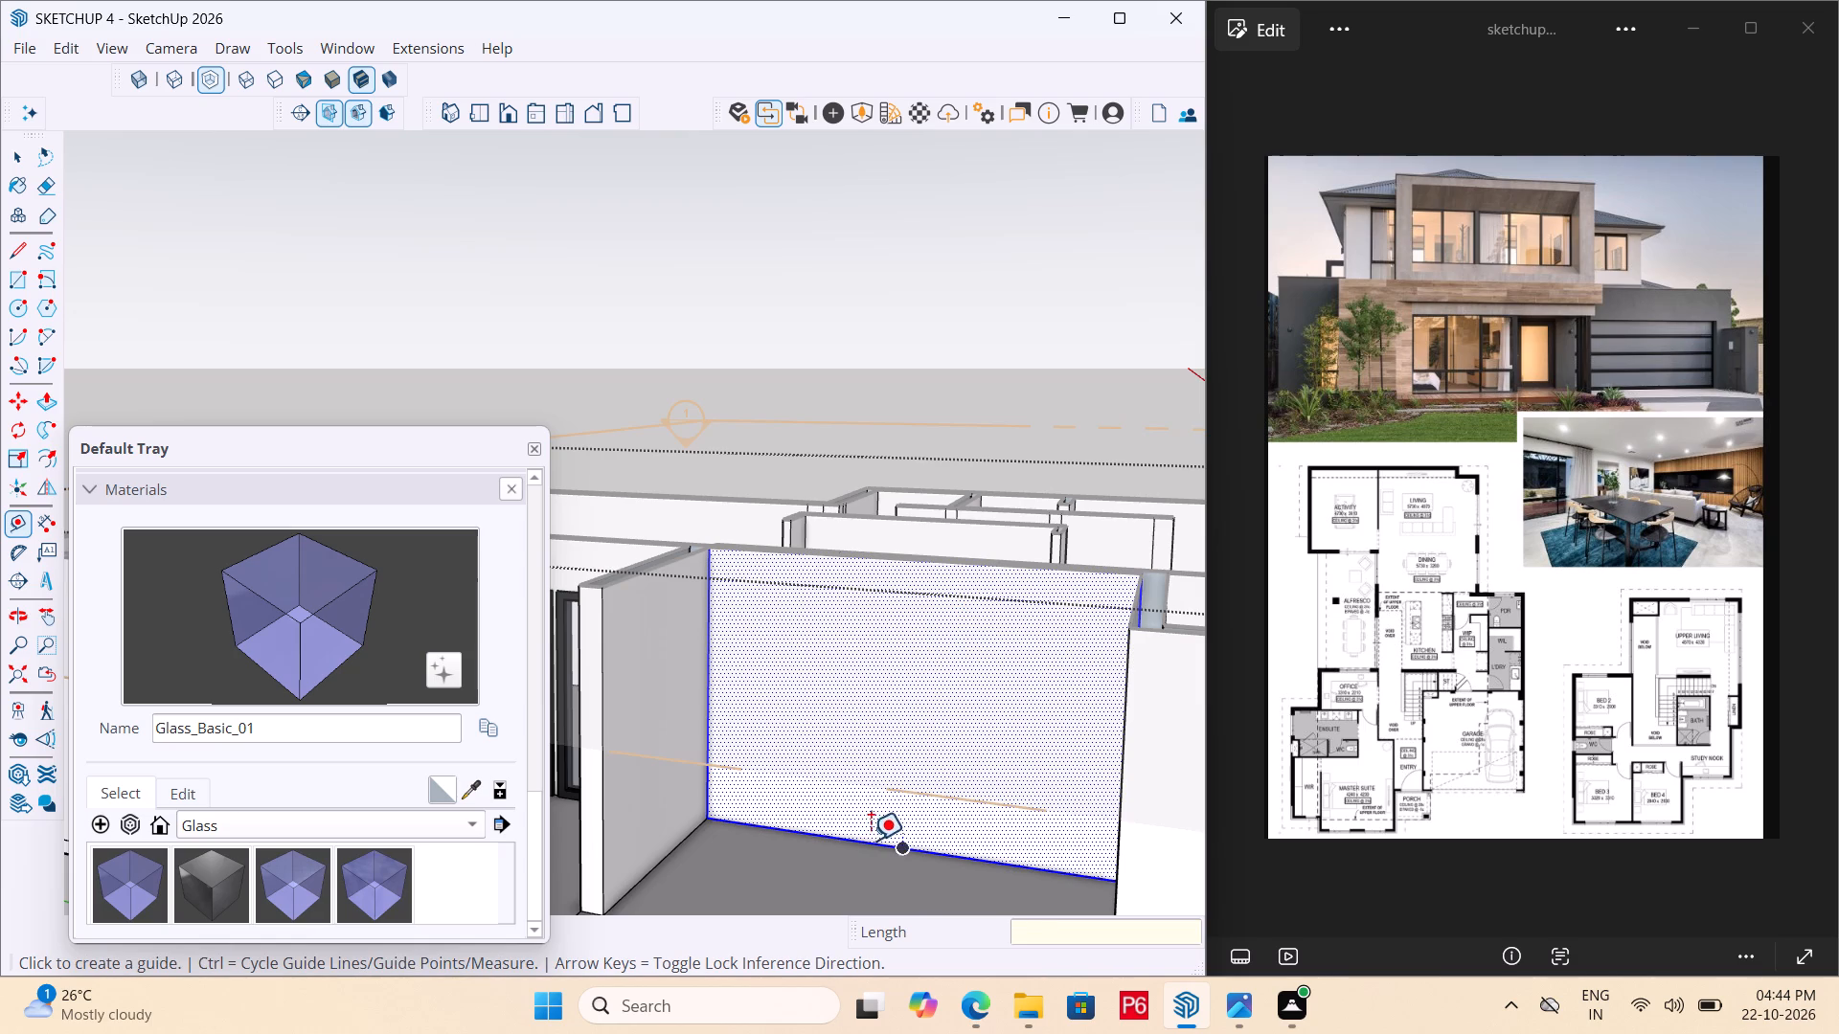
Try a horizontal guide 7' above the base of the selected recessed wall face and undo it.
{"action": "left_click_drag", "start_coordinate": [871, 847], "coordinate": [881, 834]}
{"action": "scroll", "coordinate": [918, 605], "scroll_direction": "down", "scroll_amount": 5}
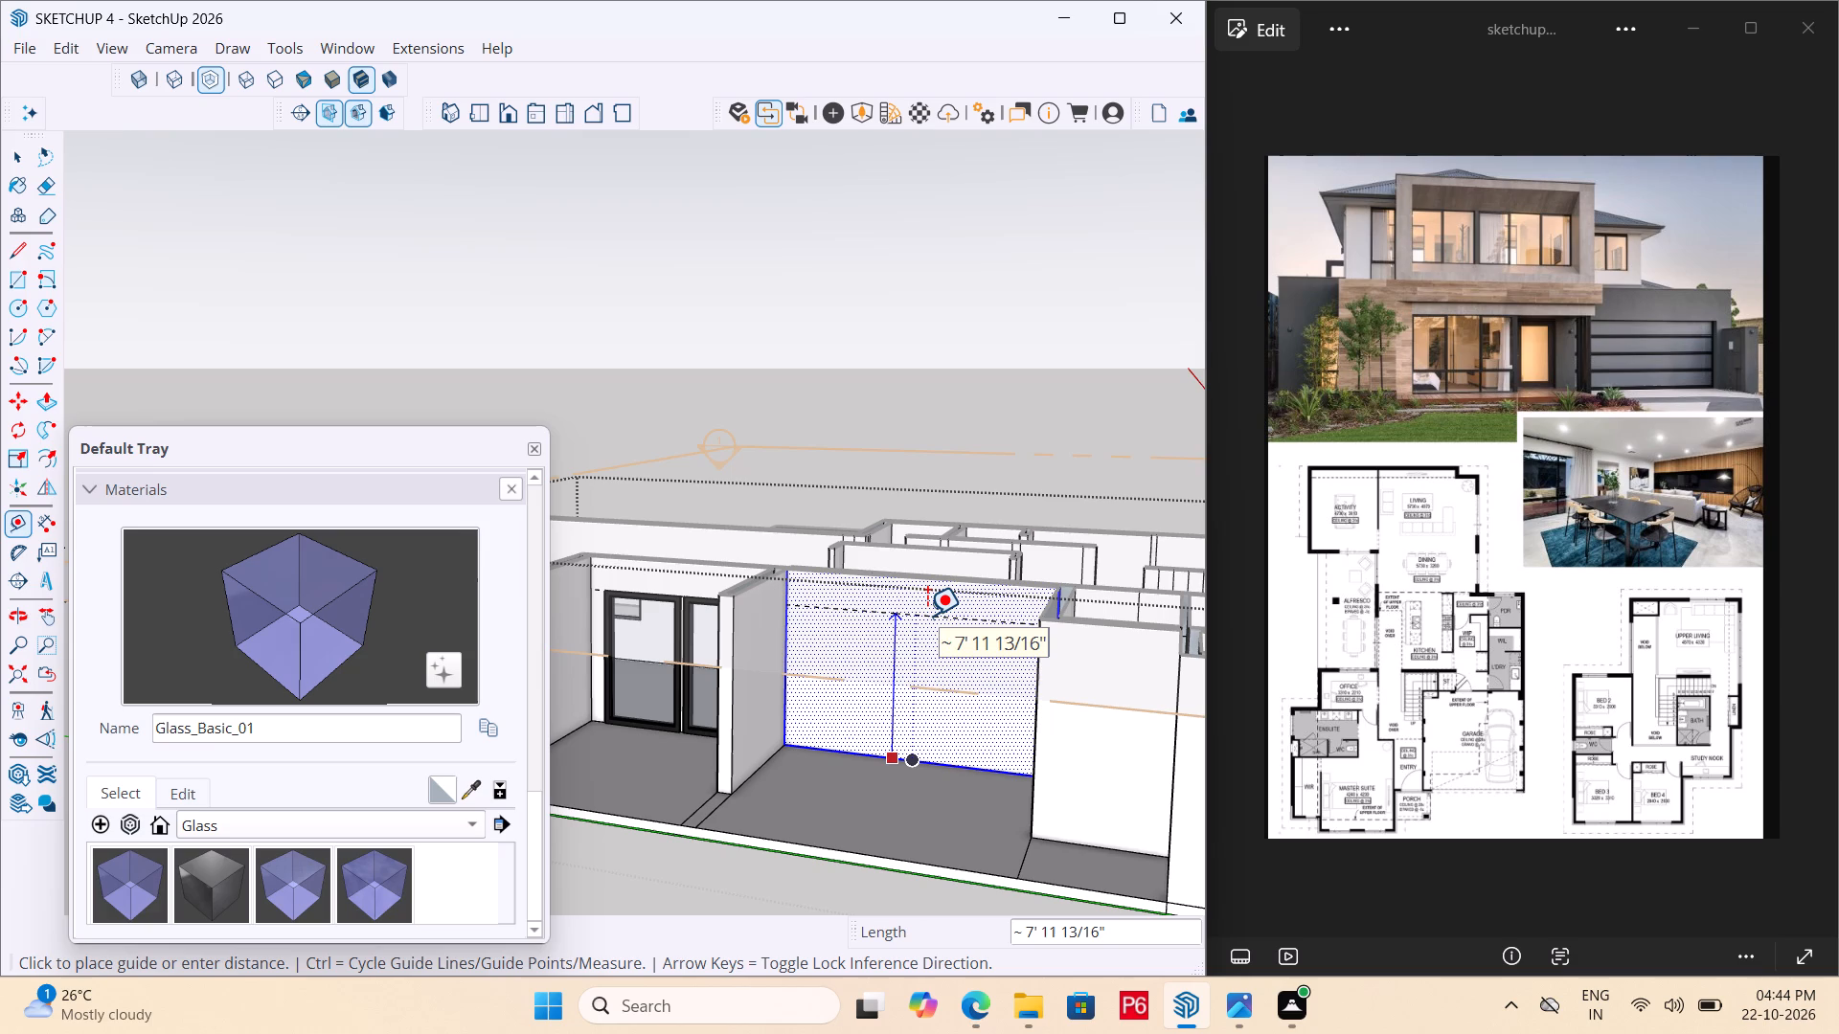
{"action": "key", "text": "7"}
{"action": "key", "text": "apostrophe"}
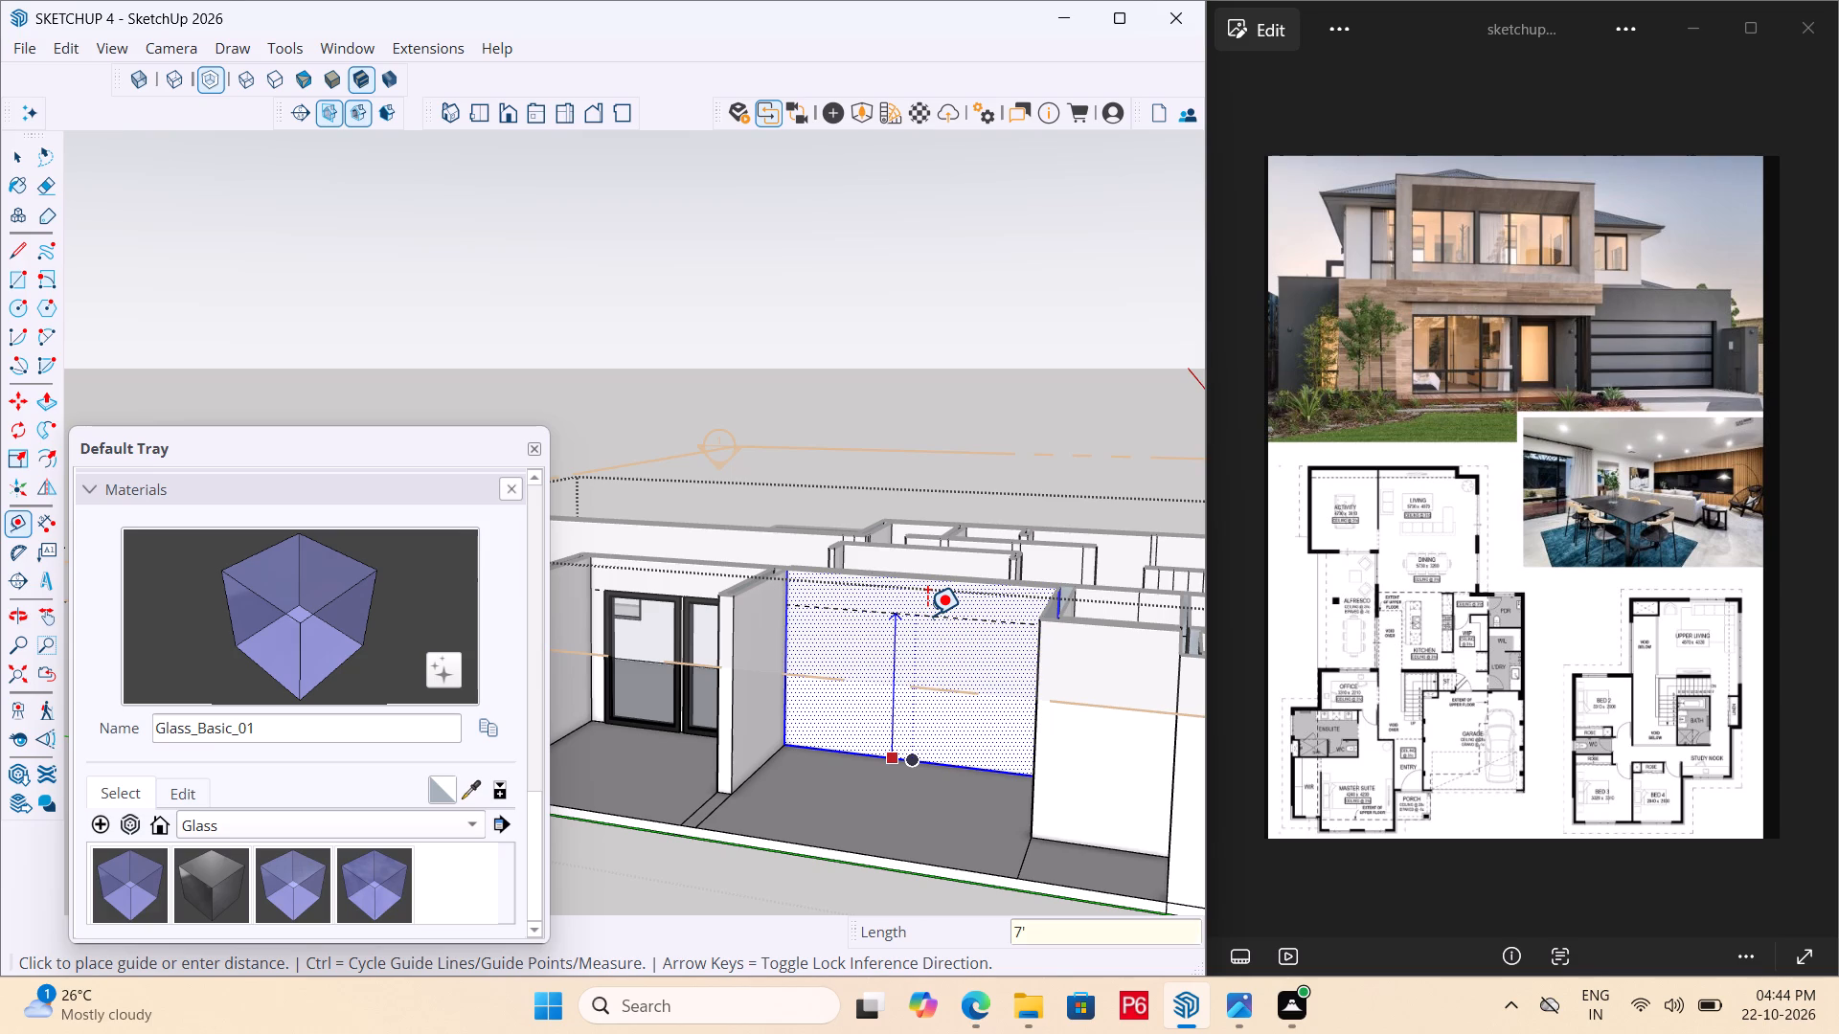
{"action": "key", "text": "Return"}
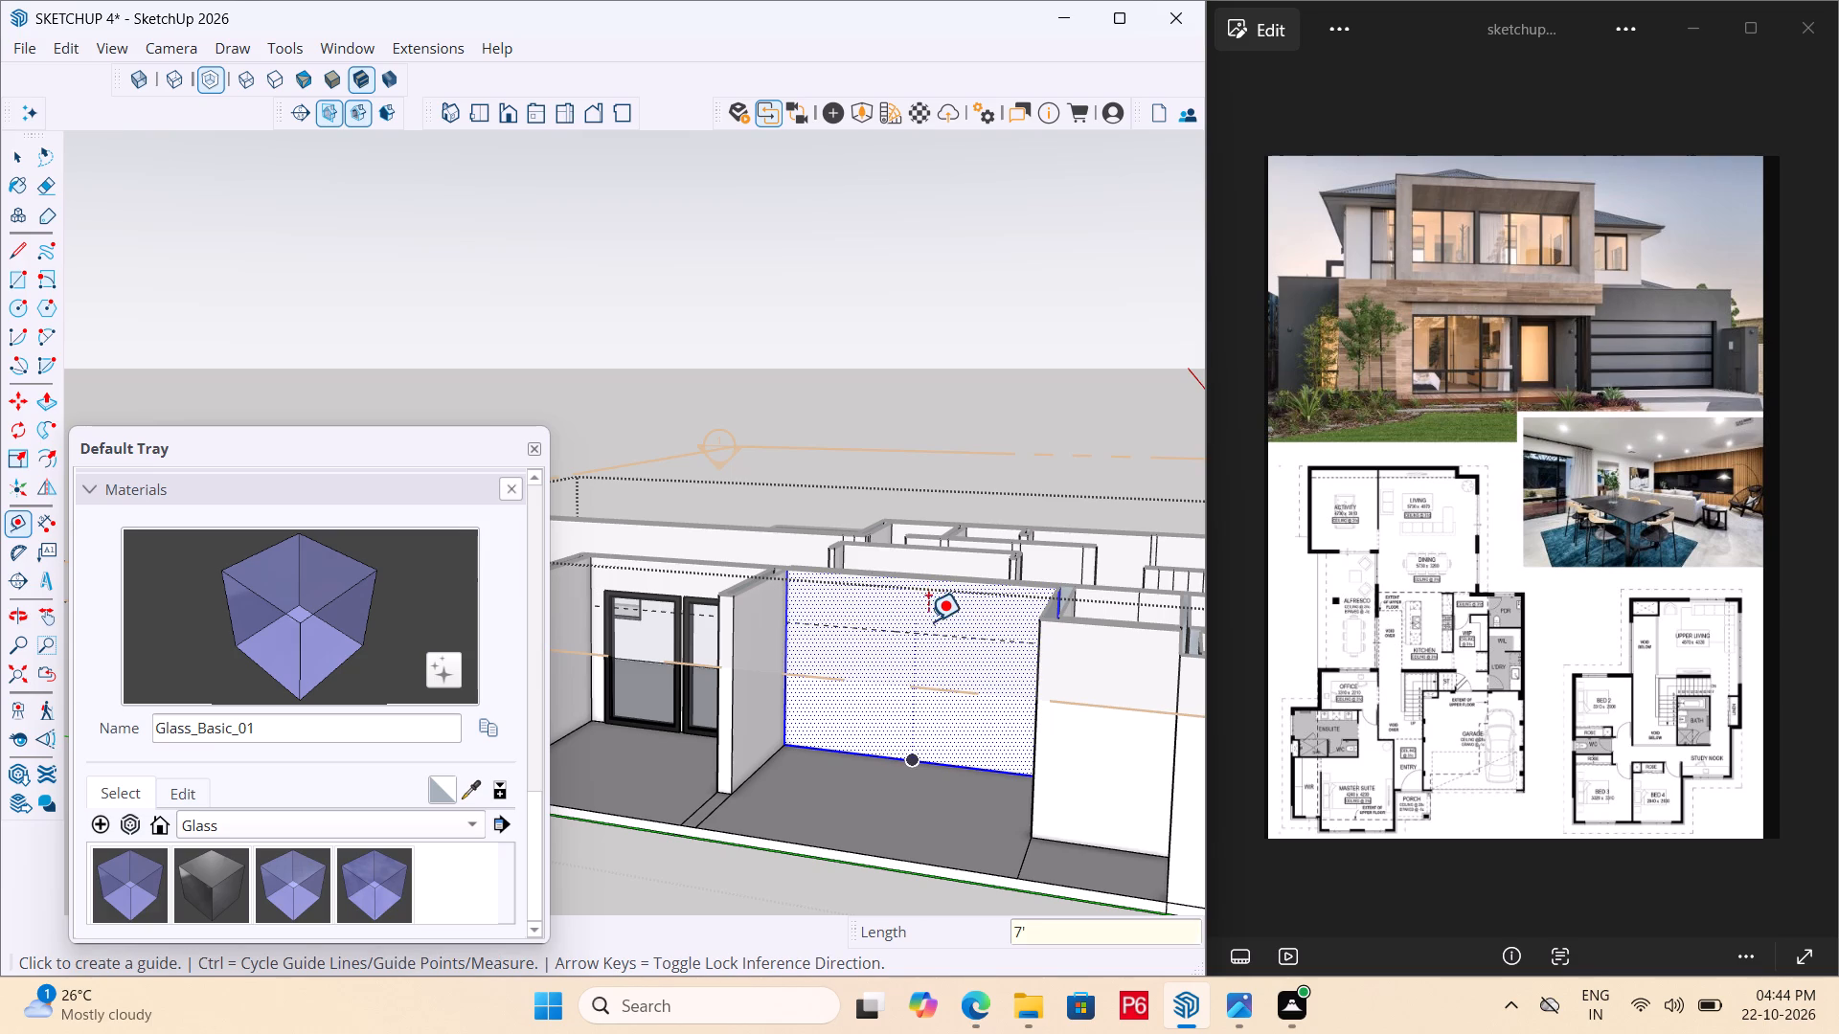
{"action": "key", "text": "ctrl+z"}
Place a horizontal guide 8' above the base edge of the recessed wall face.
{"action": "left_click", "coordinate": [852, 753]}
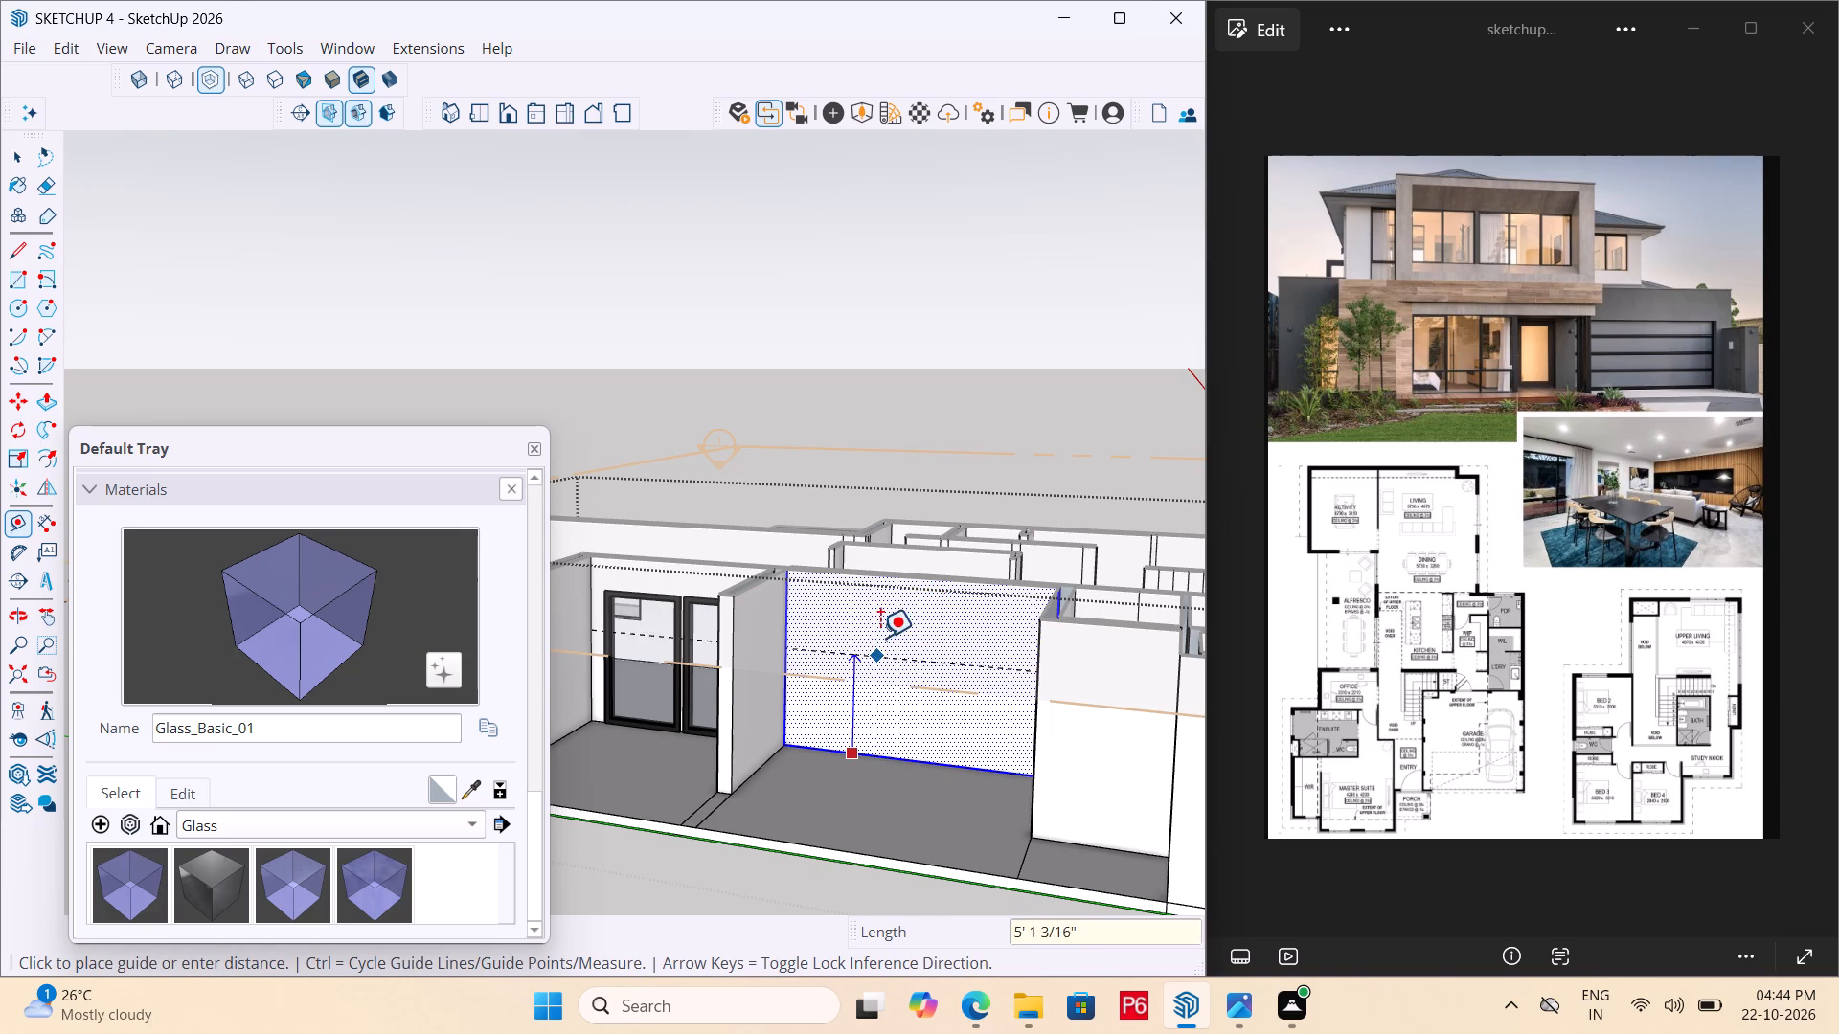
{"action": "type", "text": "8'"}
{"action": "key", "text": "Return"}
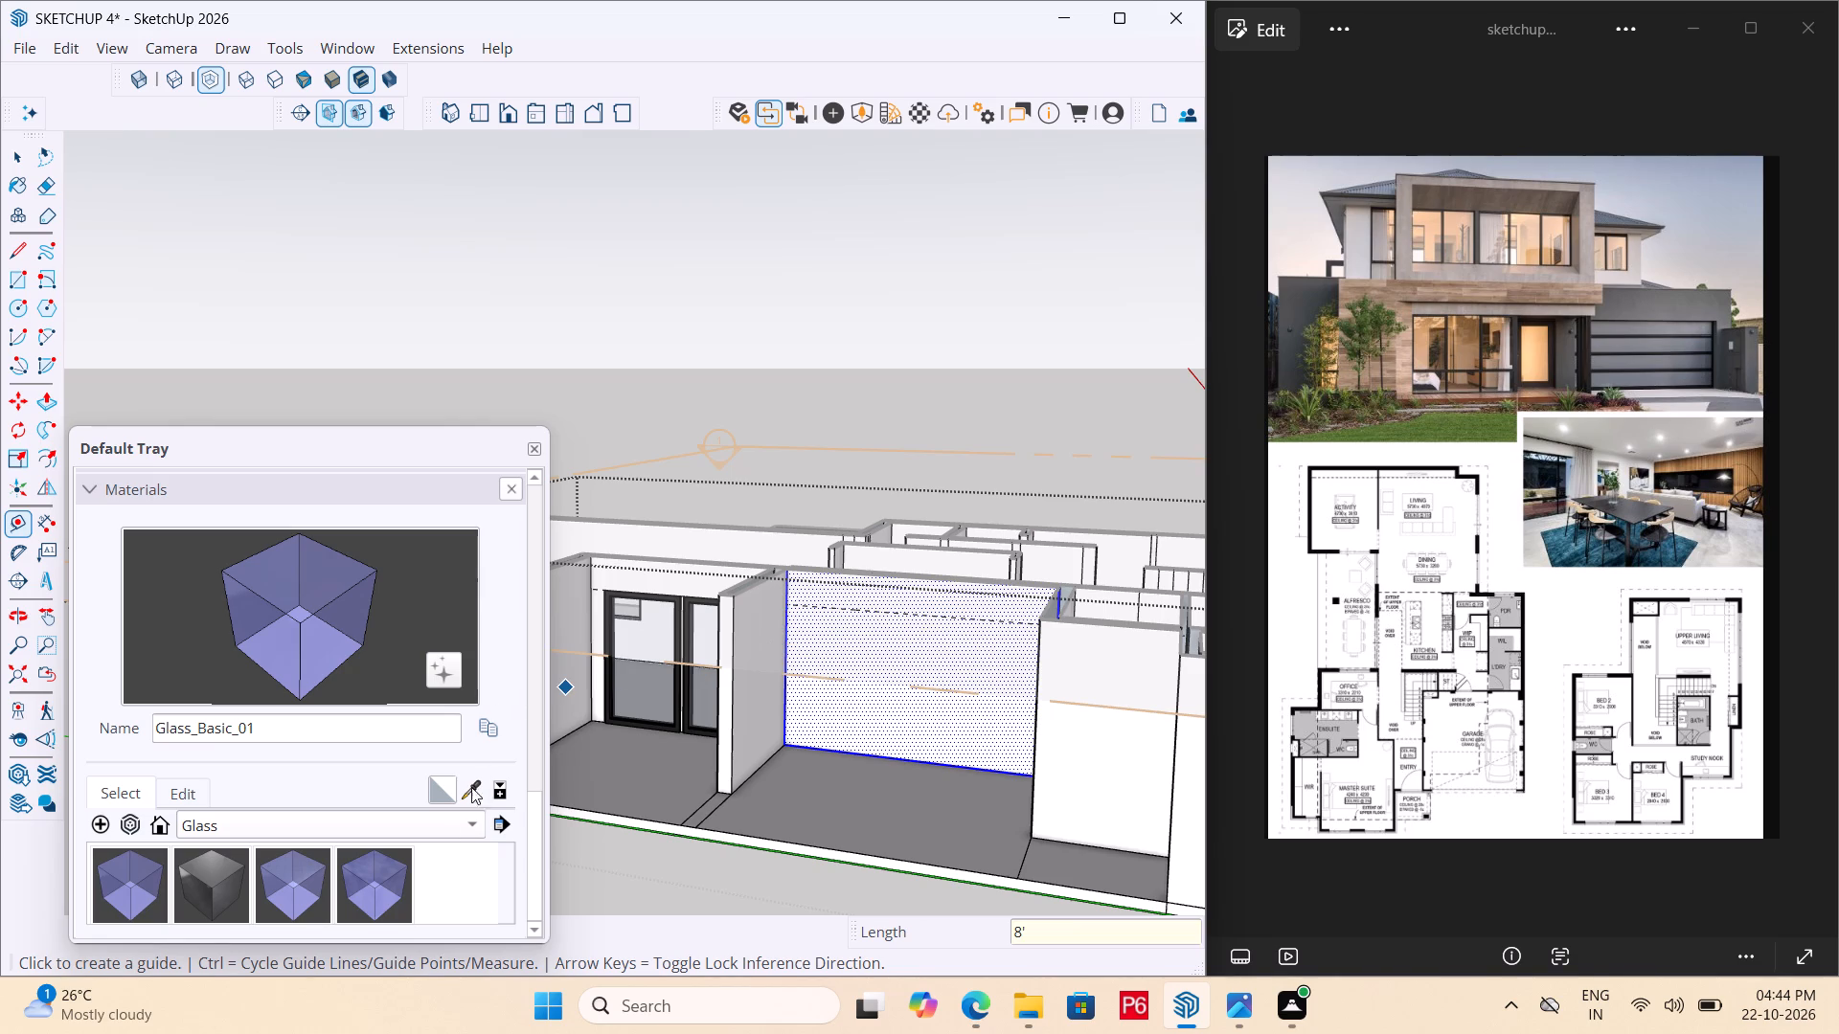
Place two vertical guides on the recessed wall face, one in from each side edge, about 6' apart.
{"action": "middle_click_drag", "start_coordinate": [744, 706], "coordinate": [880, 668]}
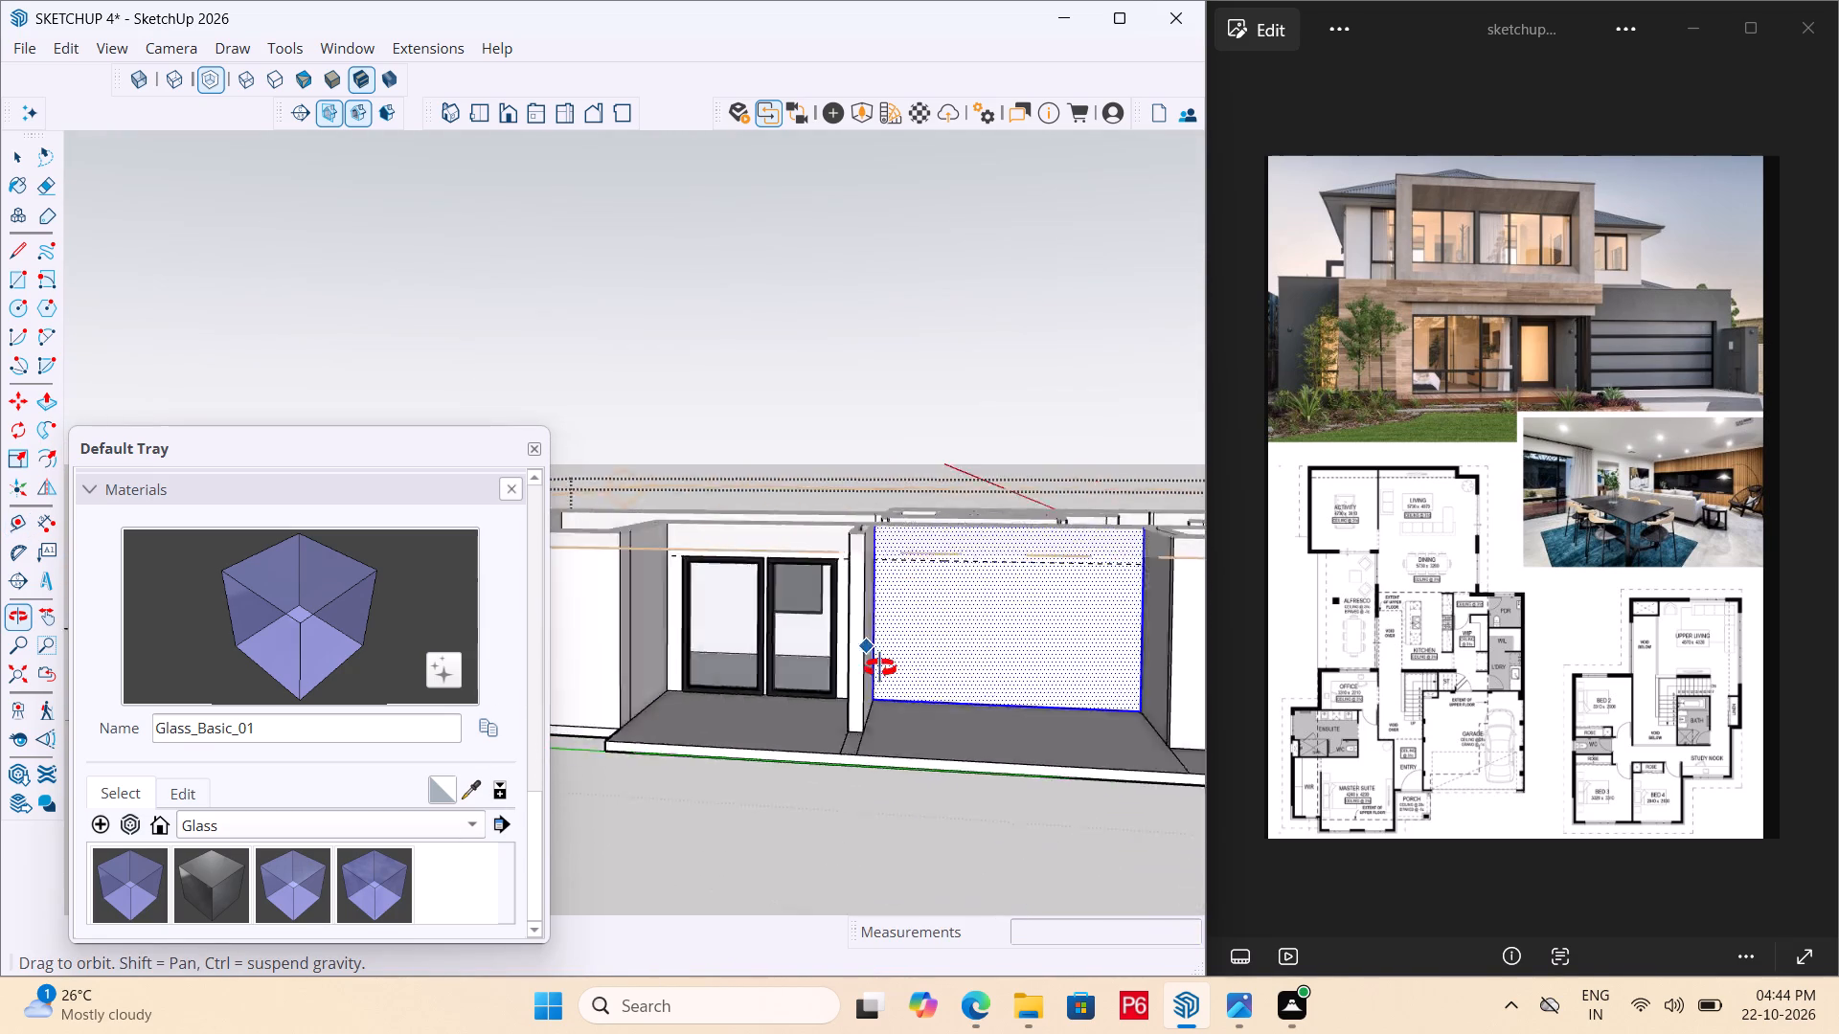
{"action": "middle_click_drag", "start_coordinate": [880, 668], "coordinate": [624, 657]}
{"action": "scroll", "coordinate": [656, 638], "scroll_direction": "up", "scroll_amount": 3}
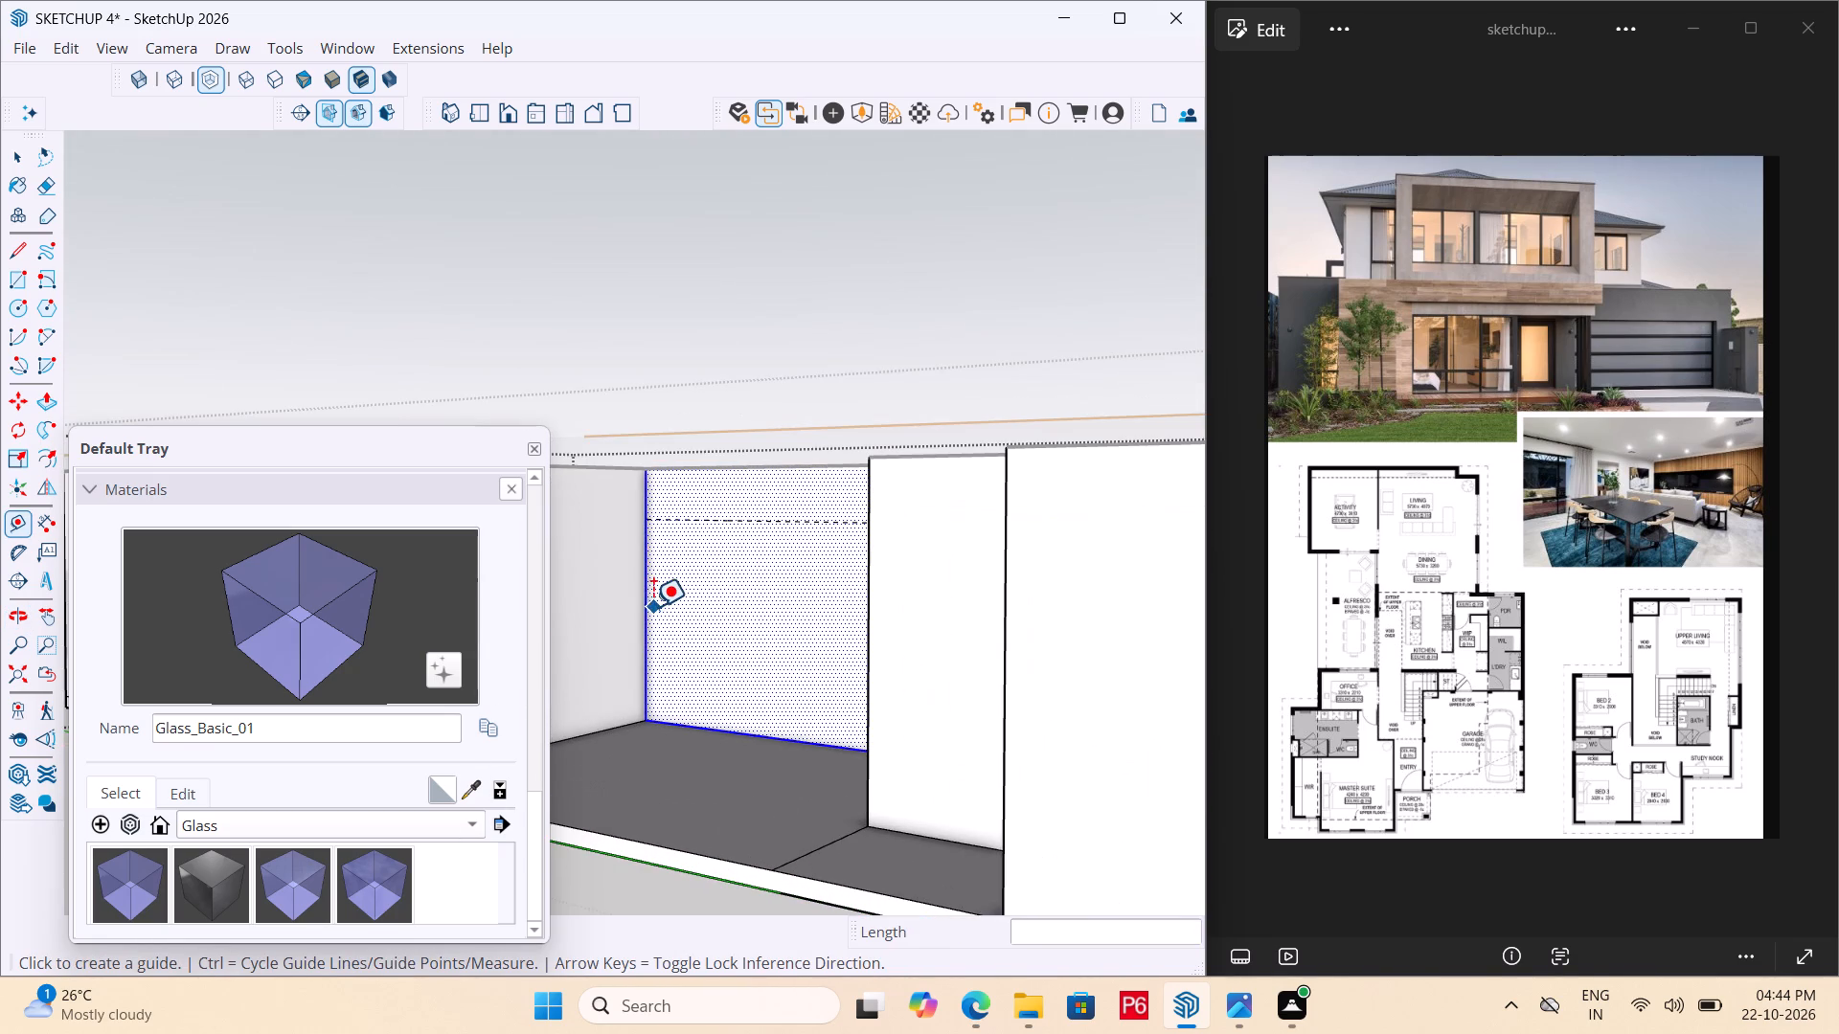
{"action": "left_click", "coordinate": [650, 603]}
{"action": "double_click", "coordinate": [726, 617]}
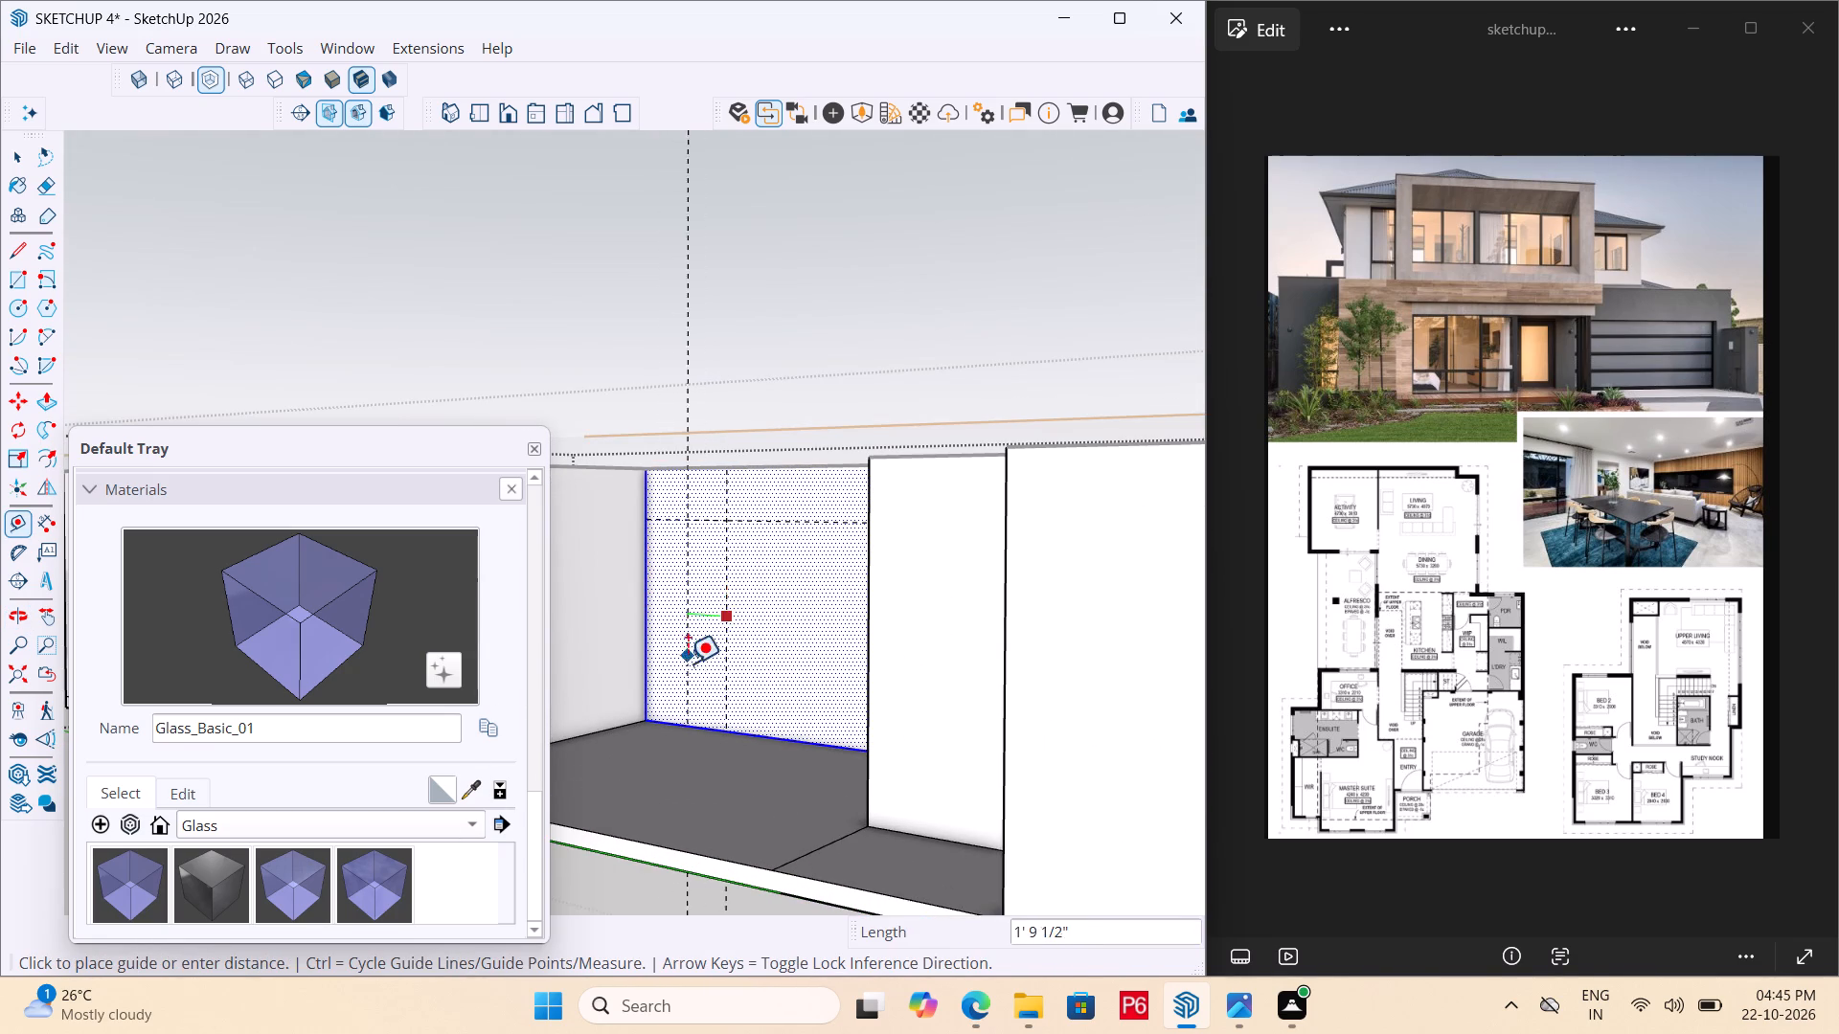
{"action": "middle_click_drag", "start_coordinate": [693, 708], "coordinate": [909, 735]}
{"action": "scroll", "coordinate": [774, 720], "scroll_direction": "down", "scroll_amount": 6}
{"action": "scroll", "coordinate": [1070, 711], "scroll_direction": "up", "scroll_amount": 5}
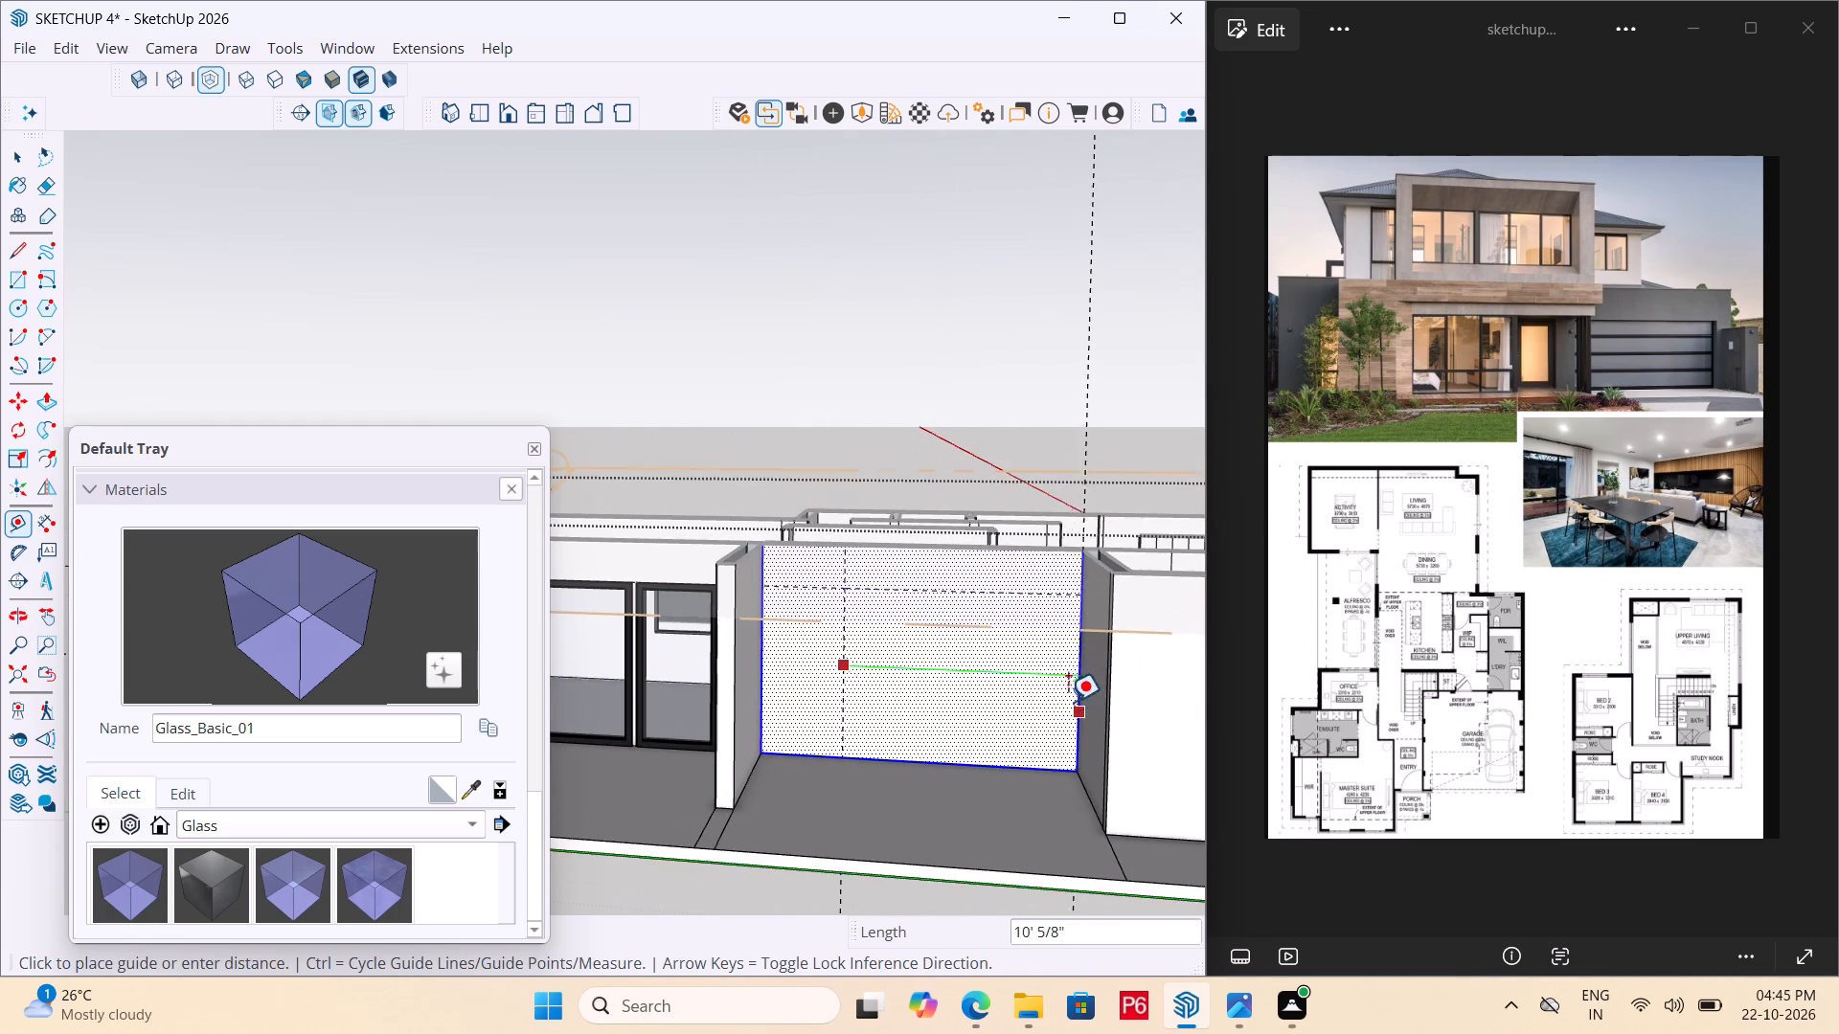
{"action": "left_click", "coordinate": [1081, 671]}
{"action": "left_click", "coordinate": [1078, 650]}
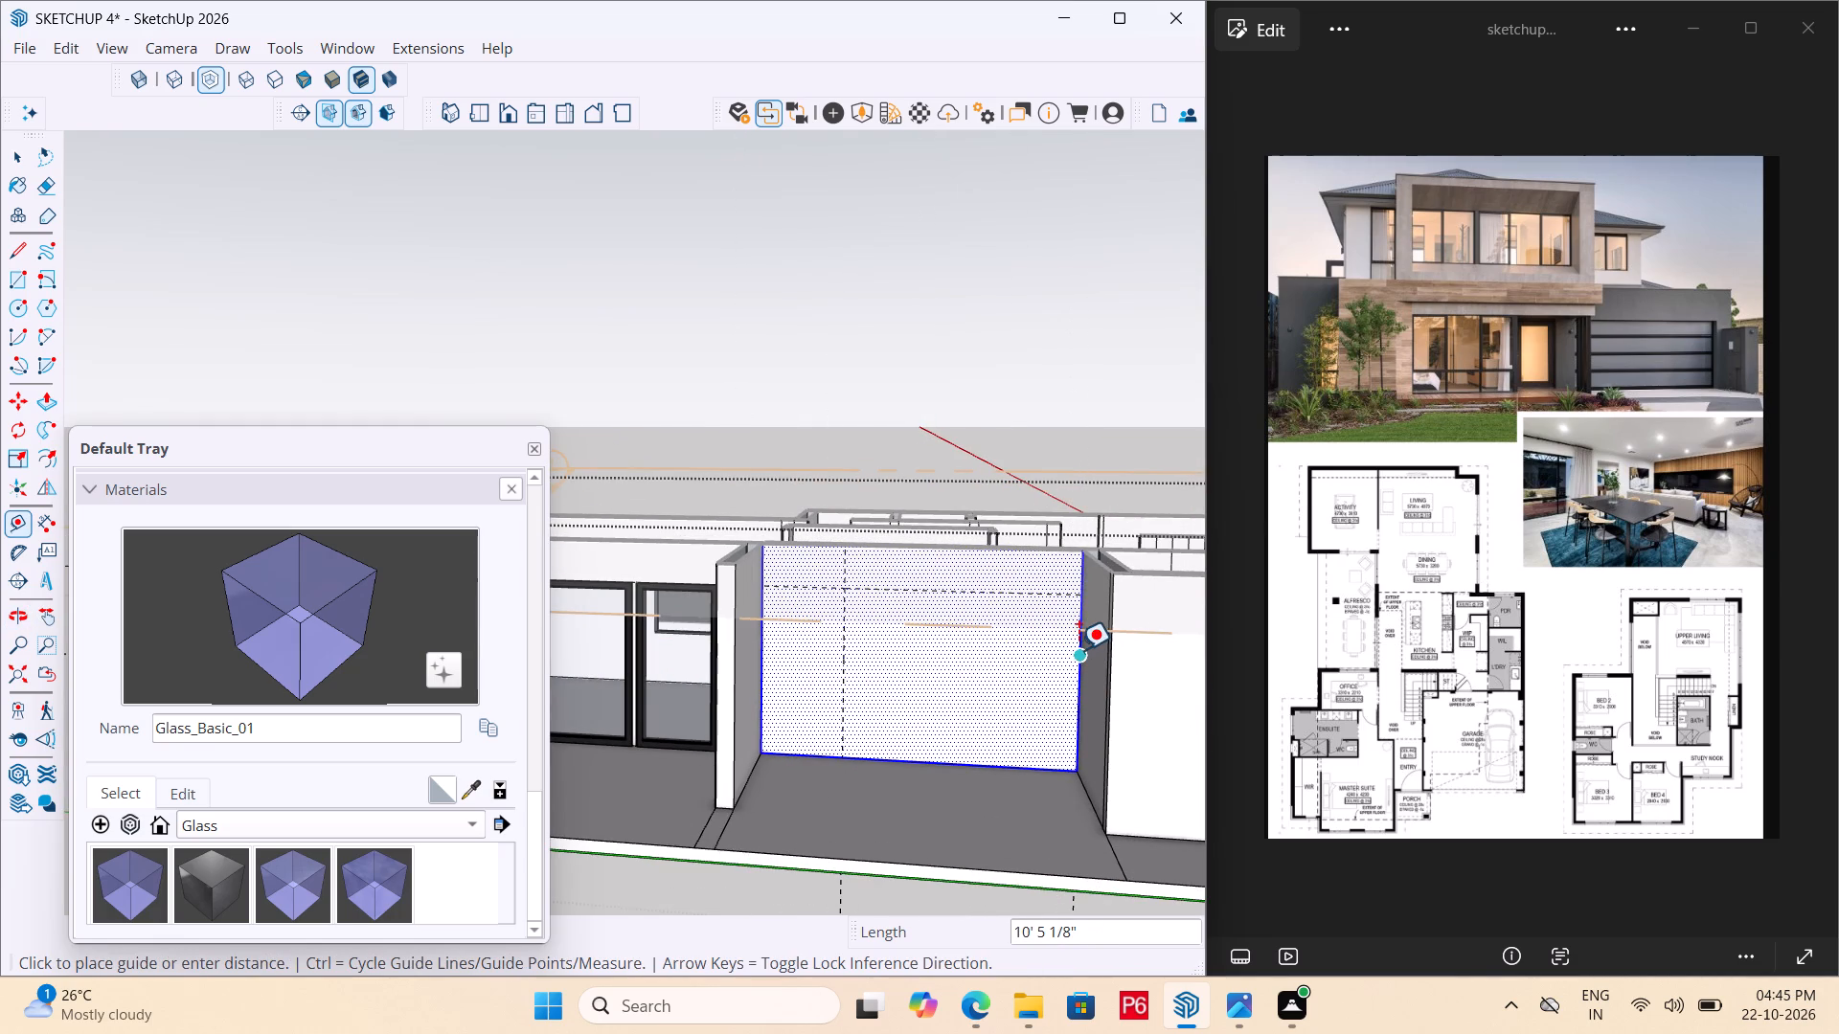
{"action": "left_click", "coordinate": [987, 644]}
Draw a door-opening rectangle about 6' by 8' on the recessed wall, from the upper guide intersection to the wall's base.
{"action": "middle_click_drag", "start_coordinate": [932, 684], "coordinate": [839, 709]}
{"action": "key", "text": "space"}
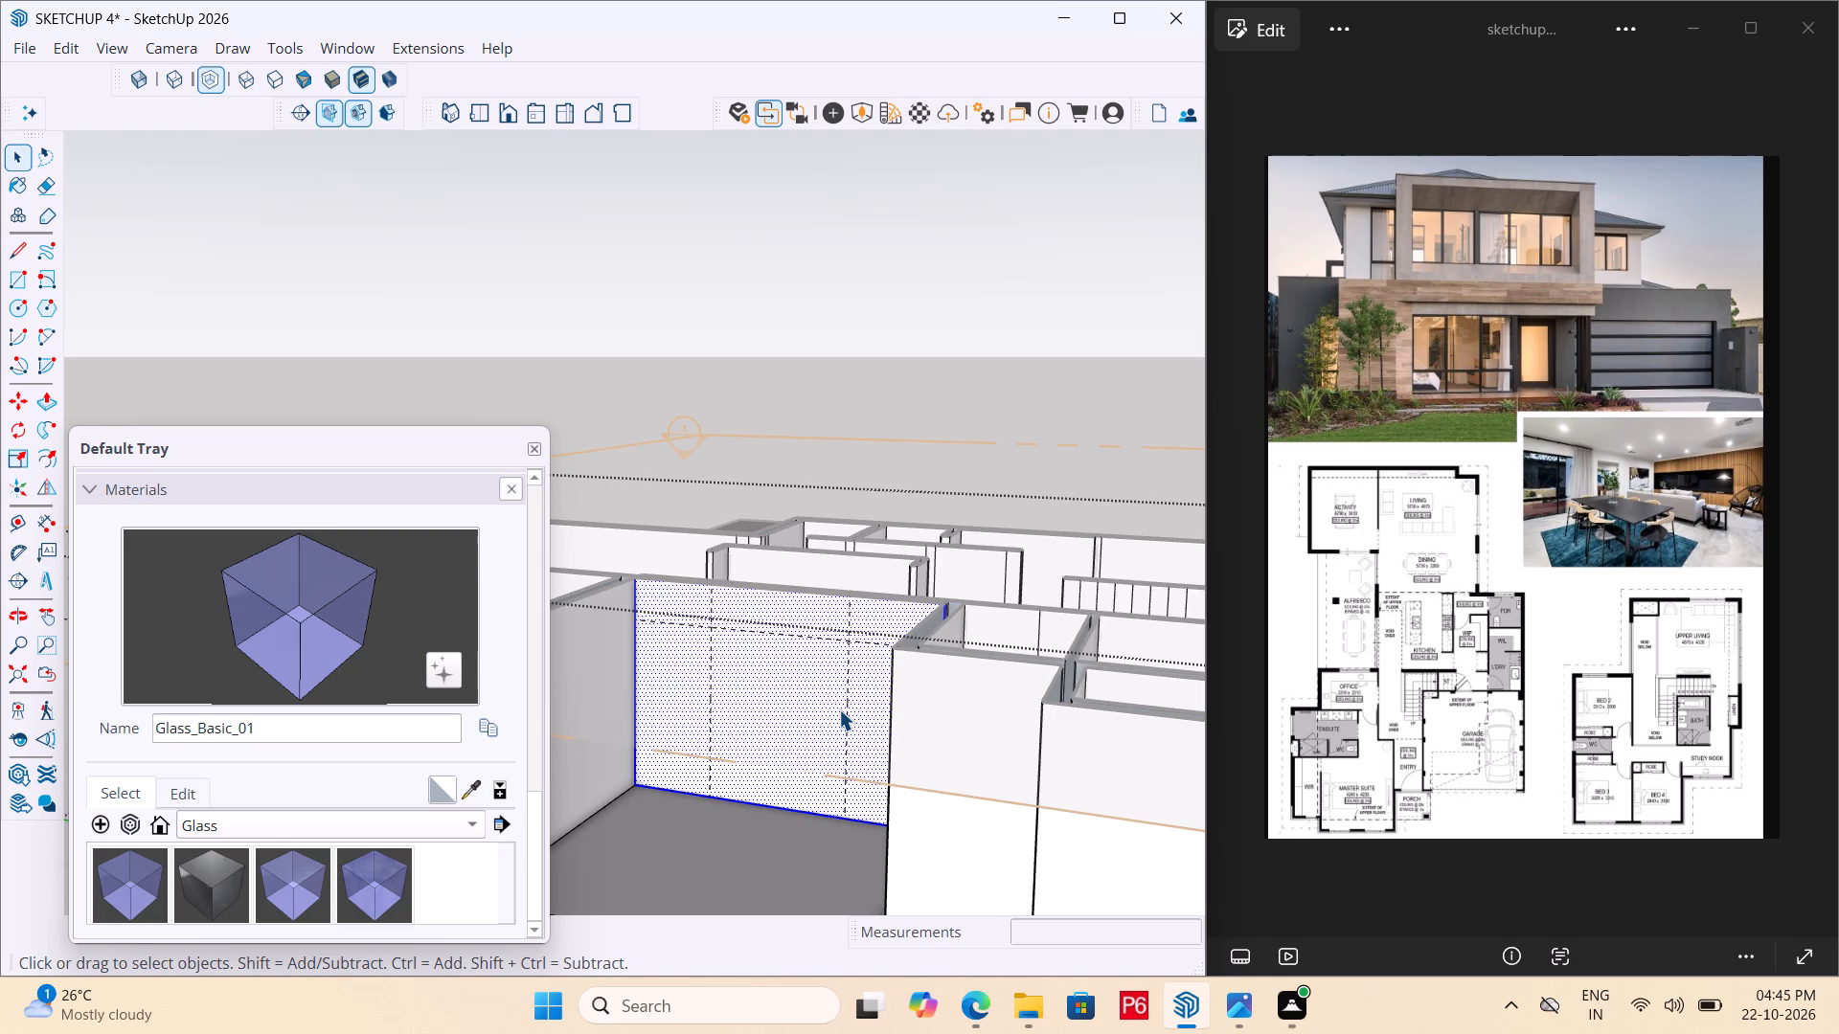
{"action": "middle_click_drag", "start_coordinate": [829, 704], "coordinate": [854, 673]}
{"action": "key", "text": "r"}
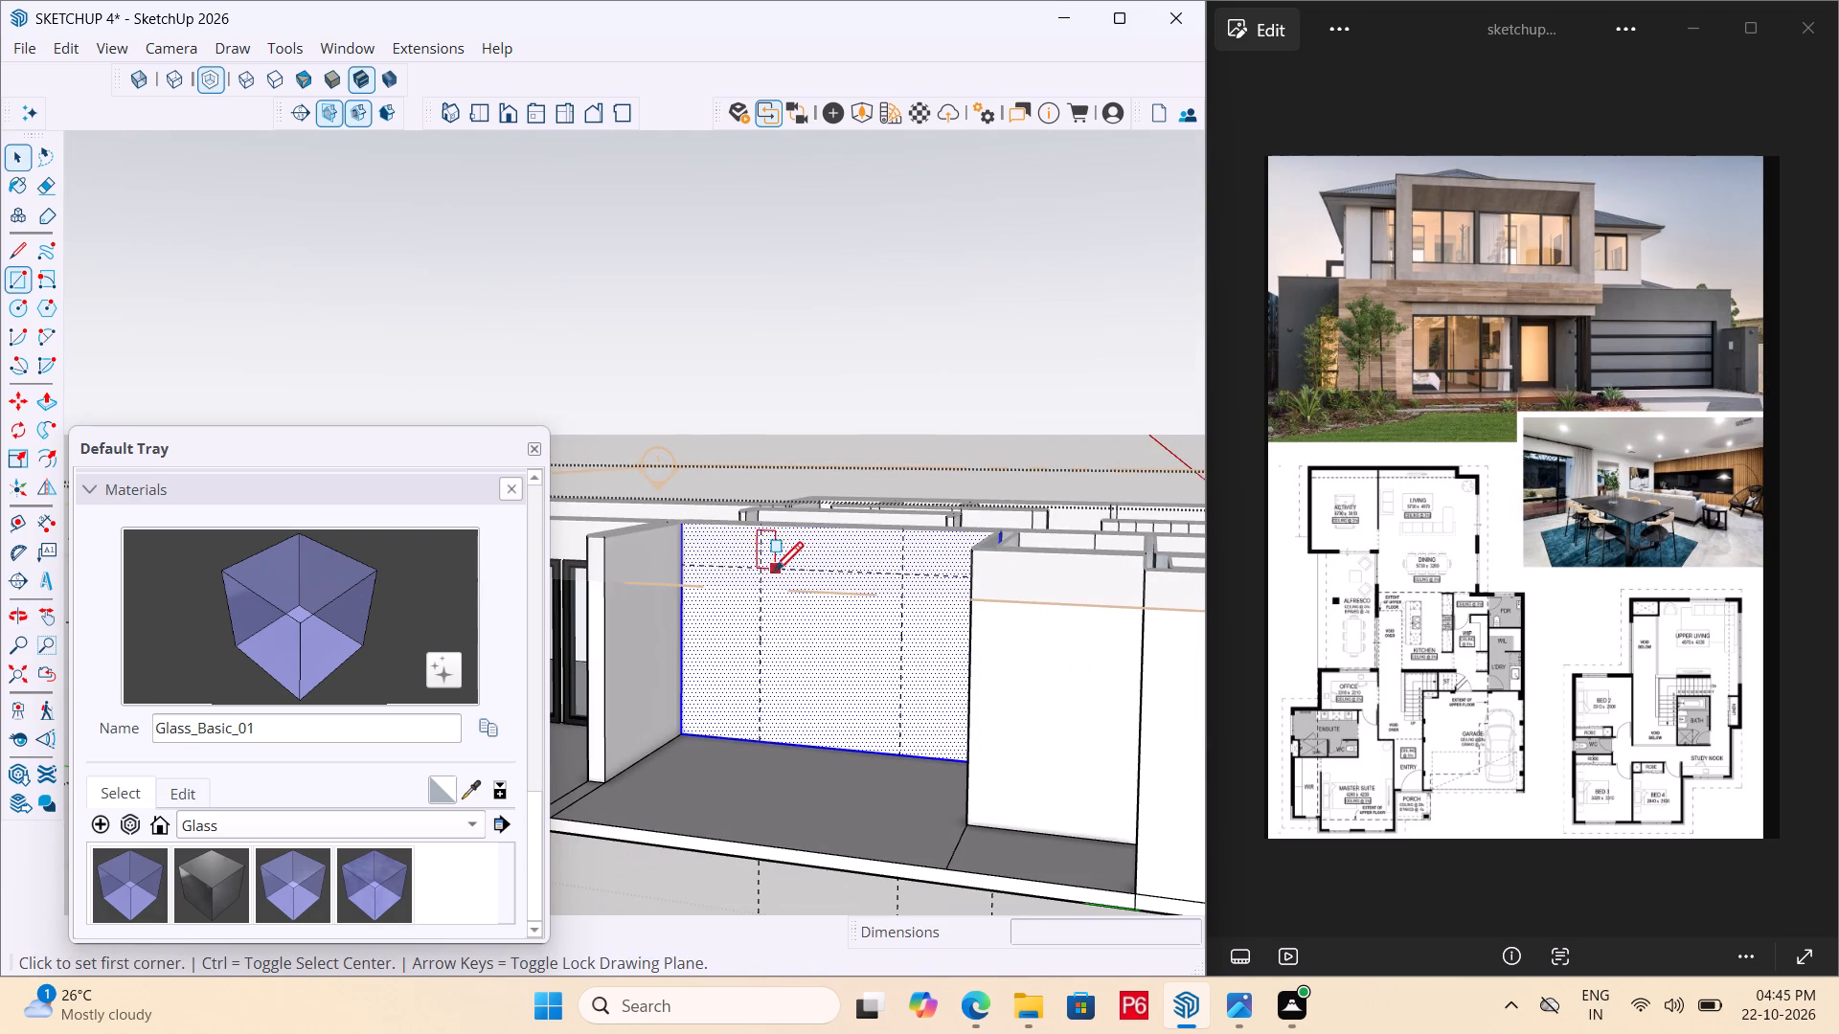
{"action": "double_click", "coordinate": [762, 565]}
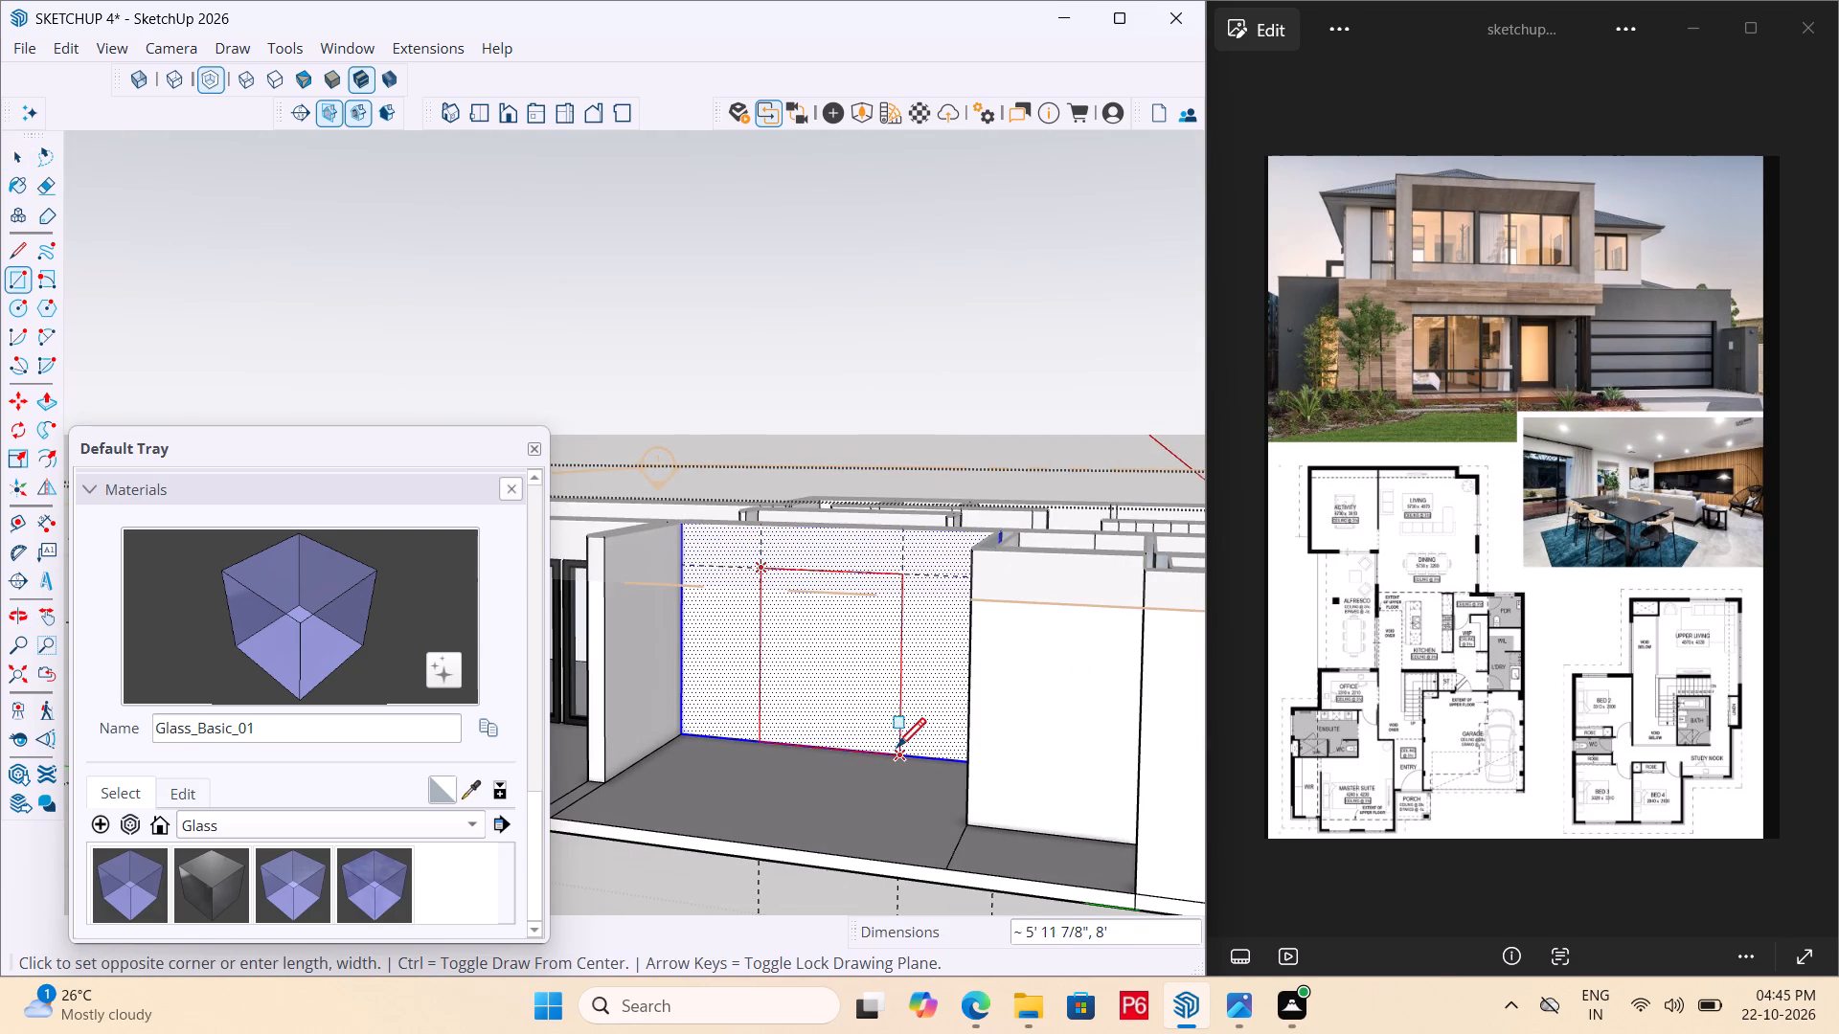
{"action": "double_click", "coordinate": [902, 752]}
{"action": "key", "text": "space"}
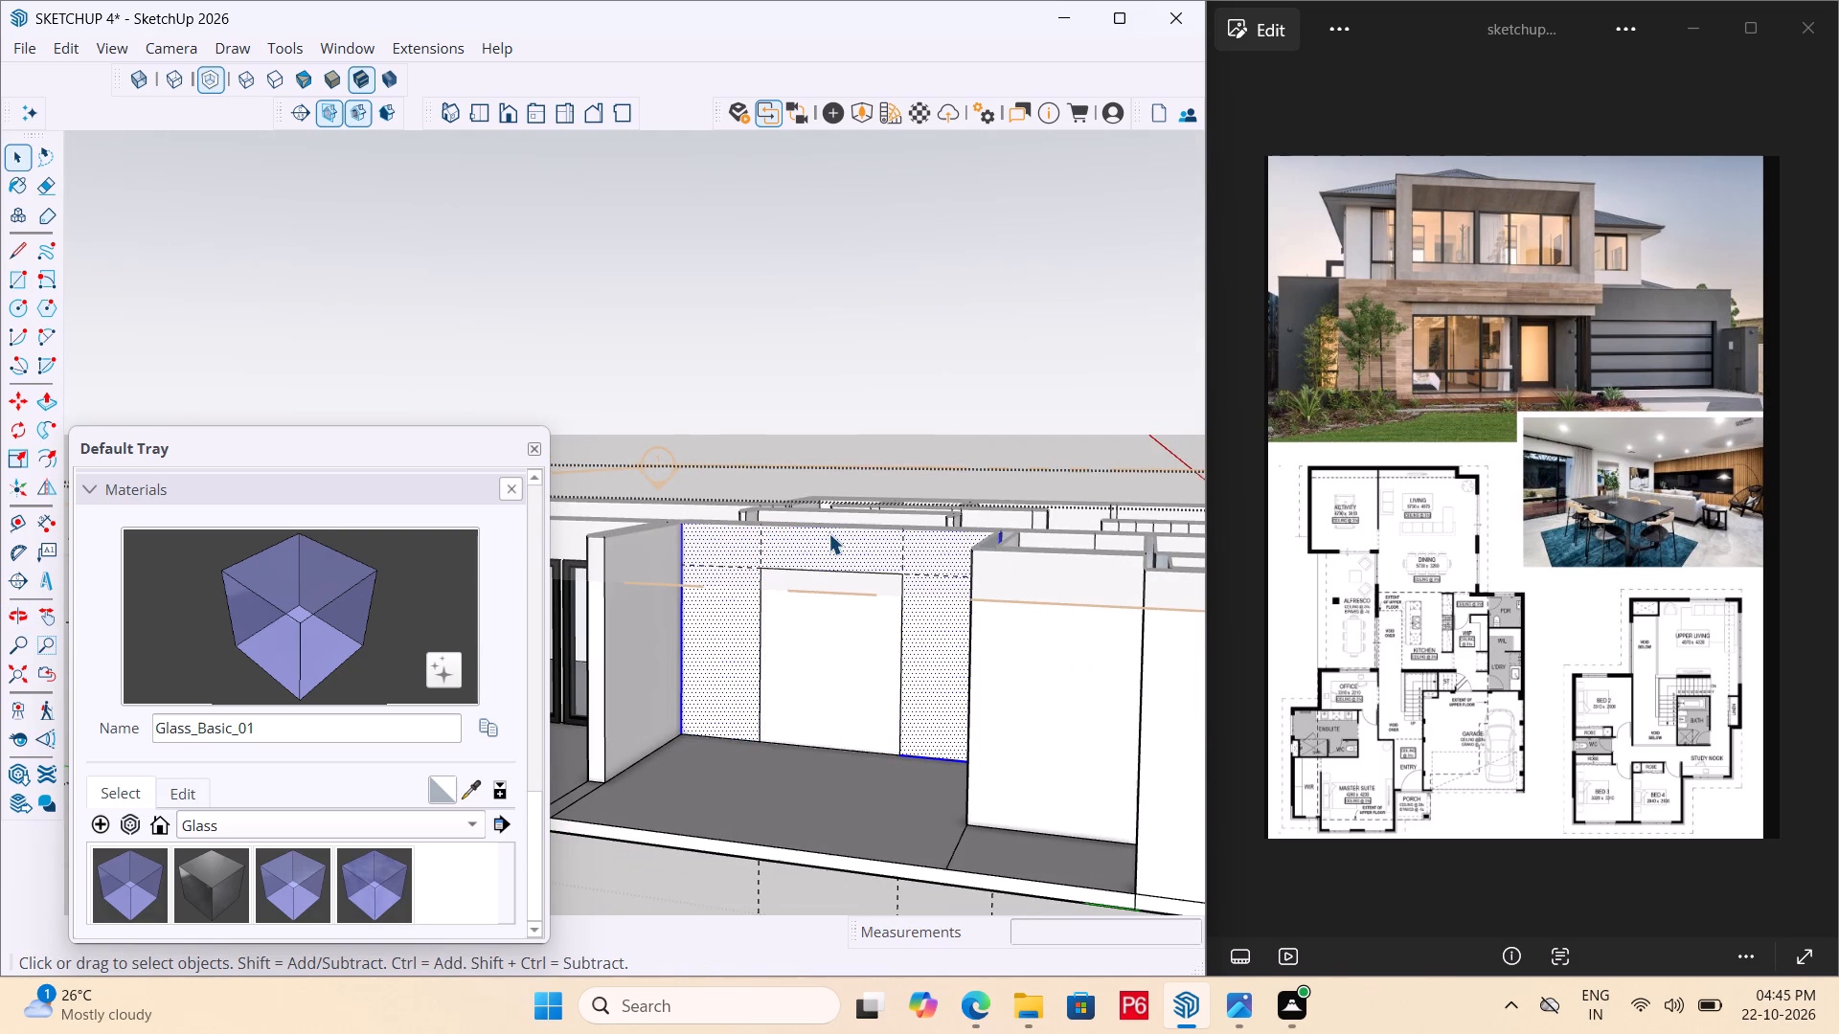
Erase the vertical and horizontal construction guides around the new door outline on the recessed wall.
{"action": "scroll", "coordinate": [829, 533], "scroll_direction": "up", "scroll_amount": 4}
{"action": "key", "text": "e"}
{"action": "left_click_drag", "start_coordinate": [725, 539], "coordinate": [704, 557]}
{"action": "left_click", "coordinate": [697, 565]}
{"action": "left_click_drag", "start_coordinate": [695, 568], "coordinate": [691, 581]}
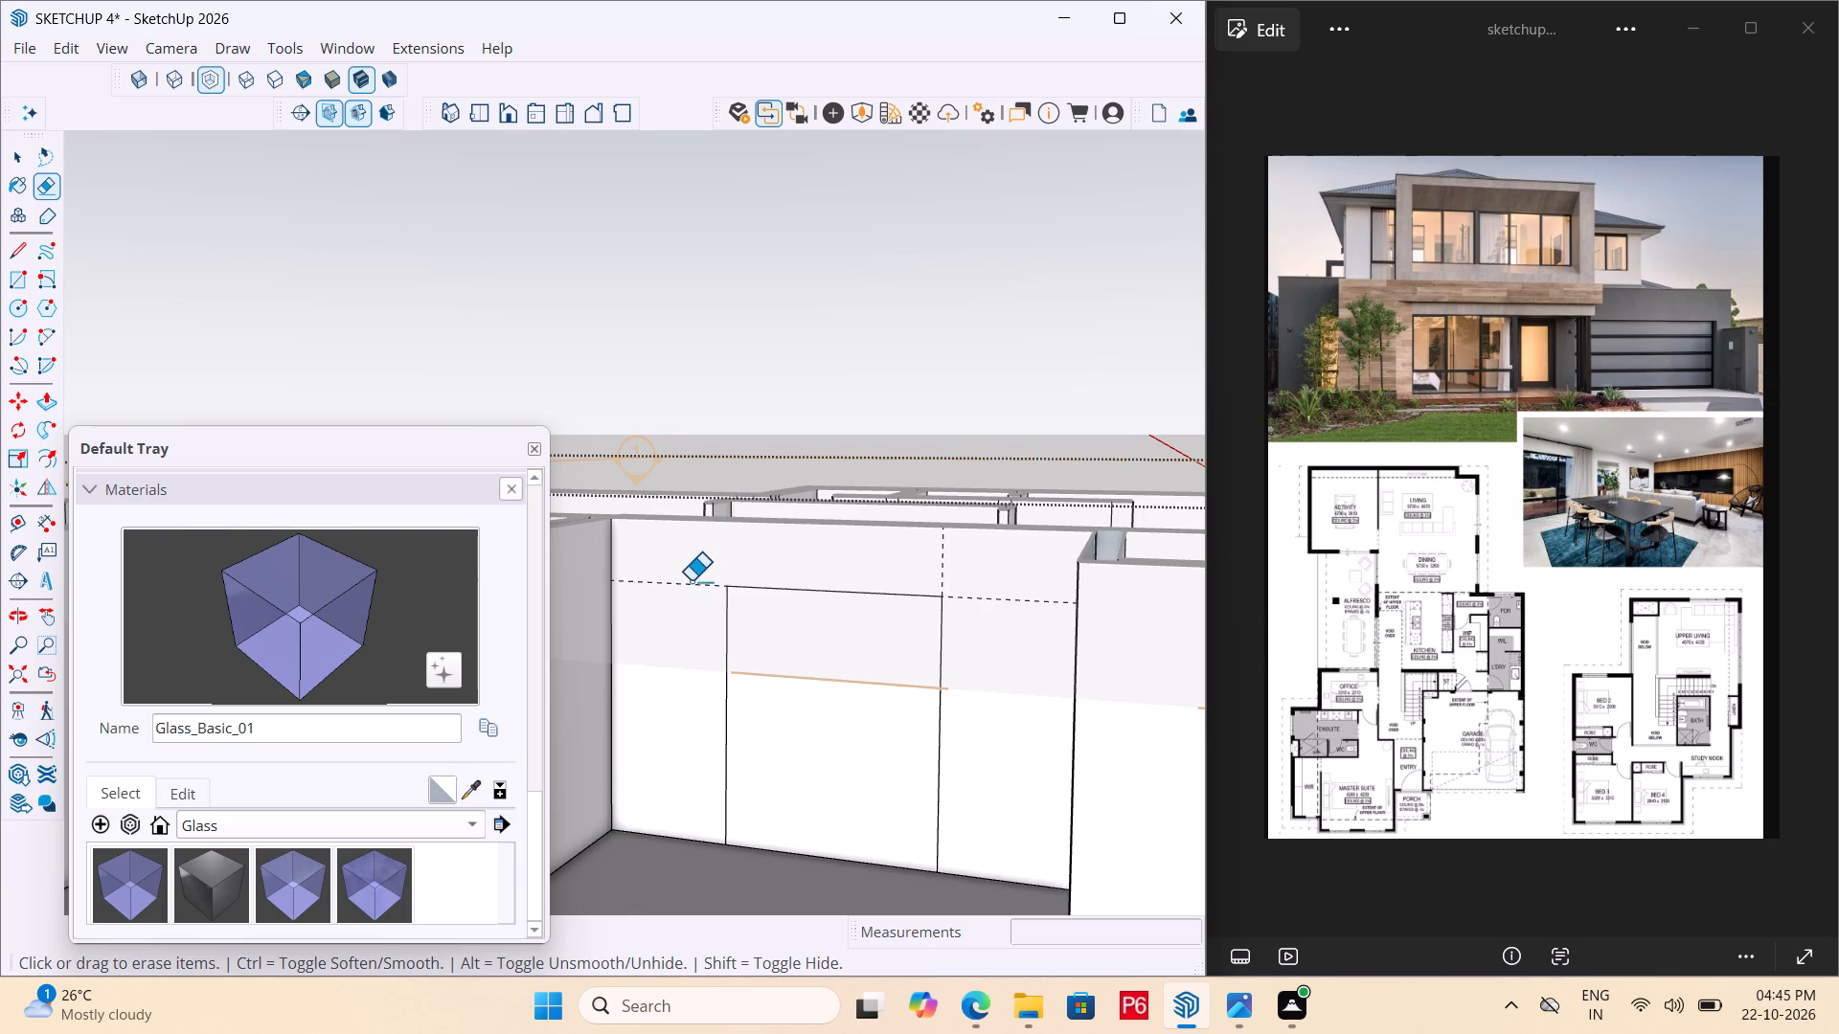
{"action": "left_click_drag", "start_coordinate": [691, 581], "coordinate": [690, 584]}
{"action": "double_click", "coordinate": [688, 589]}
{"action": "left_click_drag", "start_coordinate": [718, 568], "coordinate": [690, 591]}
{"action": "left_click", "coordinate": [689, 591]}
{"action": "left_click_drag", "start_coordinate": [931, 565], "coordinate": [956, 572]}
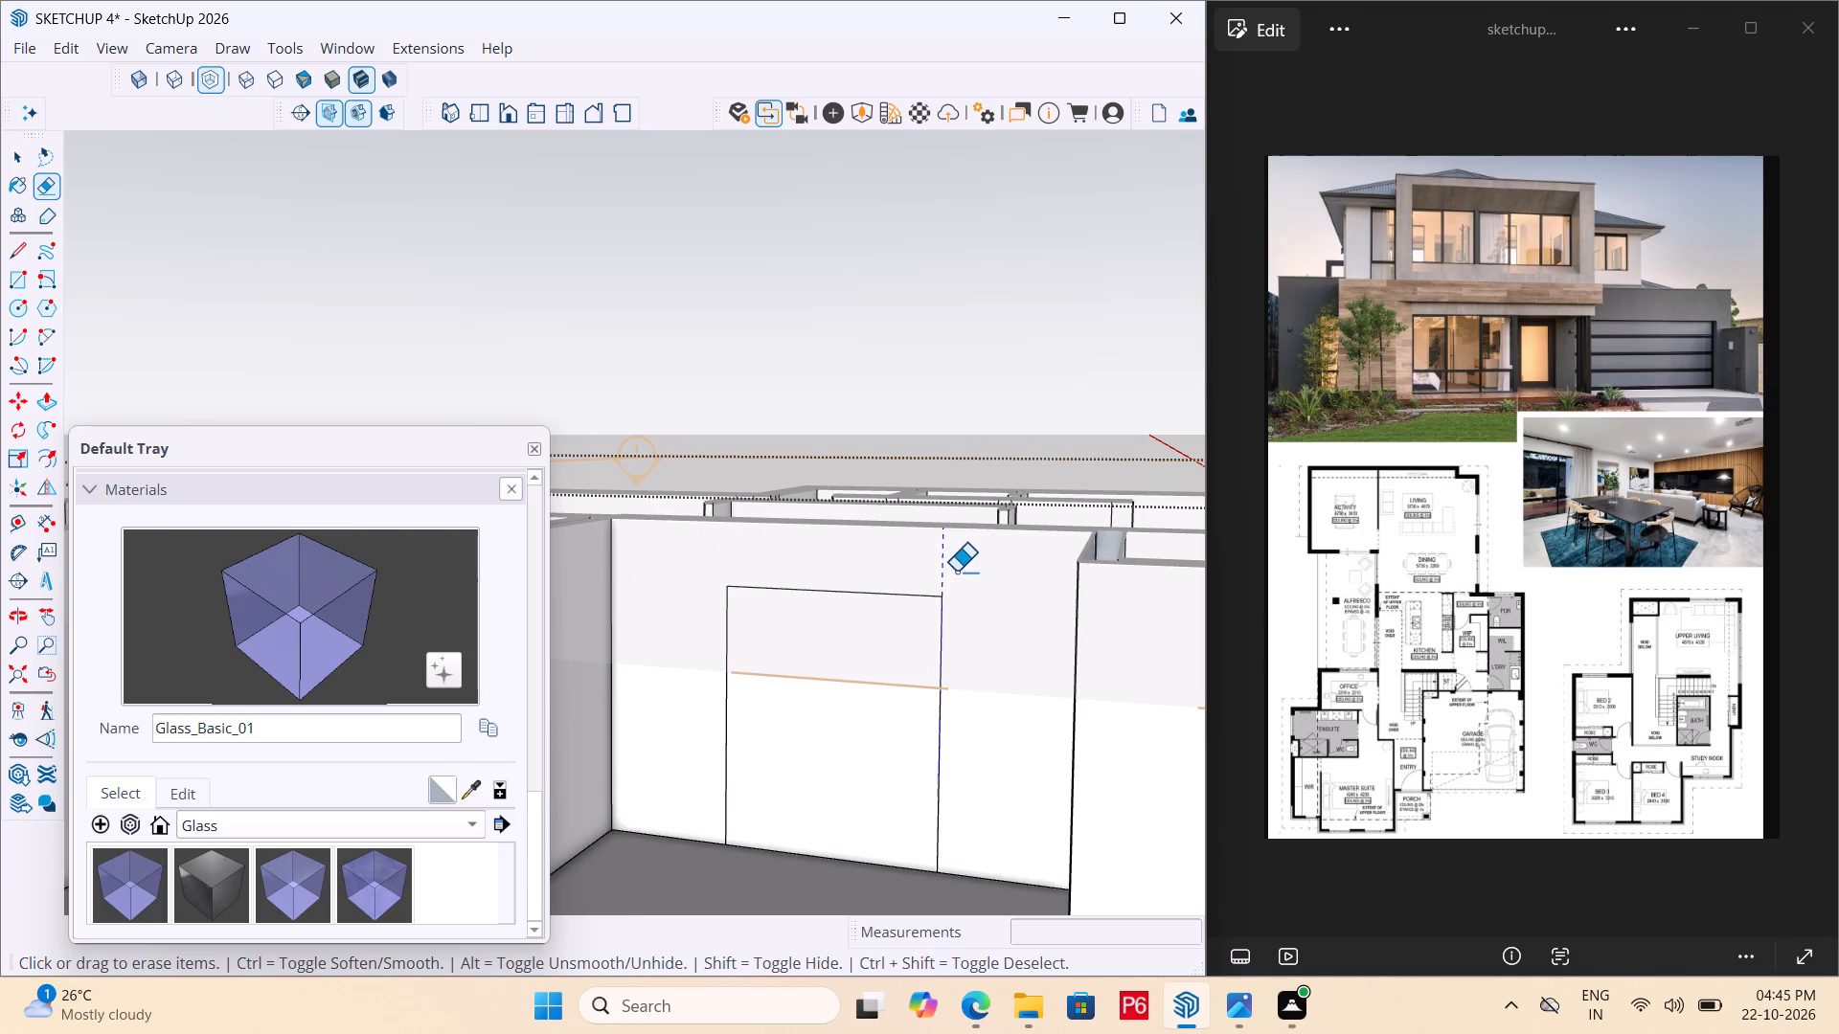
{"action": "left_click", "coordinate": [956, 572]}
Erase the leftover guide lines that extend beyond the house walls.
{"action": "scroll", "coordinate": [755, 542], "scroll_direction": "down", "scroll_amount": 9}
{"action": "scroll", "coordinate": [876, 607], "scroll_direction": "down", "scroll_amount": 6}
{"action": "left_click_drag", "start_coordinate": [910, 785], "coordinate": [891, 747]}
{"action": "left_click", "coordinate": [900, 758]}
{"action": "scroll", "coordinate": [880, 803], "scroll_direction": "down", "scroll_amount": 5}
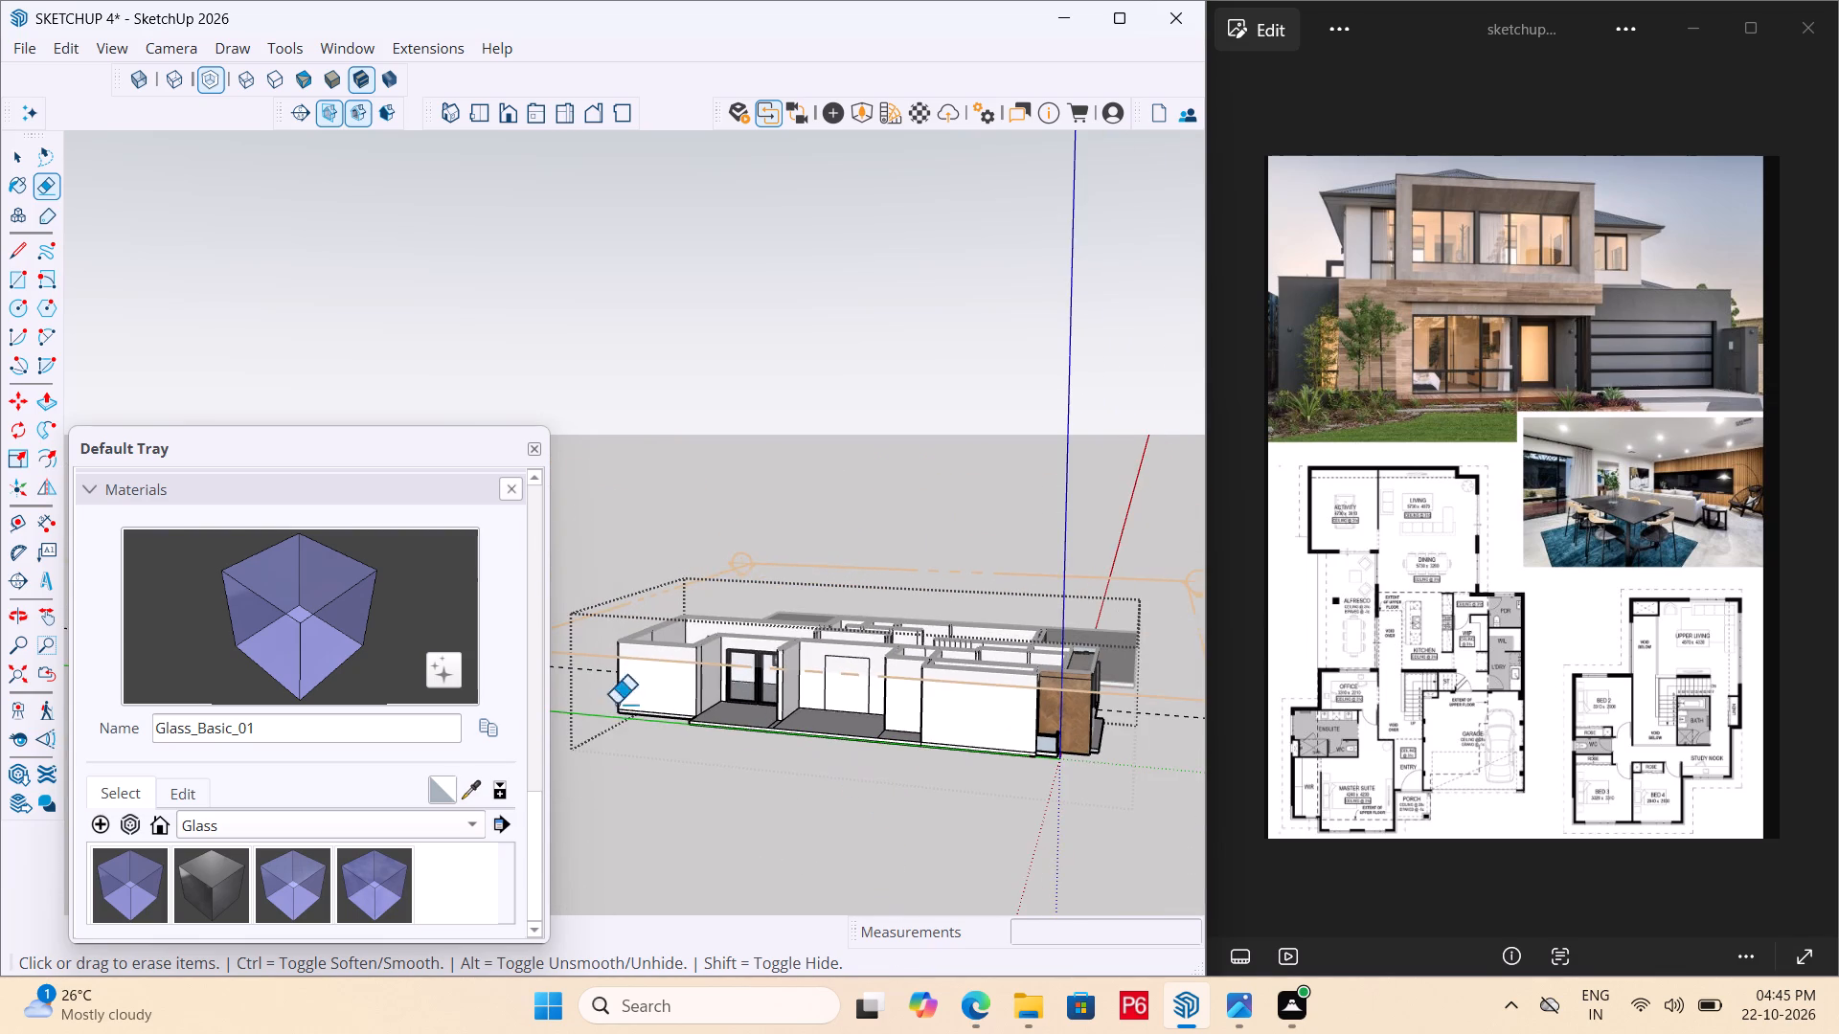
{"action": "scroll", "coordinate": [832, 755], "scroll_direction": "down", "scroll_amount": 5}
{"action": "left_click", "coordinate": [631, 694]}
{"action": "left_click_drag", "start_coordinate": [631, 694], "coordinate": [622, 706]}
Offset the new door outline inward by about 6" to form the frame border.
{"action": "scroll", "coordinate": [849, 715], "scroll_direction": "up", "scroll_amount": 3}
{"action": "middle_click", "coordinate": [849, 715]}
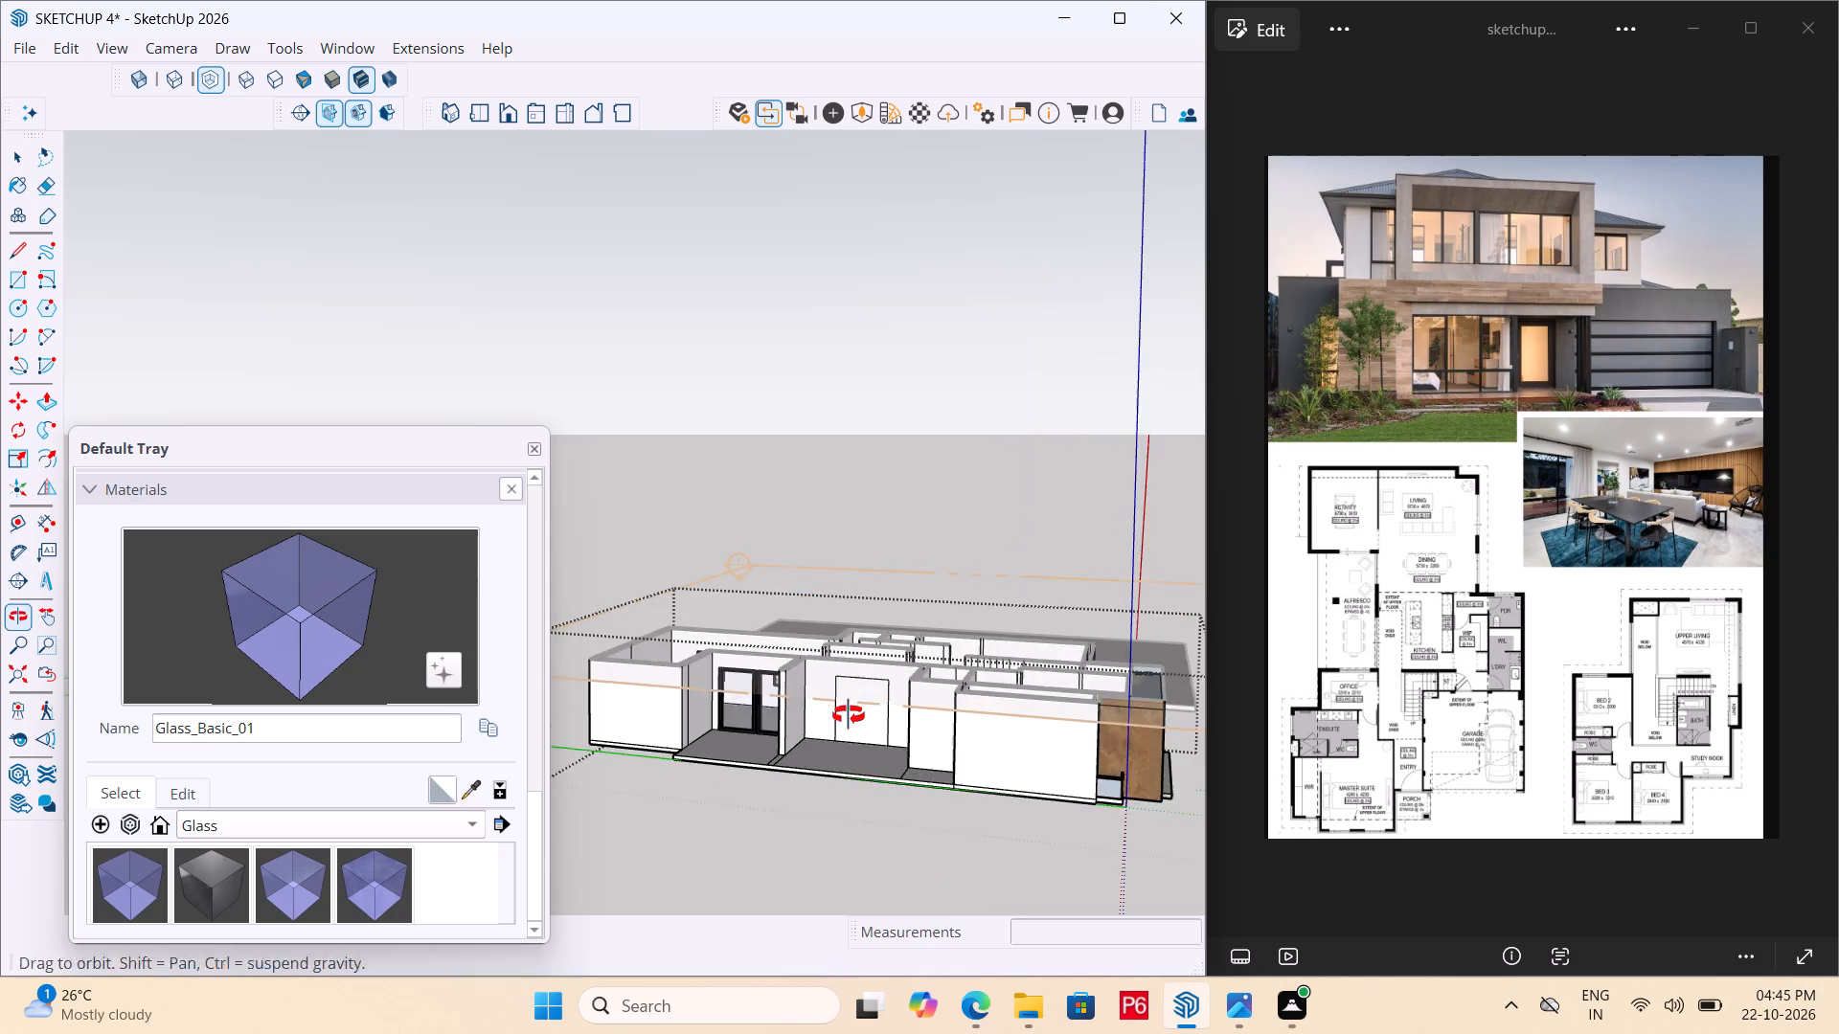
{"action": "scroll", "coordinate": [849, 715], "scroll_direction": "up", "scroll_amount": 17}
{"action": "key", "text": "space"}
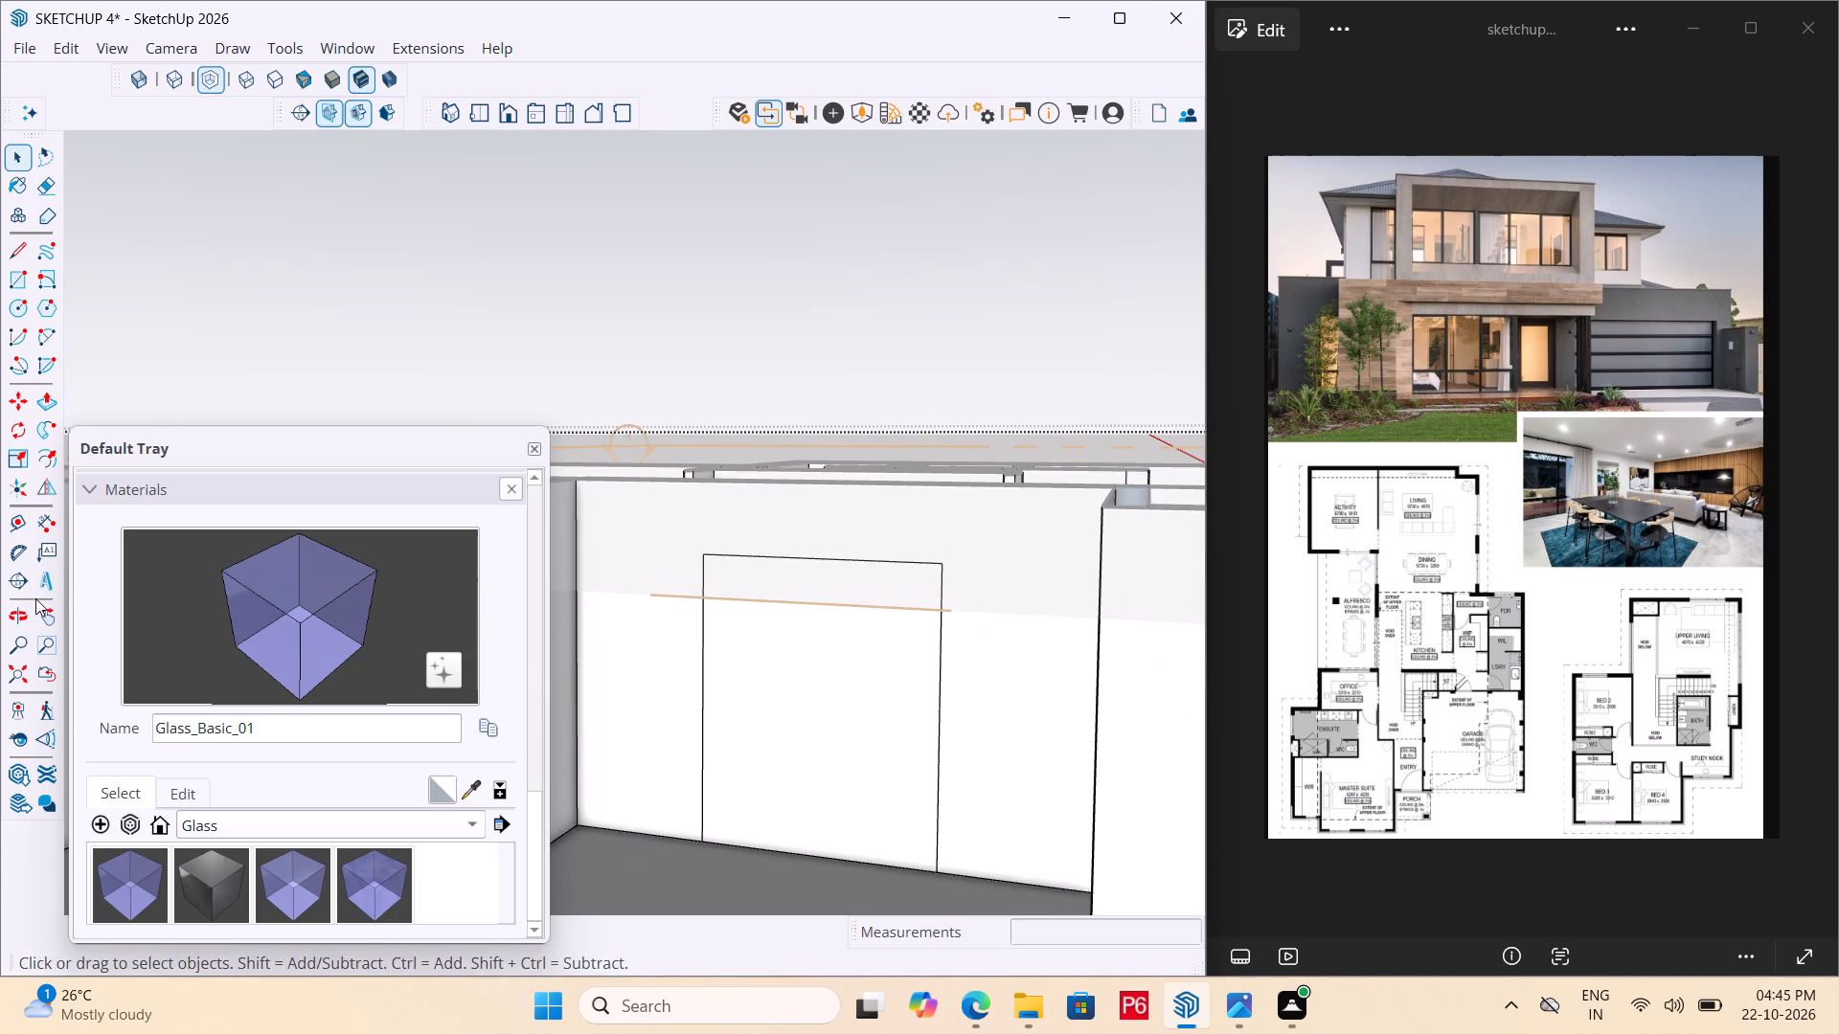
{"action": "left_click", "coordinate": [38, 453]}
{"action": "left_click", "coordinate": [857, 686]}
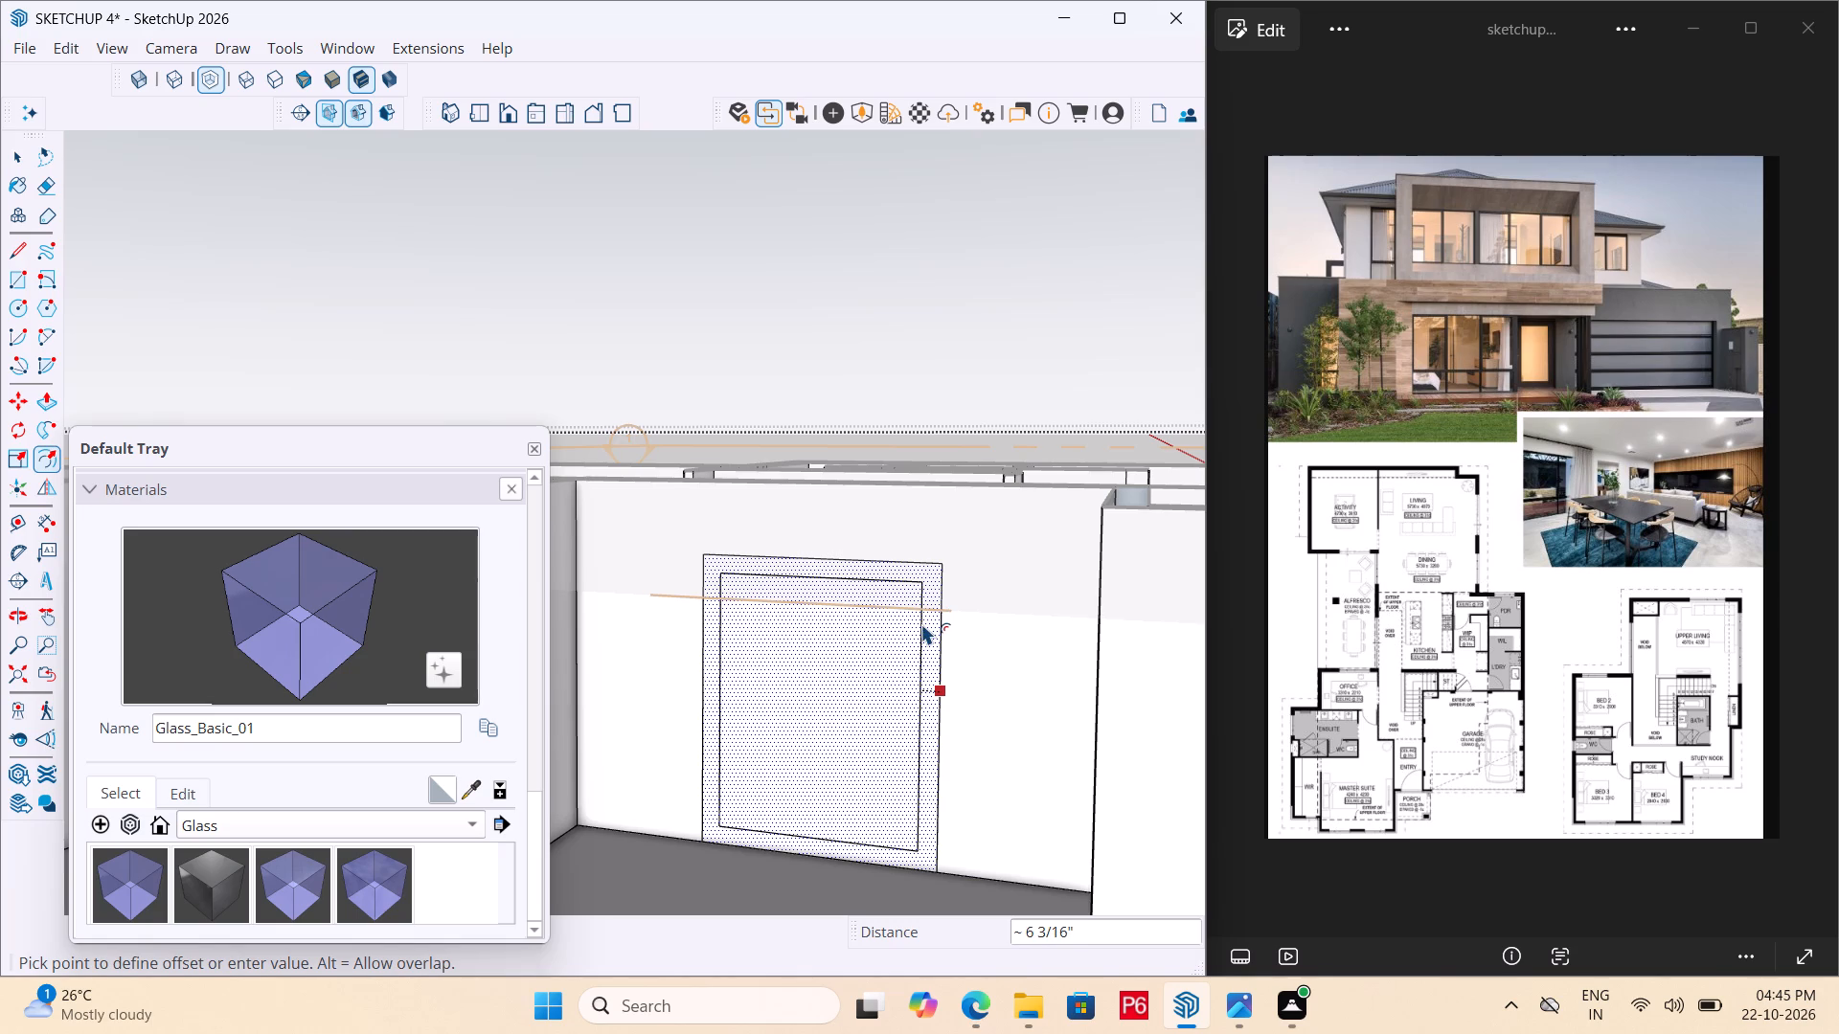
{"action": "triple_click", "coordinate": [921, 623]}
{"action": "key", "text": "space"}
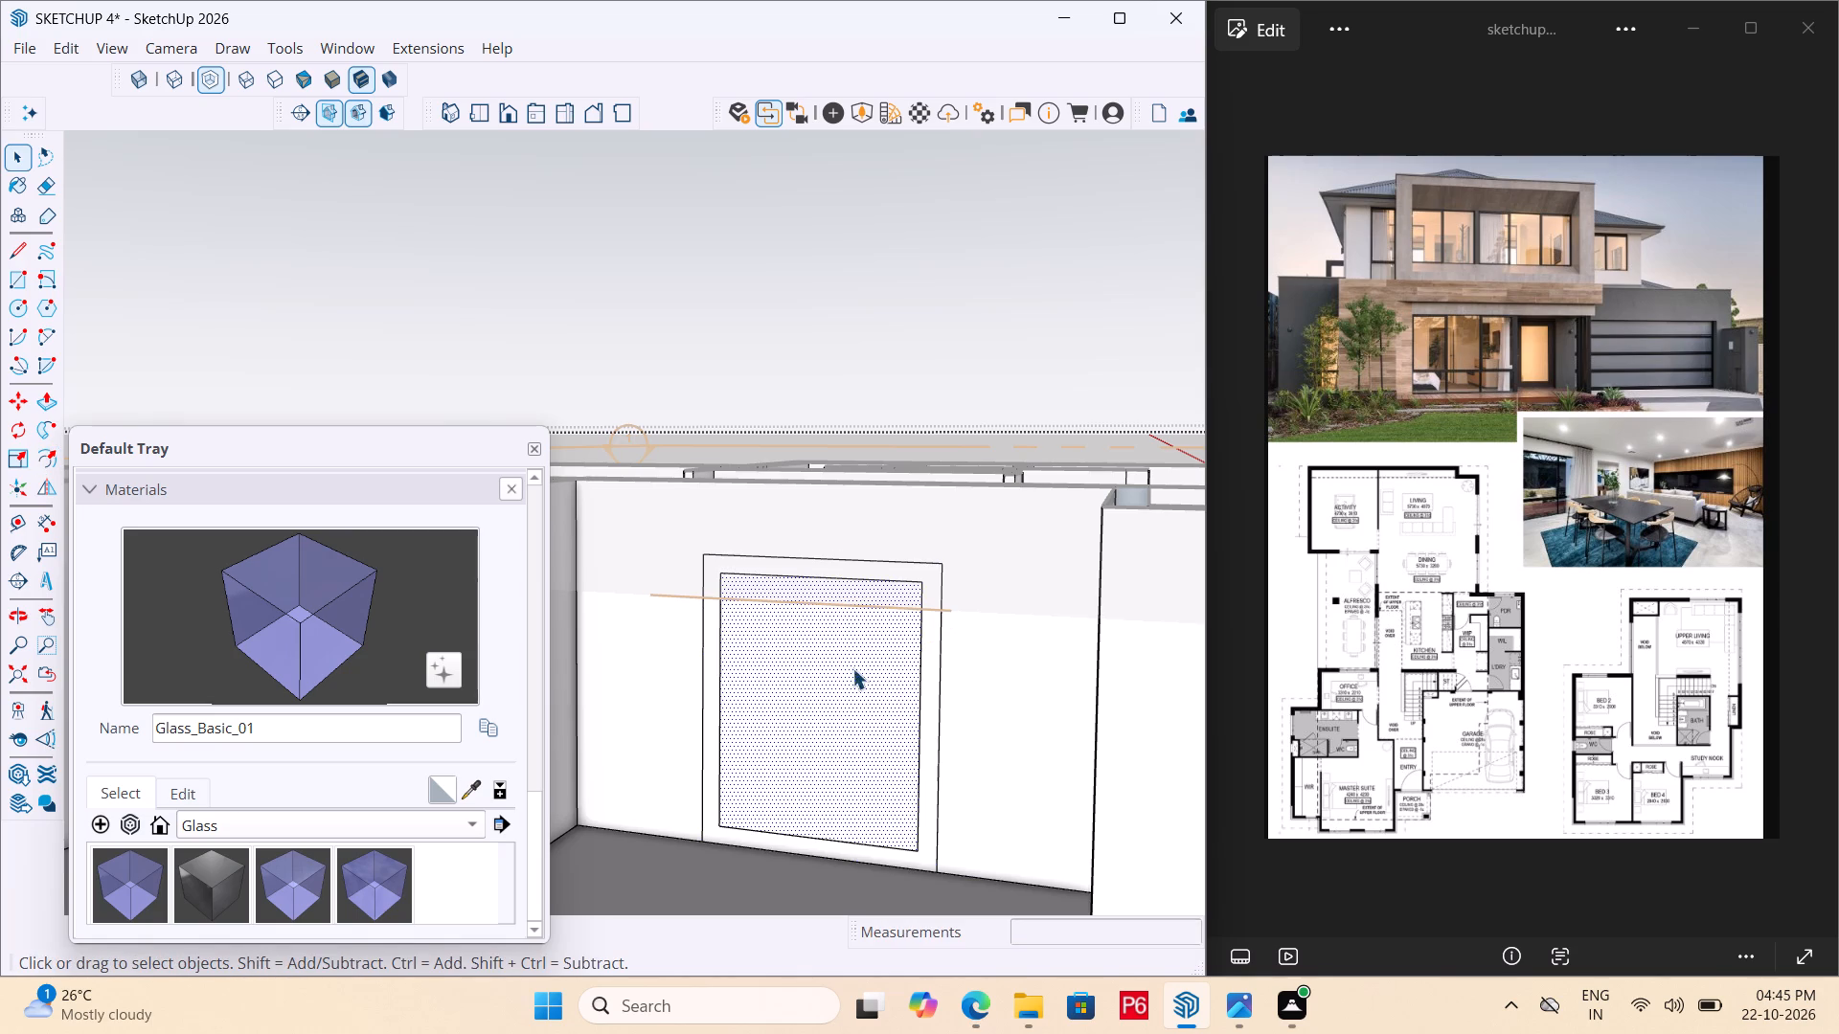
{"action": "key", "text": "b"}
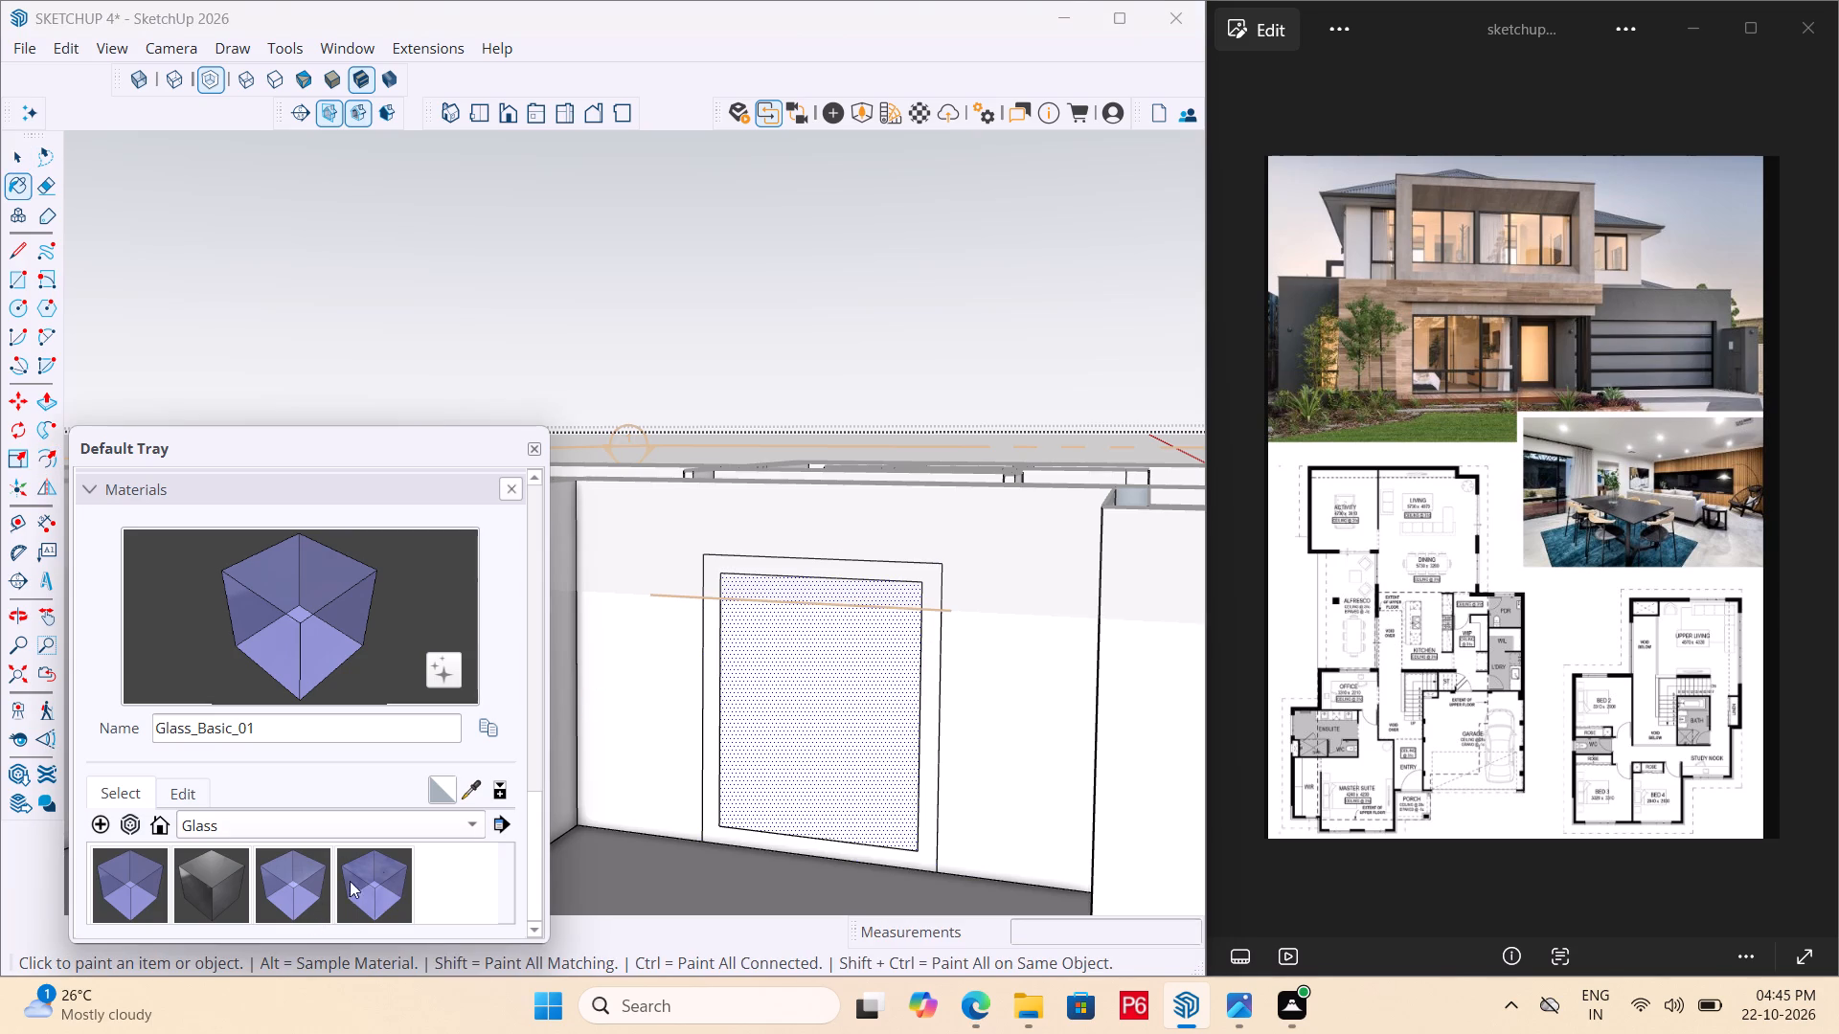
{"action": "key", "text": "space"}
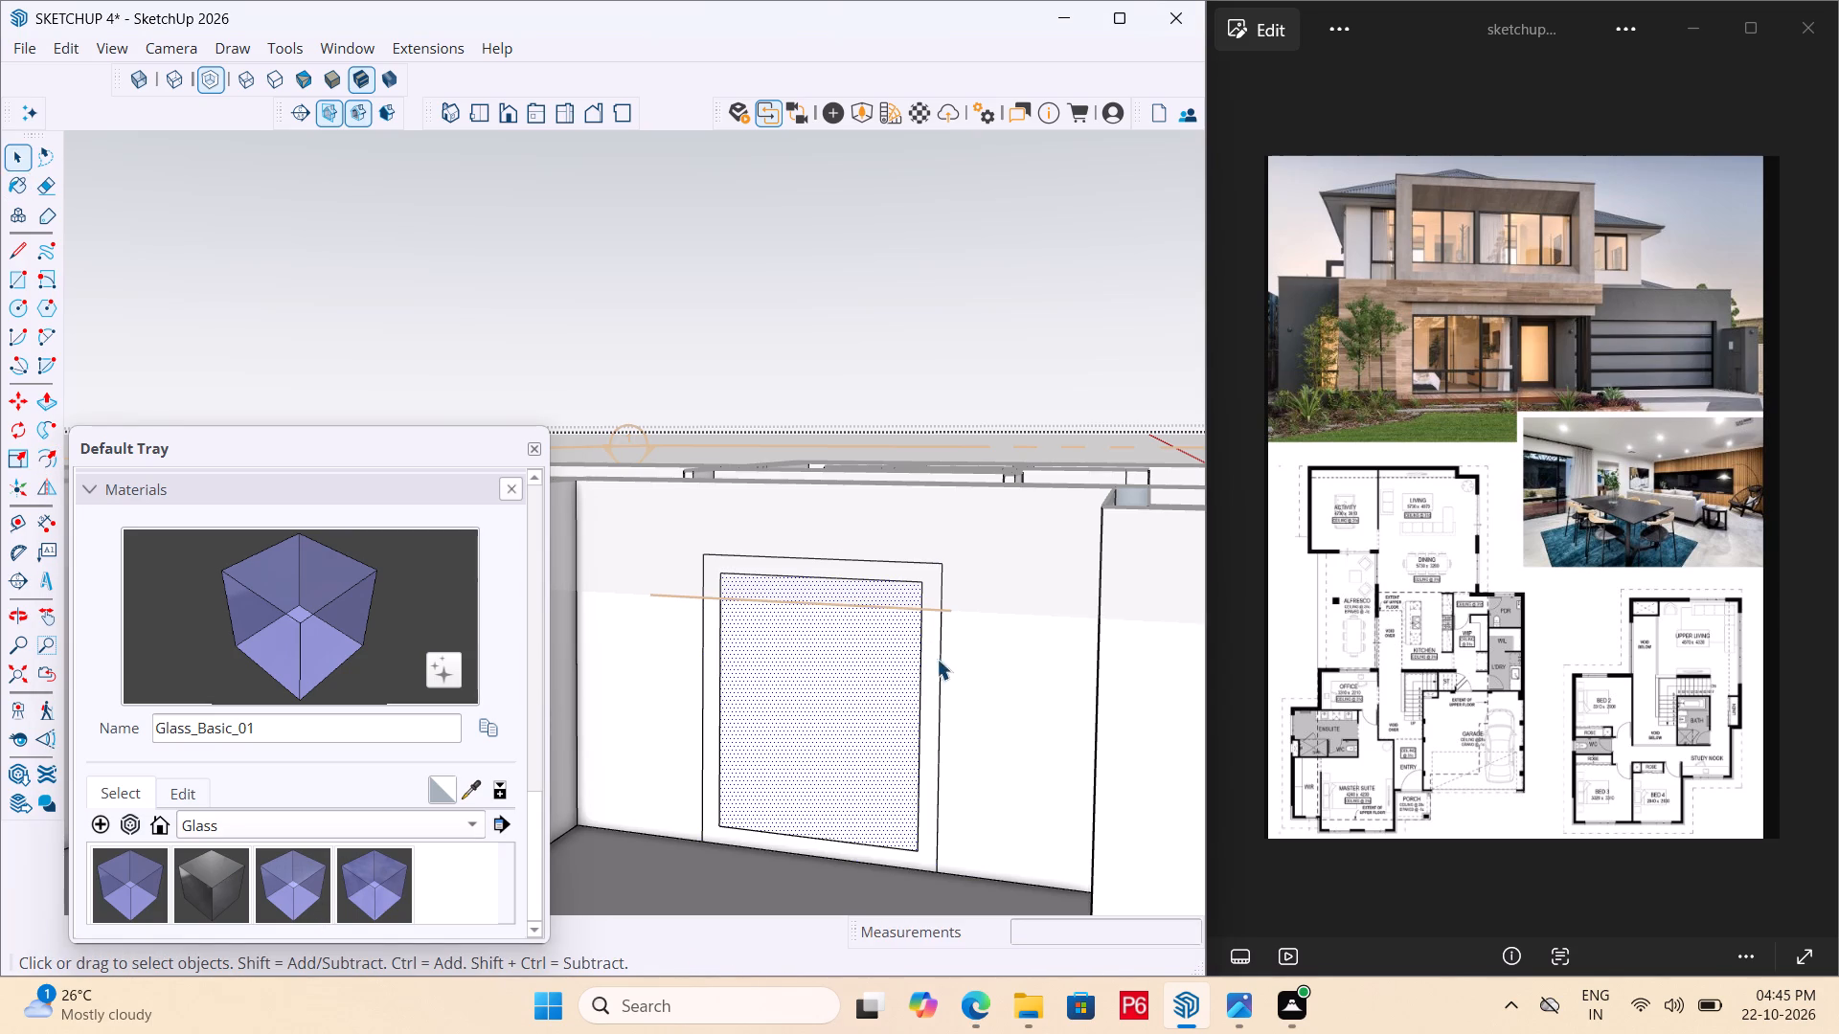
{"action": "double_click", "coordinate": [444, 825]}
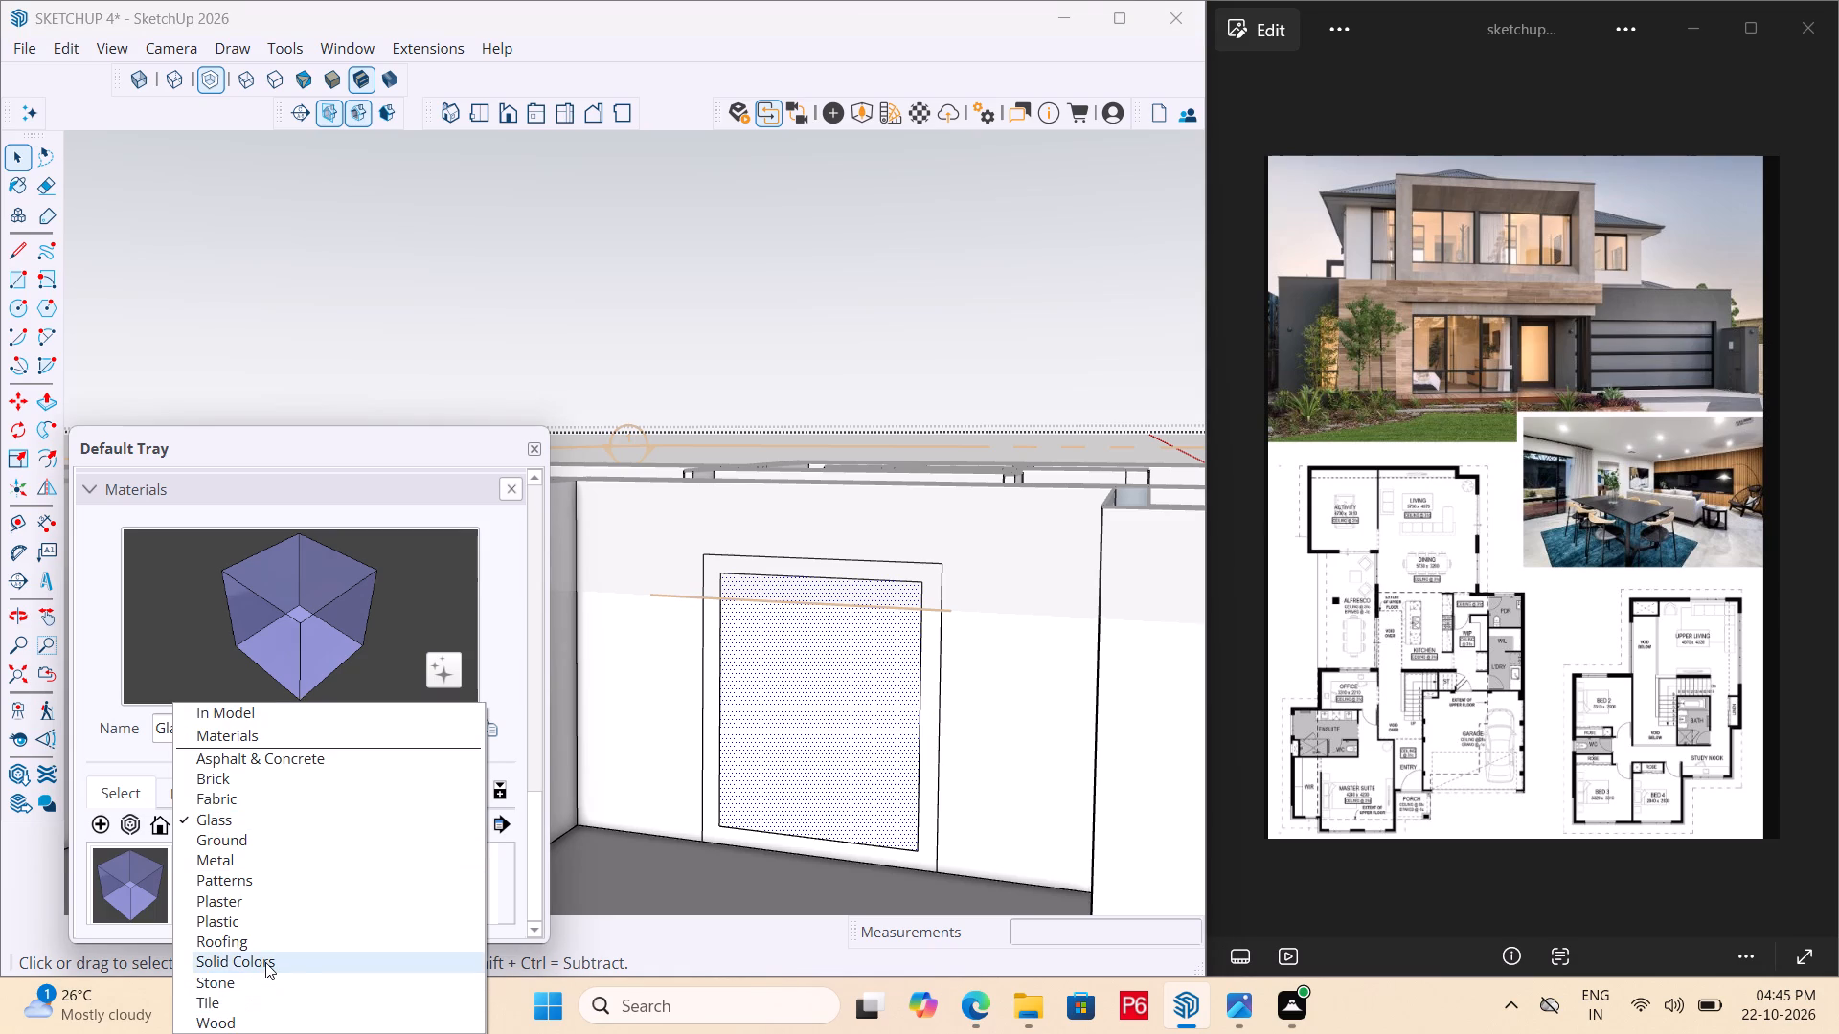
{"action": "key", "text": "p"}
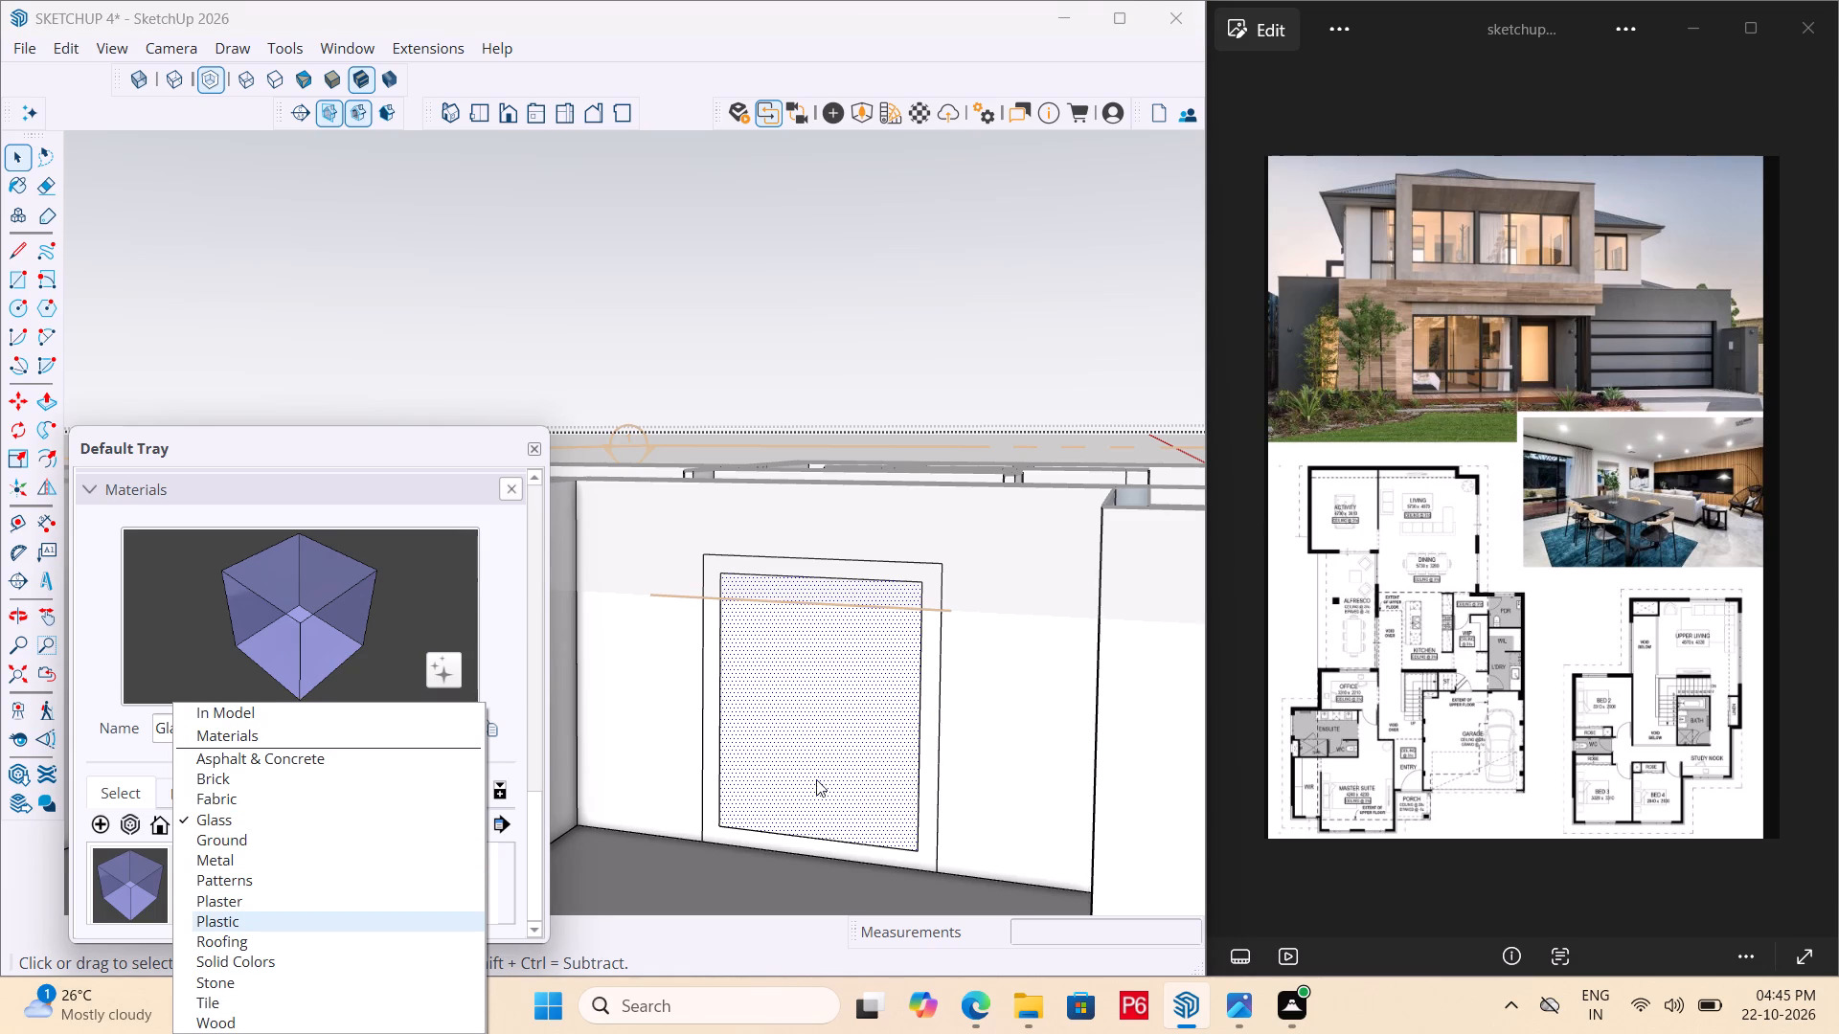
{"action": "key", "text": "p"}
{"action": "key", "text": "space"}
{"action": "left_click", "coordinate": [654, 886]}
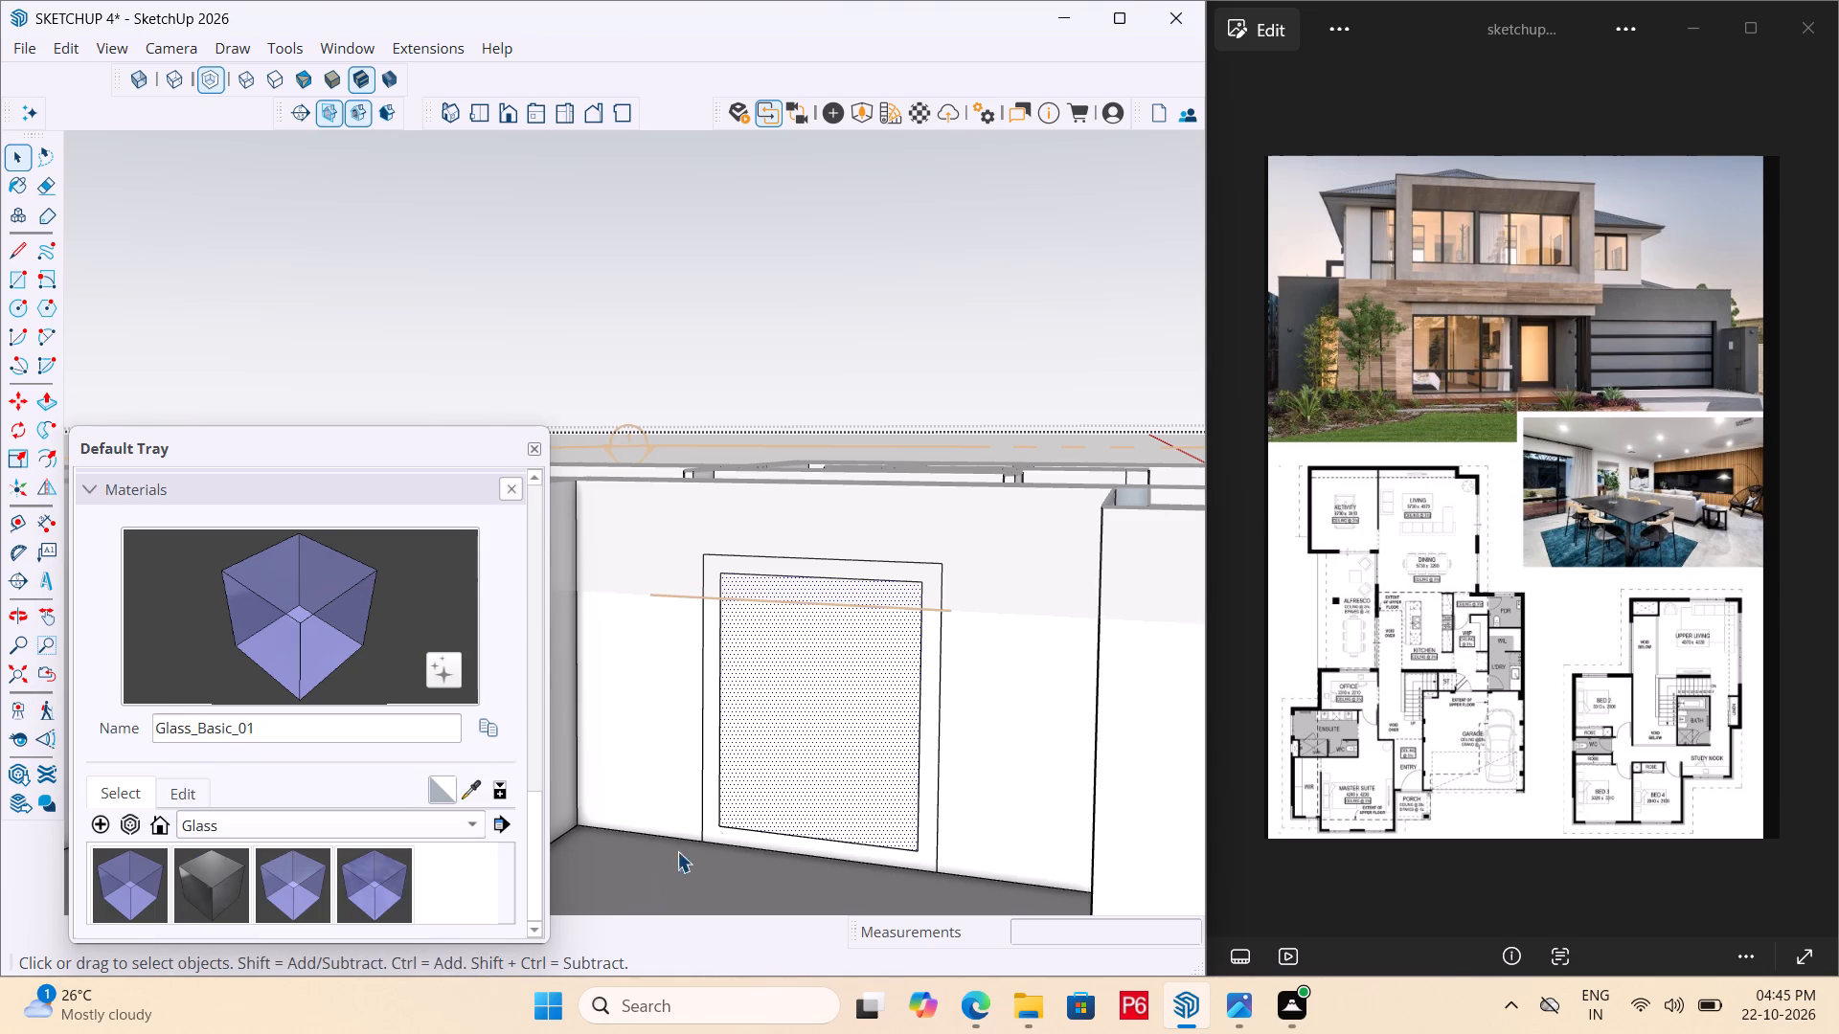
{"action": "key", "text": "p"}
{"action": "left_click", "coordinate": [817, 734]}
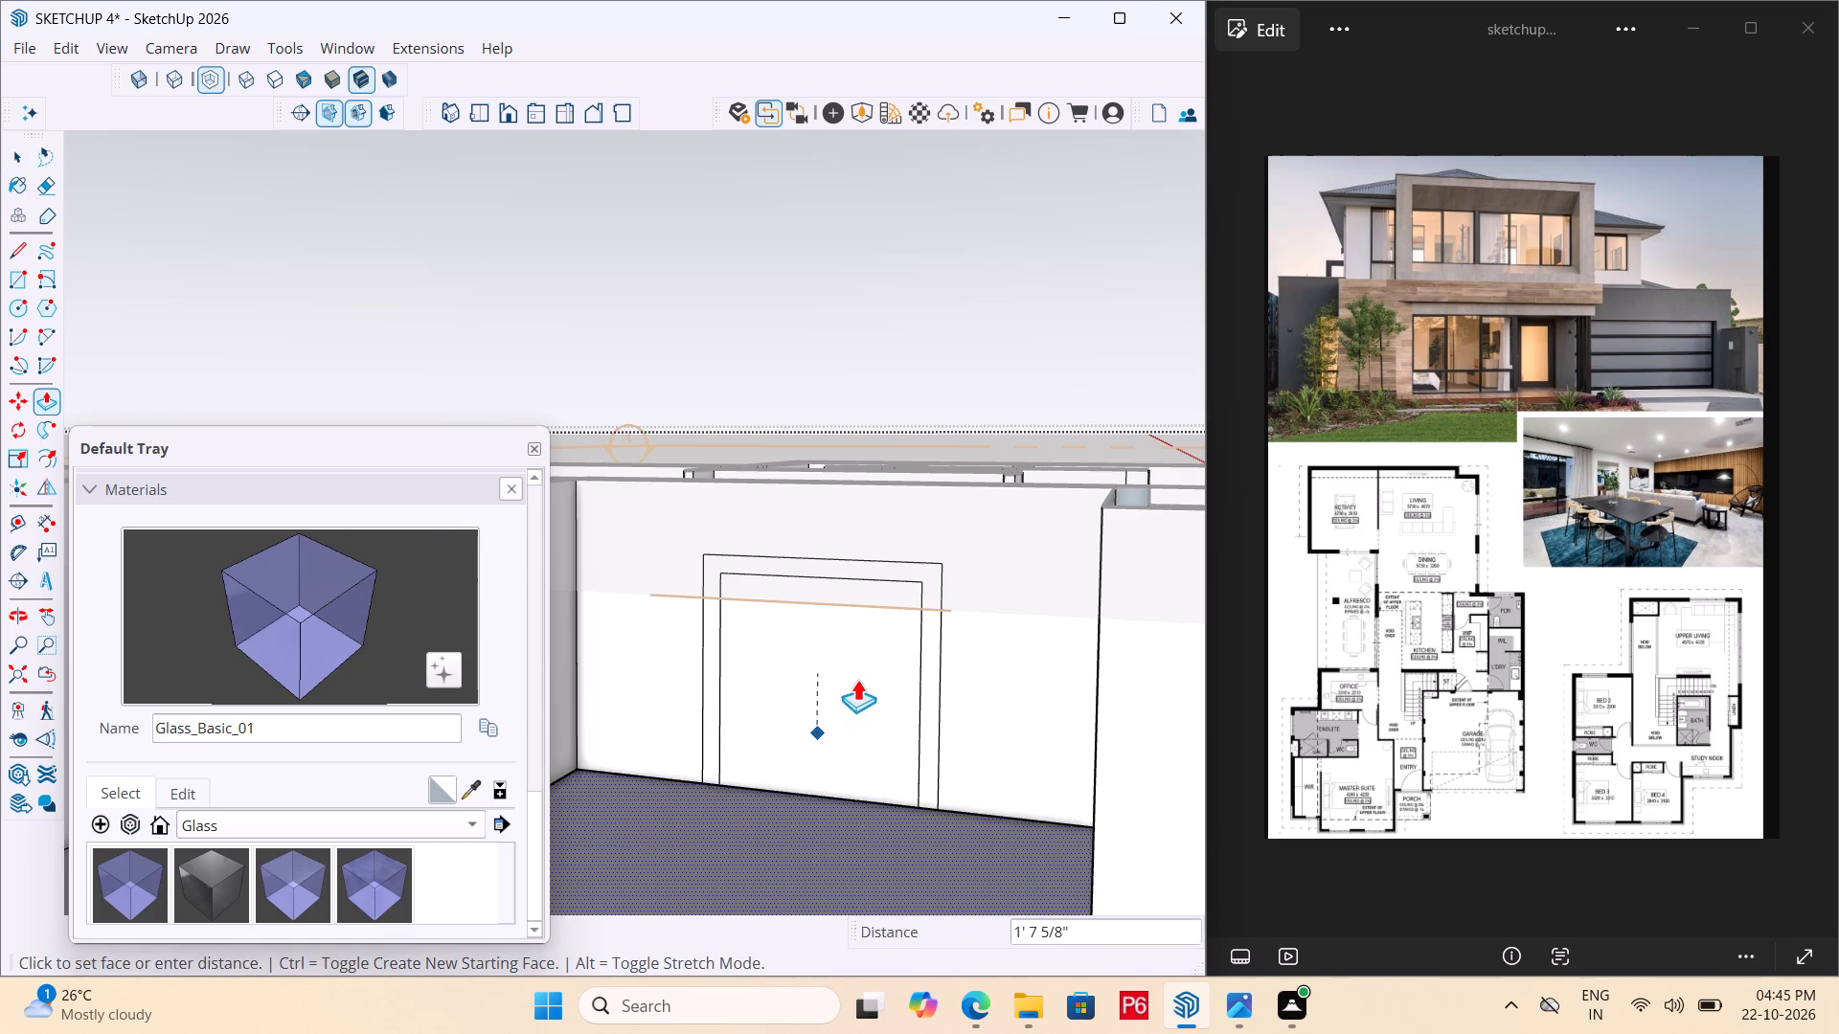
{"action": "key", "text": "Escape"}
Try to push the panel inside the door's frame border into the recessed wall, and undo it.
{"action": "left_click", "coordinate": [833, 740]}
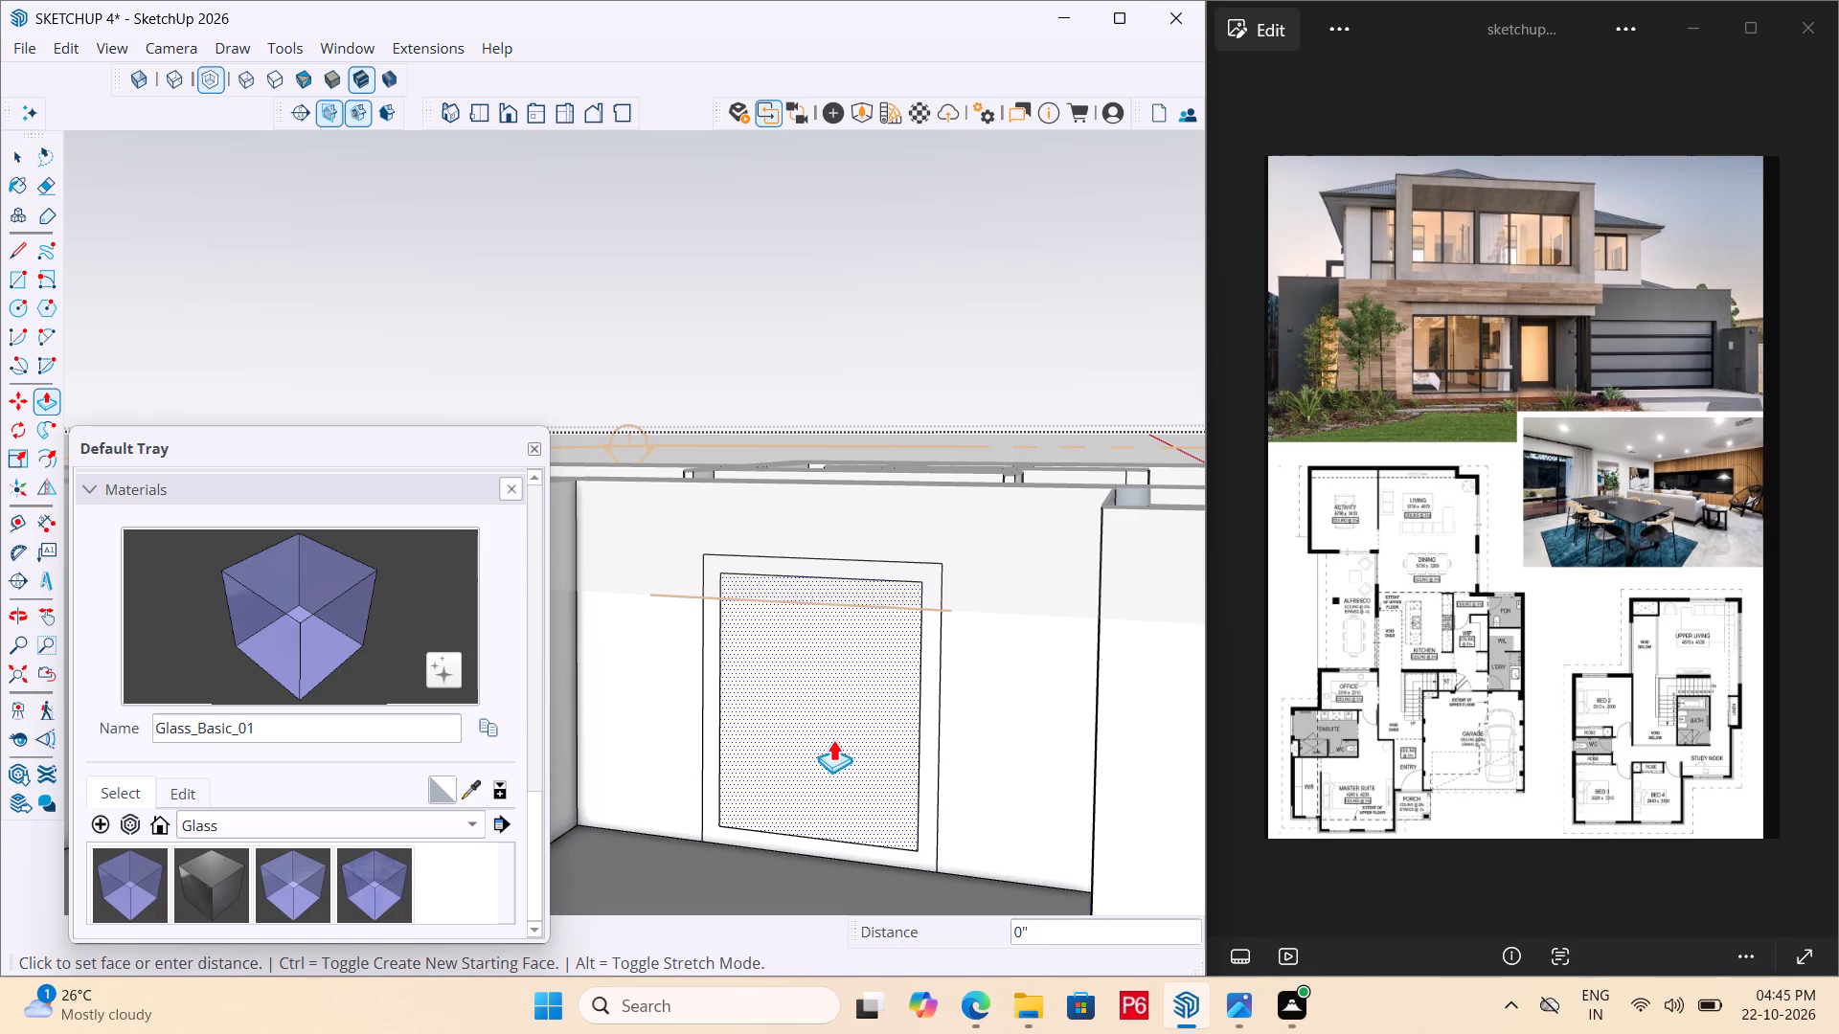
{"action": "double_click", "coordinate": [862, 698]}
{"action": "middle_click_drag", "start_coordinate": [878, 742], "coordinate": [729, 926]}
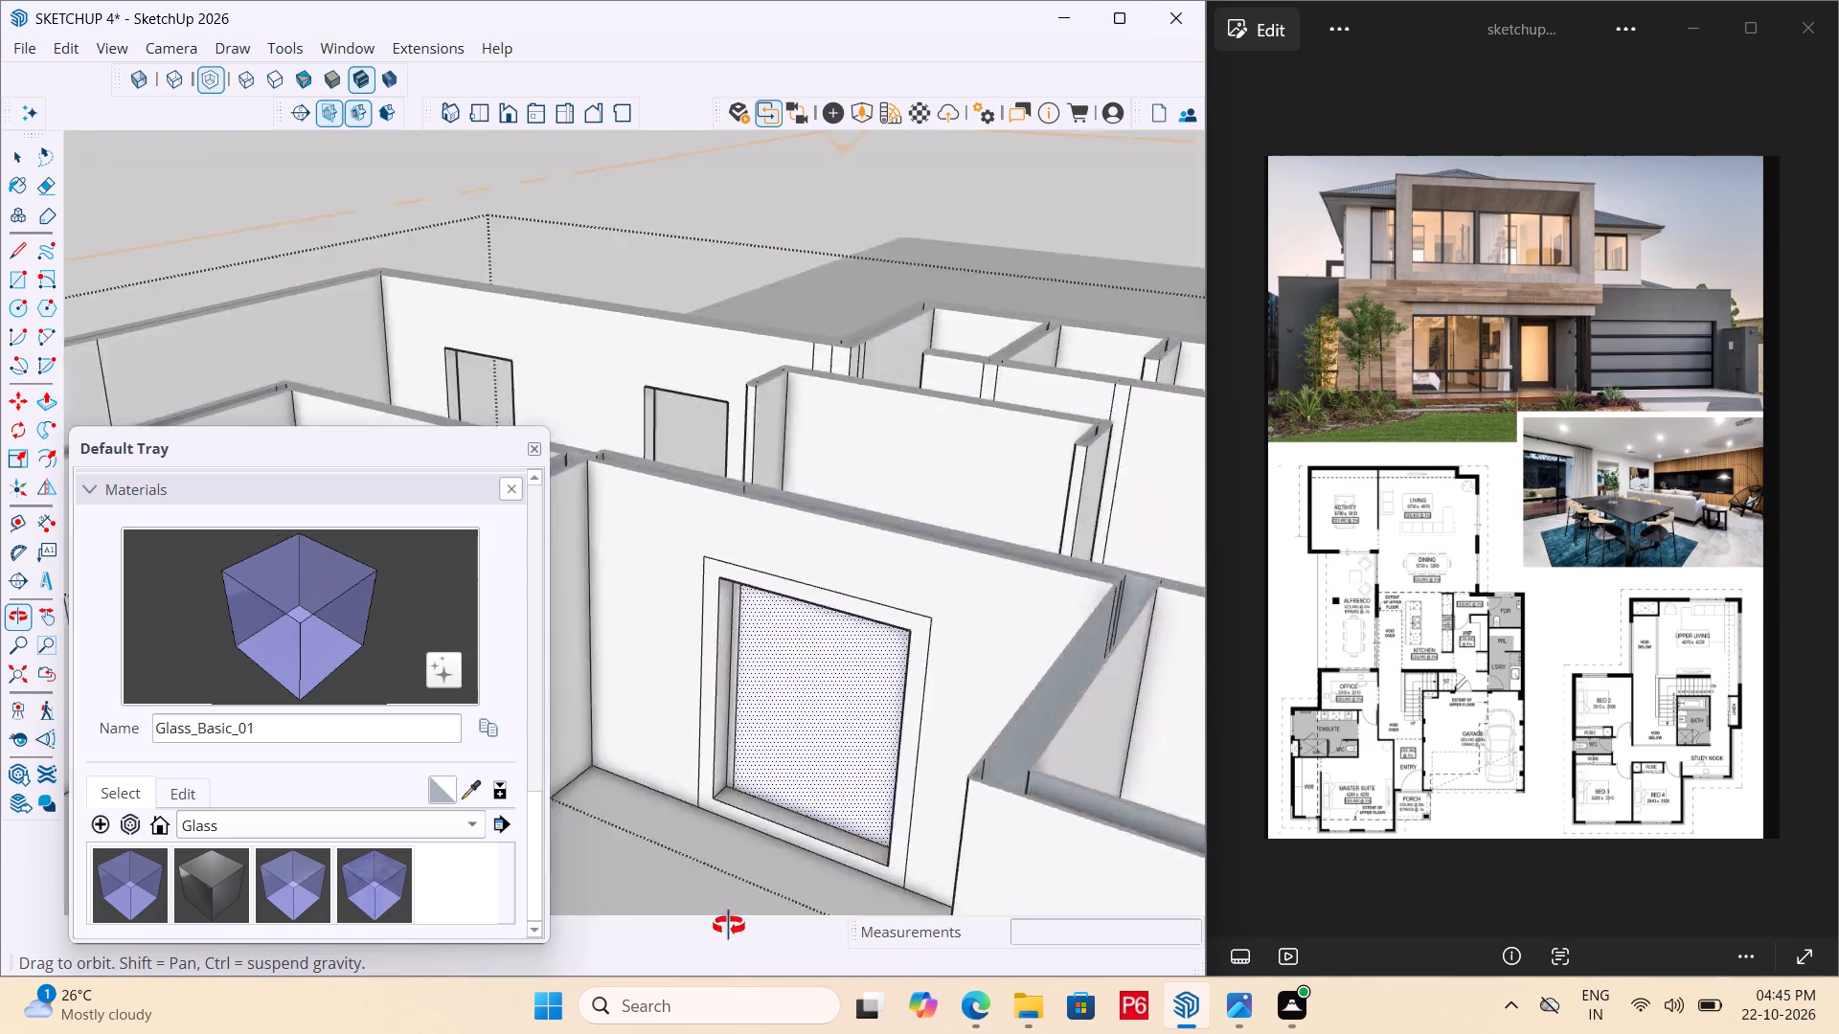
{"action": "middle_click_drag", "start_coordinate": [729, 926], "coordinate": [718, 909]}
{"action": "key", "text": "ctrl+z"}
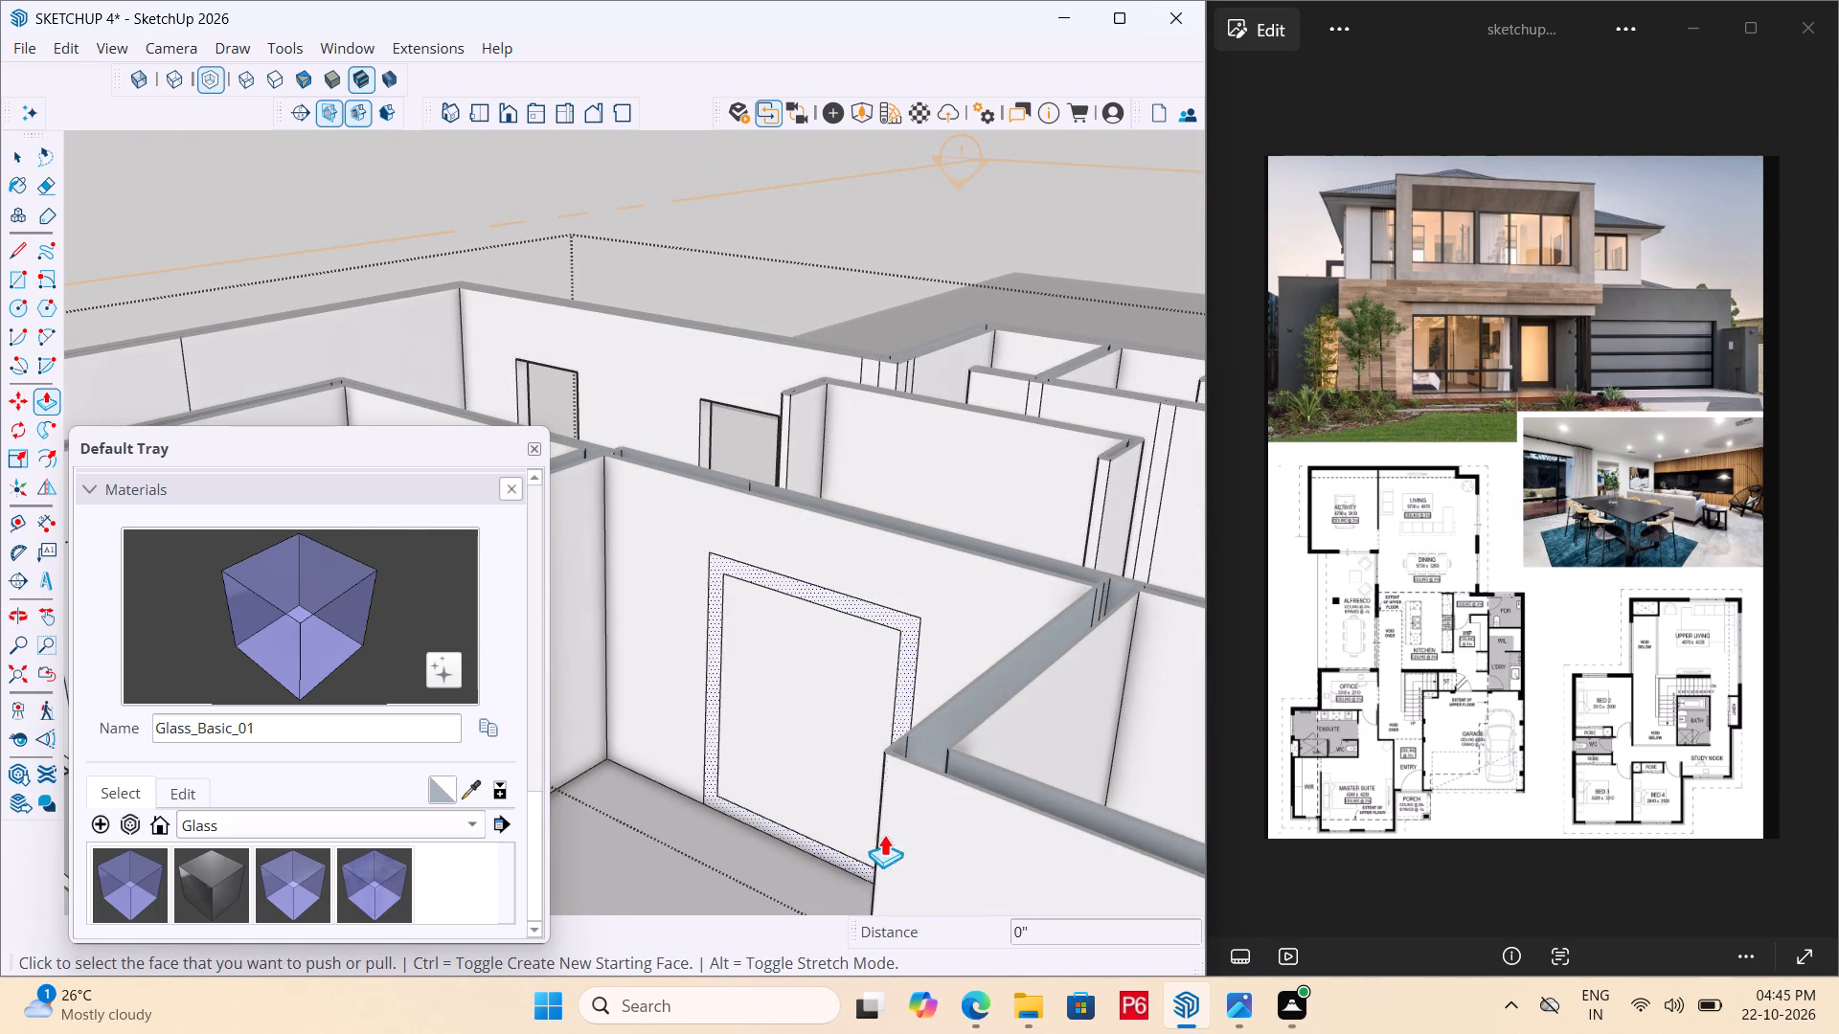
Push the panel inside the frame border 9" into the recessed wall and delete the leftover face to open the doorway.
{"action": "left_click", "coordinate": [787, 701]}
{"action": "middle_click_drag", "start_coordinate": [908, 627], "coordinate": [607, 689]}
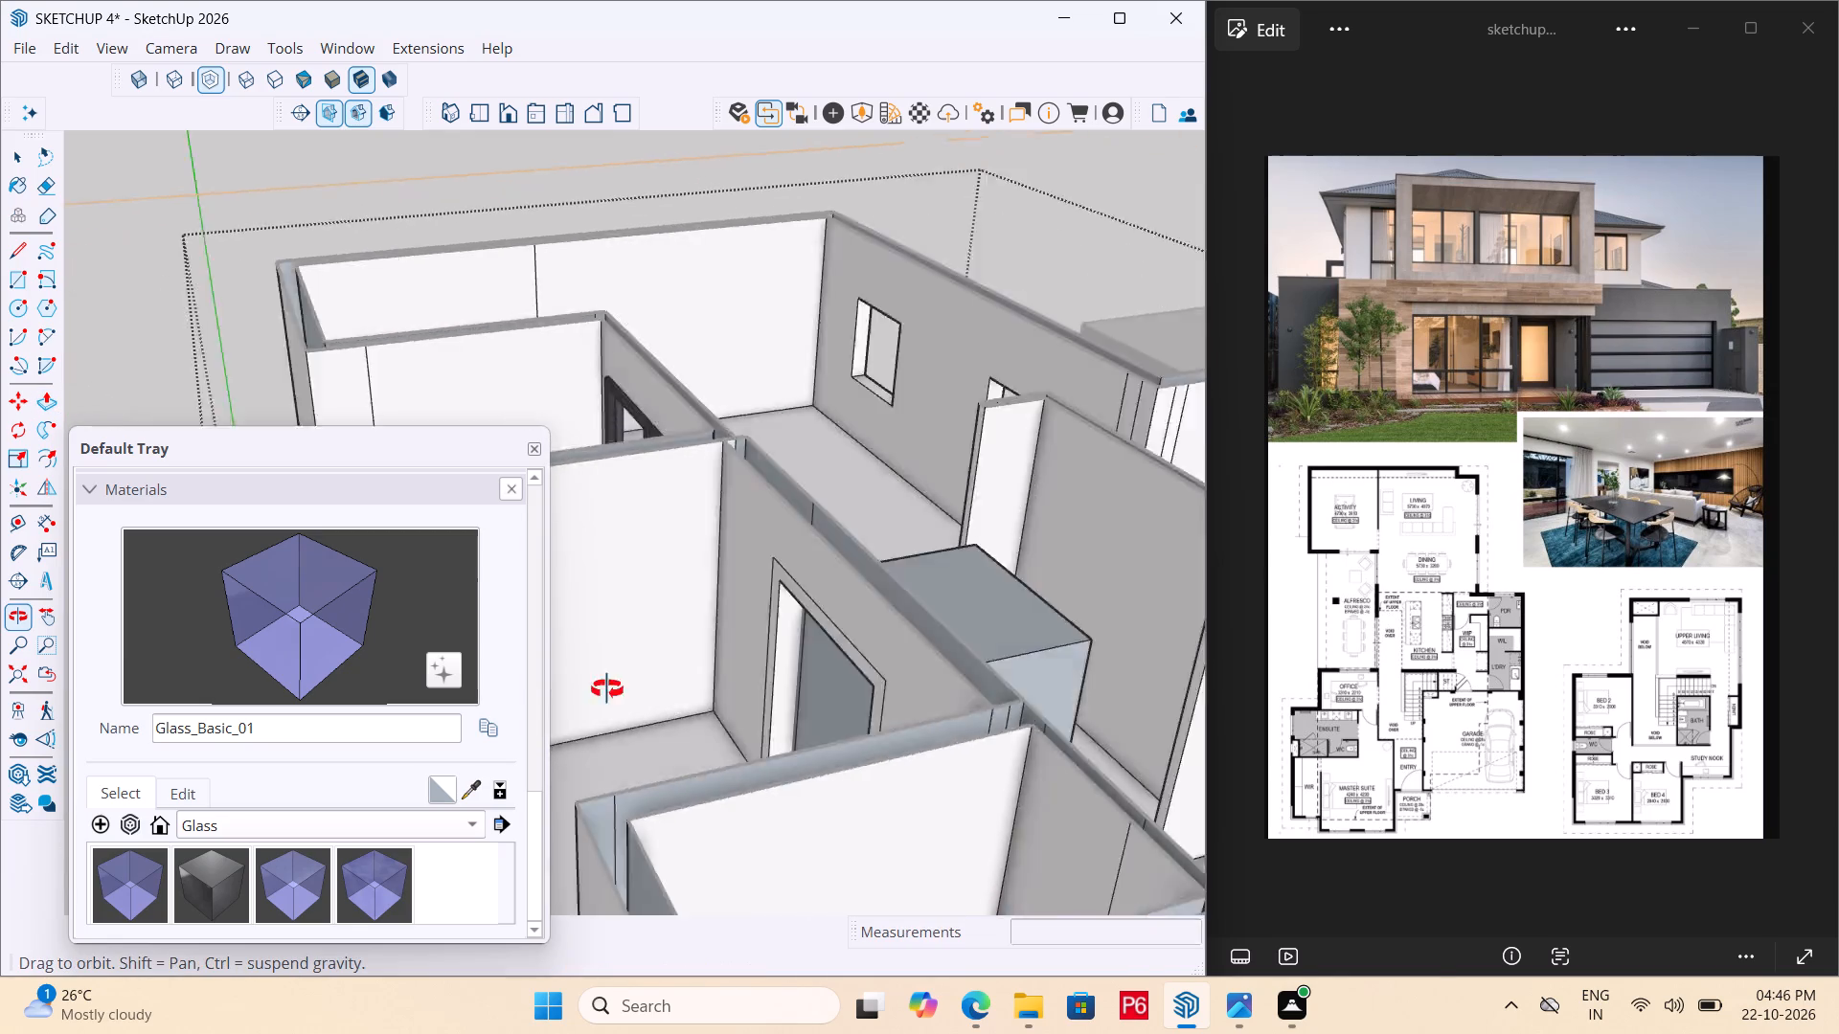
{"action": "middle_click_drag", "start_coordinate": [607, 689], "coordinate": [89, 719]}
{"action": "double_click", "coordinate": [748, 845]}
{"action": "scroll", "coordinate": [912, 634], "scroll_direction": "down", "scroll_amount": 4}
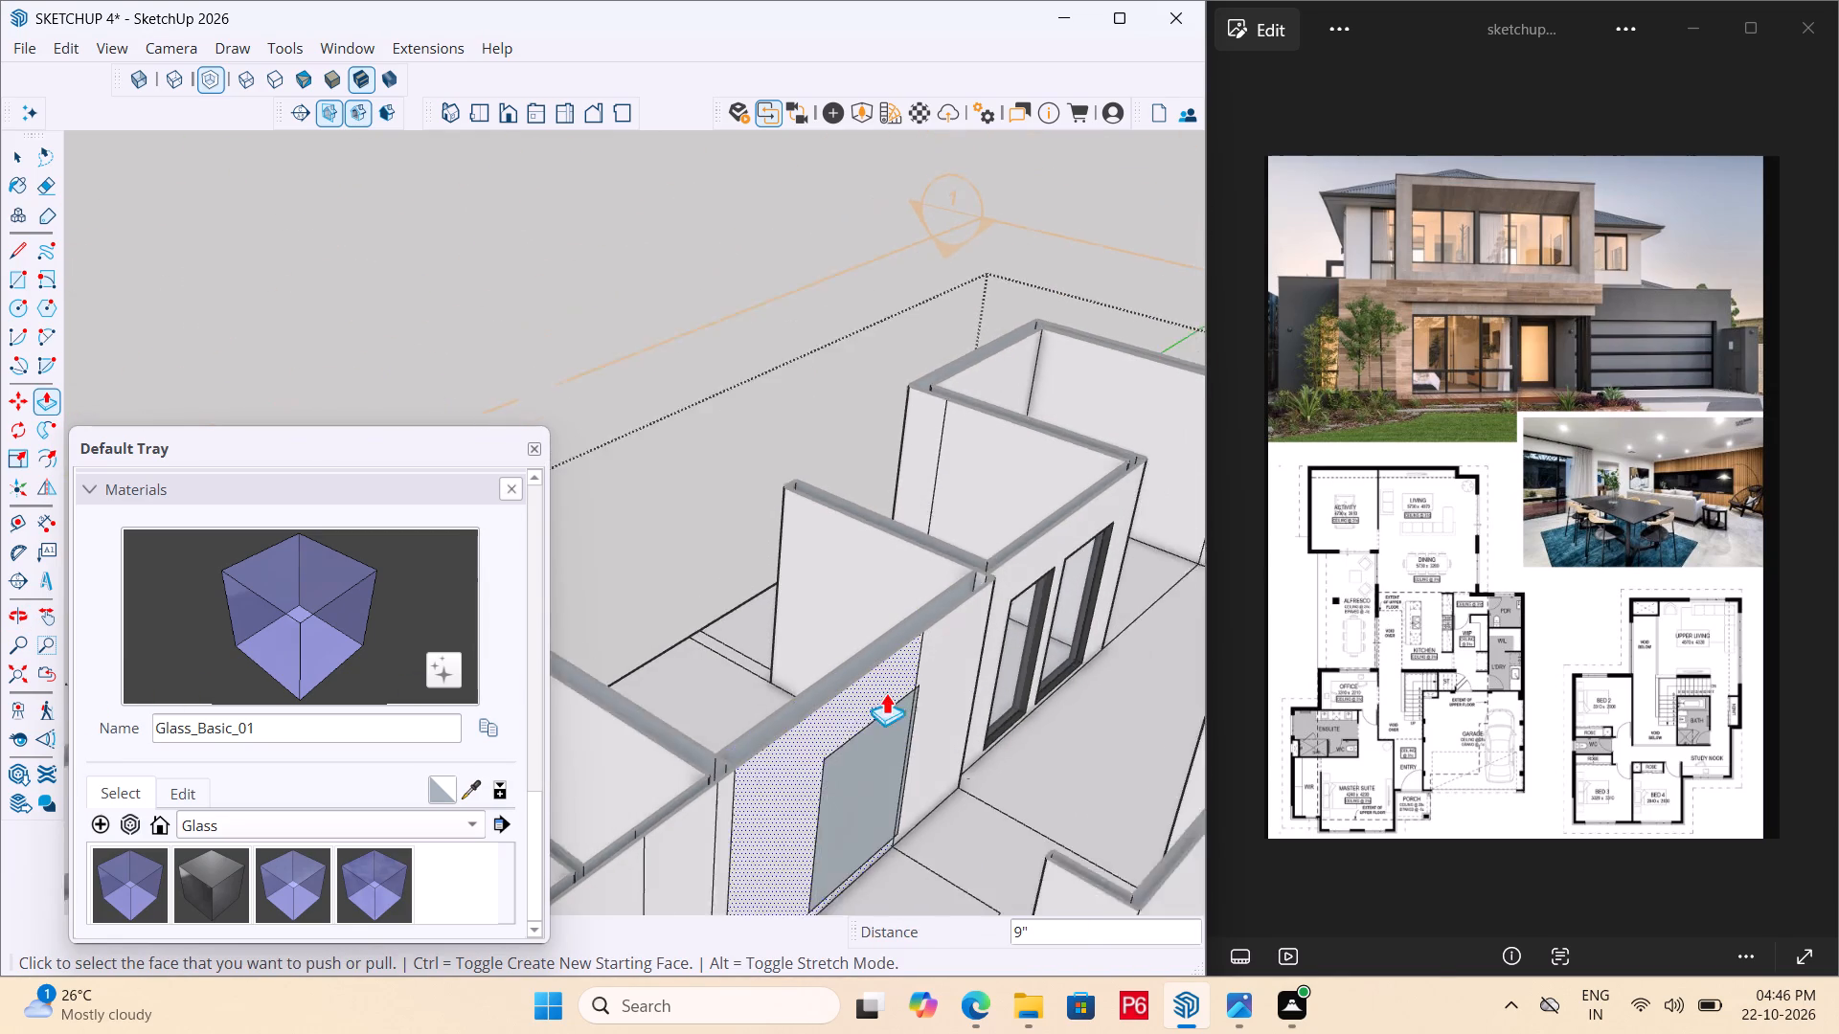
{"action": "scroll", "coordinate": [886, 692], "scroll_direction": "down", "scroll_amount": 1}
{"action": "middle_click_drag", "start_coordinate": [752, 807], "coordinate": [1564, 803]}
{"action": "scroll", "coordinate": [840, 753], "scroll_direction": "down", "scroll_amount": 6}
{"action": "scroll", "coordinate": [1009, 474], "scroll_direction": "up", "scroll_amount": 6}
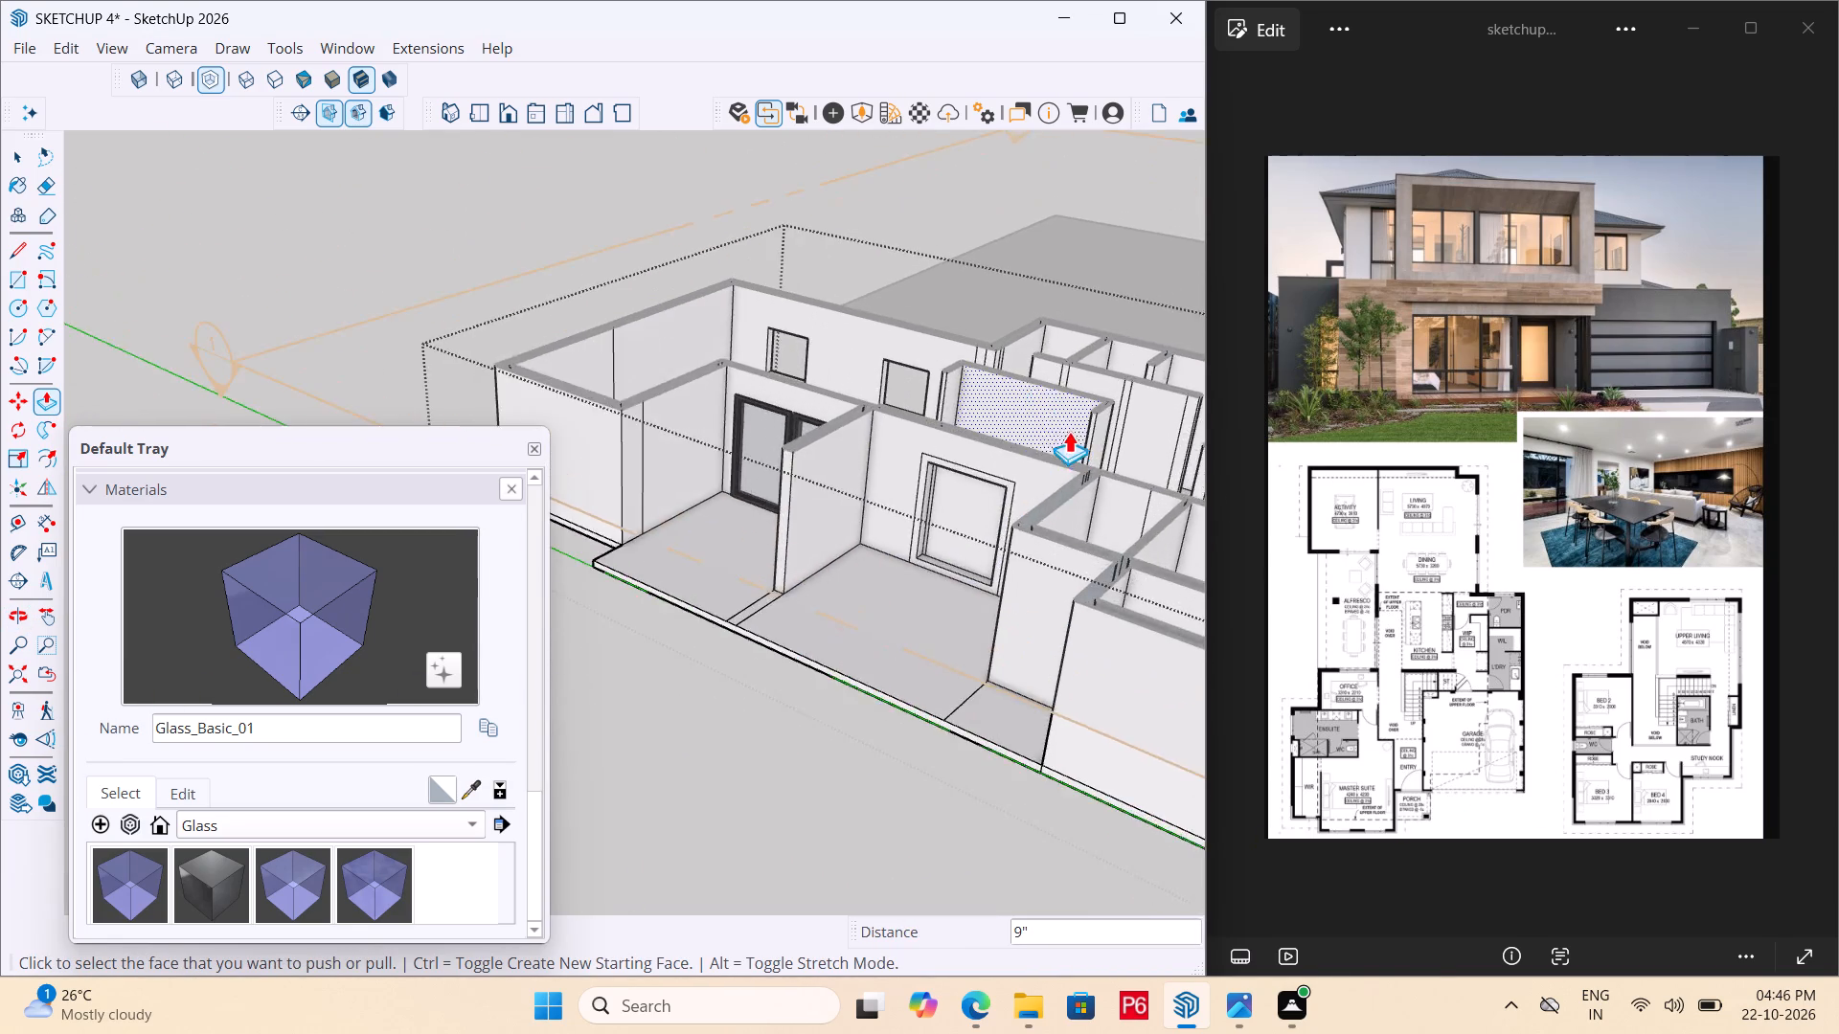
{"action": "scroll", "coordinate": [1069, 431], "scroll_direction": "up", "scroll_amount": 5}
{"action": "scroll", "coordinate": [890, 504], "scroll_direction": "up", "scroll_amount": 5}
{"action": "key", "text": "space"}
{"action": "left_click", "coordinate": [917, 576]}
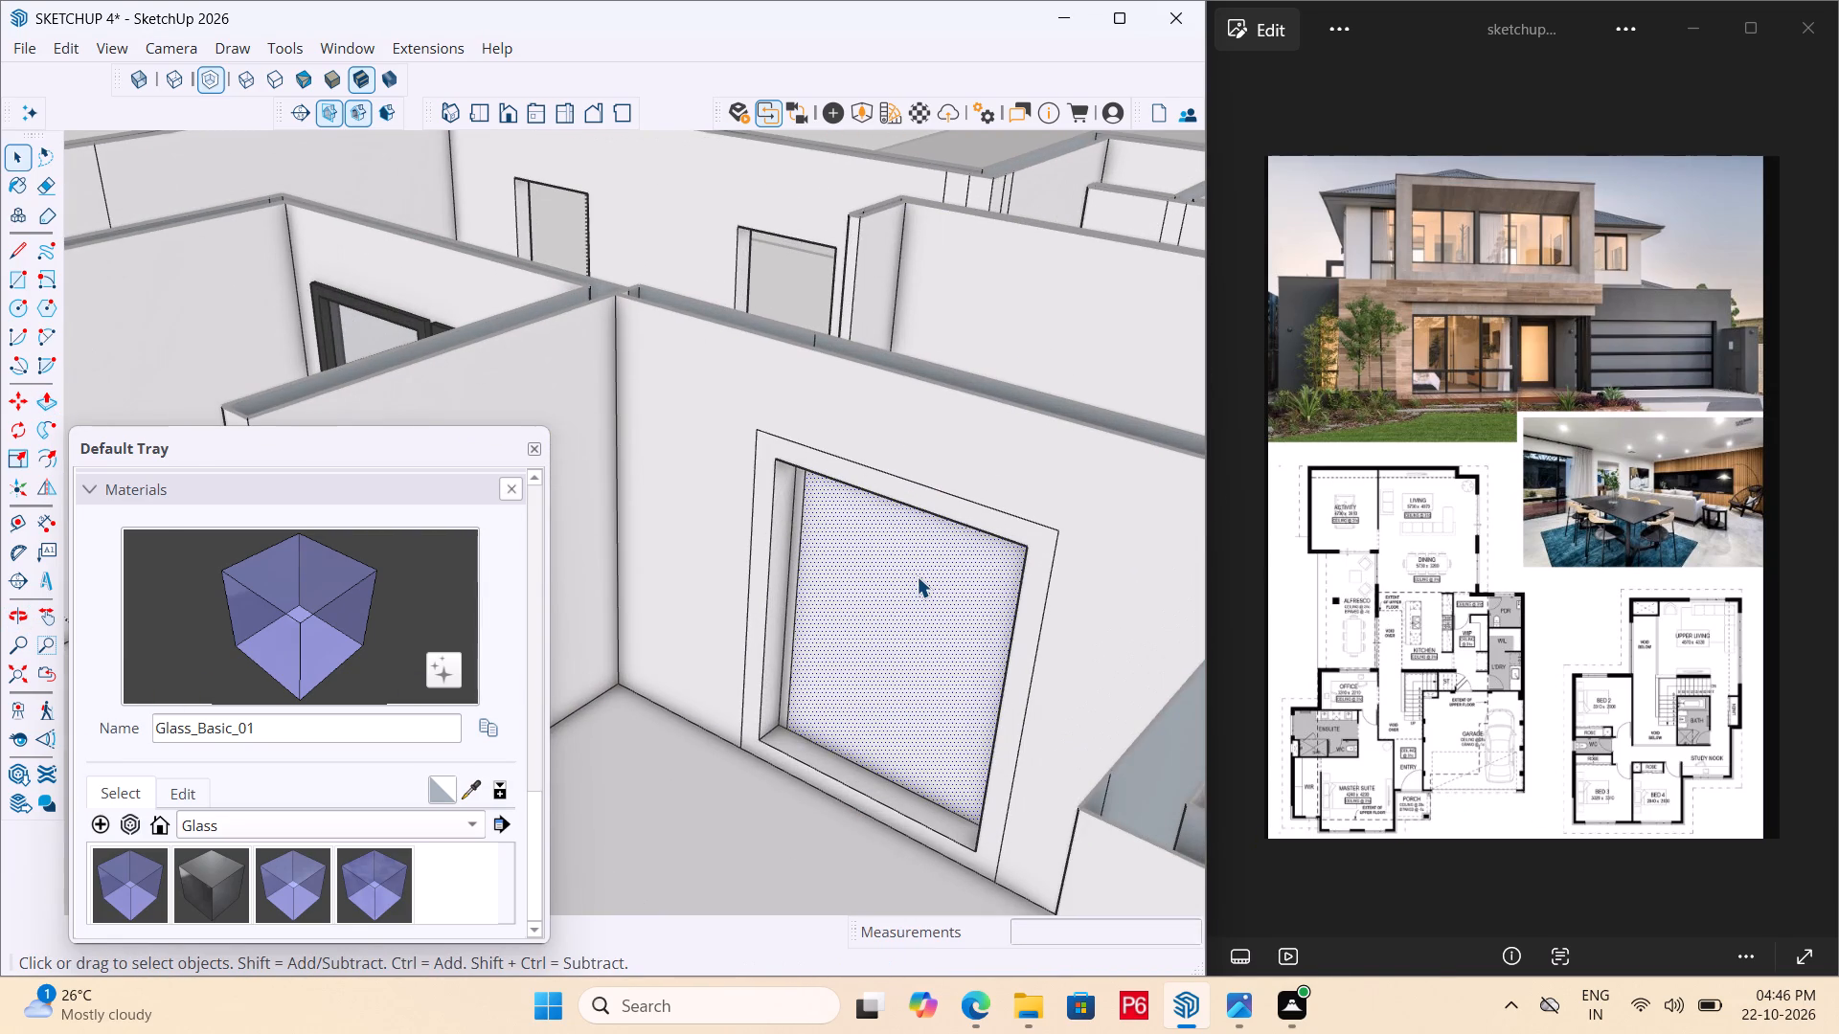
{"action": "key", "text": "Delete"}
Examine the new opening in the recessed wall and the surrounding rooms from several angles.
{"action": "middle_click_drag", "start_coordinate": [847, 724], "coordinate": [660, 603]}
{"action": "scroll", "coordinate": [802, 627], "scroll_direction": "down", "scroll_amount": 1}
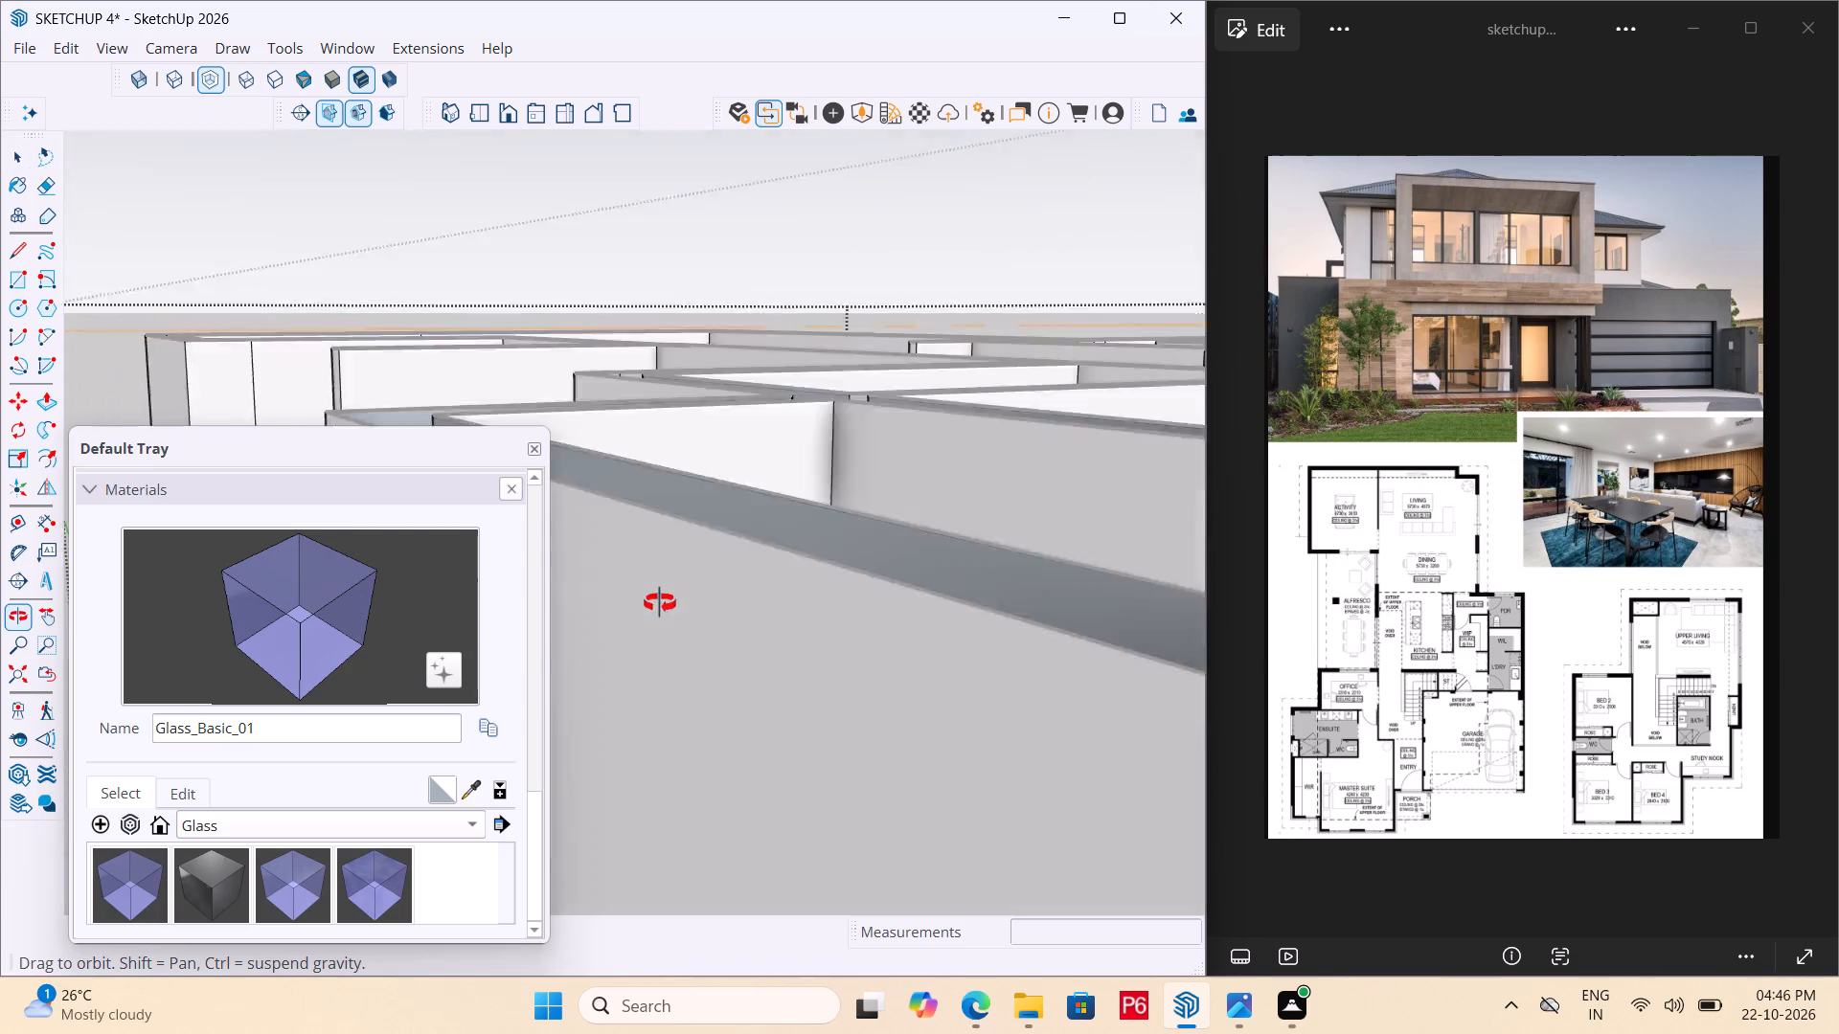
{"action": "middle_click_drag", "start_coordinate": [660, 603], "coordinate": [920, 897]}
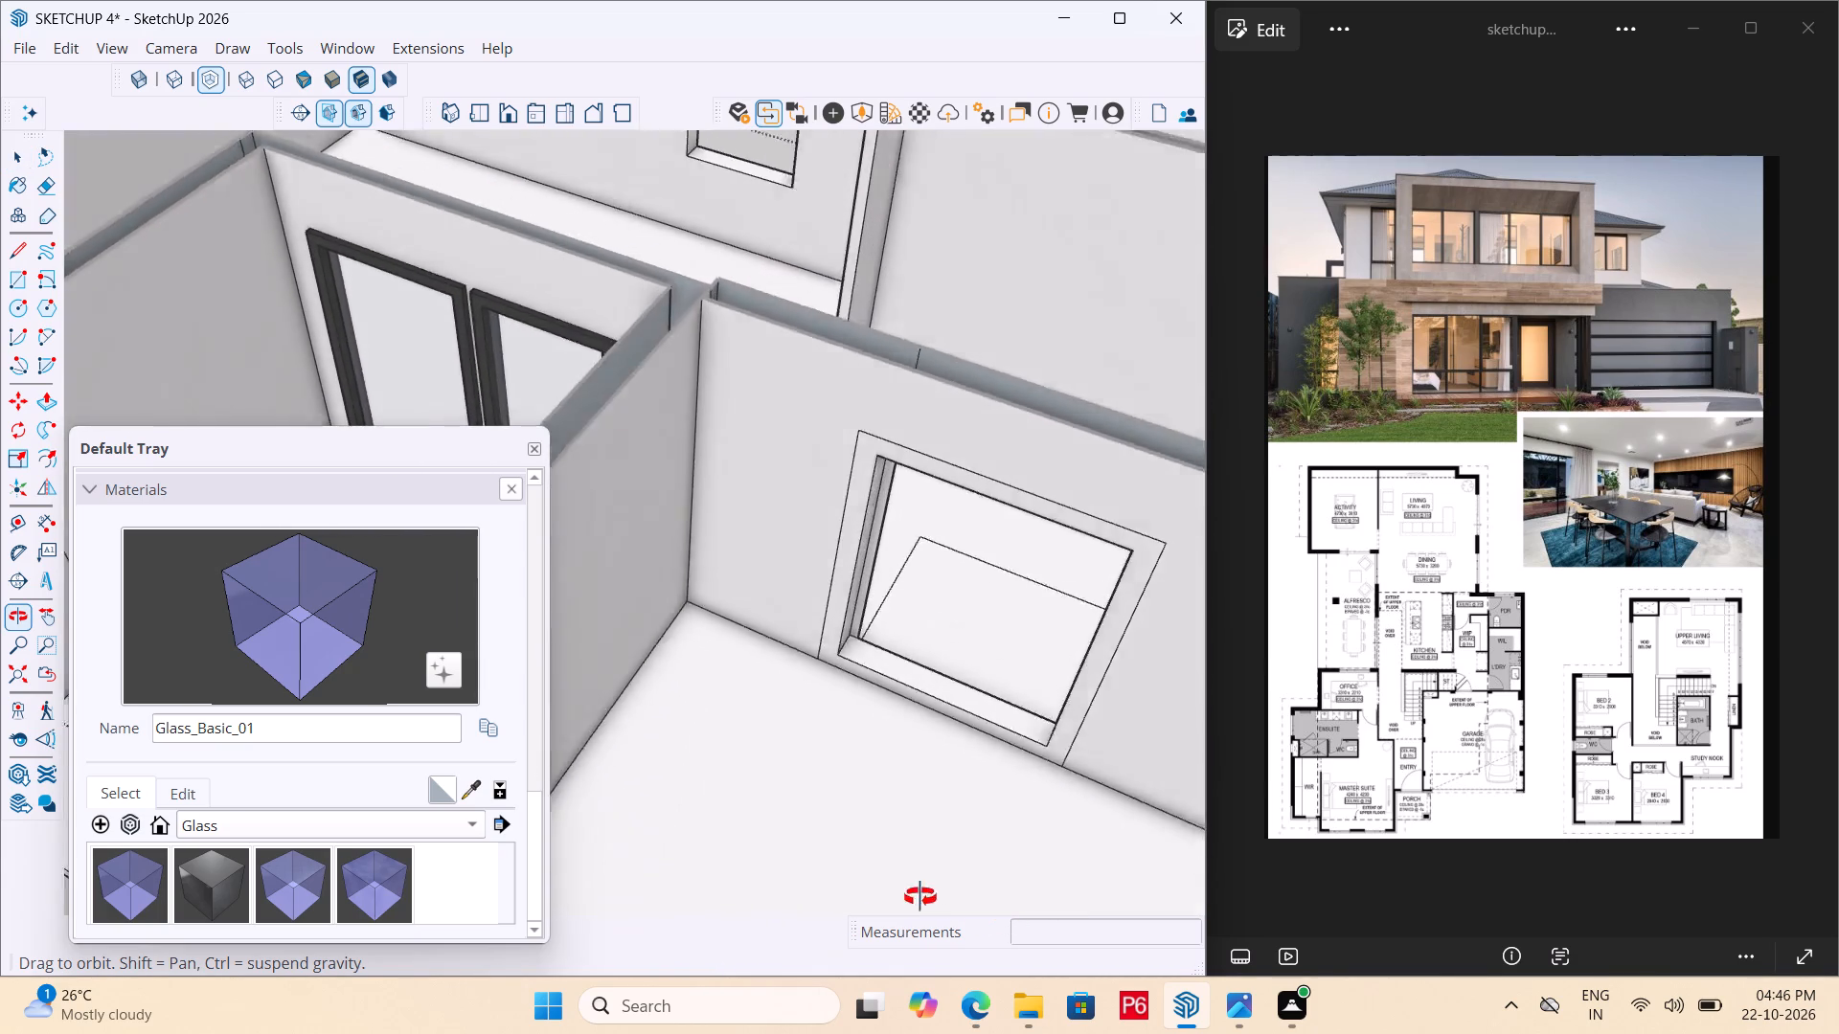
{"action": "middle_click_drag", "start_coordinate": [920, 897], "coordinate": [532, 888]}
{"action": "middle_click_drag", "start_coordinate": [288, 852], "coordinate": [0, 732]}
{"action": "middle_click", "coordinate": [0, 732]}
{"action": "middle_click_drag", "start_coordinate": [857, 726], "coordinate": [280, 595]}
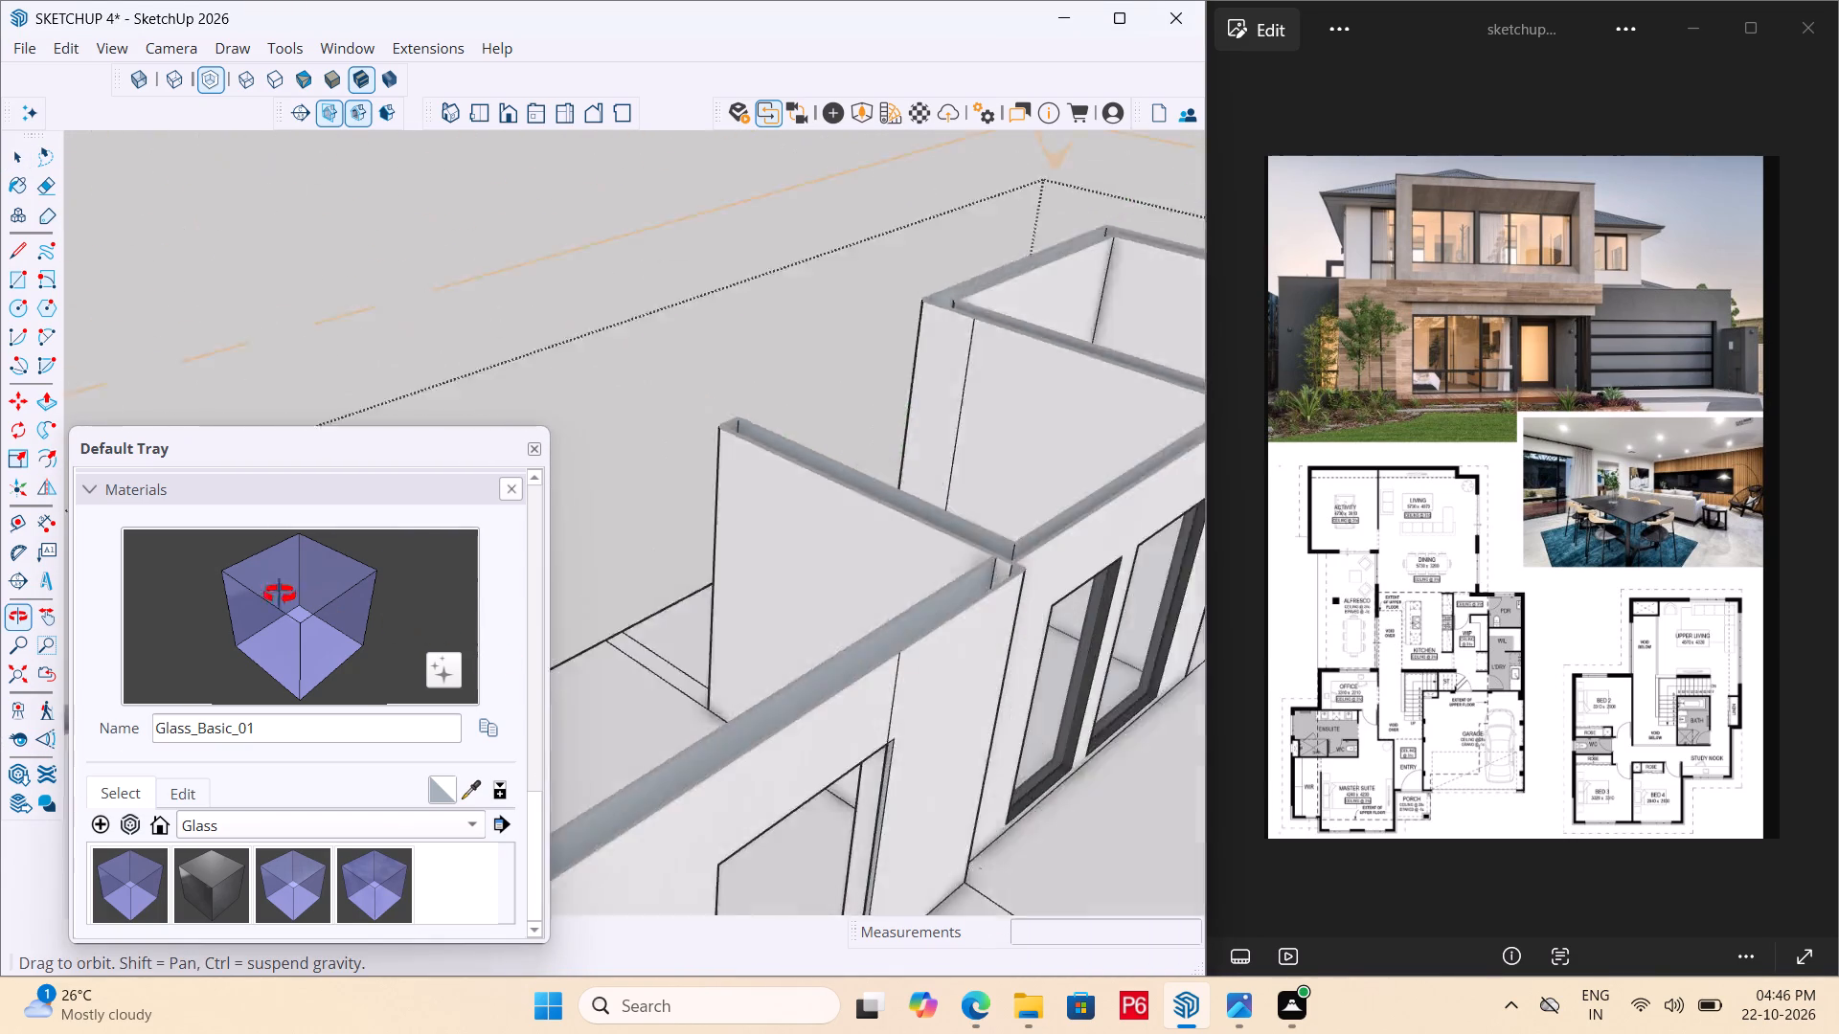
{"action": "middle_click_drag", "start_coordinate": [280, 595], "coordinate": [519, 630]}
{"action": "middle_click_drag", "start_coordinate": [972, 770], "coordinate": [869, 550]}
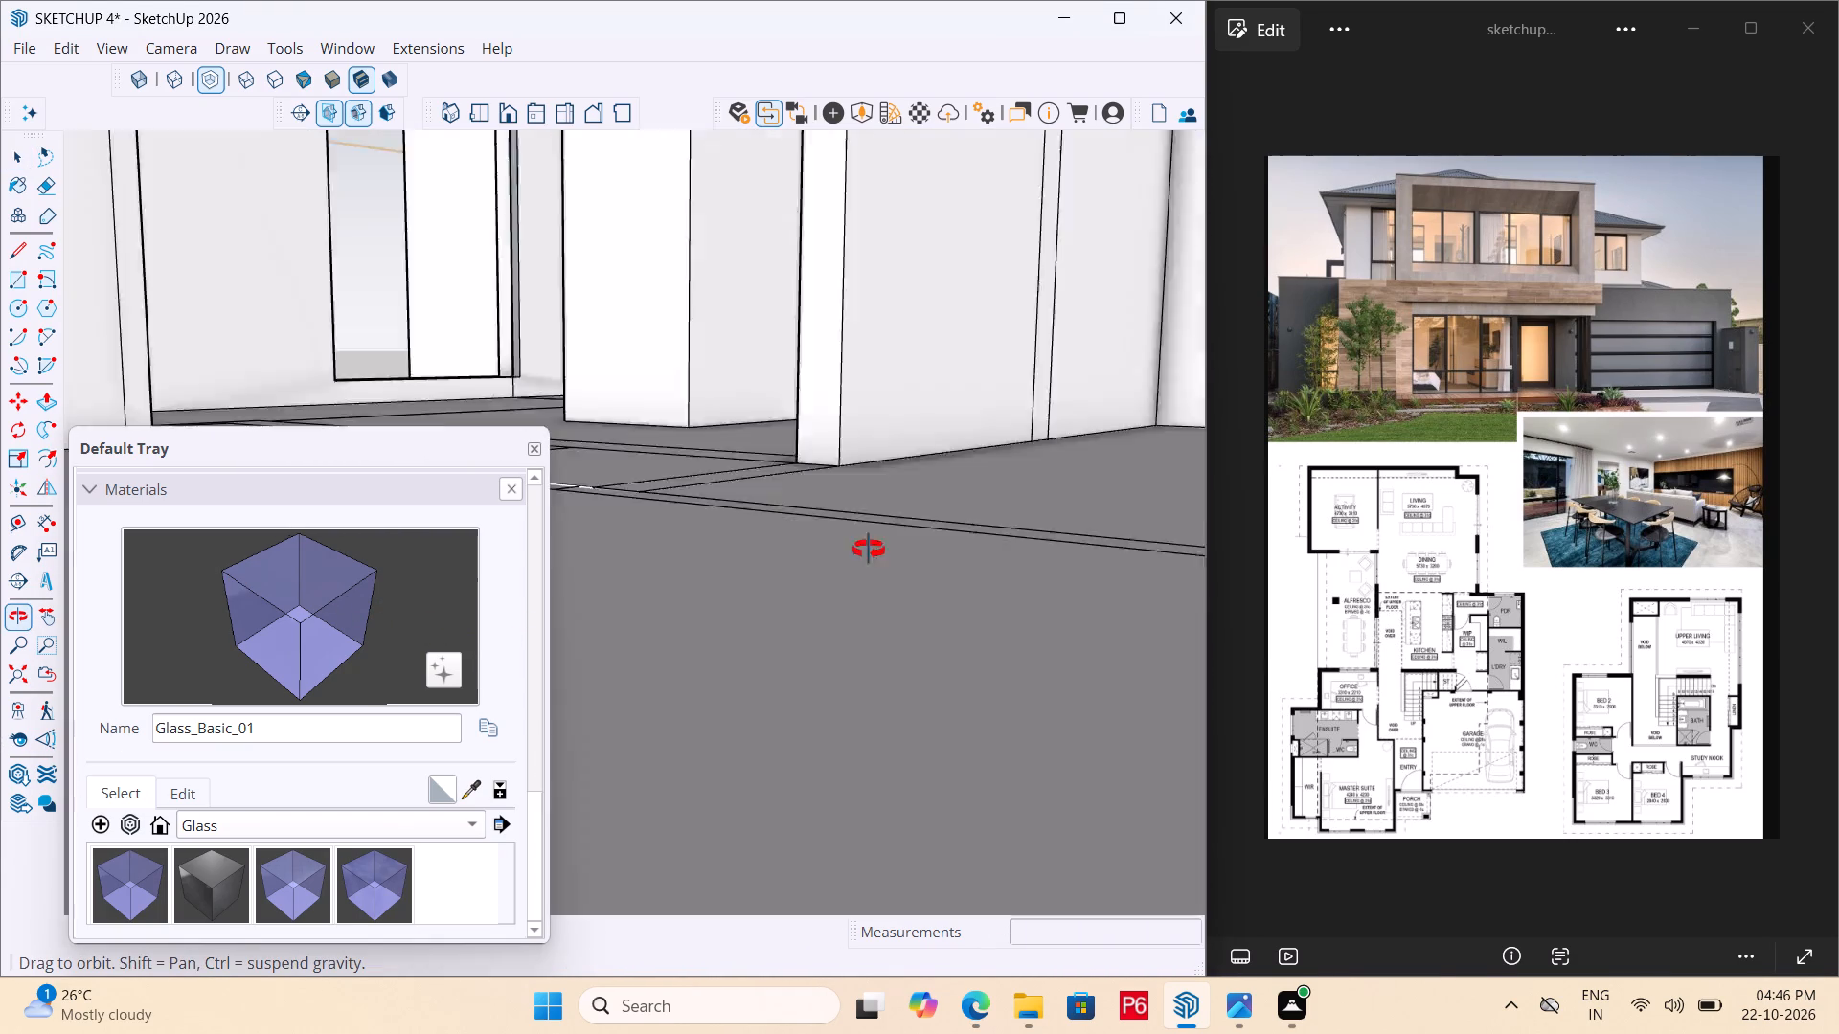
{"action": "middle_click_drag", "start_coordinate": [869, 550], "coordinate": [910, 650]}
{"action": "scroll", "coordinate": [678, 554], "scroll_direction": "up", "scroll_amount": 5}
{"action": "middle_click_drag", "start_coordinate": [672, 404], "coordinate": [620, 505]}
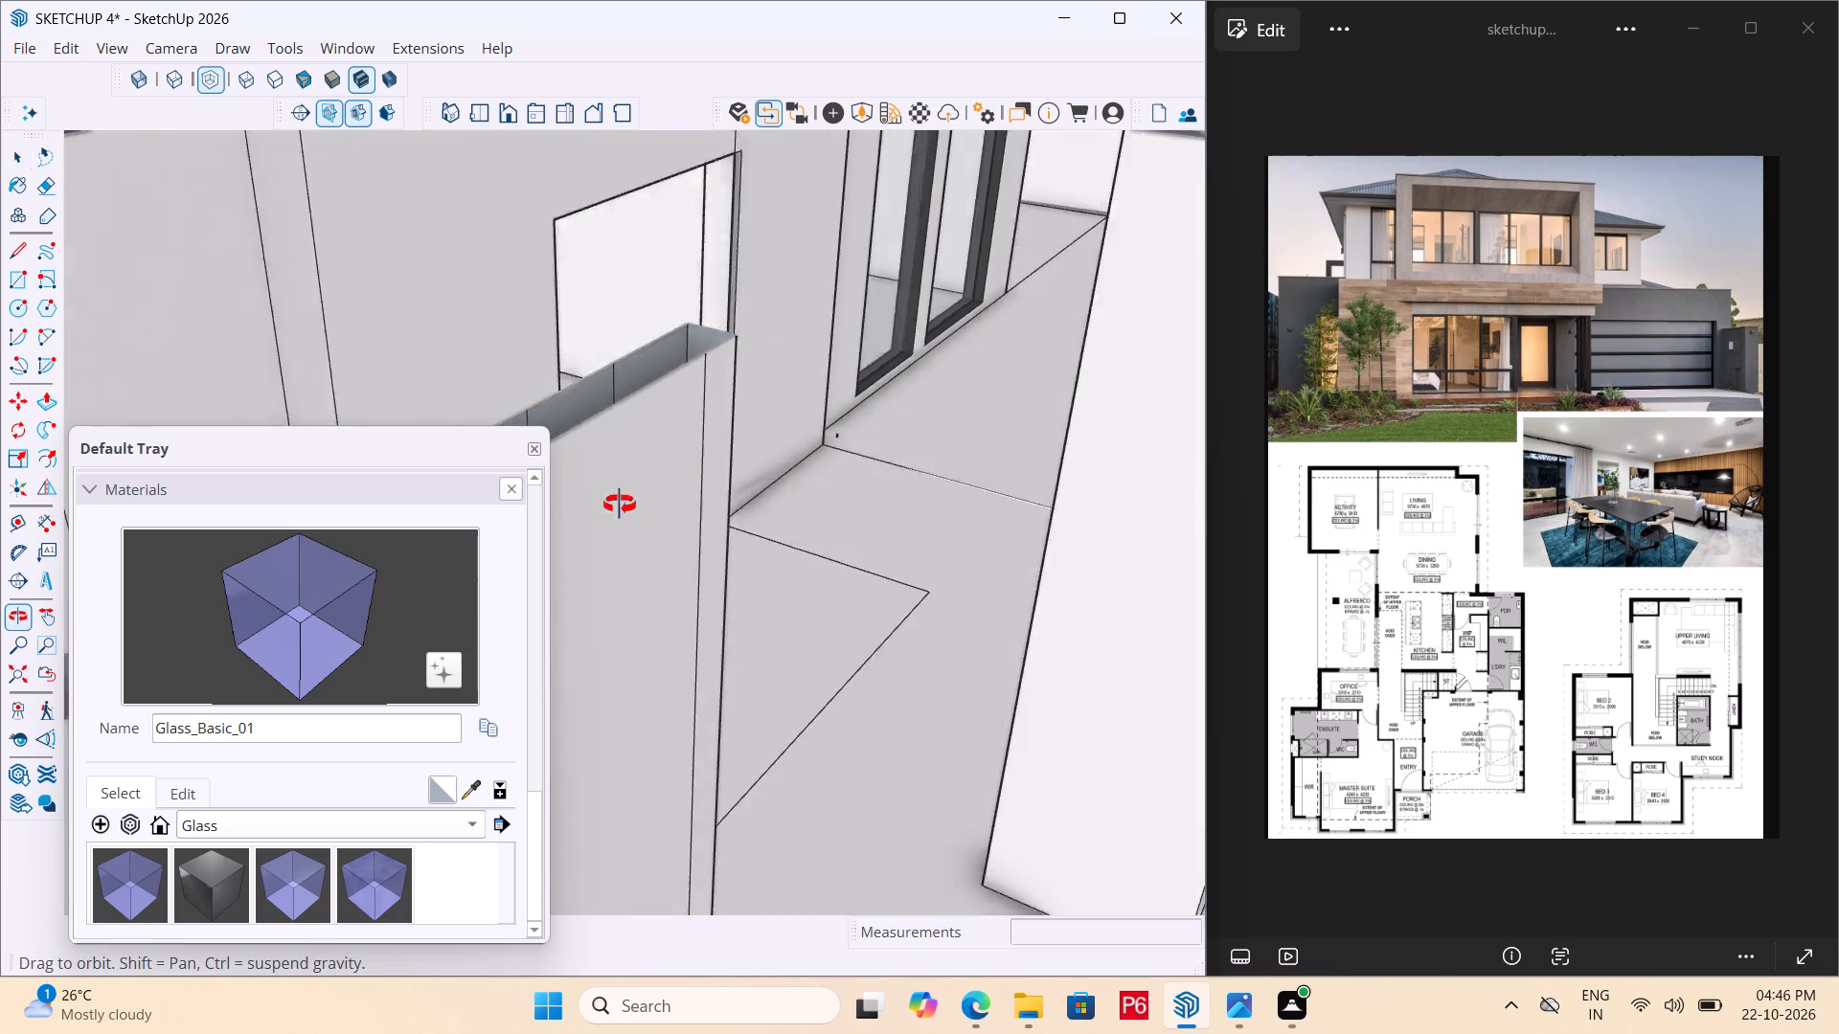
{"action": "middle_click_drag", "start_coordinate": [620, 505], "coordinate": [1196, 534]}
{"action": "scroll", "coordinate": [959, 586], "scroll_direction": "down", "scroll_amount": 6}
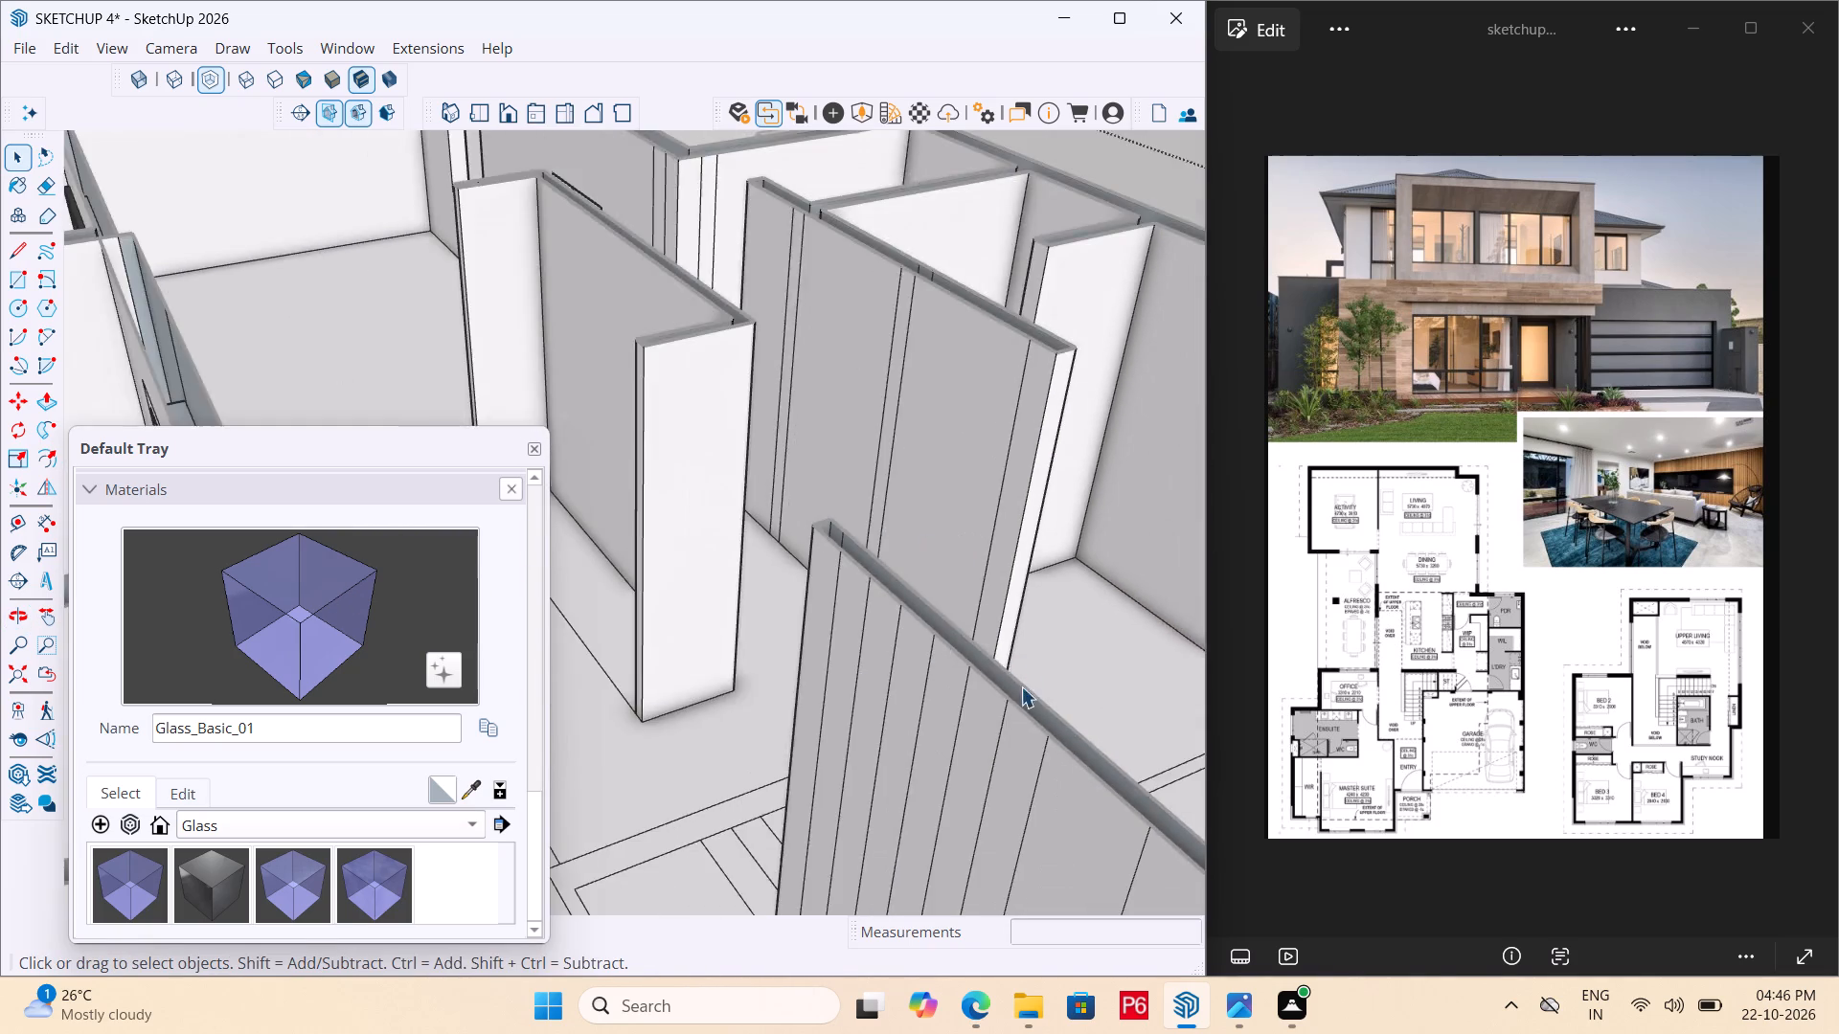
{"action": "scroll", "coordinate": [1024, 692], "scroll_direction": "down", "scroll_amount": 19}
{"action": "scroll", "coordinate": [905, 733], "scroll_direction": "up", "scroll_amount": 1}
{"action": "middle_click_drag", "start_coordinate": [906, 733], "coordinate": [1195, 732]}
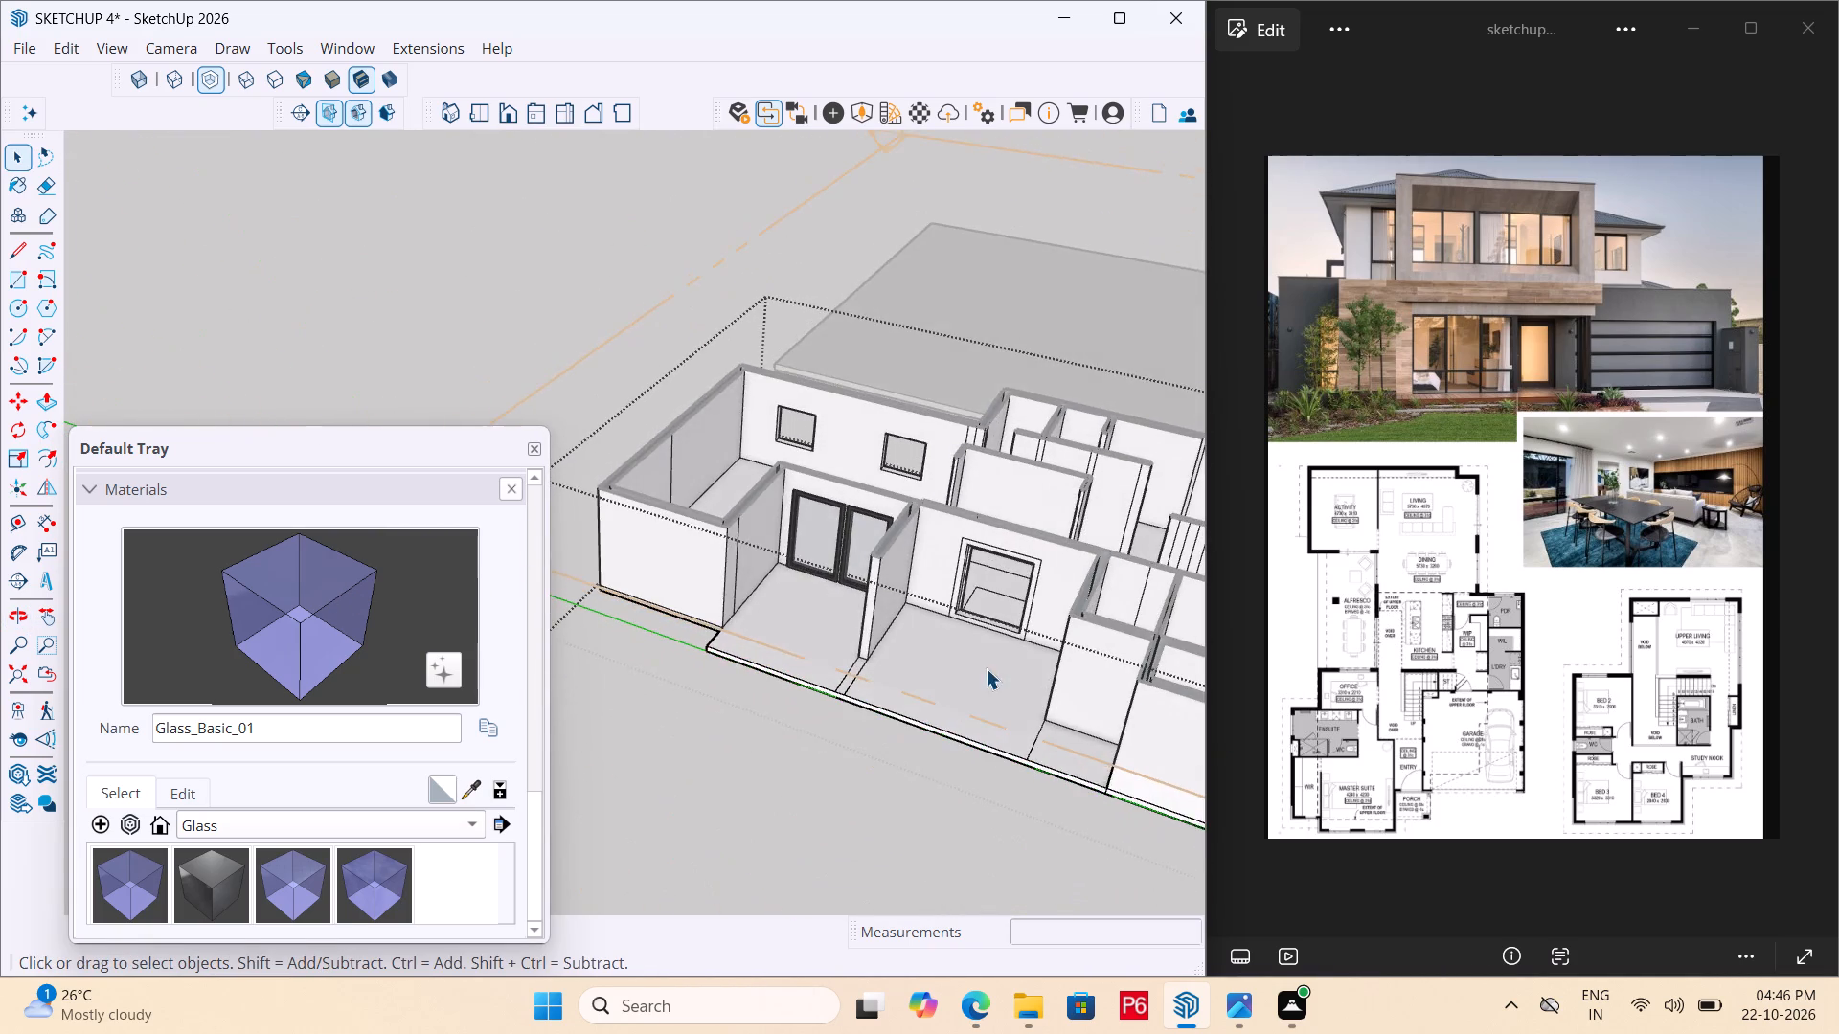
{"action": "scroll", "coordinate": [920, 698], "scroll_direction": "down", "scroll_amount": 5}
{"action": "scroll", "coordinate": [1032, 616], "scroll_direction": "up", "scroll_amount": 11}
{"action": "middle_click_drag", "start_coordinate": [963, 631], "coordinate": [975, 589]}
{"action": "scroll", "coordinate": [965, 533], "scroll_direction": "up", "scroll_amount": 6}
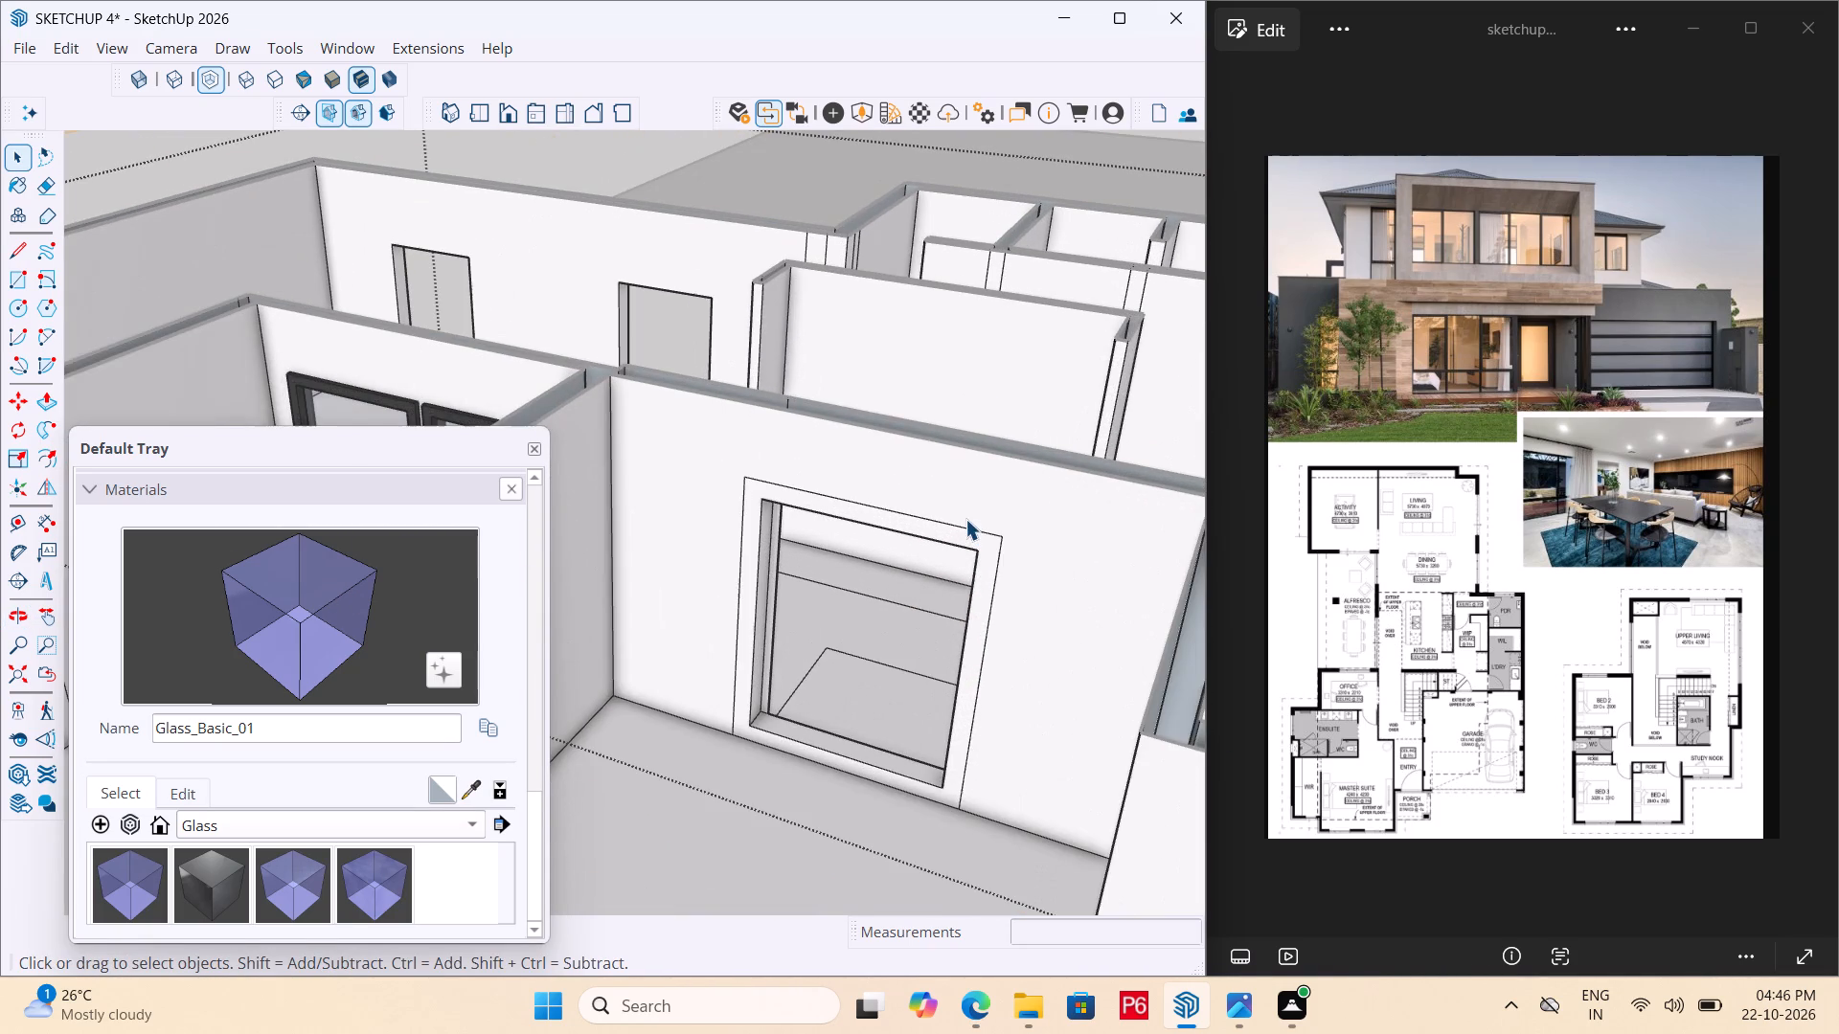
{"action": "scroll", "coordinate": [965, 527], "scroll_direction": "up", "scroll_amount": 3}
{"action": "middle_click_drag", "start_coordinate": [967, 544], "coordinate": [977, 508]}
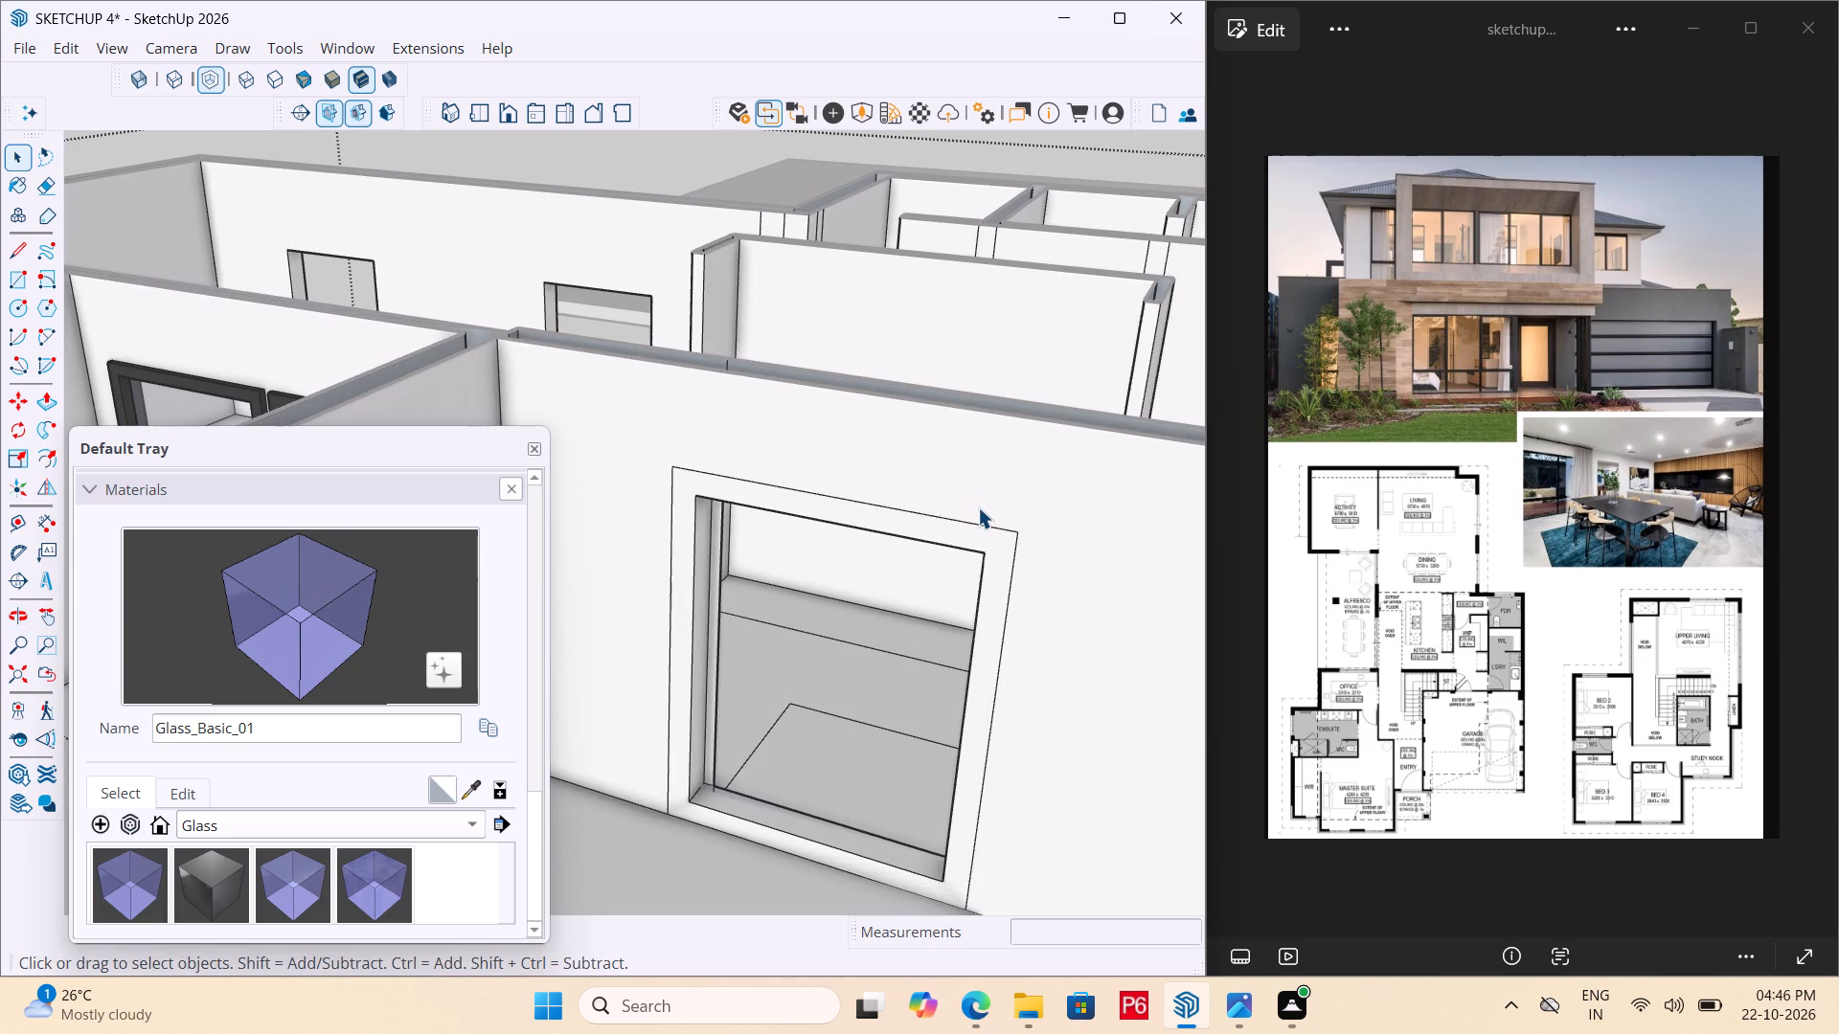
{"action": "scroll", "coordinate": [996, 543], "scroll_direction": "down", "scroll_amount": 3}
{"action": "middle_click", "coordinate": [977, 560]}
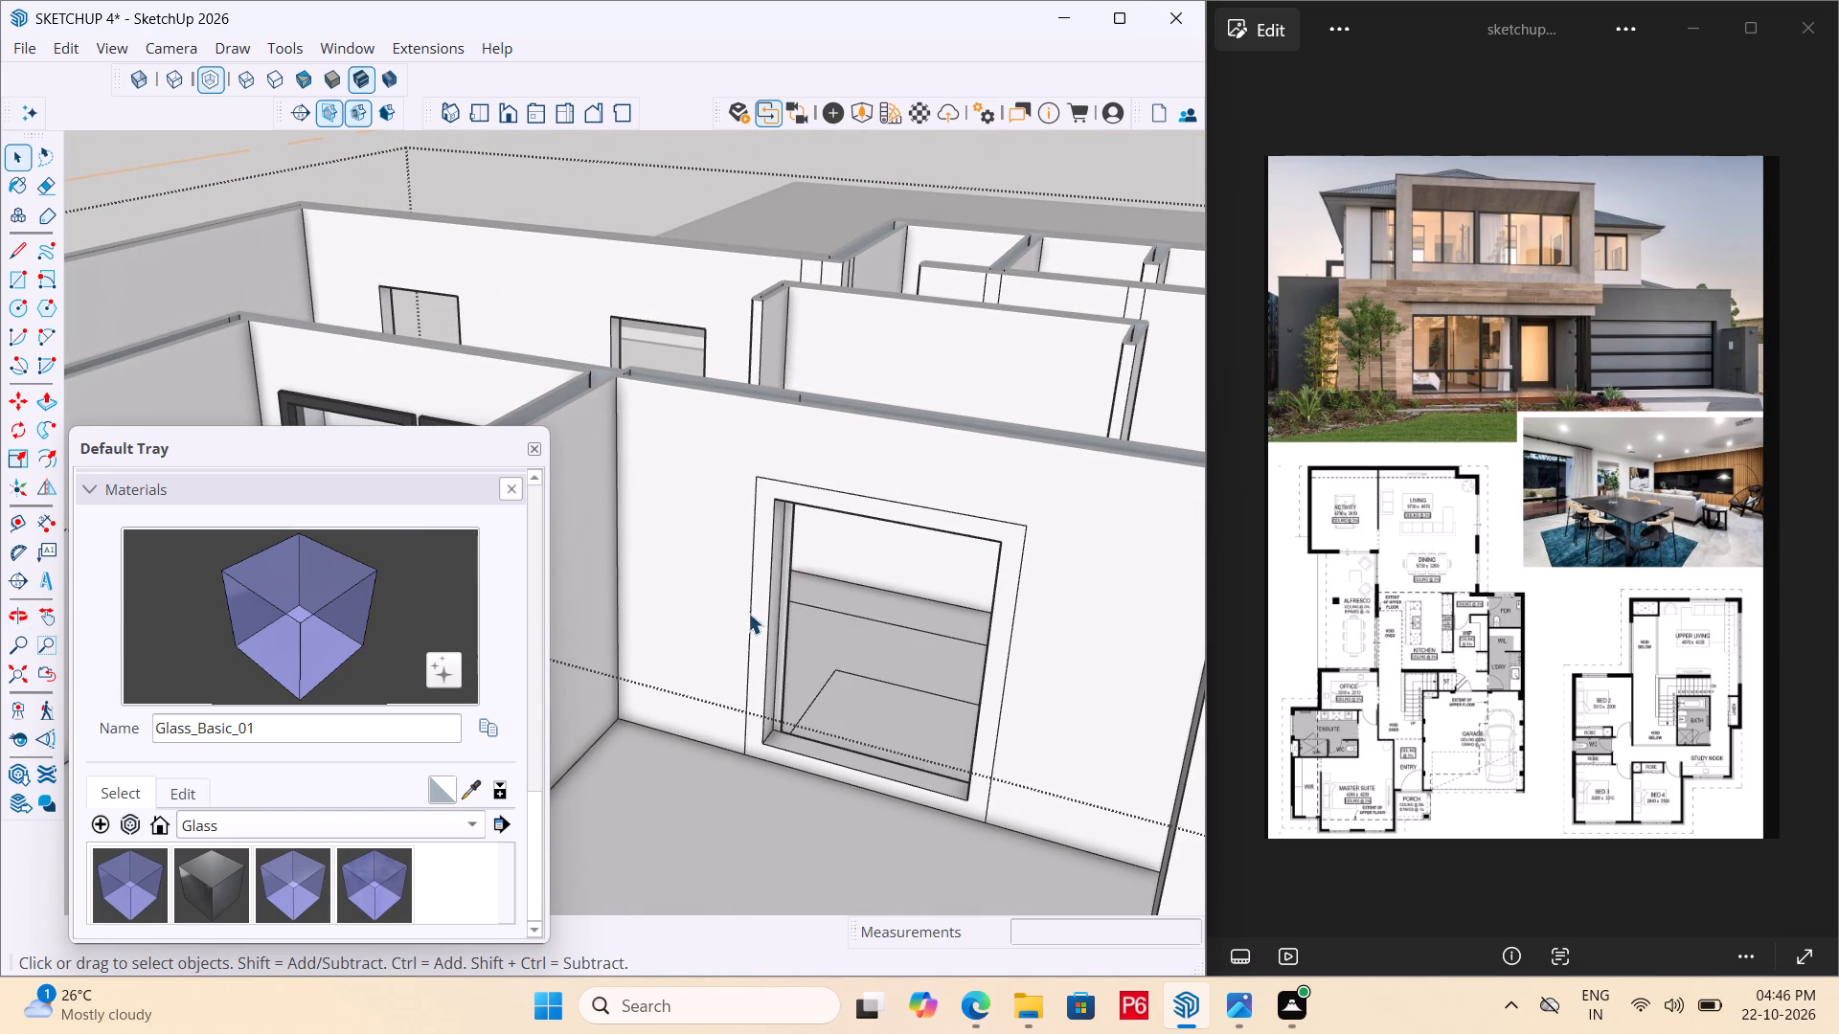
Sample M08_Obsidian_Black from the existing black-framed doors and paint the new opening's frame border with it.
{"action": "left_click", "coordinate": [416, 831]}
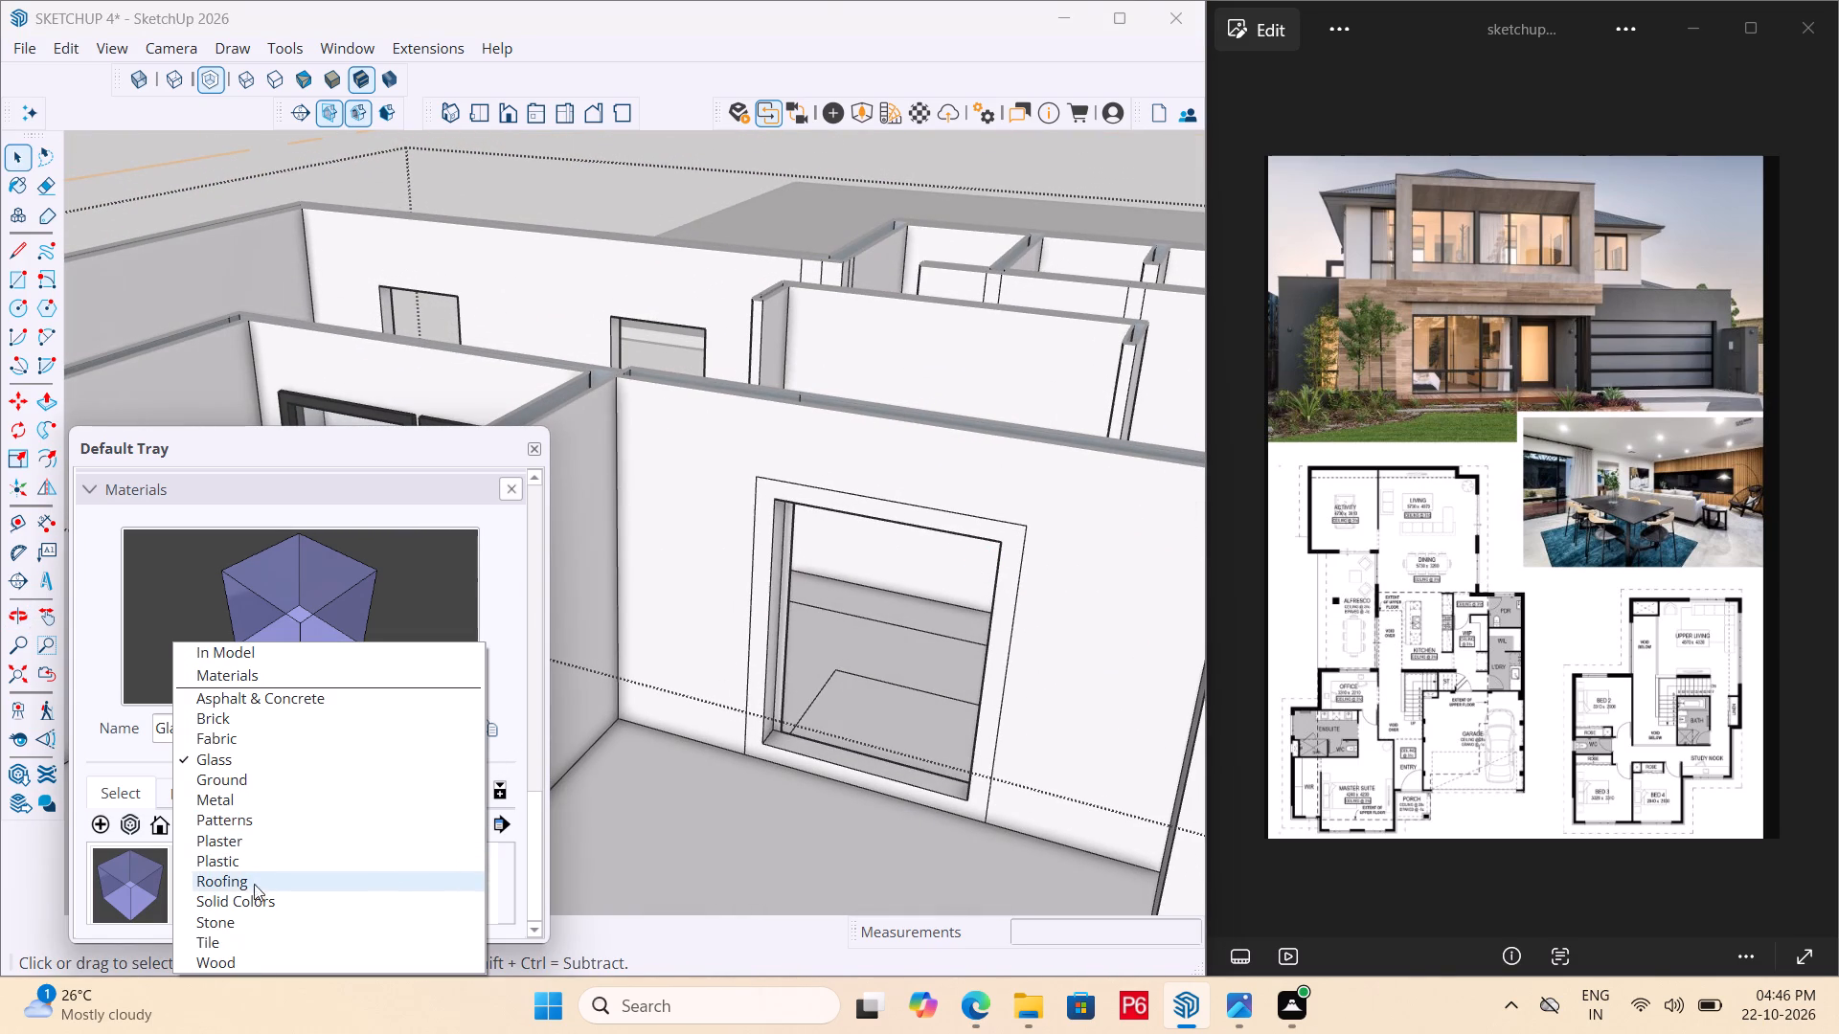
{"action": "left_click", "coordinate": [152, 876]}
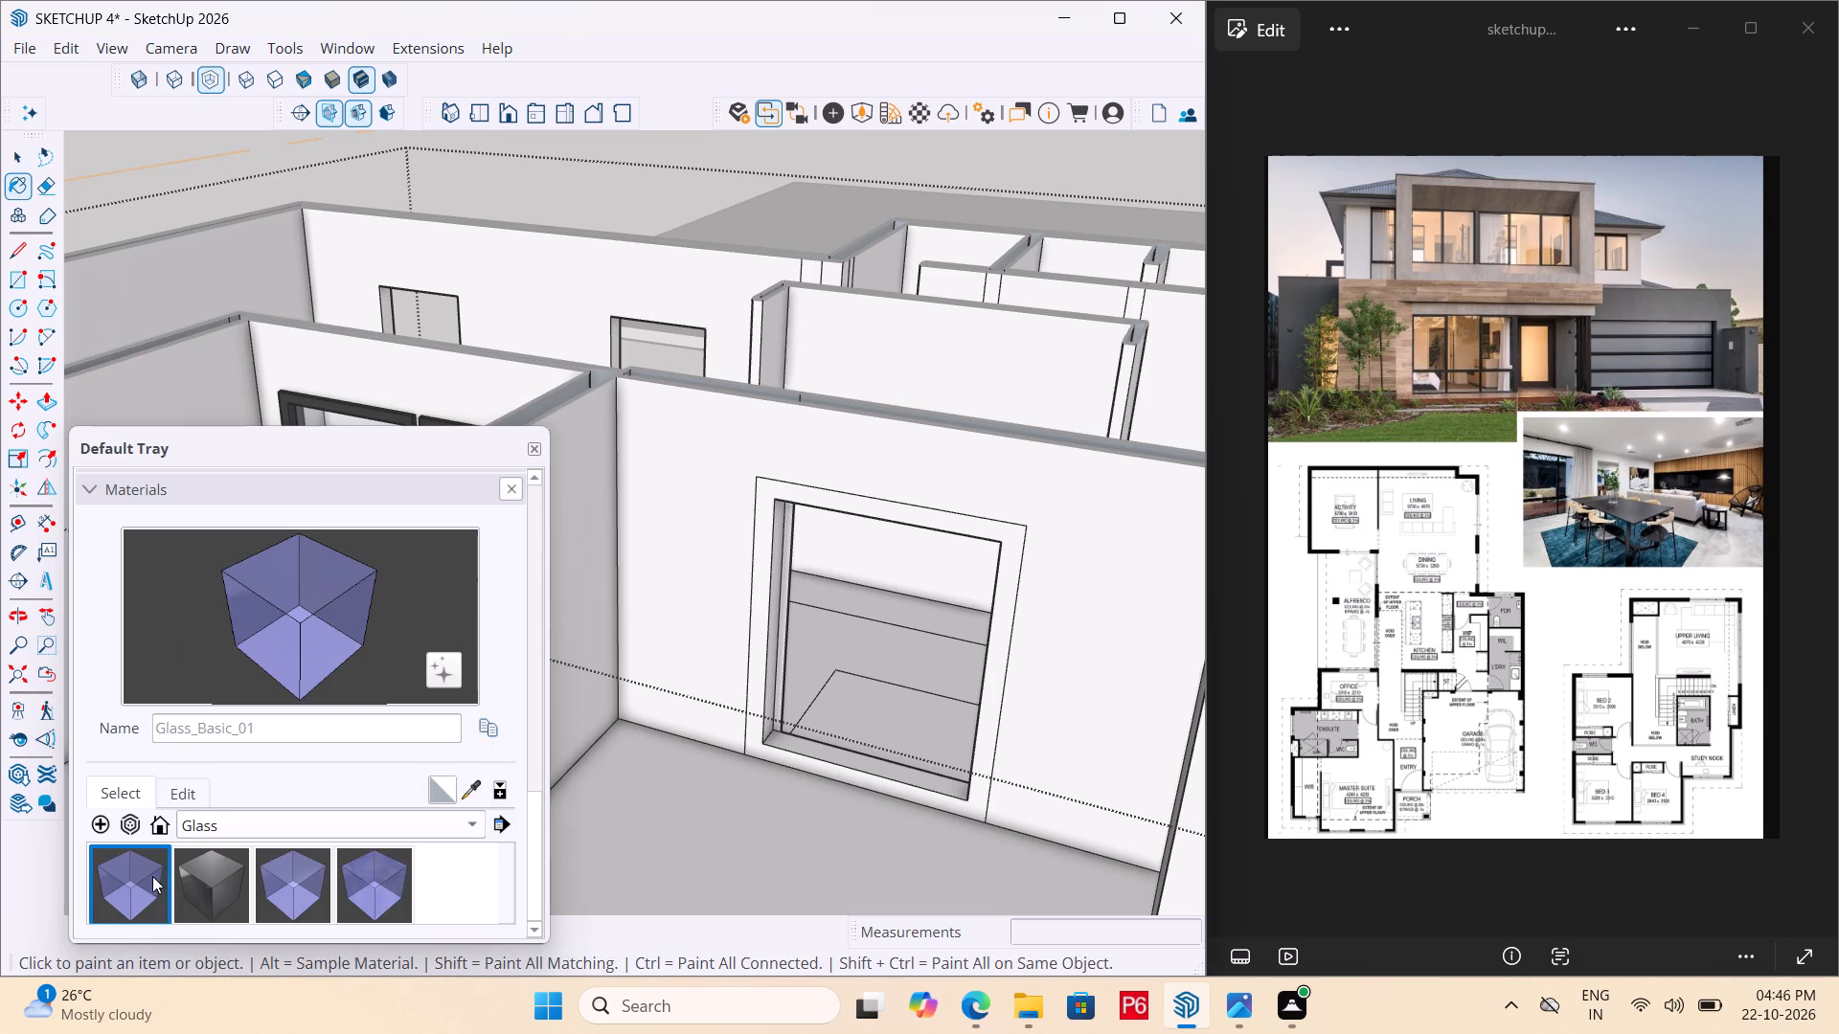
{"action": "scroll", "coordinate": [1143, 755], "scroll_direction": "down", "scroll_amount": 5}
{"action": "scroll", "coordinate": [727, 589], "scroll_direction": "down", "scroll_amount": 5}
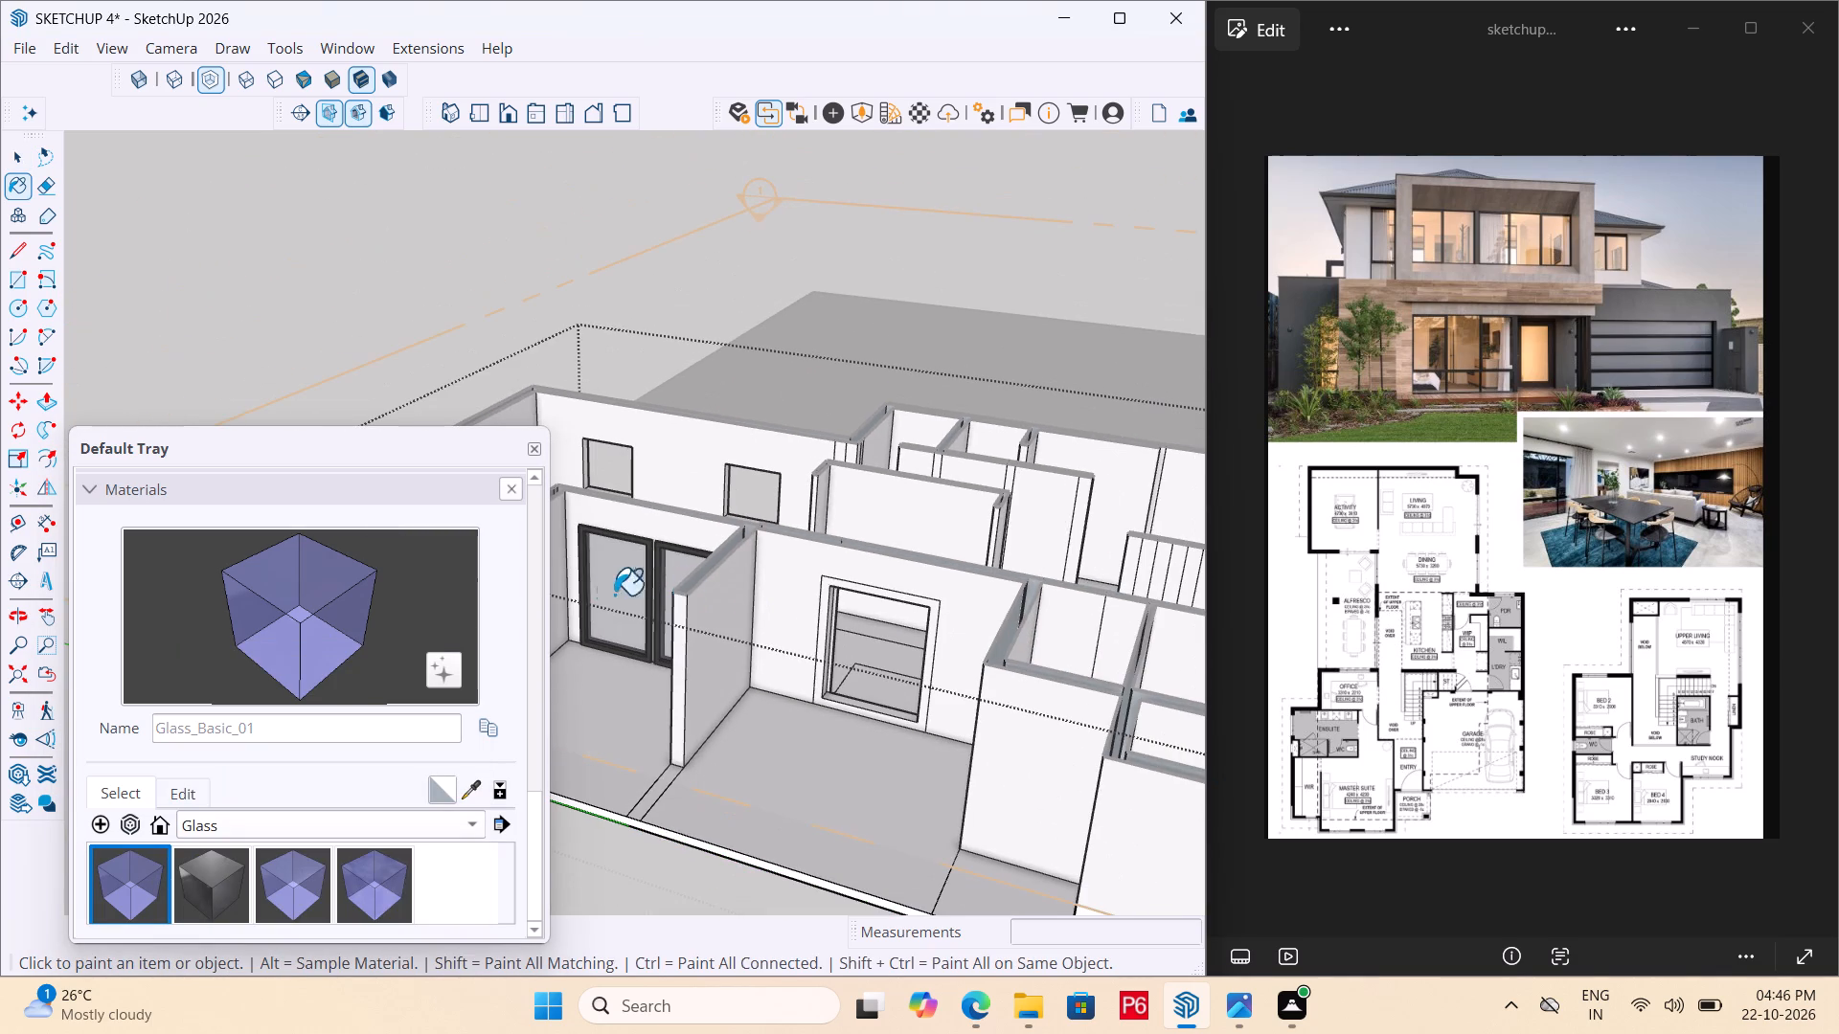
{"action": "key", "text": "b"}
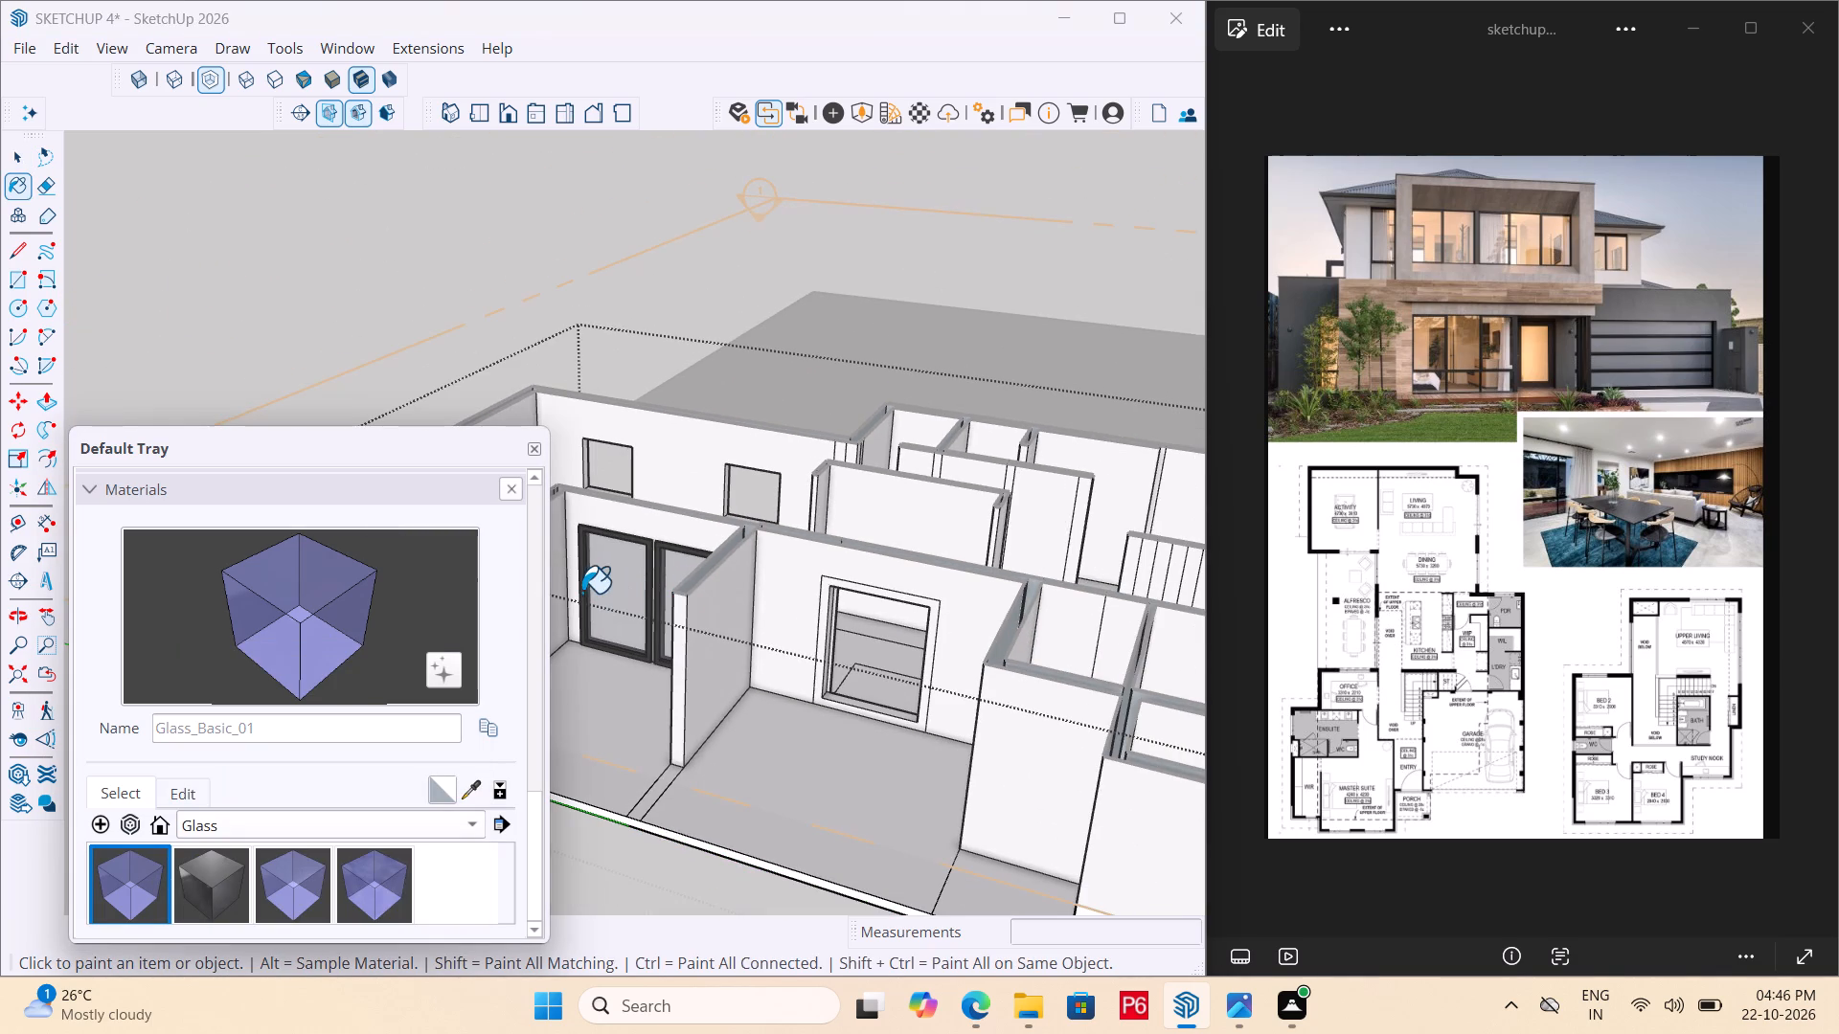
{"action": "left_click", "coordinate": [468, 786]}
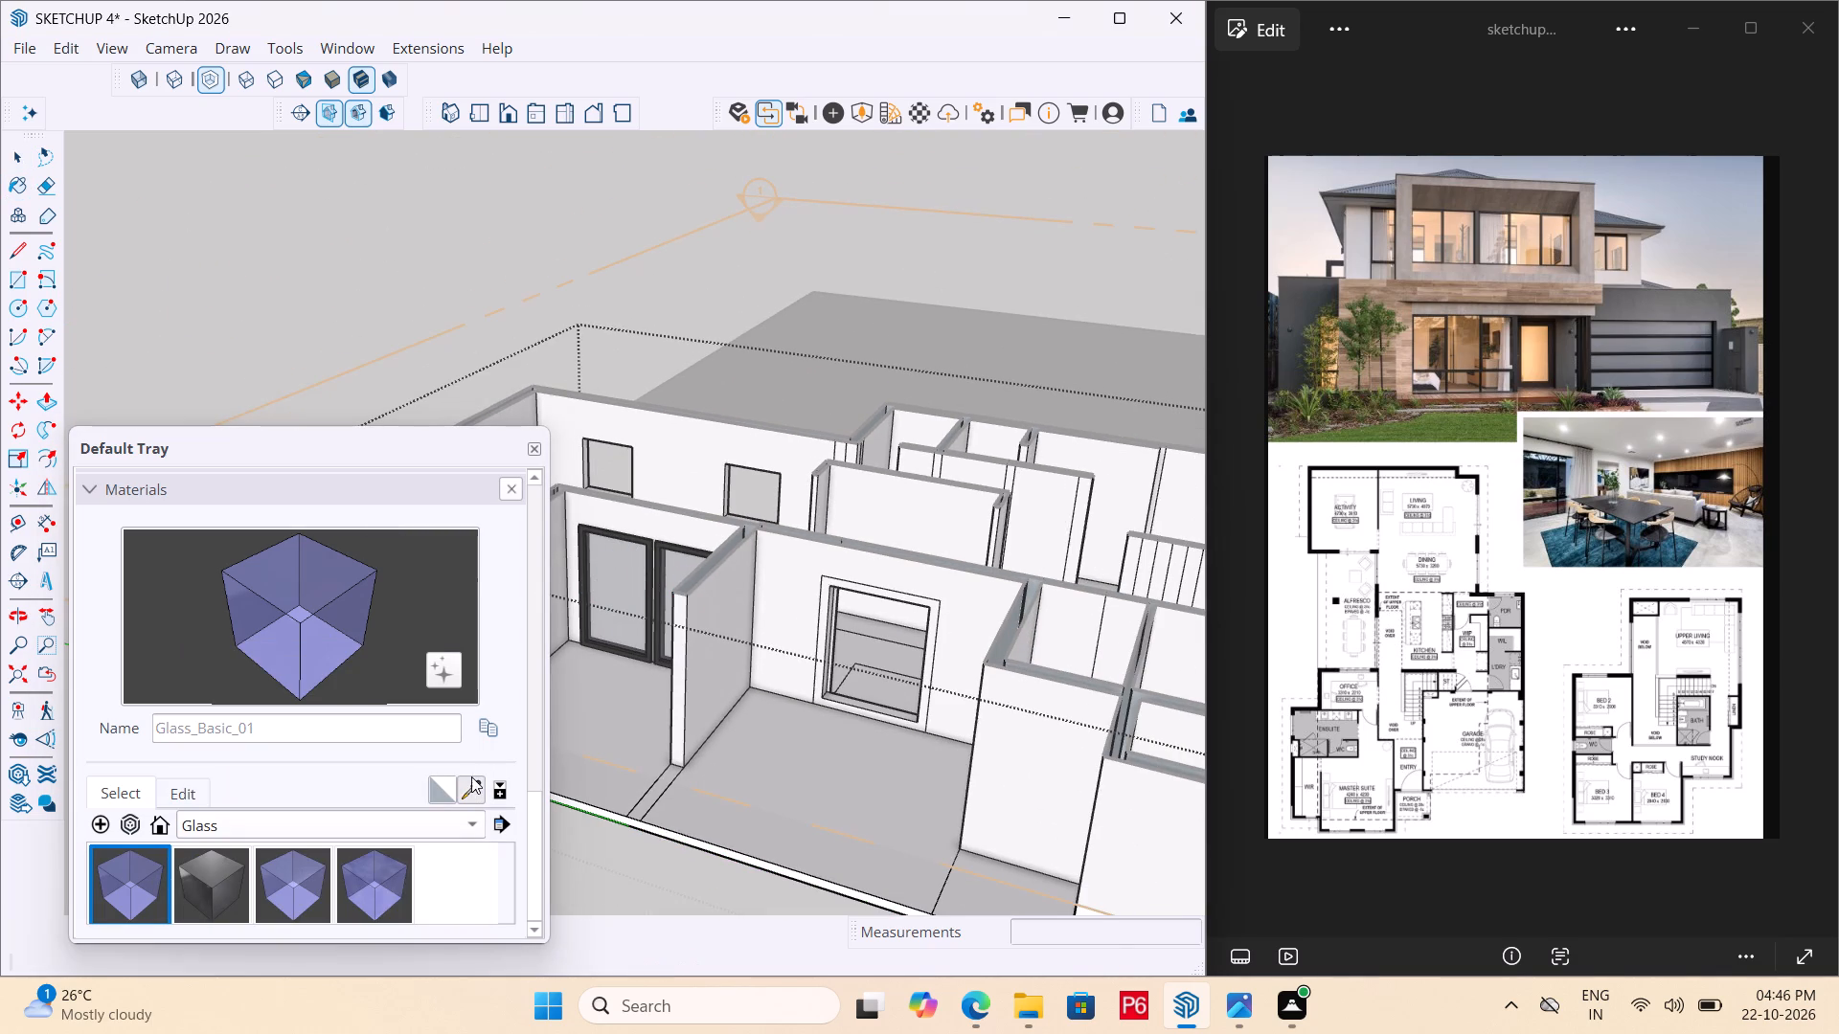
{"action": "scroll", "coordinate": [689, 570], "scroll_direction": "up", "scroll_amount": 10}
{"action": "left_click", "coordinate": [647, 528]}
{"action": "scroll", "coordinate": [606, 508], "scroll_direction": "down", "scroll_amount": 7}
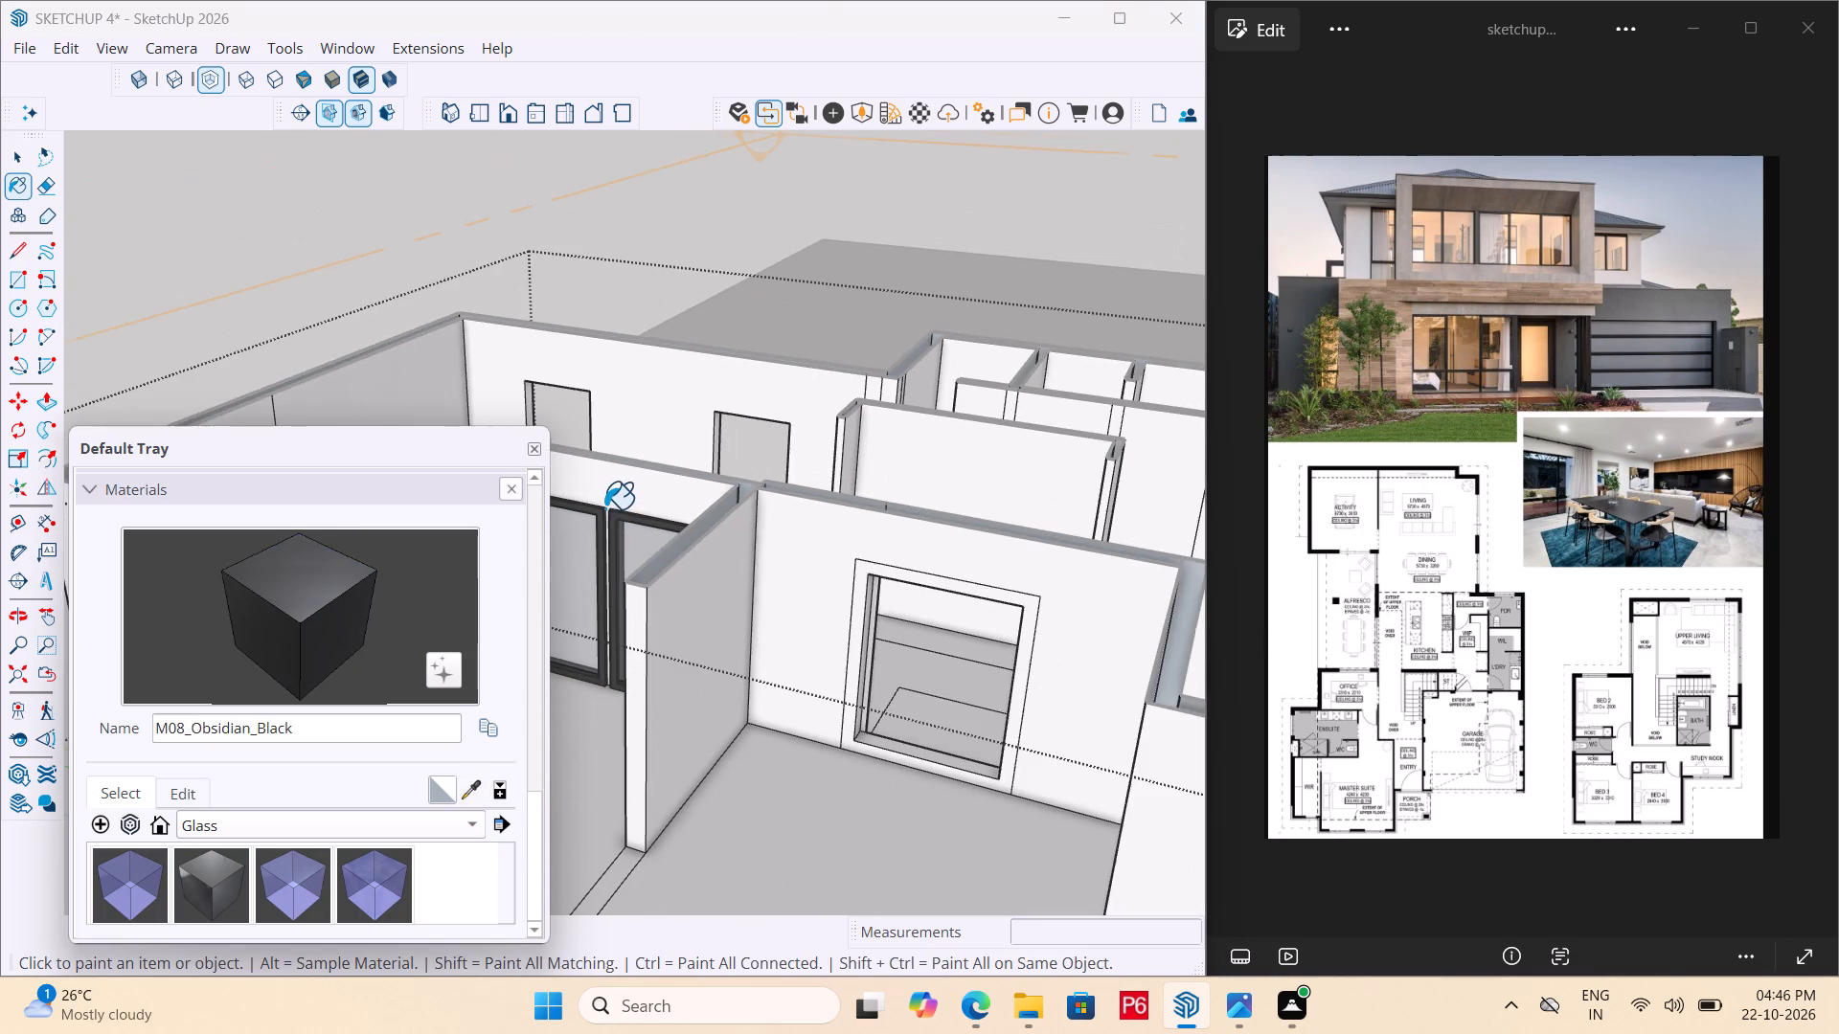
{"action": "scroll", "coordinate": [978, 600], "scroll_direction": "up", "scroll_amount": 6}
{"action": "double_click", "coordinate": [1010, 599]}
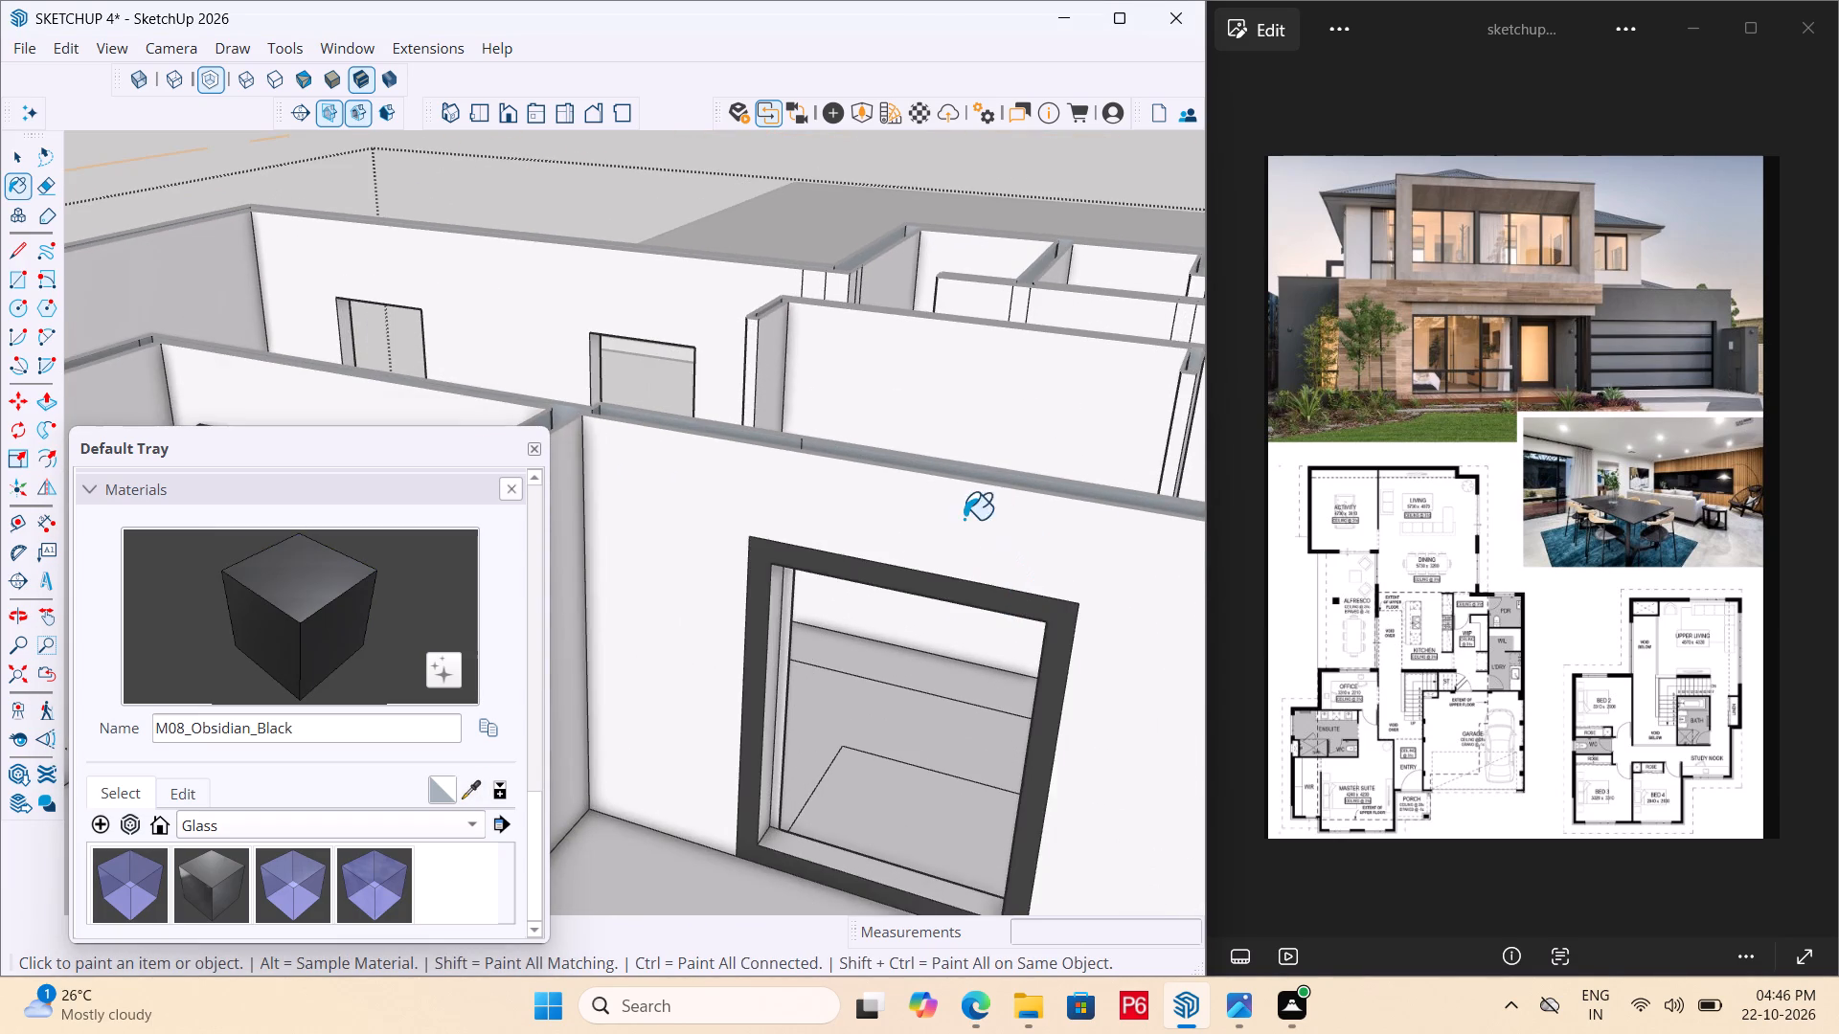
Paint the inner jambs and sill of the framed opening in the recessed wall with M08_Obsidian_Black.
{"action": "scroll", "coordinate": [964, 519], "scroll_direction": "down", "scroll_amount": 5}
{"action": "middle_click_drag", "start_coordinate": [949, 538], "coordinate": [898, 506]}
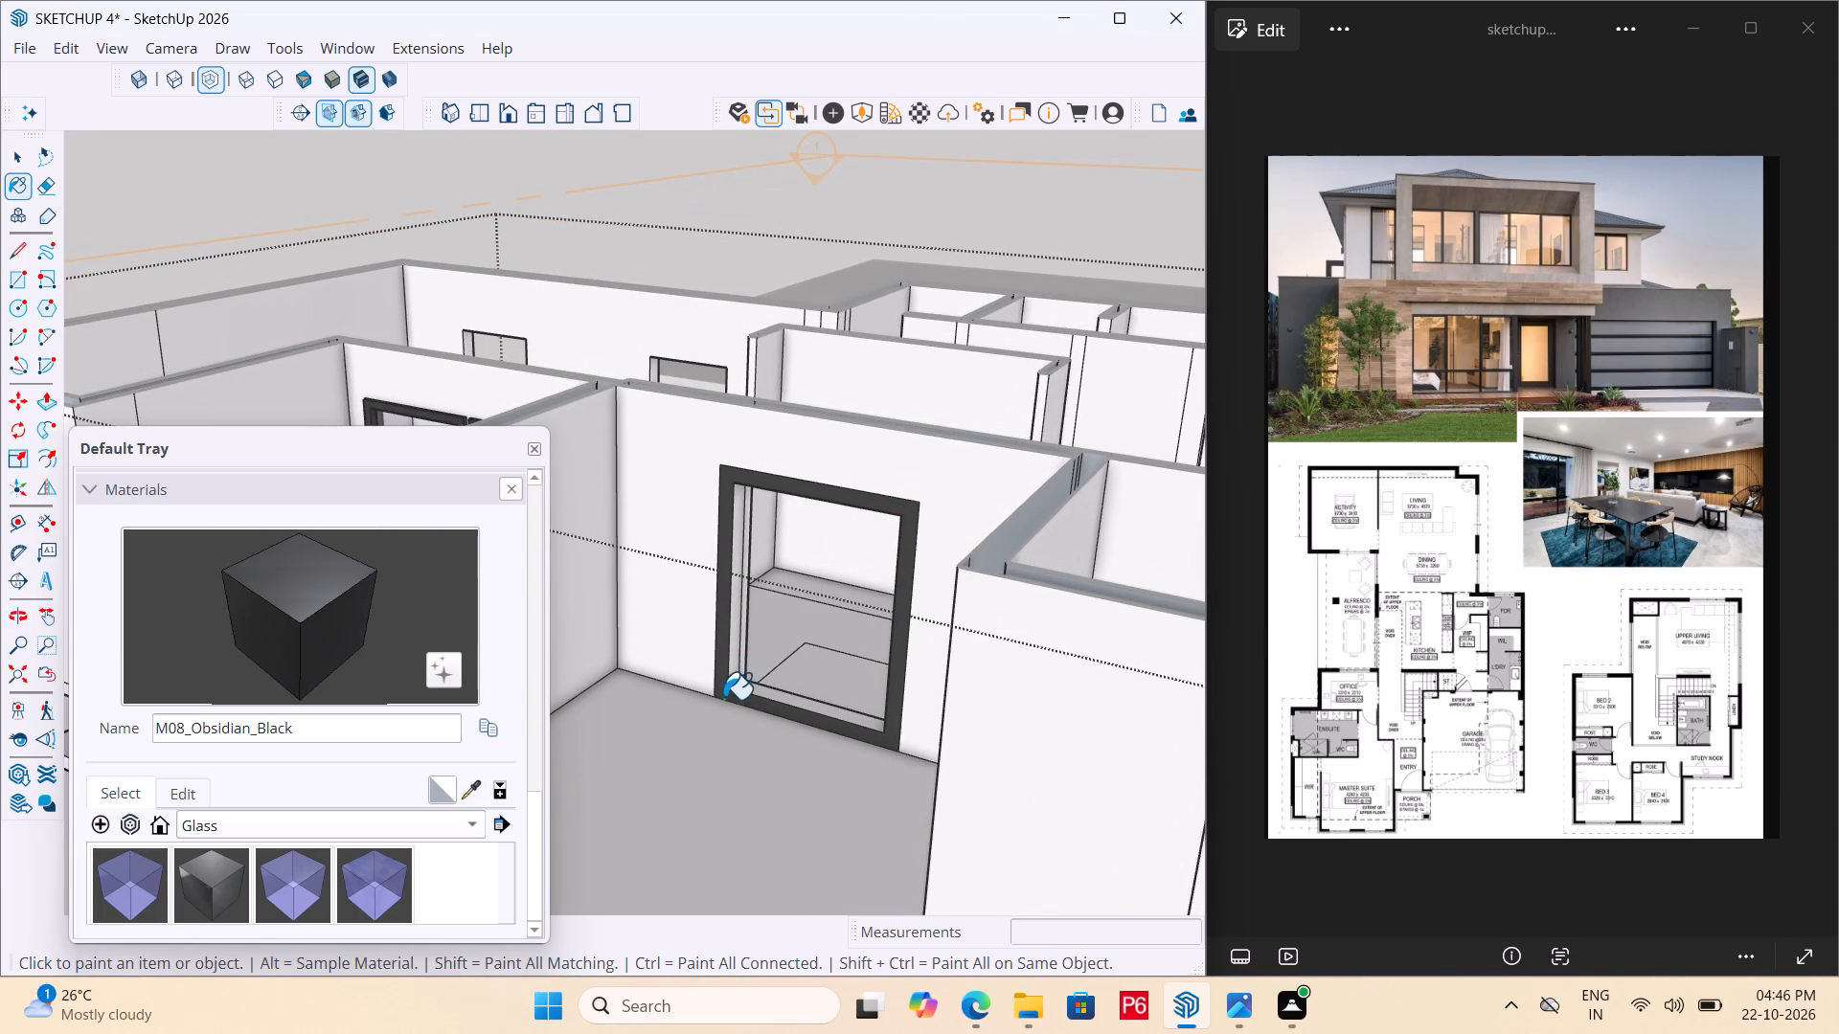
{"action": "scroll", "coordinate": [744, 622], "scroll_direction": "up", "scroll_amount": 5}
{"action": "left_click", "coordinate": [725, 686]}
{"action": "left_click", "coordinate": [758, 733]}
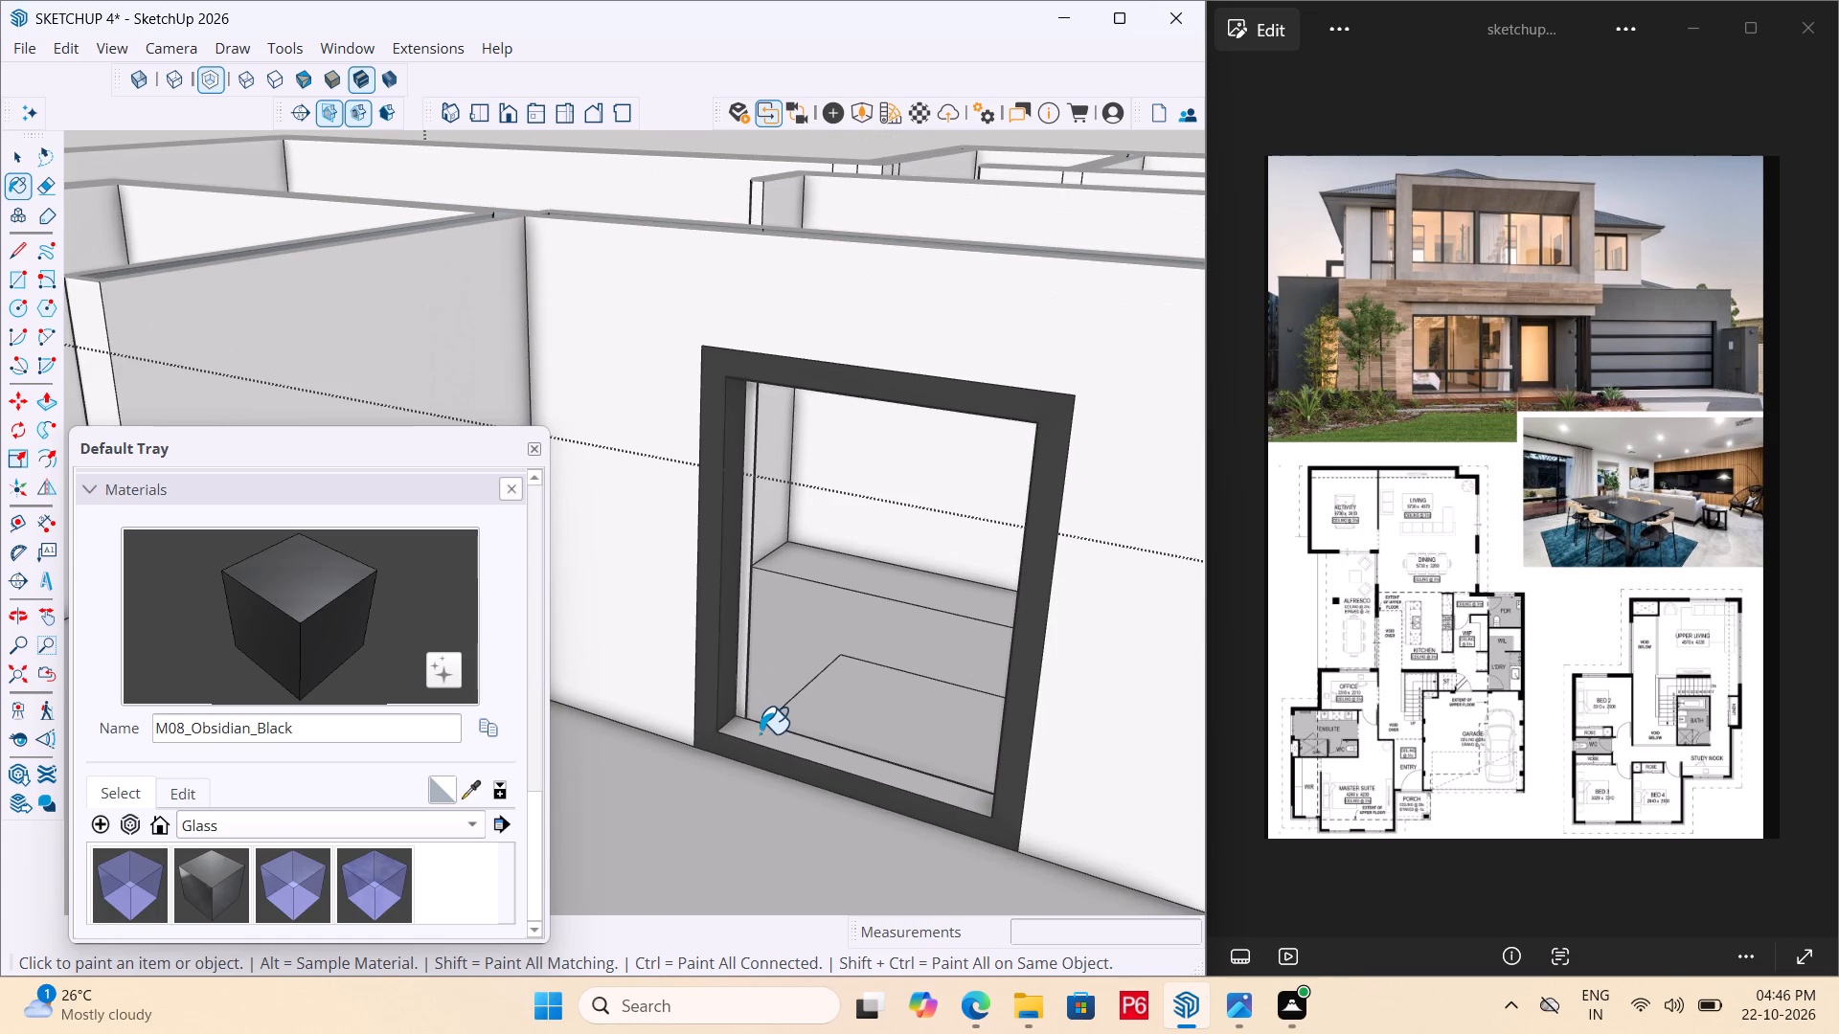
{"action": "scroll", "coordinate": [806, 693], "scroll_direction": "down", "scroll_amount": 7}
{"action": "middle_click_drag", "start_coordinate": [778, 733], "coordinate": [1120, 746]}
{"action": "scroll", "coordinate": [846, 764], "scroll_direction": "down", "scroll_amount": 7}
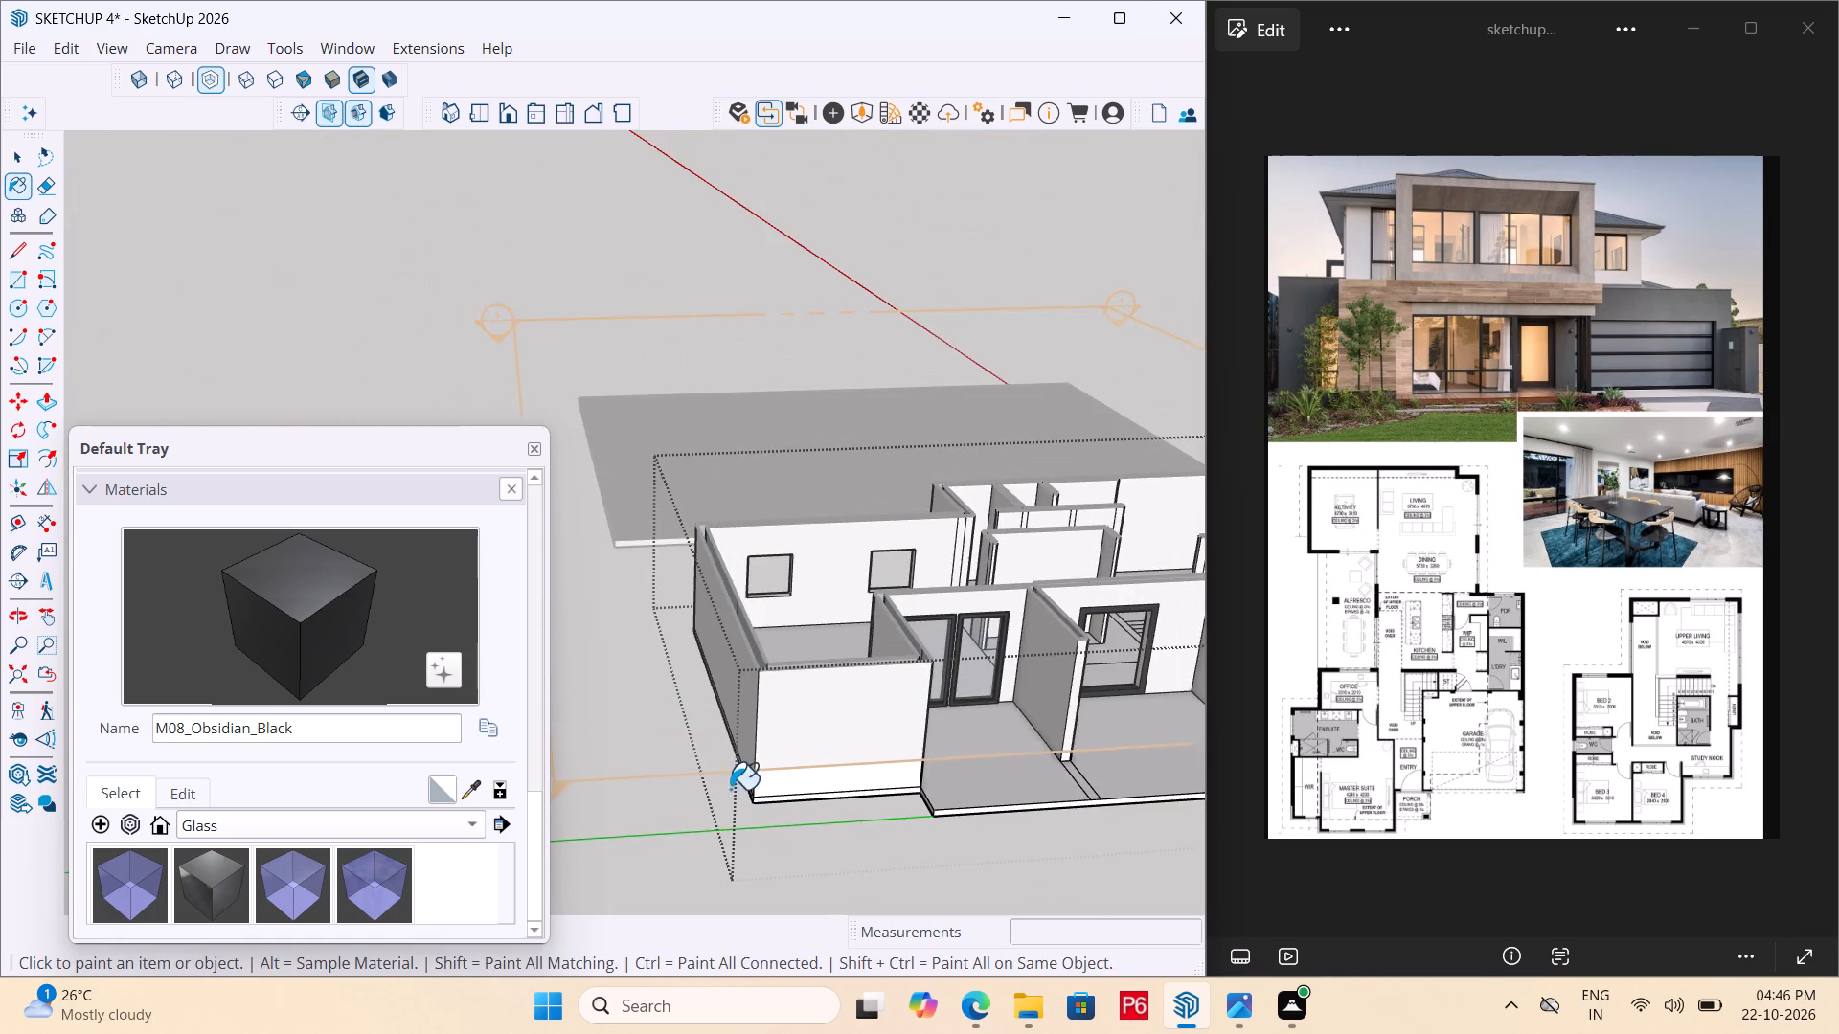
{"action": "scroll", "coordinate": [725, 791], "scroll_direction": "down", "scroll_amount": 5}
{"action": "scroll", "coordinate": [1118, 656], "scroll_direction": "up", "scroll_amount": 11}
{"action": "middle_click_drag", "start_coordinate": [965, 664], "coordinate": [971, 613]}
{"action": "scroll", "coordinate": [971, 613], "scroll_direction": "up", "scroll_amount": 9}
{"action": "middle_click", "coordinate": [971, 613]}
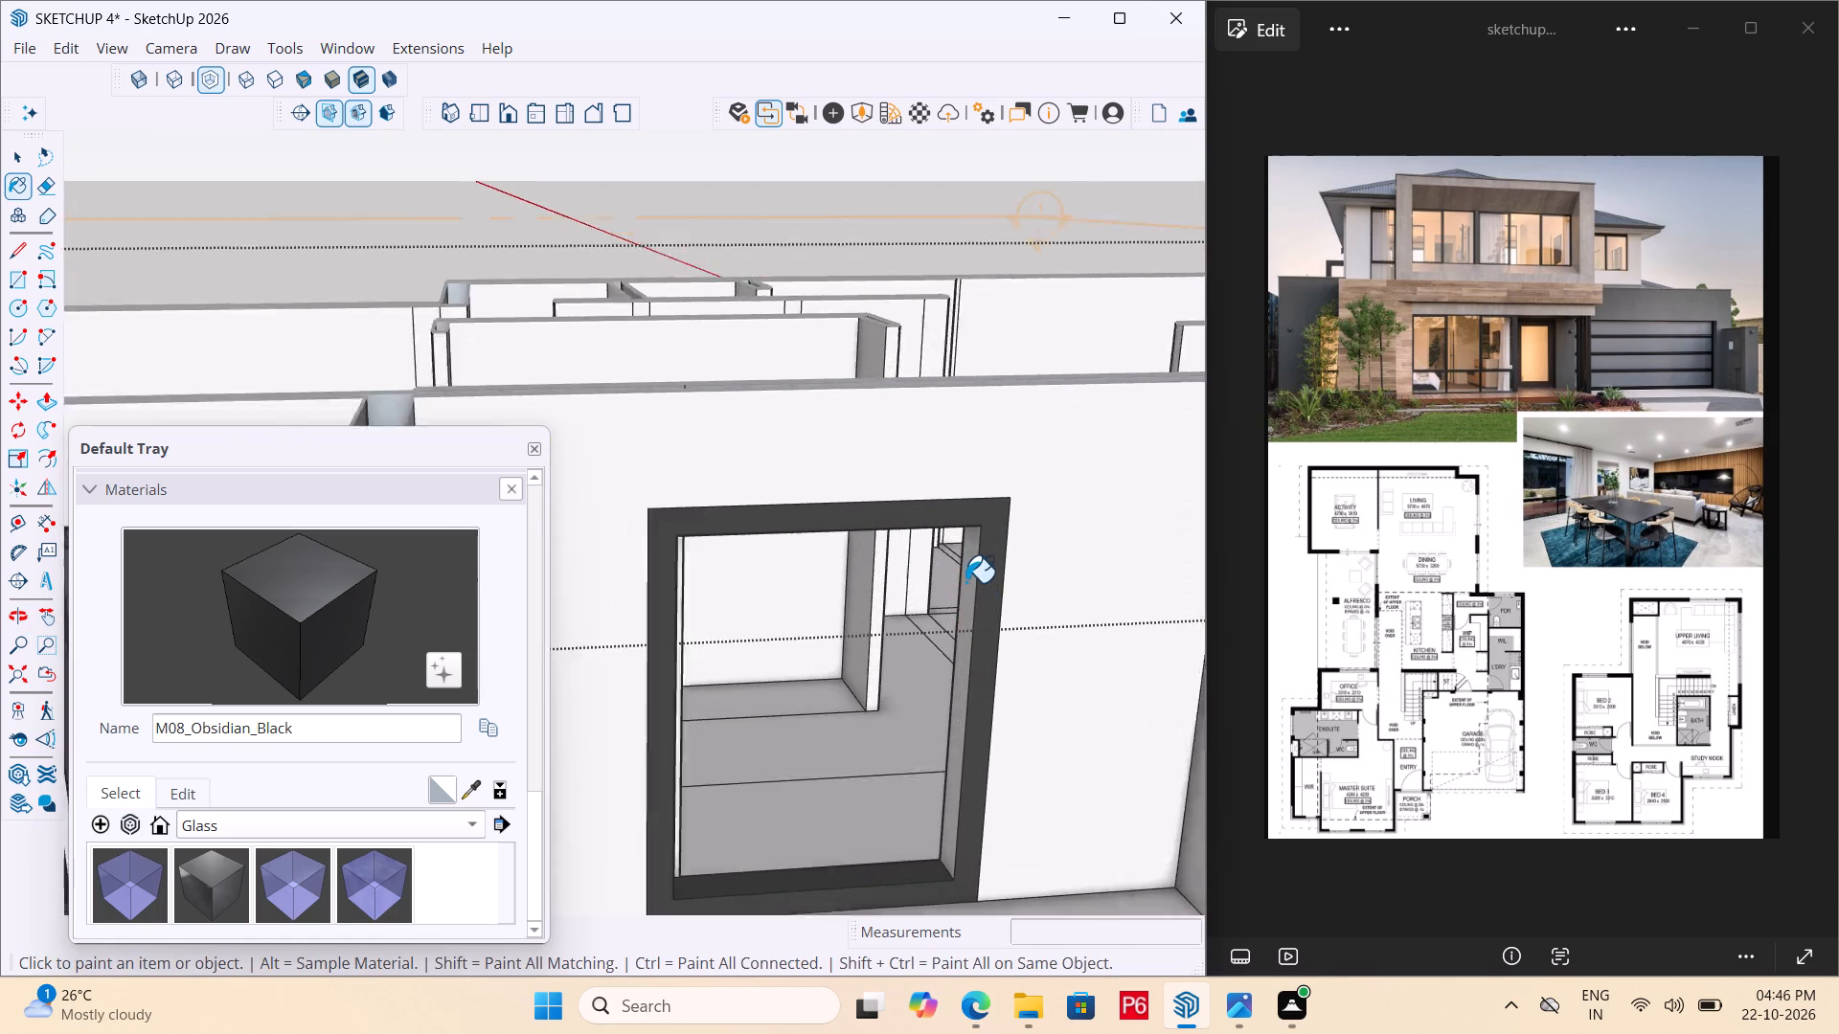
{"action": "scroll", "coordinate": [965, 582], "scroll_direction": "up", "scroll_amount": 2}
{"action": "left_click", "coordinate": [970, 569]}
Paint the underside of the framed opening's head with M08_Obsidian_Black.
{"action": "middle_click_drag", "start_coordinate": [943, 535], "coordinate": [890, 427]}
{"action": "scroll", "coordinate": [953, 794], "scroll_direction": "down", "scroll_amount": 7}
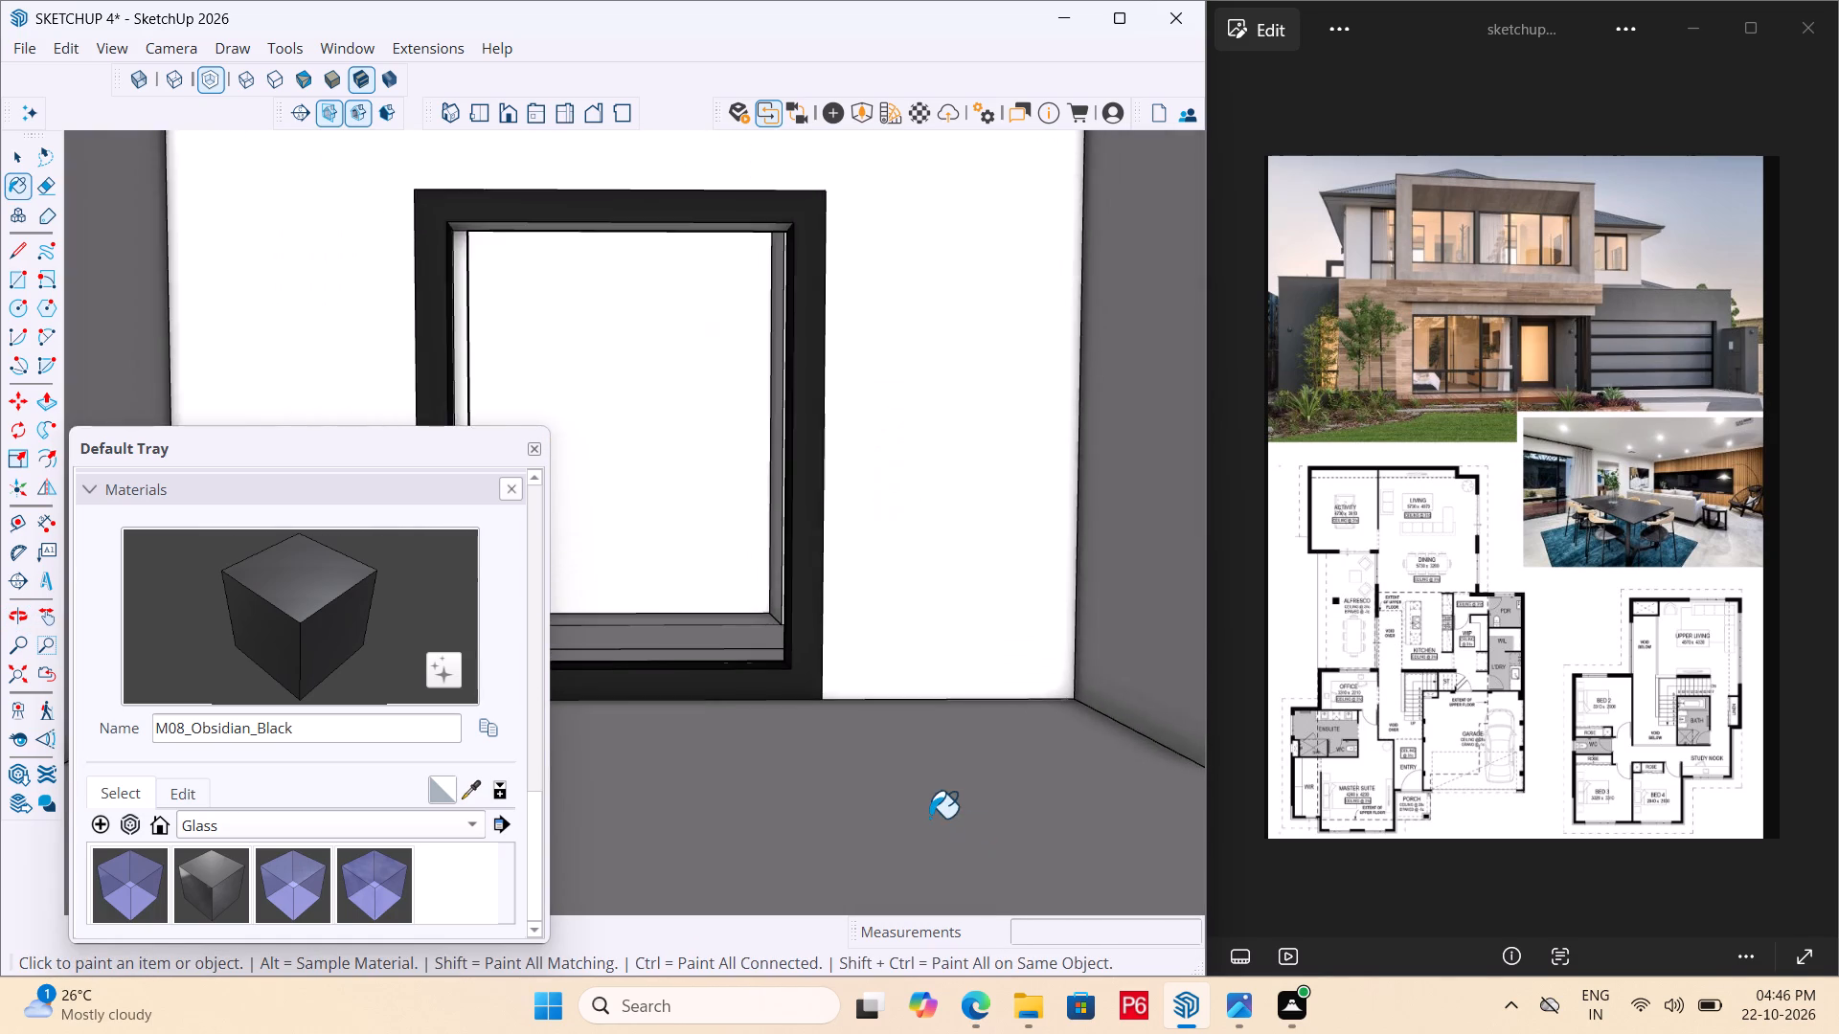
{"action": "scroll", "coordinate": [929, 832], "scroll_direction": "down", "scroll_amount": 7}
{"action": "middle_click_drag", "start_coordinate": [653, 500], "coordinate": [602, 408]}
{"action": "scroll", "coordinate": [612, 361], "scroll_direction": "up", "scroll_amount": 4}
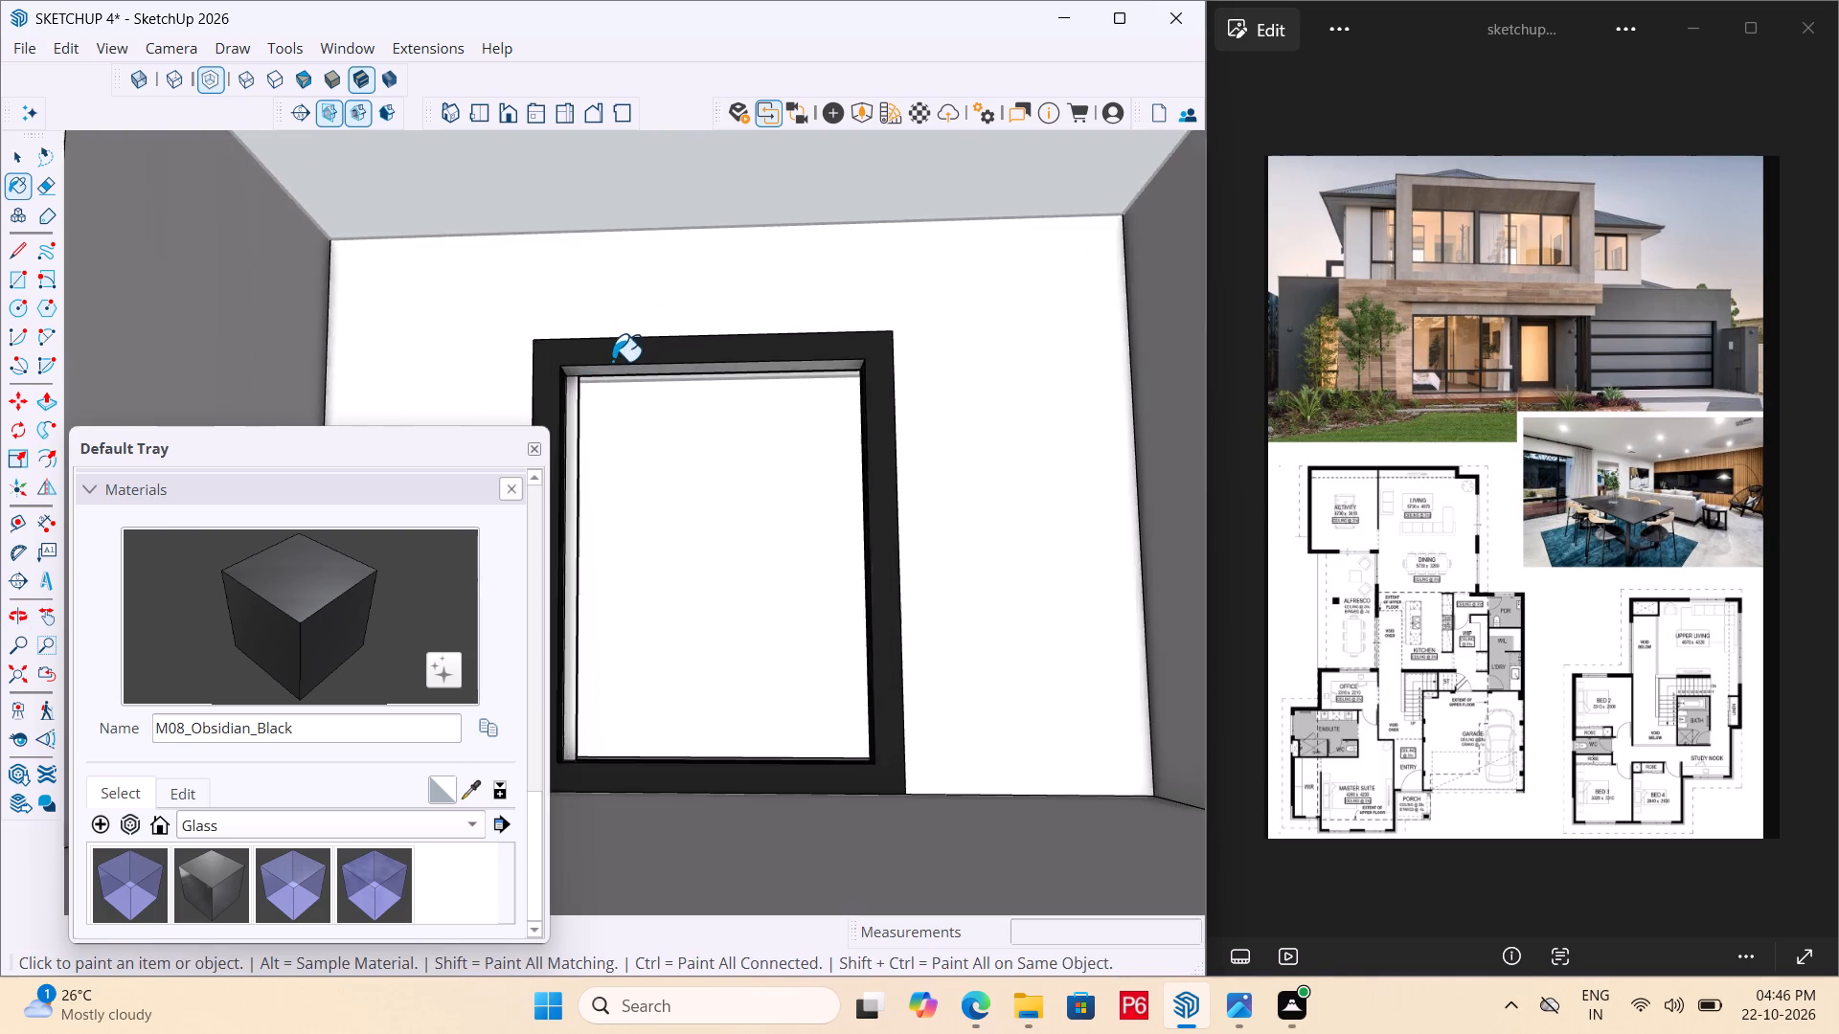
{"action": "scroll", "coordinate": [612, 361], "scroll_direction": "up", "scroll_amount": 10}
{"action": "double_click", "coordinate": [577, 371]}
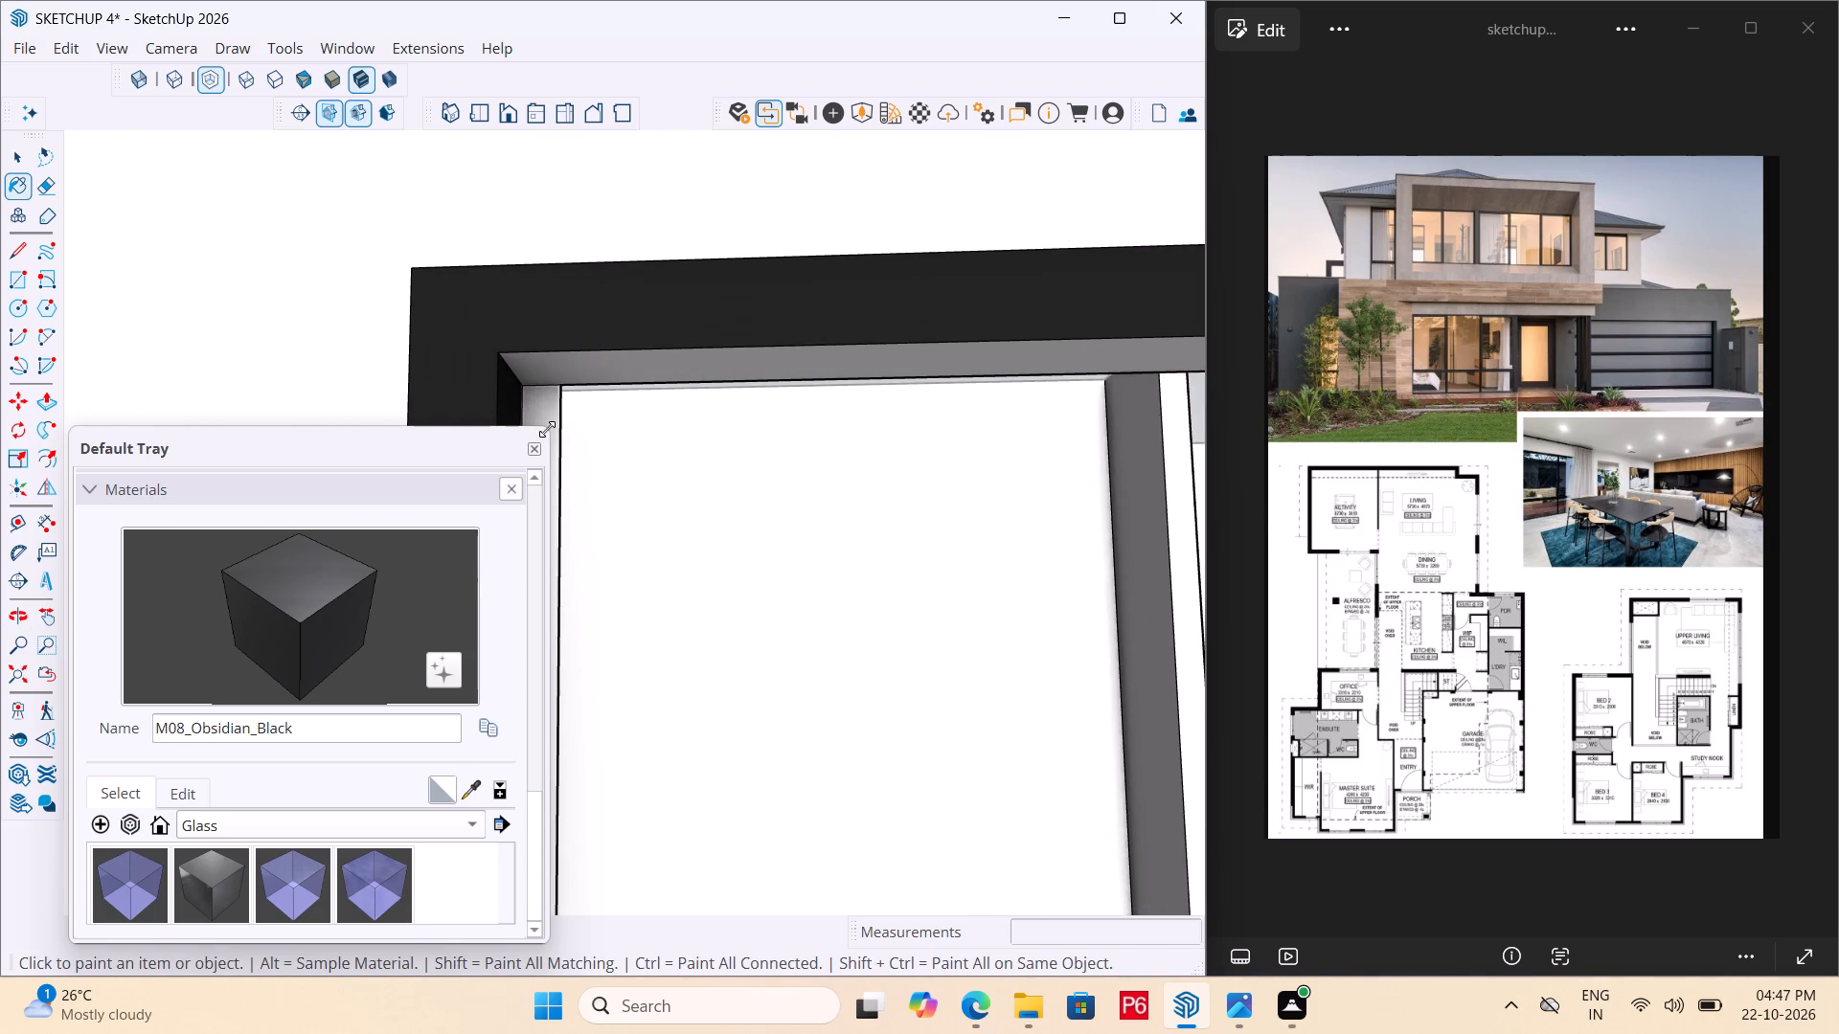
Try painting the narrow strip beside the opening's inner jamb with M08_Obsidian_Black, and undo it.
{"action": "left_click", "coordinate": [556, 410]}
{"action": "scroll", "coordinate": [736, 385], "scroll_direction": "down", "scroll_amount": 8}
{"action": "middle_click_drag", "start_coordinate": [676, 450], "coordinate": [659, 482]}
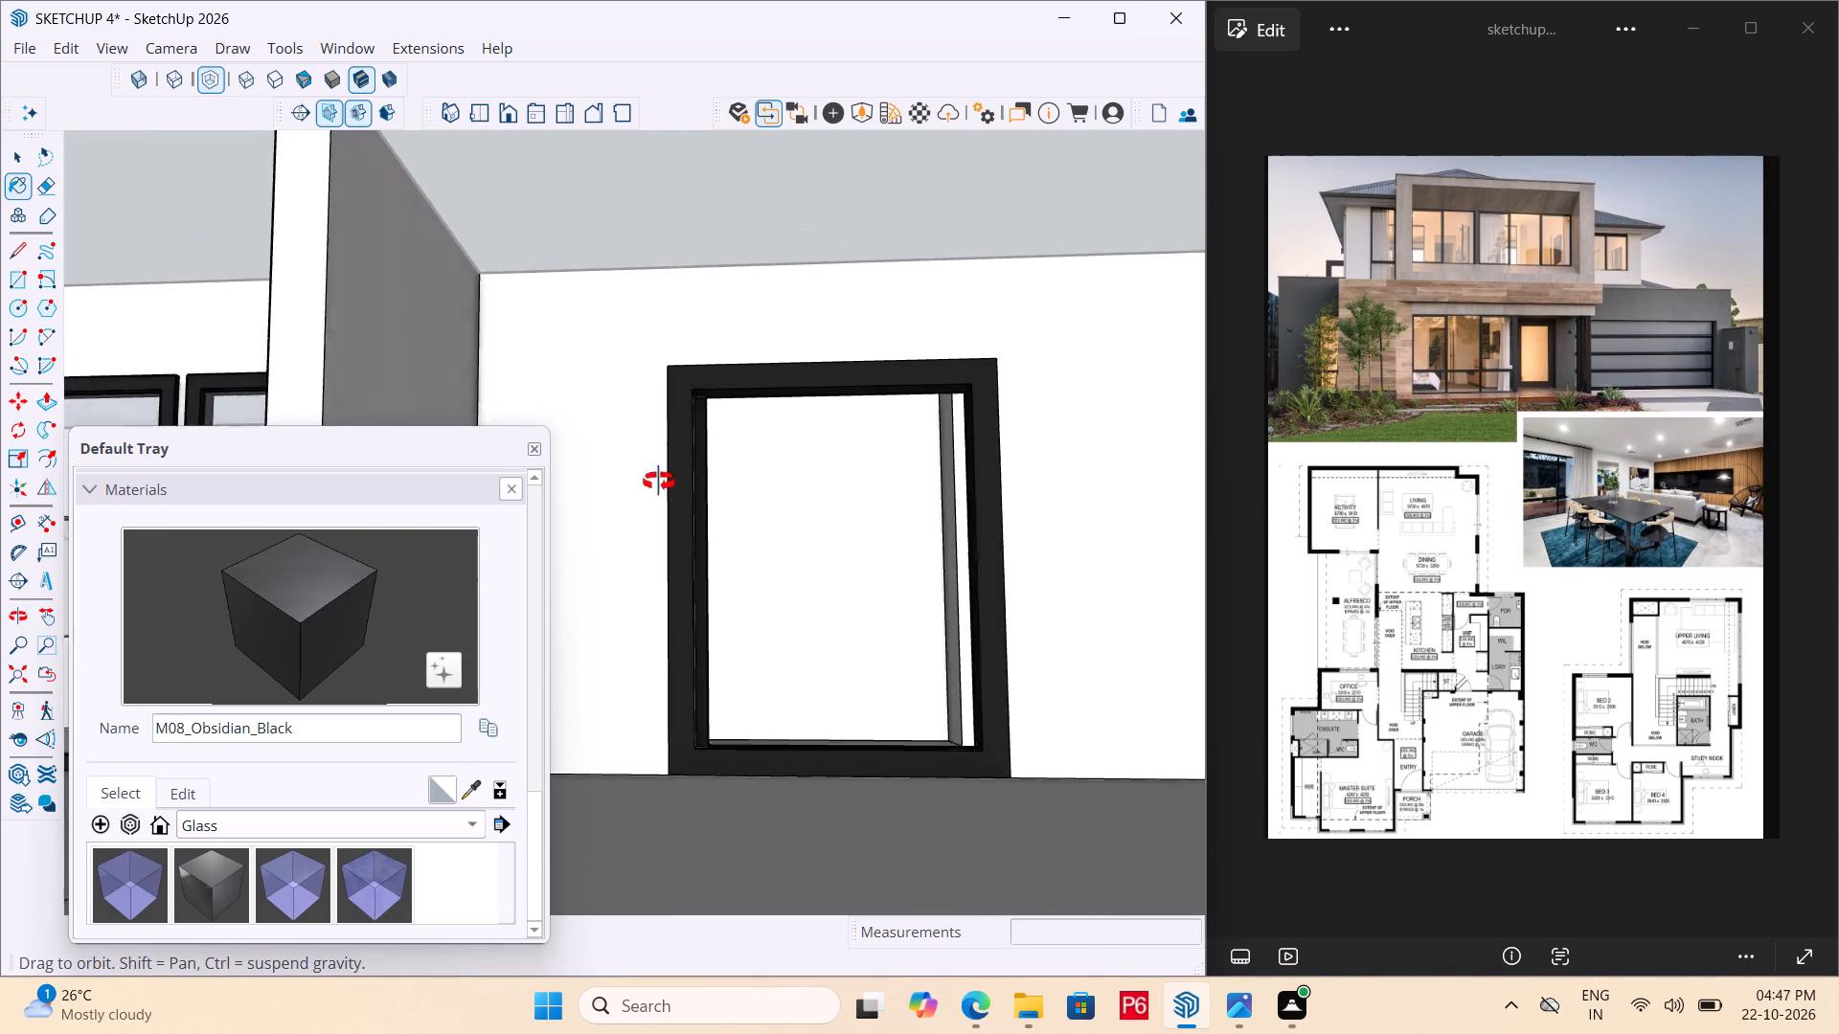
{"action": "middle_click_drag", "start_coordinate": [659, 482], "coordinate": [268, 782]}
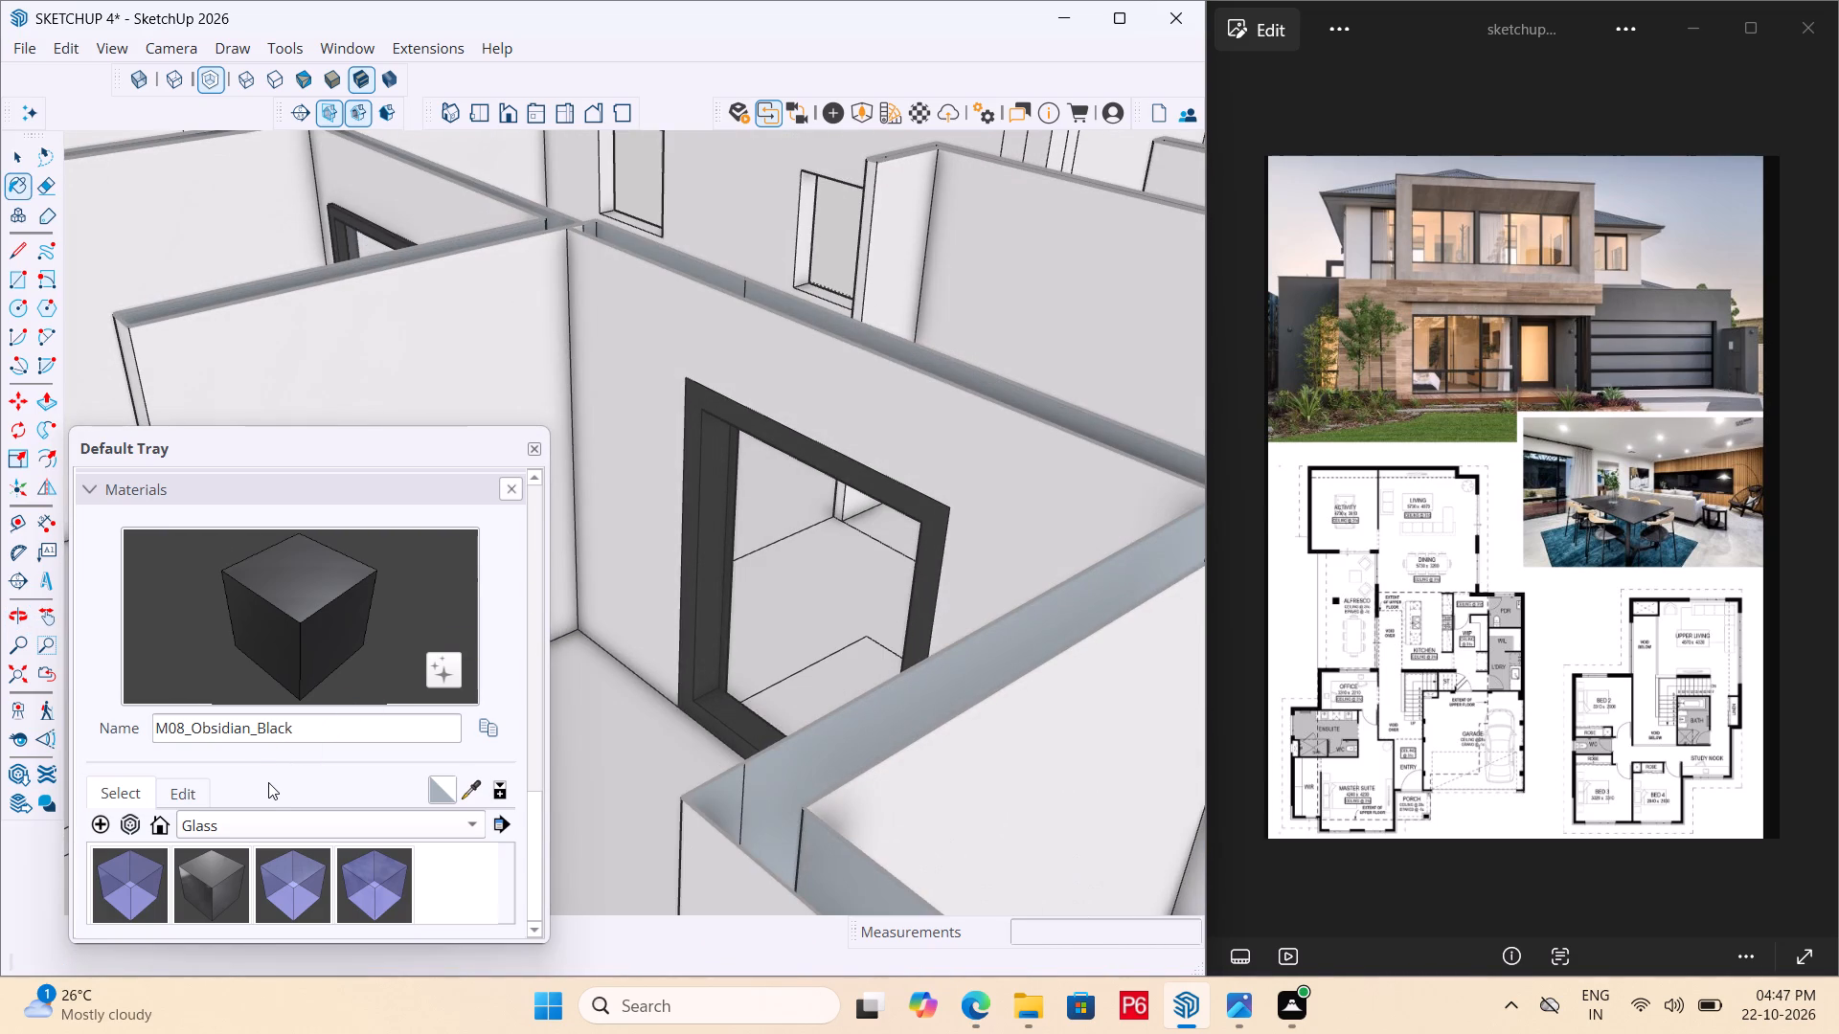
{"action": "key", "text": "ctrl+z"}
Save the model.
{"action": "key", "text": "ctrl+s"}
{"action": "key", "text": "ctrl+s"}
{"action": "key", "text": "ctrl+s"}
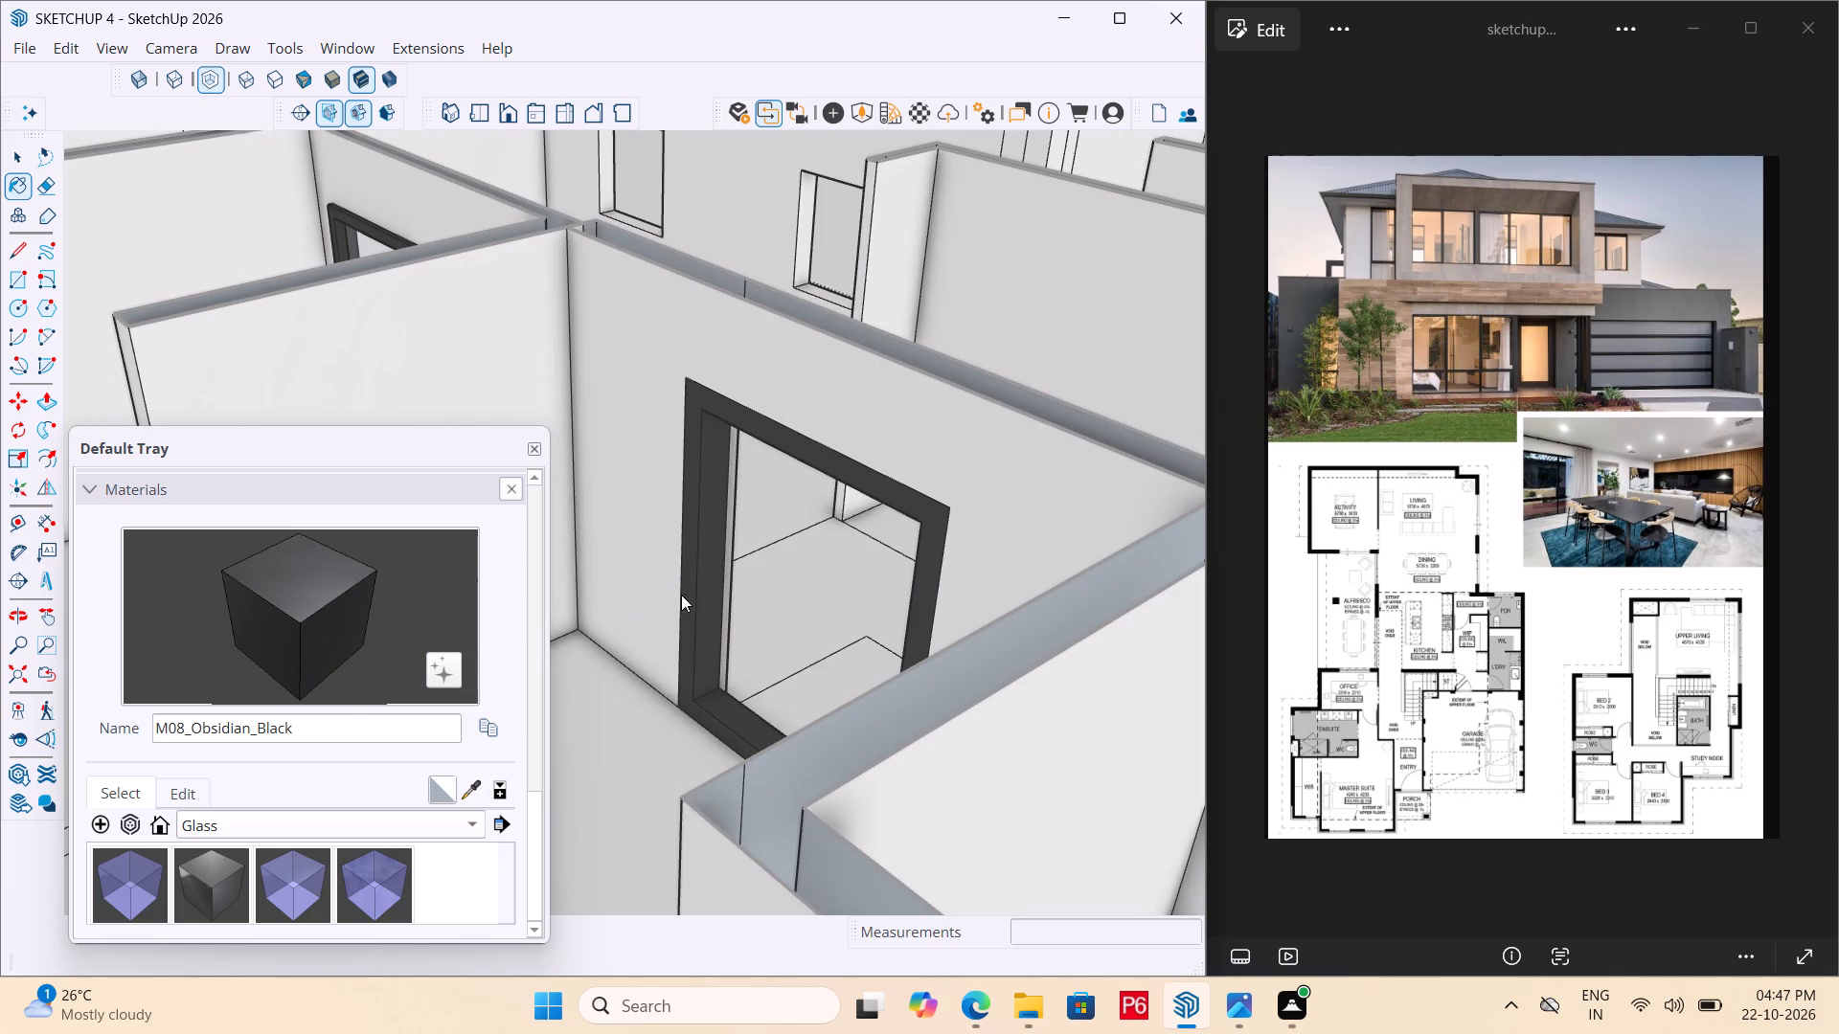
Erase the leftover edge of the narrow strip beside the opening's inner jamb.
{"action": "middle_click_drag", "start_coordinate": [742, 580], "coordinate": [771, 570]}
{"action": "scroll", "coordinate": [854, 565], "scroll_direction": "up", "scroll_amount": 6}
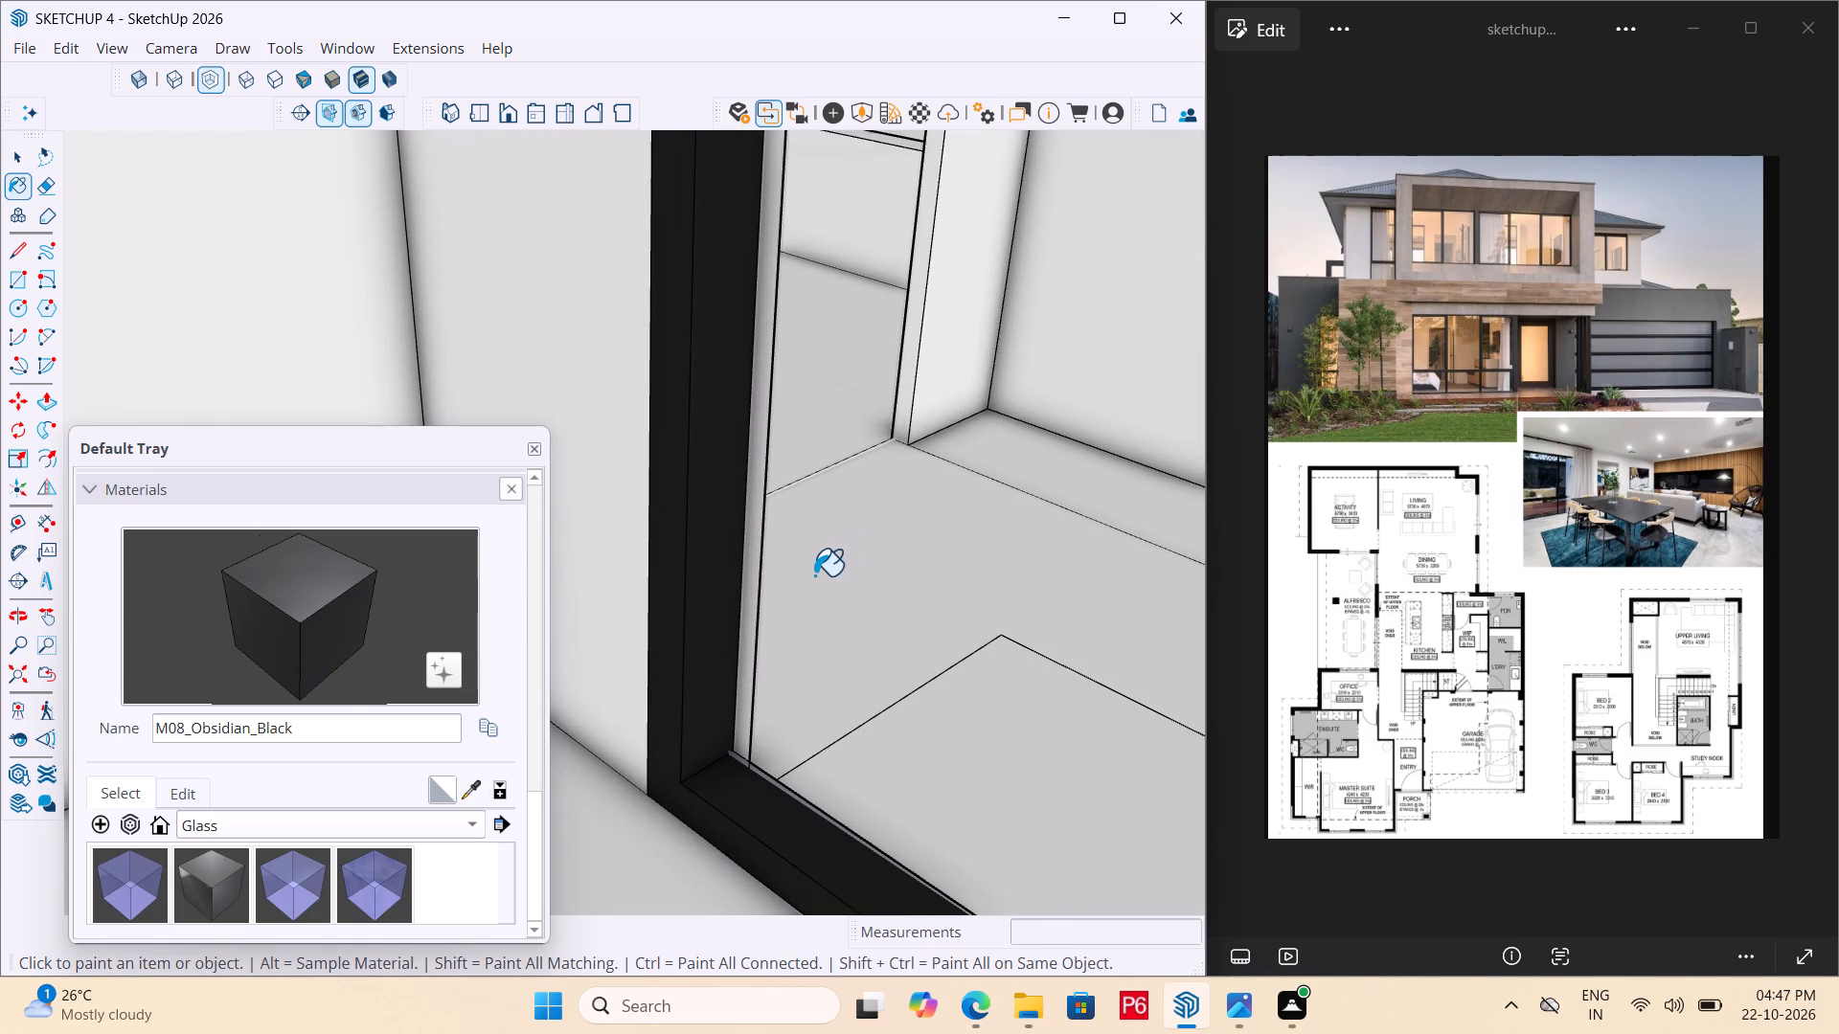
{"action": "key", "text": "e"}
{"action": "double_click", "coordinate": [760, 593]}
{"action": "scroll", "coordinate": [762, 635], "scroll_direction": "down", "scroll_amount": 7}
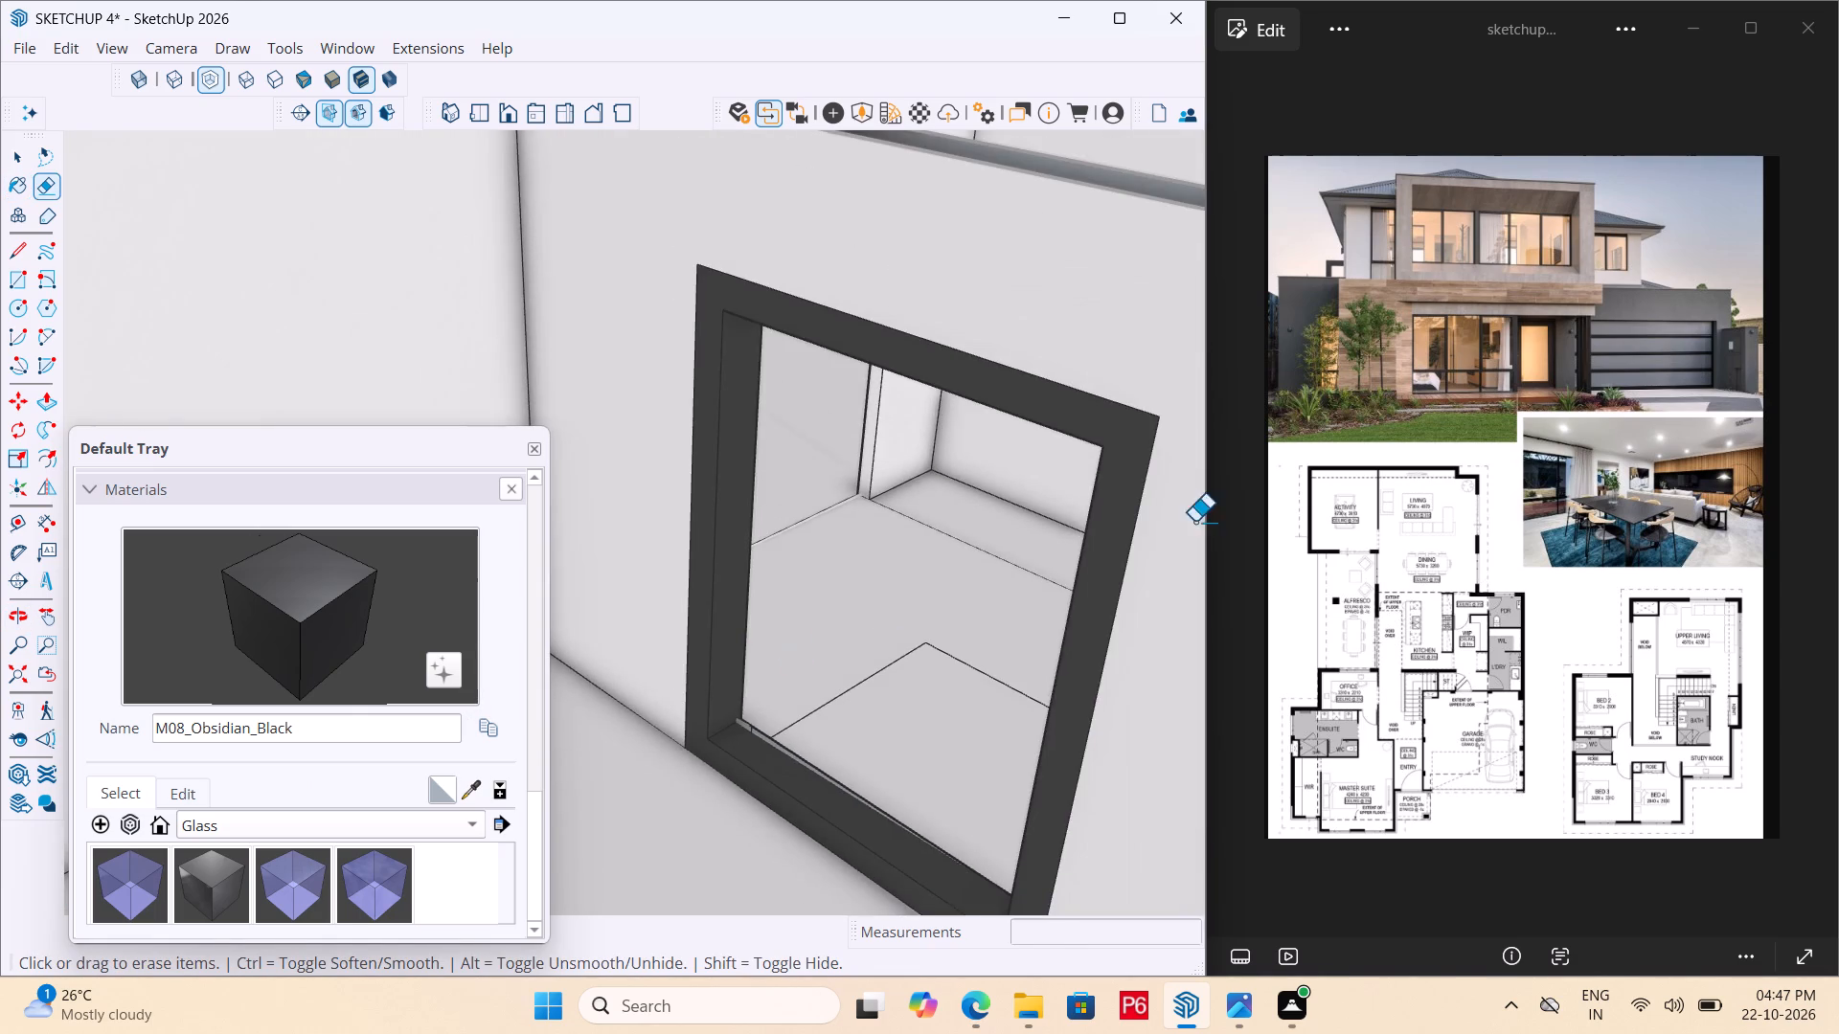
Examine the black-framed opening and its wall from both the inner rooms and the alfresco side.
{"action": "middle_click_drag", "start_coordinate": [1194, 530], "coordinate": [289, 530]}
{"action": "scroll", "coordinate": [705, 459], "scroll_direction": "down", "scroll_amount": 6}
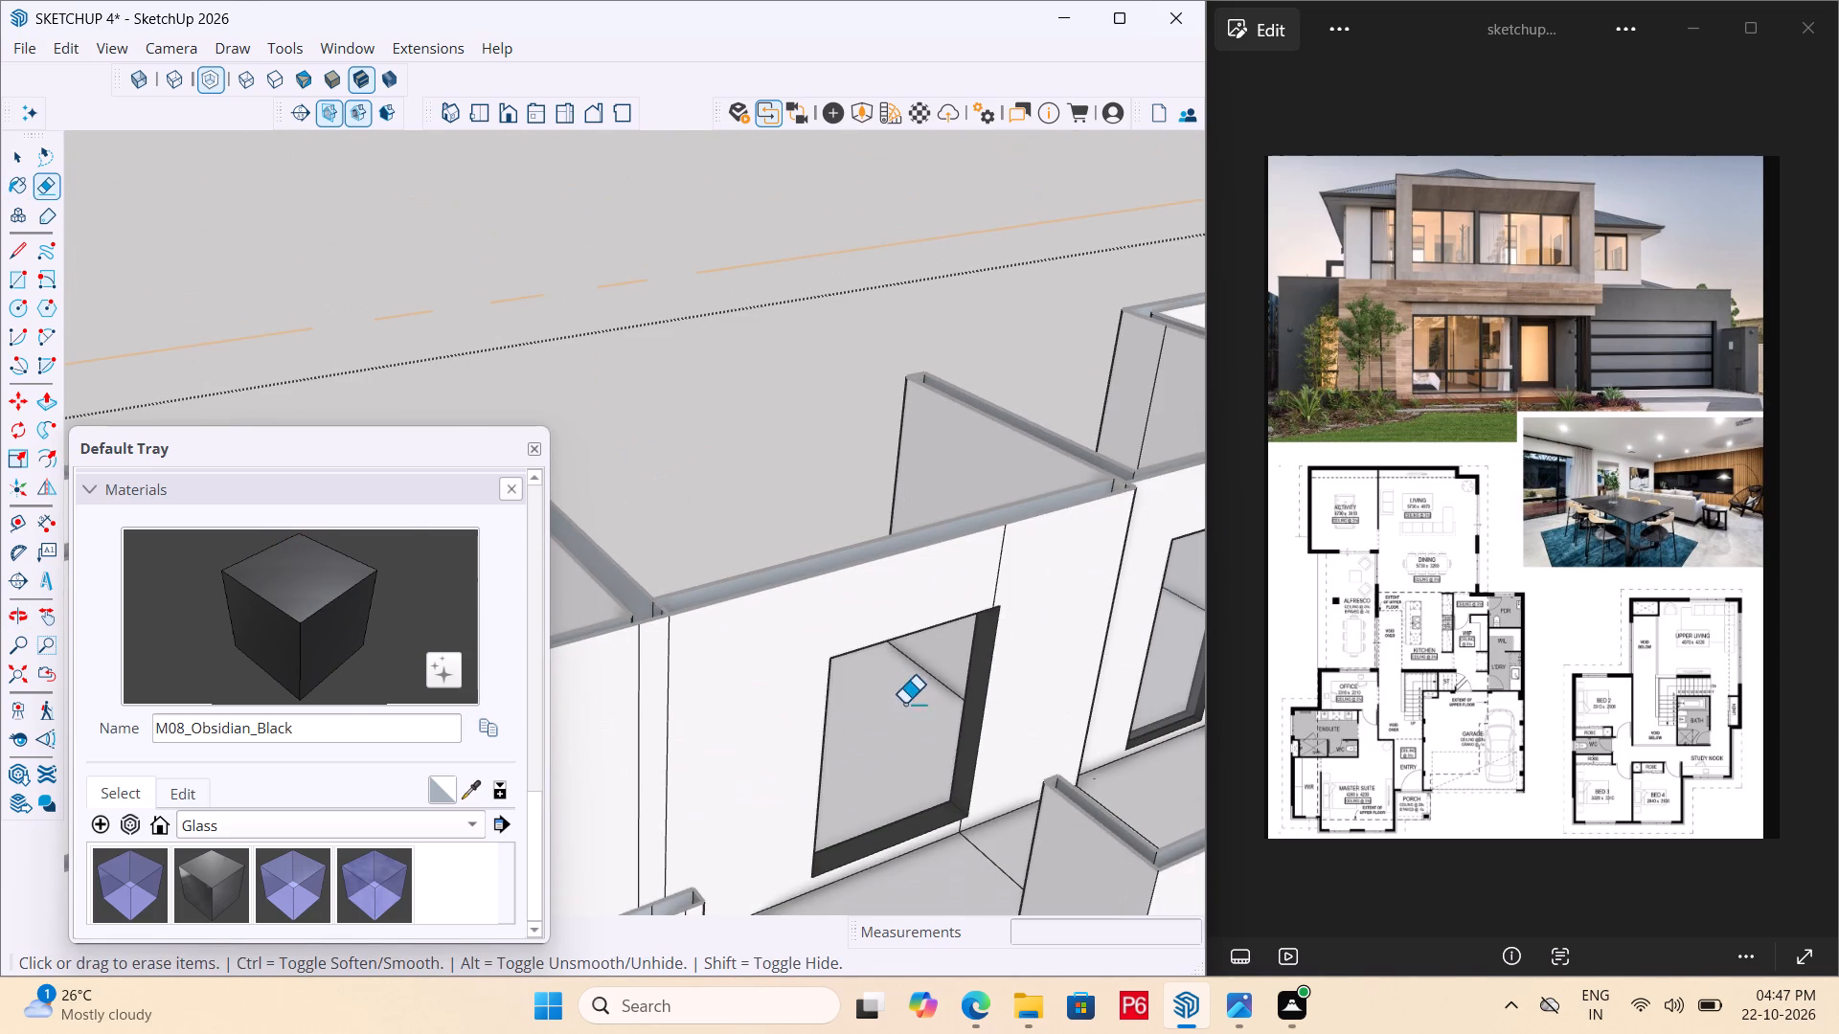
{"action": "middle_click_drag", "start_coordinate": [738, 704], "coordinate": [970, 723]}
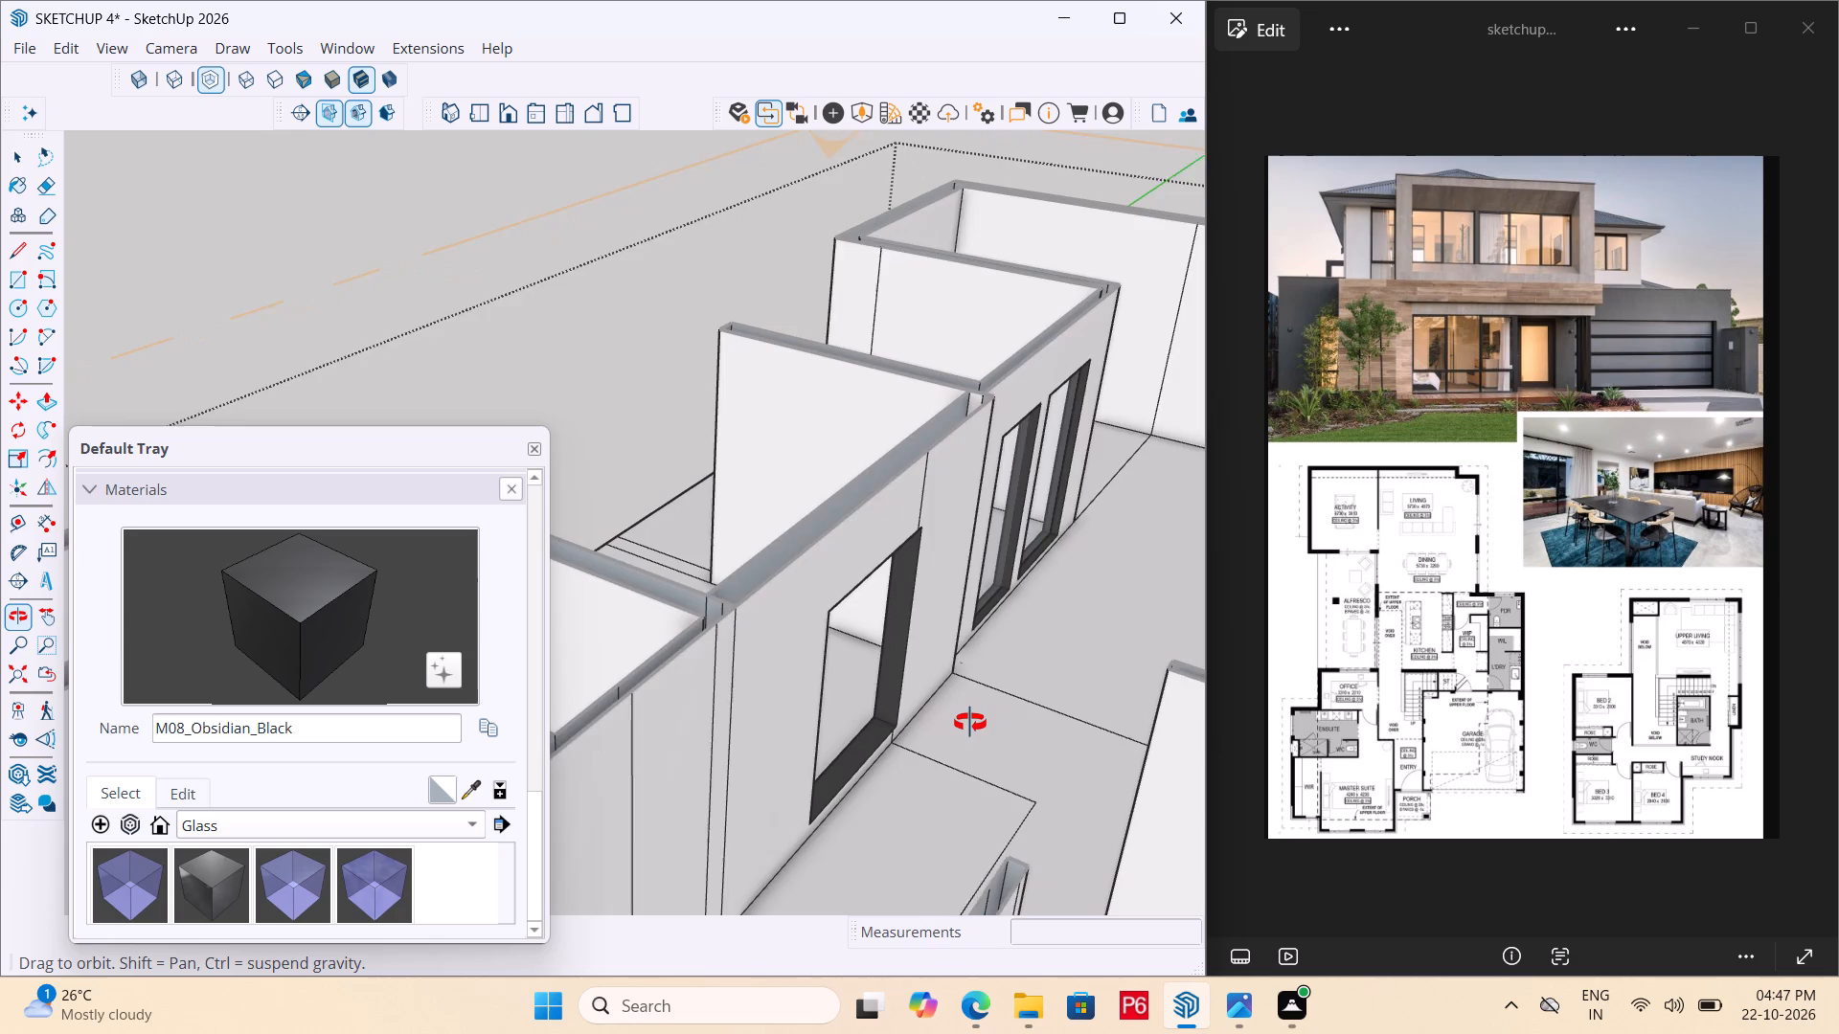
{"action": "middle_click_drag", "start_coordinate": [970, 723], "coordinate": [1432, 719]}
{"action": "scroll", "coordinate": [1057, 573], "scroll_direction": "down", "scroll_amount": 6}
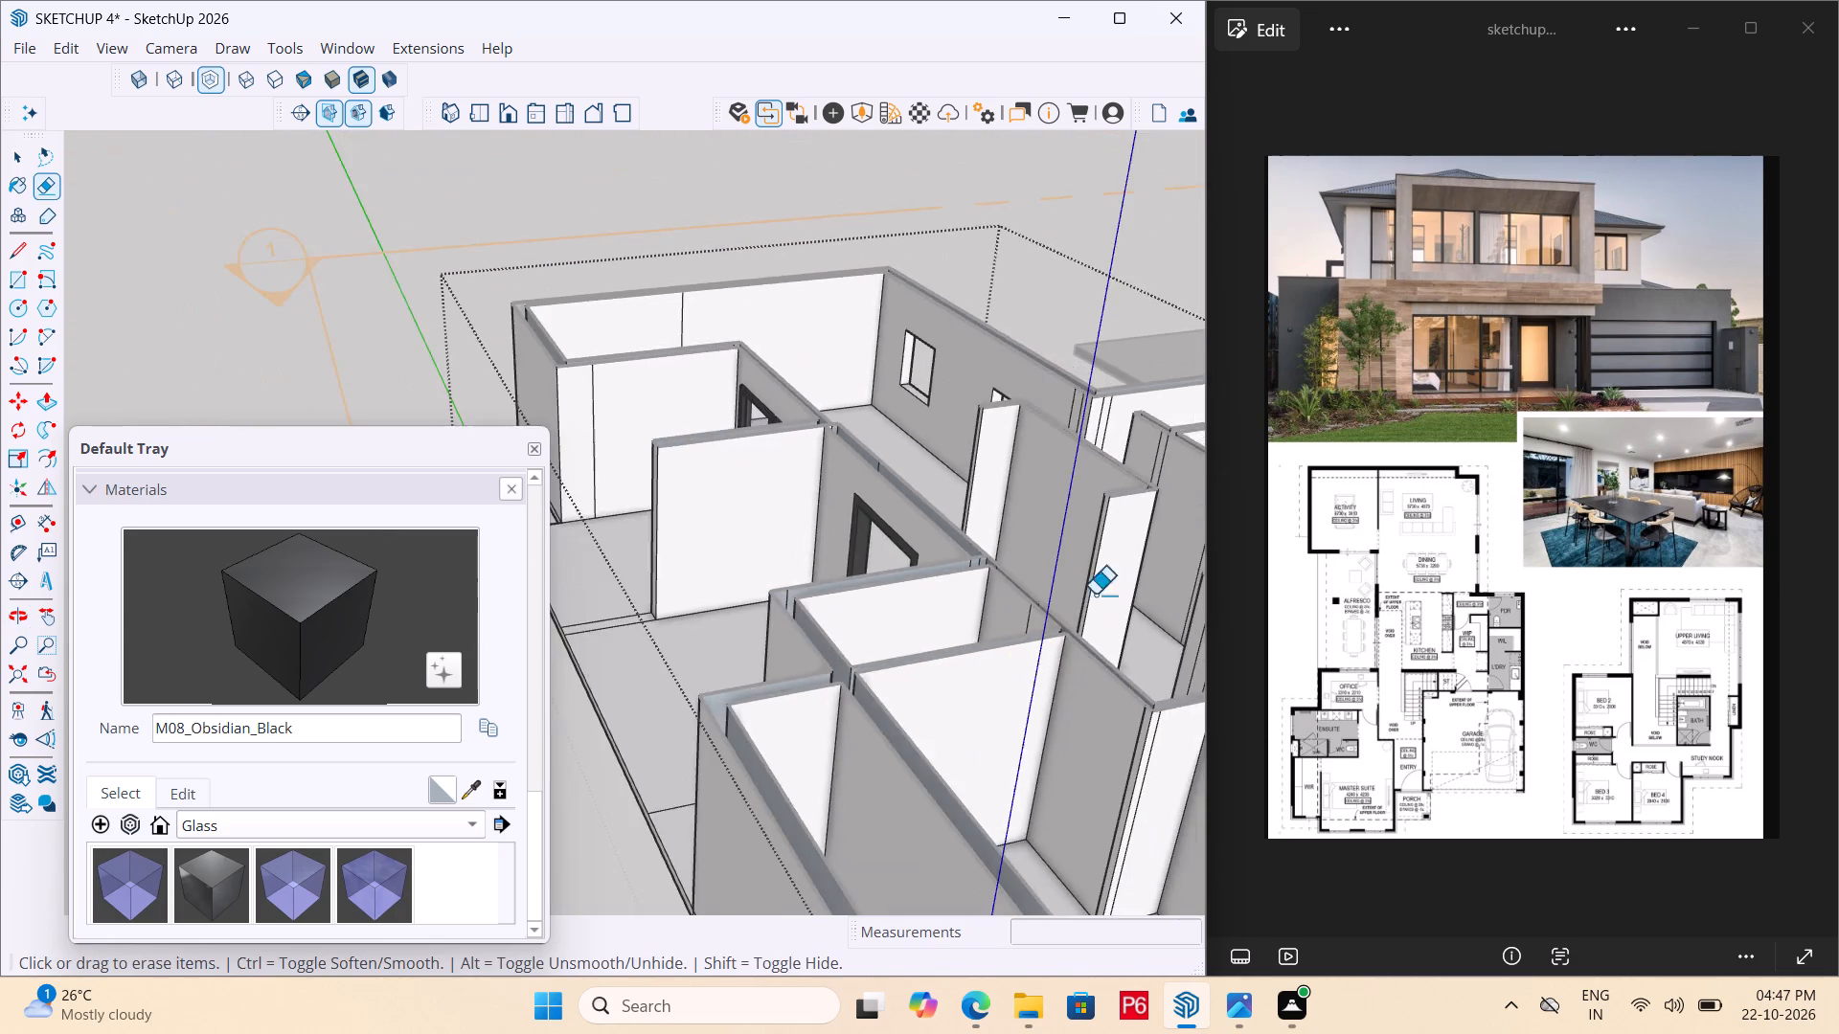
{"action": "middle_click_drag", "start_coordinate": [786, 591], "coordinate": [1091, 598]}
{"action": "scroll", "coordinate": [795, 651], "scroll_direction": "down", "scroll_amount": 6}
{"action": "scroll", "coordinate": [1147, 478], "scroll_direction": "up", "scroll_amount": 5}
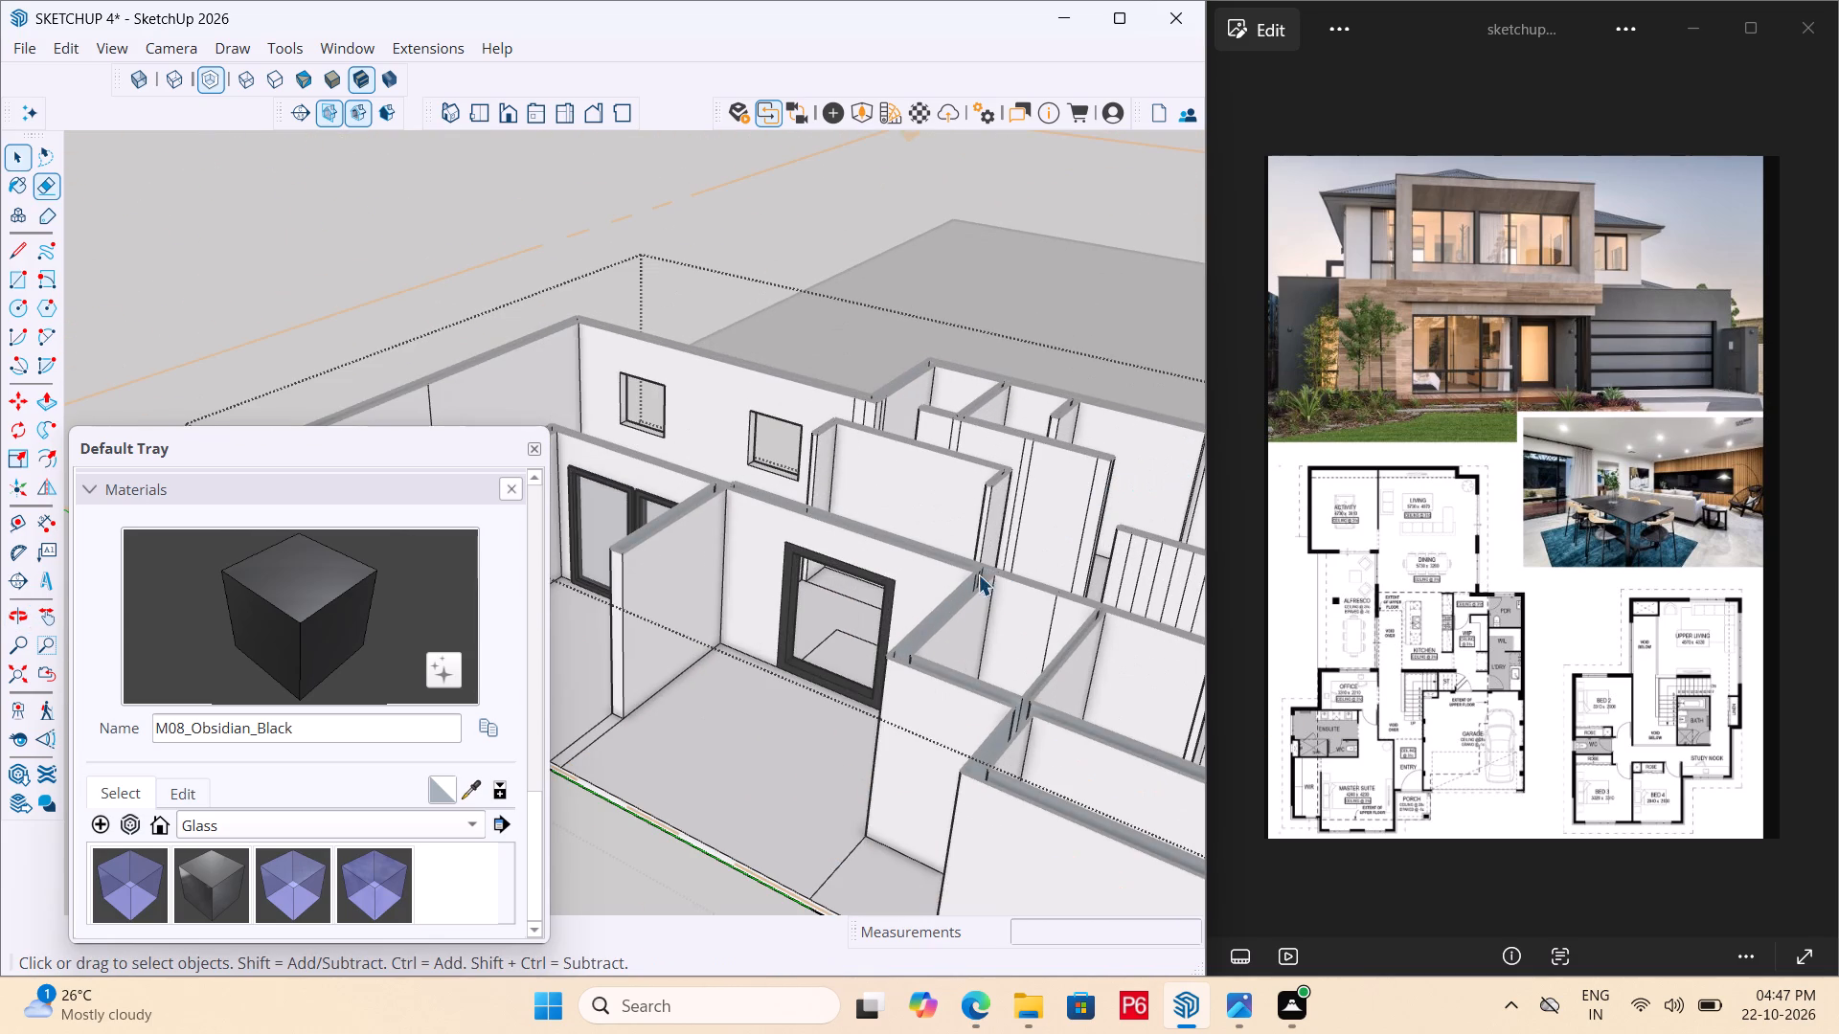
Reopen the ground-floor wall group and draw a rectangle about 7' by 5' 5" filling the opening inside its black frame.
{"action": "key", "text": "space"}
{"action": "left_click", "coordinate": [851, 246]}
{"action": "left_click", "coordinate": [860, 596]}
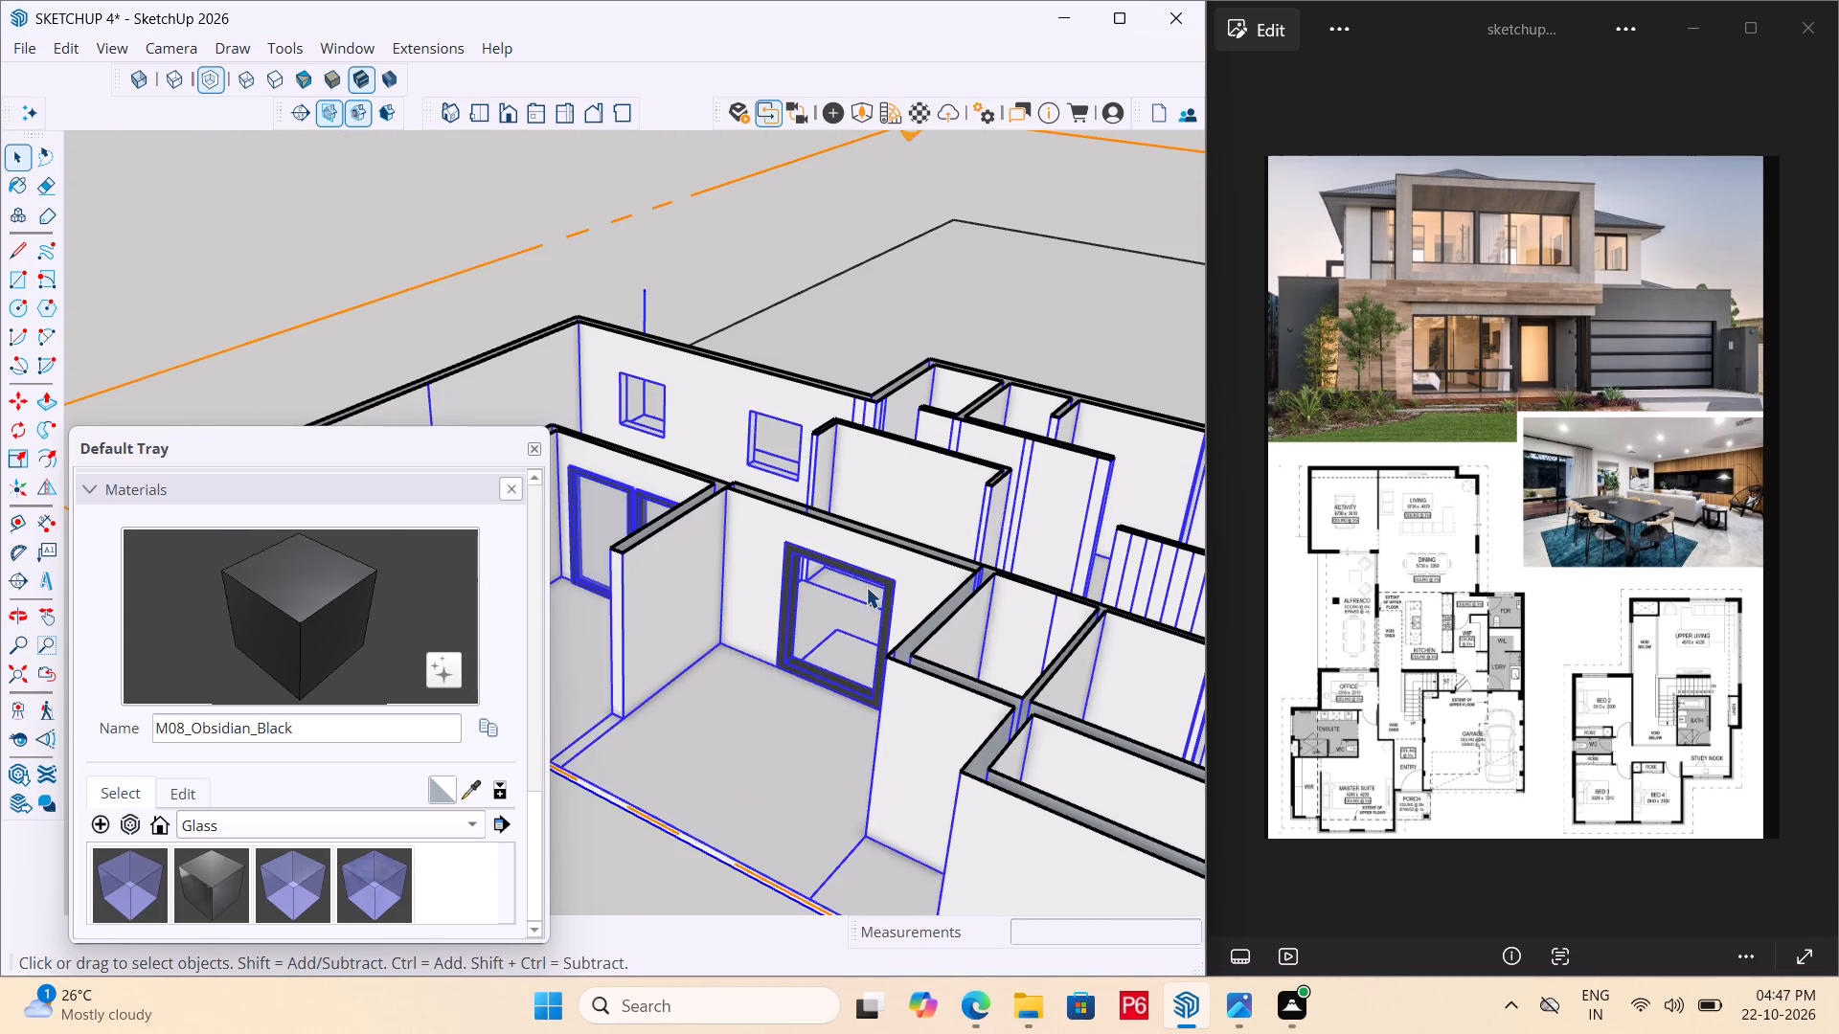
{"action": "double_click", "coordinate": [874, 579]}
{"action": "double_click", "coordinate": [879, 575]}
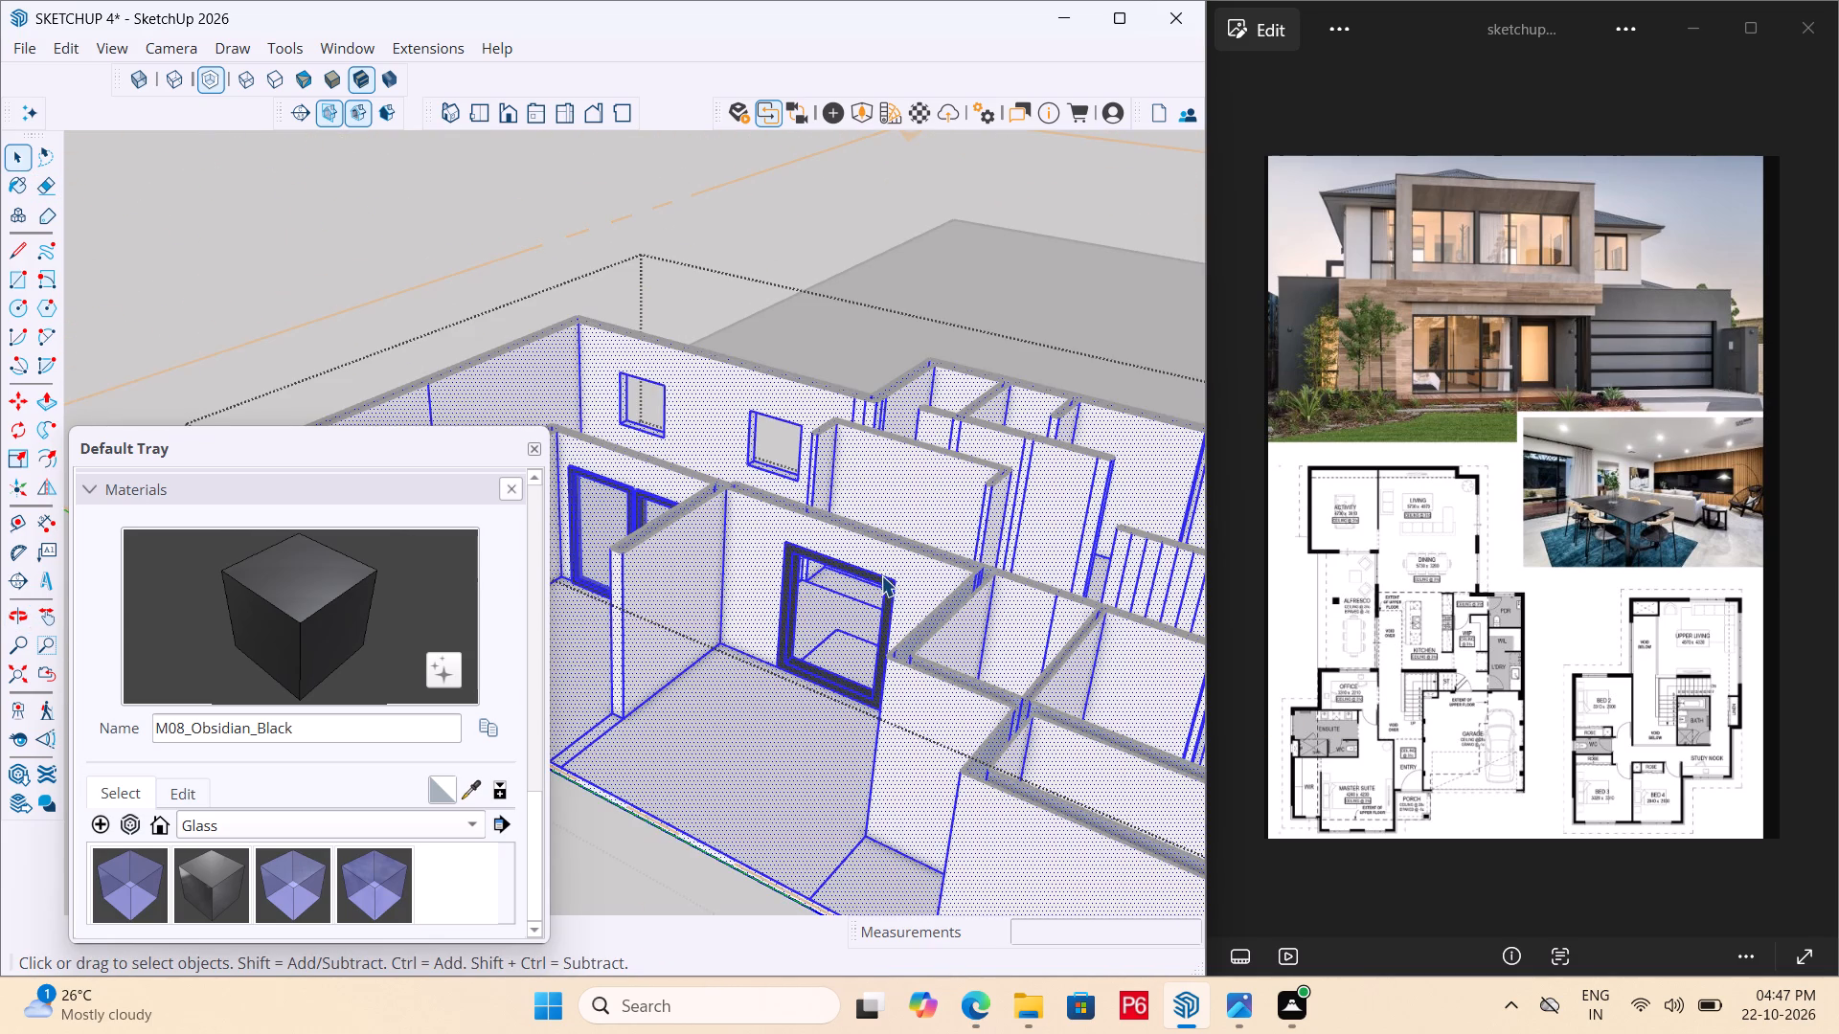
{"action": "triple_click", "coordinate": [881, 575]}
{"action": "double_click", "coordinate": [881, 575]}
{"action": "middle_click_drag", "start_coordinate": [892, 634], "coordinate": [897, 610]}
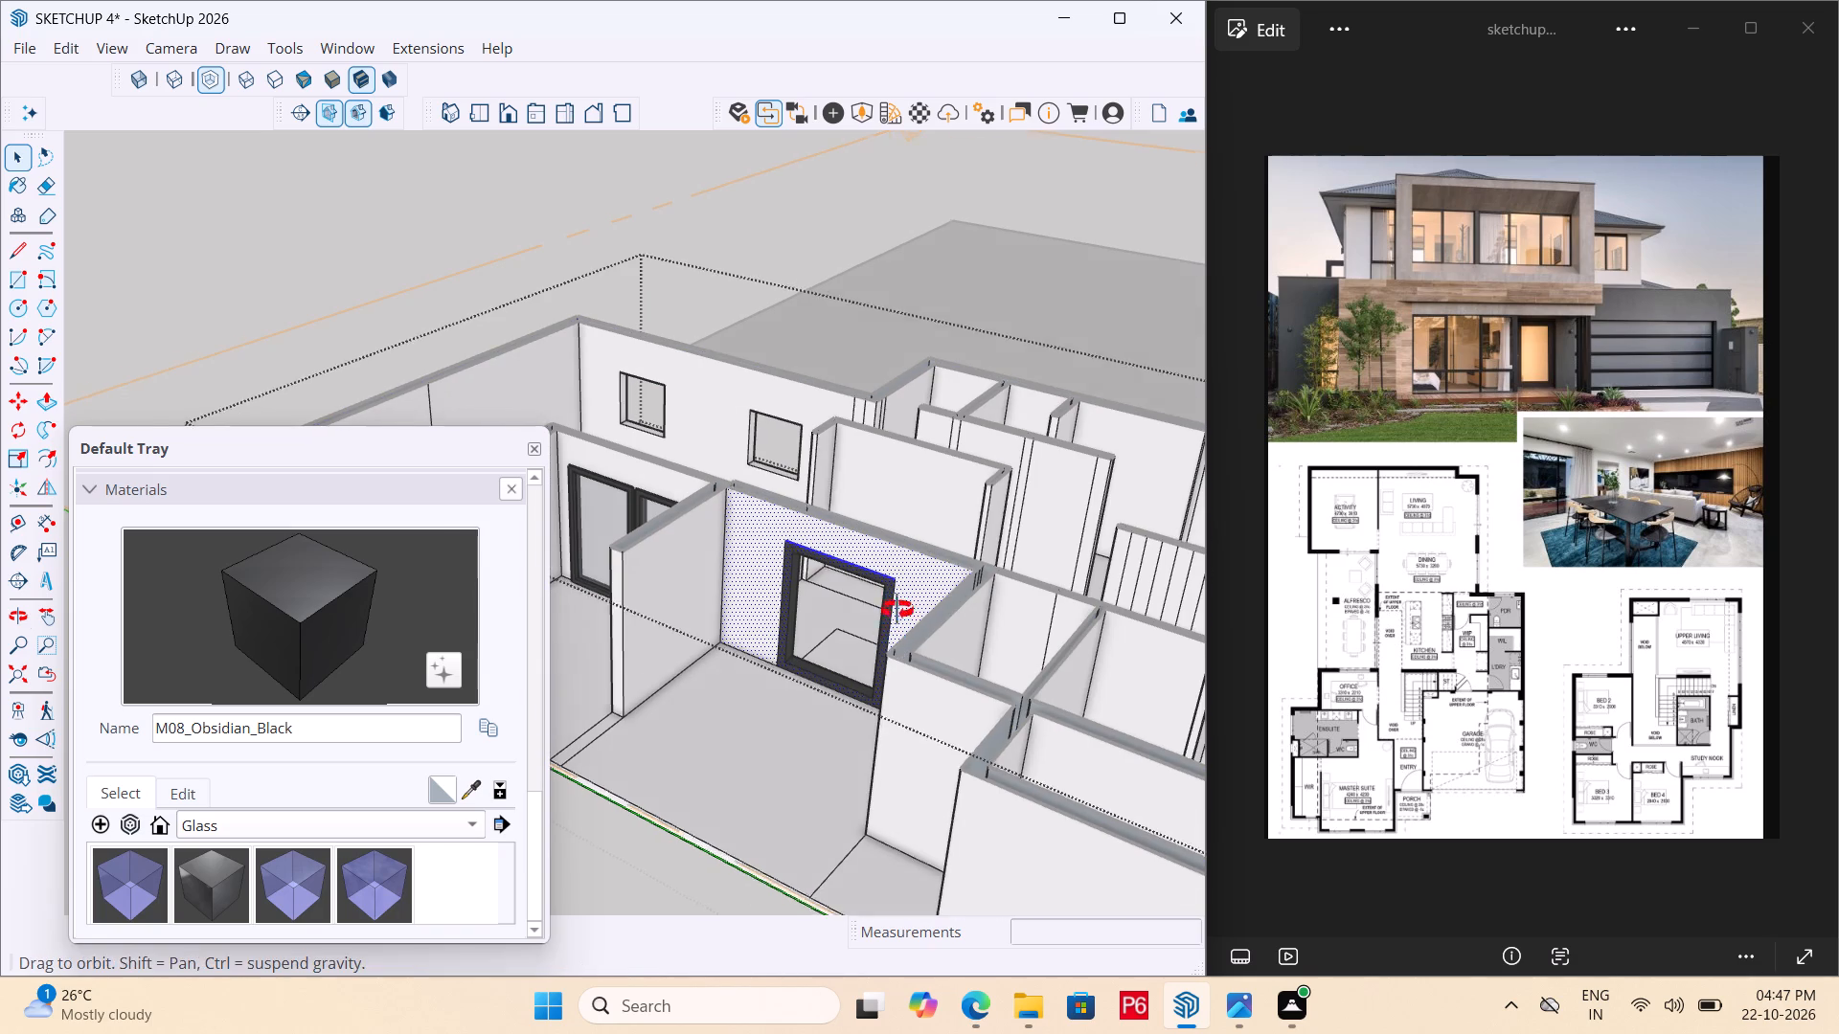
{"action": "middle_click_drag", "start_coordinate": [897, 610], "coordinate": [955, 530]}
{"action": "scroll", "coordinate": [849, 460], "scroll_direction": "up", "scroll_amount": 5}
{"action": "scroll", "coordinate": [931, 402], "scroll_direction": "up", "scroll_amount": 2}
{"action": "key", "text": "r"}
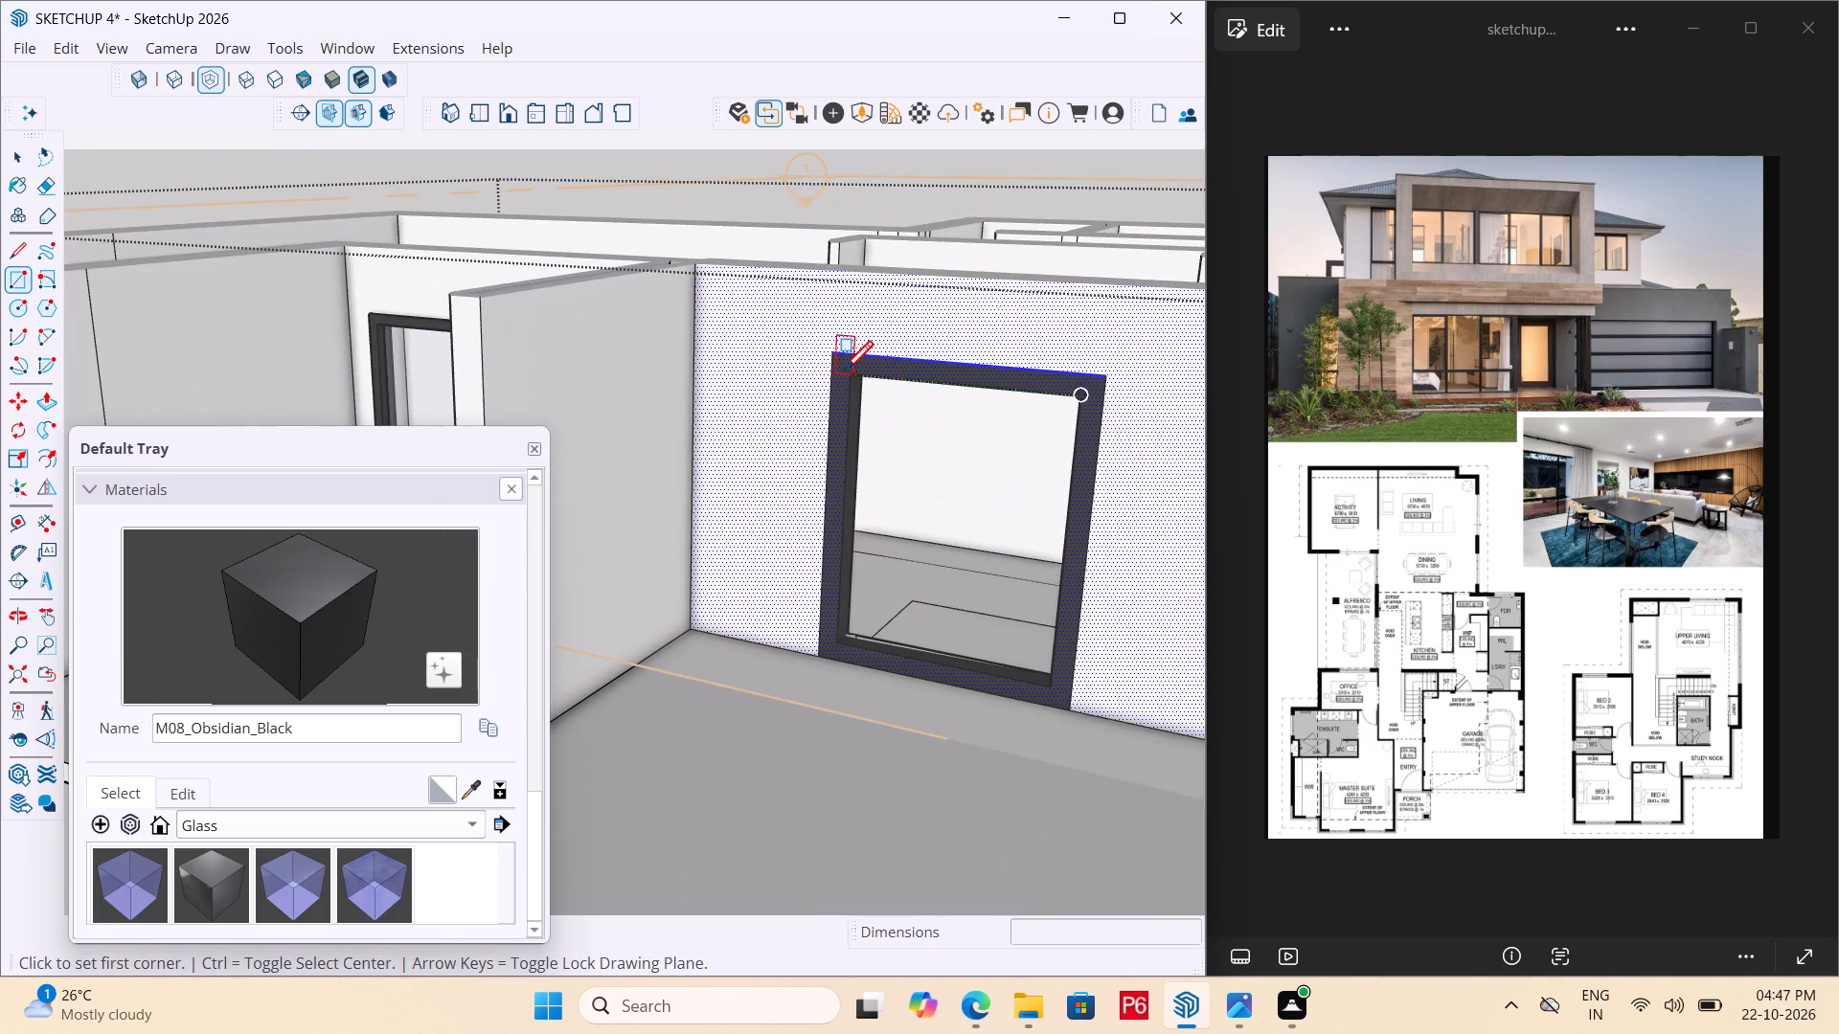
{"action": "scroll", "coordinate": [898, 413], "scroll_direction": "up", "scroll_amount": 1}
{"action": "middle_click_drag", "start_coordinate": [898, 413], "coordinate": [881, 359]}
{"action": "scroll", "coordinate": [807, 176], "scroll_direction": "up", "scroll_amount": 2}
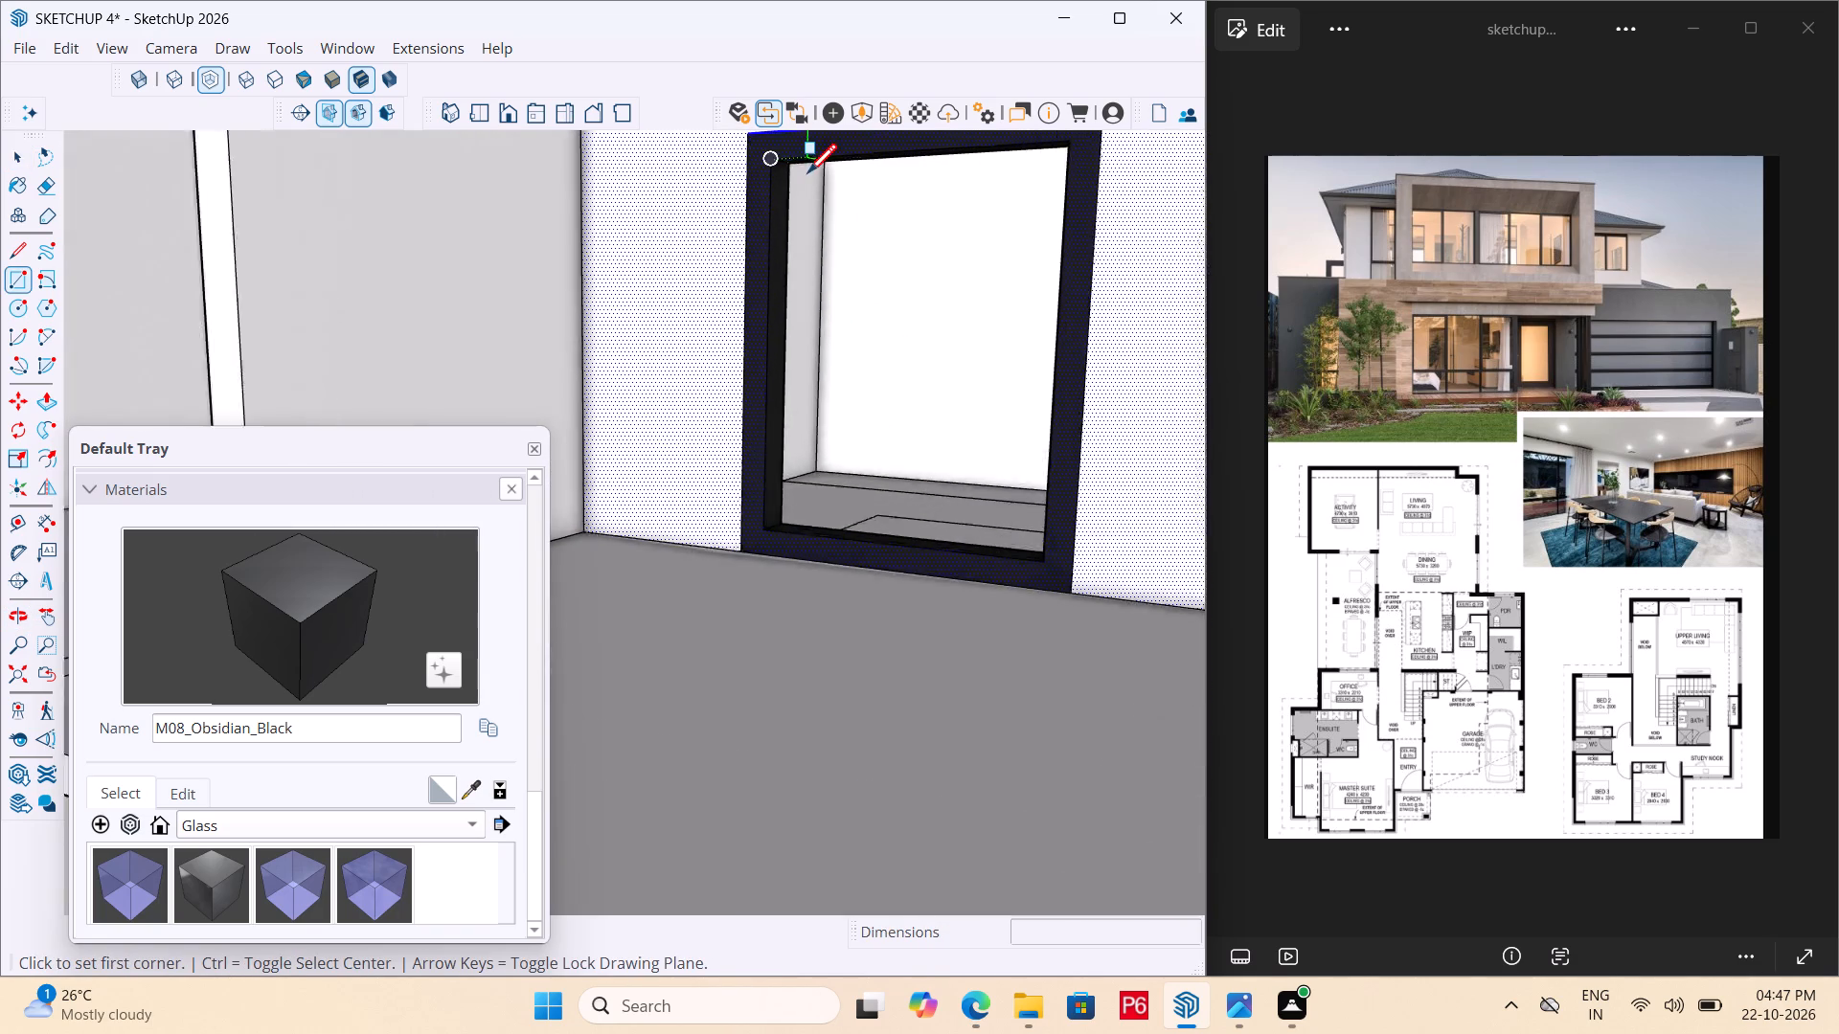
{"action": "scroll", "coordinate": [807, 176], "scroll_direction": "up", "scroll_amount": 8}
{"action": "scroll", "coordinate": [773, 420], "scroll_direction": "down", "scroll_amount": 5}
{"action": "scroll", "coordinate": [760, 256], "scroll_direction": "up", "scroll_amount": 5}
{"action": "middle_click_drag", "start_coordinate": [774, 215], "coordinate": [788, 159]}
{"action": "left_click", "coordinate": [770, 242]}
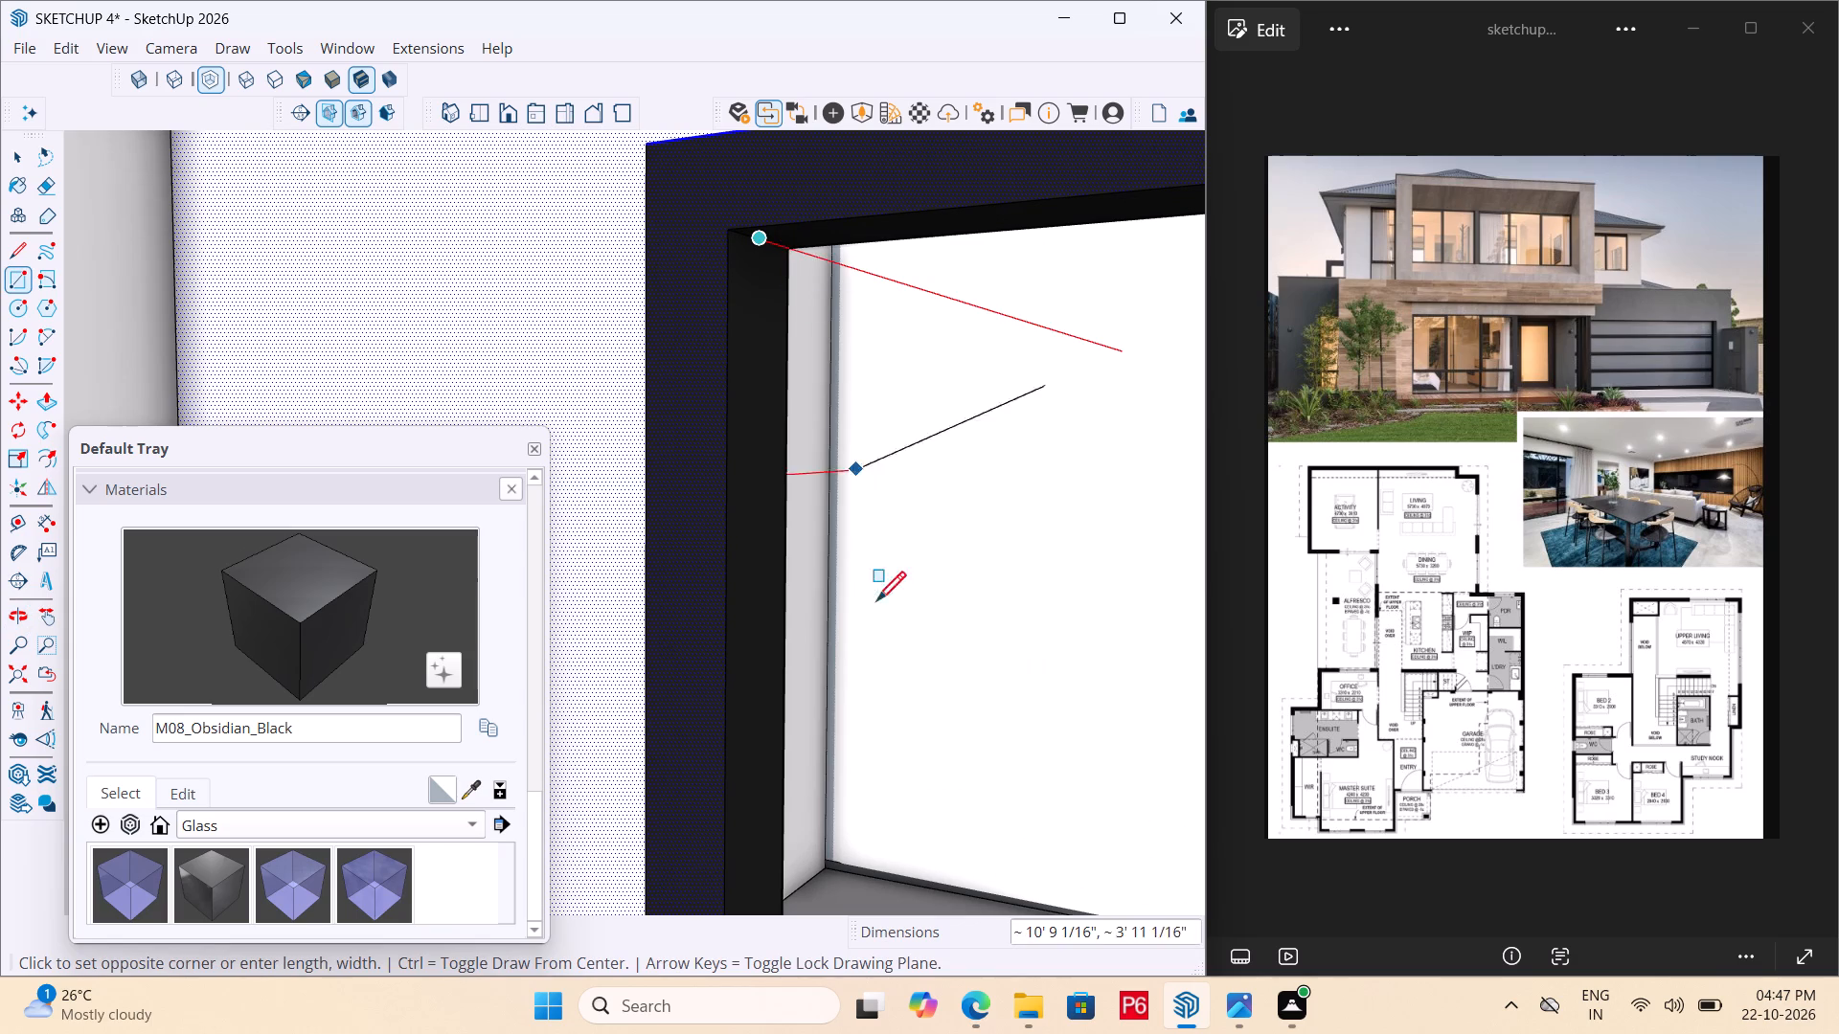
{"action": "scroll", "coordinate": [866, 583], "scroll_direction": "down", "scroll_amount": 8}
{"action": "scroll", "coordinate": [790, 514], "scroll_direction": "down", "scroll_amount": 5}
{"action": "scroll", "coordinate": [1028, 701], "scroll_direction": "down", "scroll_amount": 4}
{"action": "middle_click_drag", "start_coordinate": [1033, 759], "coordinate": [1239, 821]}
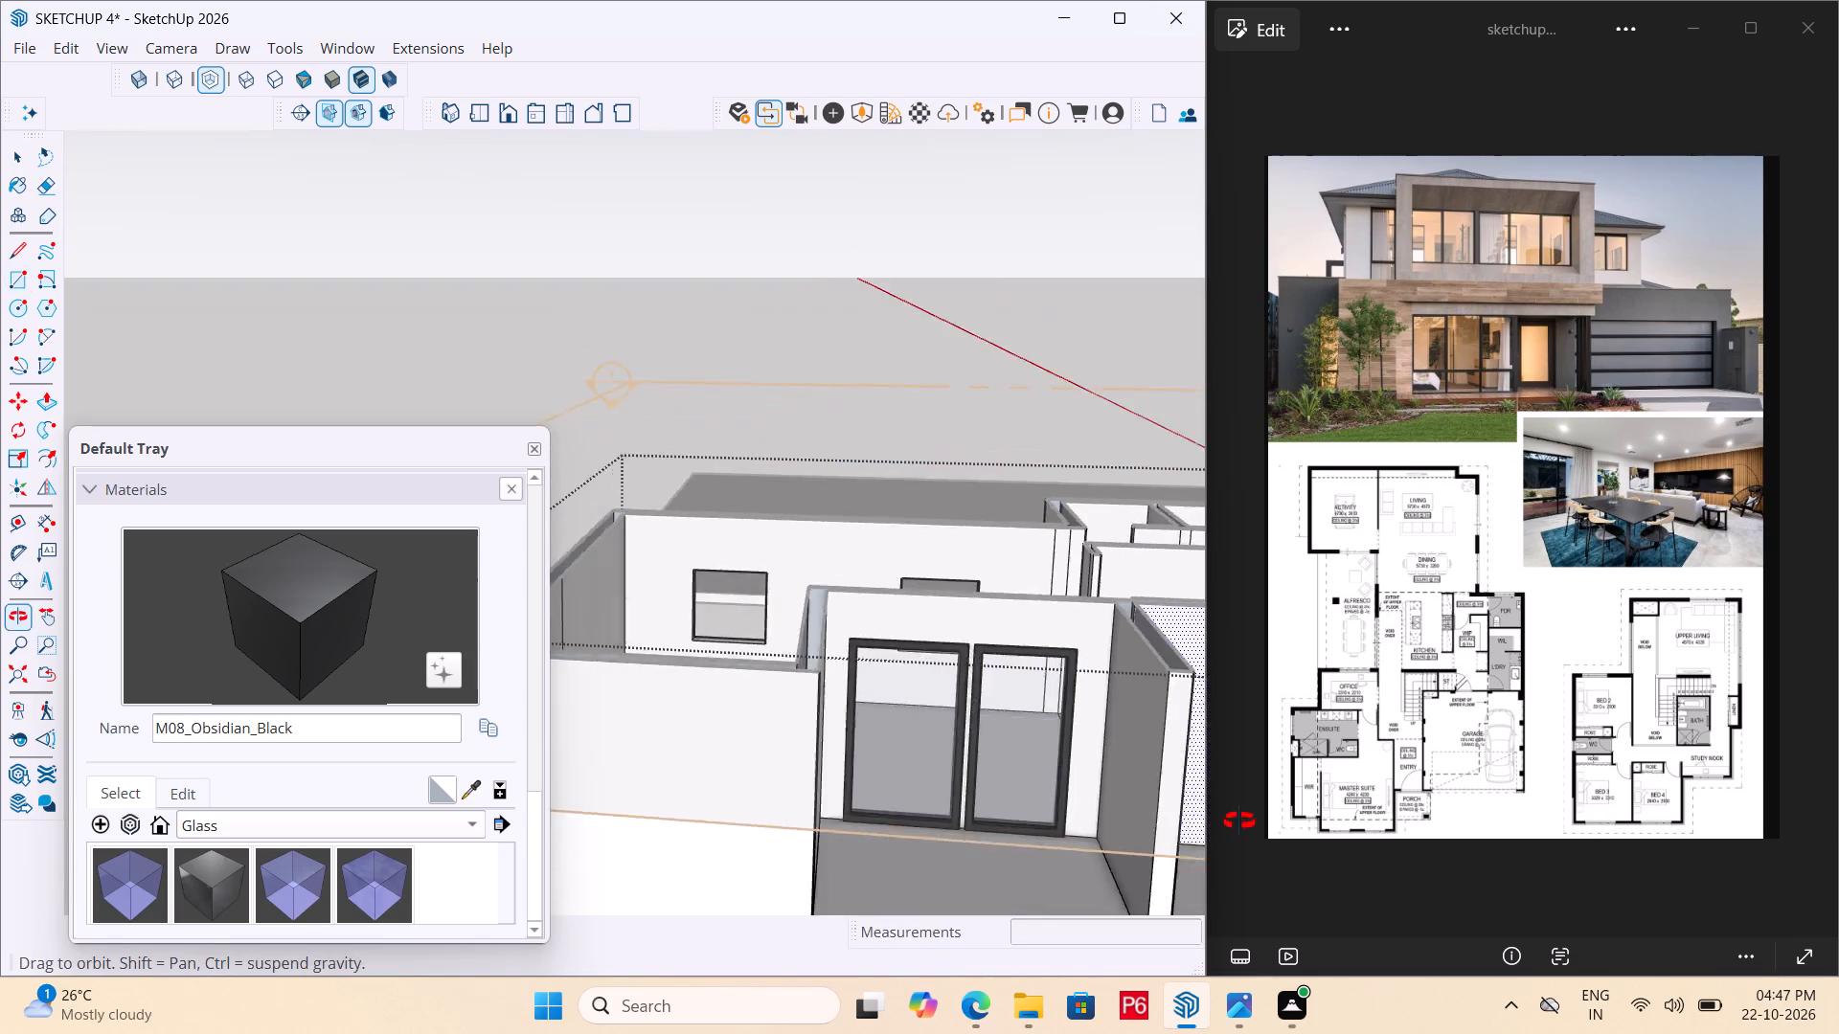
{"action": "middle_click_drag", "start_coordinate": [1239, 821], "coordinate": [1242, 814]}
{"action": "scroll", "coordinate": [792, 720], "scroll_direction": "down", "scroll_amount": 7}
{"action": "scroll", "coordinate": [988, 738], "scroll_direction": "up", "scroll_amount": 6}
{"action": "scroll", "coordinate": [1156, 797], "scroll_direction": "up", "scroll_amount": 9}
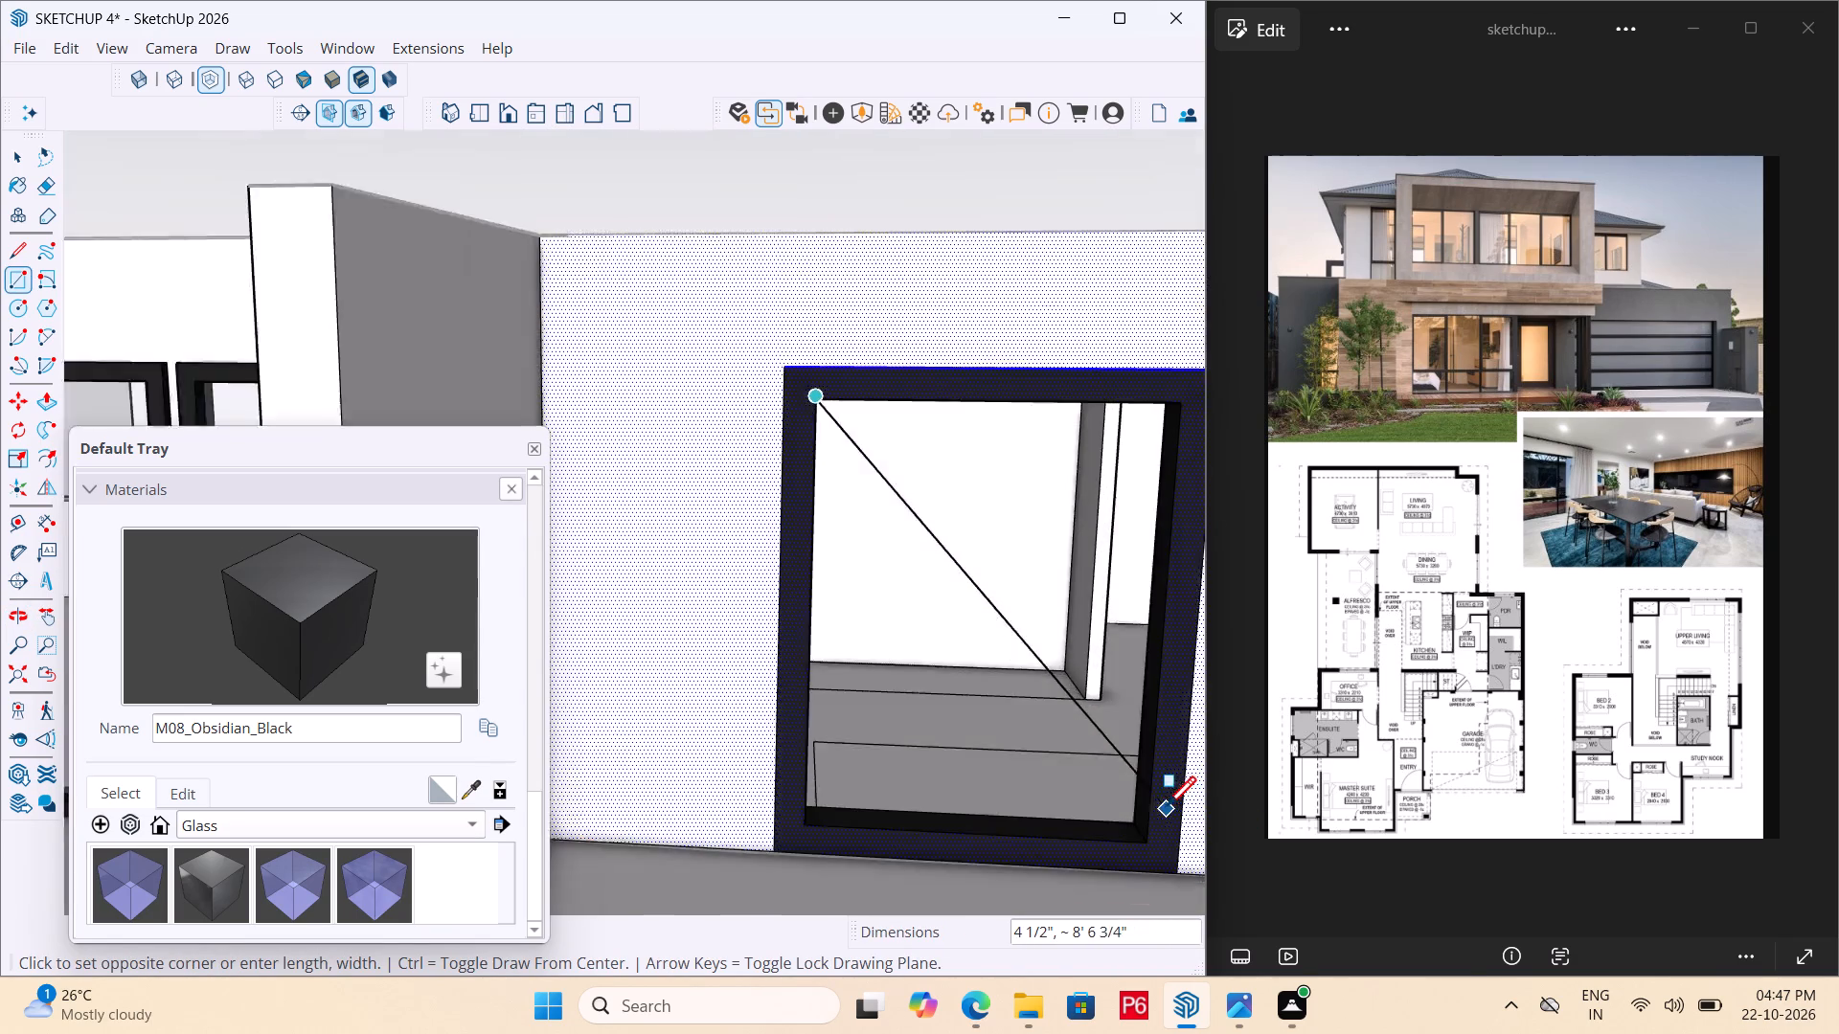
{"action": "scroll", "coordinate": [1167, 809], "scroll_direction": "up", "scroll_amount": 8}
{"action": "left_click", "coordinate": [1154, 851]}
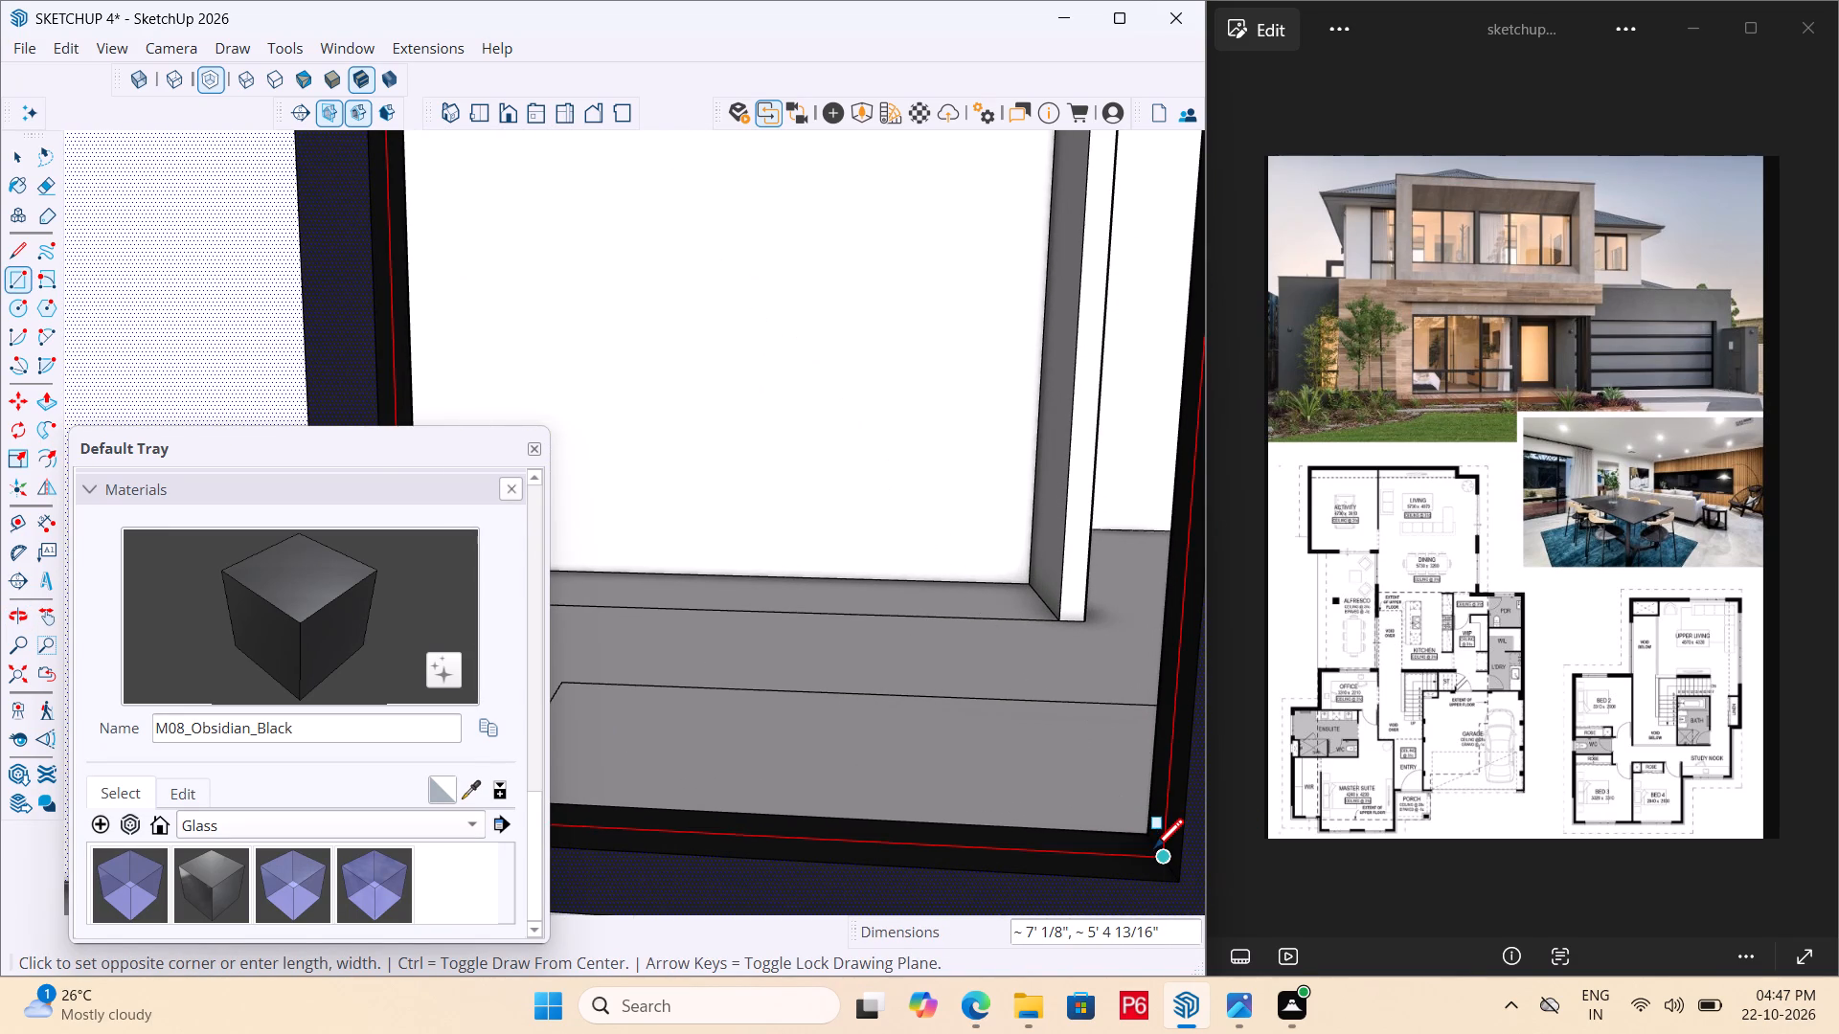
Paint the new pane inside the black frame with Glass_Basic_01 and save the model.
{"action": "scroll", "coordinate": [1130, 840], "scroll_direction": "down", "scroll_amount": 6}
{"action": "scroll", "coordinate": [855, 753], "scroll_direction": "down", "scroll_amount": 5}
{"action": "key", "text": "space"}
{"action": "left_click", "coordinate": [869, 645]}
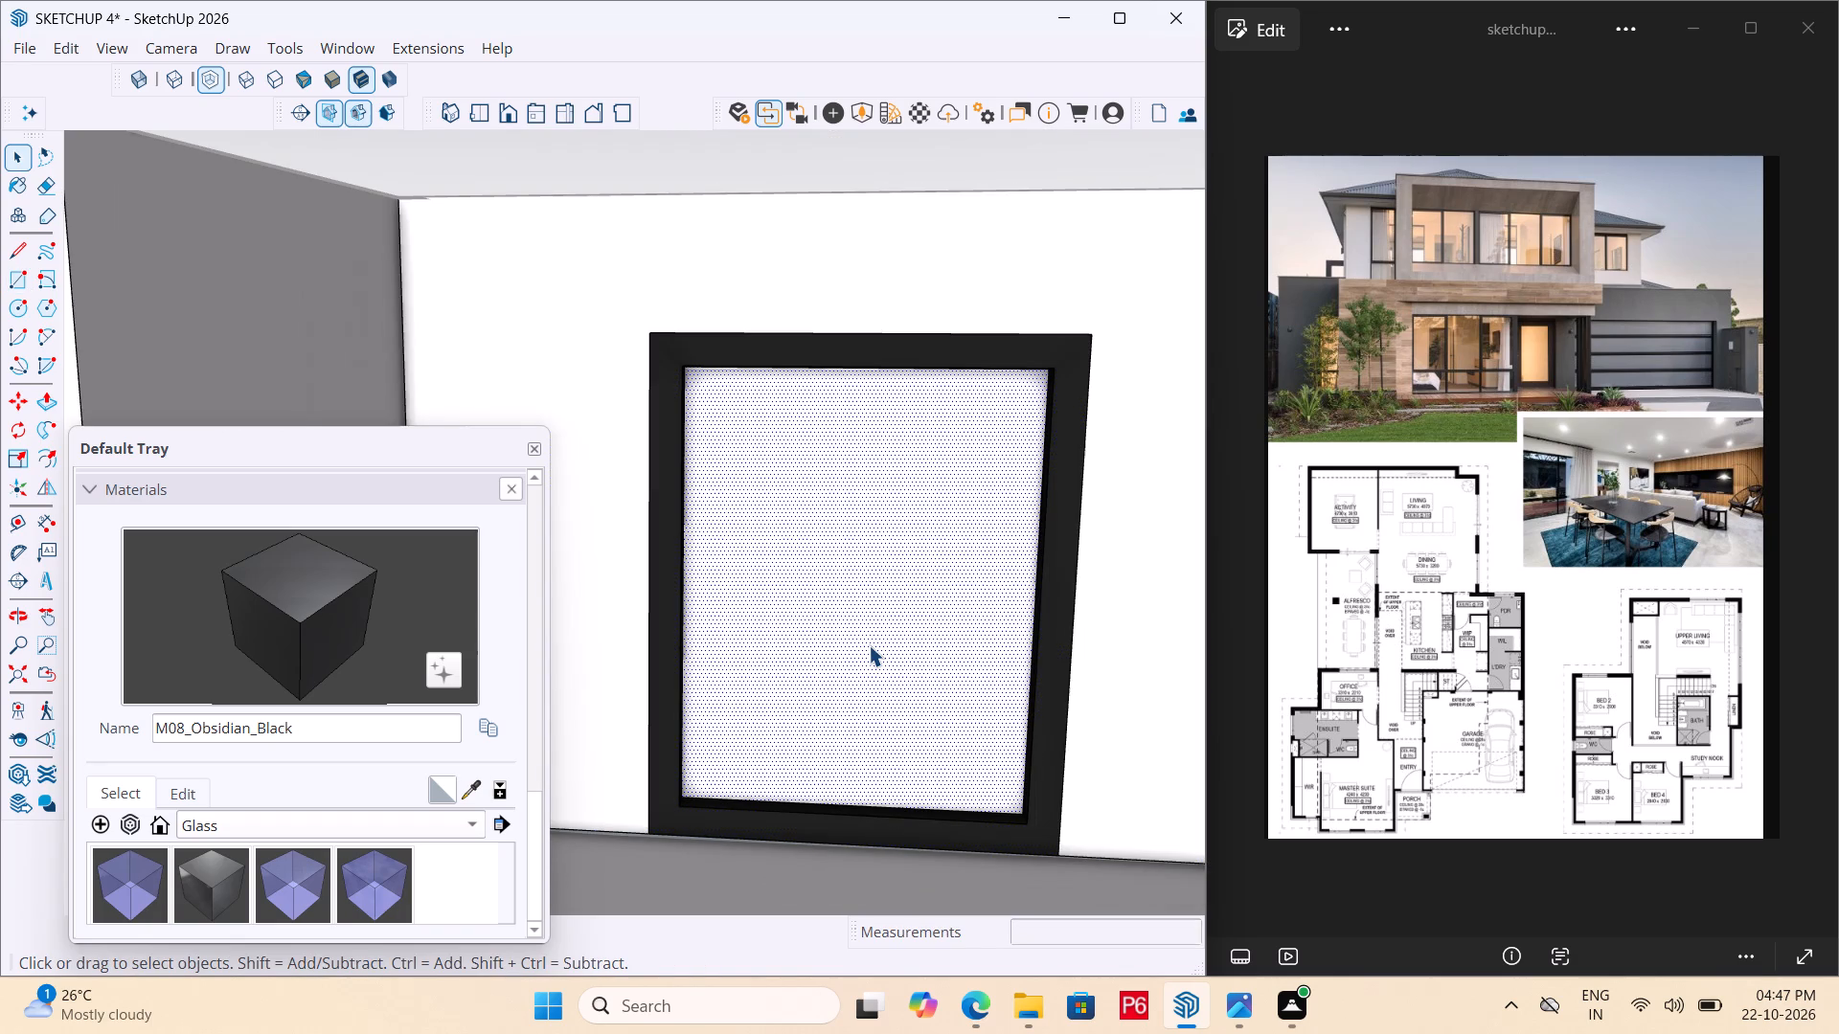
{"action": "double_click", "coordinate": [132, 873]}
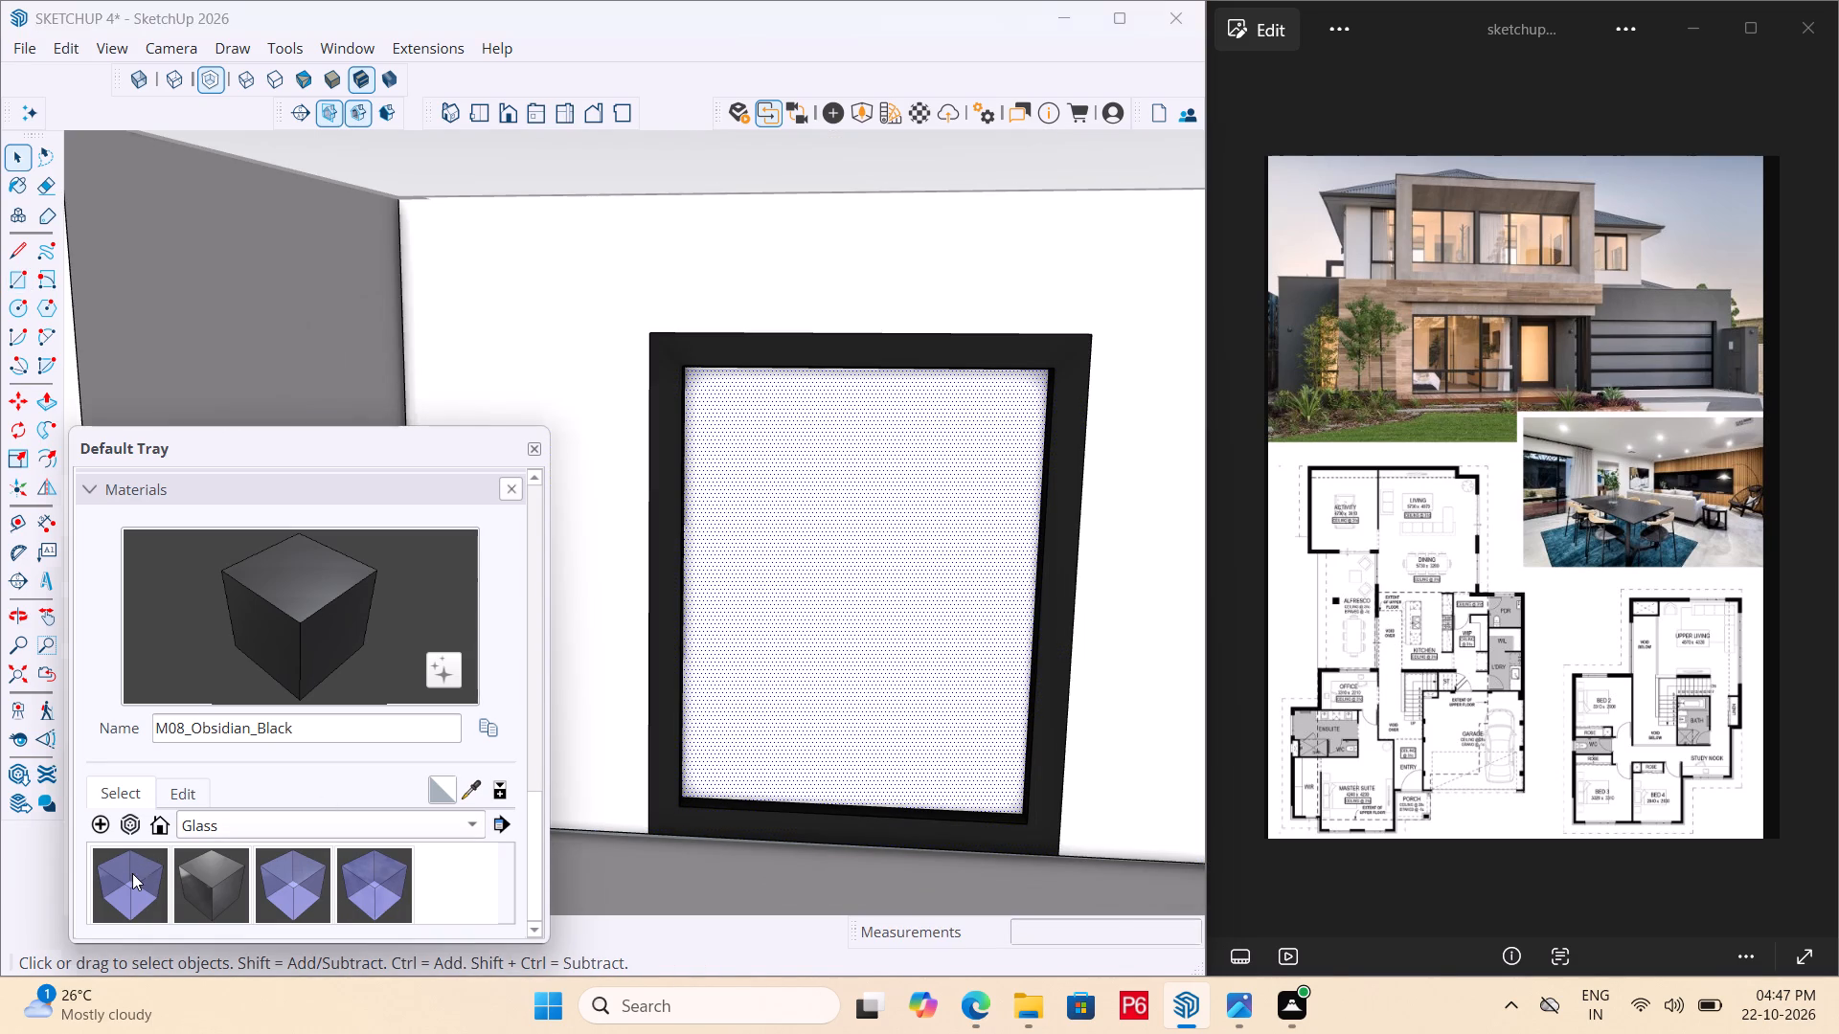
{"action": "left_click", "coordinate": [824, 628]}
{"action": "scroll", "coordinate": [687, 554], "scroll_direction": "down", "scroll_amount": 6}
{"action": "middle_click_drag", "start_coordinate": [952, 591], "coordinate": [915, 563]}
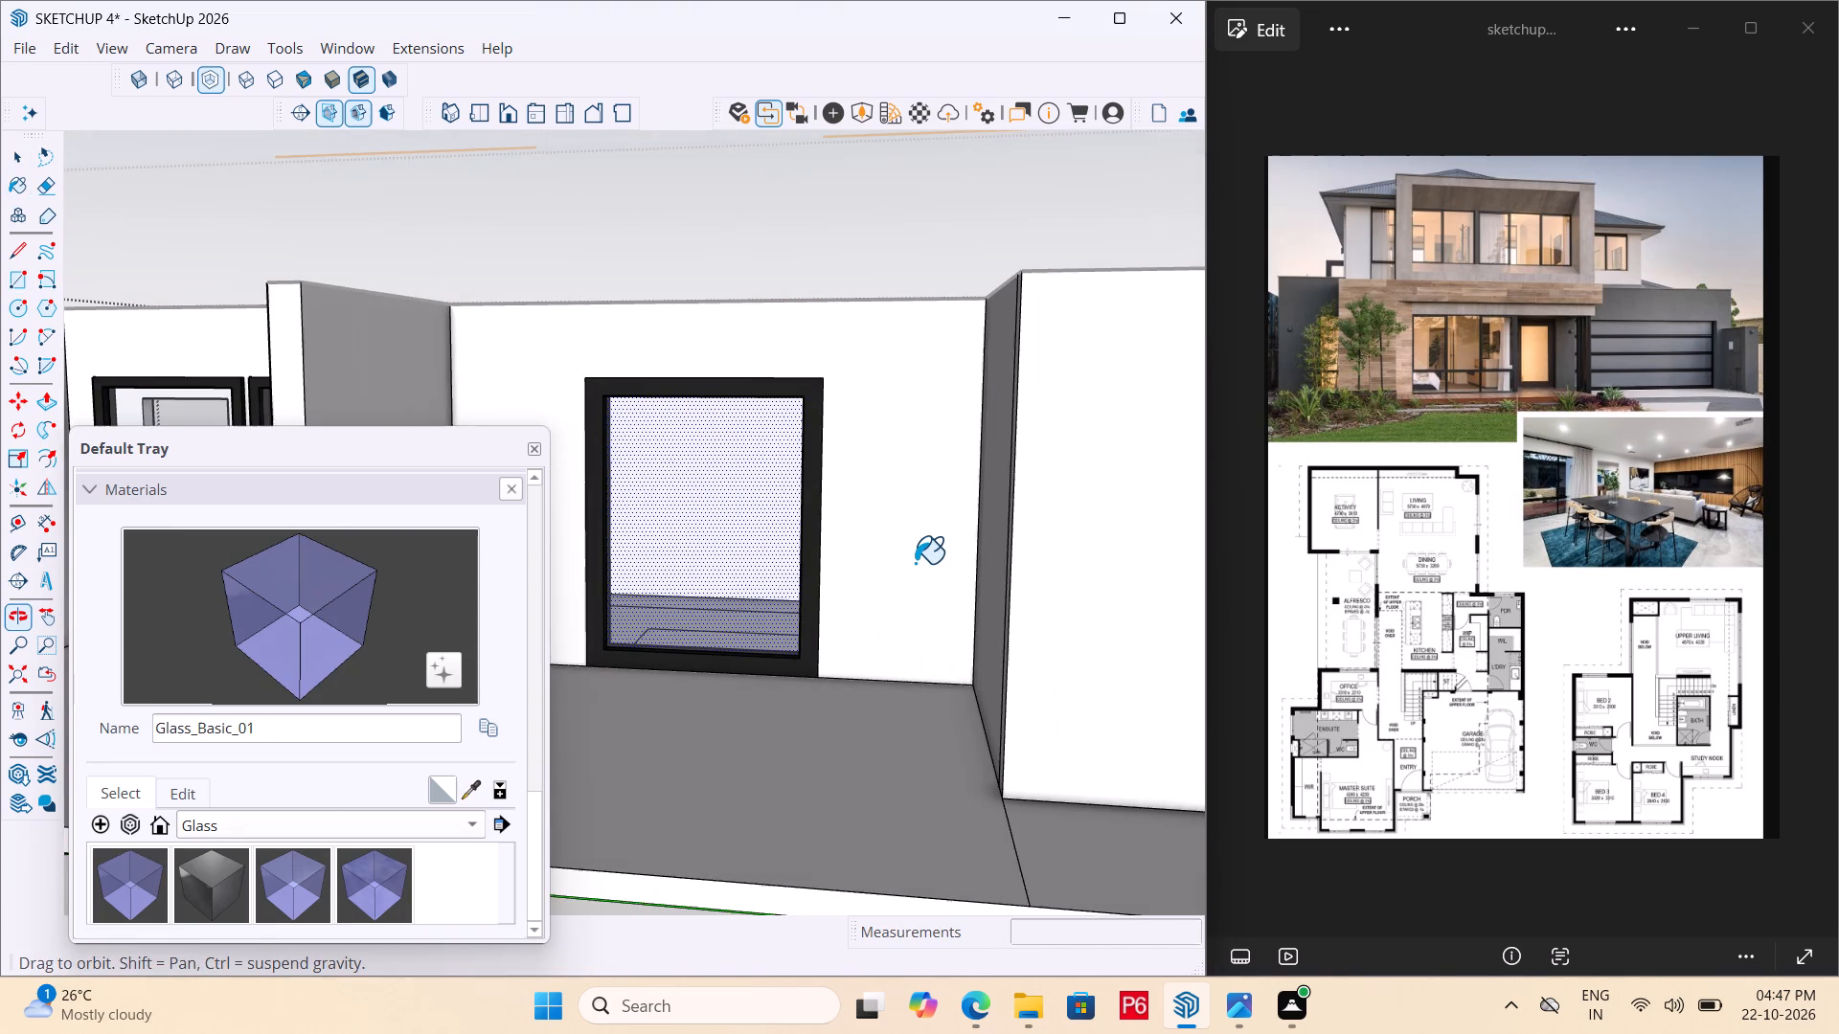
{"action": "key", "text": "ctrl+s"}
{"action": "key", "text": "ctrl+s"}
{"action": "key", "text": "ctrl+s"}
Examine the whole ground floor from several angles, including the glazed openings, side walls and front facade.
{"action": "scroll", "coordinate": [874, 528], "scroll_direction": "down", "scroll_amount": 6}
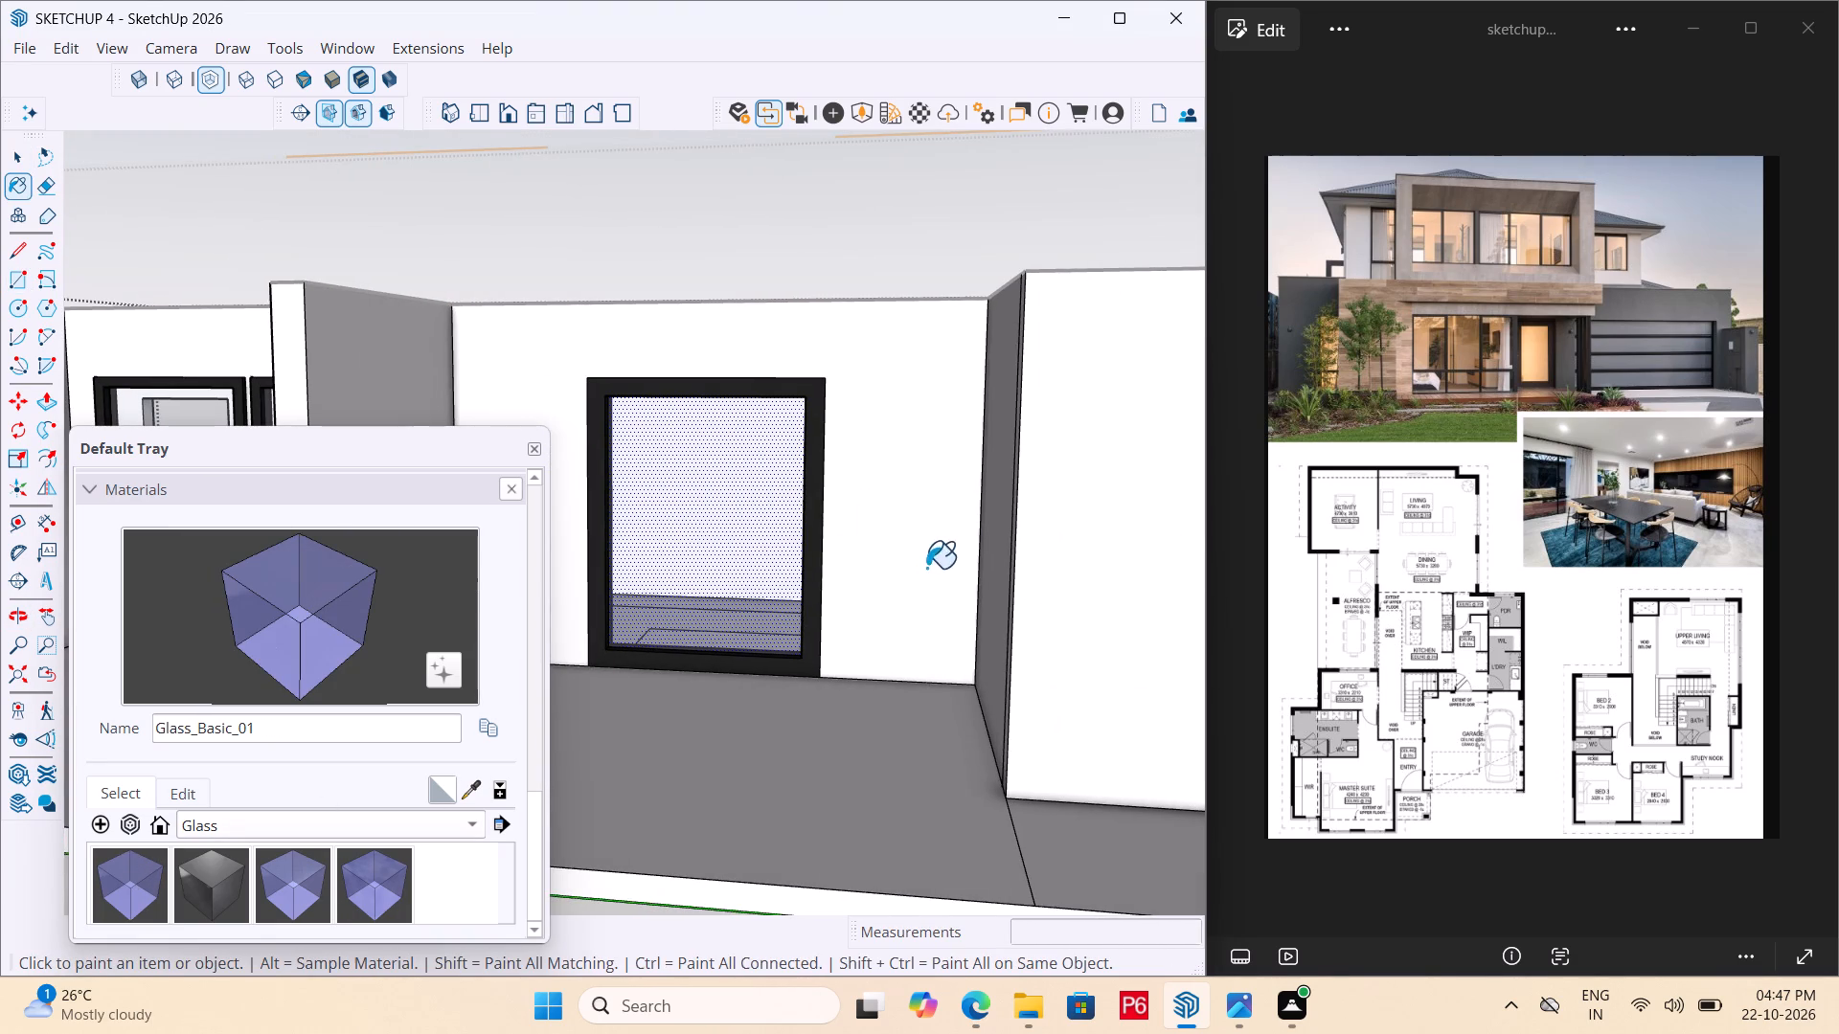
{"action": "scroll", "coordinate": [990, 537], "scroll_direction": "down", "scroll_amount": 6}
{"action": "scroll", "coordinate": [903, 461], "scroll_direction": "down", "scroll_amount": 1}
{"action": "middle_click_drag", "start_coordinate": [905, 464], "coordinate": [767, 703]}
{"action": "scroll", "coordinate": [1009, 572], "scroll_direction": "down", "scroll_amount": 7}
{"action": "middle_click_drag", "start_coordinate": [870, 625], "coordinate": [847, 638]}
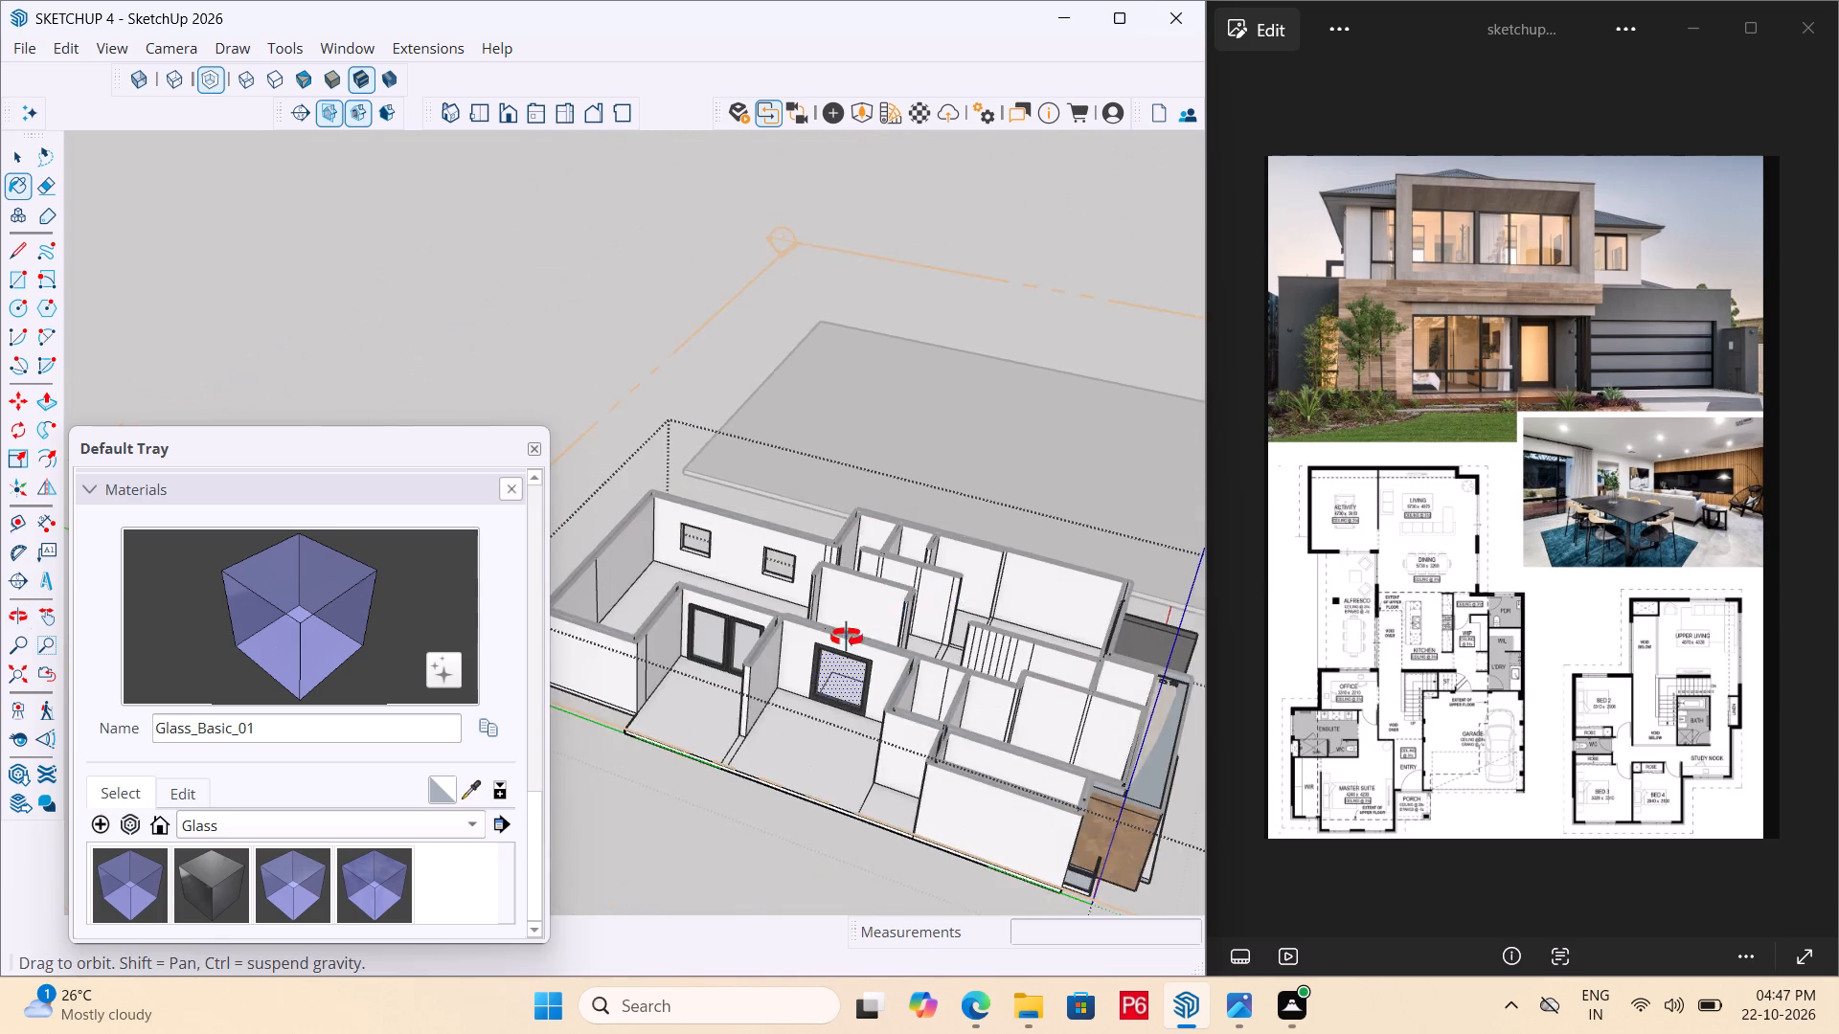
{"action": "middle_click_drag", "start_coordinate": [847, 638], "coordinate": [516, 780]}
{"action": "middle_click_drag", "start_coordinate": [516, 780], "coordinate": [561, 761]}
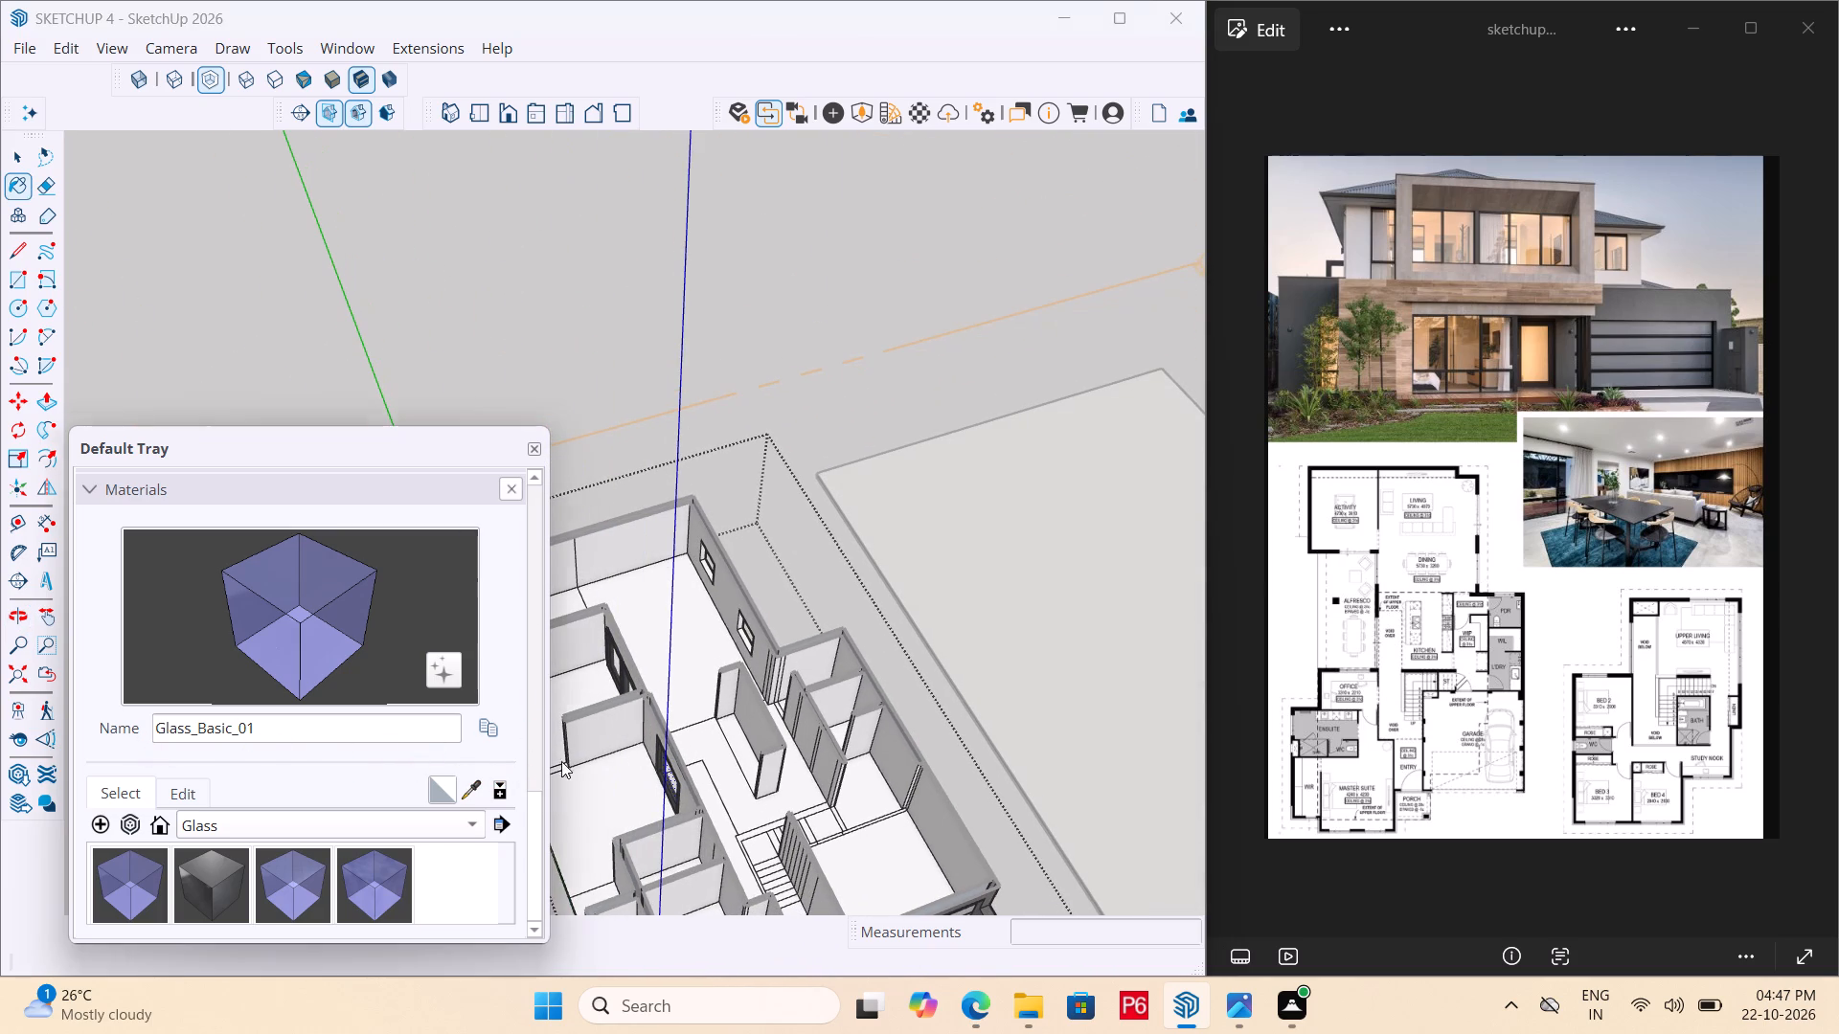
{"action": "middle_click_drag", "start_coordinate": [561, 761], "coordinate": [851, 663]}
{"action": "scroll", "coordinate": [858, 606], "scroll_direction": "down", "scroll_amount": 5}
{"action": "middle_click_drag", "start_coordinate": [691, 780], "coordinate": [920, 663]}
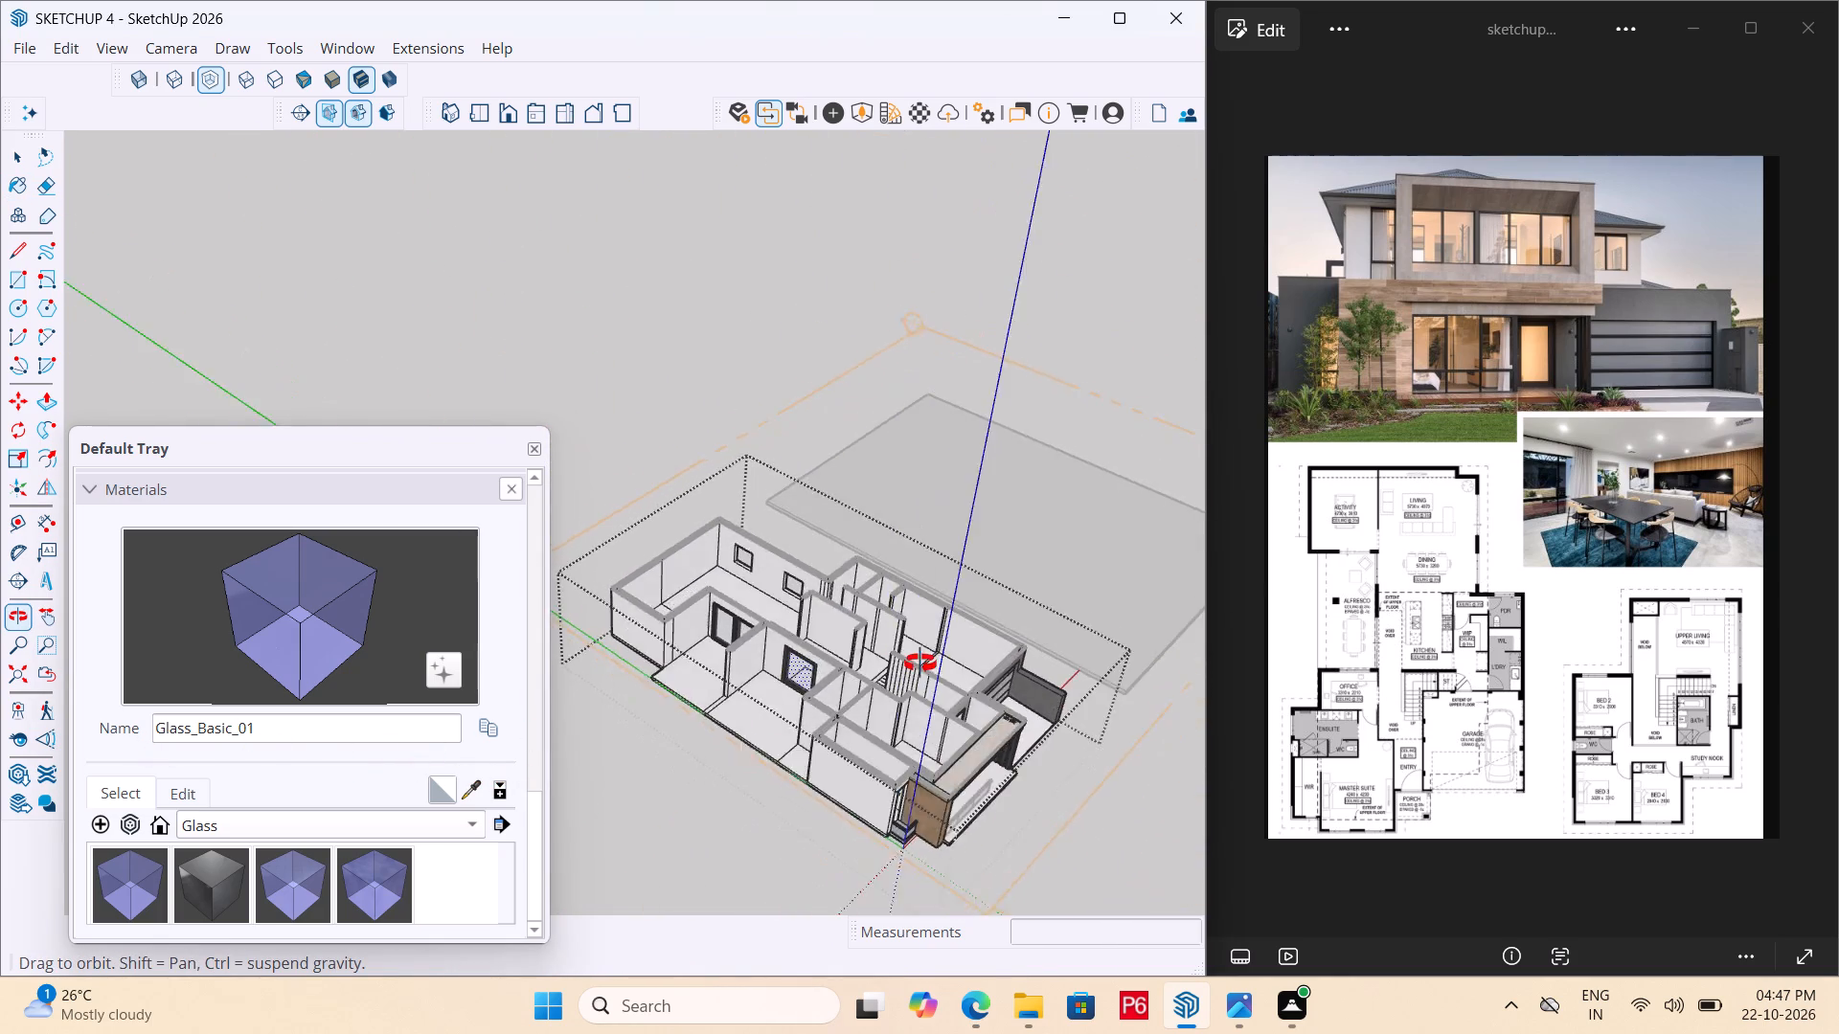
{"action": "middle_click_drag", "start_coordinate": [920, 663], "coordinate": [1124, 610]}
{"action": "scroll", "coordinate": [1033, 704], "scroll_direction": "up", "scroll_amount": 5}
{"action": "middle_click_drag", "start_coordinate": [943, 734], "coordinate": [919, 671]}
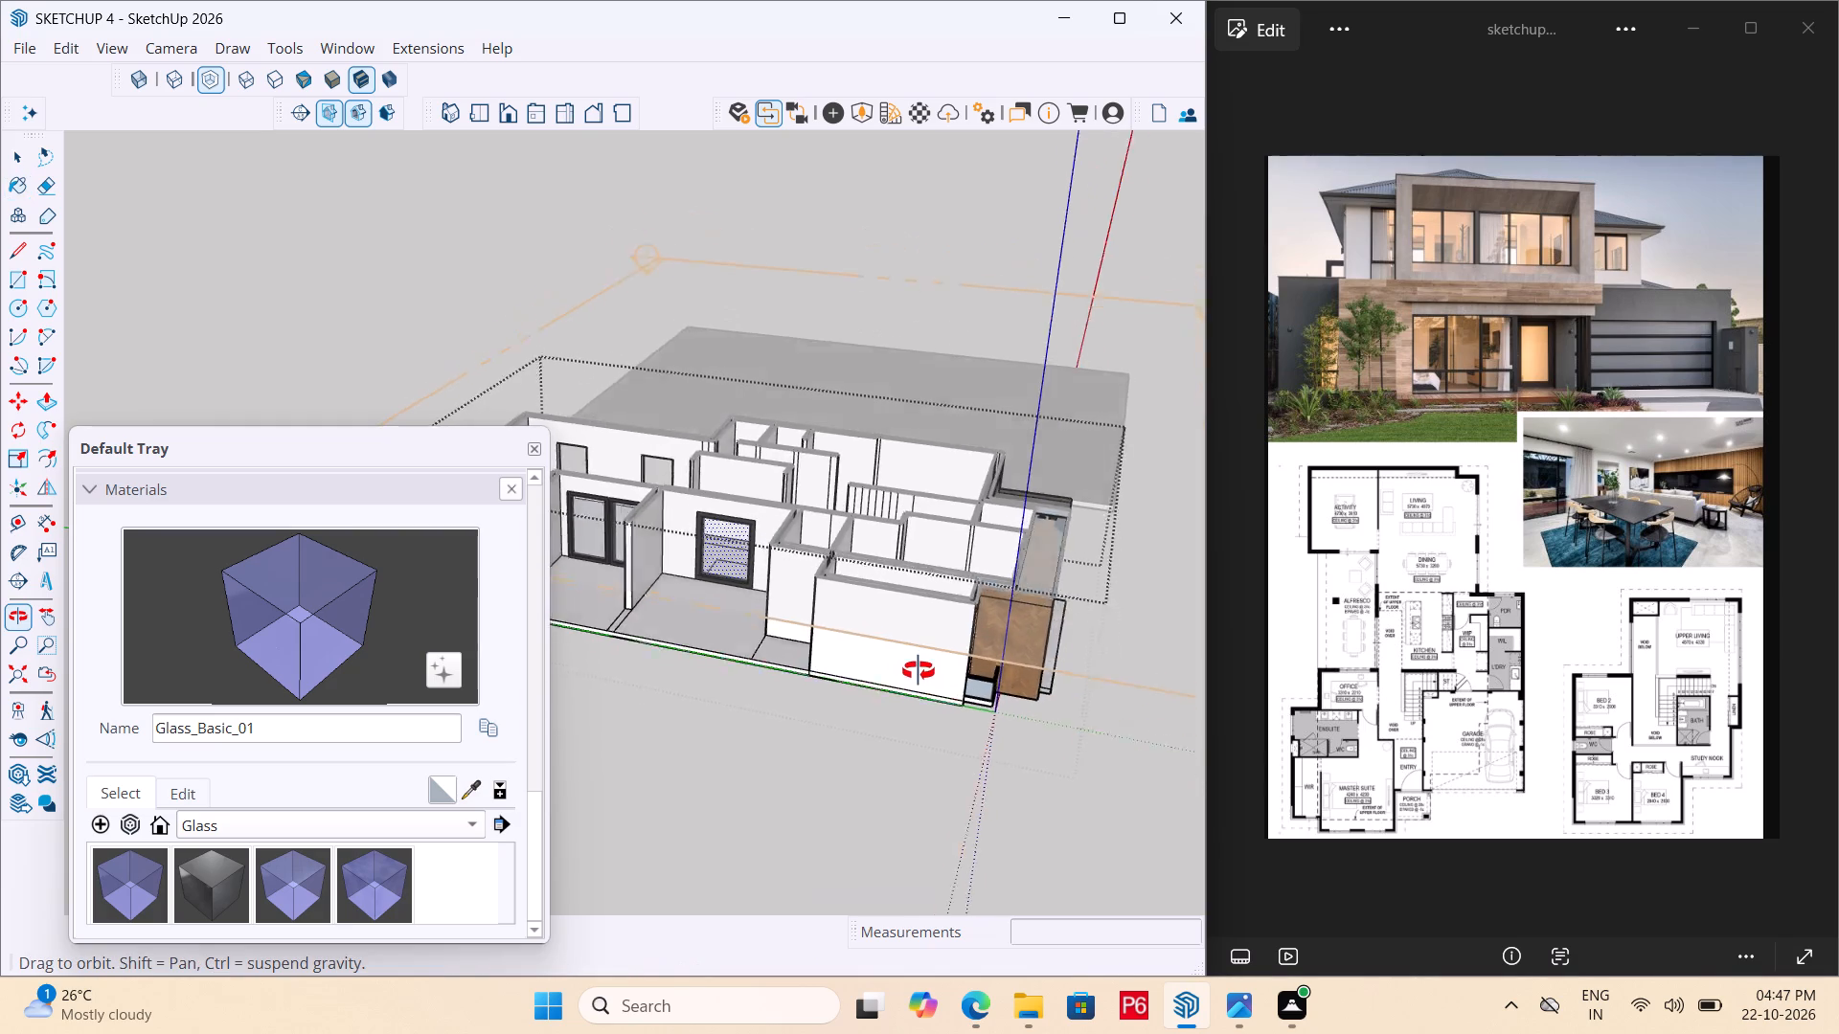
{"action": "middle_click_drag", "start_coordinate": [919, 671], "coordinate": [468, 628]}
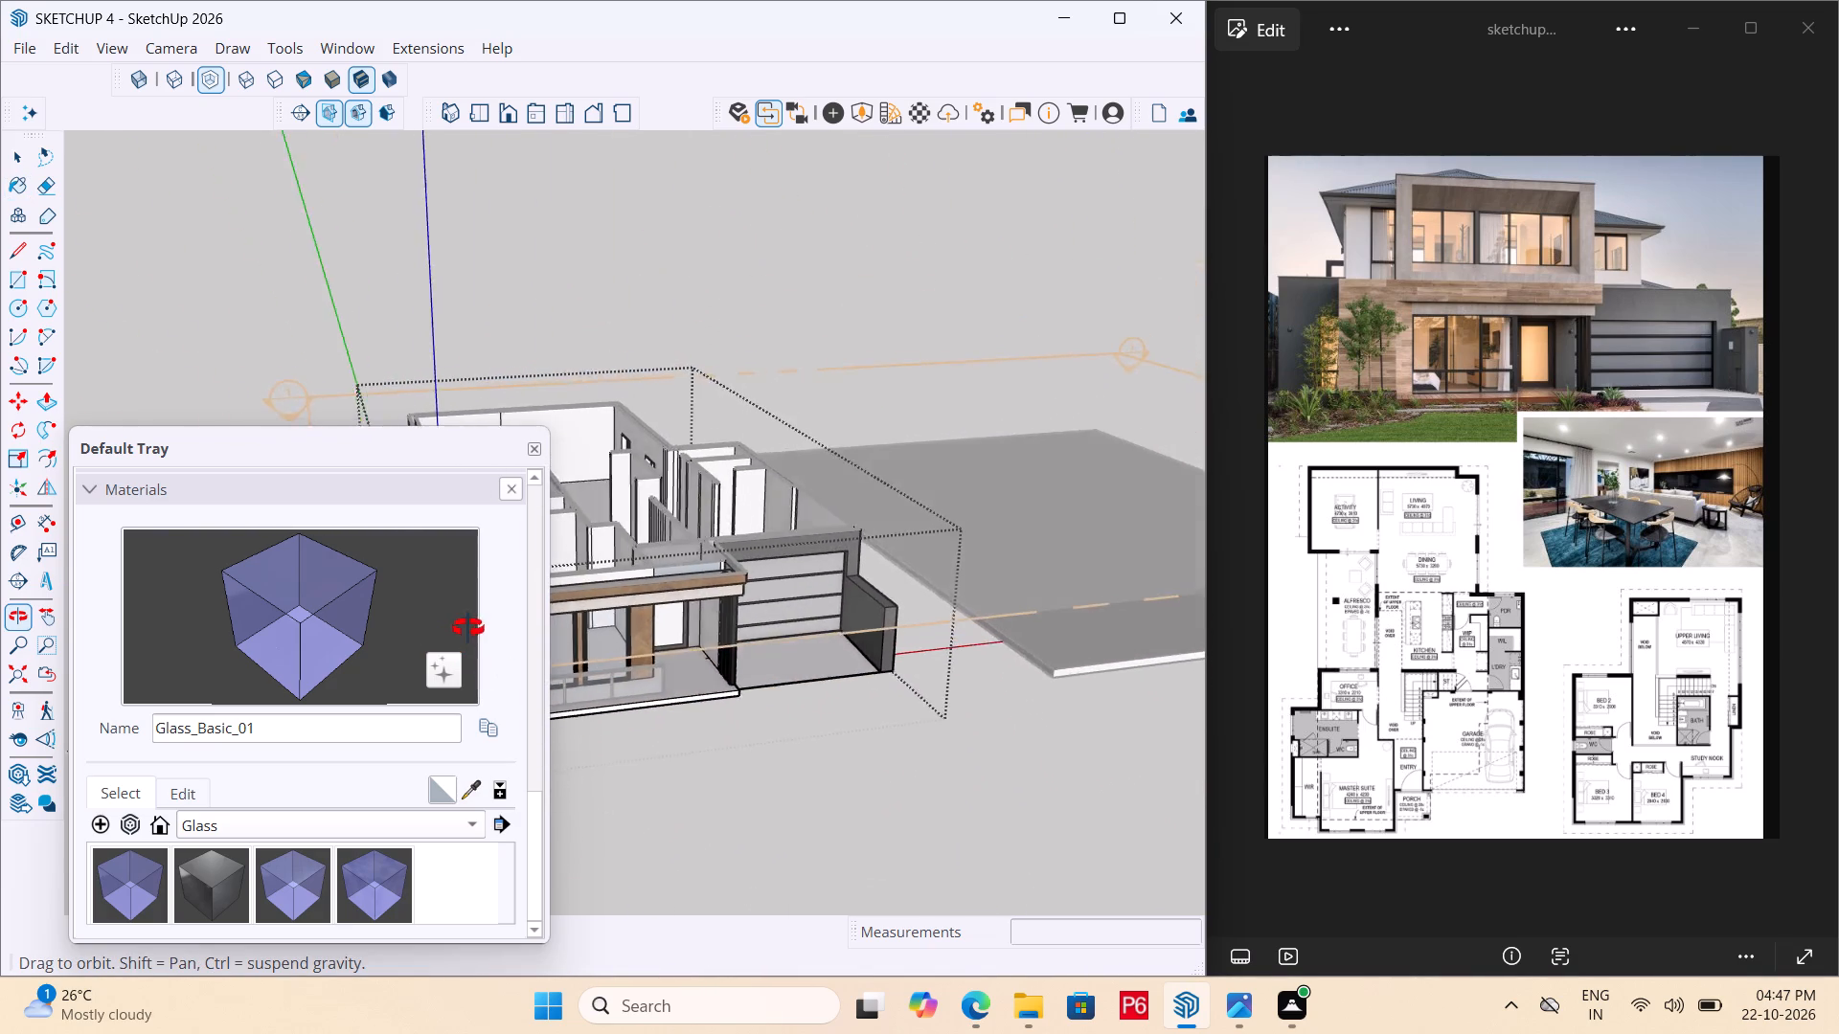
{"action": "middle_click_drag", "start_coordinate": [468, 628], "coordinate": [947, 574]}
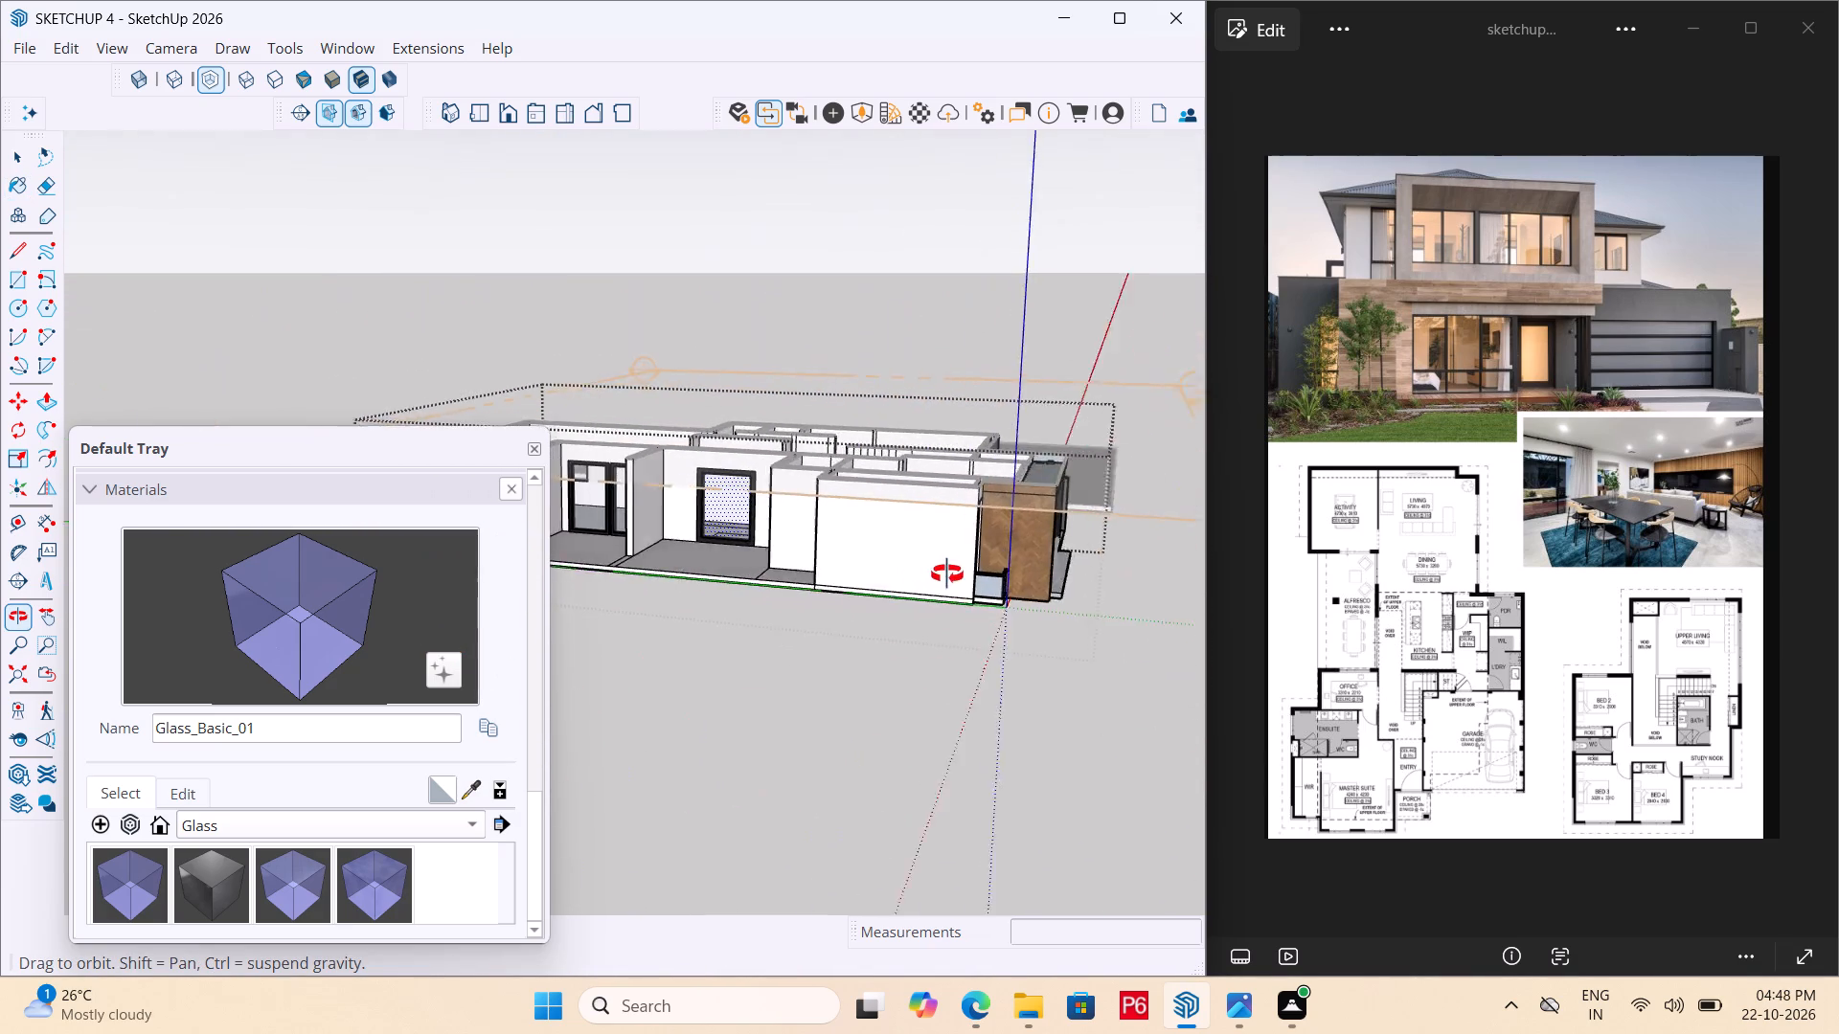
Examine the ground floor from the side and above, comparing the alfresco openings and the surrounding walls.
{"action": "middle_click_drag", "start_coordinate": [947, 574], "coordinate": [1017, 582]}
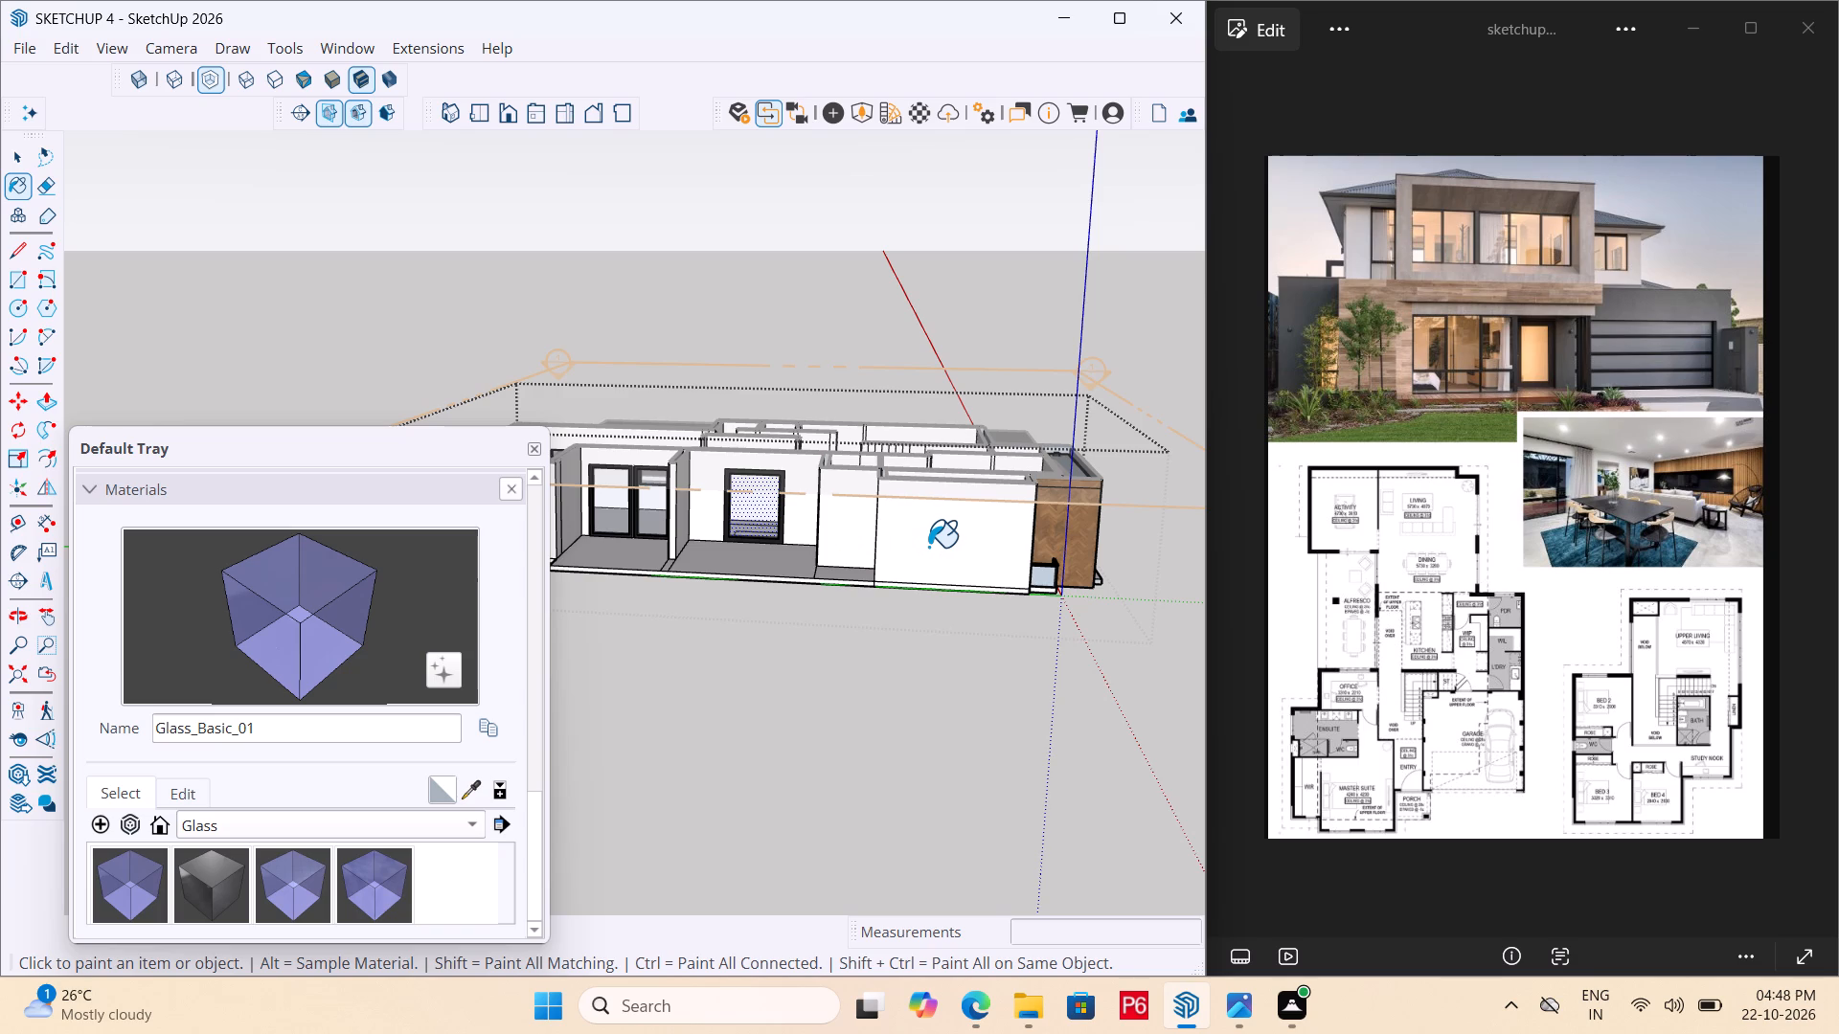
{"action": "scroll", "coordinate": [999, 542], "scroll_direction": "down", "scroll_amount": 4}
{"action": "middle_click_drag", "start_coordinate": [872, 558], "coordinate": [1027, 599]}
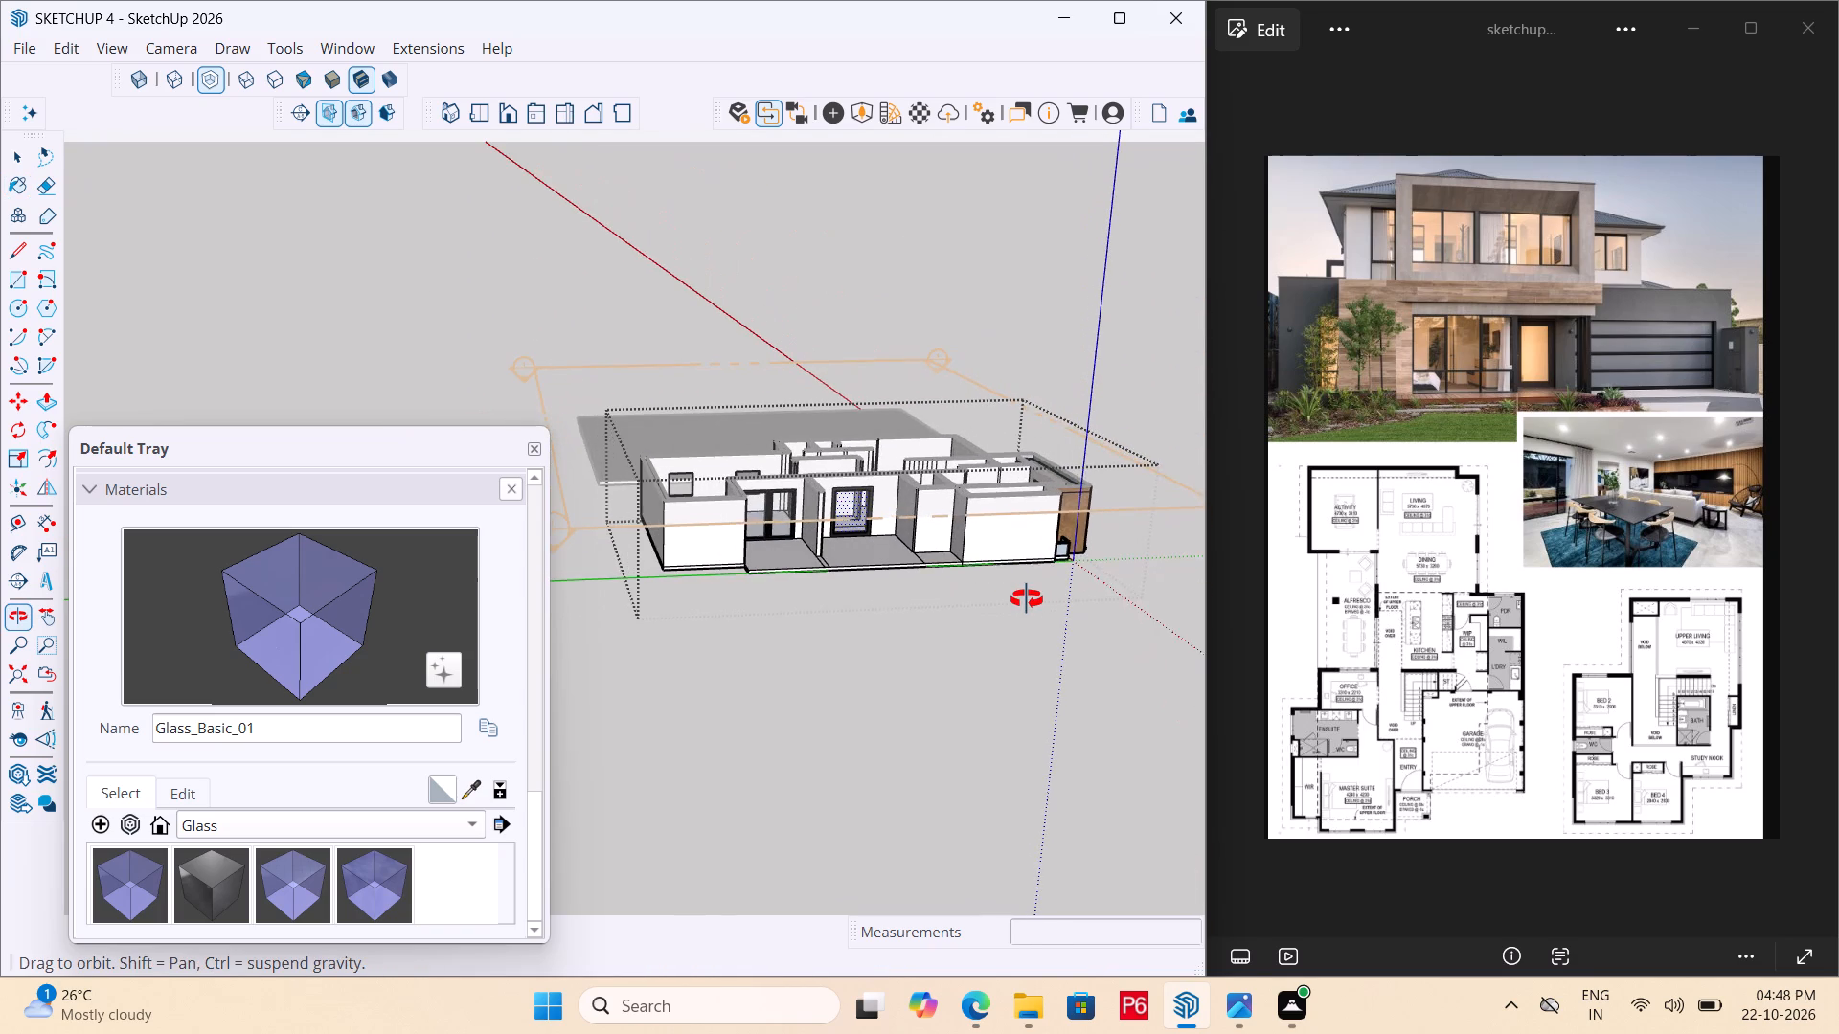
{"action": "middle_click_drag", "start_coordinate": [1027, 599], "coordinate": [1030, 597]}
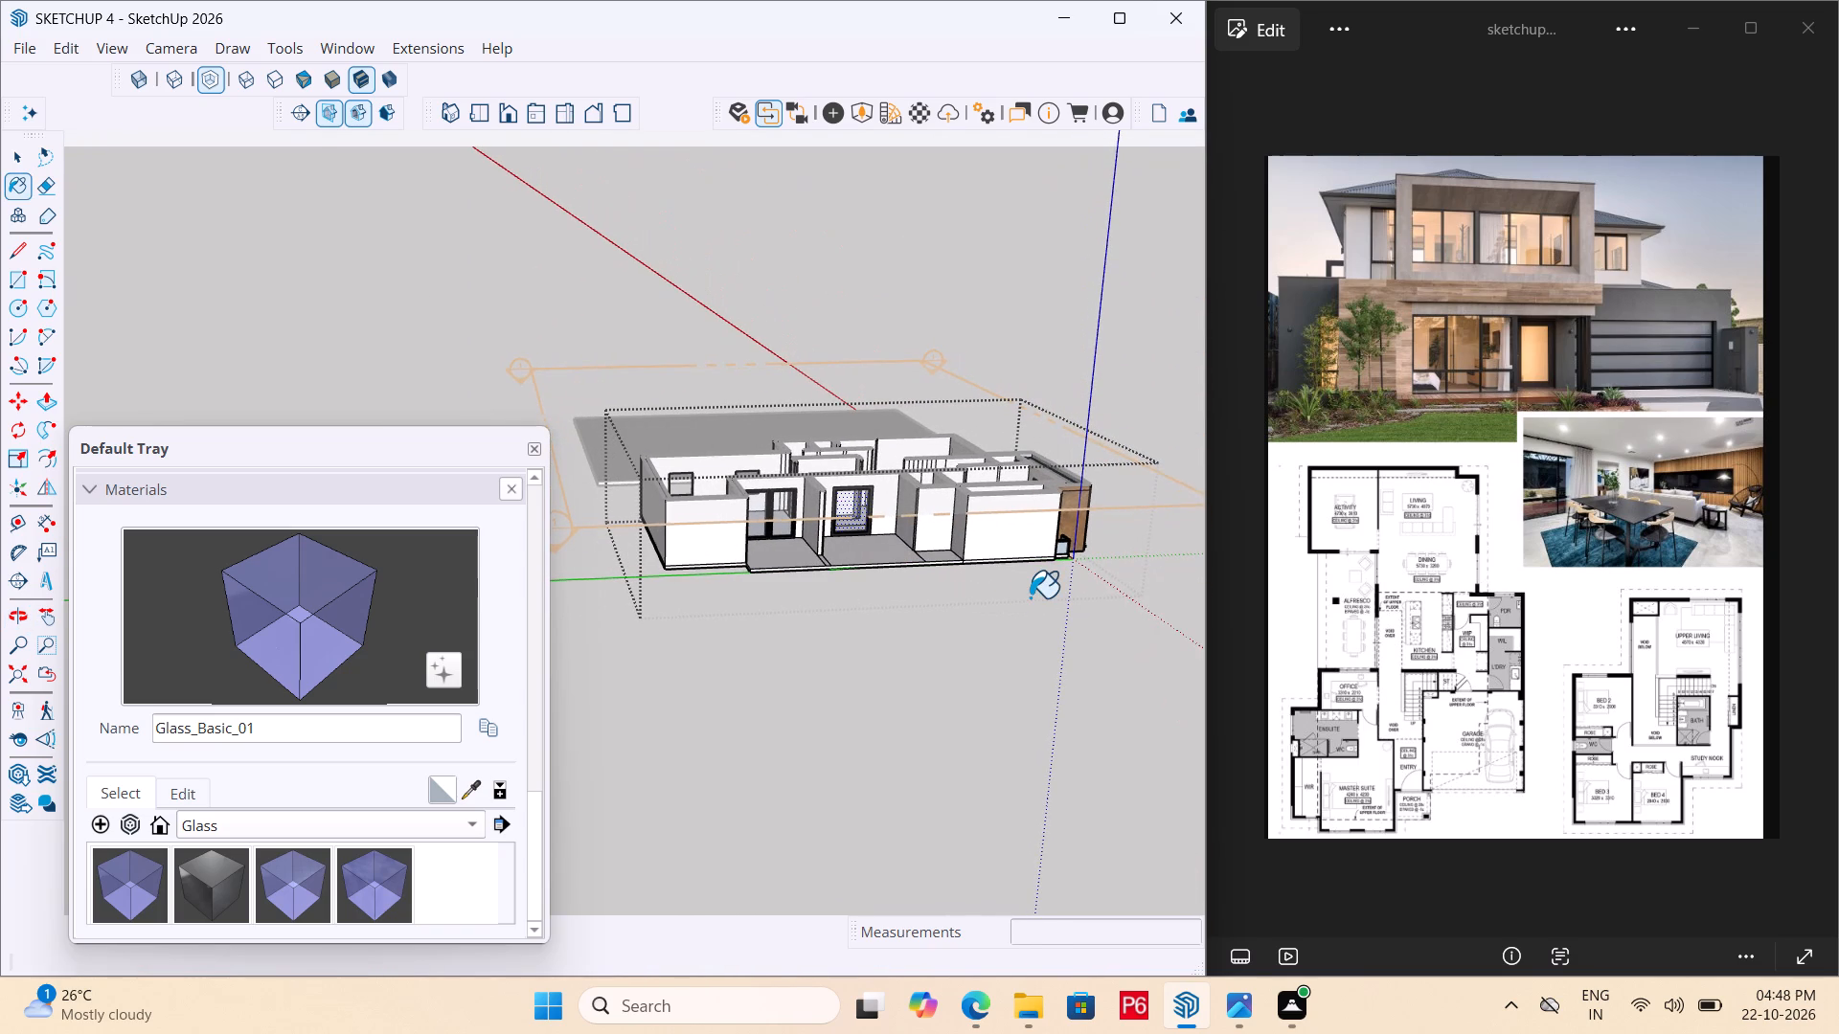
{"action": "scroll", "coordinate": [1048, 618], "scroll_direction": "down", "scroll_amount": 5}
{"action": "middle_click_drag", "start_coordinate": [763, 586], "coordinate": [1005, 607]}
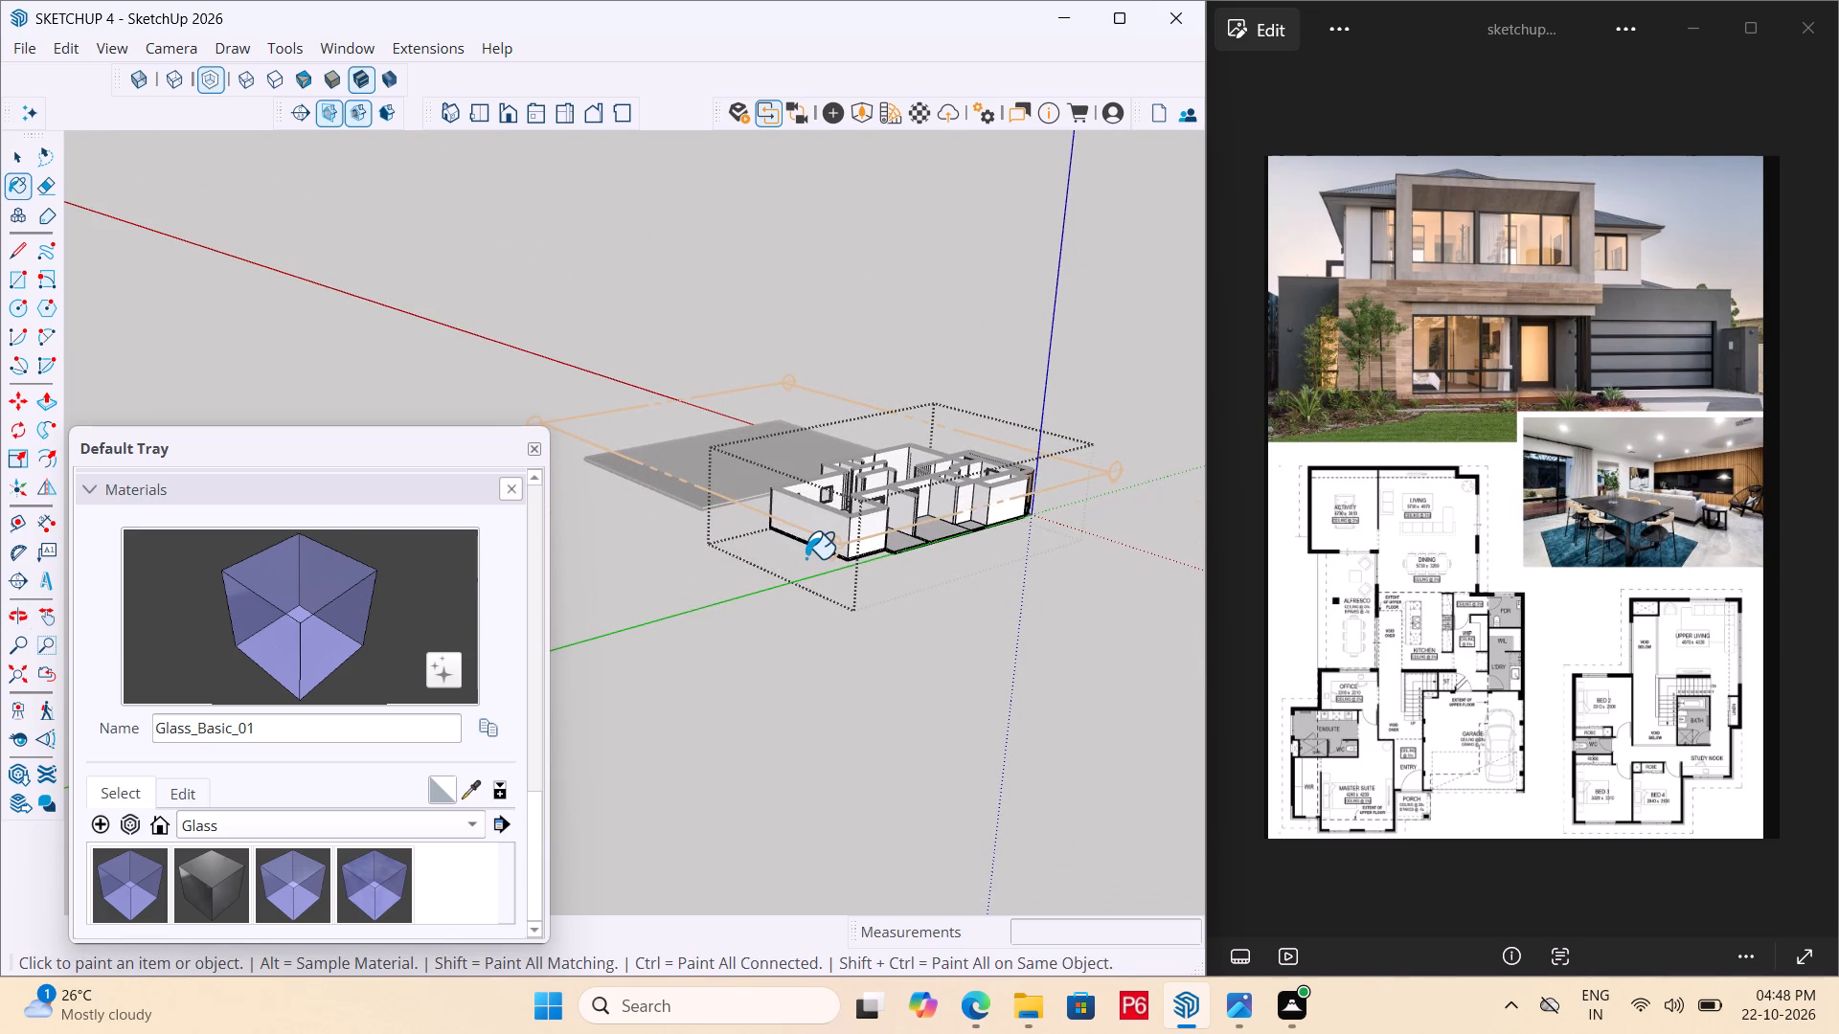
{"action": "scroll", "coordinate": [789, 512], "scroll_direction": "up", "scroll_amount": 5}
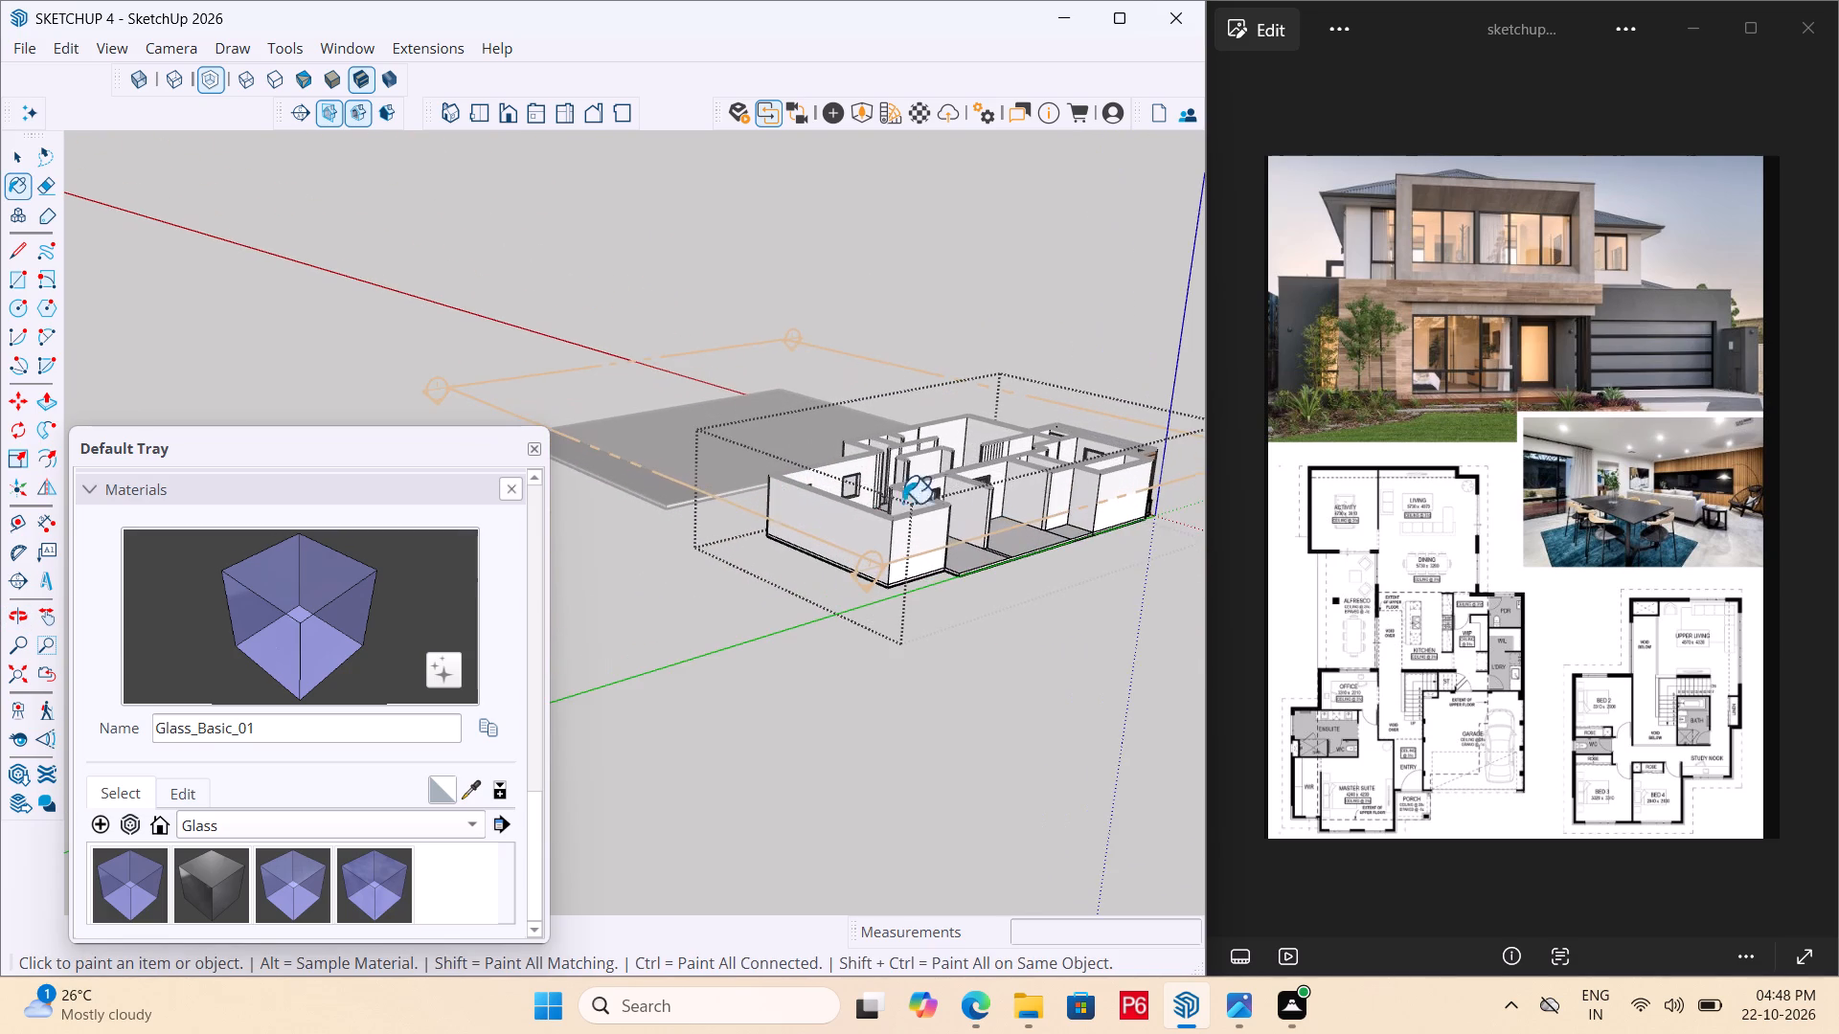
{"action": "middle_click_drag", "start_coordinate": [926, 508], "coordinate": [458, 527]}
{"action": "scroll", "coordinate": [869, 588], "scroll_direction": "down", "scroll_amount": 5}
{"action": "middle_click_drag", "start_coordinate": [695, 605], "coordinate": [672, 605]}
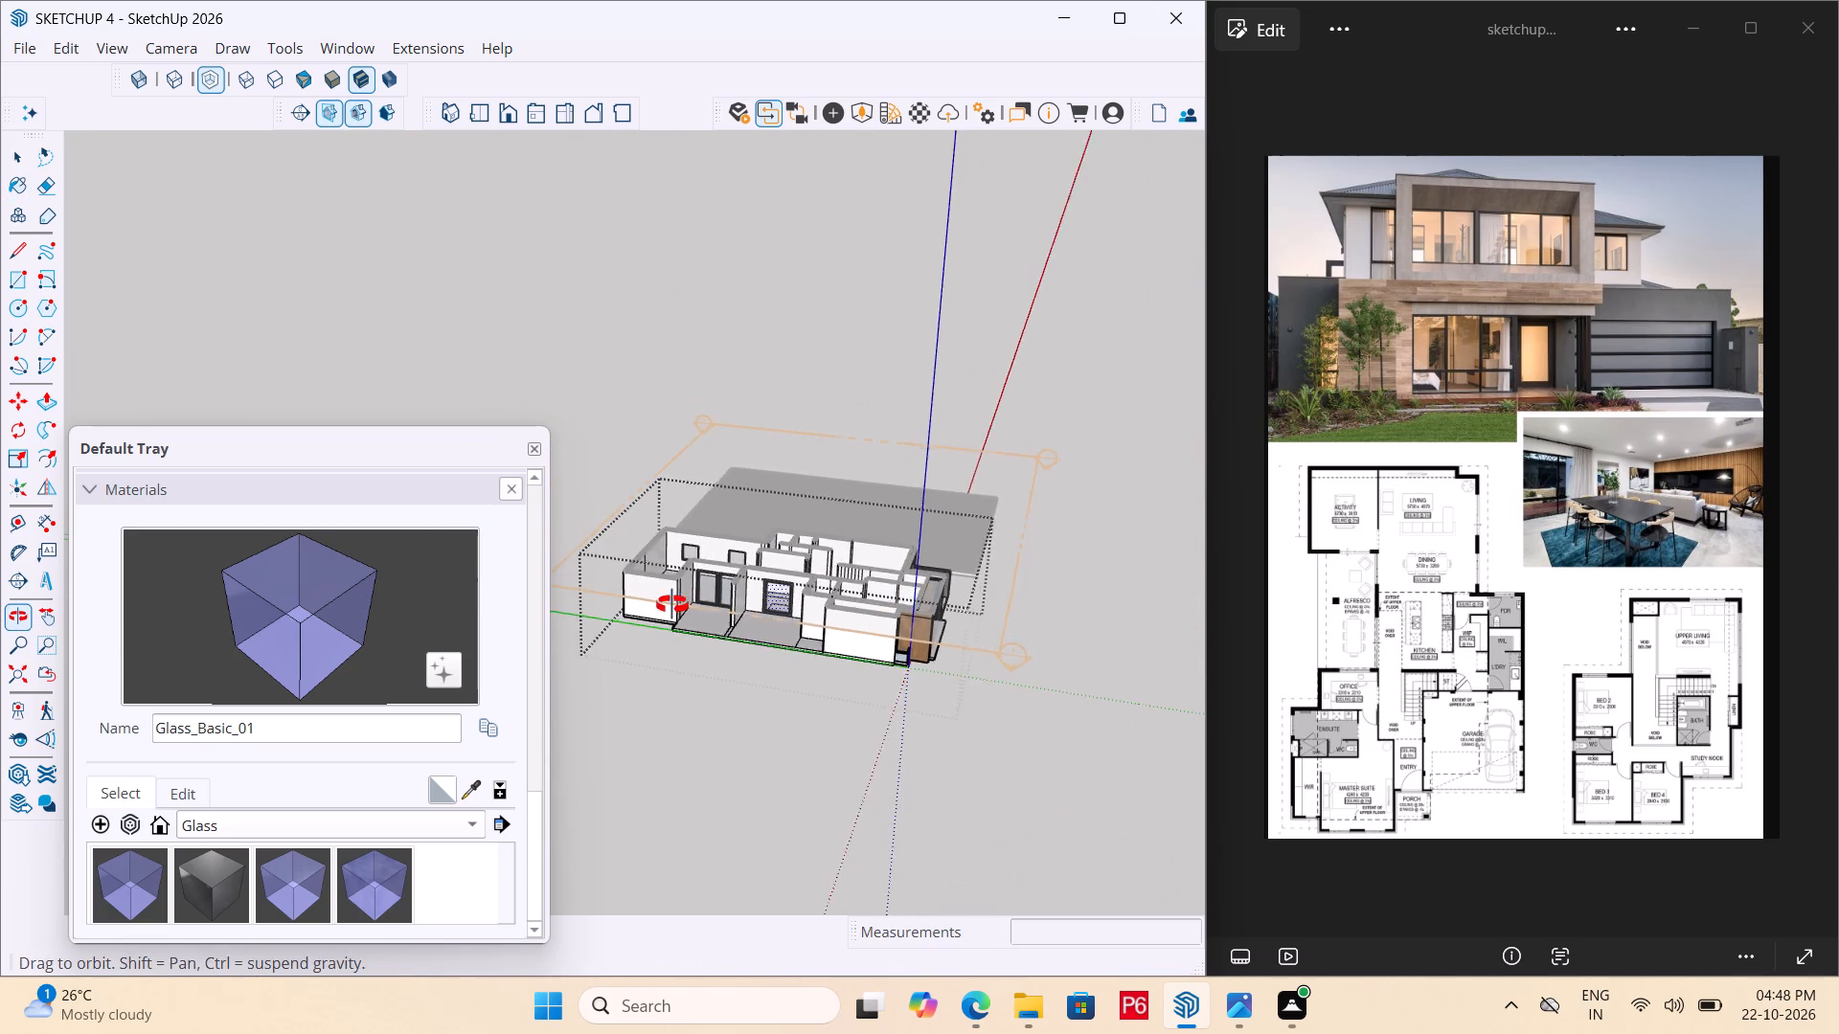
{"action": "middle_click_drag", "start_coordinate": [672, 605], "coordinate": [592, 596]}
{"action": "scroll", "coordinate": [604, 578], "scroll_direction": "up", "scroll_amount": 9}
{"action": "middle_click_drag", "start_coordinate": [633, 630], "coordinate": [551, 622]}
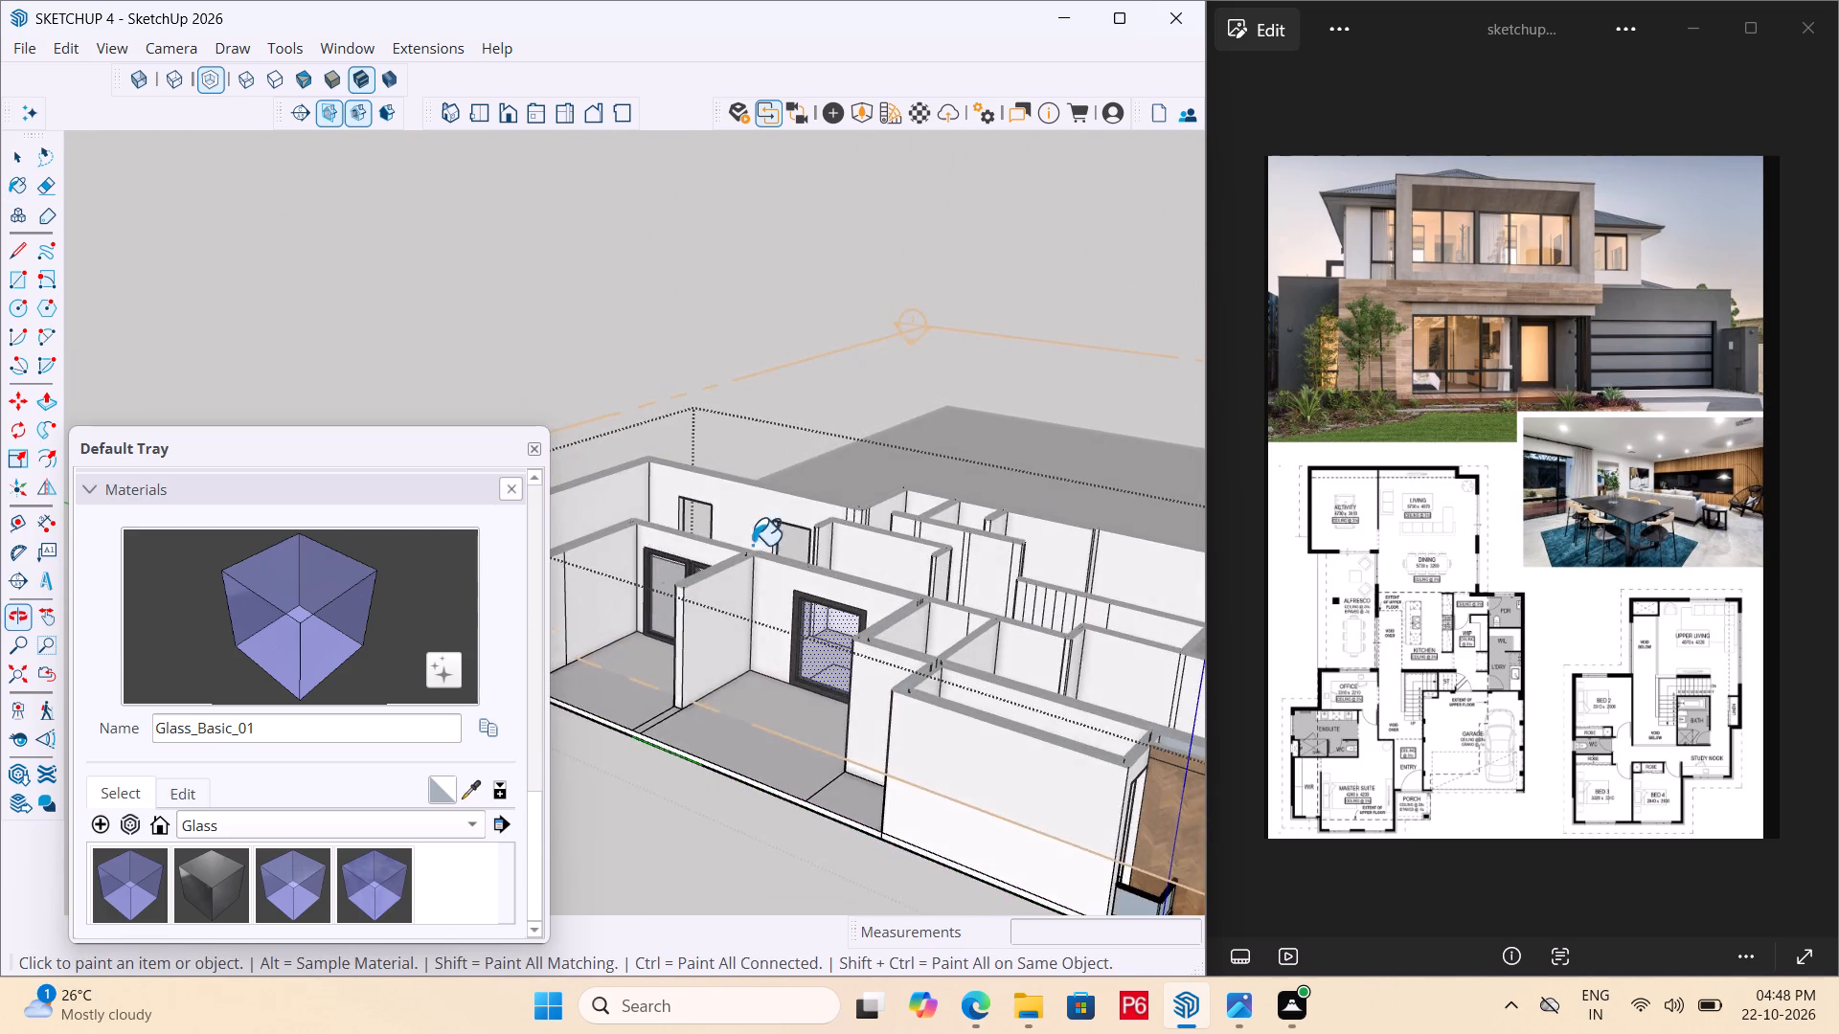
On the alfresco wall perpendicular to the double black-framed doors, place horizontal guides 3' above the floor and 4' above the first guide.
{"action": "scroll", "coordinate": [942, 587], "scroll_direction": "down", "scroll_amount": 5}
{"action": "middle_click_drag", "start_coordinate": [721, 618], "coordinate": [674, 619]}
{"action": "scroll", "coordinate": [676, 606], "scroll_direction": "up", "scroll_amount": 12}
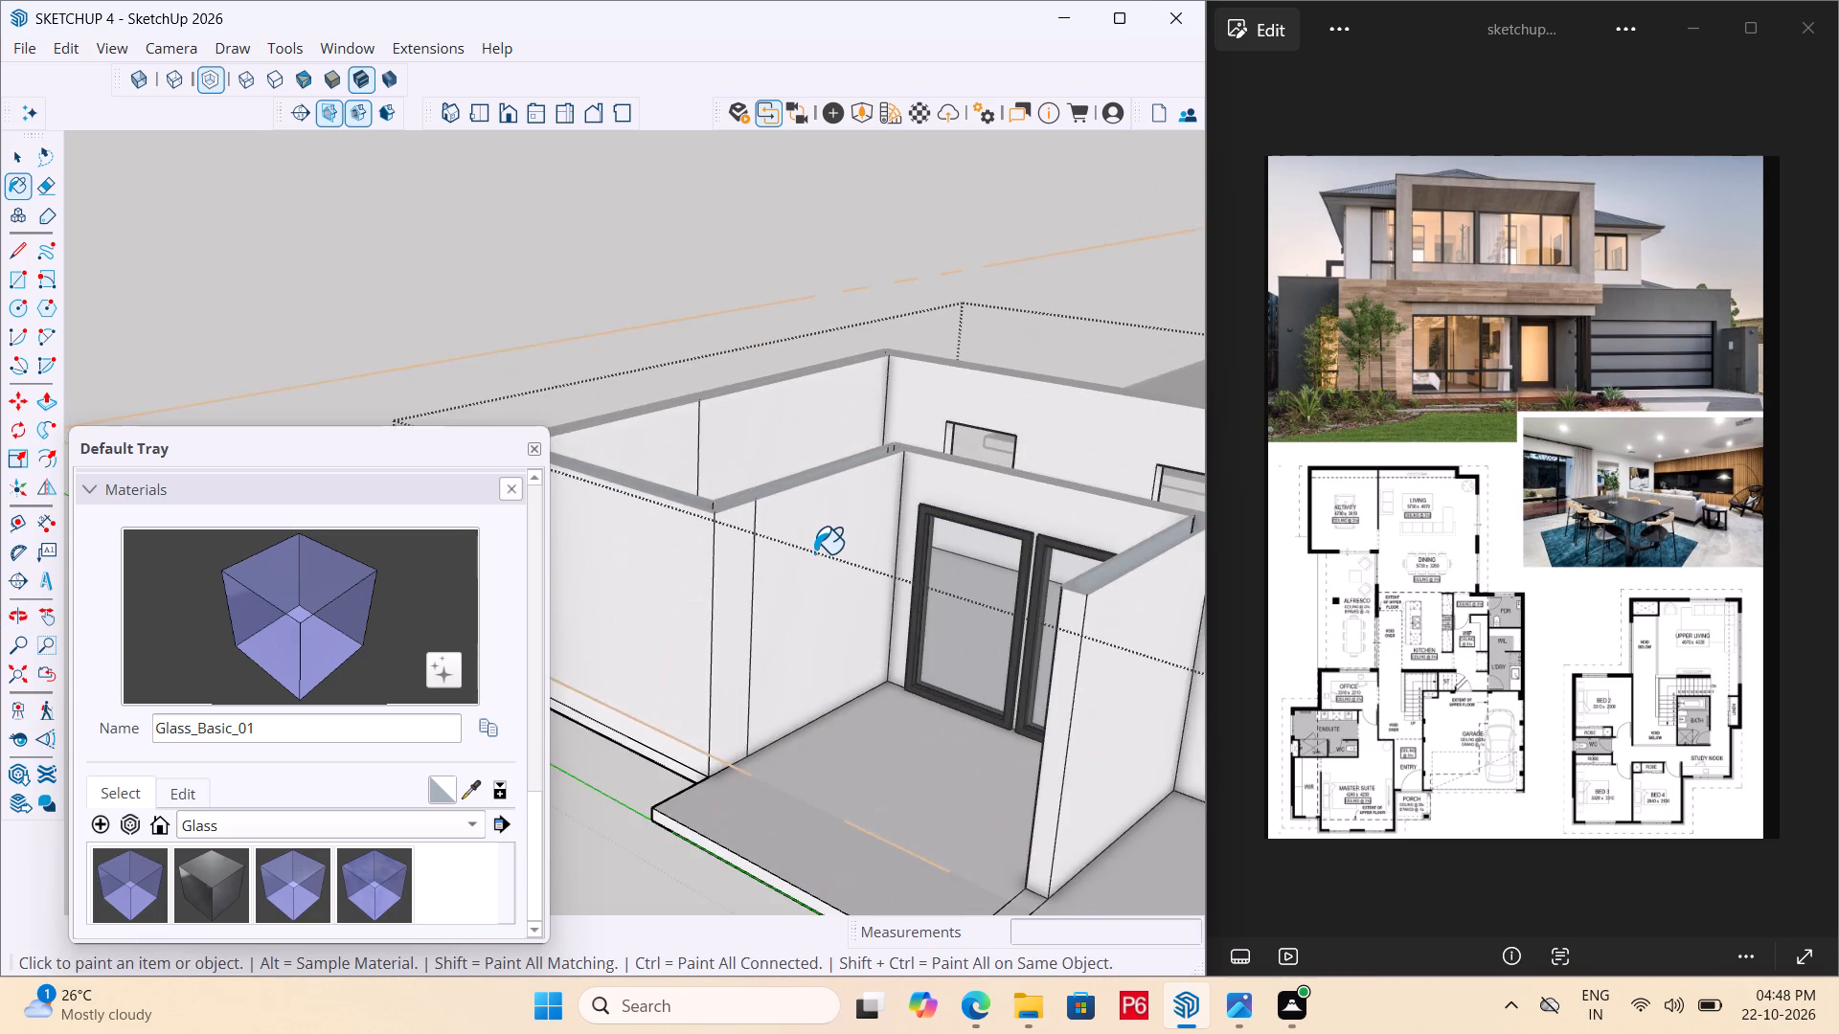
{"action": "scroll", "coordinate": [814, 552], "scroll_direction": "up", "scroll_amount": 4}
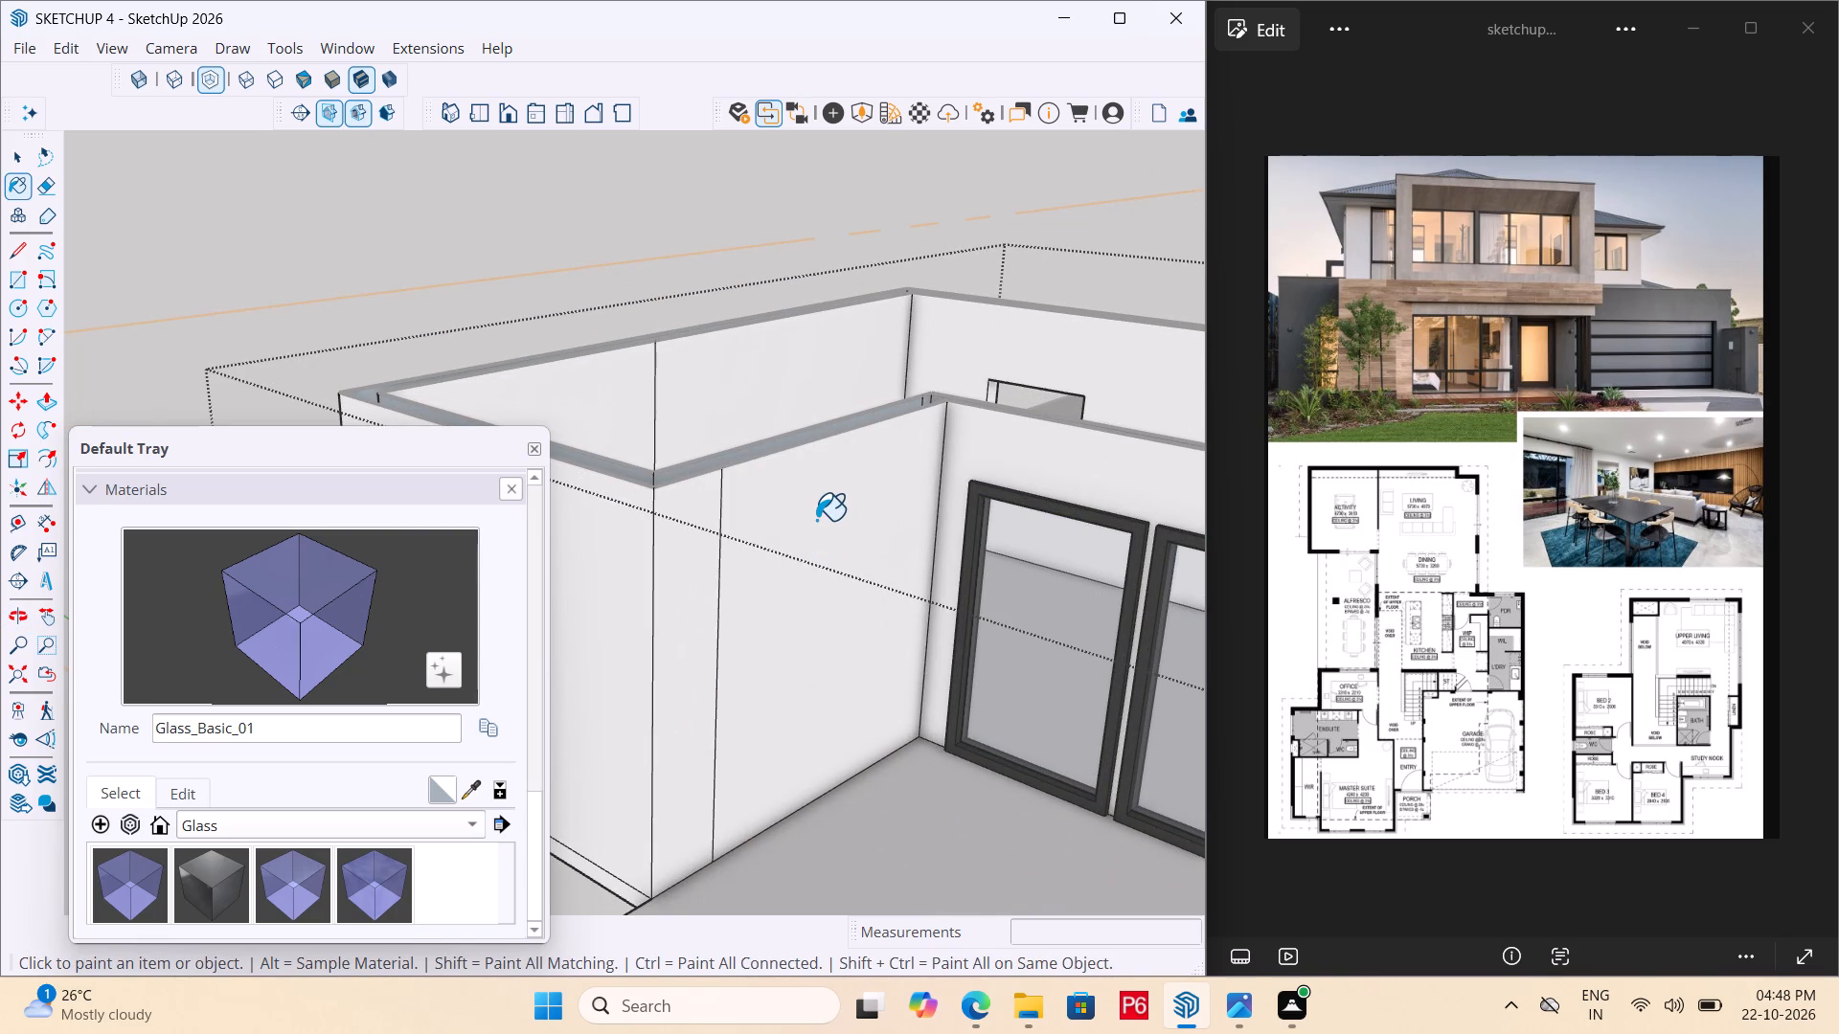
{"action": "key", "text": "t"}
{"action": "left_click", "coordinate": [849, 784]}
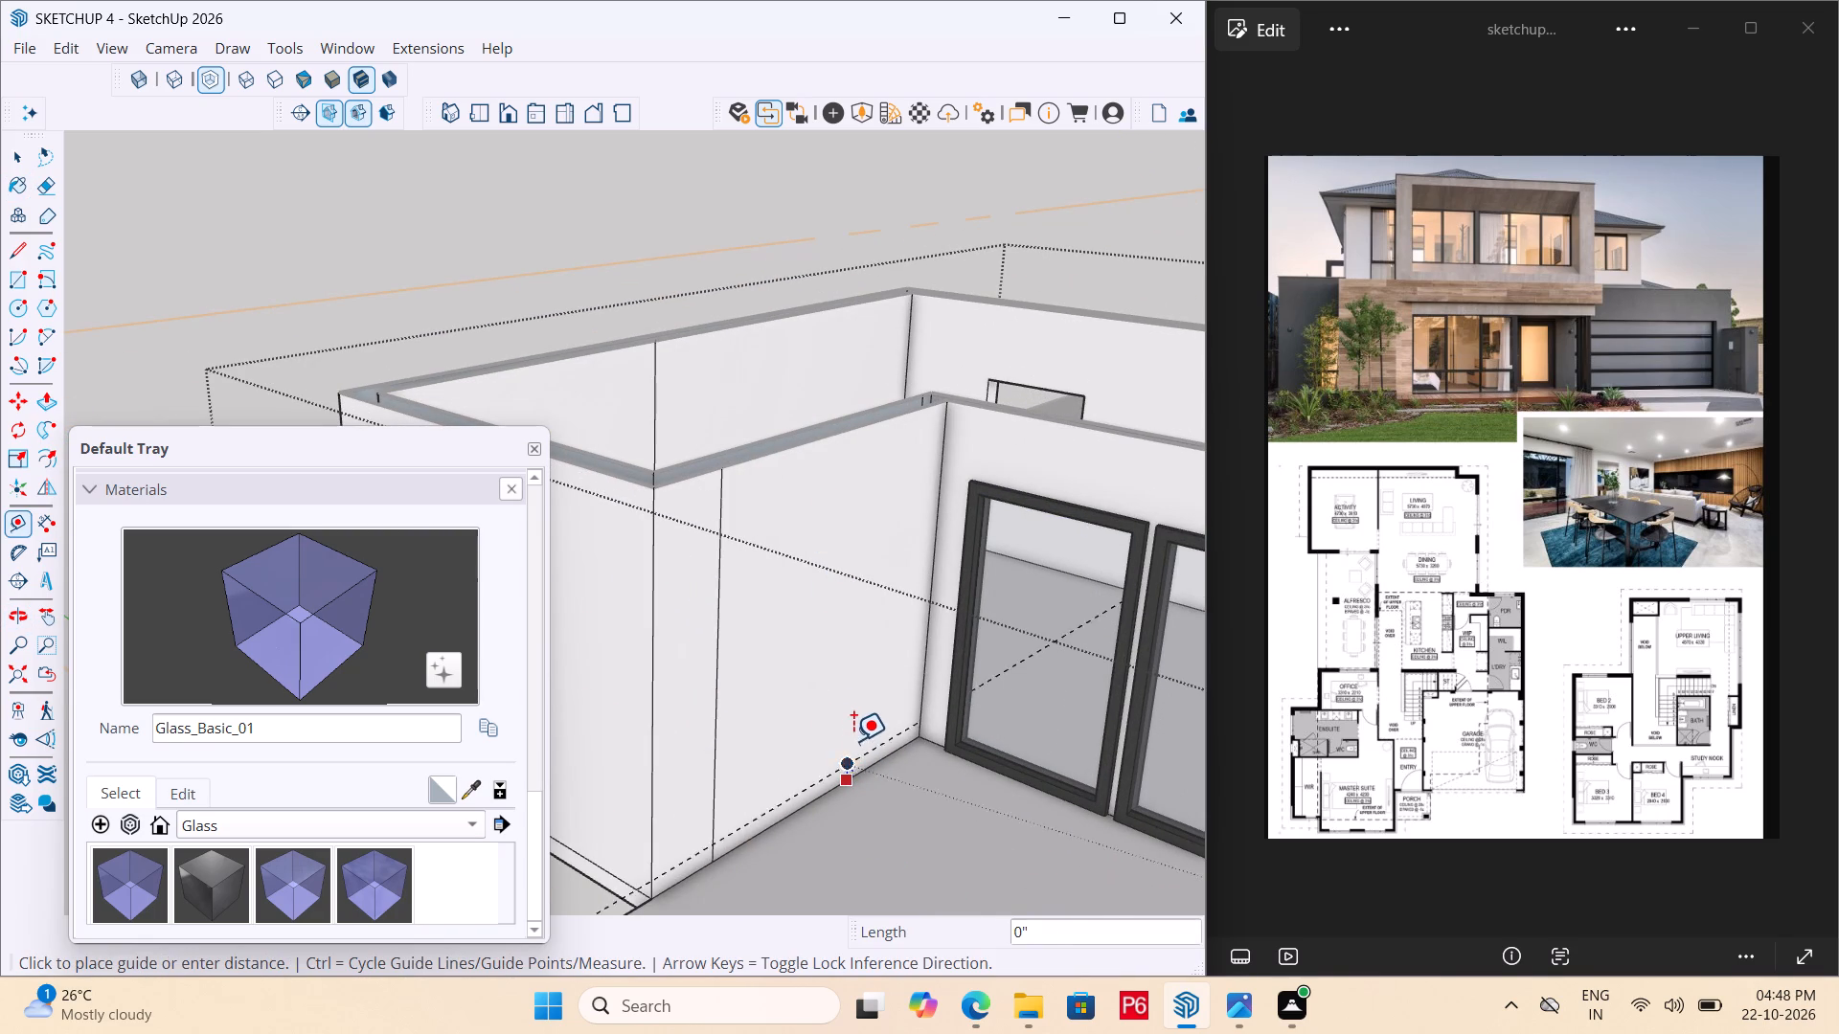
{"action": "type", "text": "3'"}
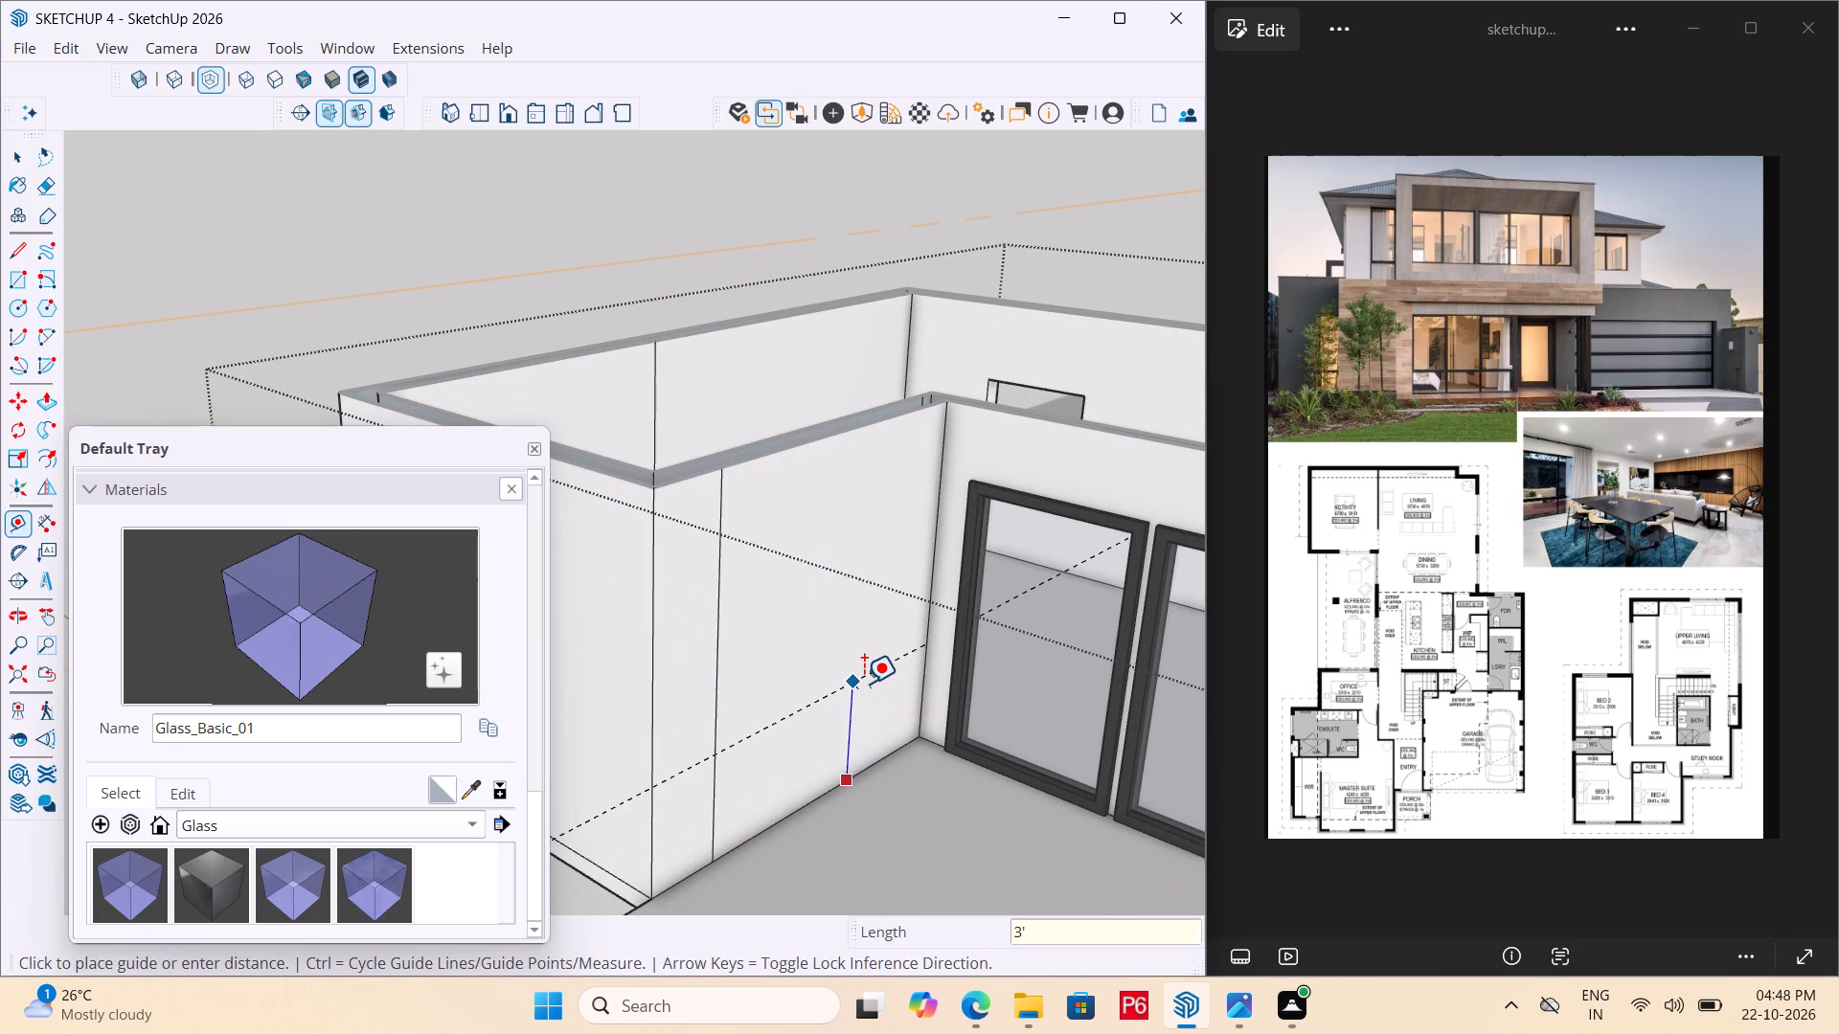
{"action": "key", "text": "Return"}
{"action": "left_click", "coordinate": [868, 668]}
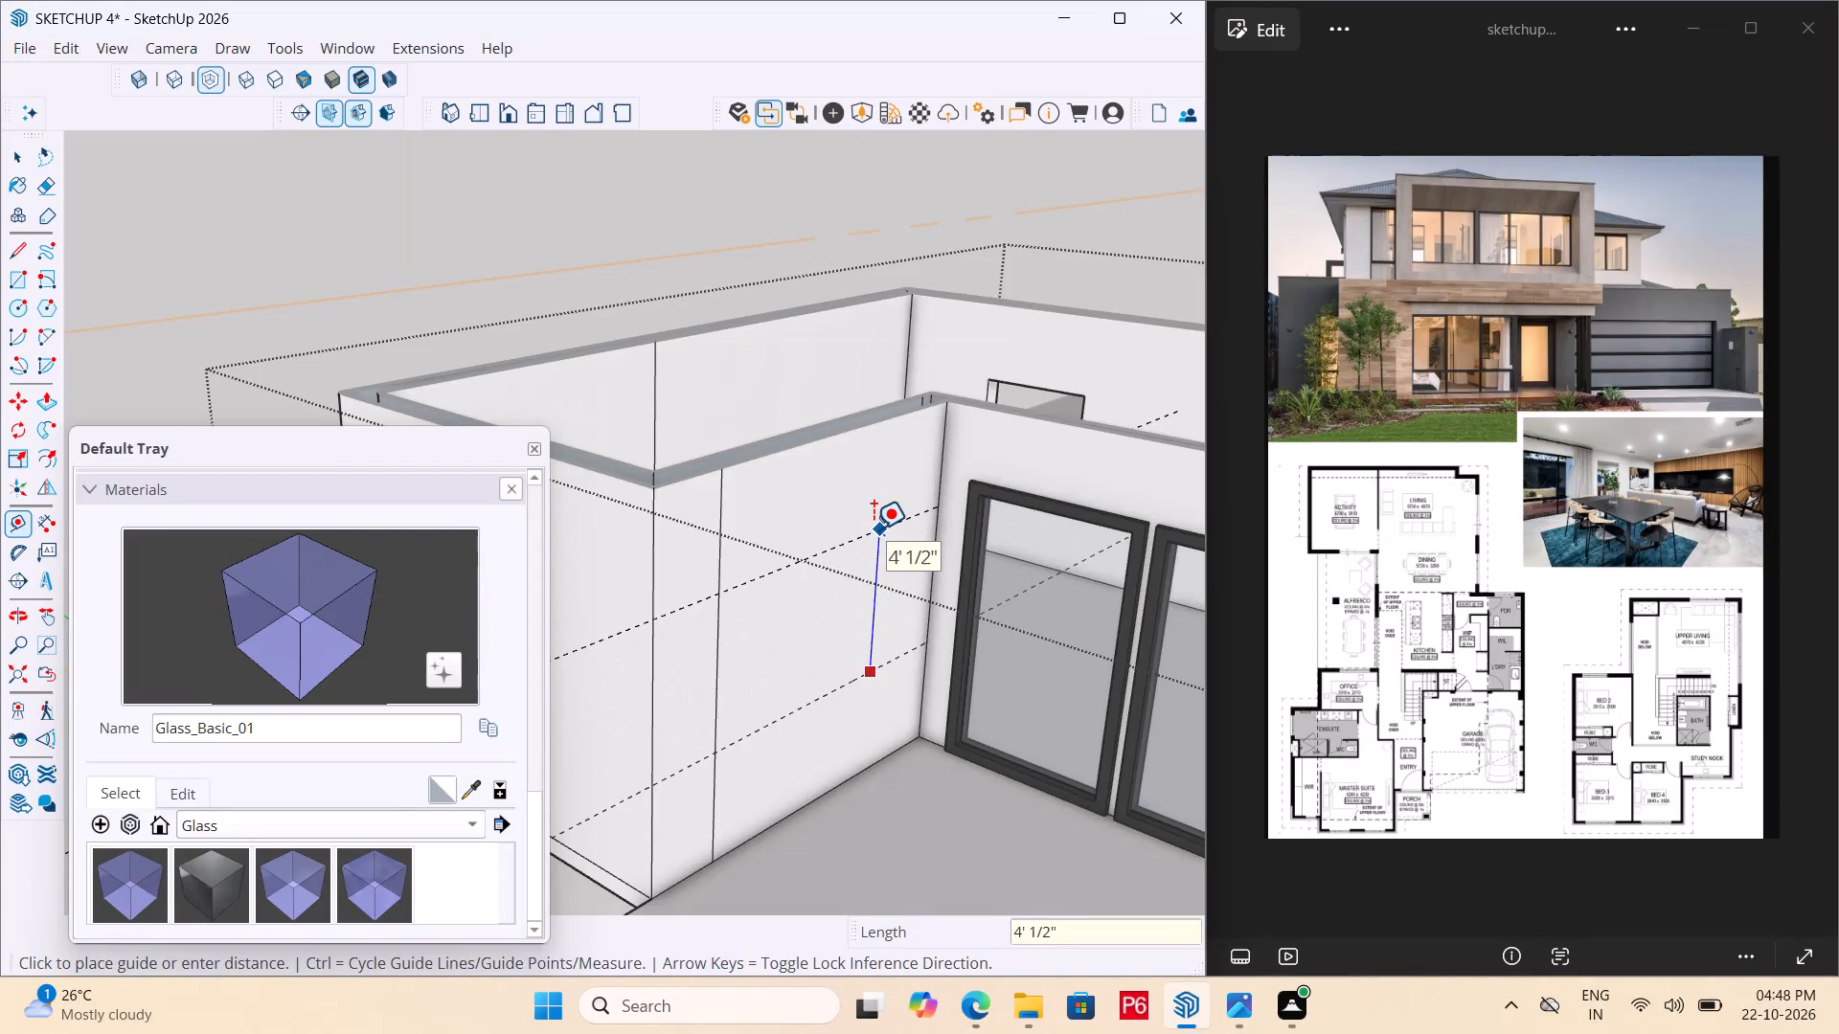
{"action": "type", "text": "4'"}
{"action": "key", "text": "Return"}
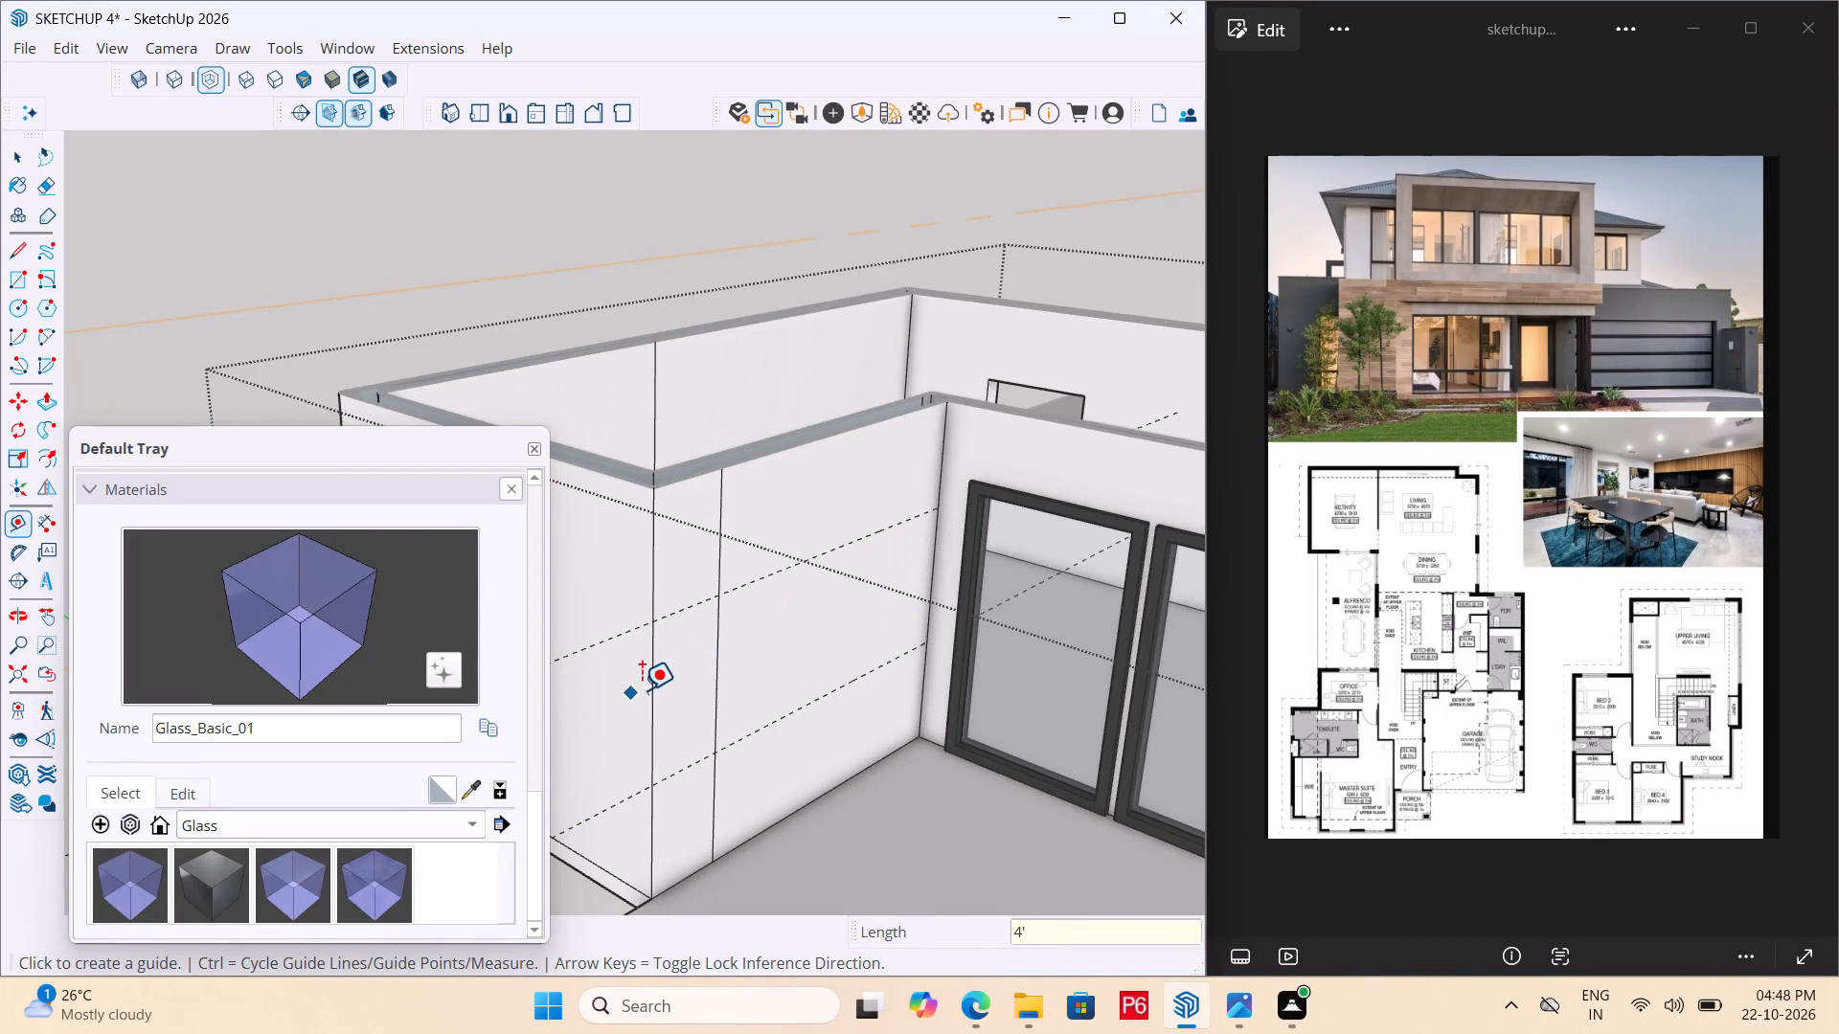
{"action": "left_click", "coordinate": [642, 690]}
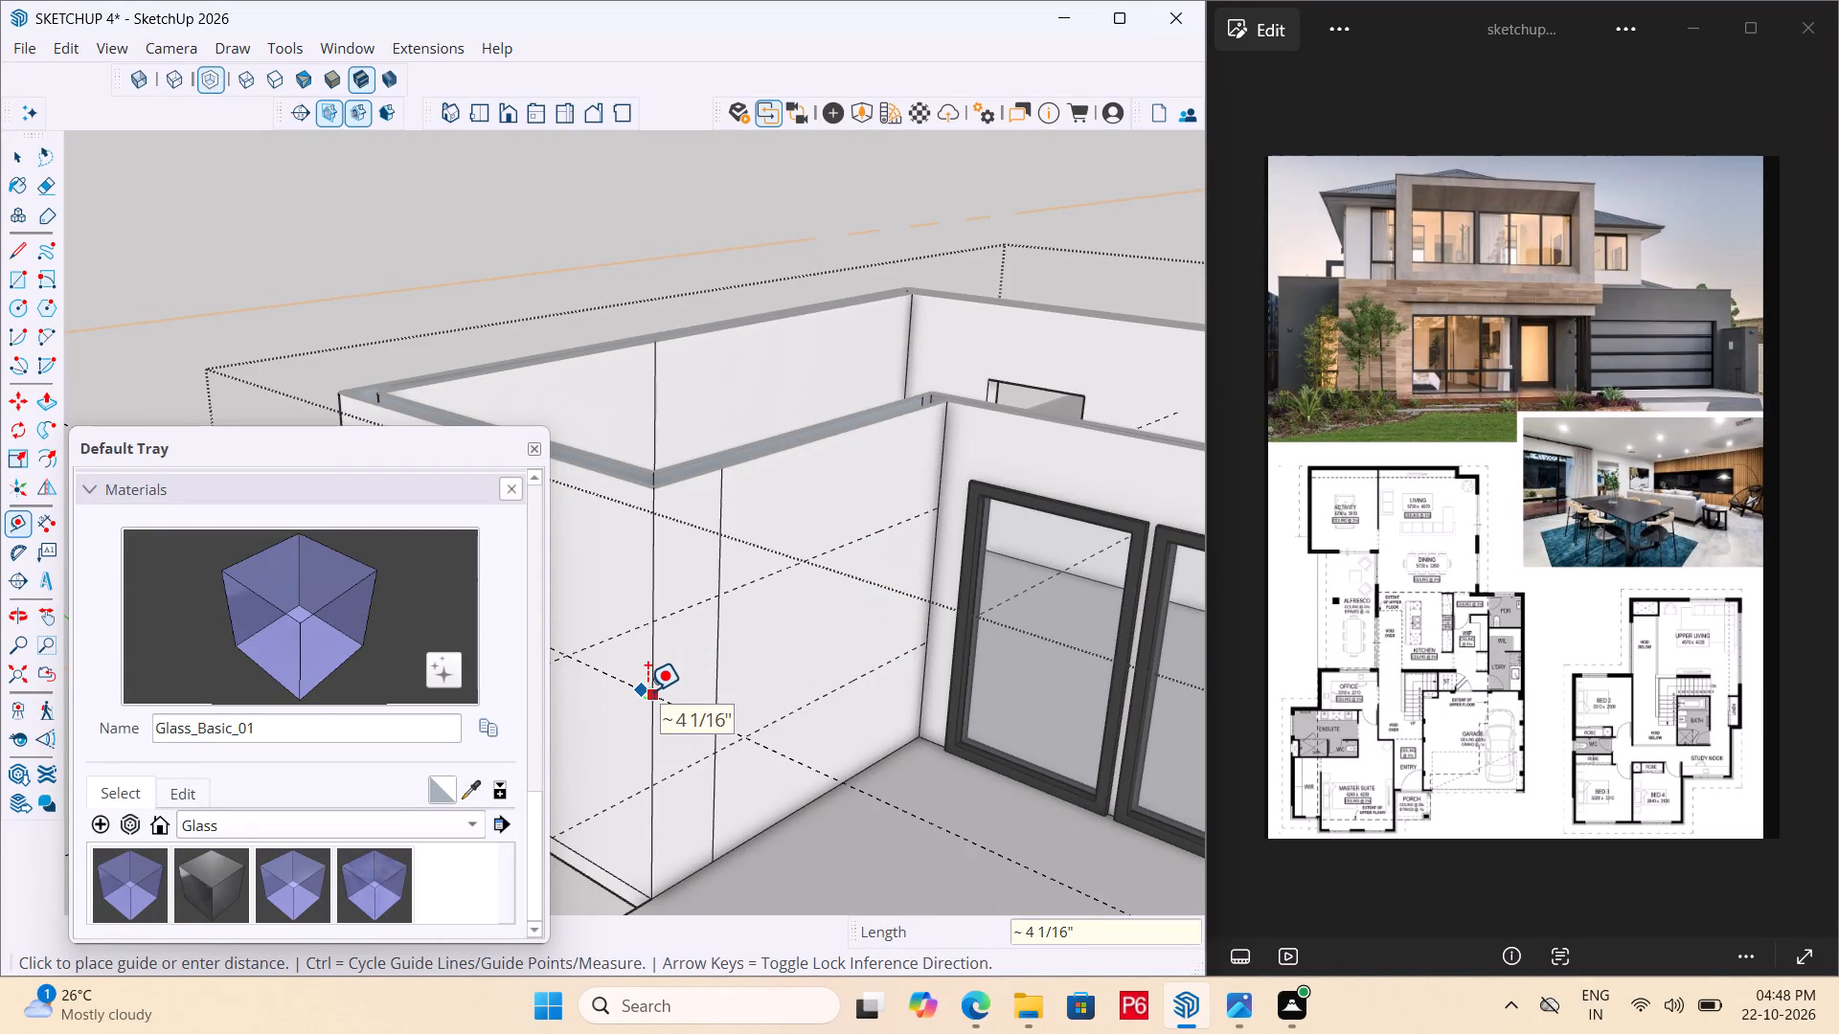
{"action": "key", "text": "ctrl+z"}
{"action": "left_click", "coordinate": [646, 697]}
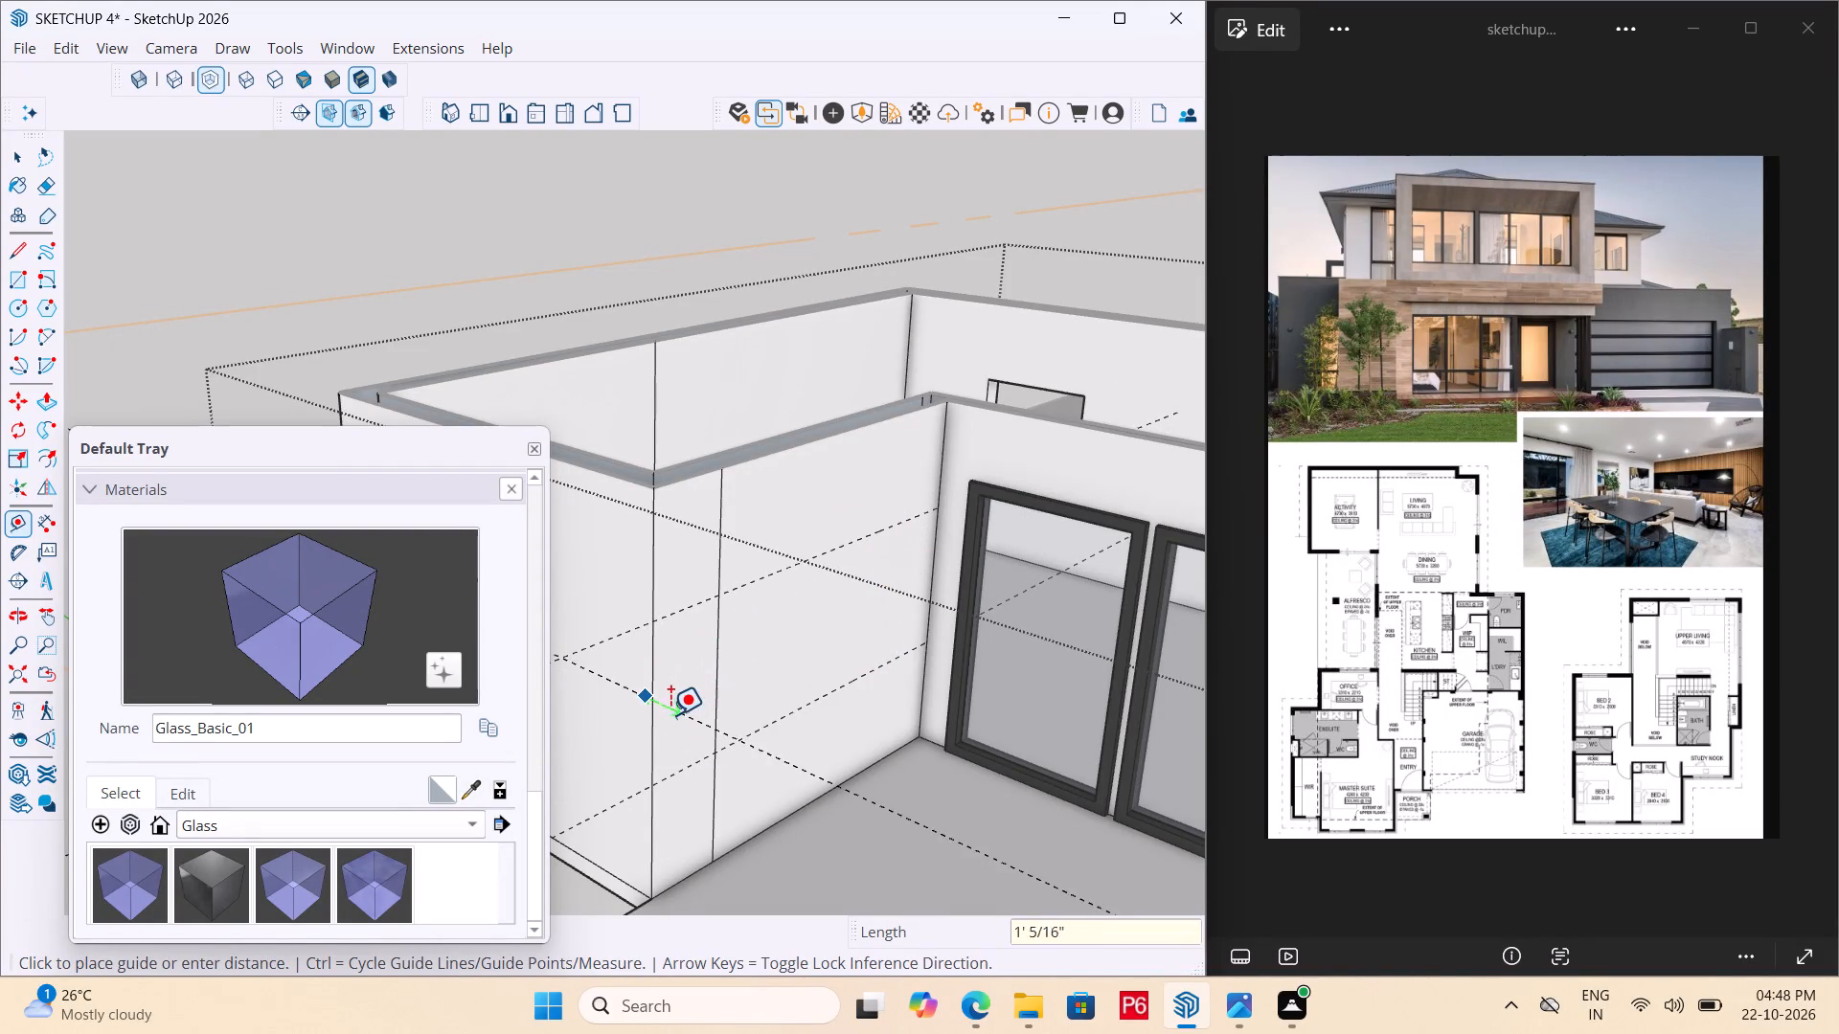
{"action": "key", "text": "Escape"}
Place a vertical guide on the same alfresco wall, a short way in from its outer corner edge.
{"action": "left_click", "coordinate": [650, 732]}
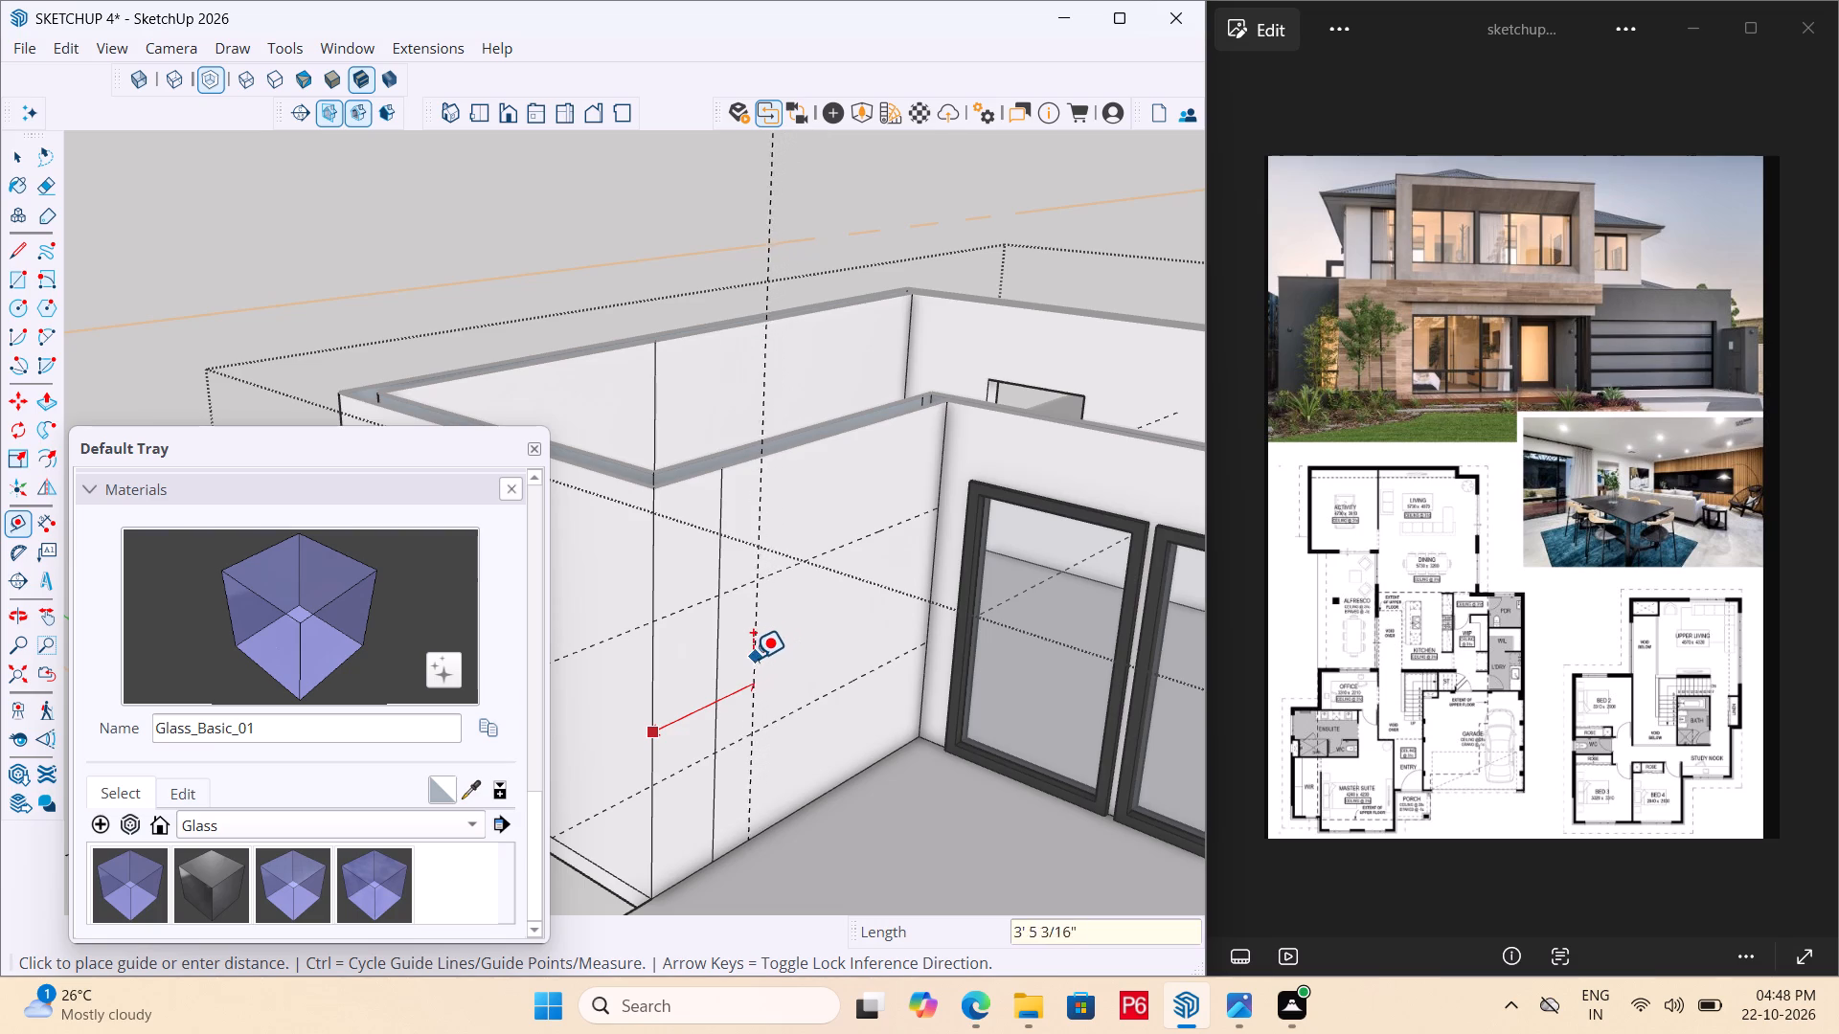
{"action": "double_click", "coordinate": [740, 665]}
{"action": "left_click", "coordinate": [740, 636]}
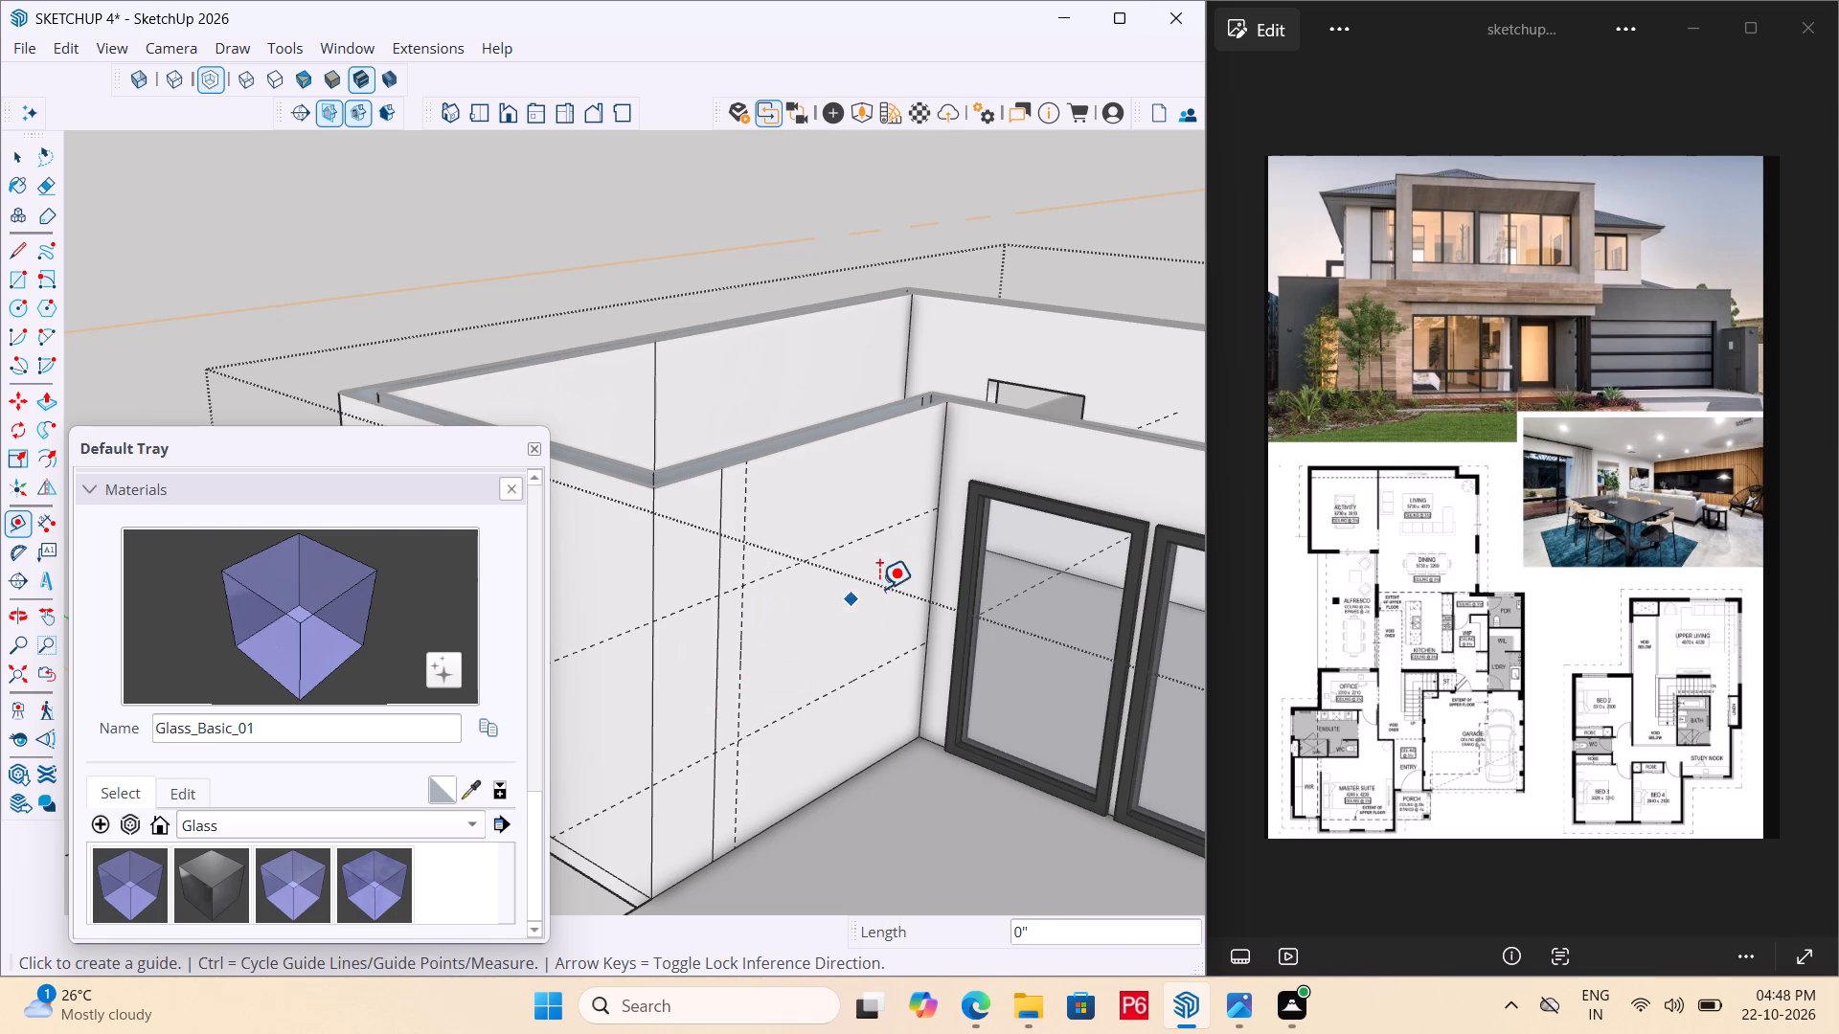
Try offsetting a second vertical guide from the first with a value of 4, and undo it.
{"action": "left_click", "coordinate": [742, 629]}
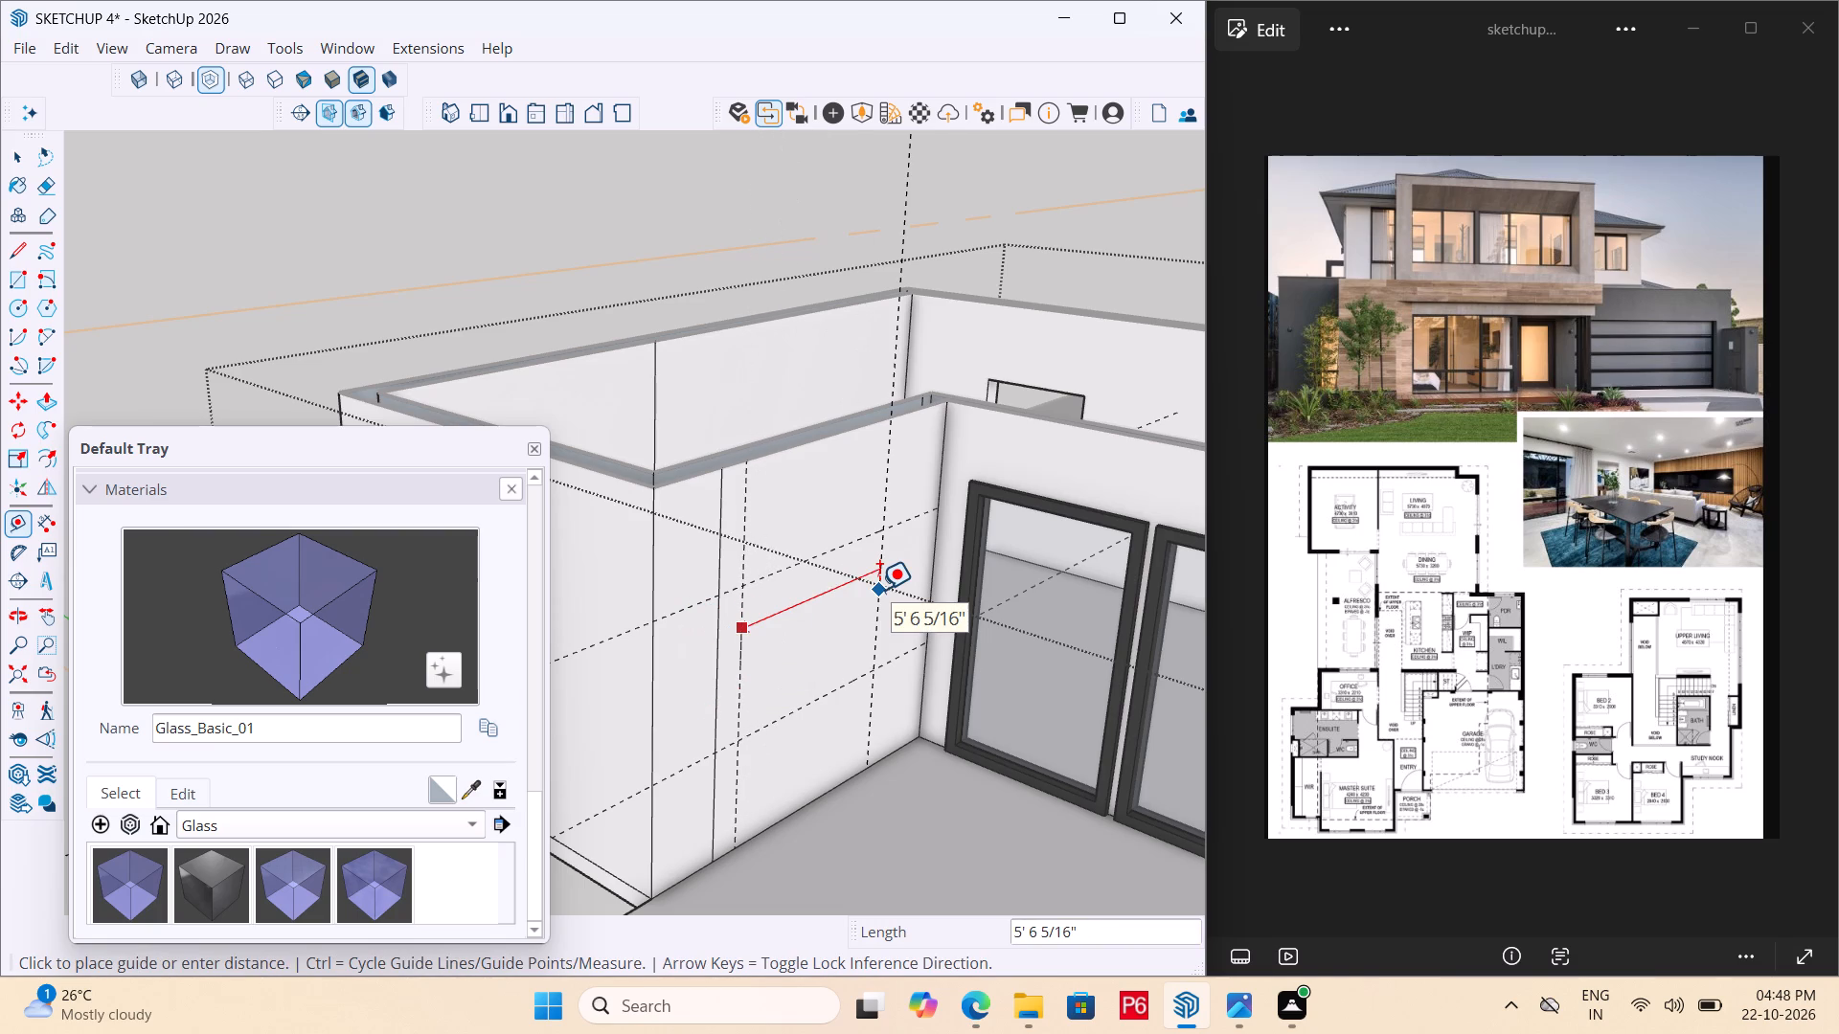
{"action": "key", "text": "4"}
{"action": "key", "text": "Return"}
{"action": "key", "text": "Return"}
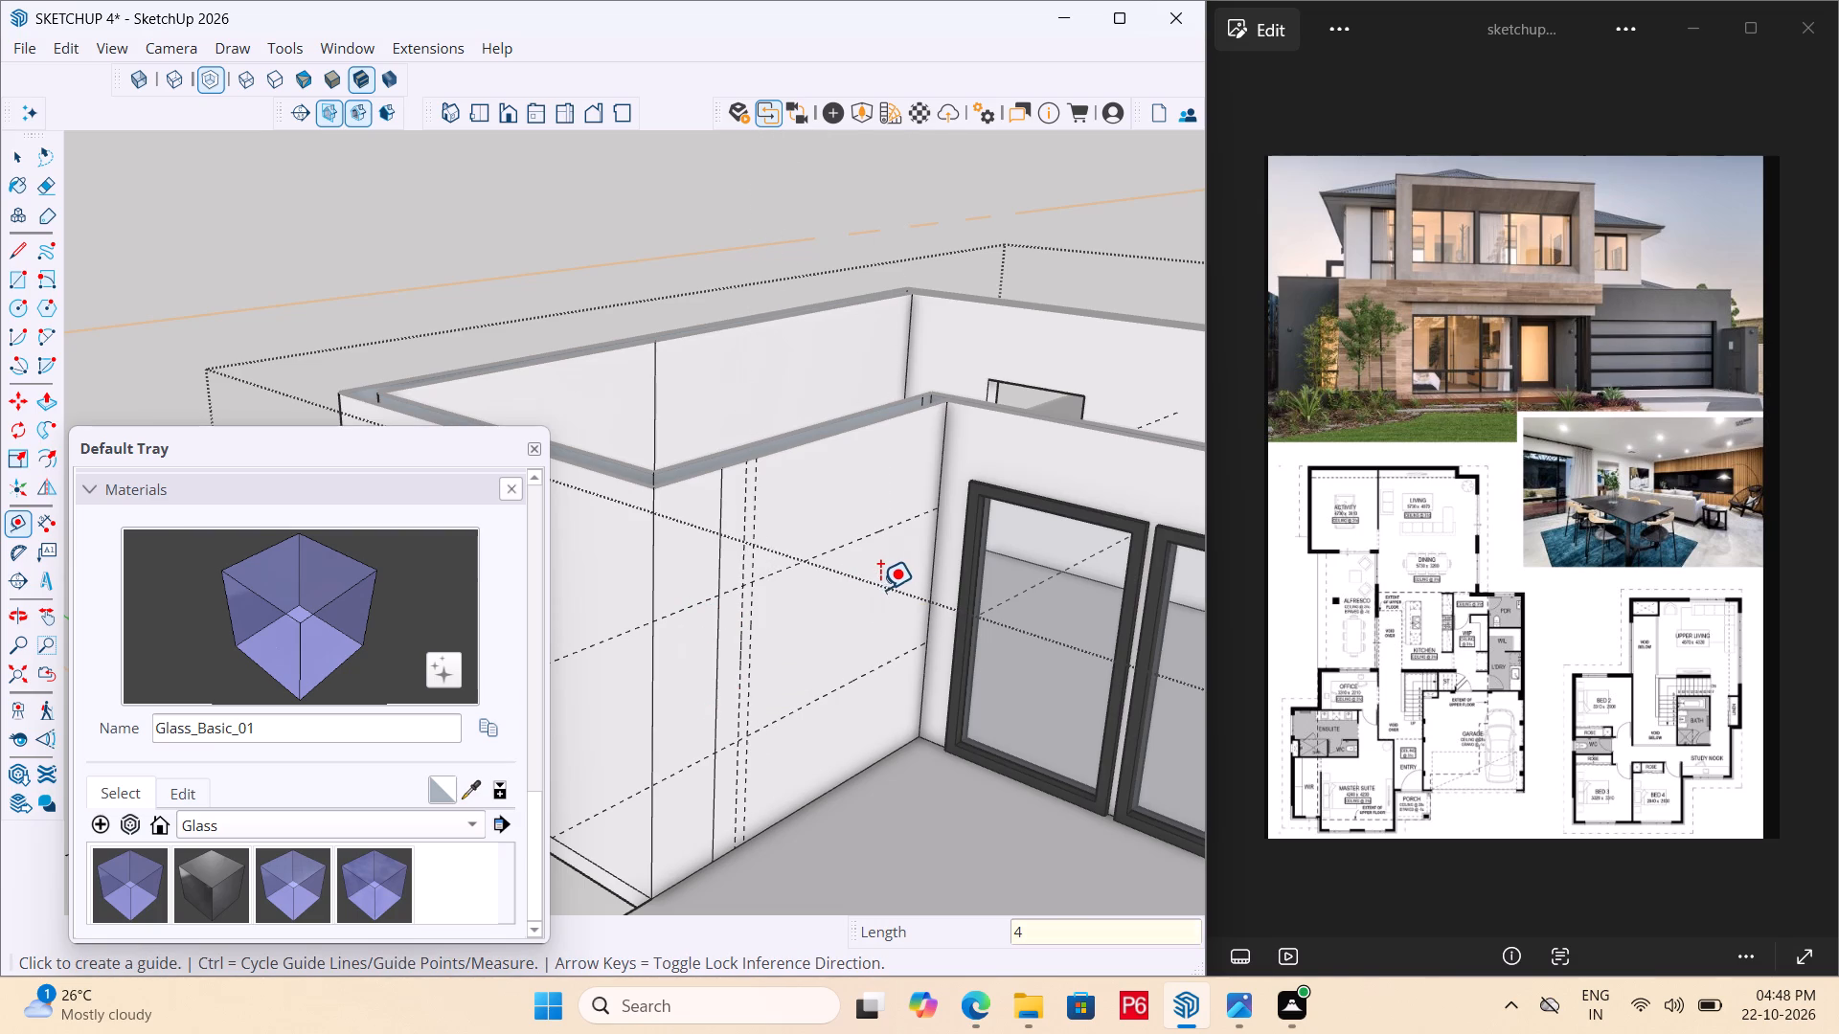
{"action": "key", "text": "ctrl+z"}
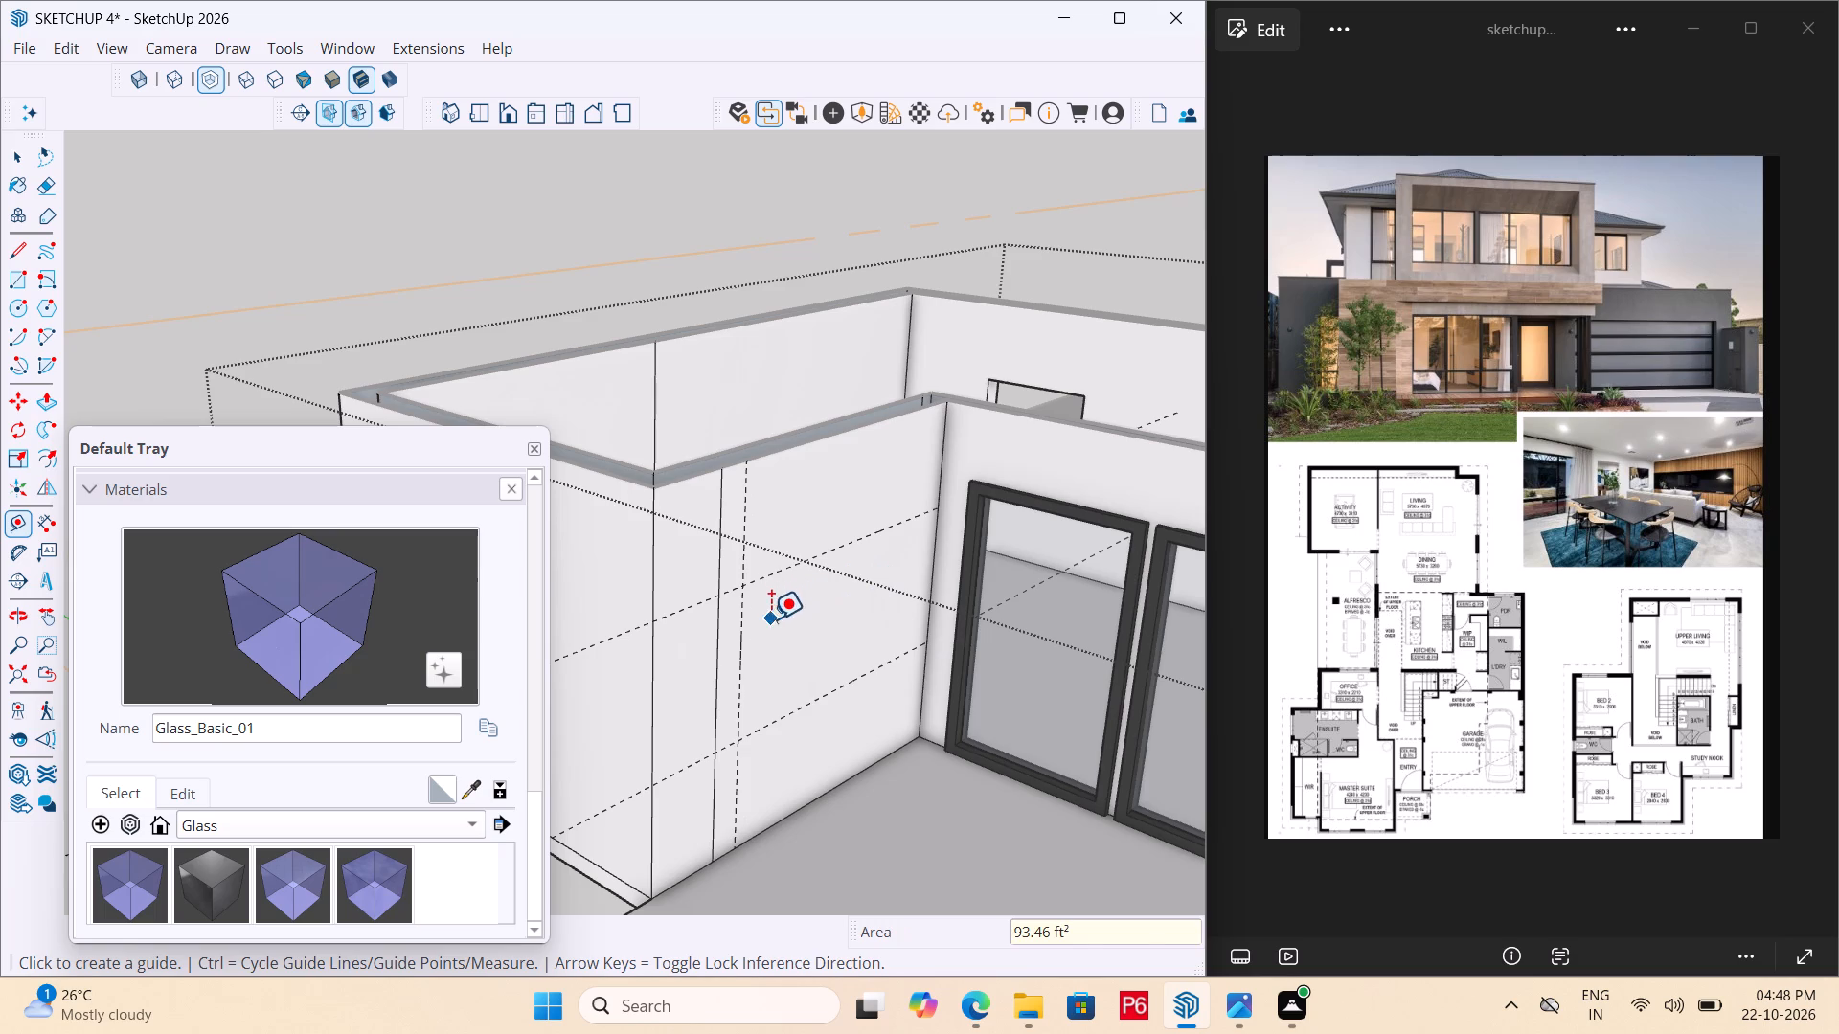
Place a second vertical guide 5' from the first, toward the black-framed doors, completing the window outline.
{"action": "left_click", "coordinate": [740, 643]}
{"action": "type", "text": "5'"}
{"action": "key", "text": "Return"}
{"action": "key", "text": "space"}
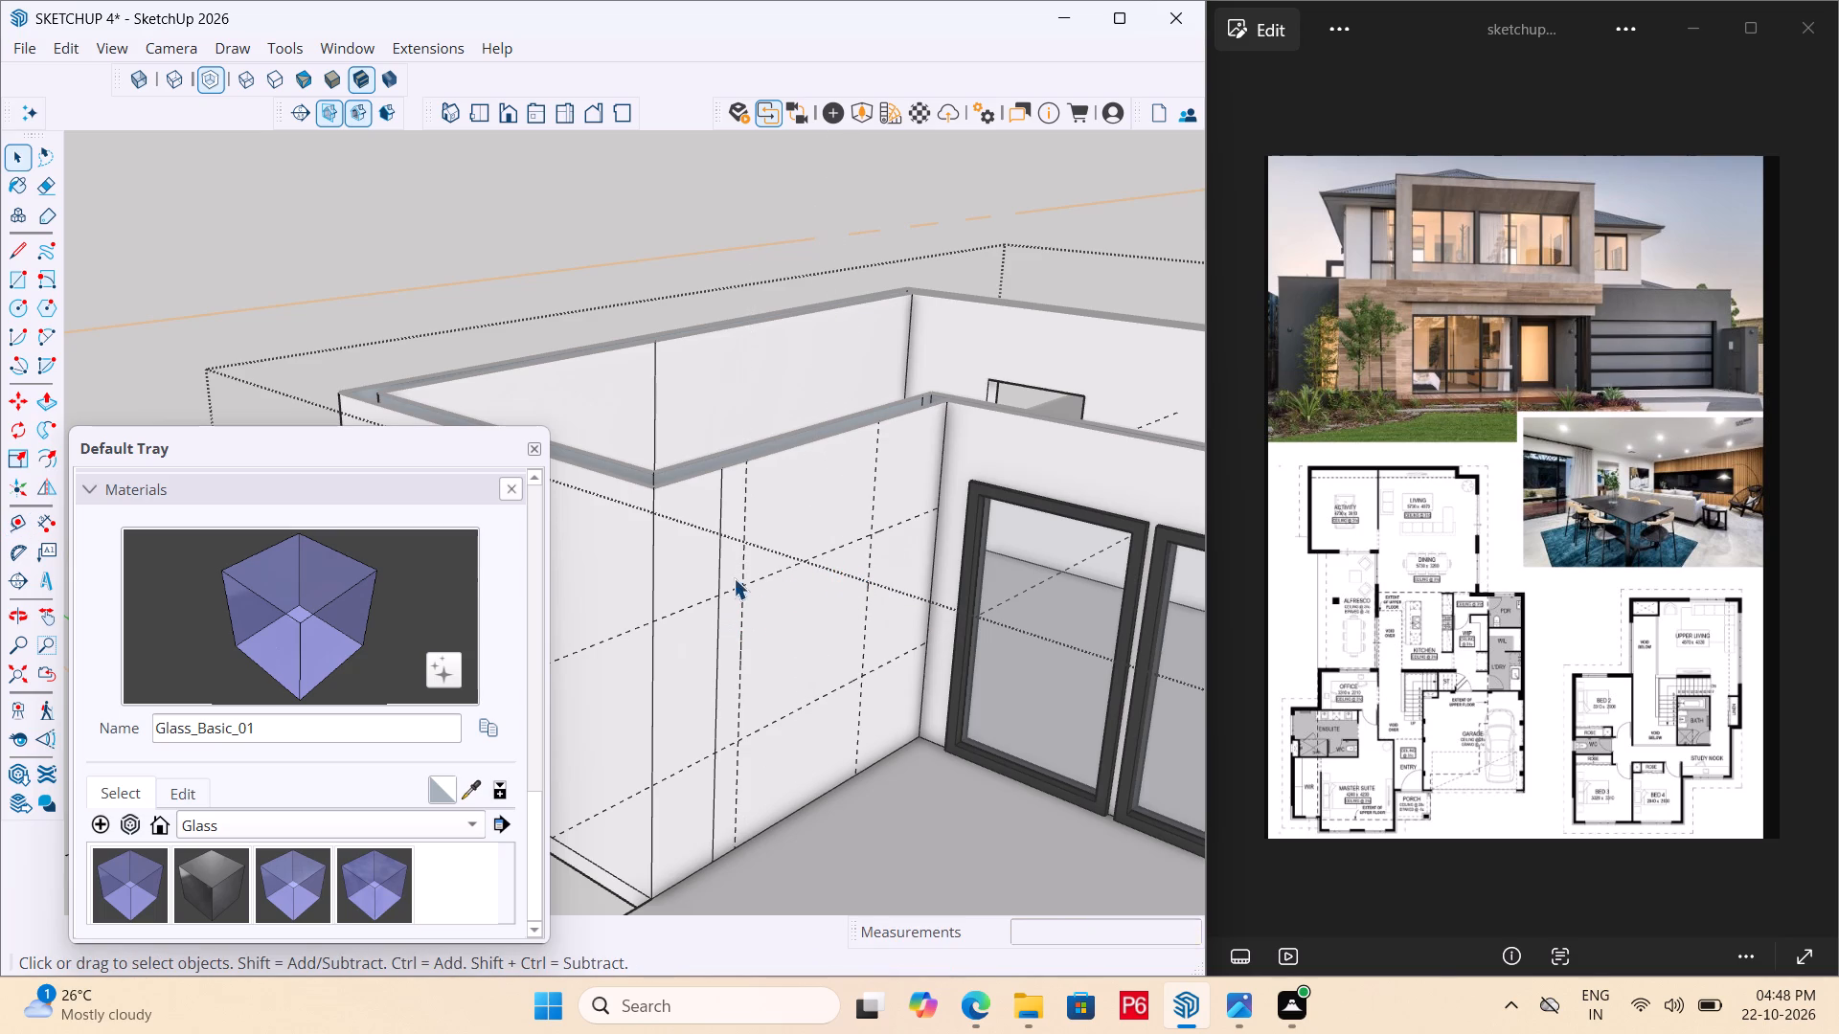
Erase the stray vertical edges on the guided alfresco wall and the room wall behind it, plus the floor line between them.
{"action": "key", "text": "e"}
{"action": "double_click", "coordinate": [720, 562]}
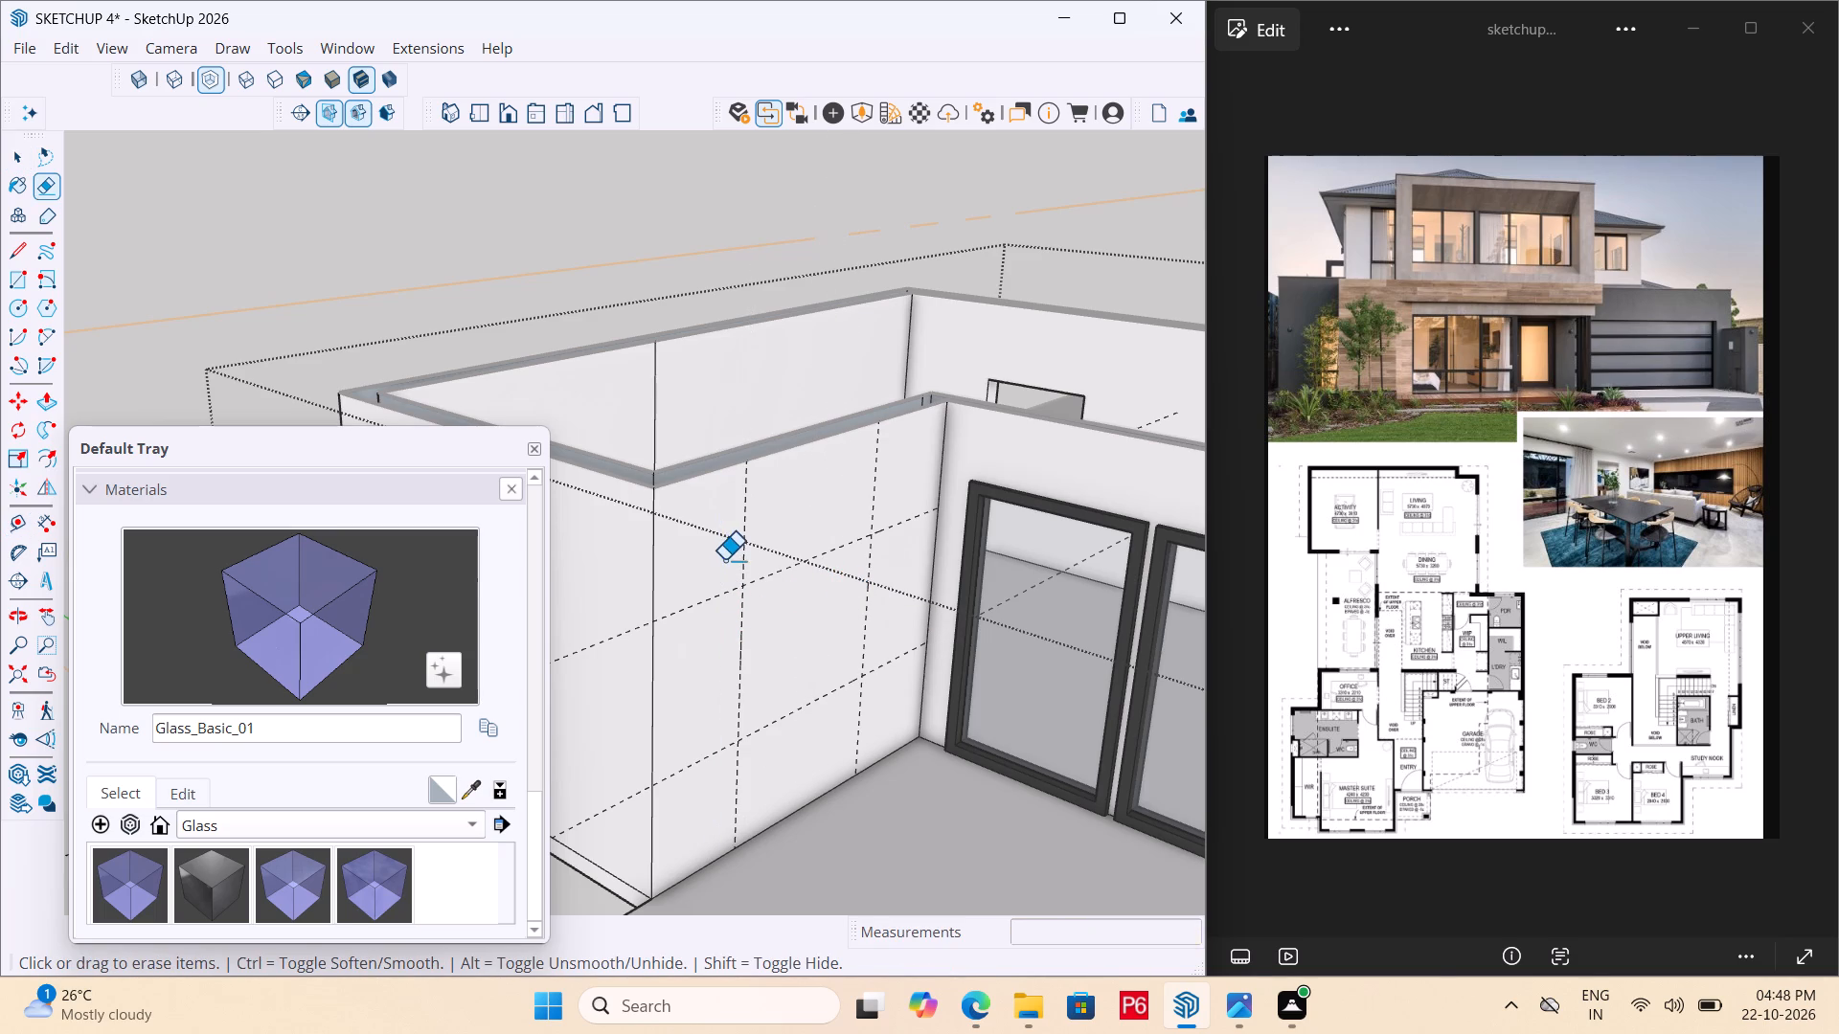
{"action": "middle_click_drag", "start_coordinate": [750, 592], "coordinate": [753, 596]}
{"action": "scroll", "coordinate": [750, 592], "scroll_direction": "down", "scroll_amount": 1}
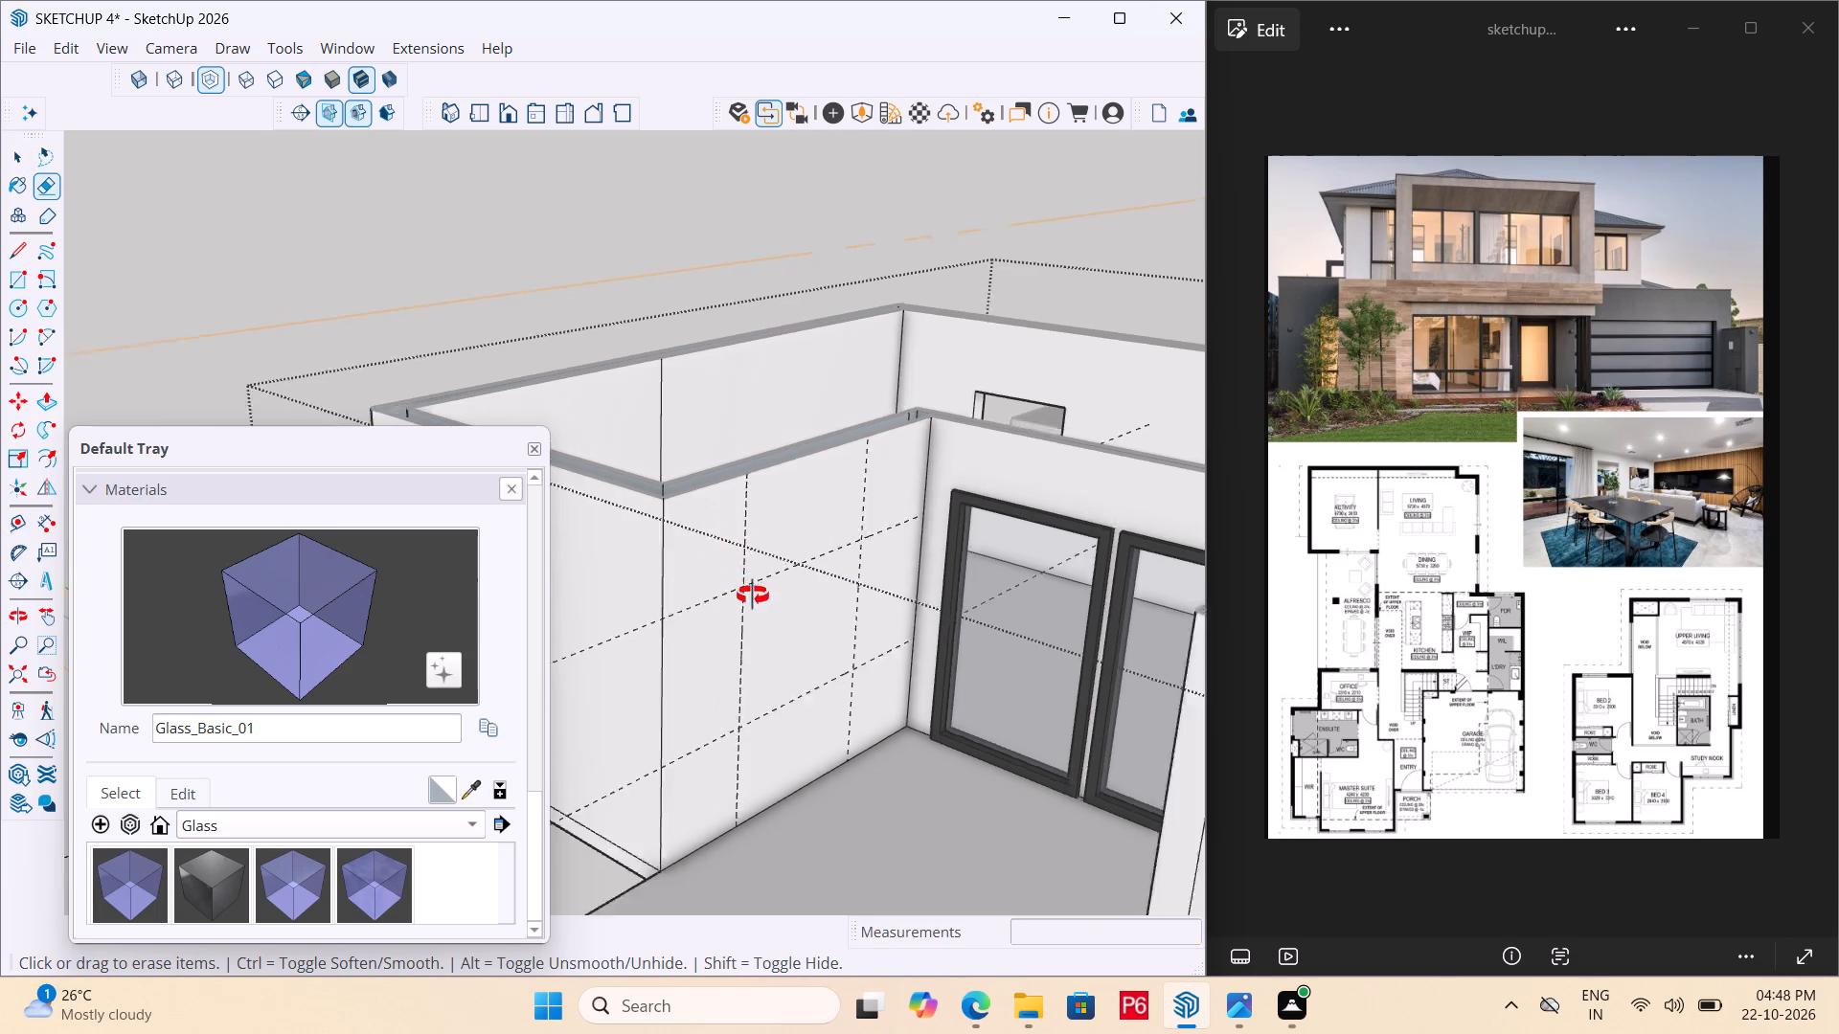
{"action": "middle_click_drag", "start_coordinate": [753, 596], "coordinate": [981, 891]}
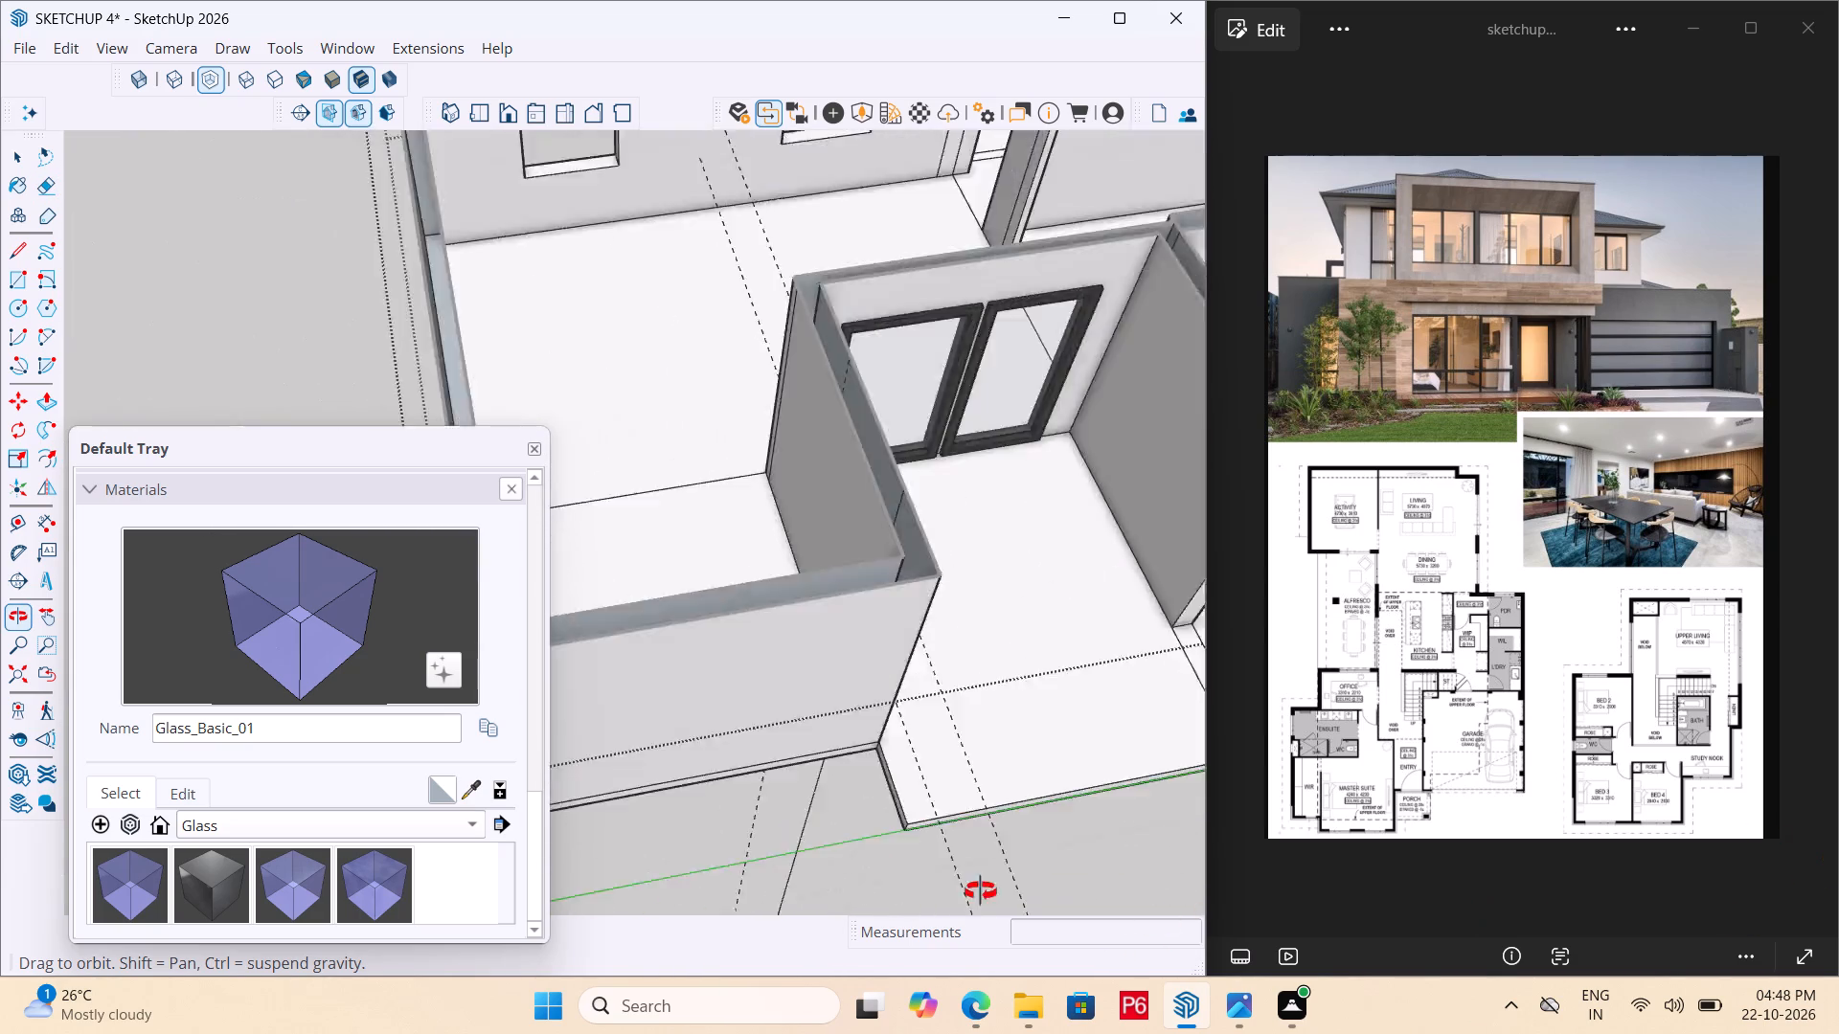
{"action": "middle_click_drag", "start_coordinate": [981, 891], "coordinate": [723, 840]}
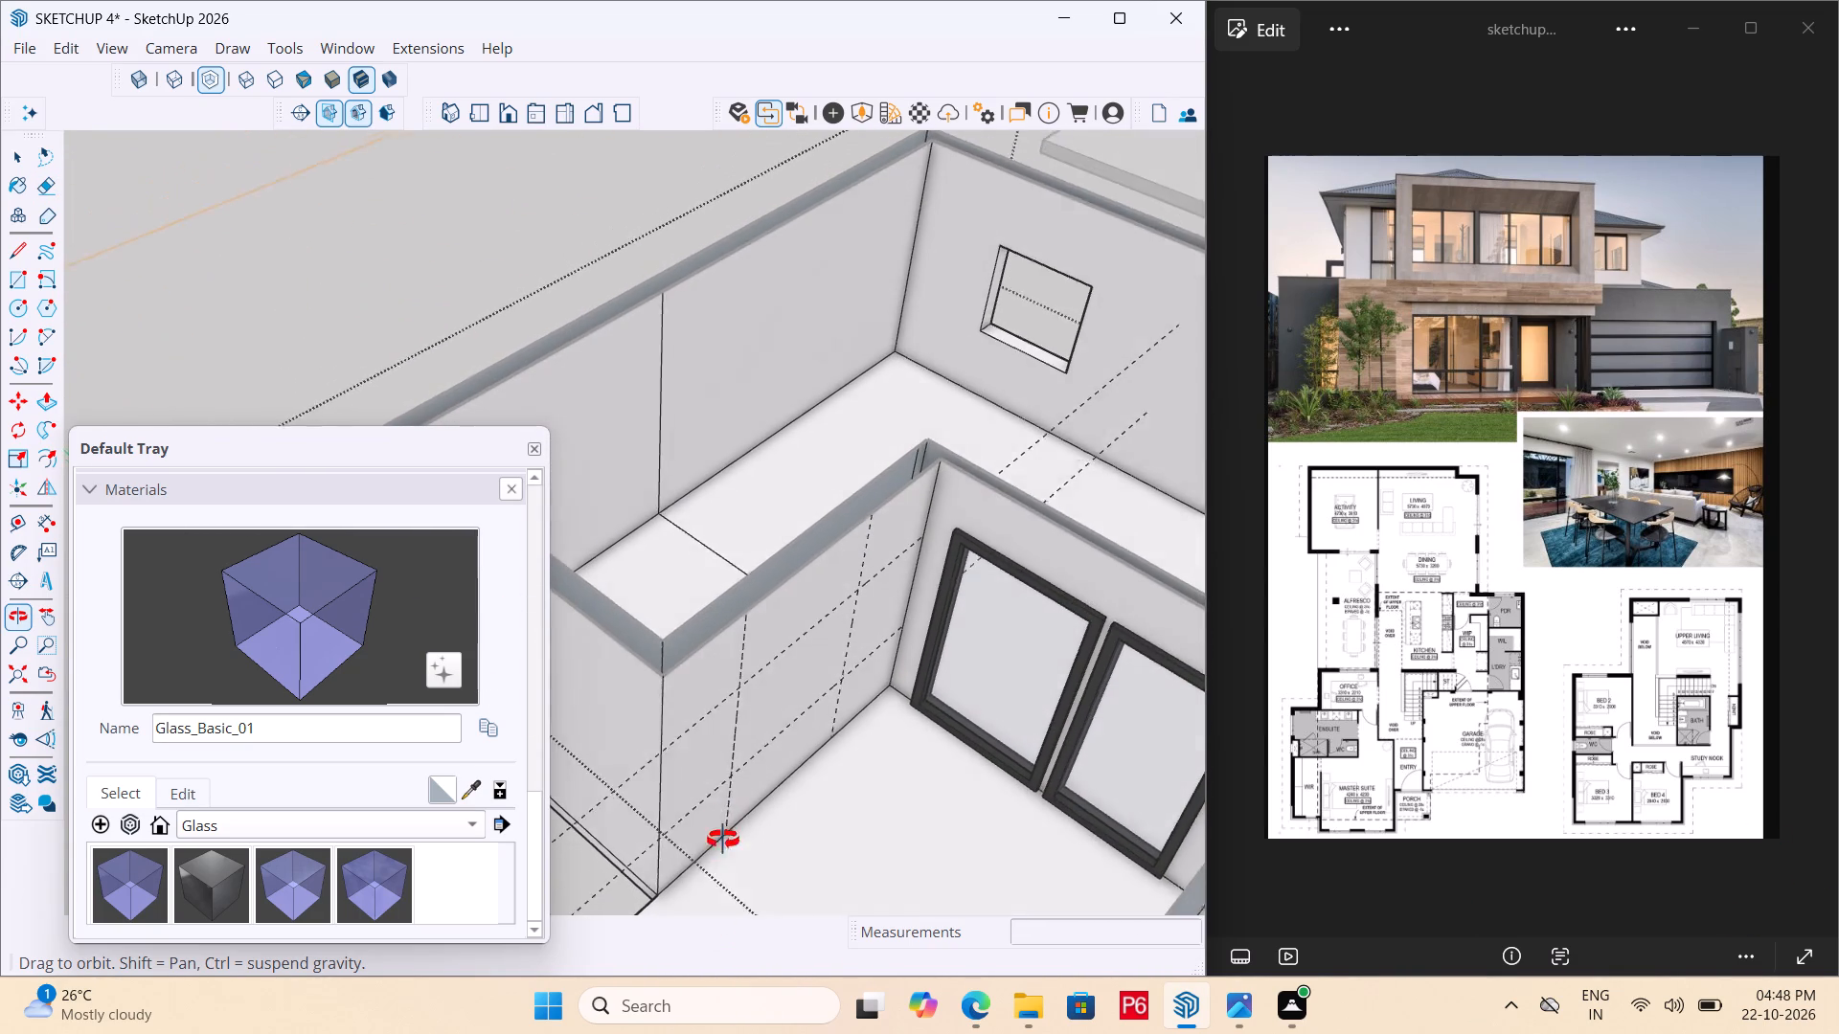
{"action": "middle_click_drag", "start_coordinate": [723, 840], "coordinate": [724, 819]}
{"action": "key", "text": "e"}
{"action": "left_click", "coordinate": [654, 452]}
{"action": "left_click_drag", "start_coordinate": [654, 452], "coordinate": [668, 442]}
{"action": "left_click_drag", "start_coordinate": [668, 442], "coordinate": [668, 420]}
{"action": "left_click", "coordinate": [670, 417]}
{"action": "left_click", "coordinate": [660, 415]}
{"action": "left_click", "coordinate": [686, 553]}
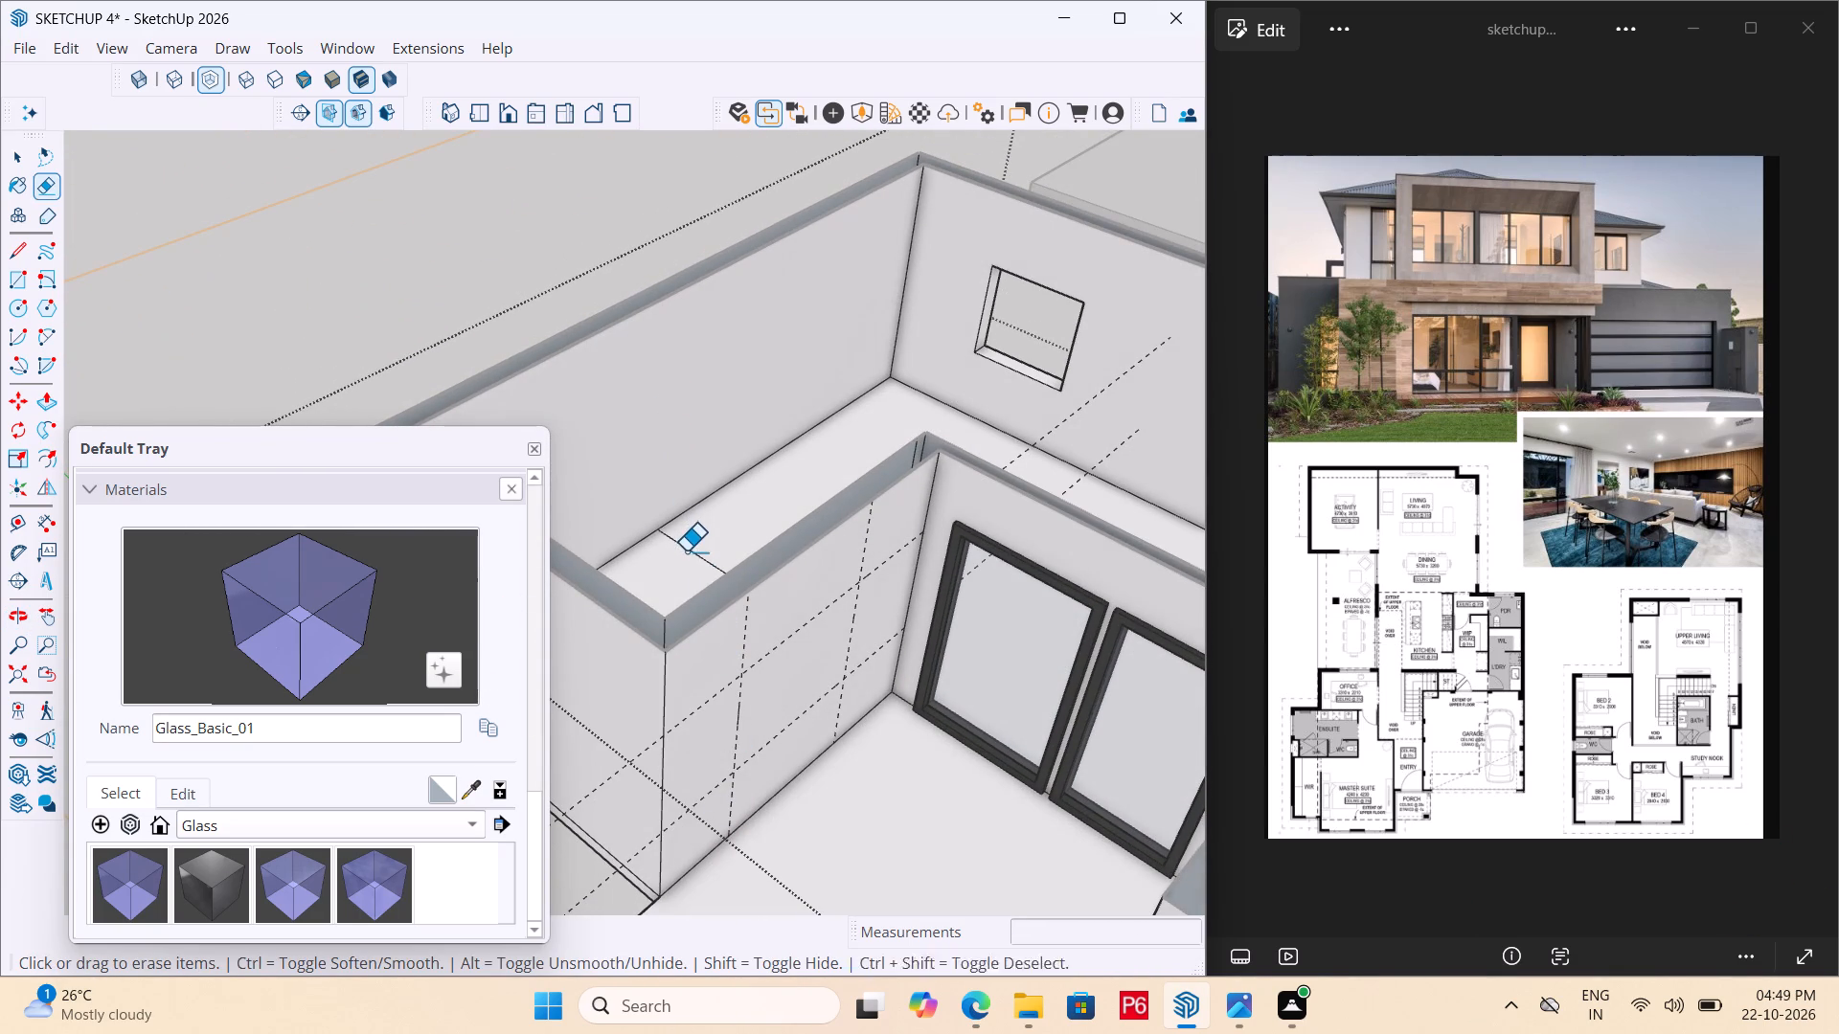
Erase the stray floor lines crossing the alfresco slab beside the ends of its projecting walls.
{"action": "scroll", "coordinate": [695, 686], "scroll_direction": "down", "scroll_amount": 2}
{"action": "middle_click_drag", "start_coordinate": [693, 711], "coordinate": [653, 706]}
{"action": "scroll", "coordinate": [666, 635], "scroll_direction": "down", "scroll_amount": 2}
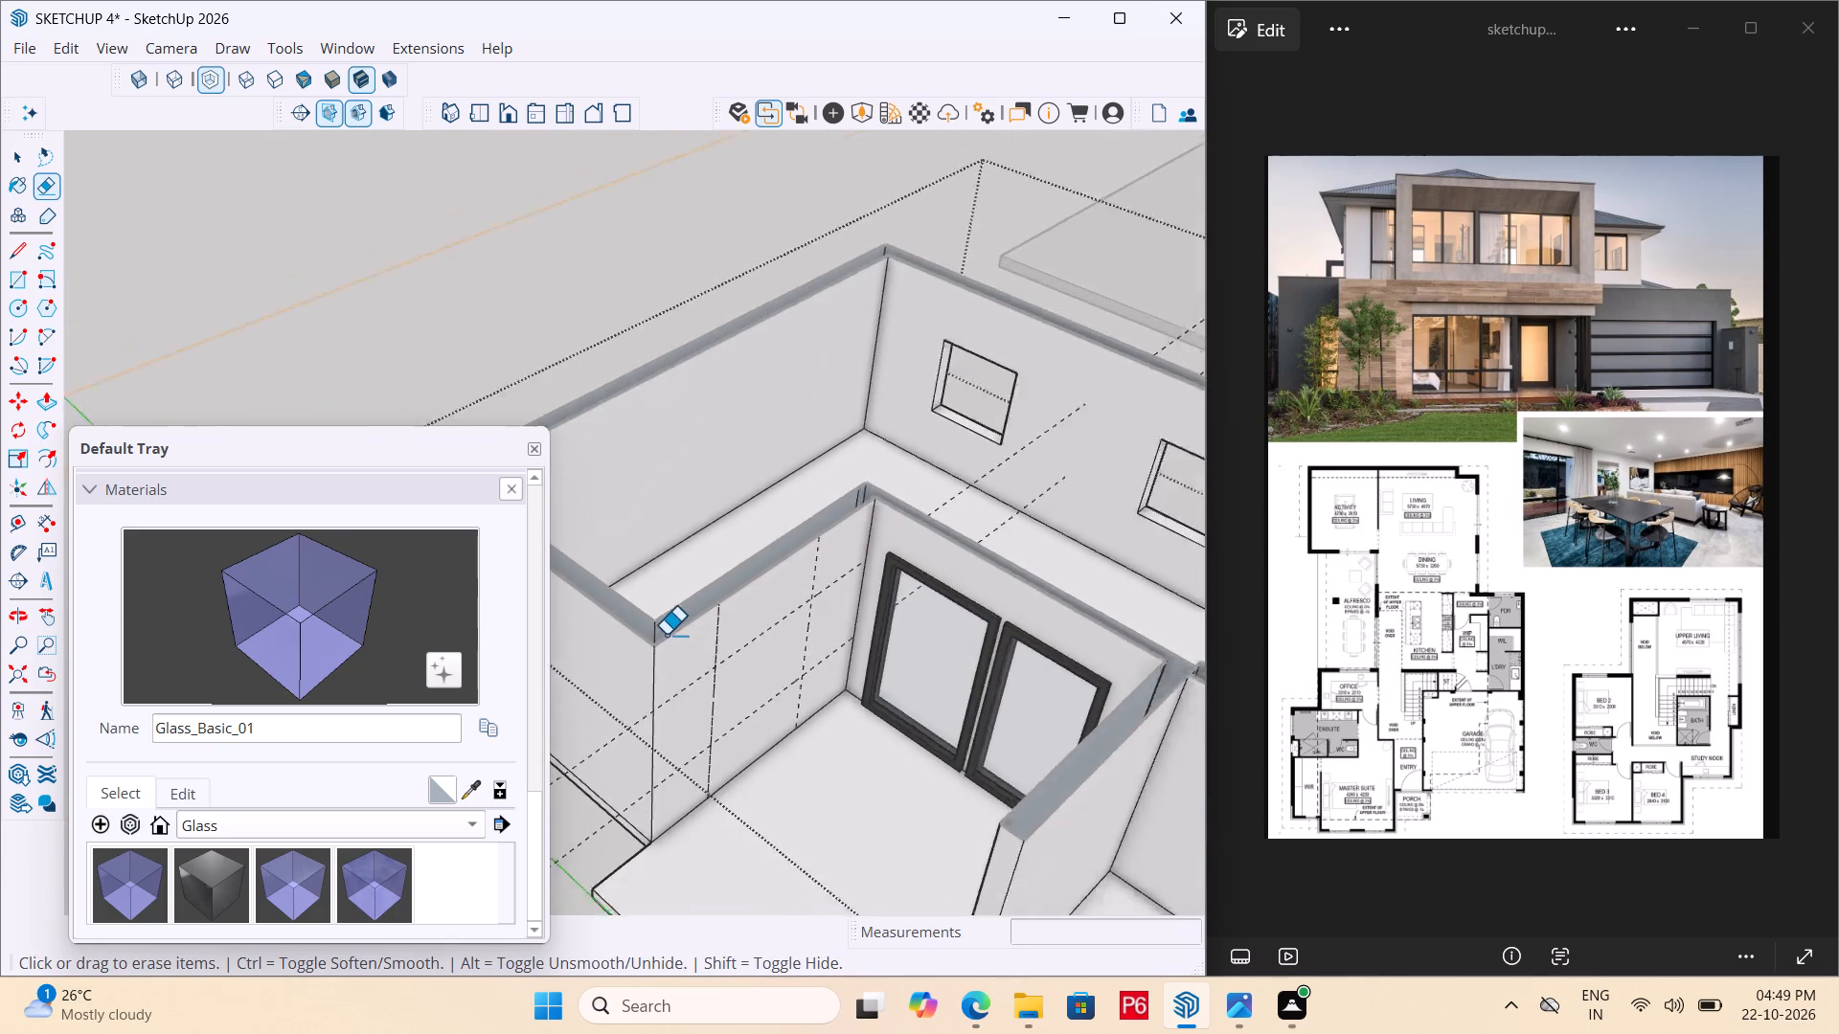
{"action": "scroll", "coordinate": [666, 635], "scroll_direction": "down", "scroll_amount": 10}
{"action": "scroll", "coordinate": [770, 822], "scroll_direction": "up", "scroll_amount": 3}
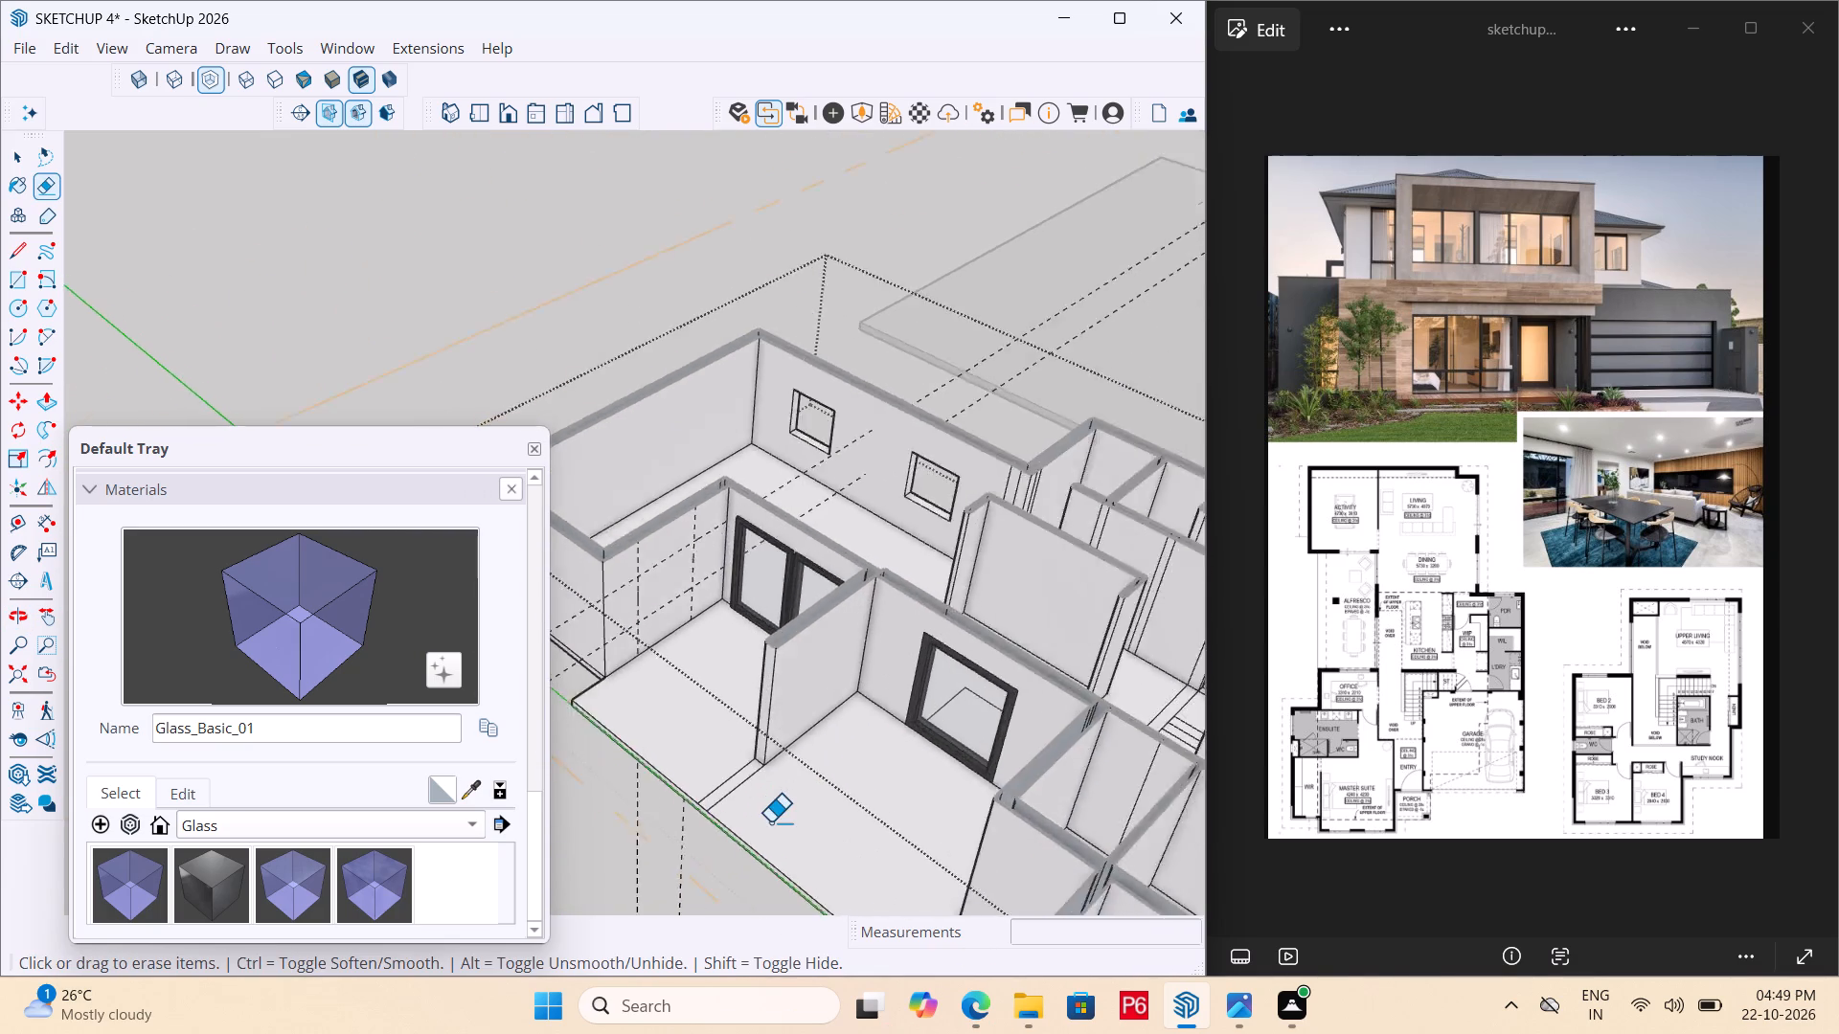
{"action": "scroll", "coordinate": [770, 822], "scroll_direction": "up", "scroll_amount": 8}
{"action": "left_click", "coordinate": [708, 773]}
{"action": "double_click", "coordinate": [707, 740]}
{"action": "left_click", "coordinate": [710, 758]}
{"action": "left_click", "coordinate": [715, 751]}
{"action": "left_click_drag", "start_coordinate": [713, 742], "coordinate": [725, 745]}
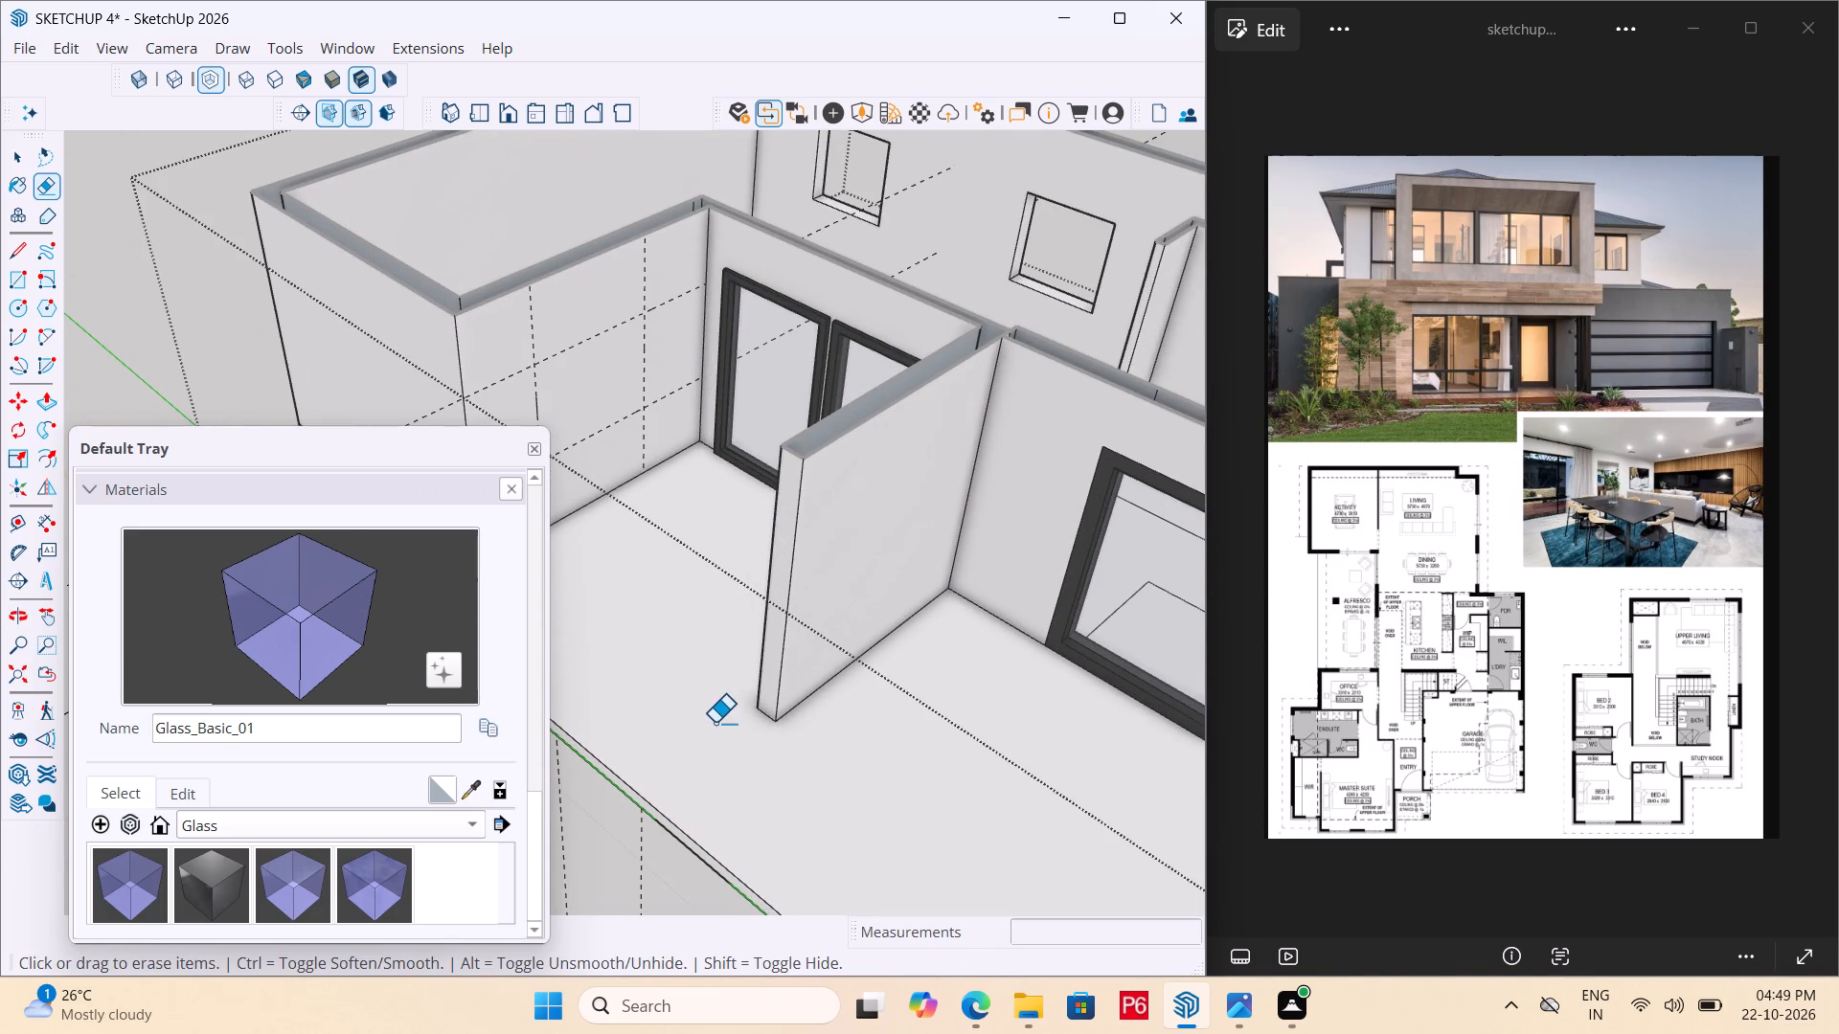
{"action": "scroll", "coordinate": [710, 685], "scroll_direction": "down", "scroll_amount": 12}
{"action": "middle_click_drag", "start_coordinate": [1016, 651], "coordinate": [981, 678]}
{"action": "scroll", "coordinate": [795, 794], "scroll_direction": "up", "scroll_amount": 6}
{"action": "left_click_drag", "start_coordinate": [792, 800], "coordinate": [780, 760]}
Examine the ground floor from above and from the alfresco side, checking the kitchen, stair, room walls and openings.
{"action": "scroll", "coordinate": [750, 741], "scroll_direction": "down", "scroll_amount": 6}
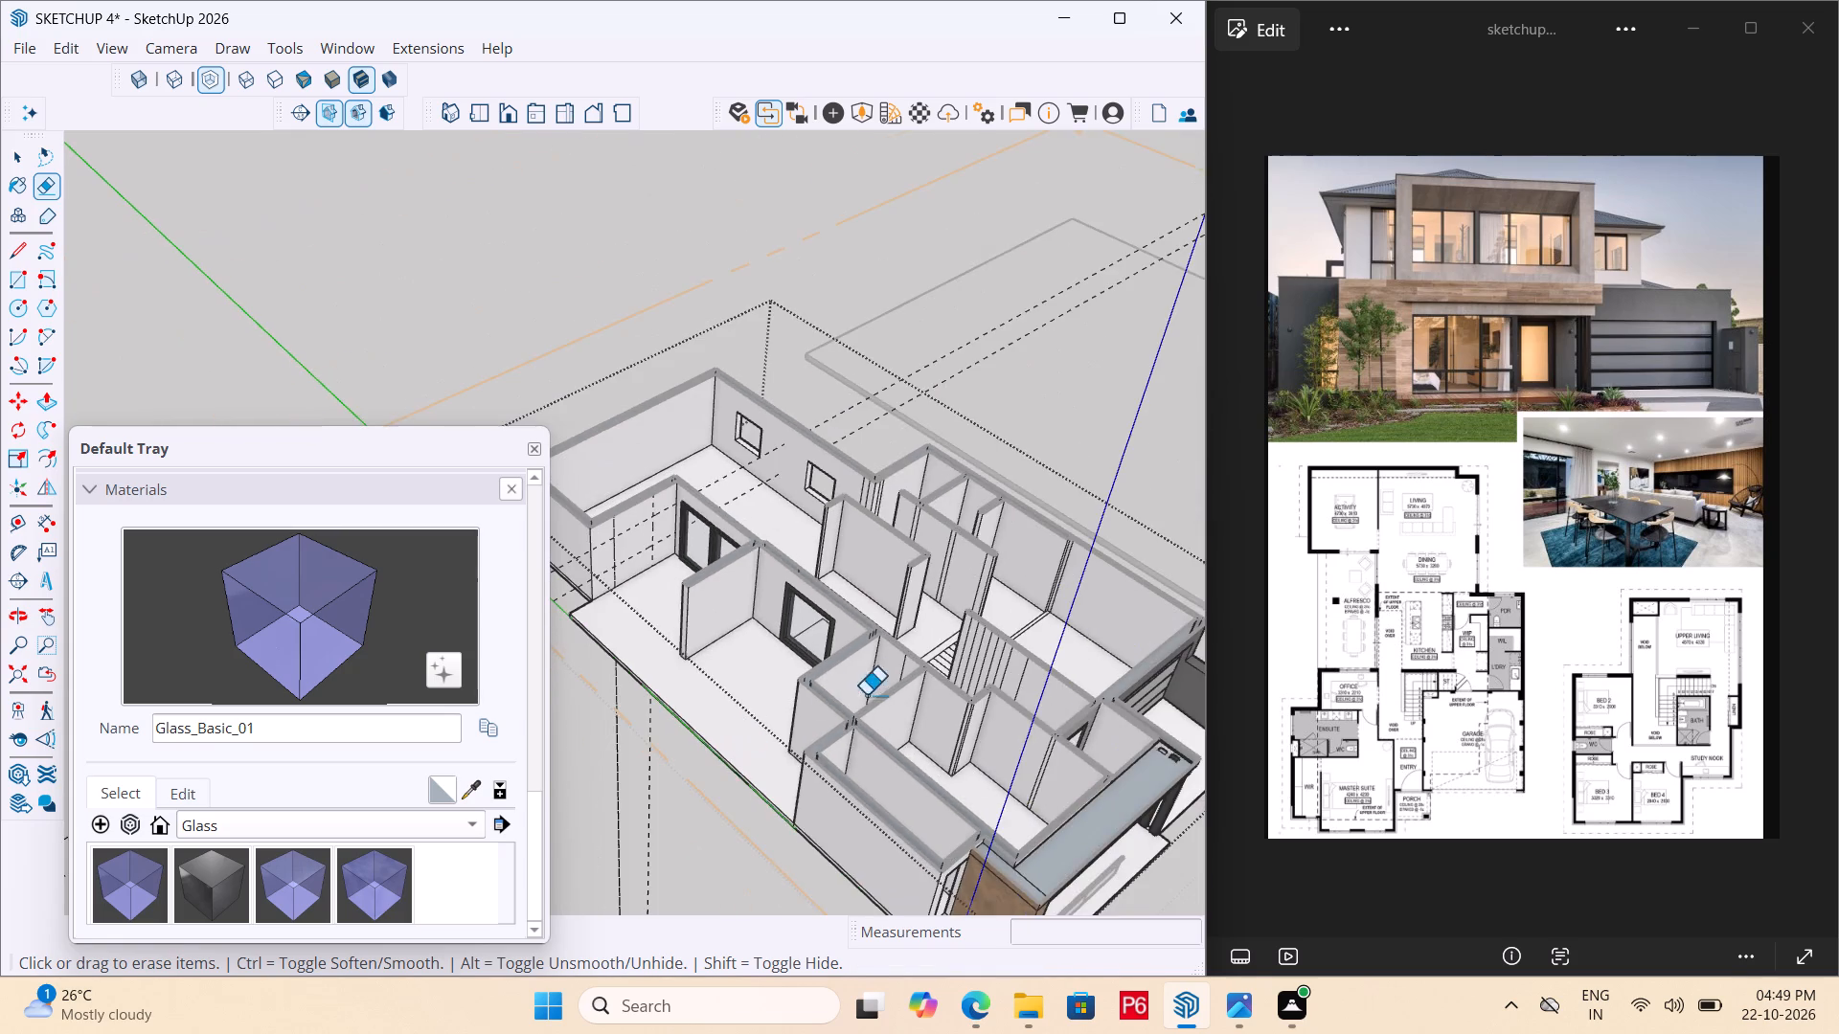
{"action": "scroll", "coordinate": [853, 691], "scroll_direction": "down", "scroll_amount": 6}
{"action": "middle_click_drag", "start_coordinate": [856, 692], "coordinate": [836, 833]}
{"action": "scroll", "coordinate": [883, 773], "scroll_direction": "up", "scroll_amount": 5}
{"action": "scroll", "coordinate": [864, 588], "scroll_direction": "up", "scroll_amount": 3}
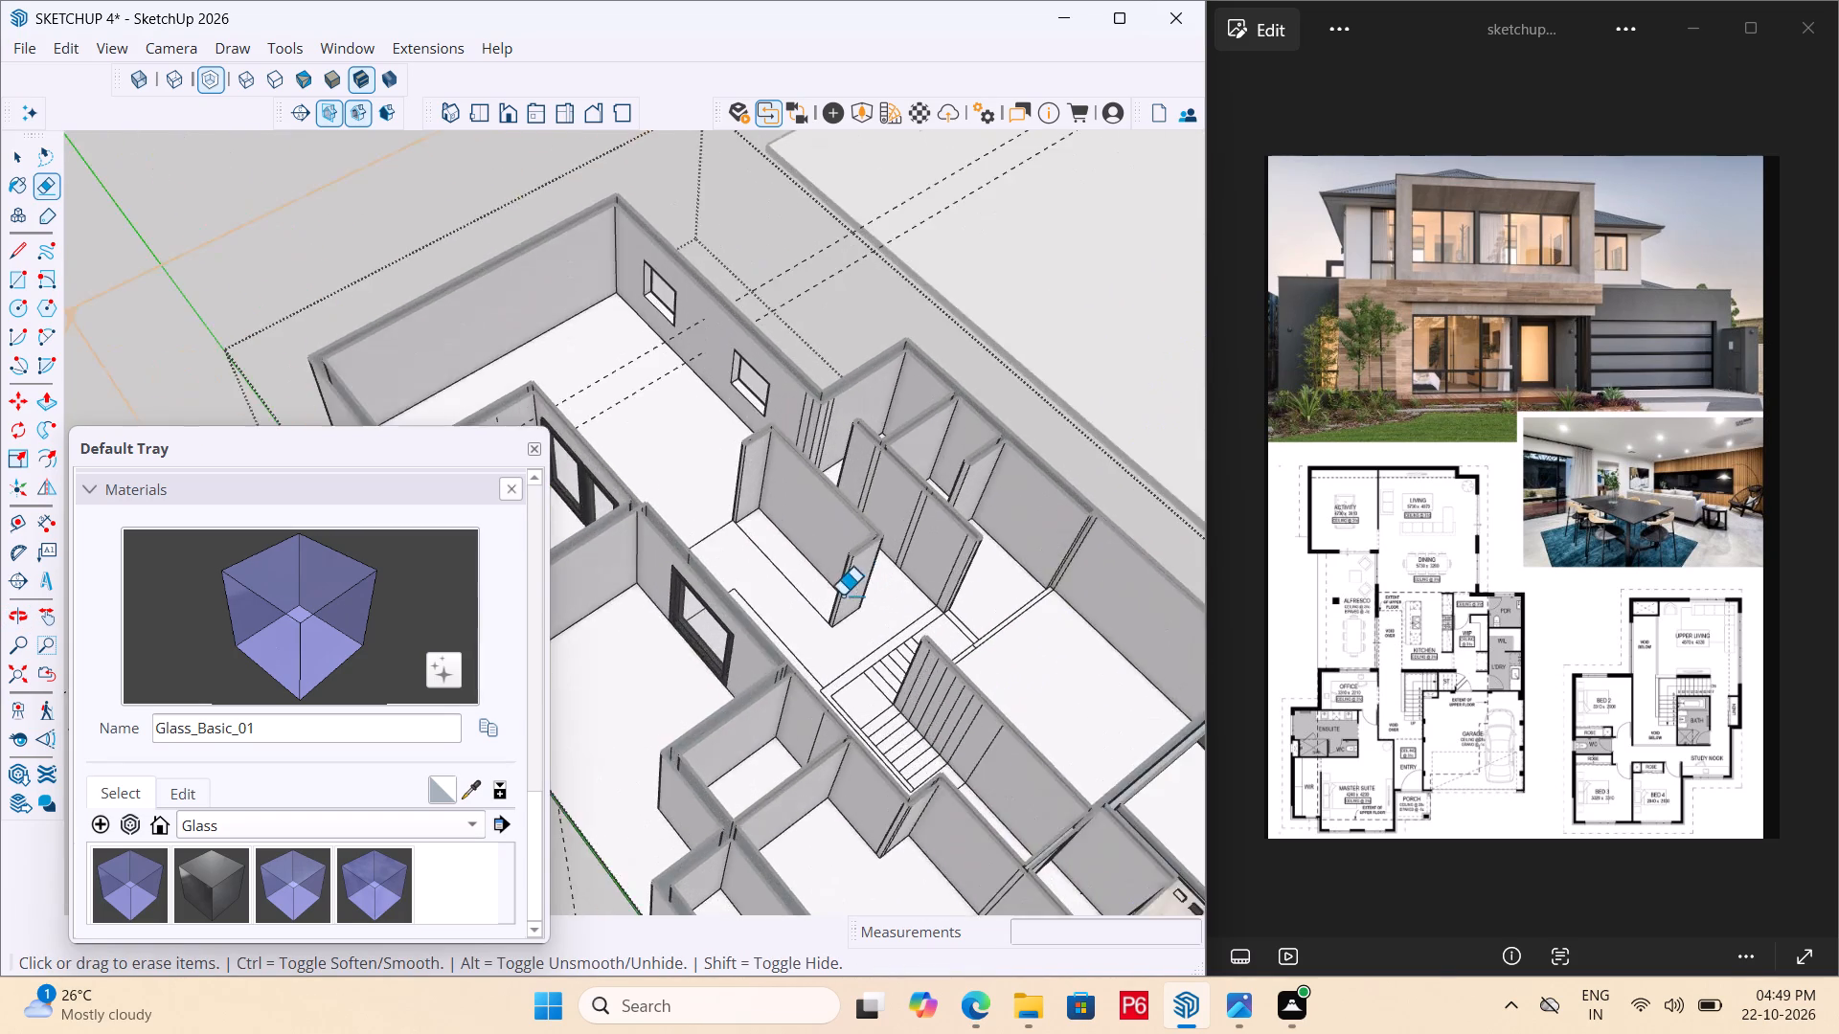
{"action": "scroll", "coordinate": [842, 596], "scroll_direction": "up", "scroll_amount": 7}
{"action": "middle_click_drag", "start_coordinate": [623, 527], "coordinate": [223, 494]}
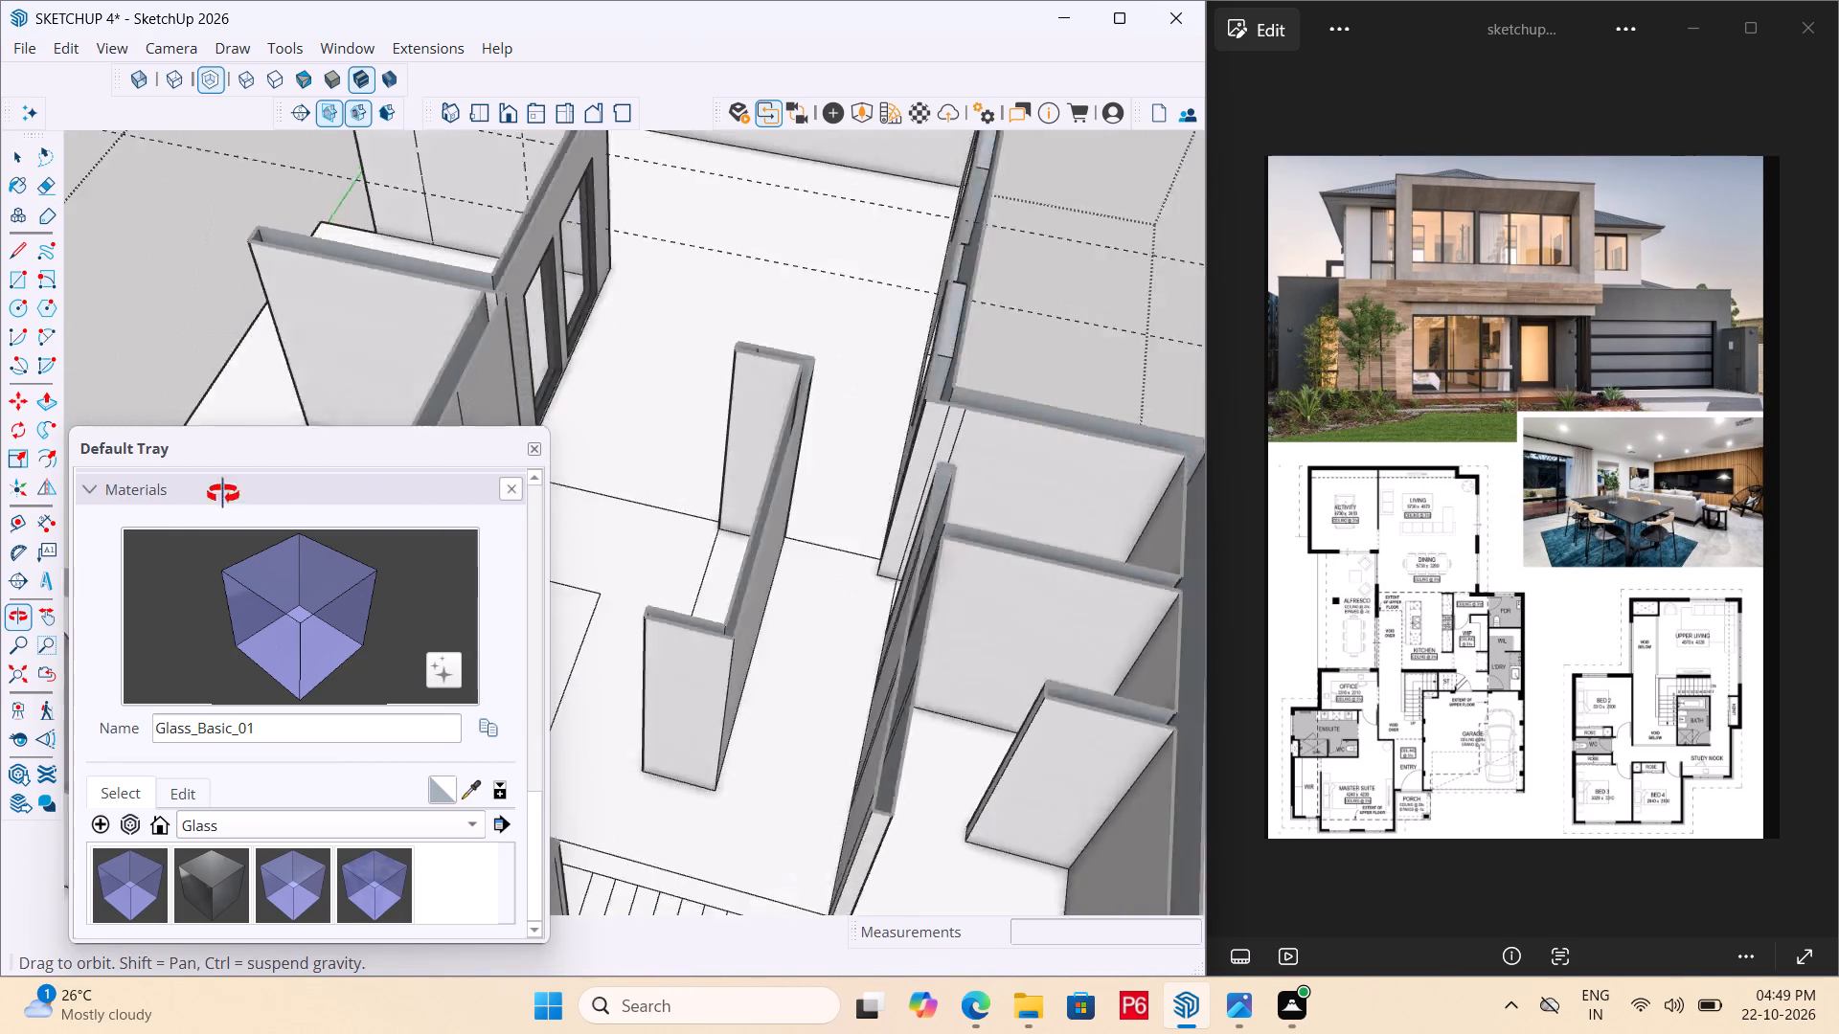
{"action": "middle_click_drag", "start_coordinate": [223, 494], "coordinate": [465, 536]}
{"action": "middle_click_drag", "start_coordinate": [617, 522], "coordinate": [672, 515]}
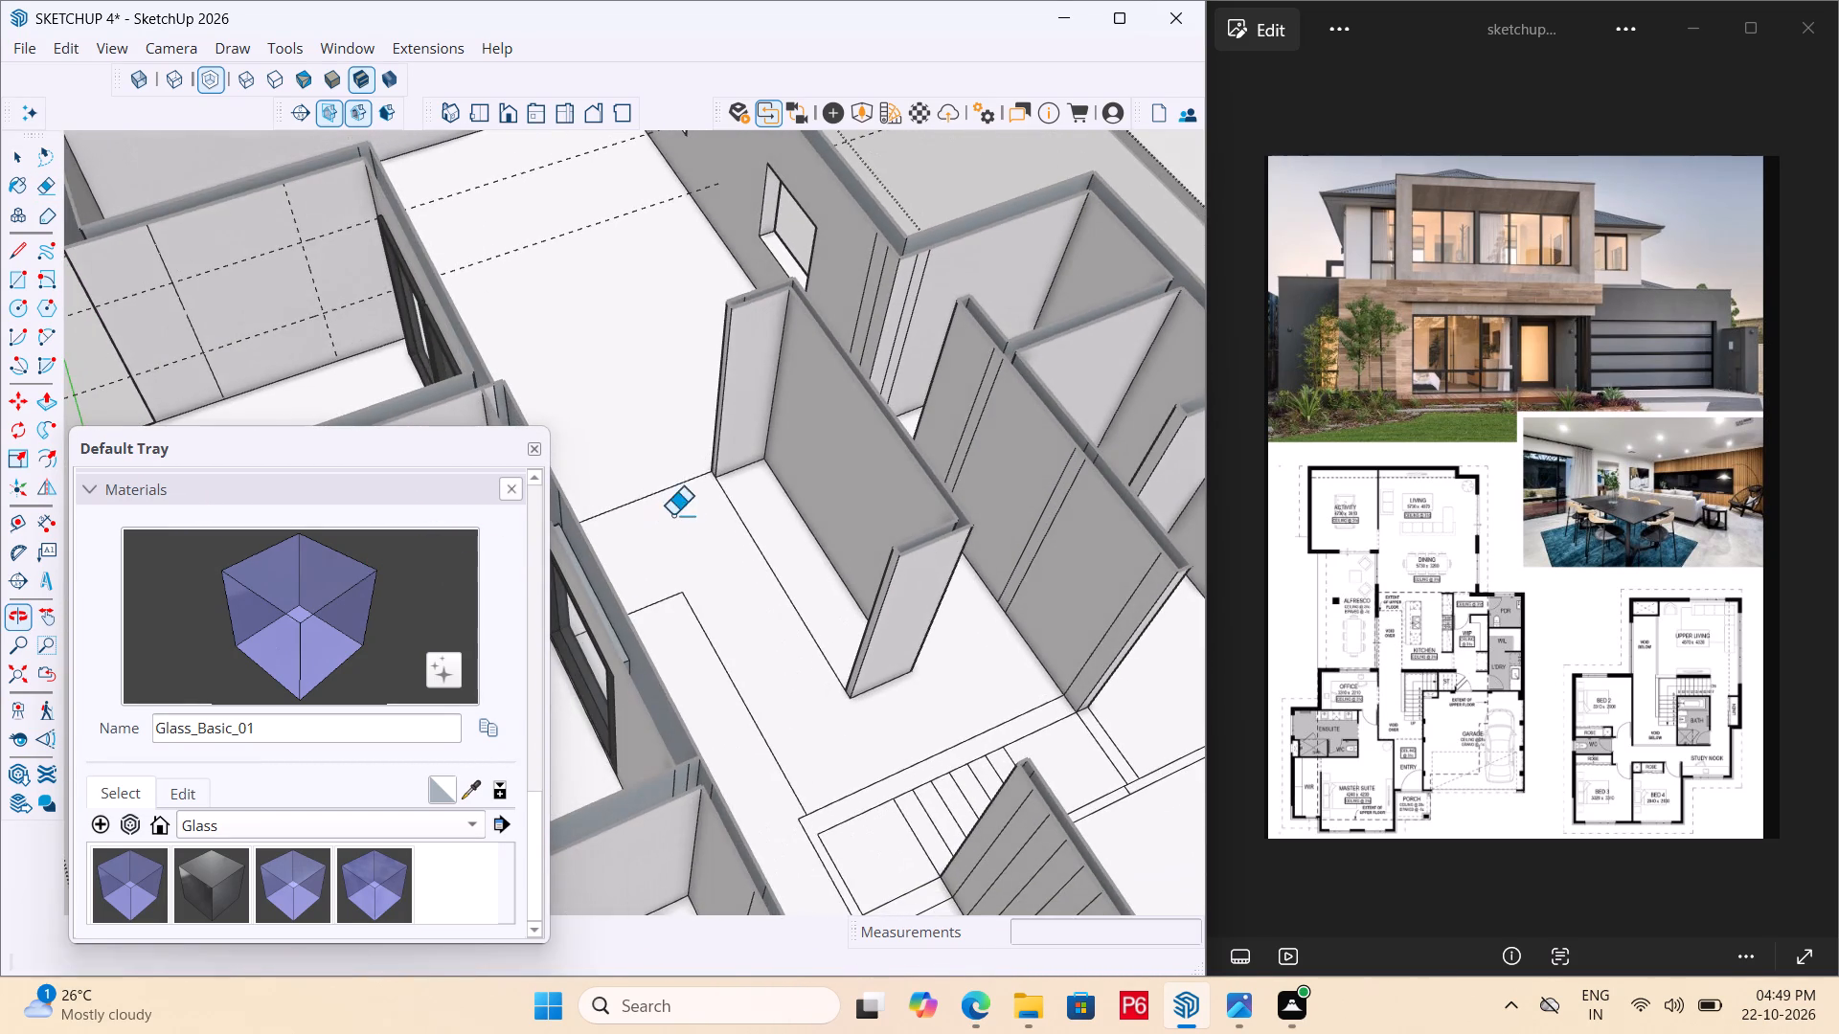
{"action": "scroll", "coordinate": [695, 488], "scroll_direction": "down", "scroll_amount": 11}
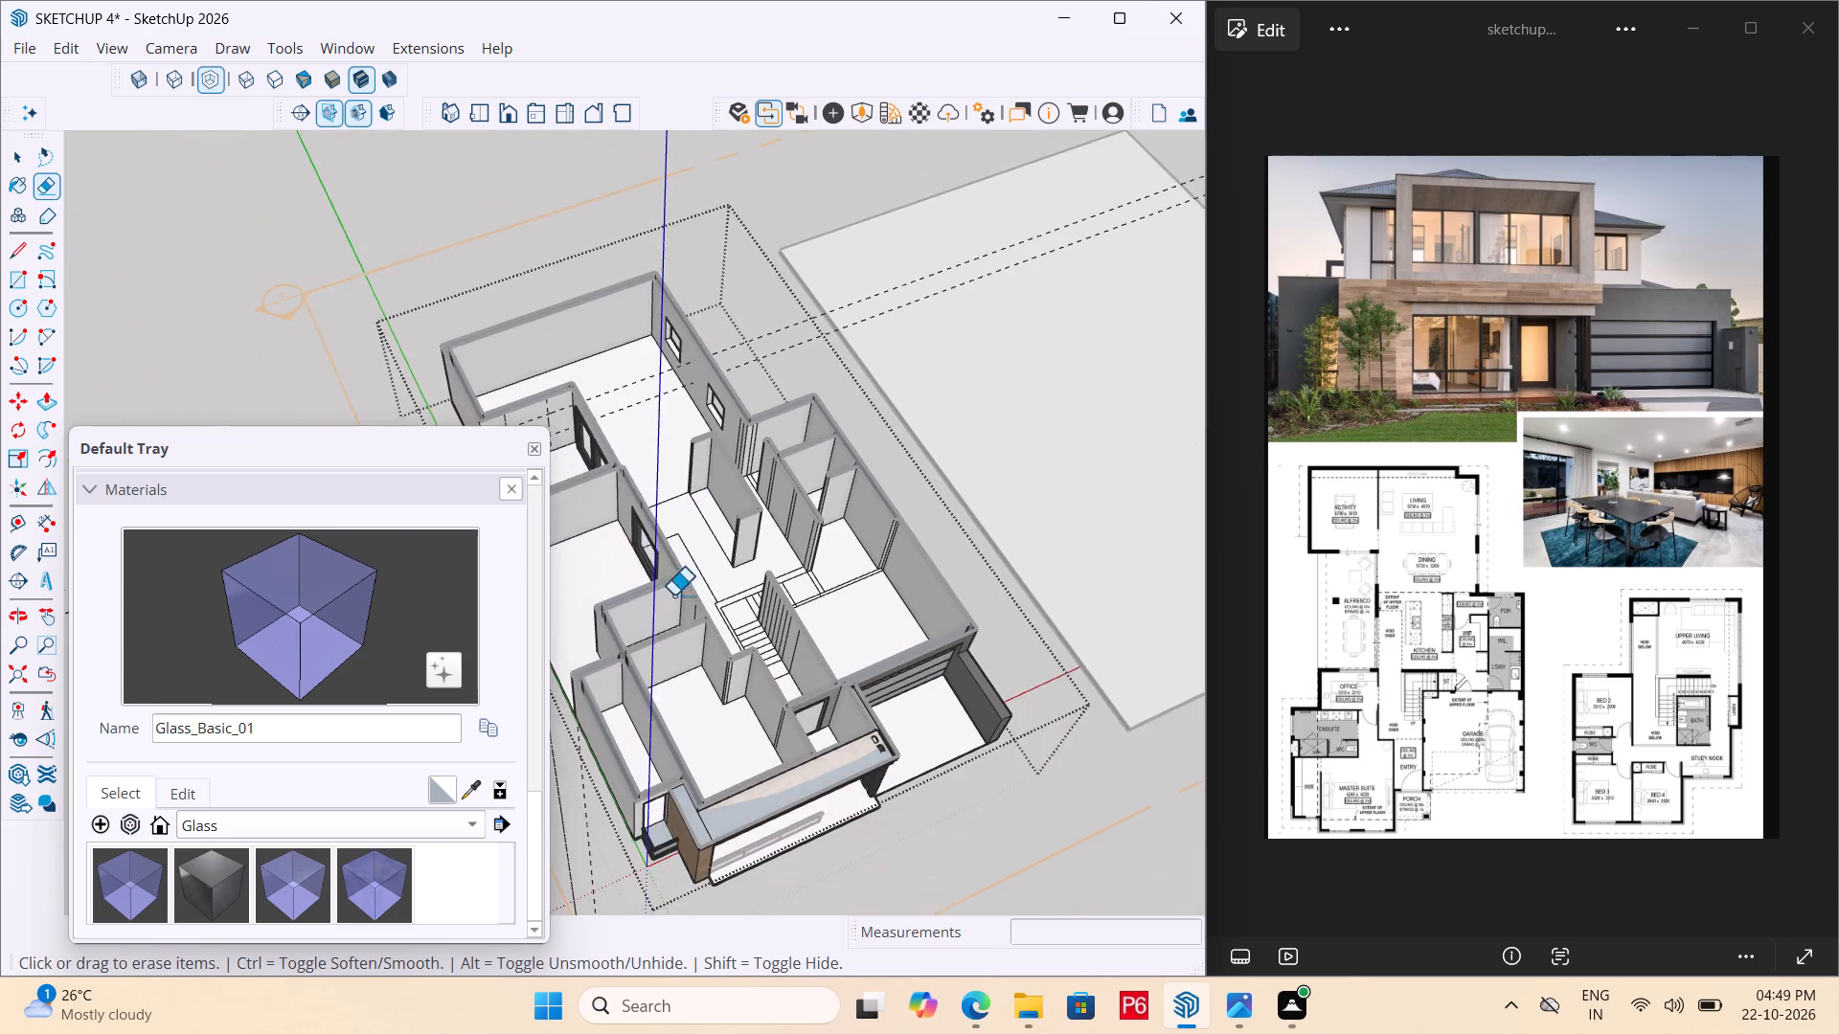
{"action": "middle_click_drag", "start_coordinate": [824, 634], "coordinate": [1046, 427]}
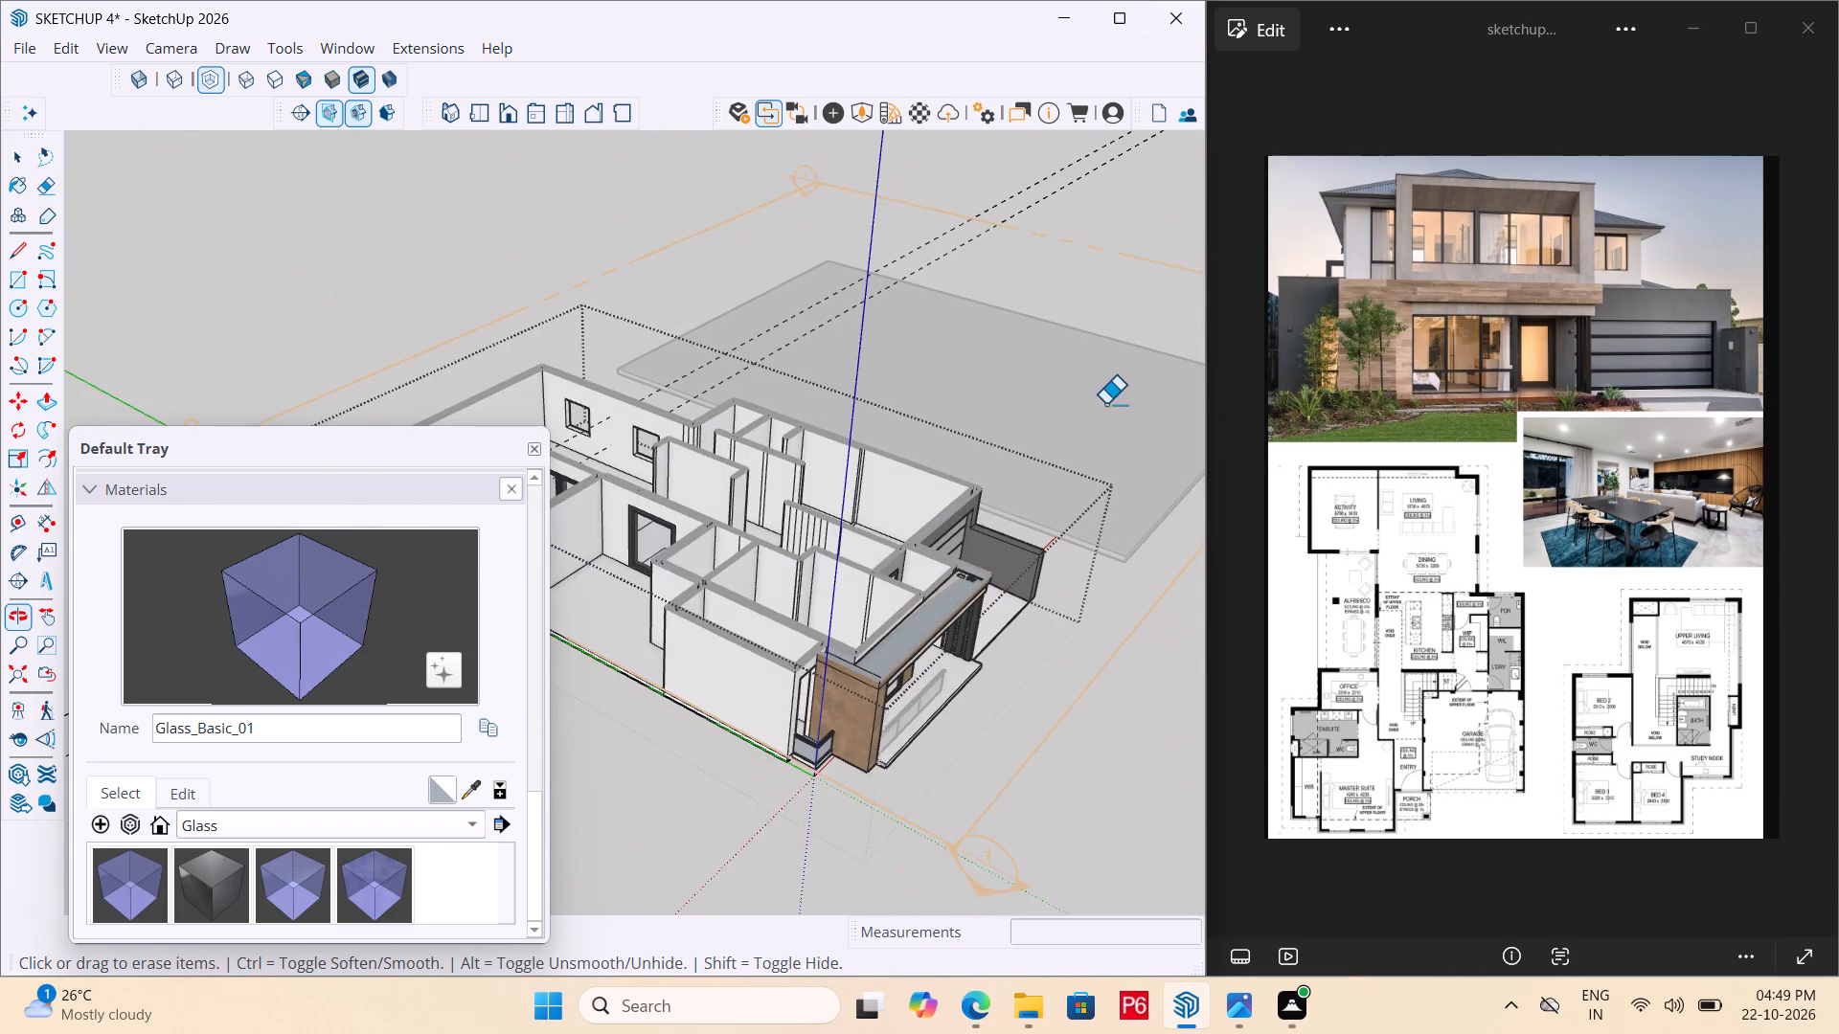
{"action": "scroll", "coordinate": [1064, 540], "scroll_direction": "down", "scroll_amount": 5}
{"action": "scroll", "coordinate": [728, 595], "scroll_direction": "up", "scroll_amount": 6}
{"action": "scroll", "coordinate": [1077, 558], "scroll_direction": "down", "scroll_amount": 3}
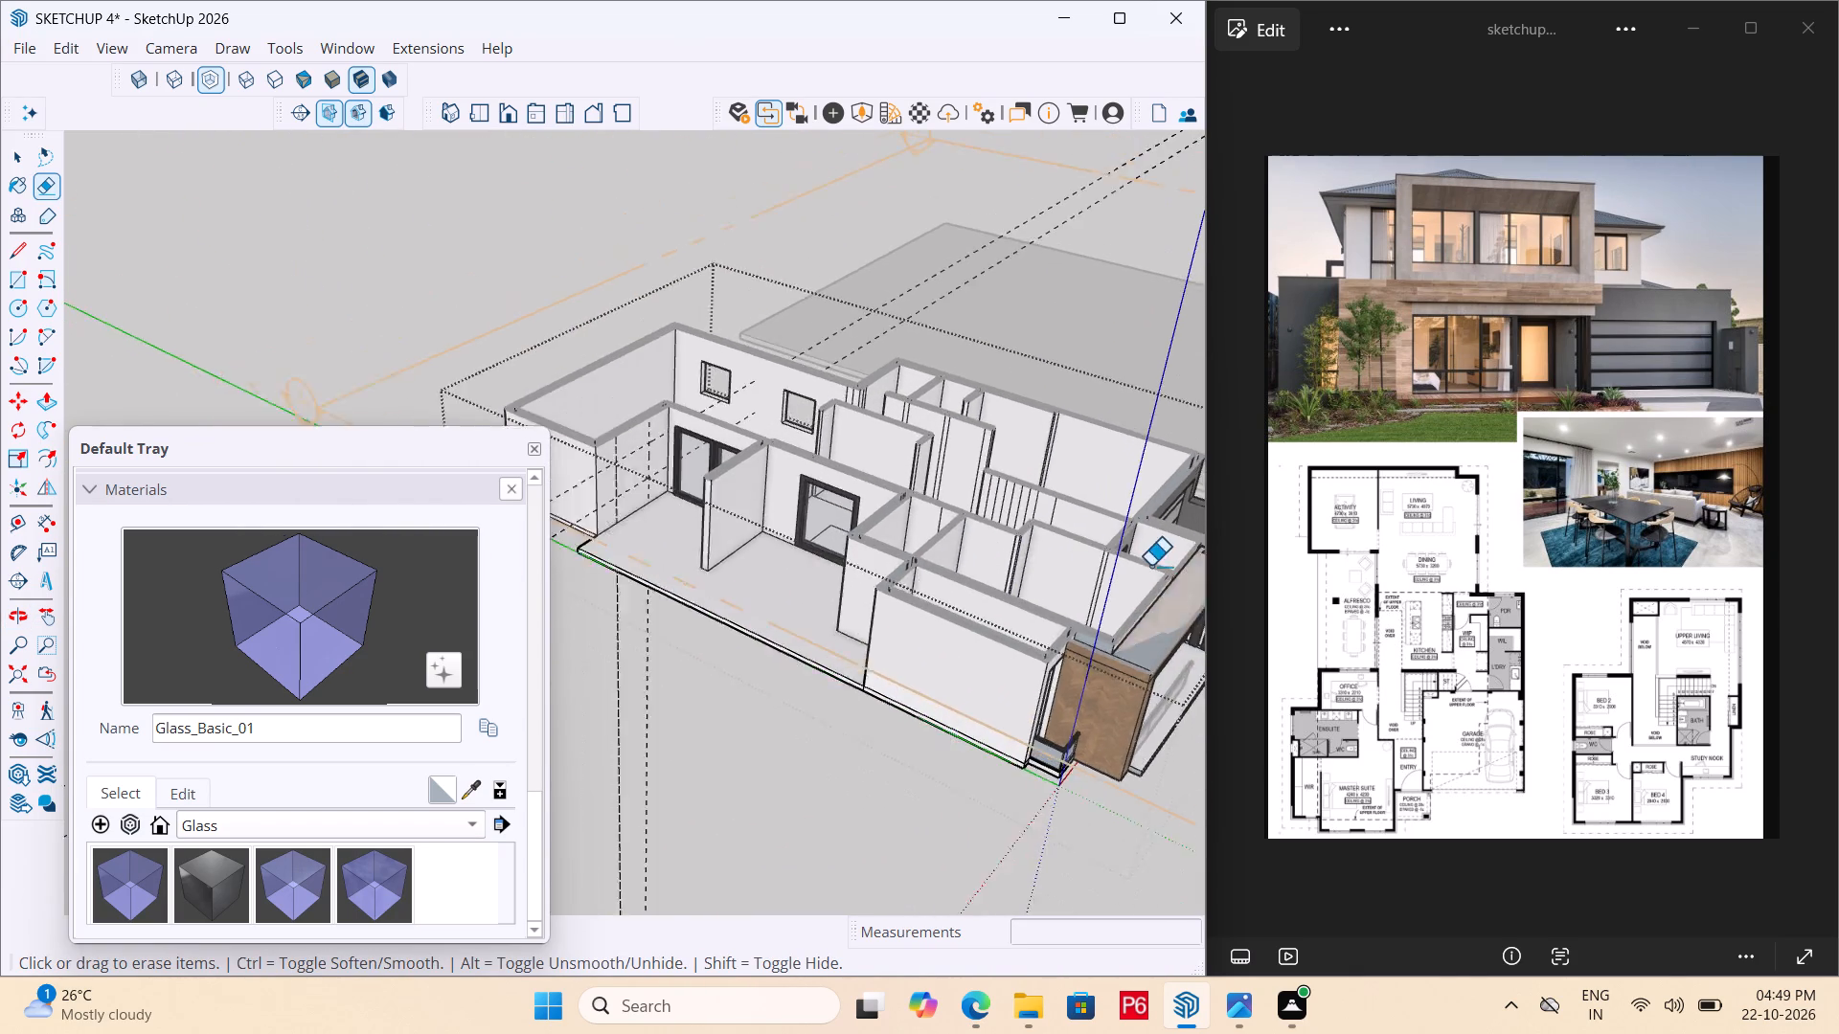
{"action": "scroll", "coordinate": [1150, 566], "scroll_direction": "down", "scroll_amount": 3}
{"action": "scroll", "coordinate": [935, 600], "scroll_direction": "up", "scroll_amount": 5}
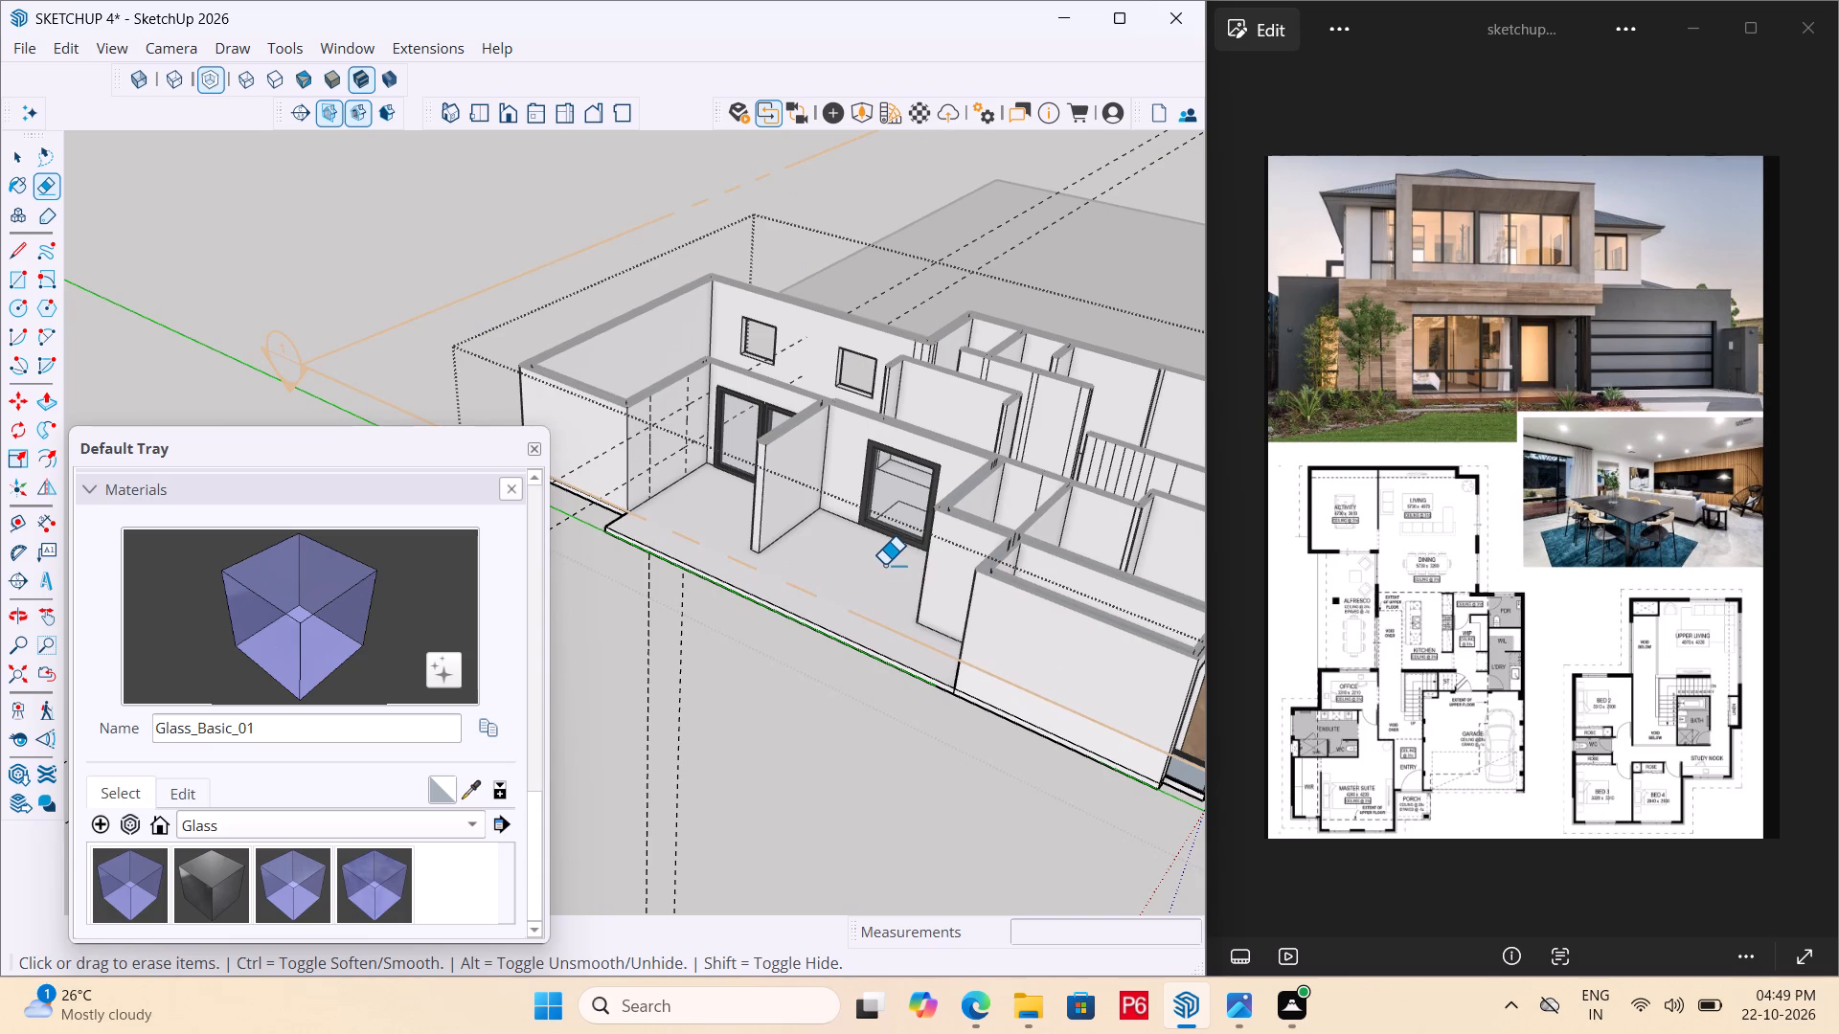
{"action": "scroll", "coordinate": [767, 643], "scroll_direction": "down", "scroll_amount": 10}
{"action": "middle_click_drag", "start_coordinate": [823, 607], "coordinate": [975, 535]}
{"action": "scroll", "coordinate": [839, 488], "scroll_direction": "up", "scroll_amount": 4}
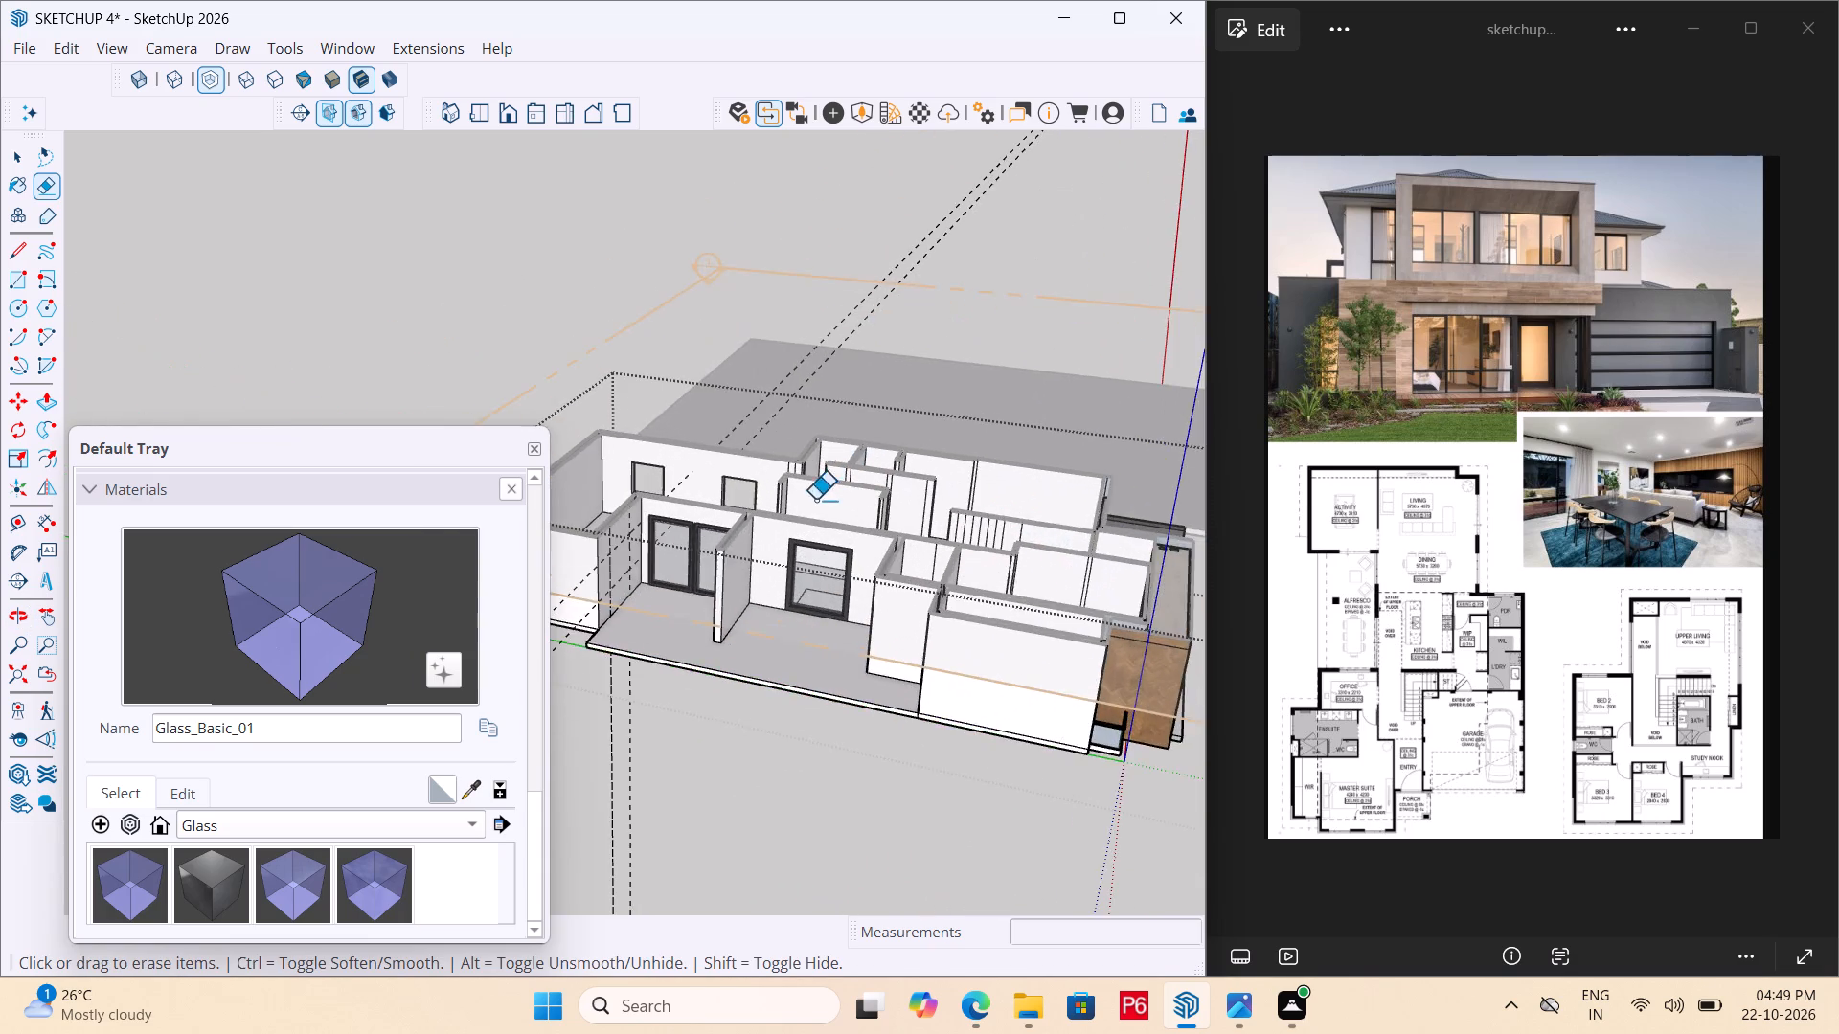
{"action": "scroll", "coordinate": [814, 602], "scroll_direction": "up", "scroll_amount": 4}
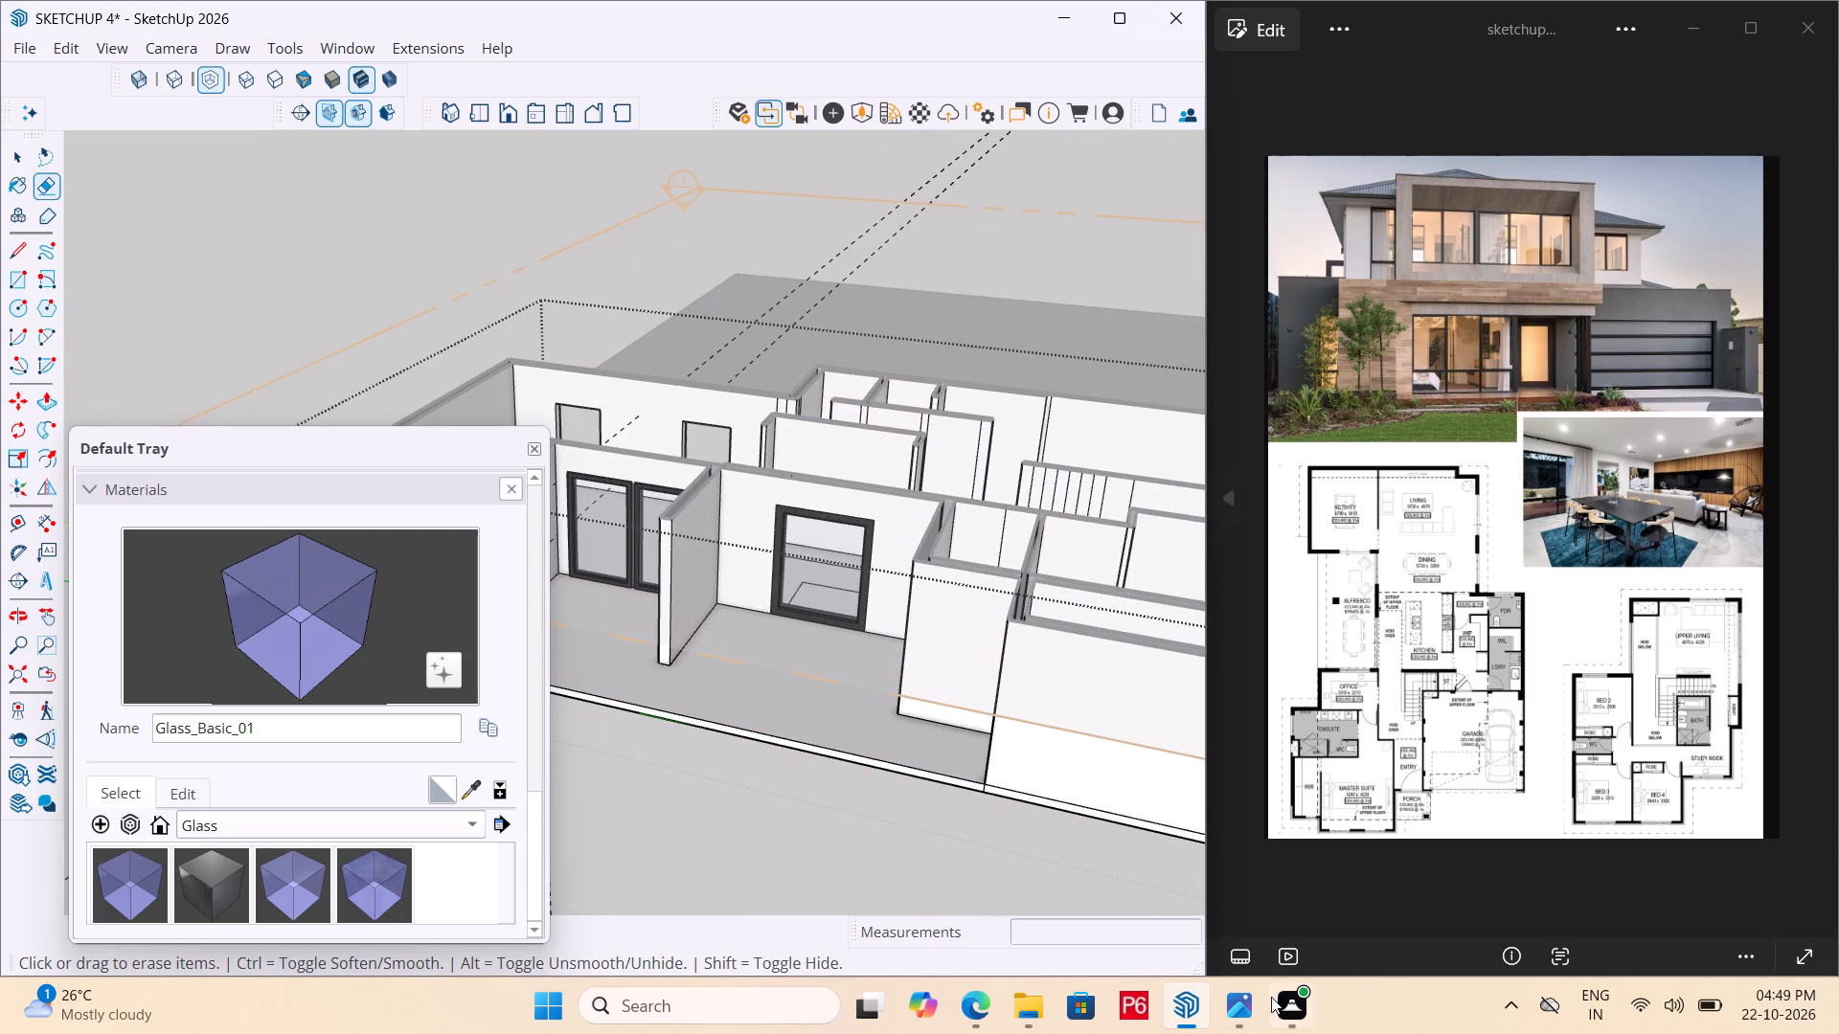
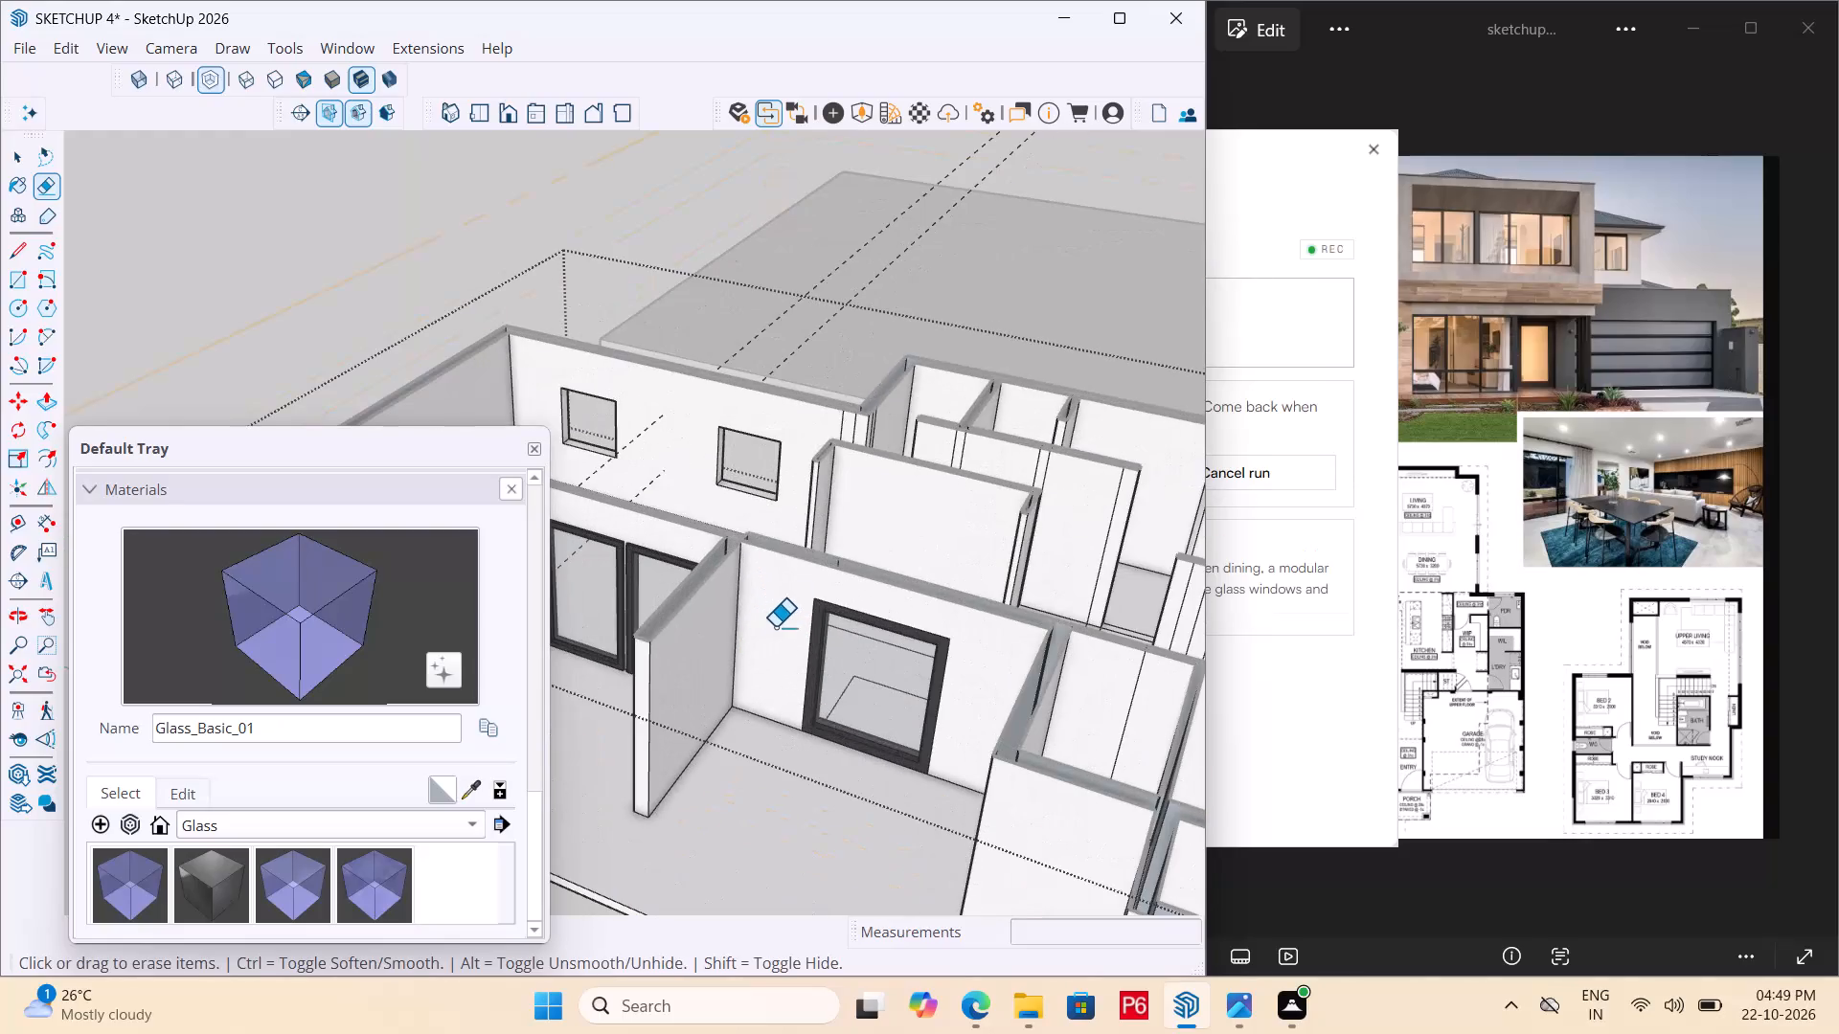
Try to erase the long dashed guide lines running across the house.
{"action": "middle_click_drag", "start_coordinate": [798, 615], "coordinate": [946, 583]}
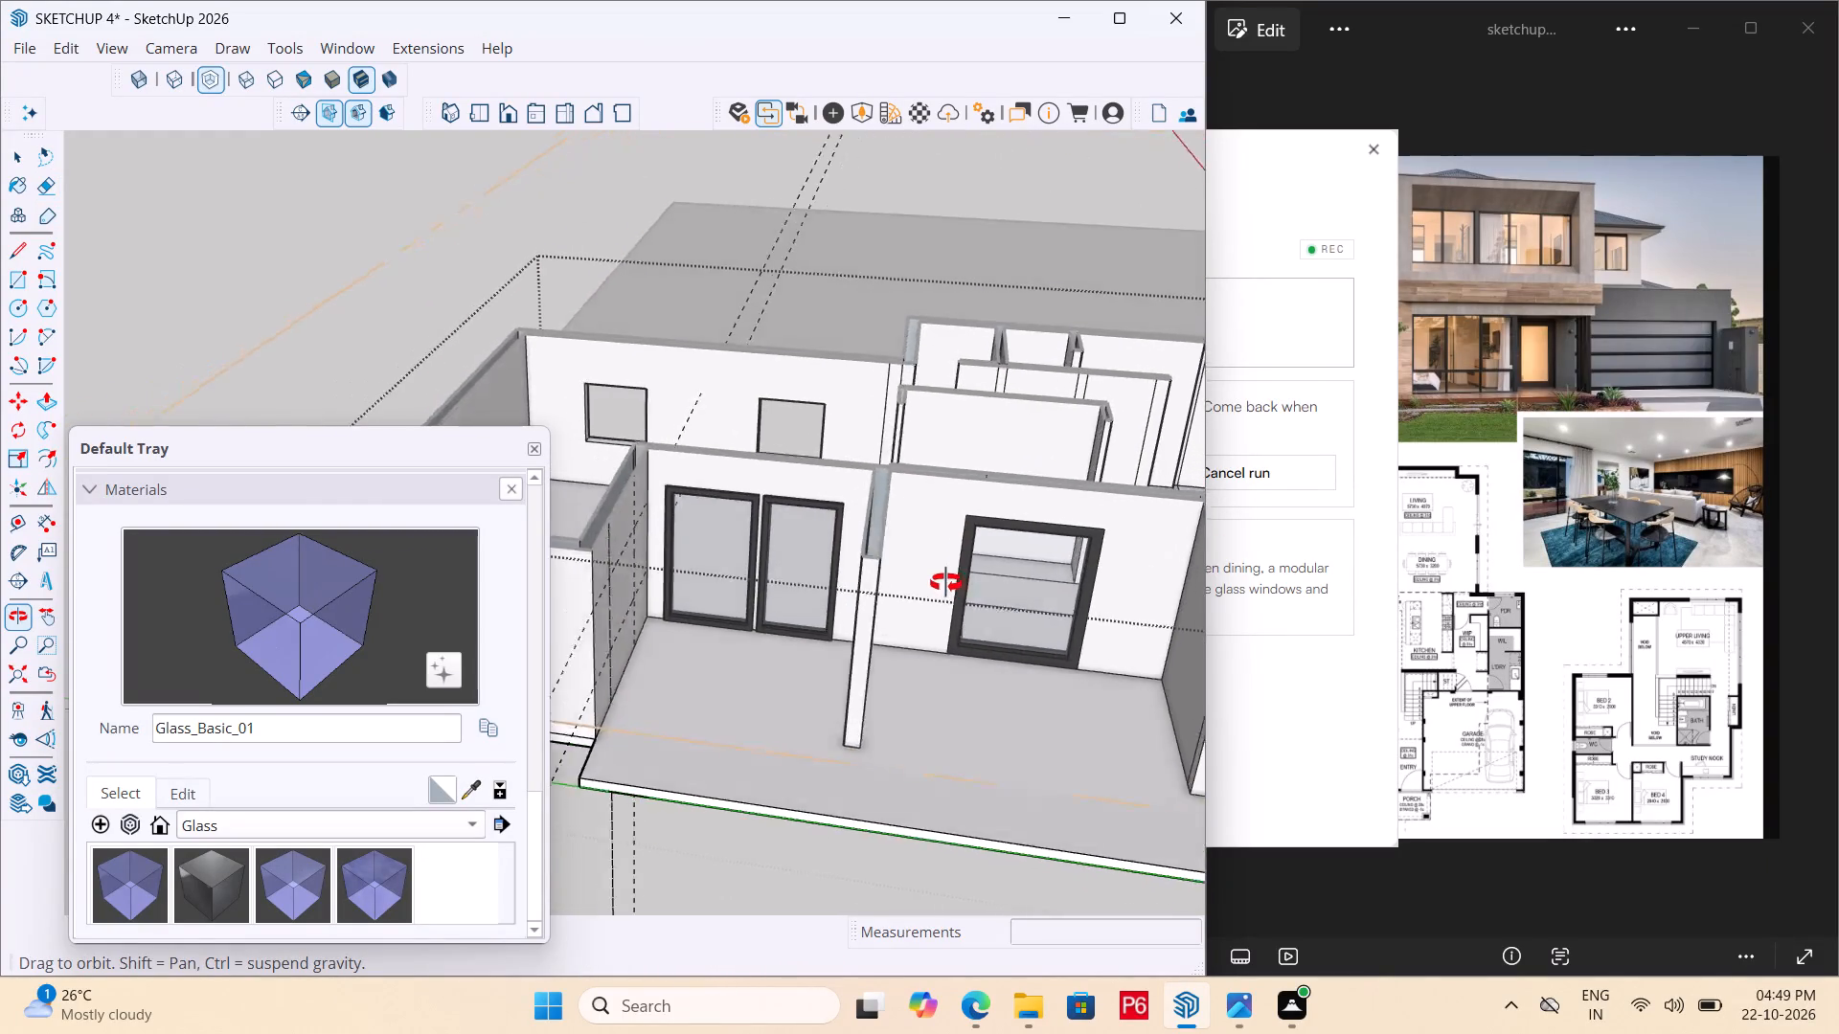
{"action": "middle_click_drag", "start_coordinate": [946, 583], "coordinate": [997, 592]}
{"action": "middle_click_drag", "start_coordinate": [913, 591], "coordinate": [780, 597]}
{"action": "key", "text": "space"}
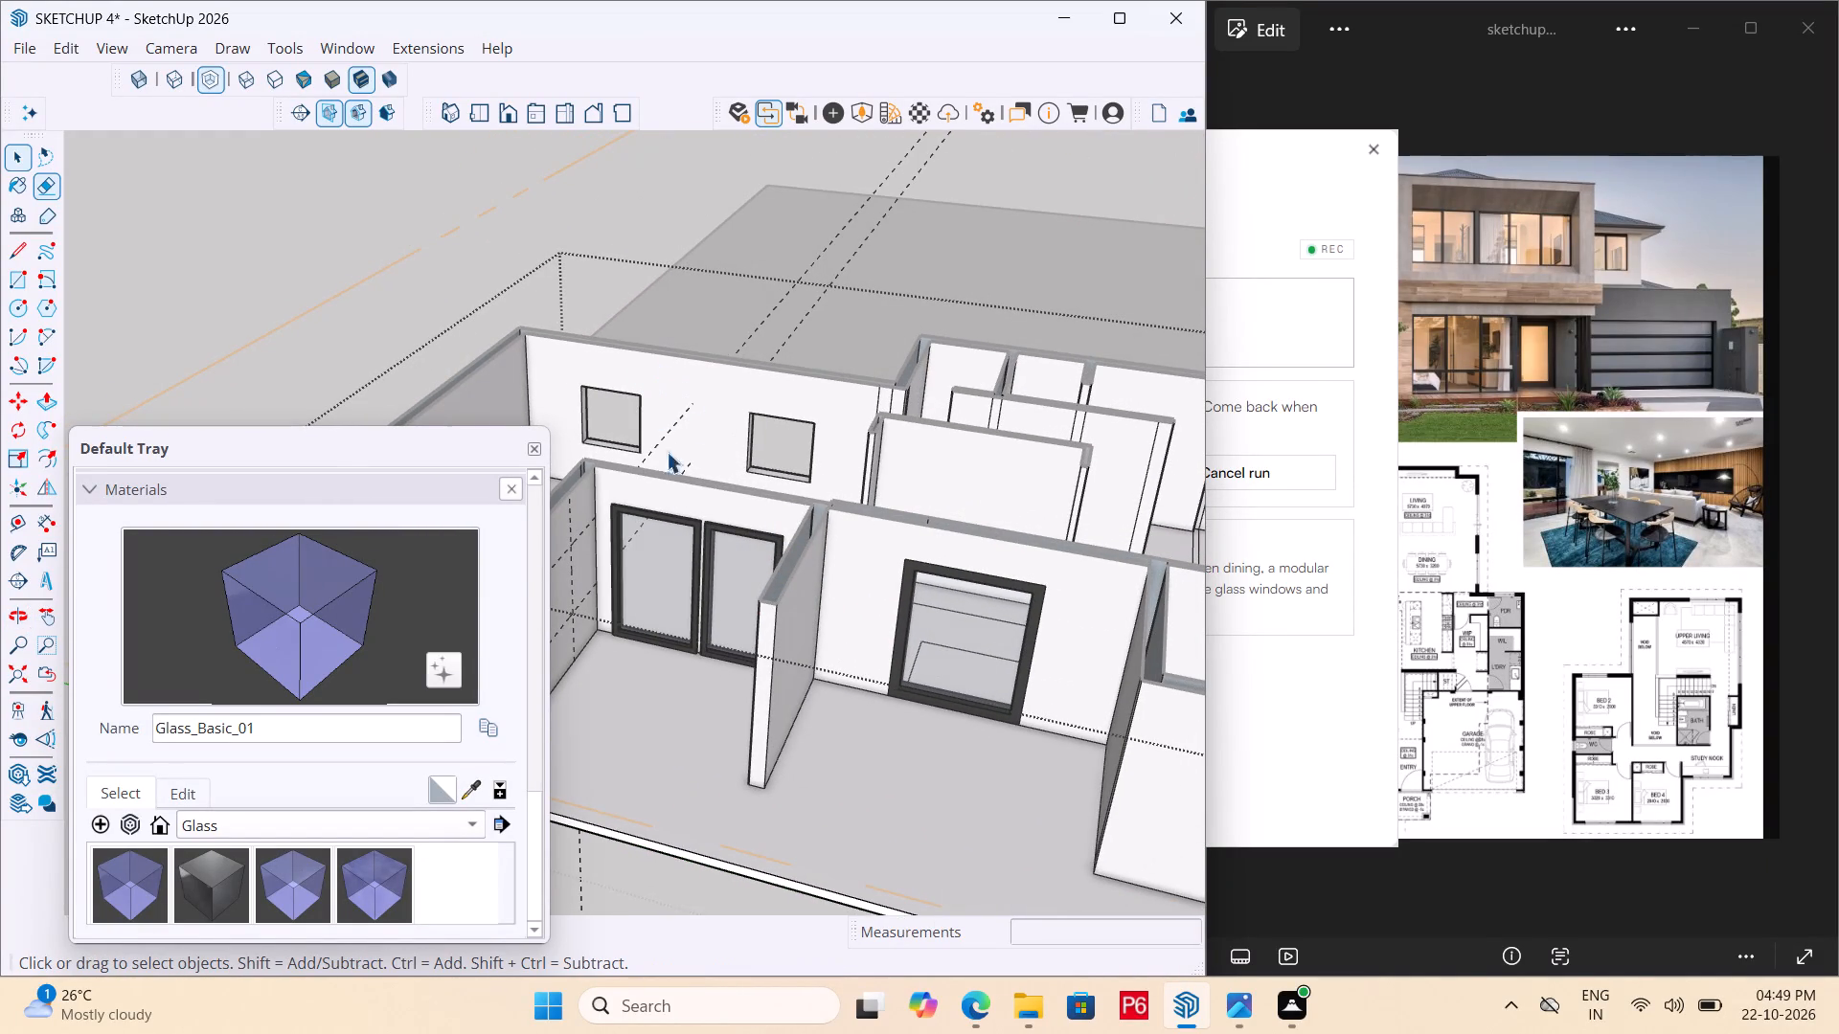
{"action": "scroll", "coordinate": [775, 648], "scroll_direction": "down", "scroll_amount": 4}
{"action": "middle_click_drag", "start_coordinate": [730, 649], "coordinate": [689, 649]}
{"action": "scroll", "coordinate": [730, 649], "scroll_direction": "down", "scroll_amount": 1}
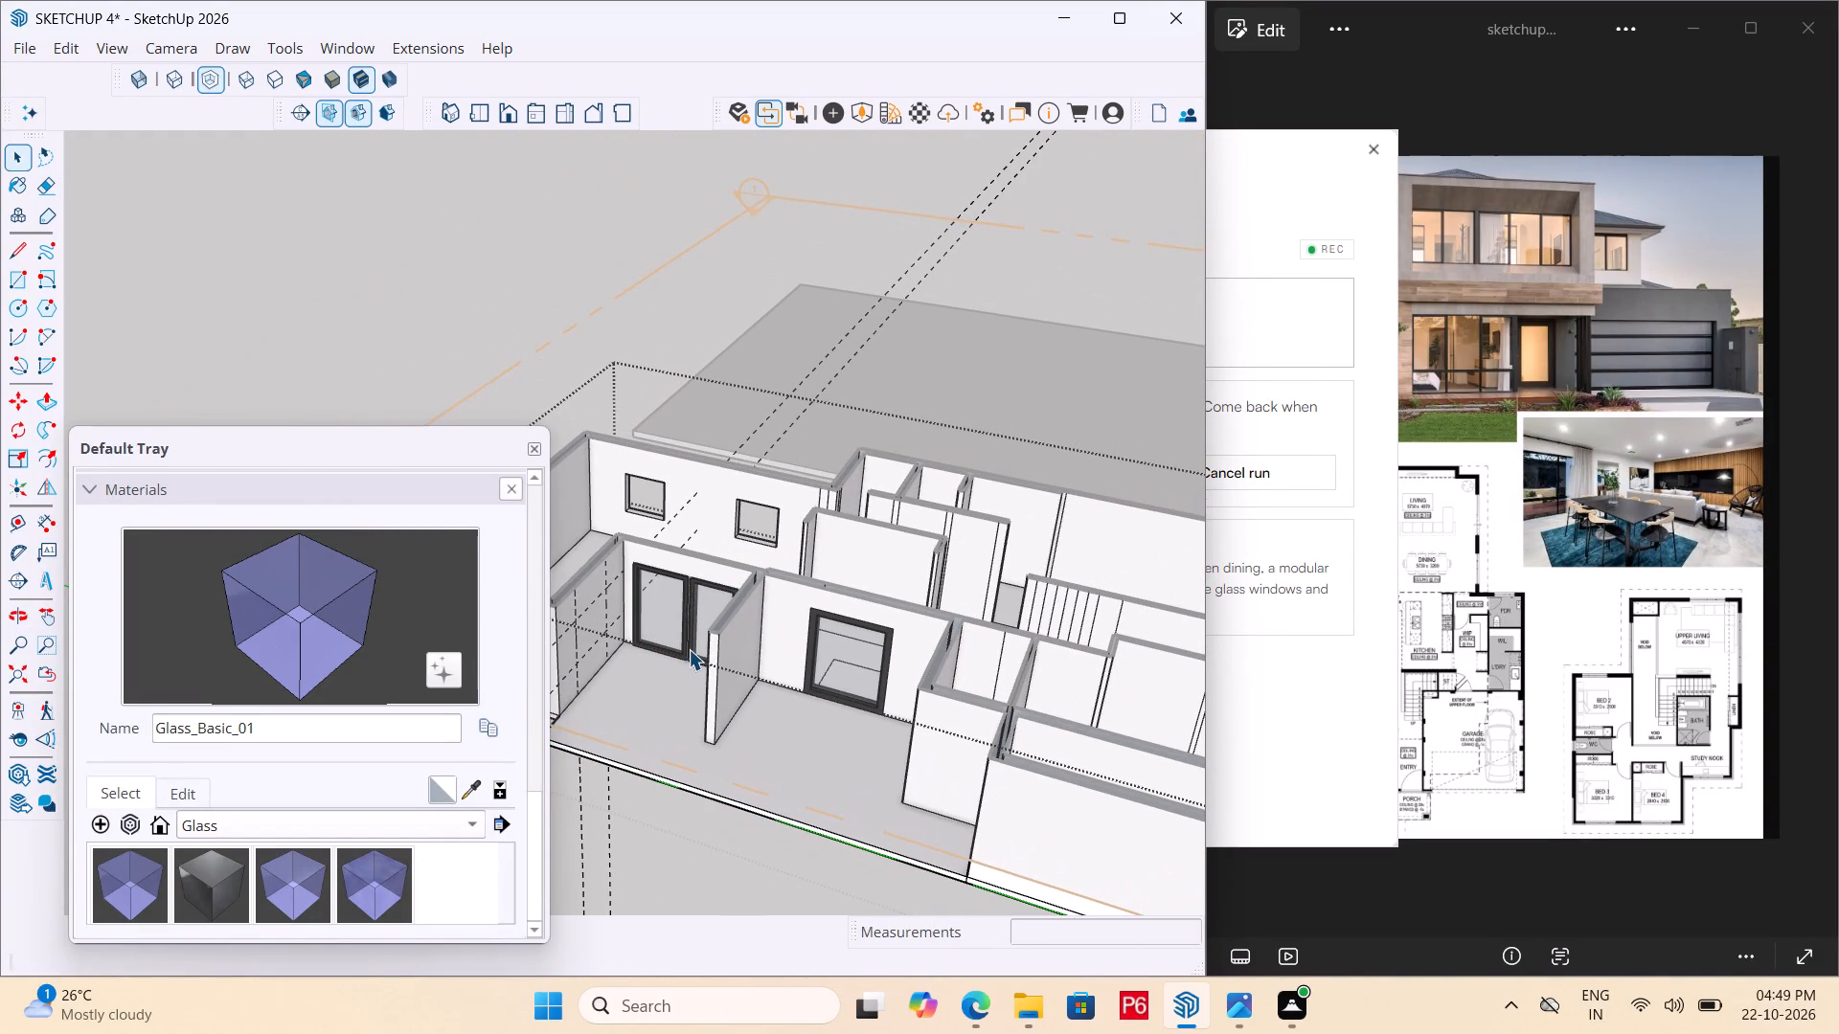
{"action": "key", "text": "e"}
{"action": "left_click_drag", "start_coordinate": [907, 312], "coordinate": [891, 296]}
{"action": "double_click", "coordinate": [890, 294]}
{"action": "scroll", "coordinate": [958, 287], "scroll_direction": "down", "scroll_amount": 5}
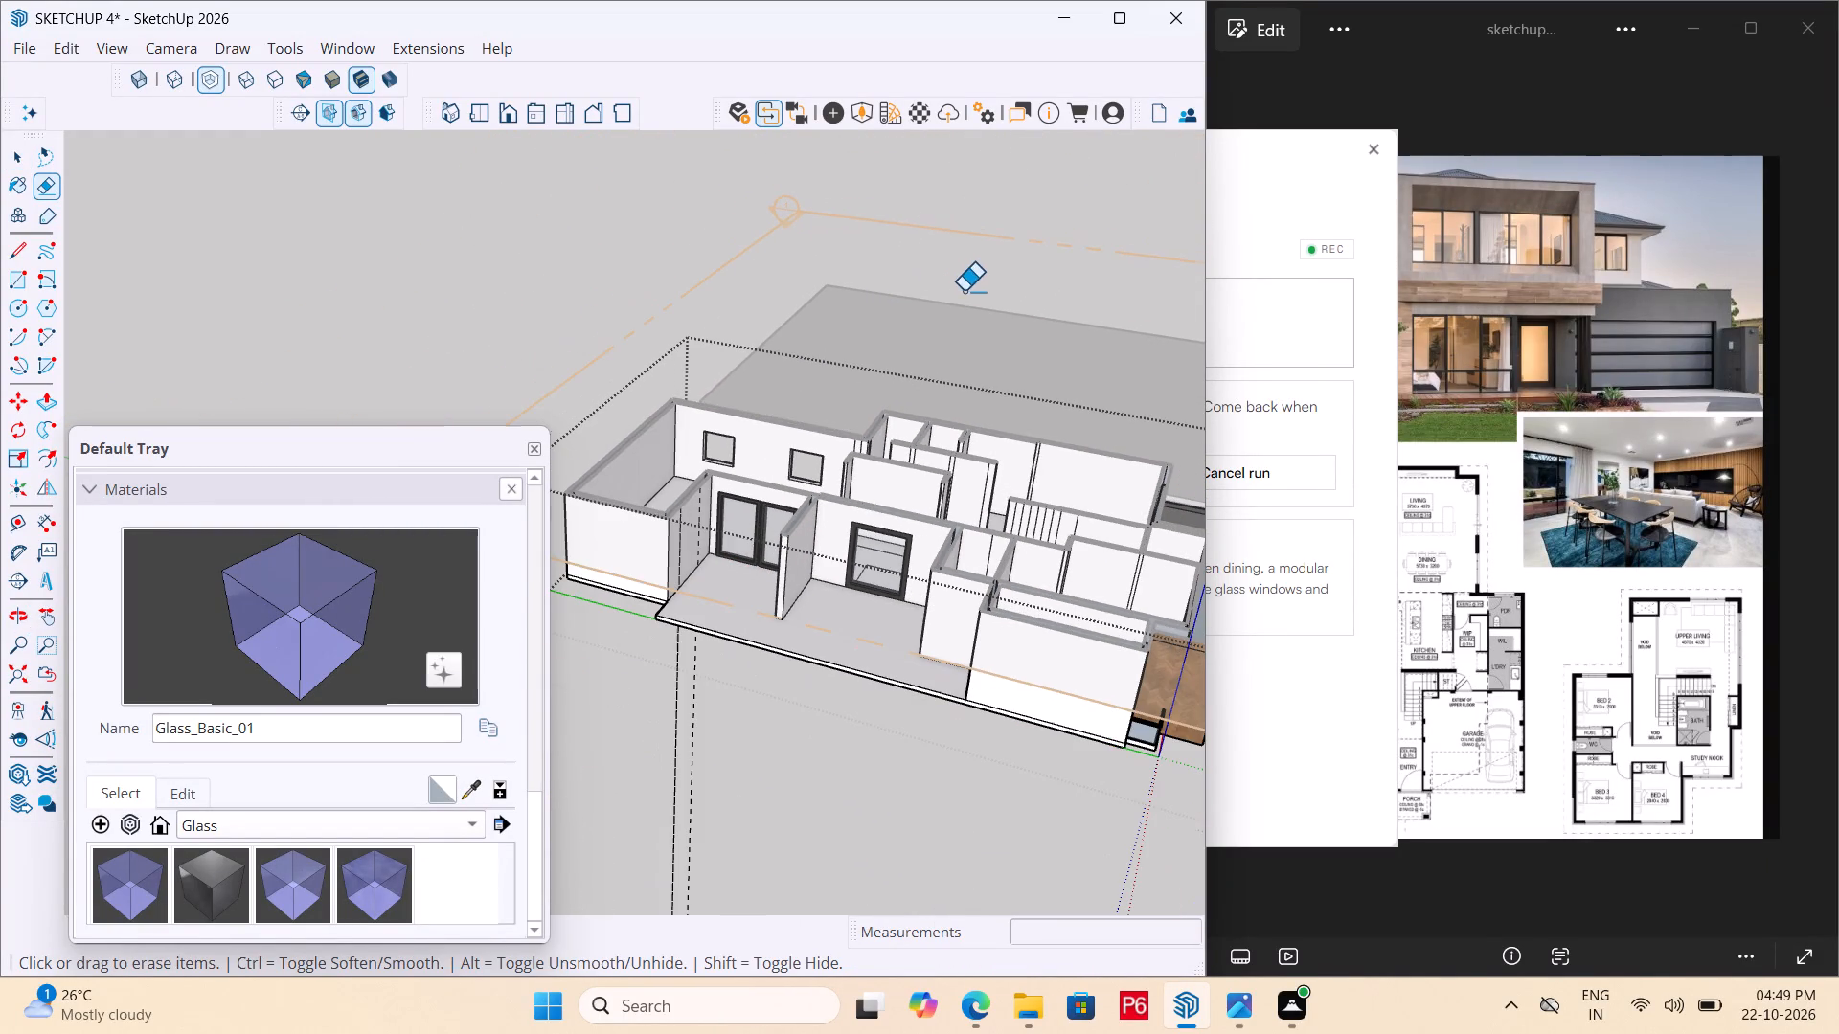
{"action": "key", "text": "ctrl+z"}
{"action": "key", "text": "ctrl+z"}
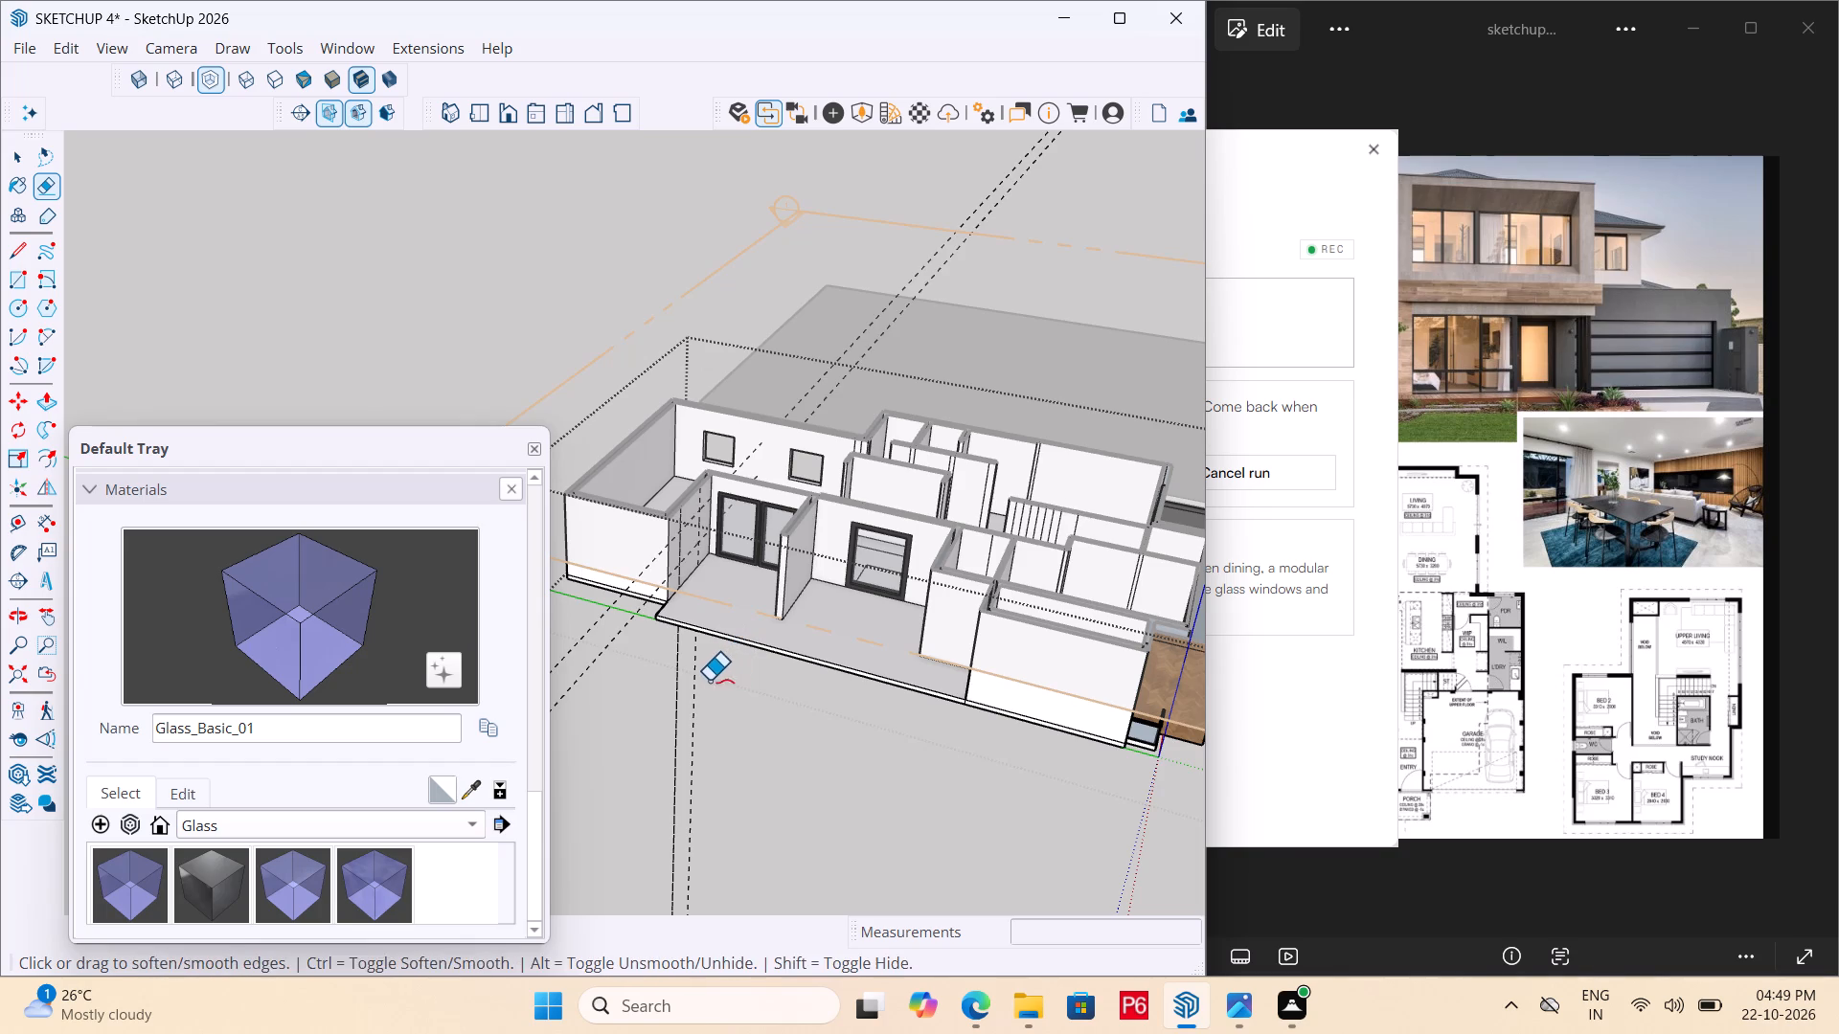
Draw a 5' by 4' rectangle between the guide intersections on the side wall next to the paired black-framed windows.
{"action": "scroll", "coordinate": [667, 533], "scroll_direction": "up", "scroll_amount": 6}
{"action": "middle_click_drag", "start_coordinate": [690, 537], "coordinate": [604, 506]}
{"action": "scroll", "coordinate": [604, 506], "scroll_direction": "up", "scroll_amount": 12}
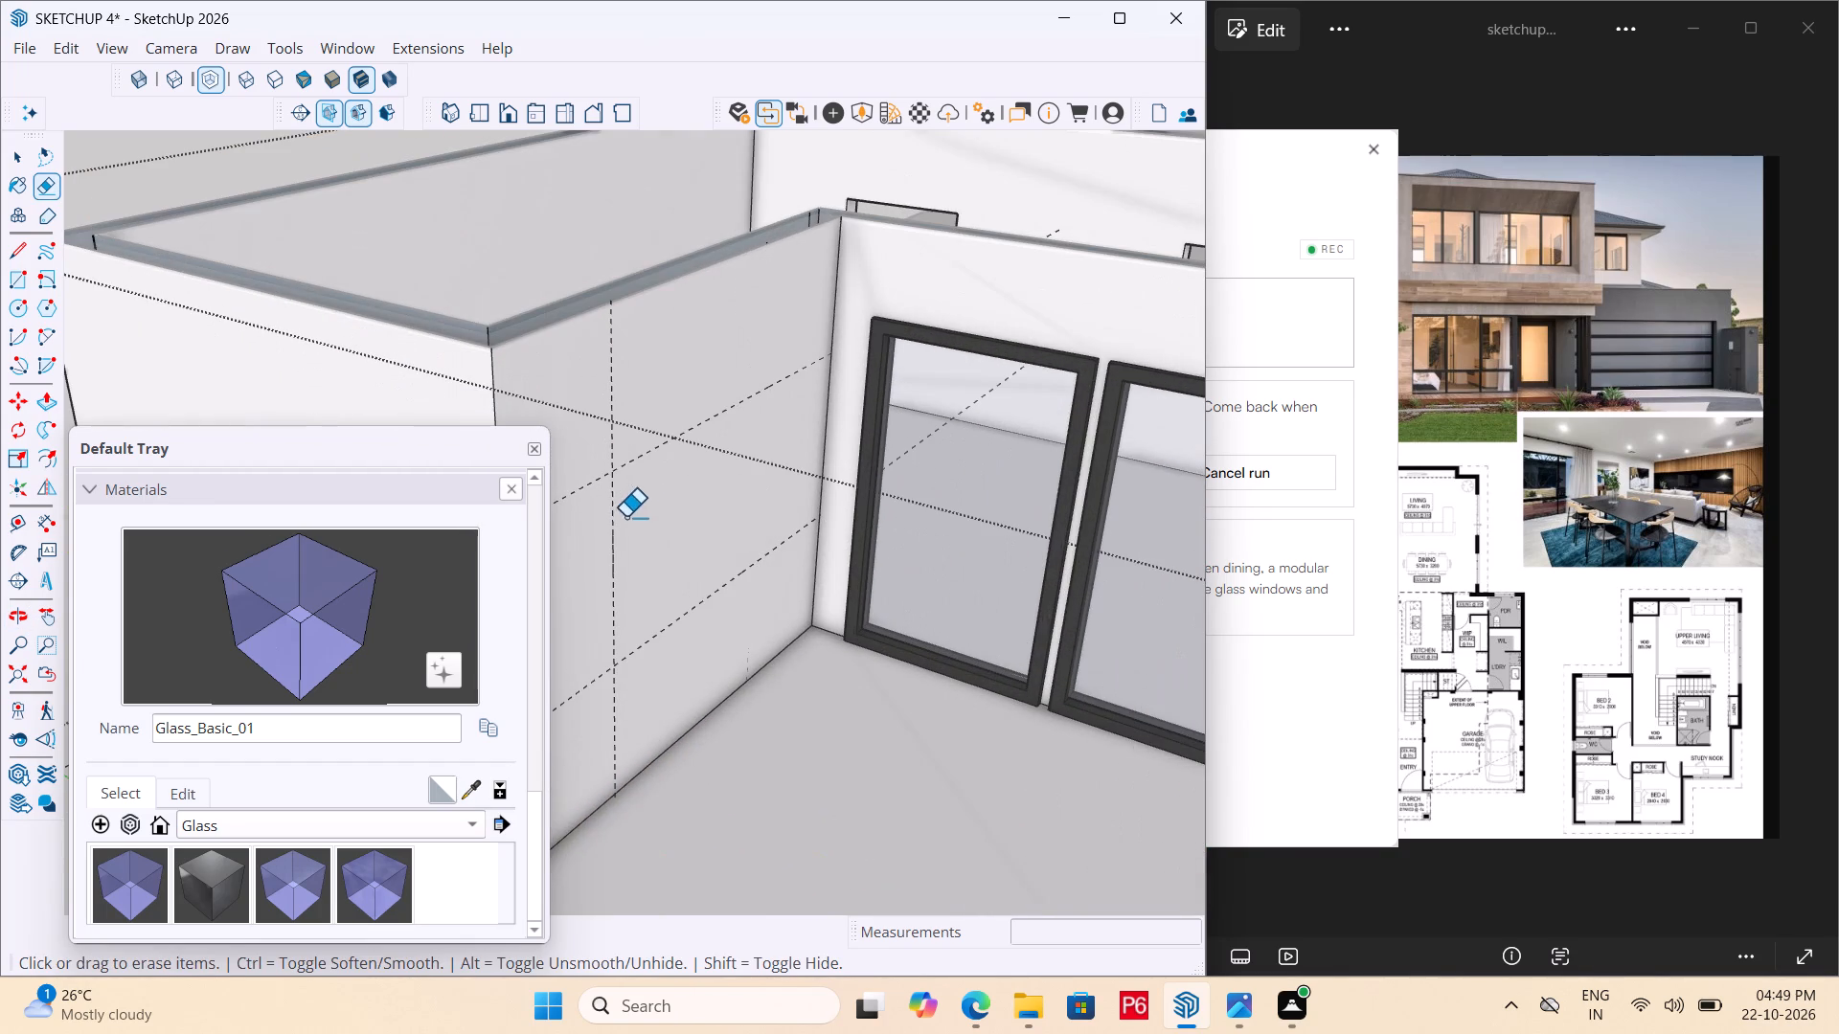
{"action": "scroll", "coordinate": [907, 576], "scroll_direction": "down", "scroll_amount": 6}
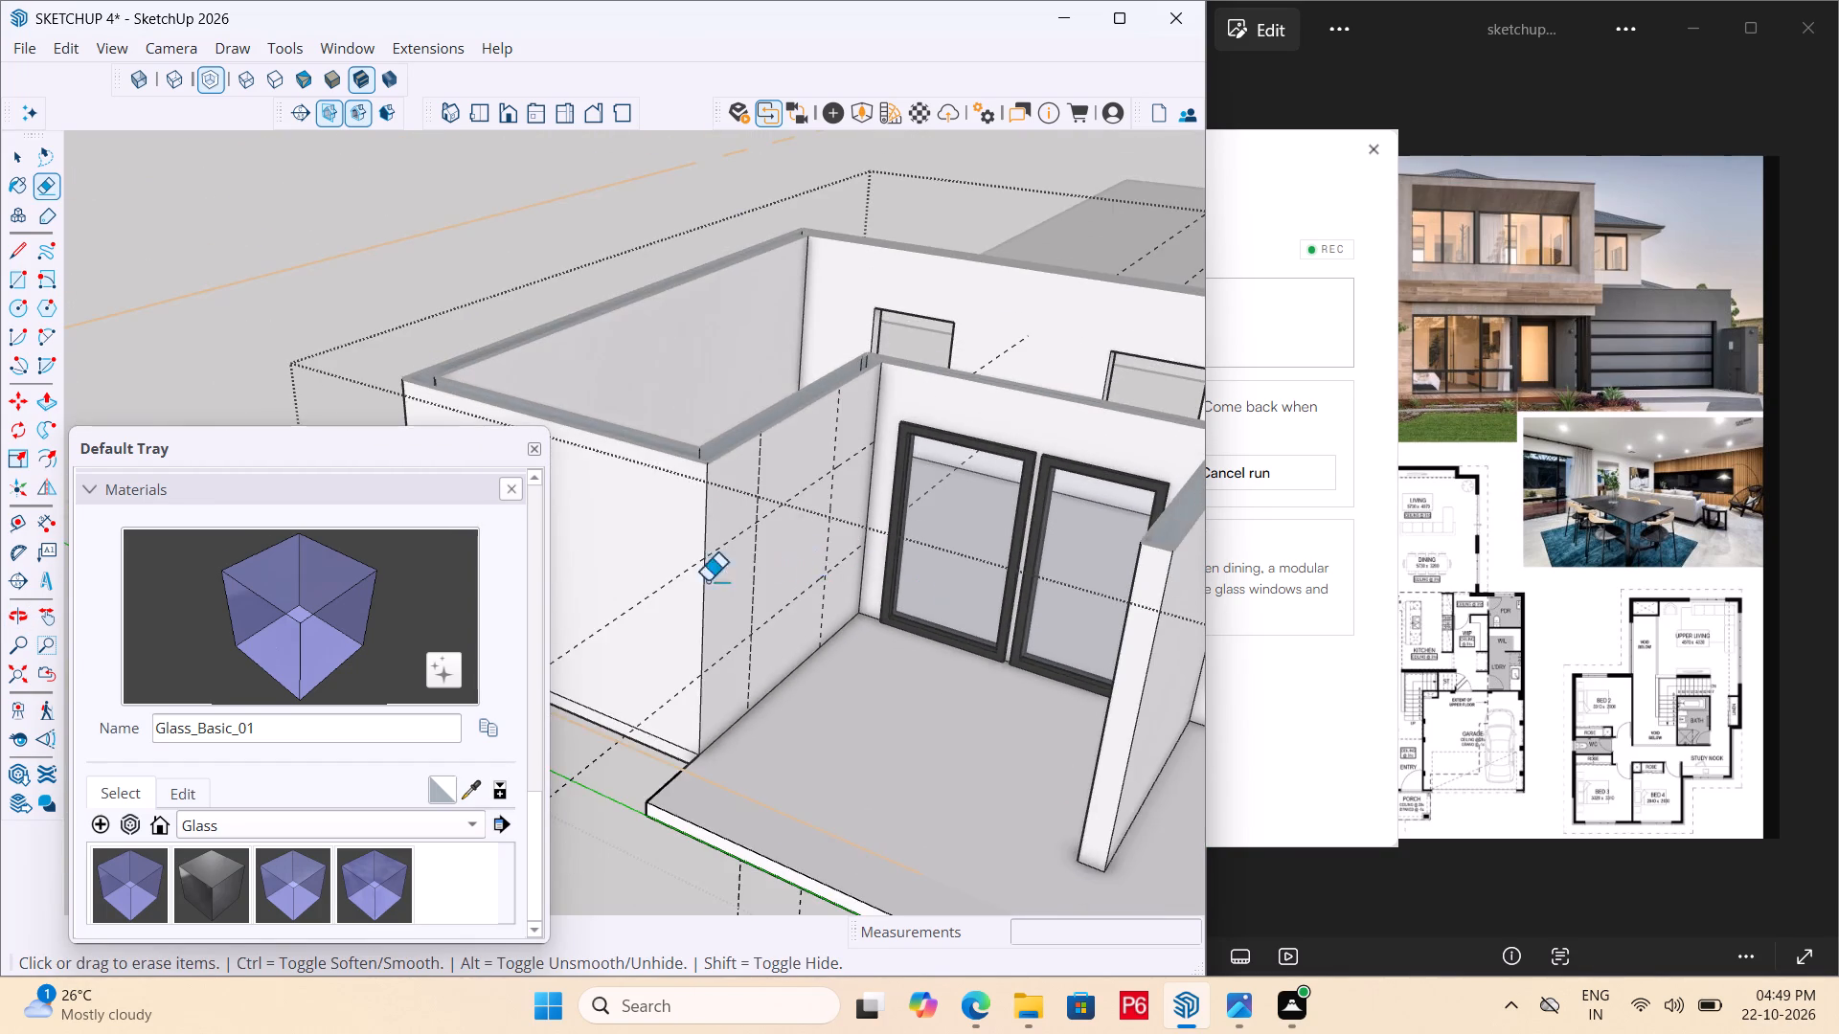
{"action": "middle_click_drag", "start_coordinate": [687, 582], "coordinate": [612, 587]}
{"action": "key", "text": "r"}
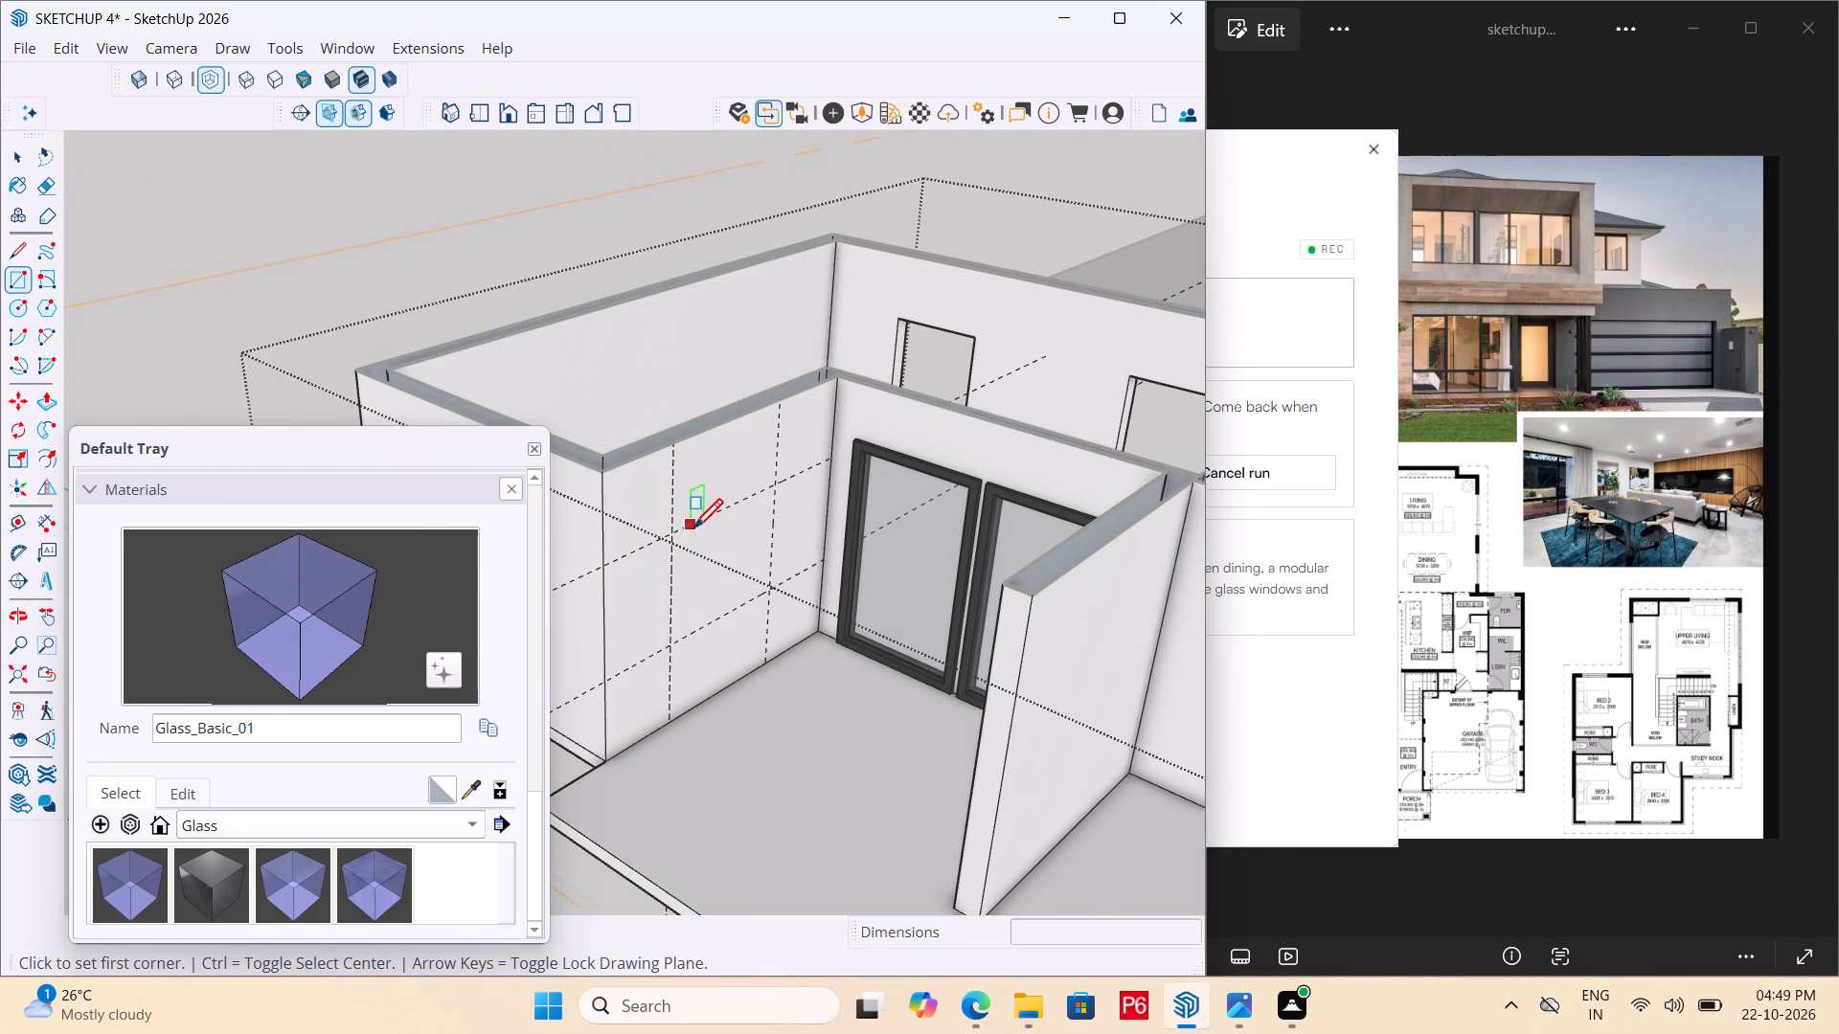
{"action": "left_click", "coordinate": [670, 533]}
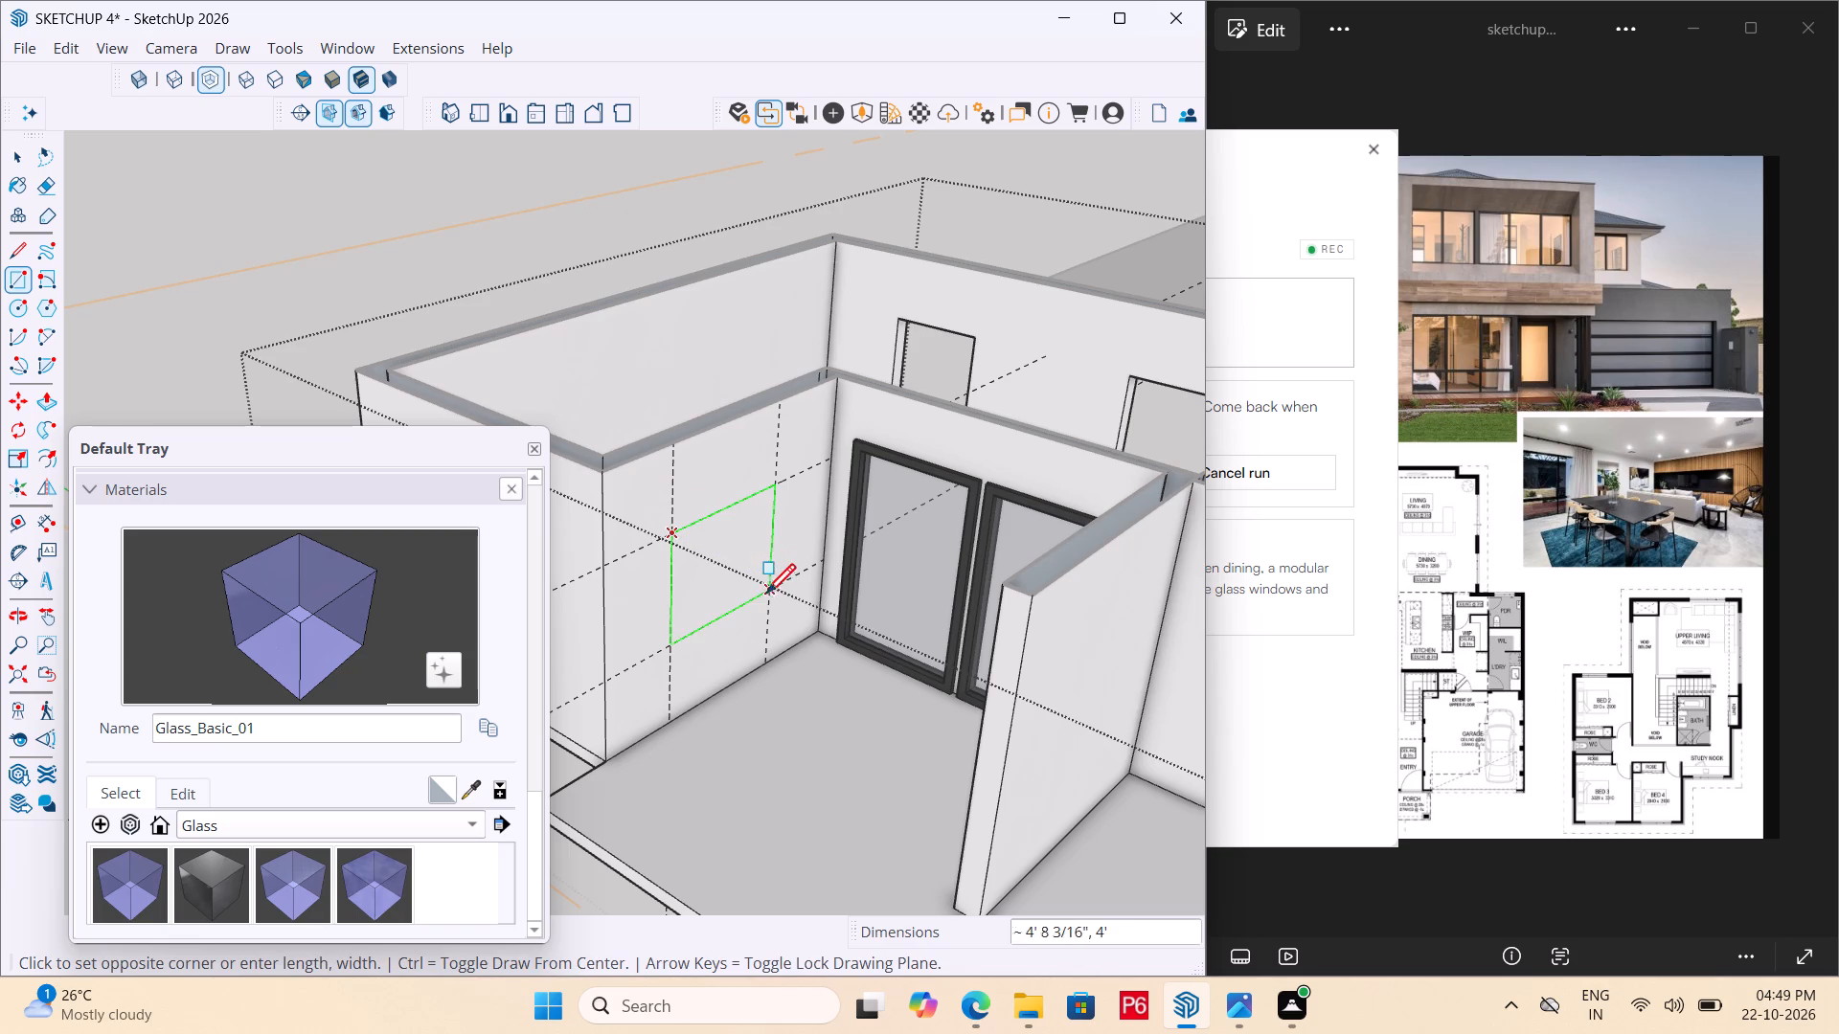
{"action": "left_click", "coordinate": [774, 595]}
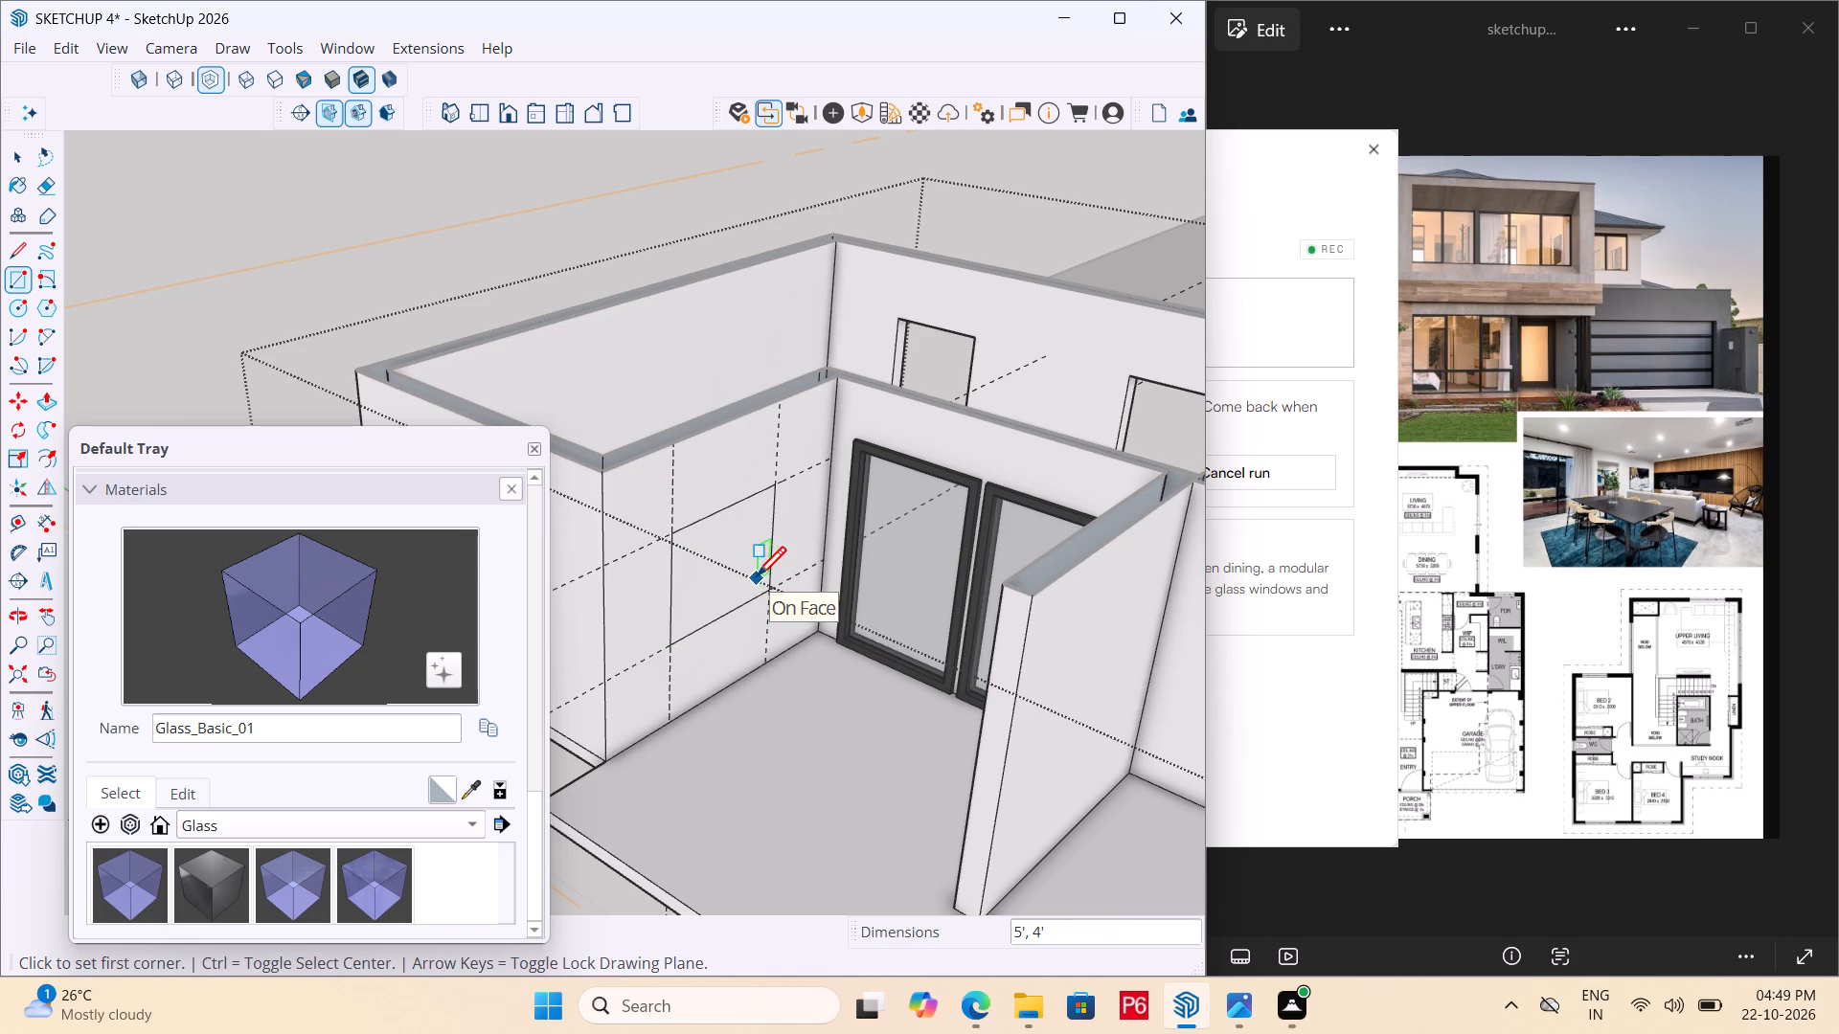
Push the new rectangle 9" through the wall thickness to cut a window opening.
{"action": "key", "text": "p"}
{"action": "left_click", "coordinate": [726, 565]}
{"action": "middle_click_drag", "start_coordinate": [624, 485], "coordinate": [980, 731]}
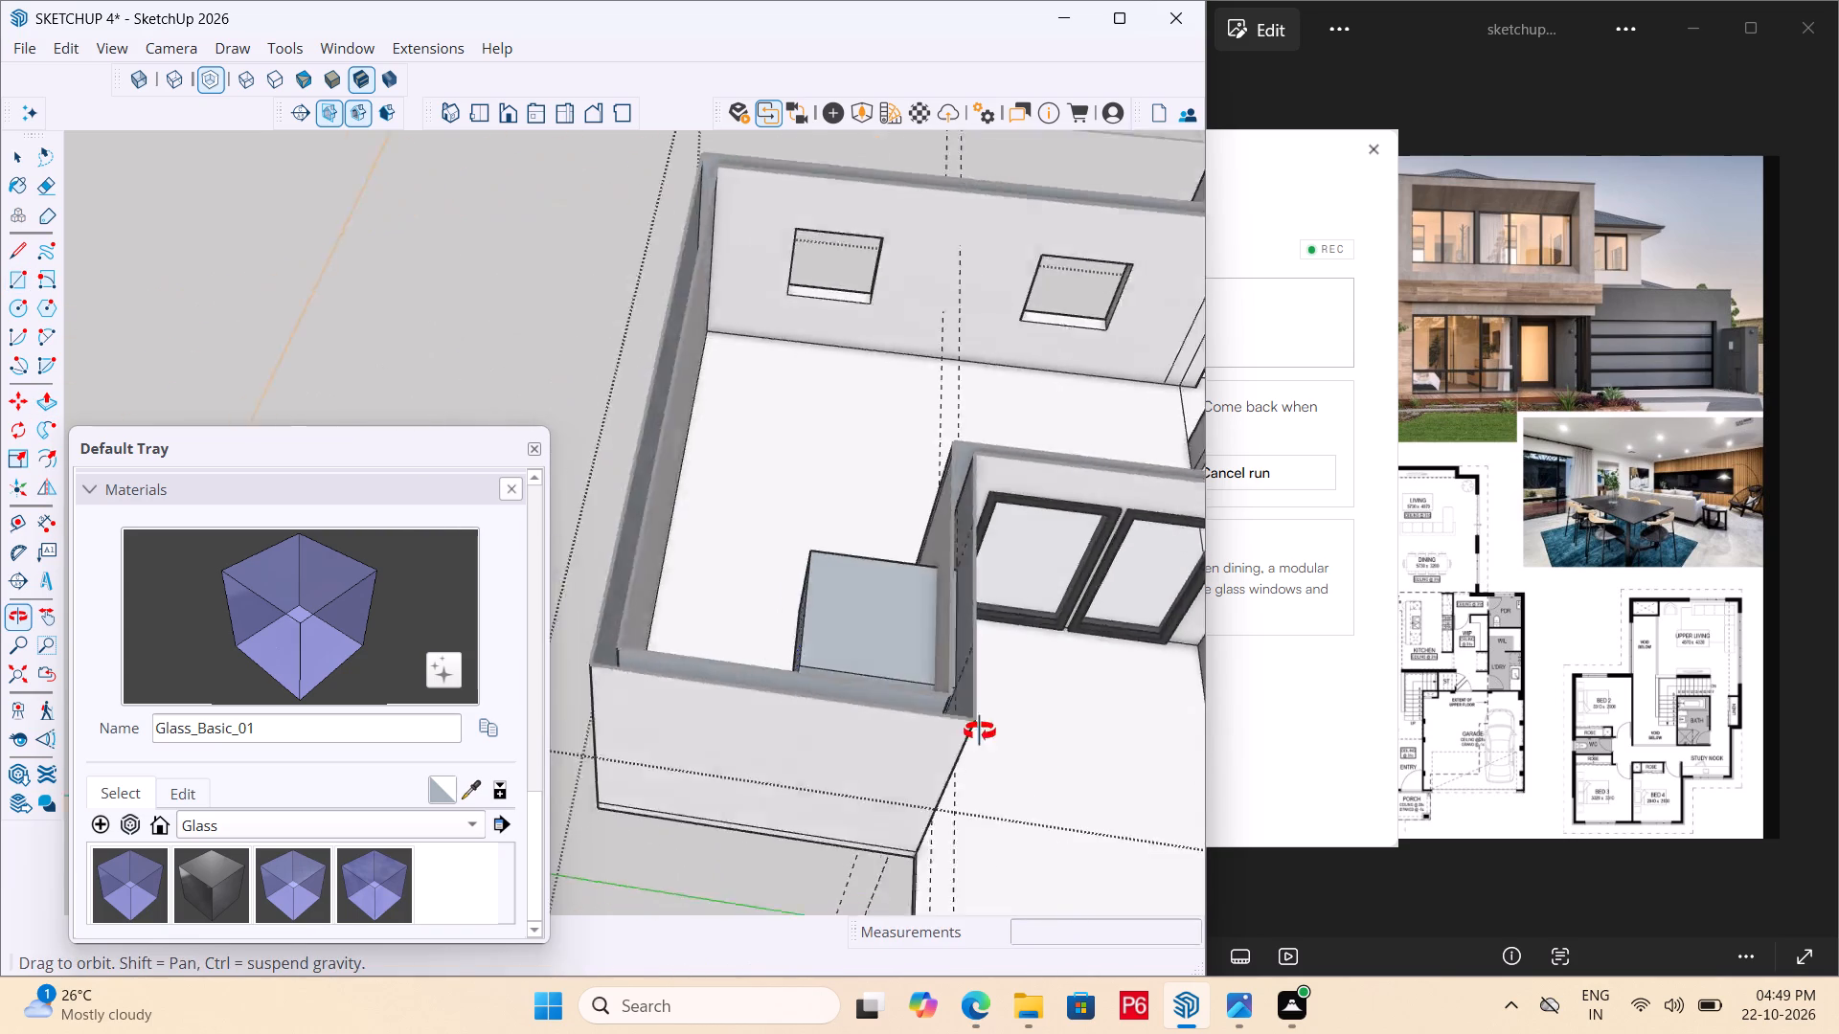
{"action": "middle_click_drag", "start_coordinate": [980, 731], "coordinate": [1075, 739]}
{"action": "left_click", "coordinate": [967, 486]}
Erase the dashed guide lines crossing the wall around the new window opening.
{"action": "middle_click_drag", "start_coordinate": [1095, 513], "coordinate": [744, 405]}
{"action": "scroll", "coordinate": [1094, 513], "scroll_direction": "down", "scroll_amount": 1}
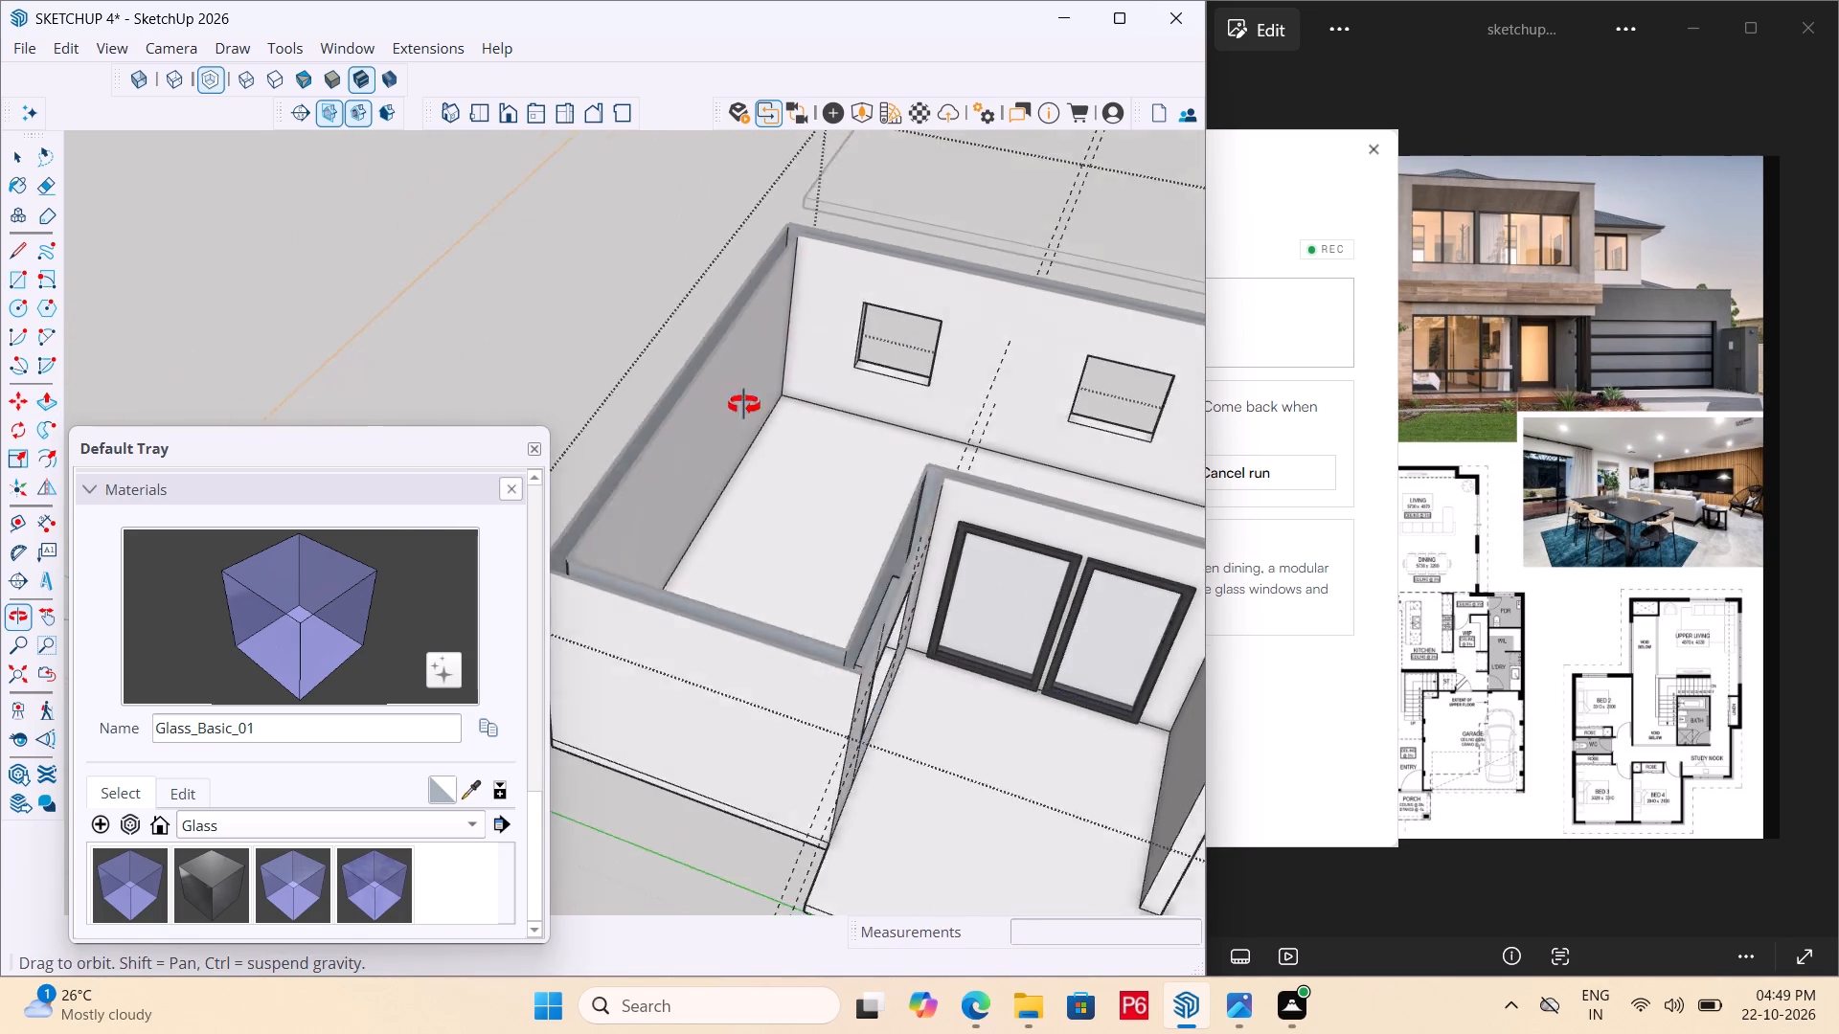
{"action": "middle_click_drag", "start_coordinate": [744, 405], "coordinate": [750, 406]}
{"action": "scroll", "coordinate": [644, 393], "scroll_direction": "down", "scroll_amount": 5}
{"action": "middle_click_drag", "start_coordinate": [776, 565], "coordinate": [656, 500]}
{"action": "scroll", "coordinate": [681, 517], "scroll_direction": "up", "scroll_amount": 5}
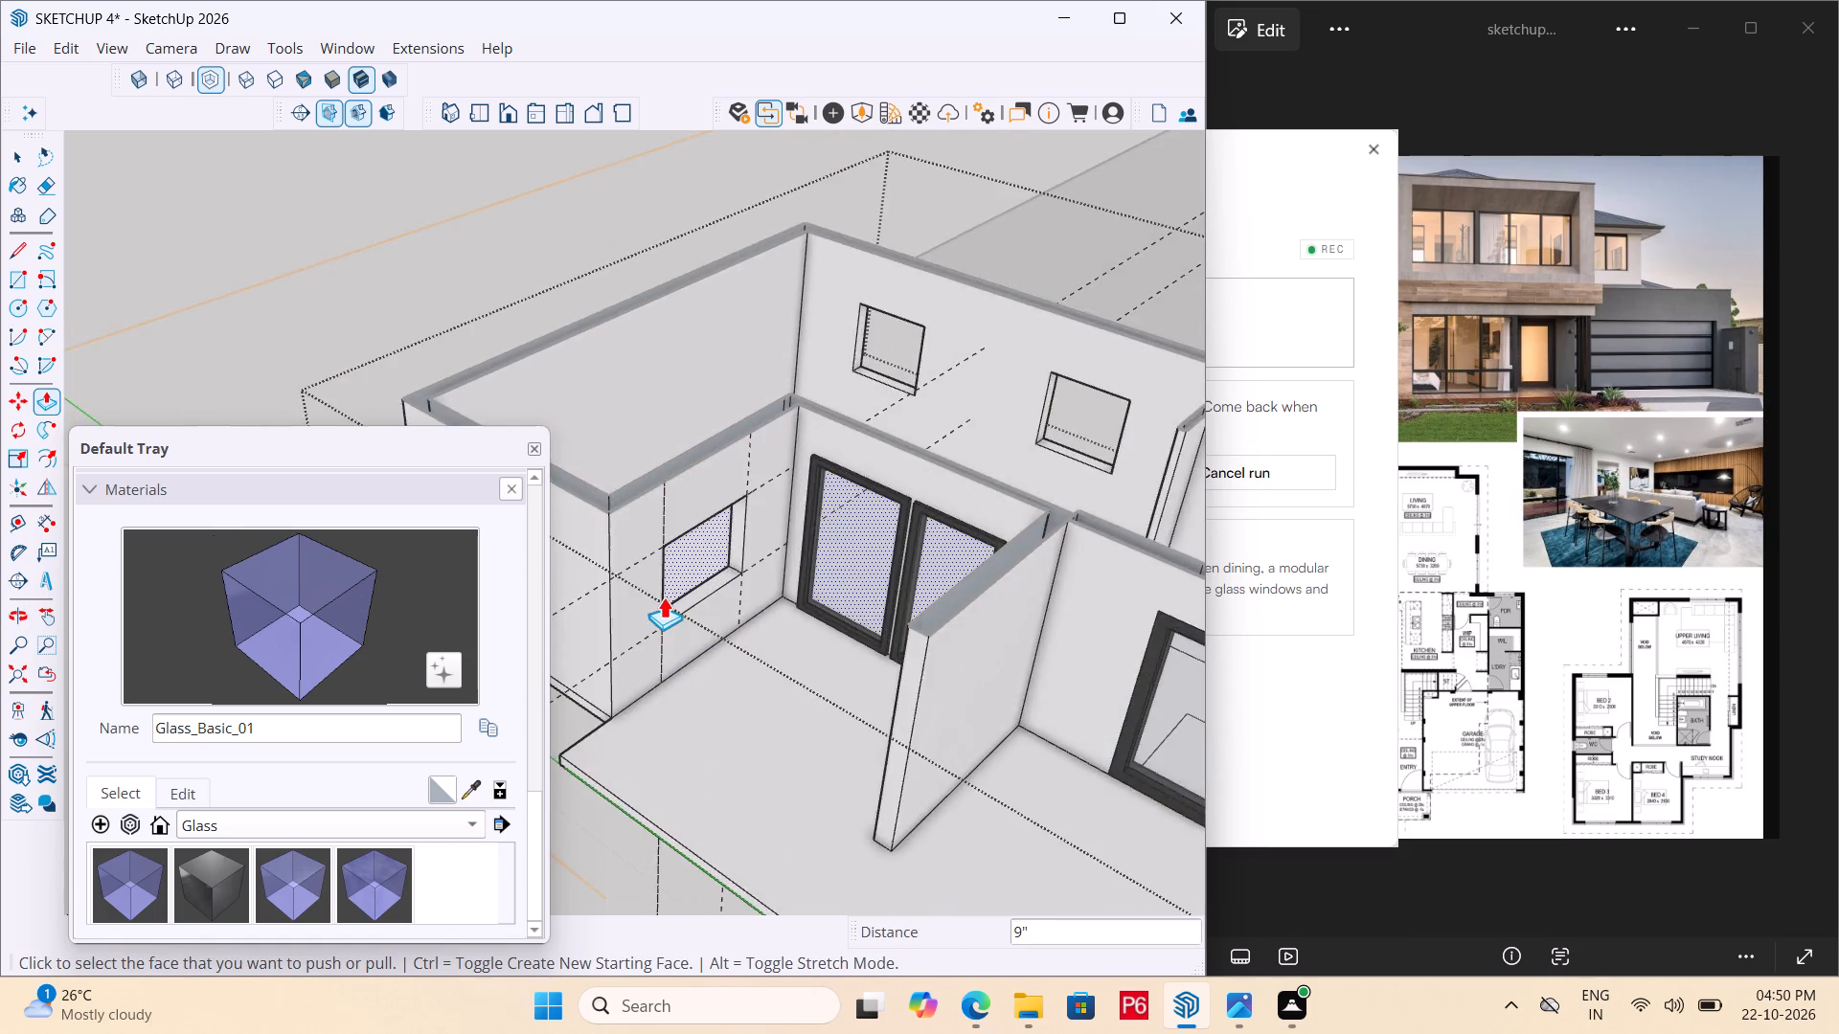
{"action": "scroll", "coordinate": [664, 596], "scroll_direction": "up", "scroll_amount": 5}
{"action": "key", "text": "e"}
{"action": "left_click_drag", "start_coordinate": [637, 453], "coordinate": [653, 435]}
{"action": "left_click_drag", "start_coordinate": [692, 408], "coordinate": [848, 558]}
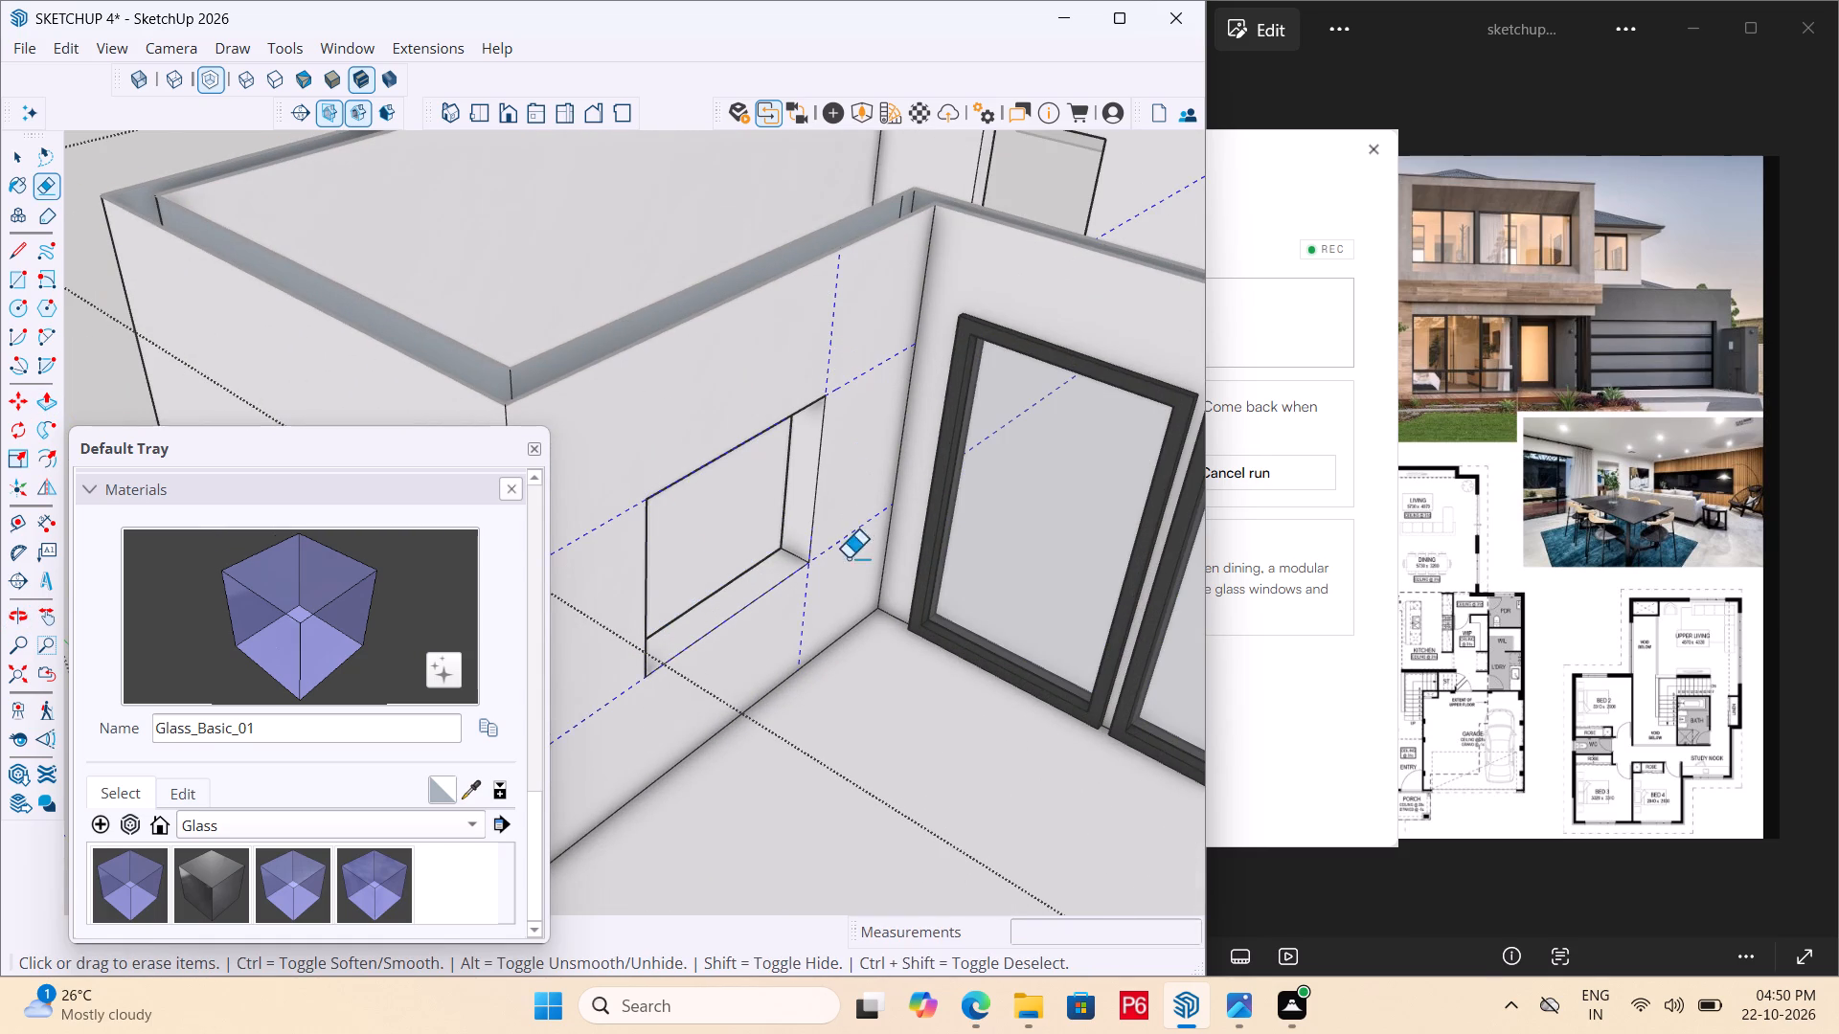
{"action": "left_click_drag", "start_coordinate": [848, 558], "coordinate": [836, 518]}
{"action": "left_click_drag", "start_coordinate": [835, 518], "coordinate": [812, 574]}
Push/Pull the head face of the new side-wall window opening up by 1'.
{"action": "scroll", "coordinate": [864, 528], "scroll_direction": "down", "scroll_amount": 6}
{"action": "scroll", "coordinate": [769, 531], "scroll_direction": "down", "scroll_amount": 6}
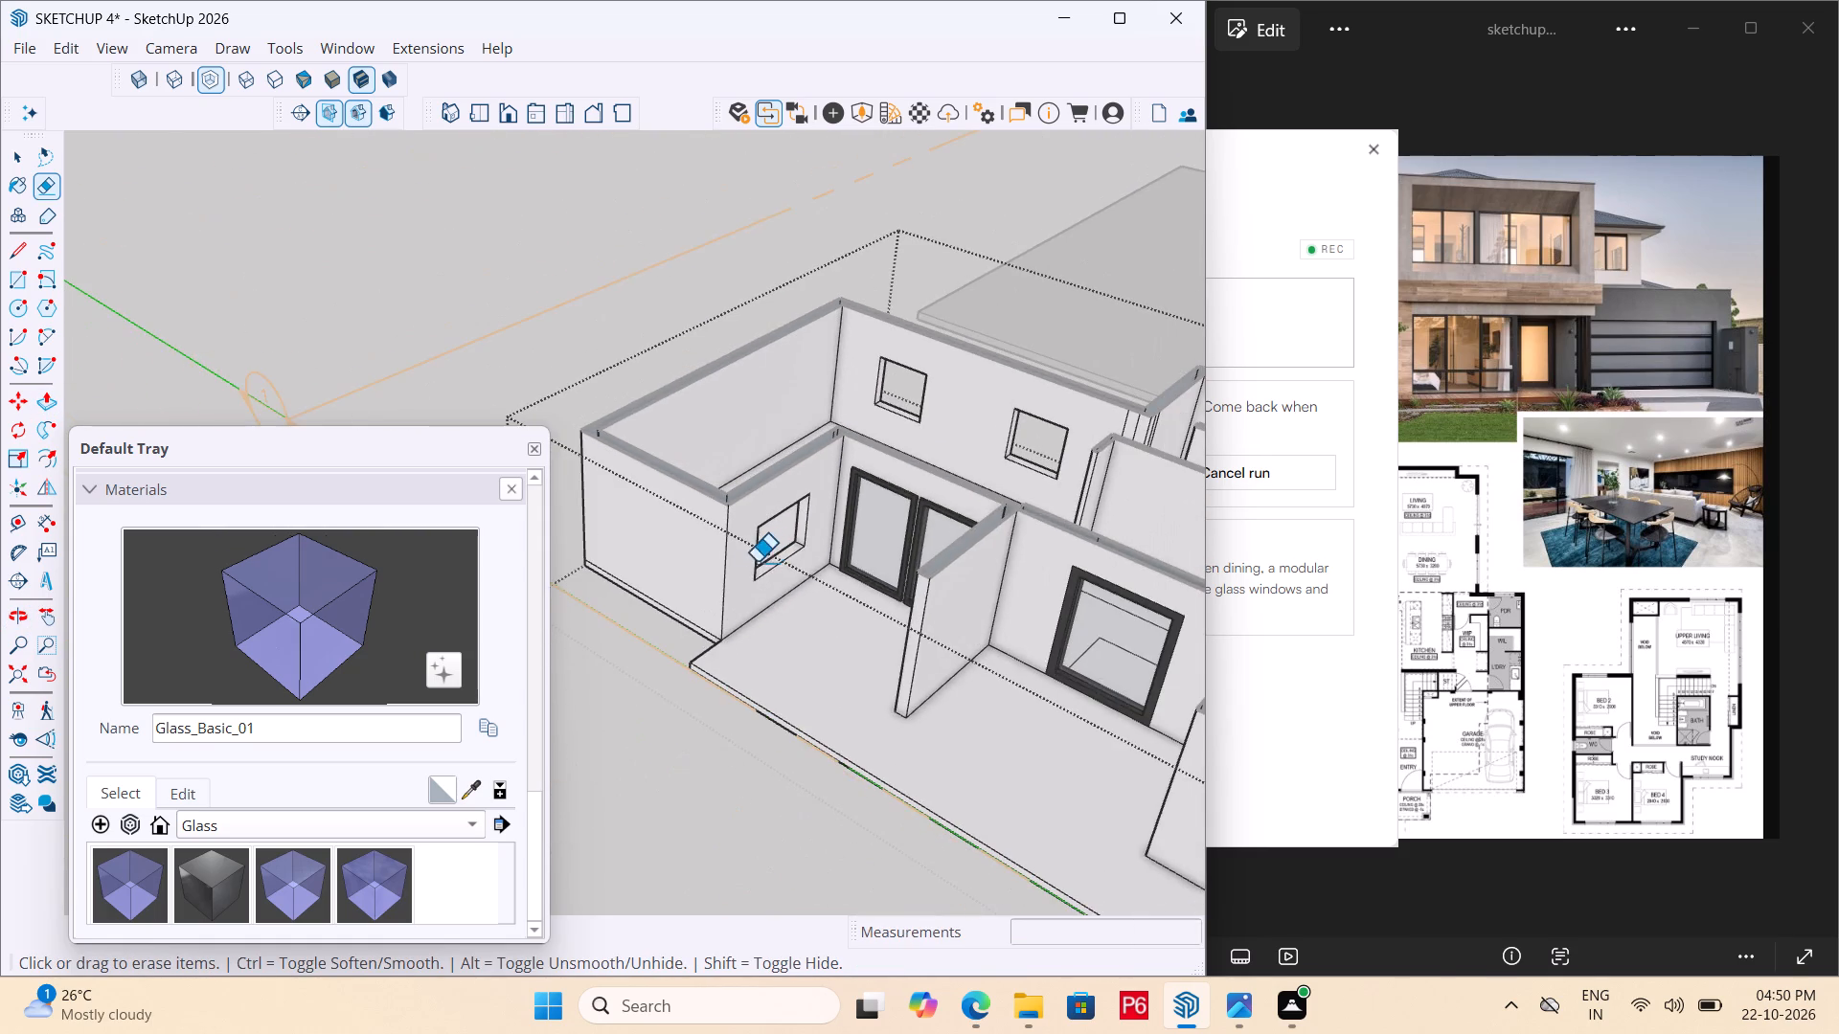
{"action": "middle_click_drag", "start_coordinate": [750, 609], "coordinate": [693, 567]}
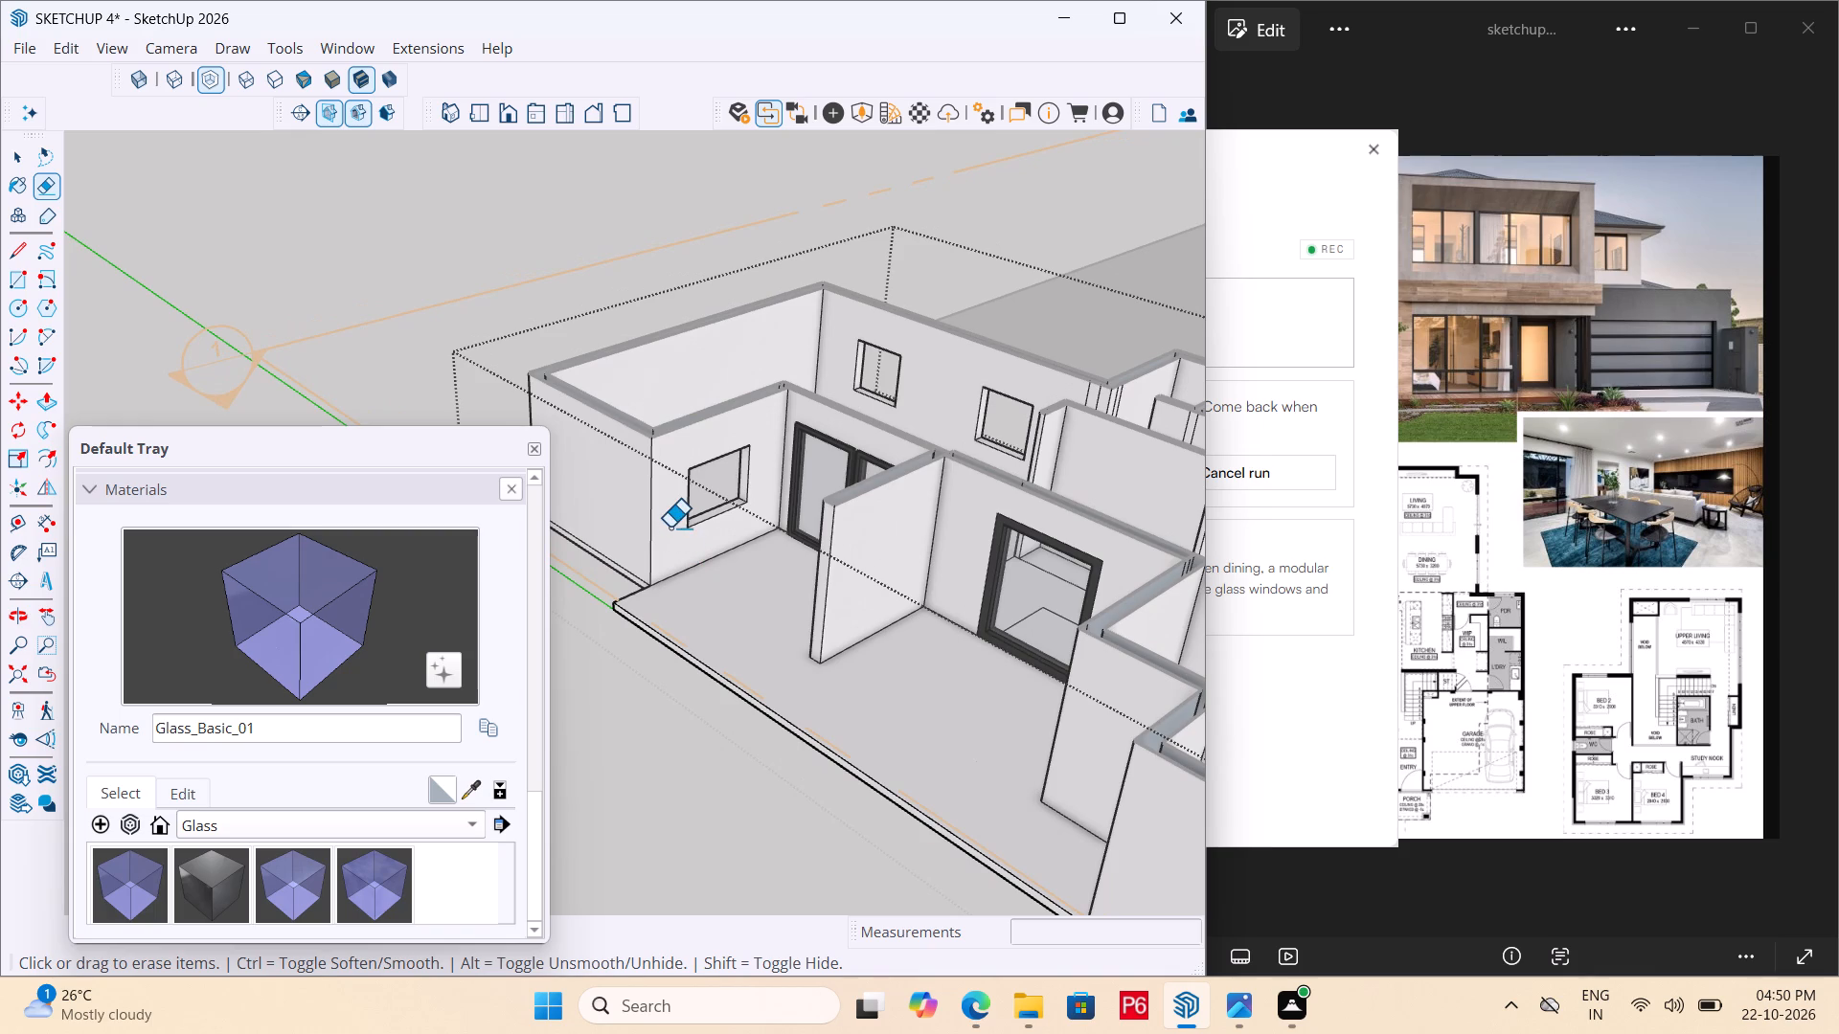
{"action": "scroll", "coordinate": [674, 525], "scroll_direction": "down", "scroll_amount": 5}
{"action": "middle_click_drag", "start_coordinate": [656, 517], "coordinate": [631, 333]}
{"action": "scroll", "coordinate": [631, 333], "scroll_direction": "up", "scroll_amount": 1}
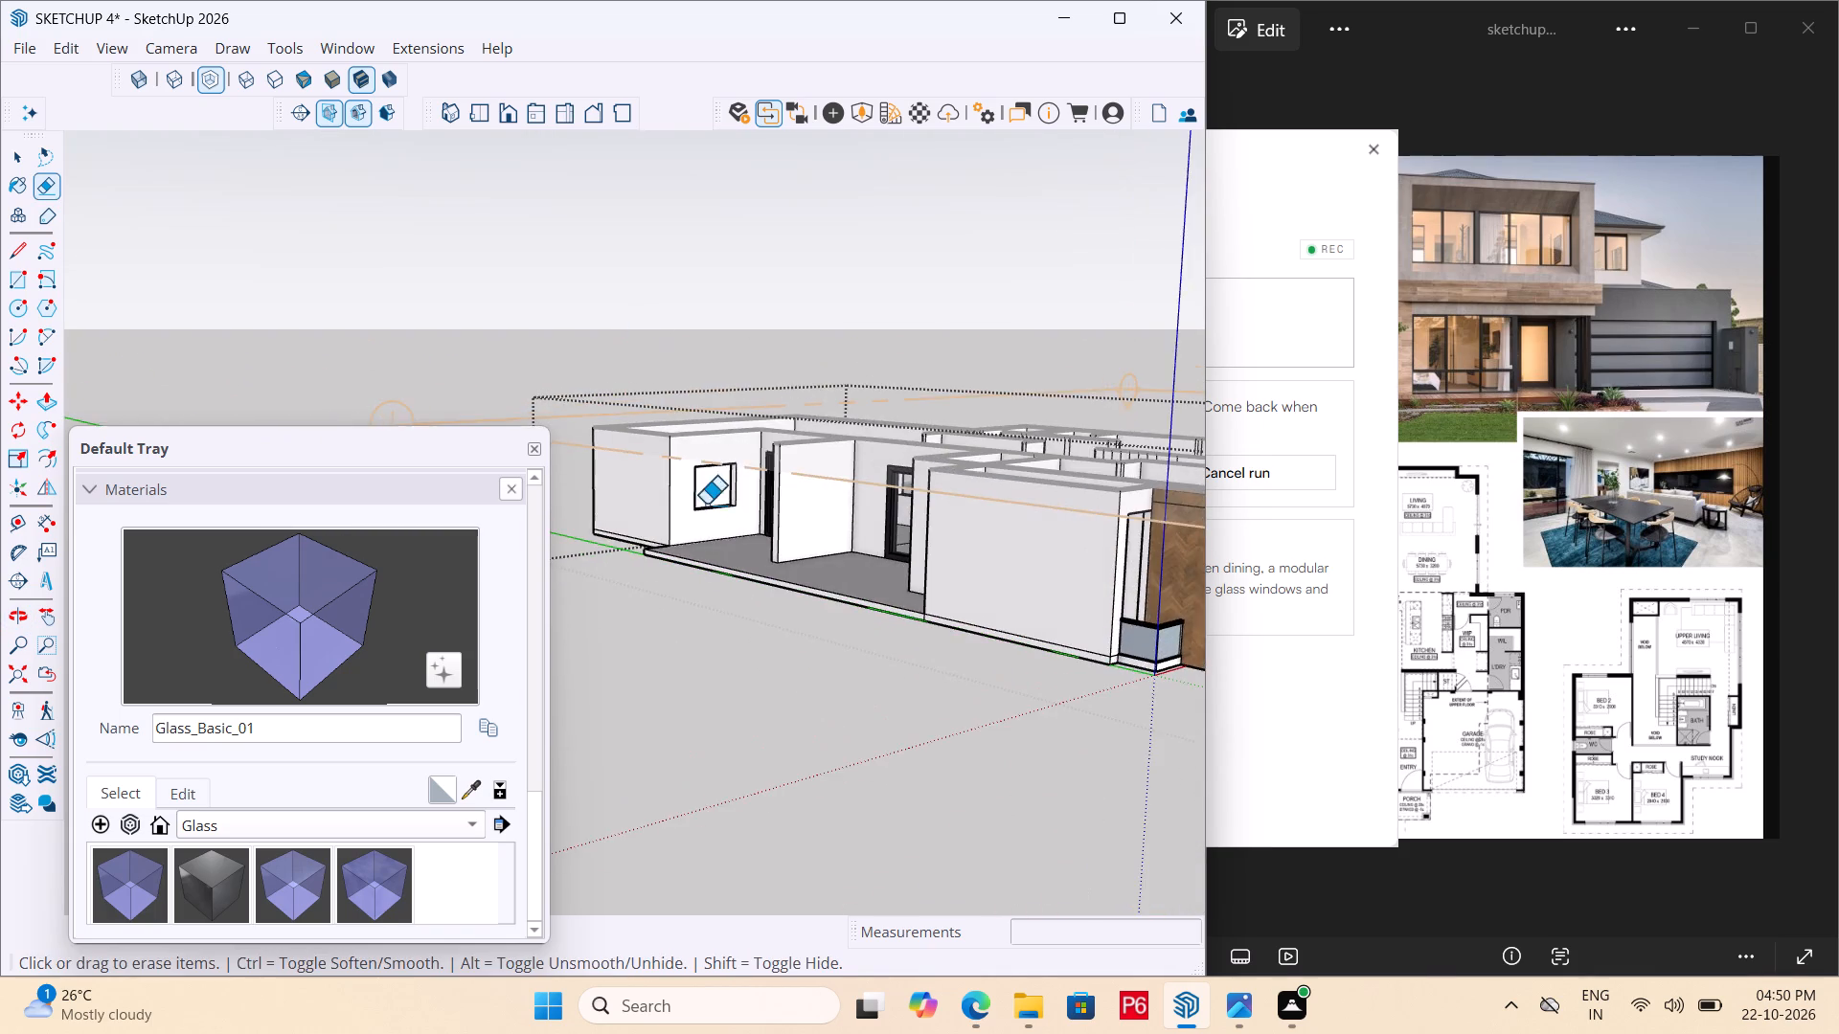
{"action": "scroll", "coordinate": [706, 505], "scroll_direction": "up", "scroll_amount": 6}
{"action": "middle_click_drag", "start_coordinate": [693, 495], "coordinate": [700, 432]}
{"action": "scroll", "coordinate": [738, 322], "scroll_direction": "up", "scroll_amount": 4}
{"action": "middle_click_drag", "start_coordinate": [713, 380], "coordinate": [723, 306]}
{"action": "scroll", "coordinate": [732, 244], "scroll_direction": "up", "scroll_amount": 2}
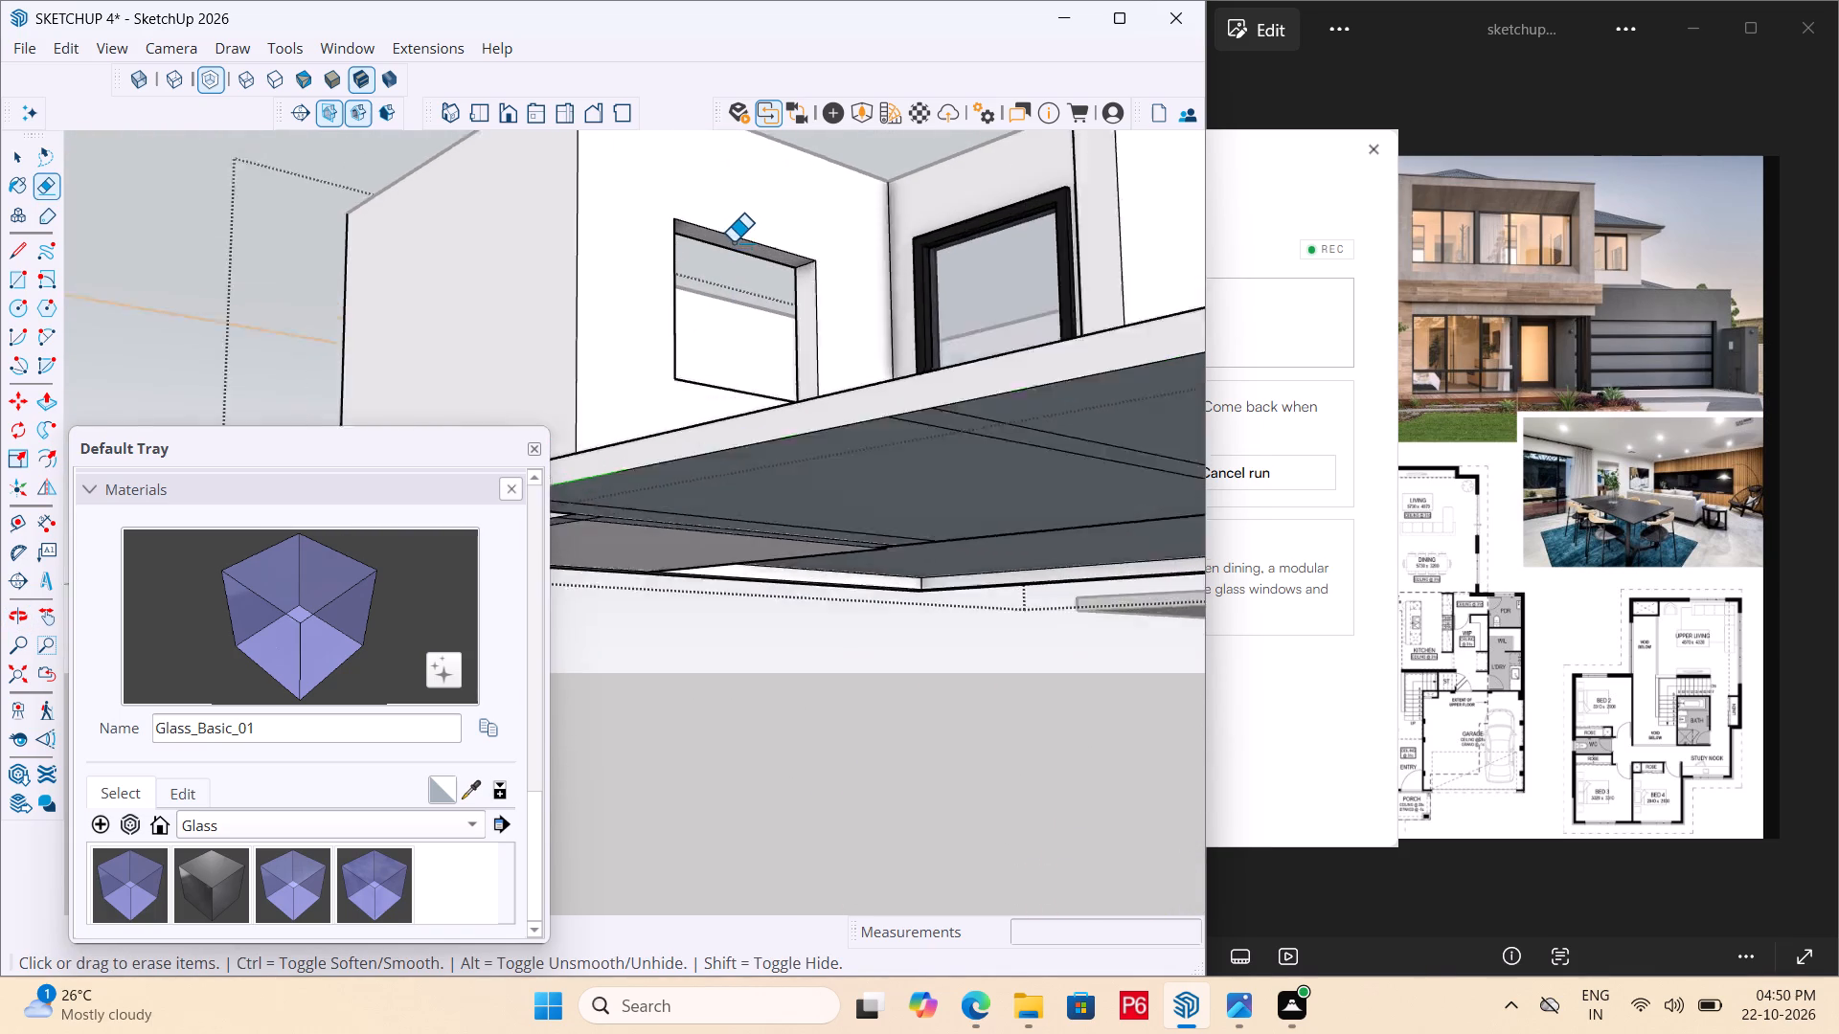
{"action": "scroll", "coordinate": [733, 242], "scroll_direction": "up", "scroll_amount": 5}
{"action": "key", "text": "space"}
{"action": "double_click", "coordinate": [786, 267]}
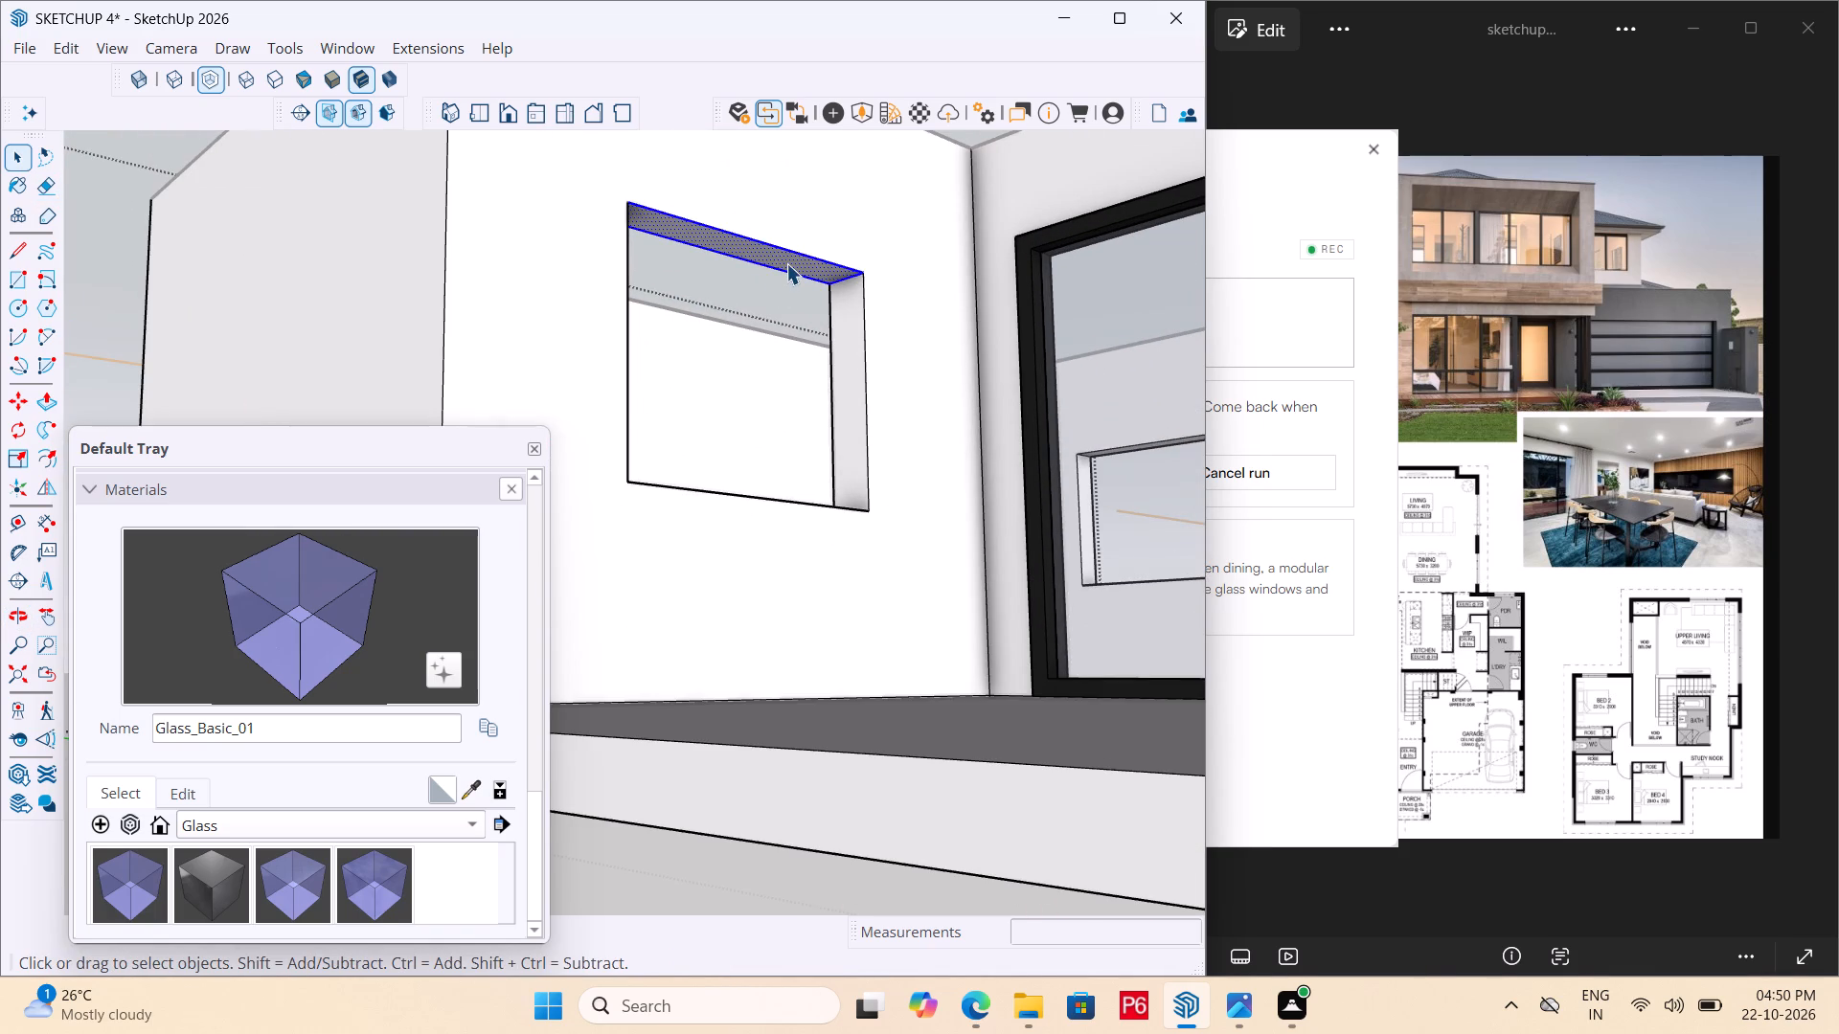
{"action": "key", "text": "p"}
{"action": "left_click", "coordinate": [789, 258]}
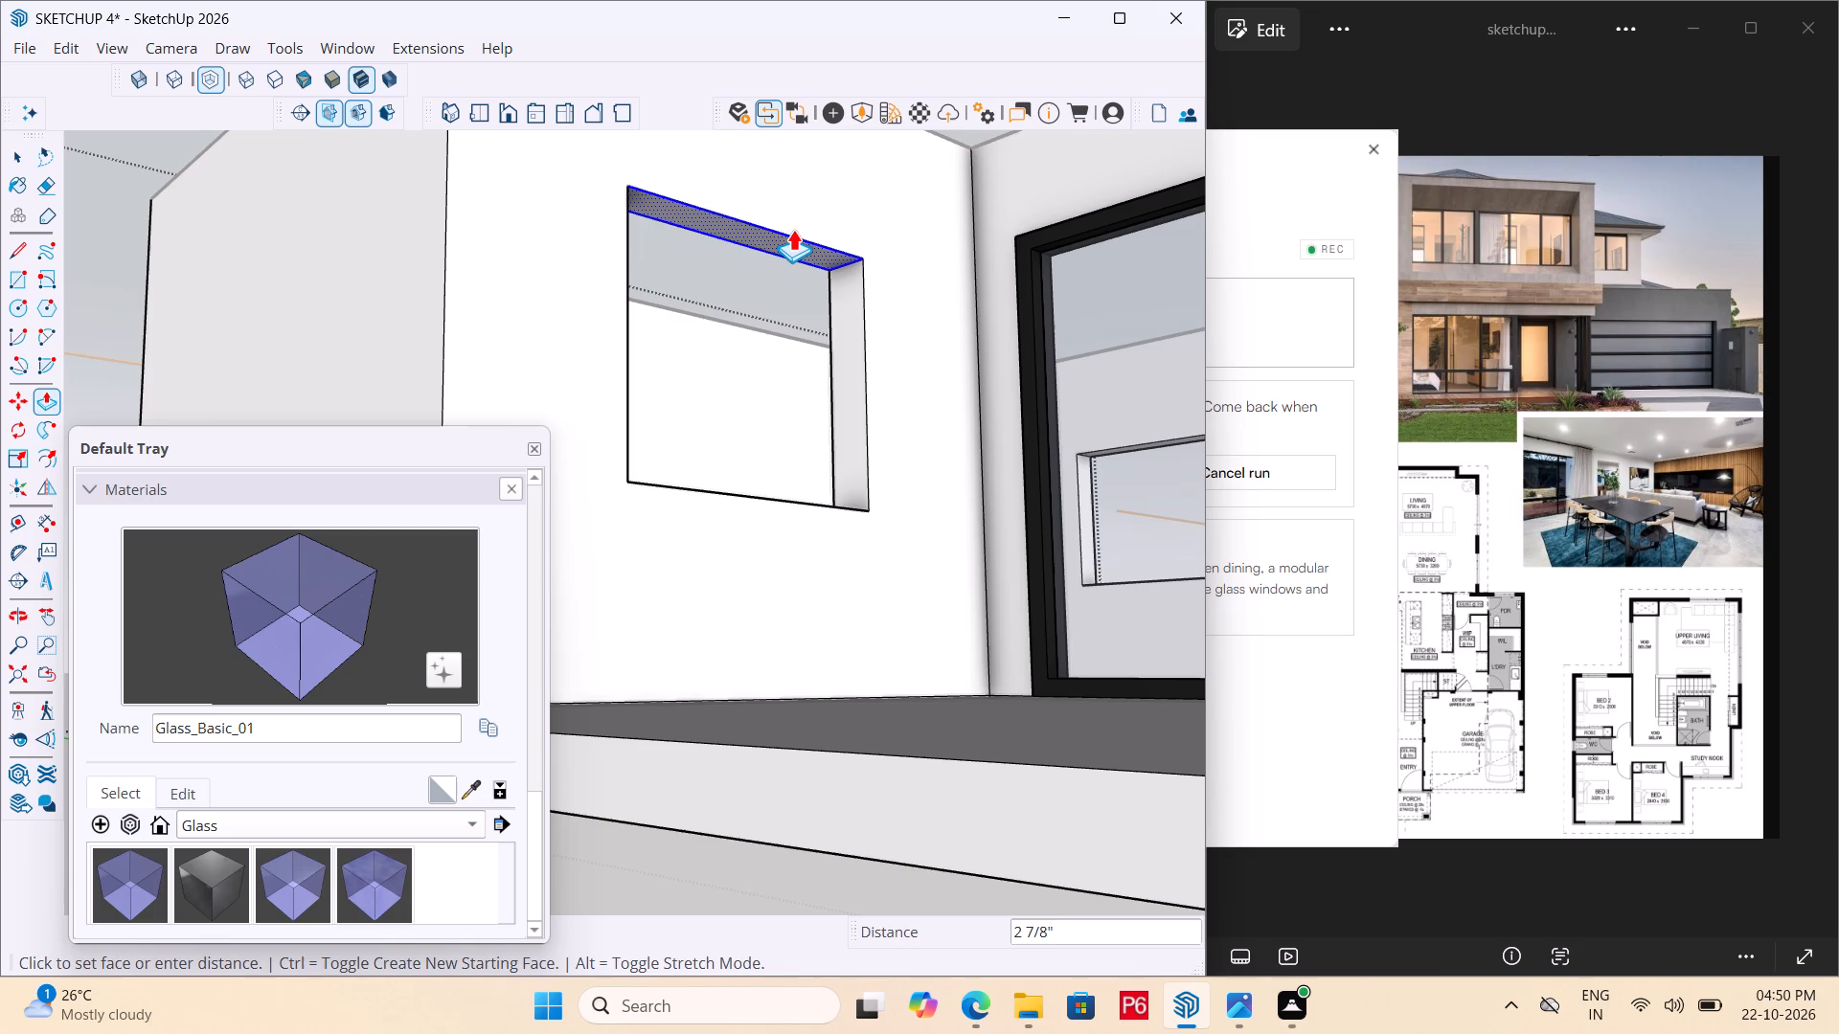
{"action": "type", "text": "1'"}
{"action": "key", "text": "Return"}
Raise the head face of the rear-wall window opening nearest the projecting wall by 1' with Push/Pull.
{"action": "middle_click_drag", "start_coordinate": [806, 293], "coordinate": [840, 529]}
{"action": "scroll", "coordinate": [806, 309], "scroll_direction": "down", "scroll_amount": 1}
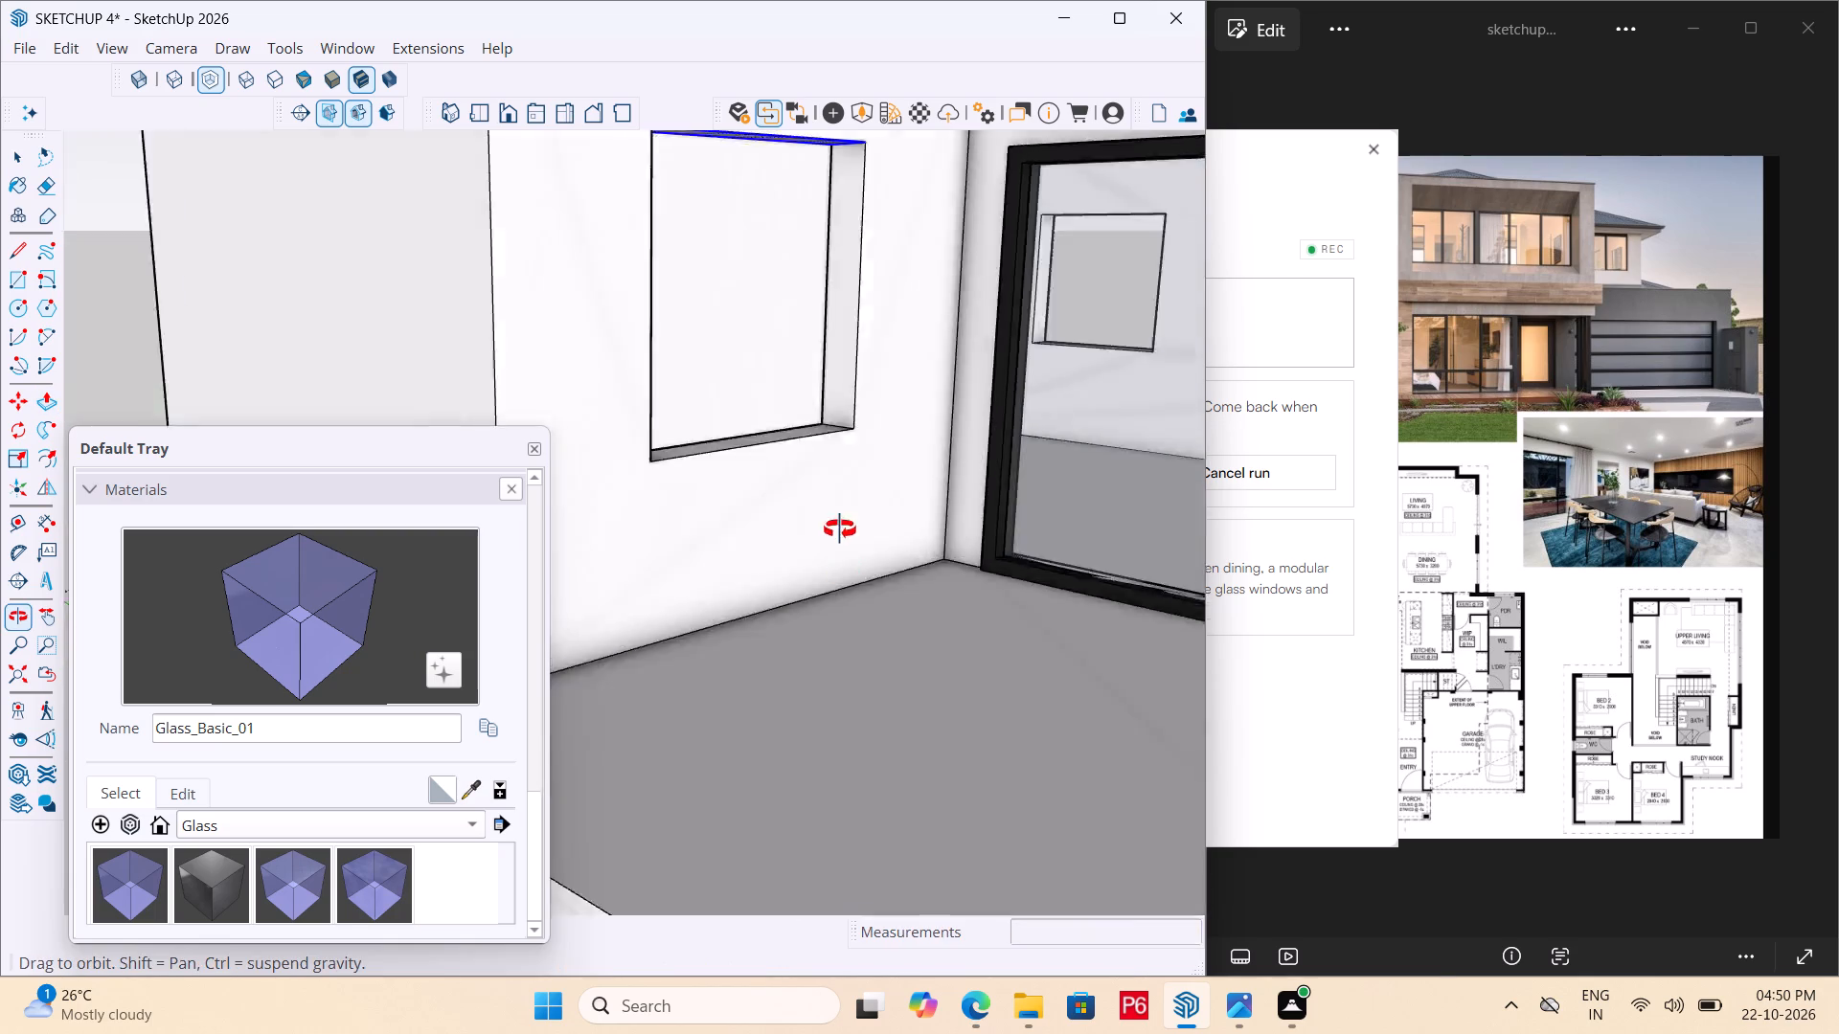
{"action": "middle_click_drag", "start_coordinate": [840, 529], "coordinate": [863, 659]}
{"action": "scroll", "coordinate": [749, 578], "scroll_direction": "down", "scroll_amount": 8}
{"action": "scroll", "coordinate": [592, 541], "scroll_direction": "down", "scroll_amount": 7}
{"action": "middle_click_drag", "start_coordinate": [1058, 344], "coordinate": [598, 345]}
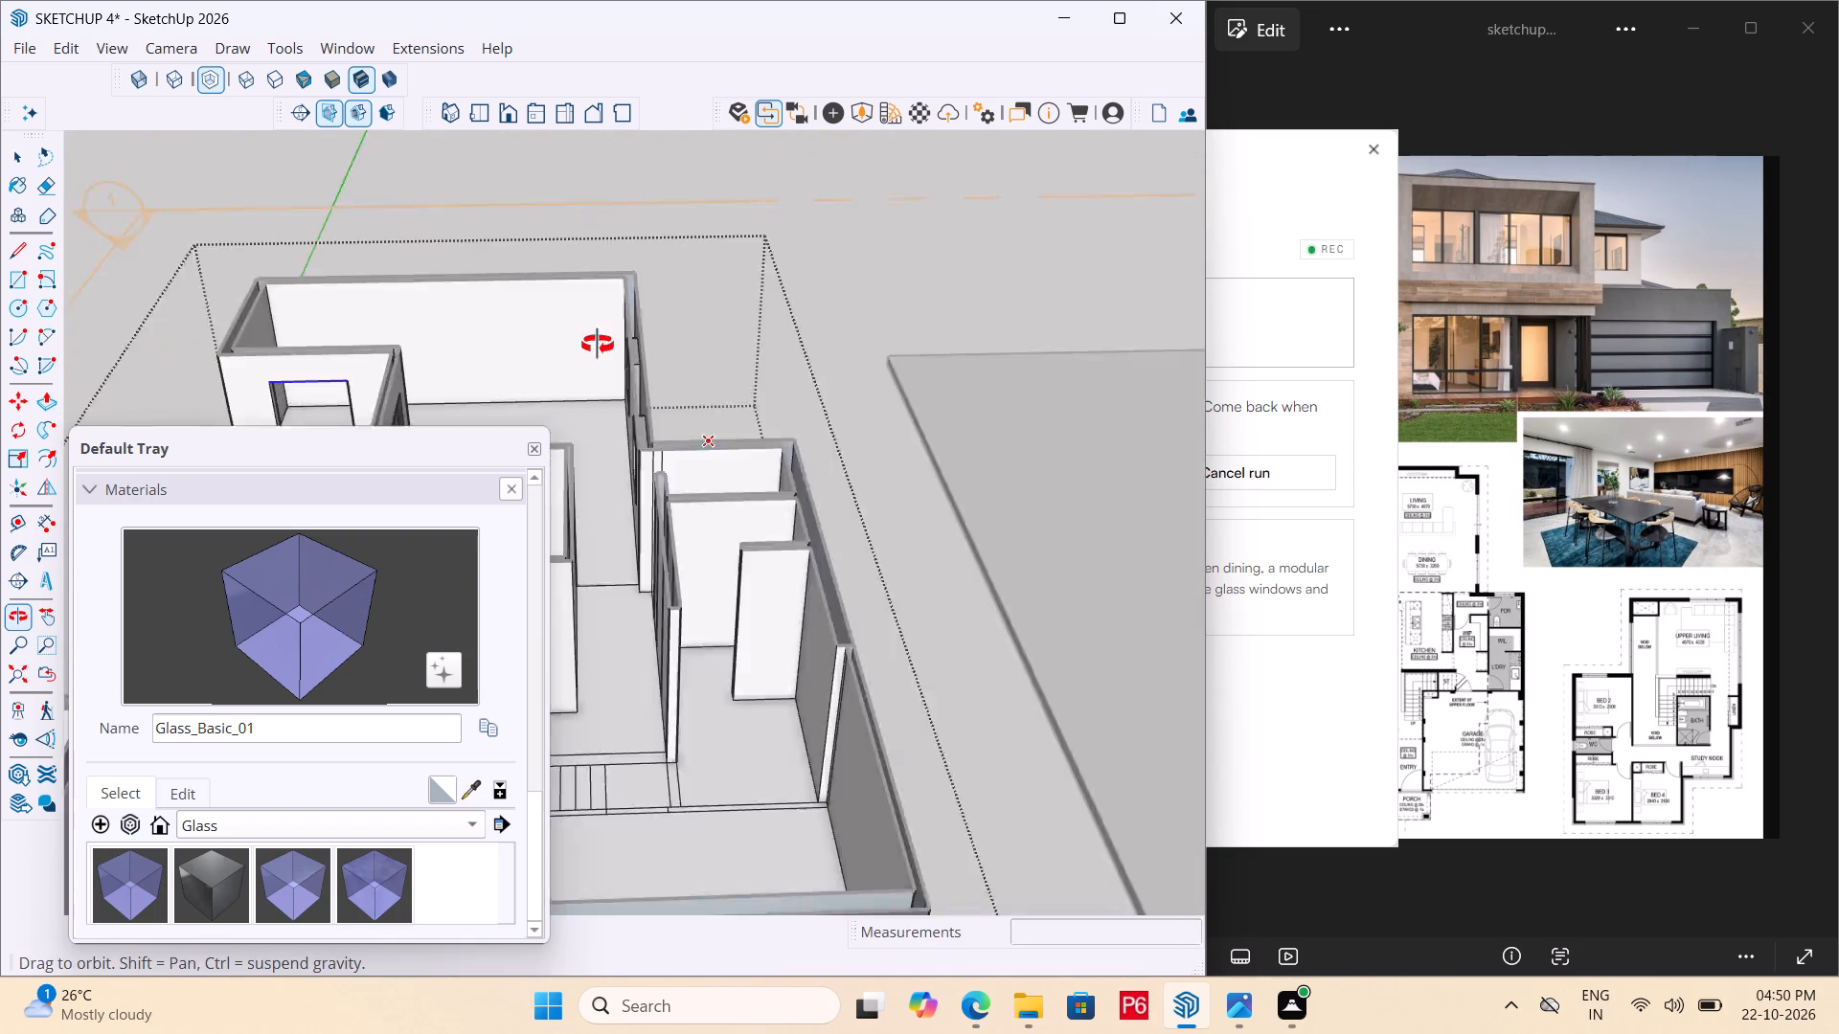
{"action": "middle_click_drag", "start_coordinate": [598, 345], "coordinate": [473, 345]}
{"action": "scroll", "coordinate": [919, 482], "scroll_direction": "down", "scroll_amount": 7}
{"action": "middle_click_drag", "start_coordinate": [628, 513], "coordinate": [420, 333]}
{"action": "scroll", "coordinate": [832, 586], "scroll_direction": "up", "scroll_amount": 6}
{"action": "middle_click_drag", "start_coordinate": [675, 534], "coordinate": [672, 526]}
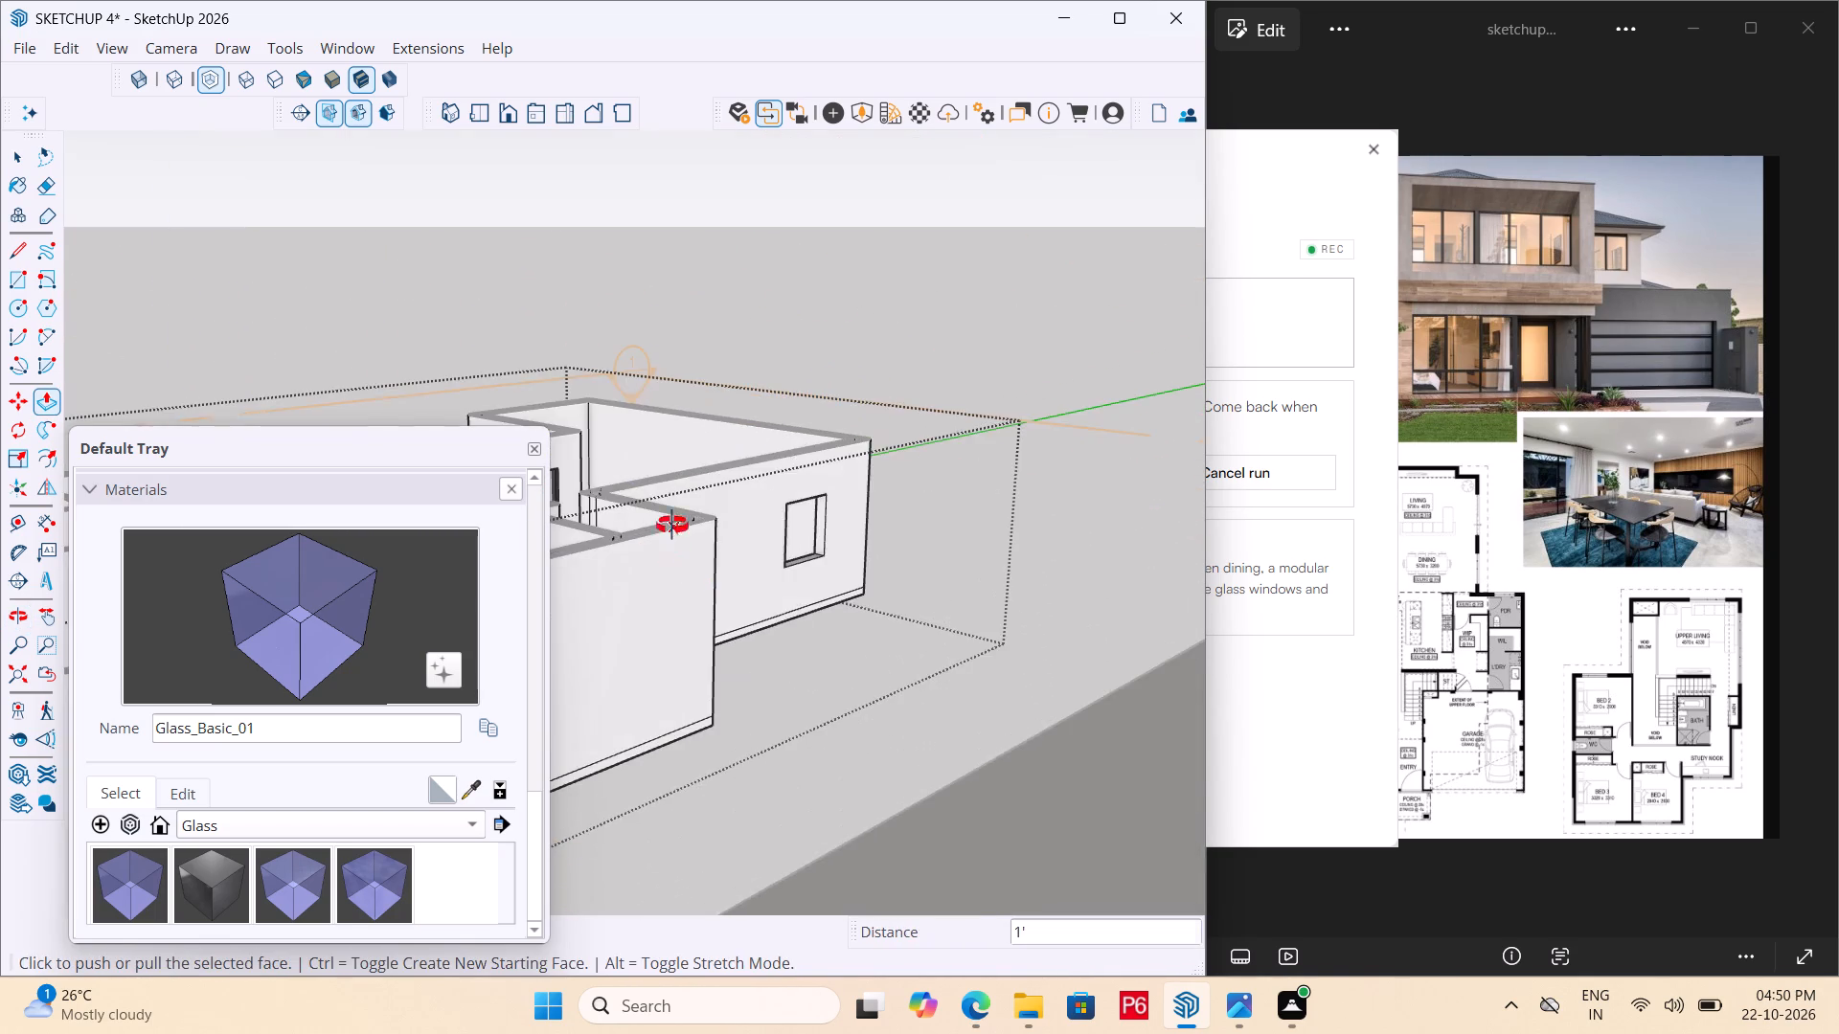
{"action": "middle_click_drag", "start_coordinate": [672, 526], "coordinate": [624, 435]}
{"action": "scroll", "coordinate": [649, 474], "scroll_direction": "up", "scroll_amount": 14}
{"action": "middle_click_drag", "start_coordinate": [662, 436], "coordinate": [621, 319]}
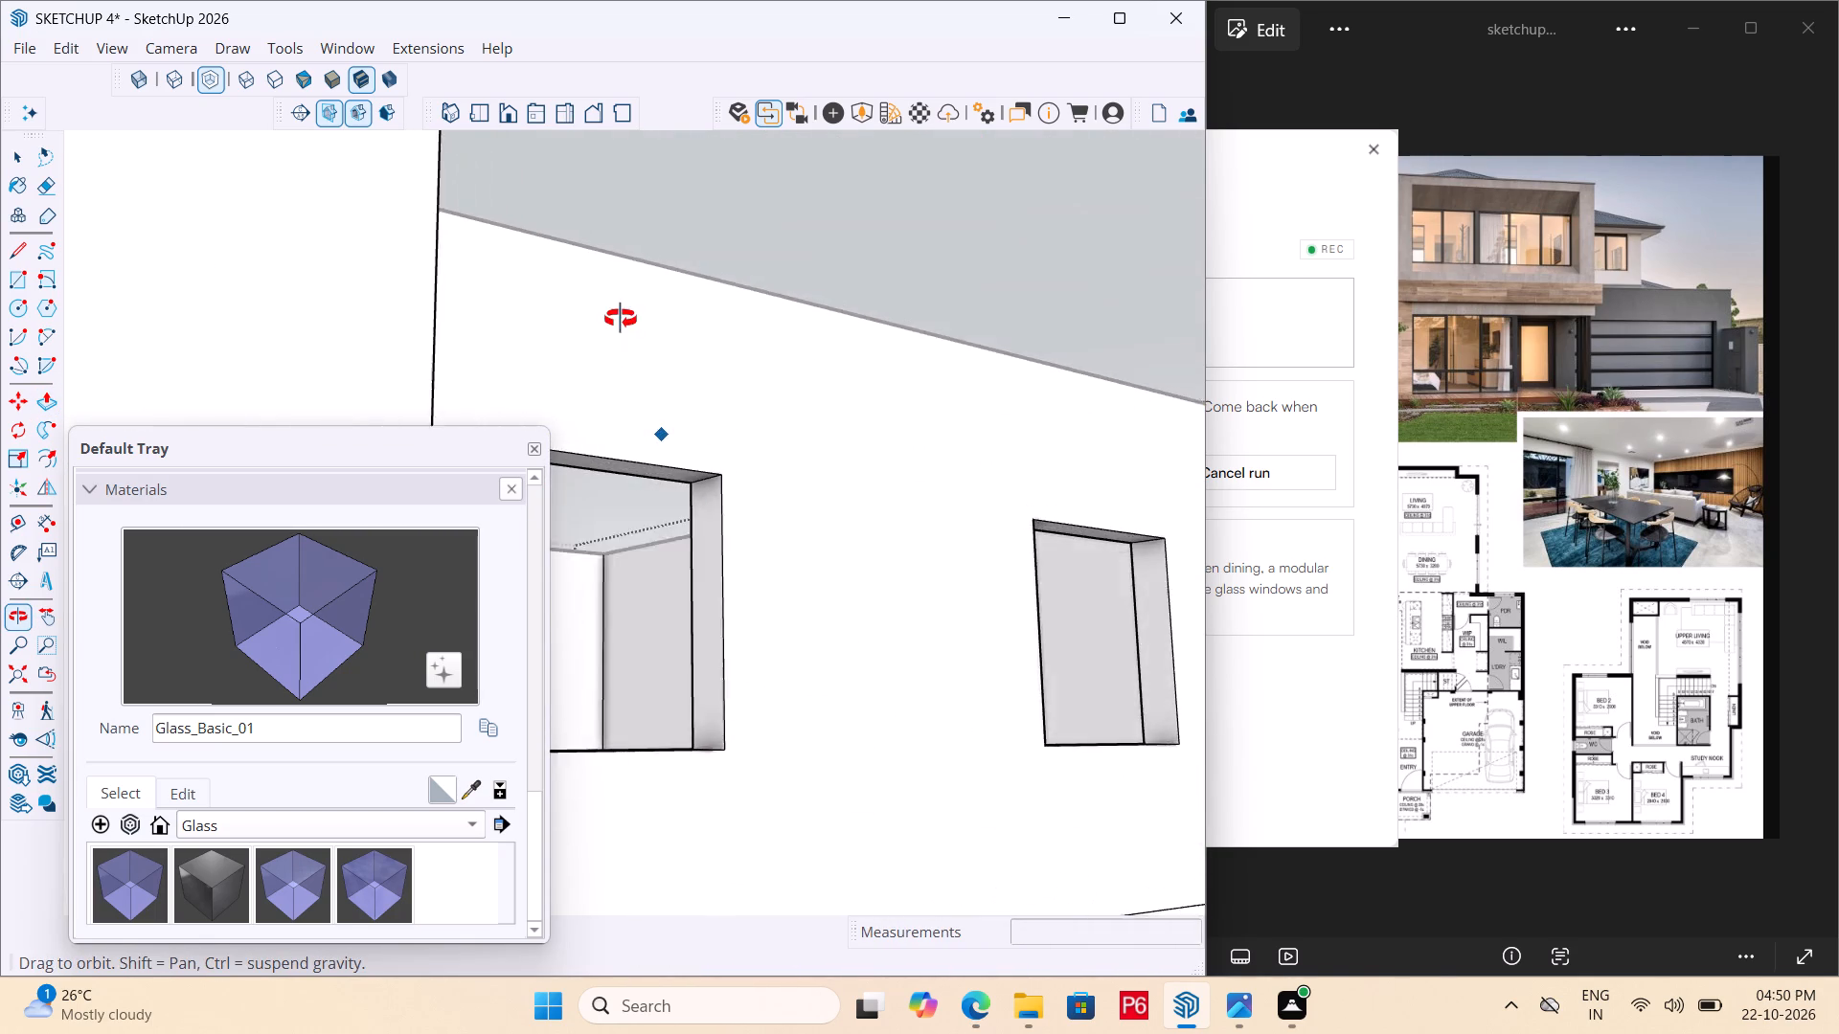
{"action": "middle_click_drag", "start_coordinate": [621, 319], "coordinate": [621, 305]}
{"action": "scroll", "coordinate": [621, 305], "scroll_direction": "up", "scroll_amount": 5}
{"action": "key", "text": "space"}
{"action": "double_click", "coordinate": [719, 502]}
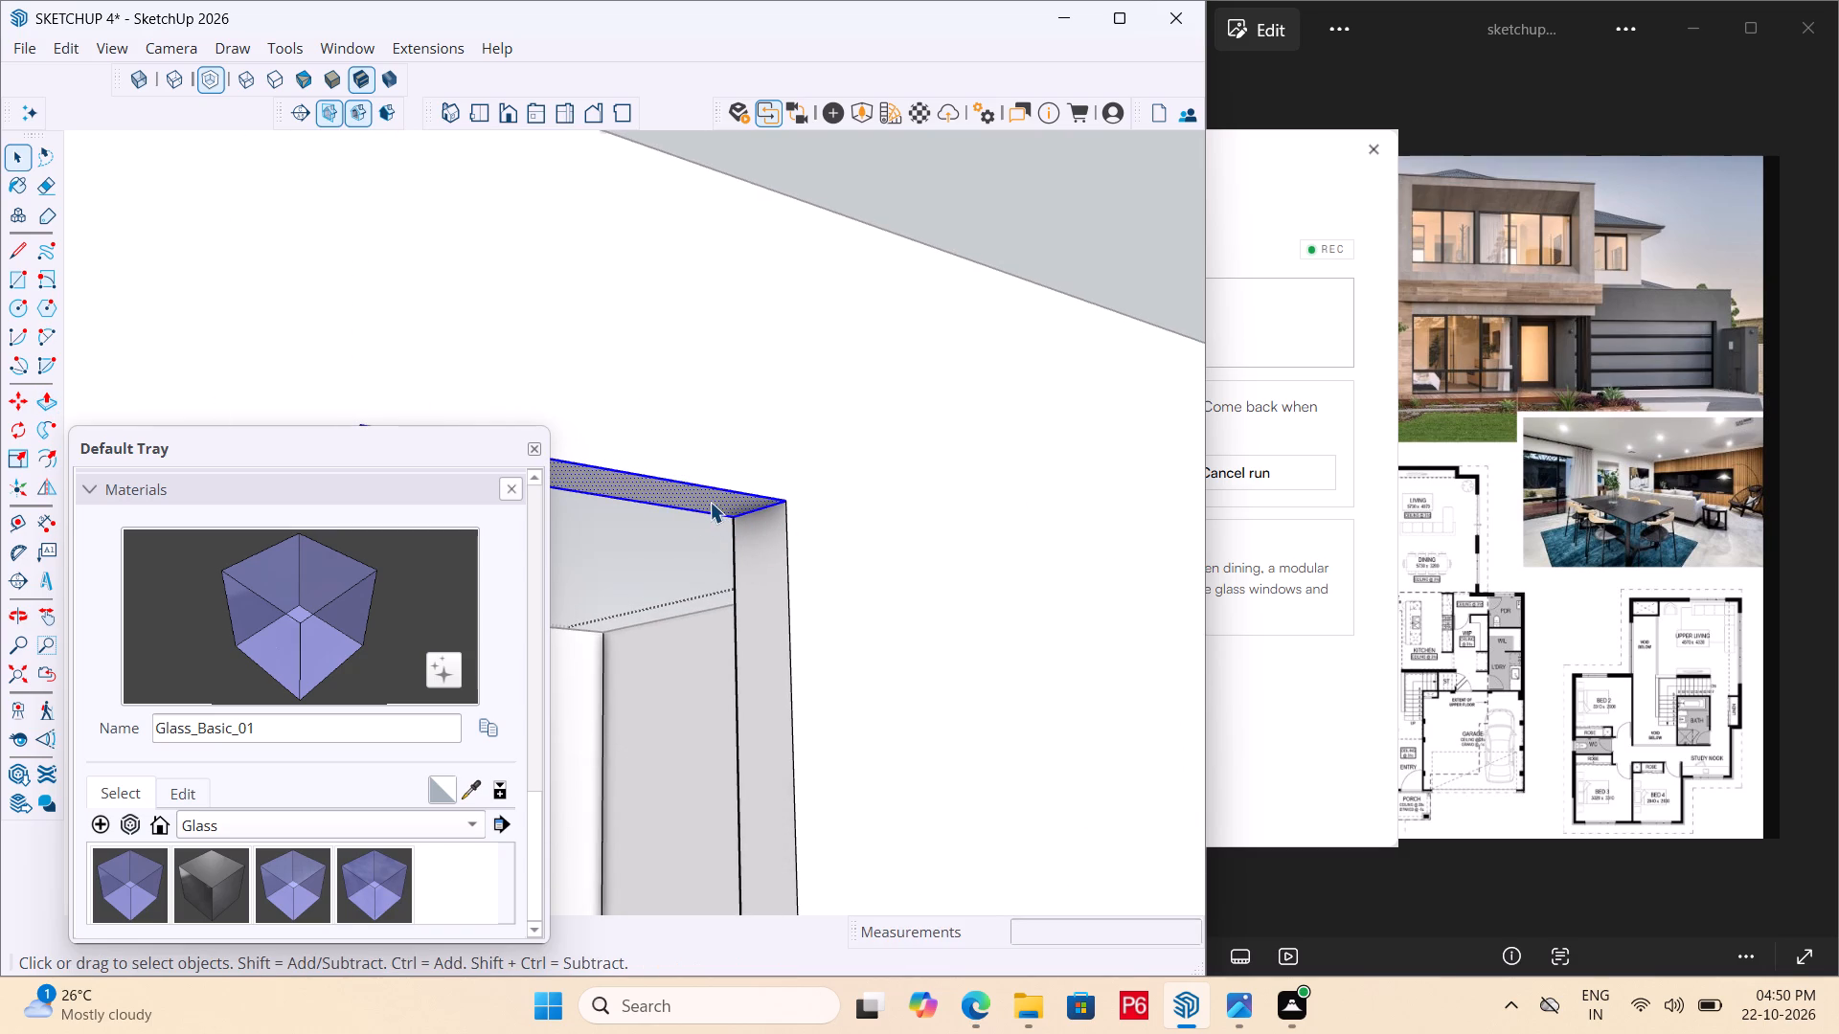
{"action": "key", "text": "p"}
{"action": "left_click", "coordinate": [710, 502]}
{"action": "type", "text": "1'"}
{"action": "key", "text": "Return"}
Raise the head face of the rear-wall window opening nearest the outer corner by 1' with Push/Pull.
{"action": "scroll", "coordinate": [599, 477], "scroll_direction": "down", "scroll_amount": 6}
{"action": "middle_click_drag", "start_coordinate": [785, 540], "coordinate": [831, 824]}
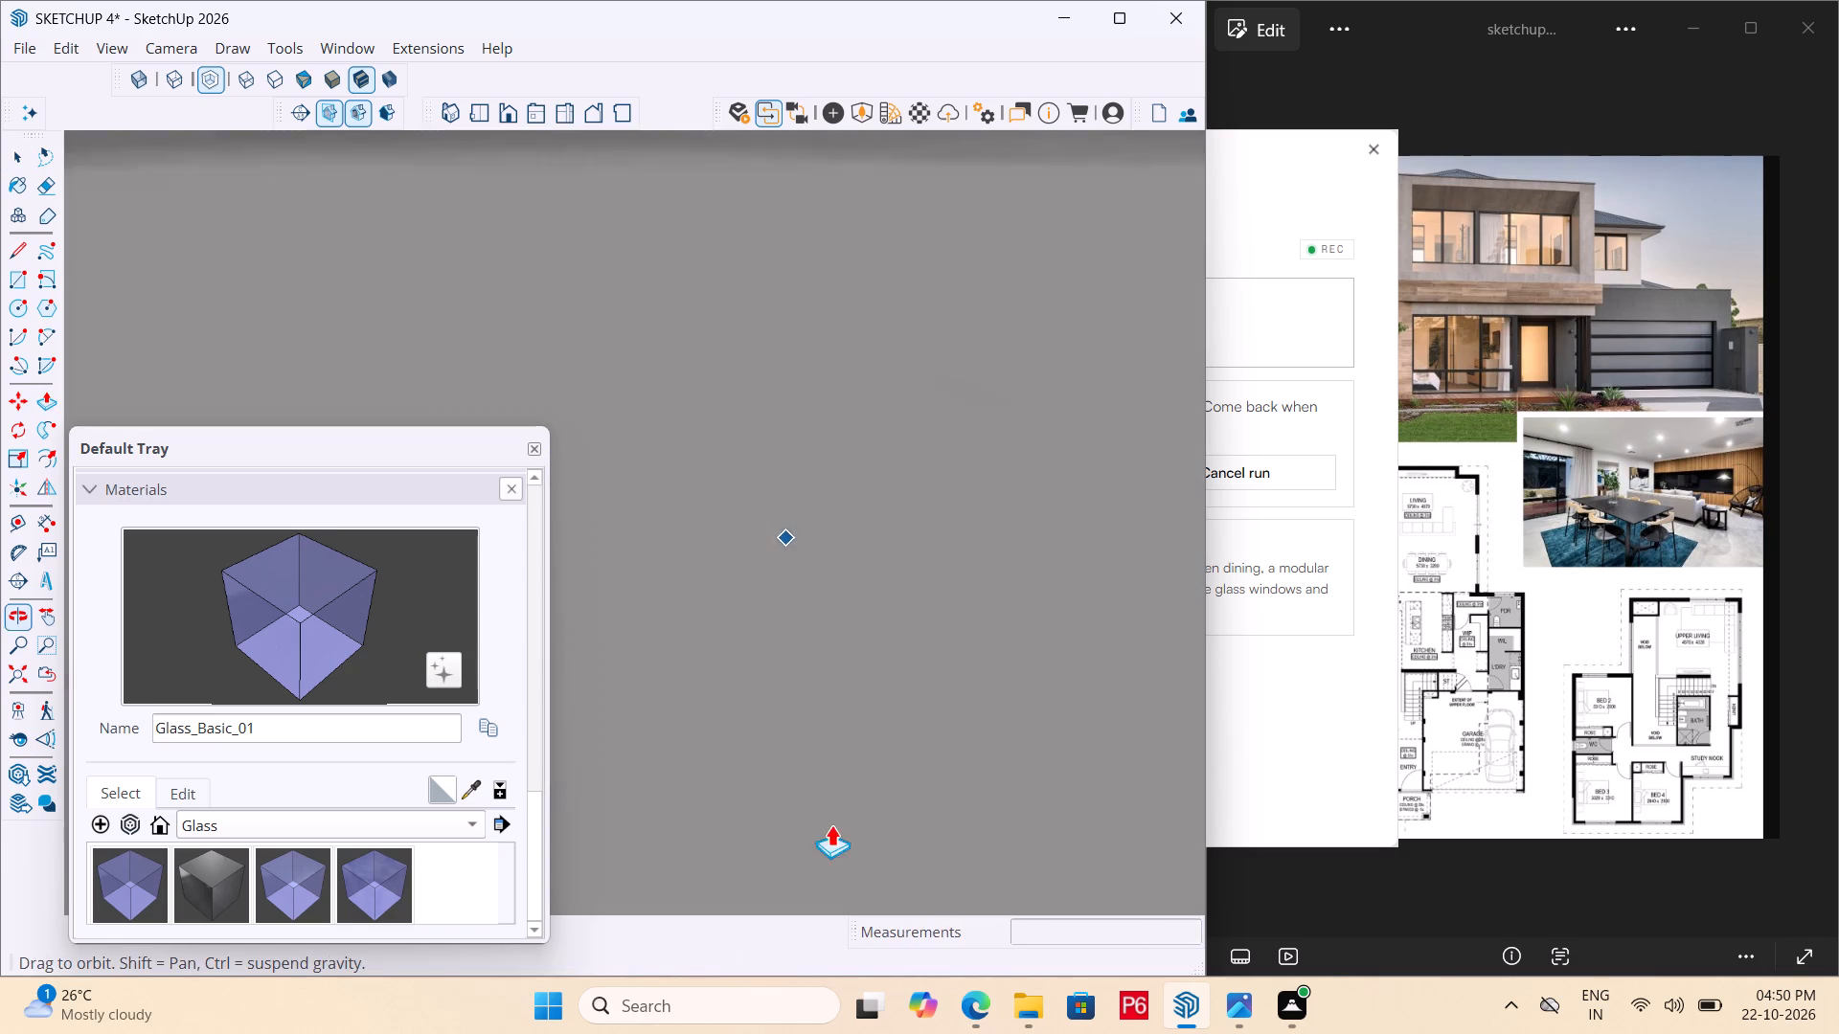
{"action": "middle_click_drag", "start_coordinate": [831, 824], "coordinate": [831, 827]}
{"action": "scroll", "coordinate": [840, 841], "scroll_direction": "down", "scroll_amount": 7}
{"action": "scroll", "coordinate": [839, 834], "scroll_direction": "down", "scroll_amount": 20}
{"action": "scroll", "coordinate": [839, 834], "scroll_direction": "down", "scroll_amount": 3}
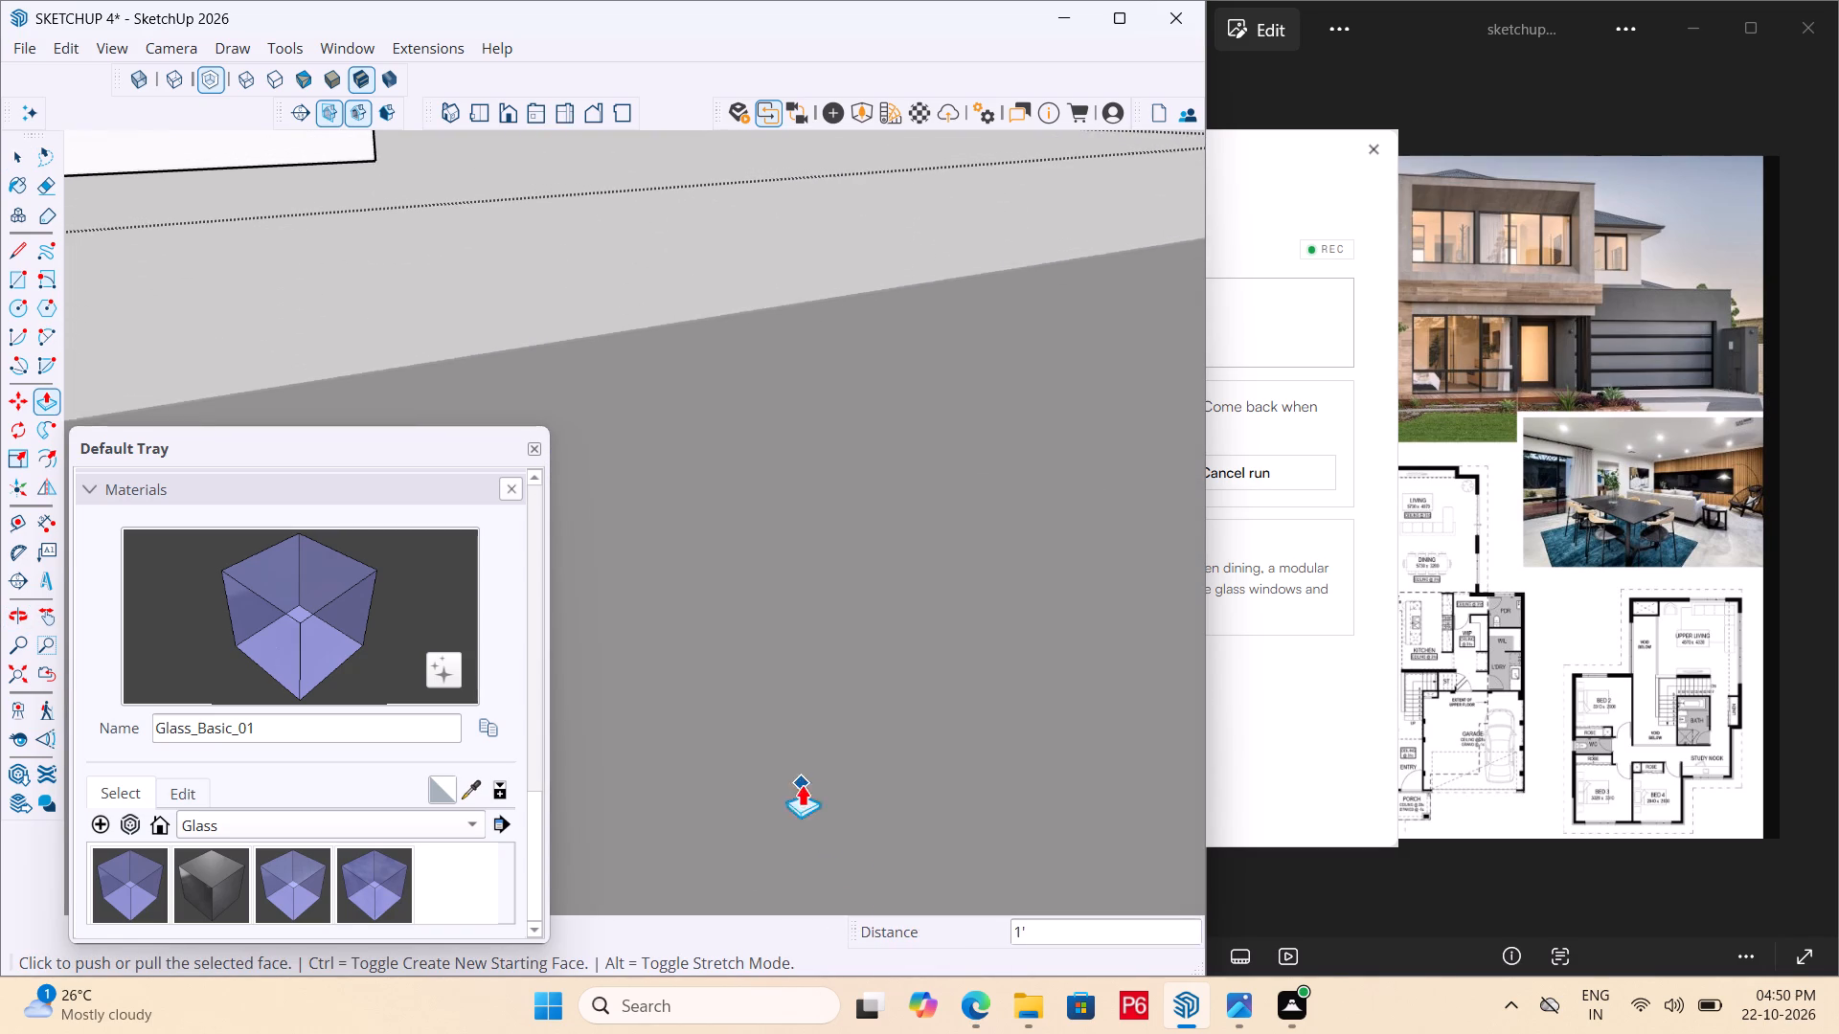
{"action": "scroll", "coordinate": [802, 784], "scroll_direction": "down", "scroll_amount": 4}
{"action": "scroll", "coordinate": [919, 837], "scroll_direction": "down", "scroll_amount": 14}
{"action": "scroll", "coordinate": [999, 821], "scroll_direction": "down", "scroll_amount": 14}
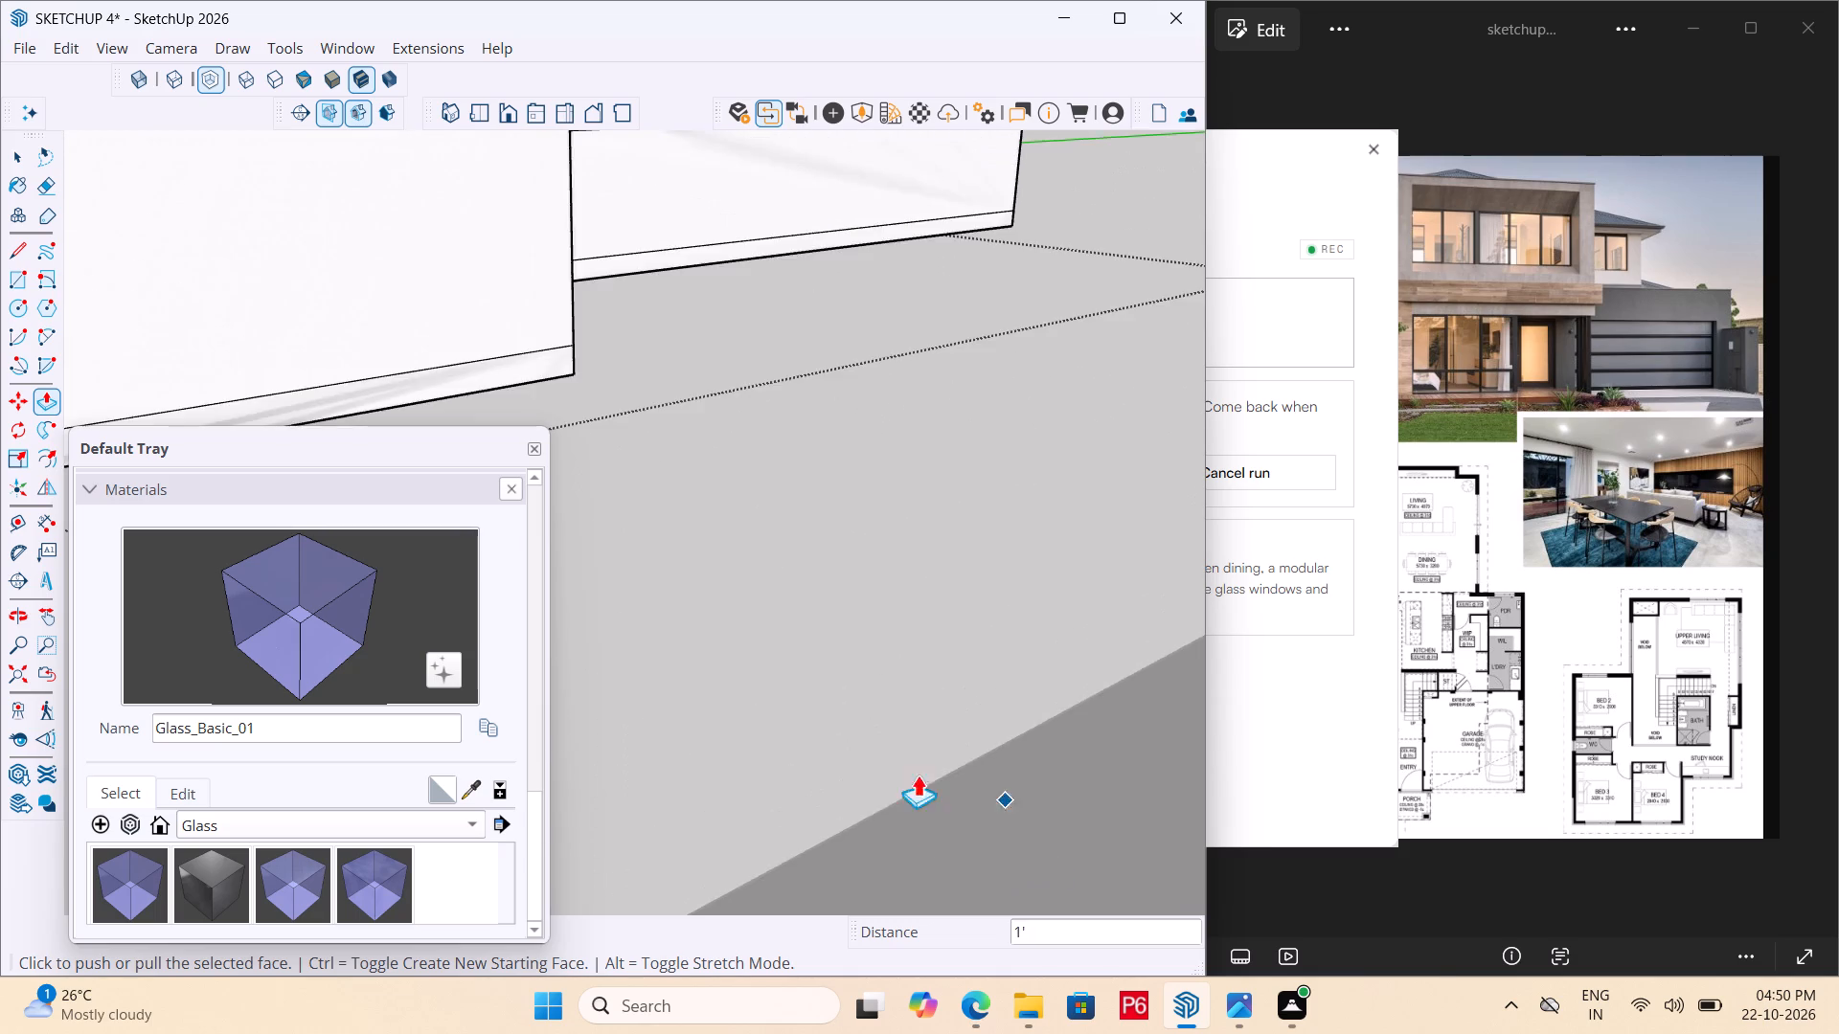
{"action": "scroll", "coordinate": [918, 775], "scroll_direction": "down", "scroll_amount": 14}
{"action": "scroll", "coordinate": [760, 678], "scroll_direction": "down", "scroll_amount": 6}
{"action": "middle_click_drag", "start_coordinate": [795, 506], "coordinate": [791, 381]}
{"action": "scroll", "coordinate": [797, 348], "scroll_direction": "up", "scroll_amount": 2}
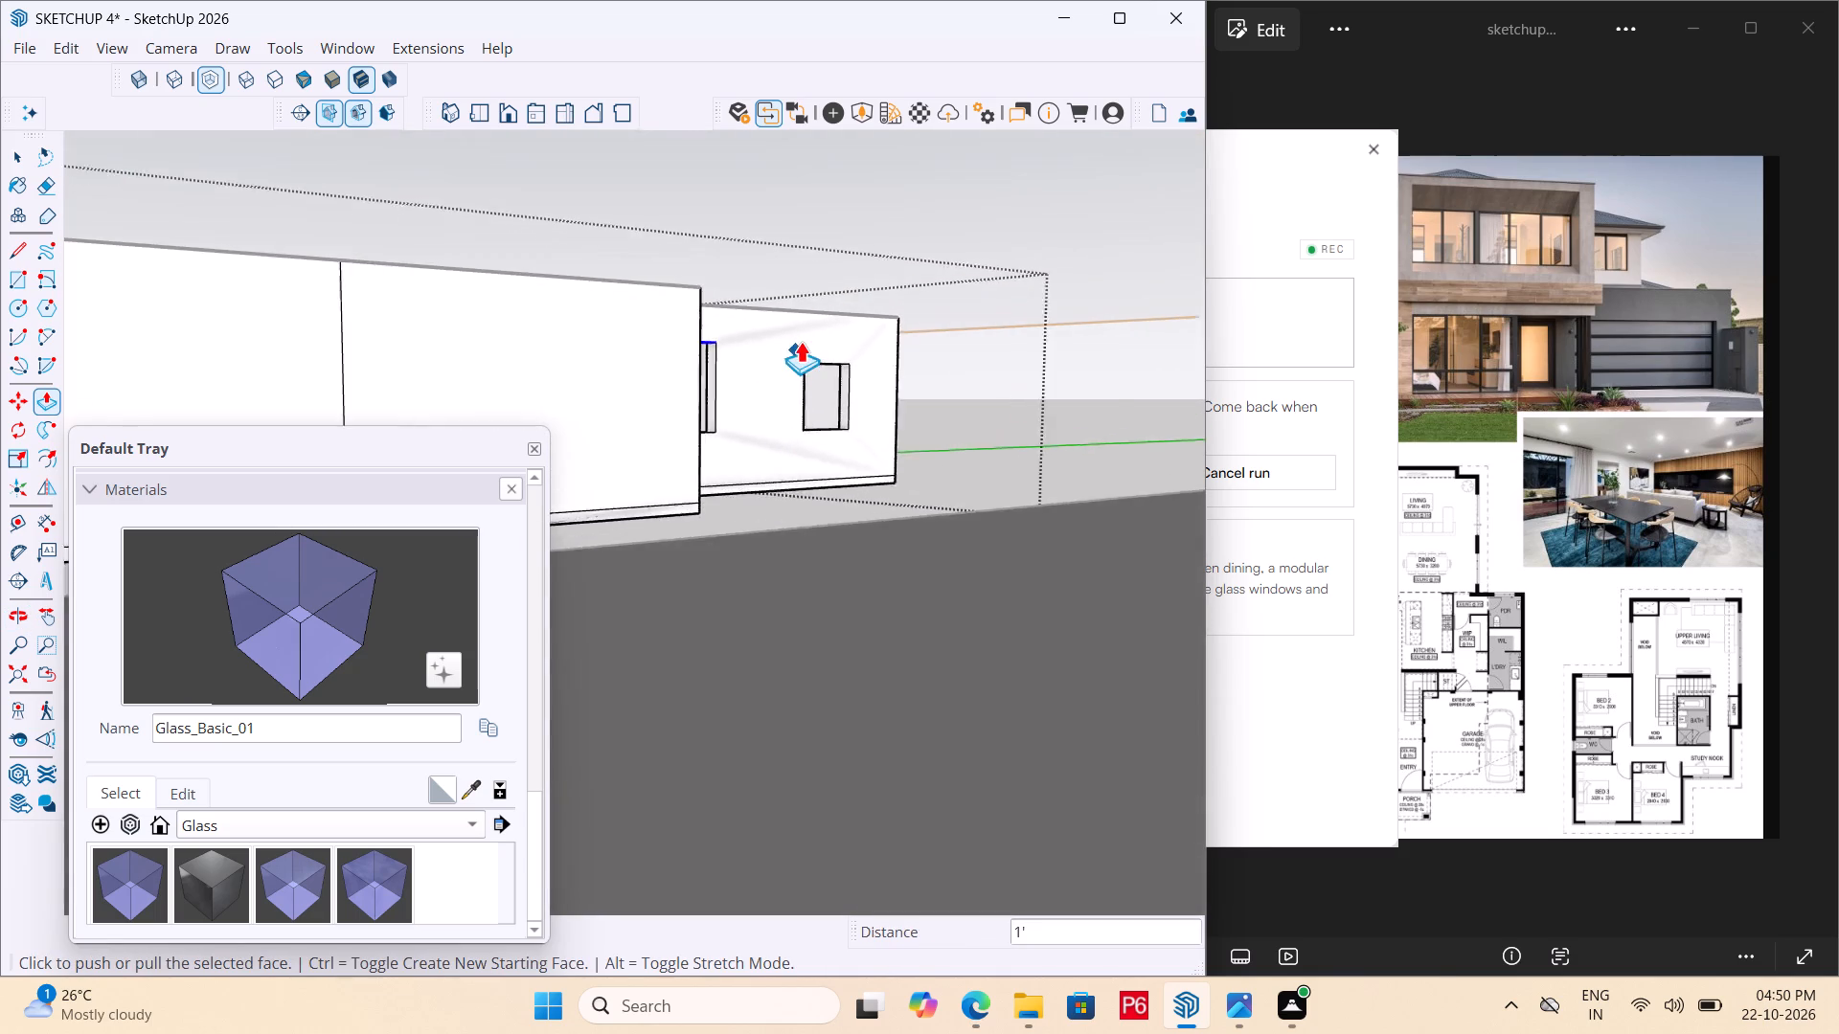
{"action": "scroll", "coordinate": [801, 341], "scroll_direction": "up", "scroll_amount": 8}
{"action": "middle_click_drag", "start_coordinate": [838, 377], "coordinate": [816, 282]}
{"action": "middle_click_drag", "start_coordinate": [829, 388], "coordinate": [832, 429]}
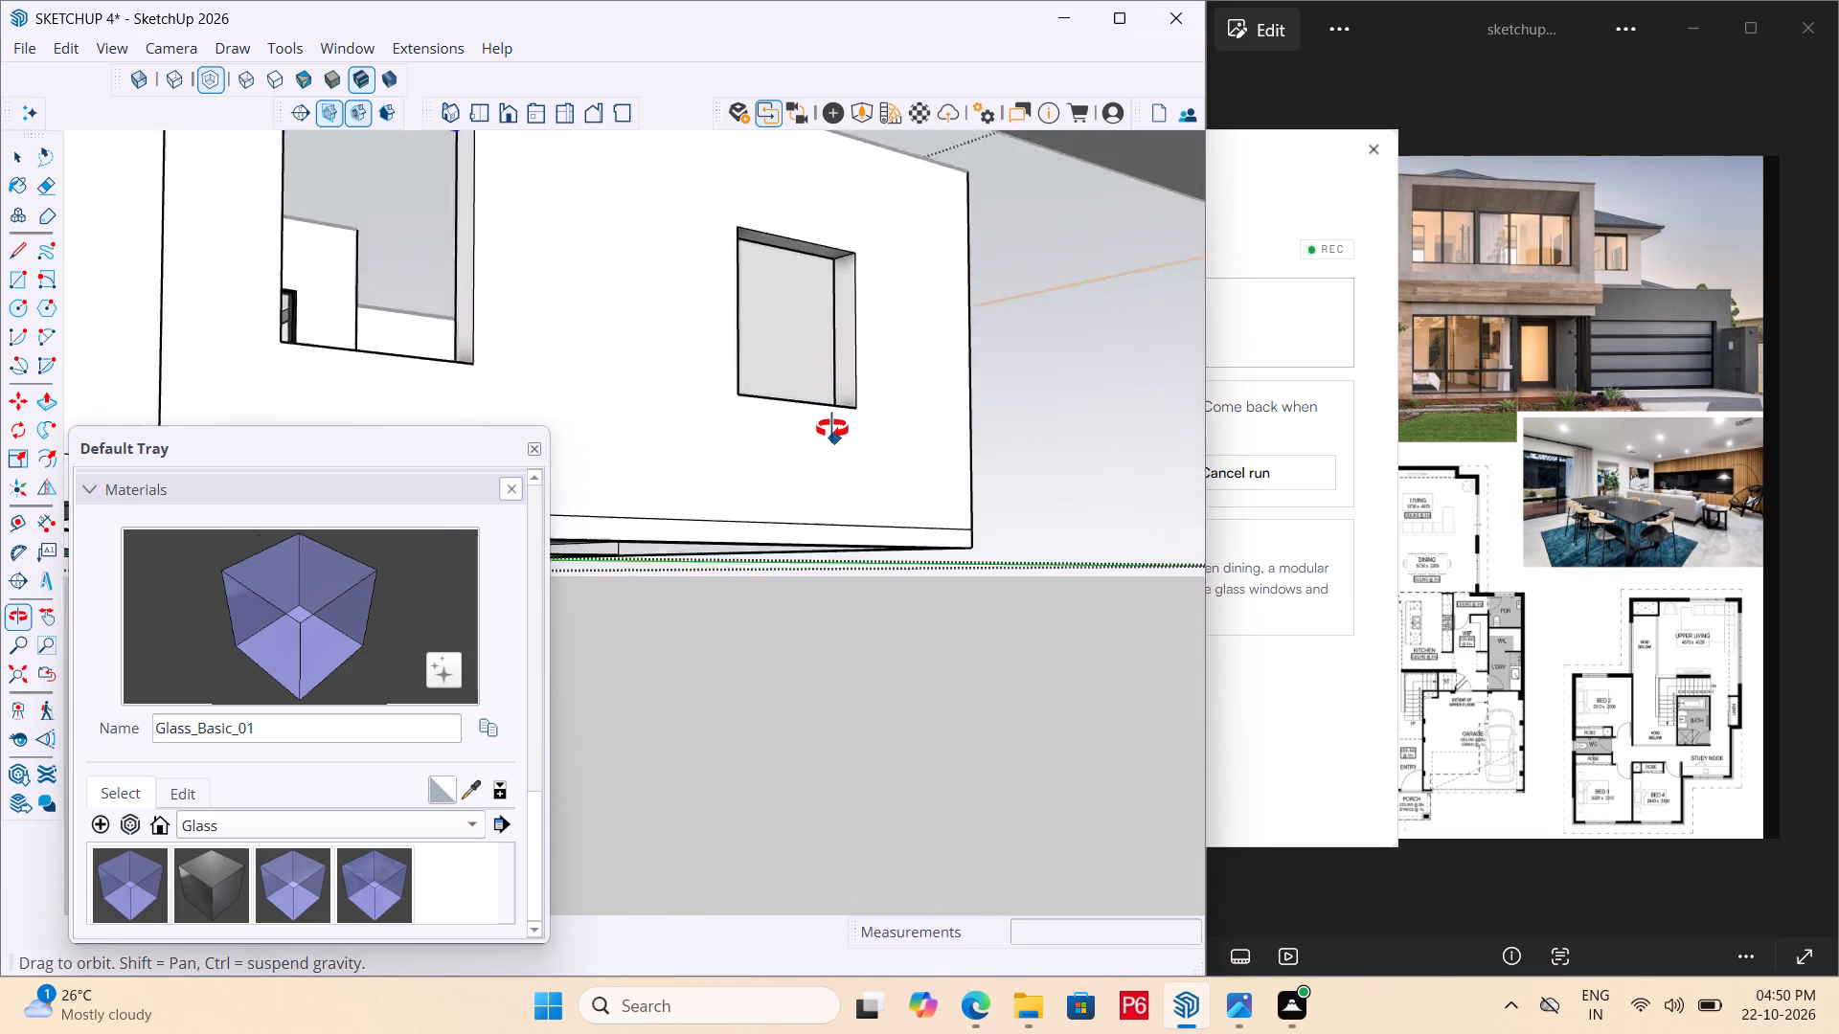
{"action": "middle_click_drag", "start_coordinate": [832, 429], "coordinate": [831, 453]}
{"action": "scroll", "coordinate": [815, 307], "scroll_direction": "up", "scroll_amount": 9}
{"action": "middle_click_drag", "start_coordinate": [806, 305], "coordinate": [823, 163]}
{"action": "key", "text": "space"}
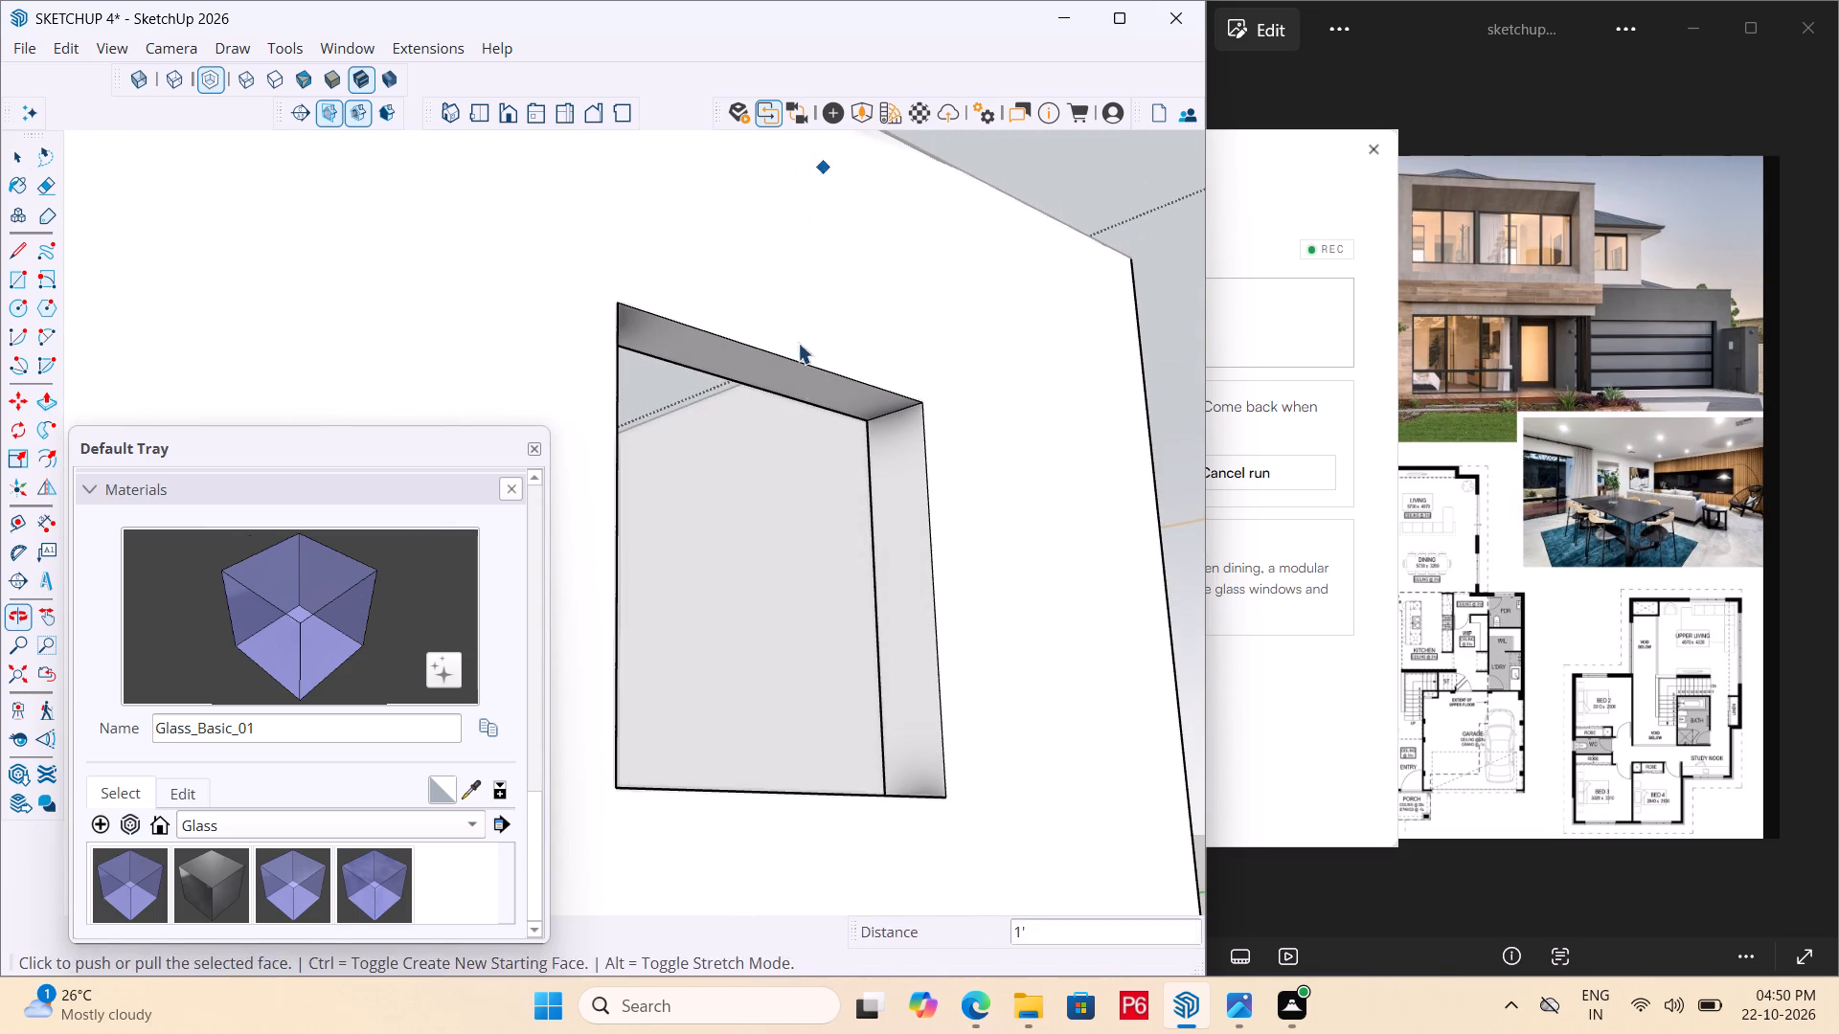
{"action": "left_click", "coordinate": [803, 383]}
{"action": "key", "text": "p"}
{"action": "left_click", "coordinate": [803, 383]}
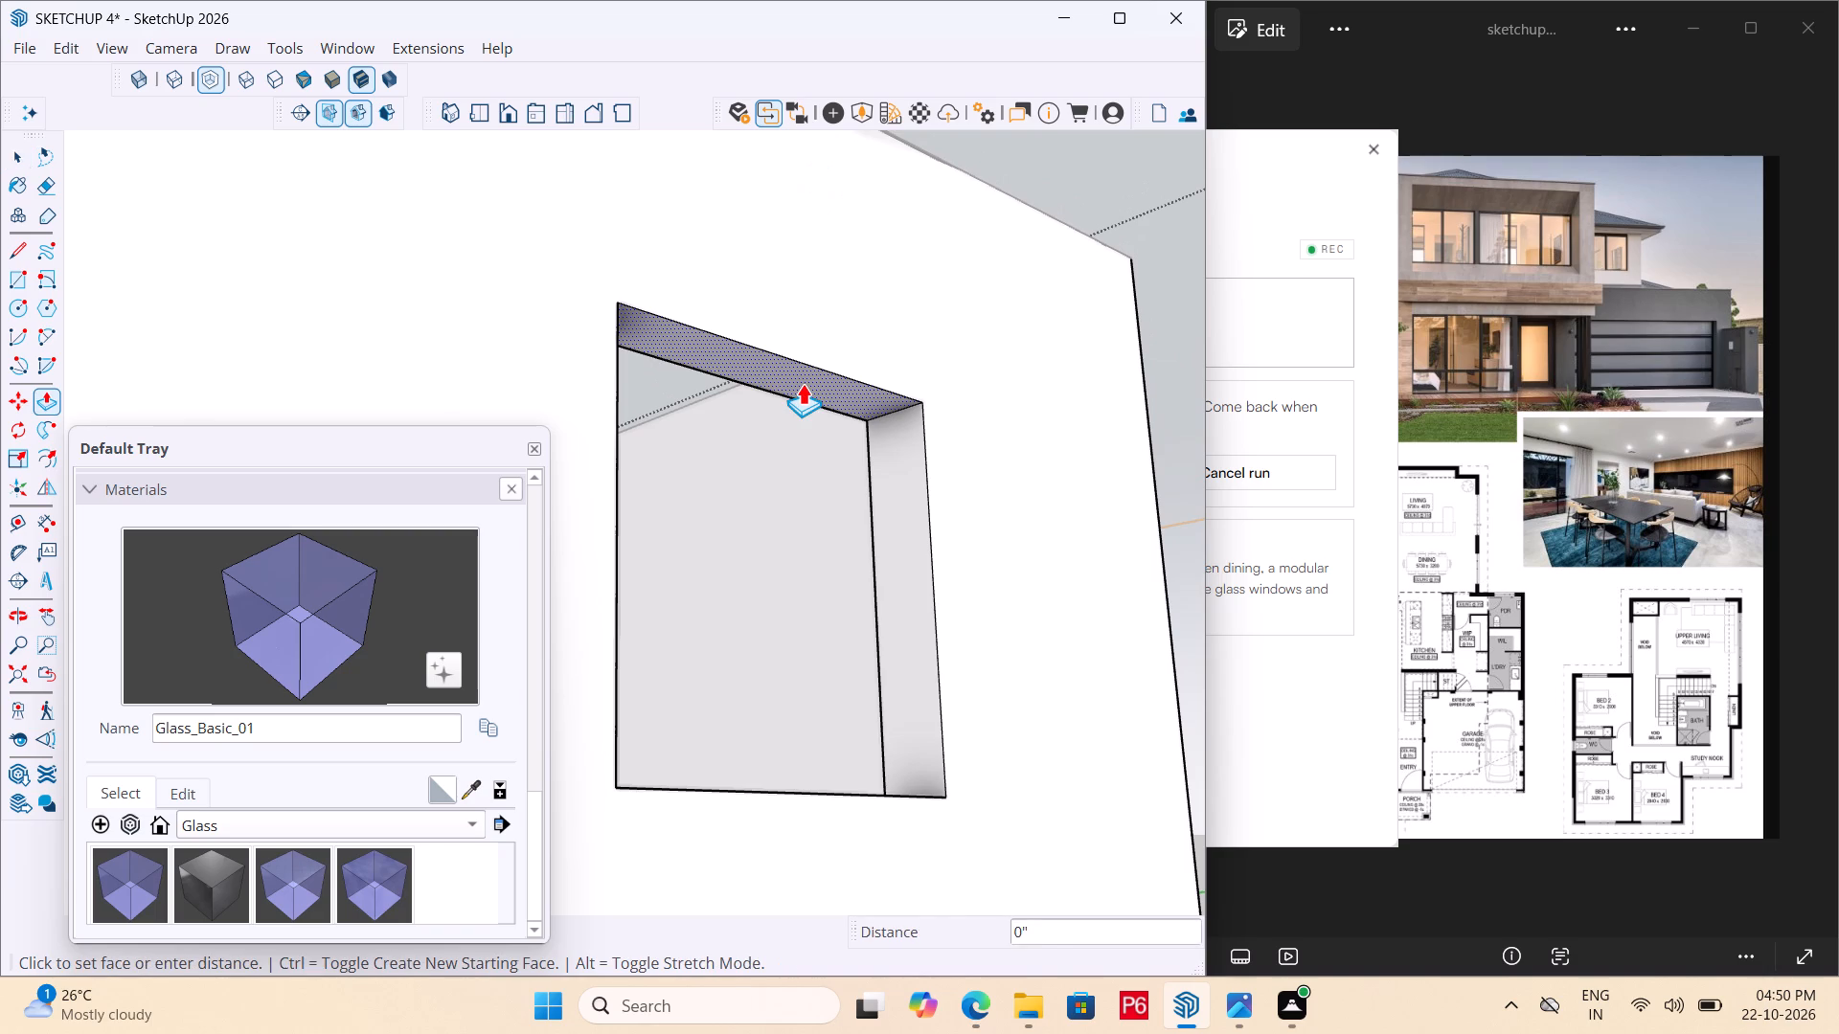
{"action": "type", "text": "1'"}
{"action": "key", "text": "Return"}
Save the house model.
{"action": "scroll", "coordinate": [1004, 603], "scroll_direction": "down", "scroll_amount": 5}
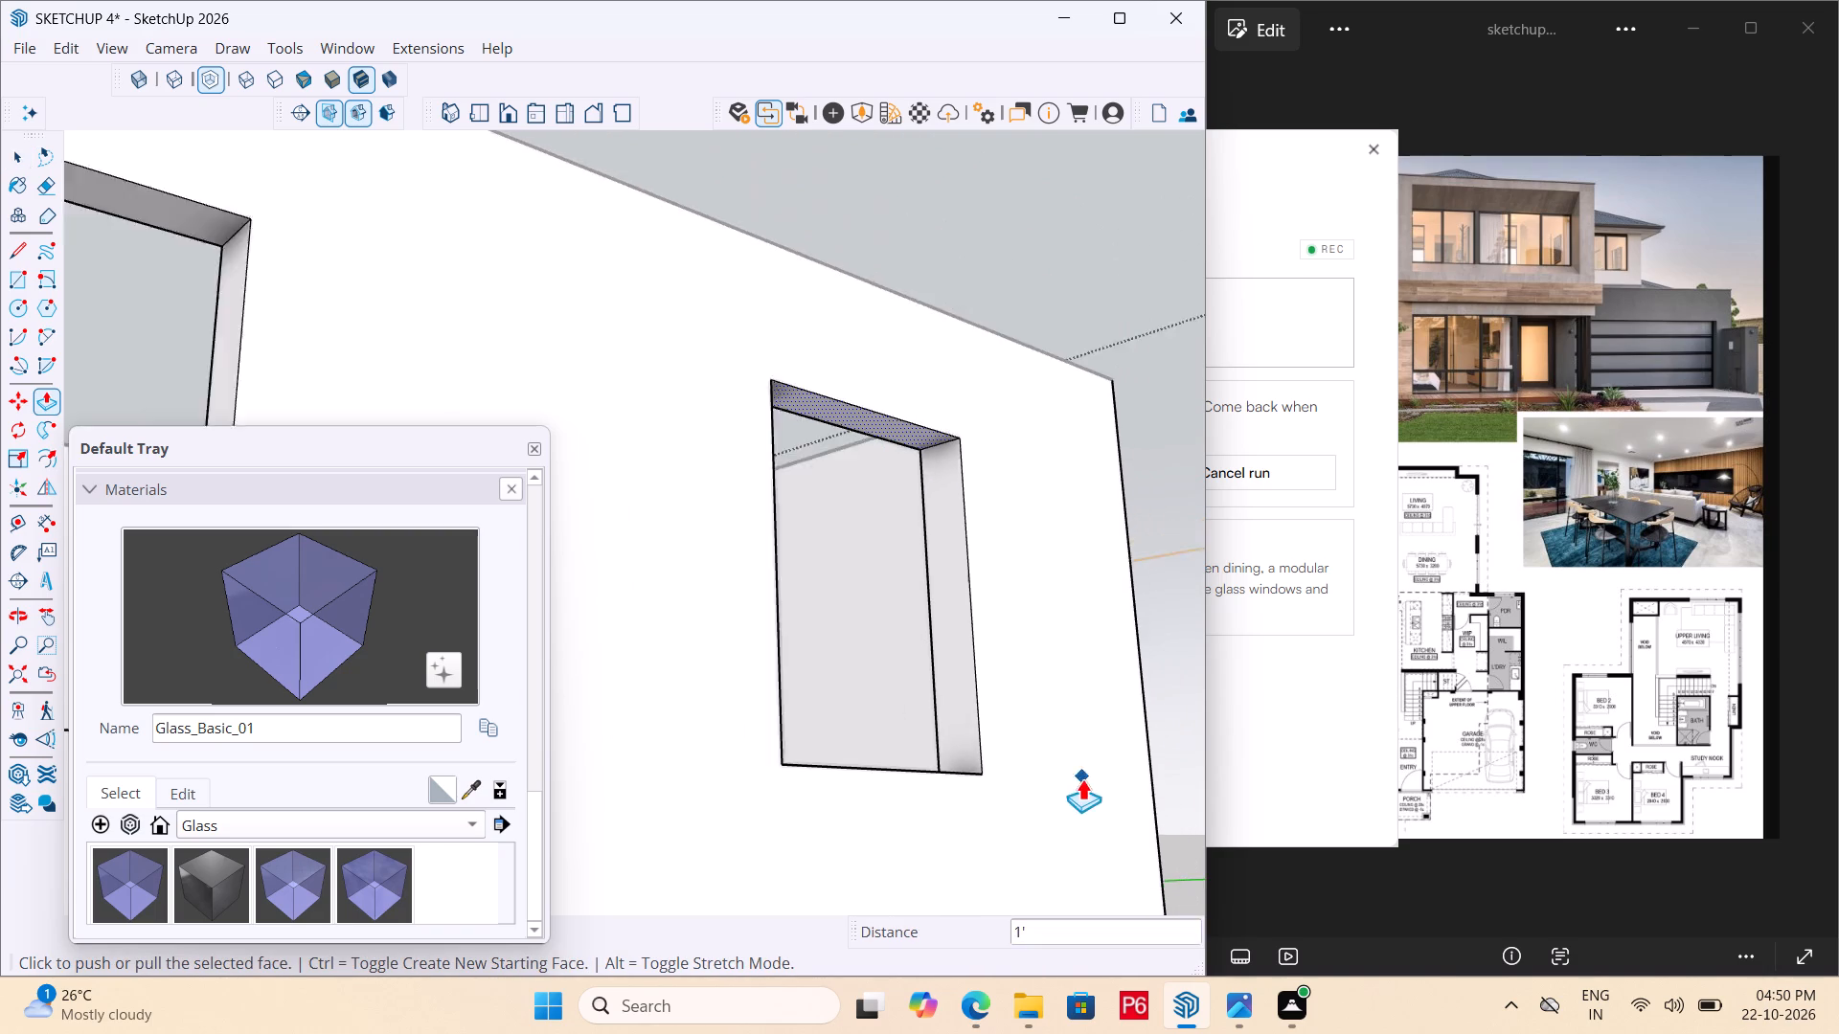
{"action": "scroll", "coordinate": [1032, 705], "scroll_direction": "down", "scroll_amount": 7}
{"action": "middle_click_drag", "start_coordinate": [879, 634], "coordinate": [926, 908]}
{"action": "scroll", "coordinate": [895, 630], "scroll_direction": "down", "scroll_amount": 7}
{"action": "scroll", "coordinate": [923, 522], "scroll_direction": "down", "scroll_amount": 8}
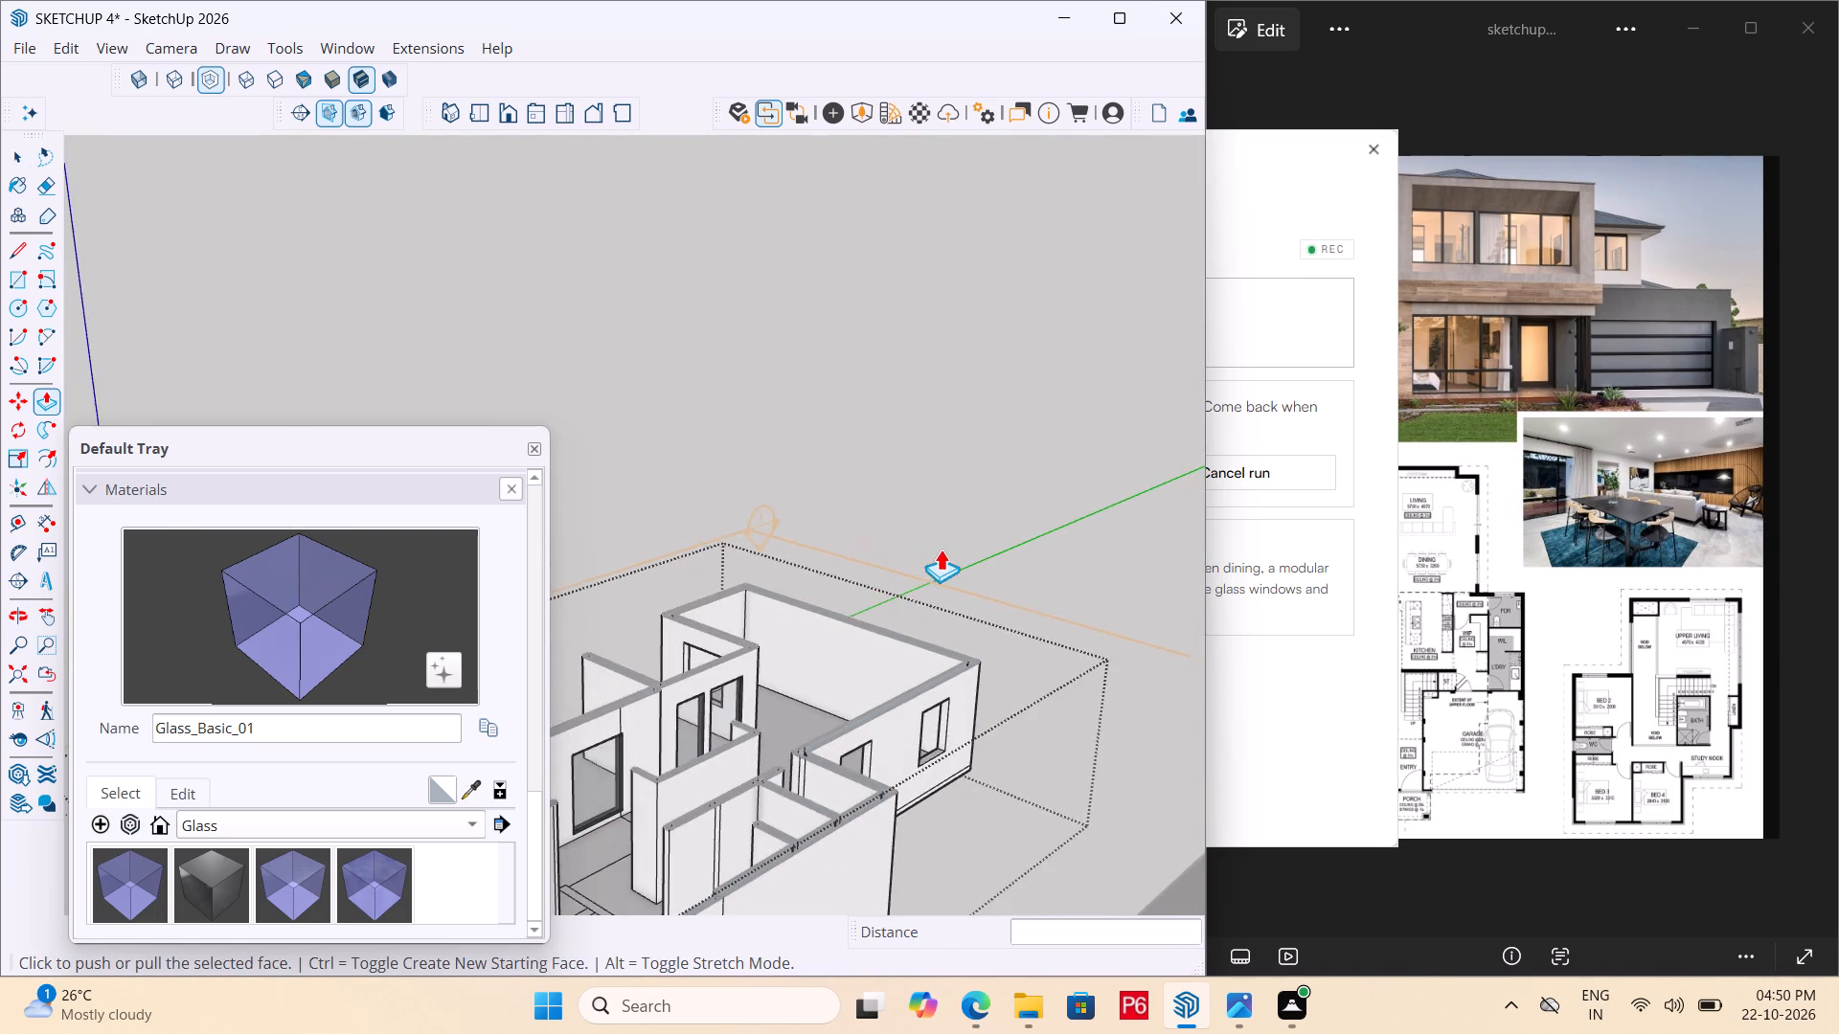
{"action": "scroll", "coordinate": [941, 549], "scroll_direction": "down", "scroll_amount": 5}
{"action": "key", "text": "ctrl+s"}
{"action": "key", "text": "ctrl+s"}
{"action": "key", "text": "ctrl+s"}
{"action": "key", "text": "ctrl+s"}
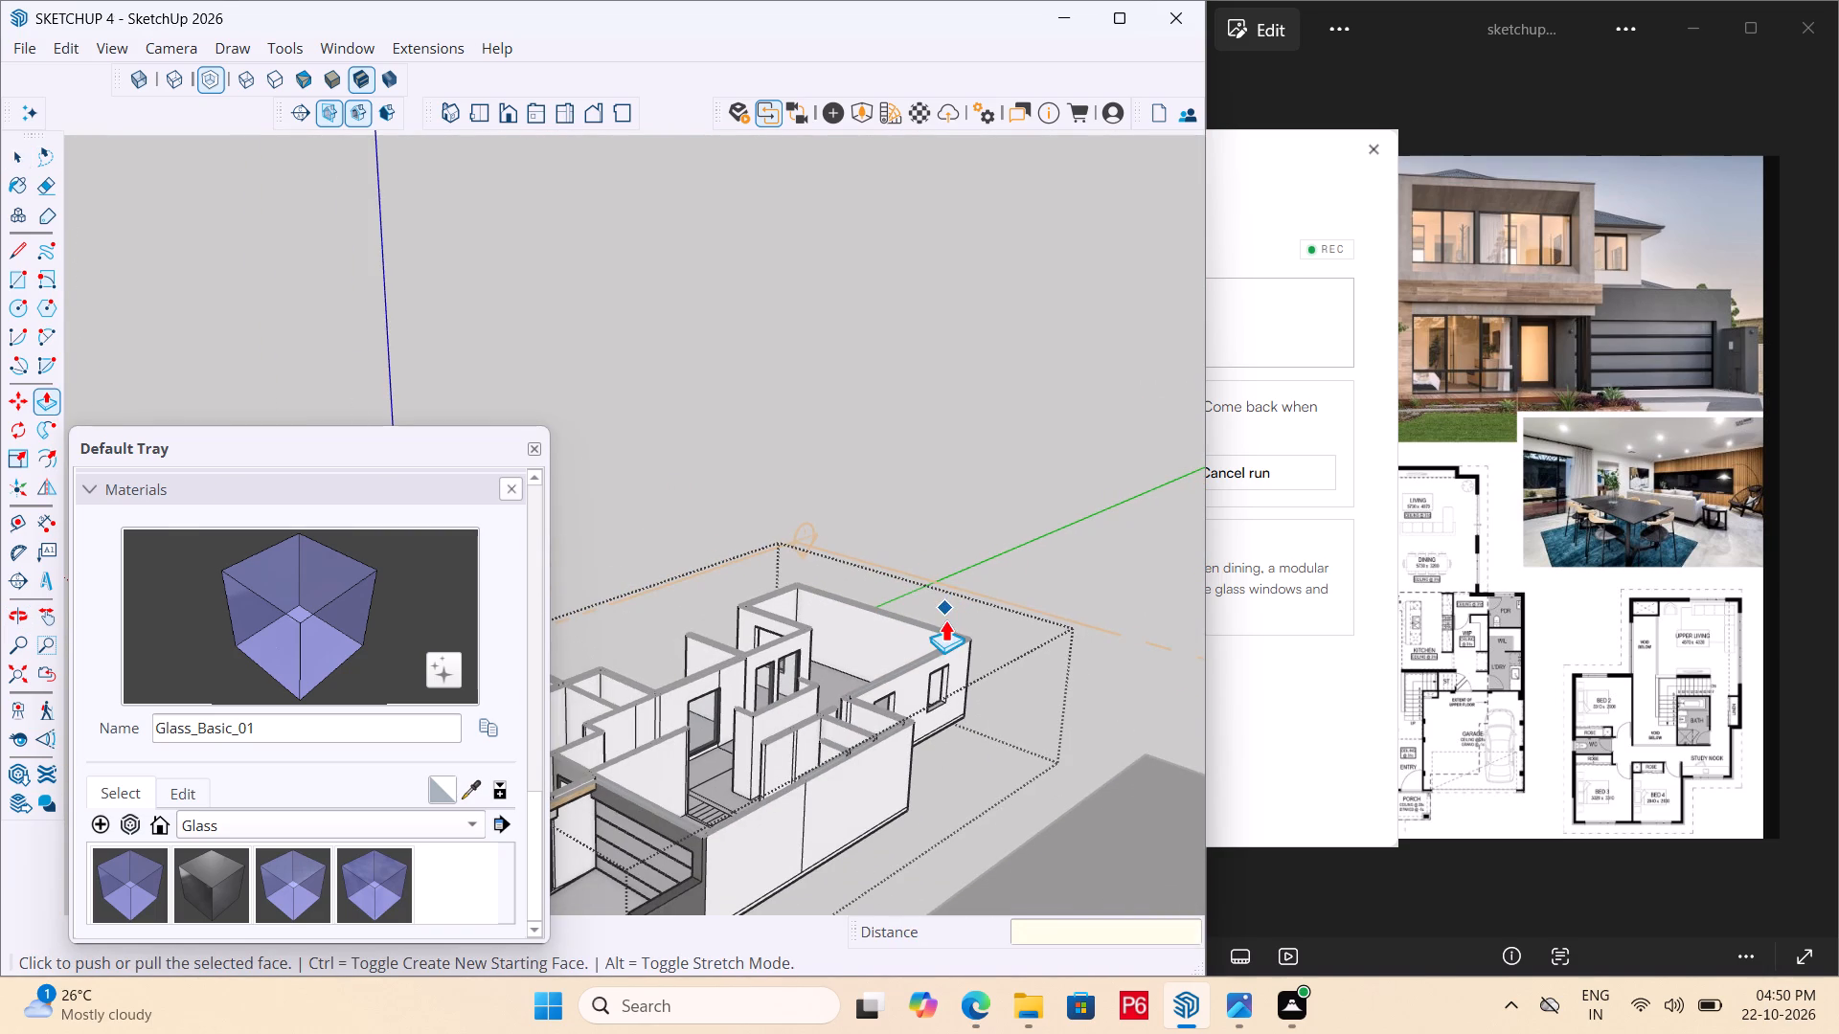
Inspect the ground-floor walls and window openings from all around the house.
{"action": "scroll", "coordinate": [945, 619], "scroll_direction": "down", "scroll_amount": 6}
{"action": "scroll", "coordinate": [860, 736], "scroll_direction": "down", "scroll_amount": 4}
{"action": "middle_click_drag", "start_coordinate": [778, 762], "coordinate": [732, 823]}
{"action": "scroll", "coordinate": [784, 818], "scroll_direction": "up", "scroll_amount": 12}
{"action": "middle_click_drag", "start_coordinate": [1081, 640], "coordinate": [541, 682]}
{"action": "middle_click_drag", "start_coordinate": [992, 633], "coordinate": [591, 663]}
{"action": "scroll", "coordinate": [941, 641], "scroll_direction": "down", "scroll_amount": 7}
{"action": "scroll", "coordinate": [1052, 664], "scroll_direction": "down", "scroll_amount": 5}
{"action": "middle_click_drag", "start_coordinate": [1031, 700], "coordinate": [872, 736]}
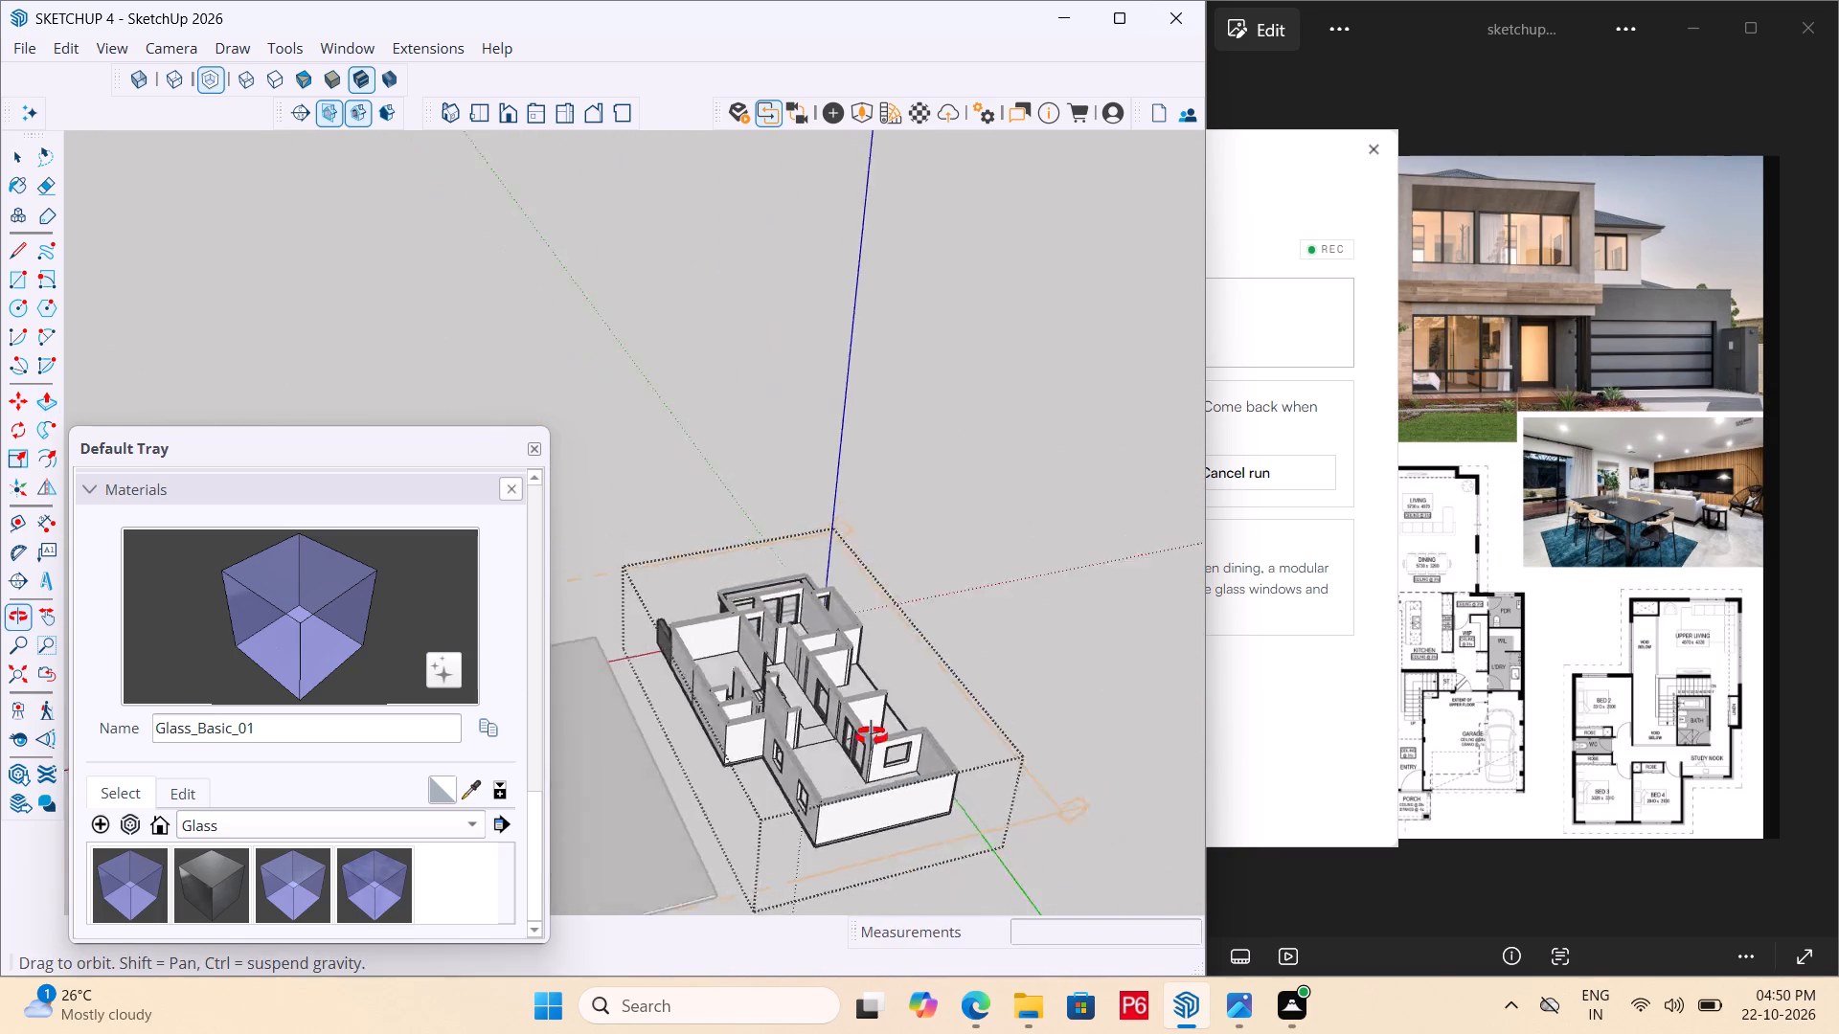
{"action": "middle_click_drag", "start_coordinate": [872, 736], "coordinate": [458, 774]}
{"action": "scroll", "coordinate": [852, 657], "scroll_direction": "down", "scroll_amount": 6}
{"action": "middle_click_drag", "start_coordinate": [847, 688], "coordinate": [683, 661]}
{"action": "scroll", "coordinate": [683, 655], "scroll_direction": "up", "scroll_amount": 1}
{"action": "scroll", "coordinate": [863, 523], "scroll_direction": "down", "scroll_amount": 6}
{"action": "scroll", "coordinate": [661, 714], "scroll_direction": "up", "scroll_amount": 7}
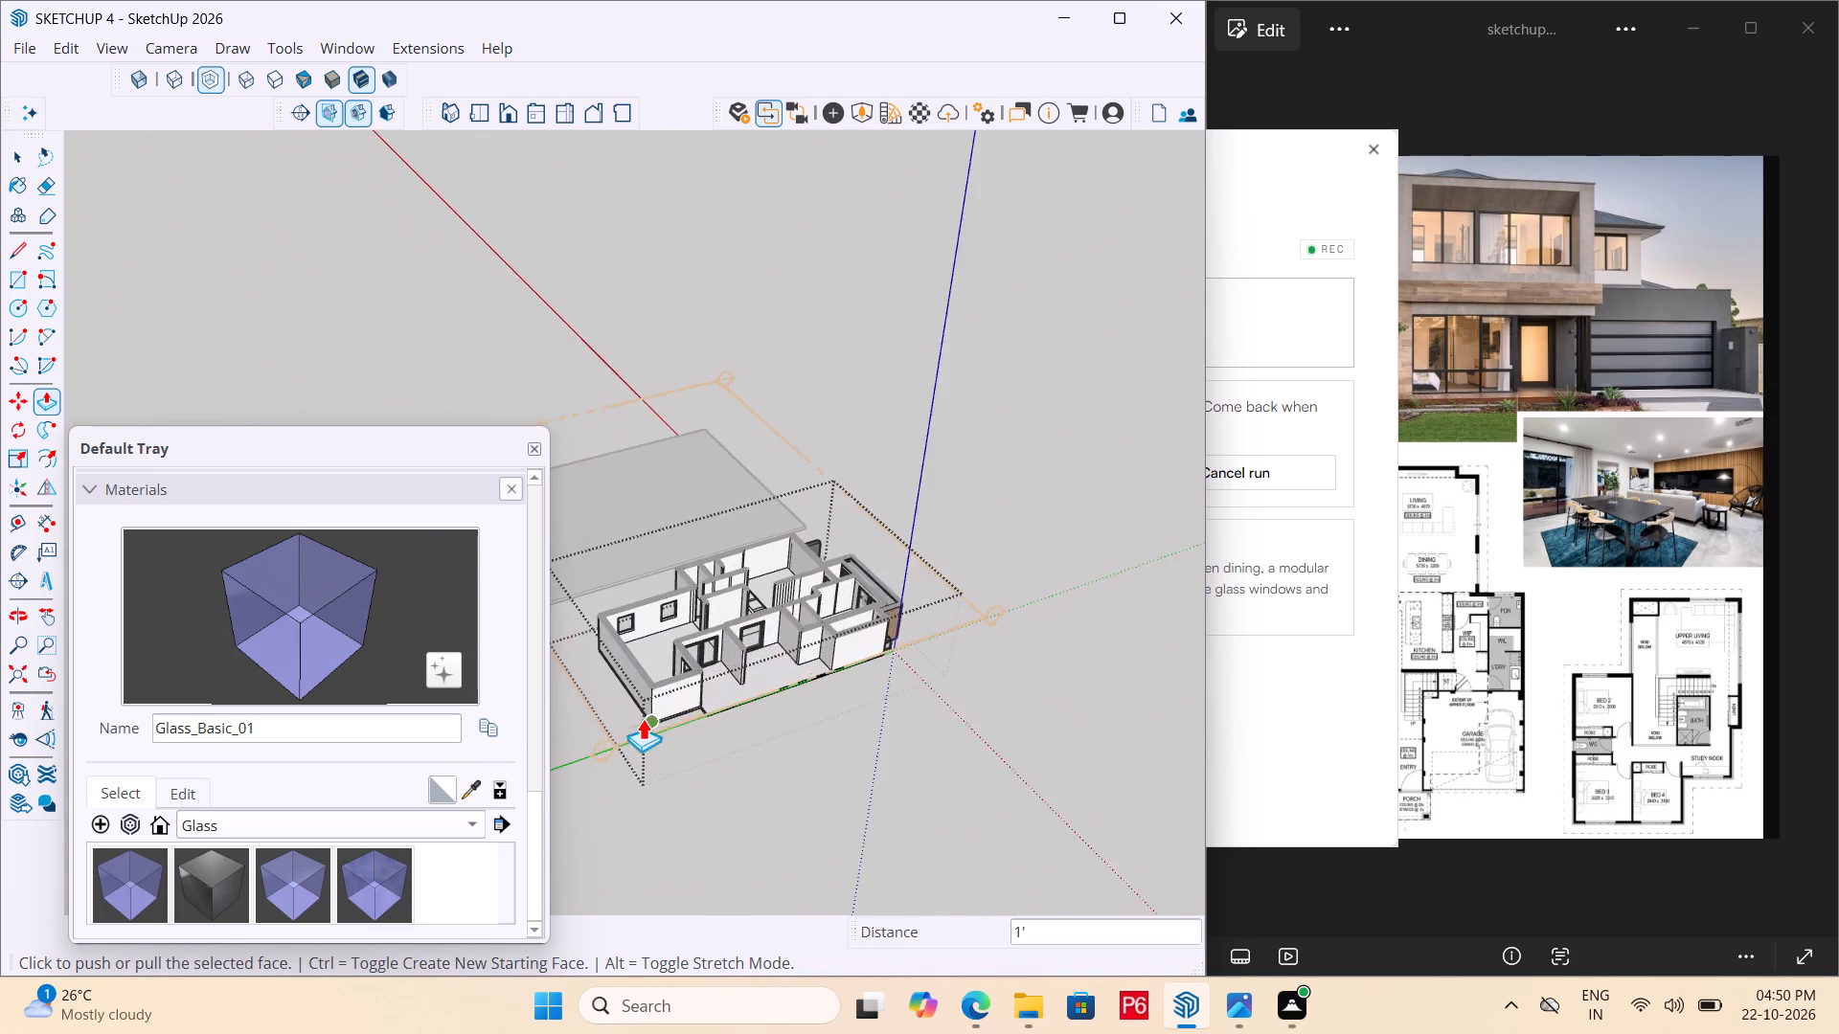
{"action": "scroll", "coordinate": [643, 718], "scroll_direction": "up", "scroll_amount": 7}
{"action": "middle_click_drag", "start_coordinate": [812, 645], "coordinate": [609, 644]}
{"action": "scroll", "coordinate": [662, 632], "scroll_direction": "up", "scroll_amount": 1}
{"action": "scroll", "coordinate": [877, 607], "scroll_direction": "down", "scroll_amount": 6}
{"action": "middle_click_drag", "start_coordinate": [695, 683], "coordinate": [399, 649]}
{"action": "scroll", "coordinate": [1014, 577], "scroll_direction": "down", "scroll_amount": 6}
{"action": "scroll", "coordinate": [513, 723], "scroll_direction": "up", "scroll_amount": 6}
{"action": "scroll", "coordinate": [744, 638], "scroll_direction": "up", "scroll_amount": 13}
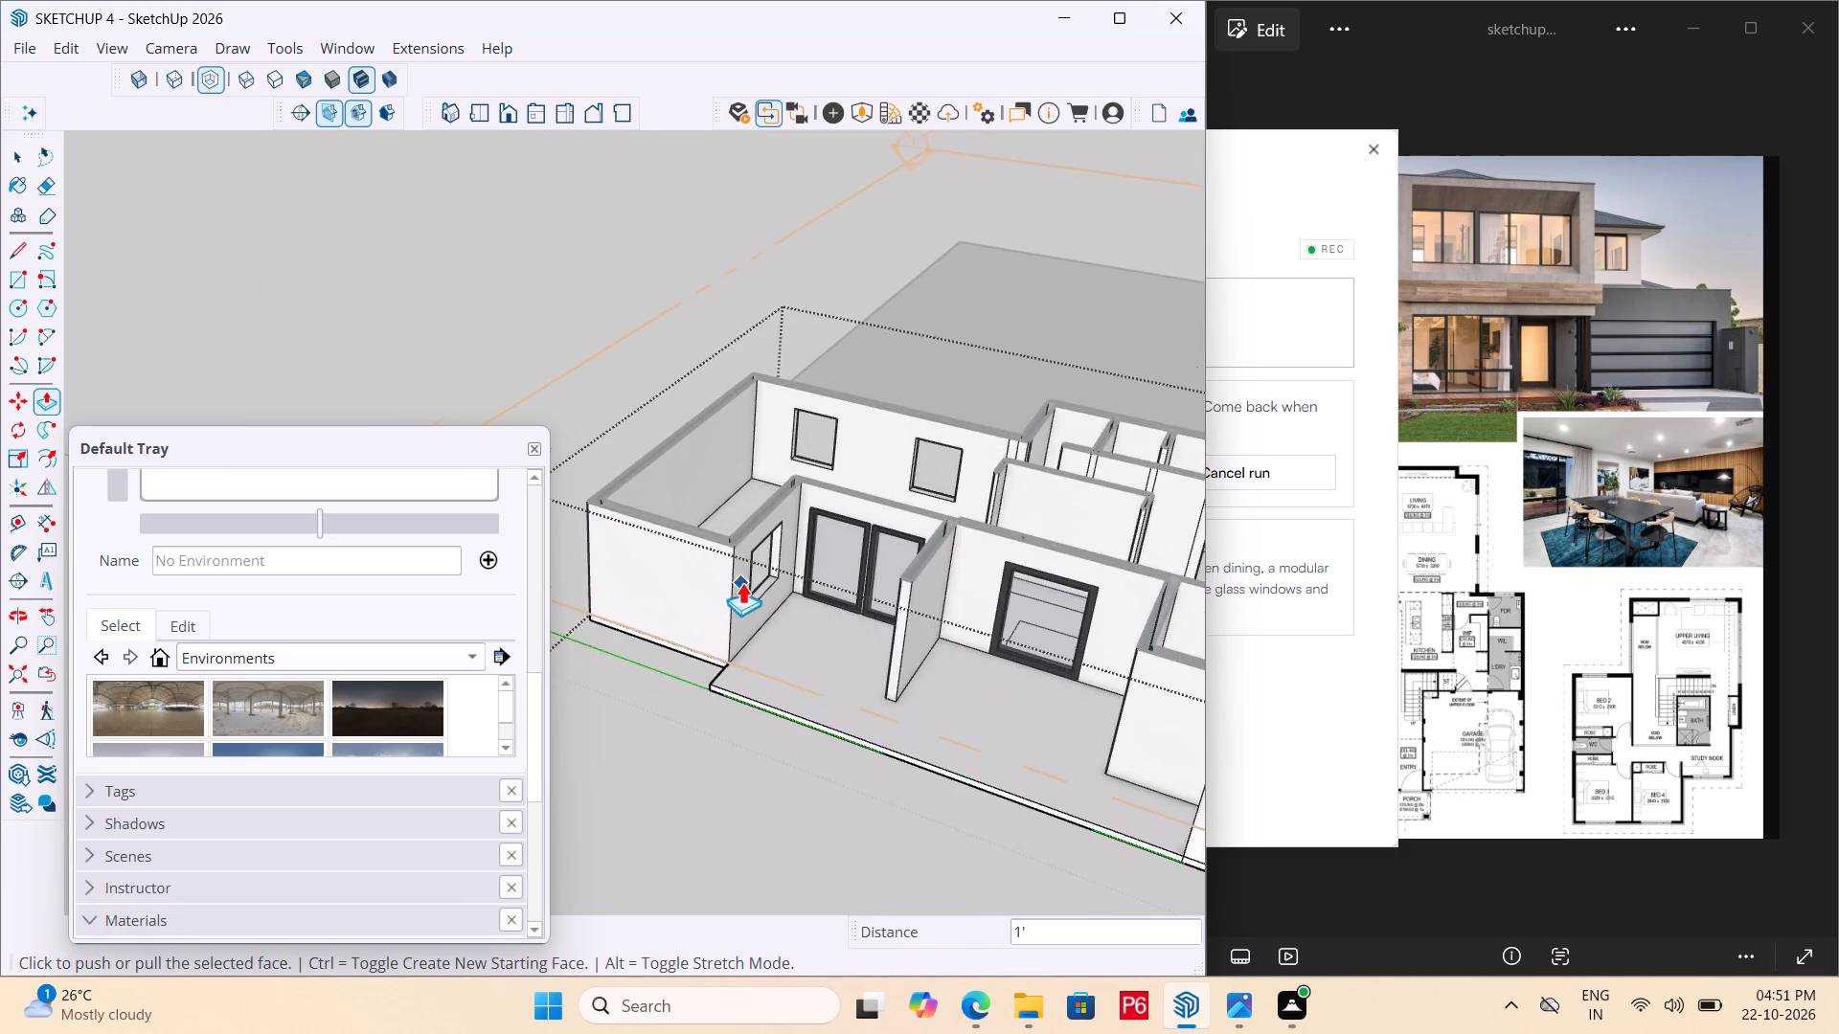
Examine the window opening in the short return wall beside the black-framed glazed doors, including its head, sill and jambs.
{"action": "scroll", "coordinate": [742, 582], "scroll_direction": "up", "scroll_amount": 2}
{"action": "middle_click_drag", "start_coordinate": [742, 582], "coordinate": [647, 547]}
{"action": "scroll", "coordinate": [655, 551], "scroll_direction": "up", "scroll_amount": 1}
{"action": "scroll", "coordinate": [907, 467], "scroll_direction": "up", "scroll_amount": 6}
{"action": "middle_click_drag", "start_coordinate": [942, 466], "coordinate": [1139, 466]}
{"action": "scroll", "coordinate": [1149, 478], "scroll_direction": "down", "scroll_amount": 6}
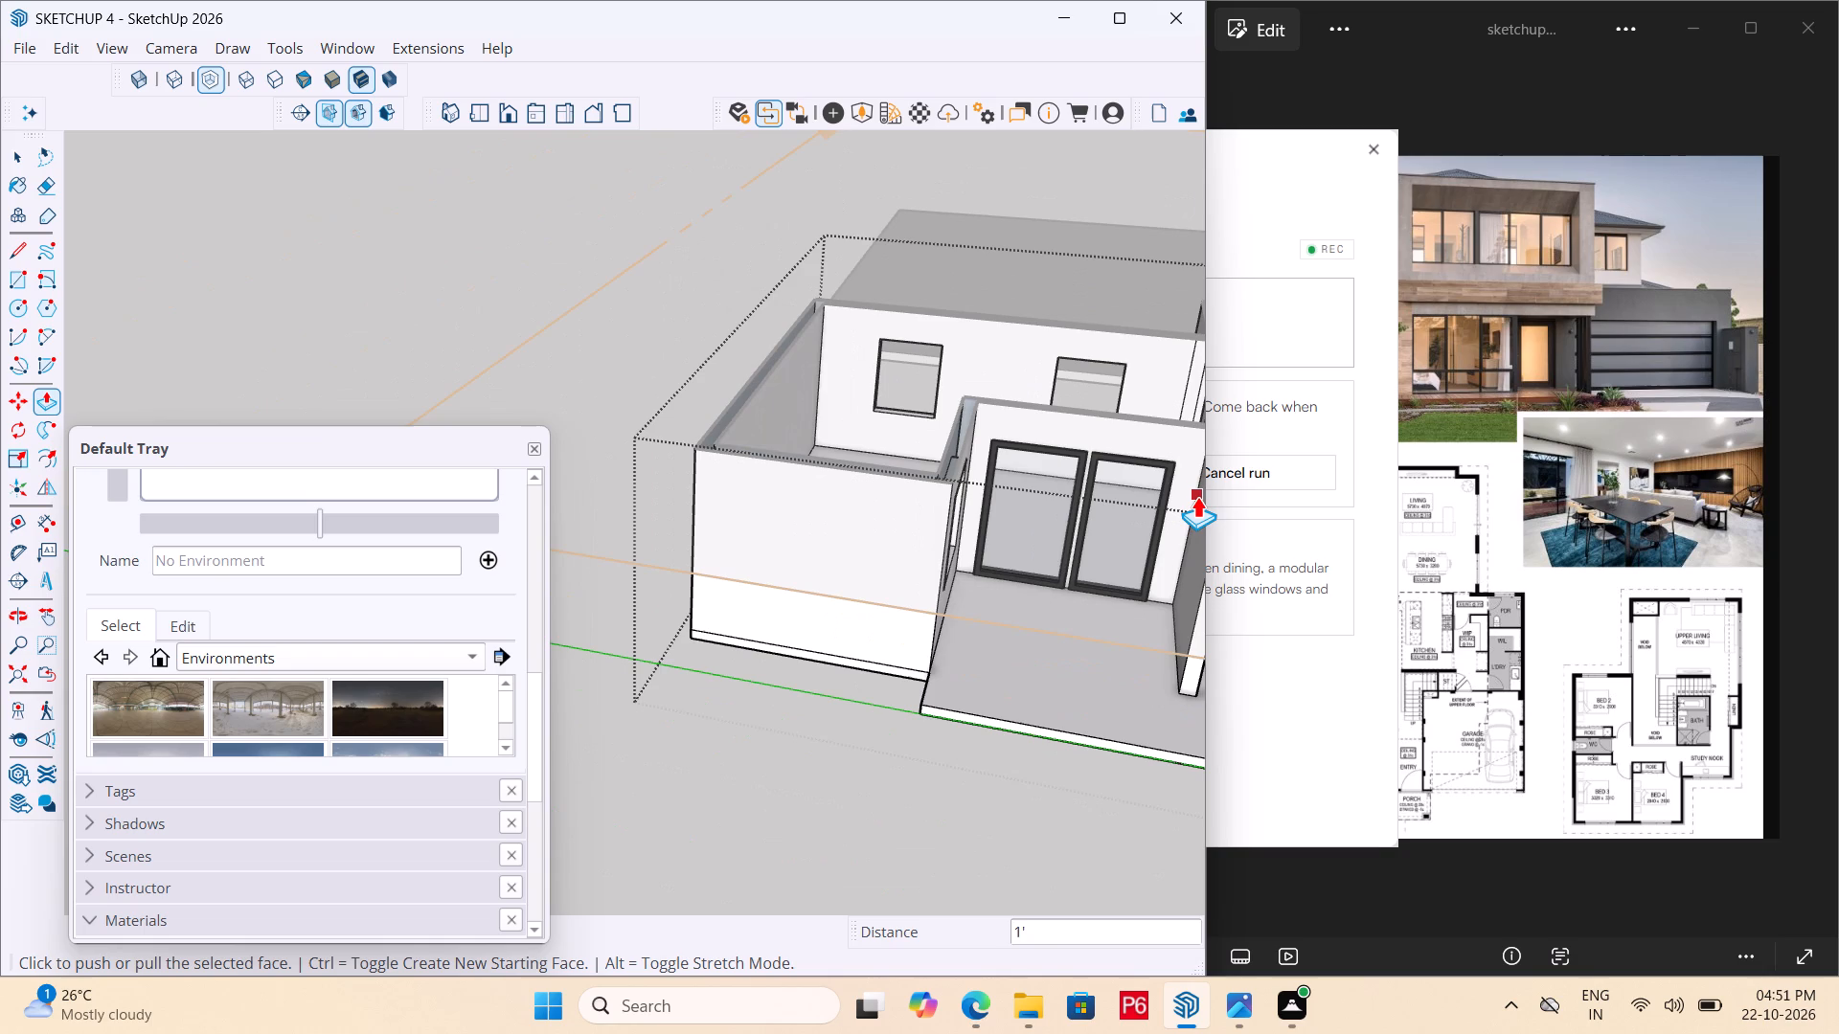
{"action": "middle_click_drag", "start_coordinate": [998, 555], "coordinate": [826, 482]}
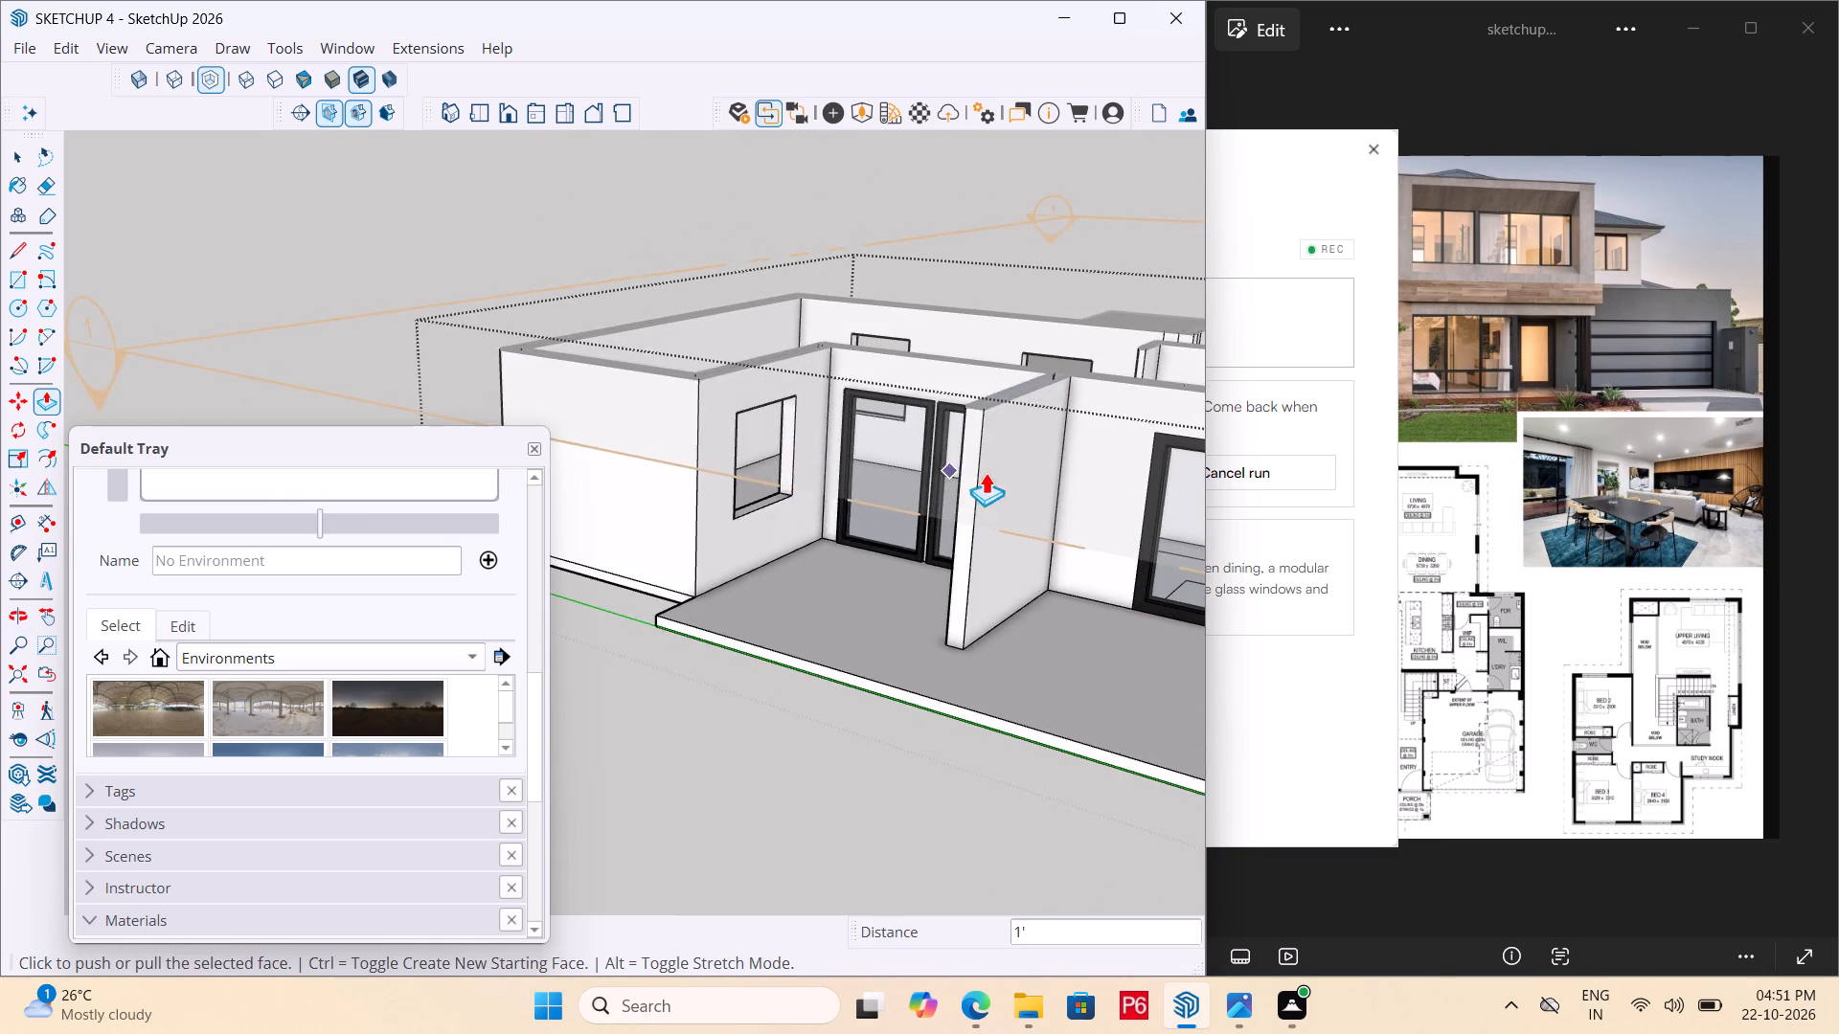
{"action": "scroll", "coordinate": [1105, 488], "scroll_direction": "down", "scroll_amount": 6}
{"action": "middle_click_drag", "start_coordinate": [1058, 488], "coordinate": [777, 482]}
{"action": "scroll", "coordinate": [774, 473], "scroll_direction": "up", "scroll_amount": 3}
{"action": "scroll", "coordinate": [563, 468], "scroll_direction": "up", "scroll_amount": 7}
{"action": "middle_click_drag", "start_coordinate": [637, 467], "coordinate": [759, 468]}
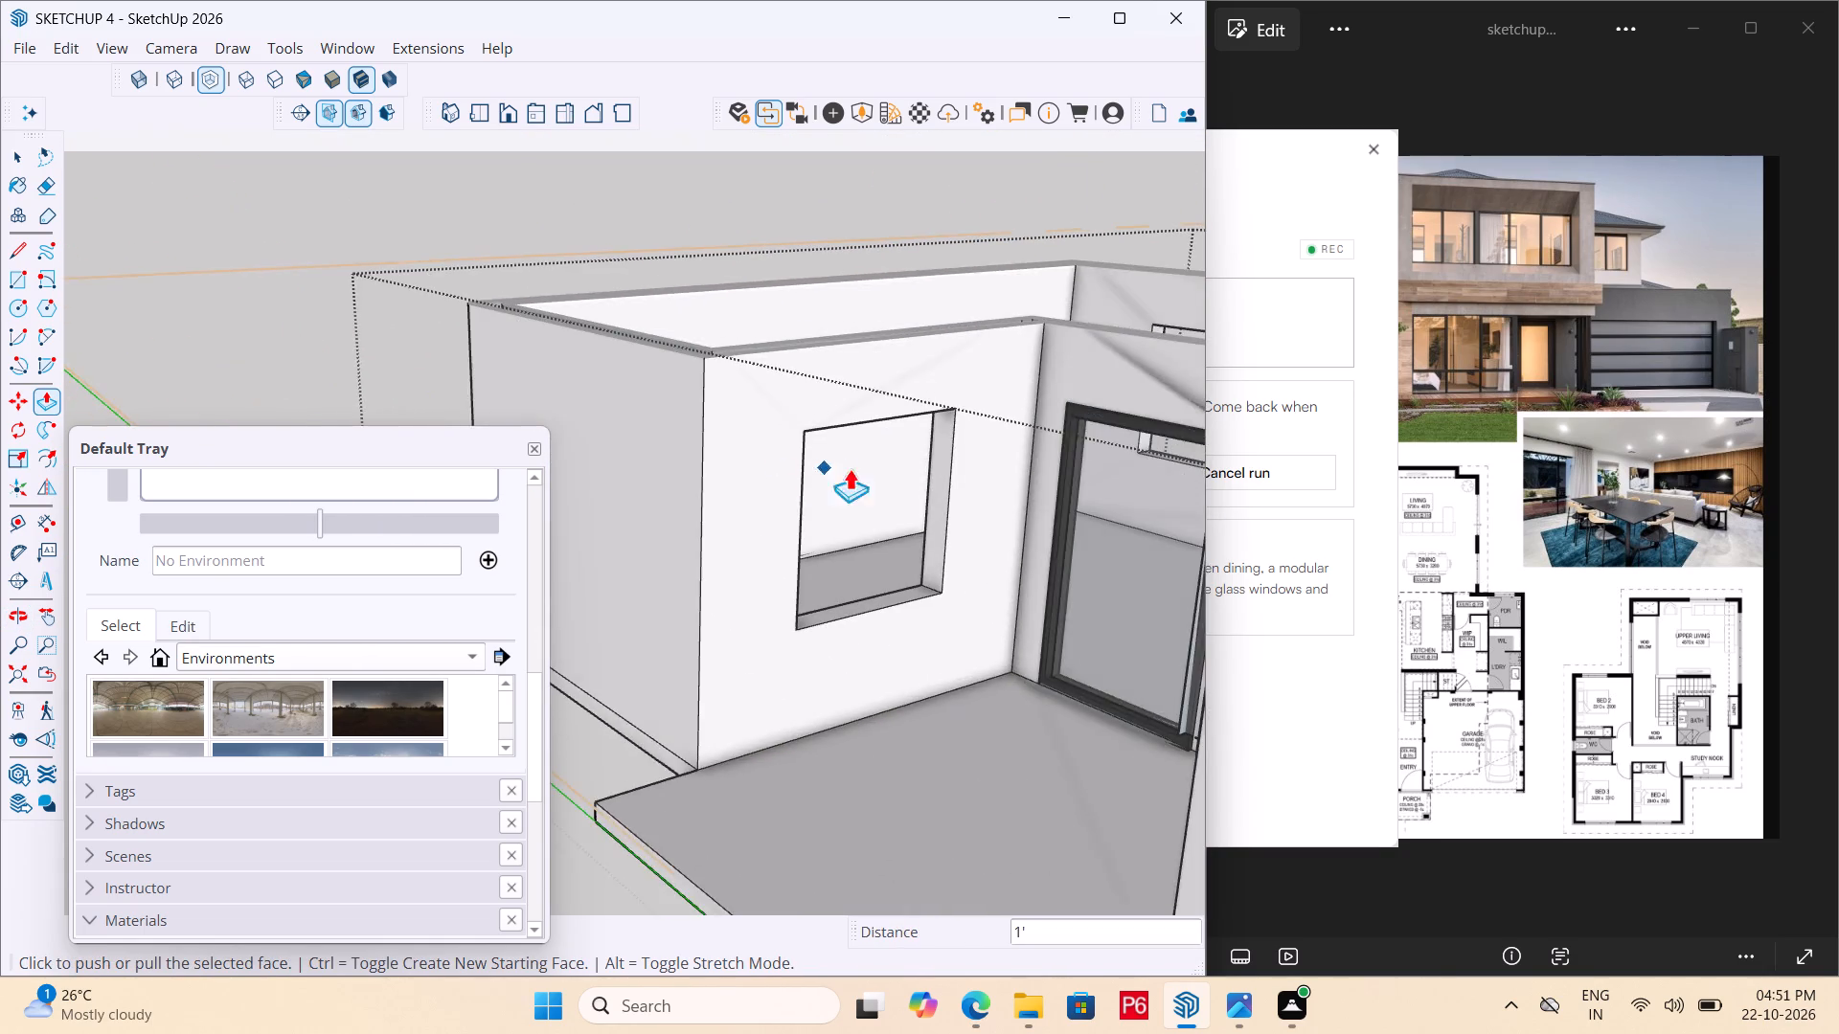
{"action": "scroll", "coordinate": [898, 462], "scroll_direction": "up", "scroll_amount": 5}
{"action": "scroll", "coordinate": [1271, 289], "scroll_direction": "down", "scroll_amount": 6}
{"action": "scroll", "coordinate": [1019, 321], "scroll_direction": "down", "scroll_amount": 6}
{"action": "scroll", "coordinate": [1119, 373], "scroll_direction": "down", "scroll_amount": 6}
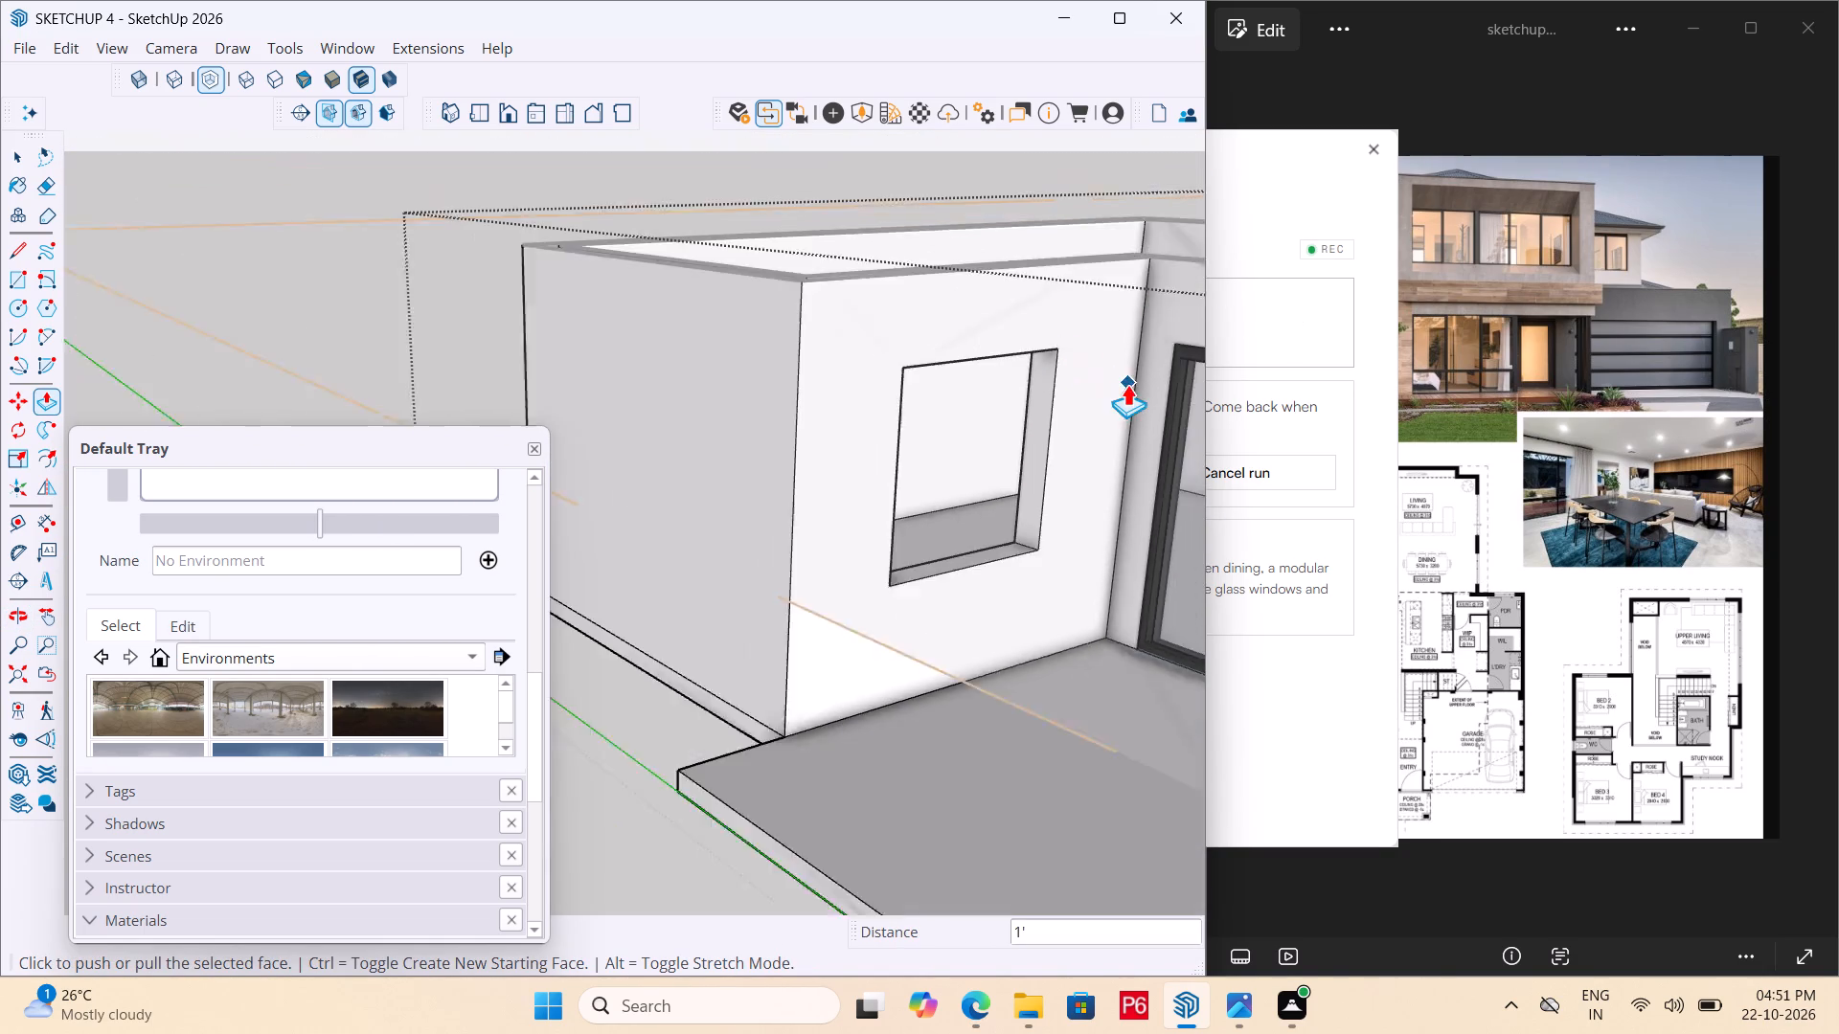
{"action": "scroll", "coordinate": [1094, 383], "scroll_direction": "down", "scroll_amount": 5}
{"action": "middle_click_drag", "start_coordinate": [1068, 385], "coordinate": [654, 451]}
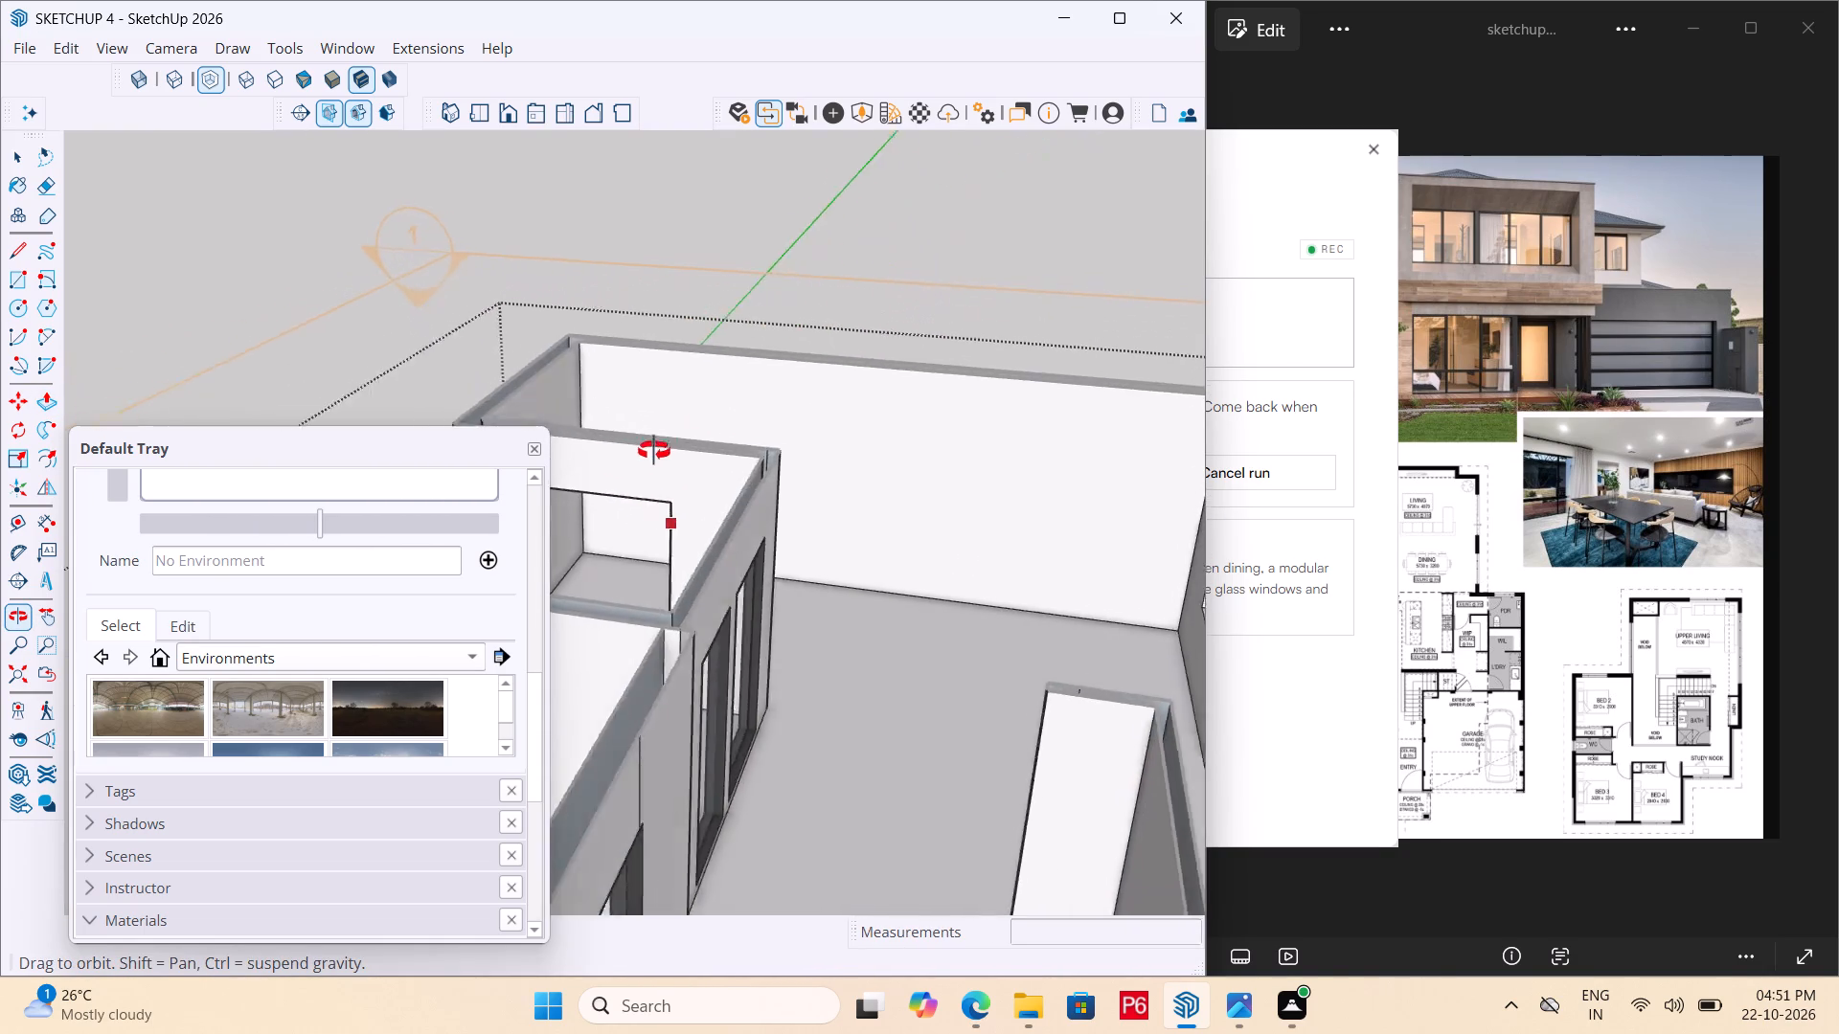
{"action": "middle_click_drag", "start_coordinate": [654, 451], "coordinate": [865, 516]}
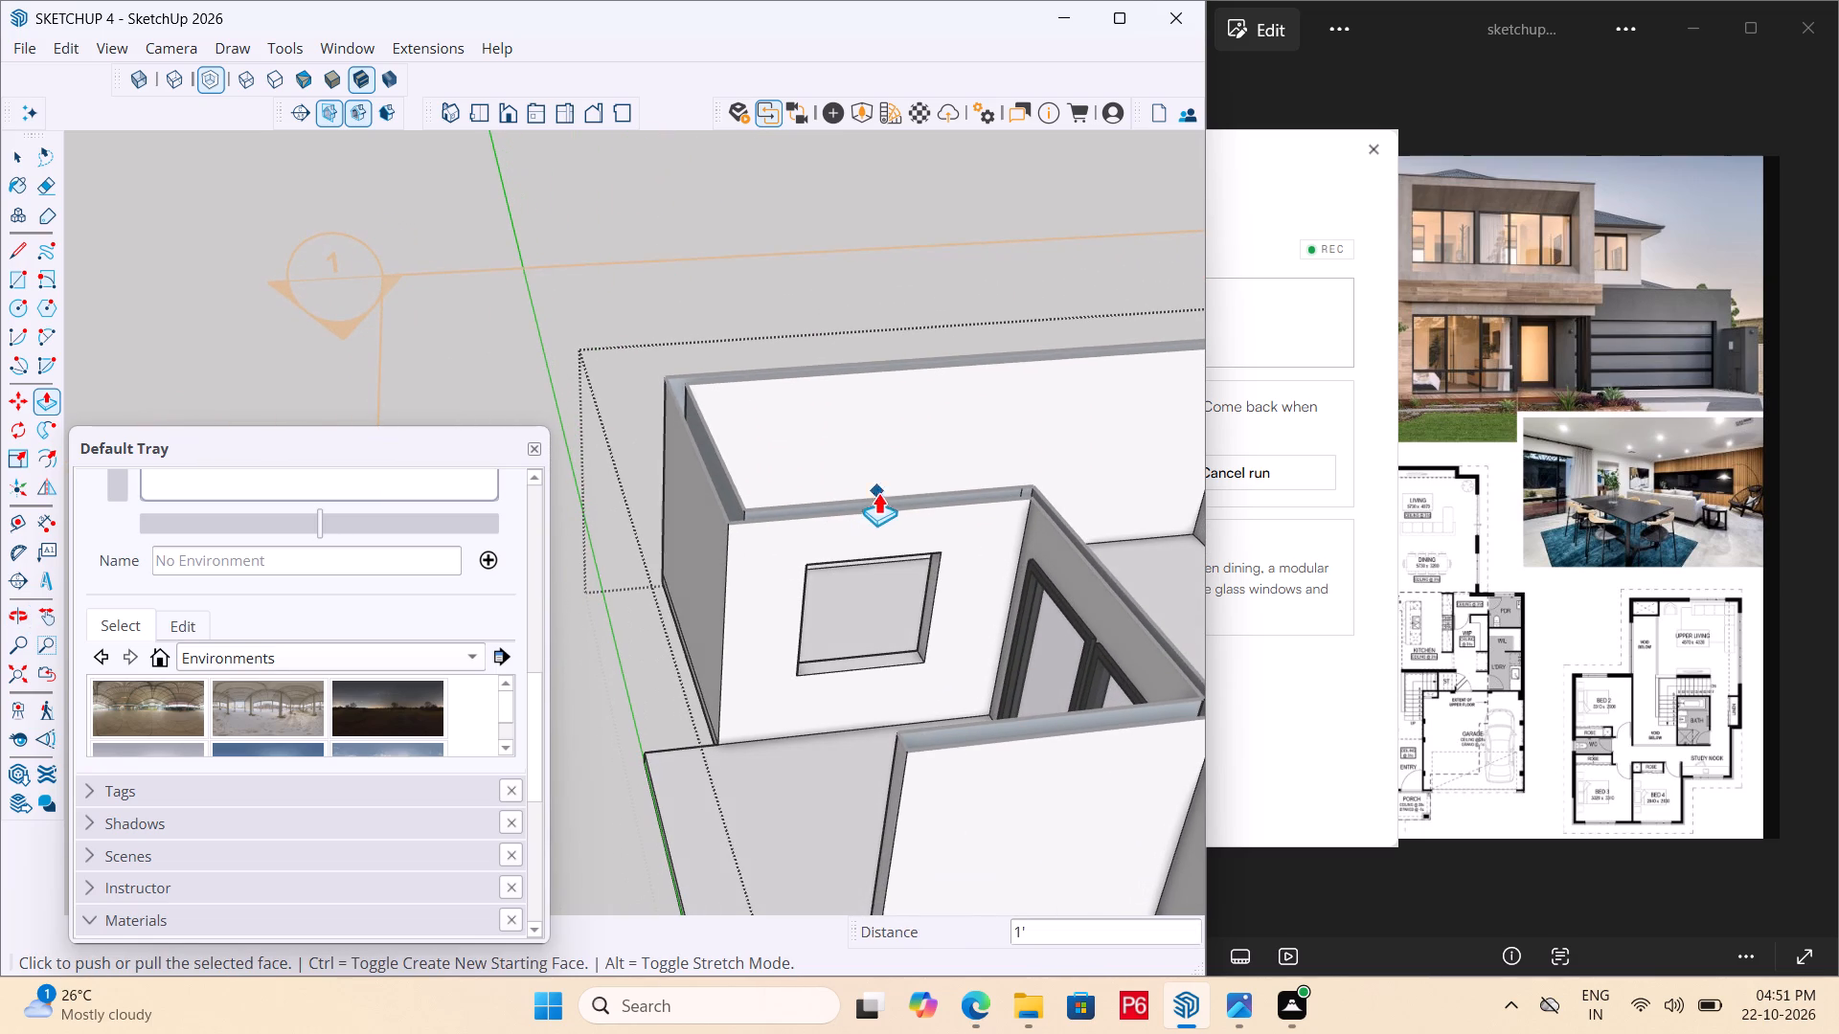
{"action": "scroll", "coordinate": [862, 579], "scroll_direction": "up", "scroll_amount": 6}
{"action": "middle_click_drag", "start_coordinate": [842, 521], "coordinate": [730, 397]}
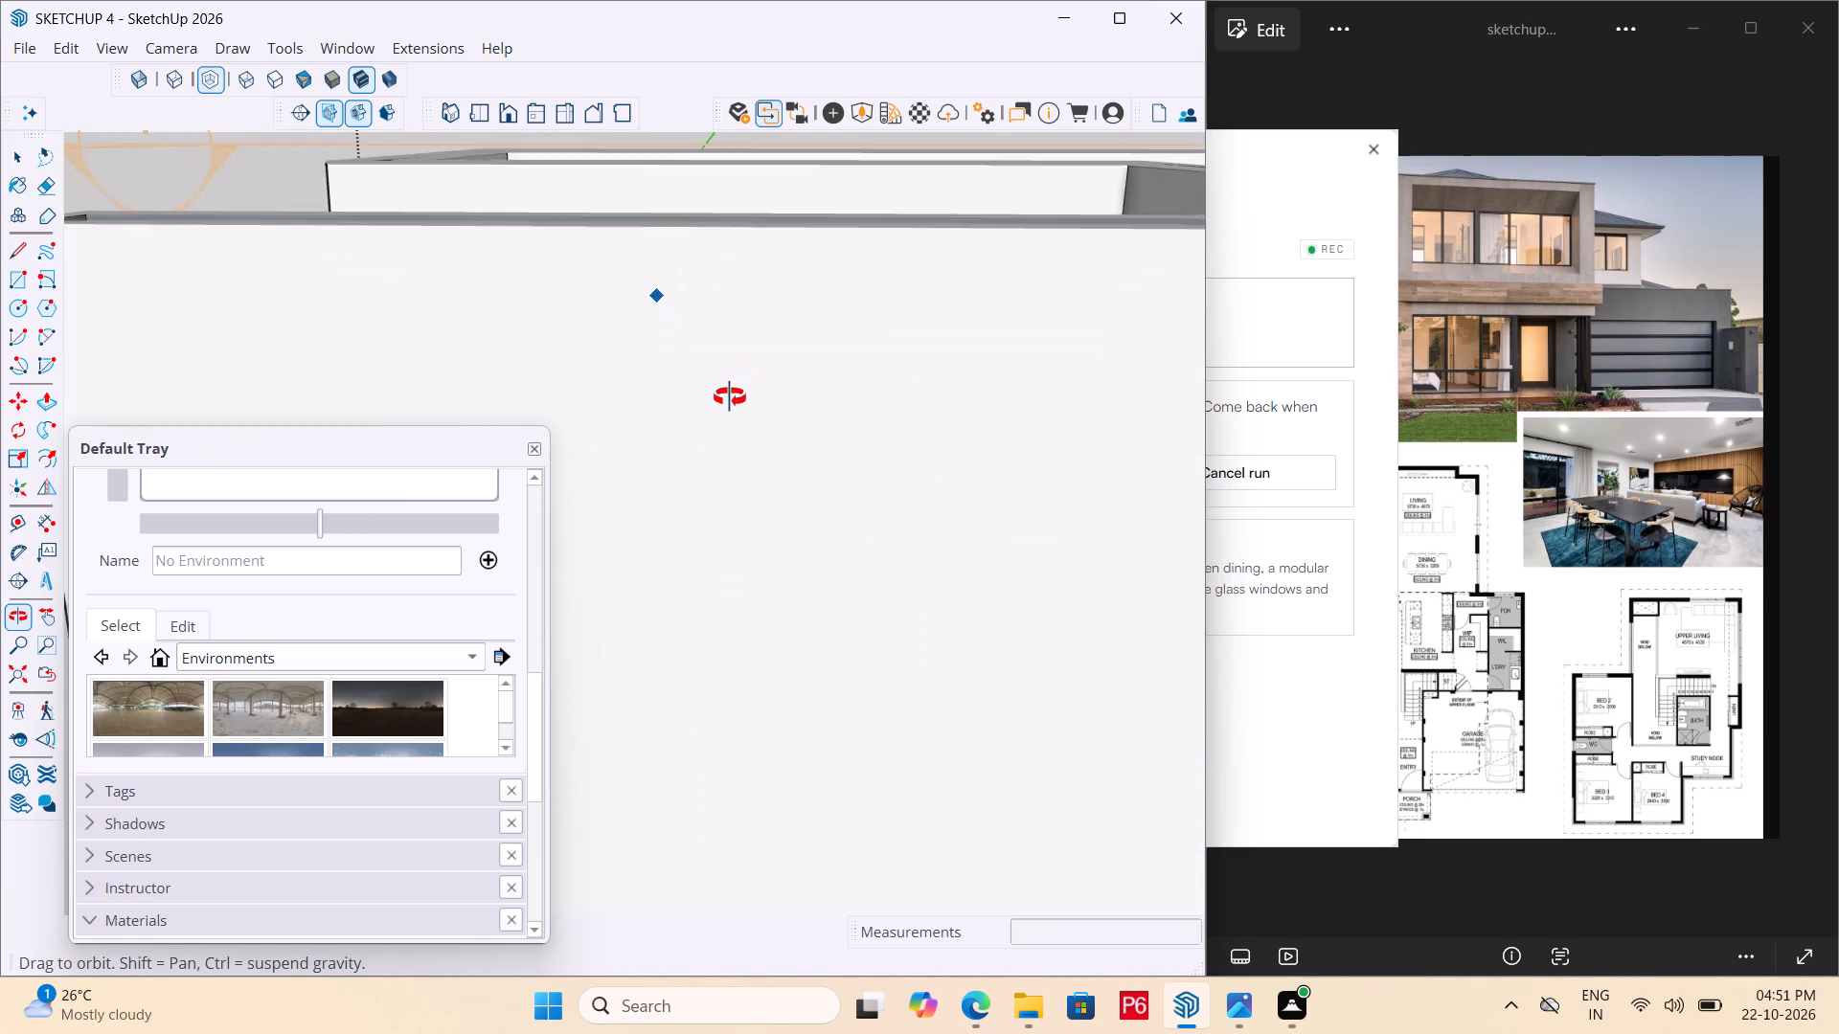
{"action": "middle_click_drag", "start_coordinate": [730, 397], "coordinate": [718, 462]}
{"action": "scroll", "coordinate": [765, 441], "scroll_direction": "up", "scroll_amount": 5}
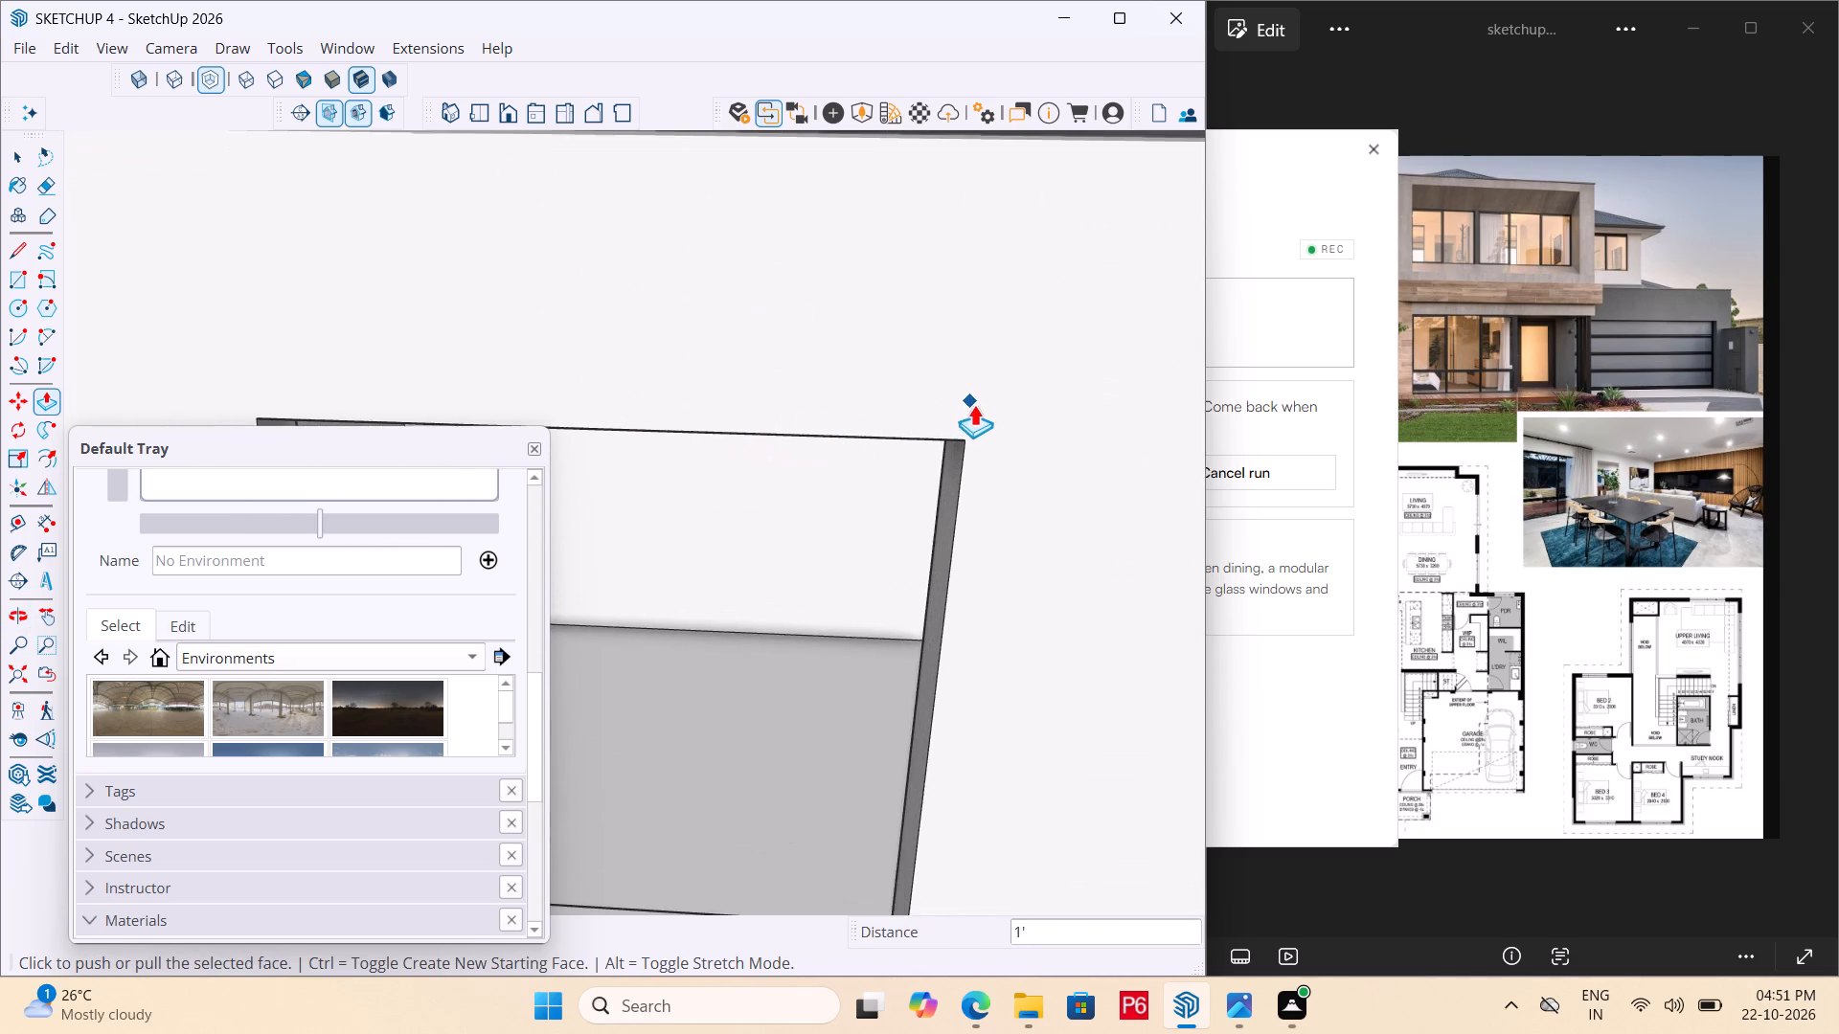
{"action": "scroll", "coordinate": [978, 410], "scroll_direction": "down", "scroll_amount": 14}
{"action": "middle_click_drag", "start_coordinate": [839, 268], "coordinate": [578, 258]}
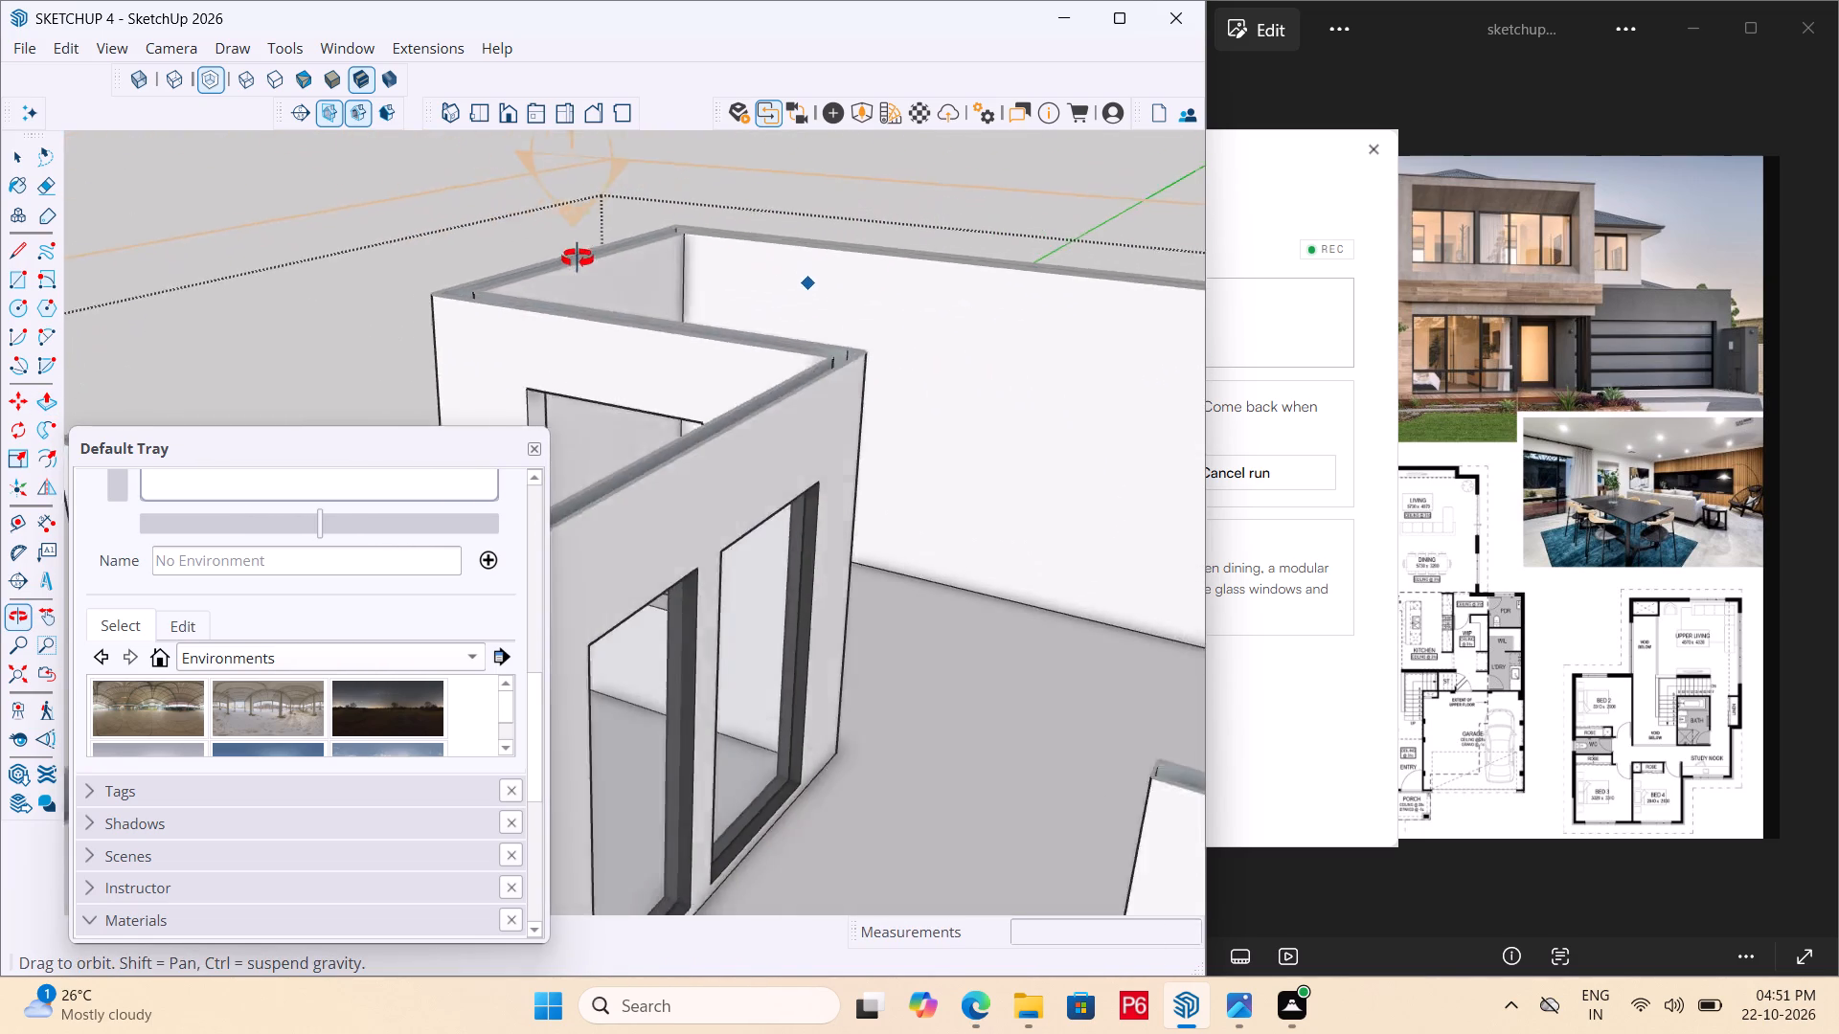
{"action": "middle_click_drag", "start_coordinate": [578, 258], "coordinate": [763, 245]}
{"action": "middle_click_drag", "start_coordinate": [745, 320], "coordinate": [902, 427]}
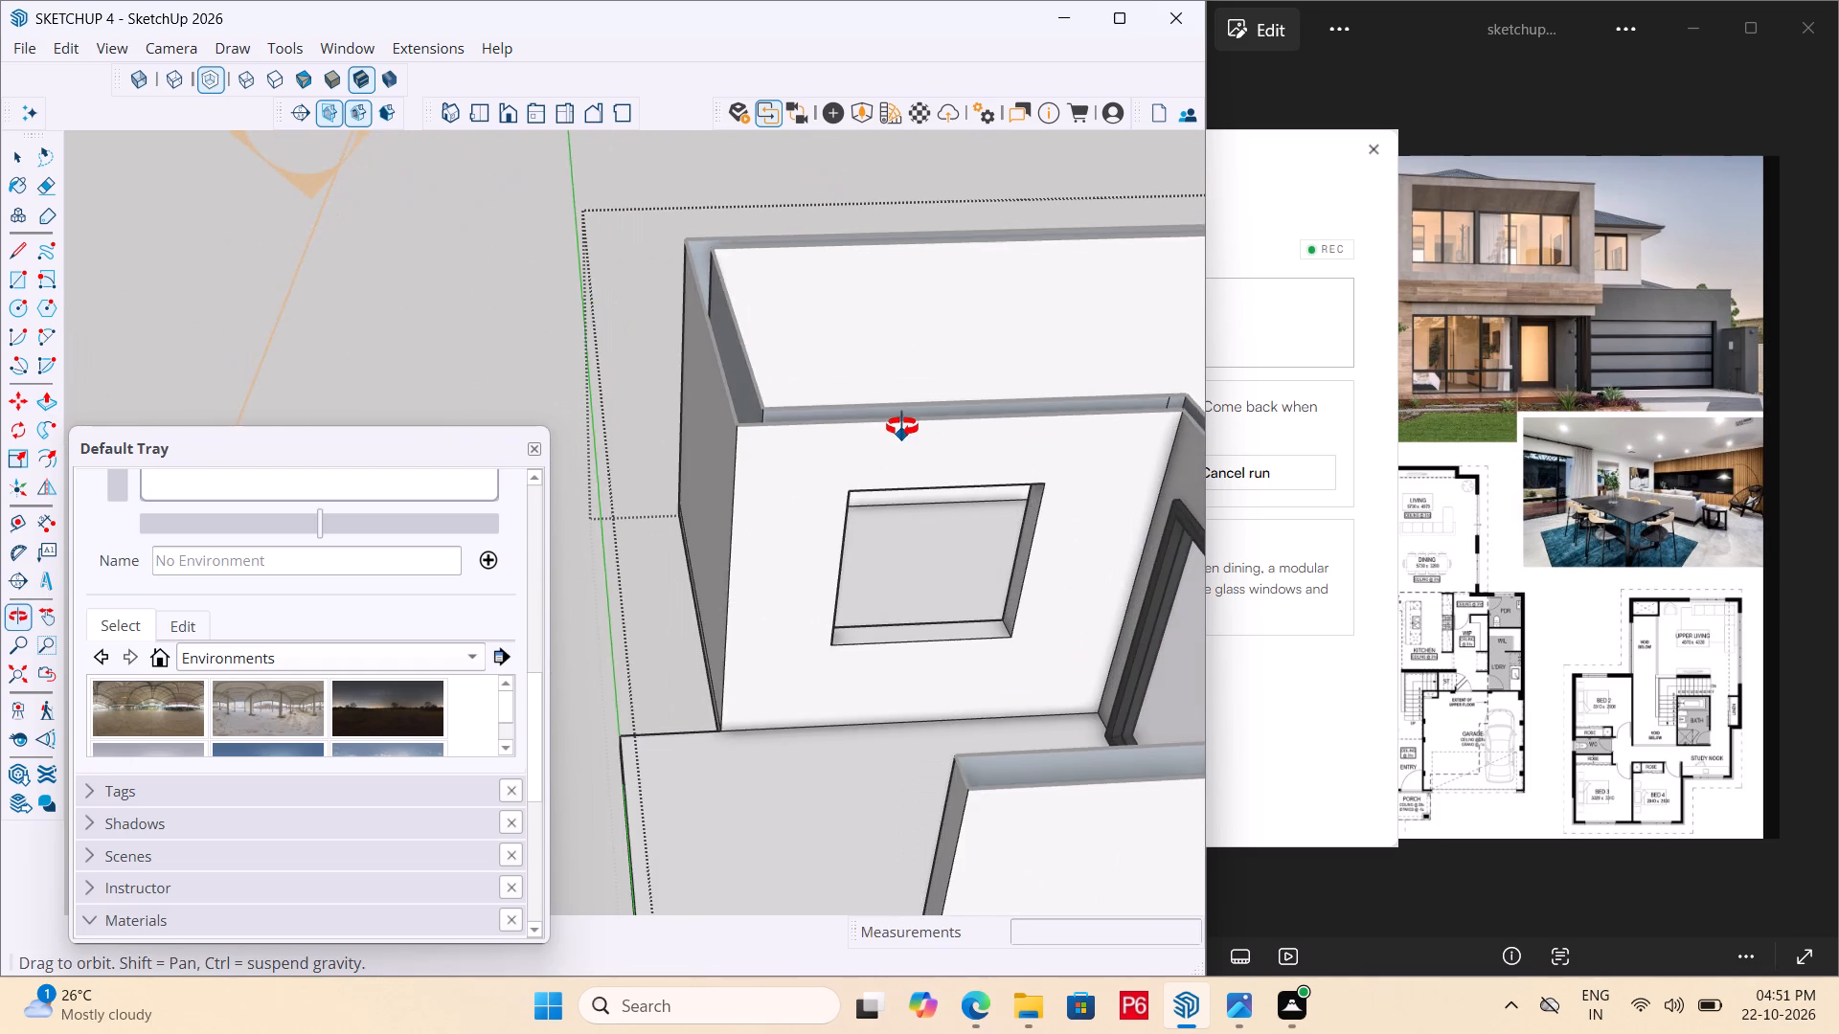
{"action": "middle_click_drag", "start_coordinate": [902, 427], "coordinate": [912, 426]}
{"action": "scroll", "coordinate": [1033, 539], "scroll_direction": "up", "scroll_amount": 5}
{"action": "scroll", "coordinate": [1095, 481], "scroll_direction": "up", "scroll_amount": 1}
{"action": "middle_click_drag", "start_coordinate": [1092, 473], "coordinate": [1149, 315]}
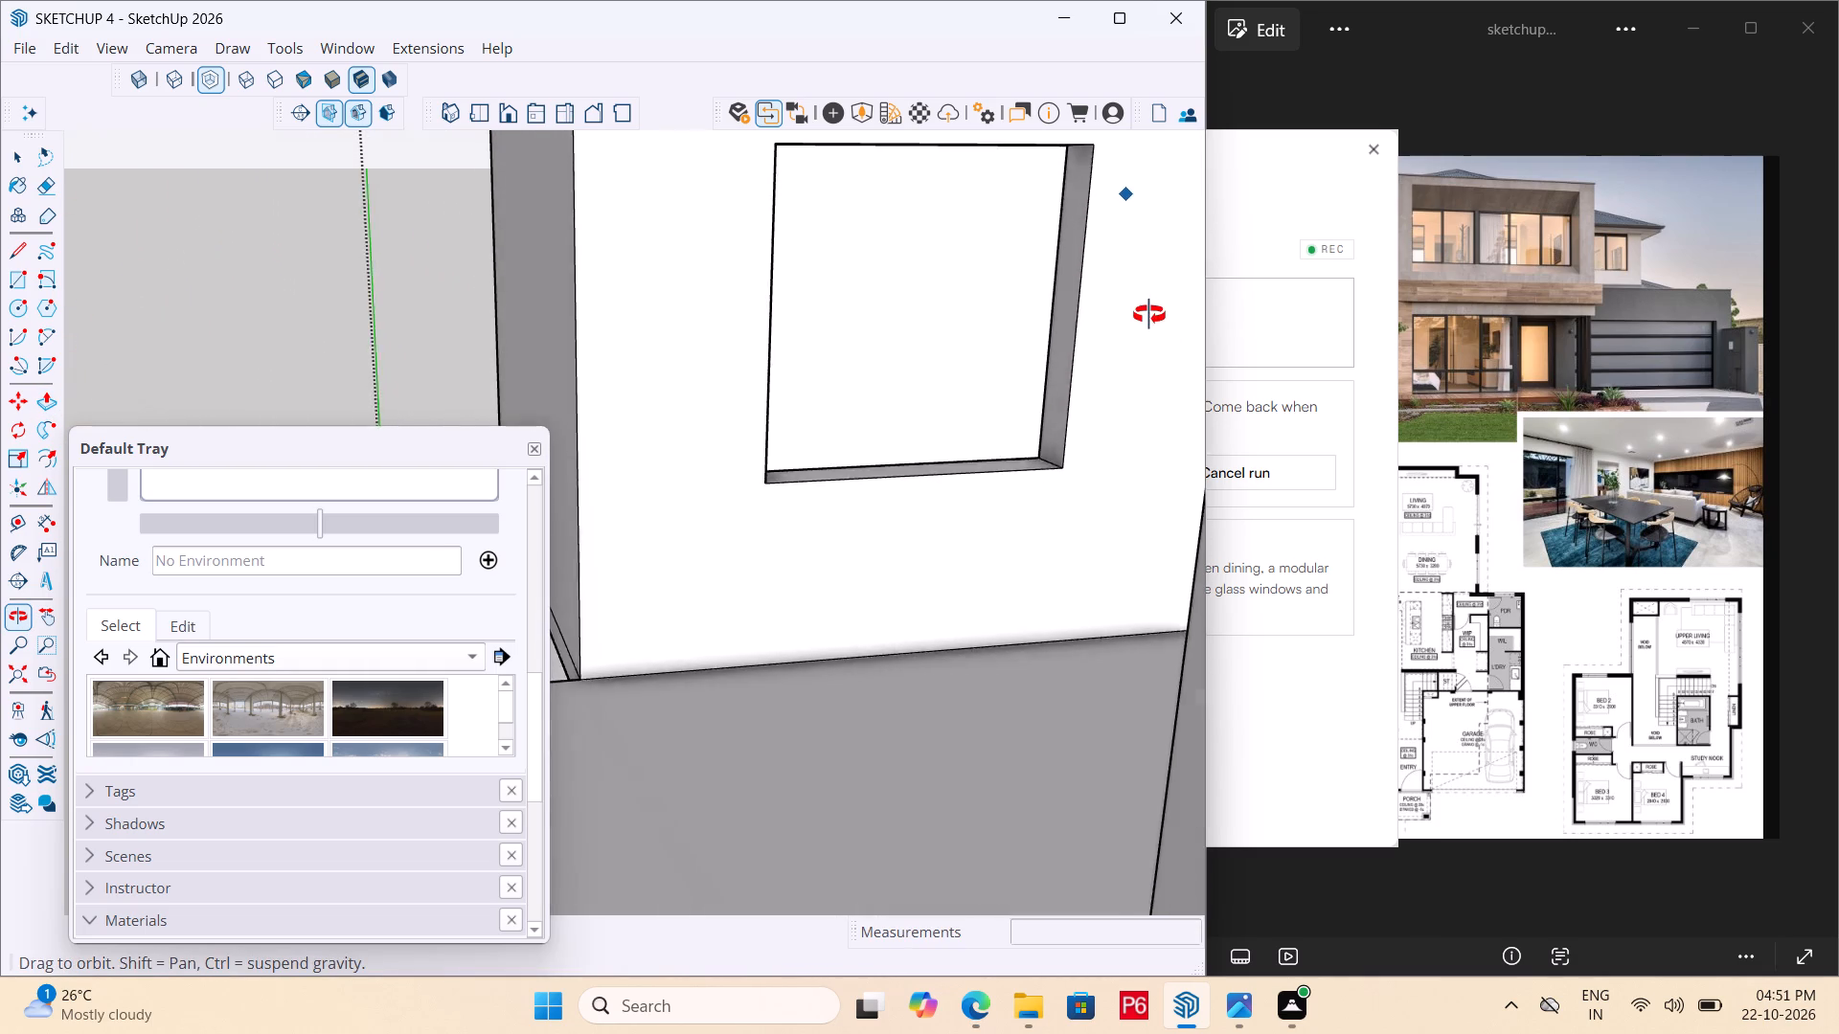
{"action": "middle_click_drag", "start_coordinate": [1149, 315], "coordinate": [1199, 385]}
{"action": "scroll", "coordinate": [1162, 372], "scroll_direction": "up", "scroll_amount": 1}
{"action": "scroll", "coordinate": [728, 345], "scroll_direction": "down", "scroll_amount": 11}
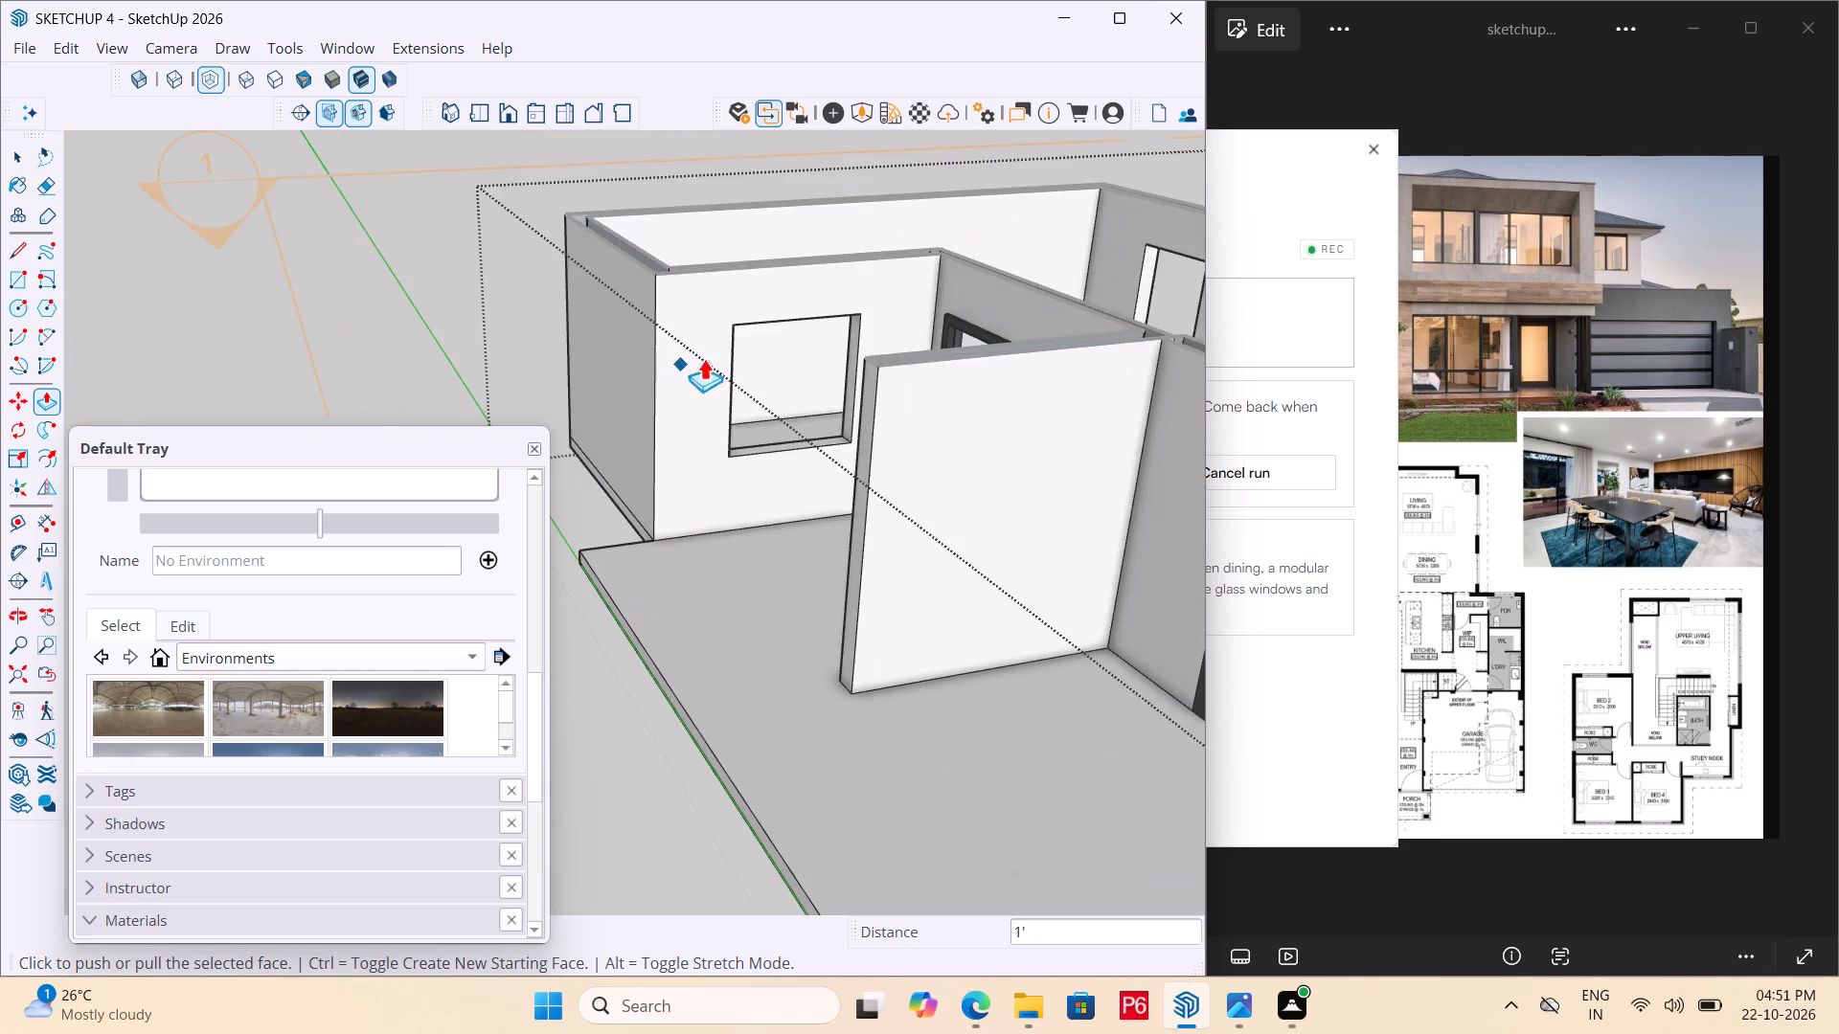
{"action": "middle_click_drag", "start_coordinate": [707, 358], "coordinate": [846, 328]}
{"action": "scroll", "coordinate": [884, 296], "scroll_direction": "up", "scroll_amount": 5}
{"action": "middle_click_drag", "start_coordinate": [935, 245], "coordinate": [954, 99]}
{"action": "scroll", "coordinate": [935, 245], "scroll_direction": "up", "scroll_amount": 1}
{"action": "scroll", "coordinate": [950, 138], "scroll_direction": "up", "scroll_amount": 1}
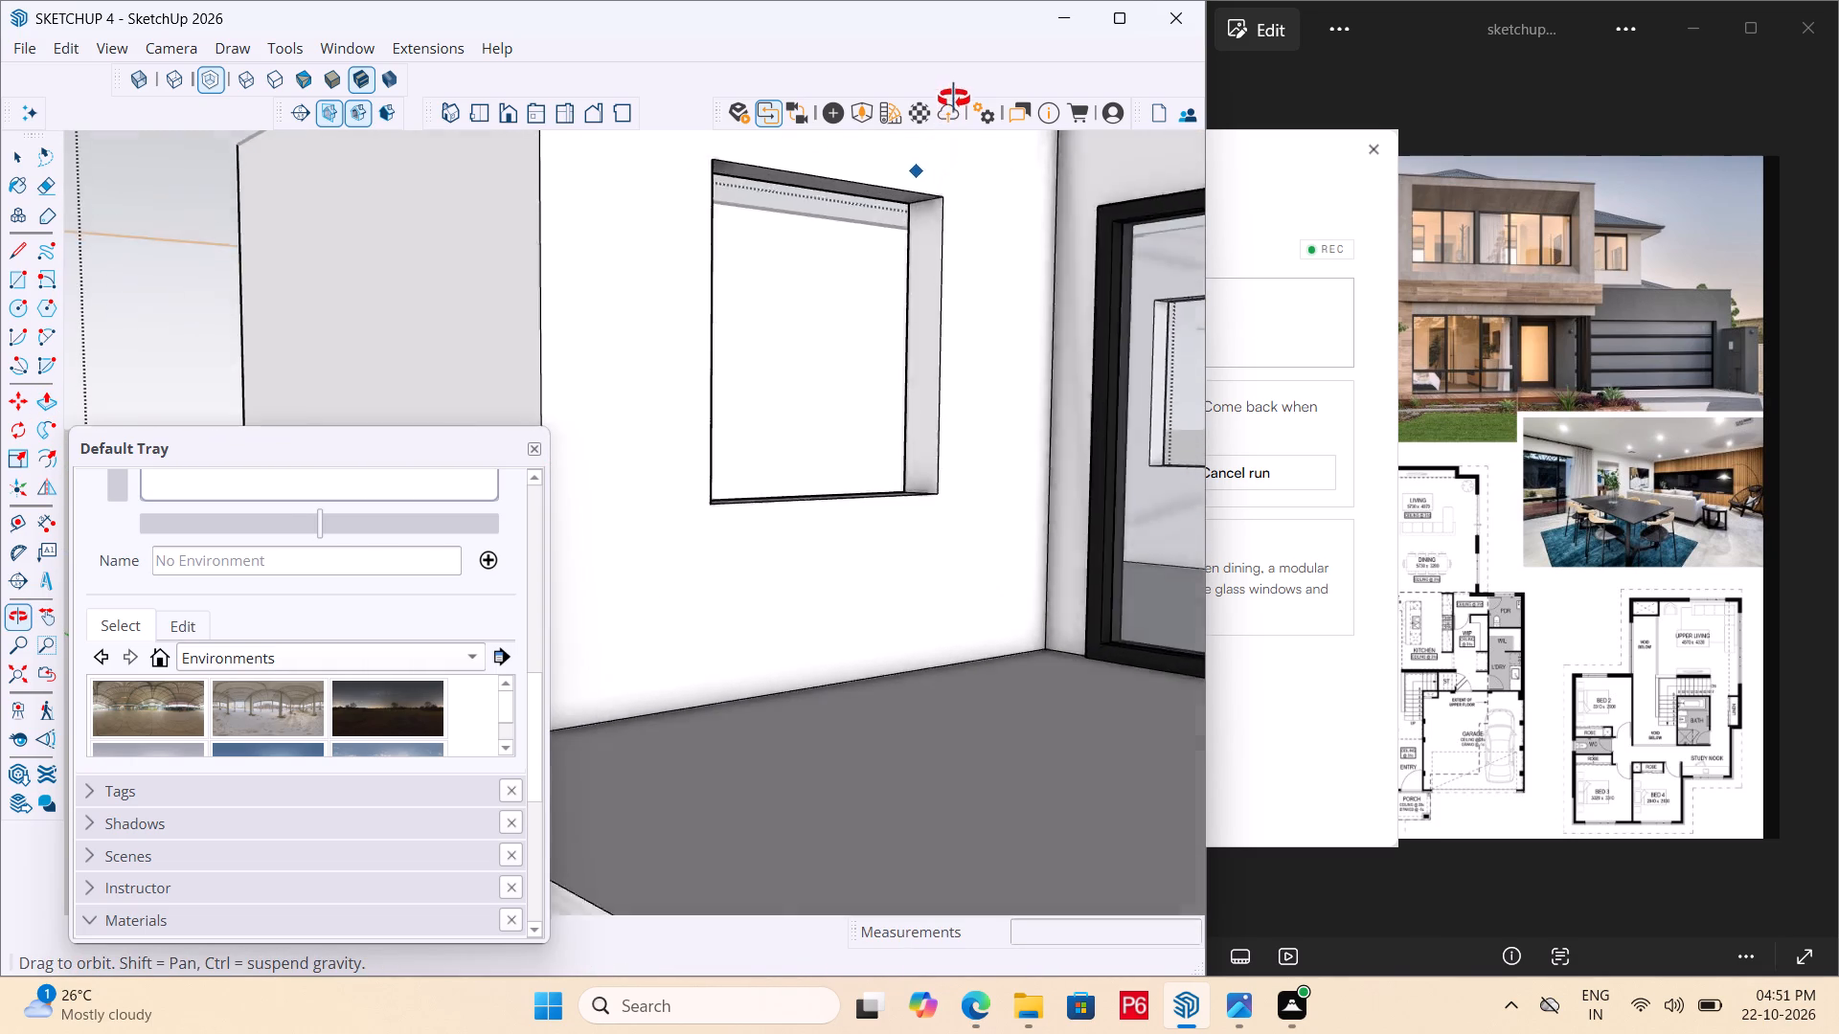
{"action": "middle_click_drag", "start_coordinate": [954, 99], "coordinate": [938, 136]}
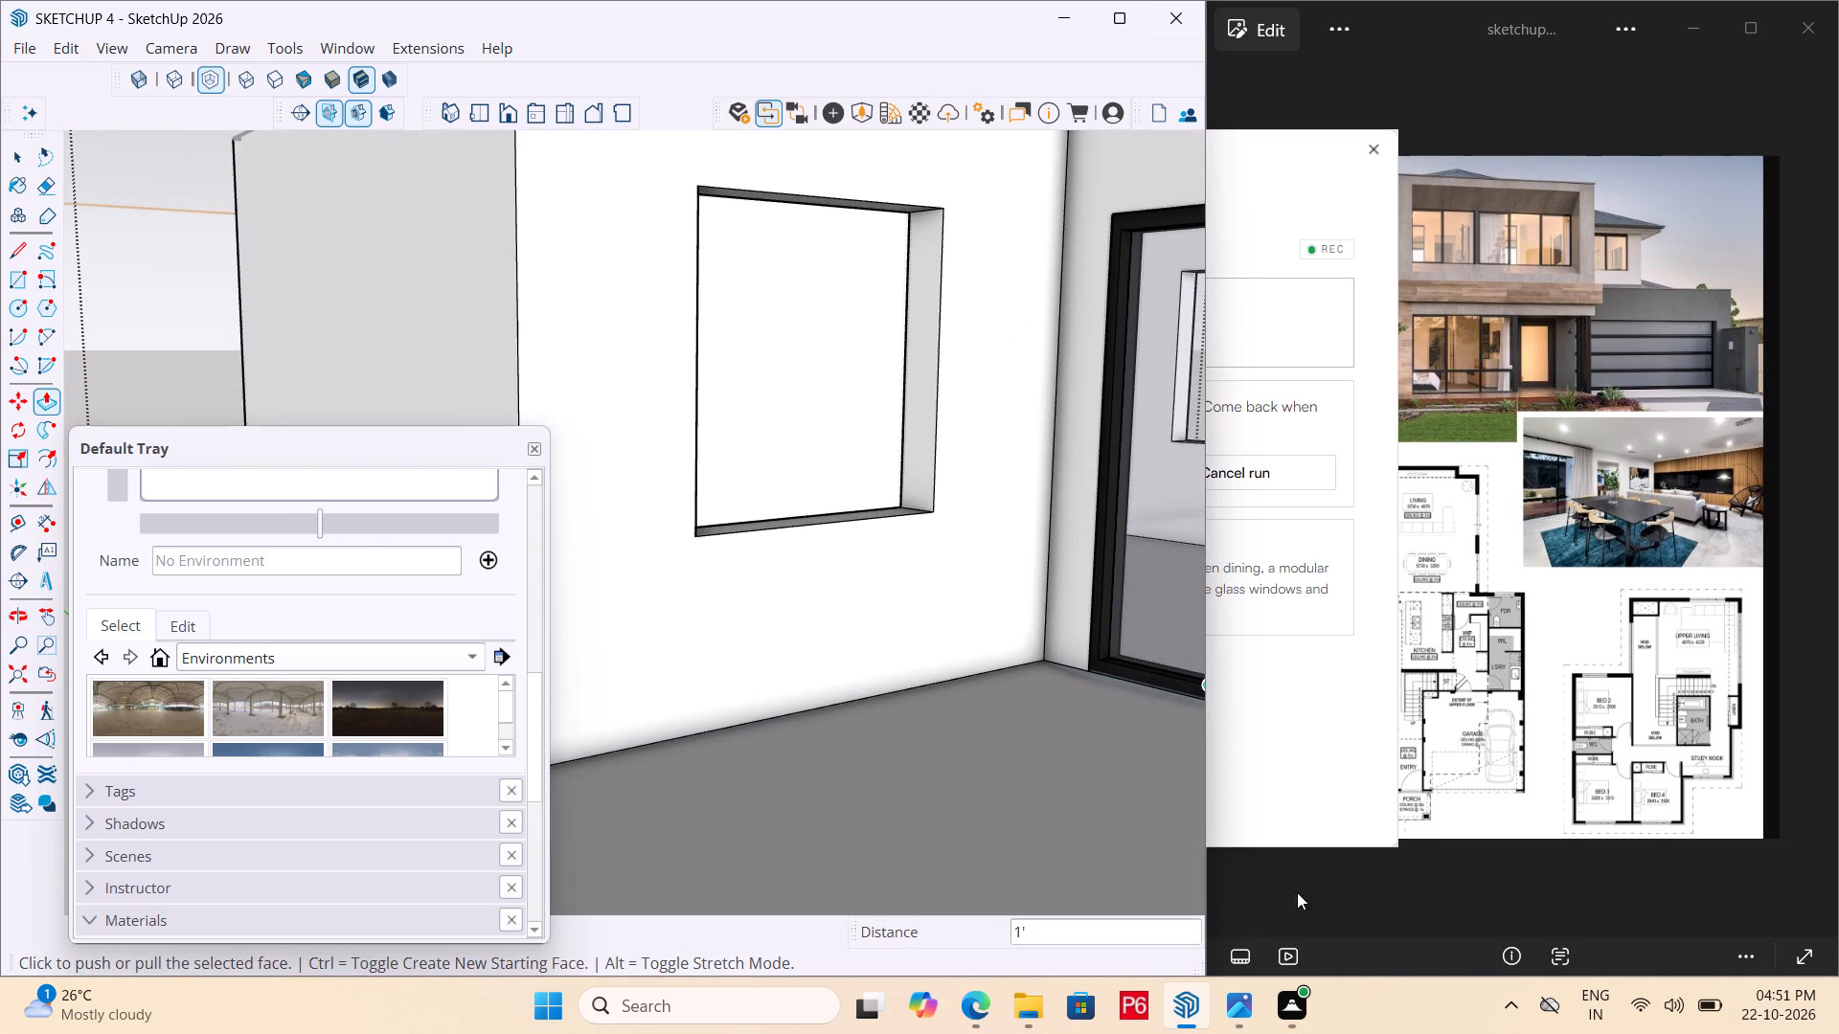
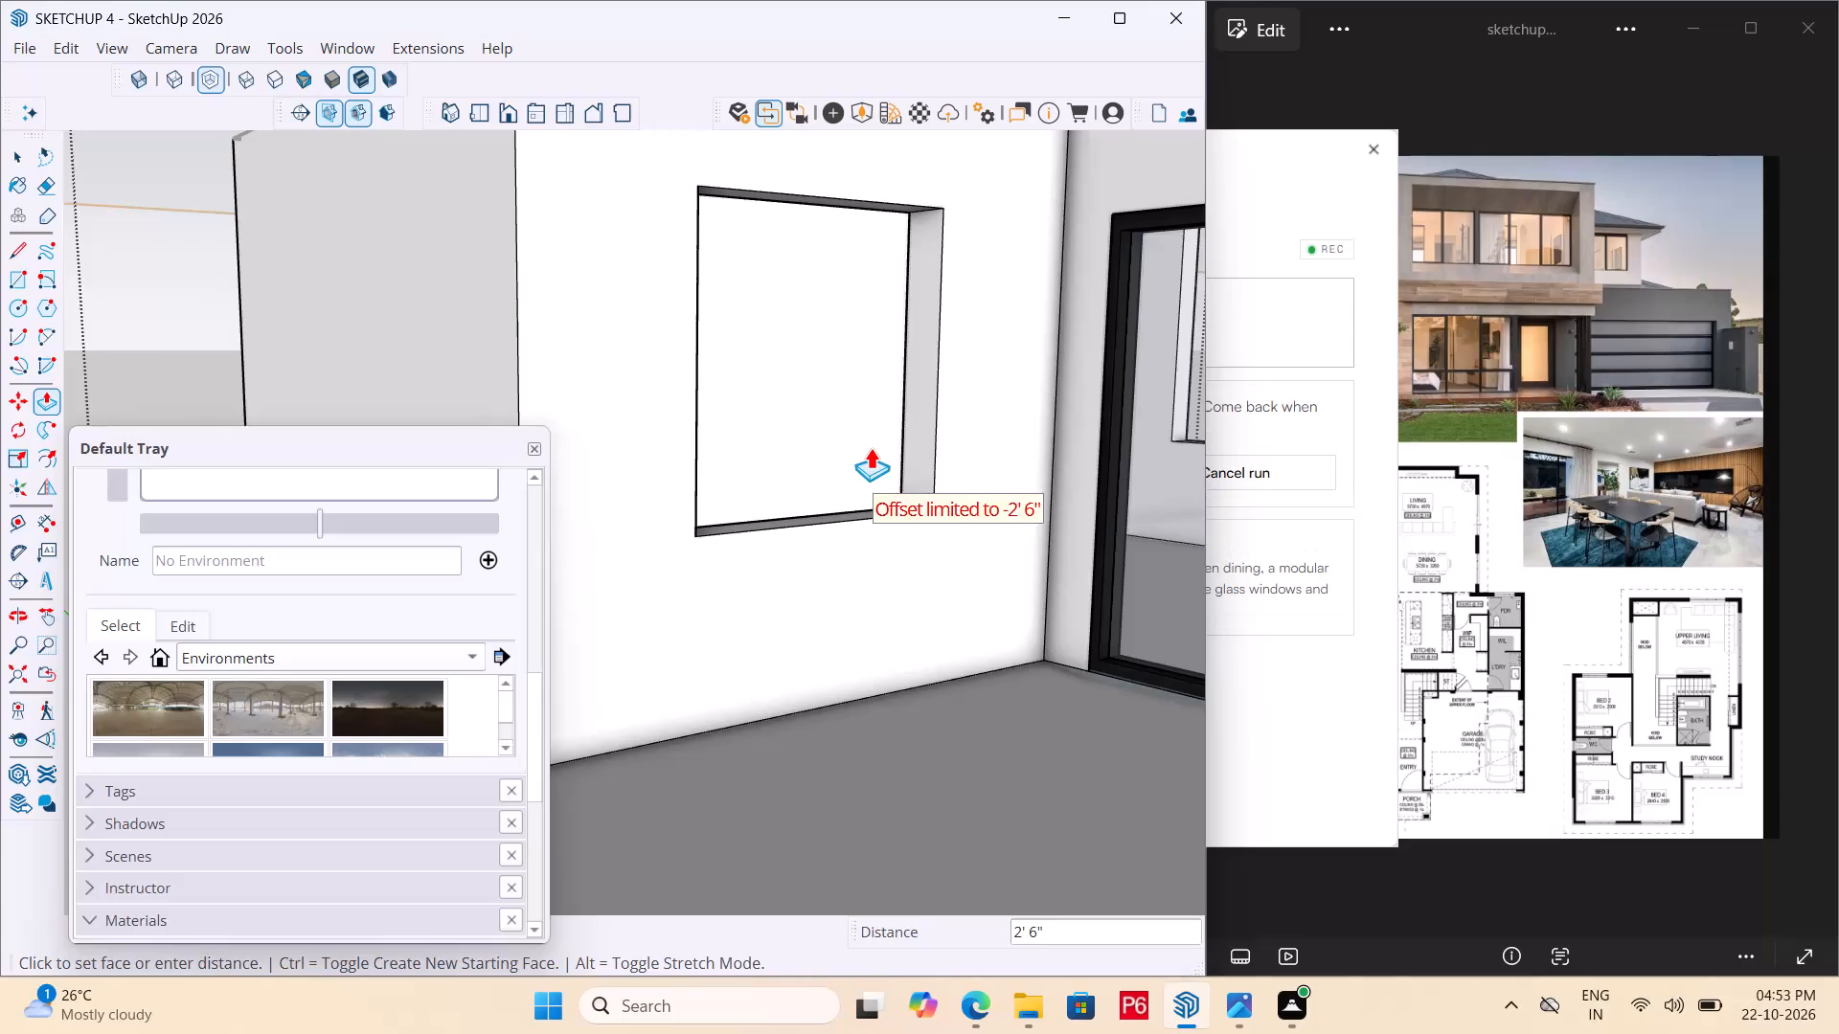
Examine the return-wall window opening beside the black-framed glazed doors from above and from outside.
{"action": "key", "text": "Escape"}
{"action": "middle_click_drag", "start_coordinate": [820, 352], "coordinate": [713, 393]}
{"action": "scroll", "coordinate": [820, 352], "scroll_direction": "down", "scroll_amount": 1}
{"action": "scroll", "coordinate": [1083, 407], "scroll_direction": "down", "scroll_amount": 6}
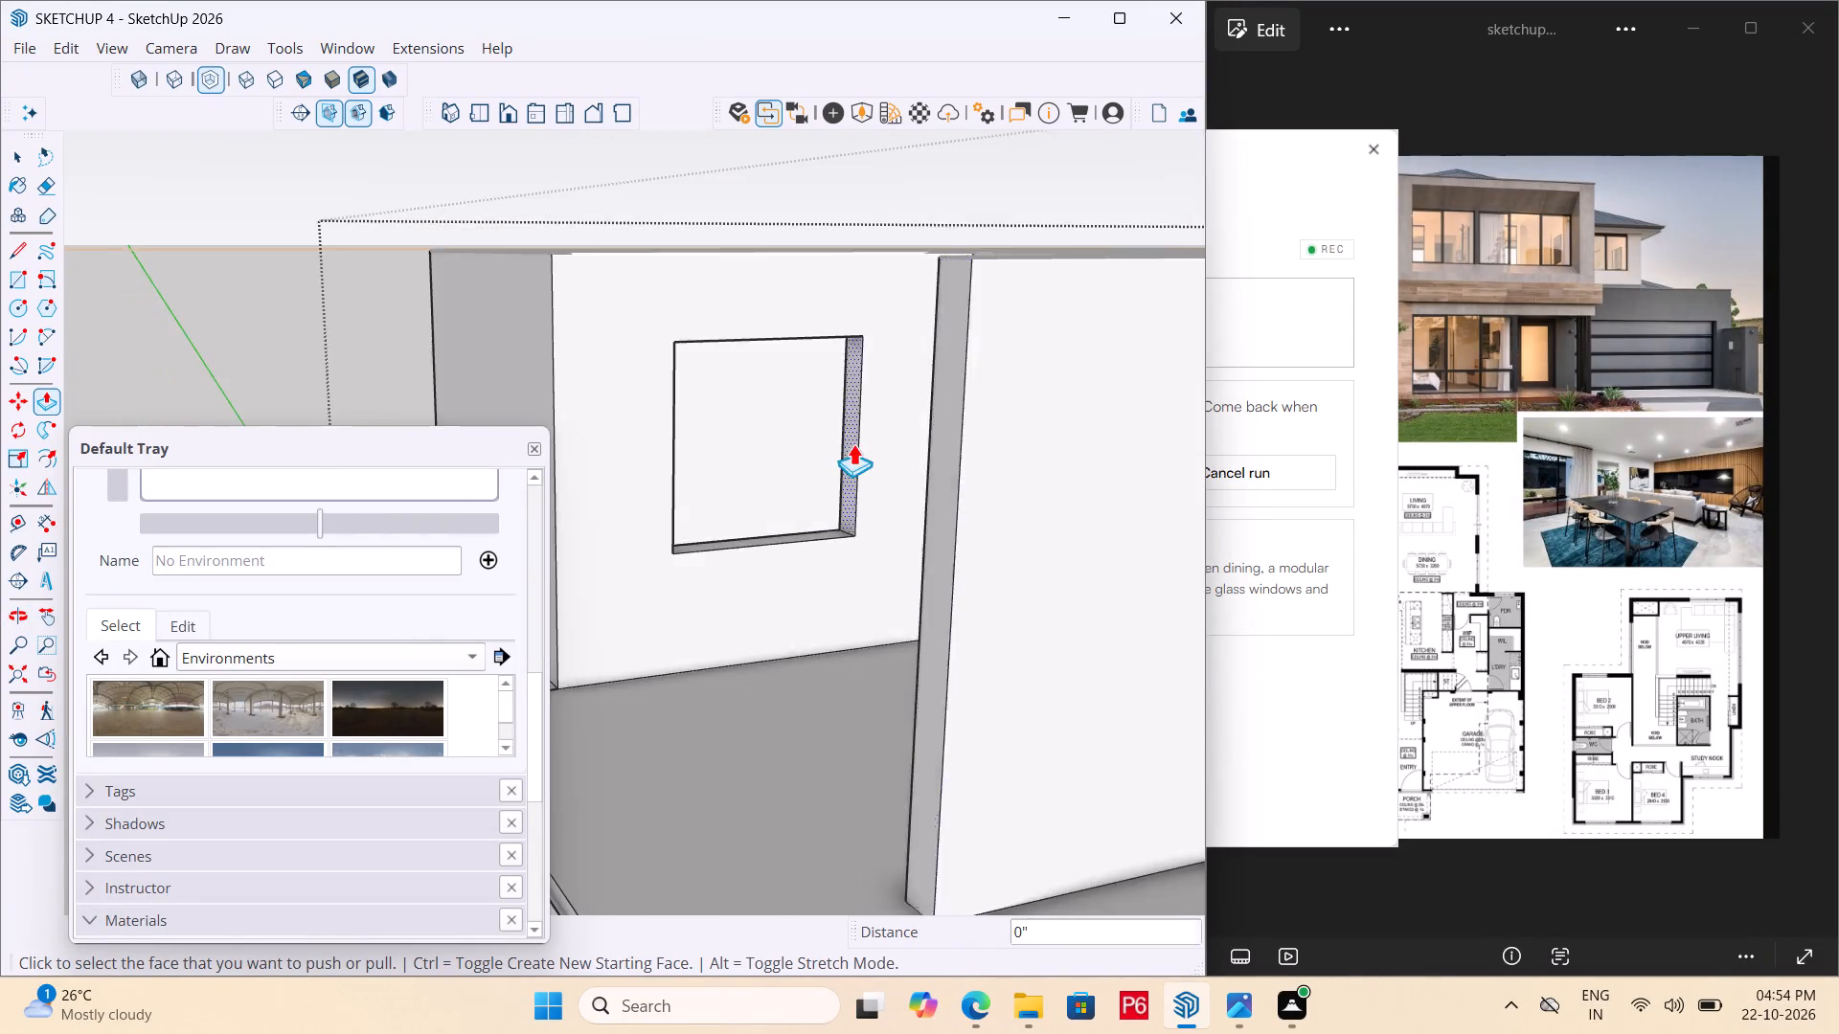
{"action": "middle_click_drag", "start_coordinate": [854, 445], "coordinate": [471, 600]}
{"action": "scroll", "coordinate": [1033, 520], "scroll_direction": "down", "scroll_amount": 6}
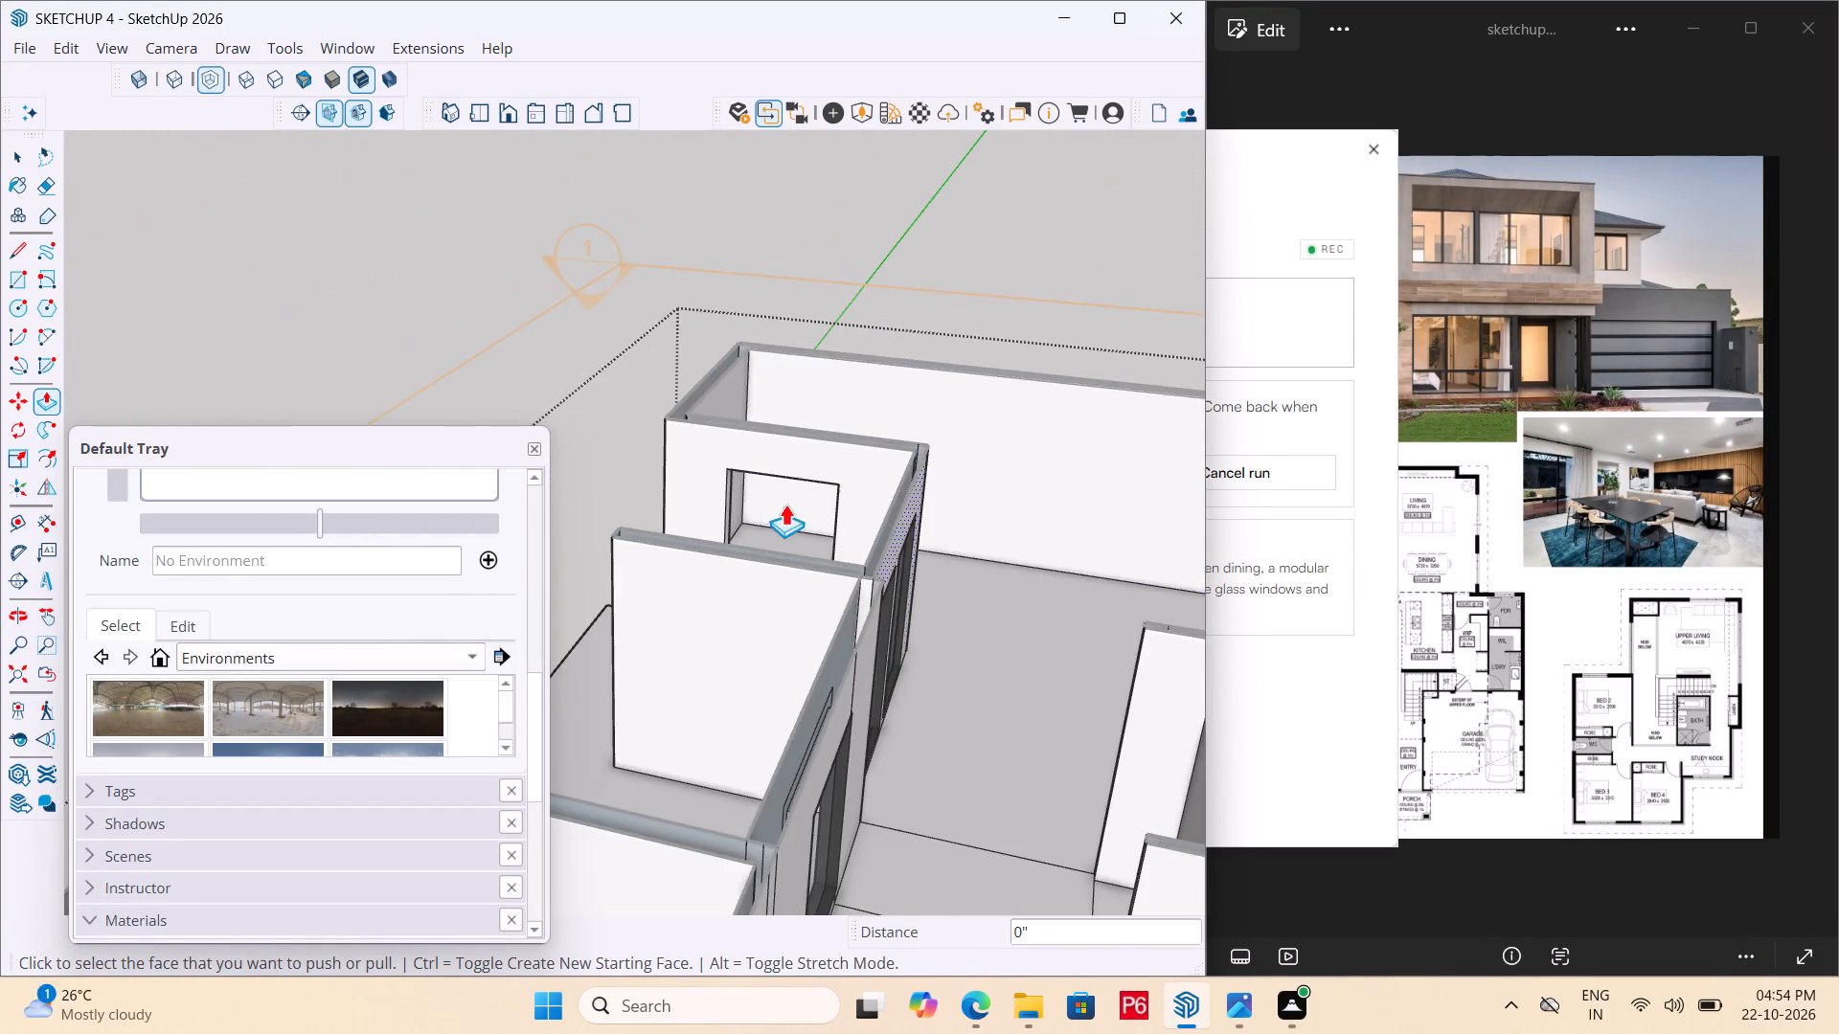
{"action": "scroll", "coordinate": [761, 488], "scroll_direction": "up", "scroll_amount": 5}
{"action": "middle_click_drag", "start_coordinate": [733, 459], "coordinate": [835, 494]}
{"action": "scroll", "coordinate": [835, 494], "scroll_direction": "up", "scroll_amount": 5}
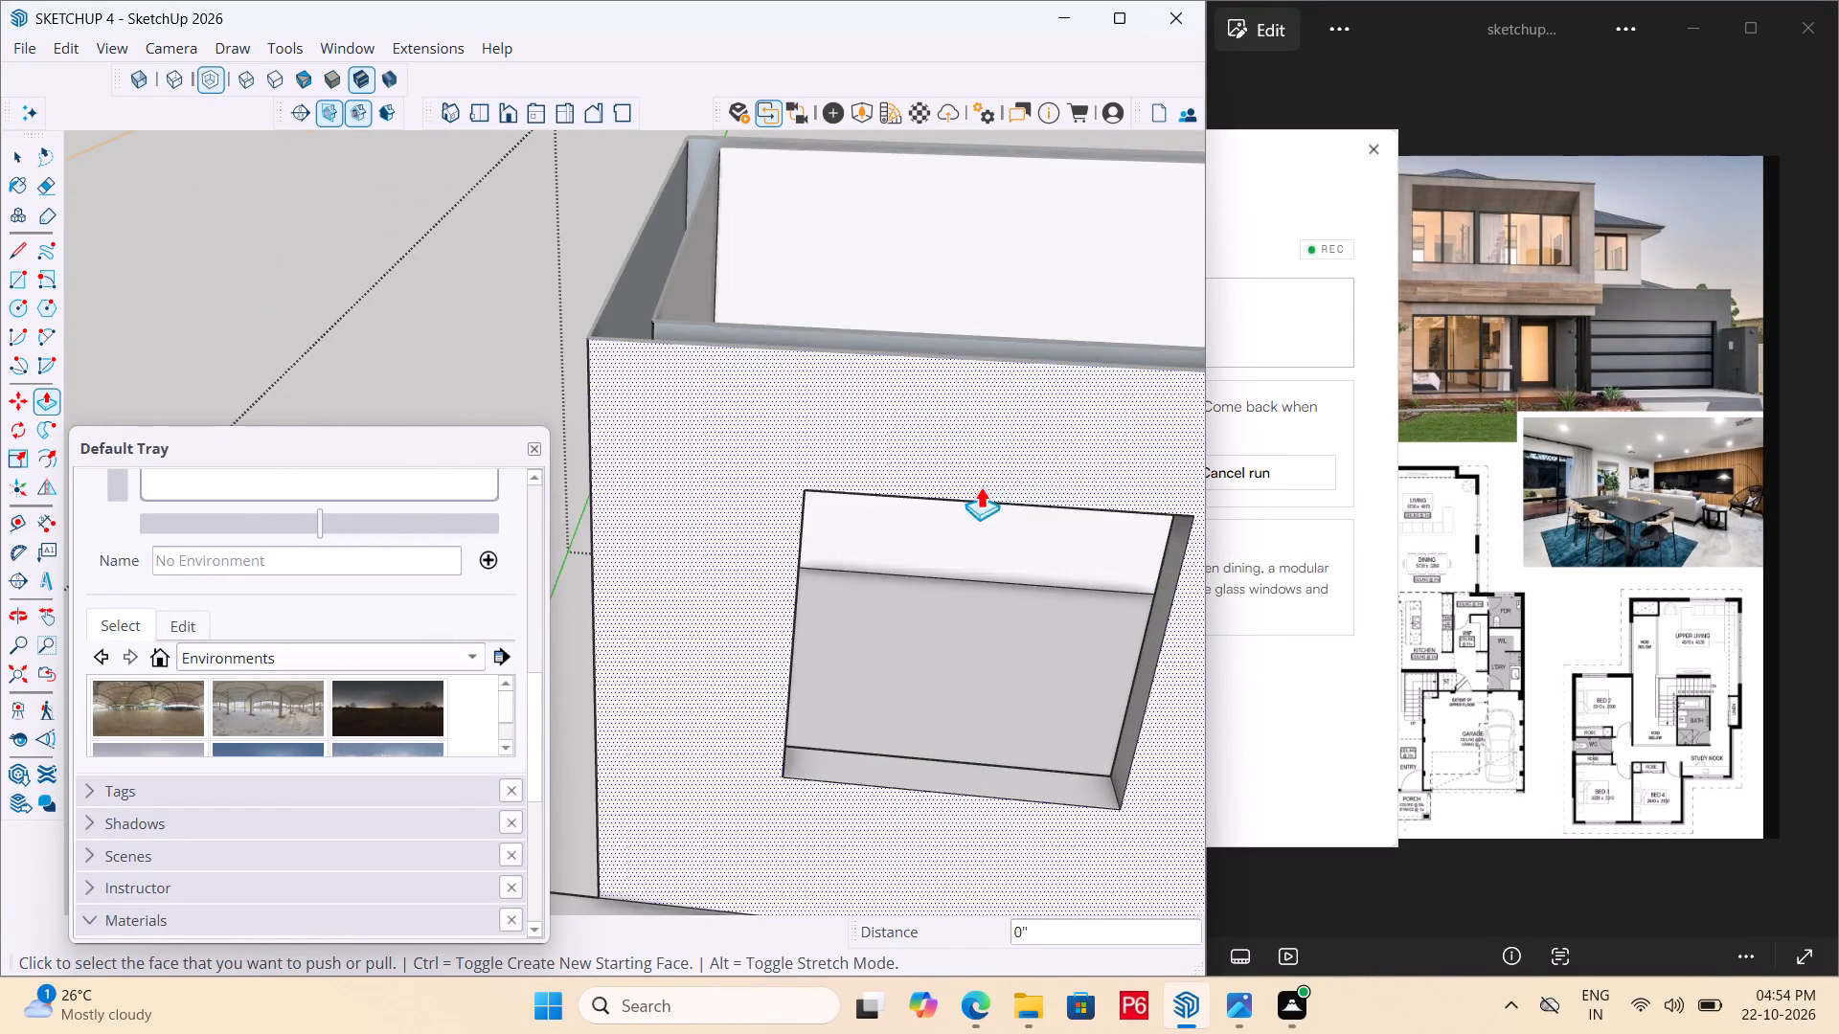
{"action": "middle_click_drag", "start_coordinate": [1076, 468], "coordinate": [1270, 449]}
{"action": "scroll", "coordinate": [870, 527], "scroll_direction": "down", "scroll_amount": 6}
{"action": "middle_click_drag", "start_coordinate": [980, 447], "coordinate": [1130, 278]}
{"action": "scroll", "coordinate": [1130, 281], "scroll_direction": "up", "scroll_amount": 1}
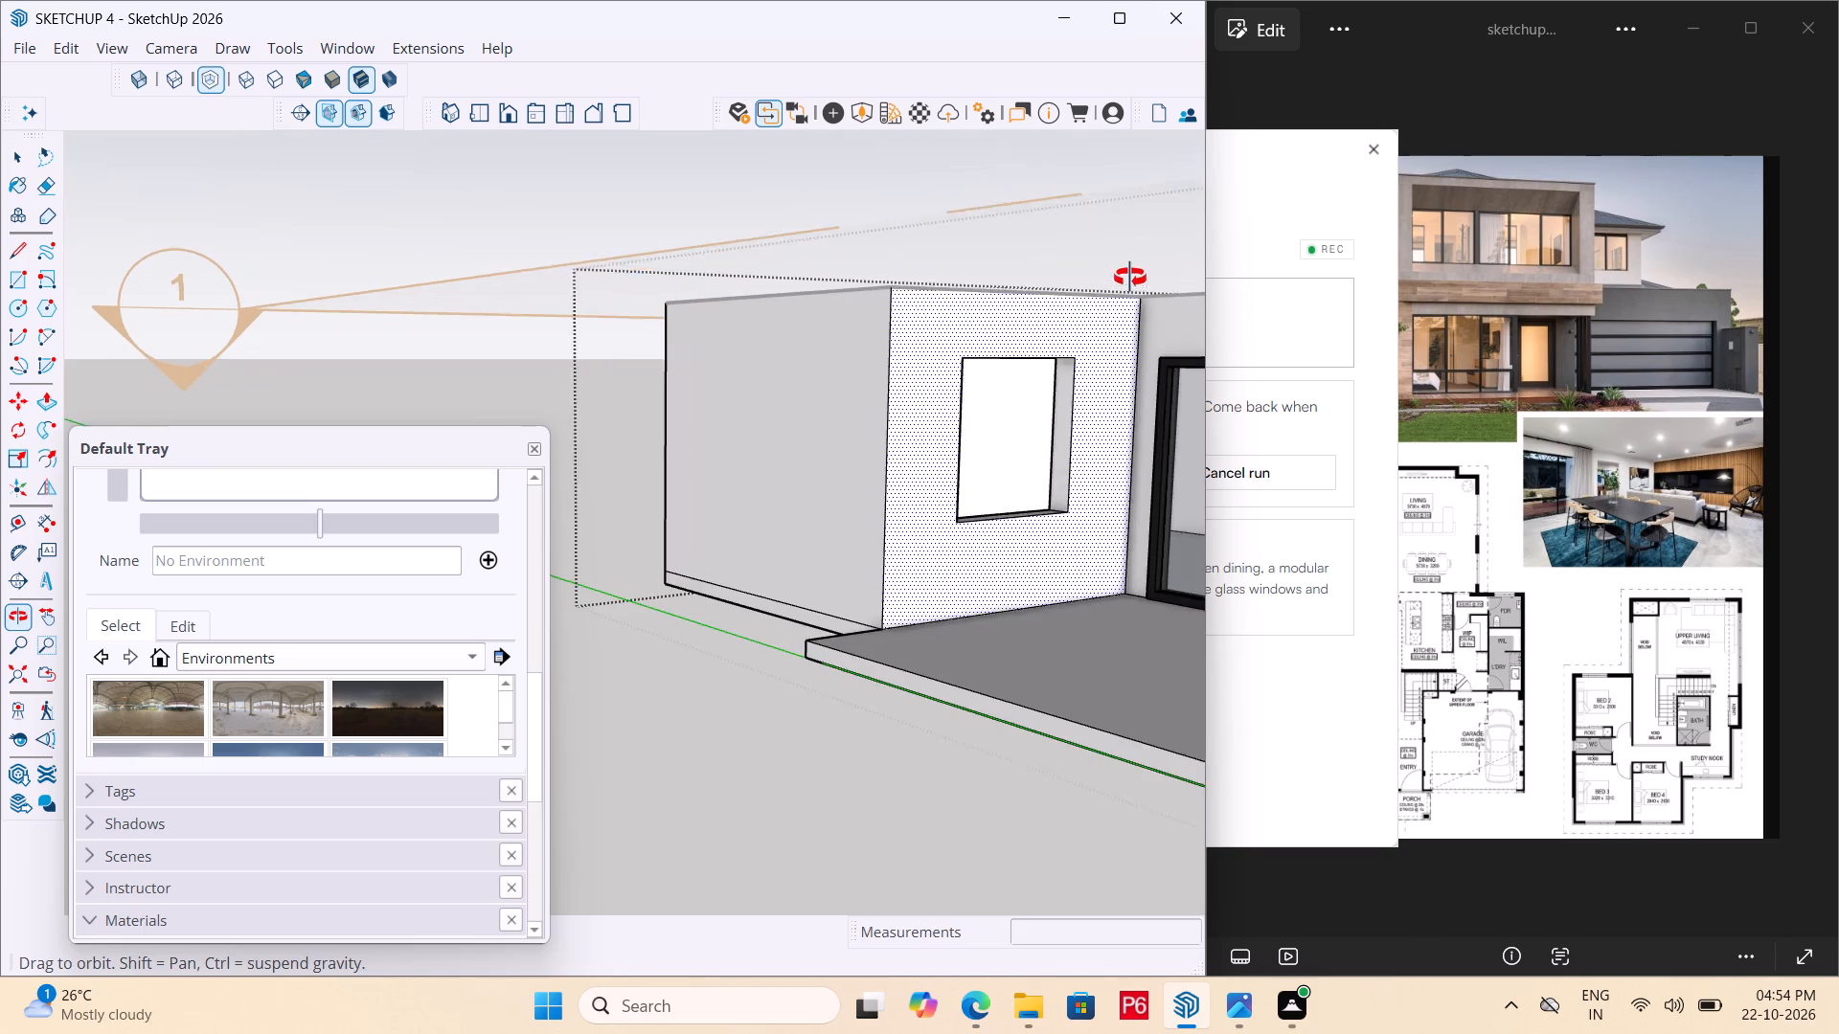
{"action": "middle_click_drag", "start_coordinate": [1130, 278], "coordinate": [1120, 268]}
Draw a 5' by 5' rectangle across the return-wall window opening, between opposite inner corners of its reveal.
{"action": "middle_click_drag", "start_coordinate": [1037, 457], "coordinate": [1034, 375]}
{"action": "scroll", "coordinate": [1041, 353], "scroll_direction": "up", "scroll_amount": 7}
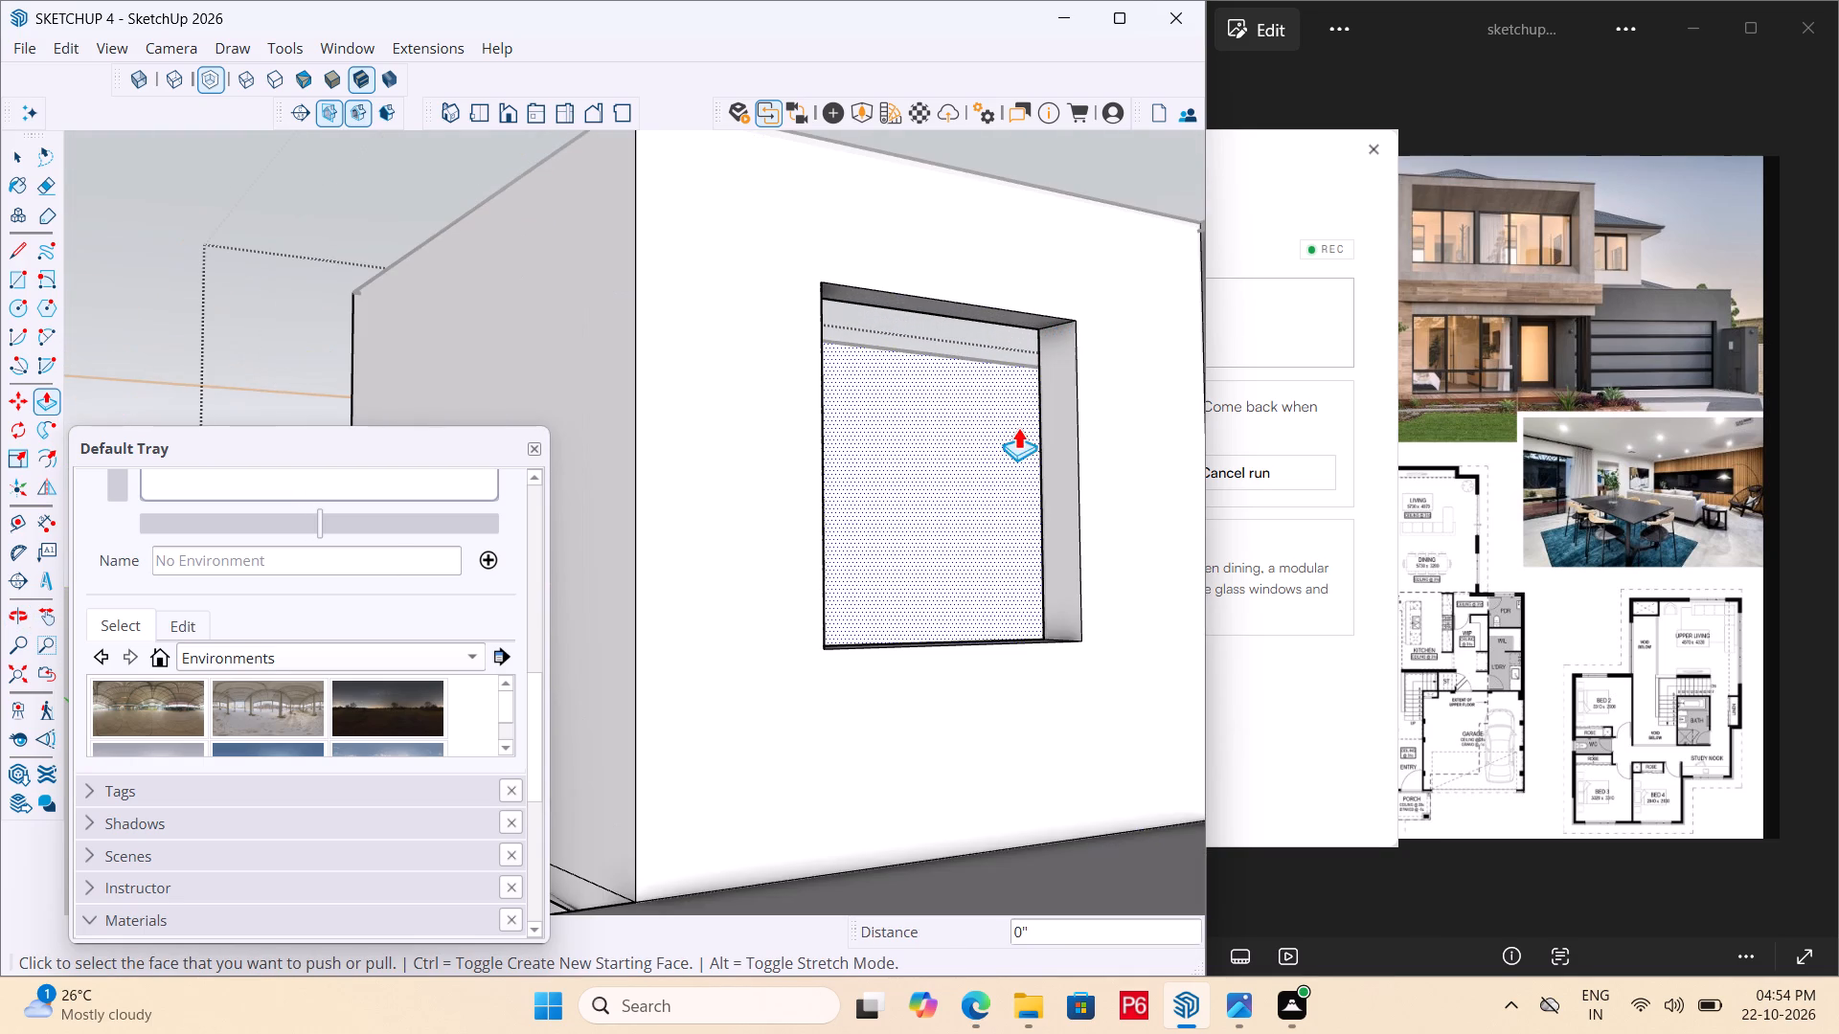
{"action": "key", "text": "r"}
{"action": "scroll", "coordinate": [1045, 323], "scroll_direction": "up", "scroll_amount": 4}
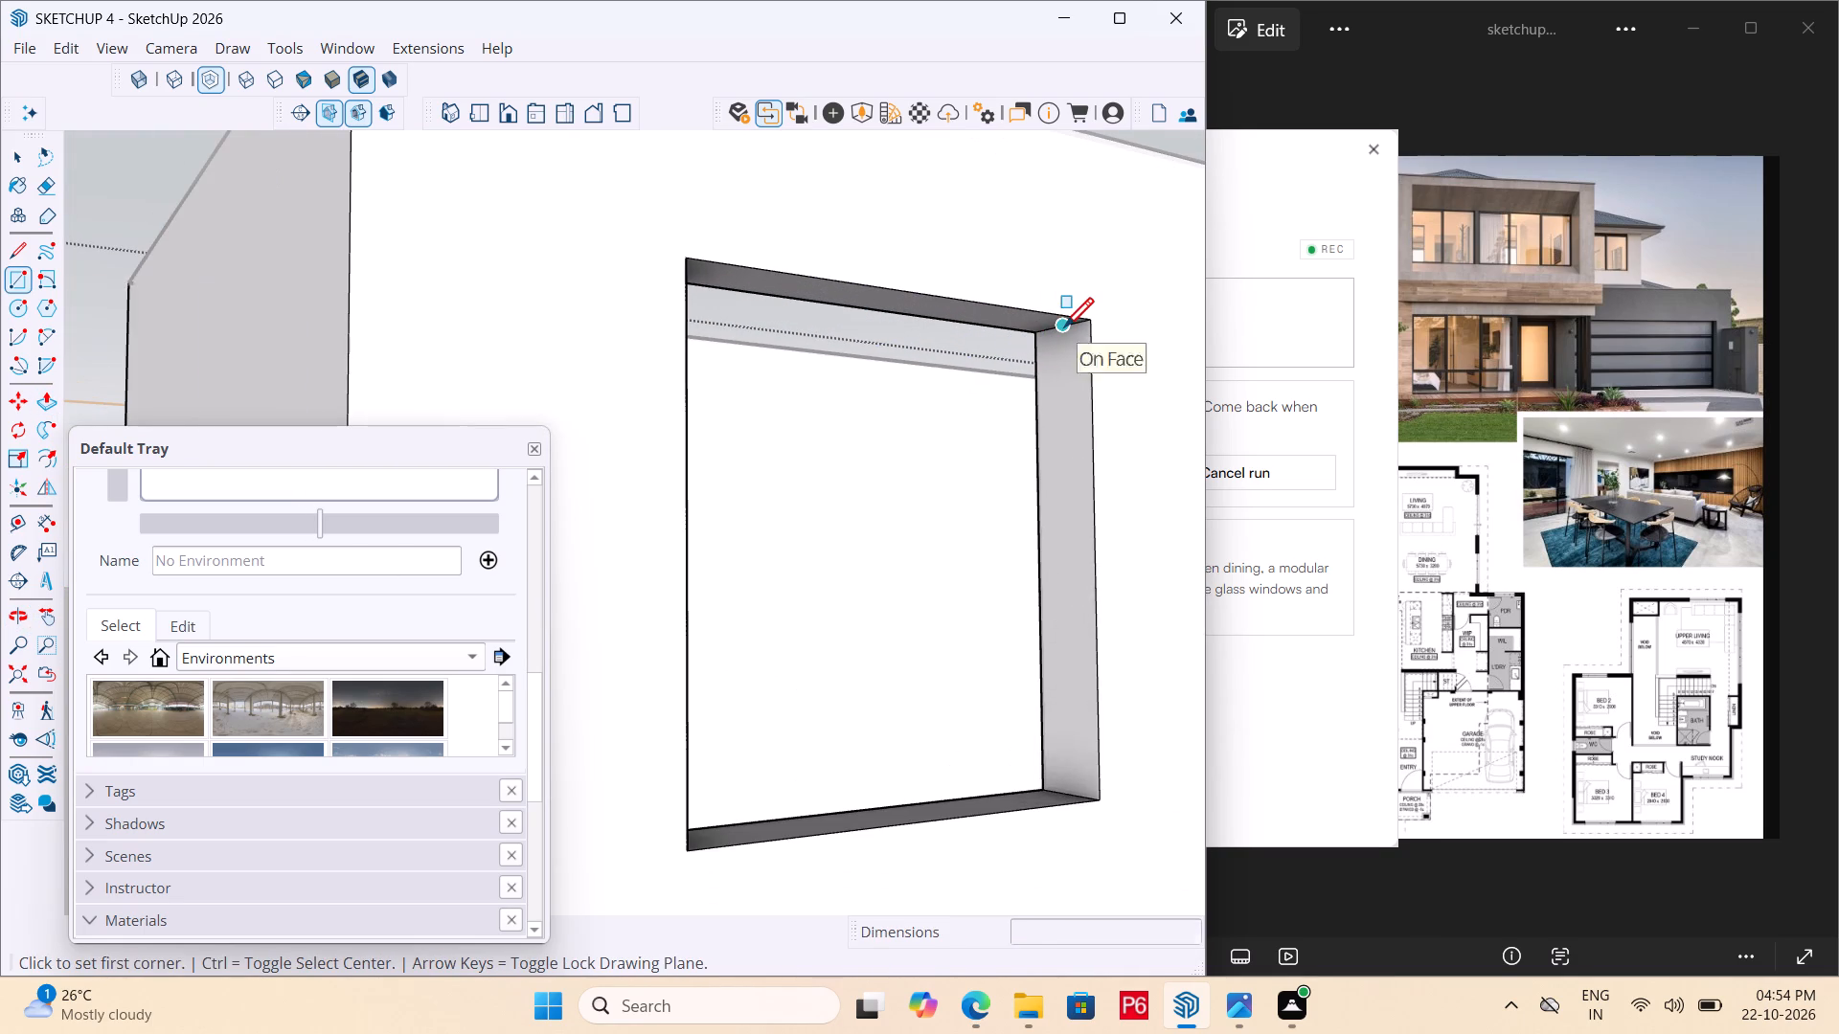
{"action": "left_click", "coordinate": [1064, 330]}
{"action": "scroll", "coordinate": [1044, 578], "scroll_direction": "down", "scroll_amount": 7}
{"action": "scroll", "coordinate": [1186, 582], "scroll_direction": "down", "scroll_amount": 6}
{"action": "middle_click_drag", "start_coordinate": [1070, 598], "coordinate": [864, 724]}
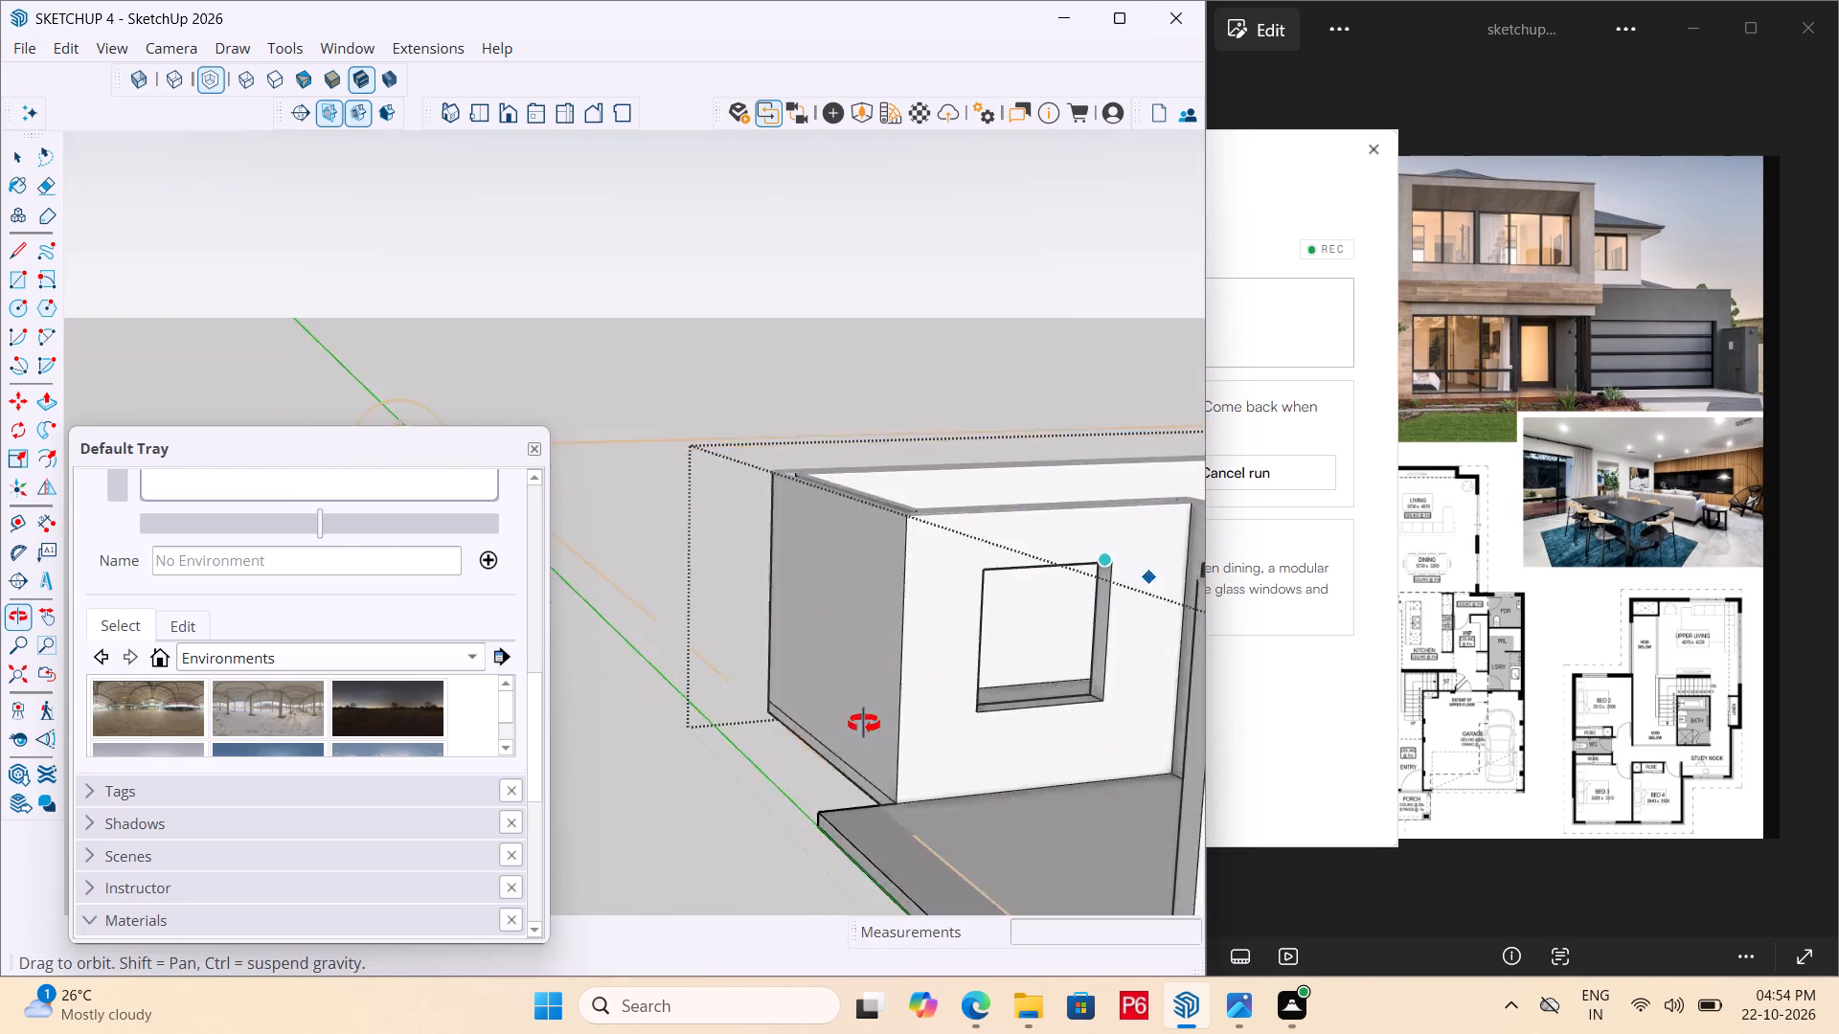
{"action": "middle_click_drag", "start_coordinate": [864, 724], "coordinate": [579, 827]}
{"action": "scroll", "coordinate": [747, 831], "scroll_direction": "up", "scroll_amount": 11}
{"action": "middle_click_drag", "start_coordinate": [747, 831], "coordinate": [715, 838]}
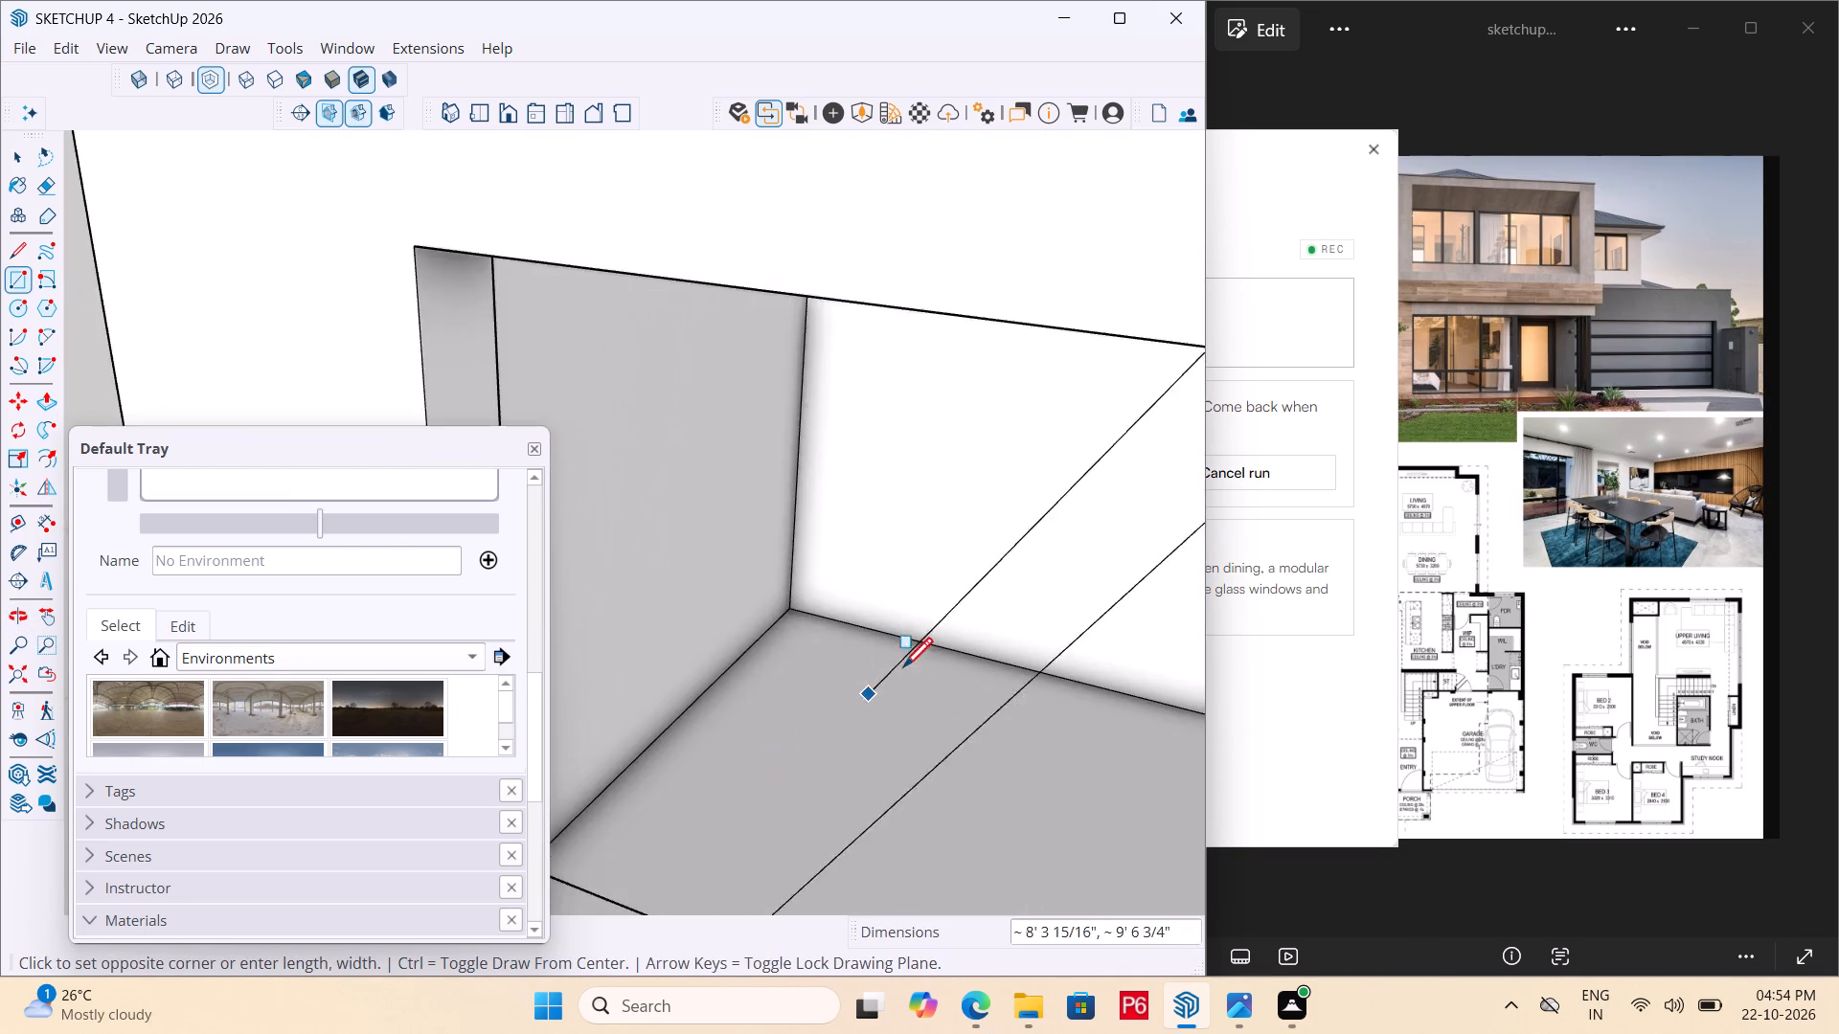
{"action": "scroll", "coordinate": [1090, 611], "scroll_direction": "down", "scroll_amount": 5}
{"action": "scroll", "coordinate": [824, 752], "scroll_direction": "up", "scroll_amount": 5}
{"action": "left_click", "coordinate": [817, 742]}
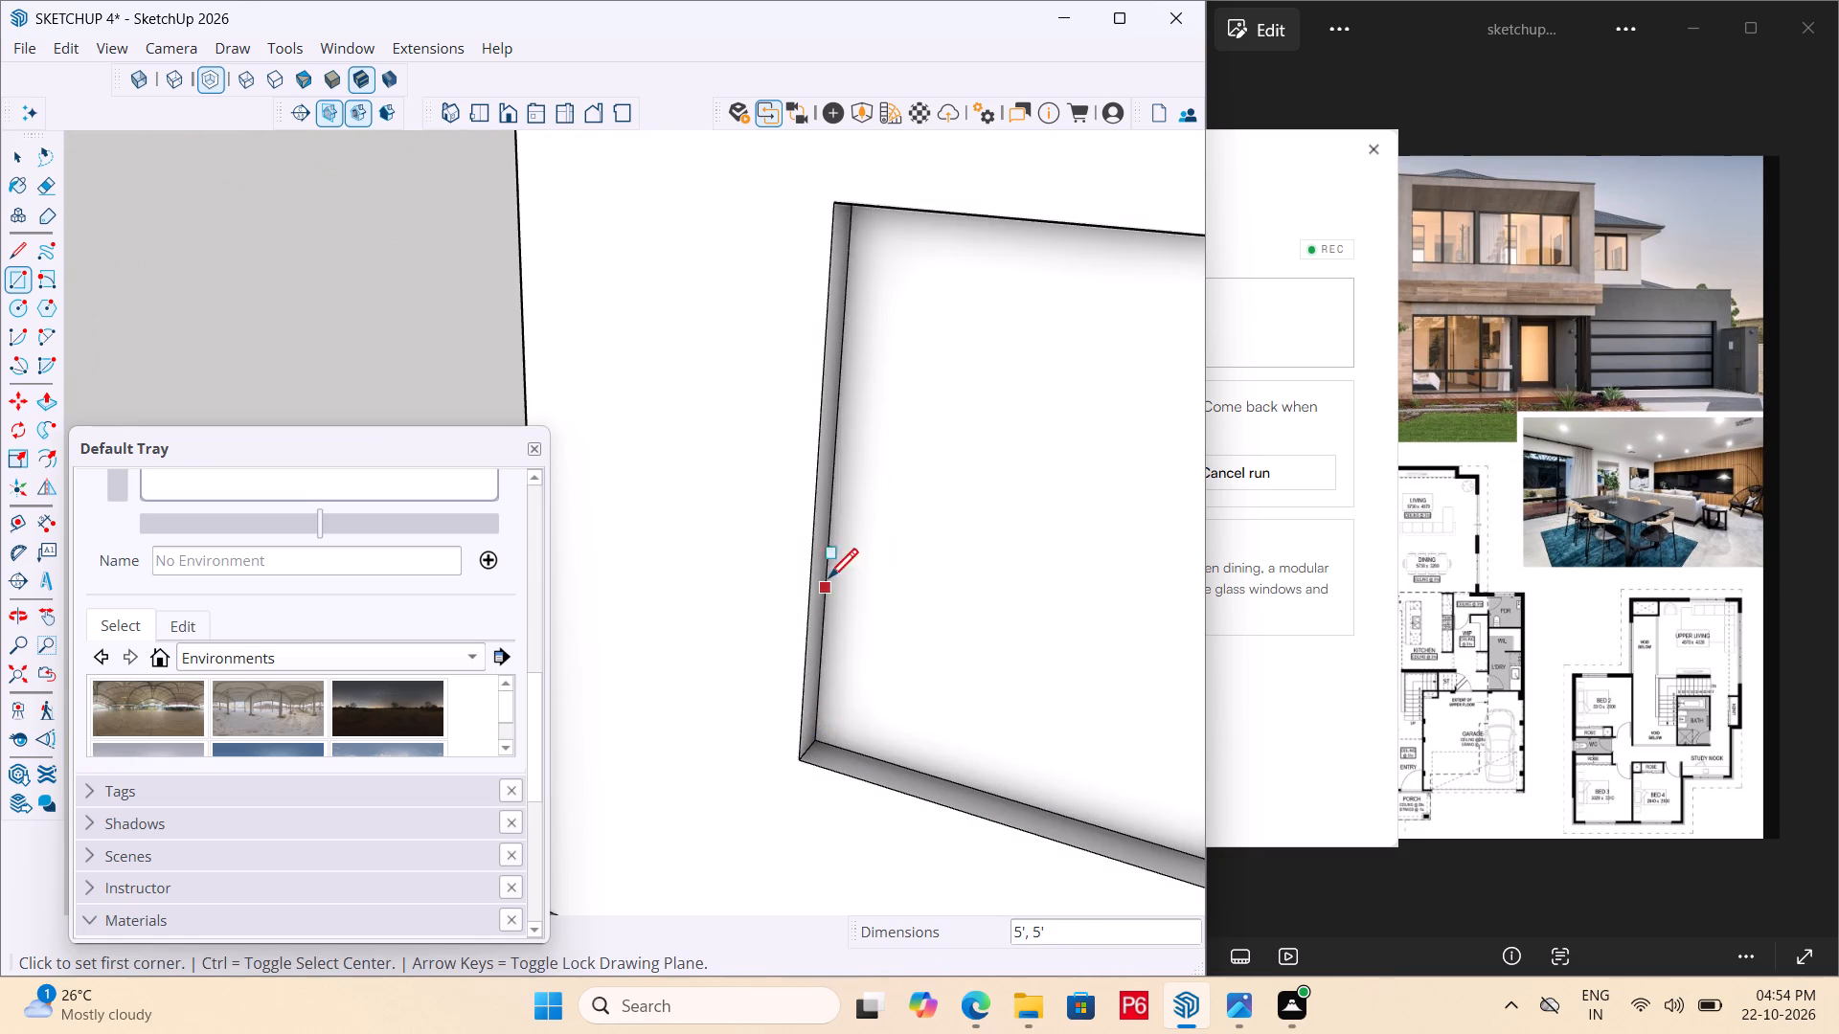
Select the new face filling the return-wall window opening and bring the Glass materials into view.
{"action": "key", "text": "space"}
{"action": "scroll", "coordinate": [685, 552], "scroll_direction": "down", "scroll_amount": 7}
{"action": "left_click", "coordinate": [857, 509]}
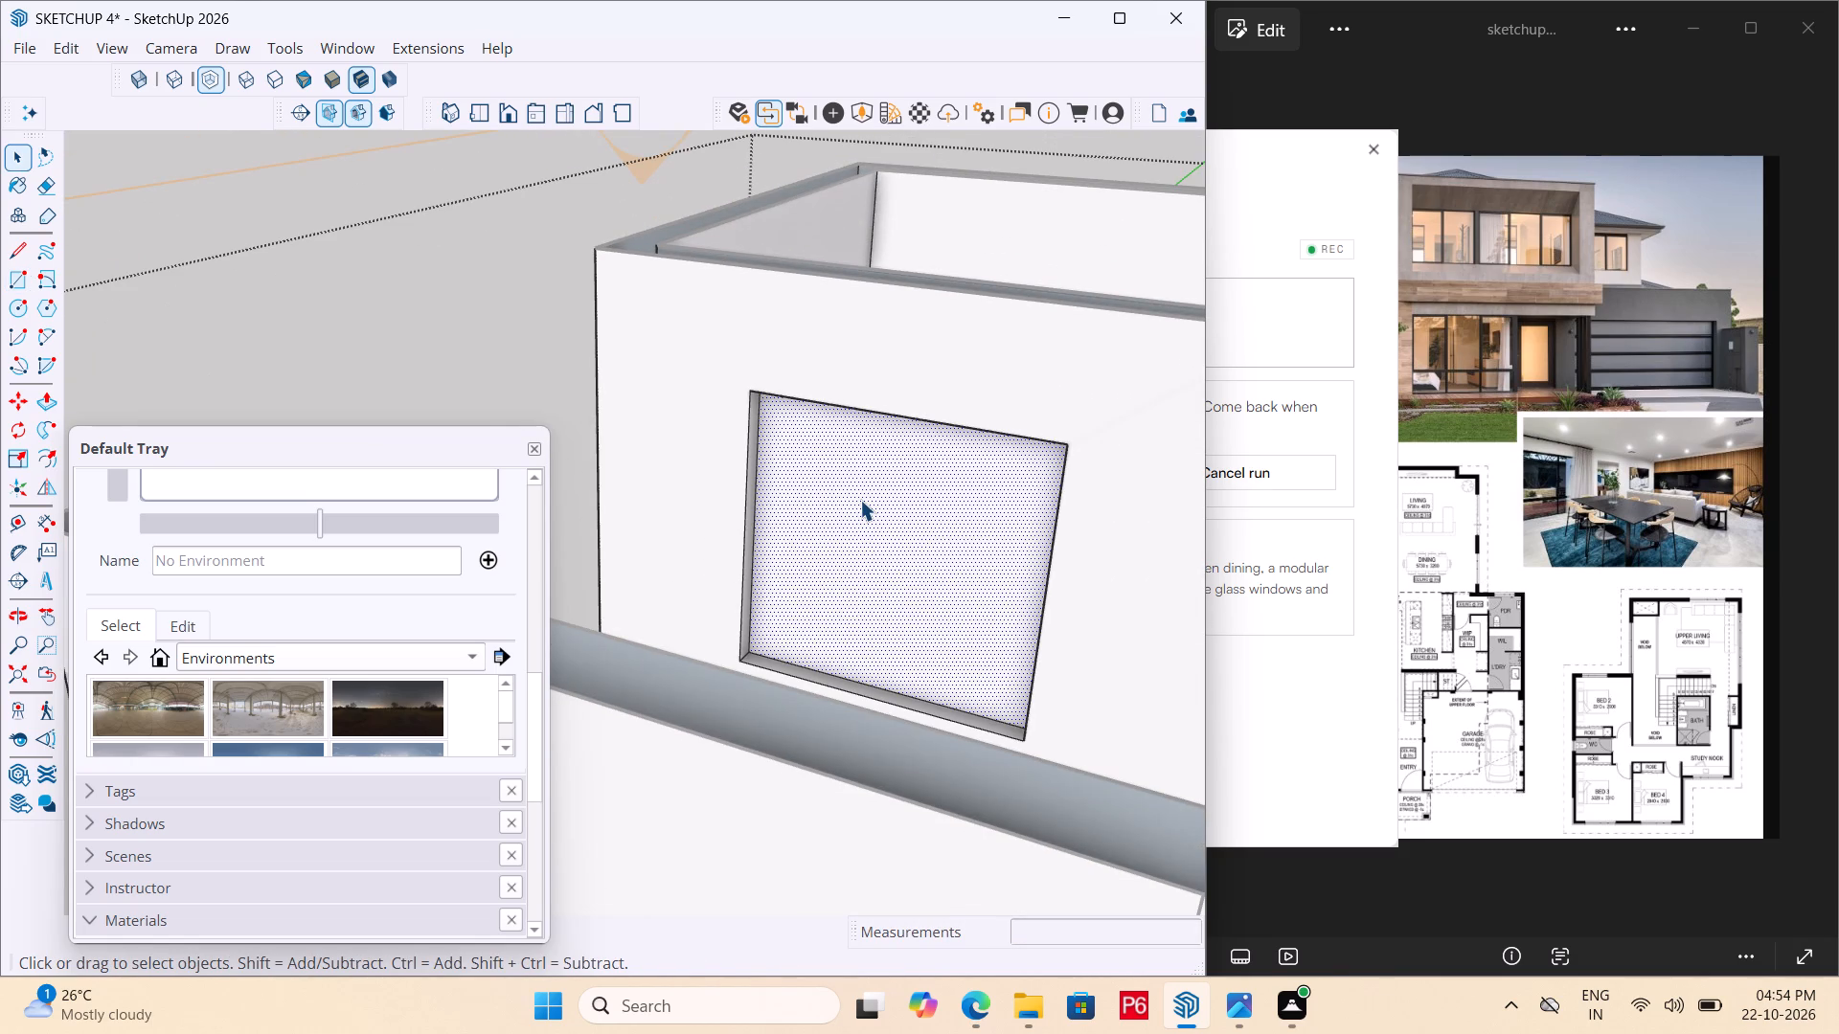
{"action": "scroll", "coordinate": [327, 619], "scroll_direction": "up", "scroll_amount": 18}
{"action": "scroll", "coordinate": [336, 613], "scroll_direction": "down", "scroll_amount": 3}
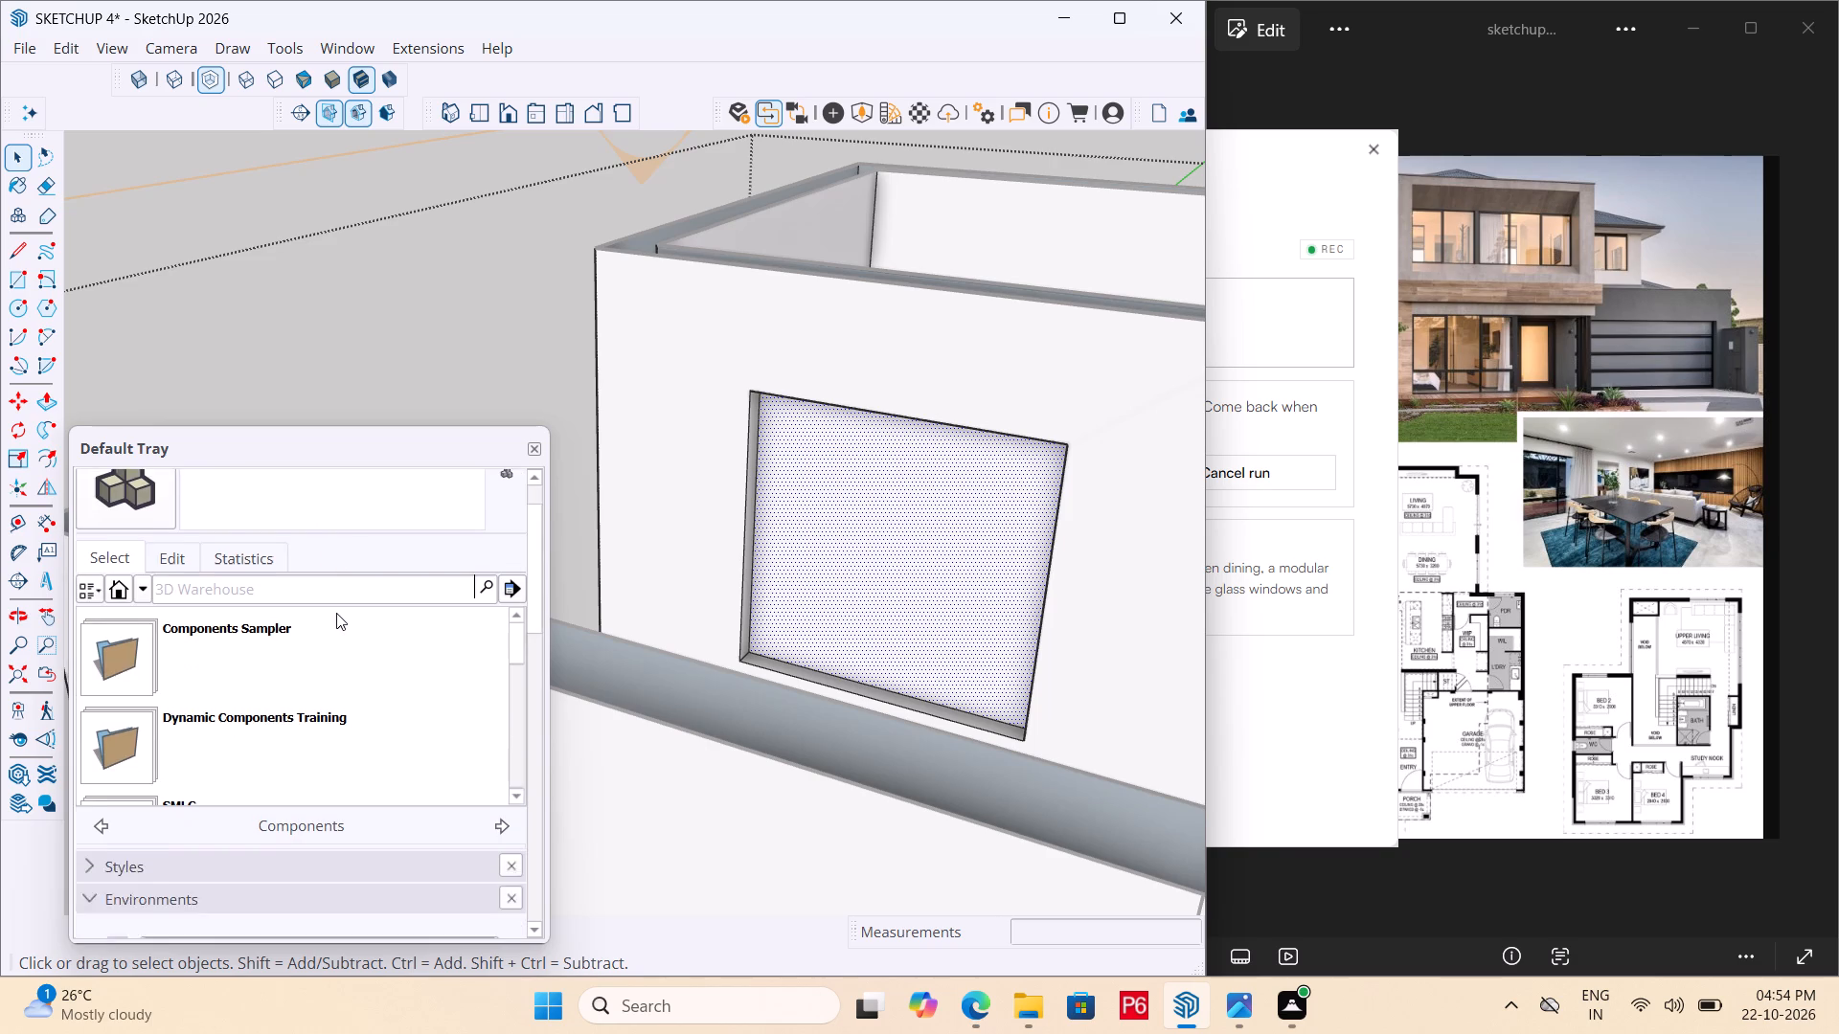
{"action": "scroll", "coordinate": [336, 613], "scroll_direction": "down", "scroll_amount": 16}
{"action": "scroll", "coordinate": [392, 664], "scroll_direction": "down", "scroll_amount": 7}
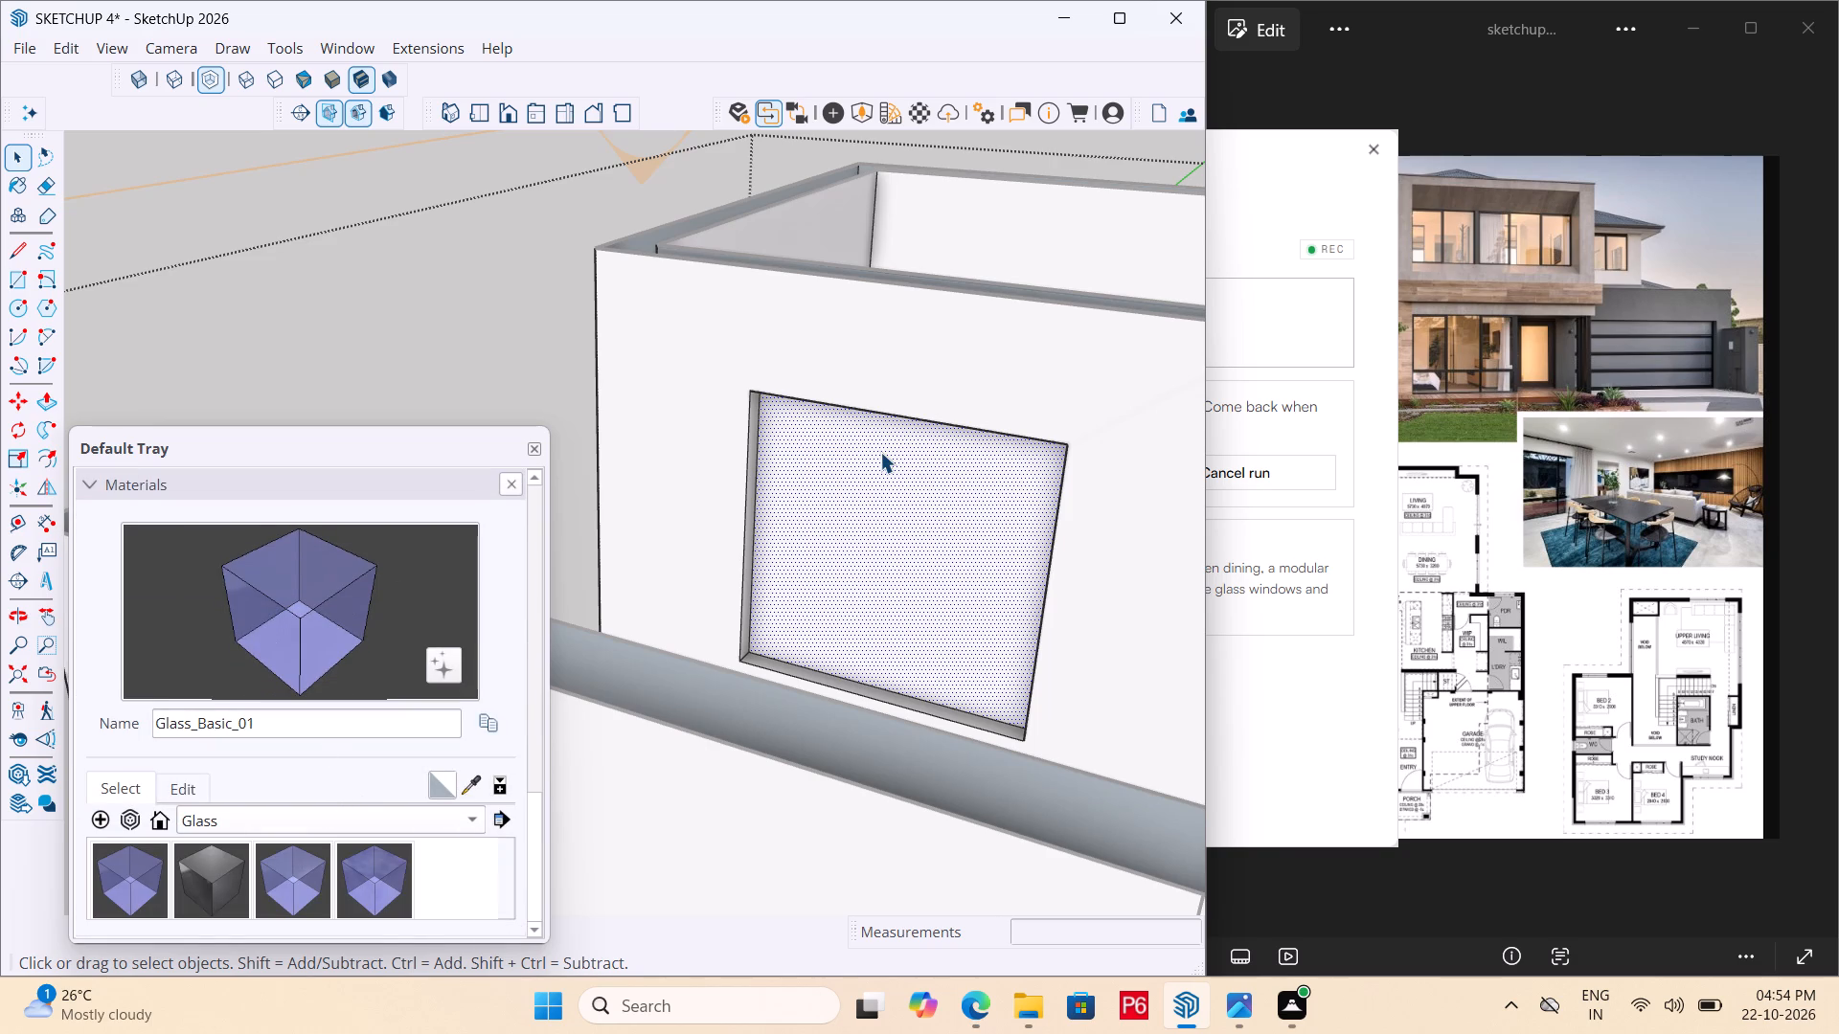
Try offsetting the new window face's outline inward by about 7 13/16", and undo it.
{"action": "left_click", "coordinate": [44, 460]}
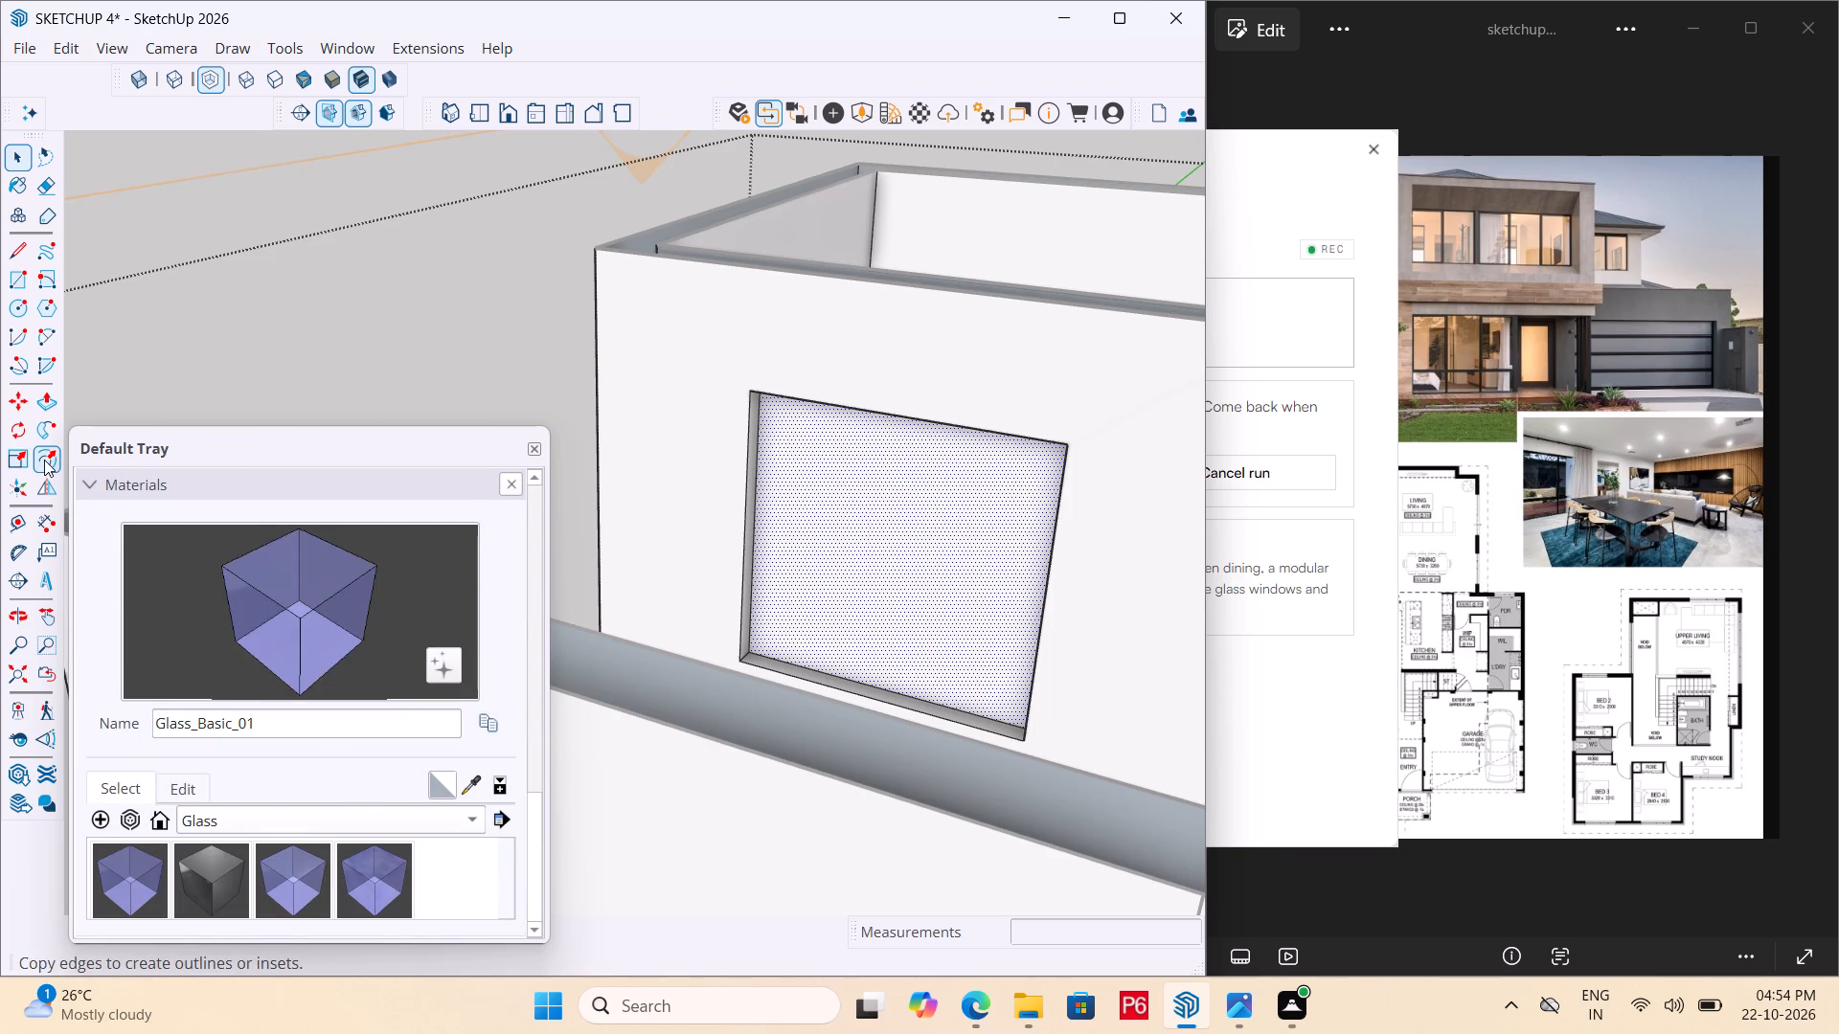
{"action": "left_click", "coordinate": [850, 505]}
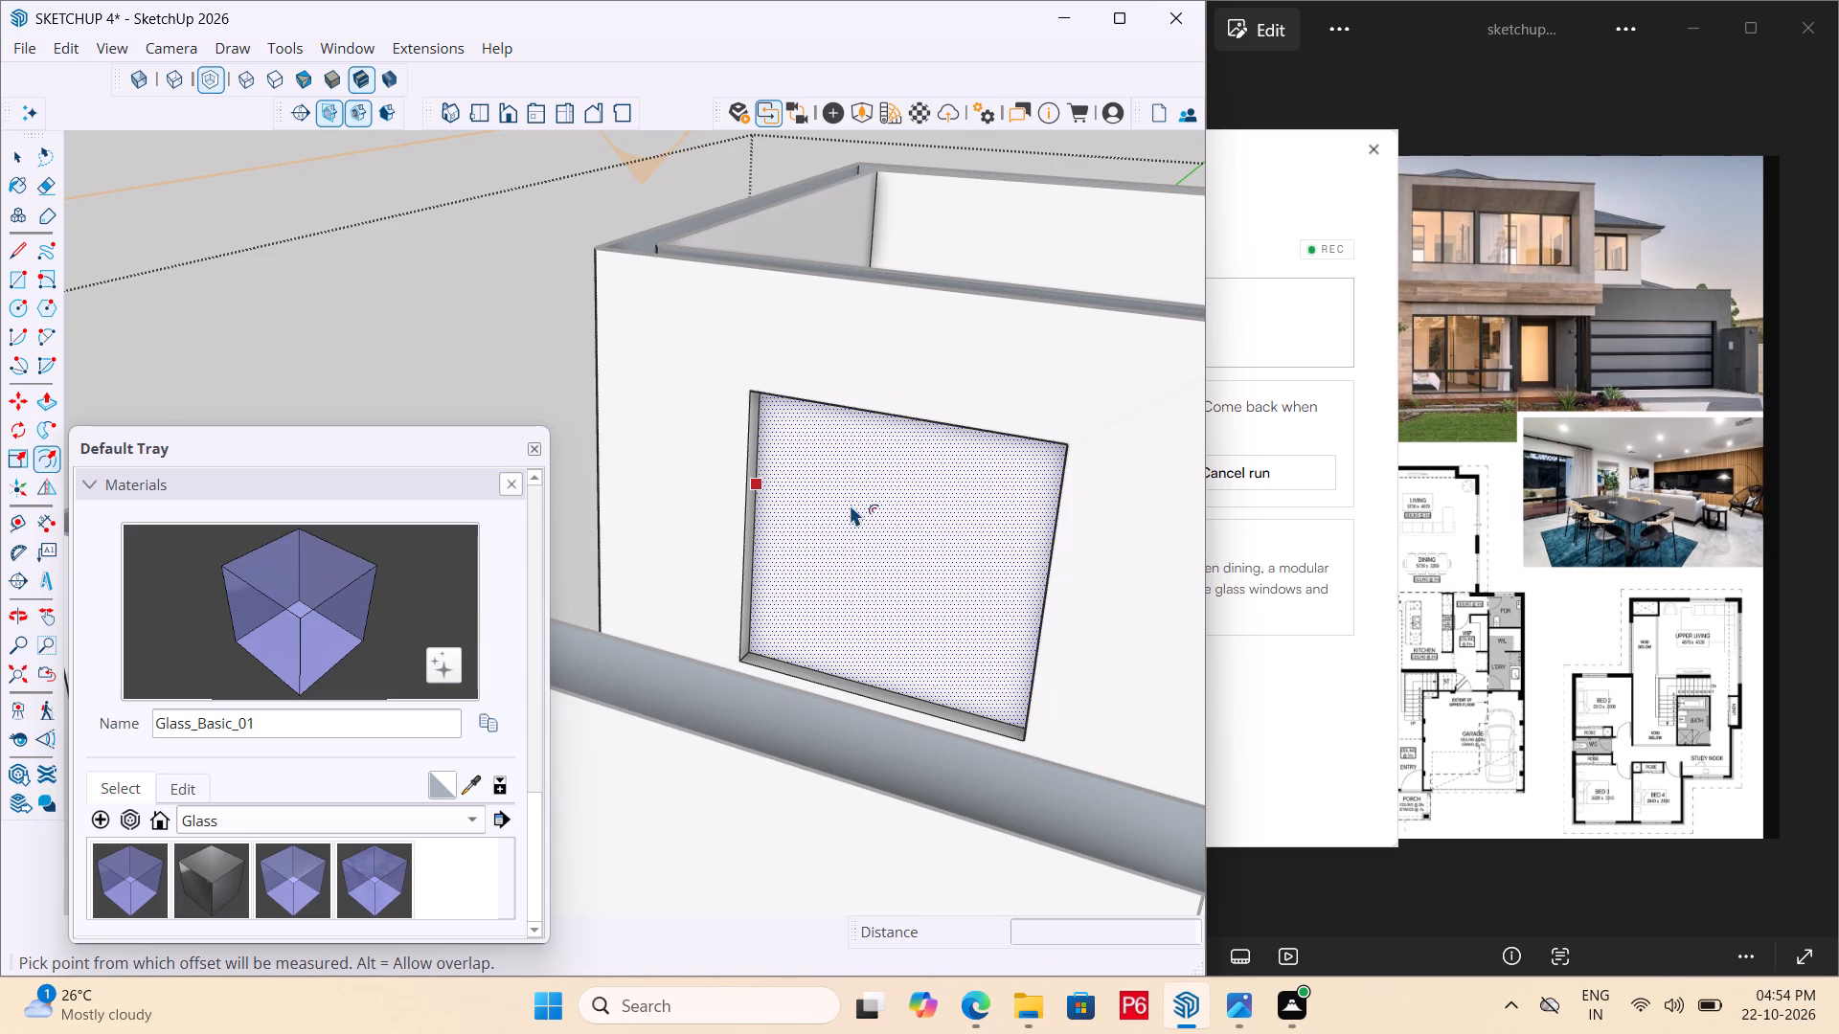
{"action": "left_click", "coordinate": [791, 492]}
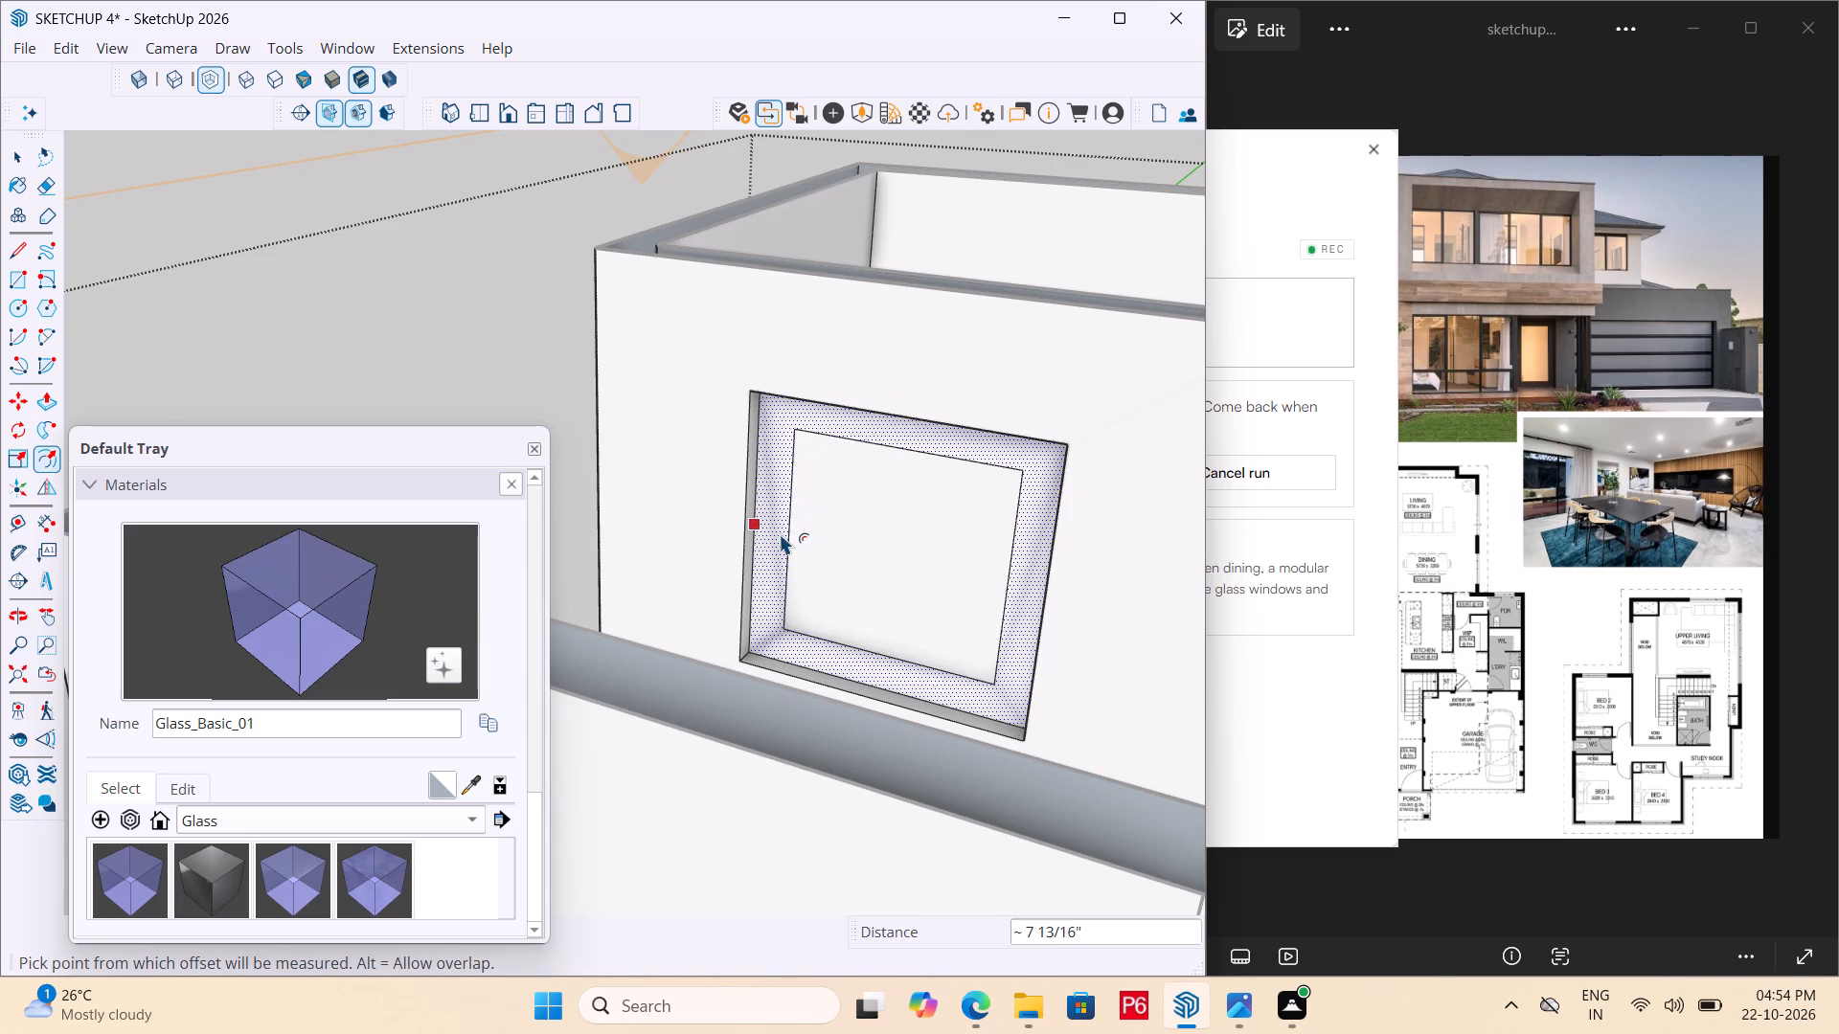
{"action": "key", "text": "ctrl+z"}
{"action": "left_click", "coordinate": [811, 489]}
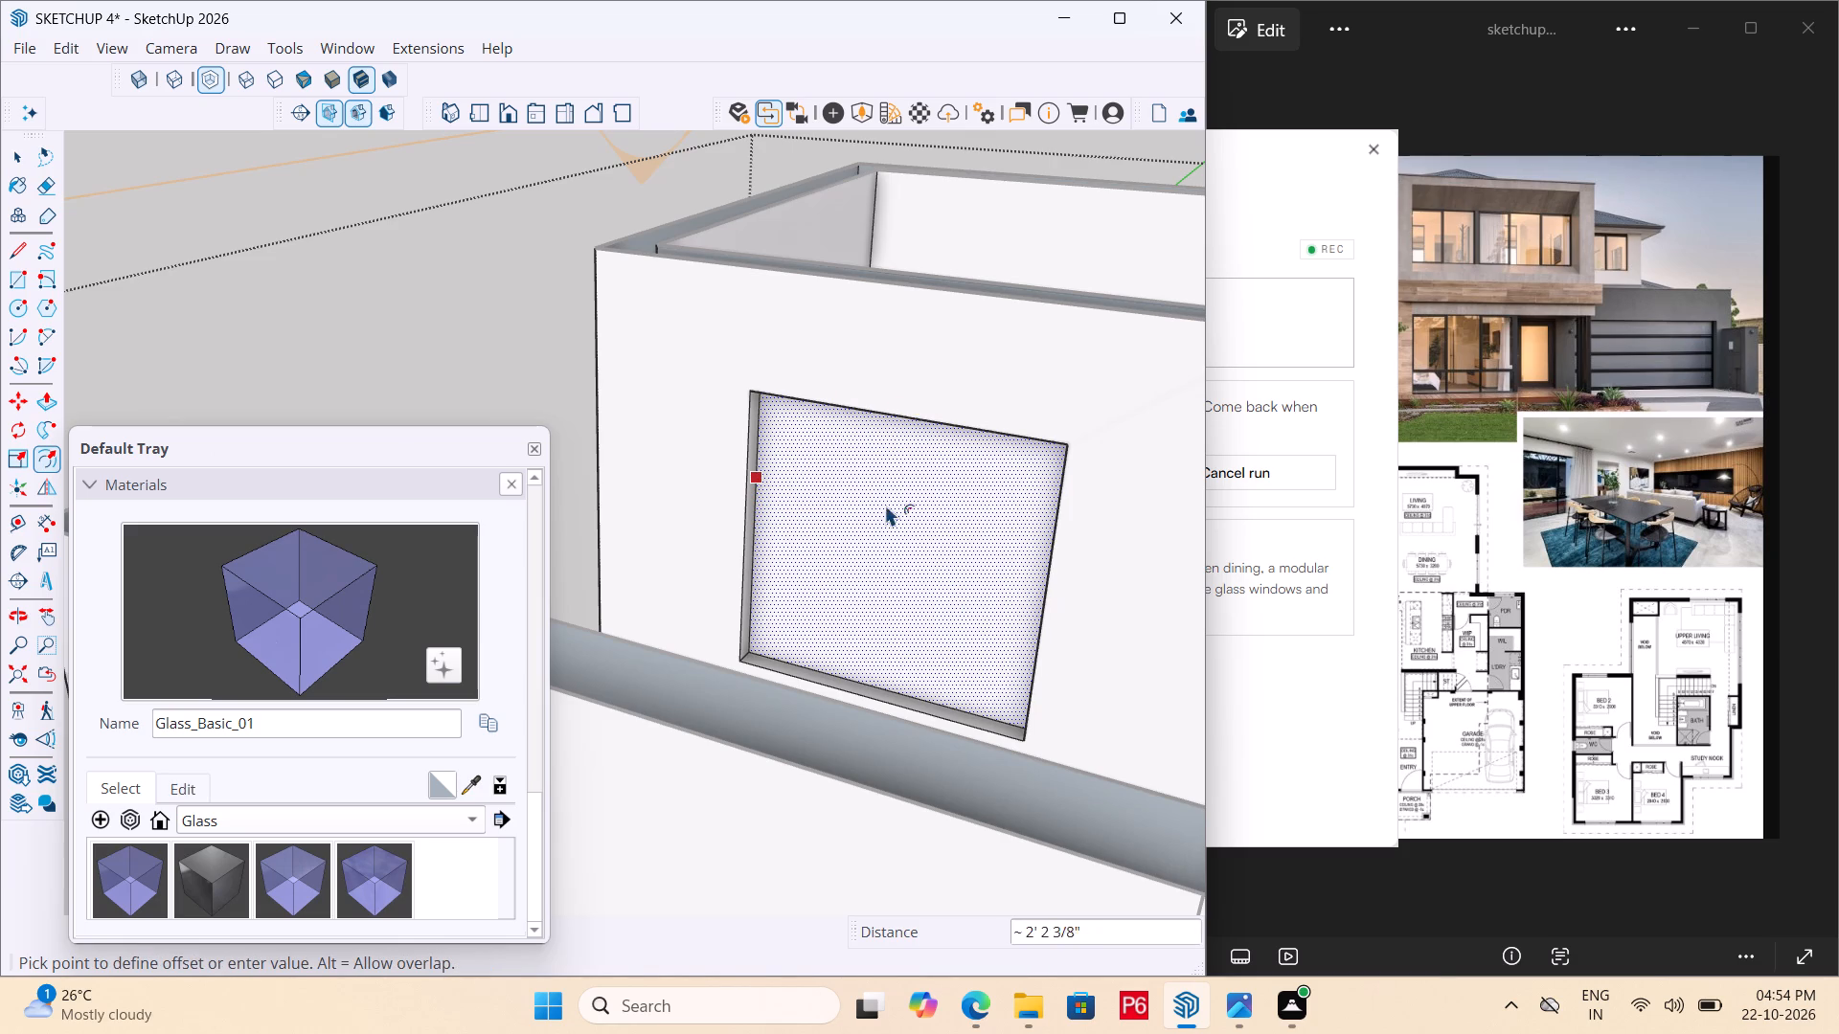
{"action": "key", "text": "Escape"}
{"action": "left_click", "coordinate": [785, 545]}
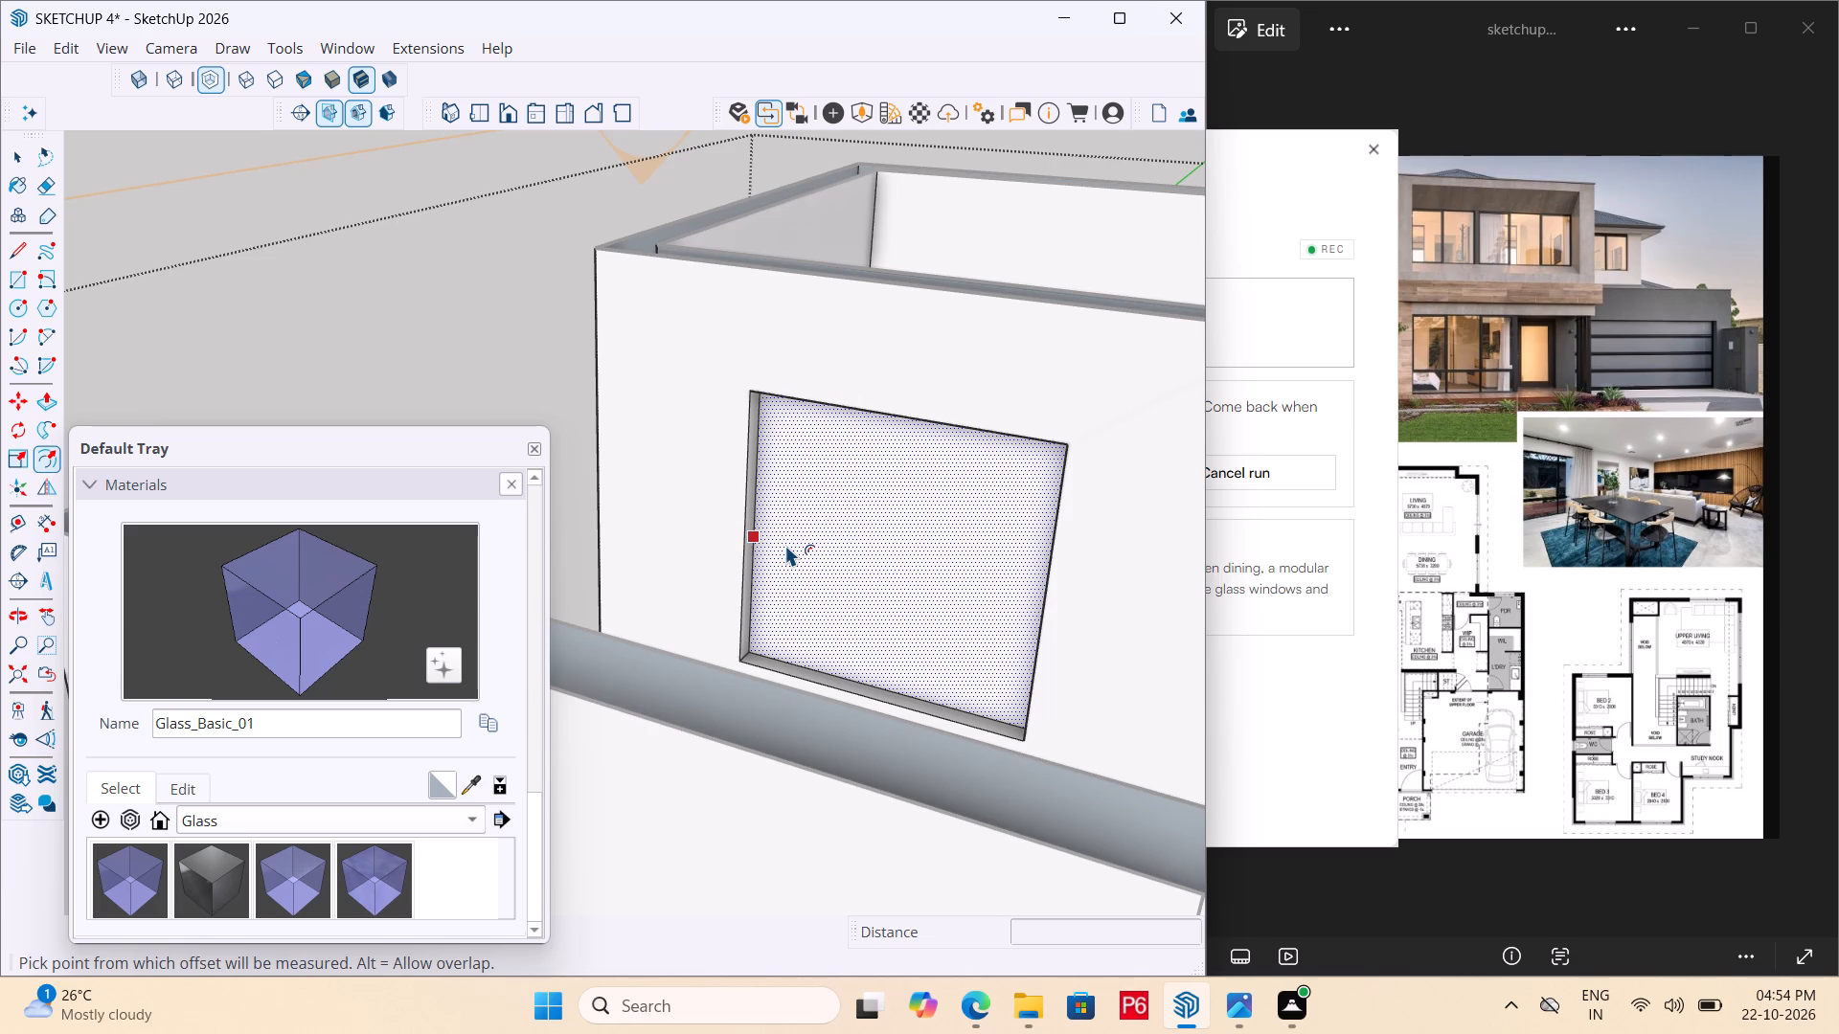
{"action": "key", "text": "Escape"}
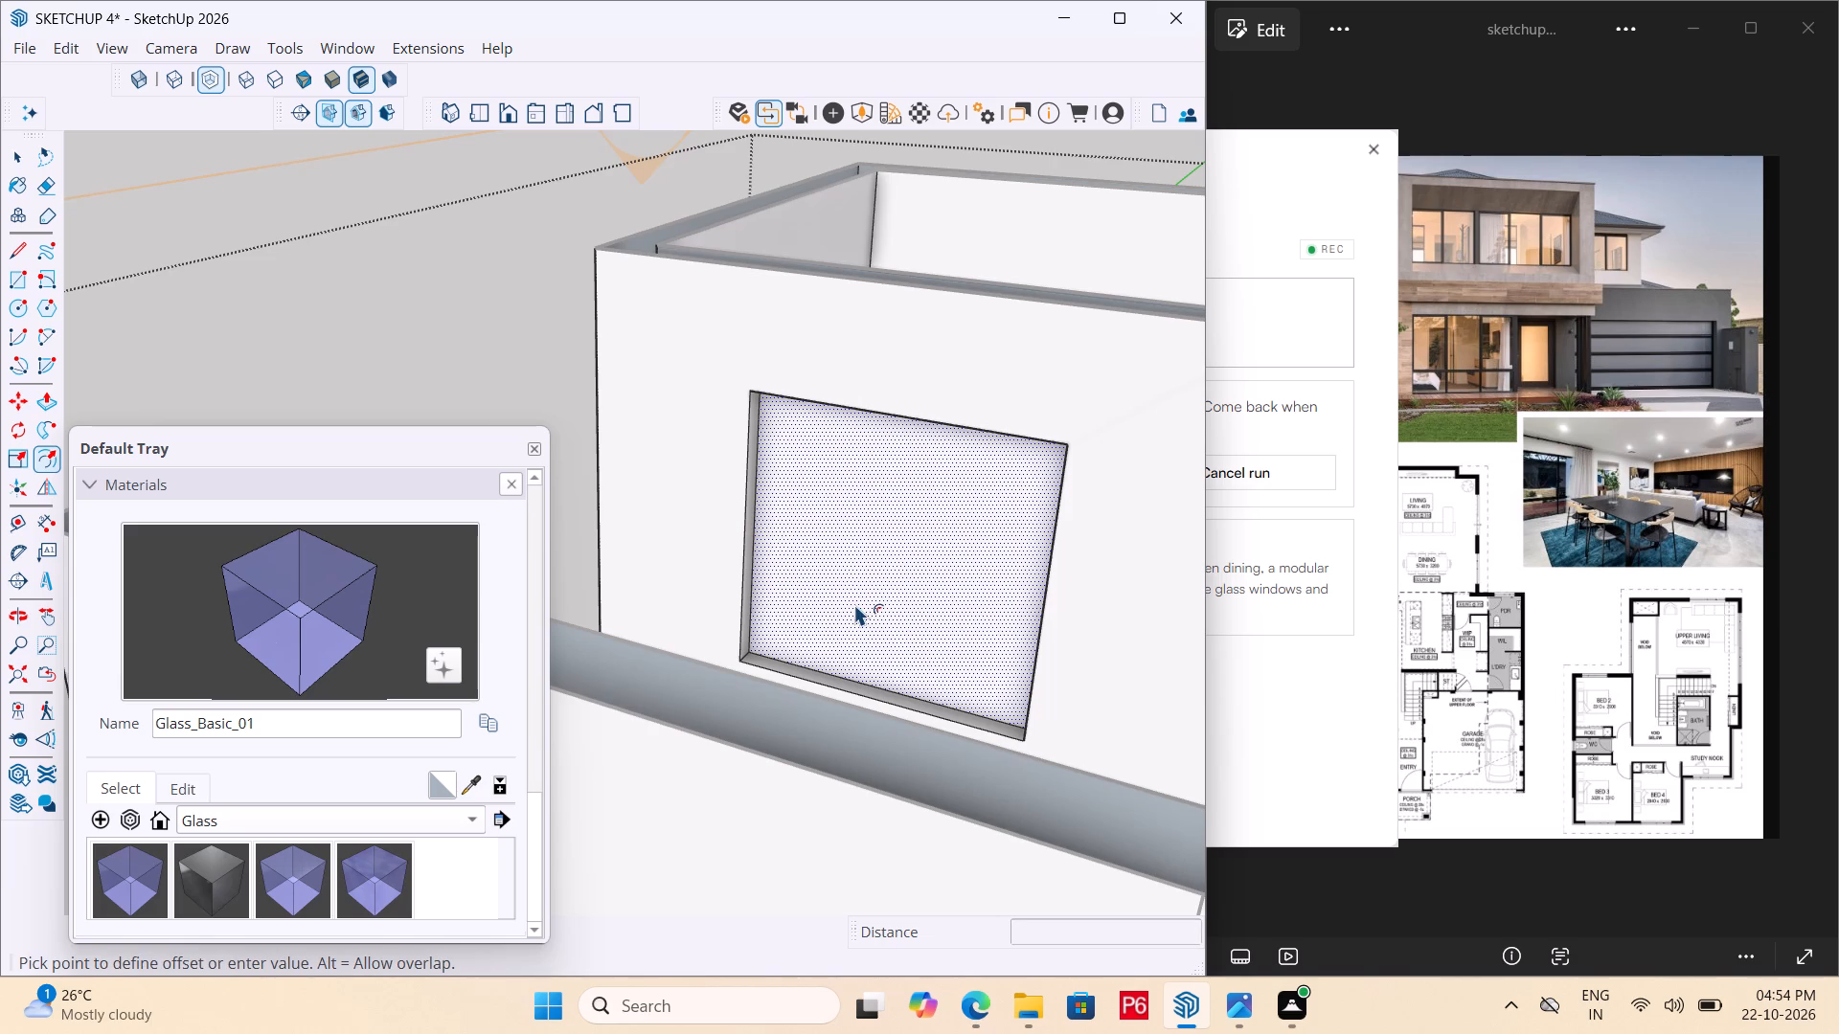
Save the house model.
{"action": "key", "text": "ctrl+s"}
{"action": "key", "text": "ctrl+s"}
{"action": "key", "text": "ctrl+s"}
{"action": "key", "text": "ctrl+s"}
Offset the edges of the face in the return-wall window opening inward by 3" for the frame border.
{"action": "scroll", "coordinate": [817, 611], "scroll_direction": "down", "scroll_amount": 7}
{"action": "middle_click_drag", "start_coordinate": [749, 608], "coordinate": [1386, 602]}
{"action": "scroll", "coordinate": [713, 618], "scroll_direction": "down", "scroll_amount": 7}
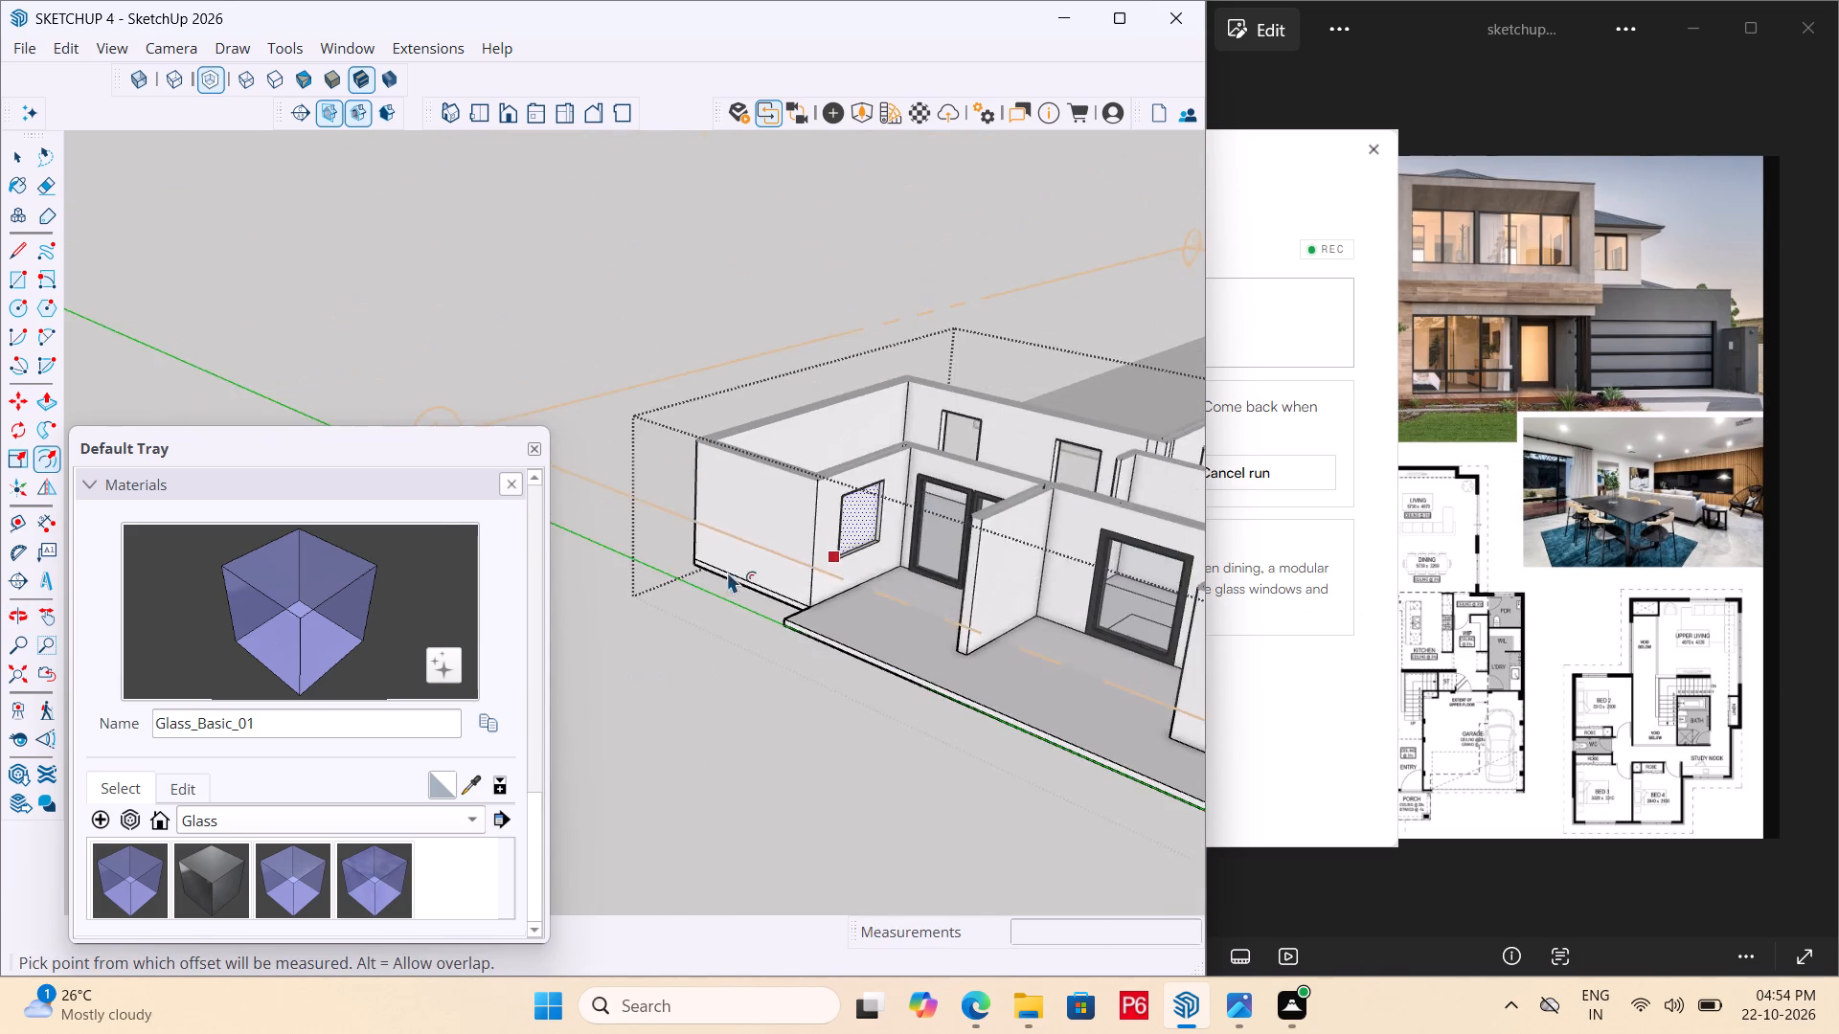
{"action": "scroll", "coordinate": [914, 471], "scroll_direction": "up", "scroll_amount": 18}
{"action": "middle_click", "coordinate": [837, 563]}
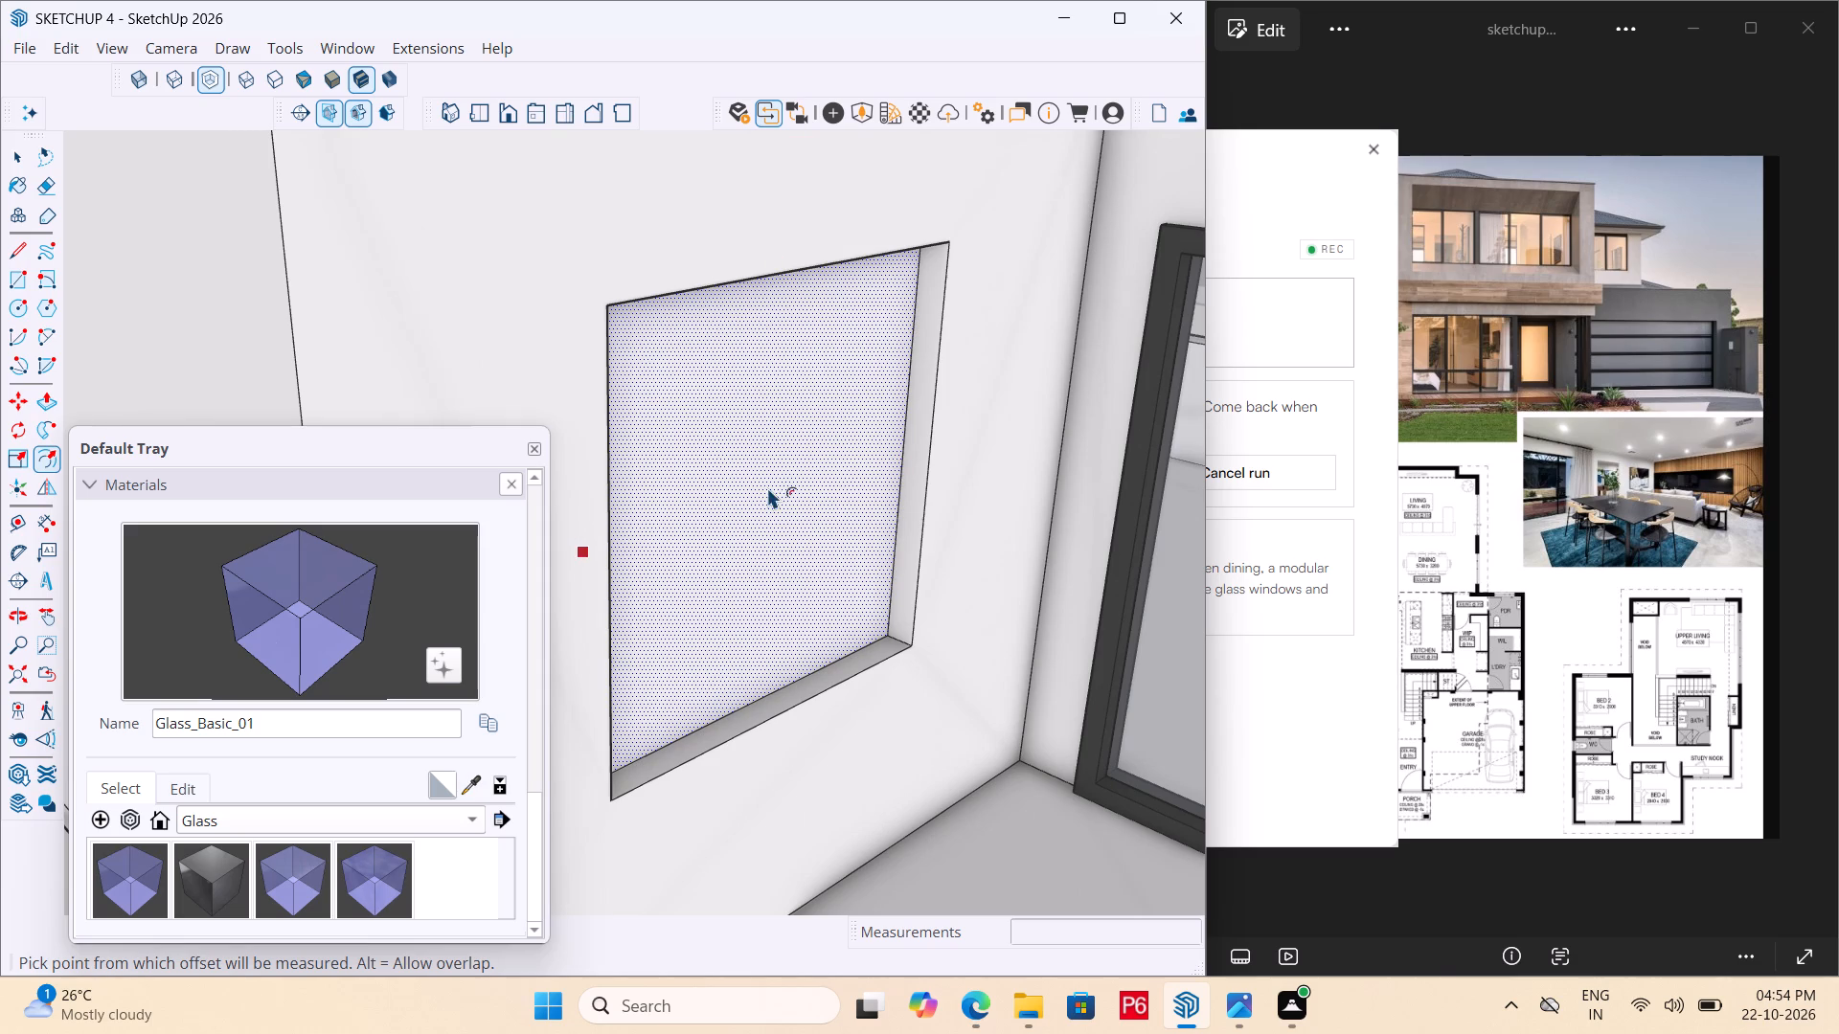
{"action": "left_click", "coordinate": [771, 497]}
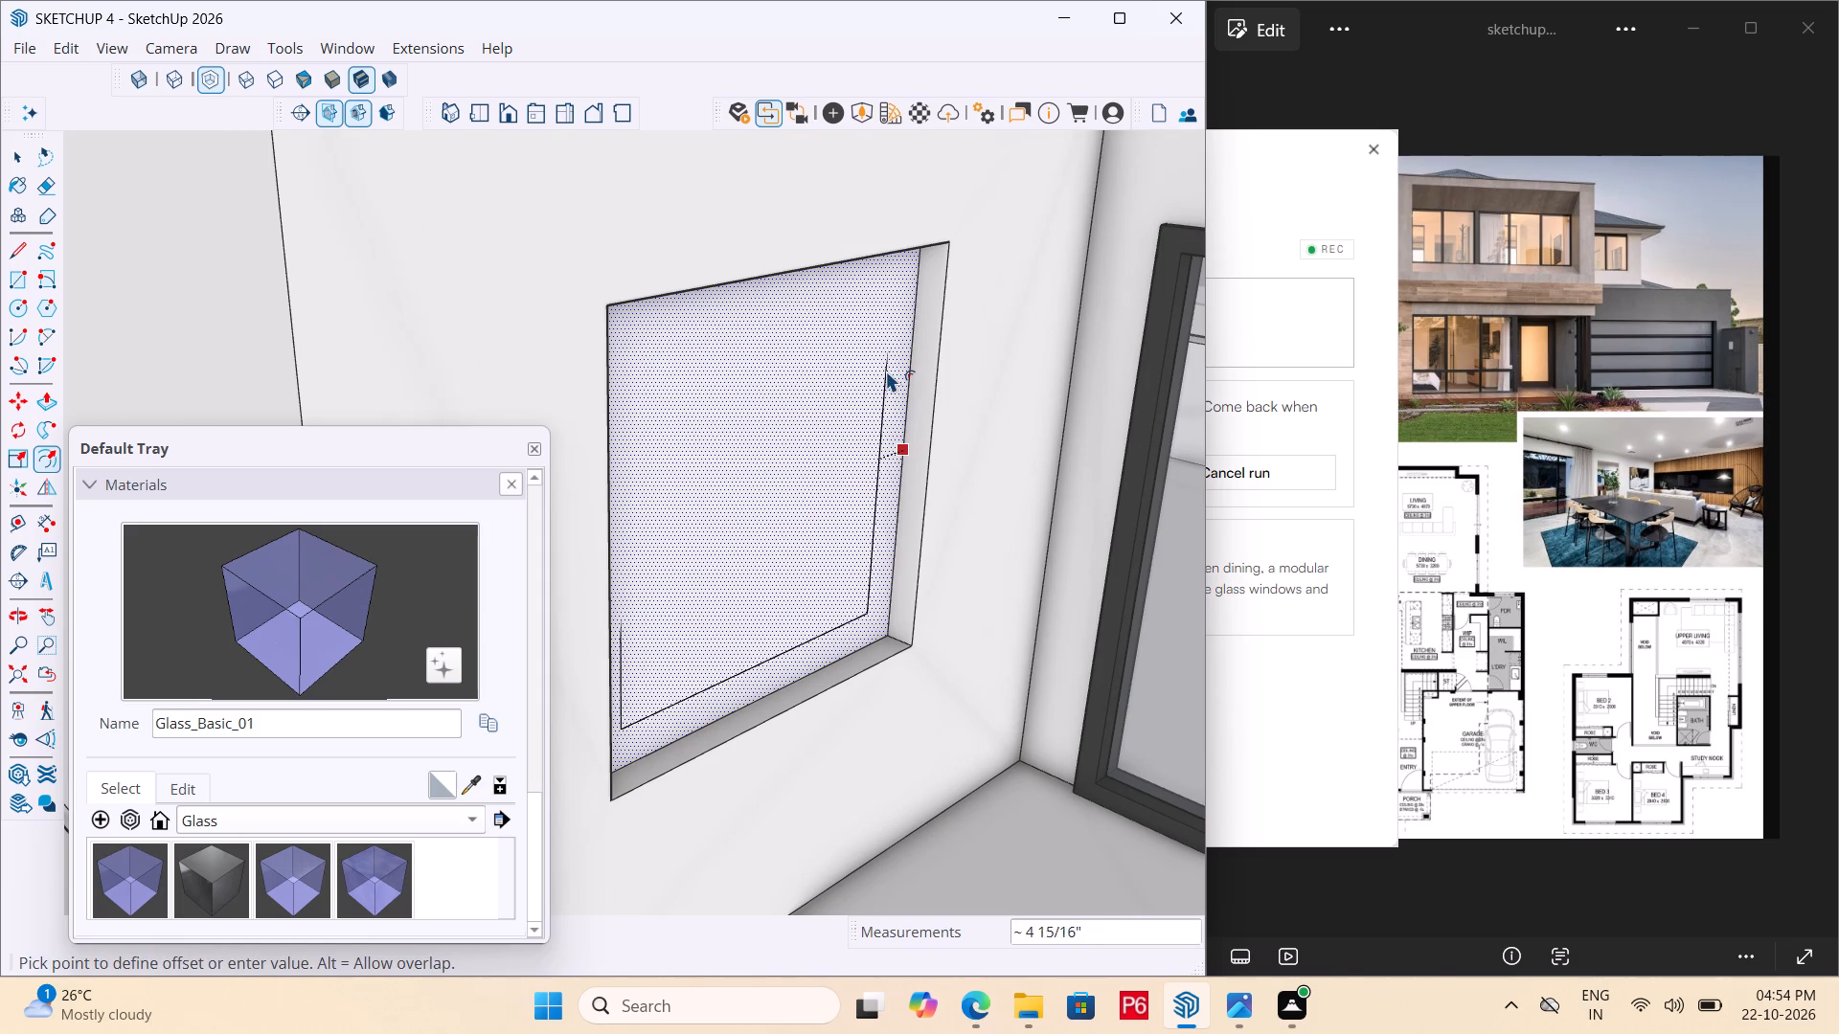
{"action": "type", "text": "3\""}
{"action": "key", "text": "Return"}
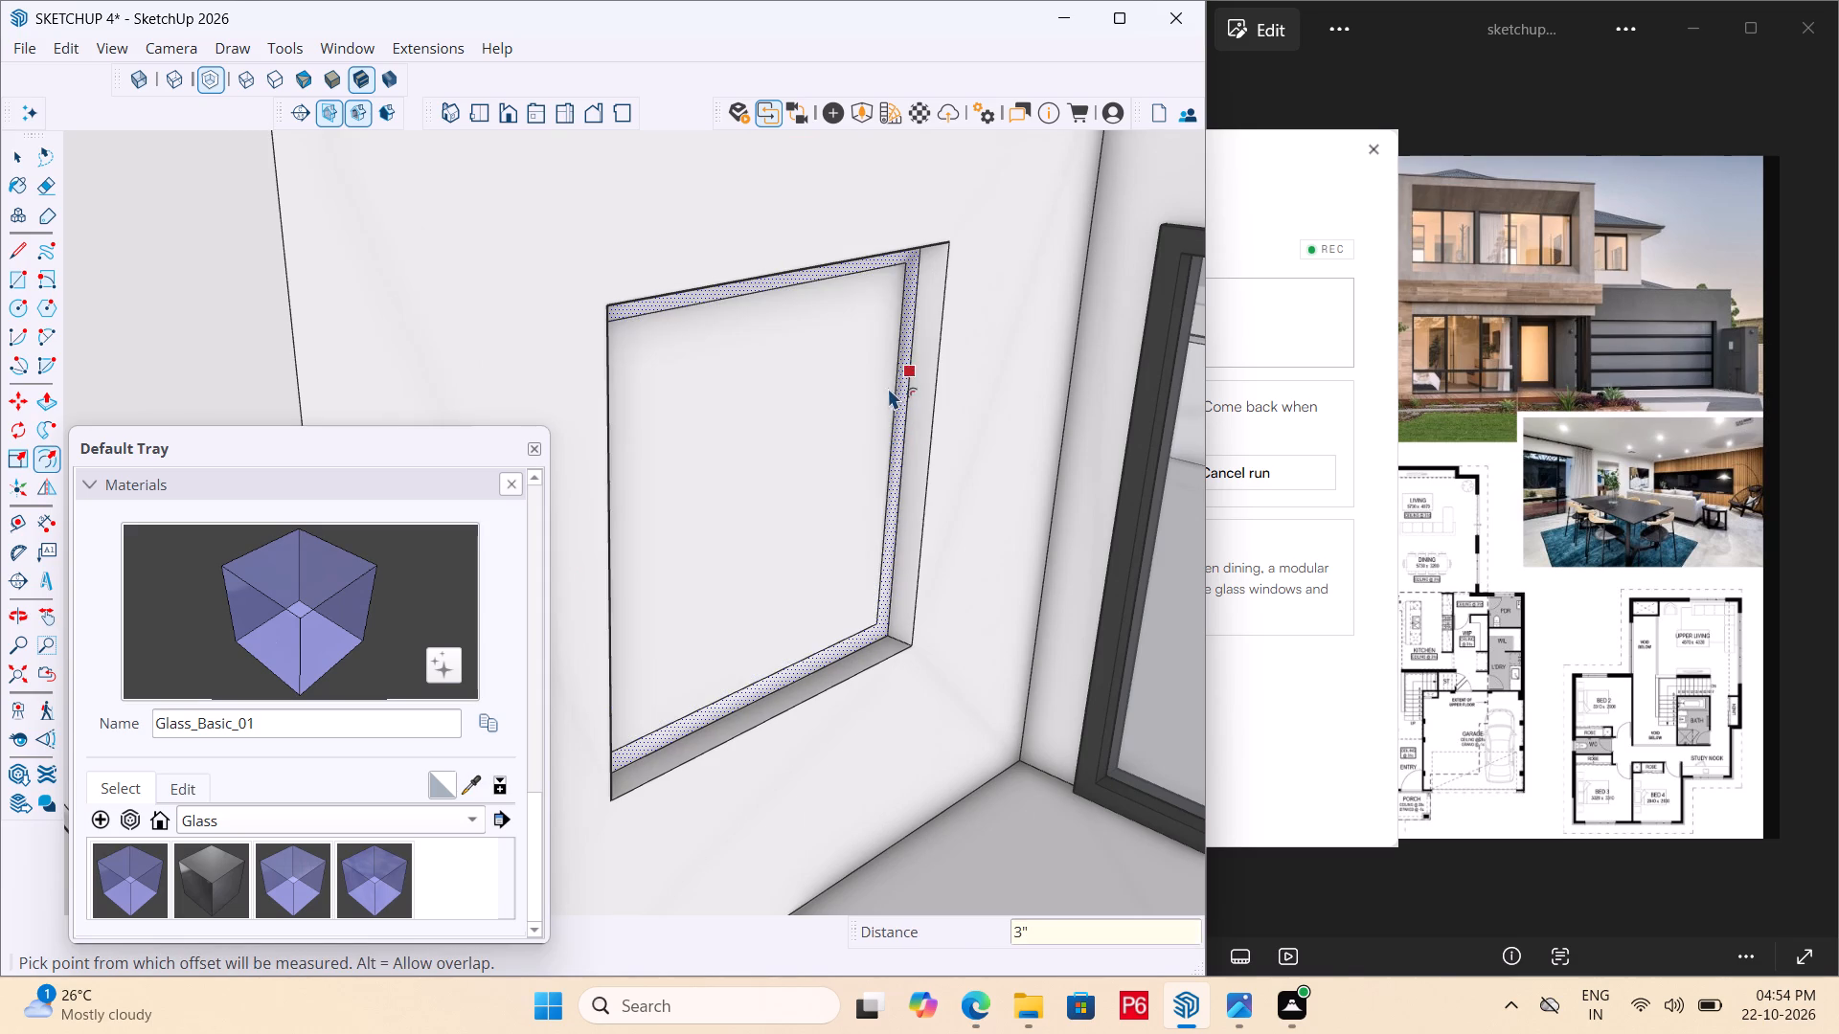
Draw a vertical centre line about 4' 6" long across the inner pane, from its bottom edge to its top edge.
{"action": "scroll", "coordinate": [919, 425], "scroll_direction": "down", "scroll_amount": 4}
{"action": "middle_click_drag", "start_coordinate": [923, 432], "coordinate": [844, 397]}
{"action": "key", "text": "l"}
{"action": "left_click_drag", "start_coordinate": [769, 593], "coordinate": [769, 583]}
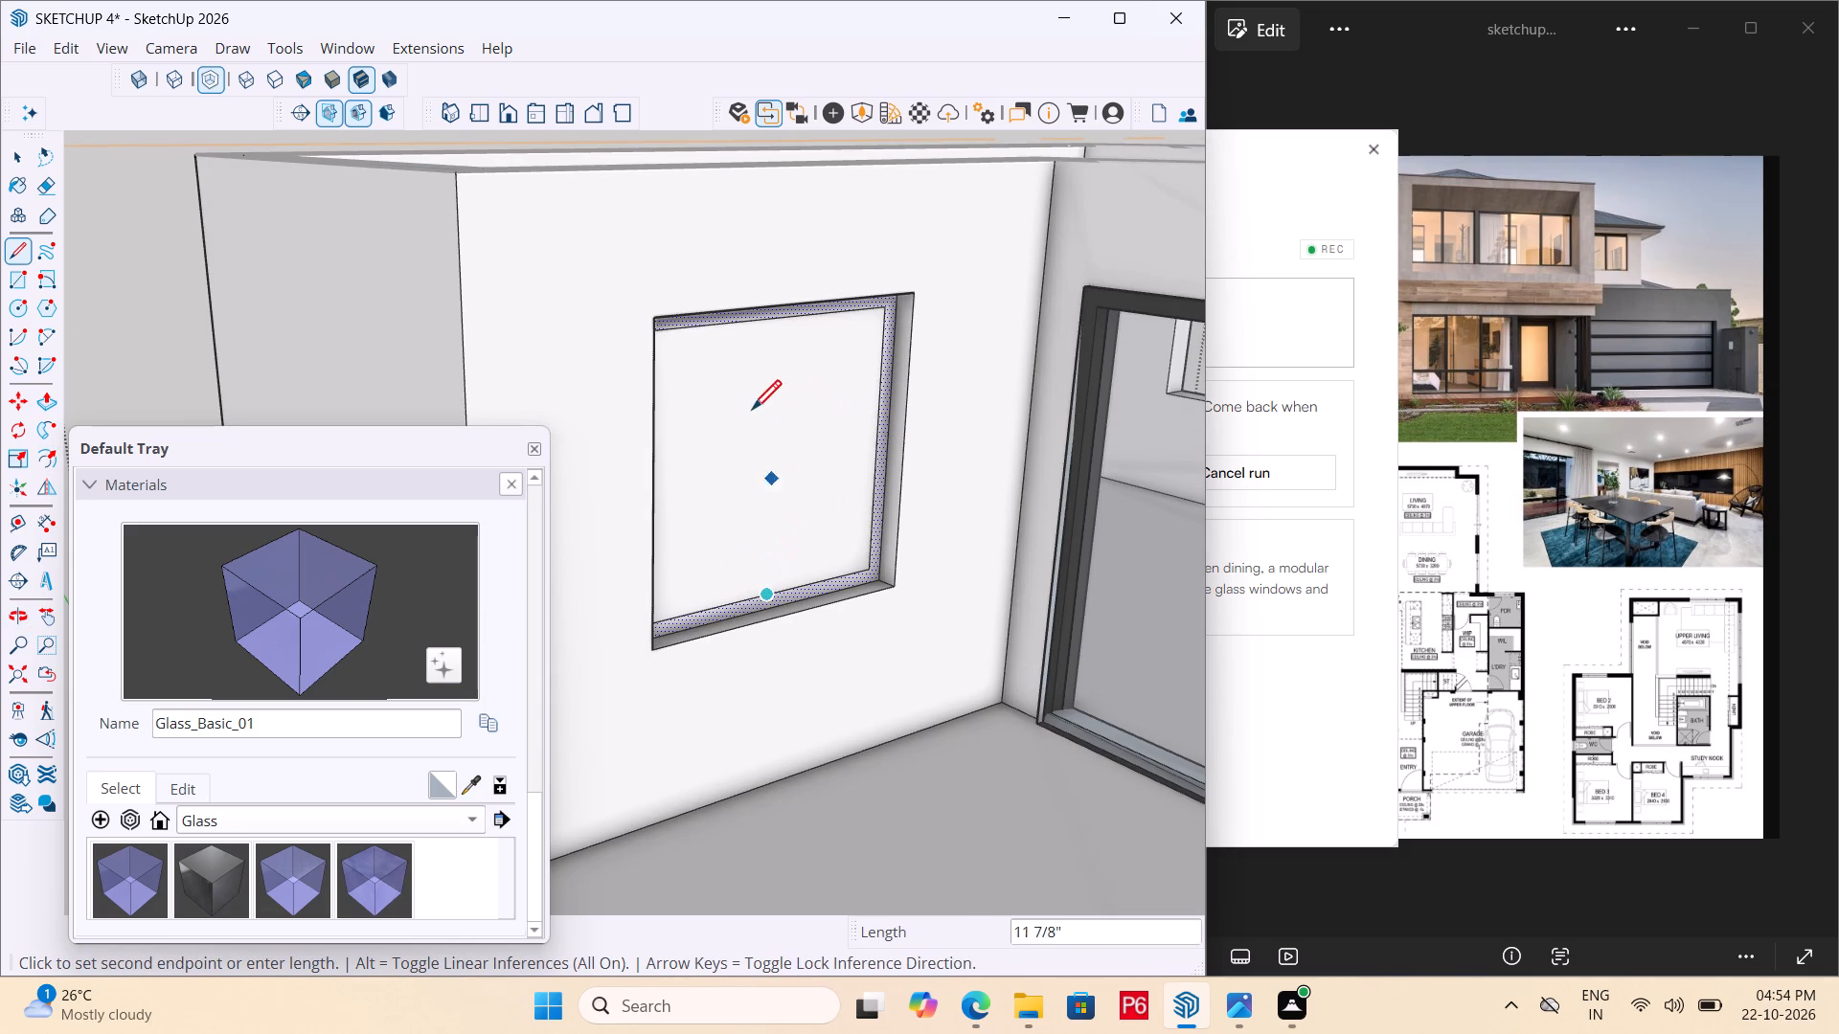
{"action": "double_click", "coordinate": [779, 321]}
{"action": "key", "text": "space"}
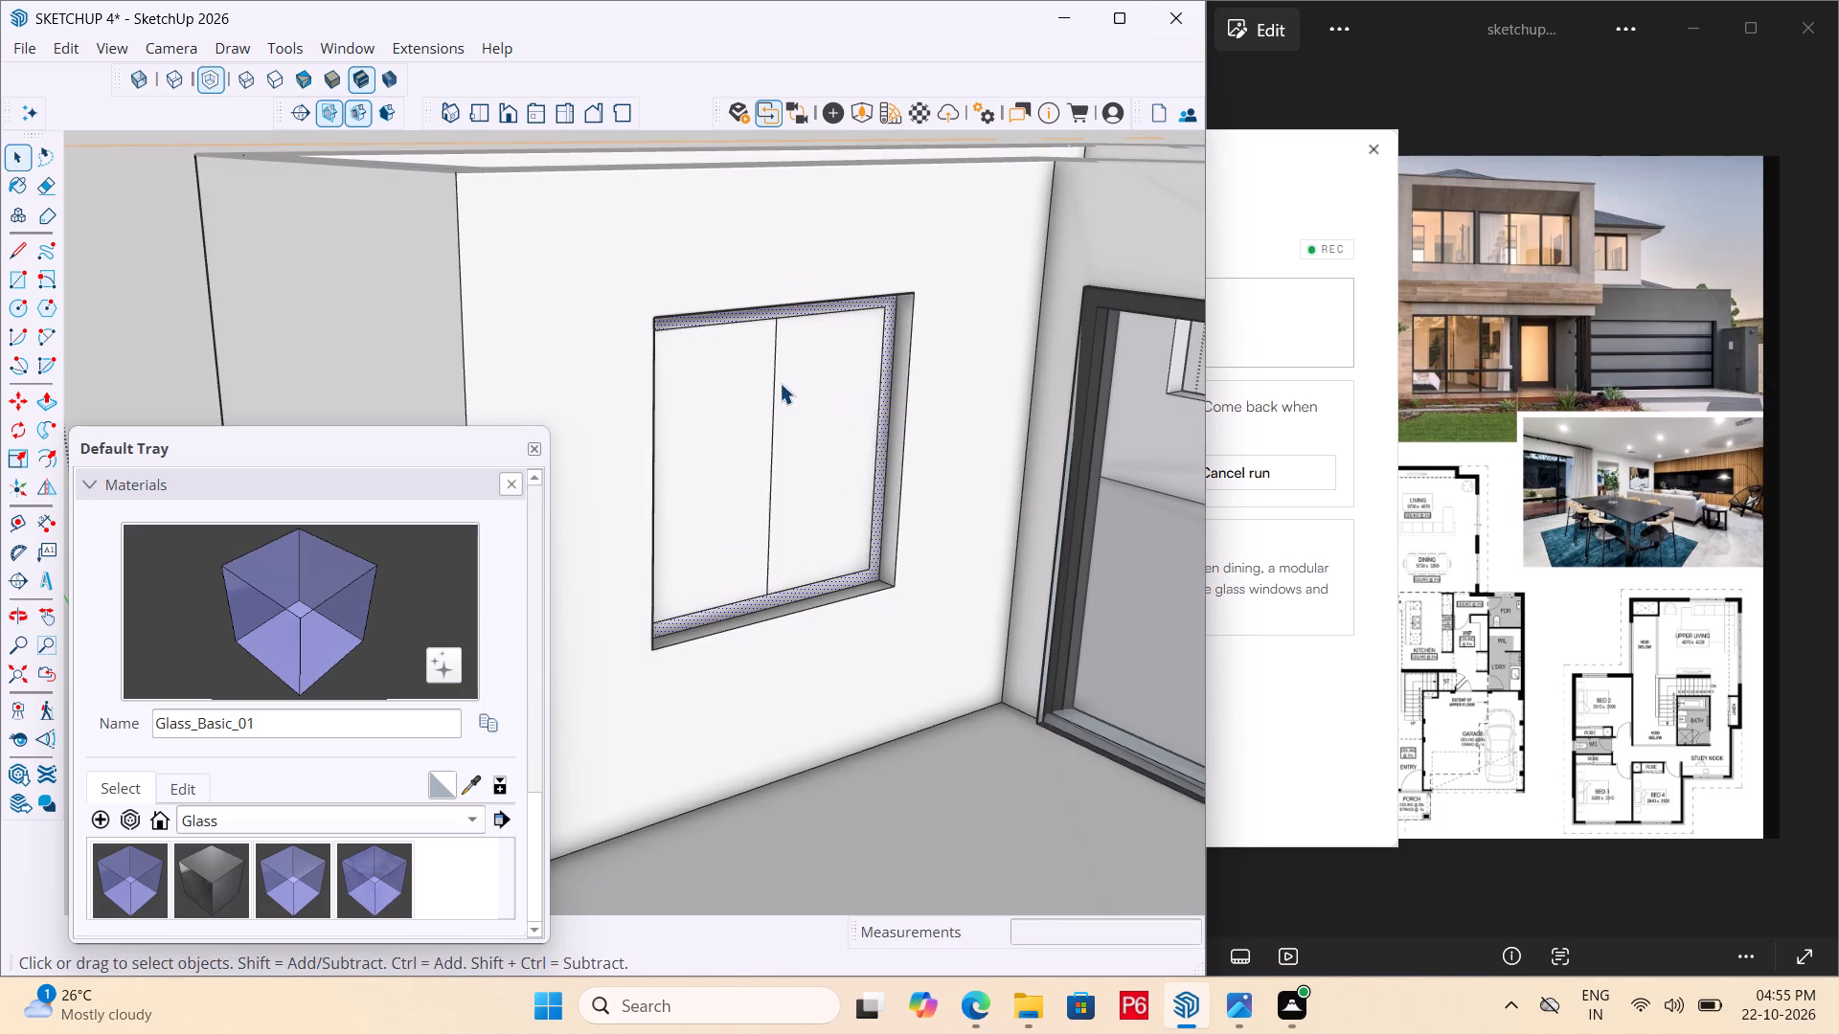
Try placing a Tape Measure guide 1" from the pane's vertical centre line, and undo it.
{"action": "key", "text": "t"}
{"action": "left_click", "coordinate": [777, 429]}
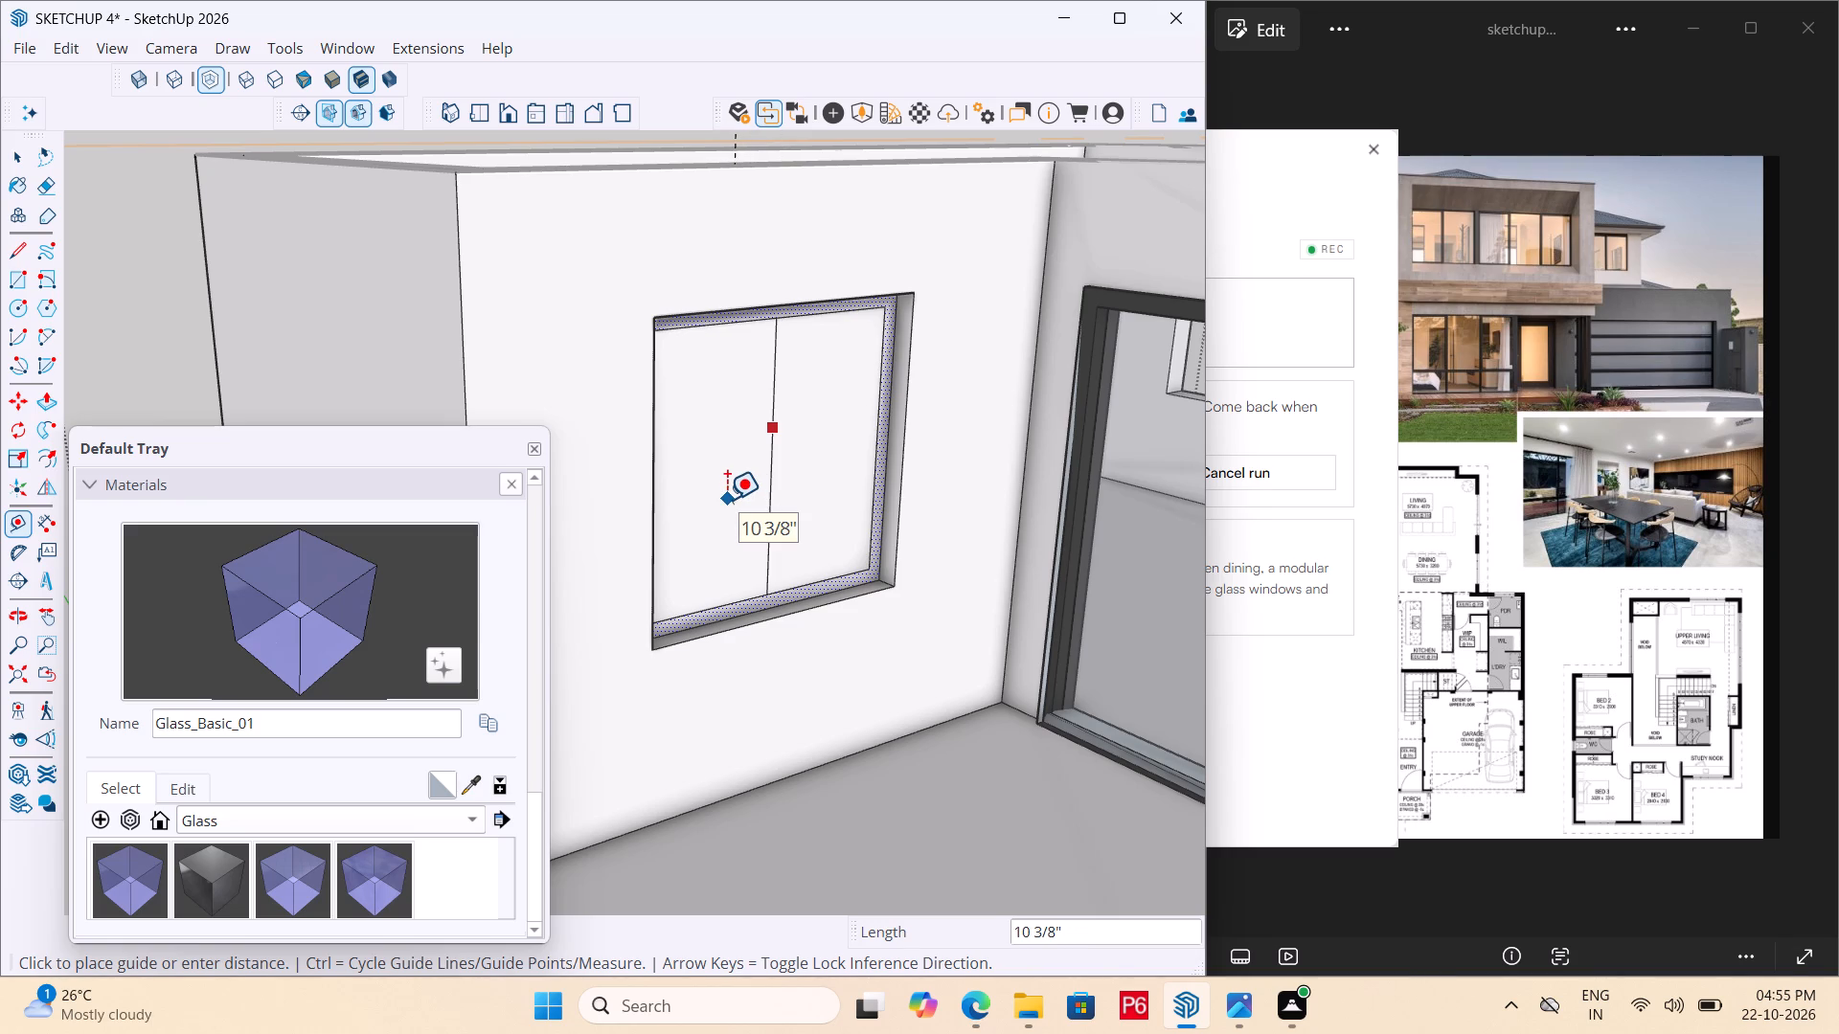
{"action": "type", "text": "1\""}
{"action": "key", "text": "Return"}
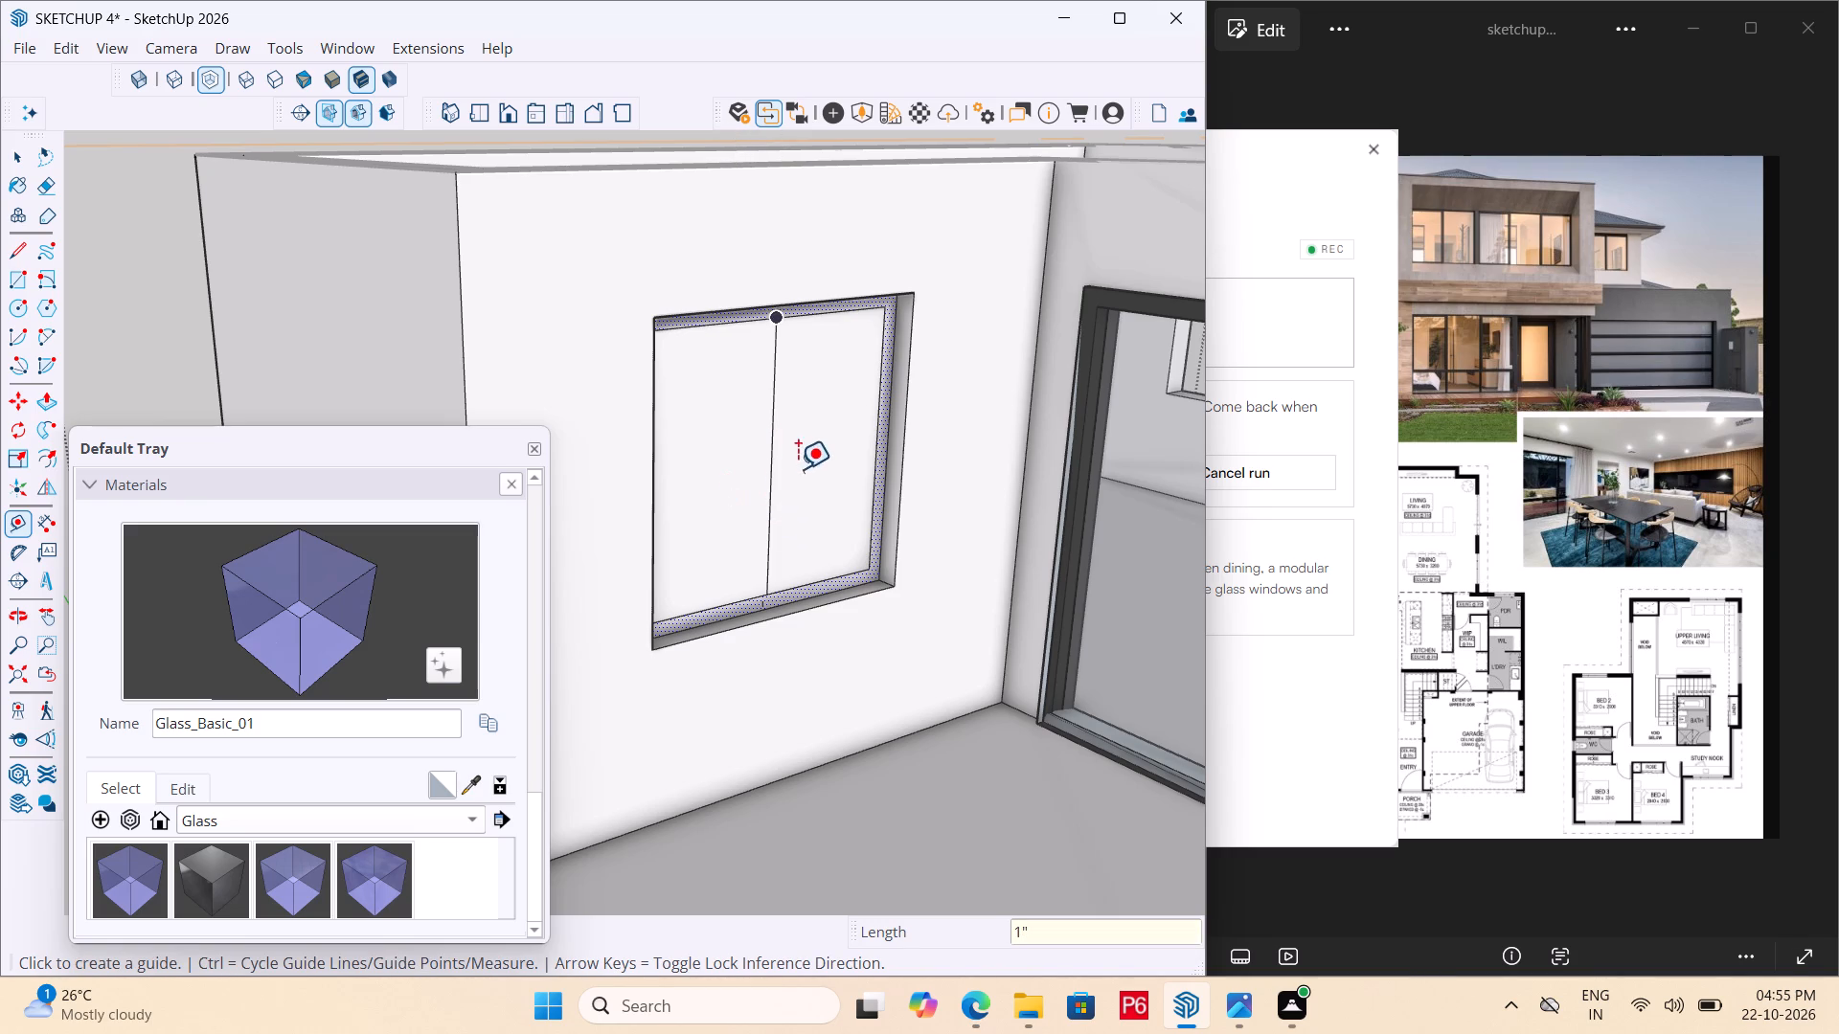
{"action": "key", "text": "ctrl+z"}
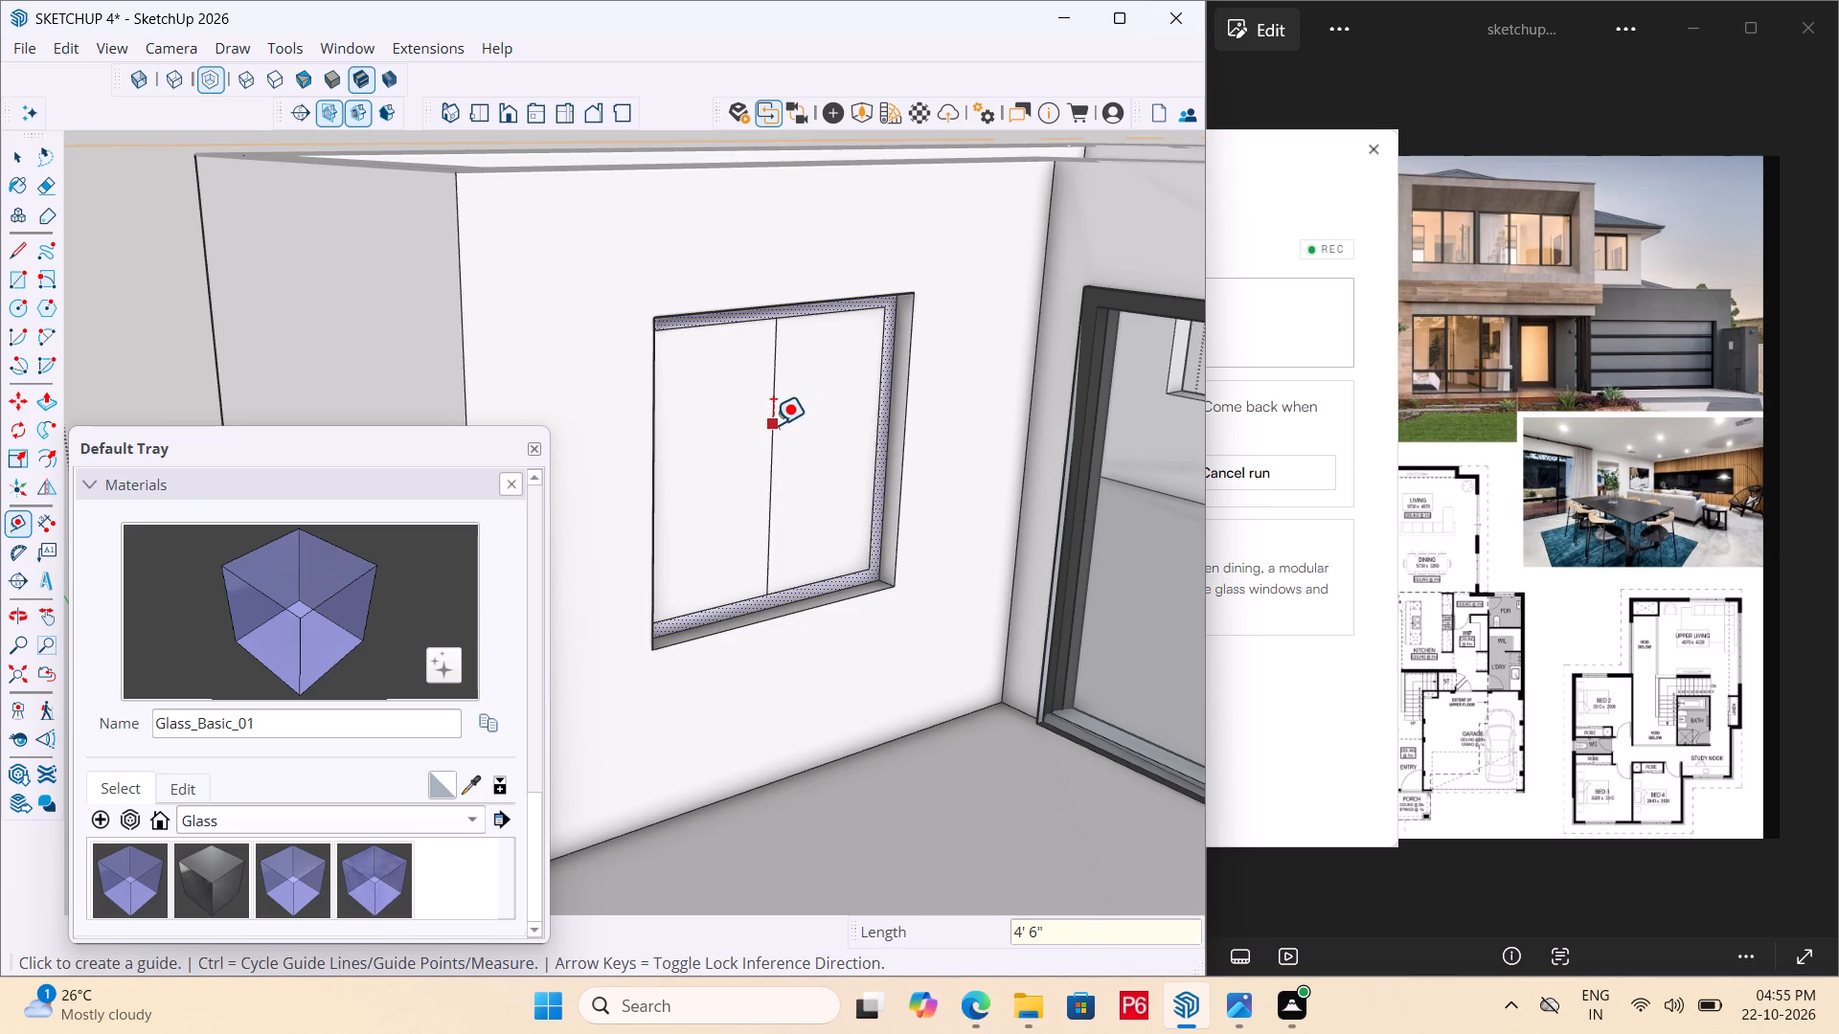
Place two vertical Tape Measure guides, 1" to either side of the pane's centre line.
{"action": "left_click", "coordinate": [774, 425]}
{"action": "scroll", "coordinate": [788, 385], "scroll_direction": "down", "scroll_amount": 2}
{"action": "middle_click_drag", "start_coordinate": [750, 461], "coordinate": [1031, 810]}
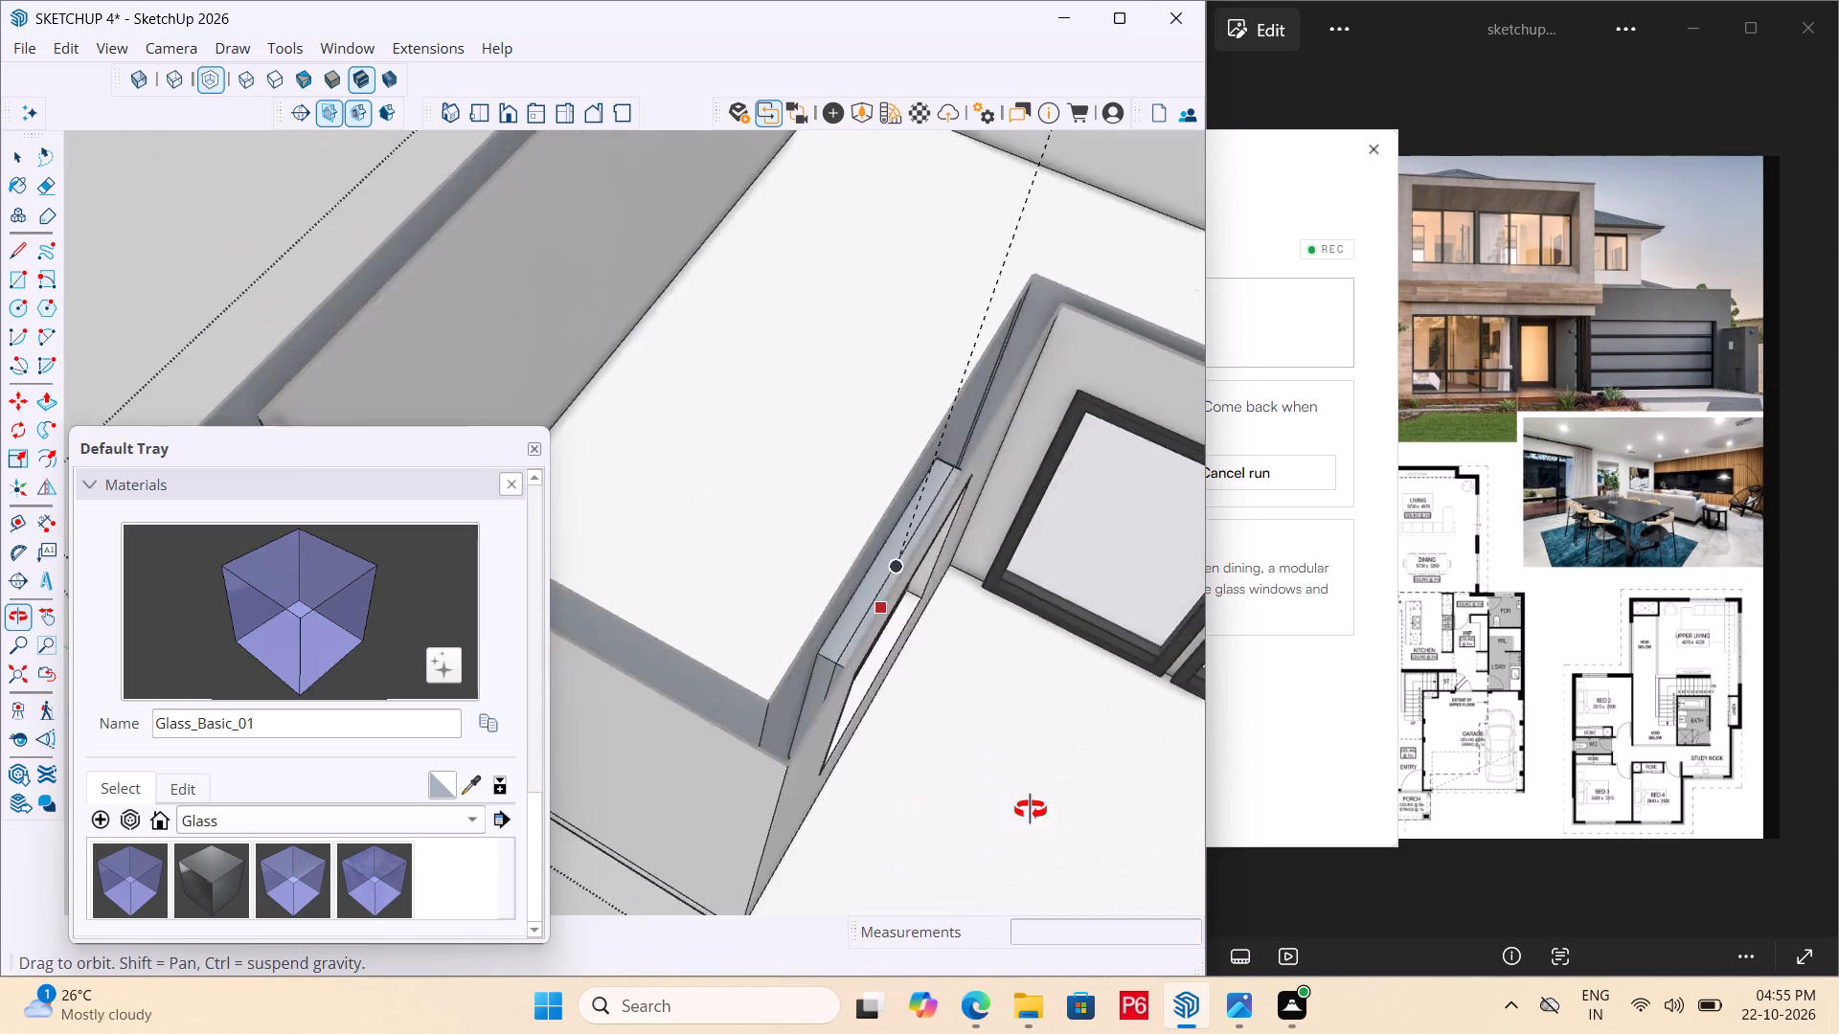
{"action": "middle_click_drag", "start_coordinate": [1031, 810], "coordinate": [1364, 747]}
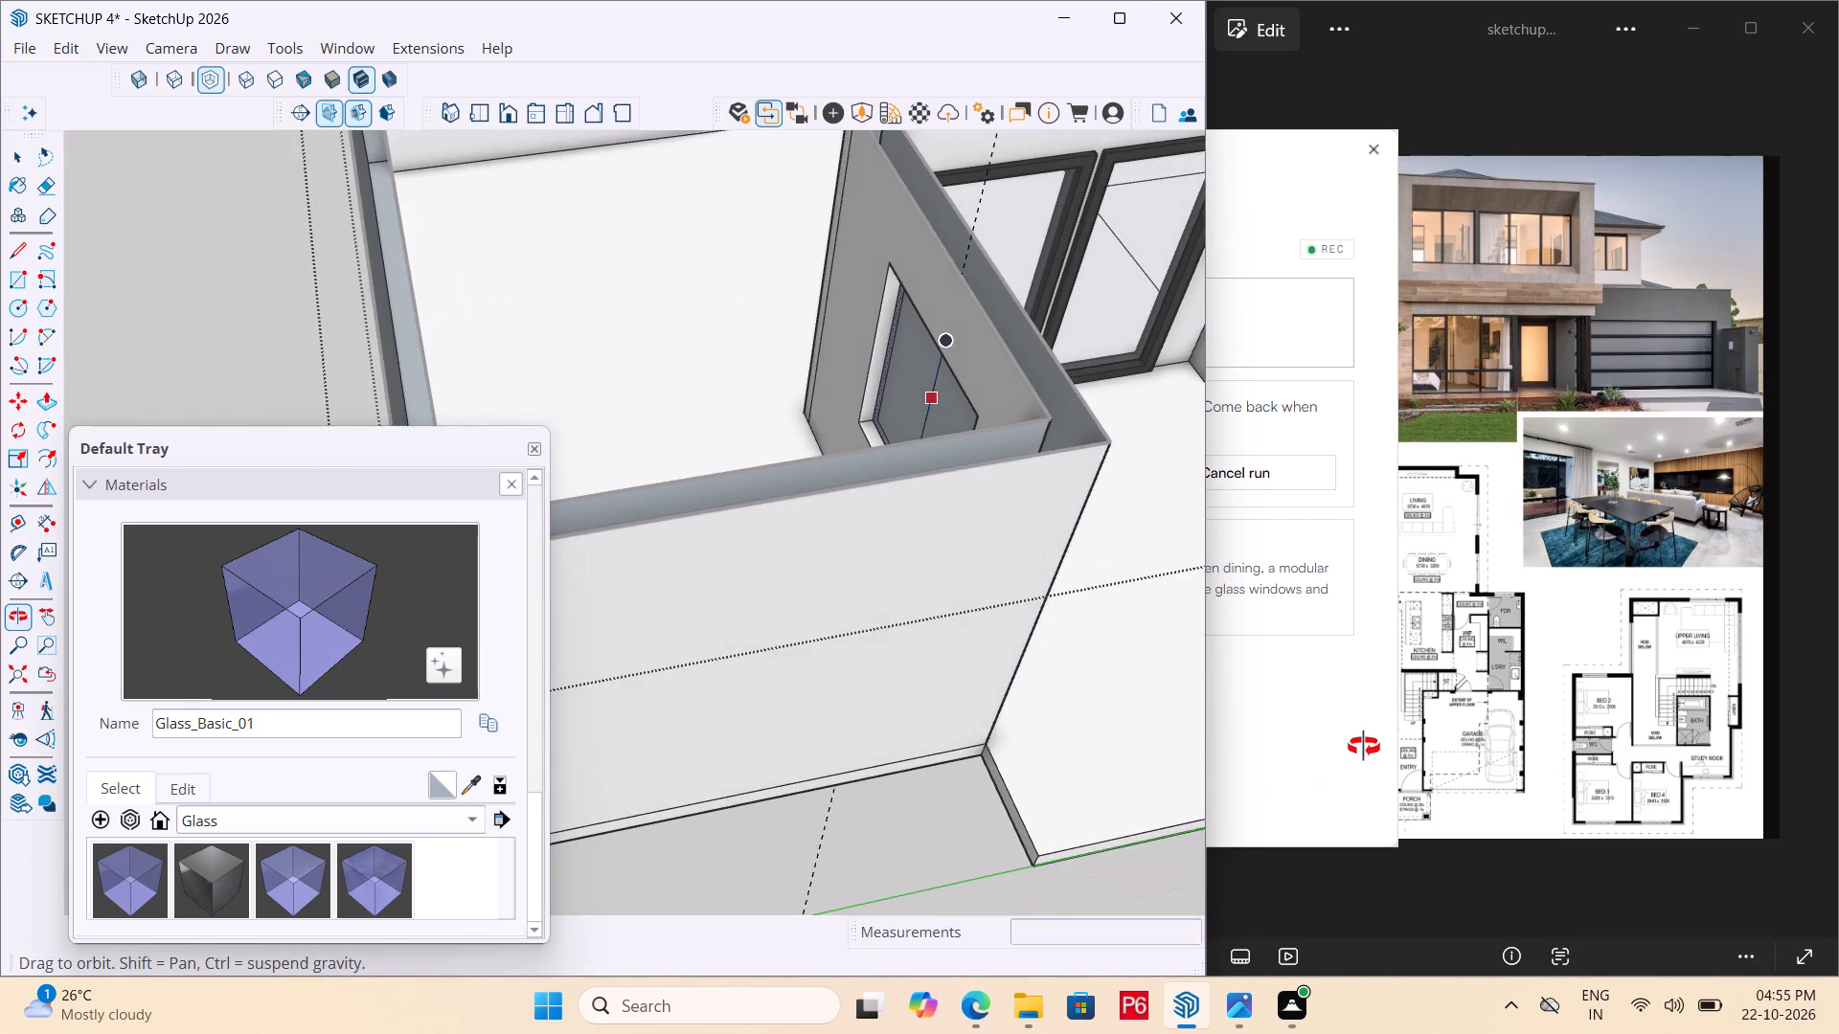
{"action": "middle_click_drag", "start_coordinate": [1364, 747], "coordinate": [747, 671]}
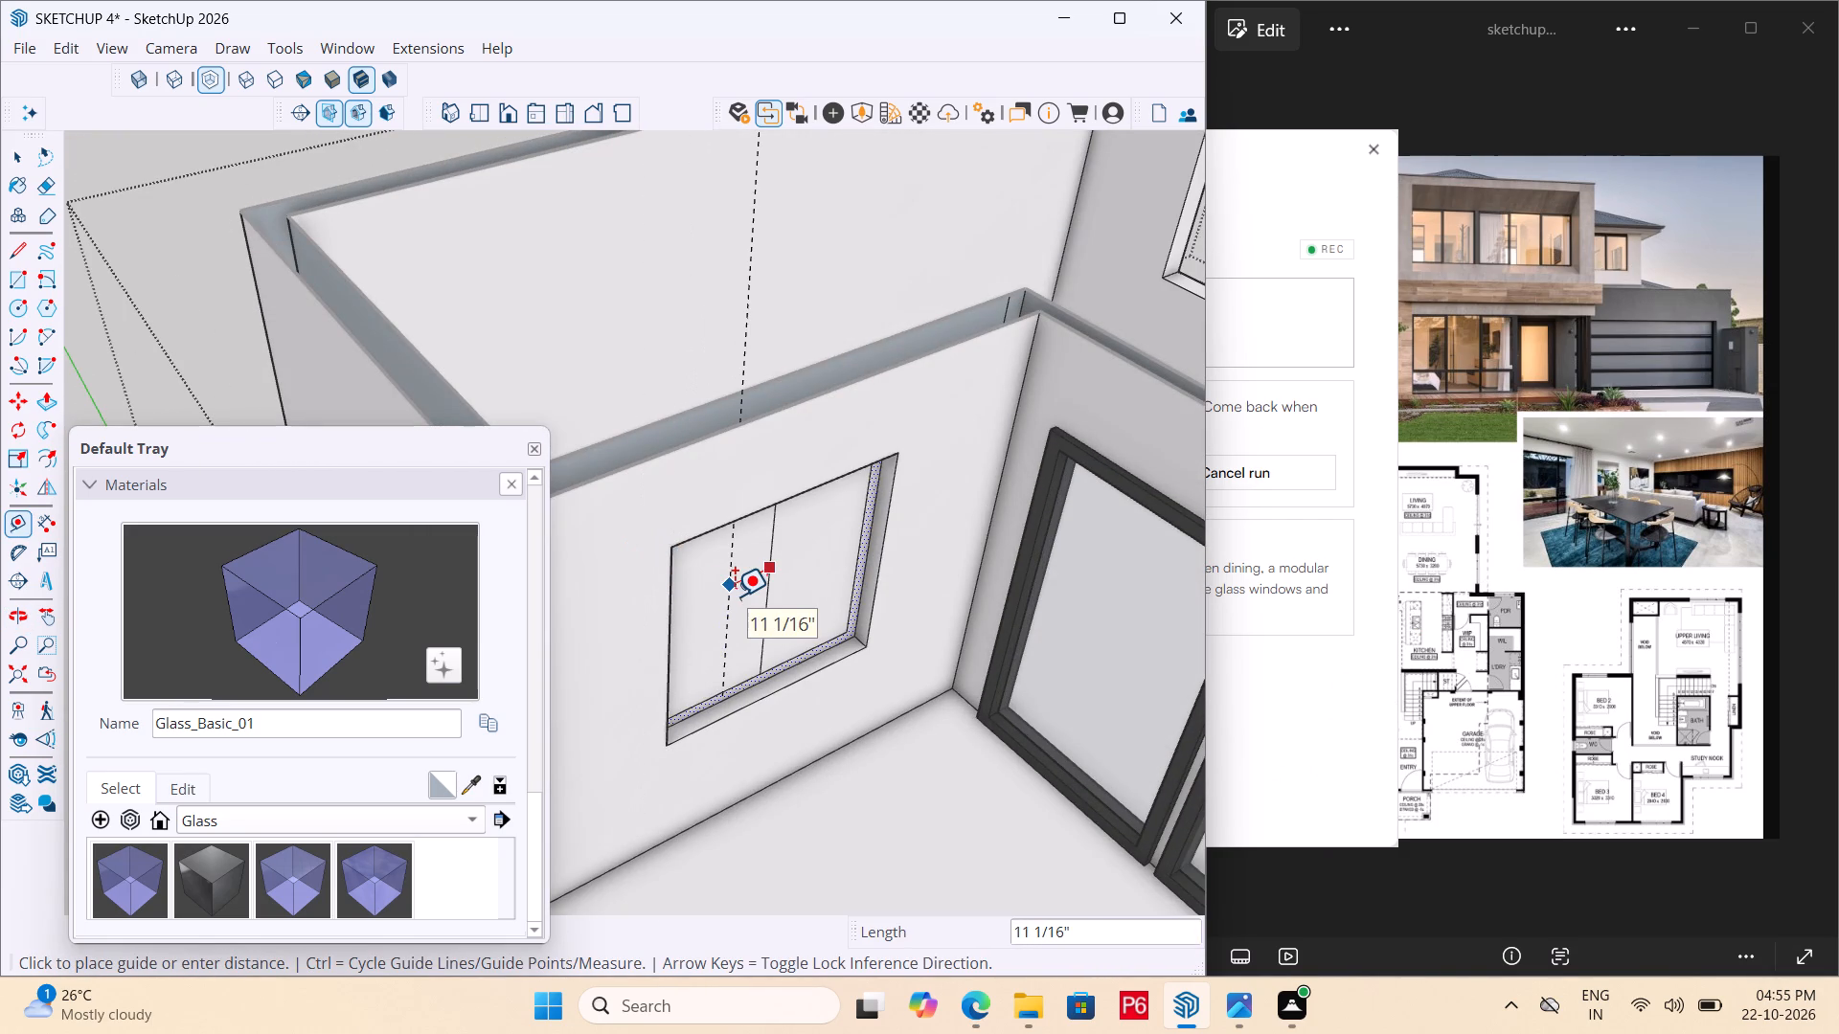
{"action": "type", "text": "1\""}
{"action": "key", "text": "Return"}
{"action": "scroll", "coordinate": [766, 583], "scroll_direction": "up", "scroll_amount": 6}
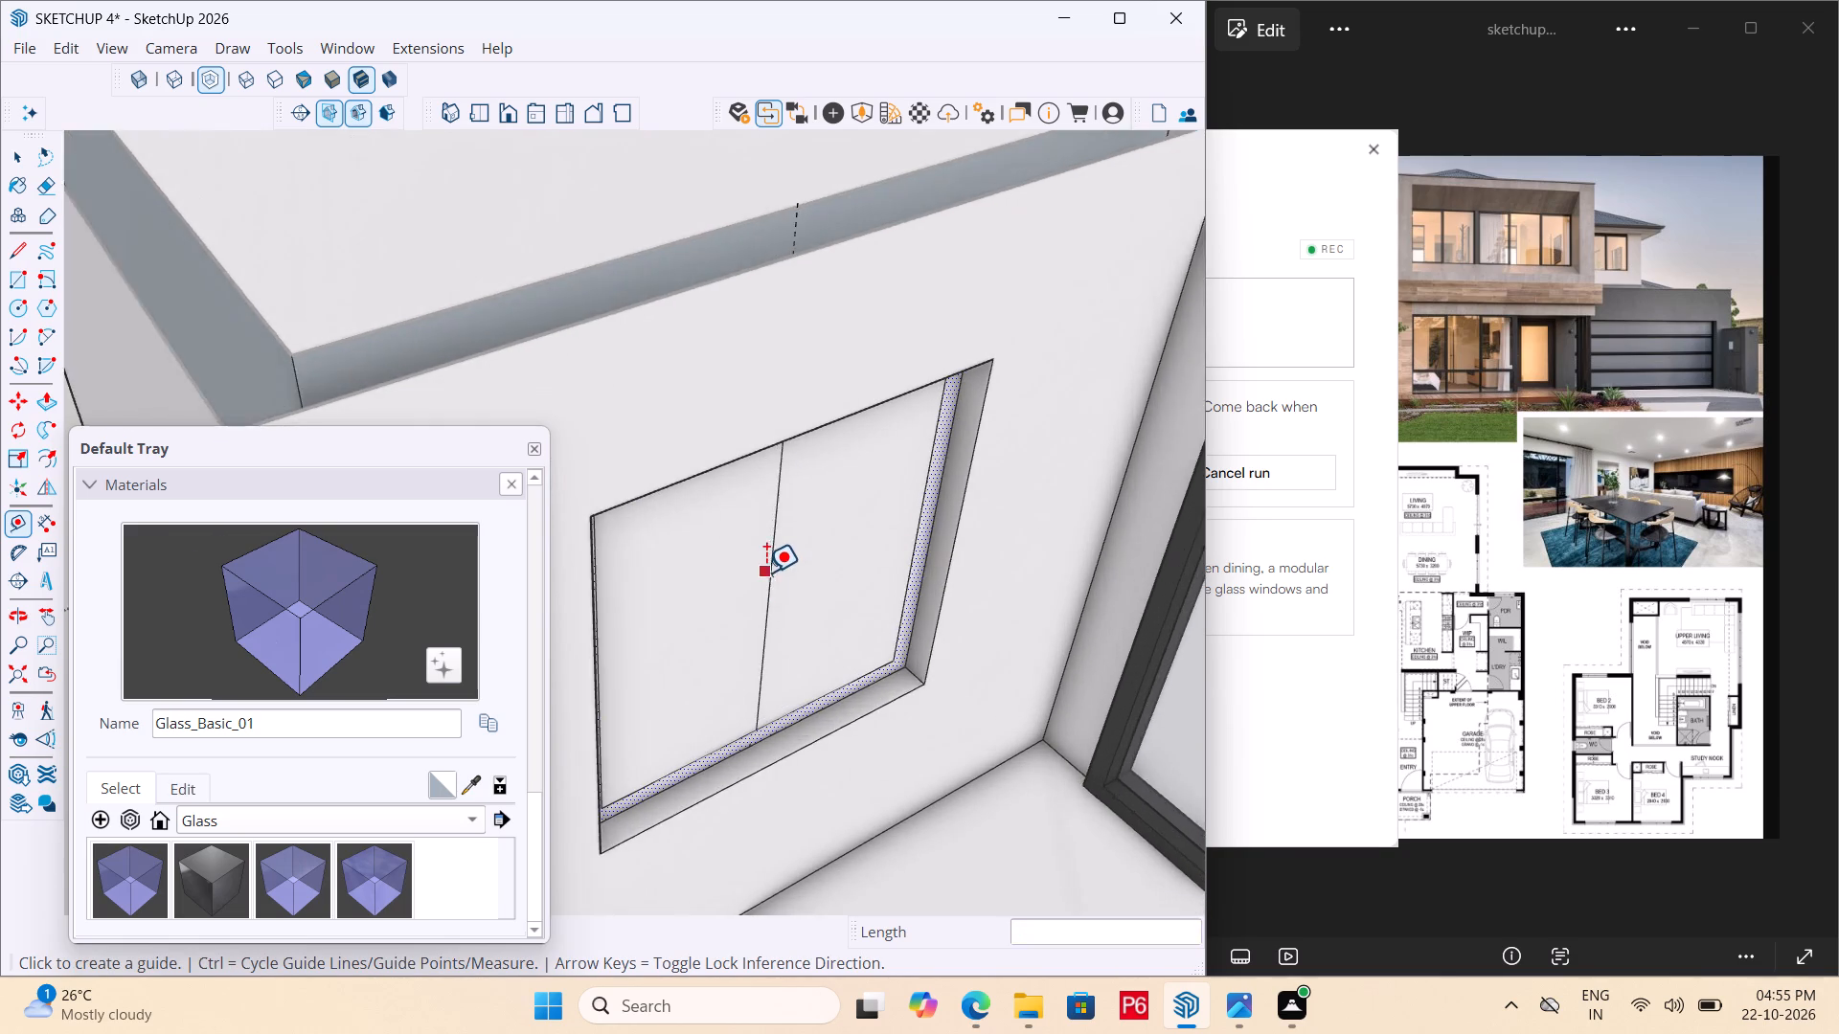
{"action": "scroll", "coordinate": [766, 573], "scroll_direction": "up", "scroll_amount": 4}
{"action": "left_click", "coordinate": [779, 497]}
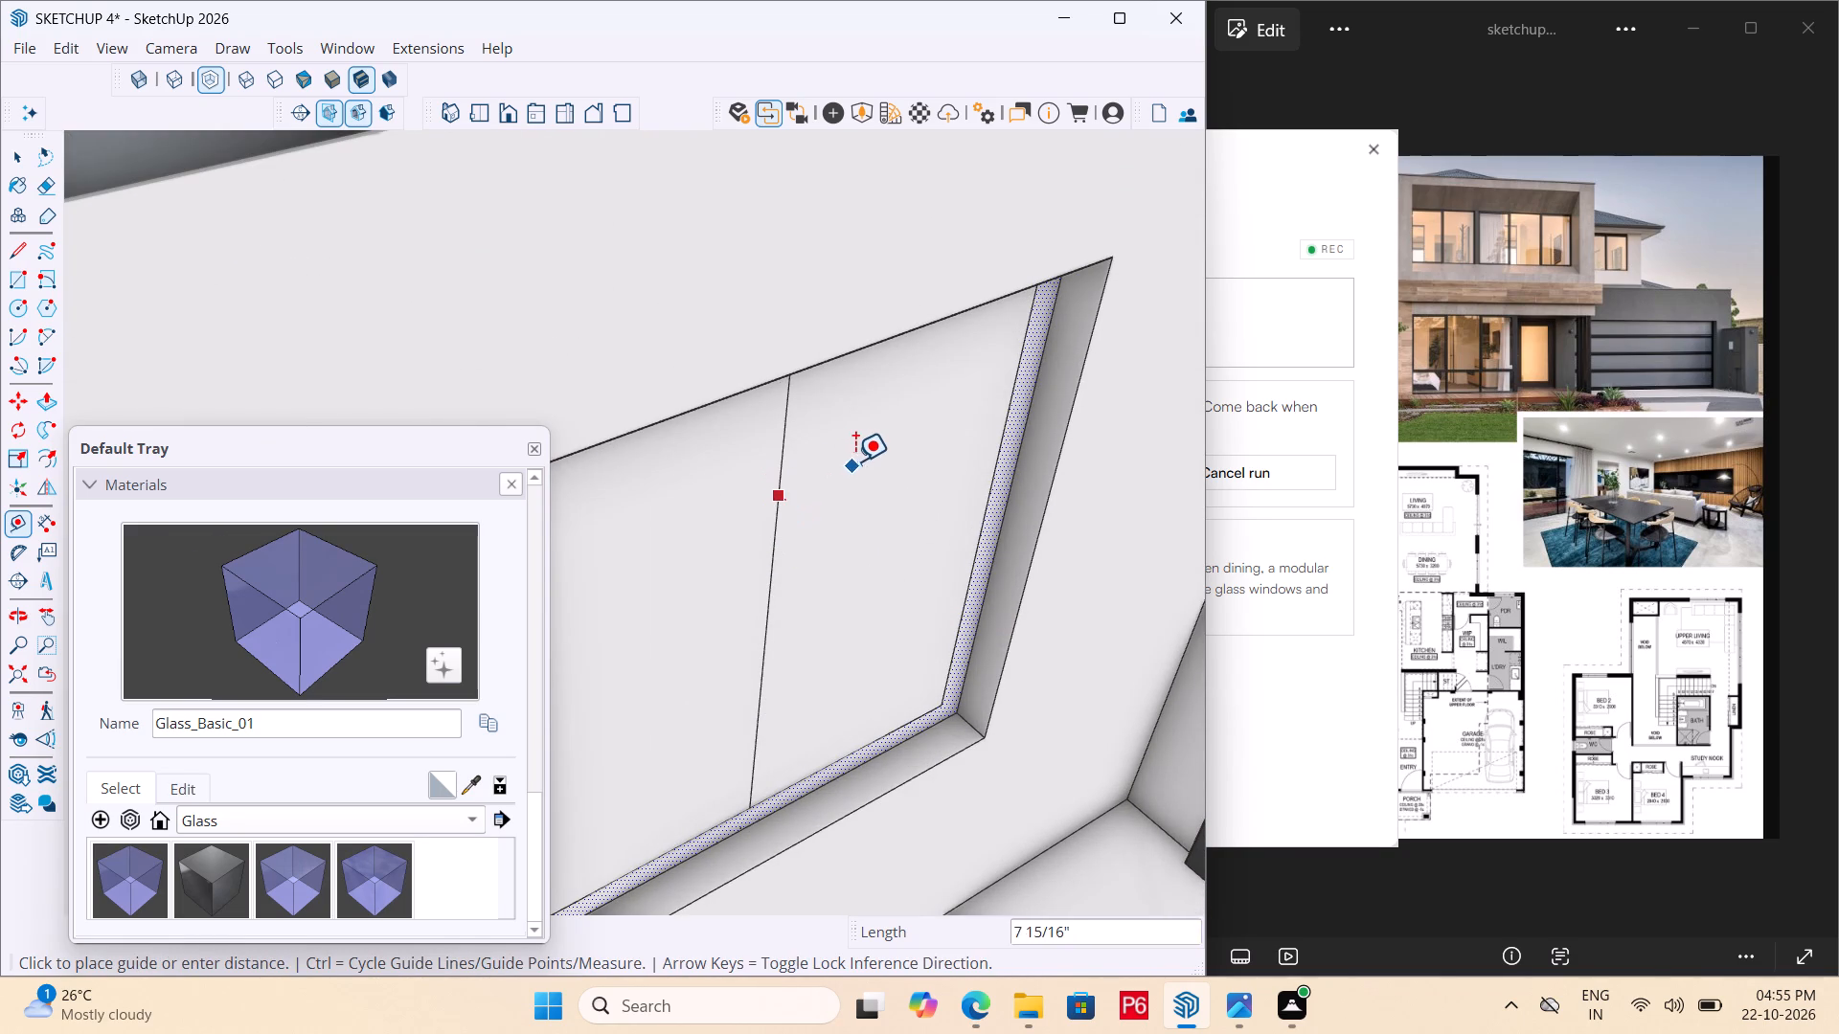
{"action": "scroll", "coordinate": [829, 499], "scroll_direction": "down", "scroll_amount": 8}
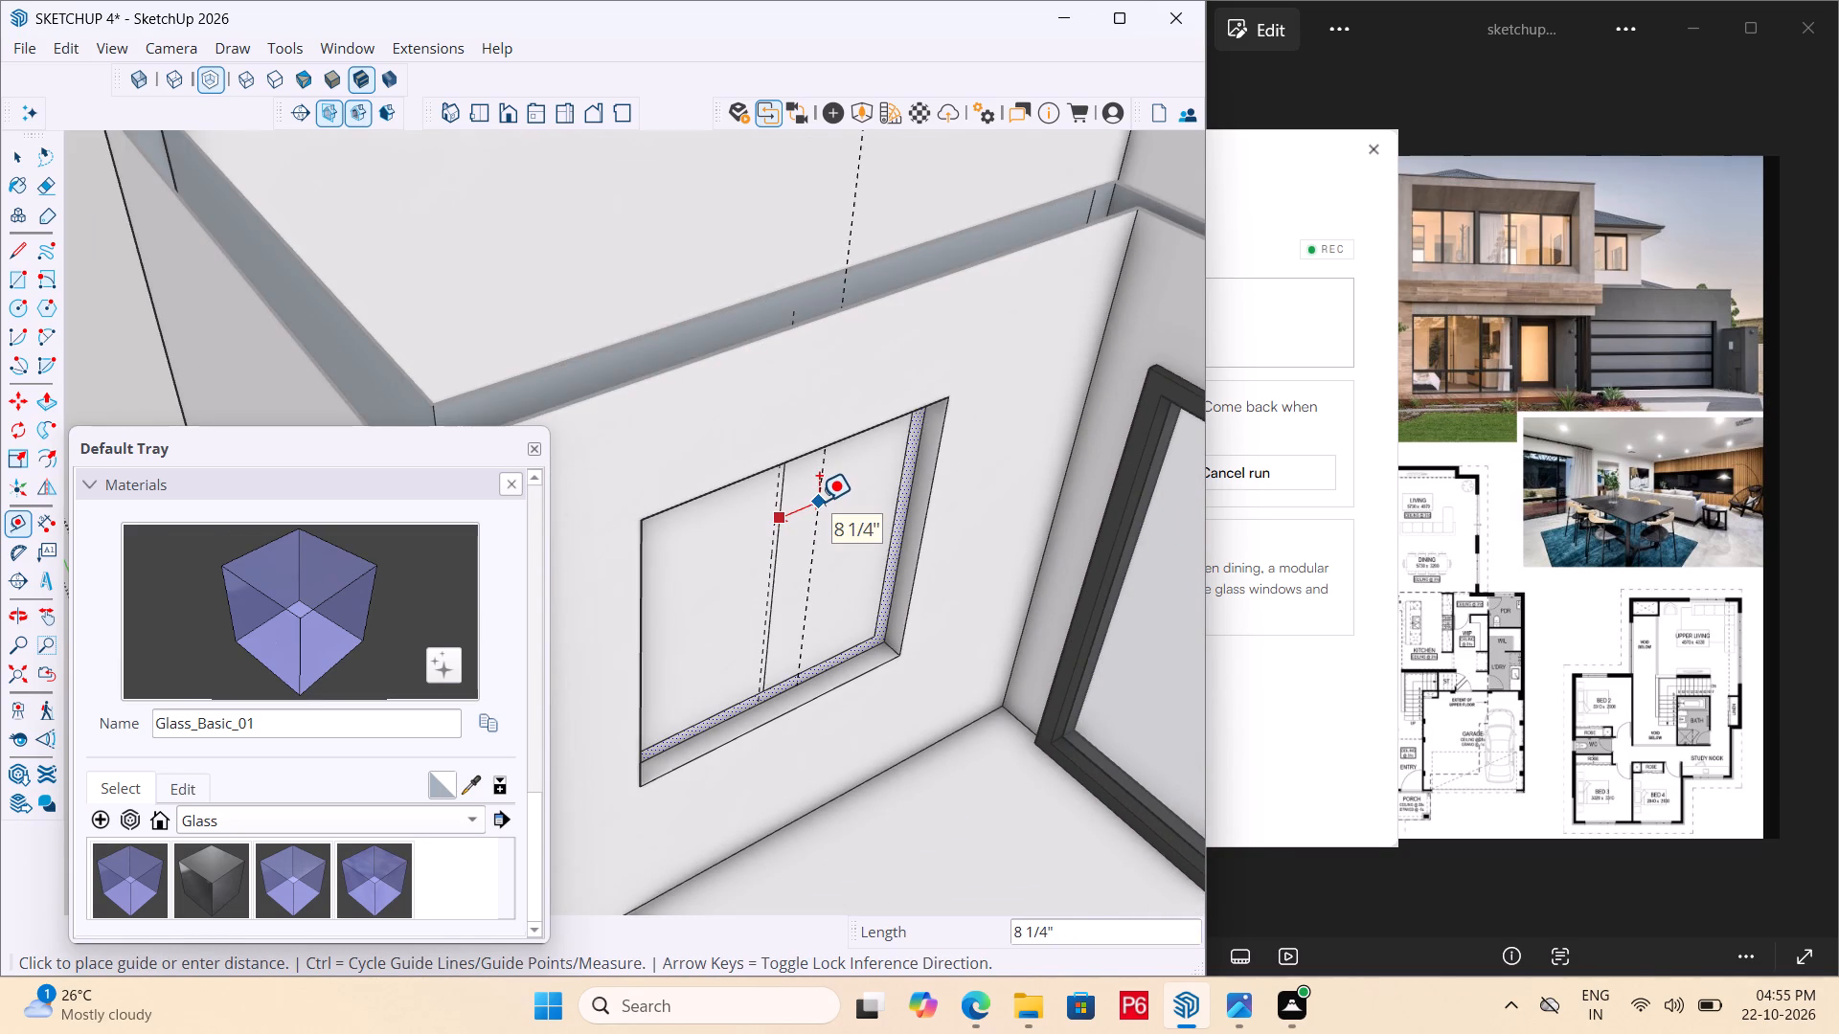
{"action": "type", "text": "1\""}
{"action": "key", "text": "Return"}
{"action": "middle_click_drag", "start_coordinate": [770, 504], "coordinate": [718, 379]}
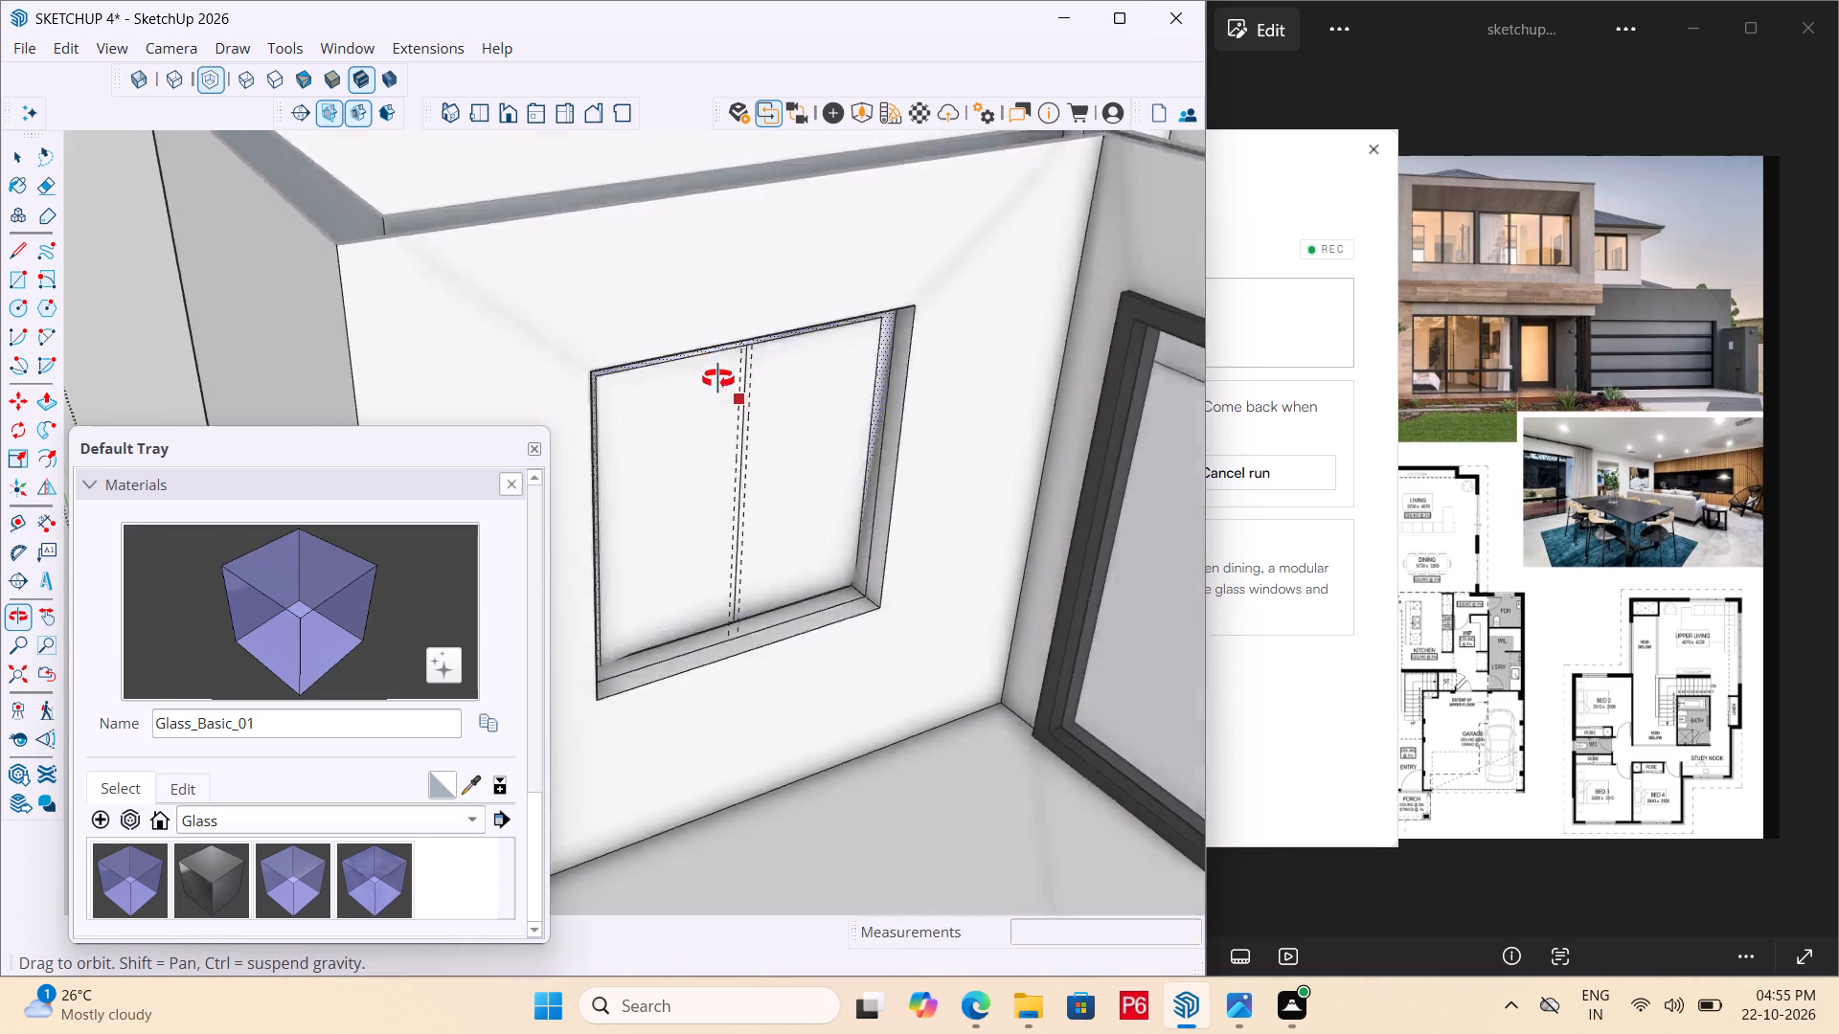
Draw a rectangle about 4' 6" tall between the two vertical guides, from the pane's top edge to its bottom edge, for the mullion.
{"action": "middle_click_drag", "start_coordinate": [718, 379], "coordinate": [749, 343]}
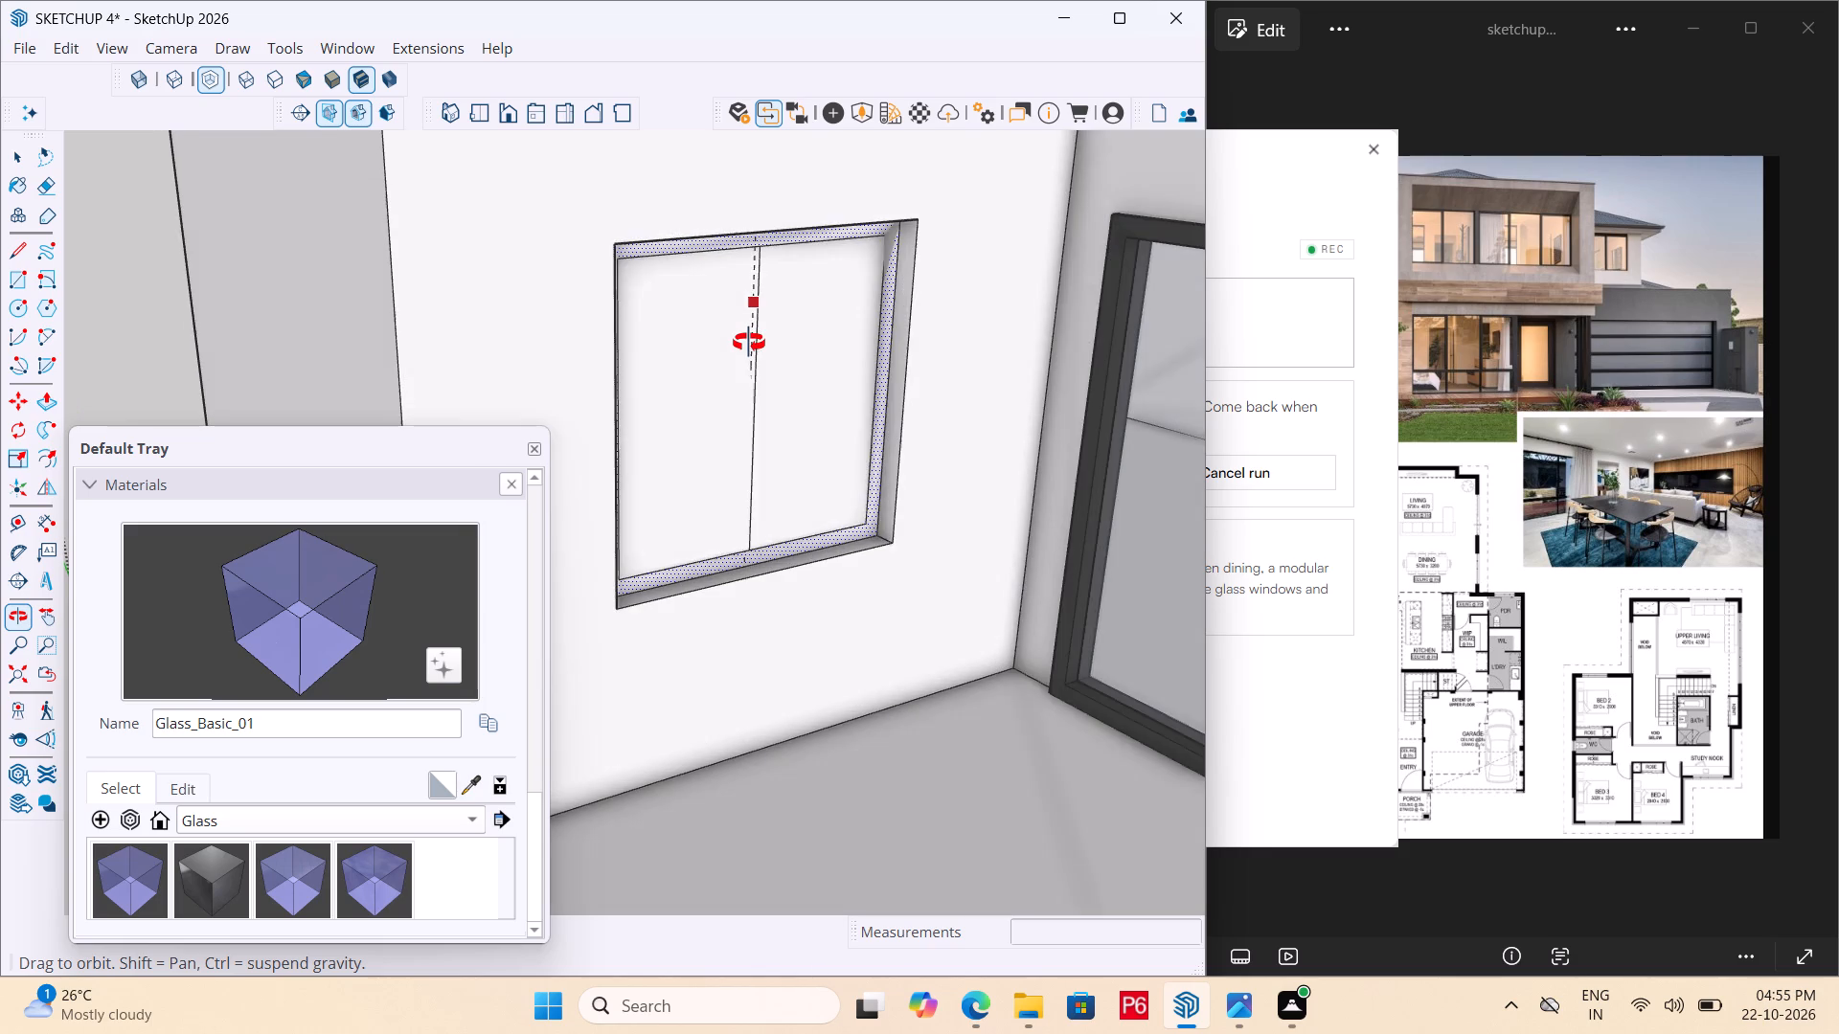
{"action": "middle_click_drag", "start_coordinate": [749, 343], "coordinate": [751, 321]}
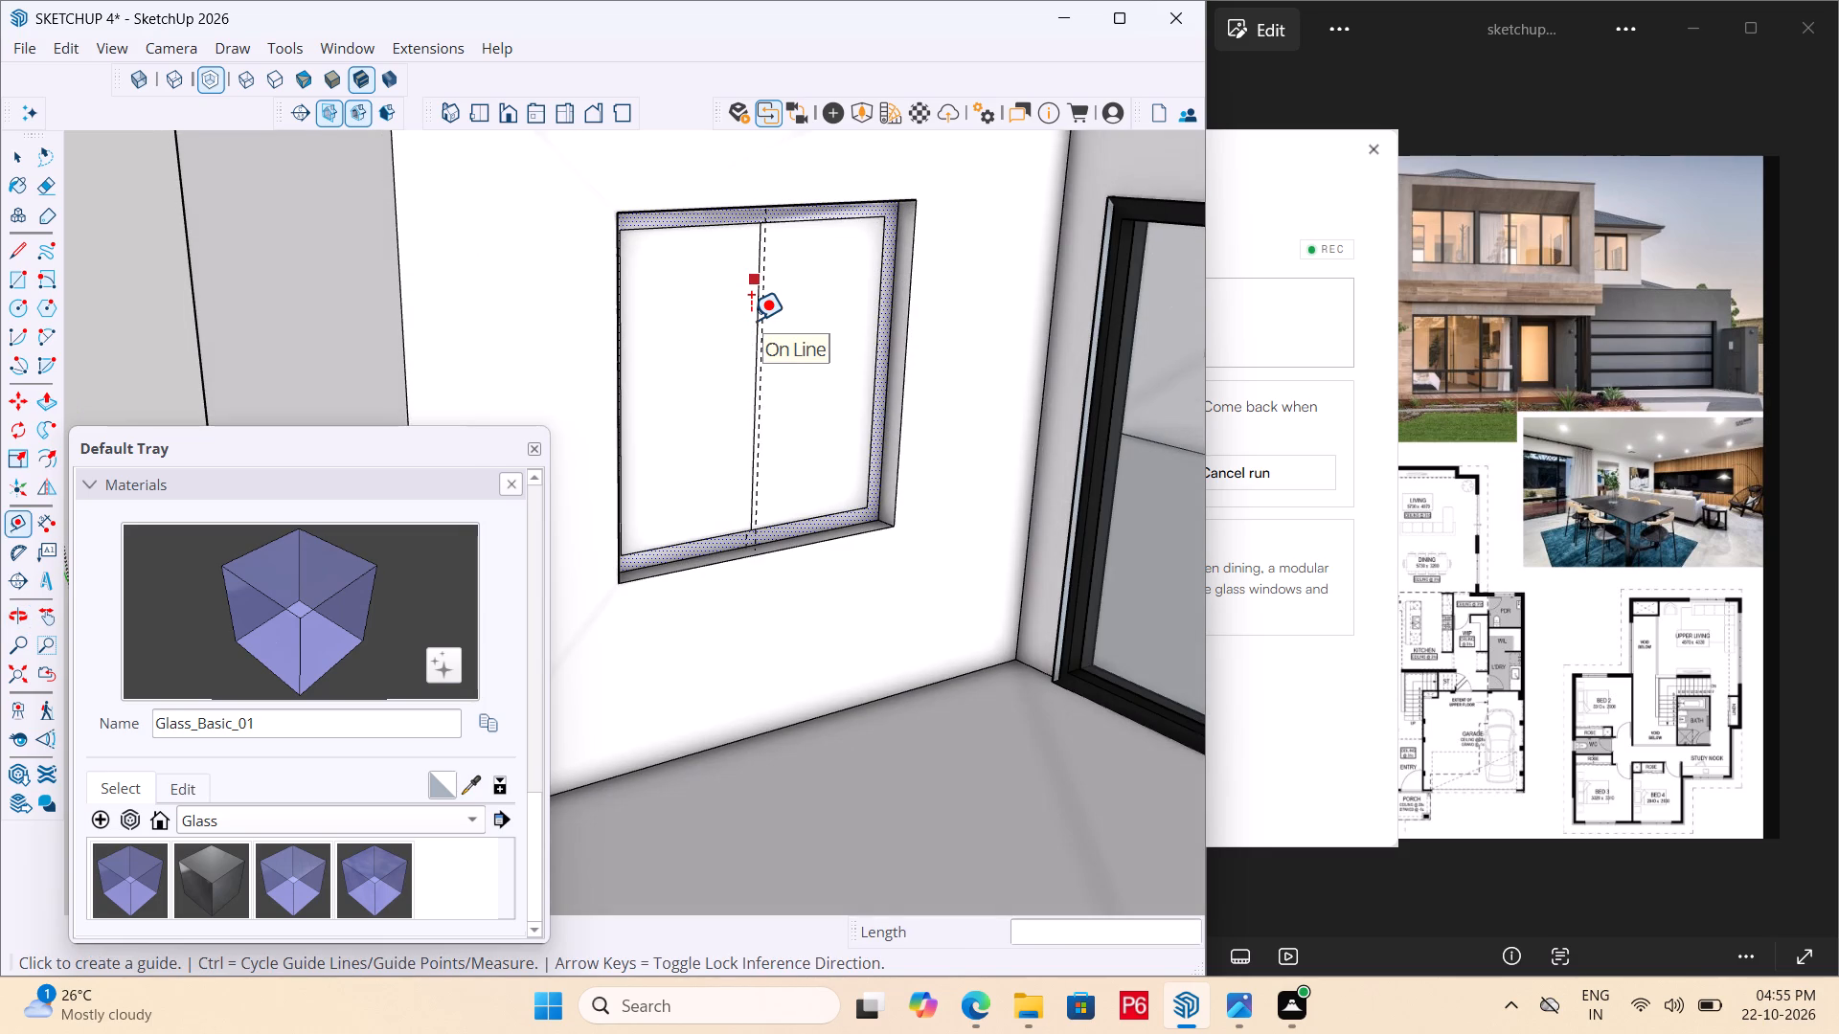
{"action": "key", "text": "r"}
{"action": "scroll", "coordinate": [748, 210], "scroll_direction": "up", "scroll_amount": 5}
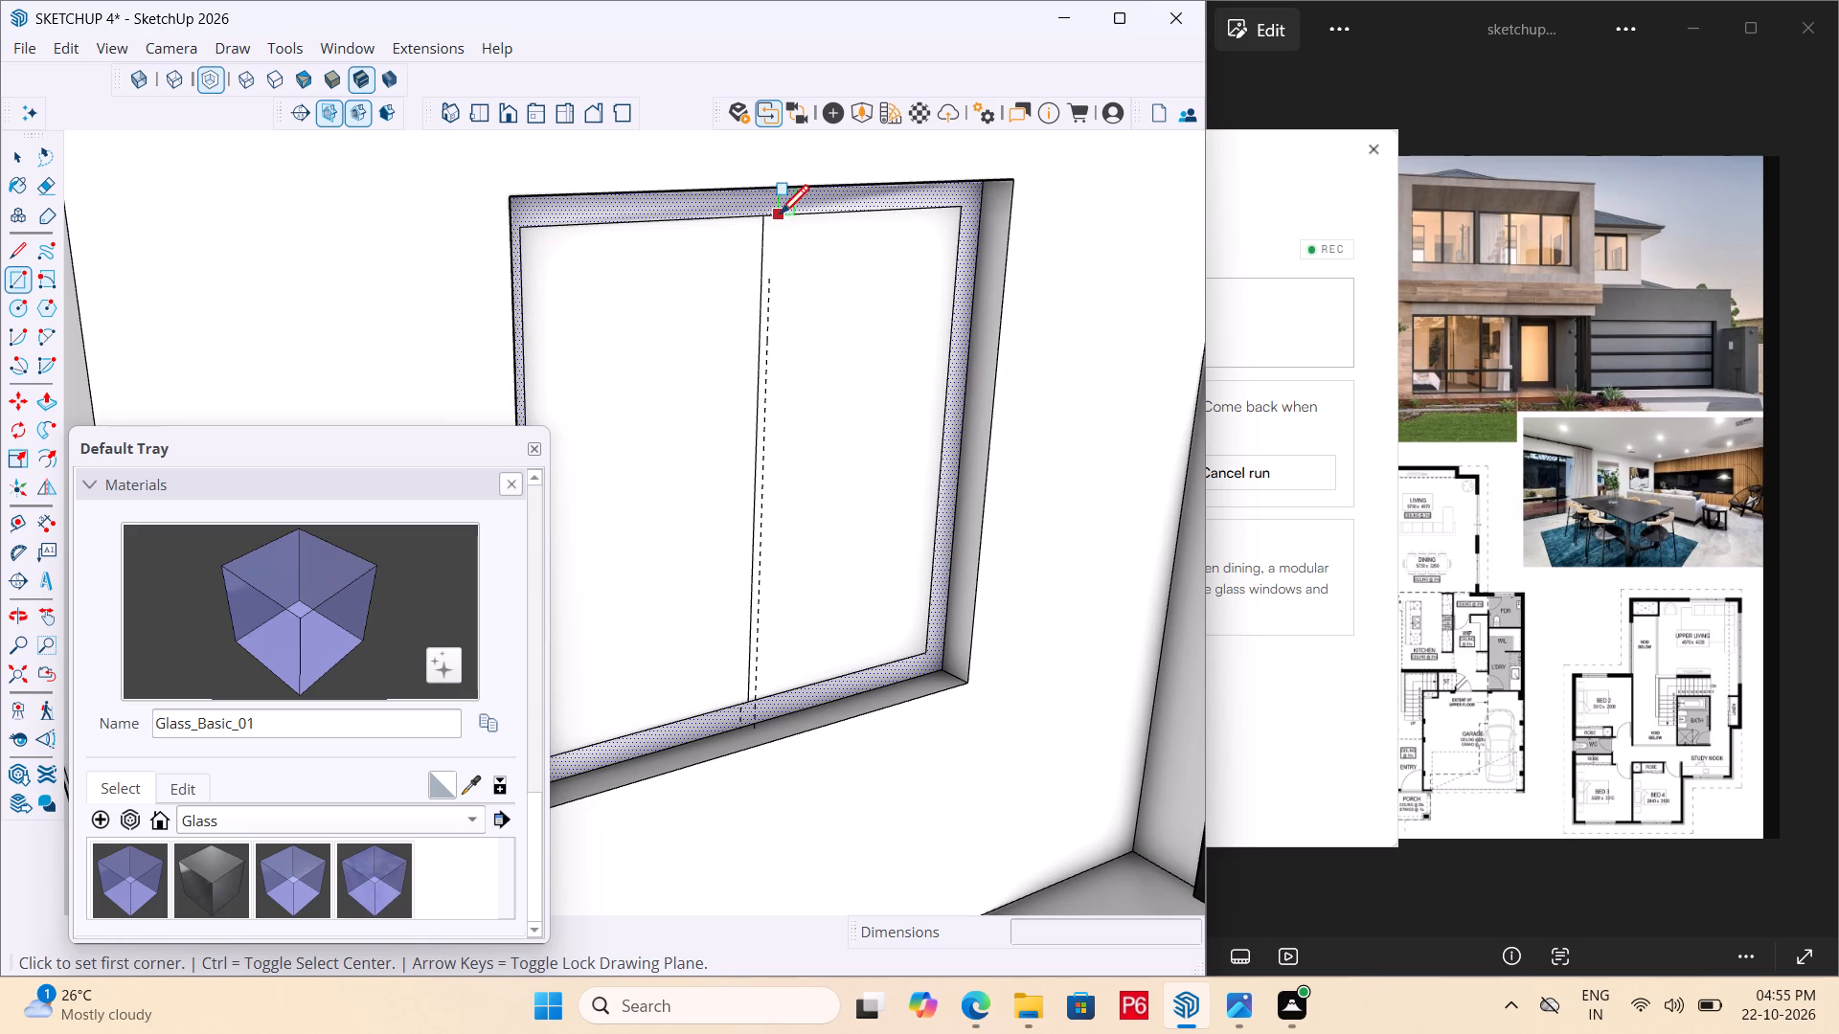
{"action": "scroll", "coordinate": [776, 214], "scroll_direction": "up", "scroll_amount": 3}
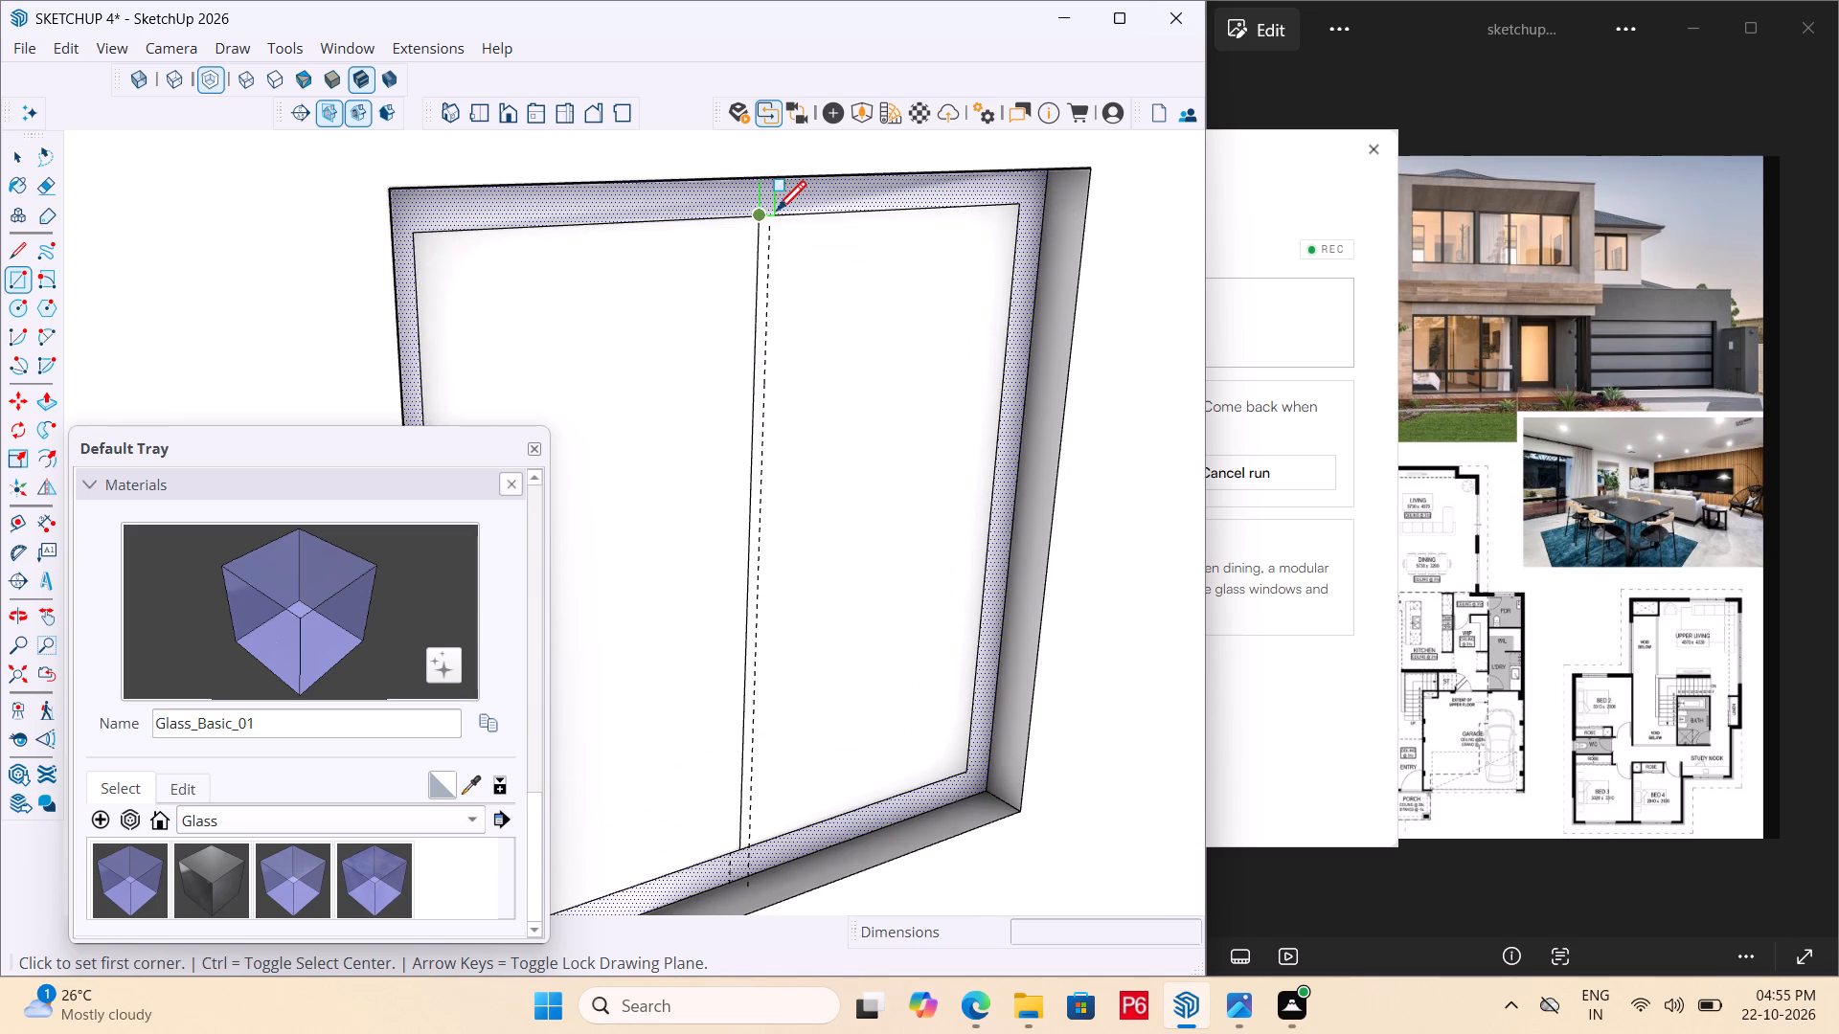
{"action": "left_click", "coordinate": [776, 216]}
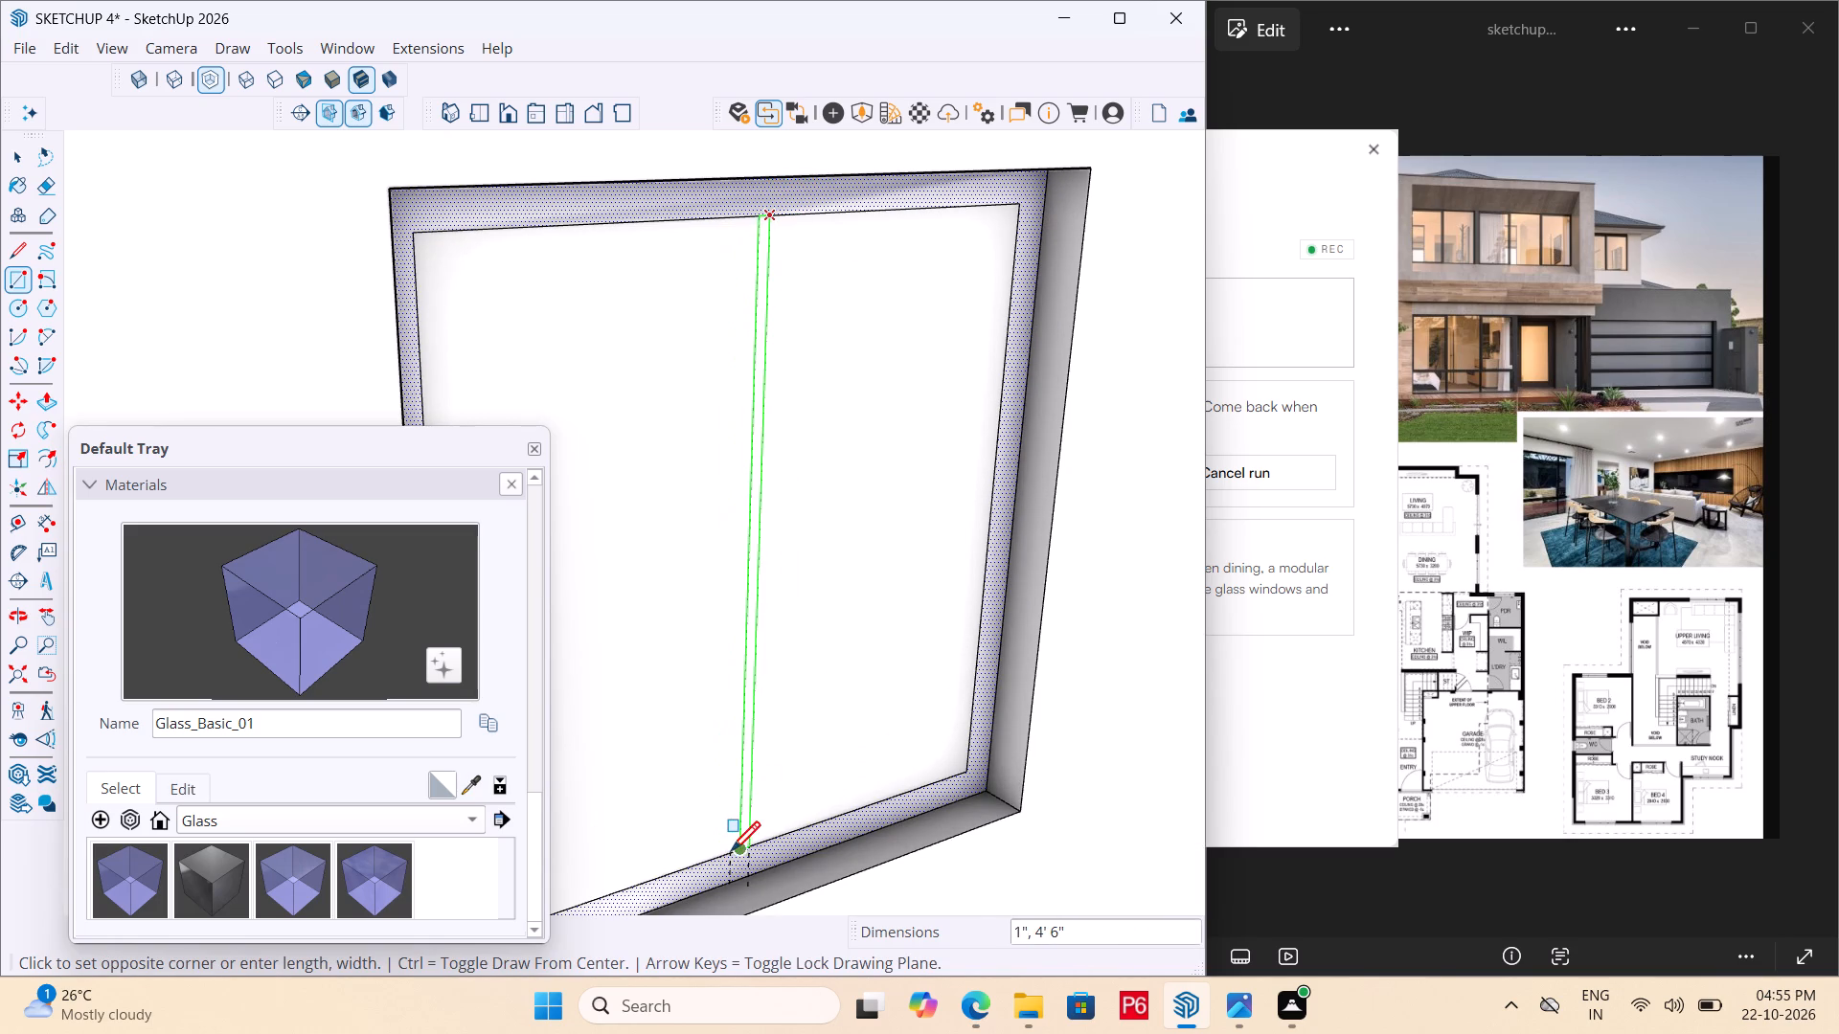
{"action": "scroll", "coordinate": [721, 857], "scroll_direction": "up", "scroll_amount": 5}
{"action": "scroll", "coordinate": [729, 681], "scroll_direction": "down", "scroll_amount": 7}
{"action": "scroll", "coordinate": [739, 814], "scroll_direction": "up", "scroll_amount": 6}
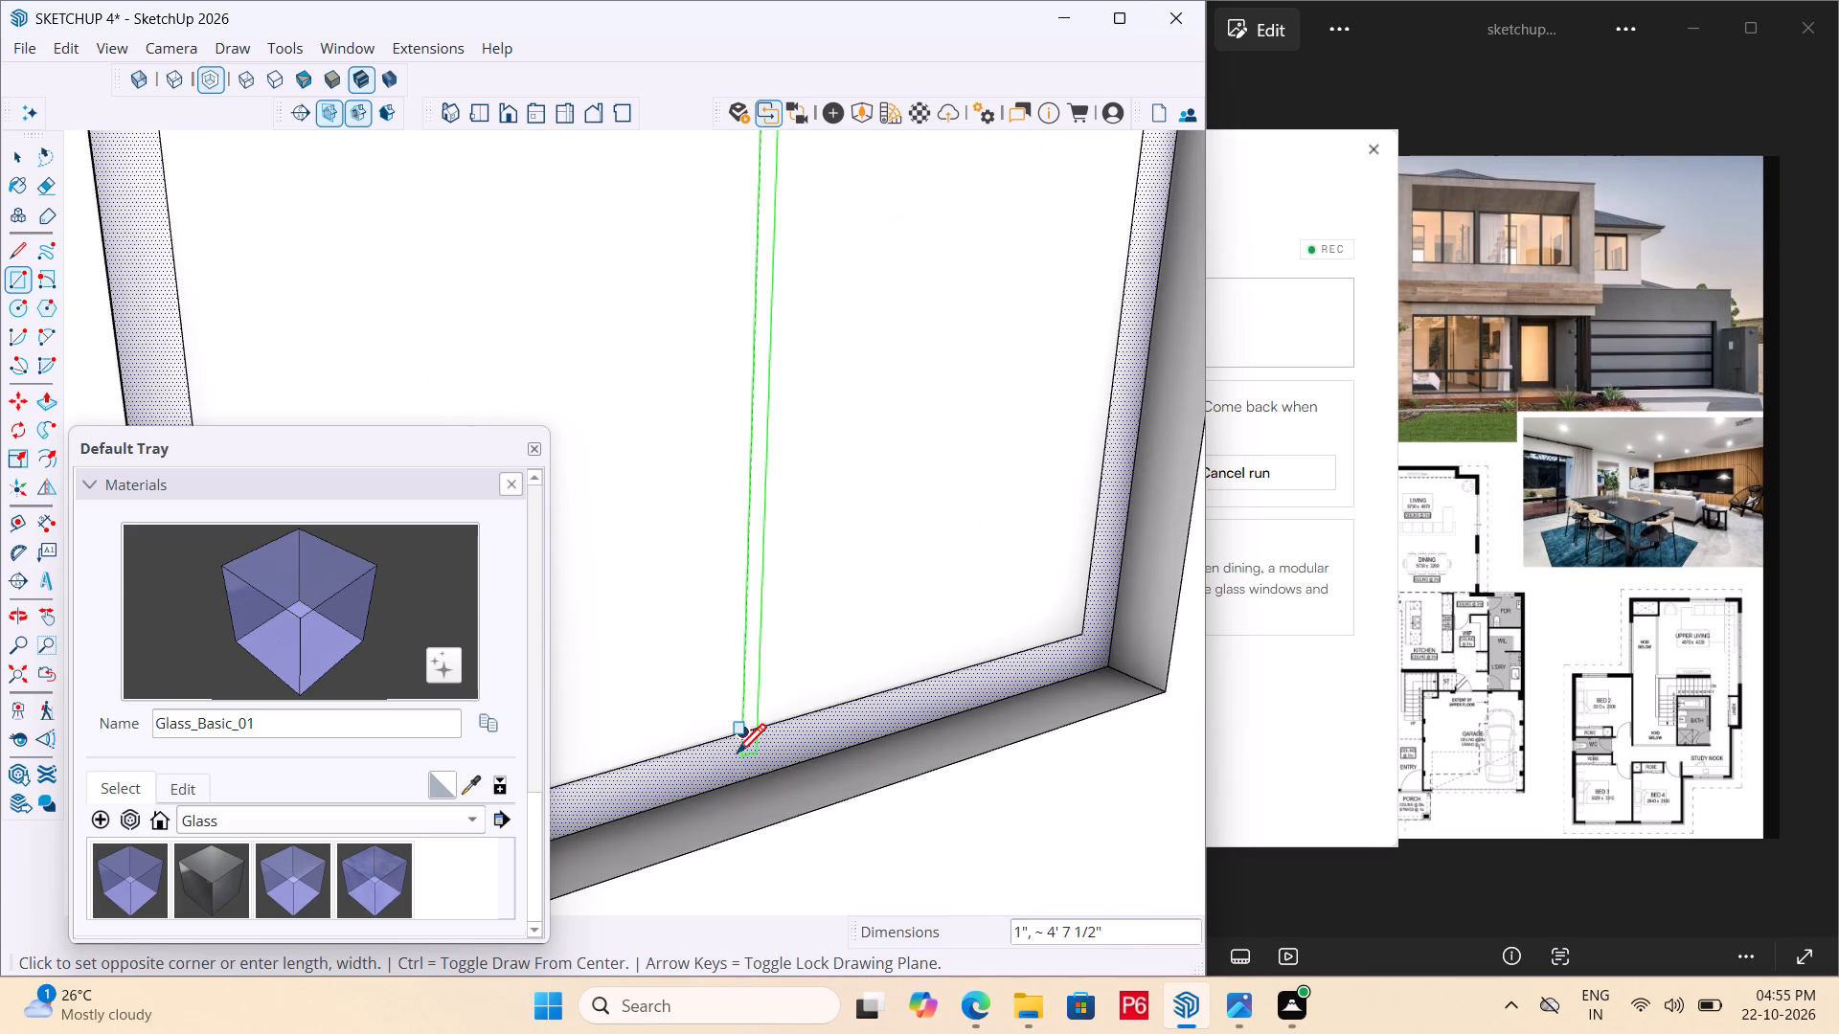
{"action": "scroll", "coordinate": [737, 747], "scroll_direction": "up", "scroll_amount": 4}
{"action": "left_click", "coordinate": [724, 739]}
{"action": "scroll", "coordinate": [721, 656], "scroll_direction": "down", "scroll_amount": 7}
{"action": "key", "text": "space"}
Erase the vertical centre line inside the mullion strip.
{"action": "scroll", "coordinate": [722, 673], "scroll_direction": "down", "scroll_amount": 3}
{"action": "key", "text": "e"}
{"action": "scroll", "coordinate": [786, 605], "scroll_direction": "up", "scroll_amount": 6}
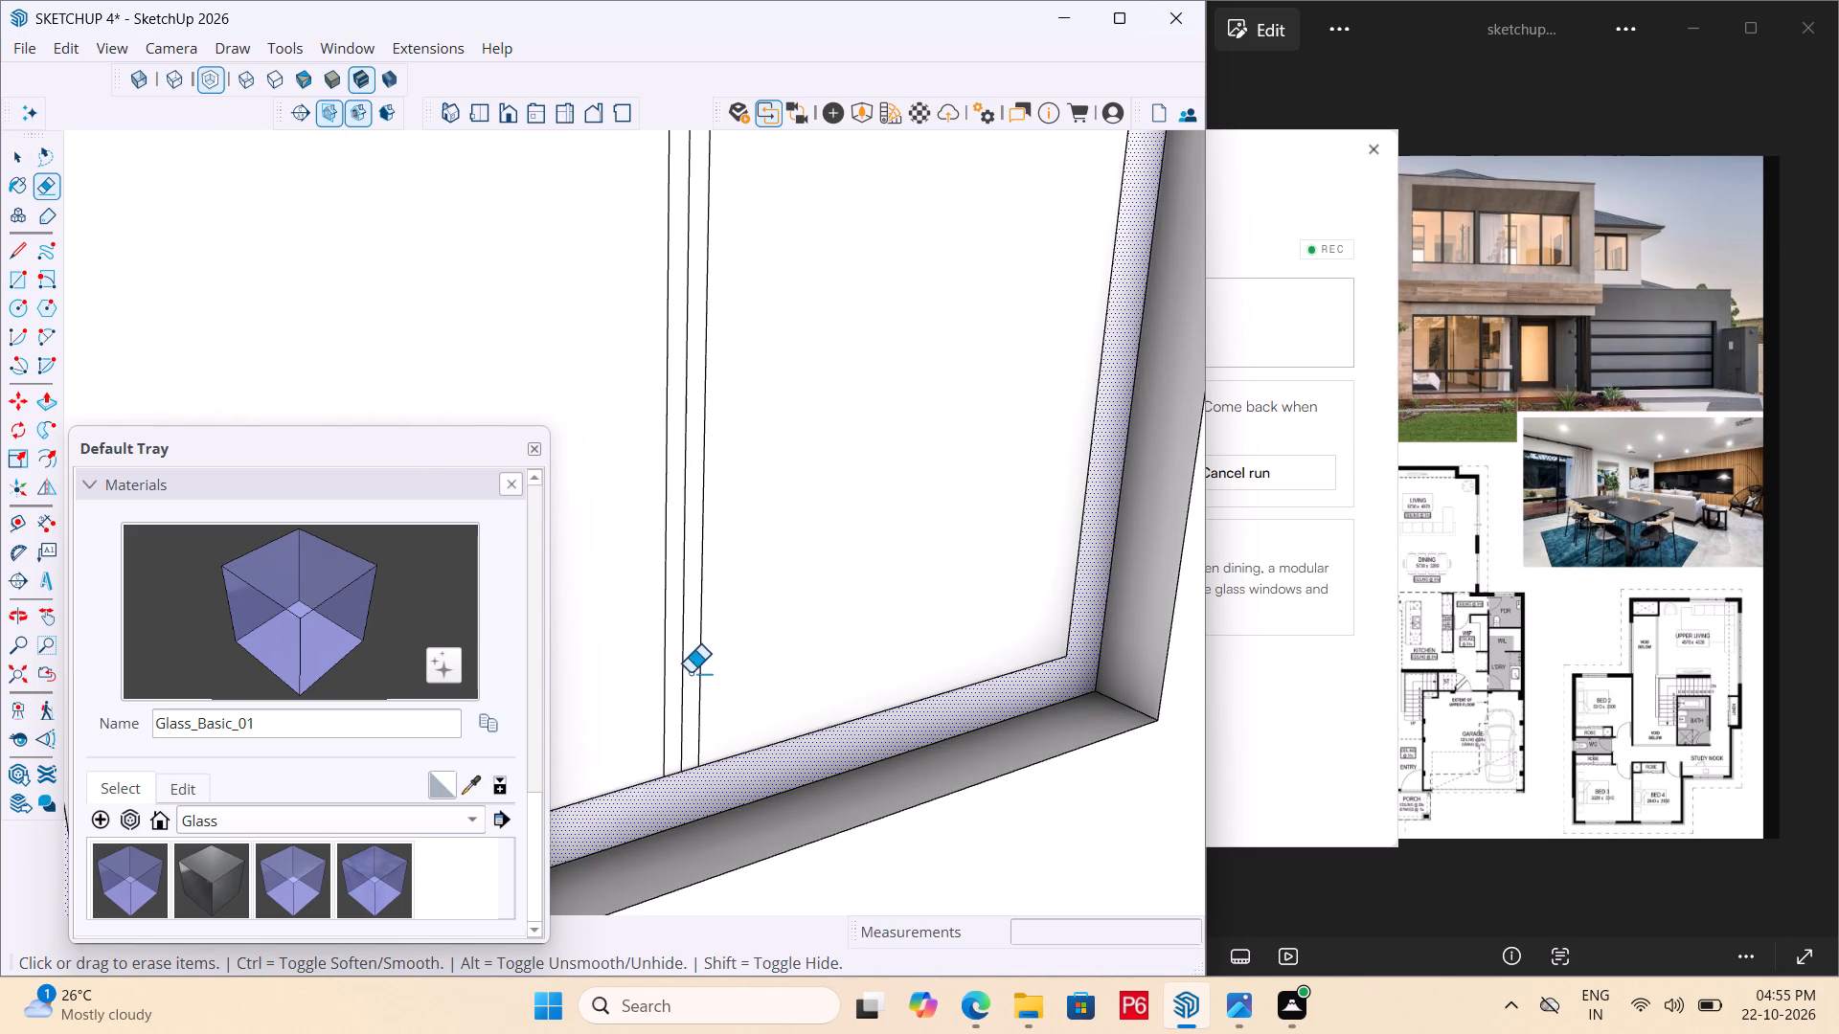
{"action": "double_click", "coordinate": [690, 673]}
{"action": "left_click", "coordinate": [687, 665]}
{"action": "left_click_drag", "start_coordinate": [687, 663], "coordinate": [684, 654]}
{"action": "left_click", "coordinate": [684, 642]}
{"action": "scroll", "coordinate": [709, 672], "scroll_direction": "down", "scroll_amount": 6}
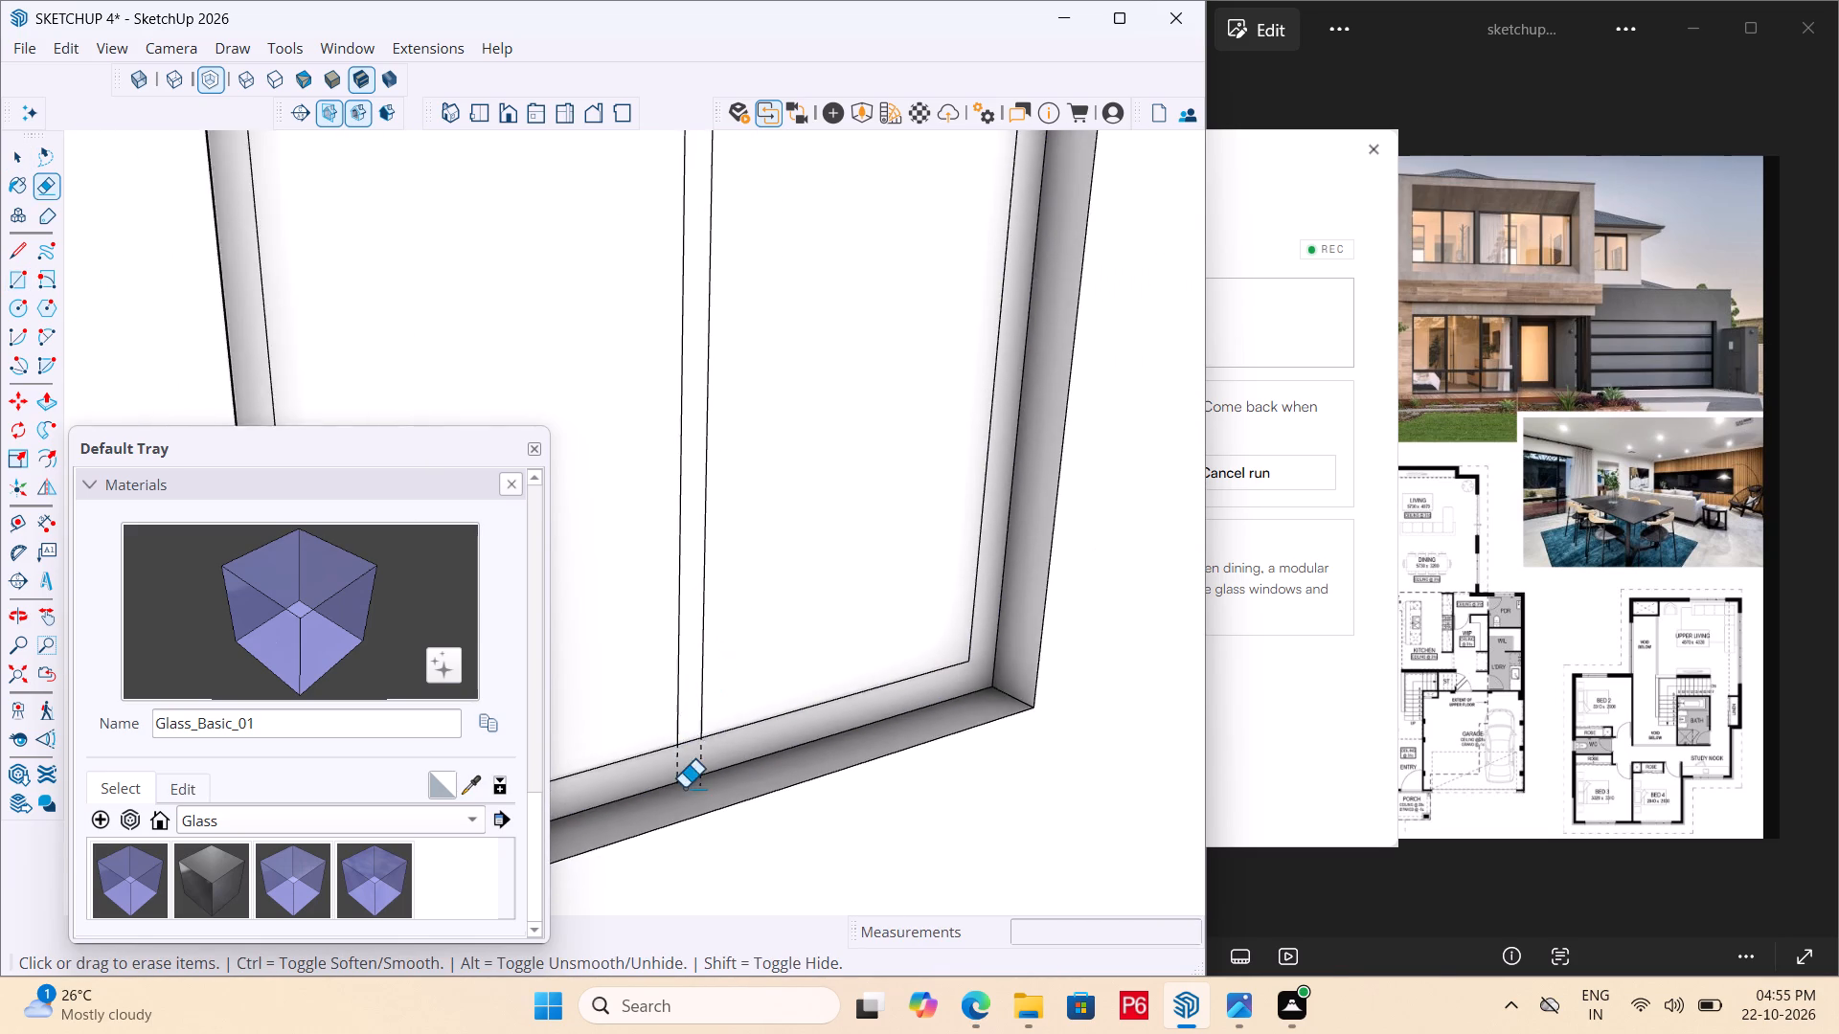
Erase the two vertical construction guides at the window's mullion.
{"action": "scroll", "coordinate": [684, 788], "scroll_direction": "up", "scroll_amount": 4}
{"action": "scroll", "coordinate": [715, 754], "scroll_direction": "down", "scroll_amount": 9}
{"action": "scroll", "coordinate": [705, 677], "scroll_direction": "up", "scroll_amount": 1}
{"action": "scroll", "coordinate": [728, 652], "scroll_direction": "down", "scroll_amount": 9}
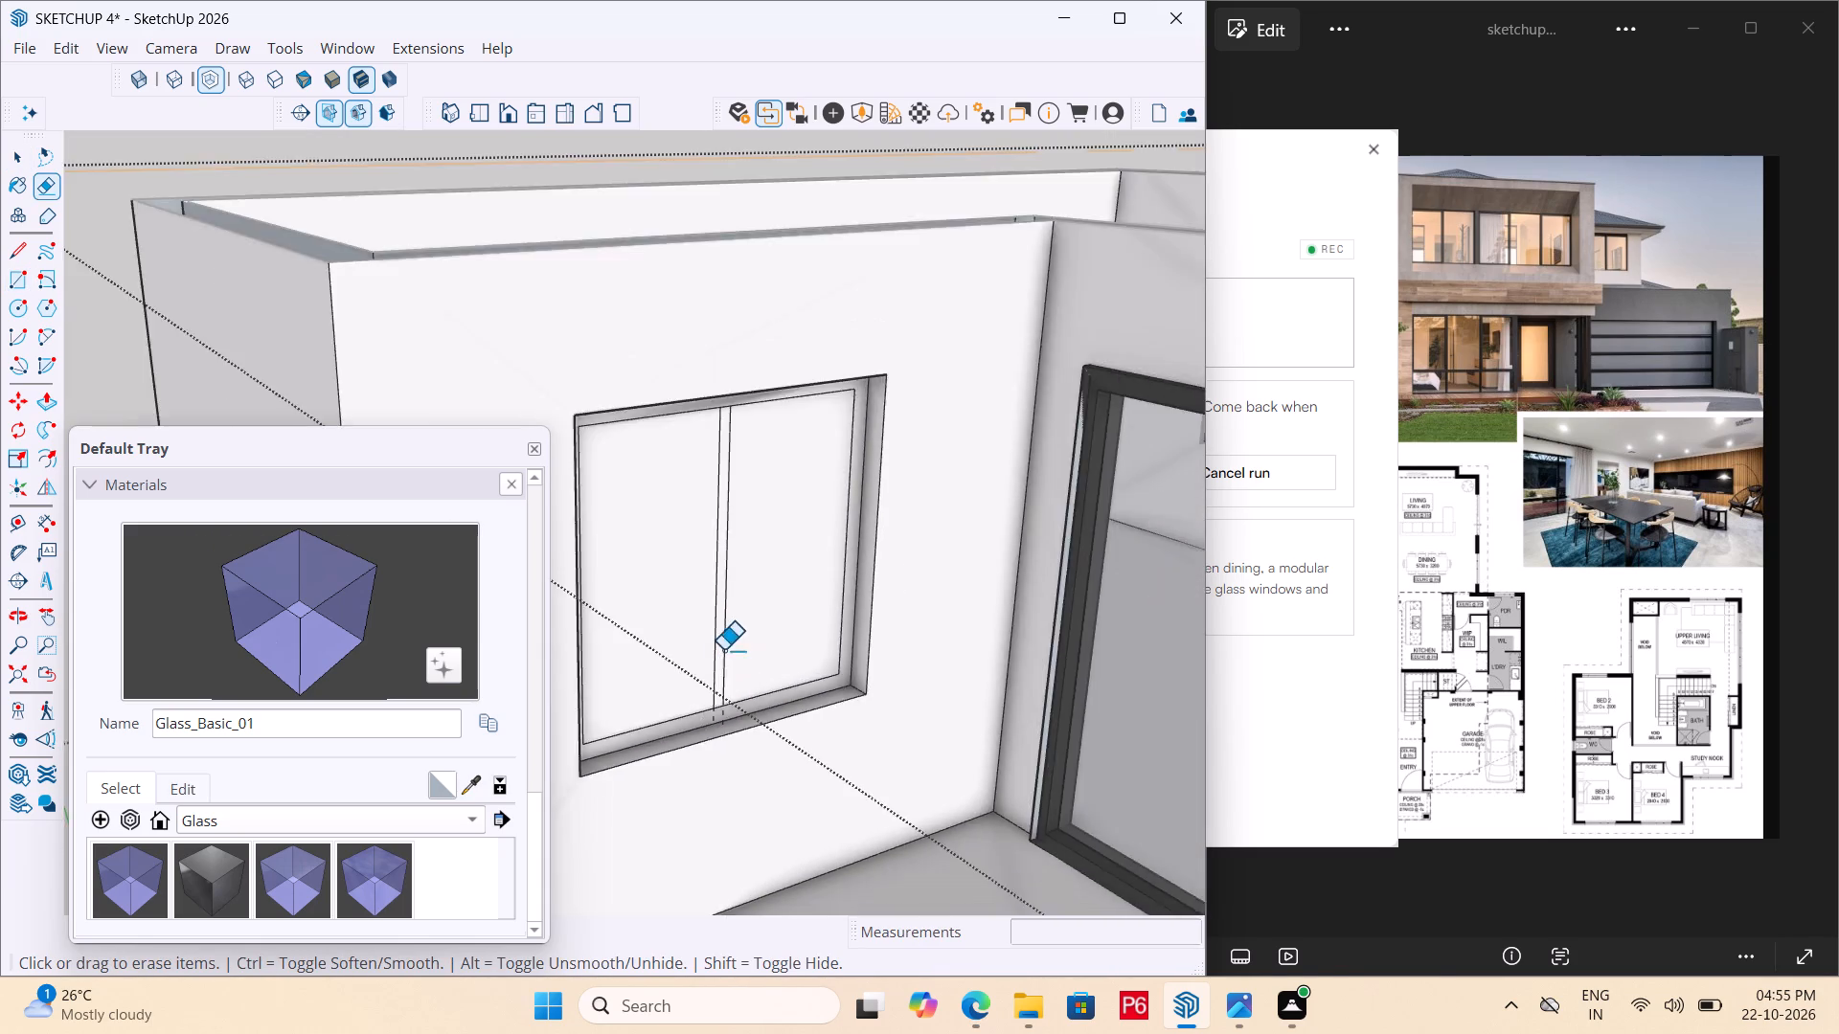
{"action": "scroll", "coordinate": [723, 650], "scroll_direction": "down", "scroll_amount": 7}
{"action": "scroll", "coordinate": [718, 353], "scroll_direction": "down", "scroll_amount": 4}
{"action": "middle_click_drag", "start_coordinate": [675, 481], "coordinate": [692, 294]}
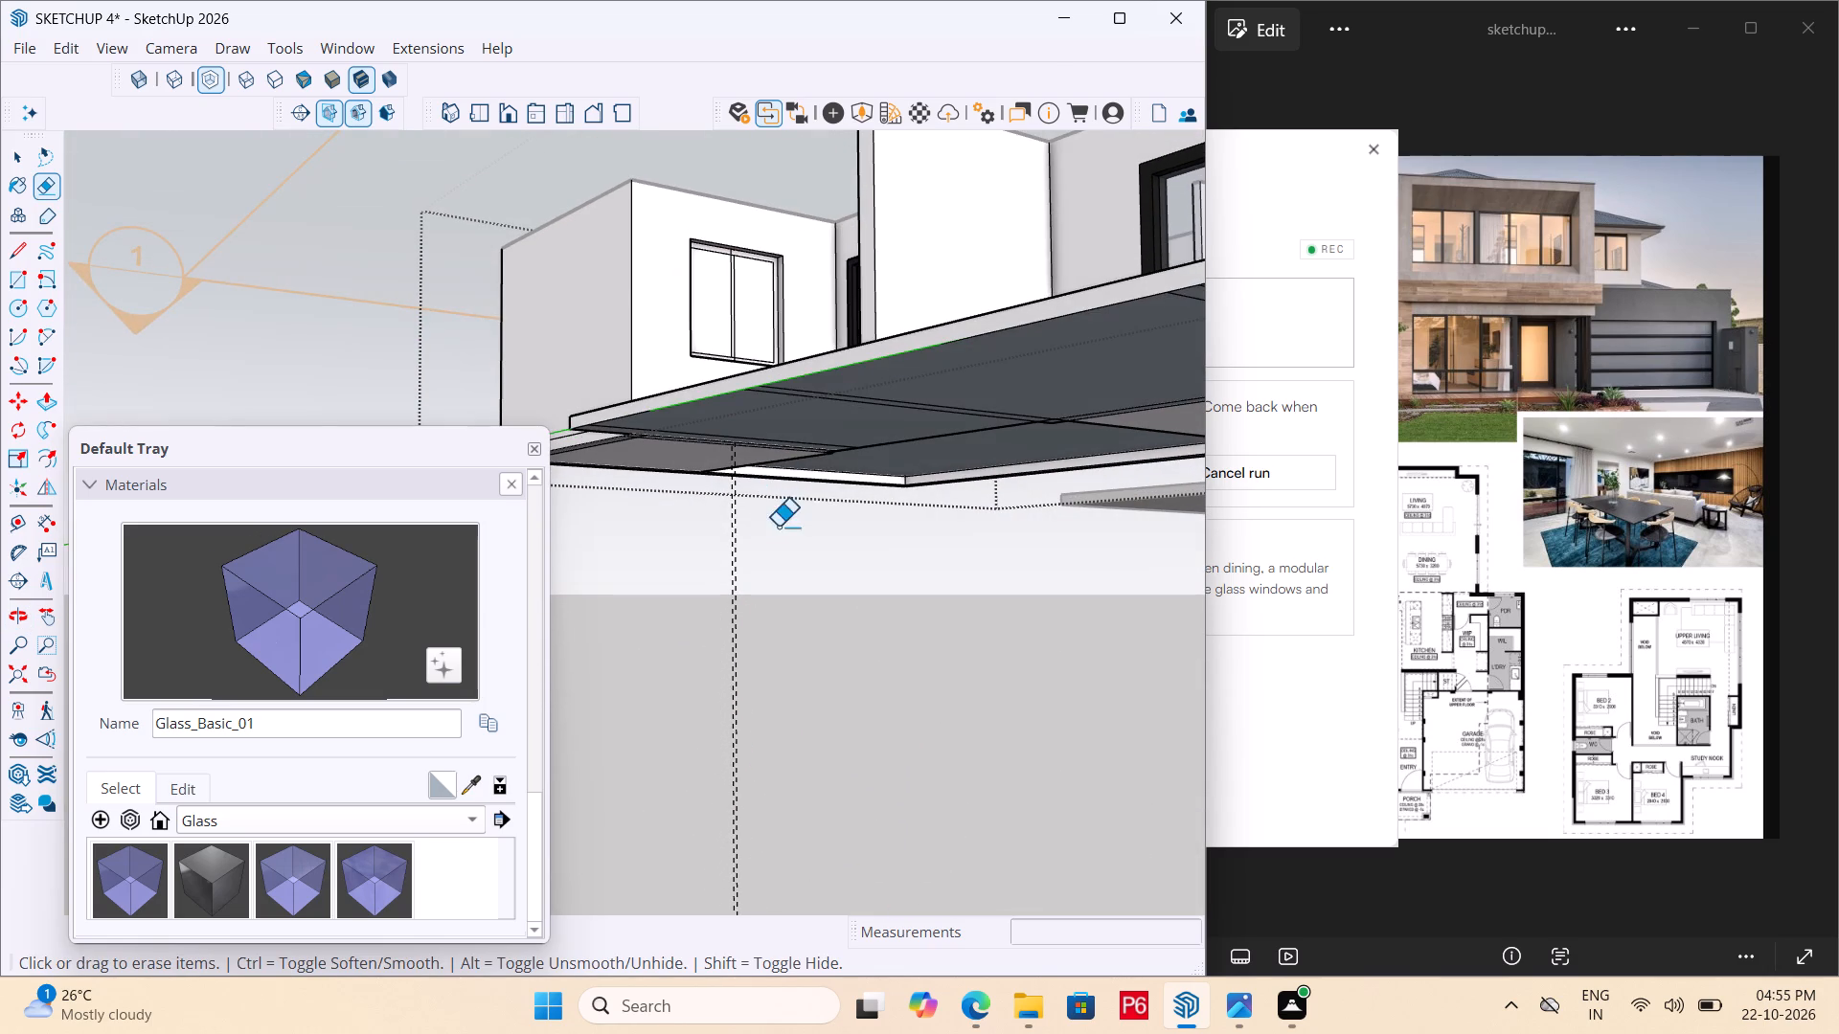
{"action": "left_click_drag", "start_coordinate": [758, 538], "coordinate": [732, 546]}
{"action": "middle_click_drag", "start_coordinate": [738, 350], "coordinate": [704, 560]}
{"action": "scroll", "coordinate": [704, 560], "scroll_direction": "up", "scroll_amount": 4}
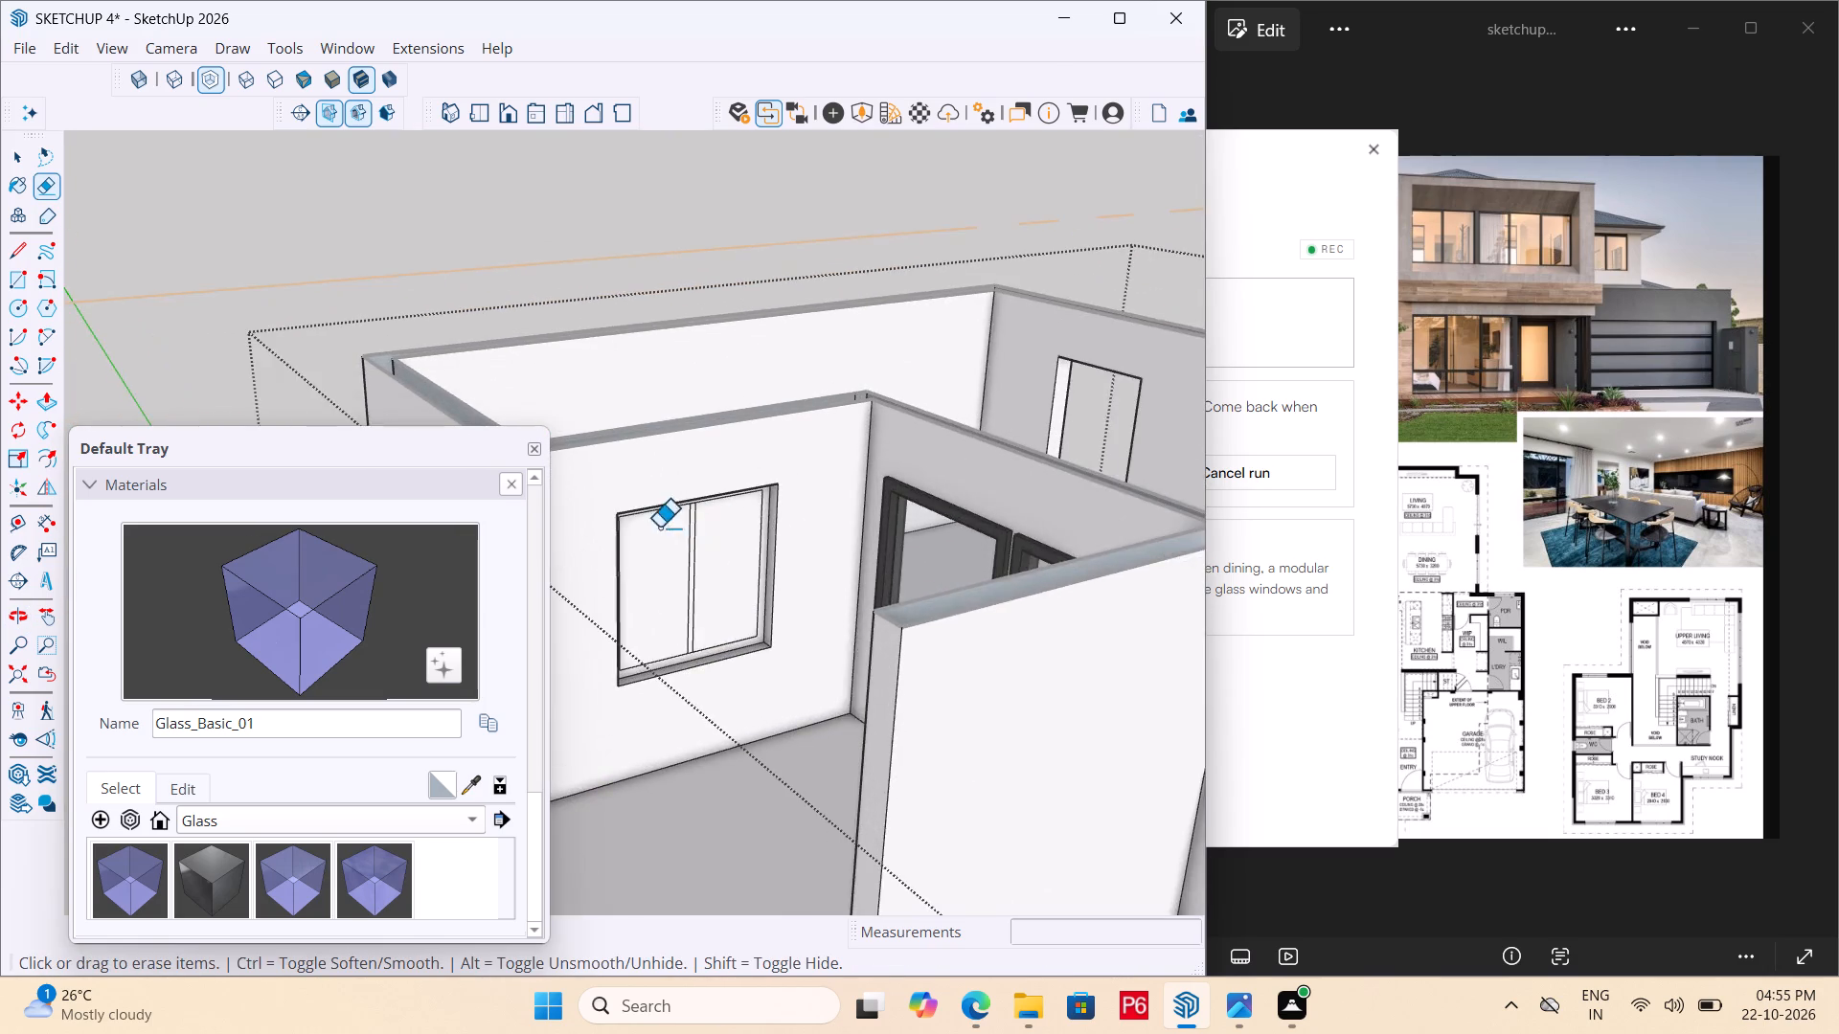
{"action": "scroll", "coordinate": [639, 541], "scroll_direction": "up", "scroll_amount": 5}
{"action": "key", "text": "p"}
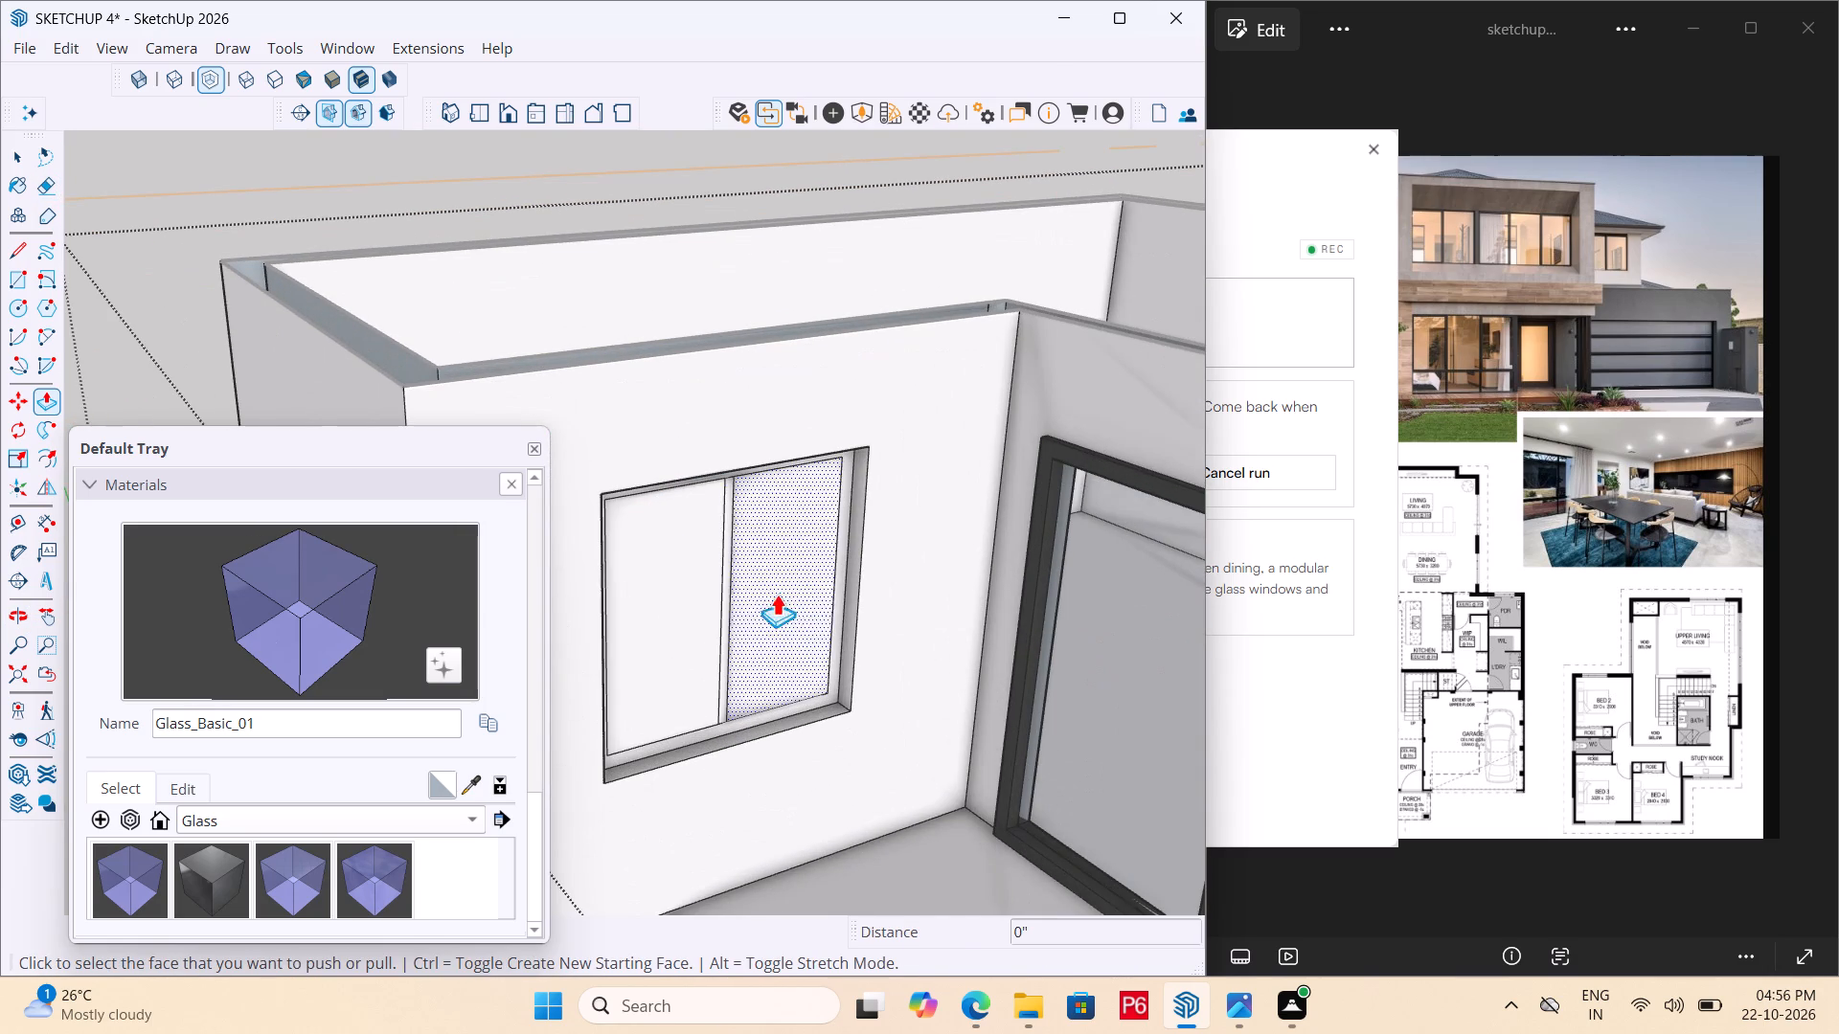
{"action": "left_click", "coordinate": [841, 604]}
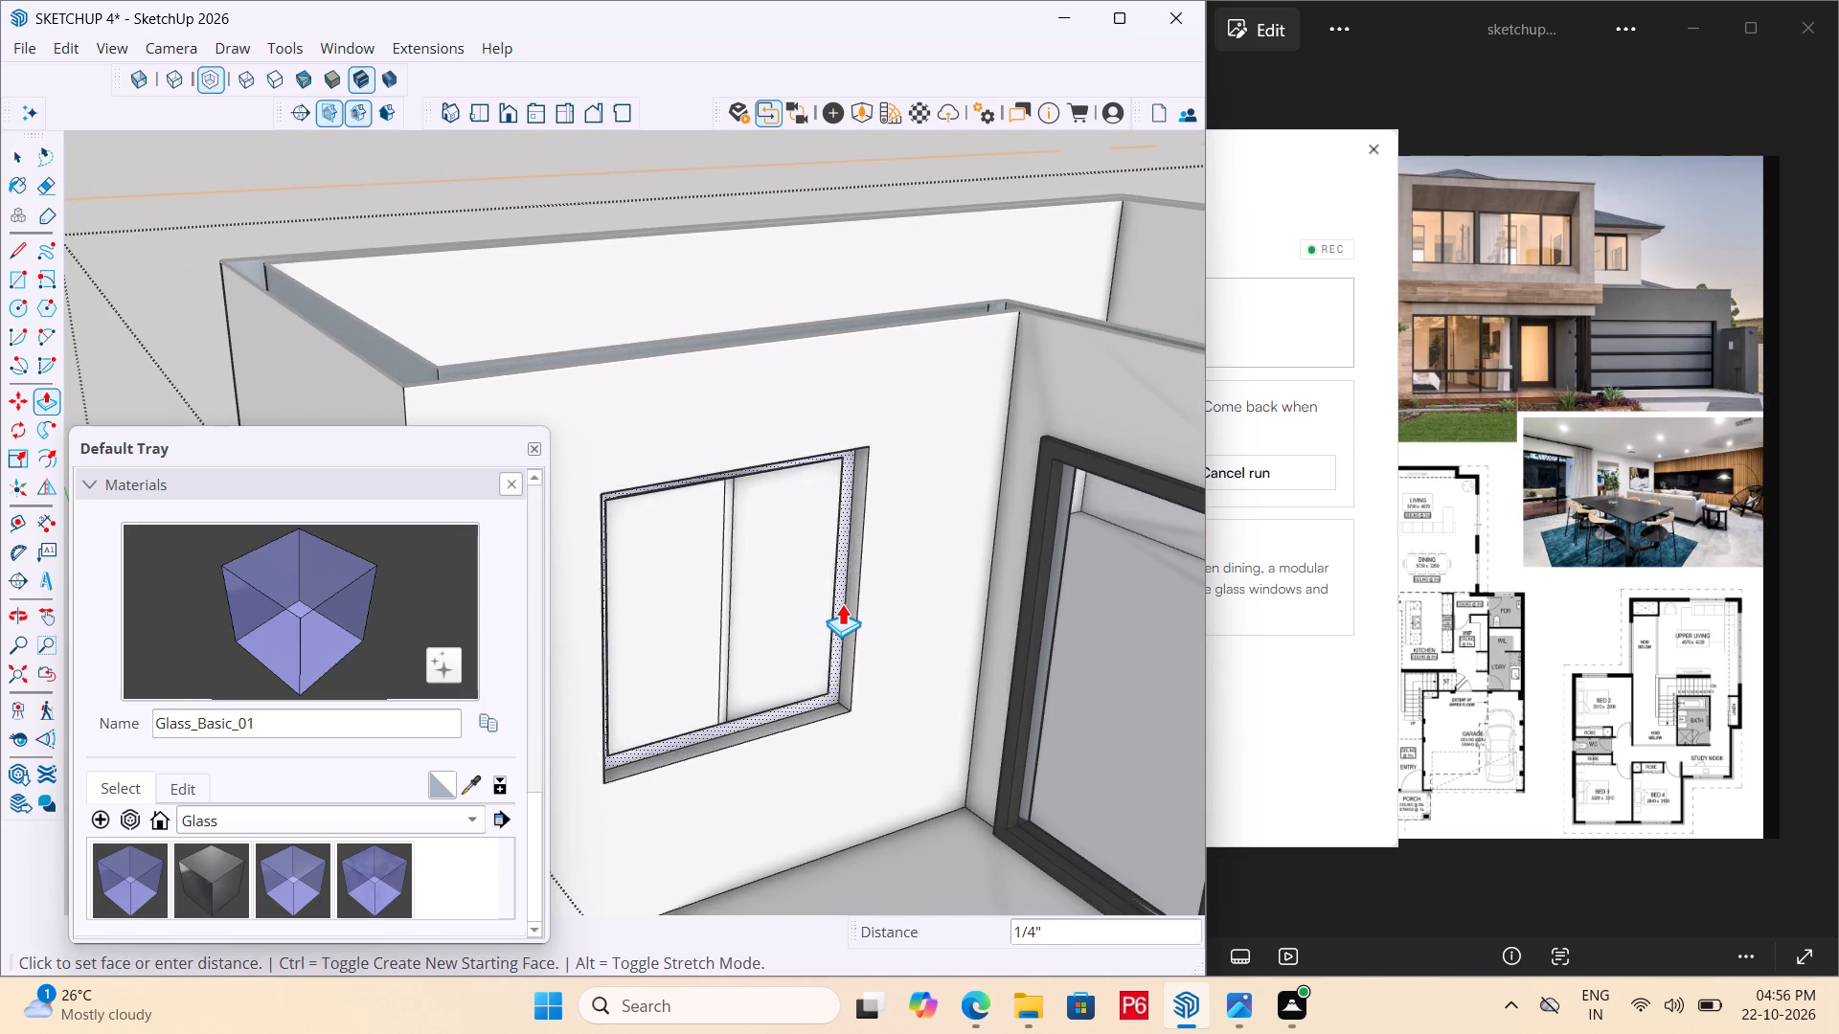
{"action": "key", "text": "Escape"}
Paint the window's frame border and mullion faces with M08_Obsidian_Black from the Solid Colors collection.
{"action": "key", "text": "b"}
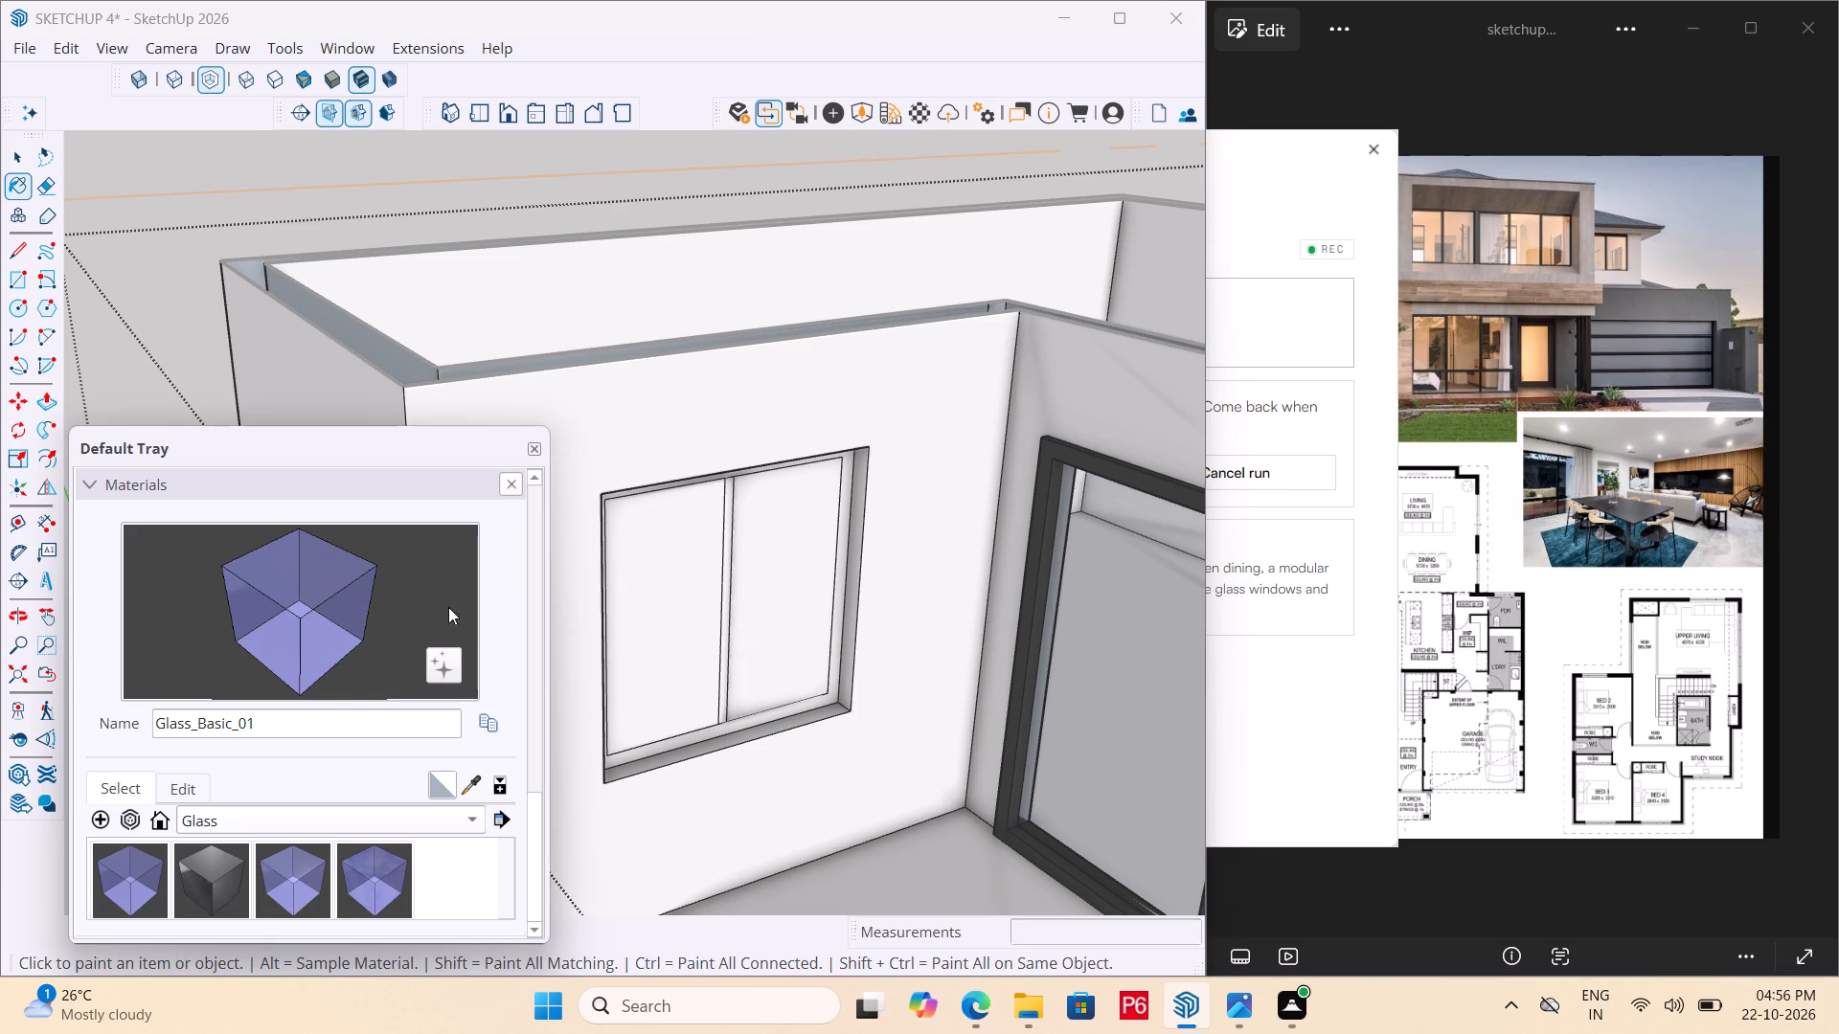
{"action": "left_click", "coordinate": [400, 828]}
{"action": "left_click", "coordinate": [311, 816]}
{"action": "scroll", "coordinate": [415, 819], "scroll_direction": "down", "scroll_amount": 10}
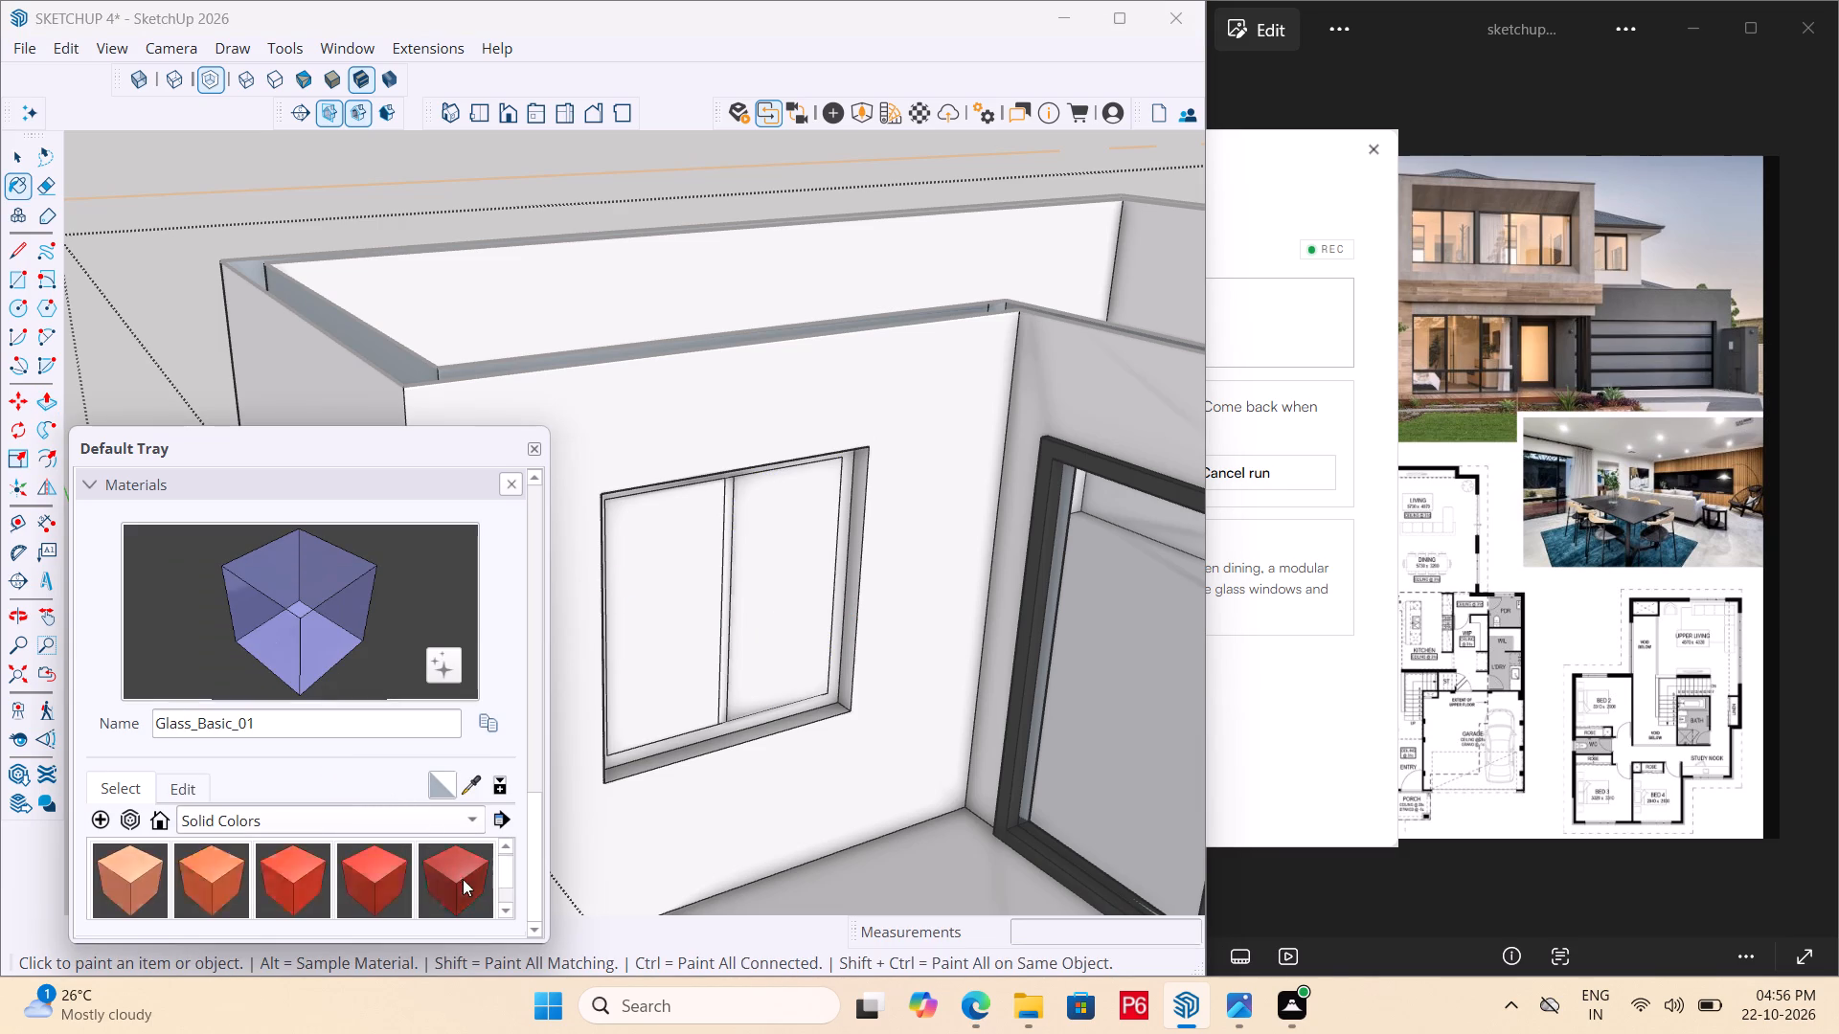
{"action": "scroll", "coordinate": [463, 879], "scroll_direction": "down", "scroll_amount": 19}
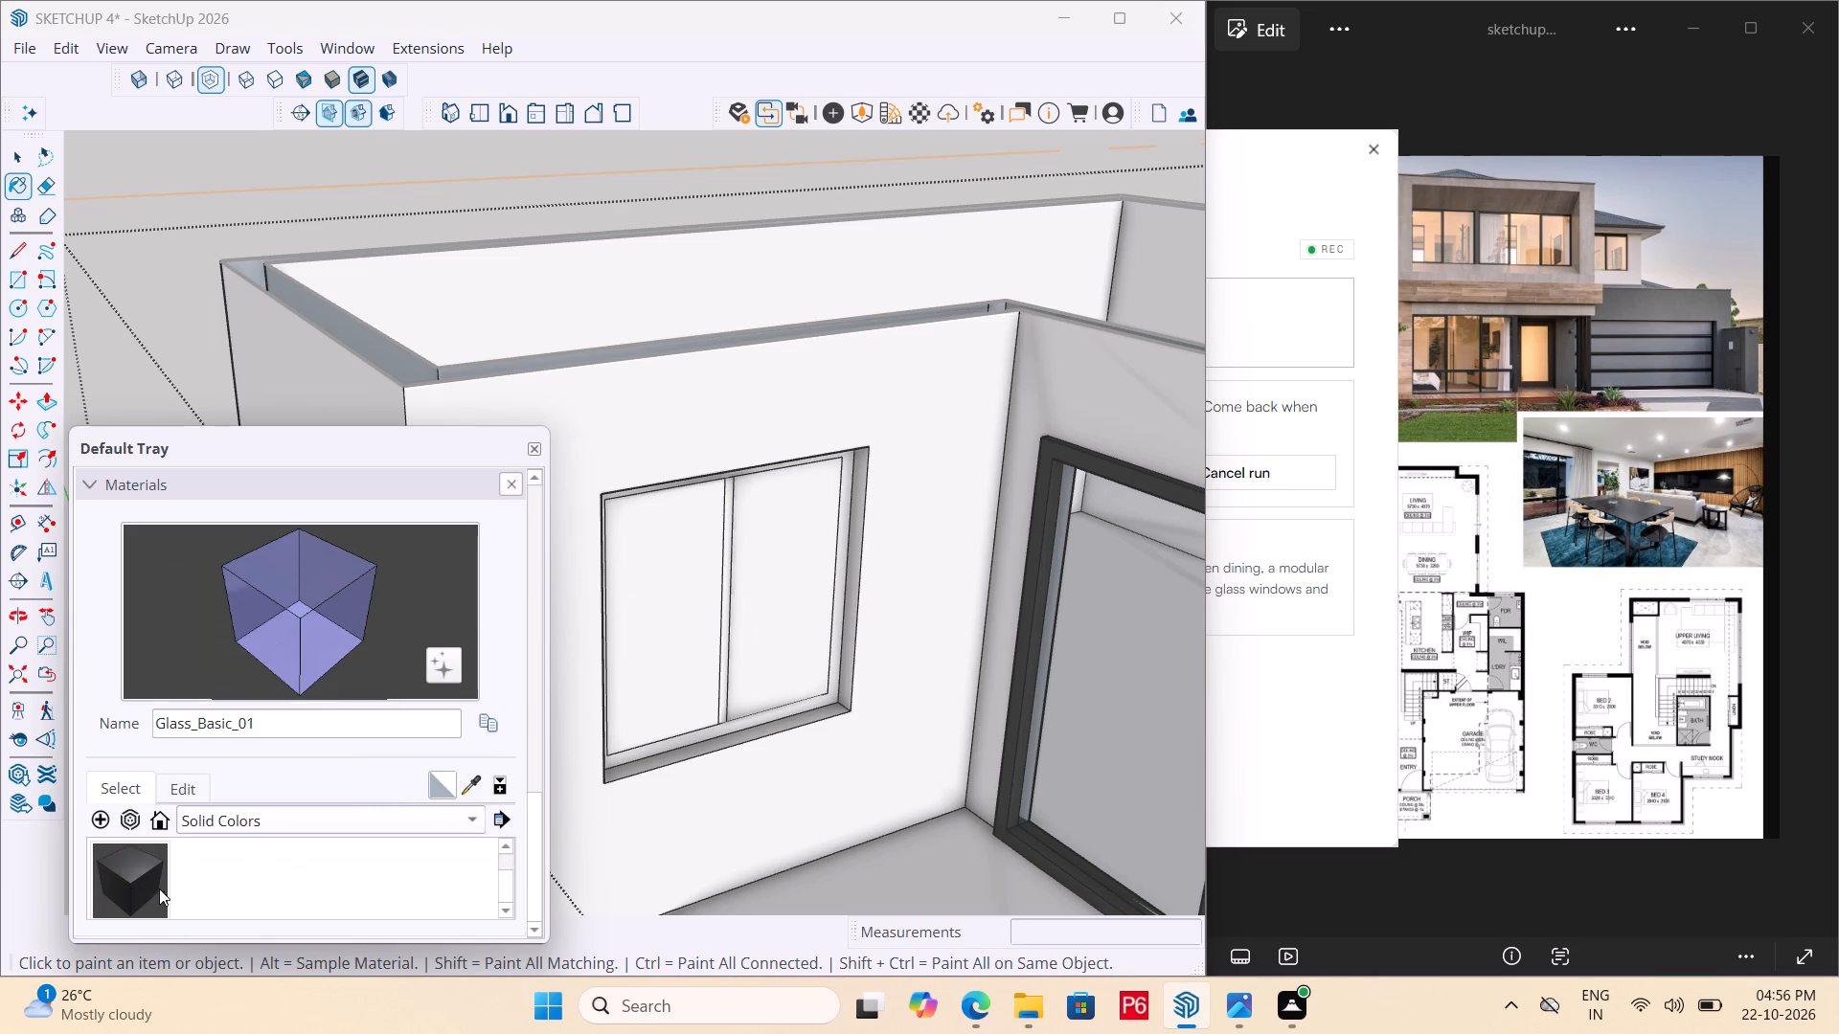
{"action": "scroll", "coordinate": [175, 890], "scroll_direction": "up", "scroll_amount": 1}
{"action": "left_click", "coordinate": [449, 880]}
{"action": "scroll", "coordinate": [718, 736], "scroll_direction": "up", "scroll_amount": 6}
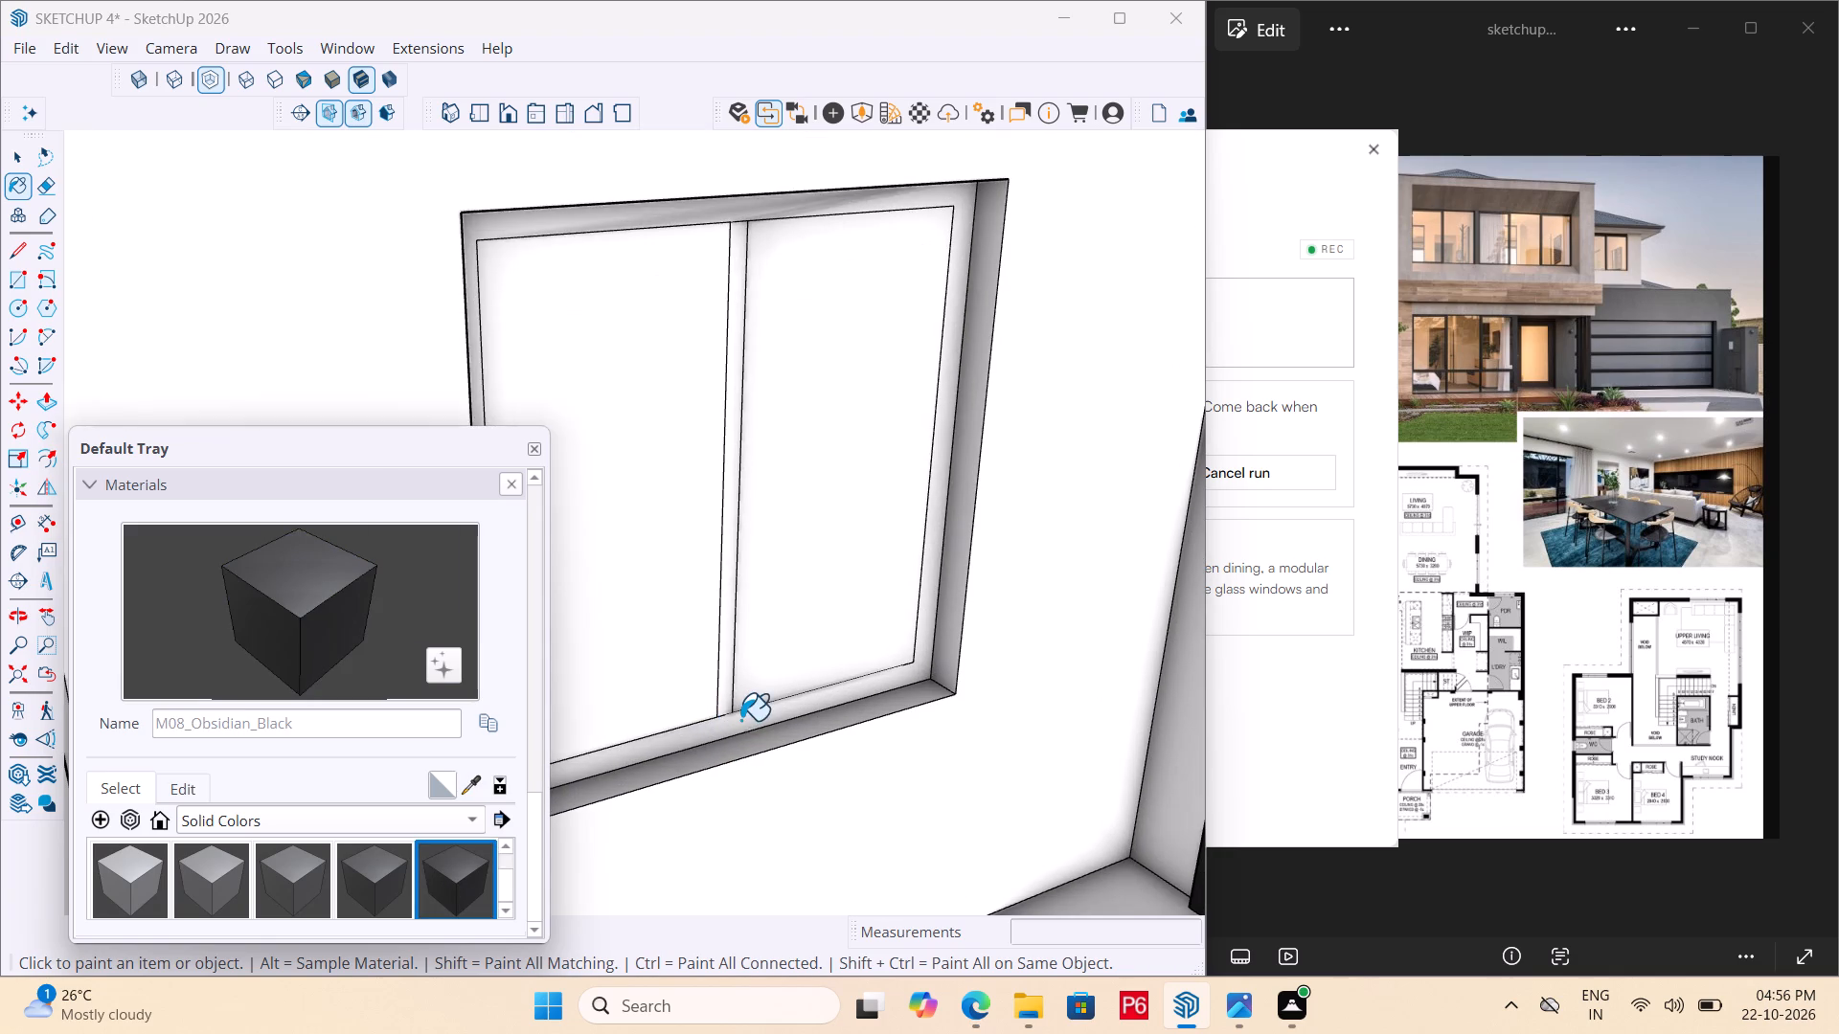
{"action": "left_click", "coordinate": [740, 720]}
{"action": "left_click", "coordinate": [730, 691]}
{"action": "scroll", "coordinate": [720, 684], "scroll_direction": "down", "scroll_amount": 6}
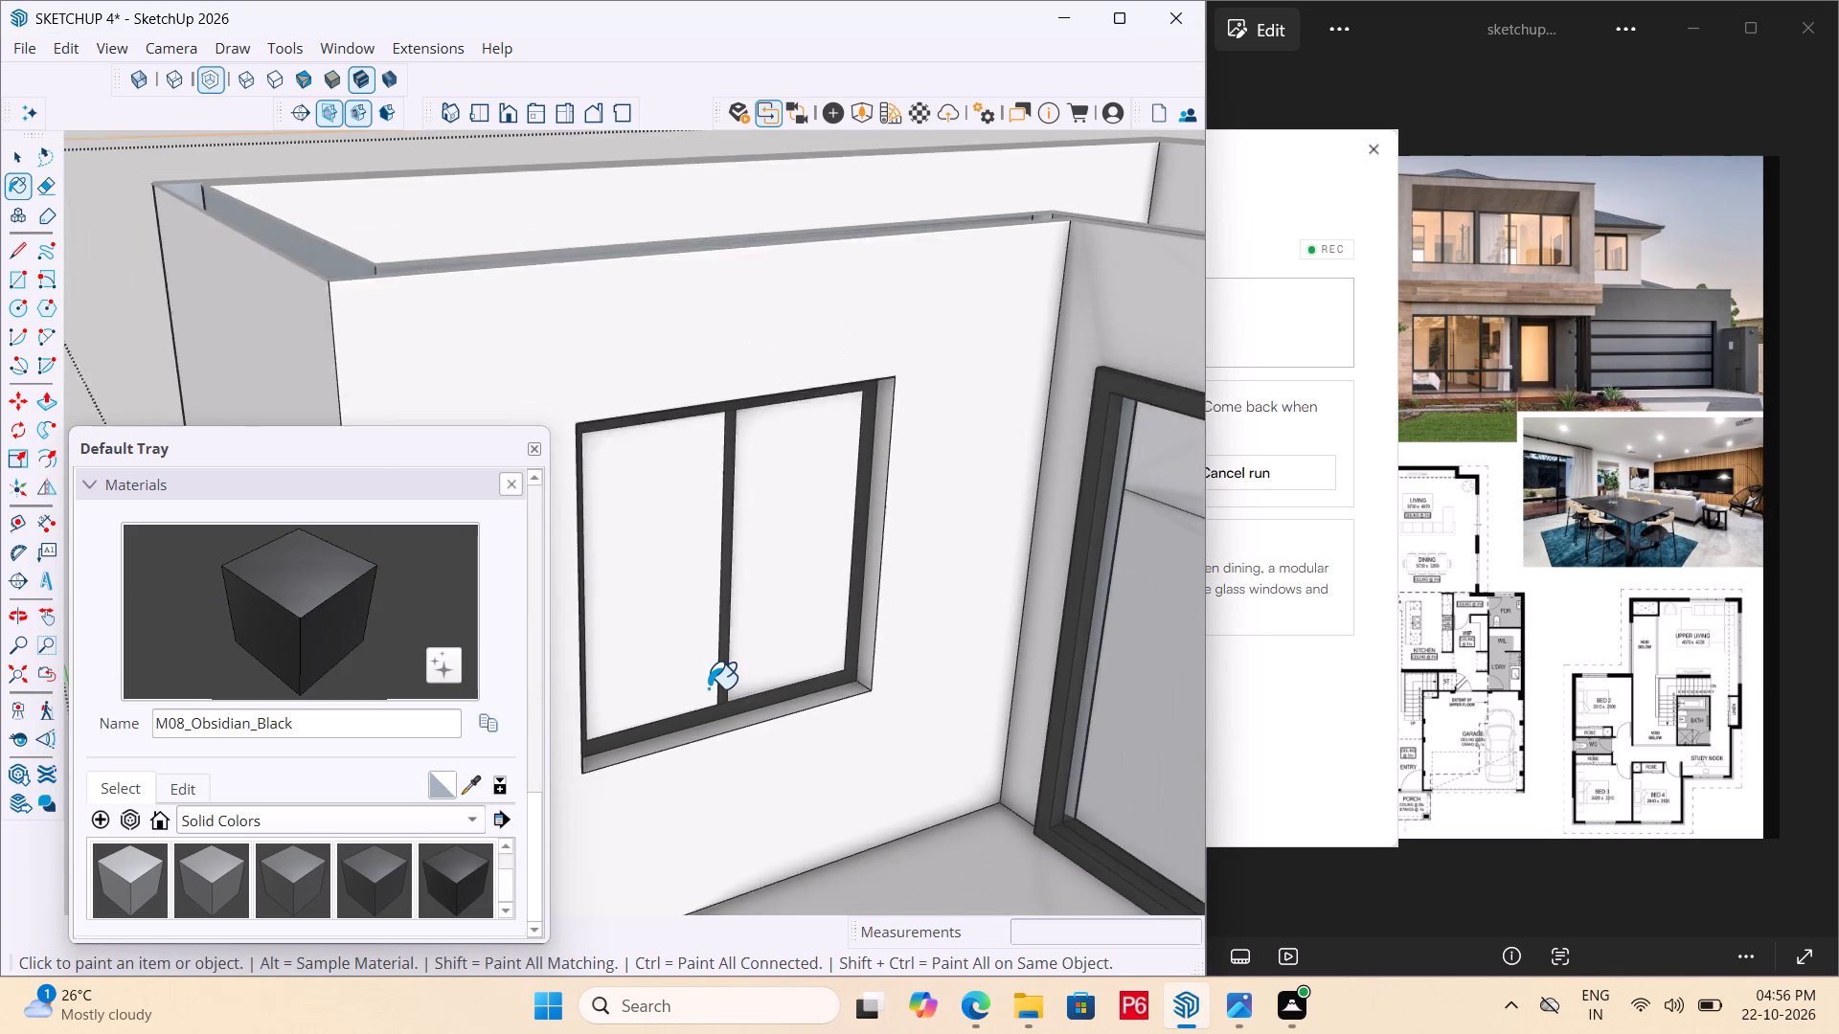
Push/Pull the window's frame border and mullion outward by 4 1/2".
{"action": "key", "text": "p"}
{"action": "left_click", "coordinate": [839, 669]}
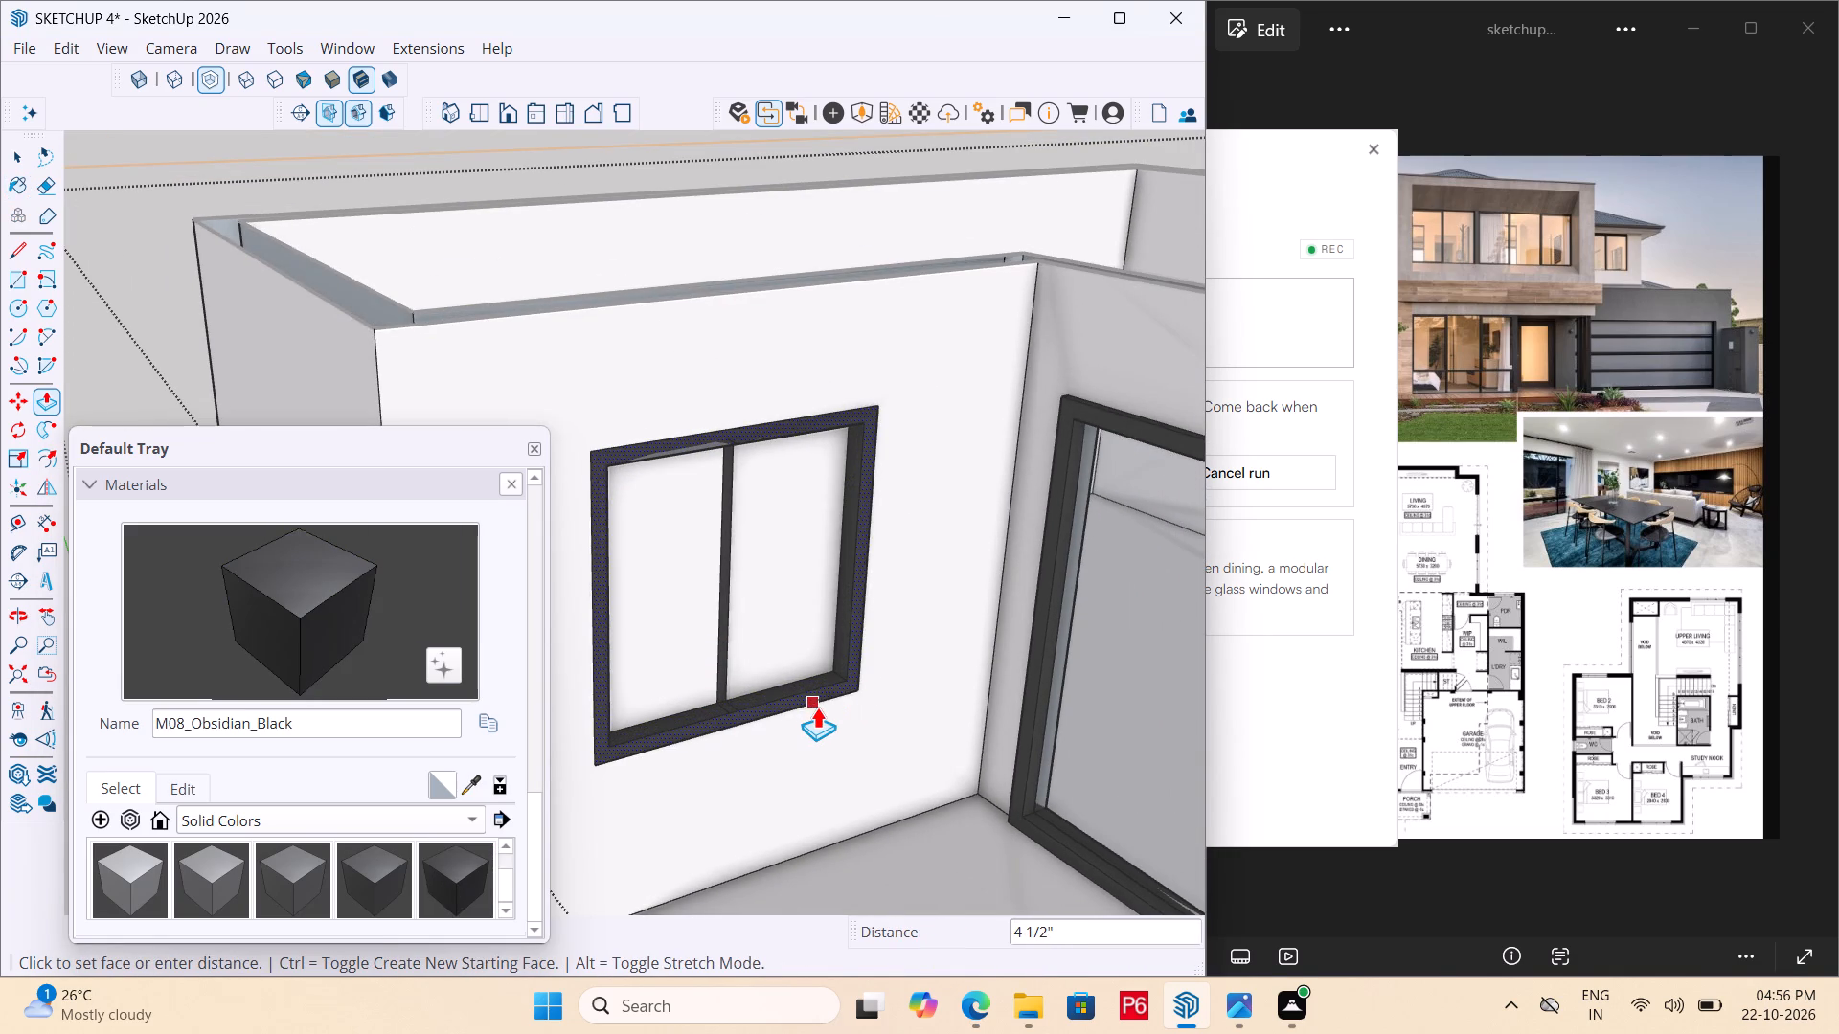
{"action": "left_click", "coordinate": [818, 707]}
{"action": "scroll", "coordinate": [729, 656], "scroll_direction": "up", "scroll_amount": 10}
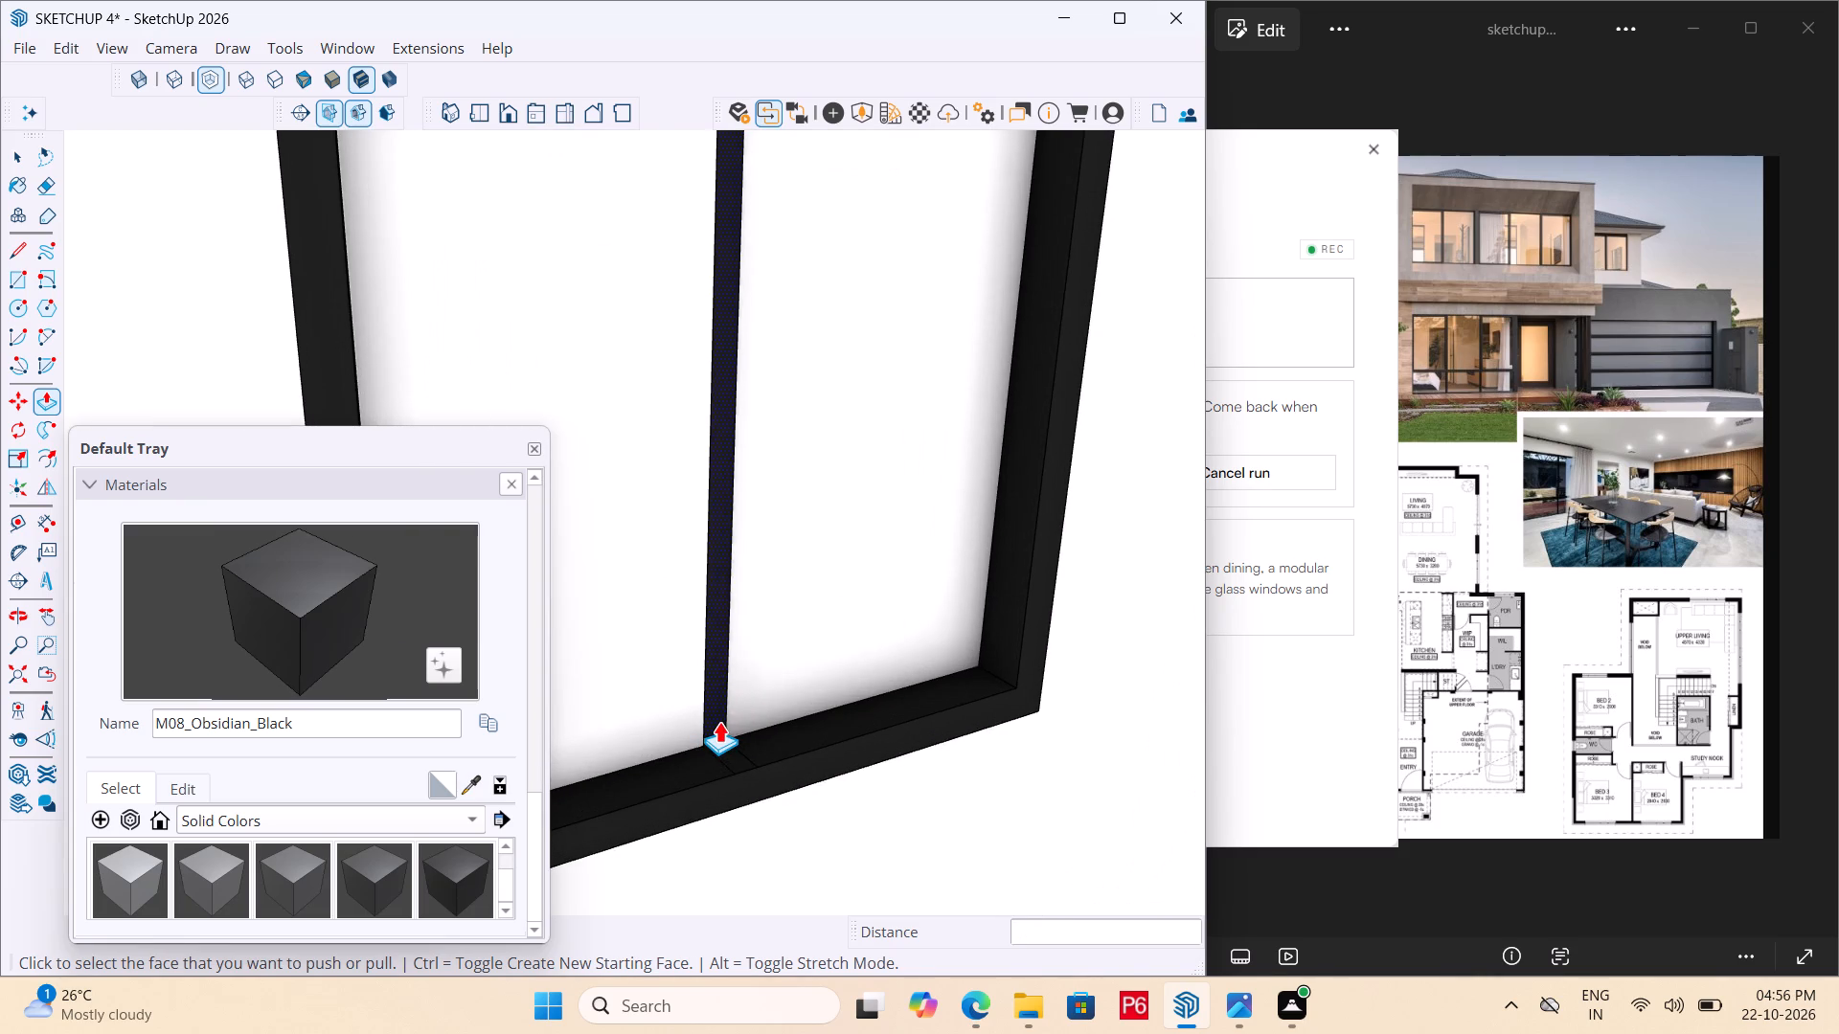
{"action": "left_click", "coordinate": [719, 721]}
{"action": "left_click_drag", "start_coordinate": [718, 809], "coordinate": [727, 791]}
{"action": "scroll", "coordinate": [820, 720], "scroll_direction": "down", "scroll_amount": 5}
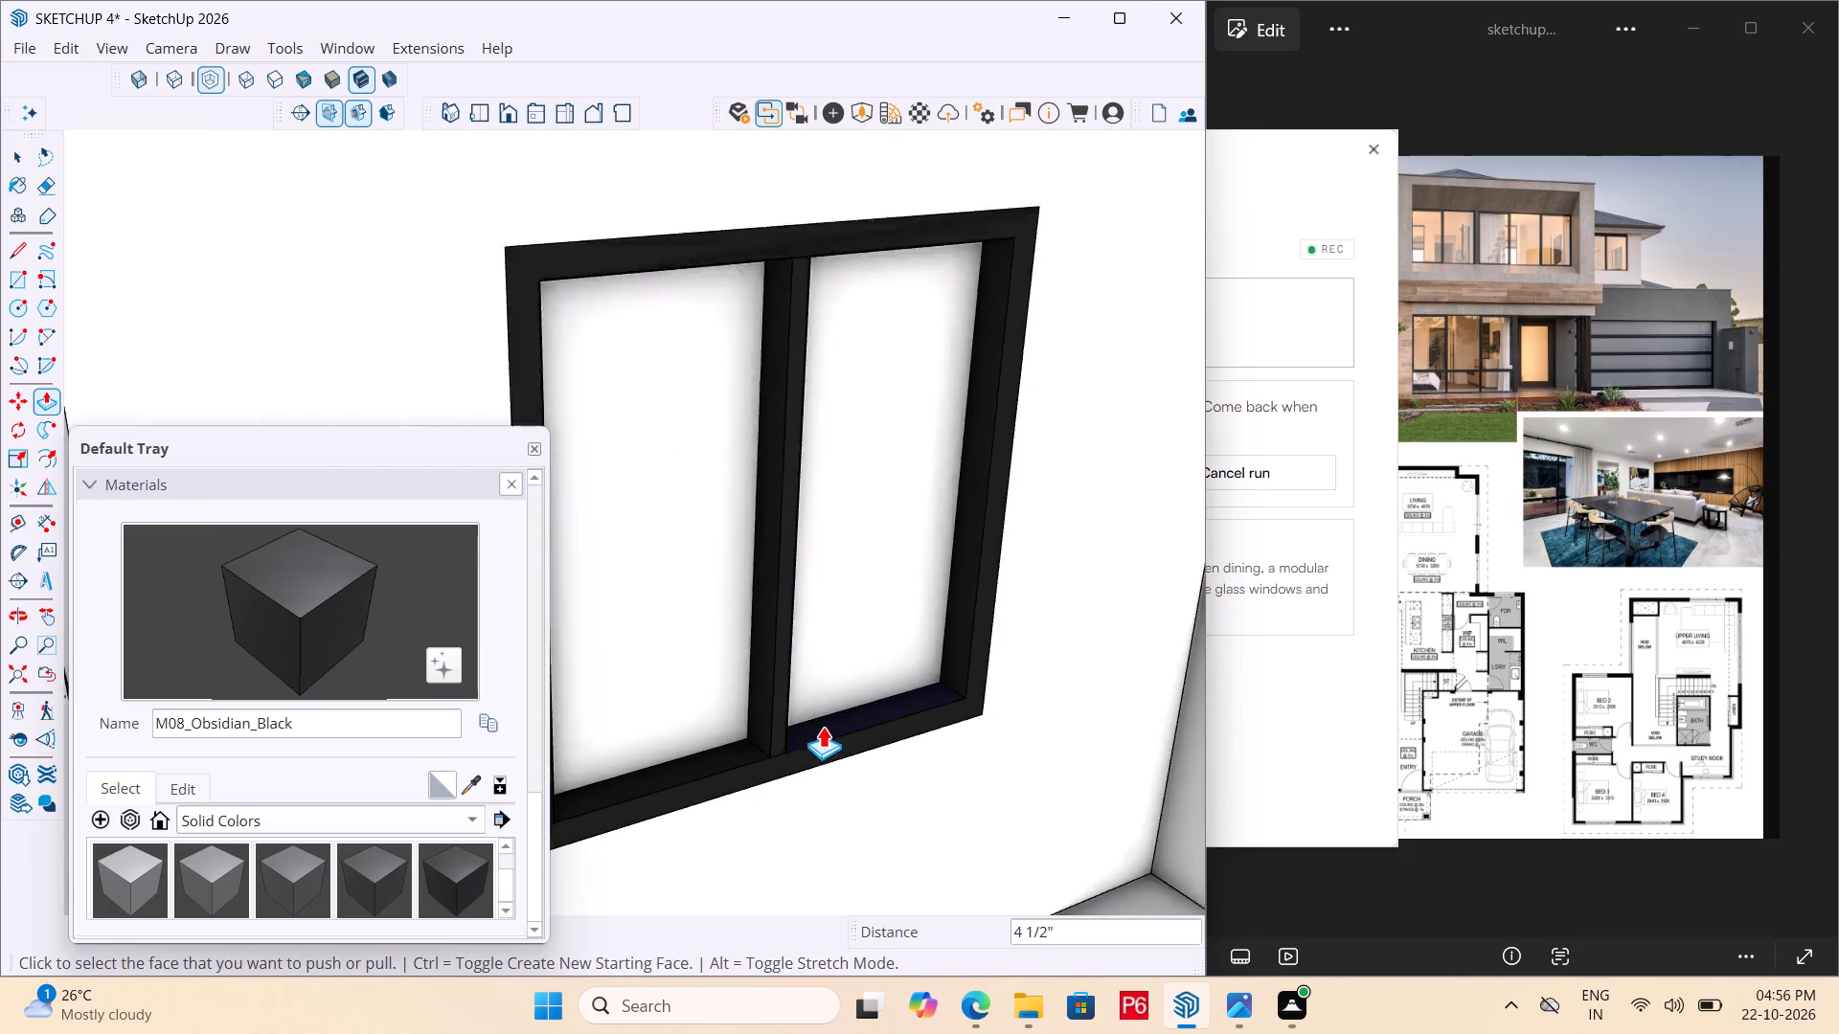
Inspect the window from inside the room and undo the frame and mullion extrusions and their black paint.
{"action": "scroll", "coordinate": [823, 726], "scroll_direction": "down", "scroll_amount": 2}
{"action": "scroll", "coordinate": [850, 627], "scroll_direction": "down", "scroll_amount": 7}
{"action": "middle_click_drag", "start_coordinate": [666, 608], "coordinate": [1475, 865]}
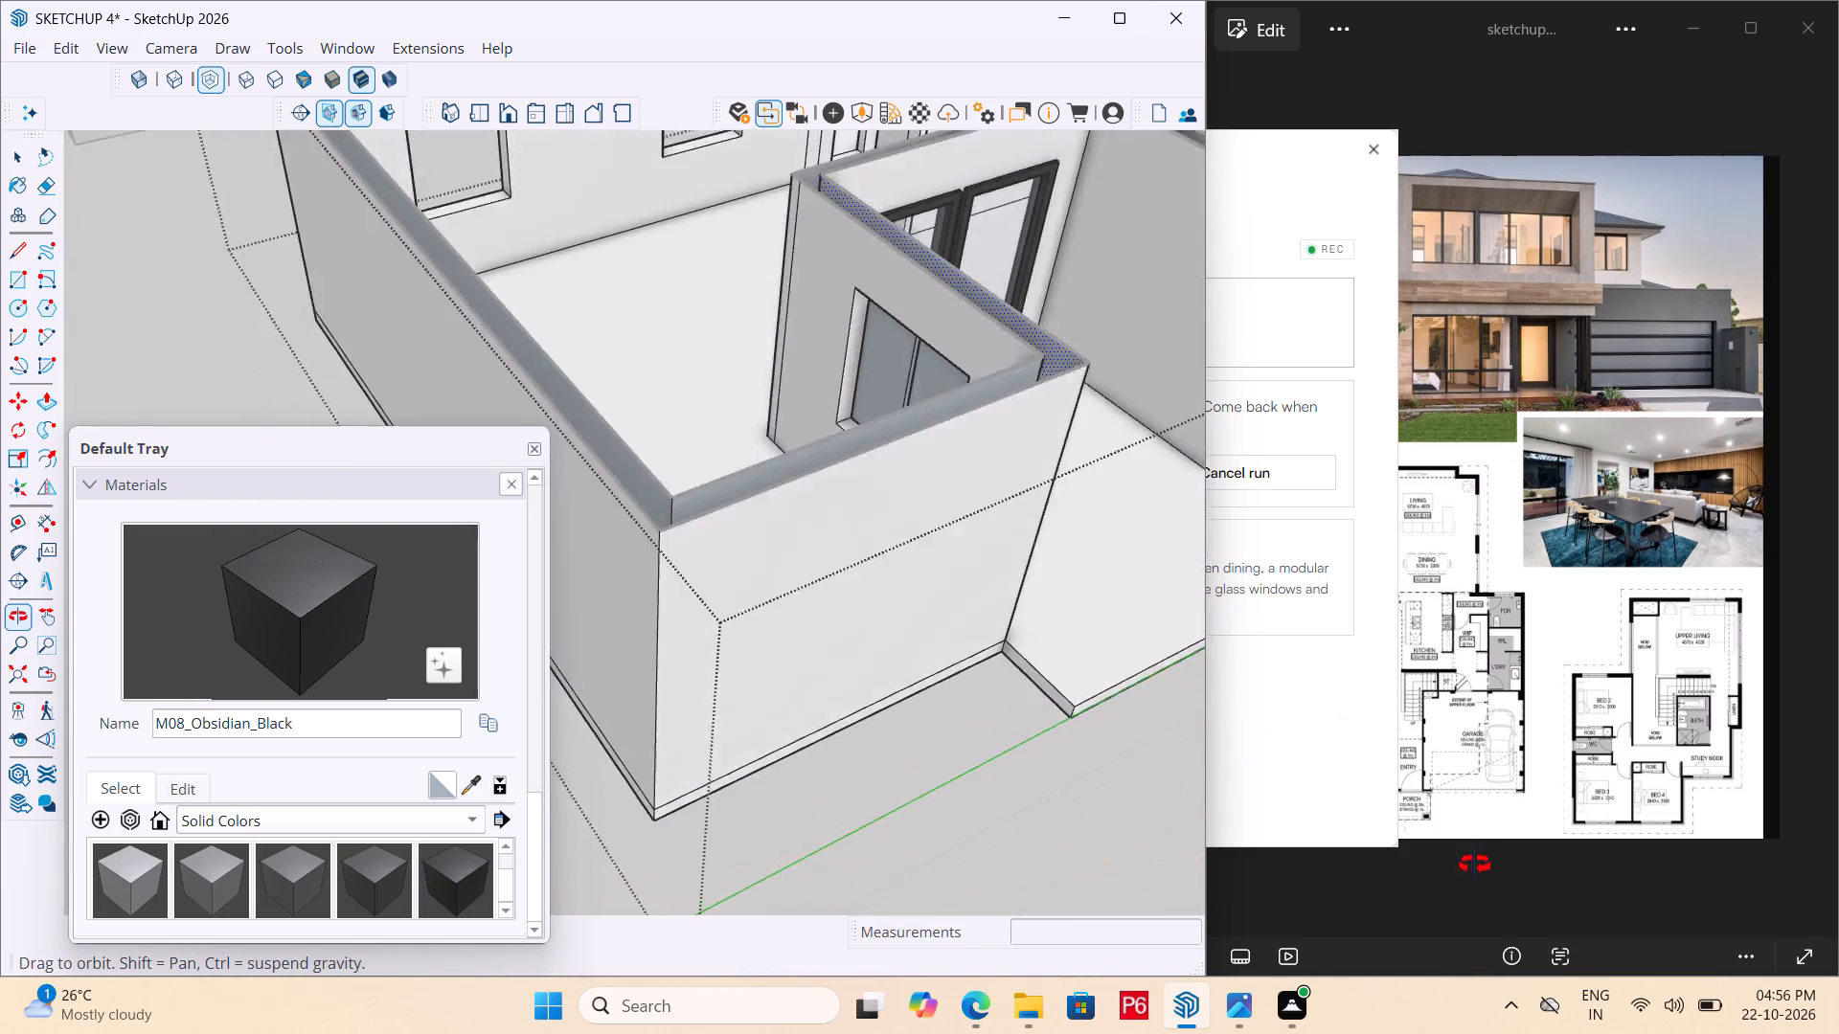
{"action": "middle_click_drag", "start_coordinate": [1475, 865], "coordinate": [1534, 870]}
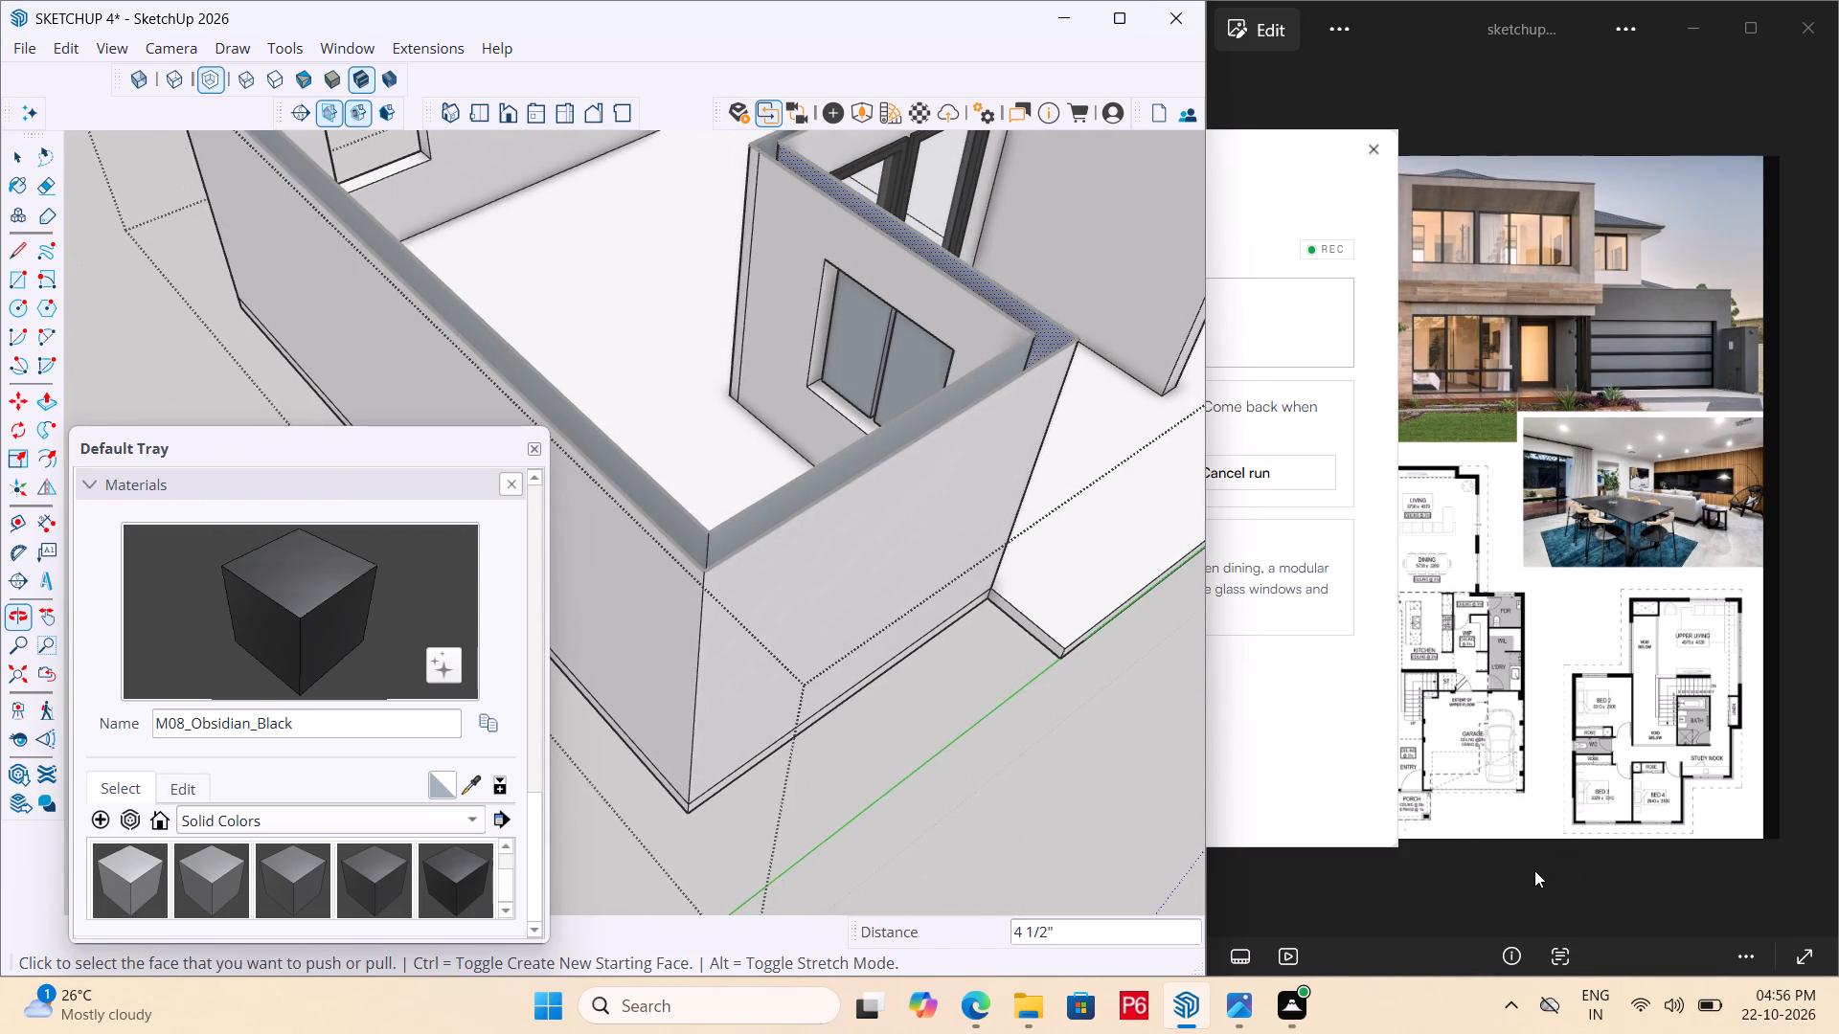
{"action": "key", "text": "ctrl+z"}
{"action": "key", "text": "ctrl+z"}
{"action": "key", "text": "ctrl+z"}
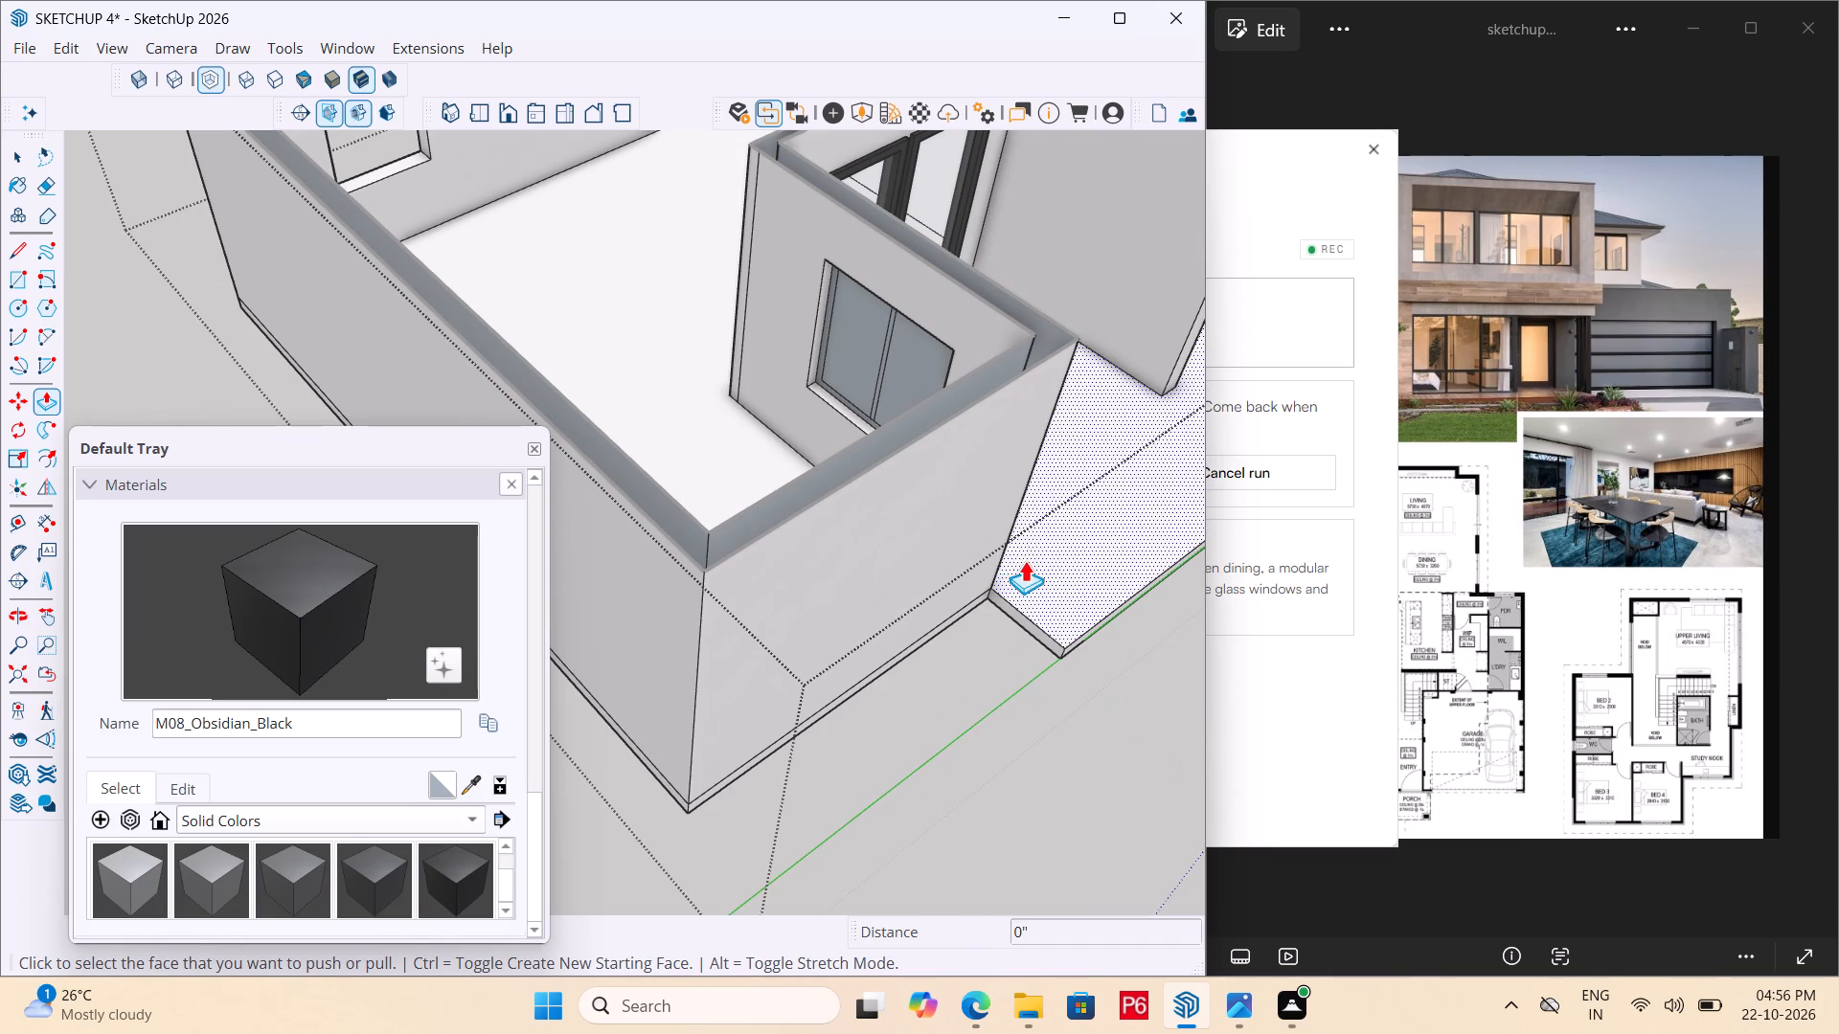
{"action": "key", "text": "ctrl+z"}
Delete the two pane faces on either side of the mullion to open the window through the wall.
{"action": "key", "text": "space"}
{"action": "middle_click_drag", "start_coordinate": [1026, 521], "coordinate": [215, 364]}
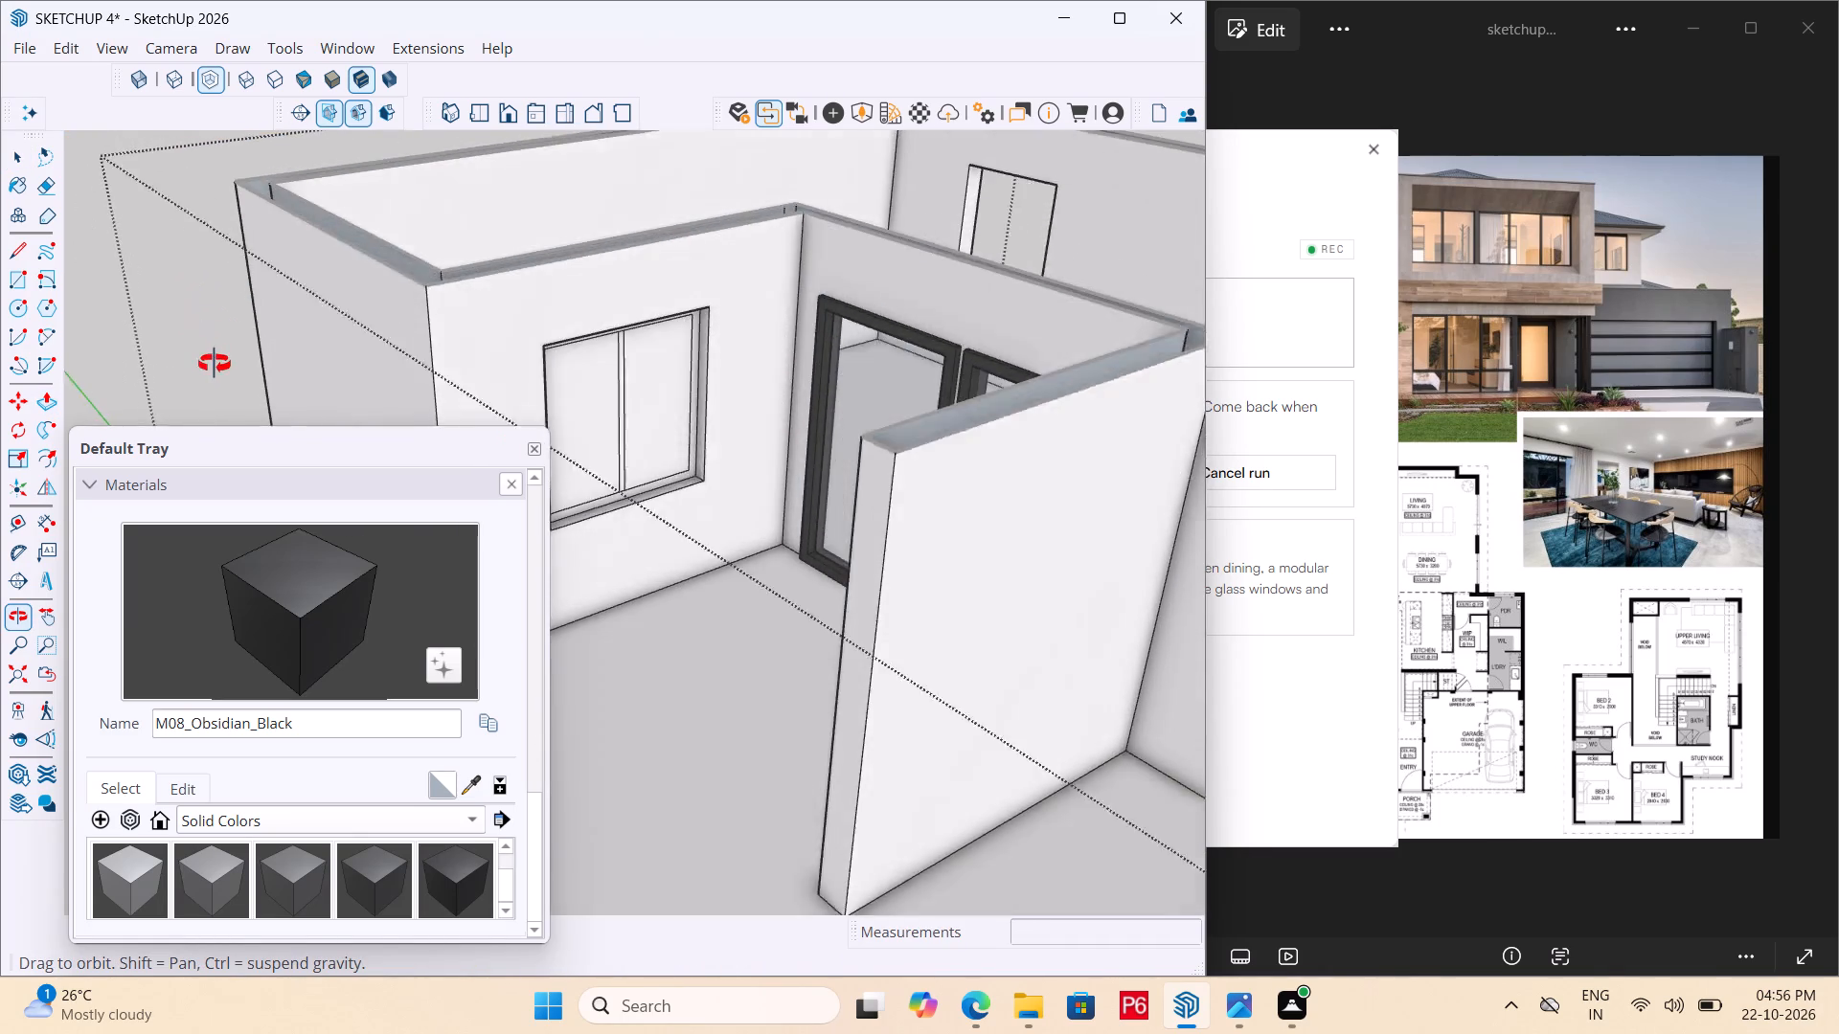
{"action": "middle_click_drag", "start_coordinate": [215, 364], "coordinate": [240, 362]}
{"action": "scroll", "coordinate": [450, 338], "scroll_direction": "up", "scroll_amount": 4}
{"action": "scroll", "coordinate": [895, 531], "scroll_direction": "down", "scroll_amount": 3}
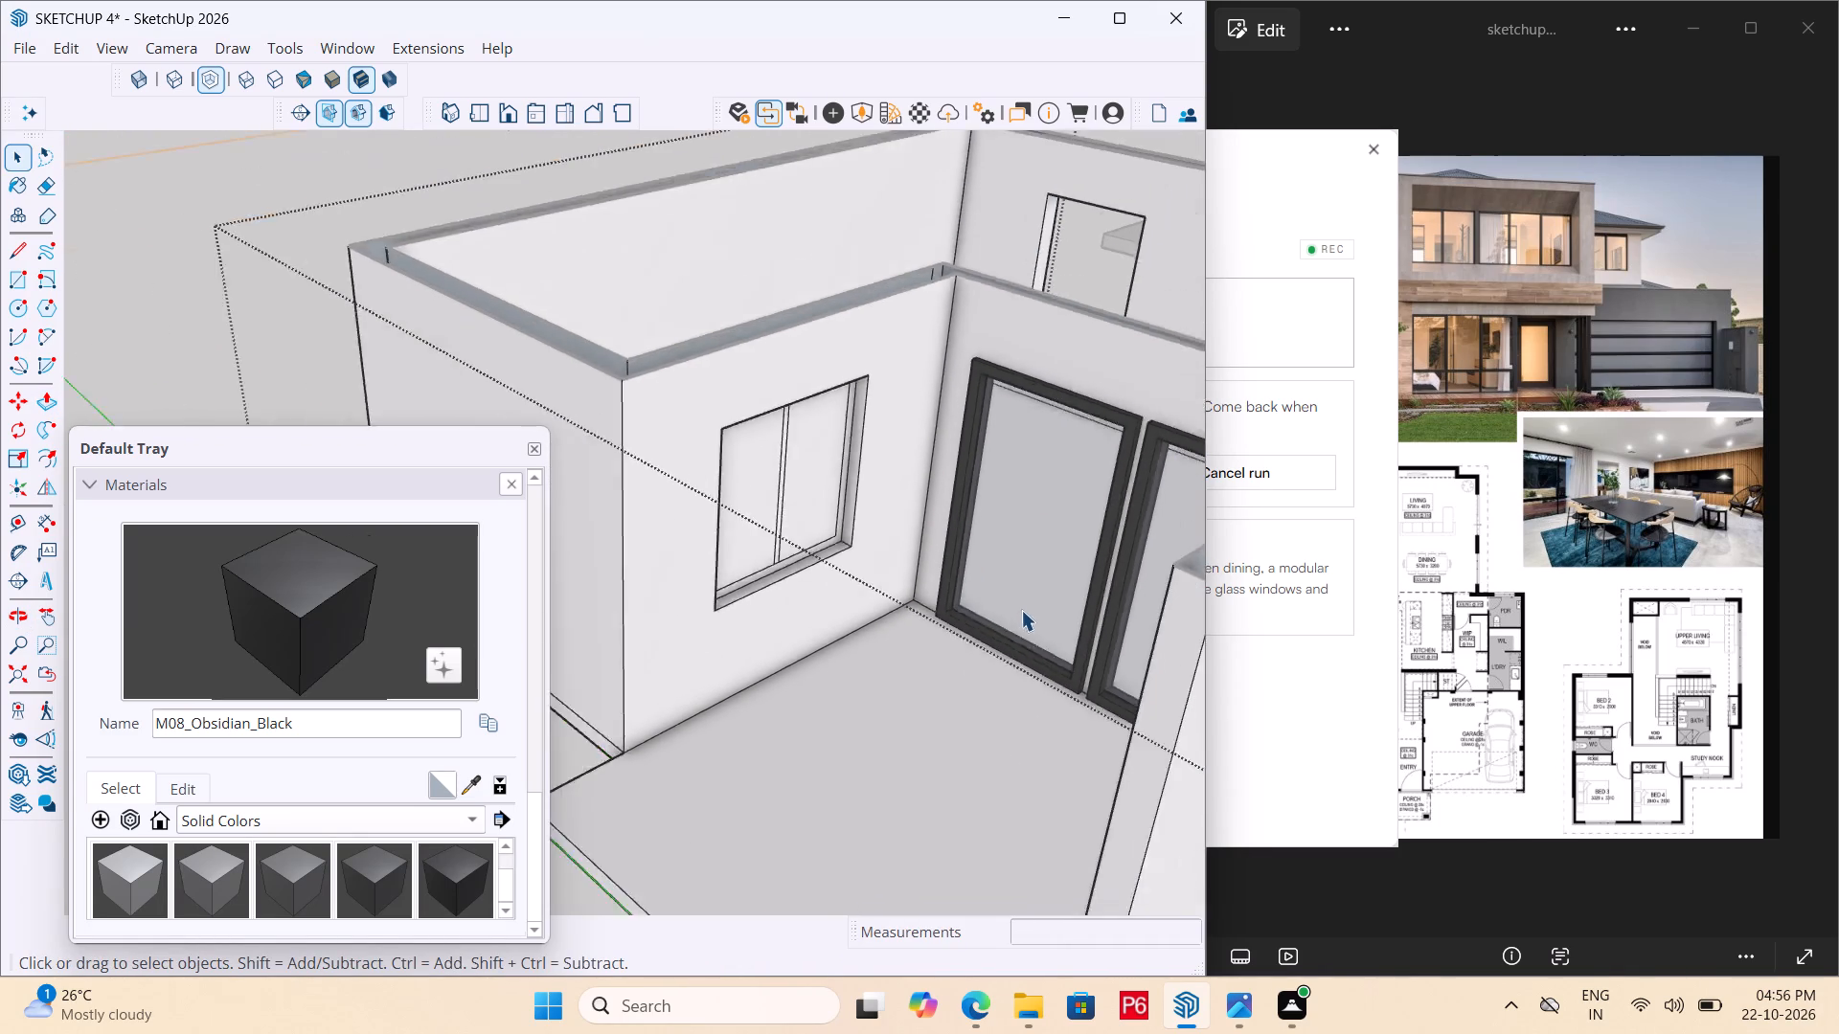
{"action": "scroll", "coordinate": [1021, 610], "scroll_direction": "down", "scroll_amount": 3}
{"action": "middle_click_drag", "start_coordinate": [690, 525], "coordinate": [584, 496]}
{"action": "scroll", "coordinate": [669, 505], "scroll_direction": "up", "scroll_amount": 5}
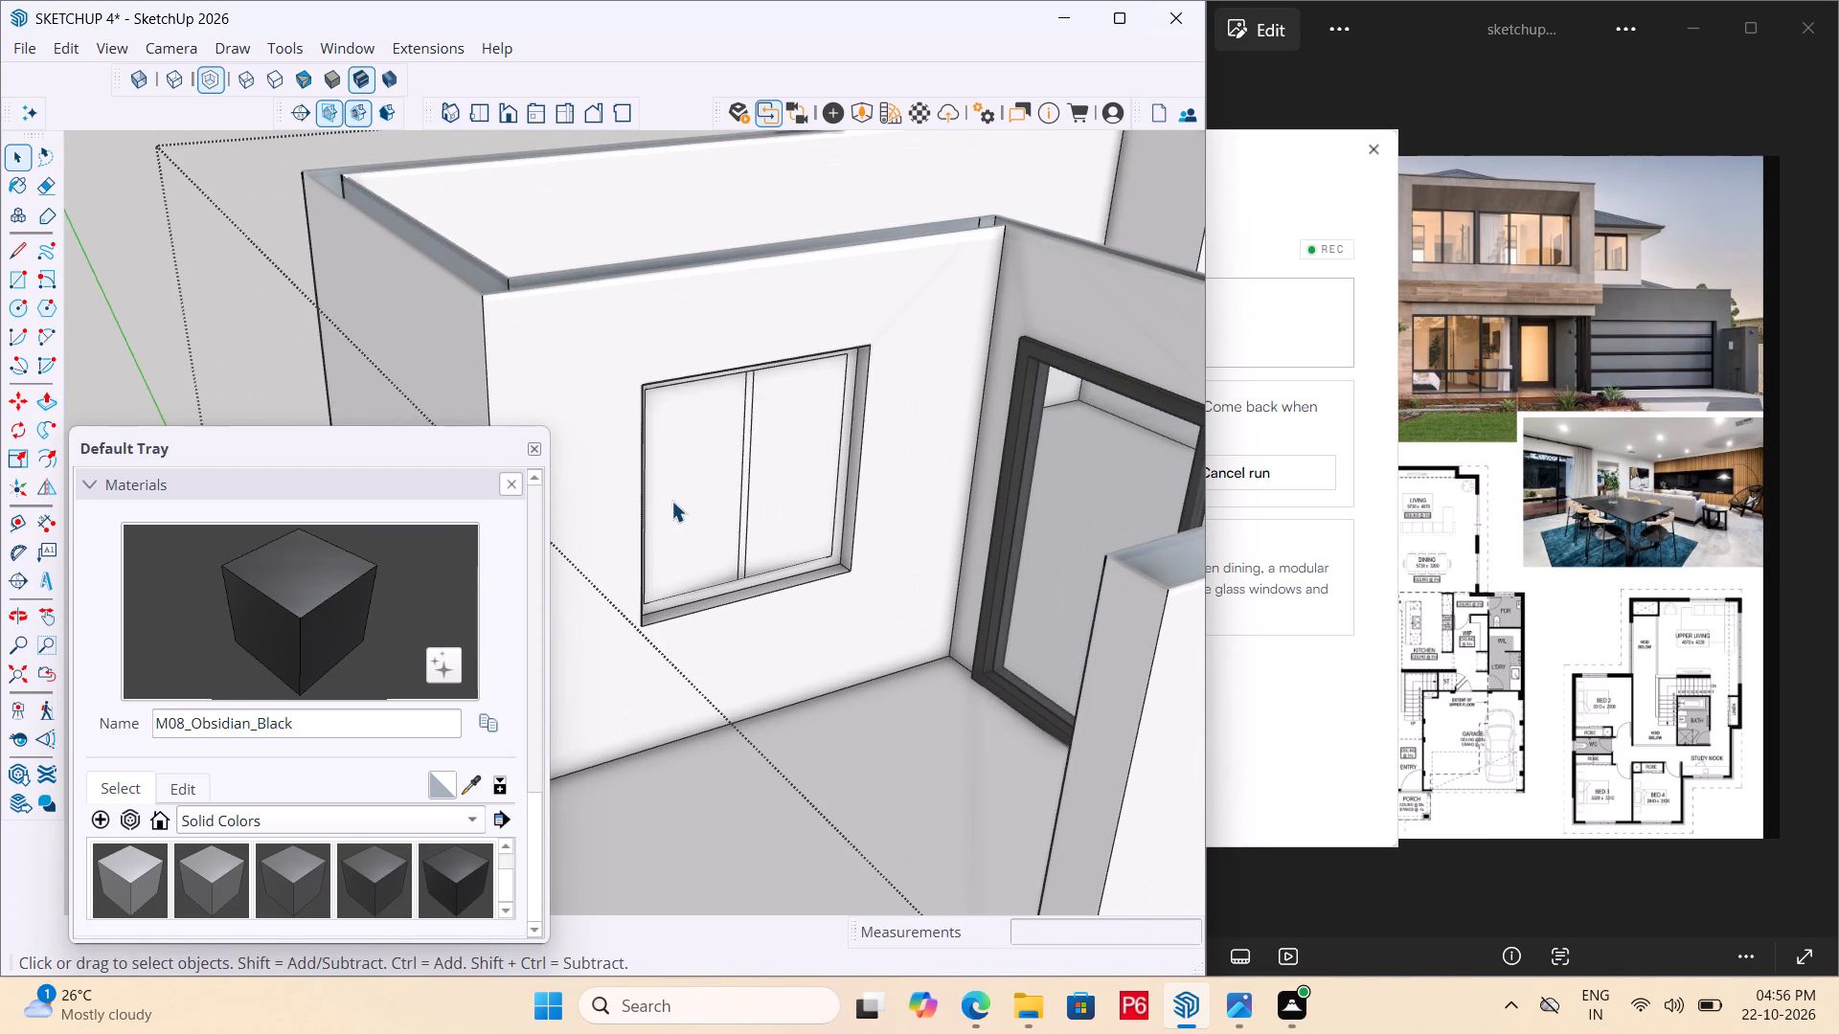
{"action": "left_click", "coordinate": [692, 482]}
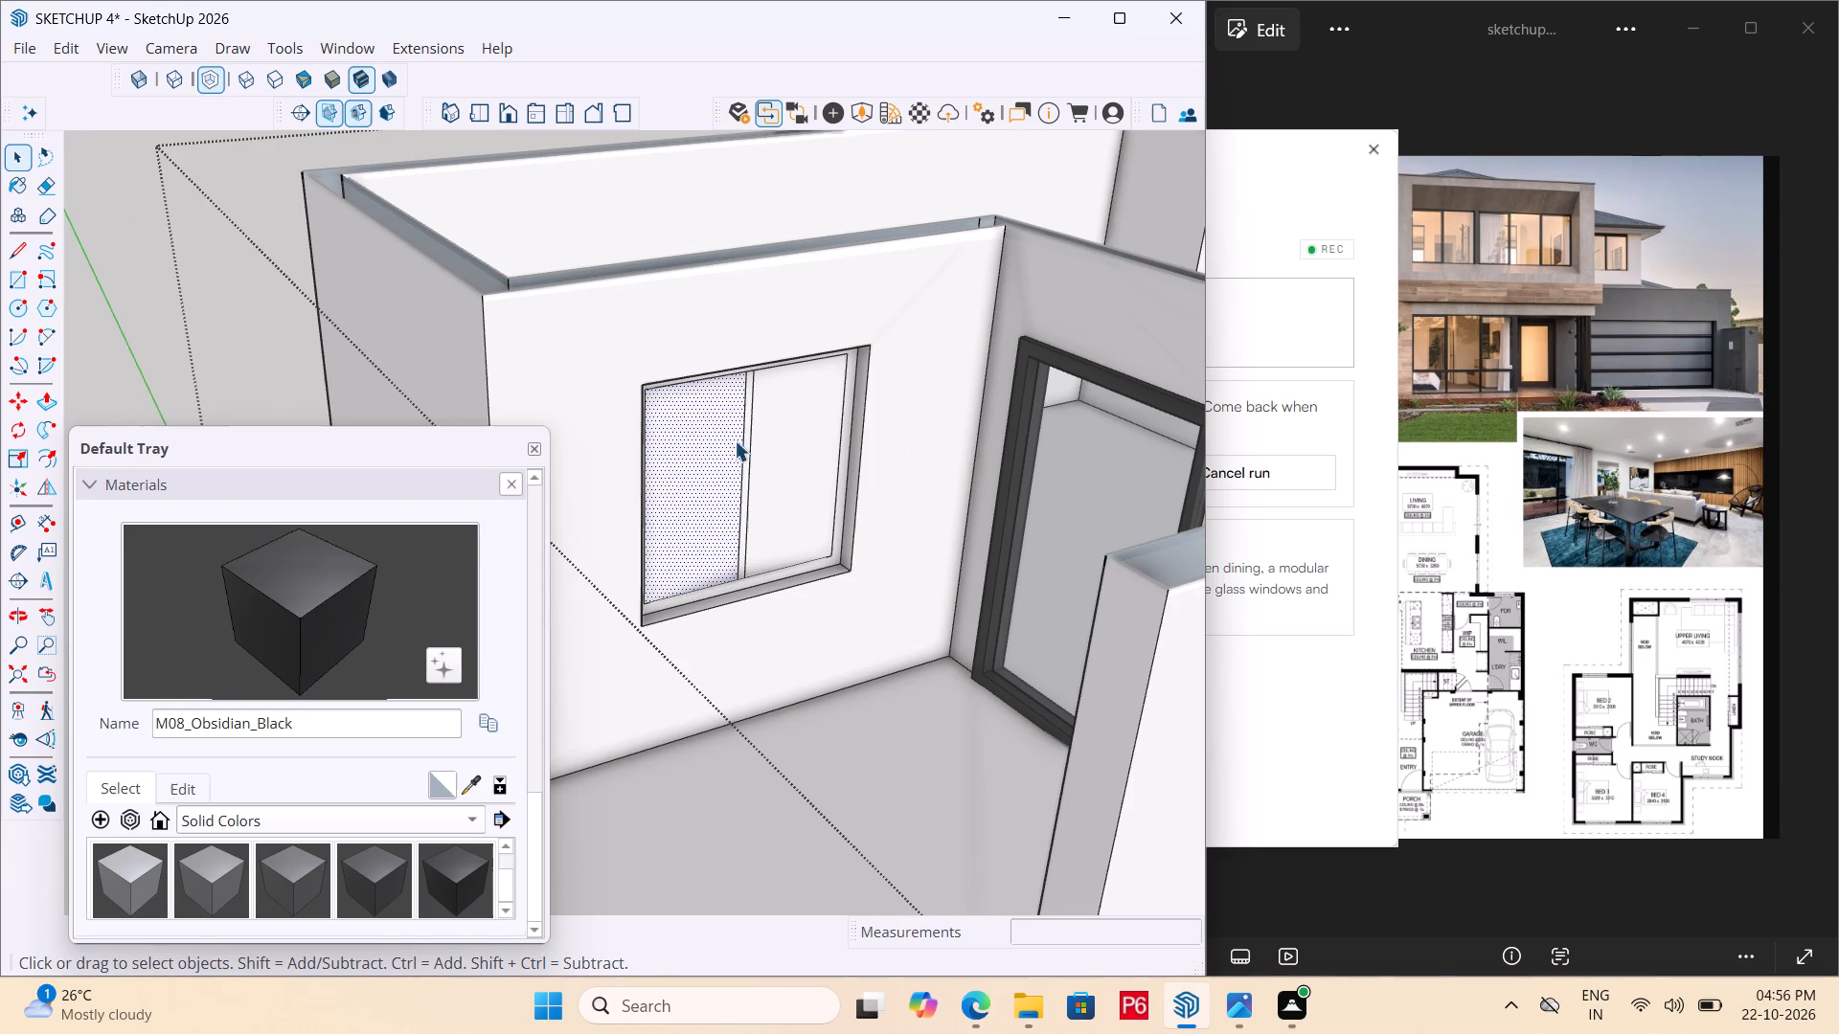
{"action": "key", "text": "Delete"}
{"action": "left_click", "coordinate": [815, 447]}
{"action": "key", "text": "Delete"}
Erase the short edges where the mullion meets the frame border at top and bottom, merging them into one face.
{"action": "middle_click_drag", "start_coordinate": [761, 378], "coordinate": [757, 290]}
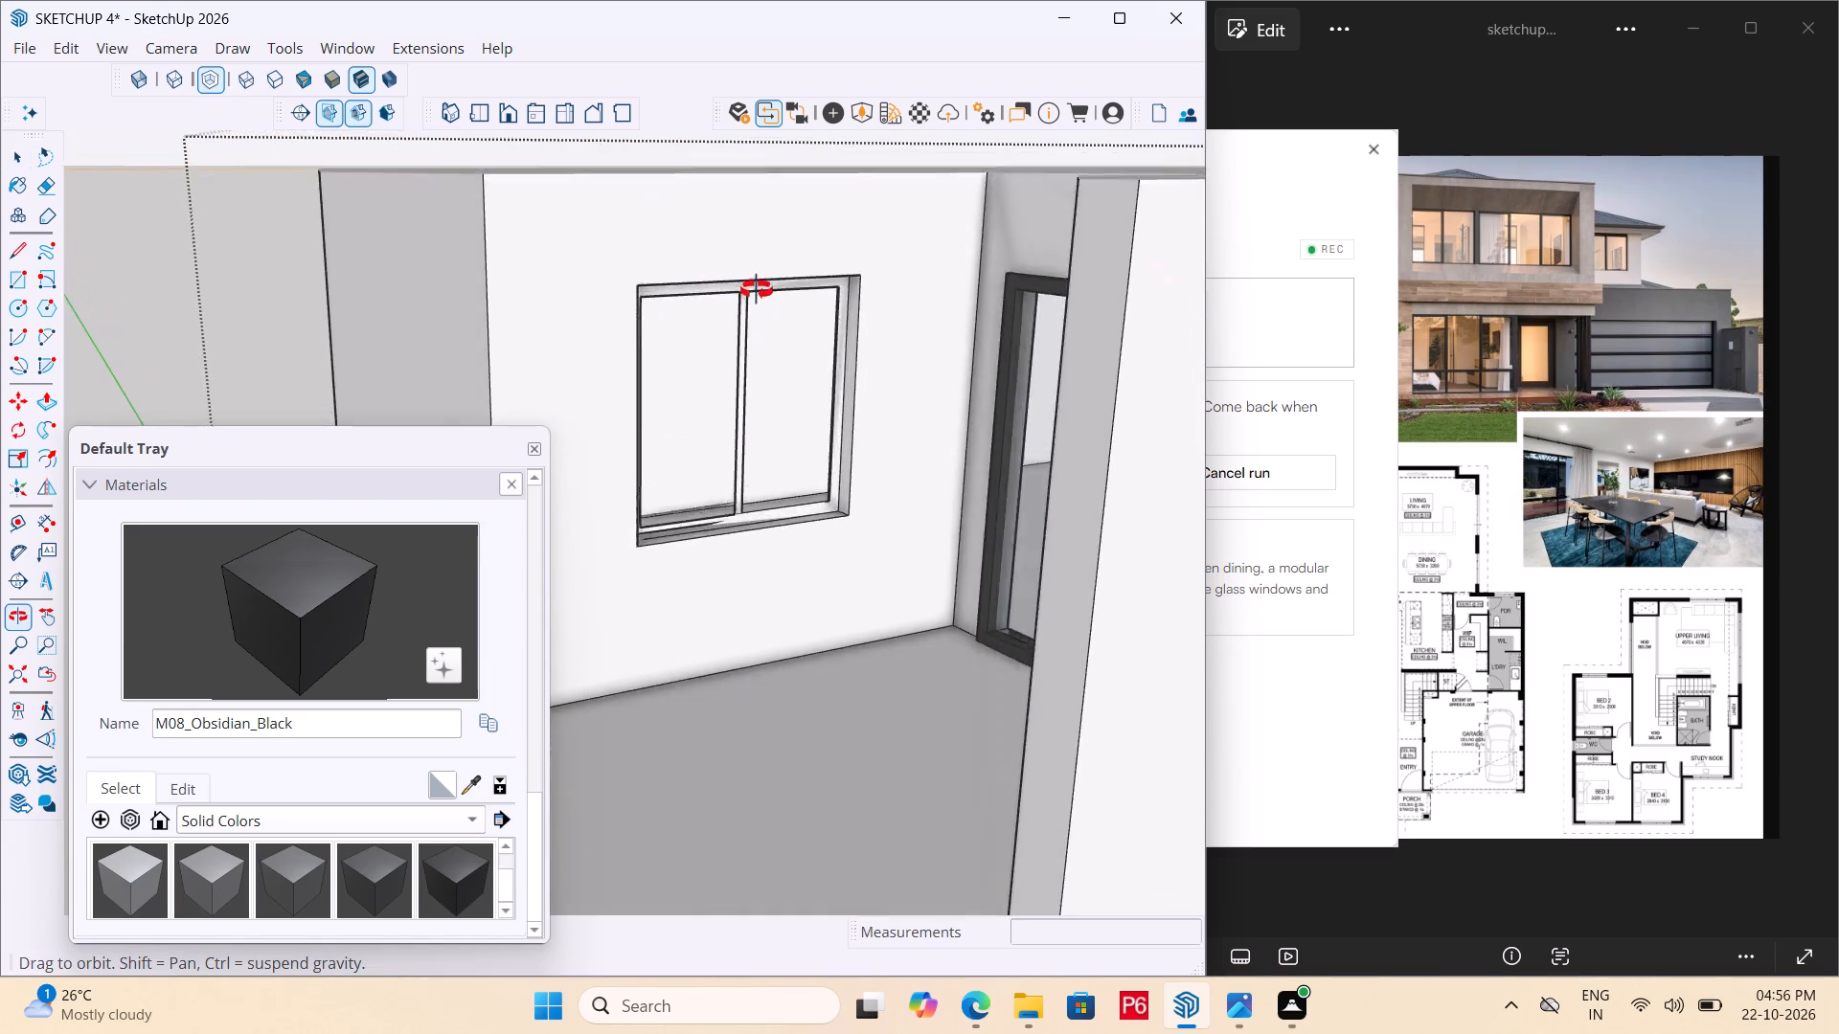
{"action": "middle_click_drag", "start_coordinate": [757, 290], "coordinate": [757, 255]}
{"action": "scroll", "coordinate": [755, 255], "scroll_direction": "up", "scroll_amount": 4}
{"action": "key", "text": "p"}
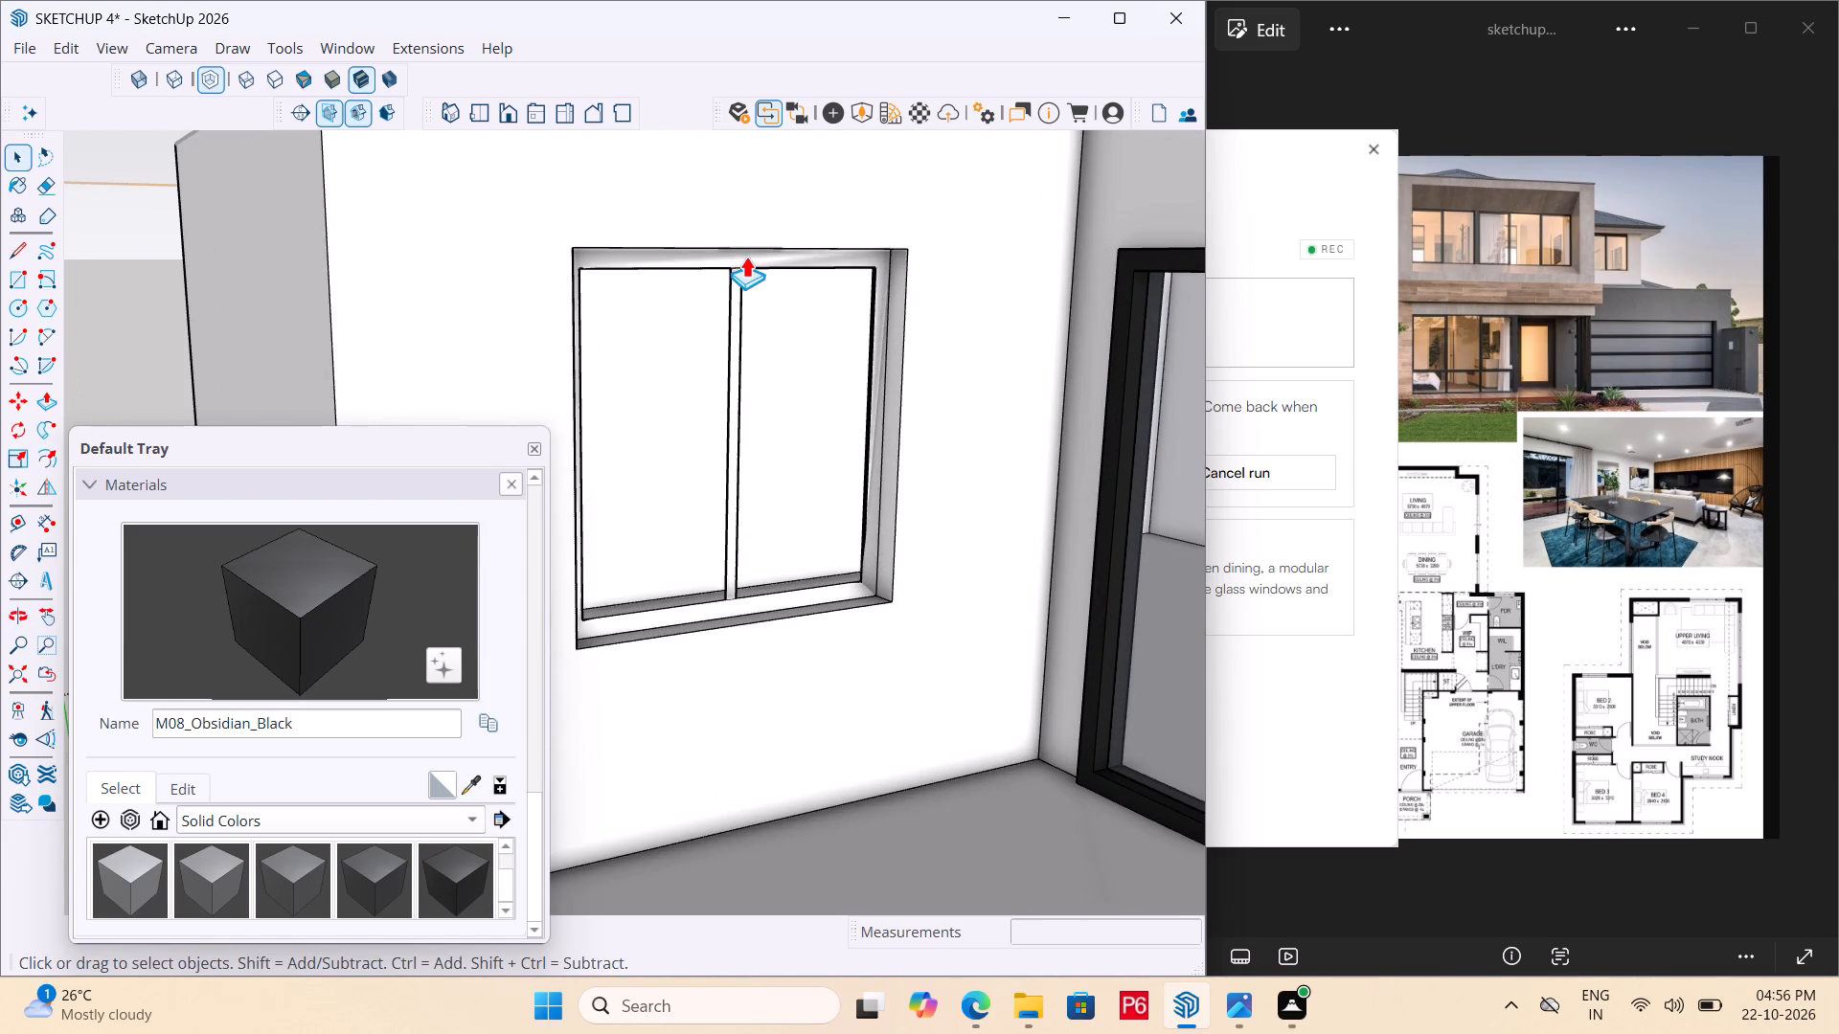
{"action": "scroll", "coordinate": [734, 268], "scroll_direction": "up", "scroll_amount": 6}
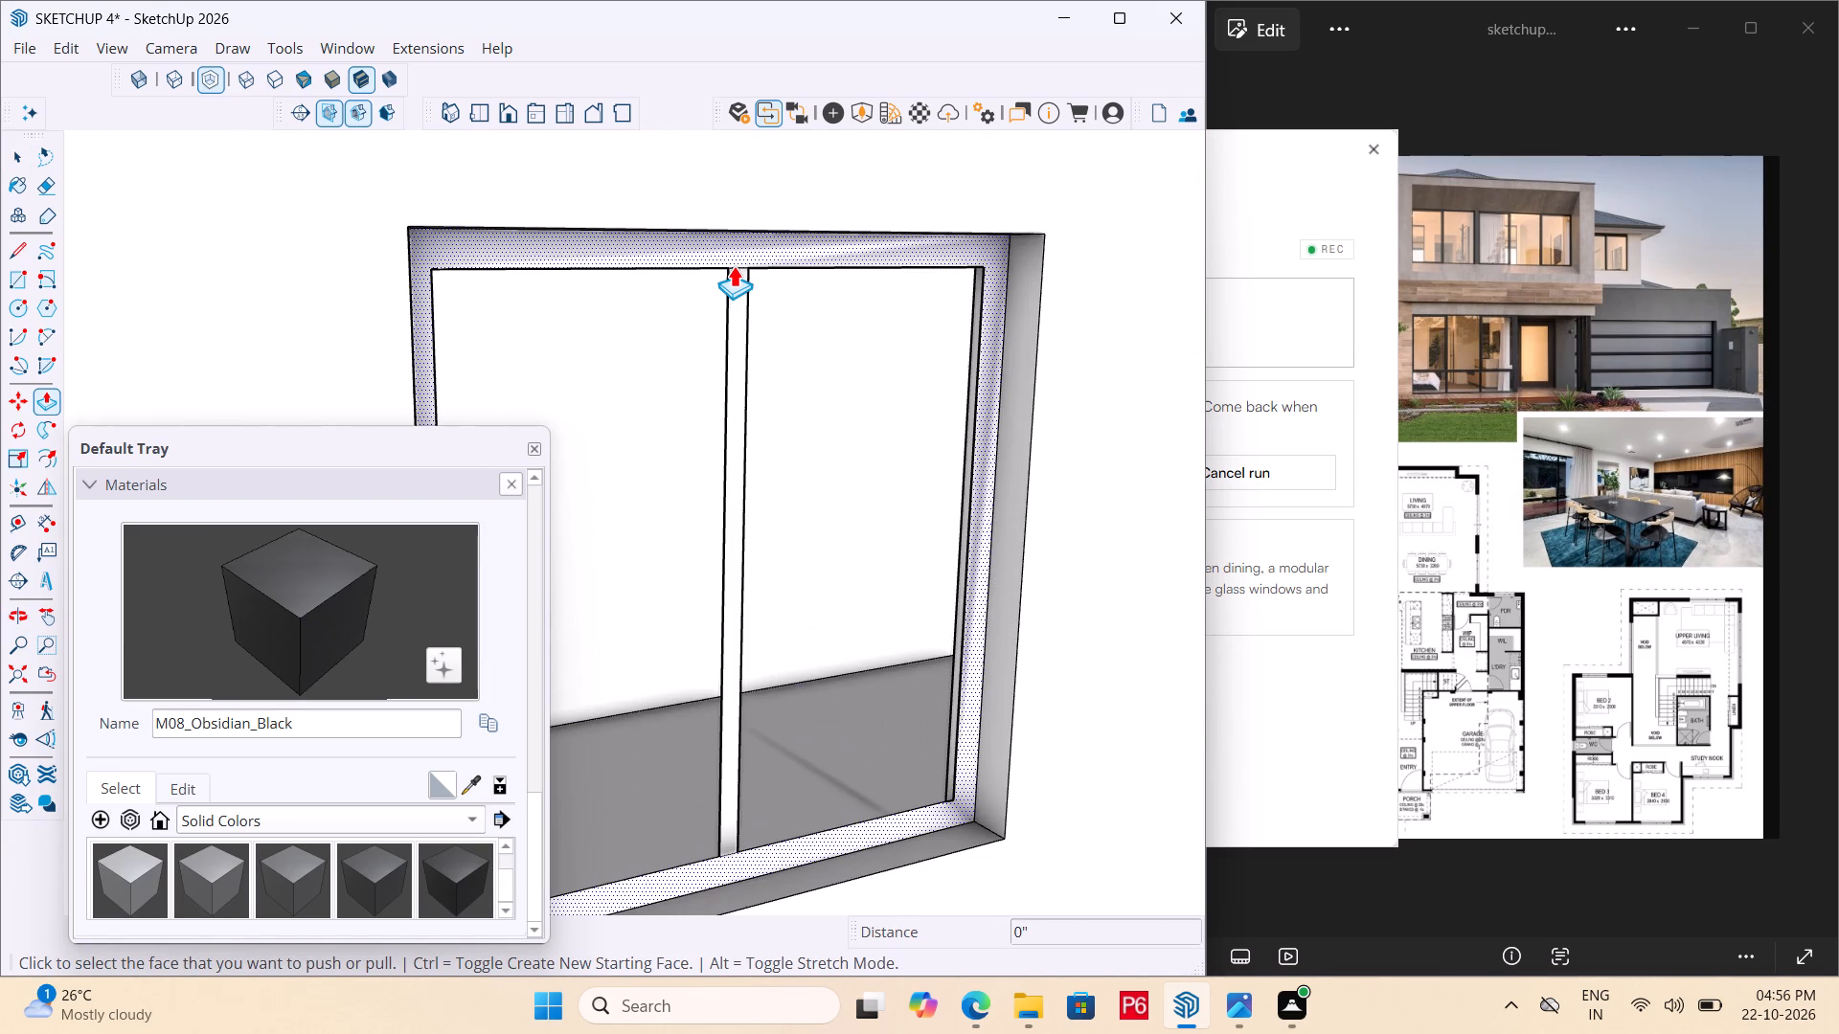
{"action": "key", "text": "e"}
{"action": "triple_click", "coordinate": [741, 266]}
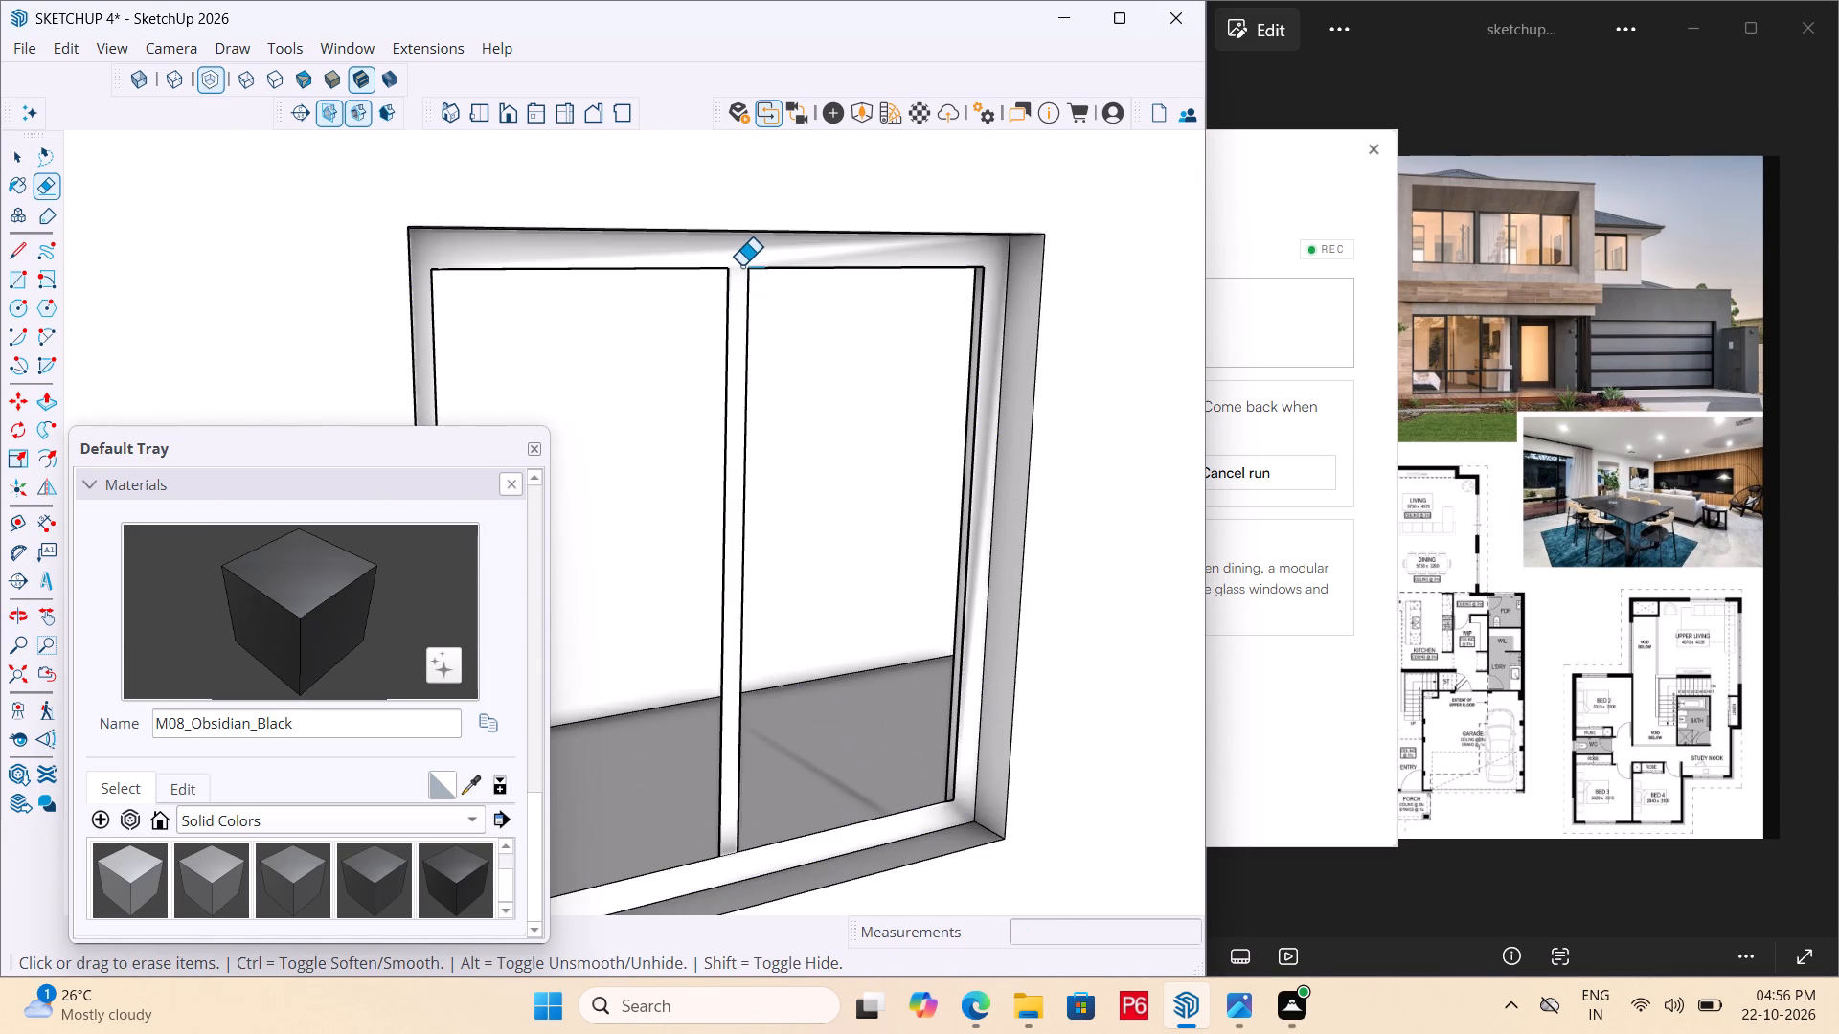
{"action": "scroll", "coordinate": [737, 235], "scroll_direction": "down", "scroll_amount": 4}
{"action": "scroll", "coordinate": [724, 641], "scroll_direction": "up", "scroll_amount": 10}
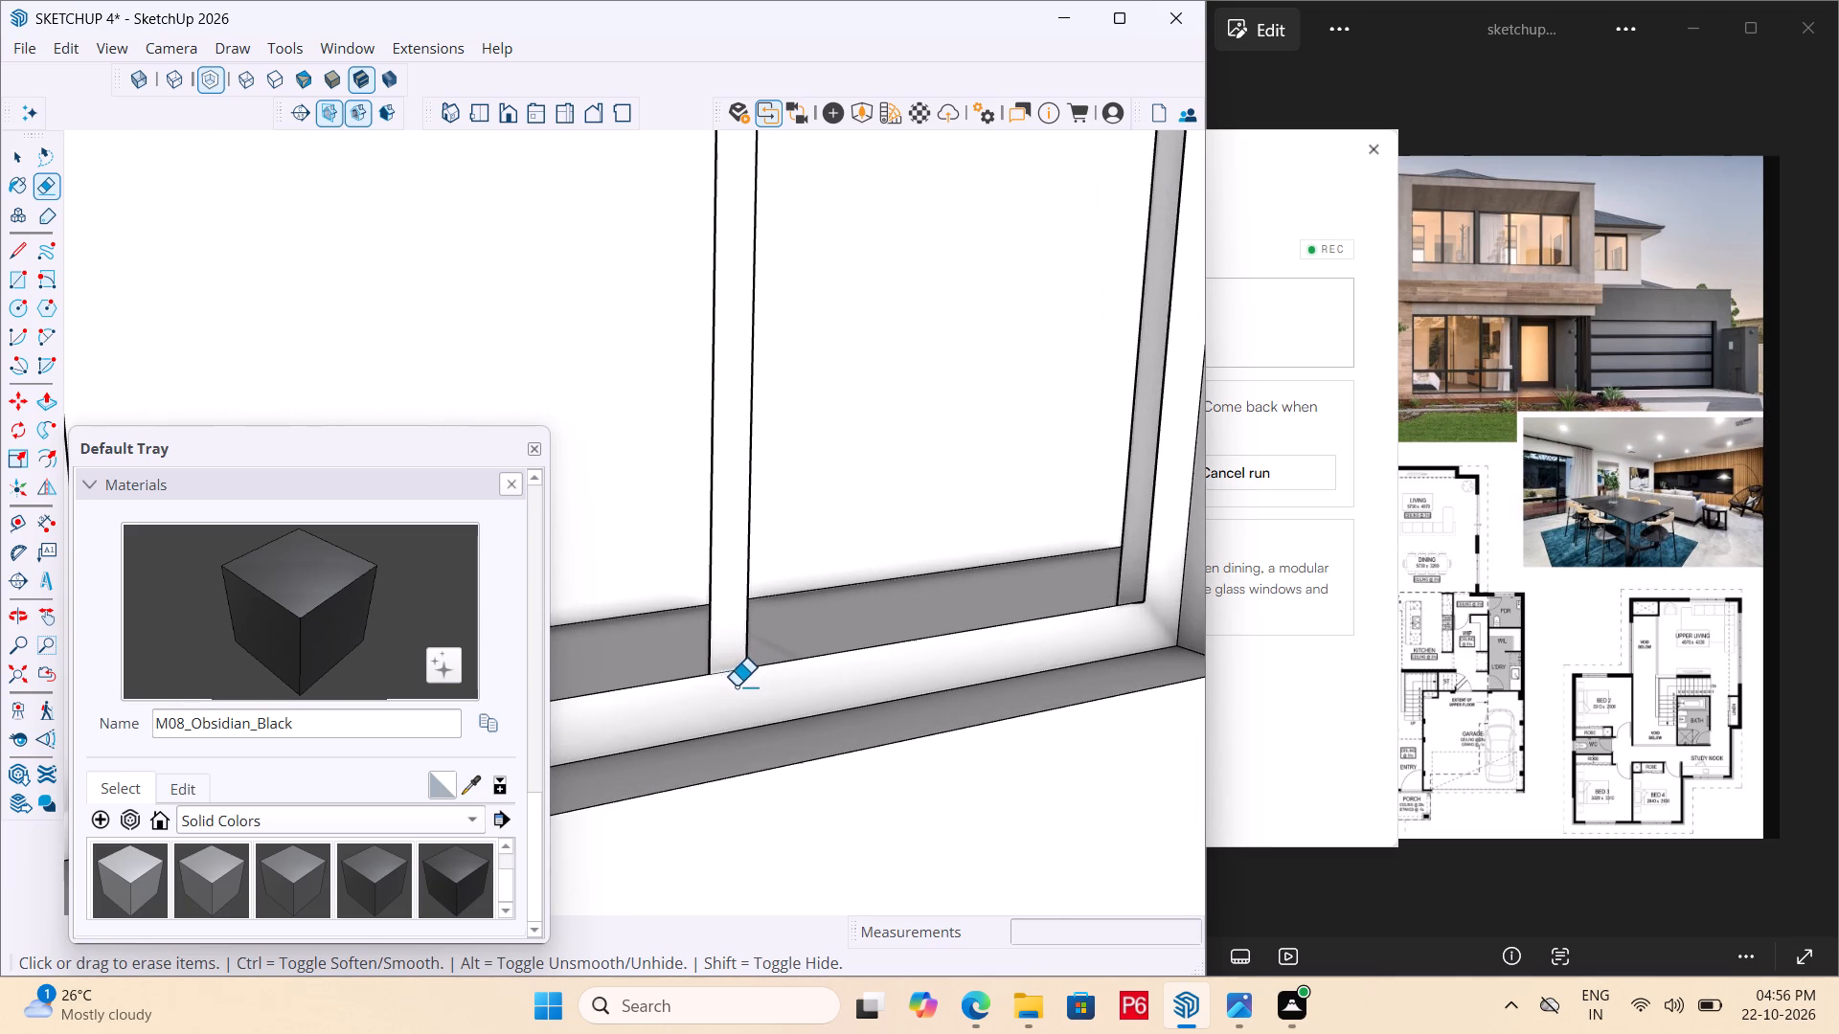
{"action": "left_click", "coordinate": [736, 675]}
{"action": "double_click", "coordinate": [736, 665]}
{"action": "left_click_drag", "start_coordinate": [734, 669], "coordinate": [733, 661]}
{"action": "left_click_drag", "start_coordinate": [730, 659], "coordinate": [727, 671]}
Paint the window's merged frame border and mullion face with M08_Obsidian_Black.
{"action": "key", "text": "p"}
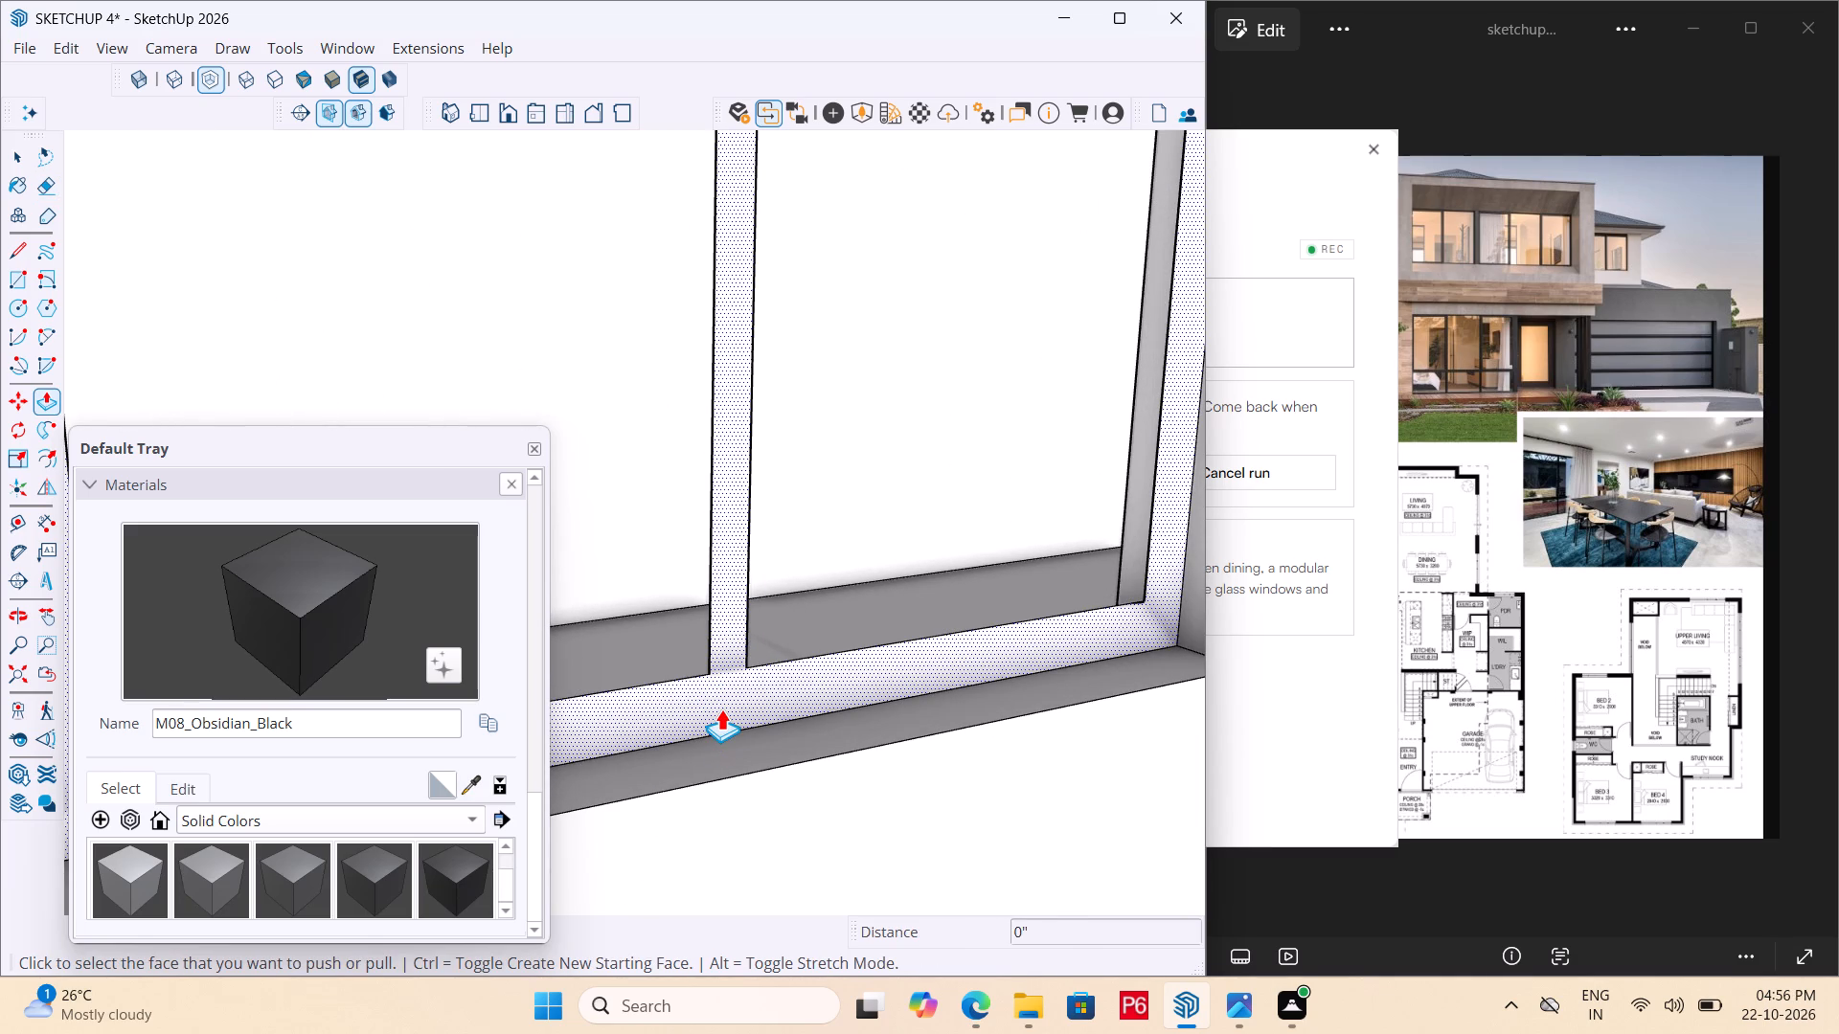
{"action": "key", "text": "b"}
{"action": "left_click", "coordinate": [707, 721]}
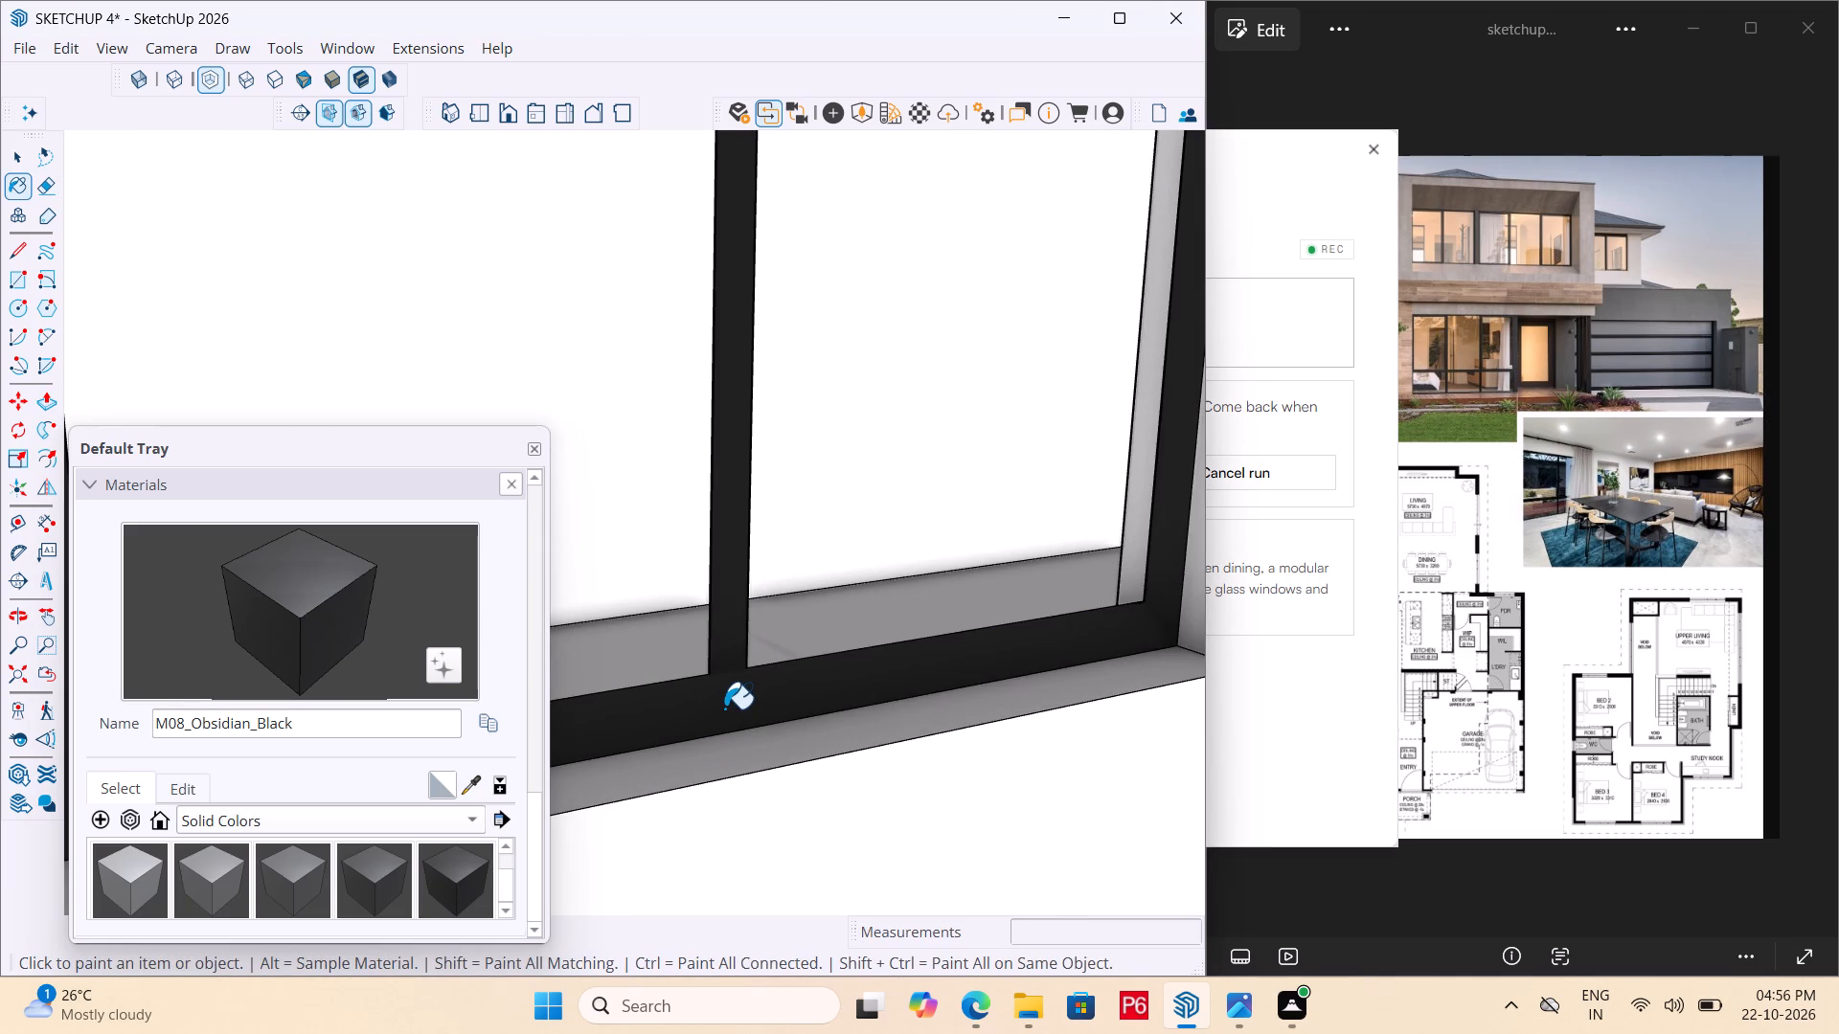
Push/Pull the black frame and mullion face about 2 13/16" on the room side.
{"action": "key", "text": "p"}
{"action": "left_click", "coordinate": [777, 696]}
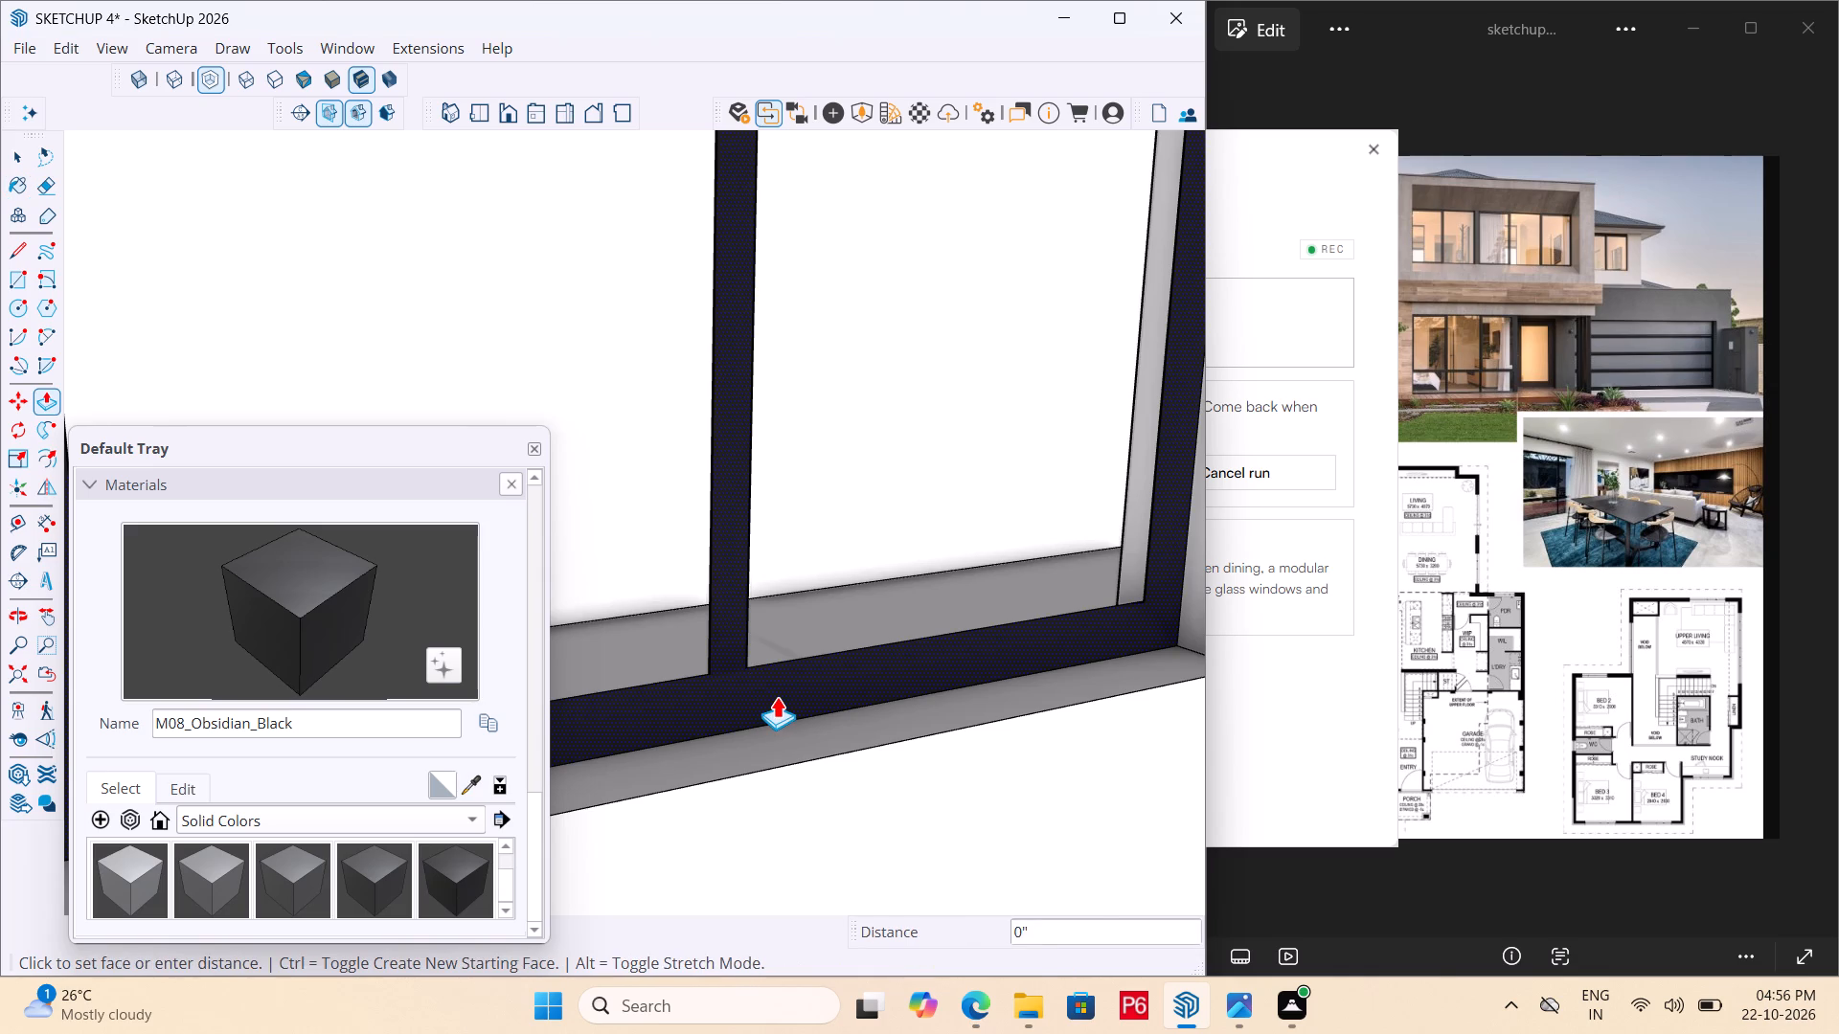
{"action": "left_click", "coordinate": [794, 743]}
Push/Pull the same window's frame and mullion face on the opposite side of the return wall by about 1 11/16".
{"action": "scroll", "coordinate": [761, 520], "scroll_direction": "down", "scroll_amount": 7}
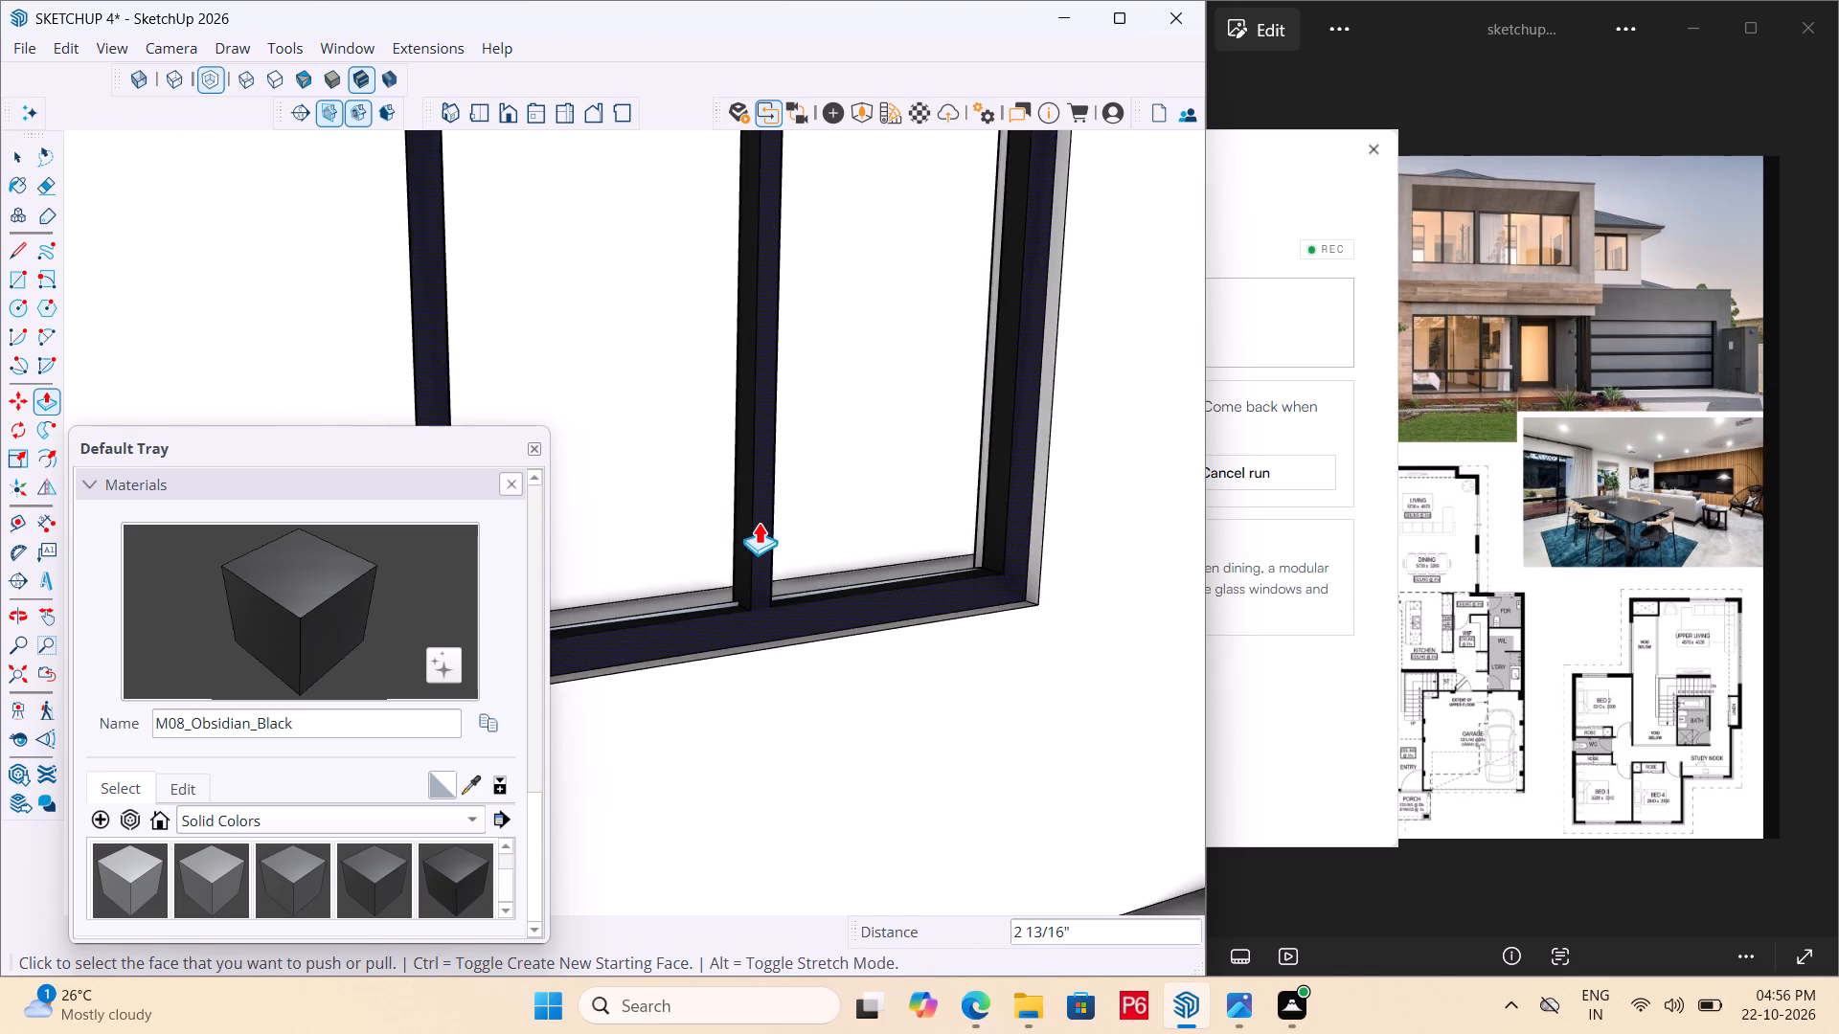
{"action": "scroll", "coordinate": [754, 491], "scroll_direction": "down", "scroll_amount": 8}
{"action": "middle_click_drag", "start_coordinate": [678, 486], "coordinate": [1427, 711]}
{"action": "middle_click_drag", "start_coordinate": [700, 473], "coordinate": [1003, 603]}
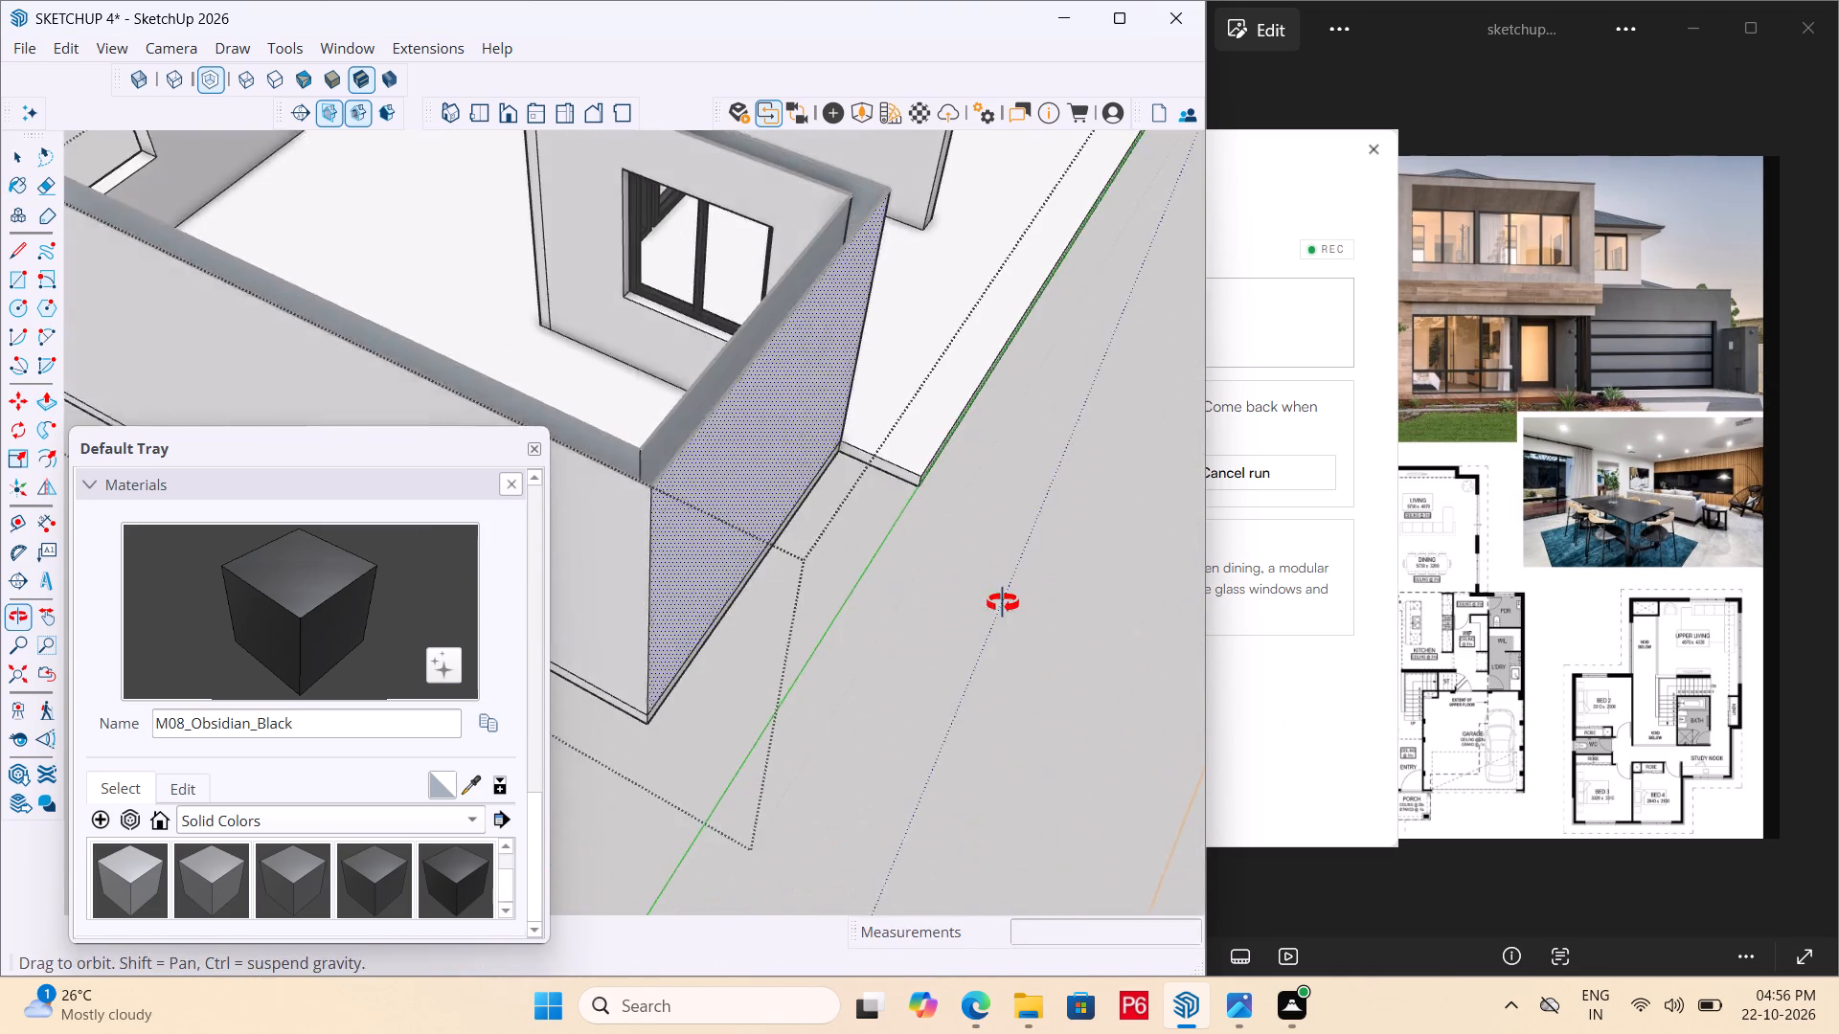
{"action": "middle_click_drag", "start_coordinate": [1003, 603], "coordinate": [1003, 597]}
{"action": "scroll", "coordinate": [709, 303], "scroll_direction": "up", "scroll_amount": 13}
{"action": "scroll", "coordinate": [740, 410], "scroll_direction": "down", "scroll_amount": 3}
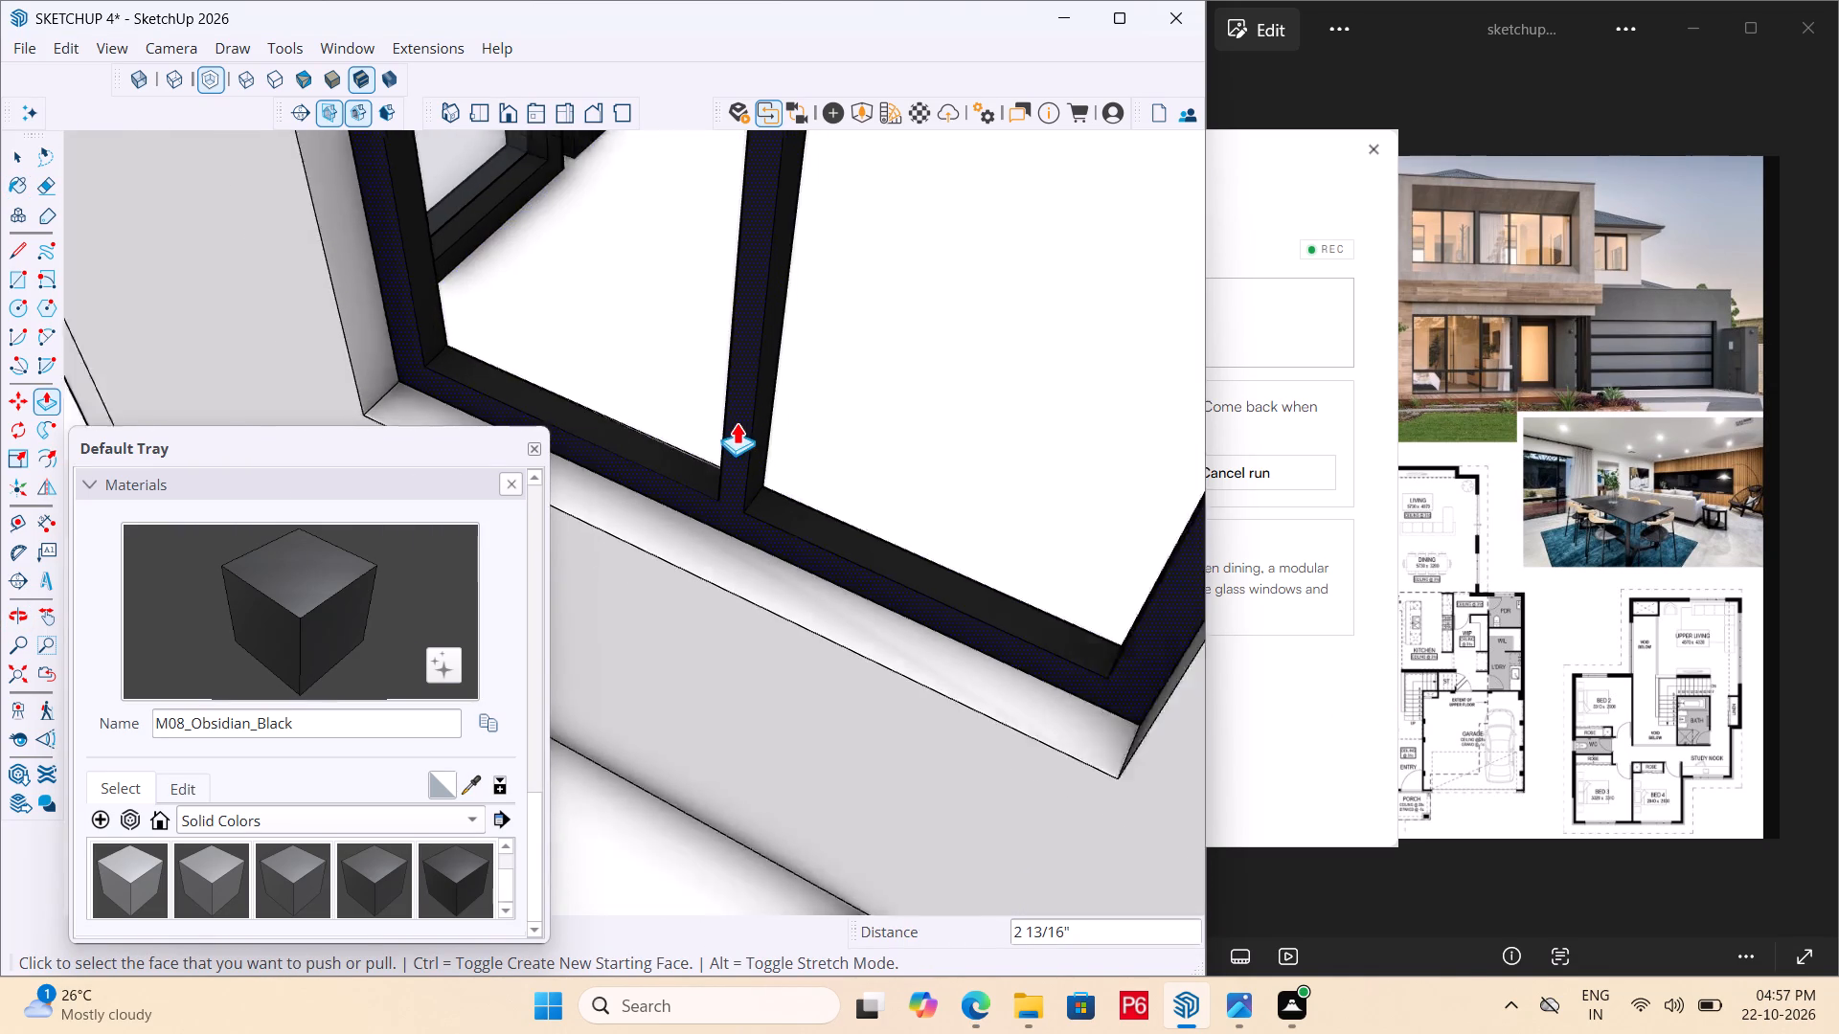
{"action": "scroll", "coordinate": [737, 422], "scroll_direction": "down", "scroll_amount": 11}
{"action": "middle_click_drag", "start_coordinate": [988, 420], "coordinate": [277, 502]}
{"action": "scroll", "coordinate": [545, 315], "scroll_direction": "down", "scroll_amount": 8}
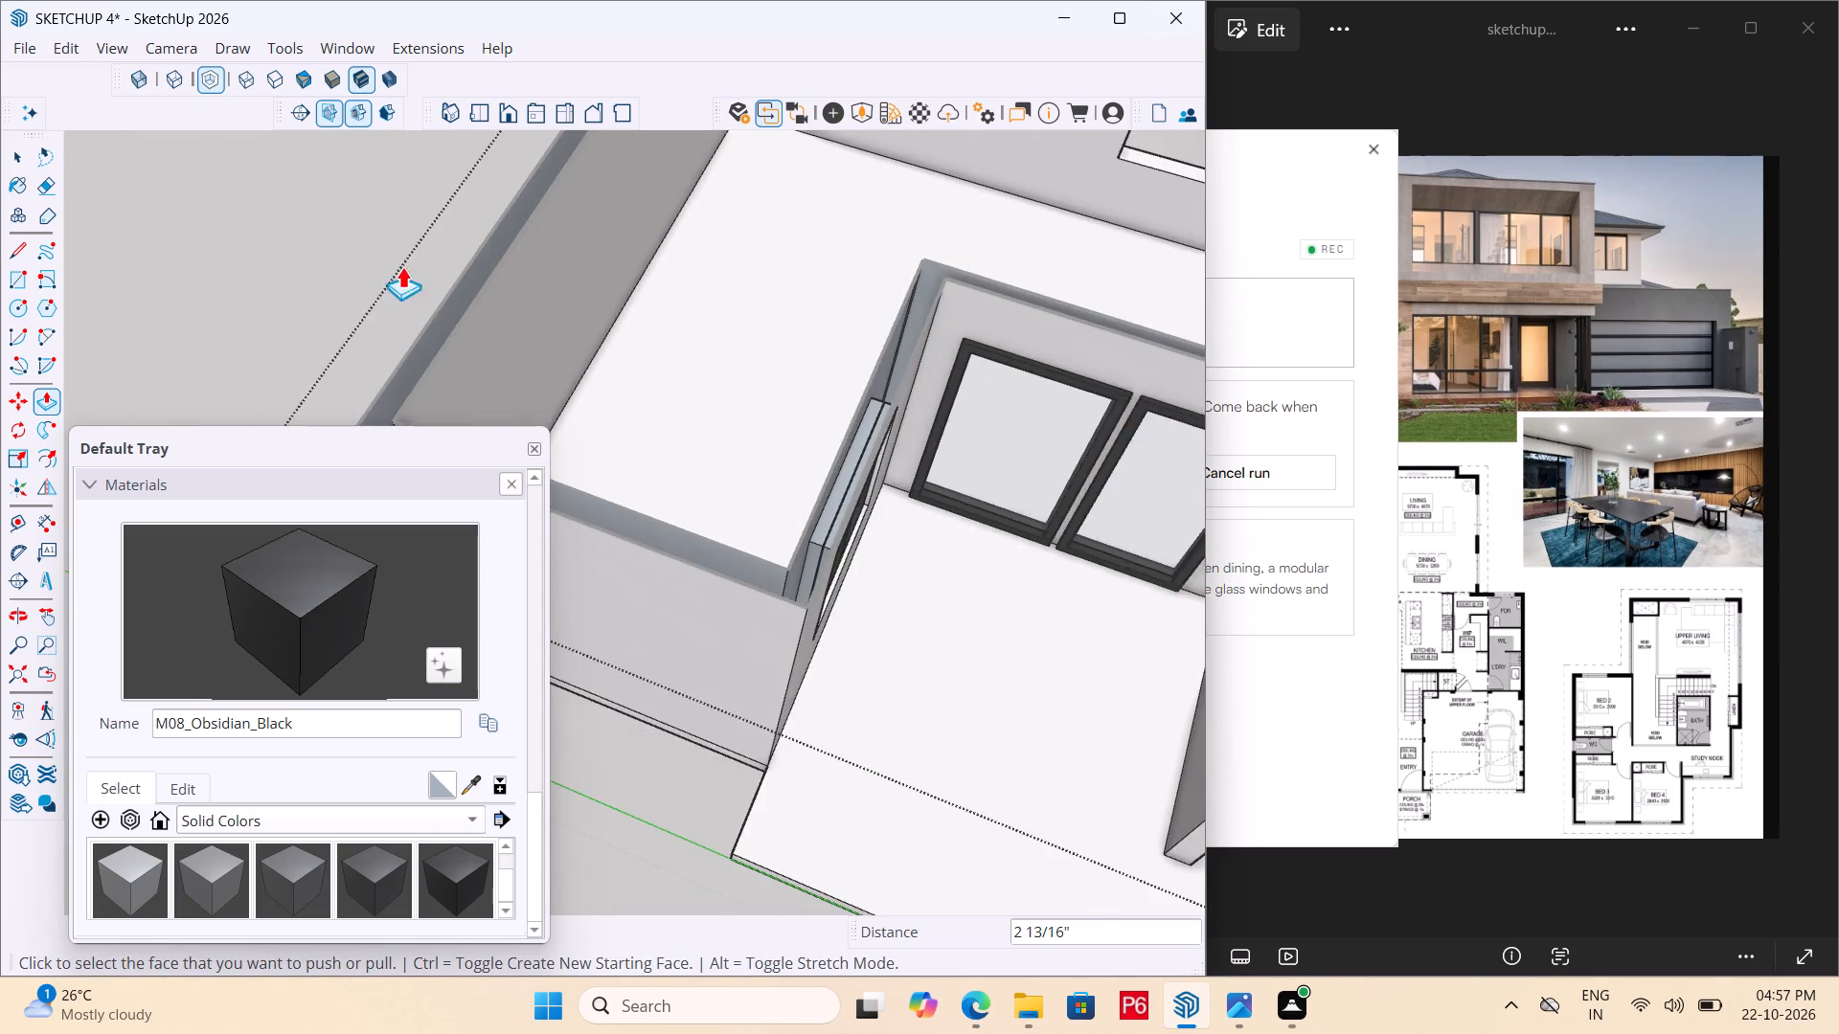
{"action": "scroll", "coordinate": [514, 344], "scroll_direction": "down", "scroll_amount": 5}
{"action": "middle_click_drag", "start_coordinate": [716, 417], "coordinate": [475, 170]}
{"action": "scroll", "coordinate": [665, 619], "scroll_direction": "up", "scroll_amount": 15}
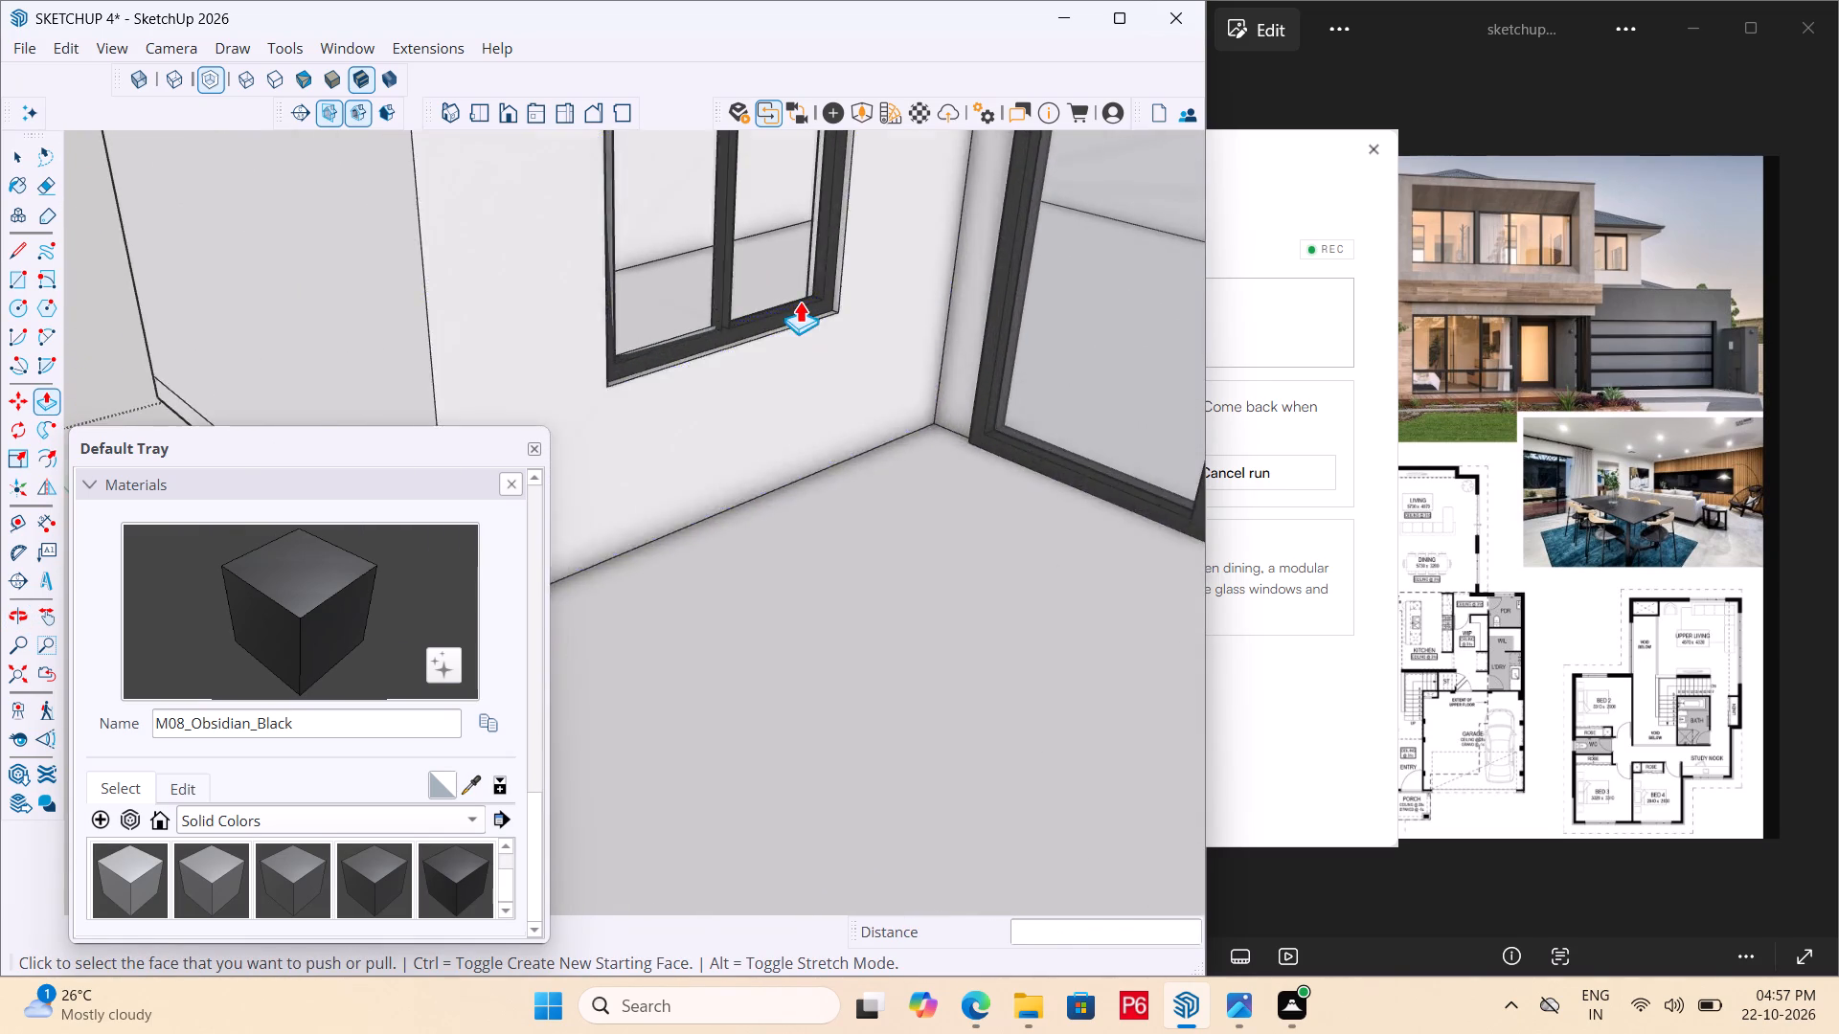
{"action": "scroll", "coordinate": [800, 301], "scroll_direction": "up", "scroll_amount": 3}
{"action": "left_click", "coordinate": [800, 324]}
{"action": "left_click", "coordinate": [800, 358]}
Save the model with the finished return-wall window.
{"action": "scroll", "coordinate": [800, 394], "scroll_direction": "down", "scroll_amount": 6}
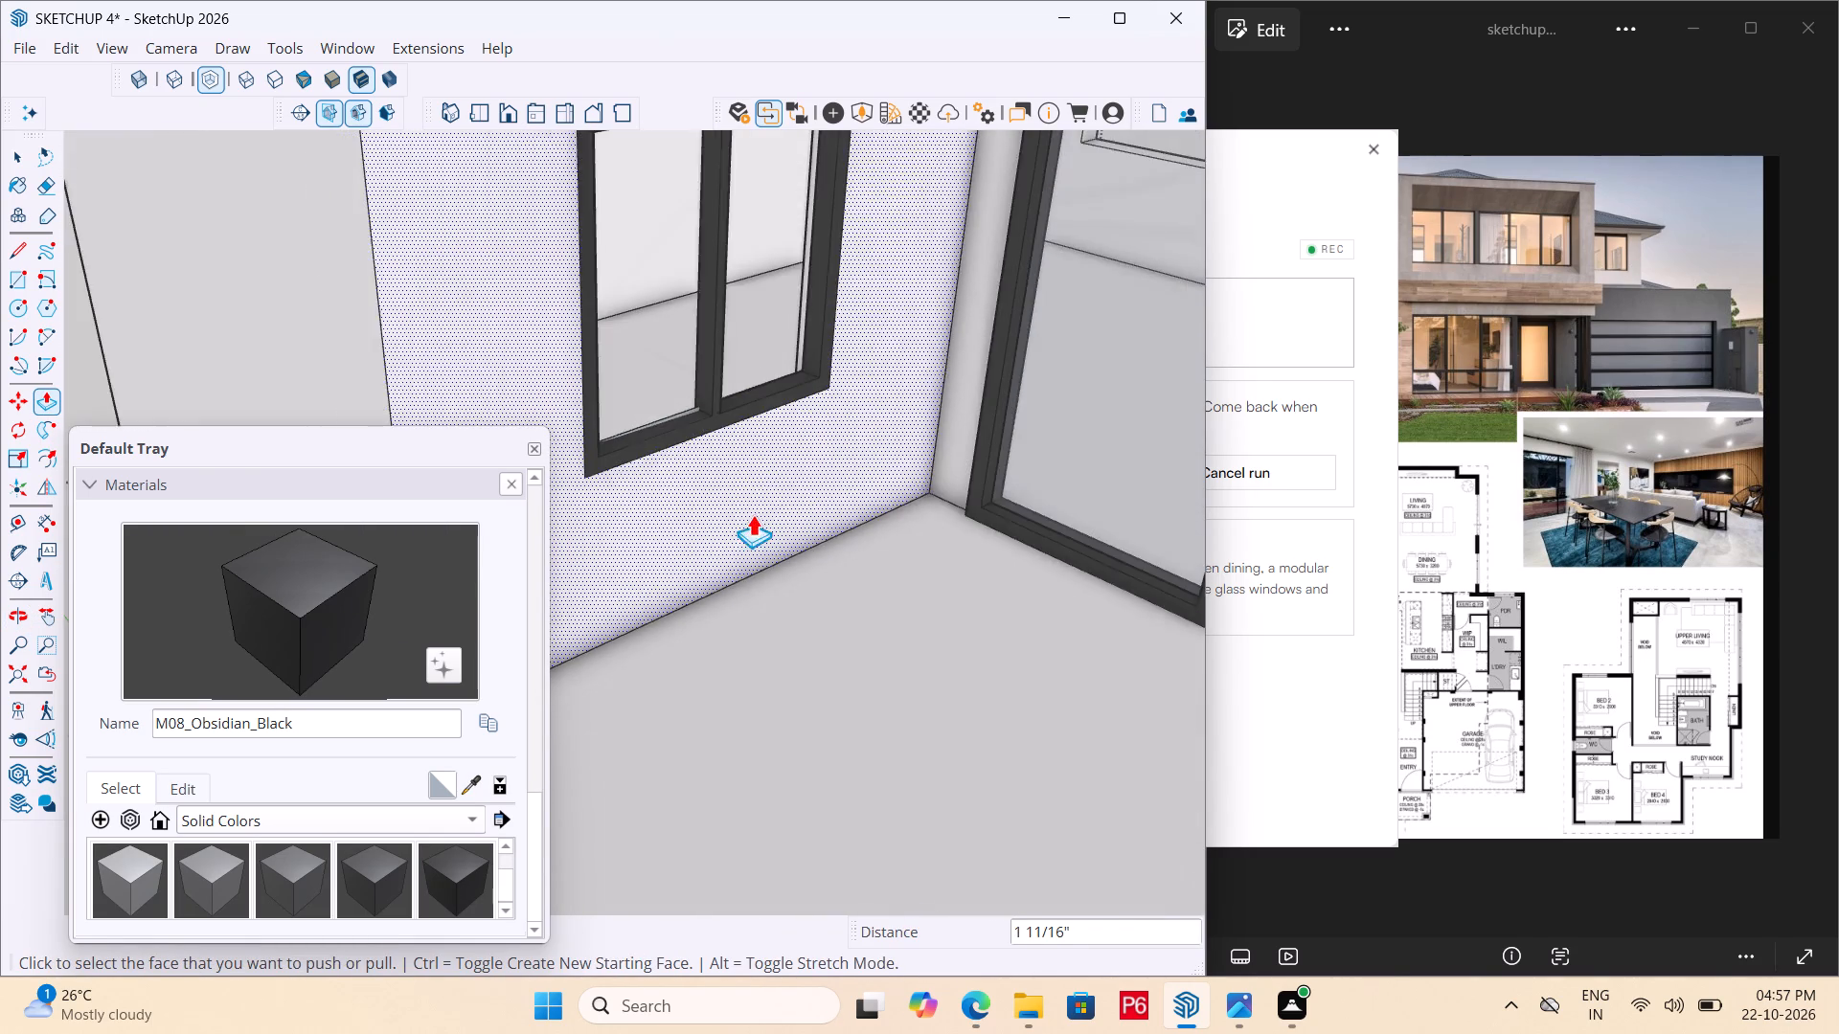
{"action": "scroll", "coordinate": [654, 489], "scroll_direction": "down", "scroll_amount": 7}
{"action": "key", "text": "ctrl+s"}
{"action": "key", "text": "ctrl+s"}
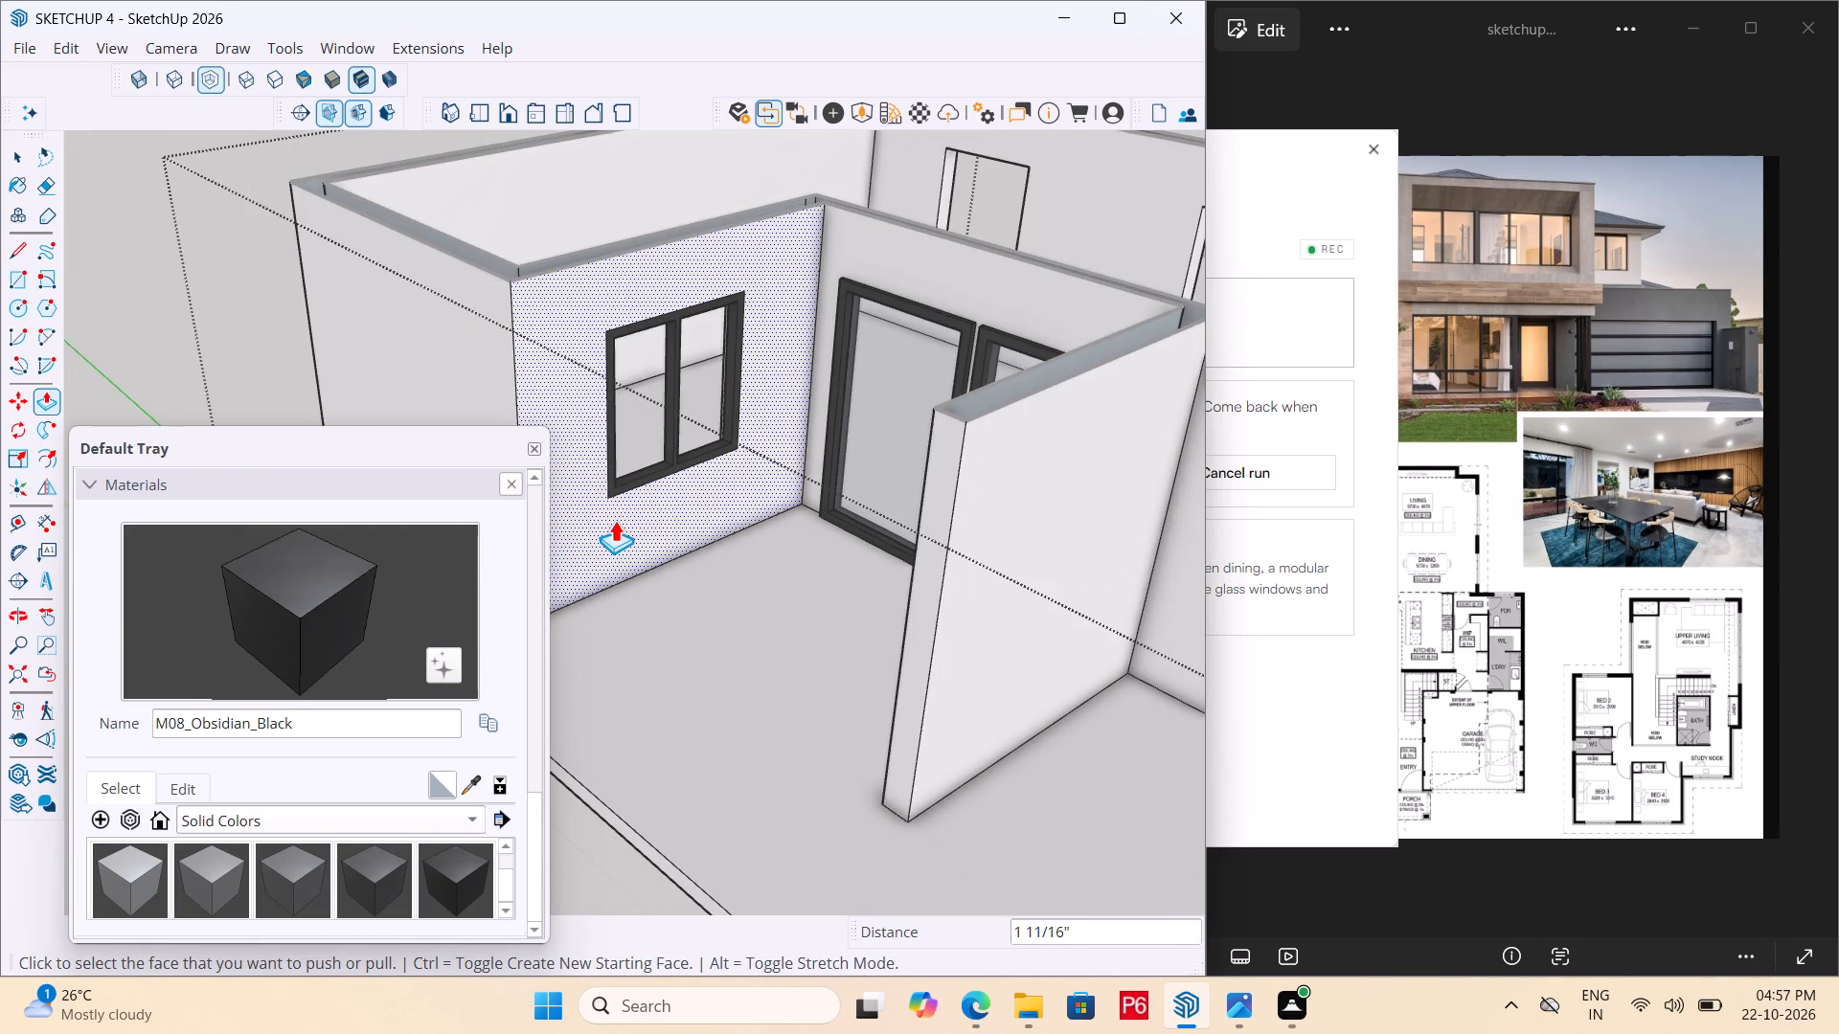
{"action": "key", "text": "ctrl+s"}
{"action": "key", "text": "ctrl+s"}
{"action": "key", "text": "ctrl+s"}
{"action": "key", "text": "ctrl+s"}
{"action": "key", "text": "ctrl+s"}
Examine the ground floor from all sides and compare it with the reference photos and floor plans.
{"action": "scroll", "coordinate": [639, 446], "scroll_direction": "down", "scroll_amount": 8}
{"action": "middle_click_drag", "start_coordinate": [644, 460], "coordinate": [891, 516]}
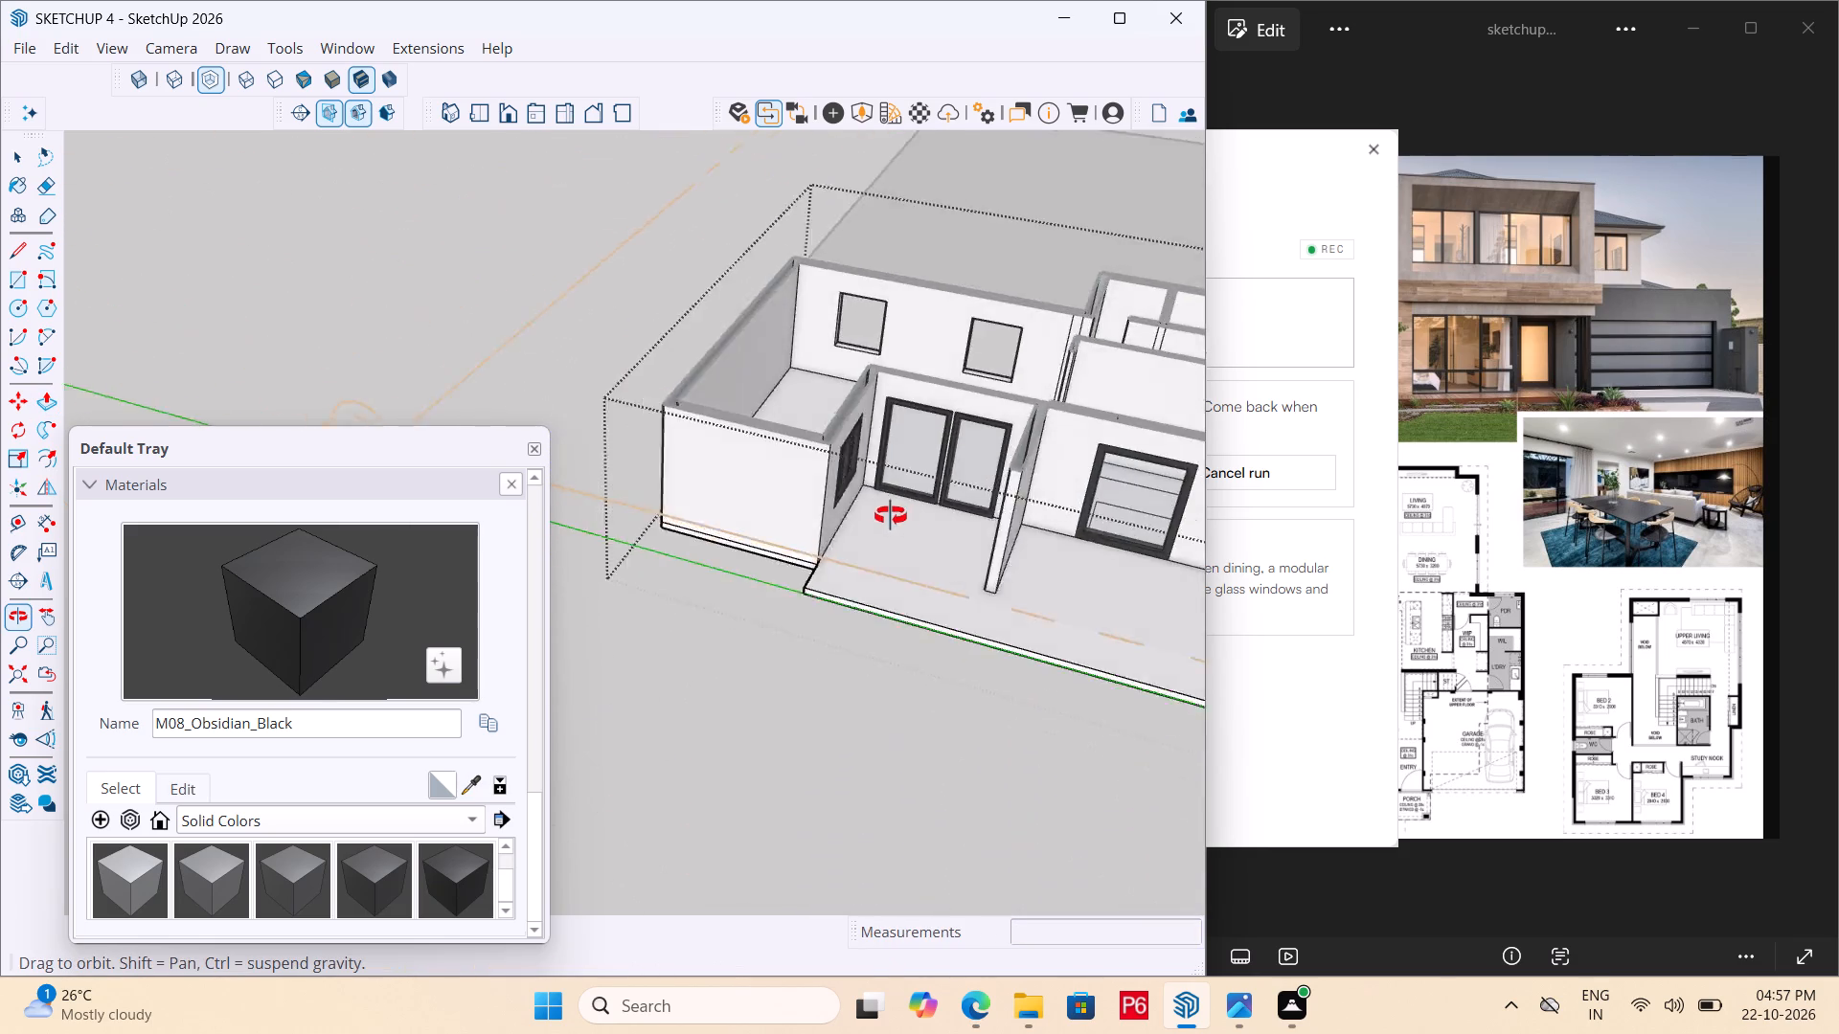
{"action": "middle_click_drag", "start_coordinate": [891, 516], "coordinate": [763, 471]}
{"action": "middle_click_drag", "start_coordinate": [771, 340], "coordinate": [859, 169]}
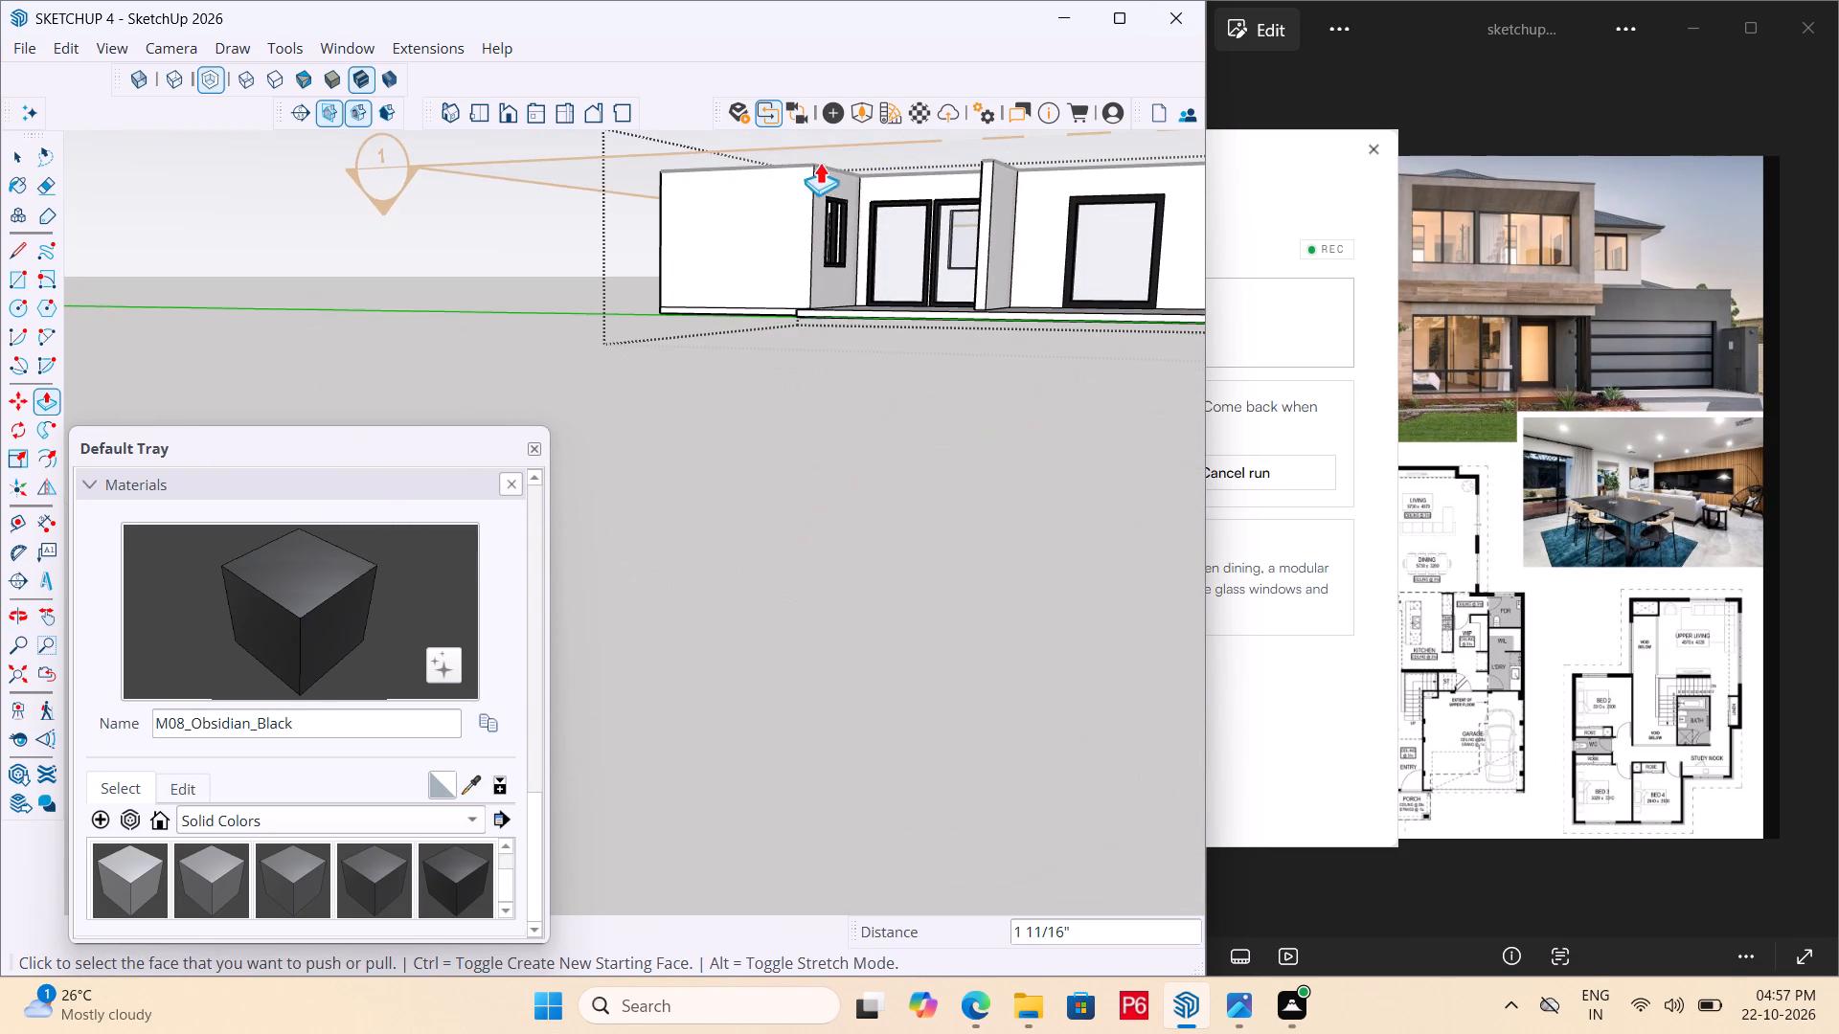
{"action": "middle_click_drag", "start_coordinate": [971, 333], "coordinate": [706, 358]}
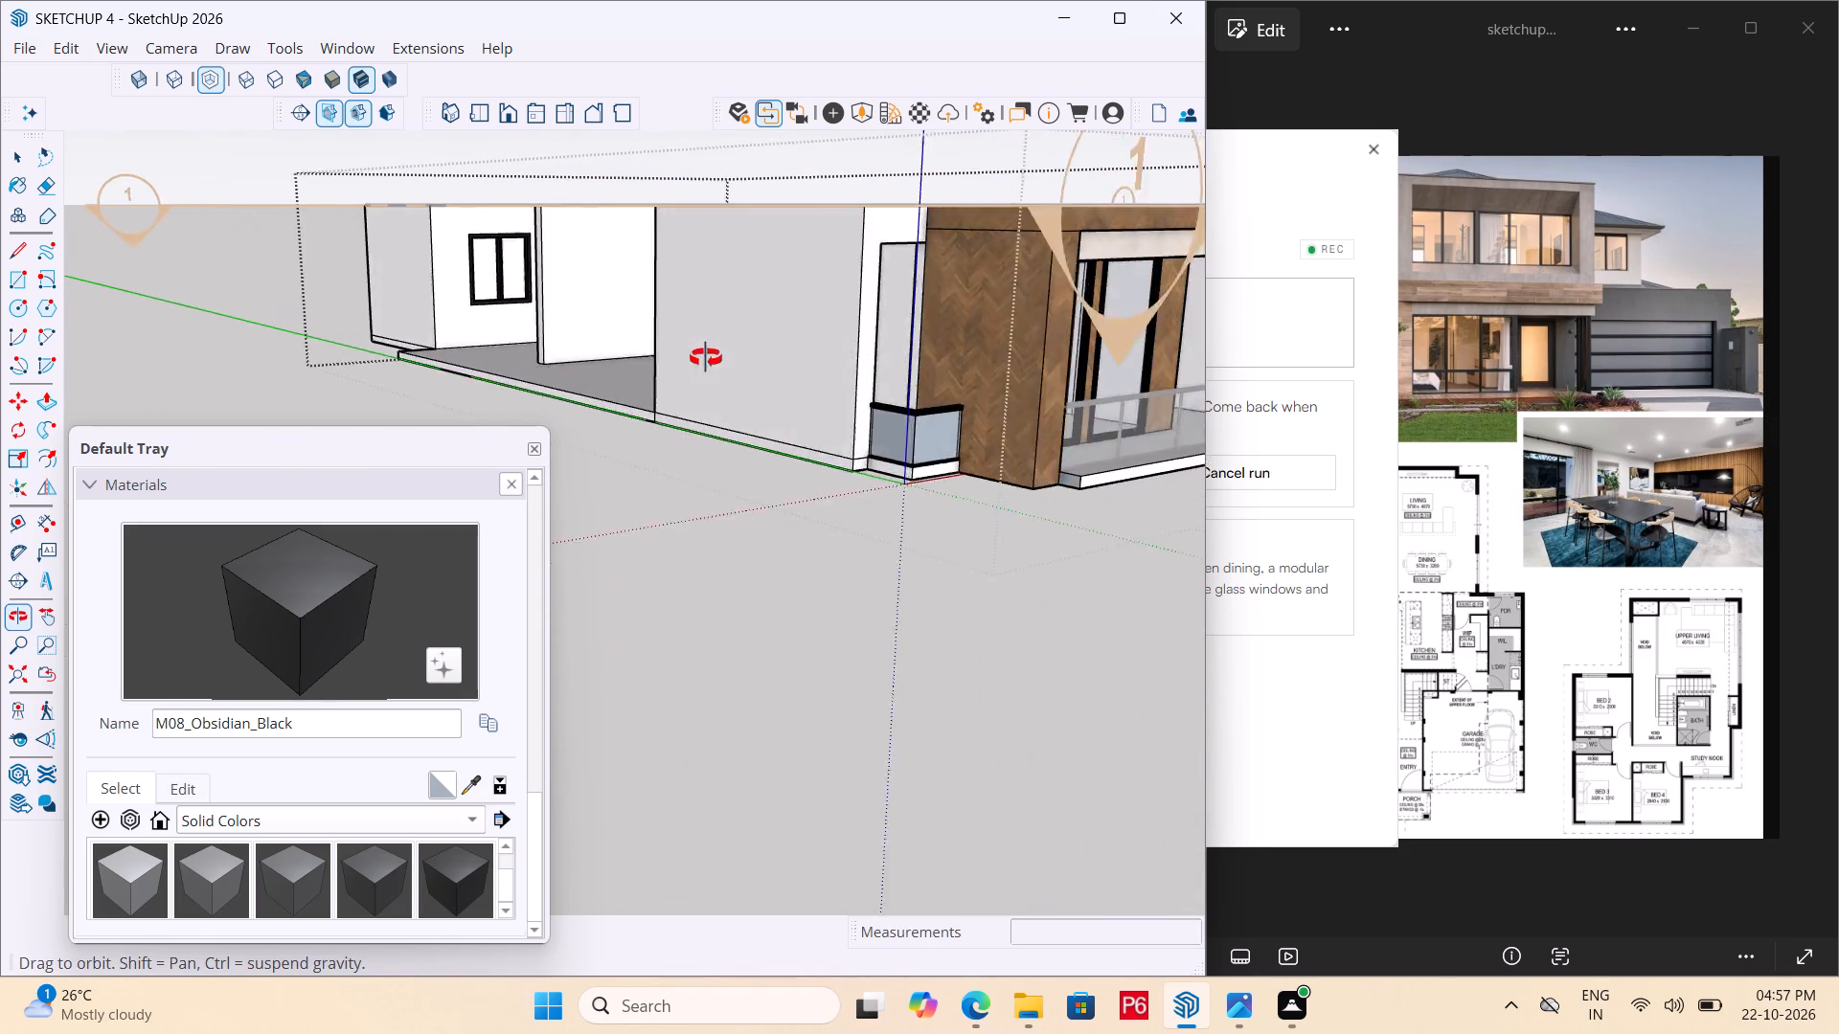
{"action": "middle_click_drag", "start_coordinate": [706, 358], "coordinate": [461, 351]}
{"action": "middle_click_drag", "start_coordinate": [450, 349], "coordinate": [1070, 373]}
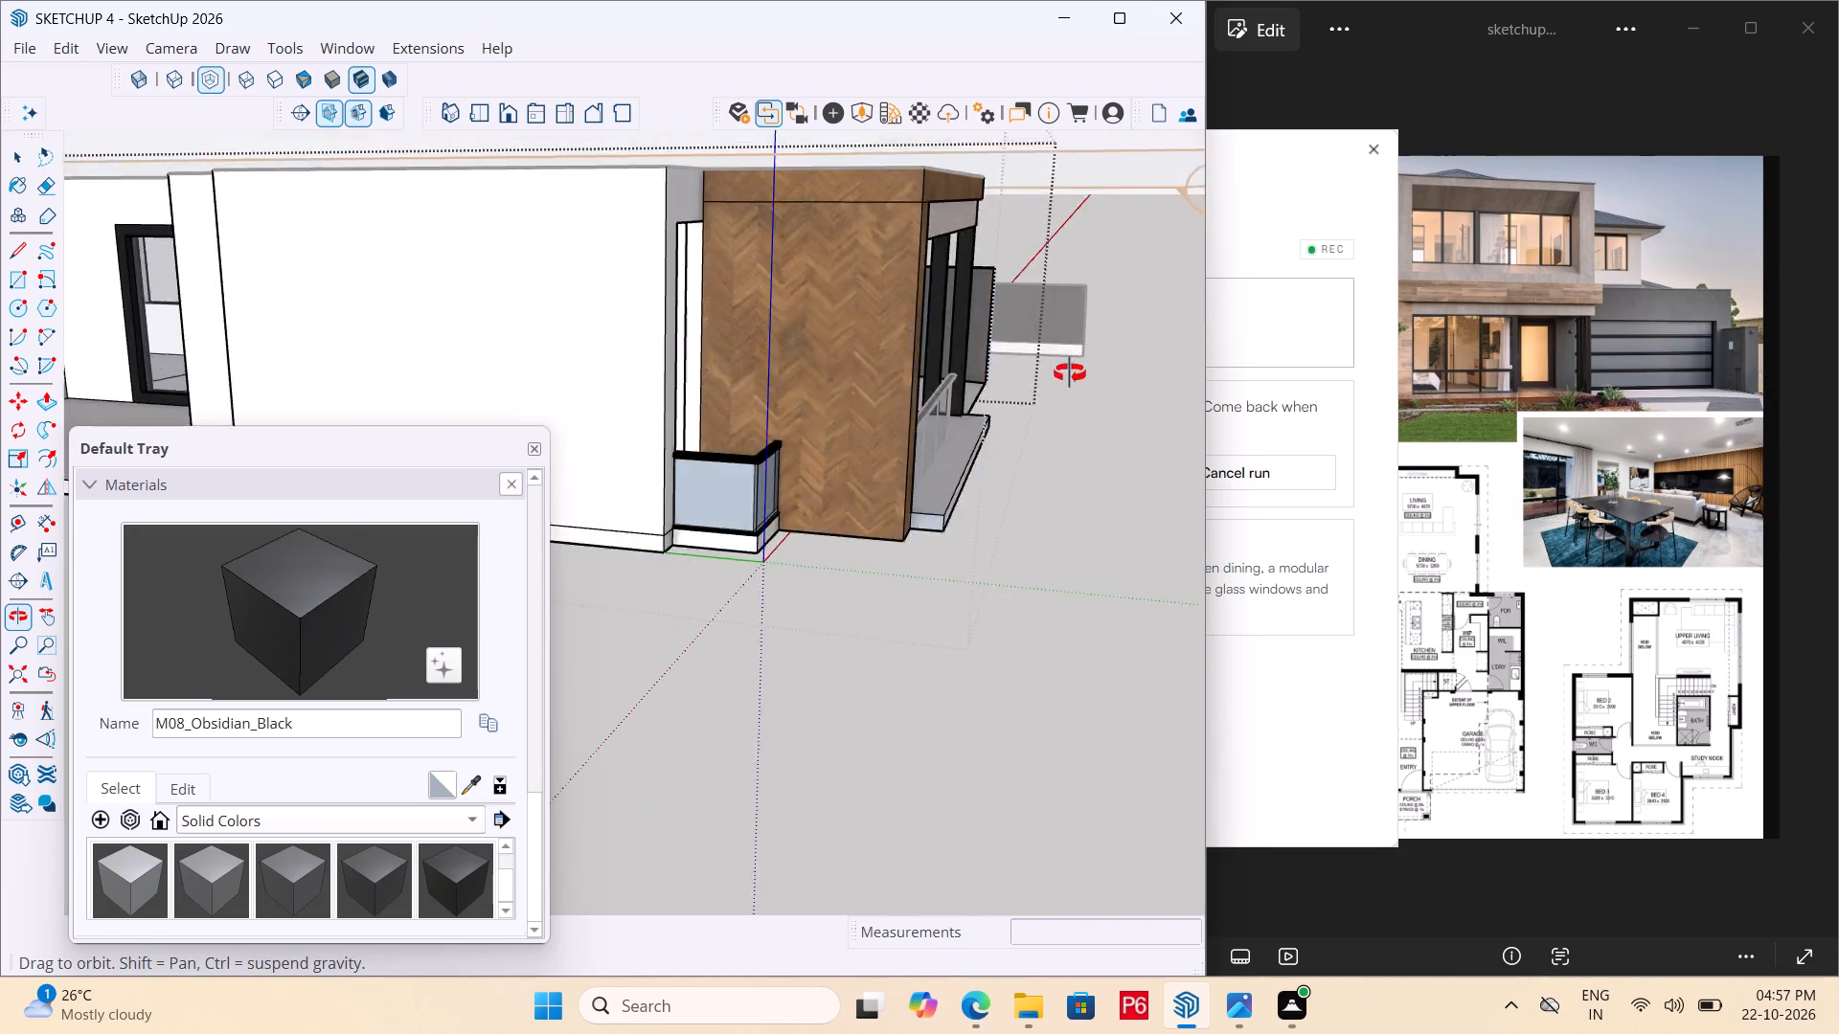
{"action": "middle_click_drag", "start_coordinate": [1070, 373], "coordinate": [1179, 473]}
{"action": "scroll", "coordinate": [775, 374], "scroll_direction": "down", "scroll_amount": 12}
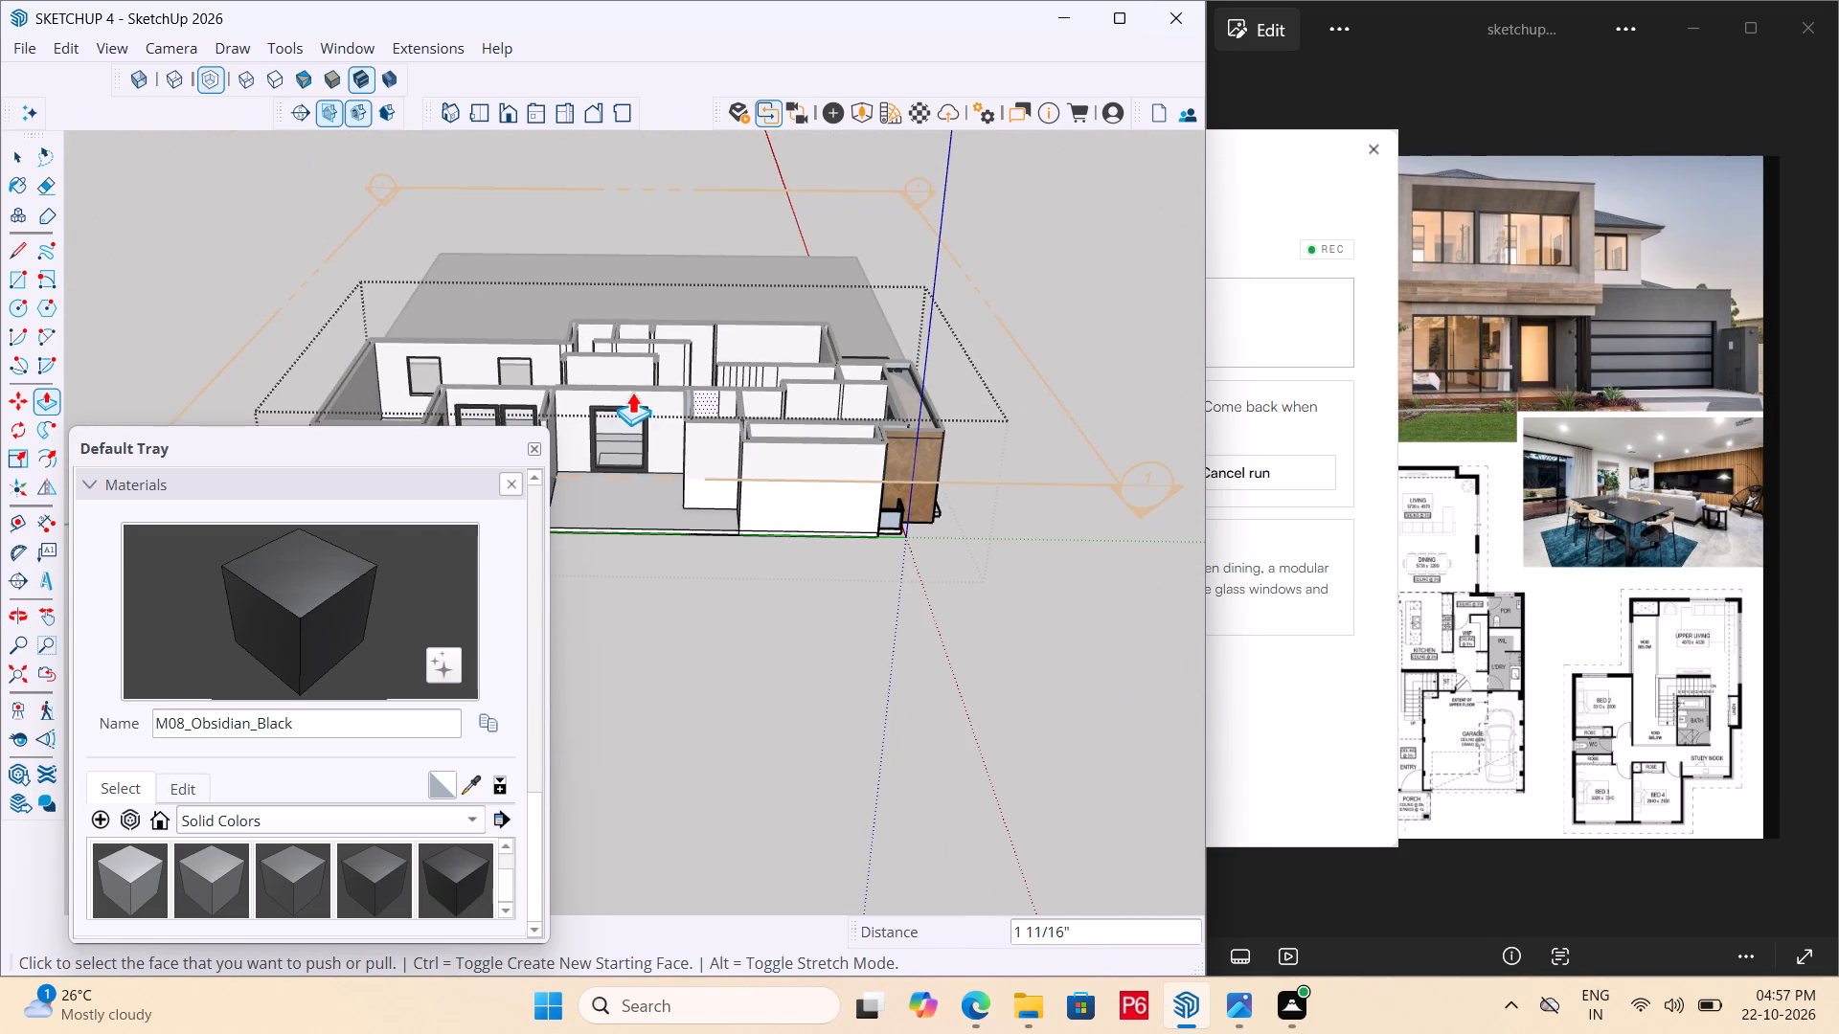
{"action": "left_click", "coordinate": [1543, 419]}
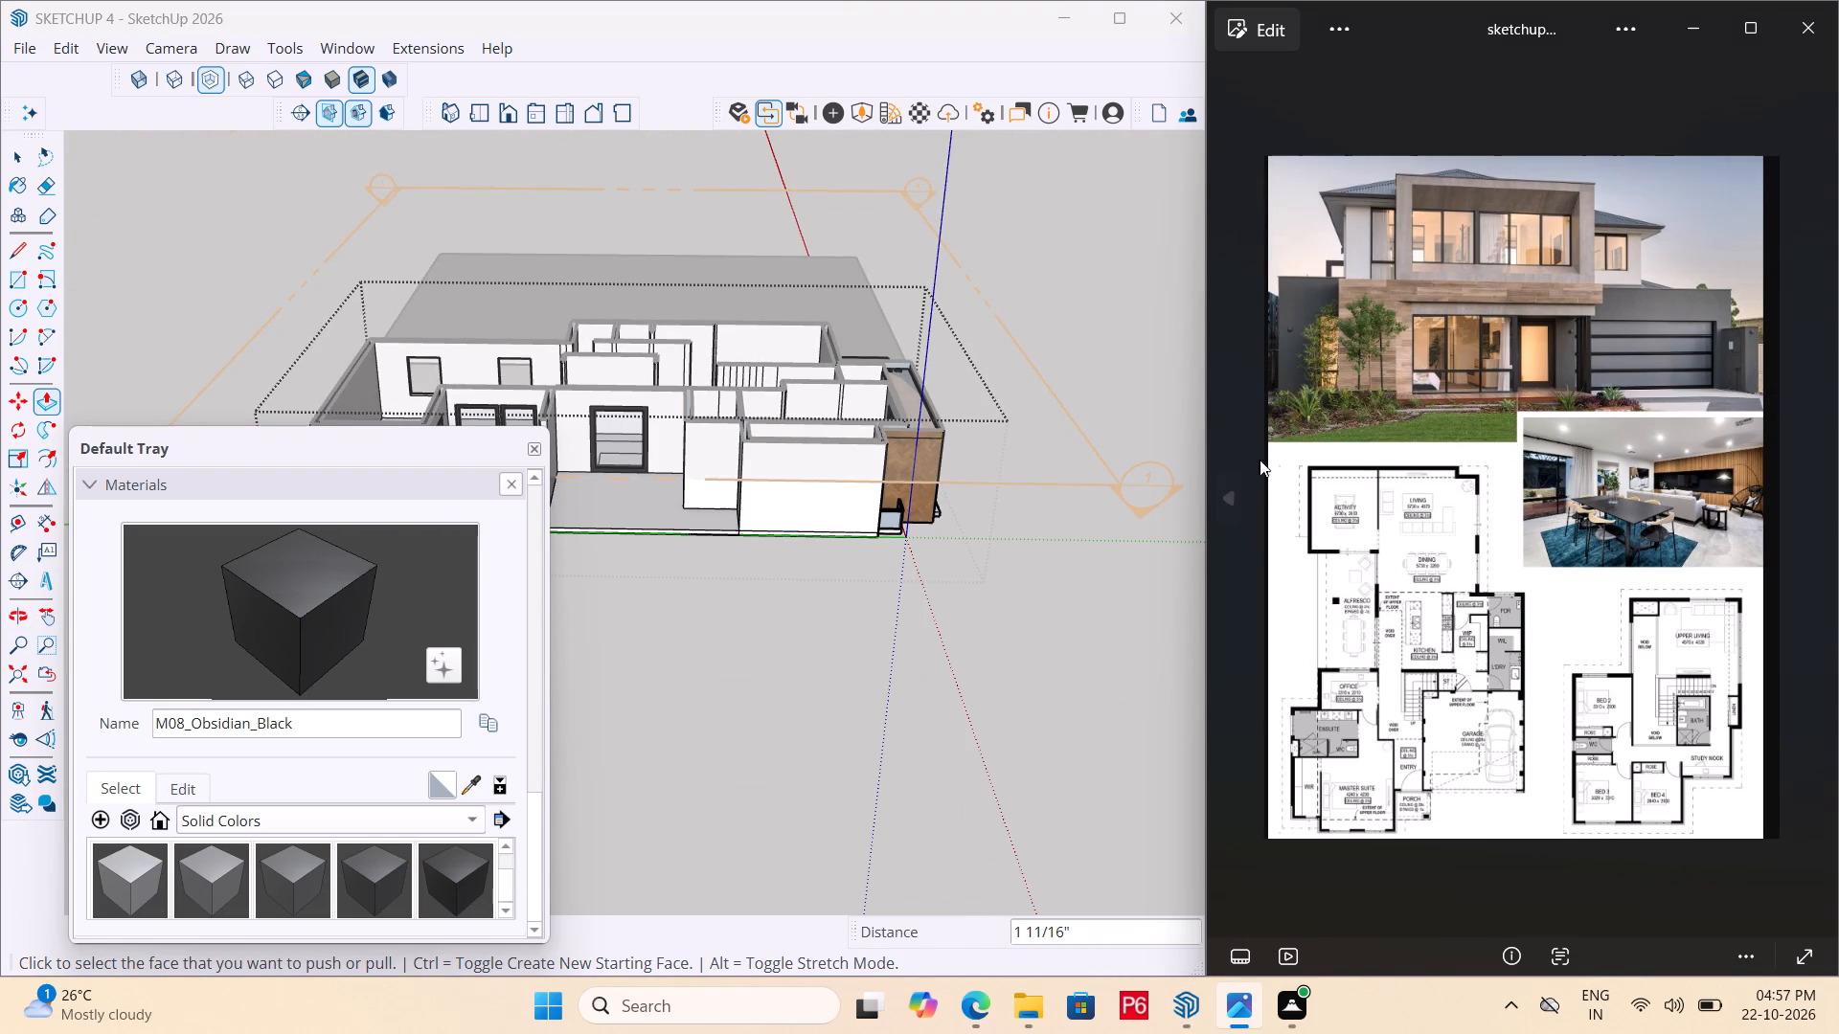
{"action": "middle_click_drag", "start_coordinate": [721, 379], "coordinate": [536, 487]}
{"action": "scroll", "coordinate": [721, 379], "scroll_direction": "down", "scroll_amount": 1}
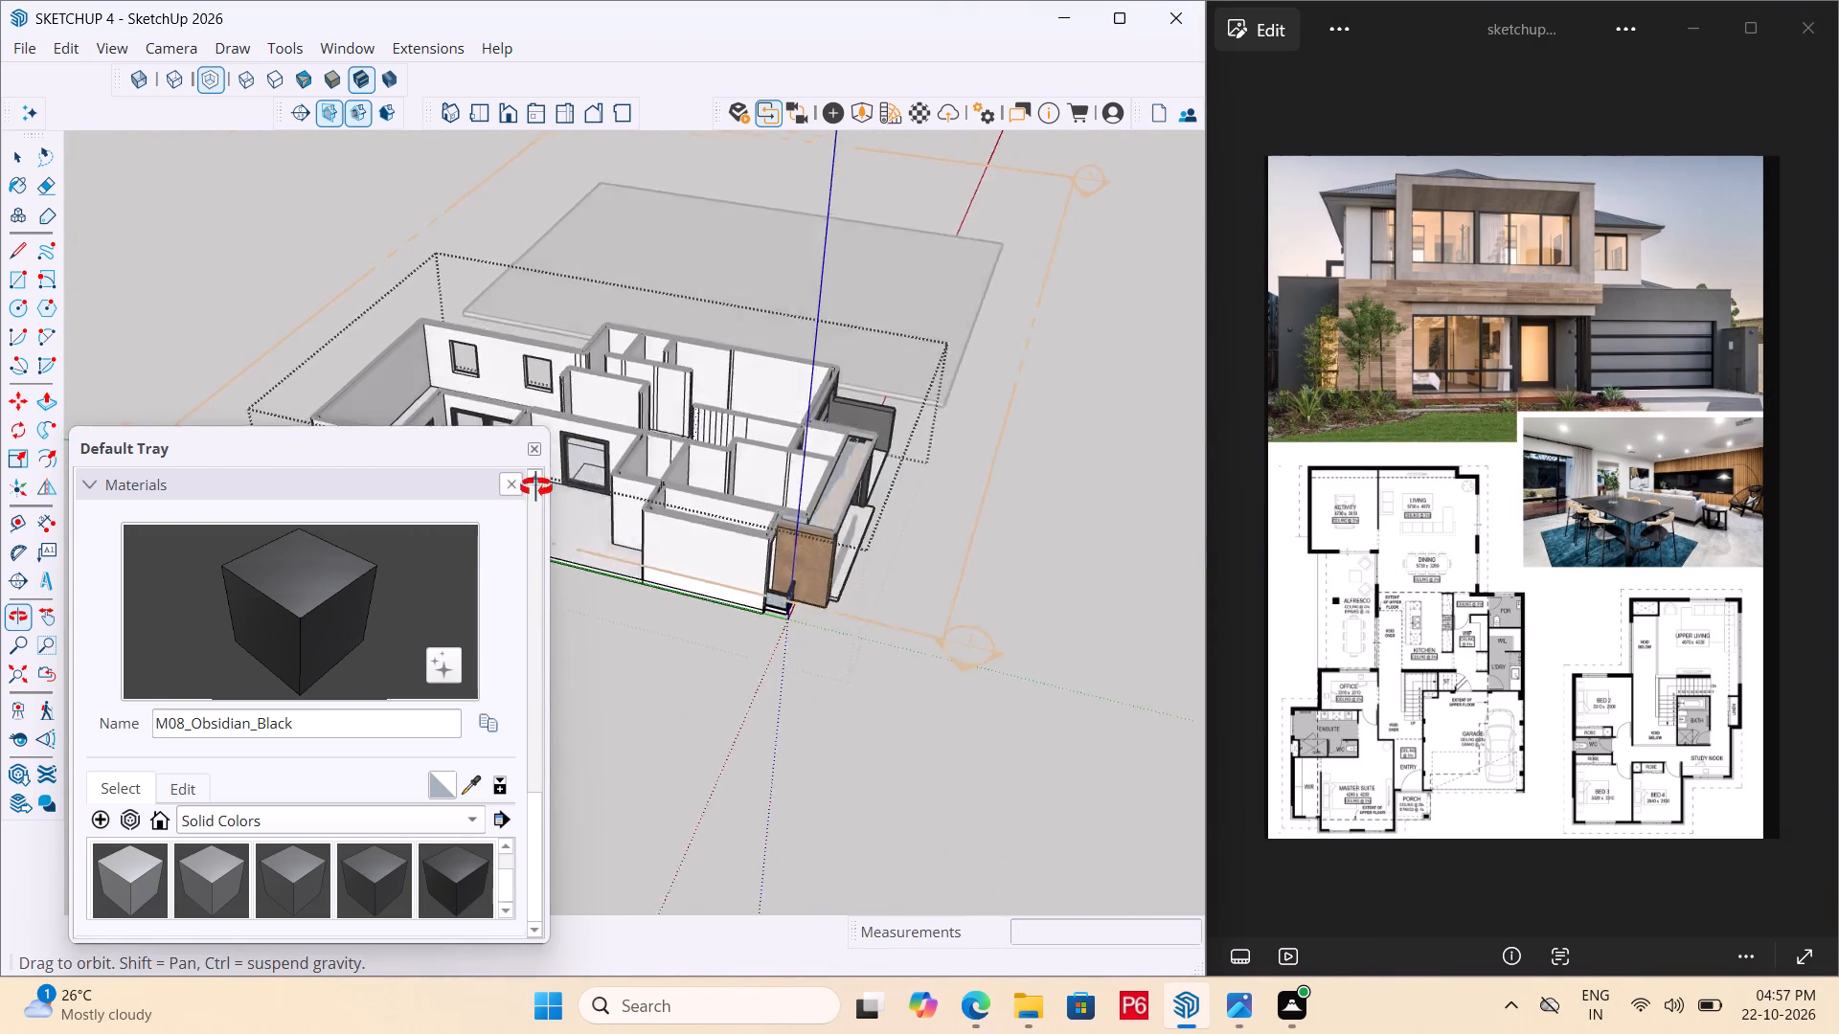
{"action": "middle_click_drag", "start_coordinate": [536, 487], "coordinate": [413, 578]}
{"action": "middle_click_drag", "start_coordinate": [871, 457], "coordinate": [288, 395]}
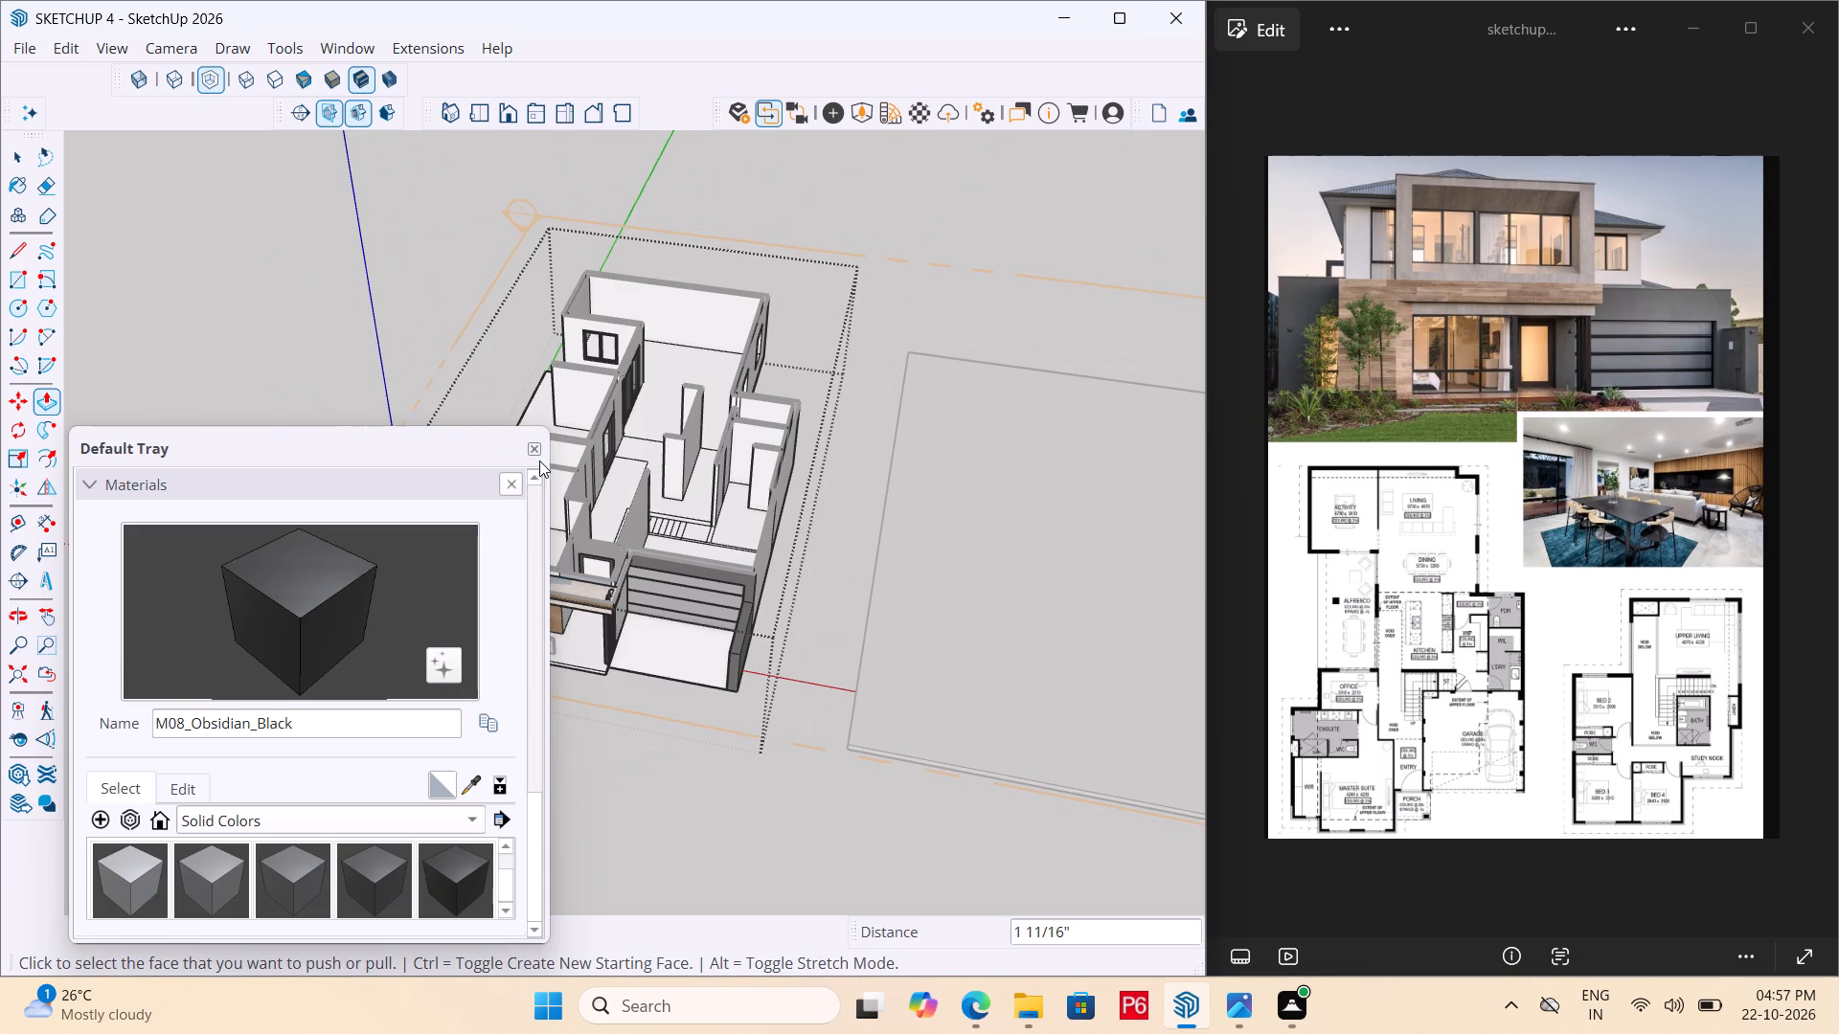
{"action": "middle_click_drag", "start_coordinate": [534, 460], "coordinate": [564, 317]}
{"action": "scroll", "coordinate": [1019, 439], "scroll_direction": "down", "scroll_amount": 4}
{"action": "middle_click_drag", "start_coordinate": [800, 520], "coordinate": [572, 396]}
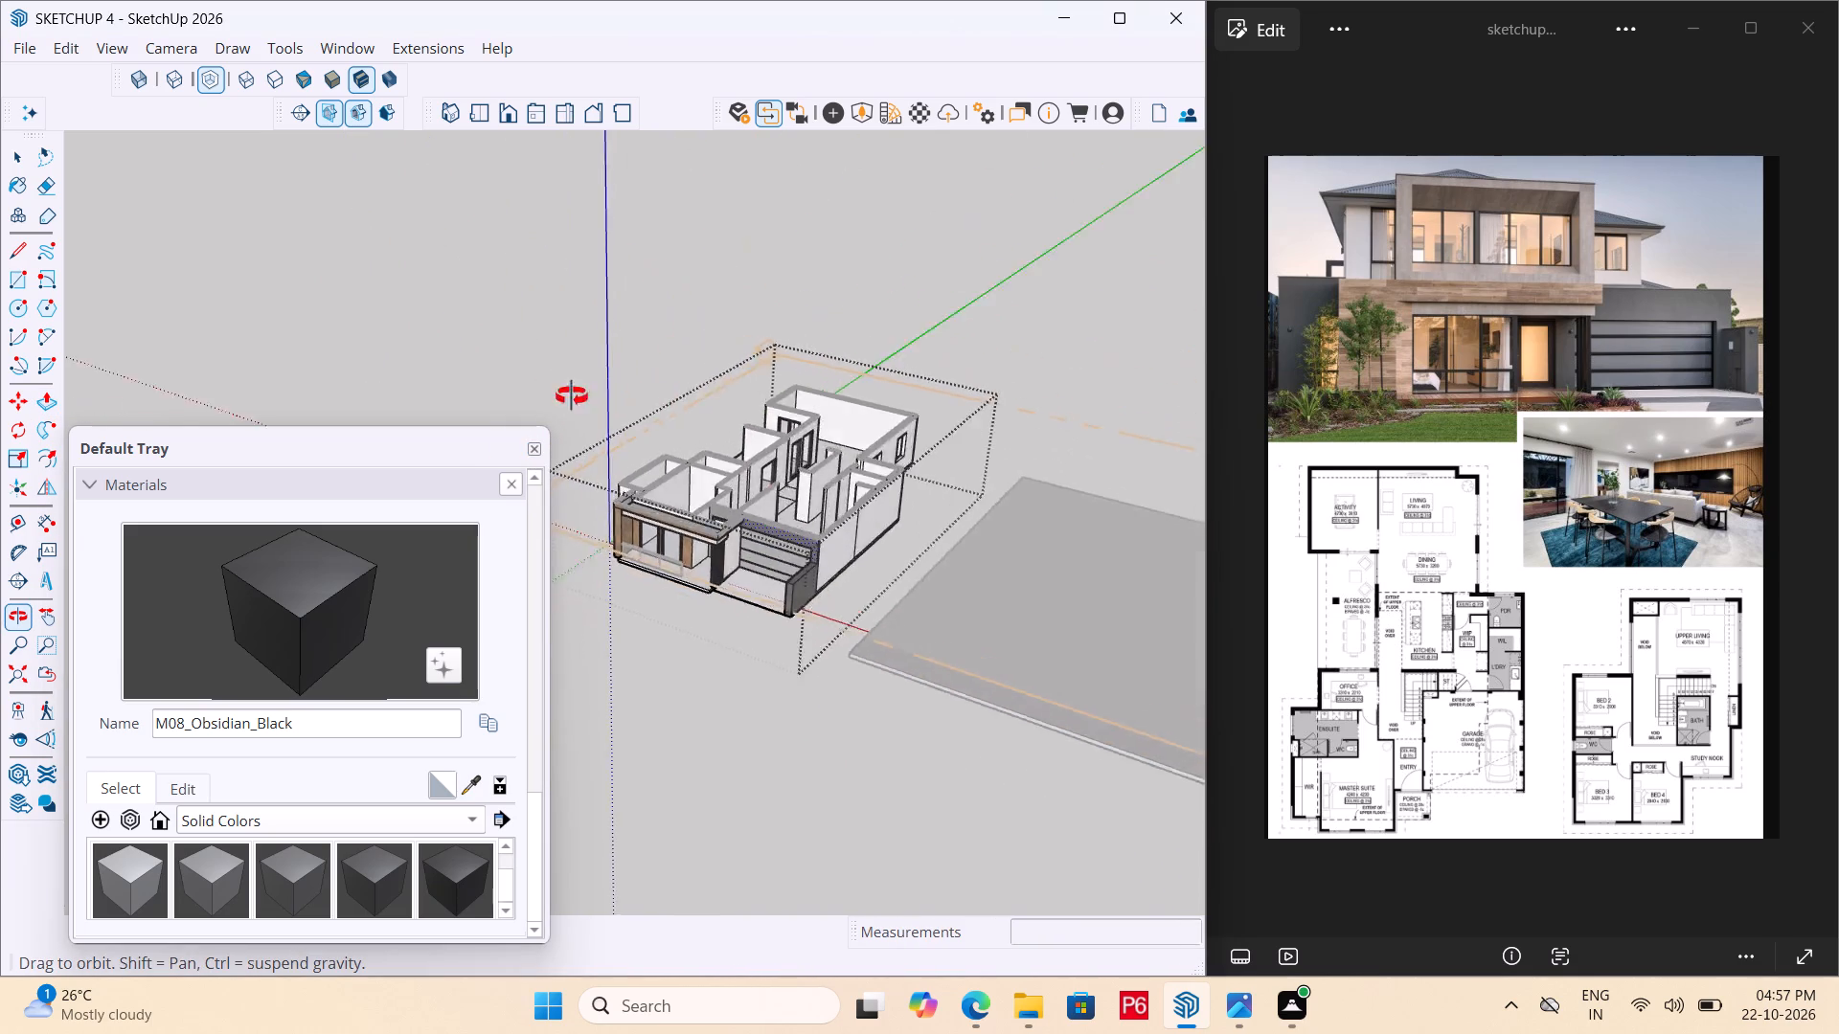
{"action": "middle_click_drag", "start_coordinate": [572, 396], "coordinate": [538, 424]}
Push/Pull the garage's rear wall strip between the stairs and the outer side wall up 10'6".
{"action": "scroll", "coordinate": [890, 558], "scroll_direction": "up", "scroll_amount": 4}
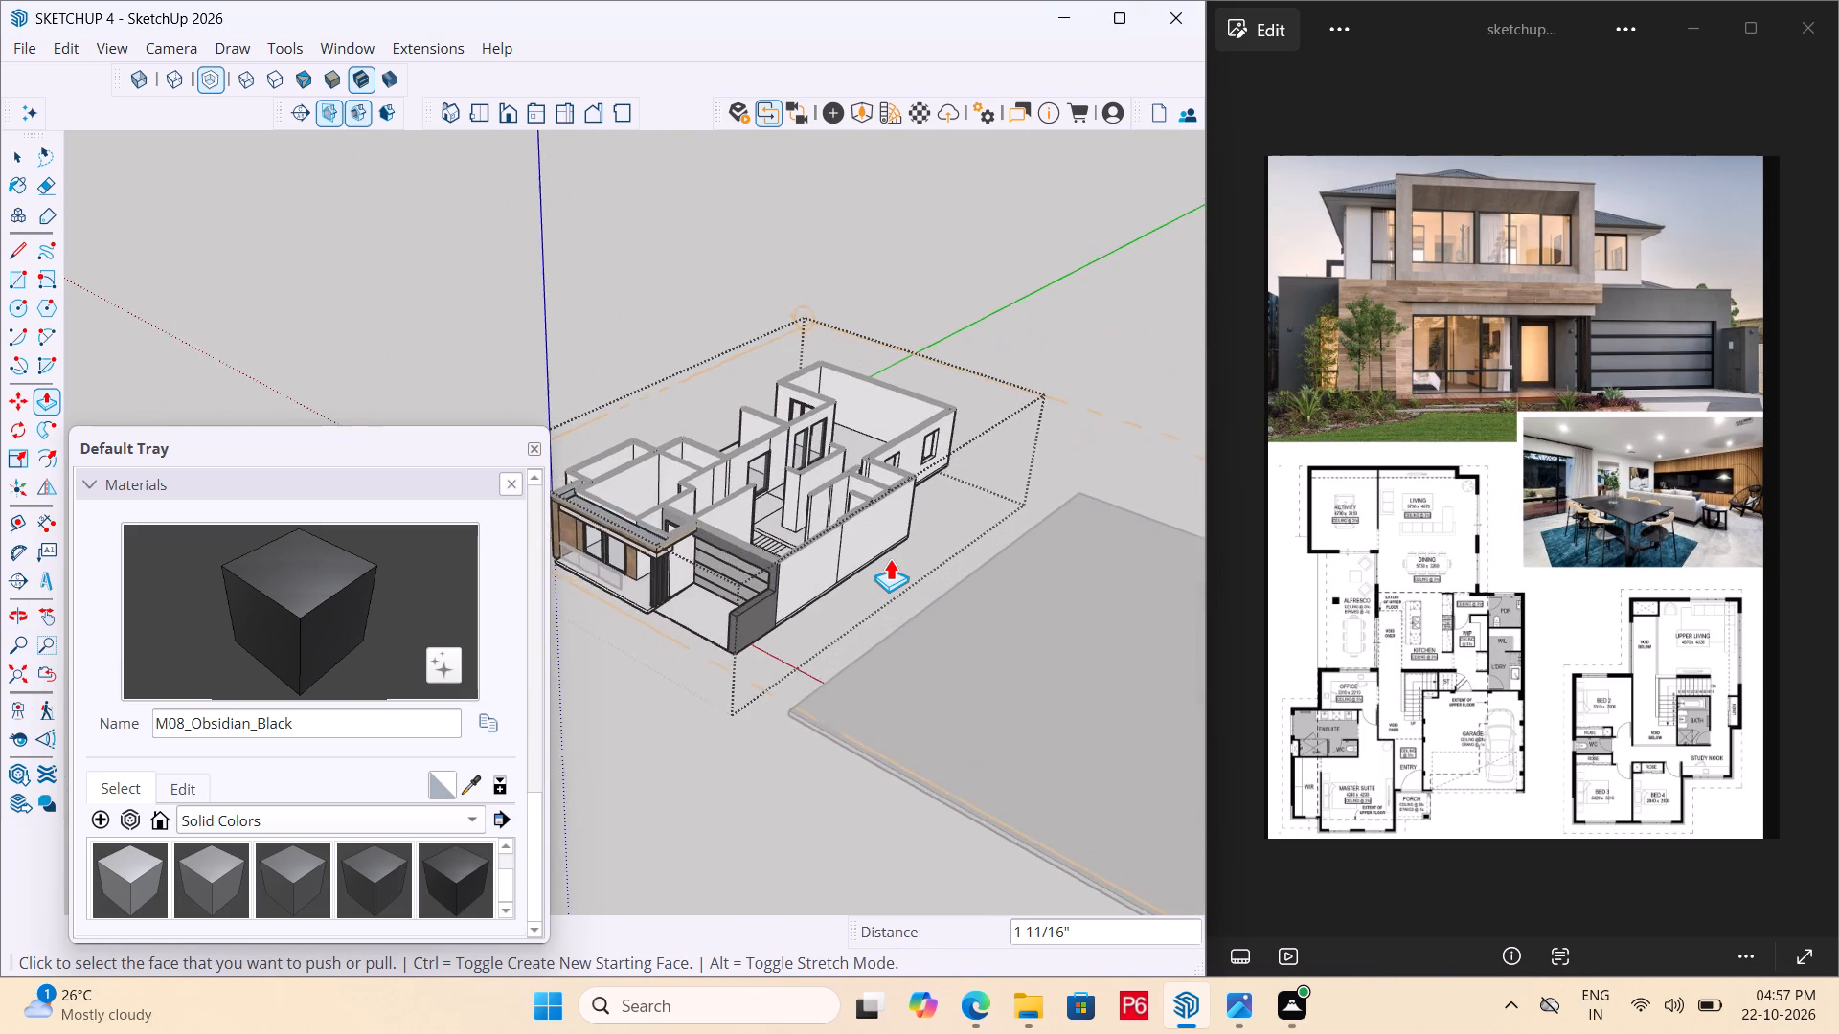
{"action": "scroll", "coordinate": [890, 558], "scroll_direction": "up", "scroll_amount": 1}
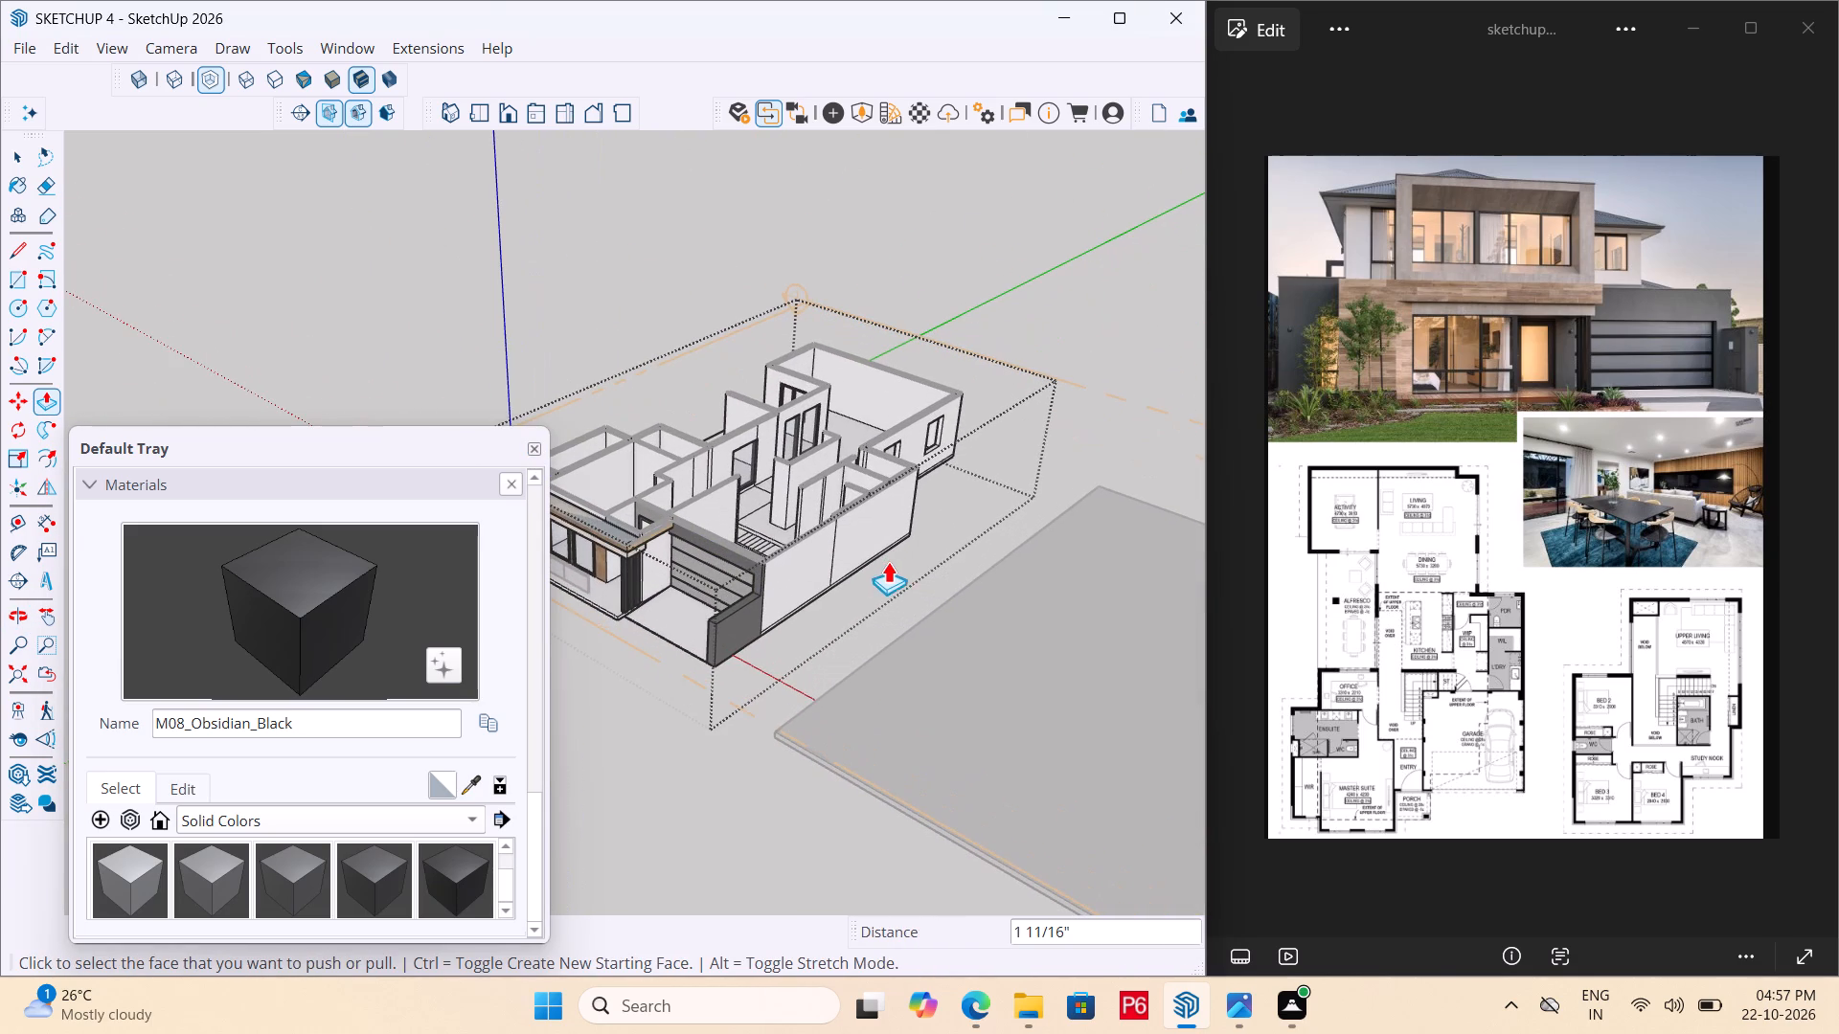
{"action": "scroll", "coordinate": [819, 583], "scroll_direction": "up", "scroll_amount": 5}
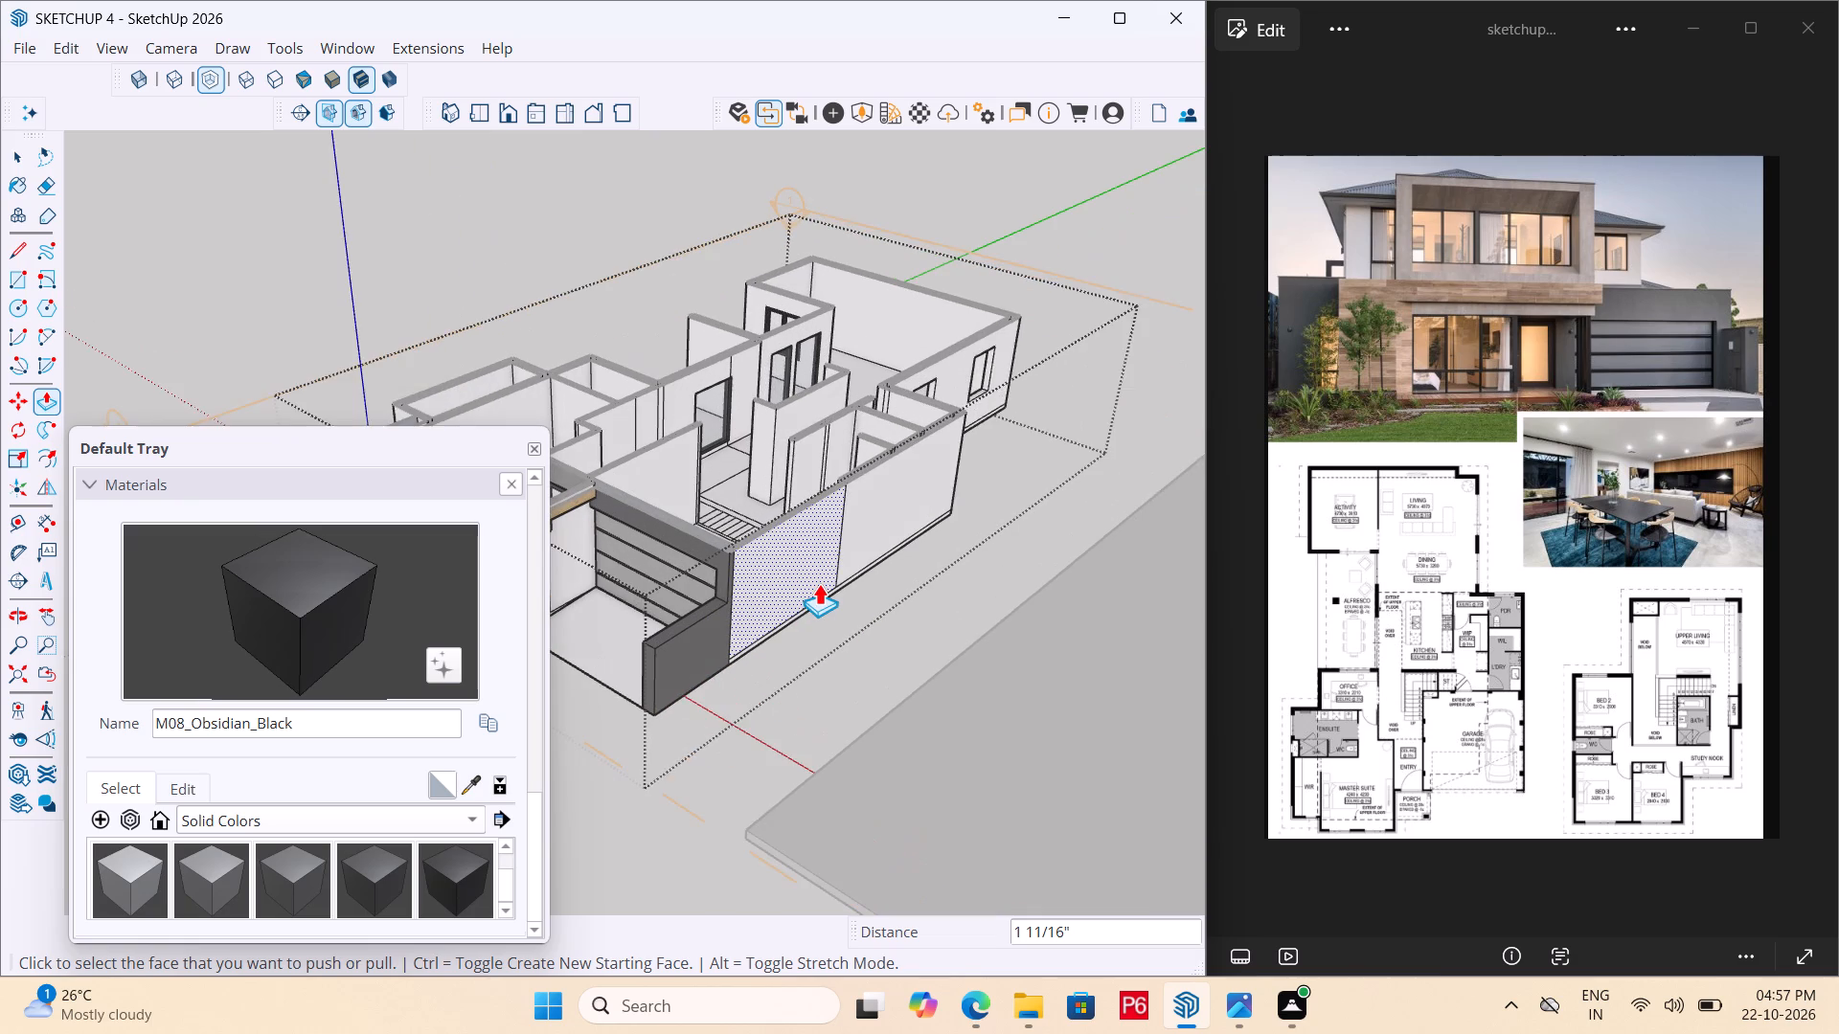
{"action": "middle_click_drag", "start_coordinate": [767, 542], "coordinate": [769, 550]}
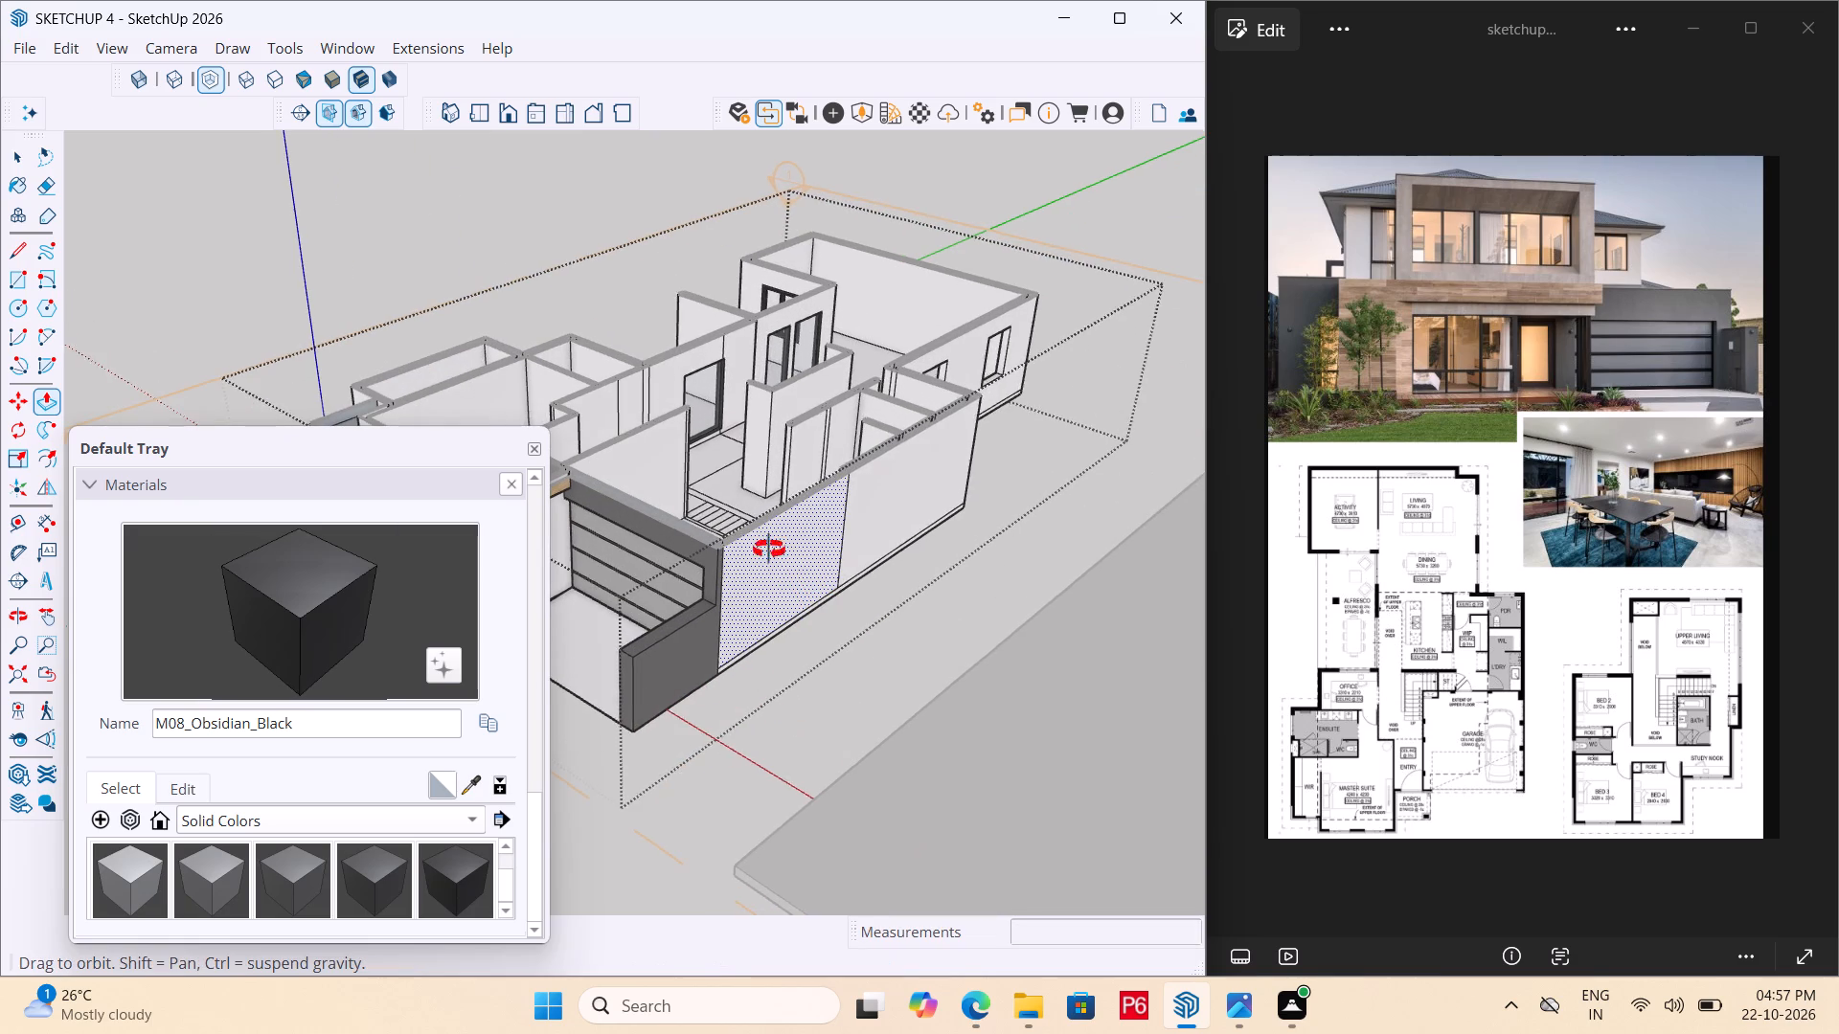
{"action": "middle_click_drag", "start_coordinate": [769, 550], "coordinate": [654, 892]}
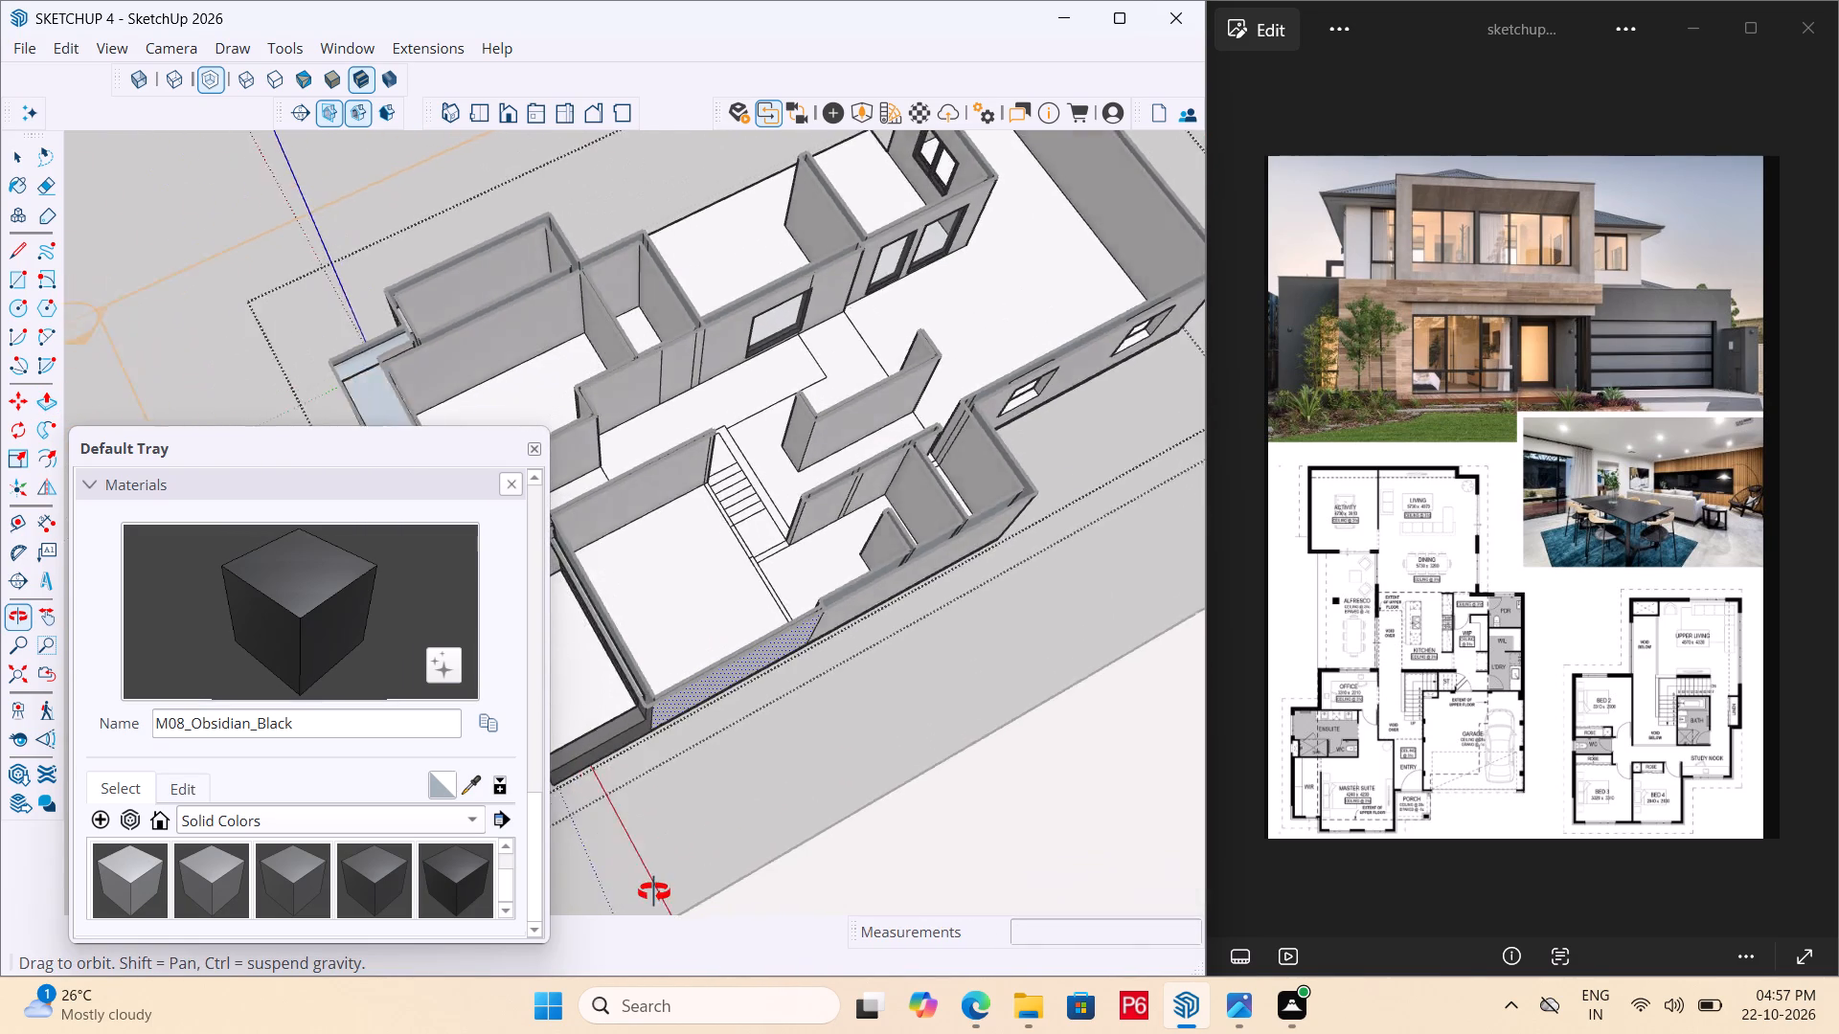
{"action": "middle_click_drag", "start_coordinate": [654, 892], "coordinate": [774, 849]}
{"action": "scroll", "coordinate": [689, 553], "scroll_direction": "up", "scroll_amount": 9}
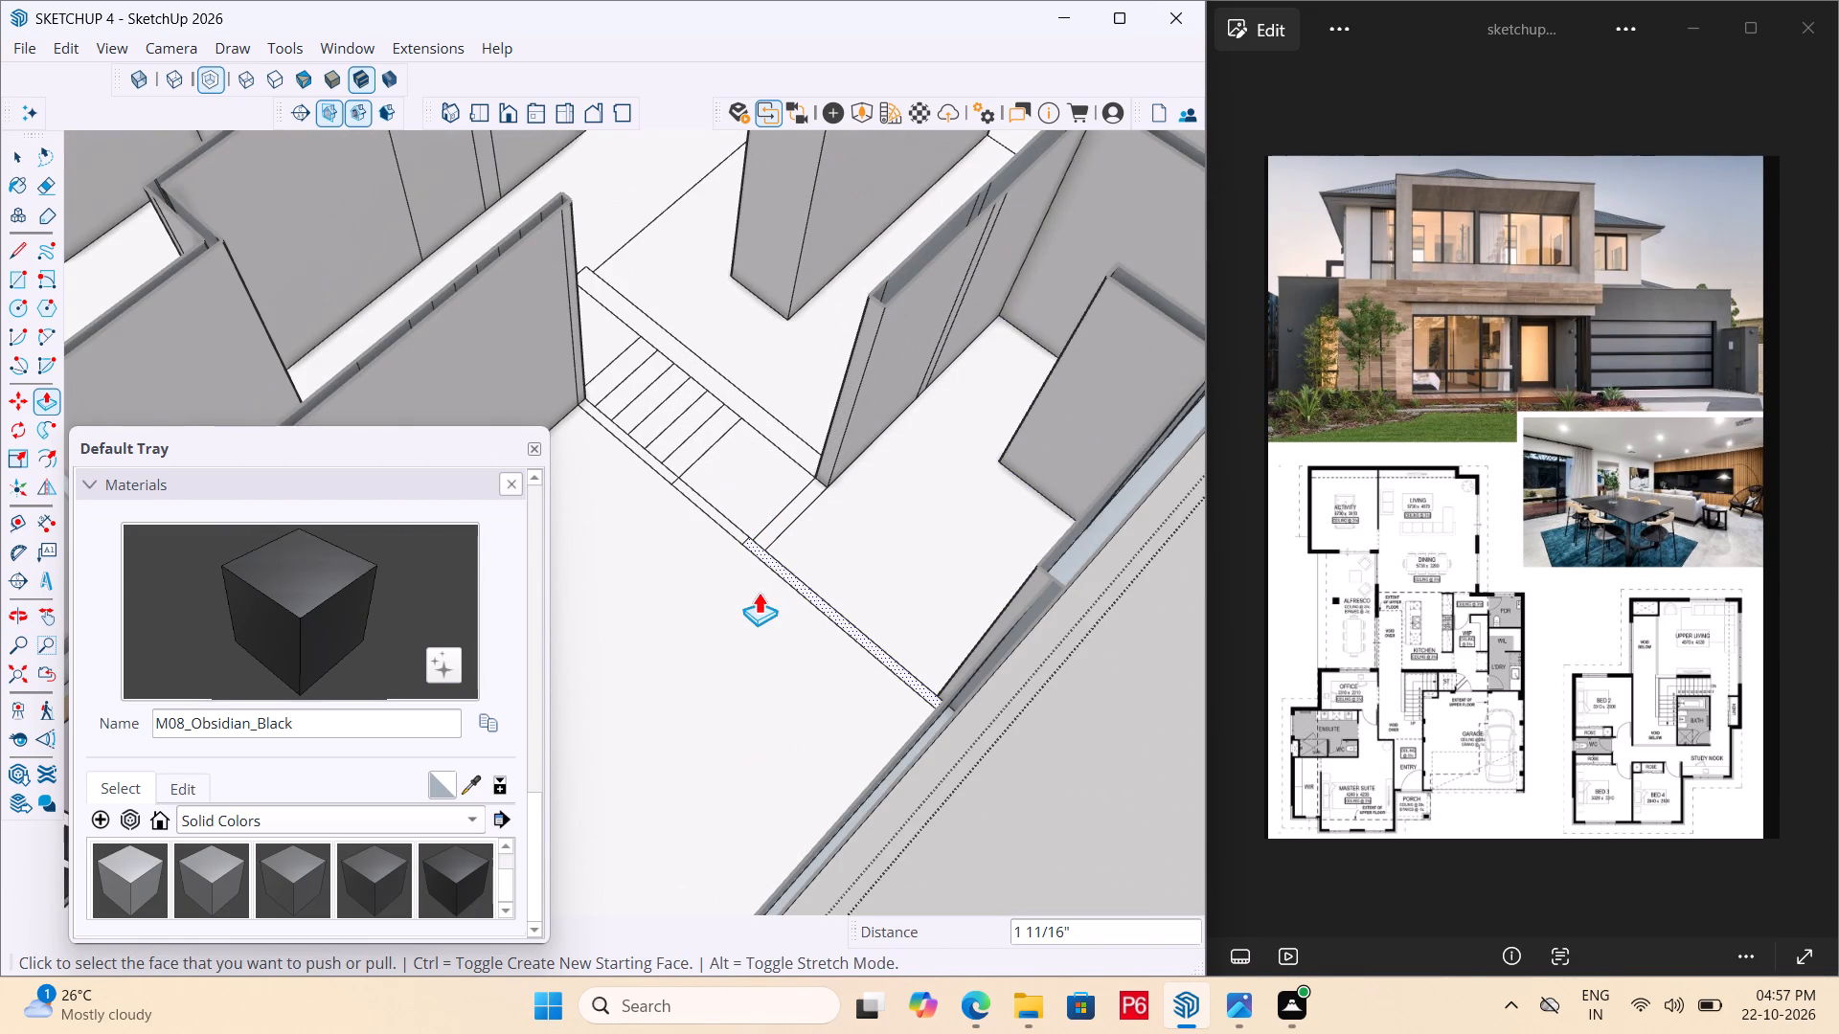
{"action": "left_click", "coordinate": [781, 573]}
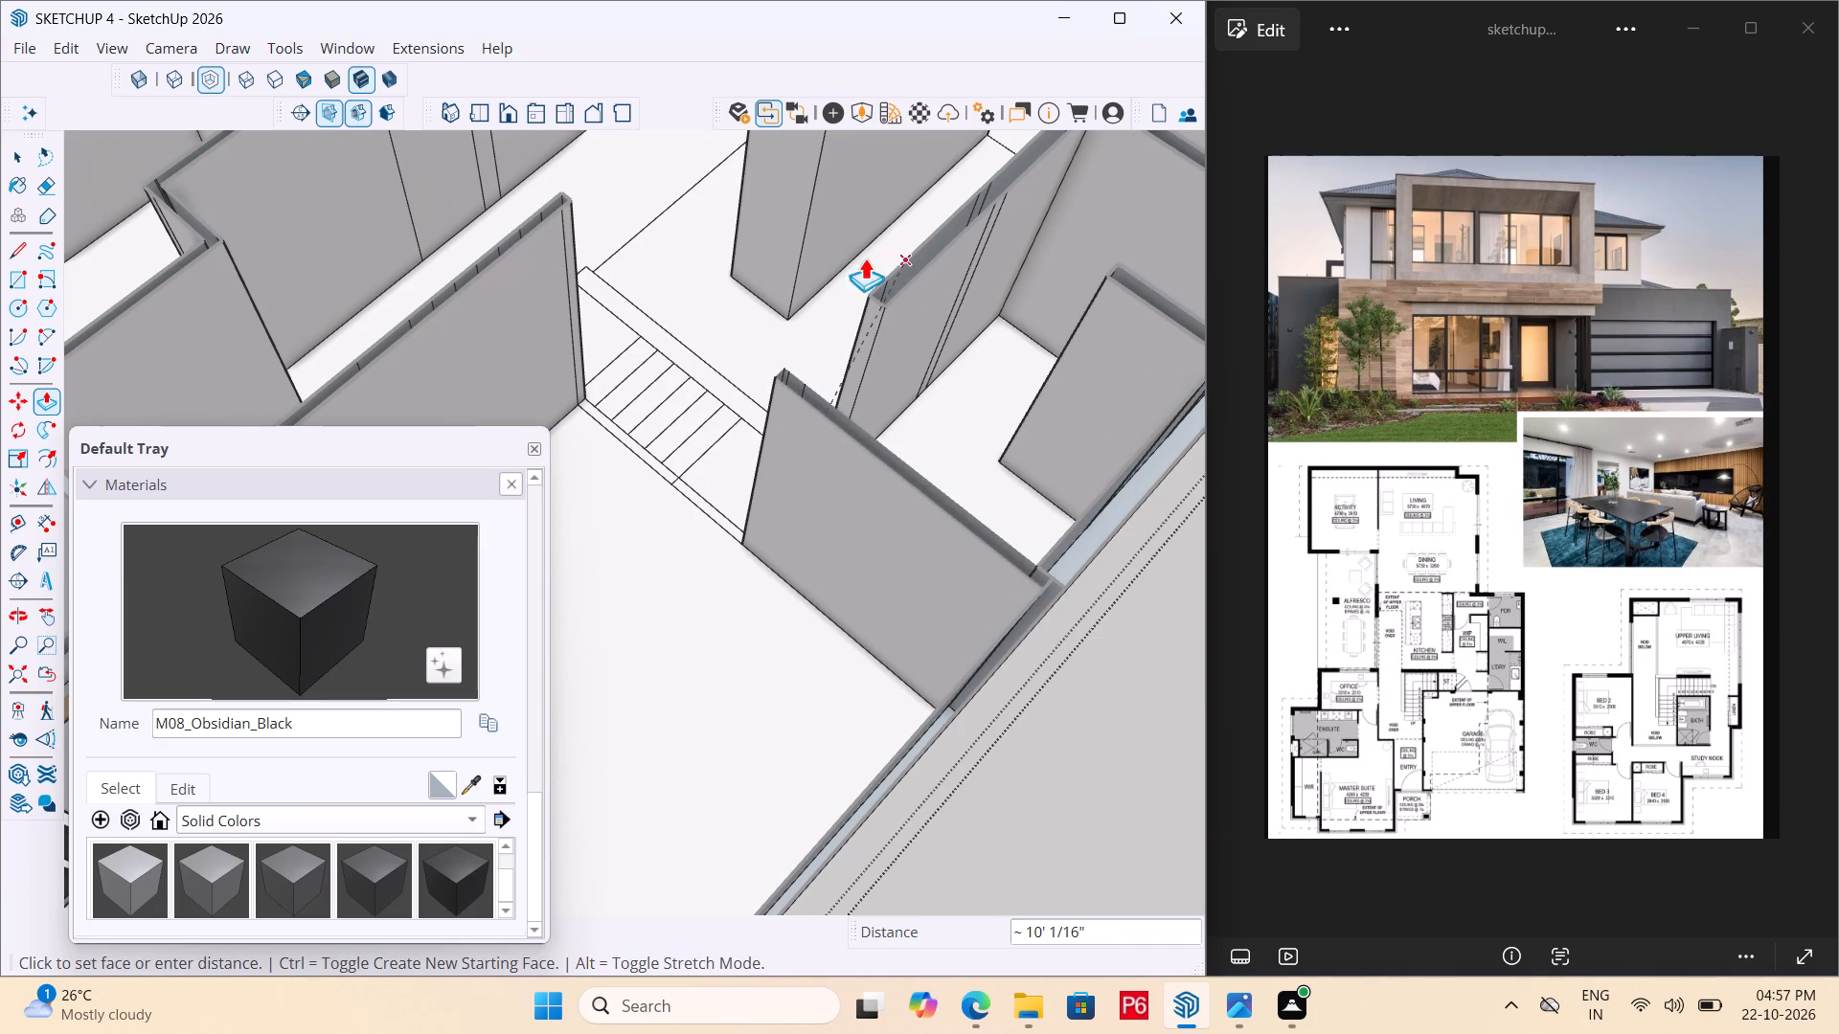
{"action": "scroll", "coordinate": [782, 272], "scroll_direction": "down", "scroll_amount": 6}
{"action": "type", "text": "10'6\""}
{"action": "key", "text": "Return"}
Raise the short garage rear wall strip on the other side of the stairs by the same 10'6".
{"action": "scroll", "coordinate": [640, 270], "scroll_direction": "up", "scroll_amount": 6}
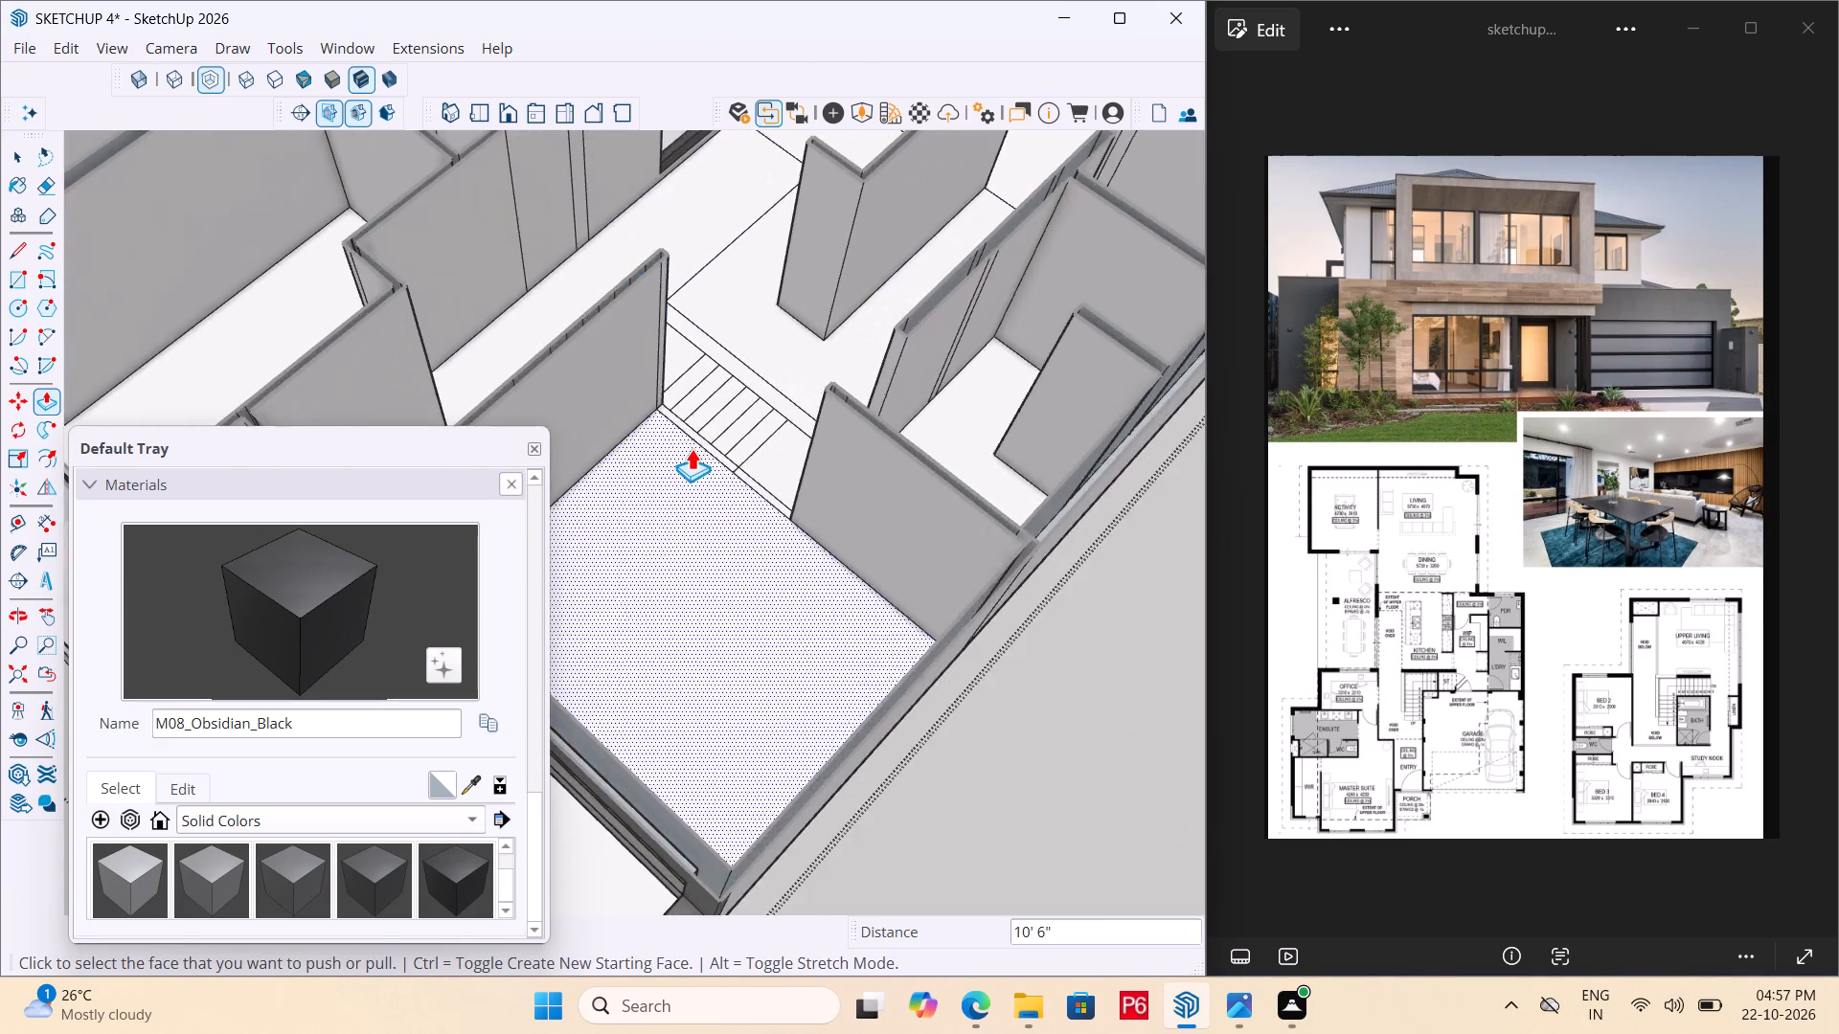
{"action": "scroll", "coordinate": [692, 448], "scroll_direction": "up", "scroll_amount": 9}
{"action": "double_click", "coordinate": [739, 473]}
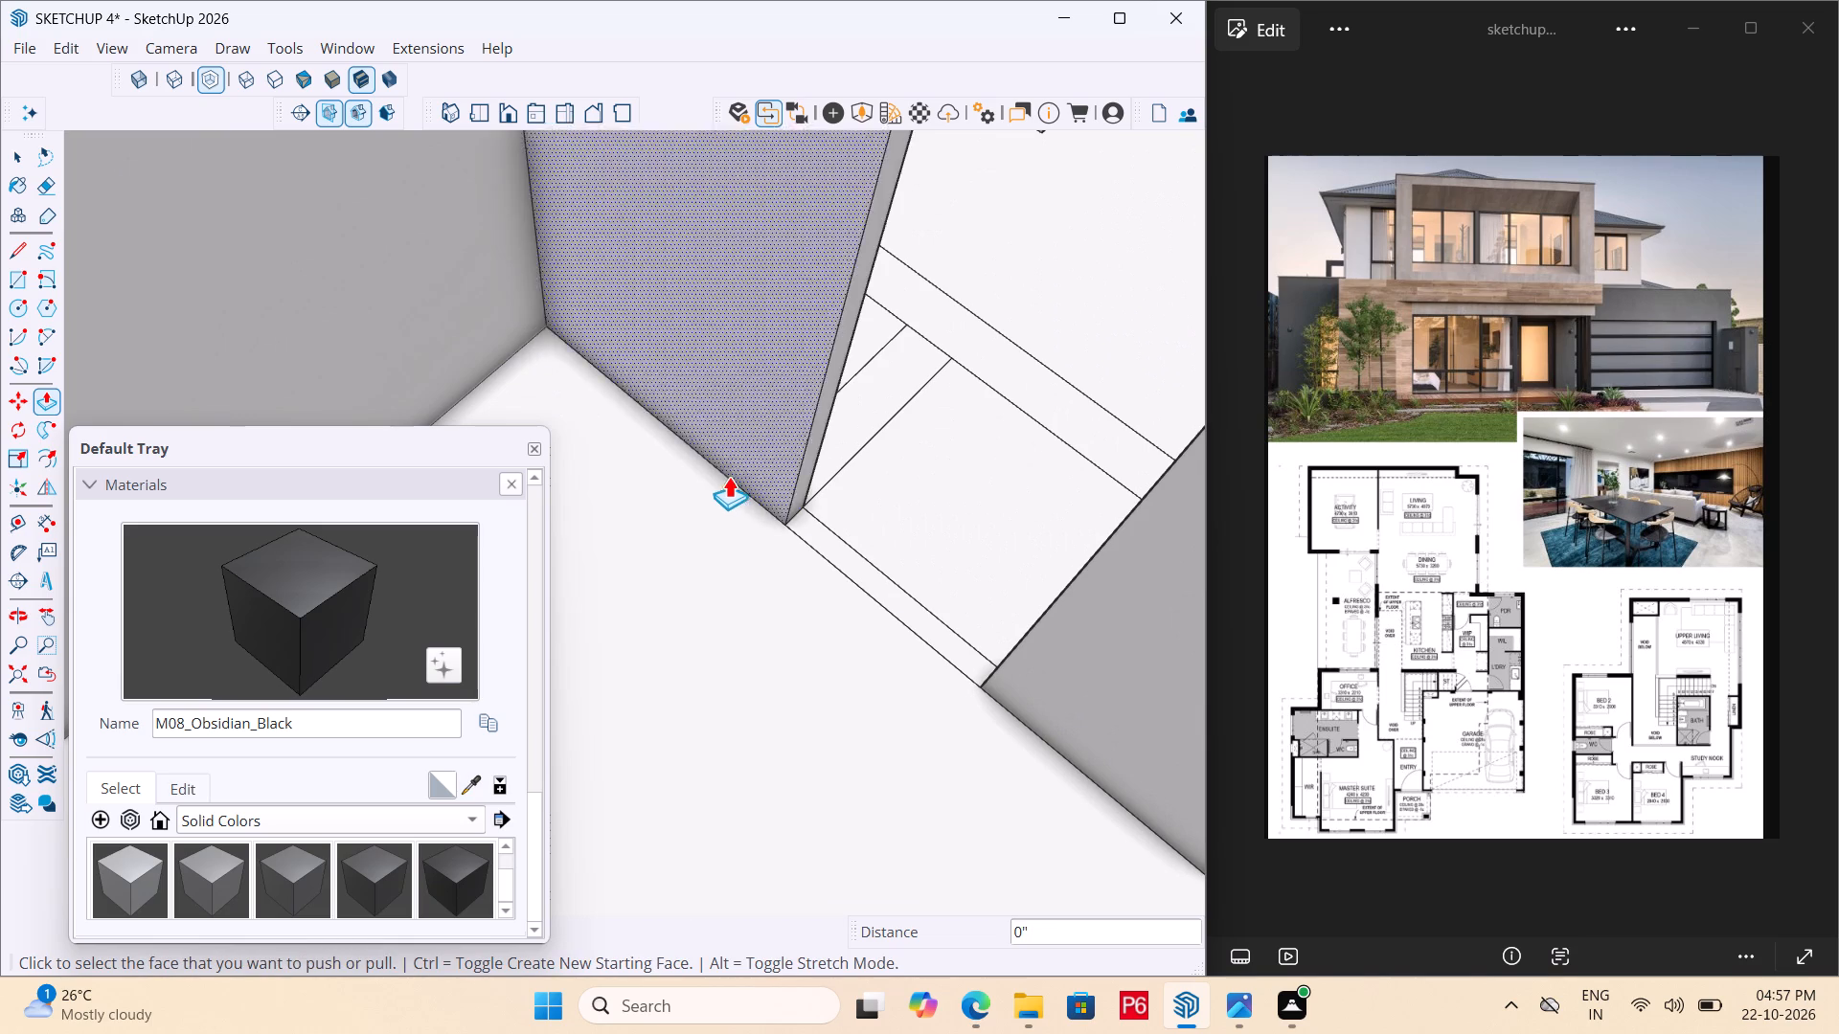
Save the model with the new garage rear walls.
{"action": "scroll", "coordinate": [579, 523], "scroll_direction": "down", "scroll_amount": 6}
{"action": "scroll", "coordinate": [620, 603], "scroll_direction": "down", "scroll_amount": 7}
{"action": "scroll", "coordinate": [791, 571], "scroll_direction": "down", "scroll_amount": 5}
{"action": "middle_click_drag", "start_coordinate": [806, 566], "coordinate": [813, 512]}
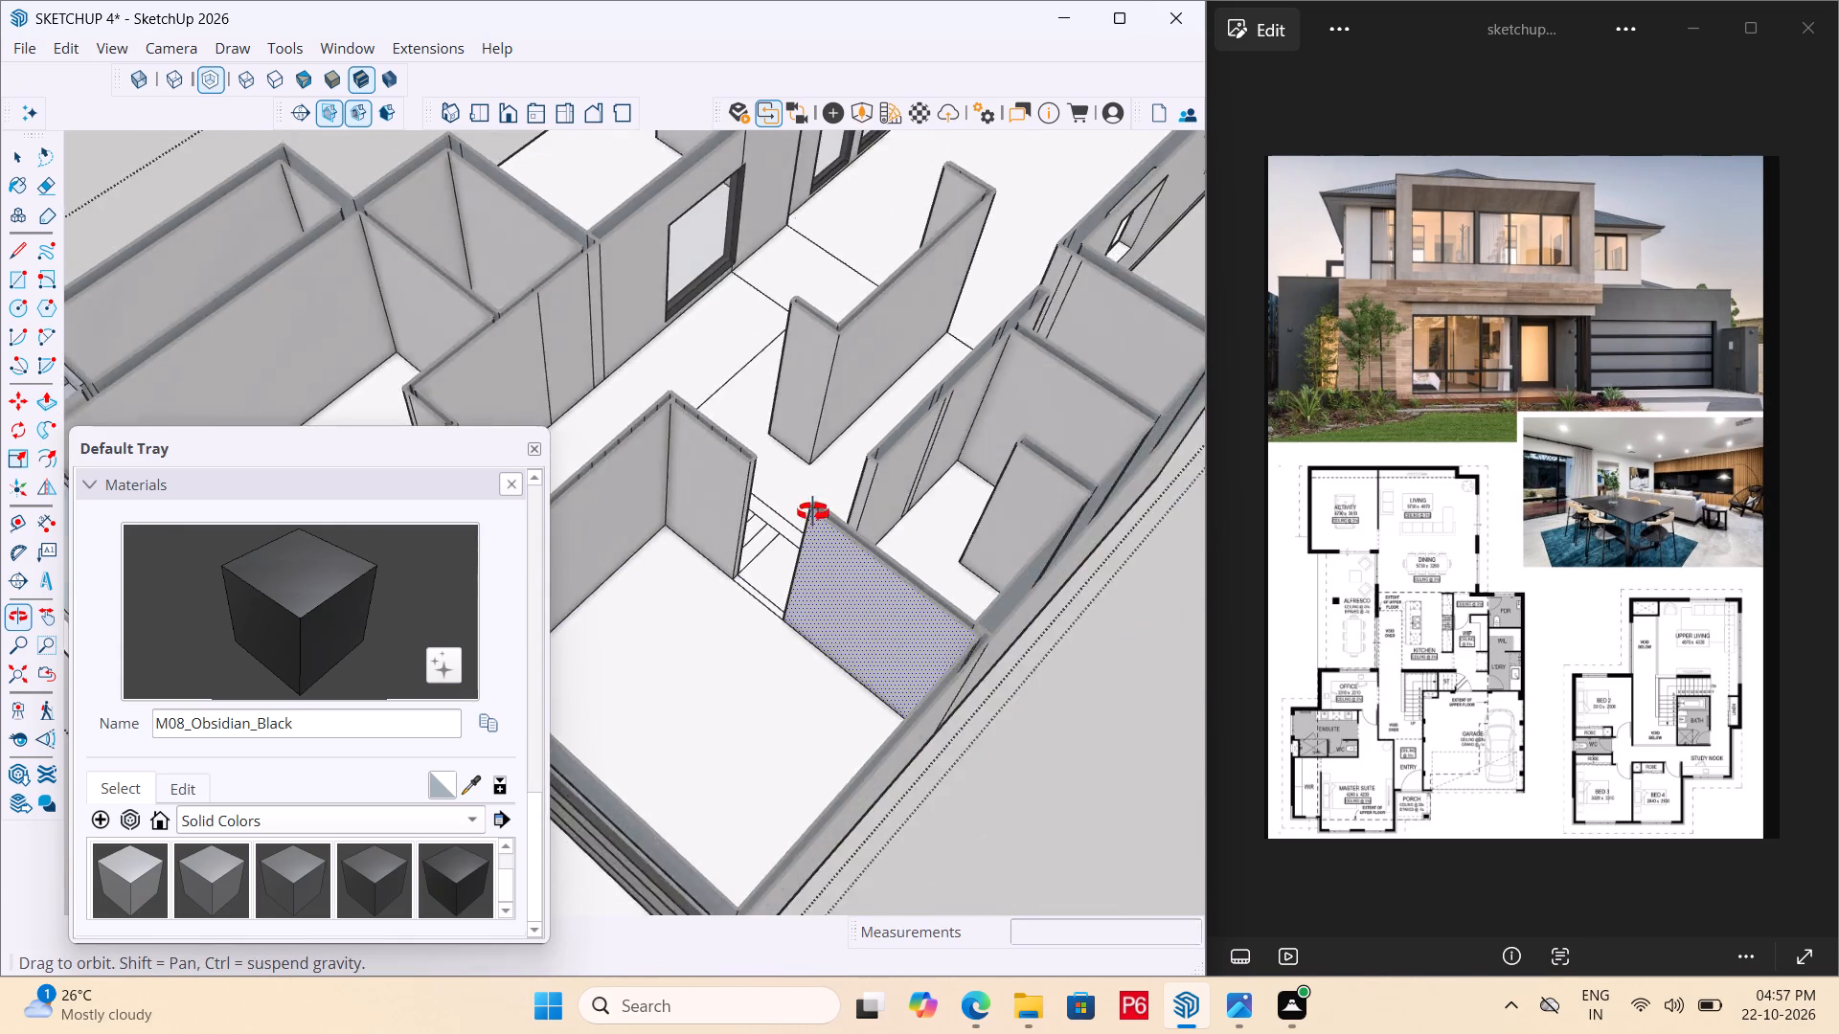
{"action": "middle_click_drag", "start_coordinate": [813, 512], "coordinate": [896, 426]}
{"action": "key", "text": "ctrl+s"}
{"action": "key", "text": "ctrl+s"}
{"action": "key", "text": "ctrl+s"}
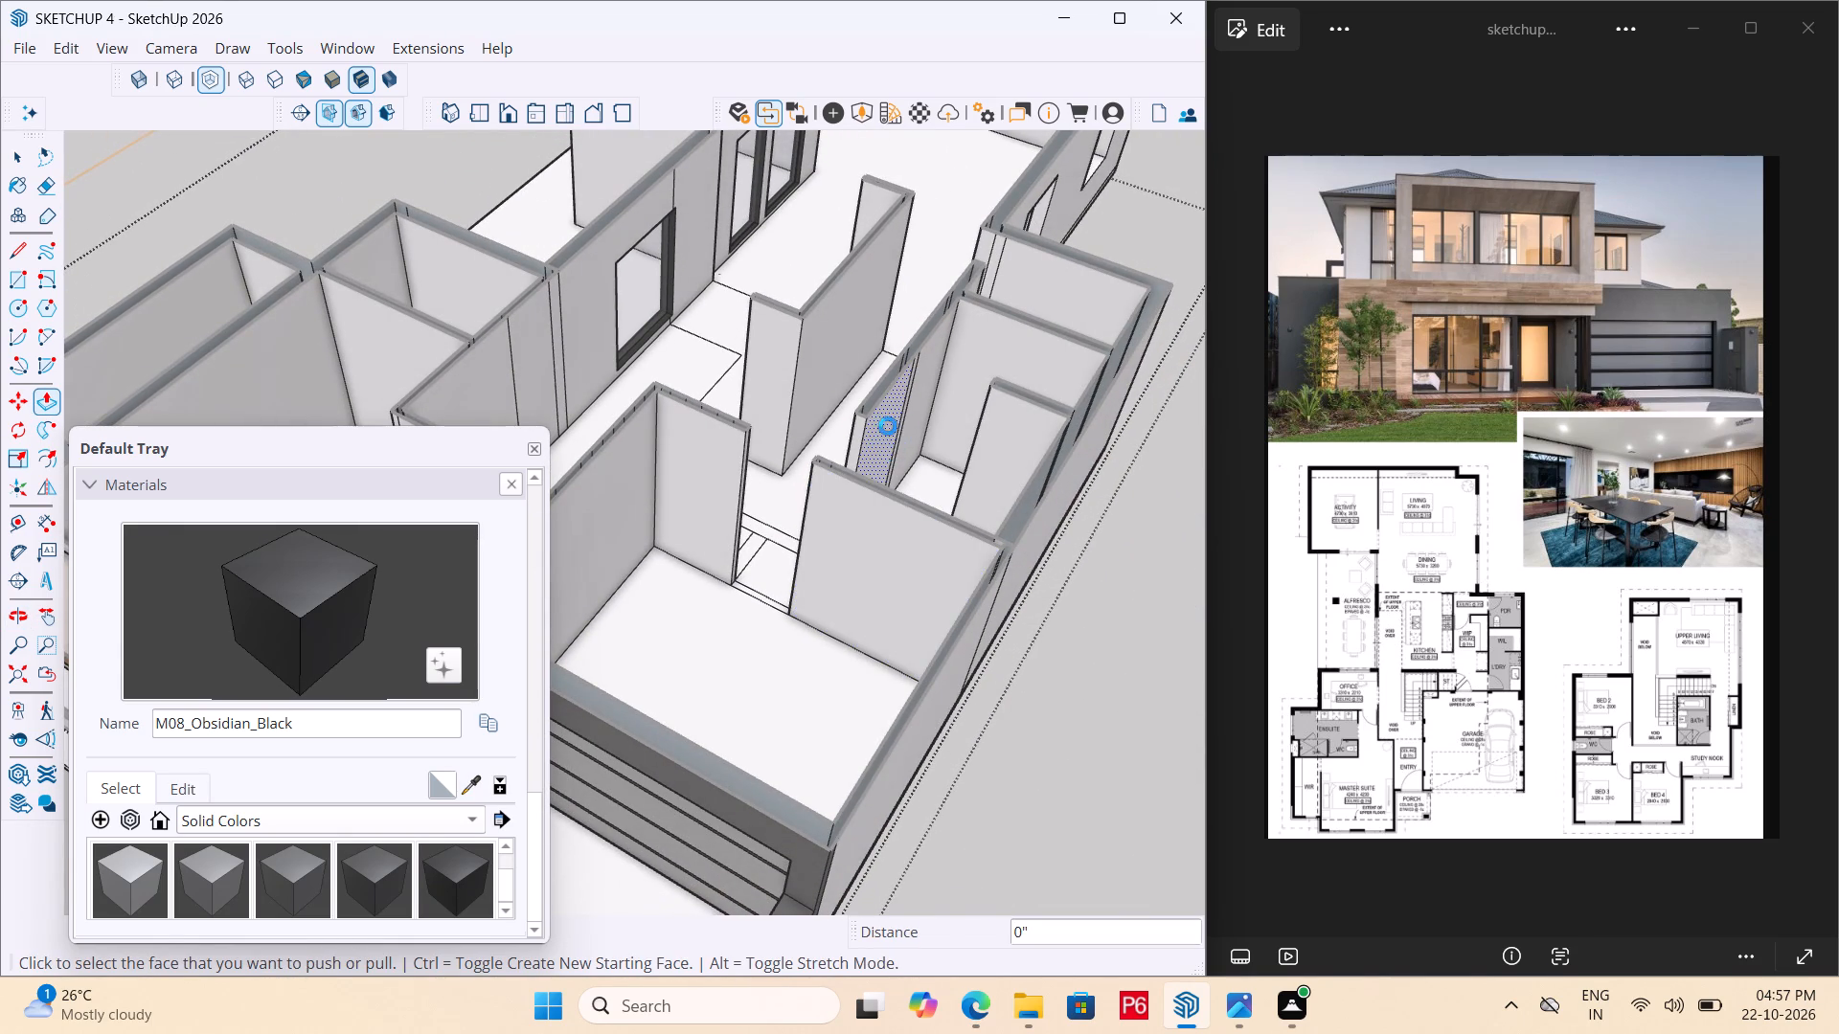
{"action": "key", "text": "ctrl+s"}
Exit editing of the ground-floor group.
{"action": "key", "text": "space"}
{"action": "left_click", "coordinate": [1062, 675]}
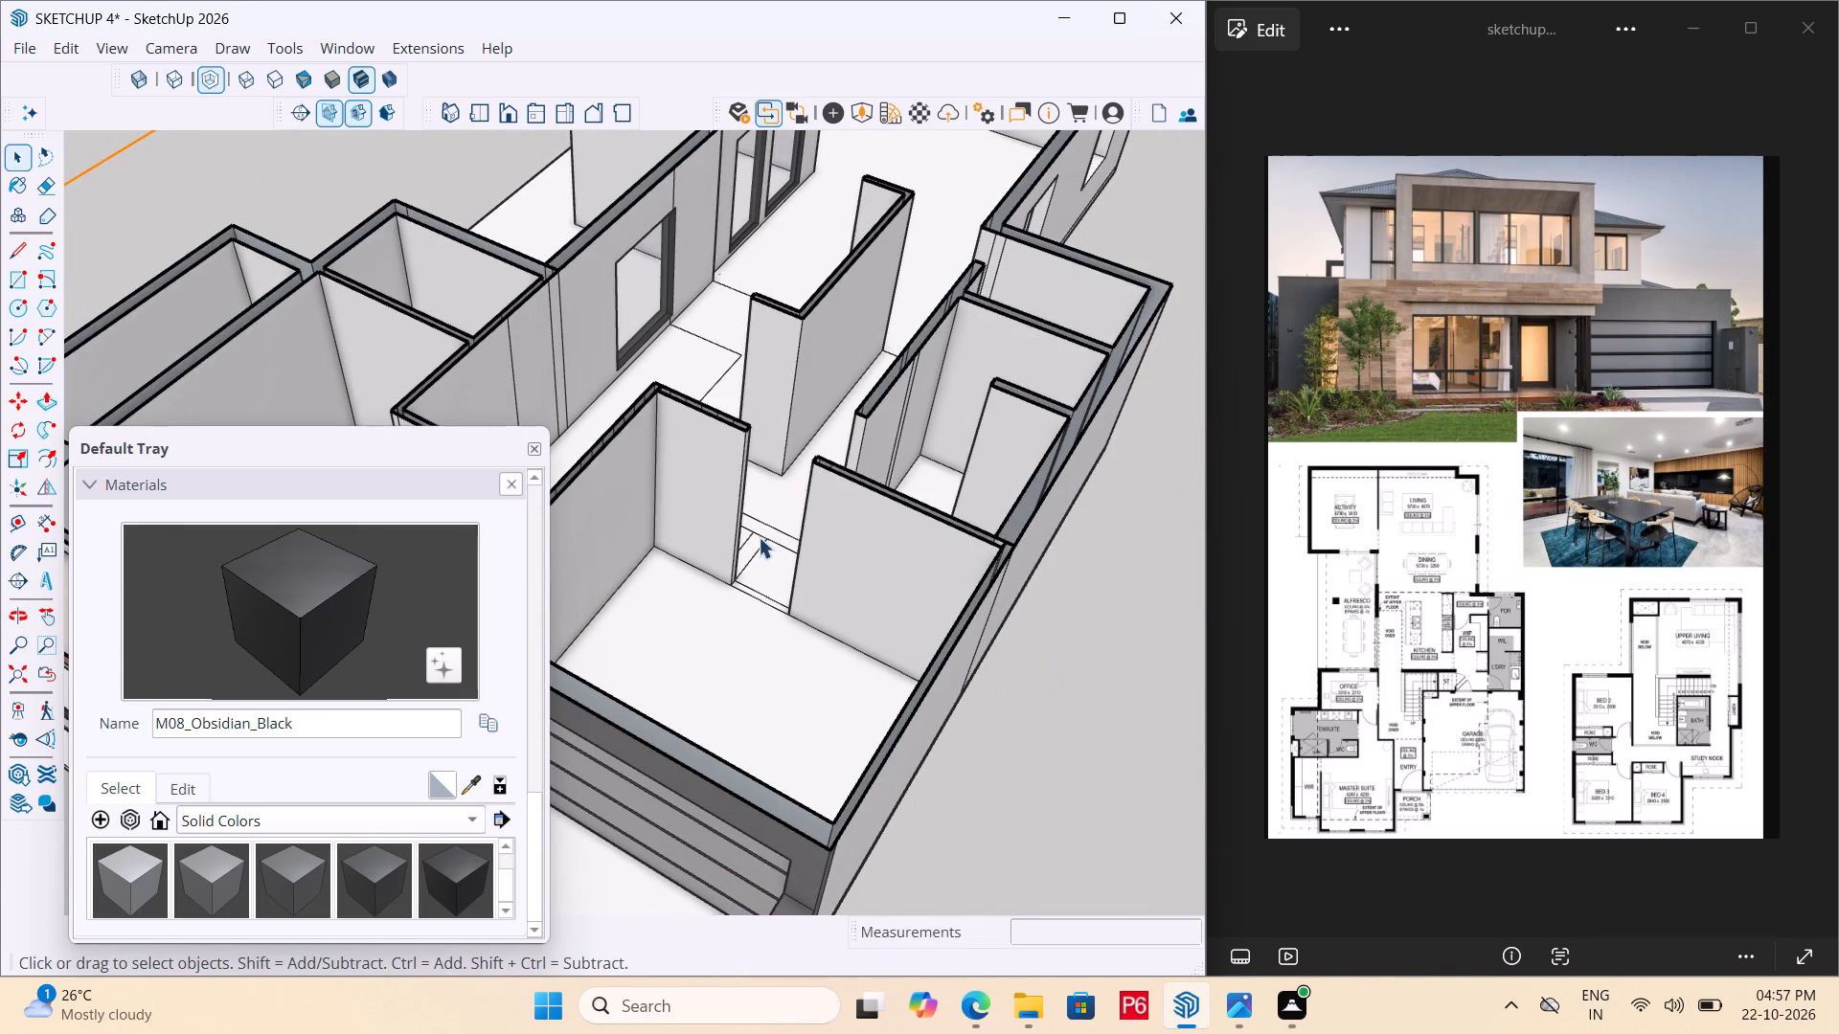
Examine the overall ground-floor wall layout and the adjacent slab from above.
{"action": "scroll", "coordinate": [755, 542], "scroll_direction": "down", "scroll_amount": 4}
{"action": "middle_click_drag", "start_coordinate": [742, 573], "coordinate": [829, 596]}
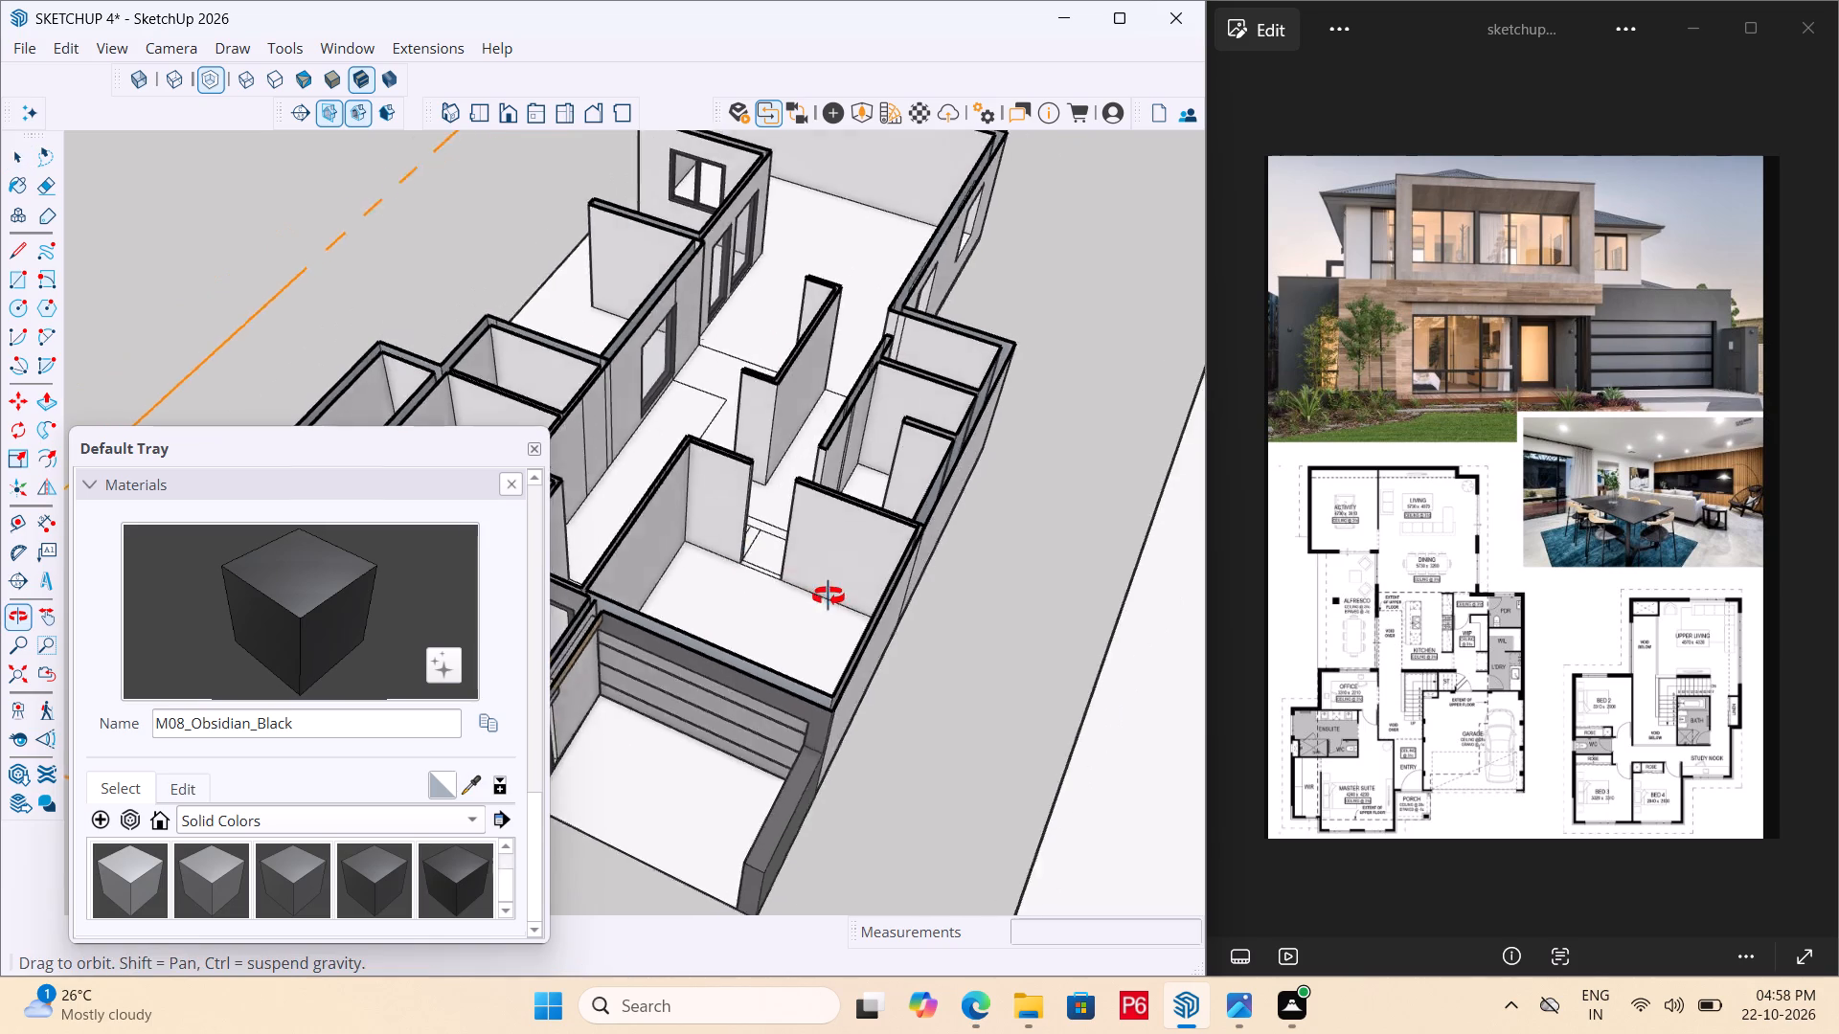
{"action": "middle_click_drag", "start_coordinate": [829, 596], "coordinate": [1271, 483]}
{"action": "middle_click_drag", "start_coordinate": [734, 444], "coordinate": [1146, 446]}
{"action": "scroll", "coordinate": [949, 506], "scroll_direction": "down", "scroll_amount": 7}
{"action": "middle_click_drag", "start_coordinate": [913, 590], "coordinate": [568, 814]}
{"action": "scroll", "coordinate": [699, 775], "scroll_direction": "down", "scroll_amount": 1}
{"action": "scroll", "coordinate": [892, 624], "scroll_direction": "down", "scroll_amount": 3}
{"action": "middle_click_drag", "start_coordinate": [815, 746], "coordinate": [626, 786]}
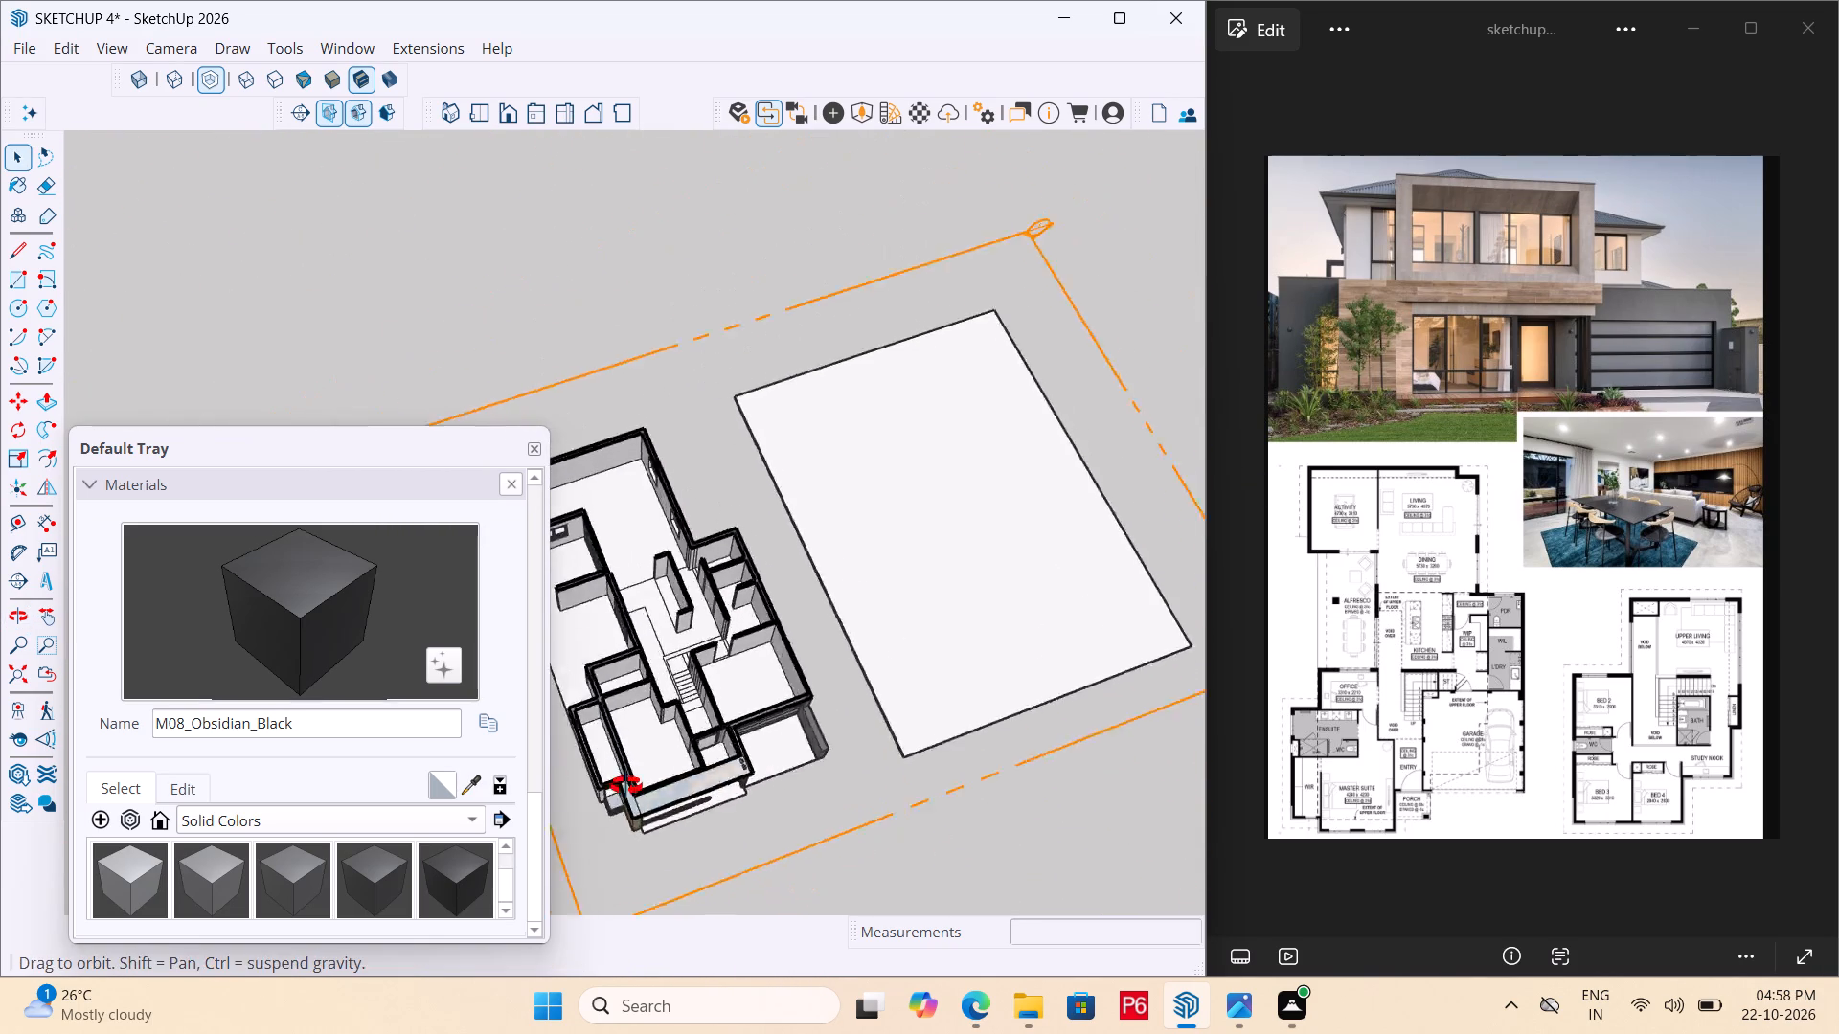
{"action": "middle_click_drag", "start_coordinate": [626, 786], "coordinate": [478, 778]}
{"action": "scroll", "coordinate": [1043, 609], "scroll_direction": "down", "scroll_amount": 5}
{"action": "middle_click_drag", "start_coordinate": [799, 606], "coordinate": [447, 636]}
{"action": "scroll", "coordinate": [450, 637], "scroll_direction": "up", "scroll_amount": 1}
{"action": "scroll", "coordinate": [611, 744], "scroll_direction": "up", "scroll_amount": 4}
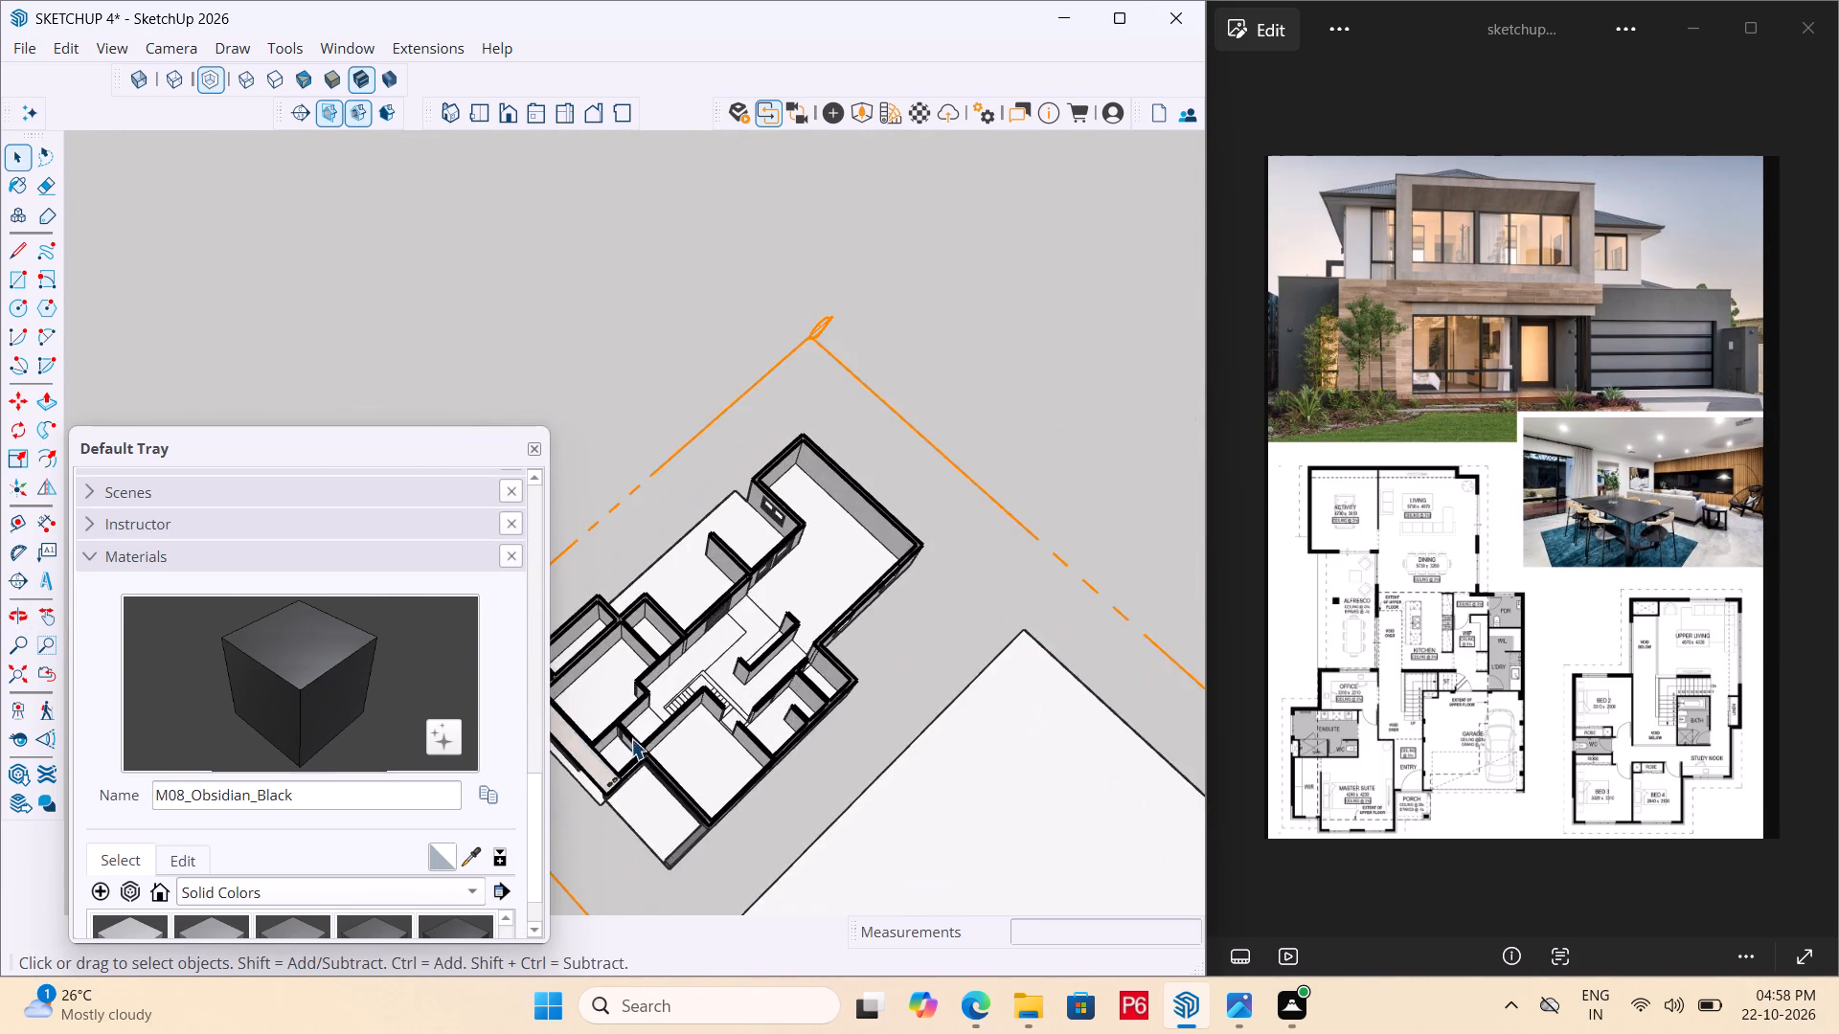
Draw a rectangle about 3'4" by 9" over the first tread of the stair outline beside the garage wall.
{"action": "scroll", "coordinate": [631, 738], "scroll_direction": "up", "scroll_amount": 13}
{"action": "middle_click_drag", "start_coordinate": [667, 676], "coordinate": [567, 562]}
{"action": "scroll", "coordinate": [1005, 484], "scroll_direction": "down", "scroll_amount": 7}
{"action": "middle_click_drag", "start_coordinate": [941, 619], "coordinate": [915, 623]}
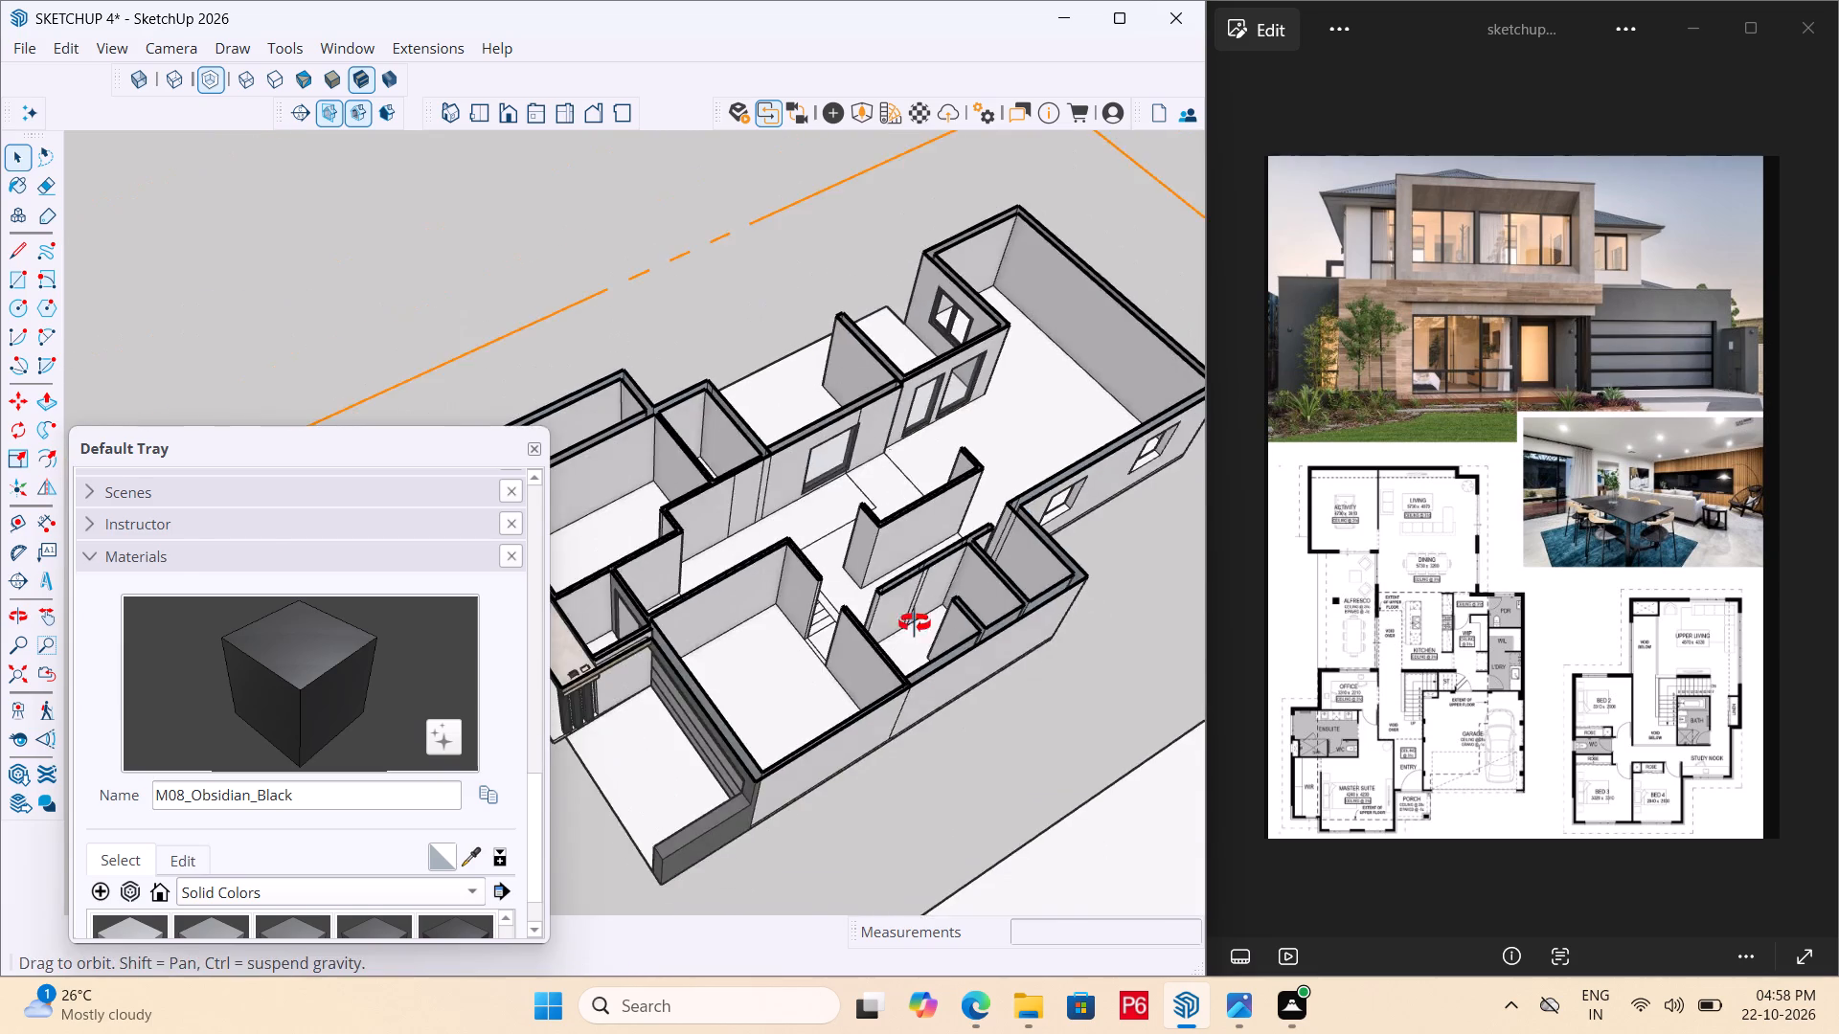
{"action": "middle_click_drag", "start_coordinate": [915, 623], "coordinate": [490, 679]}
{"action": "scroll", "coordinate": [490, 679], "scroll_direction": "up", "scroll_amount": 7}
{"action": "middle_click_drag", "start_coordinate": [606, 762], "coordinate": [625, 753]}
{"action": "middle_click_drag", "start_coordinate": [801, 696], "coordinate": [620, 675]}
{"action": "scroll", "coordinate": [618, 683], "scroll_direction": "up", "scroll_amount": 3}
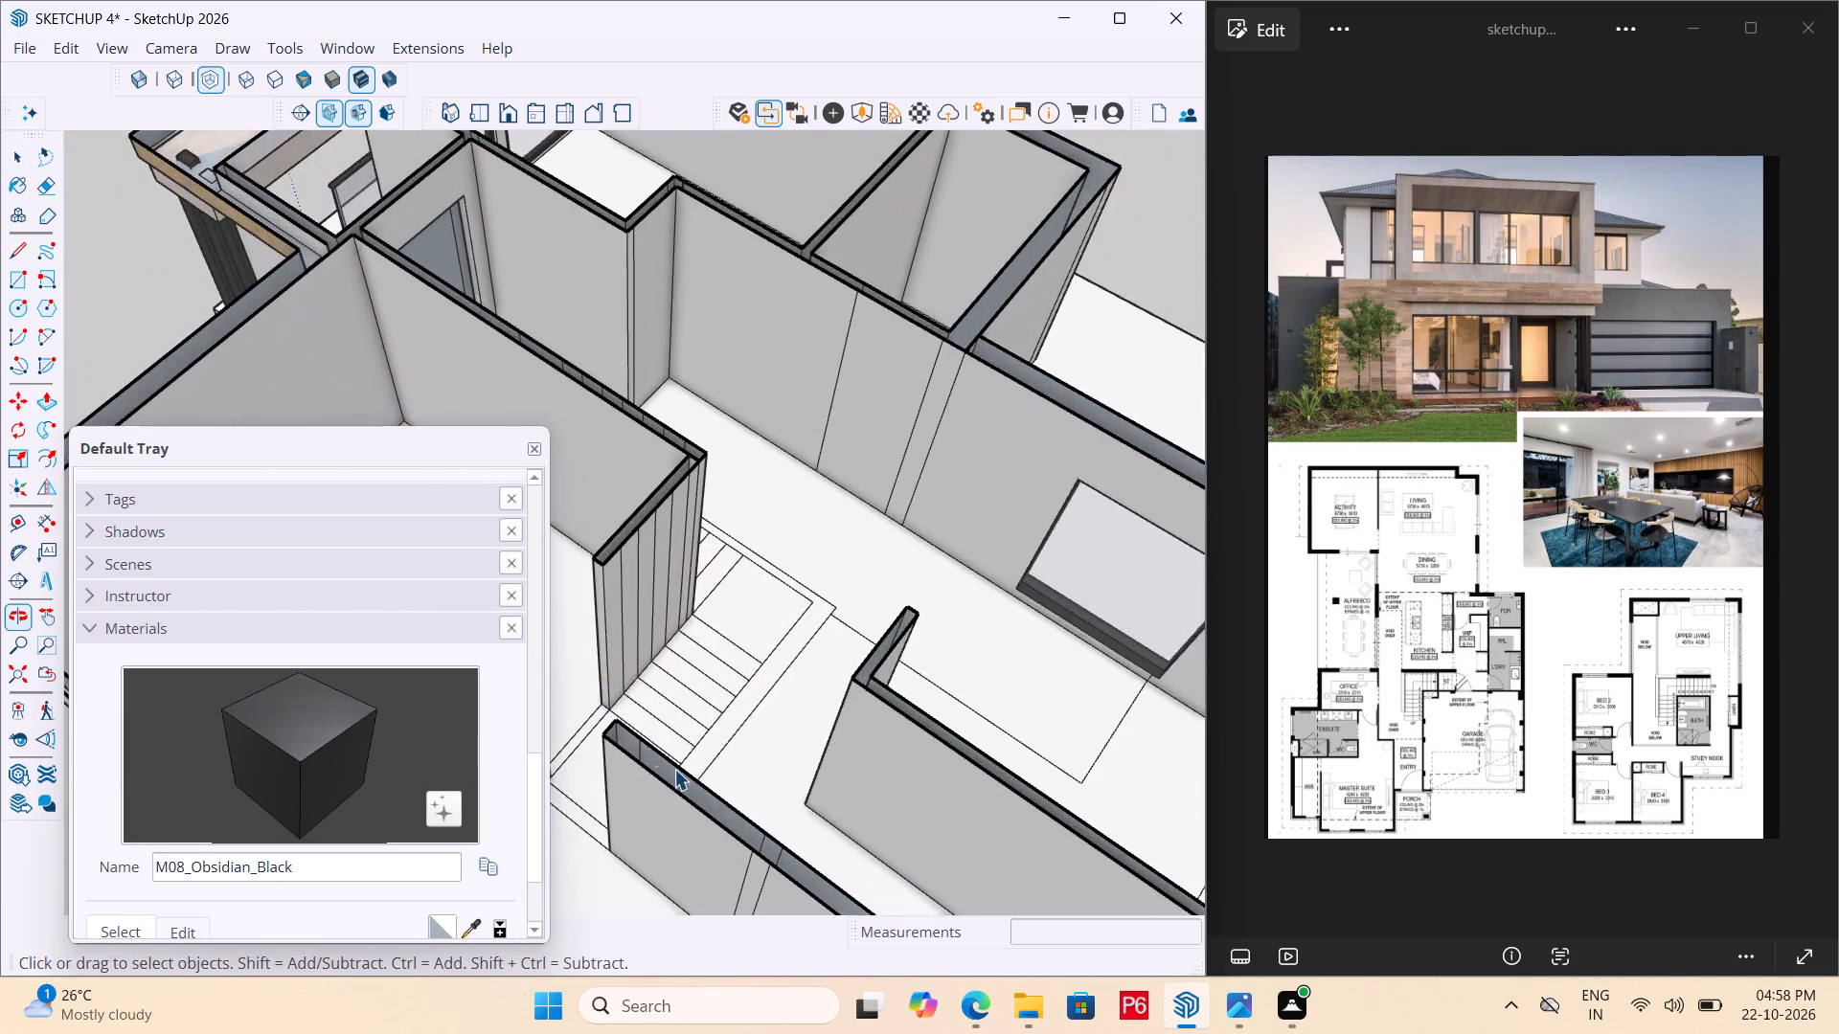
{"action": "scroll", "coordinate": [674, 769], "scroll_direction": "up", "scroll_amount": 2}
{"action": "middle_click_drag", "start_coordinate": [674, 769], "coordinate": [568, 841]}
{"action": "scroll", "coordinate": [568, 841], "scroll_direction": "up", "scroll_amount": 3}
{"action": "scroll", "coordinate": [923, 471], "scroll_direction": "down", "scroll_amount": 7}
{"action": "scroll", "coordinate": [868, 605], "scroll_direction": "up", "scroll_amount": 5}
{"action": "middle_click_drag", "start_coordinate": [838, 629], "coordinate": [798, 611]}
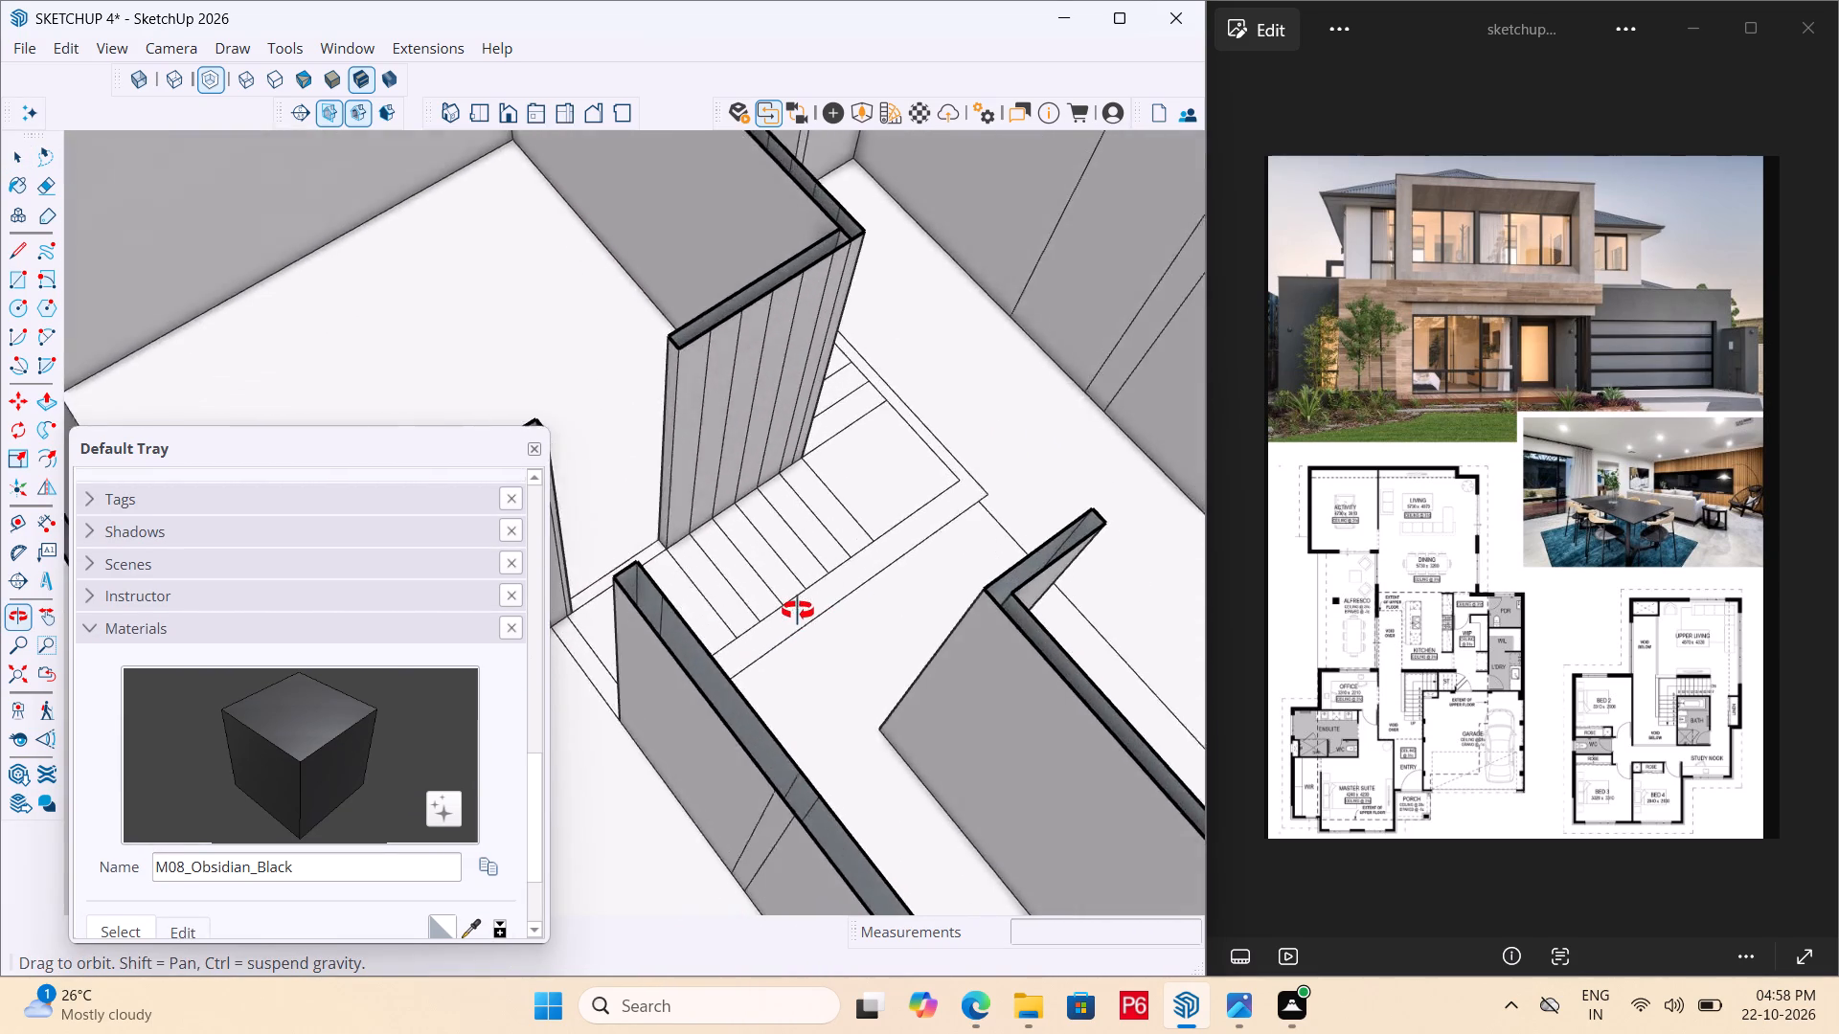
{"action": "middle_click_drag", "start_coordinate": [798, 611], "coordinate": [672, 611]}
{"action": "scroll", "coordinate": [672, 611], "scroll_direction": "up", "scroll_amount": 5}
{"action": "key", "text": "r"}
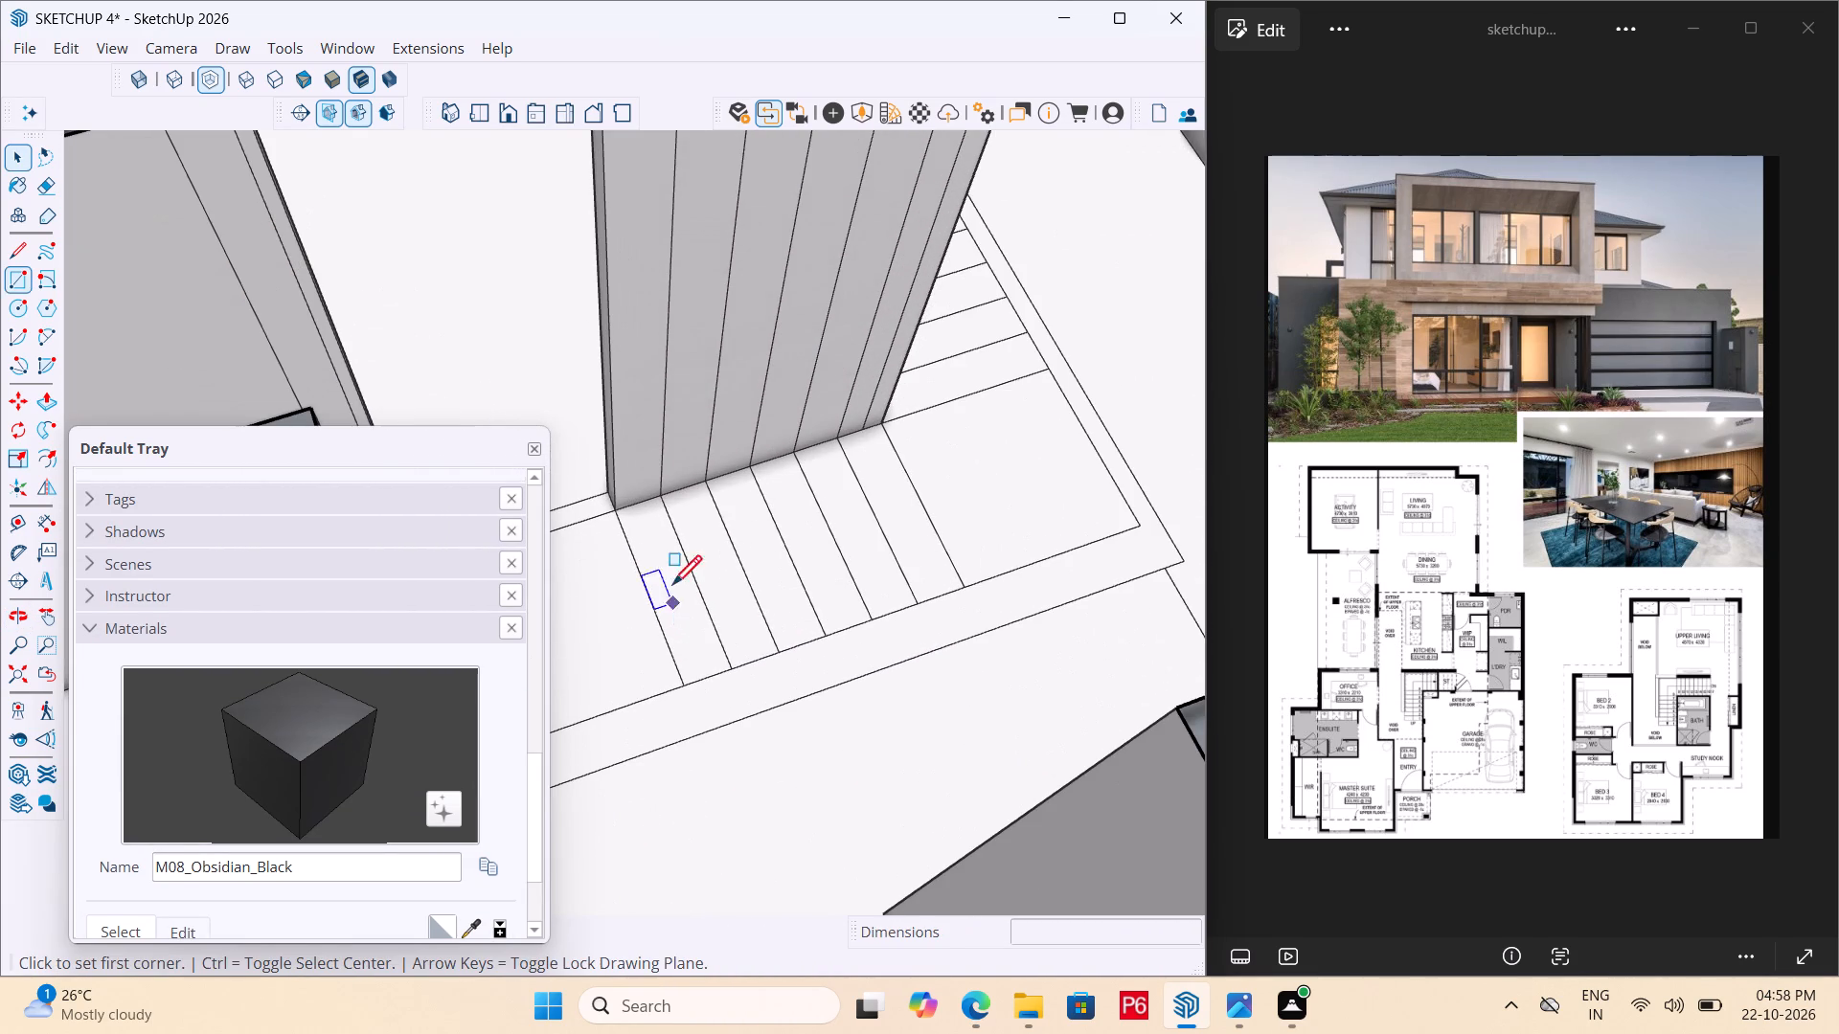
{"action": "left_click", "coordinate": [664, 491]}
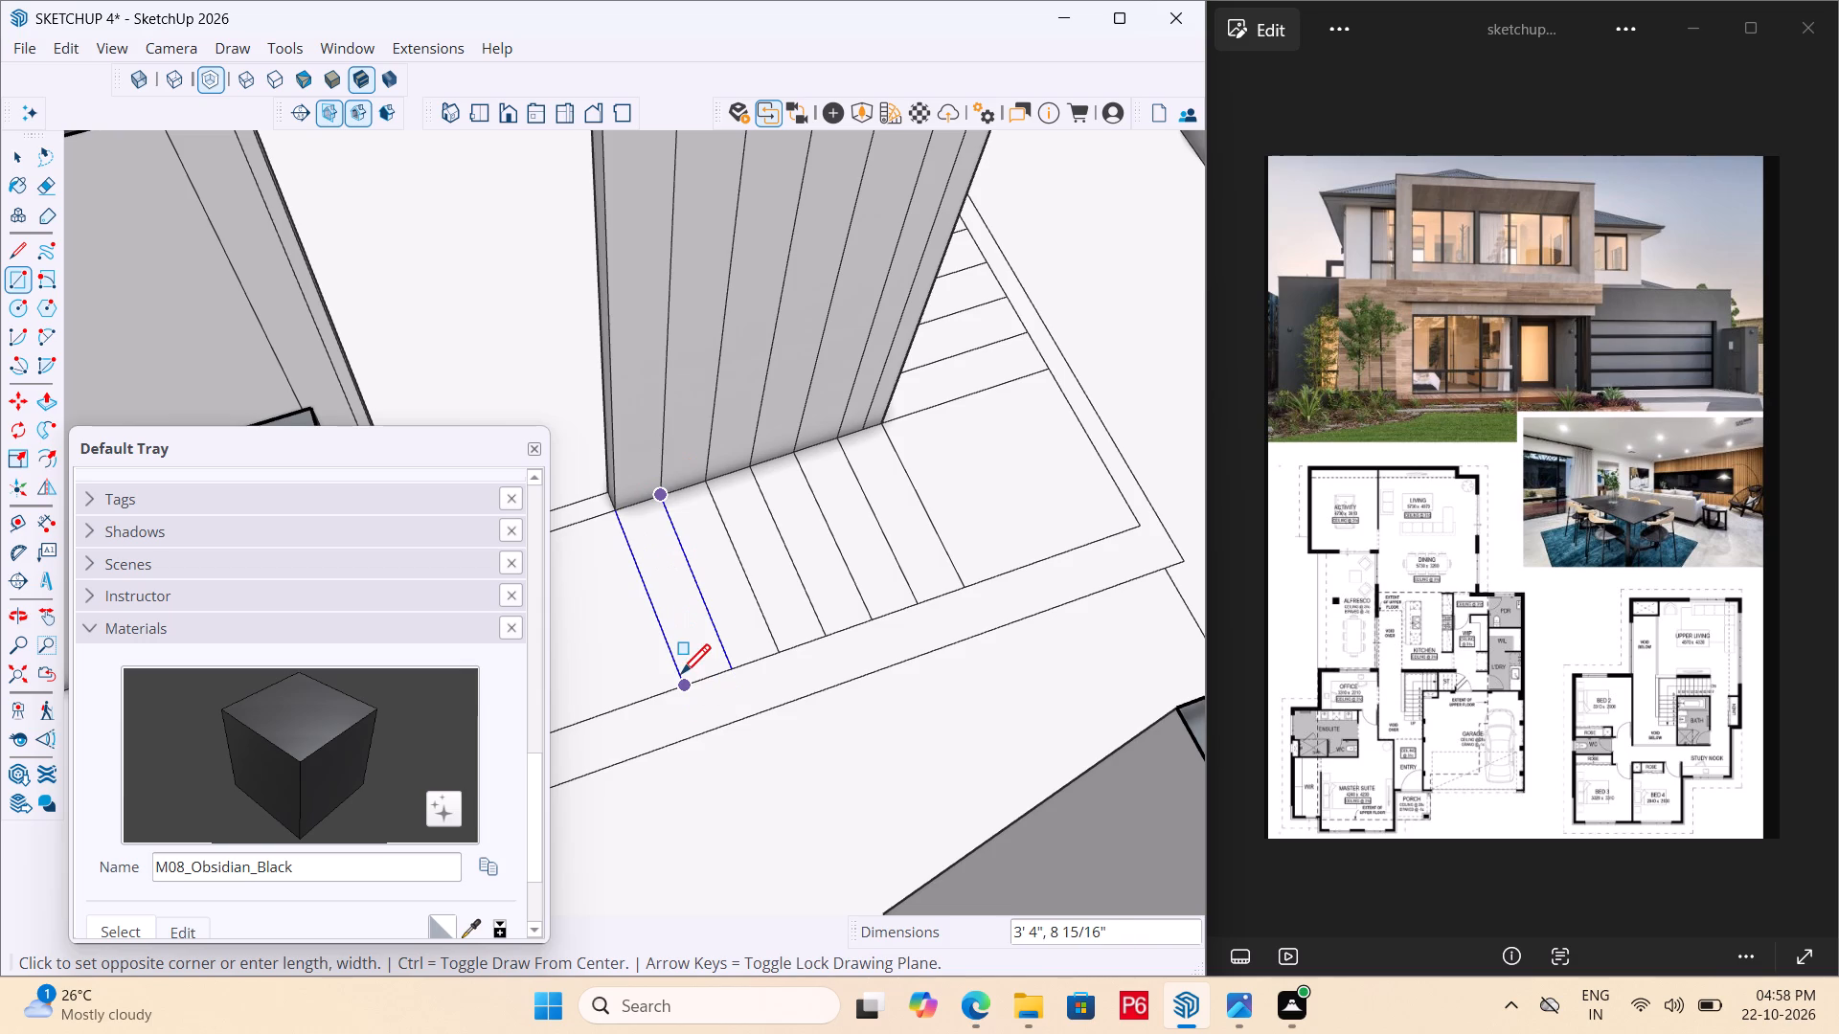
{"action": "left_click", "coordinate": [681, 677]}
Group the first tread's rectangle face together with its edges.
{"action": "key", "text": "space"}
{"action": "double_click", "coordinate": [680, 606]}
{"action": "right_click", "coordinate": [679, 604]}
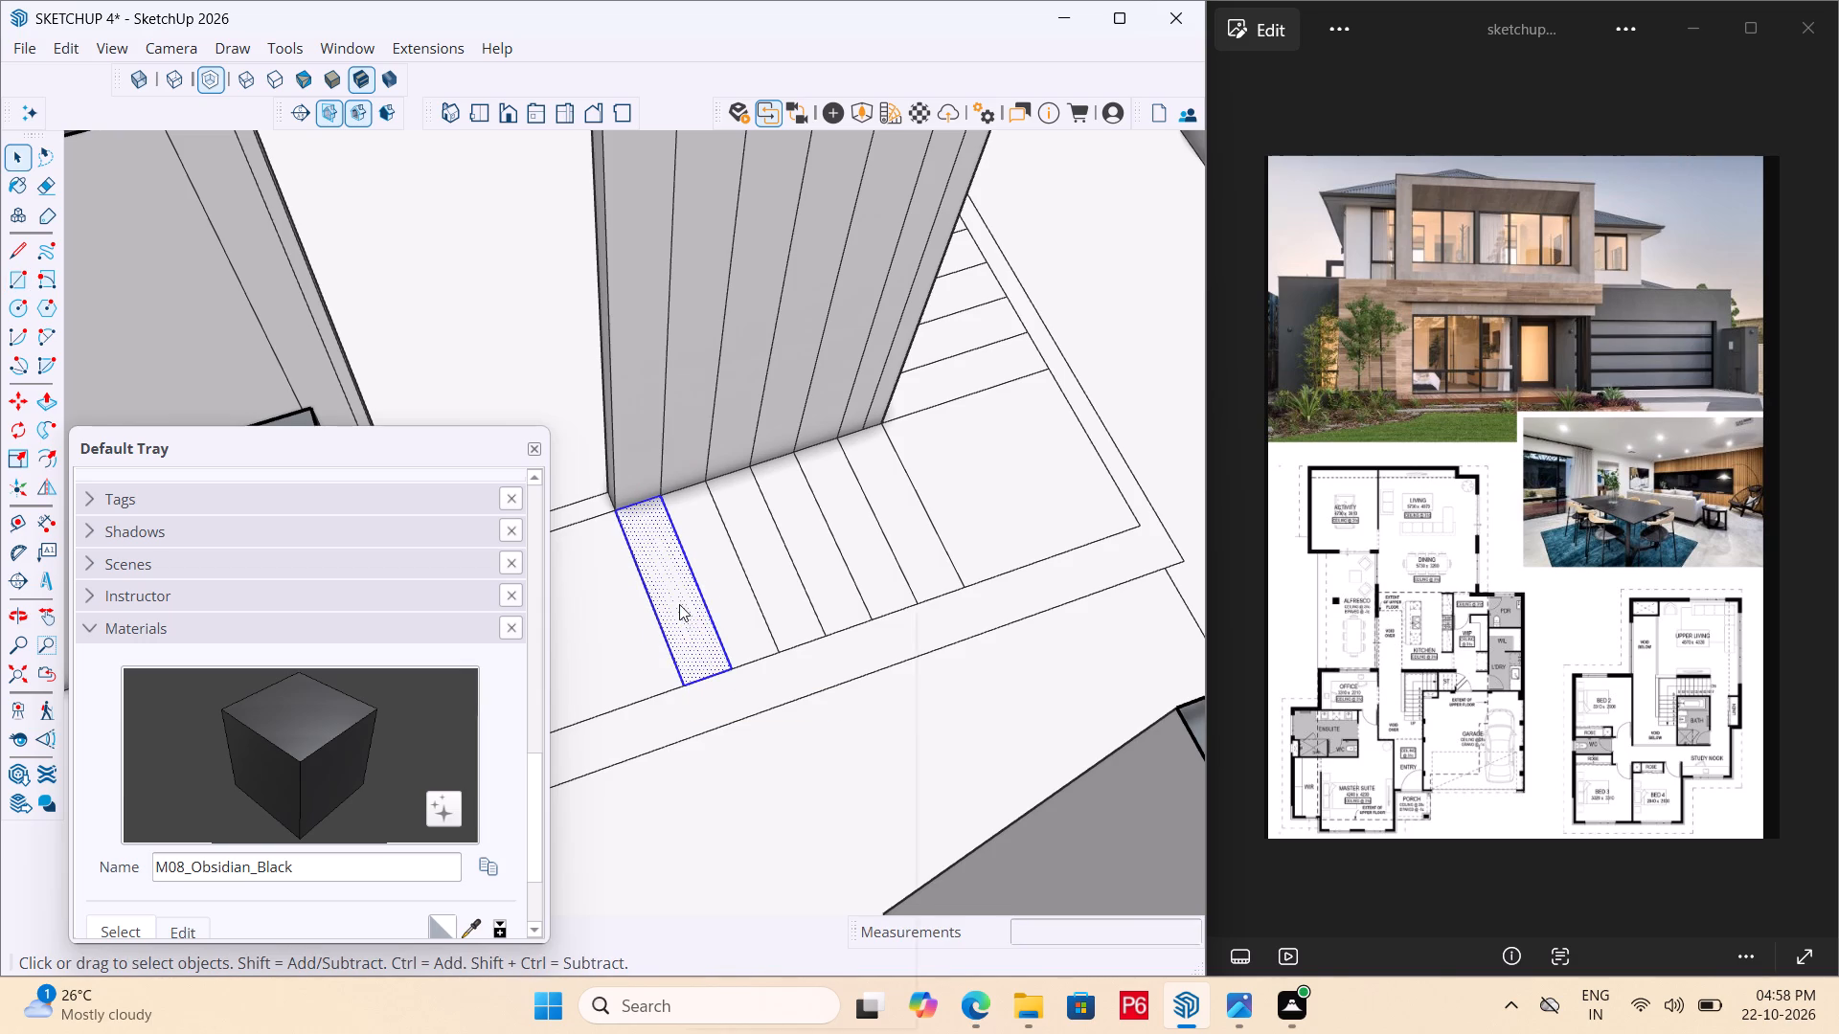
{"action": "left_click", "coordinate": [765, 824]}
{"action": "left_click", "coordinate": [685, 649]}
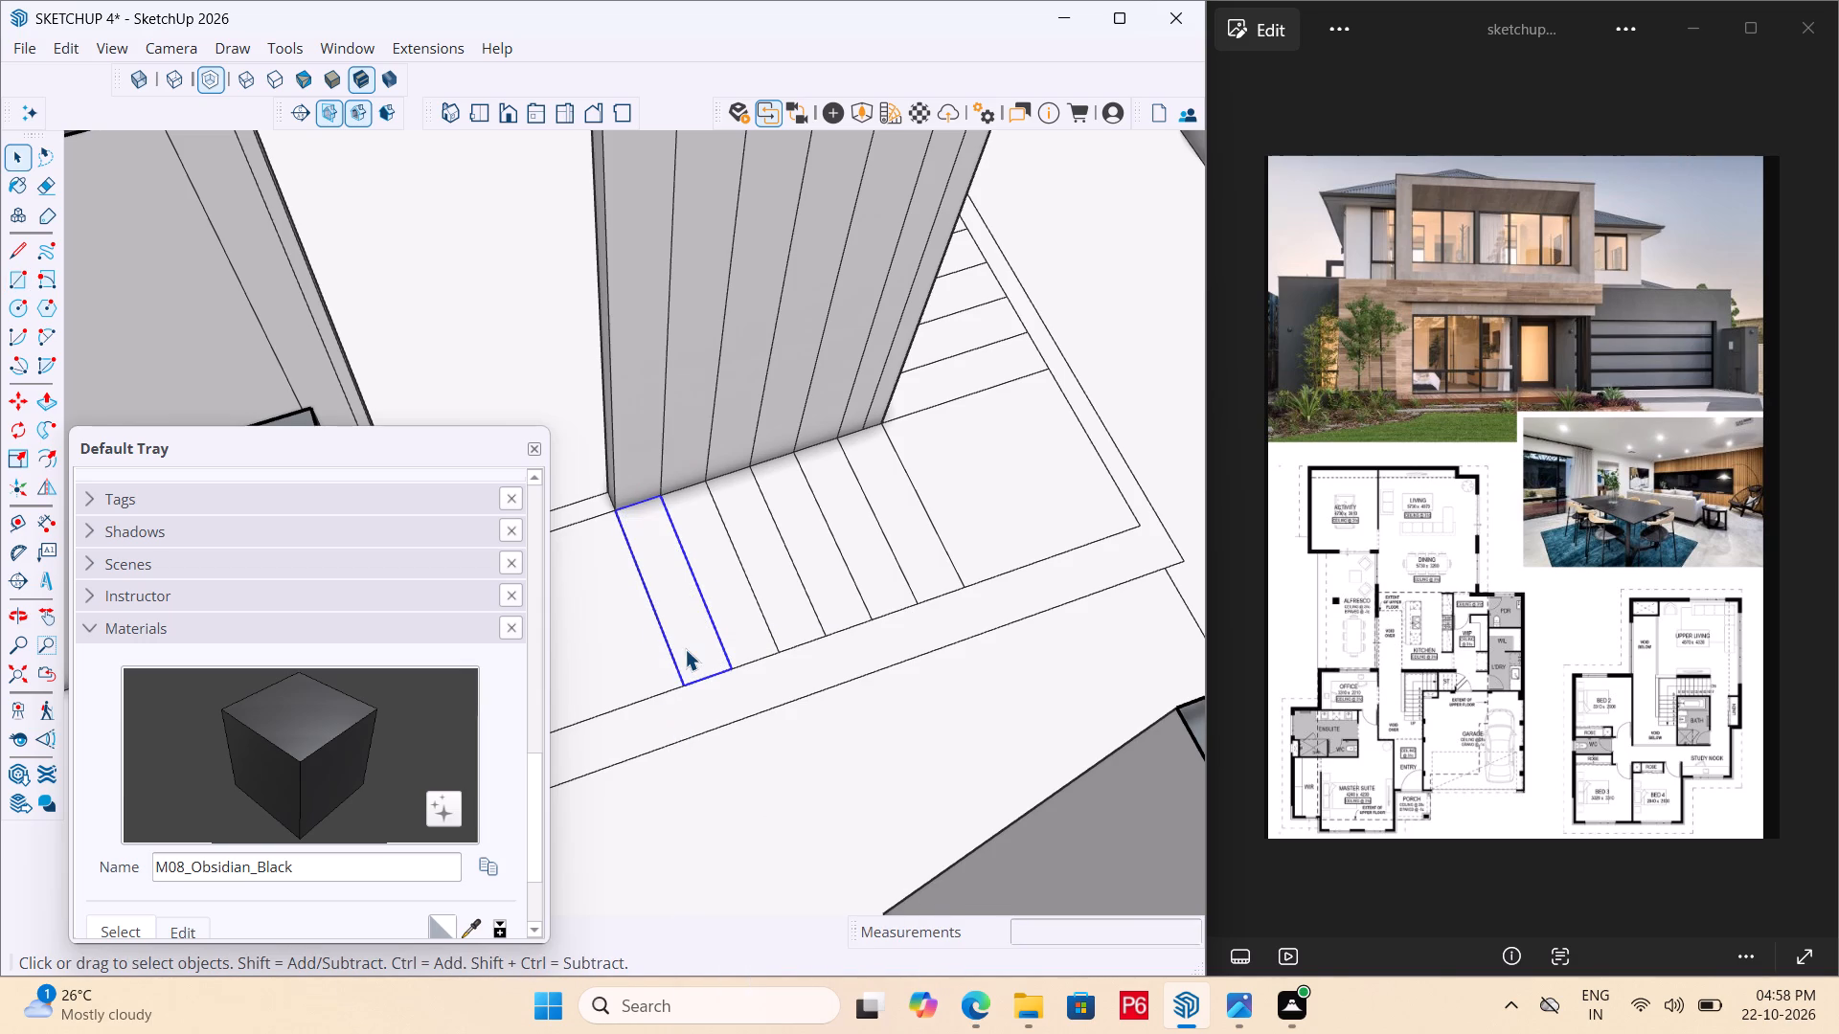
Inside the tread group, pull the face up 9" to make a solid step, then leave the group.
{"action": "double_click", "coordinate": [685, 649]}
{"action": "key", "text": "p"}
{"action": "left_click", "coordinate": [685, 645]}
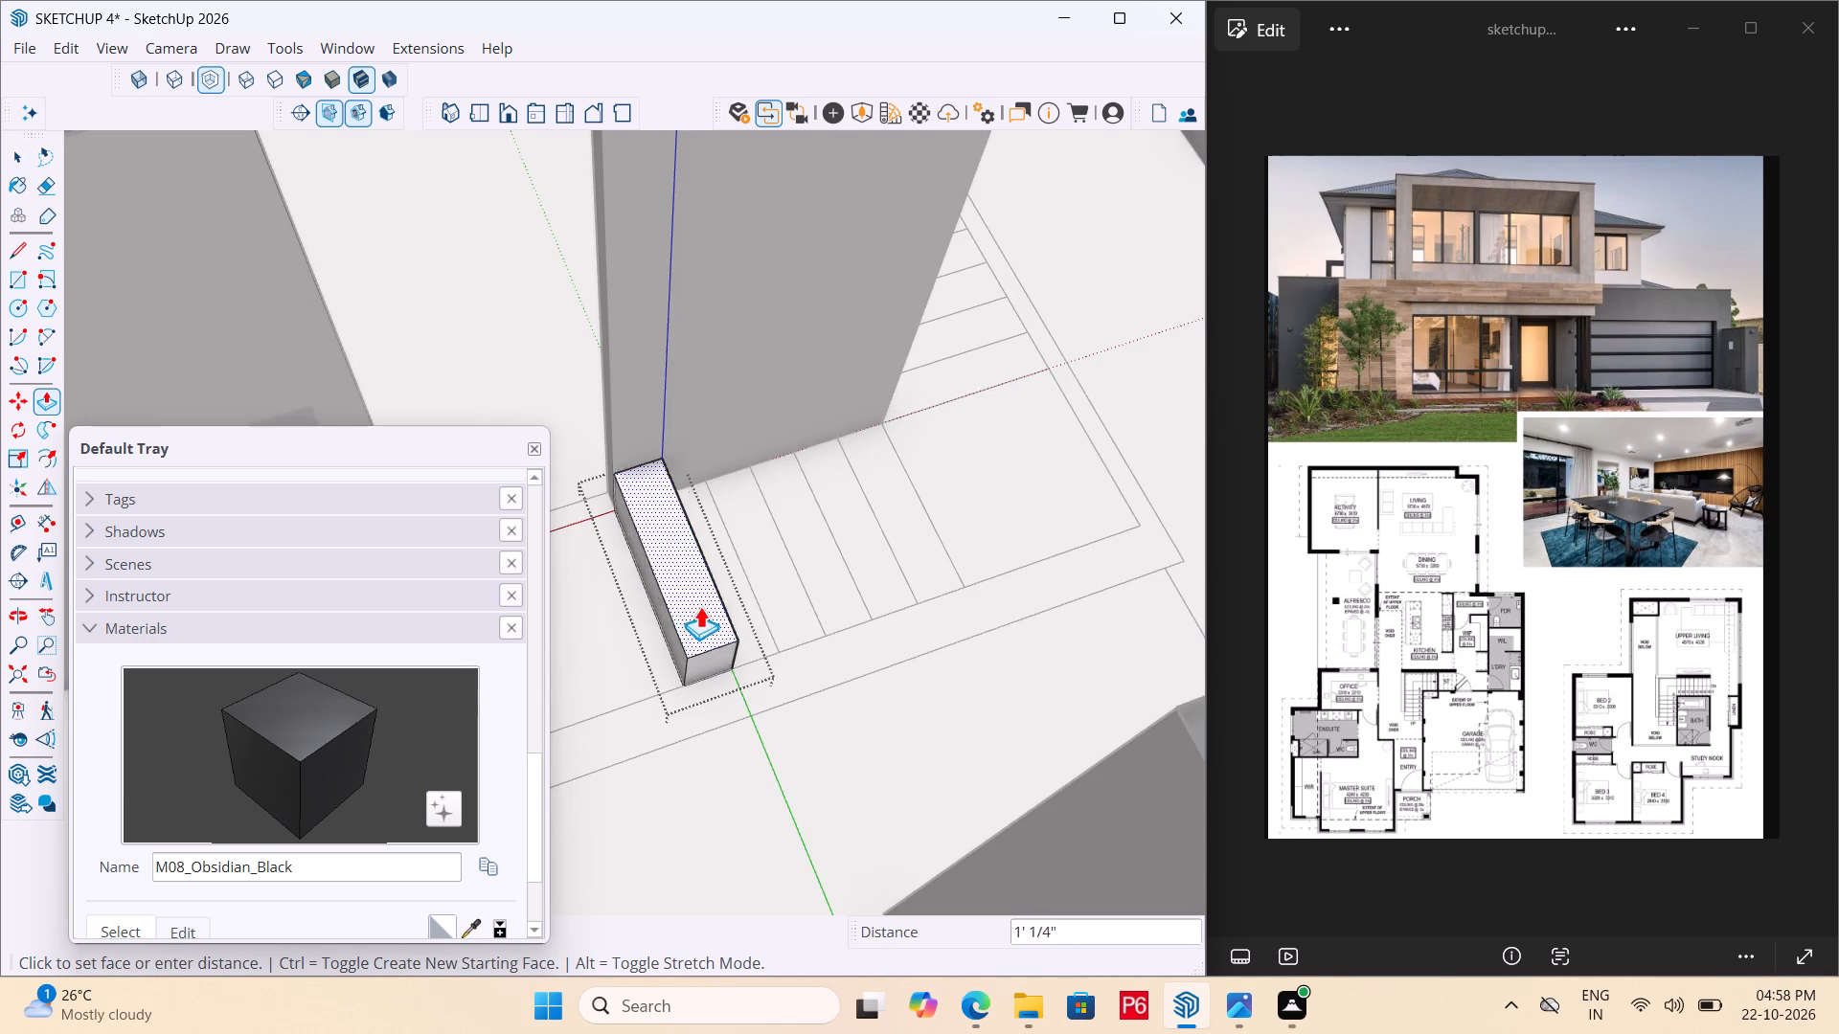
{"action": "key", "text": "9"}
{"action": "key", "text": "shift+quotedbl"}
{"action": "key", "text": "Return"}
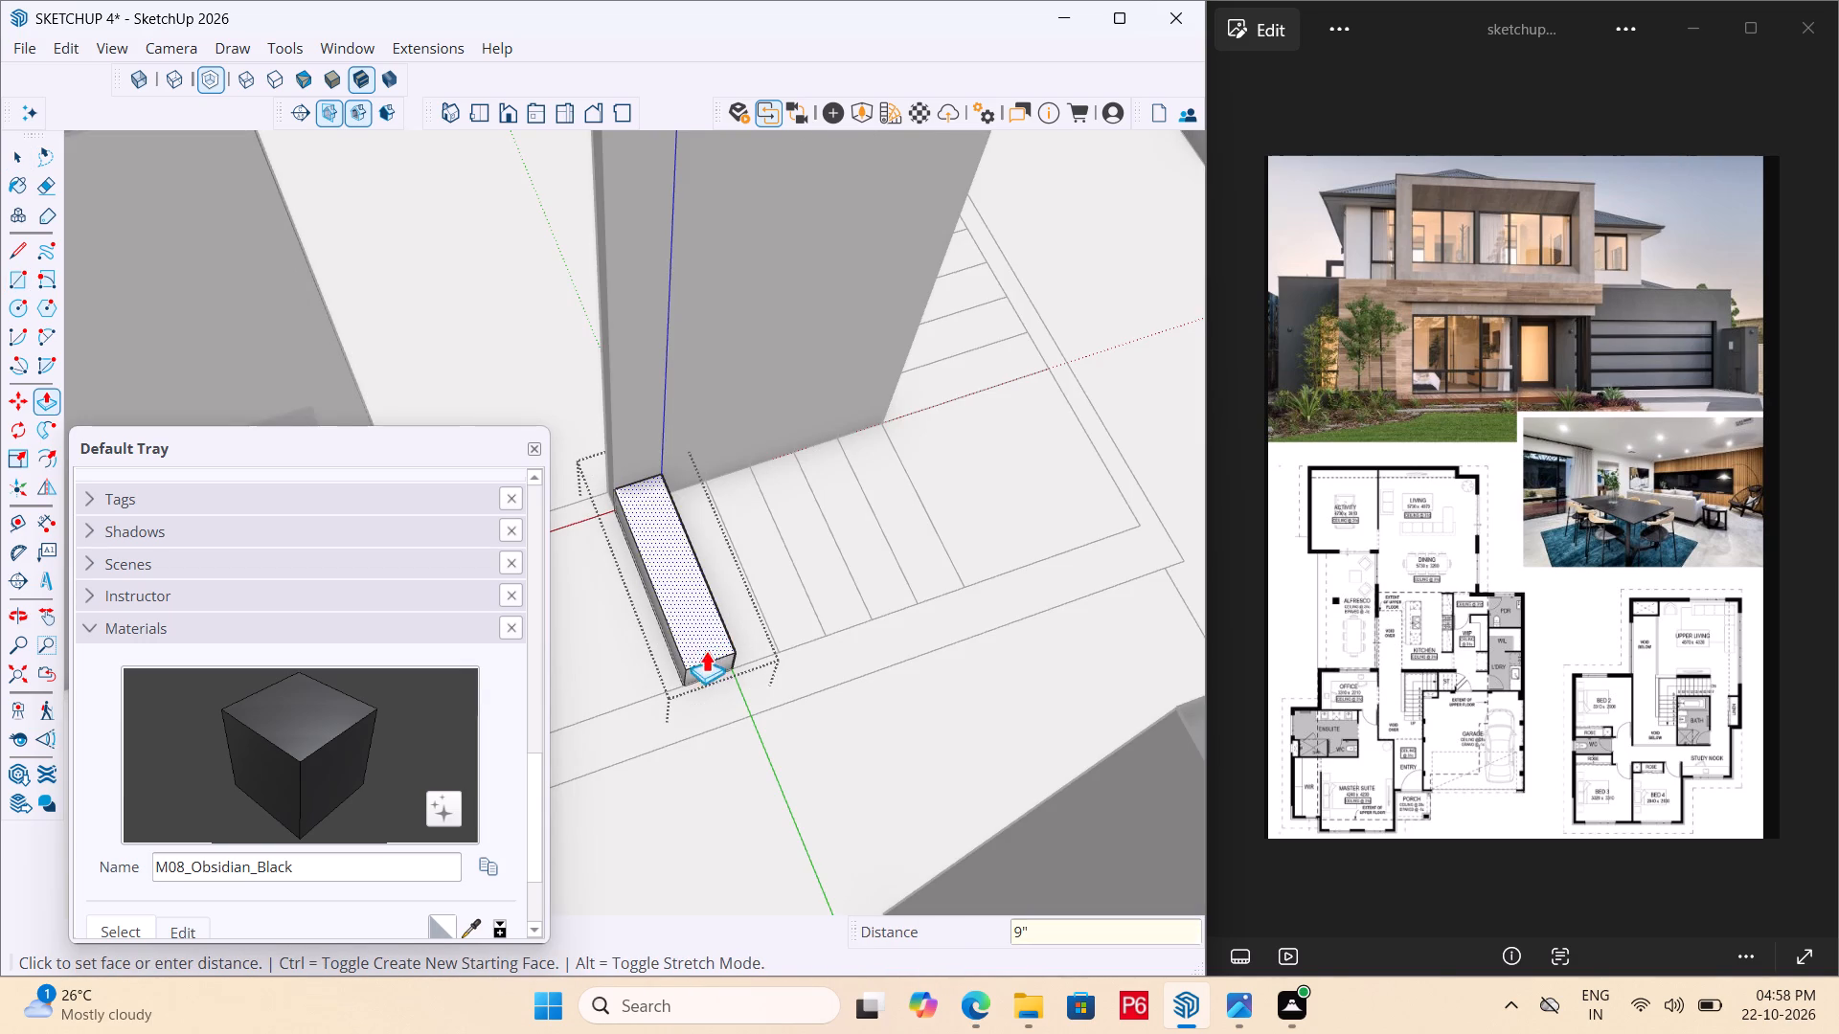
{"action": "key", "text": "space"}
{"action": "left_click", "coordinate": [842, 729]}
Copy the solid step five times up the flight, each copy one tread further and one riser higher.
{"action": "left_click", "coordinate": [701, 642]}
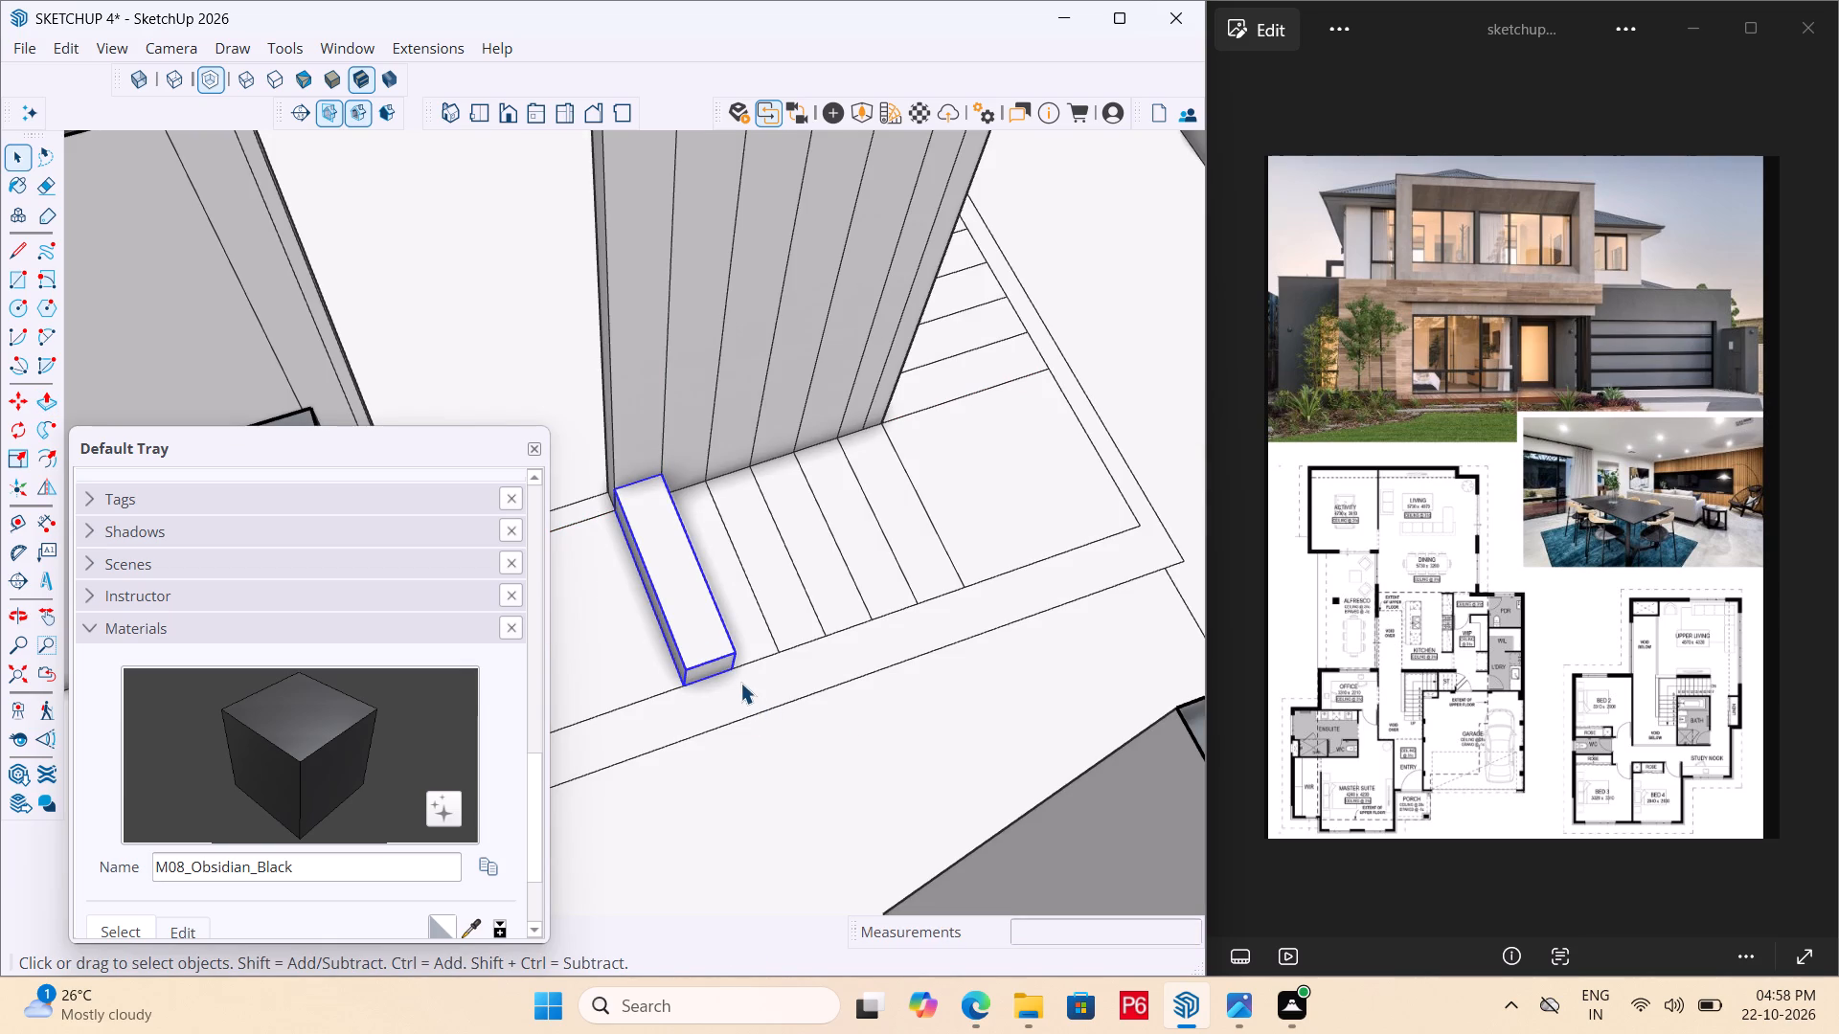
{"action": "key", "text": "m"}
{"action": "middle_click_drag", "start_coordinate": [704, 677], "coordinate": [676, 582]}
{"action": "left_click", "coordinate": [676, 692]}
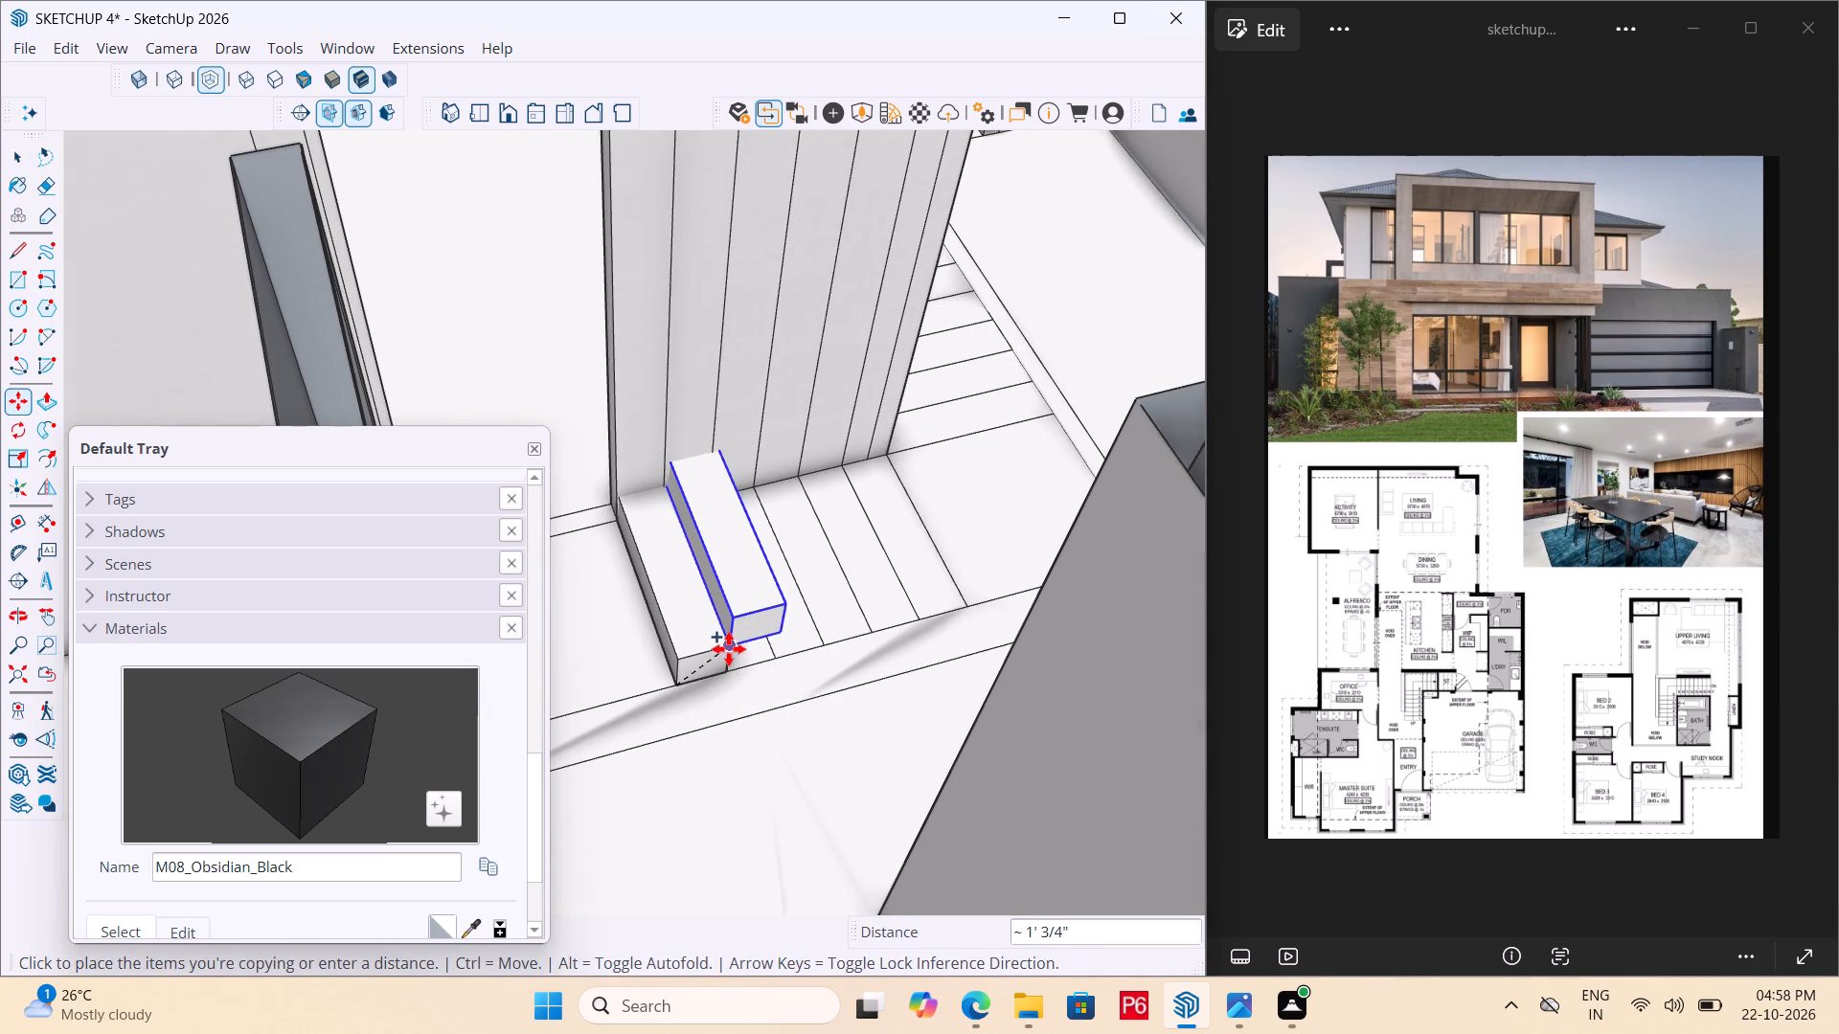
{"action": "triple_click", "coordinate": [729, 649]}
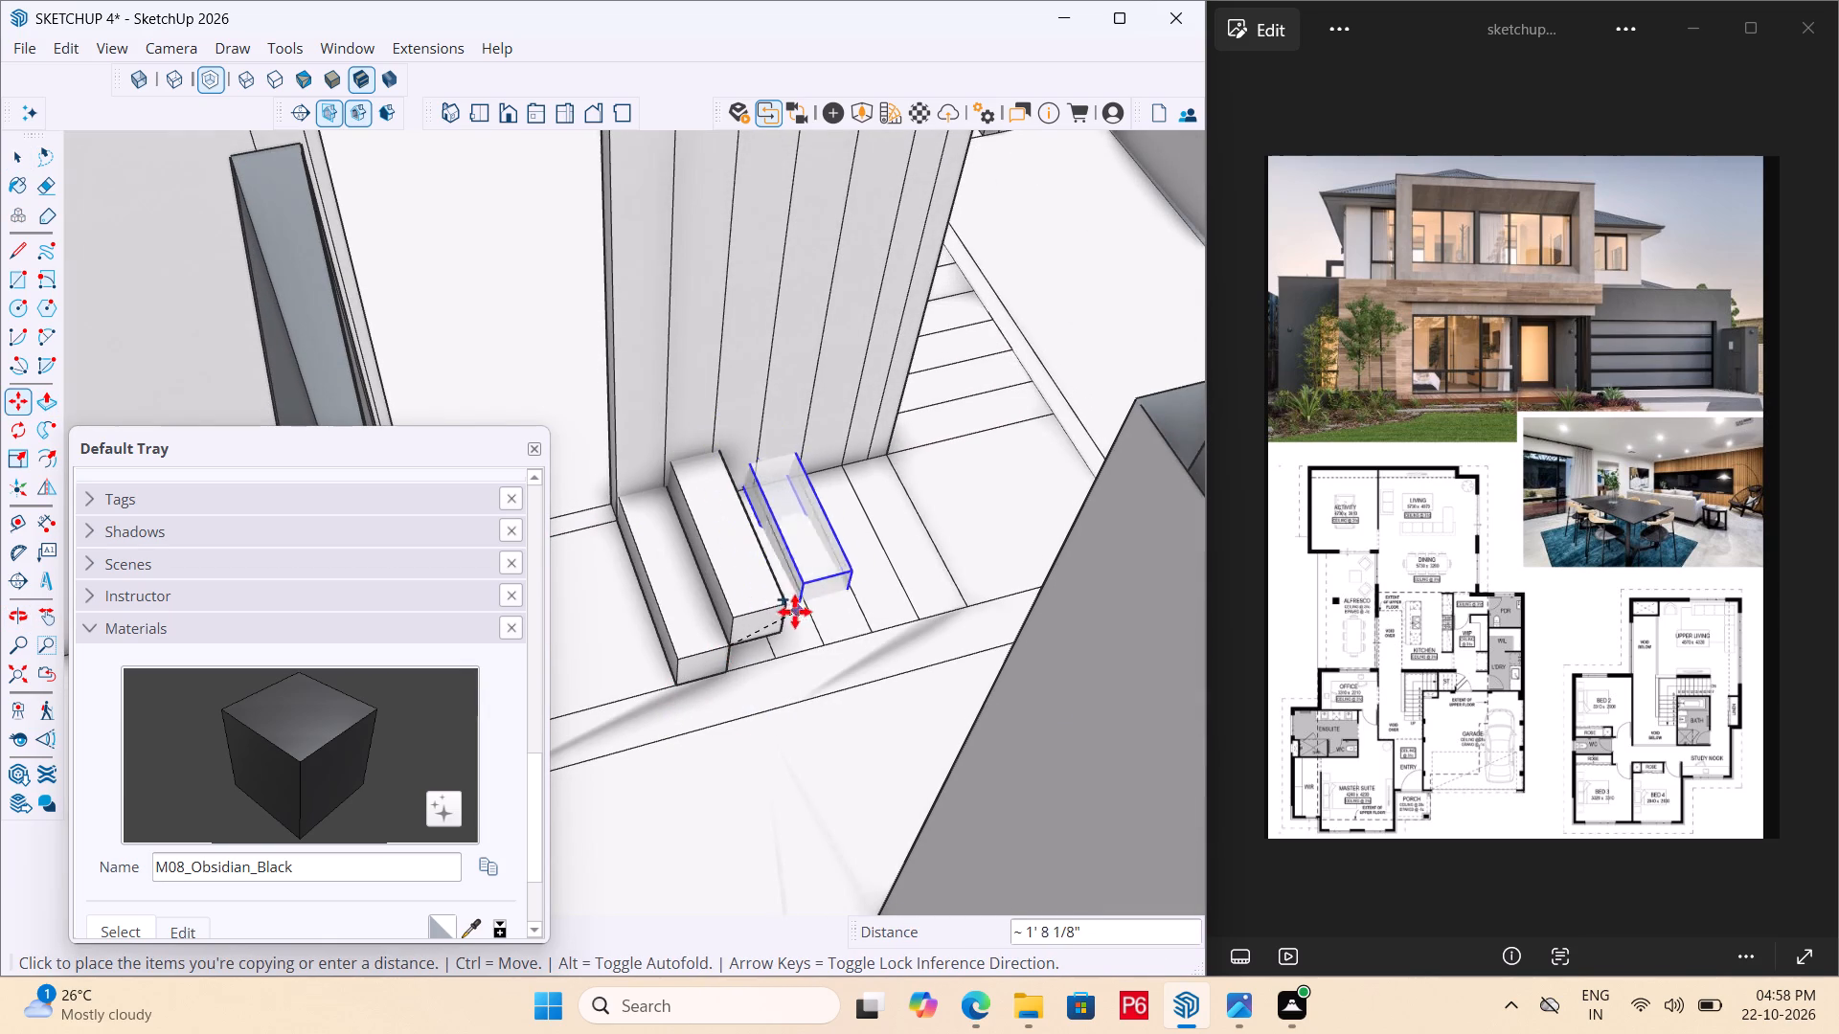
{"action": "double_click", "coordinate": [789, 610]}
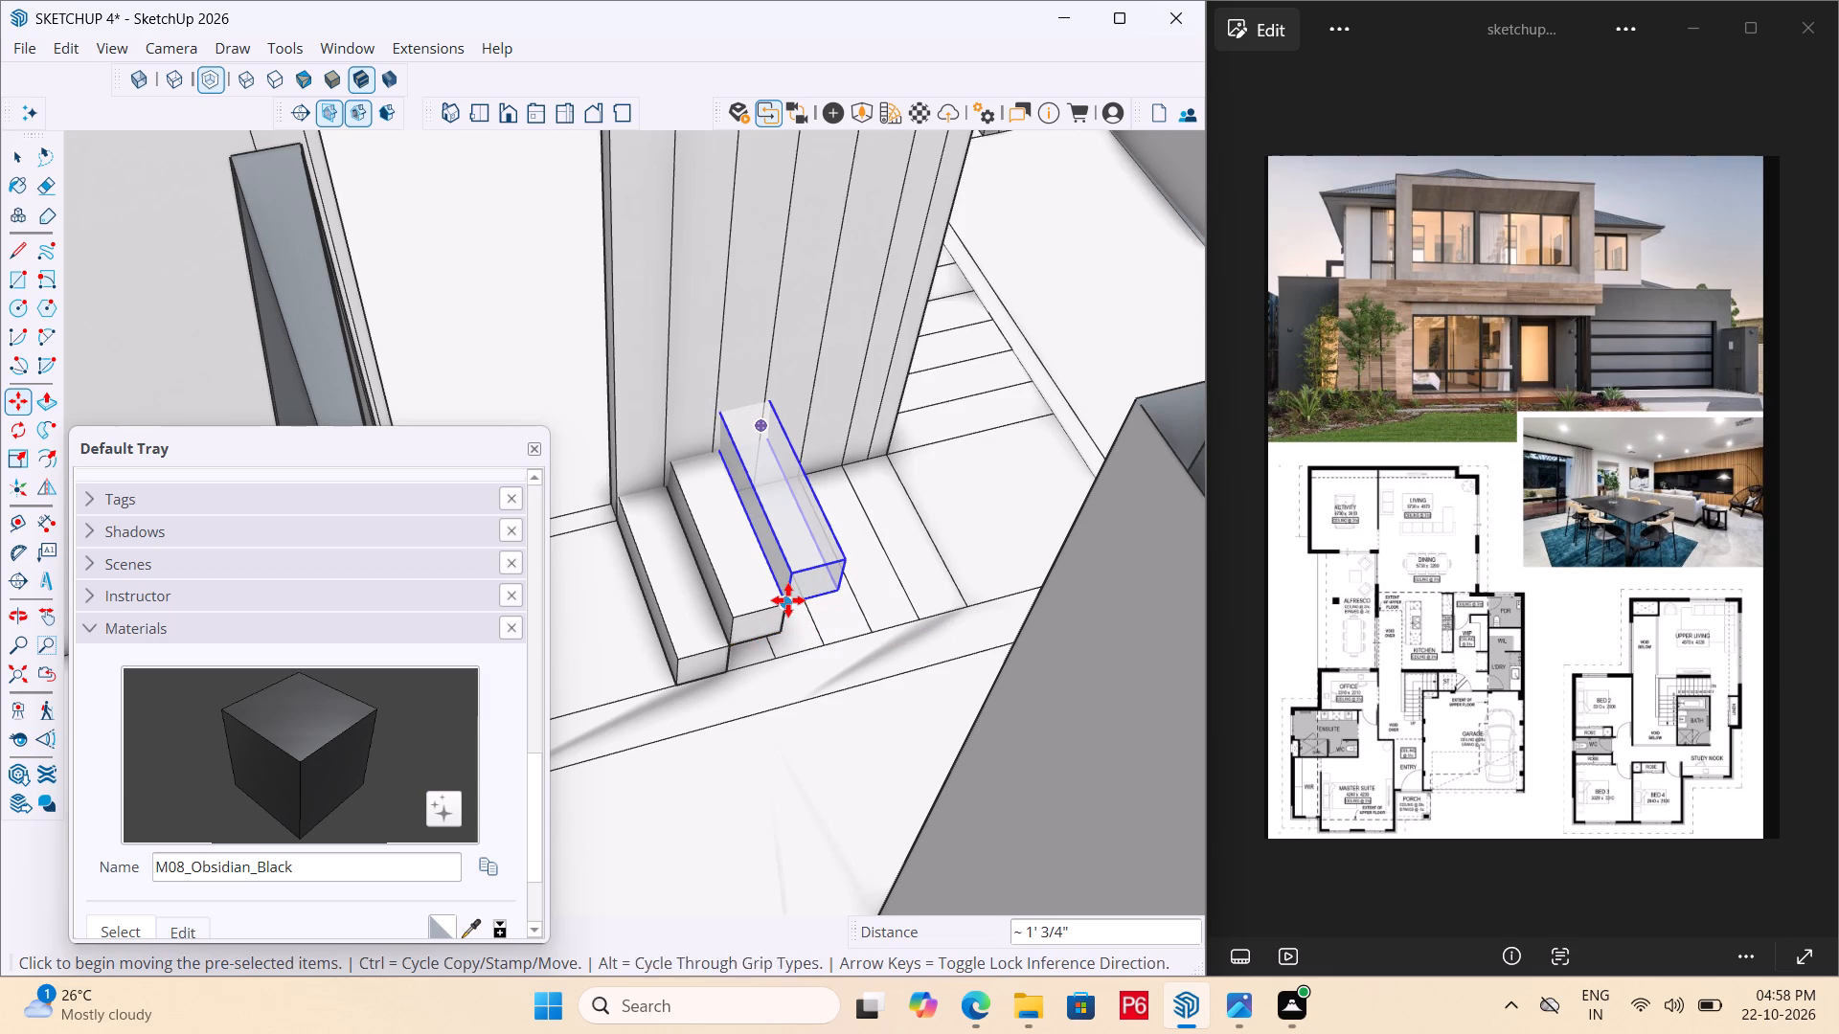
{"action": "left_click", "coordinate": [788, 602]}
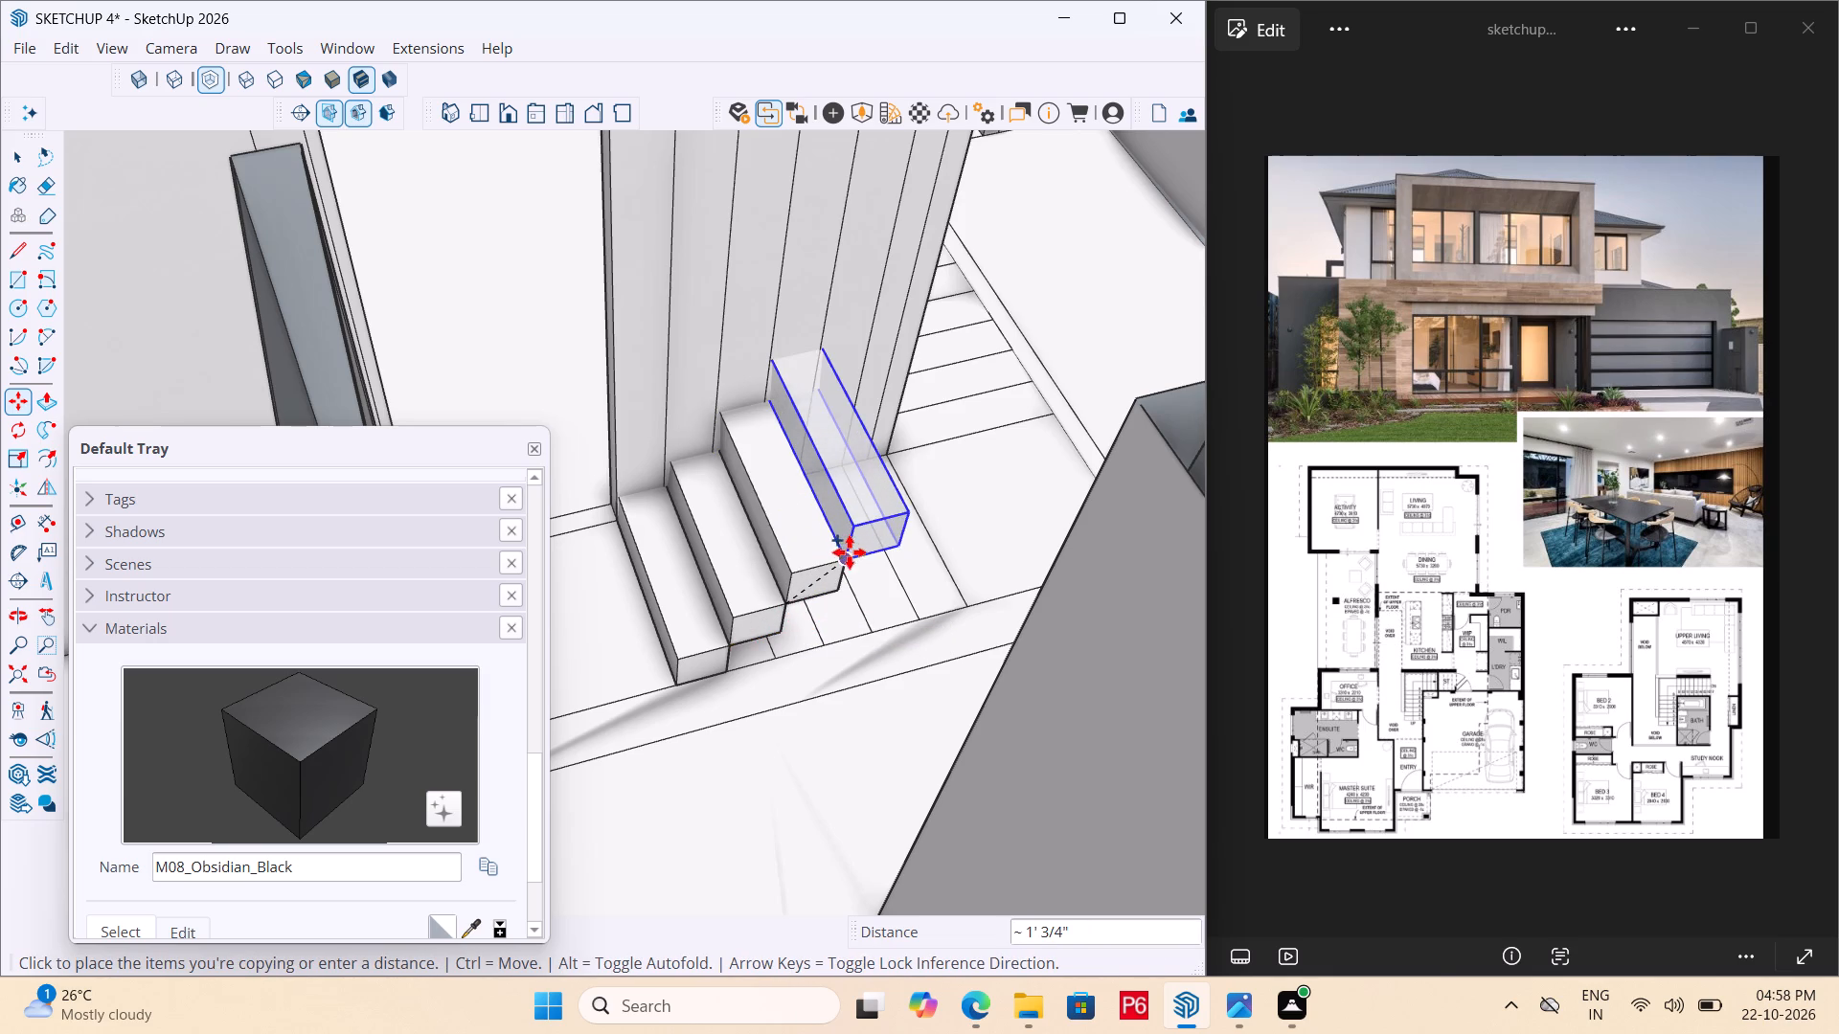
{"action": "left_click", "coordinate": [848, 559]}
{"action": "left_click", "coordinate": [846, 565]}
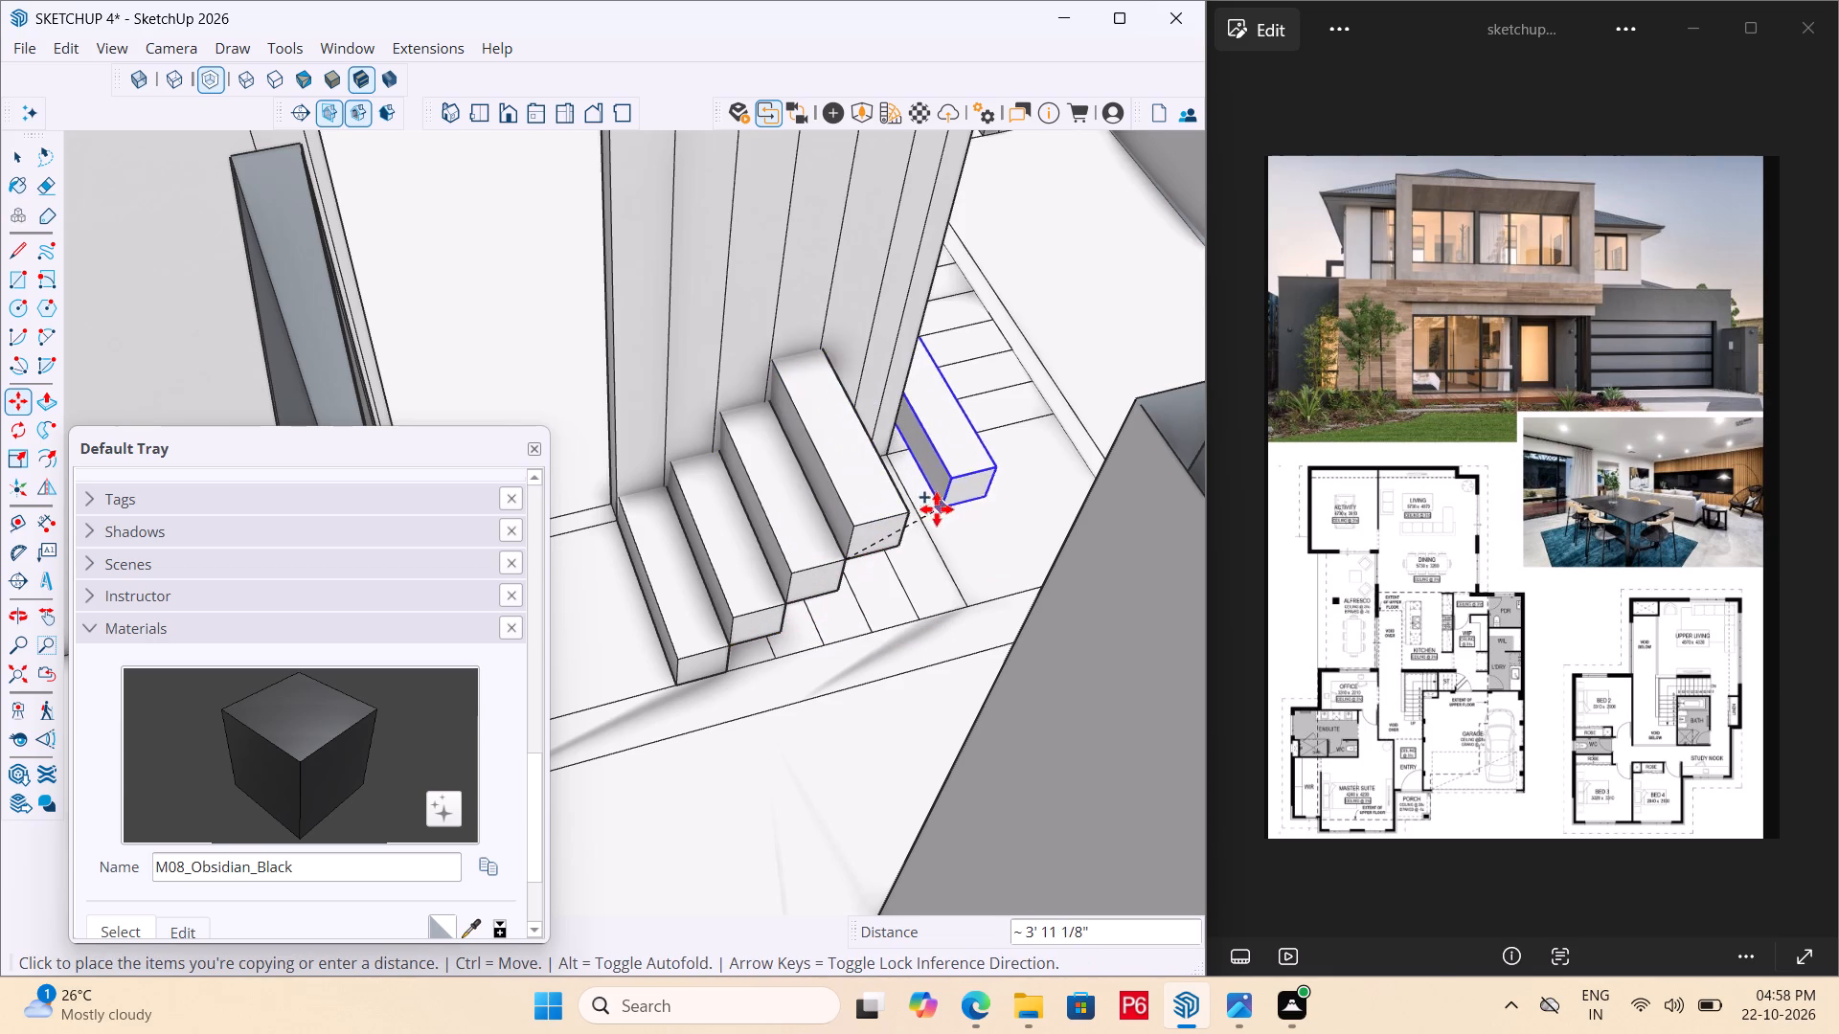
{"action": "left_click", "coordinate": [912, 521]}
{"action": "scroll", "coordinate": [783, 576], "scroll_direction": "down", "scroll_amount": 1}
{"action": "middle_click_drag", "start_coordinate": [685, 588], "coordinate": [441, 581]}
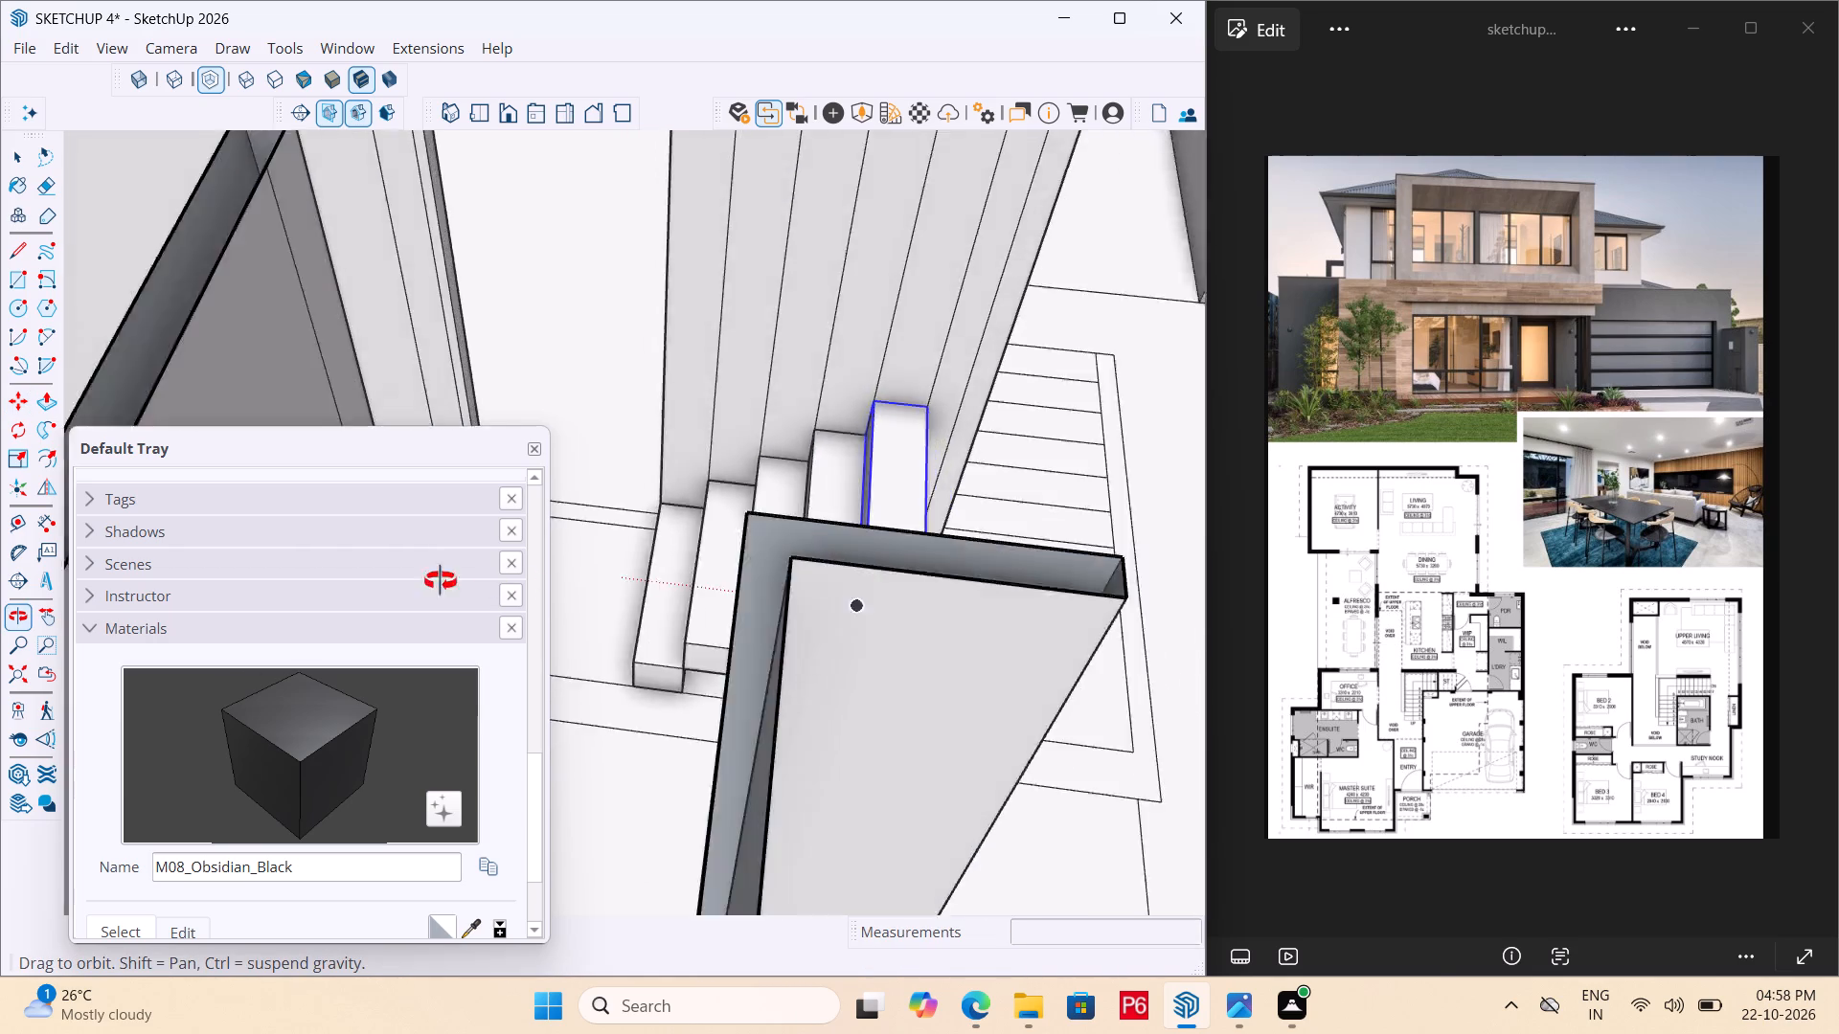
{"action": "middle_click_drag", "start_coordinate": [441, 581], "coordinate": [730, 661]}
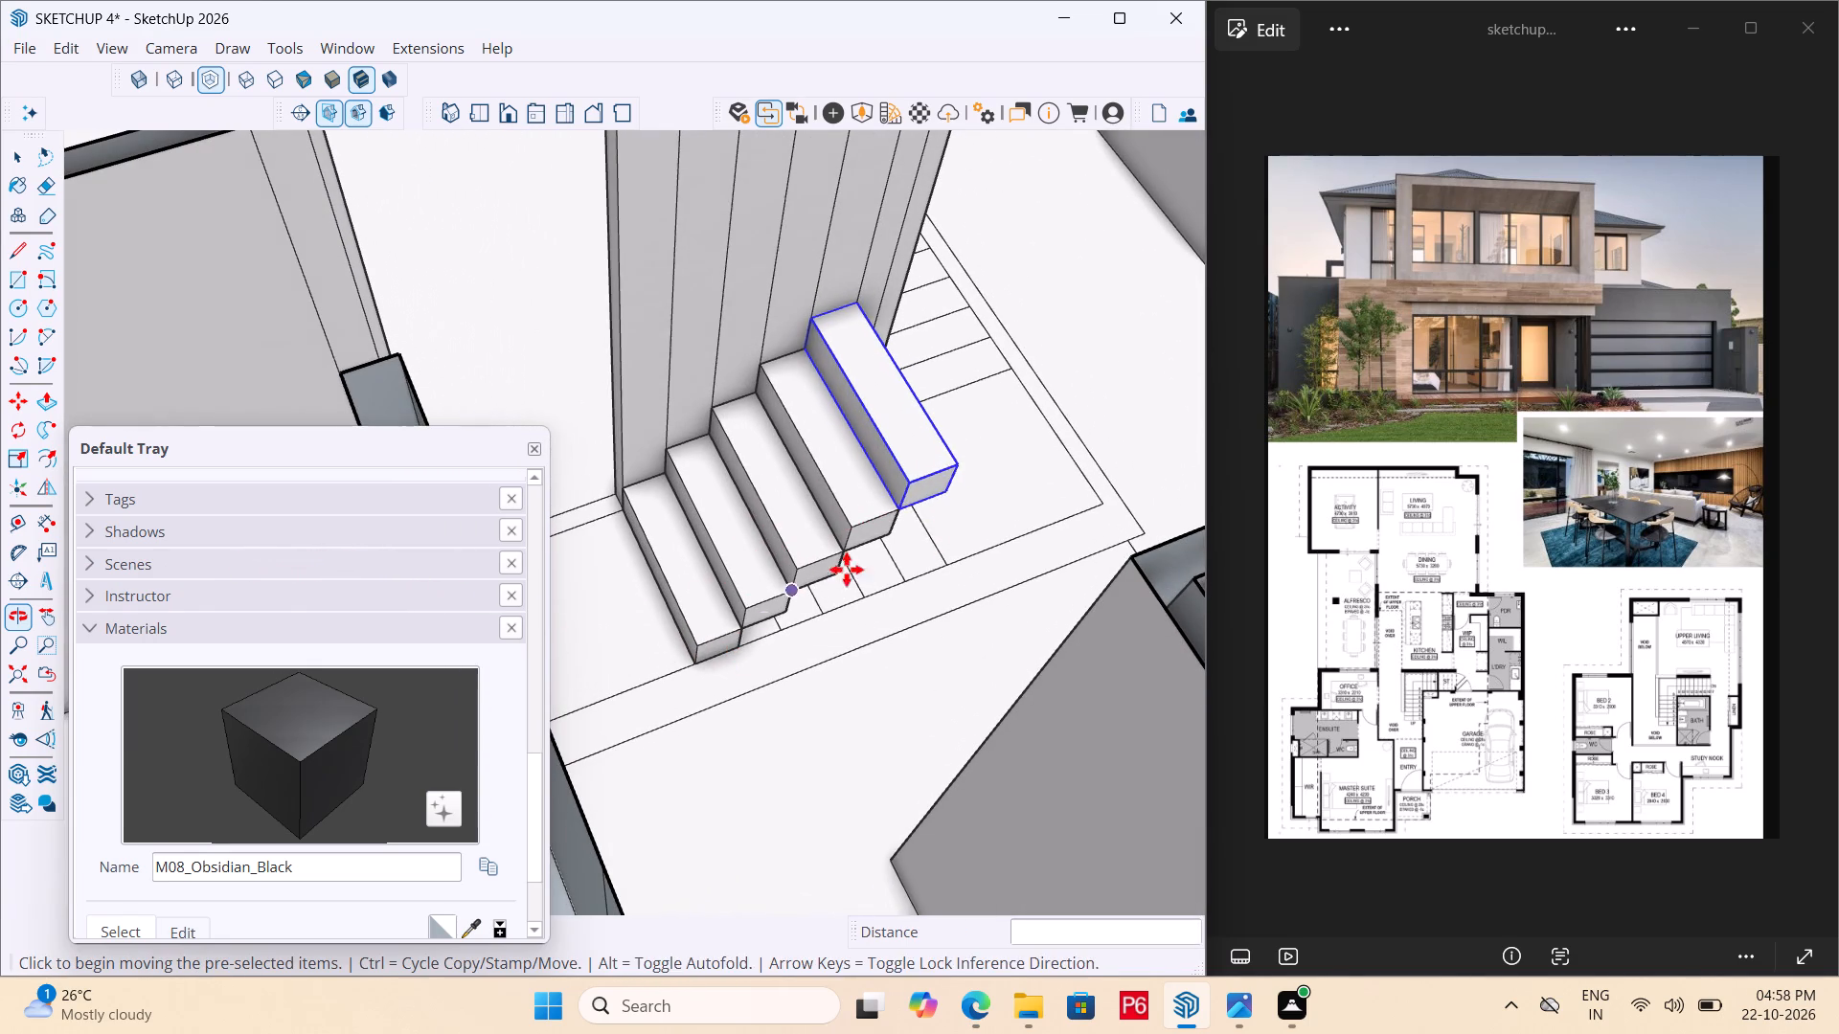
{"action": "double_click", "coordinate": [904, 509]}
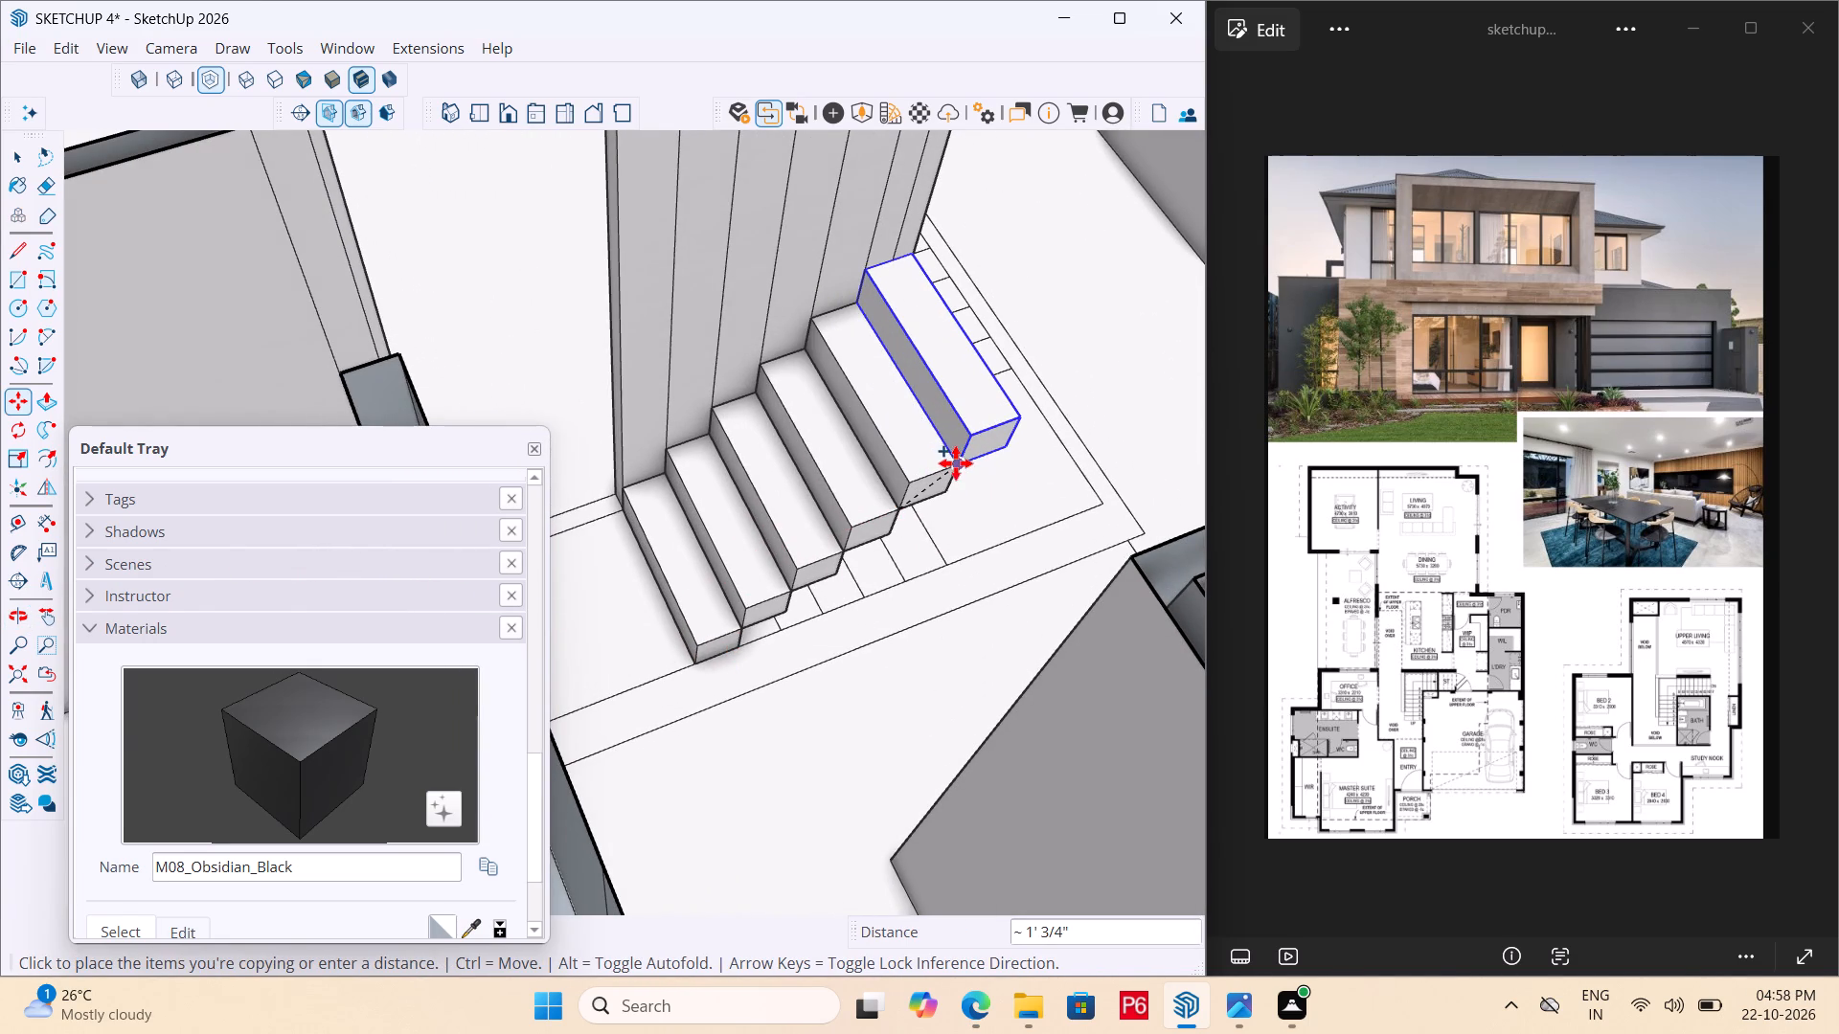
{"action": "double_click", "coordinate": [957, 463]}
Extend the top step's outer side face about 3' across the stair corner to form the landing, then leave its group.
{"action": "middle_click_drag", "start_coordinate": [981, 569], "coordinate": [427, 516]}
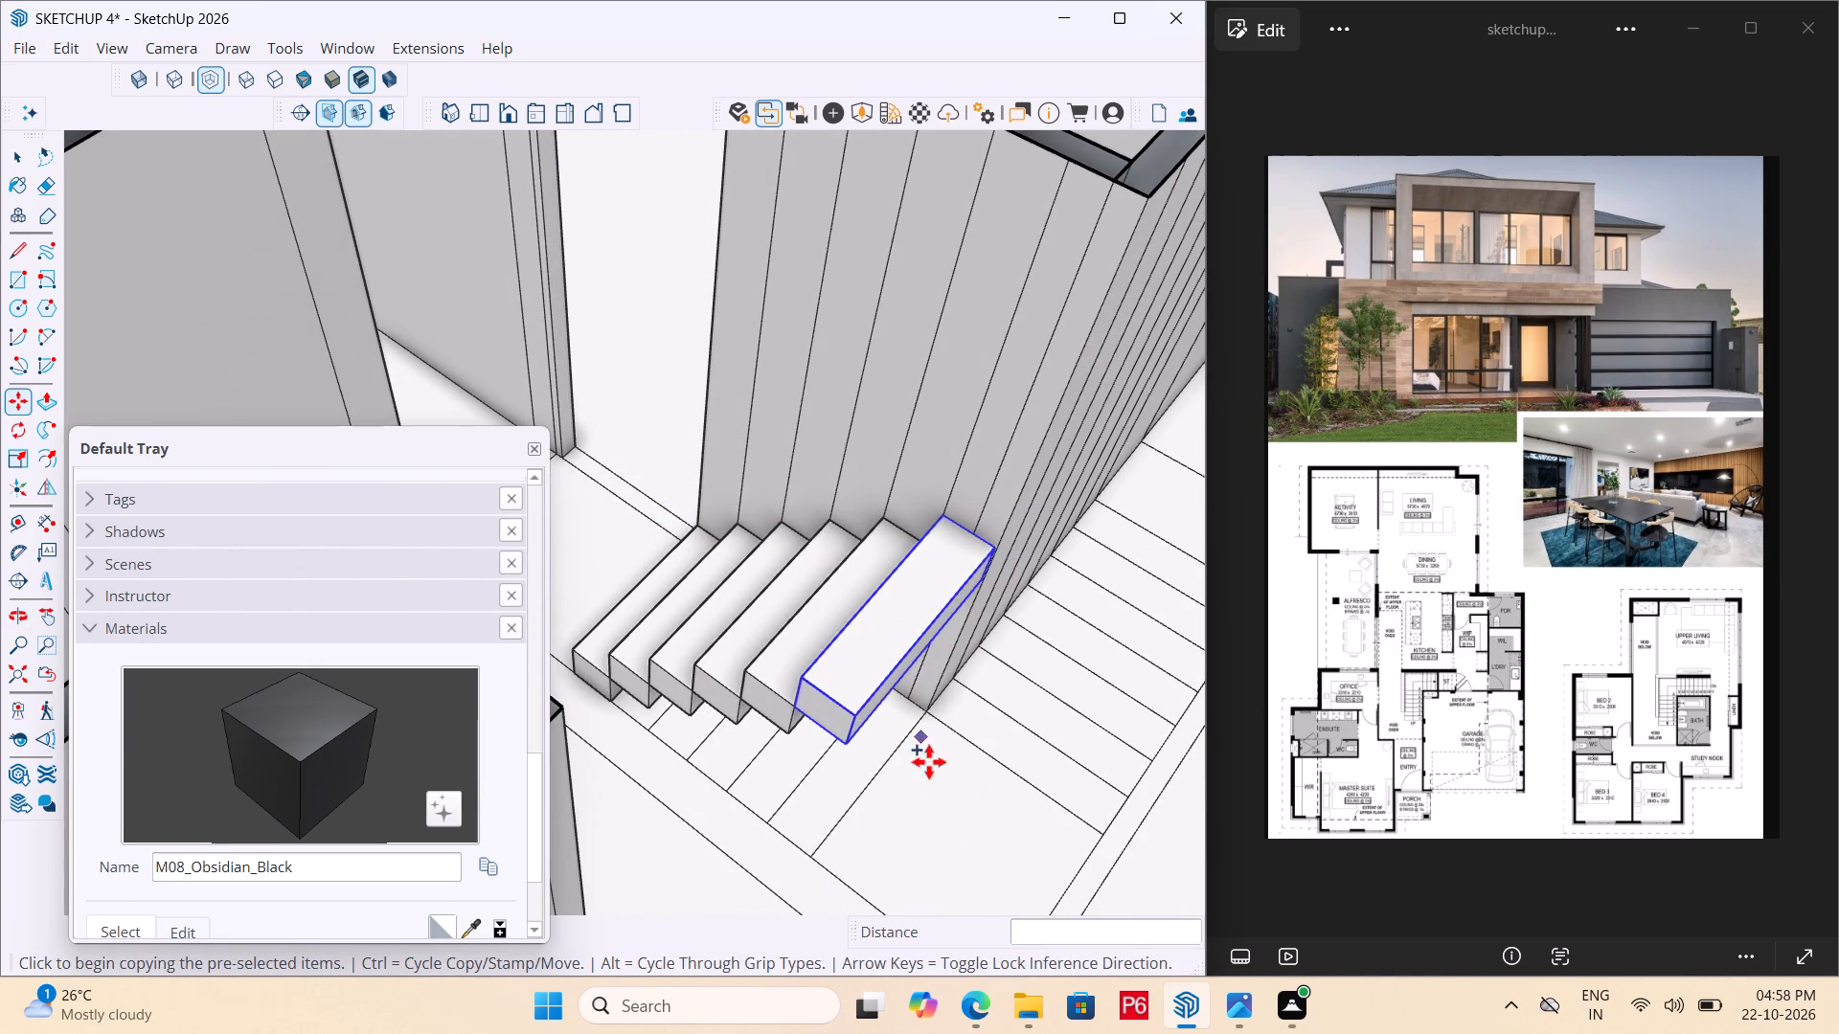
{"action": "middle_click_drag", "start_coordinate": [926, 654], "coordinate": [814, 514]}
{"action": "scroll", "coordinate": [786, 511], "scroll_direction": "down", "scroll_amount": 4}
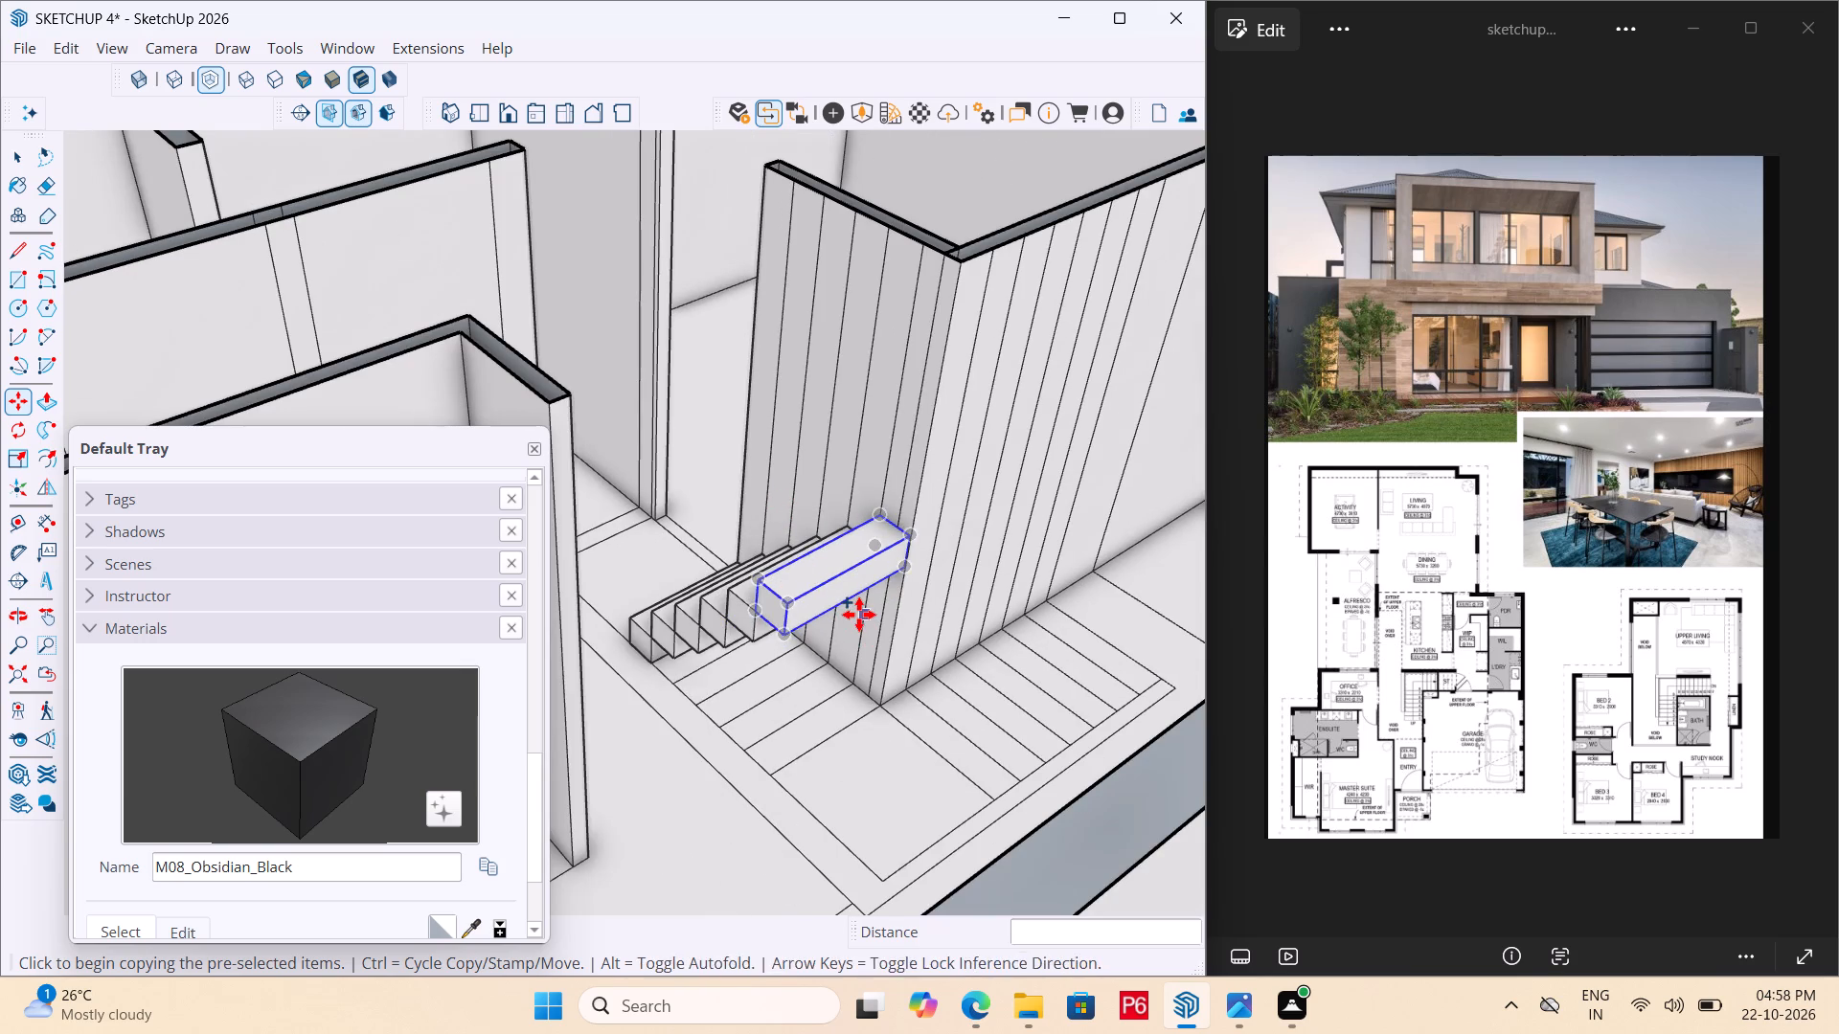
{"action": "key", "text": "l"}
{"action": "scroll", "coordinate": [814, 617], "scroll_direction": "up", "scroll_amount": 2}
{"action": "key", "text": "space"}
{"action": "triple_click", "coordinate": [887, 561]}
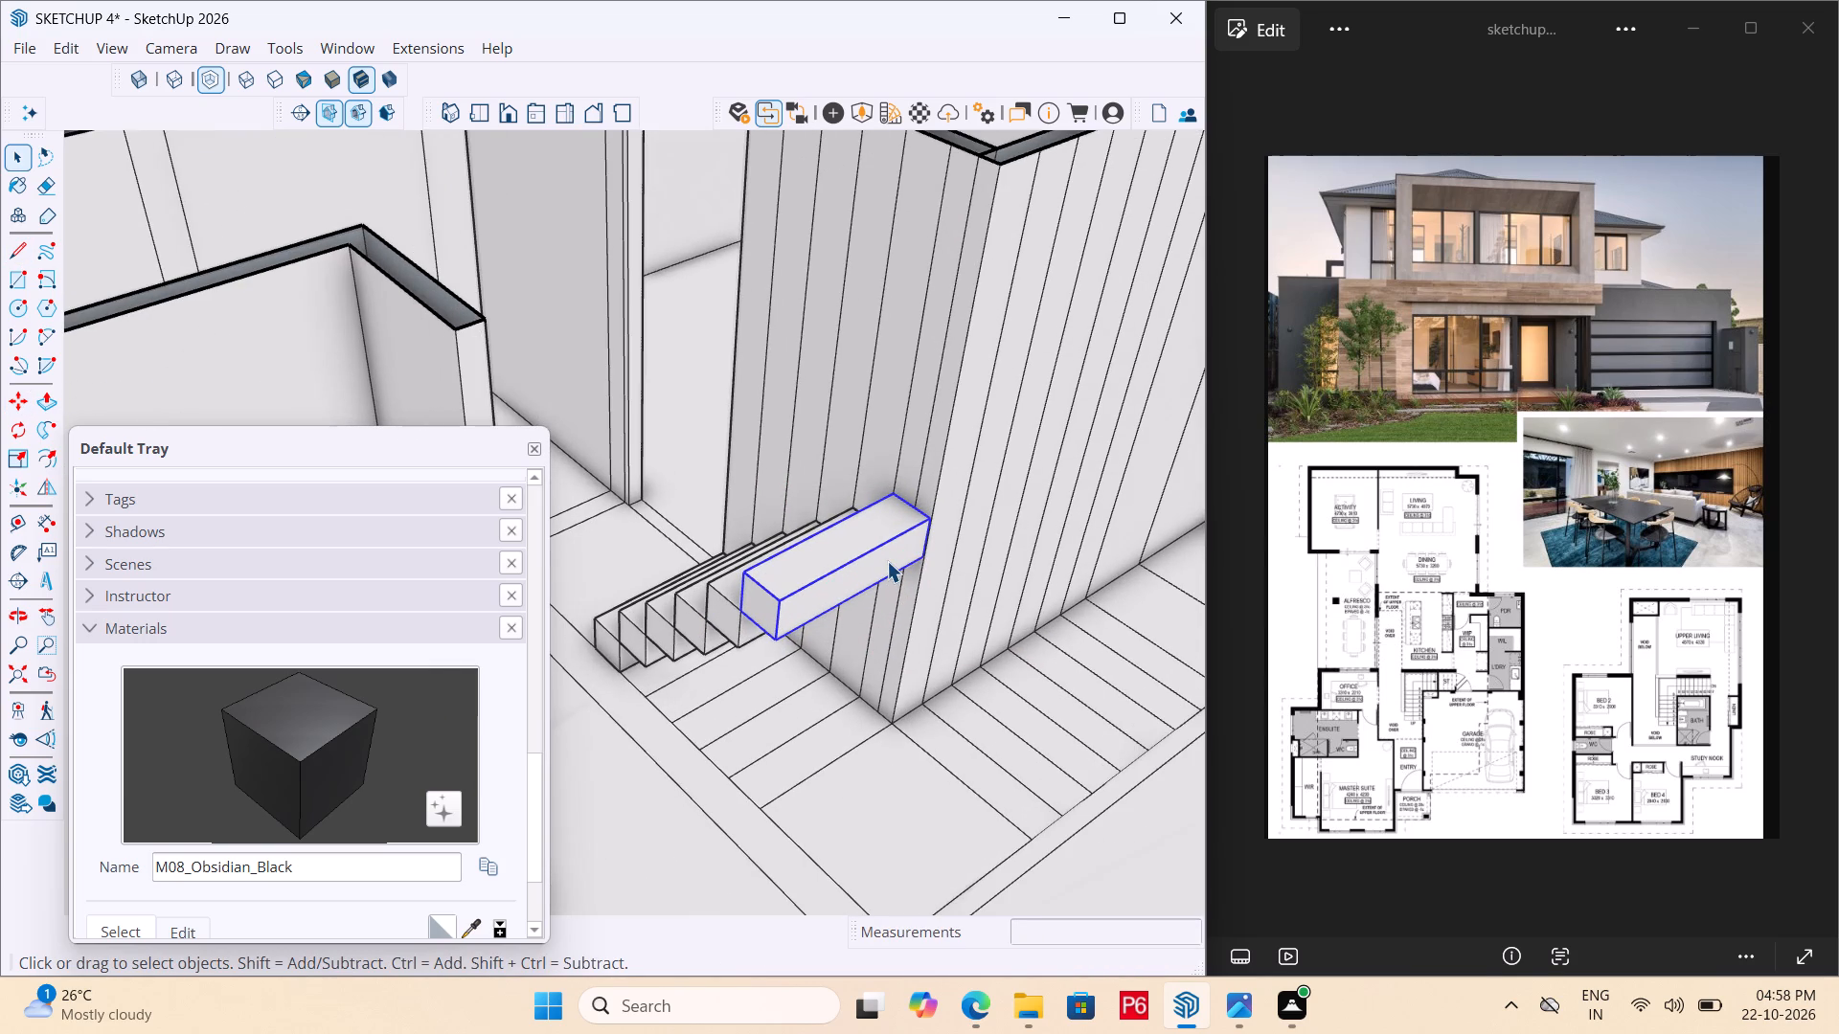
{"action": "left_click", "coordinate": [880, 559]}
{"action": "key", "text": "p"}
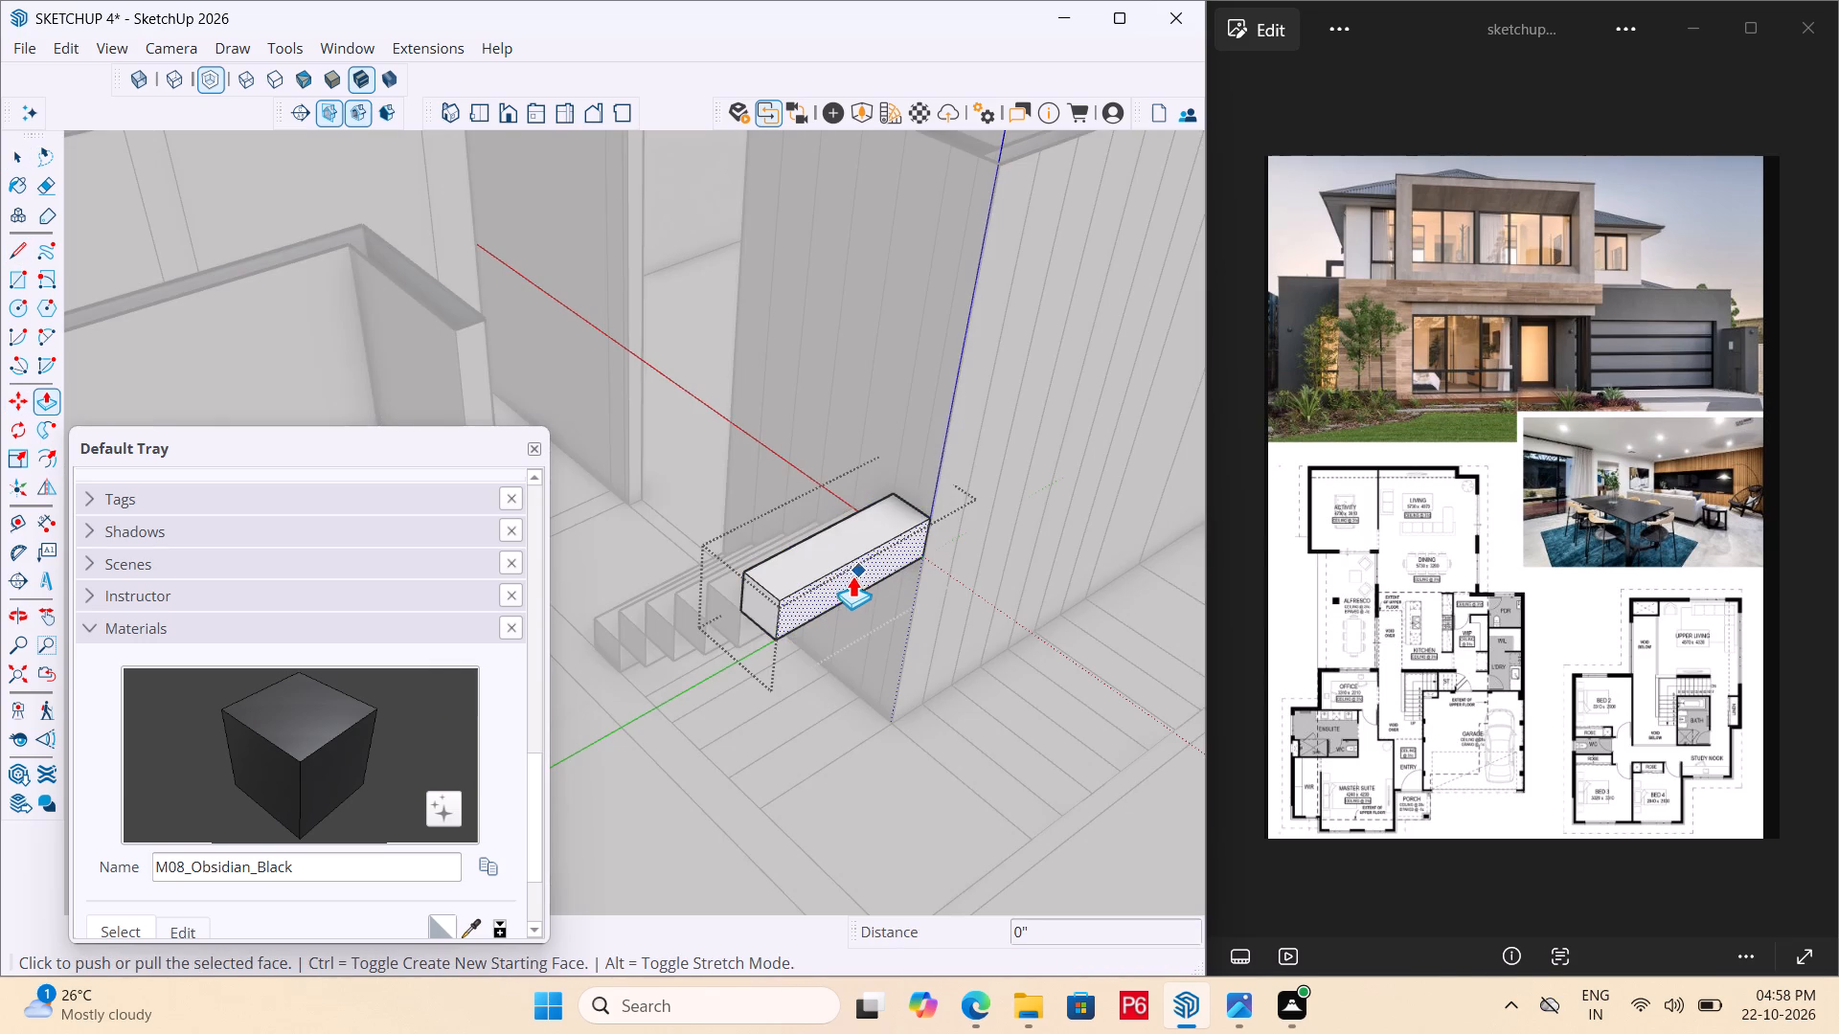
{"action": "left_click", "coordinate": [841, 583]}
{"action": "double_click", "coordinate": [831, 578]}
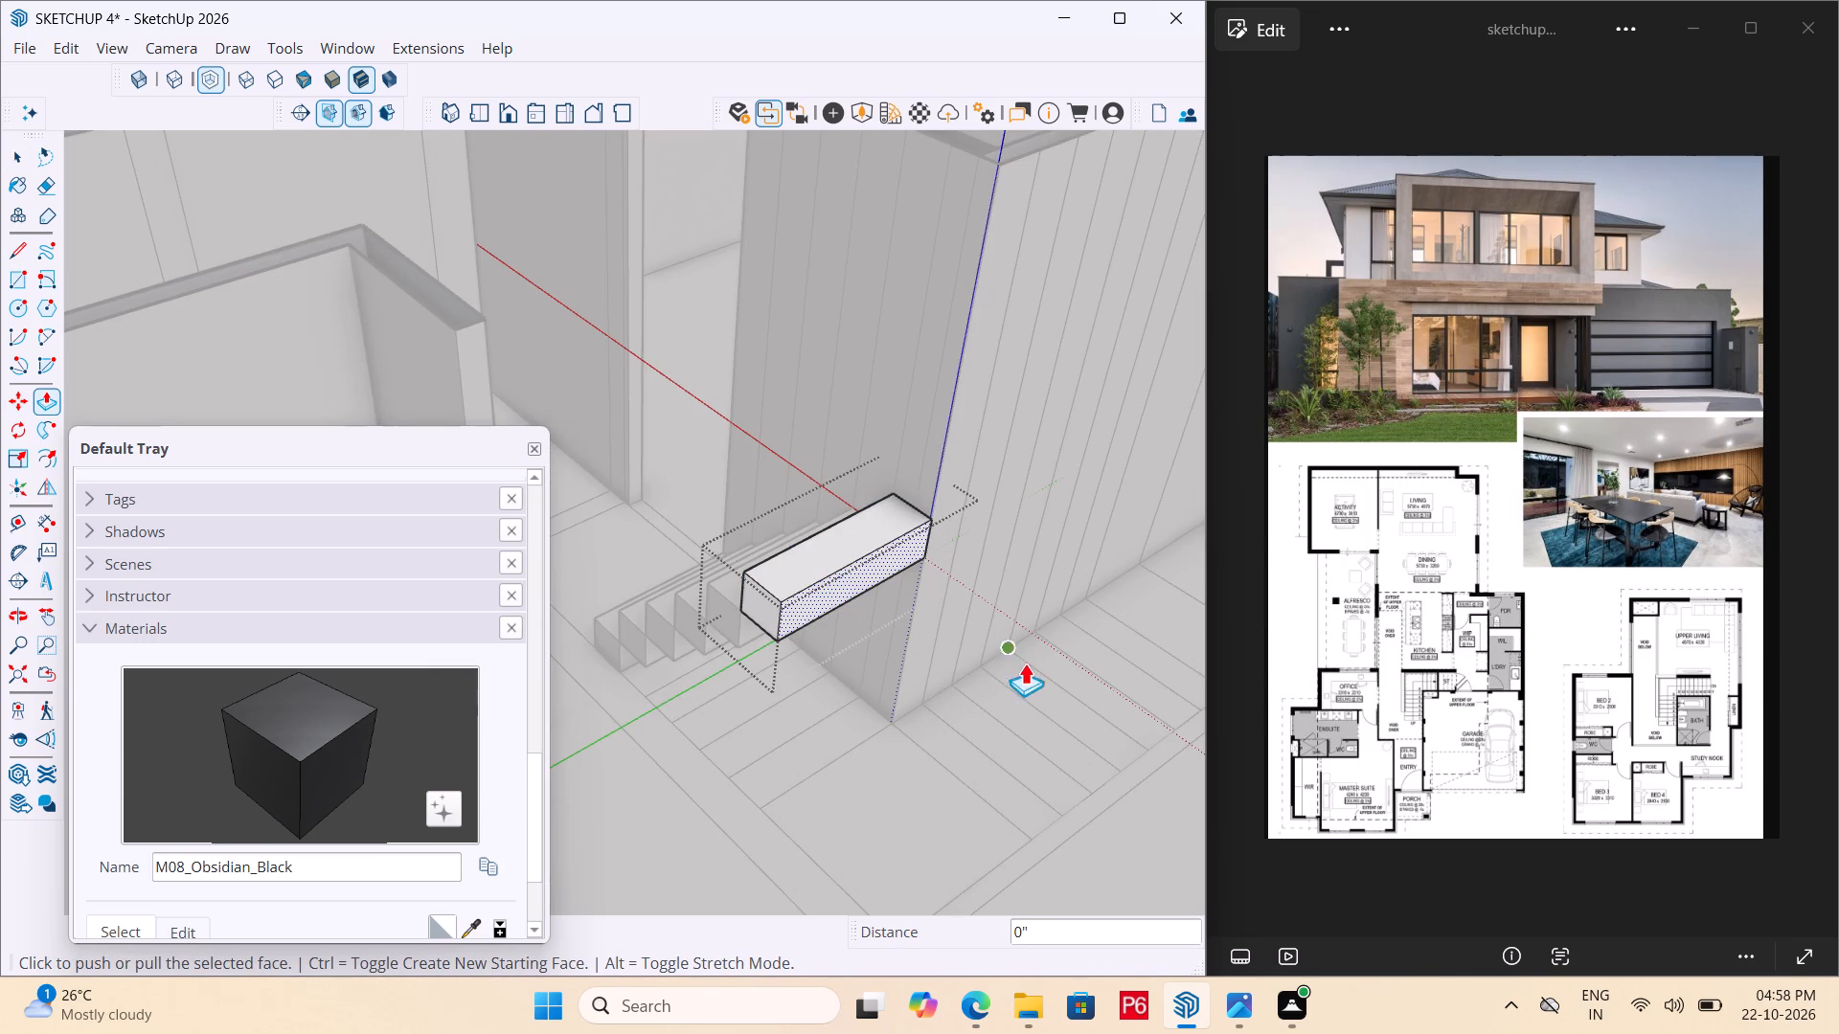
{"action": "left_click", "coordinate": [816, 591]}
{"action": "scroll", "coordinate": [910, 568], "scroll_direction": "down", "scroll_amount": 5}
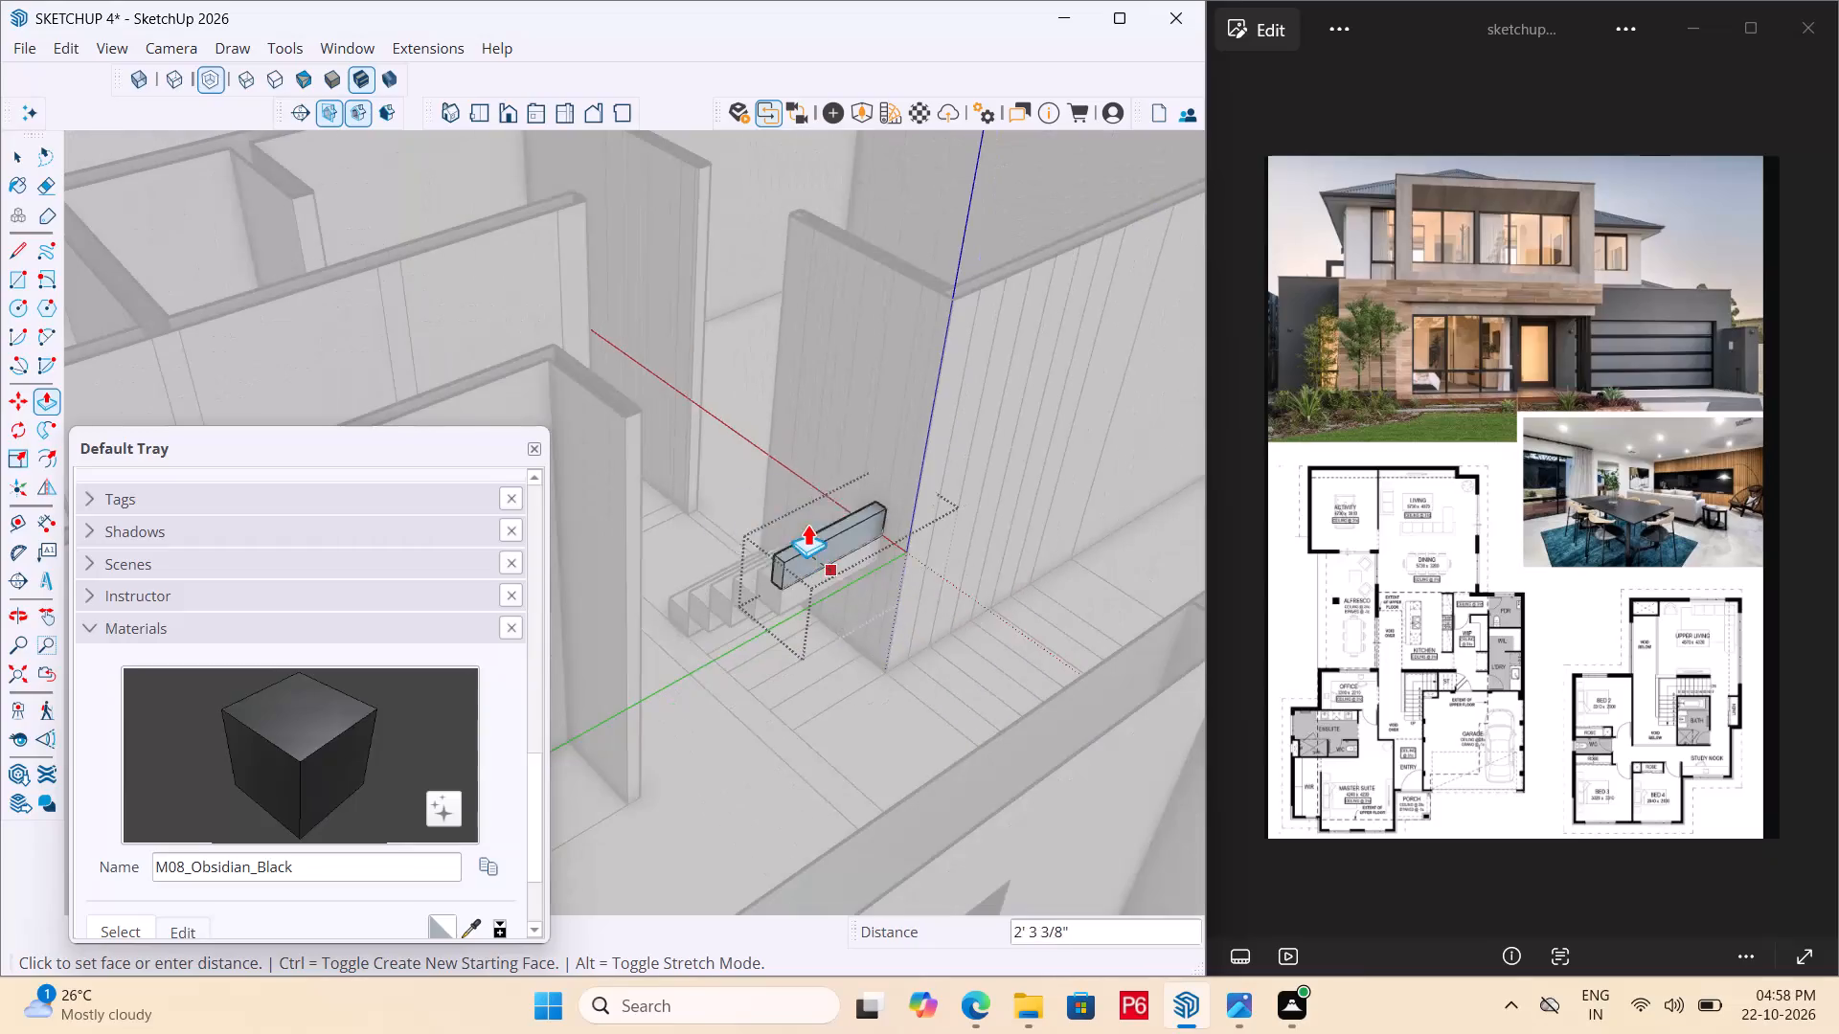
{"action": "middle_click_drag", "start_coordinate": [780, 781], "coordinate": [1006, 842]}
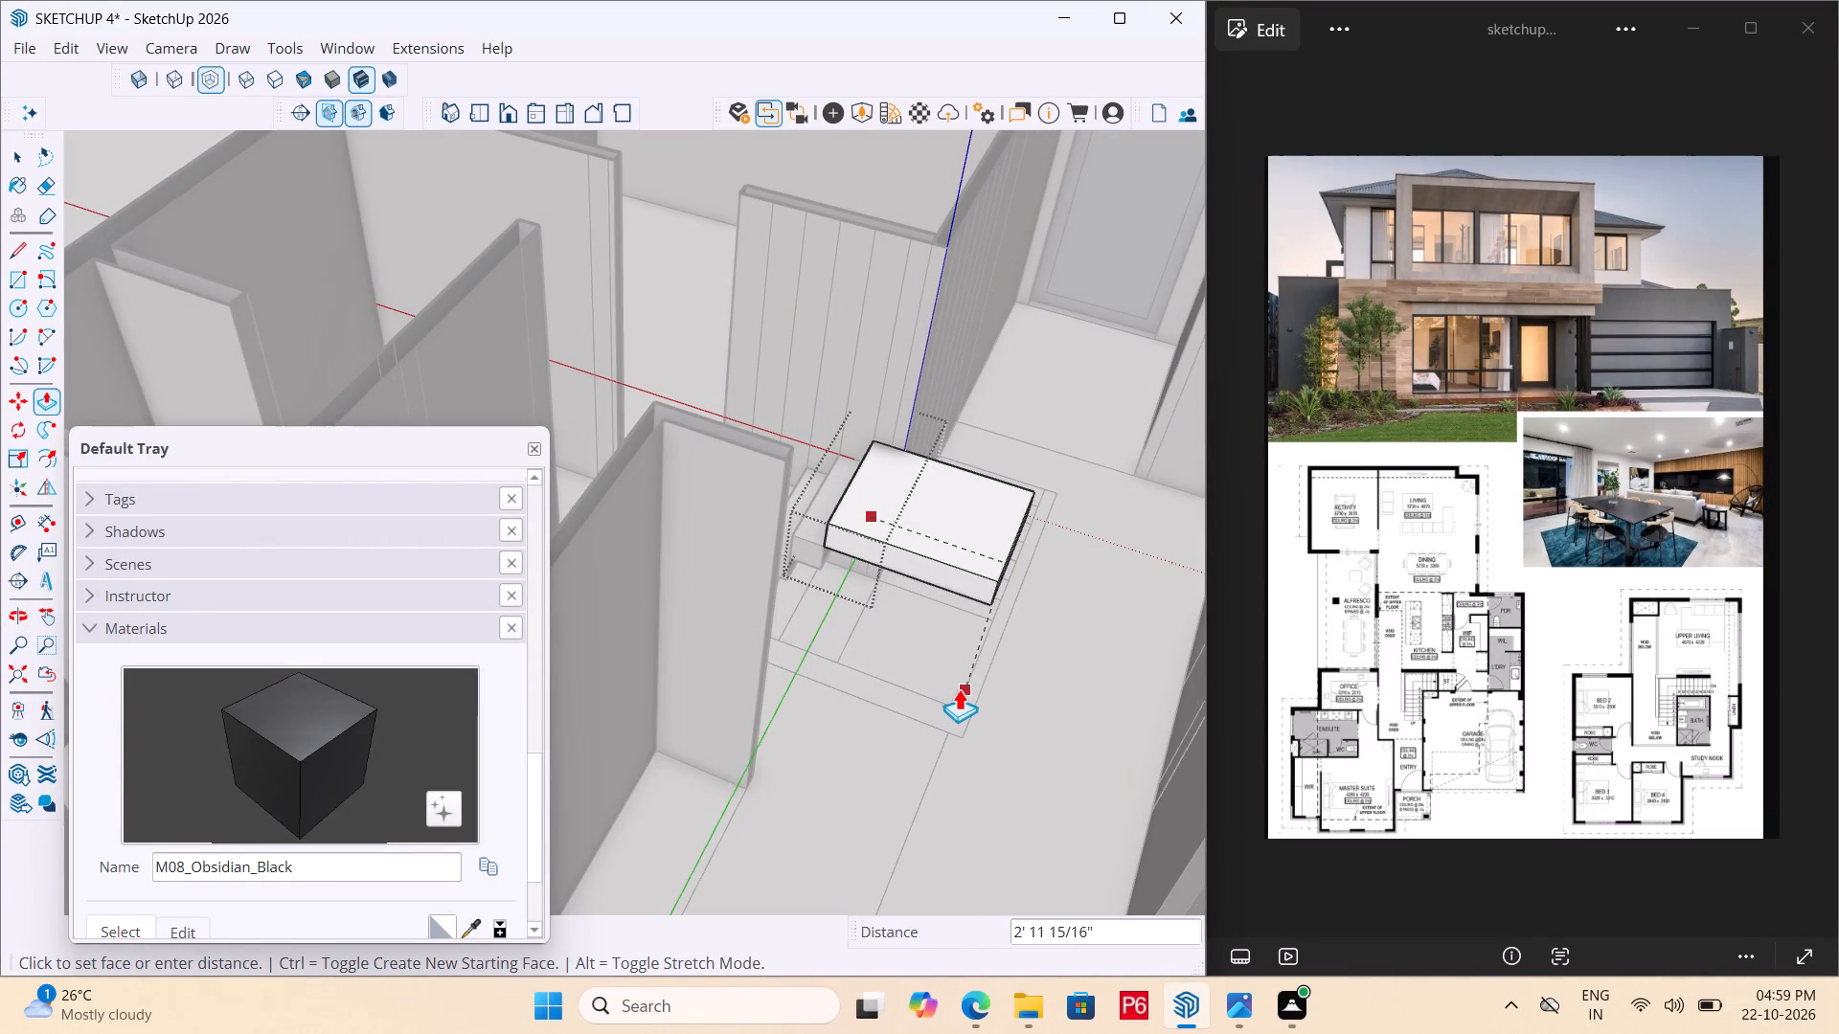
{"action": "left_click", "coordinate": [959, 687]}
{"action": "middle_click_drag", "start_coordinate": [1139, 582], "coordinate": [508, 618]}
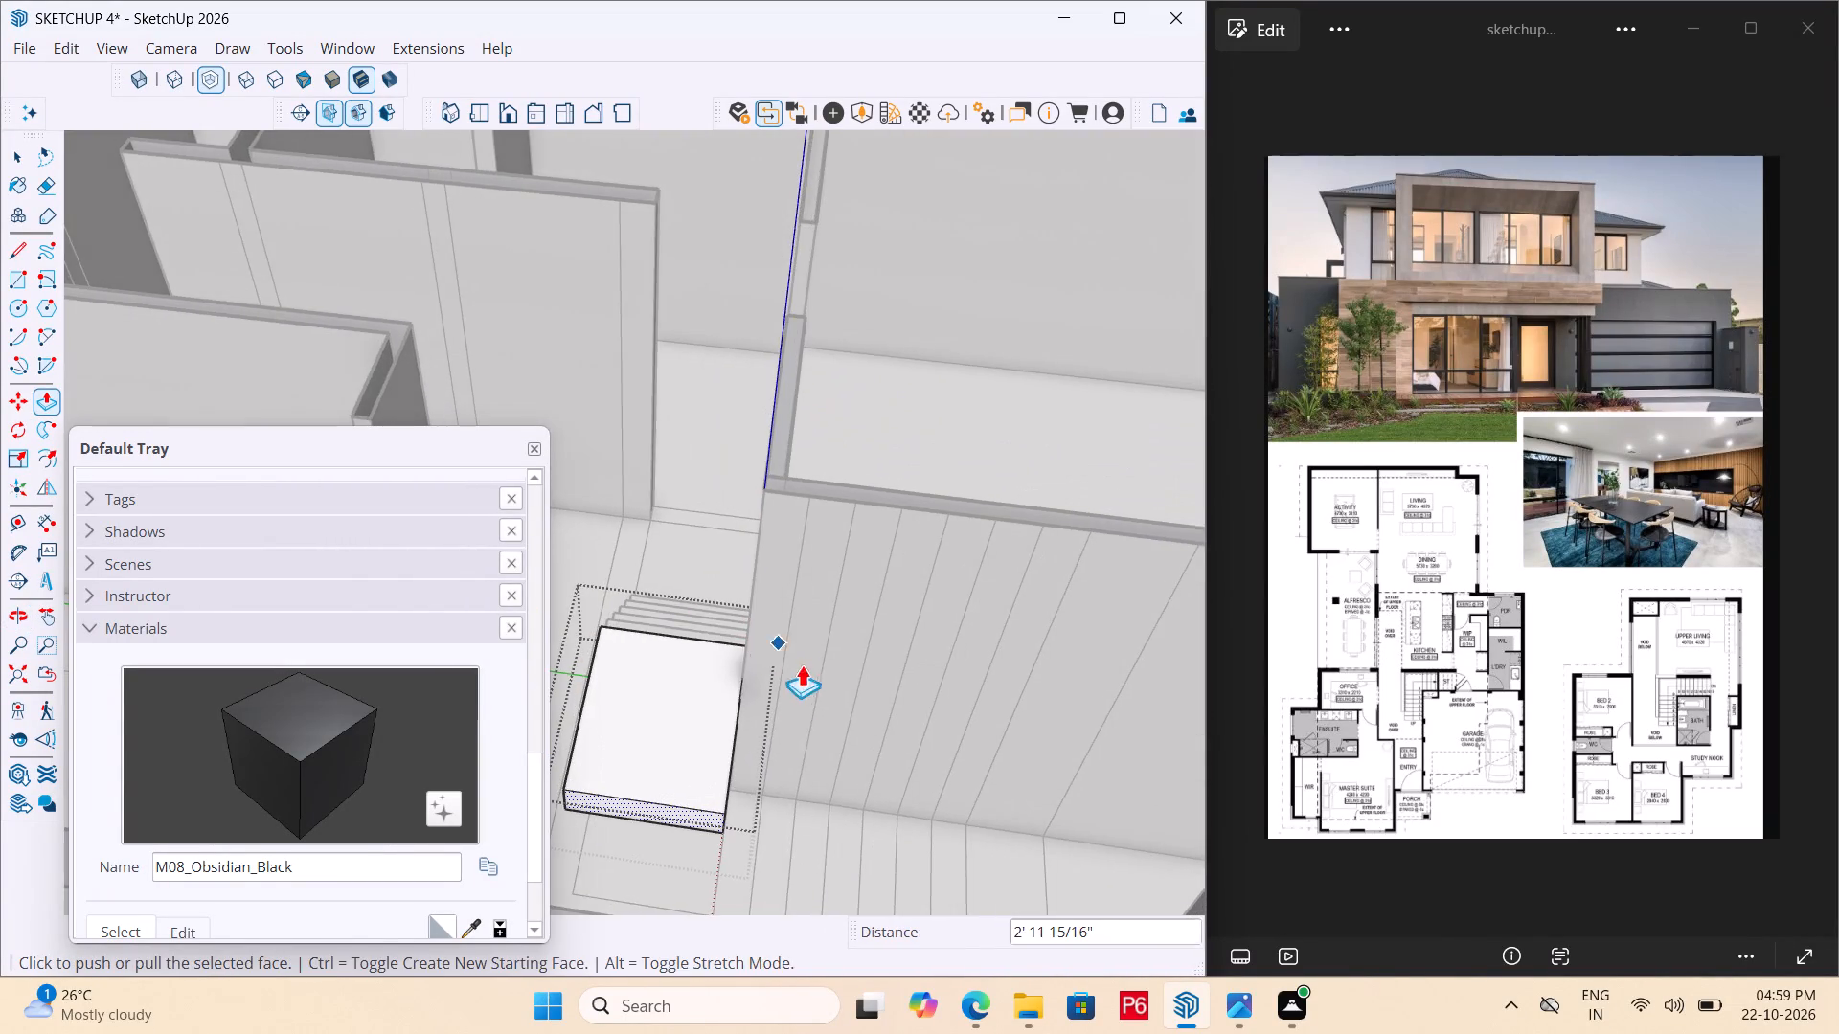
{"action": "middle_click_drag", "start_coordinate": [769, 706], "coordinate": [633, 569]}
{"action": "scroll", "coordinate": [852, 567], "scroll_direction": "down", "scroll_amount": 6}
{"action": "middle_click_drag", "start_coordinate": [724, 652], "coordinate": [428, 755]}
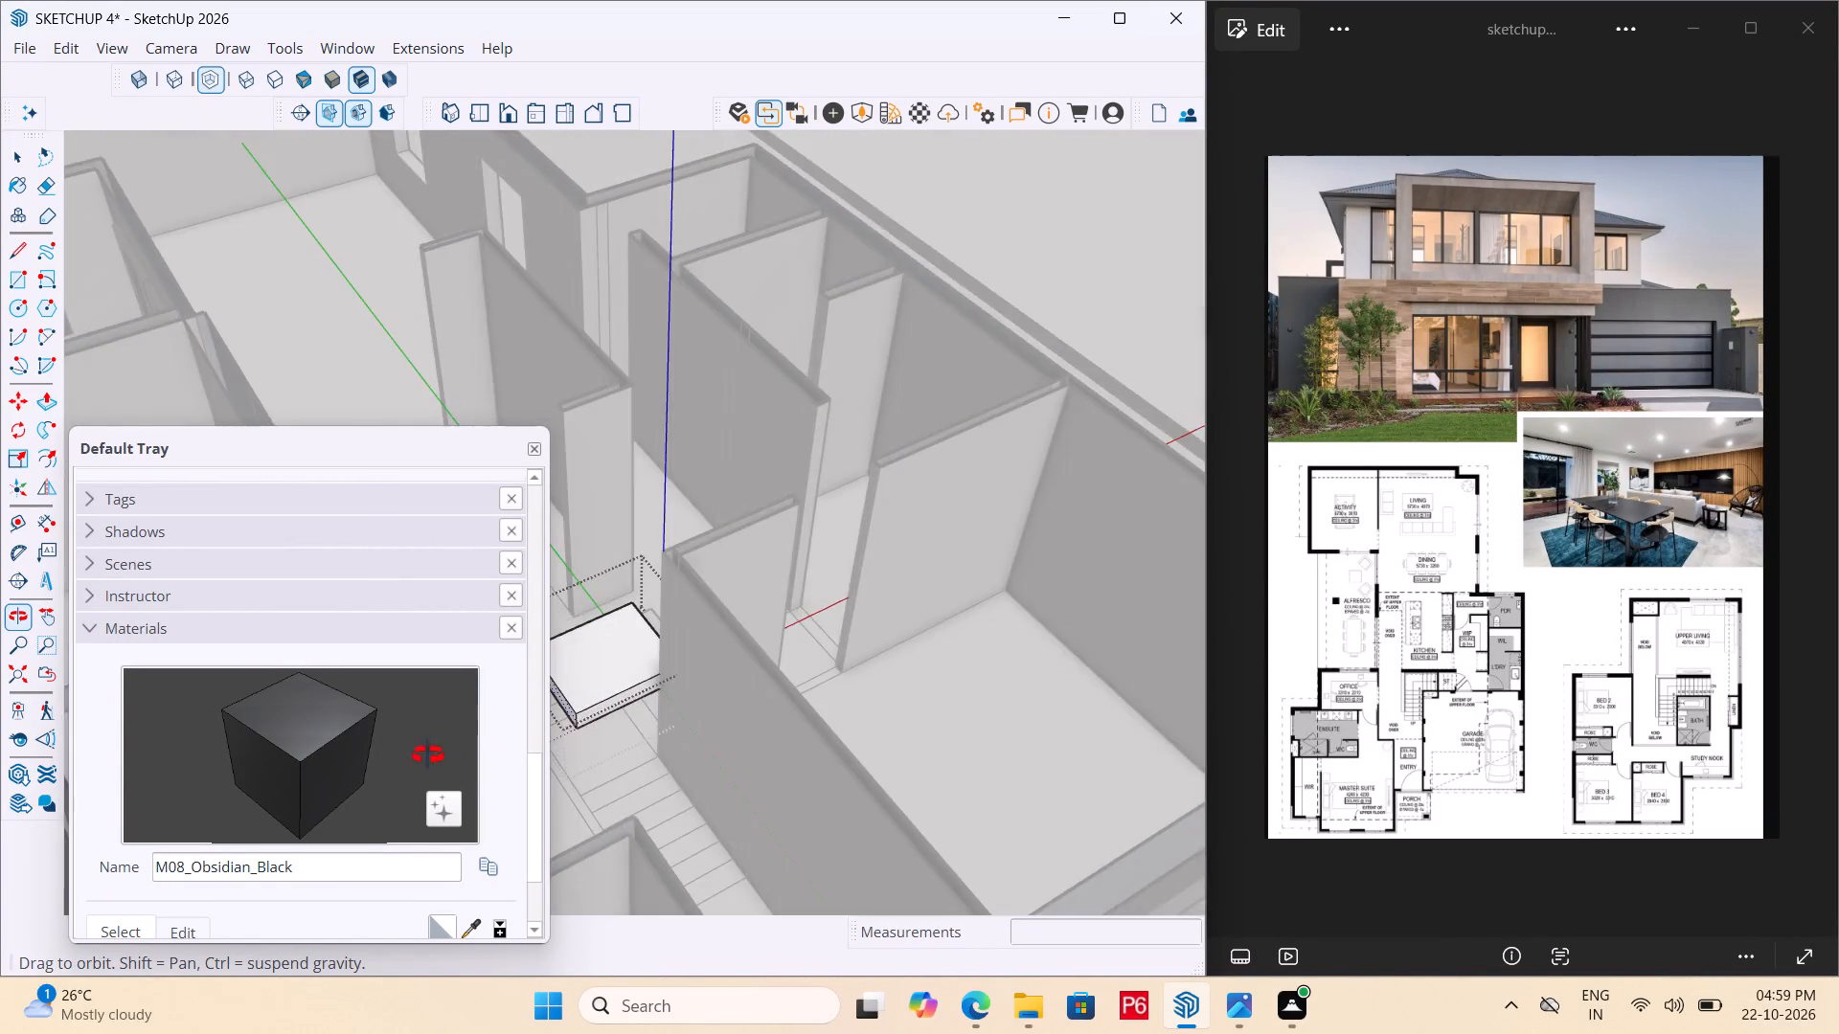
{"action": "middle_click_drag", "start_coordinate": [428, 755], "coordinate": [1075, 735]}
{"action": "middle_click_drag", "start_coordinate": [677, 676], "coordinate": [1113, 686]}
{"action": "key", "text": "space"}
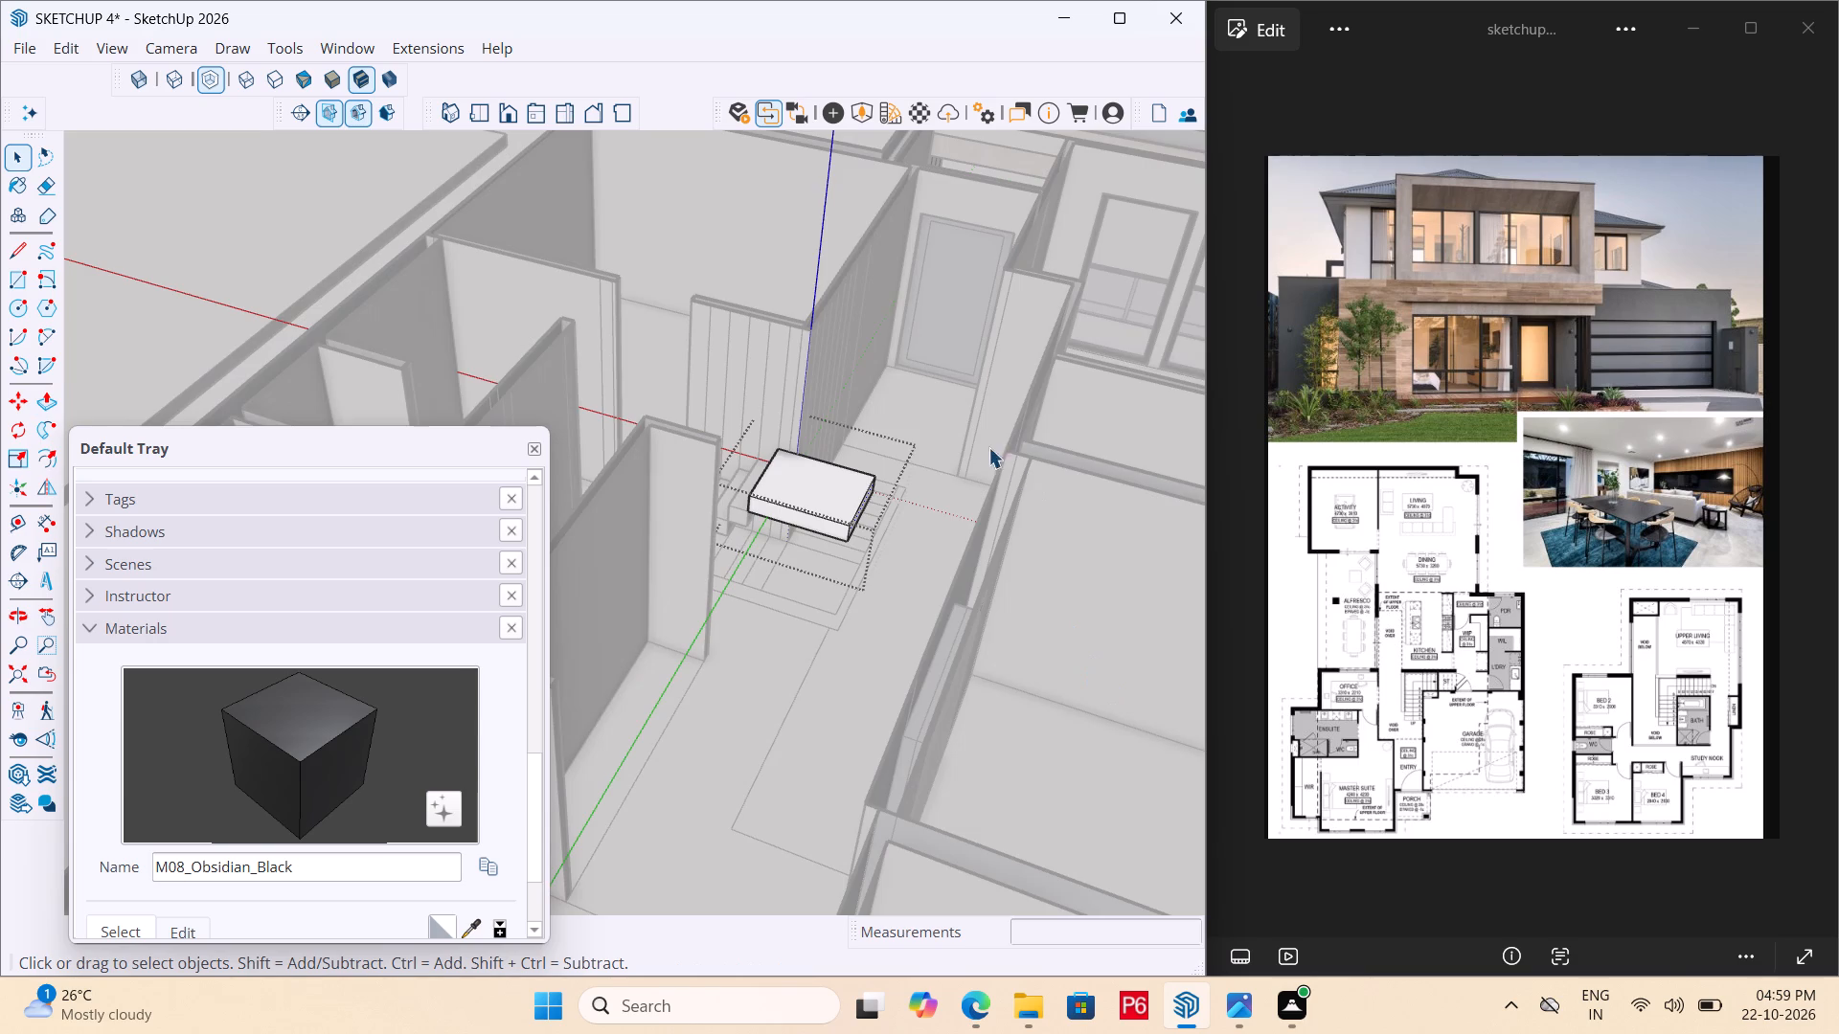
{"action": "left_click", "coordinate": [975, 438]}
Copy the step just below the landing to a spot against the stair wall above the landing.
{"action": "scroll", "coordinate": [735, 532], "scroll_direction": "up", "scroll_amount": 5}
{"action": "left_click", "coordinate": [736, 496]}
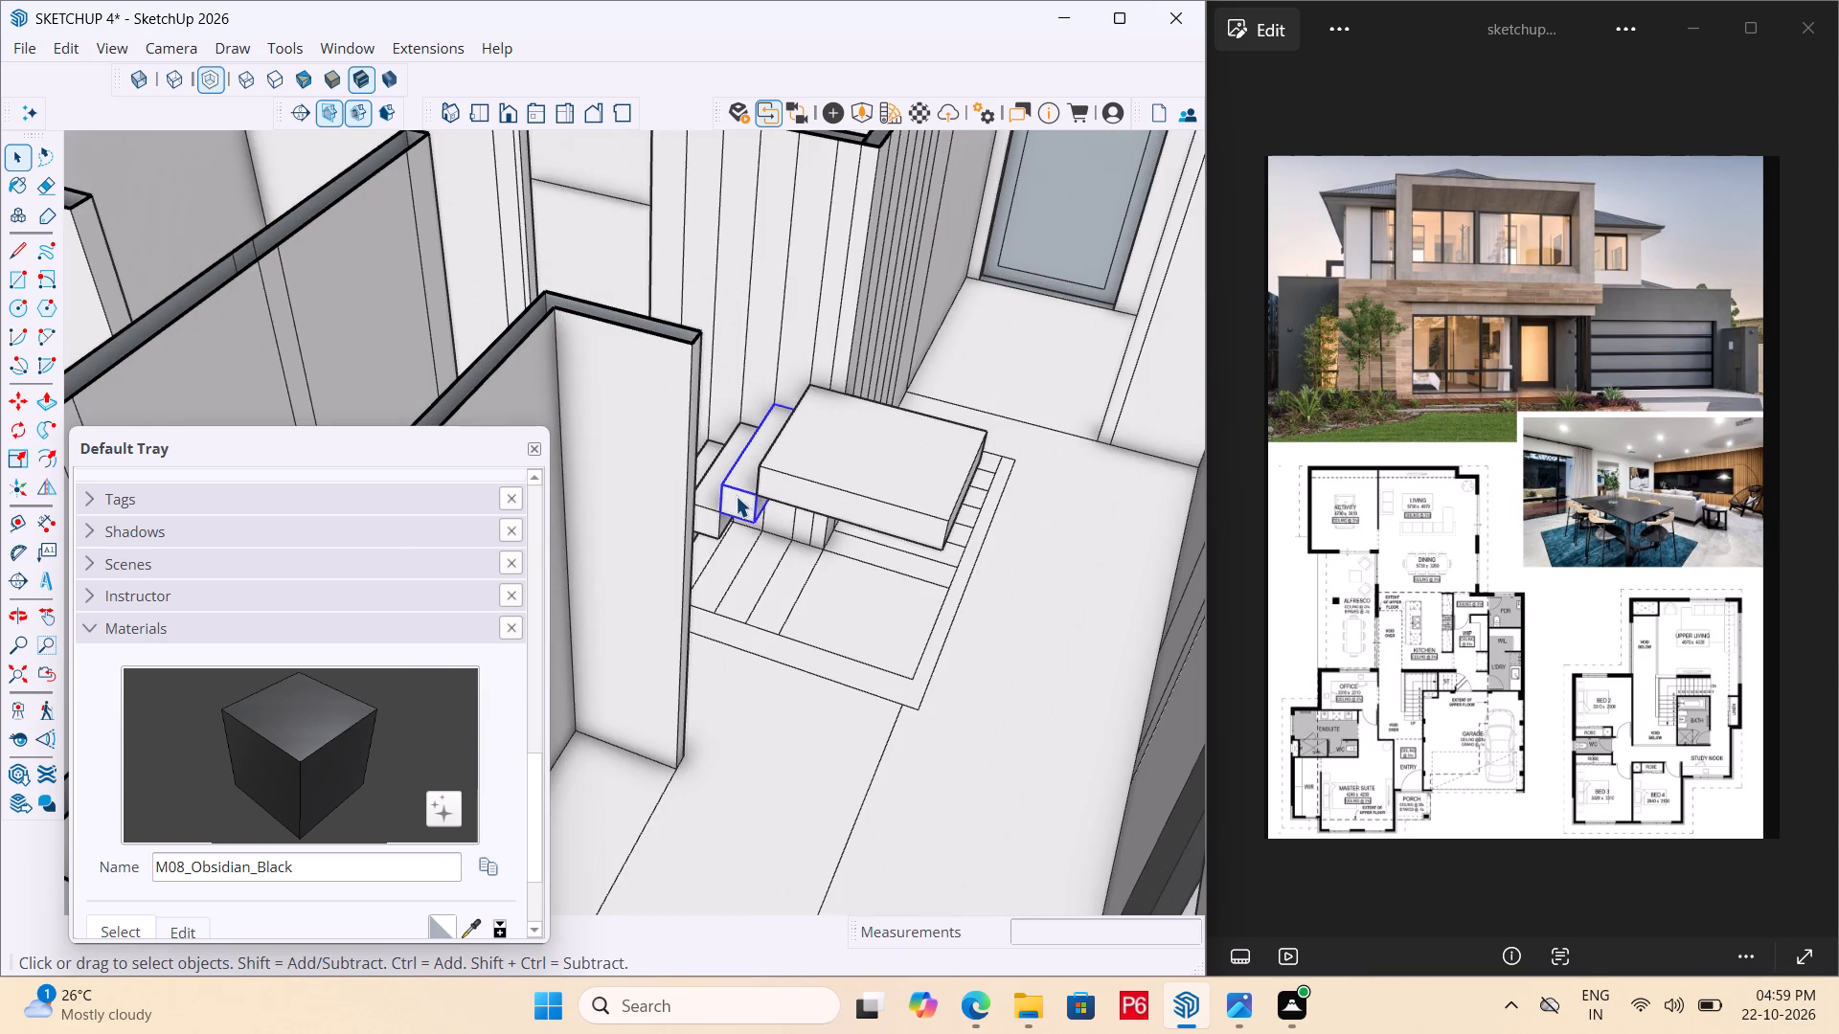
{"action": "key", "text": "m"}
{"action": "double_click", "coordinate": [736, 496]}
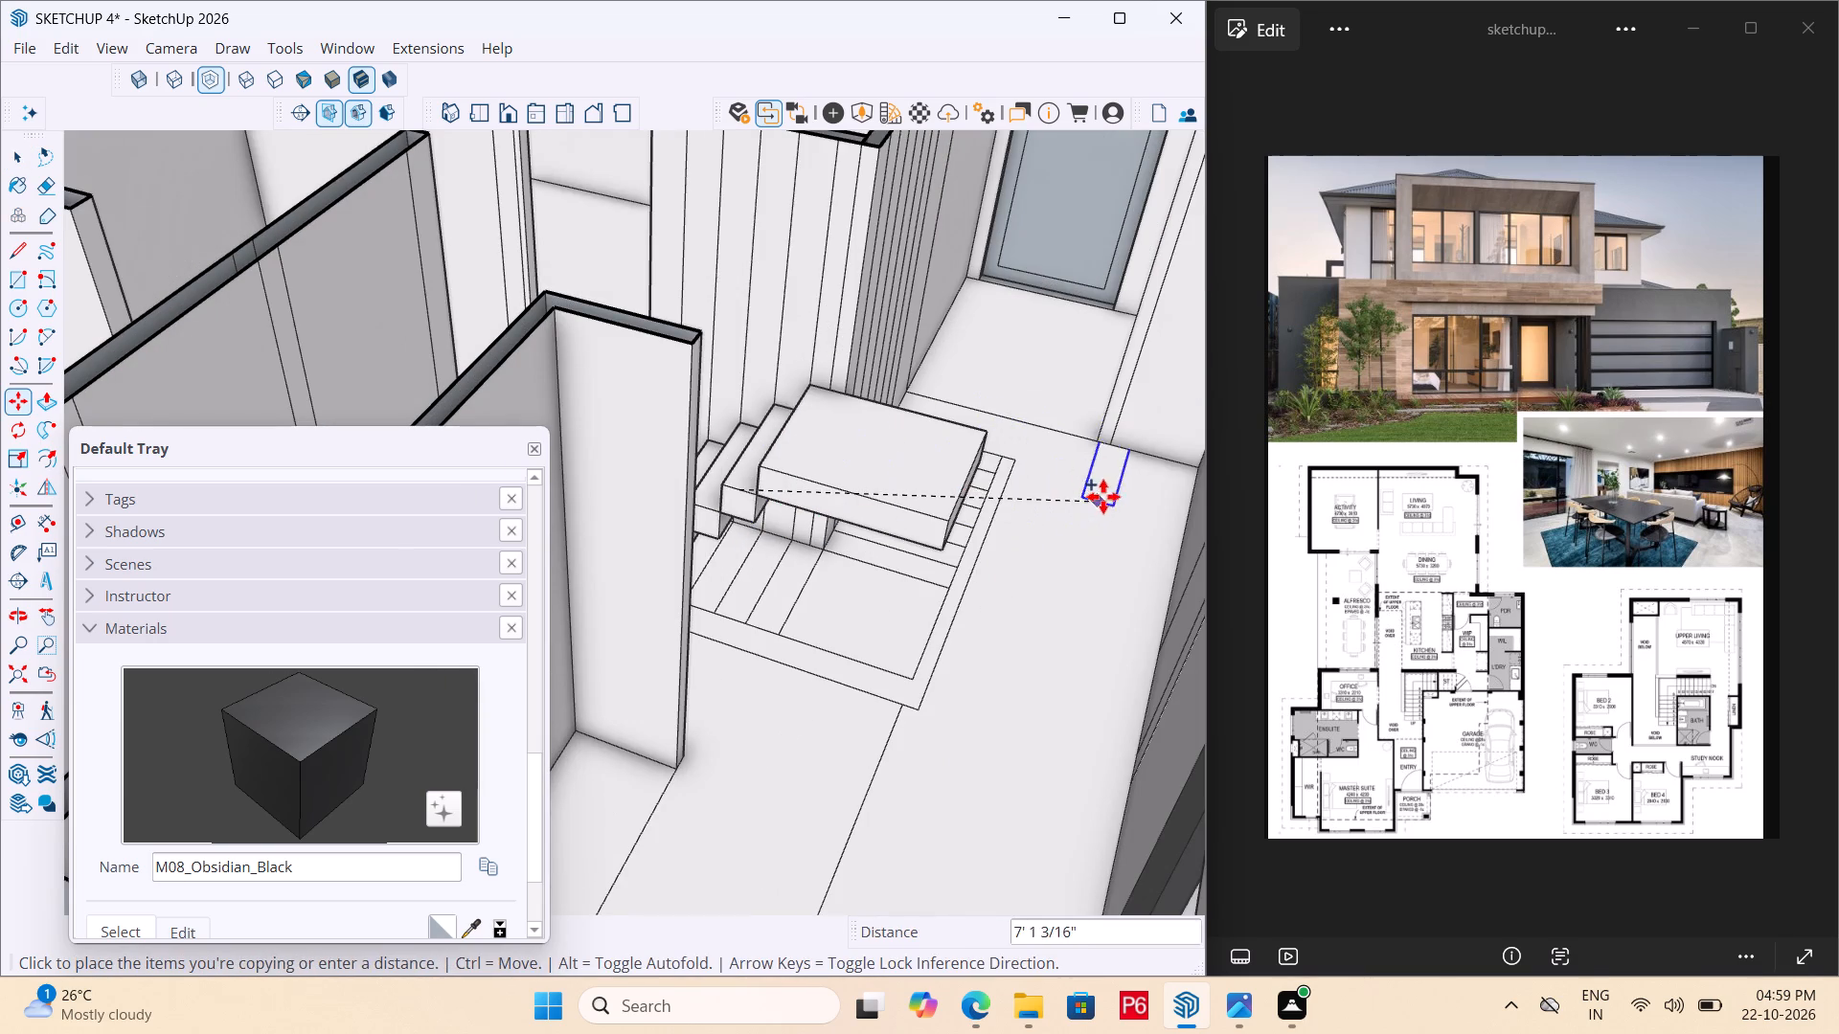
{"action": "middle_click_drag", "start_coordinate": [1110, 491], "coordinate": [552, 503]}
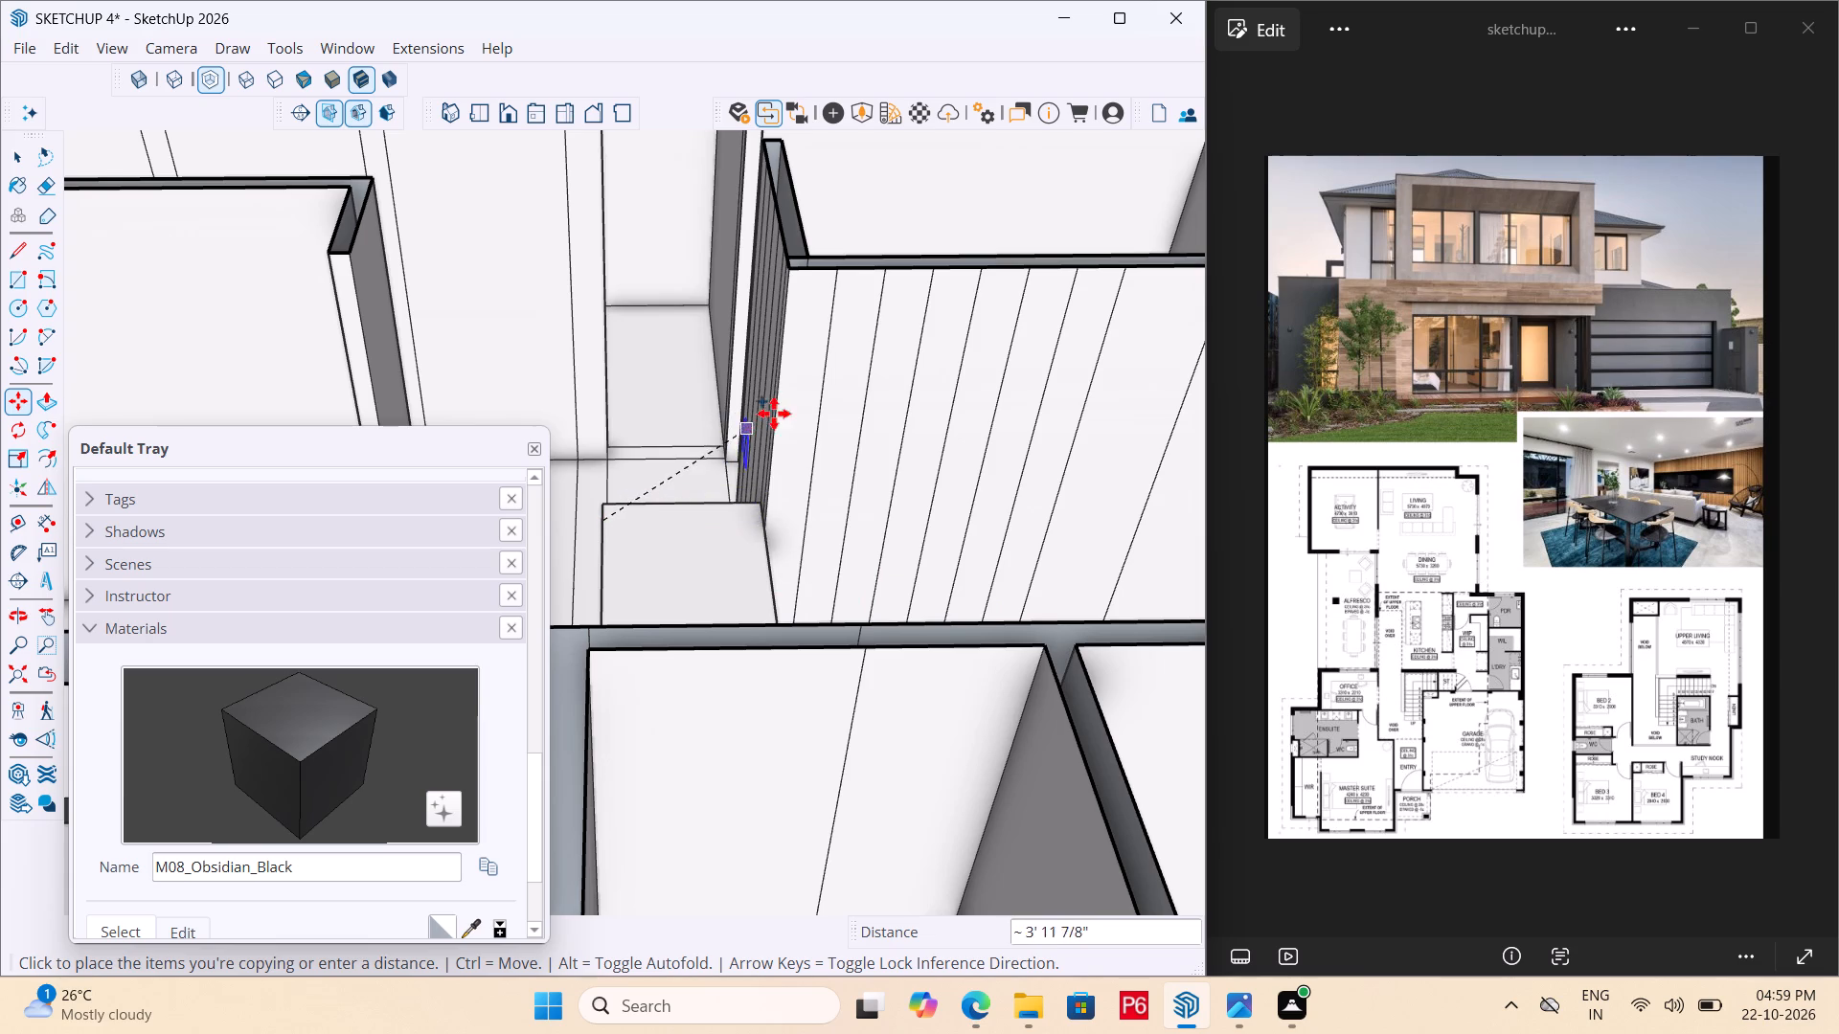
{"action": "left_click", "coordinate": [821, 326]}
Move the copied step by its lower corner down onto the top of the landing.
{"action": "scroll", "coordinate": [824, 402], "scroll_direction": "up", "scroll_amount": 4}
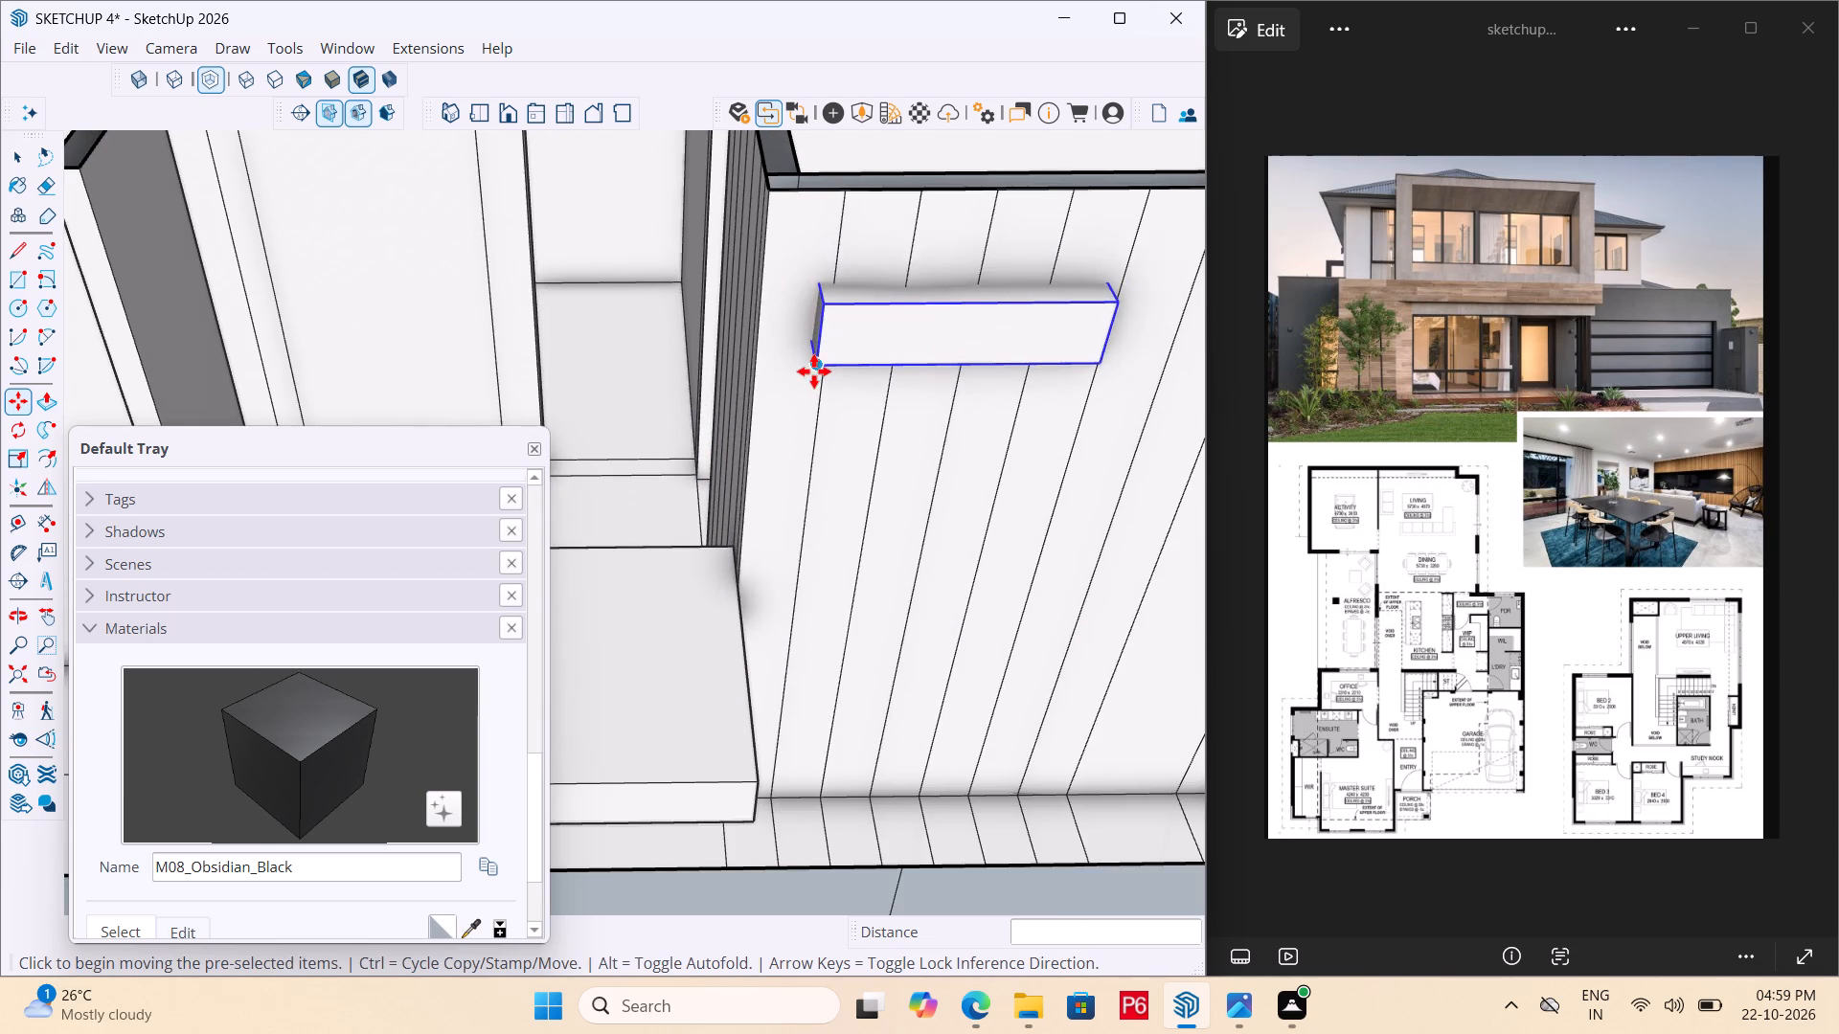
{"action": "left_click", "coordinate": [818, 368]}
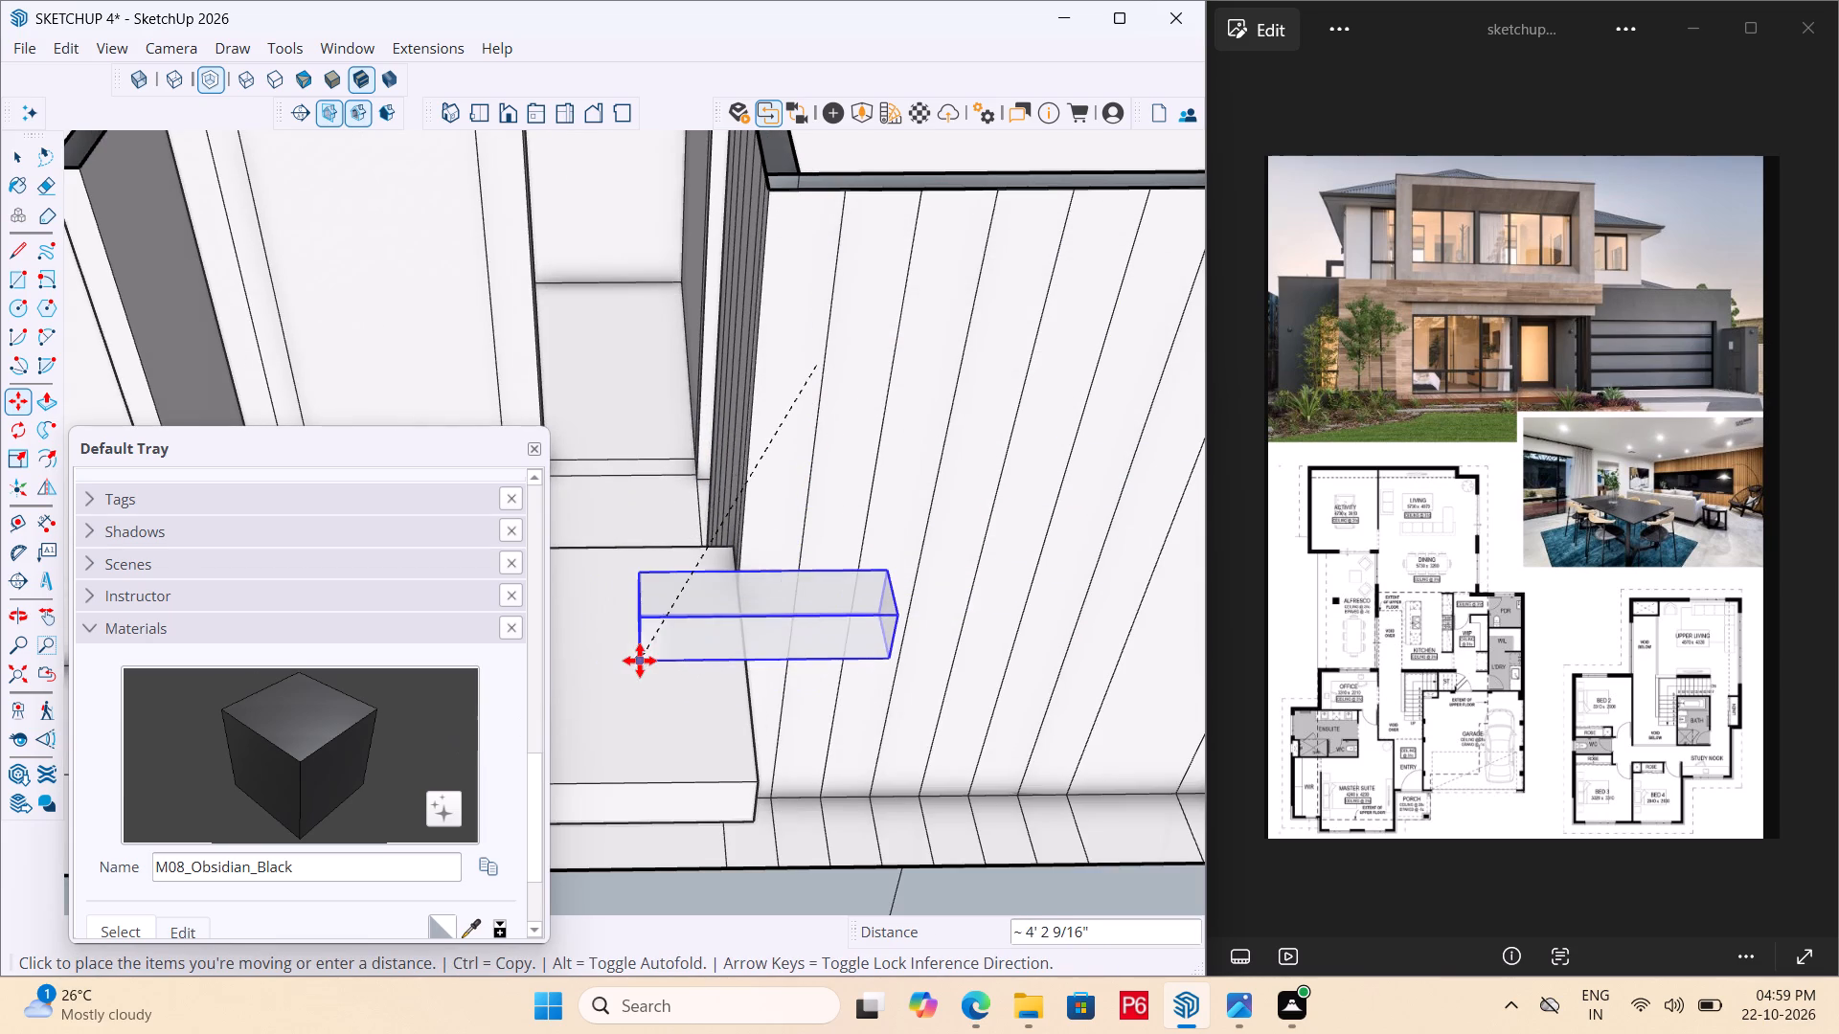
{"action": "left_click", "coordinate": [640, 661]}
Rotate the copied step 90° in plan about its lower corner on the landing.
{"action": "scroll", "coordinate": [783, 735], "scroll_direction": "down", "scroll_amount": 3}
{"action": "middle_click_drag", "start_coordinate": [827, 743], "coordinate": [1229, 708]}
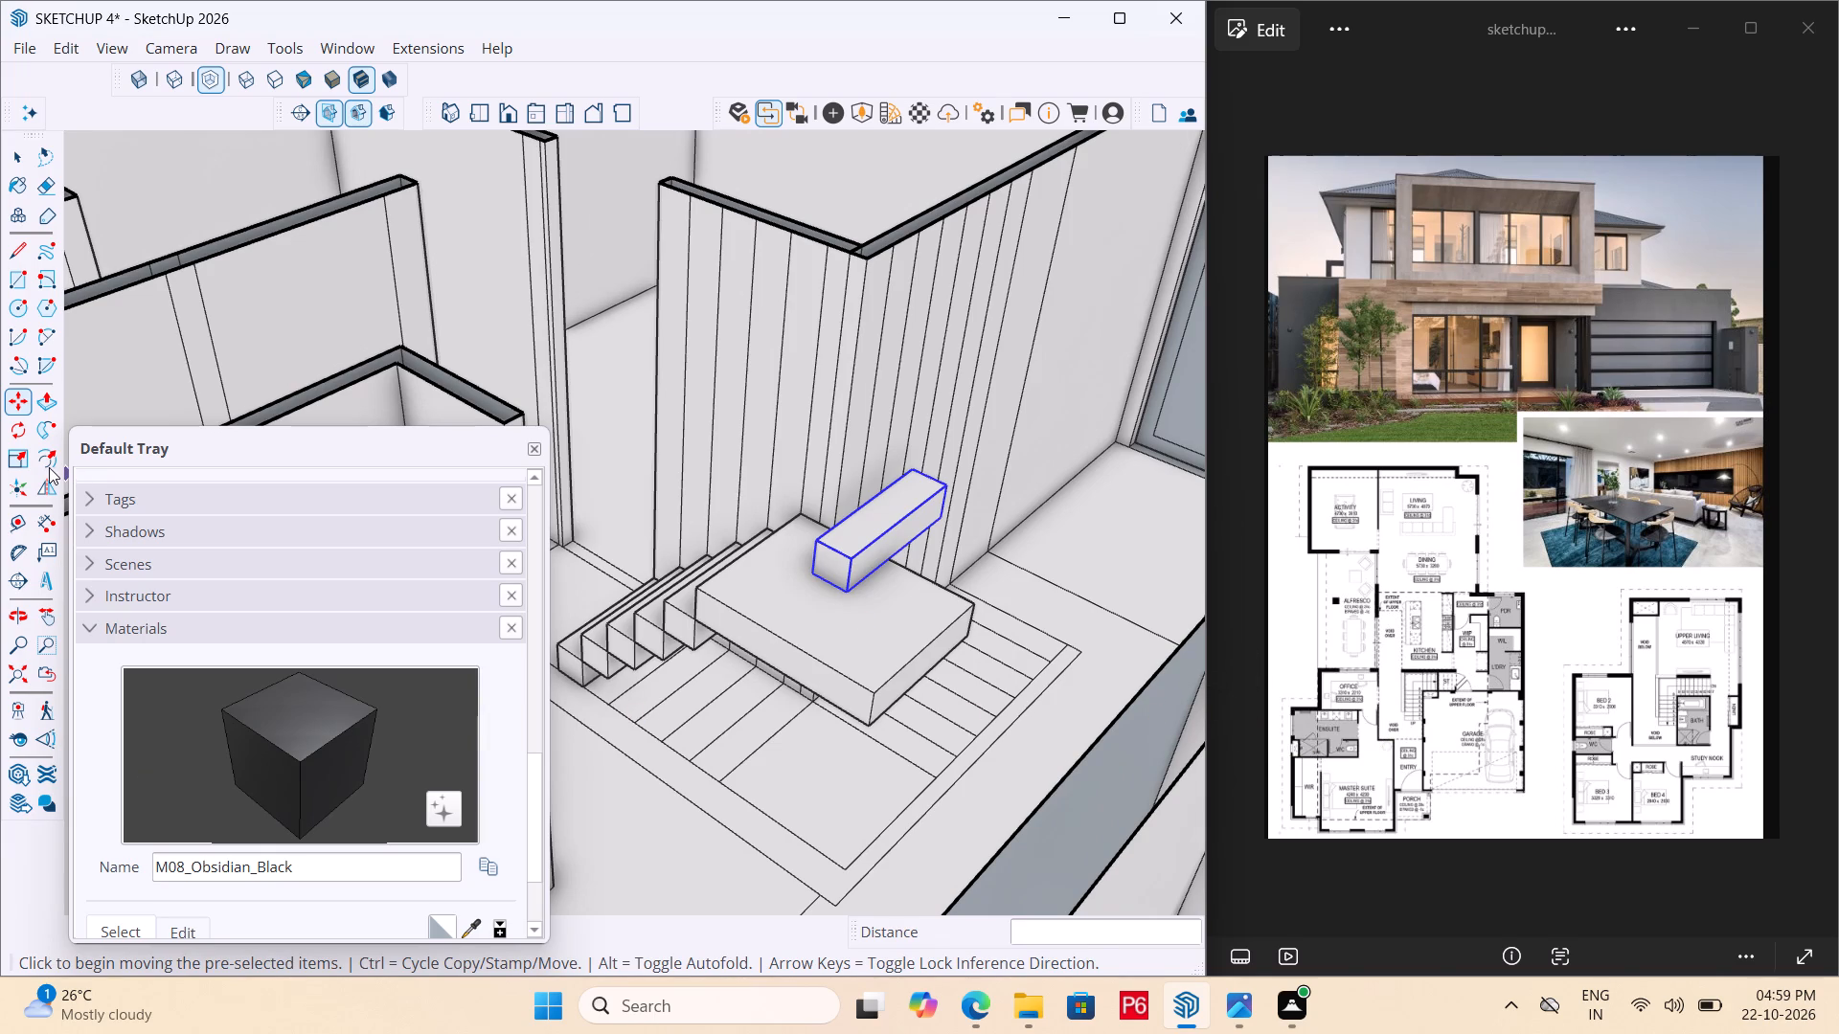
{"action": "double_click", "coordinate": [16, 431]}
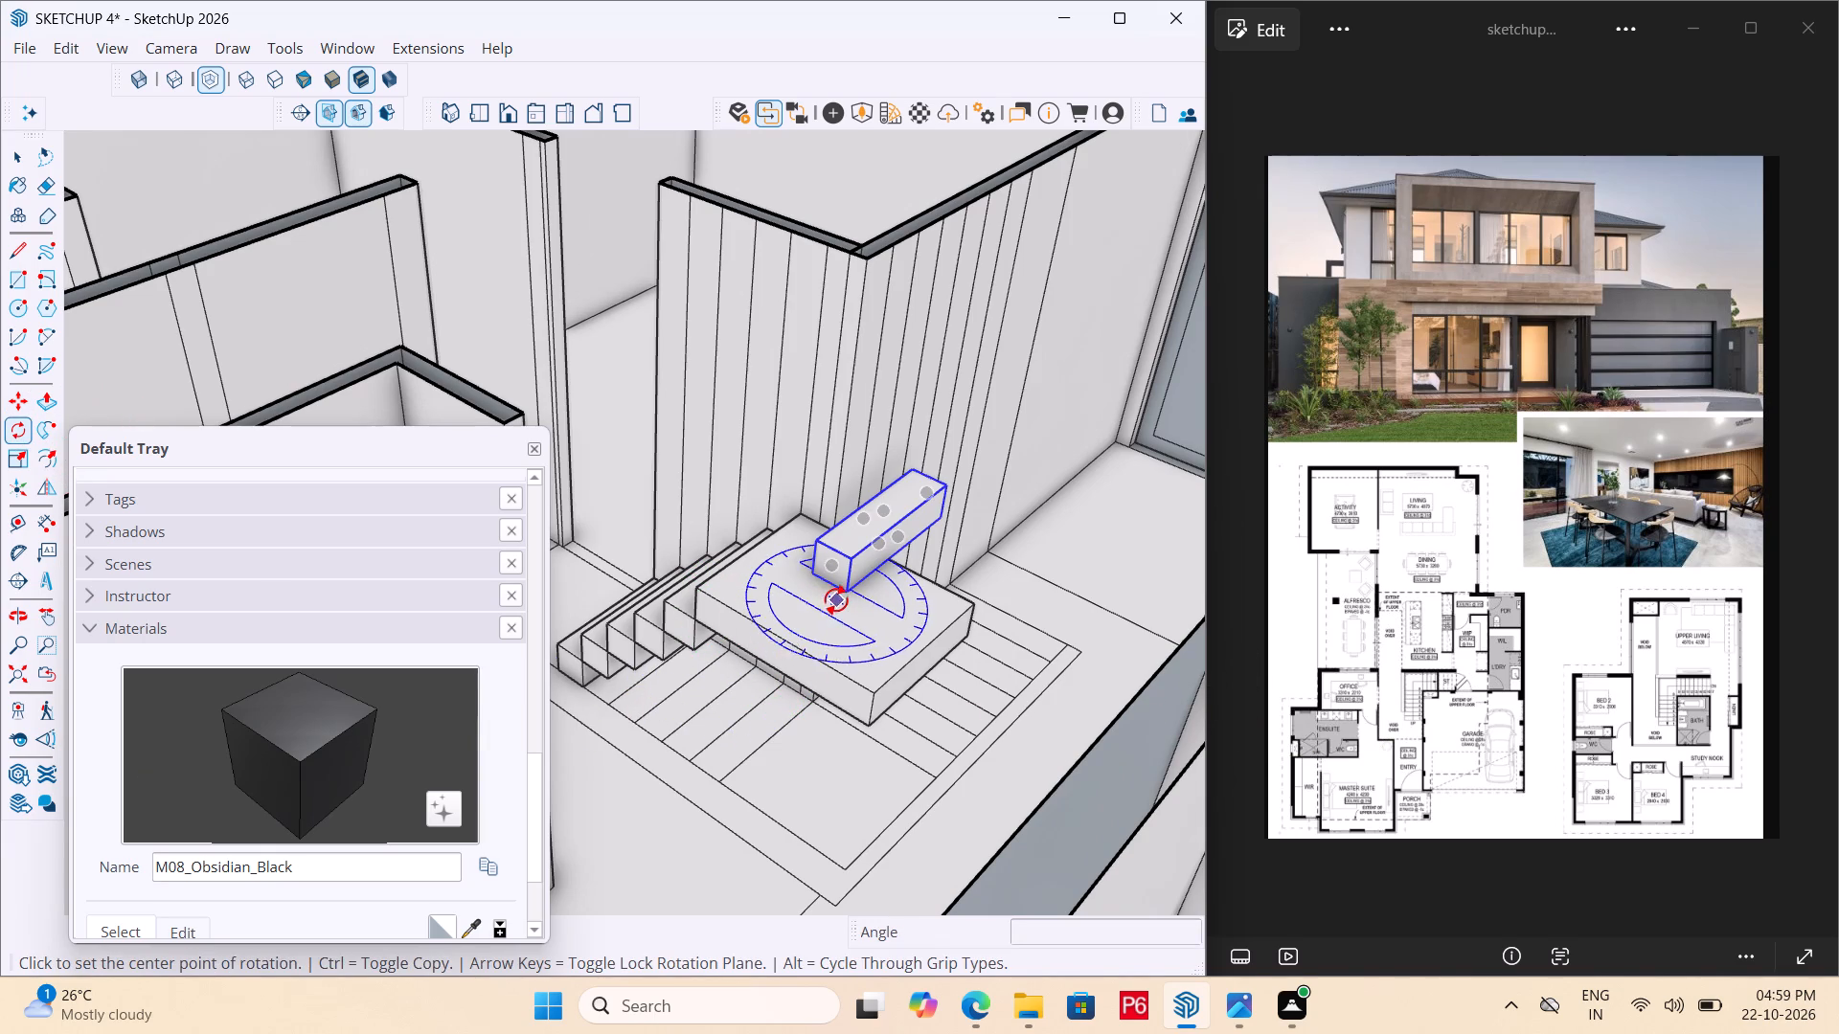
{"action": "left_click", "coordinate": [839, 596]}
{"action": "double_click", "coordinate": [916, 627]}
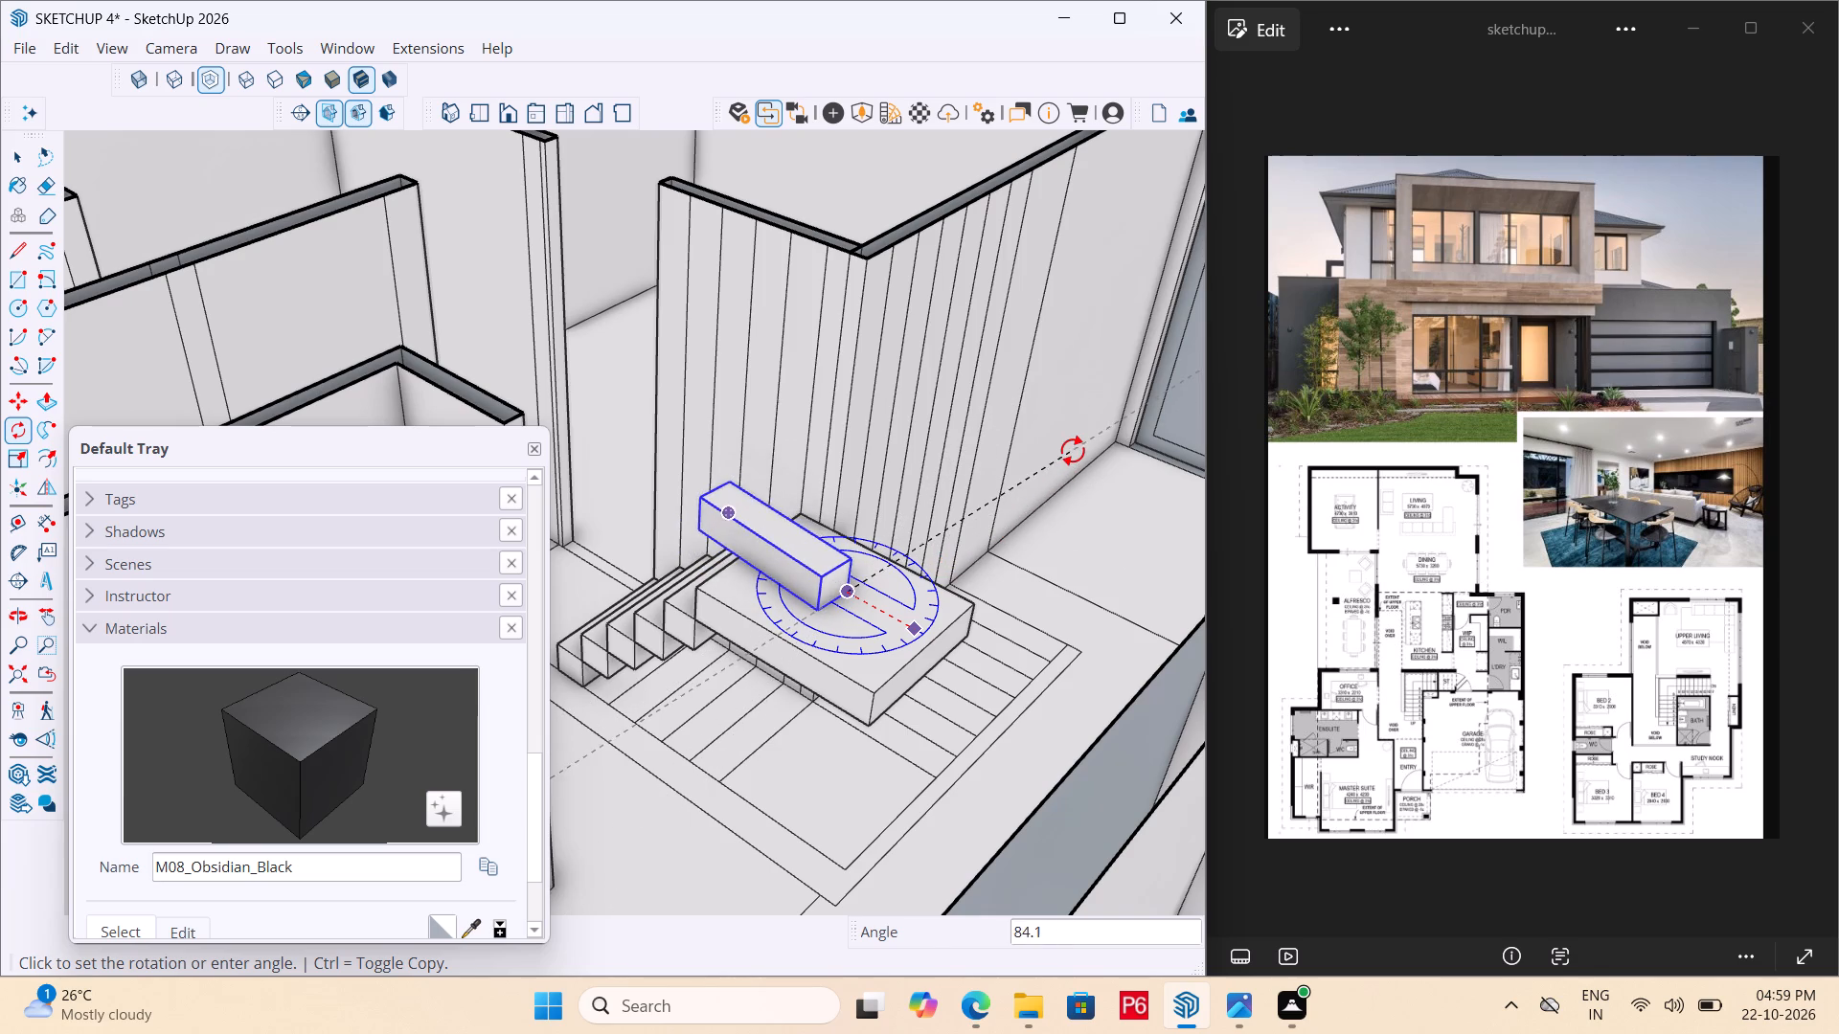
{"action": "middle_click_drag", "start_coordinate": [1033, 499], "coordinate": [727, 674]}
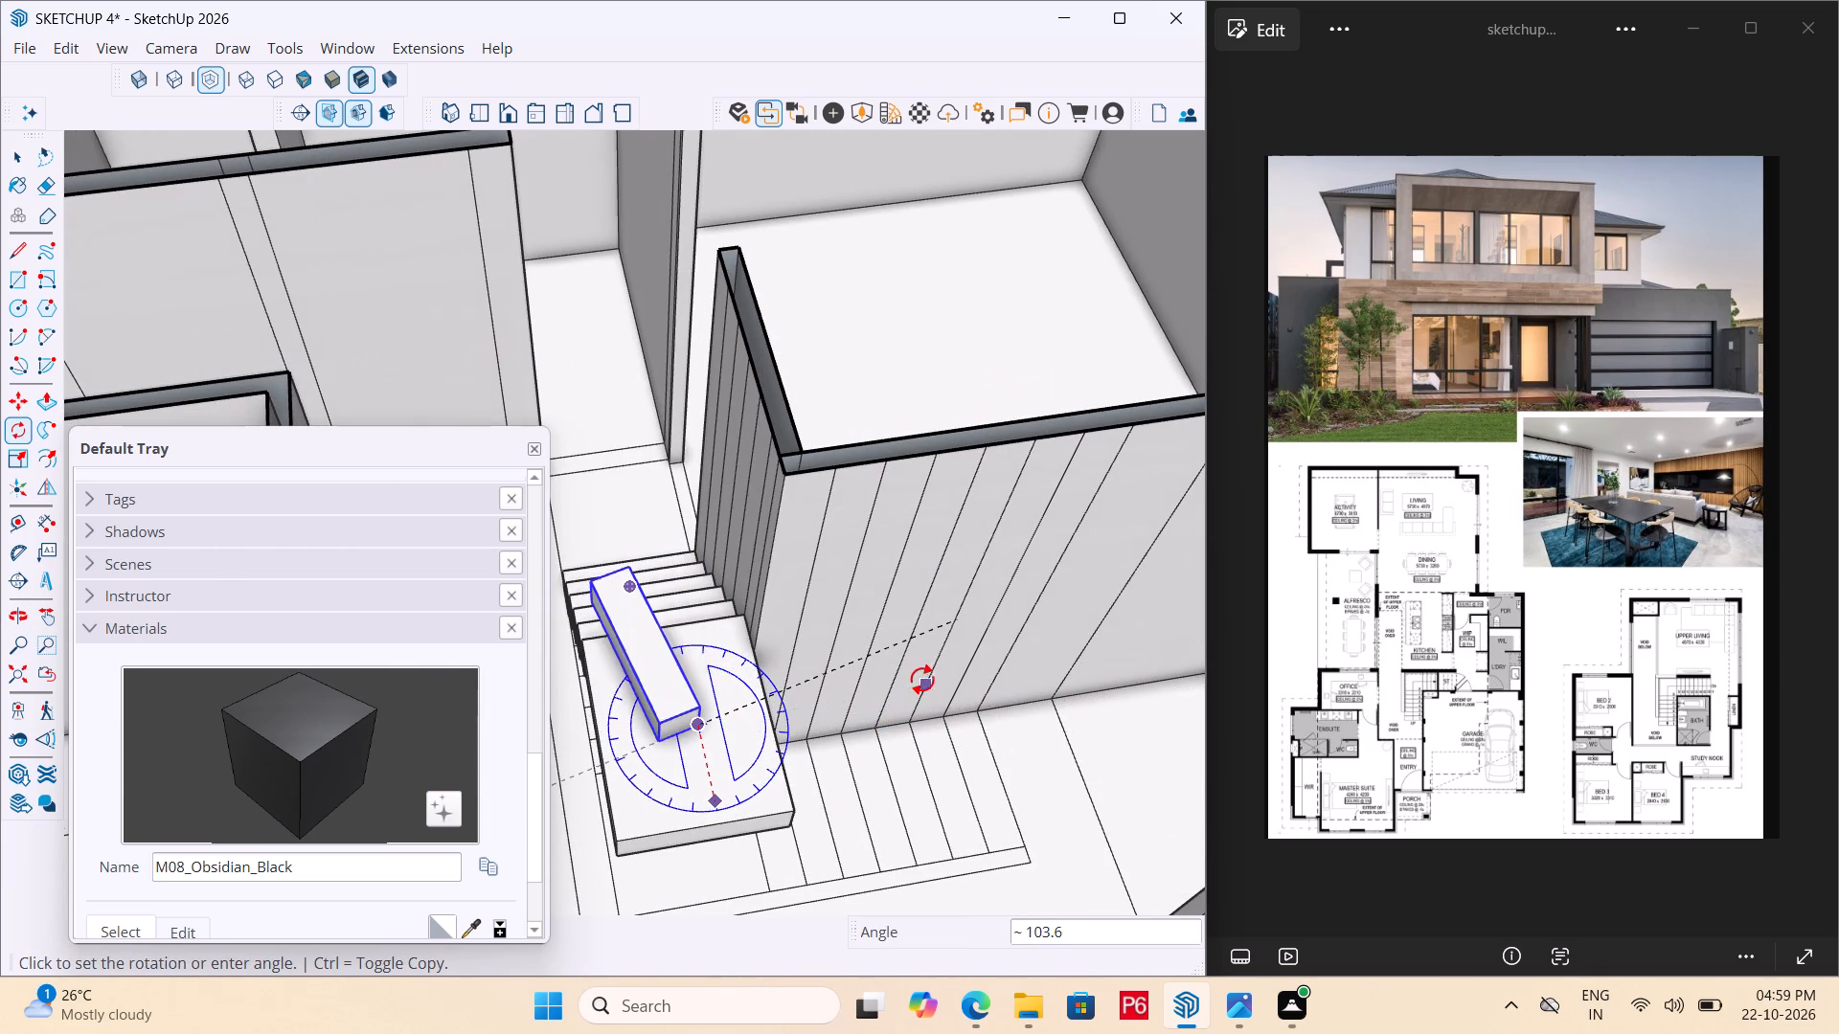
{"action": "scroll", "coordinate": [691, 732], "scroll_direction": "down", "scroll_amount": 5}
{"action": "scroll", "coordinate": [579, 766], "scroll_direction": "down", "scroll_amount": 5}
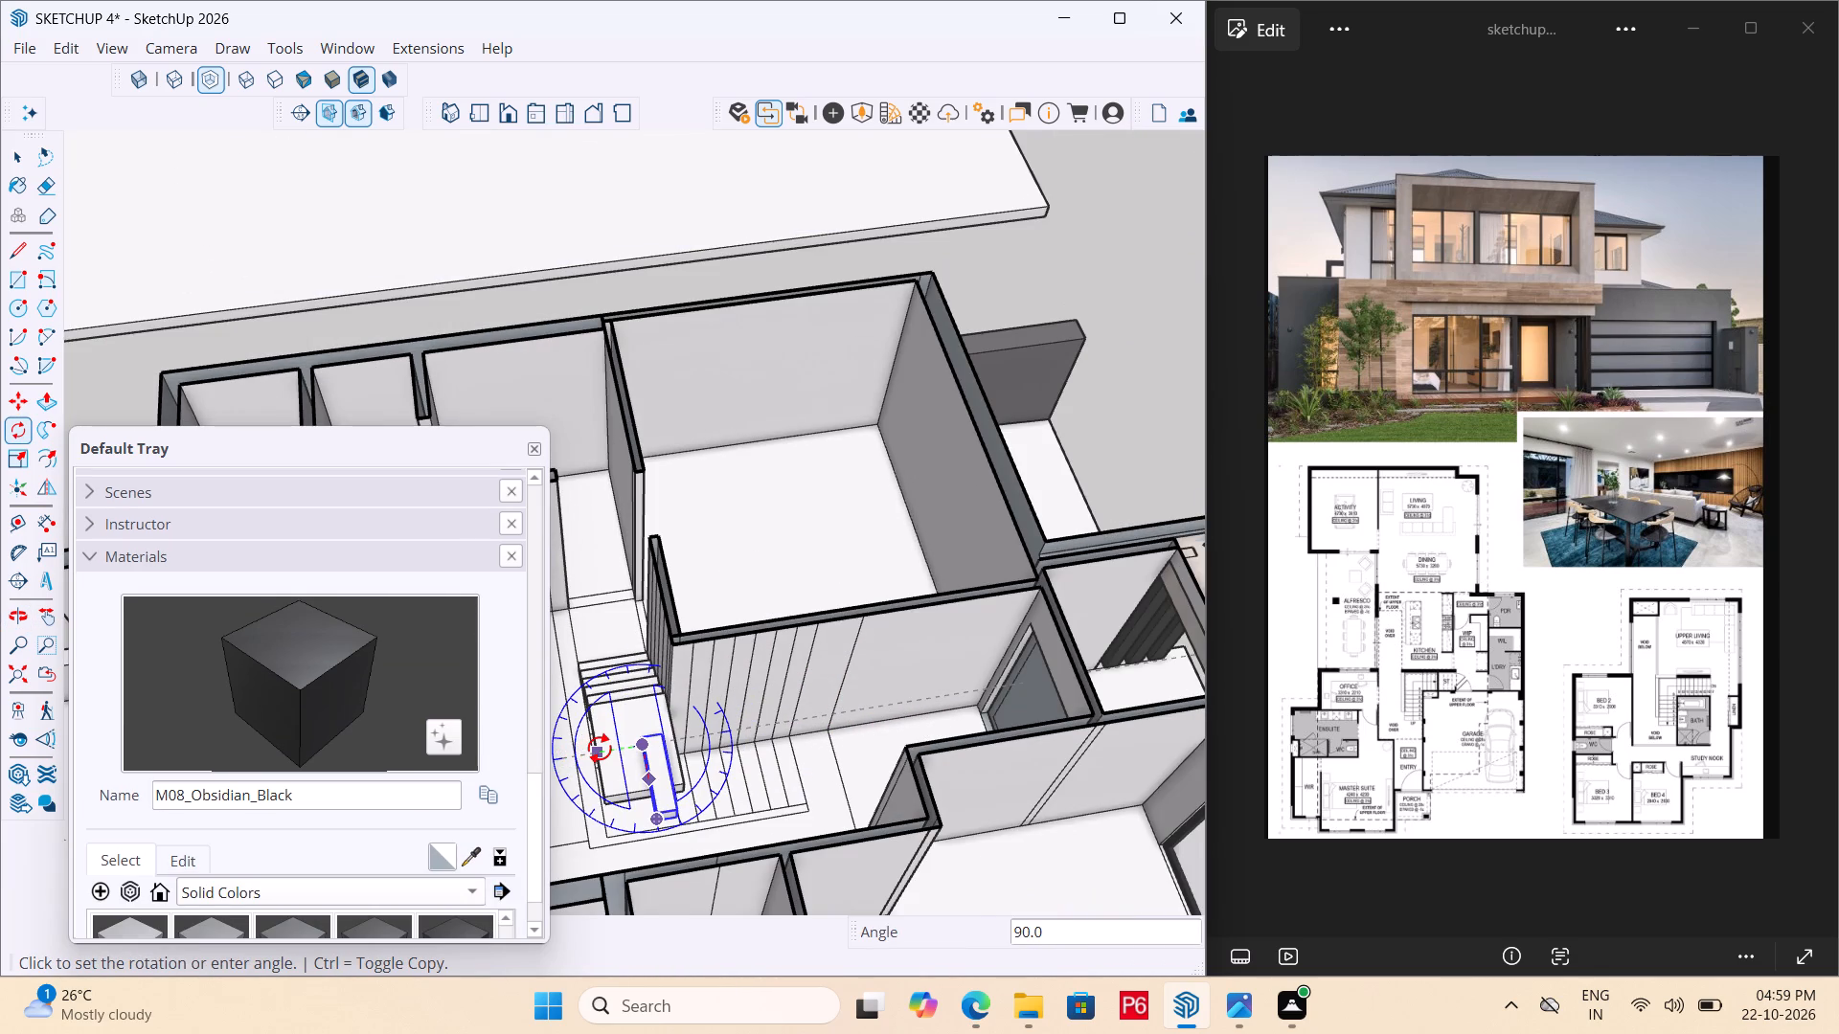
{"action": "left_click", "coordinate": [600, 748]}
{"action": "key", "text": "space"}
Move the rotated step by its lower corner to the landing's top corner, so it starts the second flight beside the landing.
{"action": "scroll", "coordinate": [636, 788], "scroll_direction": "up", "scroll_amount": 5}
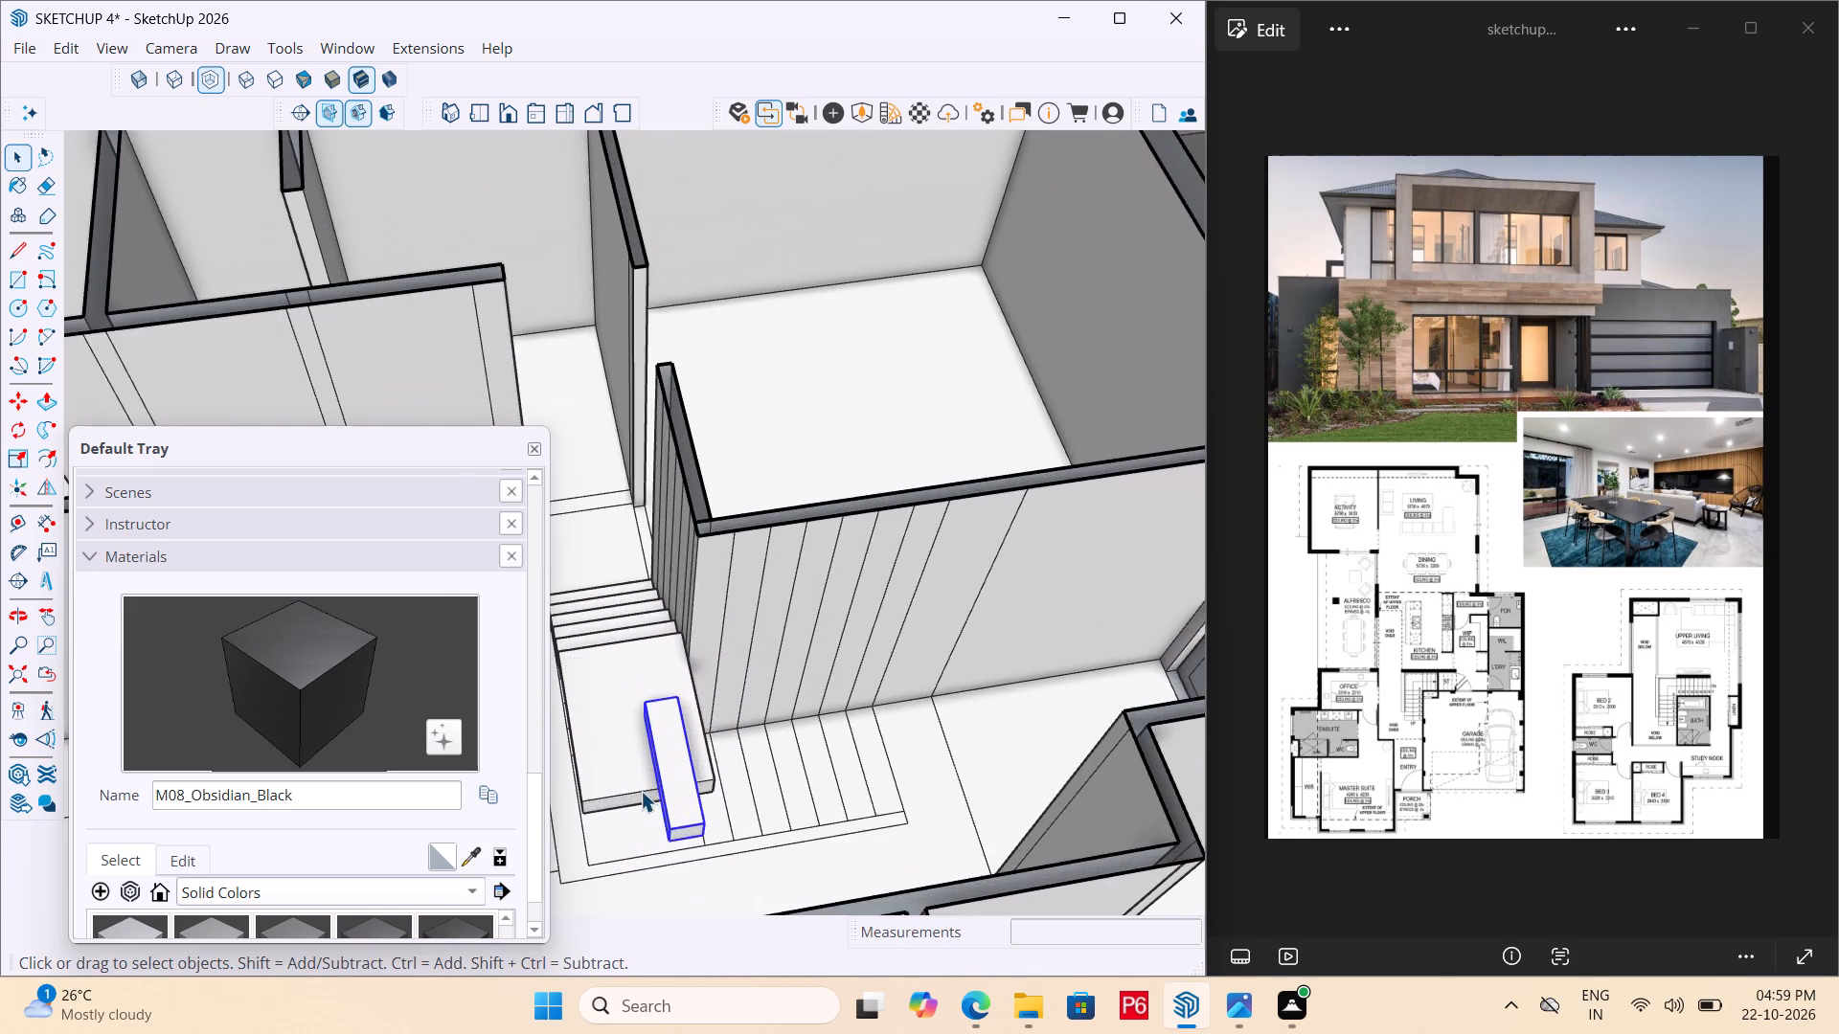
{"action": "middle_click_drag", "start_coordinate": [729, 807], "coordinate": [570, 784]}
{"action": "scroll", "coordinate": [832, 661], "scroll_direction": "down", "scroll_amount": 6}
{"action": "middle_click_drag", "start_coordinate": [586, 725], "coordinate": [647, 713]}
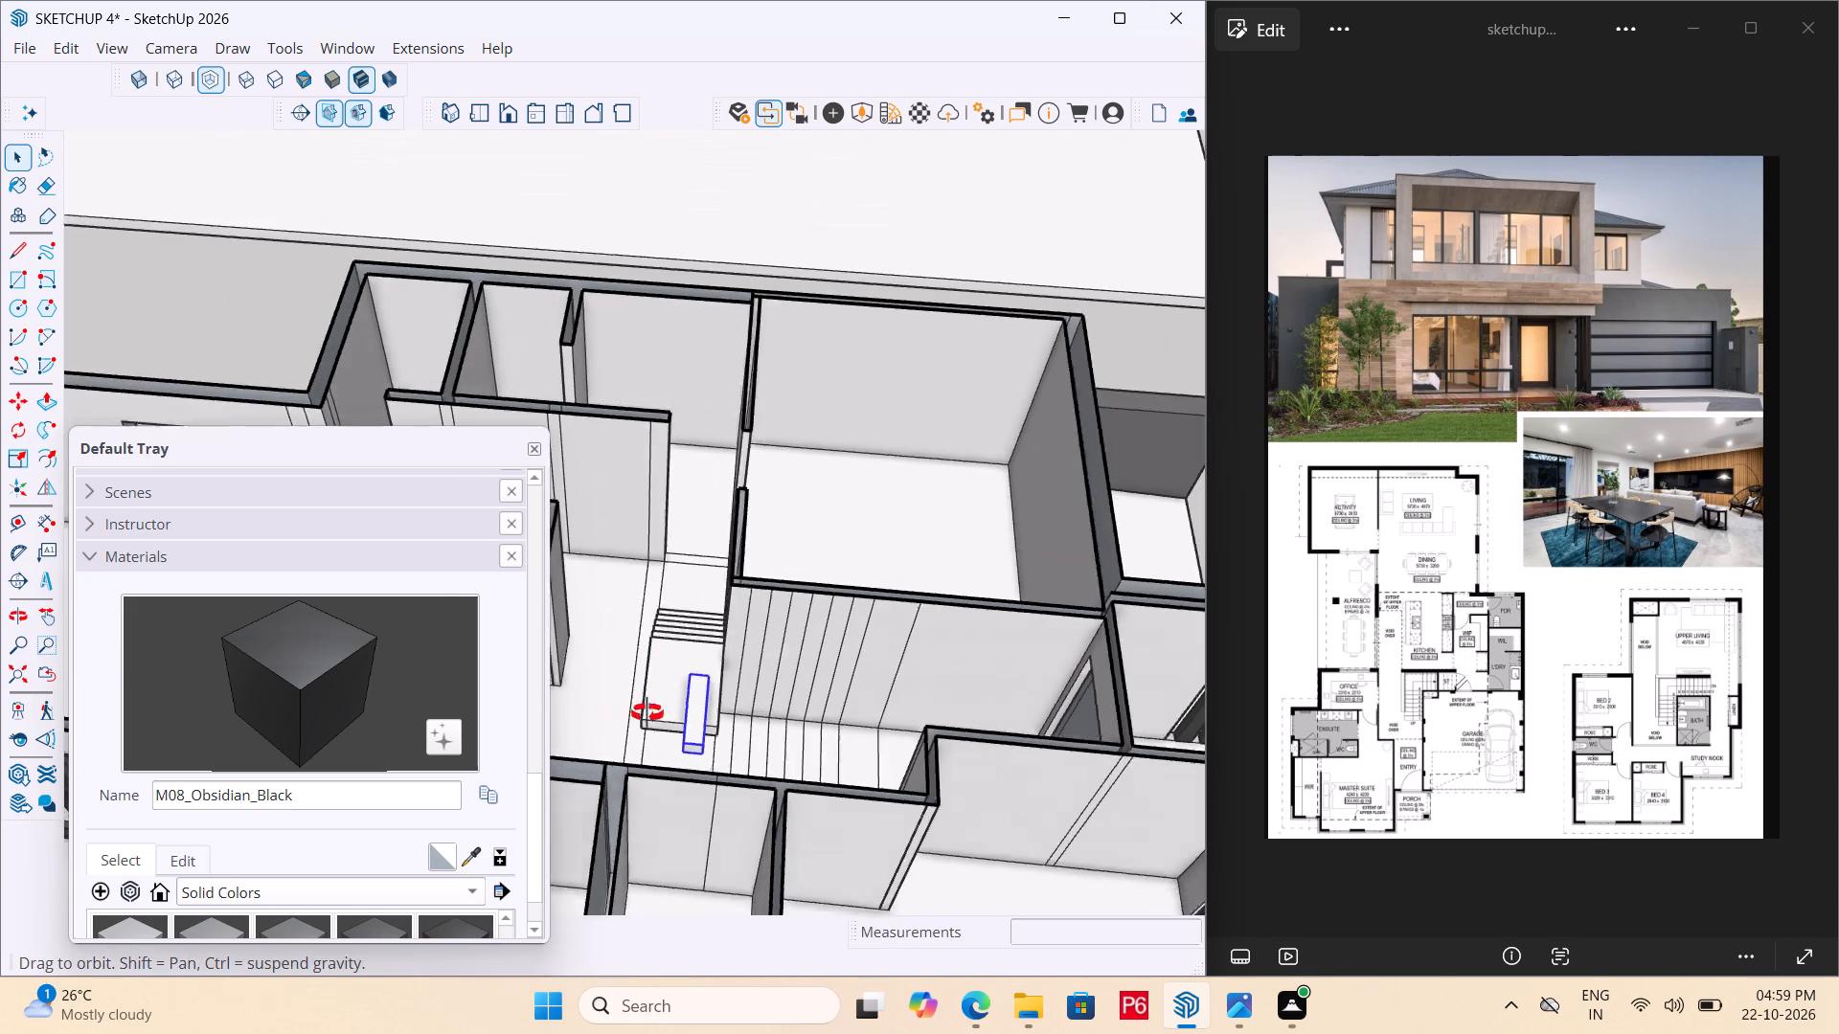
{"action": "middle_click_drag", "start_coordinate": [647, 713], "coordinate": [747, 700]}
{"action": "scroll", "coordinate": [744, 700], "scroll_direction": "up", "scroll_amount": 8}
{"action": "middle_click", "coordinate": [747, 700]}
{"action": "key", "text": "m"}
{"action": "scroll", "coordinate": [744, 805], "scroll_direction": "up", "scroll_amount": 6}
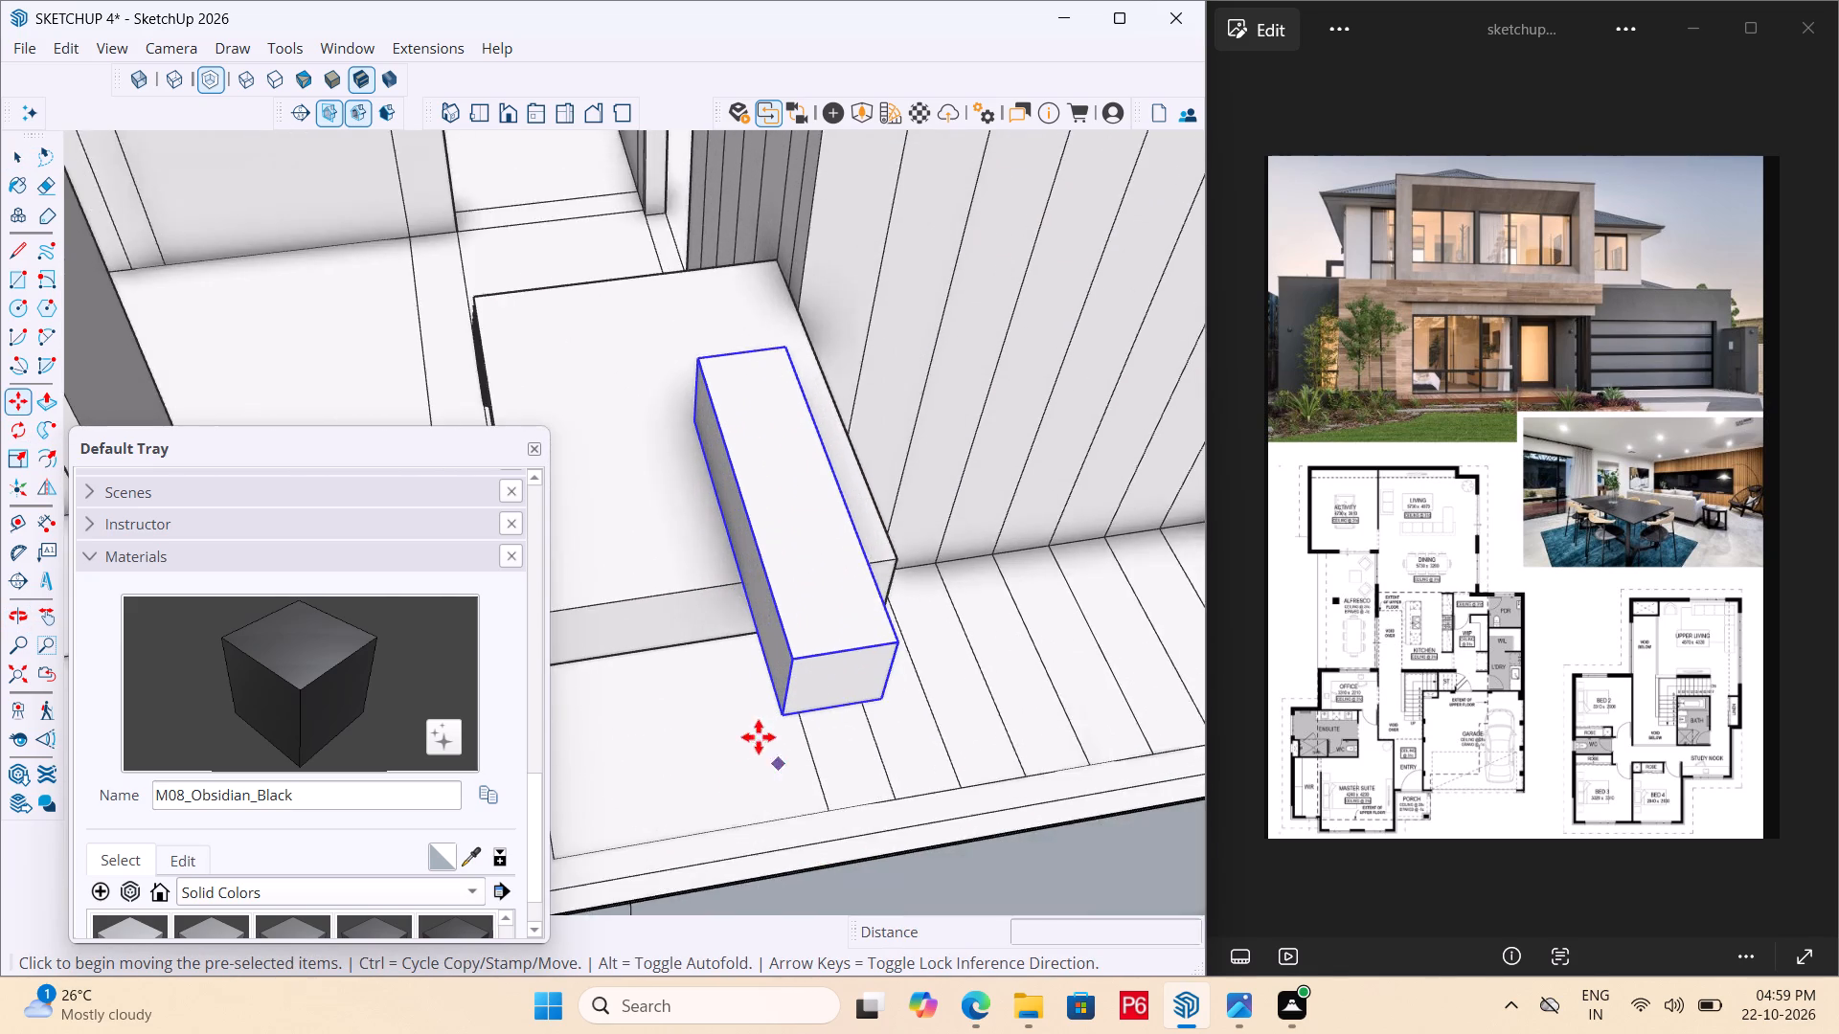
{"action": "scroll", "coordinate": [761, 730], "scroll_direction": "up", "scroll_amount": 4}
{"action": "left_click", "coordinate": [806, 706]}
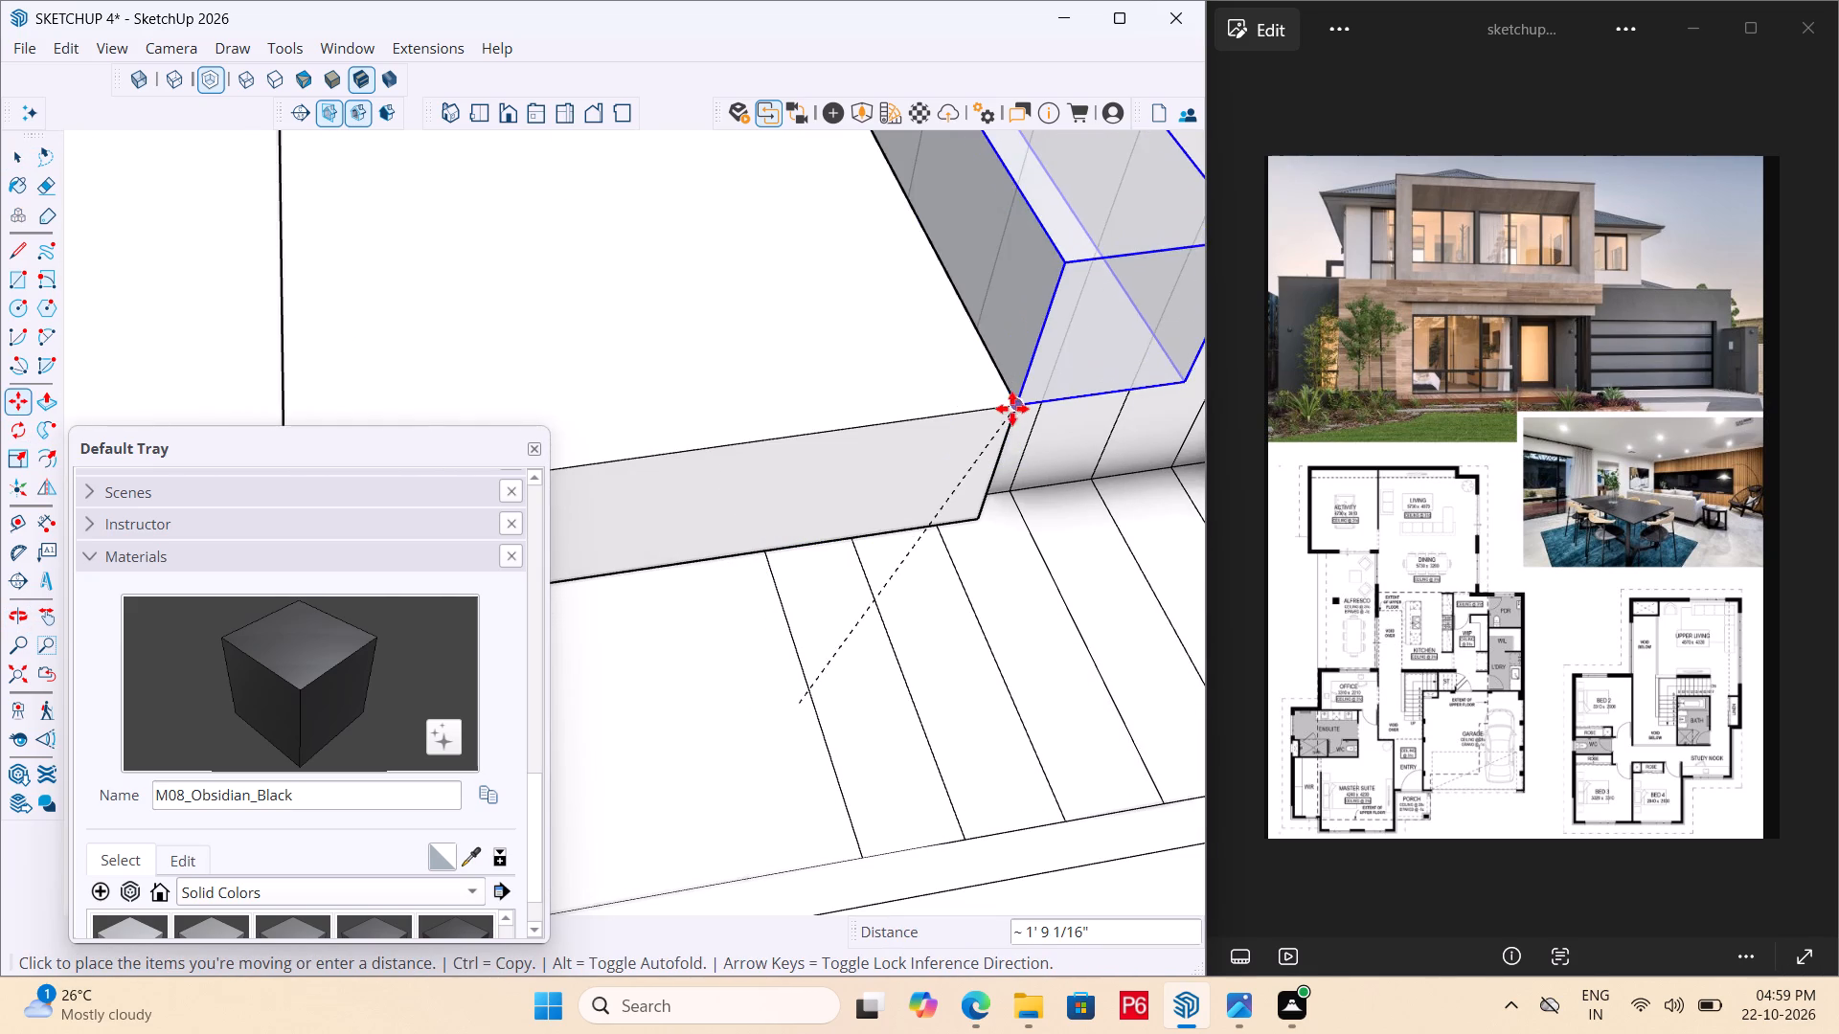
{"action": "left_click", "coordinate": [1023, 409]}
{"action": "scroll", "coordinate": [855, 751], "scroll_direction": "down", "scroll_amount": 6}
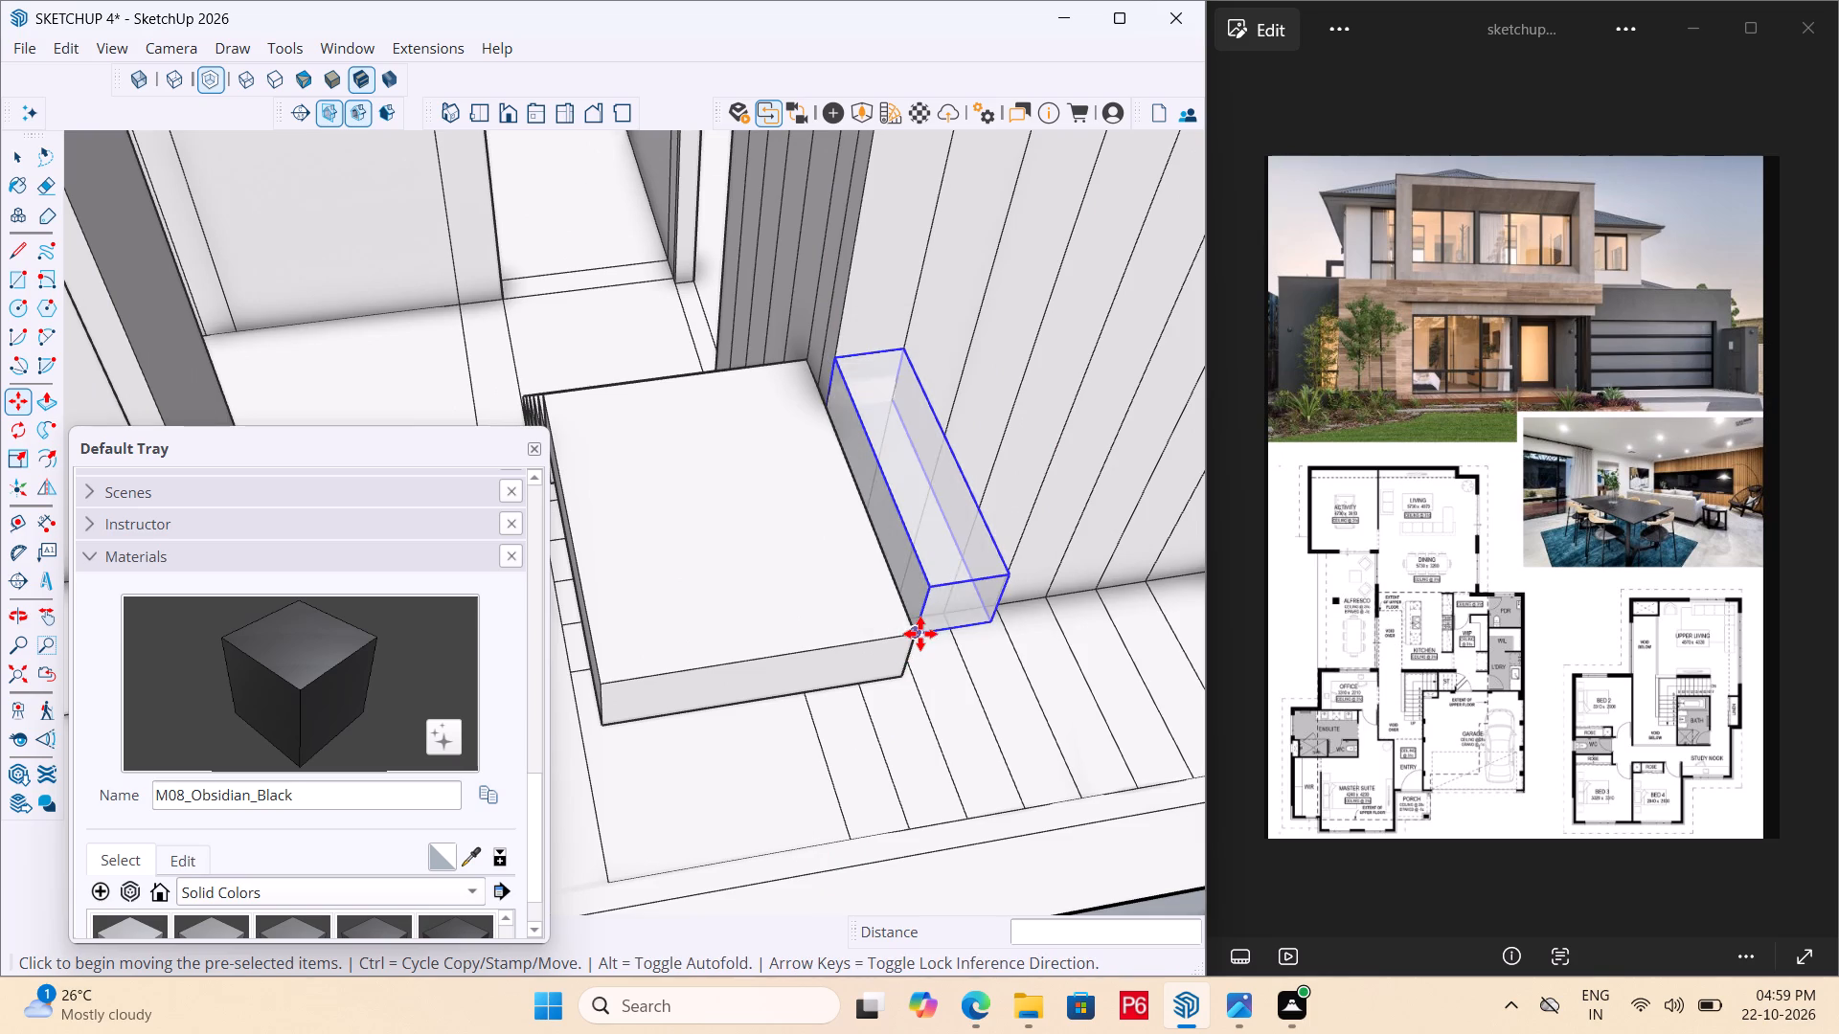
Copy the first step of the second flight seven times along the stair wall, each copy one tread further and one riser higher.
{"action": "double_click", "coordinate": [920, 634]}
{"action": "left_click", "coordinate": [1011, 575]}
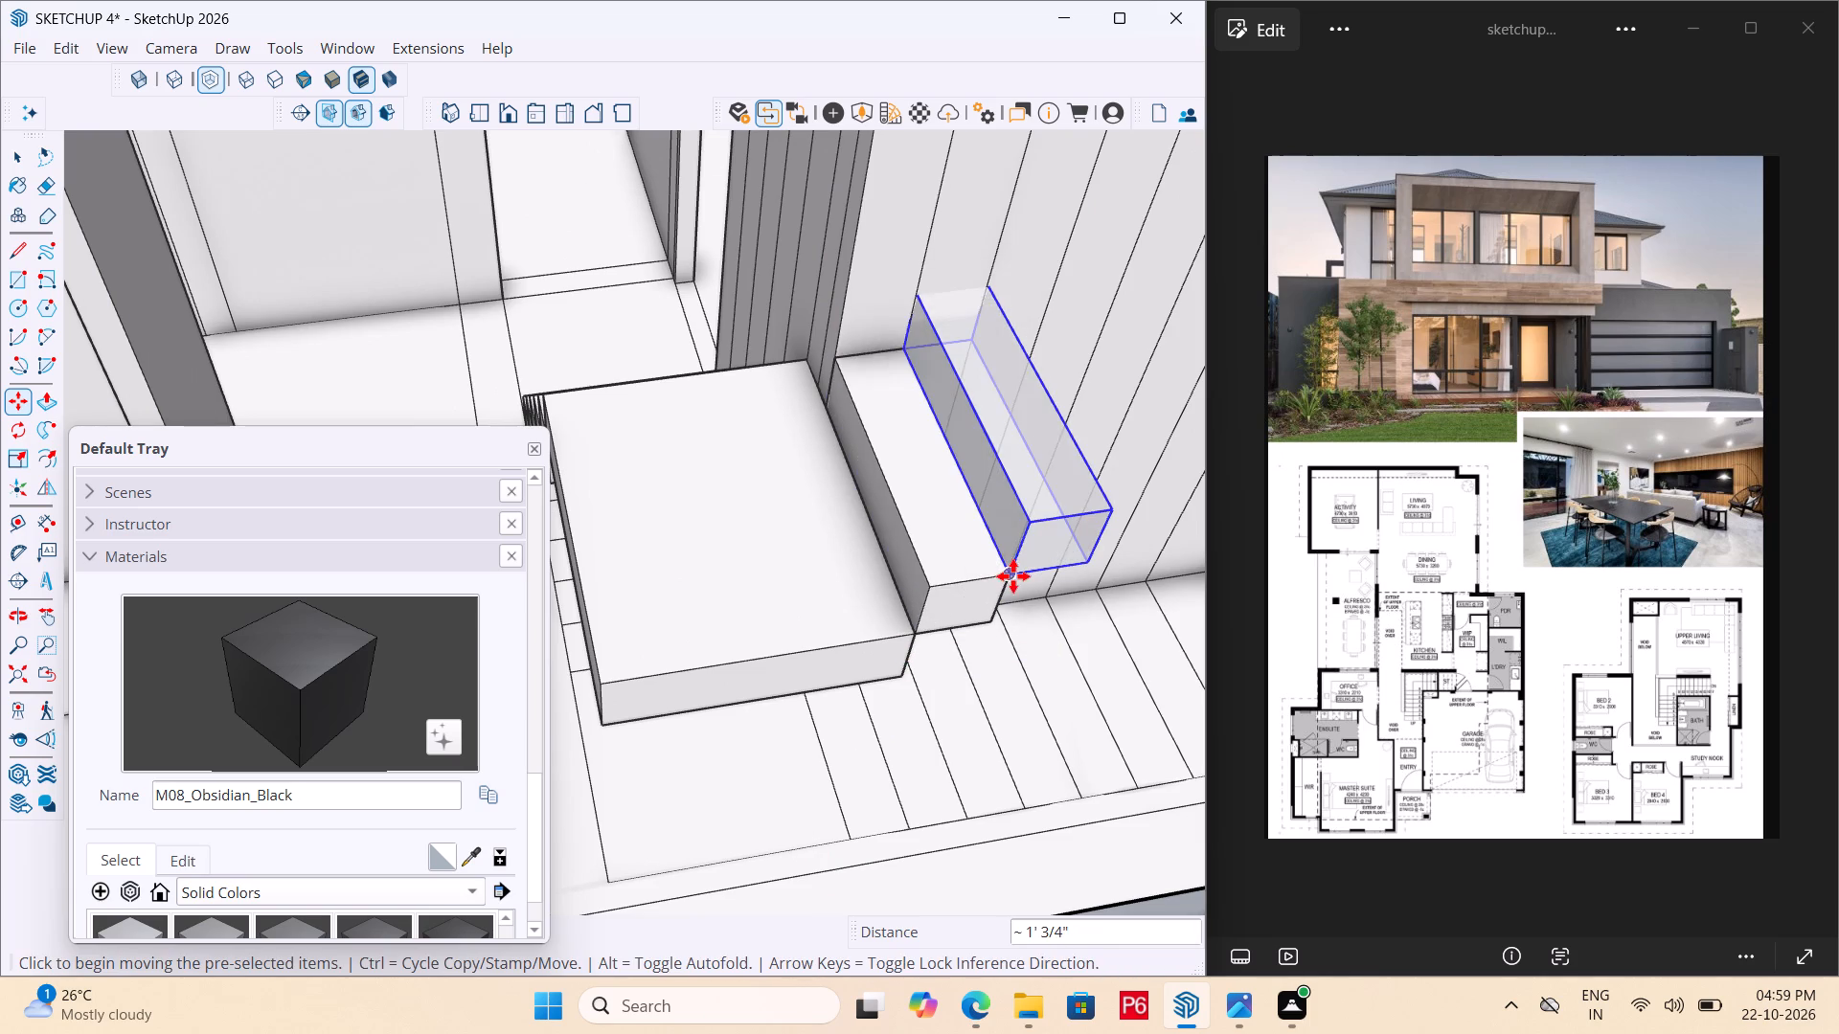
{"action": "left_click", "coordinate": [1013, 576]}
{"action": "left_click", "coordinate": [1016, 583]}
{"action": "left_click", "coordinate": [1108, 509]}
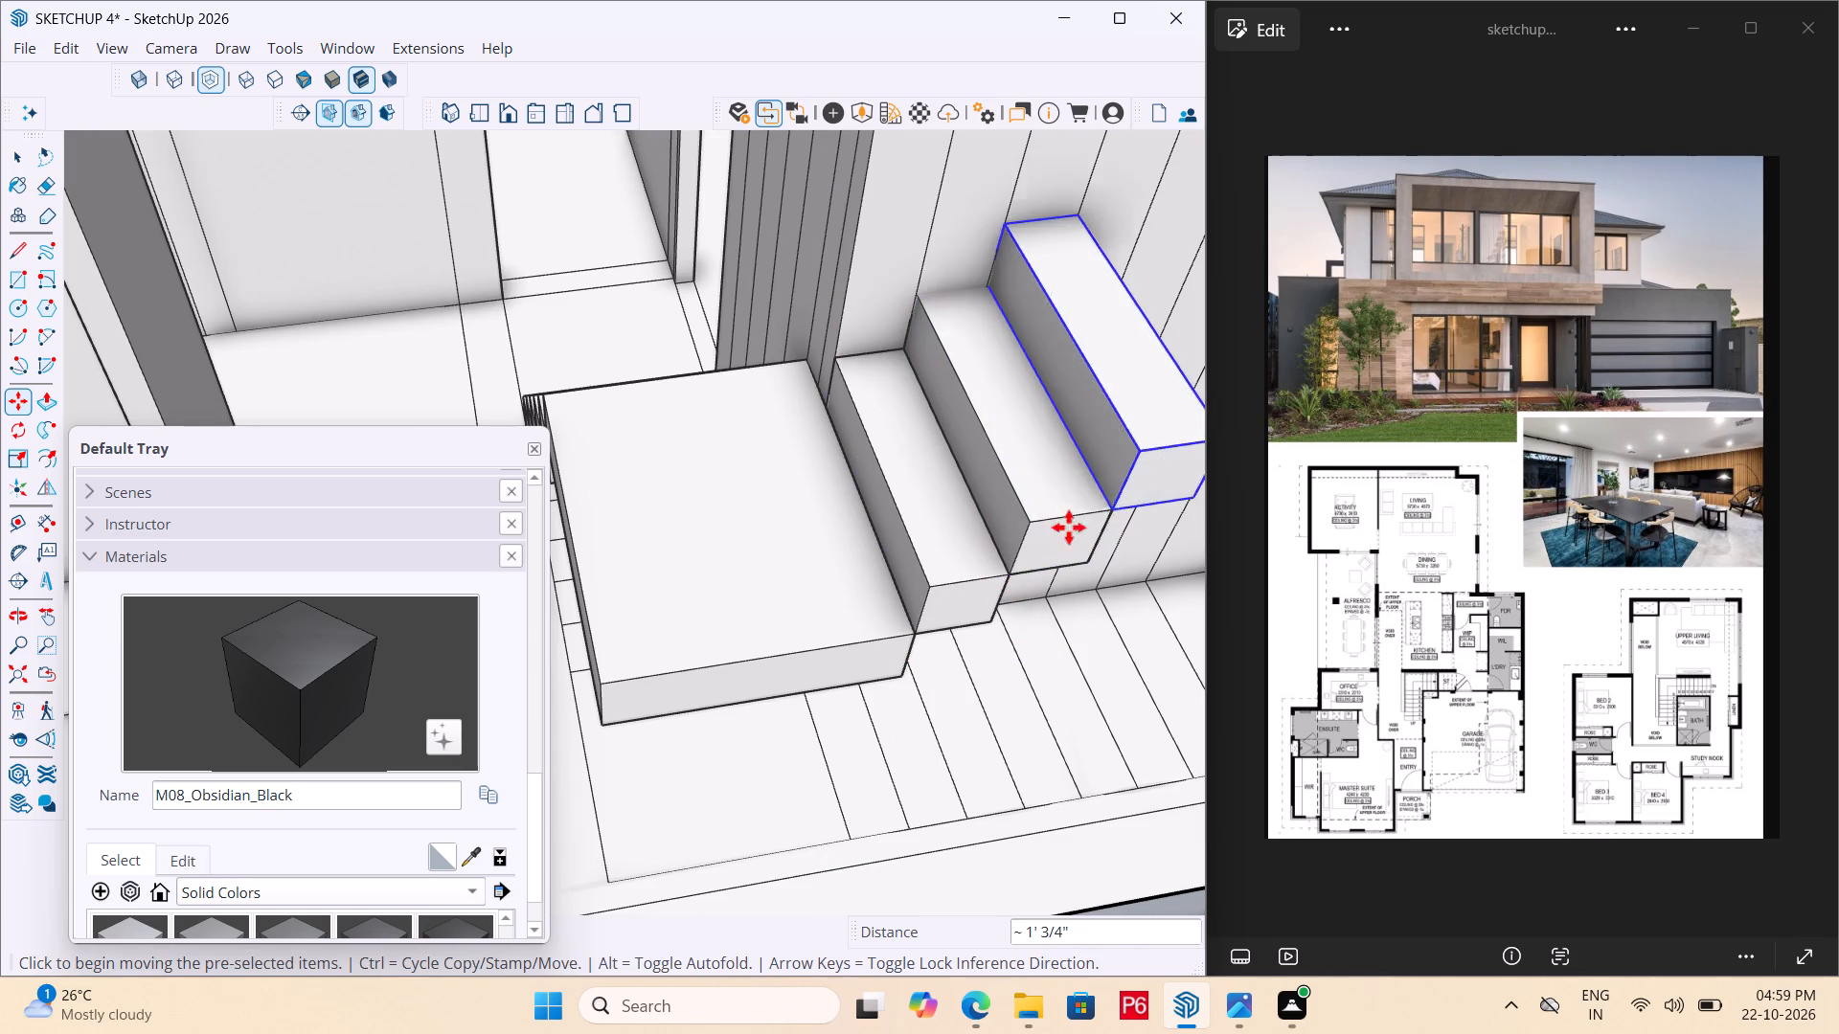
{"action": "scroll", "coordinate": [647, 722], "scroll_direction": "down", "scroll_amount": 5}
{"action": "scroll", "coordinate": [823, 683], "scroll_direction": "up", "scroll_amount": 2}
{"action": "double_click", "coordinate": [937, 576]}
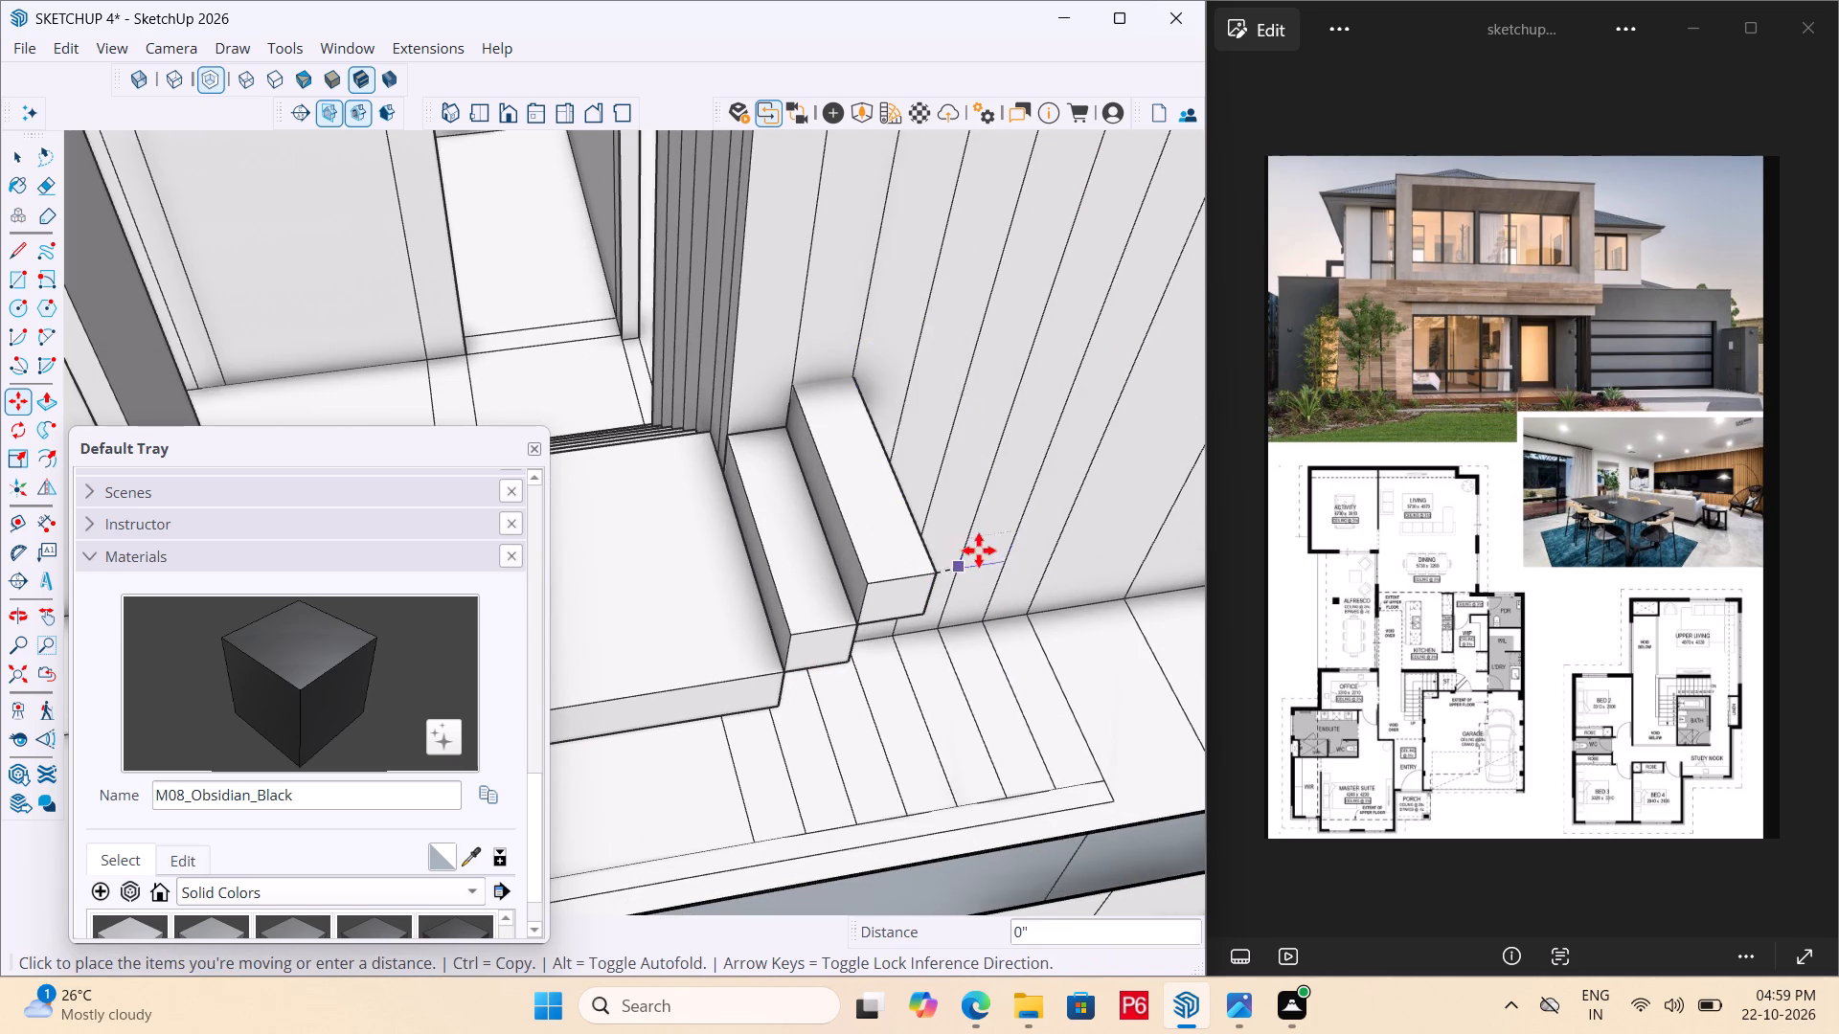
{"action": "left_click", "coordinate": [1019, 517]}
{"action": "scroll", "coordinate": [723, 666], "scroll_direction": "down", "scroll_amount": 4}
{"action": "scroll", "coordinate": [971, 564], "scroll_direction": "up", "scroll_amount": 1}
{"action": "left_click", "coordinate": [896, 581]}
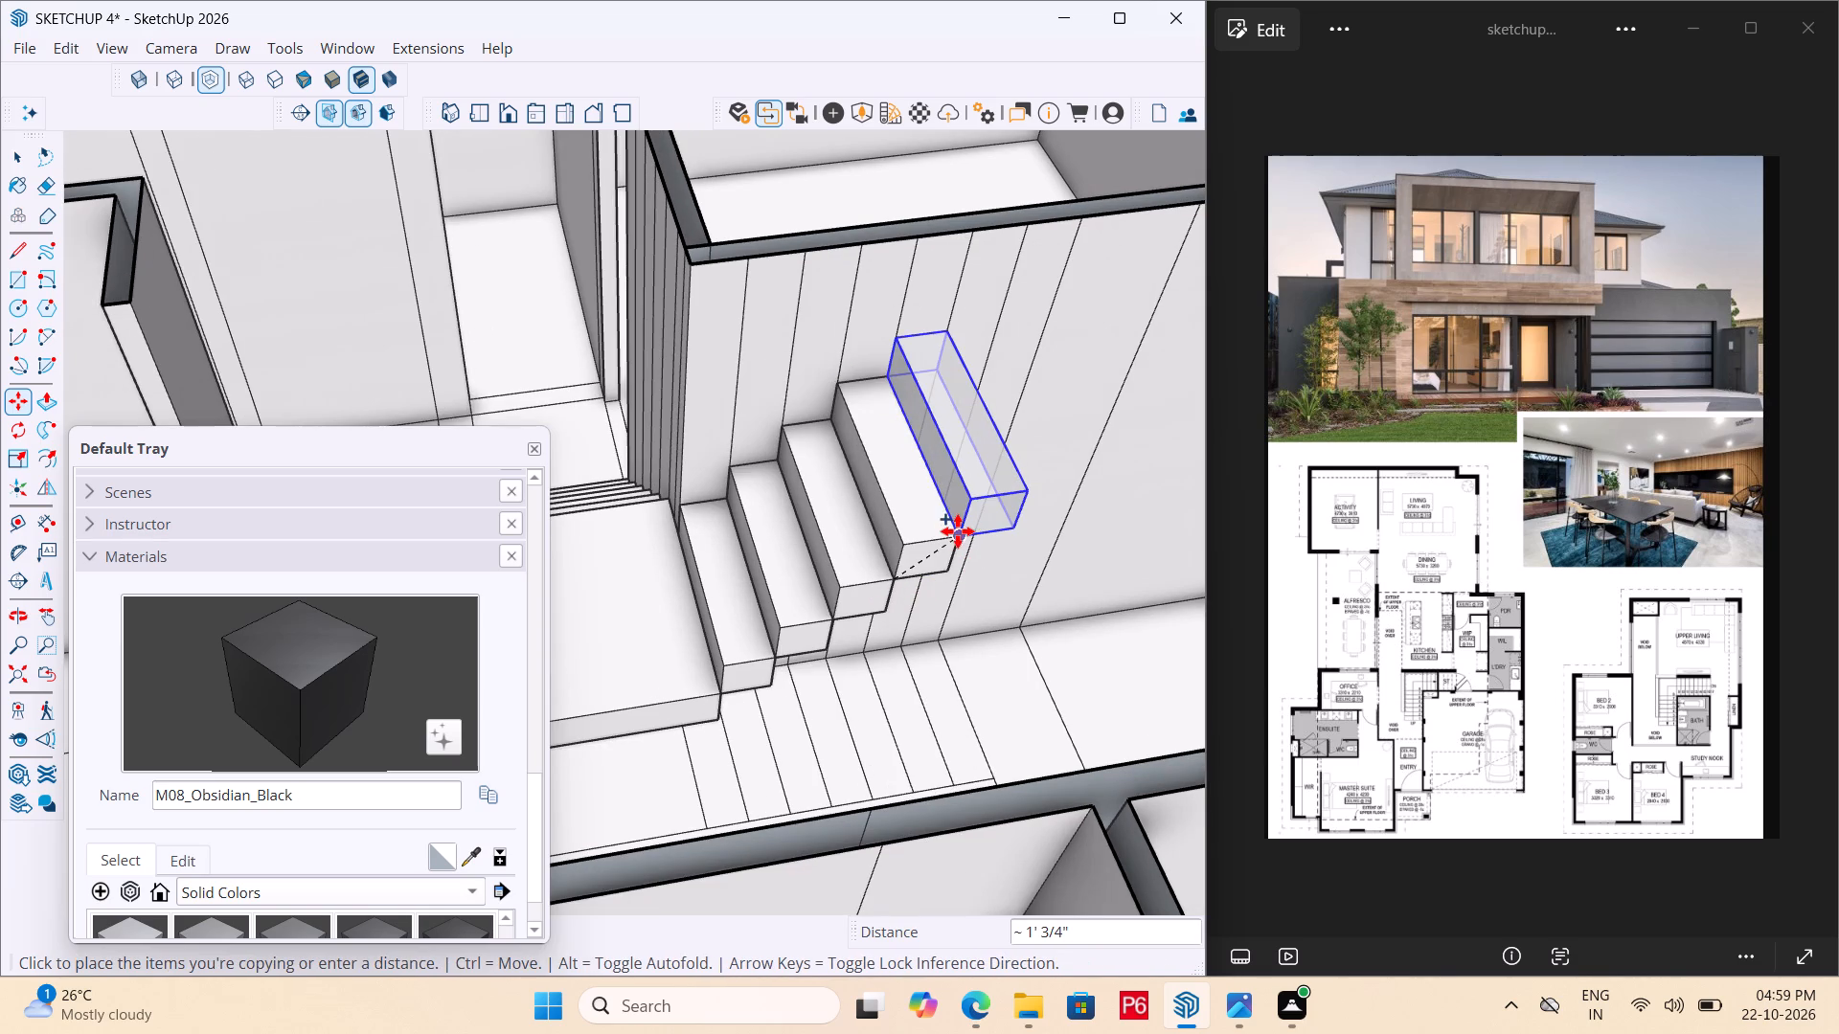
{"action": "left_click", "coordinate": [958, 532]}
{"action": "left_click", "coordinate": [953, 537]}
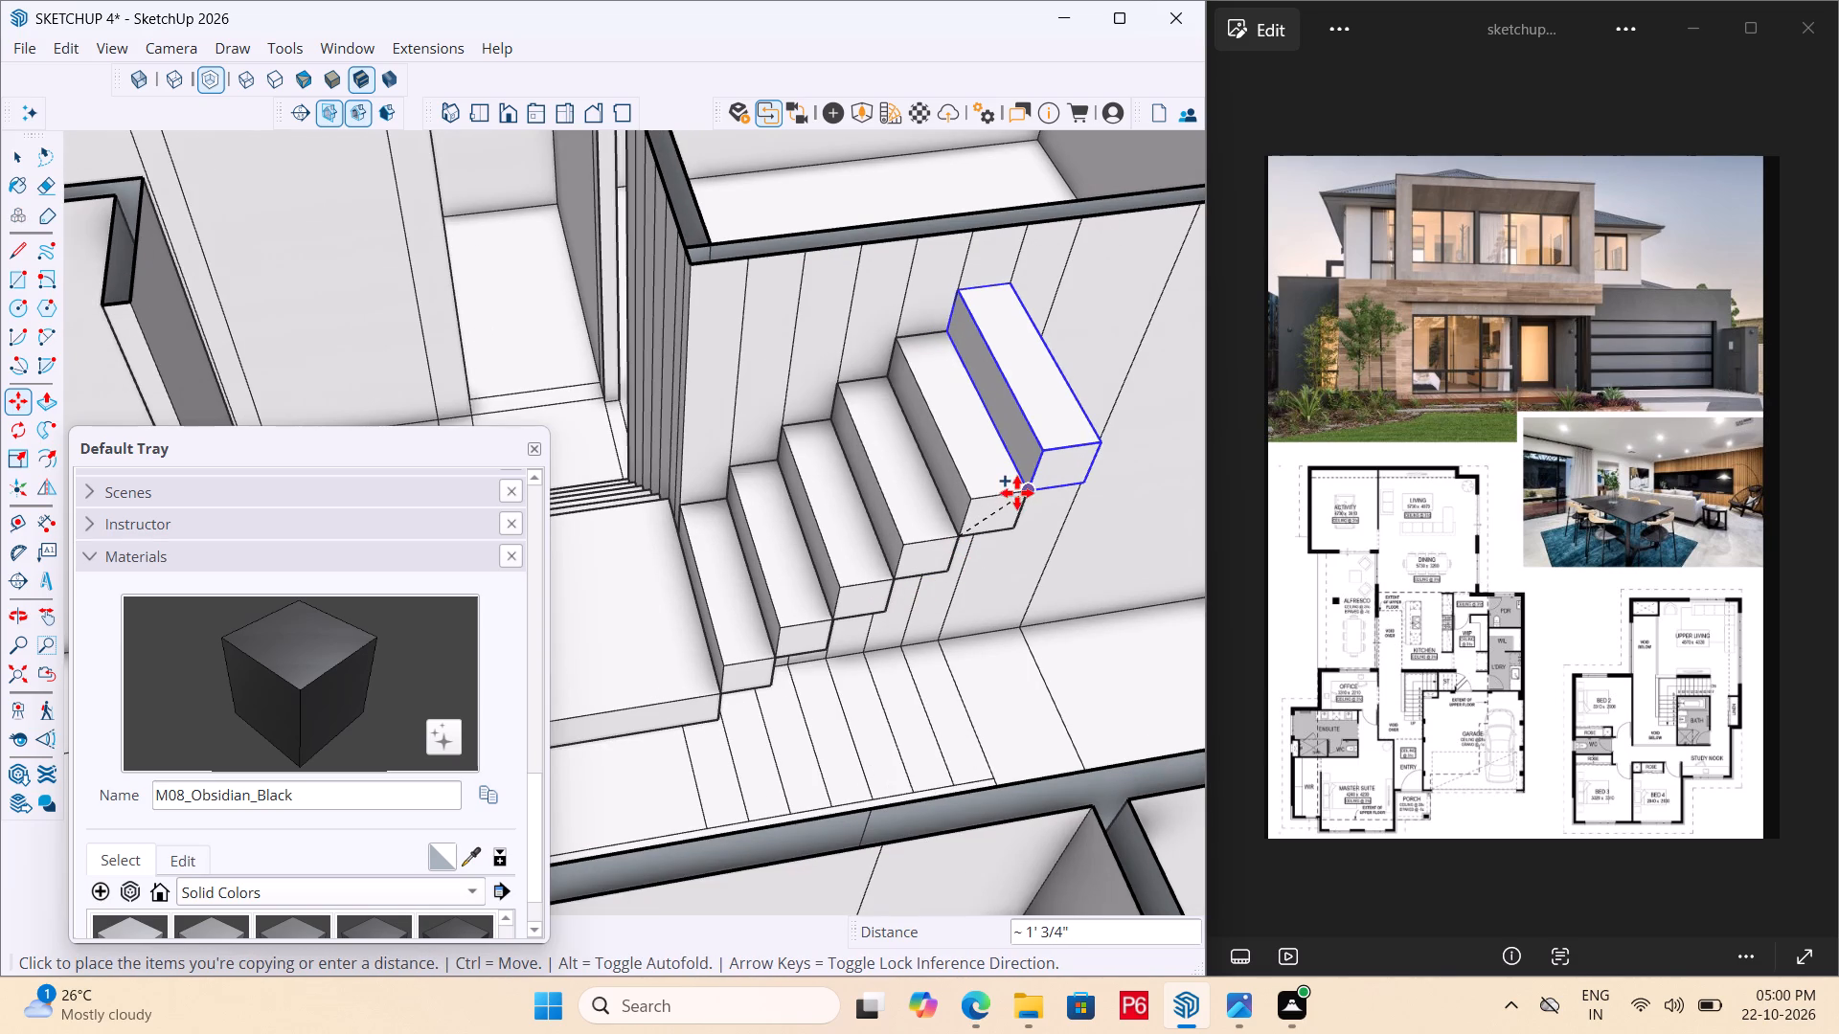
{"action": "left_click", "coordinate": [1019, 494]}
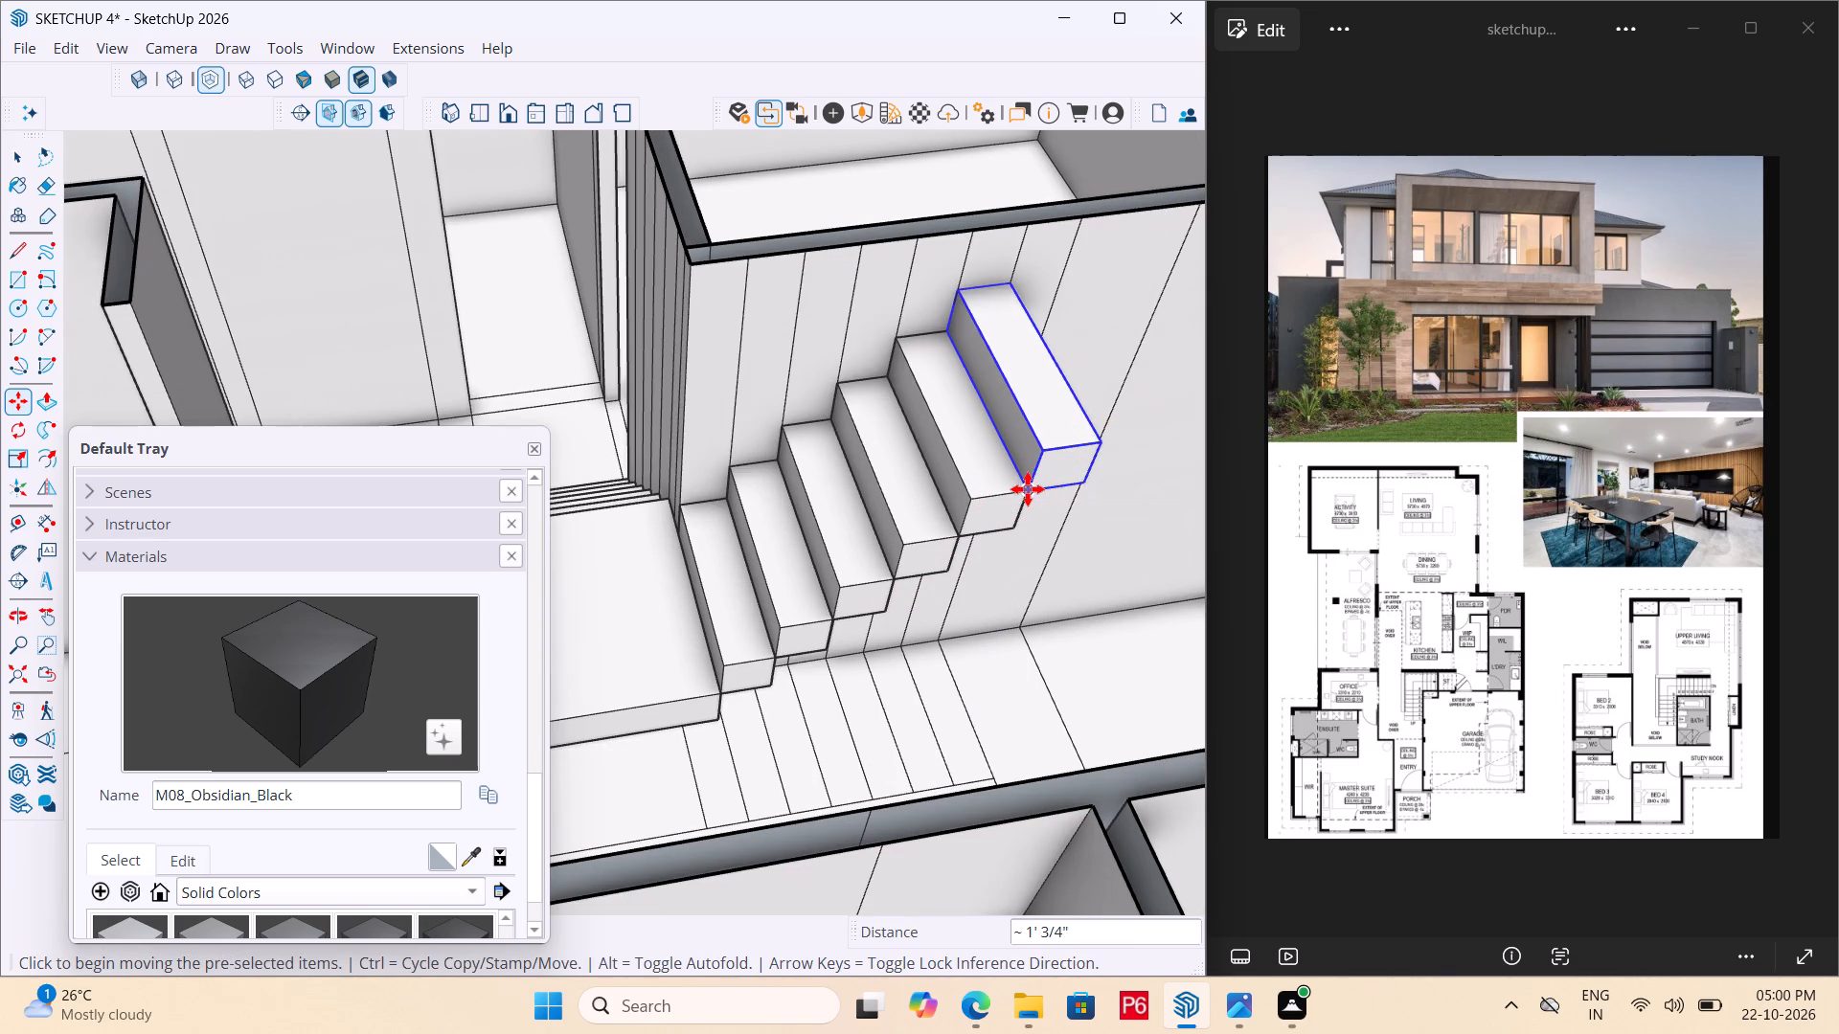
{"action": "left_click", "coordinate": [1028, 489]}
{"action": "left_click", "coordinate": [1103, 436]}
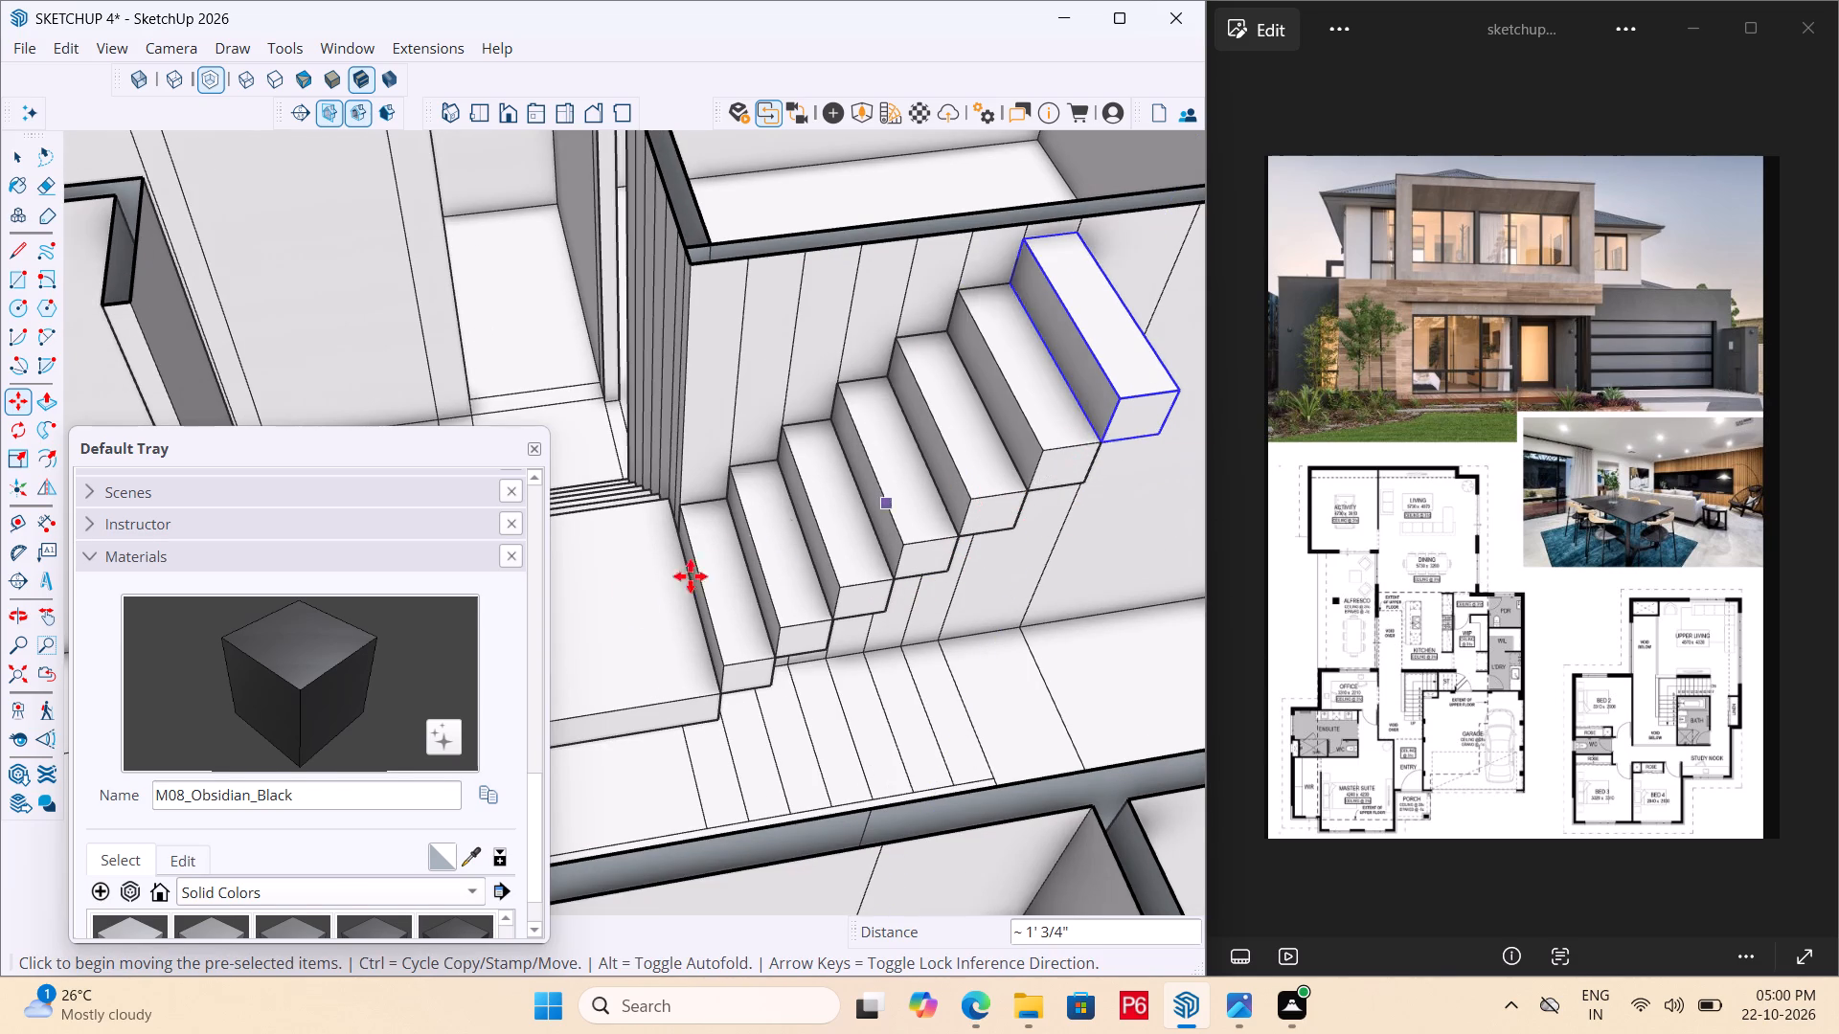
{"action": "scroll", "coordinate": [631, 600], "scroll_direction": "down", "scroll_amount": 4}
{"action": "left_click", "coordinate": [1001, 477]}
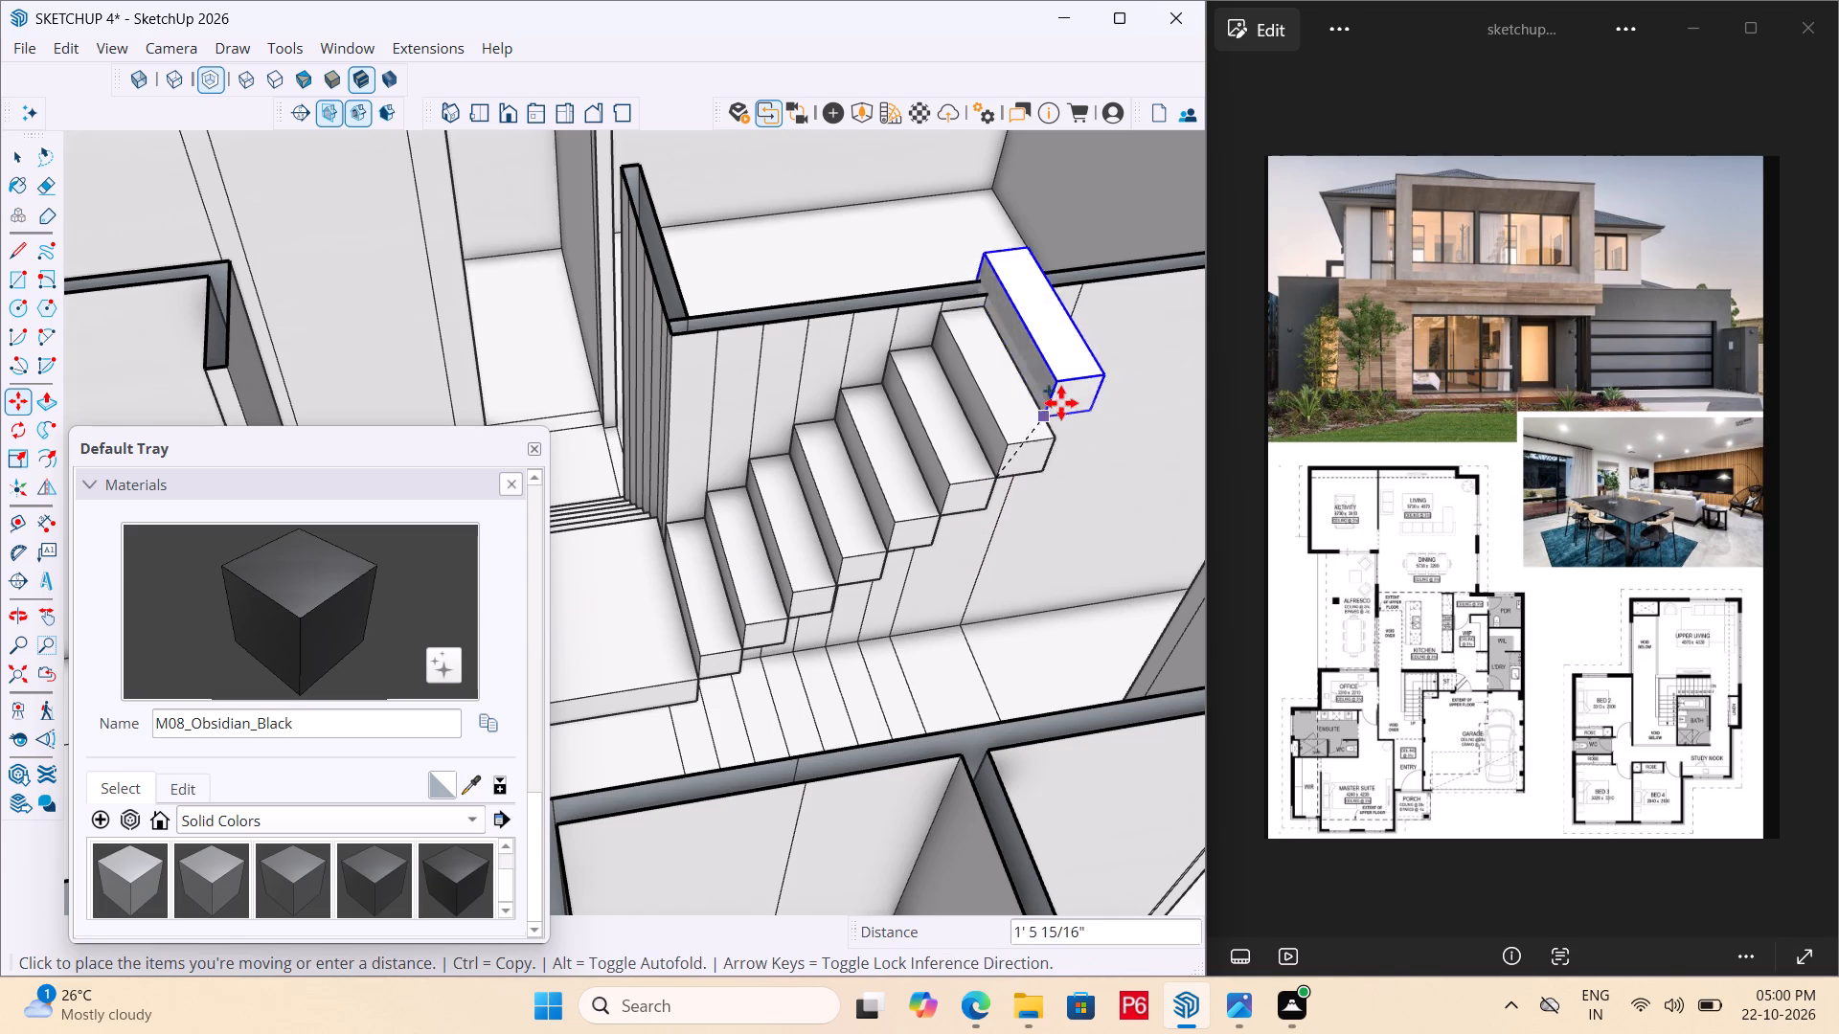
{"action": "left_click", "coordinate": [1056, 438]}
Open the top step's group and extend its far side face about 7' 1", plus a further 5 1/16", to form the upper landing.
{"action": "scroll", "coordinate": [913, 513], "scroll_direction": "down", "scroll_amount": 1}
{"action": "middle_click_drag", "start_coordinate": [893, 518], "coordinate": [887, 519]}
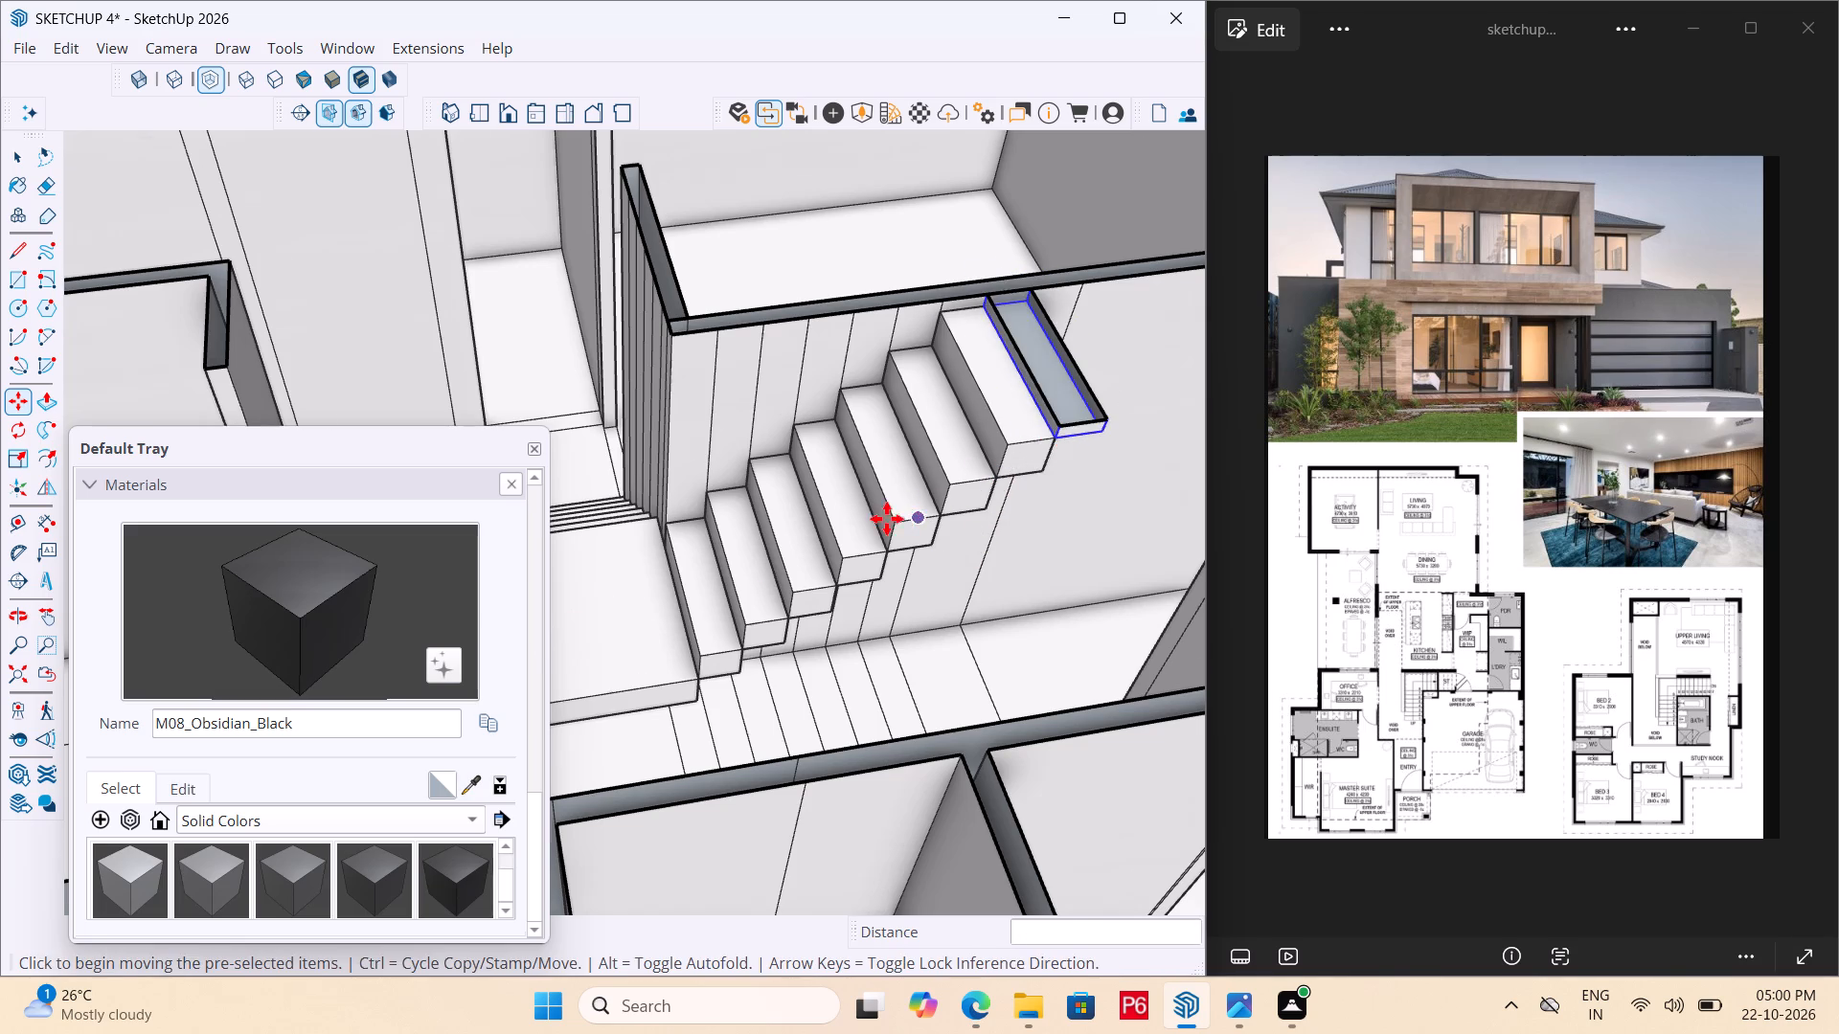
{"action": "middle_click_drag", "start_coordinate": [887, 519], "coordinate": [553, 512]}
{"action": "scroll", "coordinate": [939, 352], "scroll_direction": "down", "scroll_amount": 3}
{"action": "middle_click_drag", "start_coordinate": [992, 545], "coordinate": [801, 379]}
{"action": "scroll", "coordinate": [799, 388], "scroll_direction": "up", "scroll_amount": 5}
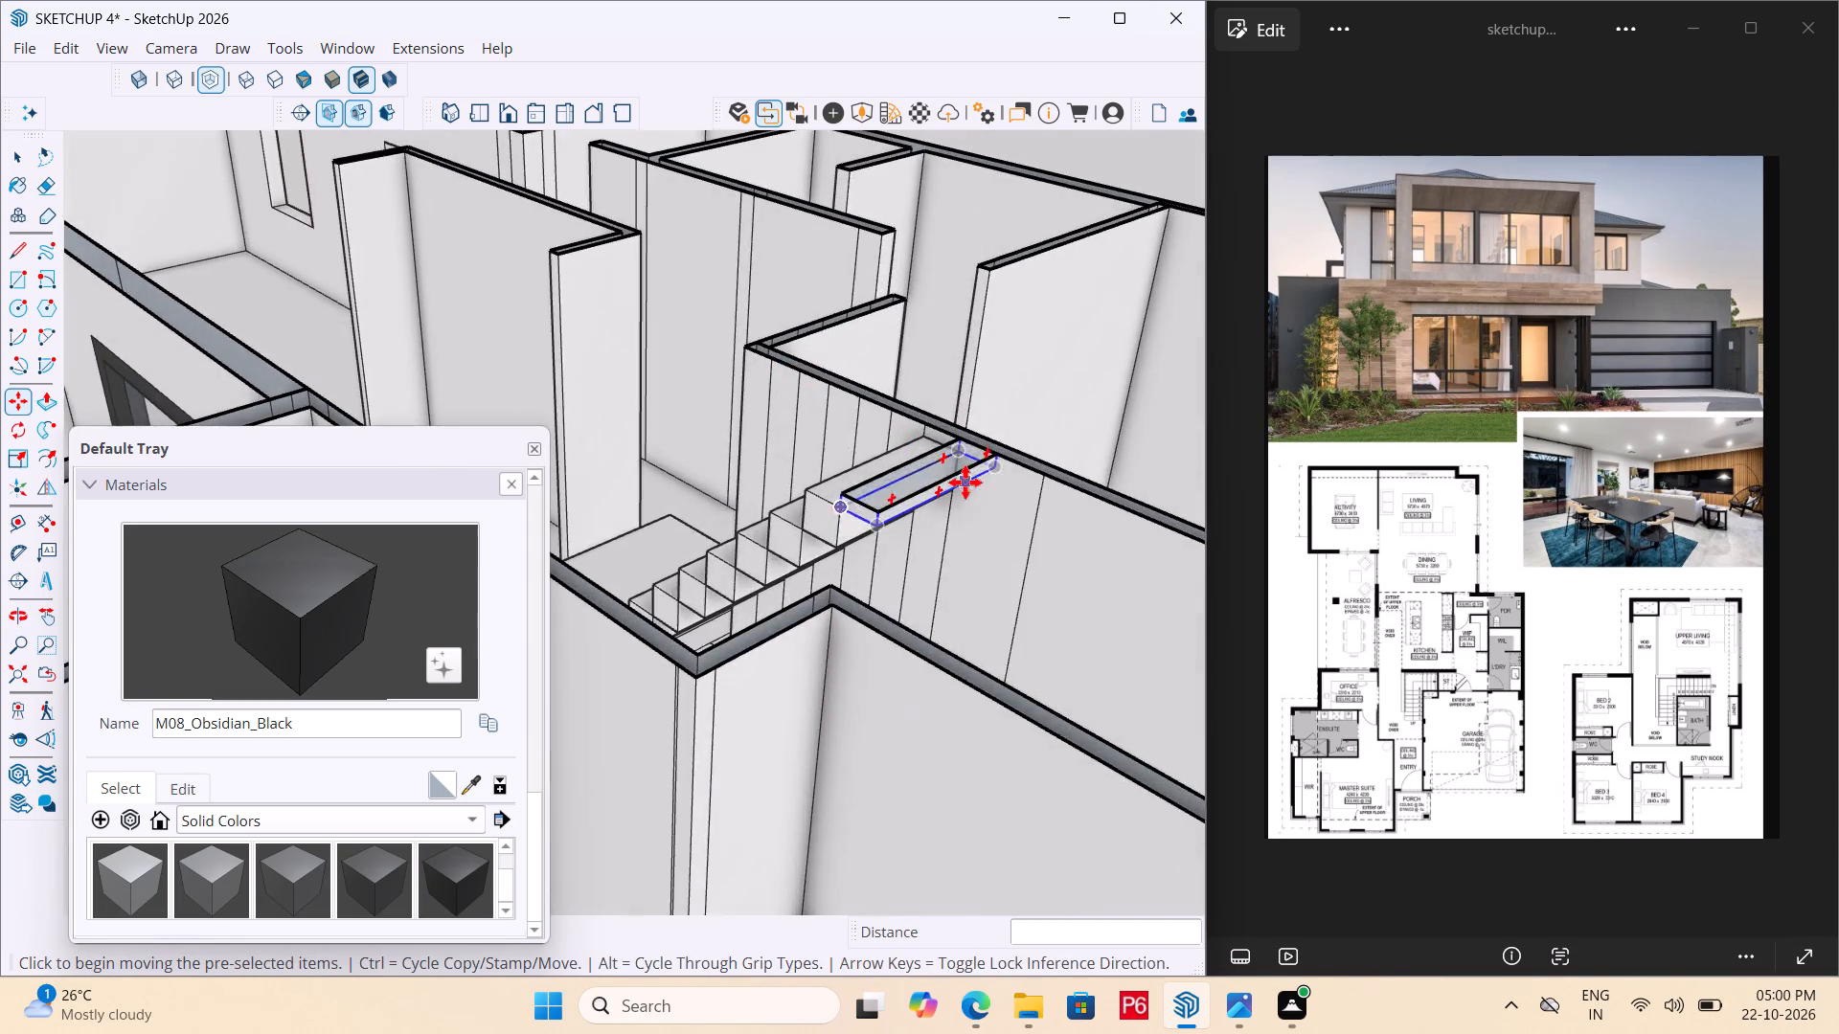
{"action": "scroll", "coordinate": [965, 483], "scroll_direction": "up", "scroll_amount": 6}
{"action": "key", "text": "space"}
{"action": "left_click", "coordinate": [888, 477]}
{"action": "triple_click", "coordinate": [878, 476]}
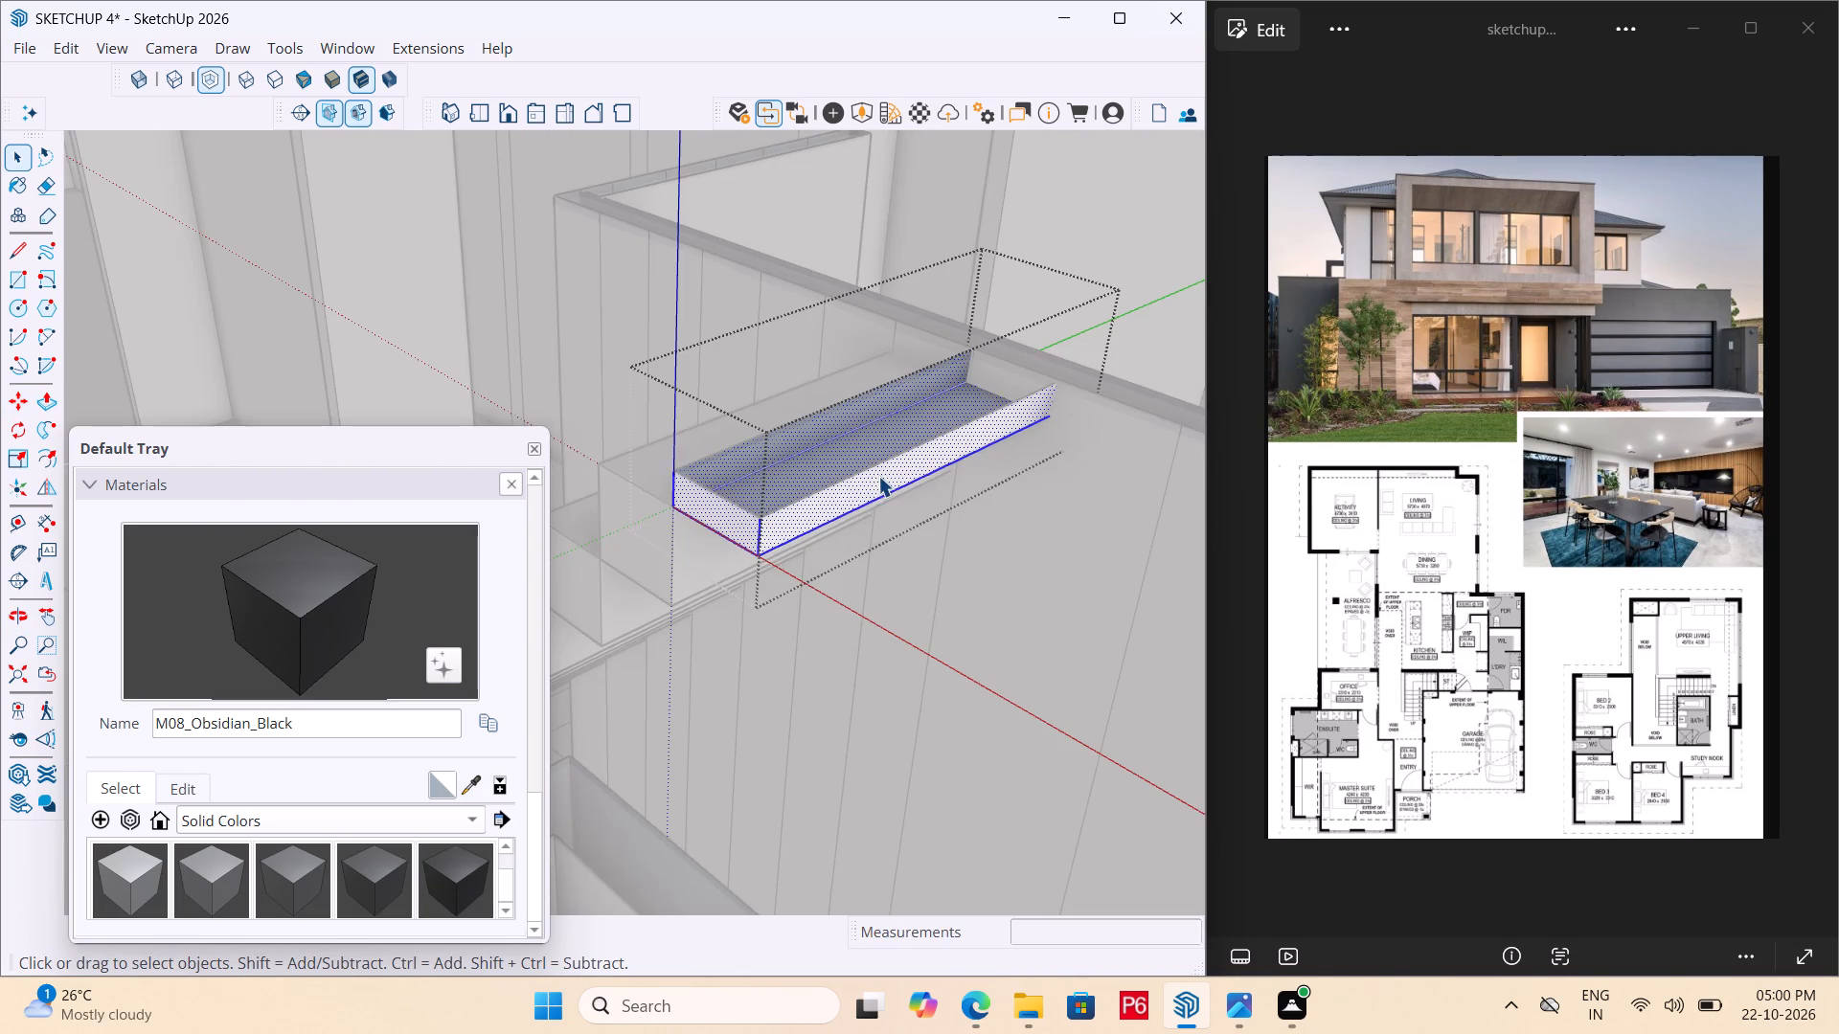
{"action": "left_click", "coordinate": [878, 476]}
{"action": "double_click", "coordinate": [865, 483]}
{"action": "key", "text": "p"}
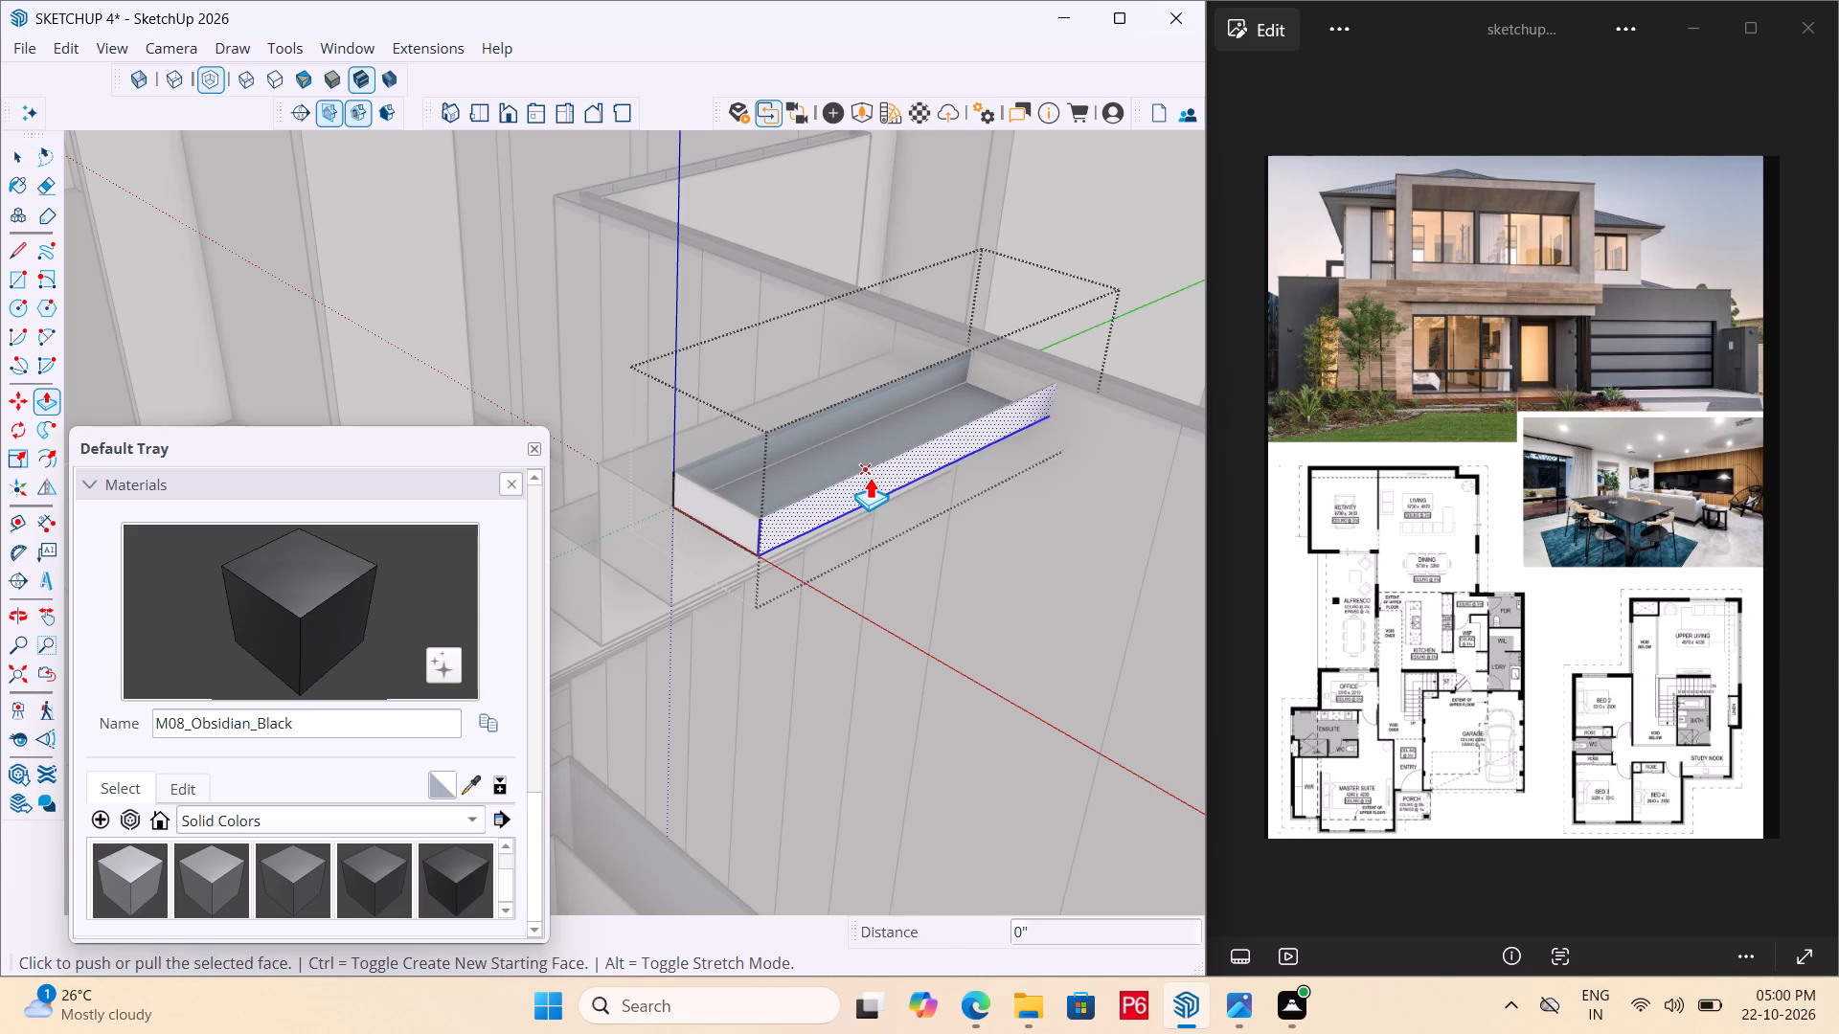
{"action": "left_click", "coordinate": [870, 477]}
{"action": "scroll", "coordinate": [901, 654], "scroll_direction": "down", "scroll_amount": 6}
{"action": "scroll", "coordinate": [723, 634], "scroll_direction": "down", "scroll_amount": 5}
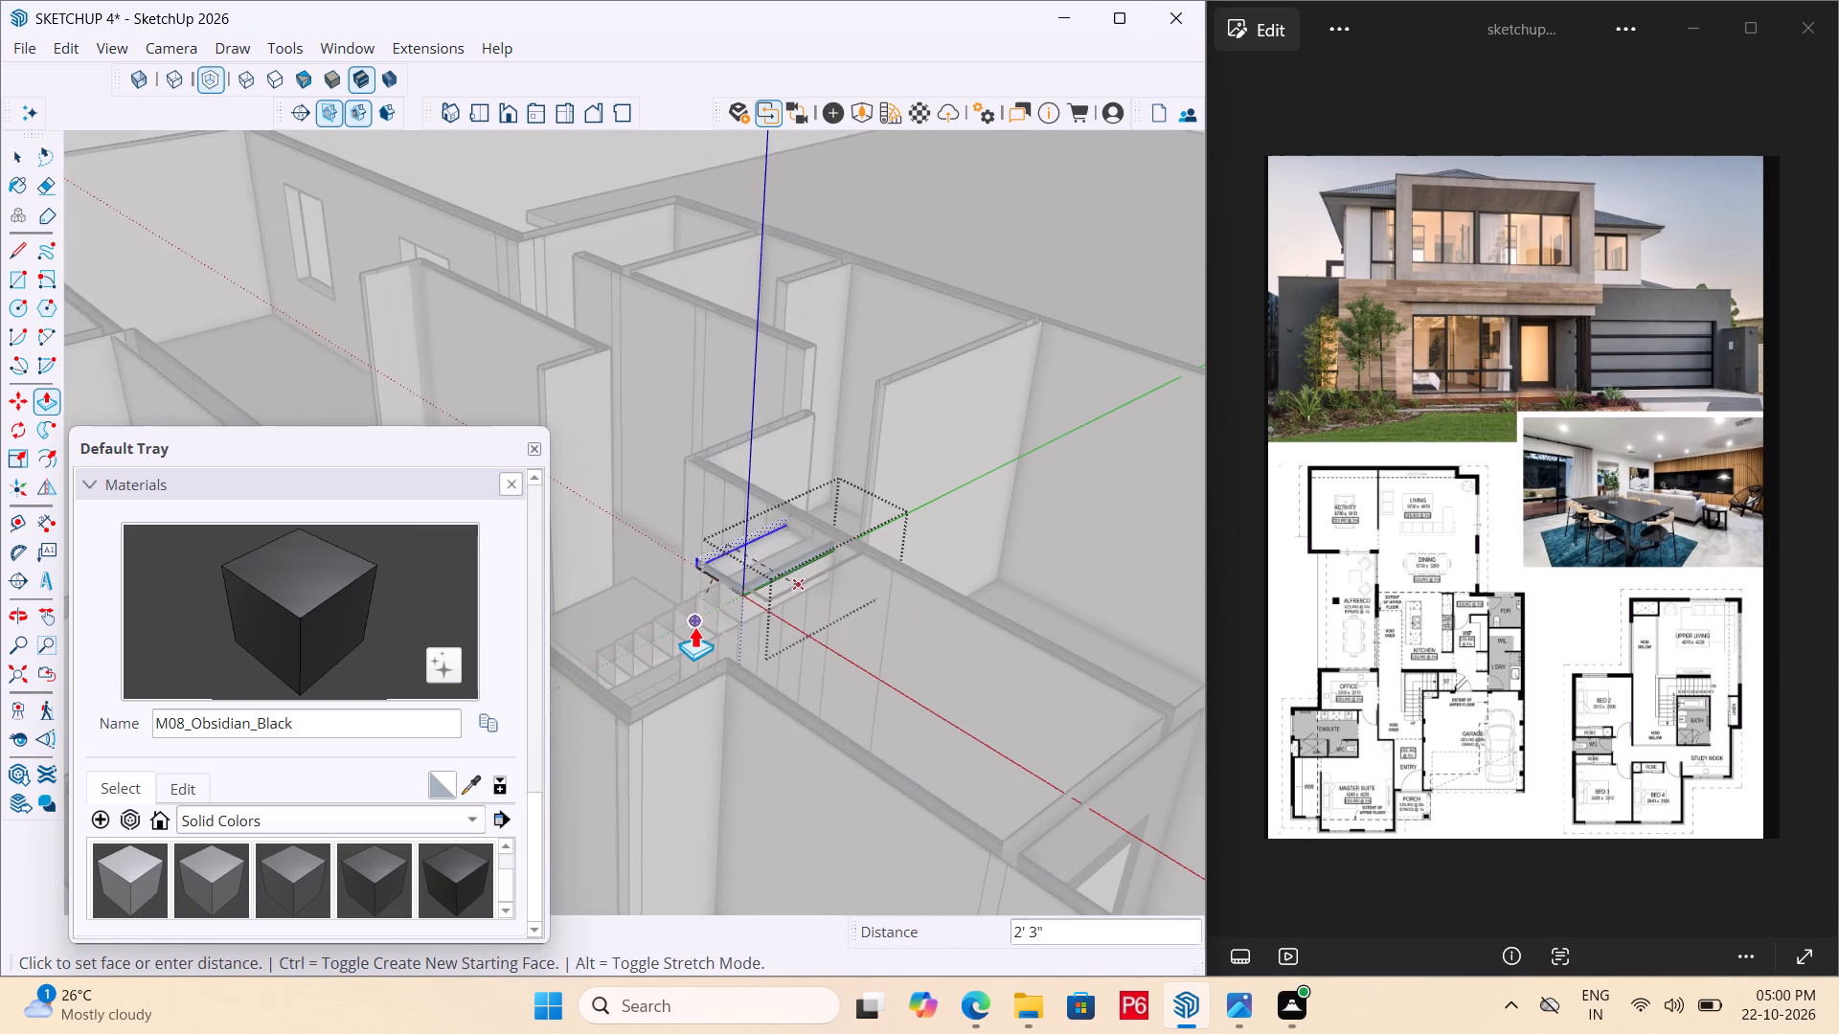
{"action": "double_click", "coordinate": [1065, 782]}
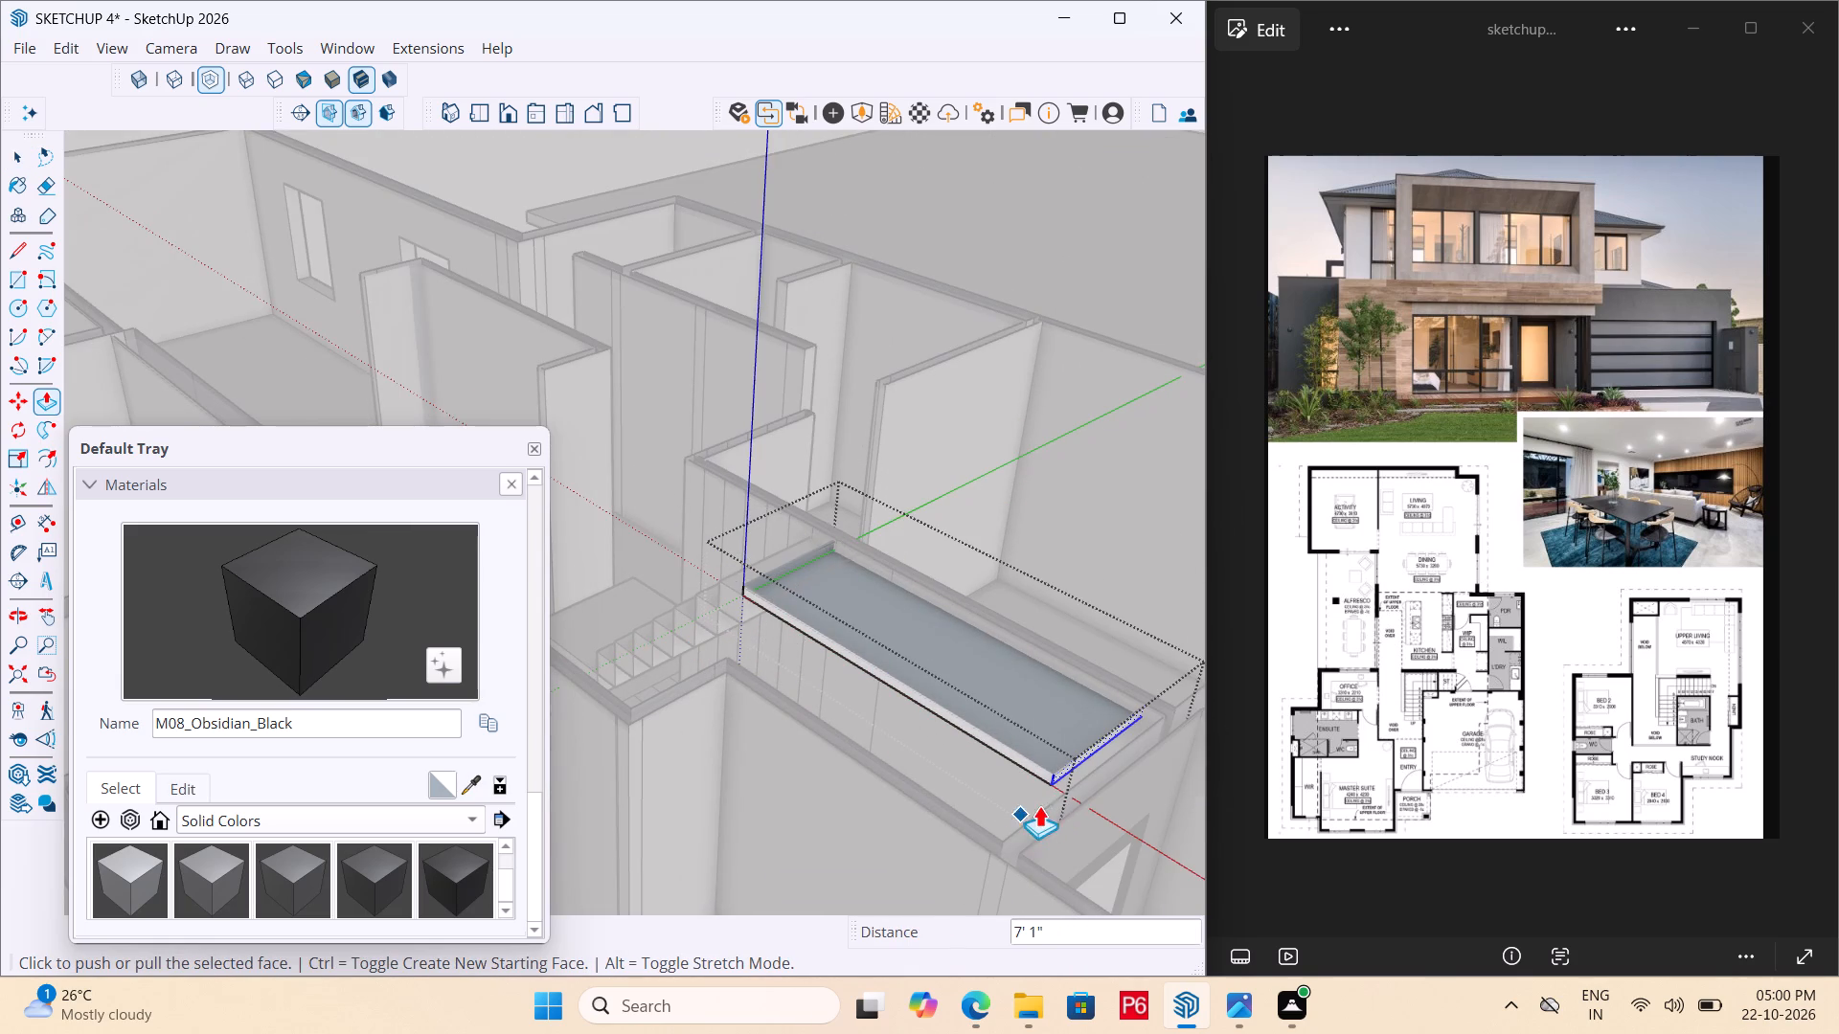
{"action": "scroll", "coordinate": [1056, 786], "scroll_direction": "up", "scroll_amount": 8}
{"action": "left_click", "coordinate": [1075, 748]}
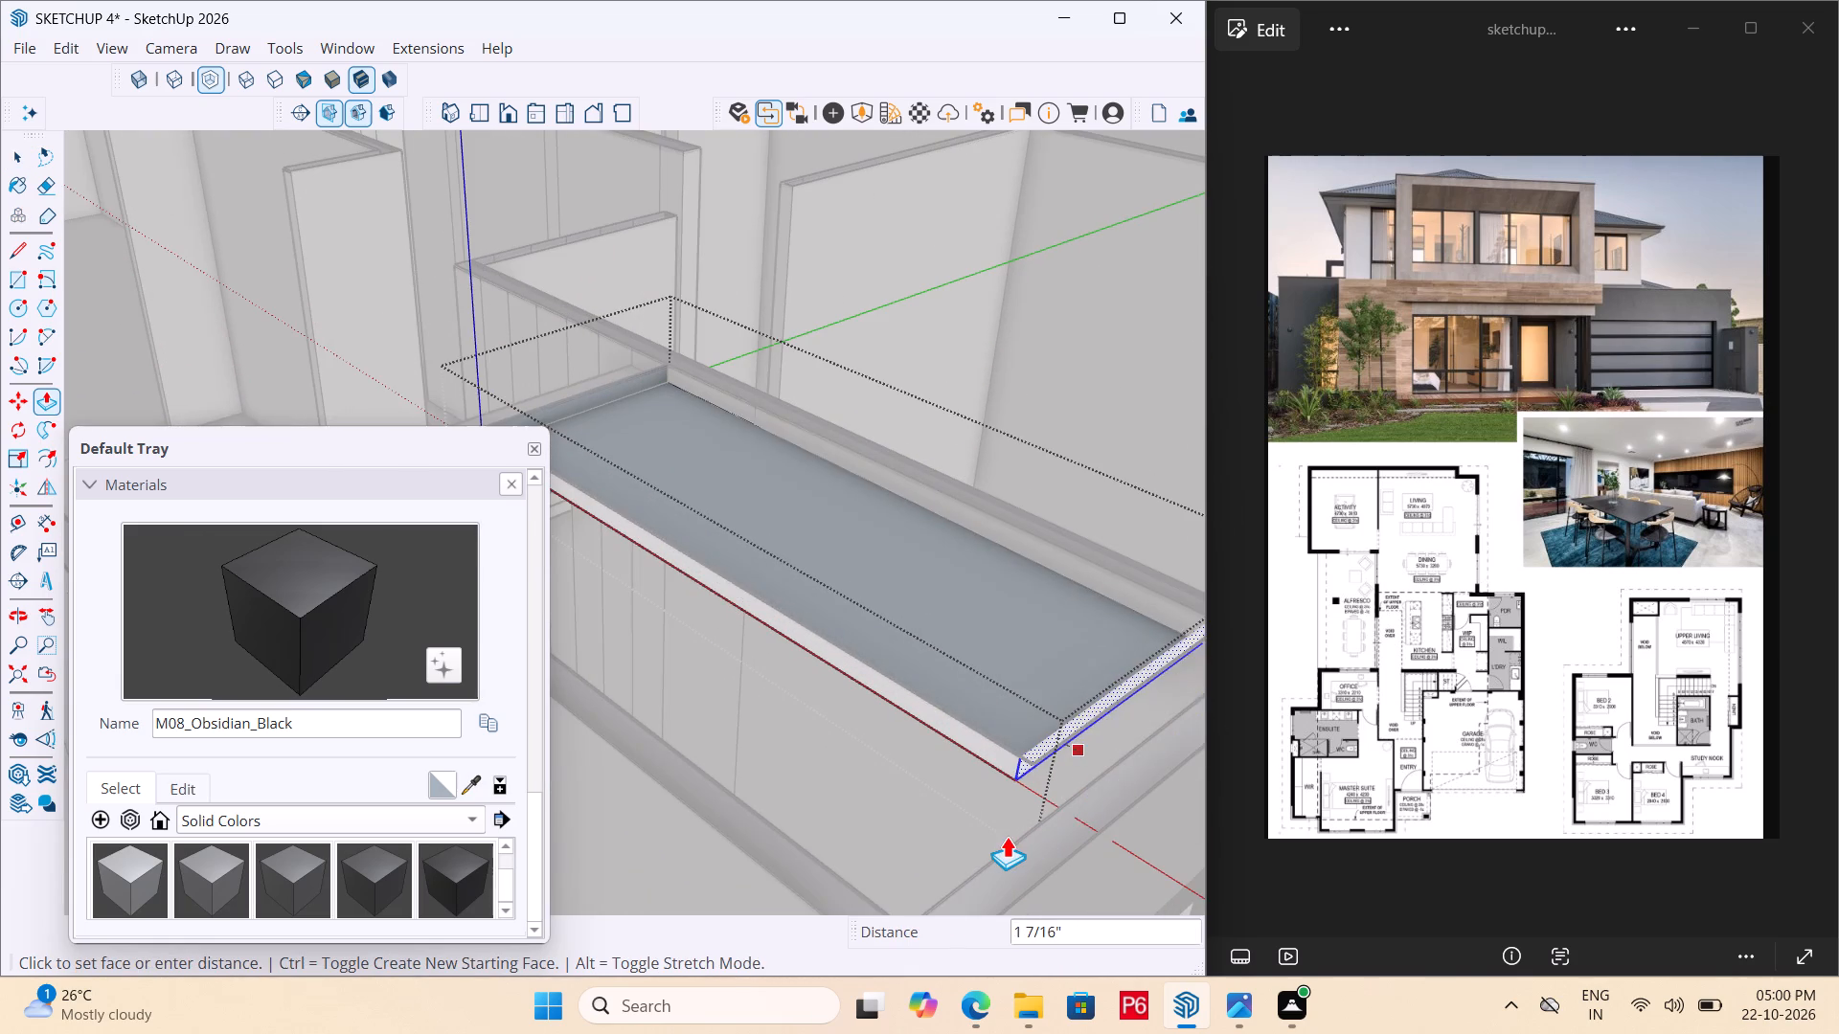
{"action": "left_click", "coordinate": [996, 863]}
{"action": "scroll", "coordinate": [997, 714], "scroll_direction": "down", "scroll_amount": 5}
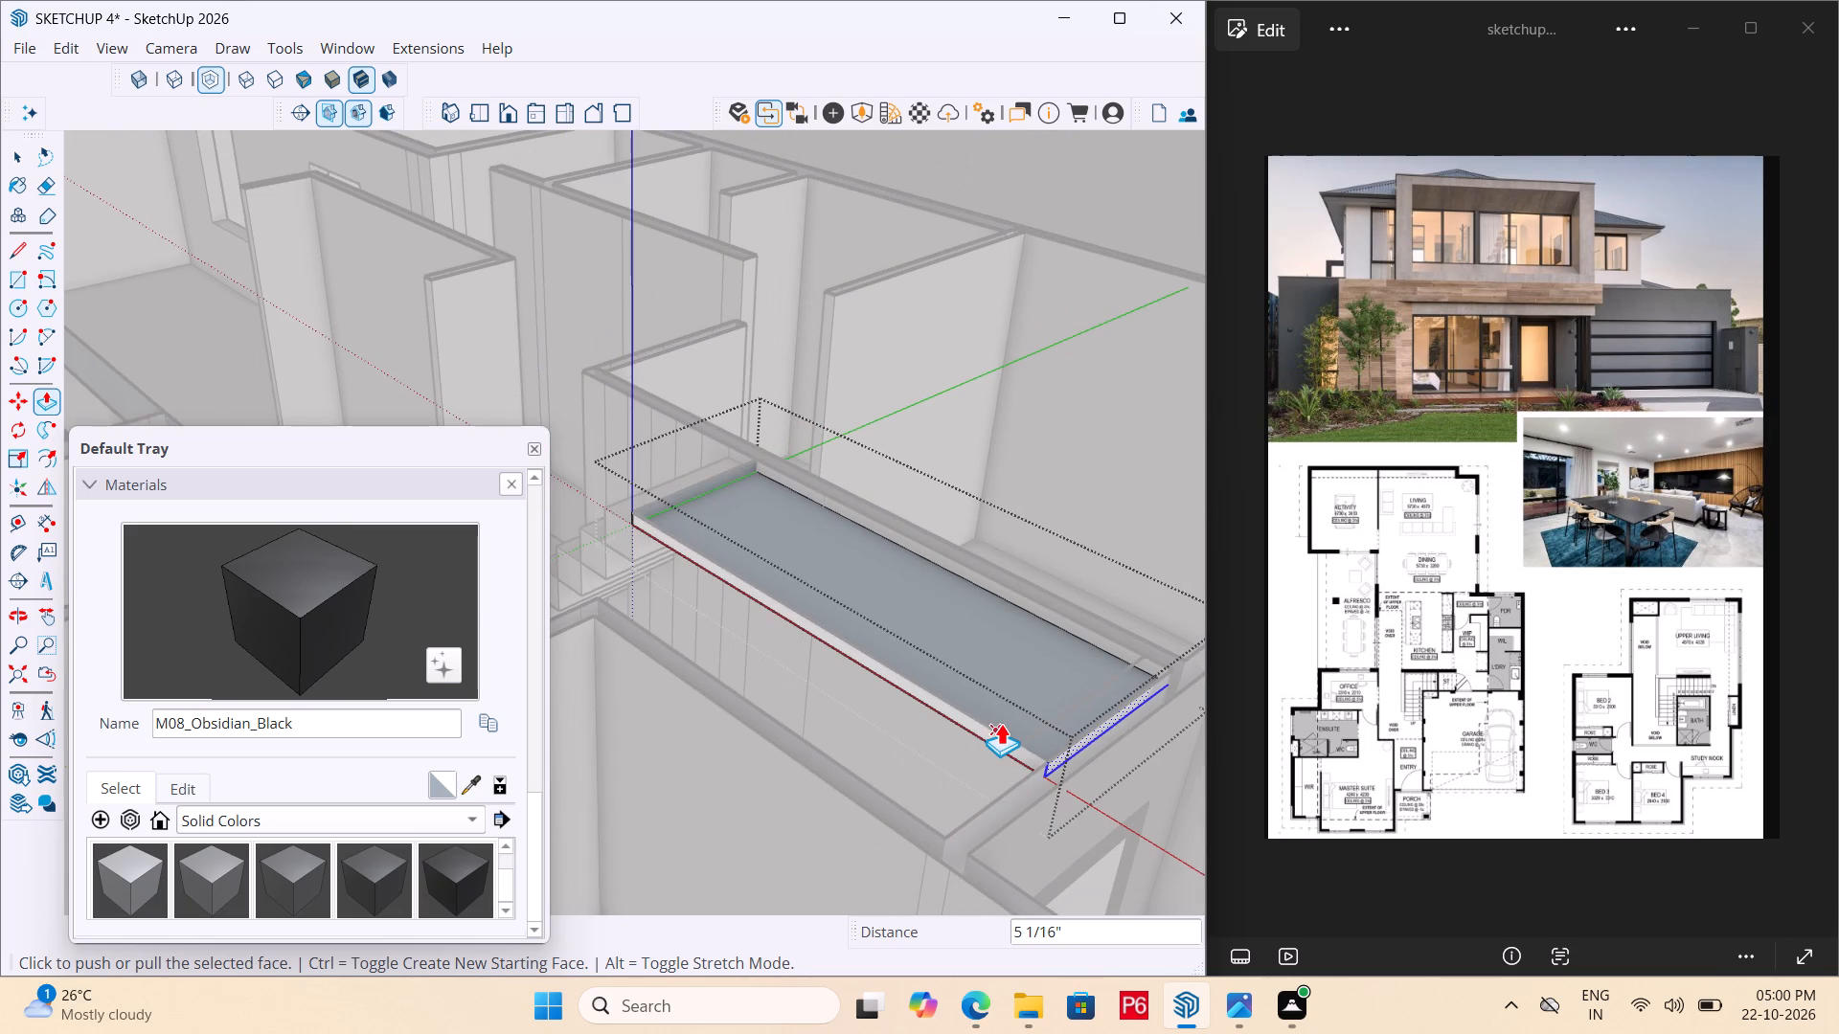
Save the model and leave the upper landing's group.
{"action": "key", "text": "ctrl+s"}
{"action": "key", "text": "ctrl+s"}
{"action": "key", "text": "ctrl+s"}
{"action": "key", "text": "ctrl+s"}
{"action": "scroll", "coordinate": [1067, 535], "scroll_direction": "down", "scroll_amount": 6}
{"action": "key", "text": "space"}
{"action": "scroll", "coordinate": [915, 618], "scroll_direction": "down", "scroll_amount": 2}
{"action": "key", "text": "space"}
{"action": "middle_click_drag", "start_coordinate": [666, 696], "coordinate": [1351, 703]}
{"action": "scroll", "coordinate": [687, 707], "scroll_direction": "down", "scroll_amount": 1}
{"action": "double_click", "coordinate": [1016, 251]}
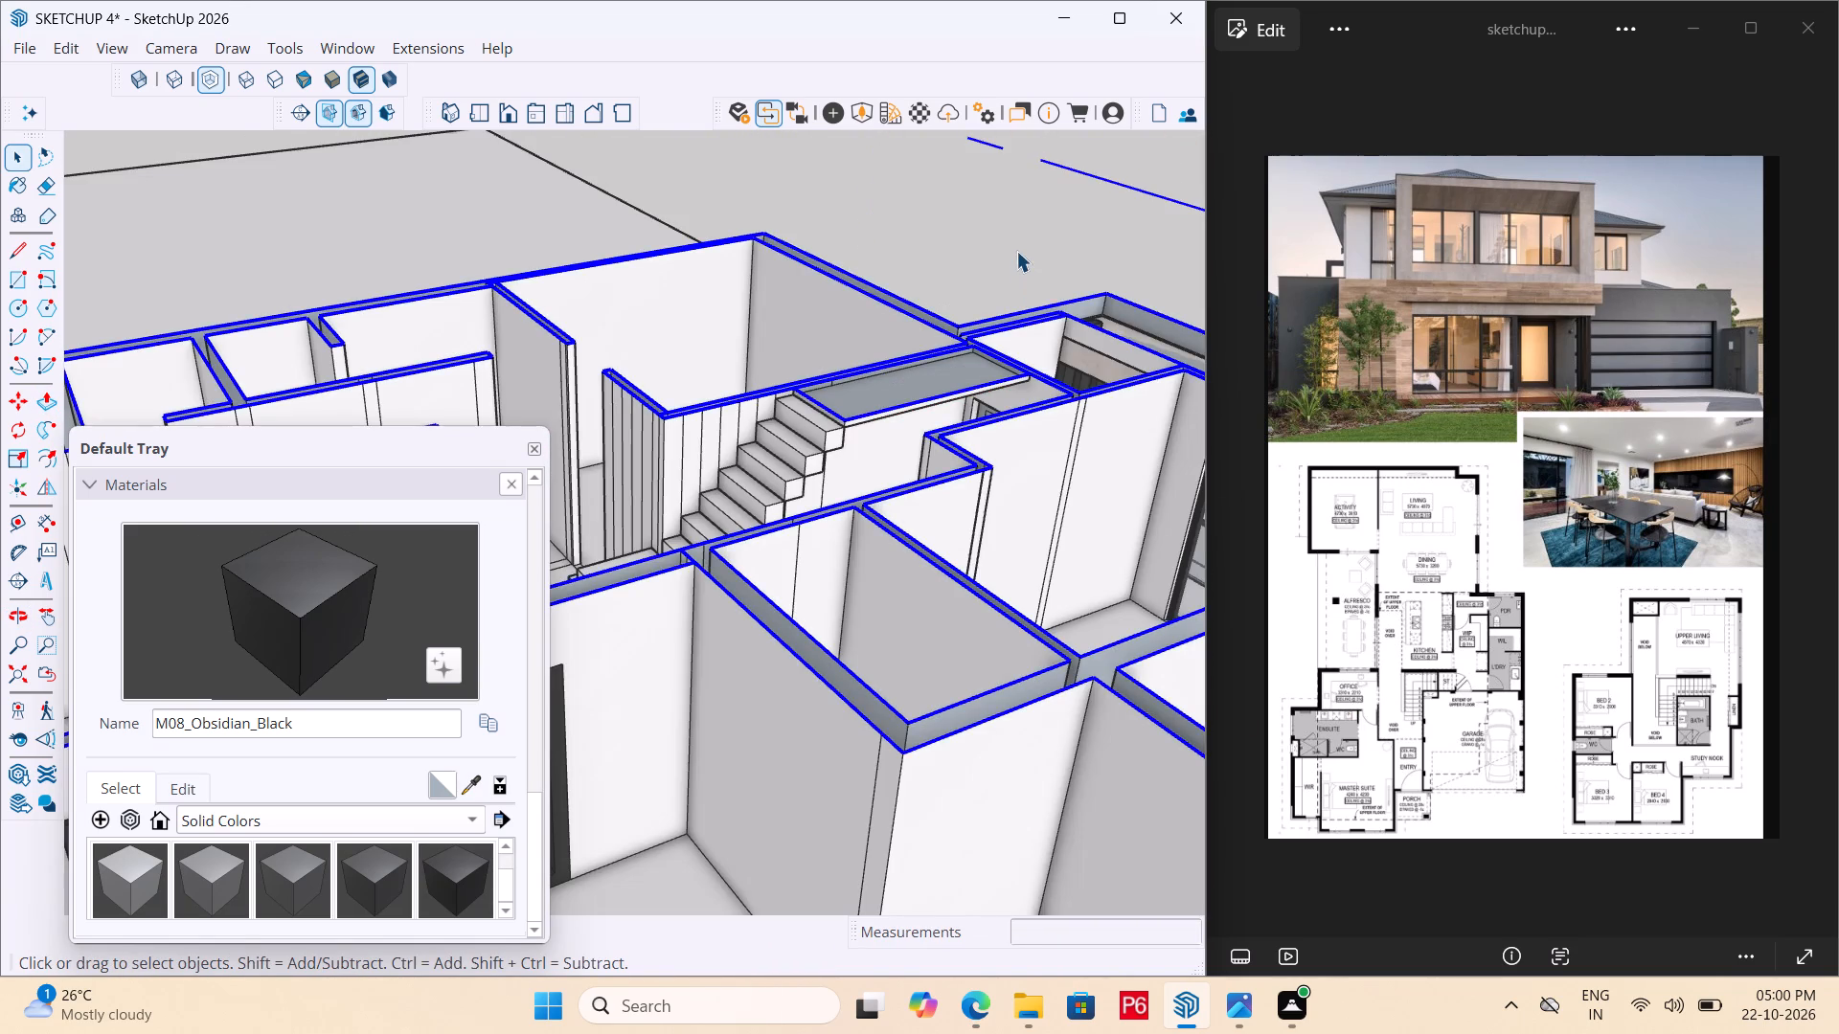
Open the group holding the L-shaped wall strip on the floor around the staircase.
{"action": "middle_click_drag", "start_coordinate": [926, 525], "coordinate": [1430, 632]}
{"action": "middle_click_drag", "start_coordinate": [771, 691], "coordinate": [772, 691]}
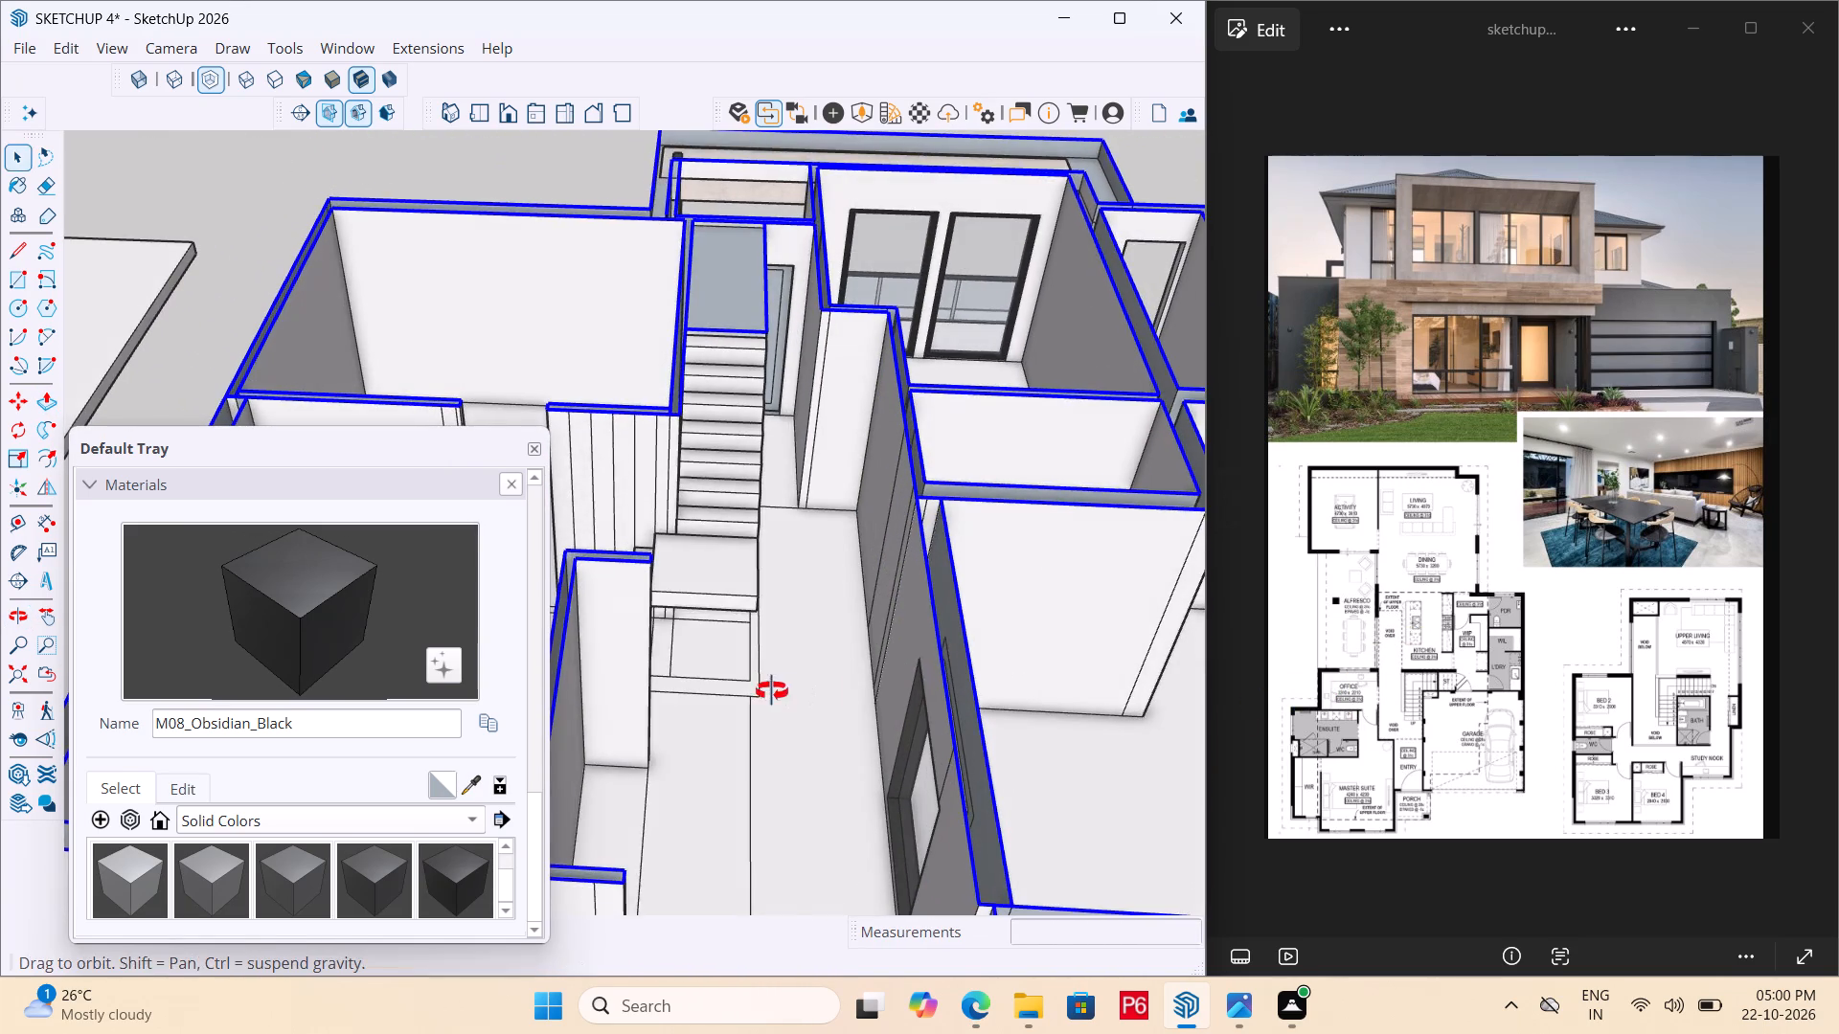
{"action": "middle_click_drag", "start_coordinate": [772, 691], "coordinate": [565, 841]}
{"action": "scroll", "coordinate": [567, 814], "scroll_direction": "up", "scroll_amount": 4}
{"action": "left_click", "coordinate": [714, 695]}
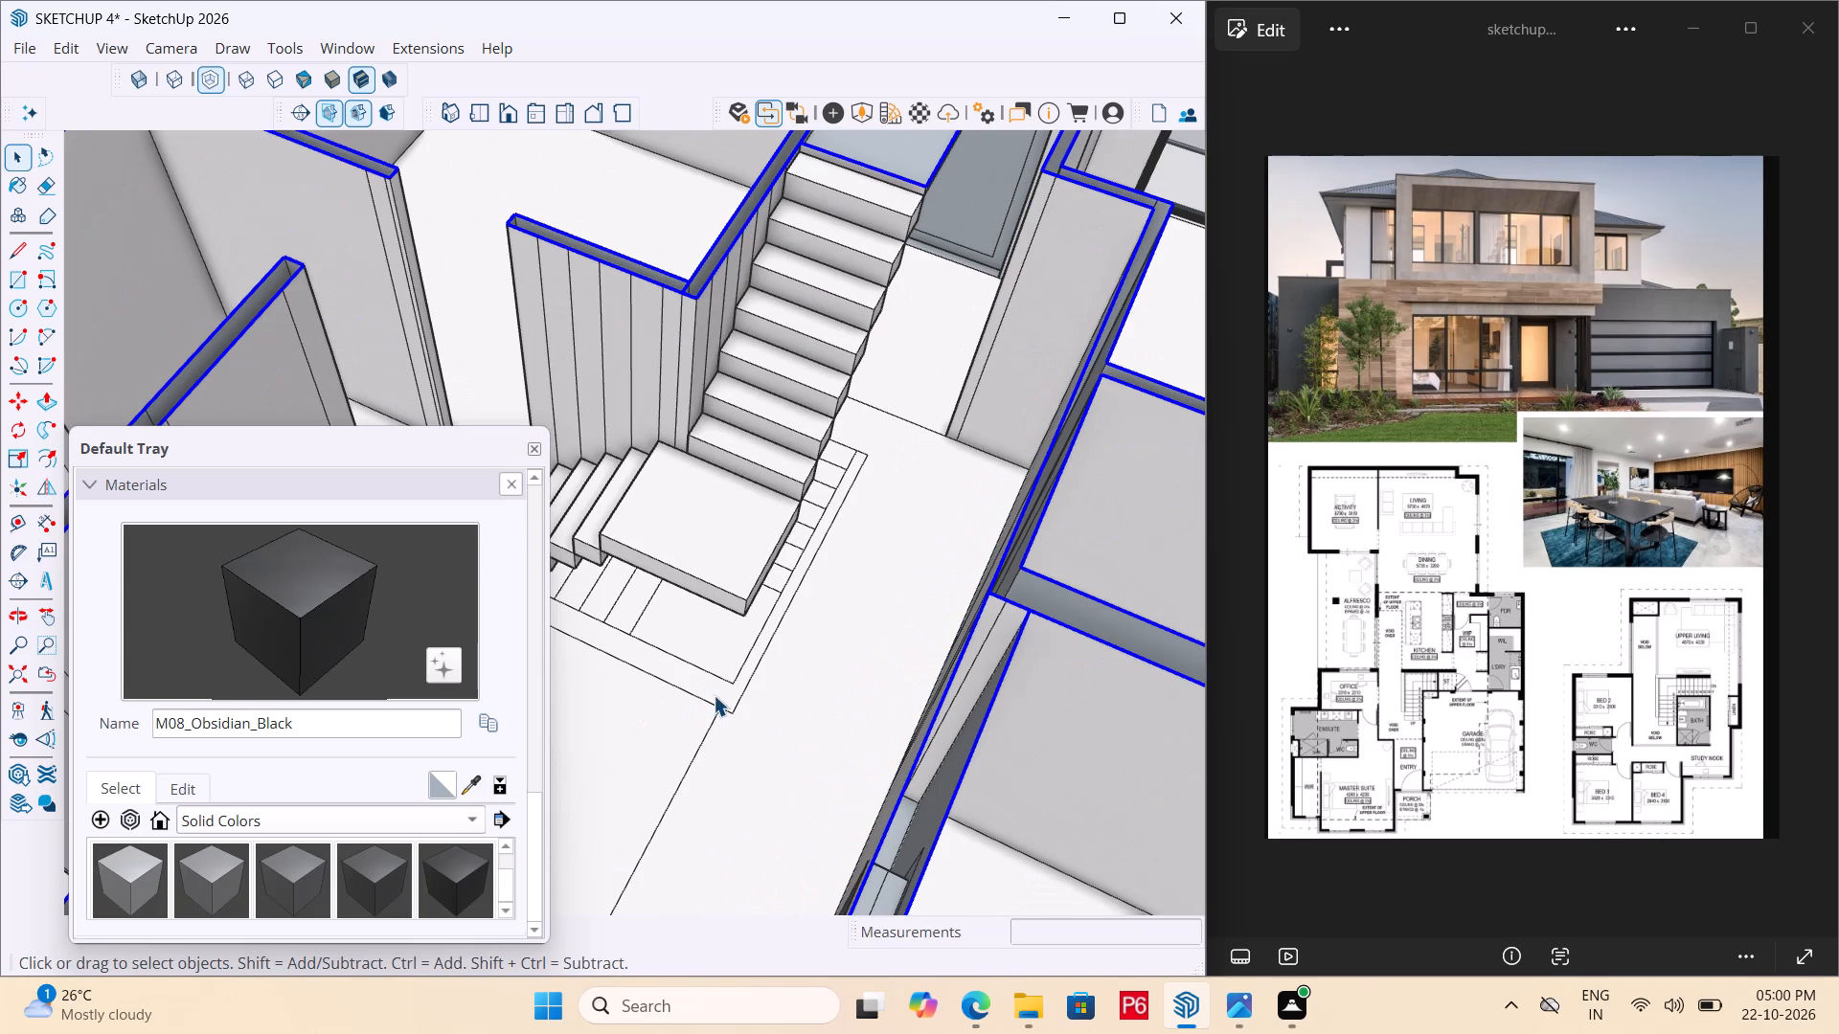
{"action": "double_click", "coordinate": [699, 680]}
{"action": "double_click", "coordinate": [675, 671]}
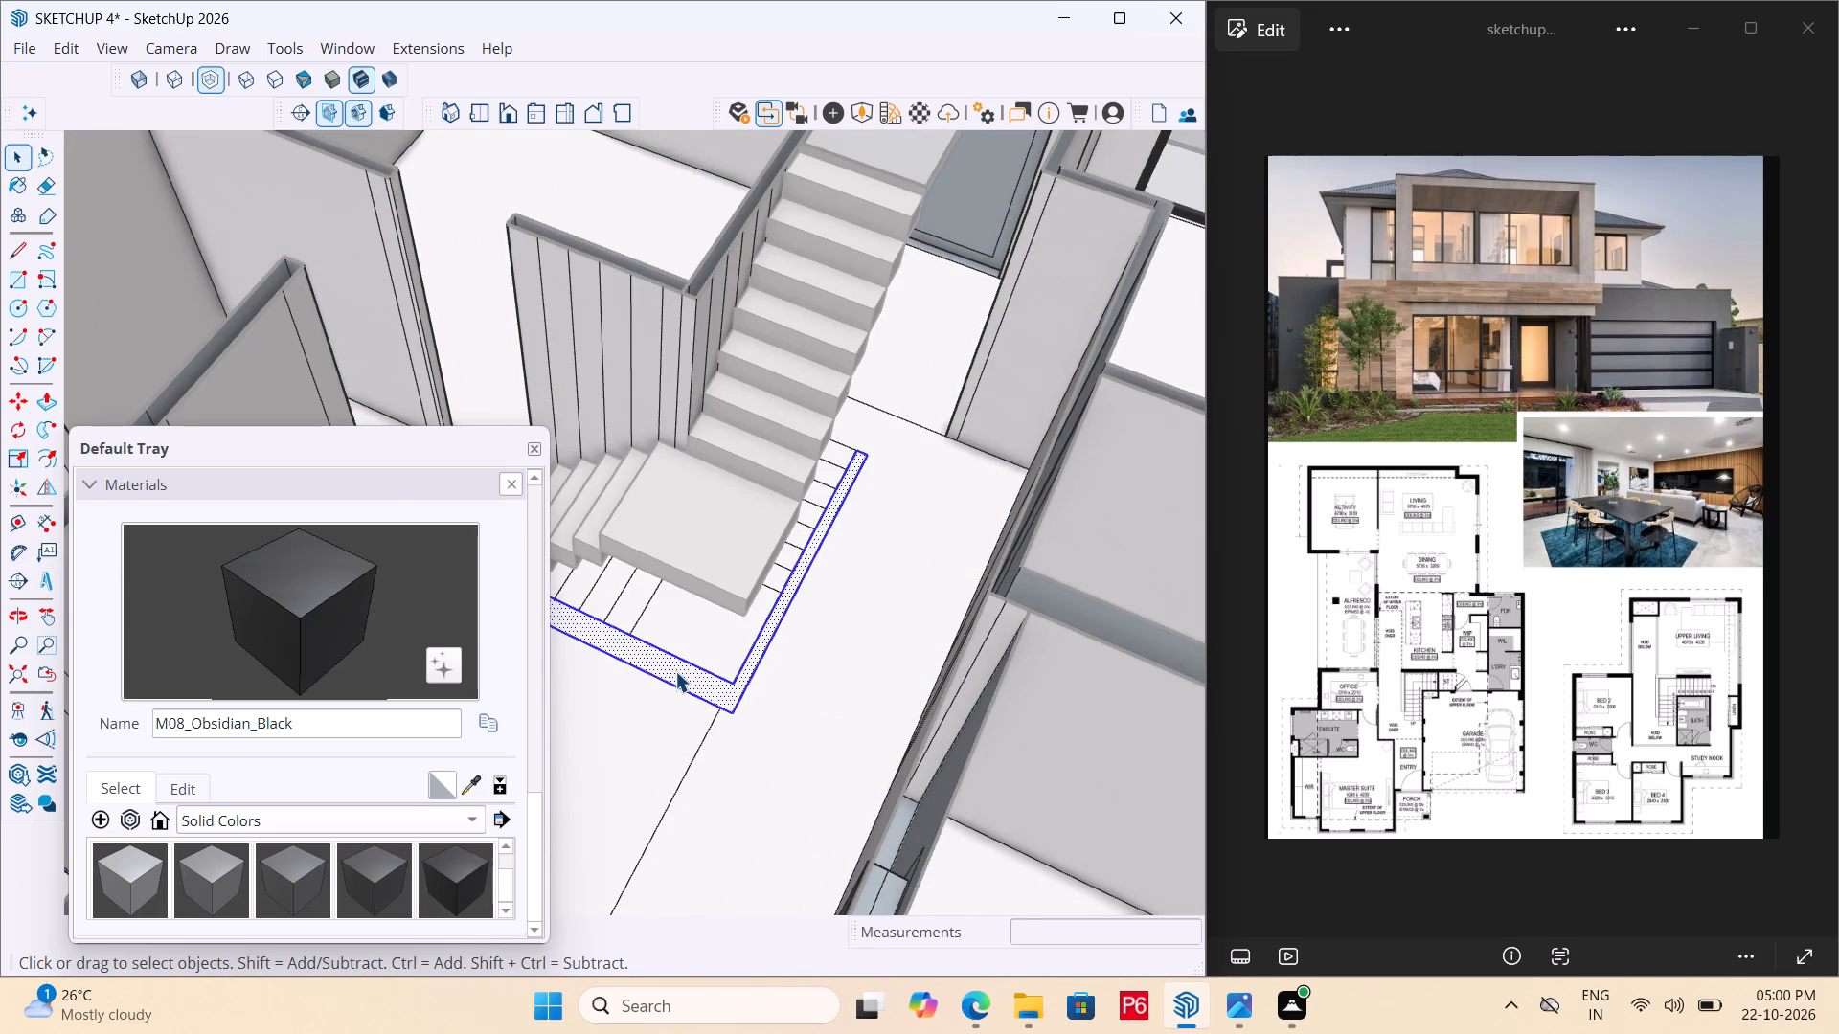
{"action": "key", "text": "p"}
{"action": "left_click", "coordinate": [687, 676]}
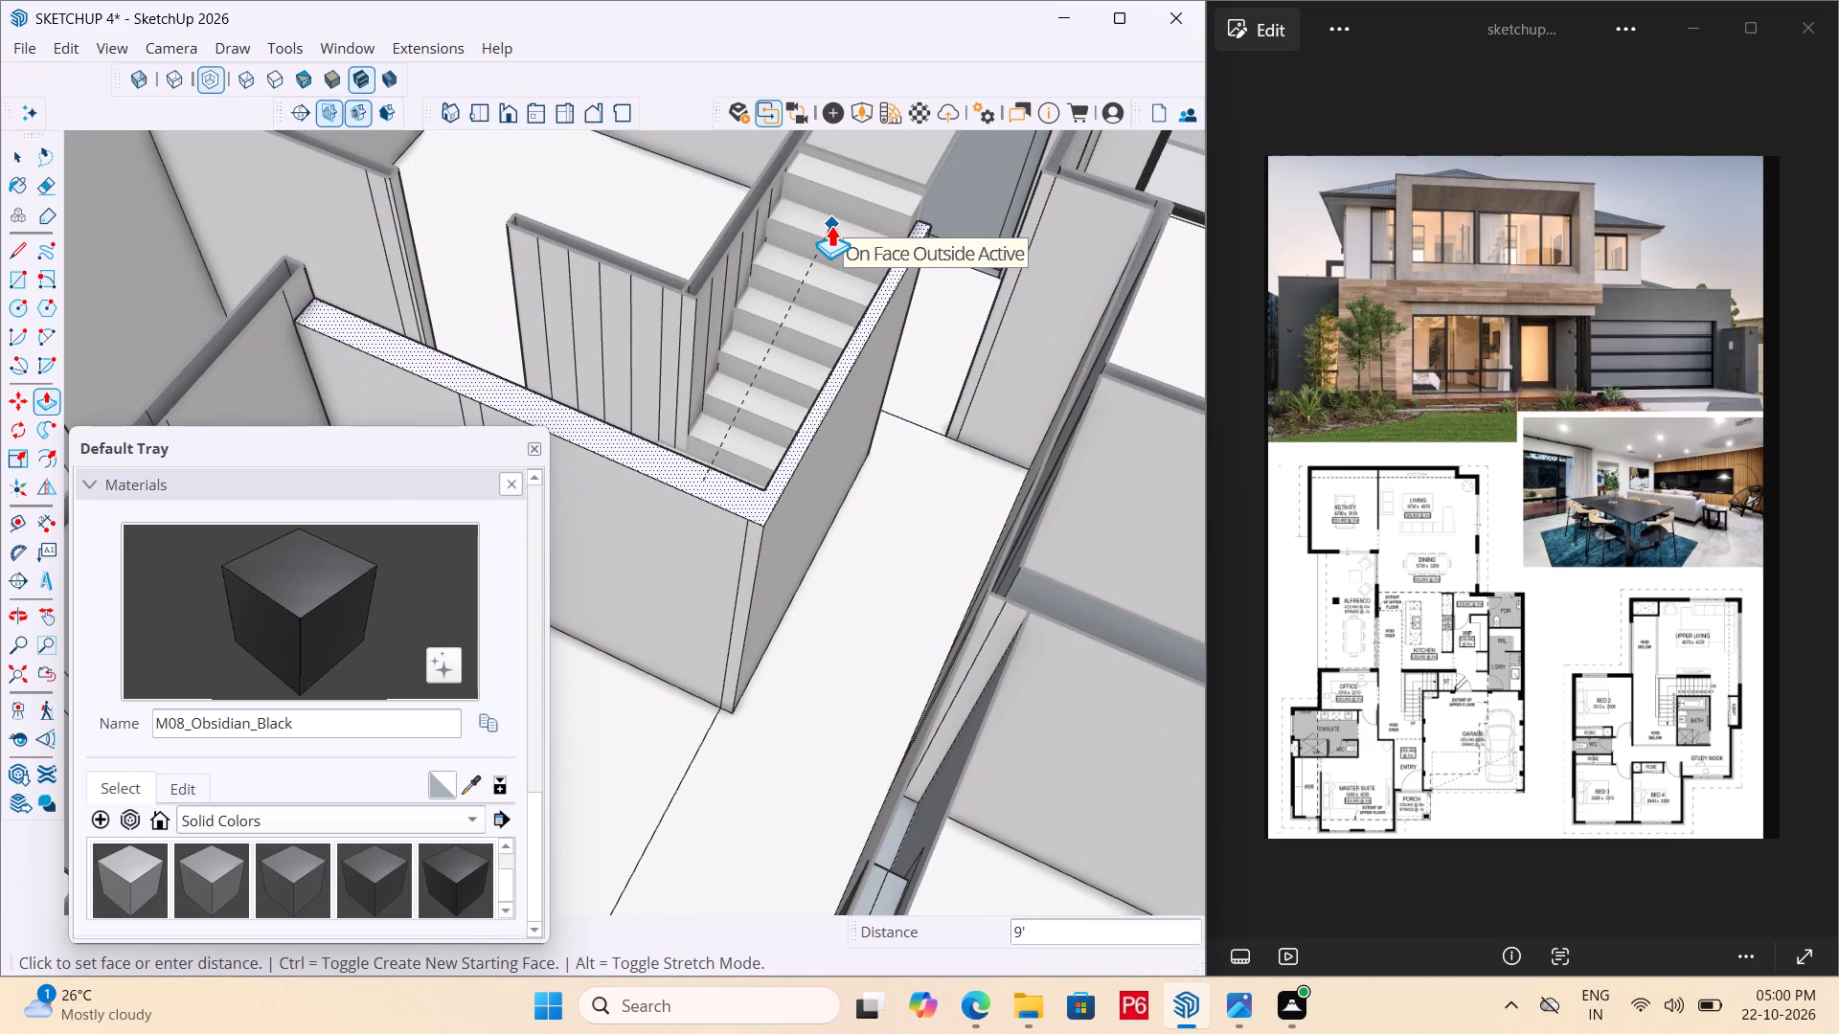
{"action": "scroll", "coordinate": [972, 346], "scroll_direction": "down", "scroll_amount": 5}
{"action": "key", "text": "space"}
Draw a line across the L-shaped floor strip at the bottom step's front edge, splitting off the part beyond the stairs.
{"action": "middle_click_drag", "start_coordinate": [628, 483], "coordinate": [744, 759]}
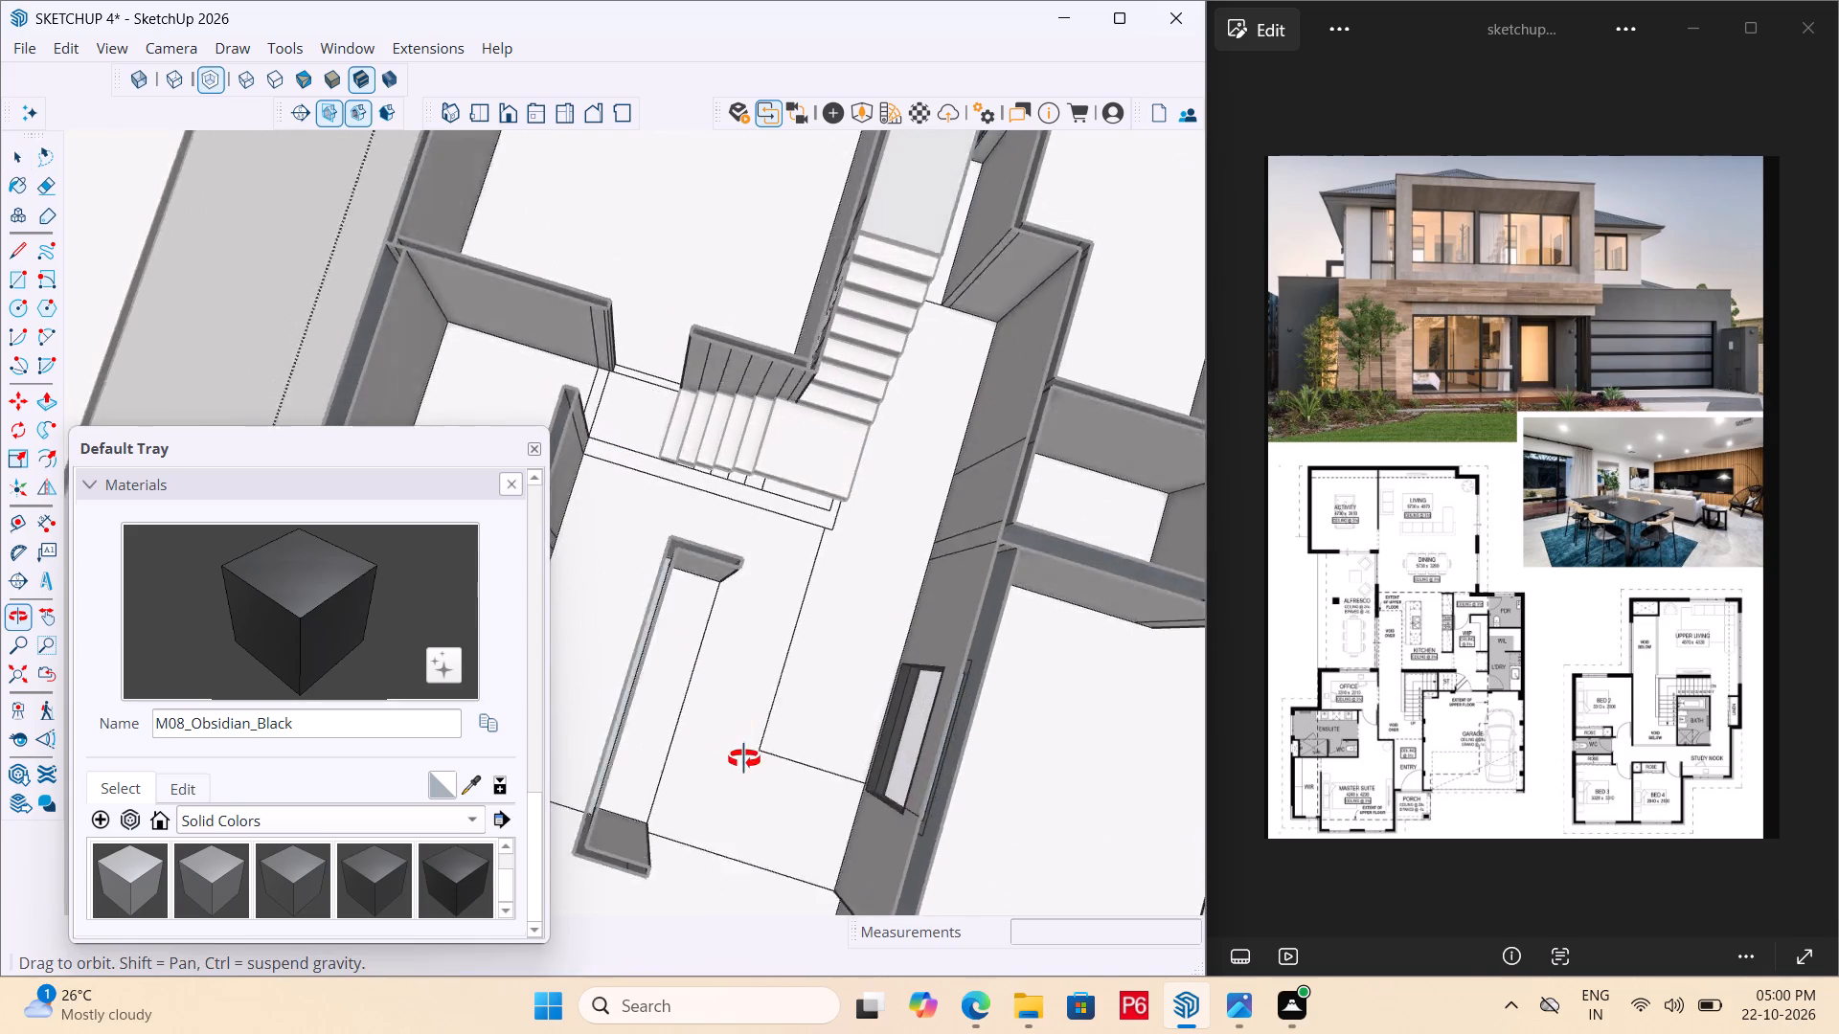
{"action": "middle_click_drag", "start_coordinate": [744, 759], "coordinate": [732, 711]}
{"action": "scroll", "coordinate": [664, 549], "scroll_direction": "up", "scroll_amount": 5}
{"action": "scroll", "coordinate": [633, 399], "scroll_direction": "up", "scroll_amount": 3}
{"action": "double_click", "coordinate": [674, 421]}
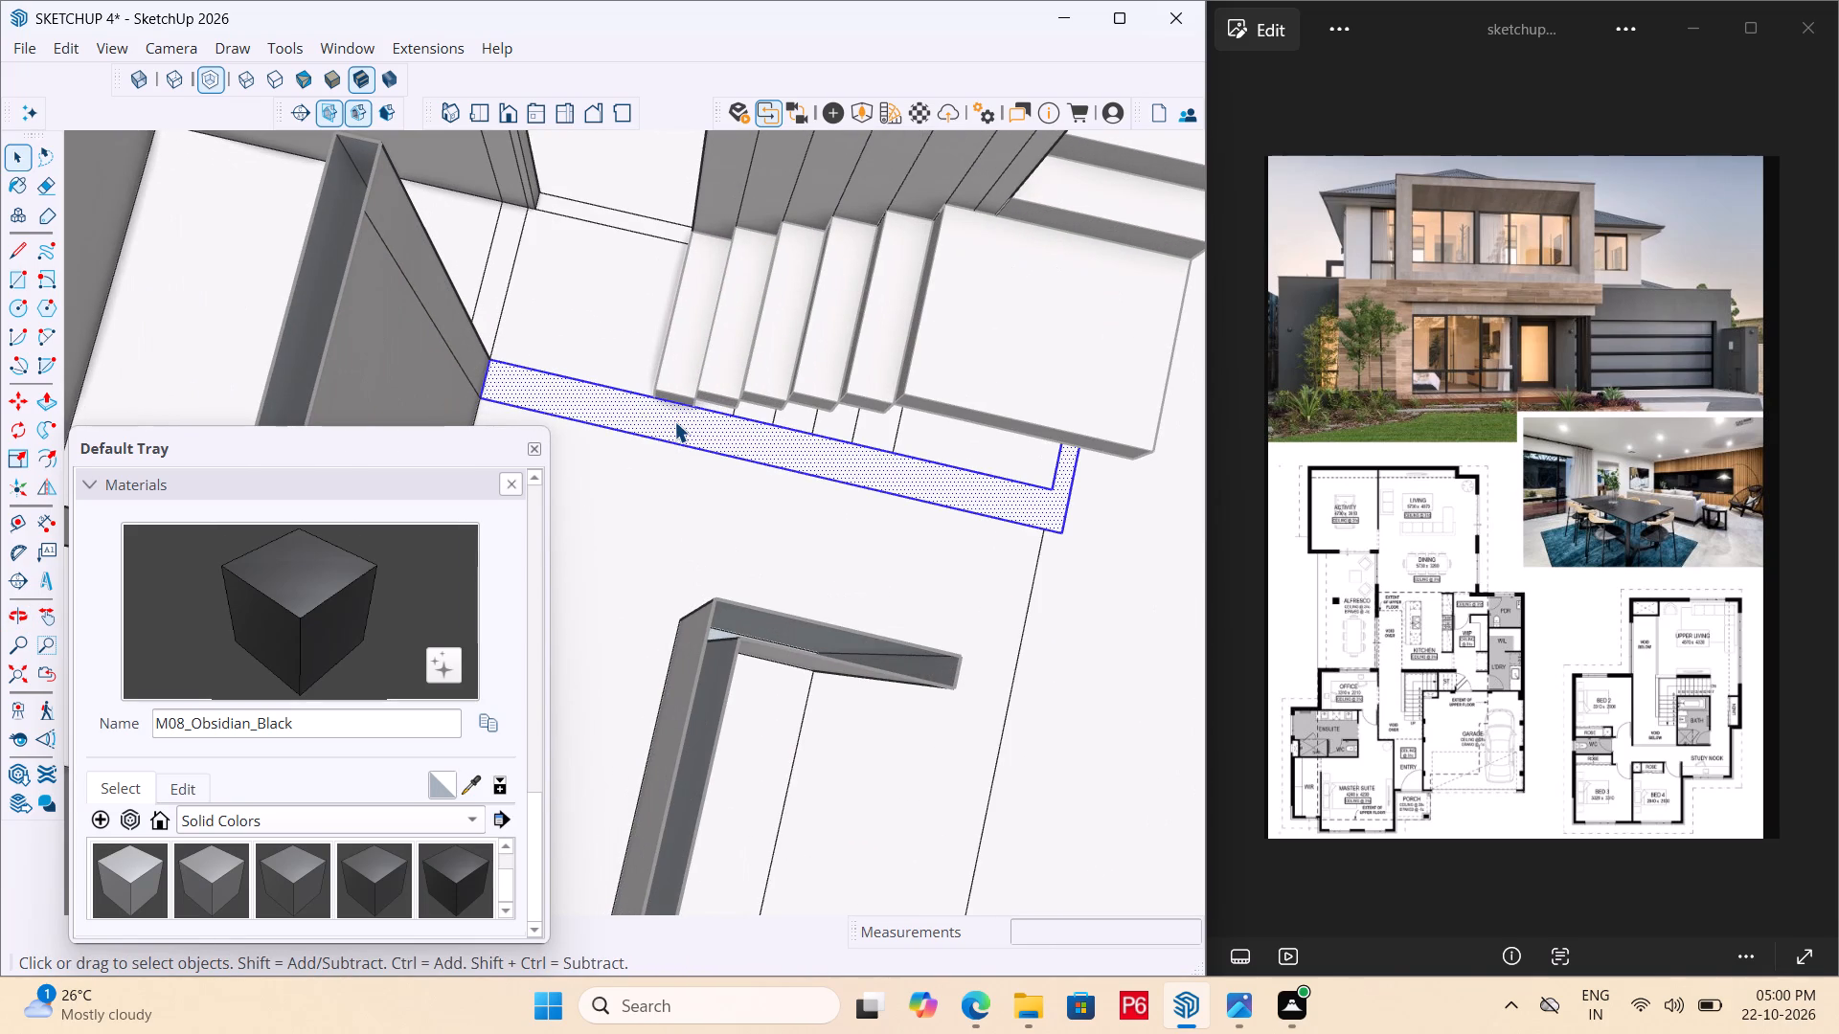
{"action": "key", "text": "l"}
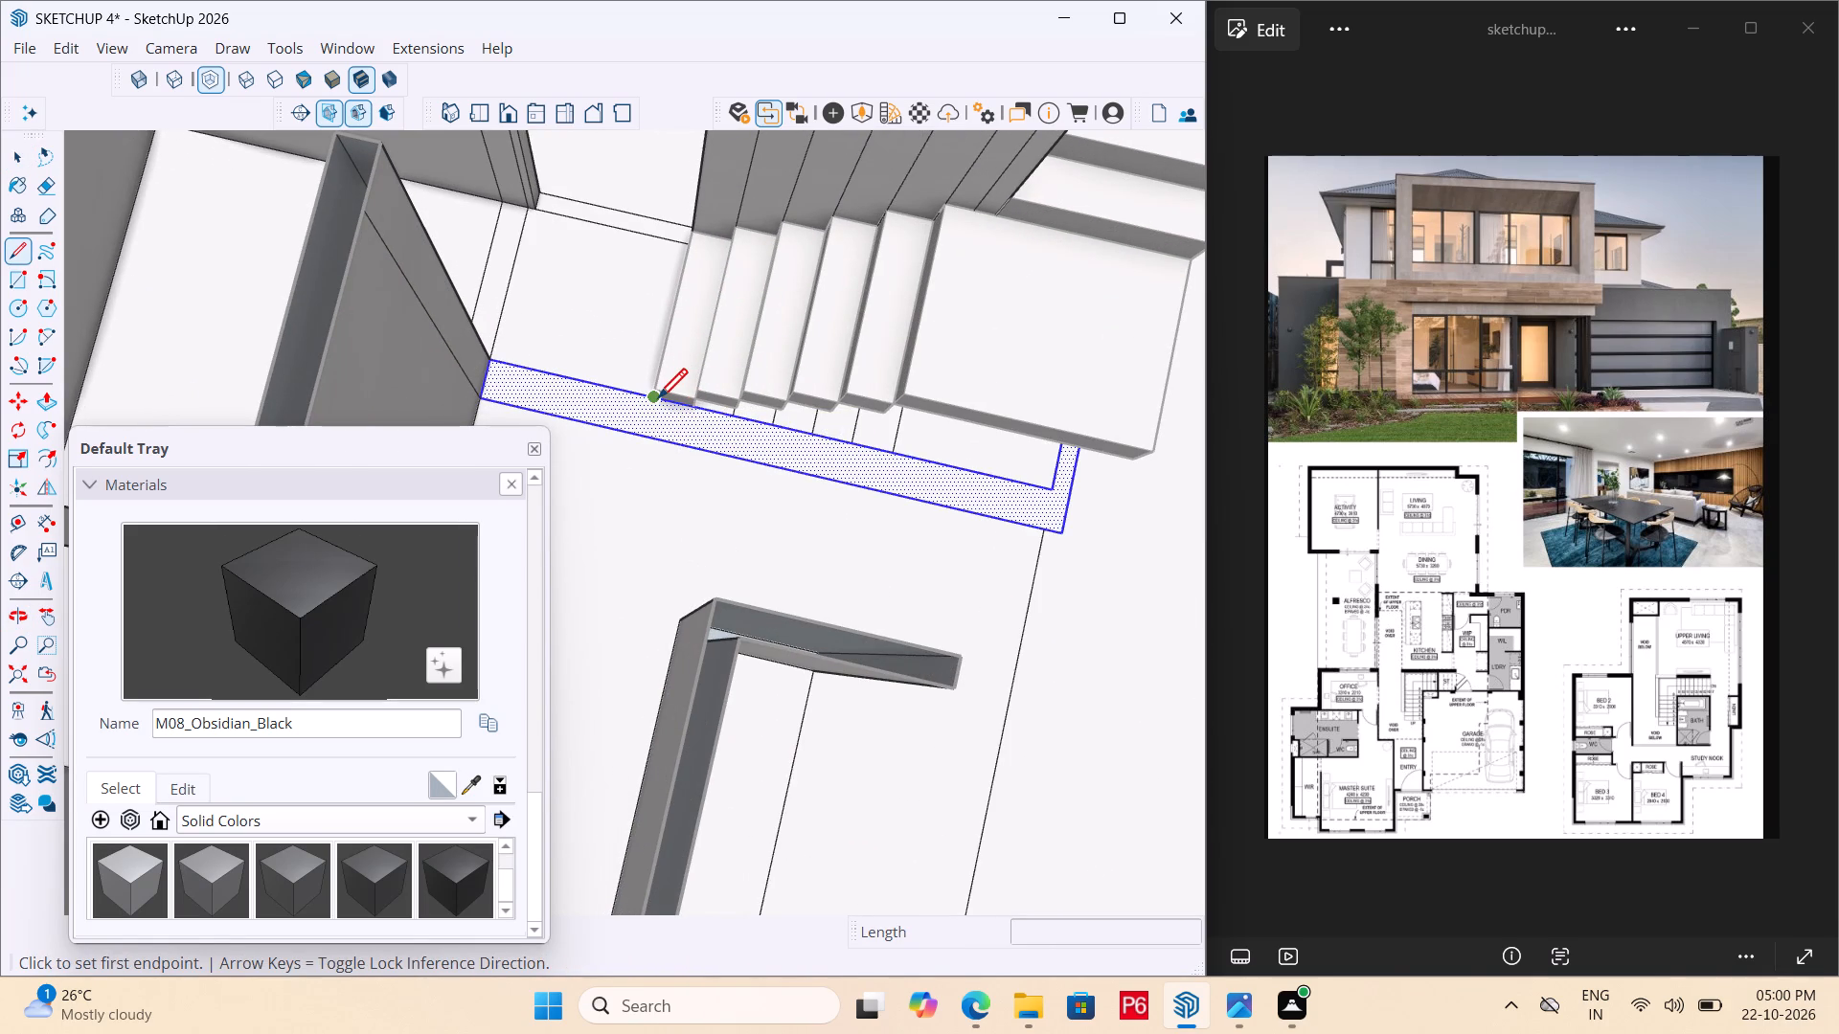
{"action": "left_click", "coordinate": [658, 401]}
{"action": "left_click", "coordinate": [647, 436]}
{"action": "key", "text": "space"}
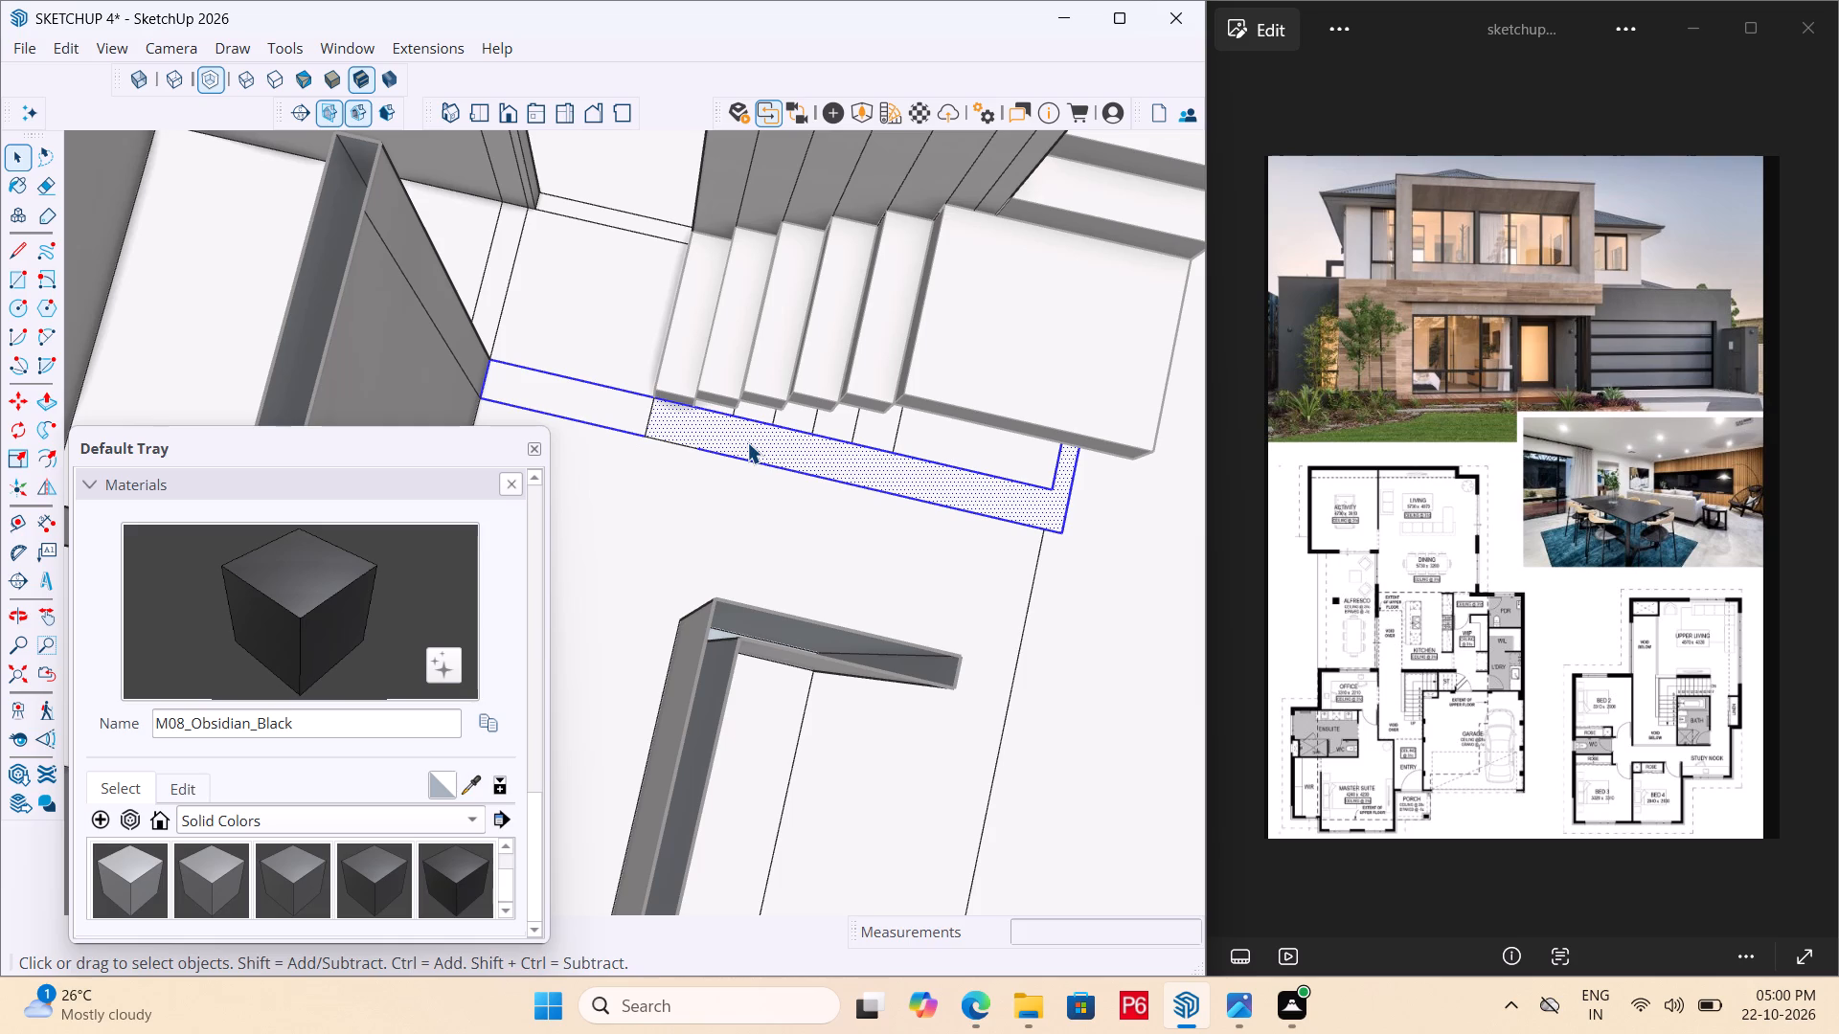
Raise the part of the L-shaped floor strip beside the staircase into a 10' 6" wall and save the model.
{"action": "key", "text": "p"}
{"action": "left_click", "coordinate": [787, 456]}
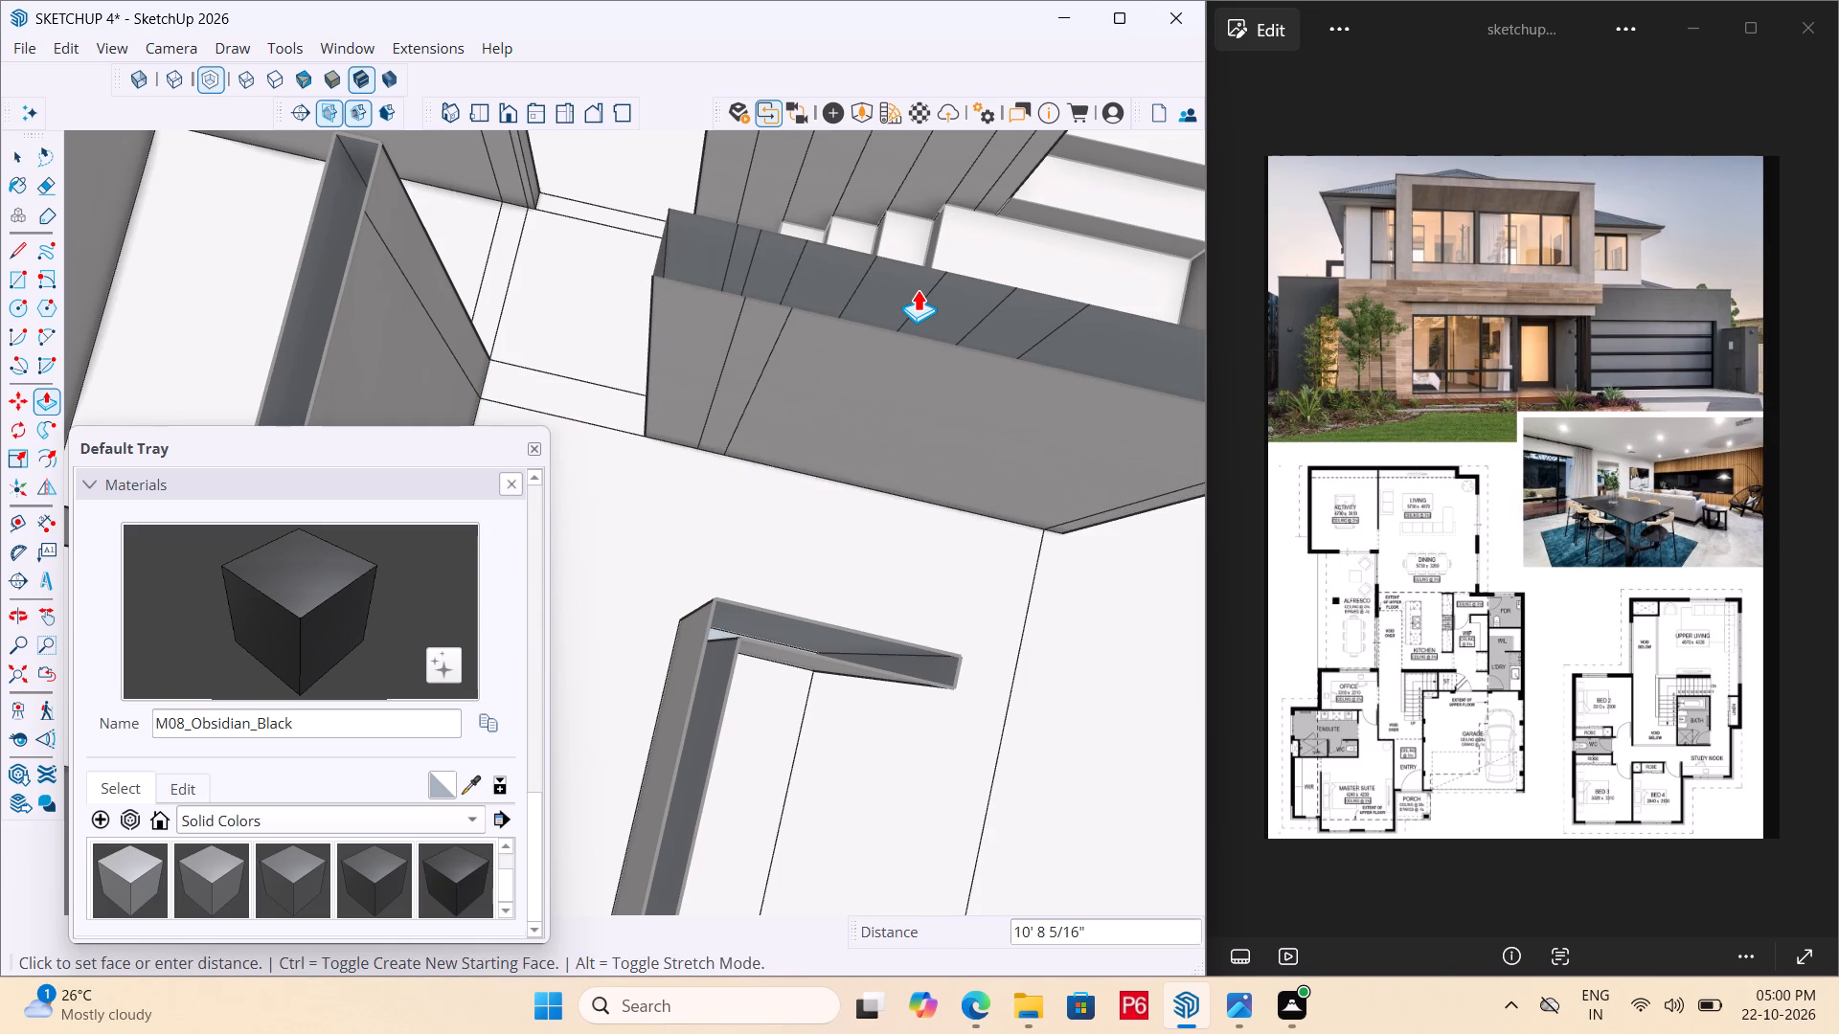
{"action": "type", "text": "10'6\""}
{"action": "key", "text": "Return"}
{"action": "scroll", "coordinate": [729, 341], "scroll_direction": "down", "scroll_amount": 5}
{"action": "middle_click_drag", "start_coordinate": [902, 444], "coordinate": [594, 139]}
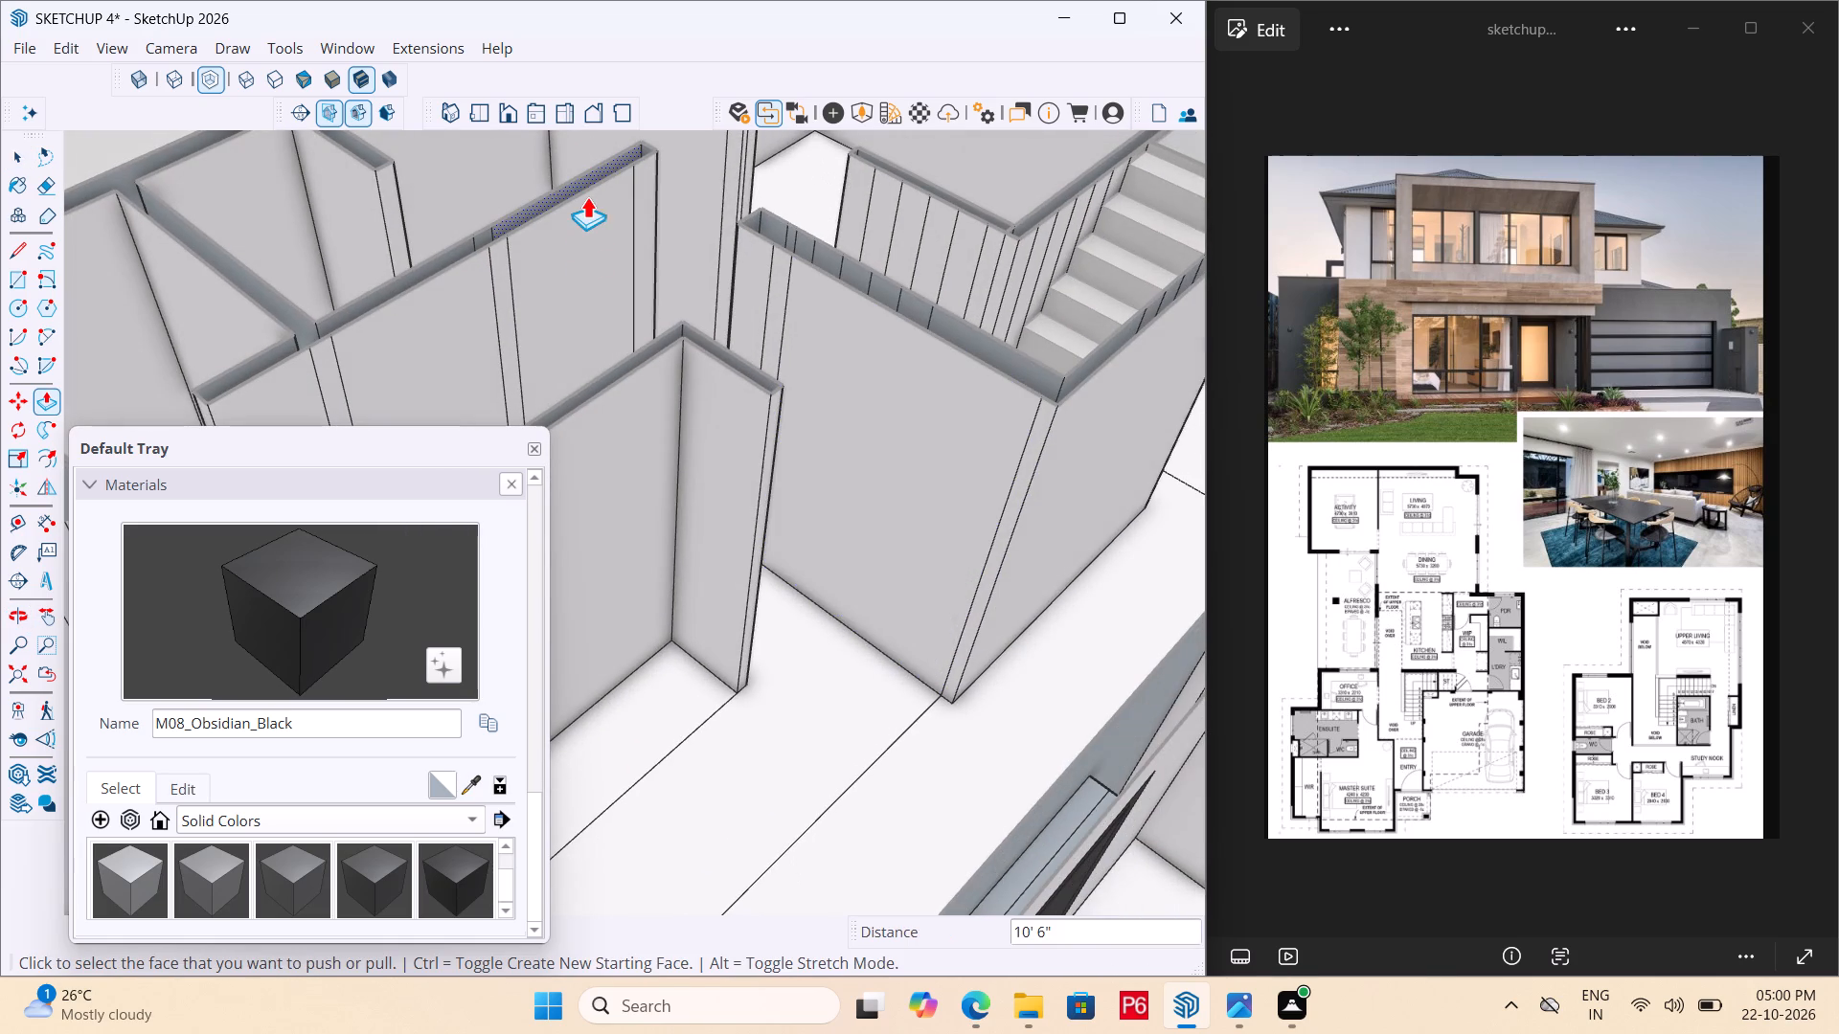
{"action": "key", "text": "ctrl+s"}
{"action": "key", "text": "ctrl+s"}
{"action": "key", "text": "ctrl+s"}
{"action": "key", "text": "ctrl+s"}
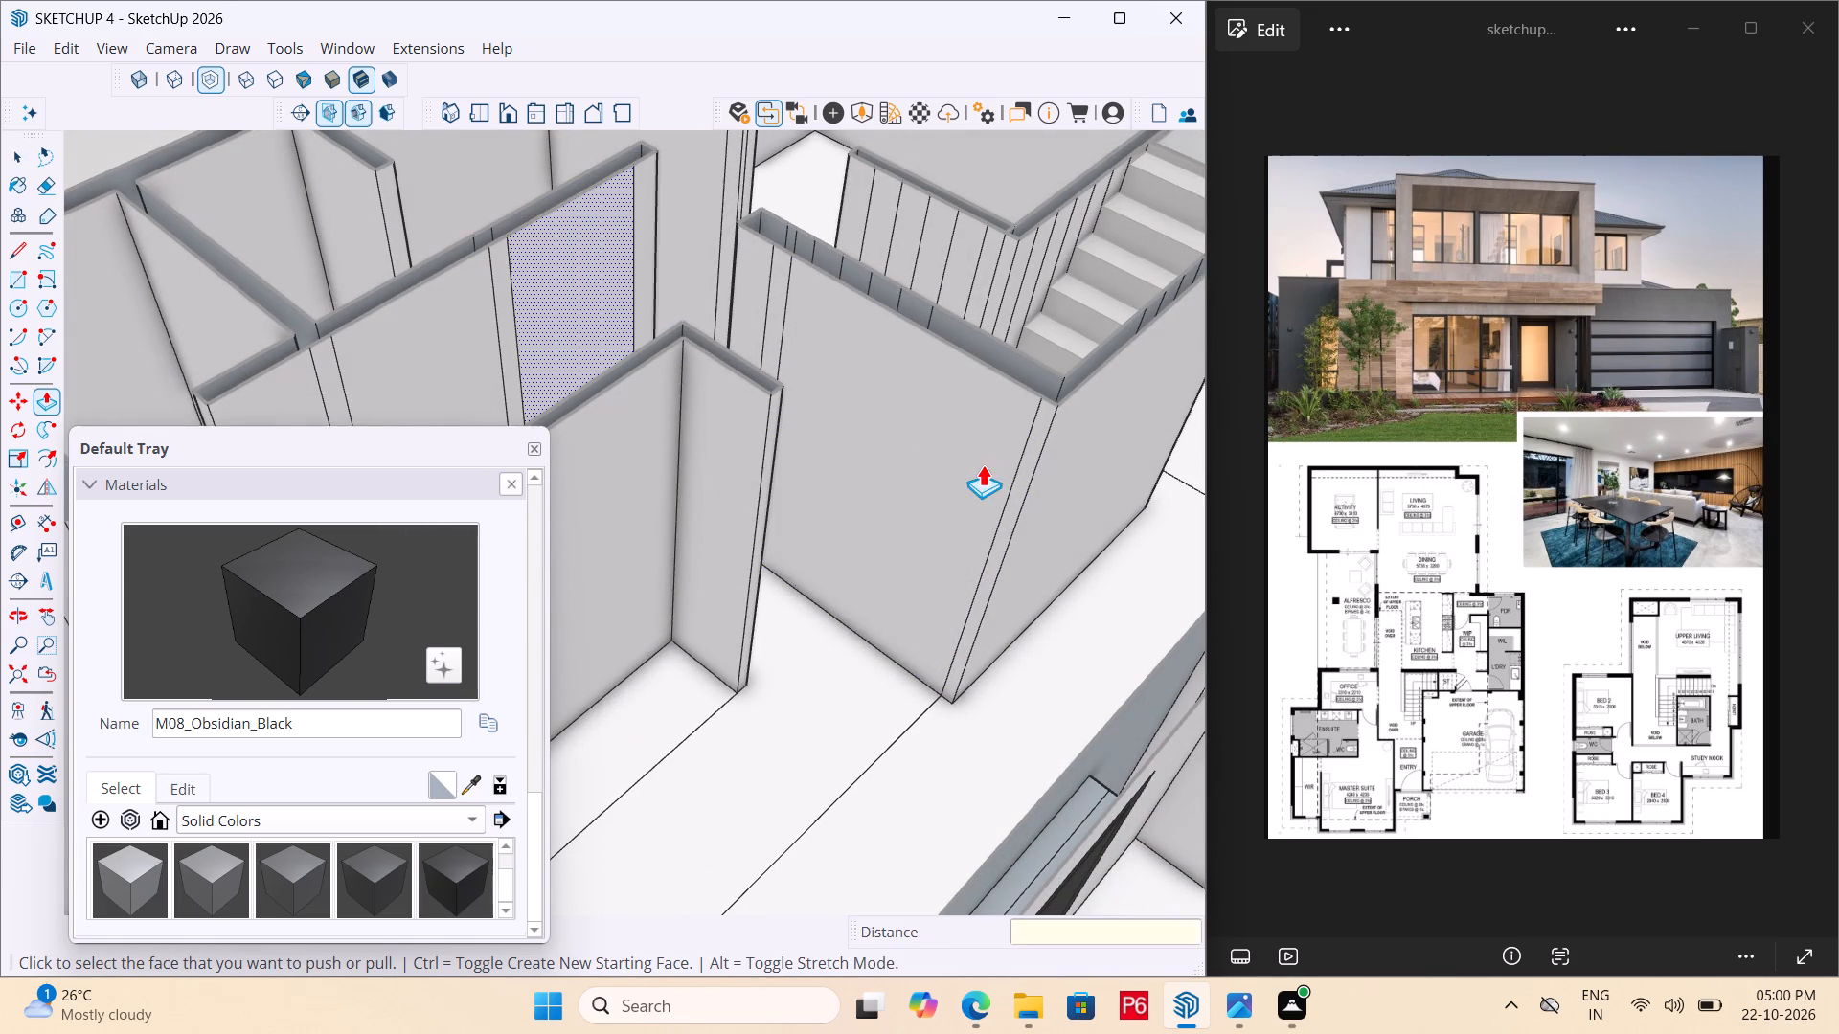
Draw a 4' by 5' rectangle filling the exterior wall's window opening nearest the building corner.
{"action": "scroll", "coordinate": [983, 464], "scroll_direction": "down", "scroll_amount": 11}
{"action": "scroll", "coordinate": [1069, 568], "scroll_direction": "down", "scroll_amount": 4}
{"action": "middle_click_drag", "start_coordinate": [758, 602], "coordinate": [964, 641]}
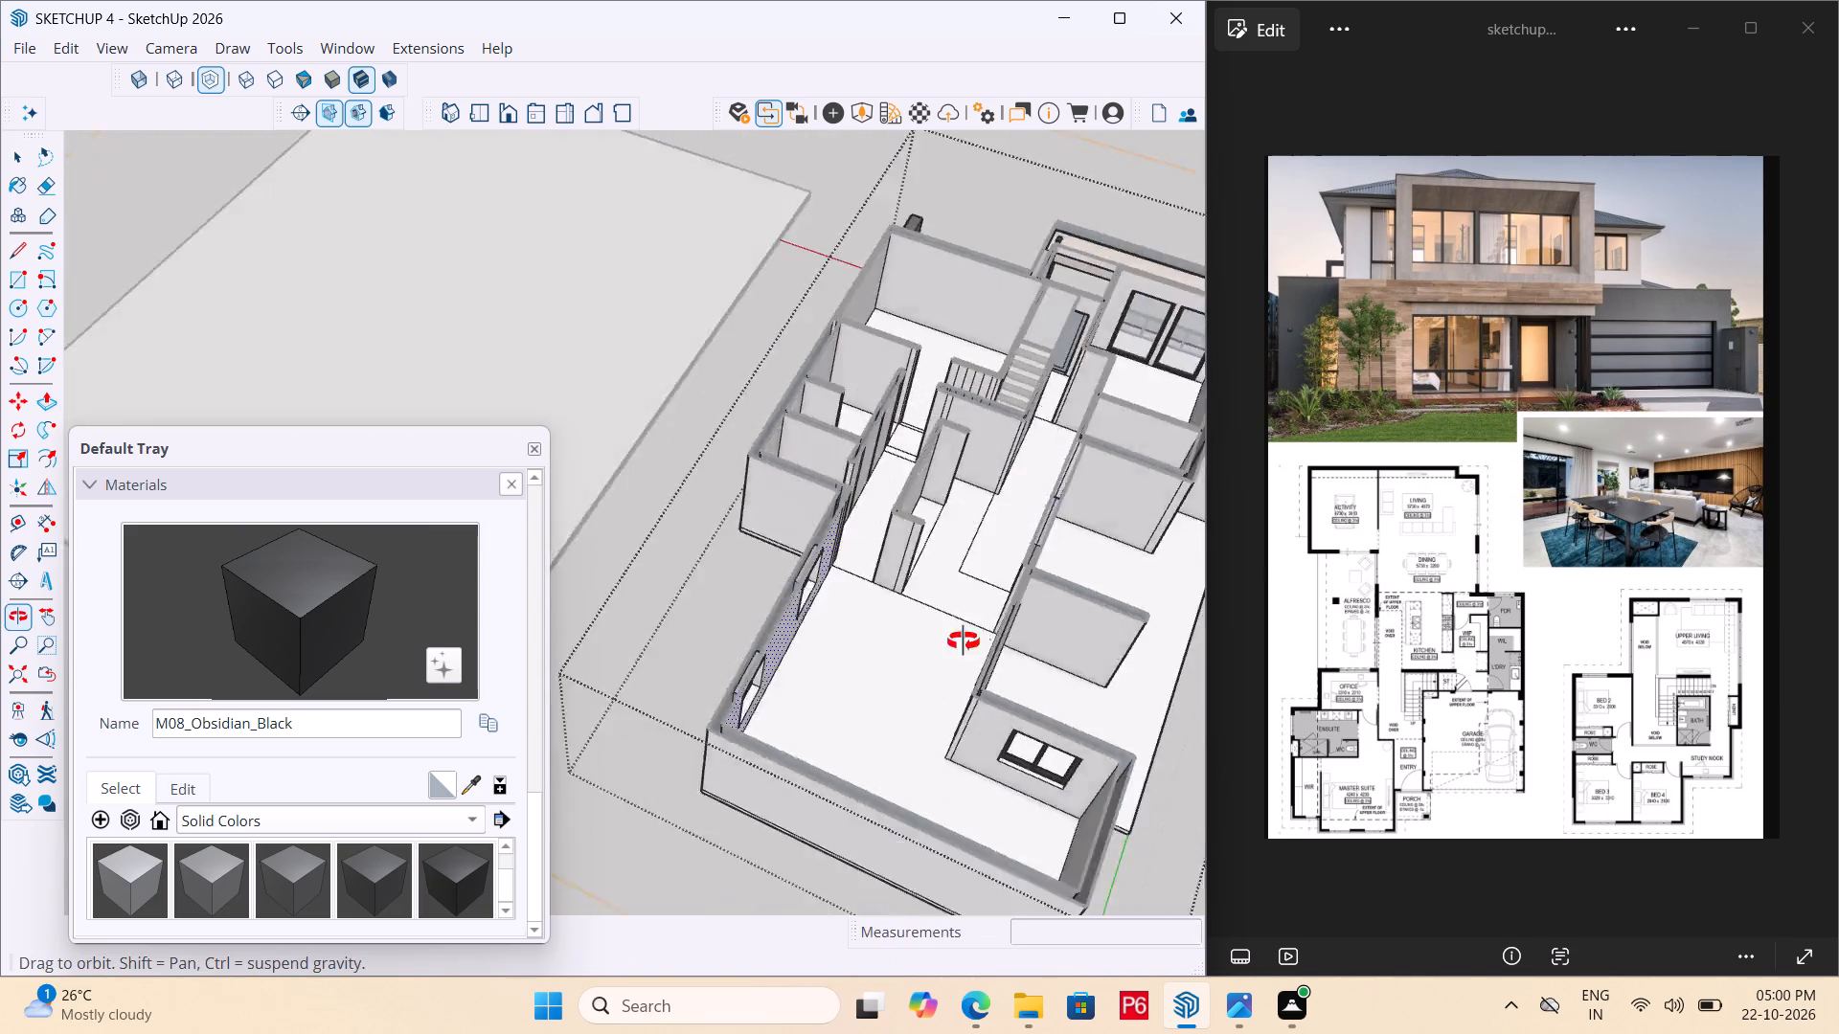
{"action": "middle_click_drag", "start_coordinate": [964, 641], "coordinate": [1275, 526]}
{"action": "middle_click_drag", "start_coordinate": [690, 596], "coordinate": [1104, 467]}
{"action": "scroll", "coordinate": [1084, 436], "scroll_direction": "up", "scroll_amount": 10}
{"action": "middle_click", "coordinate": [923, 351]}
{"action": "middle_click_drag", "start_coordinate": [1002, 327], "coordinate": [965, 255]}
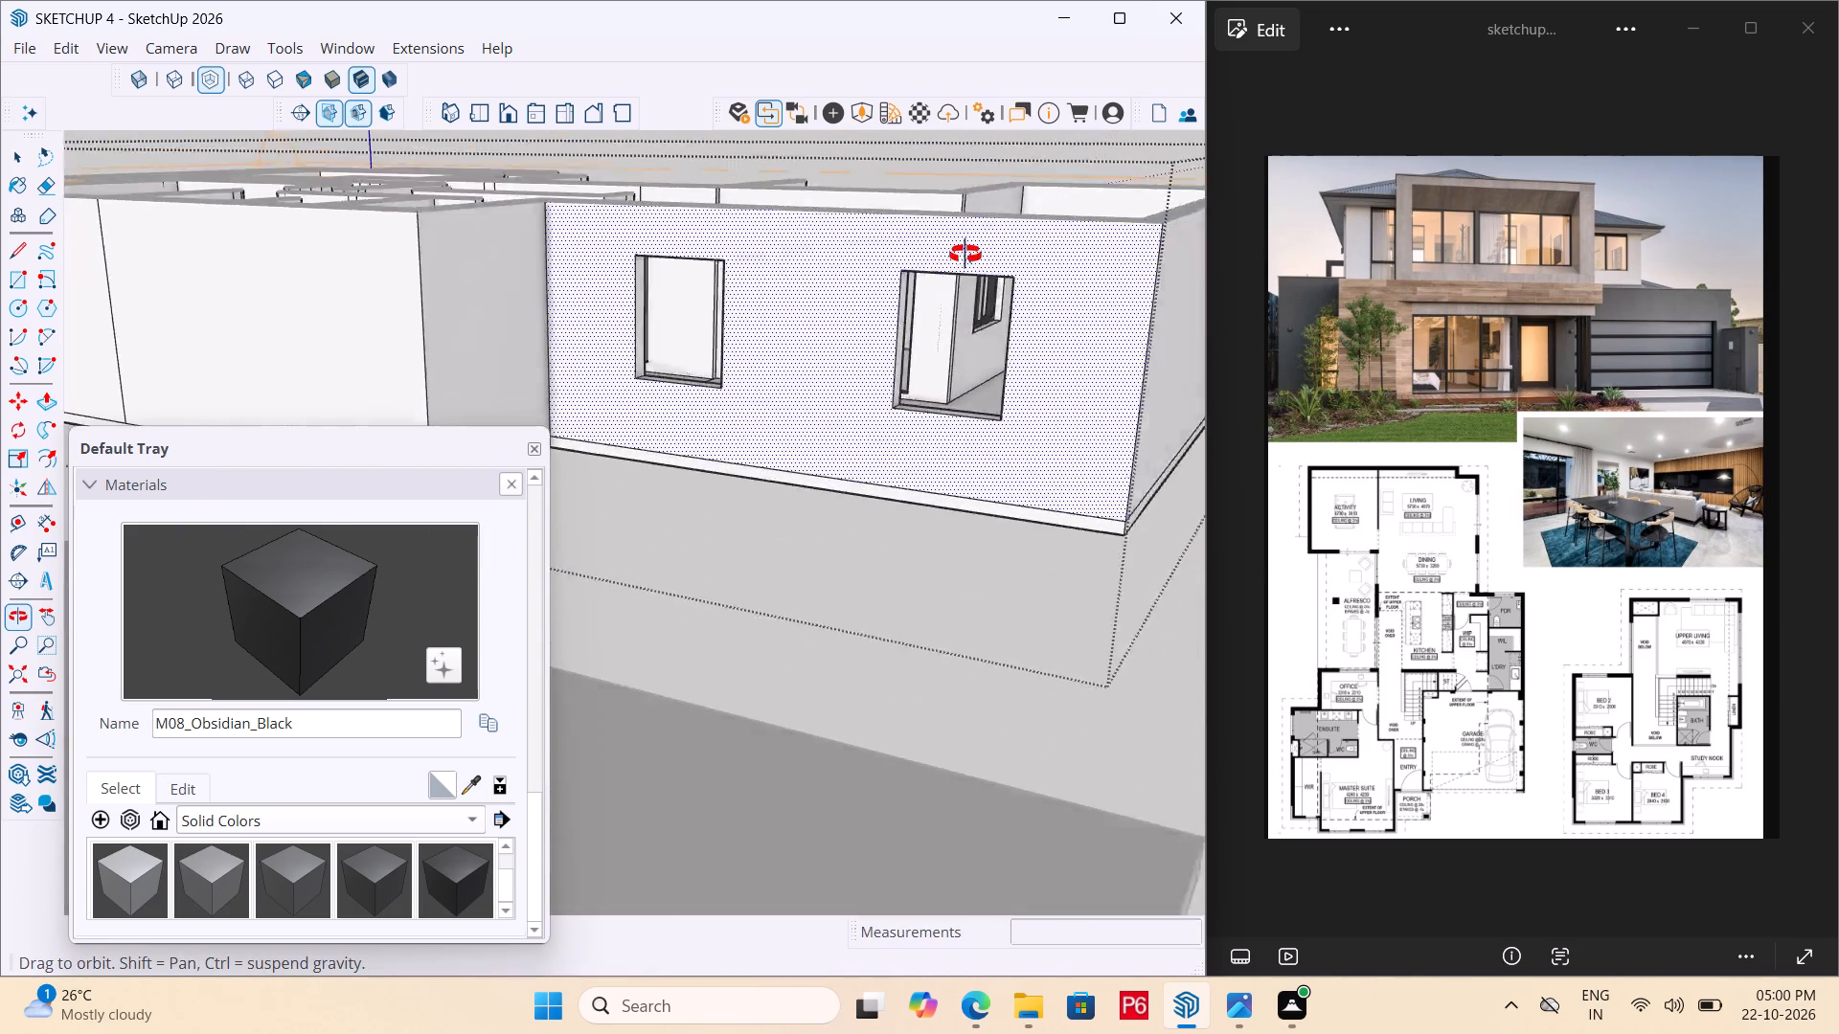
{"action": "middle_click_drag", "start_coordinate": [965, 255], "coordinate": [858, 229]}
{"action": "scroll", "coordinate": [799, 236], "scroll_direction": "up", "scroll_amount": 4}
{"action": "middle_click_drag", "start_coordinate": [780, 235], "coordinate": [803, 250]}
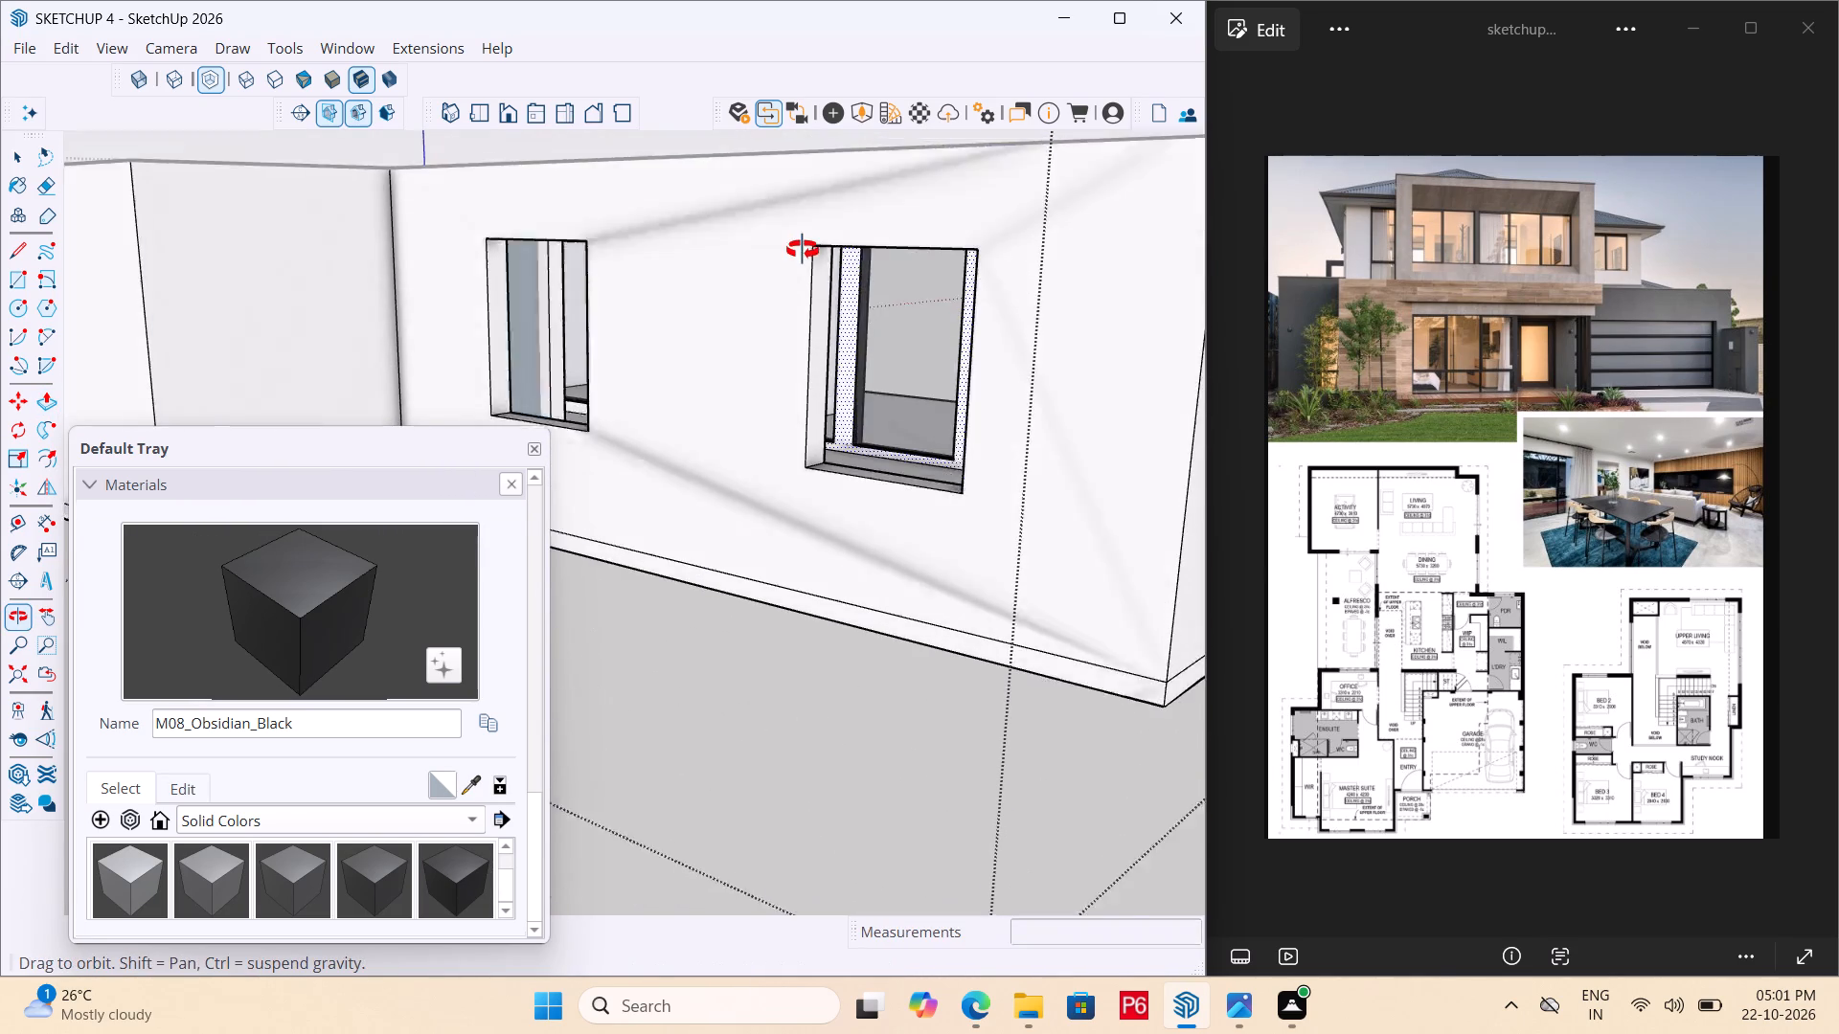
{"action": "middle_click_drag", "start_coordinate": [803, 250], "coordinate": [803, 255]}
{"action": "key", "text": "r"}
{"action": "left_click", "coordinate": [811, 277]}
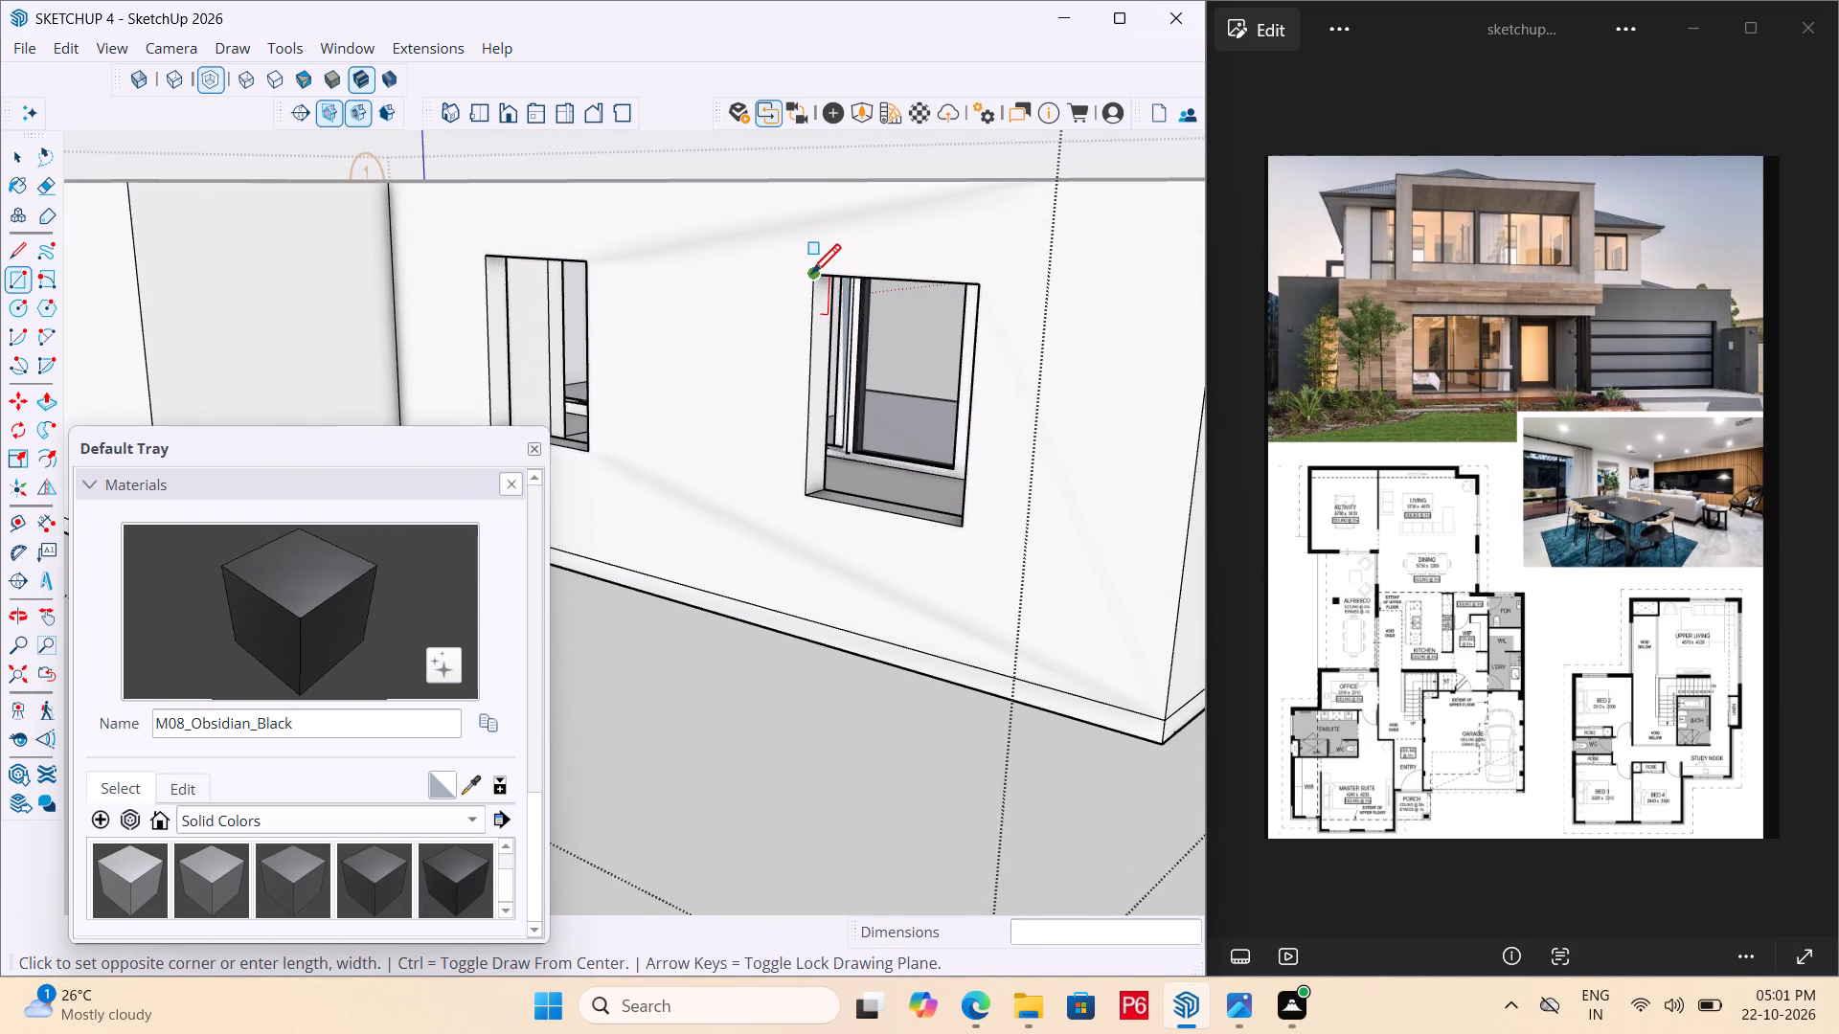
{"action": "double_click", "coordinate": [960, 529]}
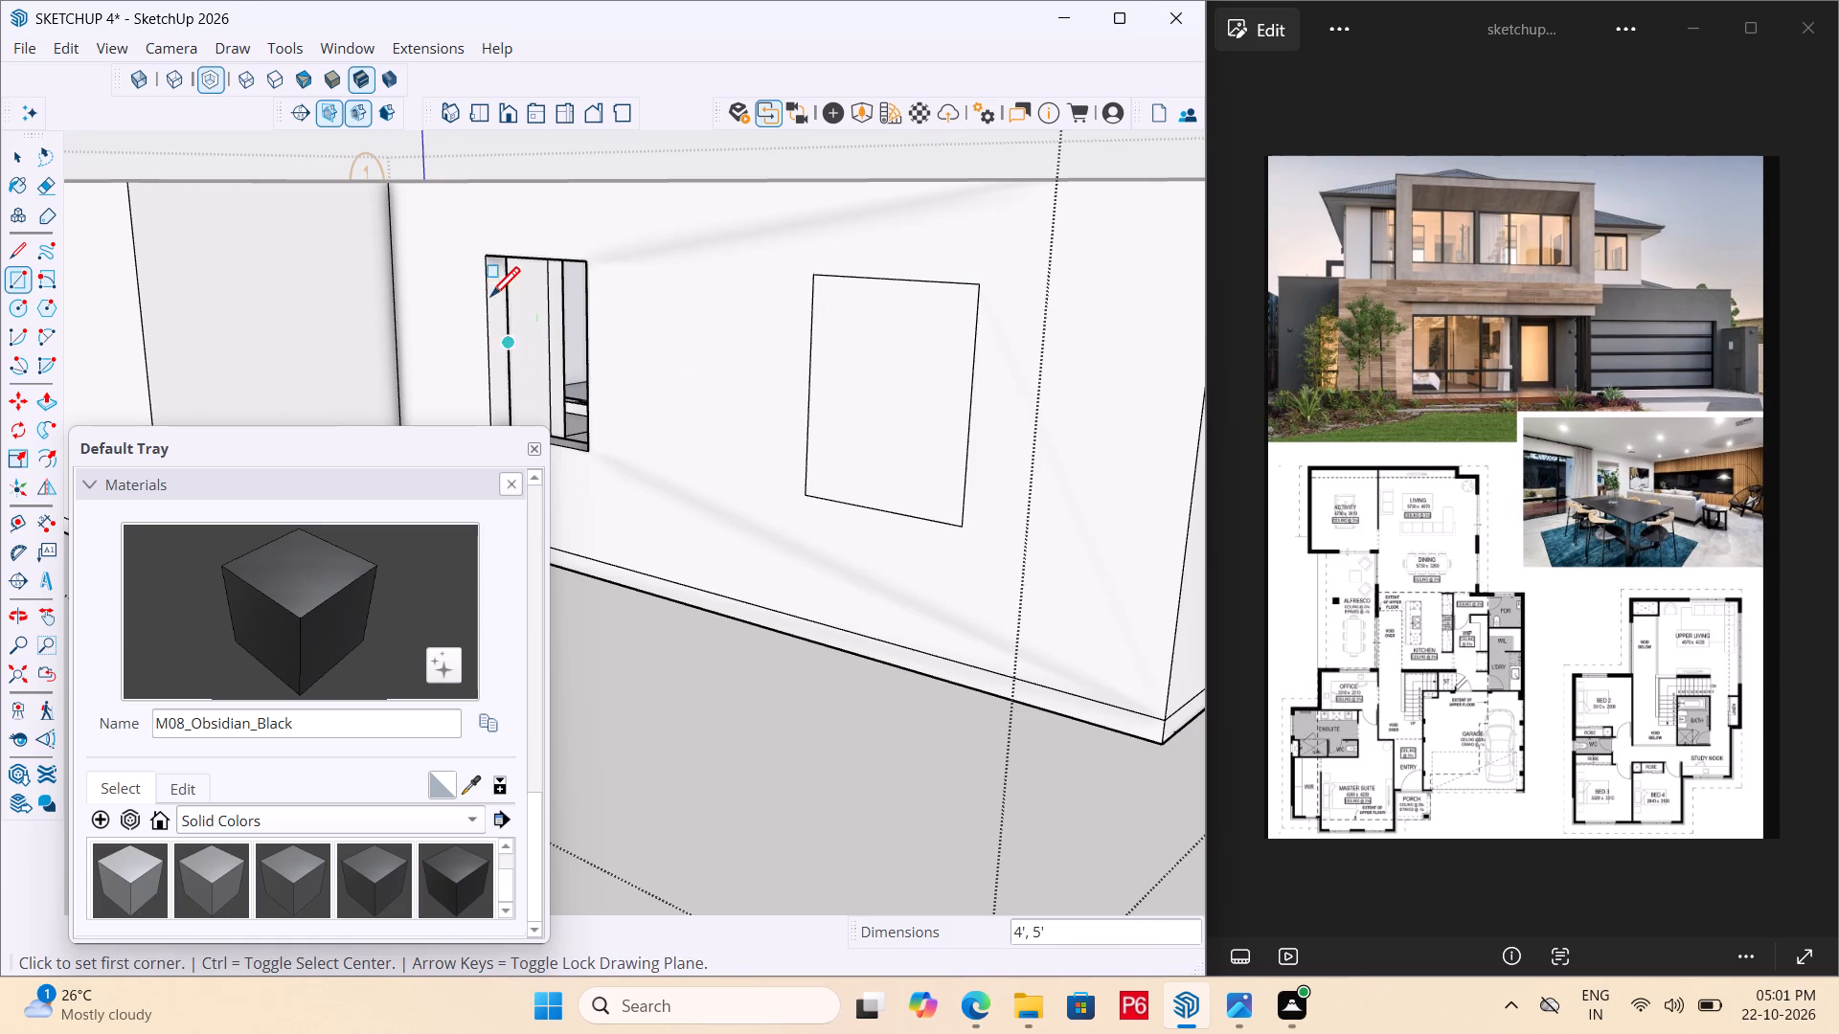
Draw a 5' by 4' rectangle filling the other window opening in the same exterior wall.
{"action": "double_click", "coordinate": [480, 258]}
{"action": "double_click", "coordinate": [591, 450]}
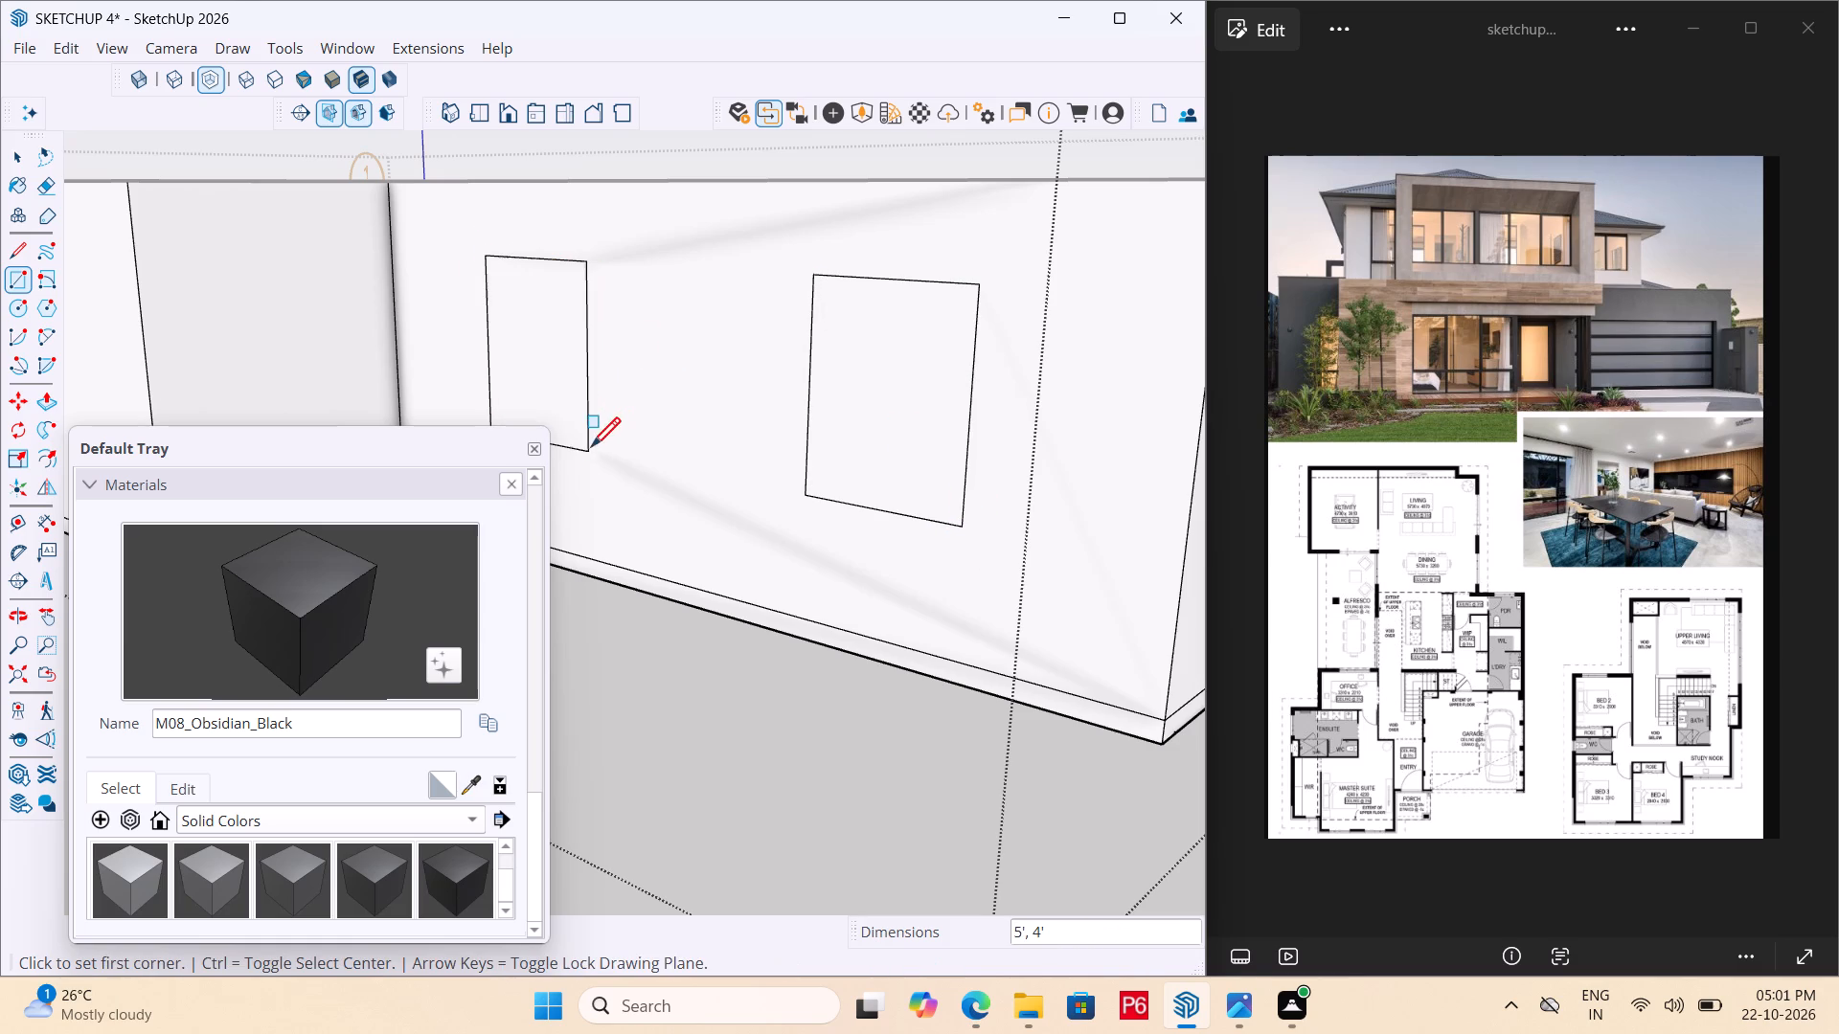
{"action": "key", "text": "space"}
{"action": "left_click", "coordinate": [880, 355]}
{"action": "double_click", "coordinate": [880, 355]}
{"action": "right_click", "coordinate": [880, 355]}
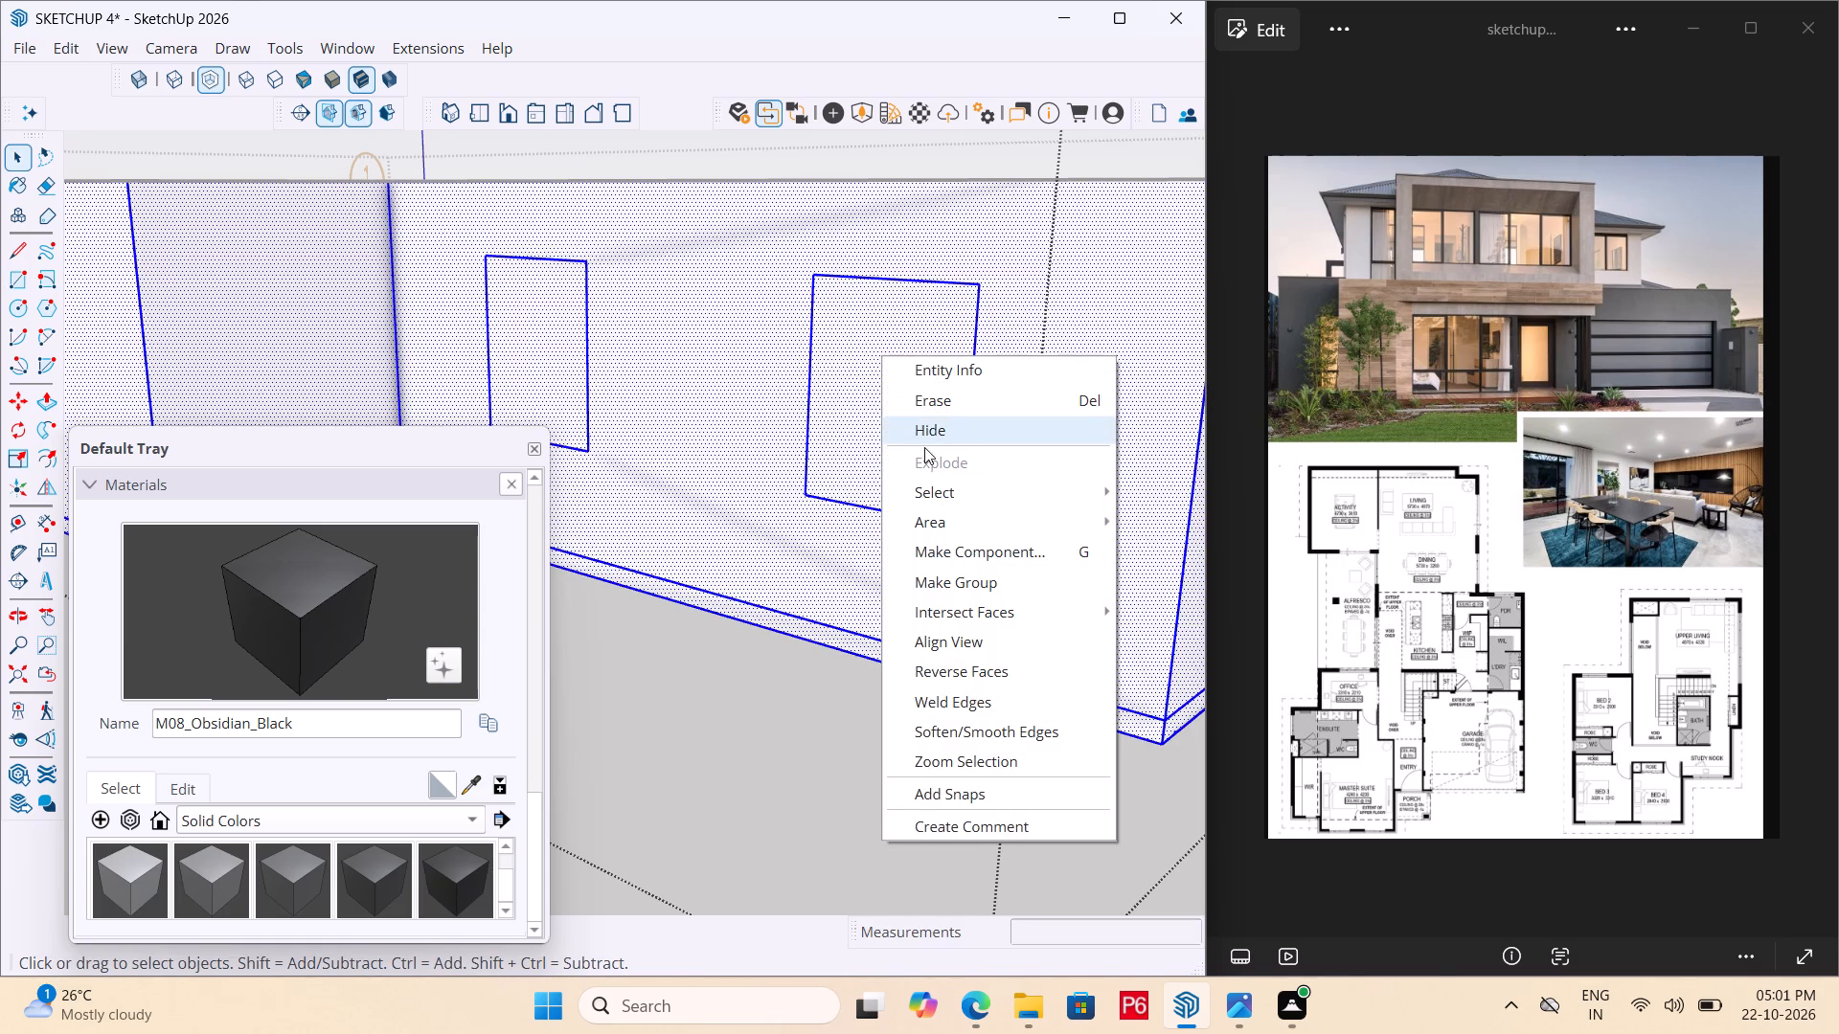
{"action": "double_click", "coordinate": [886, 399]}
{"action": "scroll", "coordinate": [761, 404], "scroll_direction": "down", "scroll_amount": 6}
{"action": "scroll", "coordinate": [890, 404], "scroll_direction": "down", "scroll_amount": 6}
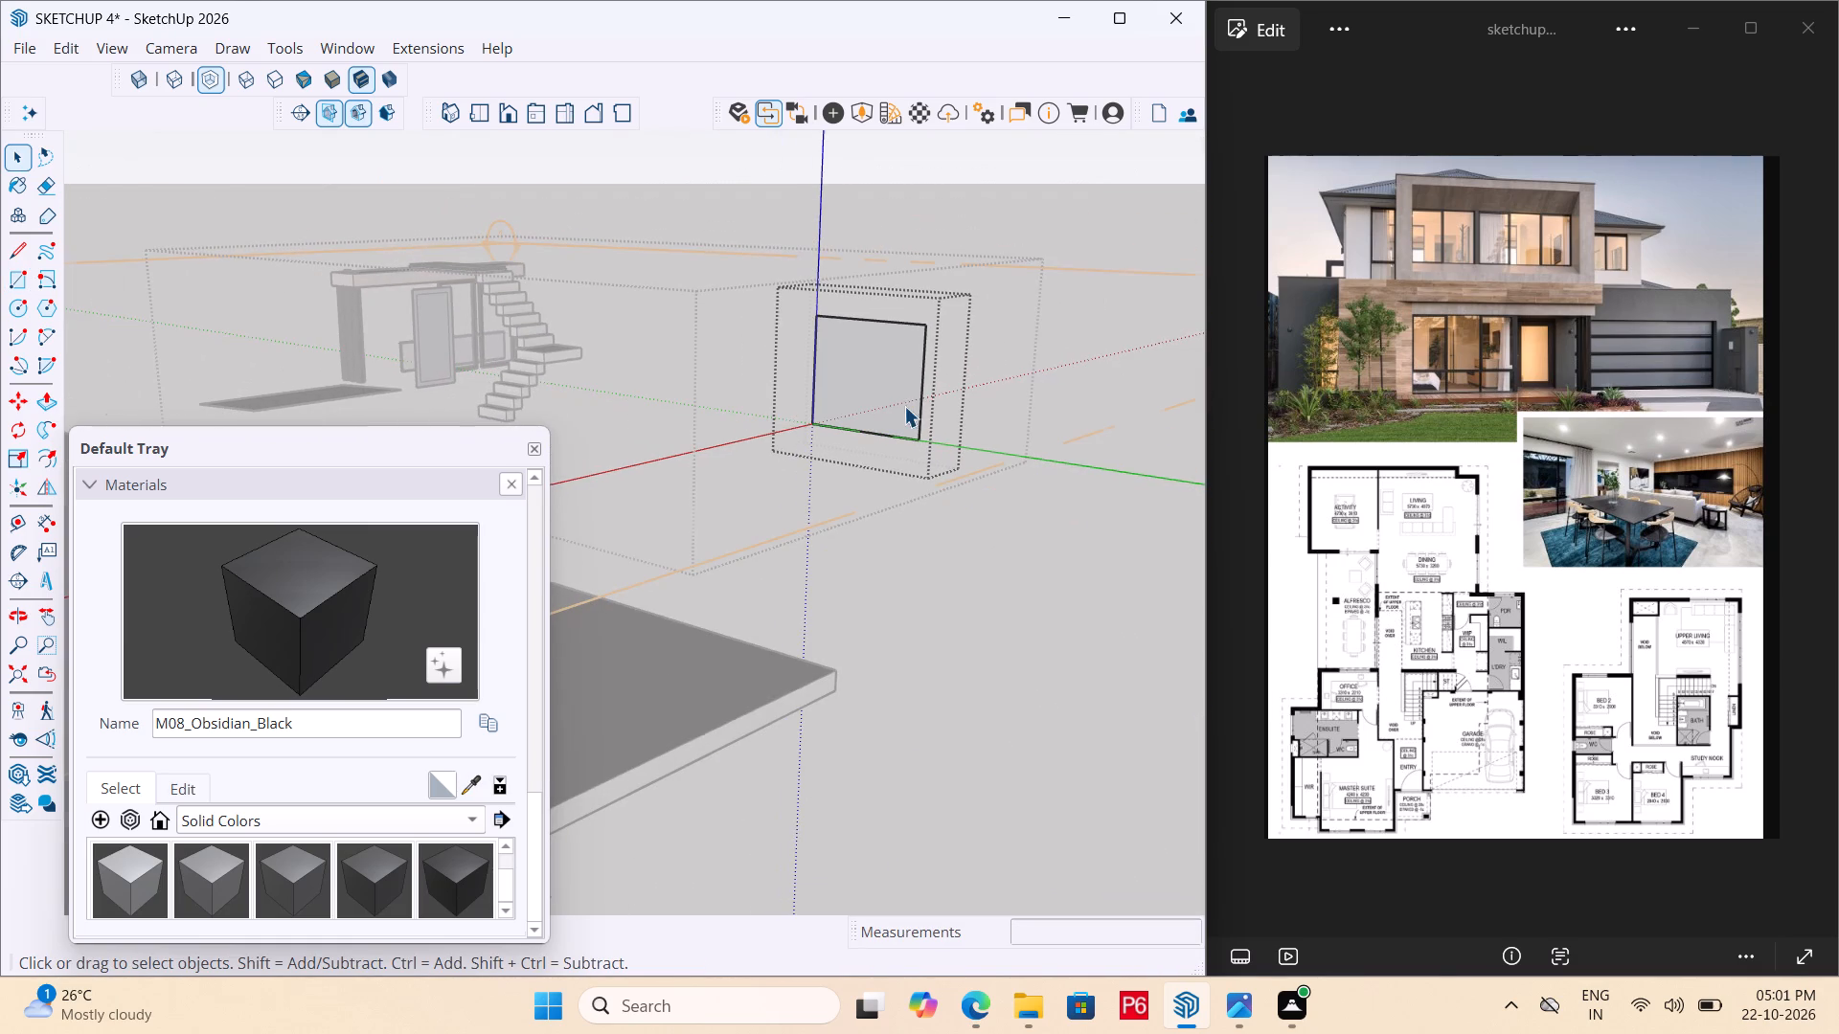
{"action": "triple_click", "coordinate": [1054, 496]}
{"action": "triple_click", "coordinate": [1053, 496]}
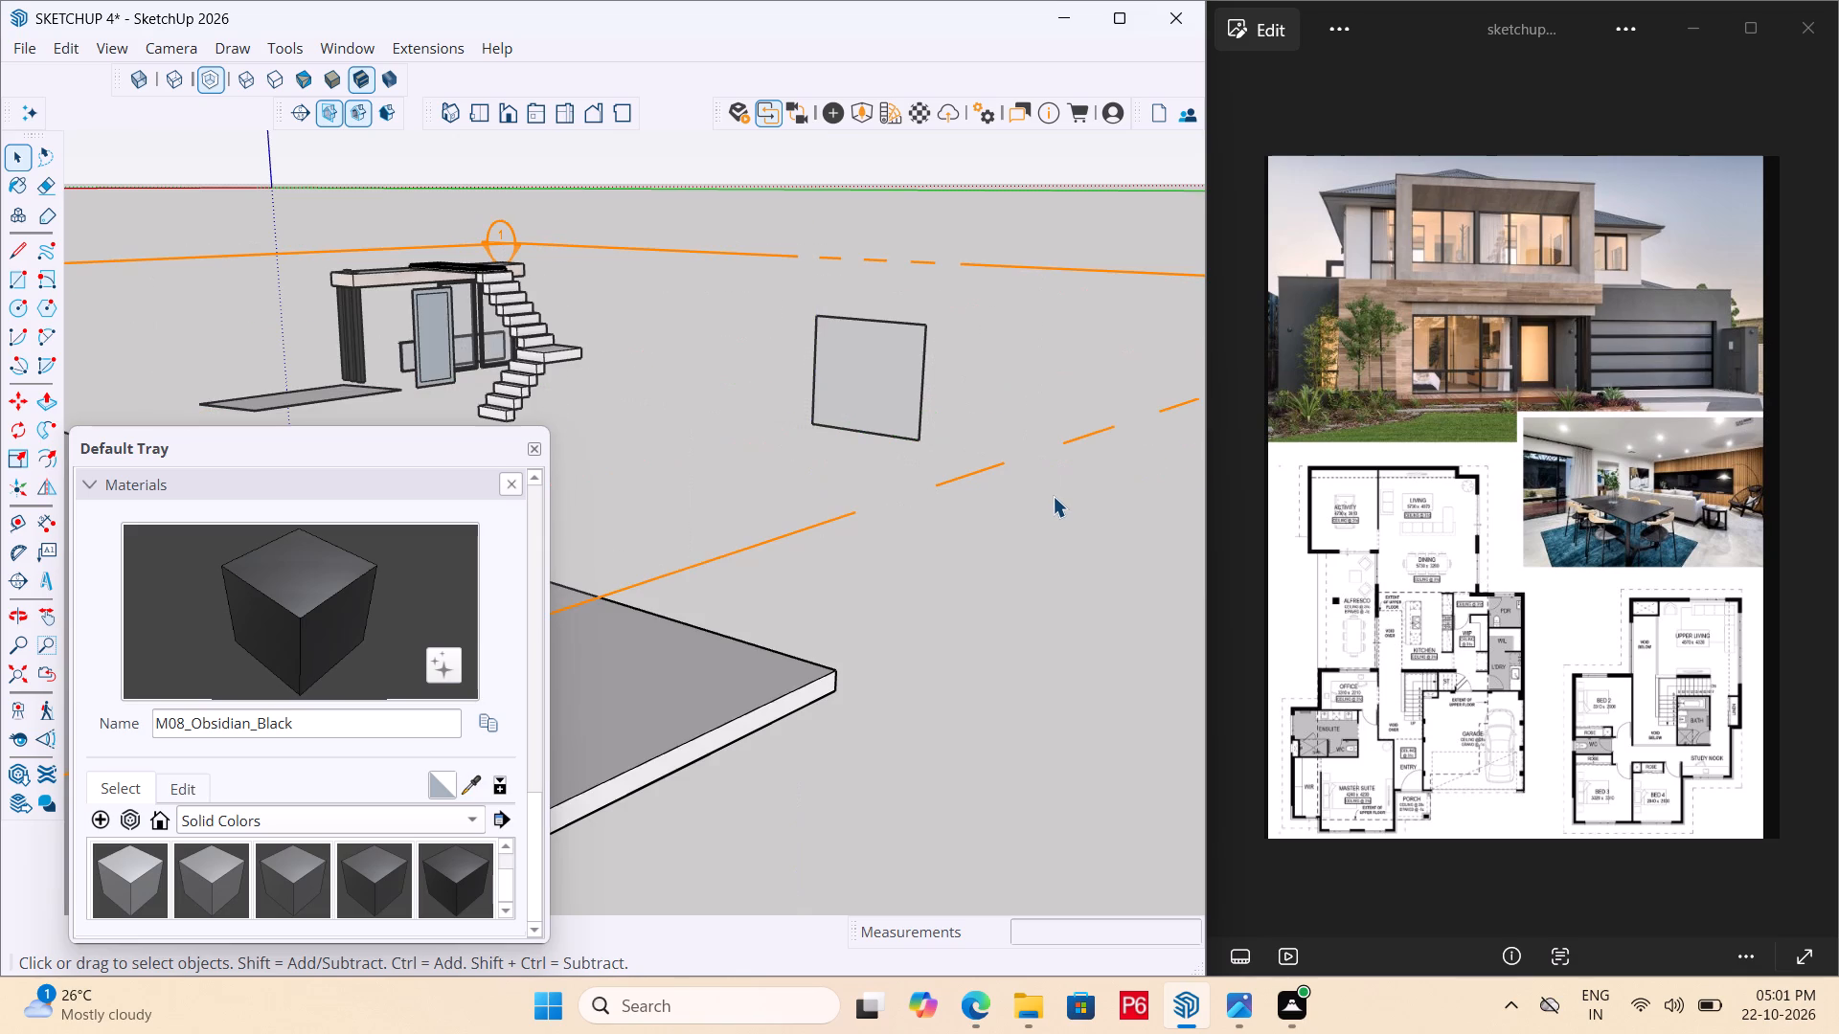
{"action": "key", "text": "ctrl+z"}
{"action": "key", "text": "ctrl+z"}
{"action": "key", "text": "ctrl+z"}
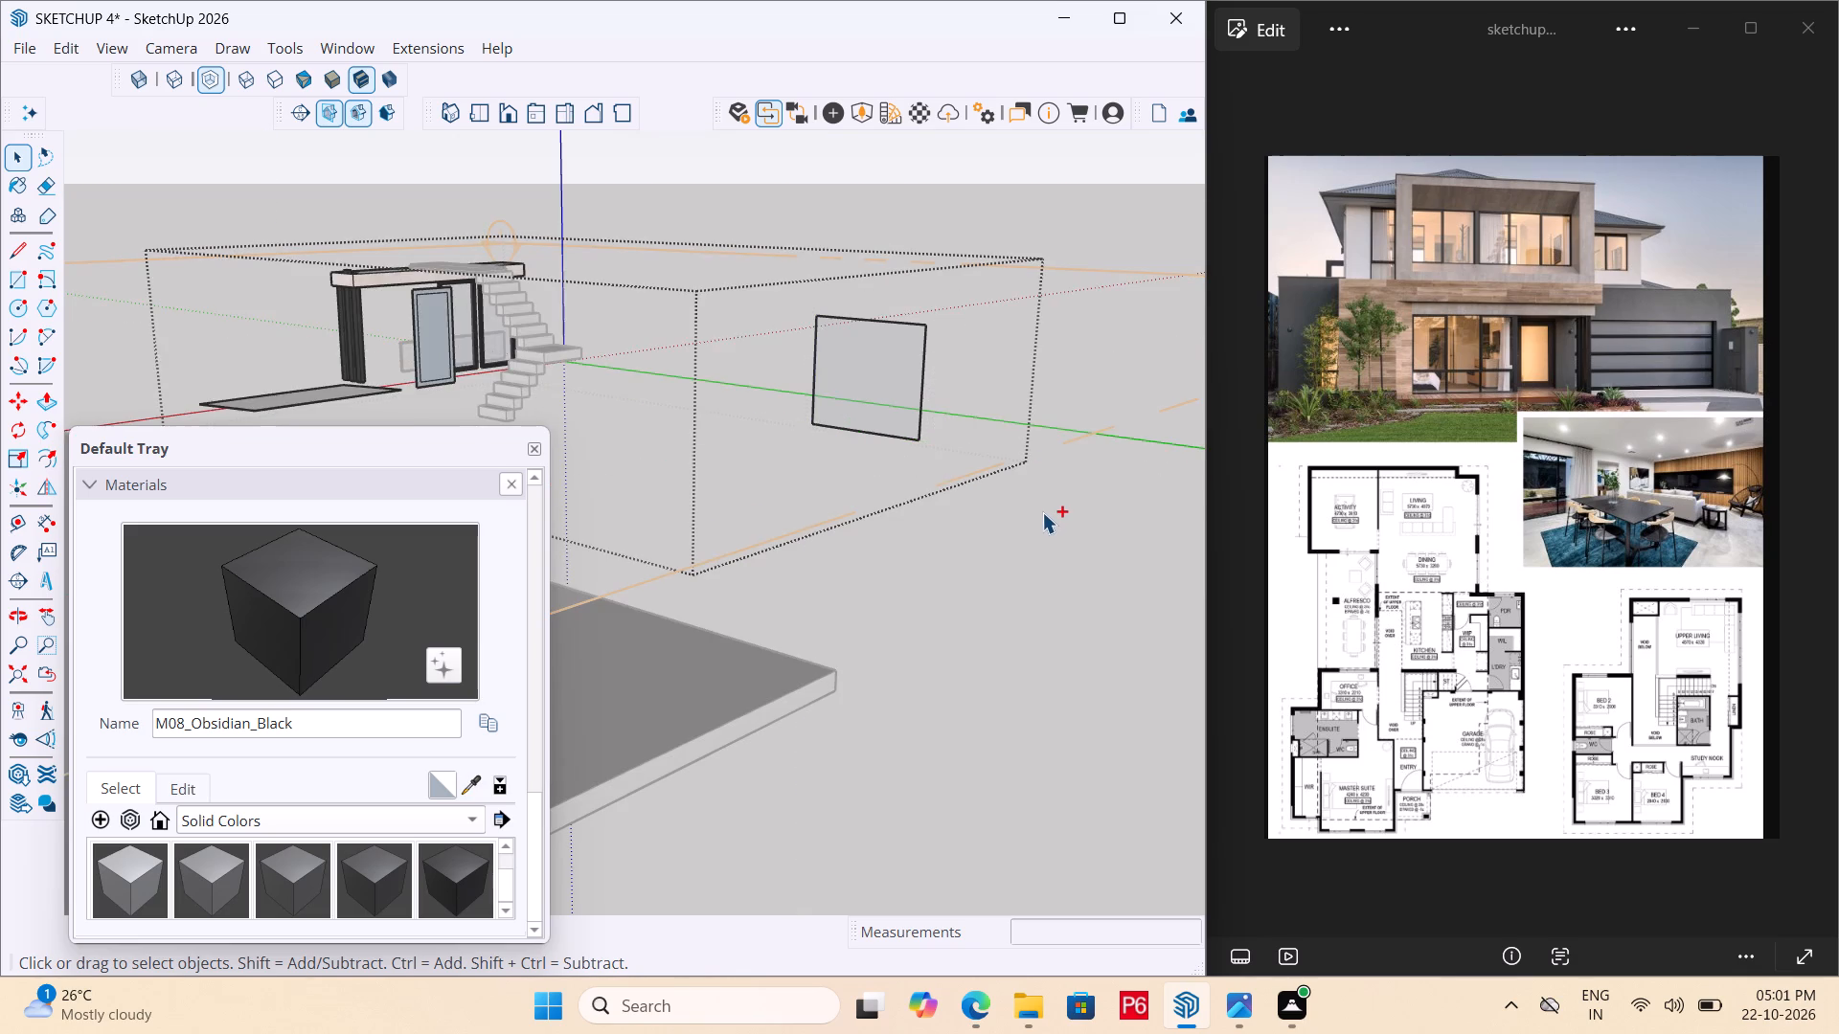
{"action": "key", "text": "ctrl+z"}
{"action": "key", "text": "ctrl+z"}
Group the rectangle filling the window opening nearest the corner and open that group with its face selected.
{"action": "left_click", "coordinate": [863, 419]}
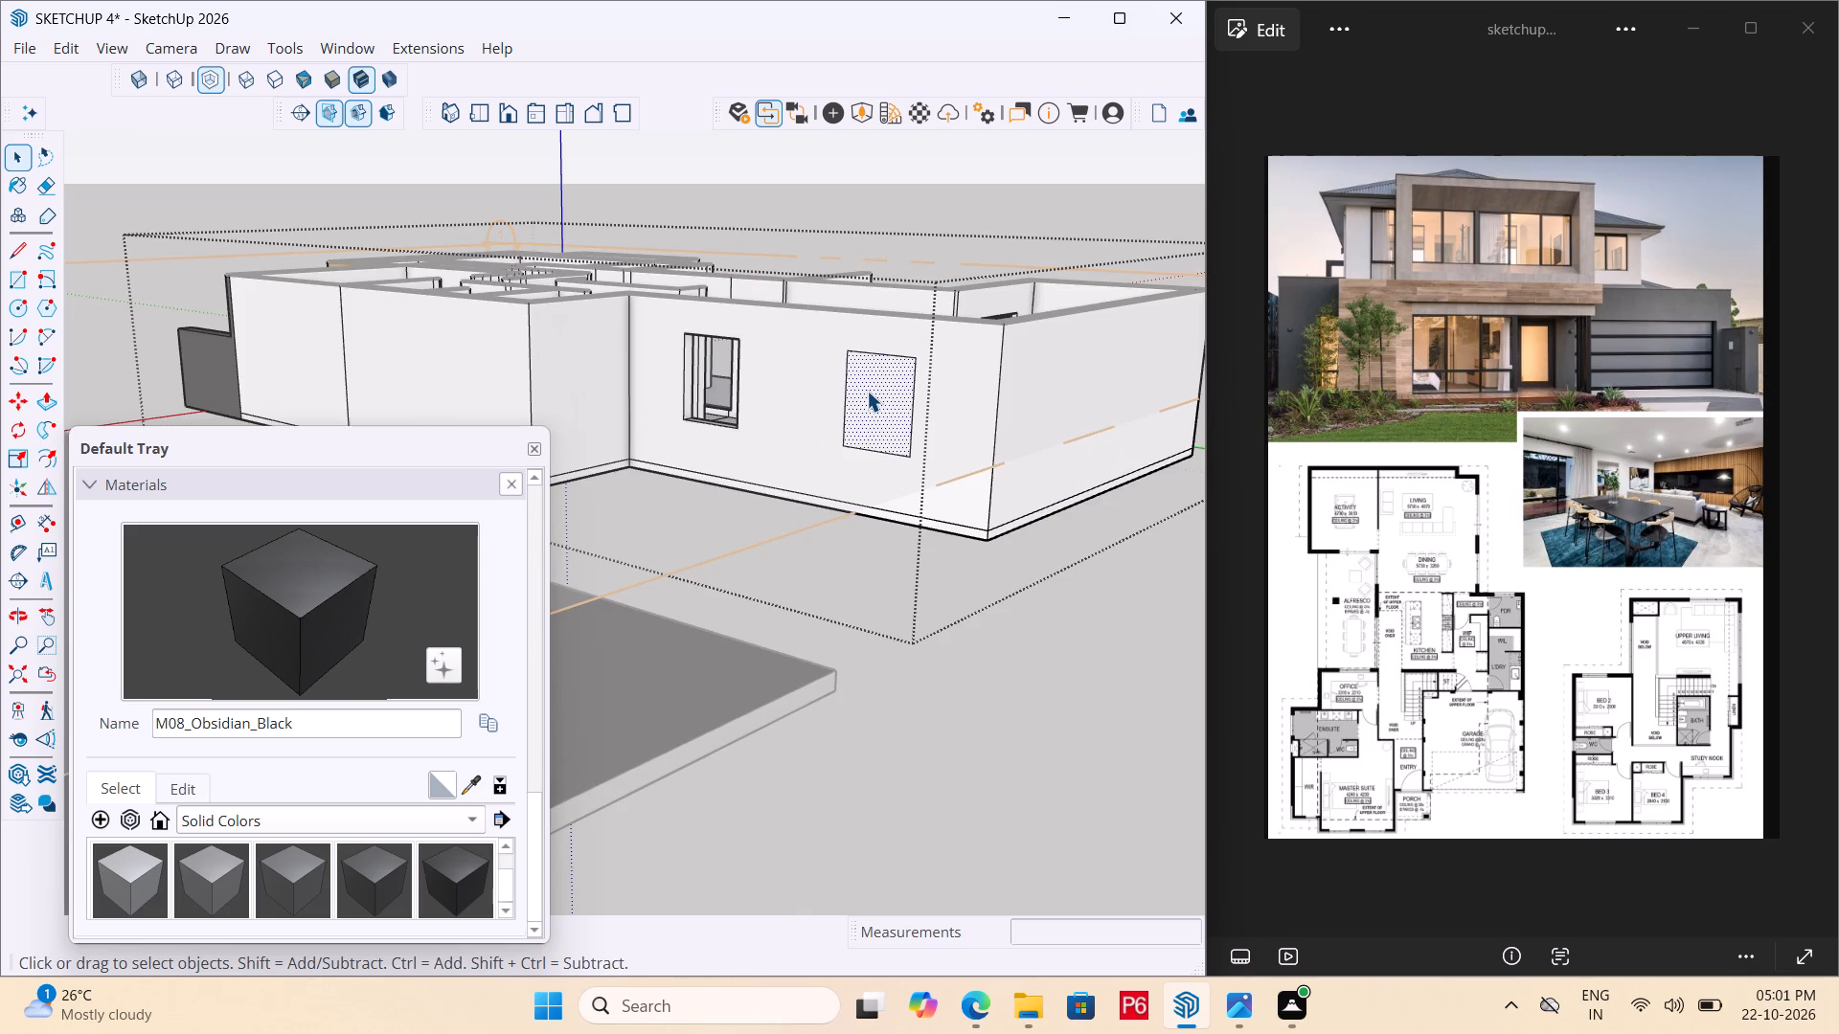
{"action": "left_click", "coordinate": [867, 391]}
{"action": "left_click", "coordinate": [867, 391]}
{"action": "right_click", "coordinate": [867, 391]}
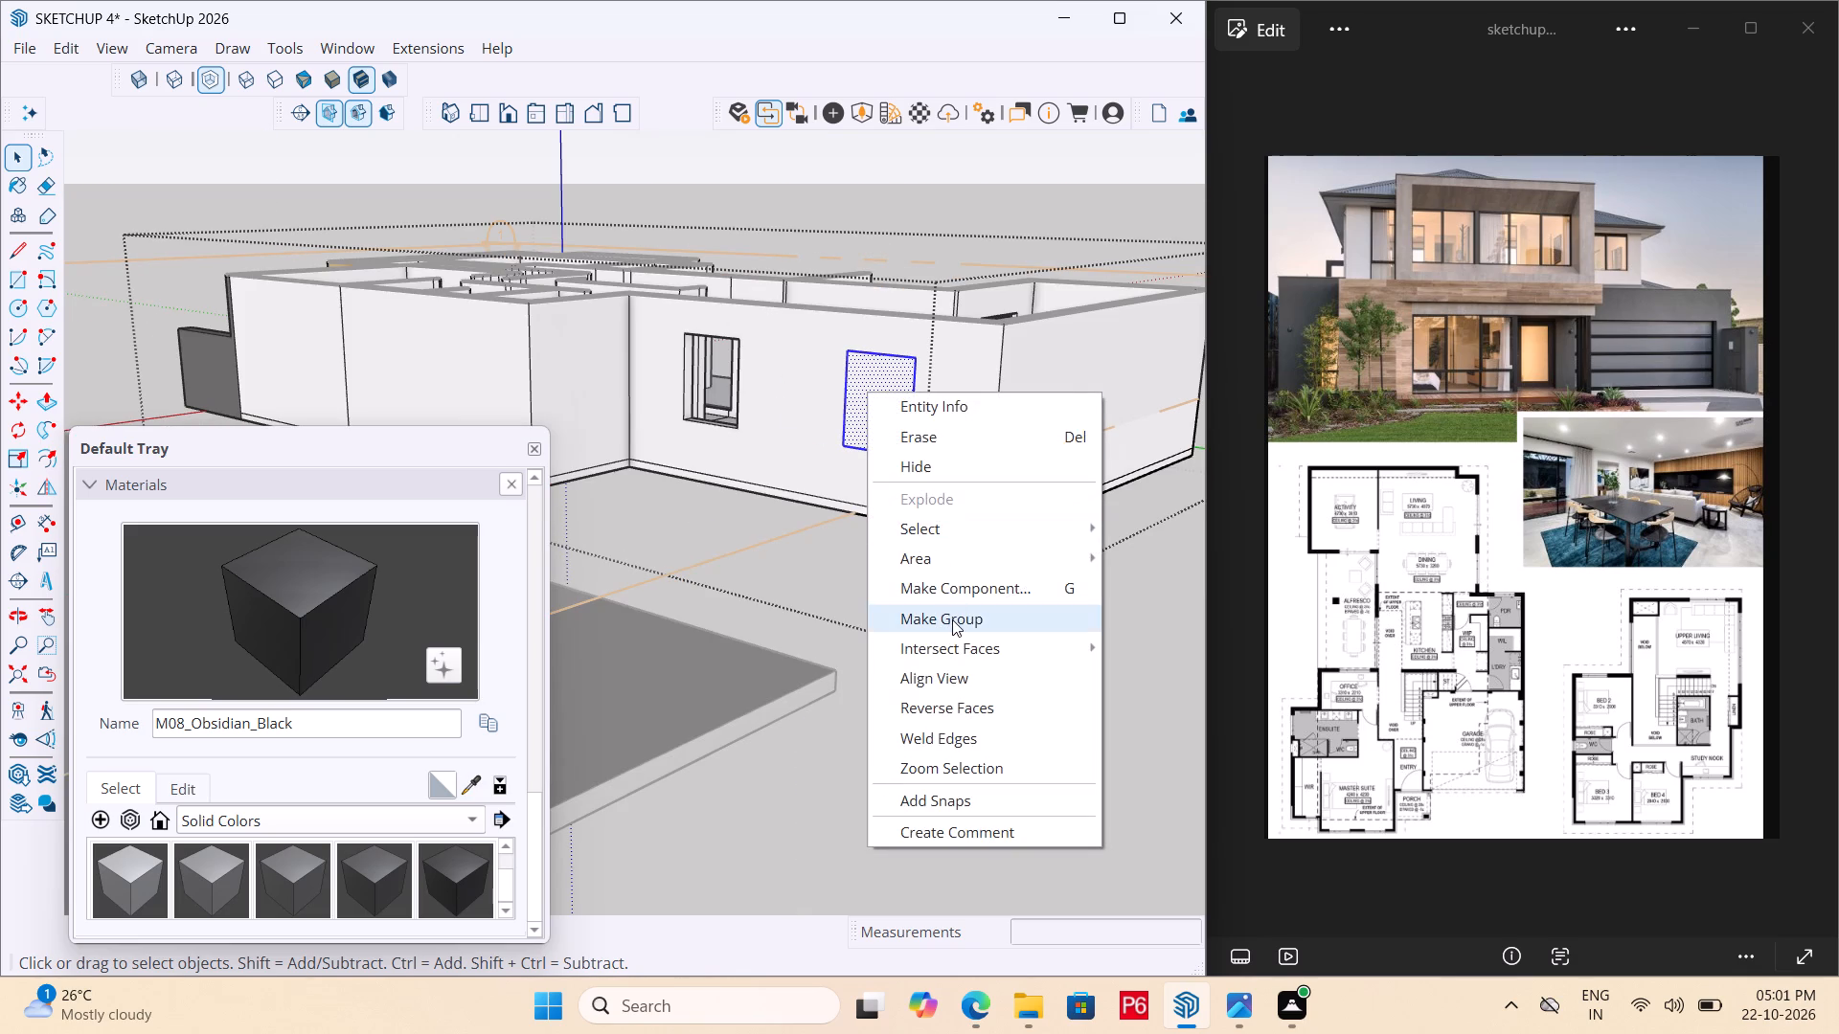
{"action": "left_click", "coordinate": [952, 619]}
{"action": "middle_click_drag", "start_coordinate": [746, 384], "coordinate": [859, 461]}
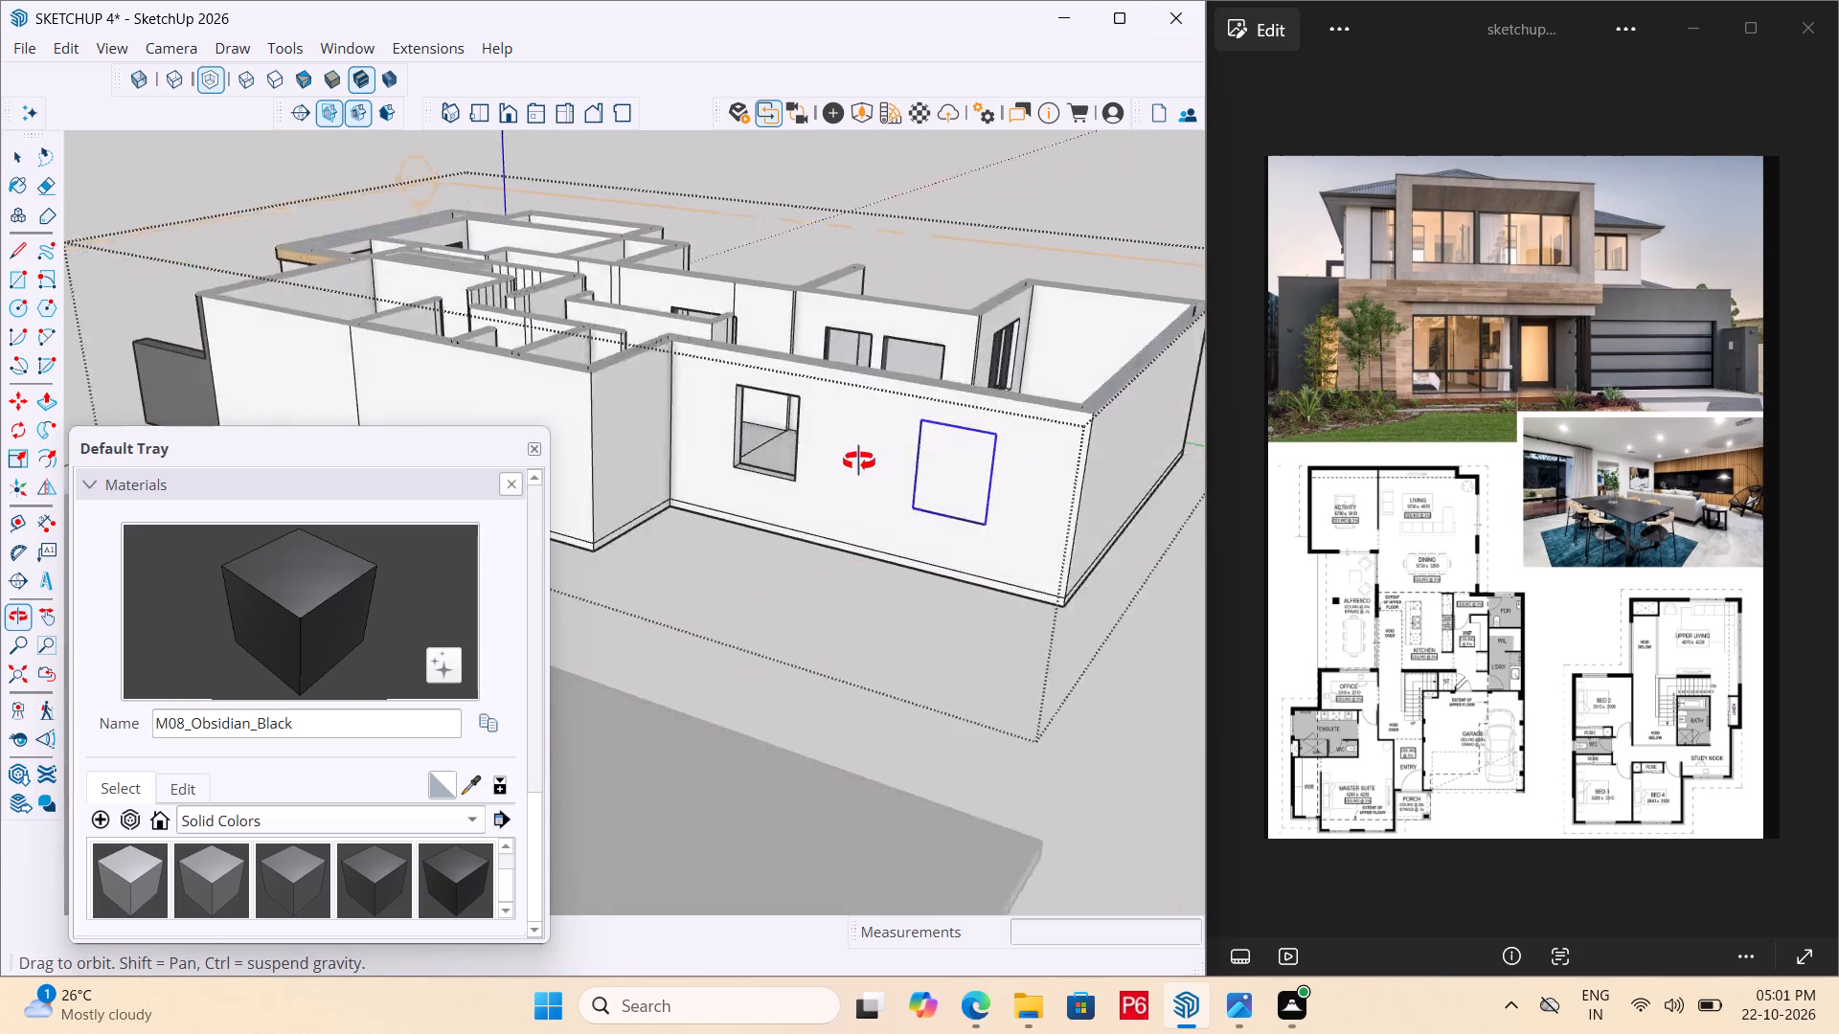
{"action": "middle_click_drag", "start_coordinate": [859, 461], "coordinate": [708, 416]}
{"action": "triple_click", "coordinate": [842, 436]}
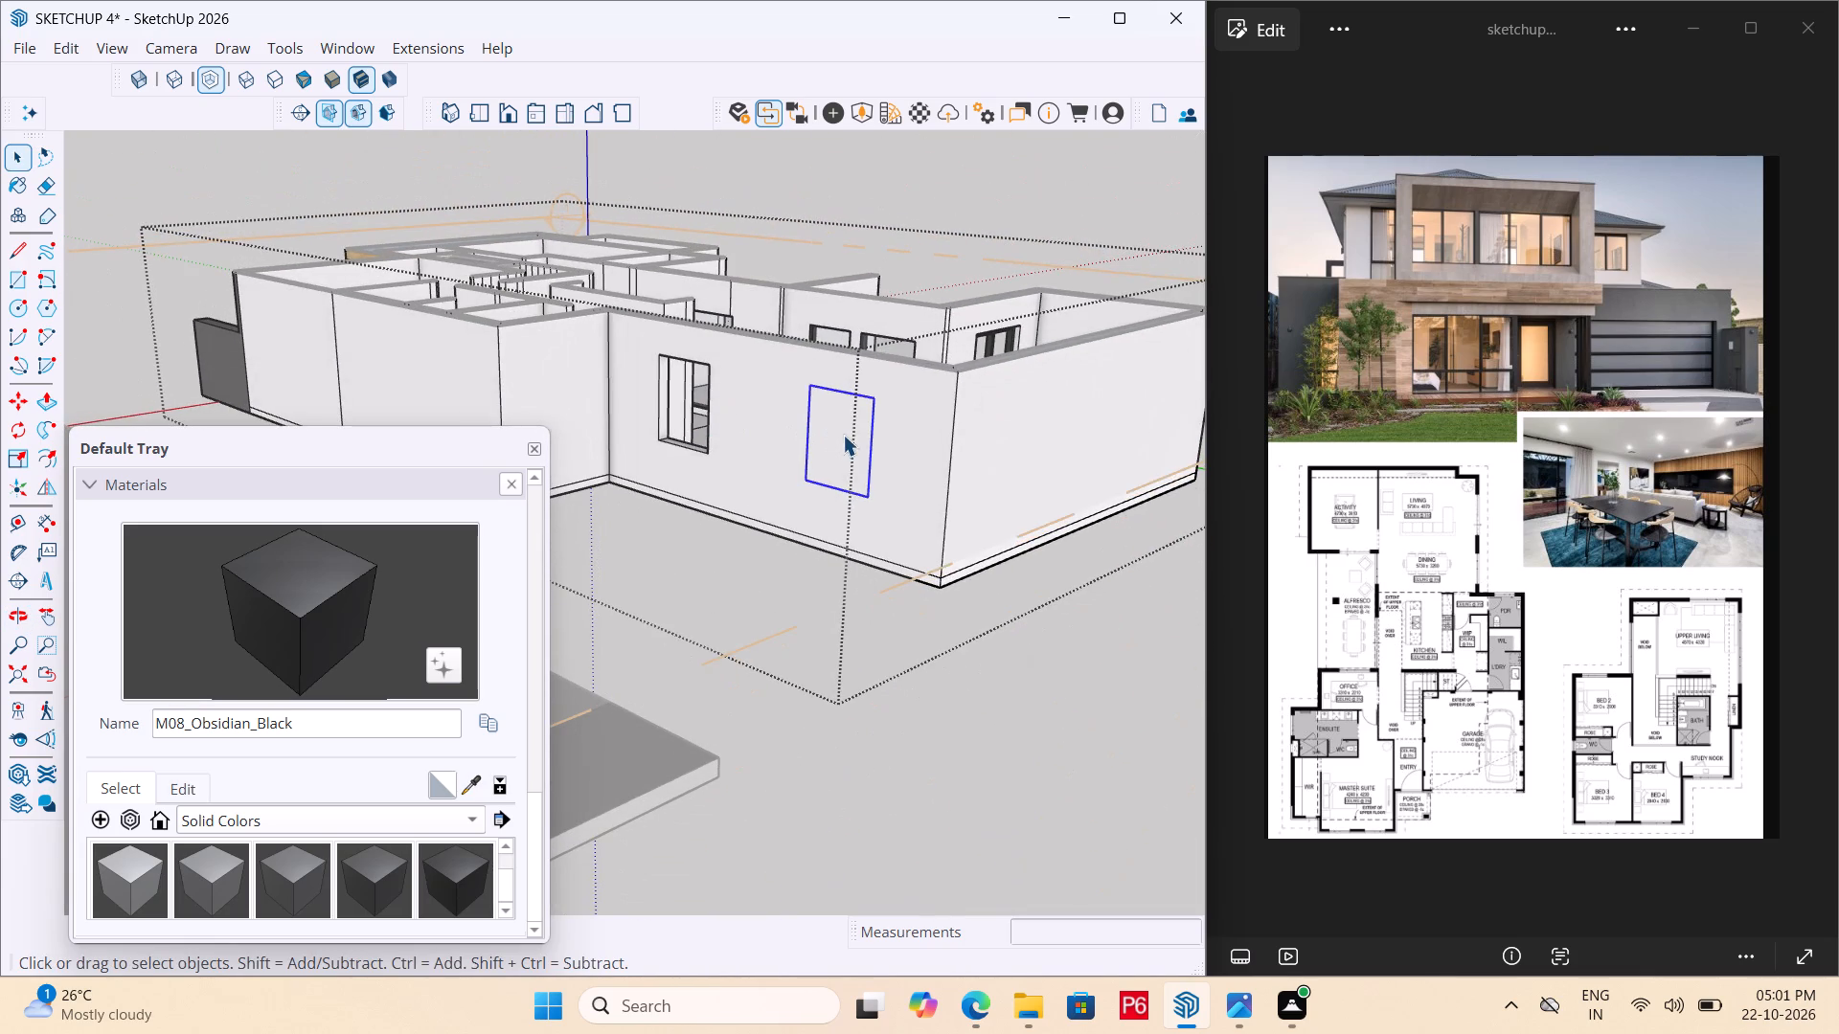
{"action": "left_click", "coordinate": [843, 435]}
{"action": "scroll", "coordinate": [838, 430], "scroll_direction": "up", "scroll_amount": 6}
{"action": "middle_click", "coordinate": [838, 430]}
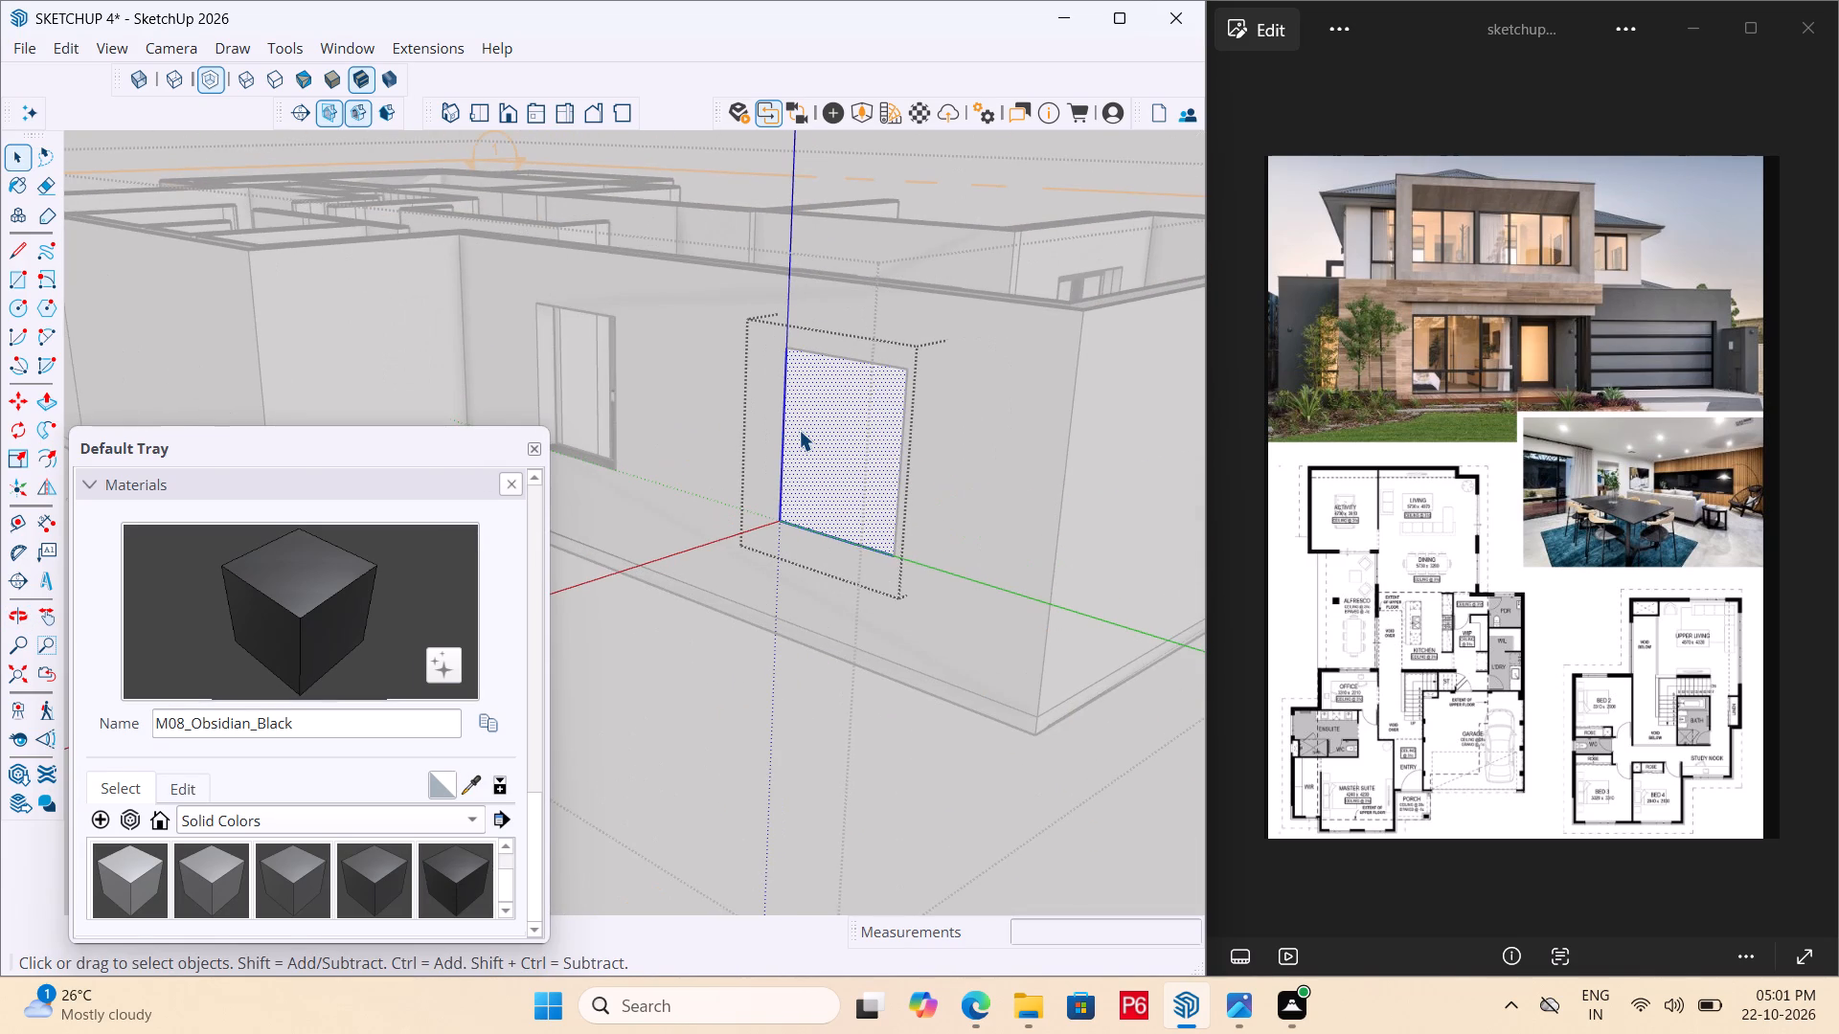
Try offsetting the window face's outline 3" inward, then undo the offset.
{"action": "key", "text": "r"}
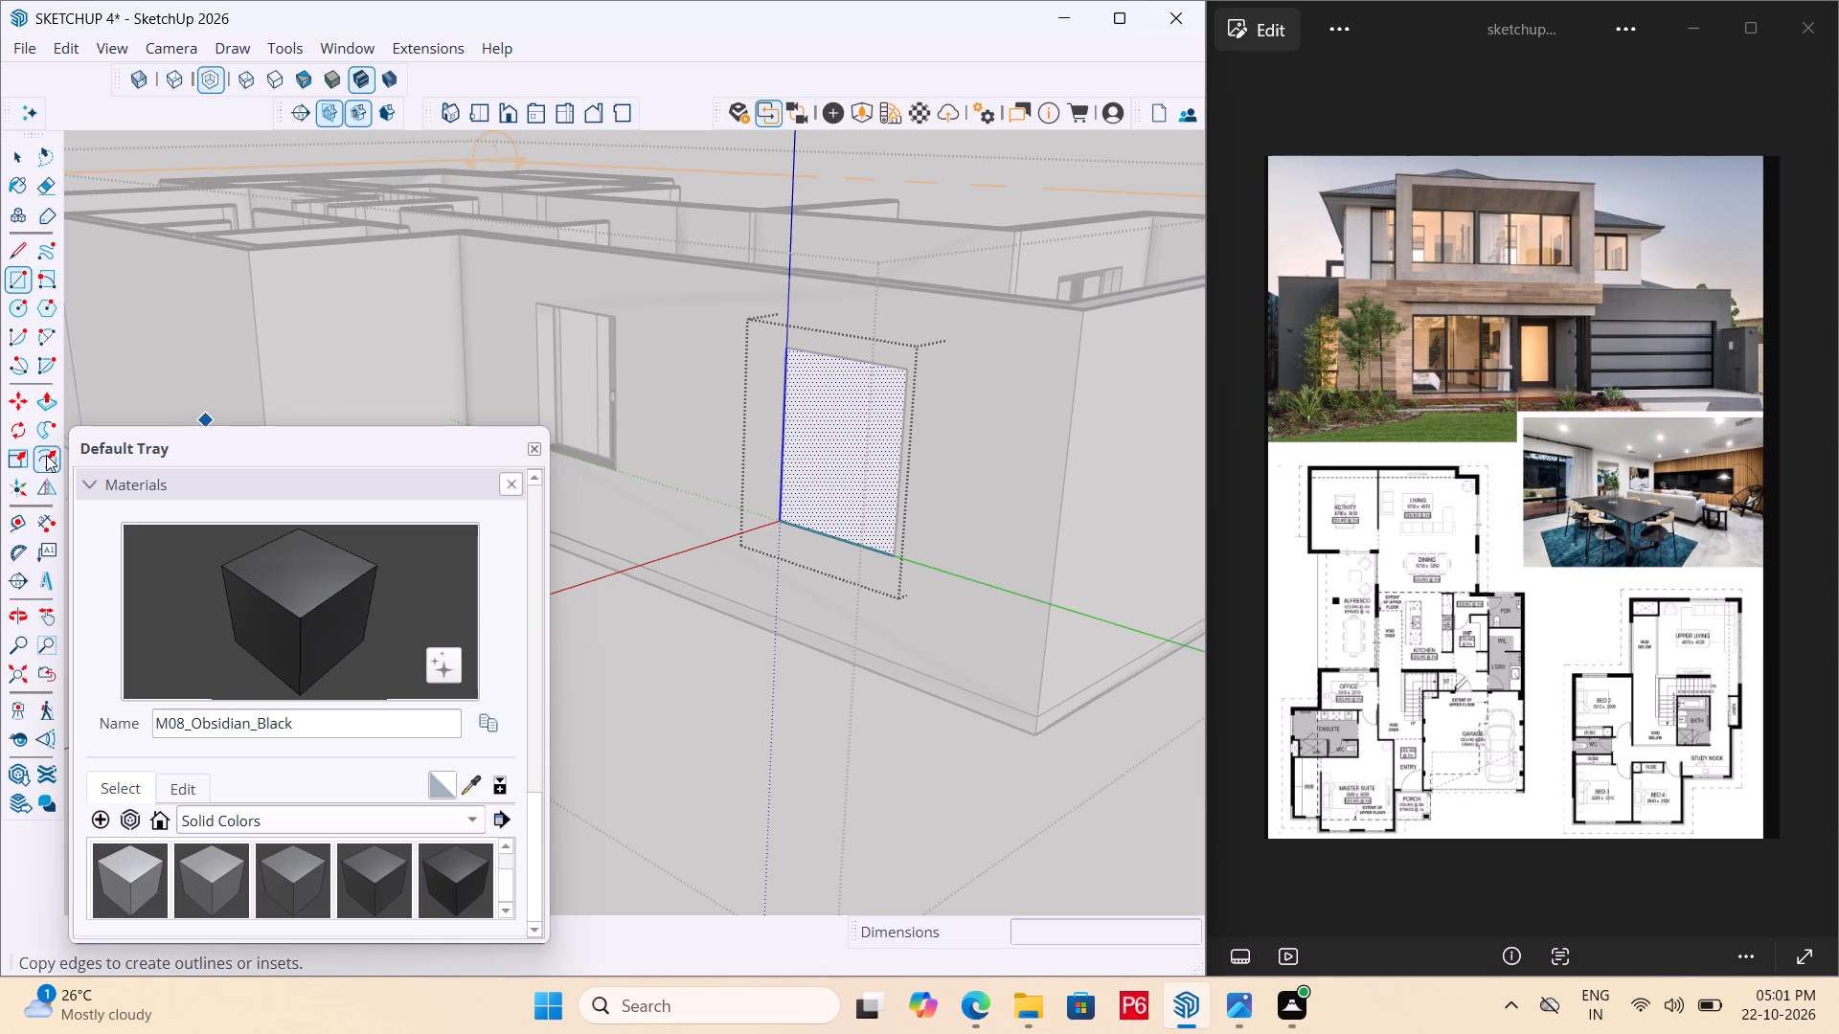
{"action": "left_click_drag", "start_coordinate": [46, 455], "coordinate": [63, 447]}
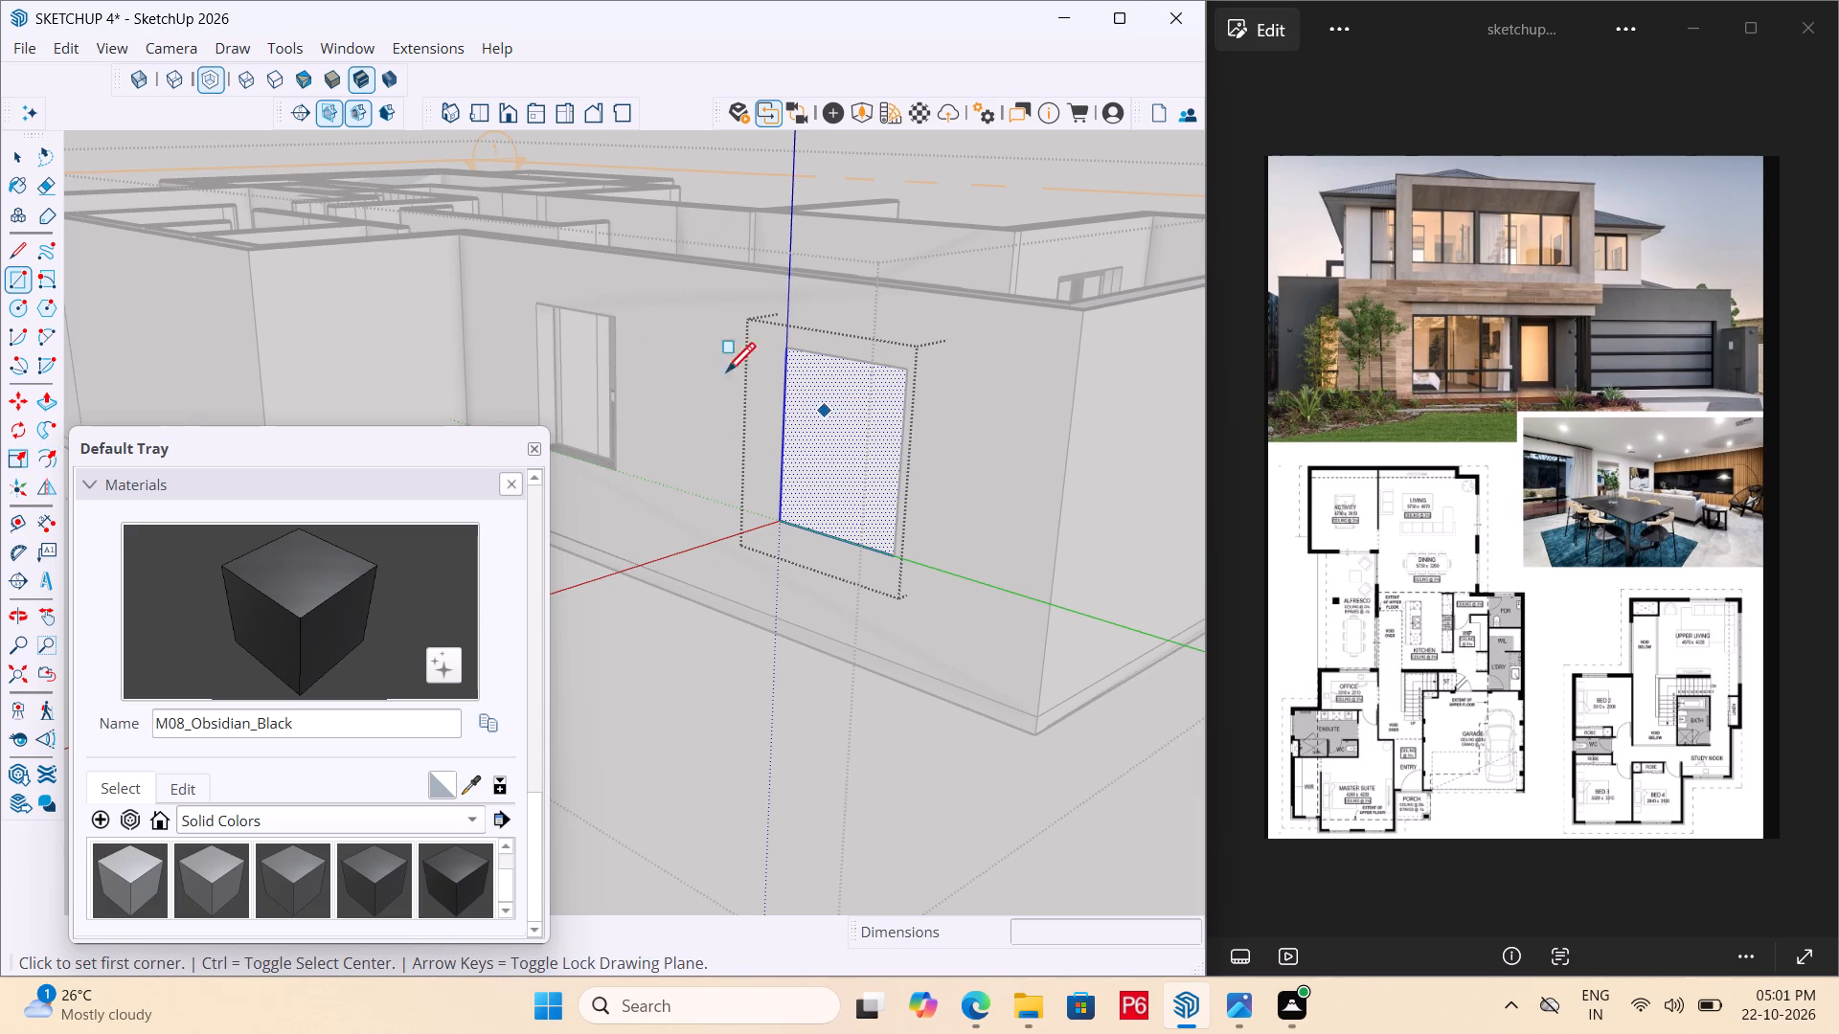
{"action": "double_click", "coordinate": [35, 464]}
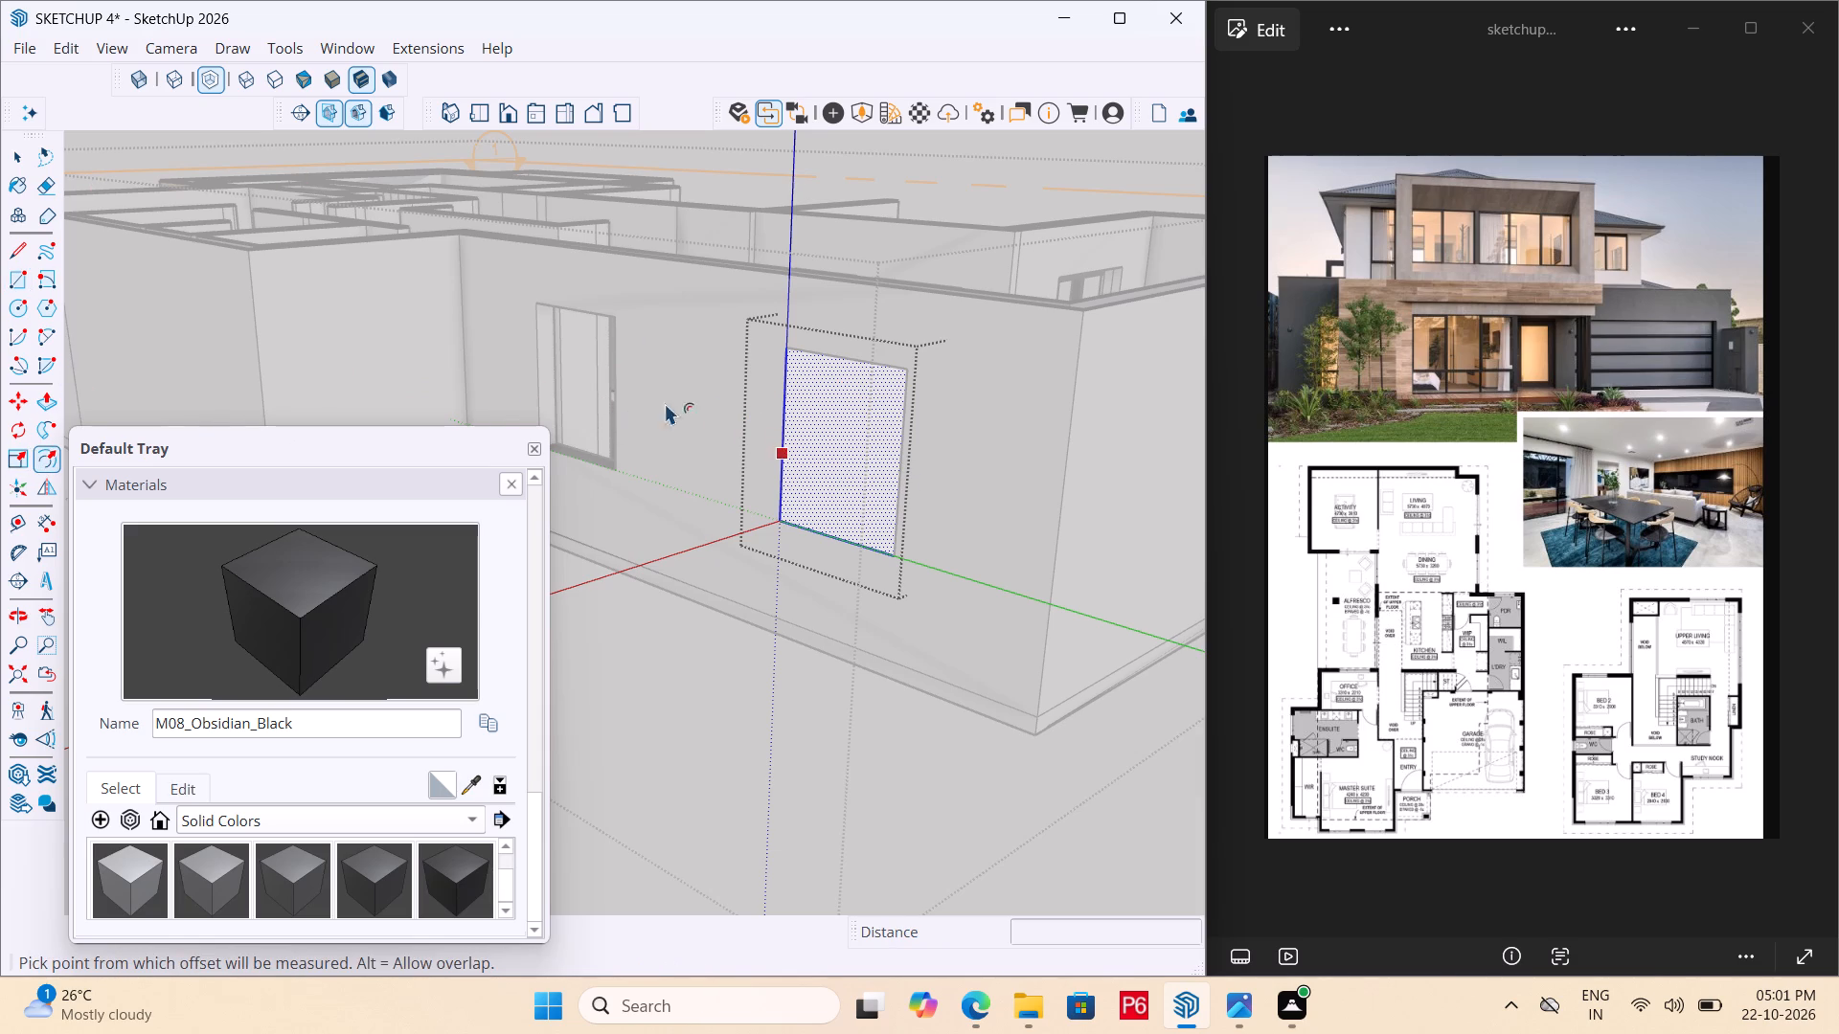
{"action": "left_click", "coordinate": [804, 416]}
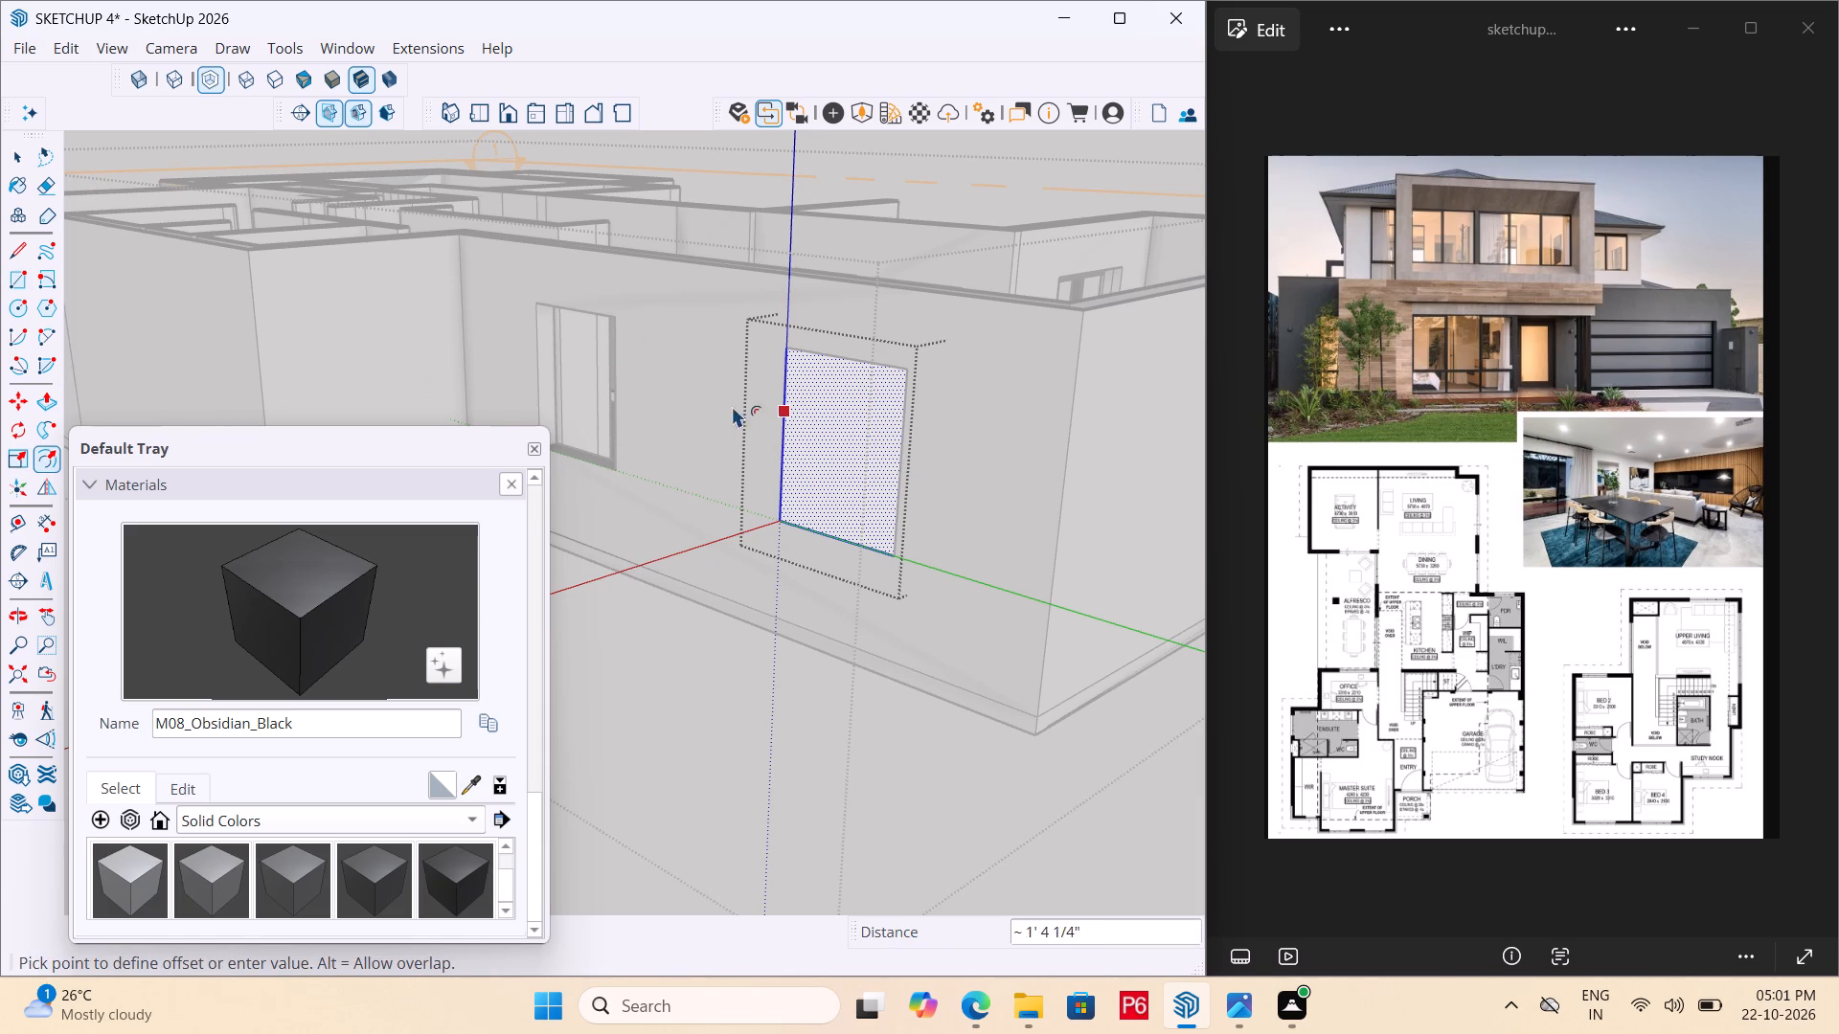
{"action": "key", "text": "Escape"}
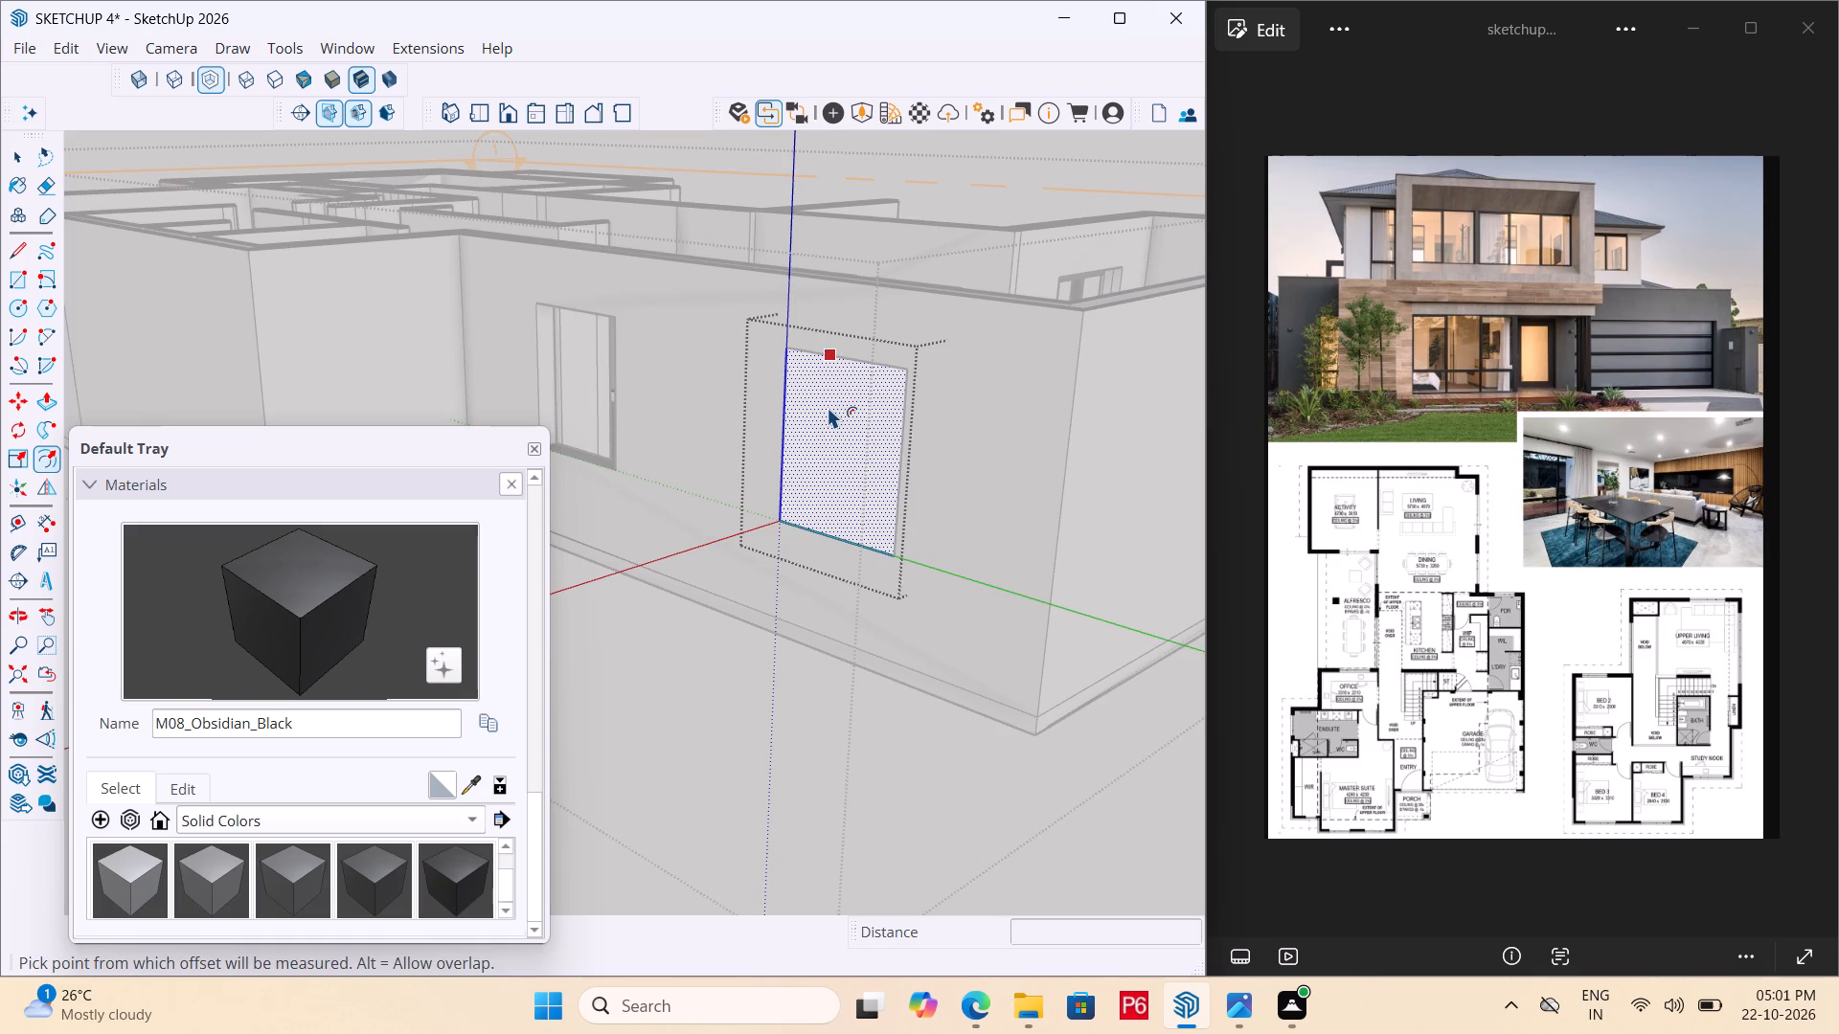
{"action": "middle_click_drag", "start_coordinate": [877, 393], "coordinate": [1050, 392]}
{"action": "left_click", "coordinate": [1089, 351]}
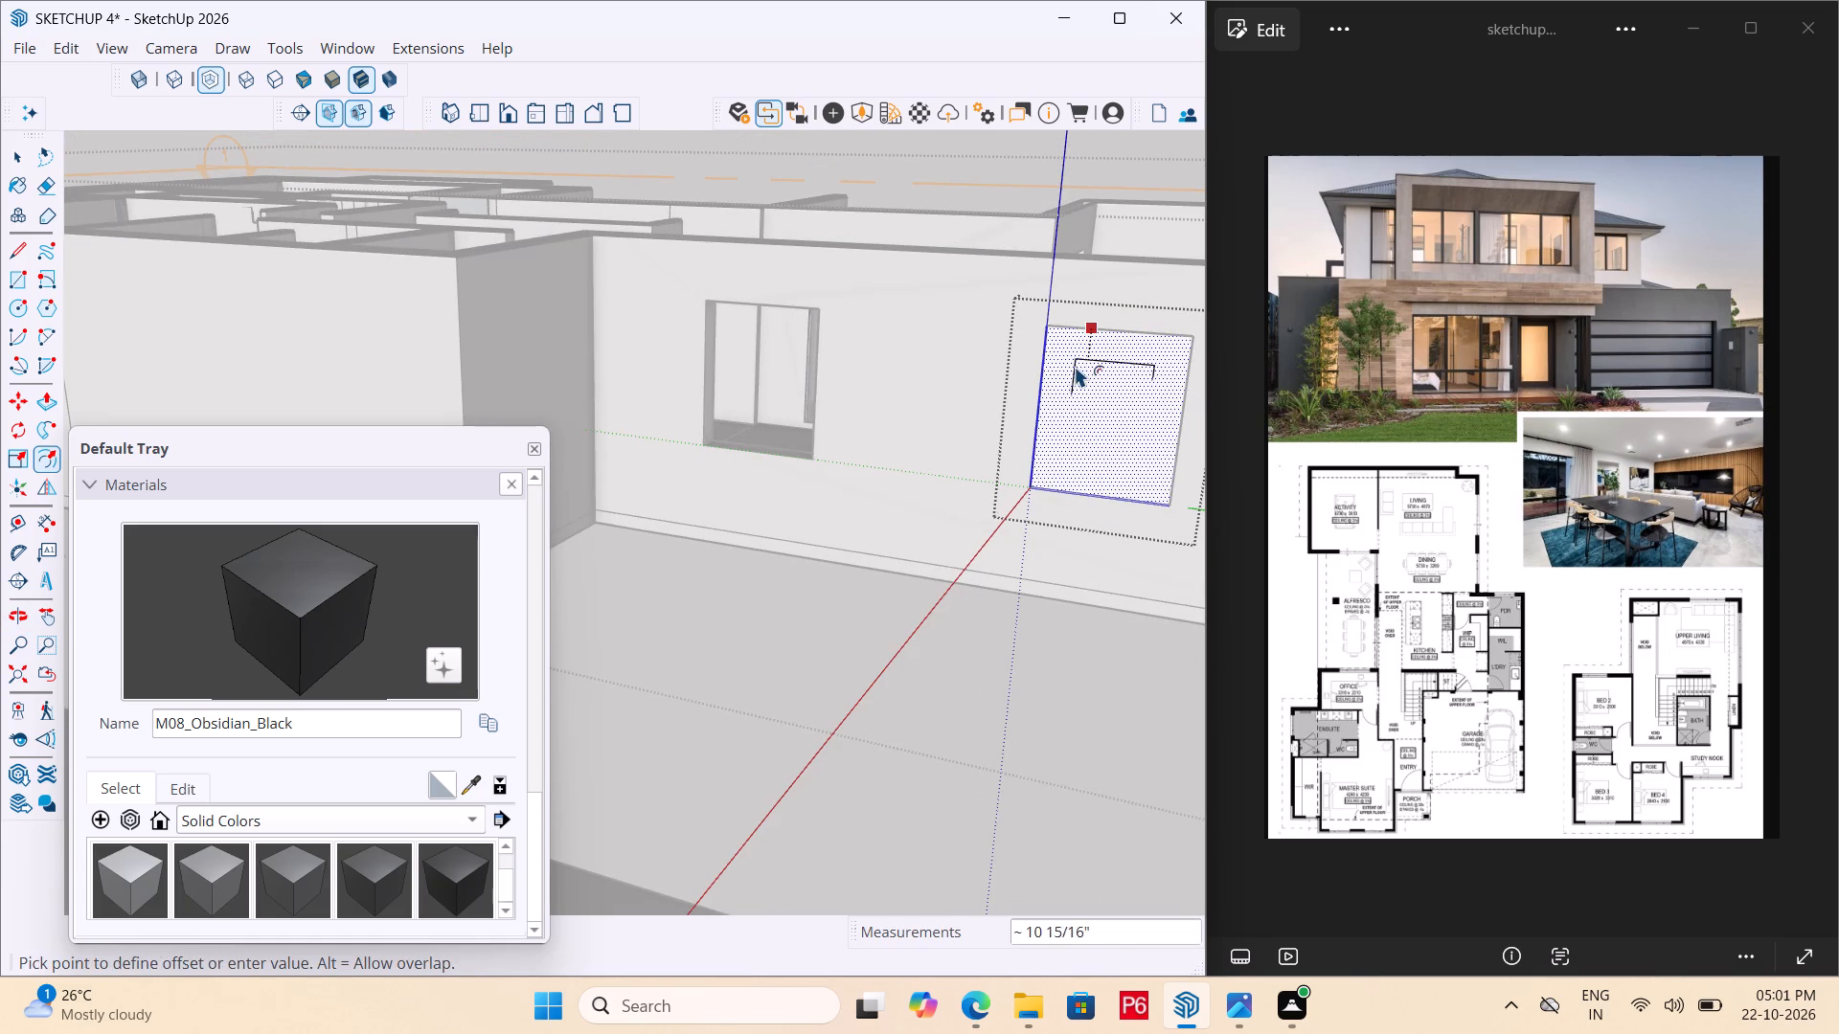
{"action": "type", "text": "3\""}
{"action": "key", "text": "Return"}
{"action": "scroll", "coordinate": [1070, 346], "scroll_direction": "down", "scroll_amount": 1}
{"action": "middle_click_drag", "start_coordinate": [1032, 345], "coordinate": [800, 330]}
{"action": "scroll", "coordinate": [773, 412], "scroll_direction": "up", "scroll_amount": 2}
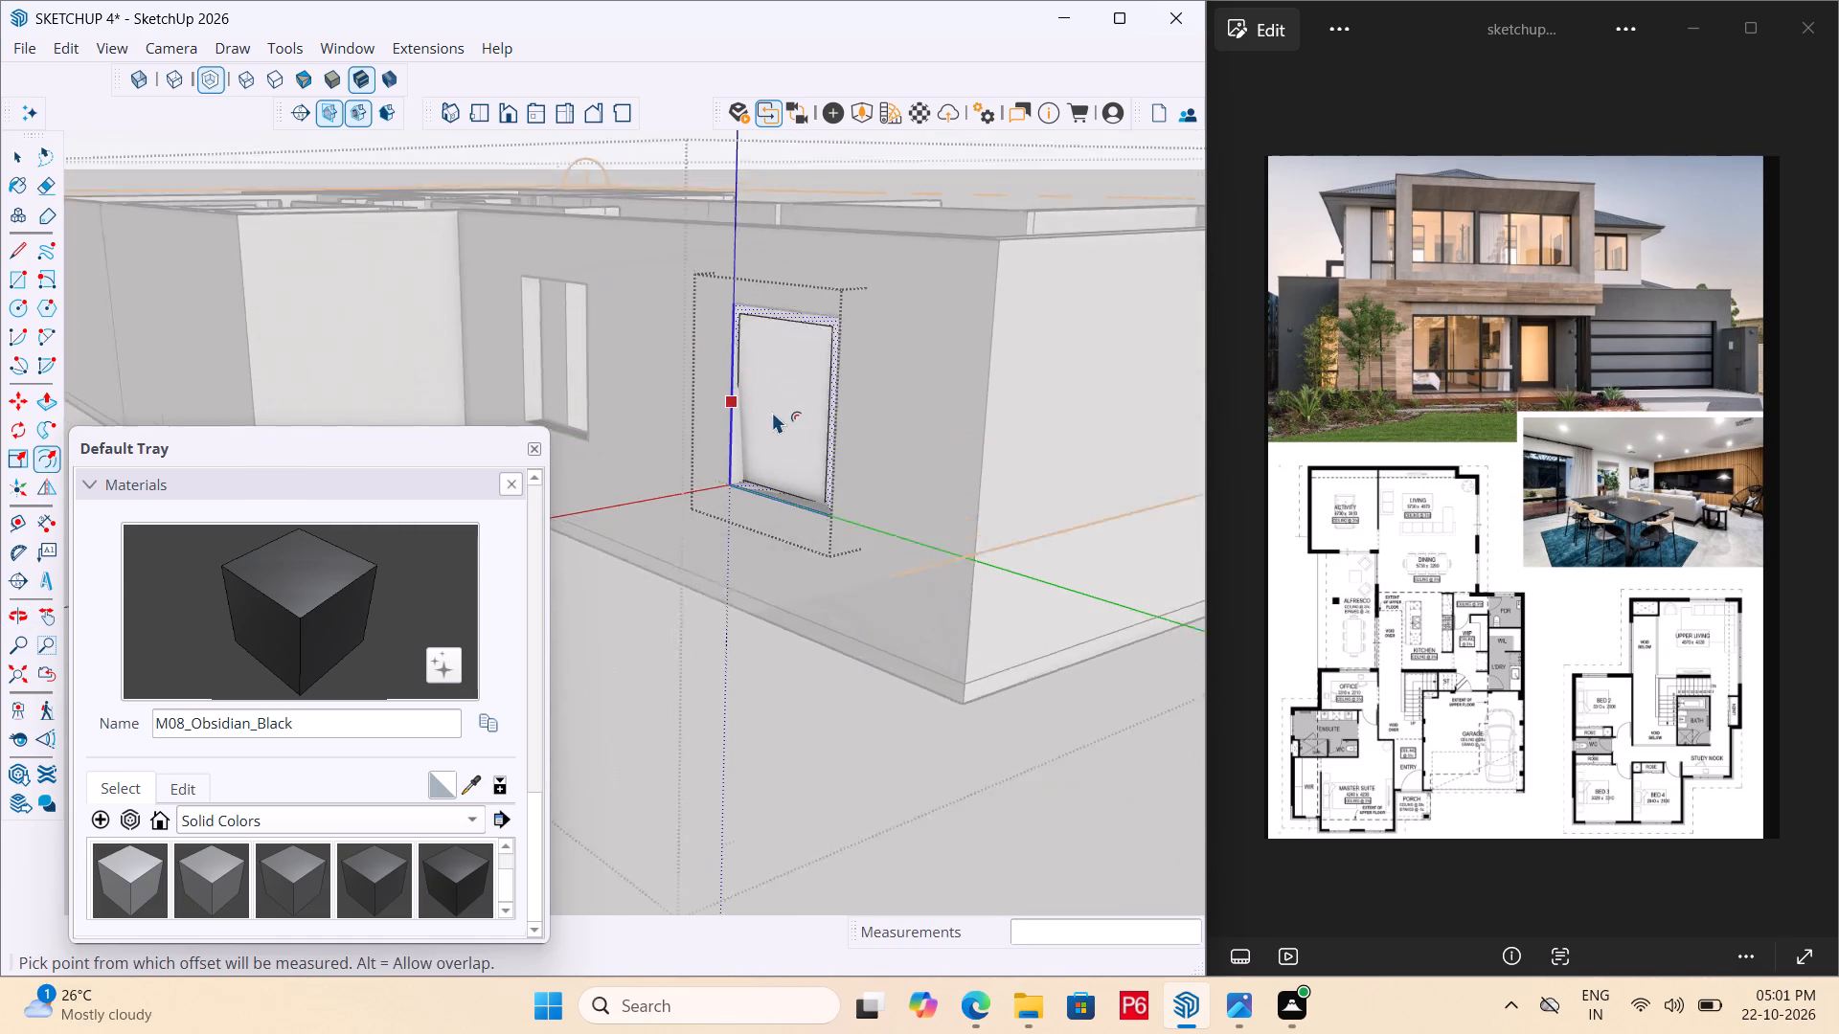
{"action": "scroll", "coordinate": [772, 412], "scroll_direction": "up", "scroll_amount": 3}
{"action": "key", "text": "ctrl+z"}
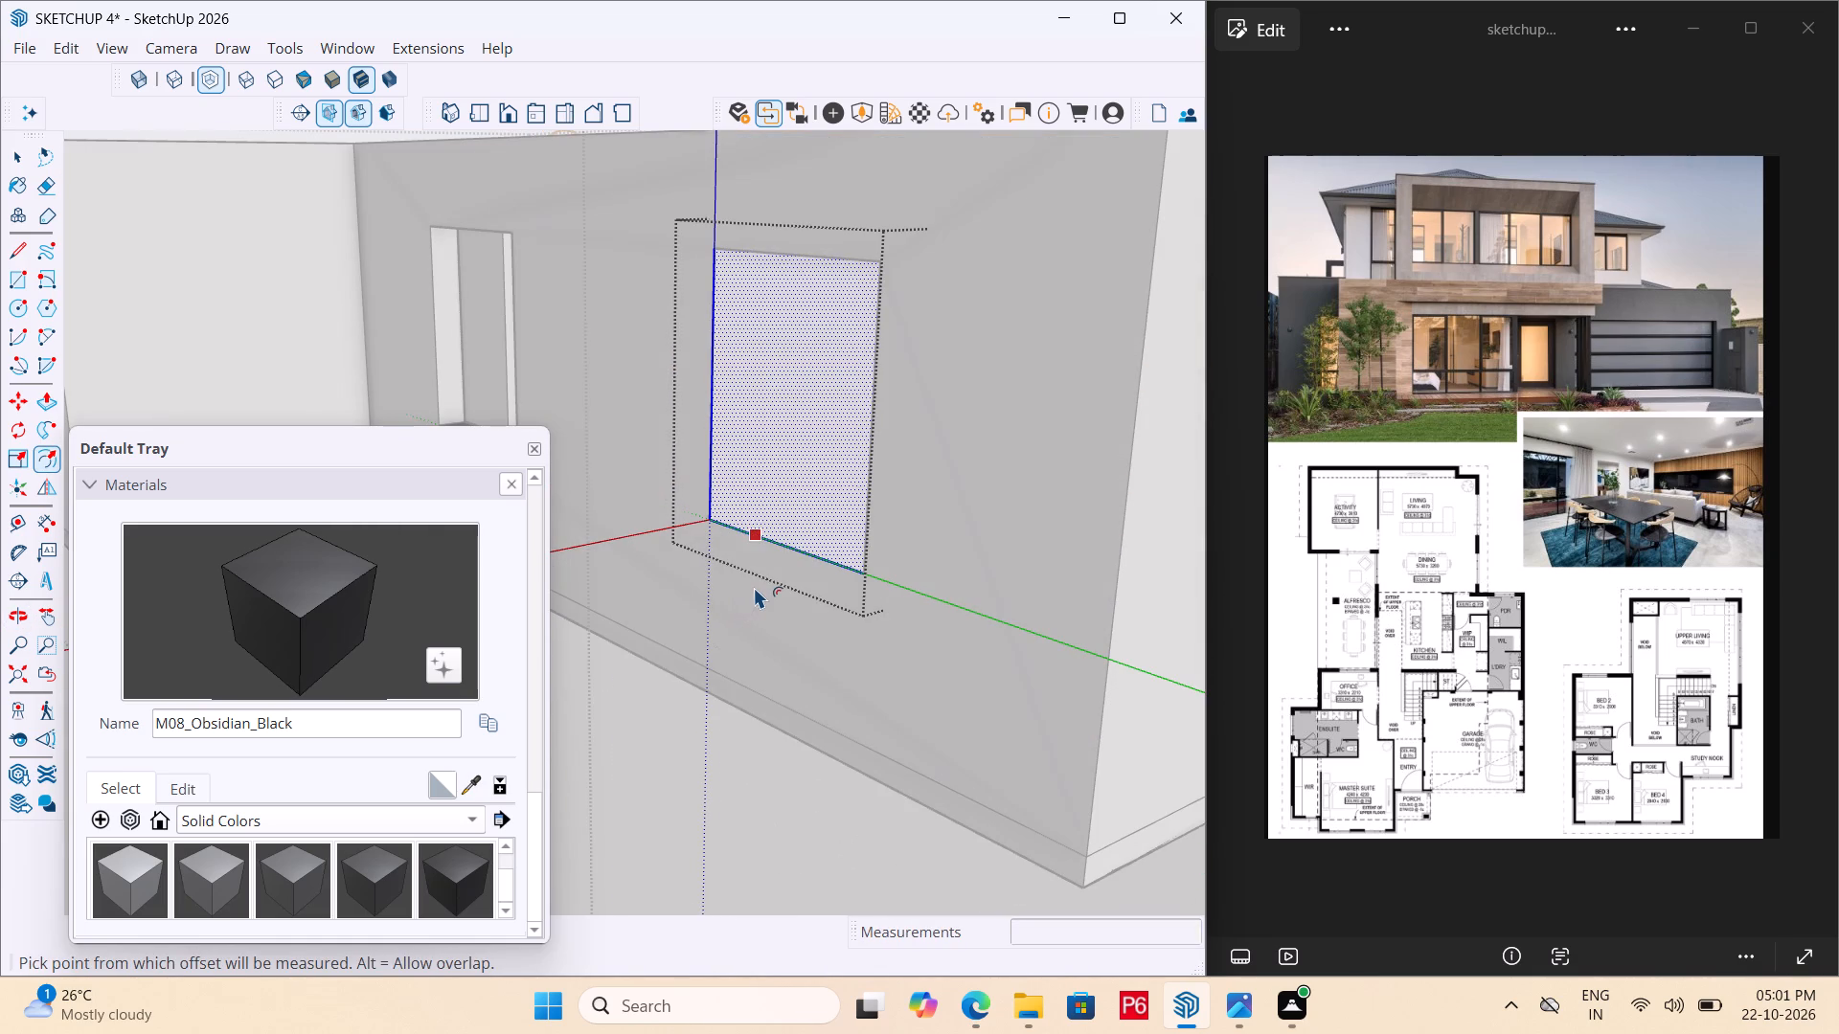
Offset the window face's outline 3" inward to form the frame border.
{"action": "left_click", "coordinate": [783, 382]}
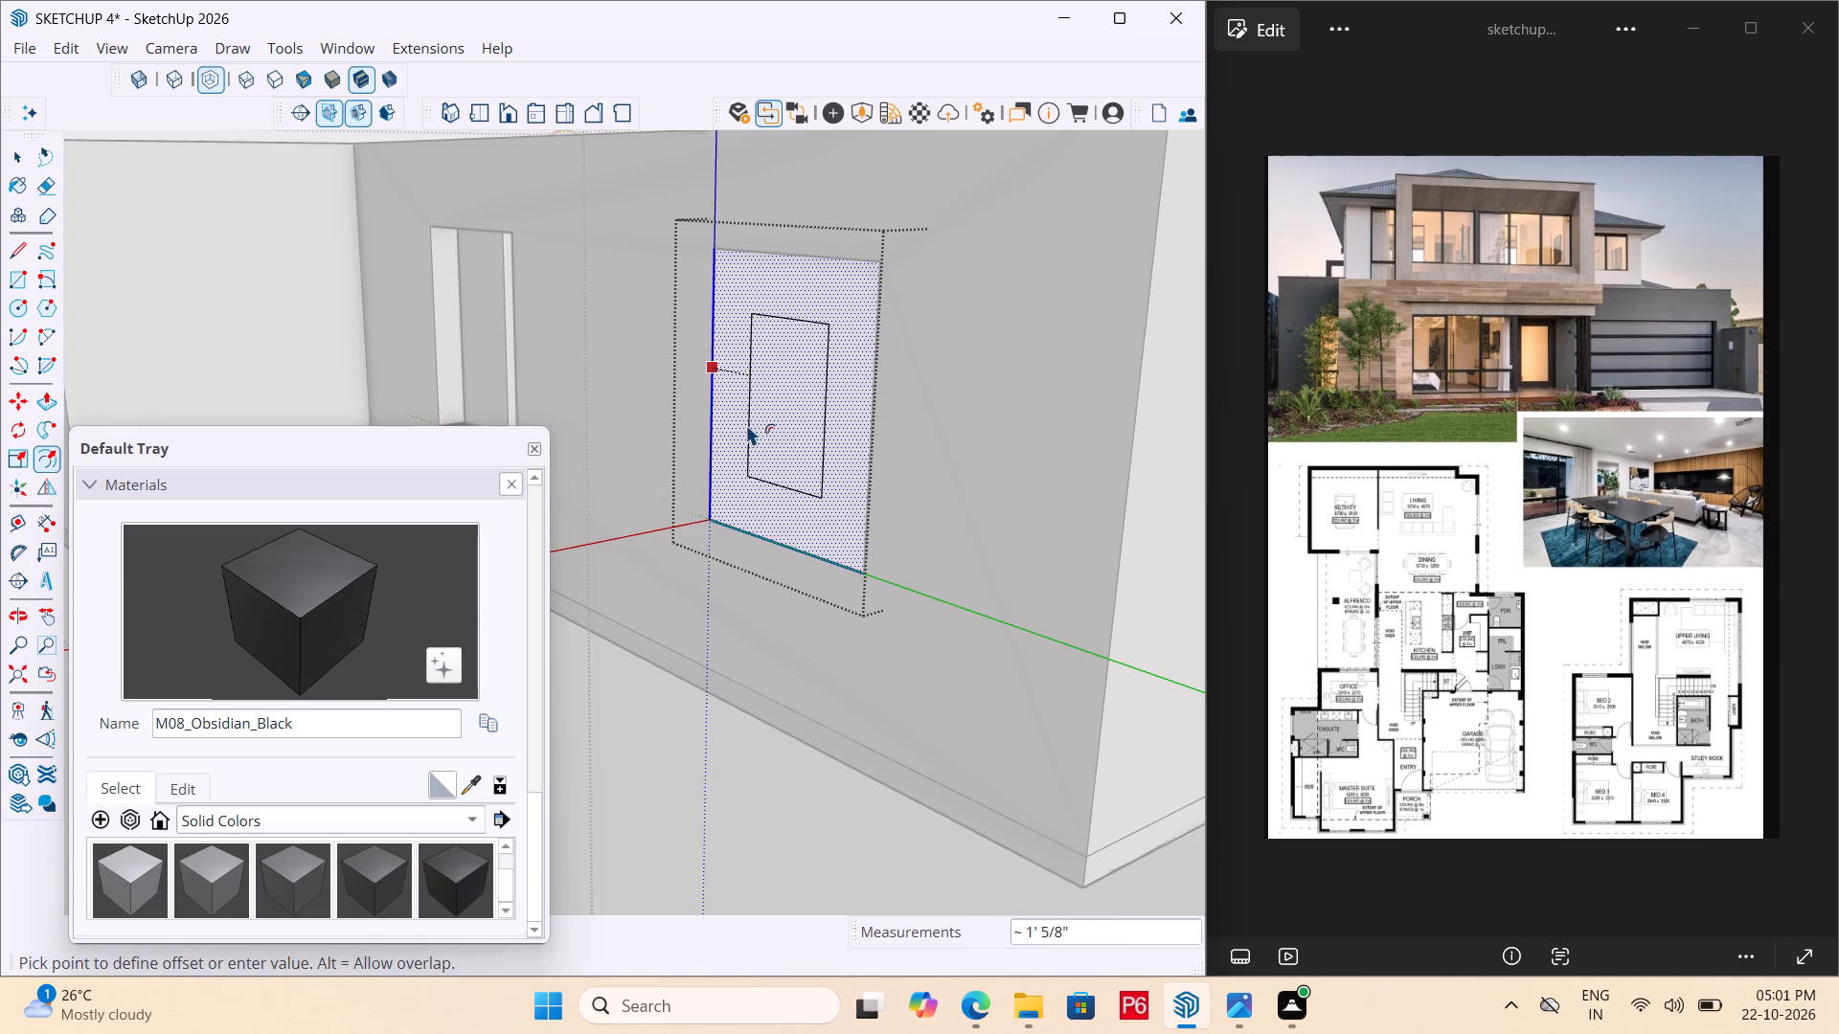
{"action": "key", "text": "3"}
{"action": "key", "text": "shift+quotedbl"}
{"action": "key", "text": "Return"}
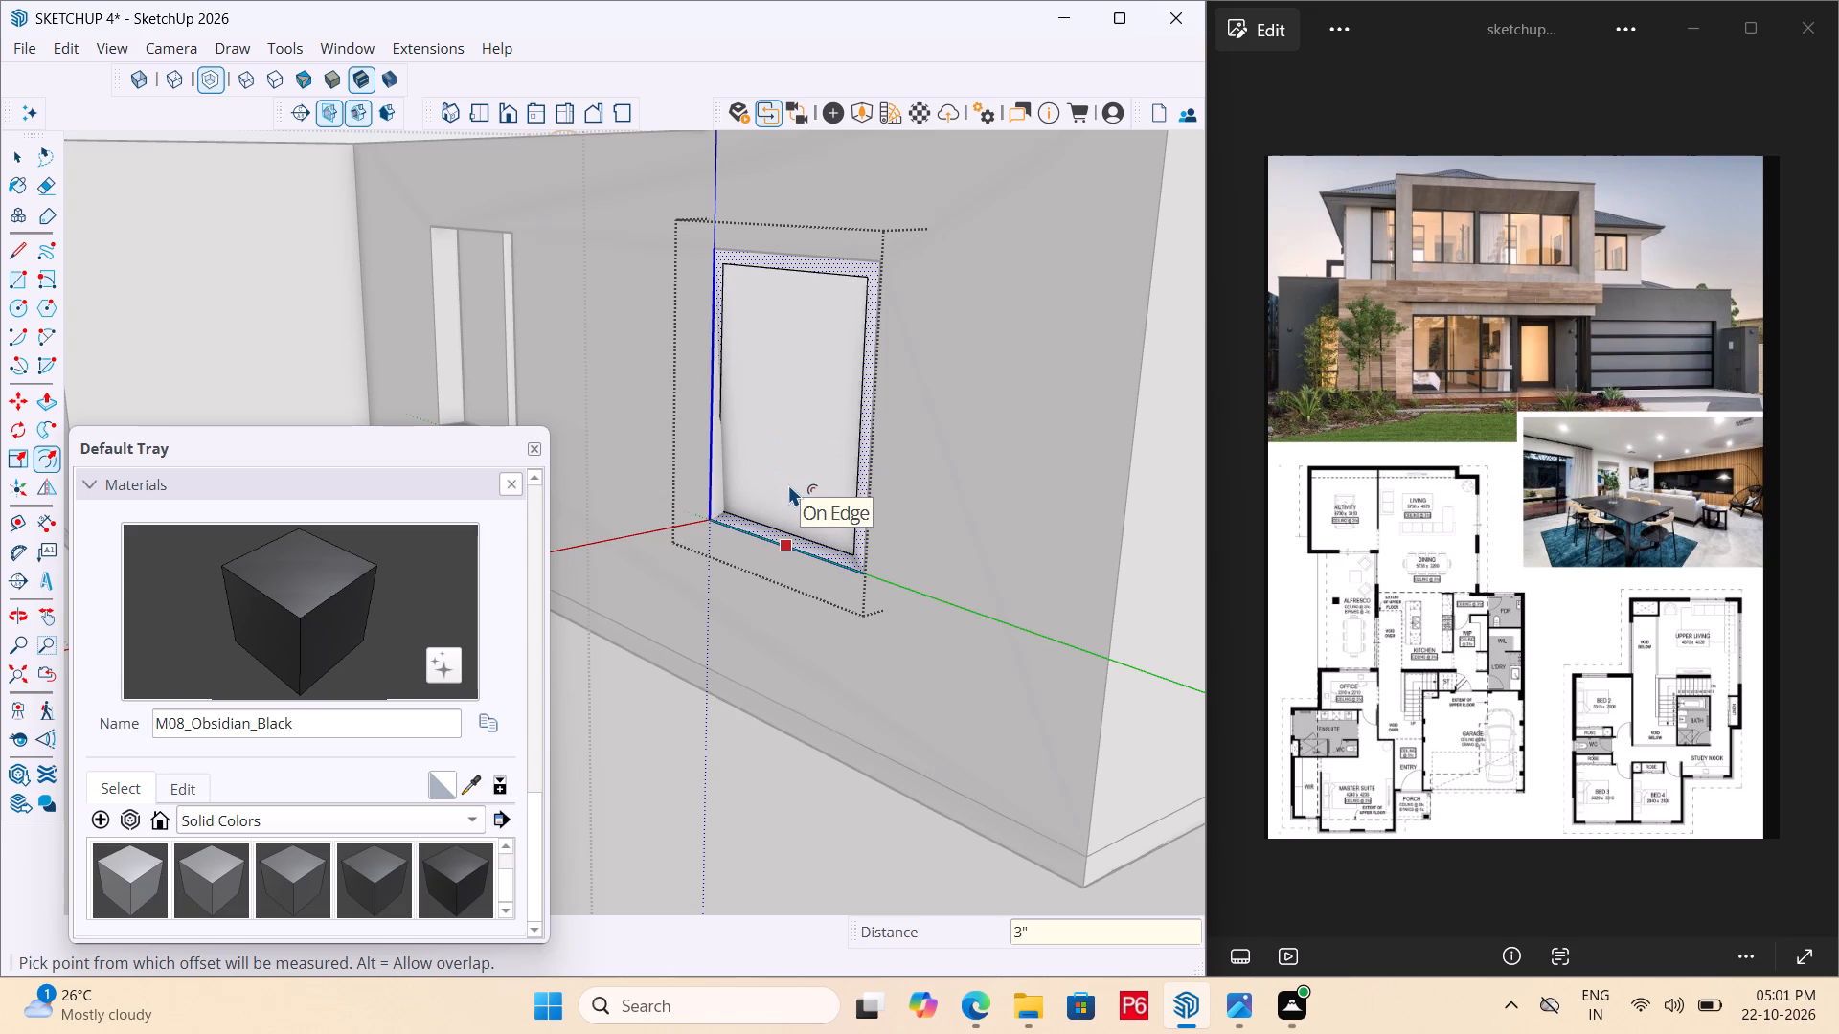
Draw a vertical line about 4' 6" long between the midpoints of the inner pane's top and bottom edges.
{"action": "middle_click_drag", "start_coordinate": [764, 452], "coordinate": [778, 498]}
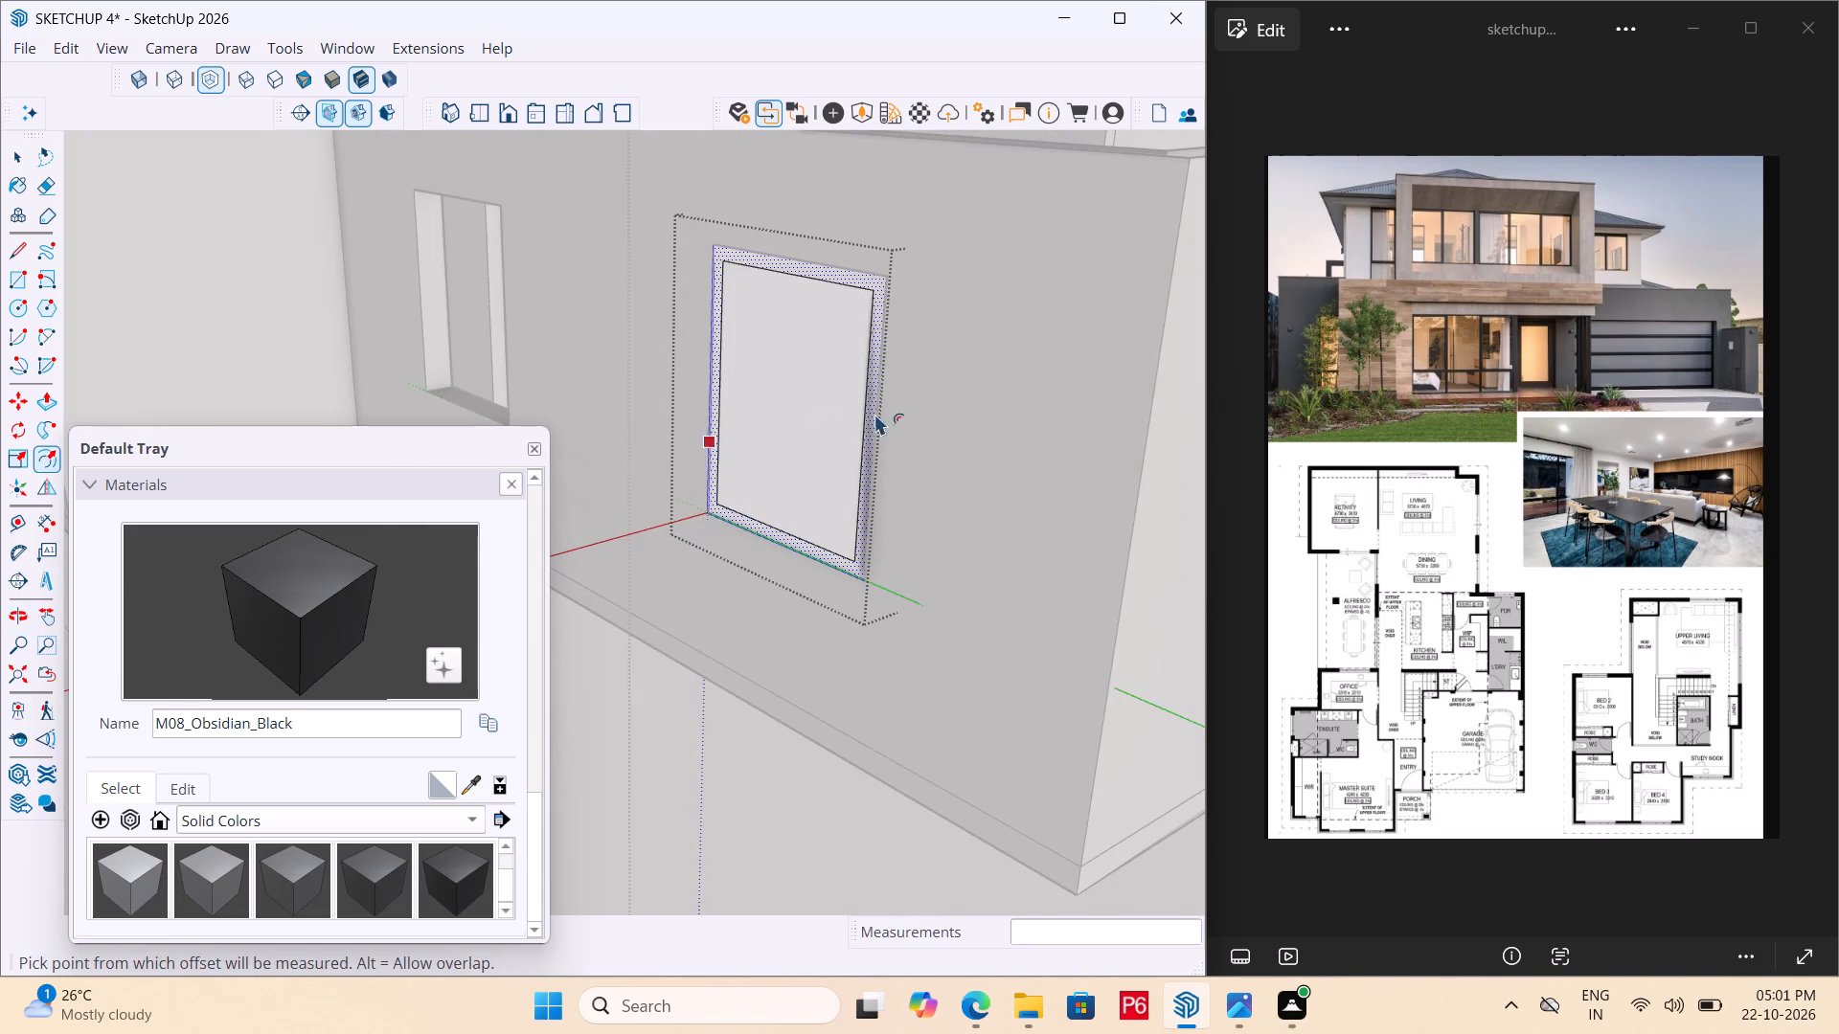
{"action": "middle_click_drag", "start_coordinate": [888, 411], "coordinate": [897, 432]}
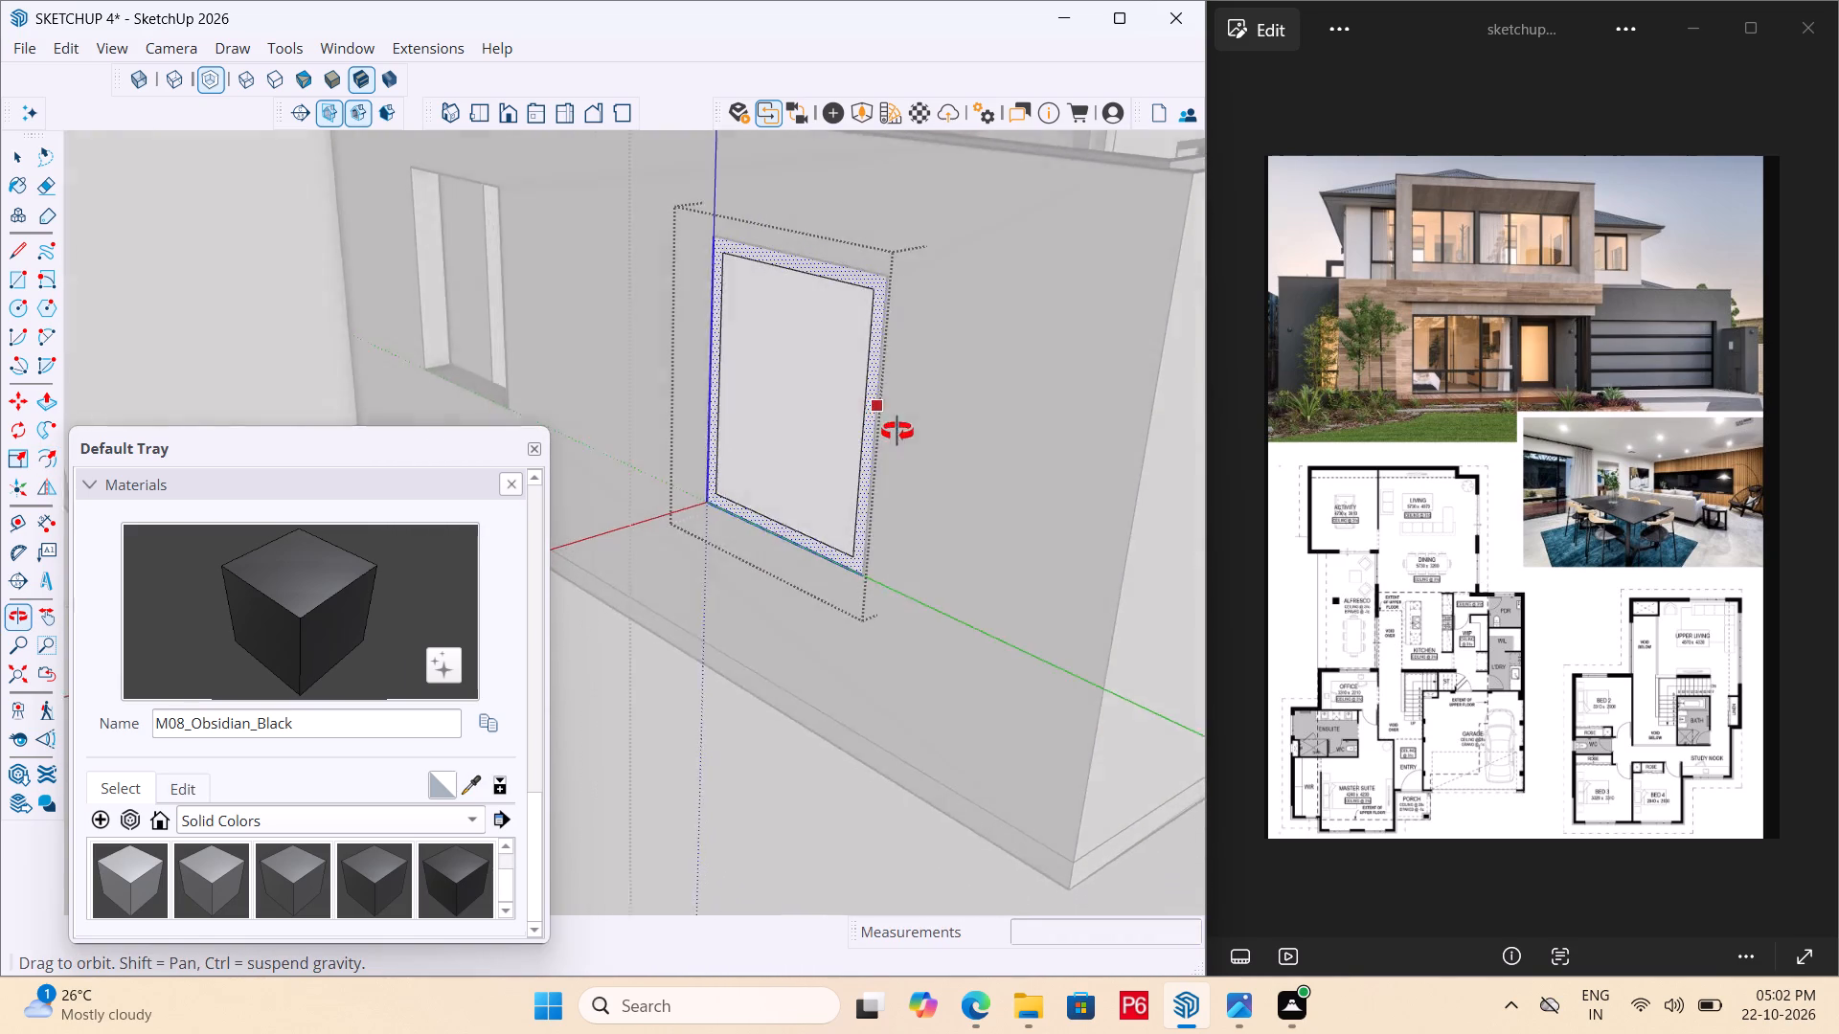
{"action": "middle_click_drag", "start_coordinate": [897, 432], "coordinate": [920, 423]}
{"action": "scroll", "coordinate": [920, 423], "scroll_direction": "up", "scroll_amount": 1}
{"action": "key", "text": "l"}
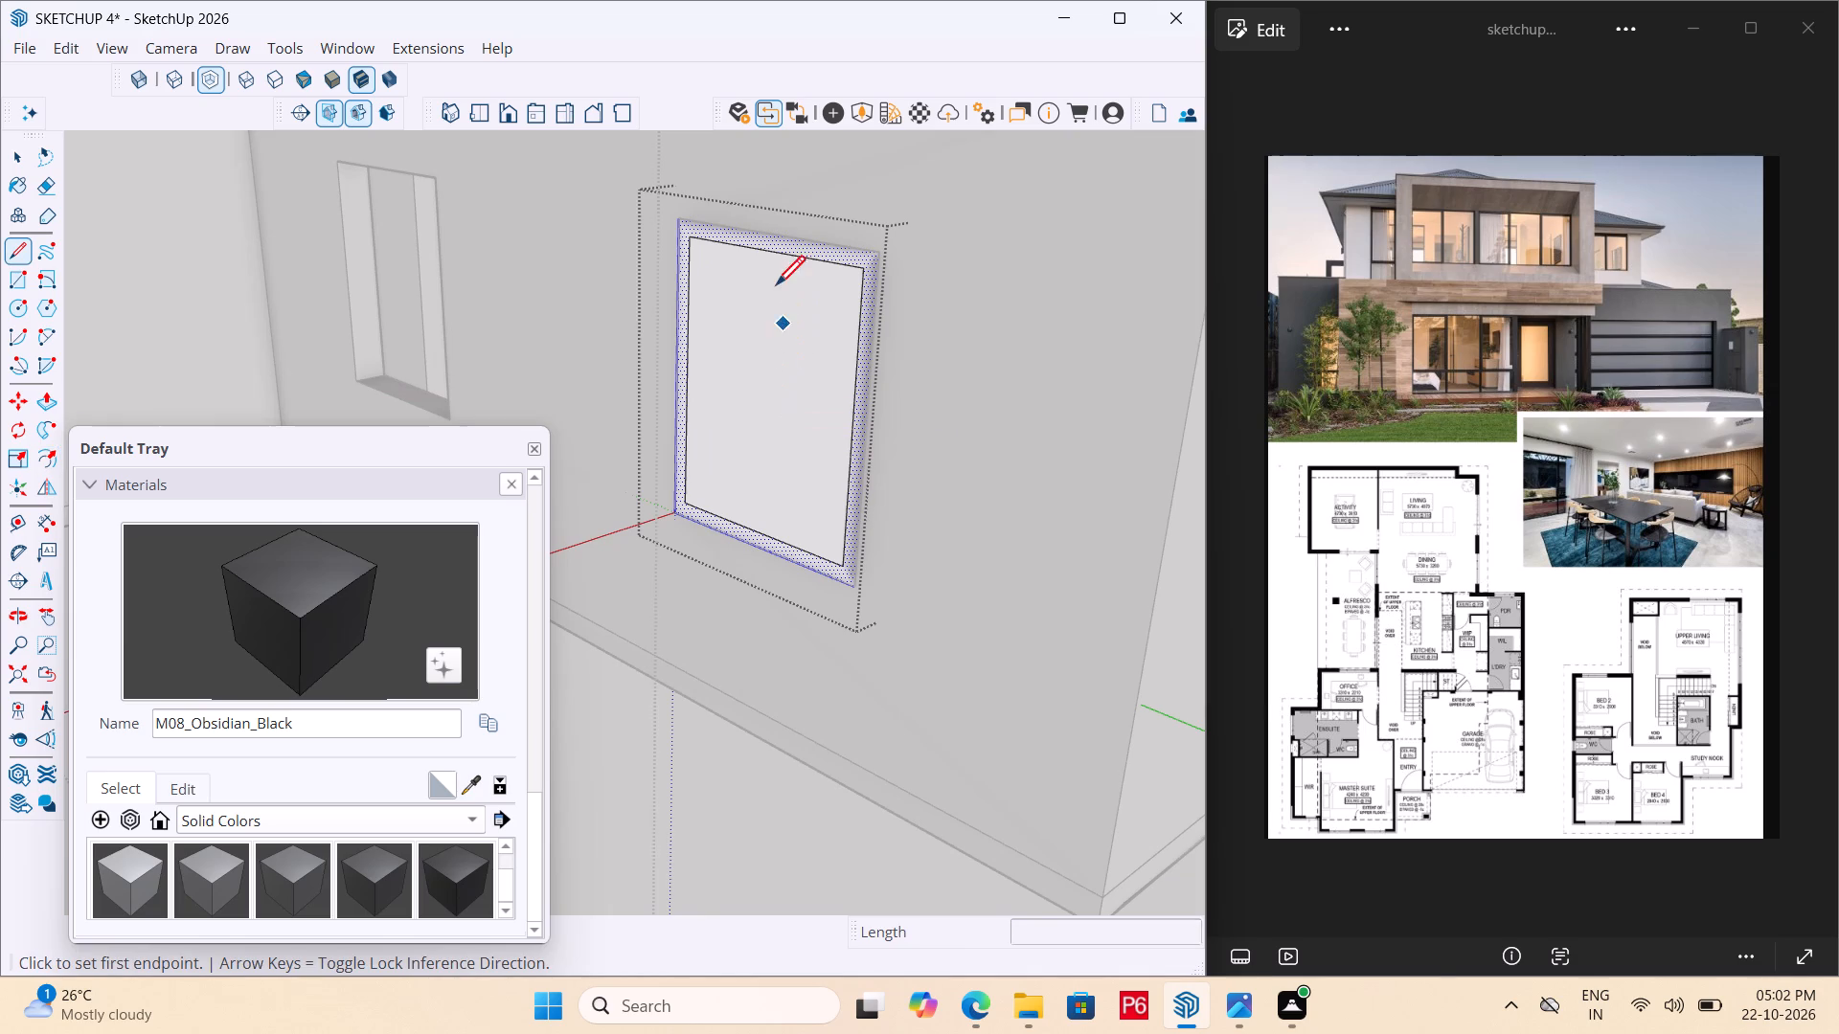
{"action": "left_click", "coordinate": [769, 251]}
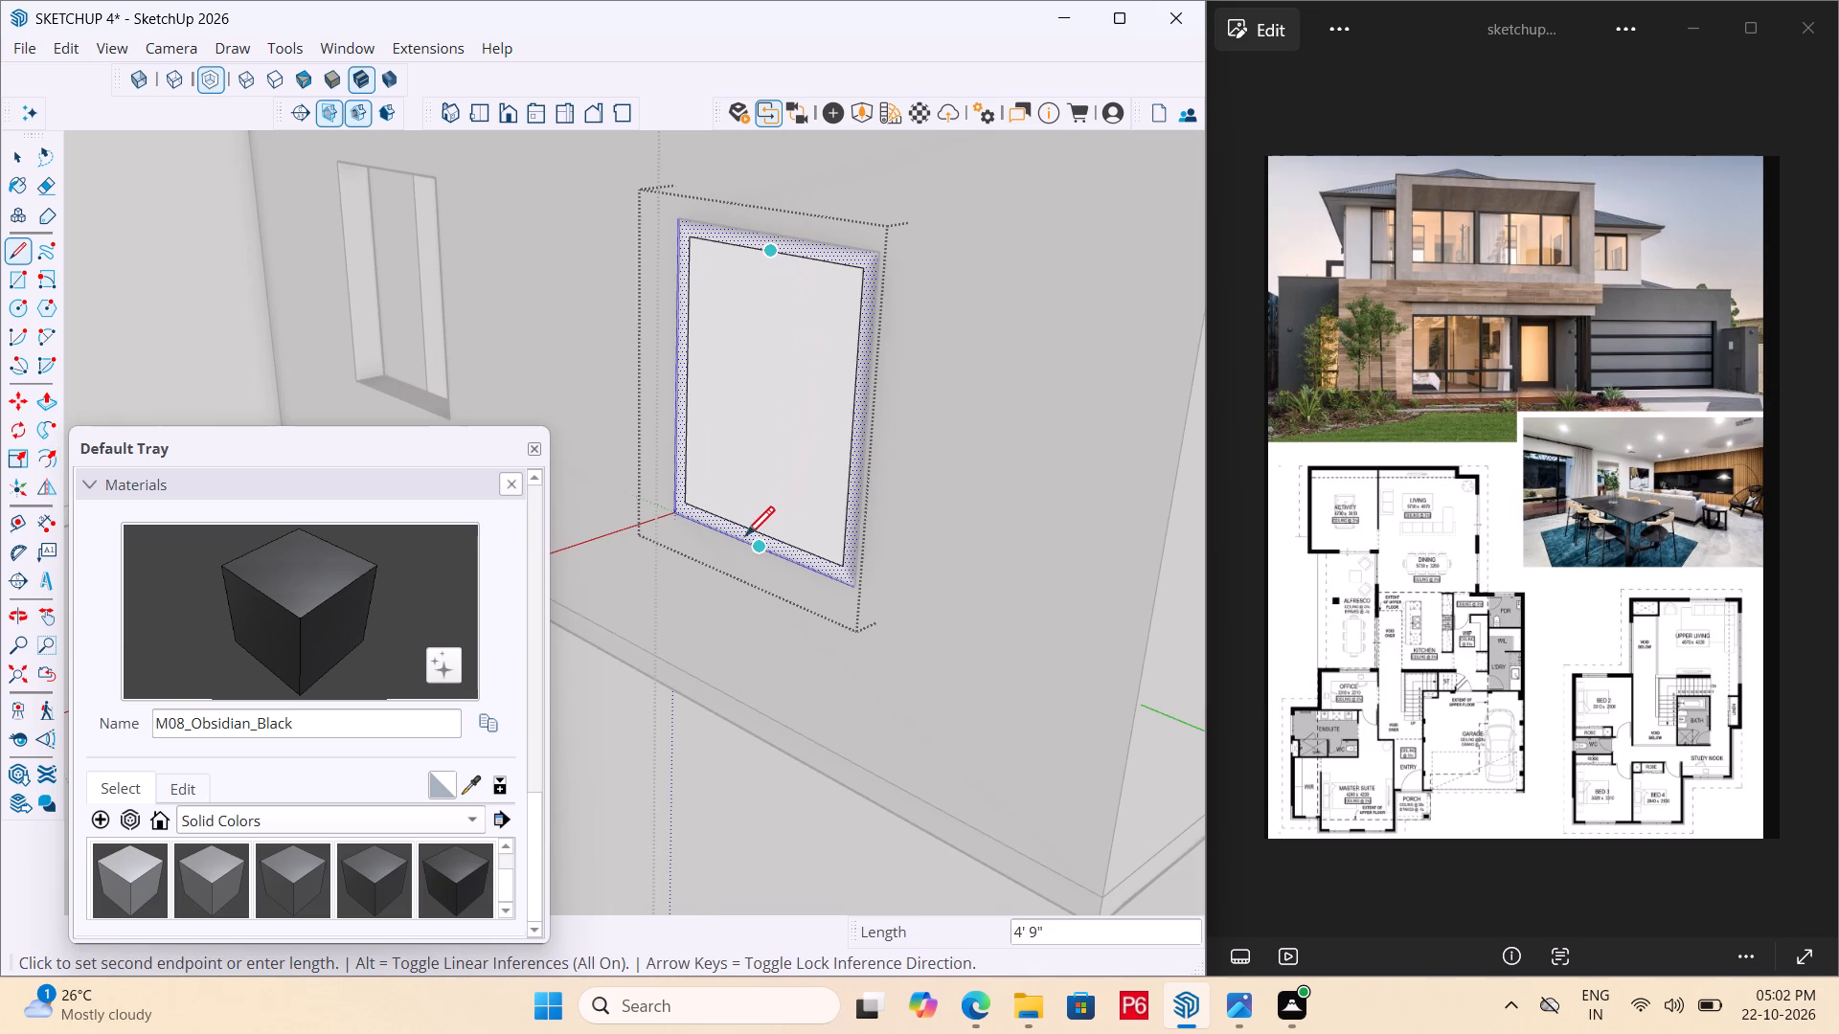
{"action": "left_click", "coordinate": [752, 529]}
{"action": "key", "text": "space"}
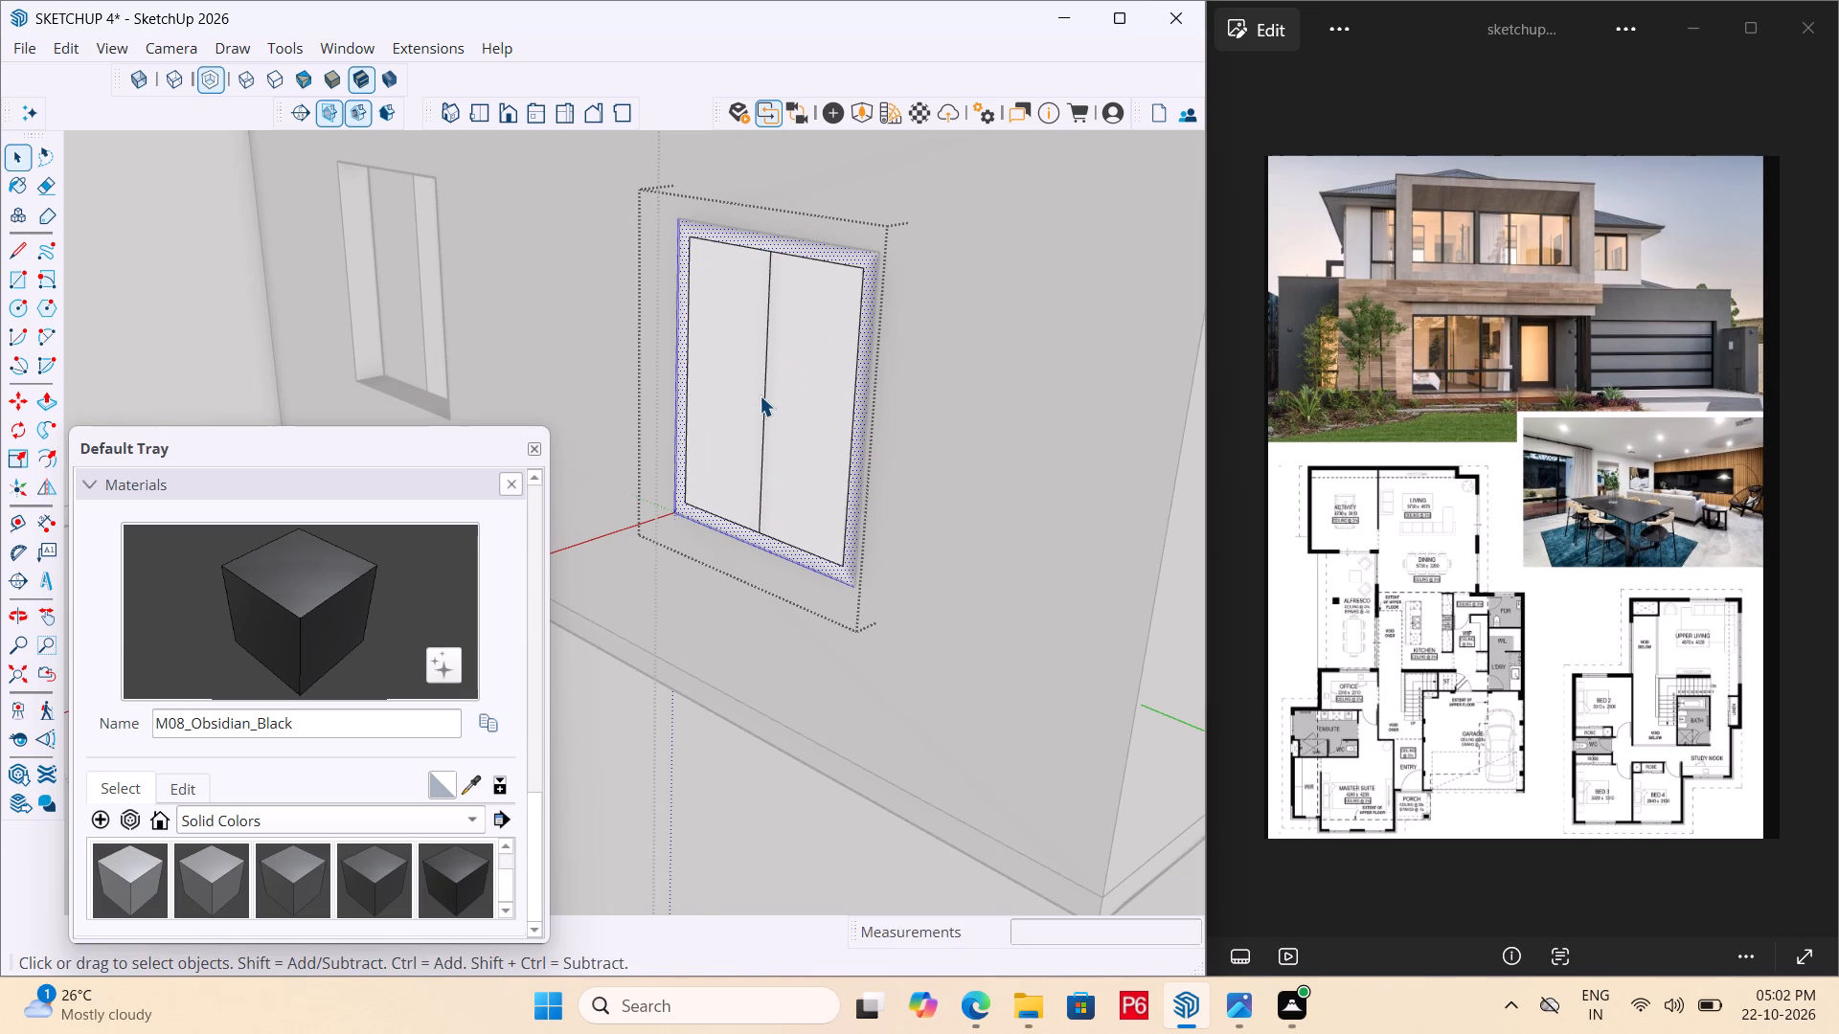
Place vertical guides 1" to each side of the pane's vertical centre line.
{"action": "key", "text": "t"}
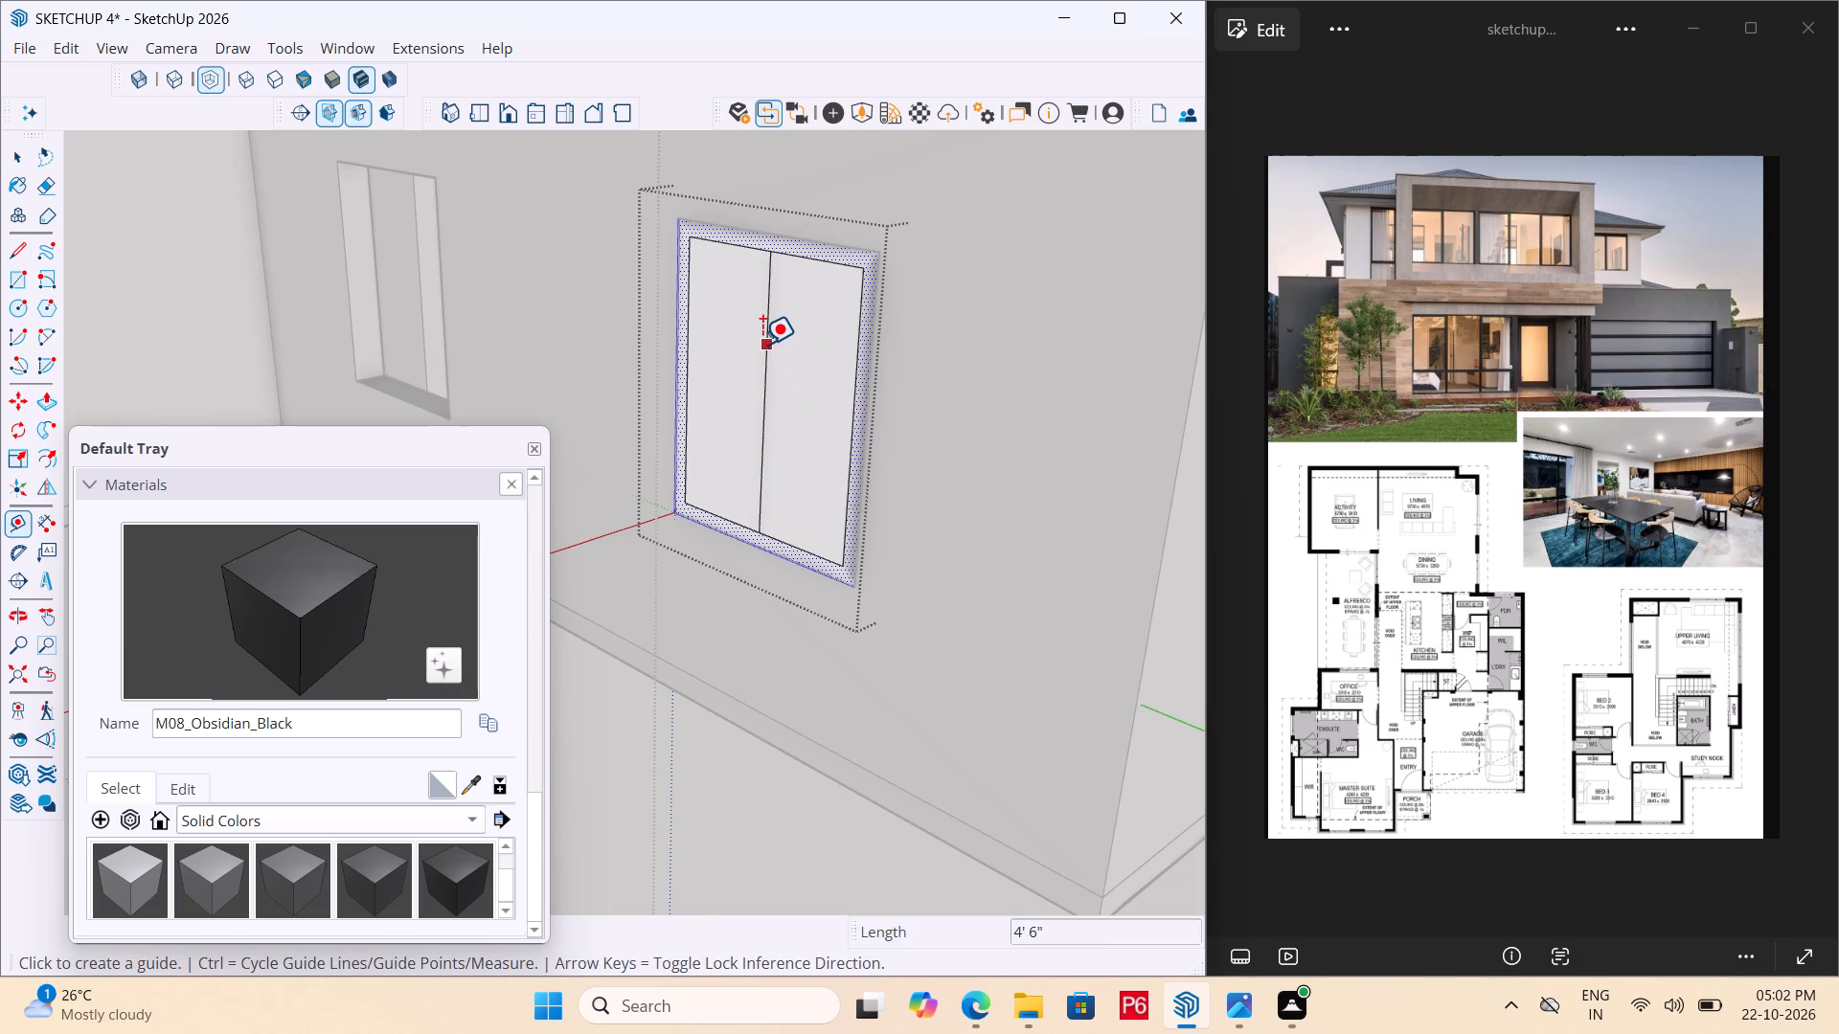
{"action": "left_click", "coordinate": [762, 345]}
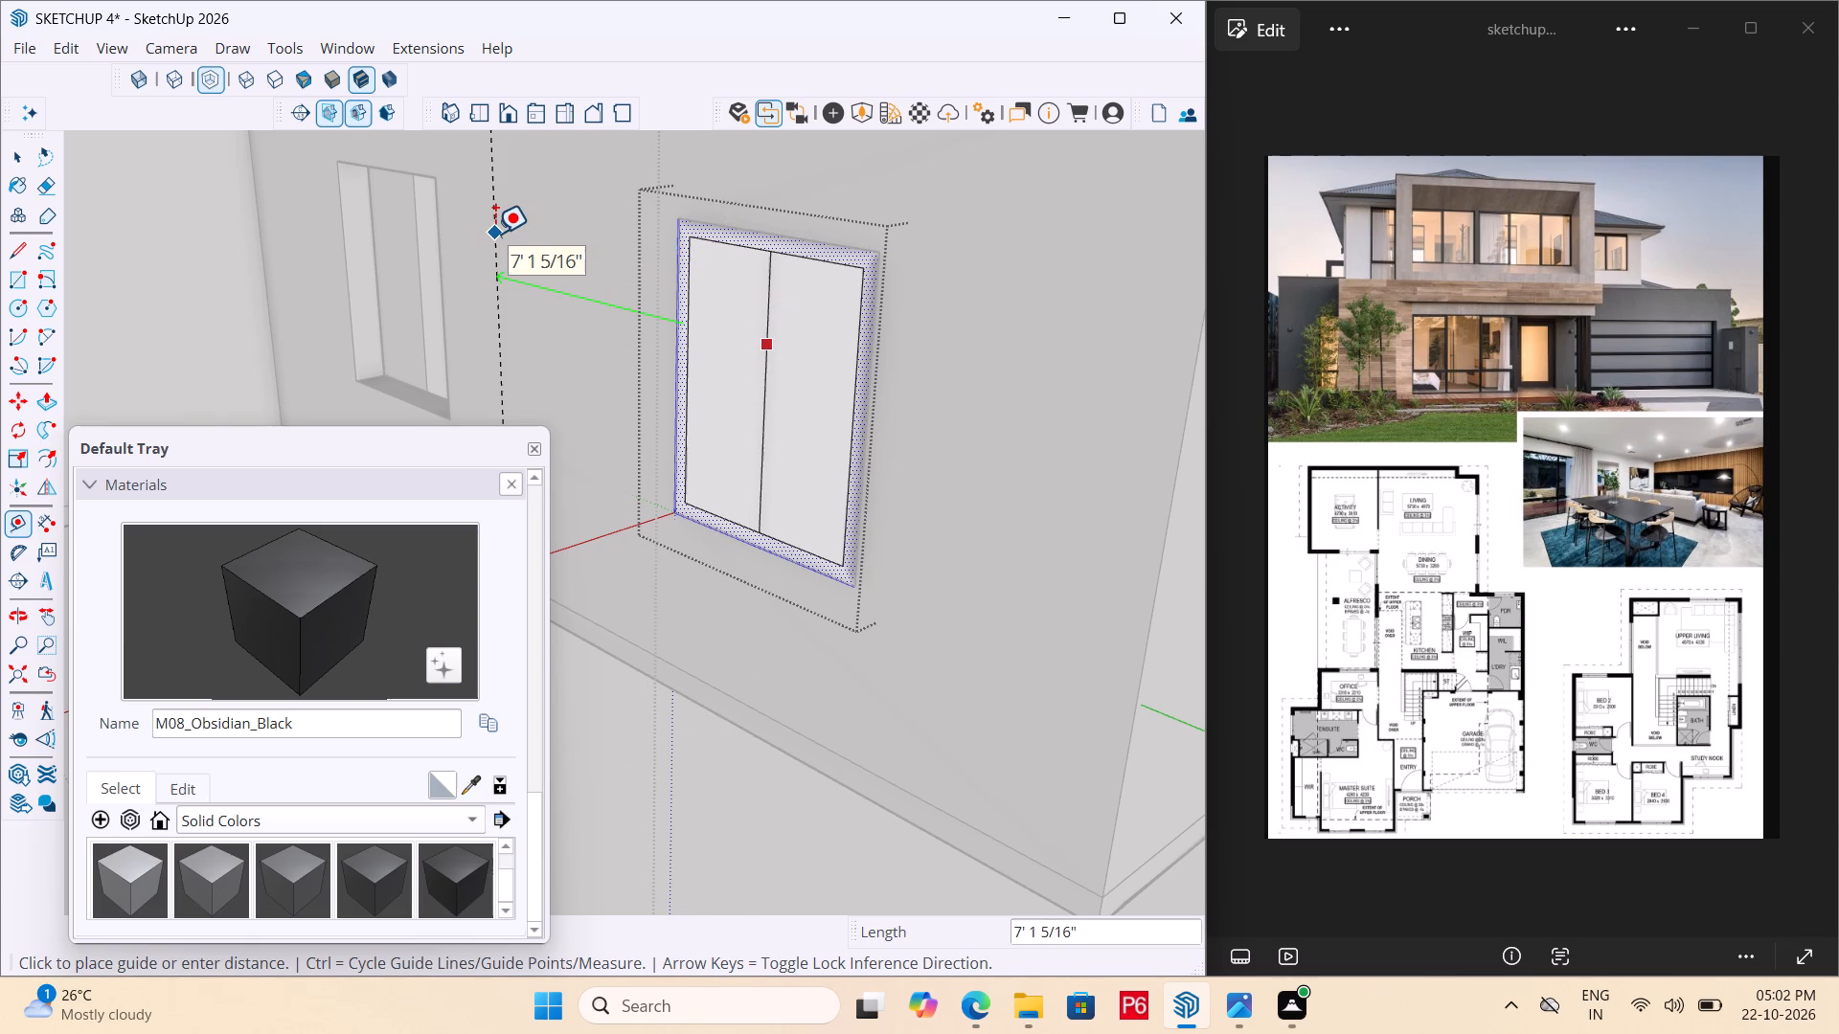
{"action": "type", "text": "1\""}
{"action": "key", "text": "Return"}
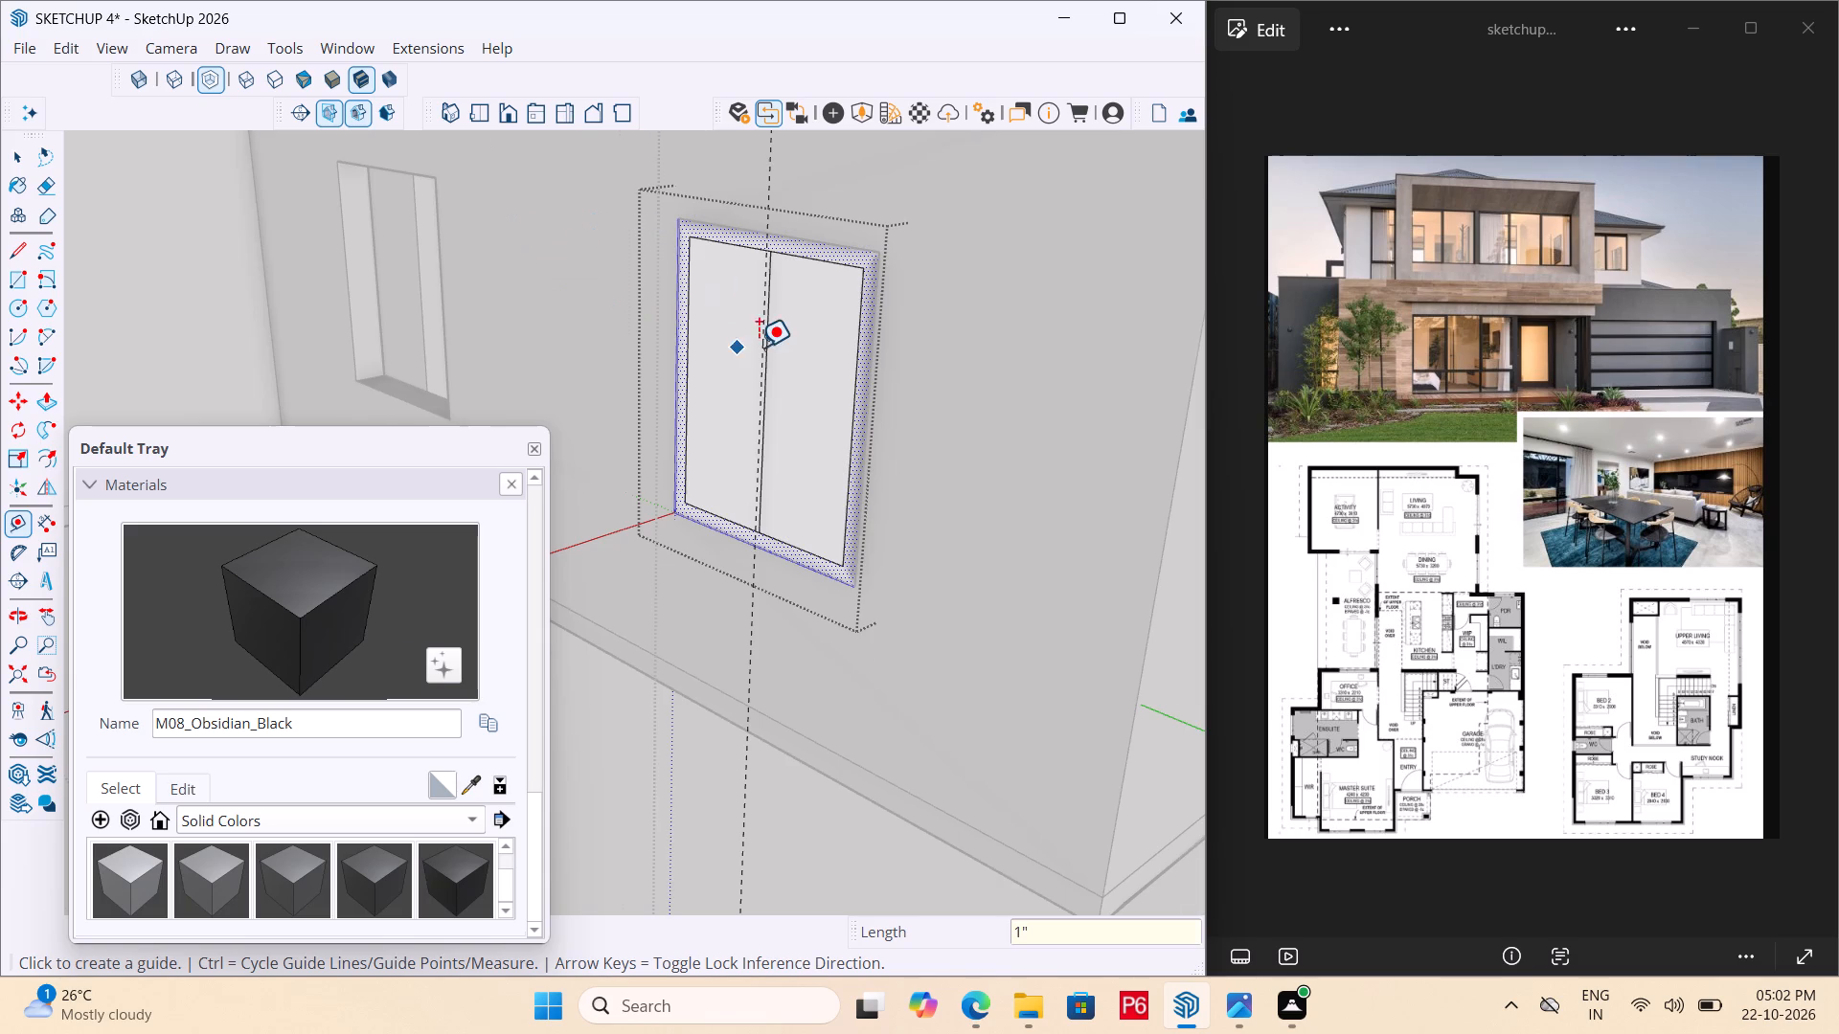
{"action": "scroll", "coordinate": [762, 348], "scroll_direction": "up", "scroll_amount": 5}
{"action": "left_click", "coordinate": [775, 323]}
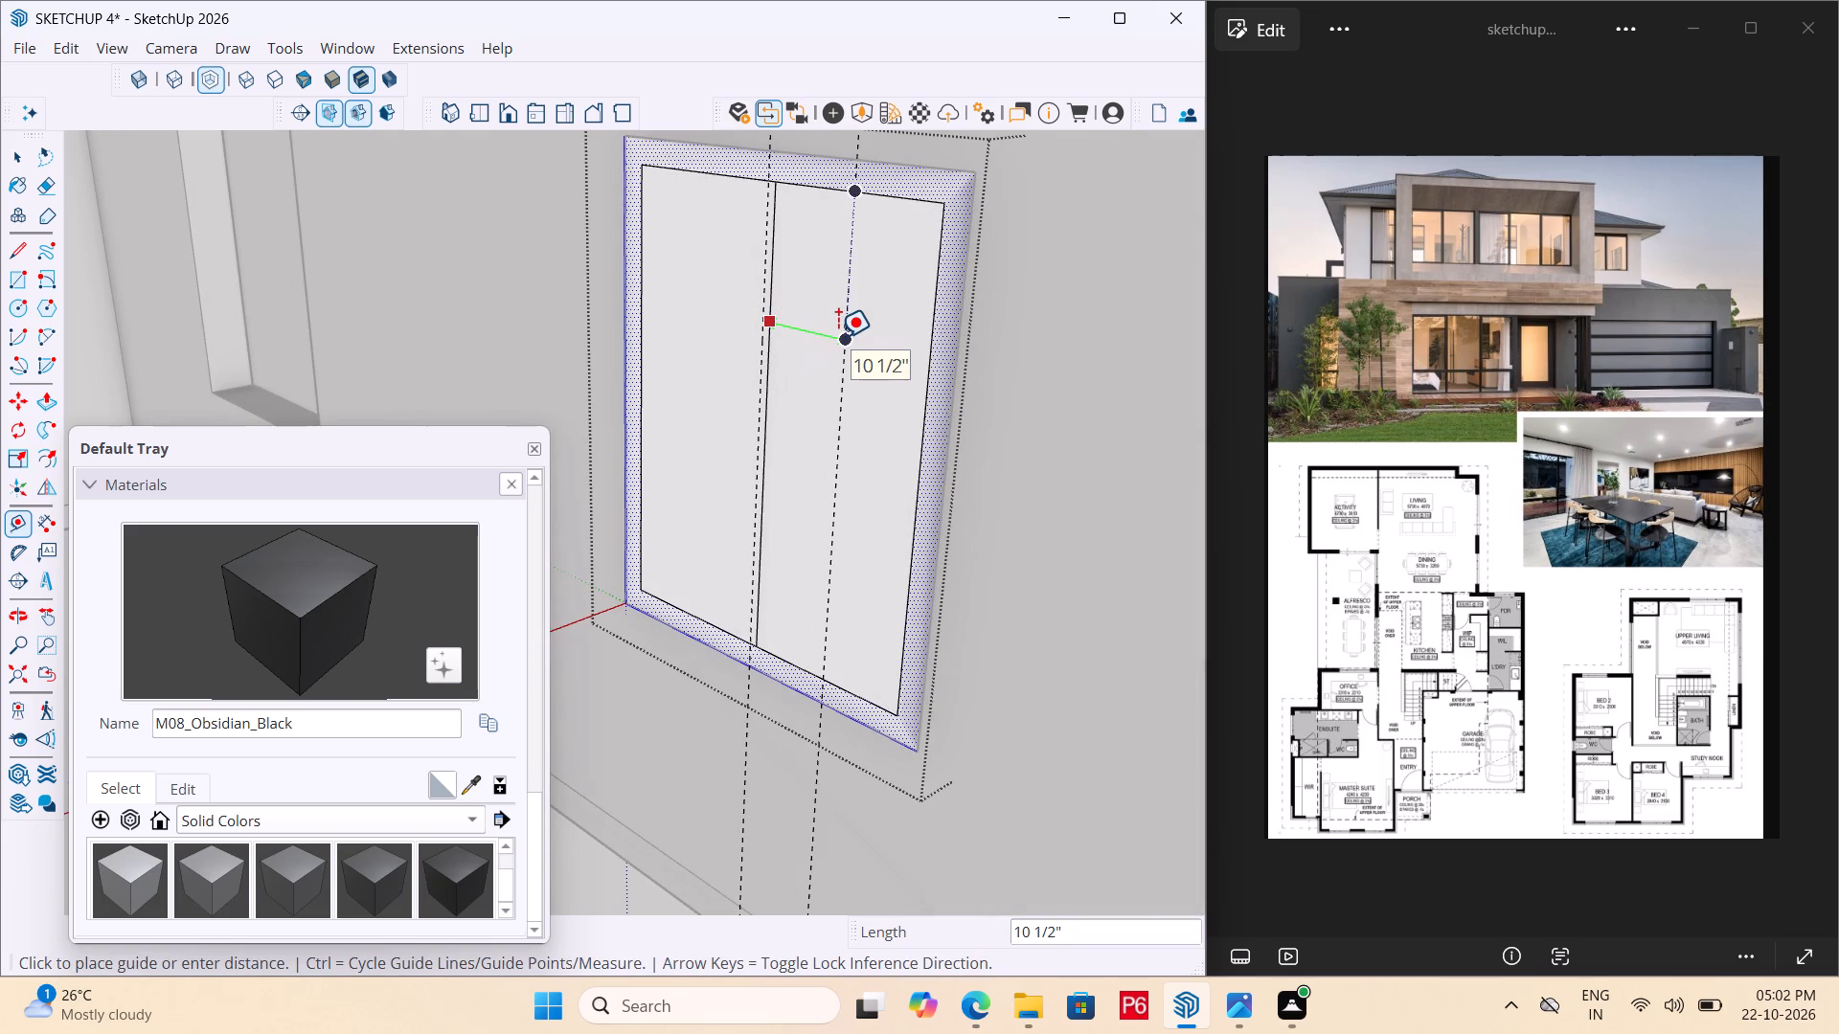
{"action": "type", "text": "1\""}
{"action": "key", "text": "Return"}
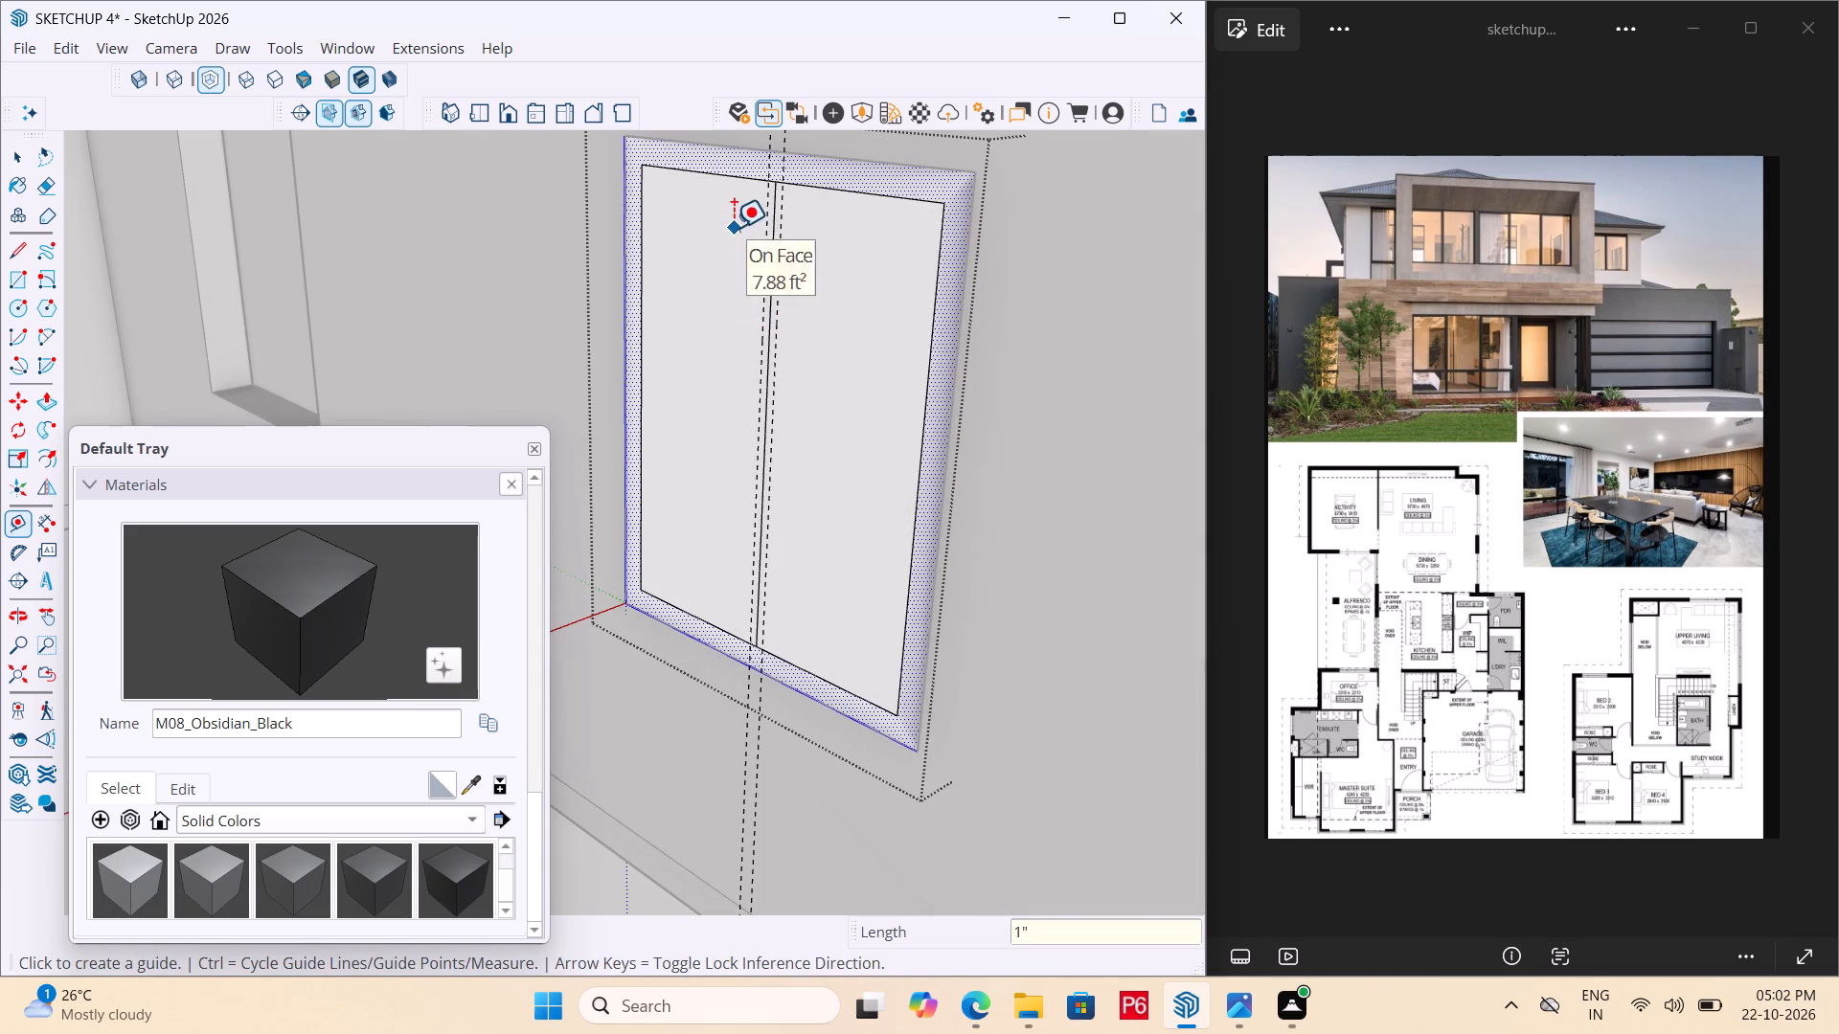
Draw the central mullion as a rectangle between the two guides, spanning the full 4' 6" height of the inner pane.
{"action": "key", "text": "r"}
{"action": "scroll", "coordinate": [738, 181], "scroll_direction": "up", "scroll_amount": 8}
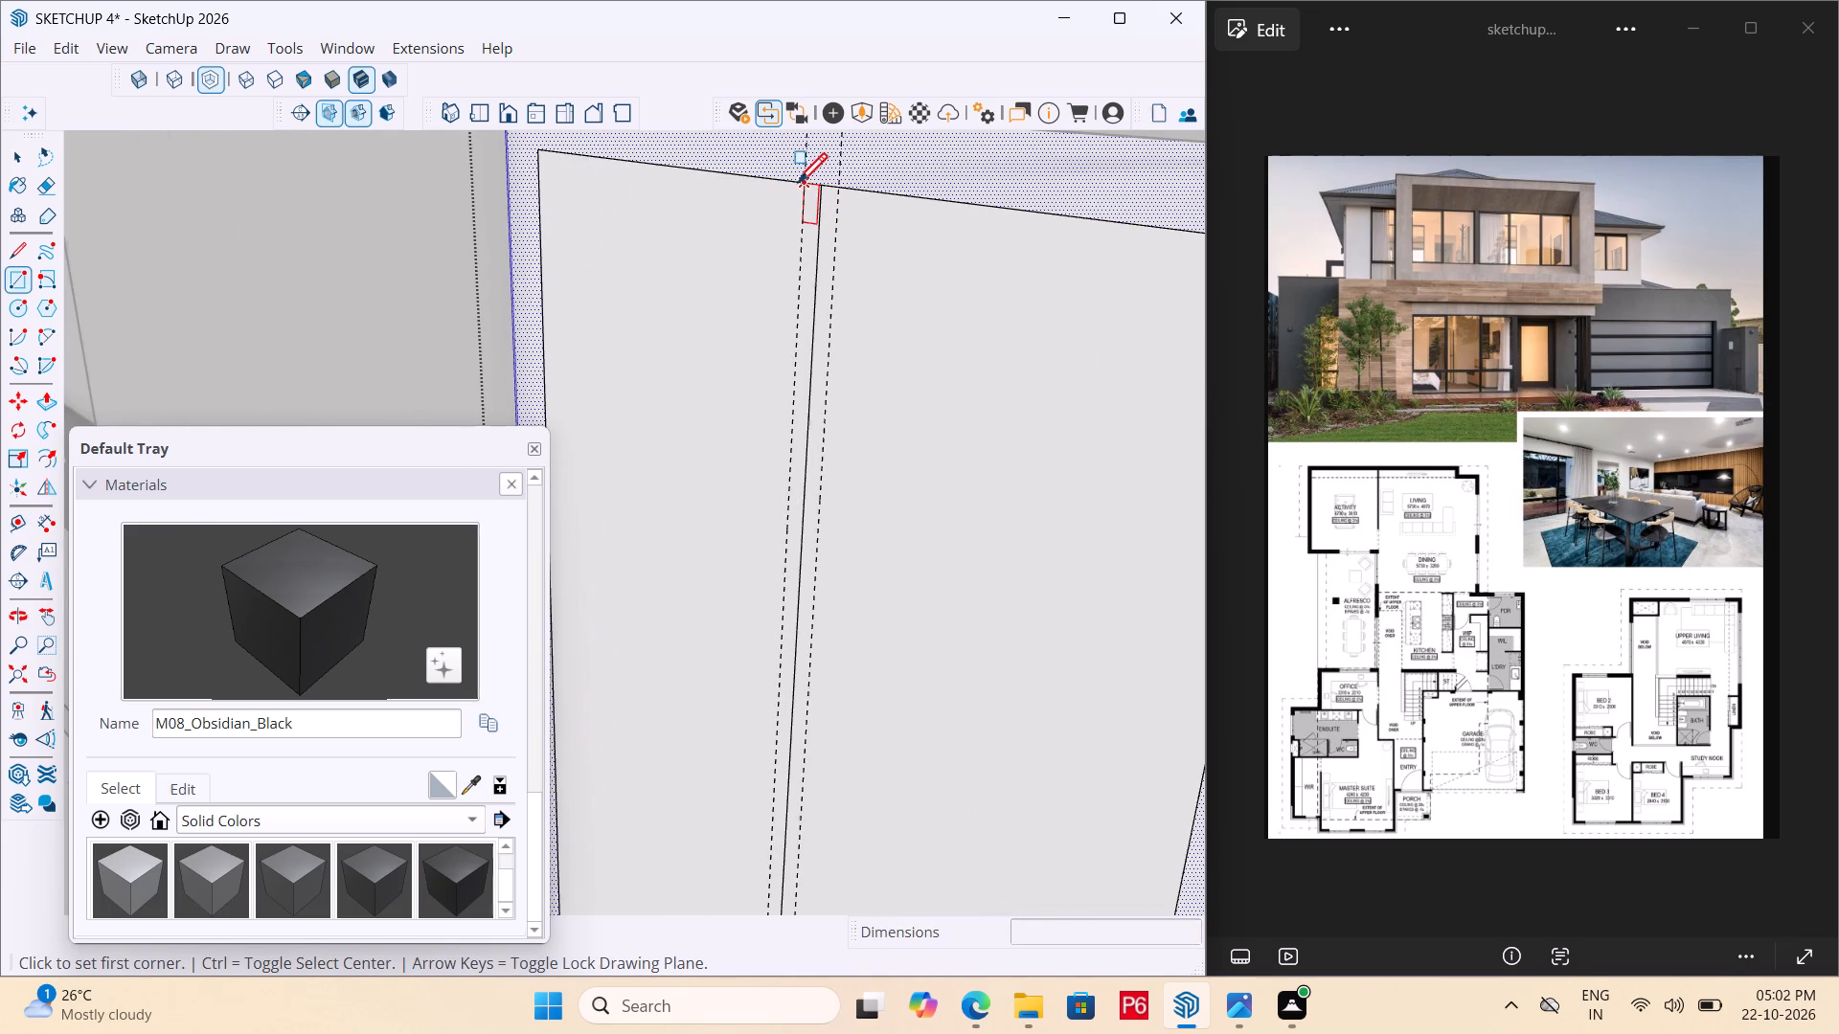
{"action": "left_click", "coordinate": [797, 186]}
{"action": "key", "text": "Escape"}
{"action": "left_click", "coordinate": [803, 183]}
{"action": "scroll", "coordinate": [797, 287], "scroll_direction": "down", "scroll_amount": 9}
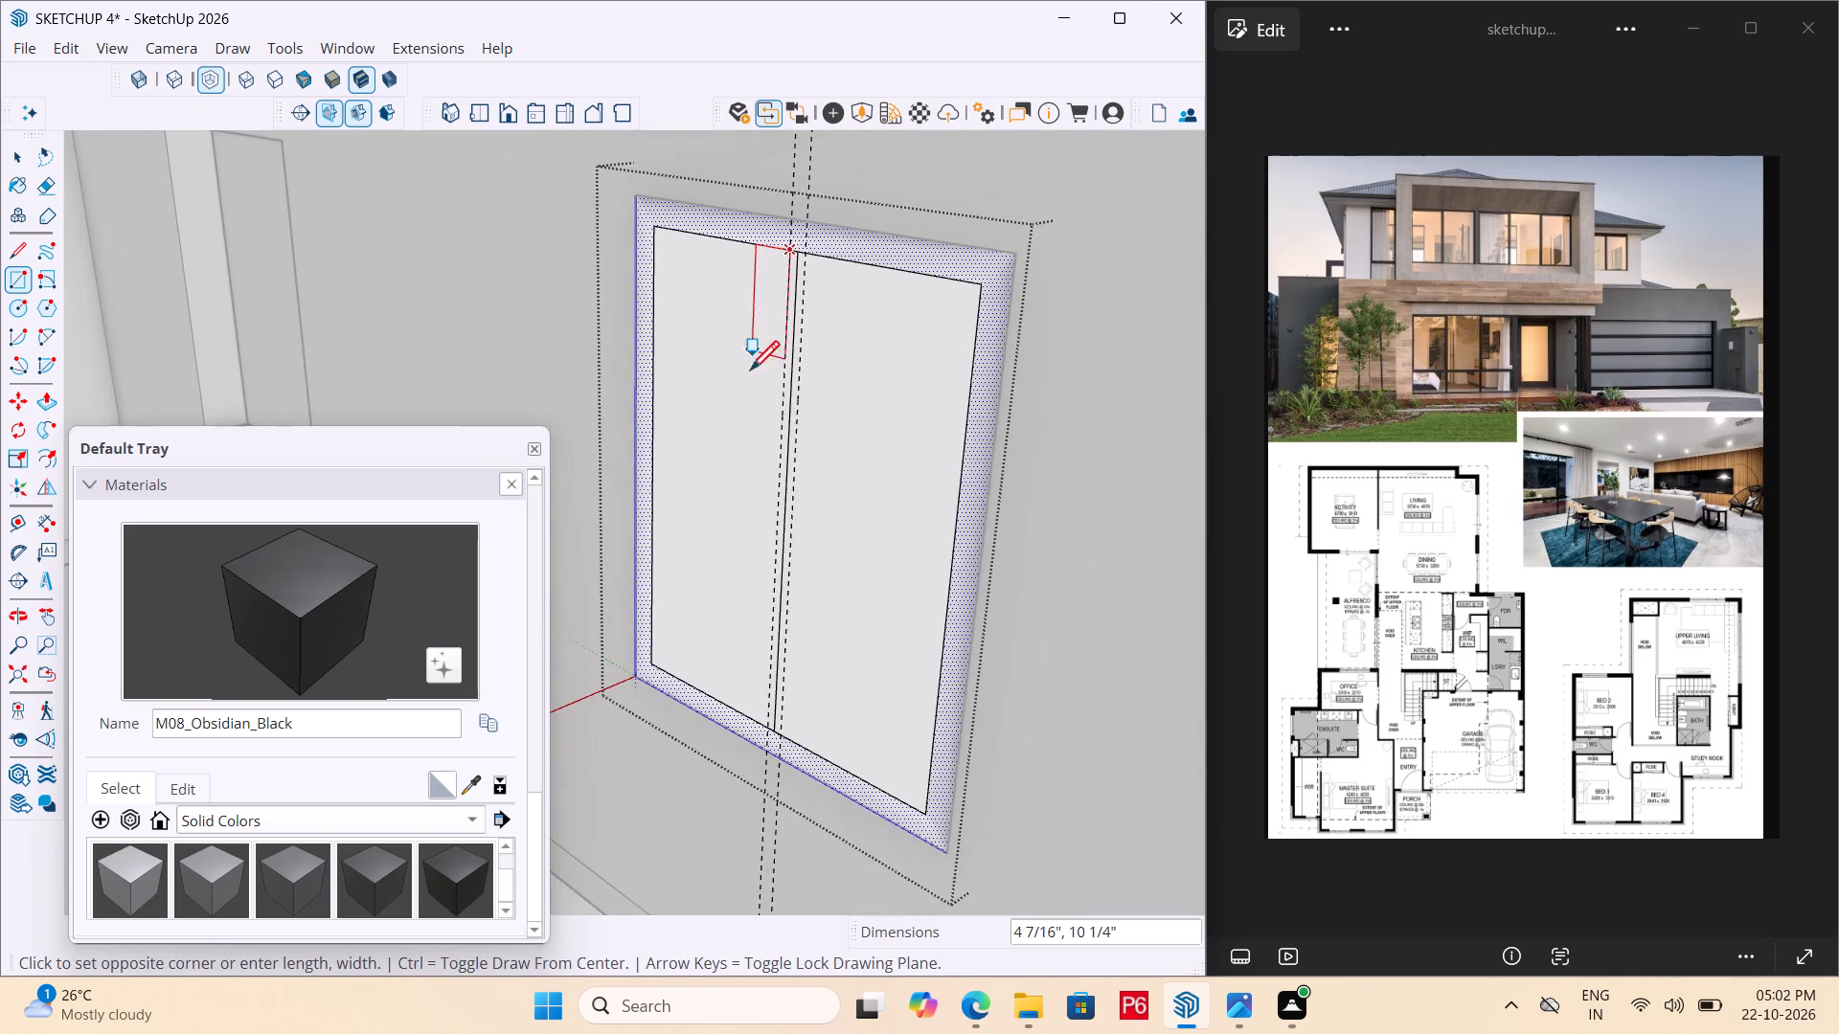
{"action": "scroll", "coordinate": [760, 611], "scroll_direction": "up", "scroll_amount": 6}
{"action": "scroll", "coordinate": [814, 801], "scroll_direction": "up", "scroll_amount": 5}
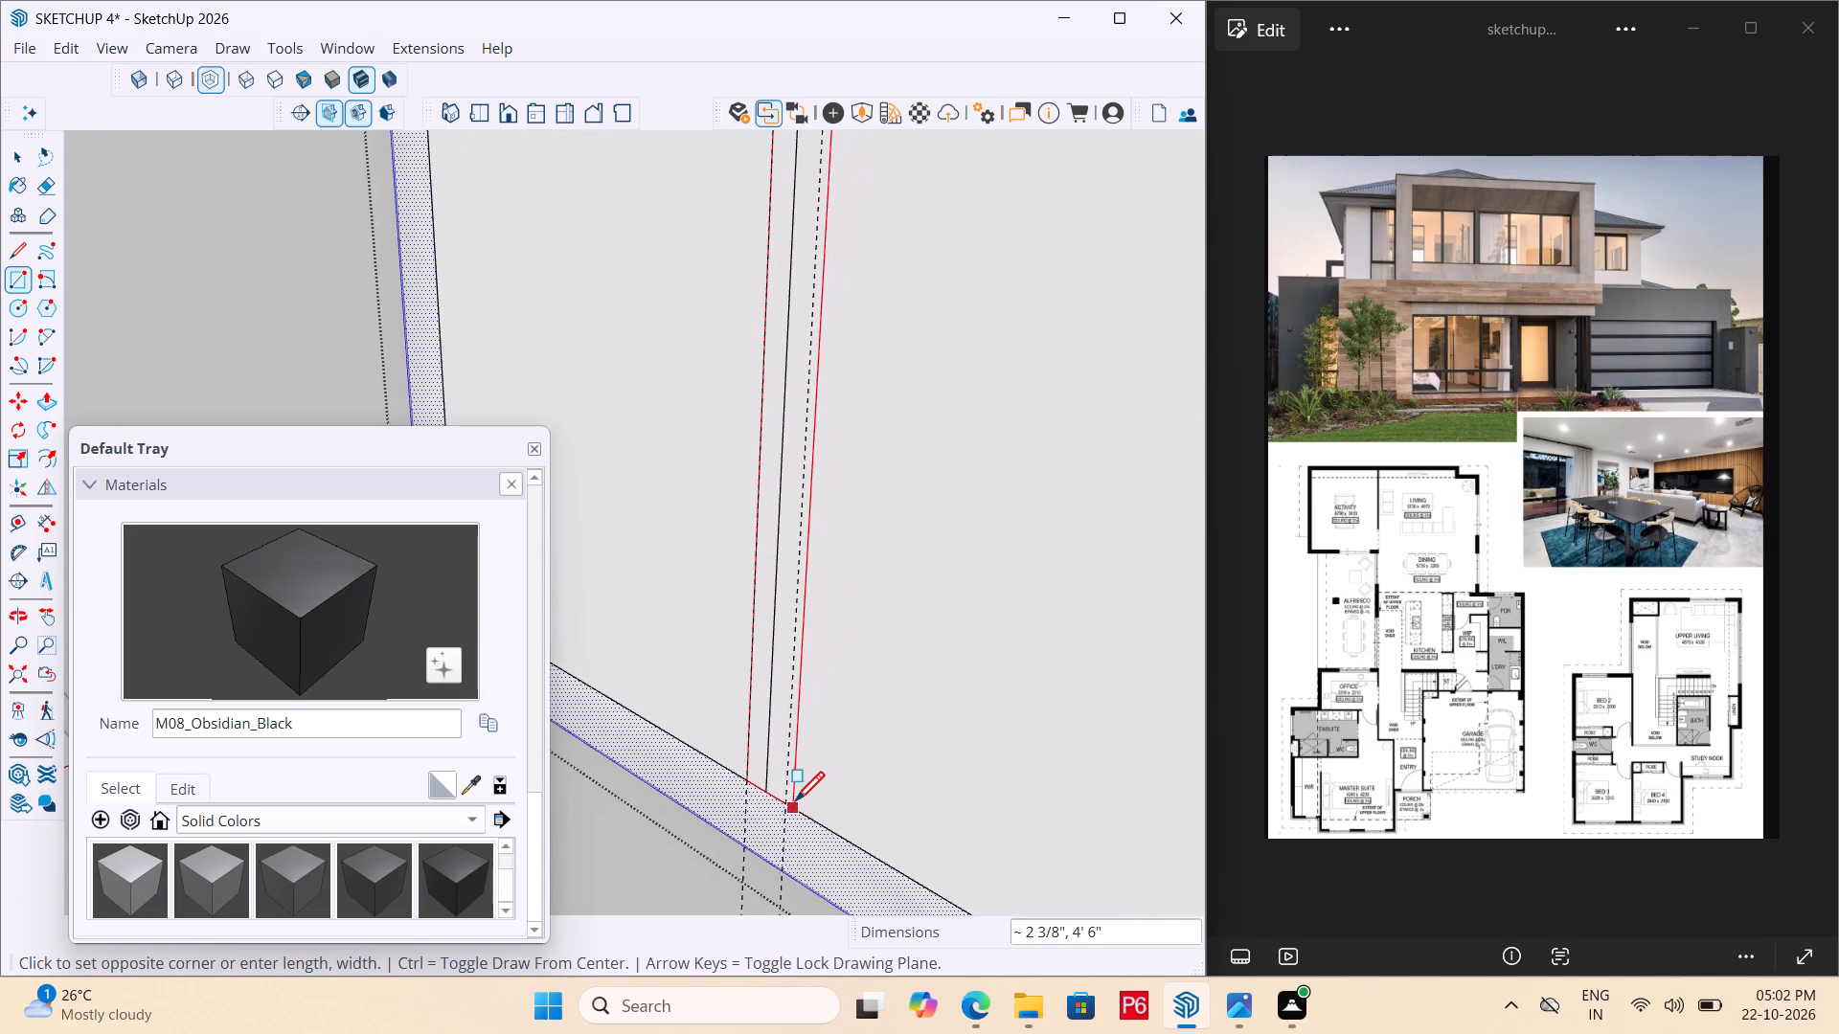
{"action": "left_click", "coordinate": [789, 804]}
{"action": "scroll", "coordinate": [815, 706], "scroll_direction": "down", "scroll_amount": 8}
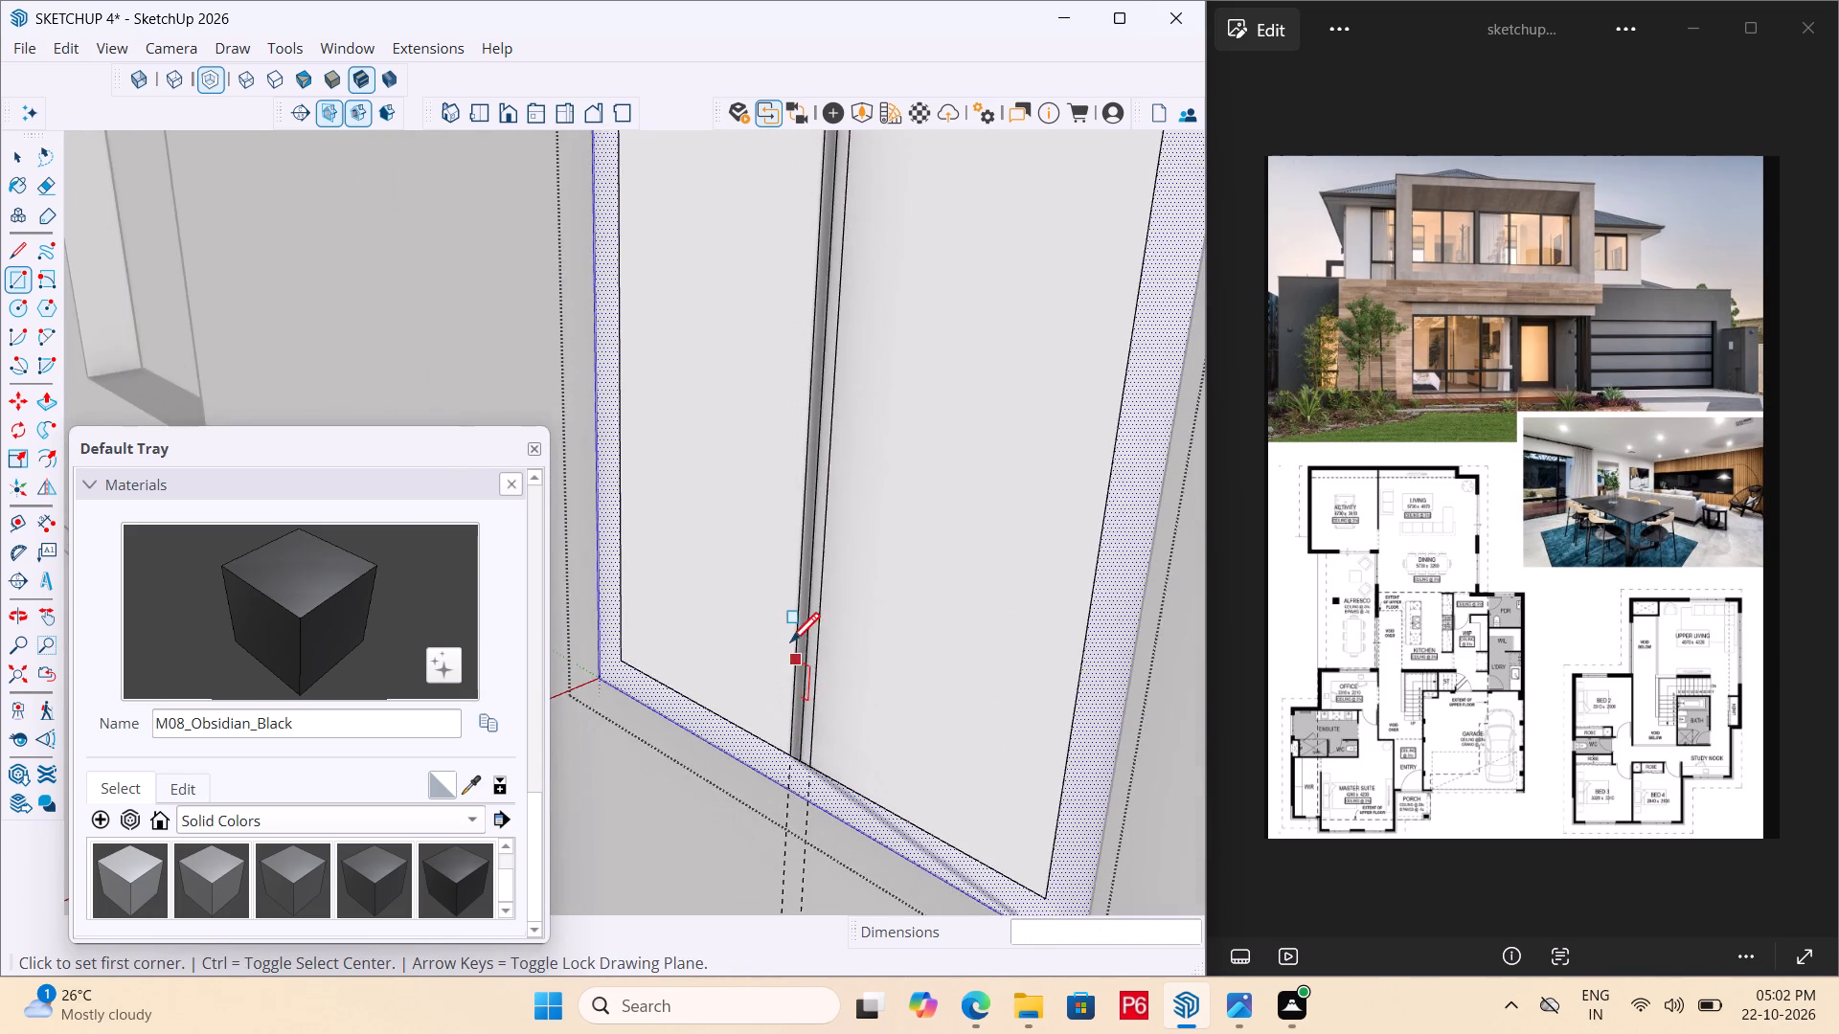
Erase the centre line, the leftover edges at the mullion's ends and both vertical guides.
{"action": "middle_click_drag", "start_coordinate": [789, 633], "coordinate": [983, 518]}
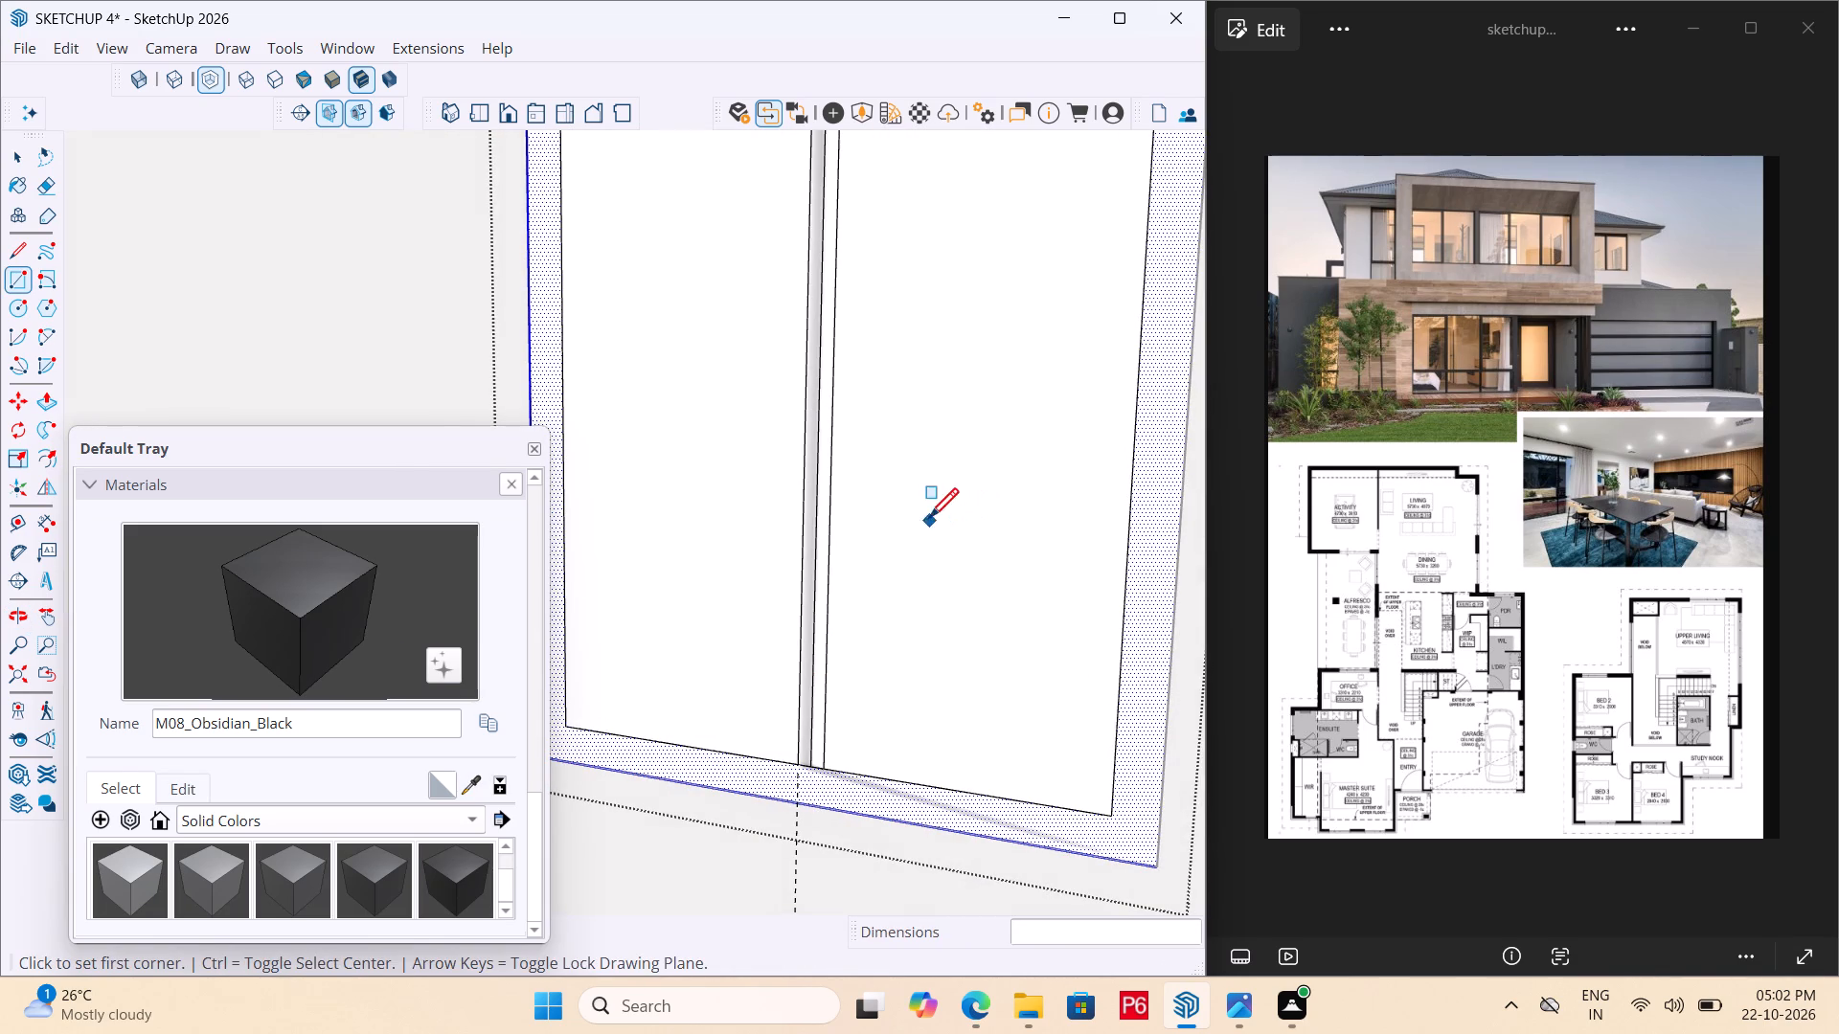
{"action": "key", "text": "e"}
{"action": "scroll", "coordinate": [850, 492], "scroll_direction": "up", "scroll_amount": 4}
{"action": "middle_click", "coordinate": [836, 487]}
{"action": "triple_click", "coordinate": [804, 470]}
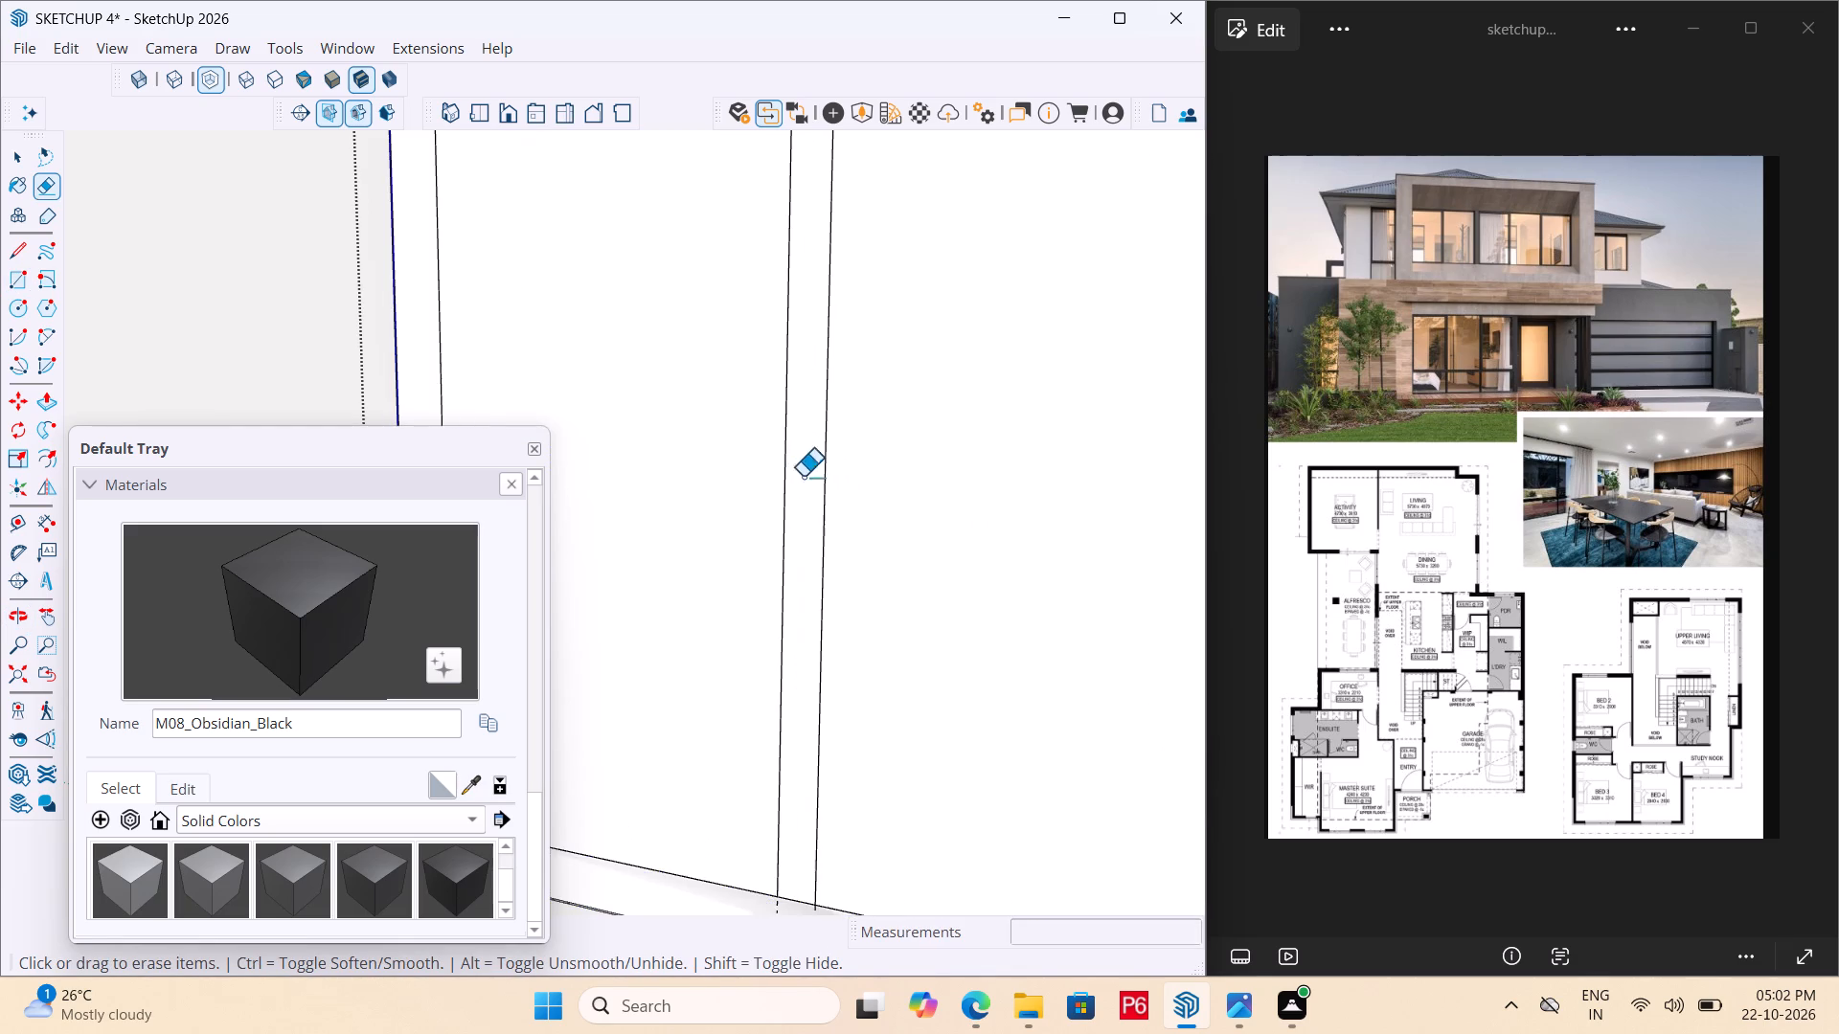
{"action": "scroll", "coordinate": [800, 593], "scroll_direction": "down", "scroll_amount": 7}
{"action": "scroll", "coordinate": [796, 792], "scroll_direction": "up", "scroll_amount": 7}
{"action": "middle_click", "coordinate": [801, 798]}
{"action": "double_click", "coordinate": [801, 774]}
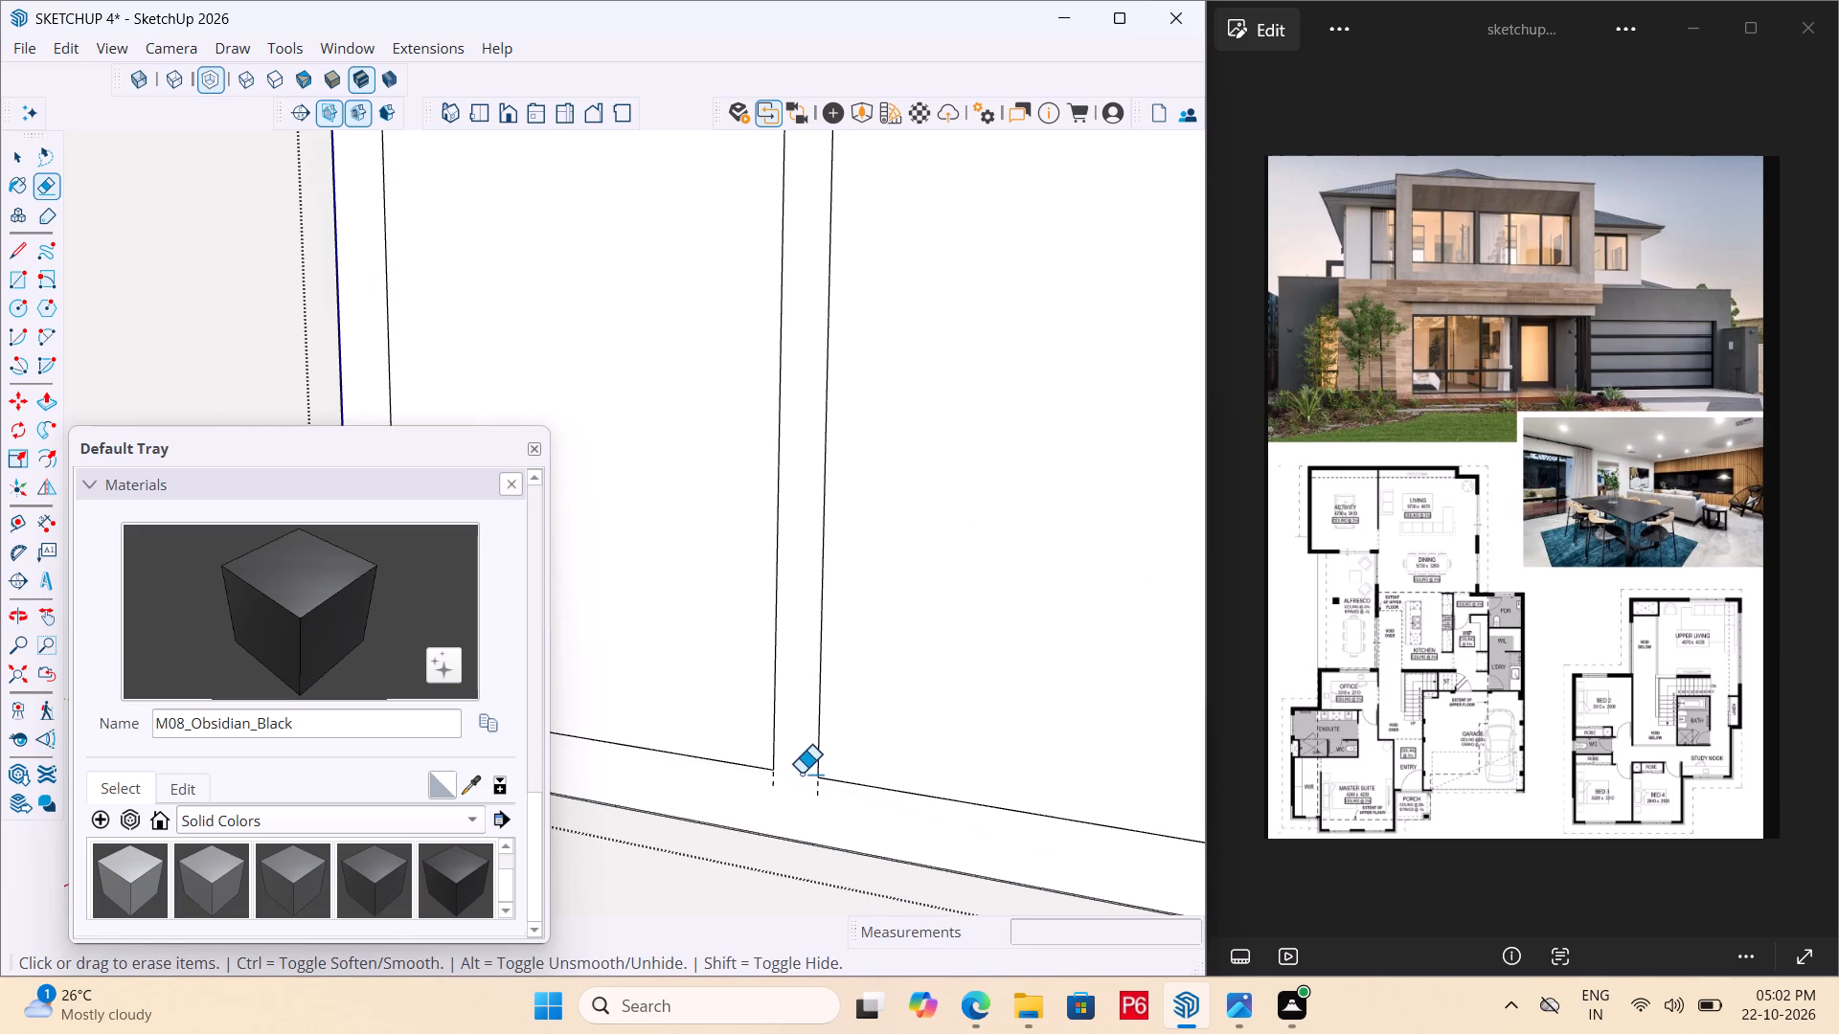
{"action": "scroll", "coordinate": [804, 780], "scroll_direction": "down", "scroll_amount": 13}
{"action": "scroll", "coordinate": [852, 416], "scroll_direction": "up", "scroll_amount": 6}
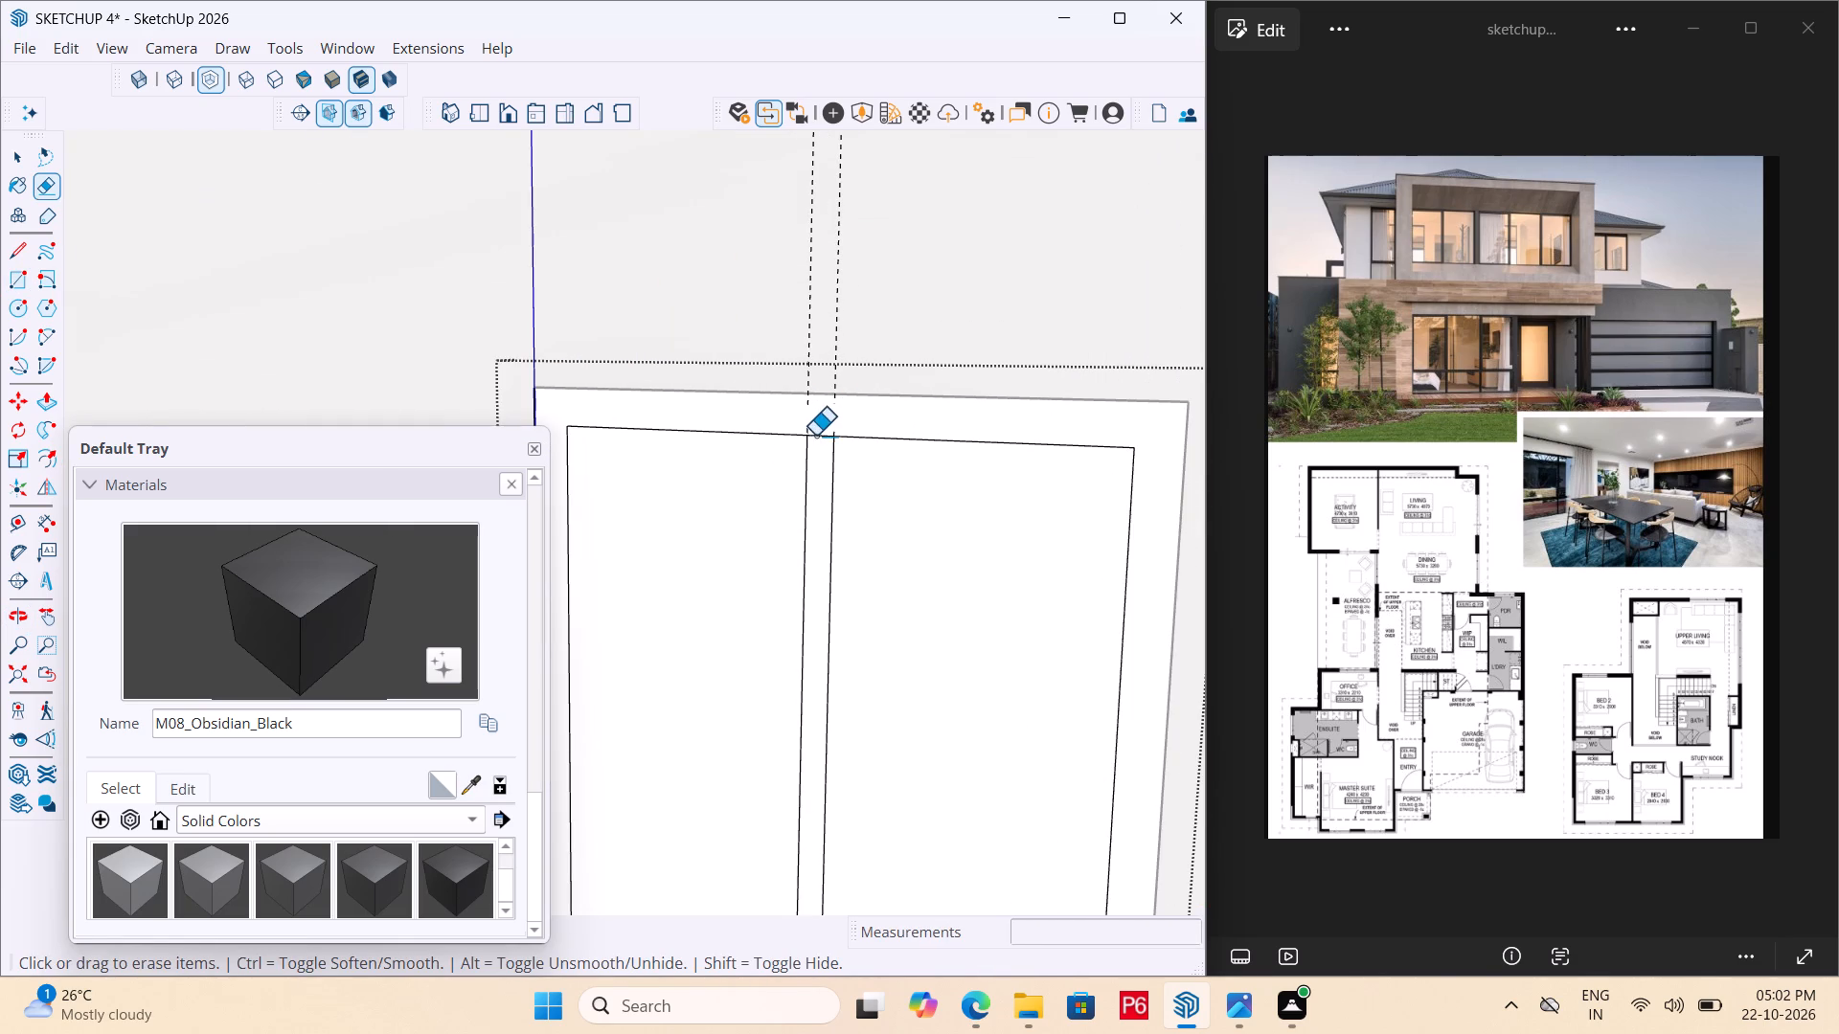
{"action": "double_click", "coordinate": [818, 436]}
{"action": "scroll", "coordinate": [784, 363], "scroll_direction": "down", "scroll_amount": 3}
{"action": "left_click_drag", "start_coordinate": [783, 322], "coordinate": [871, 315]}
{"action": "left_click", "coordinate": [871, 315]}
Paint the outer face of the window frame and mullion with M08_Obsidian_Black.
{"action": "scroll", "coordinate": [838, 260], "scroll_direction": "down", "scroll_amount": 5}
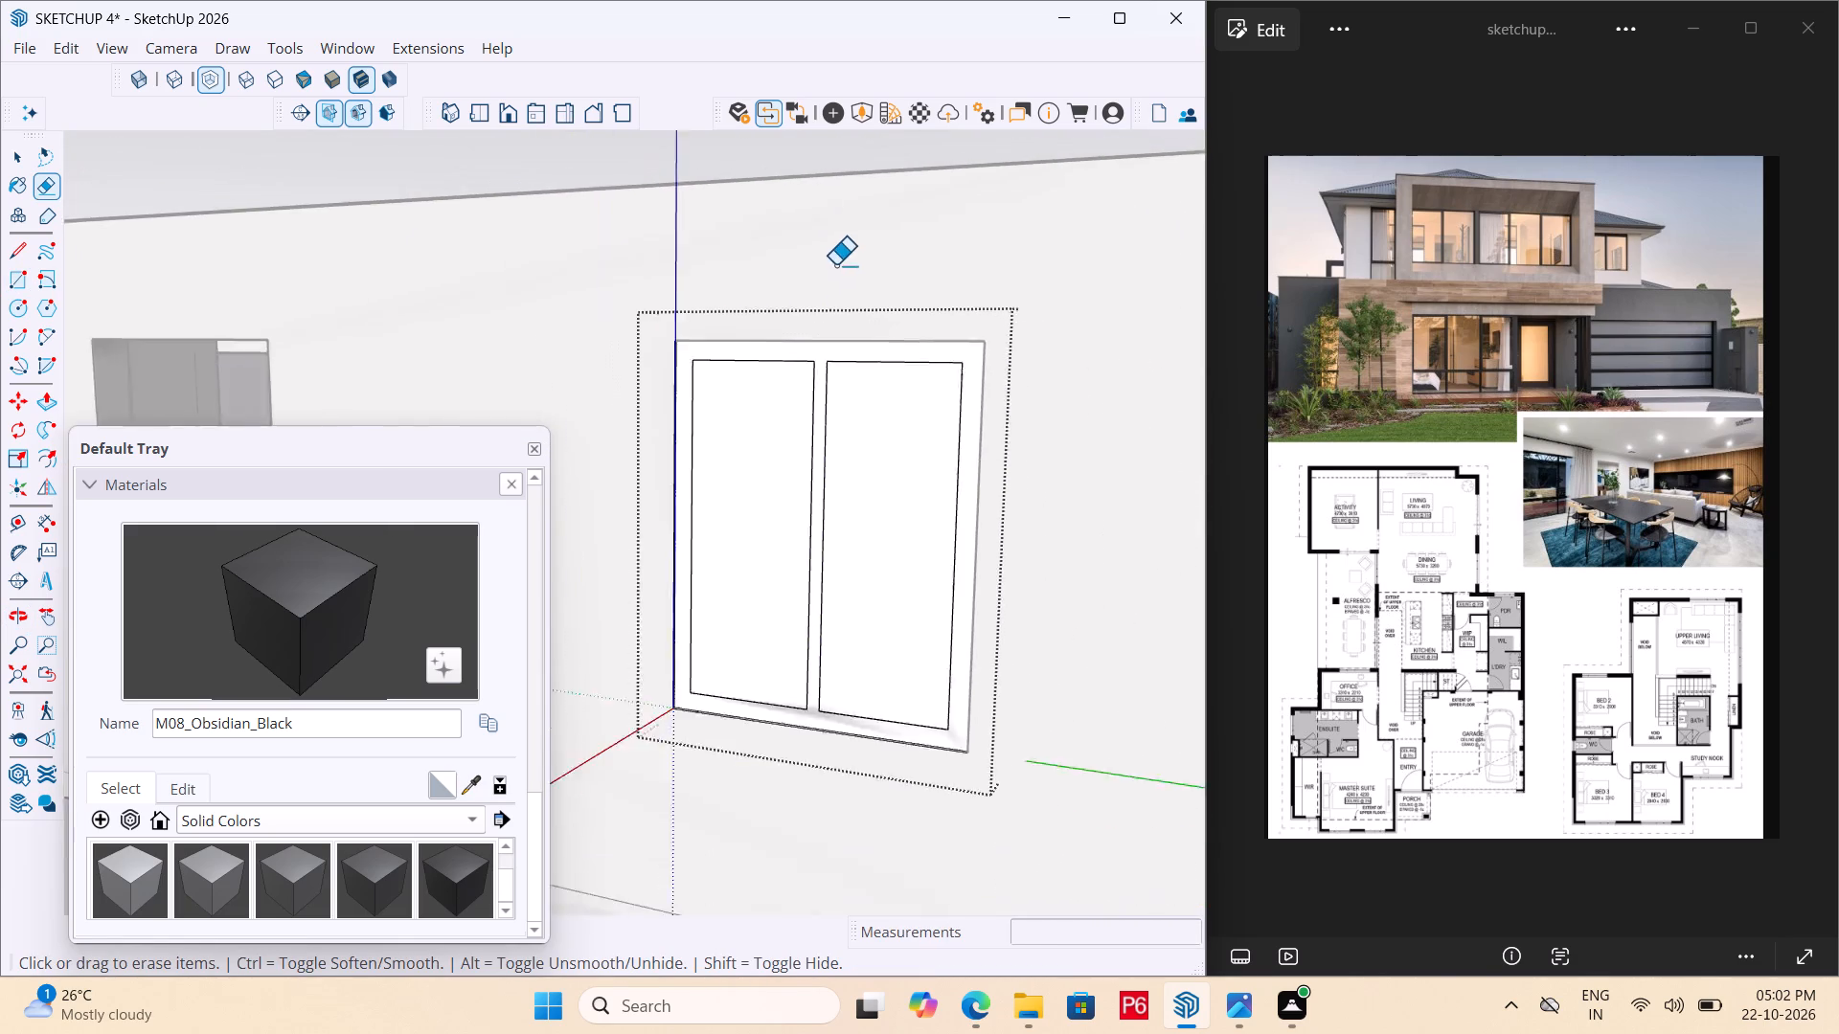
{"action": "scroll", "coordinate": [835, 265], "scroll_direction": "down", "scroll_amount": 2}
{"action": "scroll", "coordinate": [919, 315], "scroll_direction": "down", "scroll_amount": 6}
{"action": "middle_click_drag", "start_coordinate": [921, 374], "coordinate": [870, 434]}
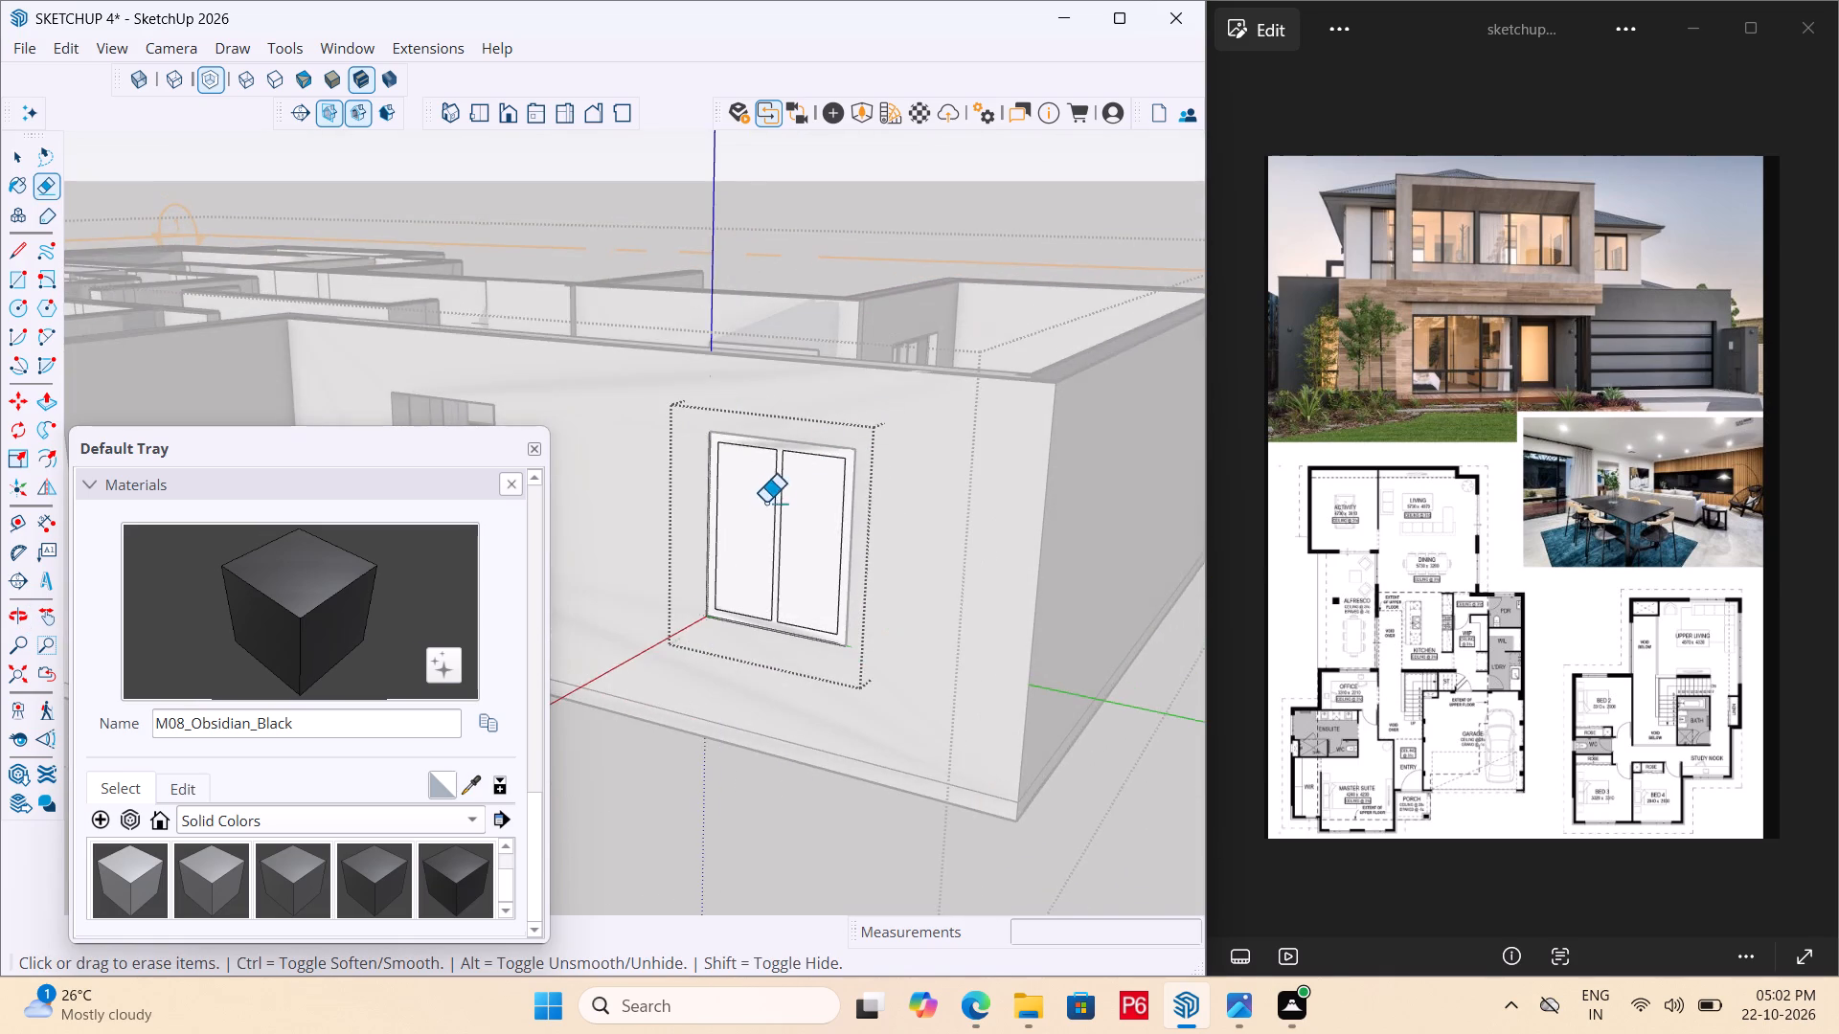
{"action": "scroll", "coordinate": [761, 511], "scroll_direction": "up", "scroll_amount": 10}
{"action": "key", "text": "b"}
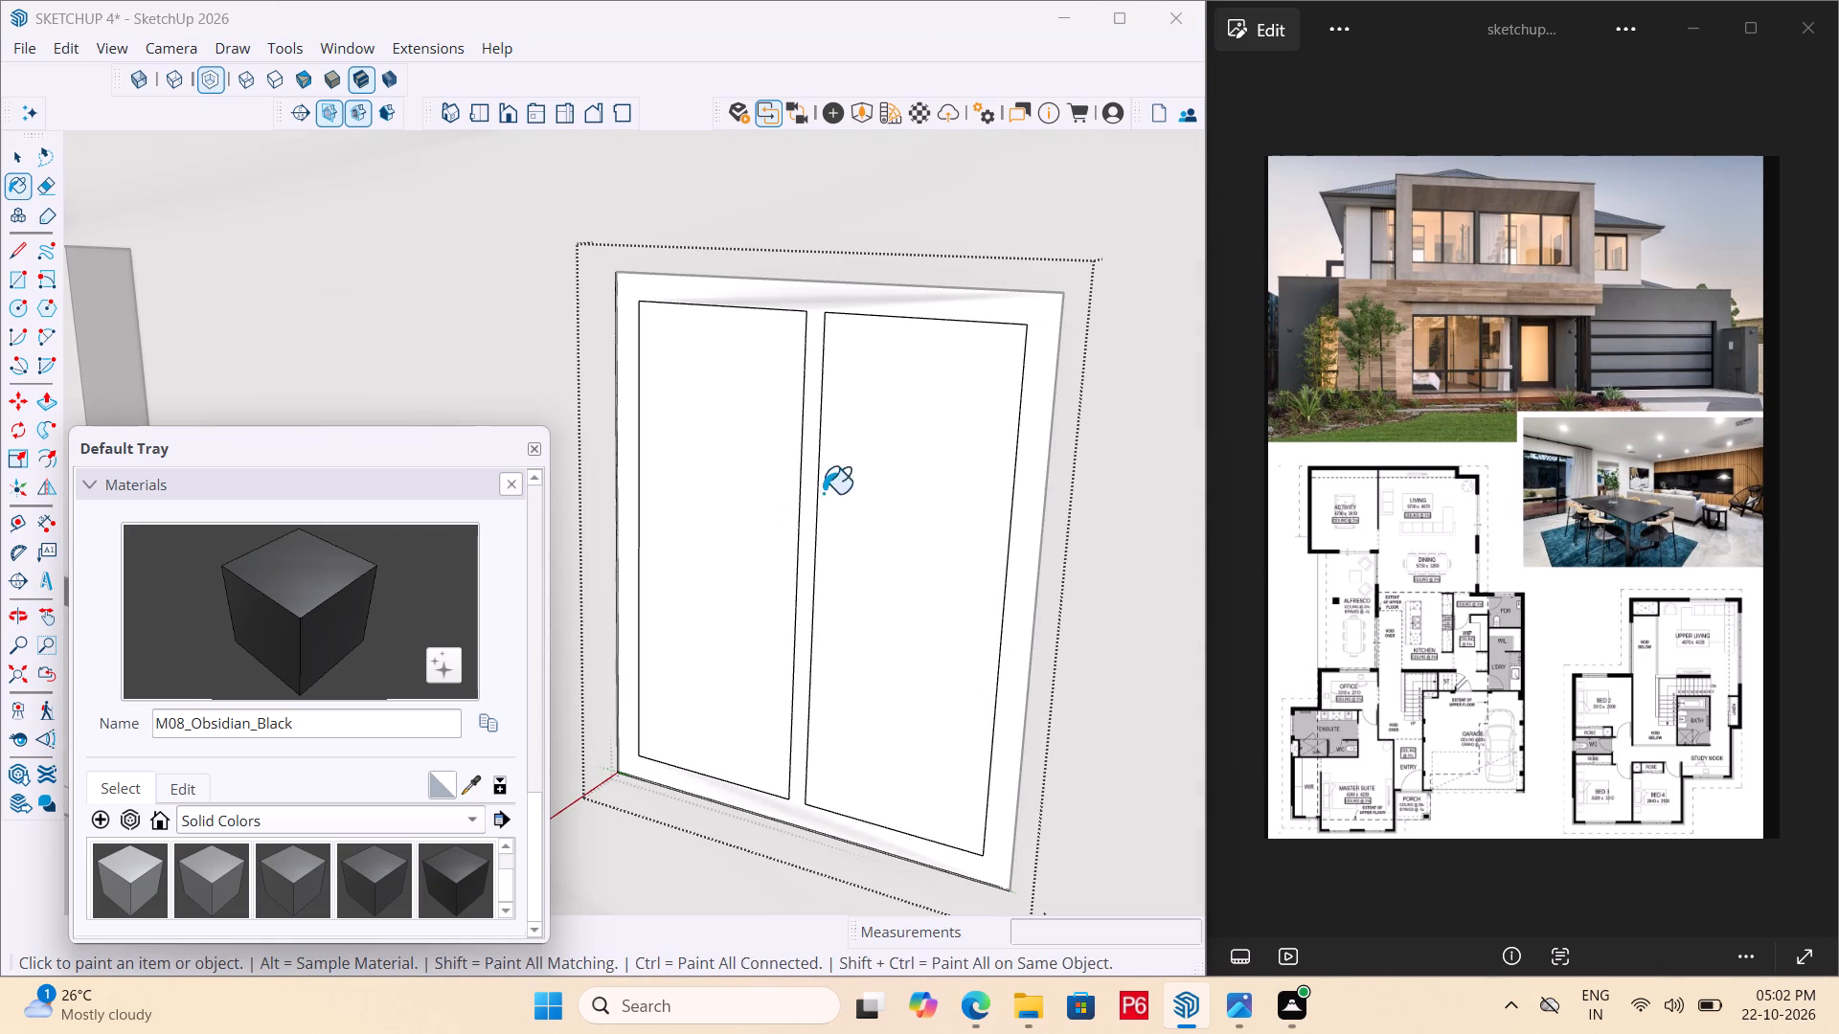
{"action": "double_click", "coordinate": [812, 521]}
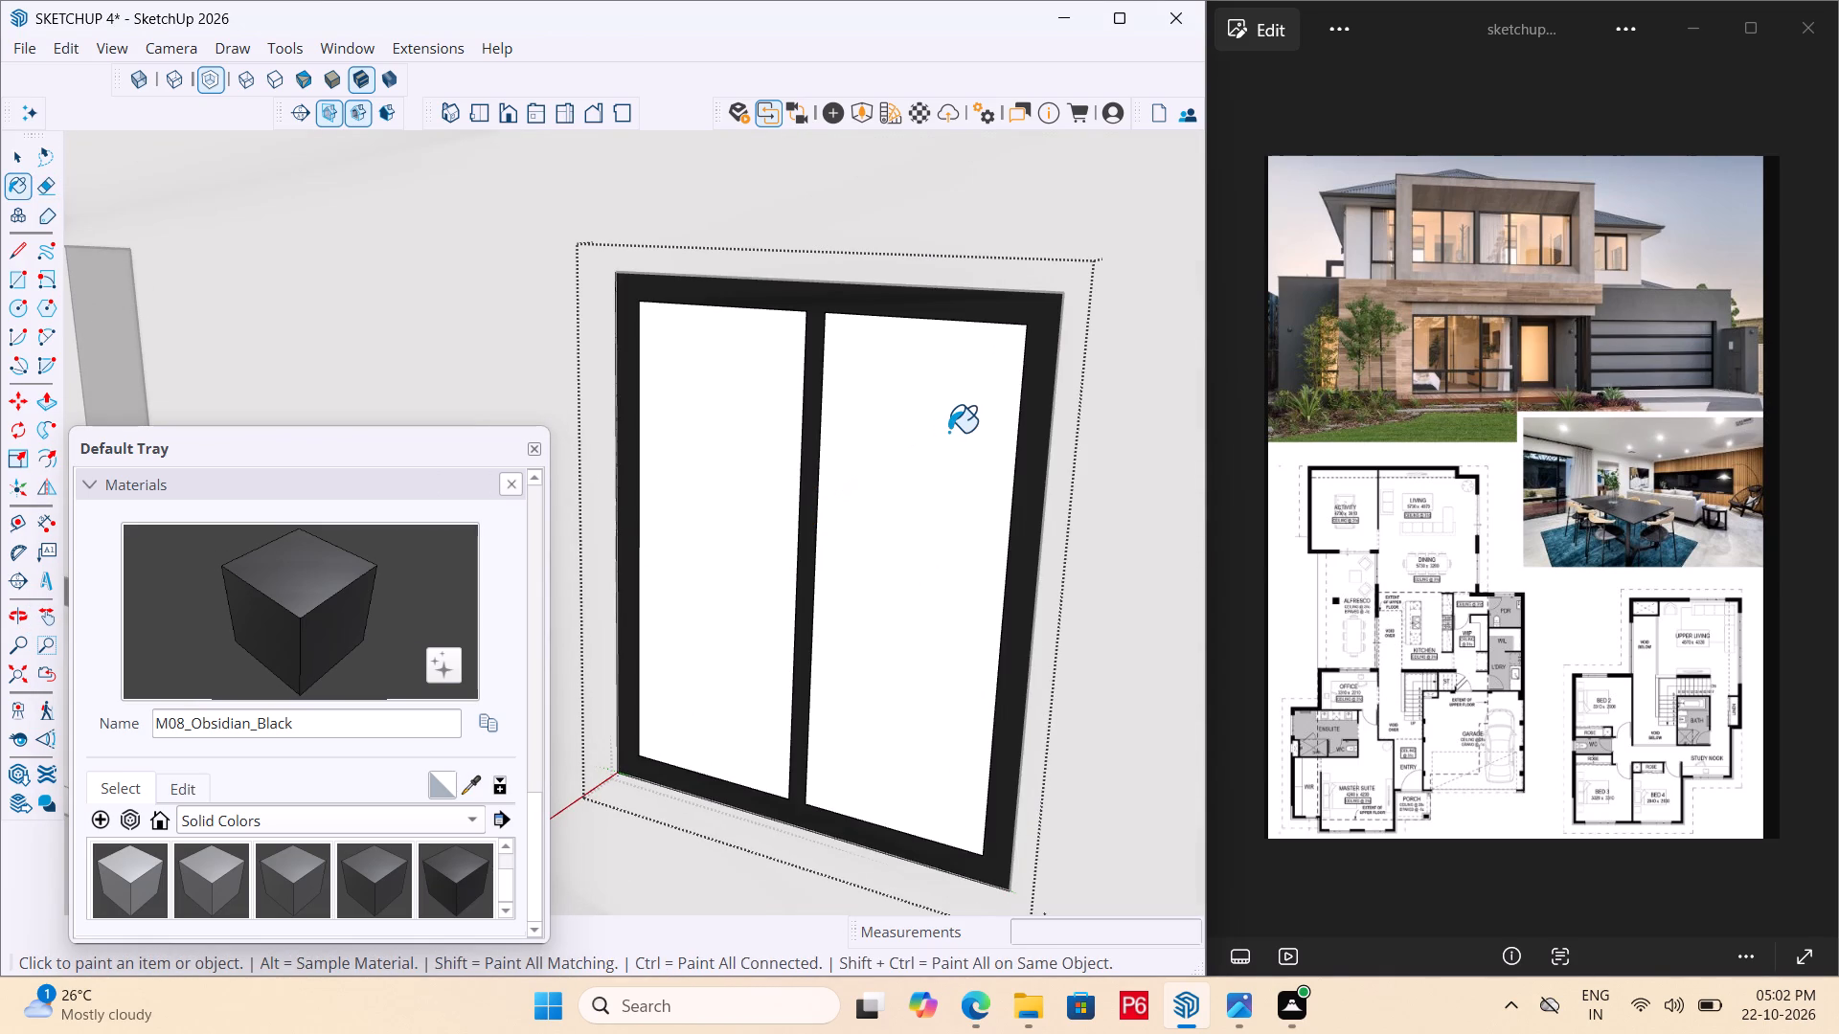
Delete the two pane faces on either side of the mullion to leave the frame open.
{"action": "key", "text": "space"}
{"action": "left_click", "coordinate": [925, 444]}
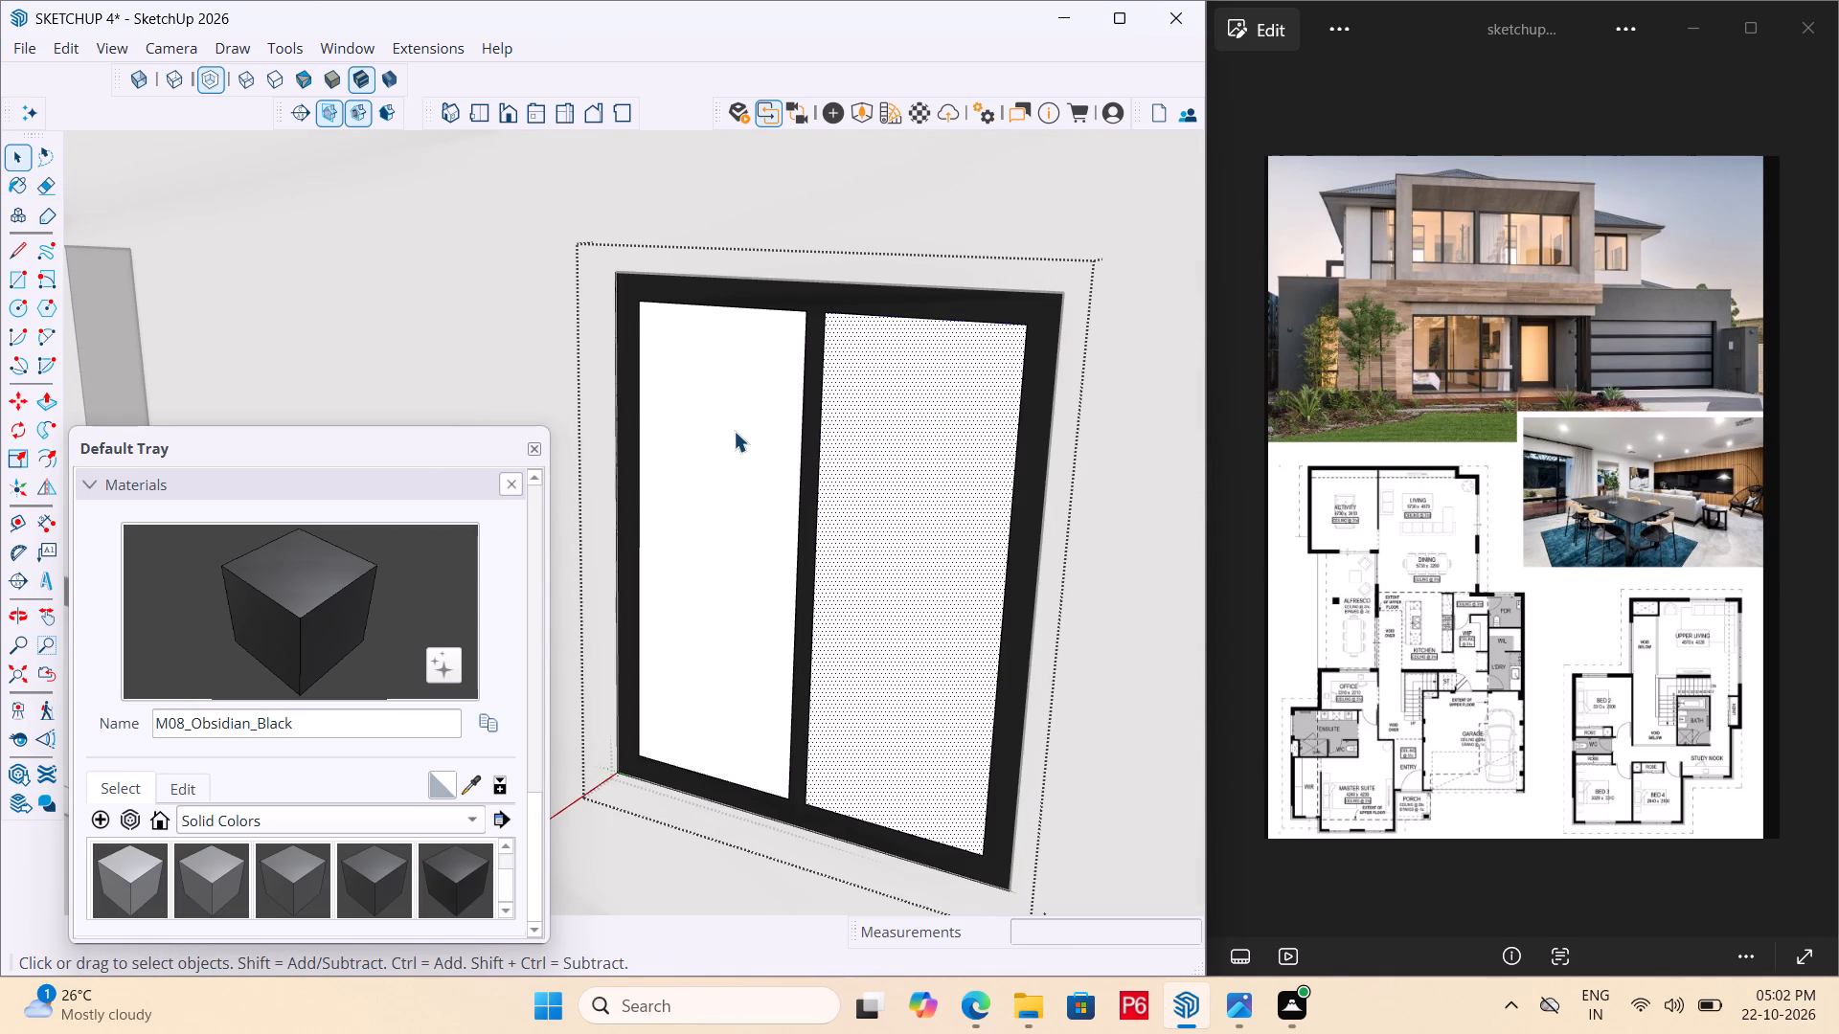
{"action": "scroll", "coordinate": [969, 385], "scroll_direction": "down", "scroll_amount": 1}
{"action": "middle_click_drag", "start_coordinate": [963, 400], "coordinate": [1127, 617]}
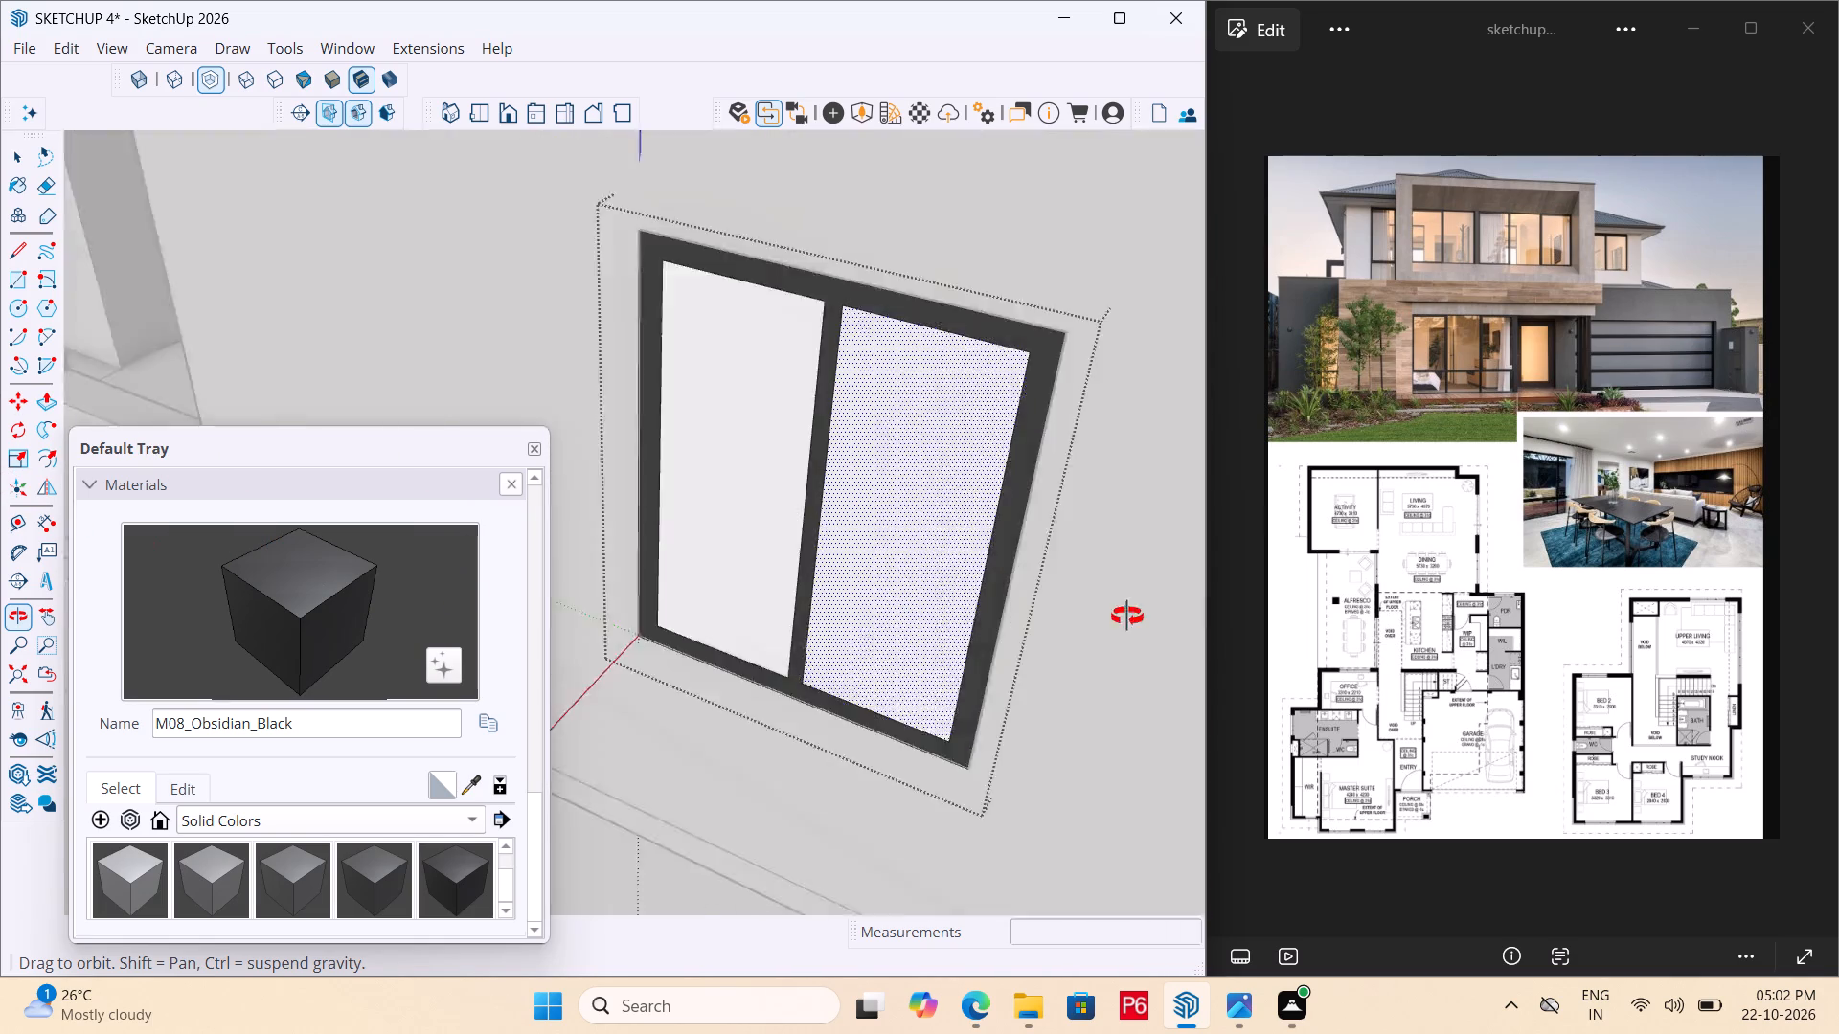
{"action": "middle_click_drag", "start_coordinate": [1127, 617], "coordinate": [1323, 560]}
{"action": "key", "text": "Delete"}
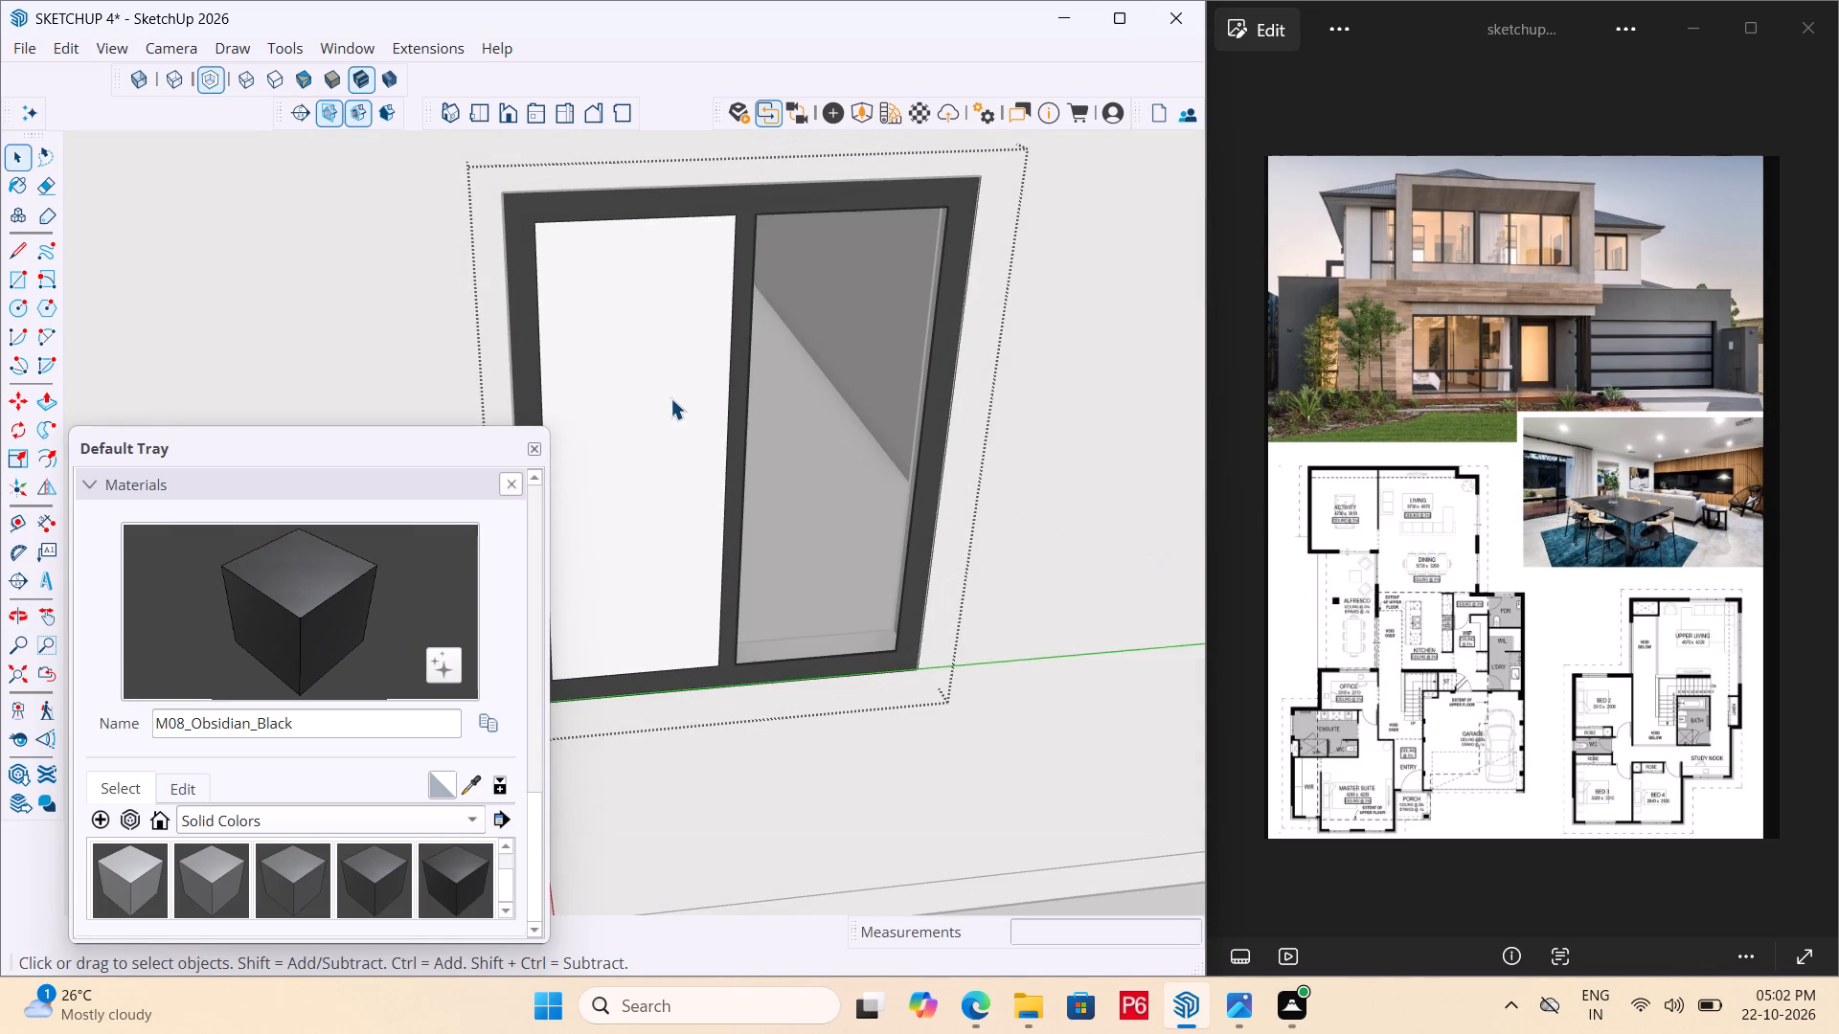
{"action": "left_click", "coordinate": [670, 398]}
{"action": "key", "text": "Delete"}
Paint the room-side face of the window frame and mullion with M08_Obsidian_Black.
{"action": "scroll", "coordinate": [955, 374], "scroll_direction": "down", "scroll_amount": 3}
{"action": "middle_click_drag", "start_coordinate": [955, 405], "coordinate": [563, 269]}
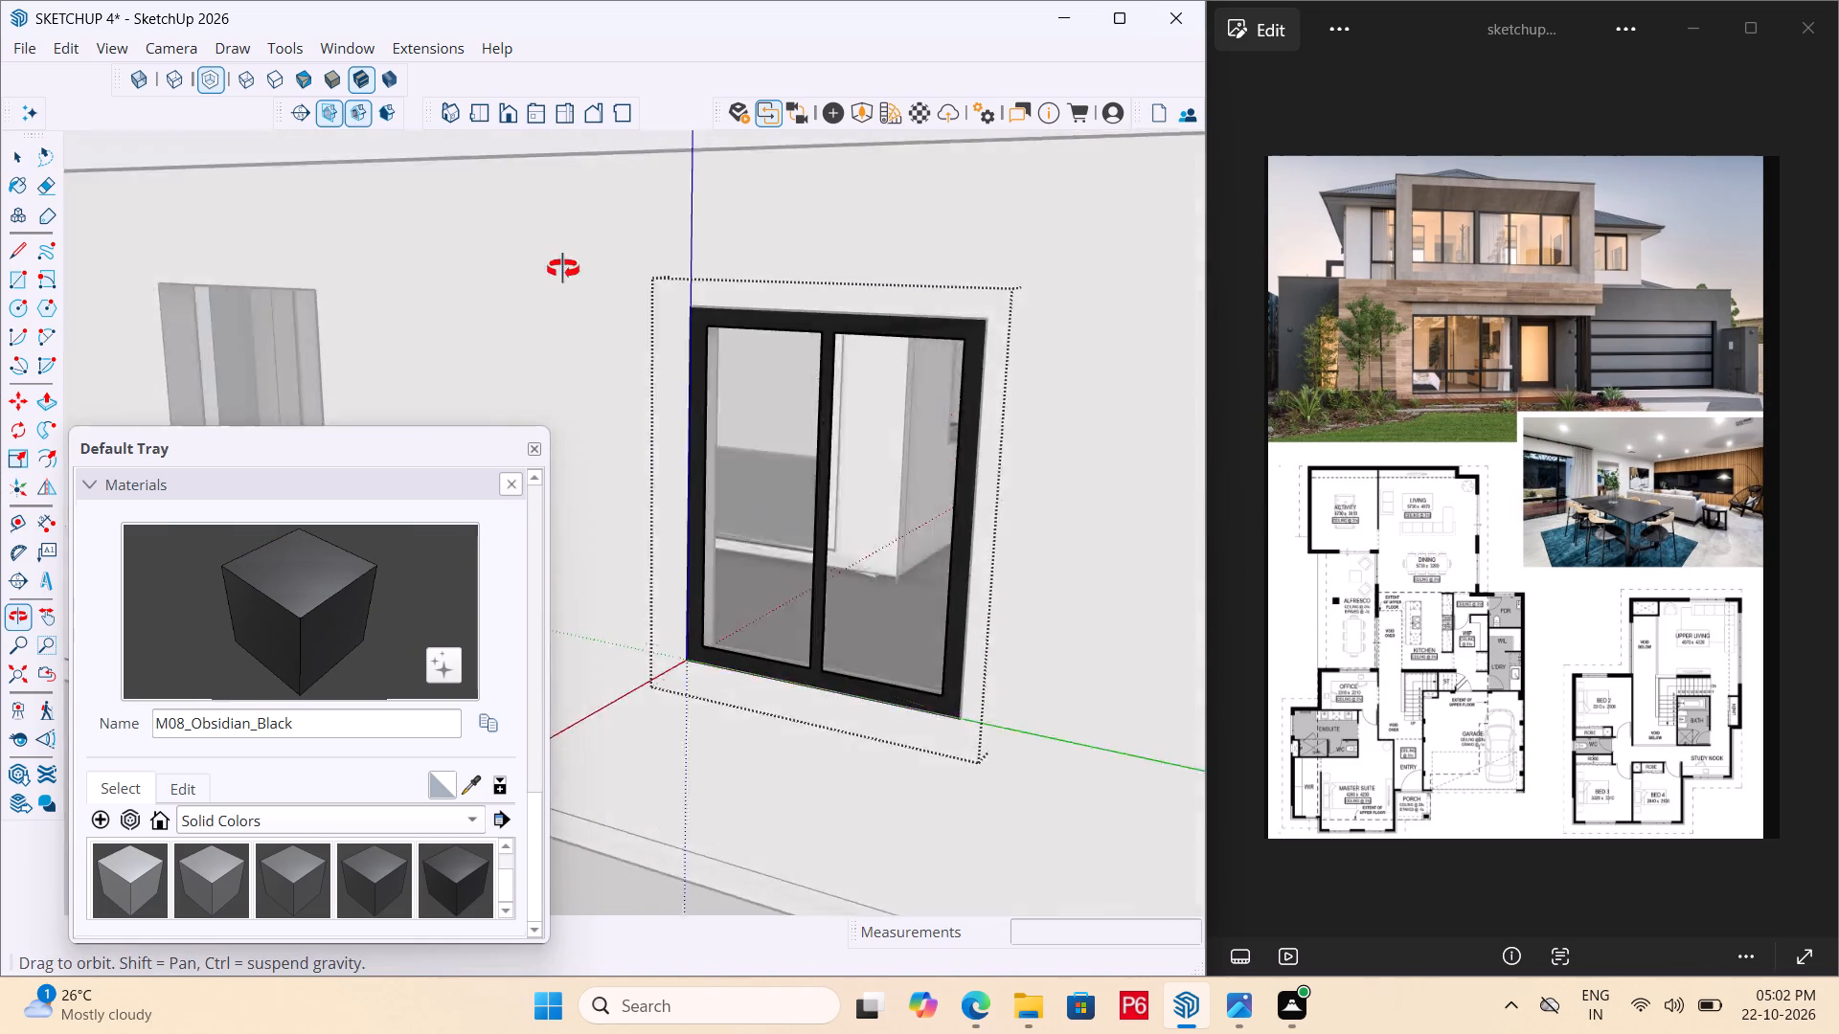
{"action": "middle_click_drag", "start_coordinate": [563, 269], "coordinate": [3, 436]}
{"action": "scroll", "coordinate": [945, 470], "scroll_direction": "down", "scroll_amount": 5}
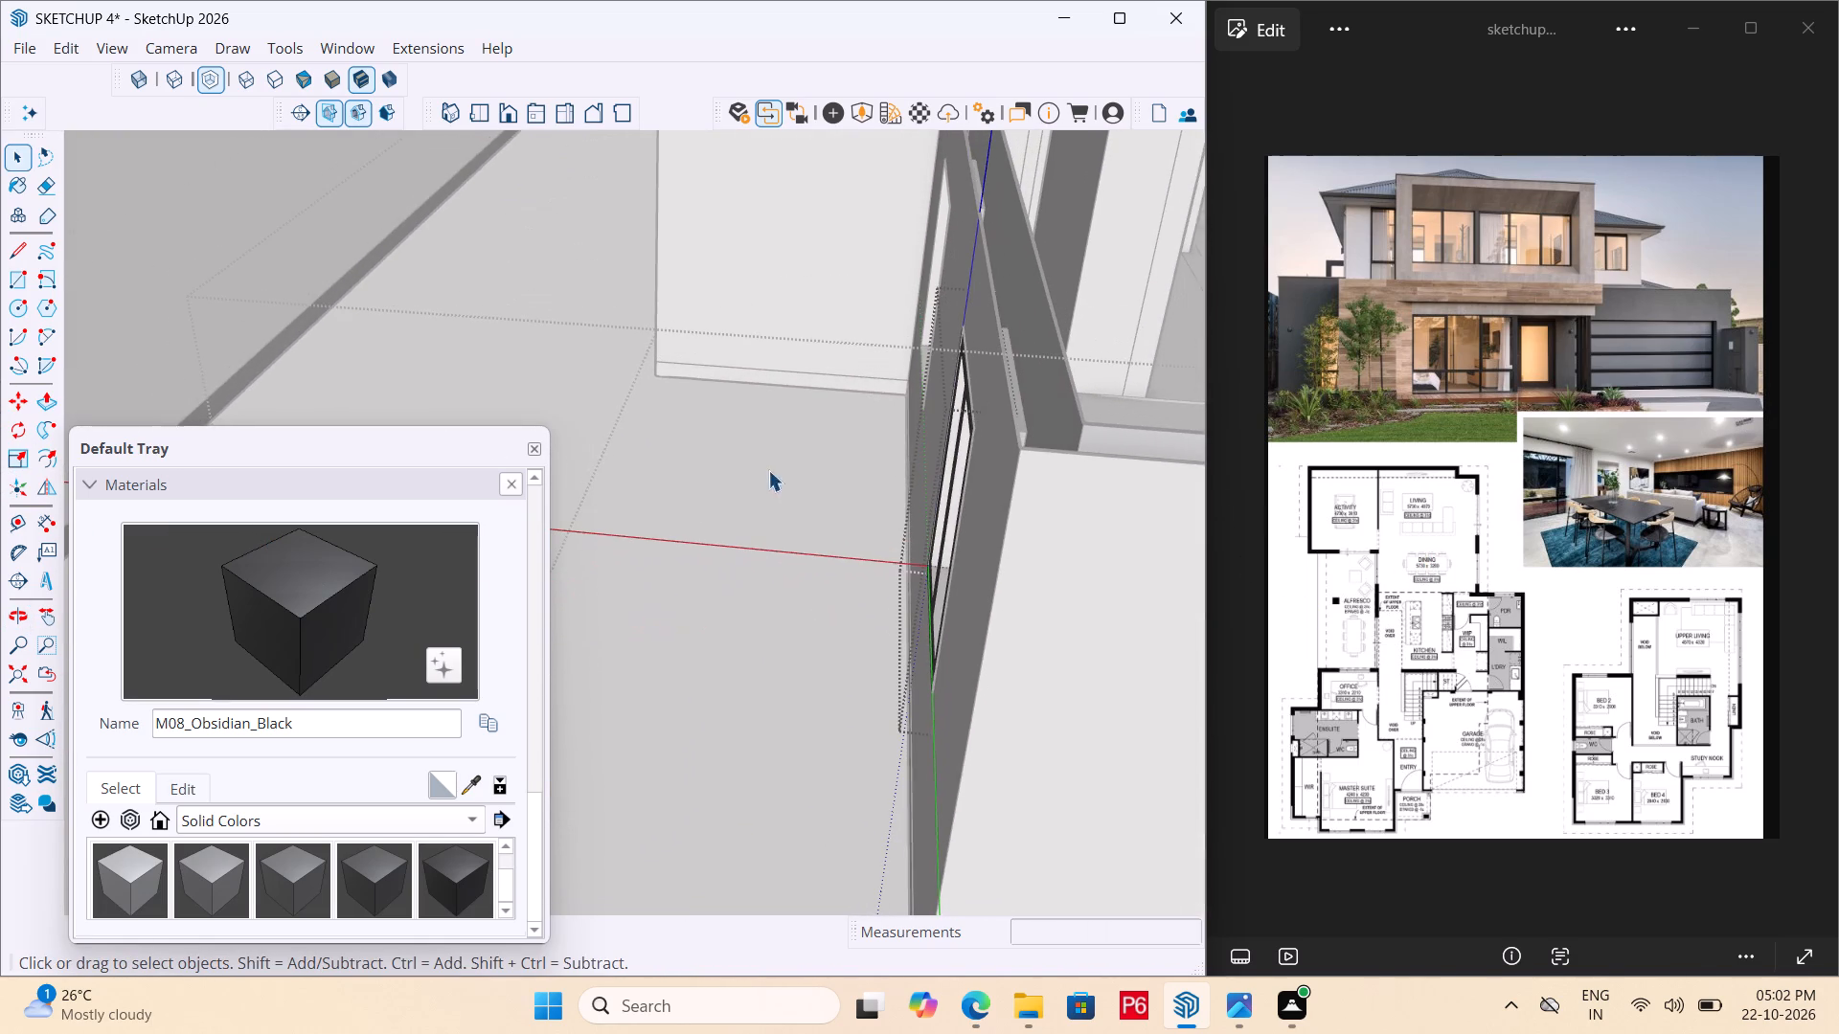
{"action": "middle_click_drag", "start_coordinate": [1484, 419], "coordinate": [1154, 394]}
{"action": "scroll", "coordinate": [1120, 385], "scroll_direction": "down", "scroll_amount": 1}
{"action": "middle_click_drag", "start_coordinate": [1109, 385], "coordinate": [983, 381]}
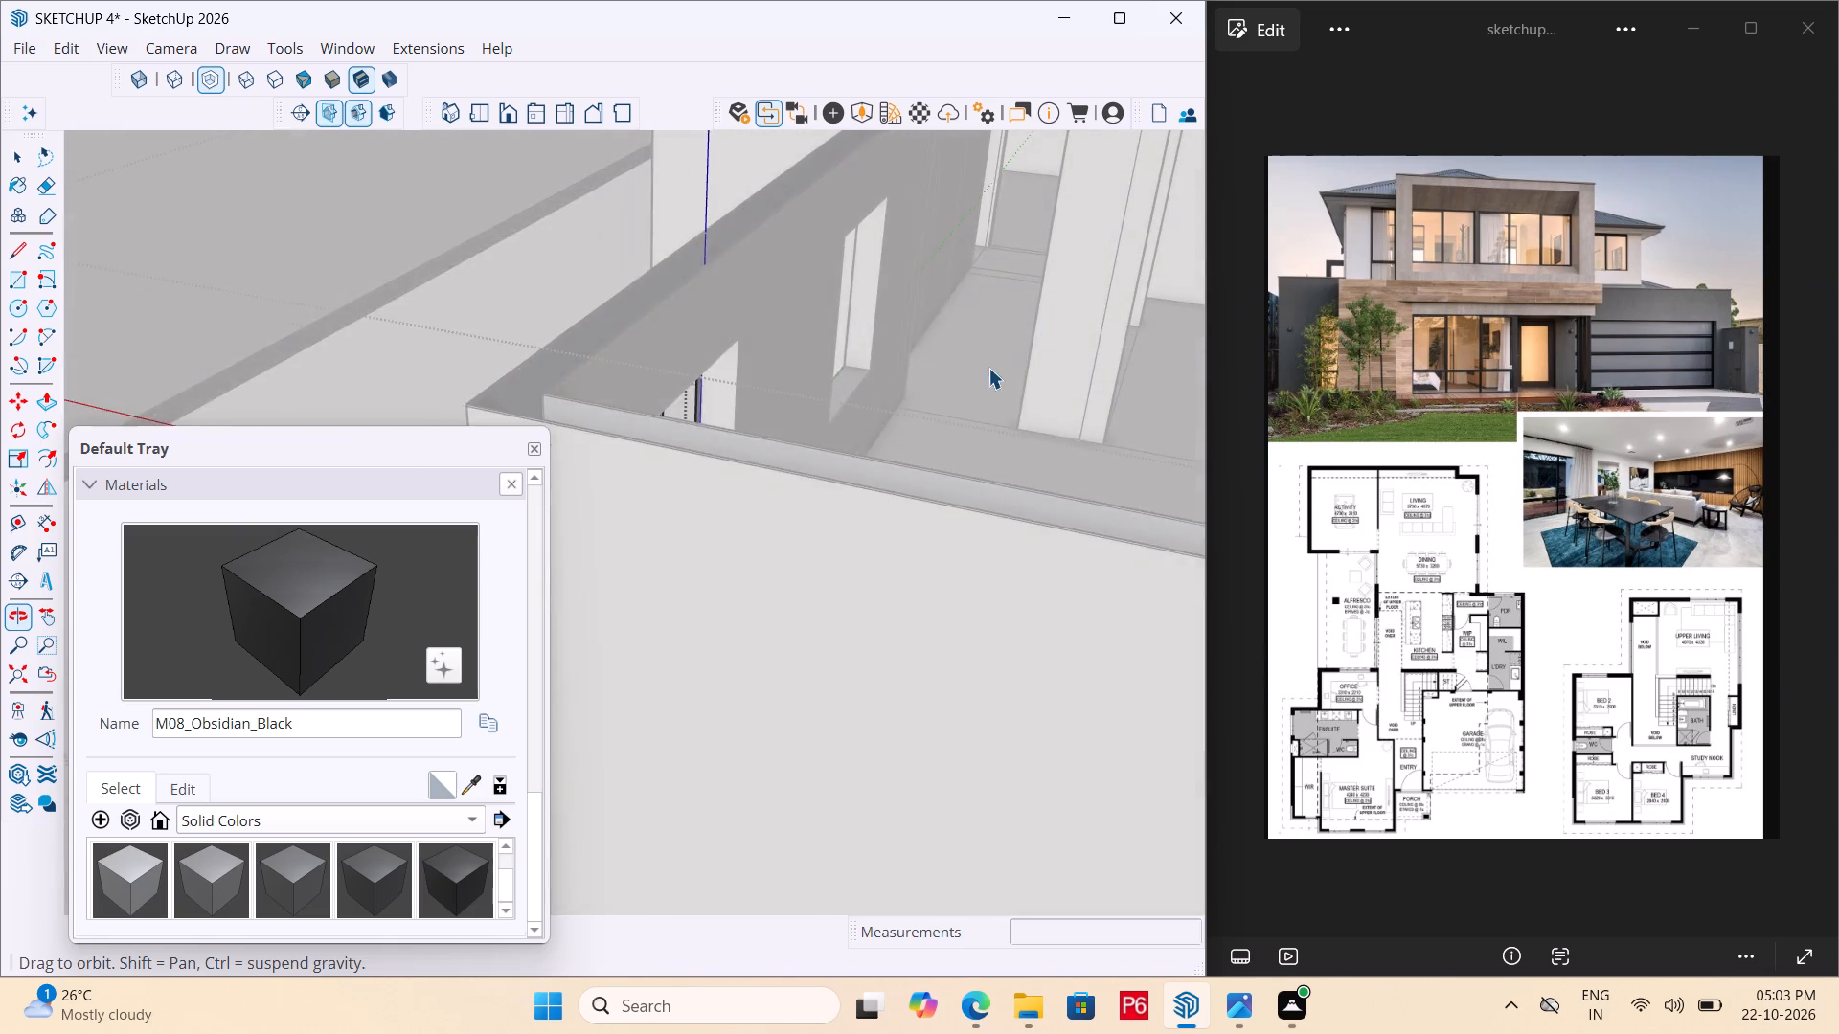
{"action": "scroll", "coordinate": [1060, 305], "scroll_direction": "down", "scroll_amount": 4}
{"action": "middle_click_drag", "start_coordinate": [847, 353], "coordinate": [636, 389]}
{"action": "scroll", "coordinate": [815, 347], "scroll_direction": "up", "scroll_amount": 6}
{"action": "scroll", "coordinate": [1187, 308], "scroll_direction": "down", "scroll_amount": 4}
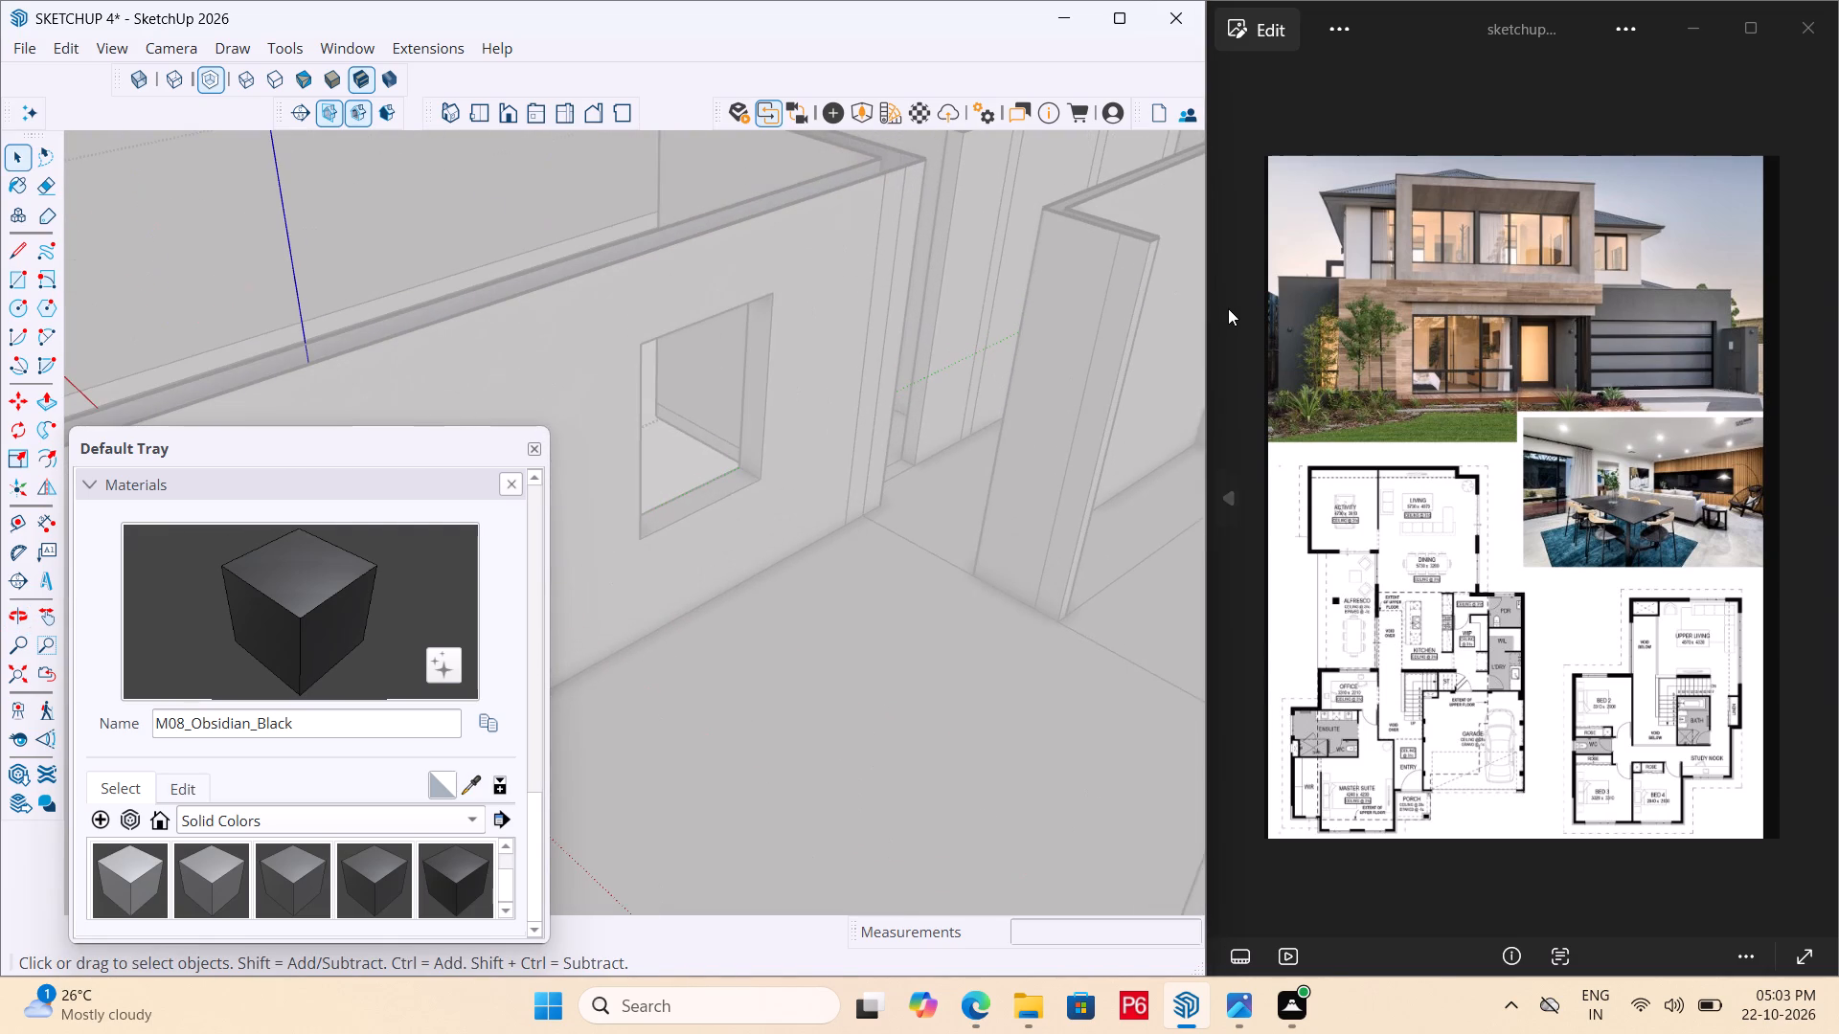
{"action": "scroll", "coordinate": [1228, 308], "scroll_direction": "down", "scroll_amount": 8}
{"action": "scroll", "coordinate": [1074, 335], "scroll_direction": "down", "scroll_amount": 11}
{"action": "scroll", "coordinate": [790, 420], "scroll_direction": "up", "scroll_amount": 6}
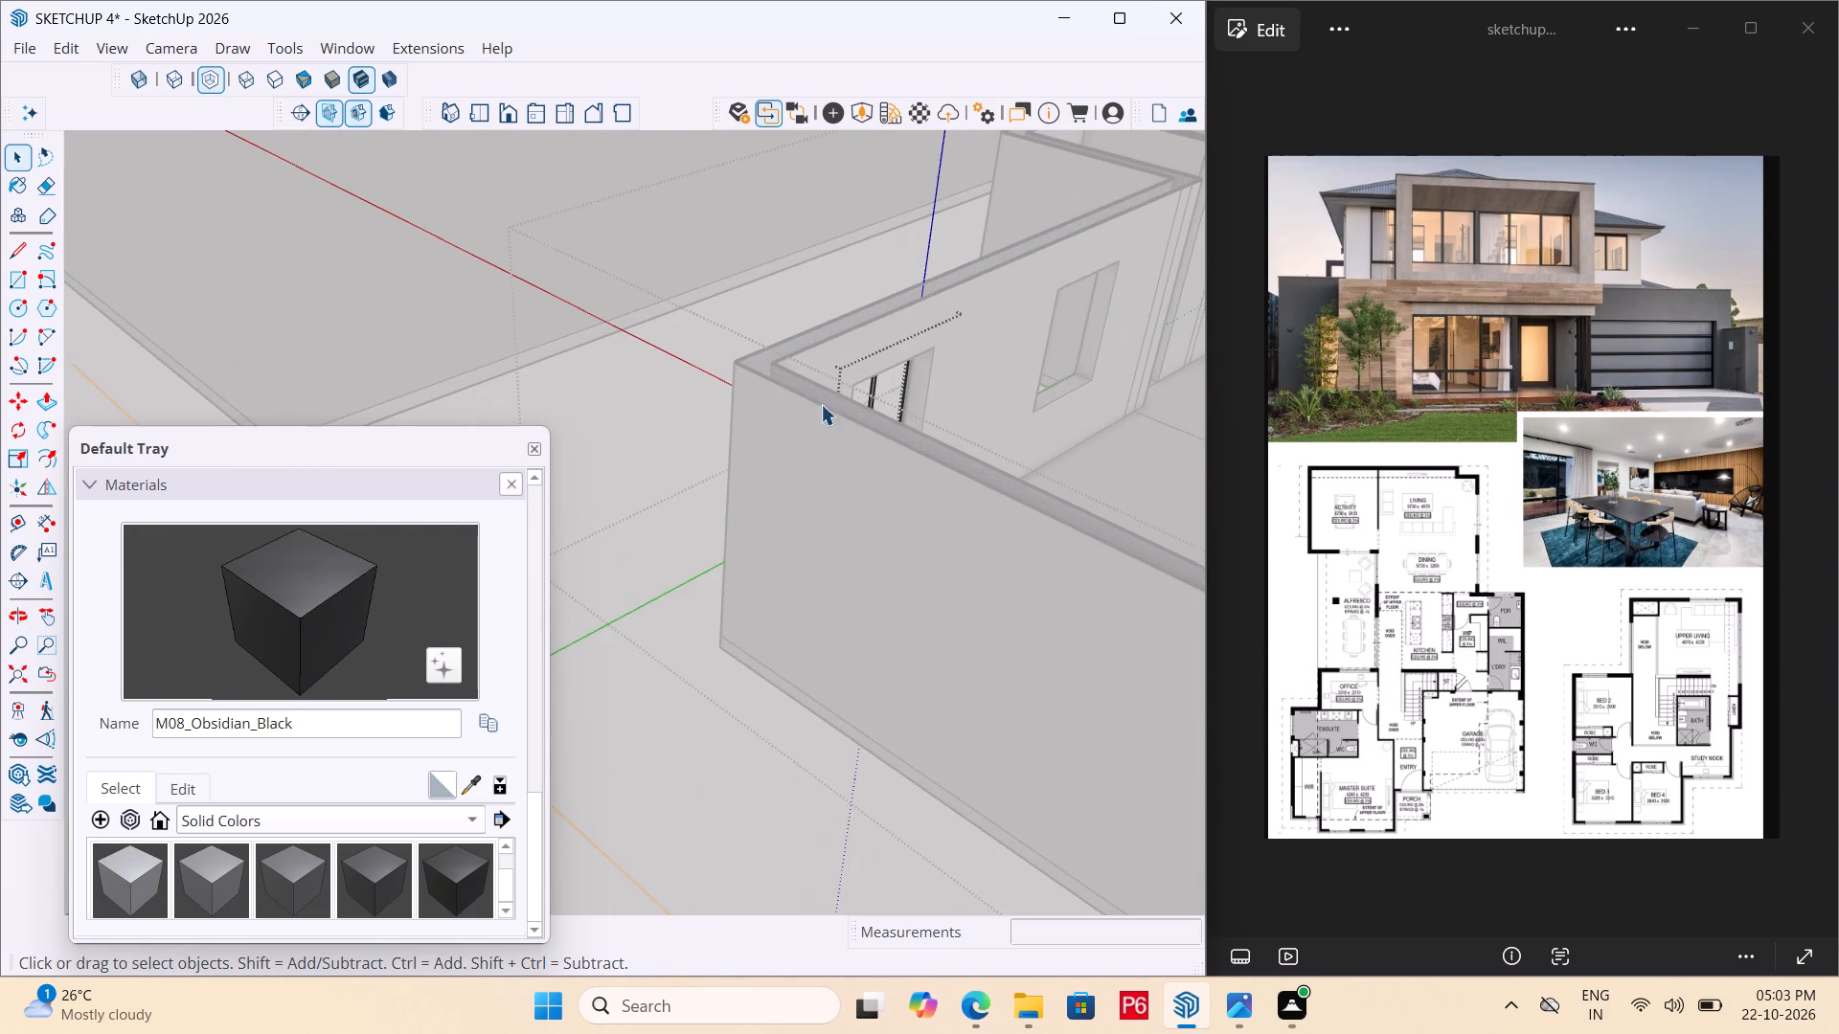
{"action": "middle_click_drag", "start_coordinate": [773, 388], "coordinate": [612, 428]}
{"action": "scroll", "coordinate": [828, 488], "scroll_direction": "up", "scroll_amount": 13}
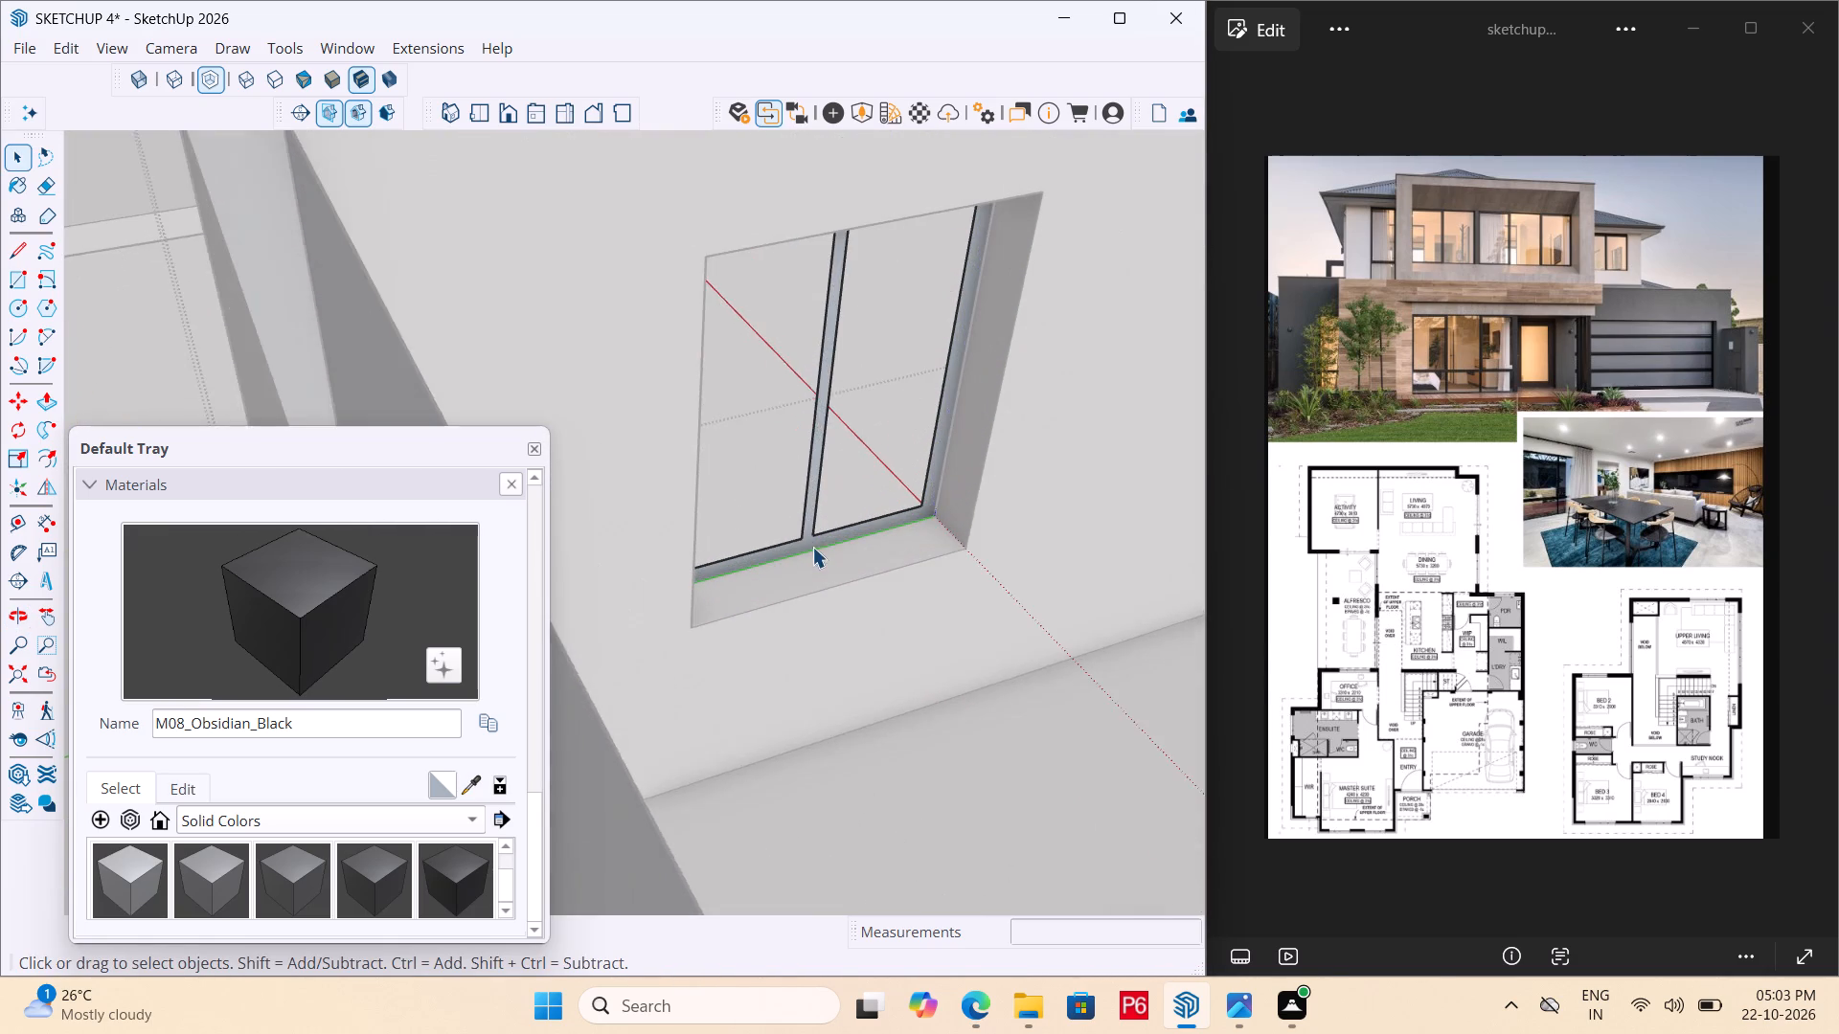
{"action": "scroll", "coordinate": [812, 531], "scroll_direction": "up", "scroll_amount": 4}
{"action": "left_click", "coordinate": [809, 543]}
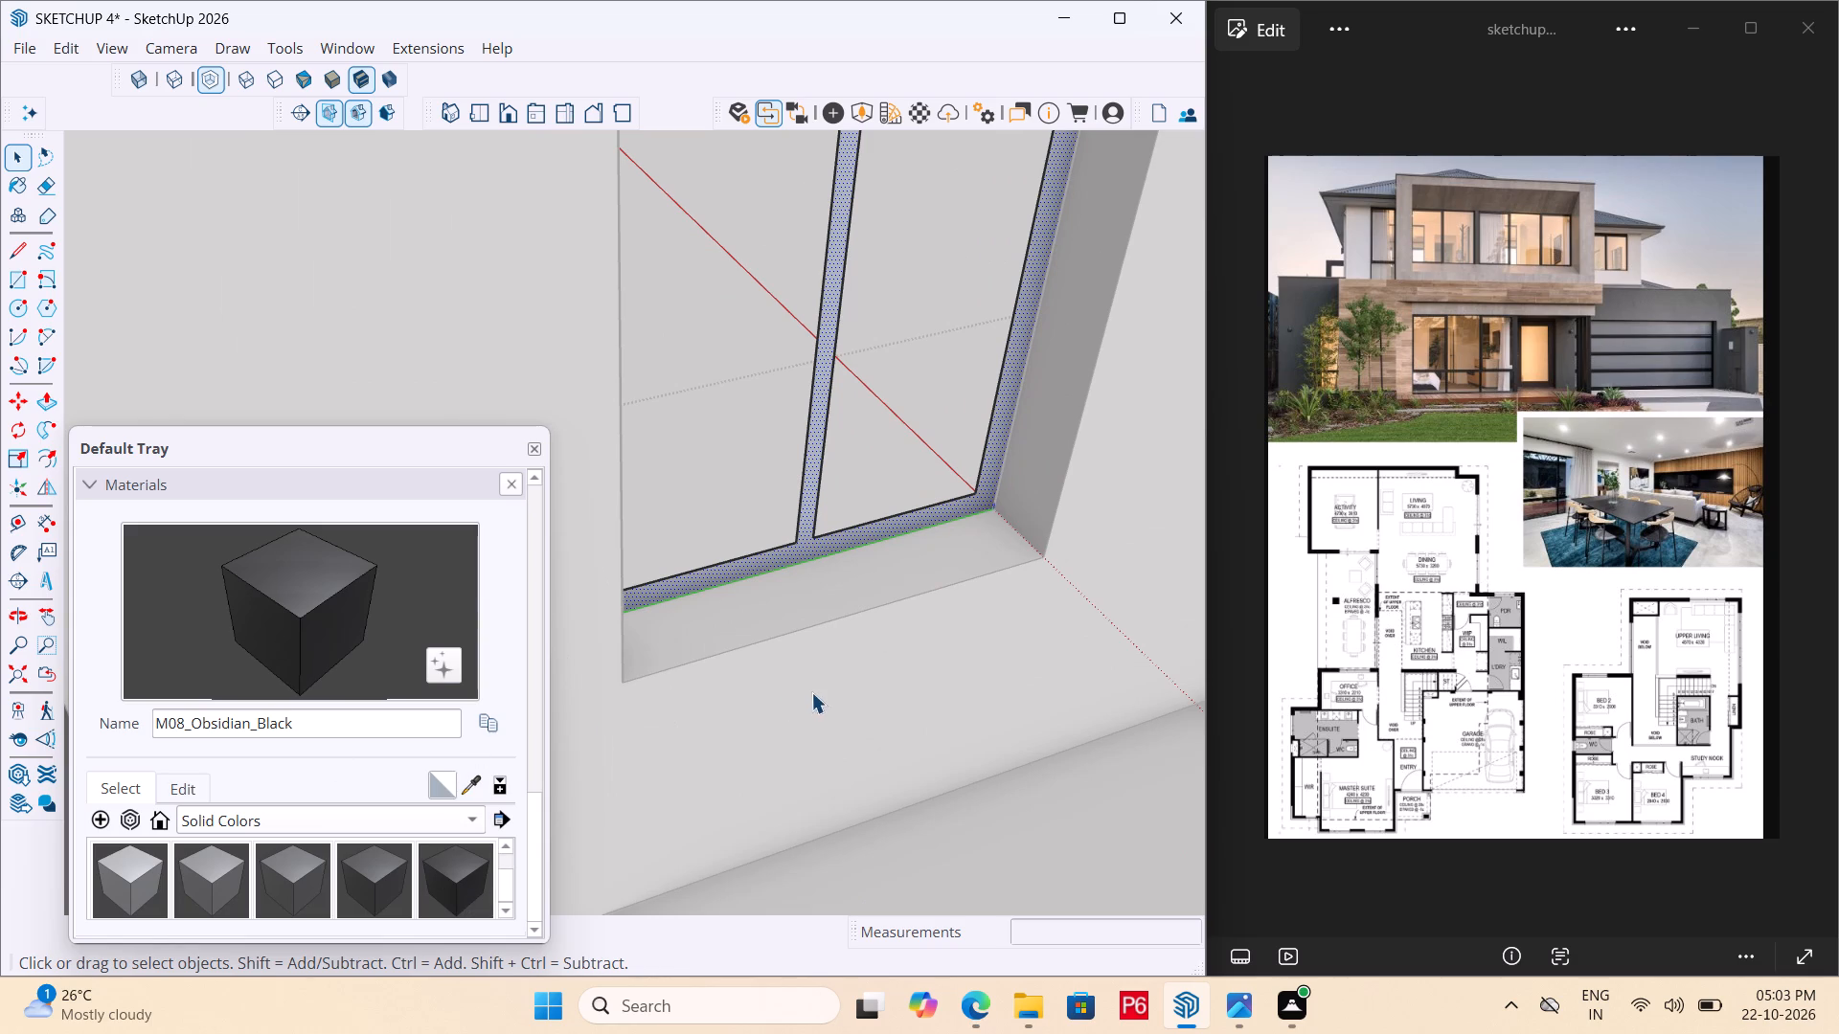
{"action": "key", "text": "b"}
{"action": "left_click", "coordinate": [913, 521]}
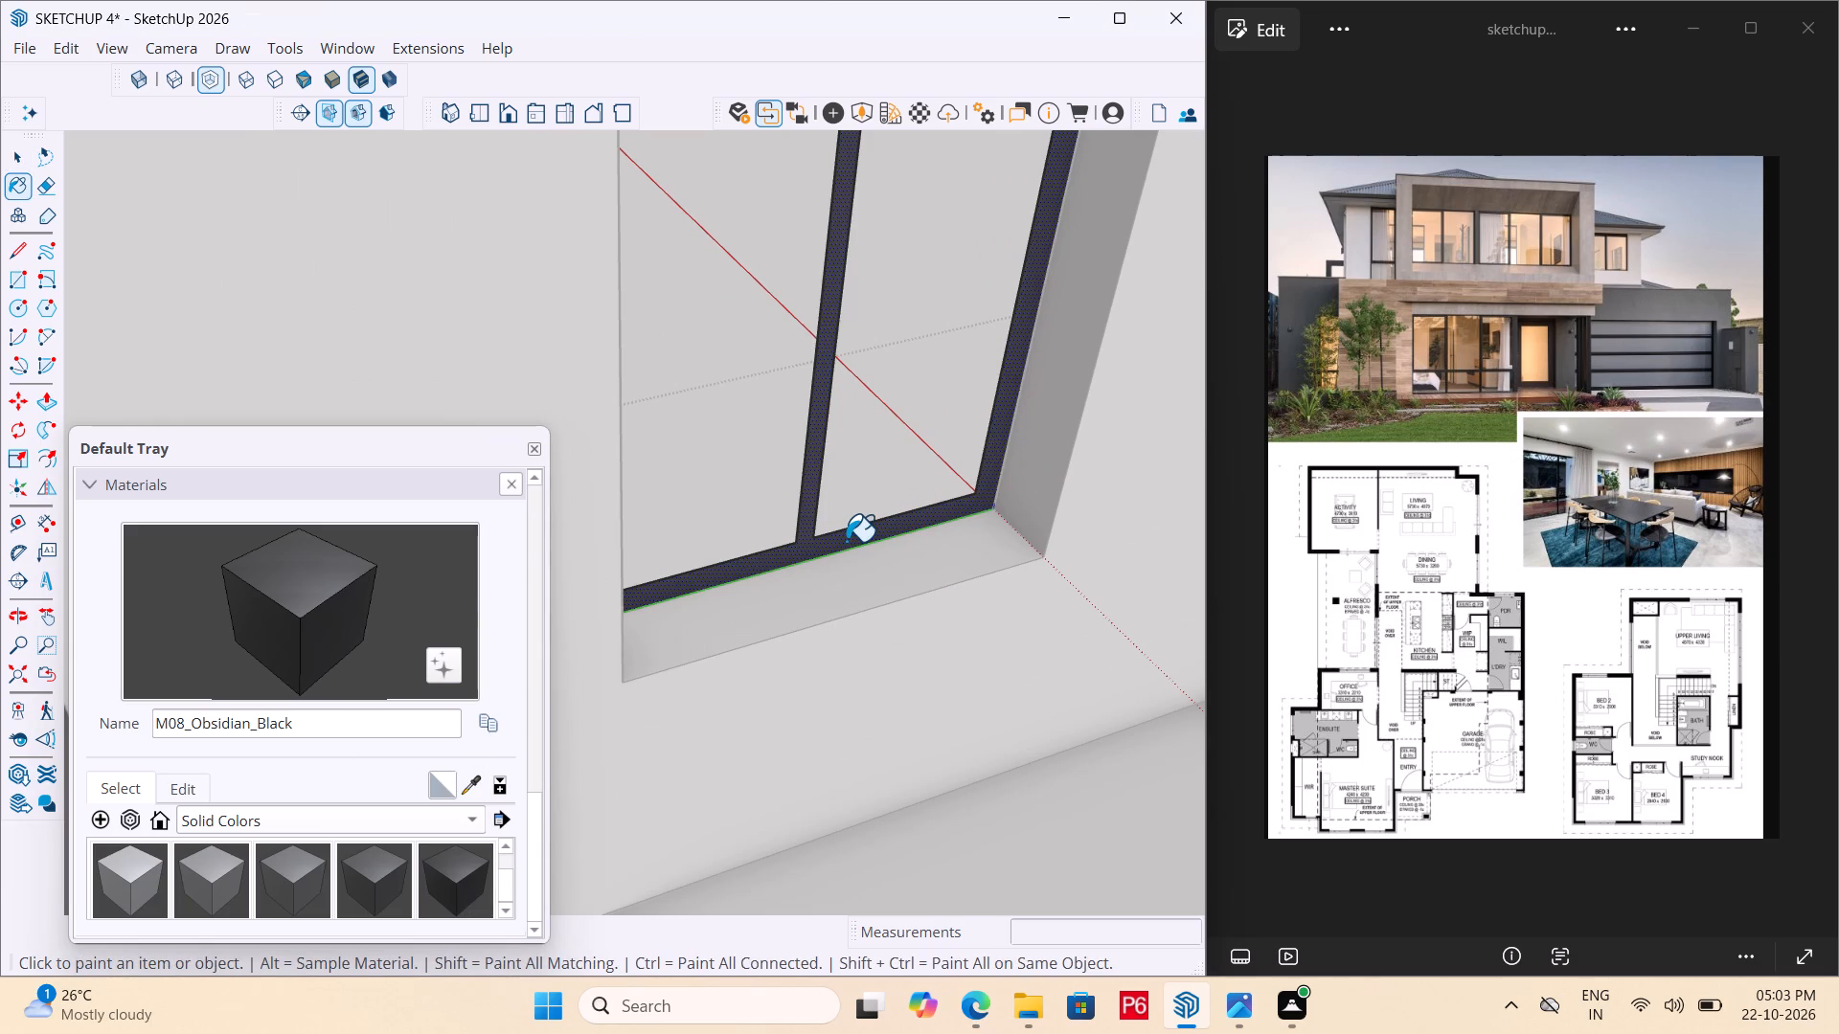
Push/Pull the frame's room-side face 4 3/8" to give the window frame depth, and exit the group.
{"action": "key", "text": "p"}
{"action": "left_click", "coordinate": [812, 539]}
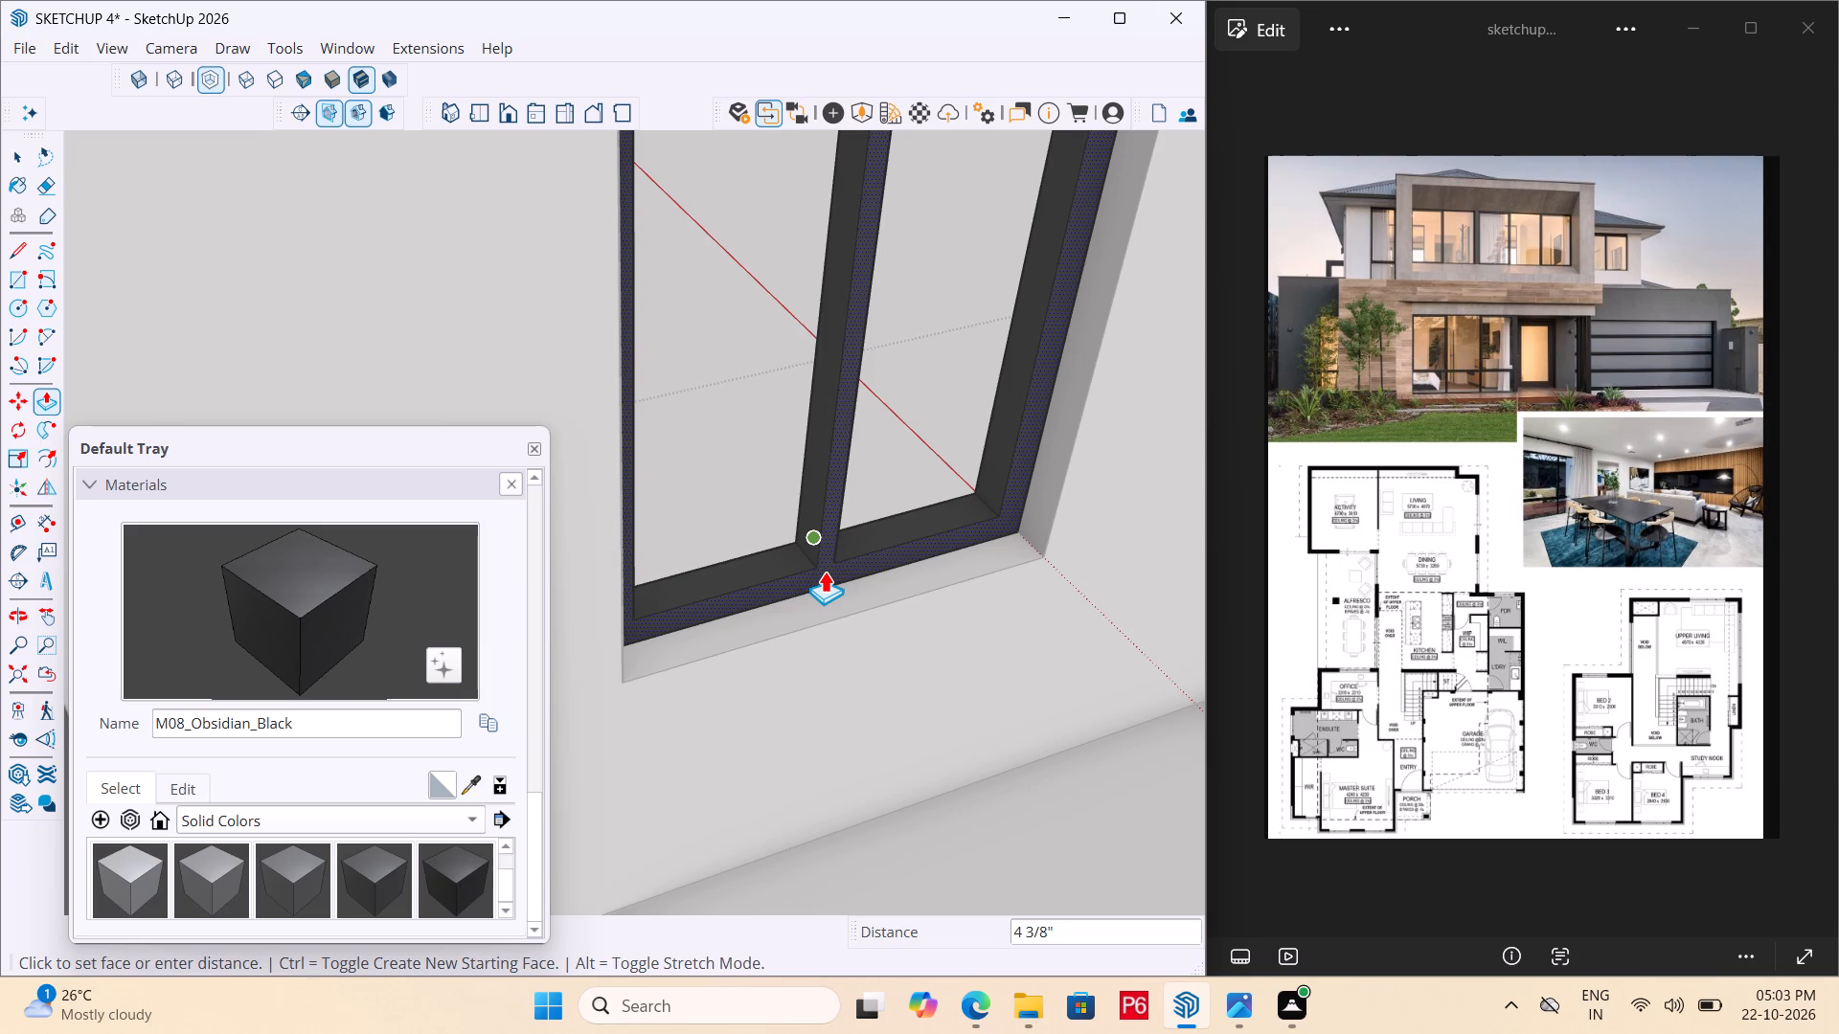
{"action": "left_click", "coordinate": [825, 571]}
{"action": "scroll", "coordinate": [677, 572], "scroll_direction": "down", "scroll_amount": 6}
{"action": "middle_click_drag", "start_coordinate": [595, 569], "coordinate": [1611, 660]}
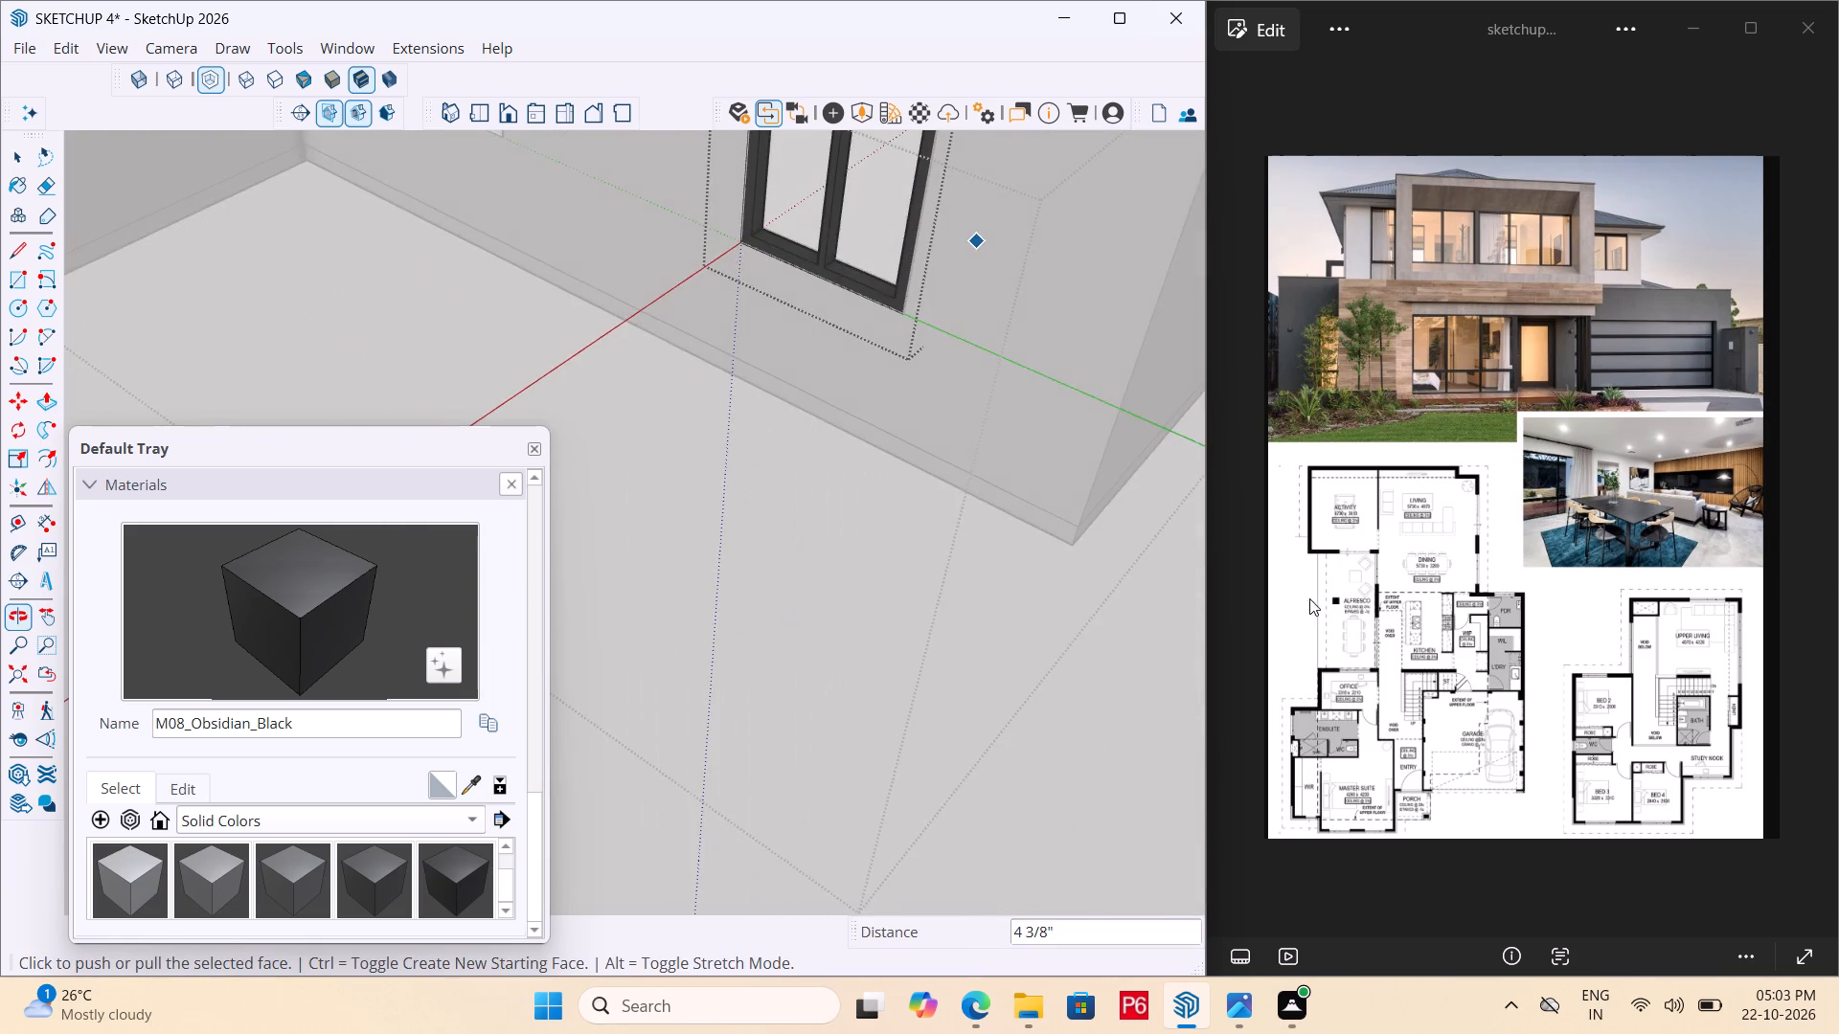
{"action": "scroll", "coordinate": [969, 594], "scroll_direction": "down", "scroll_amount": 7}
{"action": "key", "text": "space"}
{"action": "left_click", "coordinate": [821, 529]}
Save the model.
{"action": "middle_click_drag", "start_coordinate": [907, 448], "coordinate": [1170, 369]}
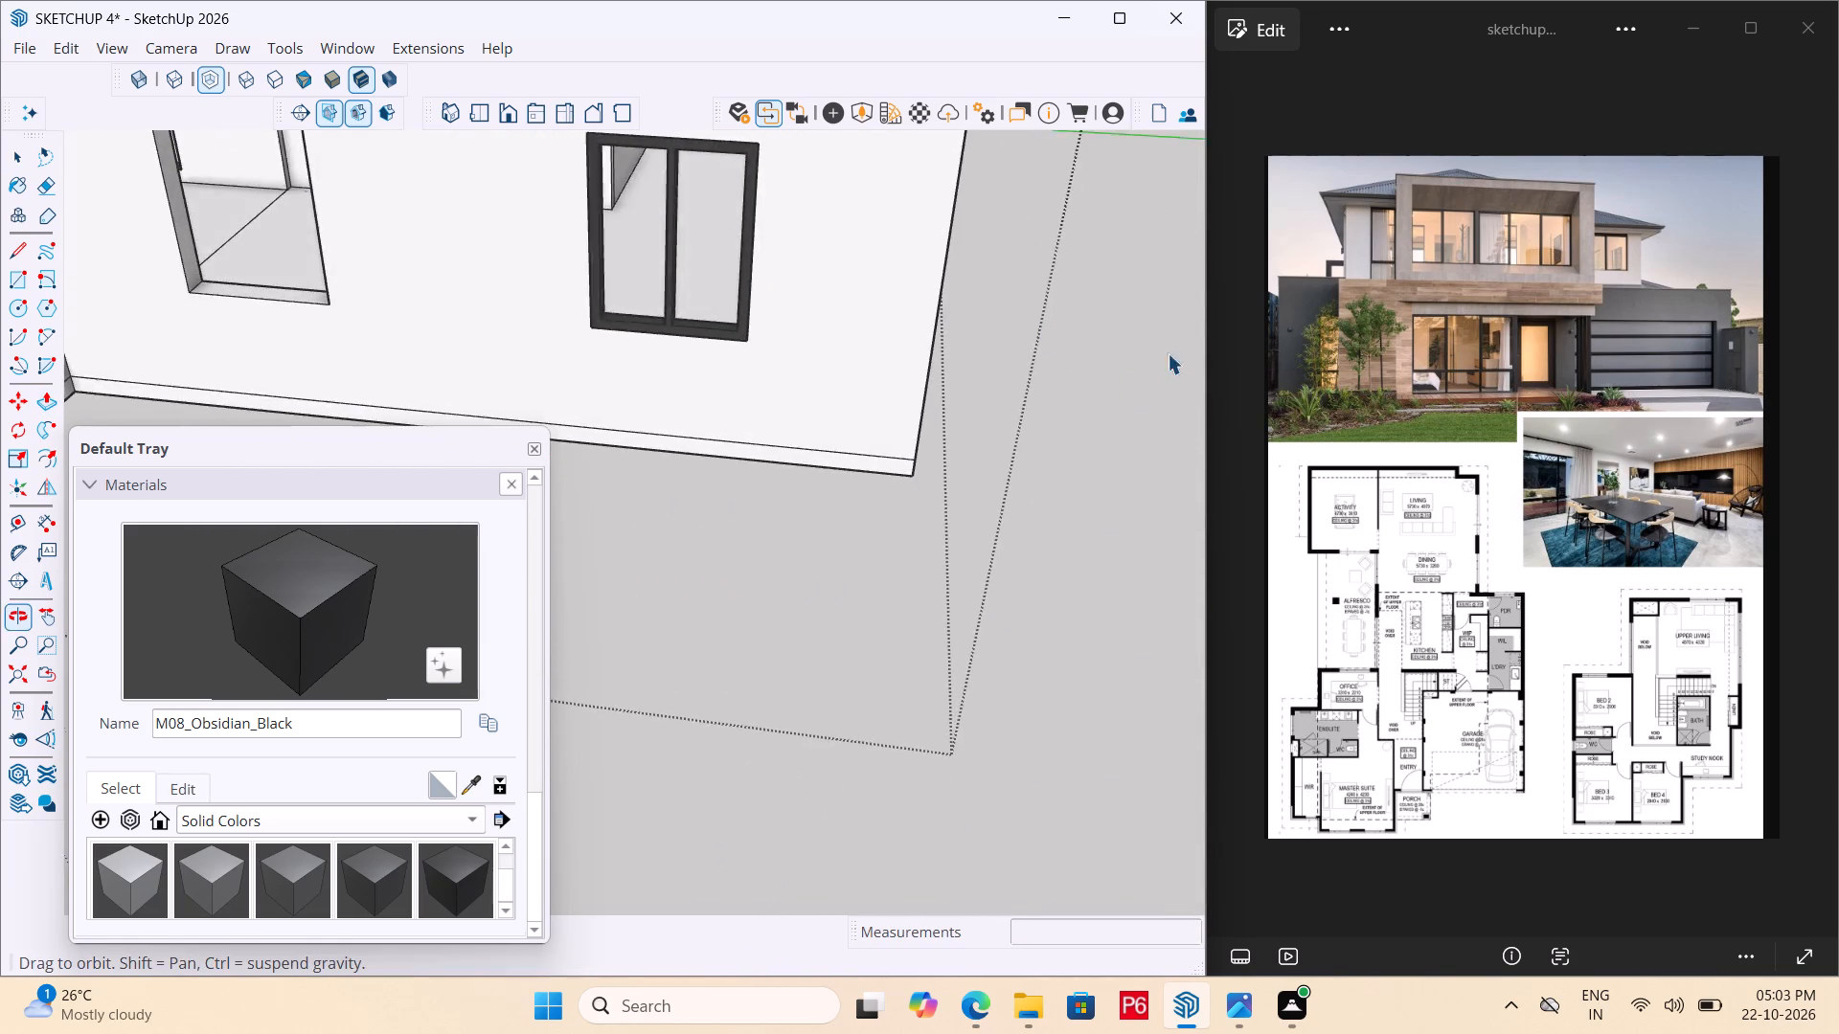
{"action": "scroll", "coordinate": [953, 431], "scroll_direction": "down", "scroll_amount": 4}
{"action": "key", "text": "ctrl+s"}
{"action": "key", "text": "ctrl+s"}
{"action": "key", "text": "ctrl+s"}
{"action": "key", "text": "ctrl+s"}
{"action": "key", "text": "ctrl+s"}
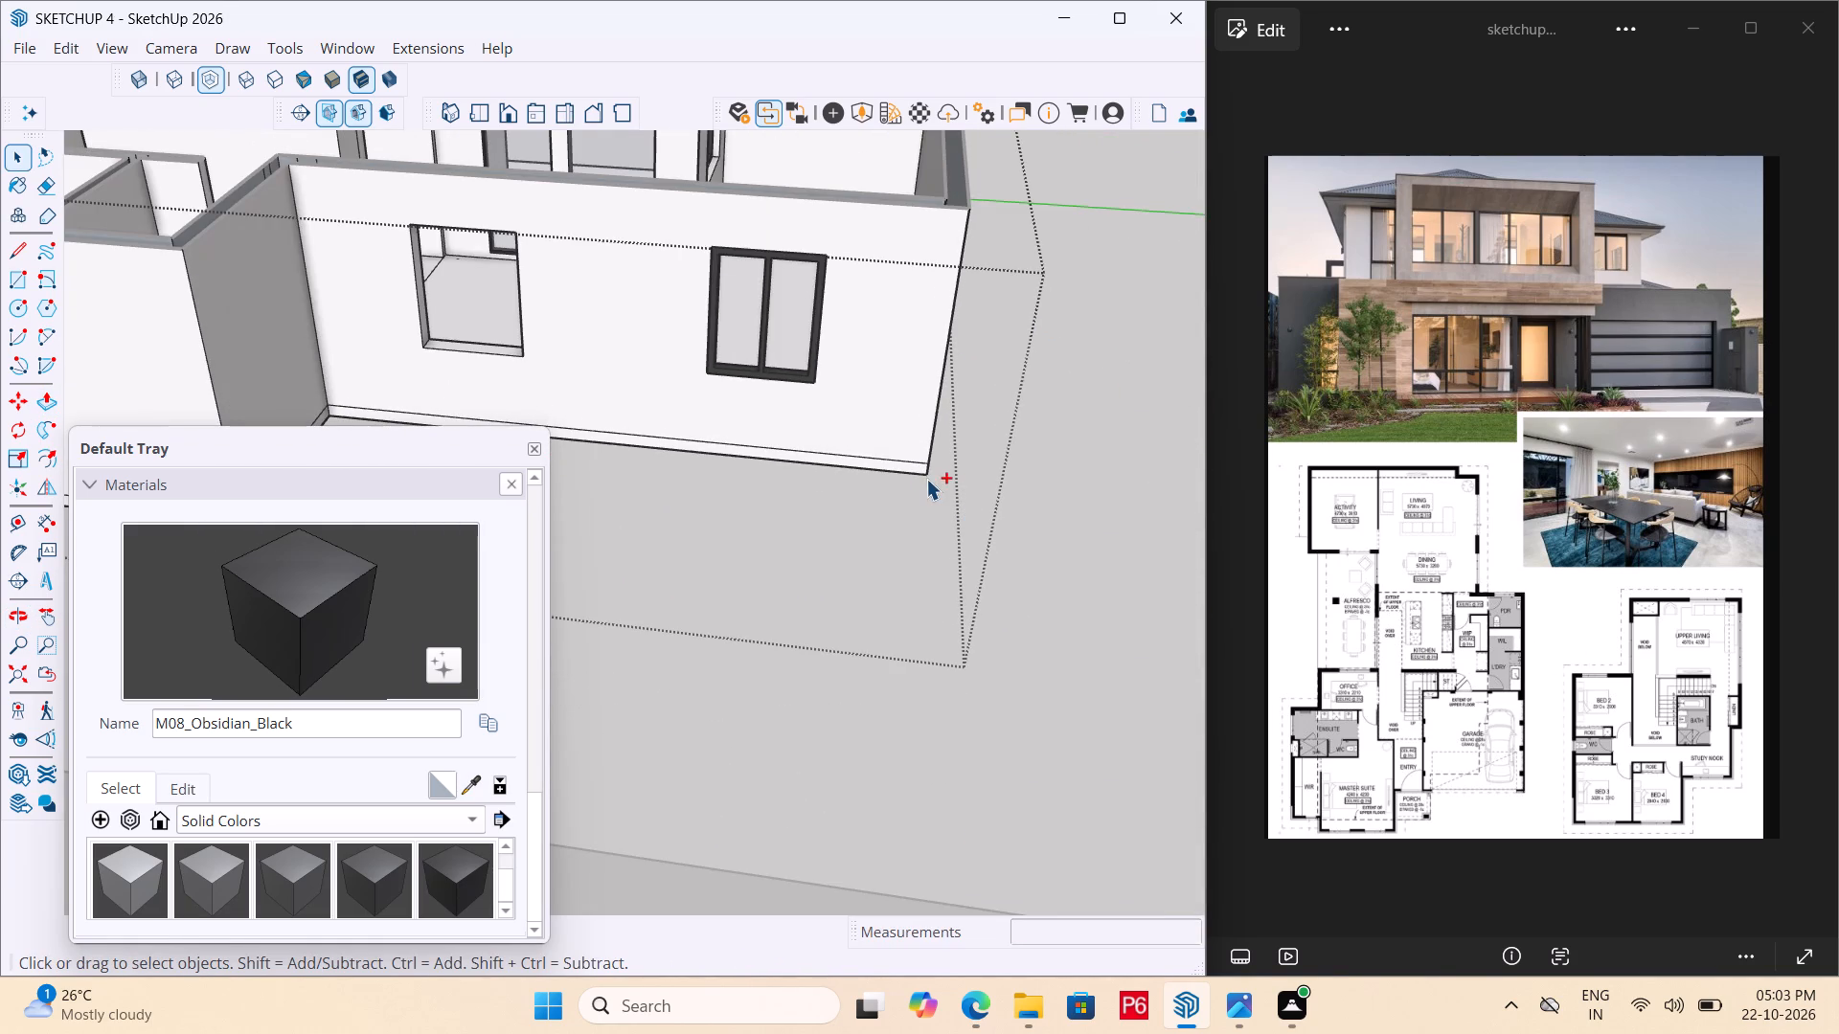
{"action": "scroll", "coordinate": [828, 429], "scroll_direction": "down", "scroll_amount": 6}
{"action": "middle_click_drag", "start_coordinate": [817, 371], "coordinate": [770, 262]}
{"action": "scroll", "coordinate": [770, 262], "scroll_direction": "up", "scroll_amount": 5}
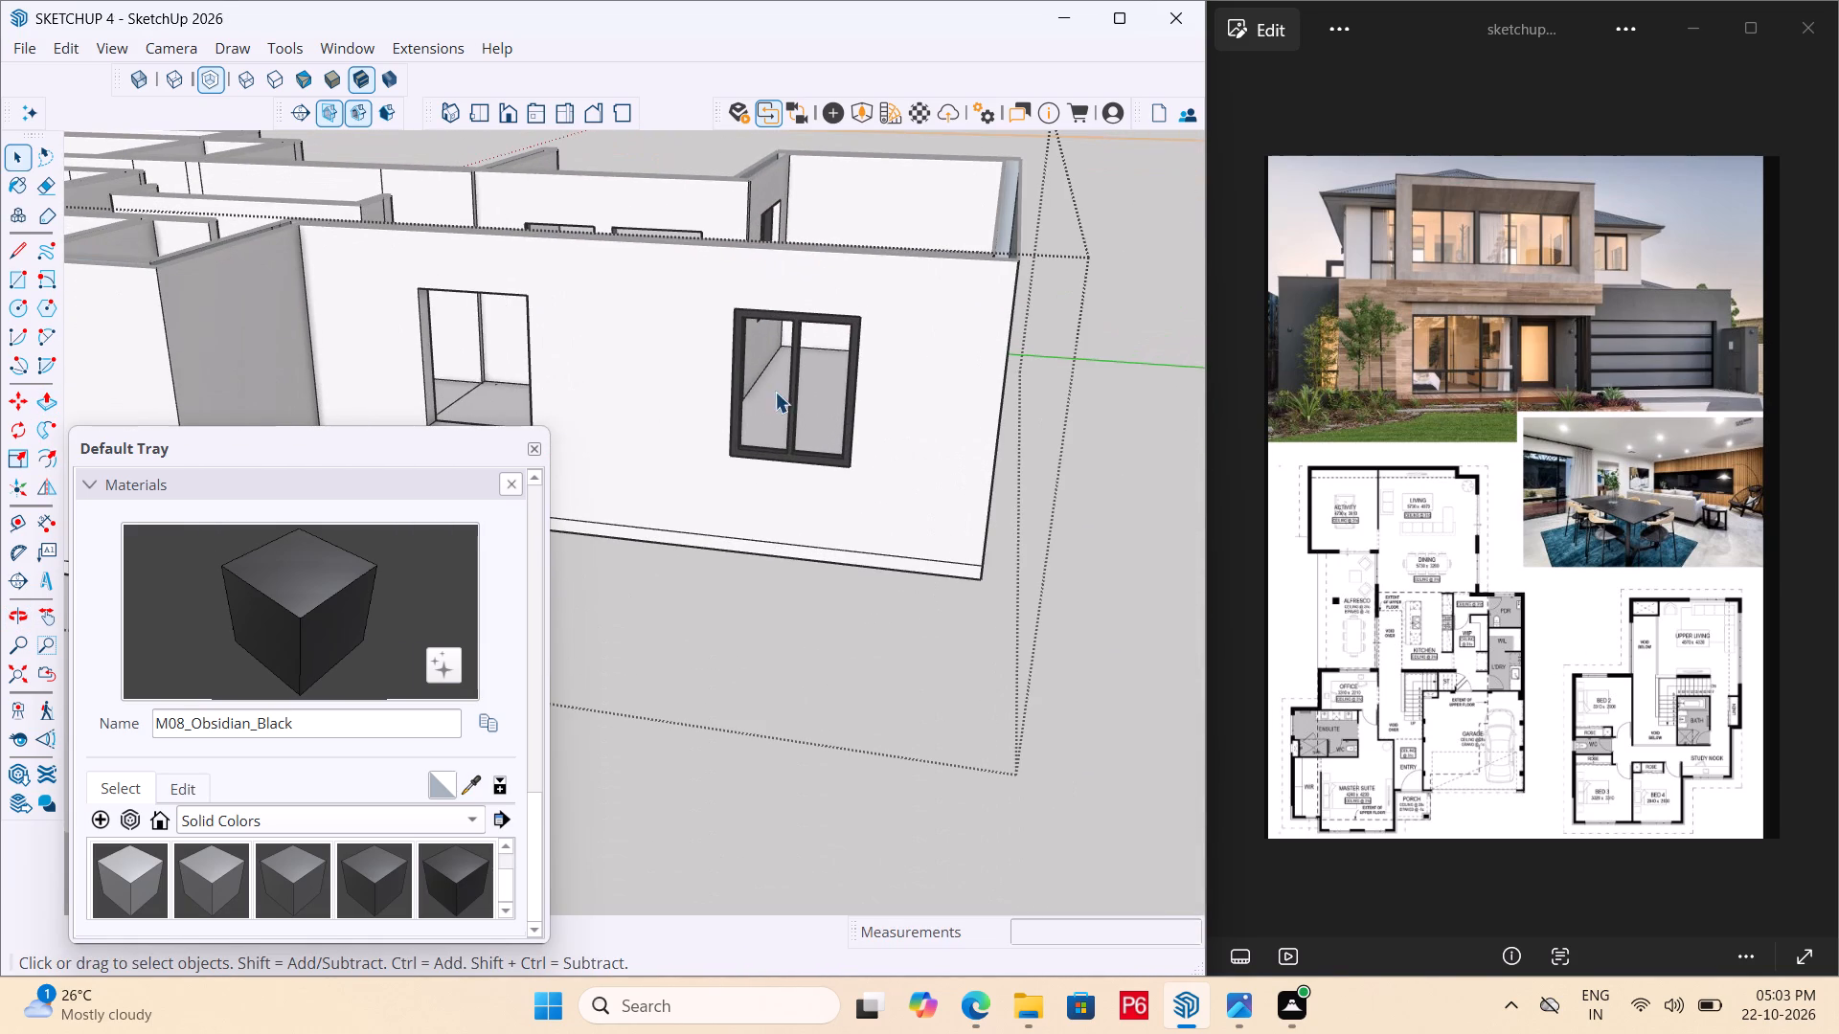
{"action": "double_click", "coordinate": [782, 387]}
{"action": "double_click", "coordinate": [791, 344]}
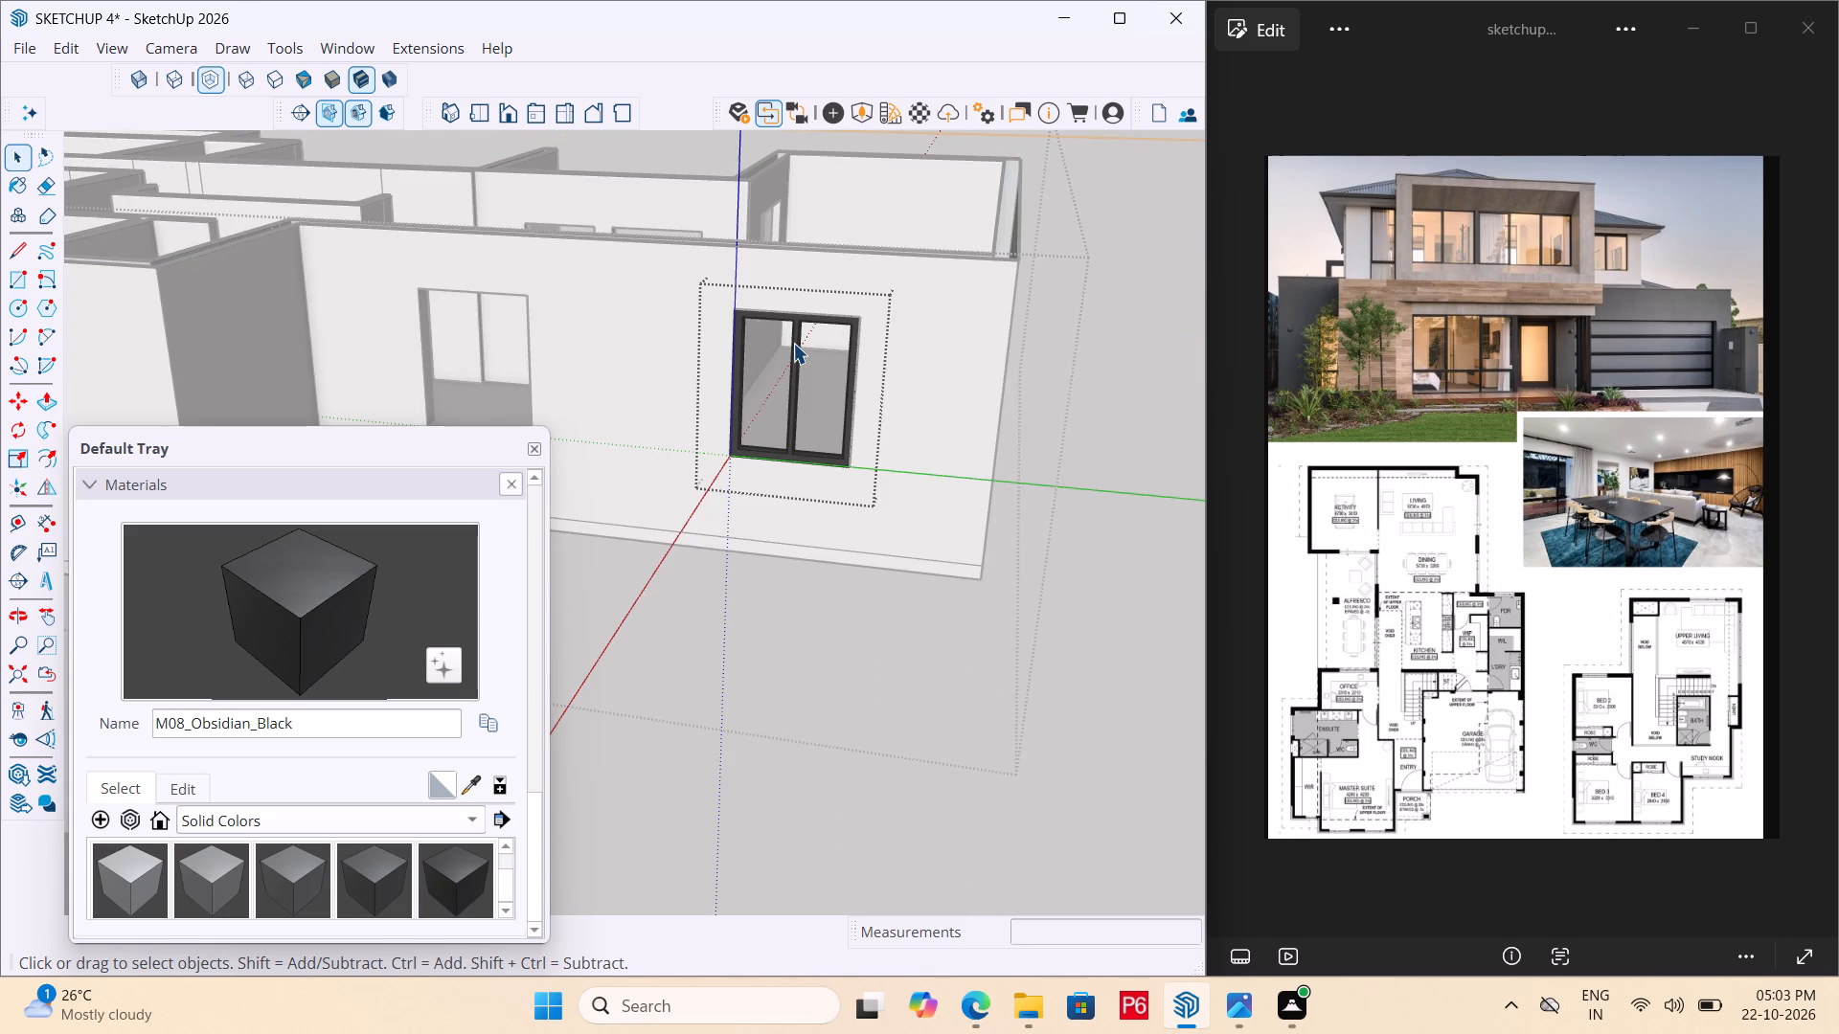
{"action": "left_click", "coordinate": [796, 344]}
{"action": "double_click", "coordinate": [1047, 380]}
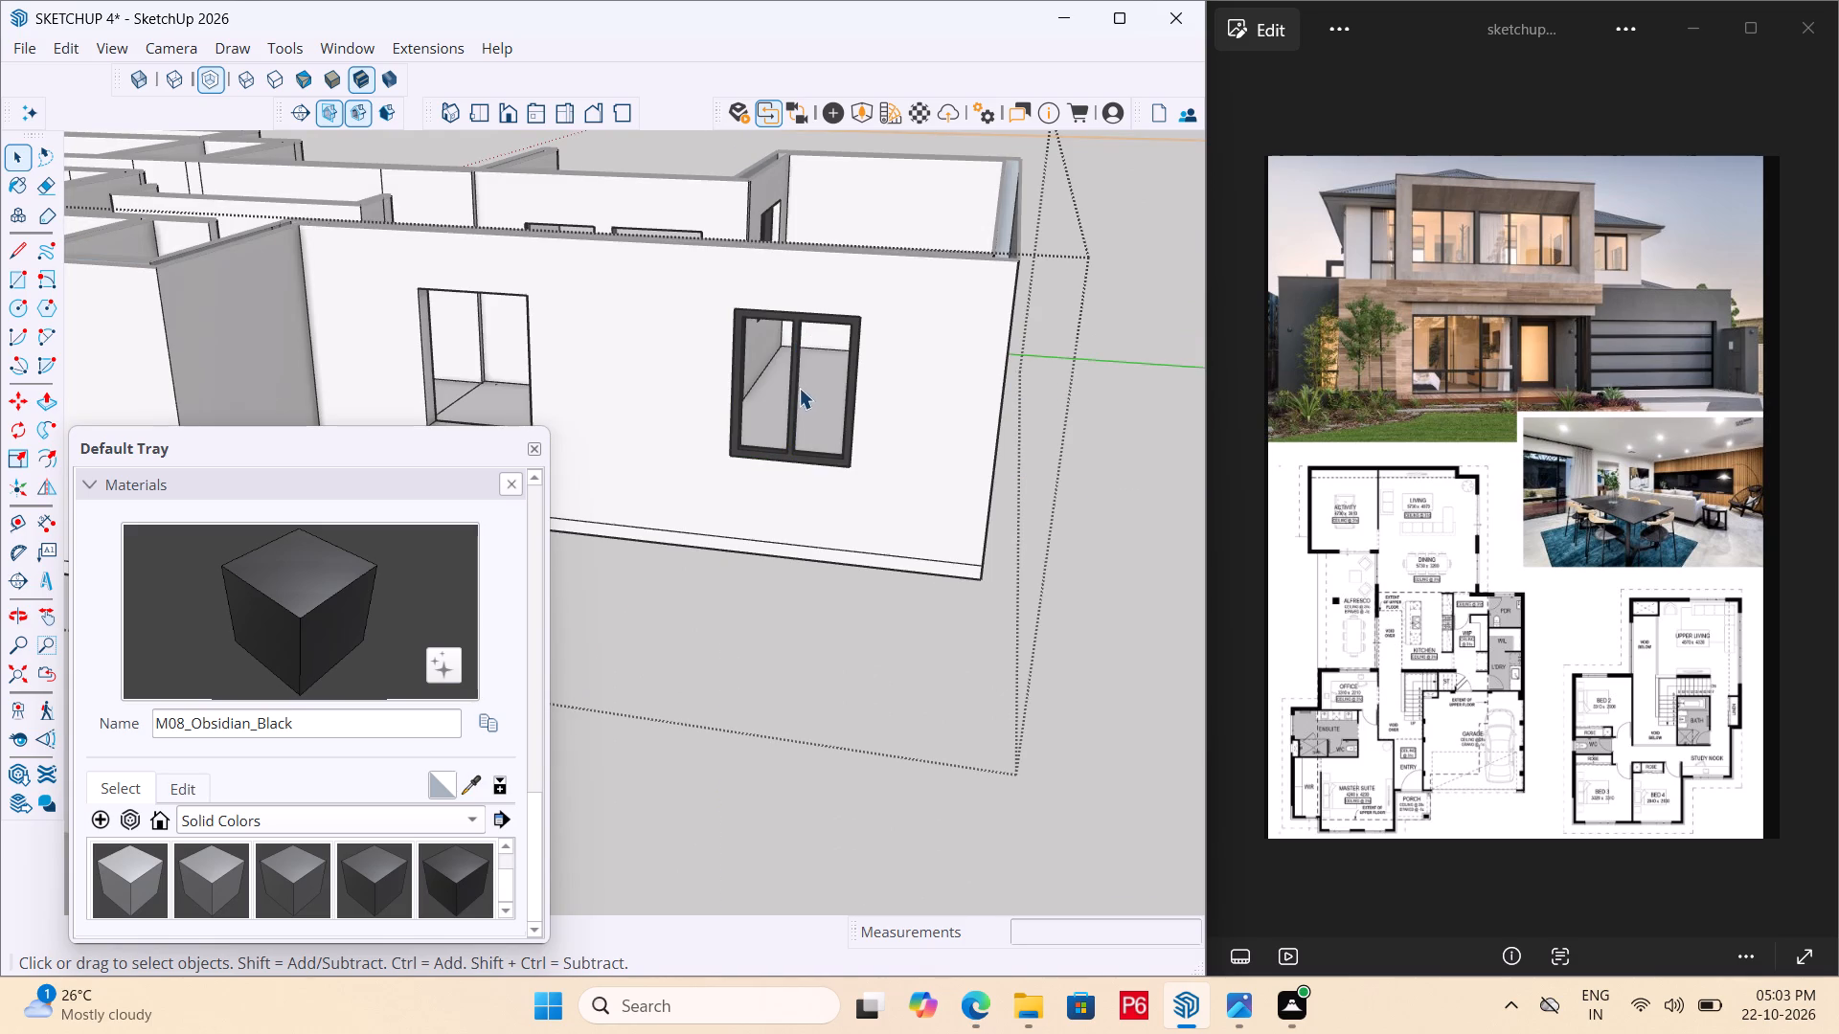
Open the window frame group for editing with nothing selected.
{"action": "double_click", "coordinate": [790, 393]}
{"action": "scroll", "coordinate": [794, 397], "scroll_direction": "up", "scroll_amount": 5}
{"action": "key", "text": "space"}
{"action": "left_click", "coordinate": [796, 373]}
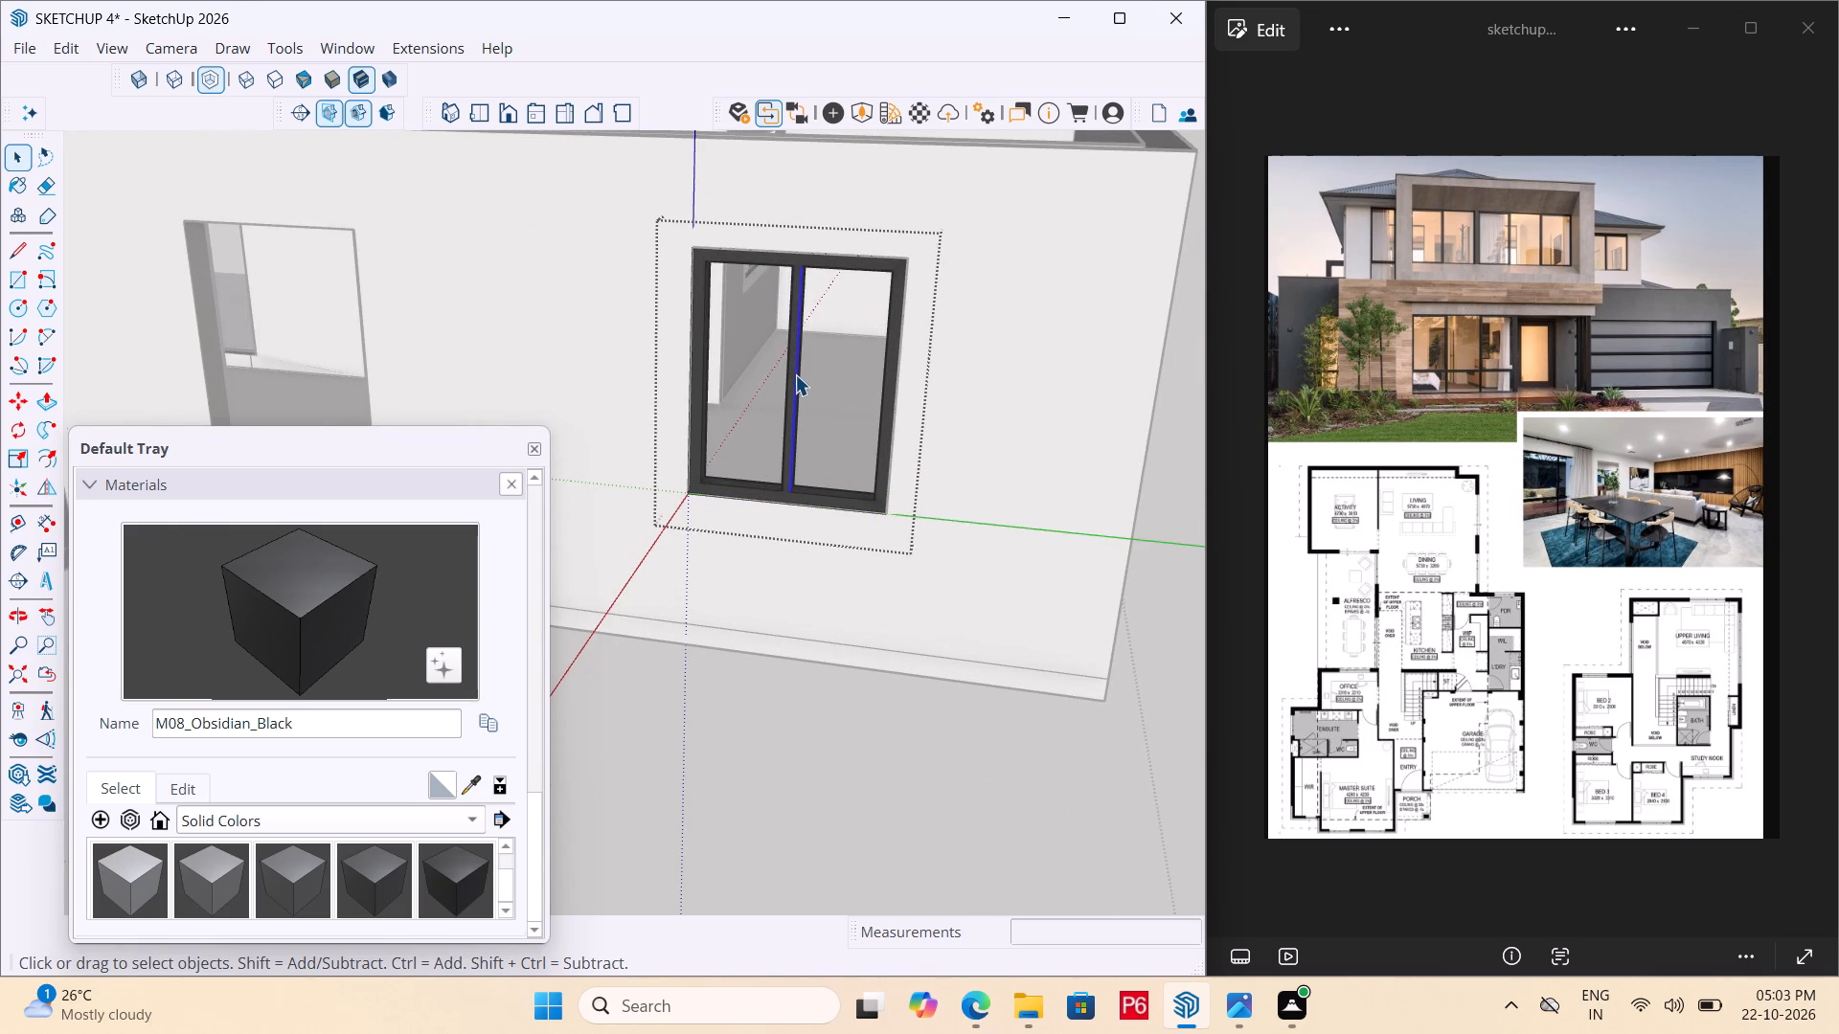
{"action": "scroll", "coordinate": [919, 441], "scroll_direction": "down", "scroll_amount": 5}
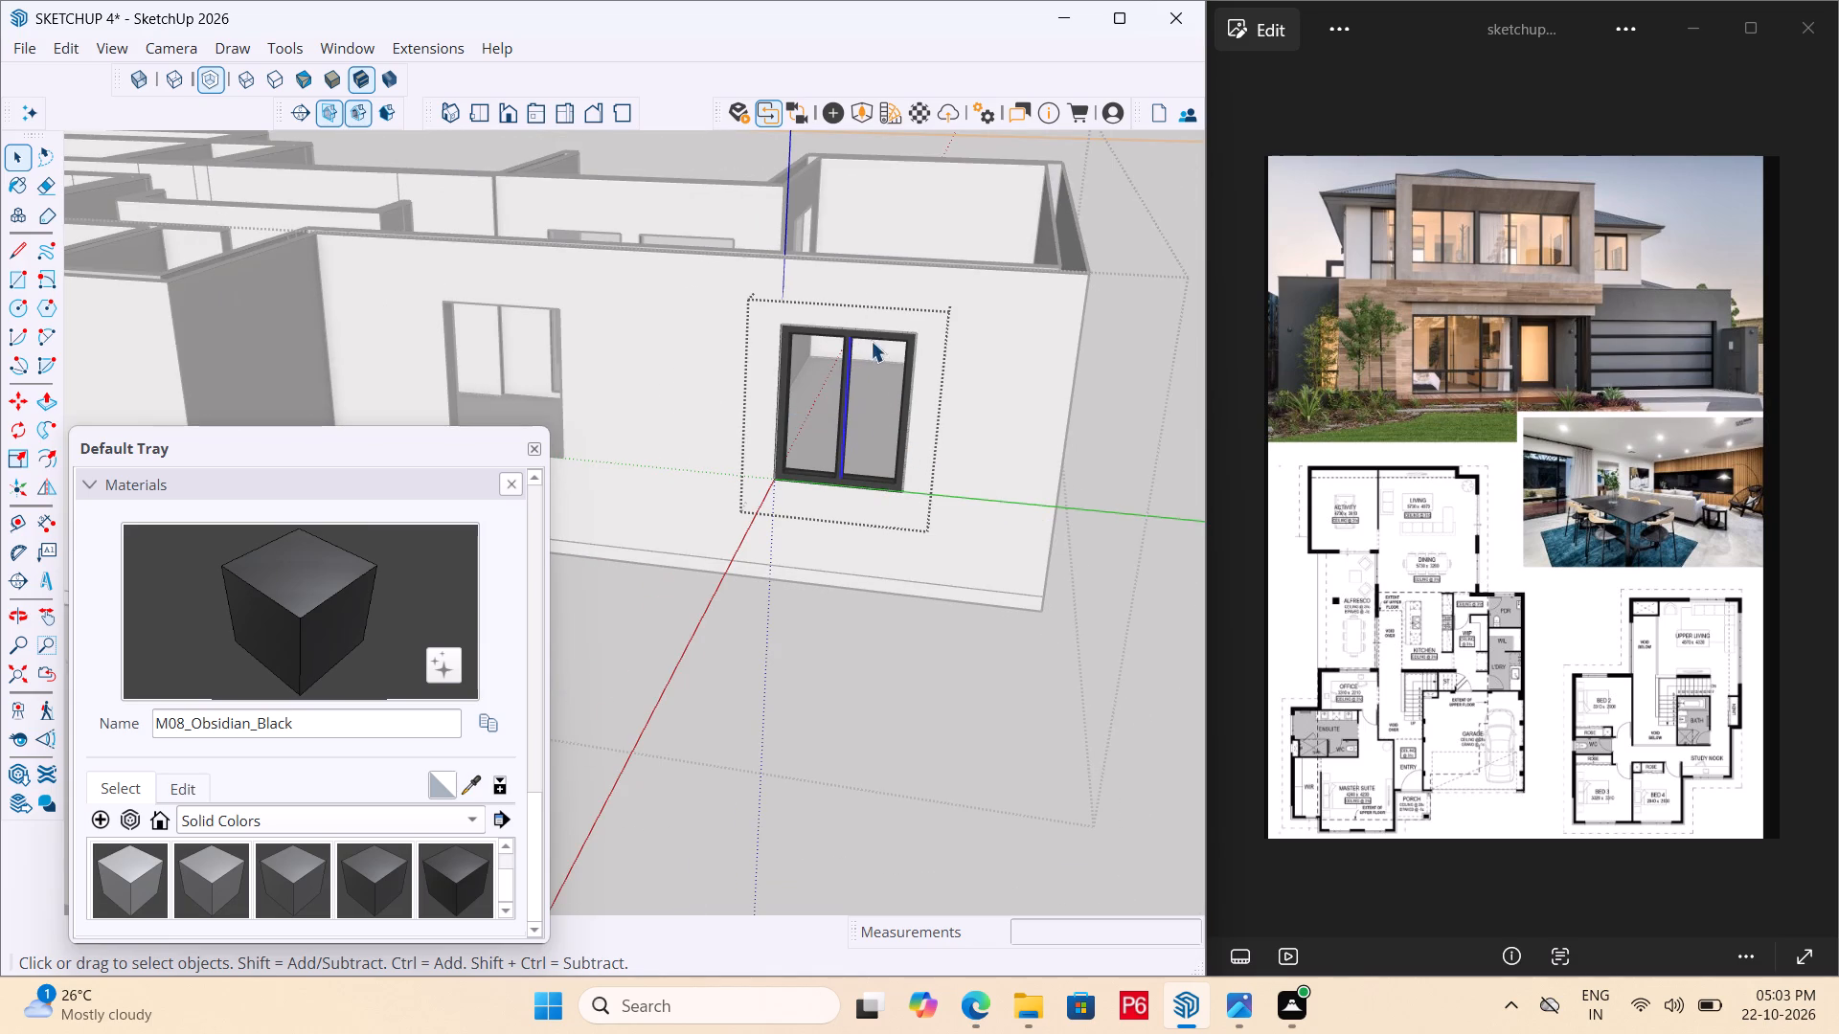
{"action": "left_click", "coordinate": [878, 376]}
{"action": "left_click_drag", "start_coordinate": [874, 377], "coordinate": [855, 384]}
{"action": "left_click_drag", "start_coordinate": [843, 388], "coordinate": [824, 396]}
{"action": "left_click", "coordinate": [823, 396]}
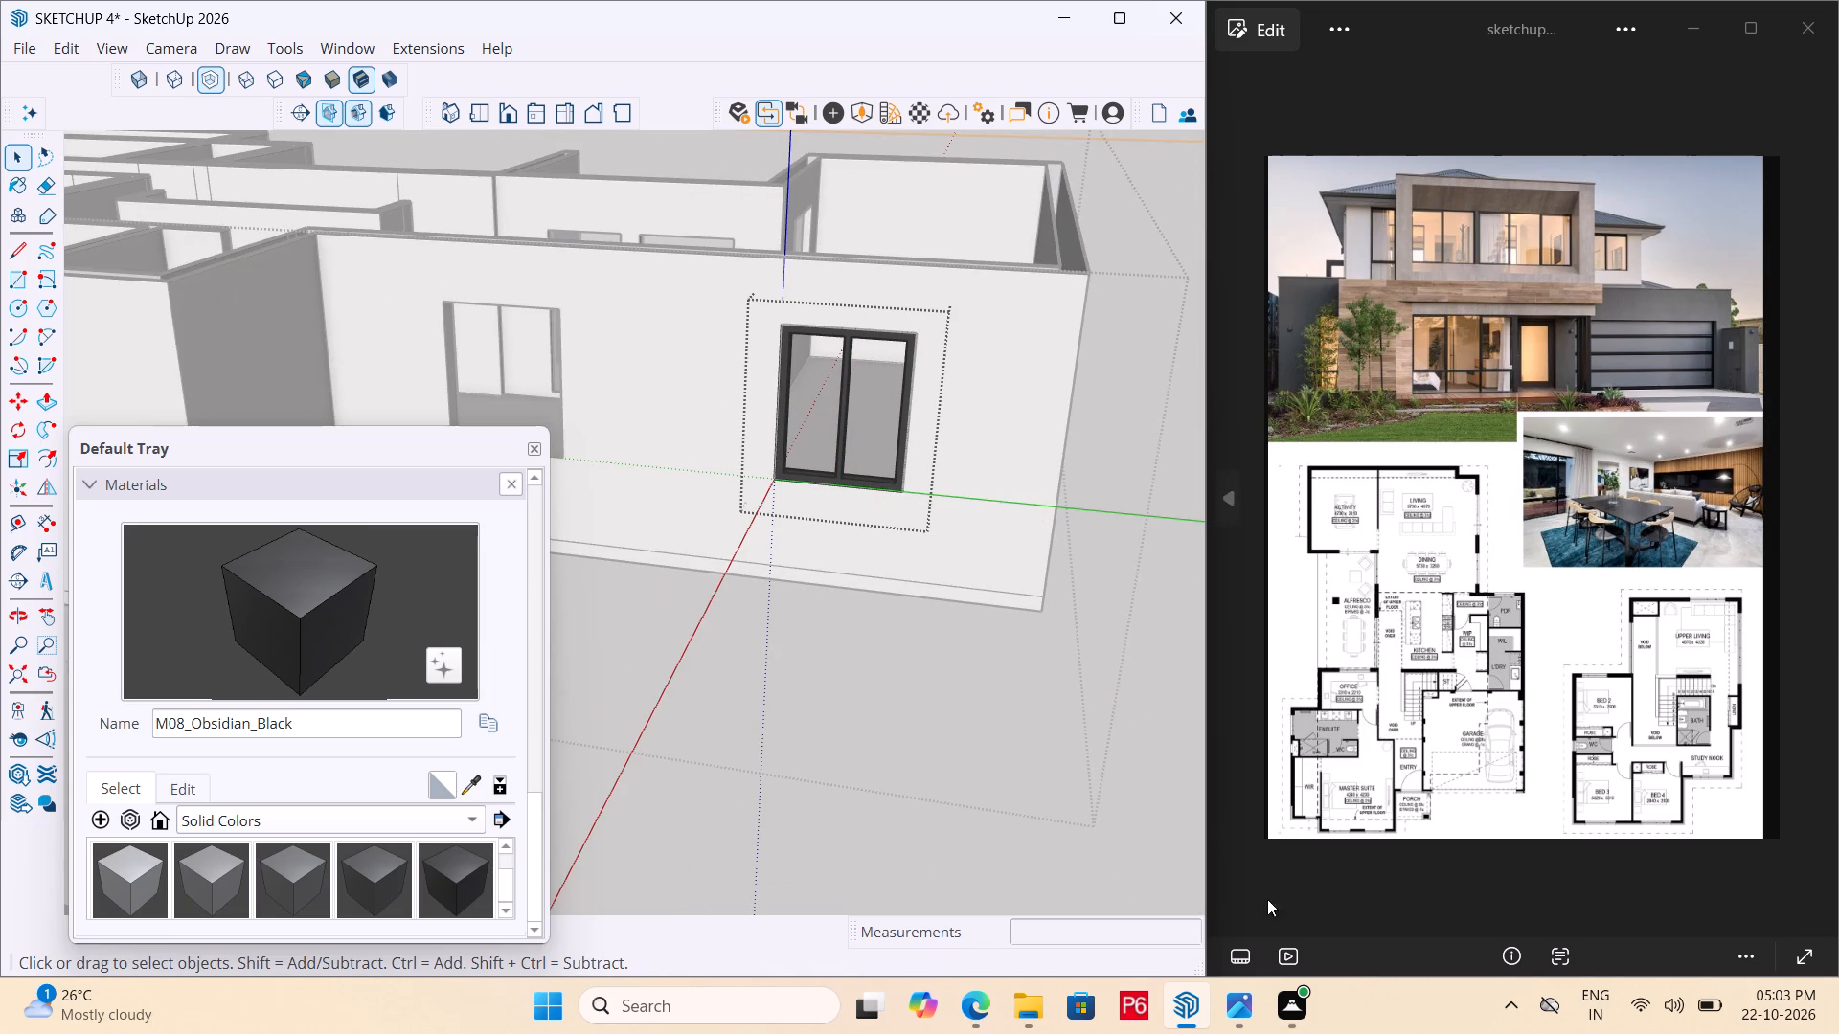